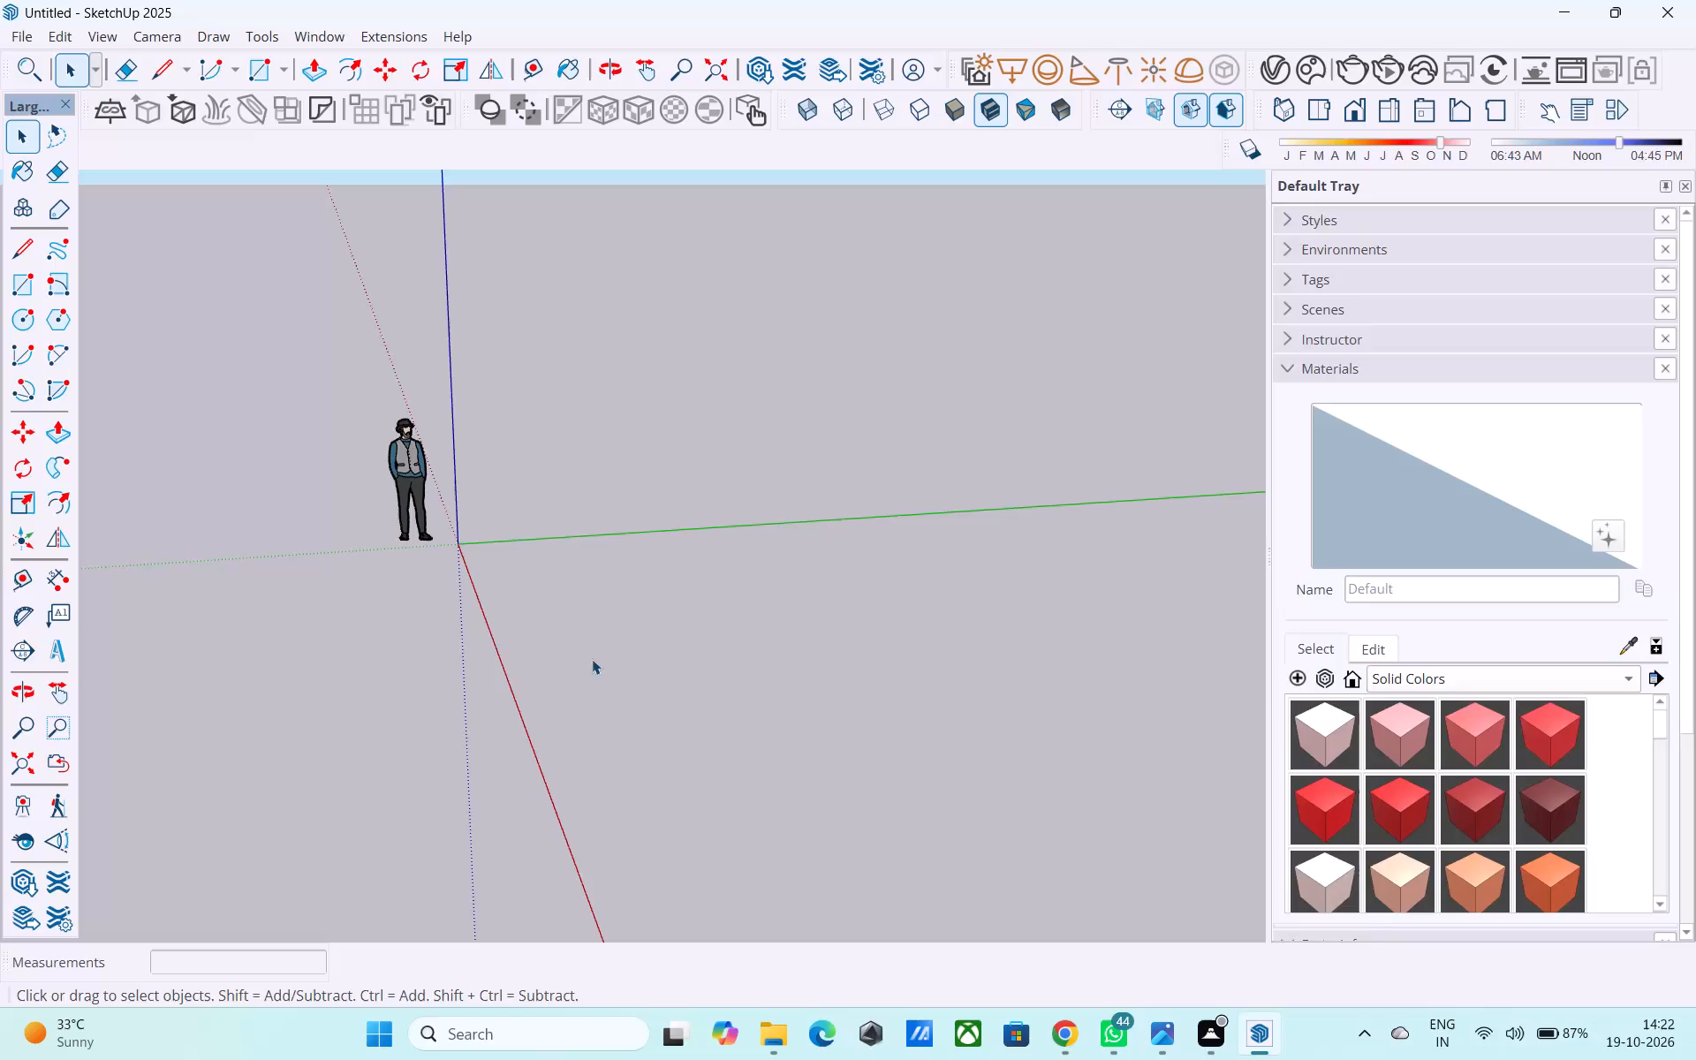
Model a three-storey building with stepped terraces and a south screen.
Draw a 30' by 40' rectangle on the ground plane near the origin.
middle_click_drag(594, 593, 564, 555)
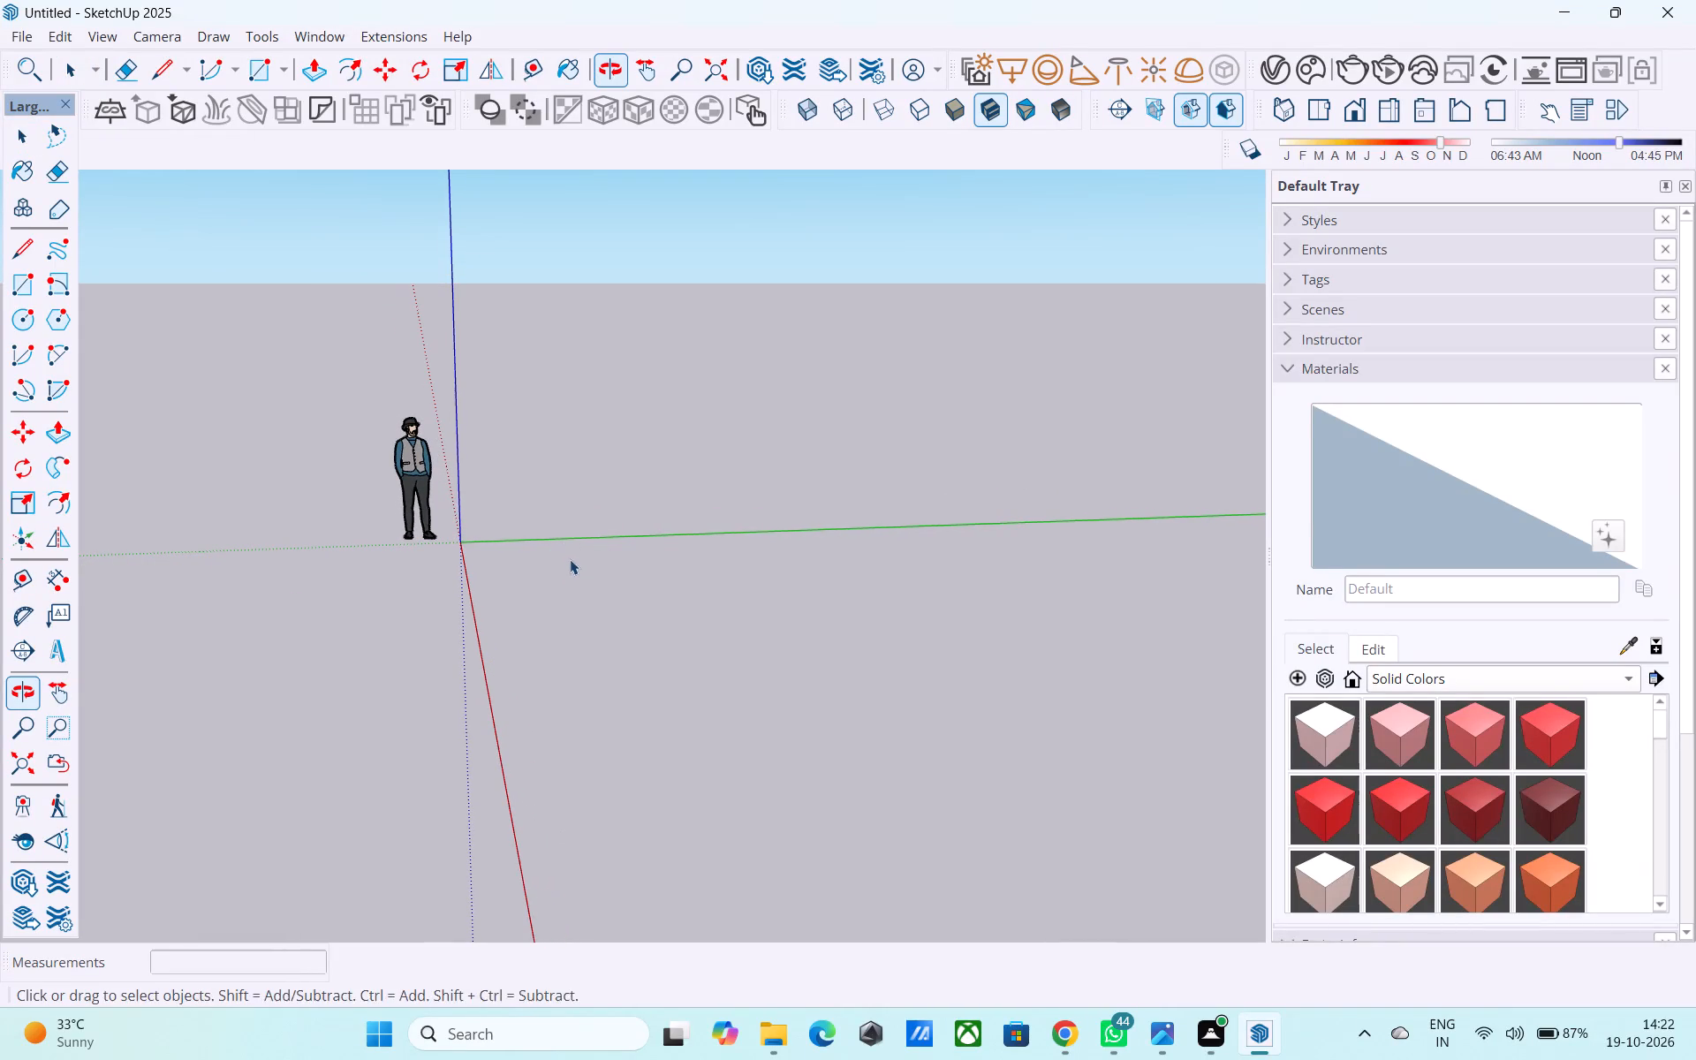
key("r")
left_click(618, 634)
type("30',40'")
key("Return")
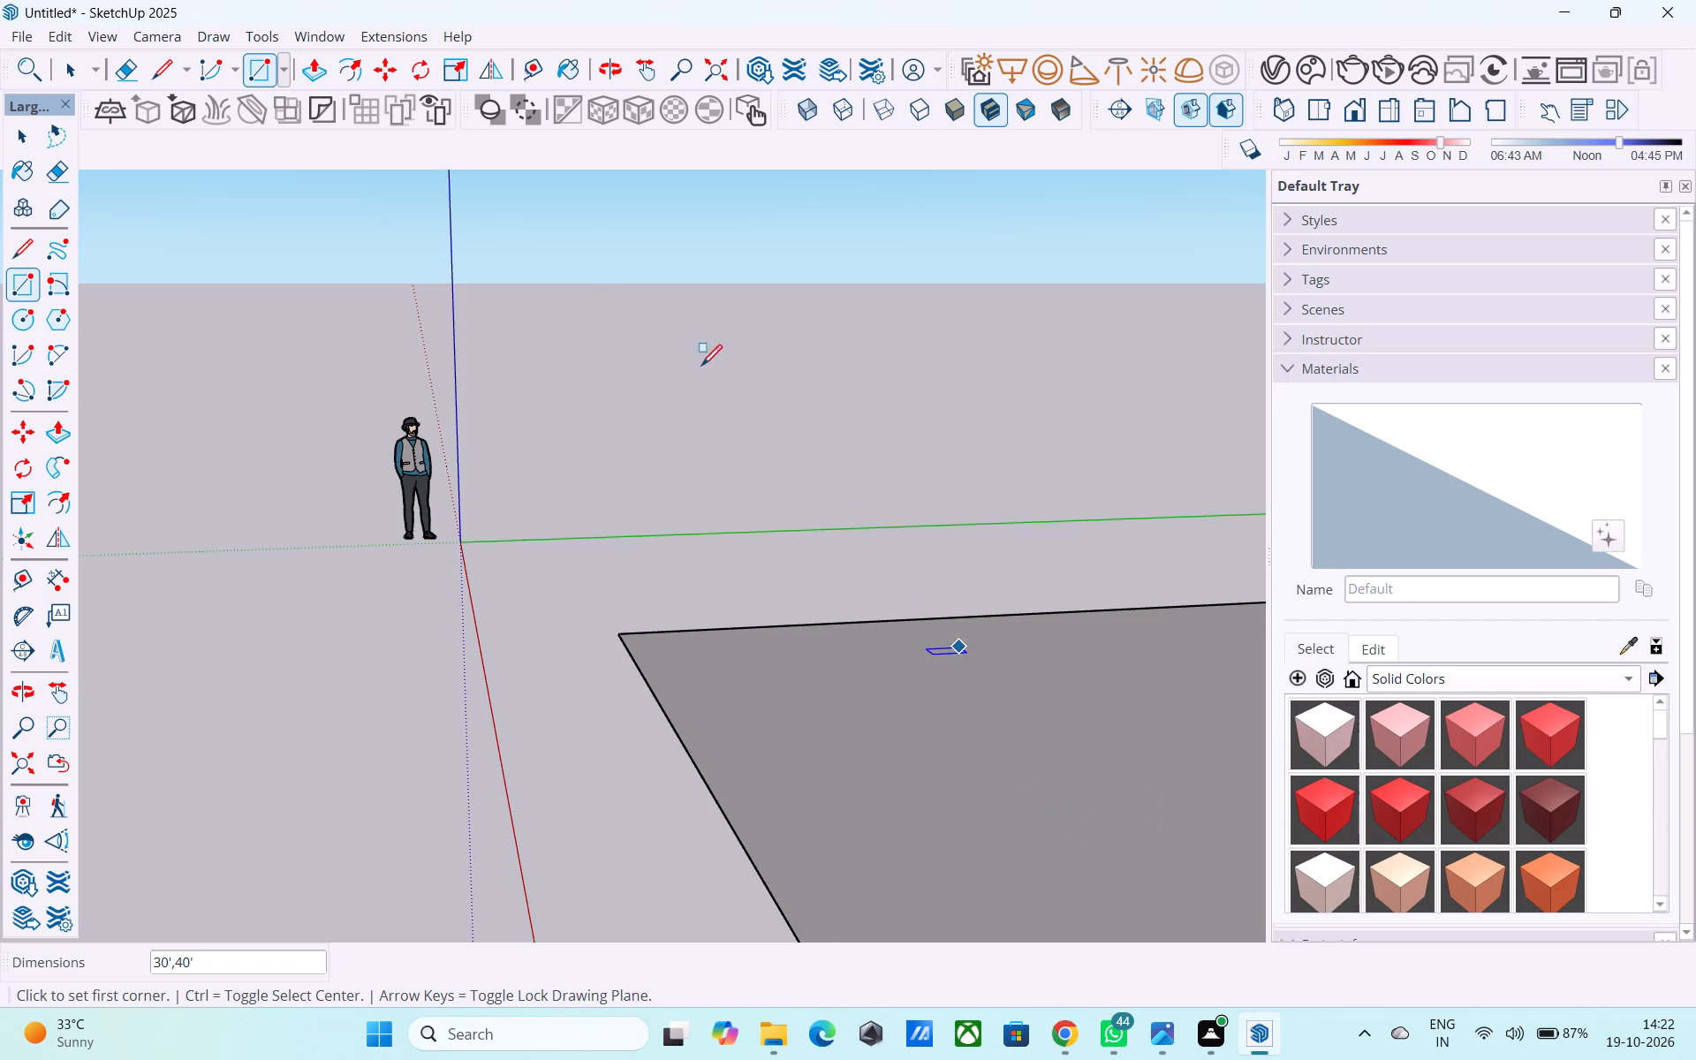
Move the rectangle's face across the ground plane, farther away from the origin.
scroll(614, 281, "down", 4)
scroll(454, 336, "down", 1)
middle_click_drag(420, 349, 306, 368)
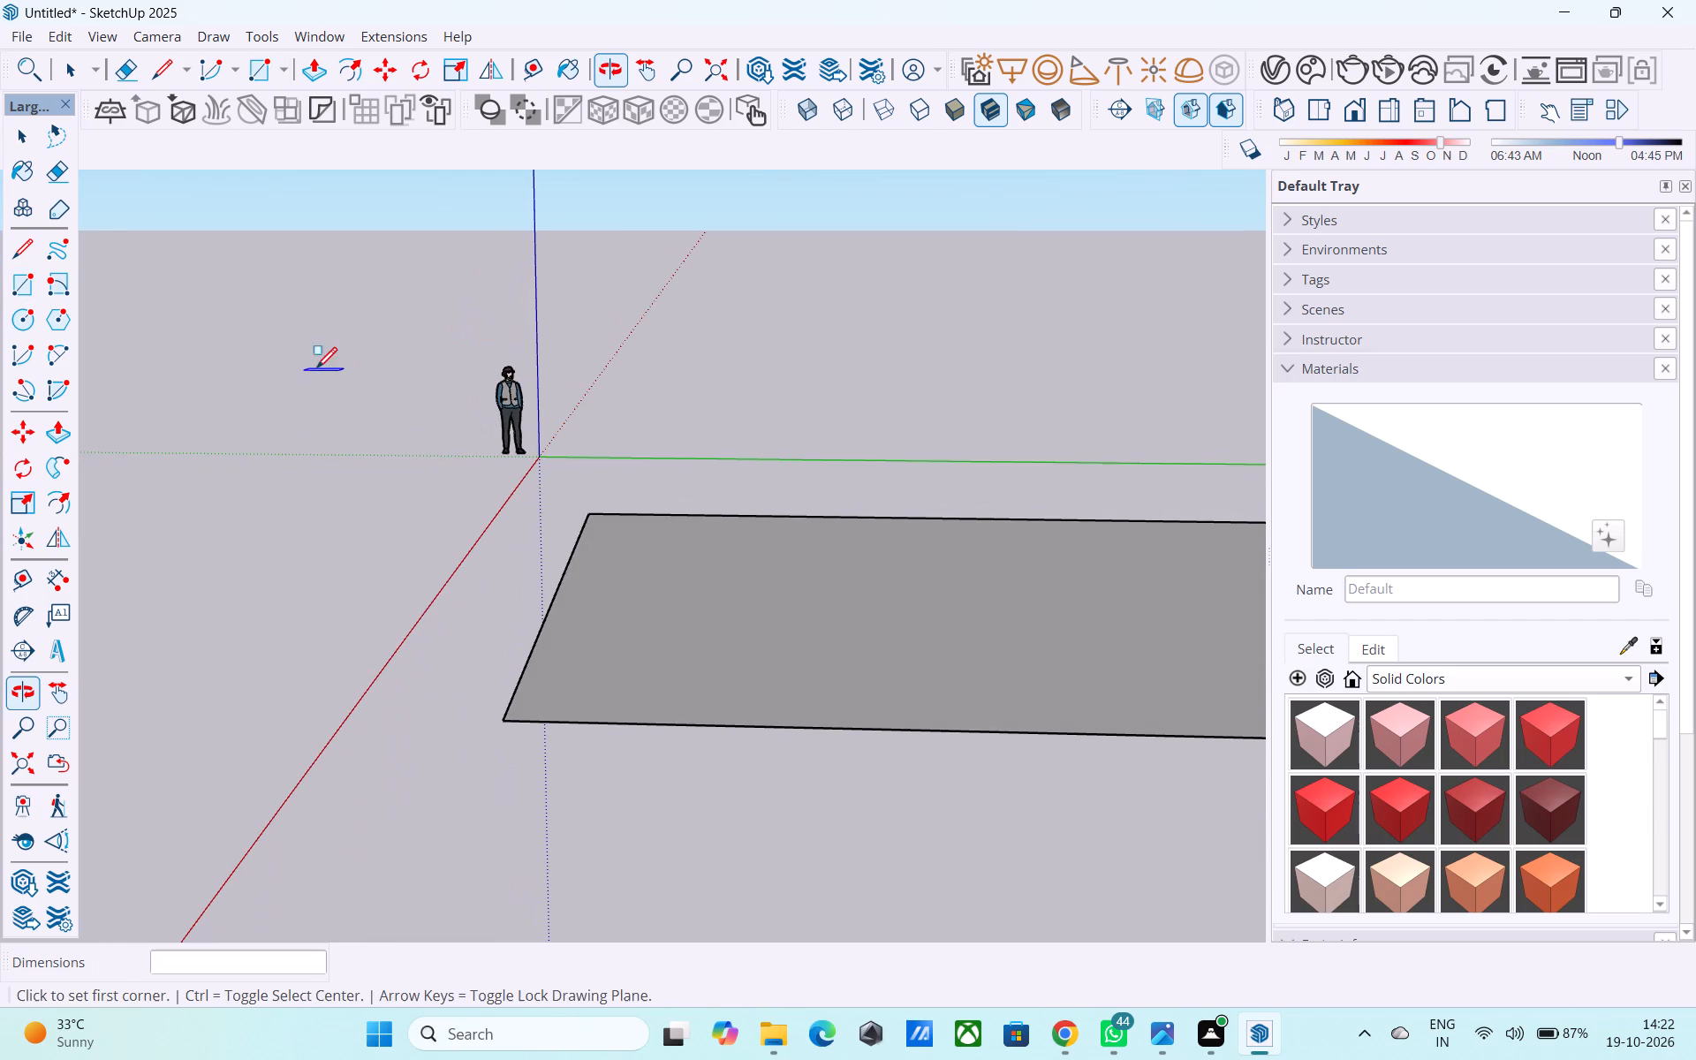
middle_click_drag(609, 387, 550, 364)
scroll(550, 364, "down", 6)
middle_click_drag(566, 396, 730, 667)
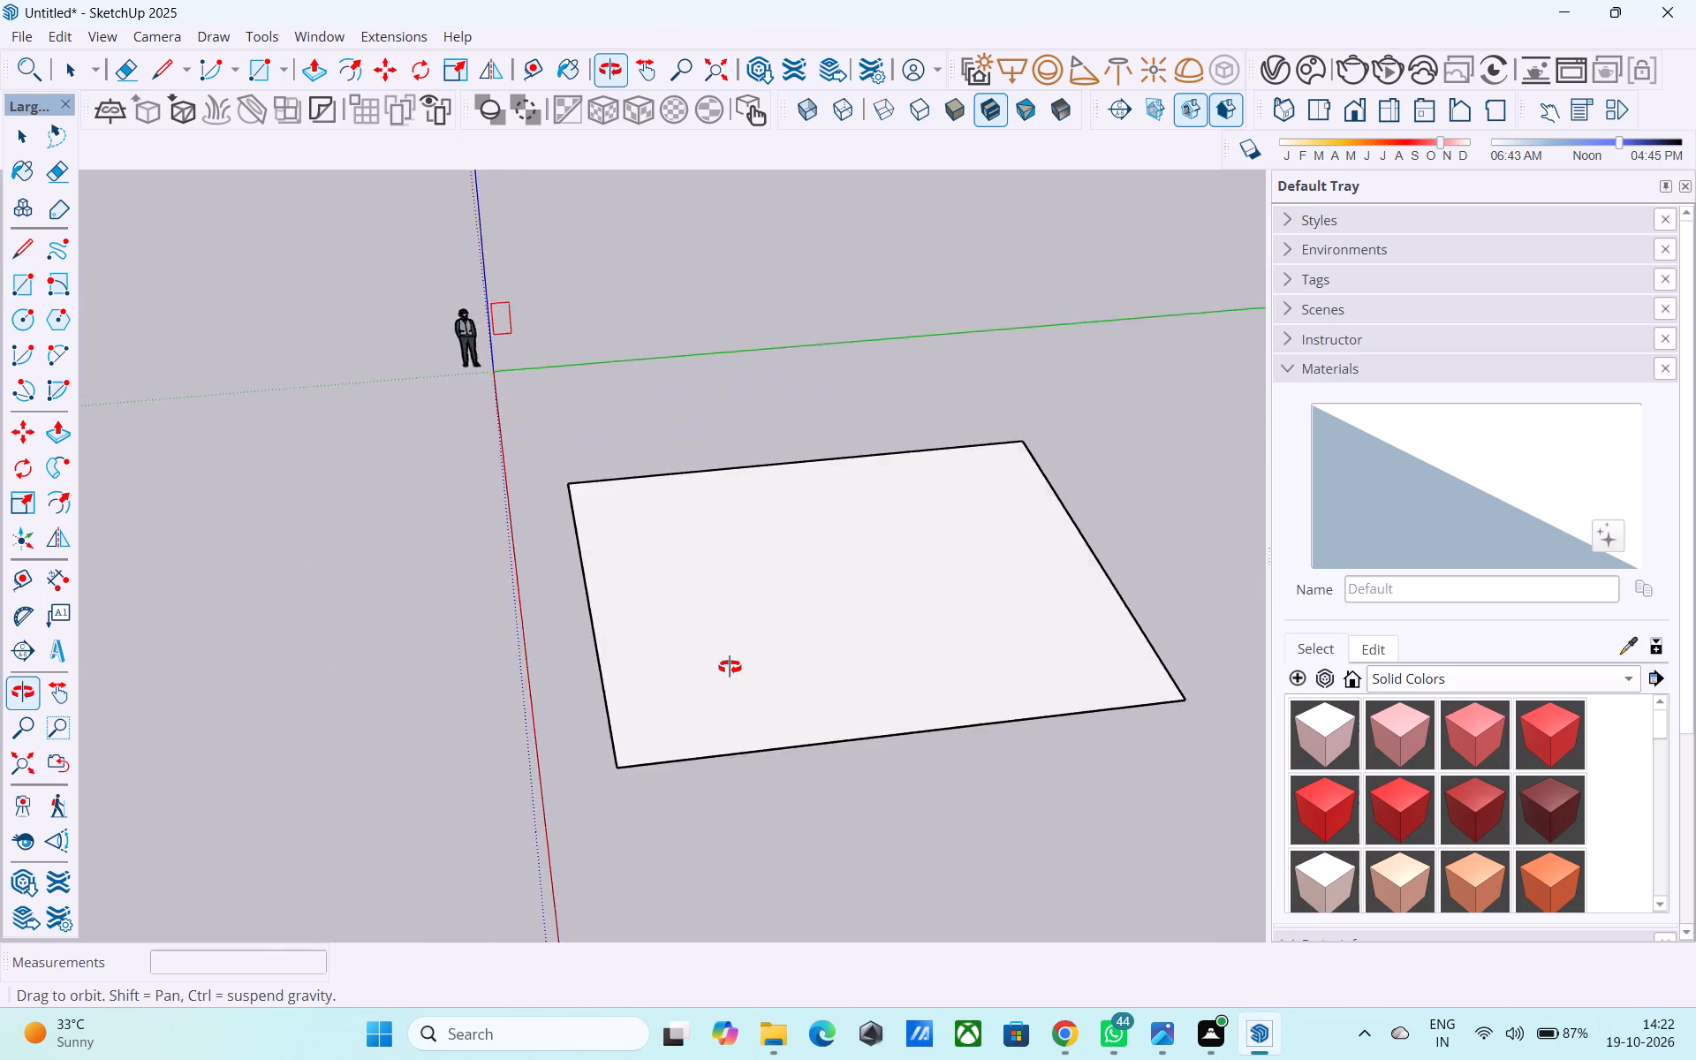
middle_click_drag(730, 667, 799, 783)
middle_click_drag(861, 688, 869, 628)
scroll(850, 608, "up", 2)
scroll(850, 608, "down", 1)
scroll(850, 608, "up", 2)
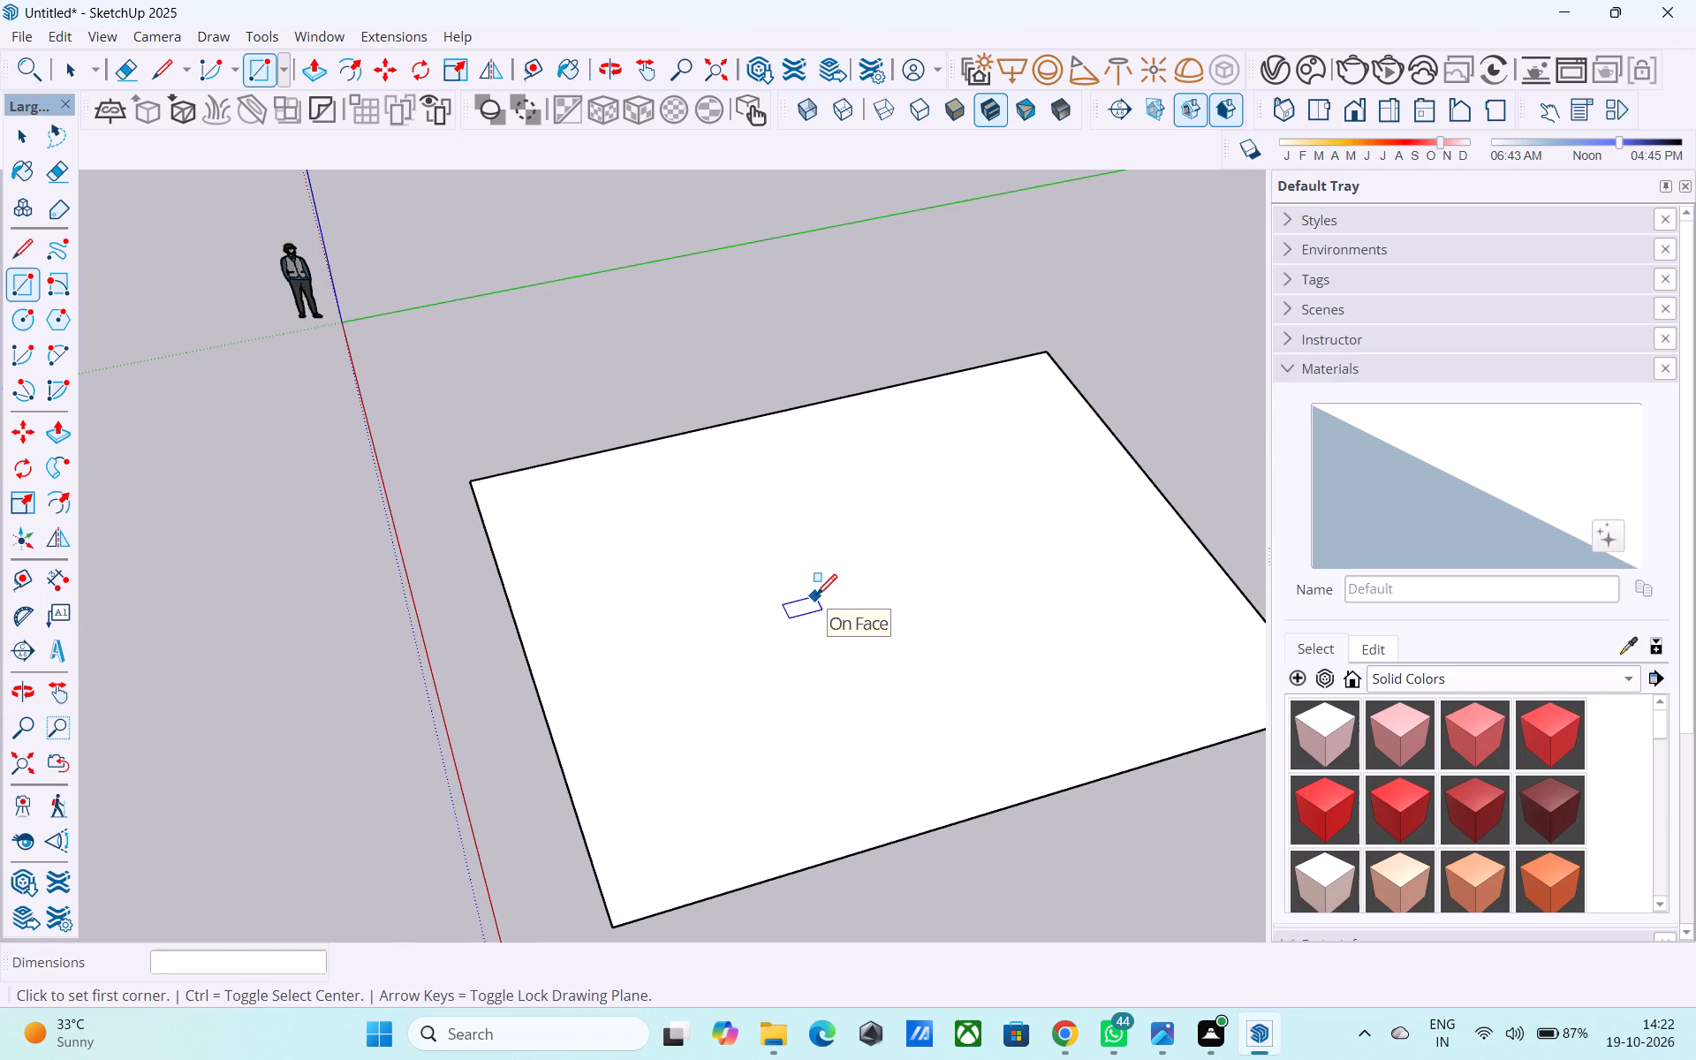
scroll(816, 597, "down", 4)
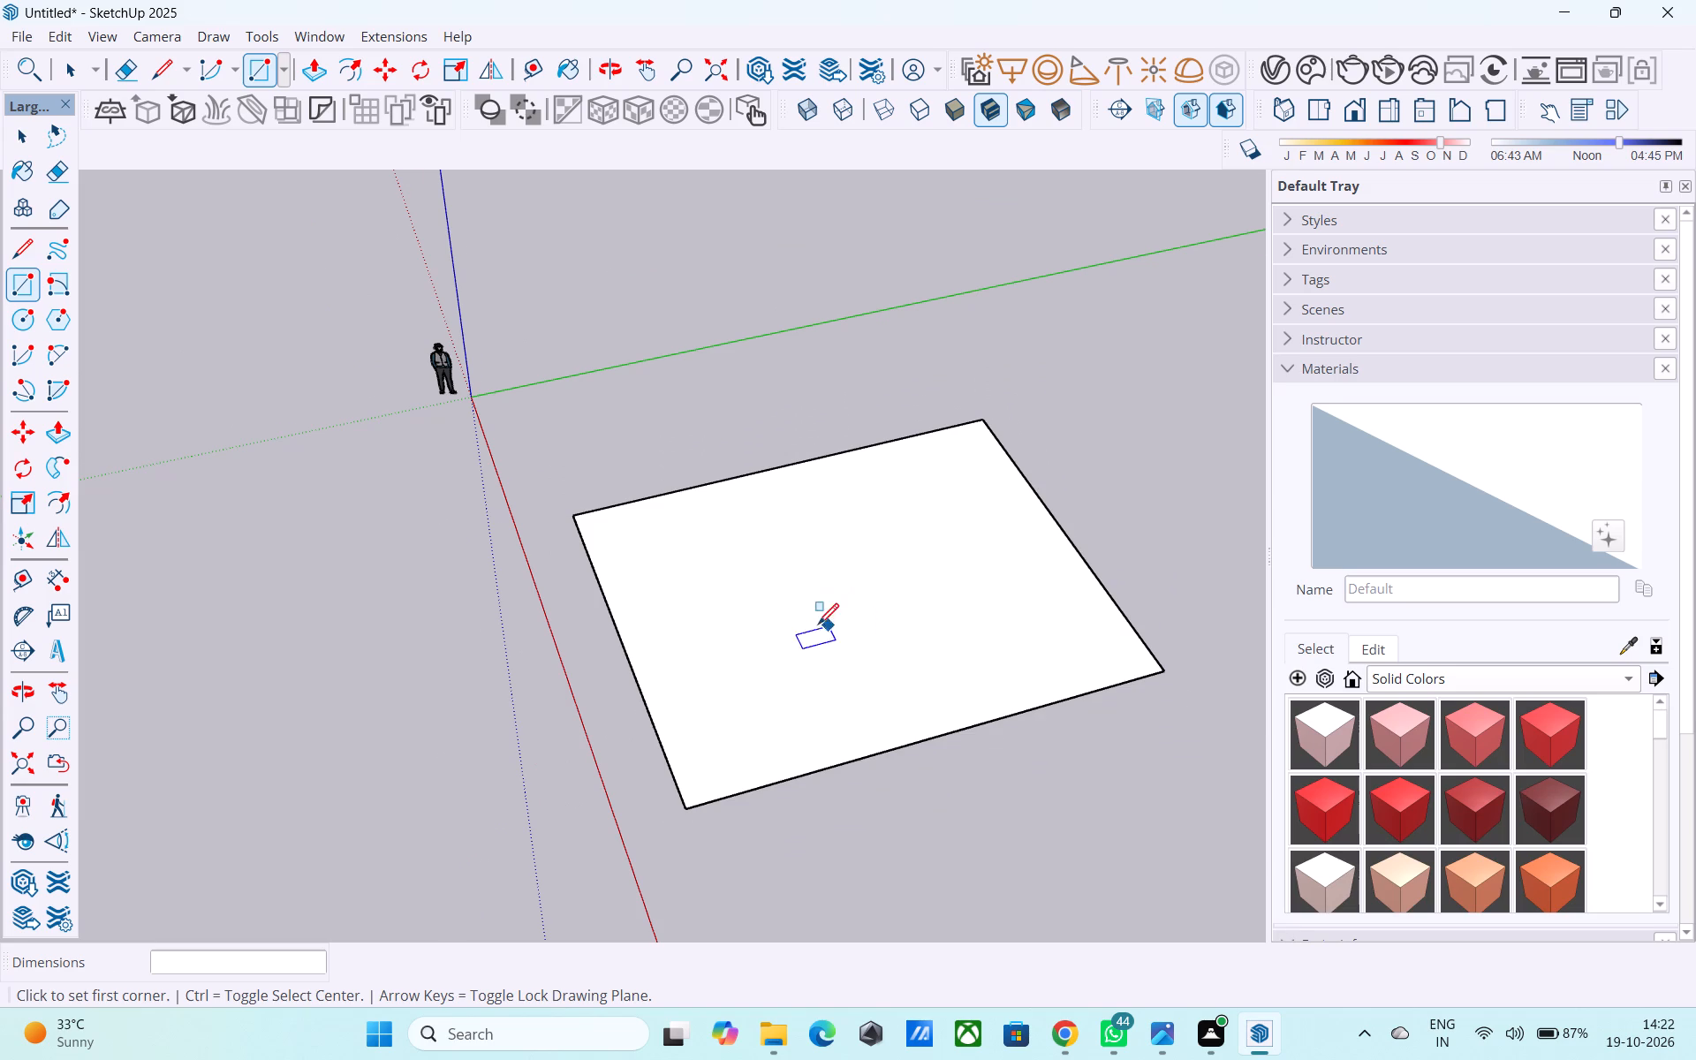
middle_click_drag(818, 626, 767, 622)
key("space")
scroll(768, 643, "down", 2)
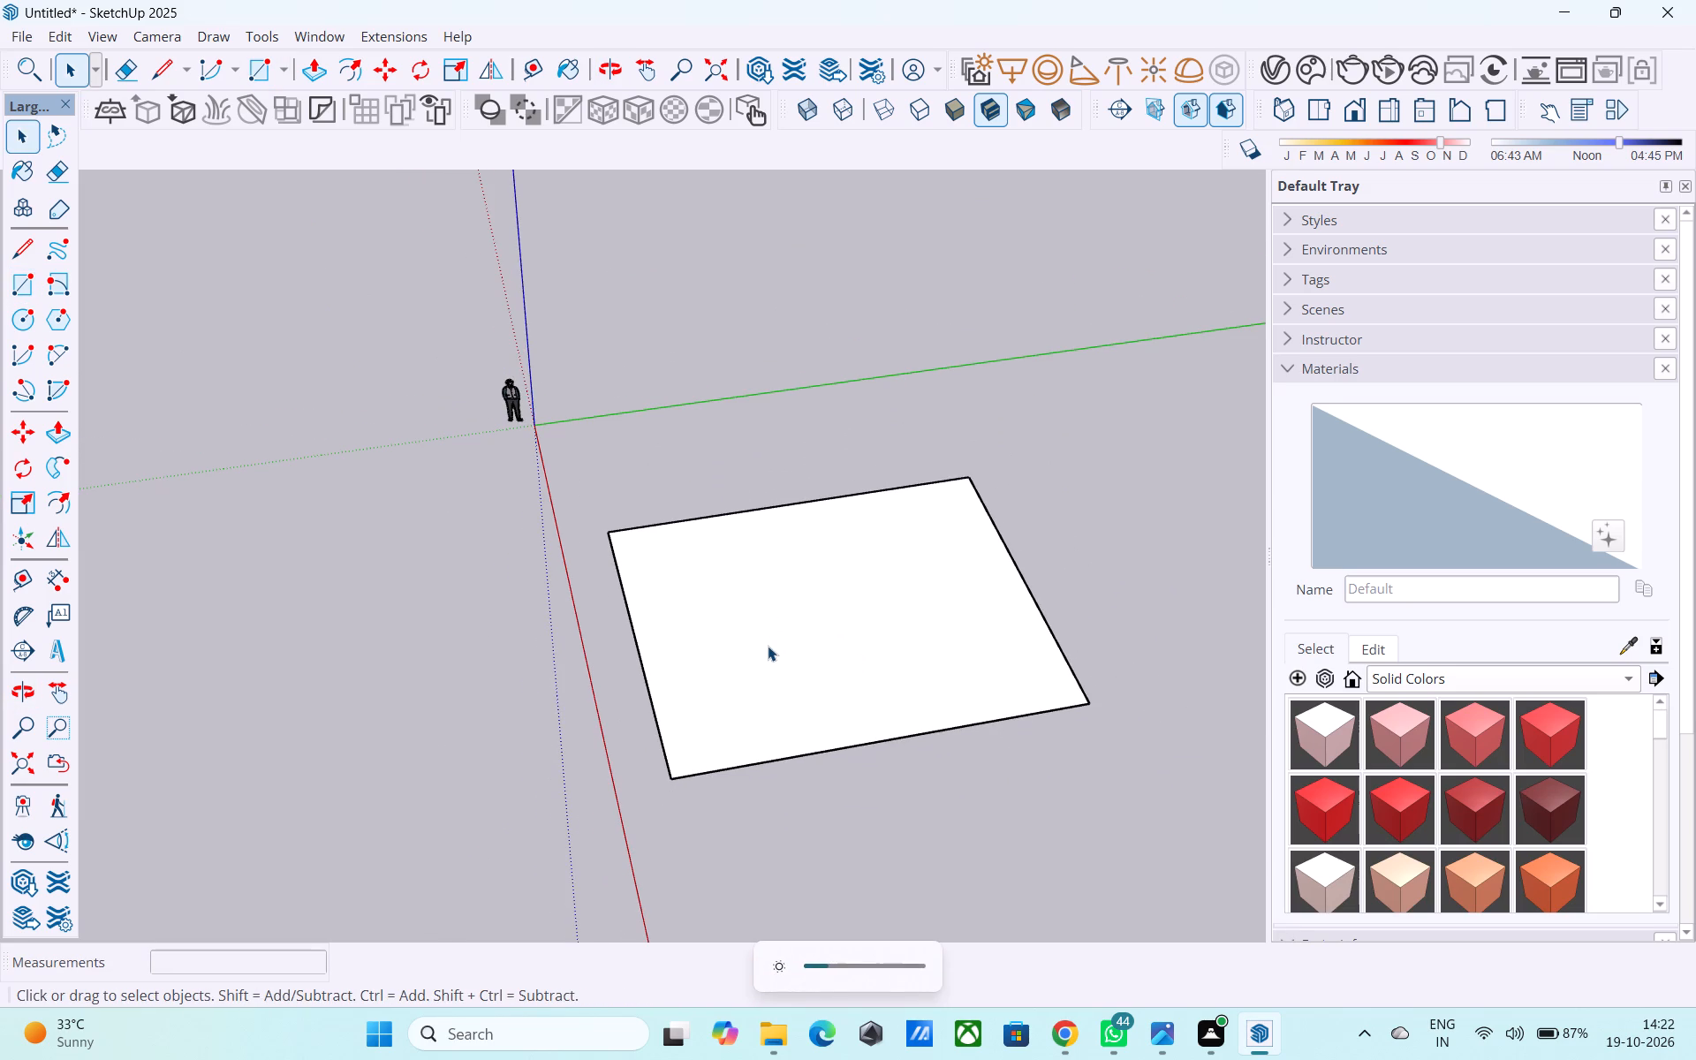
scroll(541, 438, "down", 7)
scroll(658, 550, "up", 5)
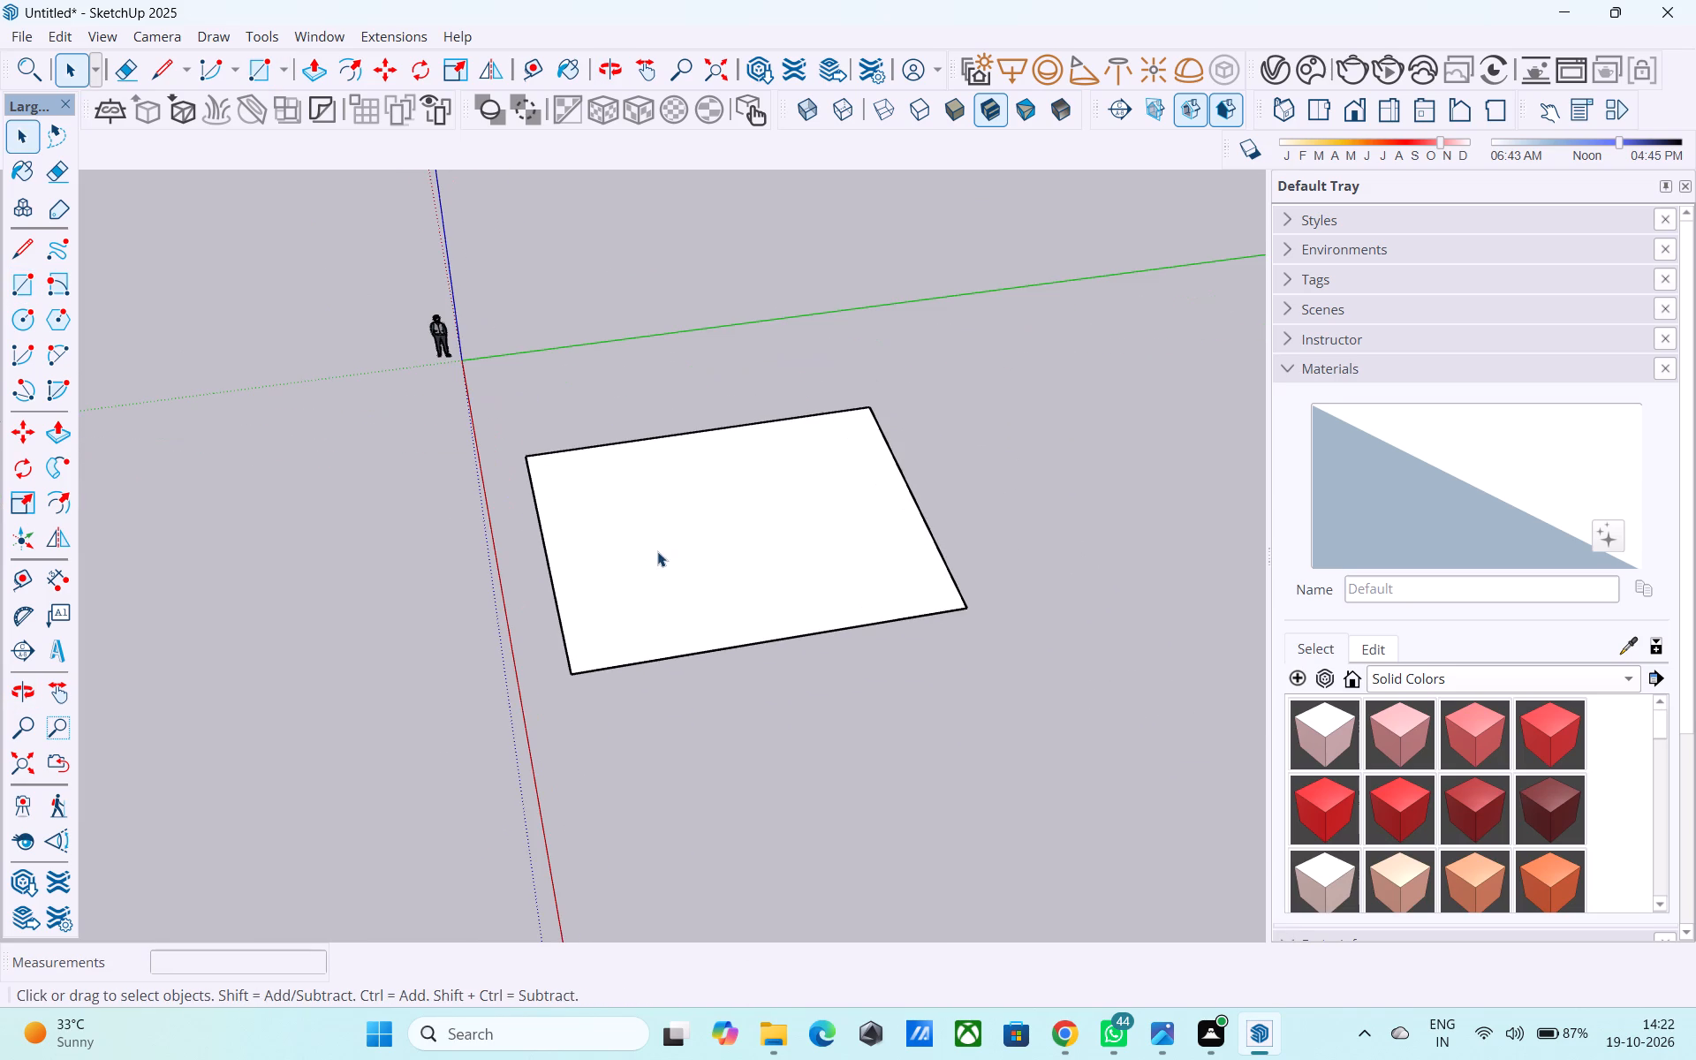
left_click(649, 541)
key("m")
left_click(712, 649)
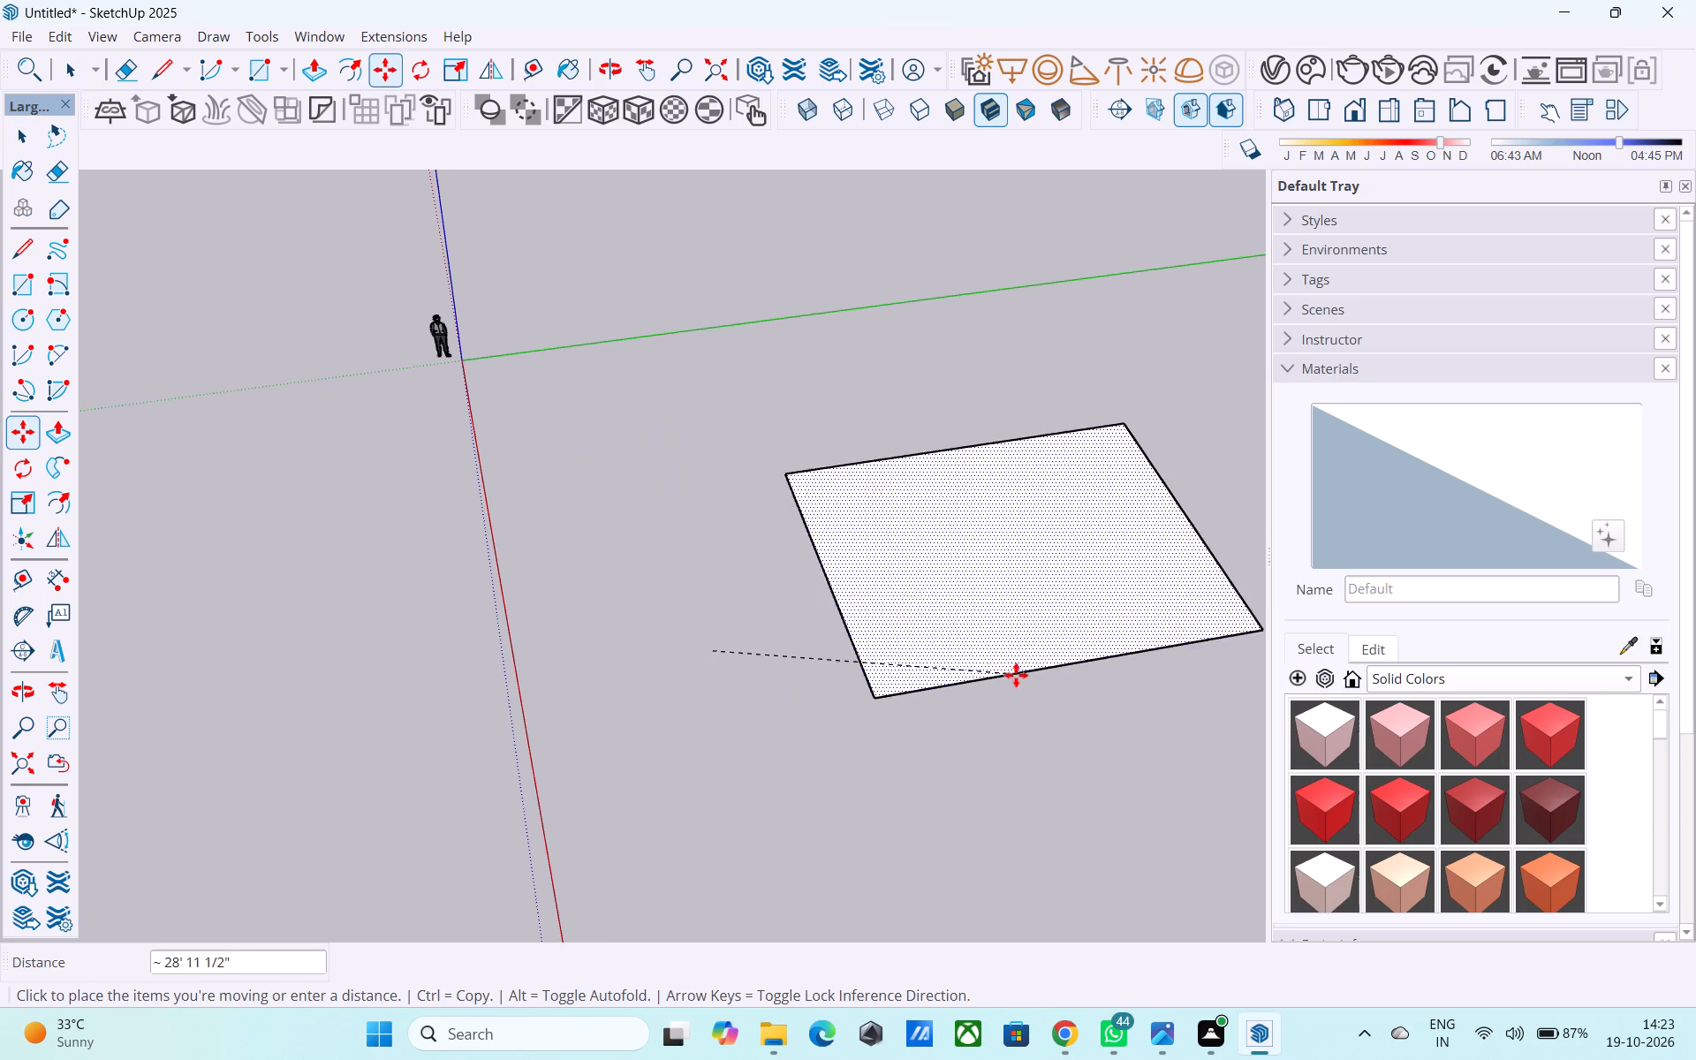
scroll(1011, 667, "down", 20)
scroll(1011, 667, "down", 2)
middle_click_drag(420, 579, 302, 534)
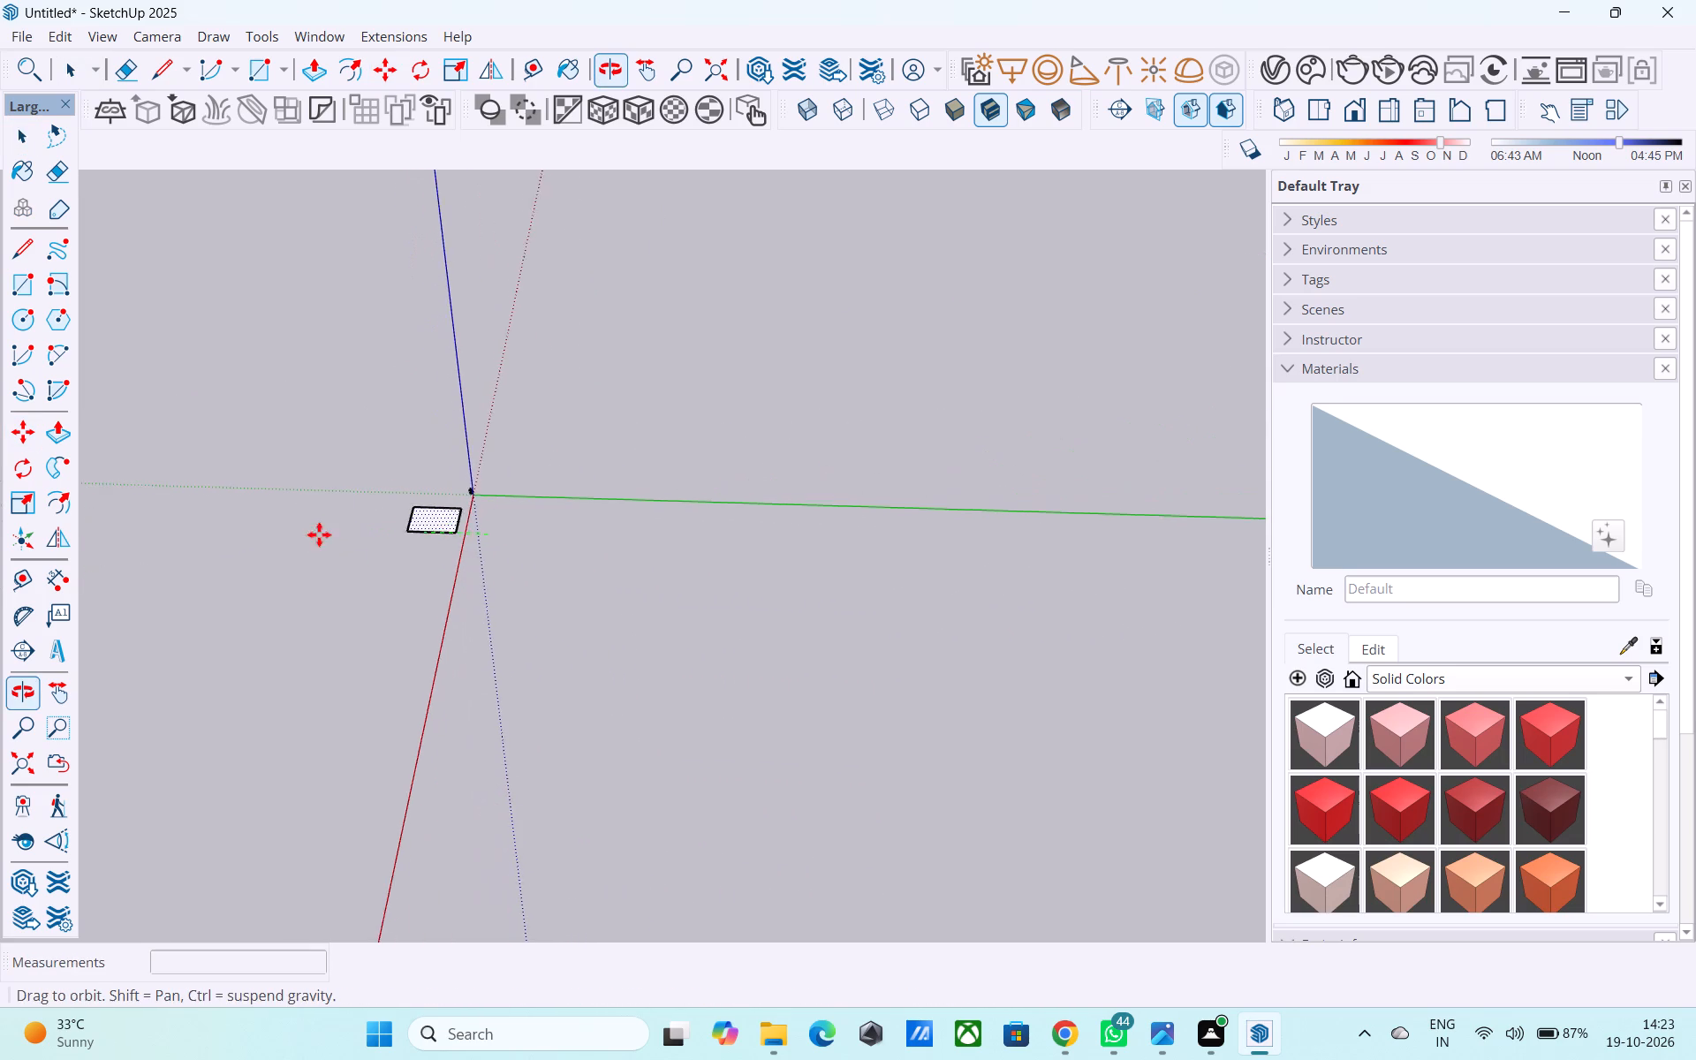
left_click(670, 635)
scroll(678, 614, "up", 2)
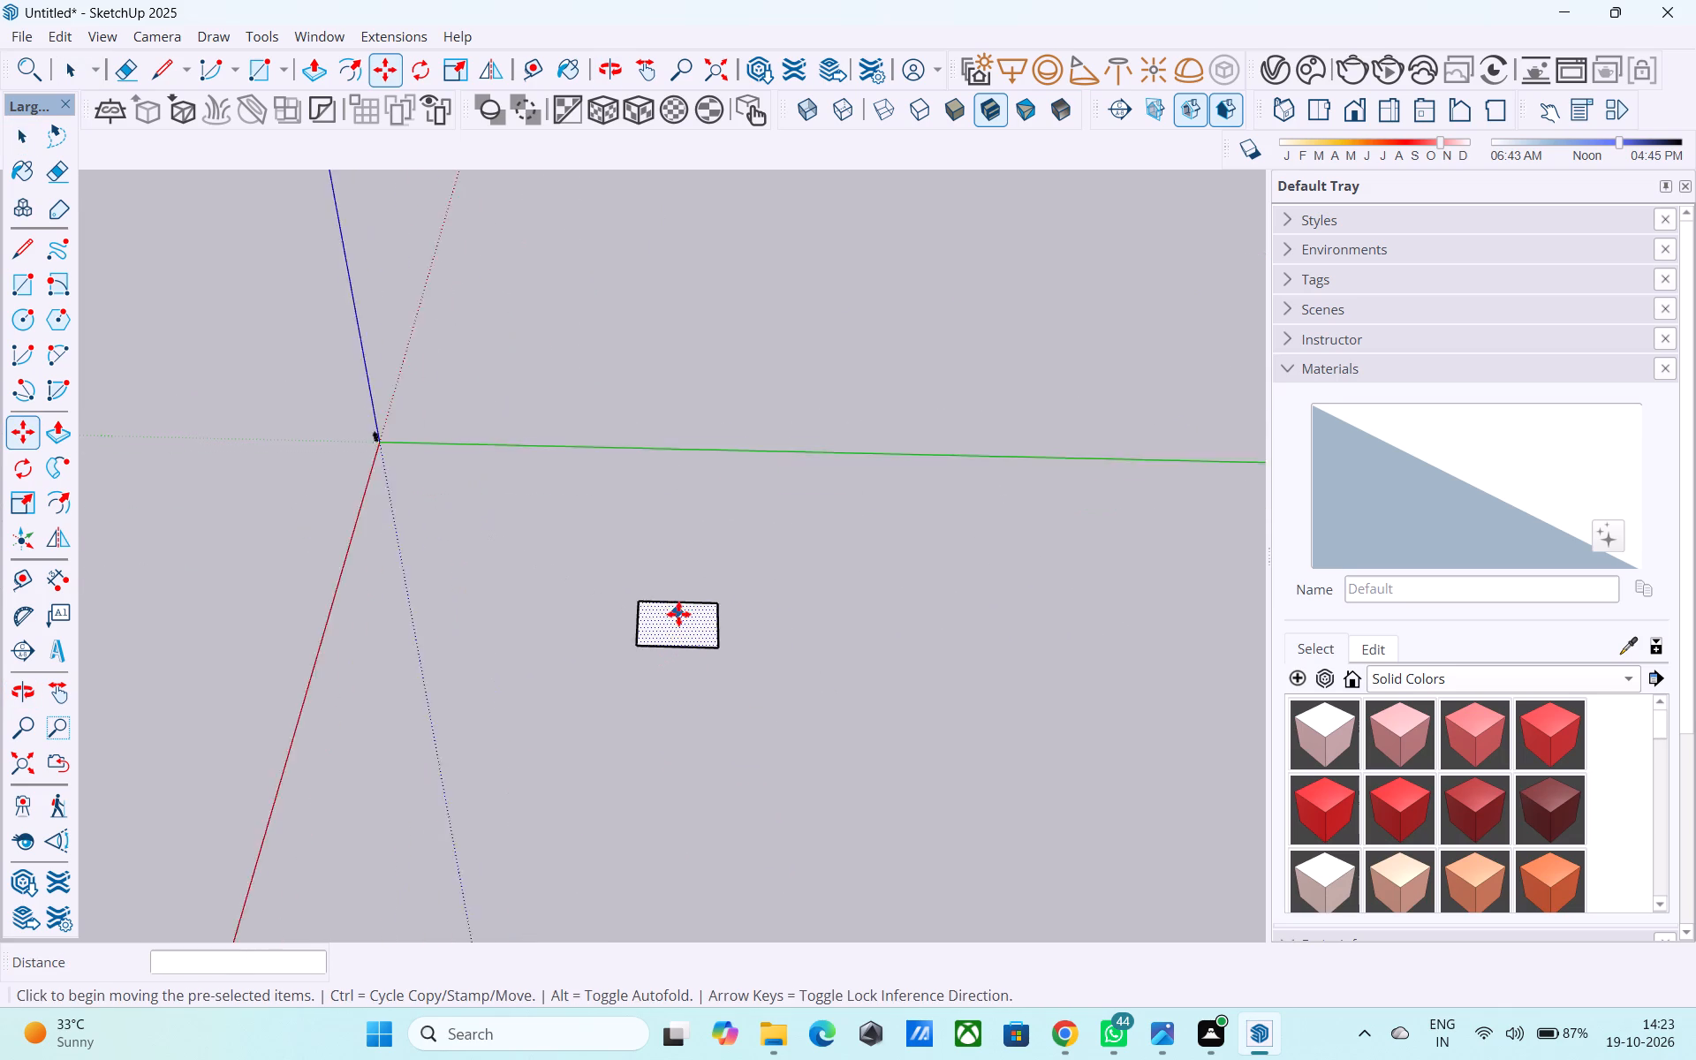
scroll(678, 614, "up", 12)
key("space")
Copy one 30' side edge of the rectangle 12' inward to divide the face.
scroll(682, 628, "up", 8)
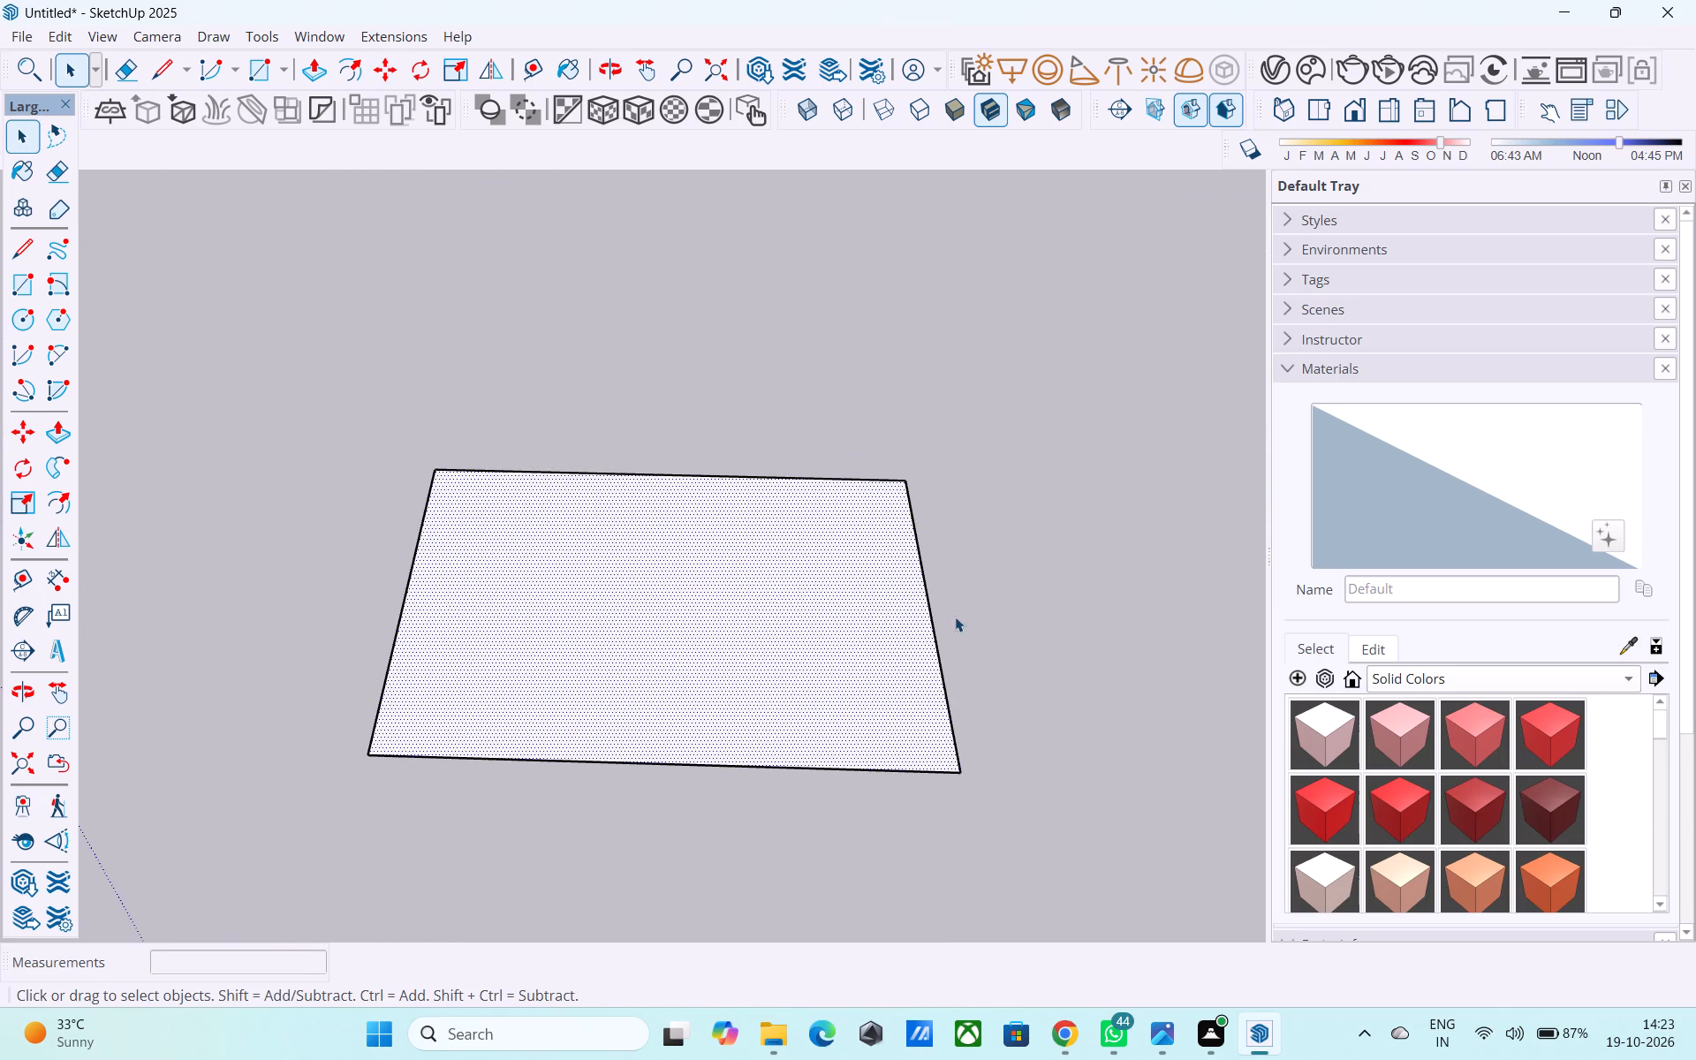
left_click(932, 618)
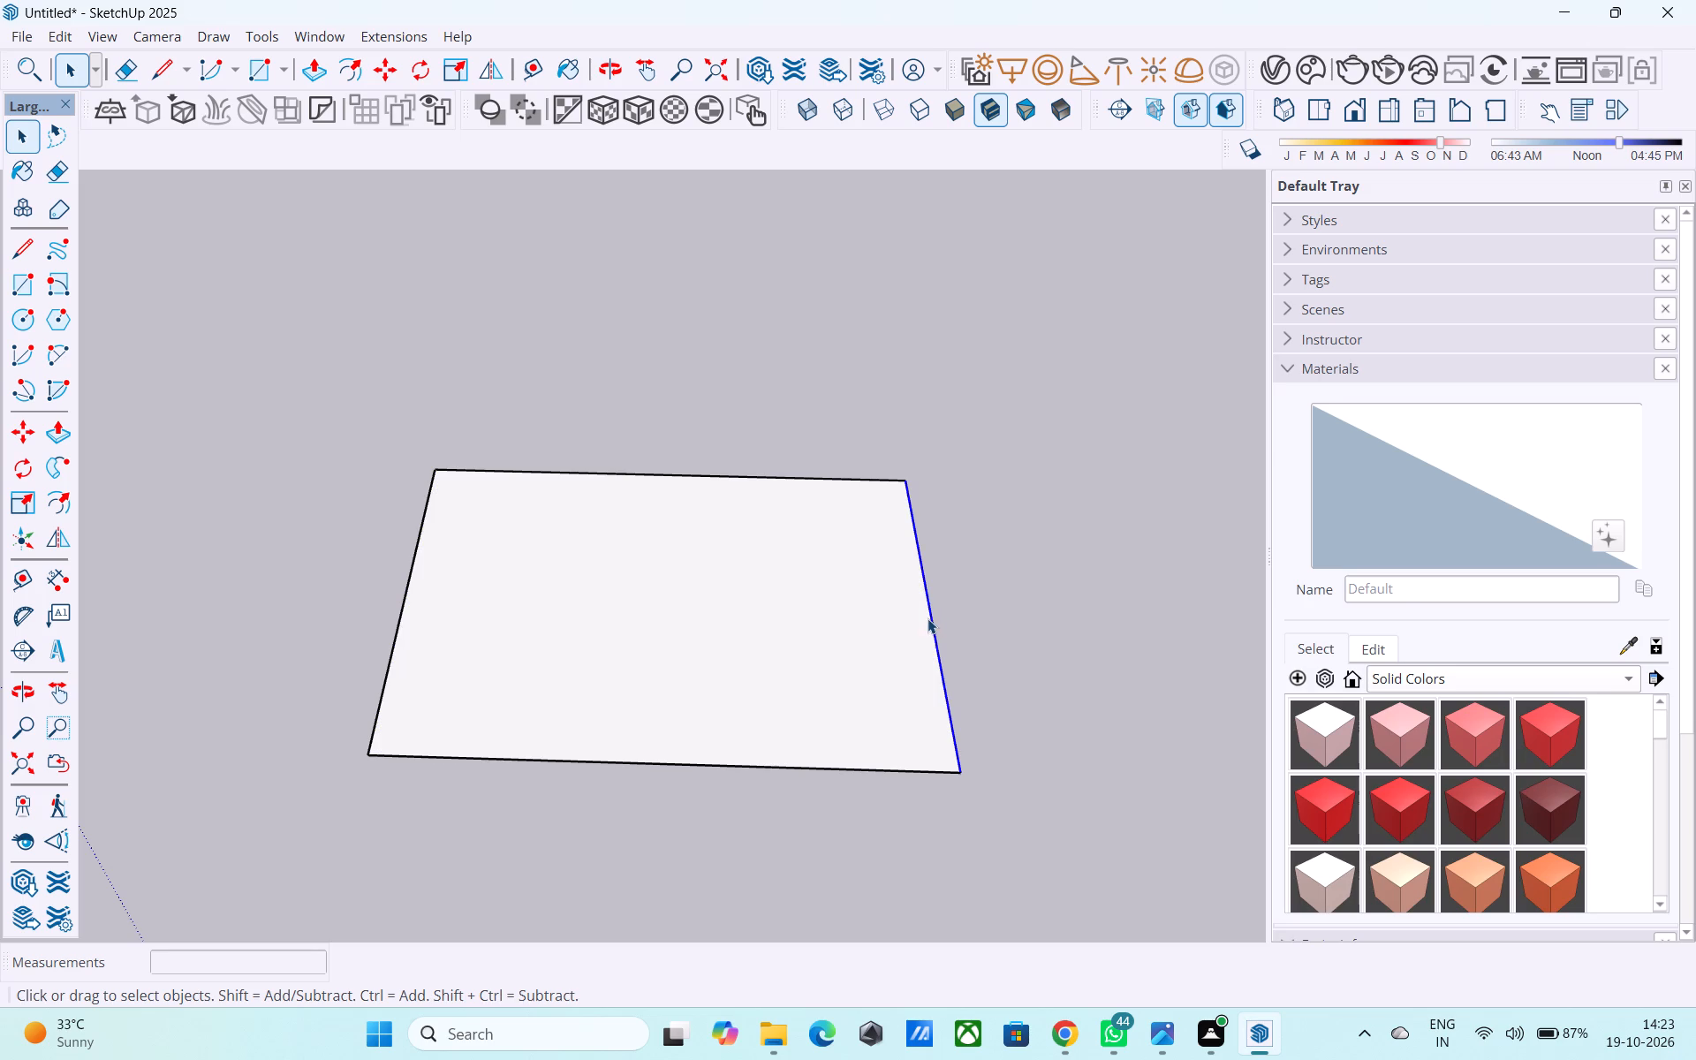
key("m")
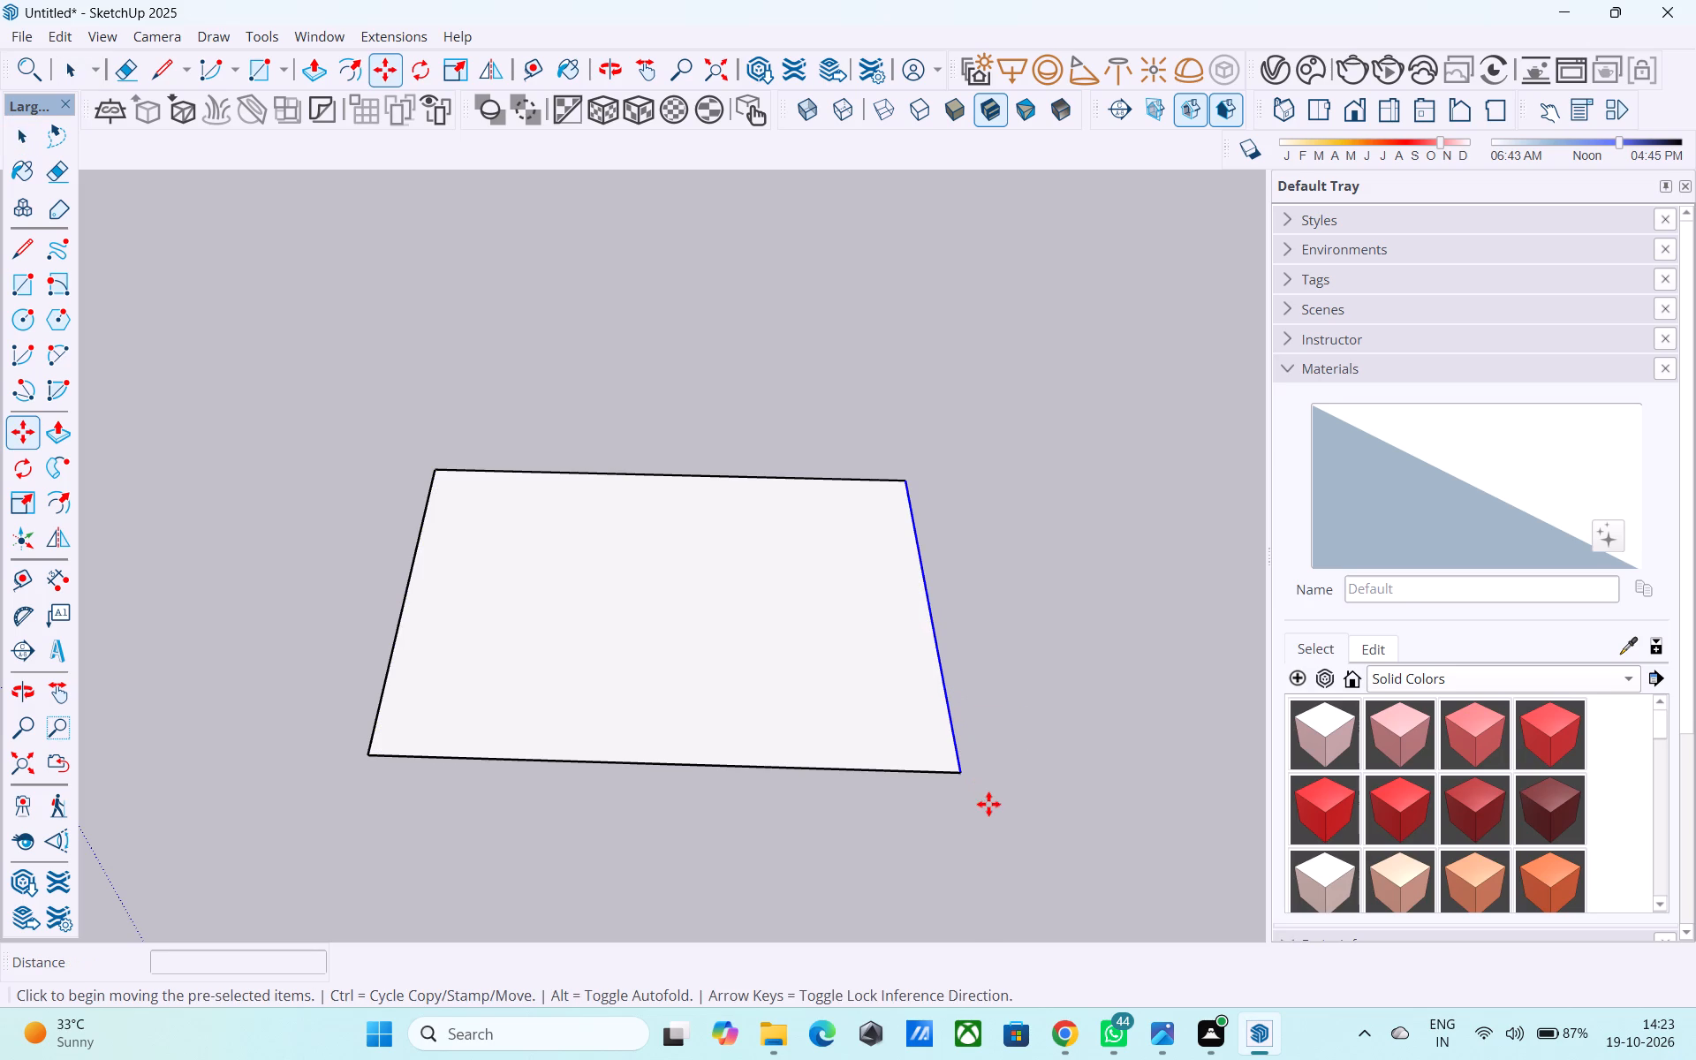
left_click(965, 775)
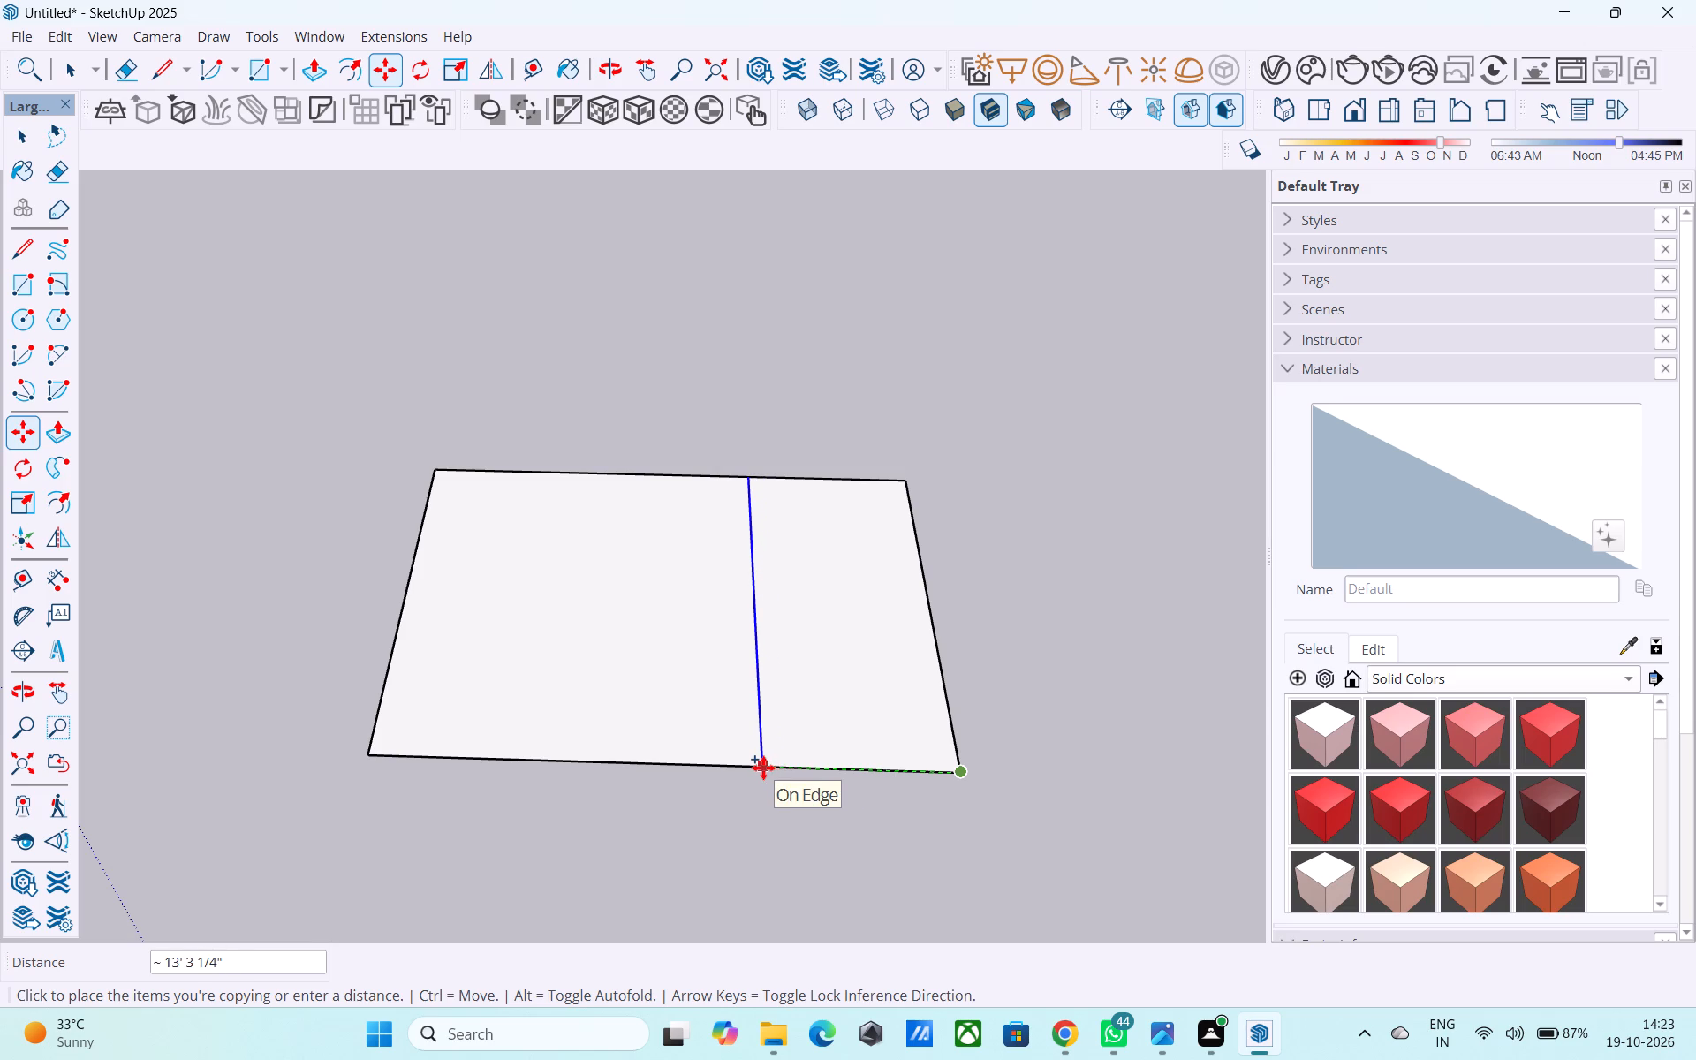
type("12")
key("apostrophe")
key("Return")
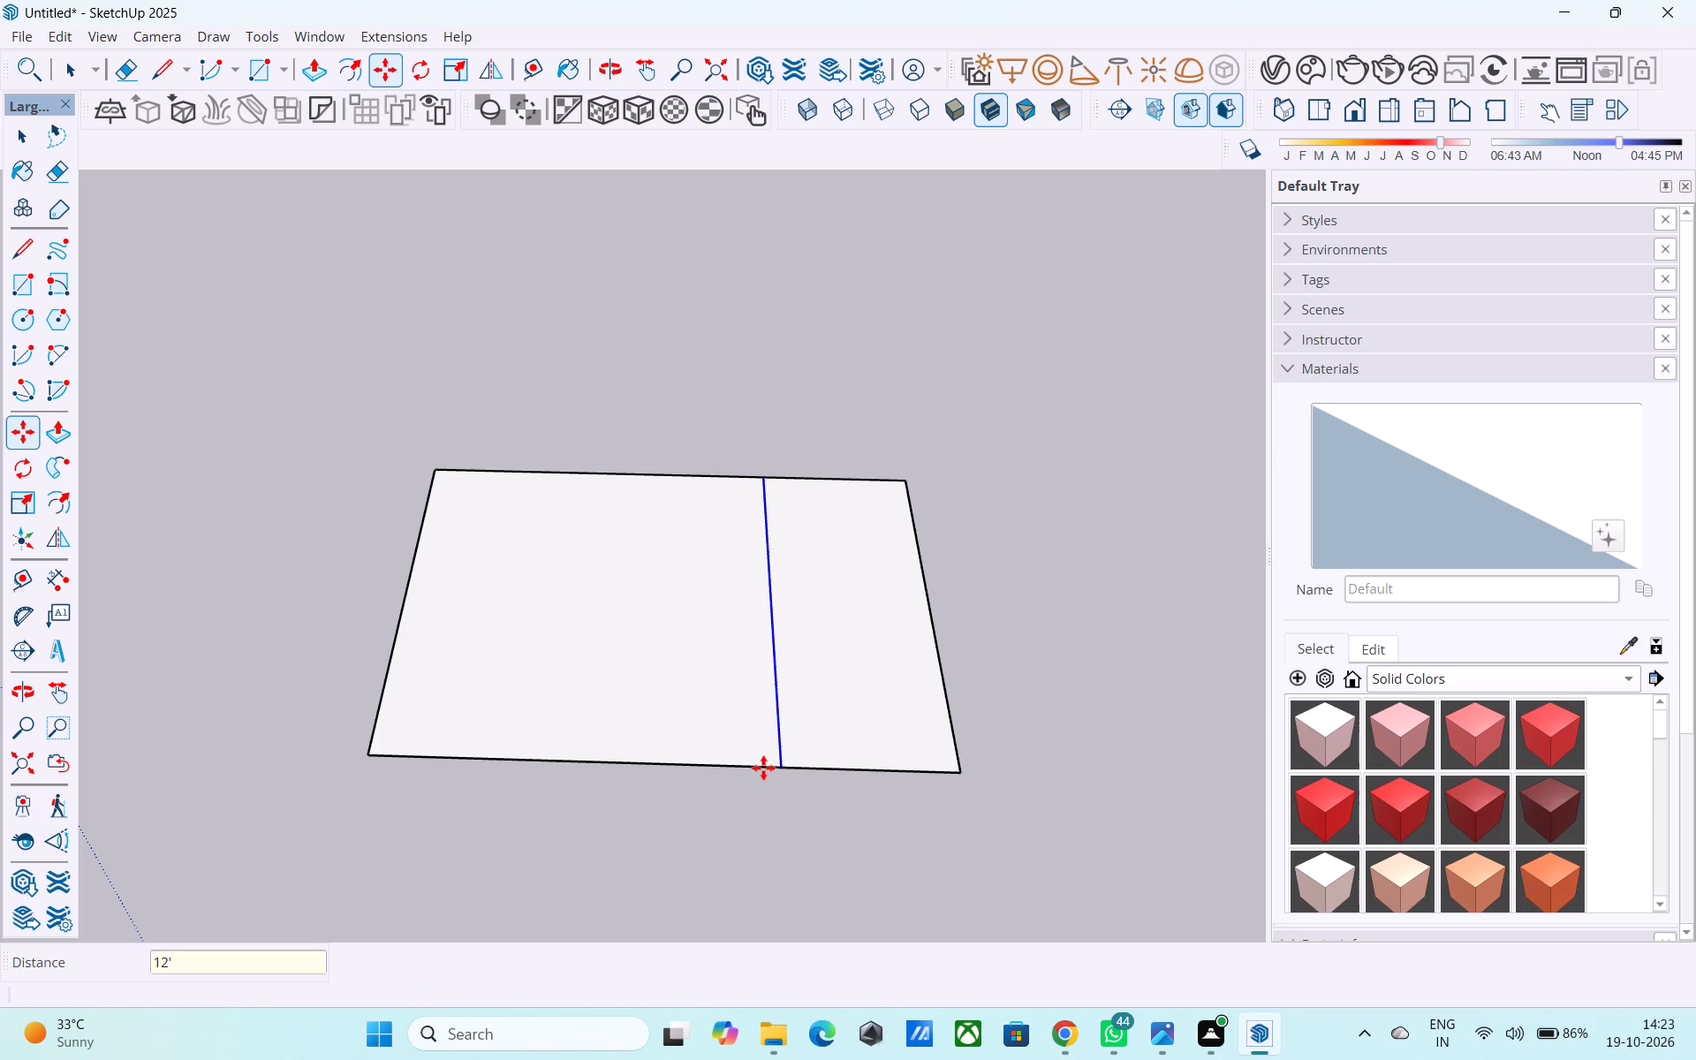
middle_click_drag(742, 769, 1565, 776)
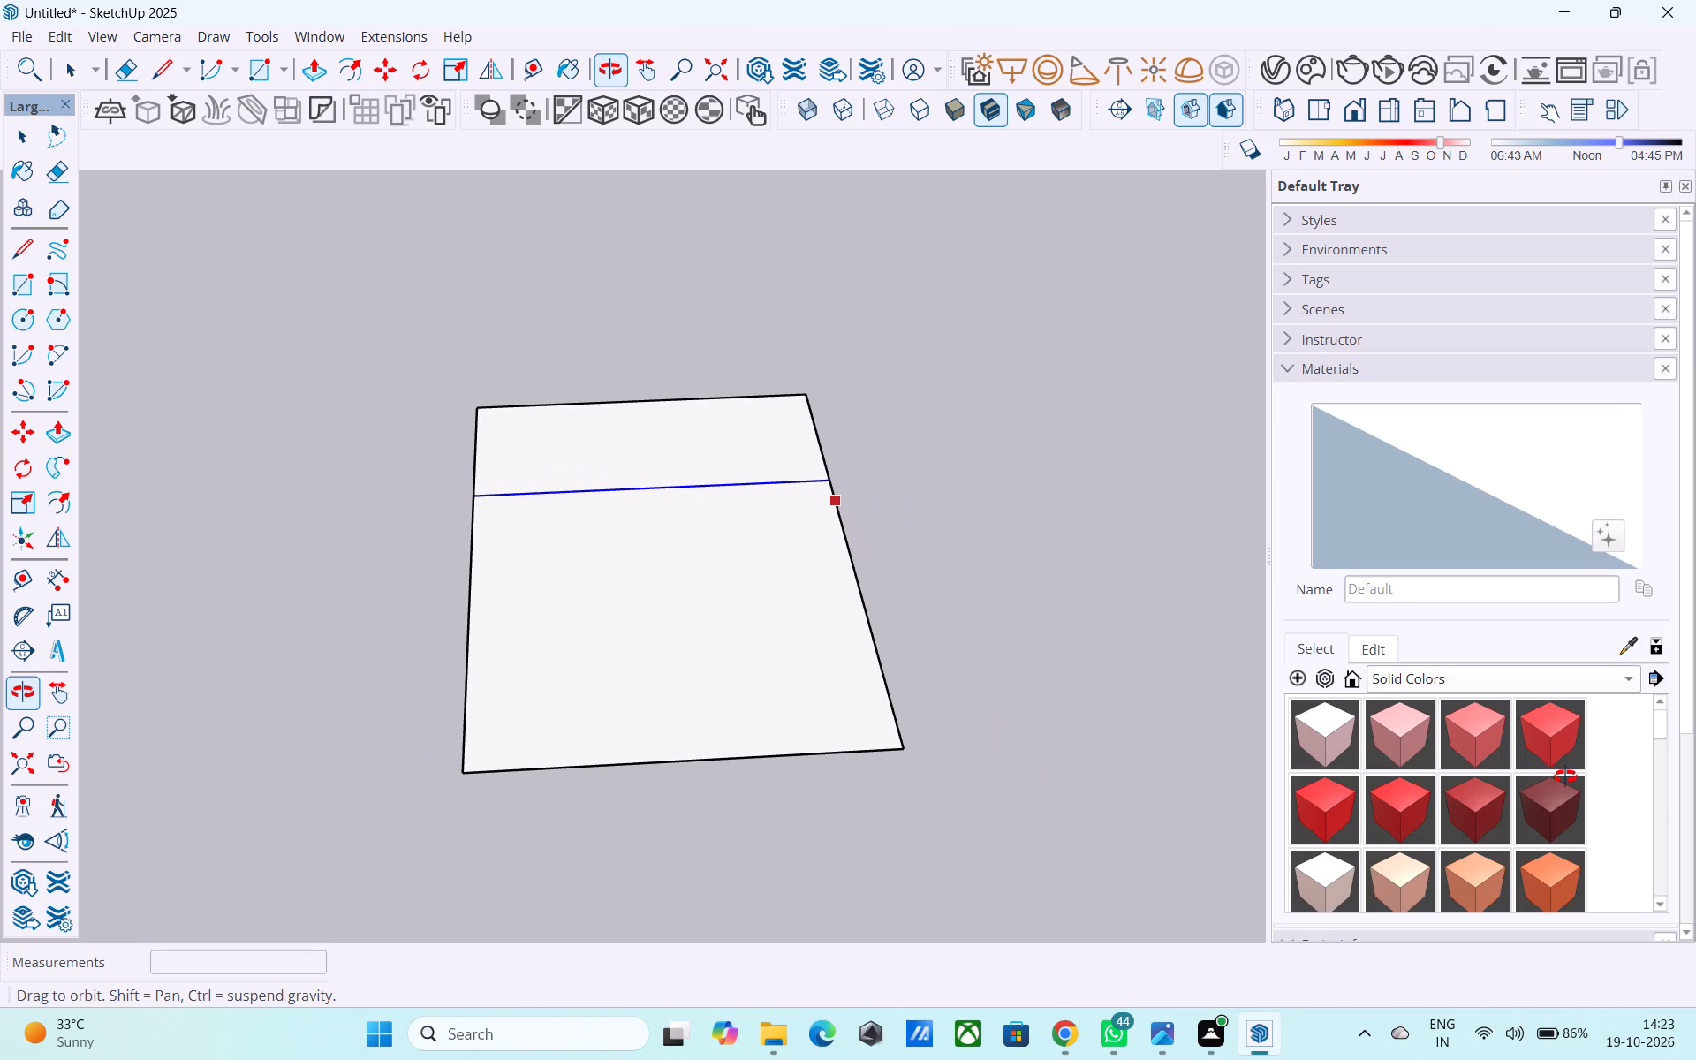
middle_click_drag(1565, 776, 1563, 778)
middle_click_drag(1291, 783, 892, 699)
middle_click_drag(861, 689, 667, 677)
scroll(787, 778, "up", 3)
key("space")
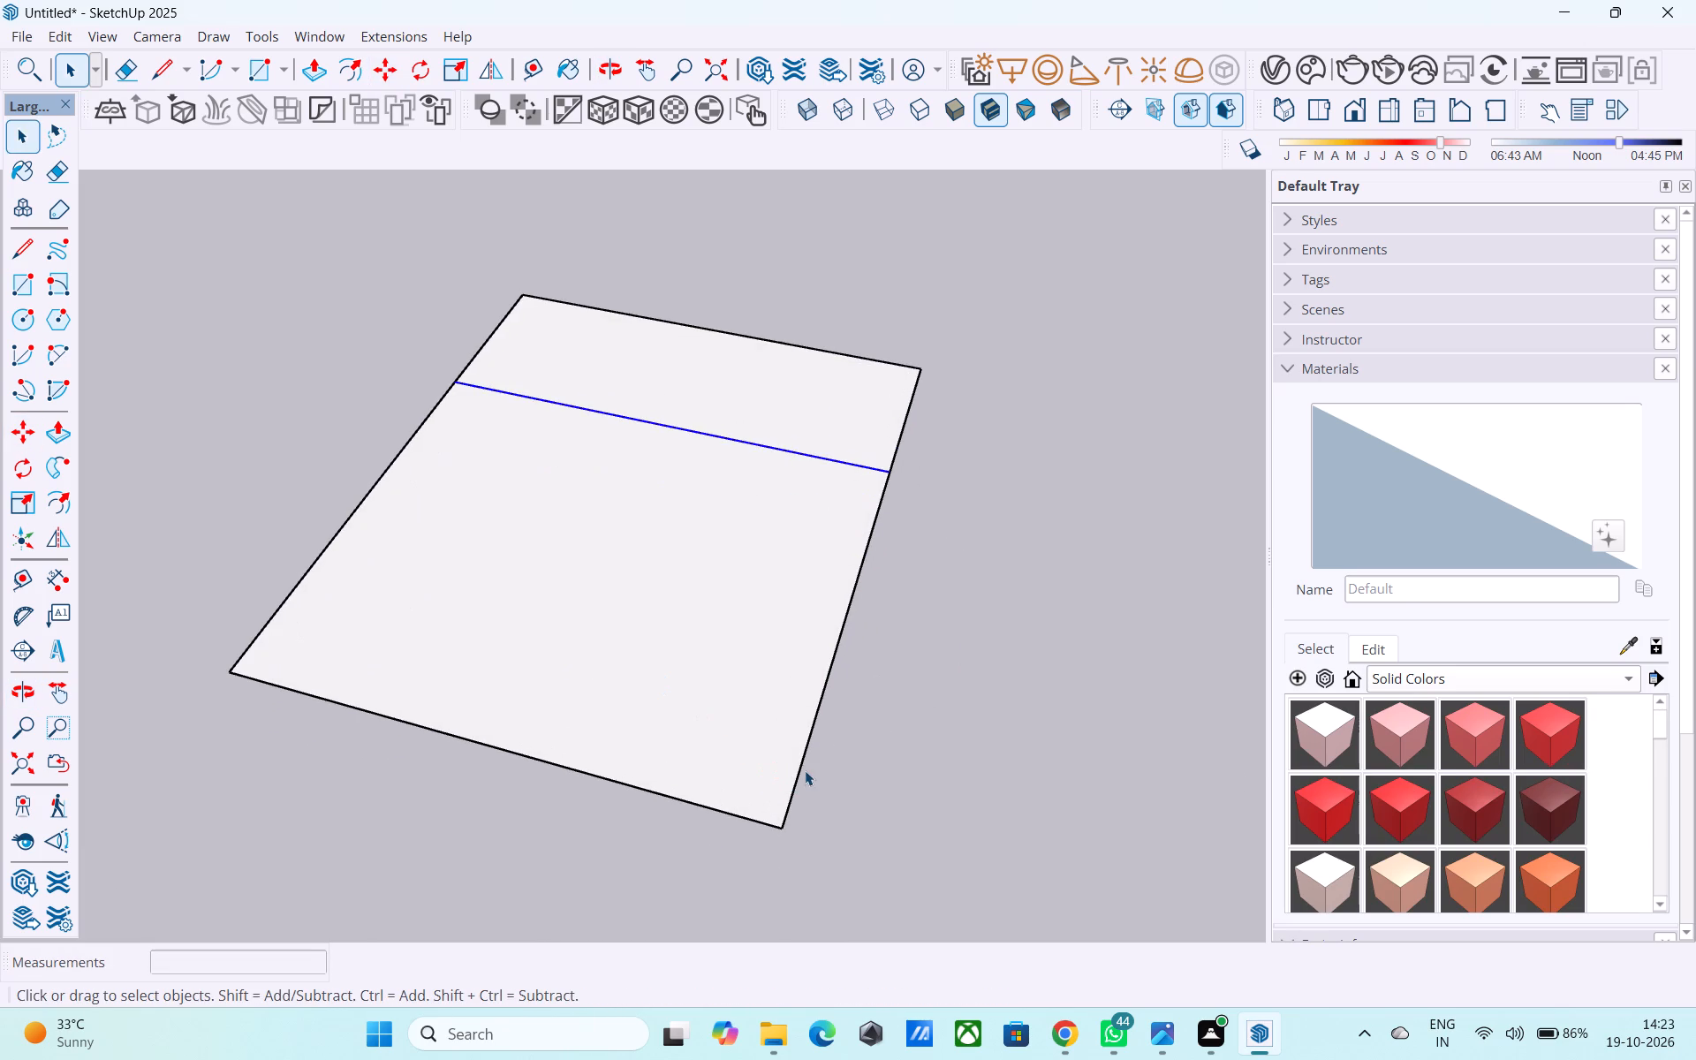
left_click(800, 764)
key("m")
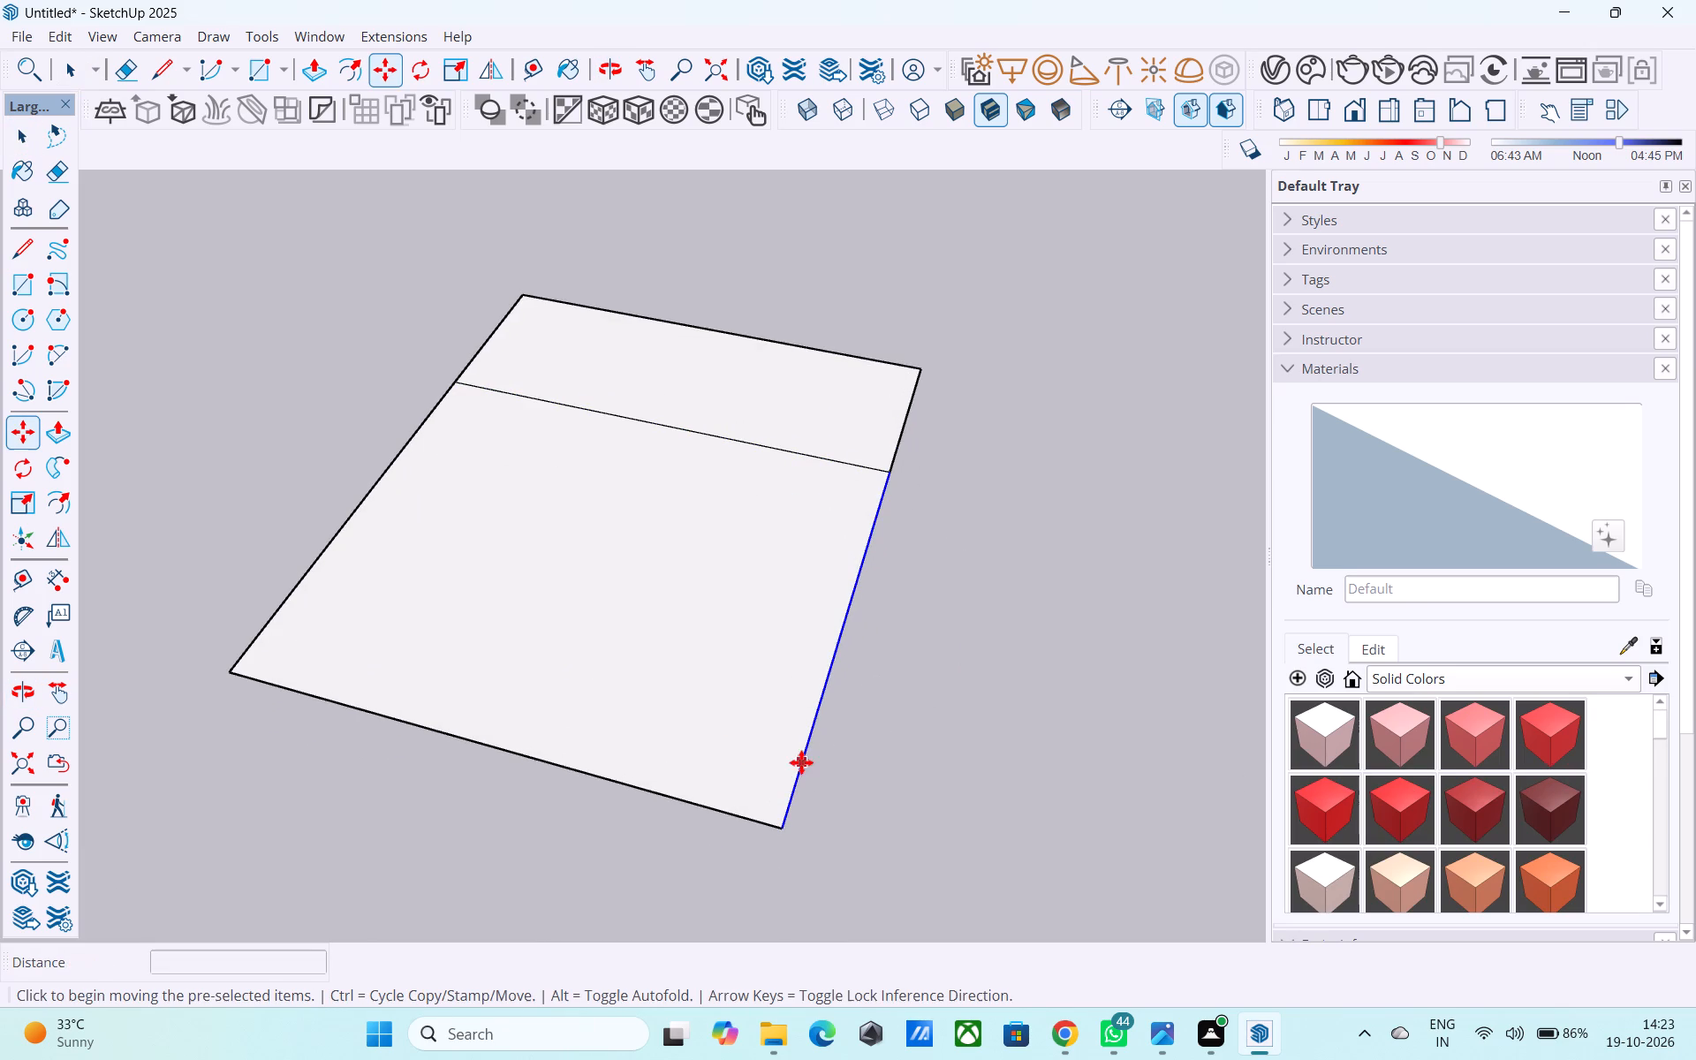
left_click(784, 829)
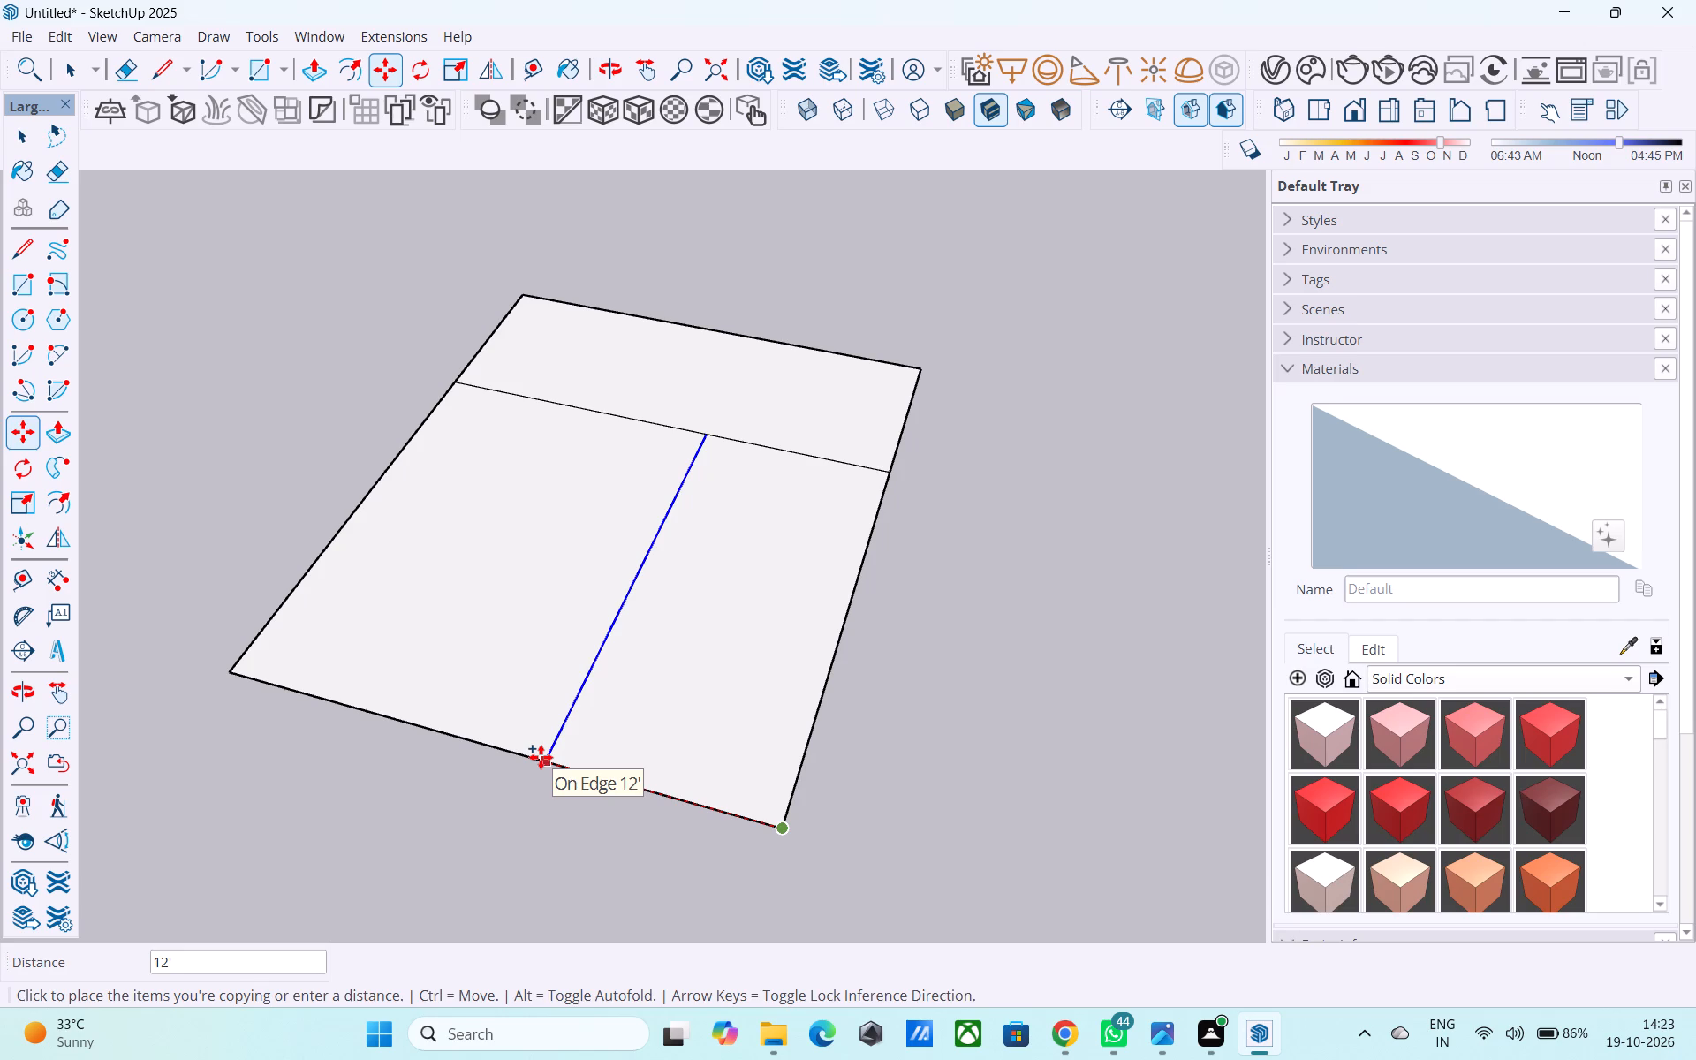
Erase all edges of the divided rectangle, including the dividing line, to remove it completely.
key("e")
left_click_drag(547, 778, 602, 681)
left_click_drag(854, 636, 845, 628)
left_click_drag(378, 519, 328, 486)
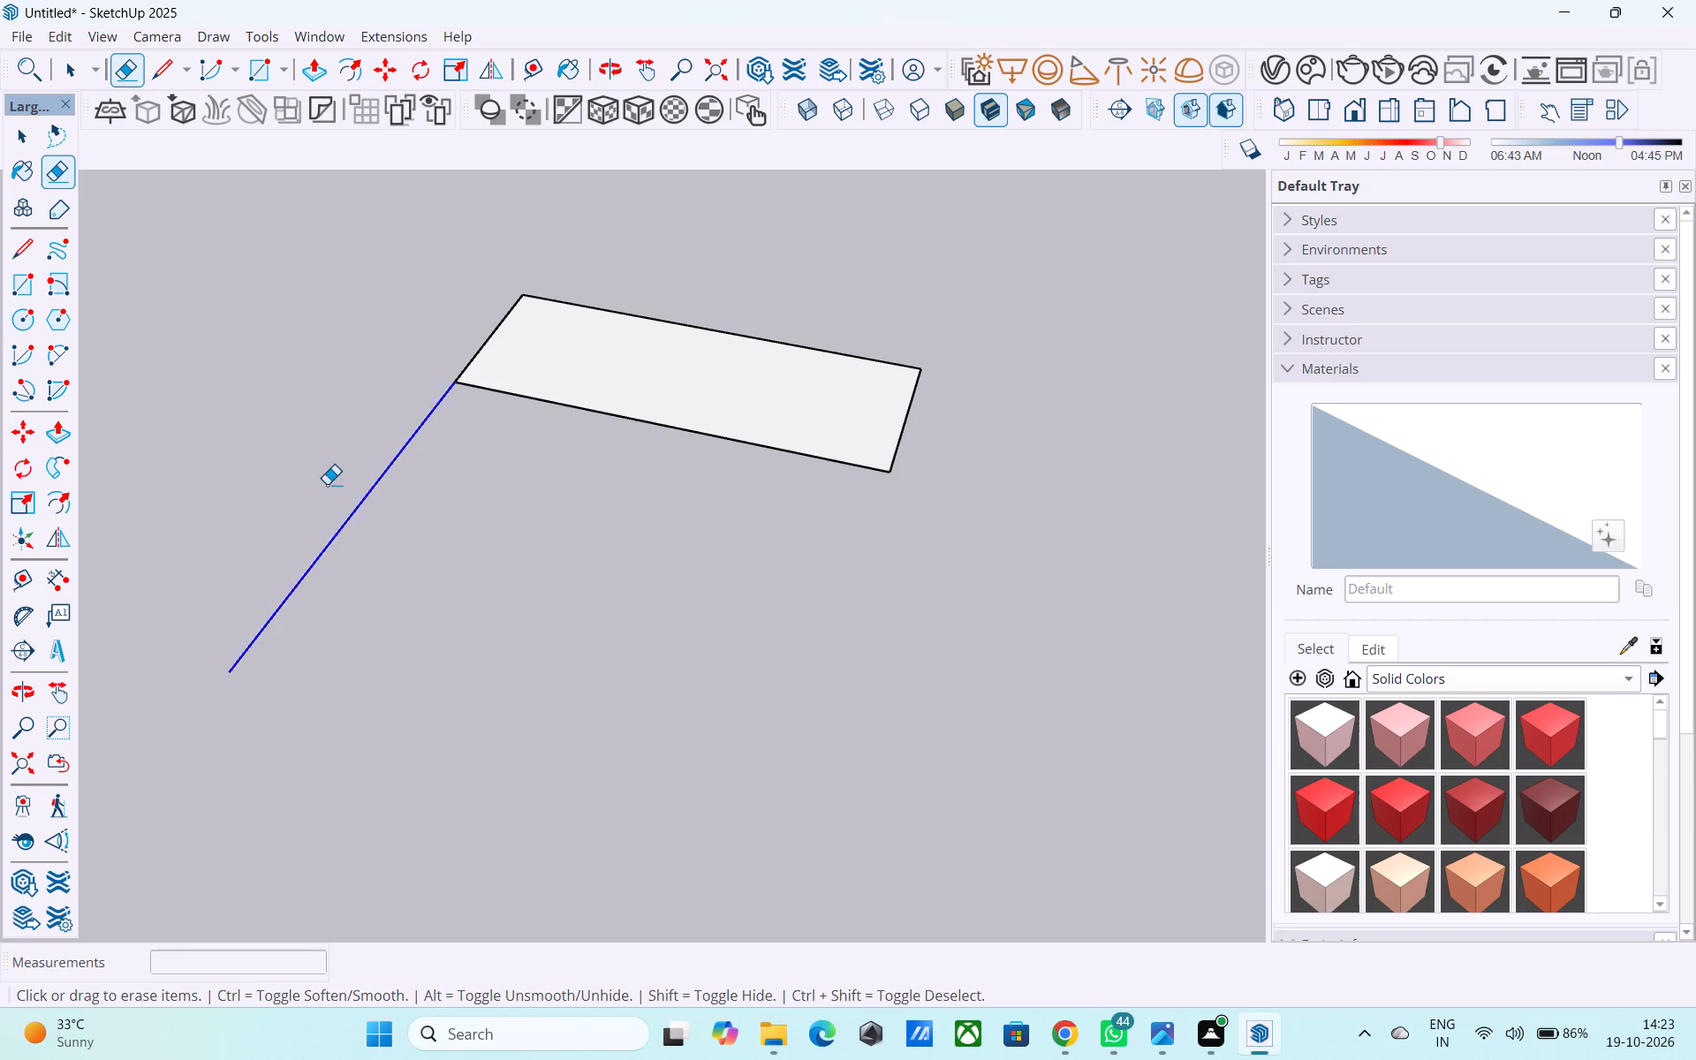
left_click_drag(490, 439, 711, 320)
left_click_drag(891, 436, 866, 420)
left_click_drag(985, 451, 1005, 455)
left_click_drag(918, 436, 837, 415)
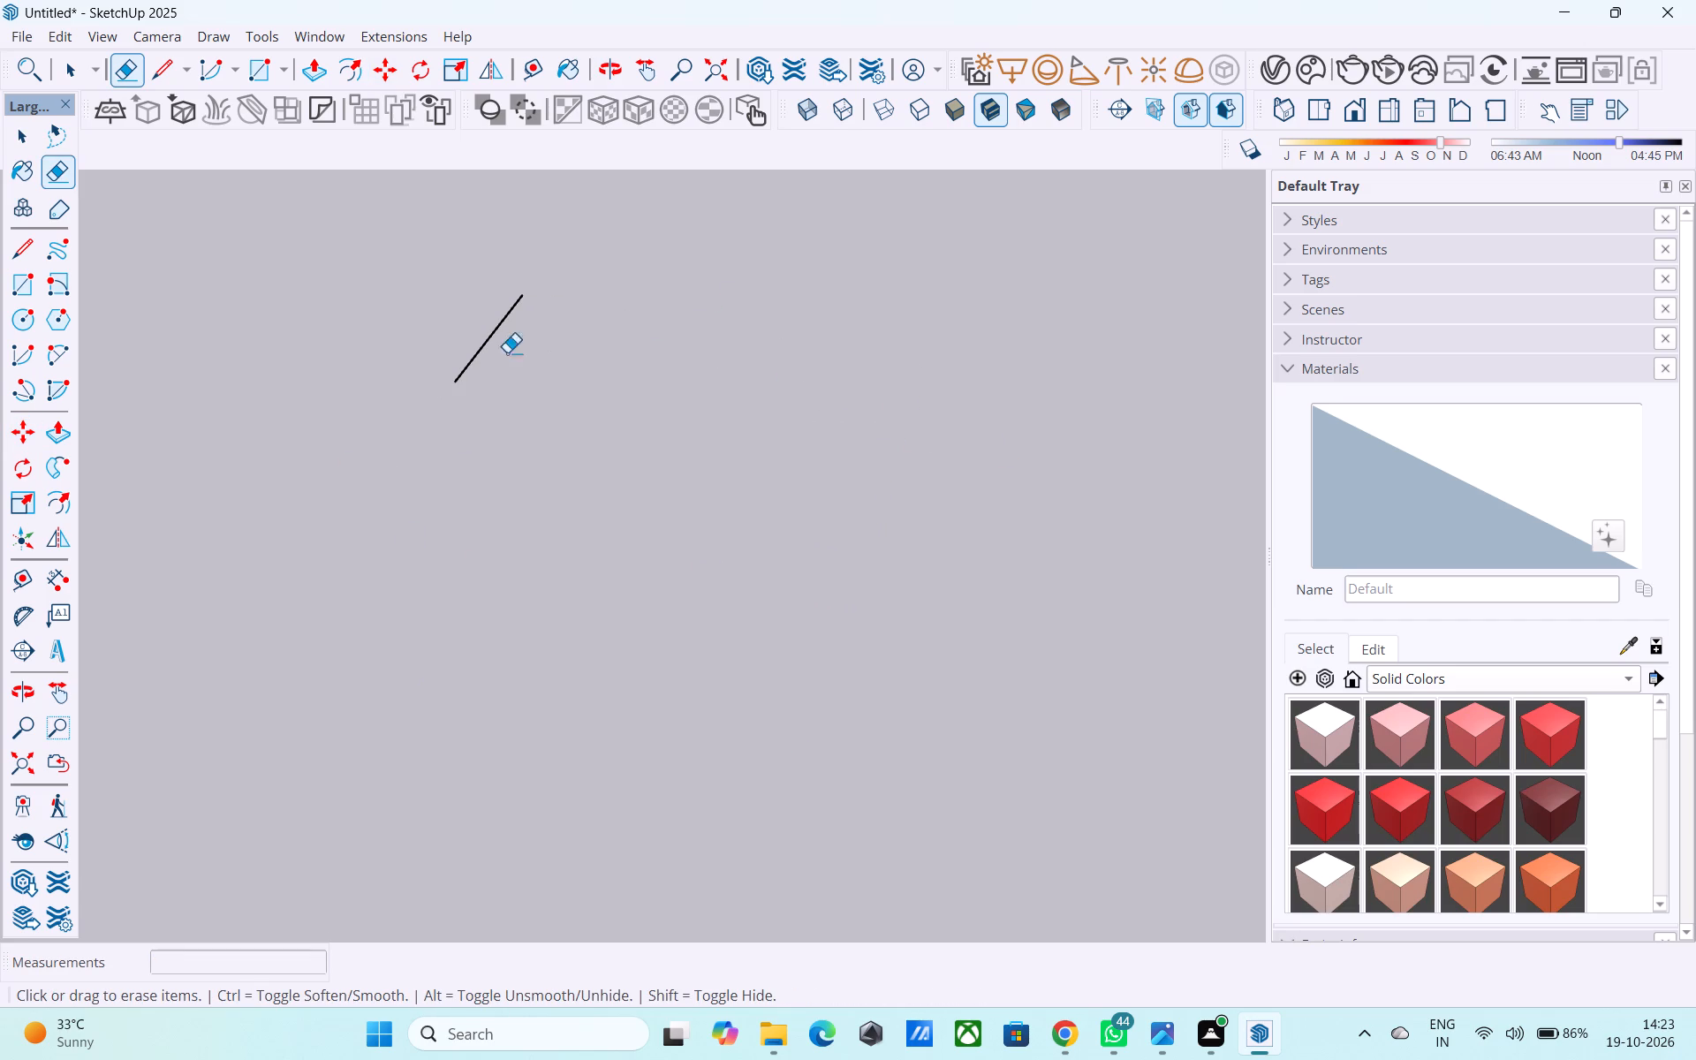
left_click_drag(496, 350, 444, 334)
Draw a 30' by 30' square on the empty ground plane near the axes.
scroll(470, 373, "down", 4)
middle_click_drag(638, 548, 384, 497)
scroll(930, 491, "down", 7)
middle_click_drag(912, 520, 824, 516)
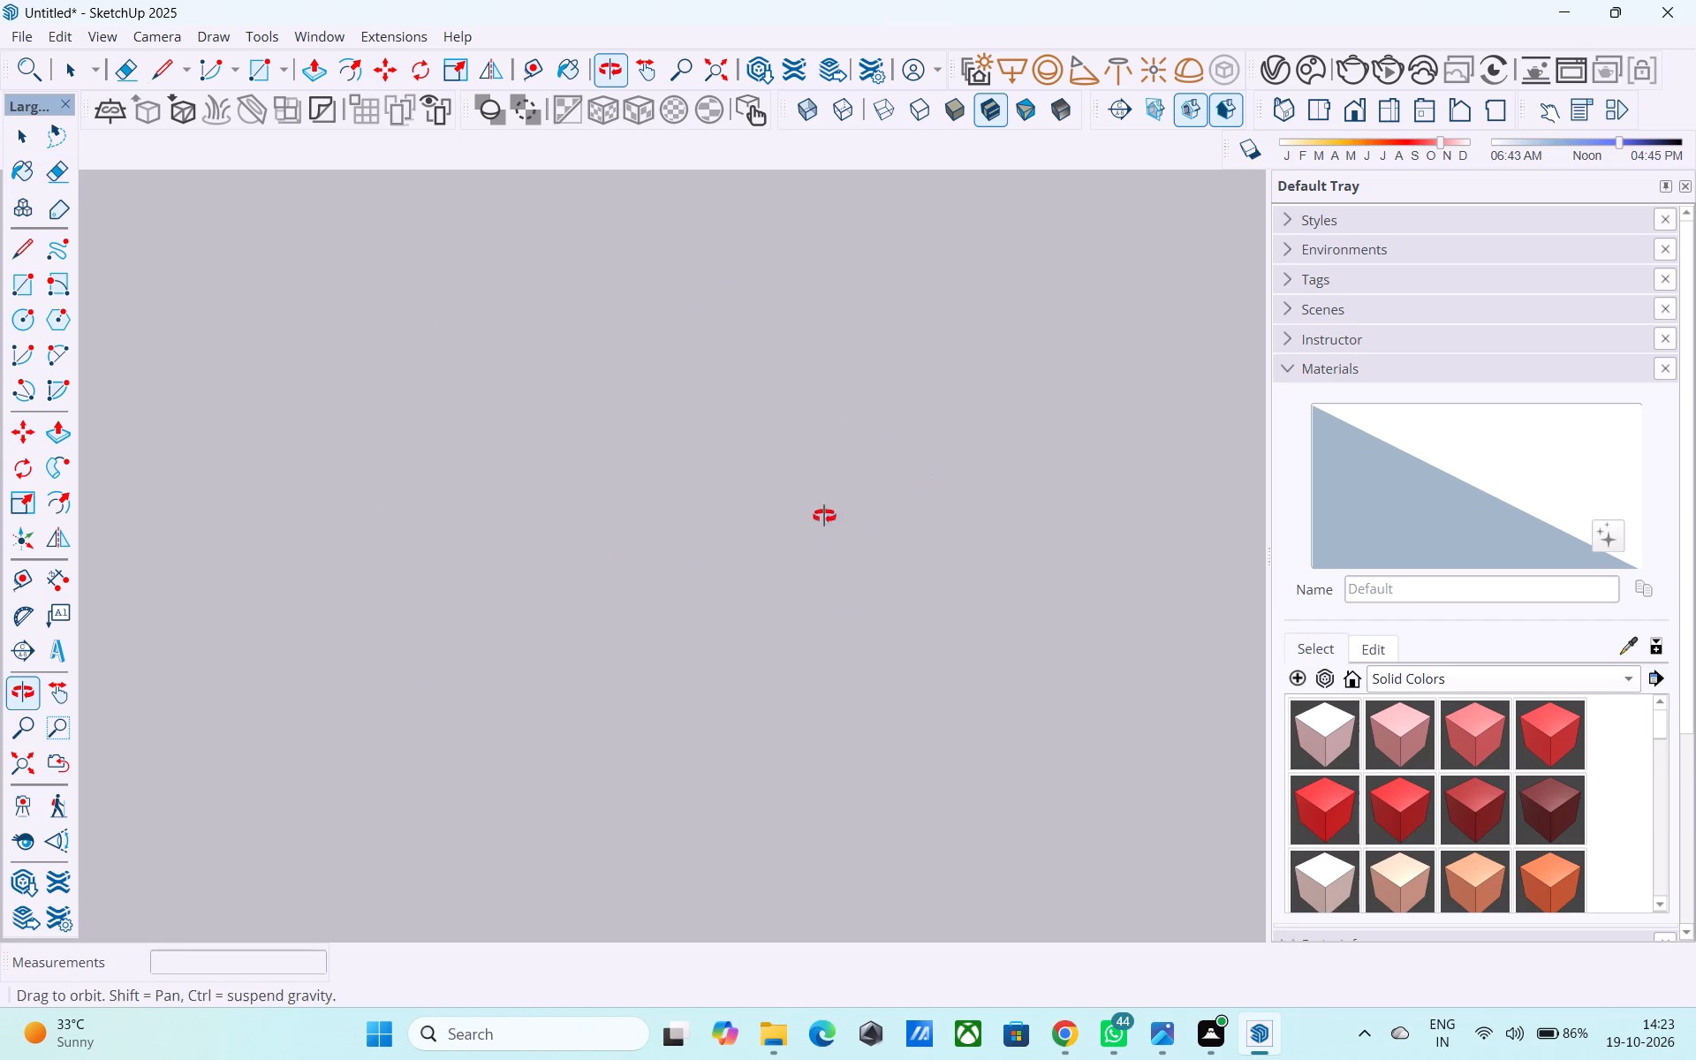
middle_click_drag(824, 516, 404, 395)
scroll(951, 467, "down", 5)
middle_click_drag(626, 557, 690, 621)
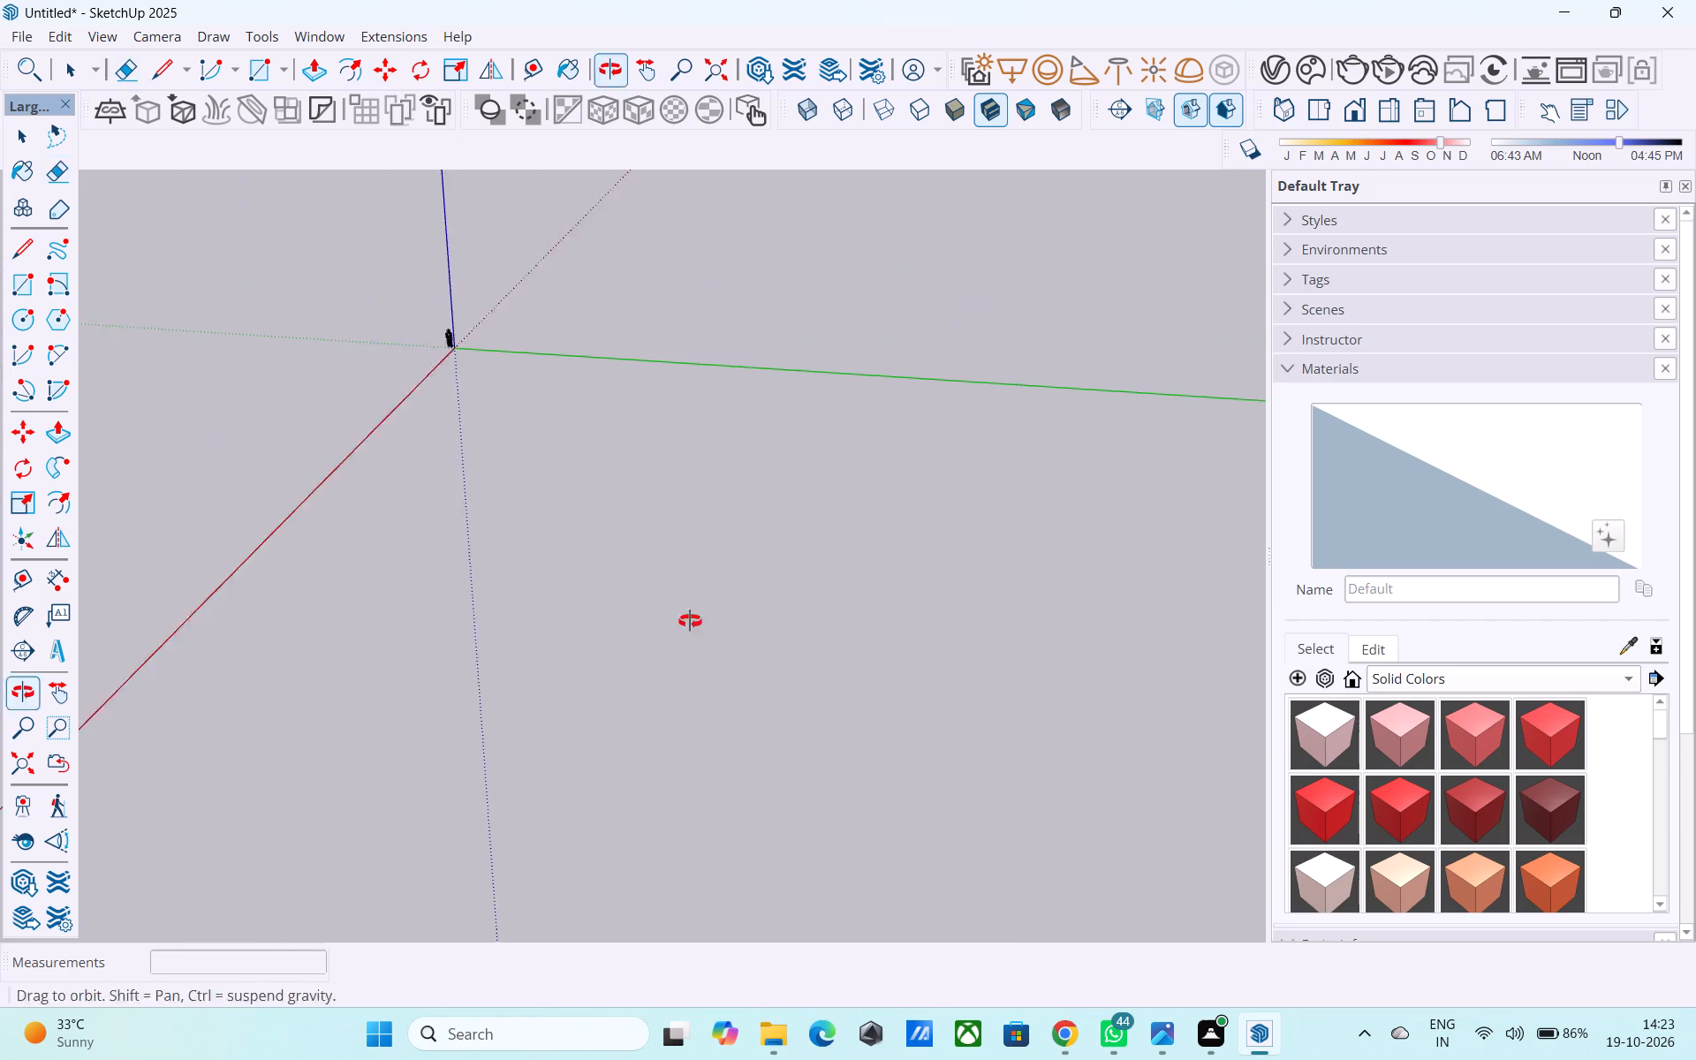
middle_click_drag(690, 621, 765, 642)
left_click(731, 559)
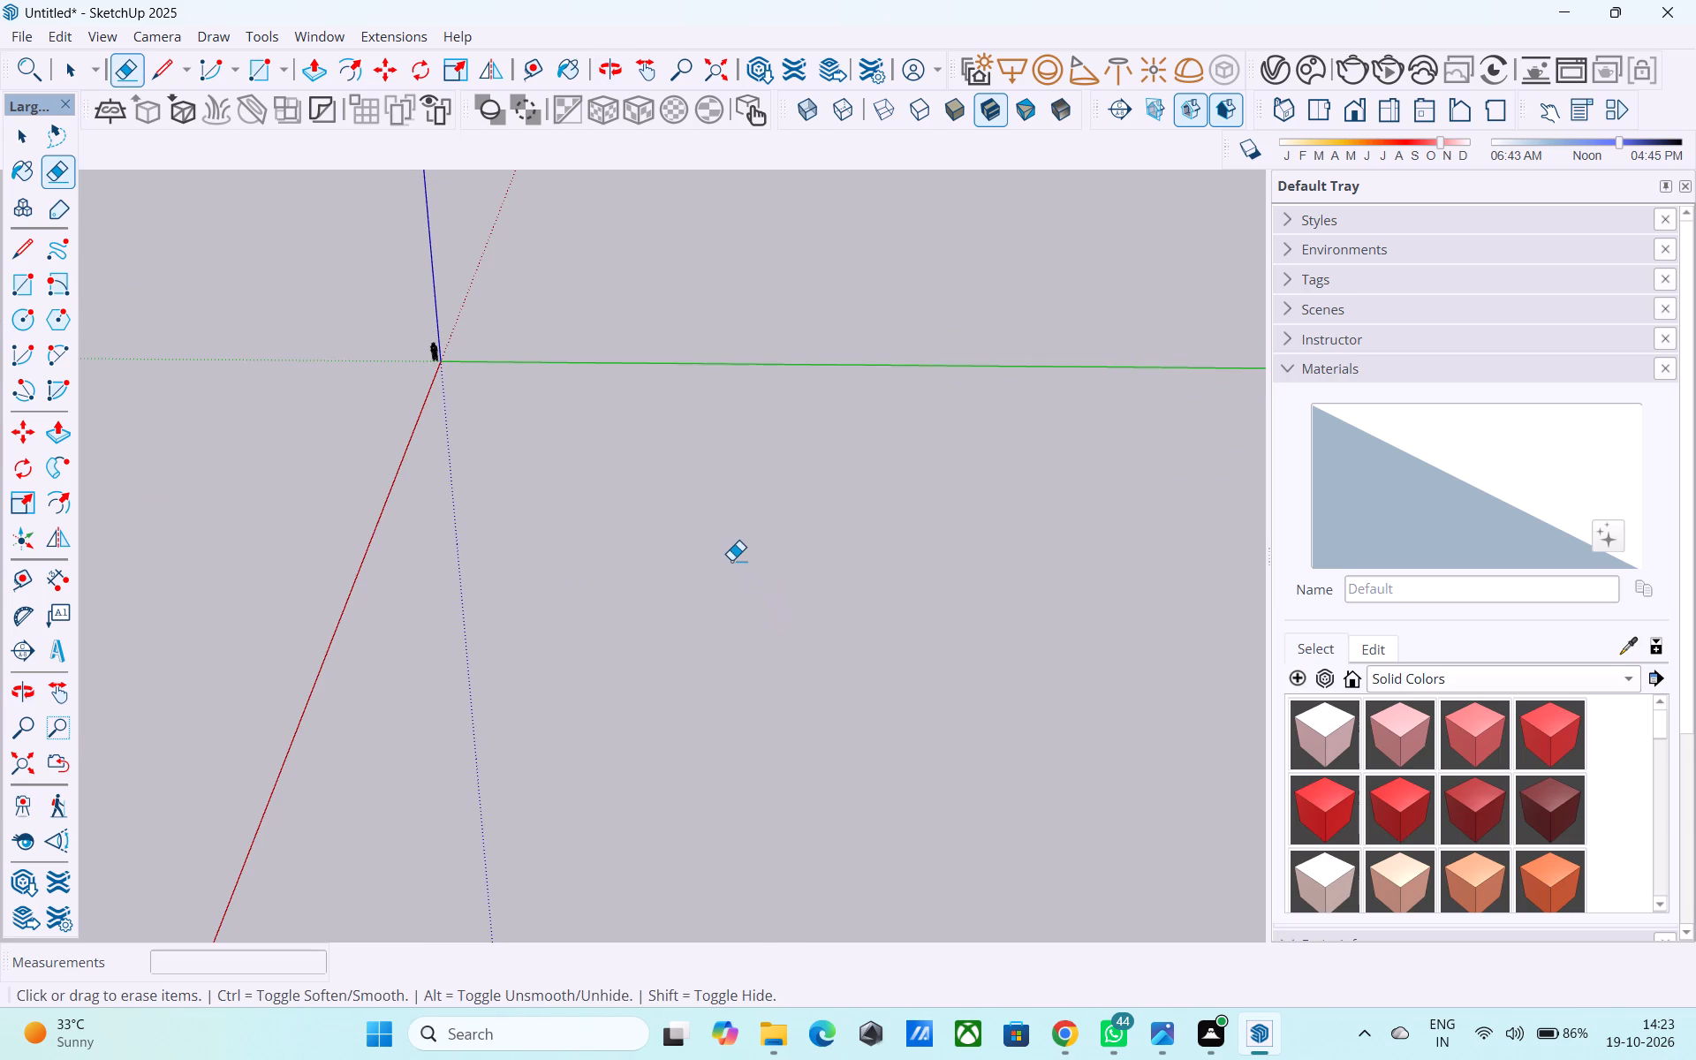
key("r")
left_click(721, 543)
type("30',30'")
key("Return")
Examine the new square face from several angles and distances.
scroll(847, 640, "down", 1)
middle_click_drag(809, 511, 861, 626)
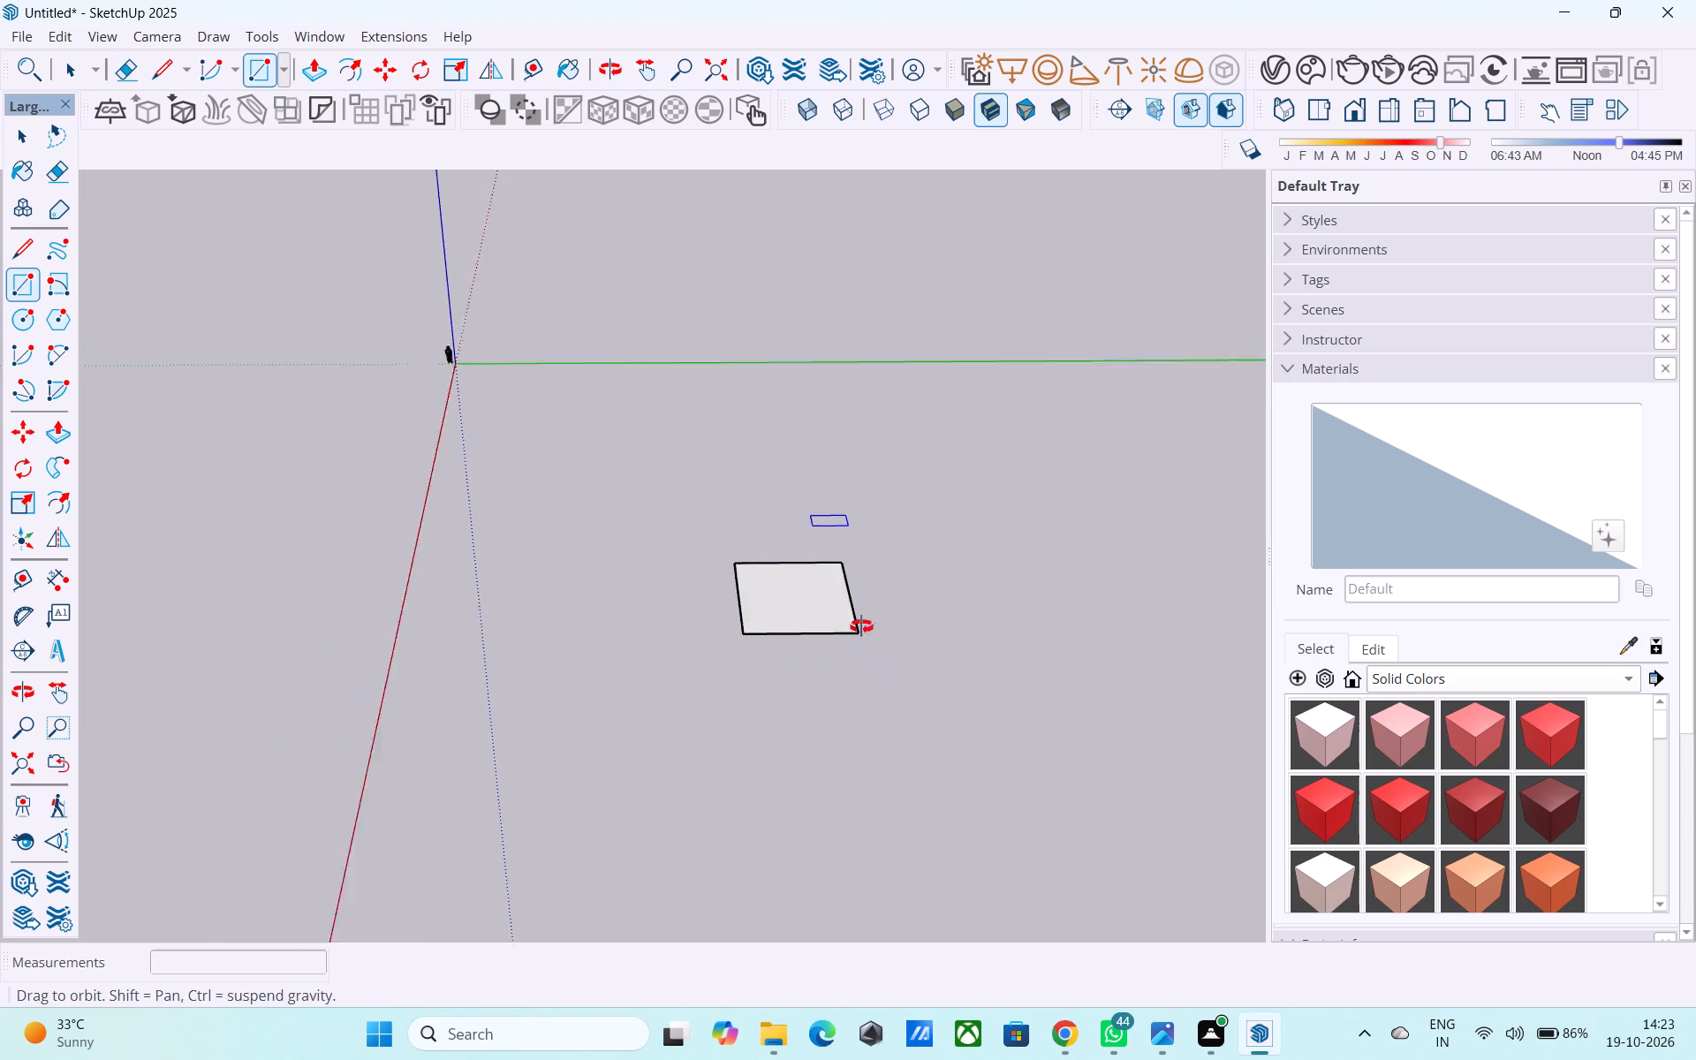
middle_click_drag(861, 626, 903, 745)
scroll(903, 693, "up", 13)
middle_click_drag(610, 541, 655, 526)
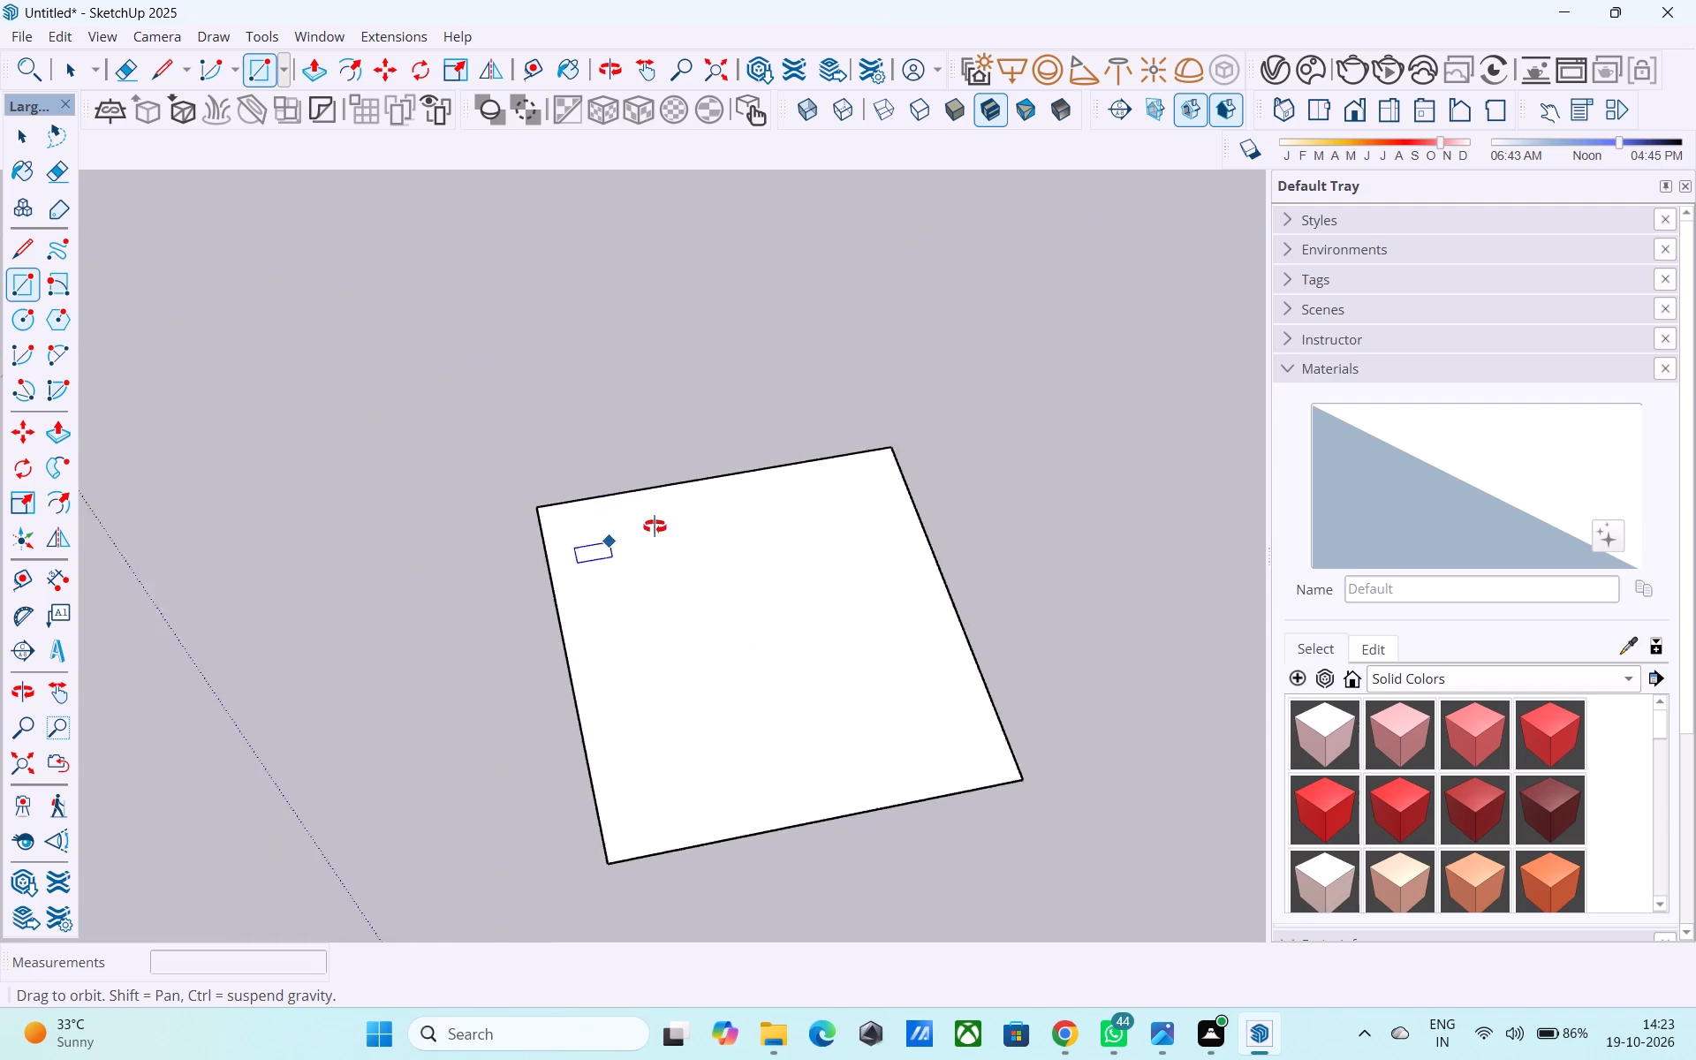
middle_click_drag(655, 526, 894, 479)
middle_click_drag(878, 497, 1067, 465)
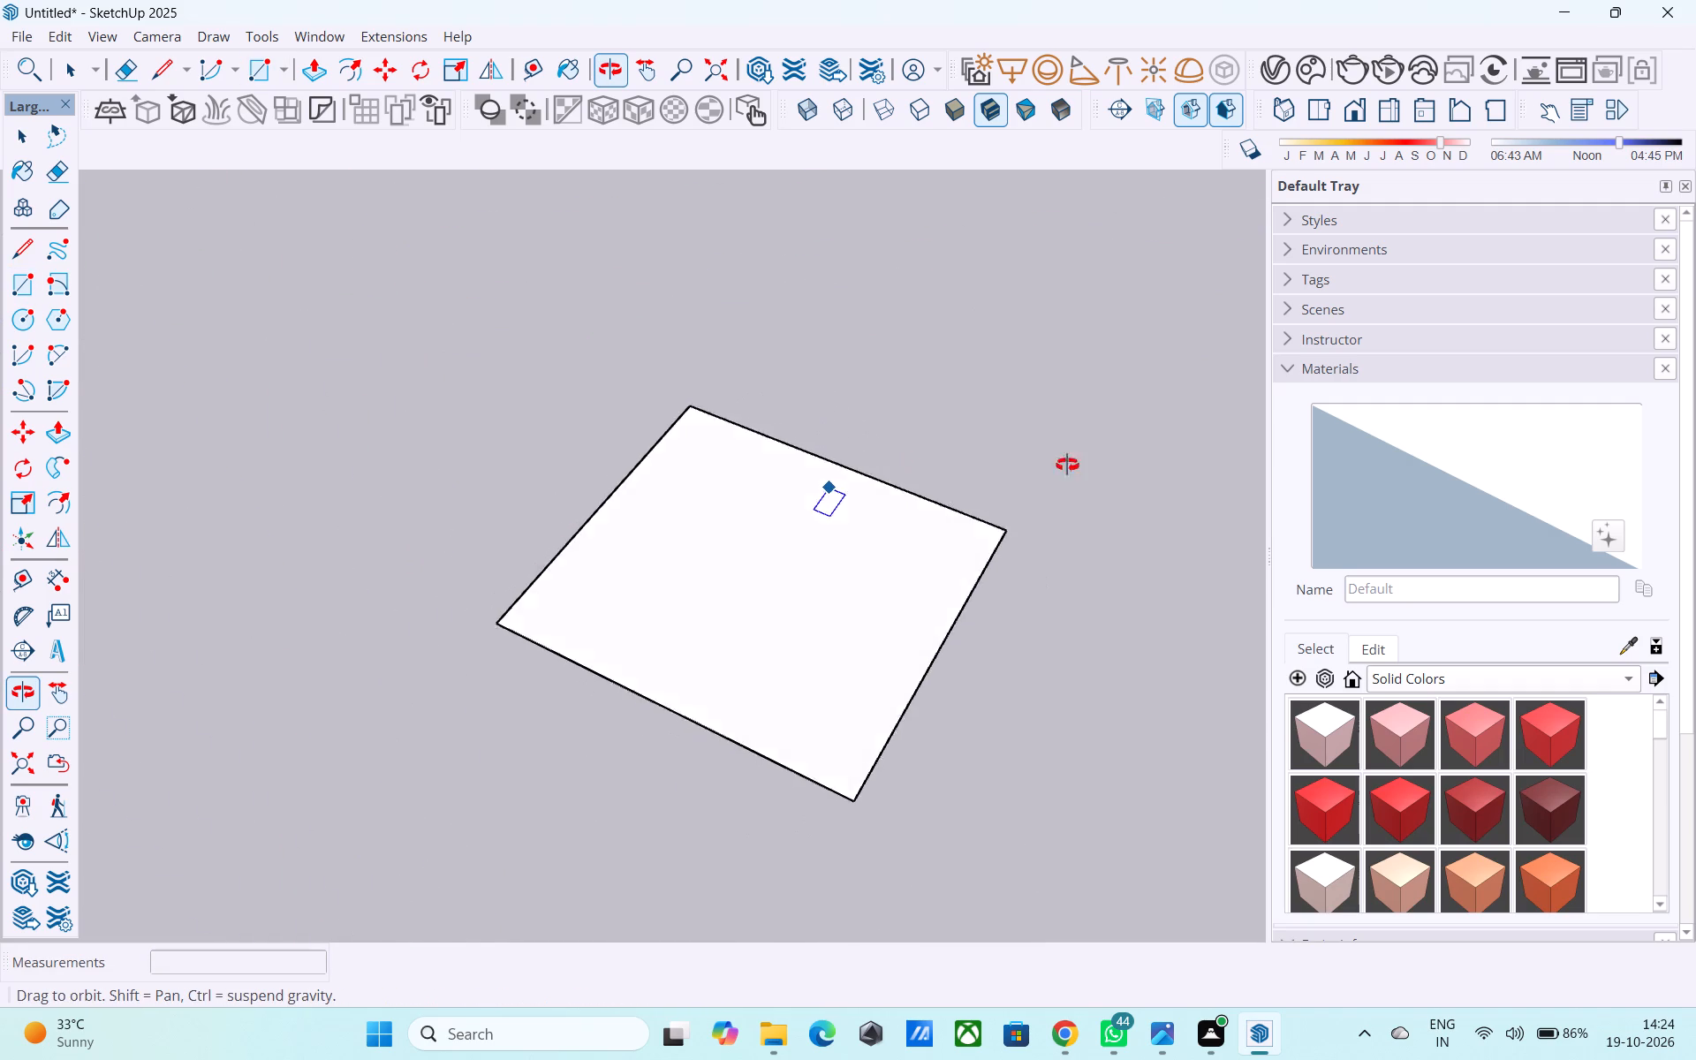
middle_click_drag(1067, 465, 686, 329)
scroll(701, 357, "down", 2)
scroll(732, 397, "up", 1)
scroll(753, 413, "down", 2)
middle_click_drag(863, 483, 663, 447)
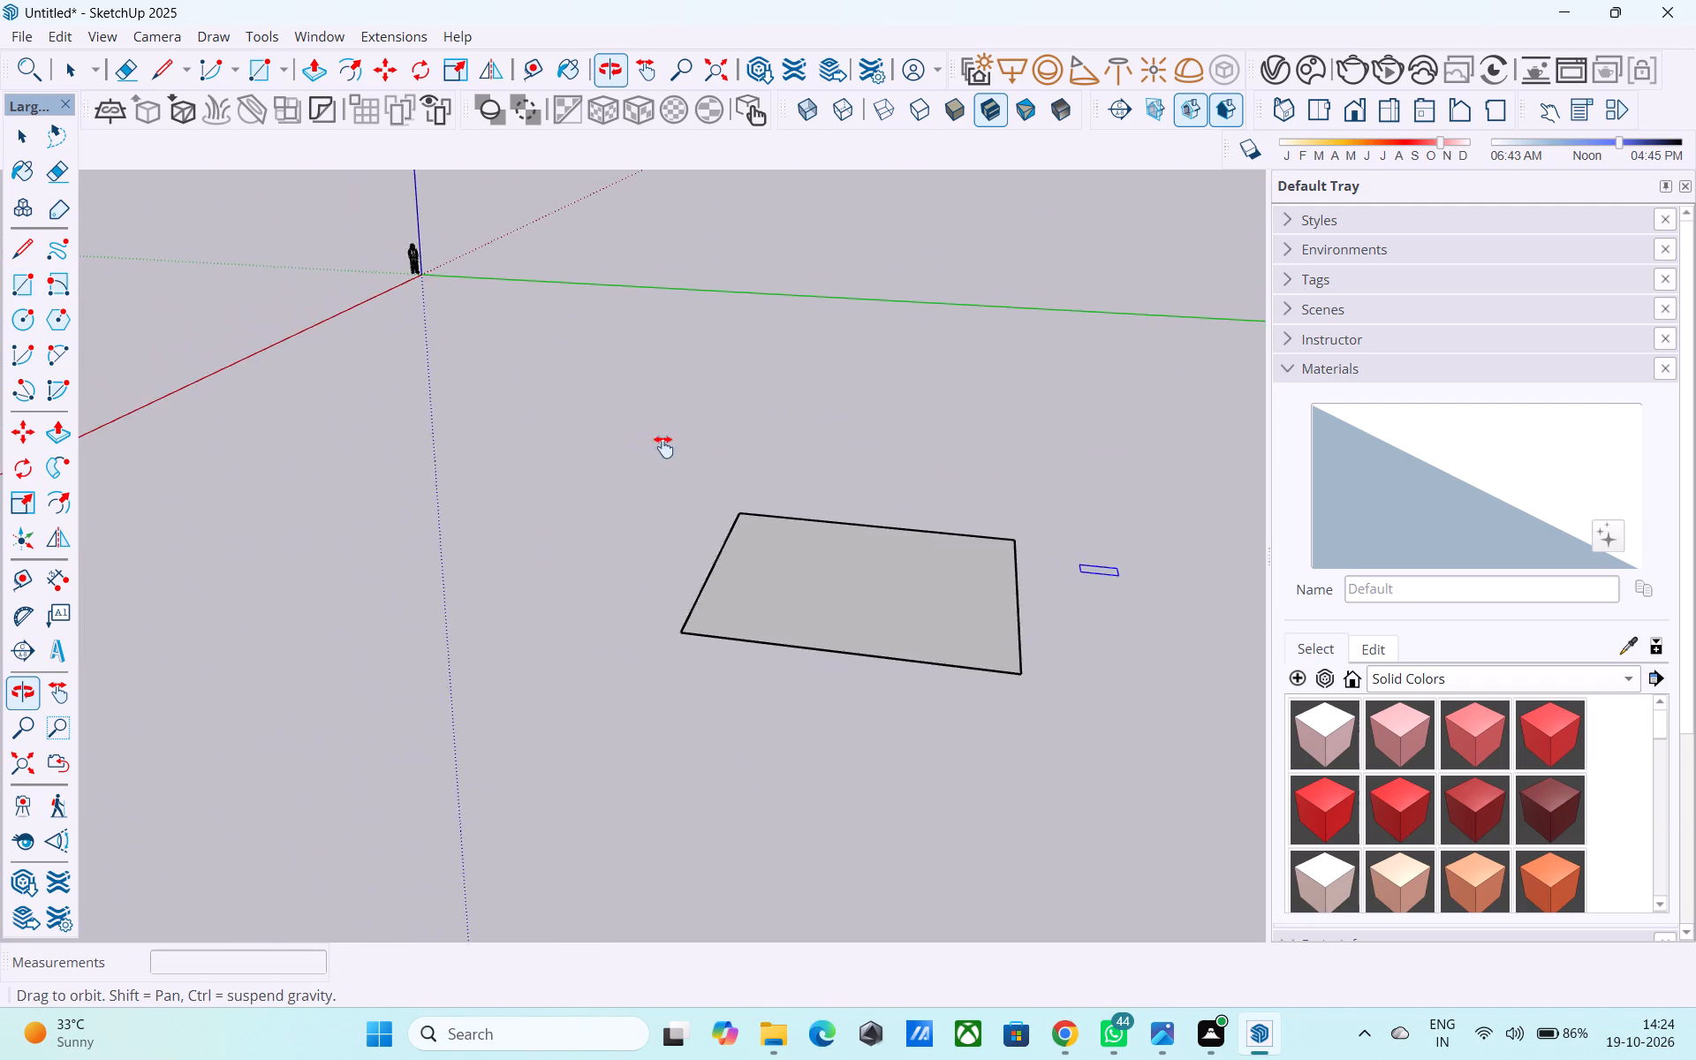
middle_click_drag(663, 447, 832, 491)
middle_click_drag(818, 508, 667, 486, "shift")
middle_click_drag(667, 486, 687, 534)
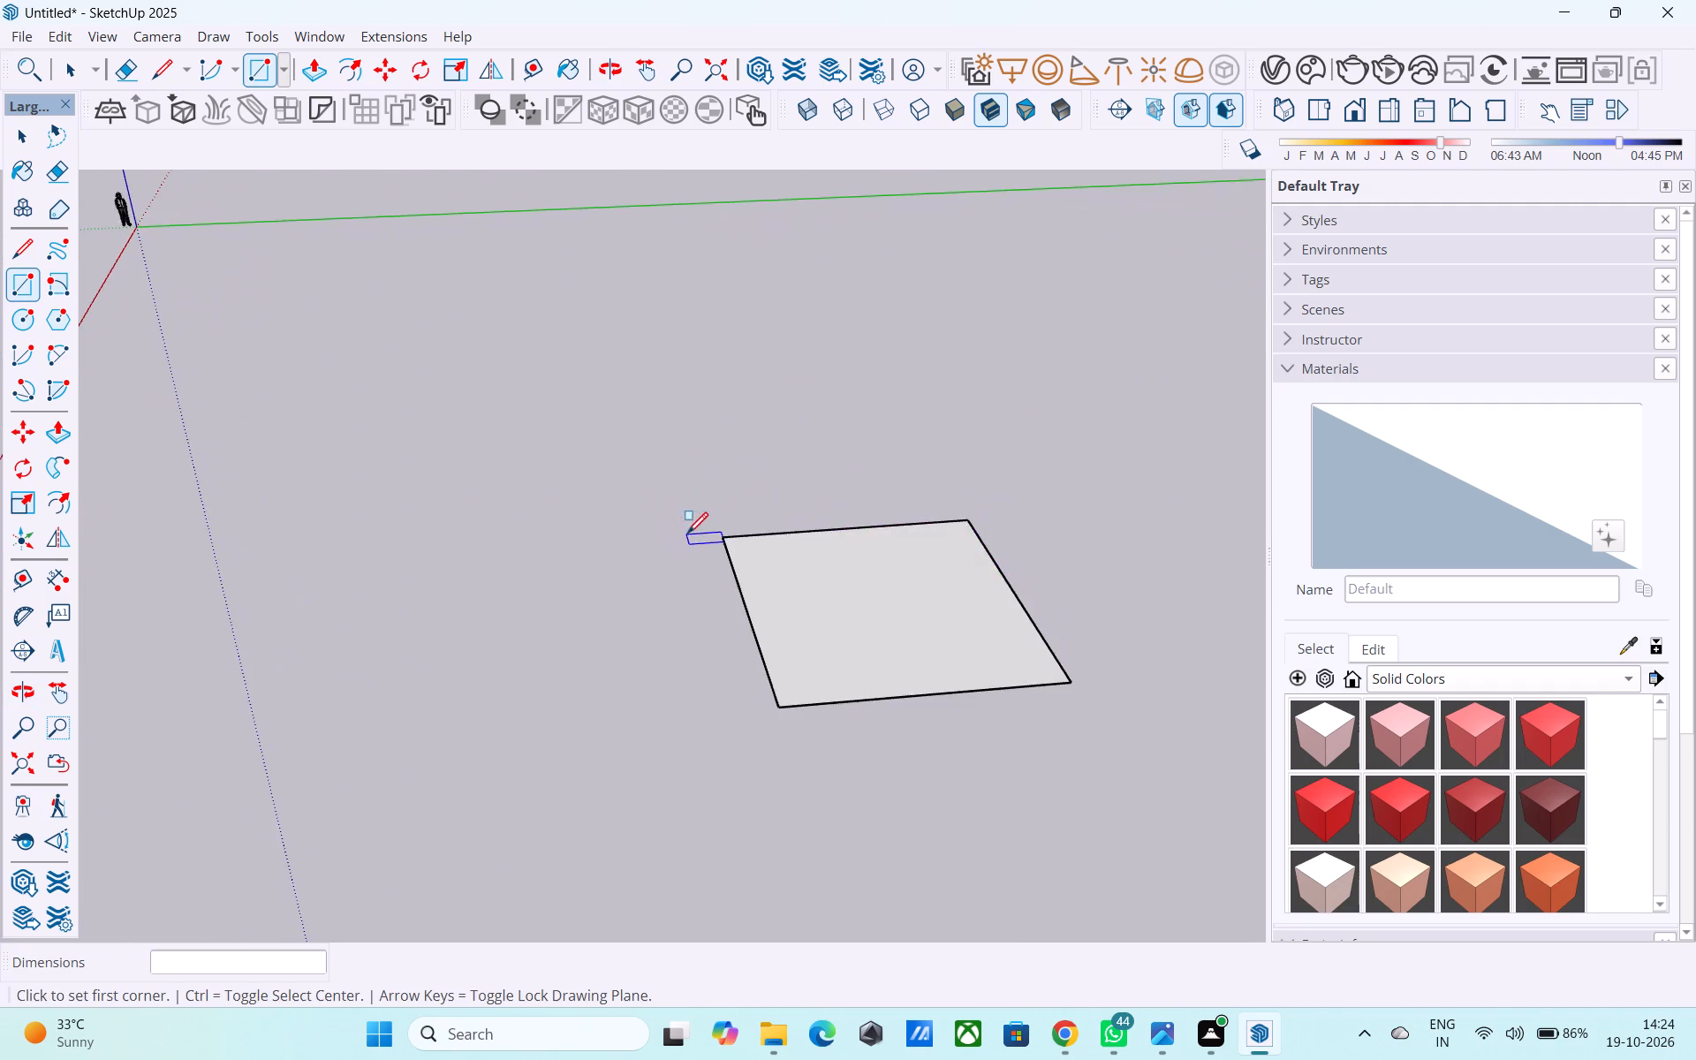
scroll(640, 505, "up", 3)
scroll(616, 495, "down", 6)
middle_click_drag(722, 580, 760, 747)
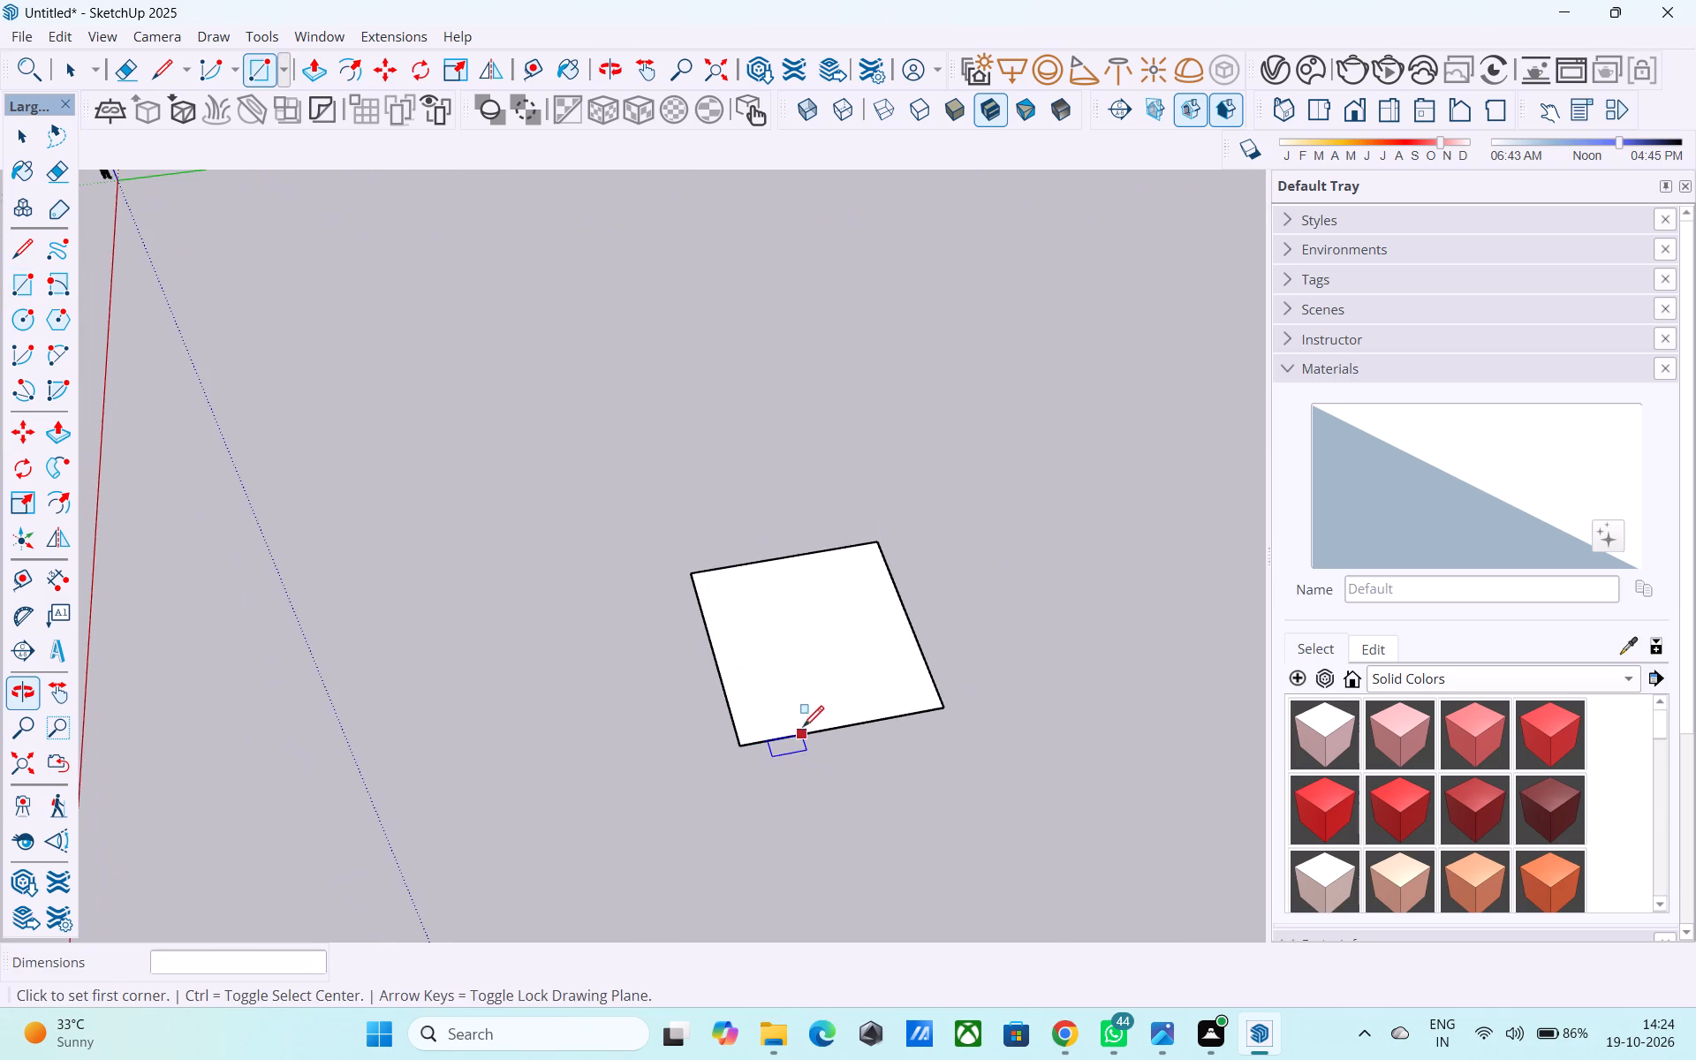
key("space")
Copy one 30' side edge of the square 12' inward to divide the face into two portions.
middle_click_drag(897, 662, 839, 629, "shift")
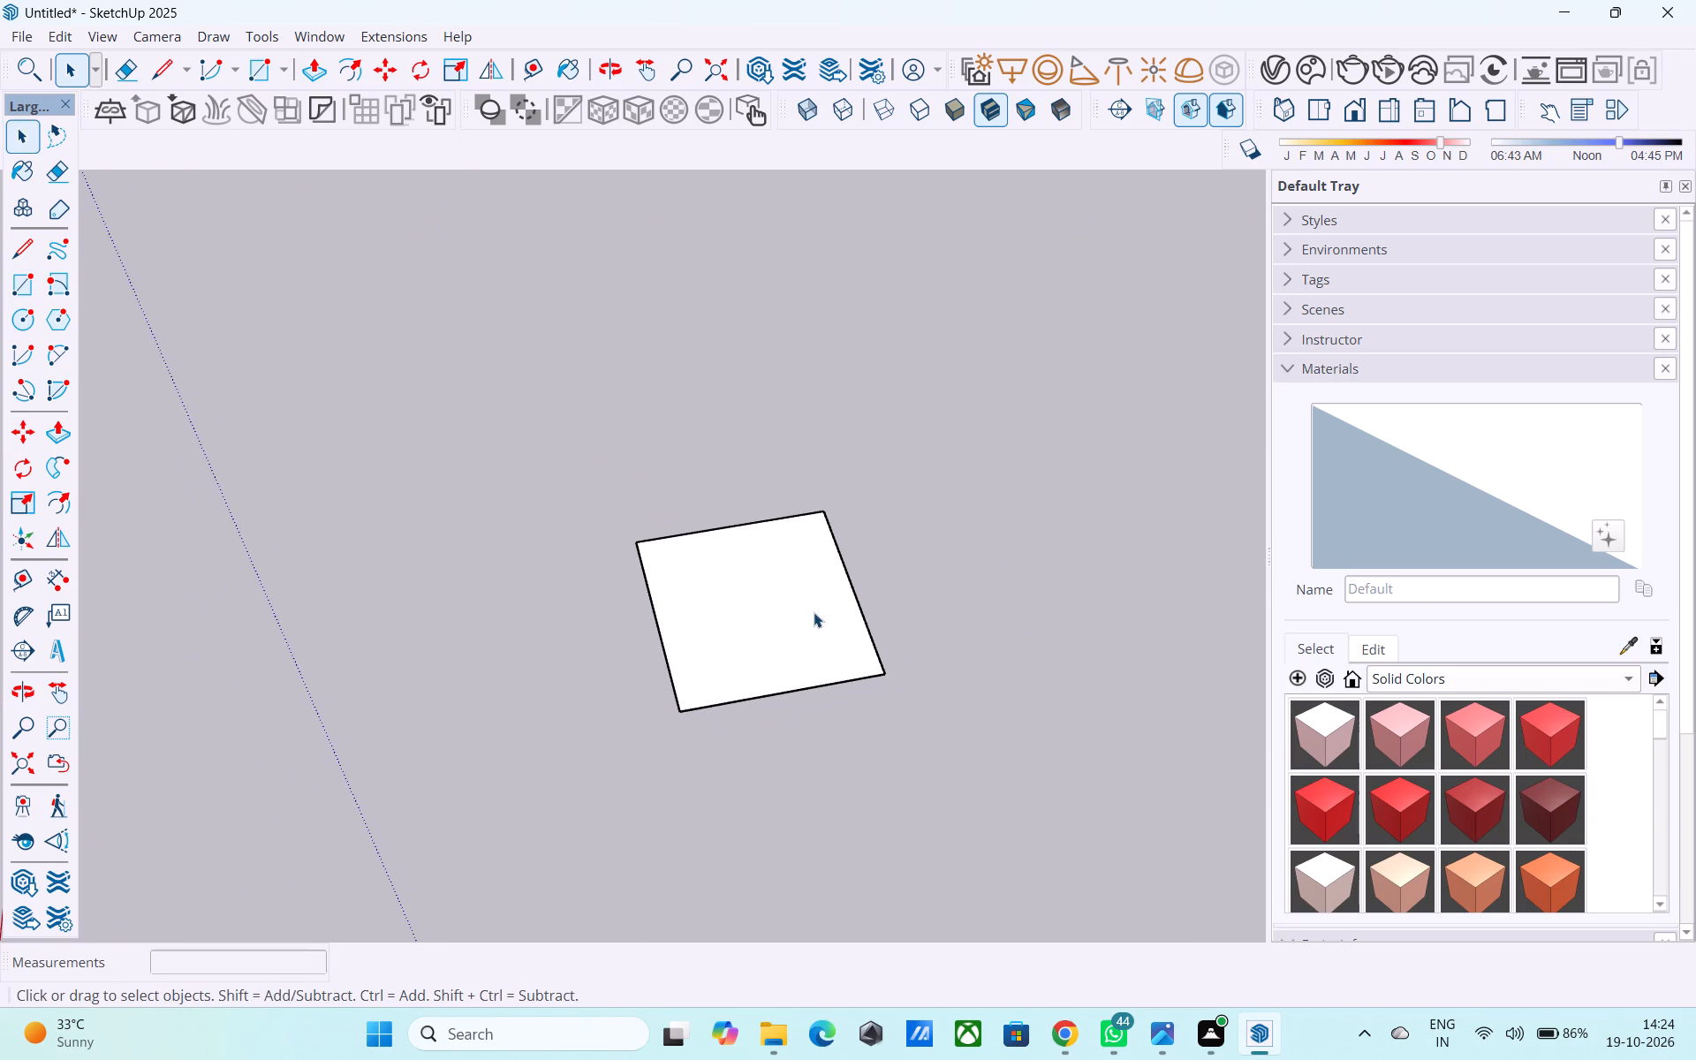
scroll(814, 612, "up", 3)
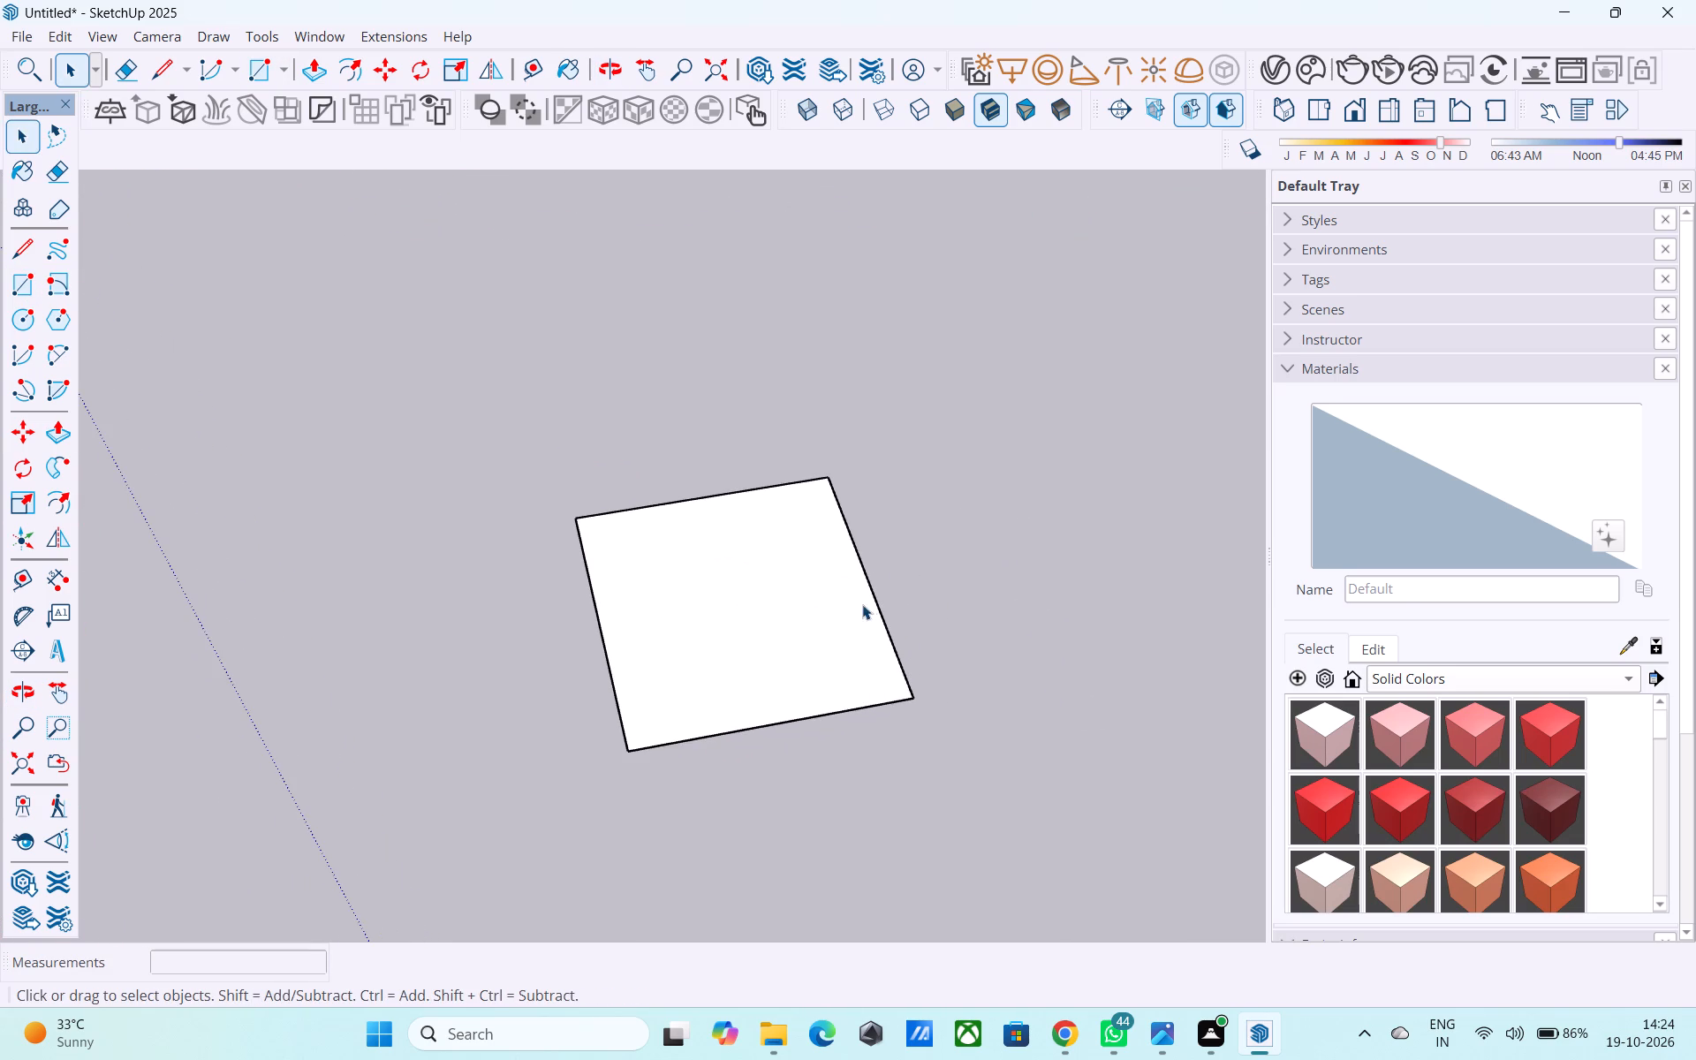
left_click(874, 604)
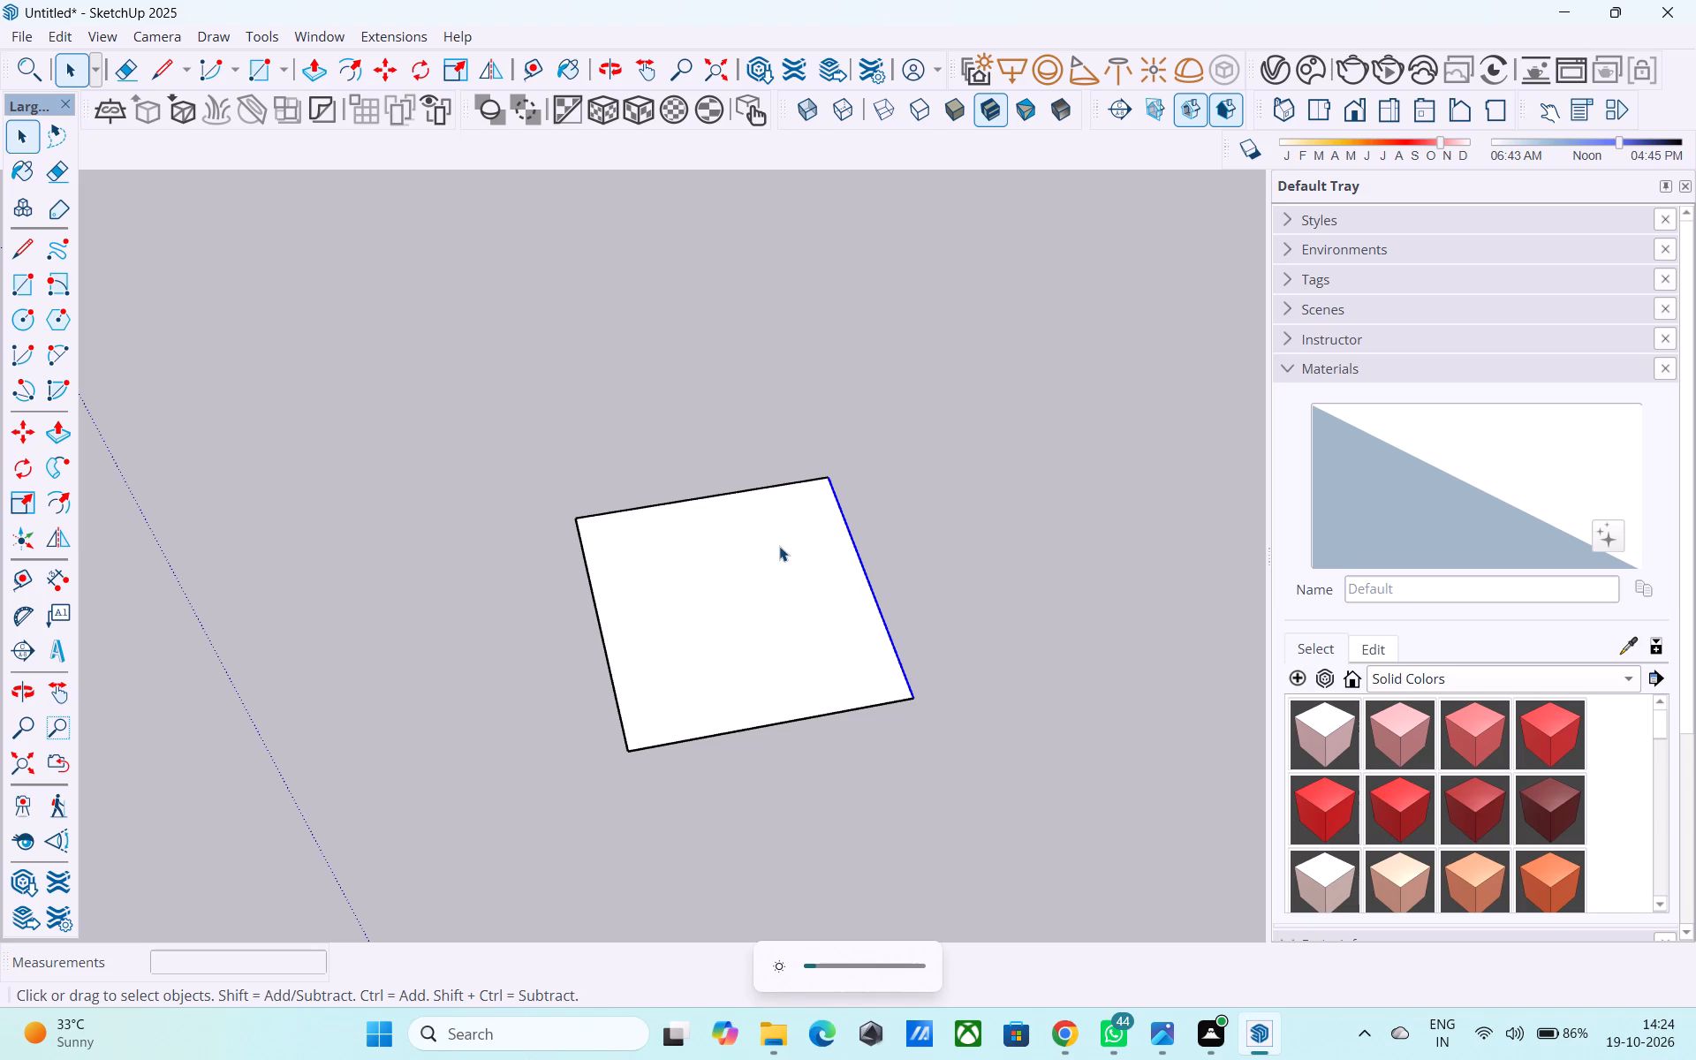
middle_click_drag(779, 546, 770, 536)
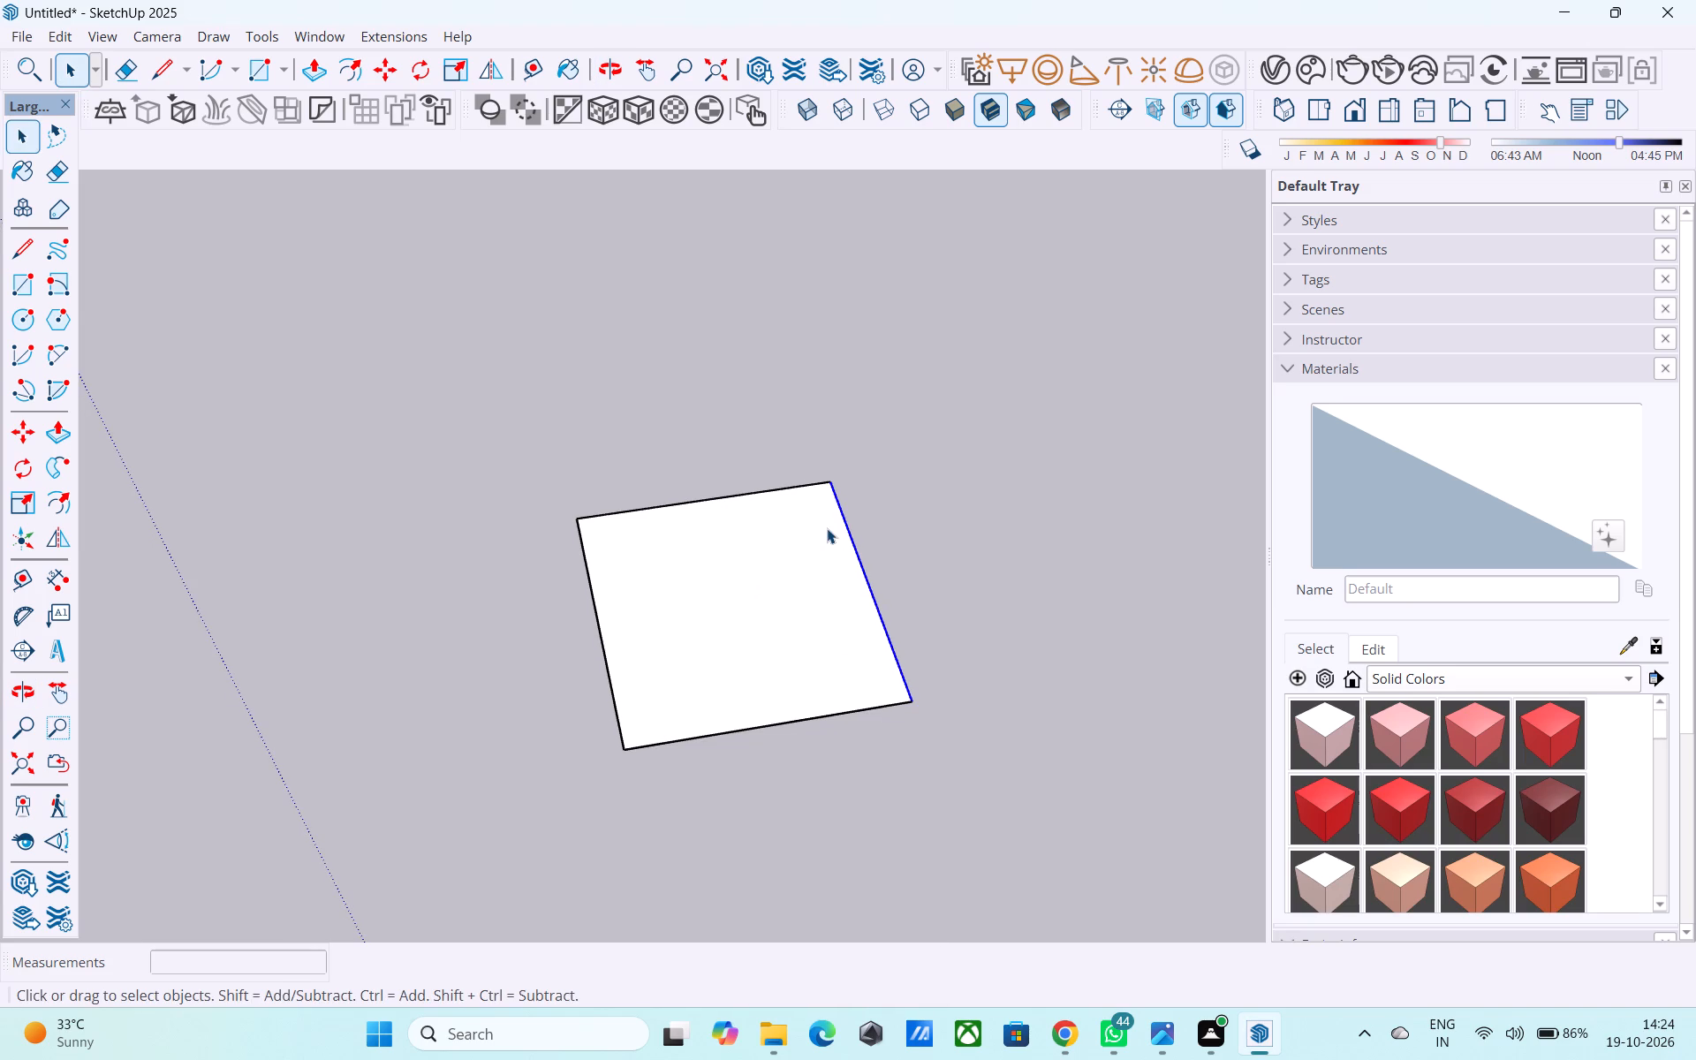
scroll(827, 529, "down", 1)
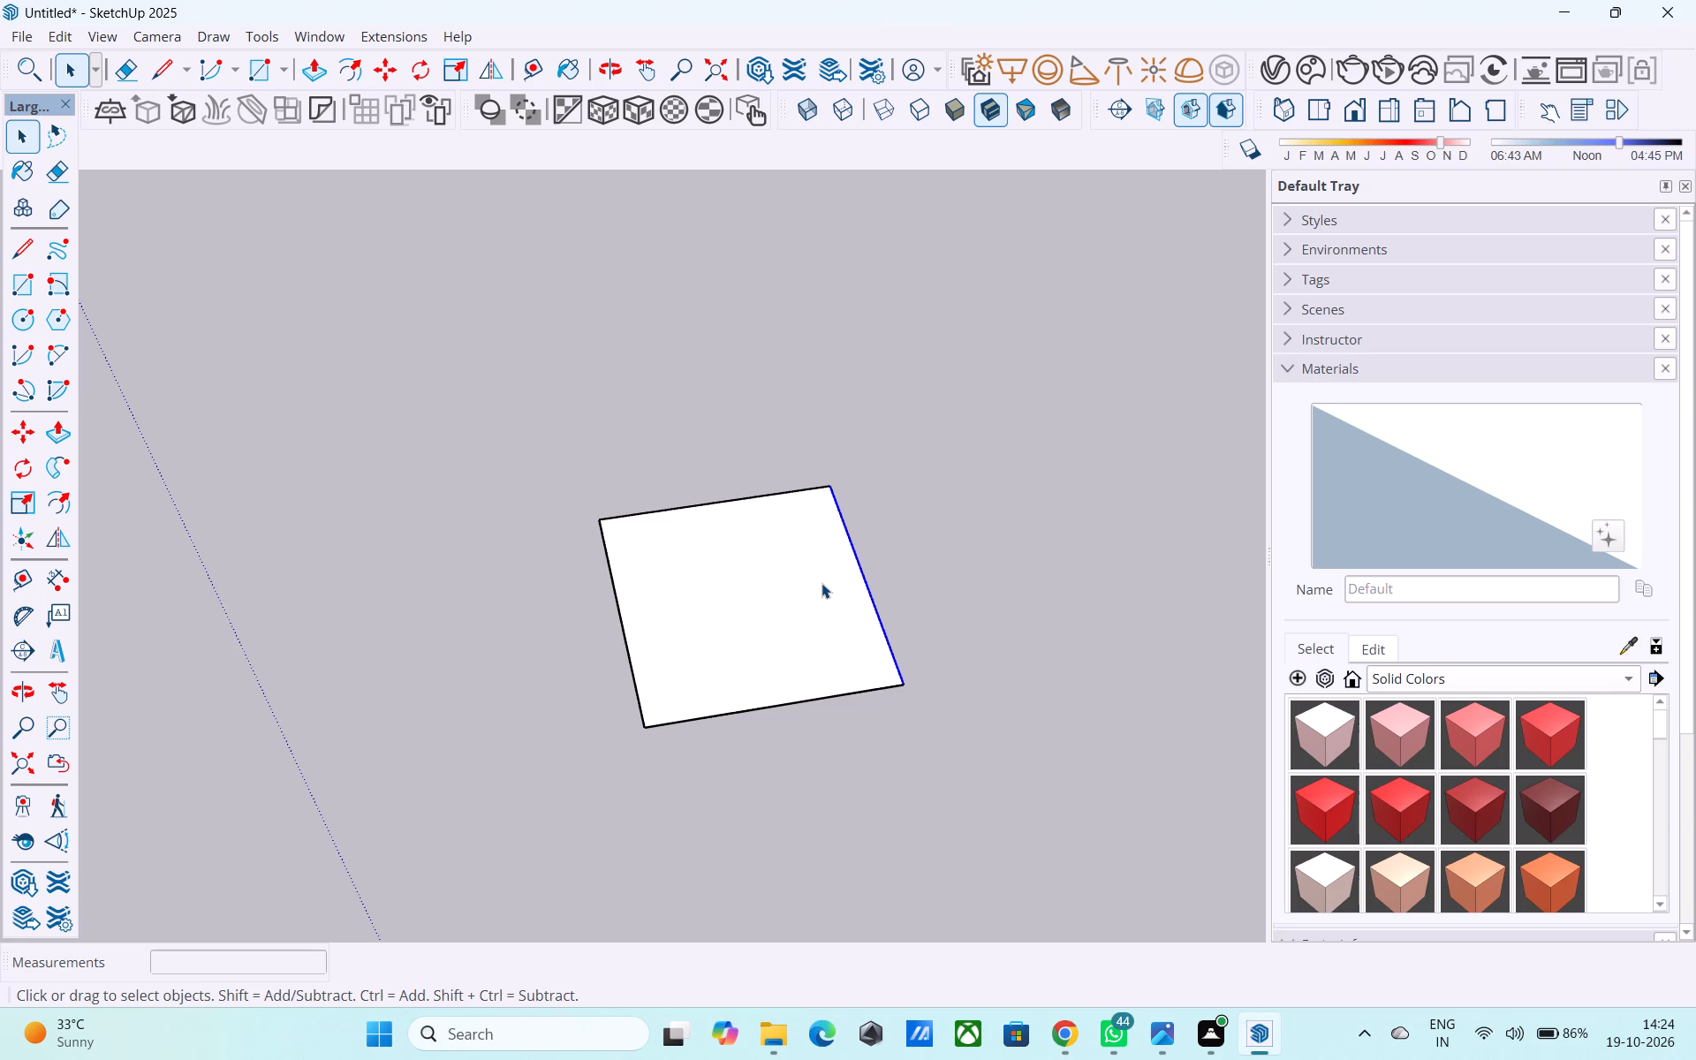
middle_click_drag(791, 604, 778, 566)
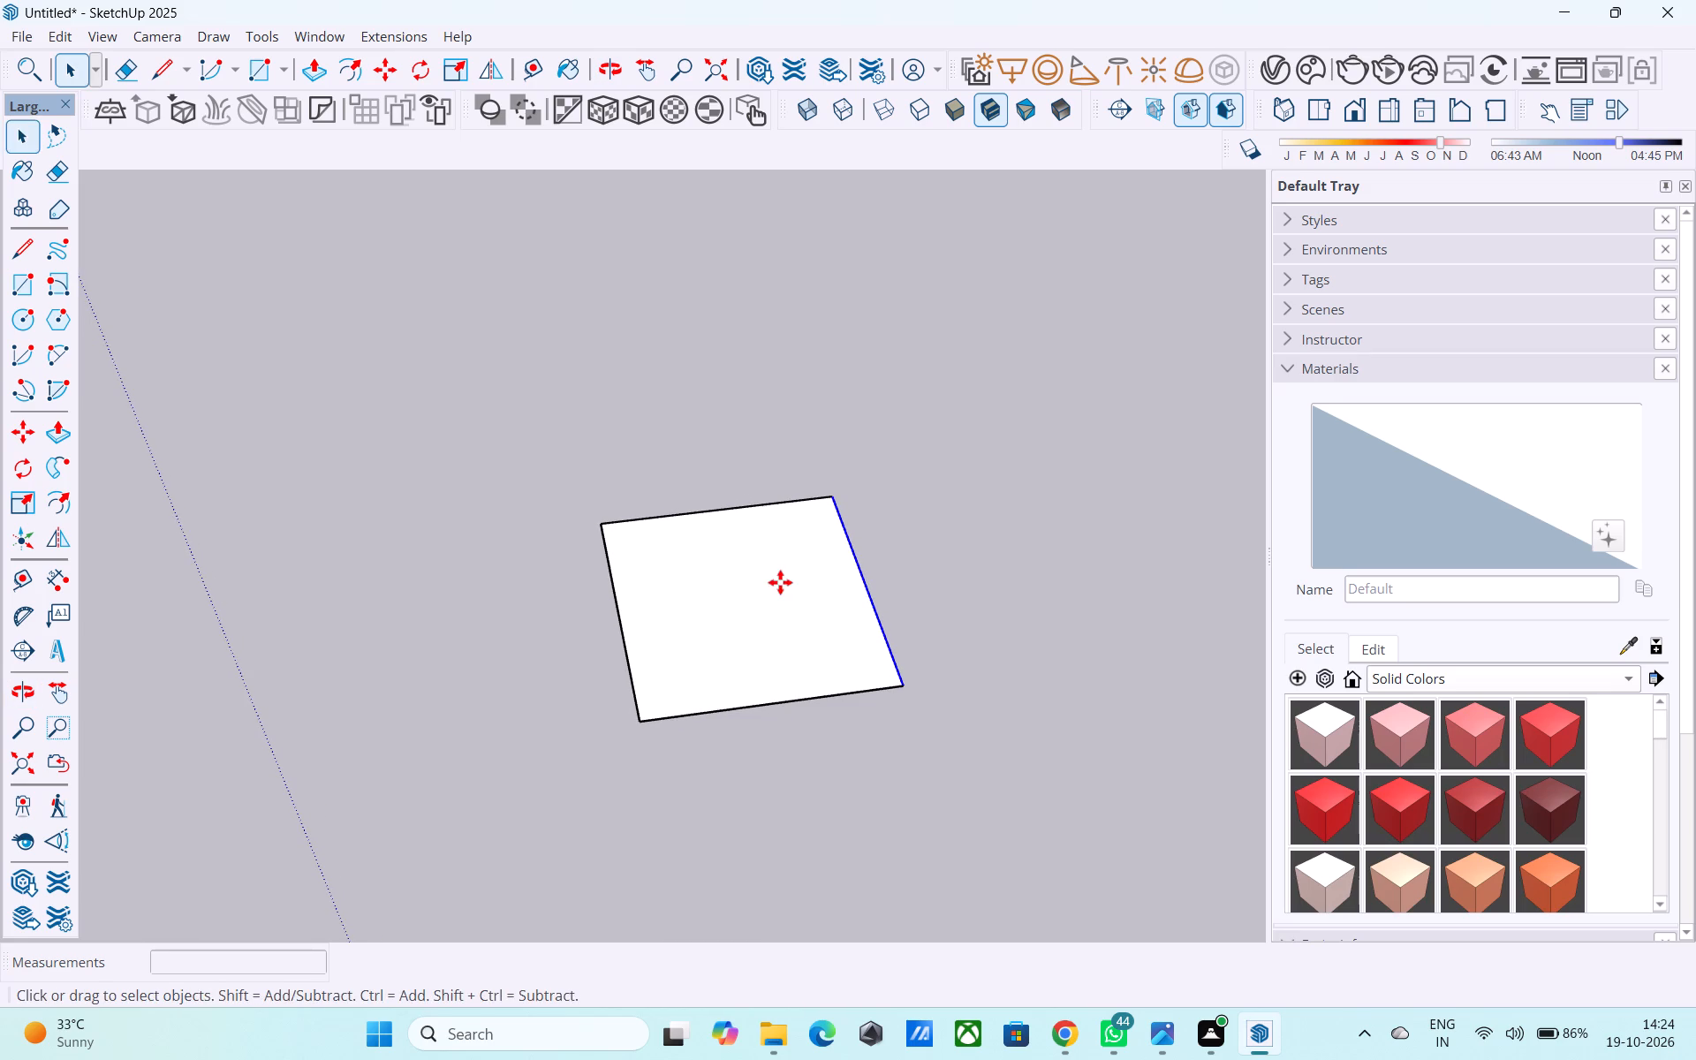
key("m")
left_click(905, 688)
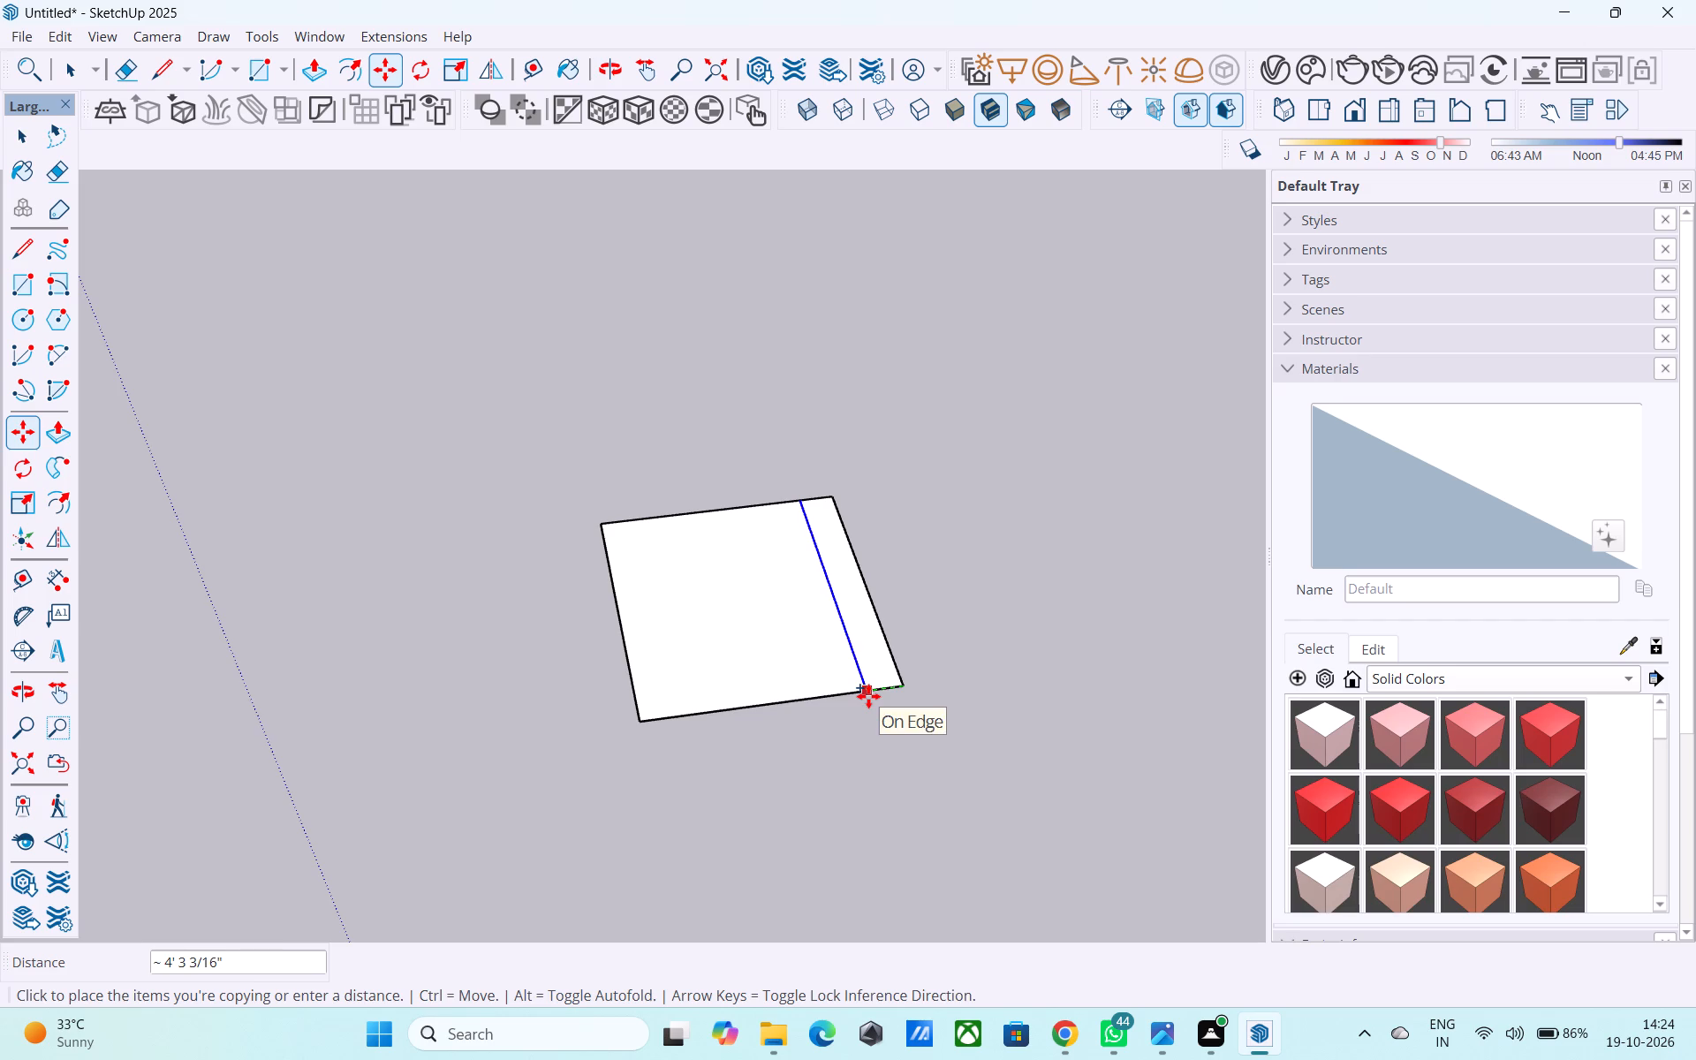
scroll(868, 696, "up", 4)
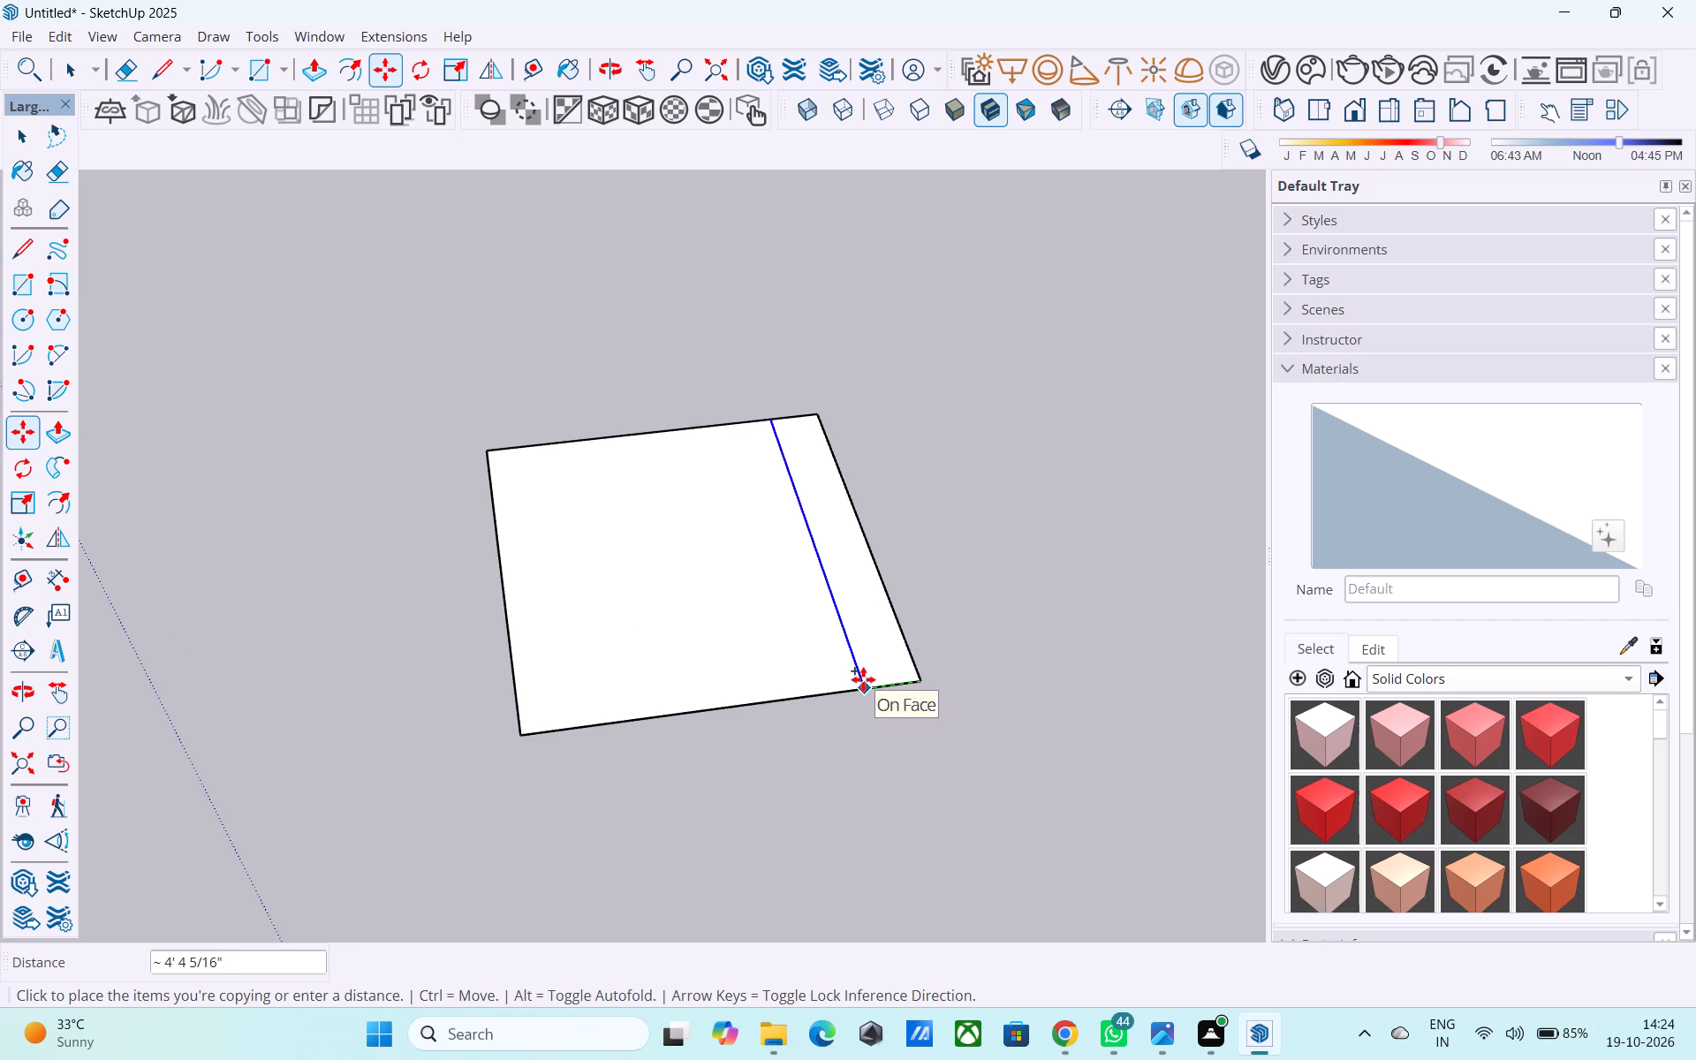
type("12'")
key("Return")
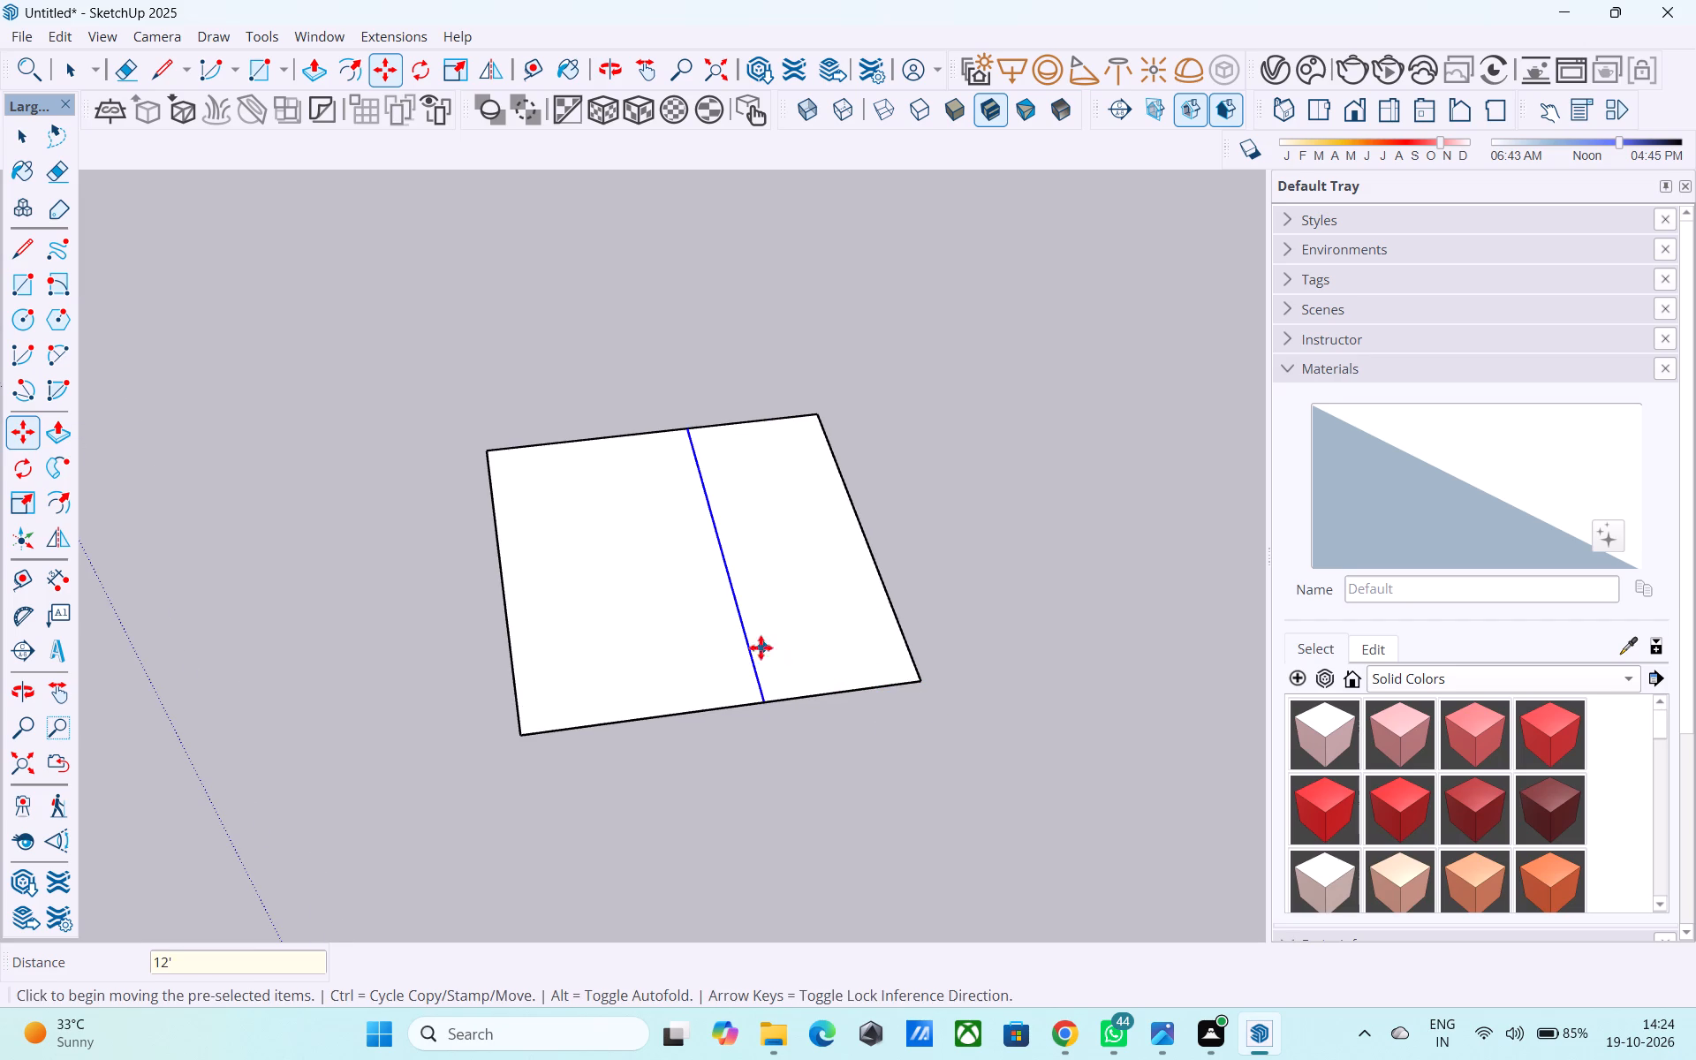
Copy the larger portion's outer edge segment 12' inward, perpendicular to the dividing line, to split that portion in two.
middle_click_drag(761, 647, 1311, 708)
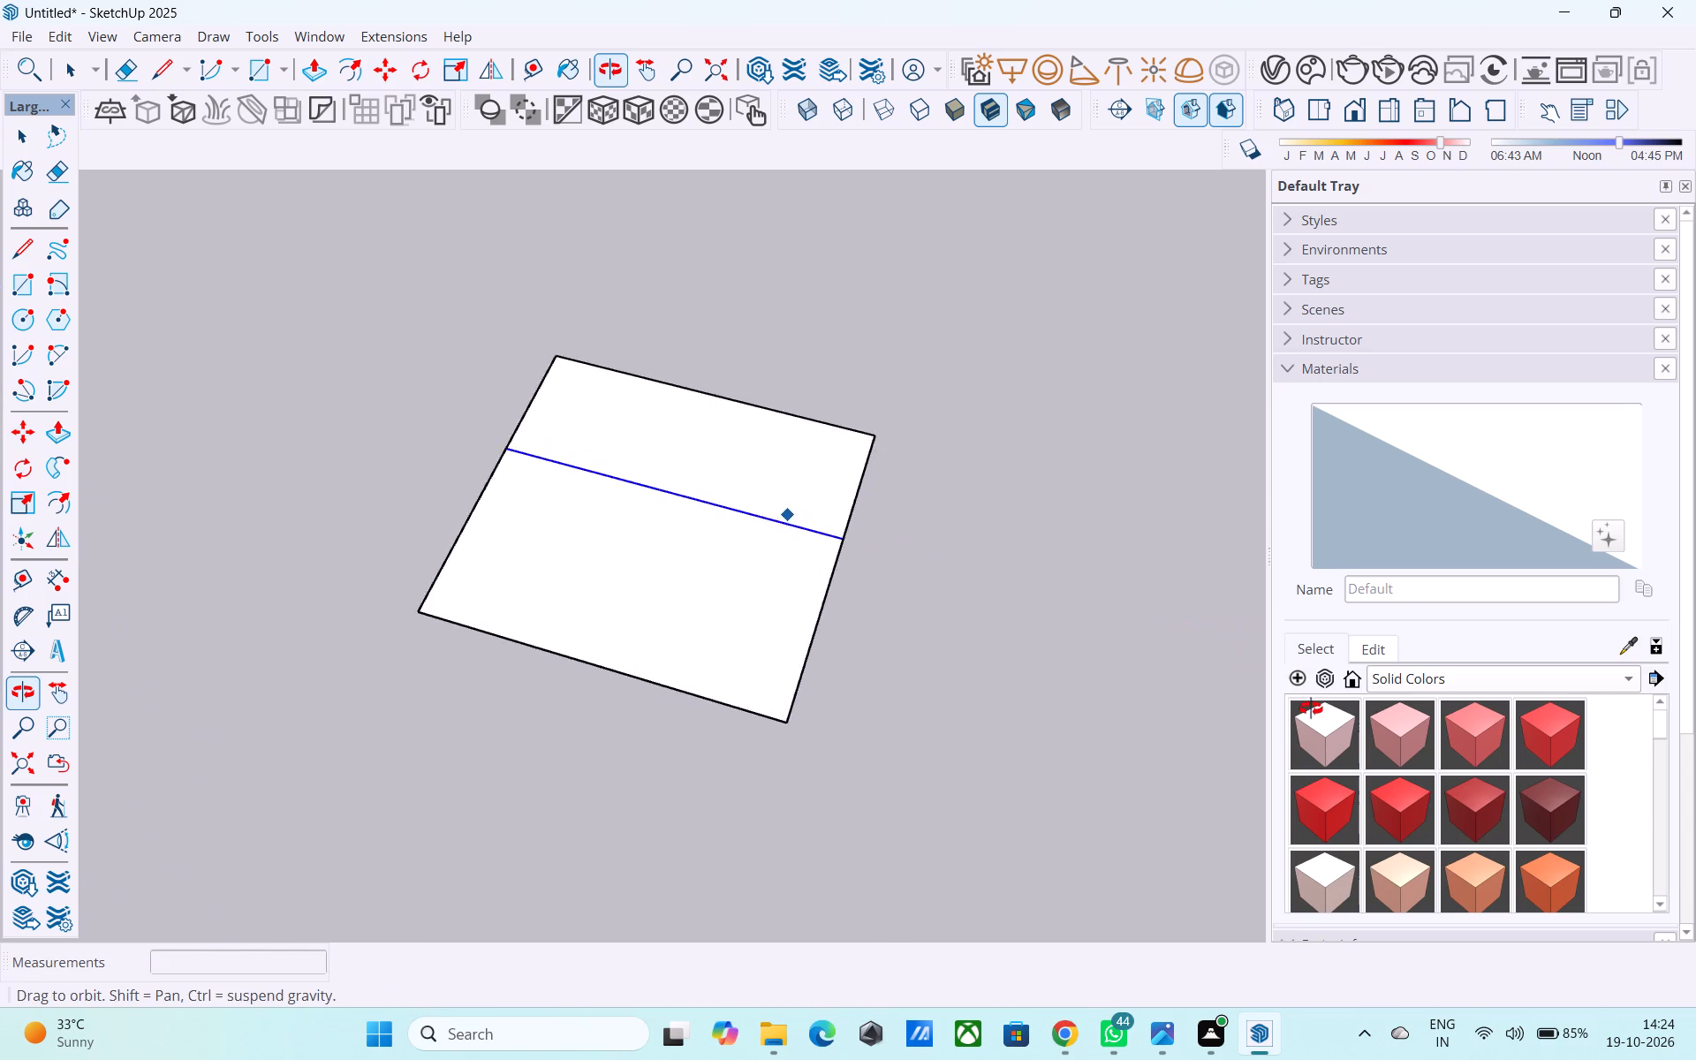
middle_click_drag(1311, 708, 1110, 687)
scroll(767, 689, "up", 2)
key("space")
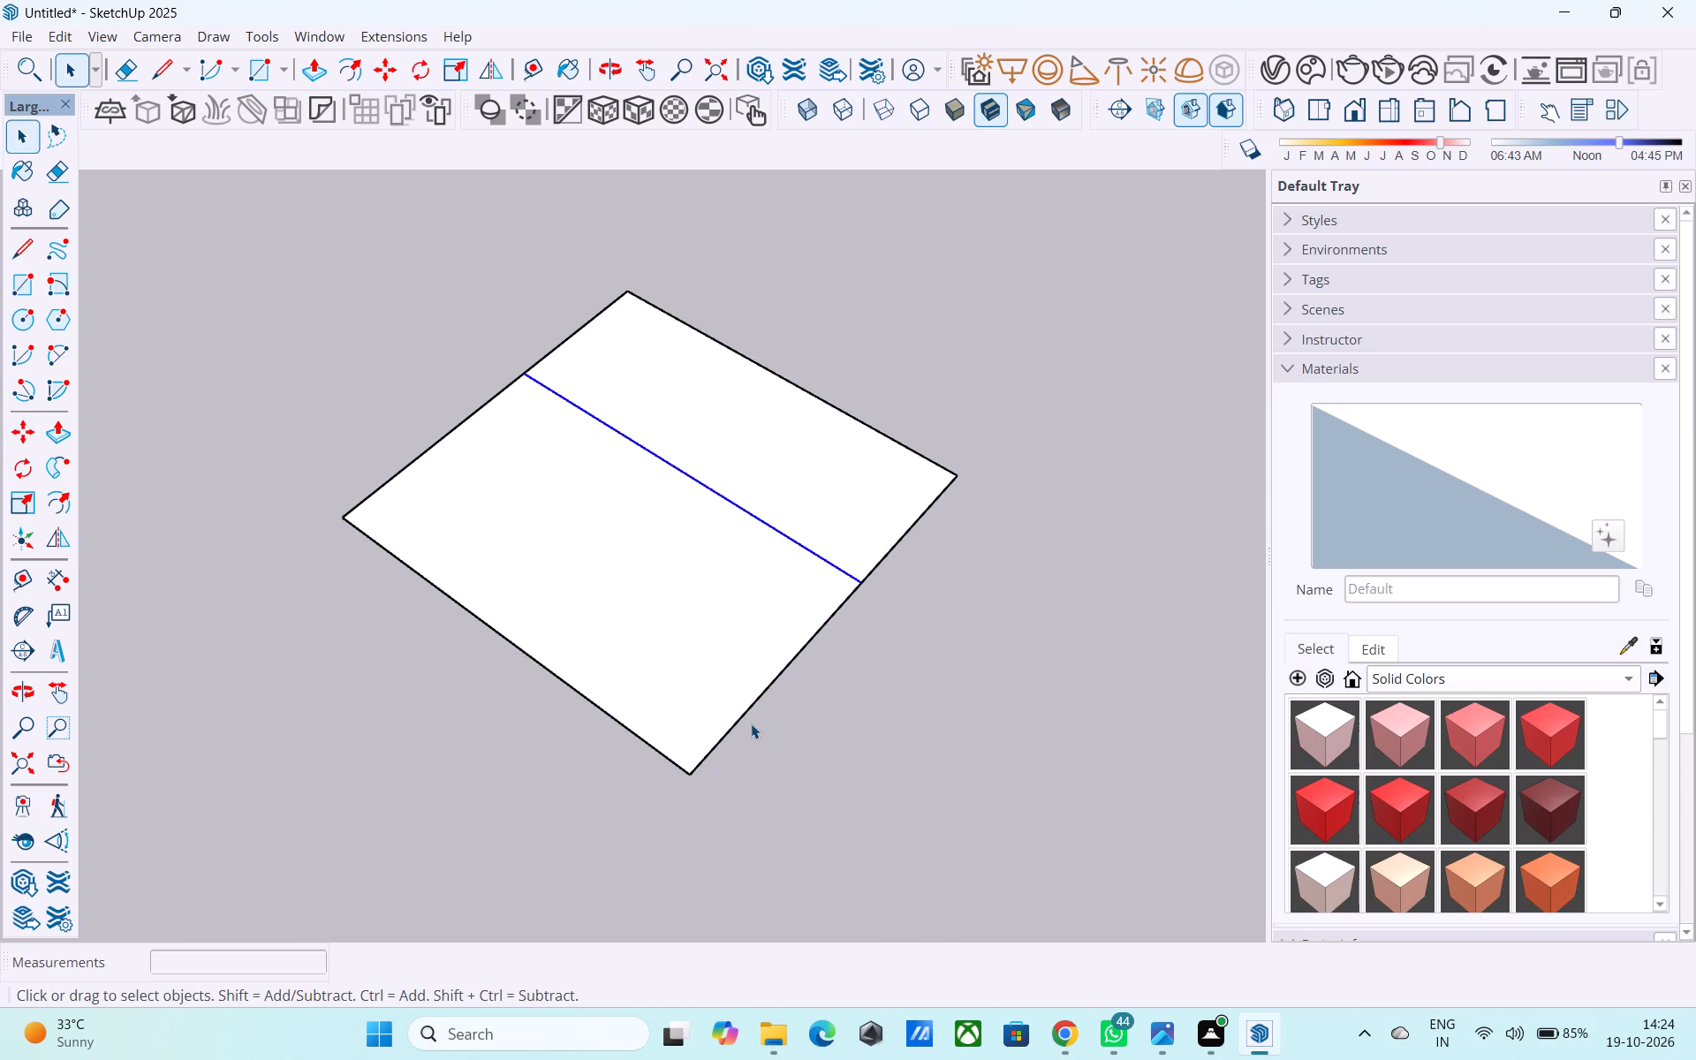
left_click(747, 716)
key("m")
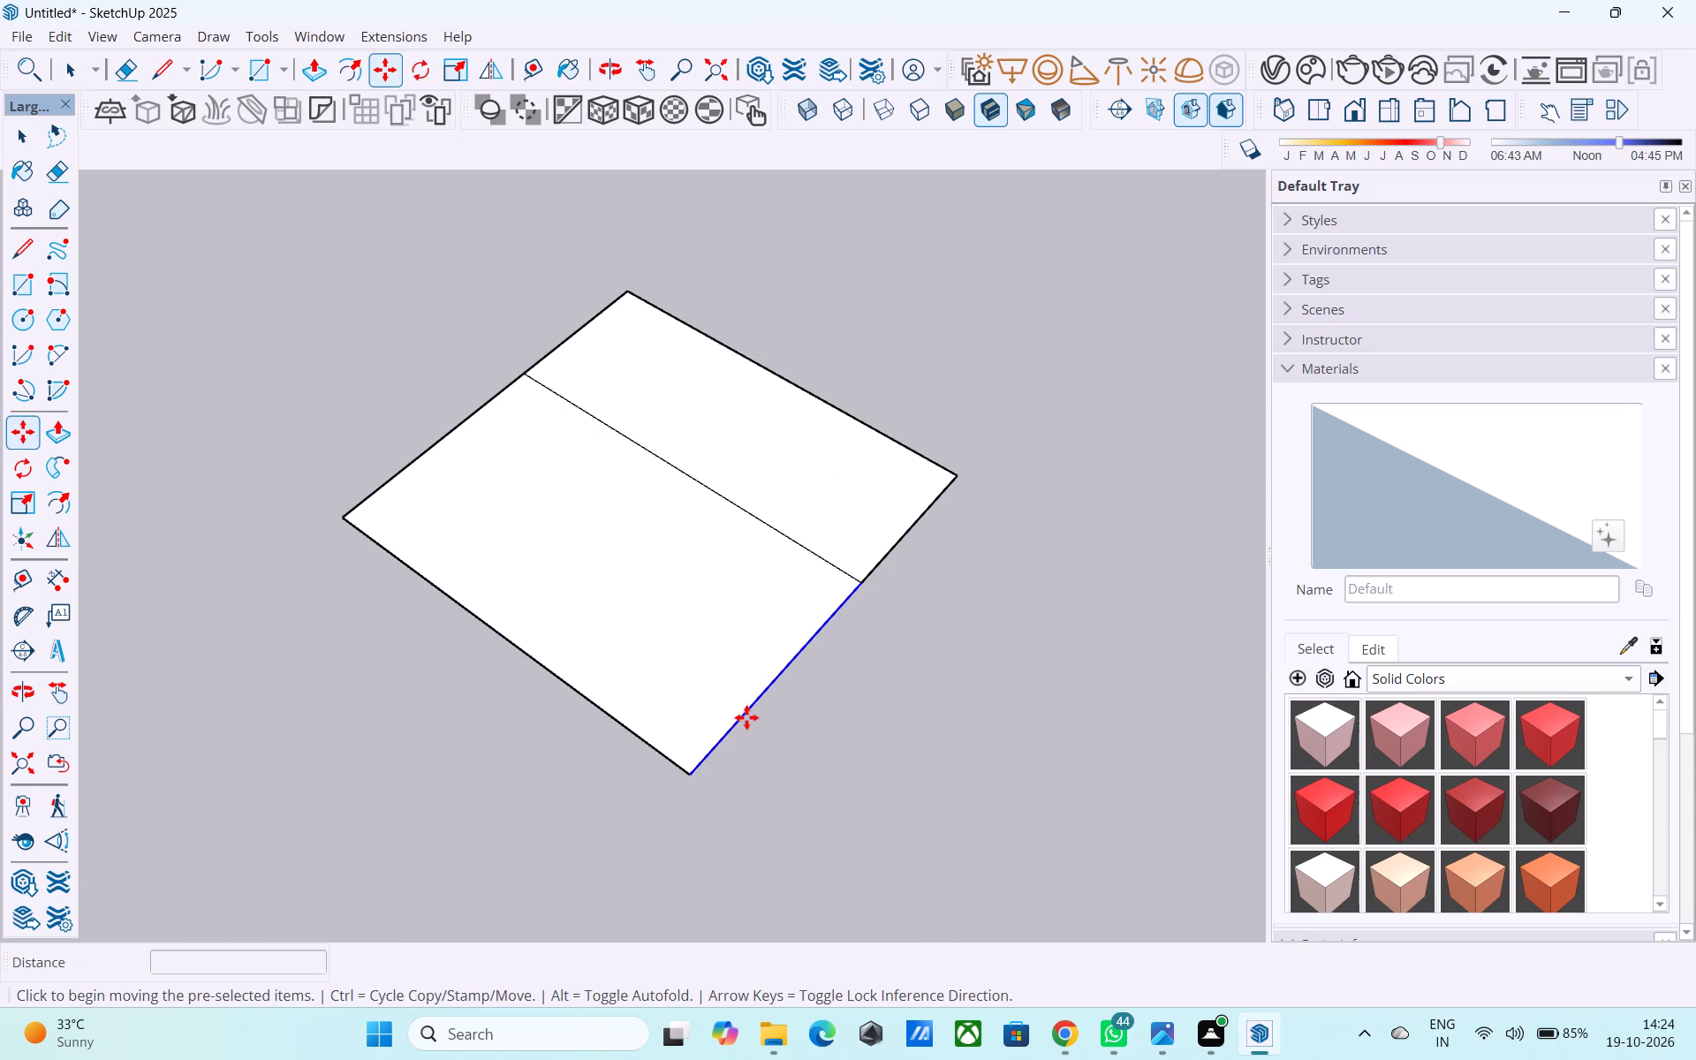
left_click(686, 777)
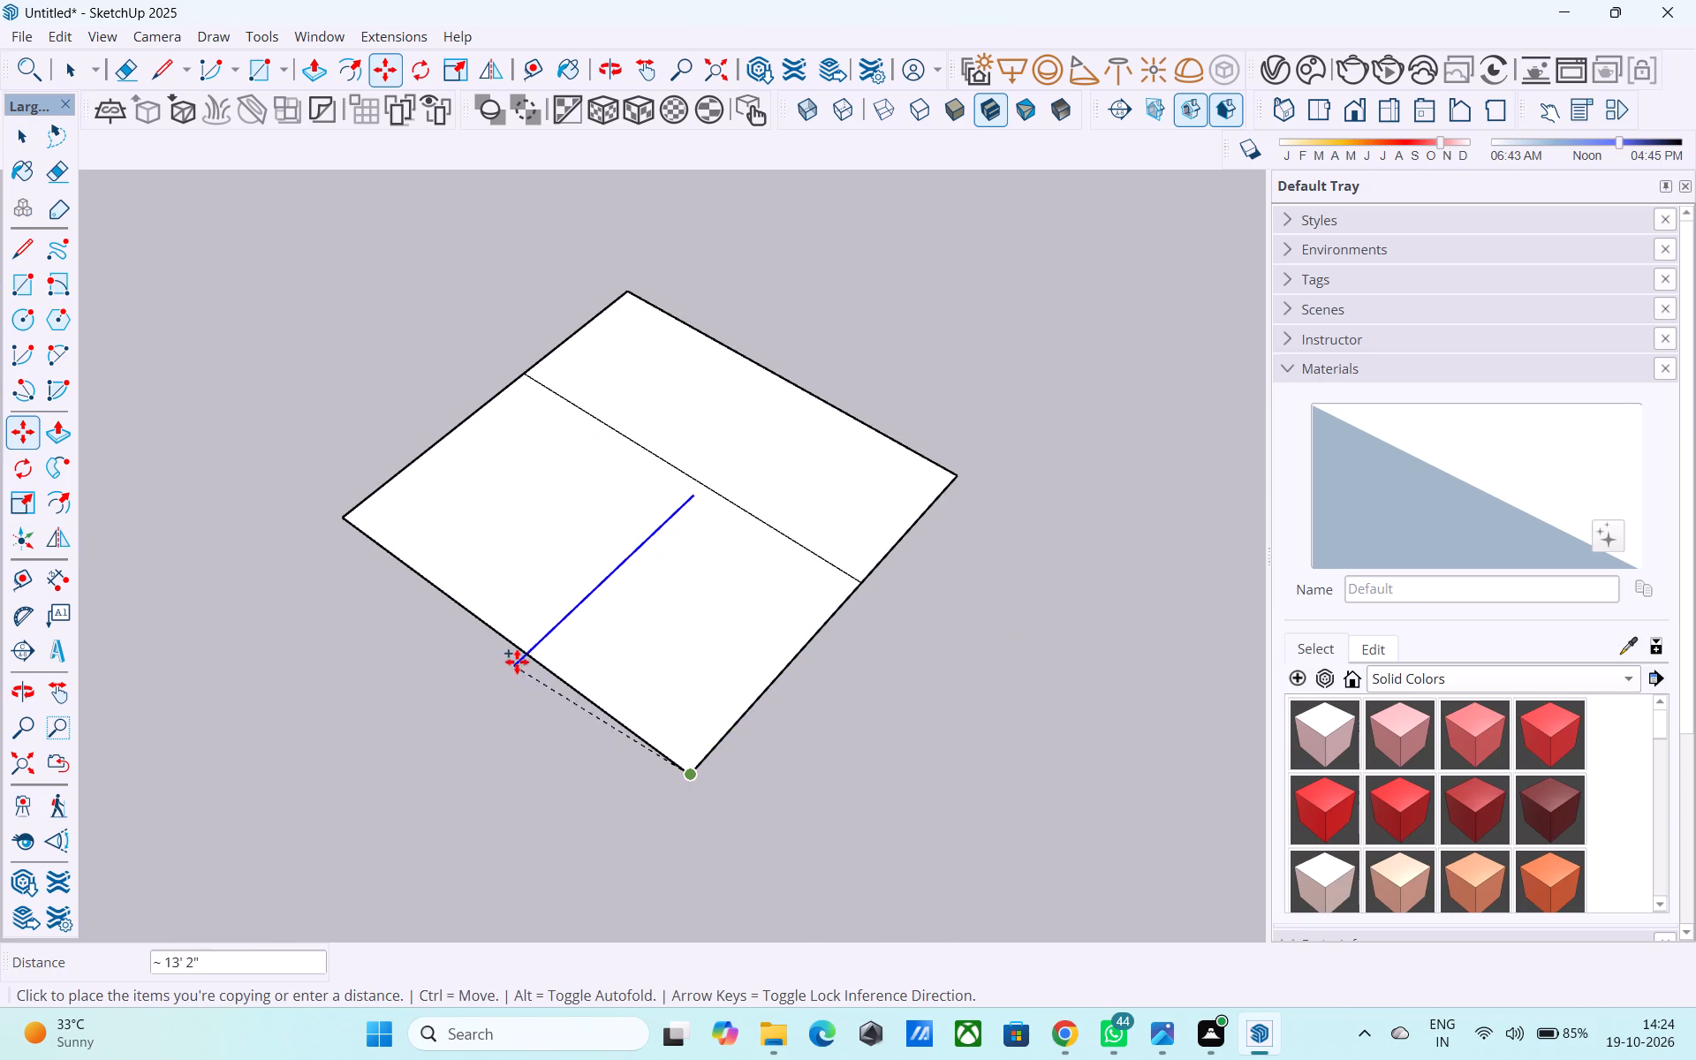
left_click(542, 657)
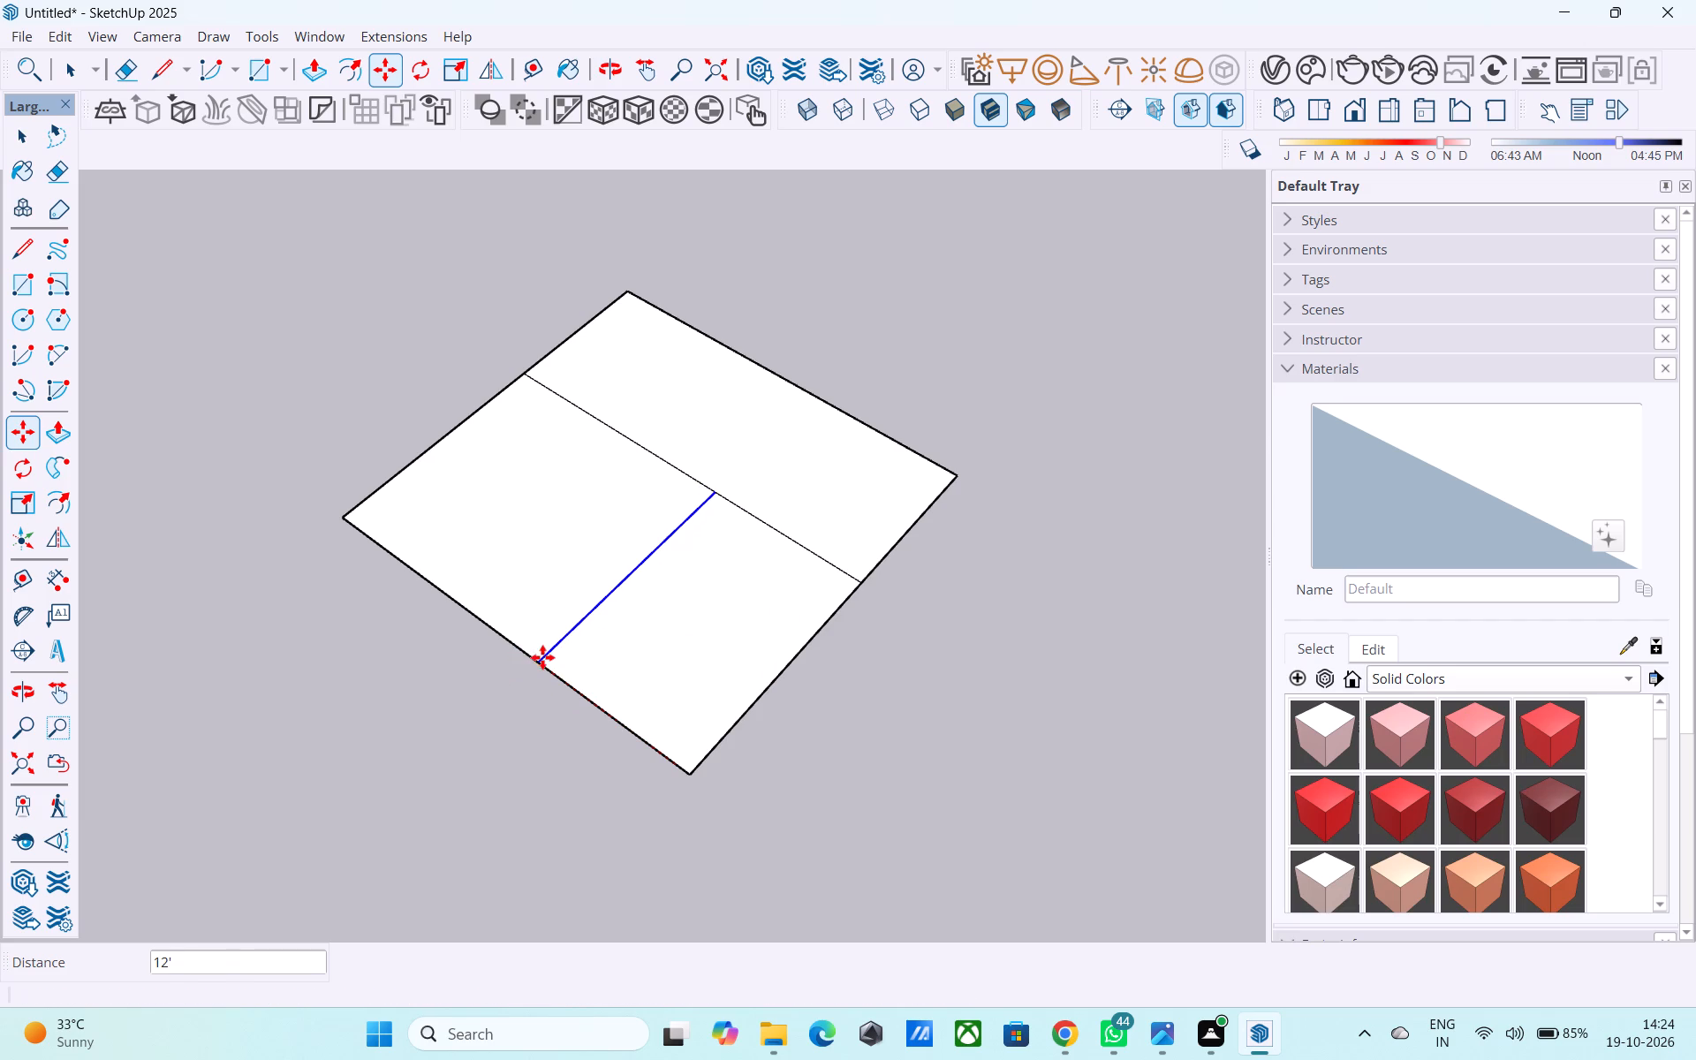
Examine the three-part division of the square from several angles and distances.
middle_click_drag(679, 581, 607, 534)
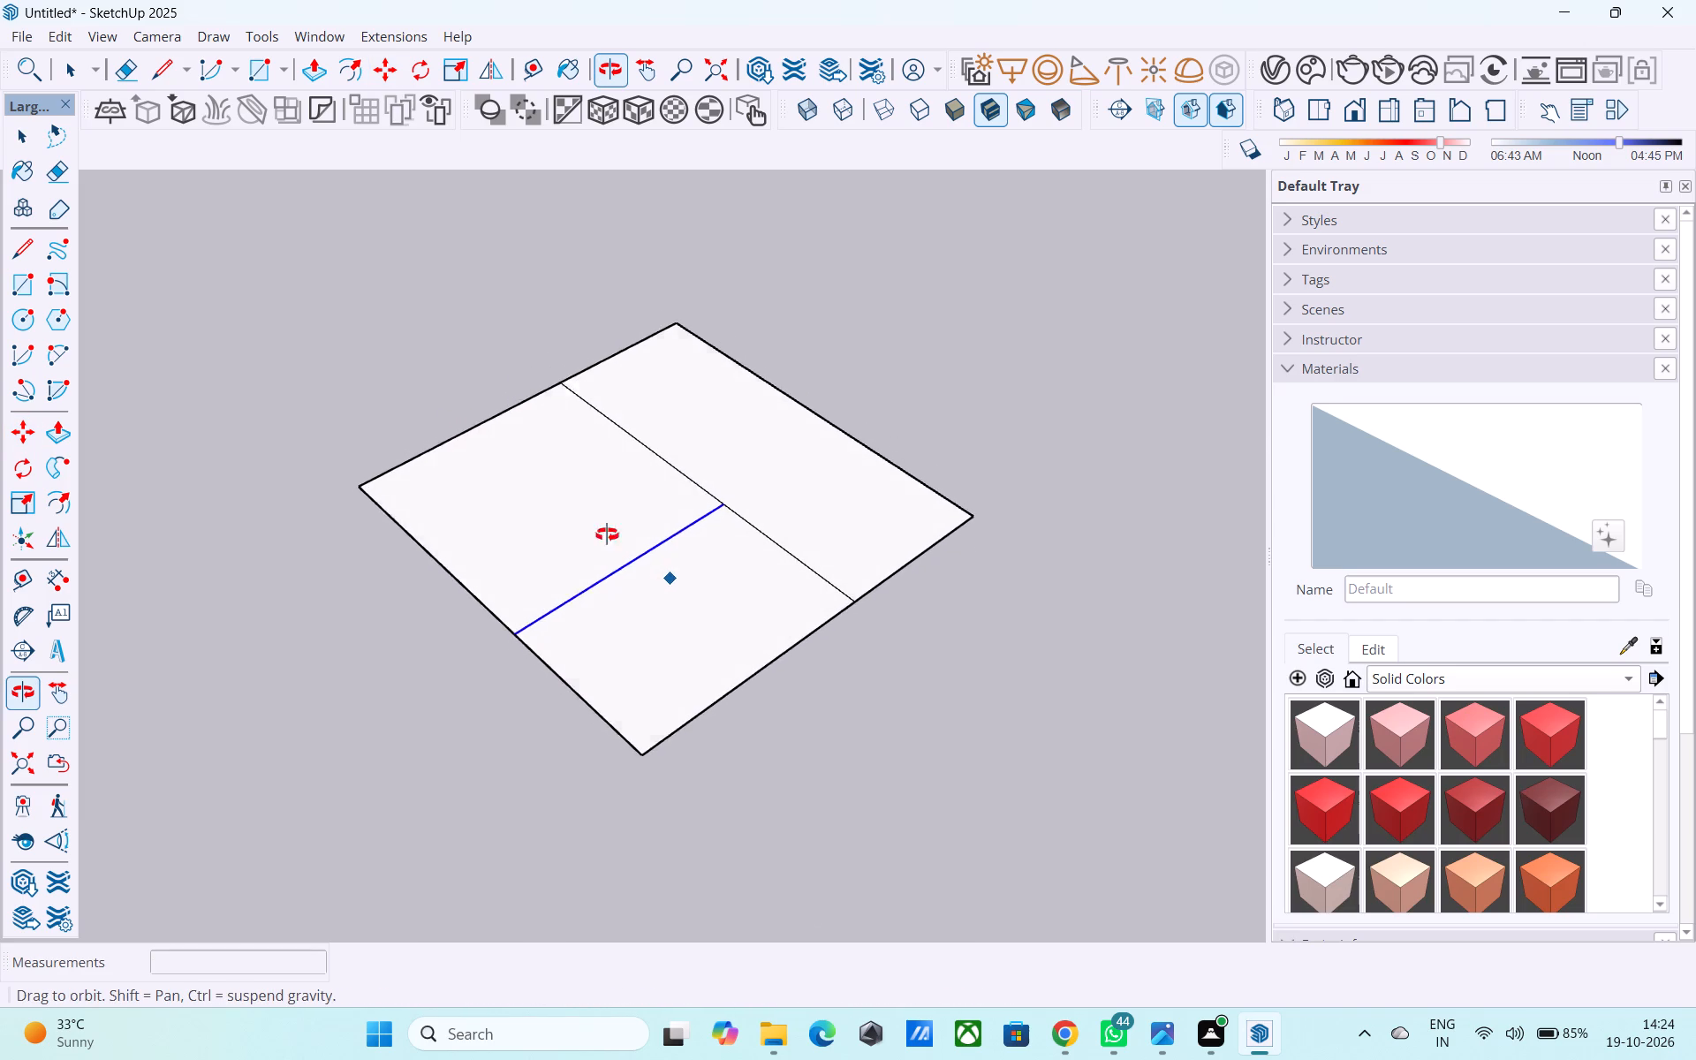
middle_click_drag(607, 534, 609, 565)
scroll(778, 613, "down", 2)
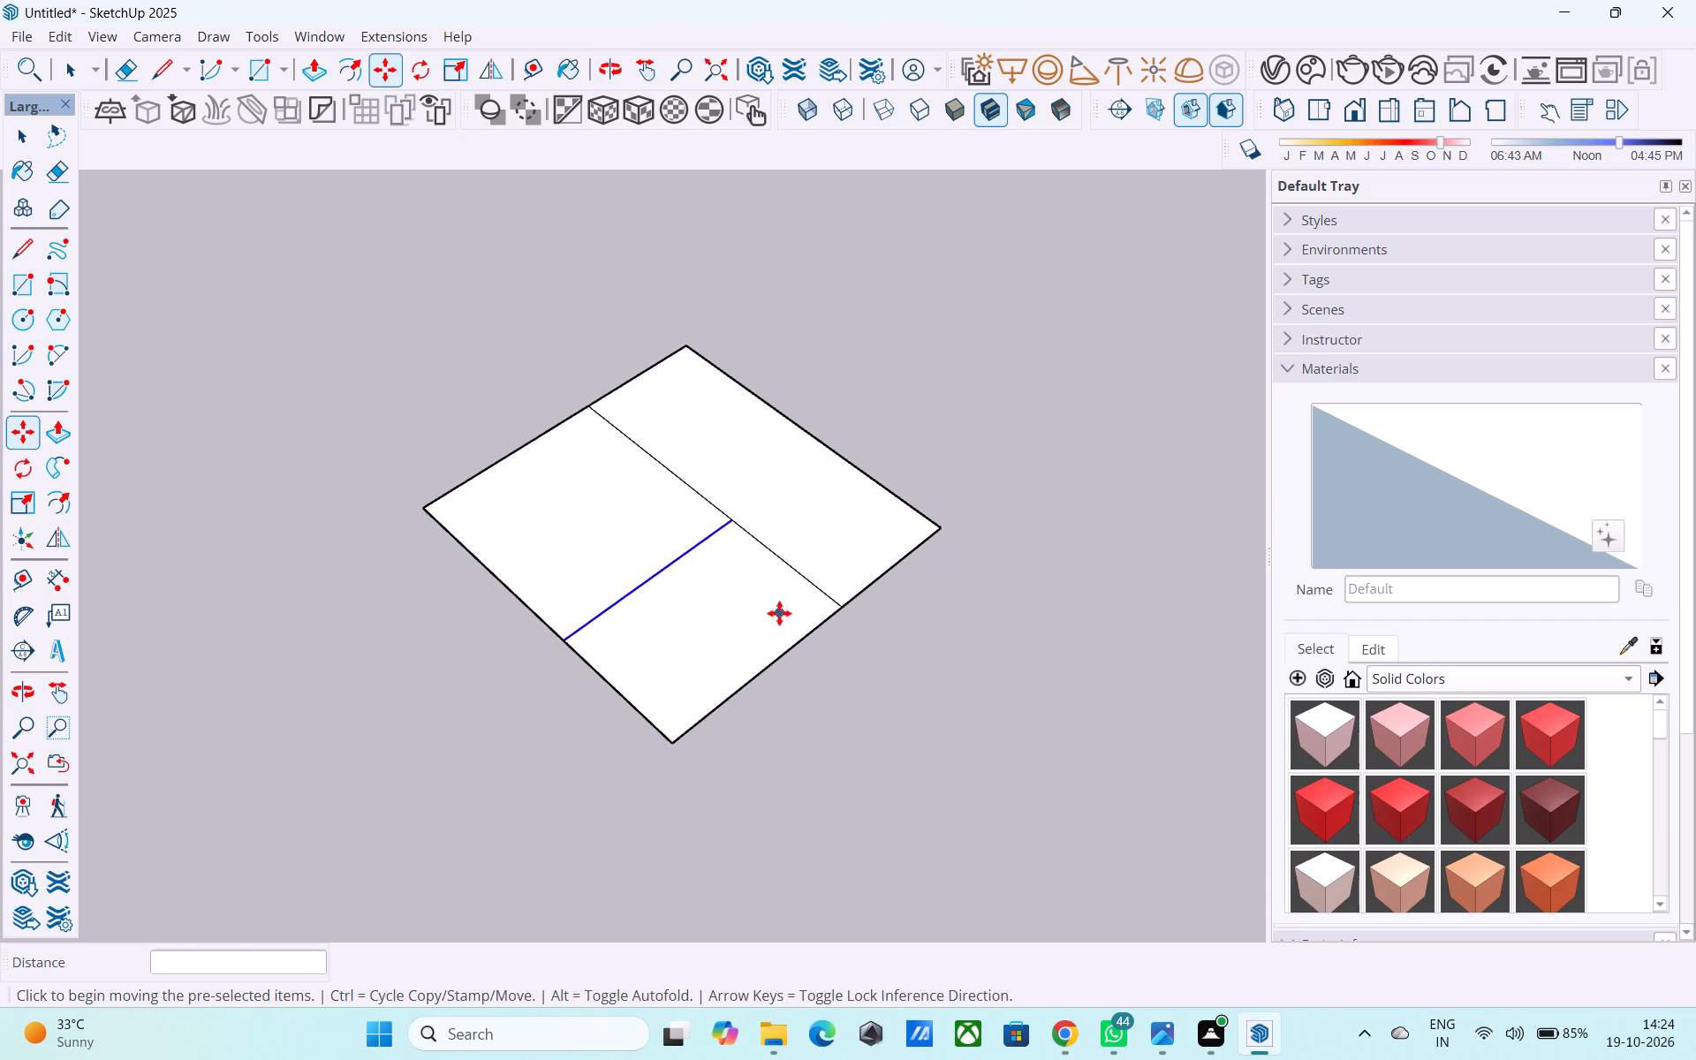
scroll(779, 613, "down", 1)
middle_click_drag(779, 613, 756, 579)
scroll(750, 556, "down", 5)
key("space")
scroll(747, 566, "down", 1)
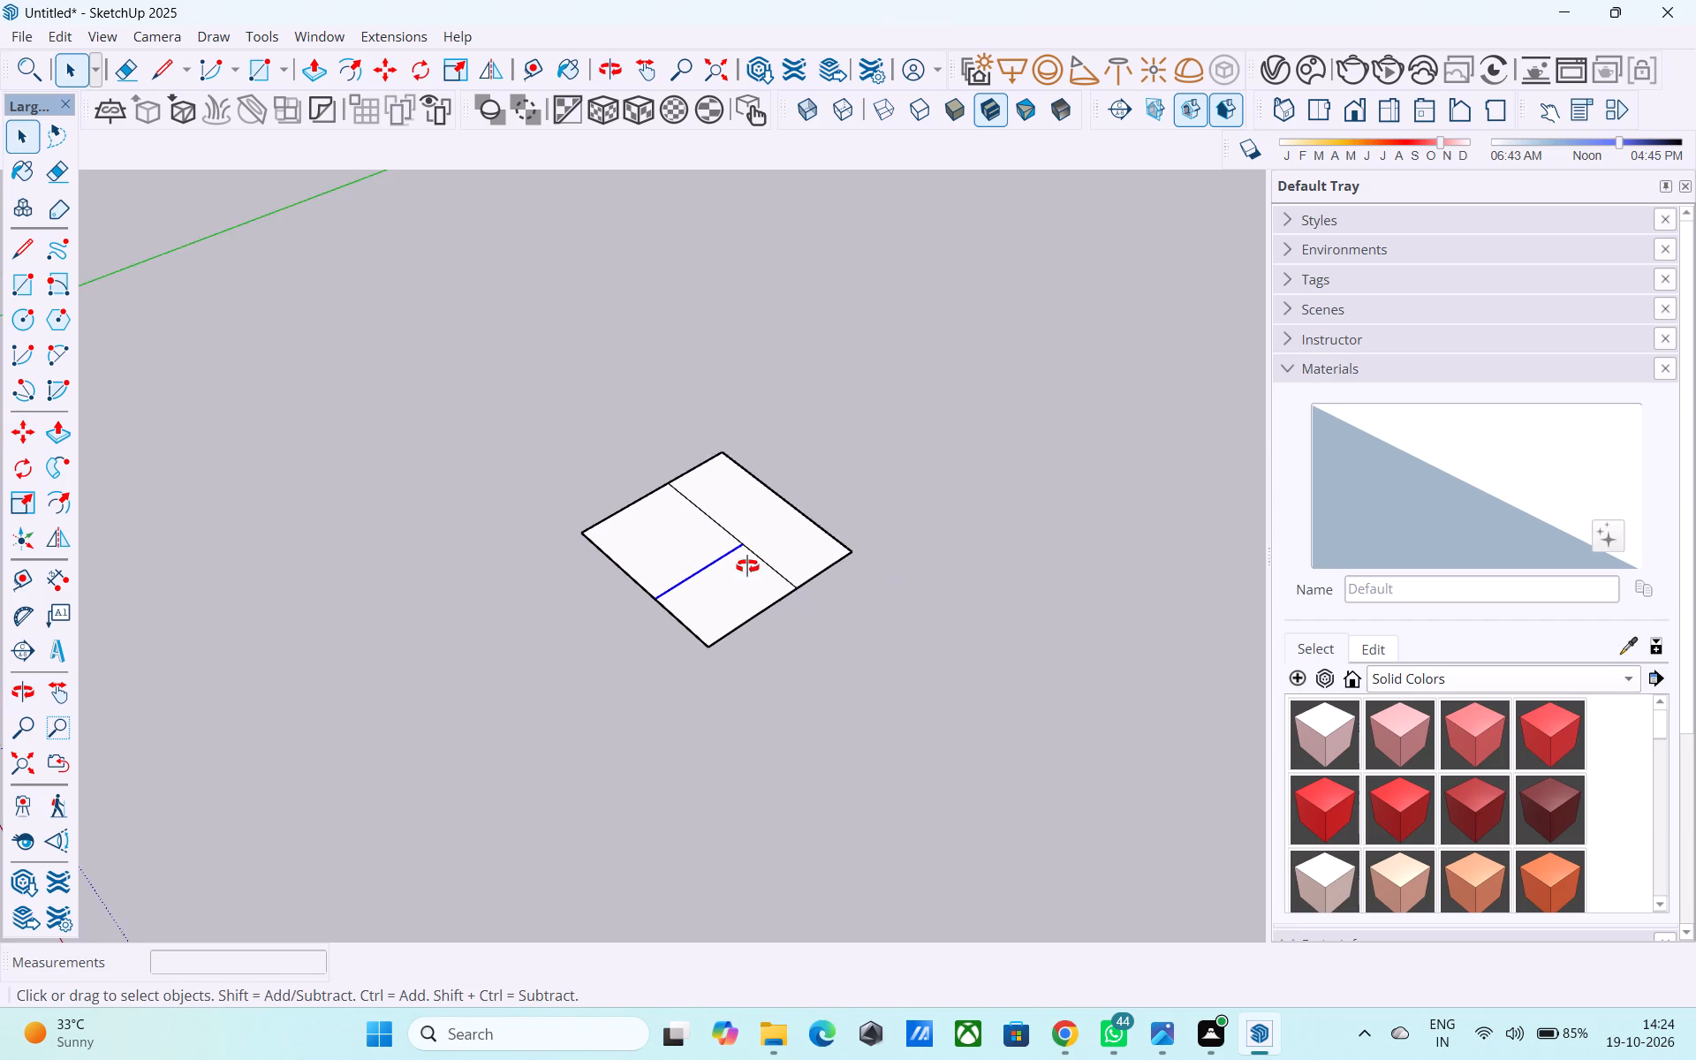
middle_click_drag(747, 566, 522, 483)
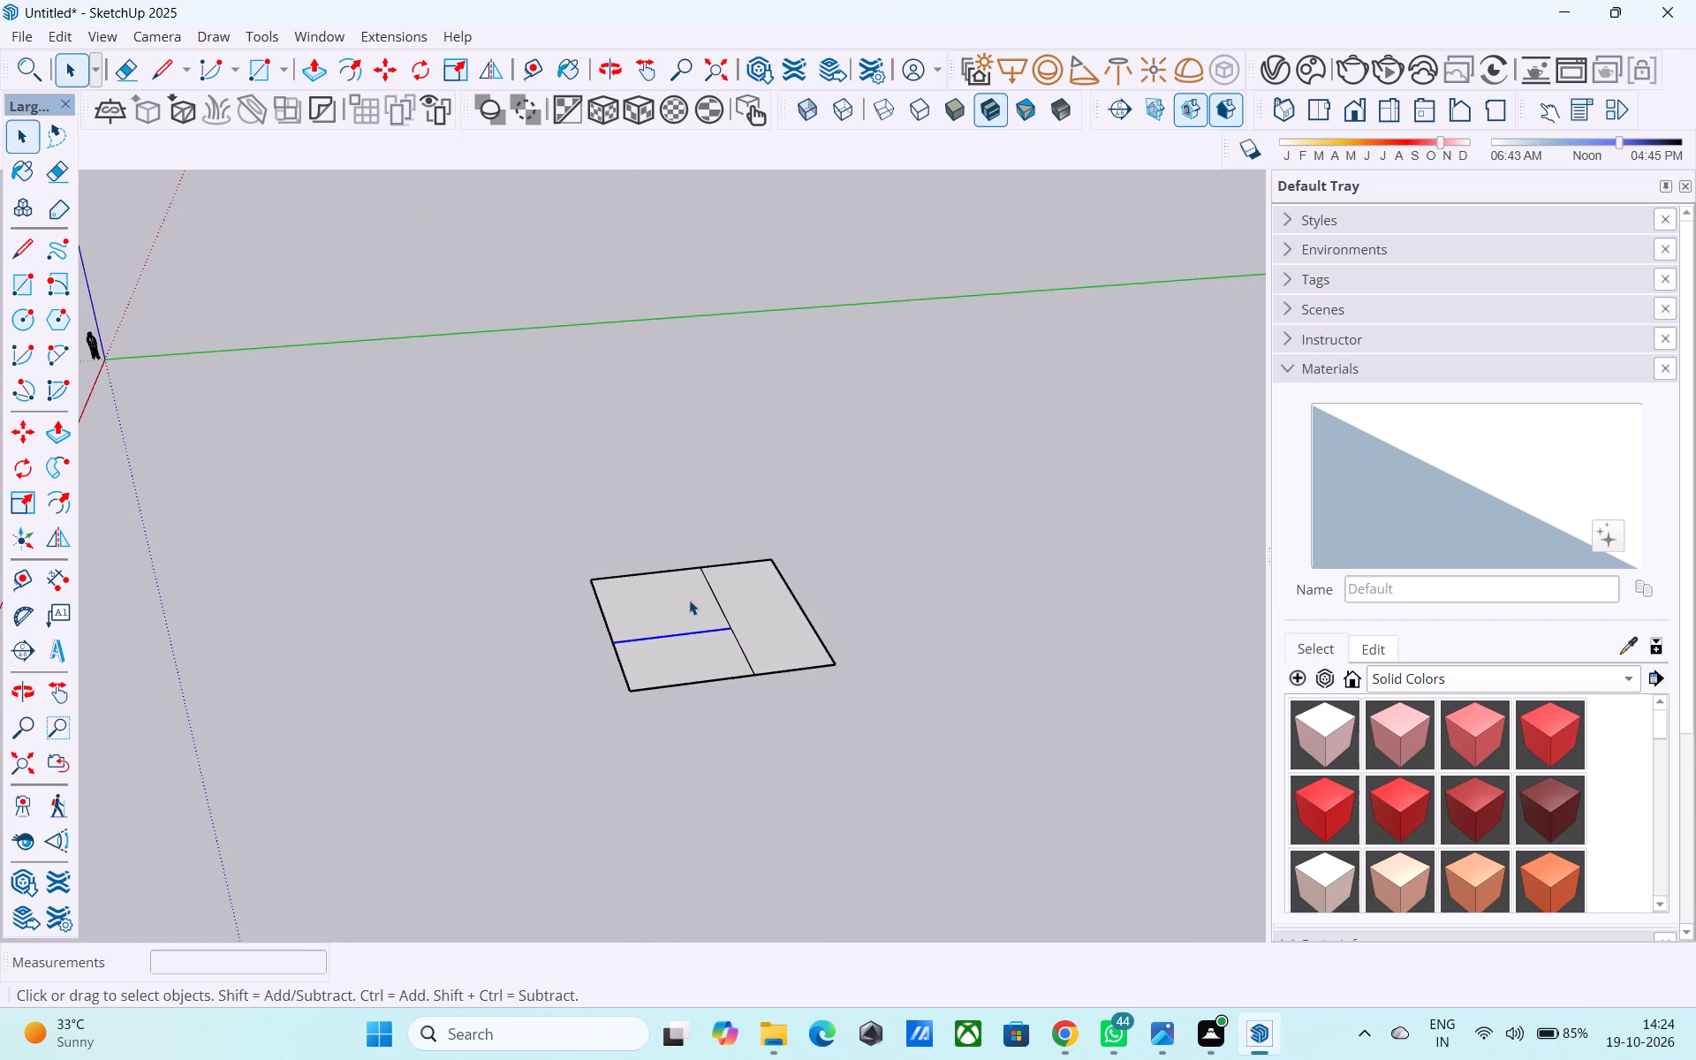
middle_click_drag(669, 565, 638, 543)
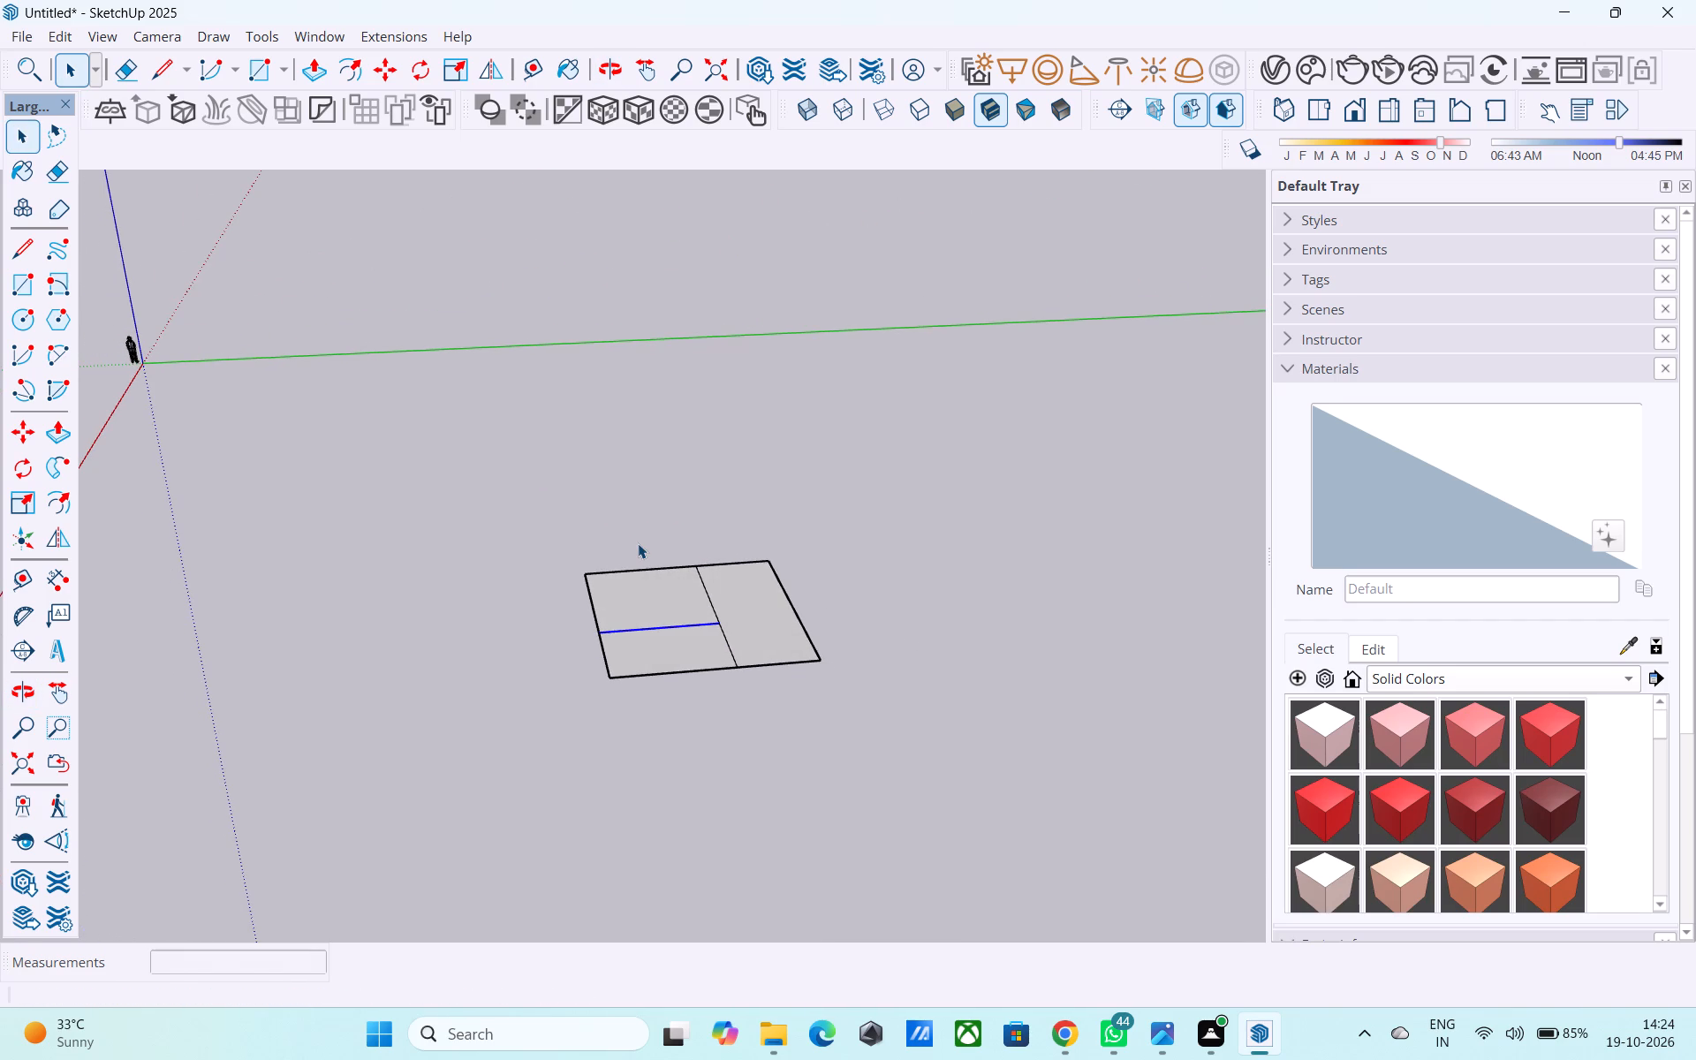
scroll(638, 543, "down", 1)
middle_click_drag(639, 562, 674, 785)
scroll(674, 706, "up", 7)
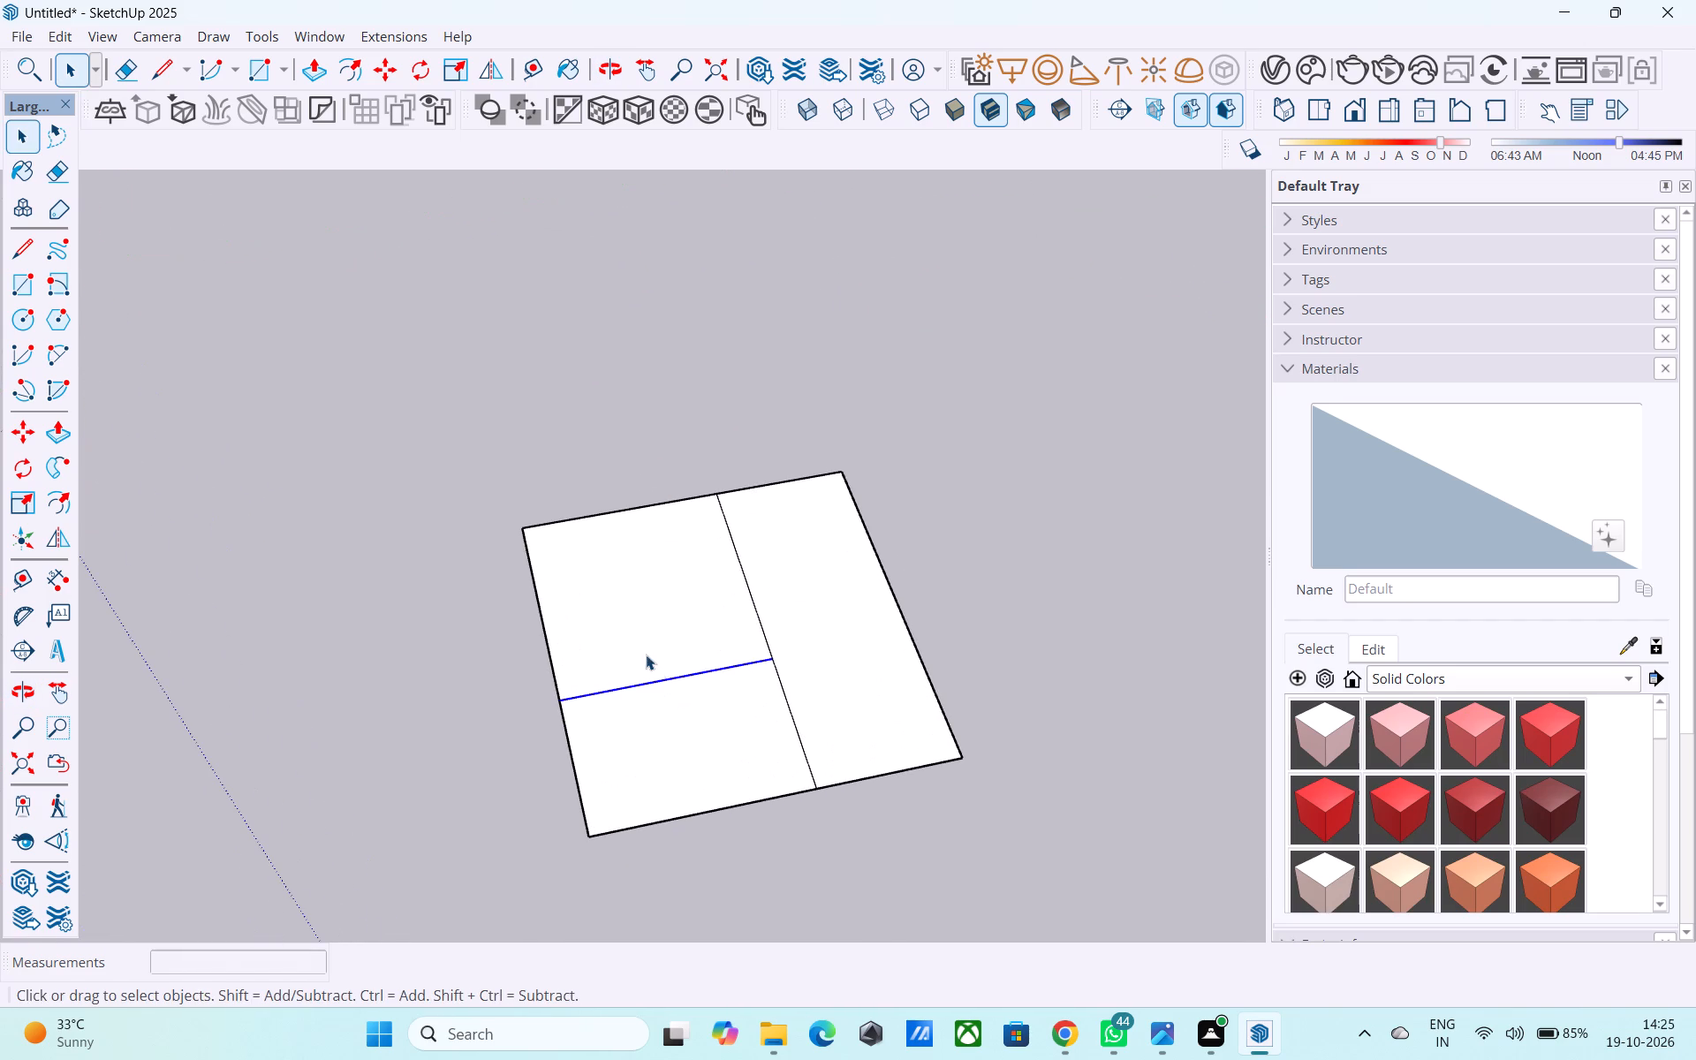
scroll(775, 660, "up", 4)
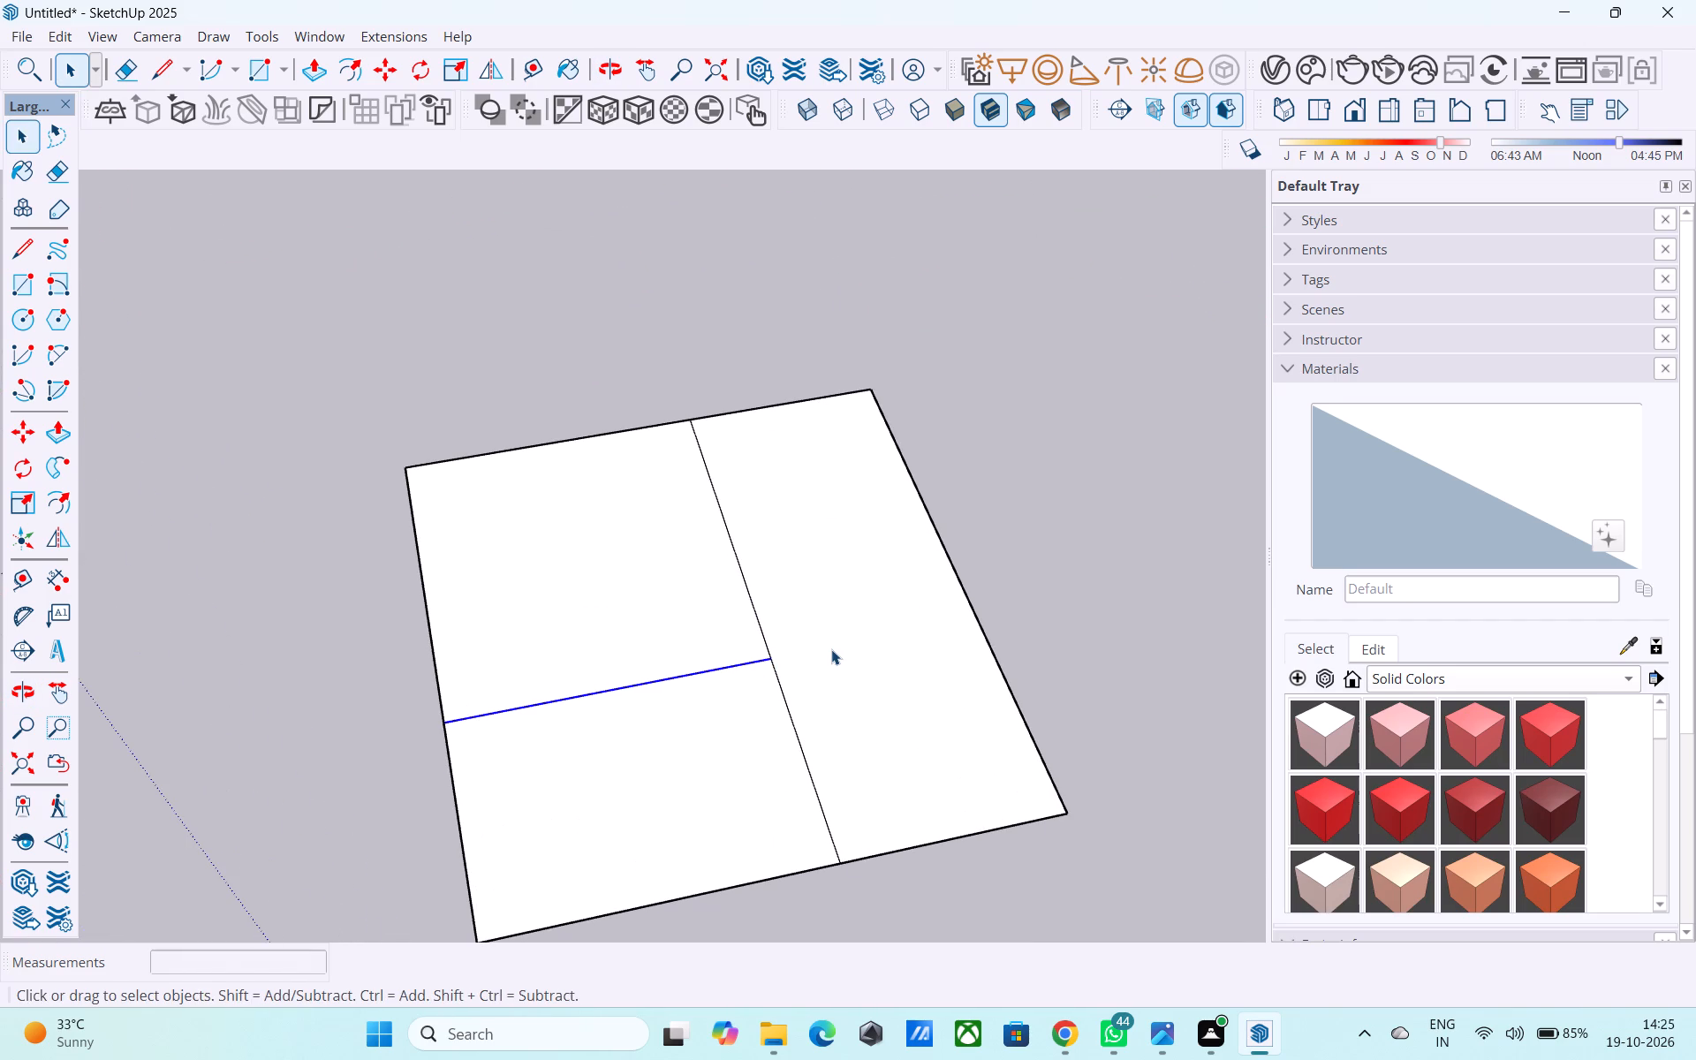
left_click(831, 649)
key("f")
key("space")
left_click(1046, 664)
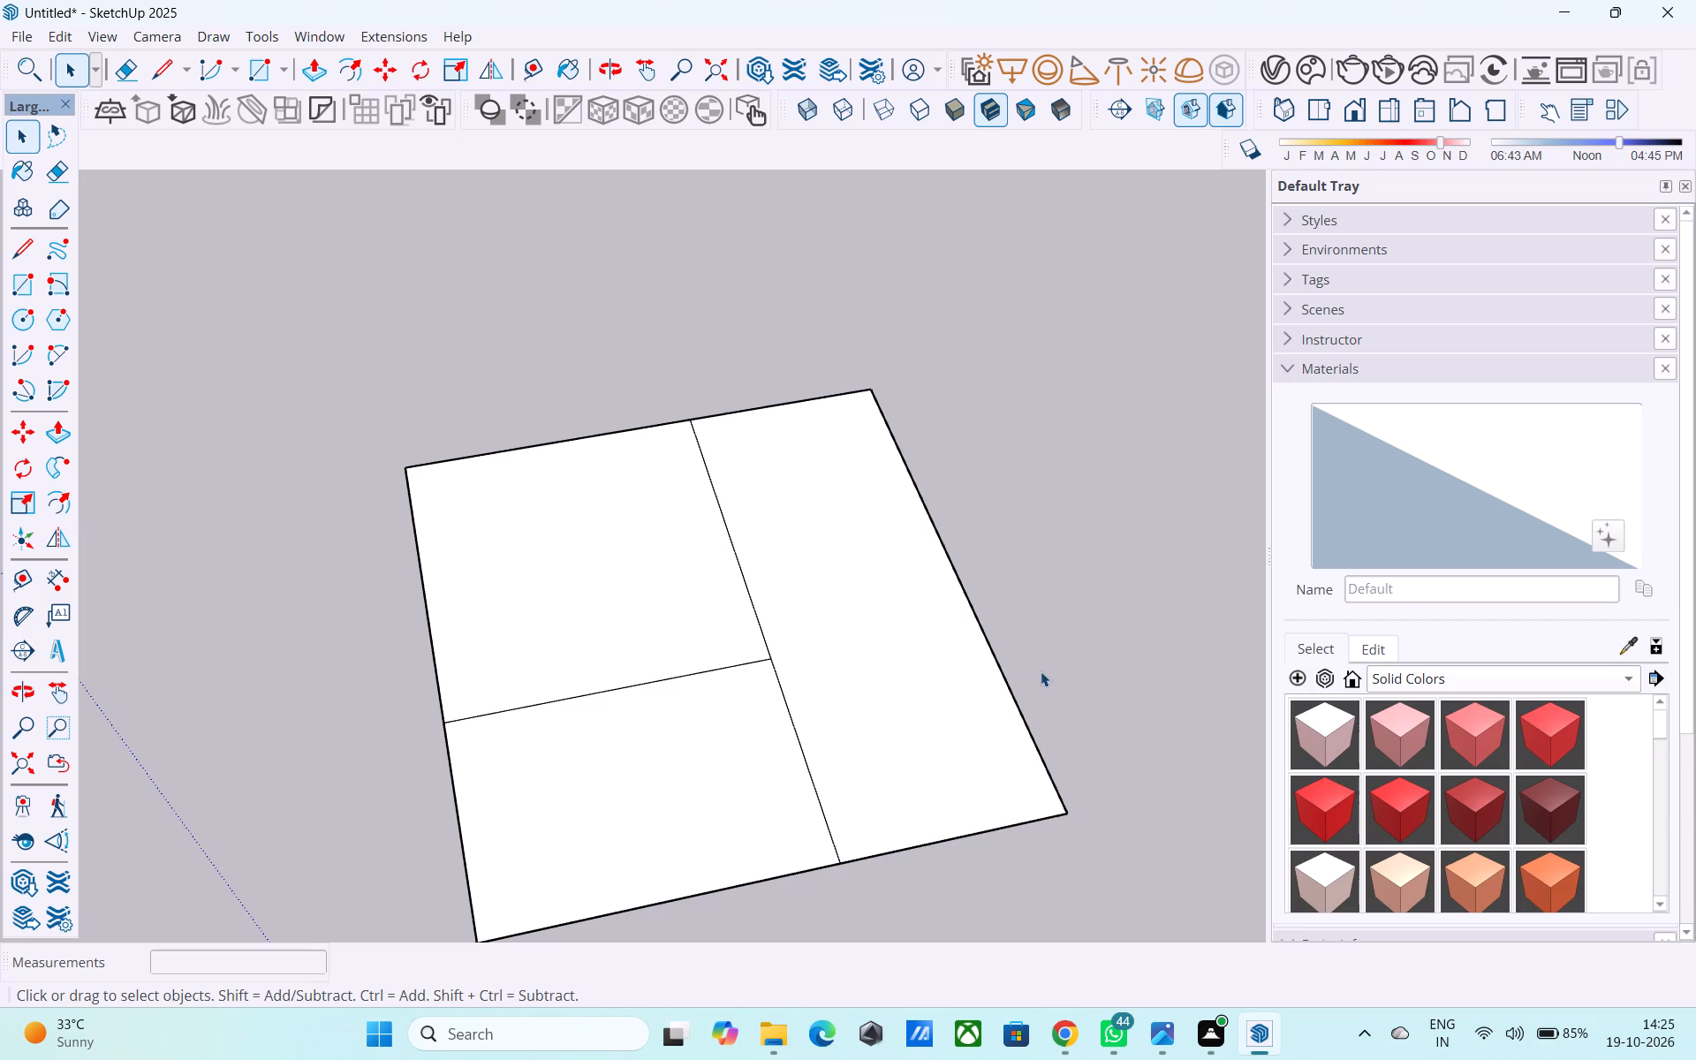
Copy the outer long edge of the 12' wide undivided portion 9" inward.
left_click(1021, 704)
key("m")
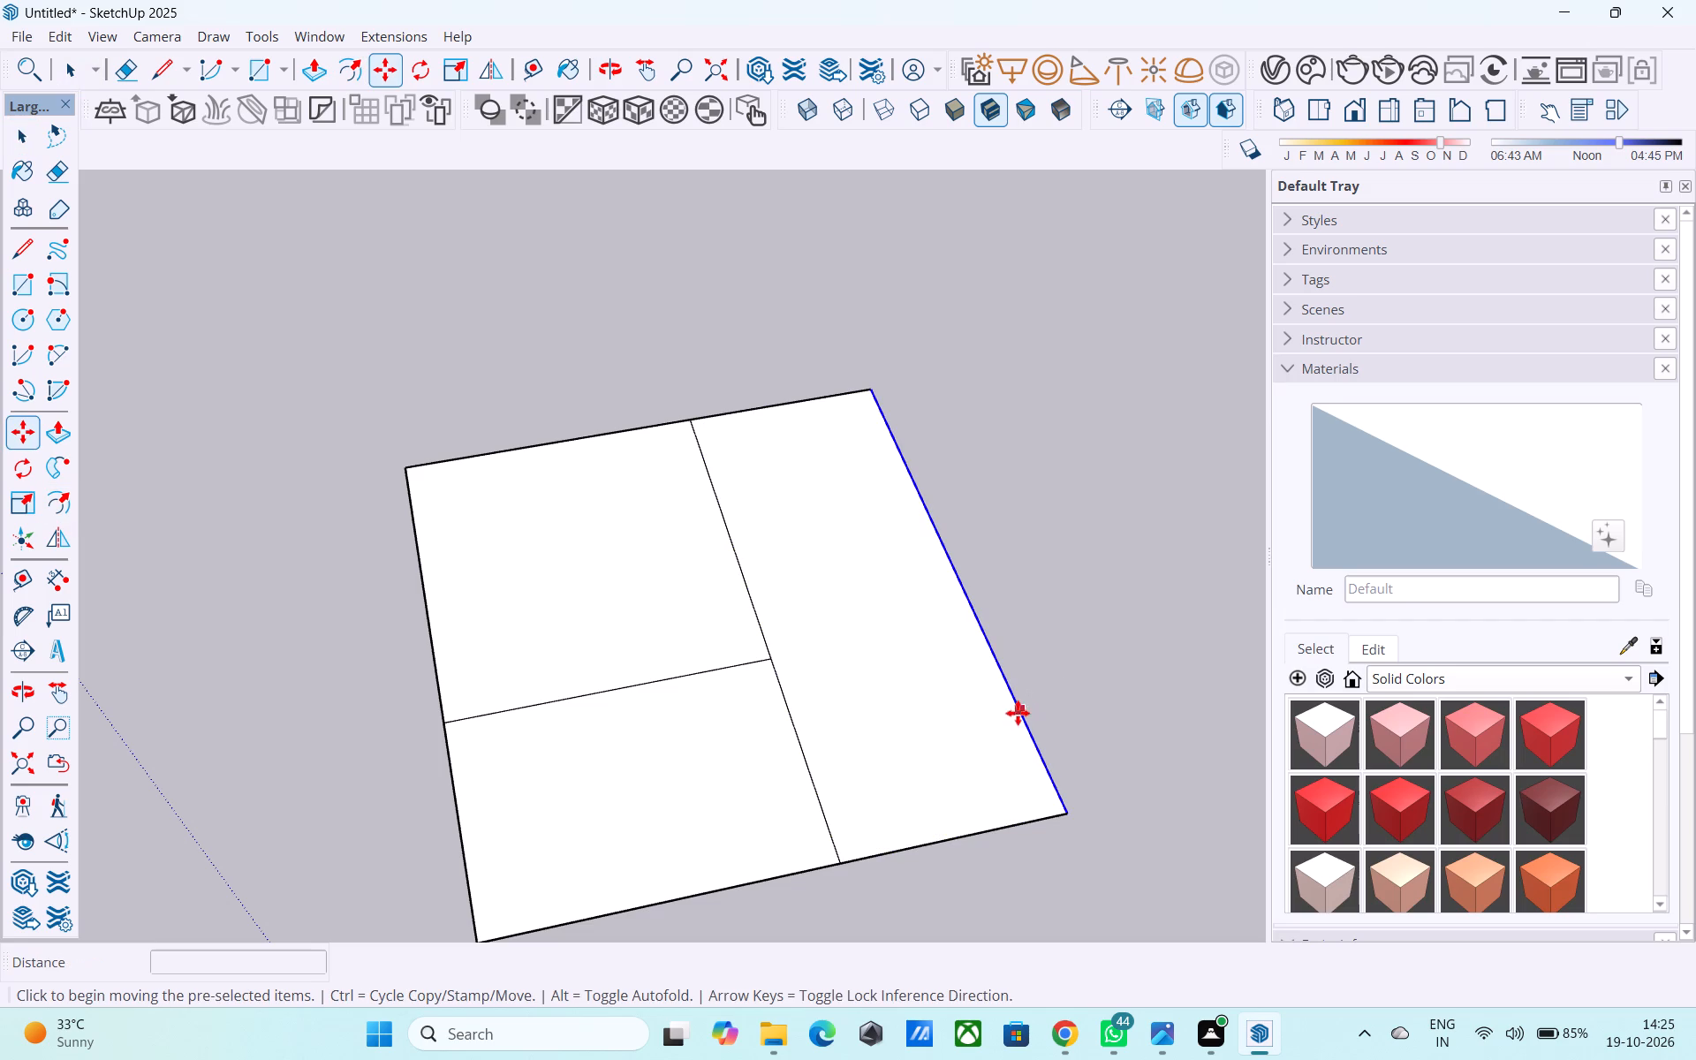
left_click(1064, 809)
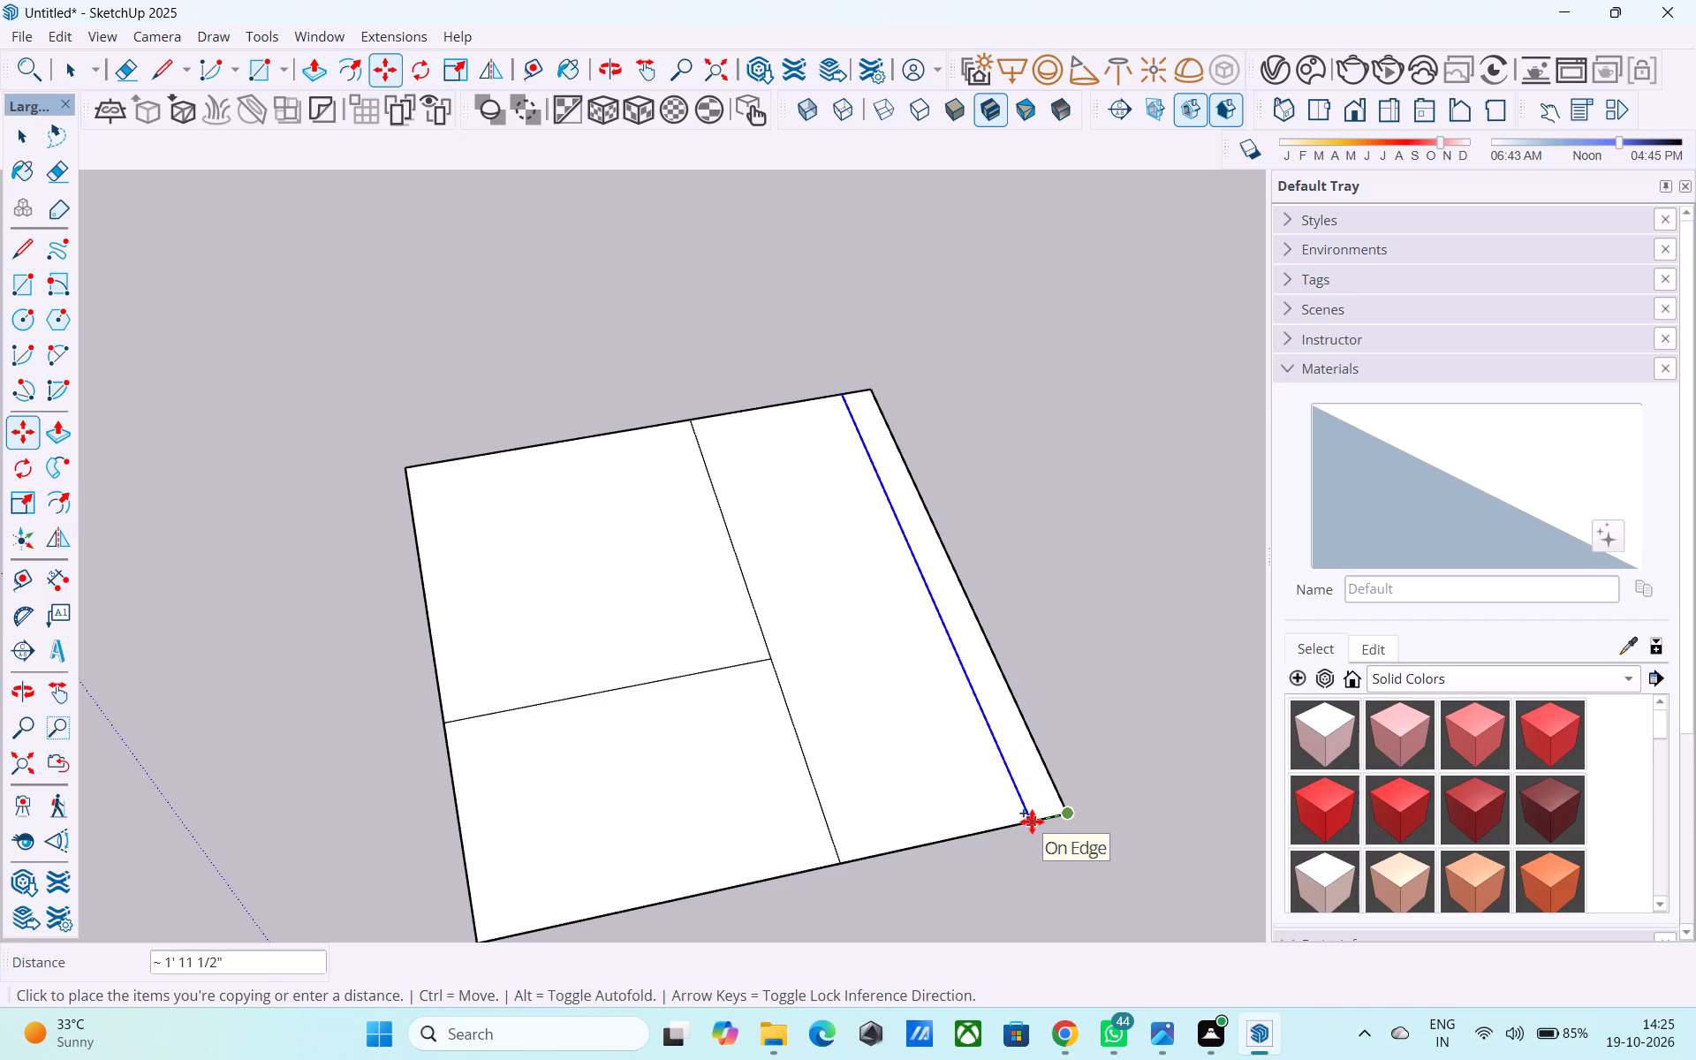
key("9")
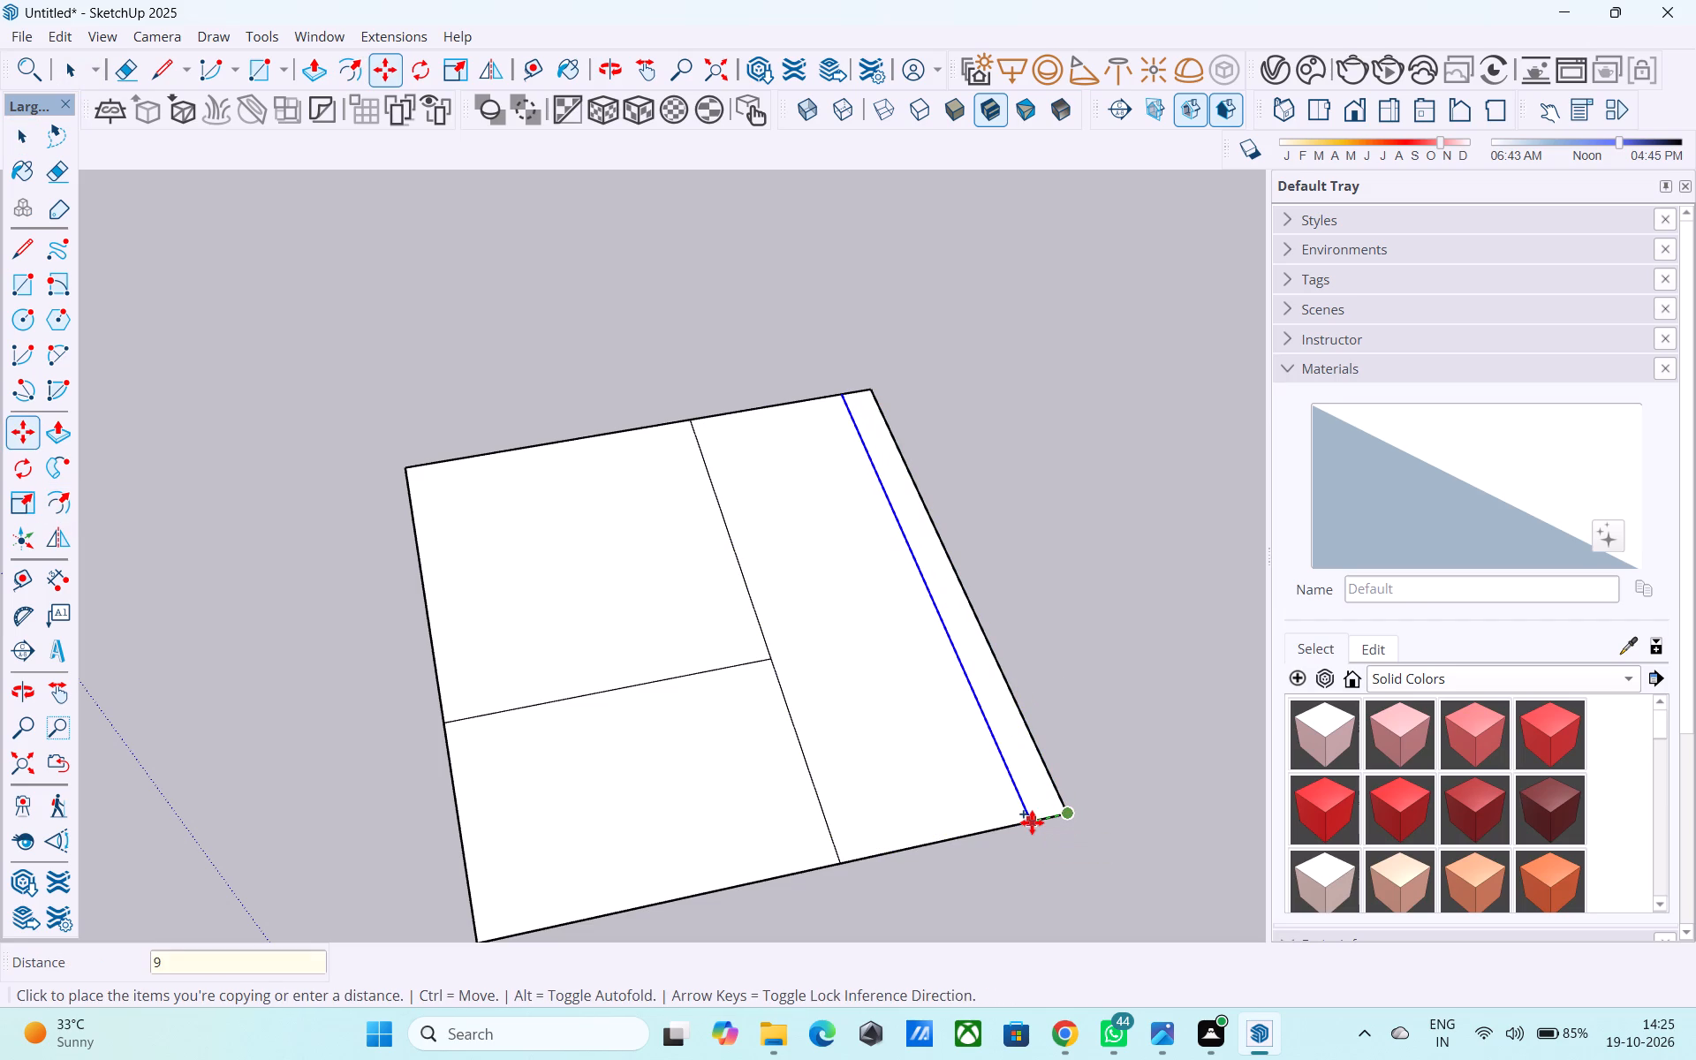
key("shift+quotedbl")
key("Return")
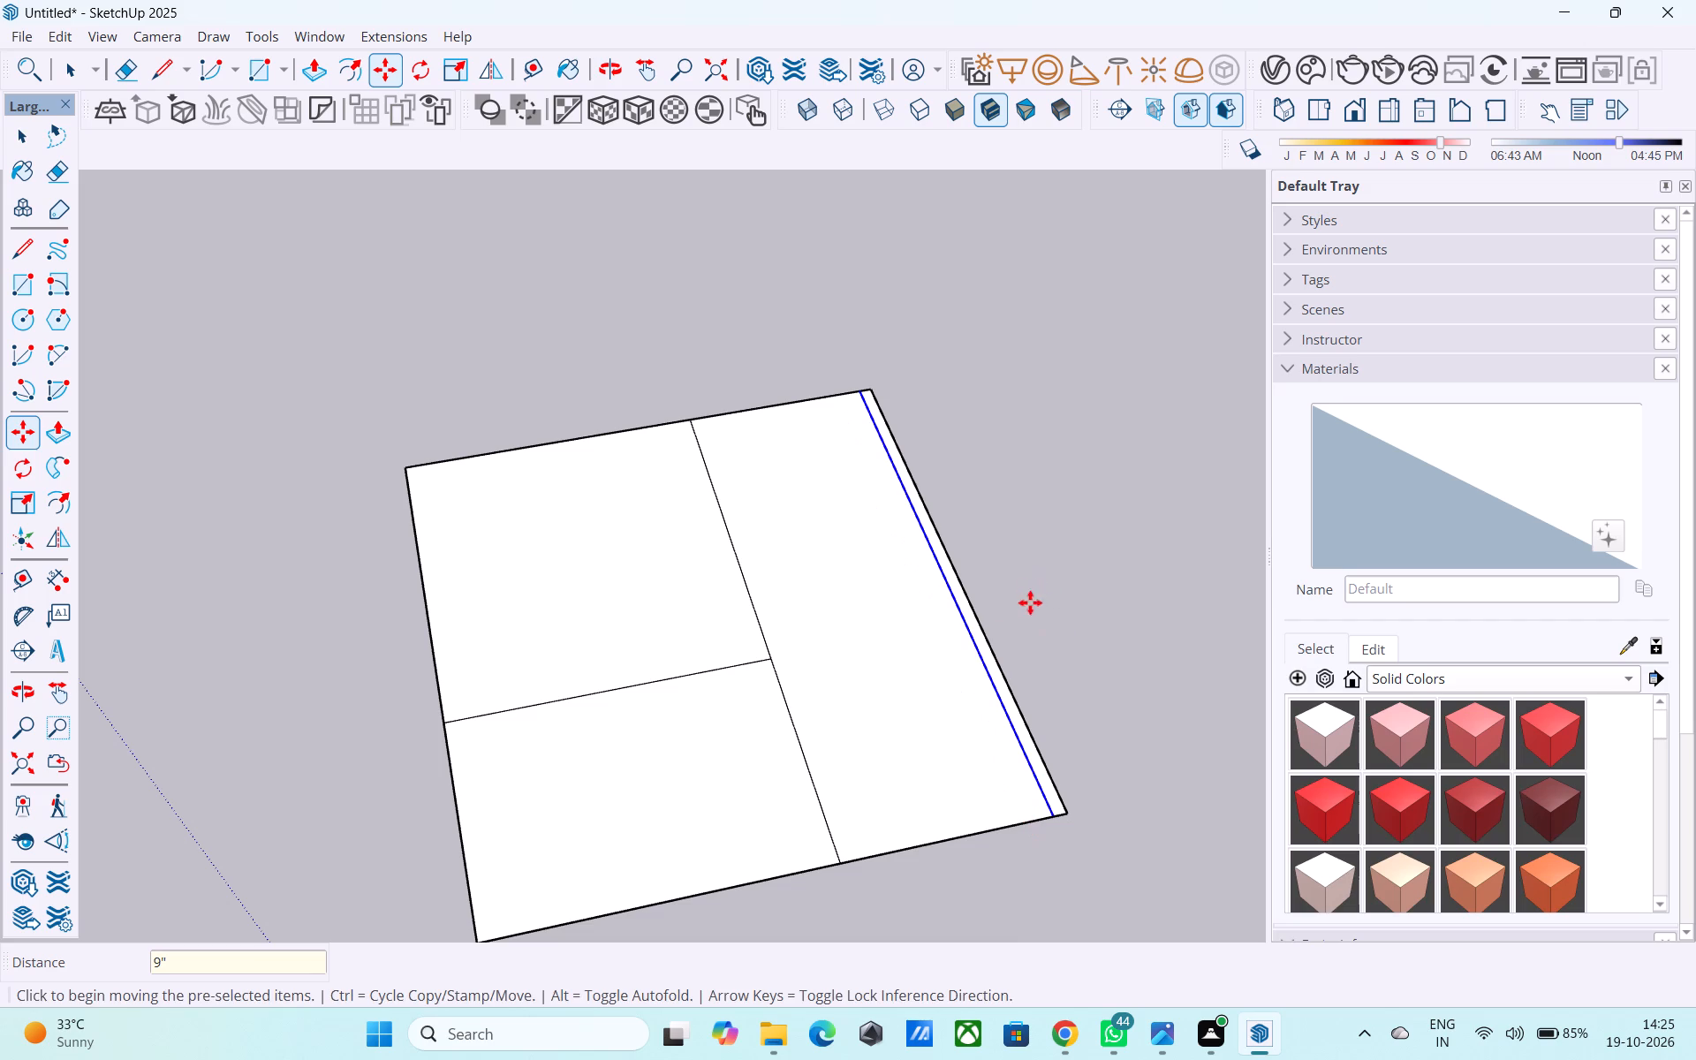
Copy the short outer edge segment of the 12' wide portion slightly inward to form a narrow wall band.
scroll(973, 665, "down", 1)
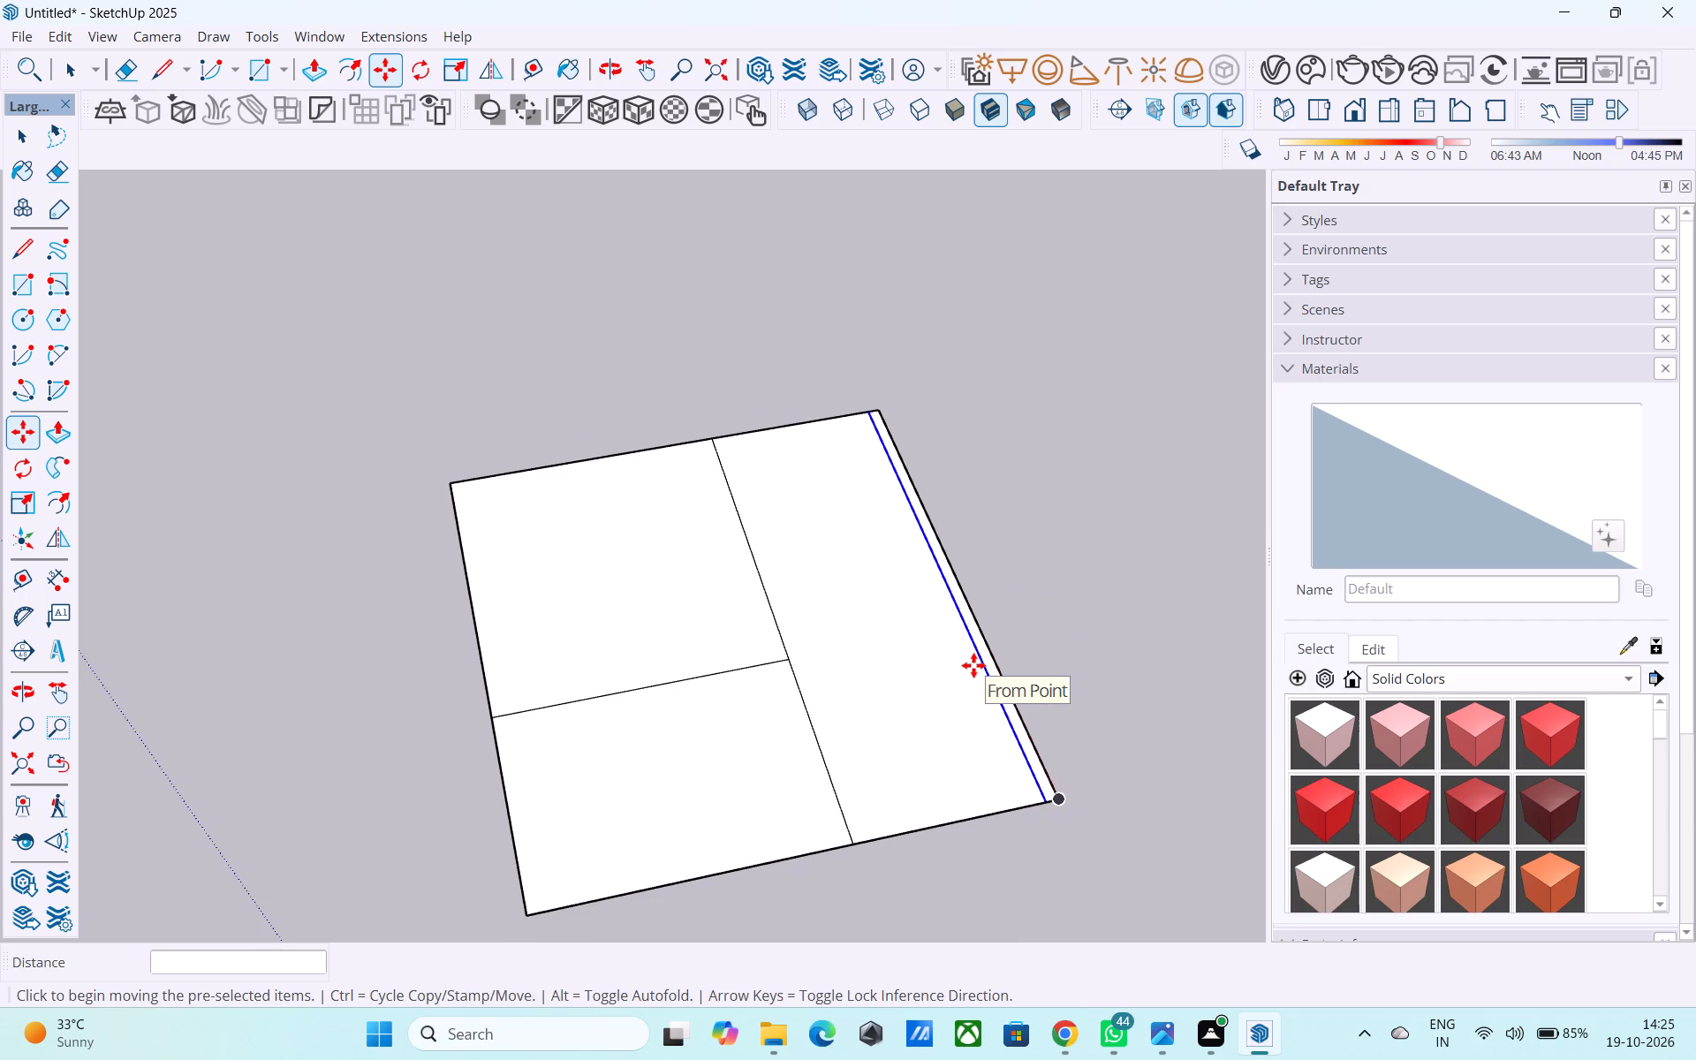
key("space")
scroll(700, 541, "down", 5)
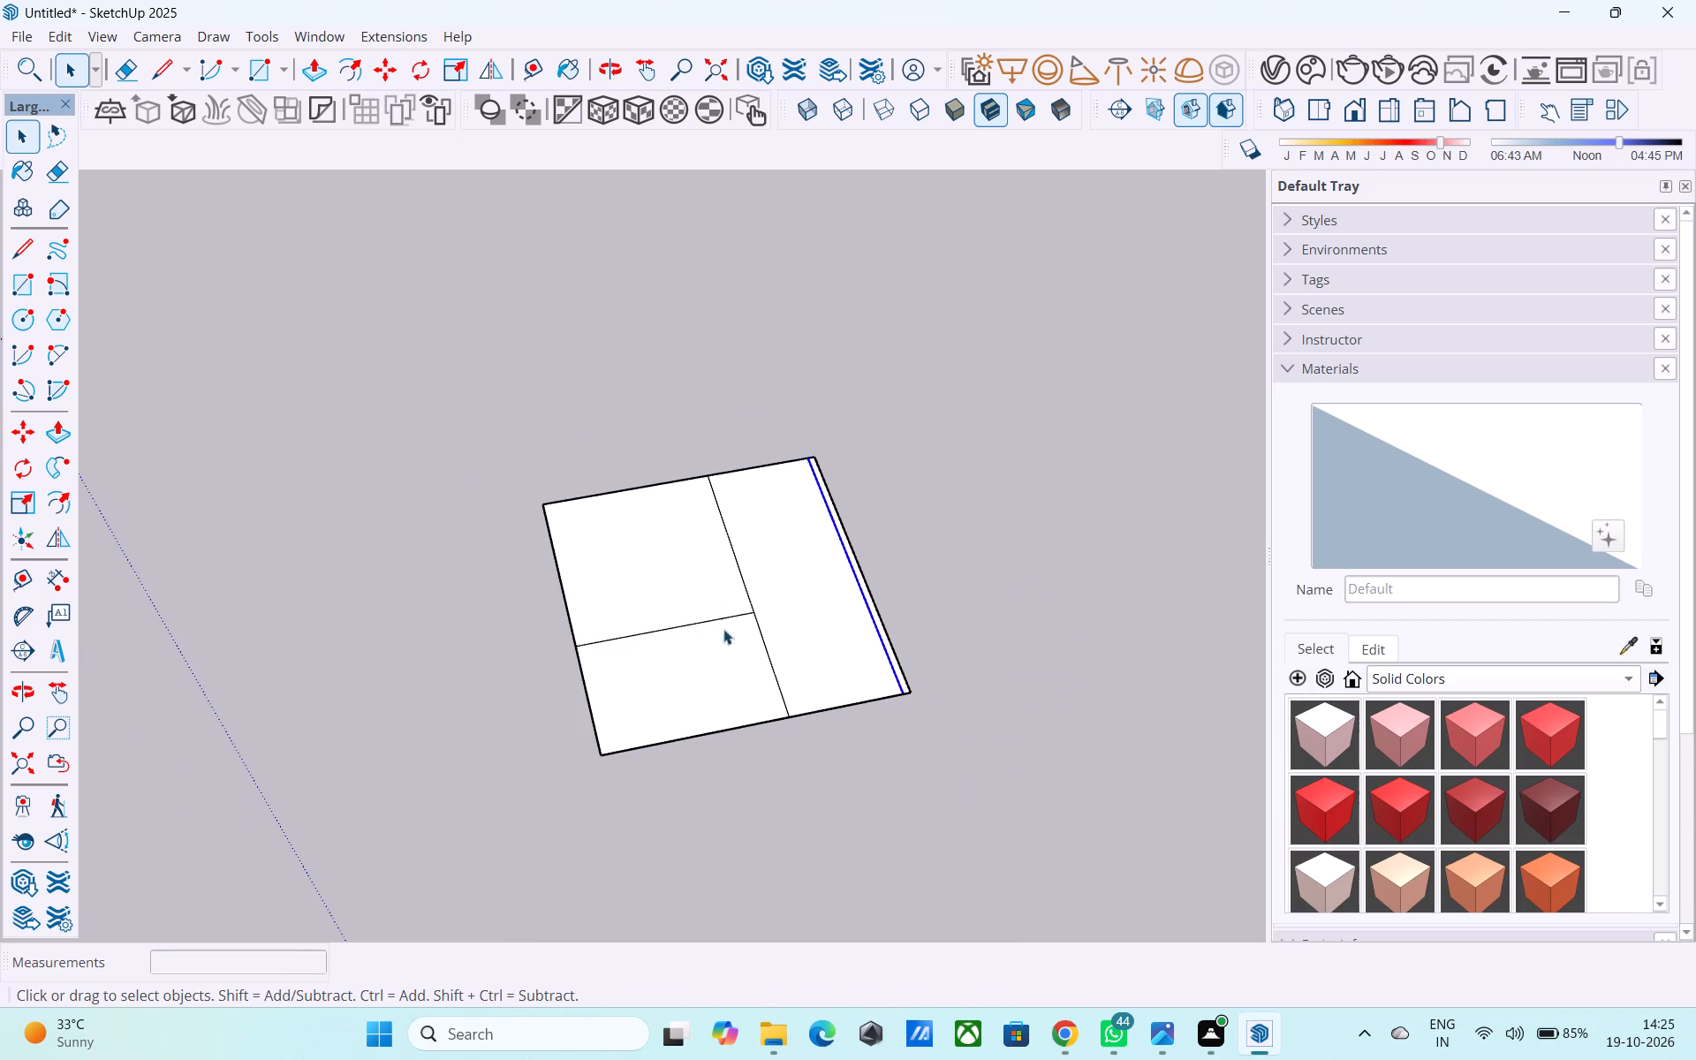
middle_click_drag(757, 660, 770, 675)
scroll(814, 699, "up", 7)
left_click(821, 714)
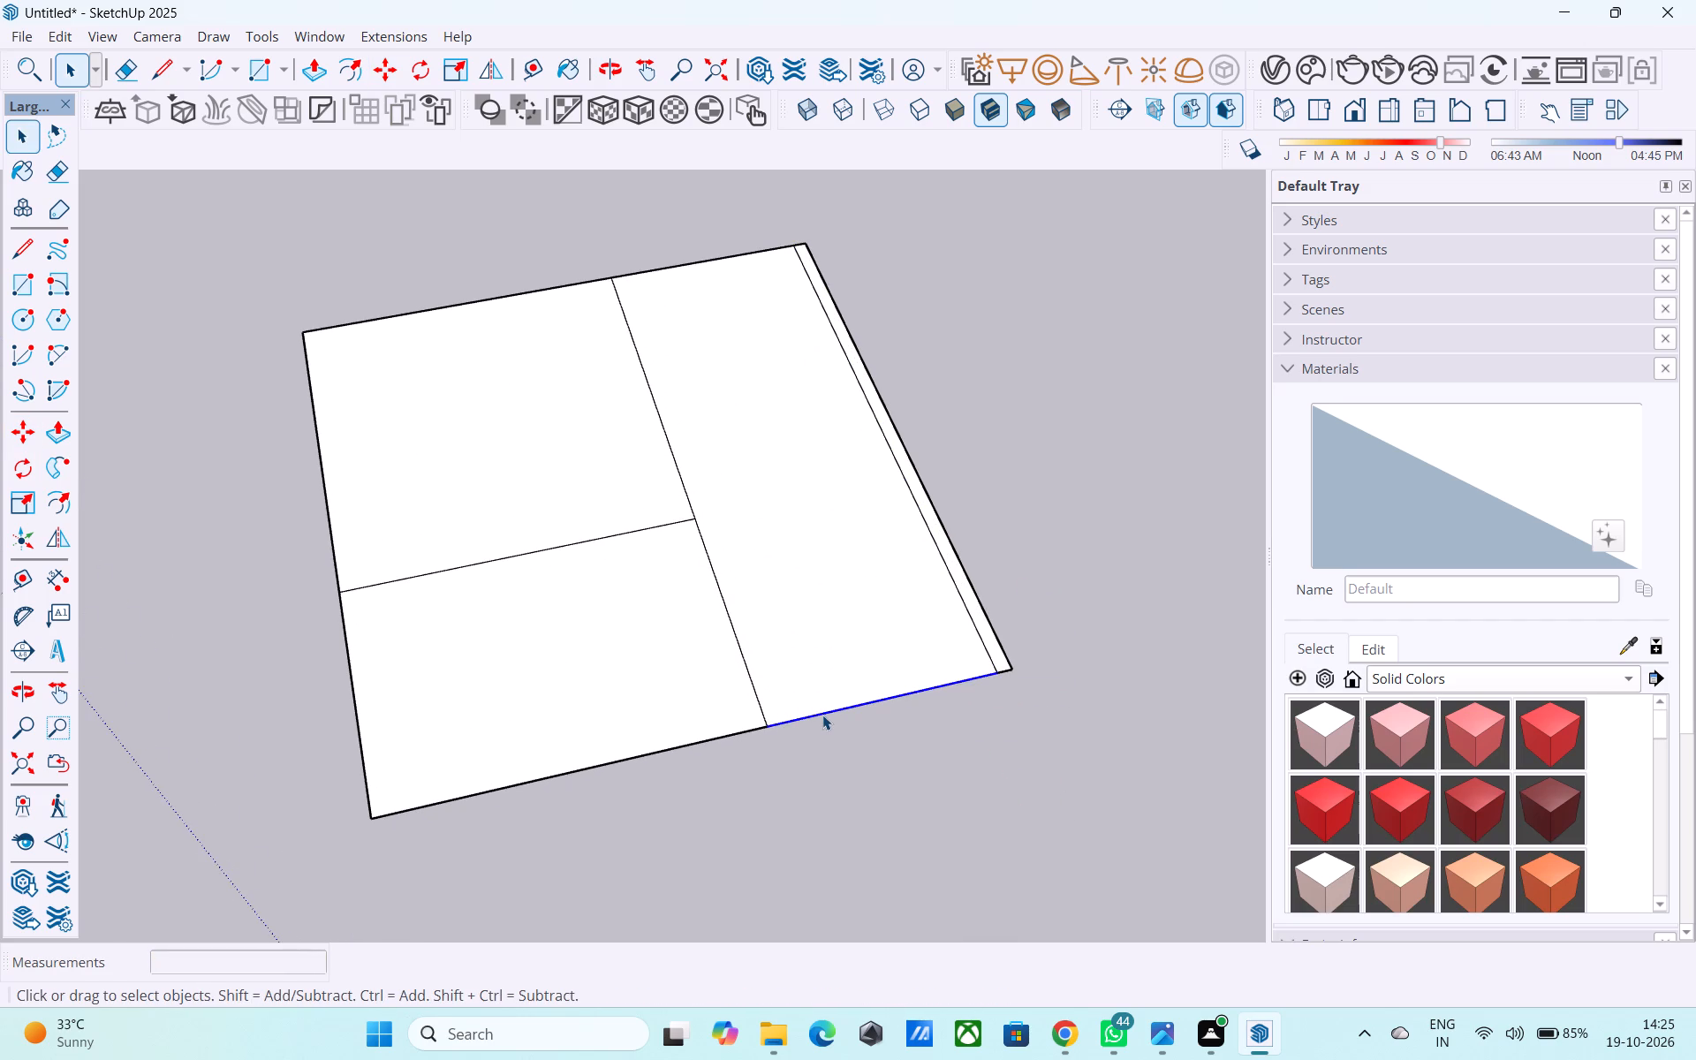
key("m")
scroll(1006, 662, "up", 3)
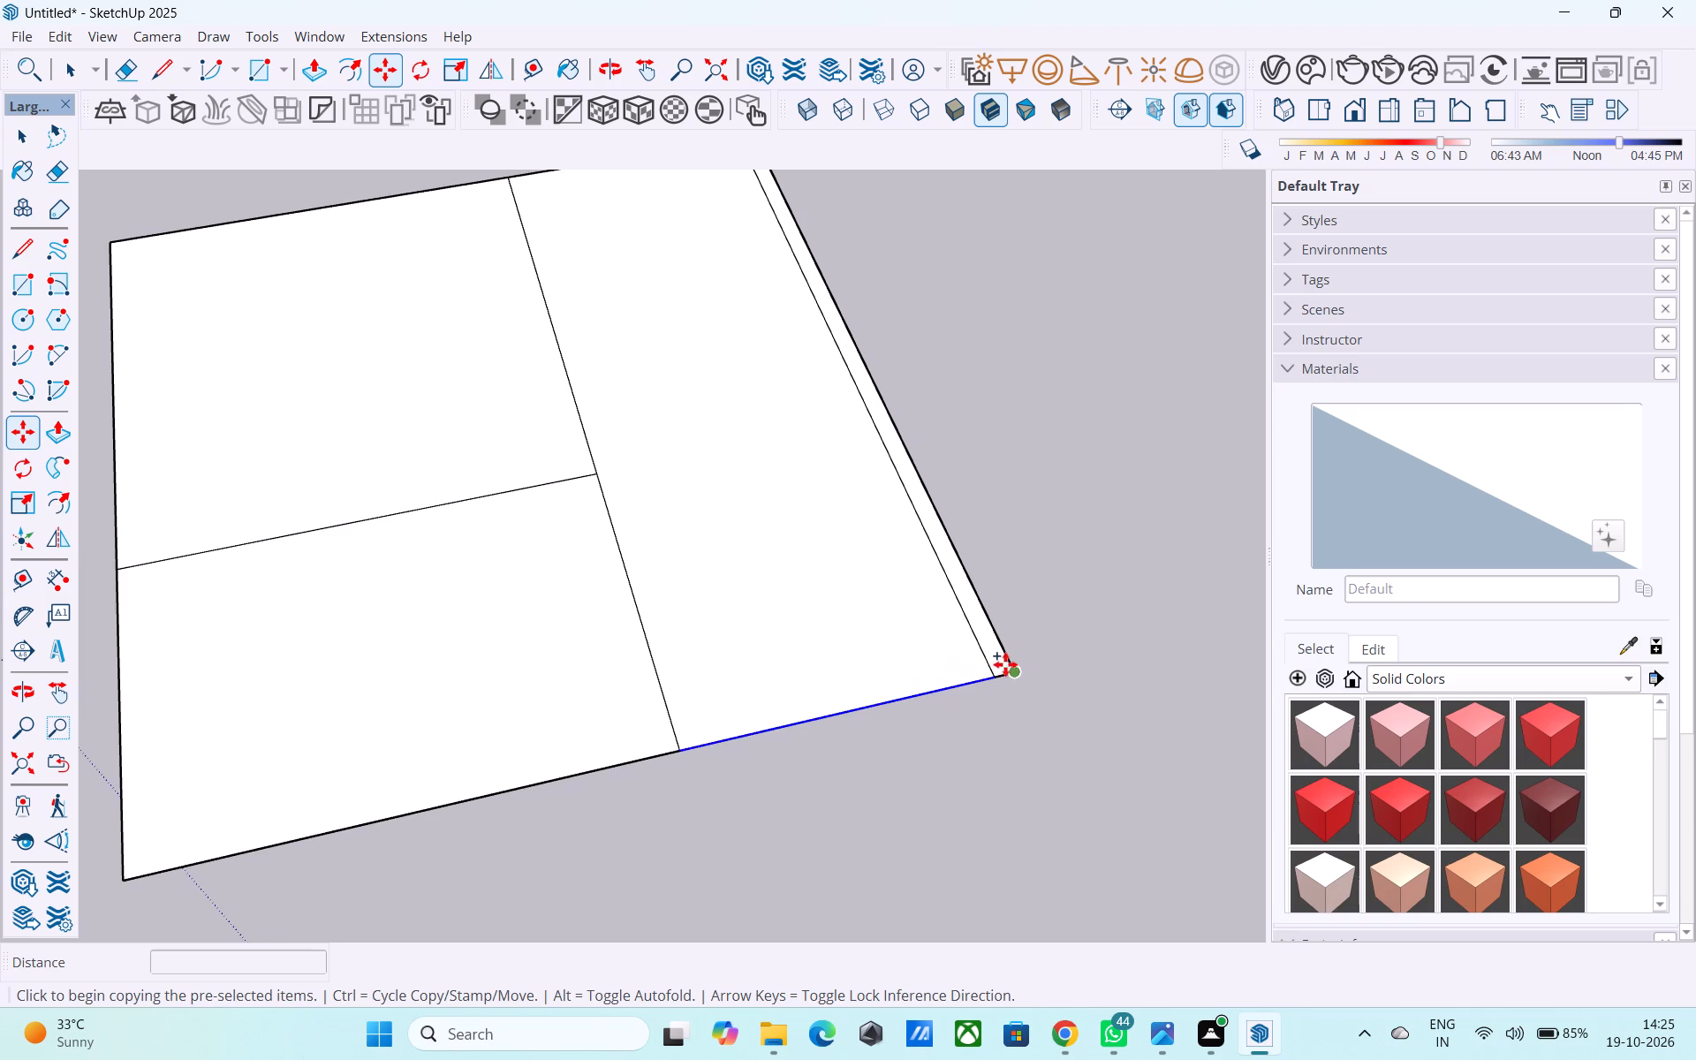
left_click(1000, 670)
left_click(990, 657)
scroll(869, 668, "down", 5)
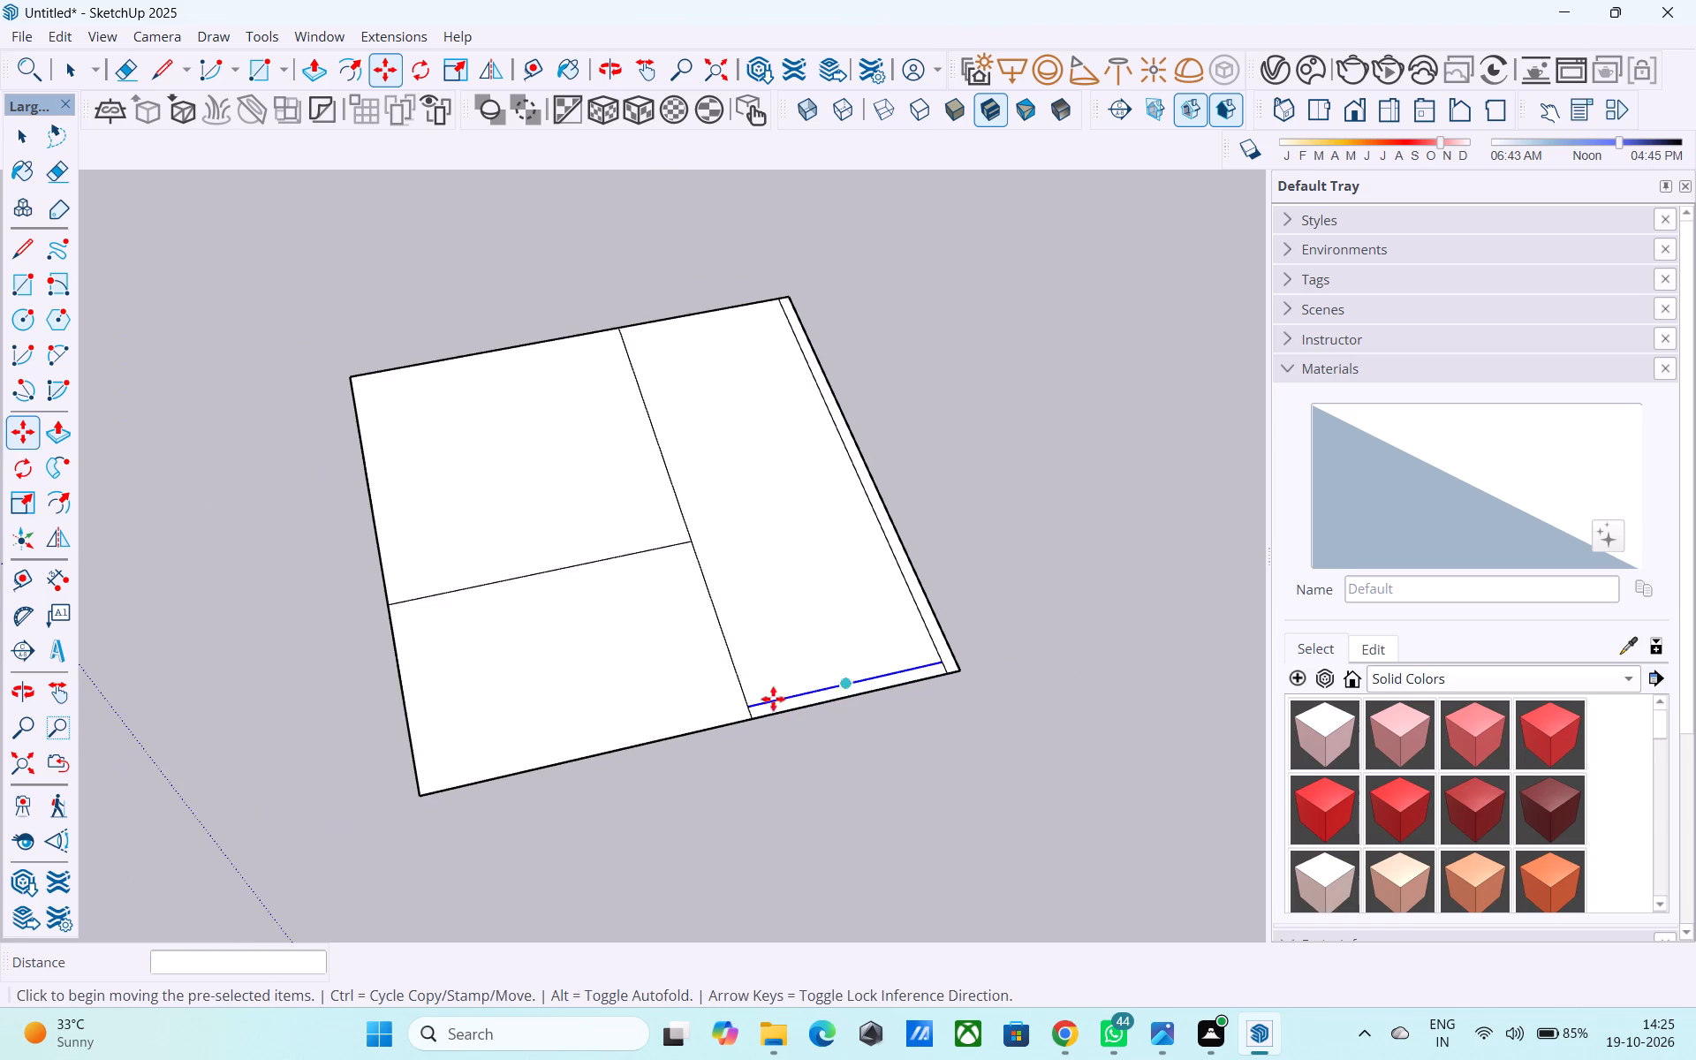
Copy the adjoining outer edge segment of the neighbouring smaller portion inward, in line with the short wall band line.
scroll(690, 721, "up", 4)
key("space")
left_click(685, 738)
left_click(685, 738)
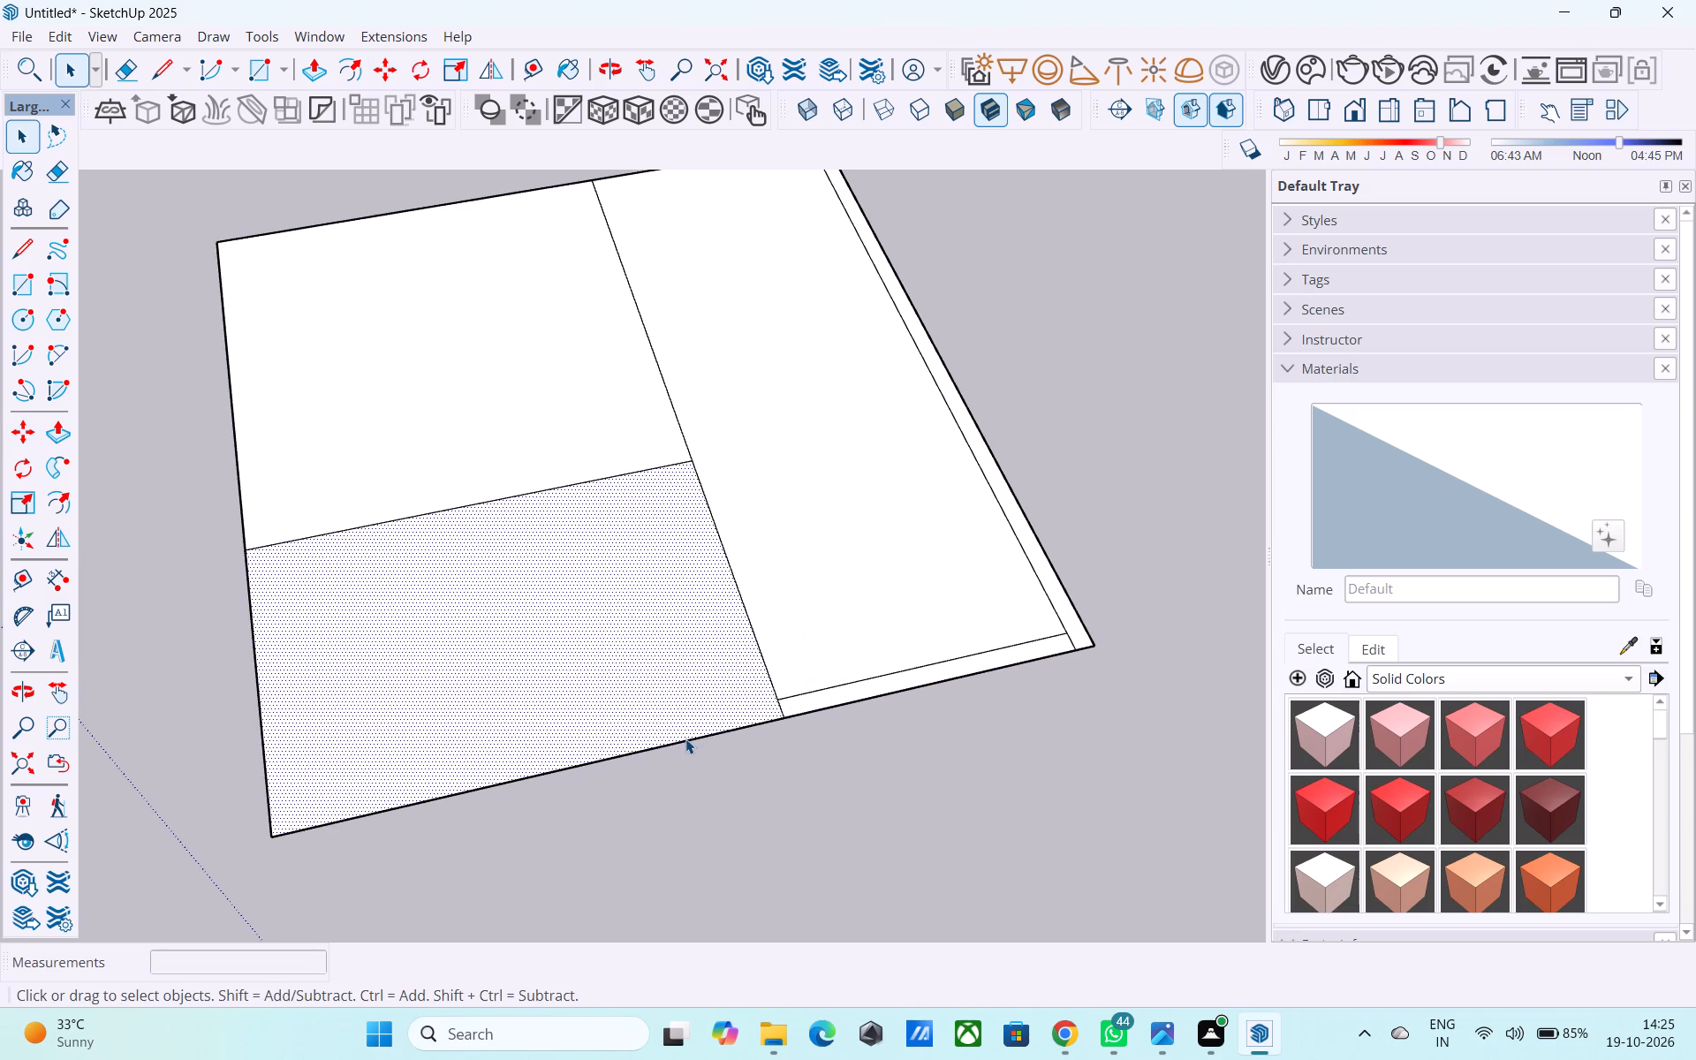
key("m")
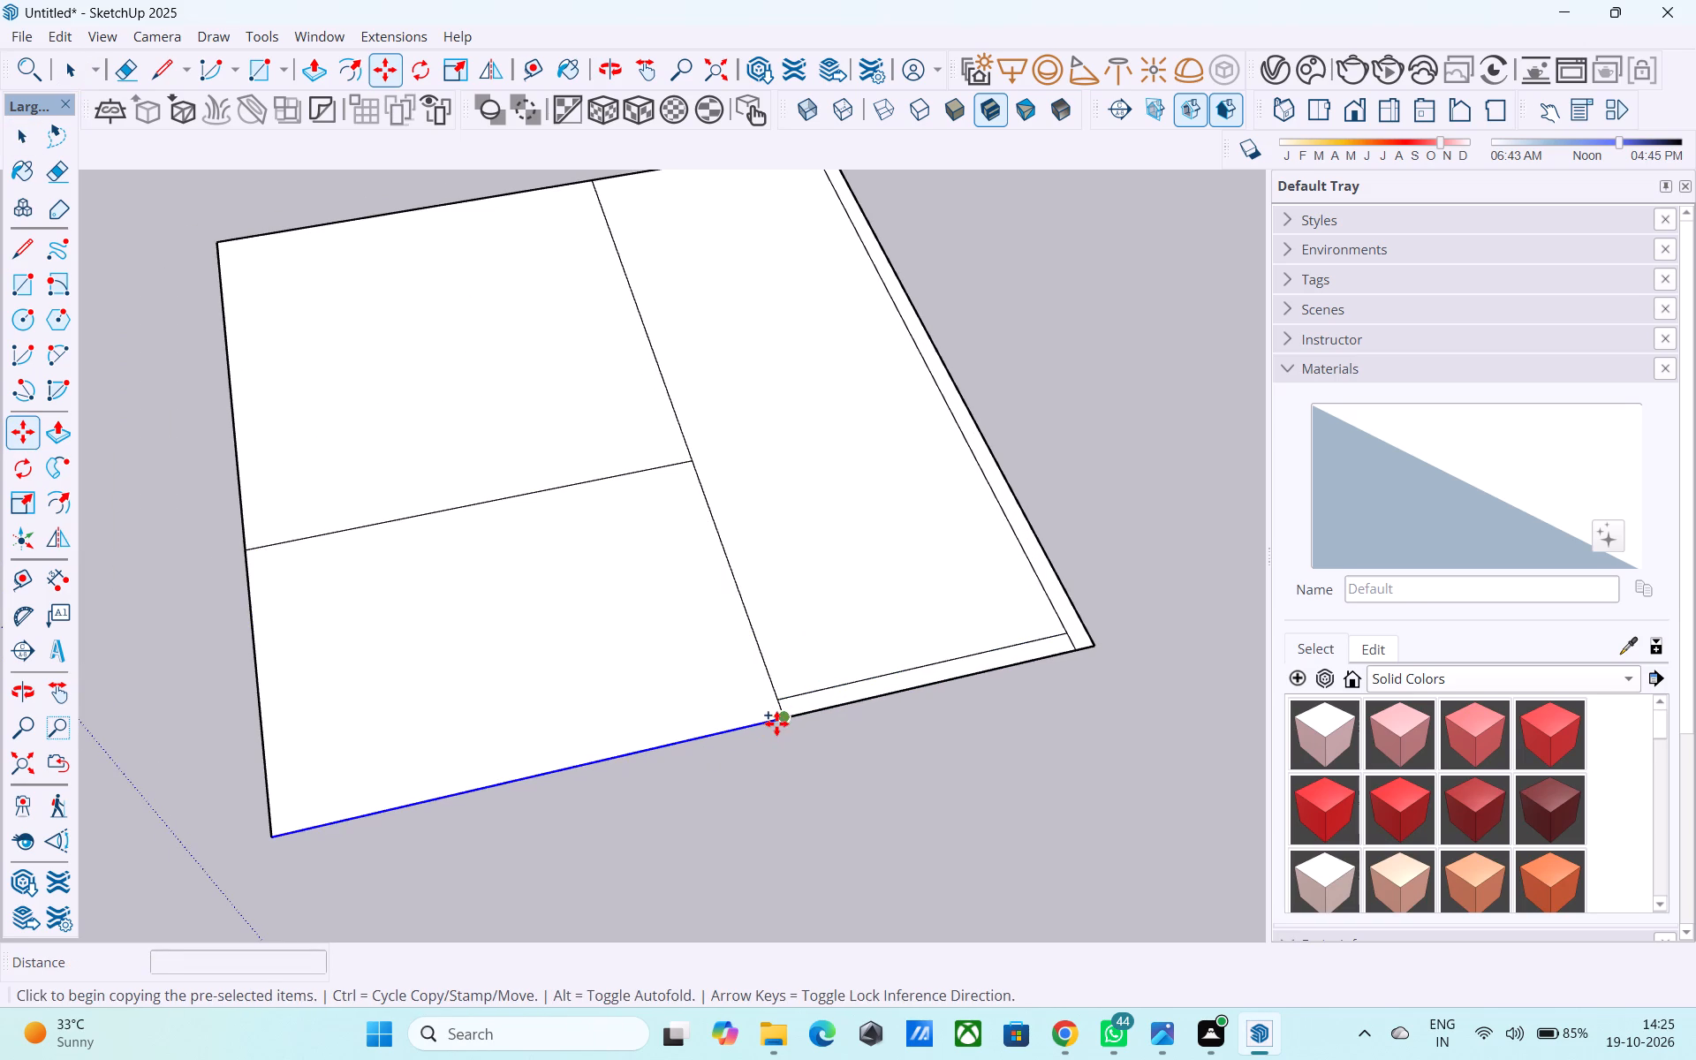
left_click(778, 722)
left_click(771, 701)
scroll(771, 691, "down", 4)
scroll(421, 715, "up", 1)
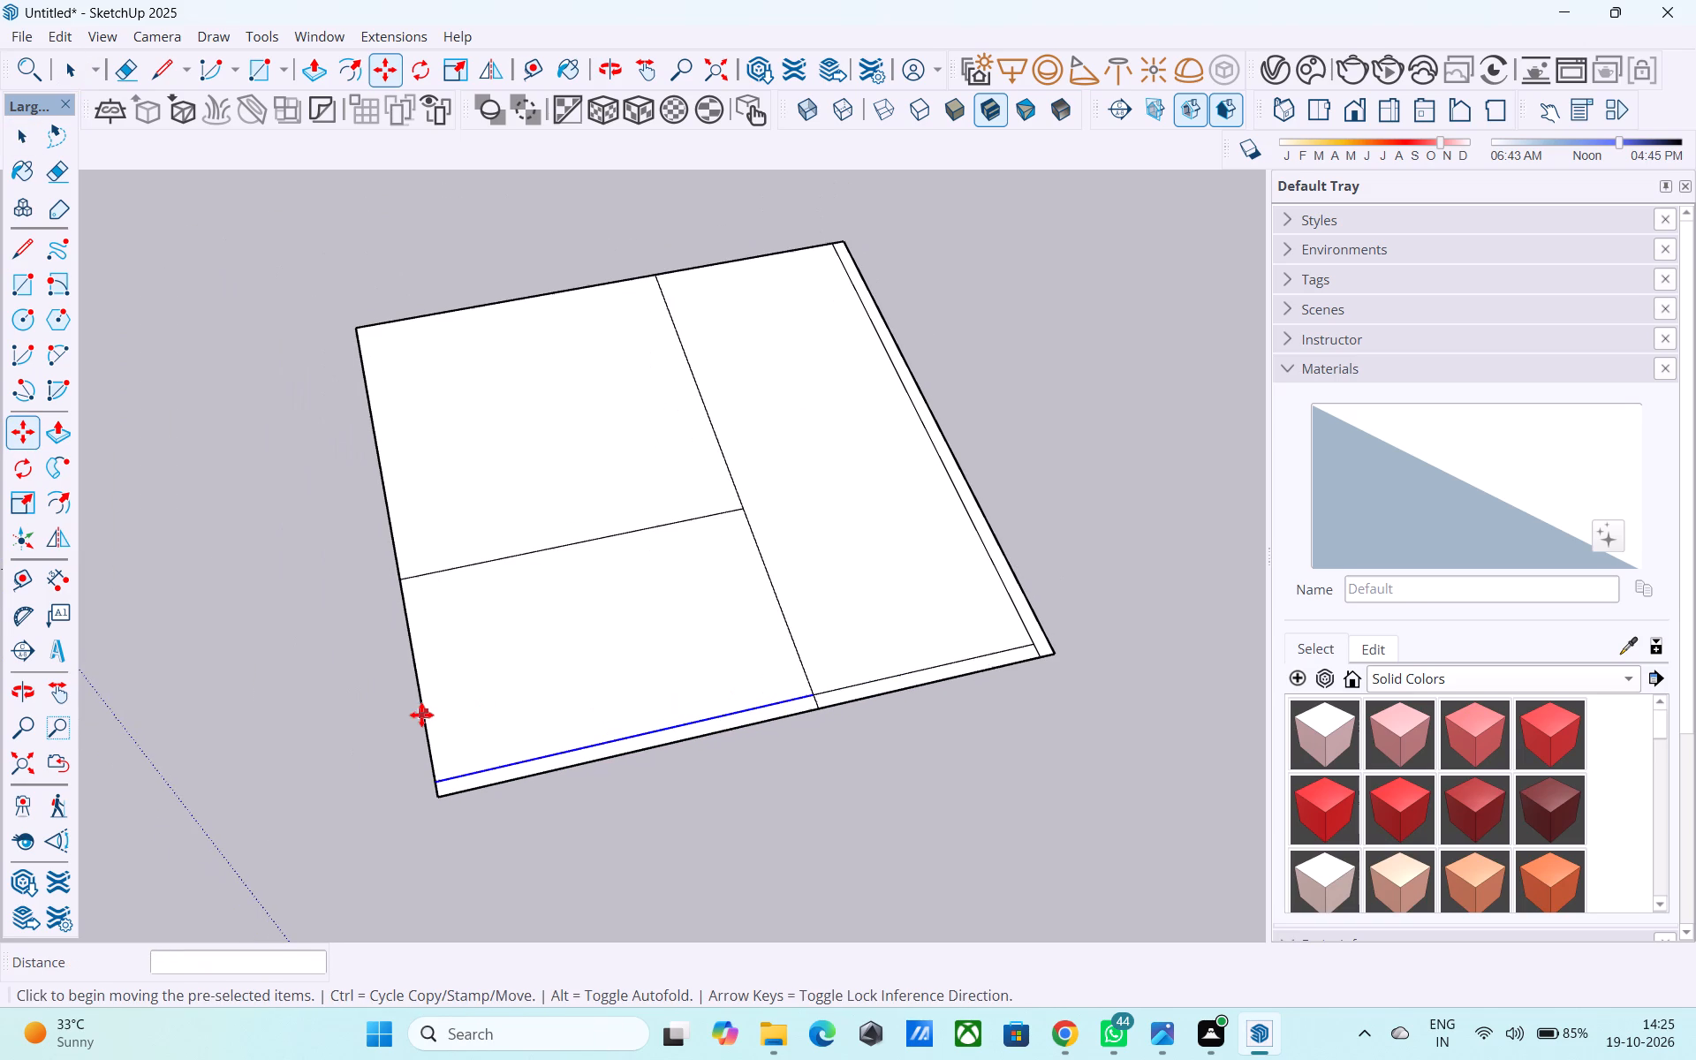
key("space")
scroll(422, 715, "up", 3)
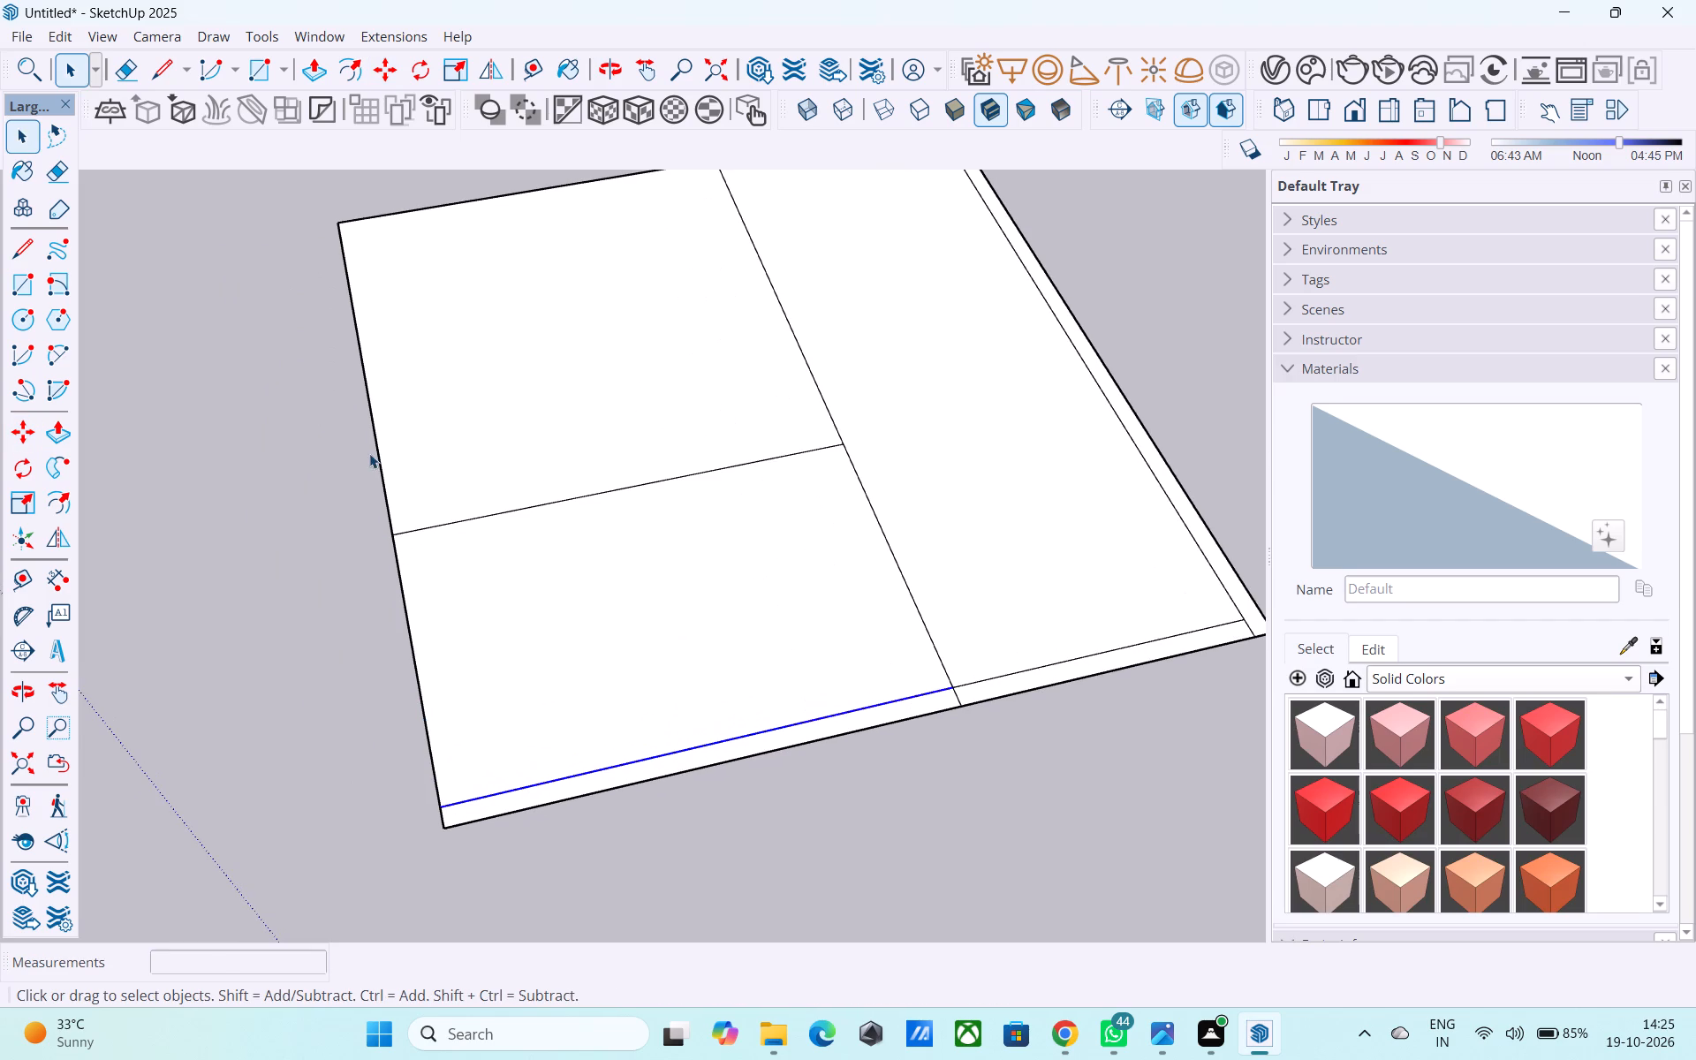
Copy the outer edge of the larger of the two smaller rooms 9" inward, starting from the dividing line's end.
left_click(378, 468)
key("m")
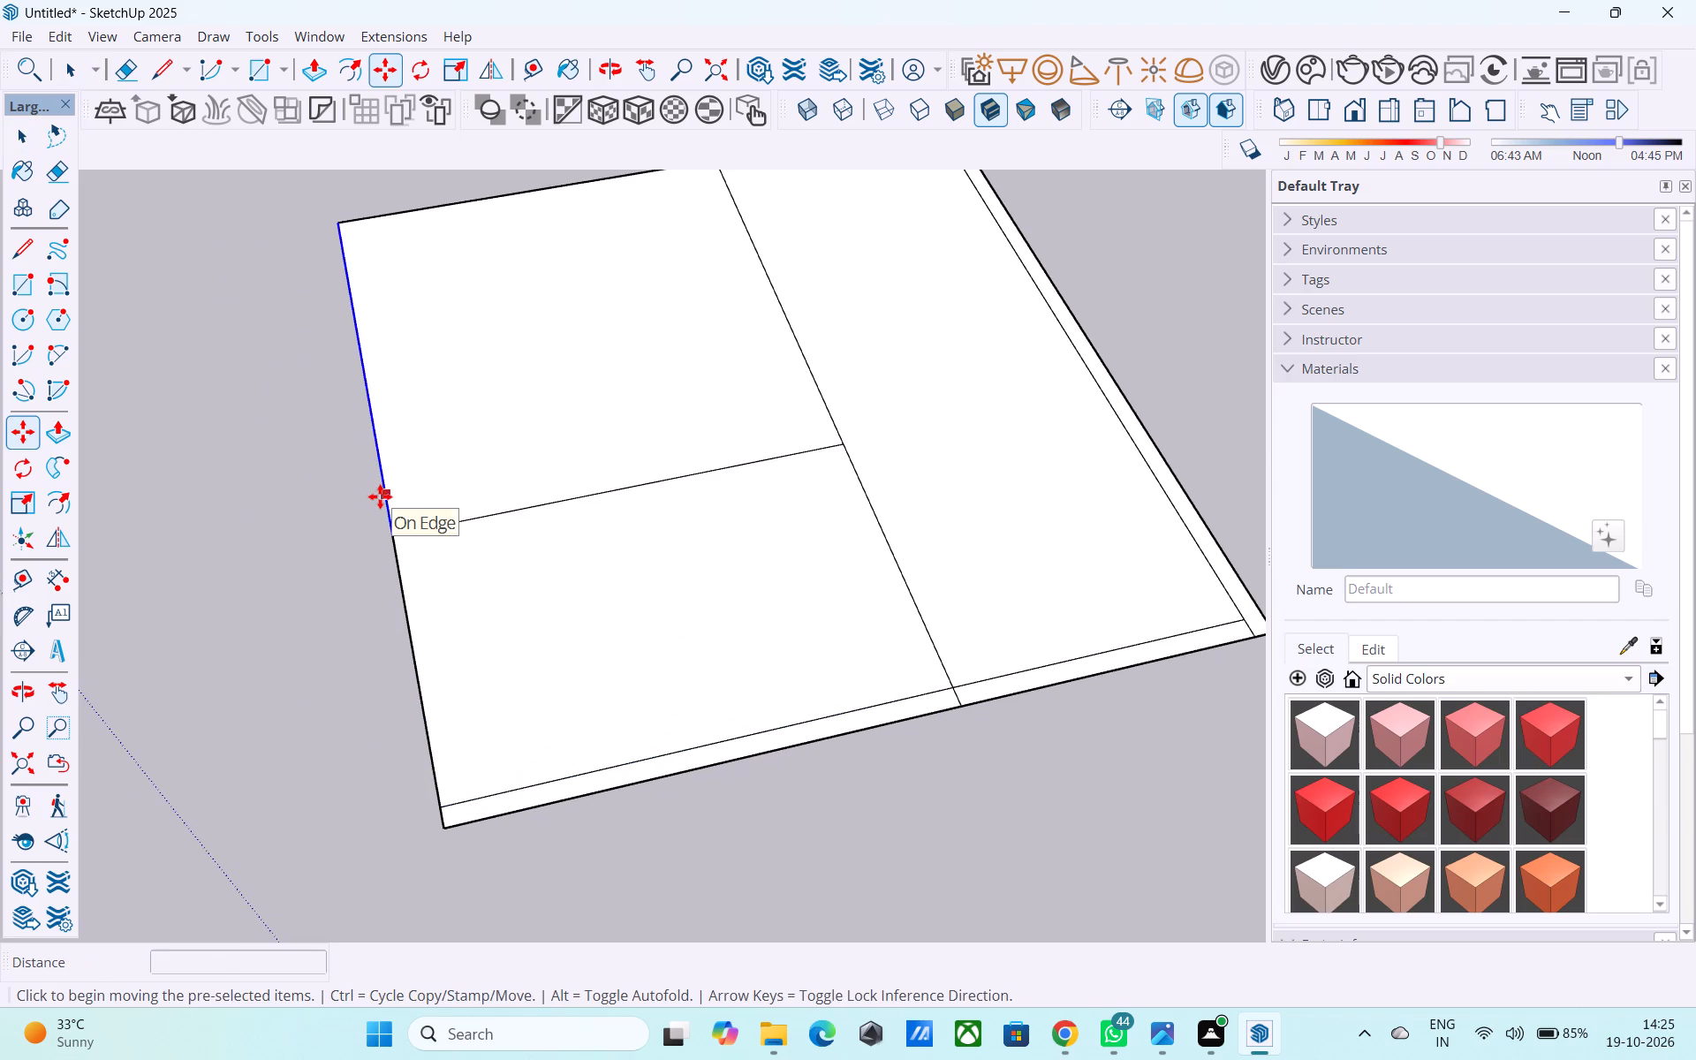
left_click(390, 535)
left_click(418, 528)
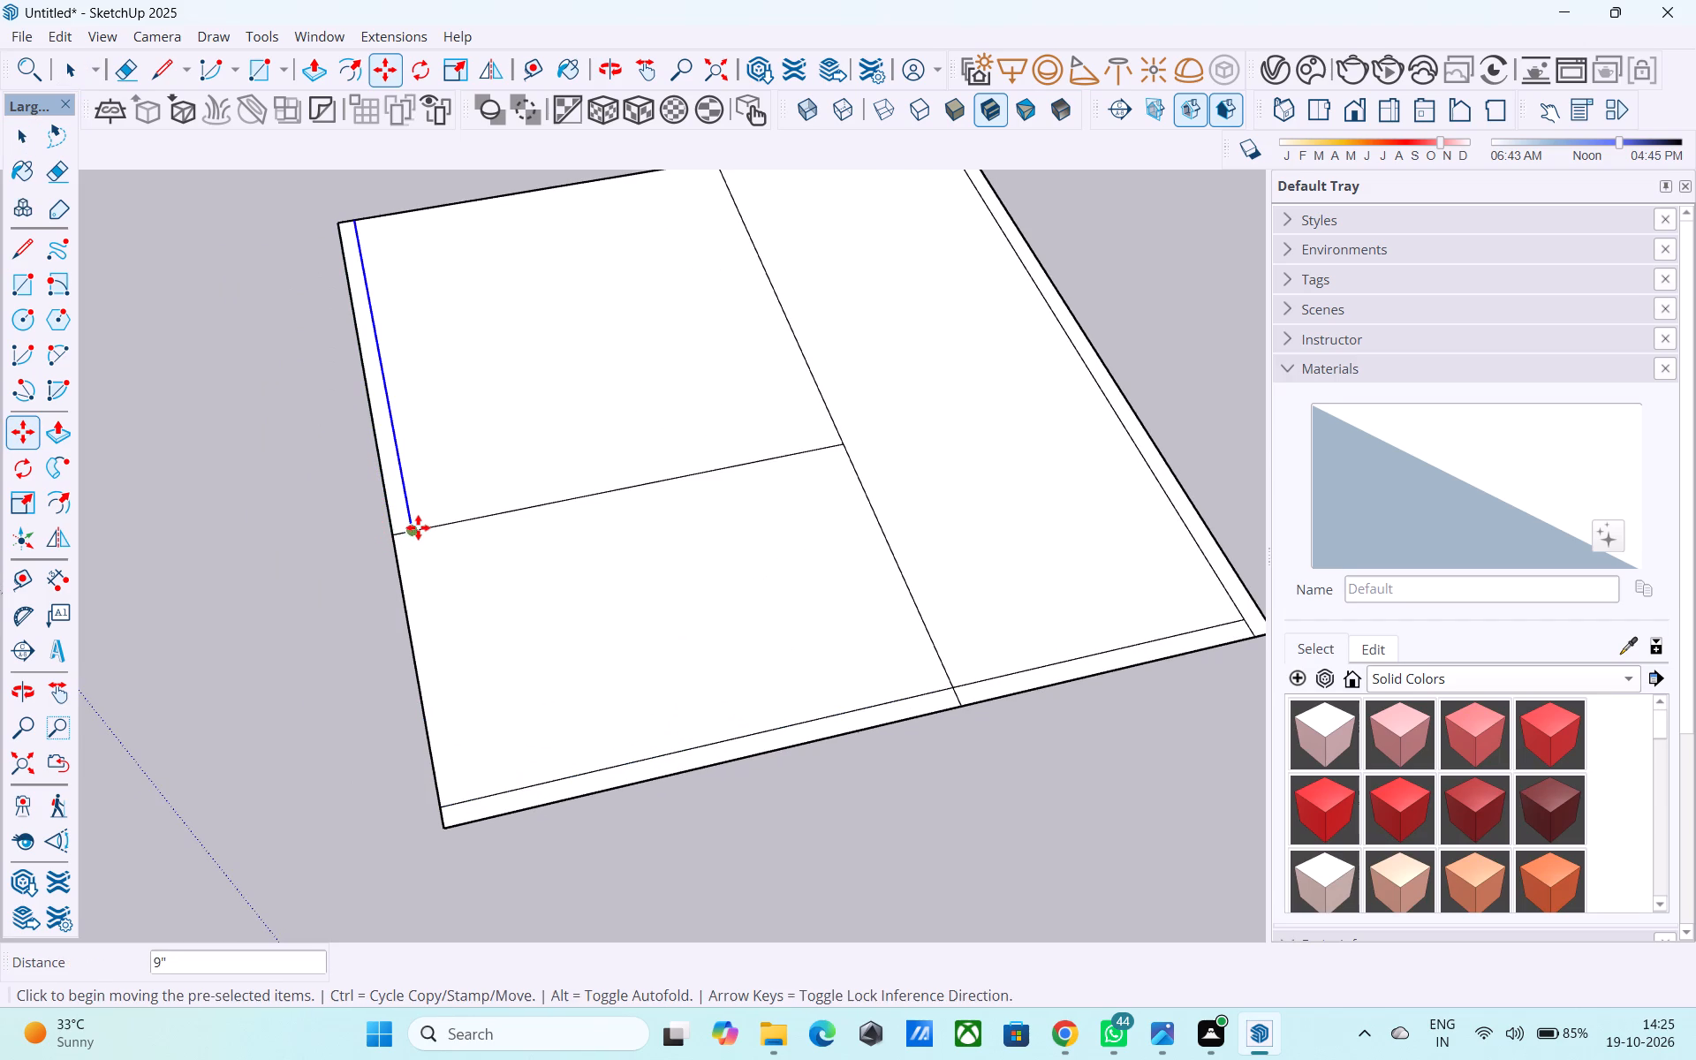
Copy the larger small room's other outer edge inward, from the existing inset line's end, to form a wall band.
middle_click_drag(408, 571, 1146, 500)
scroll(1106, 488, "down", 5)
middle_click_drag(573, 646, 795, 549)
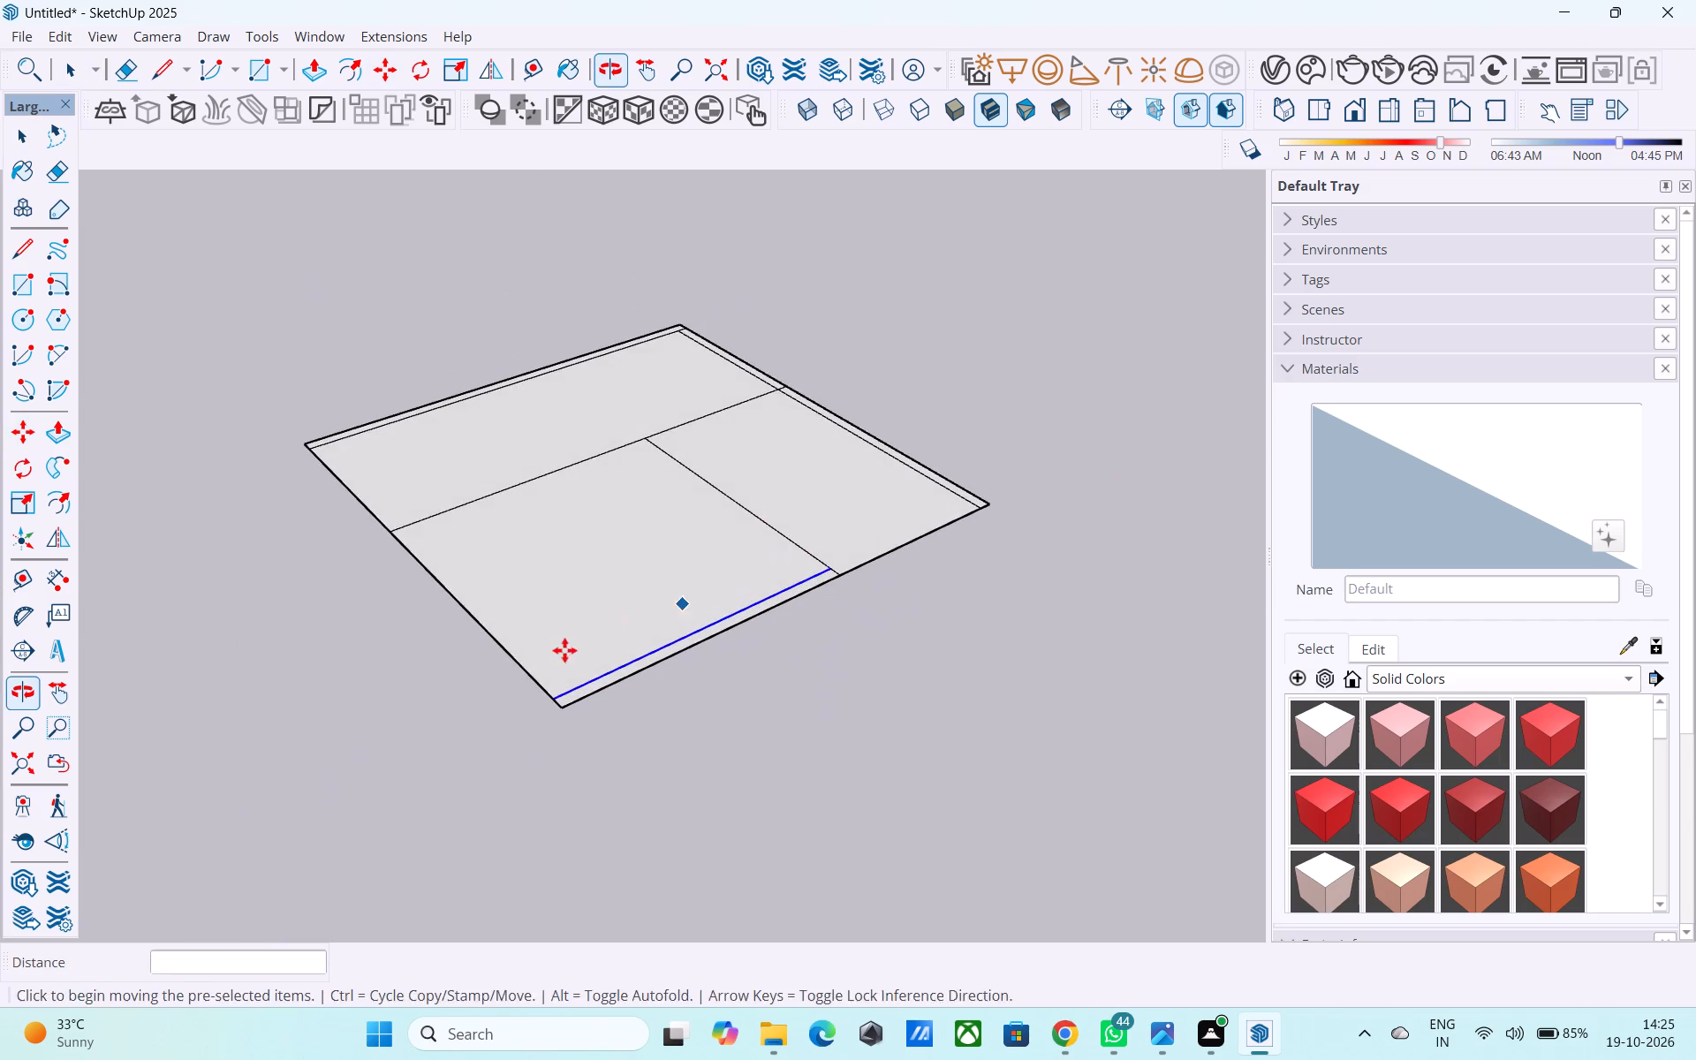
middle_click_drag(564, 650, 526, 671)
scroll(524, 672, "up", 7)
key("space")
left_click(526, 703)
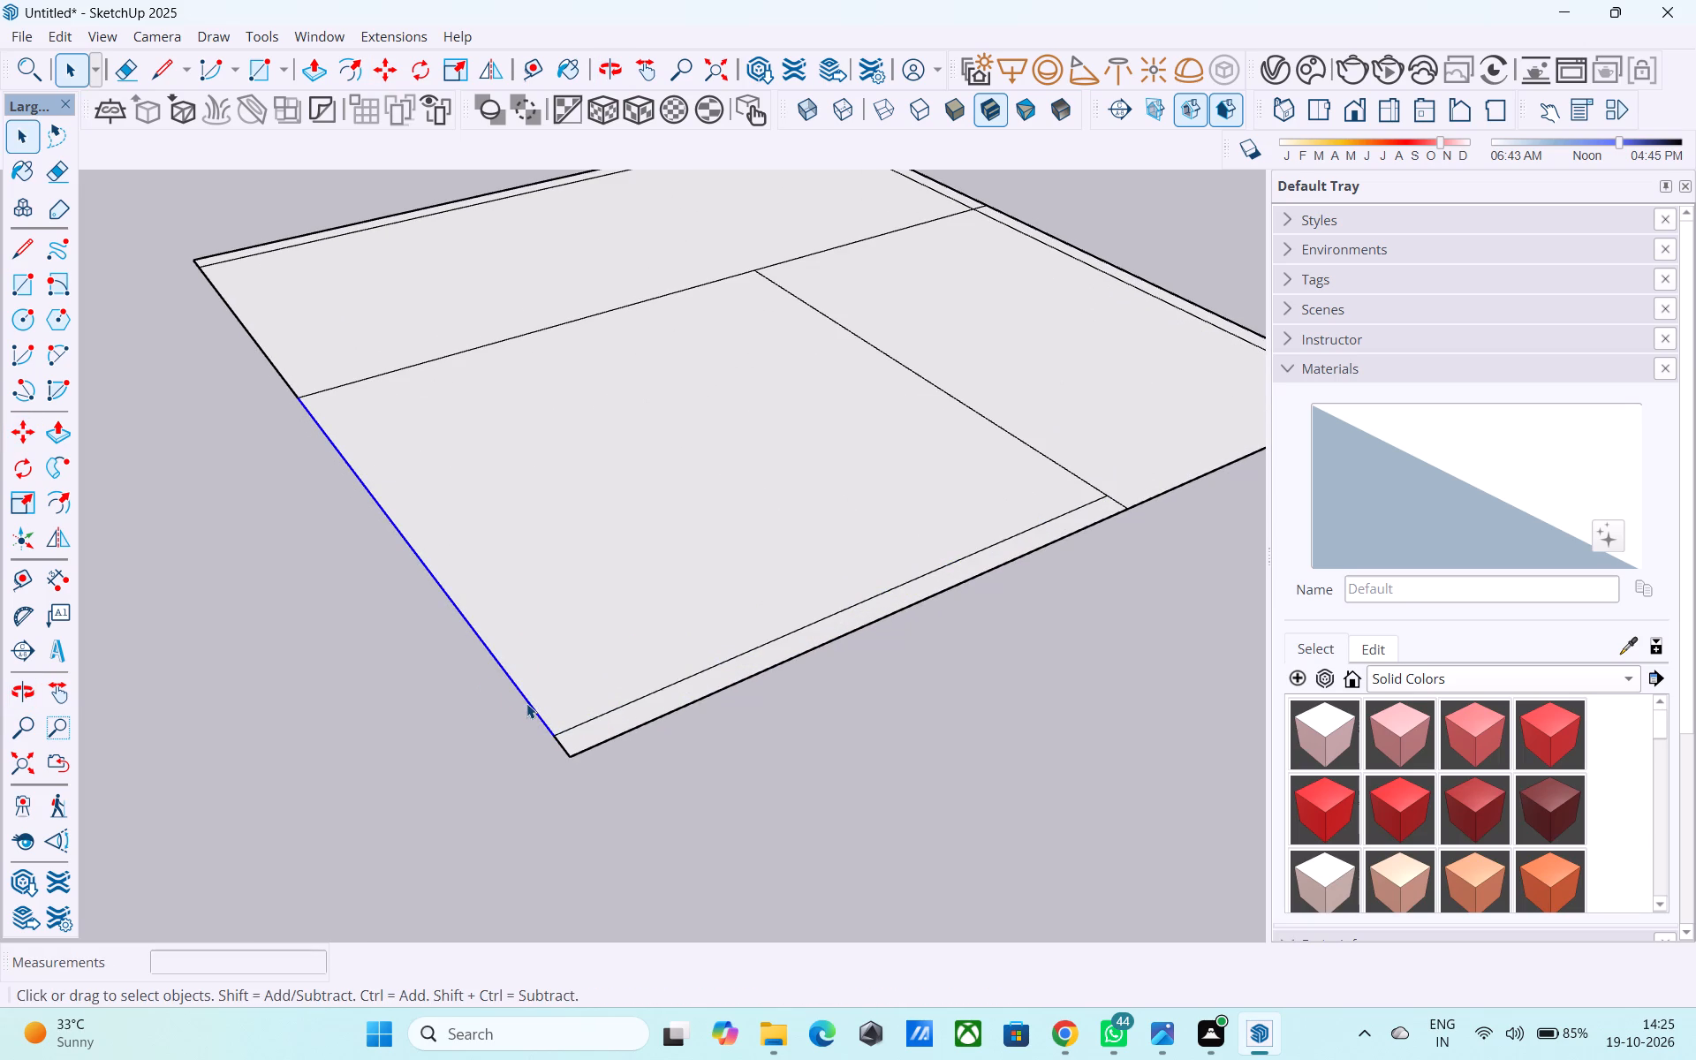
key("m")
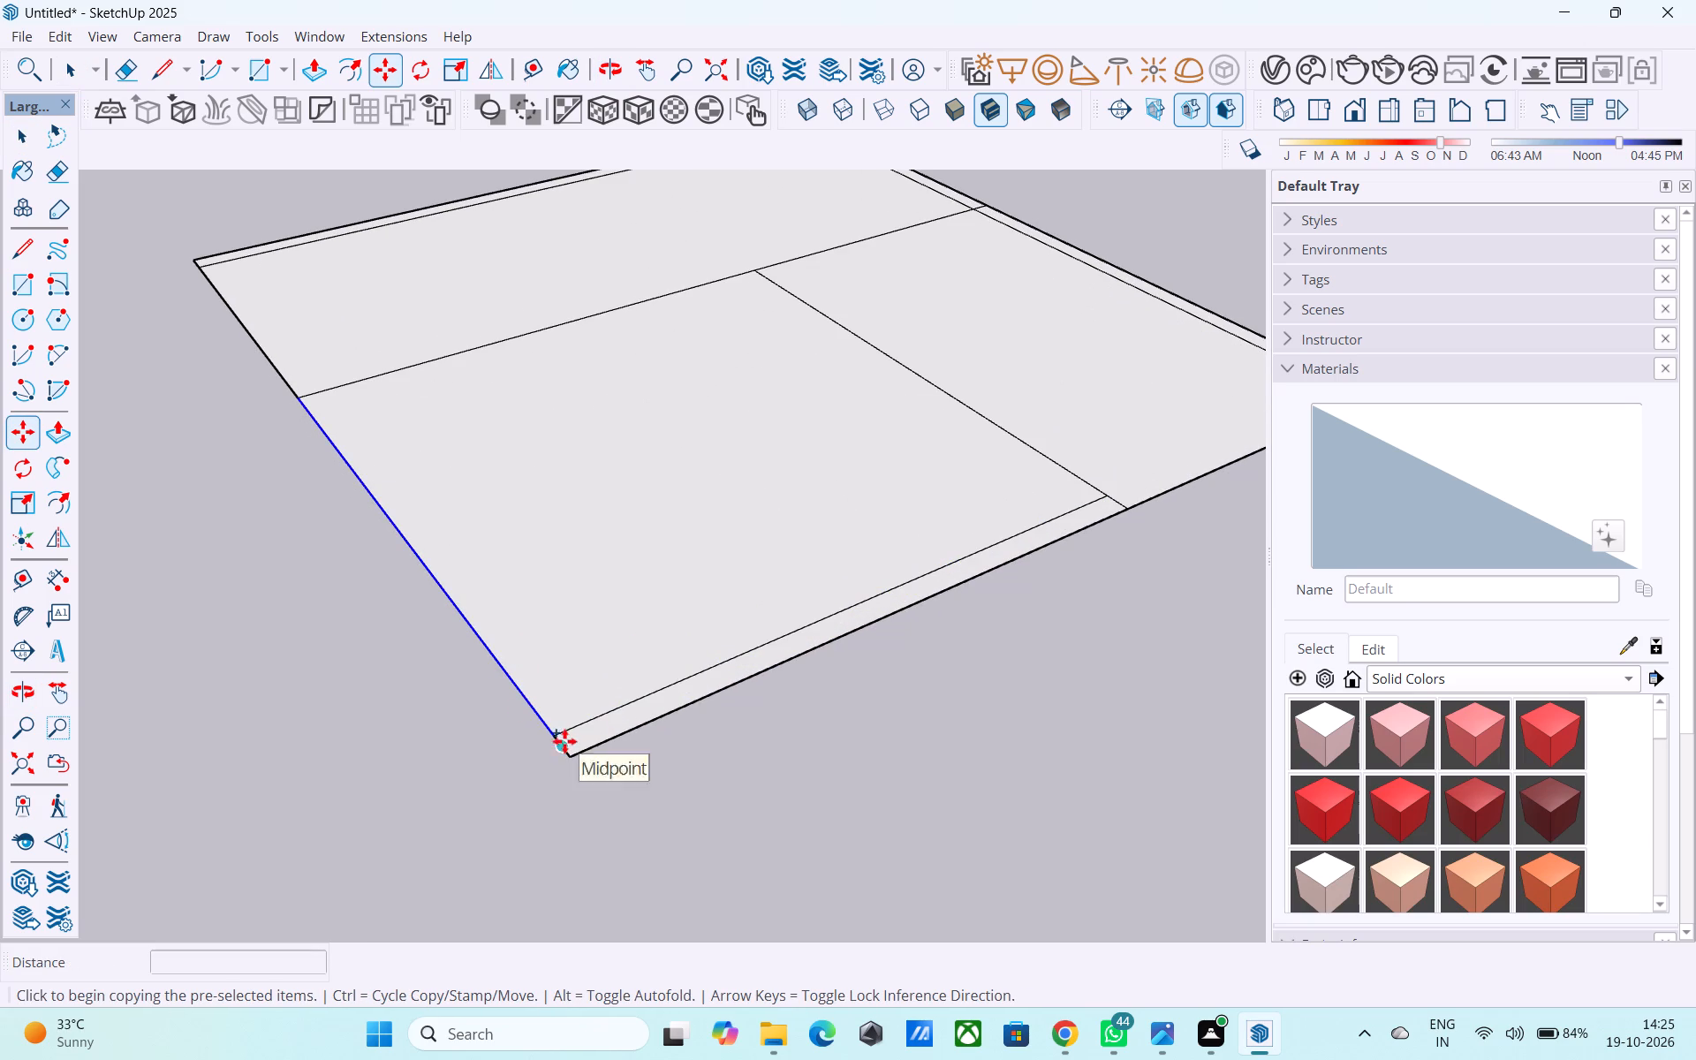
left_click(563, 737)
left_click(572, 728)
Copy the remaining short outer edge of the 12' wide room 9" inward, in line with the neighbouring room's inset line.
scroll(686, 694, "down", 6)
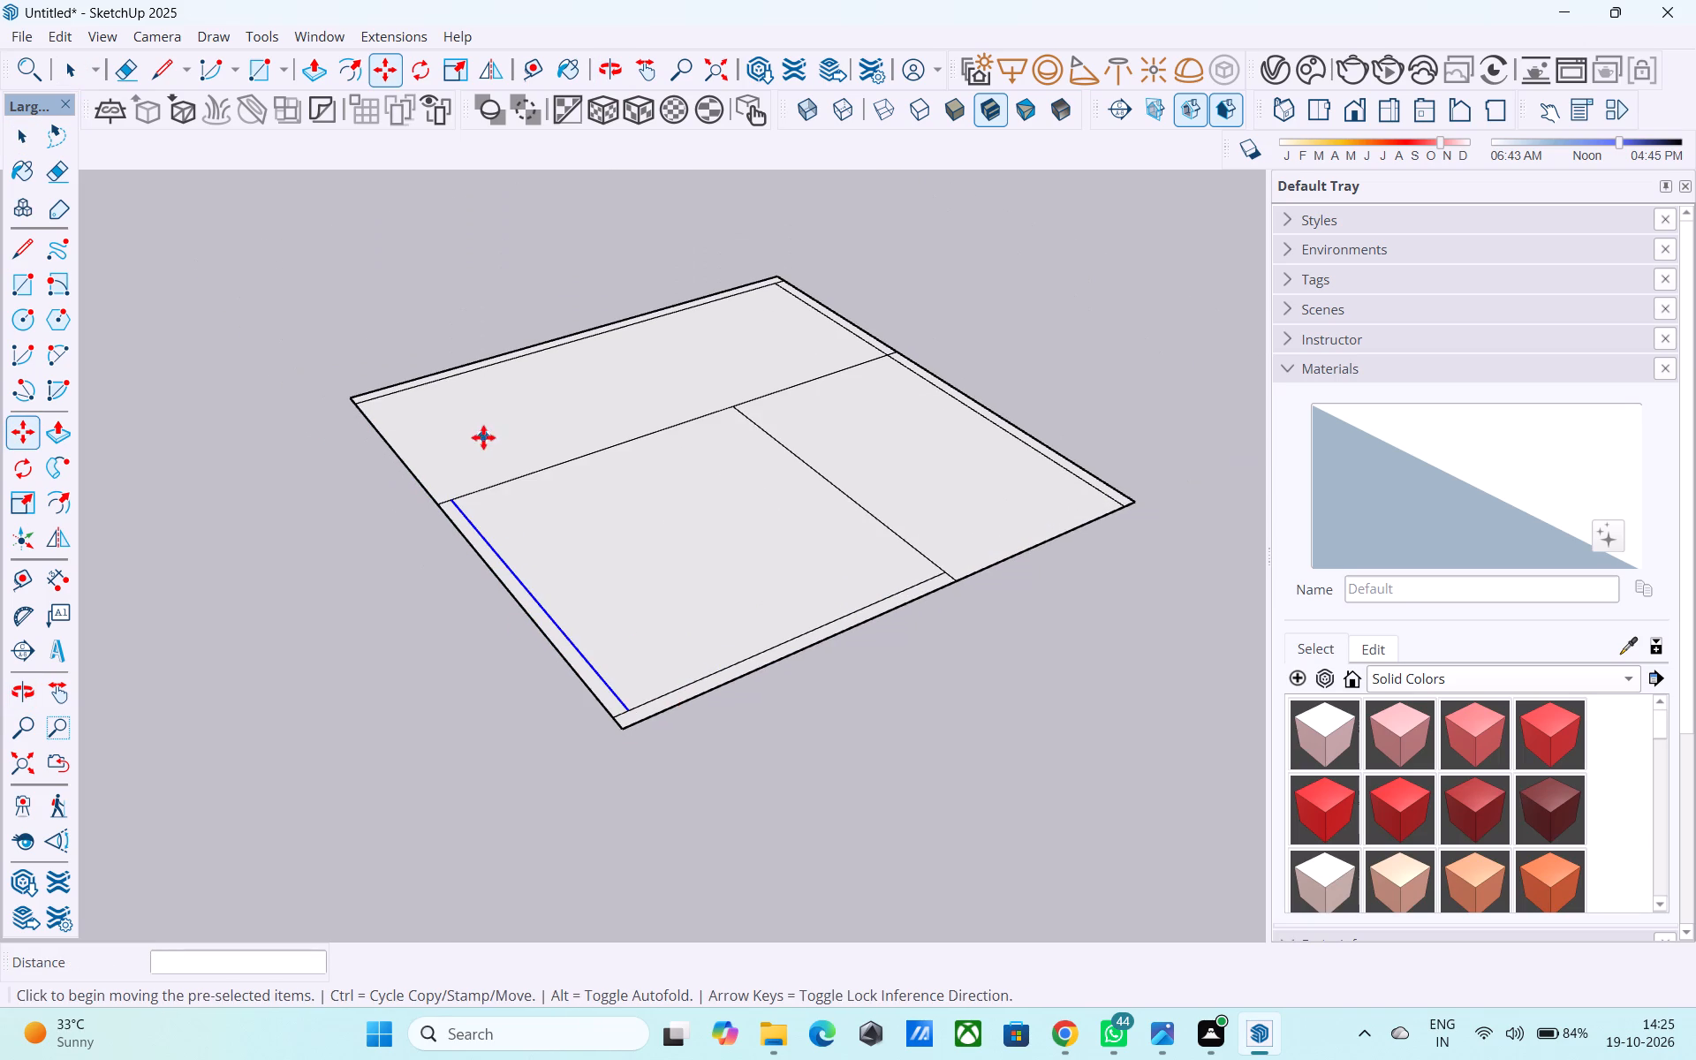
middle_click_drag(484, 448, 481, 585)
scroll(467, 645, "down", 4)
scroll(358, 390, "up", 6)
scroll(428, 570, "up", 3)
key("space")
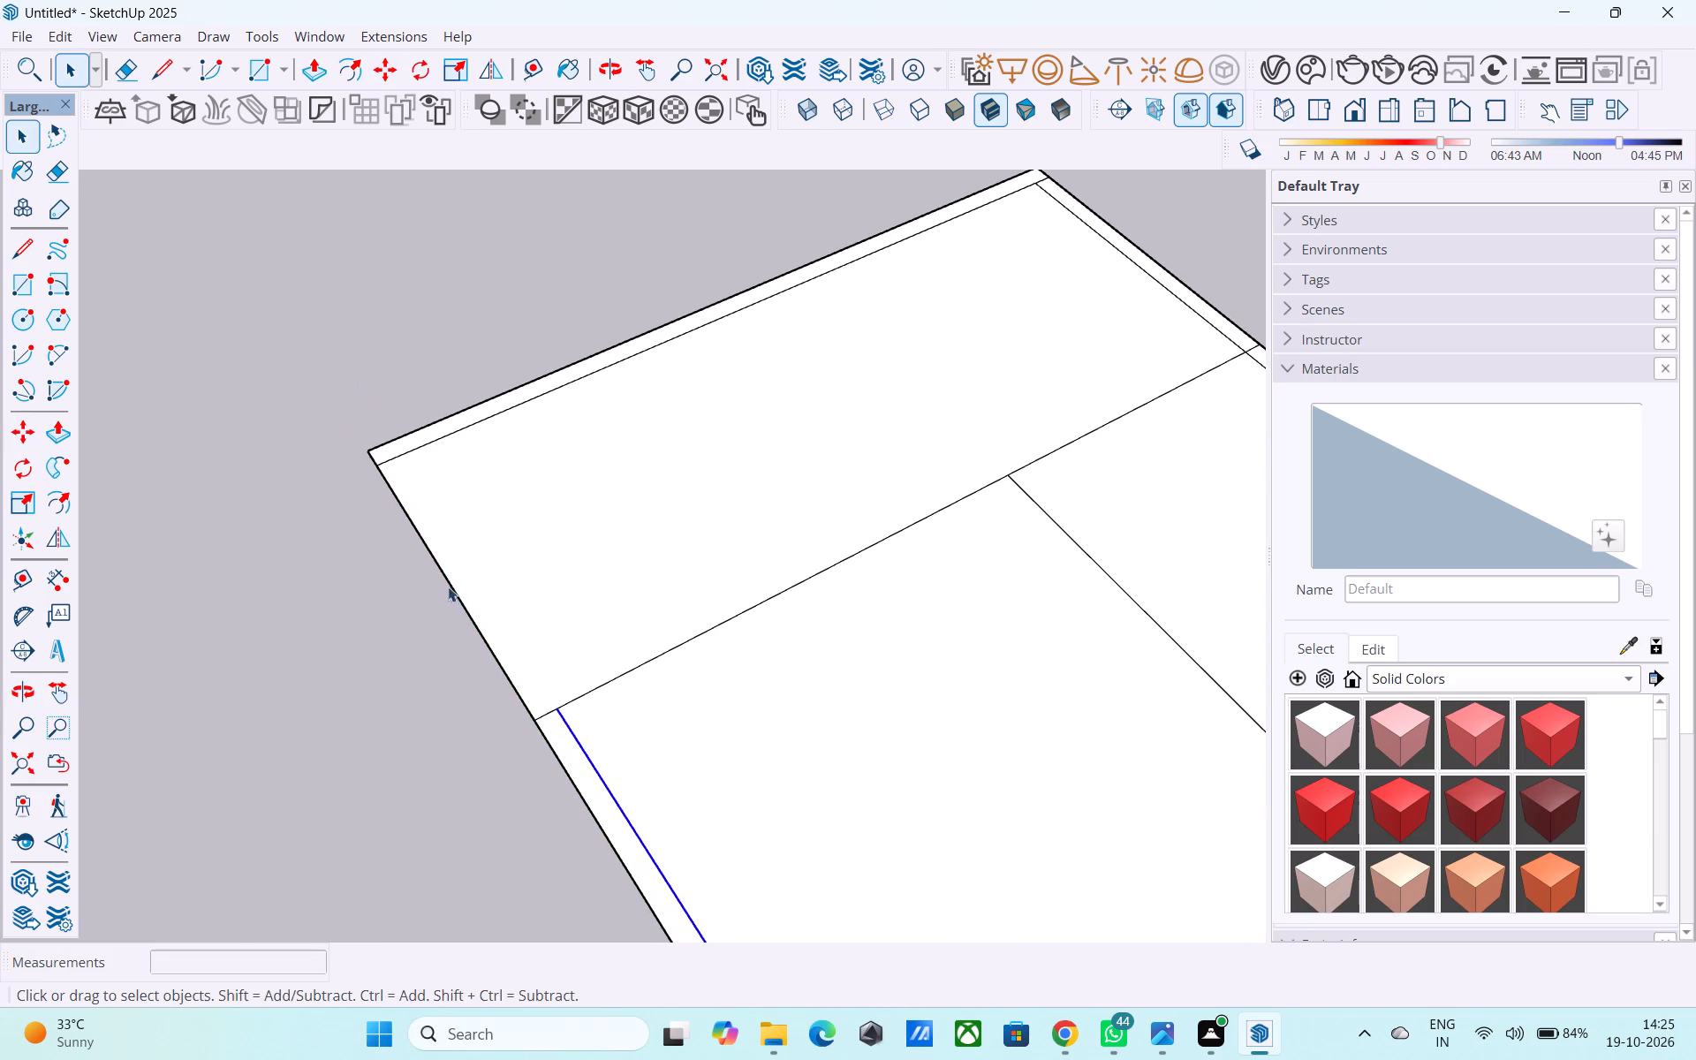
left_click(457, 586)
left_click(456, 597)
key("m")
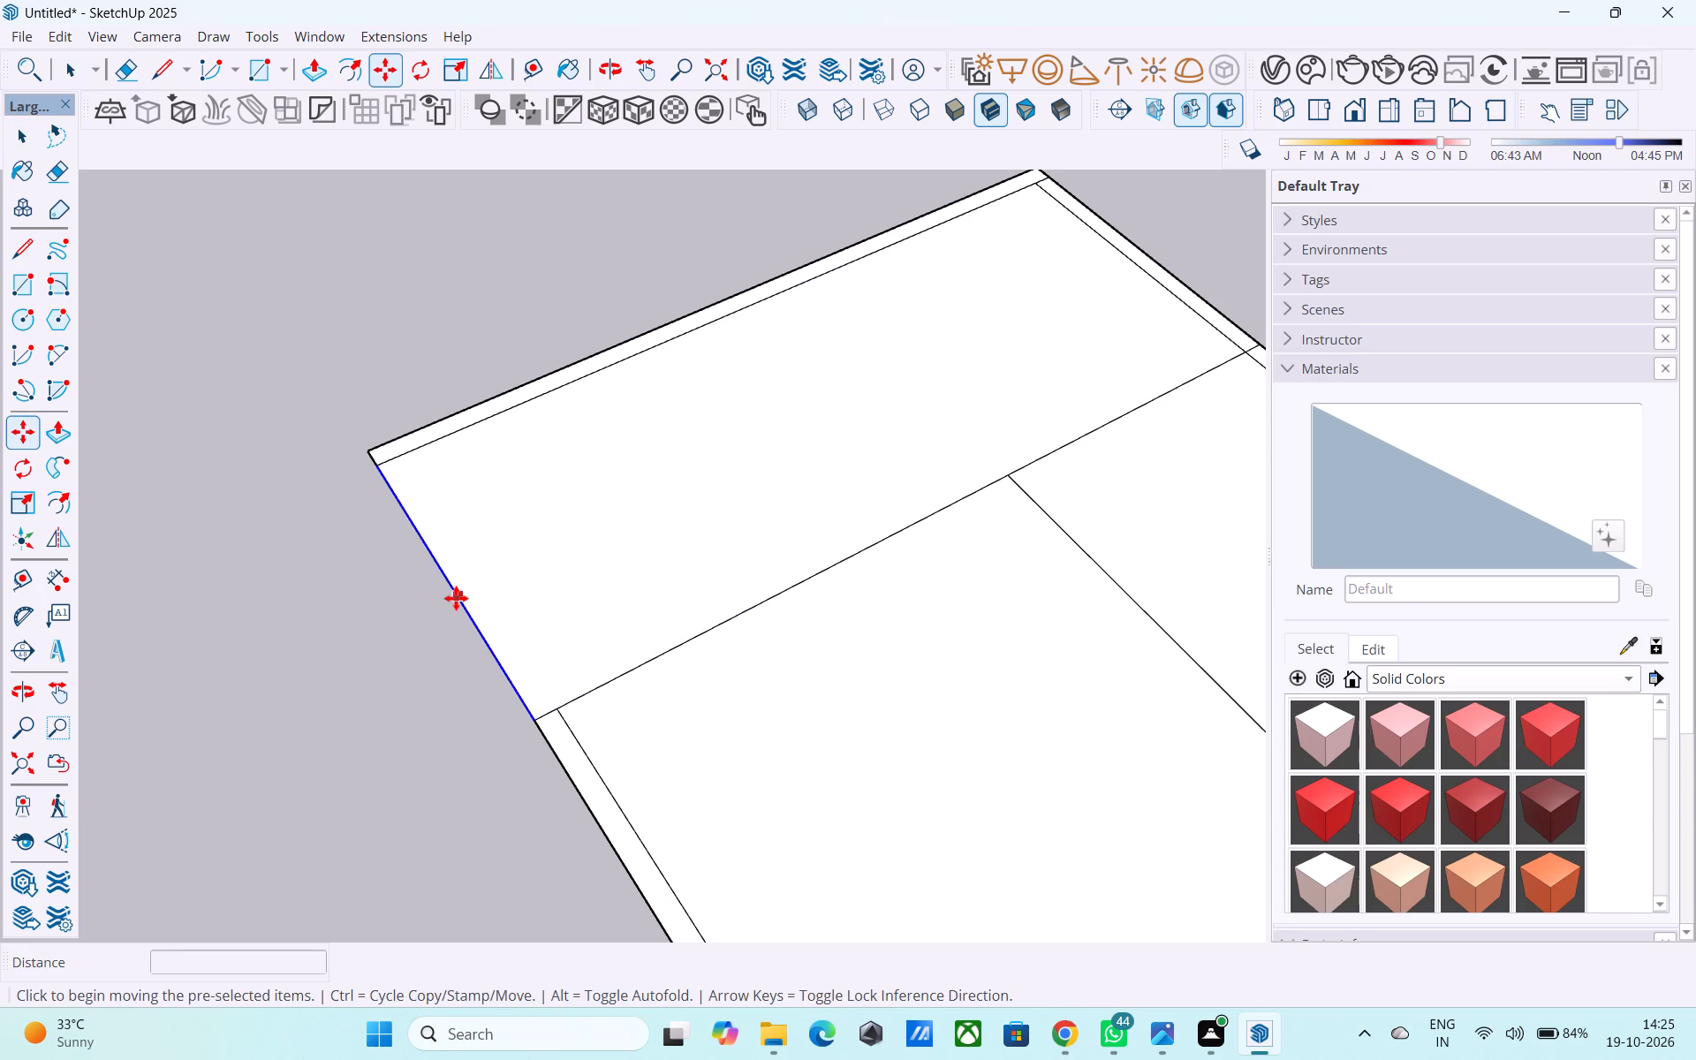
left_click(534, 717)
left_click(556, 707)
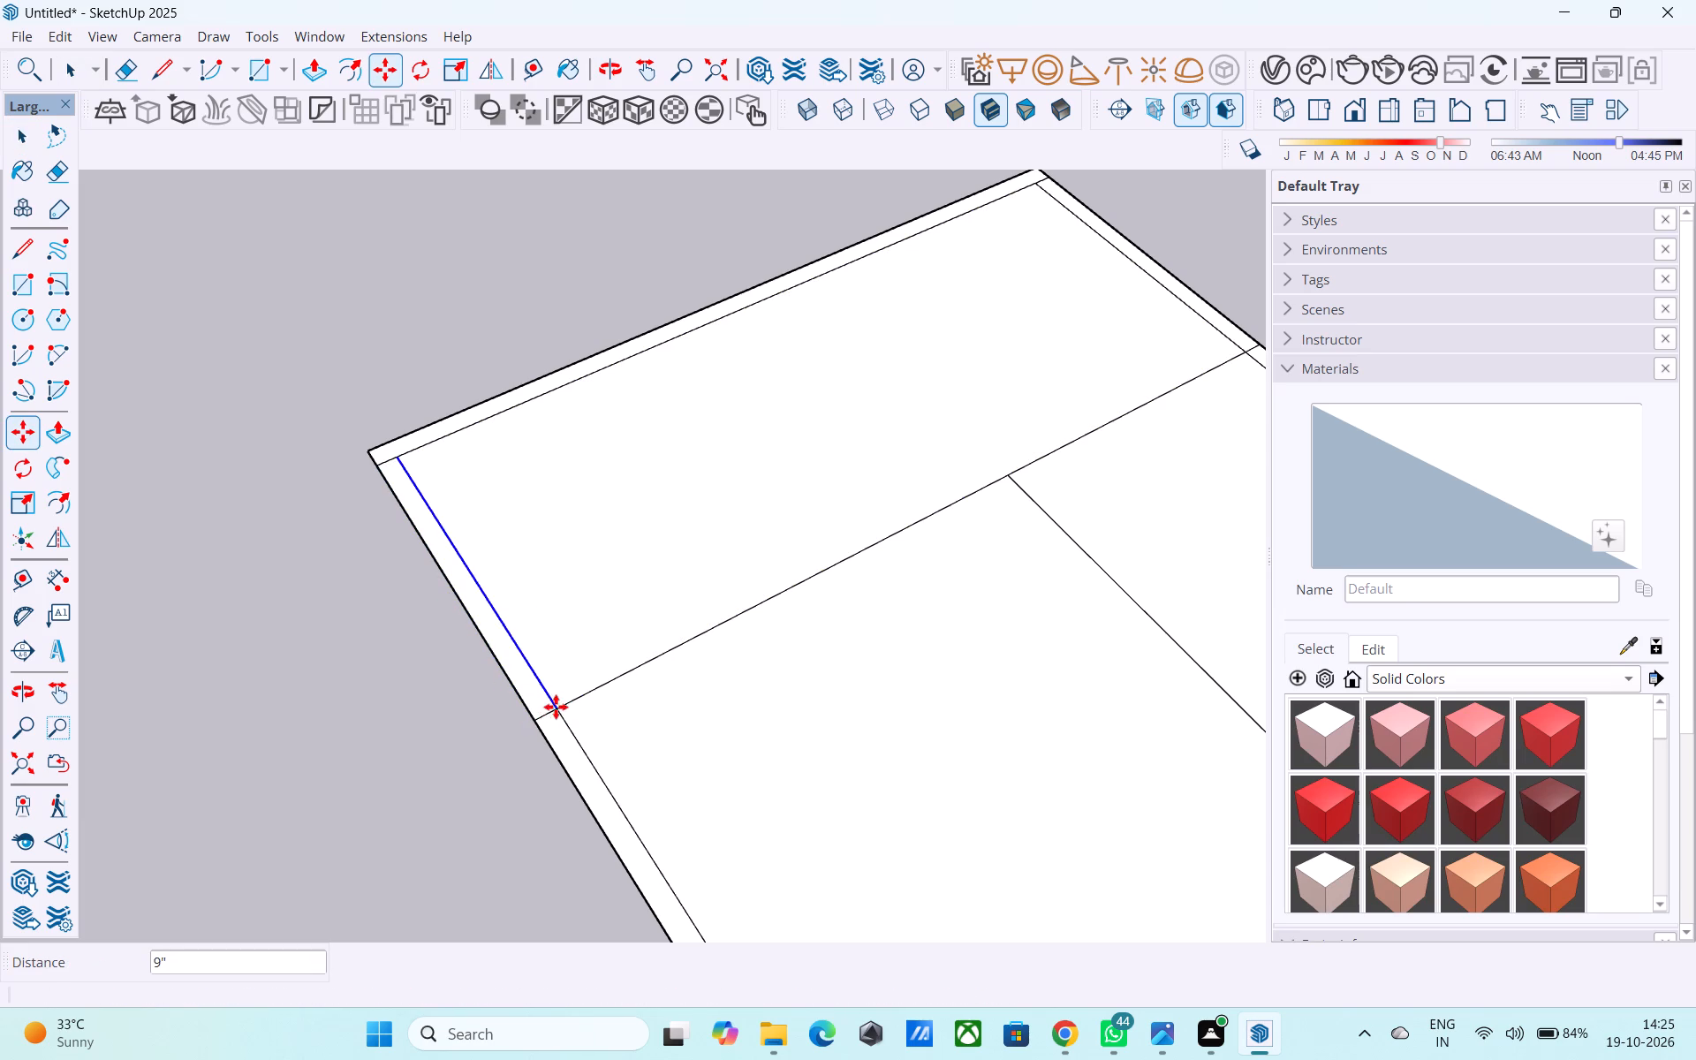
Copy both segments of the long dividing line 6" into the 12' wide room to form a partition wall band.
scroll(543, 697, "down", 4)
middle_click_drag(814, 625, 859, 613)
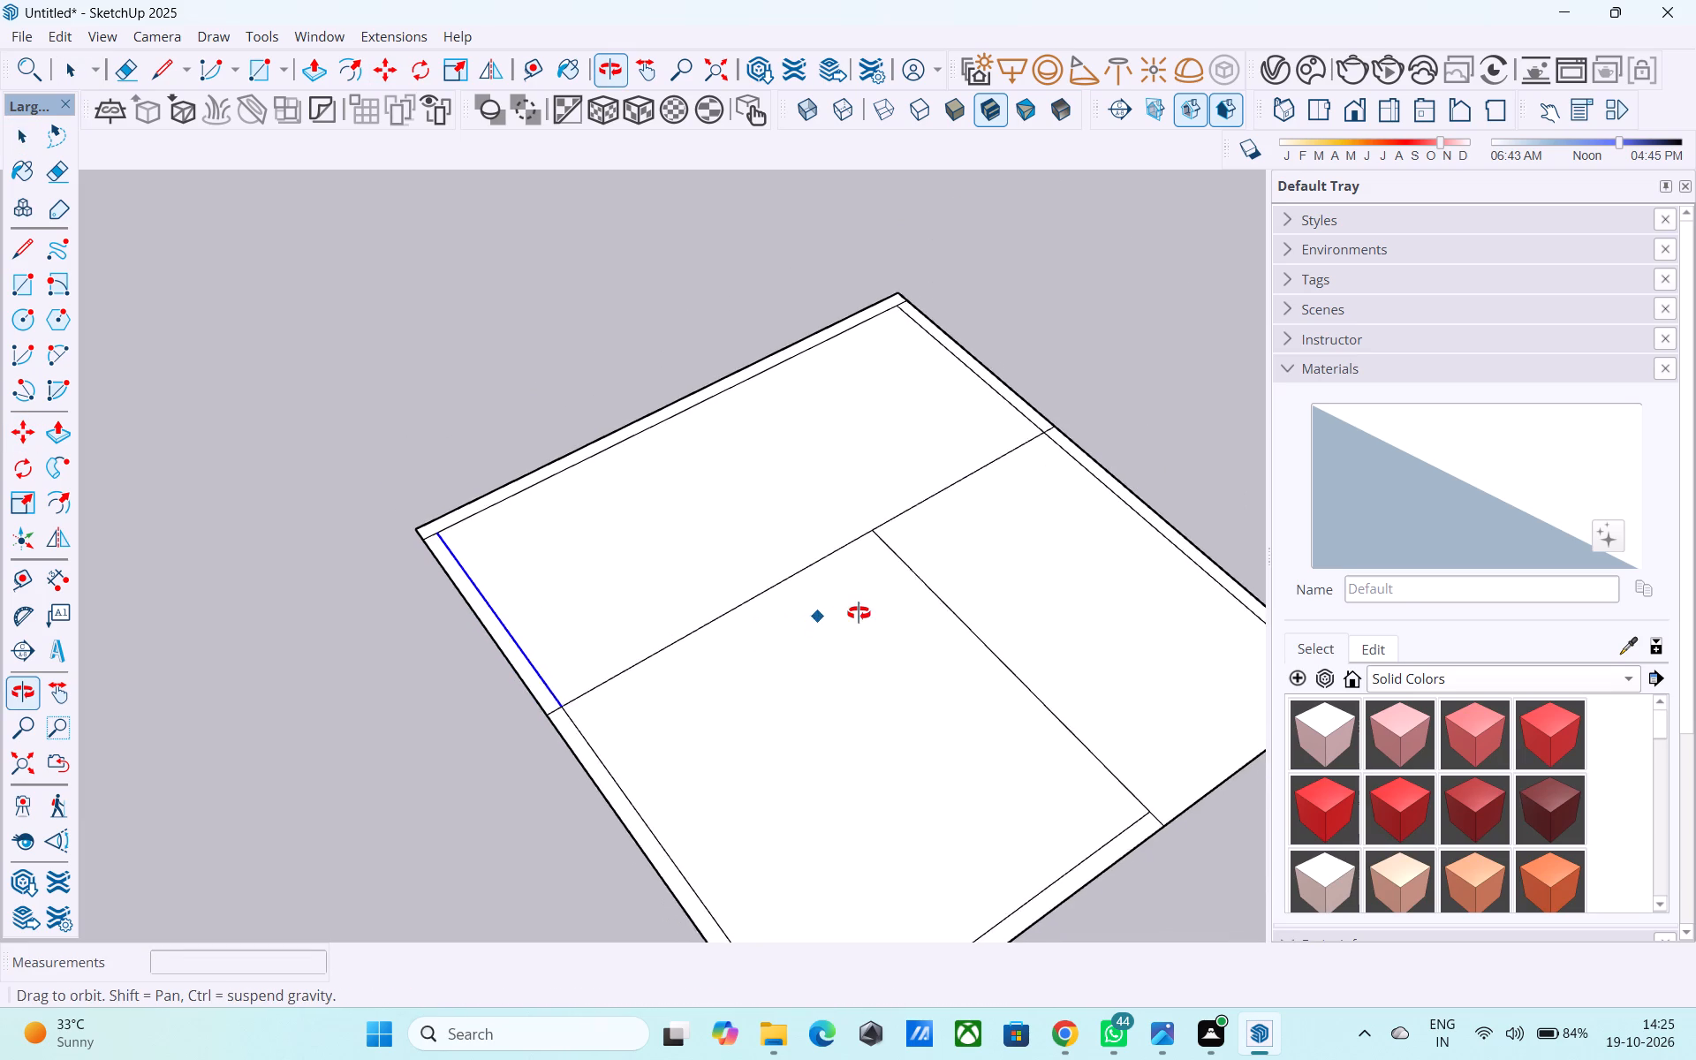
middle_click_drag(859, 613, 178, 491)
scroll(490, 473, "down", 2)
middle_click_drag(503, 483, 220, 521)
scroll(296, 474, "down", 4)
scroll(426, 647, "up", 3)
key("space")
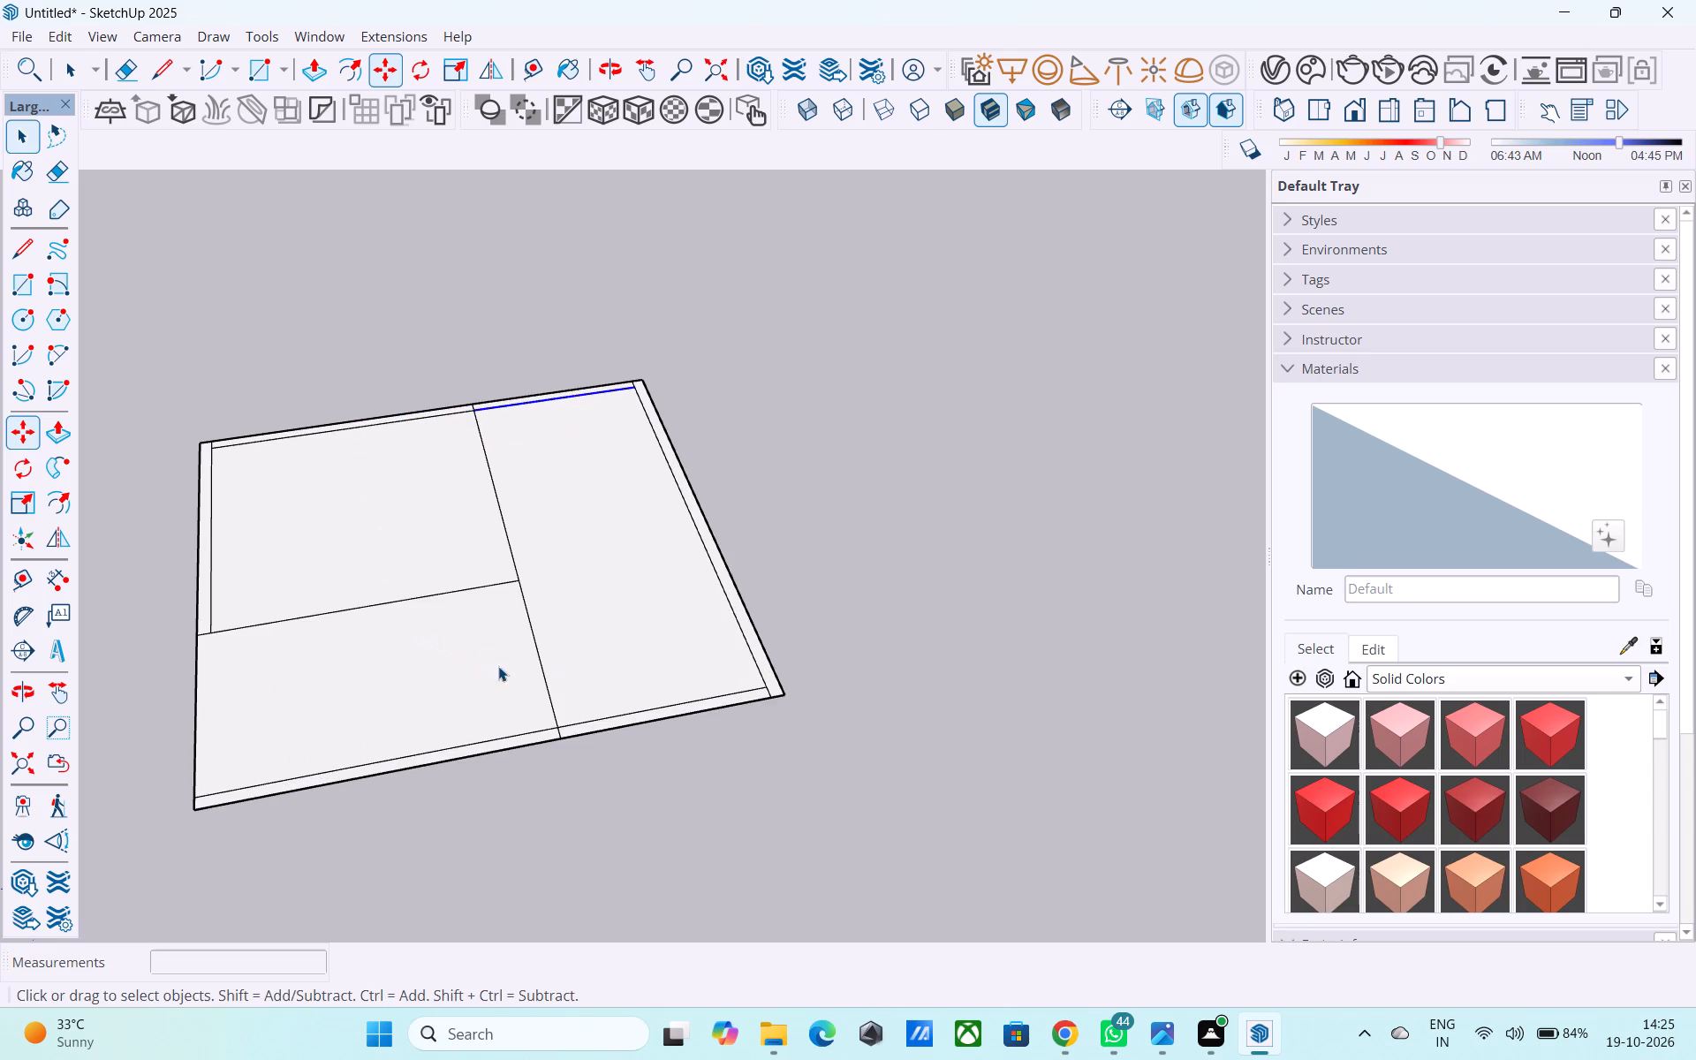
left_click(534, 632)
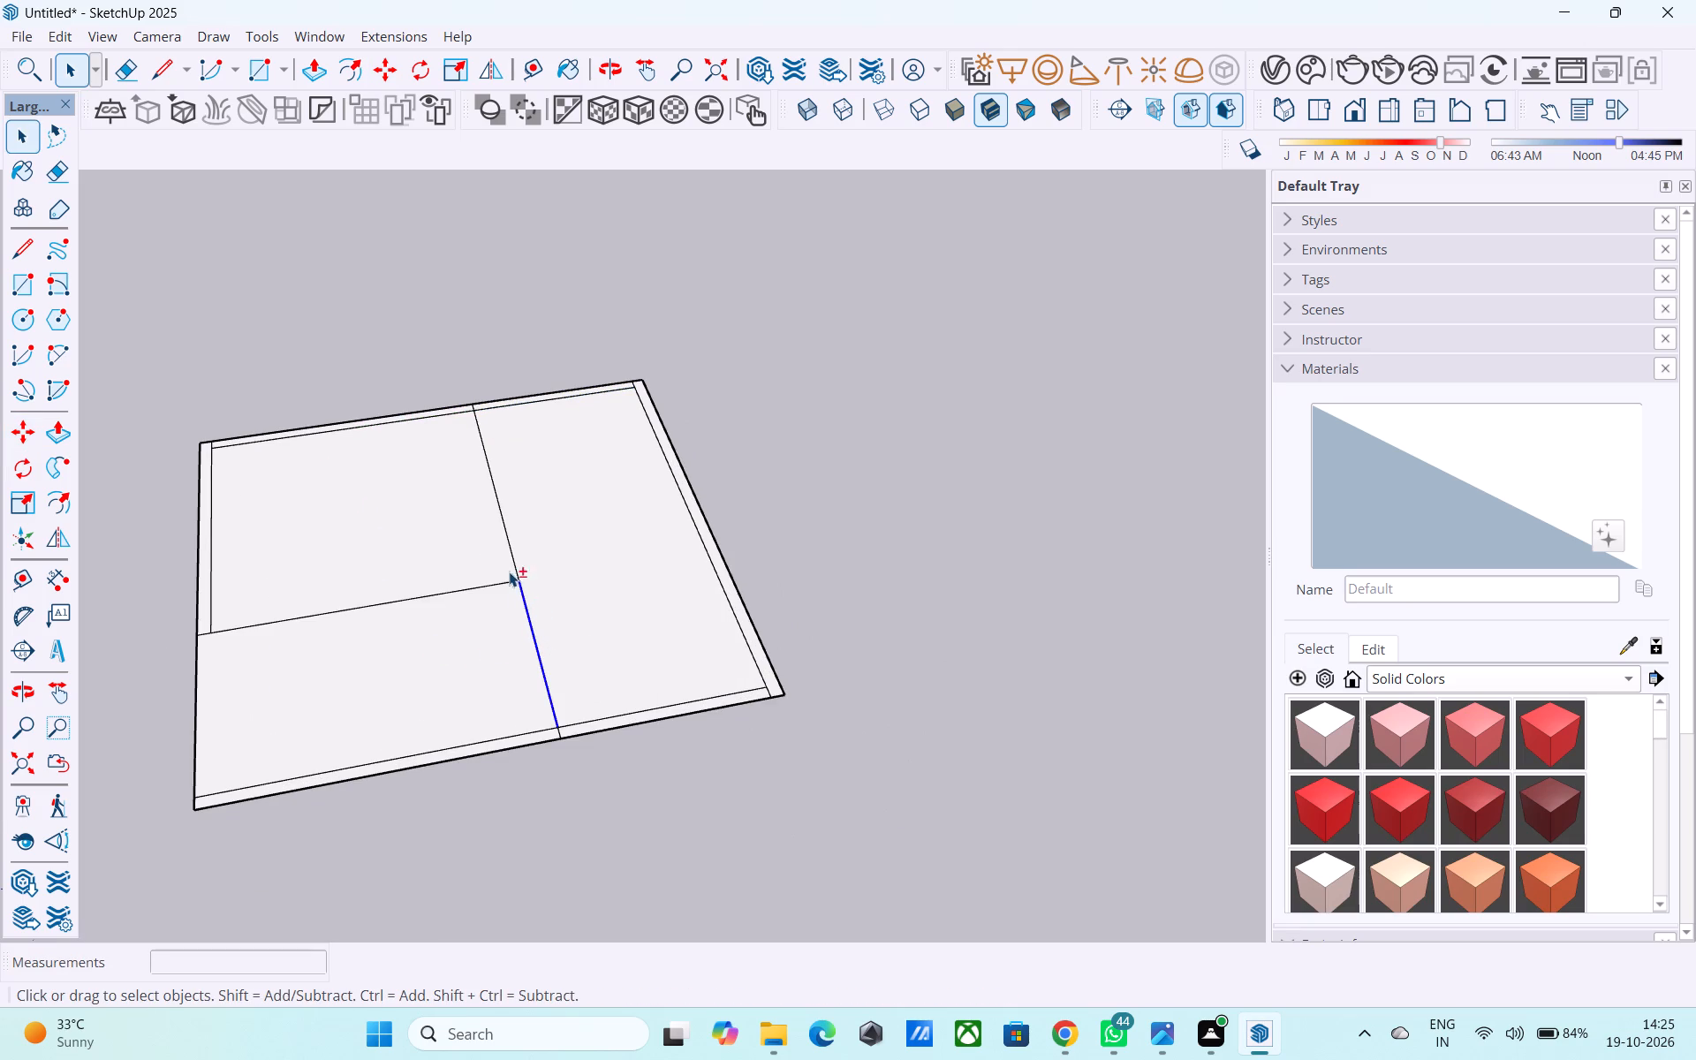
left_click(507, 542, "shift")
scroll(437, 343, "down", 6, "shift")
scroll(466, 503, "up", 5, "shift")
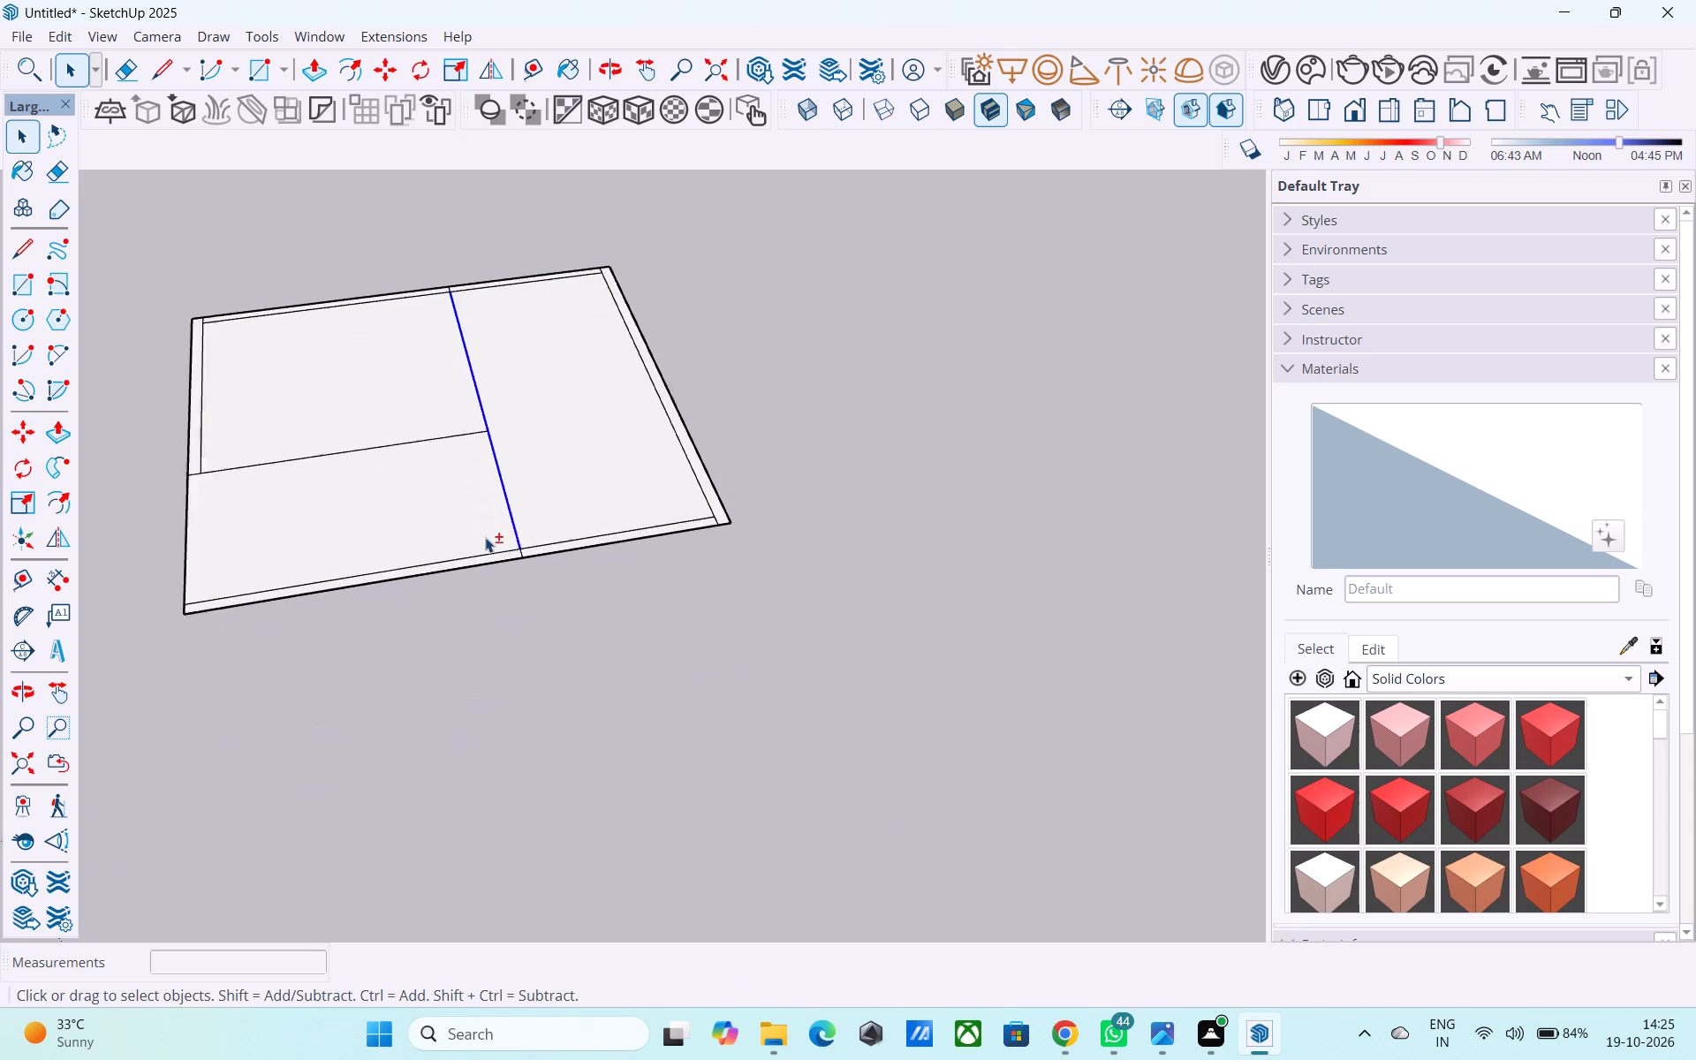
scroll(485, 537, "up", 9, "shift")
key("m")
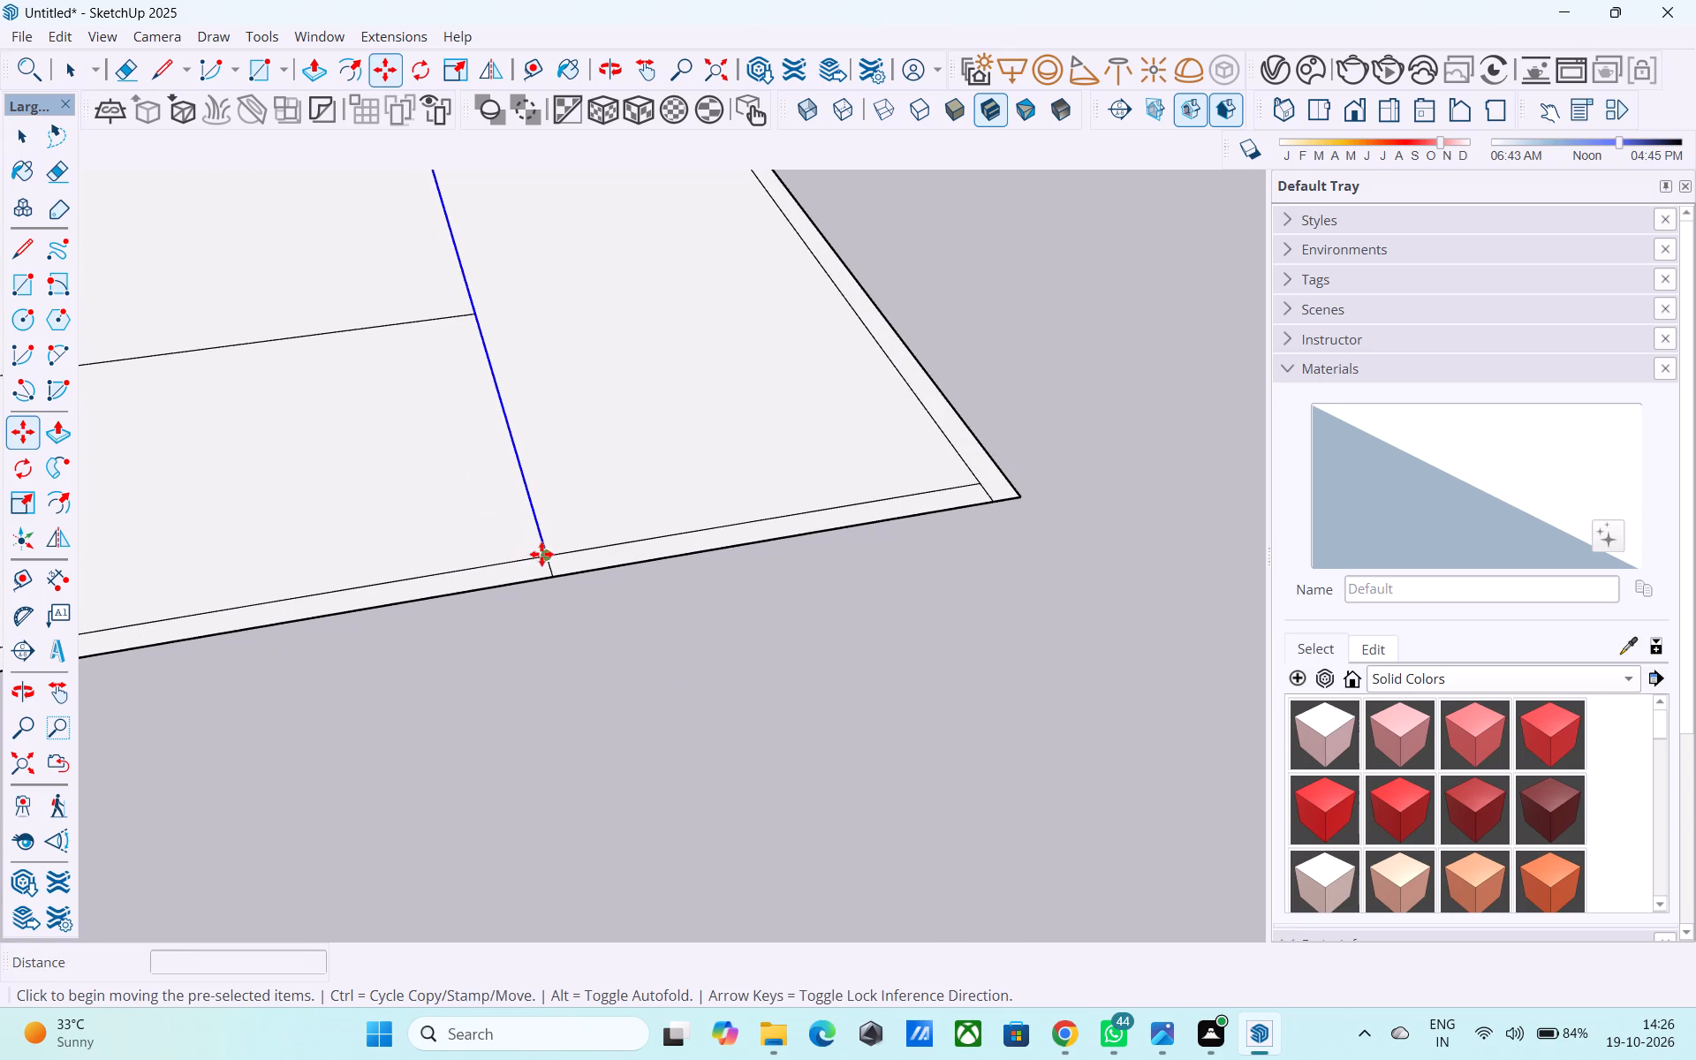
left_click(548, 551)
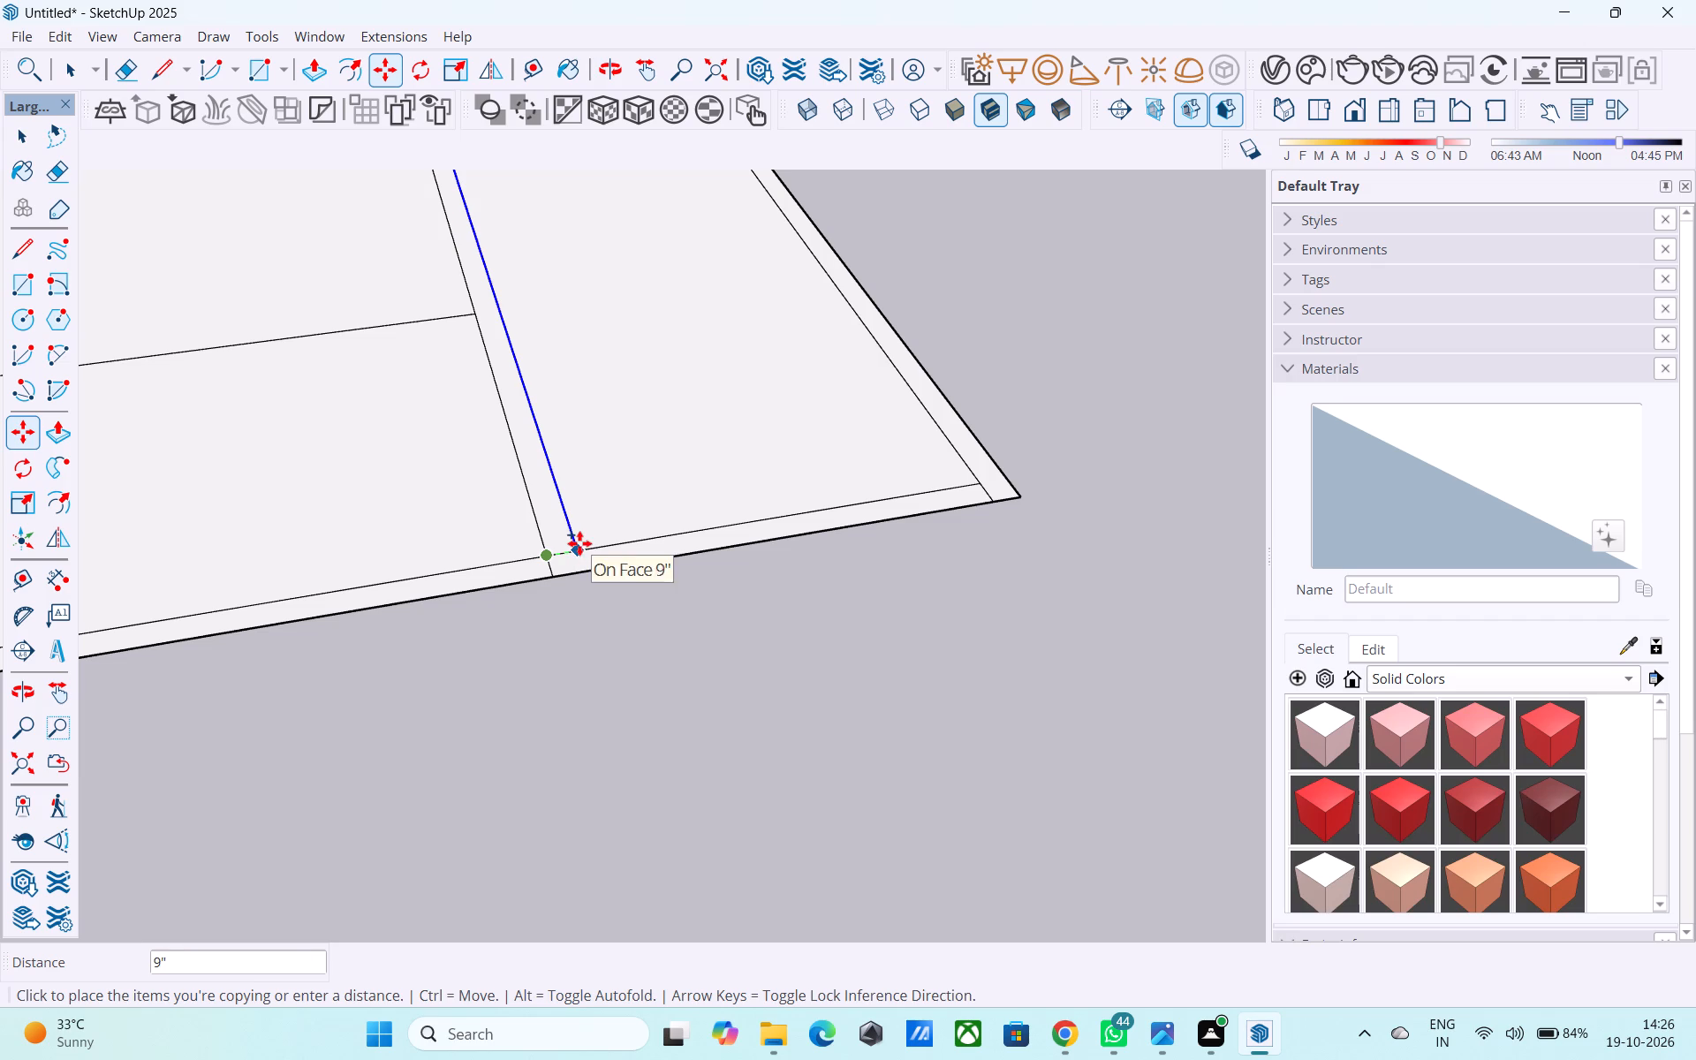
key("6")
key("shift+quotedbl")
key("Return")
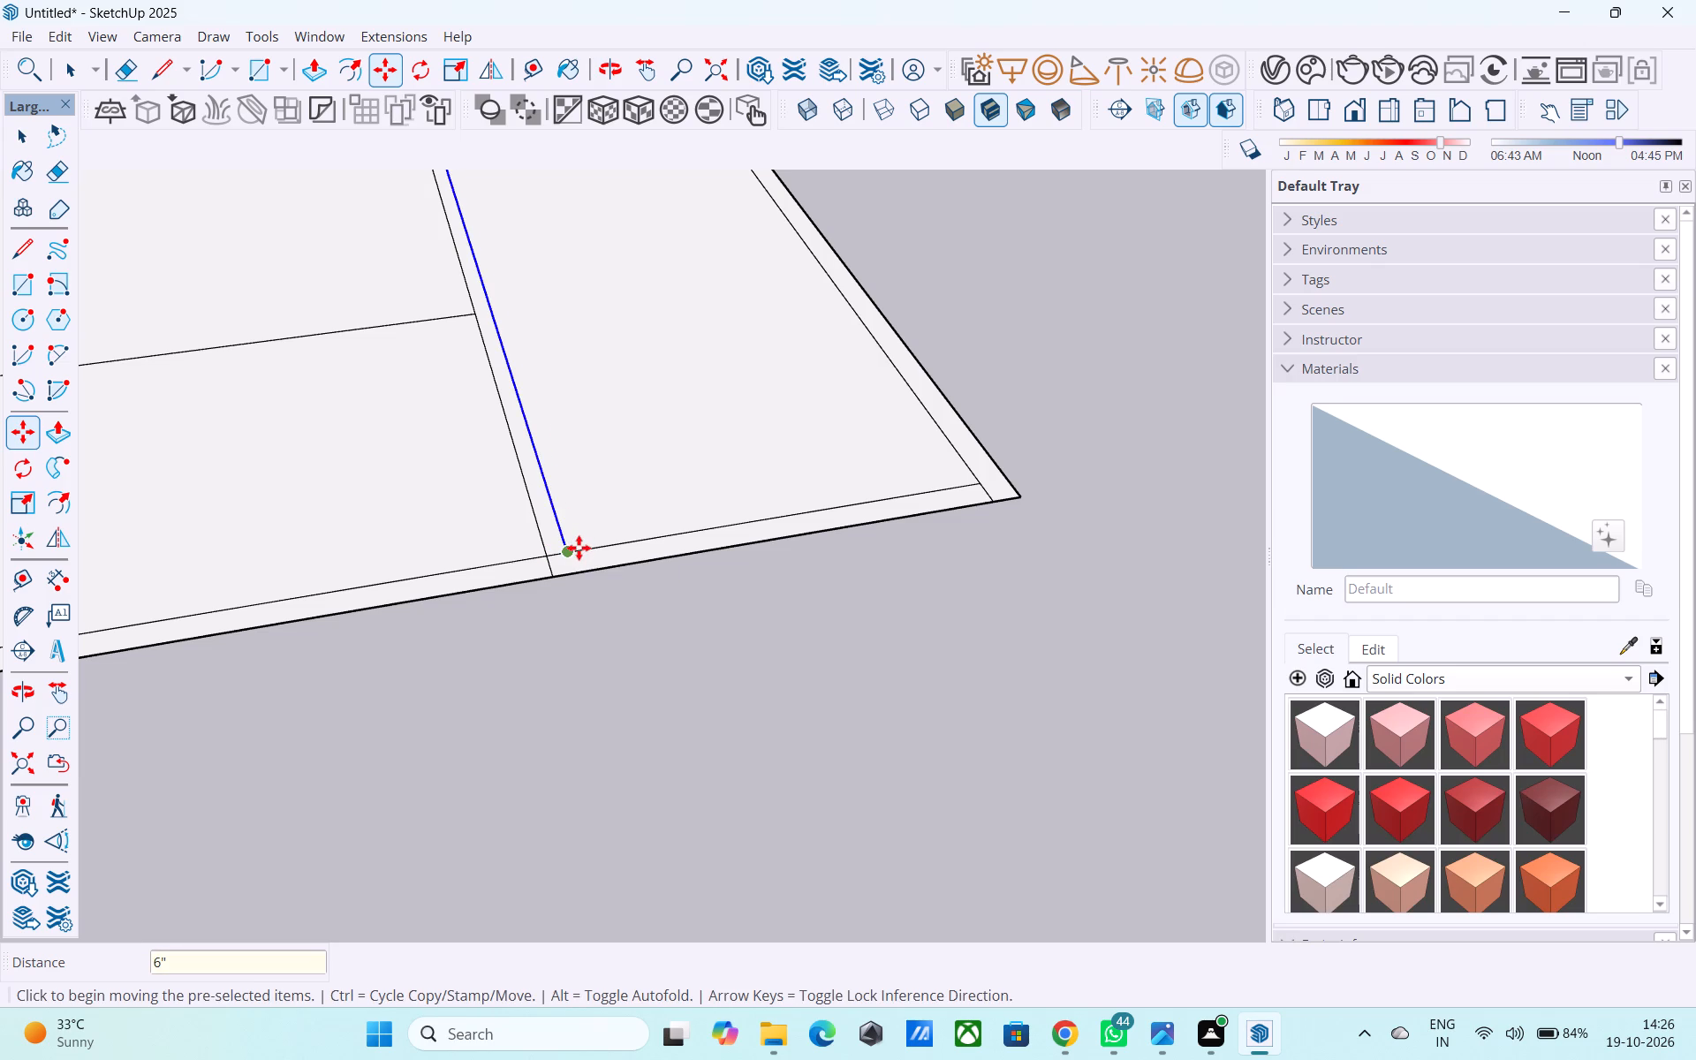
Copy the dividing line between the two smaller rooms 6" toward the larger one to form a partition wall band.
scroll(575, 544, "down", 9)
middle_click_drag(572, 533, 914, 469)
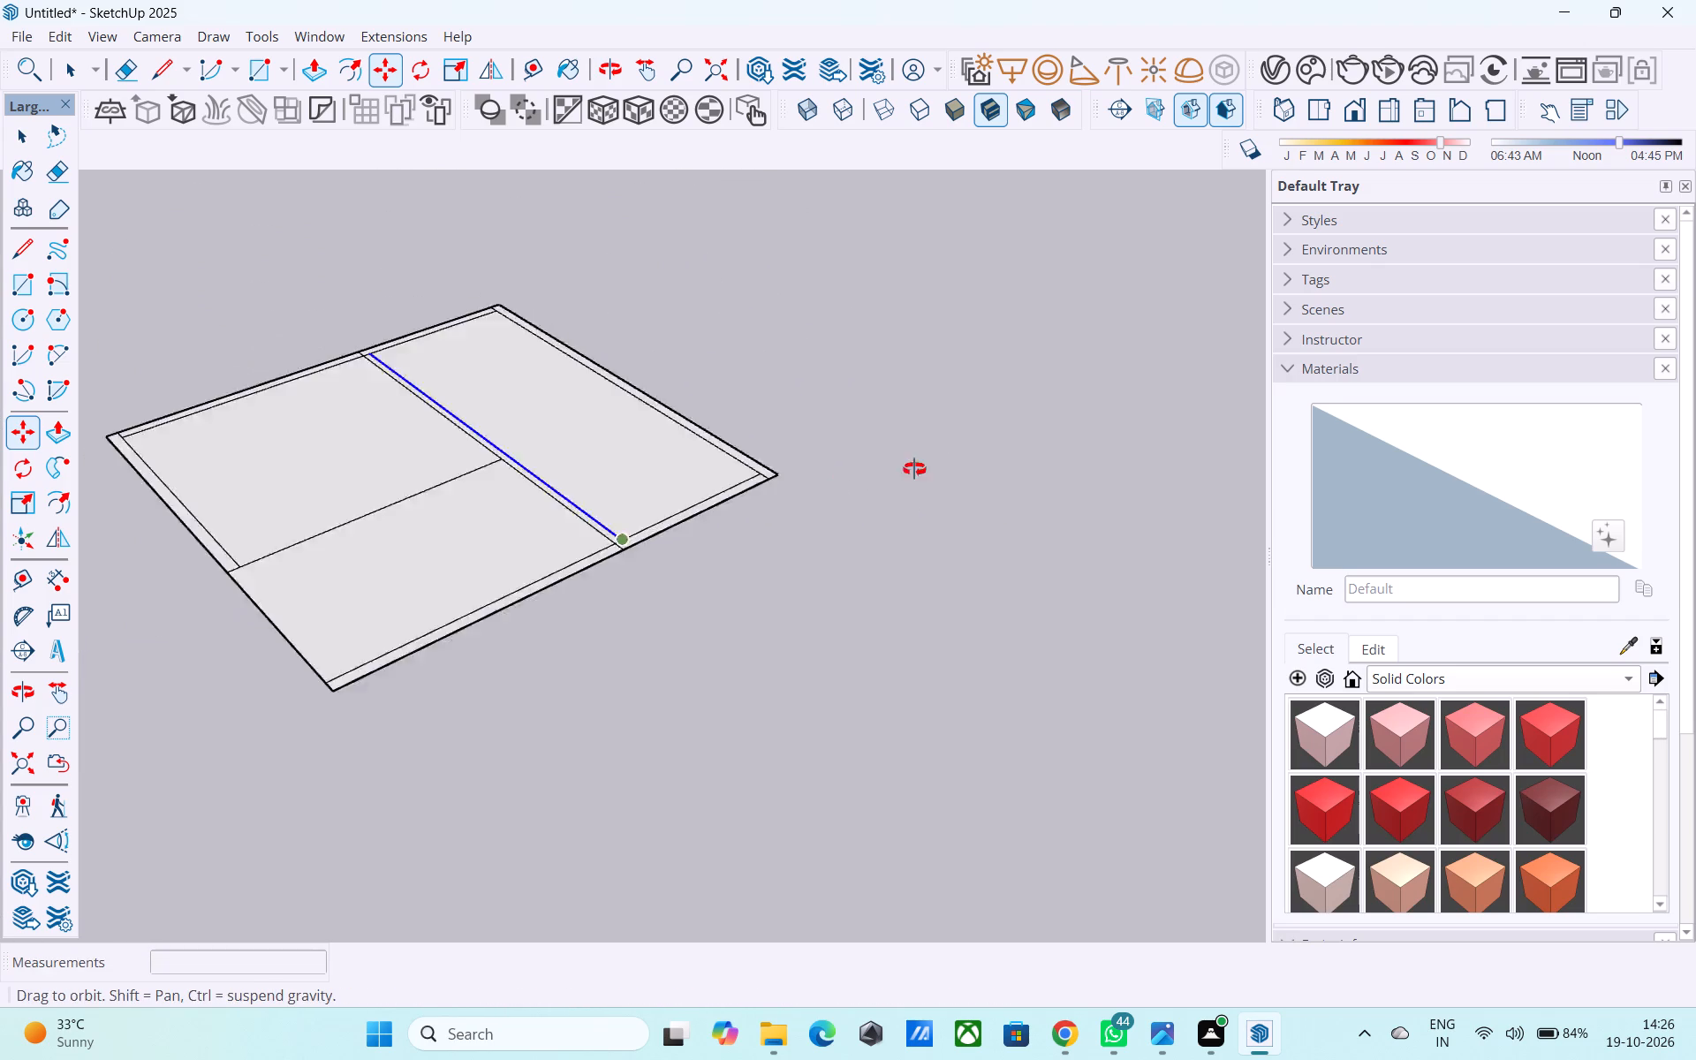
middle_click_drag(914, 469, 996, 469)
scroll(858, 452, "down", 5)
scroll(585, 565, "up", 5)
key("space")
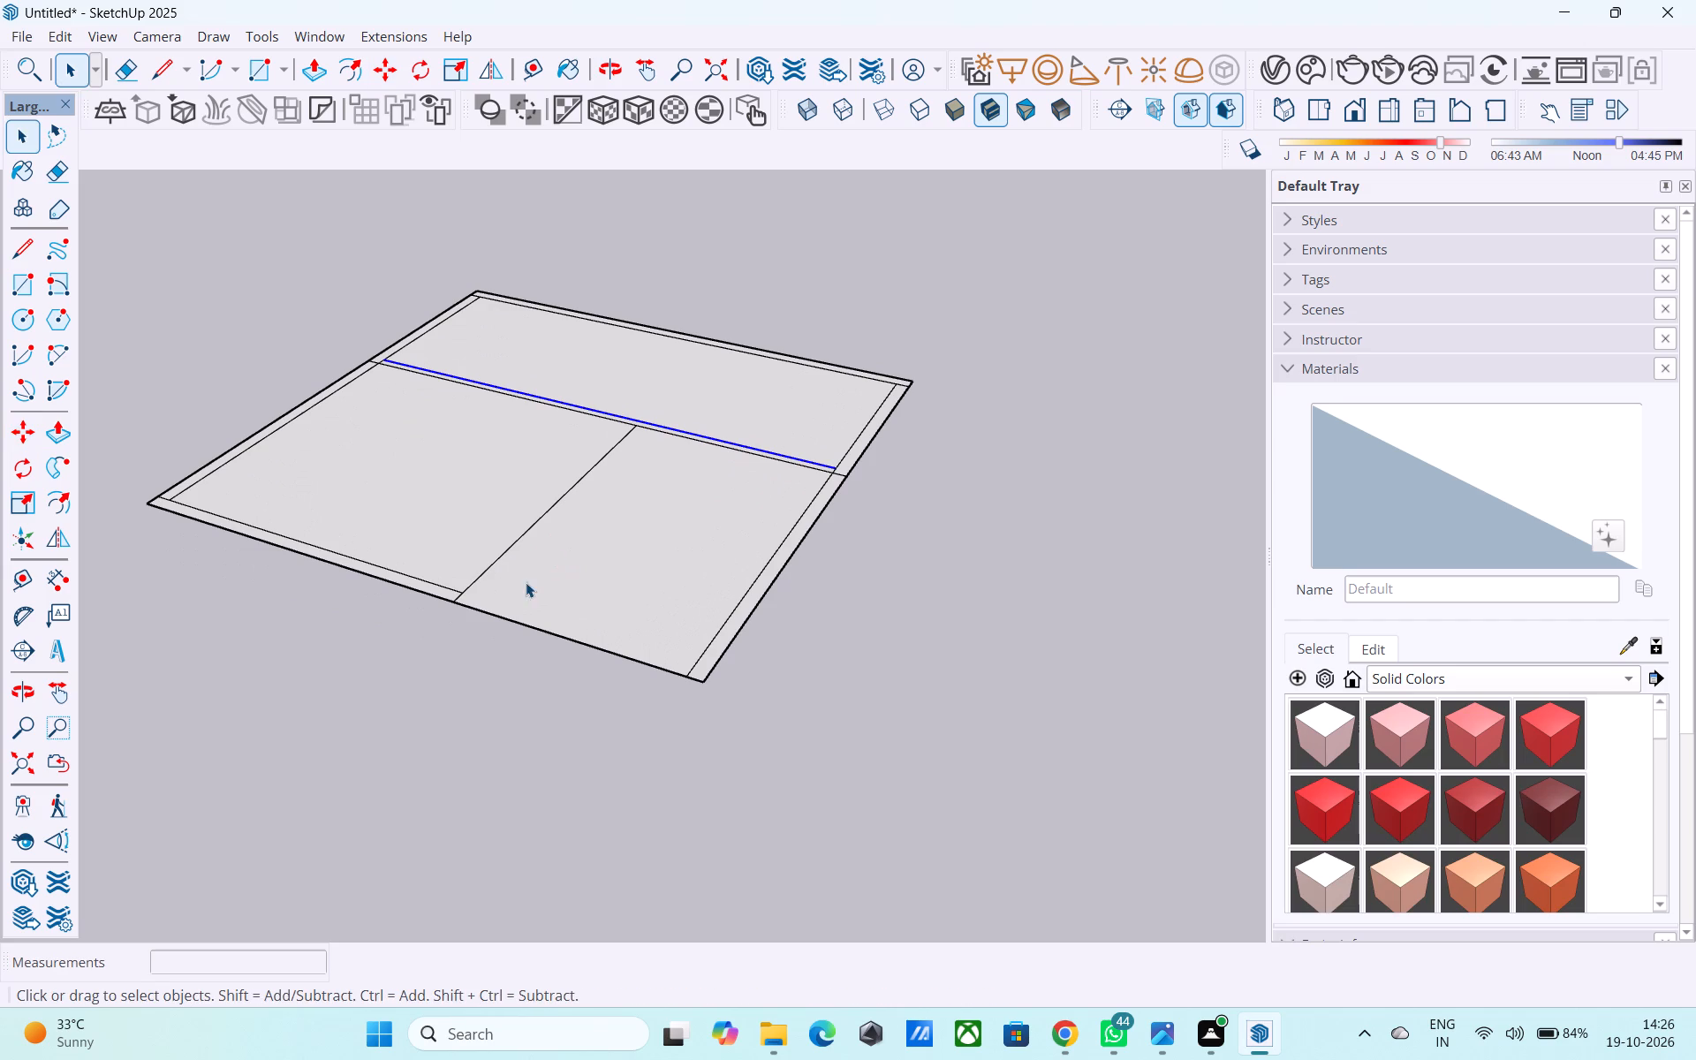
middle_click_drag(474, 587, 581, 551, "shift")
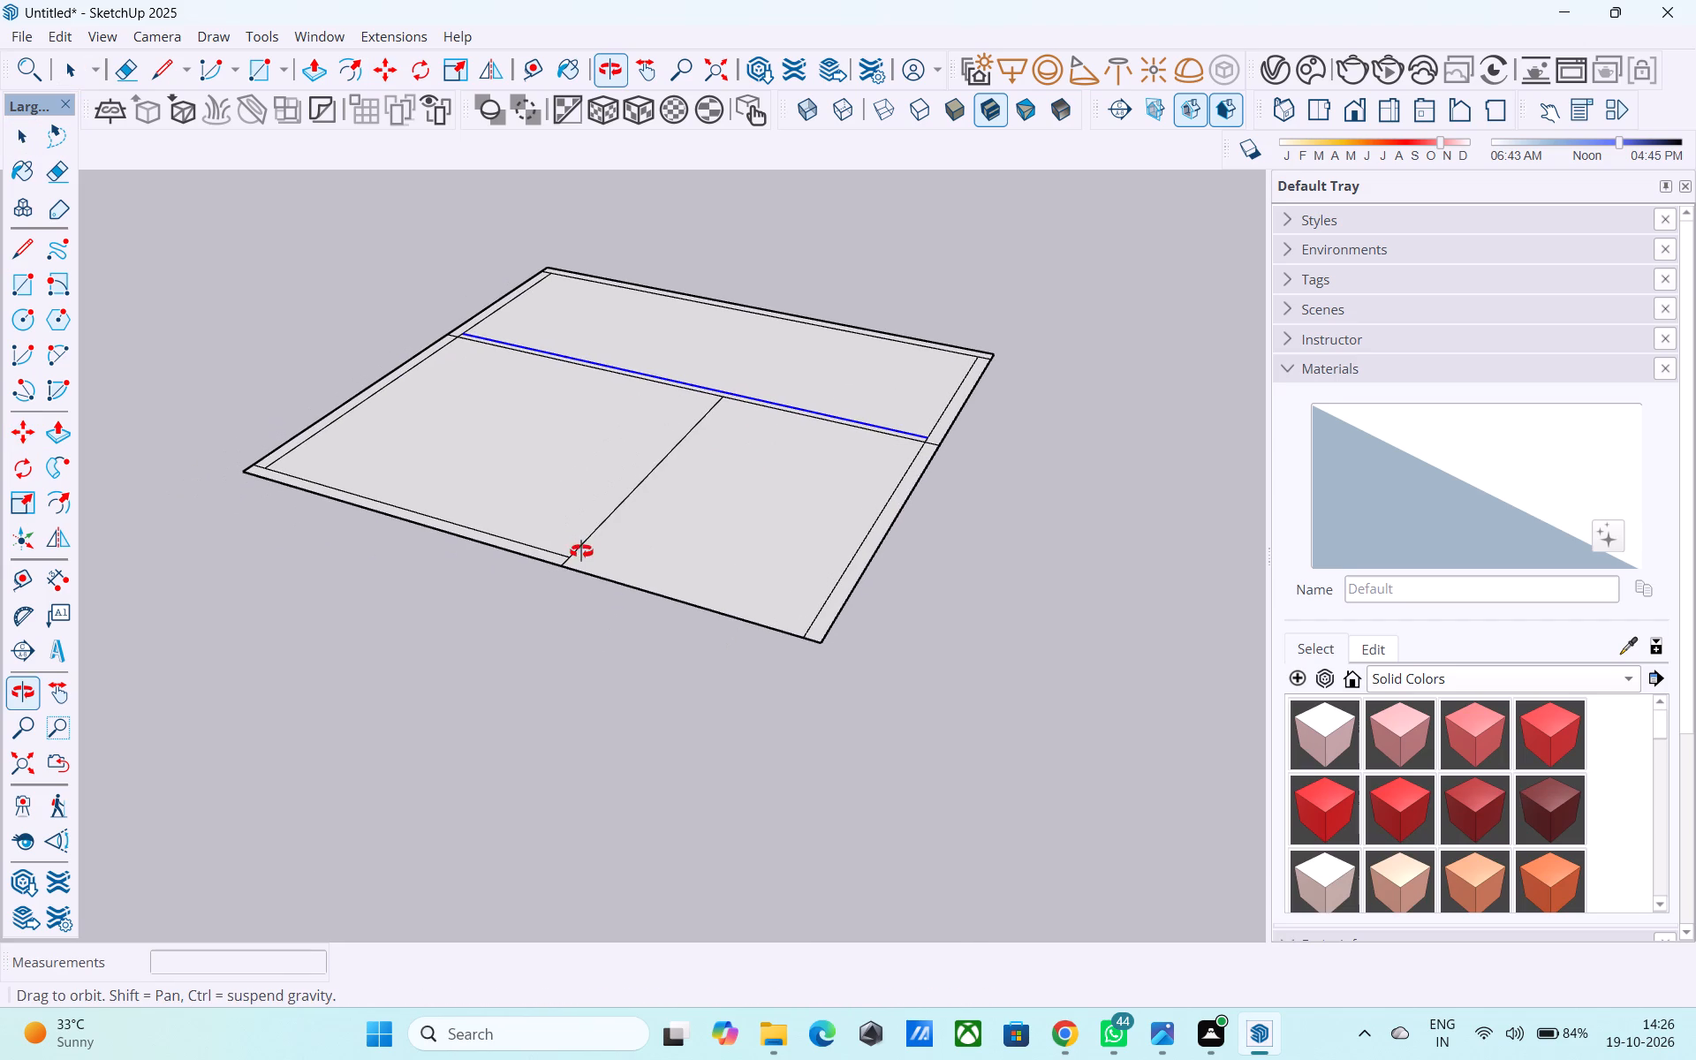
middle_click_drag(581, 551, 583, 551, "shift")
middle_click_drag(615, 536, 617, 572)
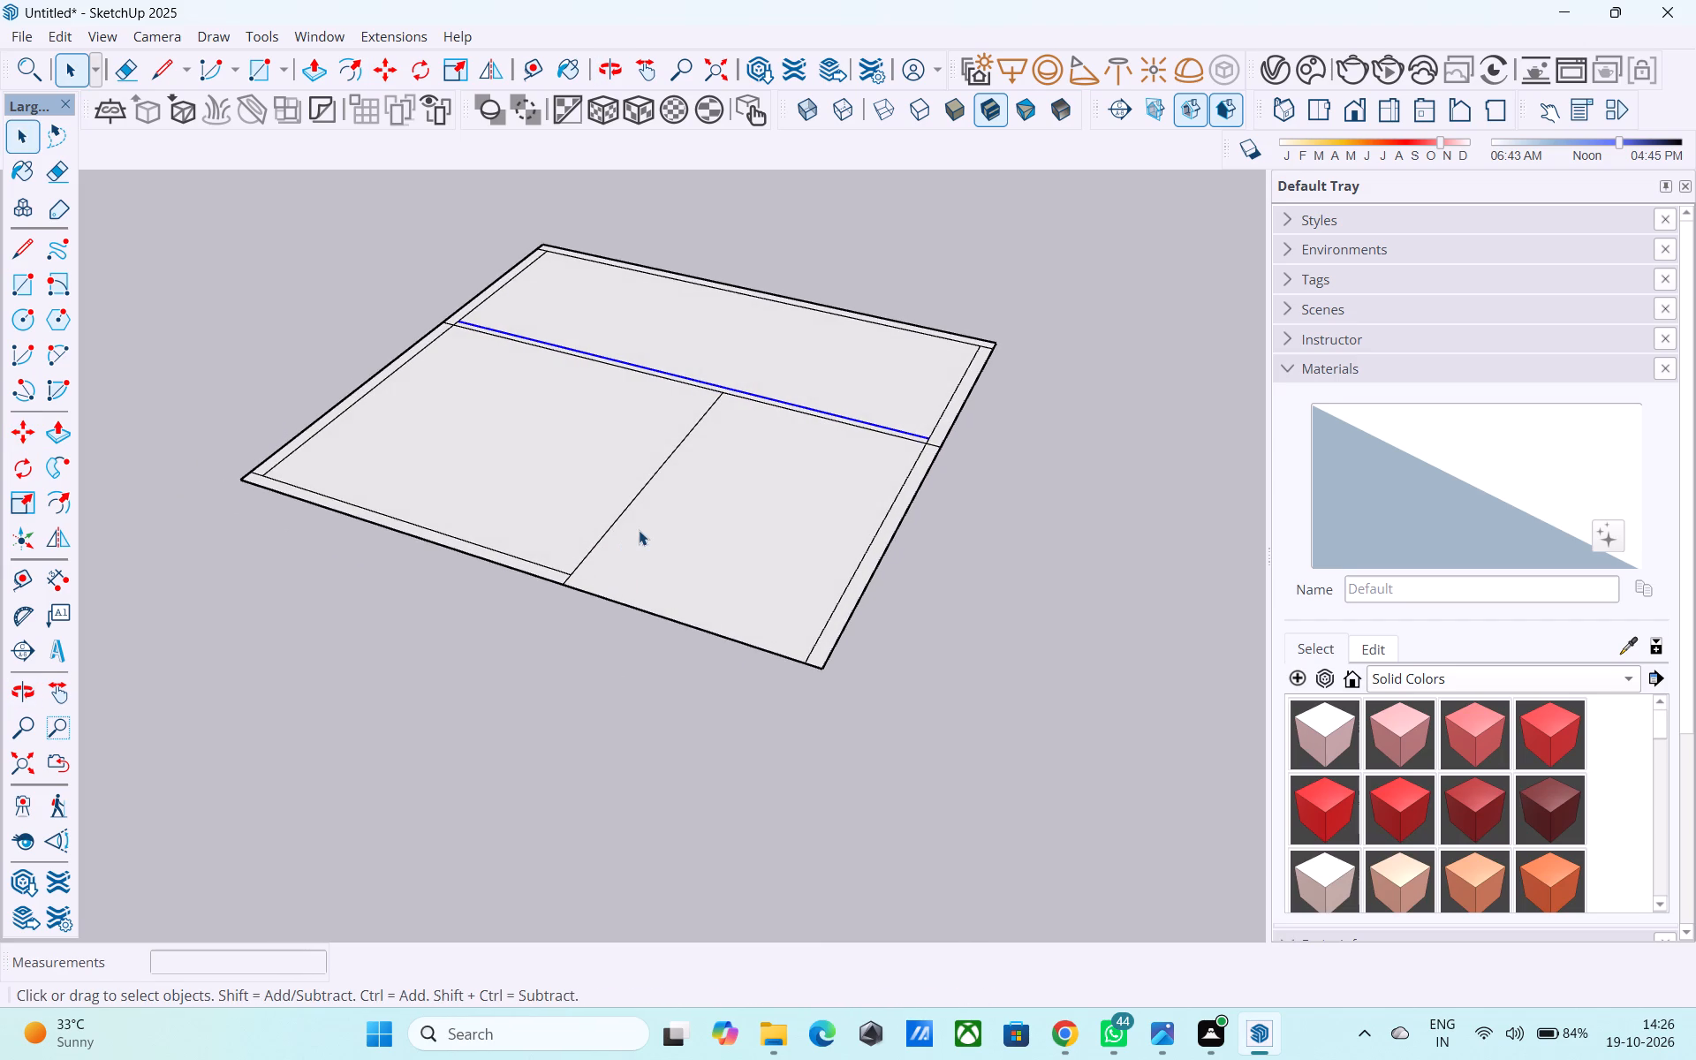
scroll(639, 527, "up", 1)
middle_click_drag(639, 526, 644, 552)
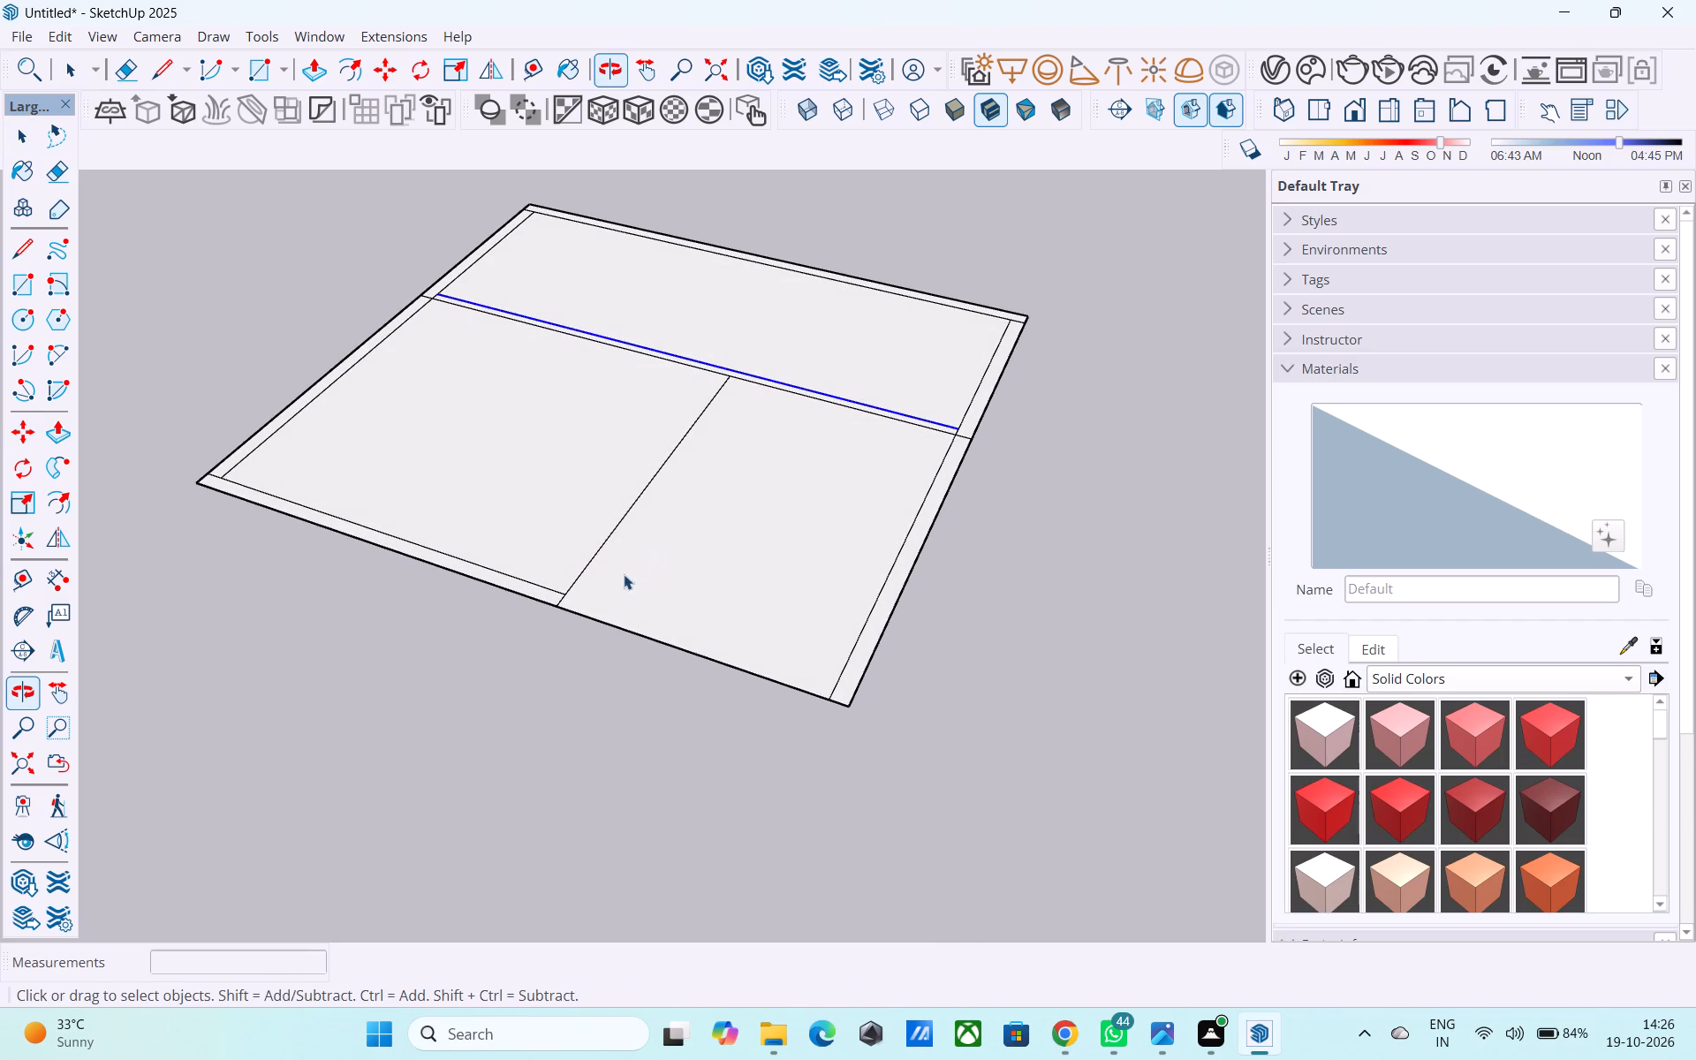
scroll(575, 551, "up", 2)
left_click(585, 575)
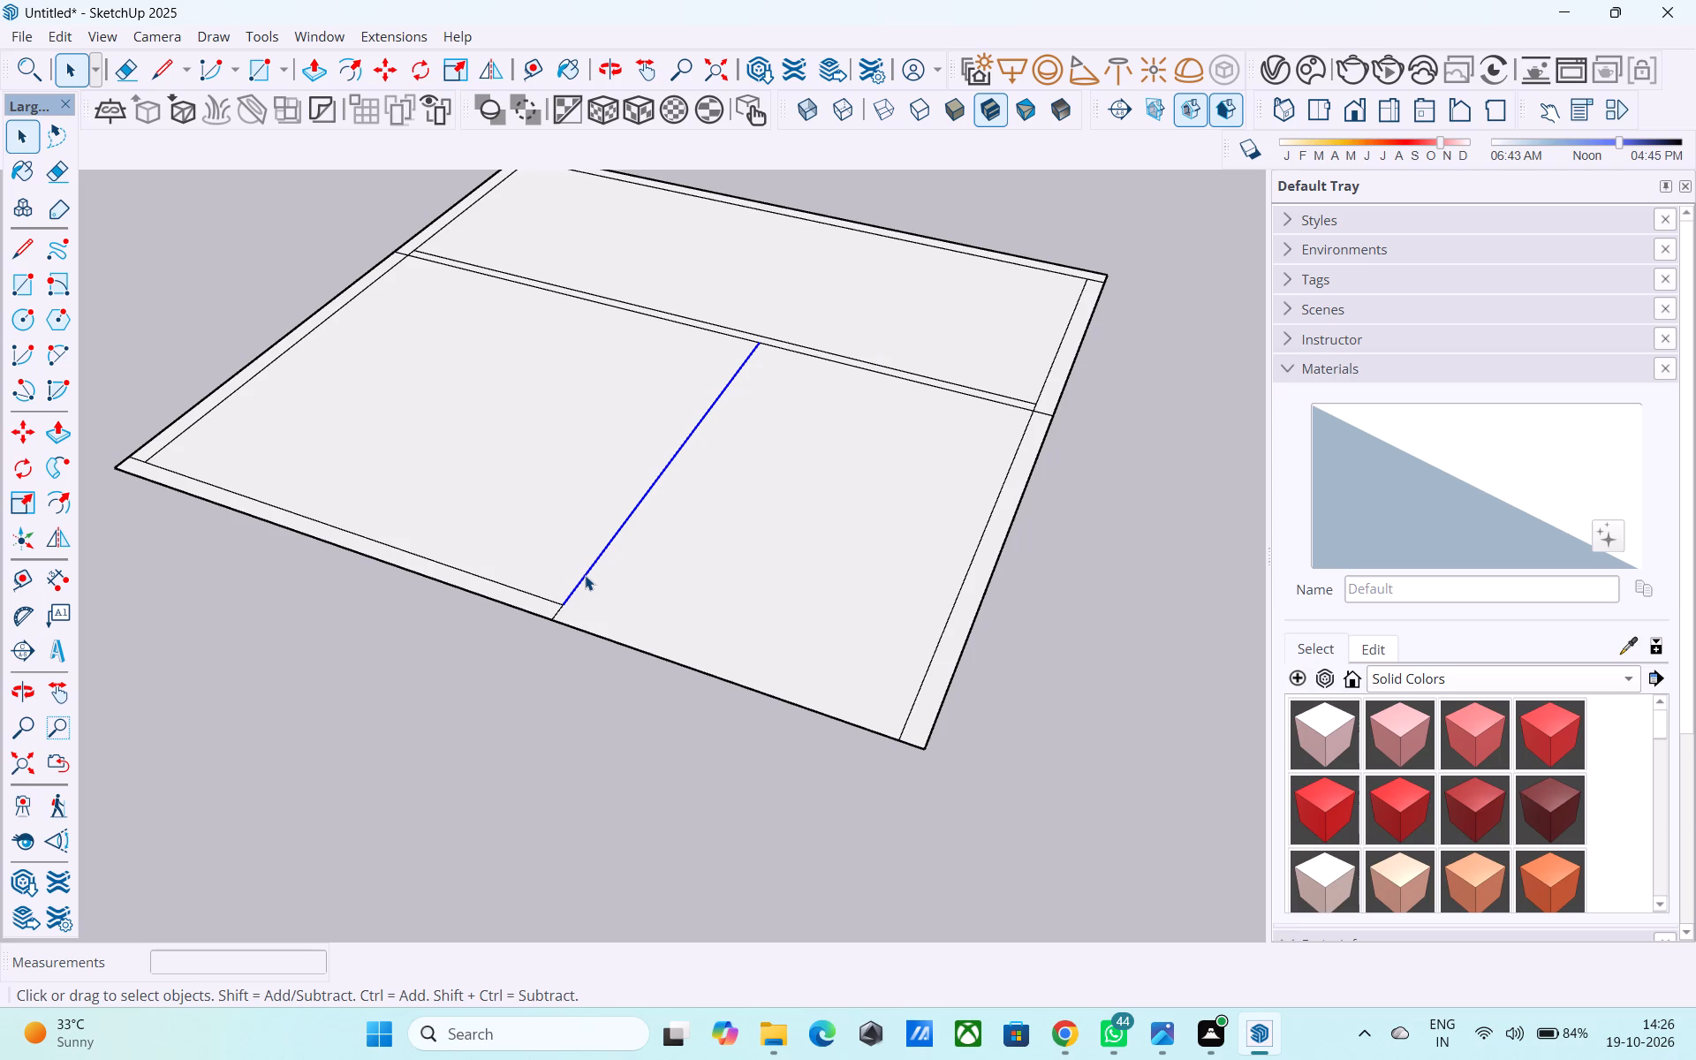
key("m")
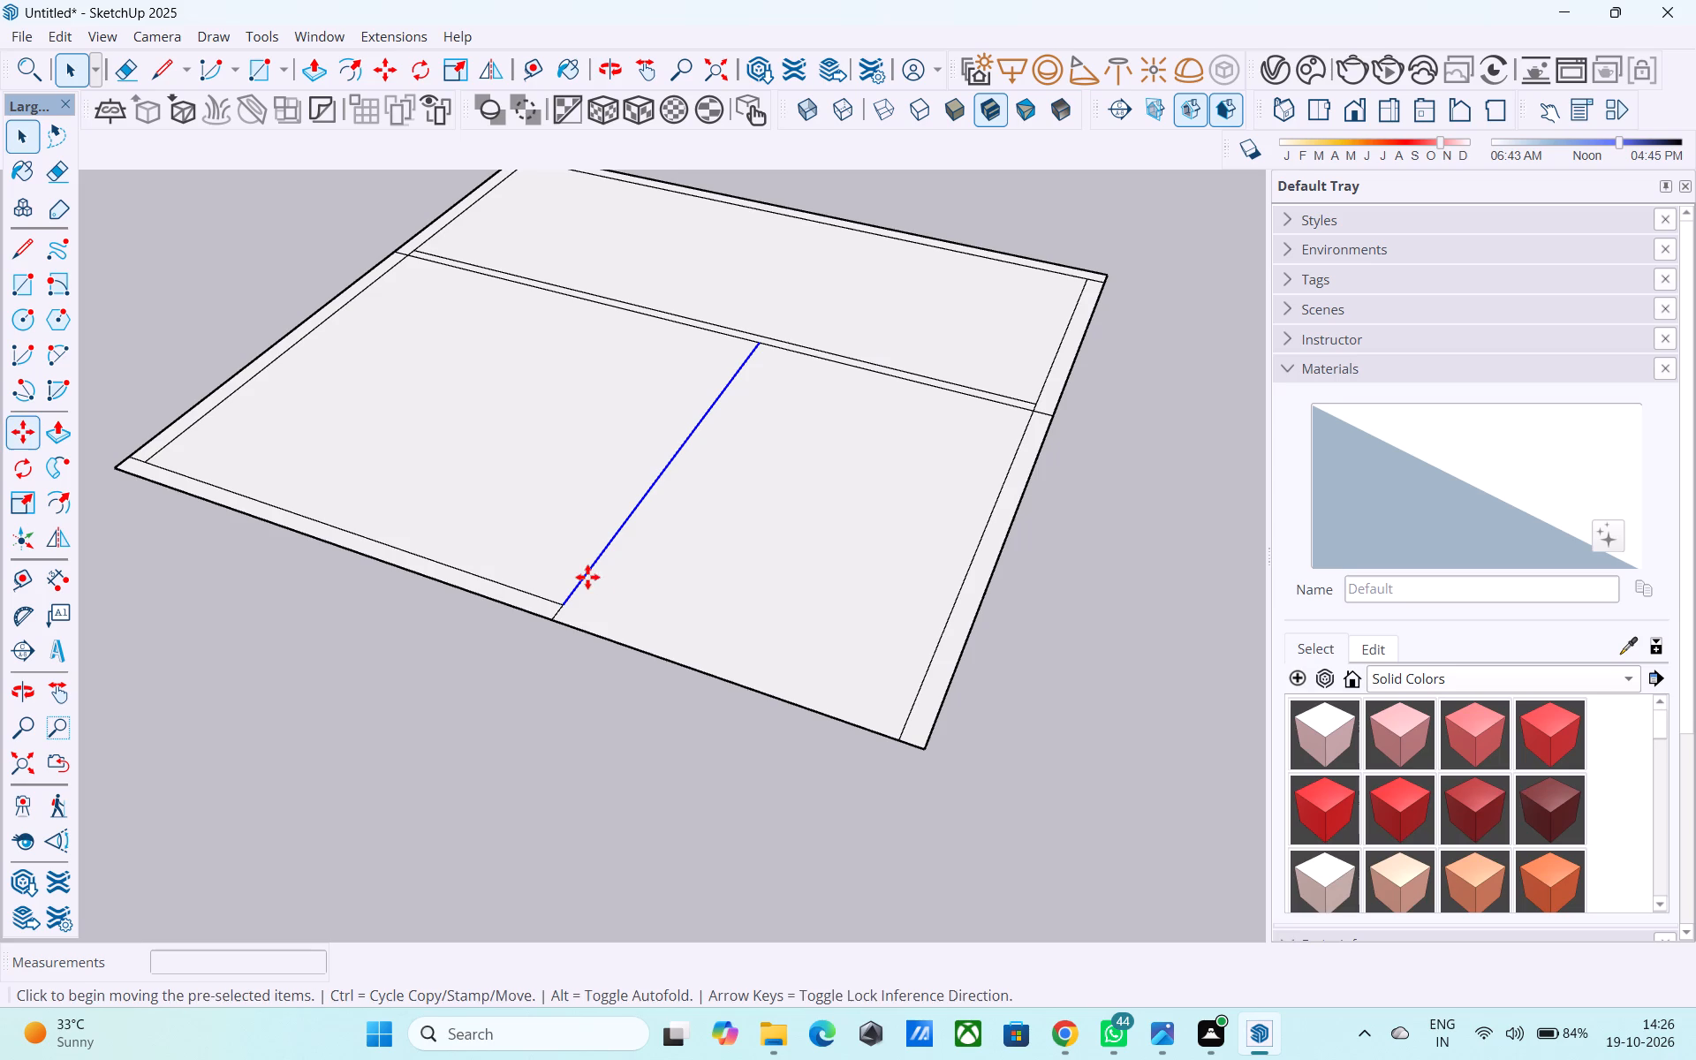
left_click(568, 608)
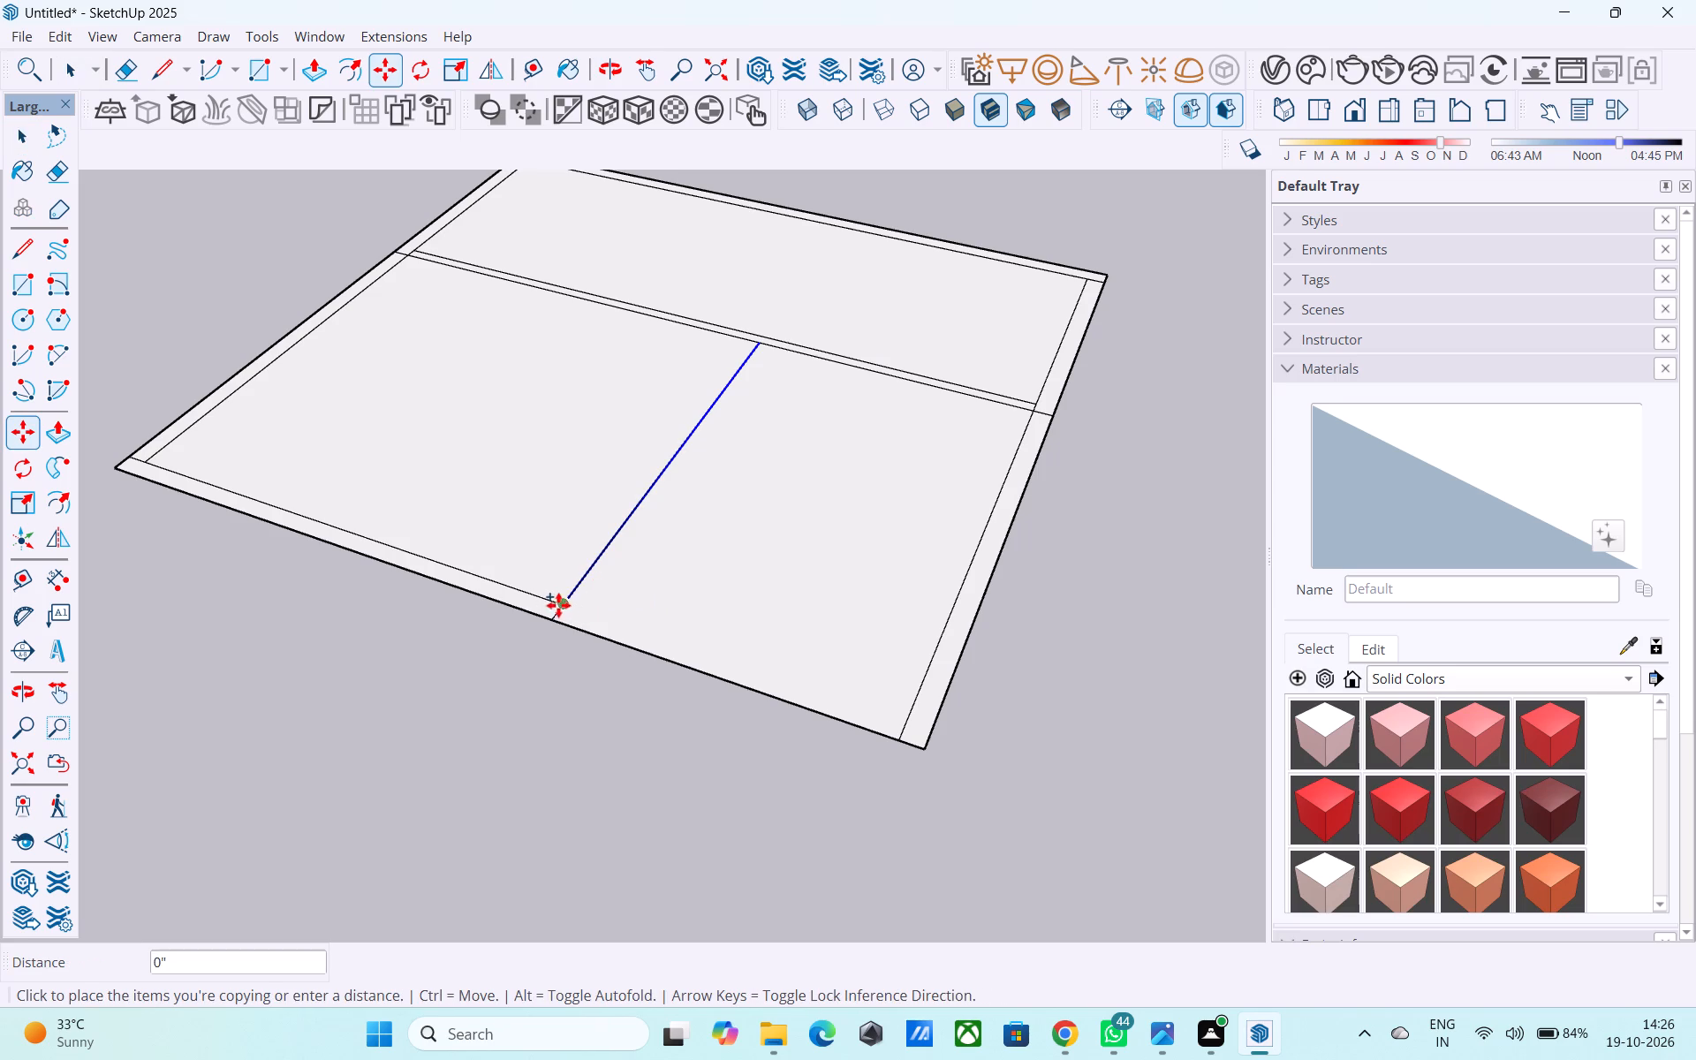
left_click(545, 597)
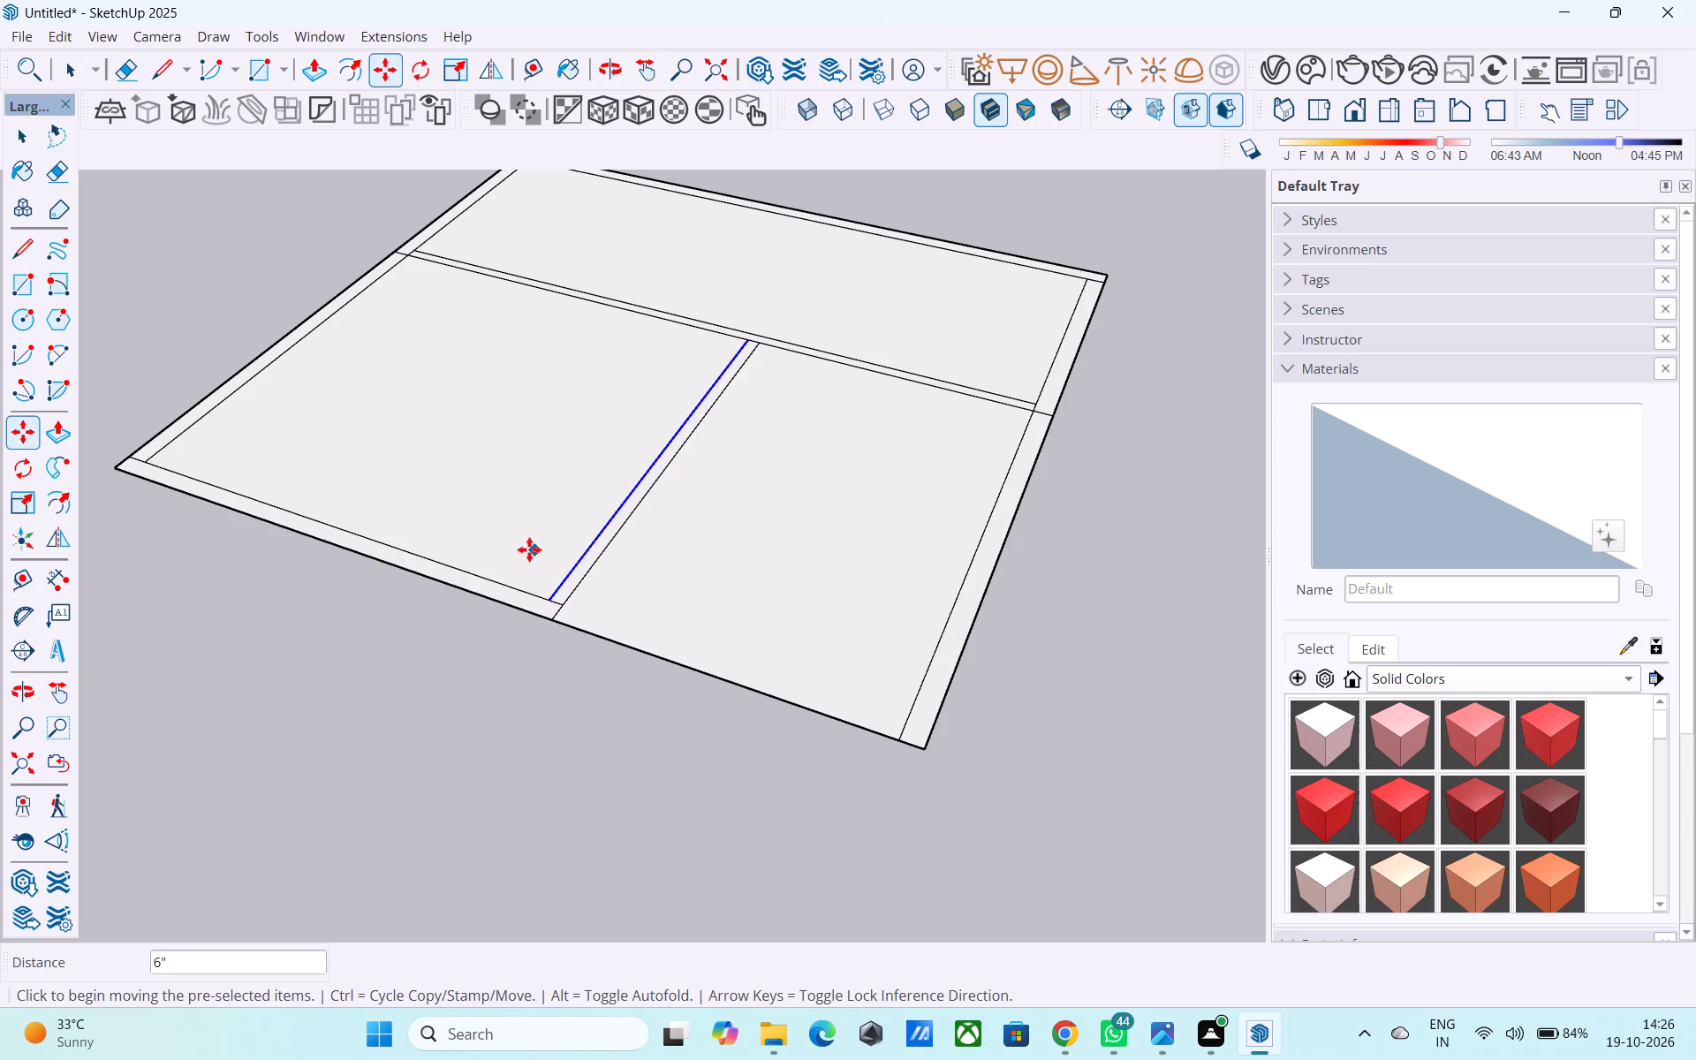
Erase the short inset line stub inside the short partition band where it meets the outer wall.
scroll(553, 604, "up", 2)
key("space")
type("E")
scroll(554, 602, "up", 3)
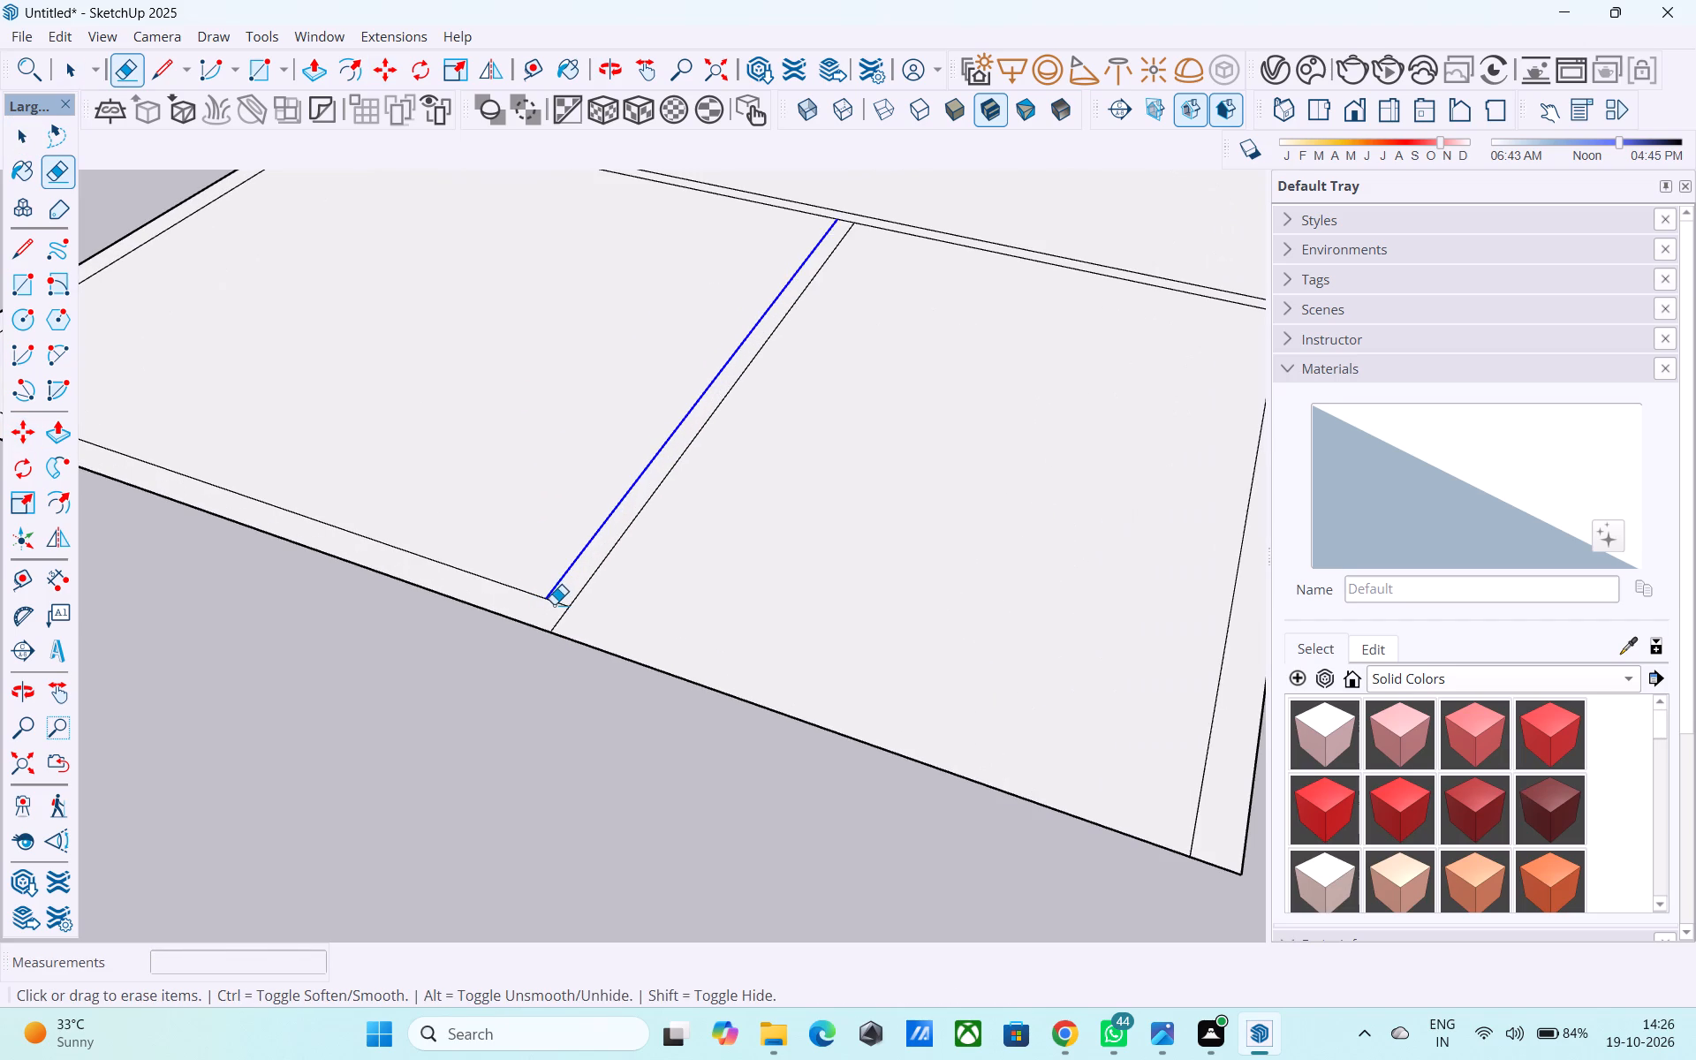
left_click(556, 599)
scroll(563, 609, "up", 1)
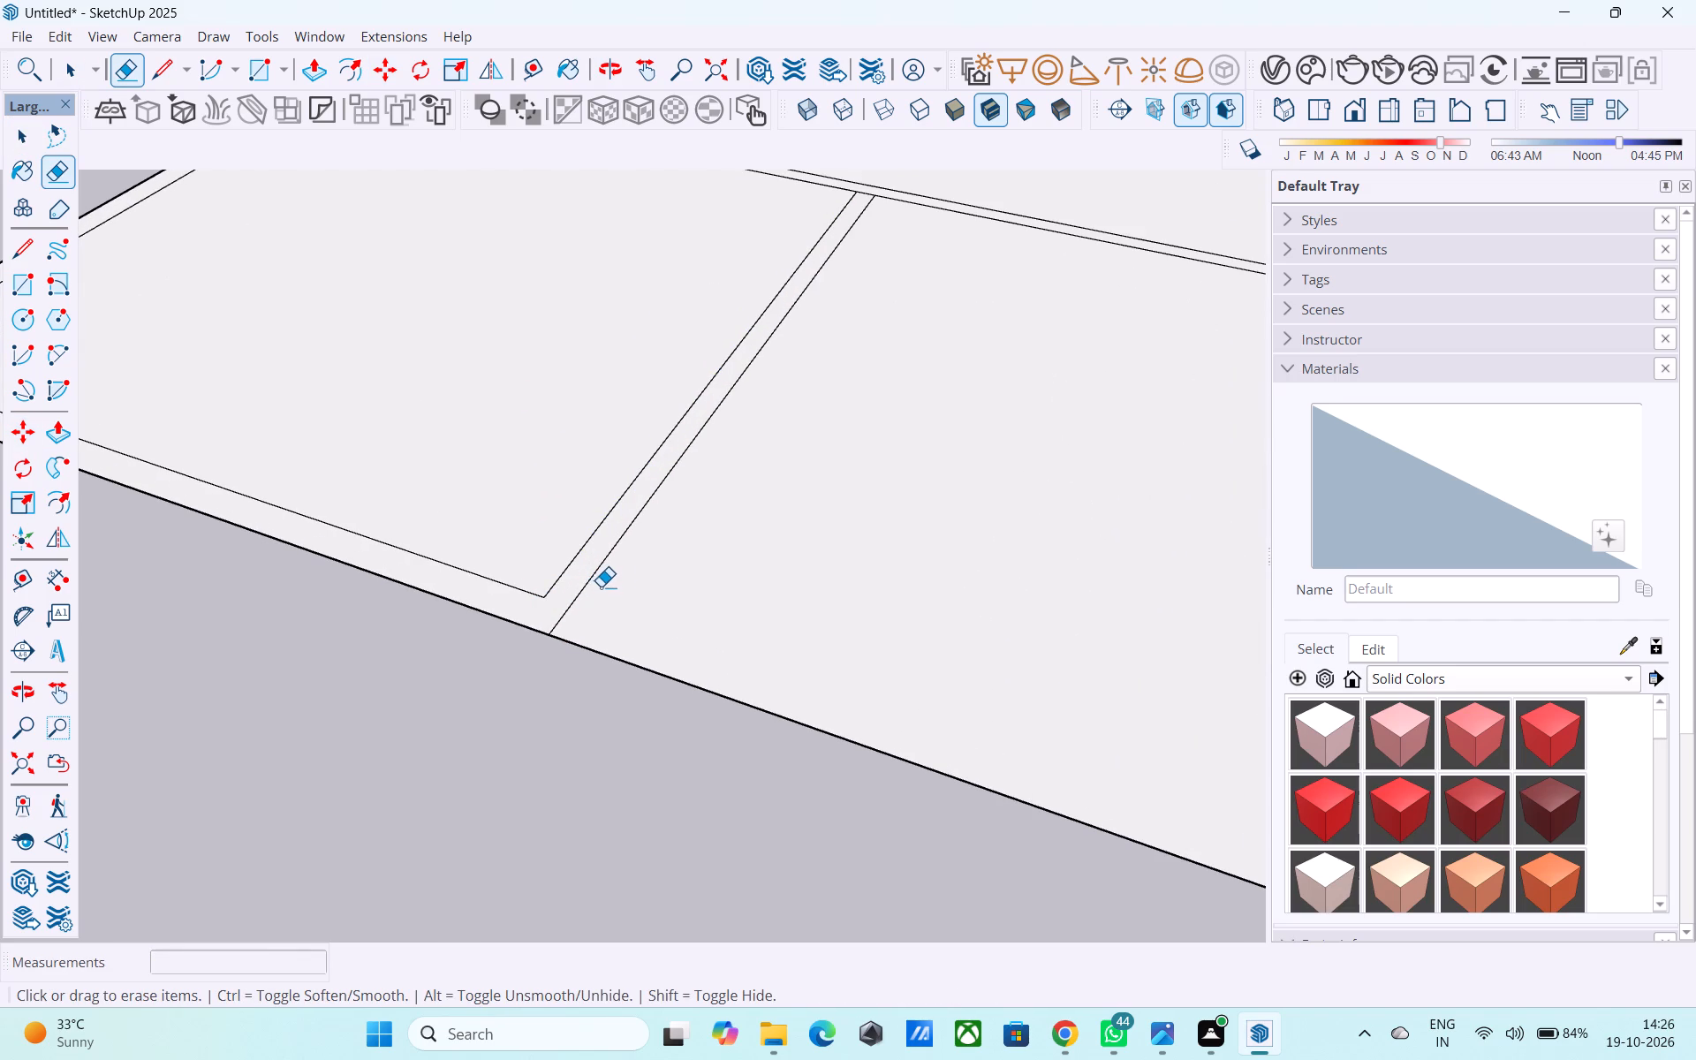
Erase the short line segment closing the short partition band where it meets the long partition.
scroll(669, 587, "down", 12)
middle_click_drag(709, 647, 359, 703)
scroll(379, 700, "down", 1)
middle_click_drag(359, 703, 296, 719)
scroll(667, 610, "up", 6)
scroll(882, 473, "up", 4)
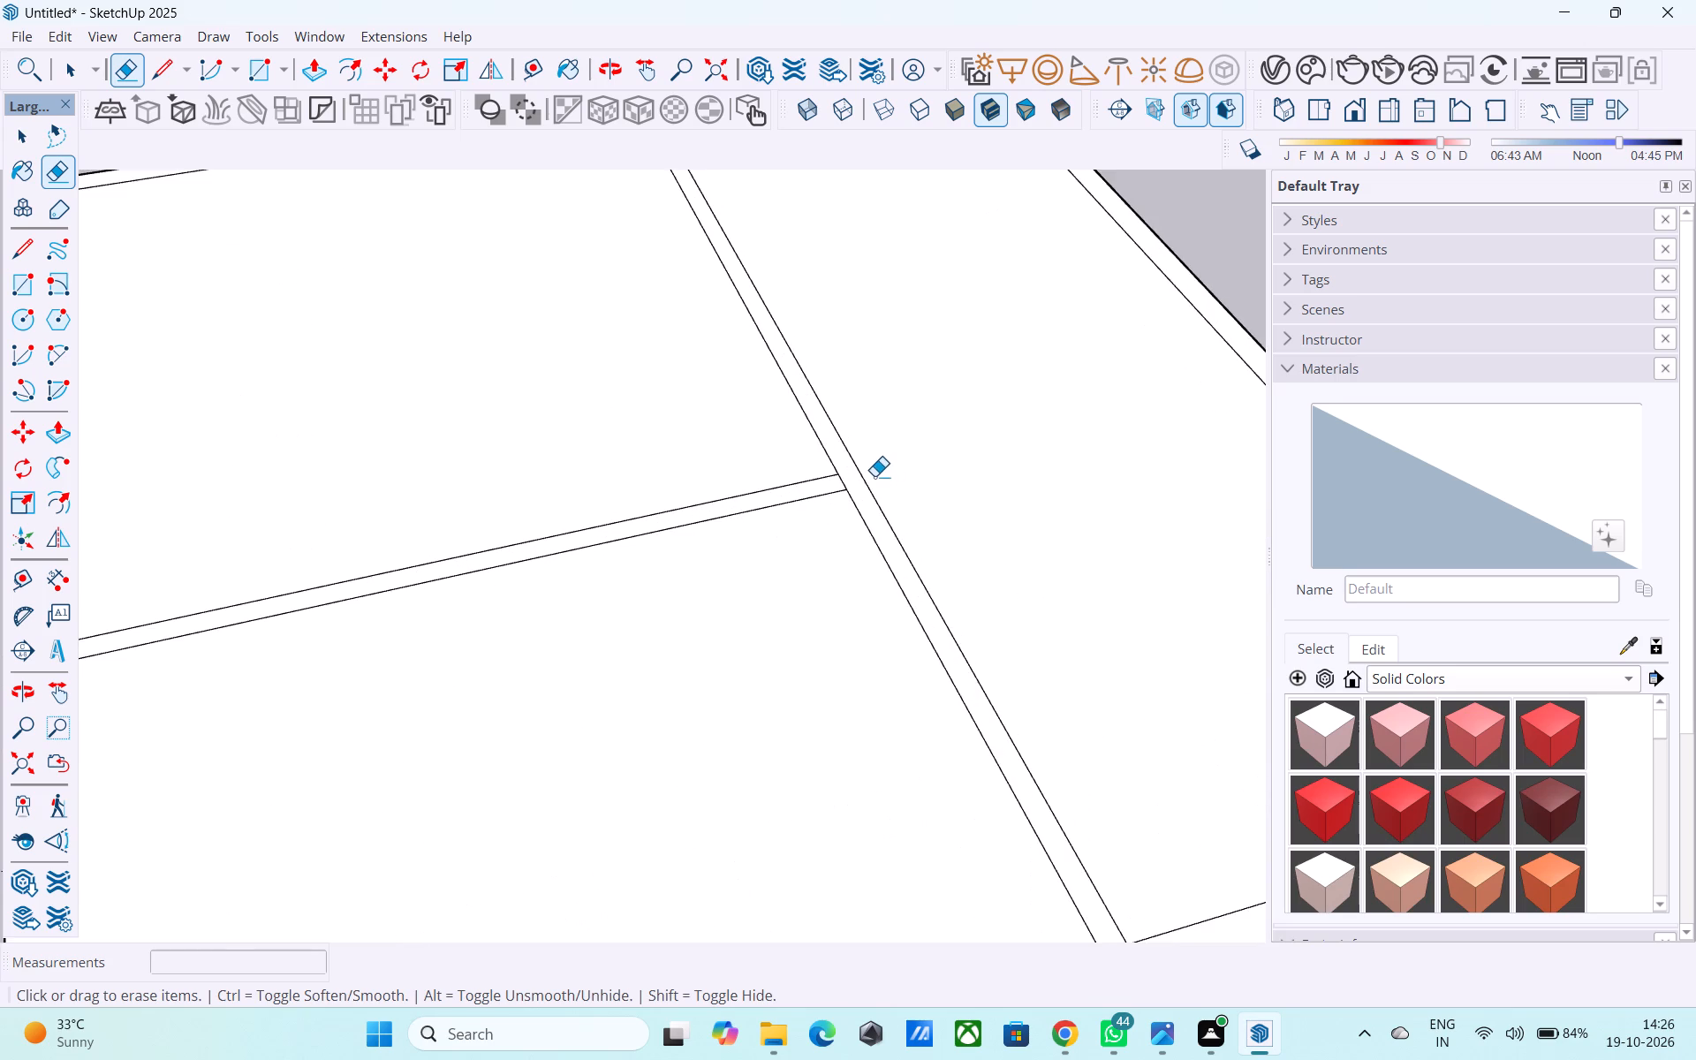
scroll(871, 477, "up", 5)
left_click(826, 479)
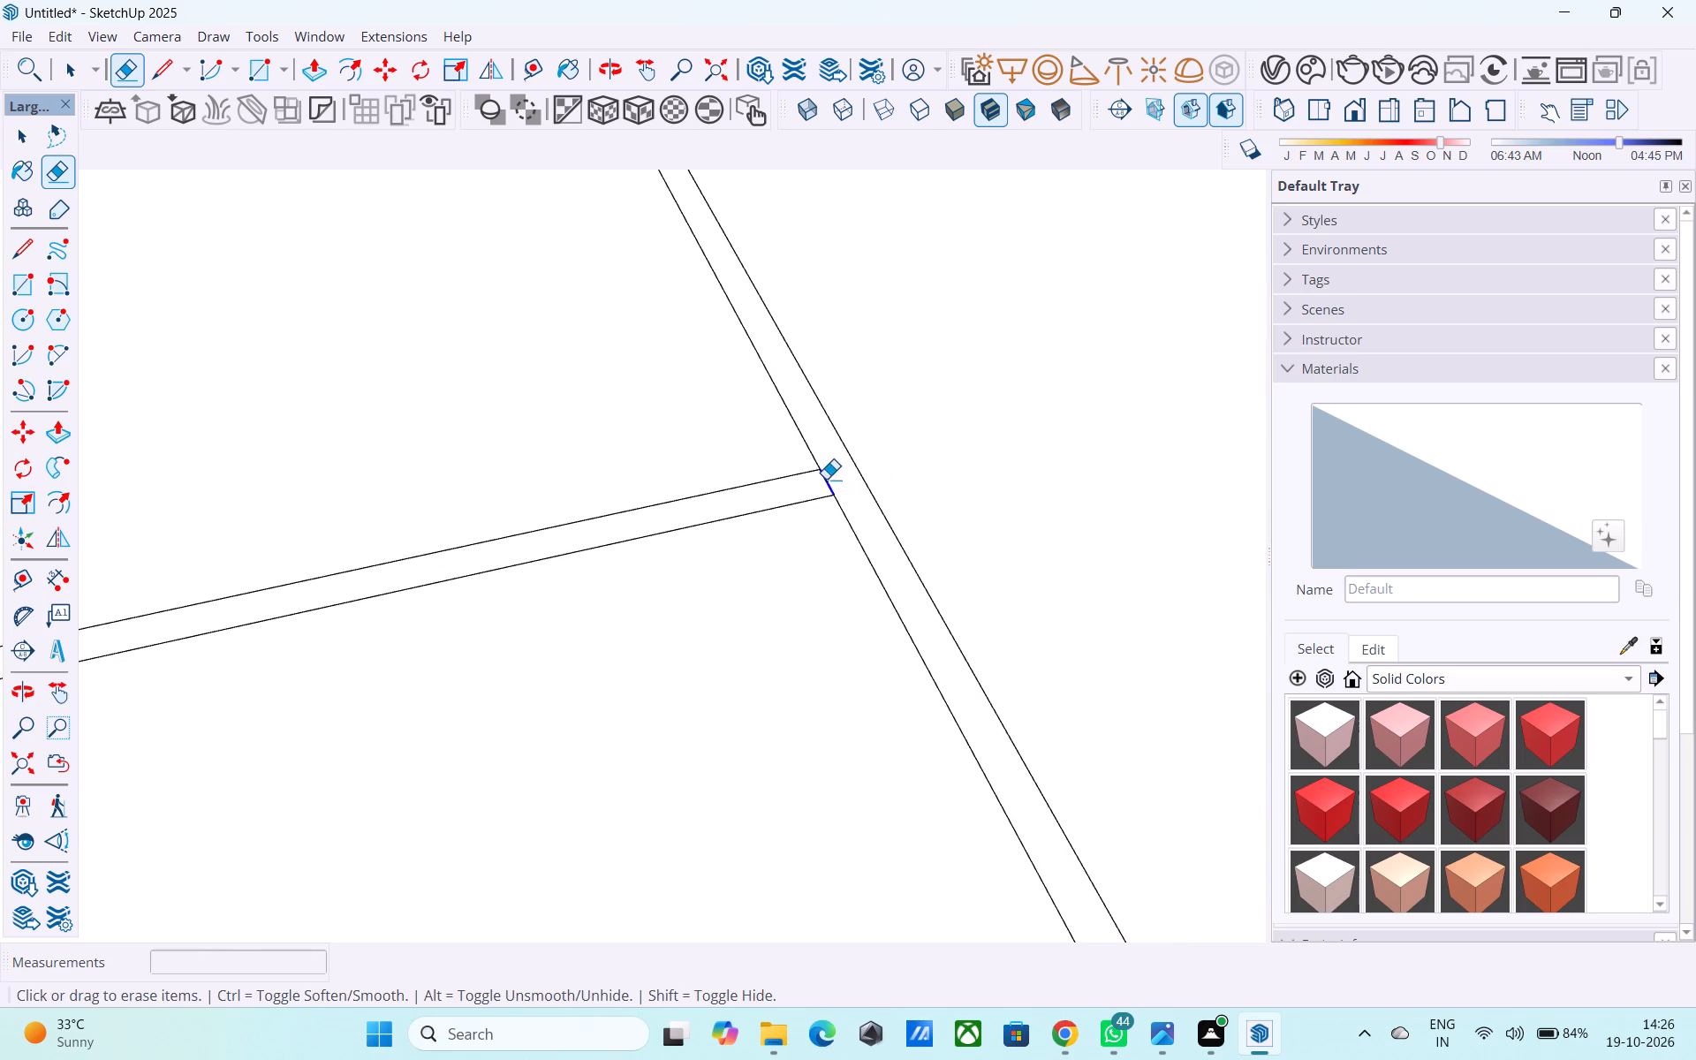
Examine the wall bands and their junctions across the whole three-room layout.
scroll(846, 488, "down", 12)
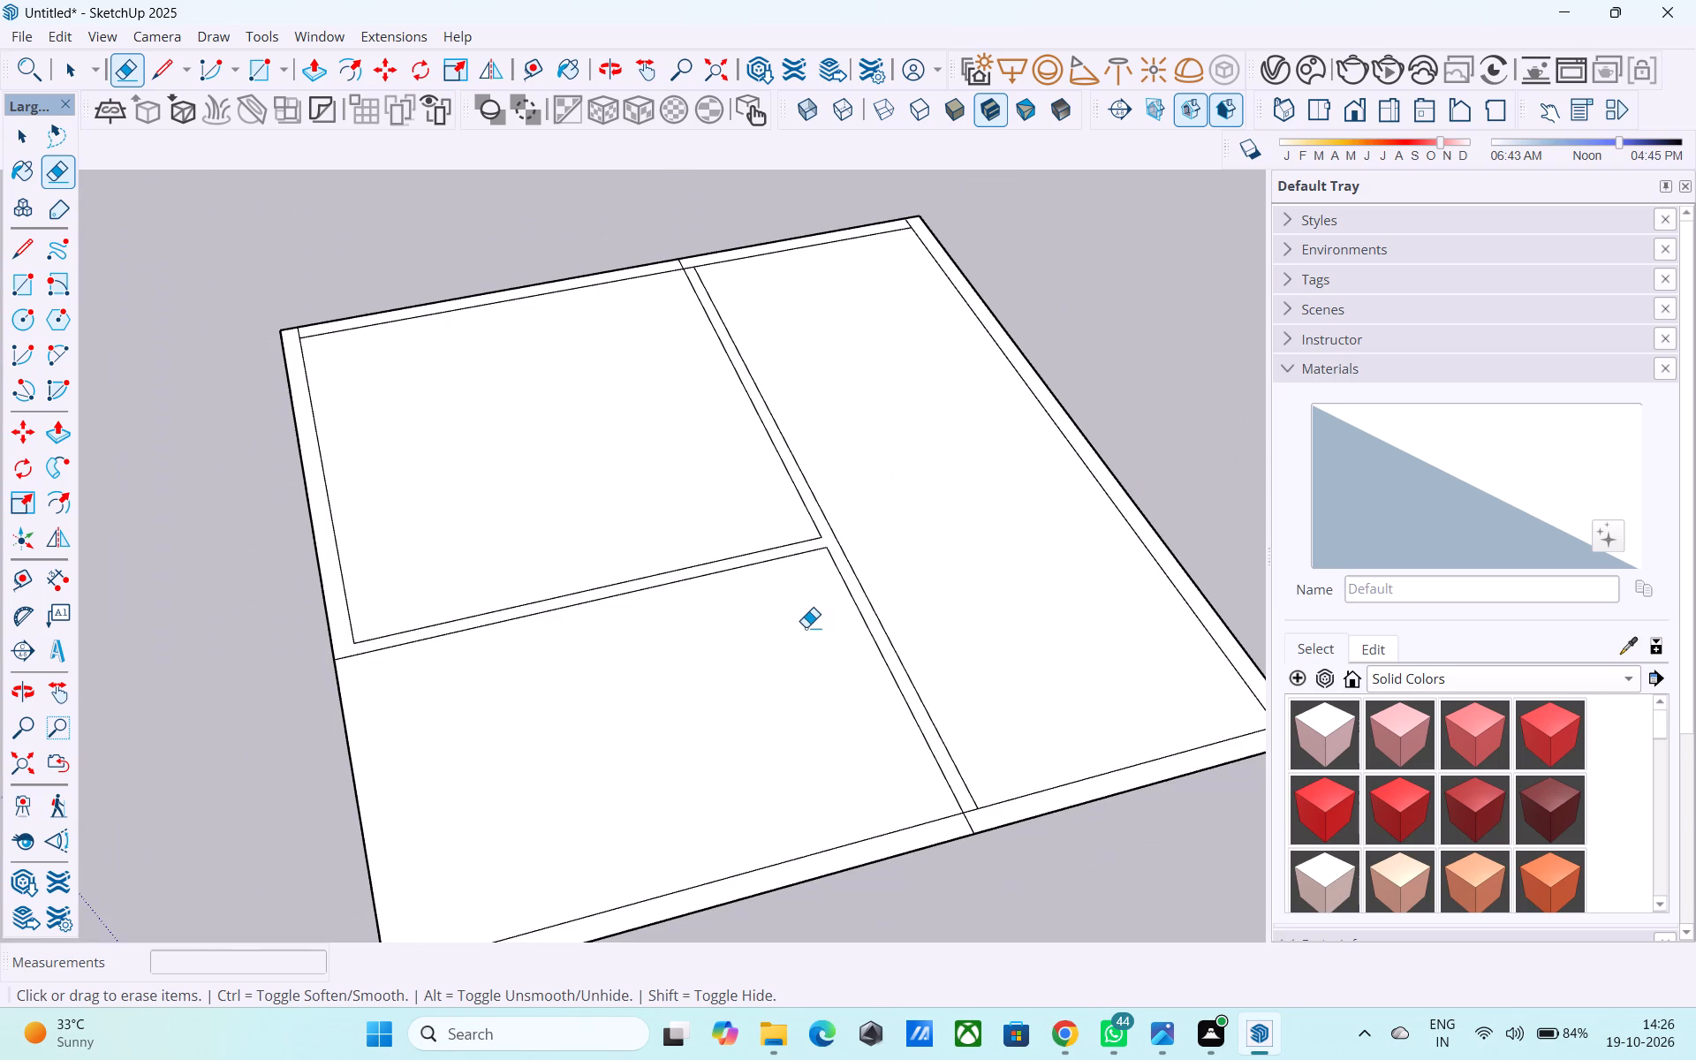
scroll(806, 625, "down", 4)
middle_click(828, 657)
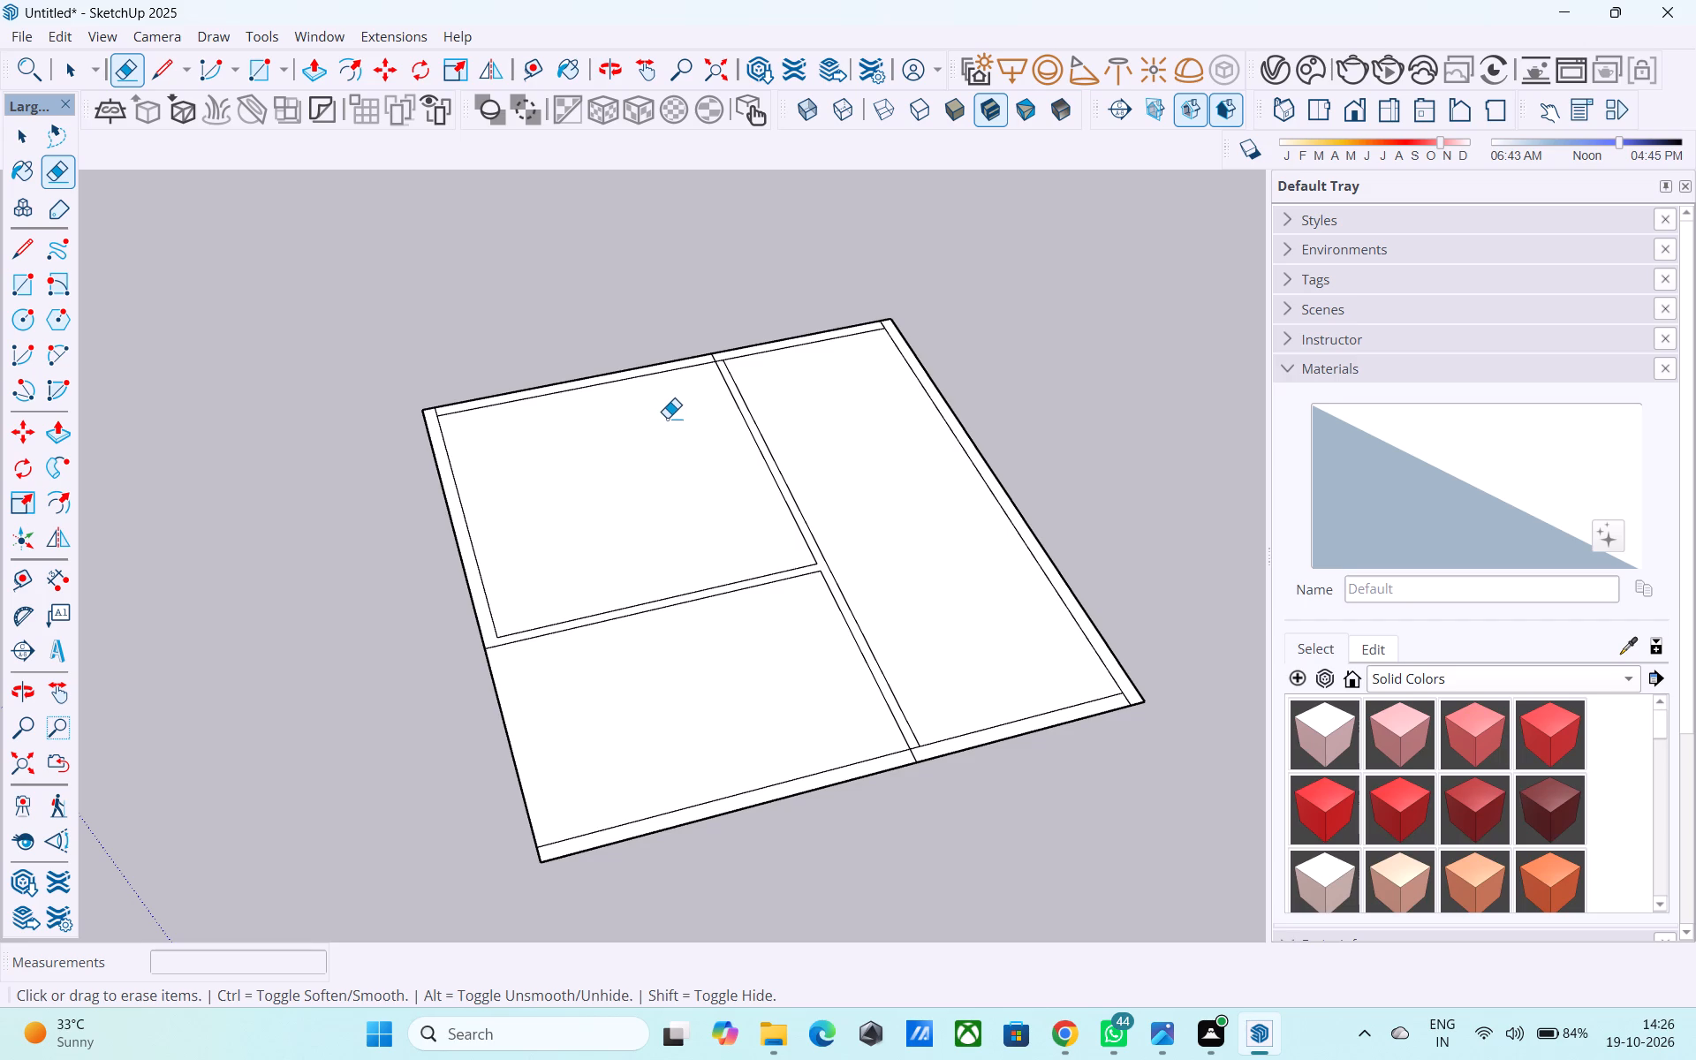
scroll(540, 394, "down", 6)
middle_click_drag(534, 409, 426, 390)
scroll(428, 388, "up", 5)
scroll(405, 389, "down", 7)
middle_click_drag(389, 353, 545, 499)
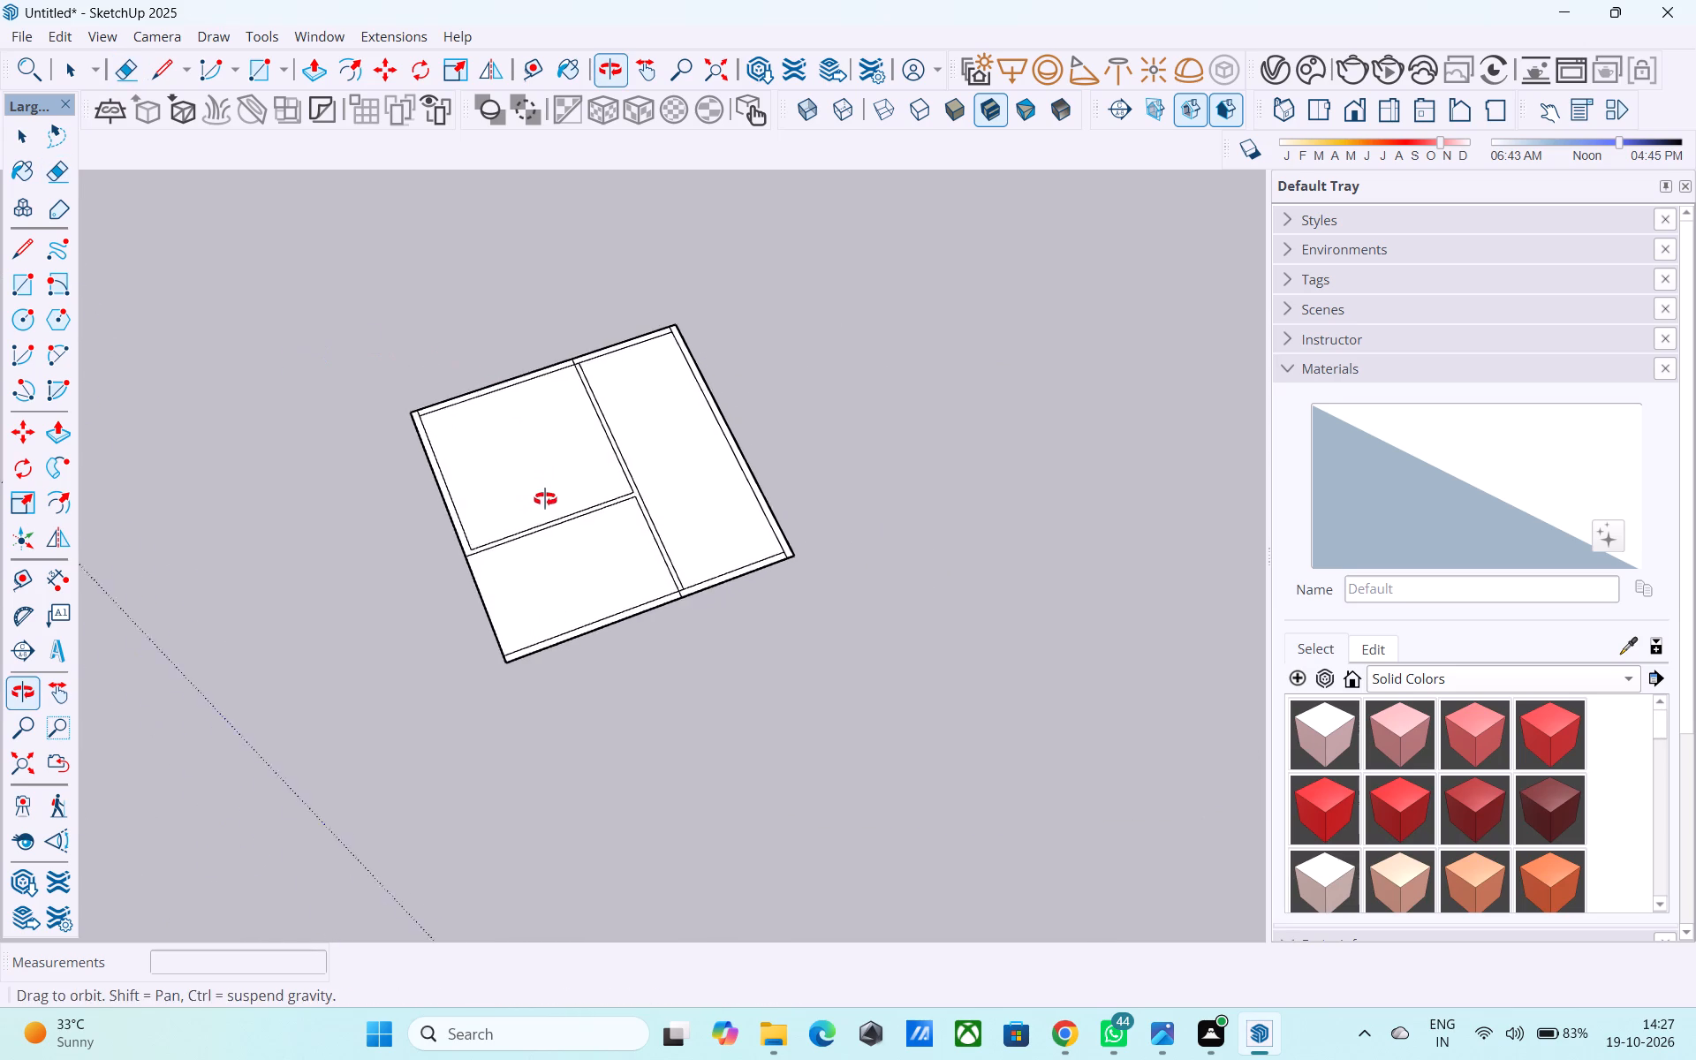
middle_click_drag(545, 499, 543, 505)
scroll(388, 379, "up", 5)
scroll(477, 441, "up", 3)
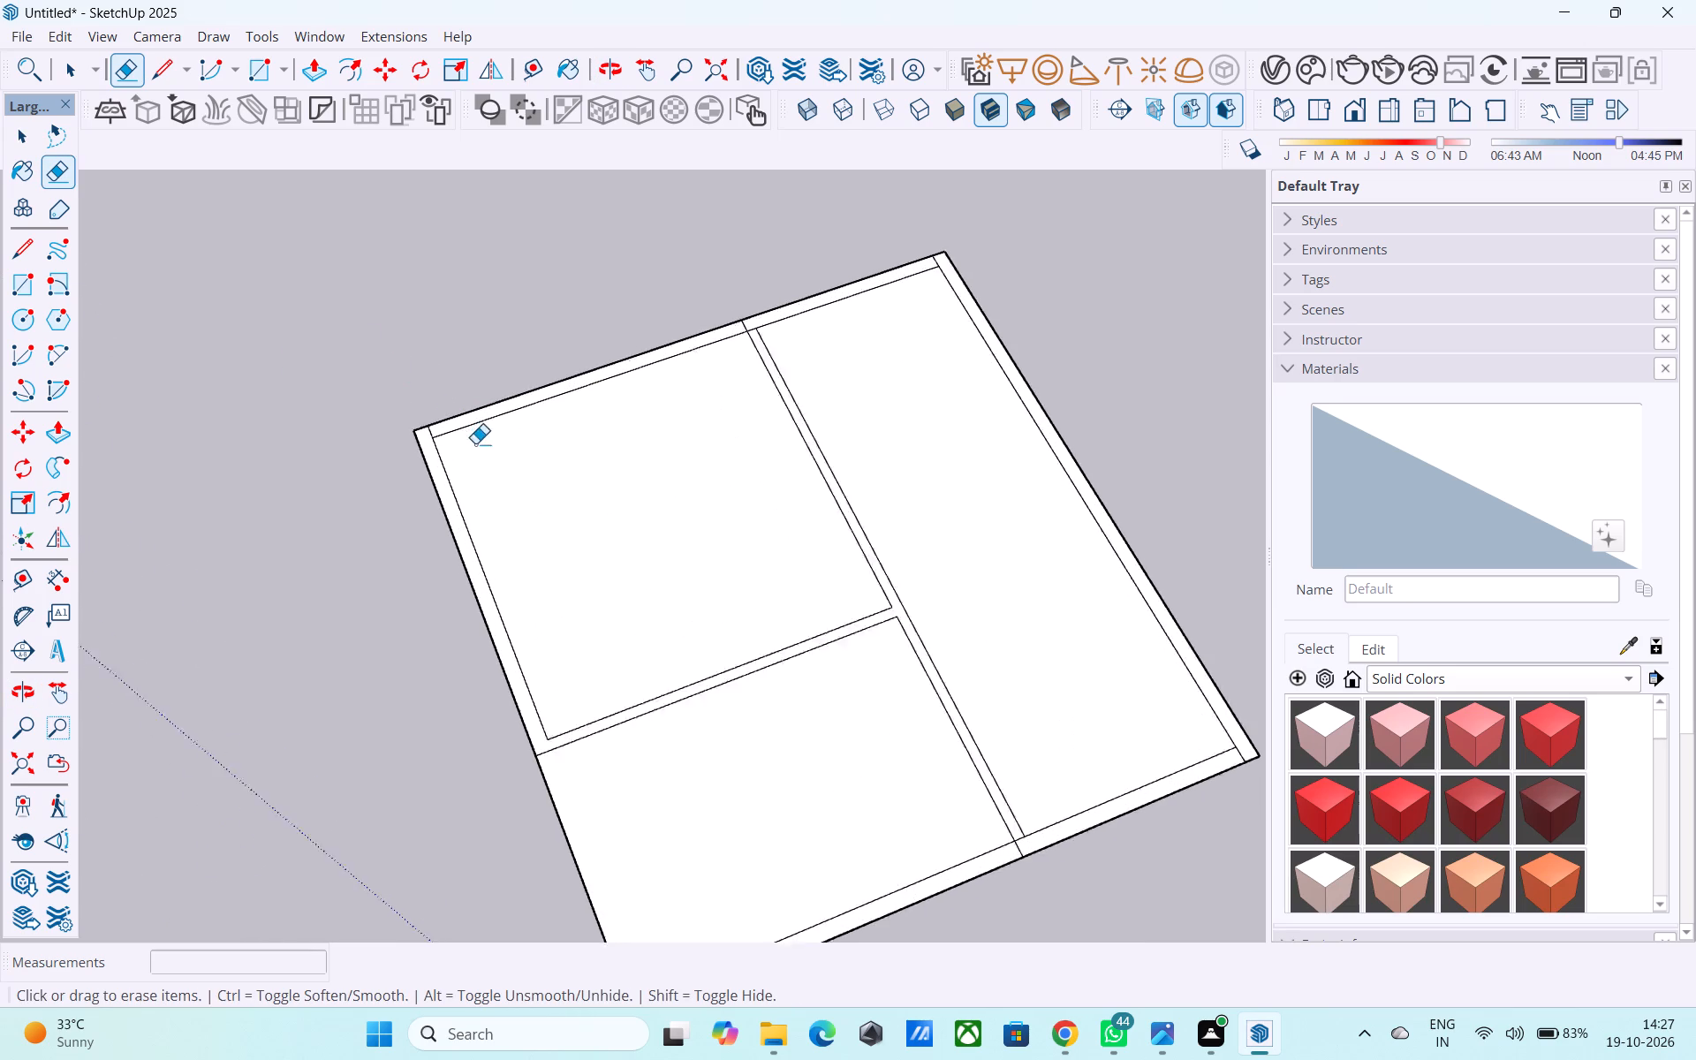
Erase the short inset line stub crossing the outer wall band at the square room's outer corner.
scroll(475, 443, "up", 11)
left_click(420, 423)
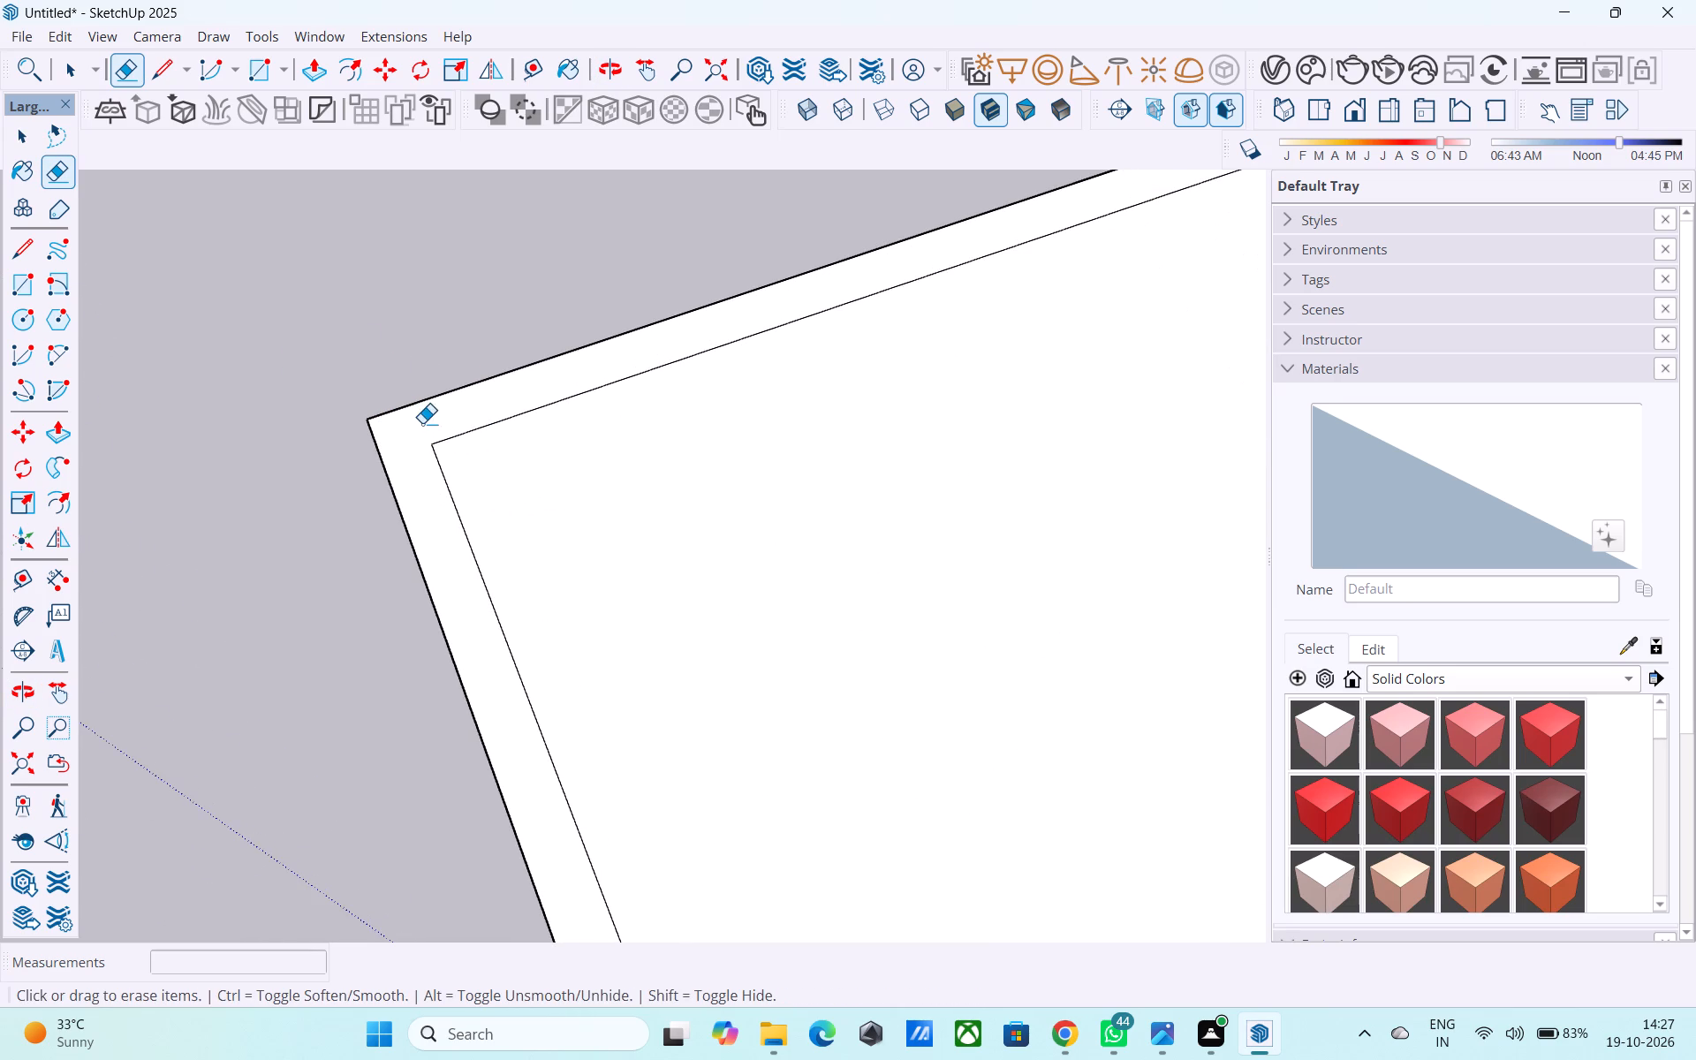
Erase the long partition's line stub running through the outer wall band beside the square room.
scroll(408, 435, "down", 10)
scroll(914, 279, "up", 5)
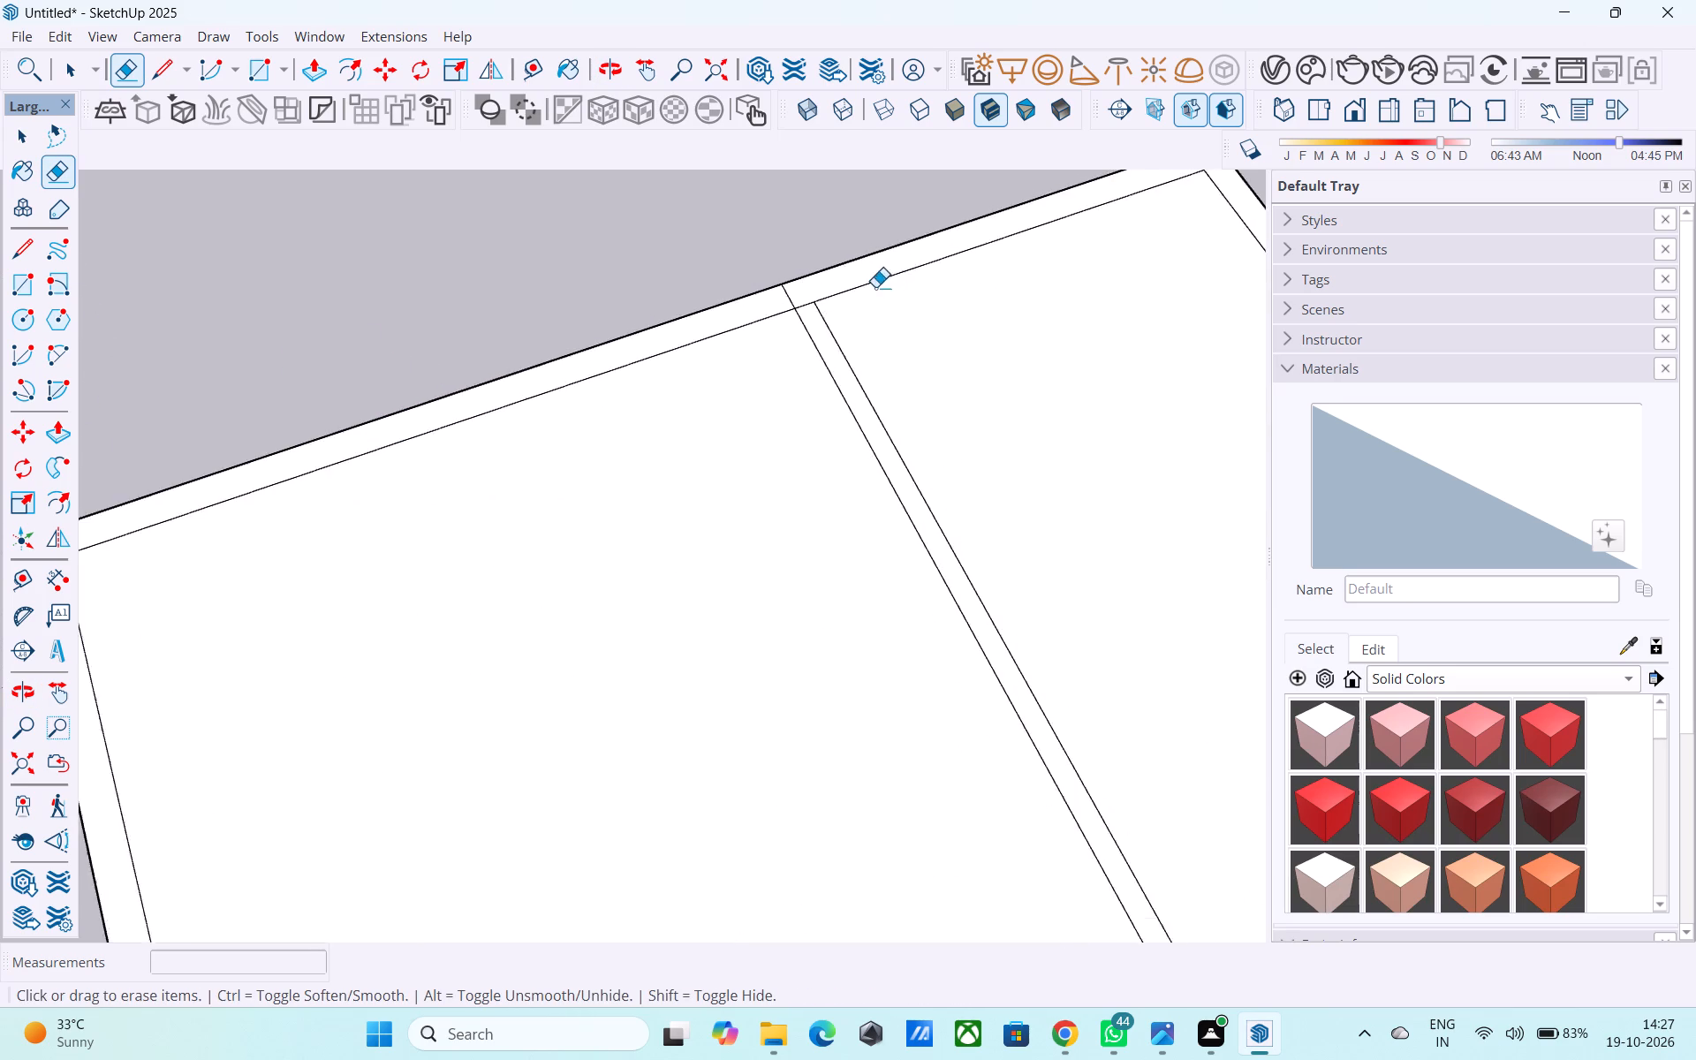
scroll(875, 287, "up", 6)
left_click_drag(761, 298, 773, 291)
scroll(539, 542, "down", 5)
middle_click(536, 548)
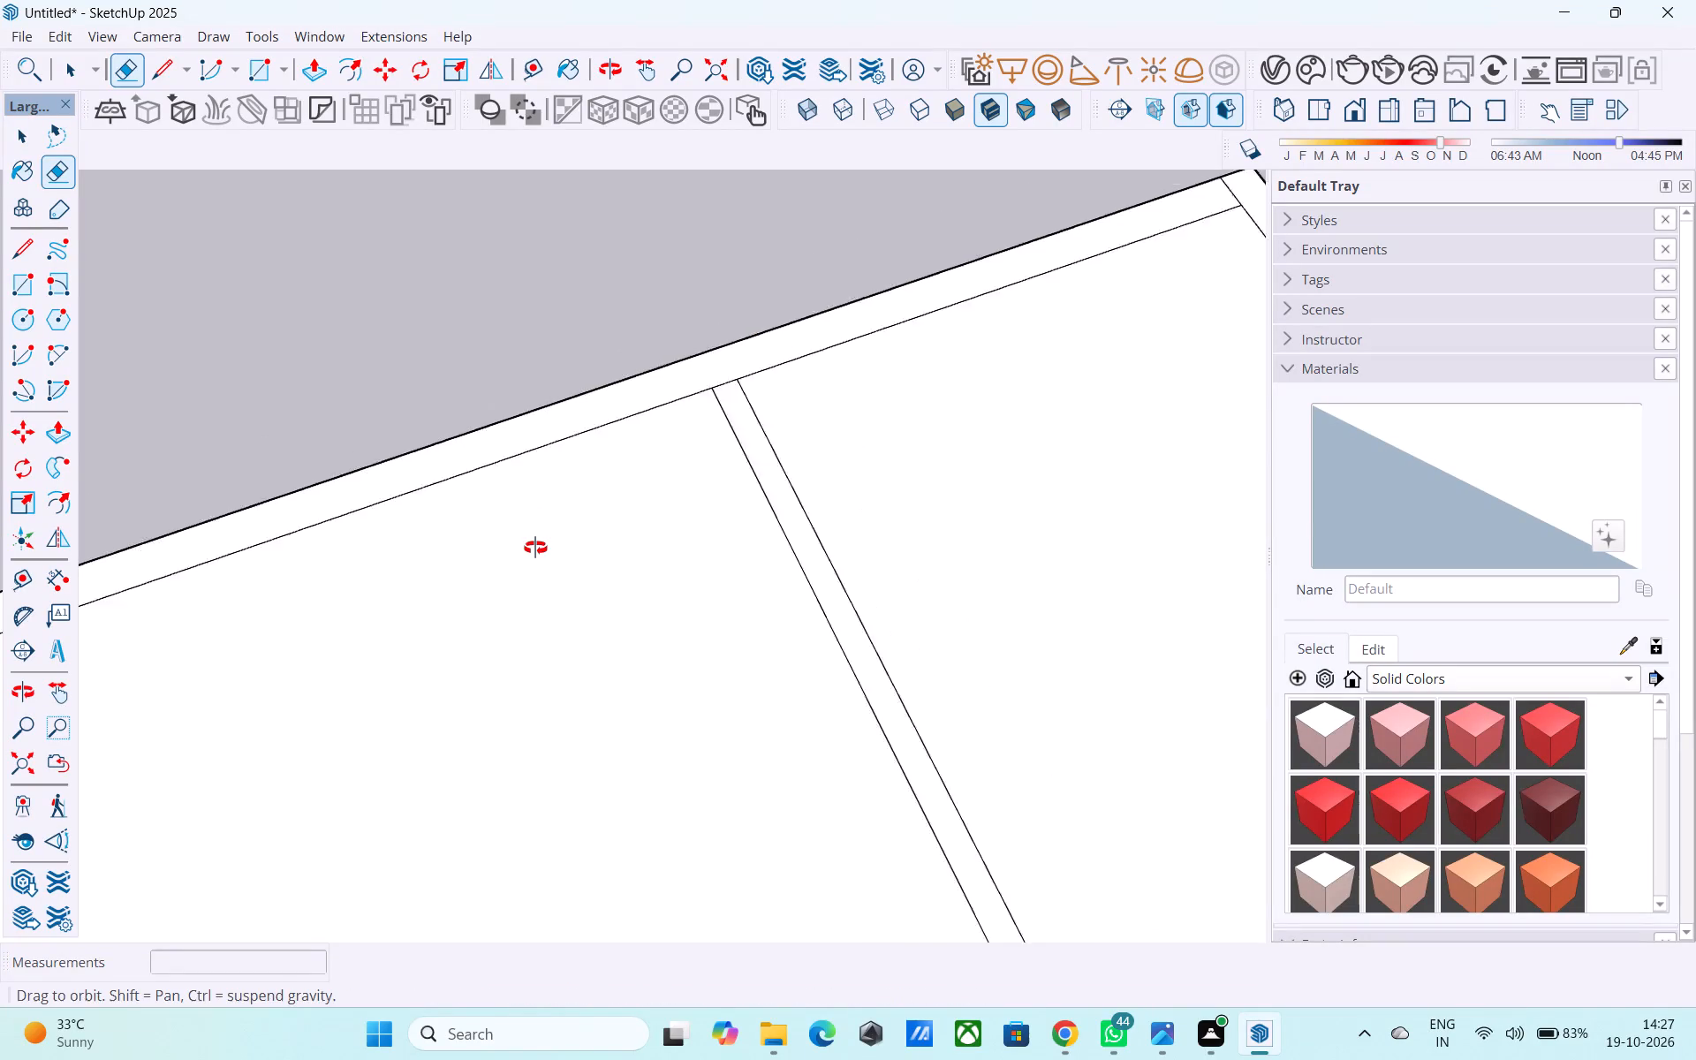
Erase the inset line stub crossing the wall band at the long room's outer corner nearest the square room.
scroll(535, 548, "down", 6)
scroll(917, 327, "up", 14)
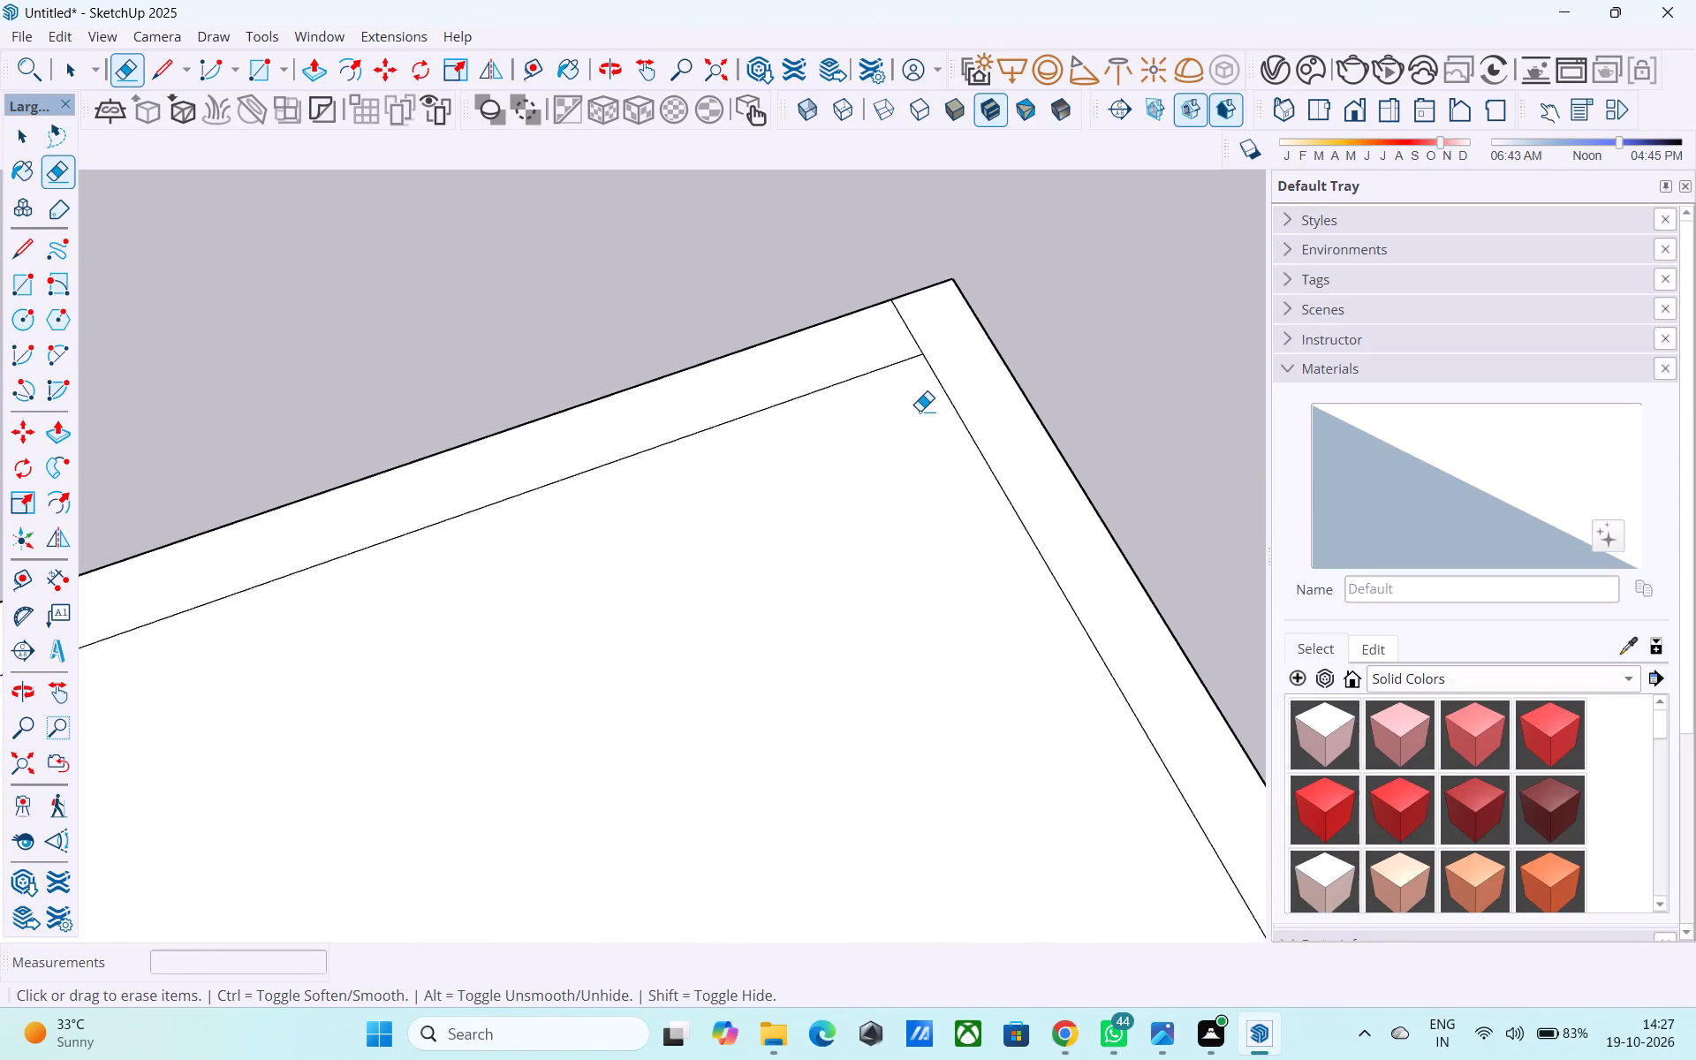
scroll(920, 411, "up", 1)
left_click(912, 311)
scroll(912, 311, "down", 5)
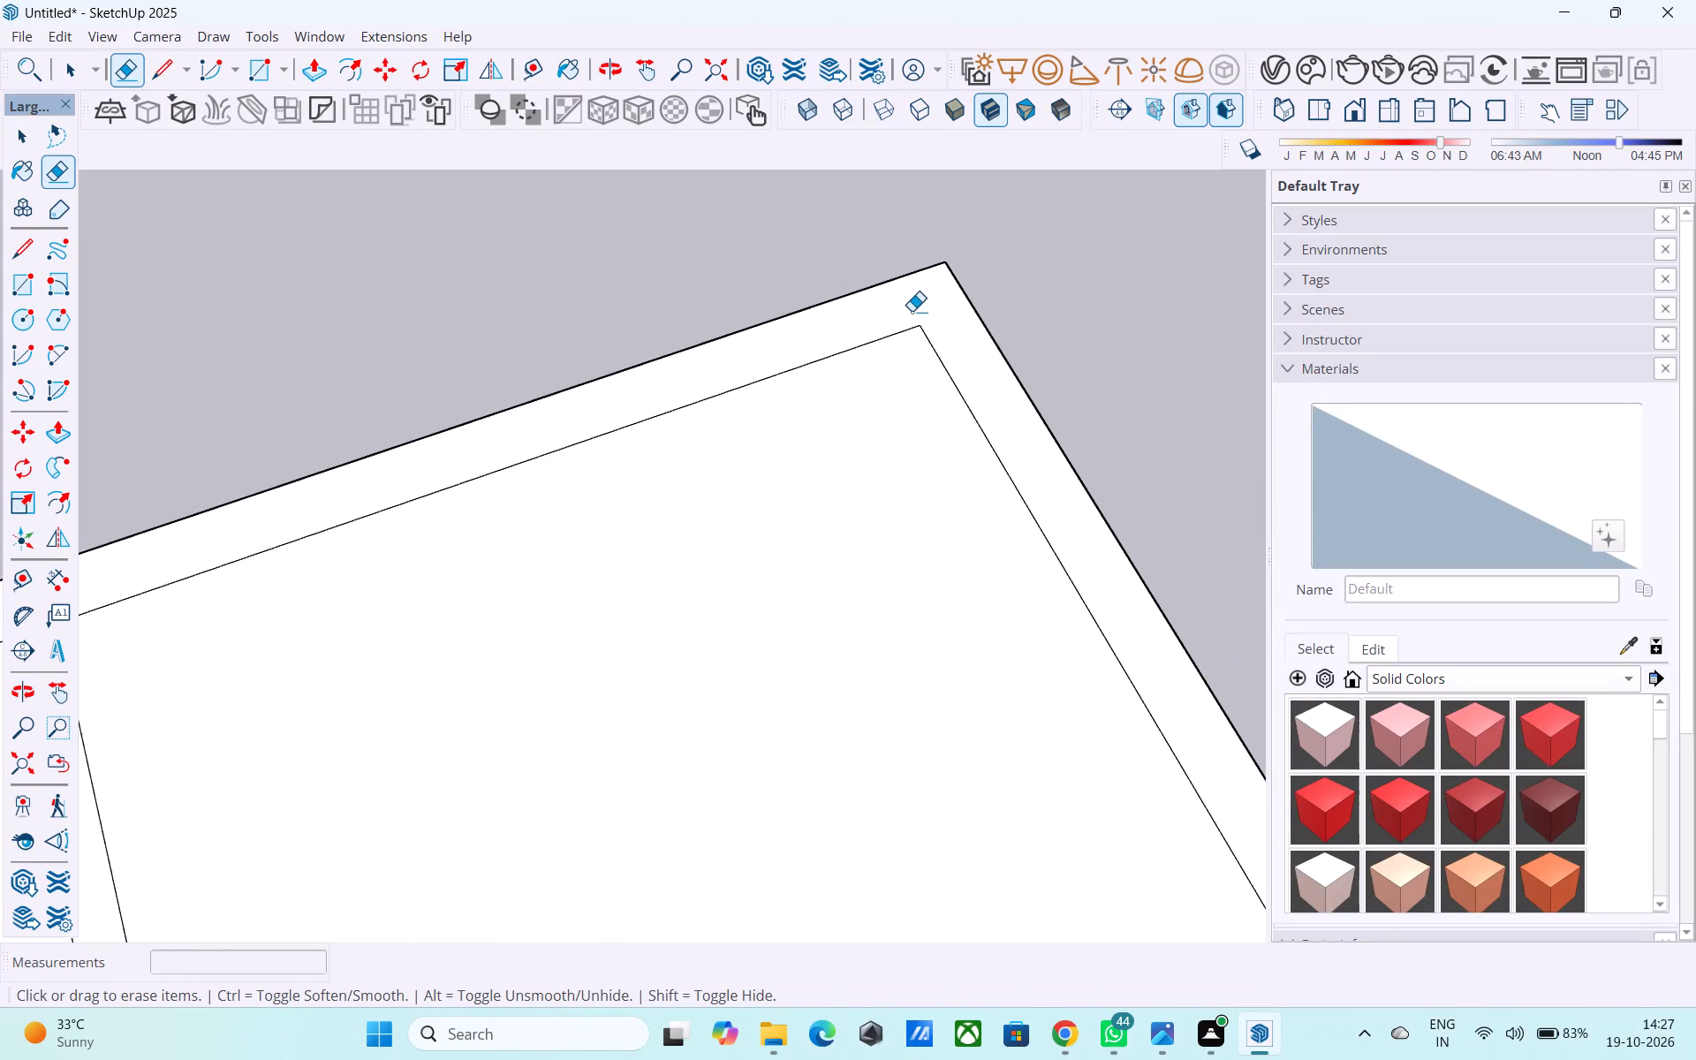
Erase the short segment closing the long partition band where it meets the outer wall beside the square room.
scroll(912, 311, "down", 11)
scroll(638, 420, "up", 15)
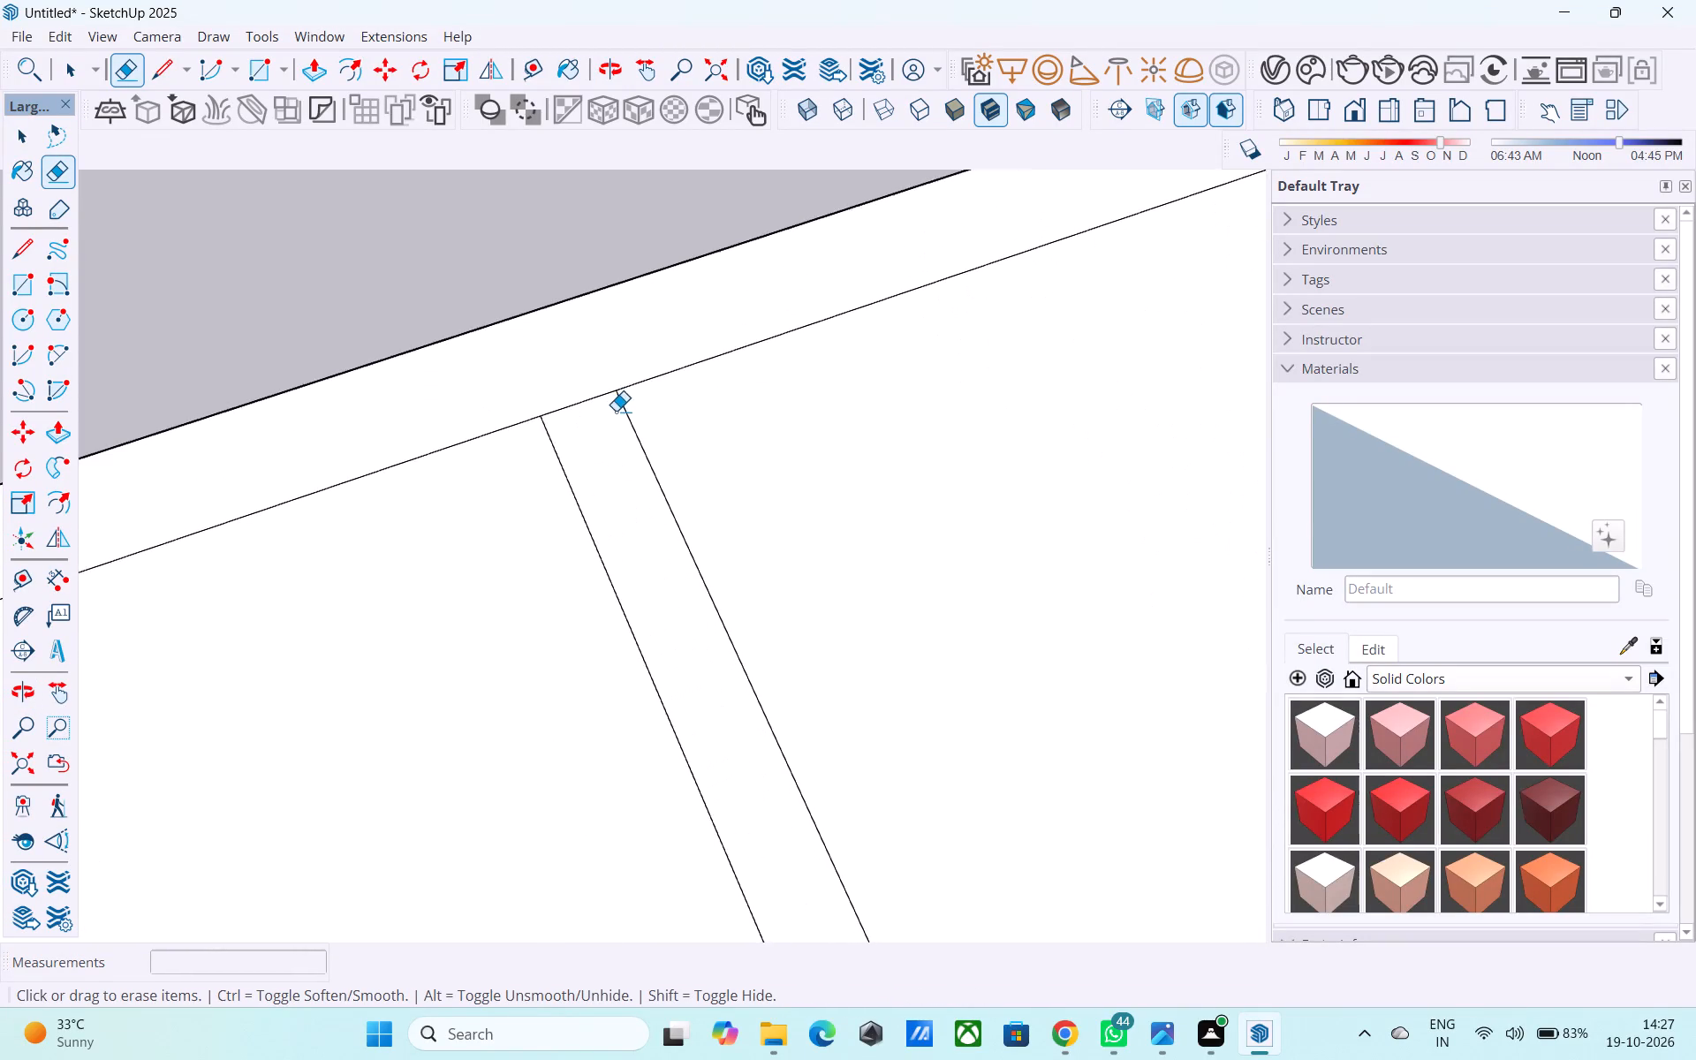
scroll(616, 411, "up", 5)
left_click_drag(557, 383, 570, 406)
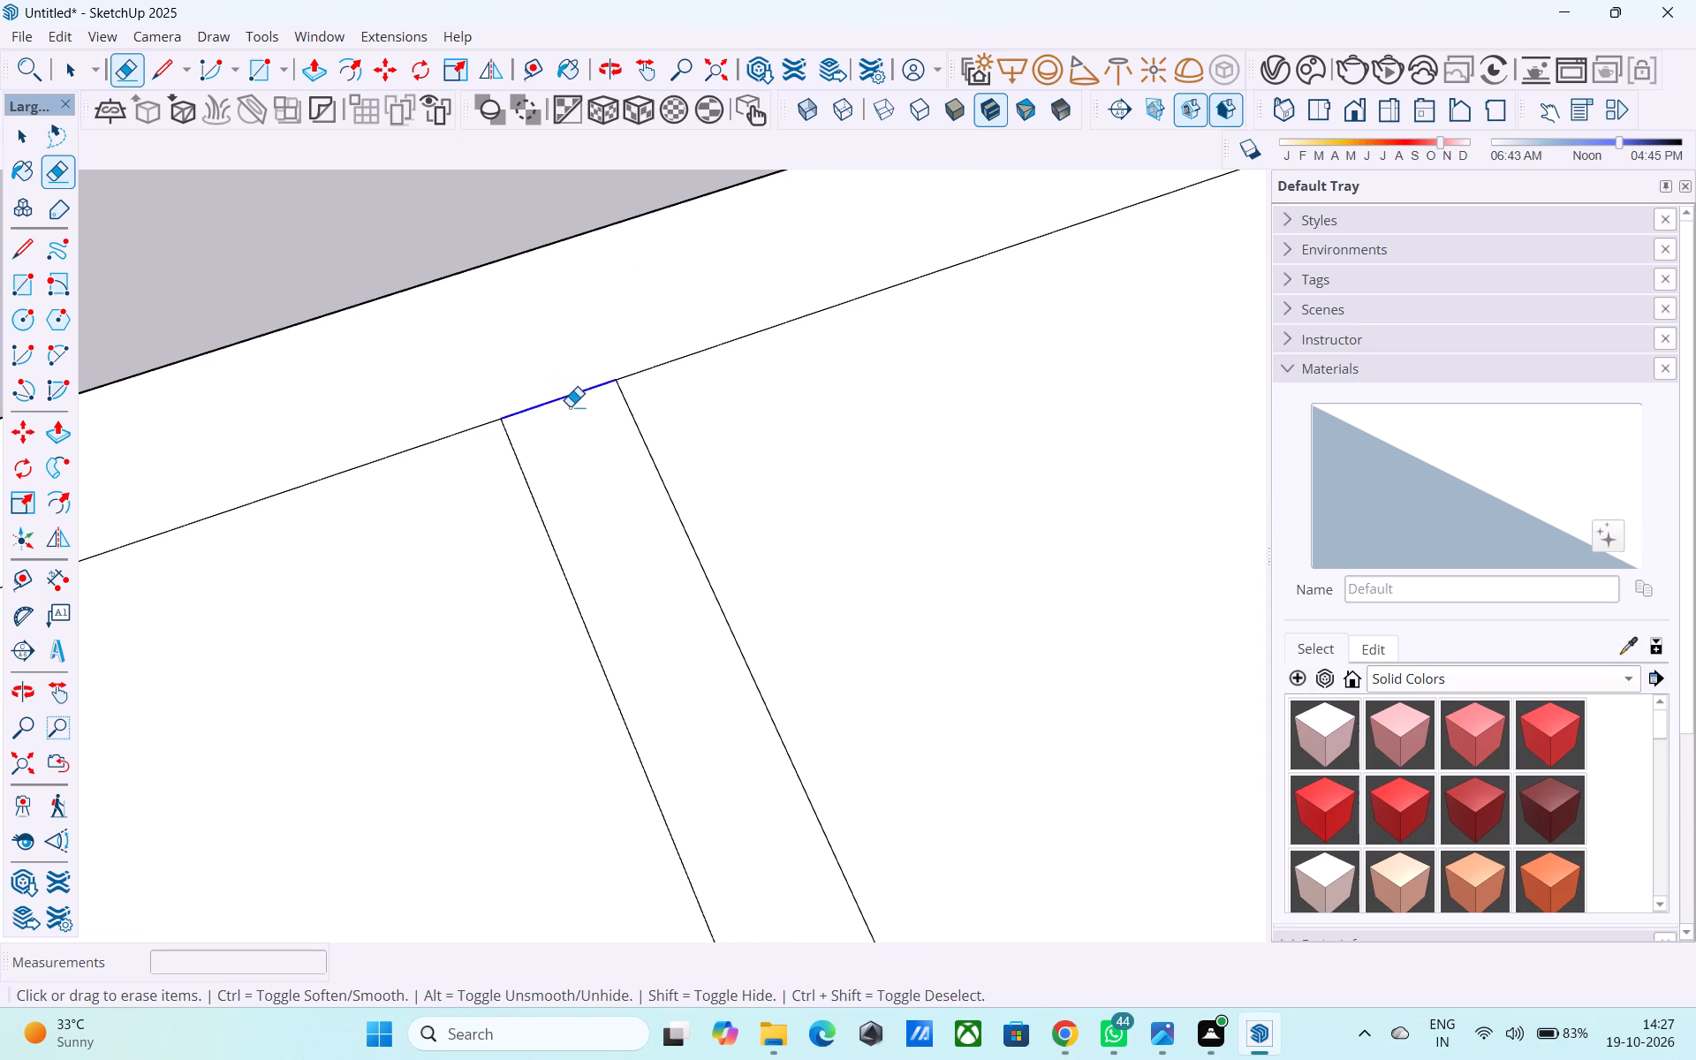
left_click_drag(570, 406, 569, 406)
scroll(495, 224, "down", 12)
scroll(514, 320, "down", 14)
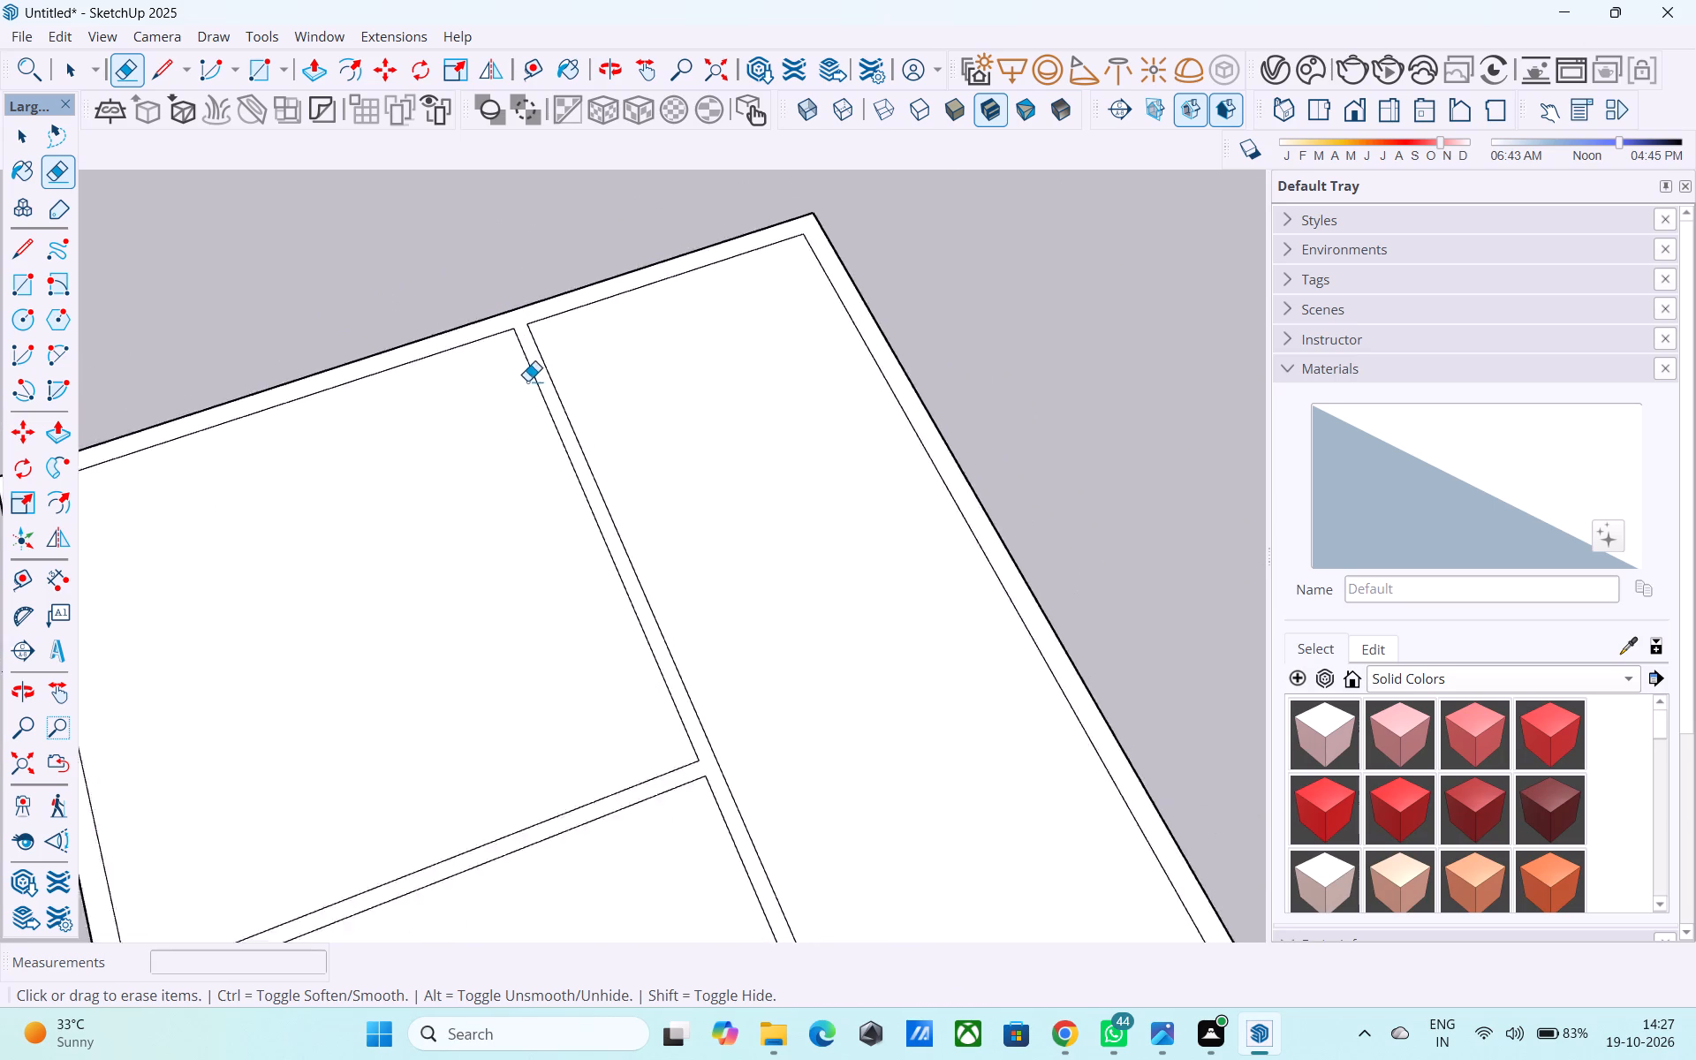
scroll(527, 381, "down", 2)
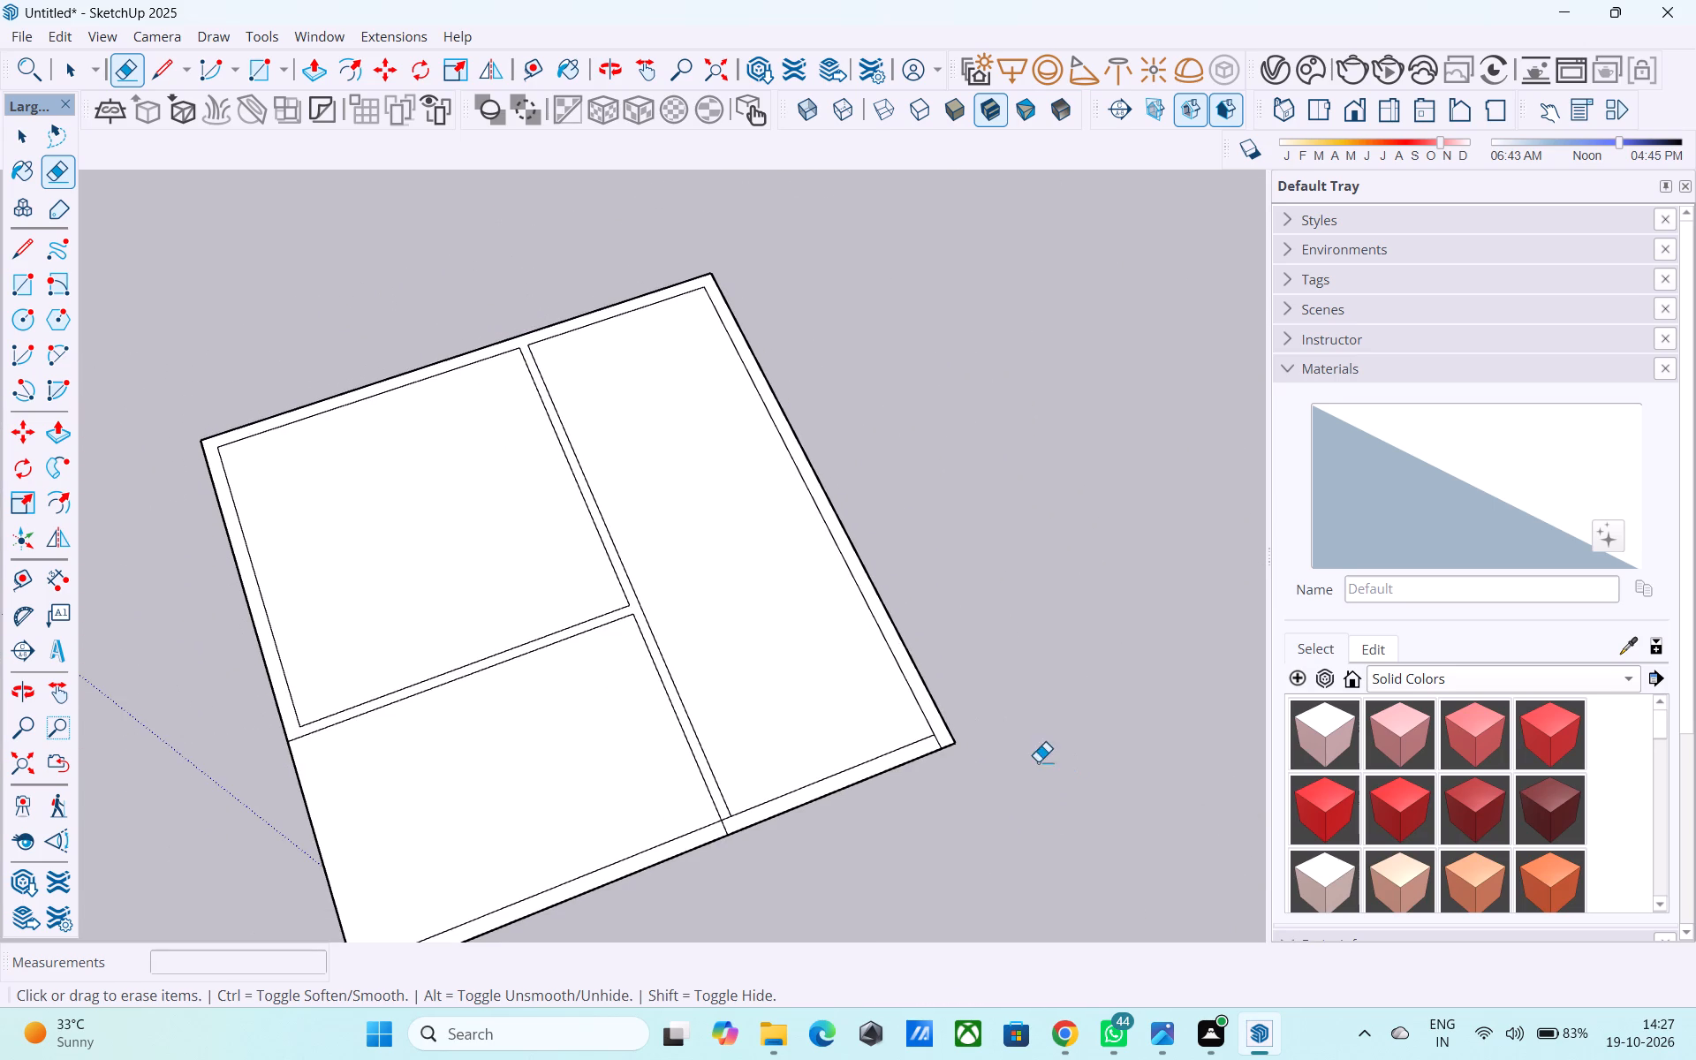
Erase the inset line stub crossing the wall band at the long room's other outer corner.
scroll(941, 753, "up", 7)
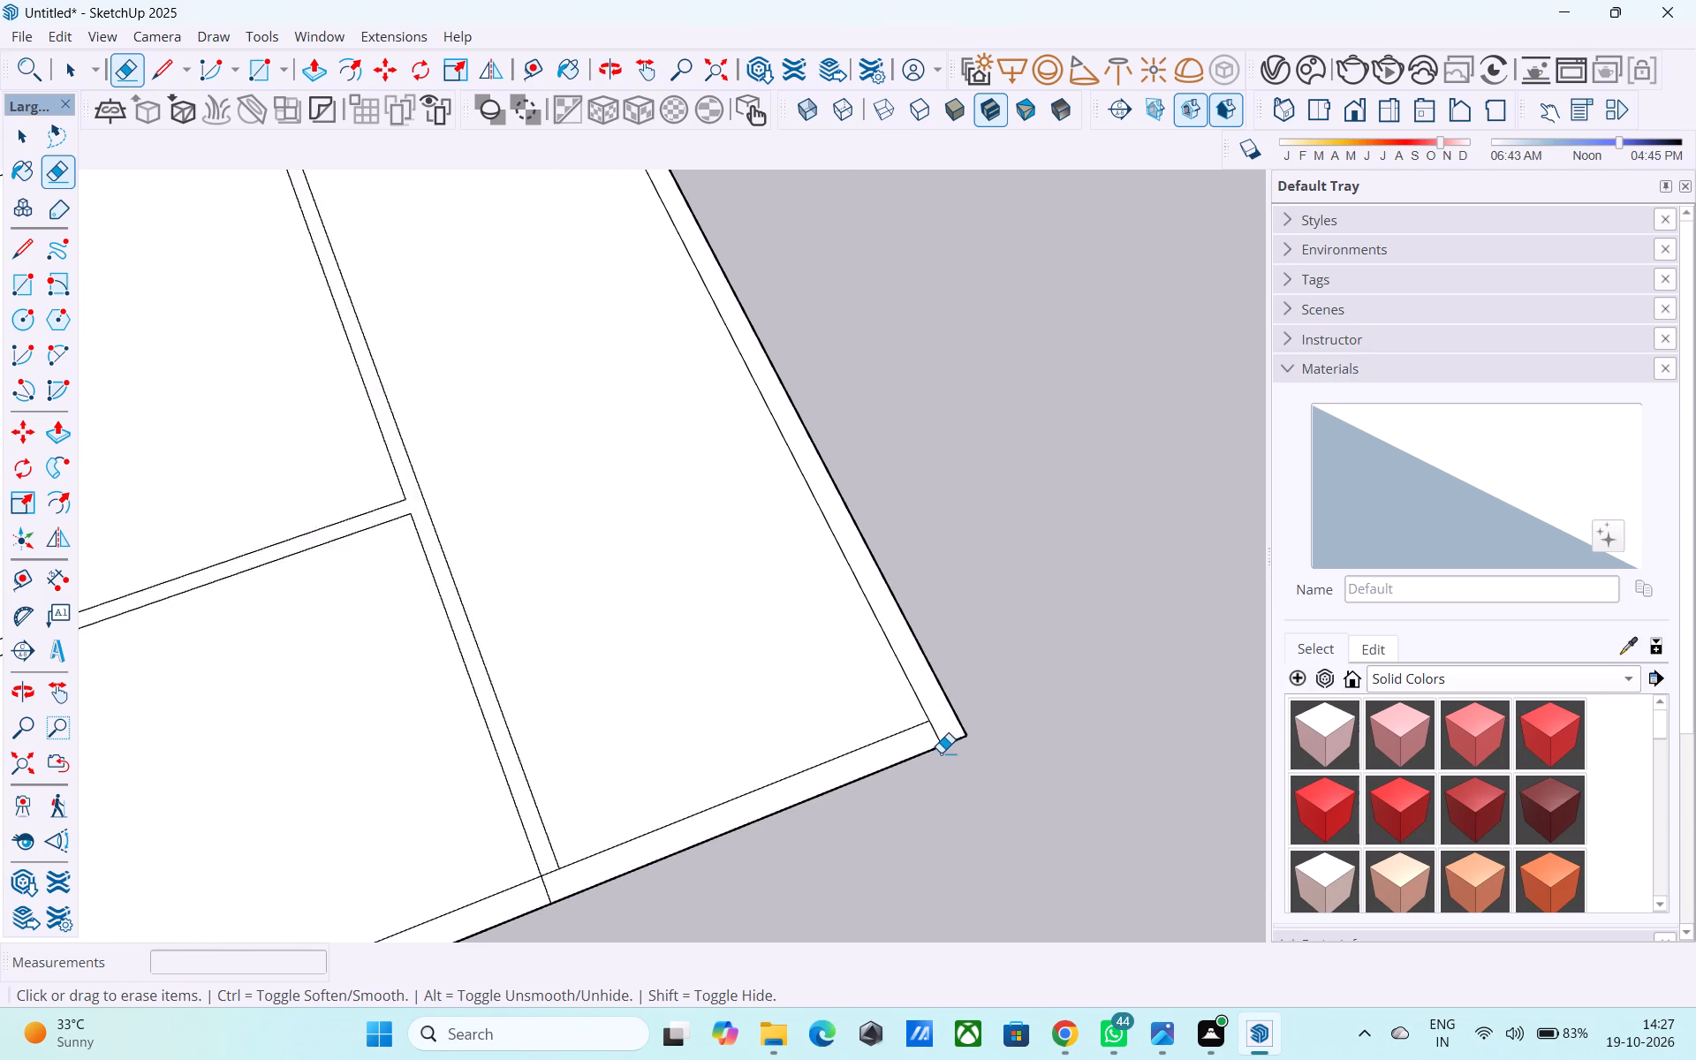
scroll(941, 753, "up", 6)
left_click_drag(929, 717, 916, 709)
scroll(1005, 601, "down", 4)
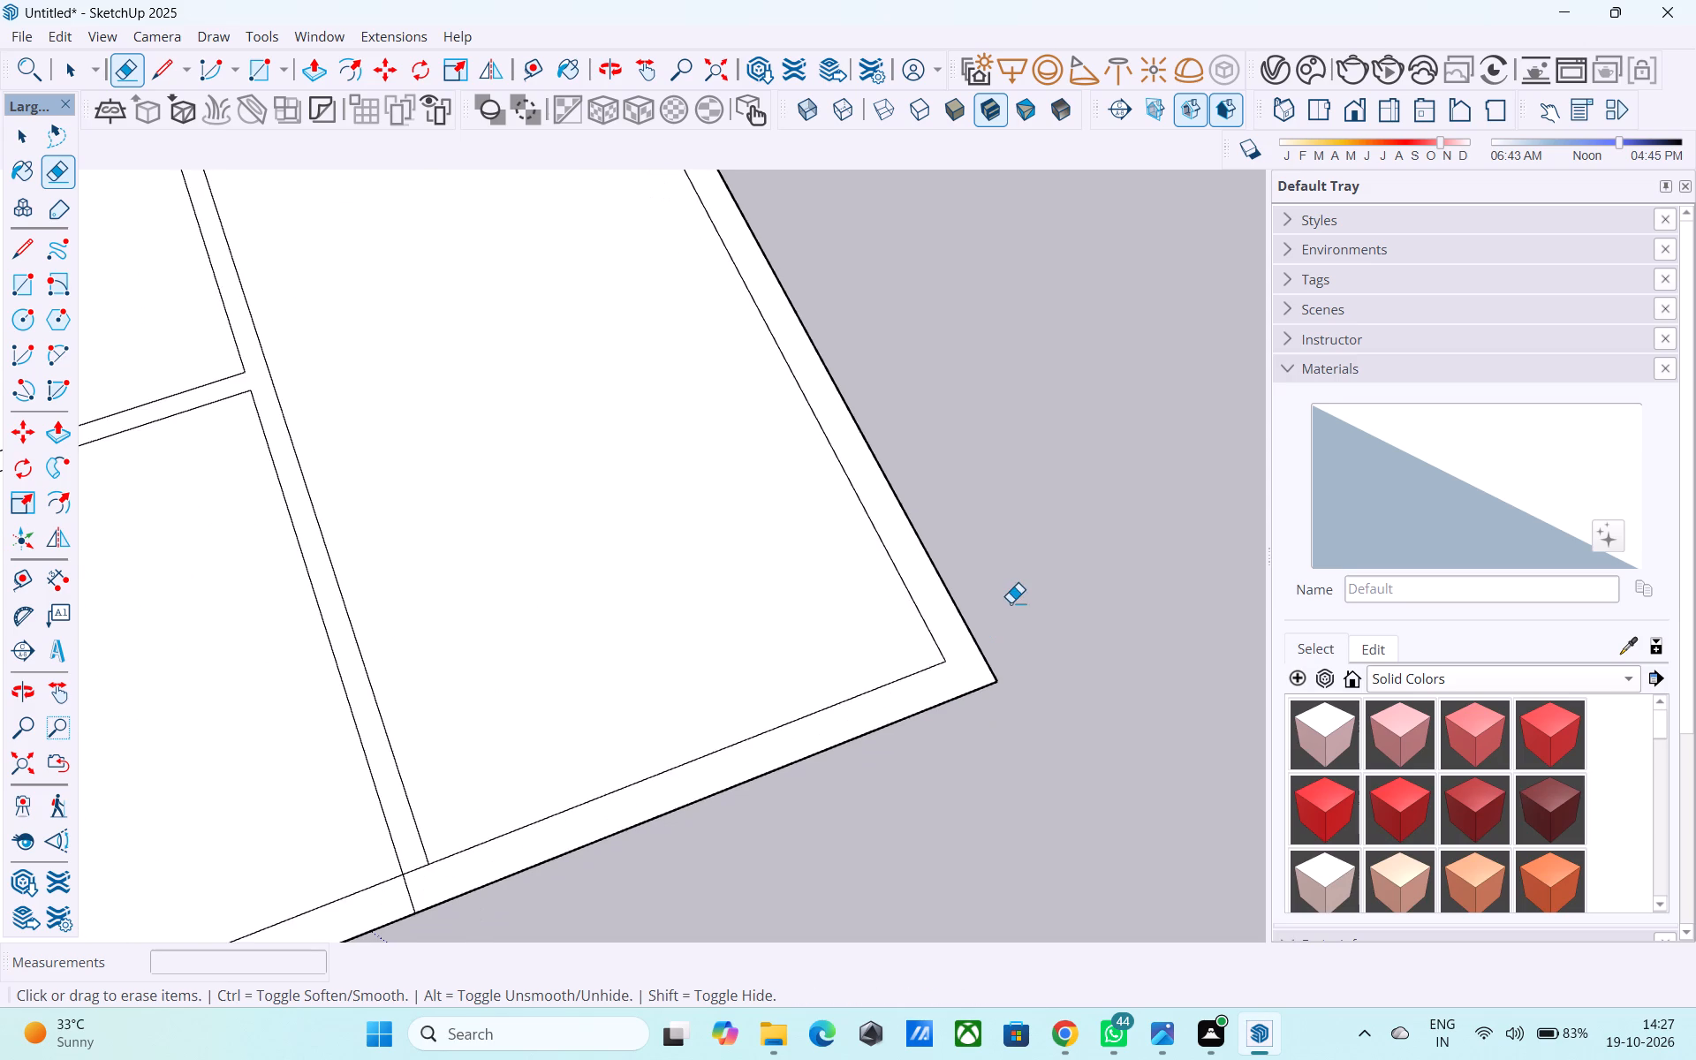
scroll(1011, 602, "down", 4)
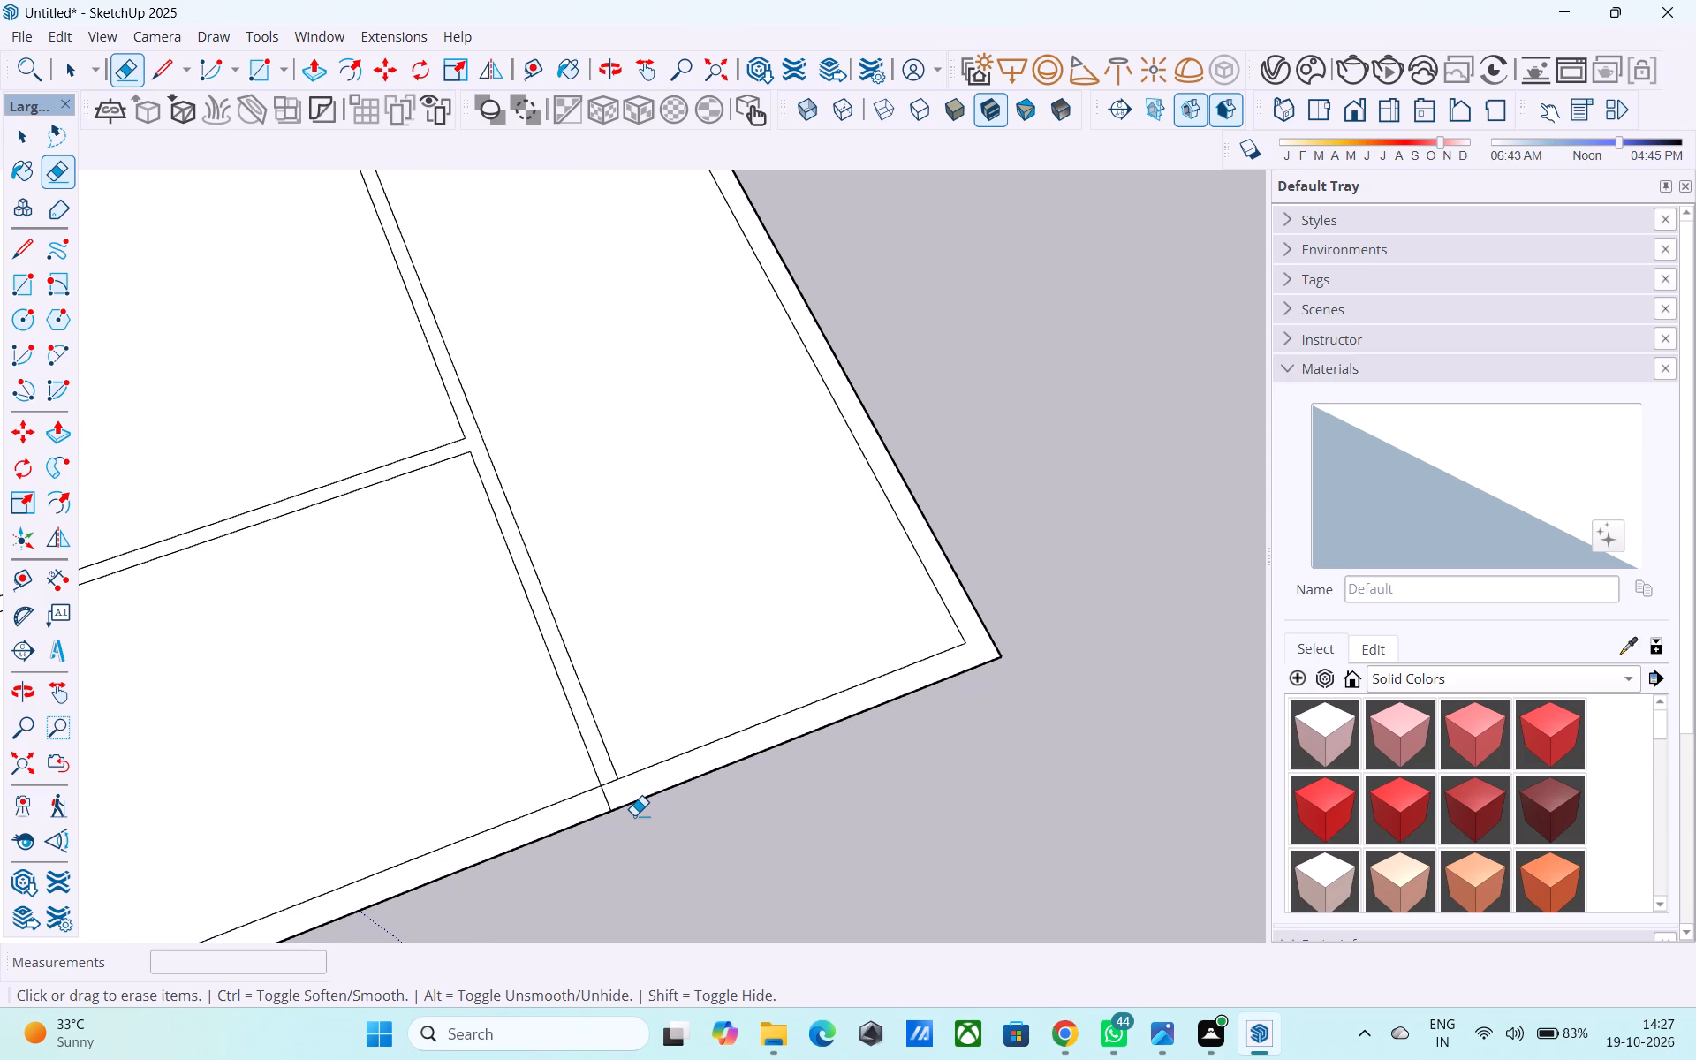
Erase the short segment closing the long partition band at its opposite end, where it meets the outer wall.
middle_click_drag(618, 805, 617, 789)
scroll(615, 786, "up", 4)
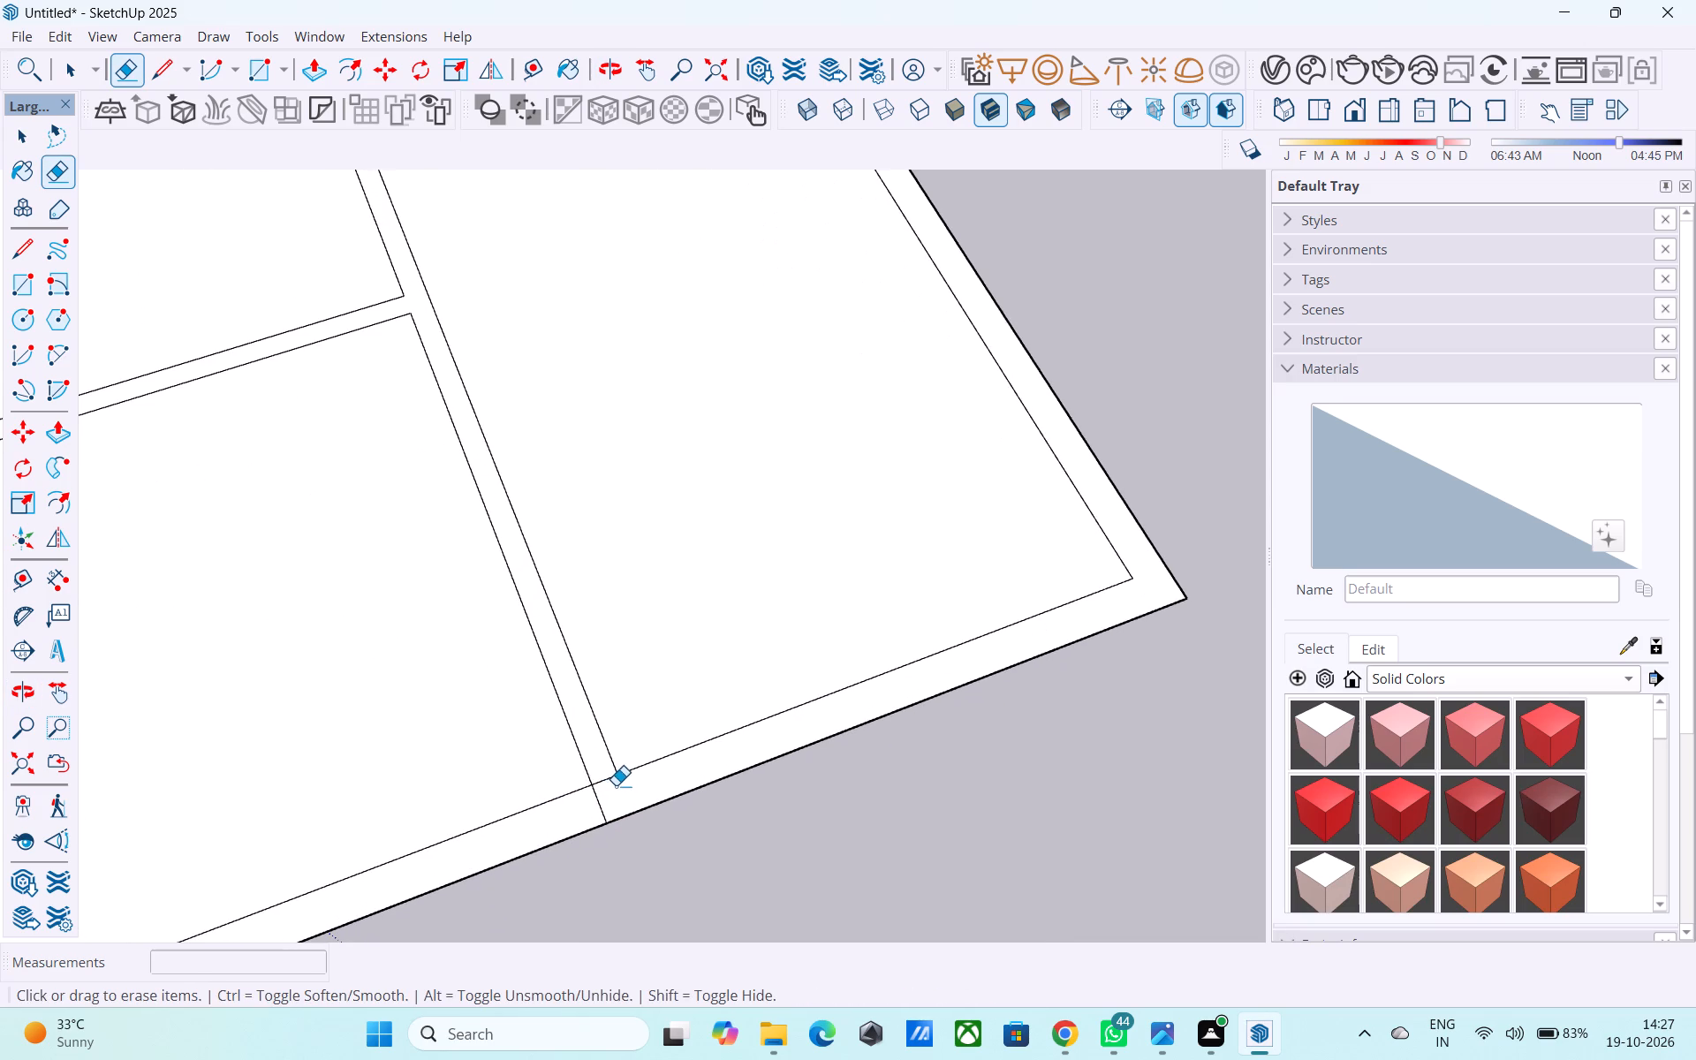
left_click(605, 778)
scroll(813, 842, "down", 10)
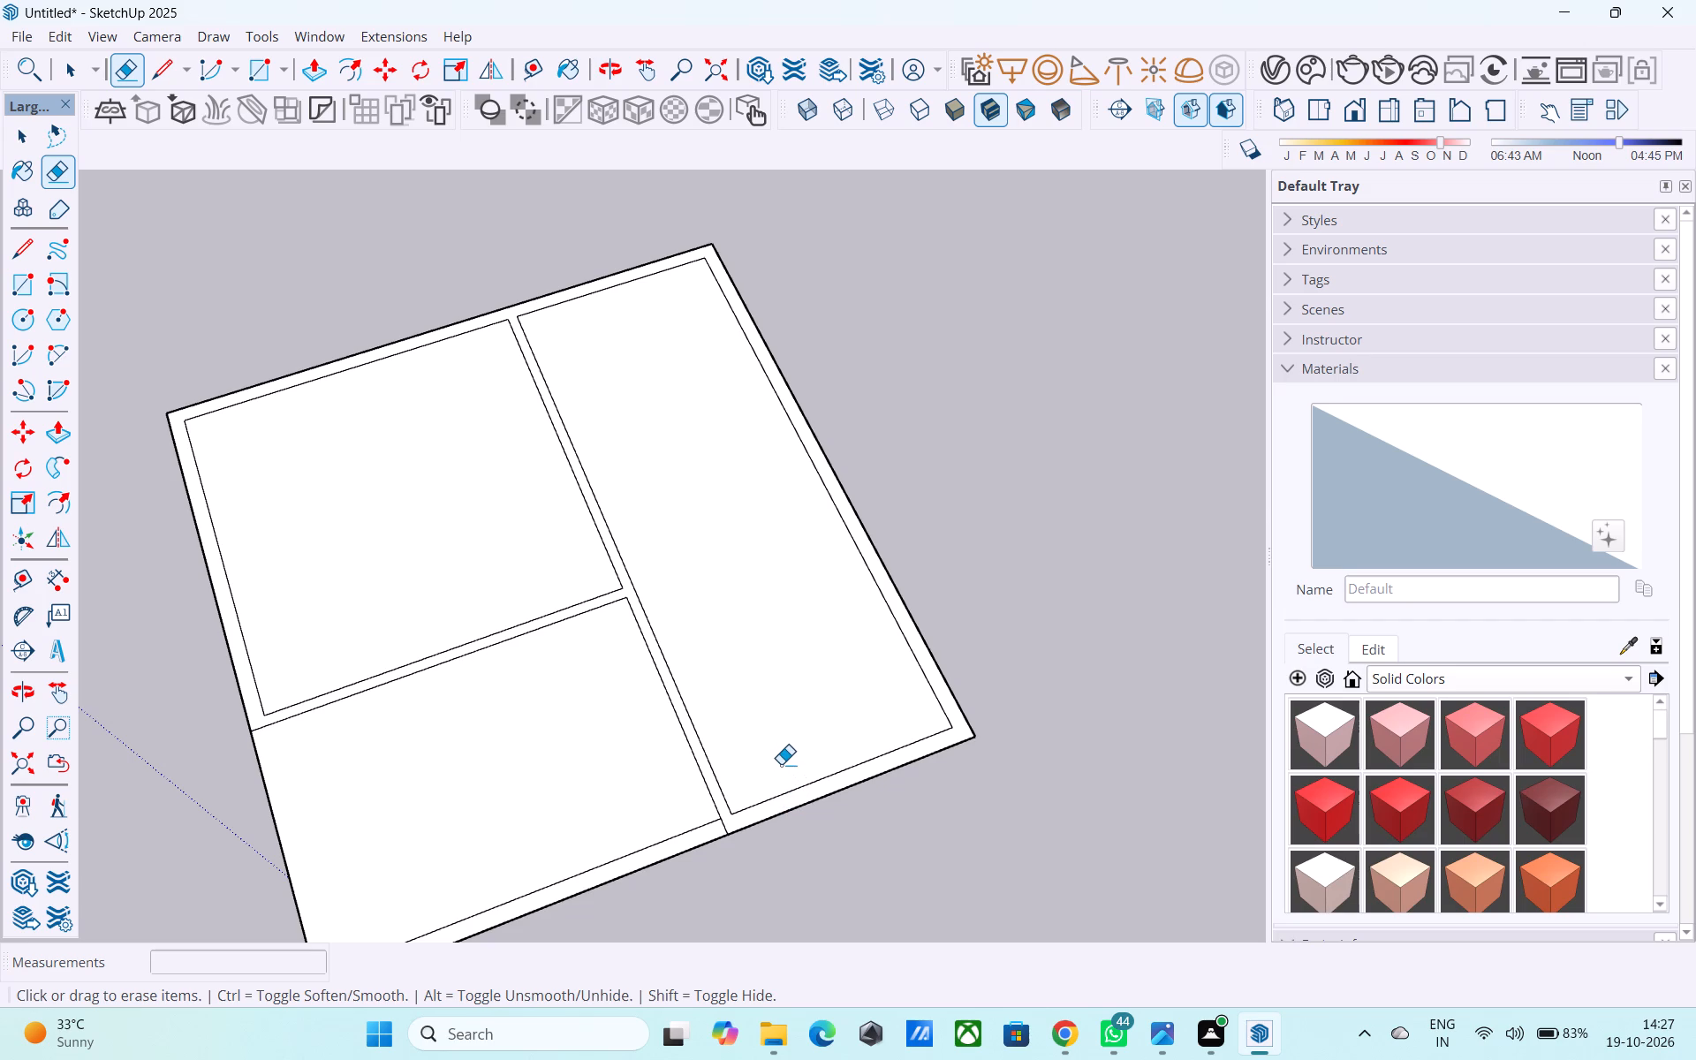
Examine the wall bands and their junctions across the three-room layout for leftover lines.
scroll(780, 759, "down", 5)
middle_click_drag(780, 759, 747, 706)
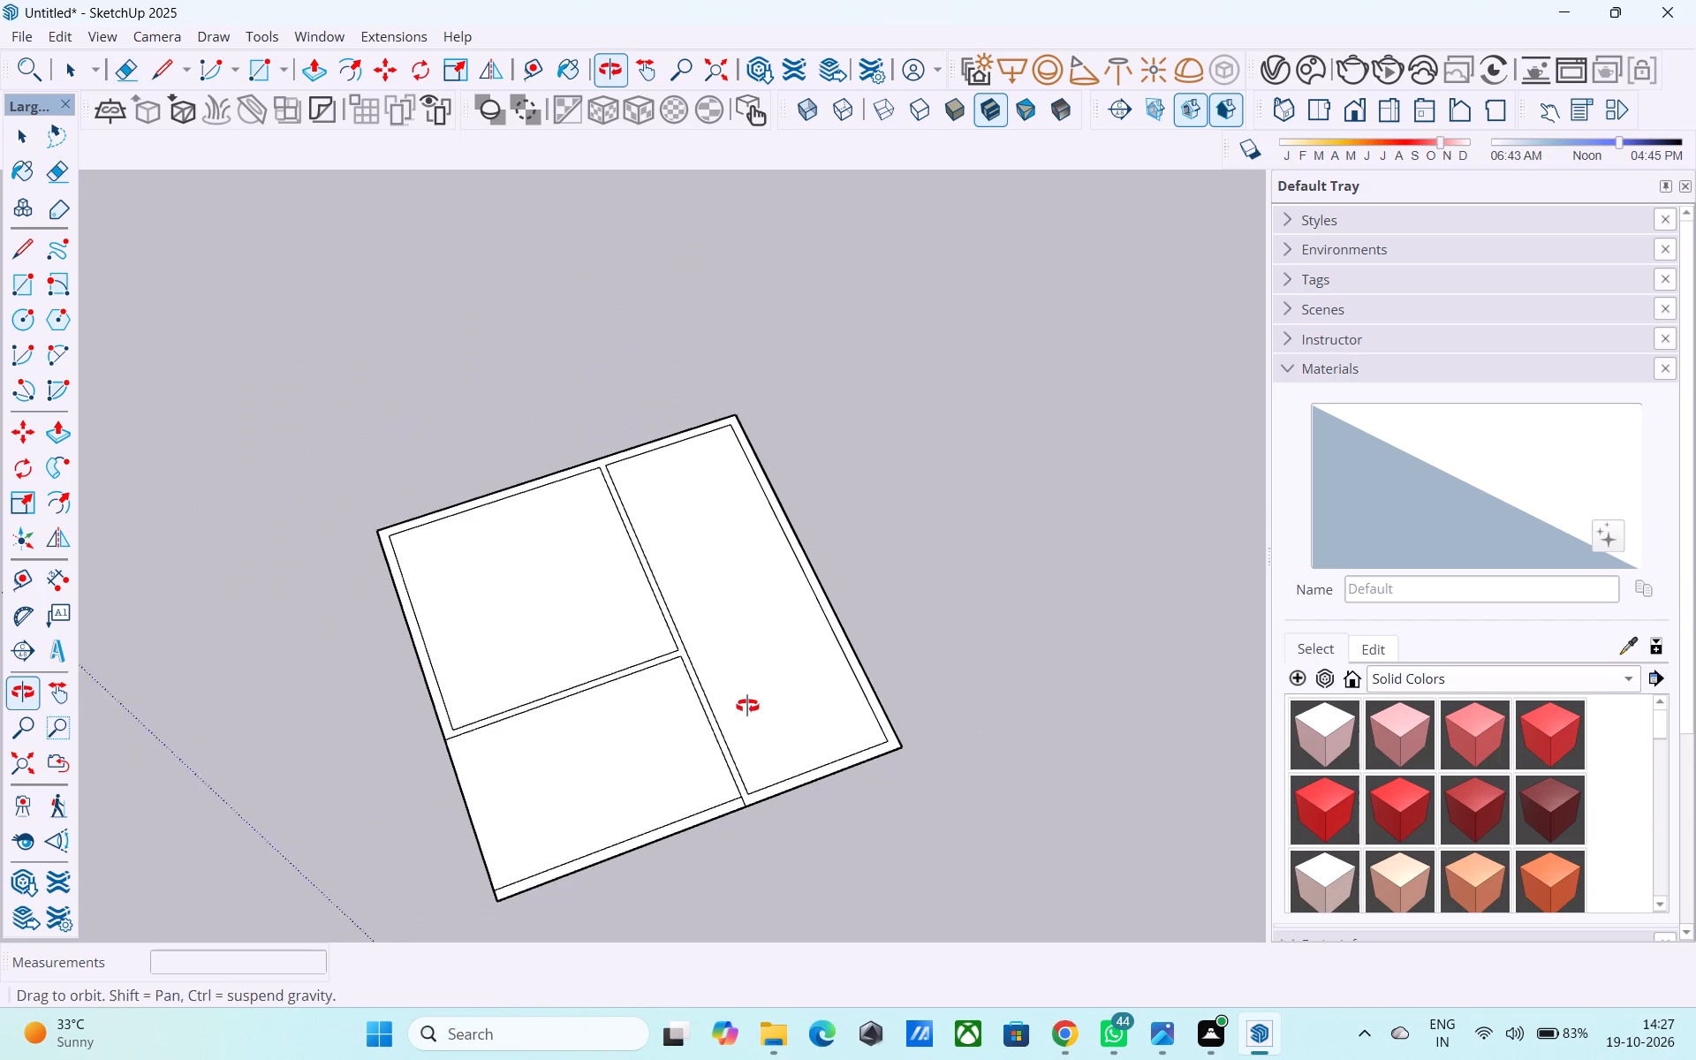
middle_click_drag(747, 706, 712, 693)
scroll(580, 691, "up", 5)
scroll(519, 685, "down", 5)
scroll(772, 737, "up", 6)
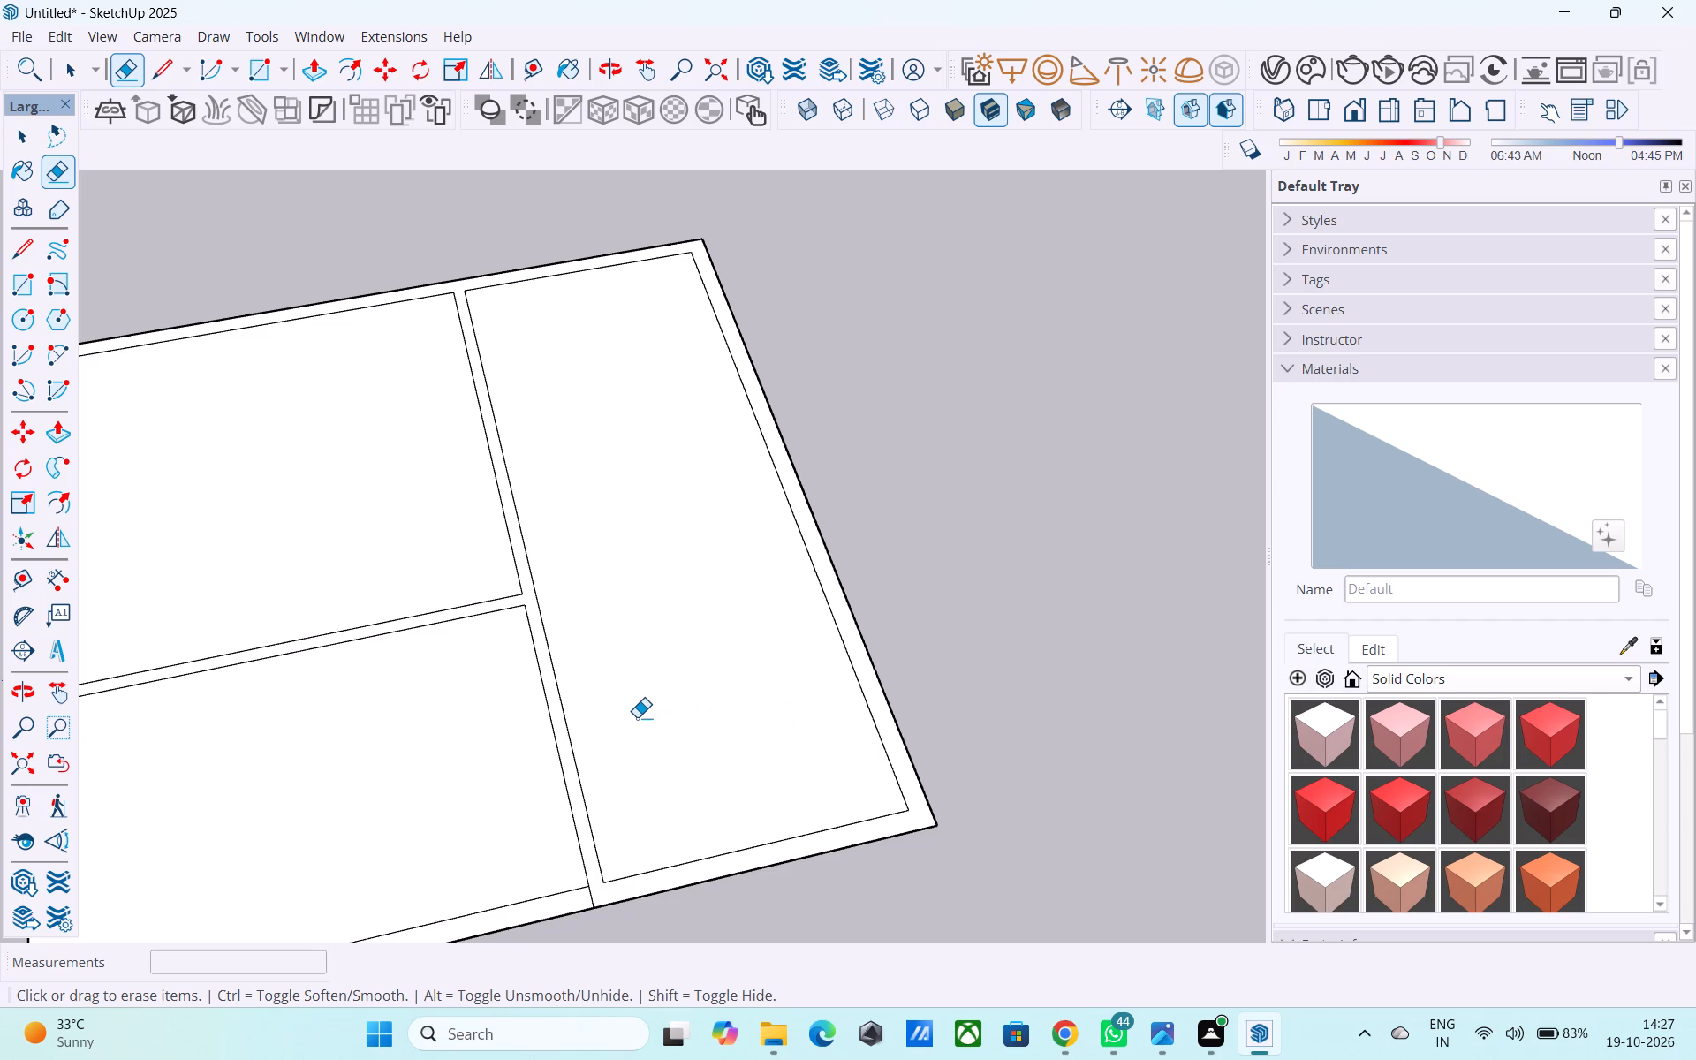
middle_click_drag(638, 717, 648, 689)
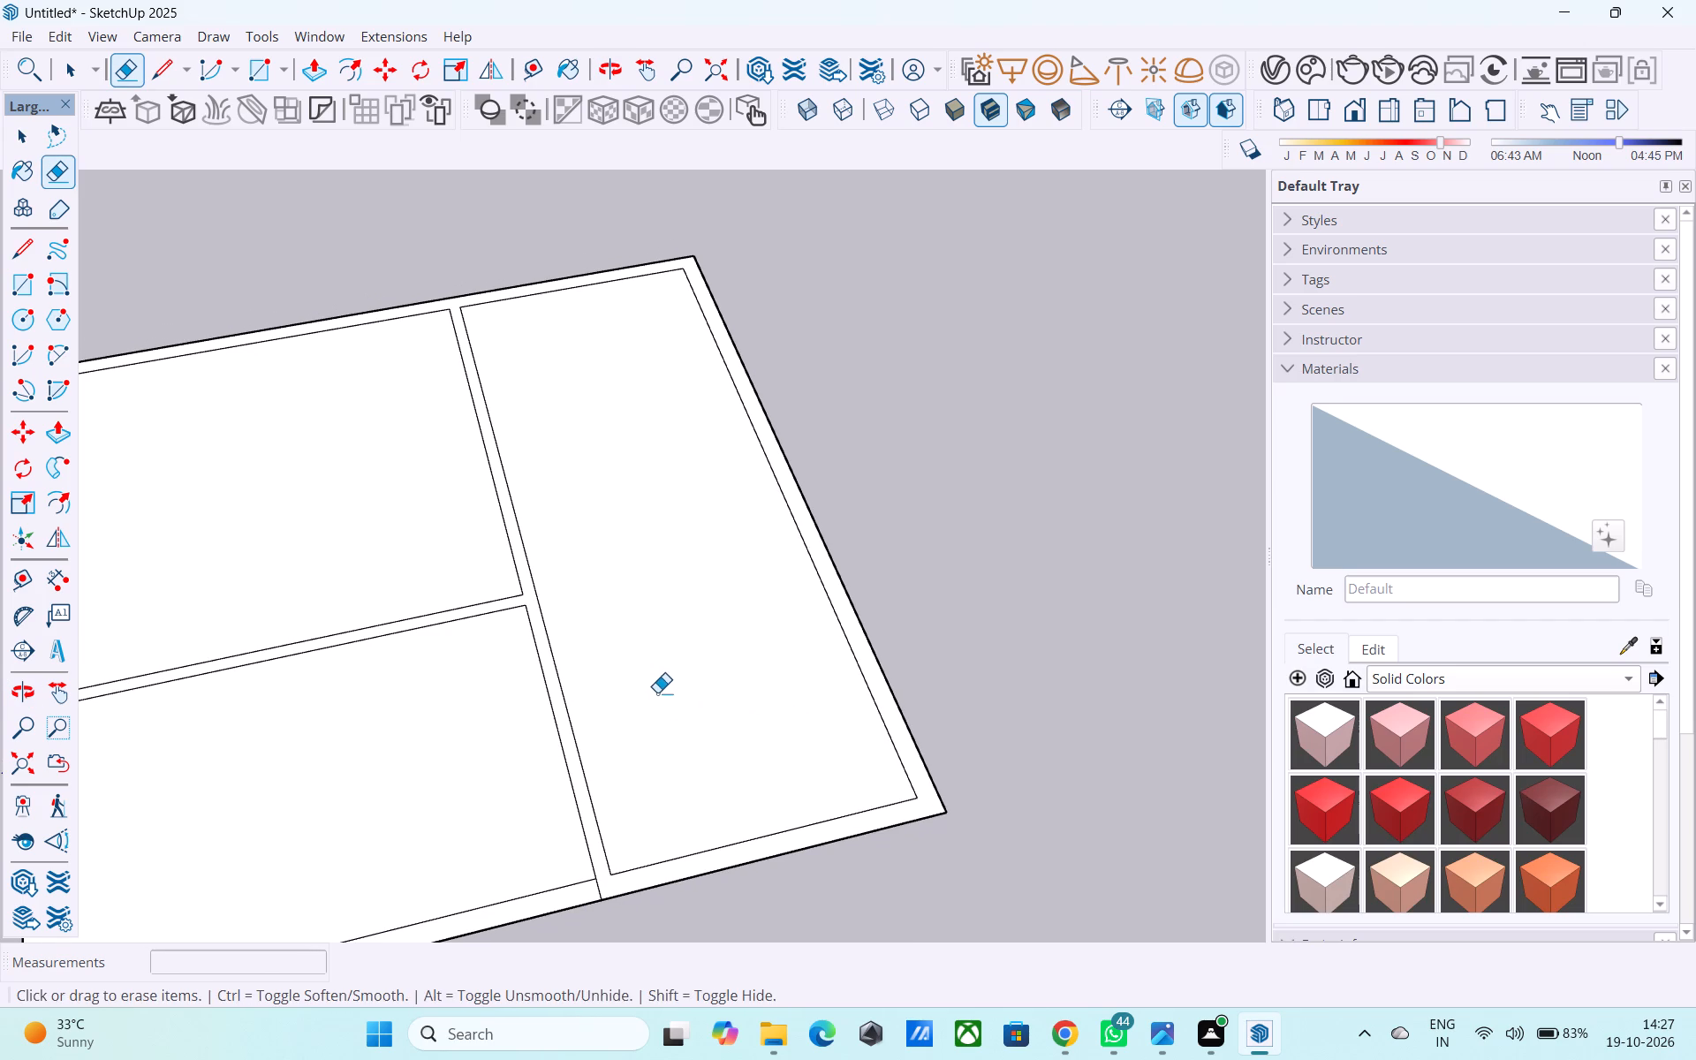
middle_click_drag(659, 725, 624, 641)
scroll(617, 629, "down", 7)
middle_click_drag(718, 647, 804, 767)
scroll(804, 767, "up", 2)
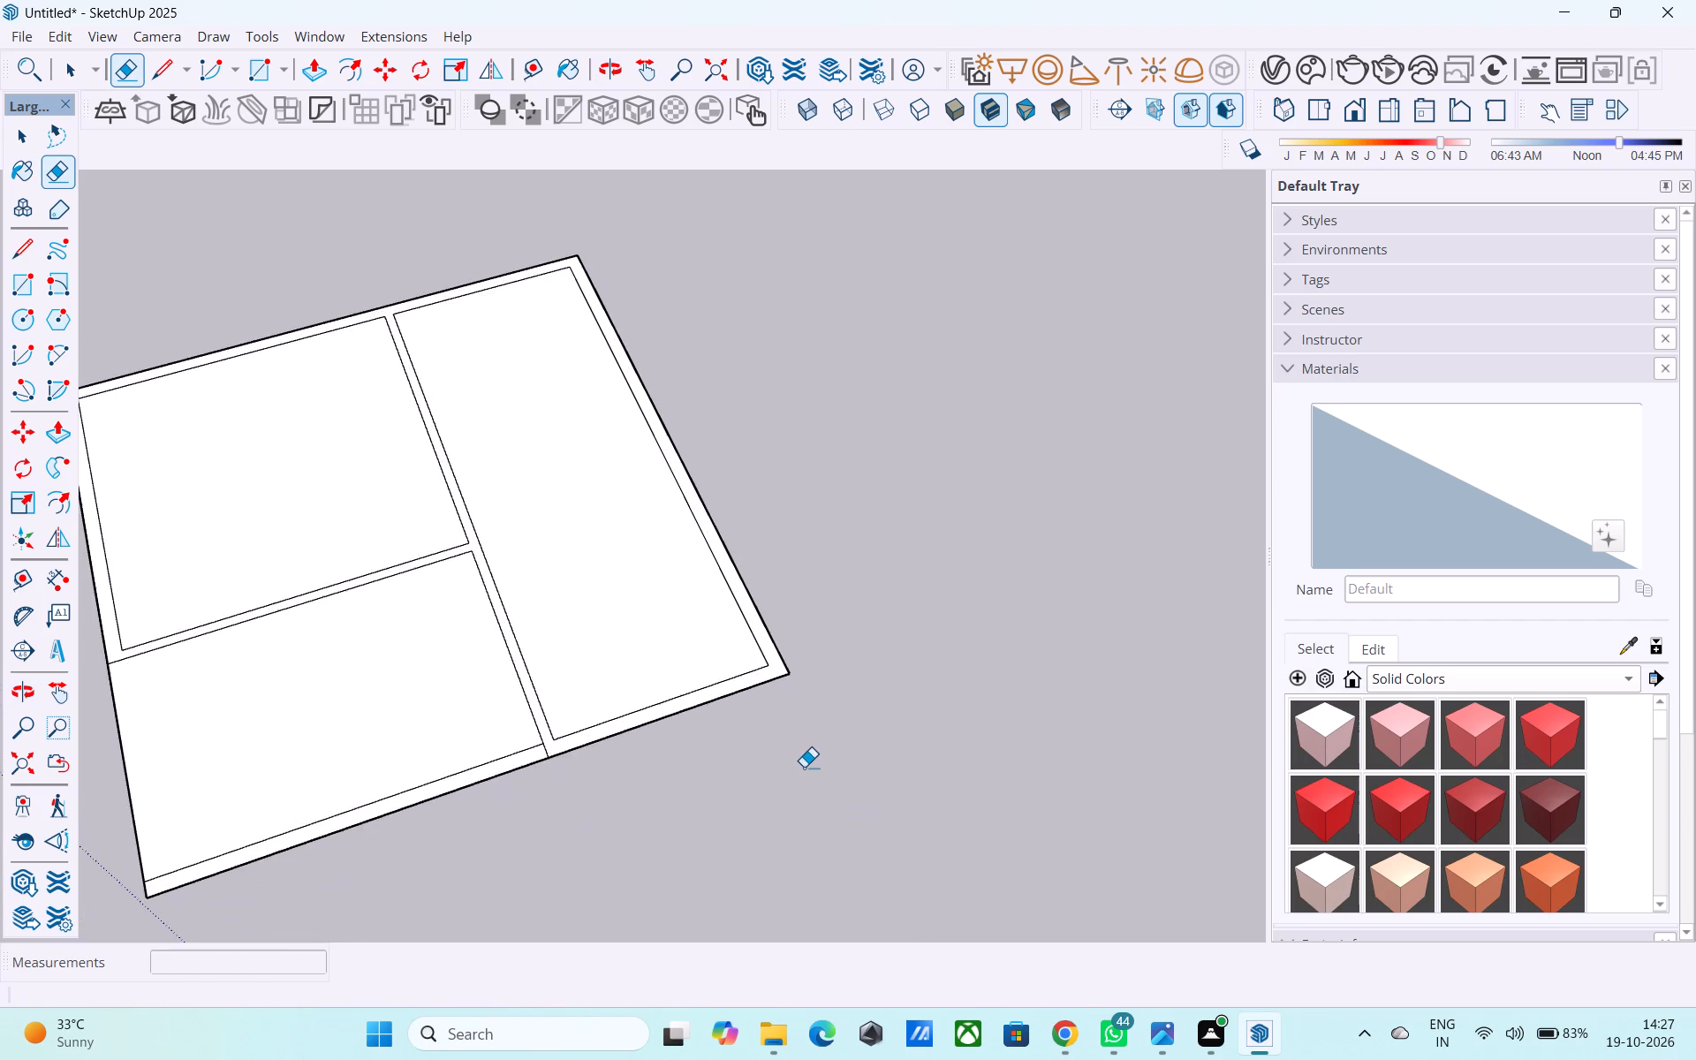
scroll(804, 767, "up", 6)
scroll(748, 670, "up", 1)
Select the wall band face at the long room's corner to check which bands are joined.
key("space")
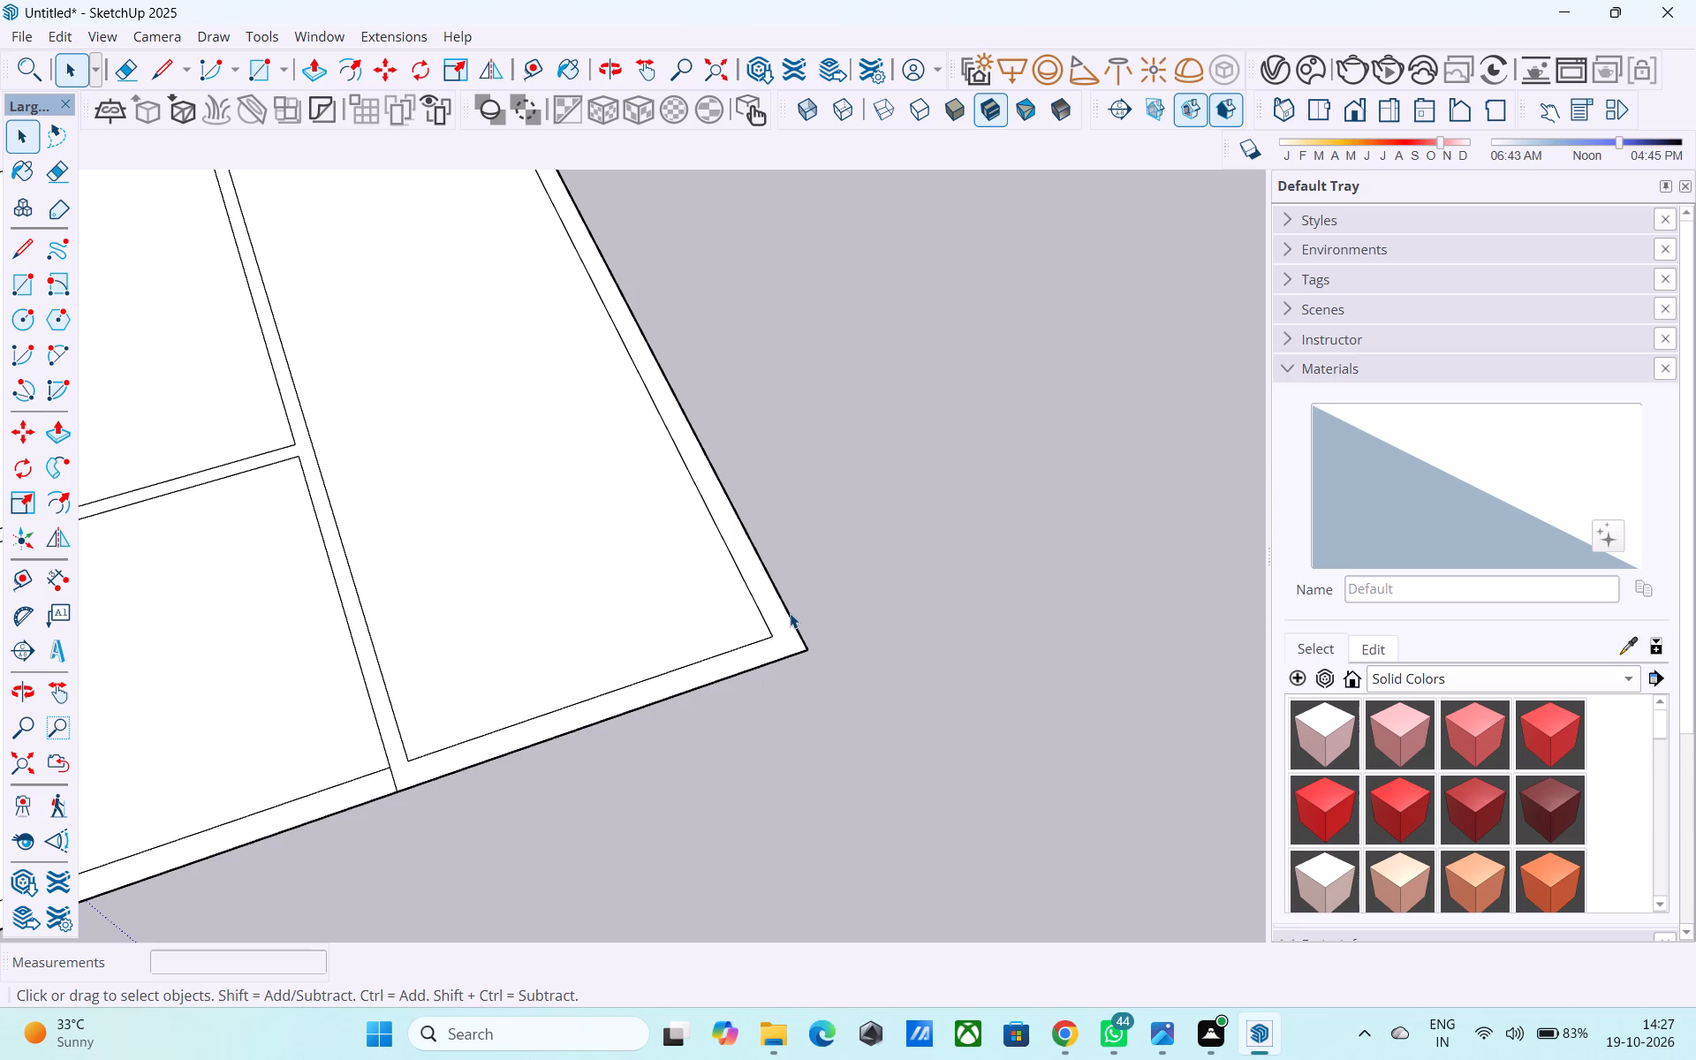
middle_click_drag(814, 609, 784, 613)
scroll(784, 613, "up", 2)
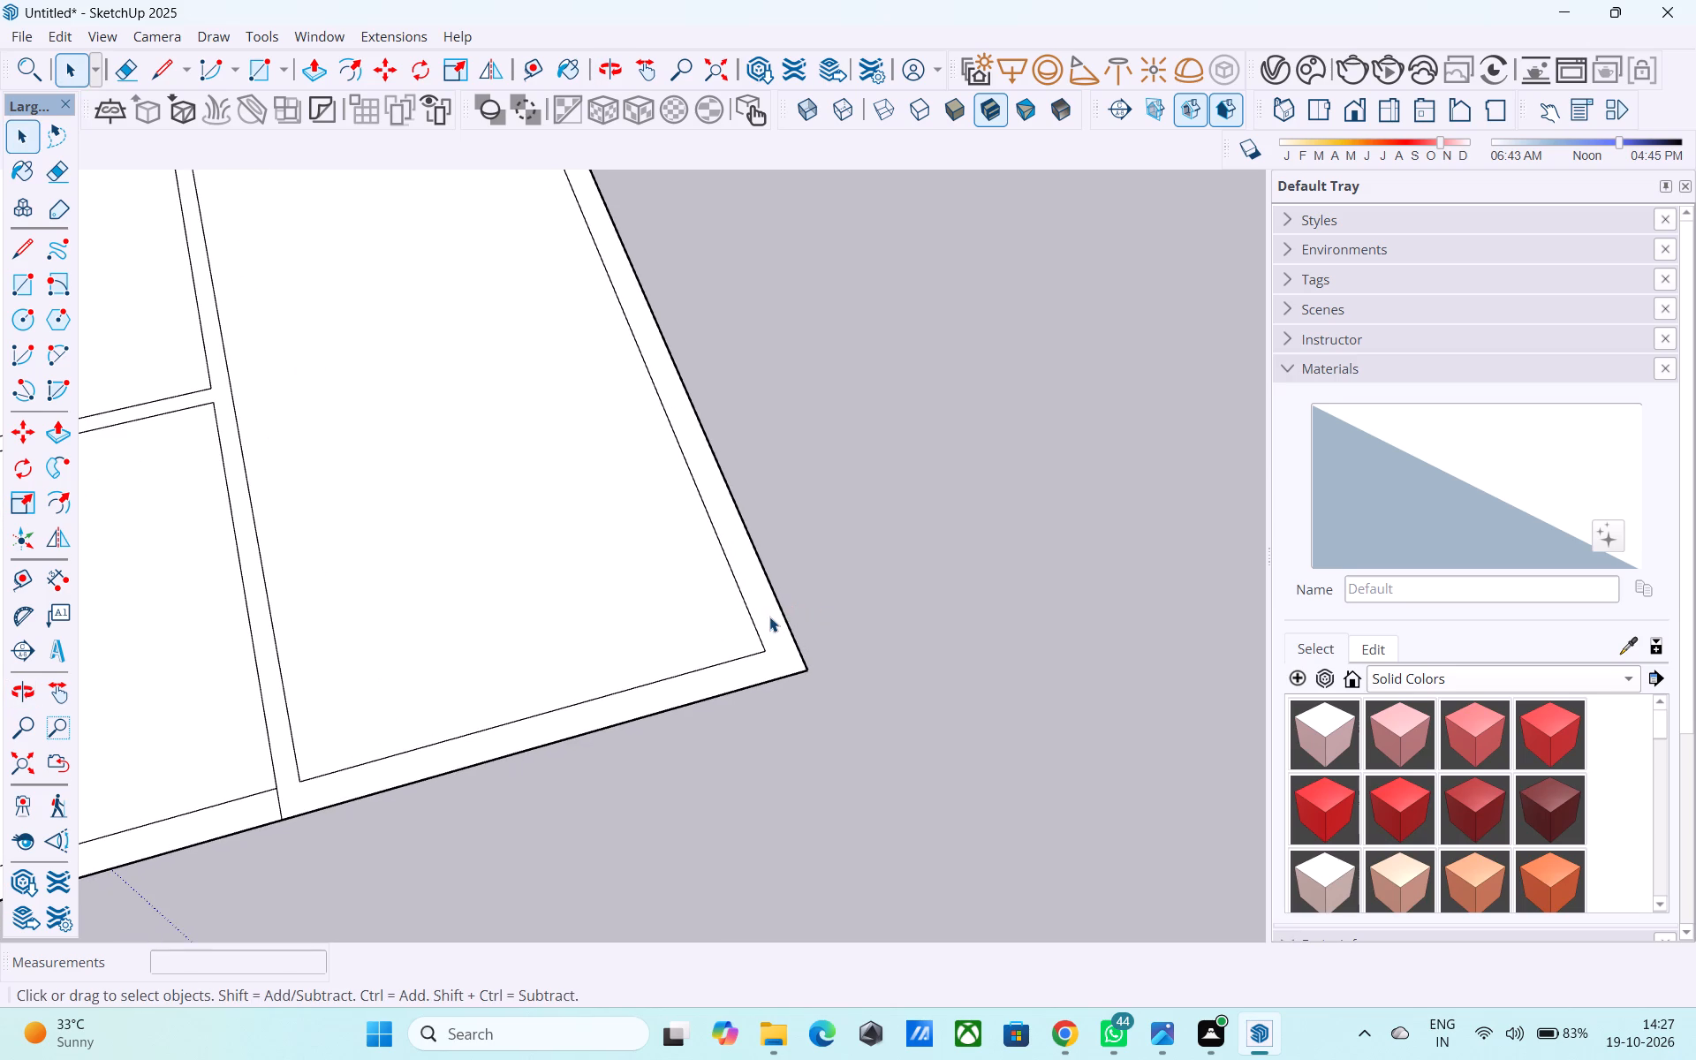
left_click(768, 618)
scroll(768, 625, "down", 11)
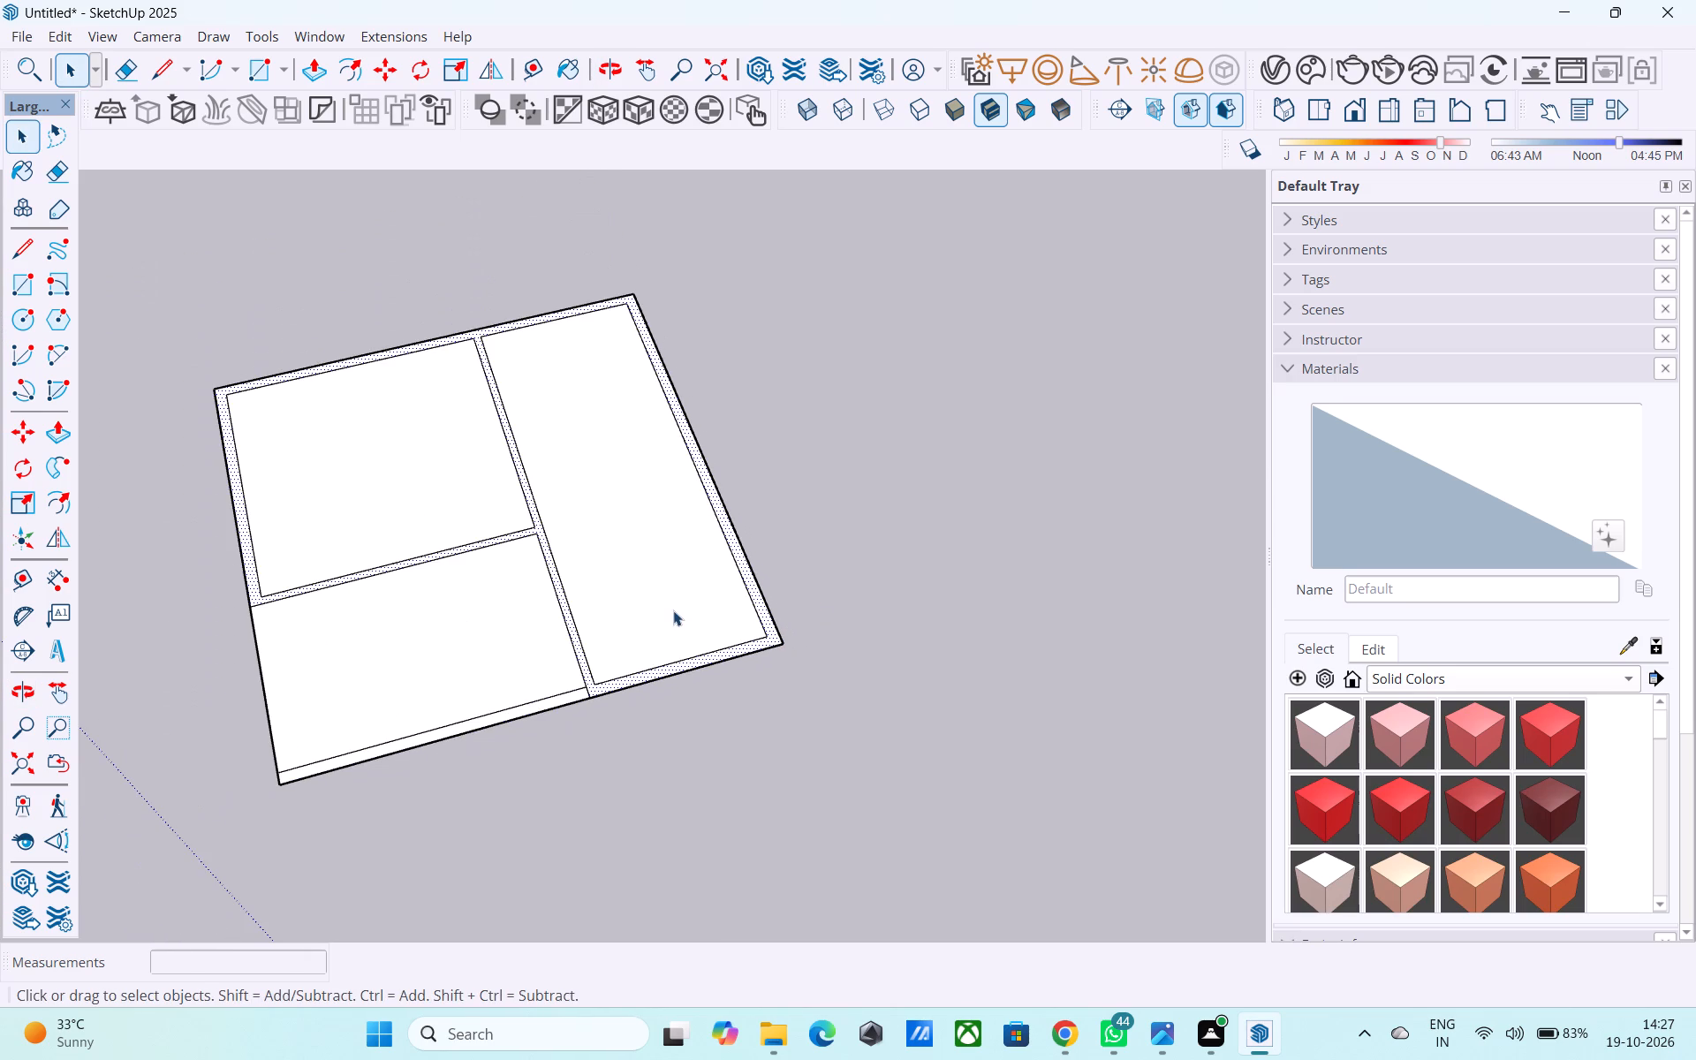
Draw a 6" line straight down from the smallest room's outer corner, on the plan's underside.
scroll(792, 631, "up", 4)
middle_click_drag(780, 665, 1009, 287)
scroll(956, 445, "down", 4)
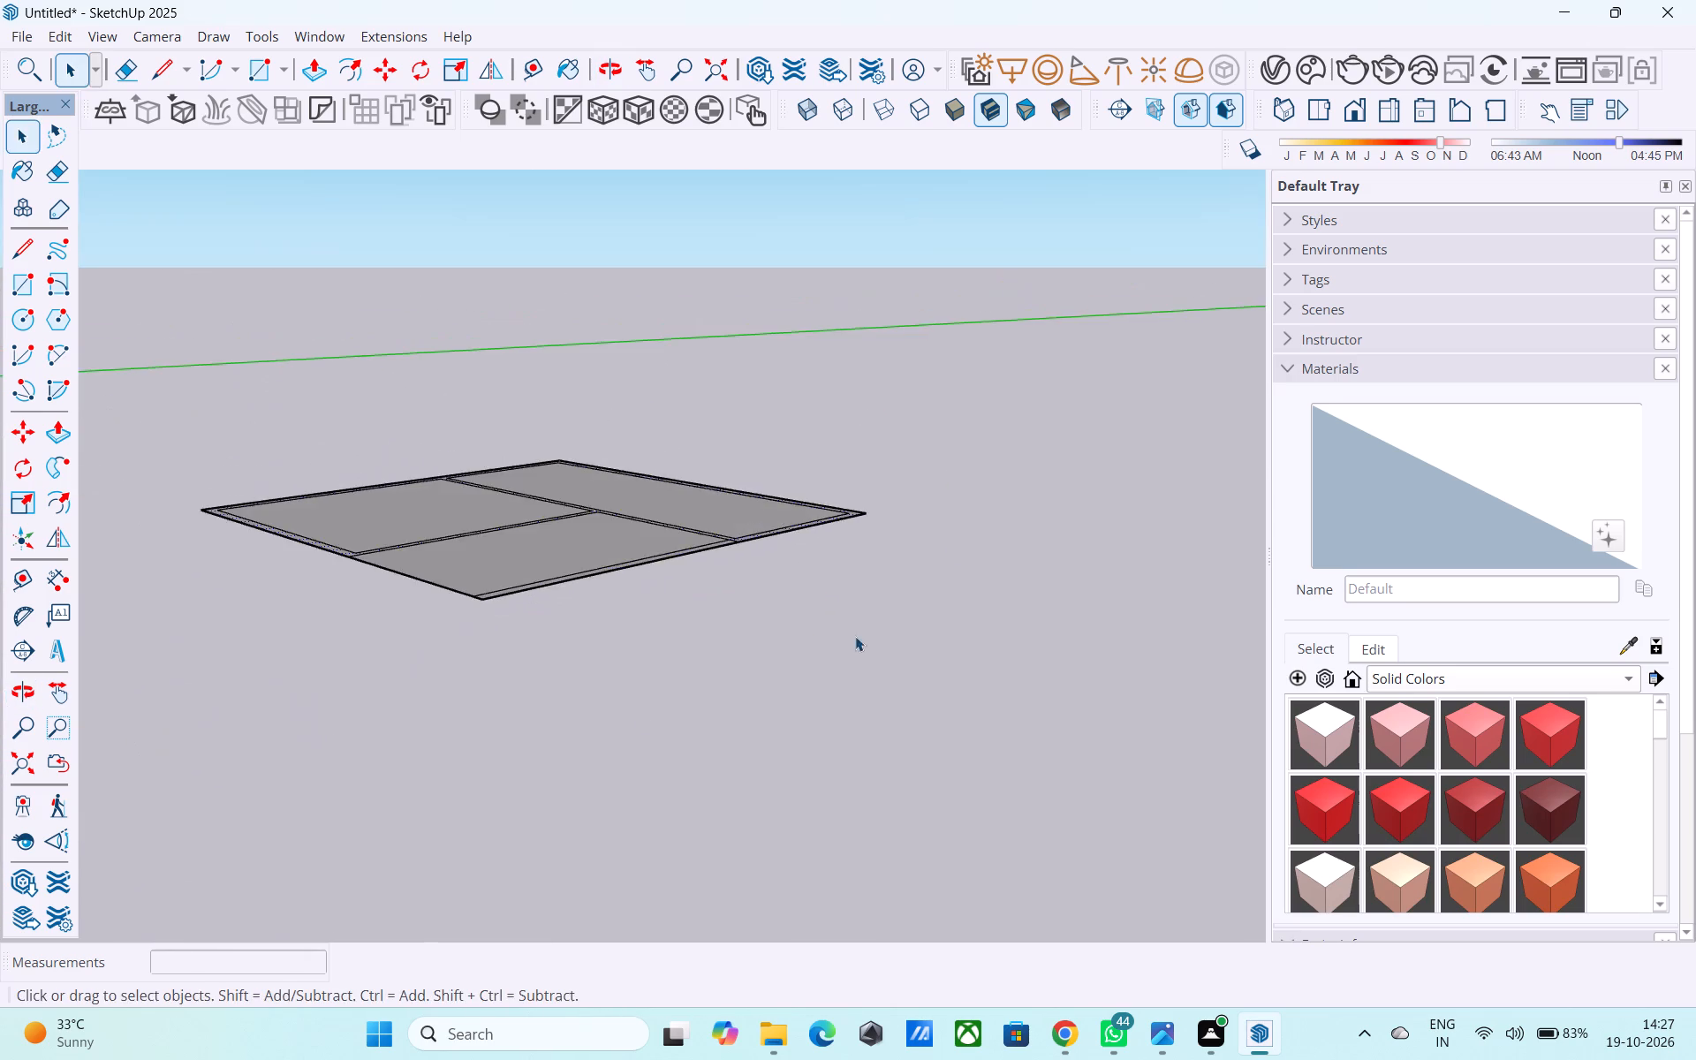
middle_click_drag(640, 715, 603, 332)
scroll(375, 288, "up", 11)
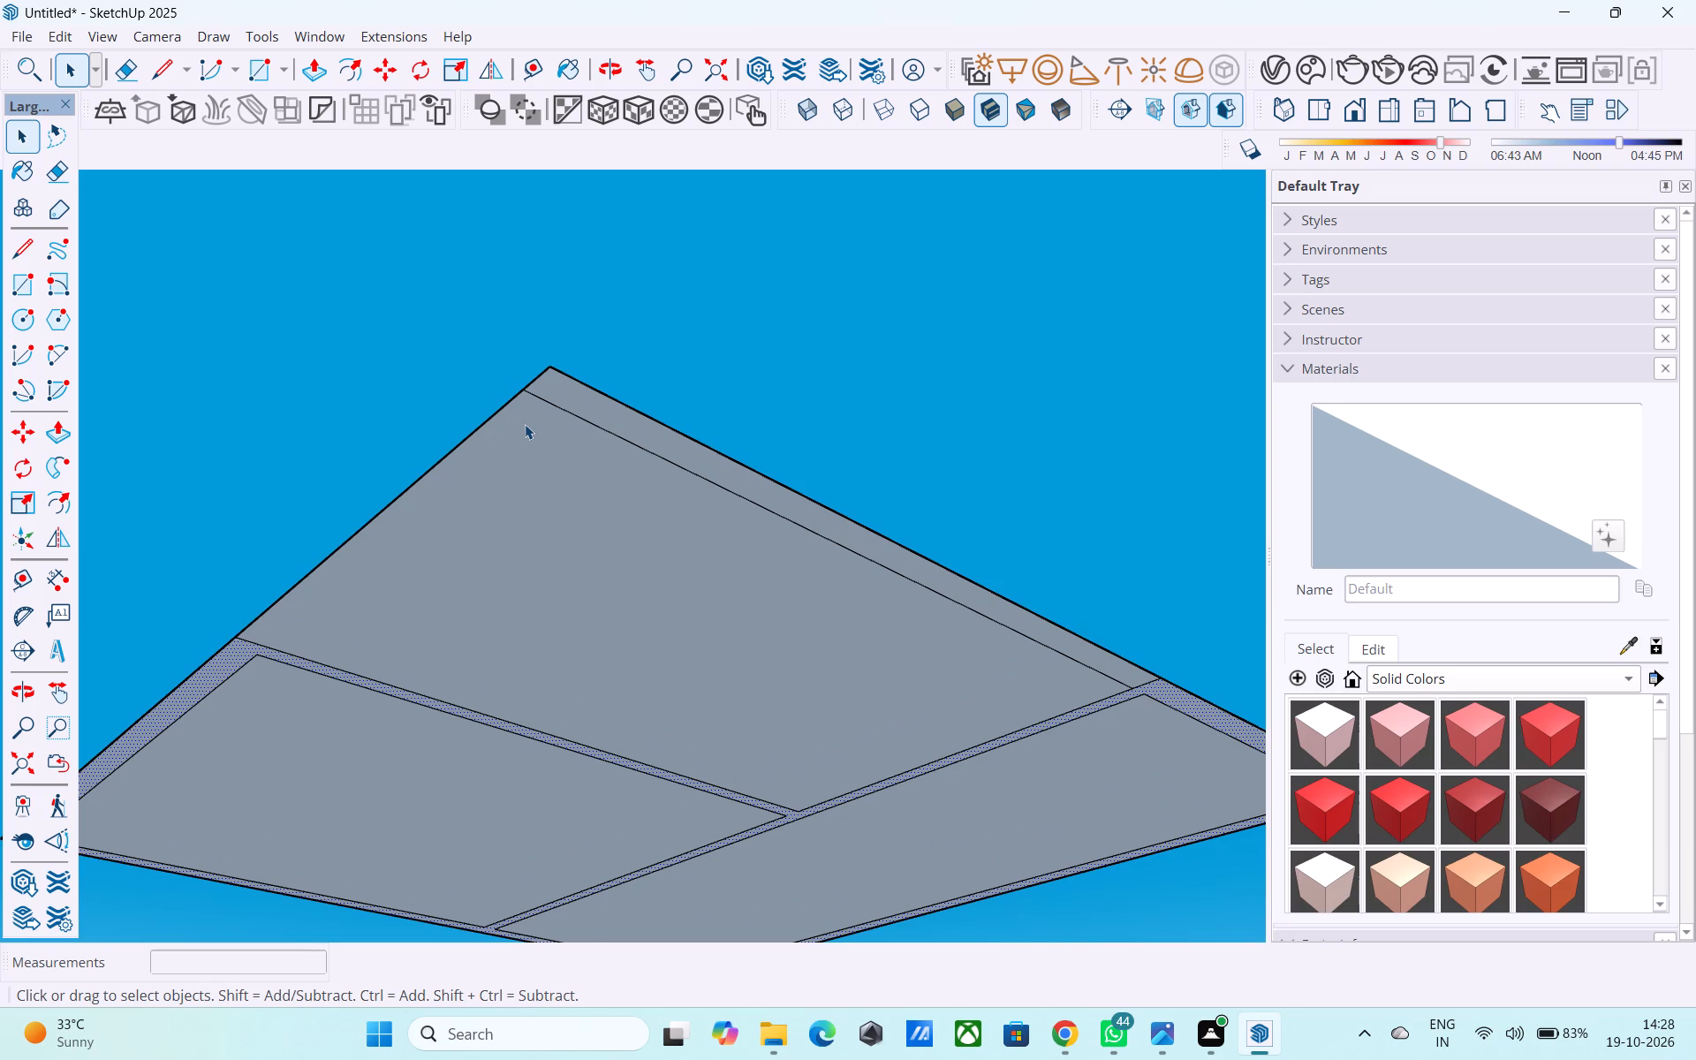
scroll(526, 429, "up", 2)
key("l")
left_click(564, 353)
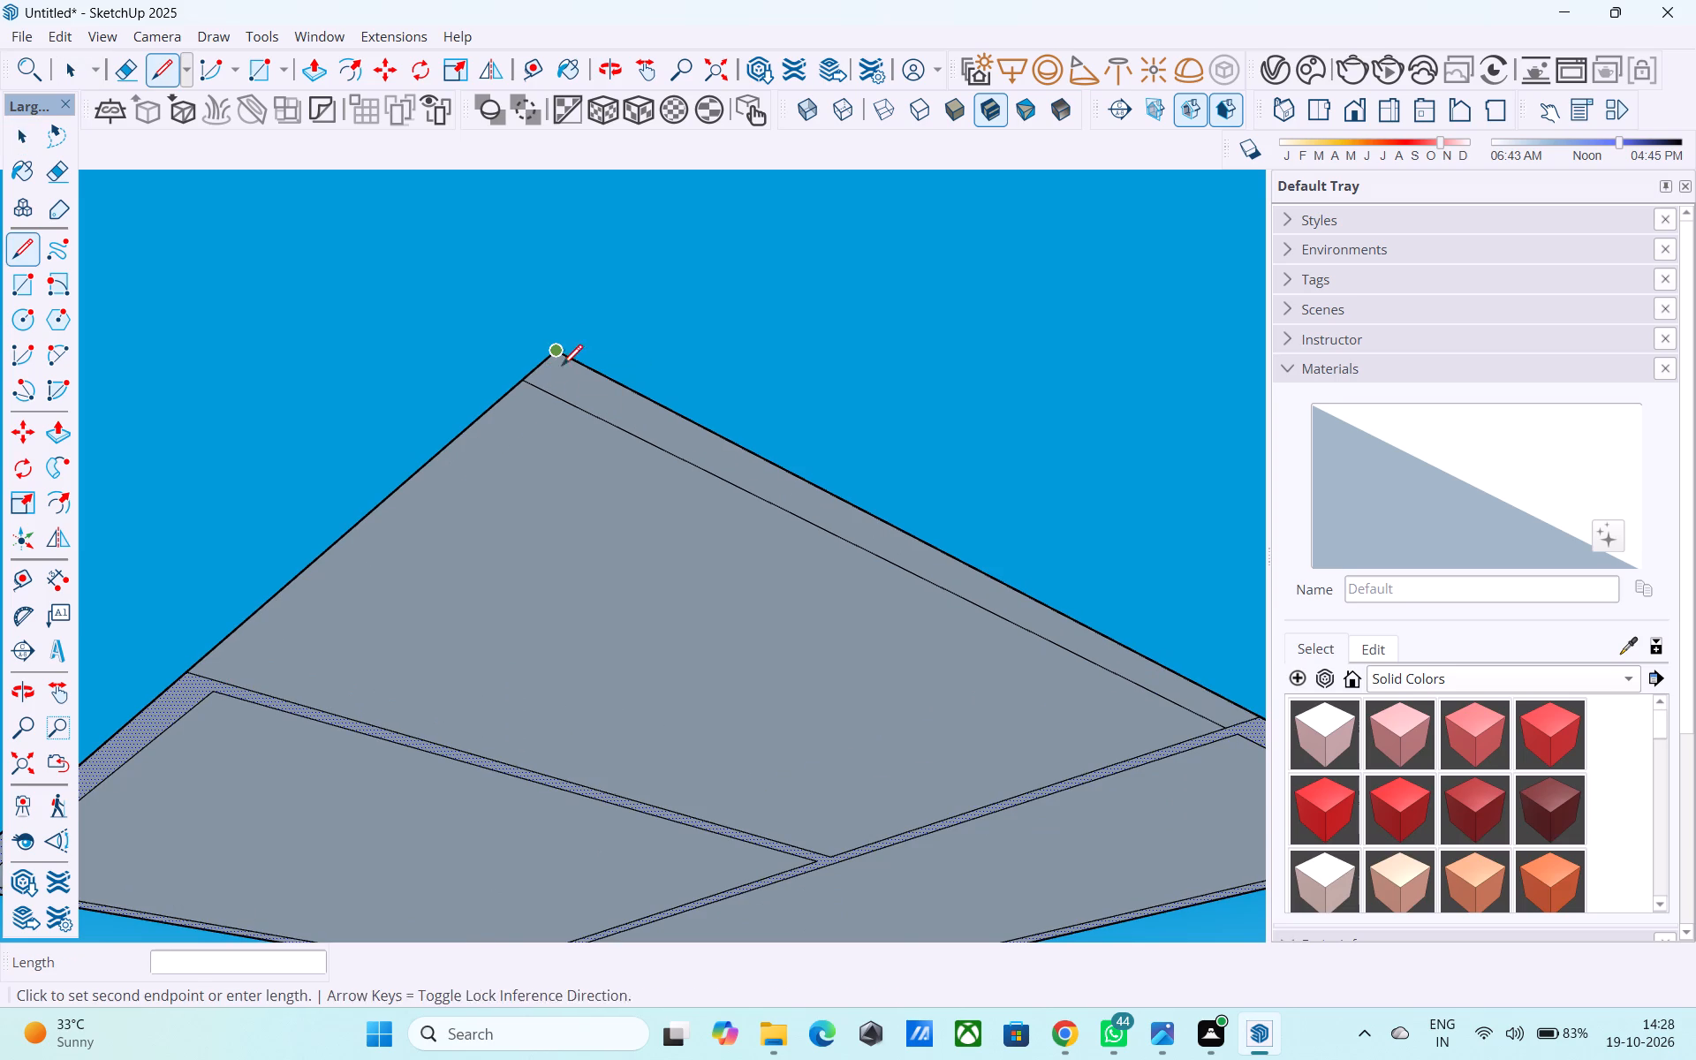
scroll(557, 397, "up", 3)
middle_click_drag(557, 397, 543, 556)
scroll(543, 556, "up", 1)
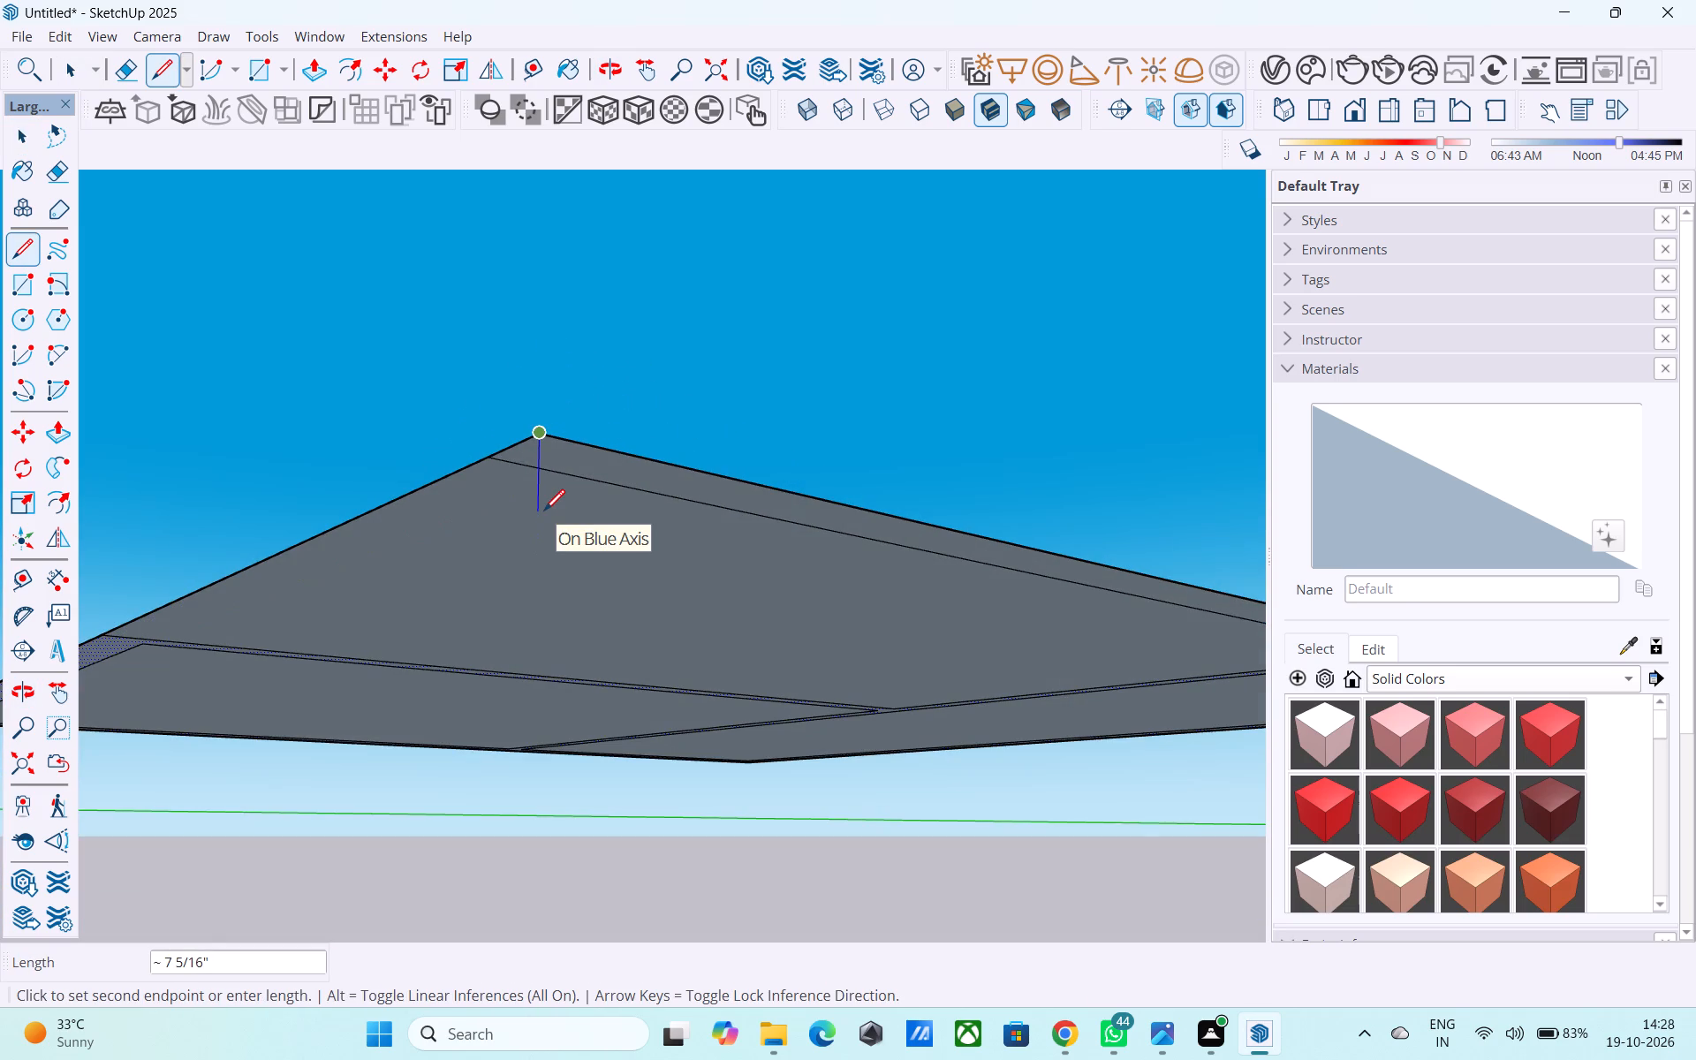
type("6\"")
key("Return")
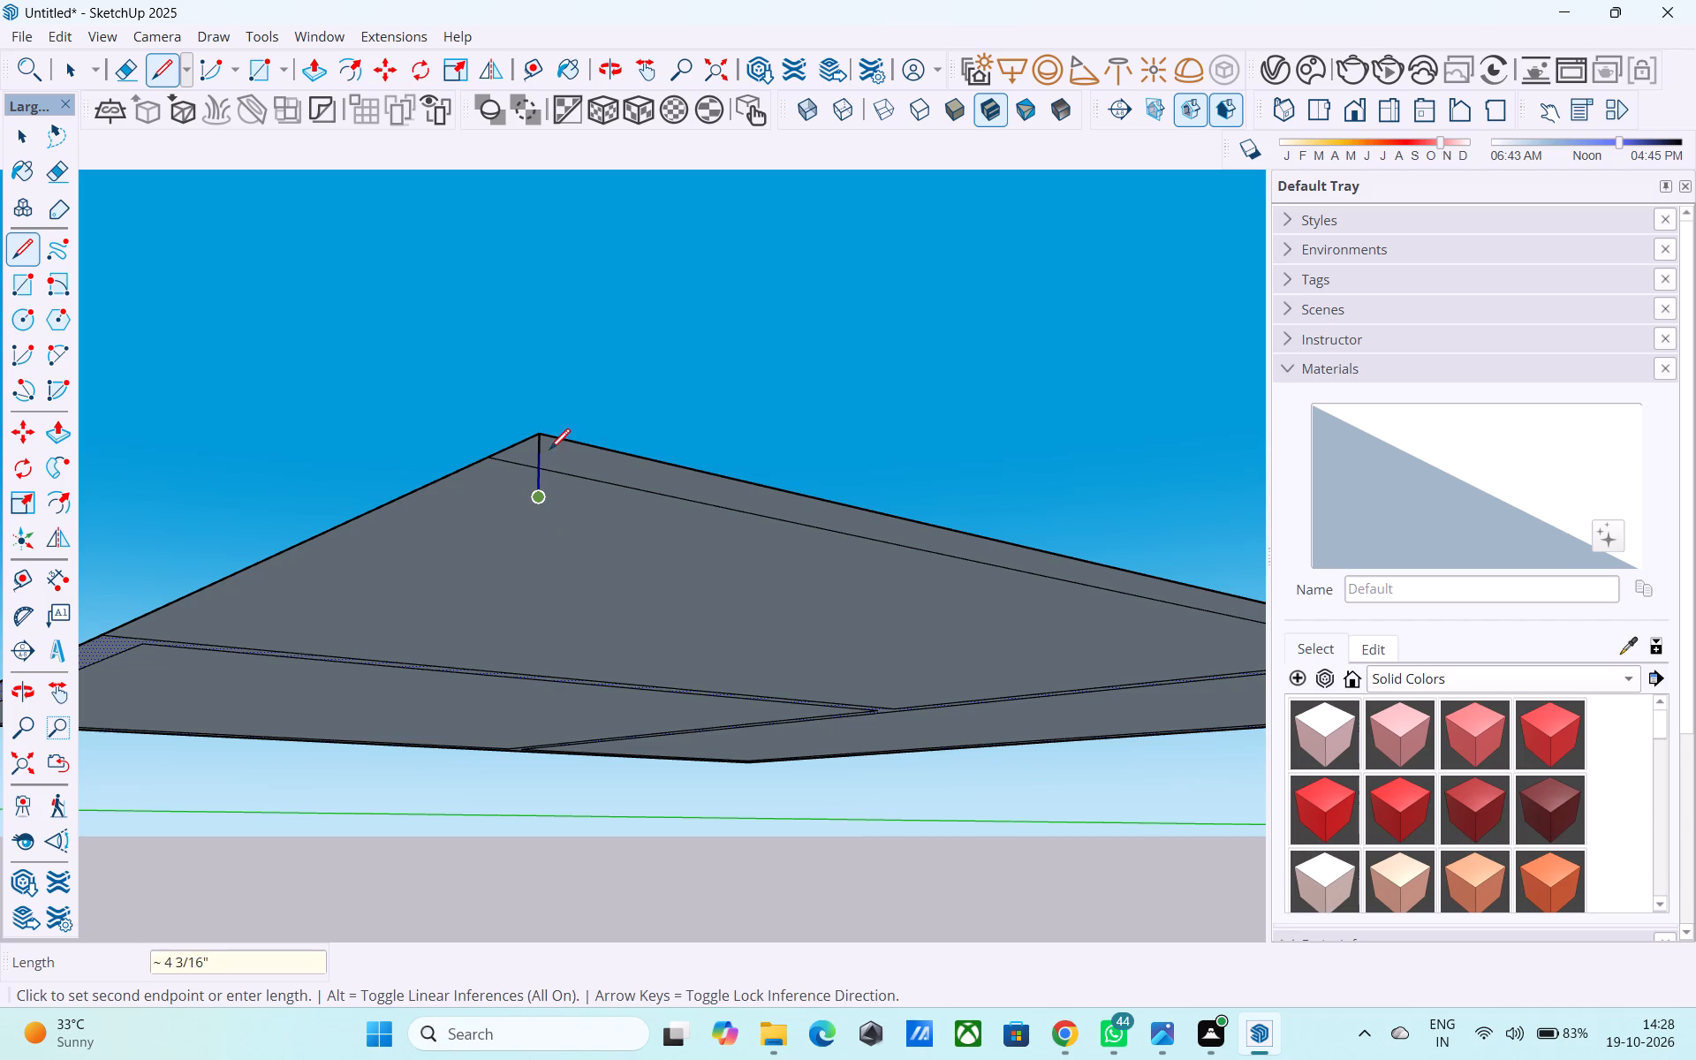
scroll(547, 449, "down", 5)
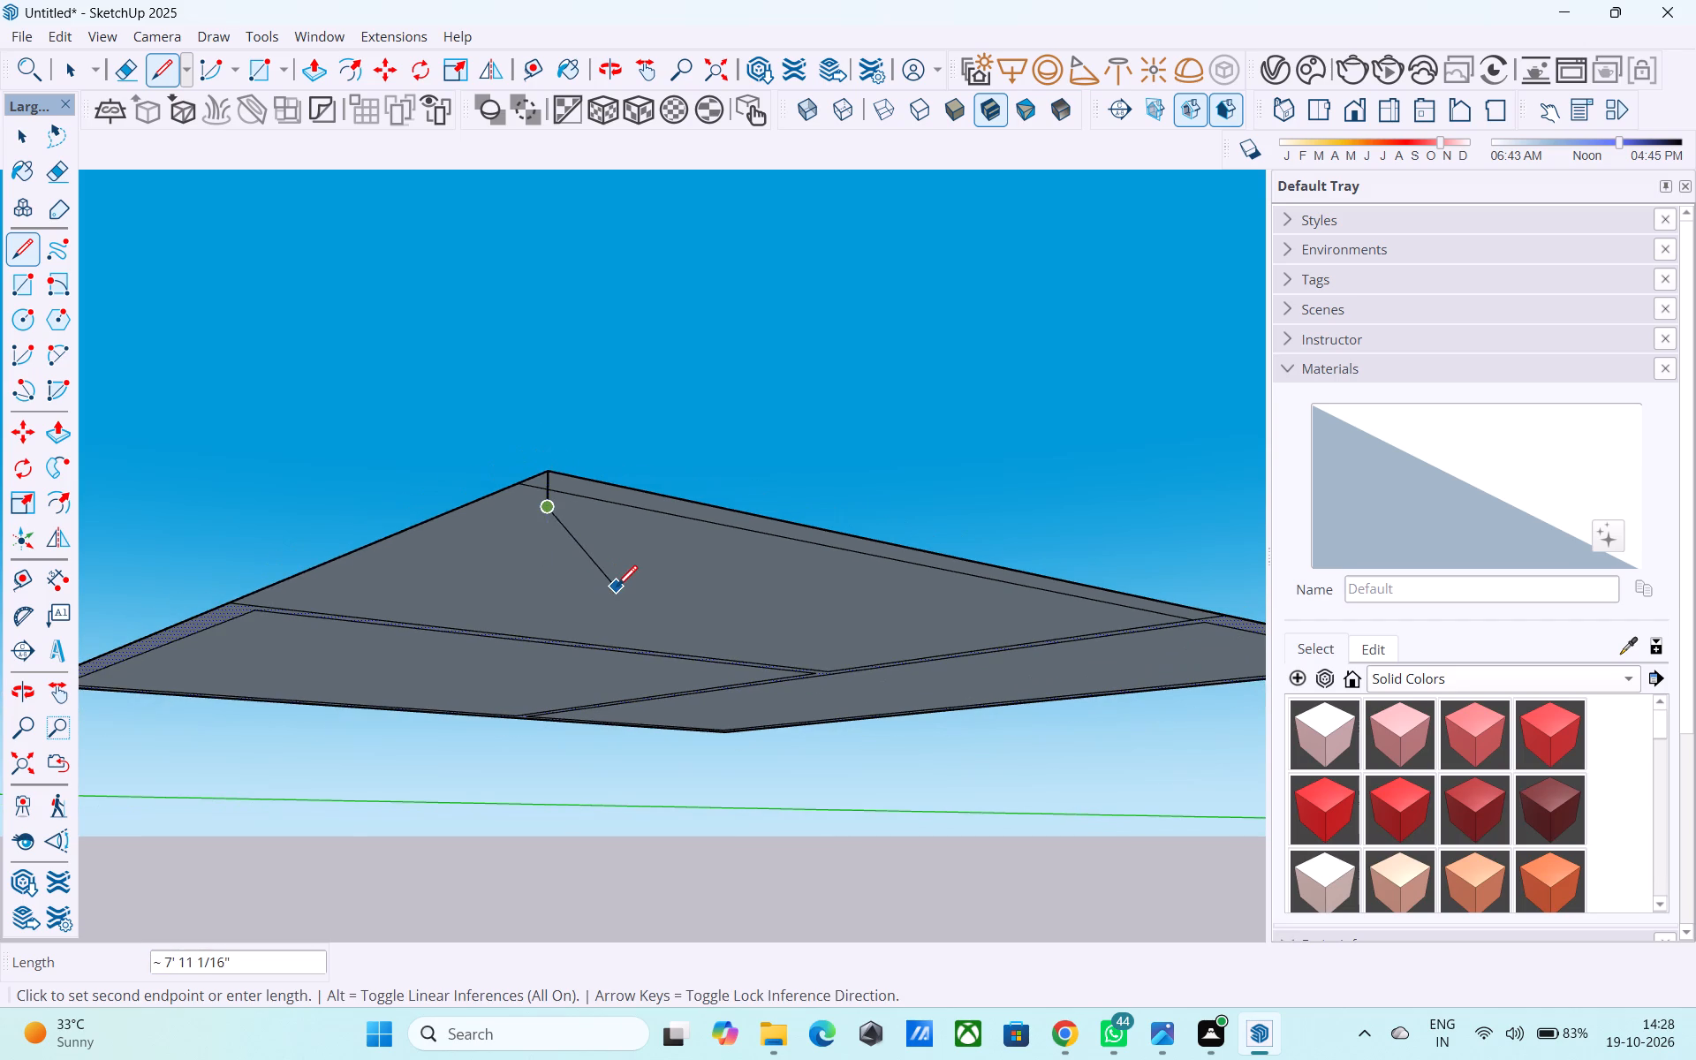
scroll(617, 588, "down", 1)
key("space")
Draw a 6" line straight down from the long room's outer corner, diagonally opposite the first vertical line.
middle_click_drag(583, 589, 61, 632)
scroll(67, 625, "down", 5)
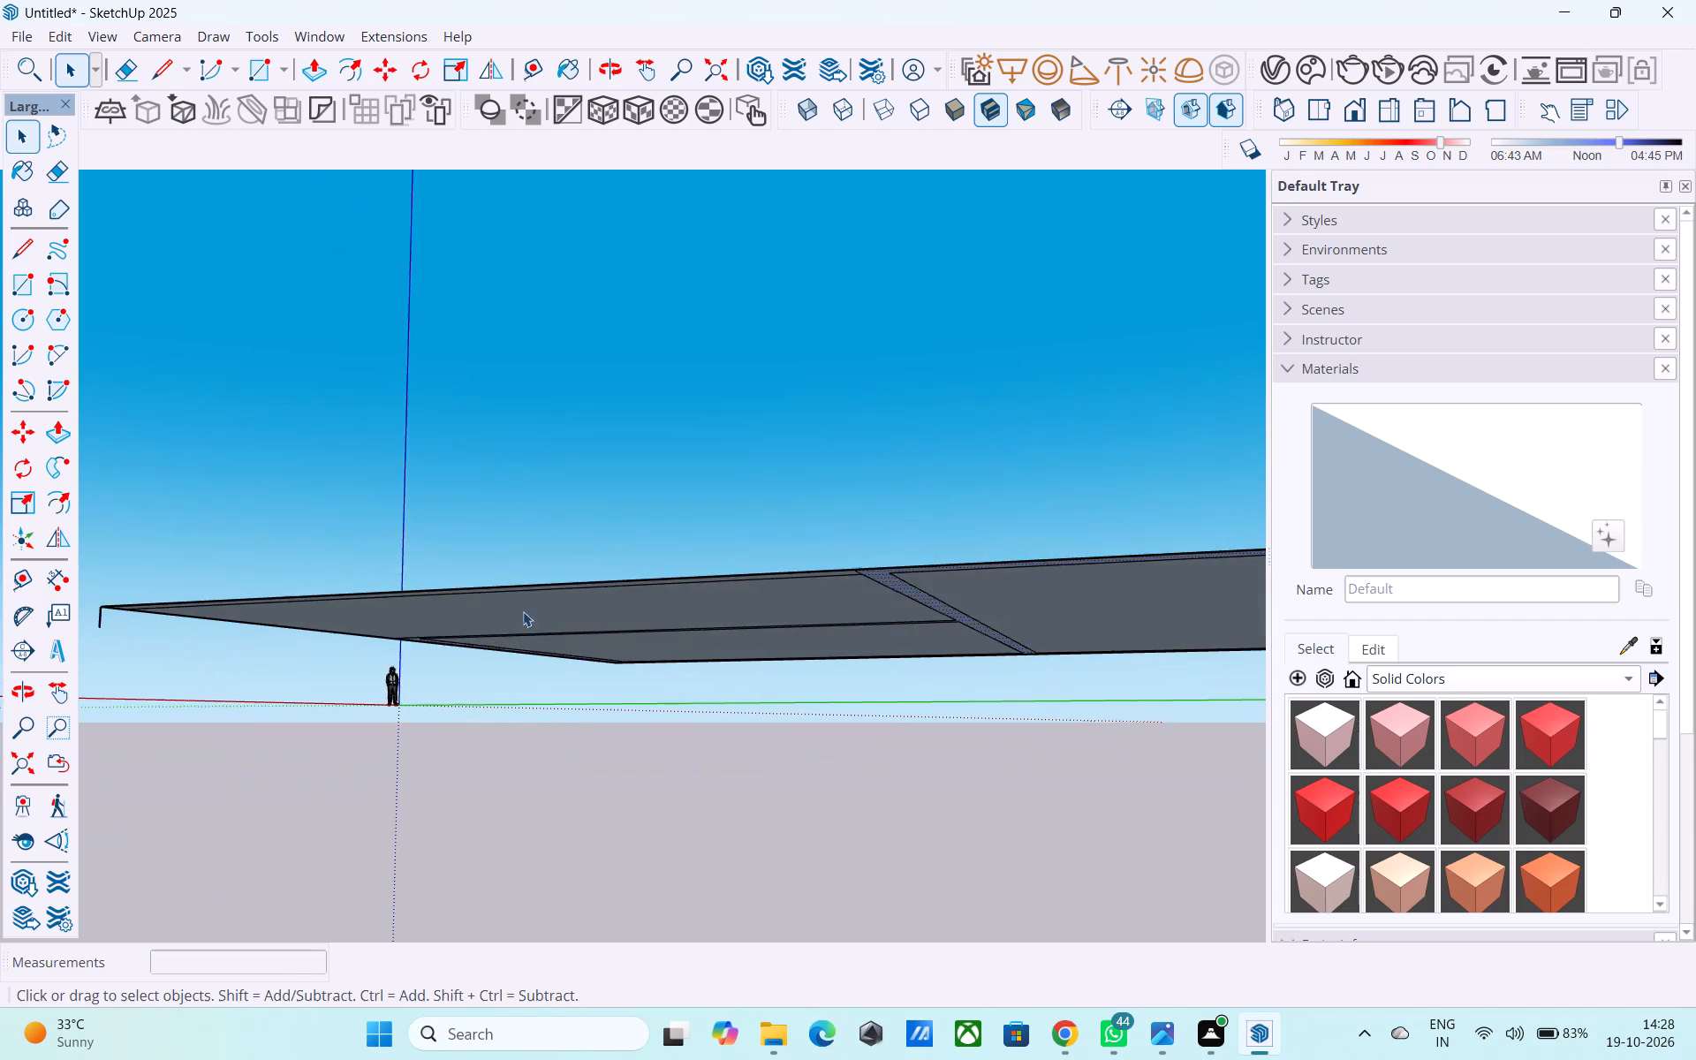
scroll(523, 611, "down", 4)
middle_click_drag(788, 628, 206, 622)
middle_click_drag(507, 604, 148, 657)
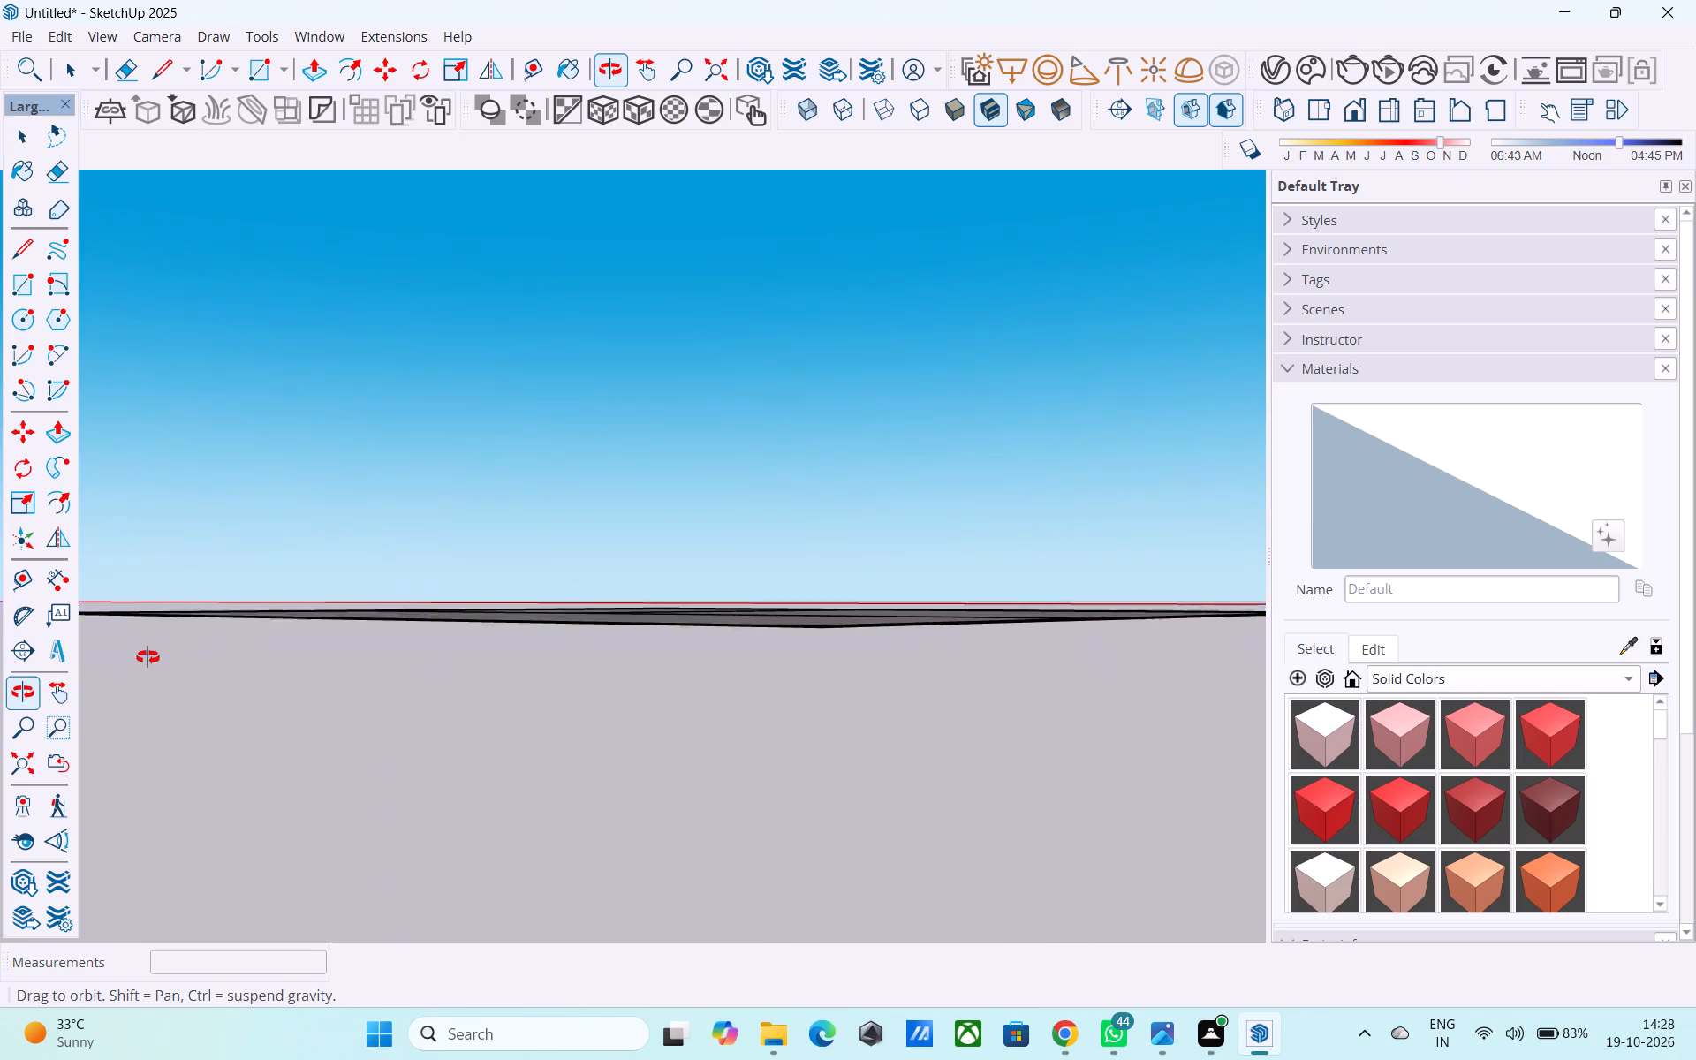
middle_click_drag(148, 657, 23, 643)
middle_click_drag(354, 652, 405, 723)
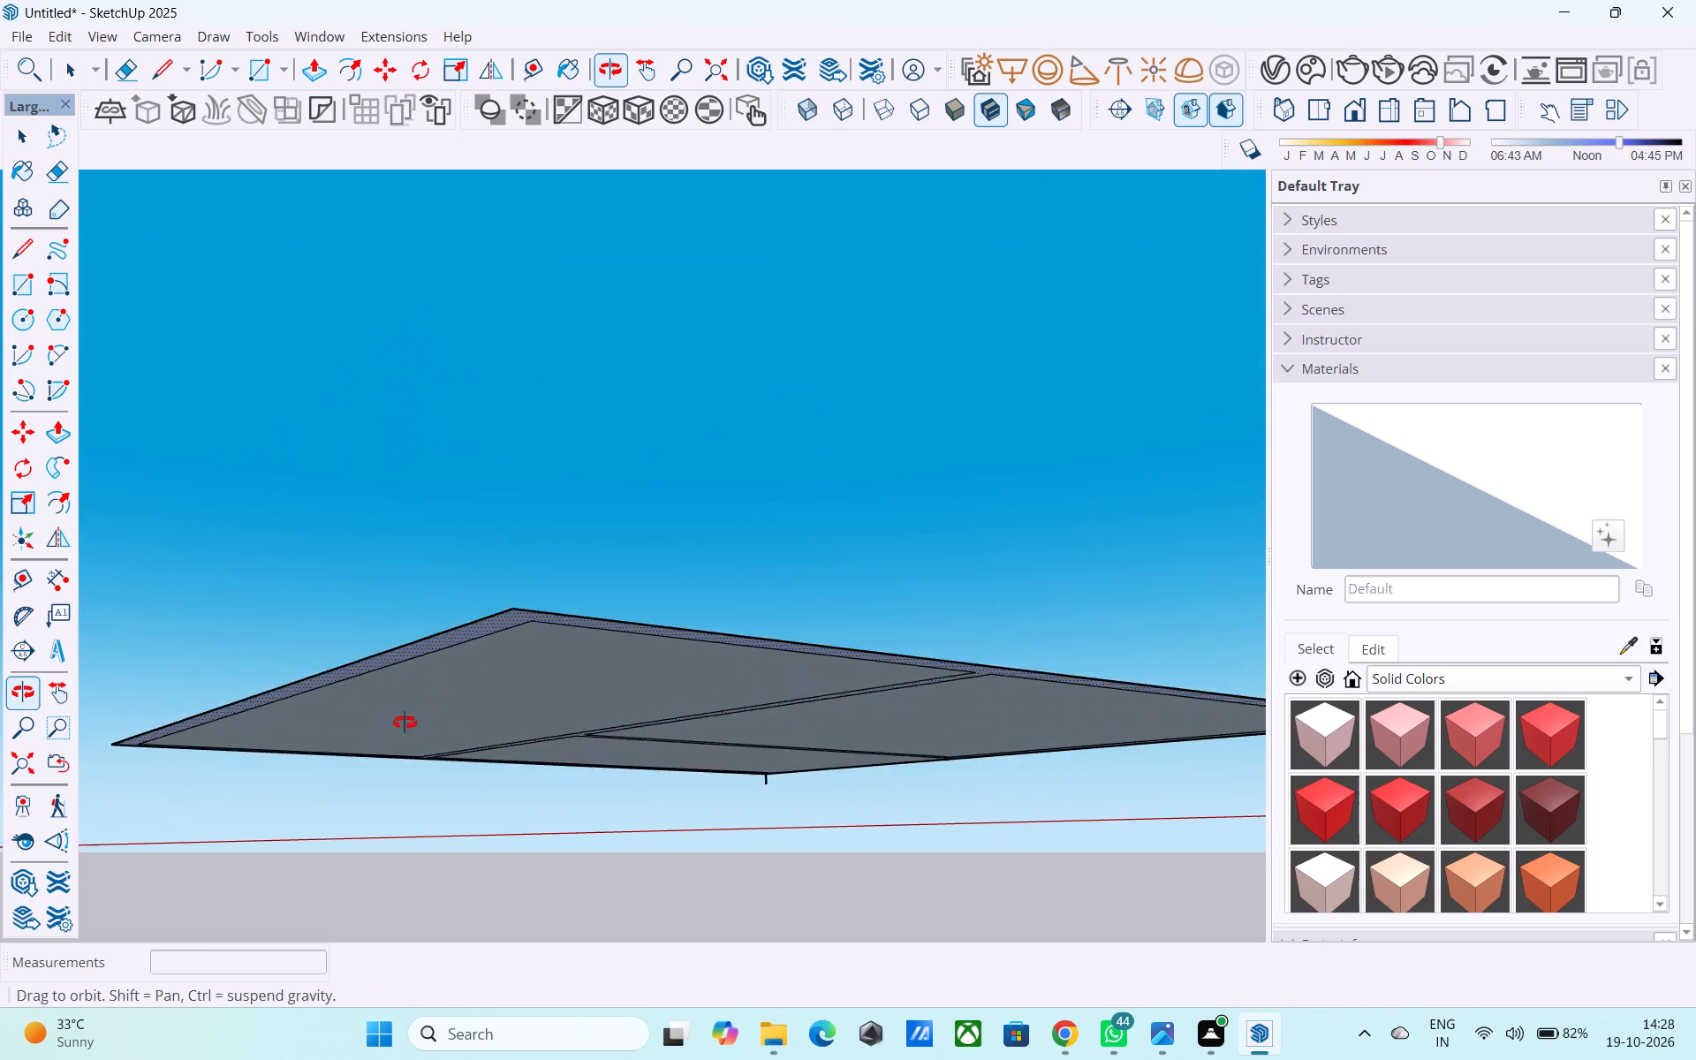
middle_click_drag(405, 723, 404, 681)
key("l")
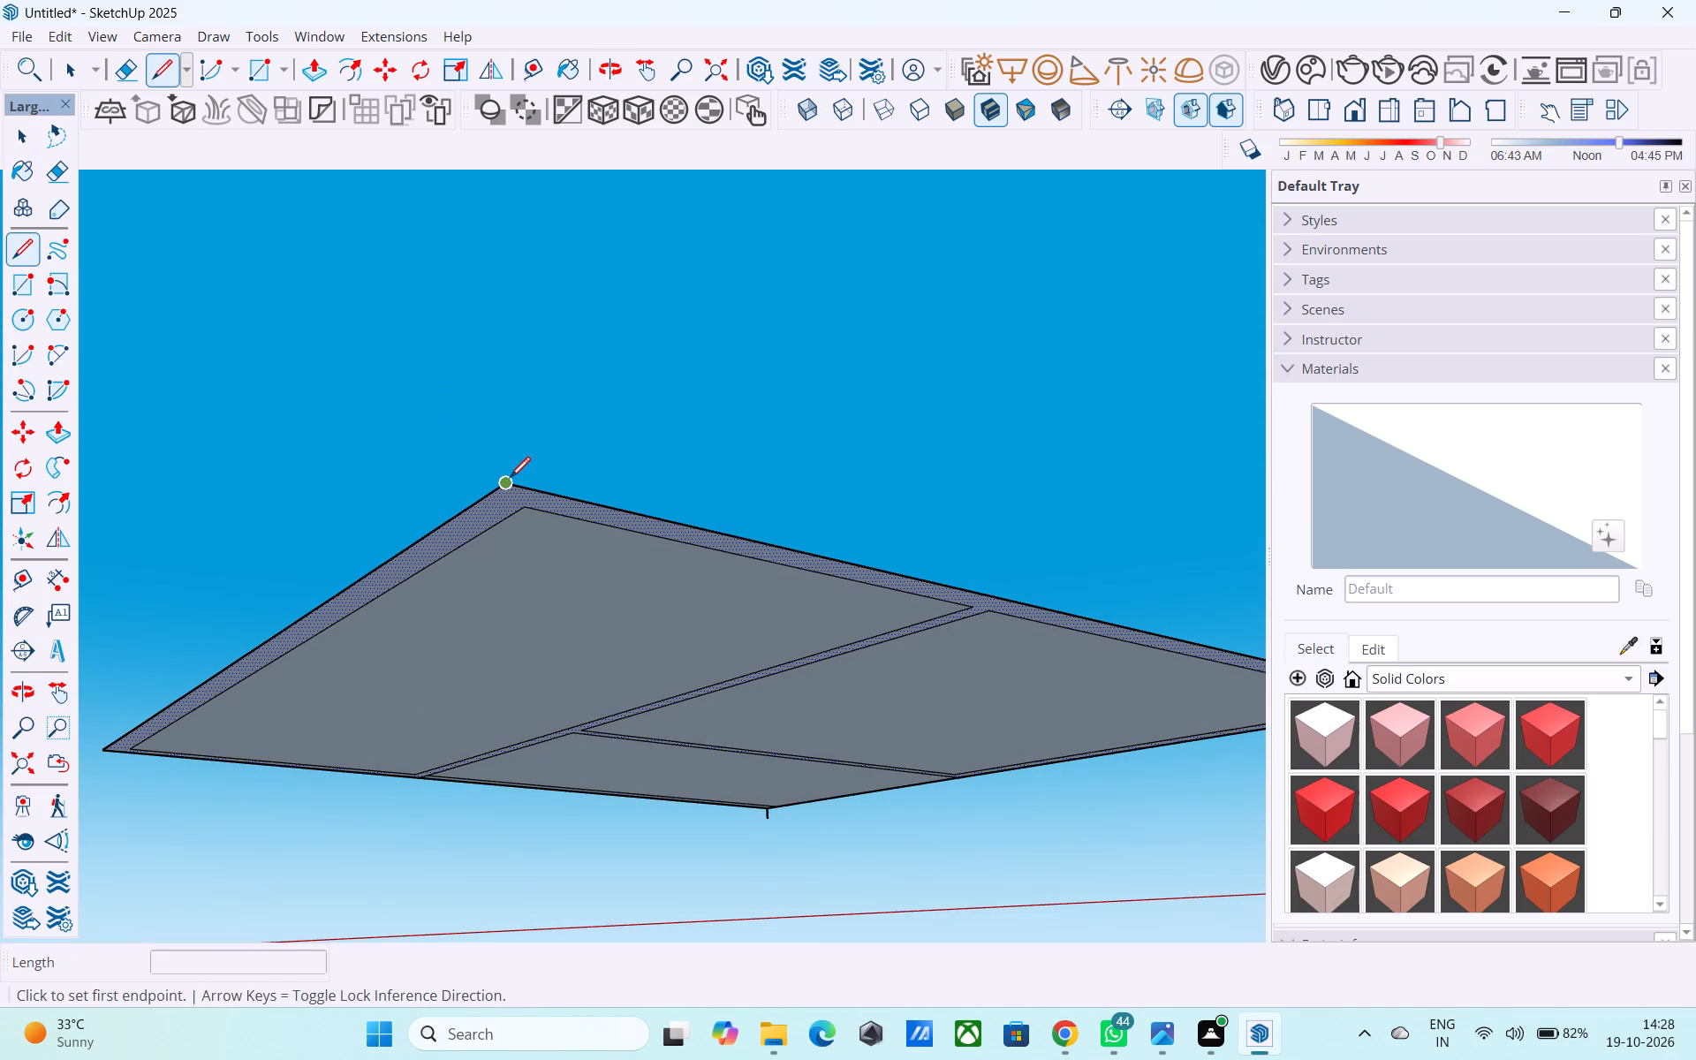
left_click(510, 479)
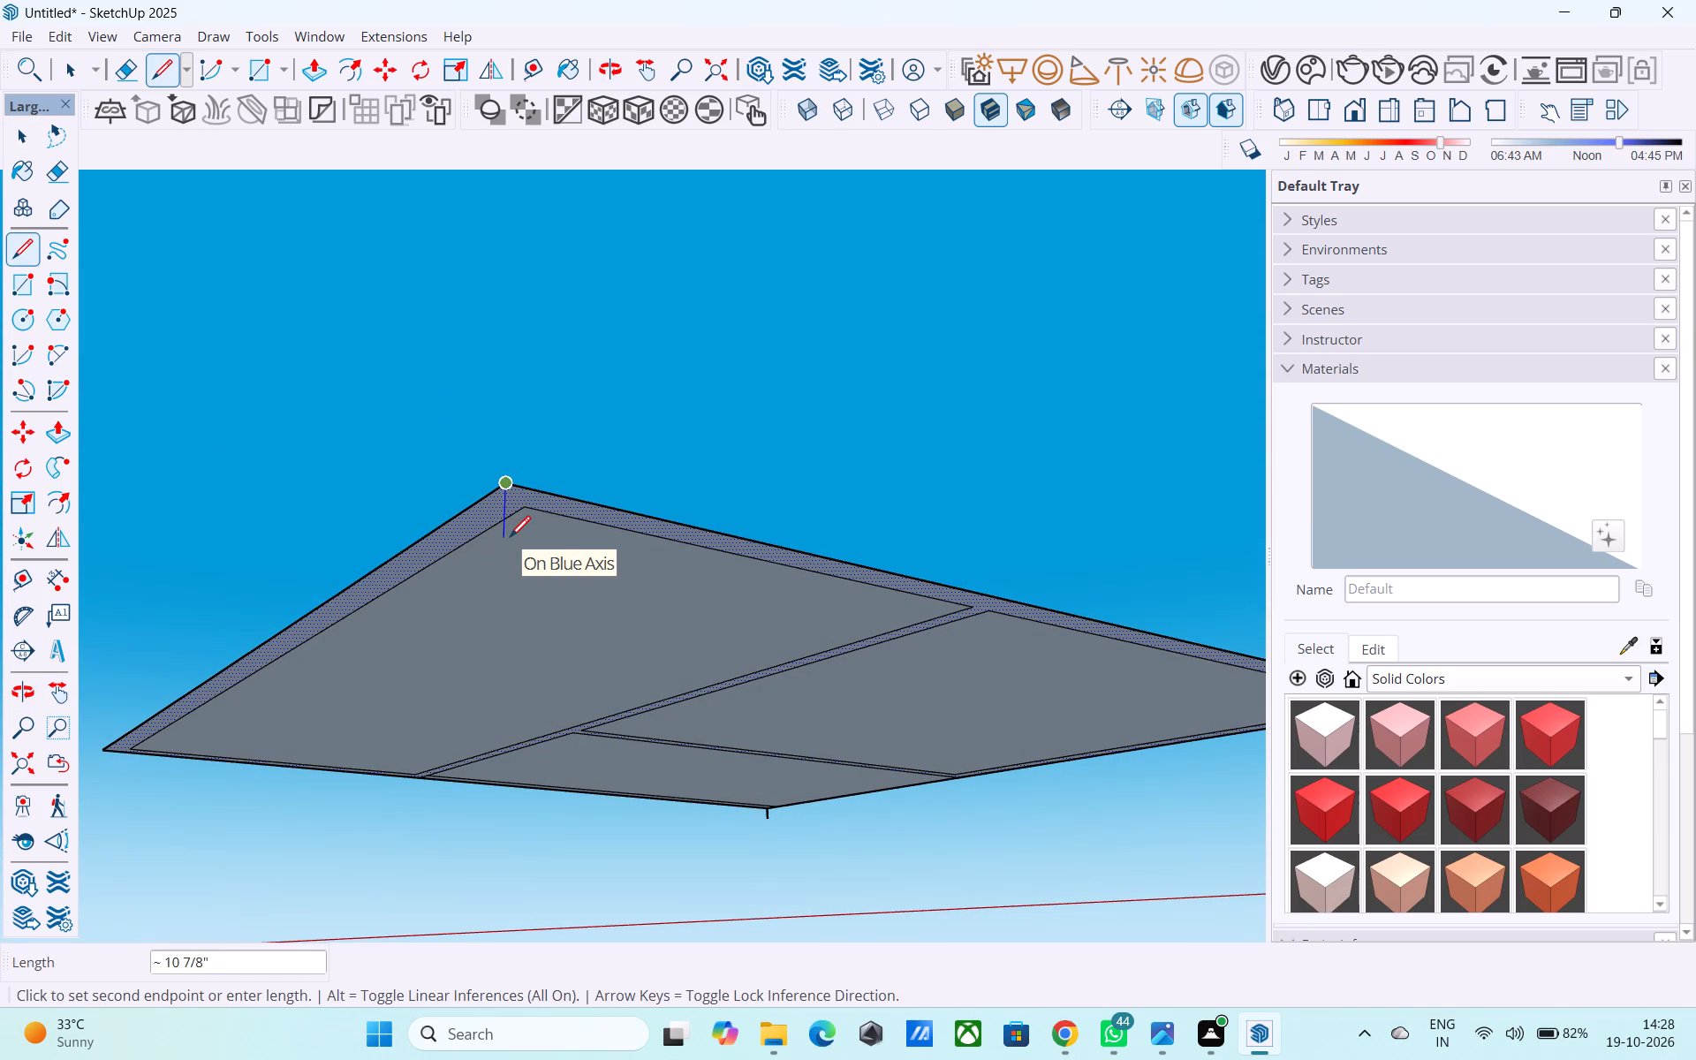
type("6\"")
key("Return")
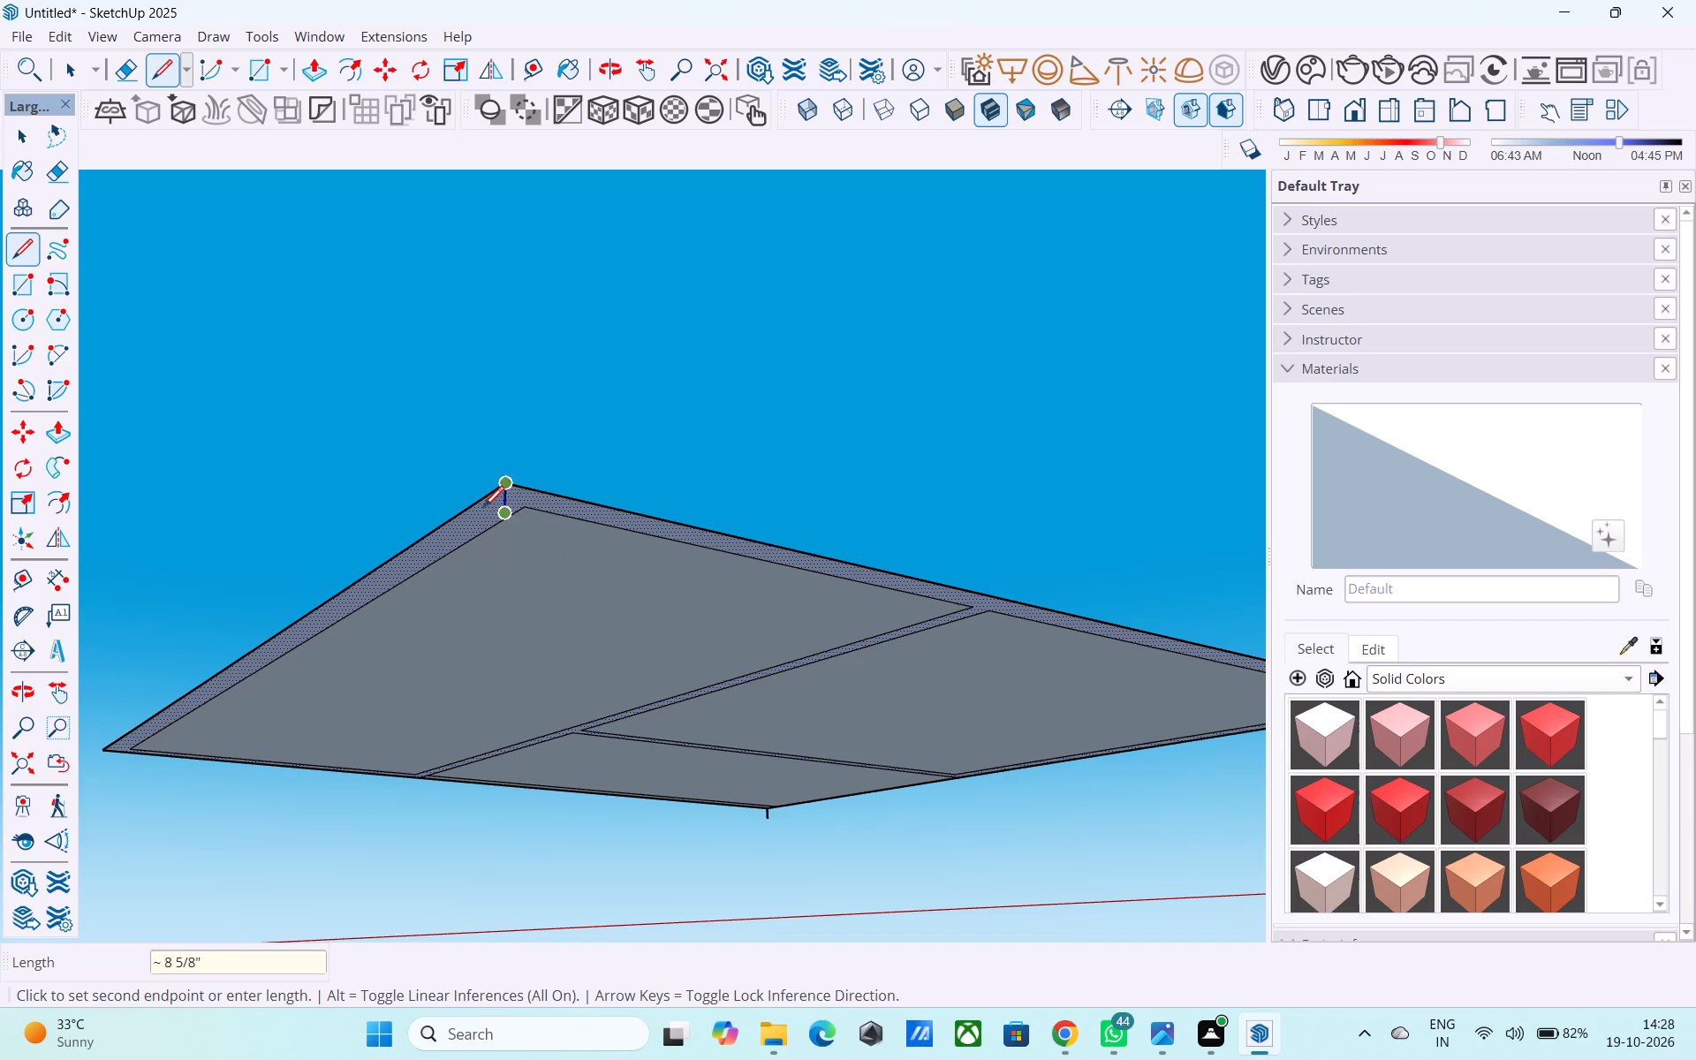
Draw a 30' by 30' rectangle beneath the plan, between the lower ends of the two diagonally opposite vertical lines.
scroll(483, 509, "up", 1)
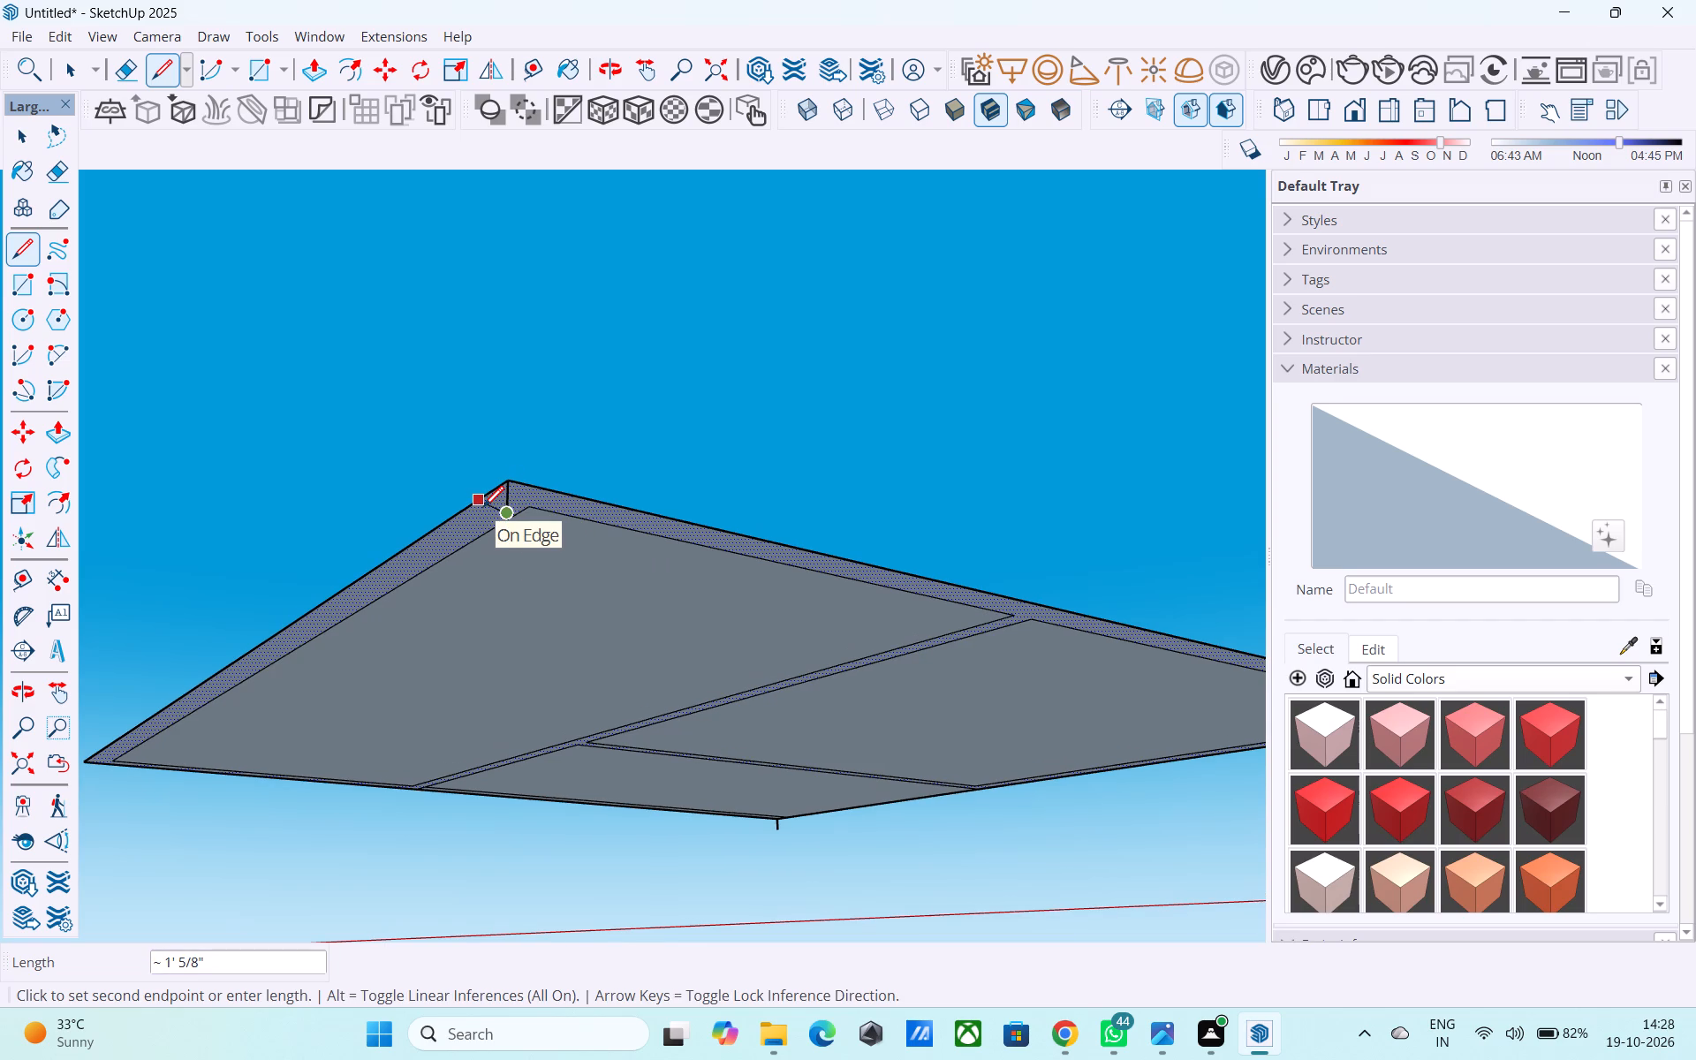
key("r")
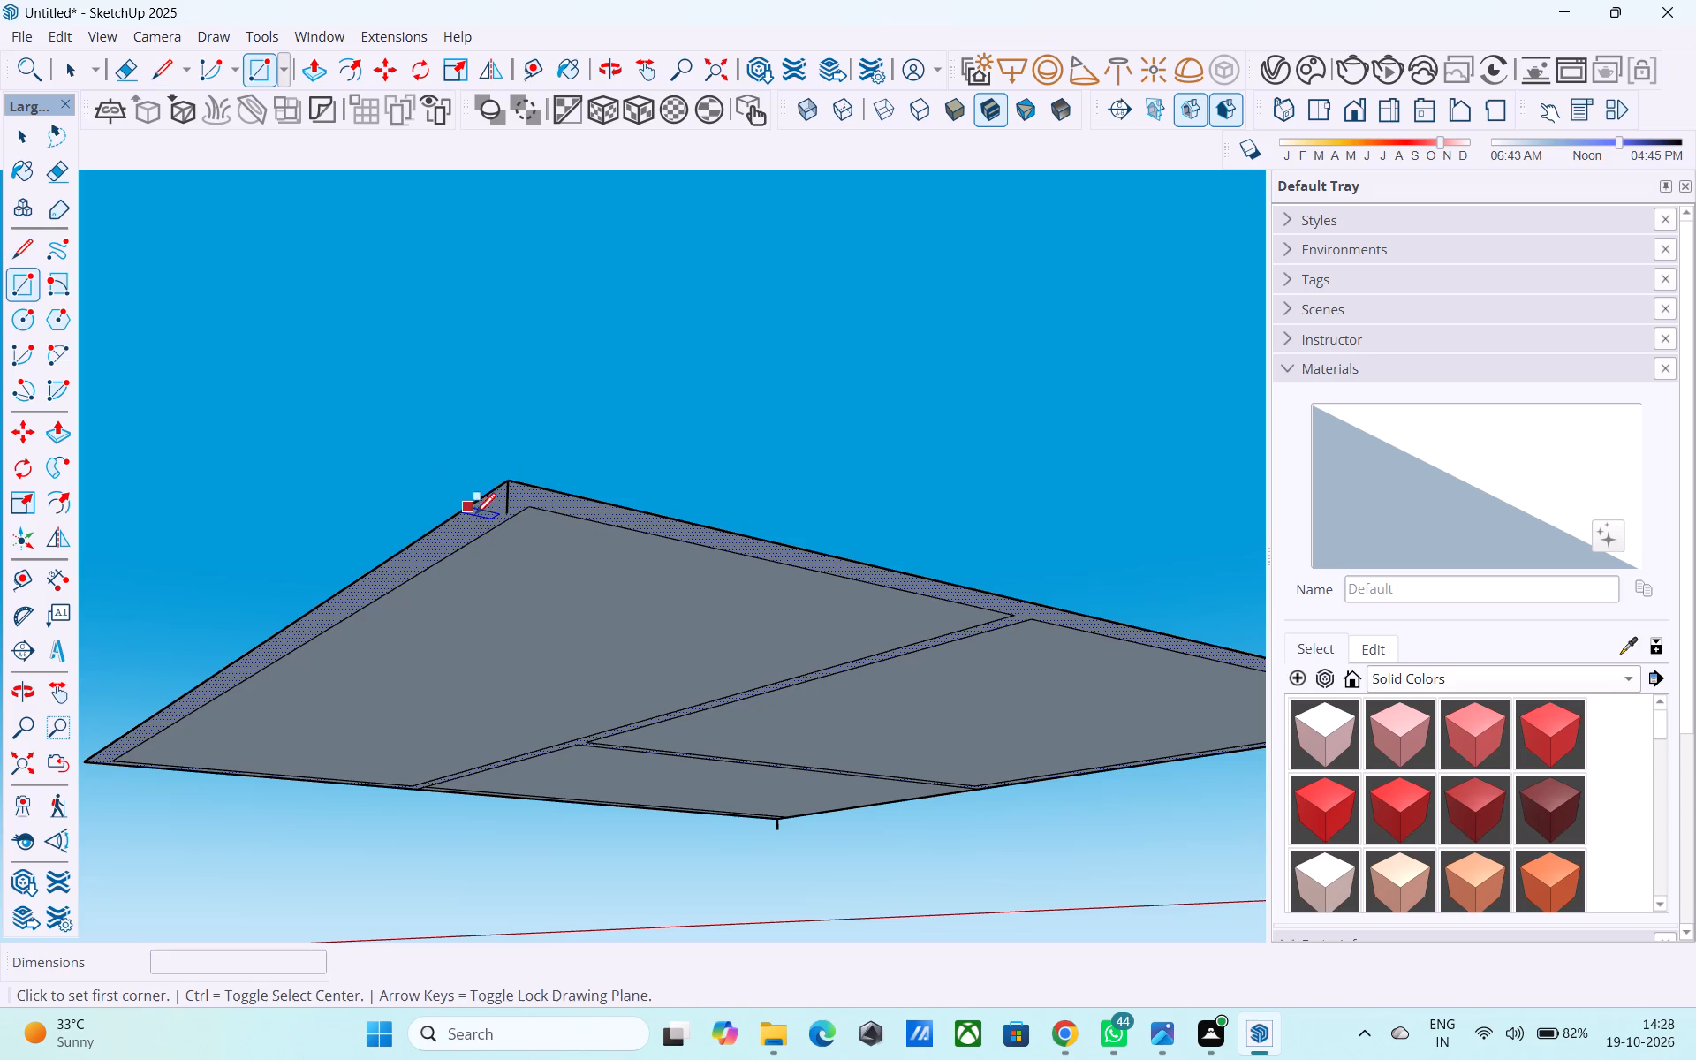
left_click(497, 514)
scroll(662, 664, "down", 3)
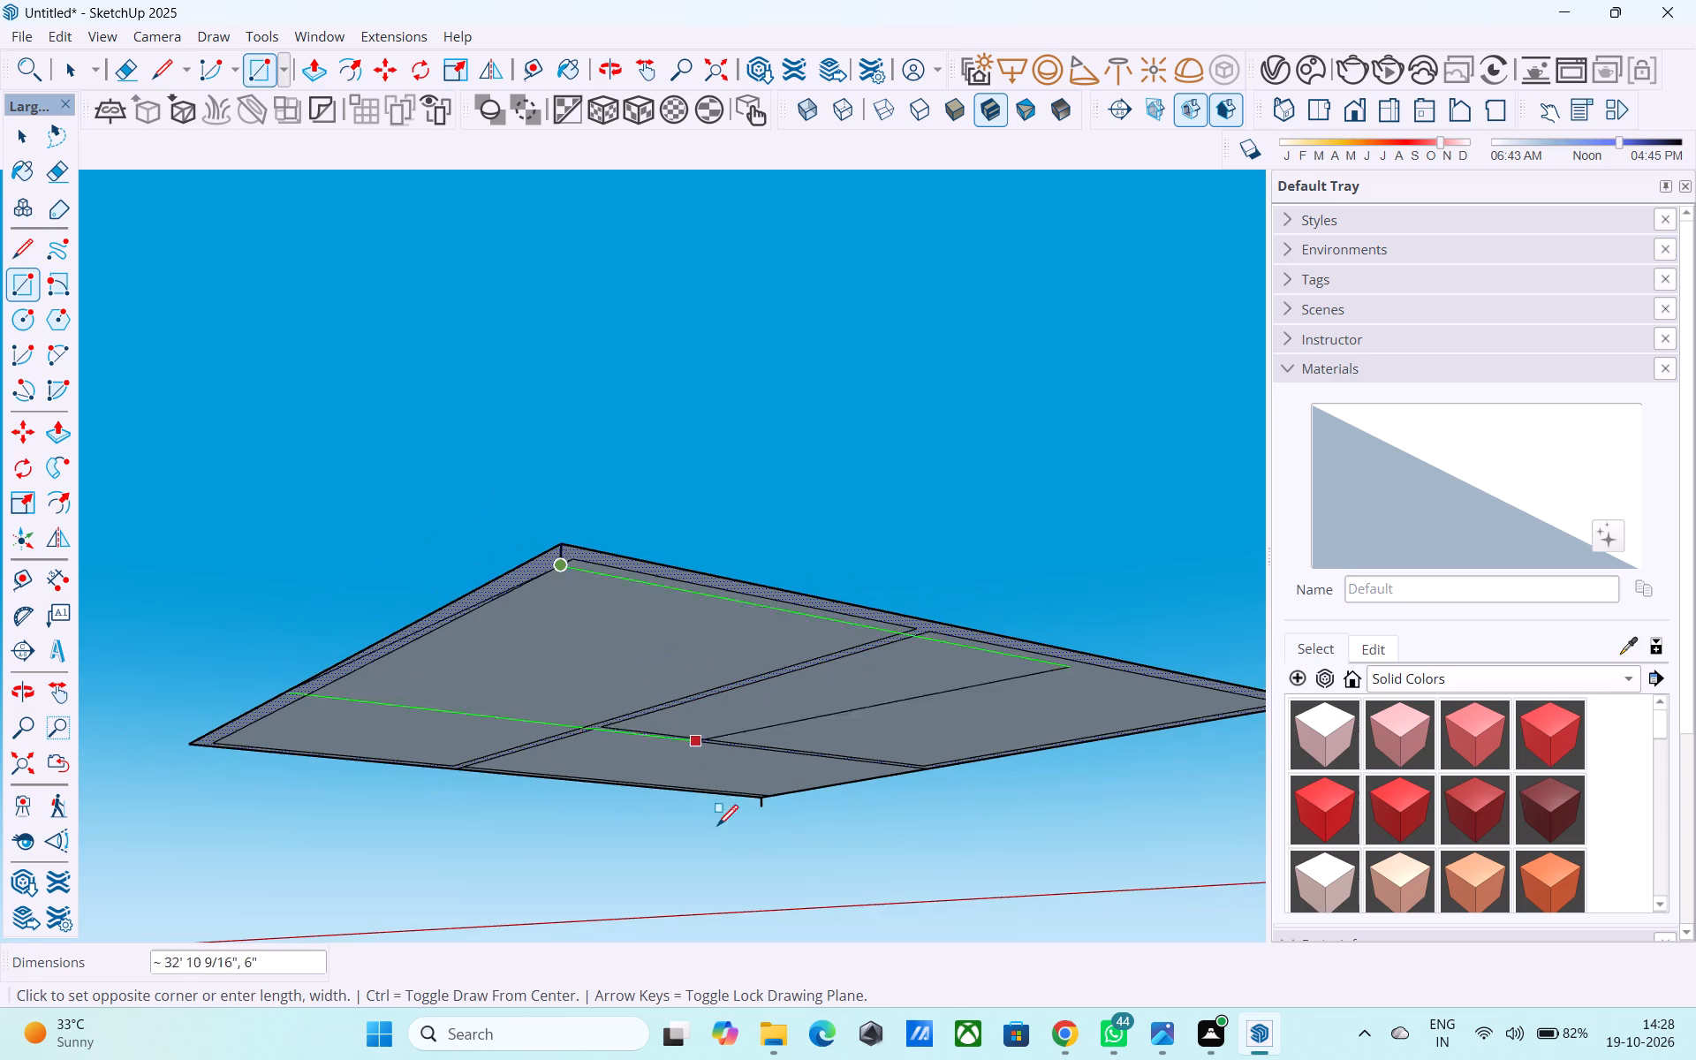
scroll(731, 839, "up", 9)
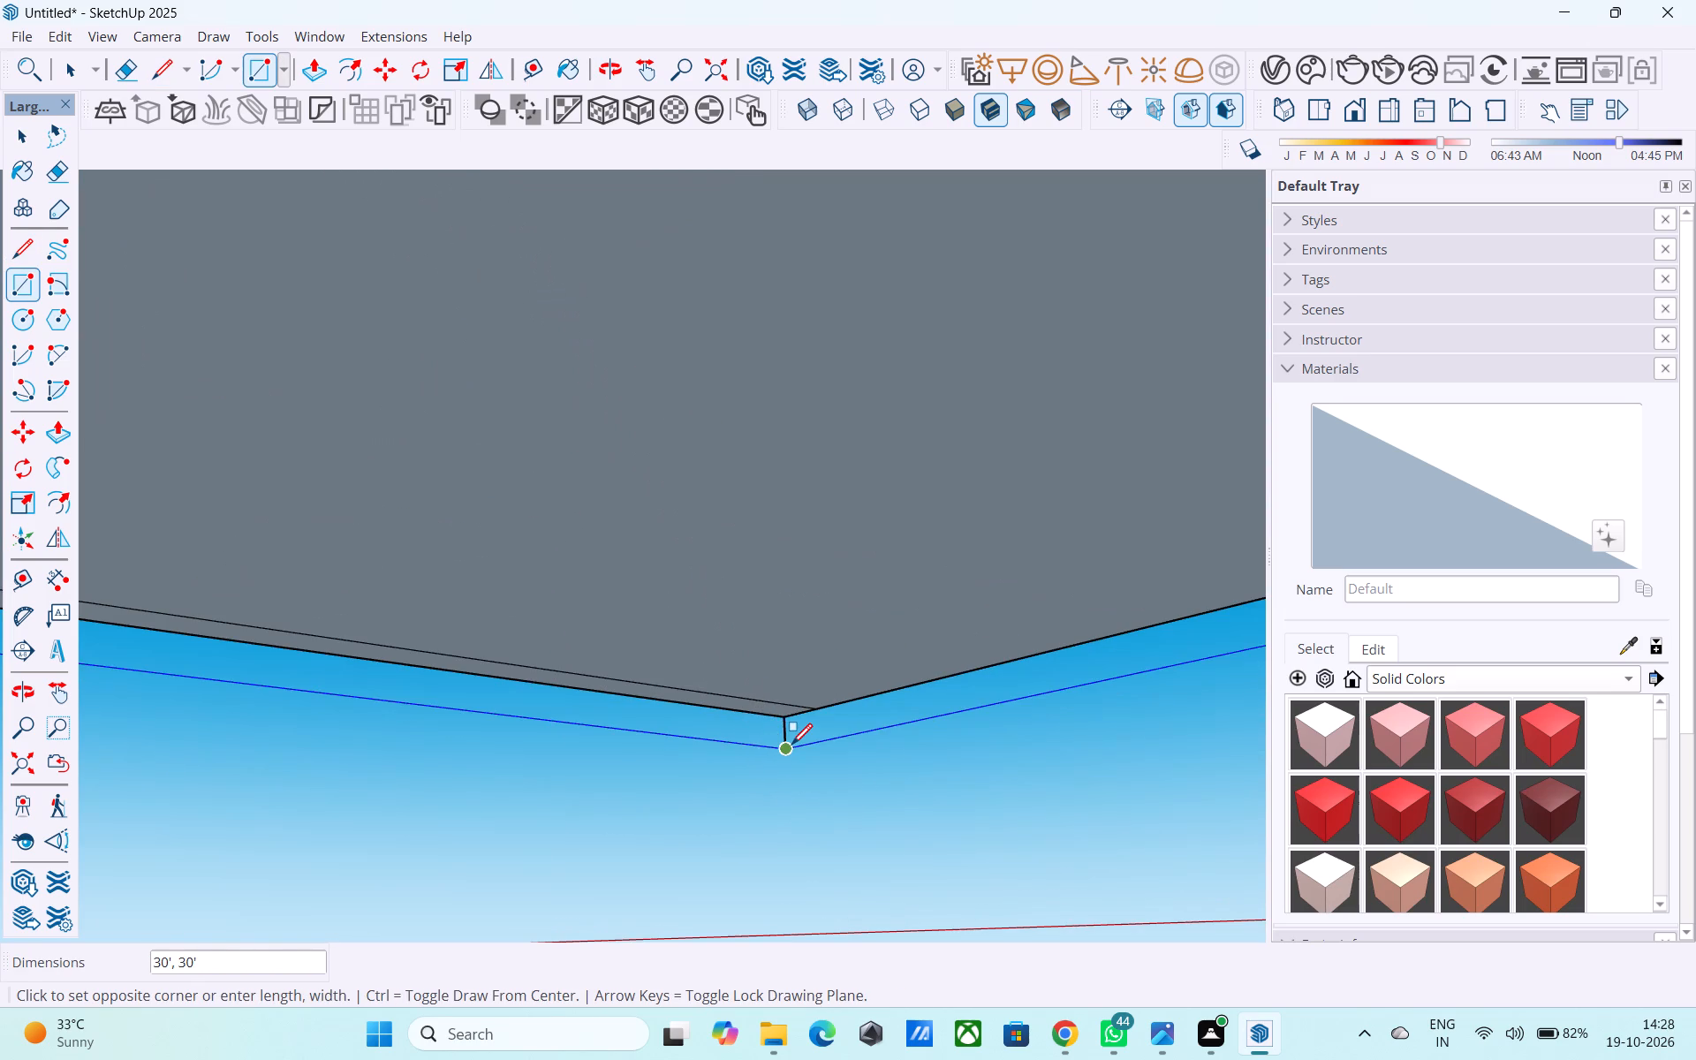
left_click(791, 746)
Reverse the large bottom face on the underside of the plan.
scroll(791, 740, "down", 18)
middle_click_drag(792, 740, 731, 983)
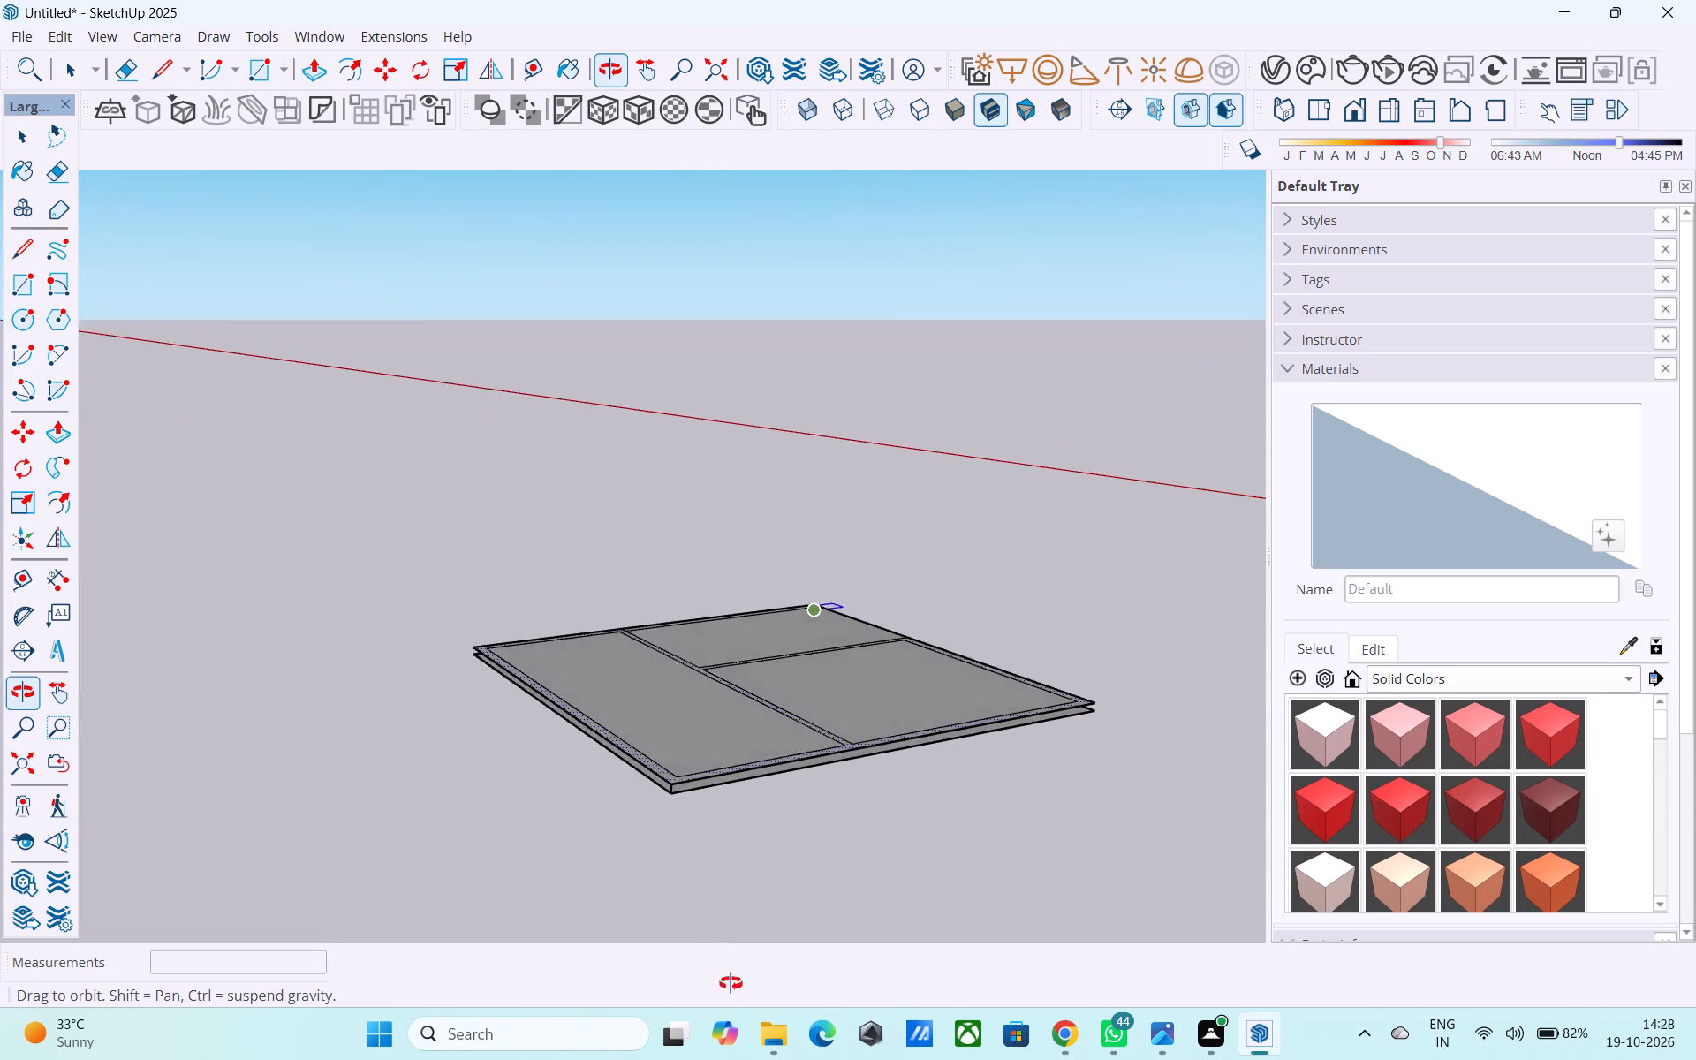
middle_click_drag(731, 983, 438, 447)
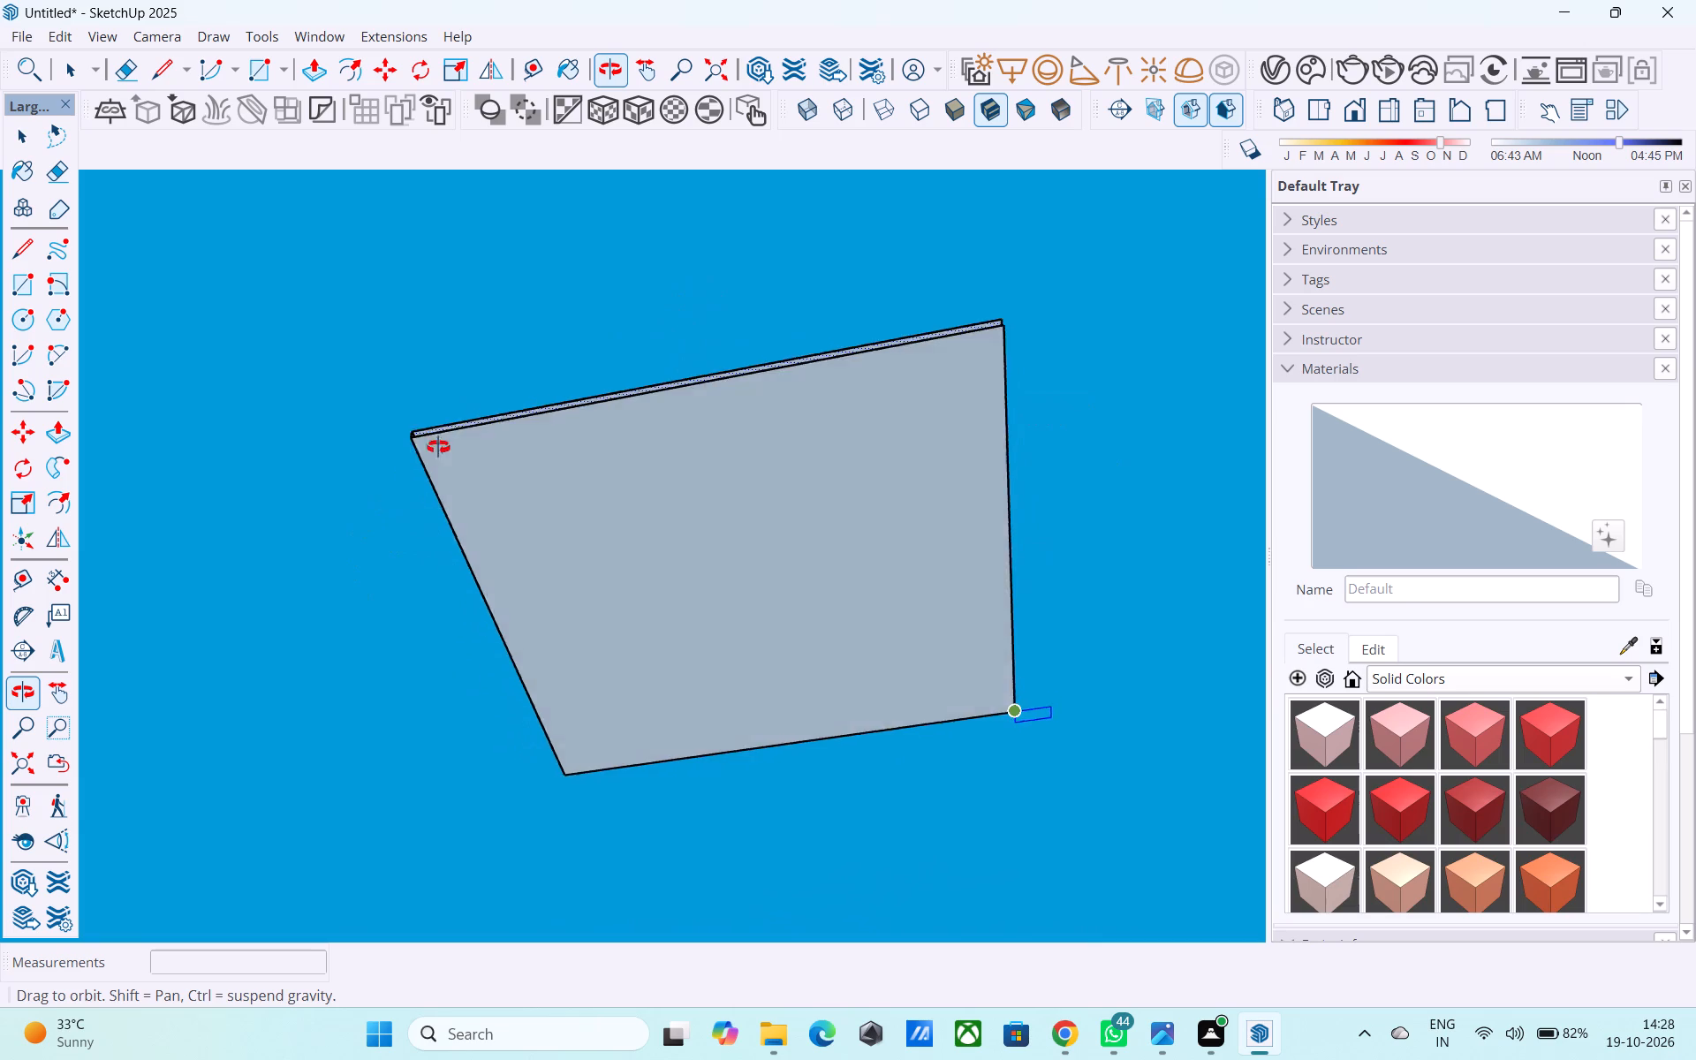
middle_click_drag(438, 447, 625, 958)
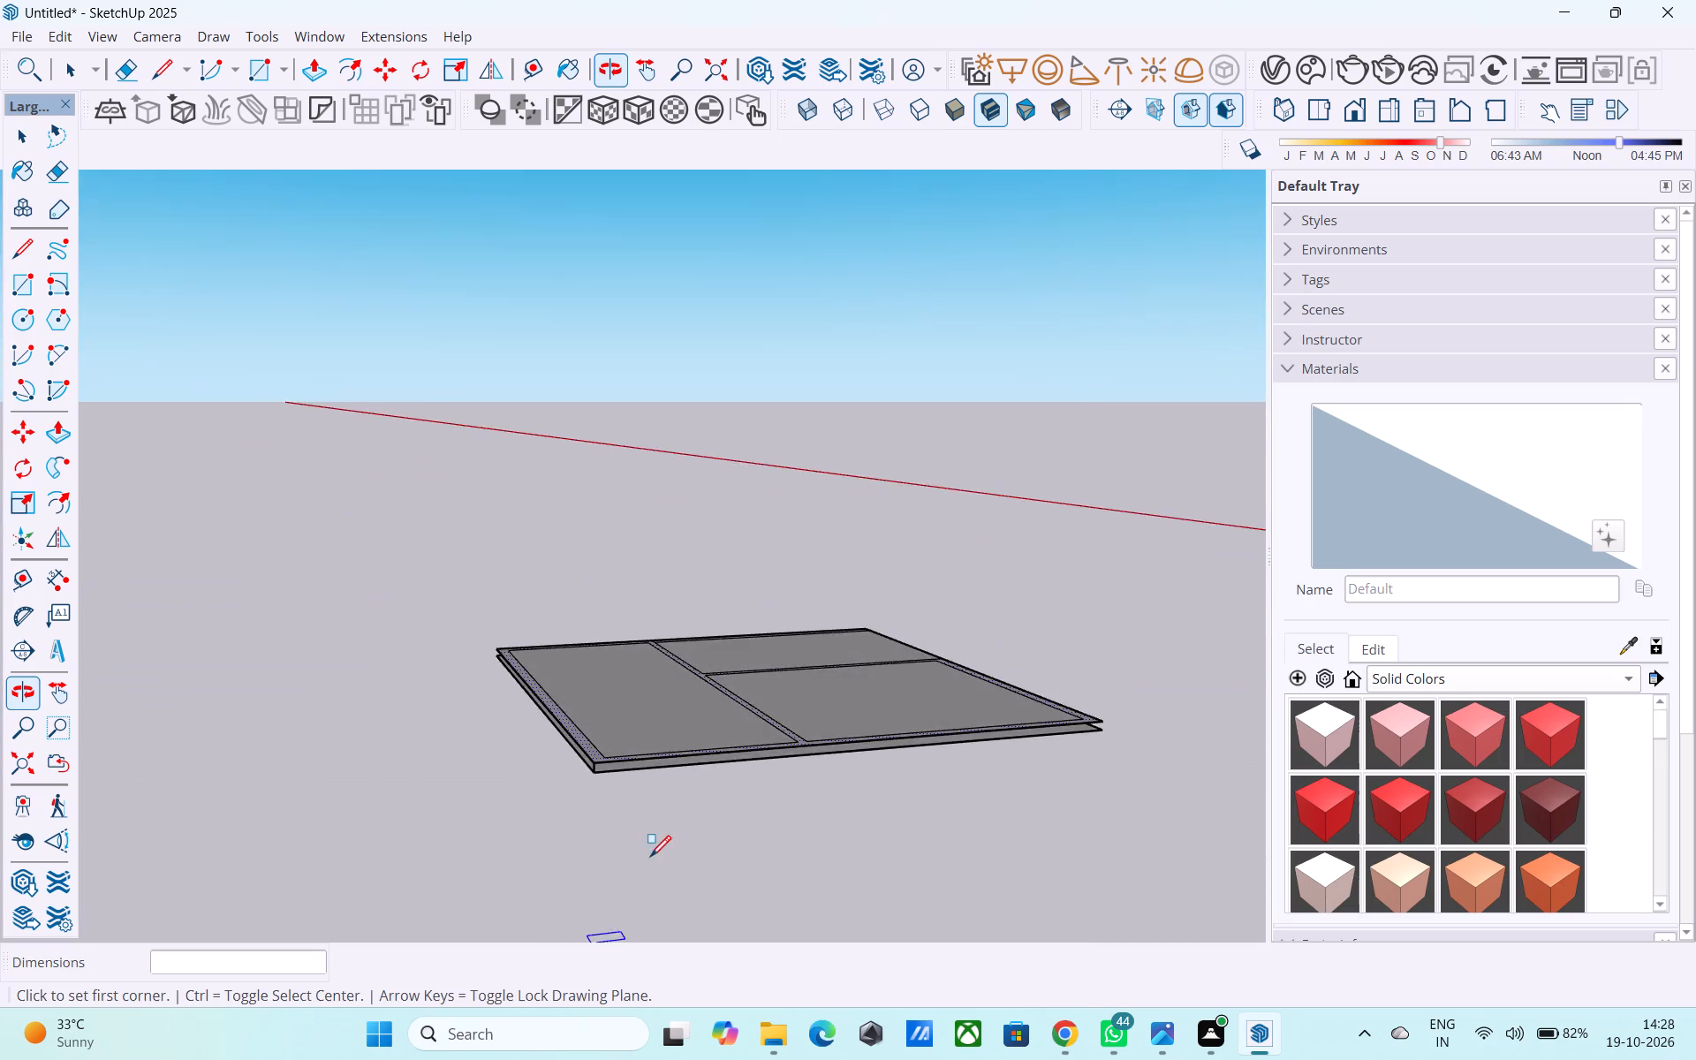
scroll(687, 748, "up", 13)
middle_click_drag(650, 793, 639, 413)
scroll(635, 411, "down", 2)
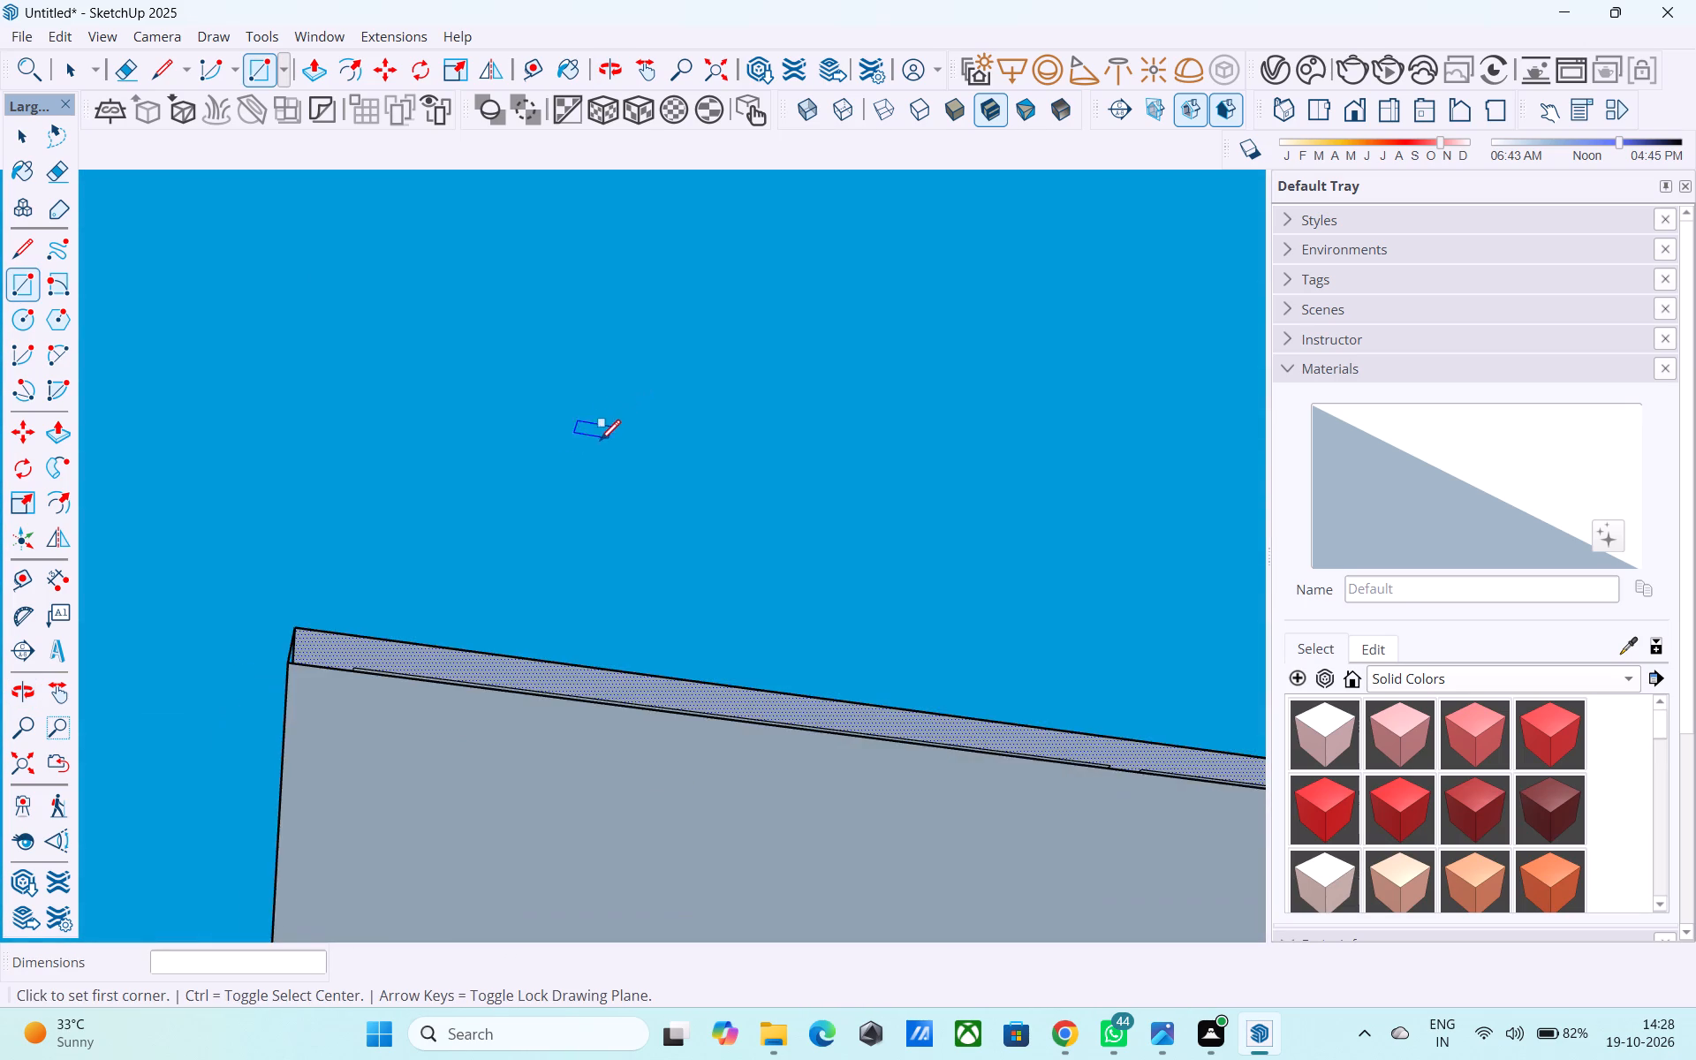
scroll(599, 444, "down", 2)
key("space")
left_click(536, 689)
right_click(535, 690)
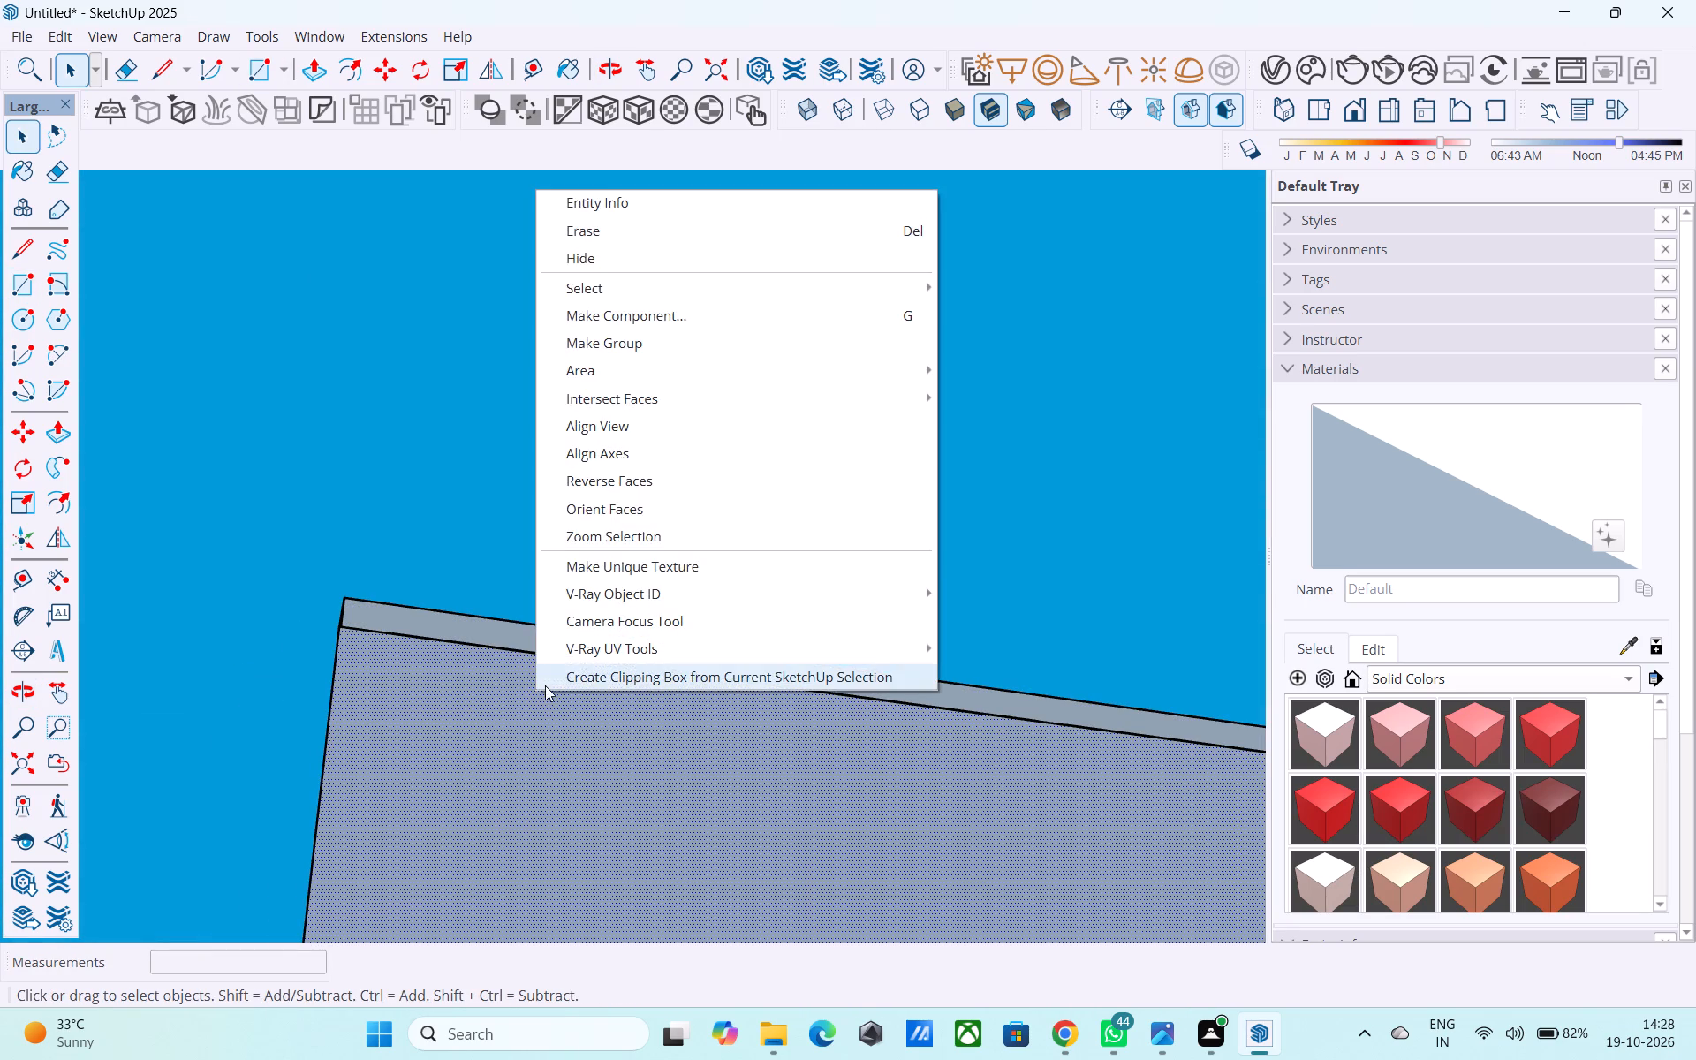
left_click(591, 488)
Draw a vertical line between the lower rectangle and the plan at the long room's other outer corner to close the adjoining sides.
scroll(553, 600, "down", 5)
middle_click_drag(548, 629, 604, 1059)
middle_click_drag(604, 704, 634, 849)
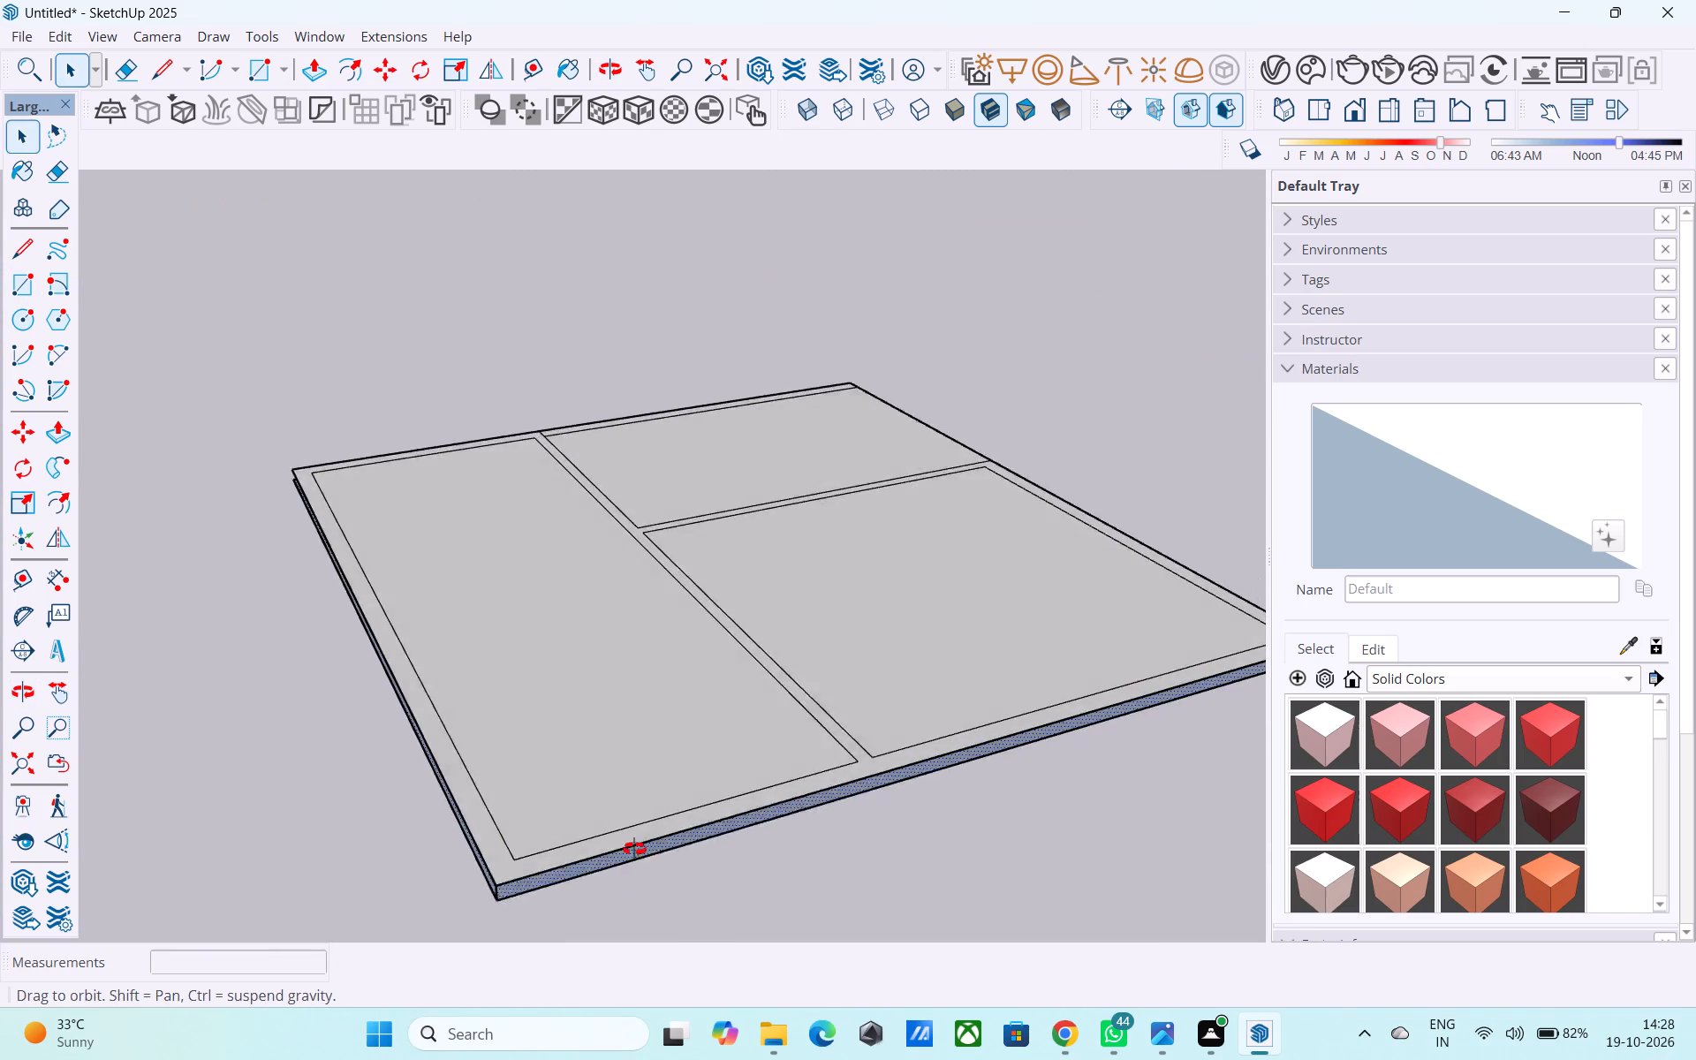
middle_click_drag(634, 849, 1039, 654)
middle_click_drag(489, 589, 1062, 557)
scroll(1070, 506, "down", 5)
middle_click_drag(992, 571, 738, 740)
scroll(738, 740, "up", 14)
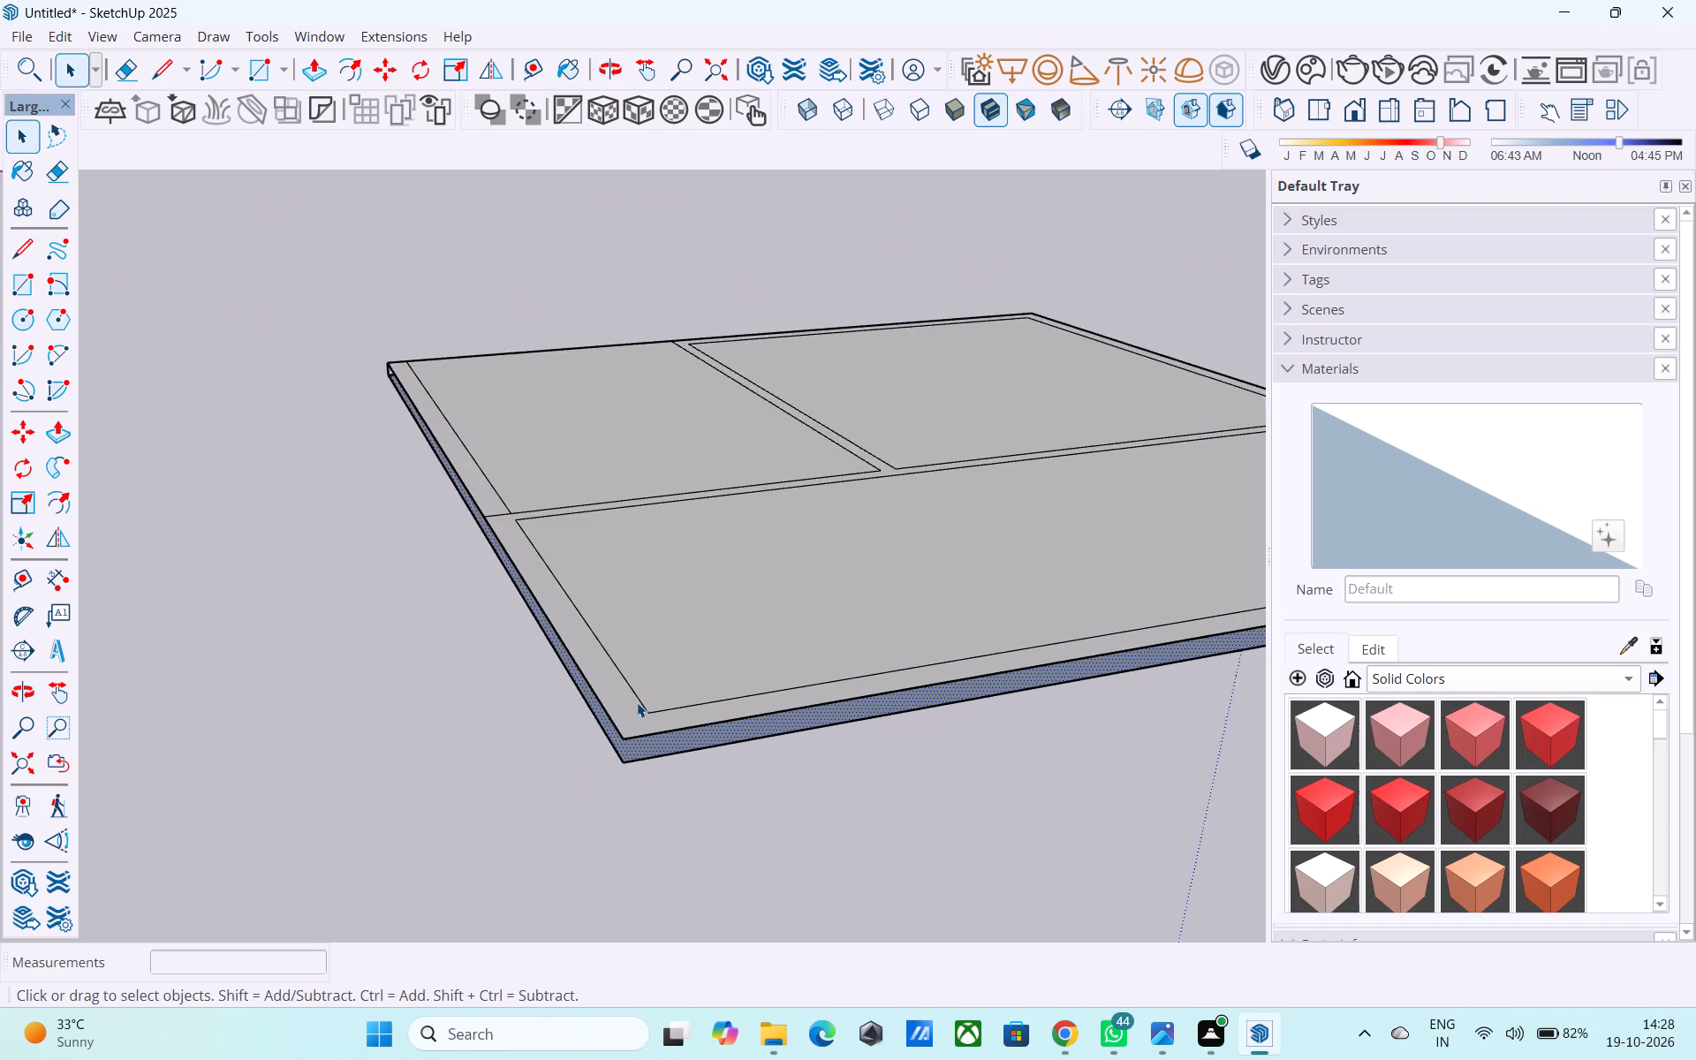
scroll(637, 702, "up", 5)
key("l")
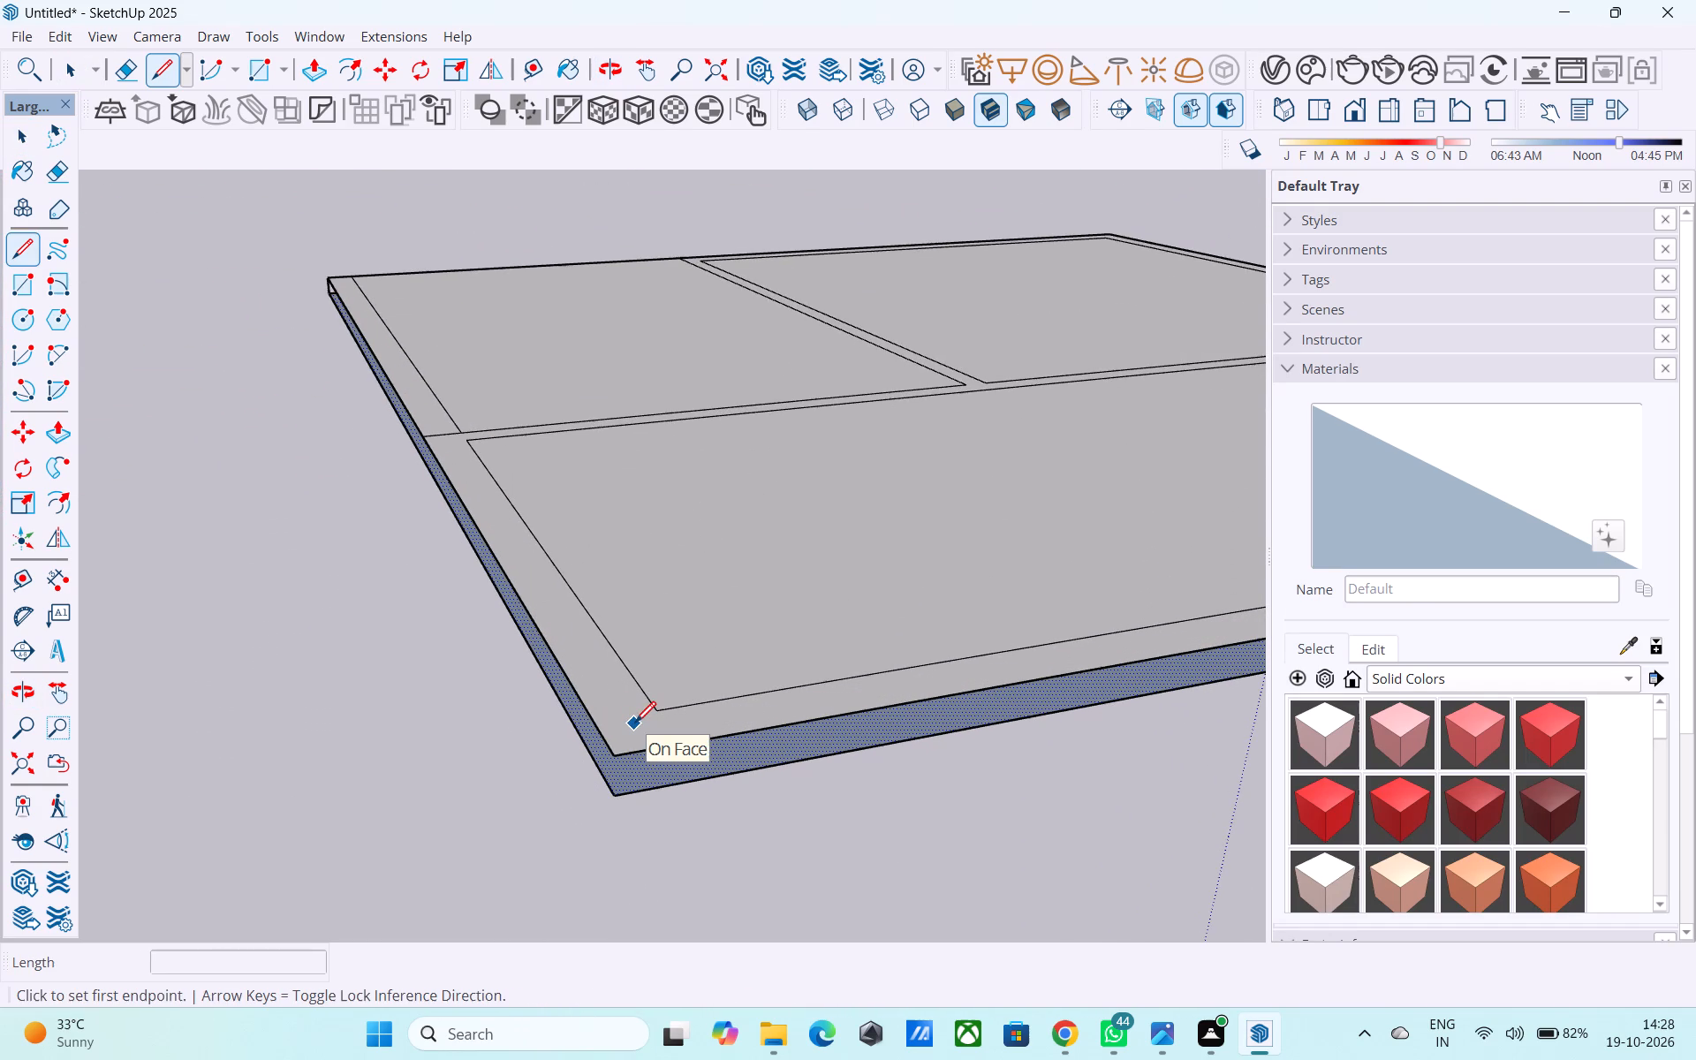
scroll(635, 734, "up", 7)
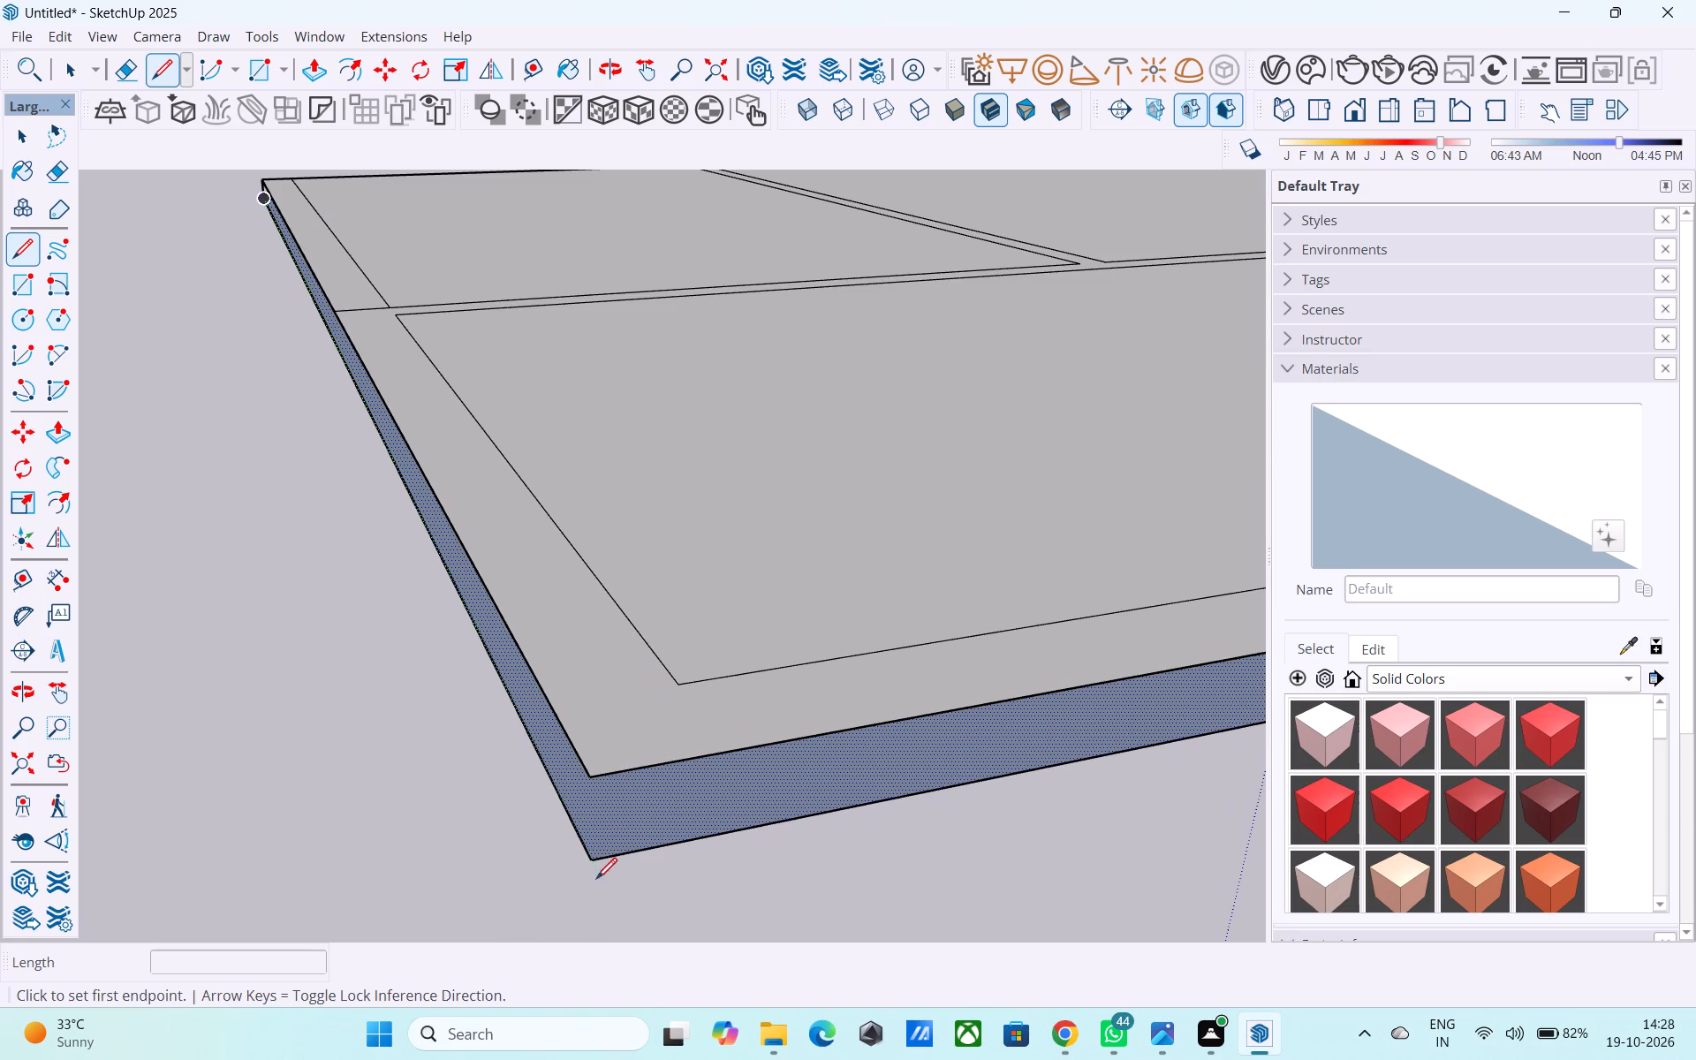
left_click(587, 863)
left_click(599, 776)
scroll(596, 782, "down", 3)
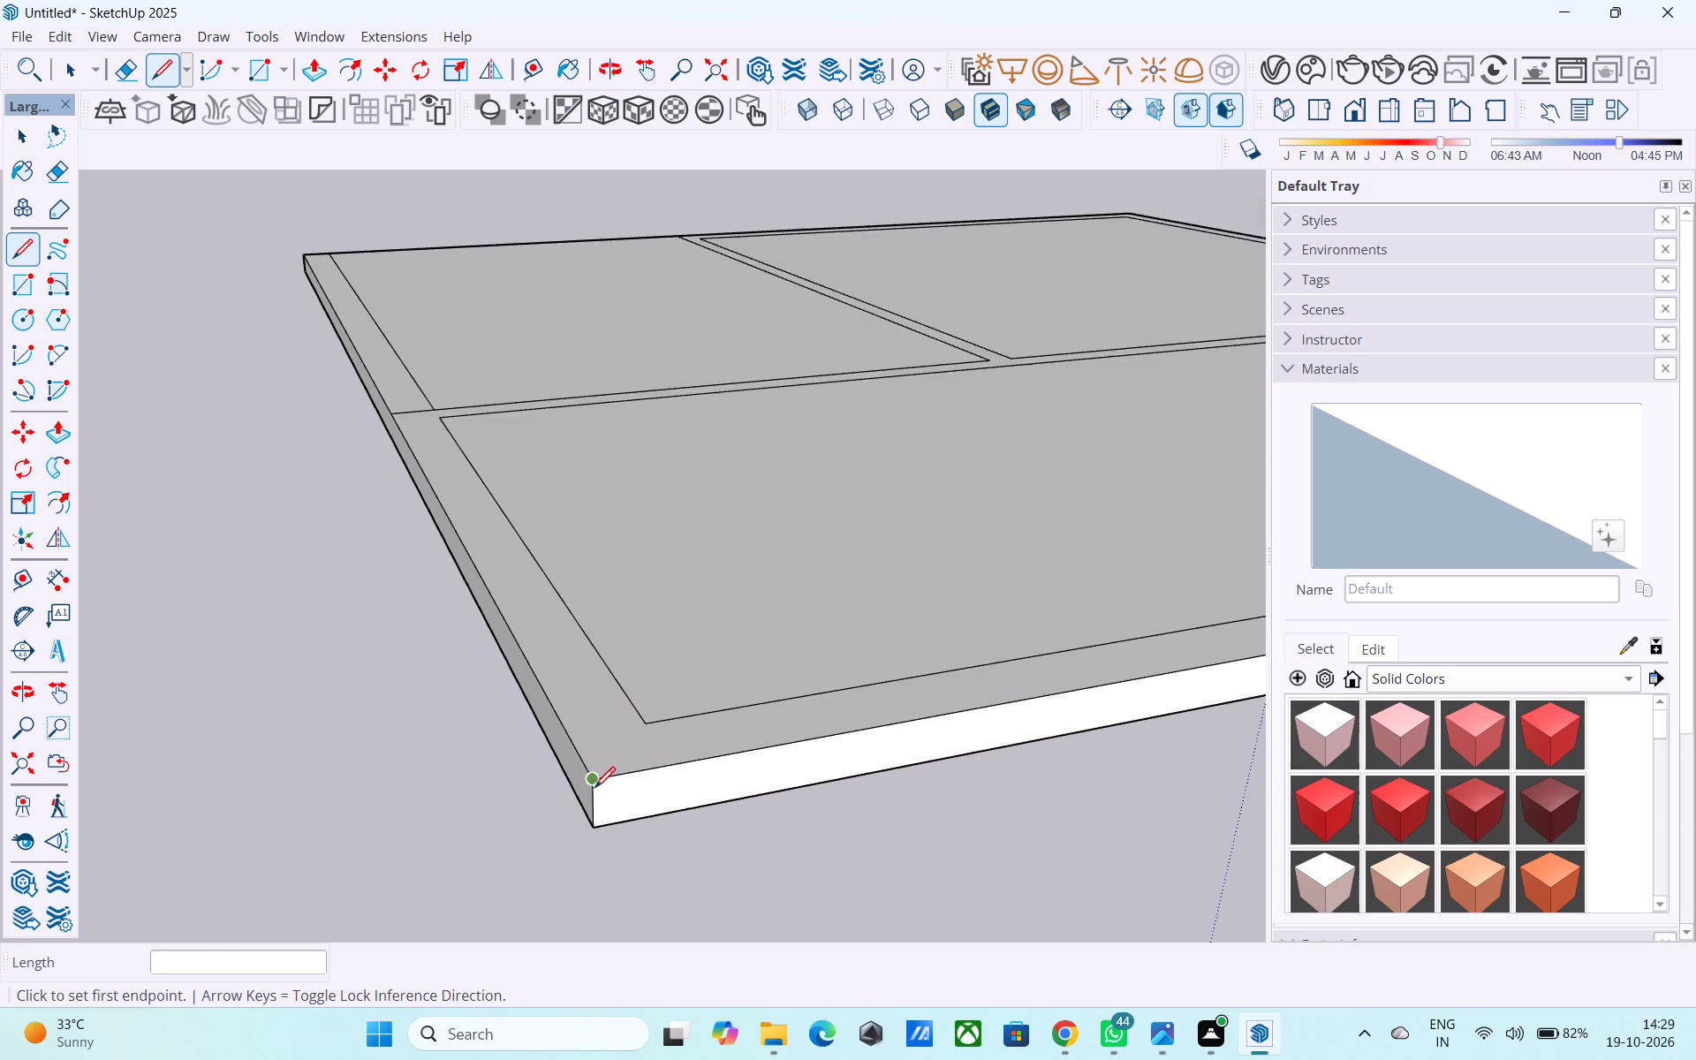
Draw the last 6" vertical line at the outer corner of the larger room beside the smallest room, closing the remaining sides.
scroll(594, 790, "down", 7)
middle_click_drag(586, 801, 1064, 783)
scroll(1058, 769, "down", 5)
middle_click_drag(768, 769, 1177, 765)
scroll(1125, 754, "down", 4)
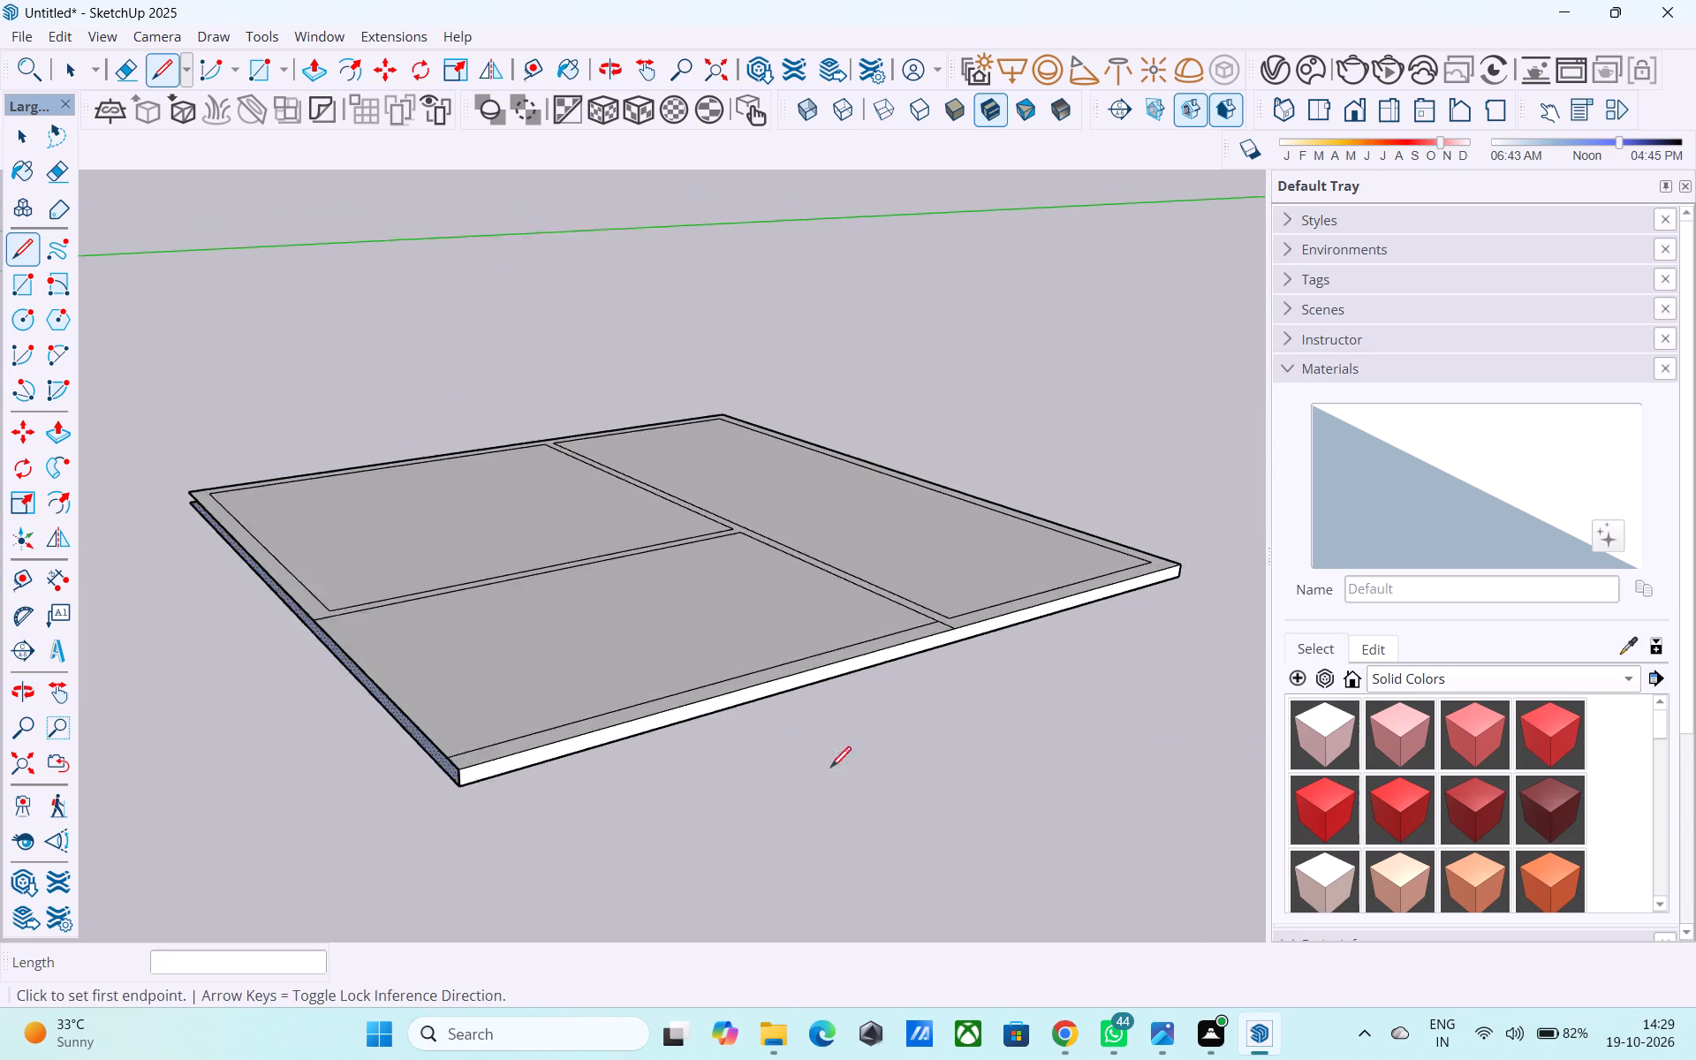
middle_click_drag(772, 769, 1166, 747)
middle_click_drag(746, 757, 1168, 714)
scroll(685, 814, "up", 3)
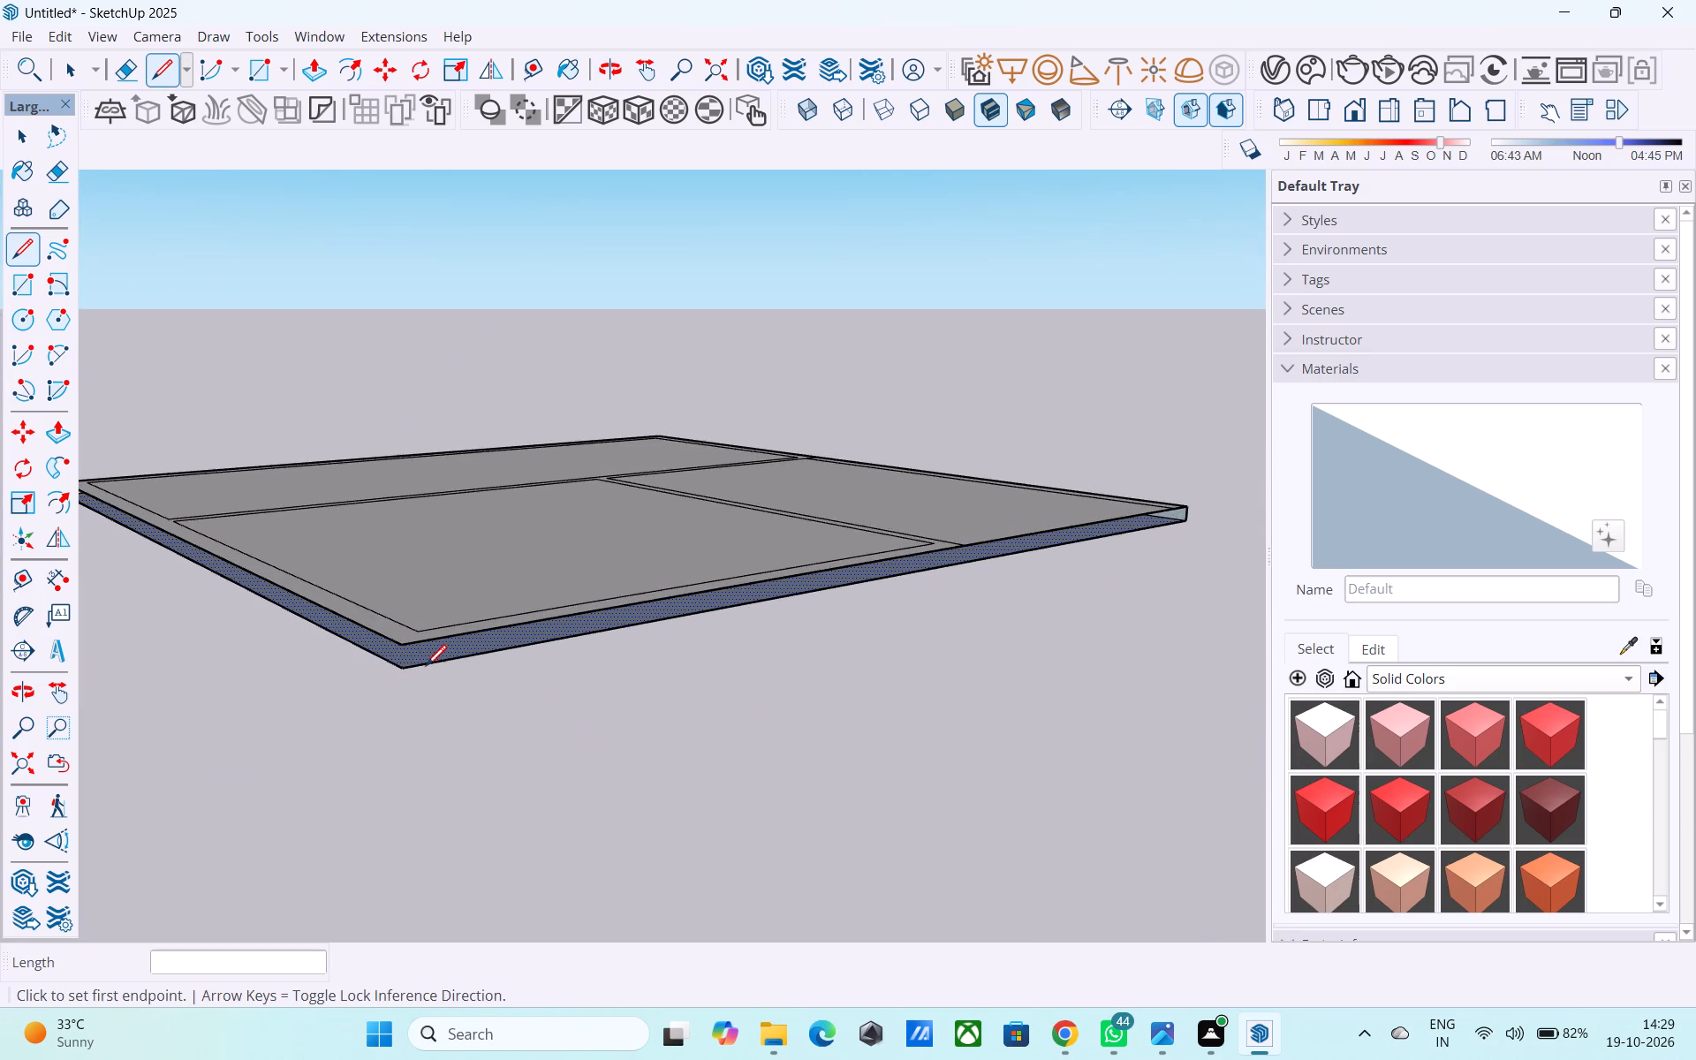
scroll(412, 666, "up", 4)
left_click(397, 669)
left_click(401, 640)
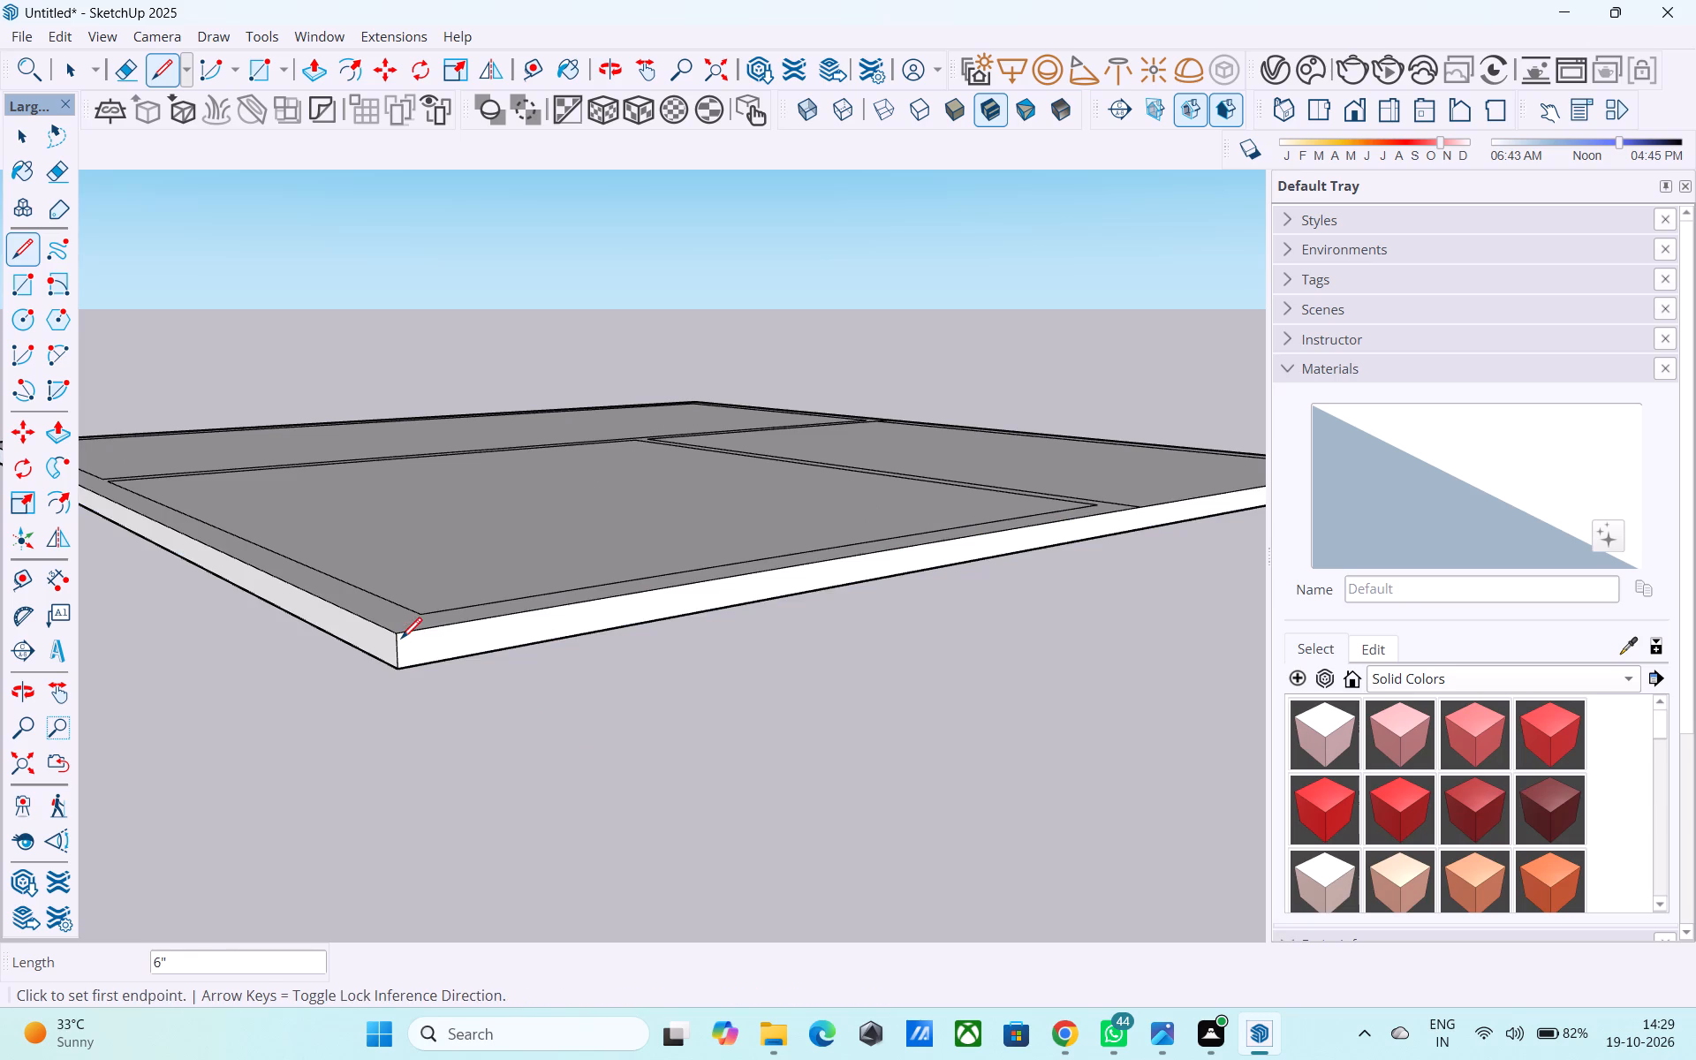
Make a group from the connected wall band face on top of the slab.
scroll(405, 647, "down", 5)
middle_click_drag(532, 700, 702, 728)
key("space")
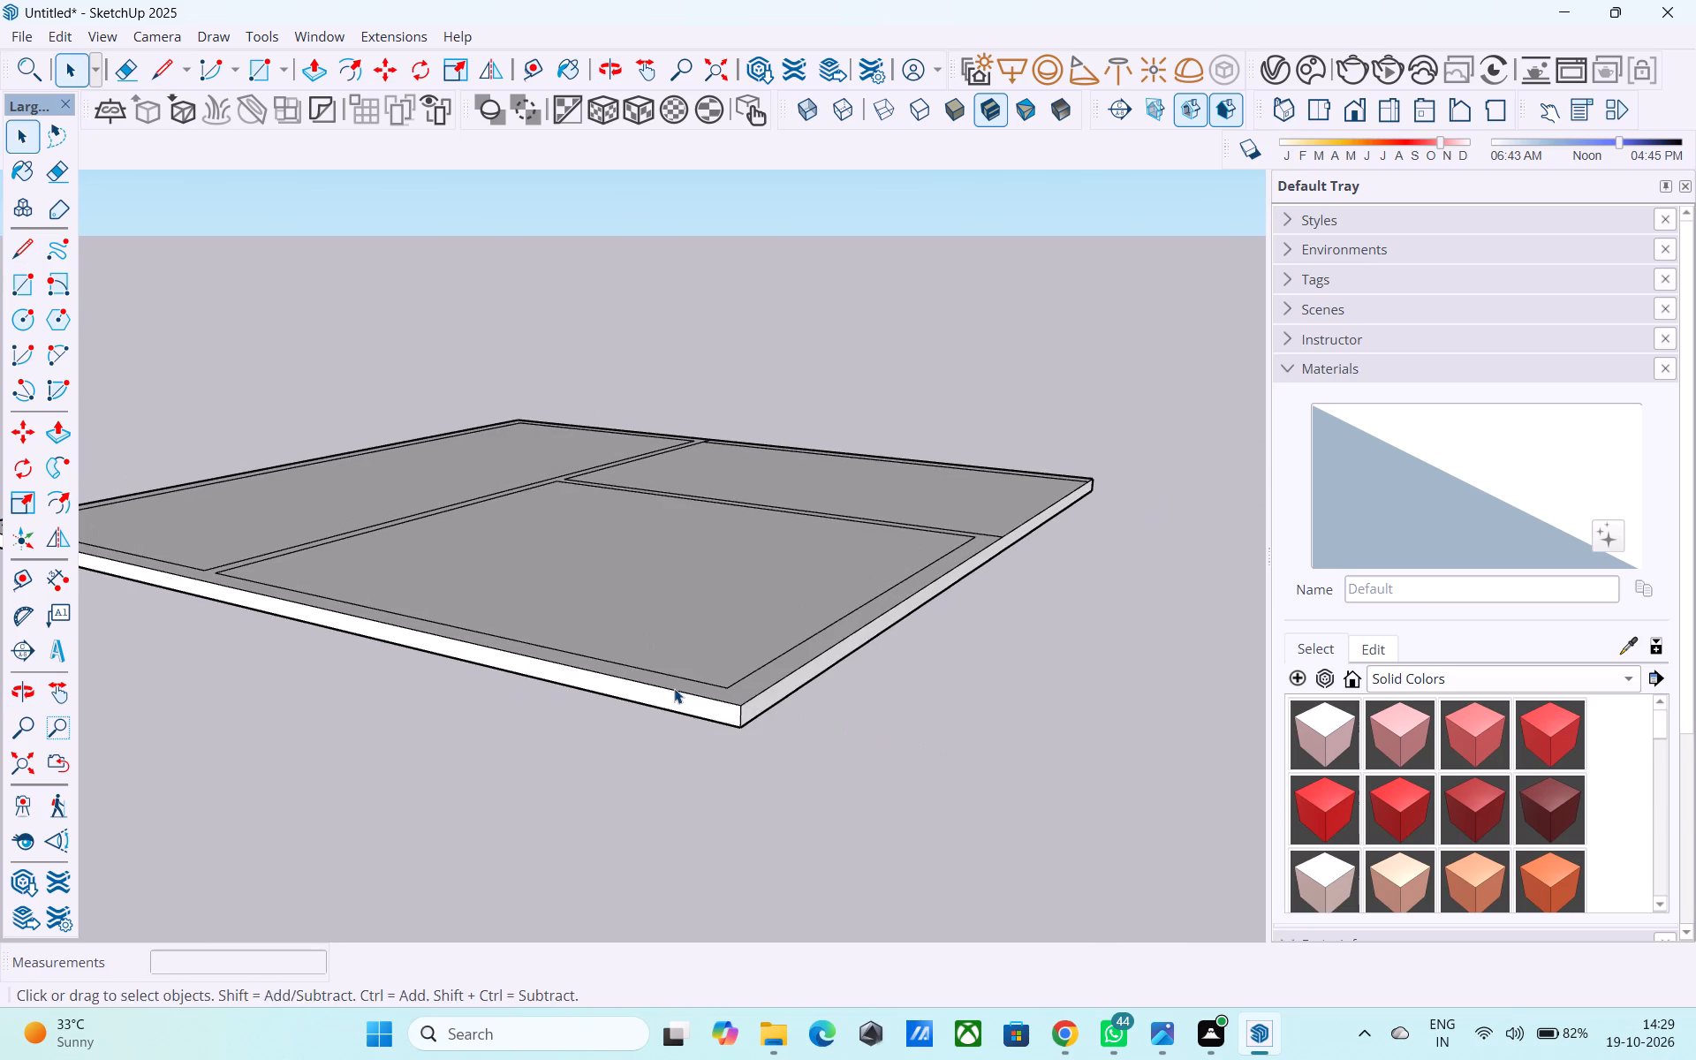
middle_click_drag(674, 688, 670, 826)
middle_click_drag(587, 789, 613, 671)
middle_click_drag(624, 556, 610, 699)
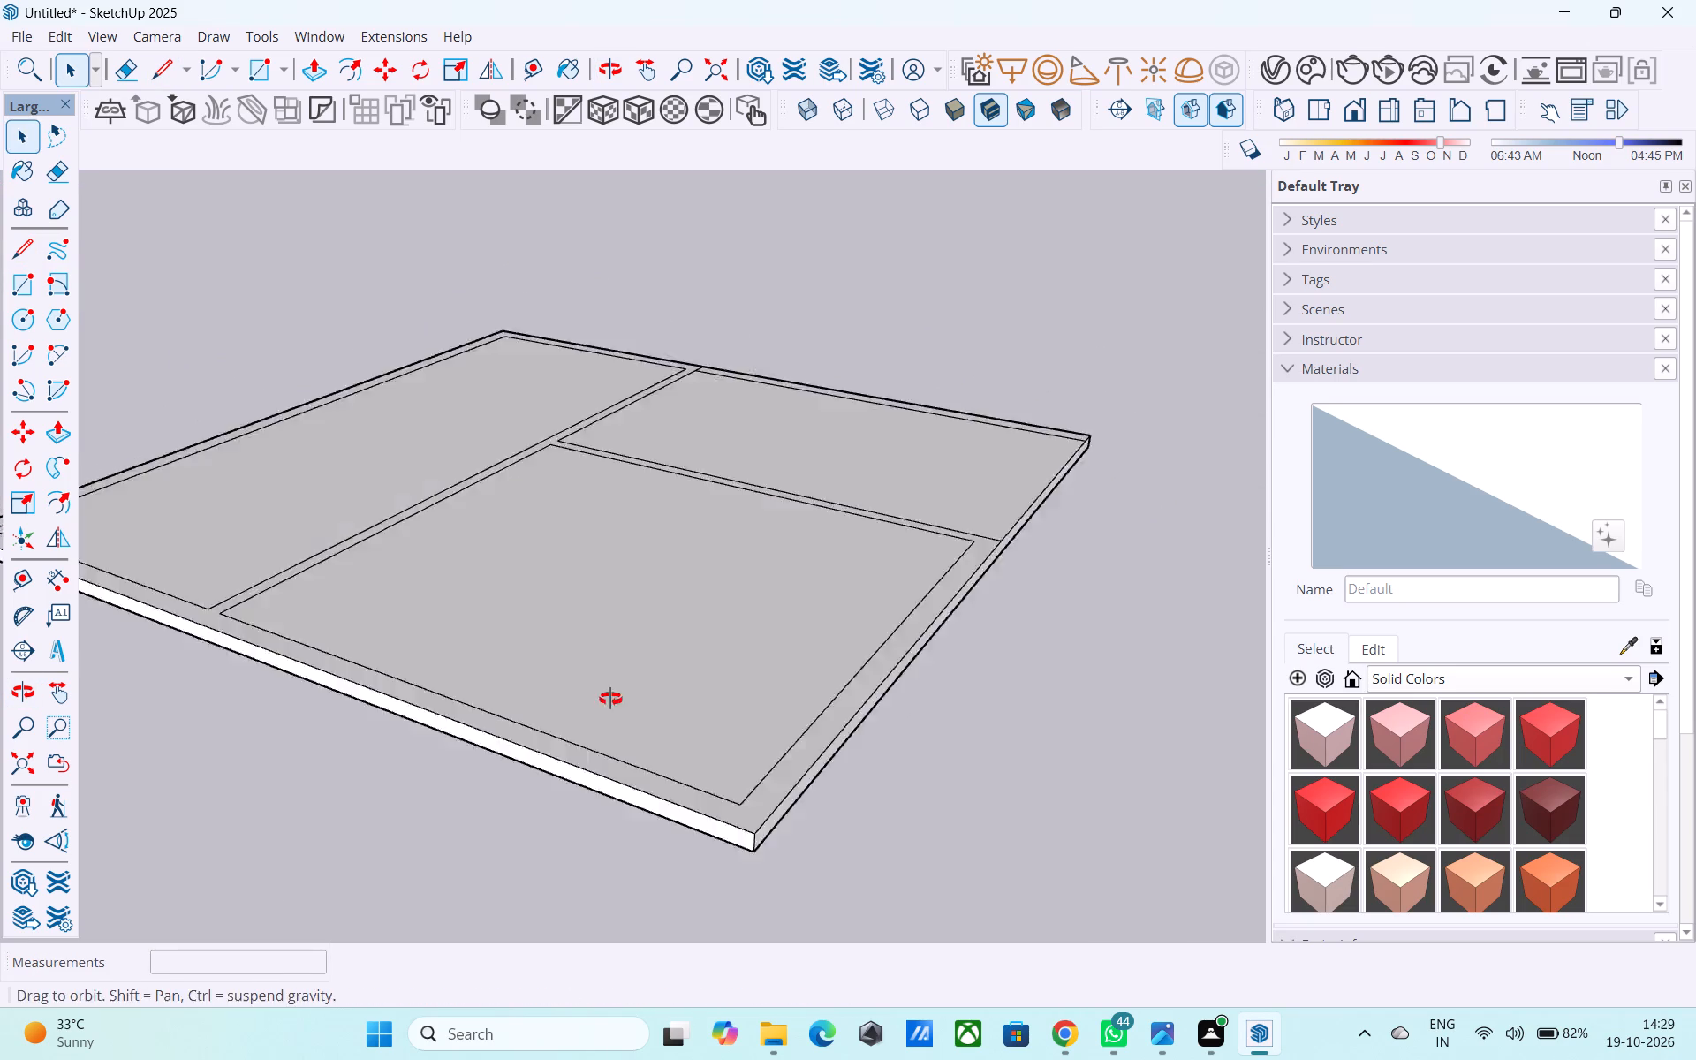
middle_click_drag(610, 699, 603, 773)
scroll(238, 698, "up", 4)
left_click(225, 701)
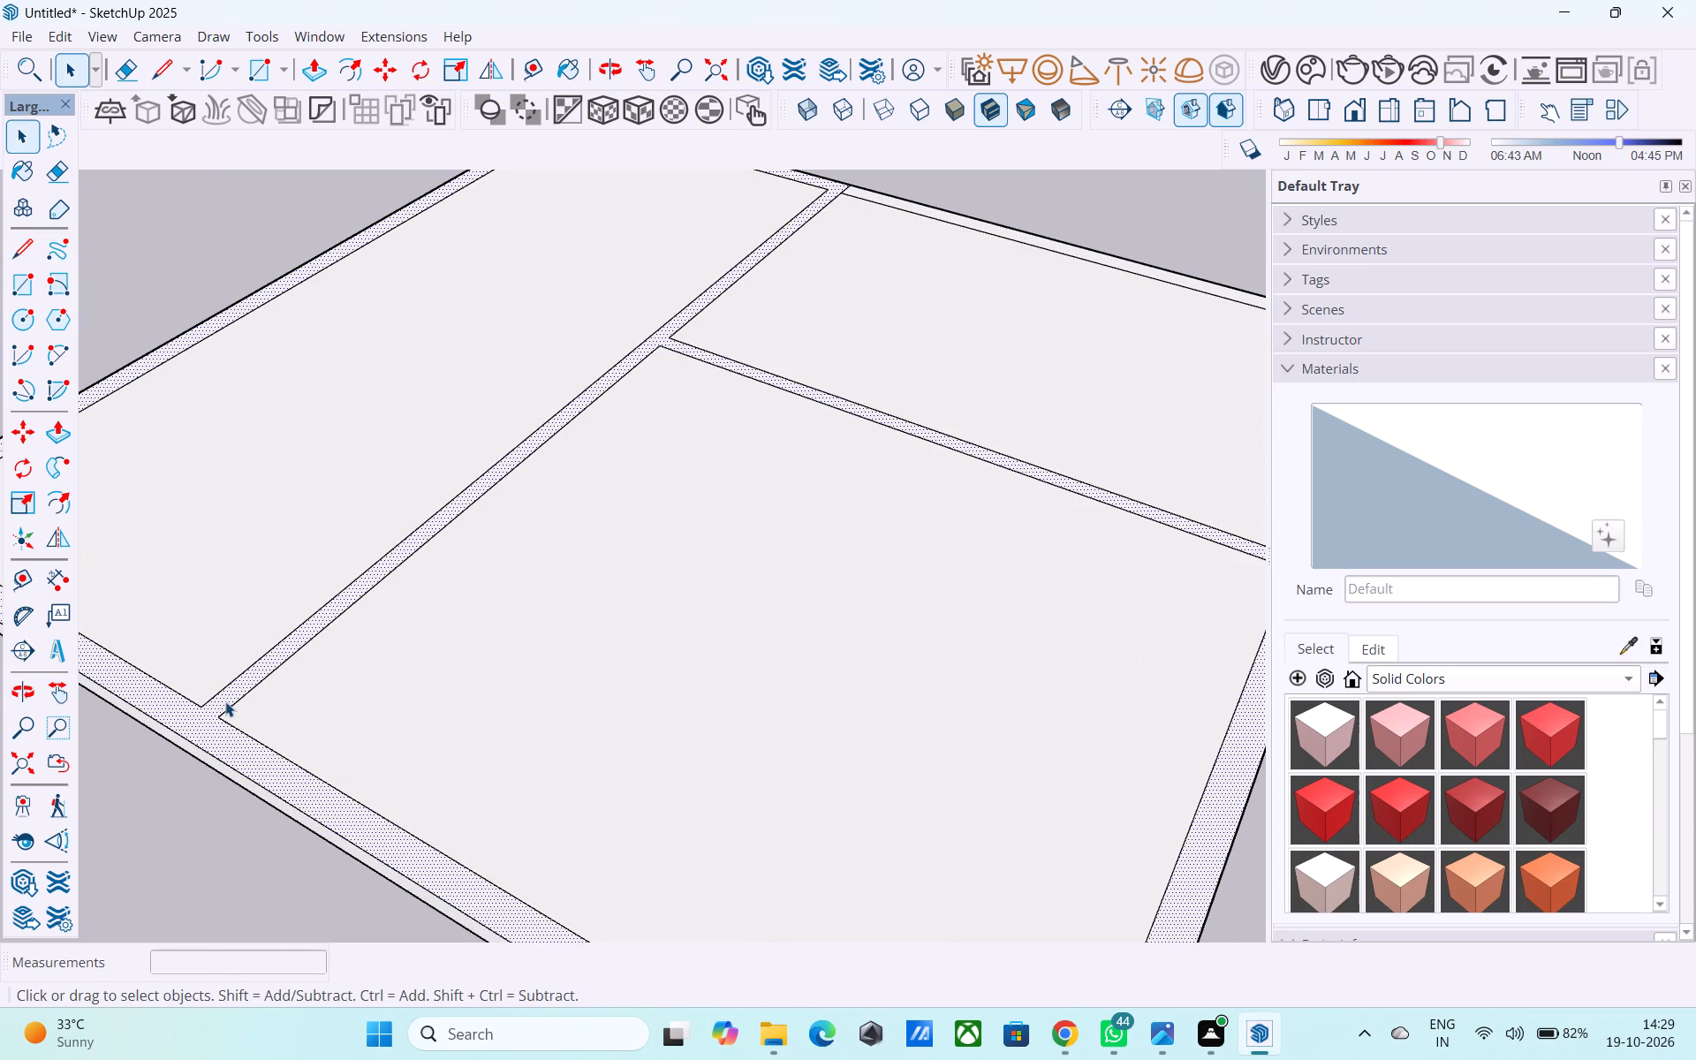
right_click(225, 701)
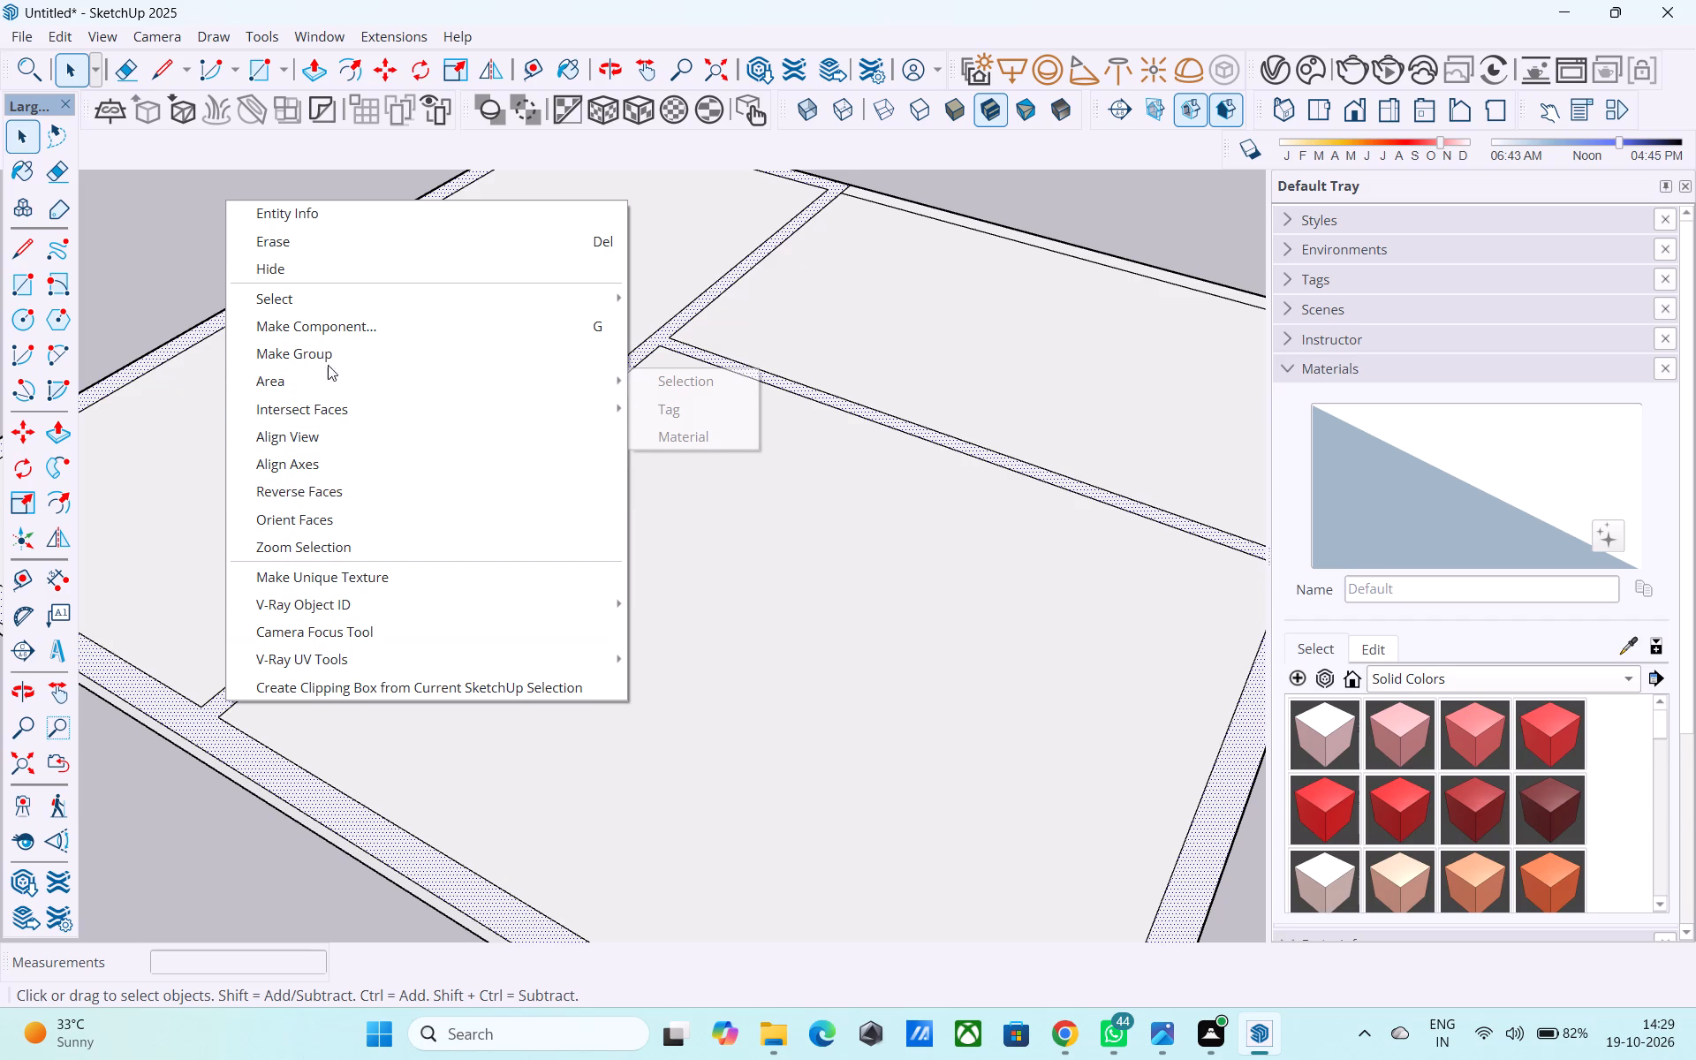
left_click(333, 352)
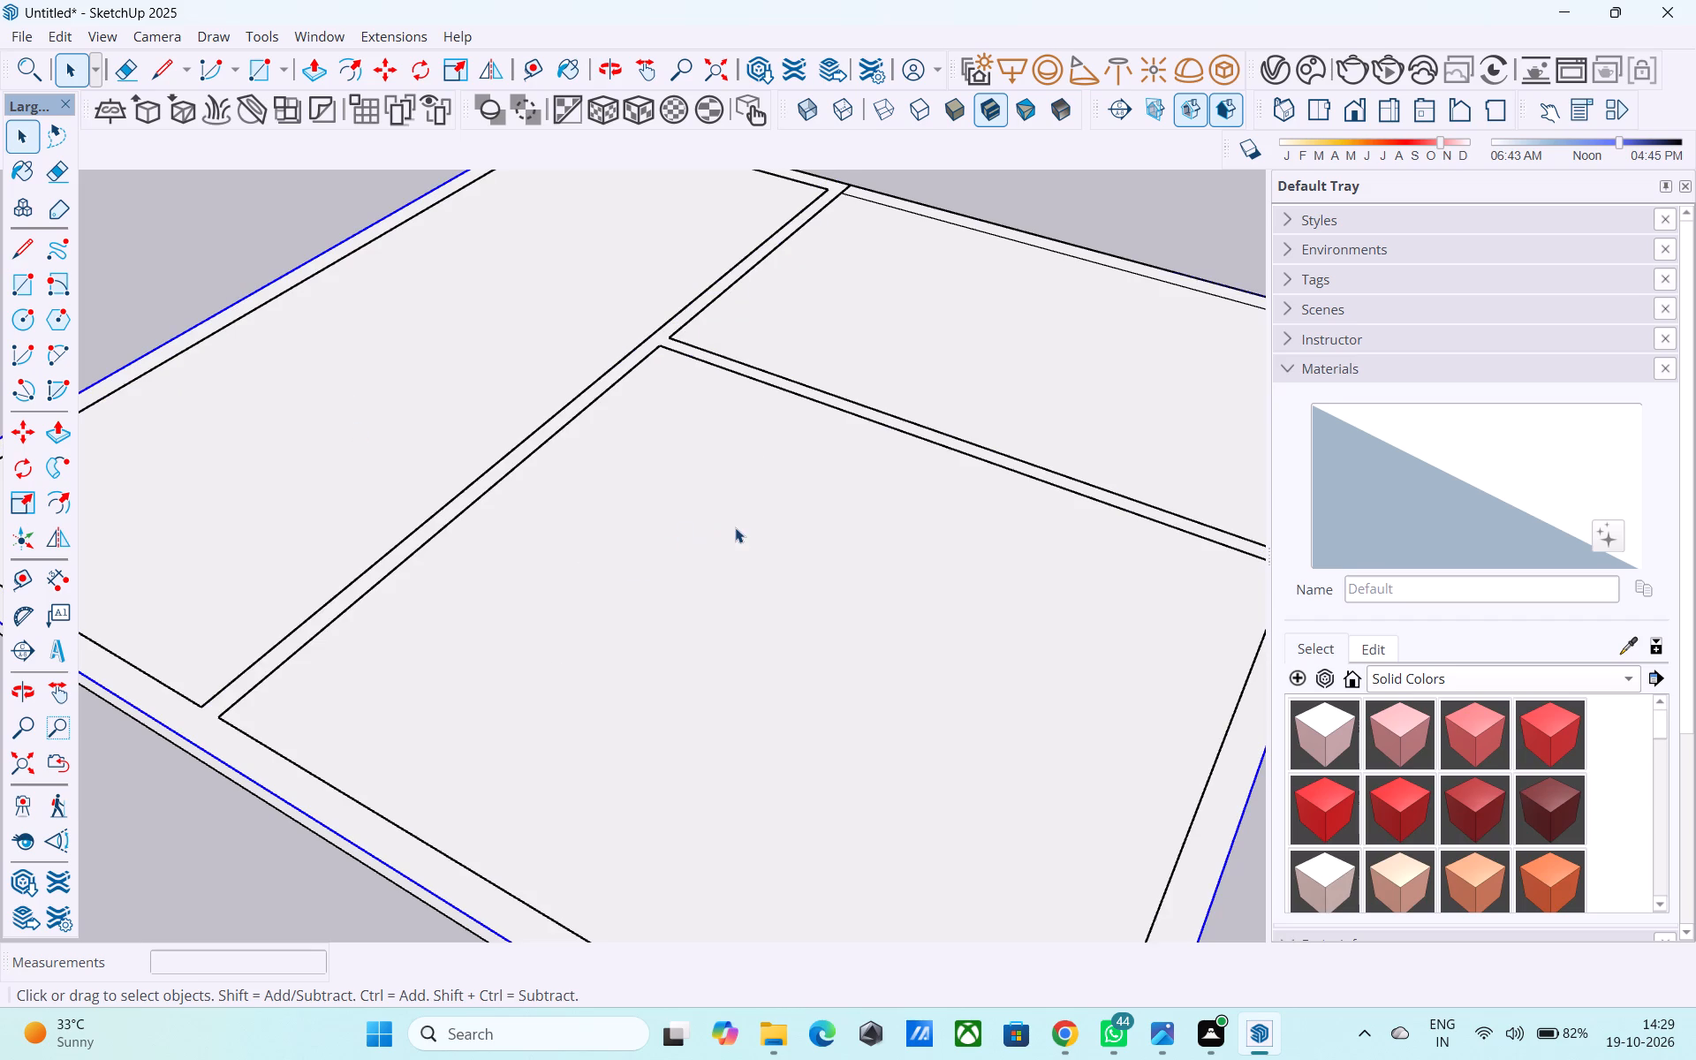
Open the wall band group and push/pull its connected wall face up 10'.
scroll(735, 527, "down", 6)
scroll(466, 700, "up", 8)
double_click(455, 586)
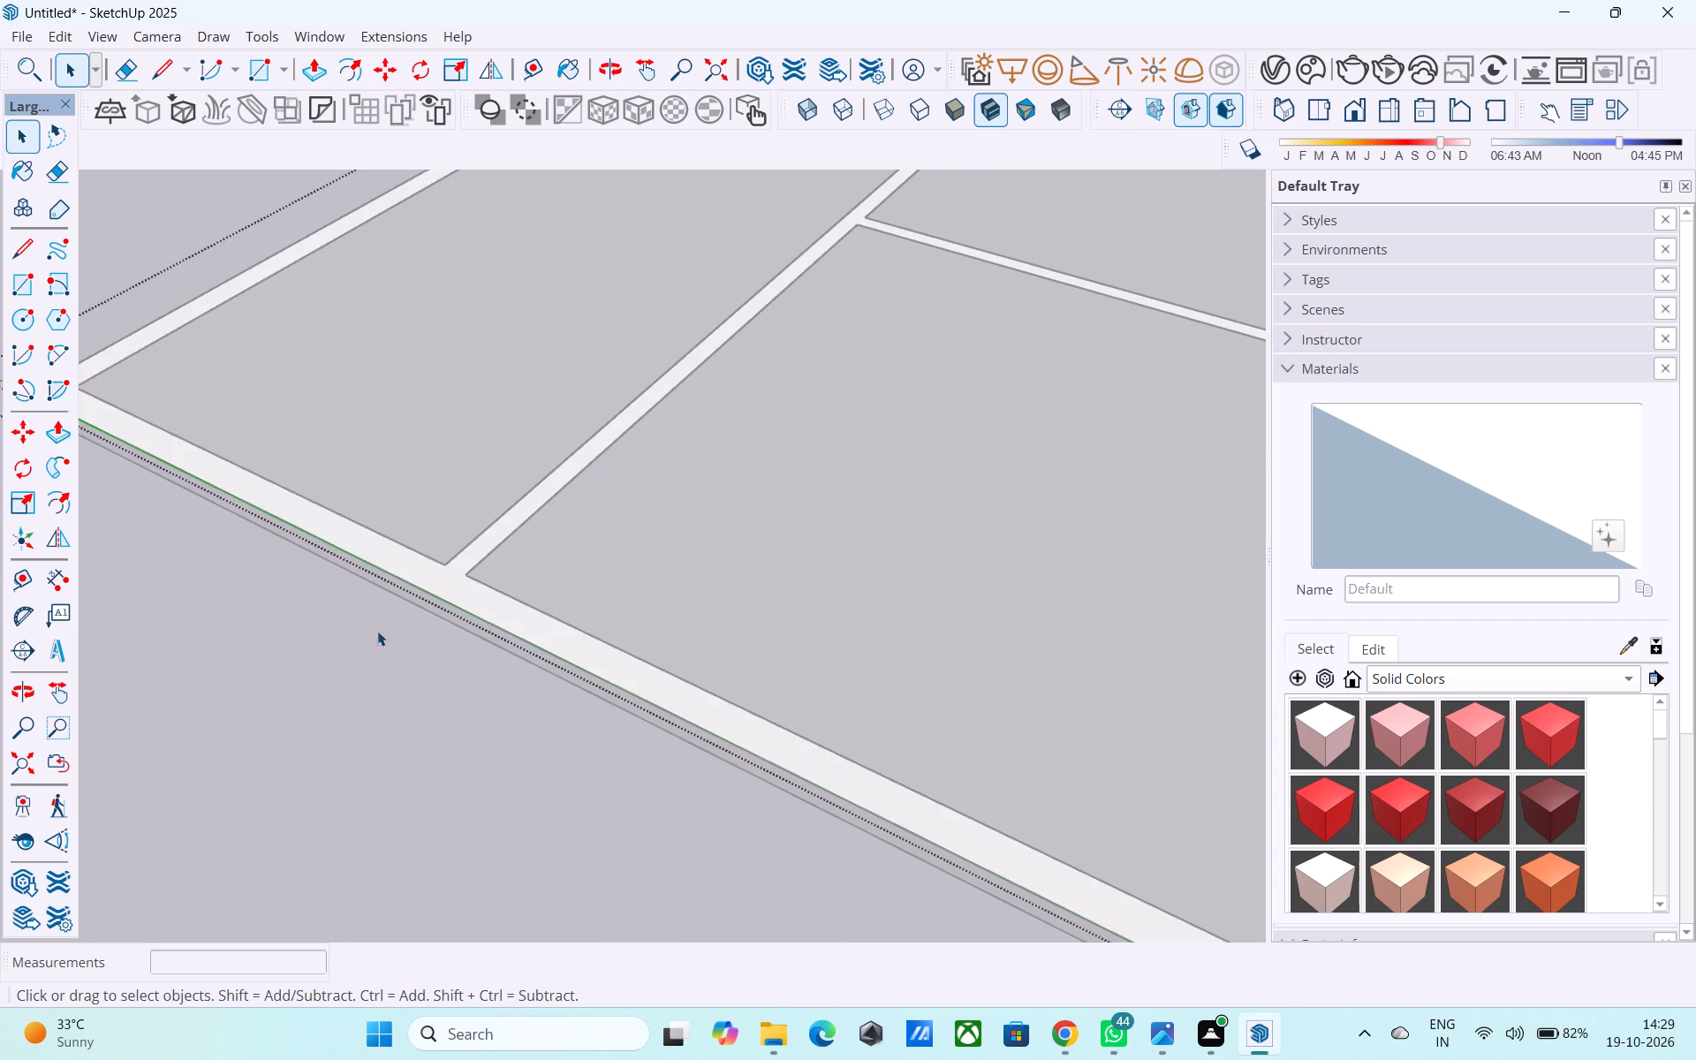
scroll(370, 642, "down", 7)
middle_click_drag(373, 662, 1549, 628)
middle_click_drag(704, 632, 1157, 627)
middle_click_drag(773, 625, 945, 601)
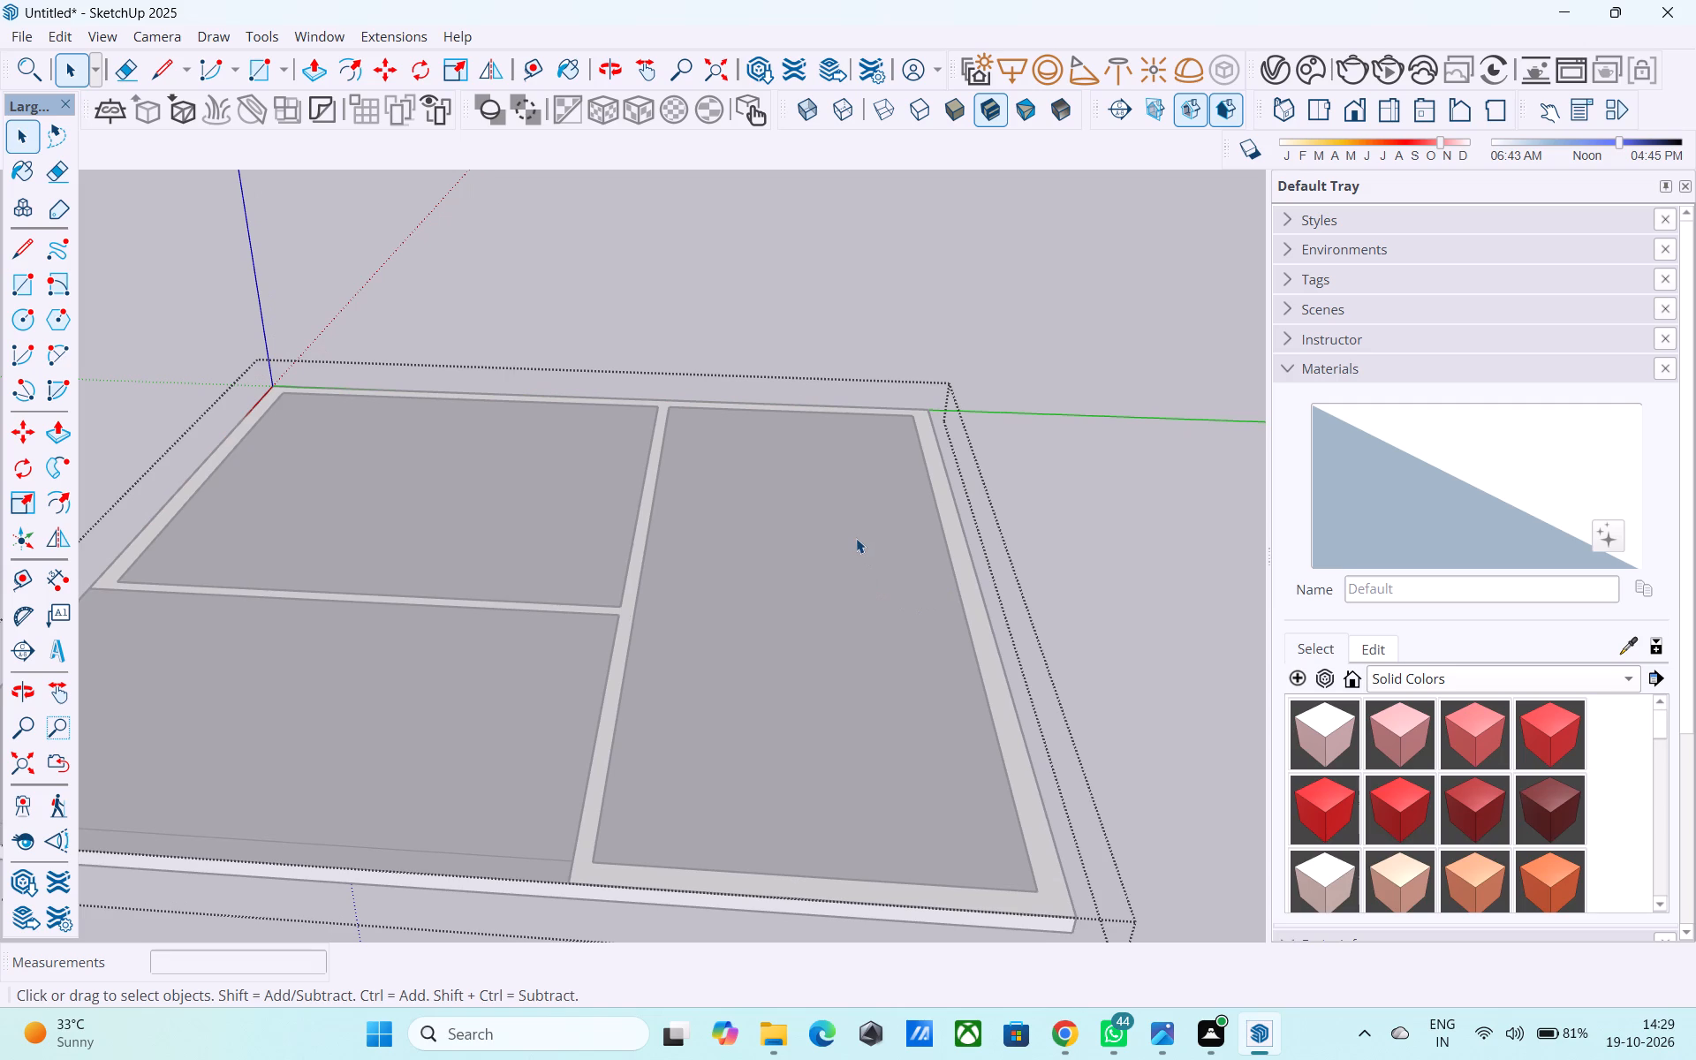
scroll(906, 638, "up", 1)
scroll(961, 466, "down", 5)
middle_click_drag(854, 617, 871, 801)
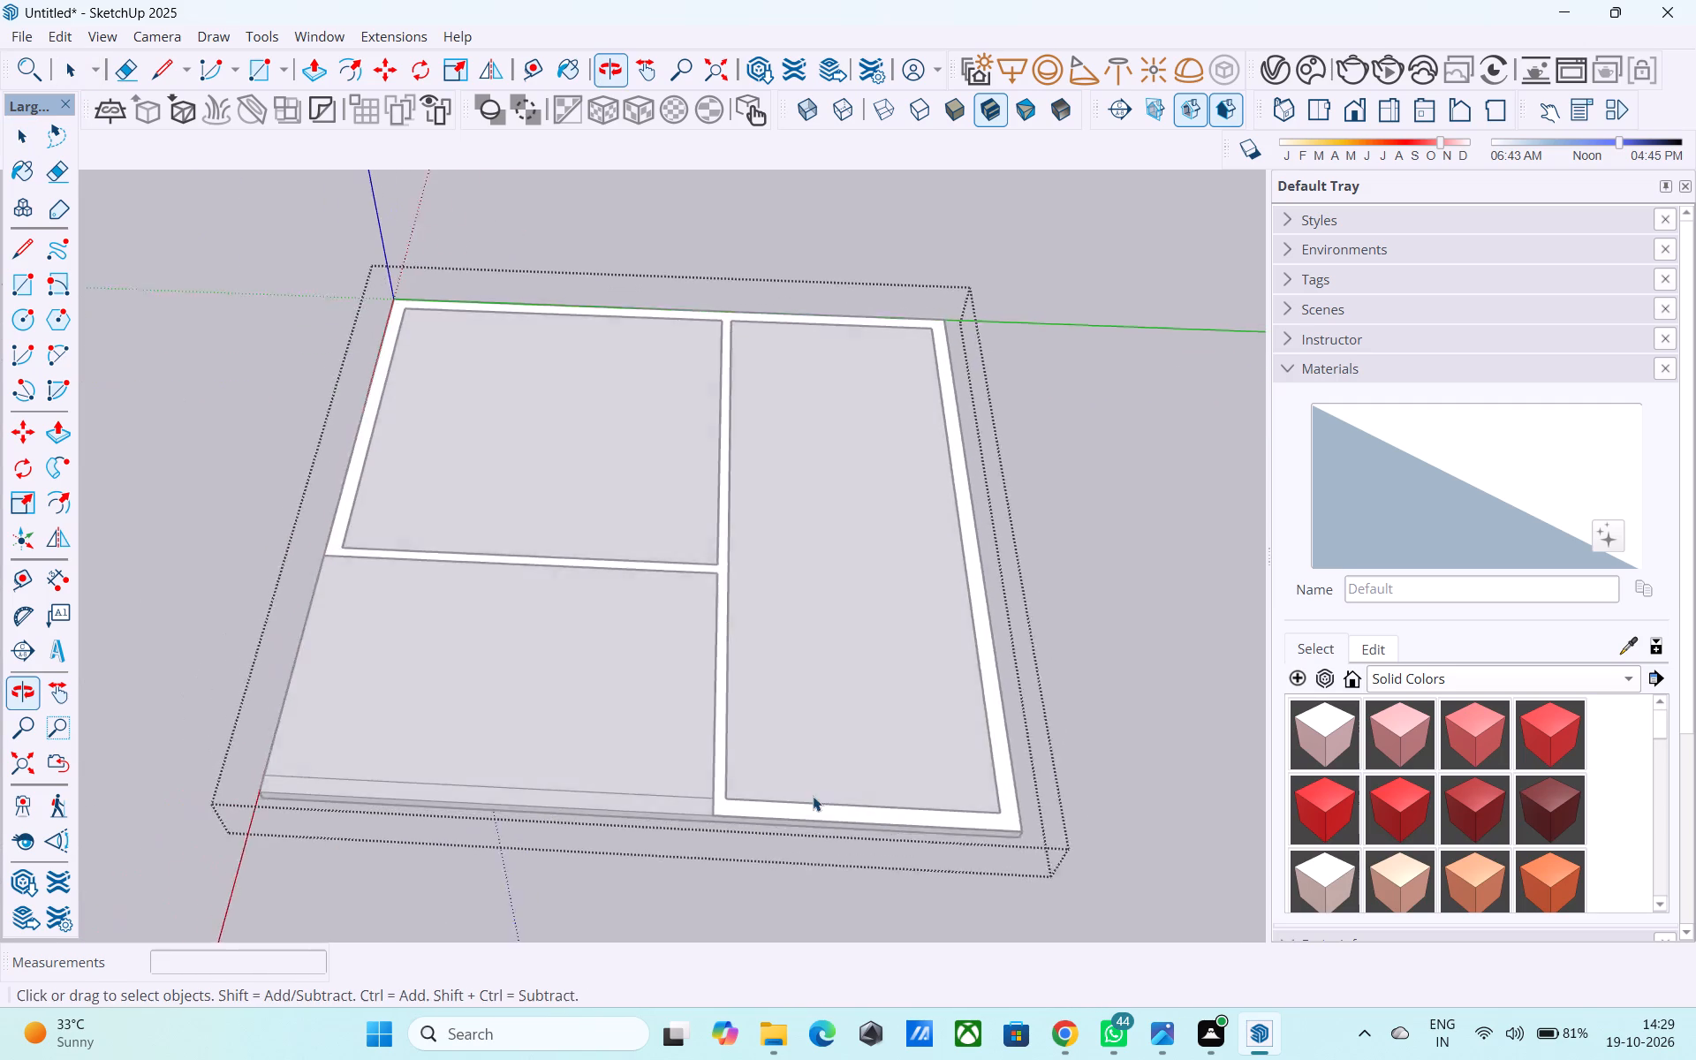
scroll(801, 793, "up", 8)
left_click(683, 765)
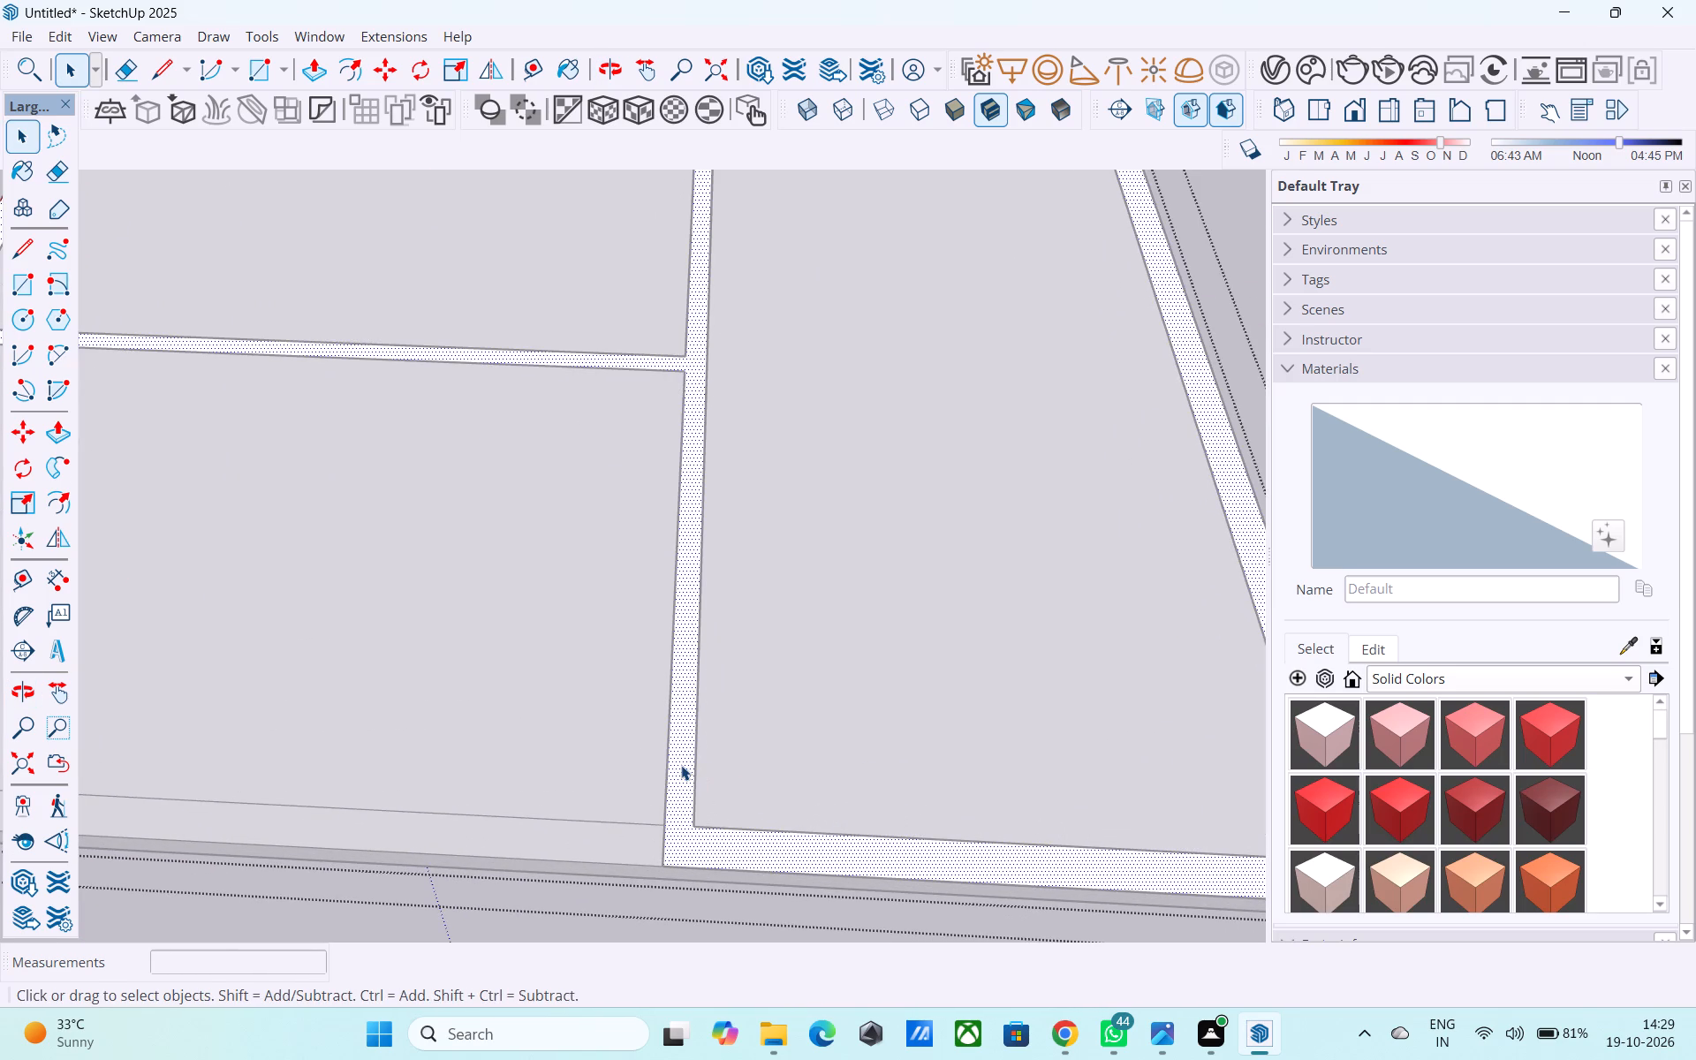
scroll(681, 765, "down", 9)
middle_click_drag(681, 762, 751, 737)
scroll(746, 764, "up", 5)
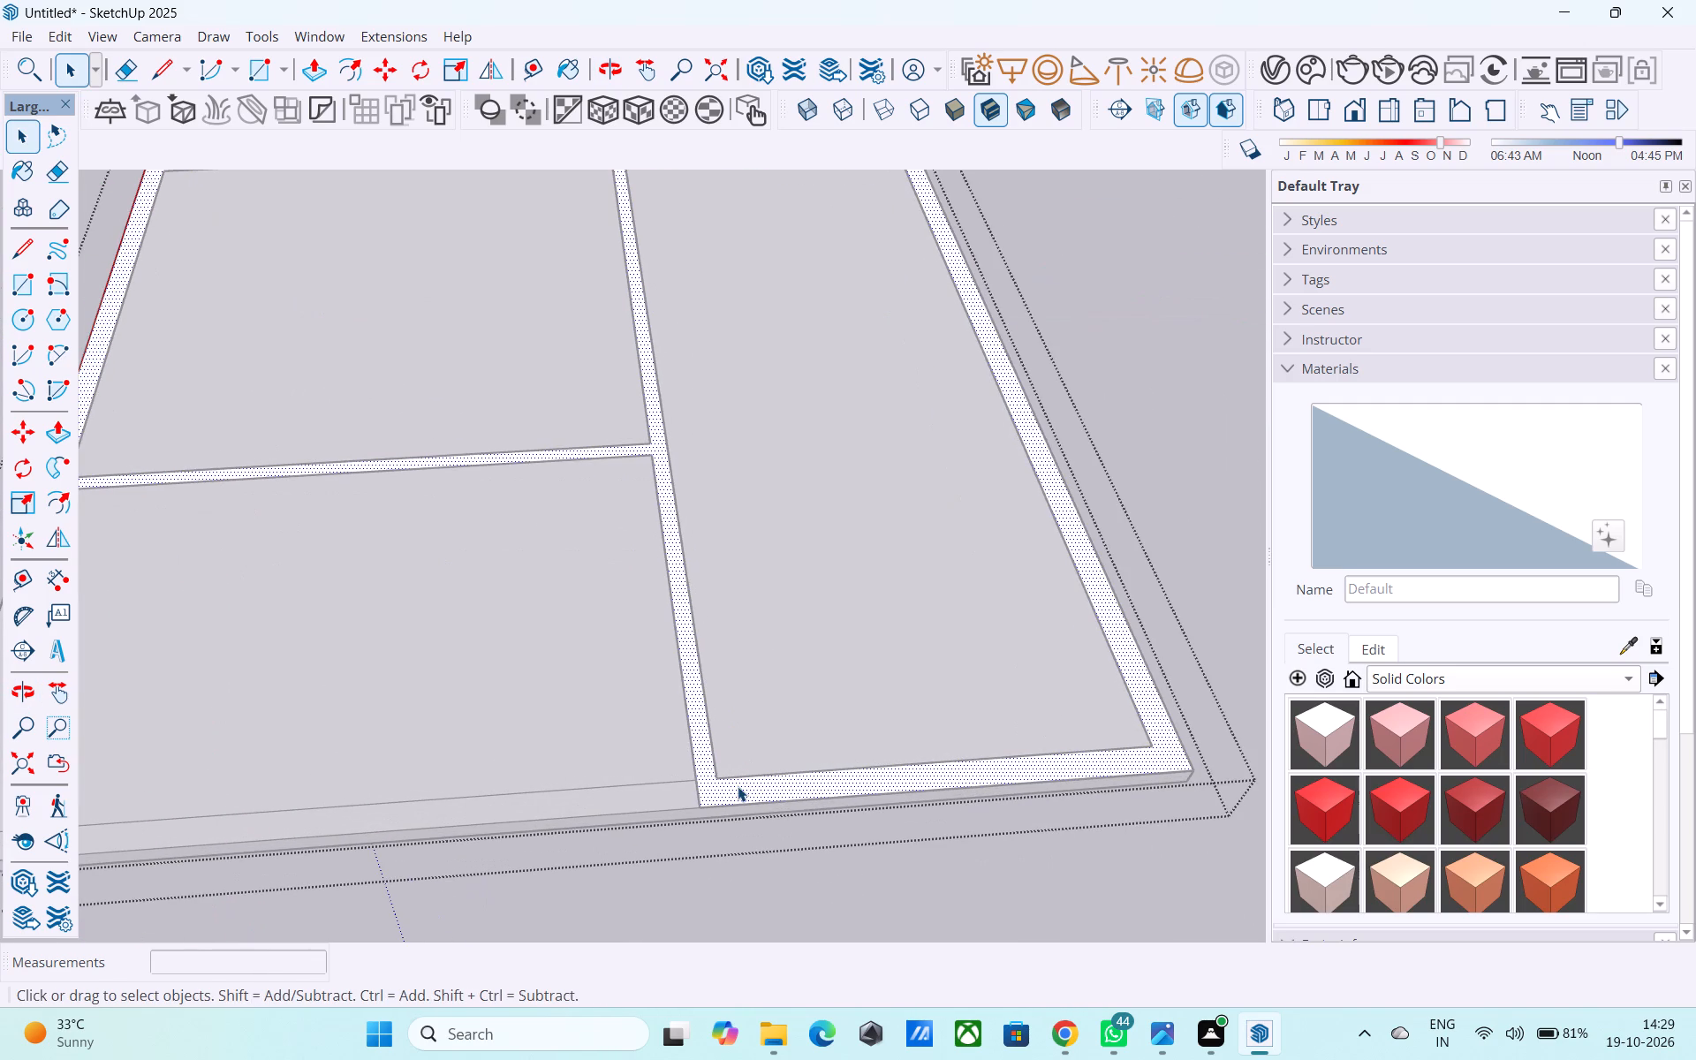
key("p")
left_click(738, 788)
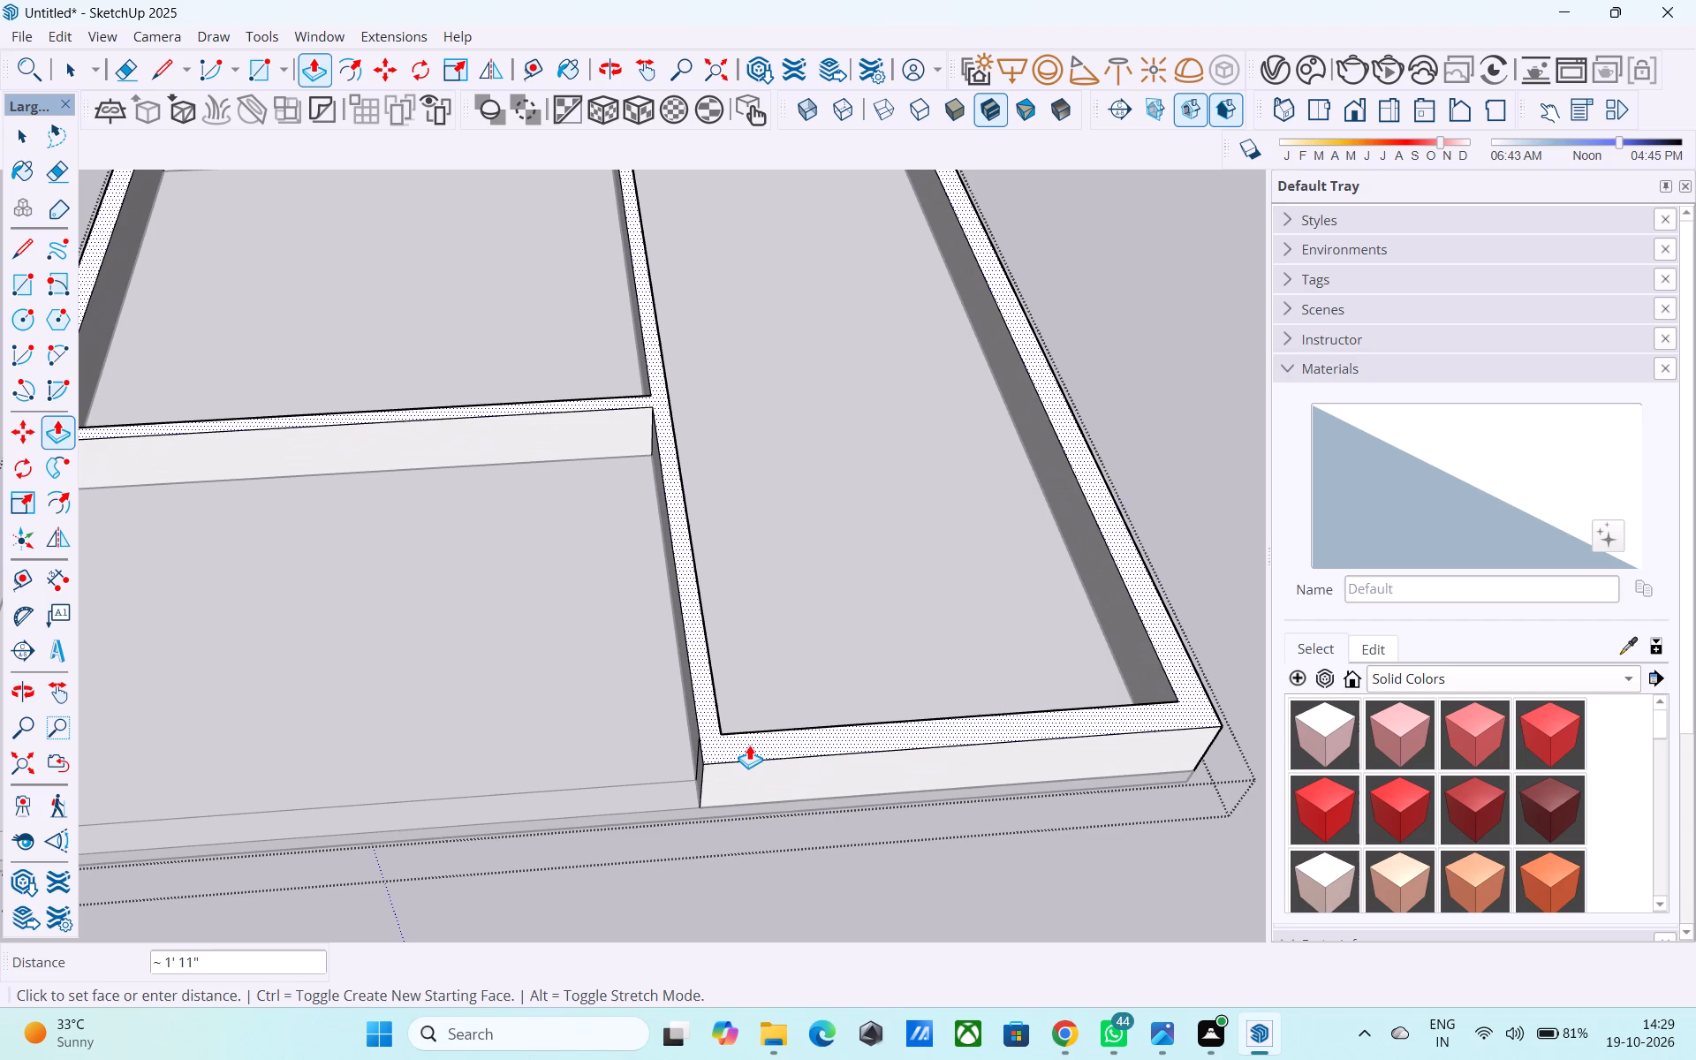
type("10'")
key("Return")
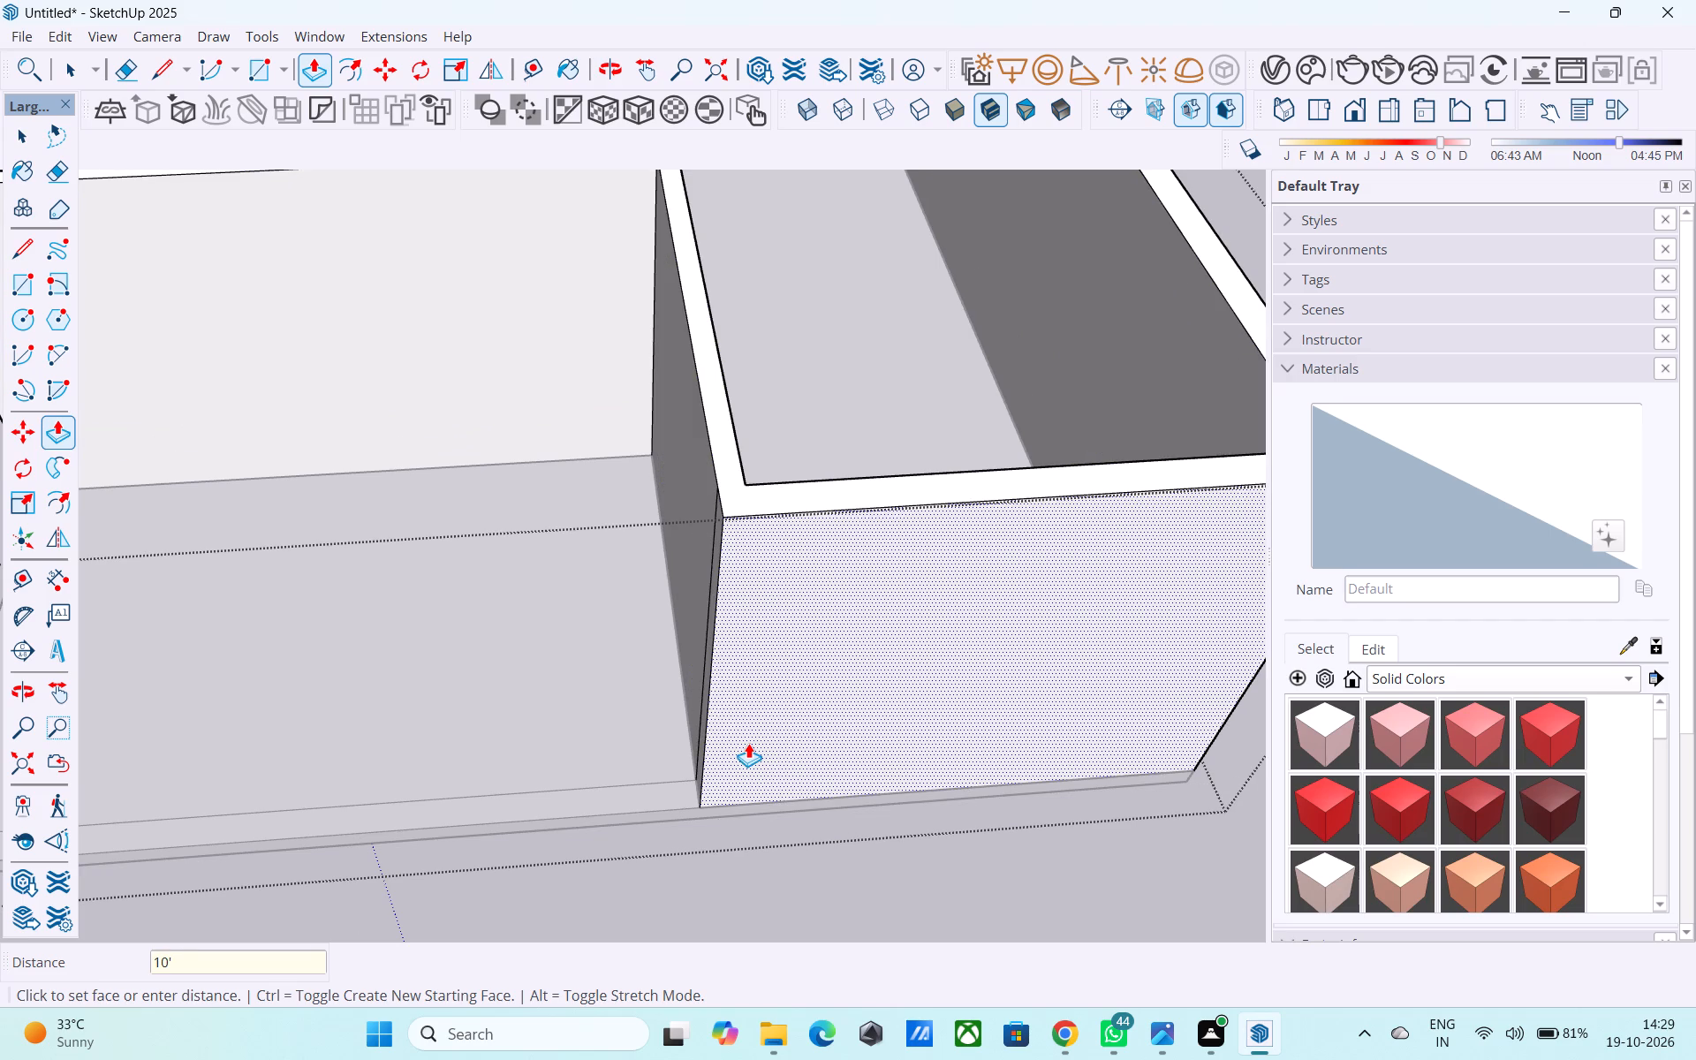
Erase the extra vertical edge near the end of the long room's partition wall, beside the open corner area.
scroll(659, 868, "down", 6)
middle_click_drag(656, 869, 749, 859)
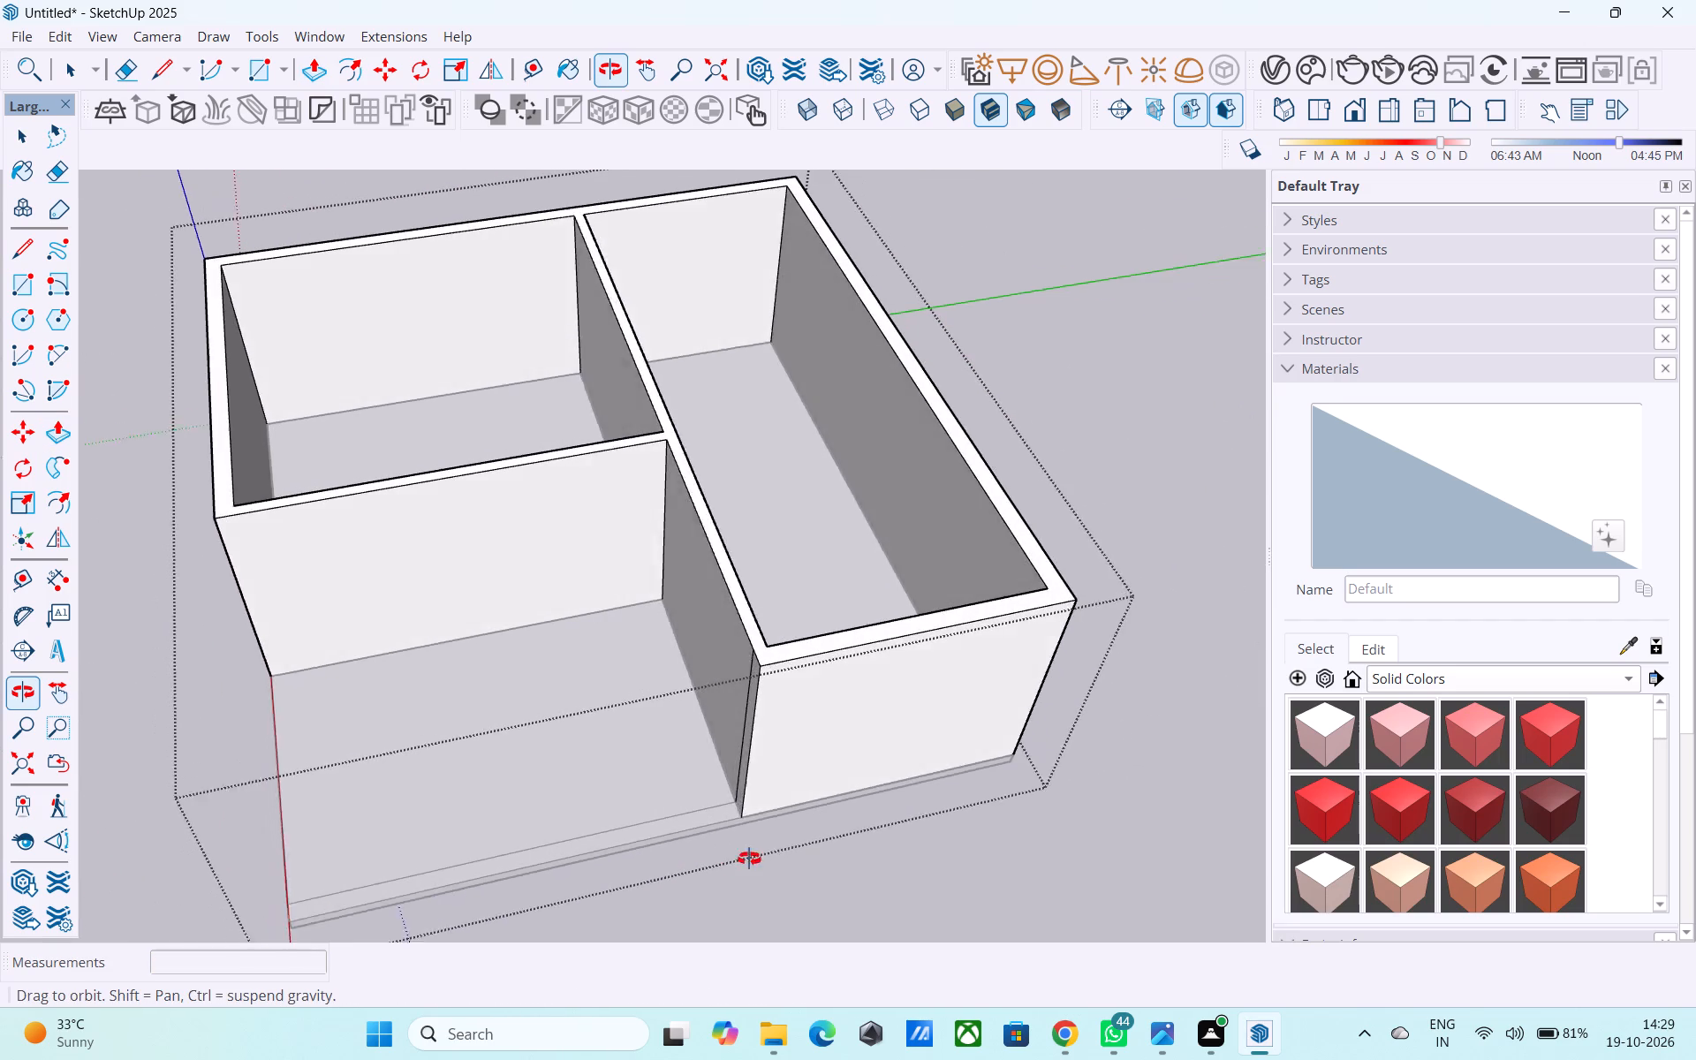
middle_click_drag(749, 859, 791, 846)
scroll(885, 812, "down", 4)
scroll(816, 676, "up", 4)
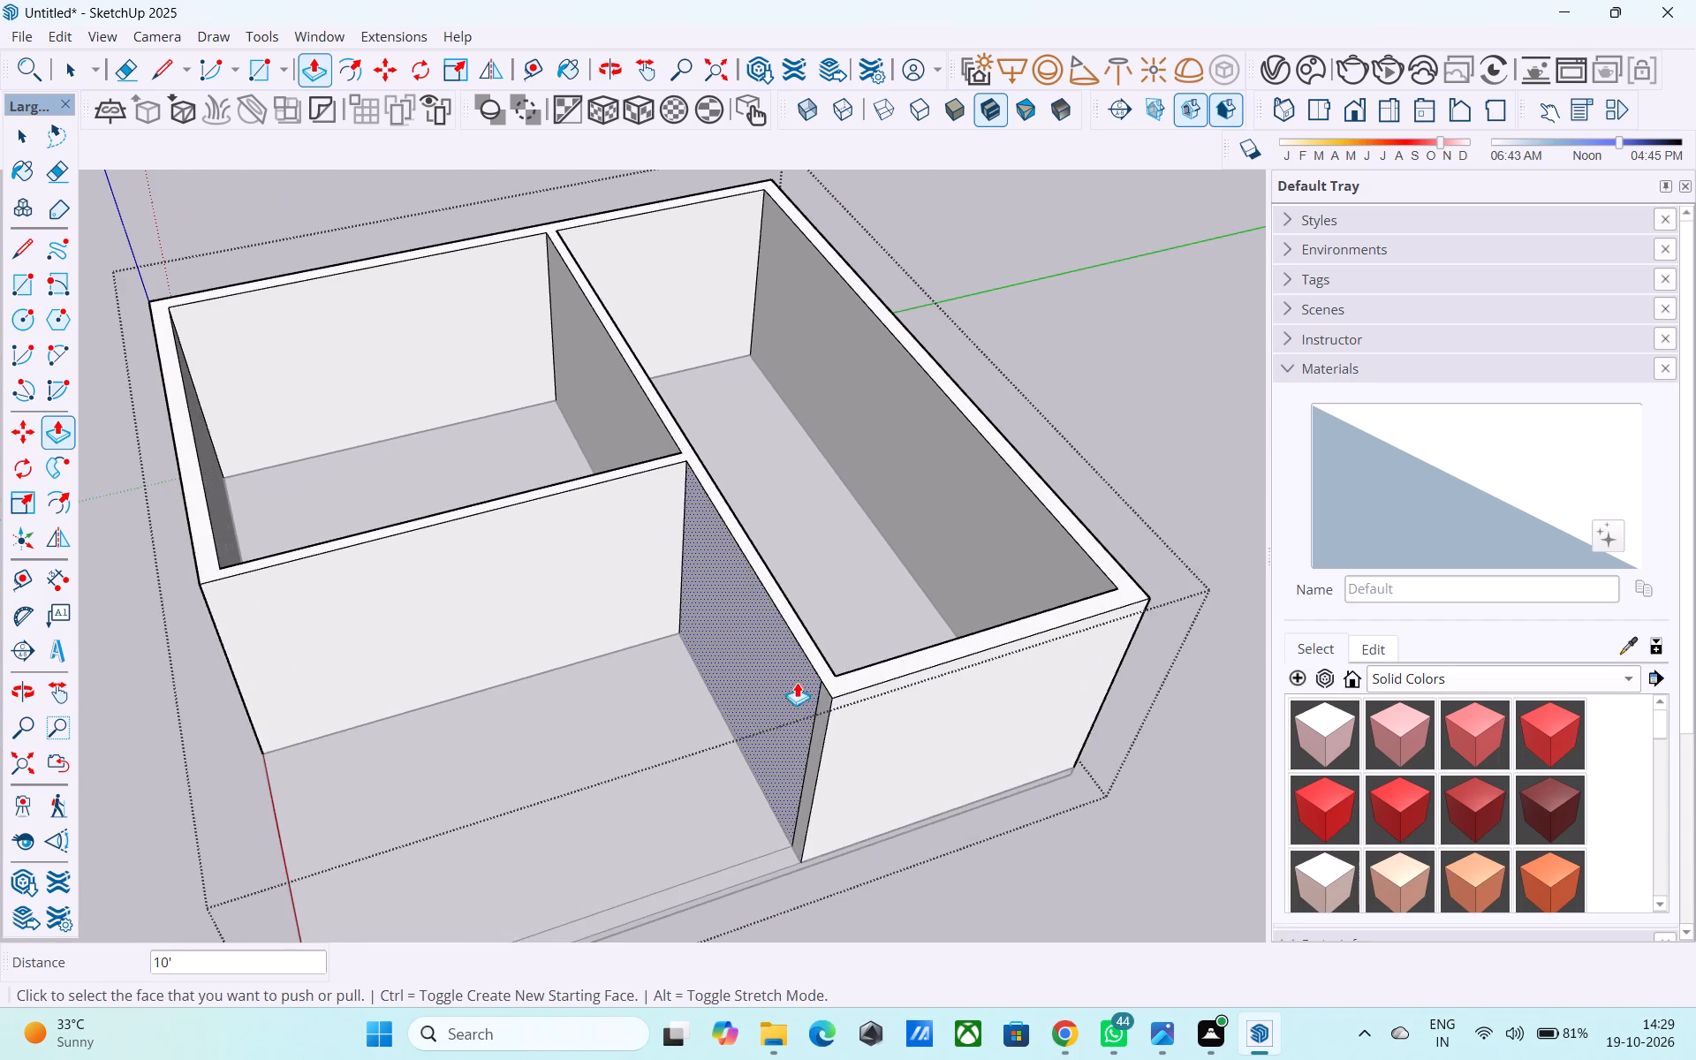
scroll(833, 692, "up", 5)
key("e")
scroll(837, 697, "up", 3)
left_click_drag(803, 705, 791, 705)
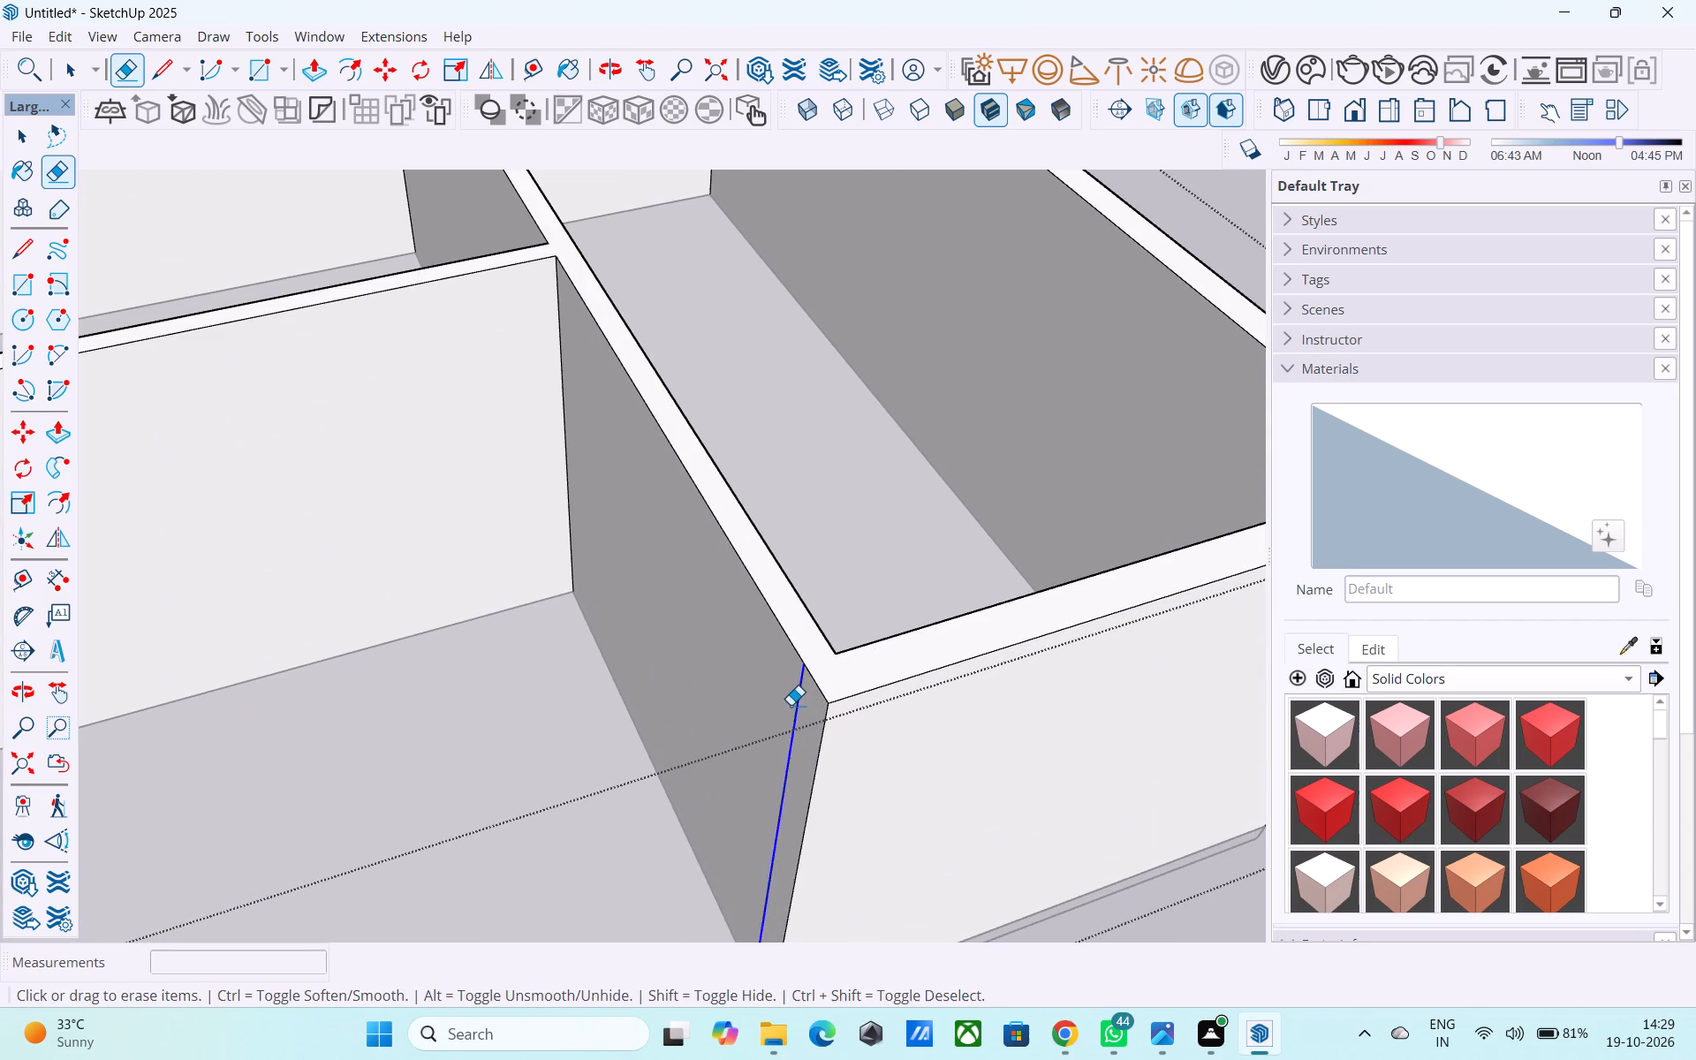
left_click_drag(791, 705, 786, 705)
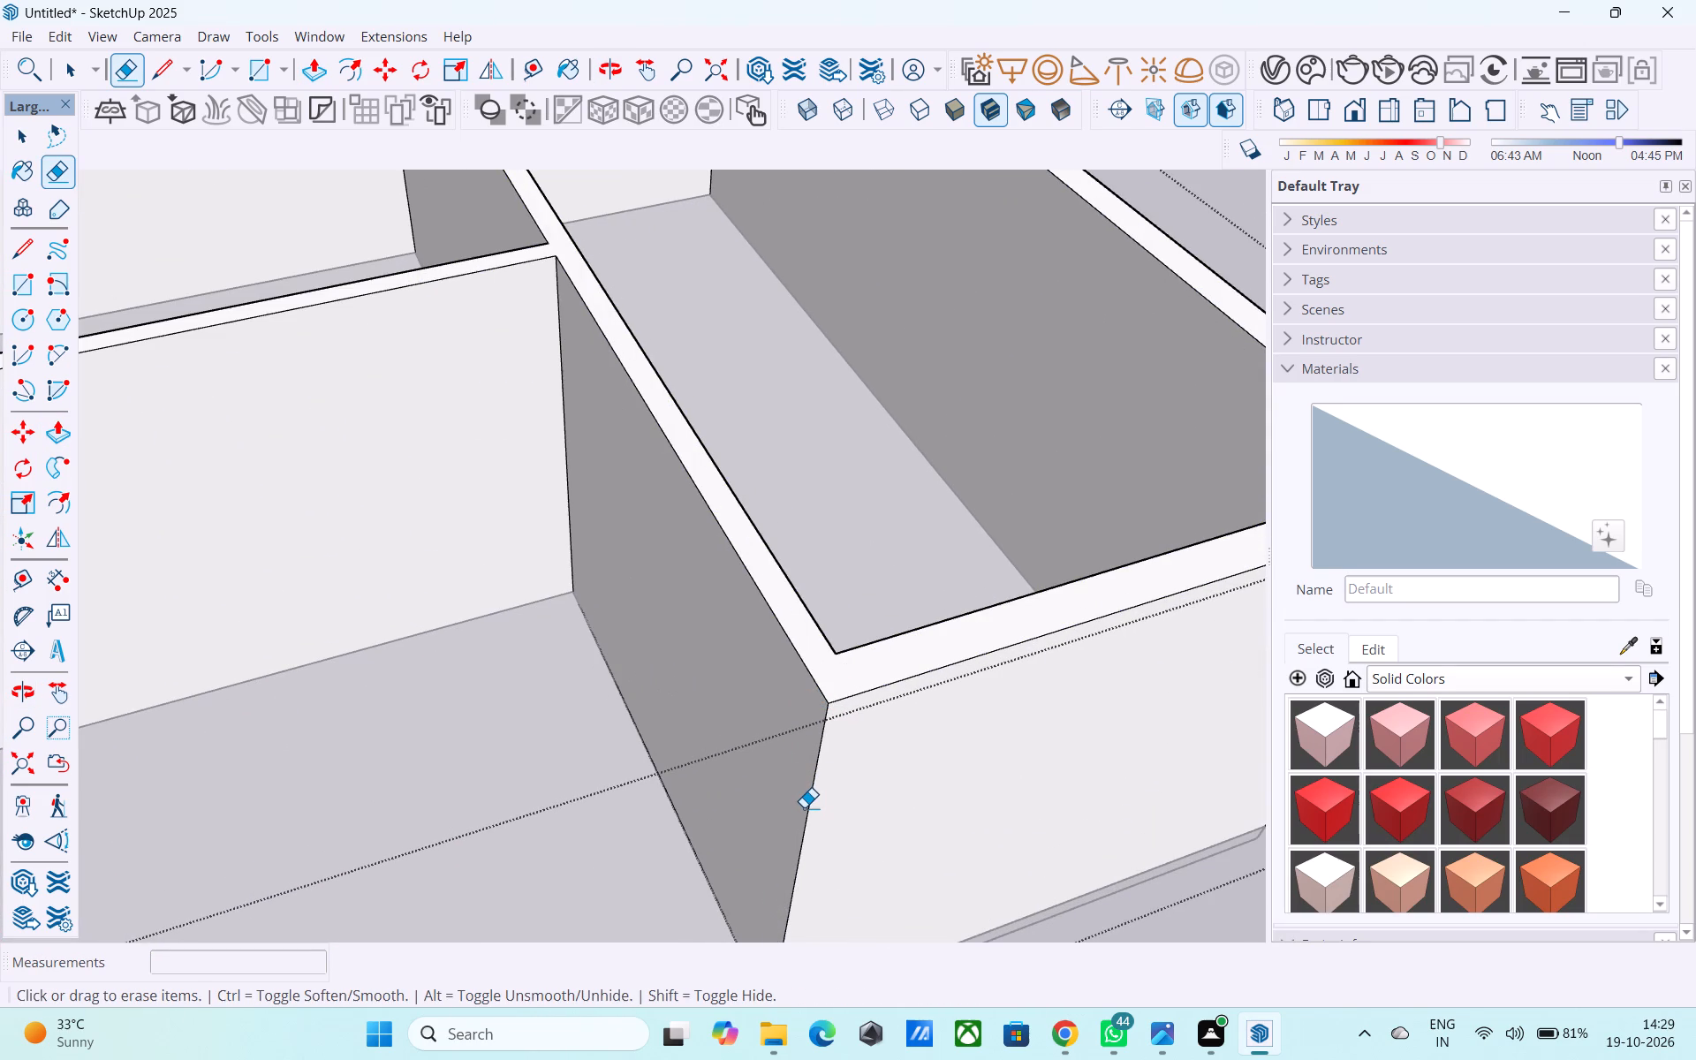
Examine the raised walls from above and from the open corner side for leftover edges.
scroll(809, 723, "down", 4)
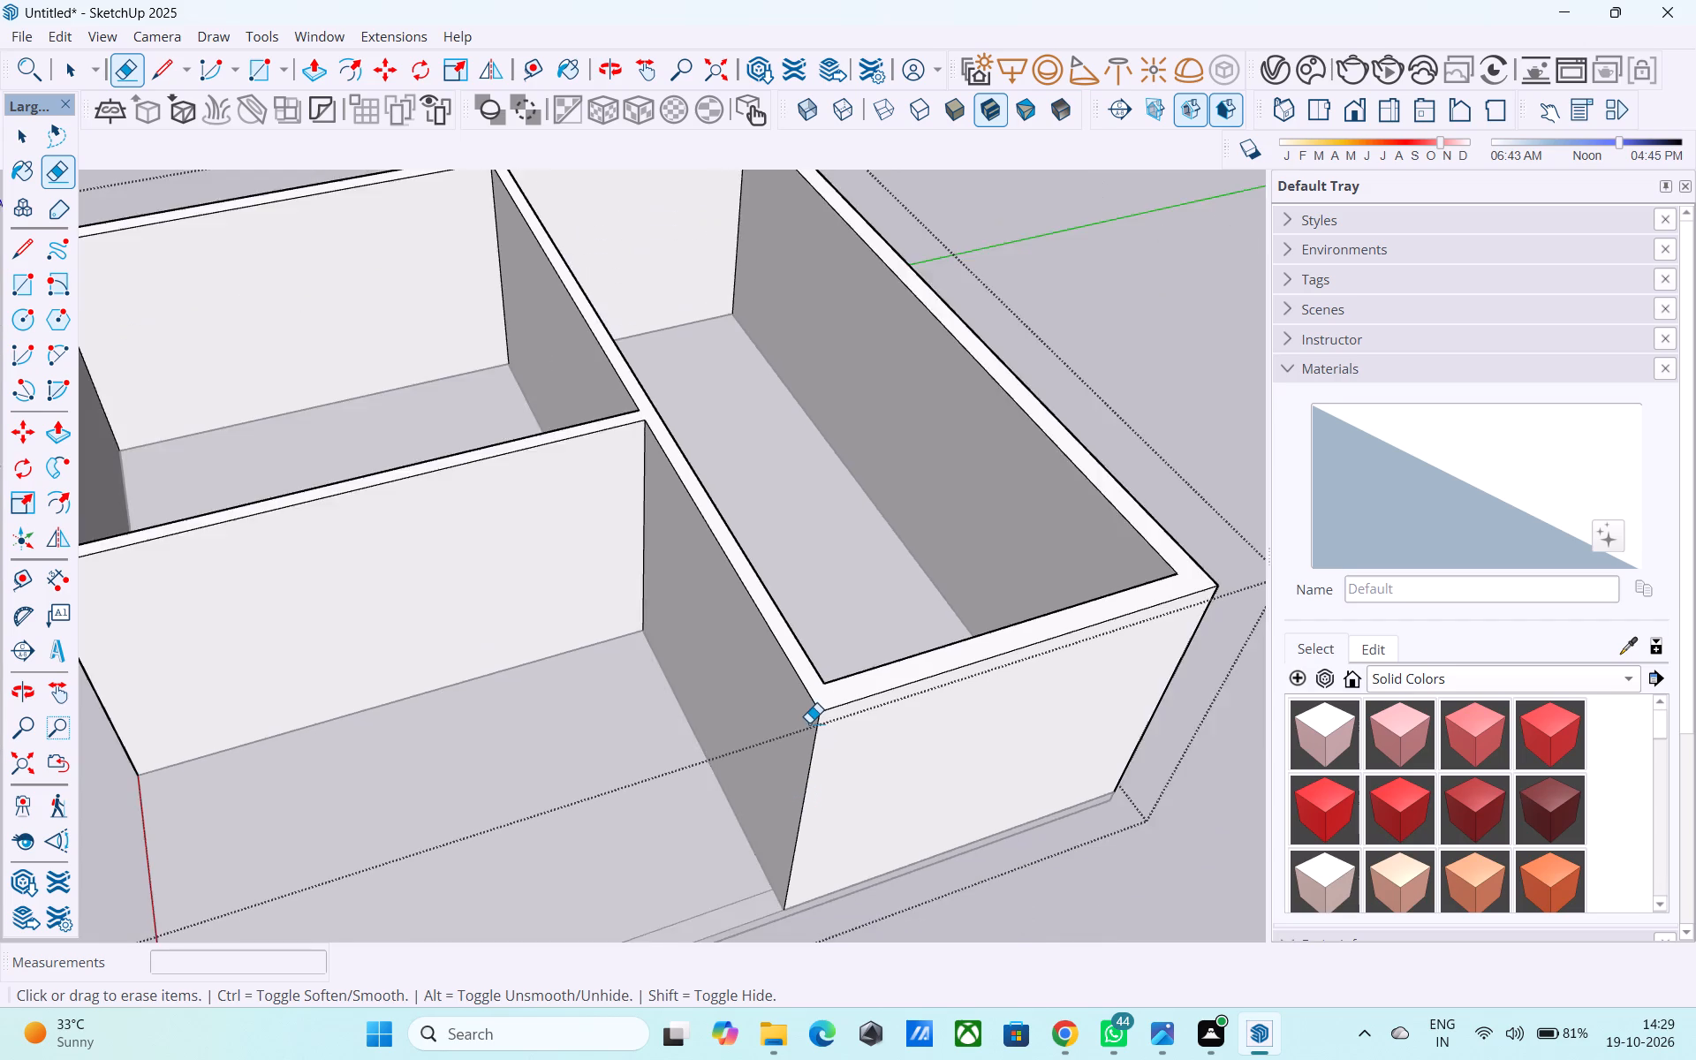
scroll(809, 723, "down", 7)
middle_click_drag(638, 777, 1010, 632)
middle_click_drag(632, 669, 963, 841)
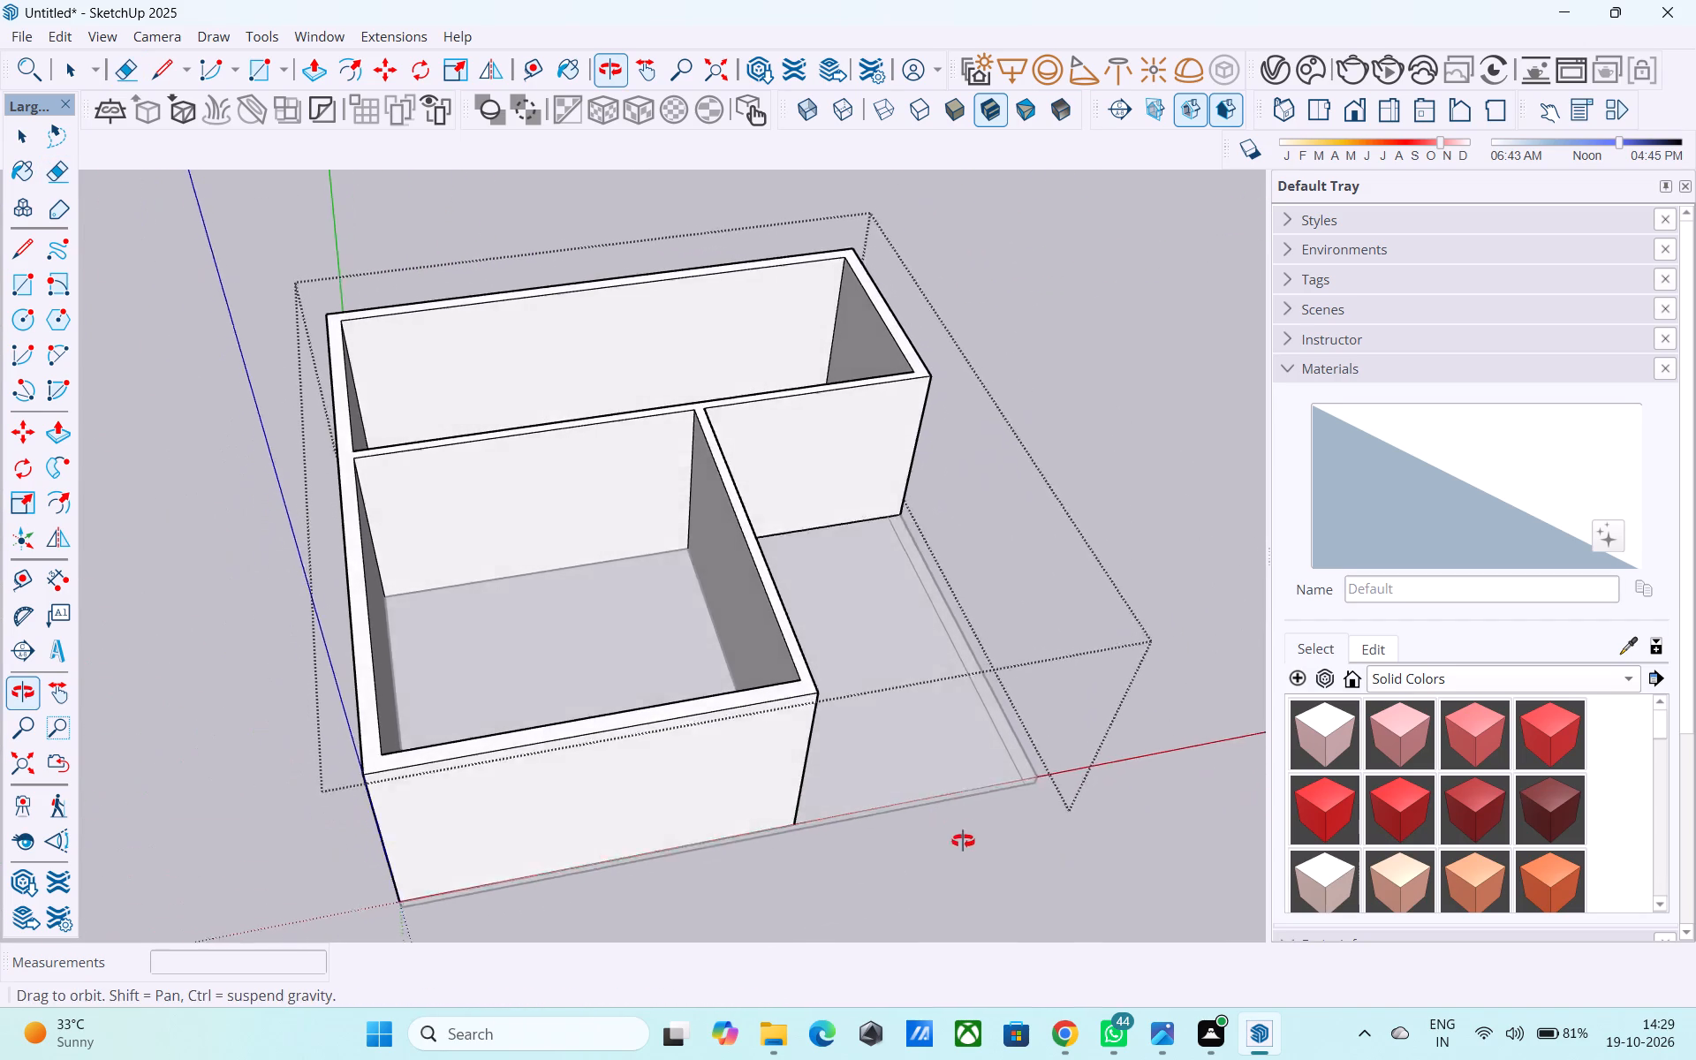
middle_click_drag(963, 841, 950, 894)
scroll(884, 790, "down", 3)
middle_click_drag(883, 789, 803, 900)
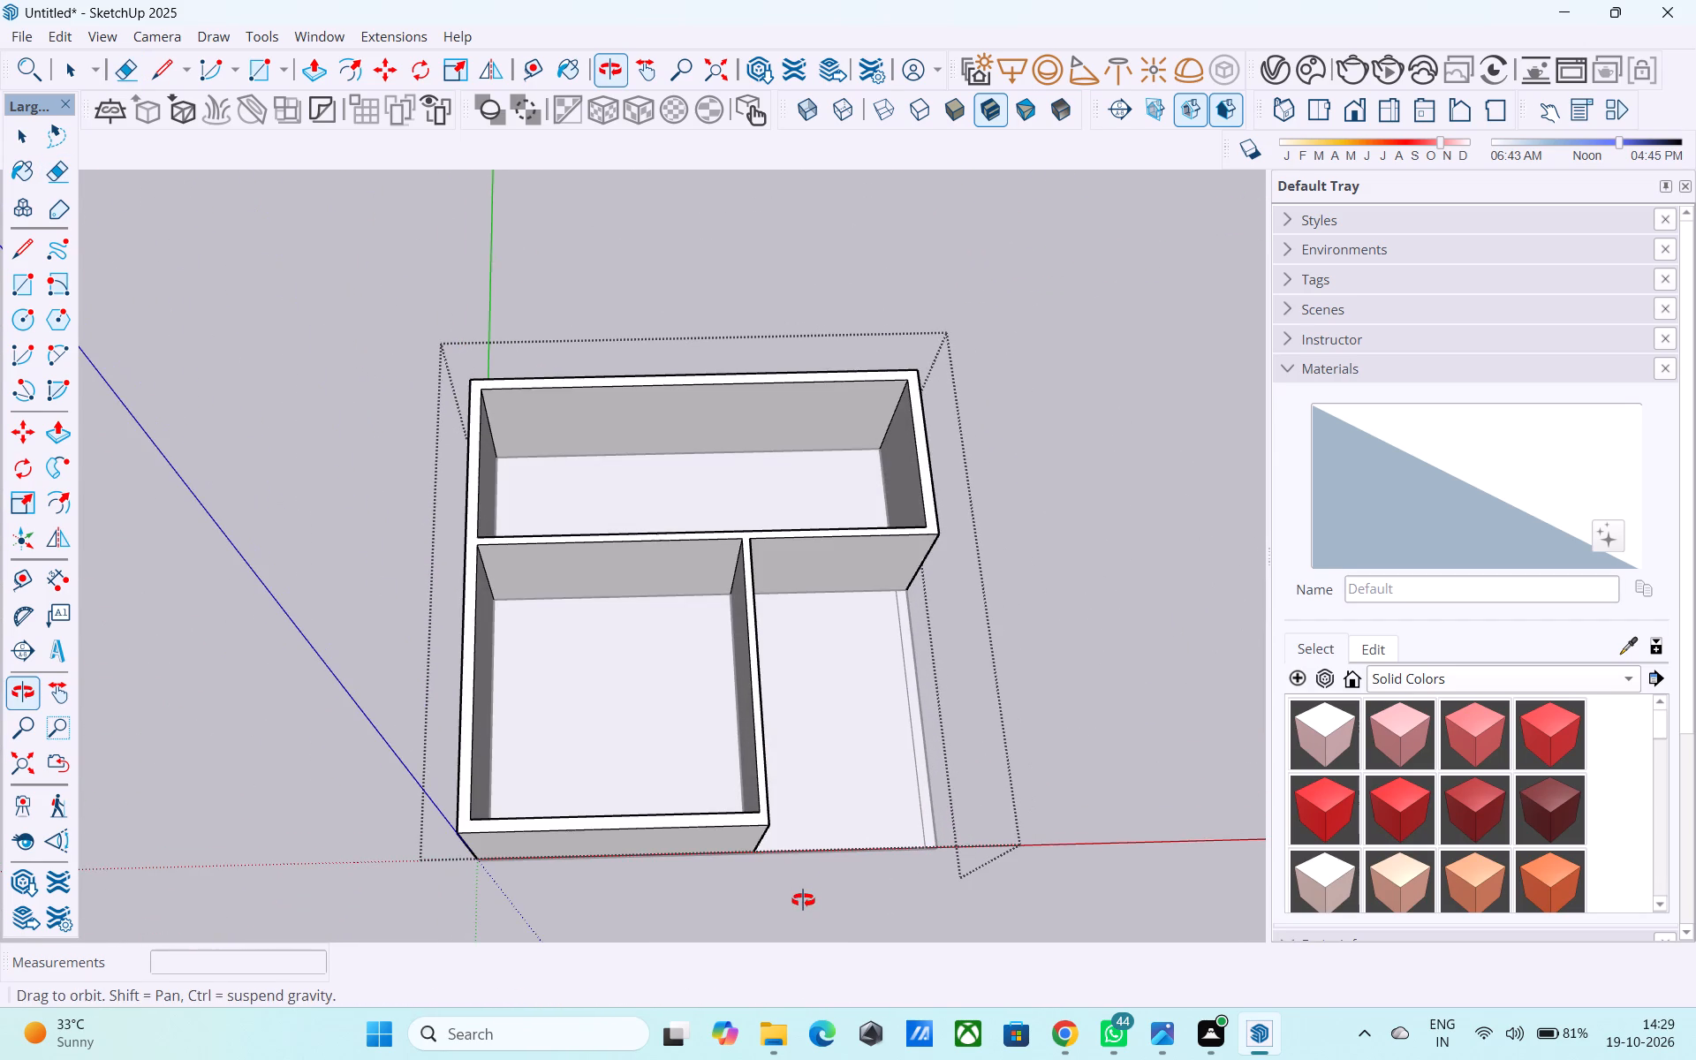
middle_click_drag(803, 900, 666, 715)
scroll(652, 752, "down", 6)
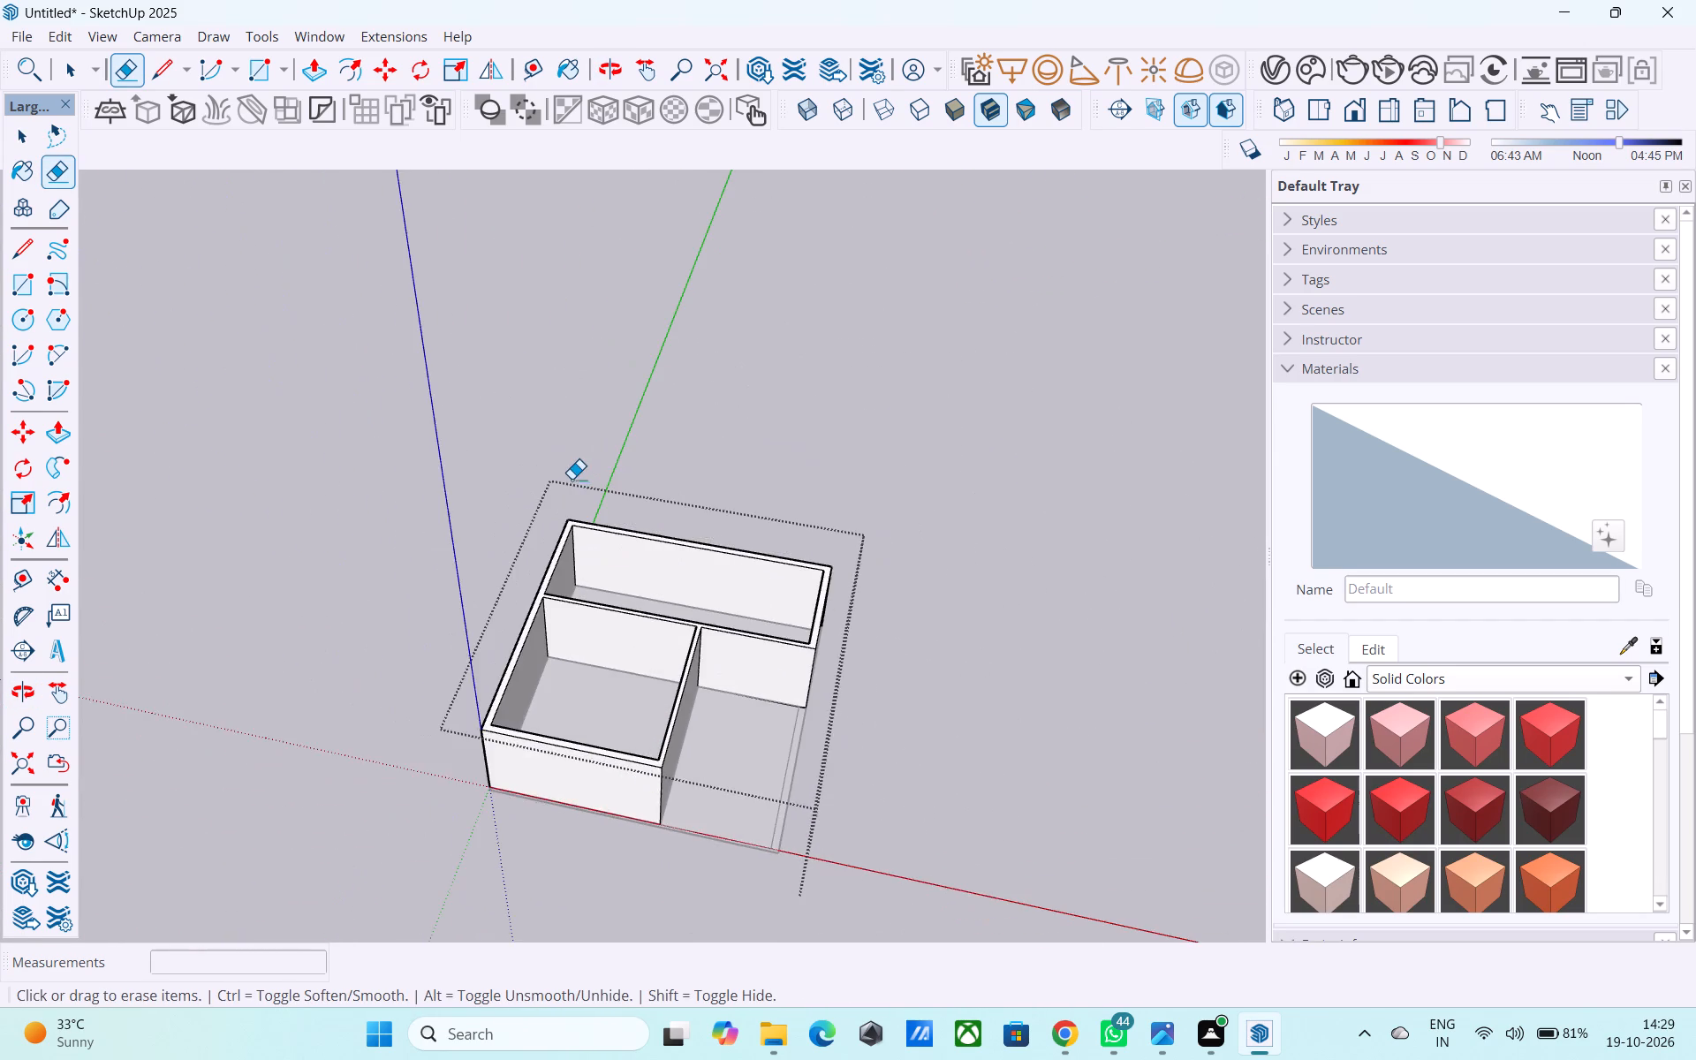
scroll(572, 479, "up", 6)
middle_click_drag(565, 479, 411, 222)
middle_click_drag(543, 473, 397, 321)
scroll(382, 307, "up", 1)
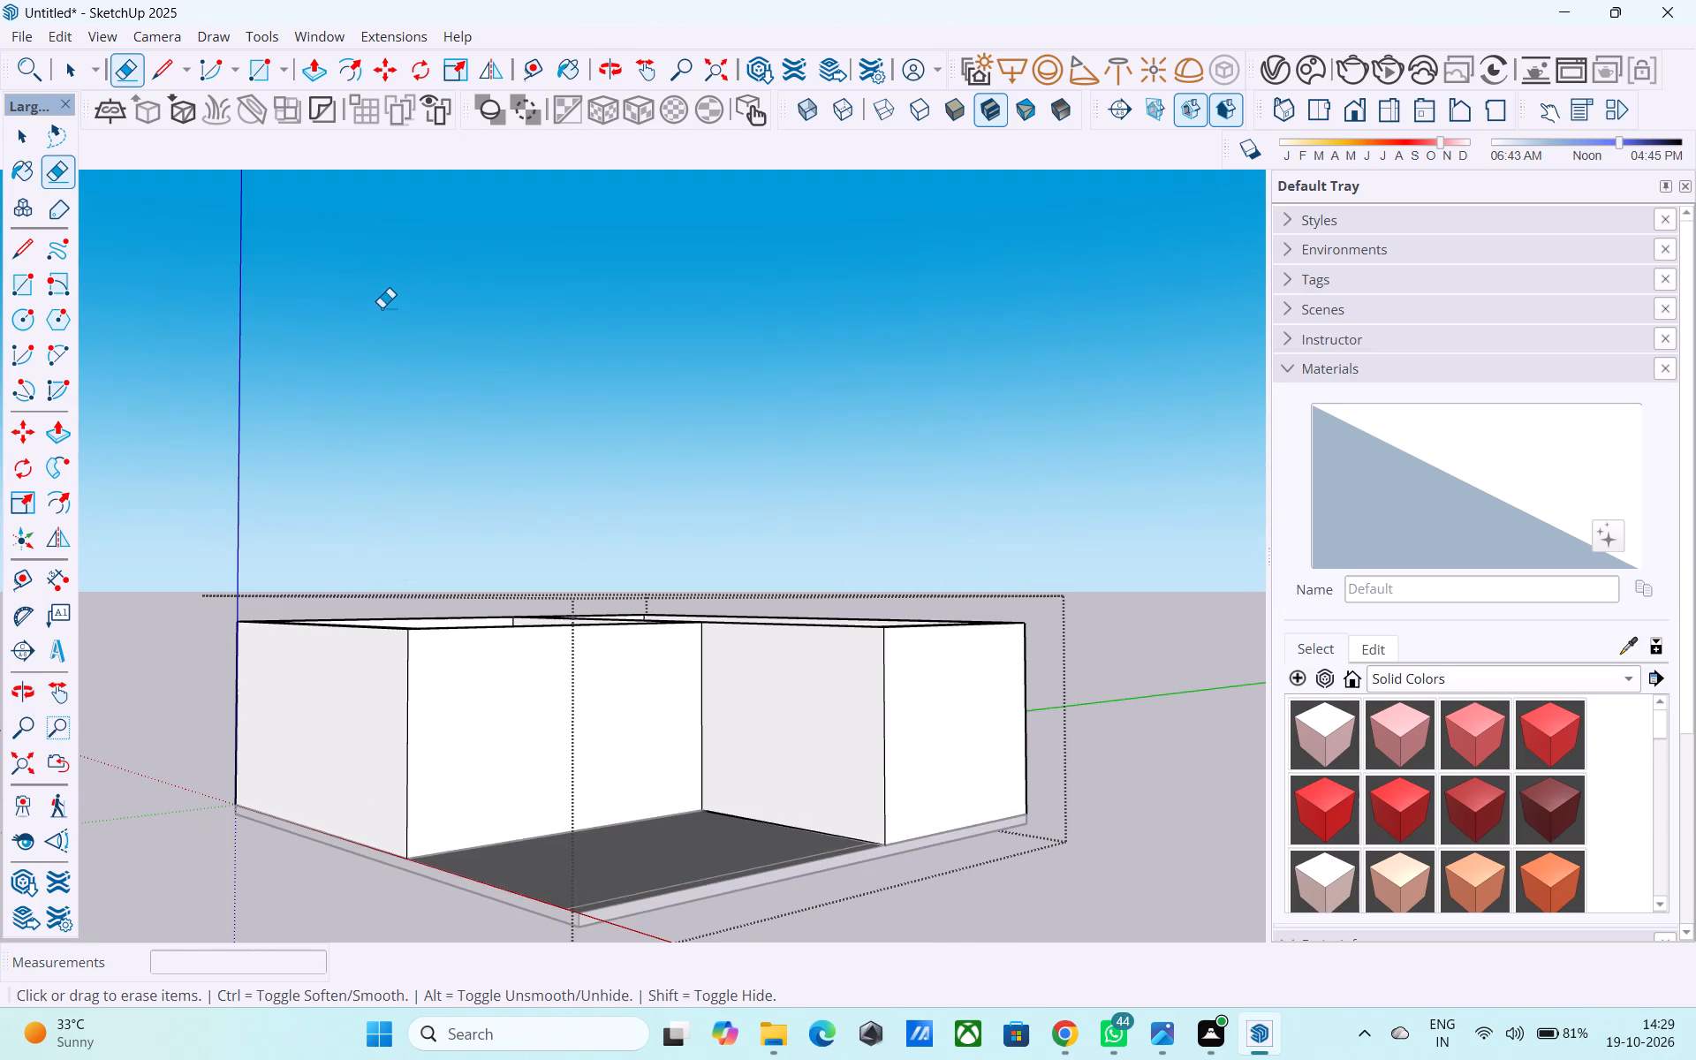
Close the wall group to finish editing it.
key("space")
left_click(685, 496)
Save the model in the Downloads folder as "I PRO 53F", in the SketchUp Models format.
middle_click_drag(644, 507, 438, 535)
middle_click_drag(438, 534, 366, 581, "shift")
key("ctrl+s")
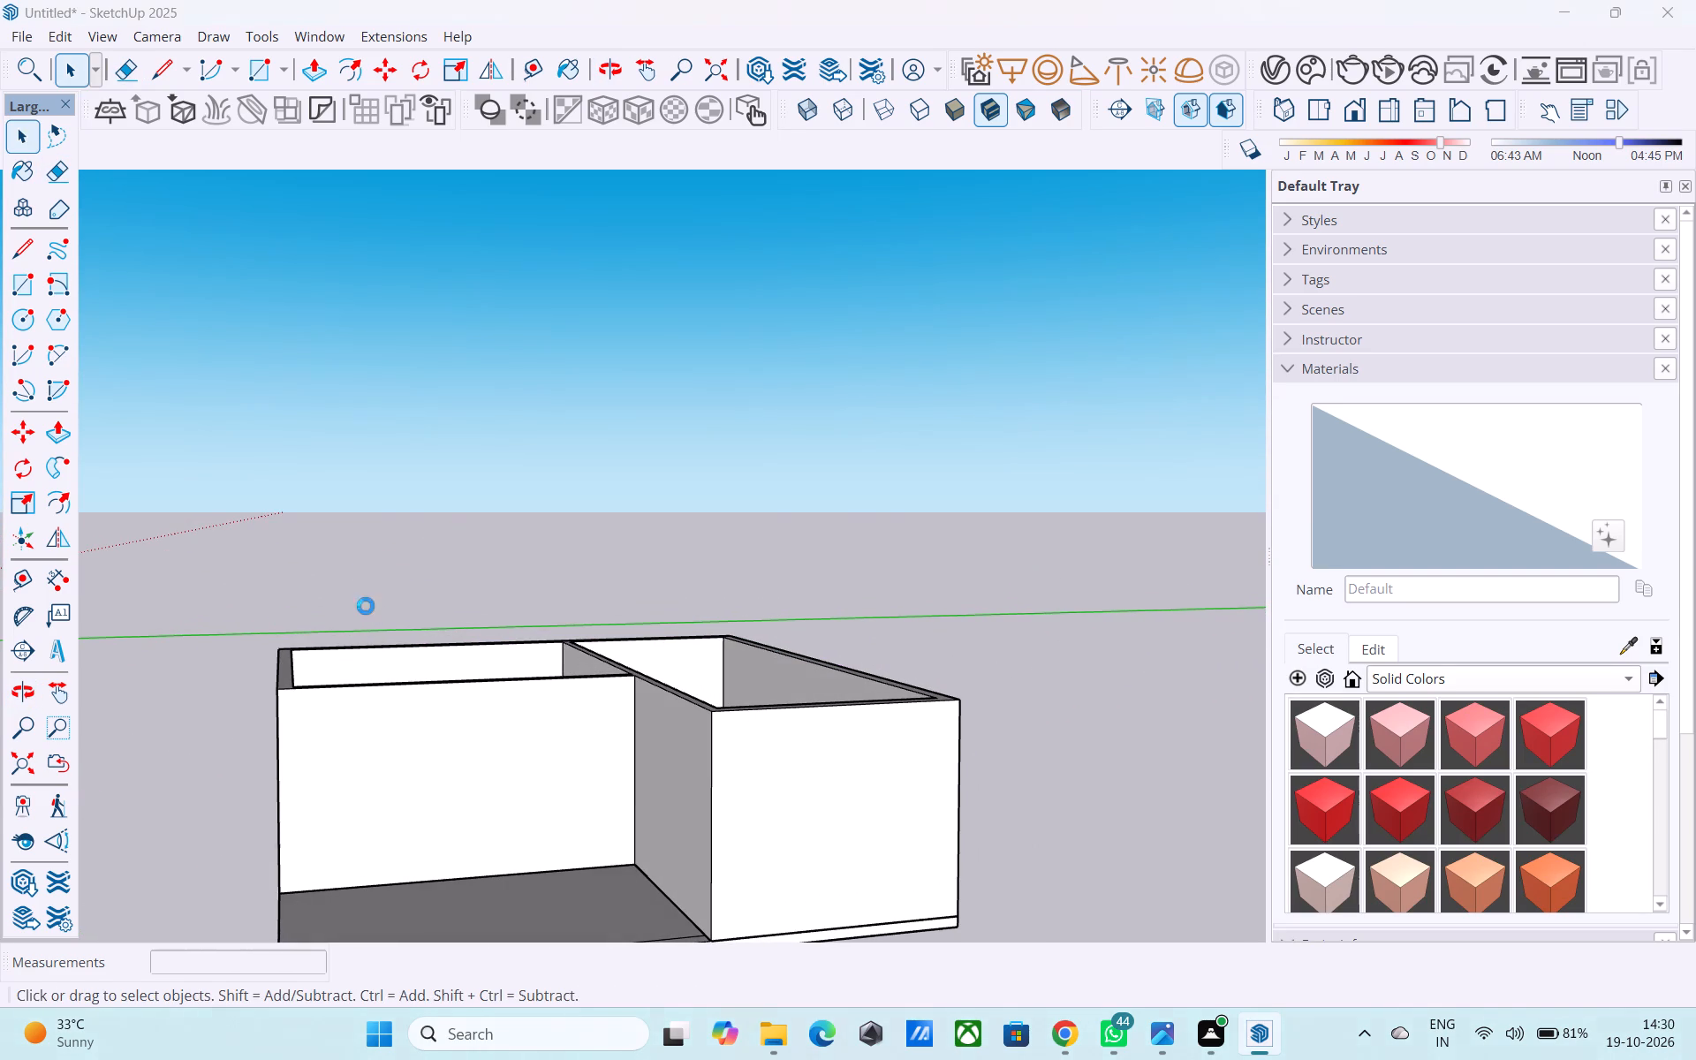
left_click(96, 363)
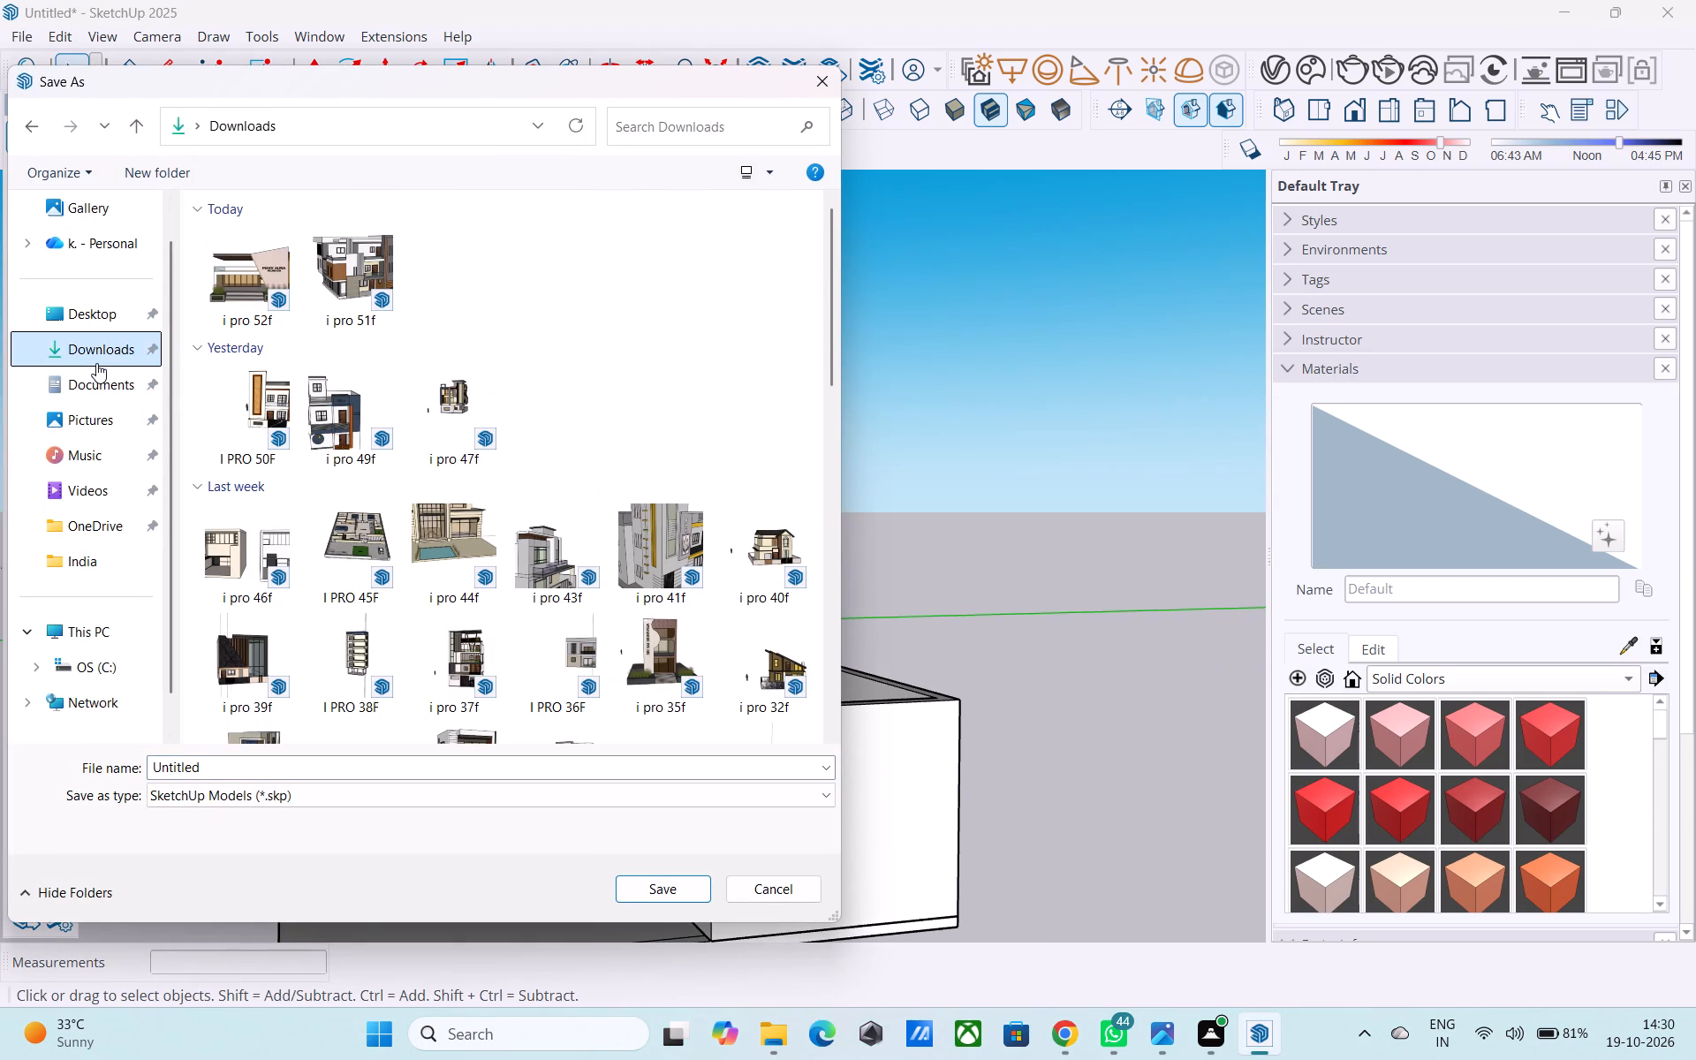
left_click(223, 764)
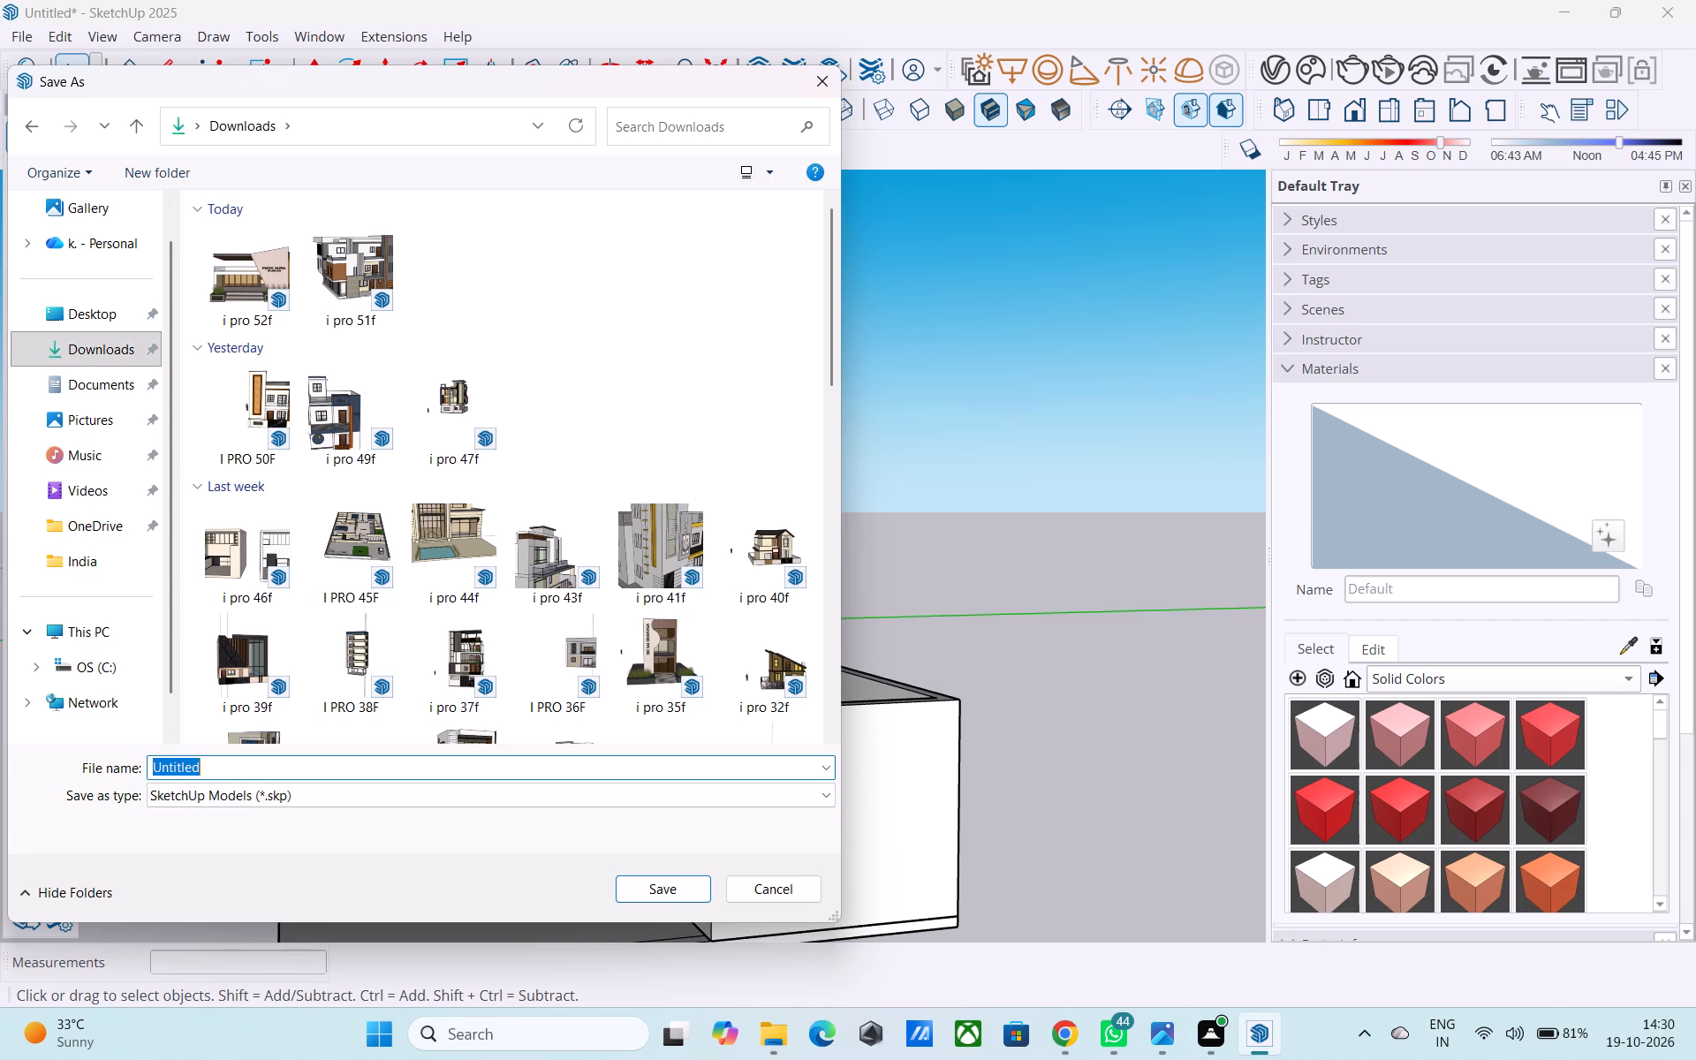
type("I PRO")
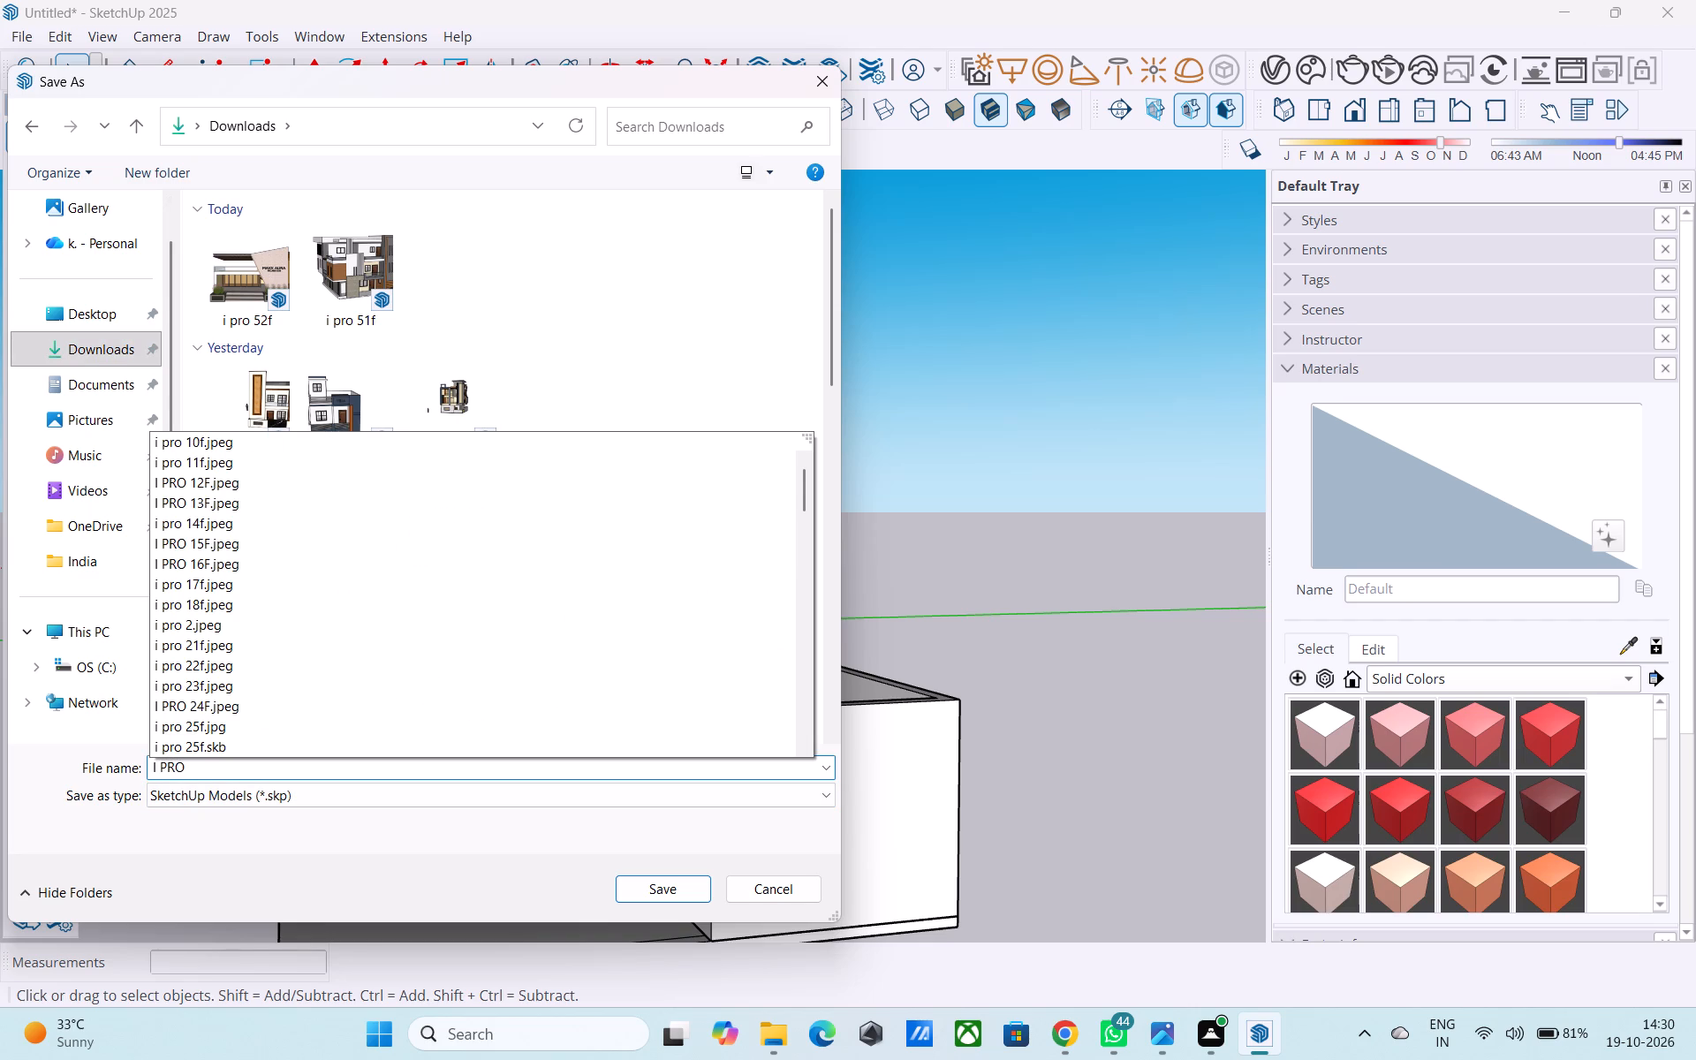
key("space")
key("space")
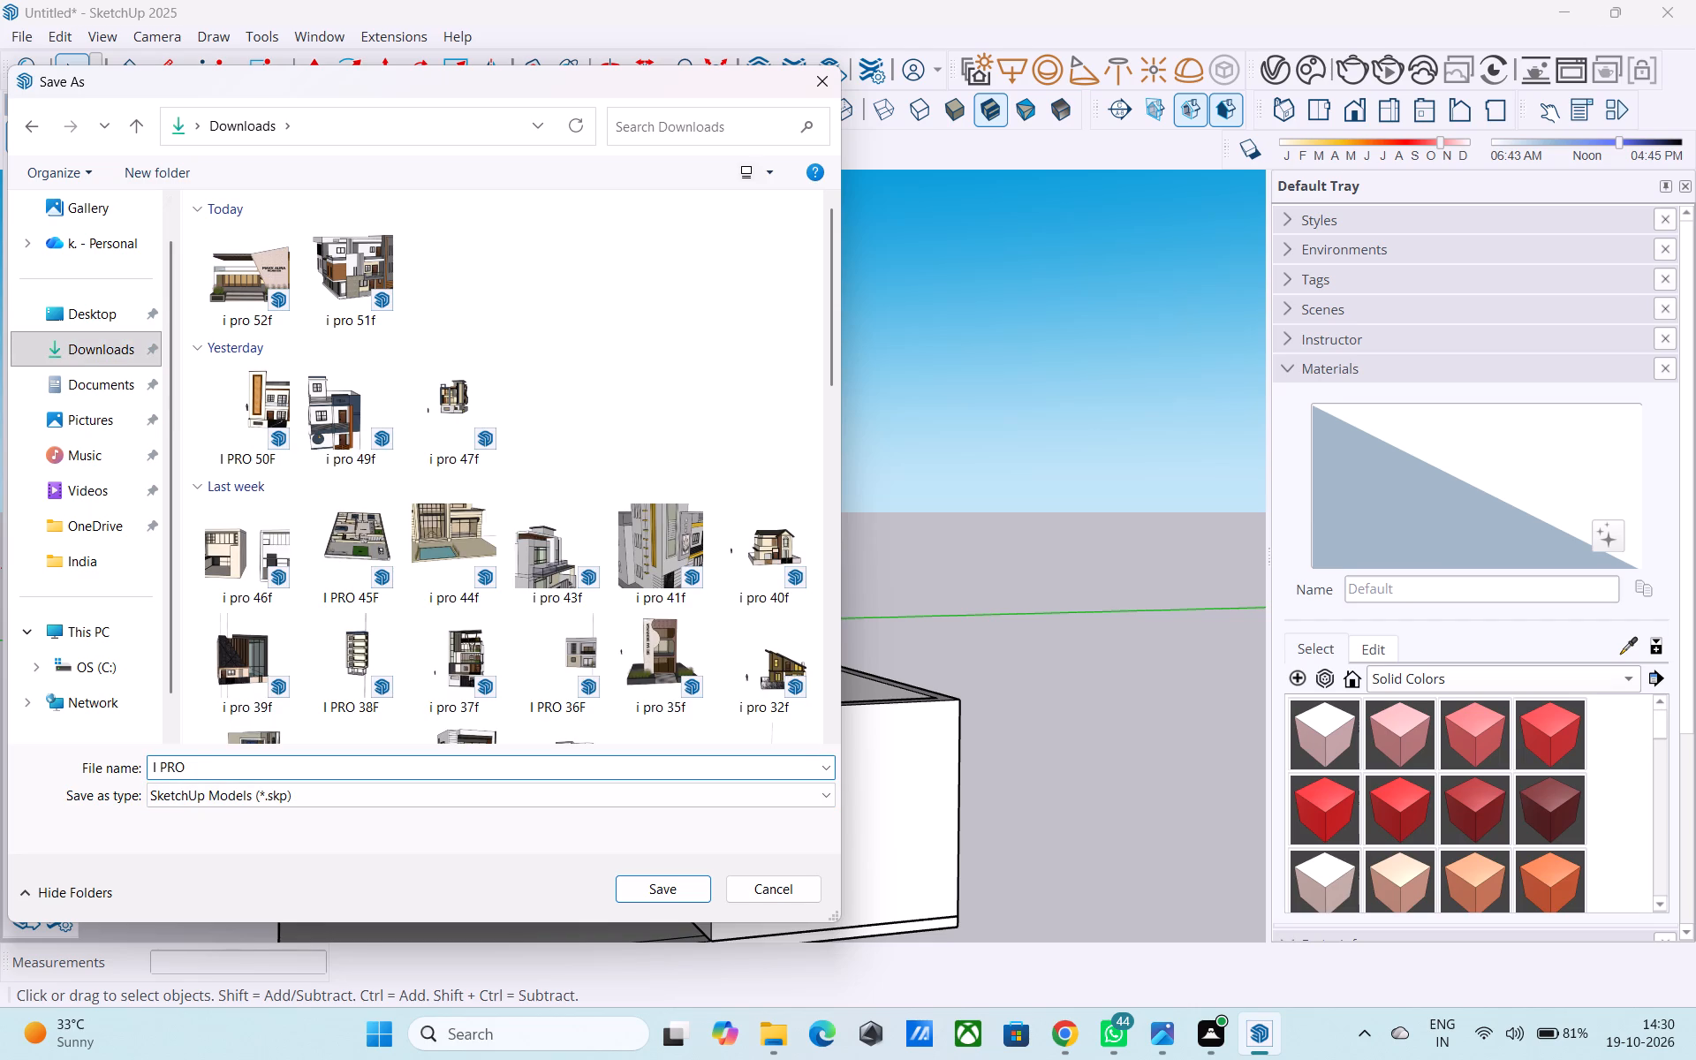
type("53F")
left_click(694, 882)
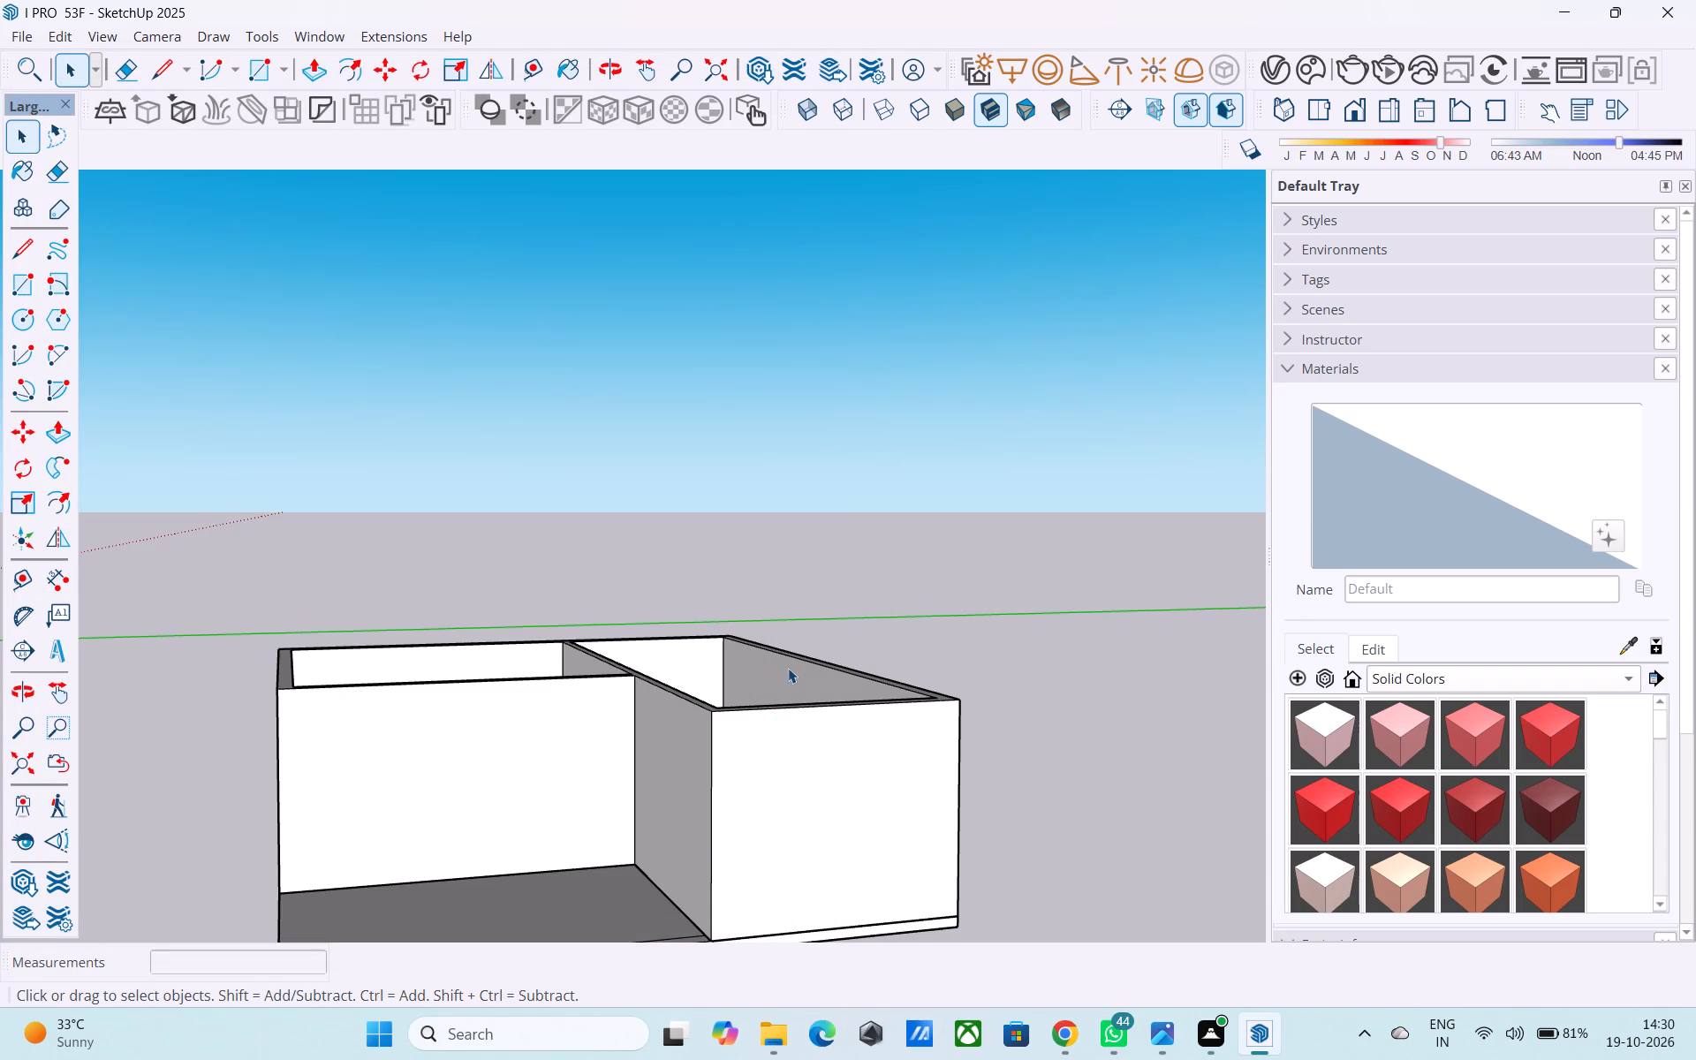
Examine the walls and slab from above and at eye level around the open corner area.
scroll(788, 668, "down", 1)
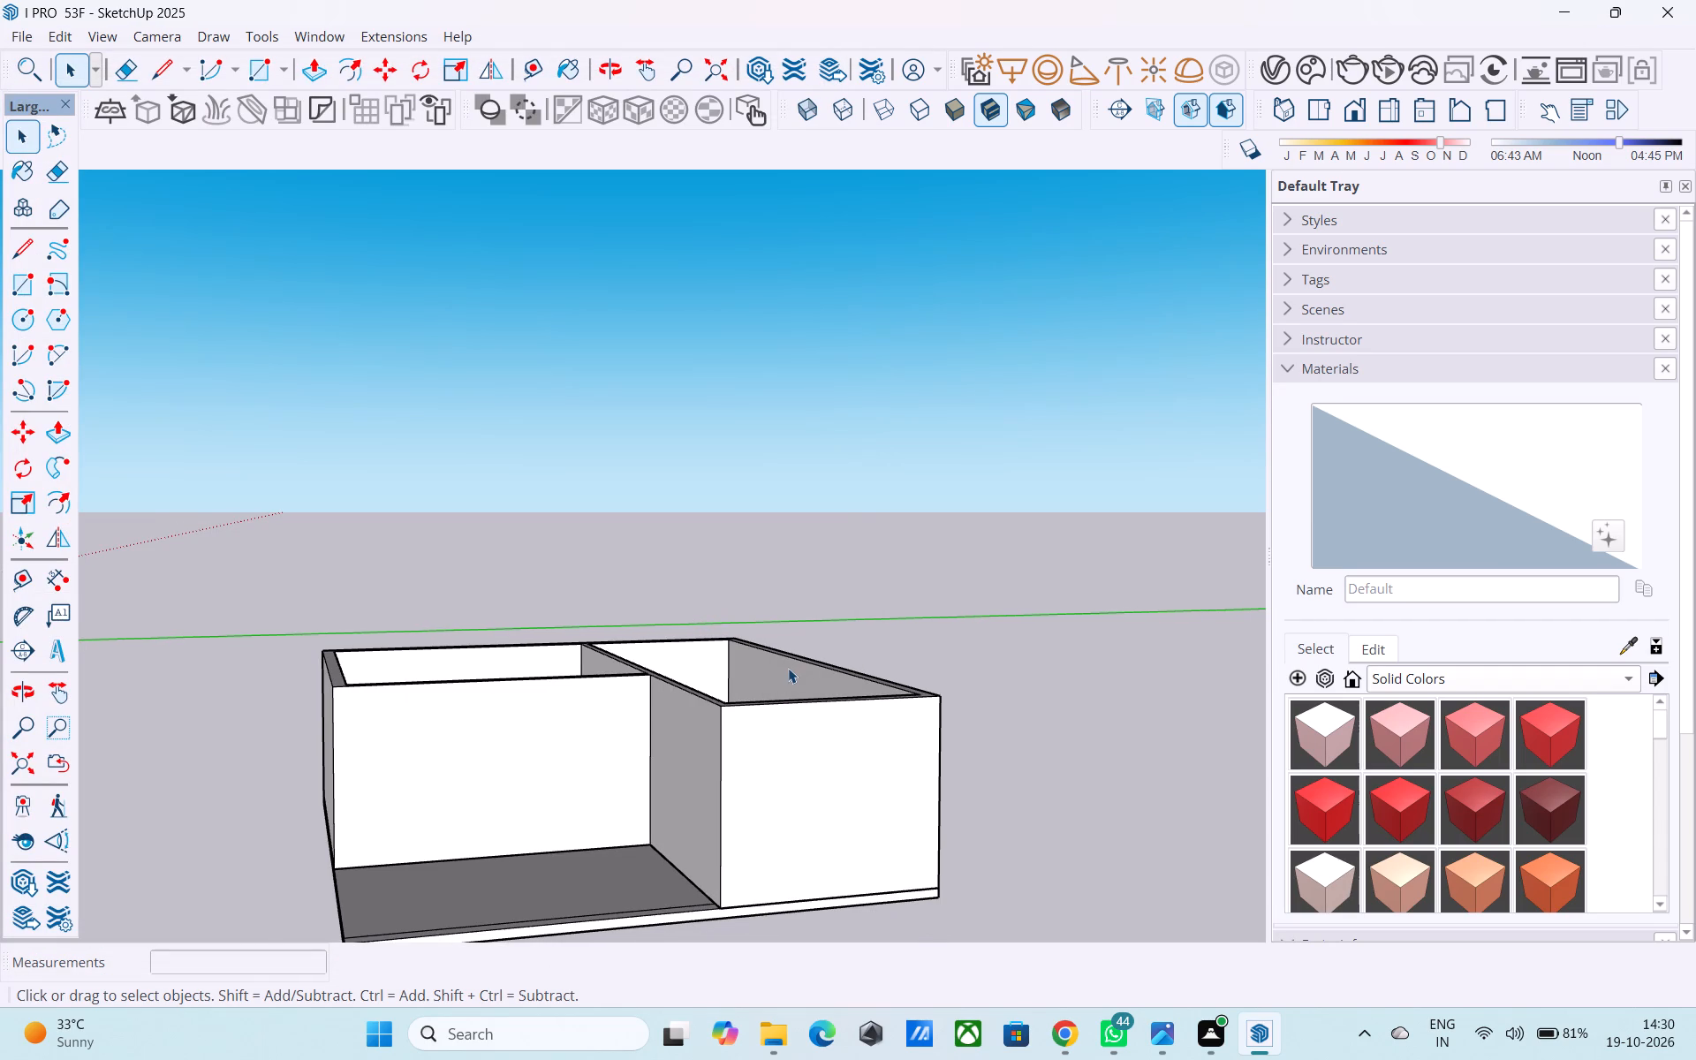
scroll(788, 668, "down", 3)
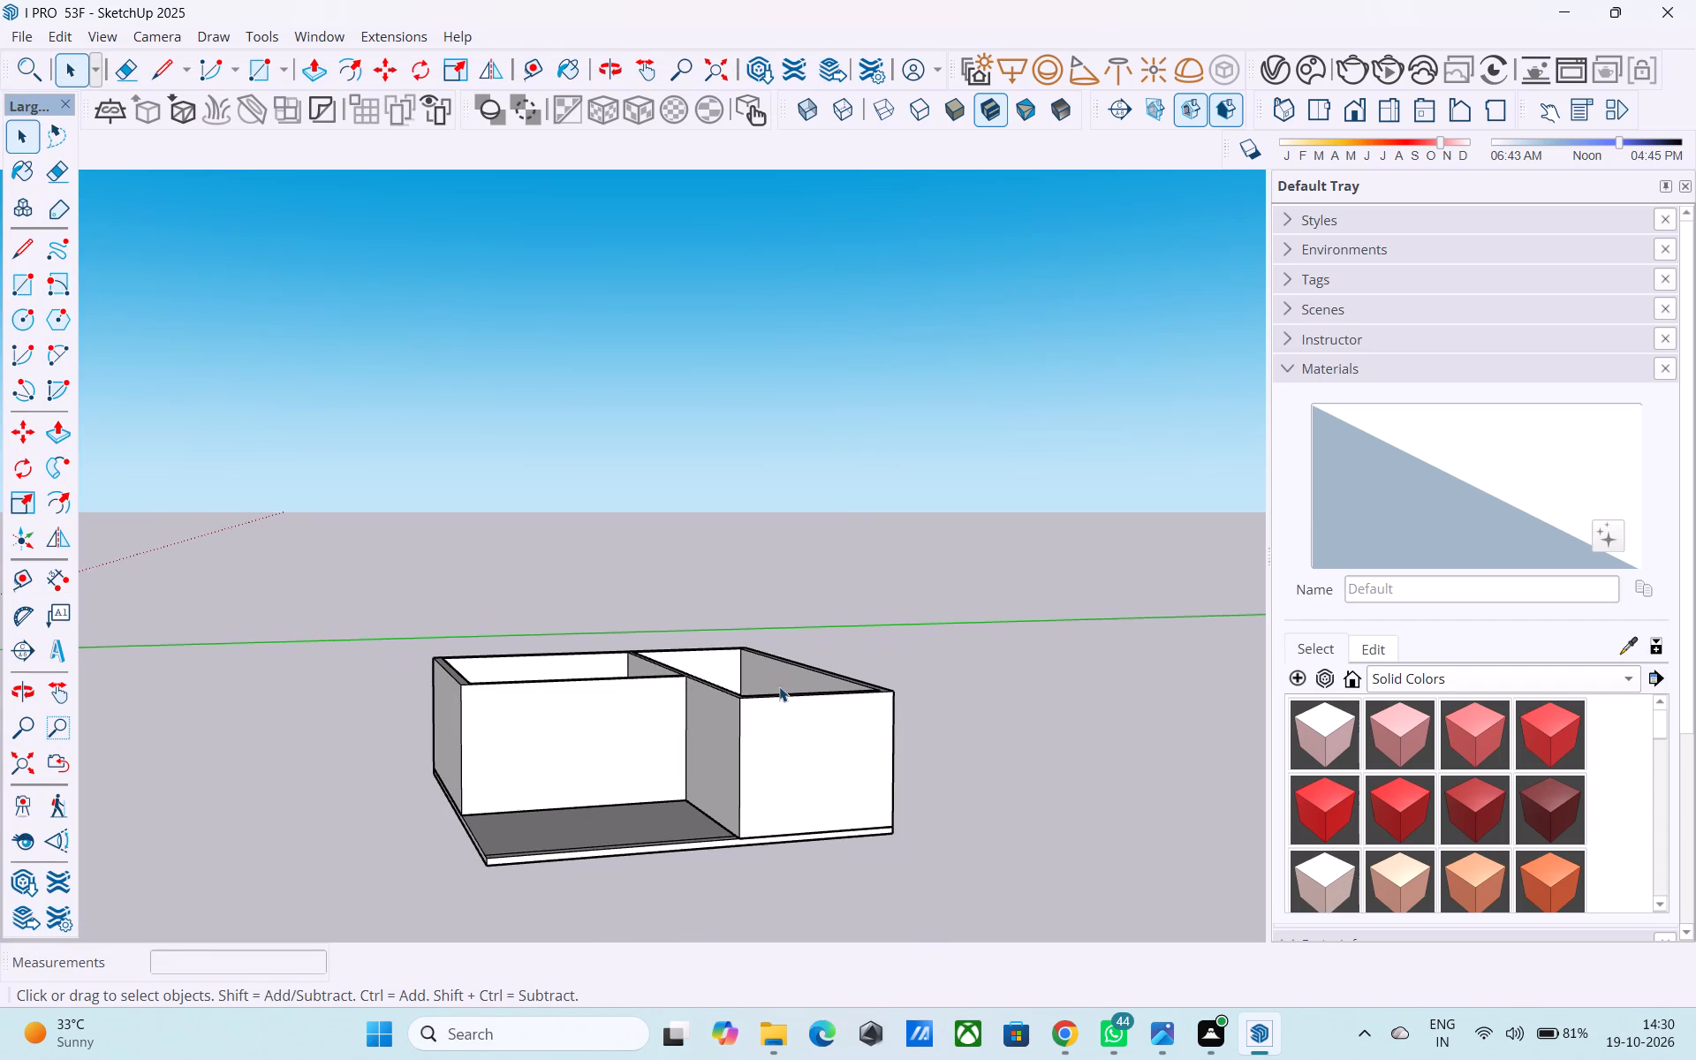
scroll(779, 686, "down", 2)
middle_click_drag(779, 686, 786, 793)
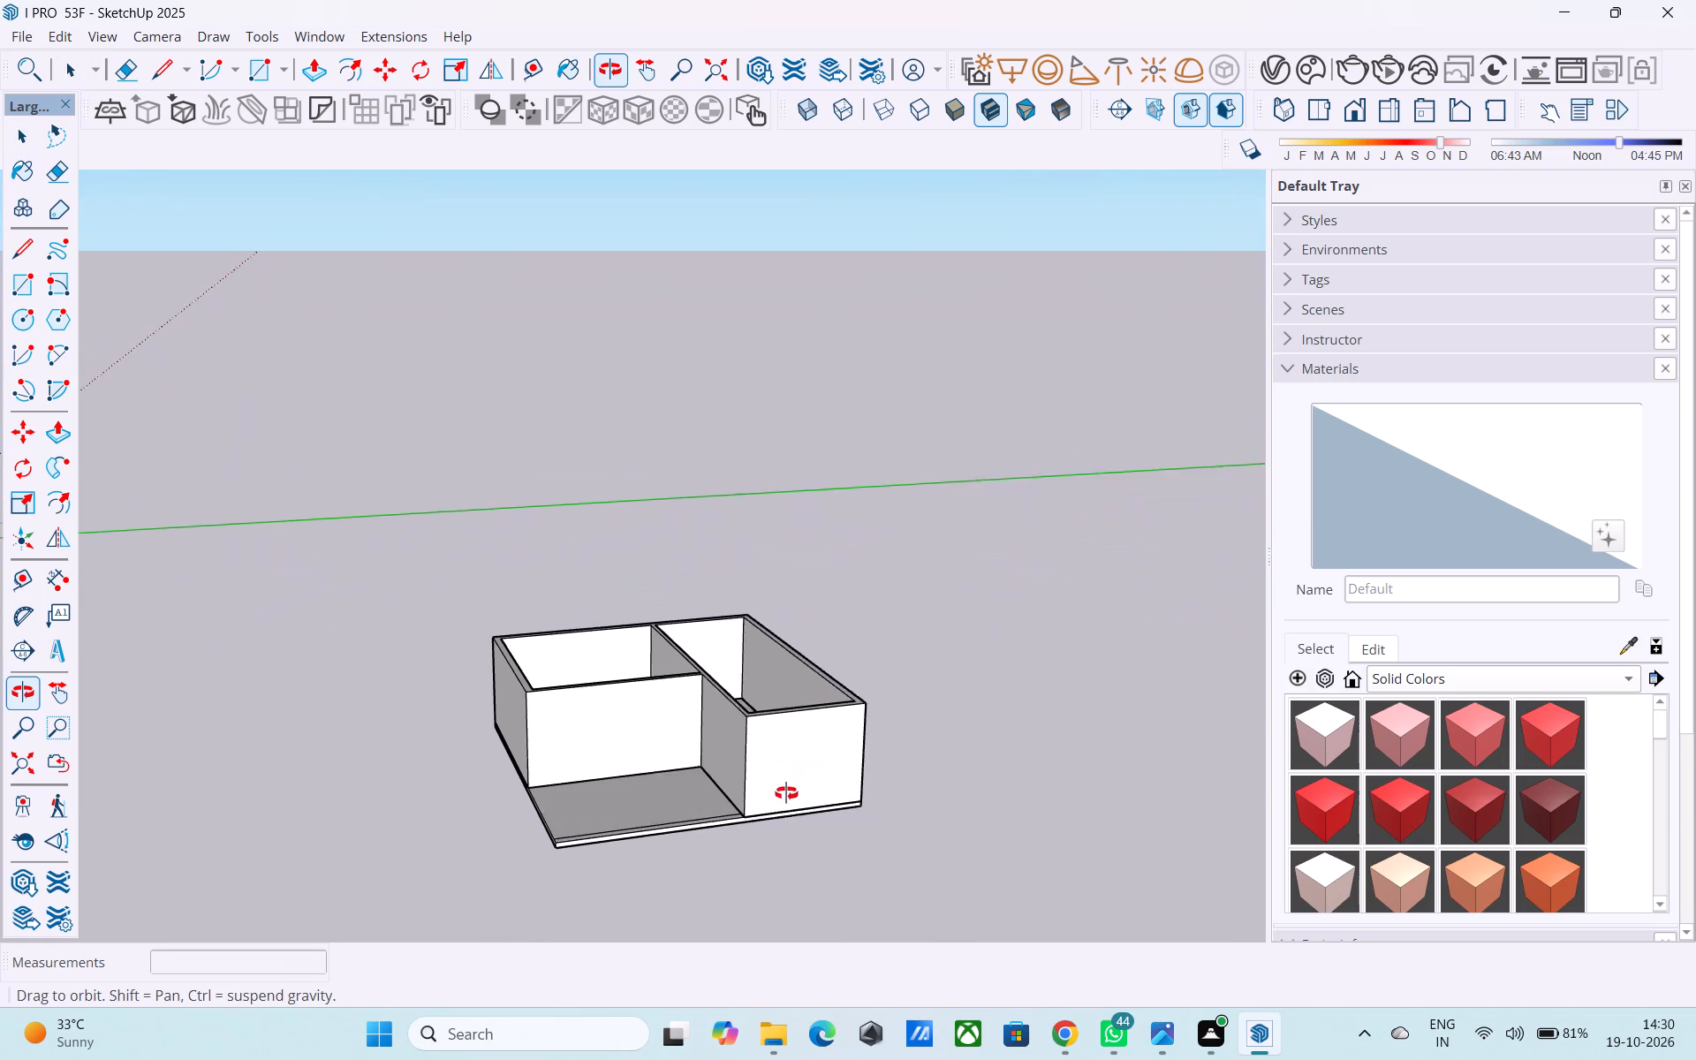
middle_click_drag(786, 793, 811, 936)
scroll(665, 570, "up", 6)
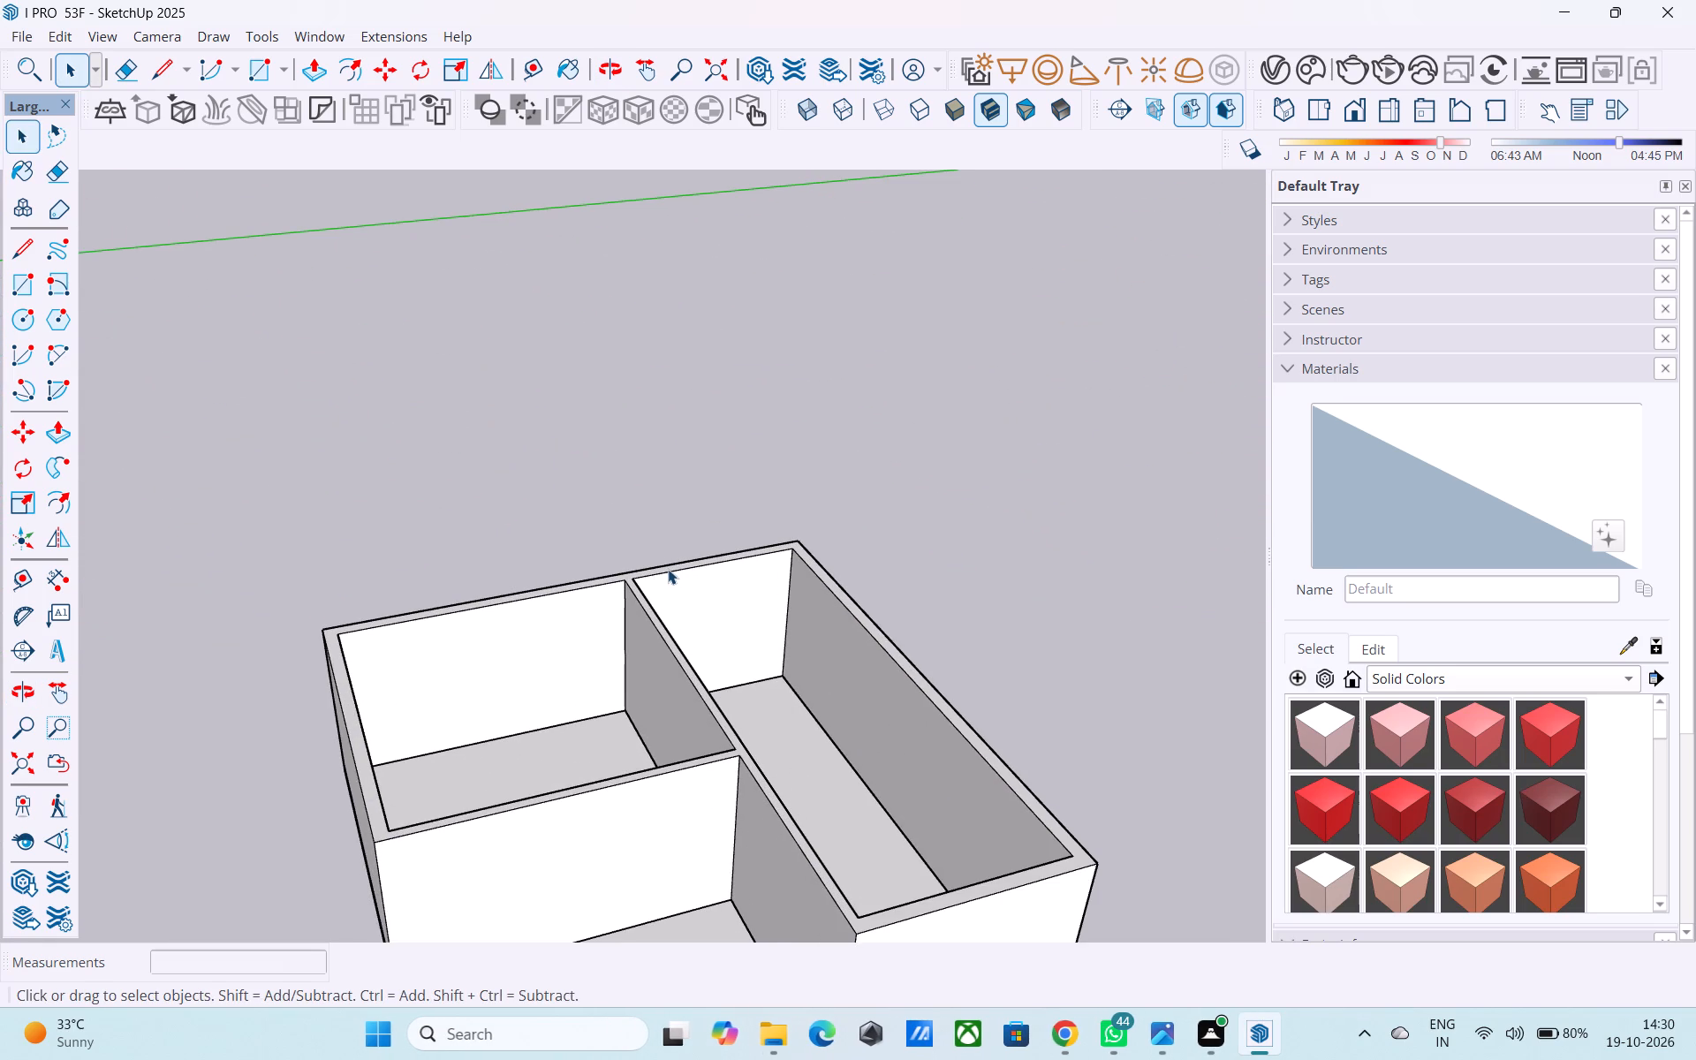
scroll(668, 569, "down", 2)
middle_click_drag(668, 569, 669, 539)
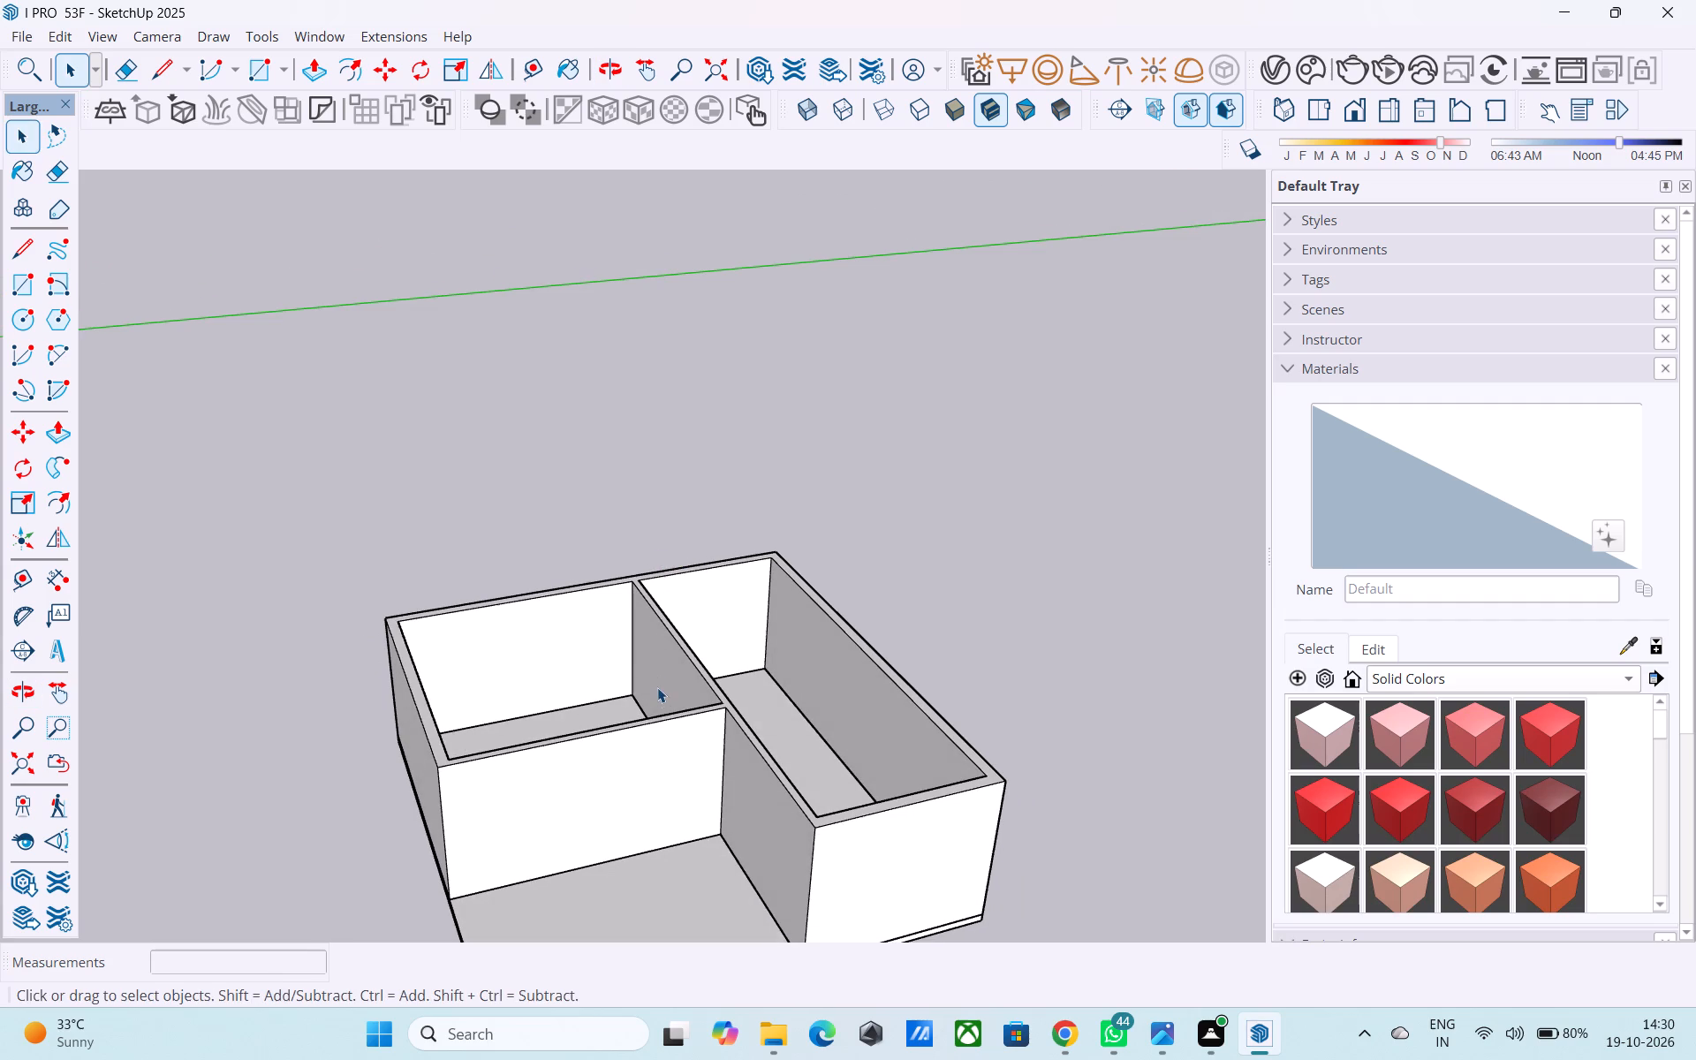
middle_click_drag(658, 692, 646, 627)
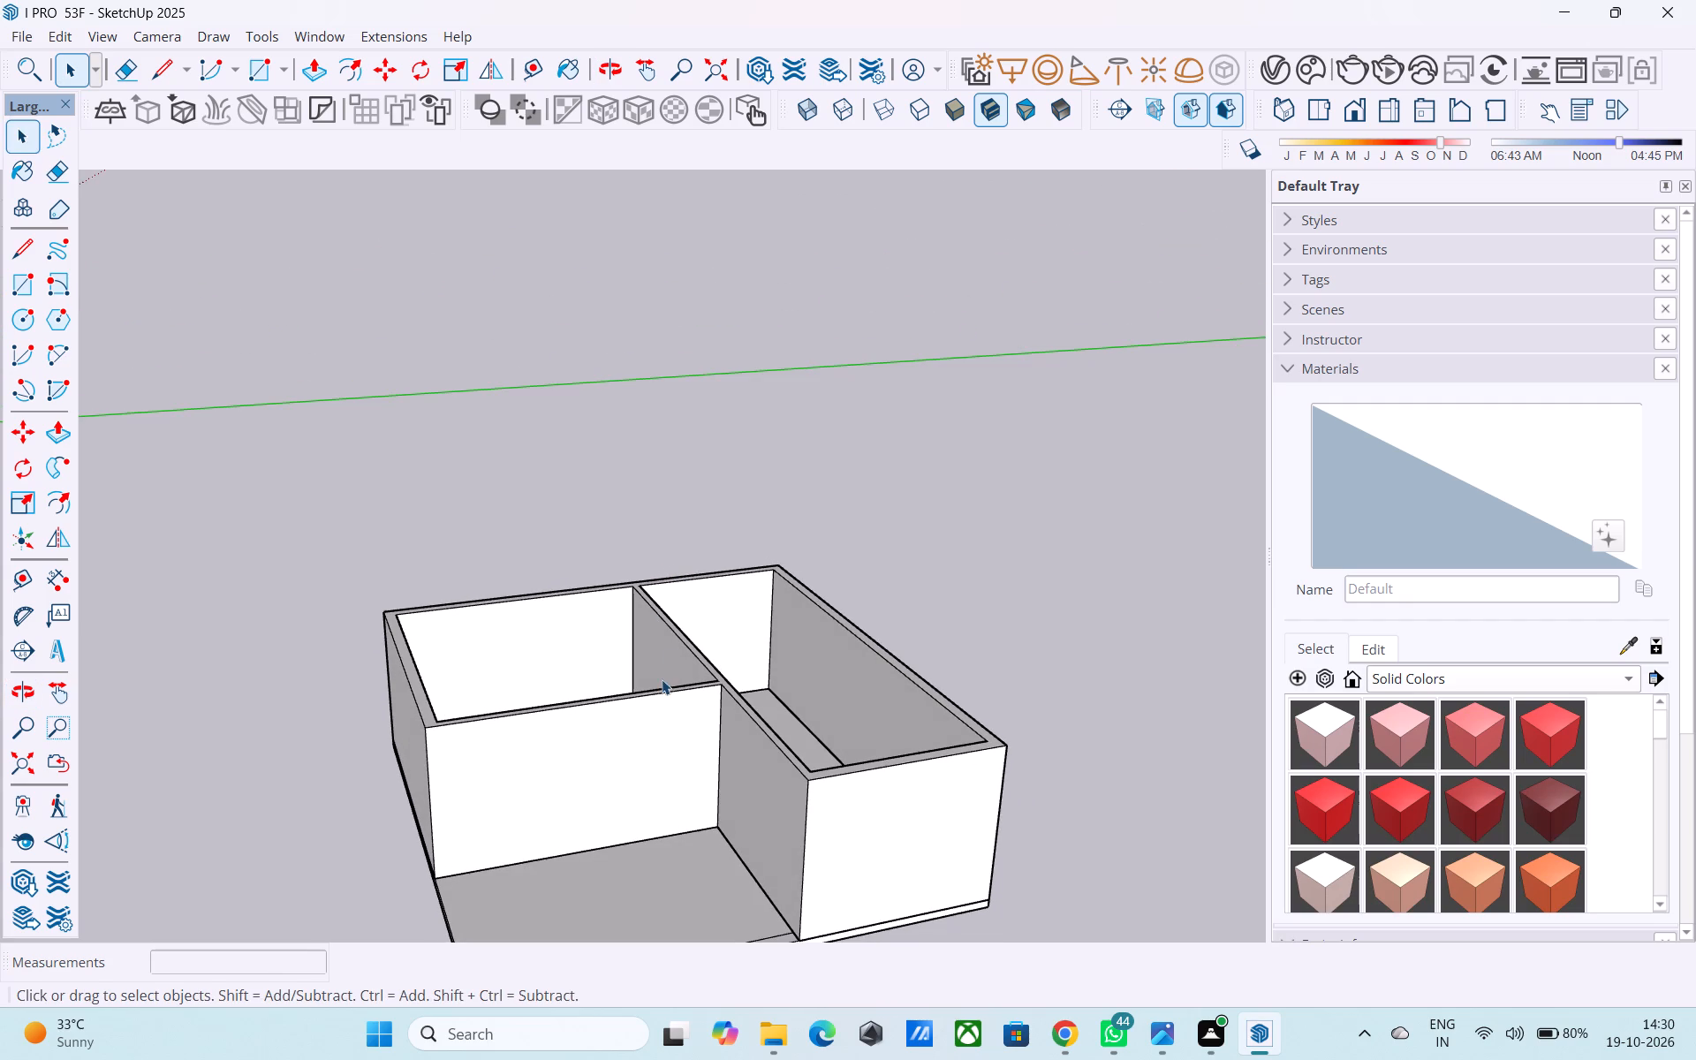
scroll(662, 679, "up", 1)
middle_click_drag(662, 713, 655, 613)
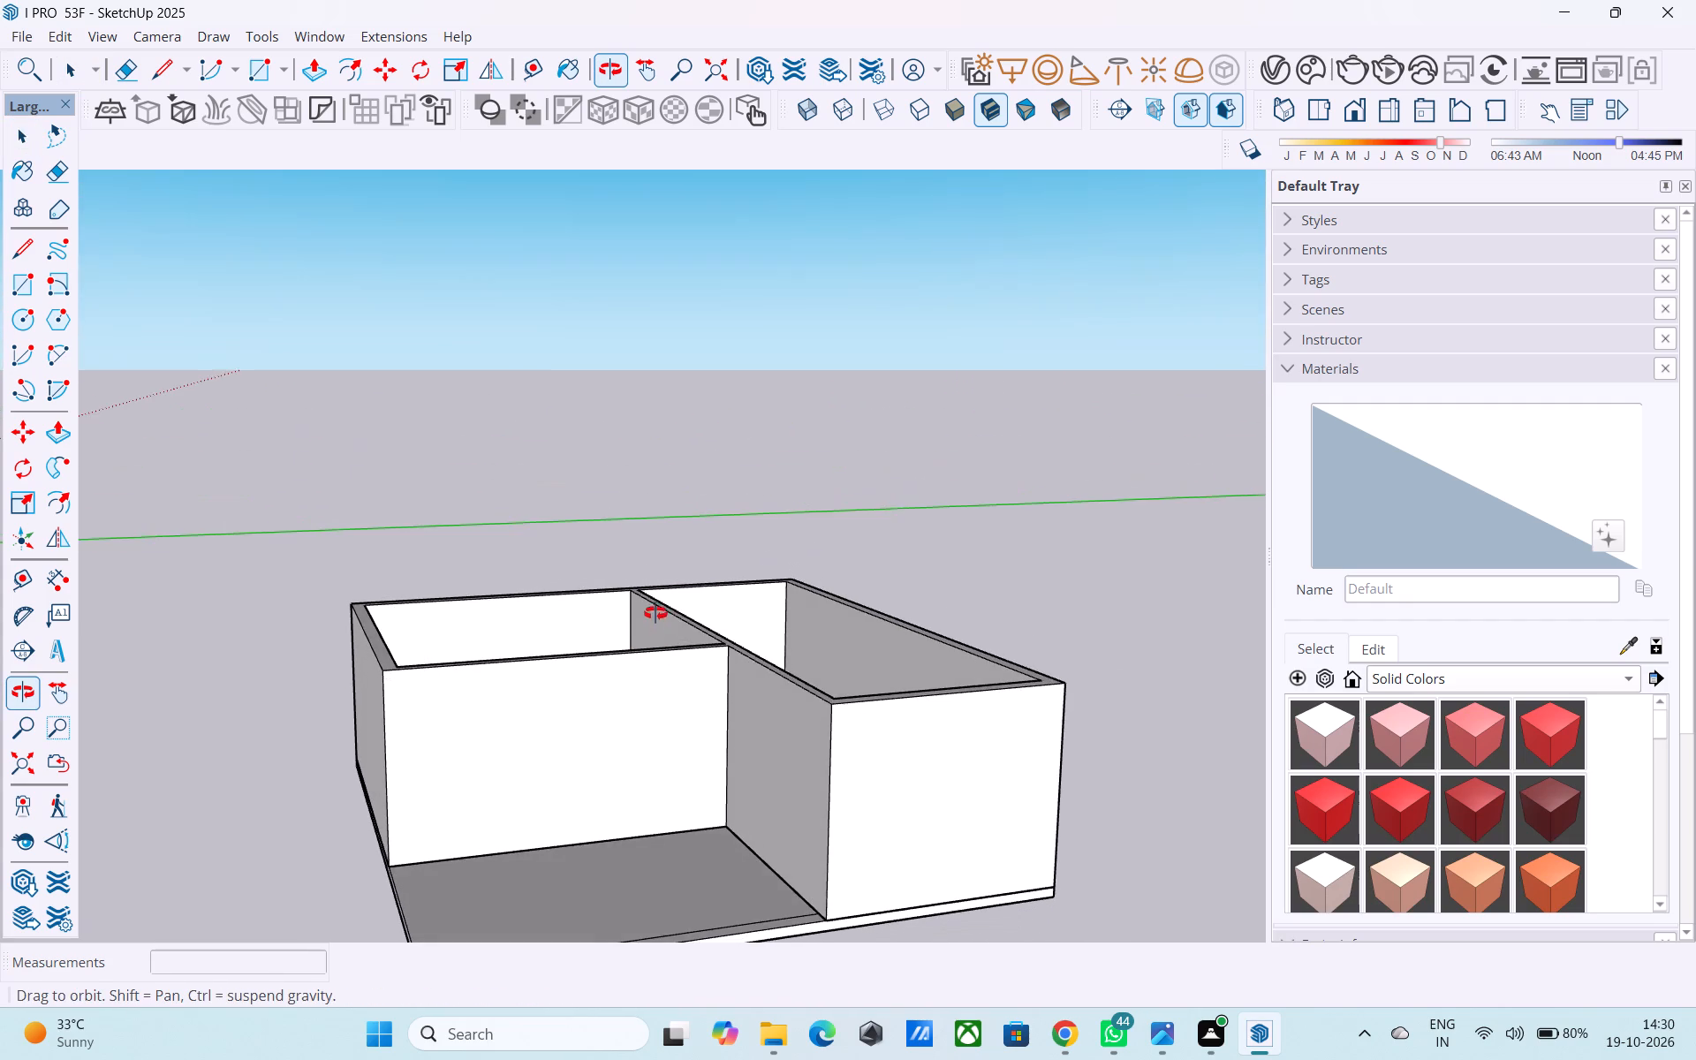
middle_click_drag(655, 613, 670, 569)
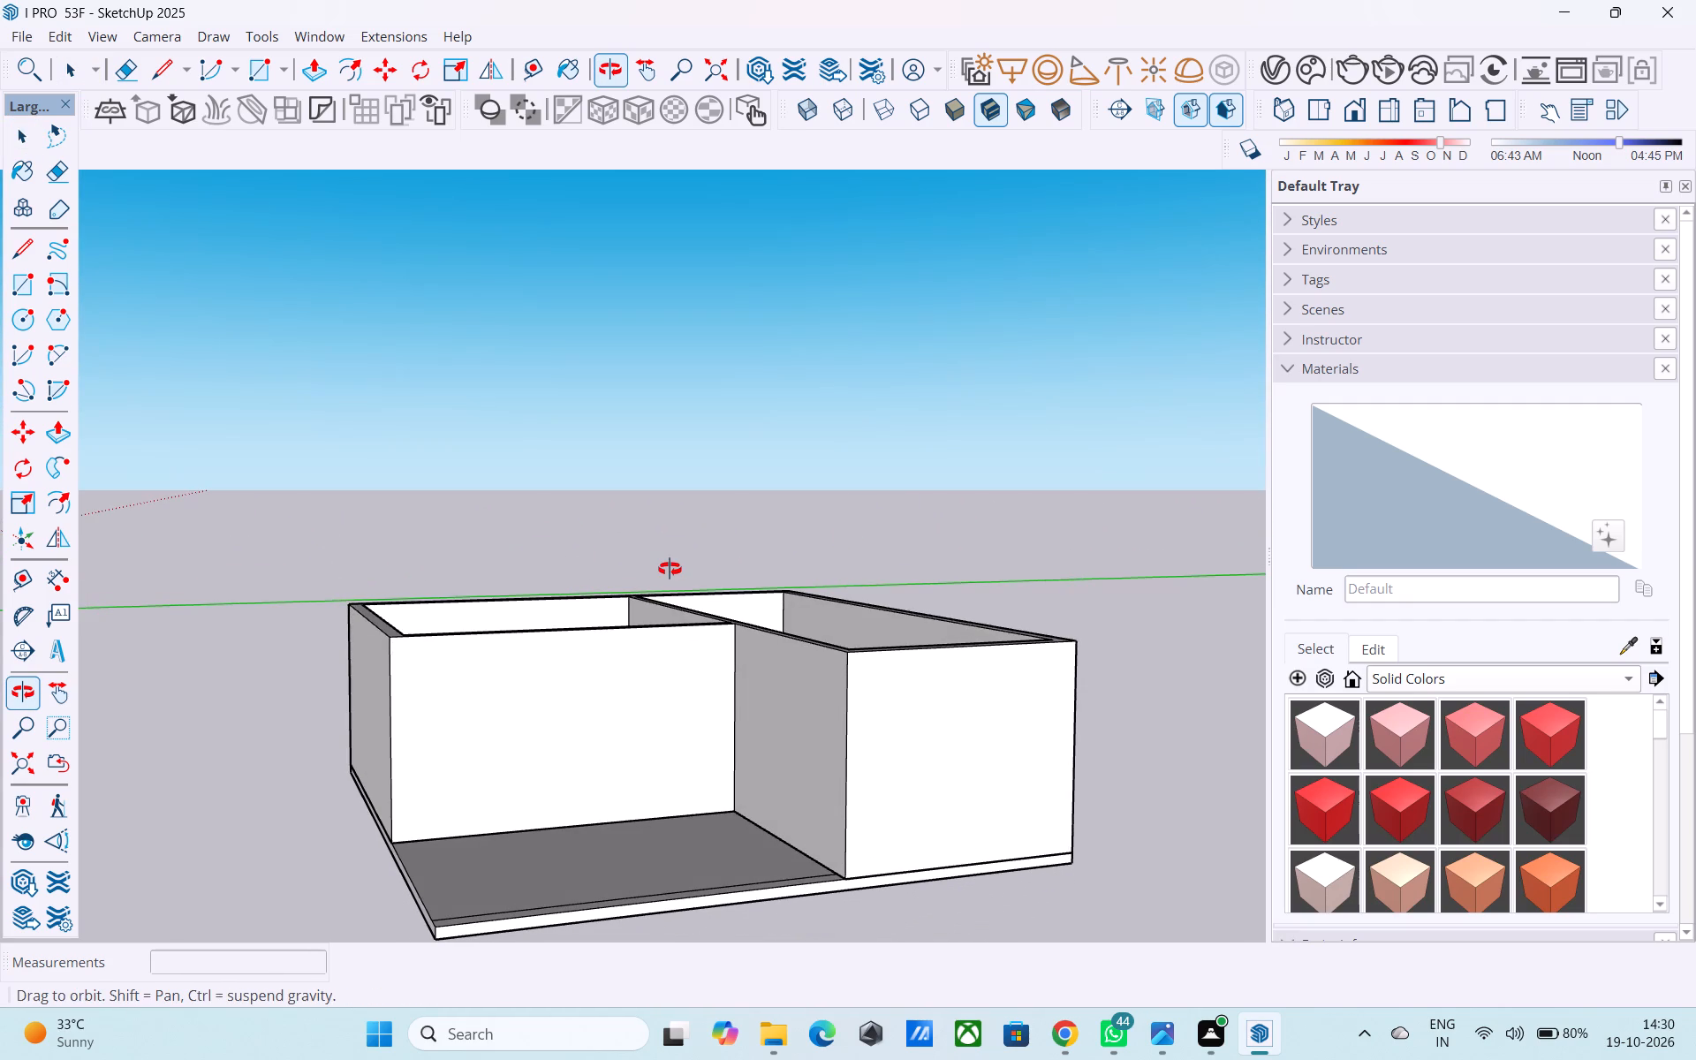
middle_click_drag(670, 569, 670, 621)
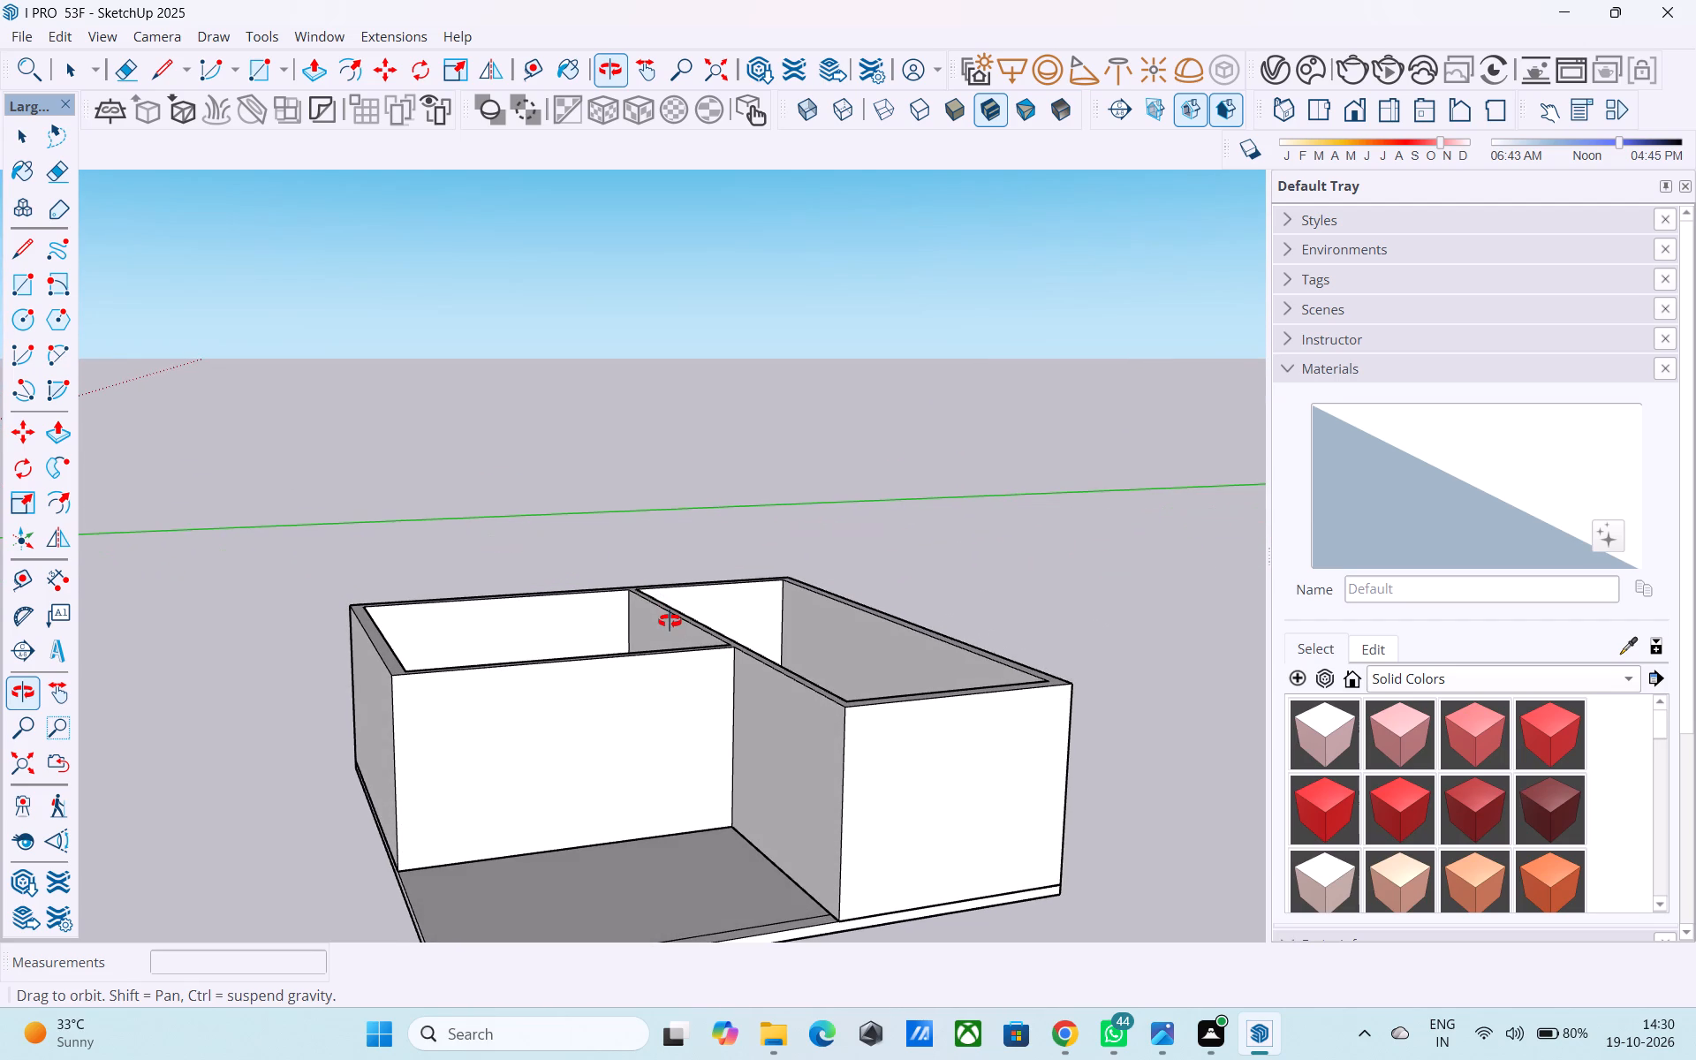
middle_click_drag(670, 621, 671, 625)
middle_click_drag(657, 651, 605, 631)
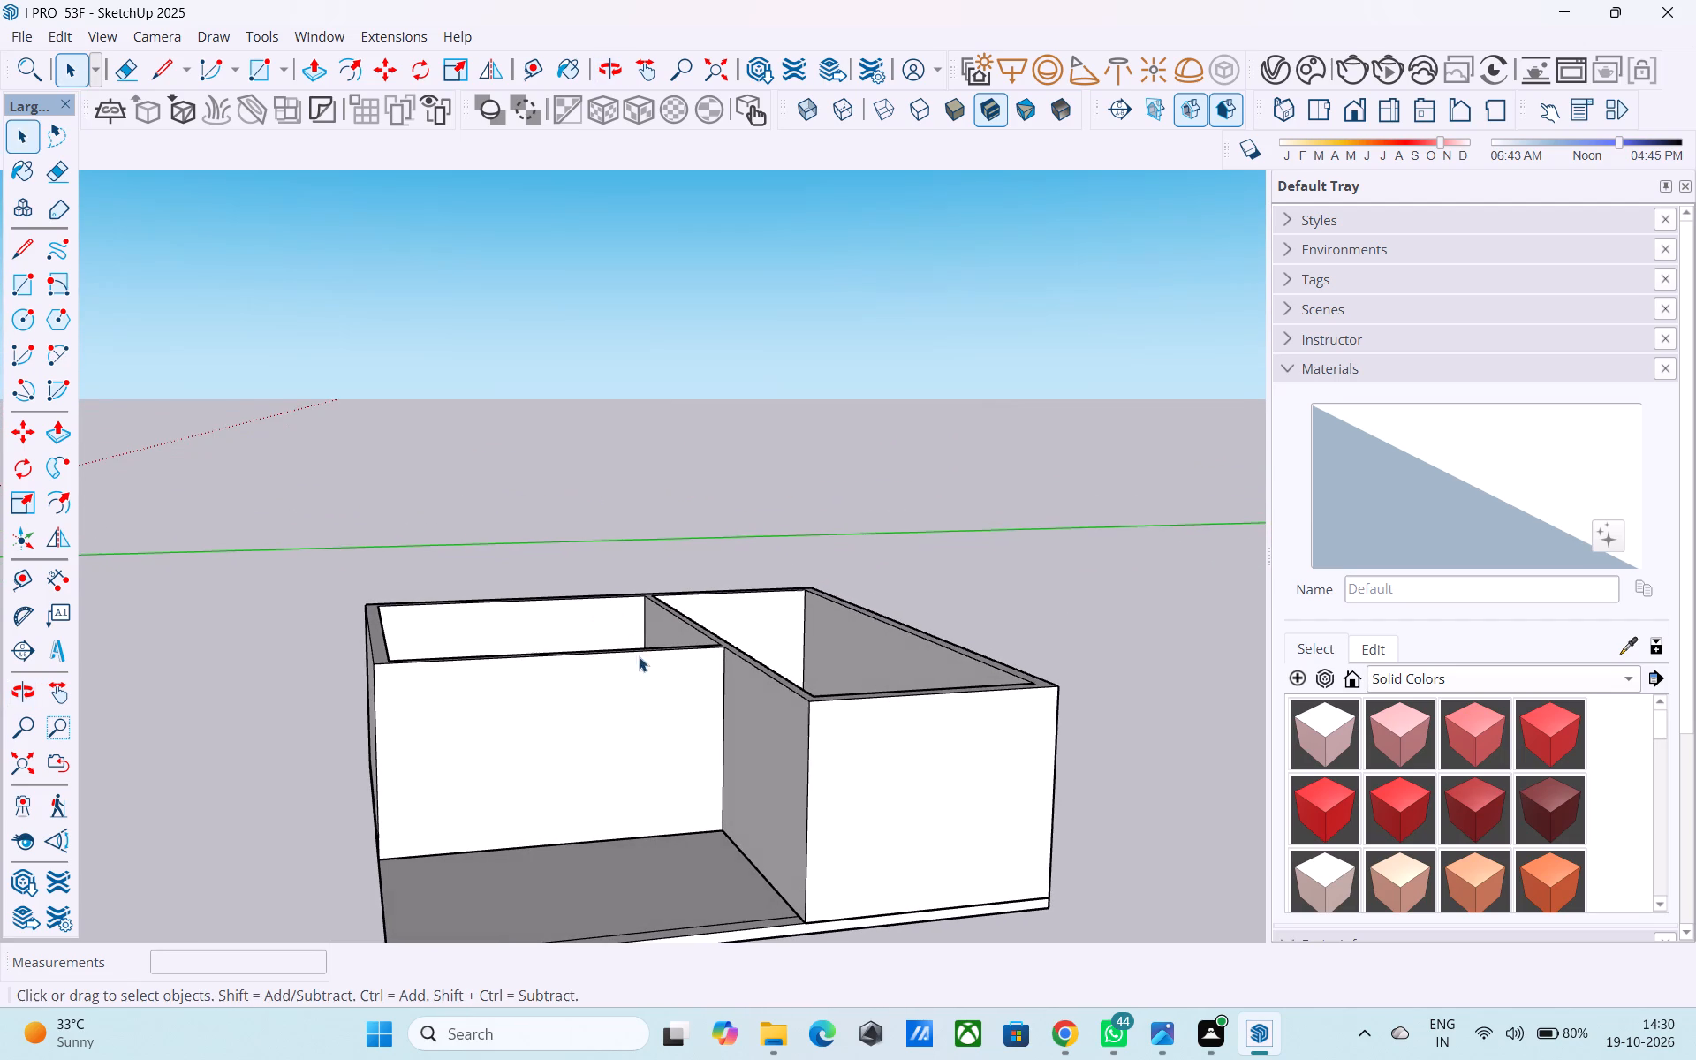
middle_click_drag(719, 671, 609, 707)
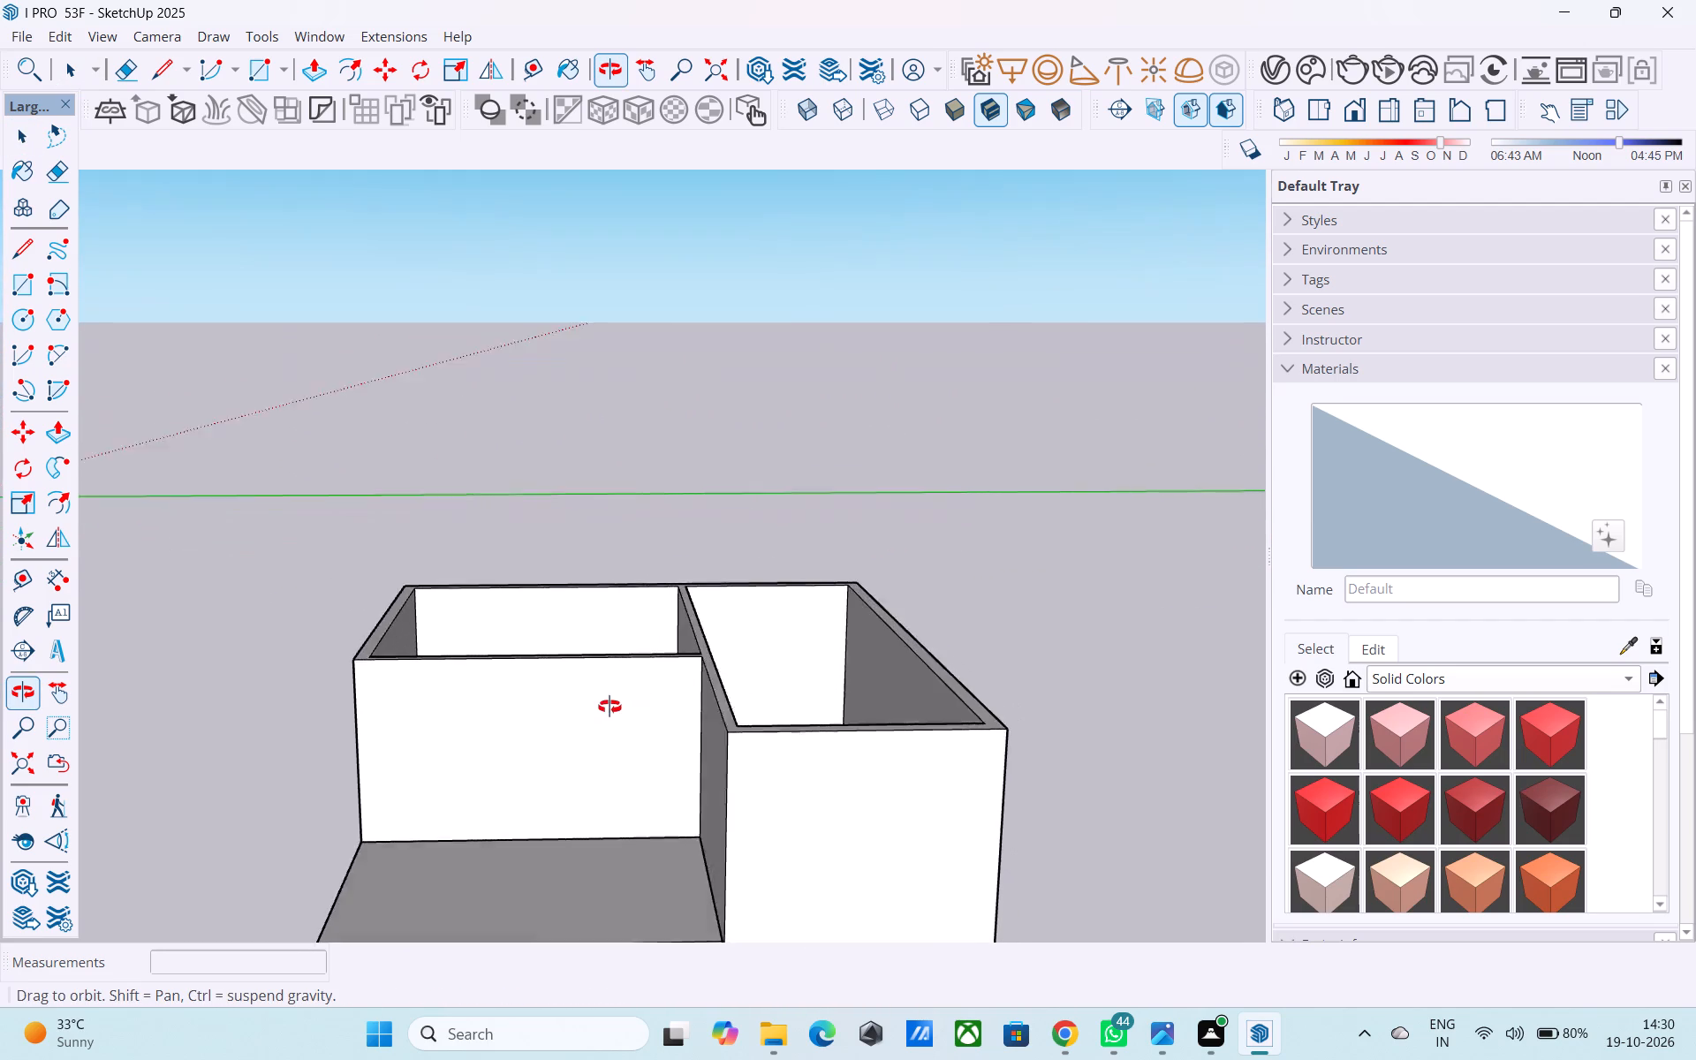
middle_click_drag(609, 707, 530, 579)
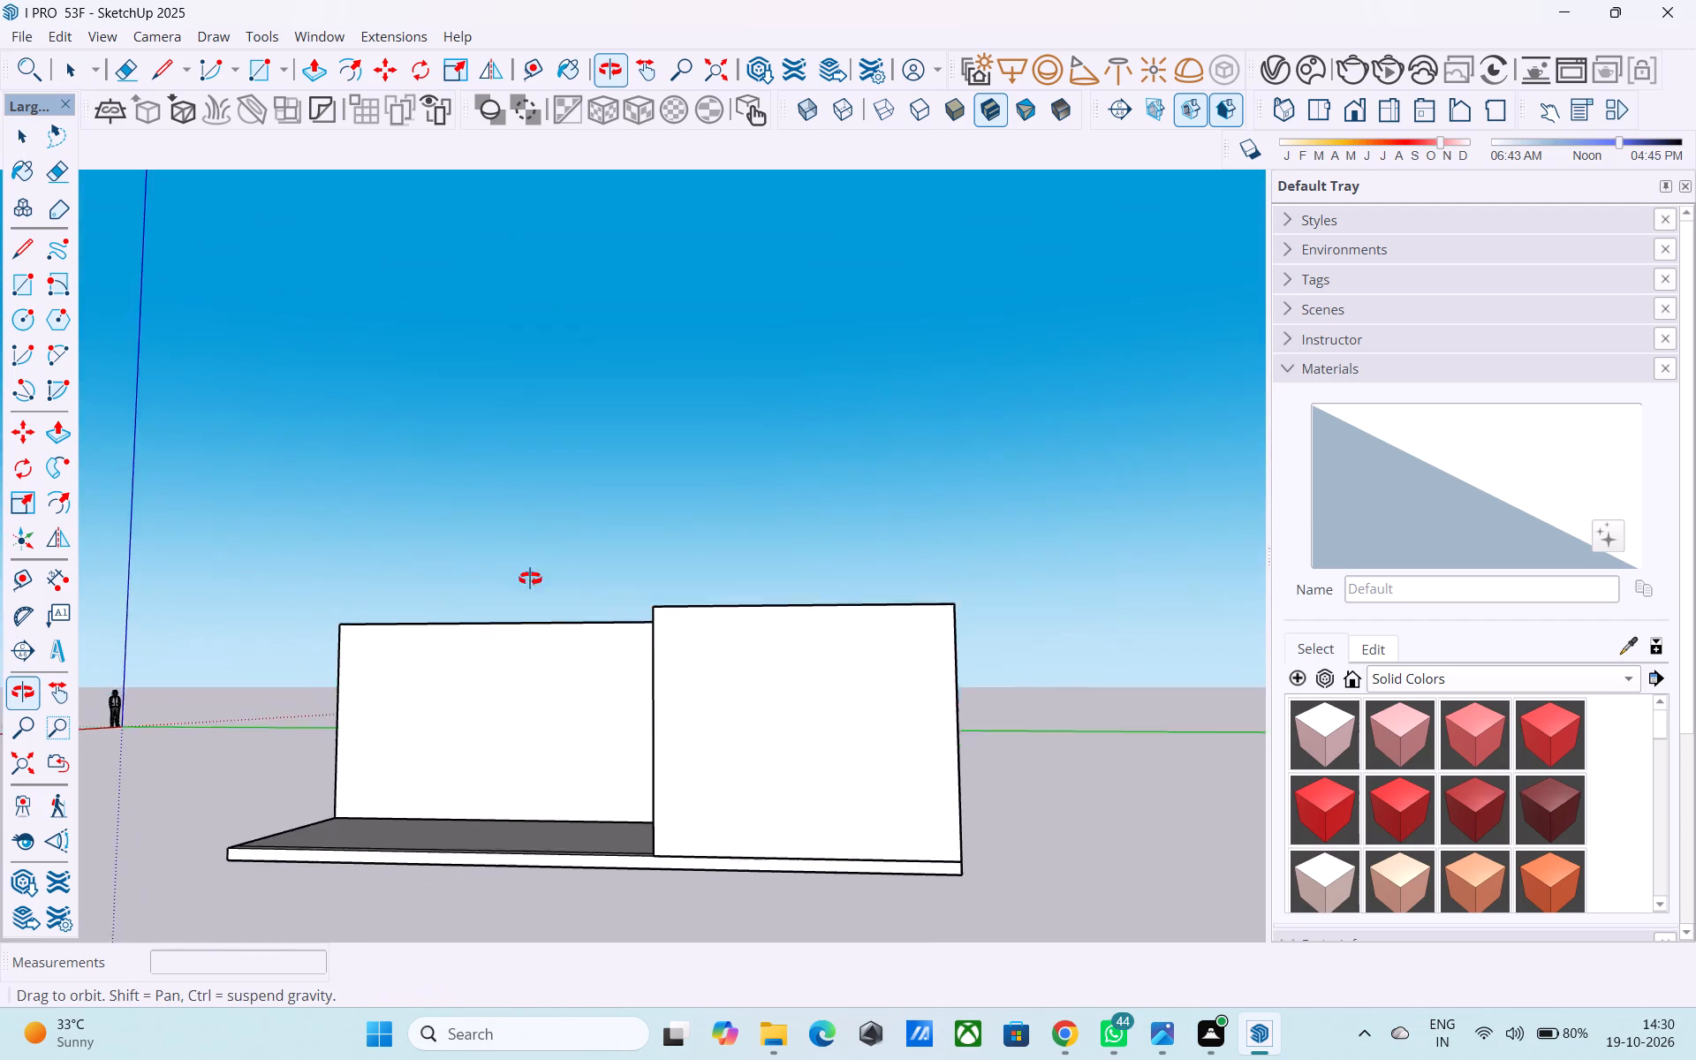
middle_click_drag(530, 579, 527, 589)
scroll(669, 692, "up", 3)
scroll(676, 693, "down", 2)
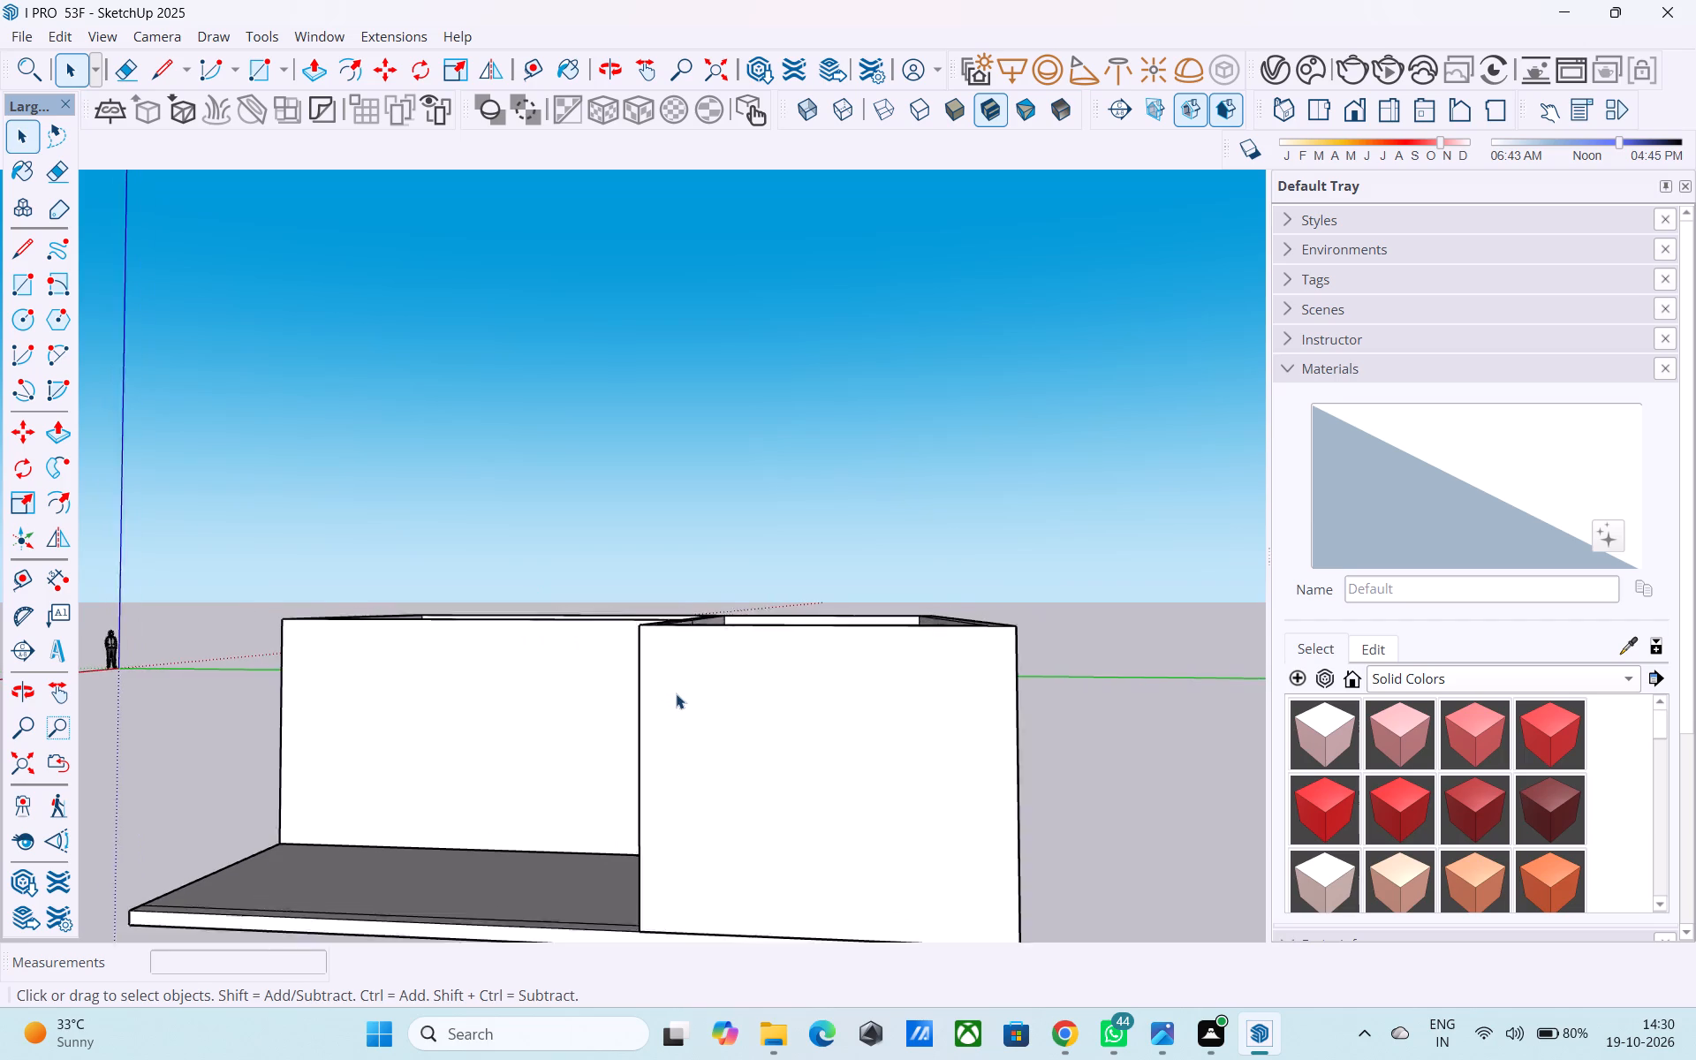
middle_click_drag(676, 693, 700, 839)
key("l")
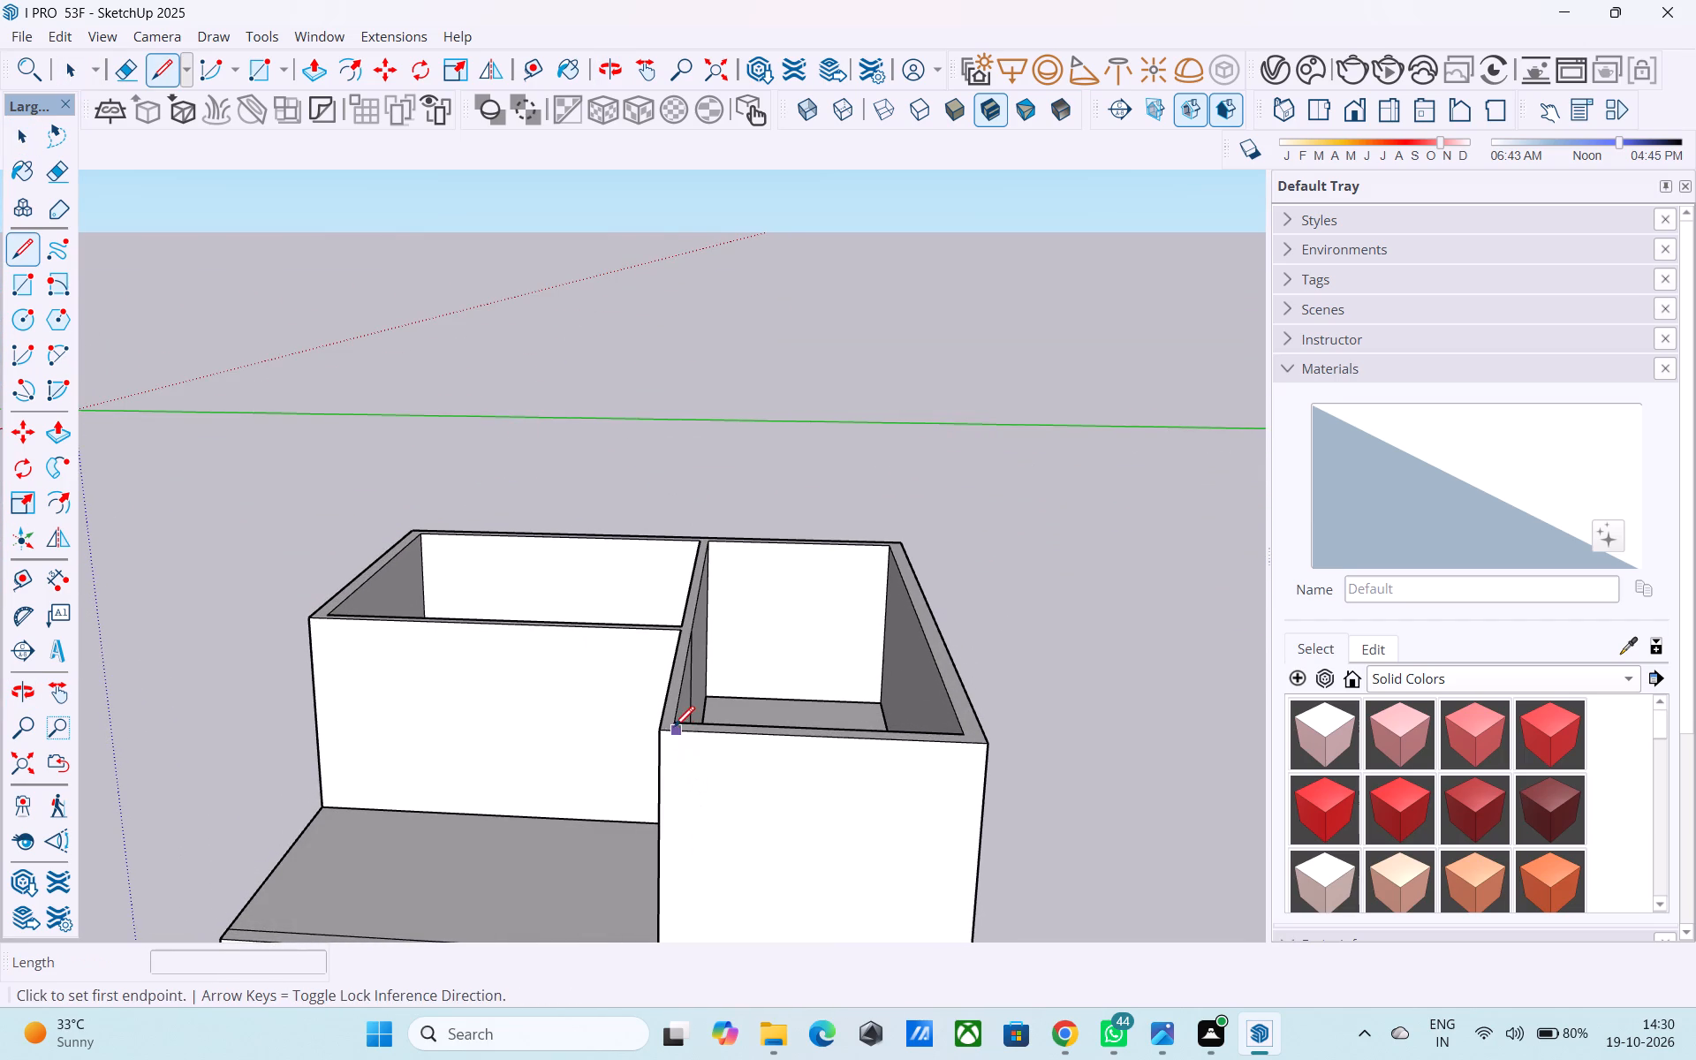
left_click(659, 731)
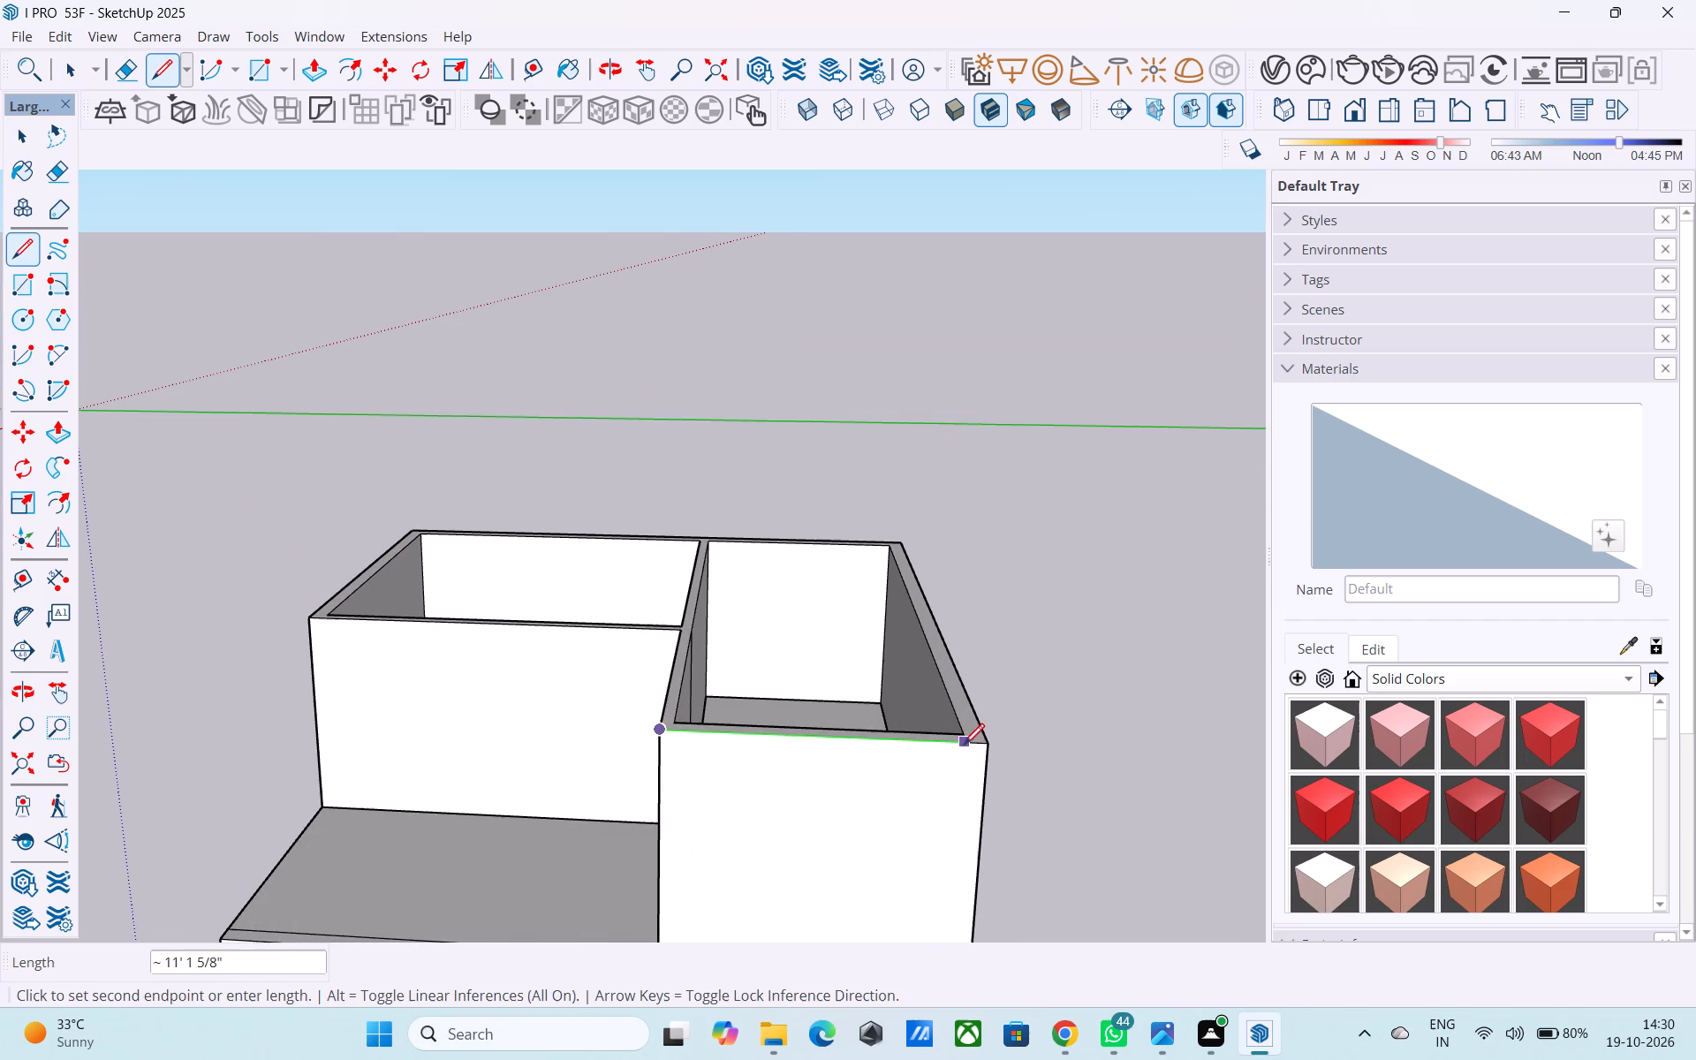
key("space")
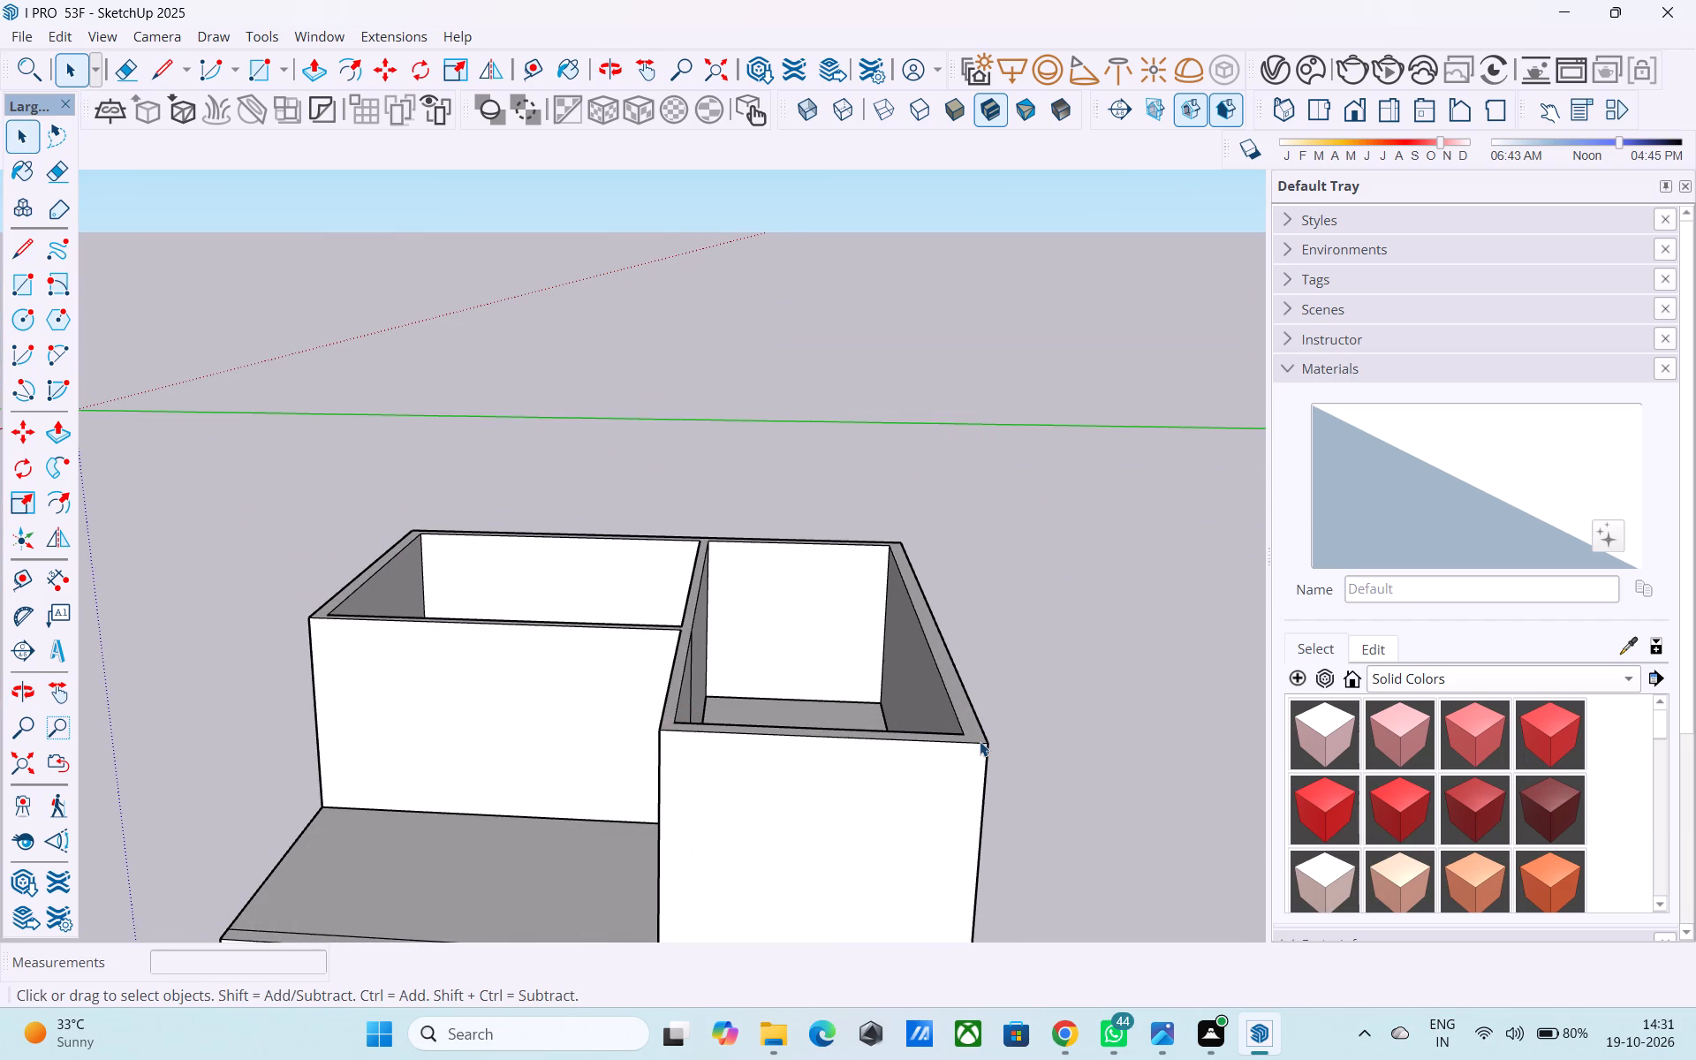
Open the wall group for editing.
scroll(843, 664, "down", 1)
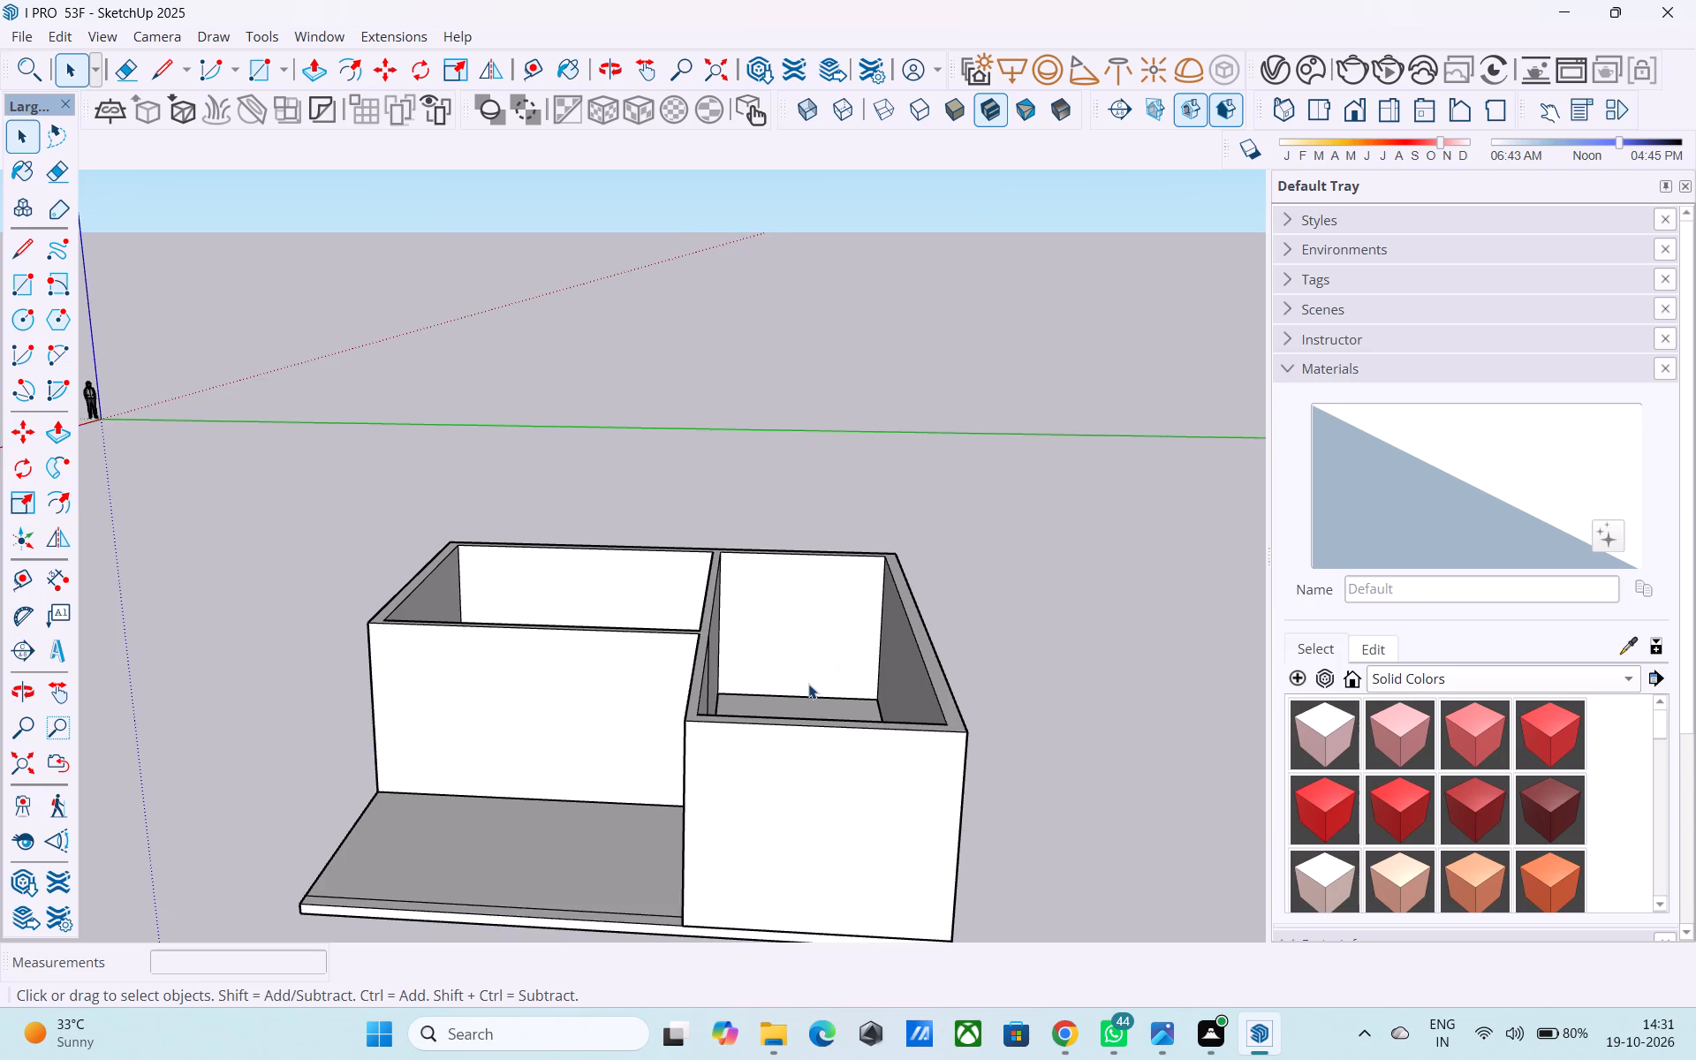
scroll(808, 684, "down", 2)
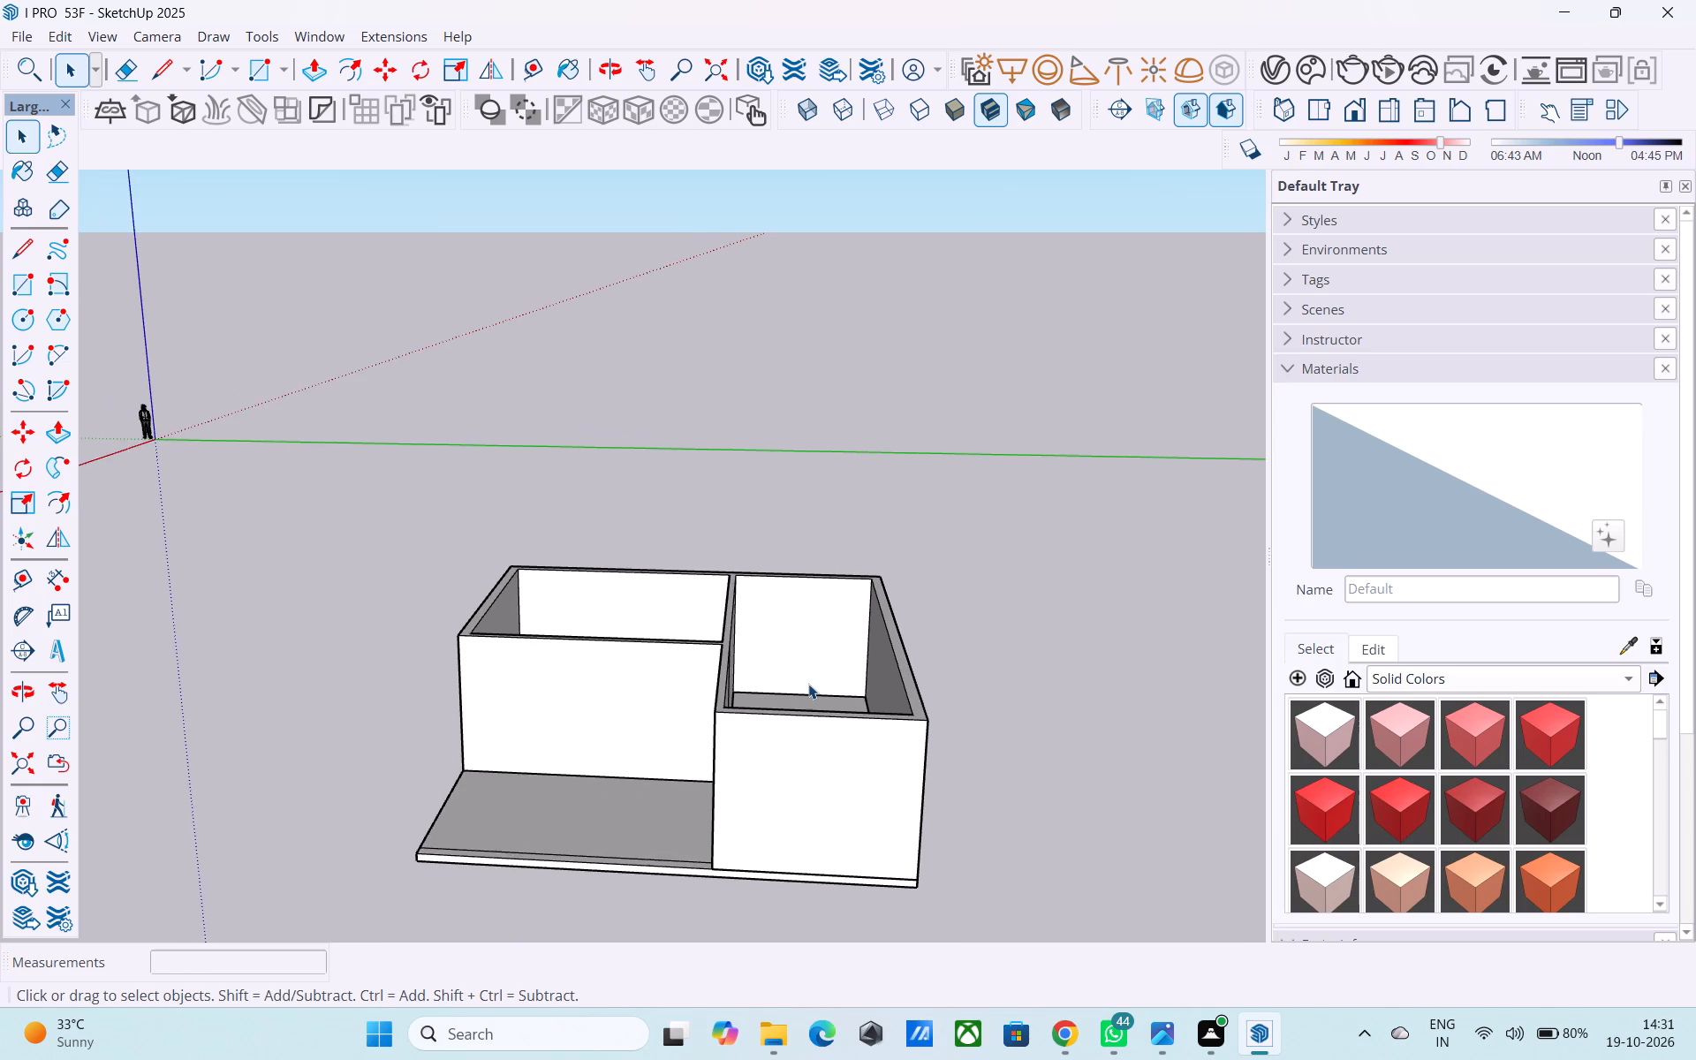
scroll(808, 684, "down", 2)
middle_click_drag(808, 684, 939, 702)
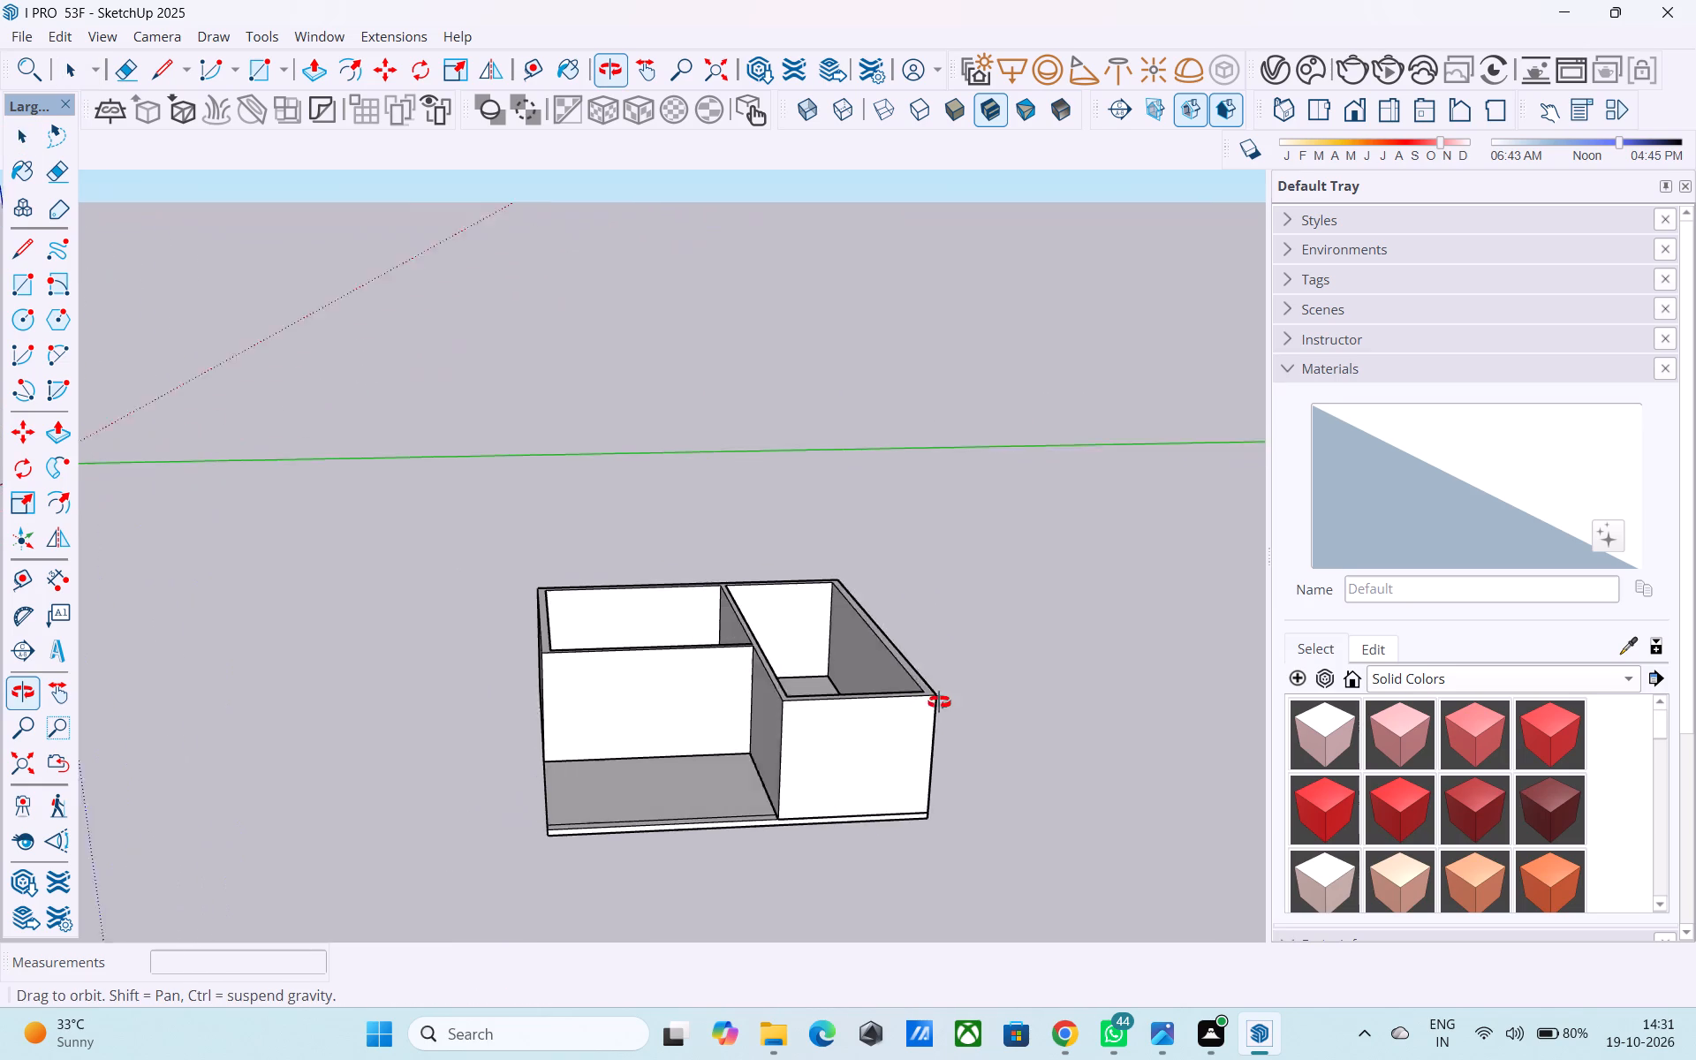
middle_click_drag(939, 702, 941, 703)
scroll(941, 685, "down", 3)
middle_click_drag(941, 685, 946, 751)
scroll(610, 567, "down", 4)
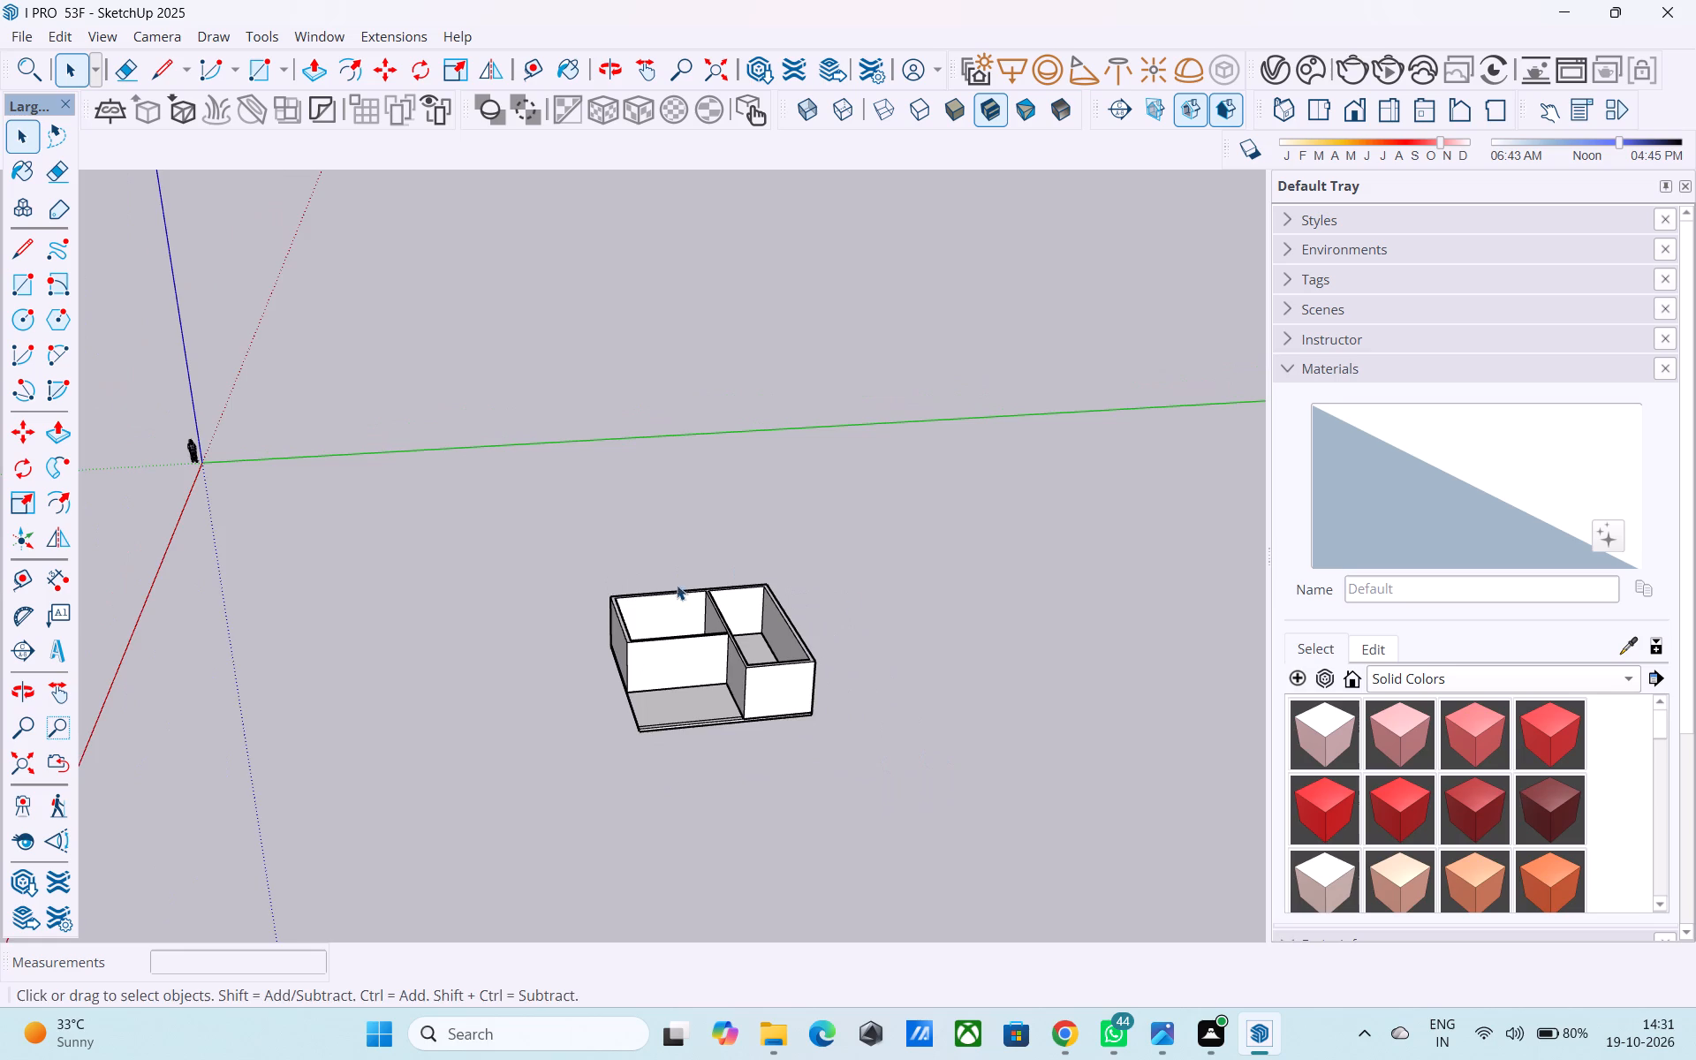
middle_click_drag(848, 598, 922, 751)
middle_click_drag(693, 620, 674, 691)
scroll(674, 691, "up", 7)
double_click(651, 665)
Draw a 16' 9" by 17' 3" rectangle over the enclosed room nearest the origin, between opposite inner corners of the wall tops.
scroll(547, 650, "up", 7)
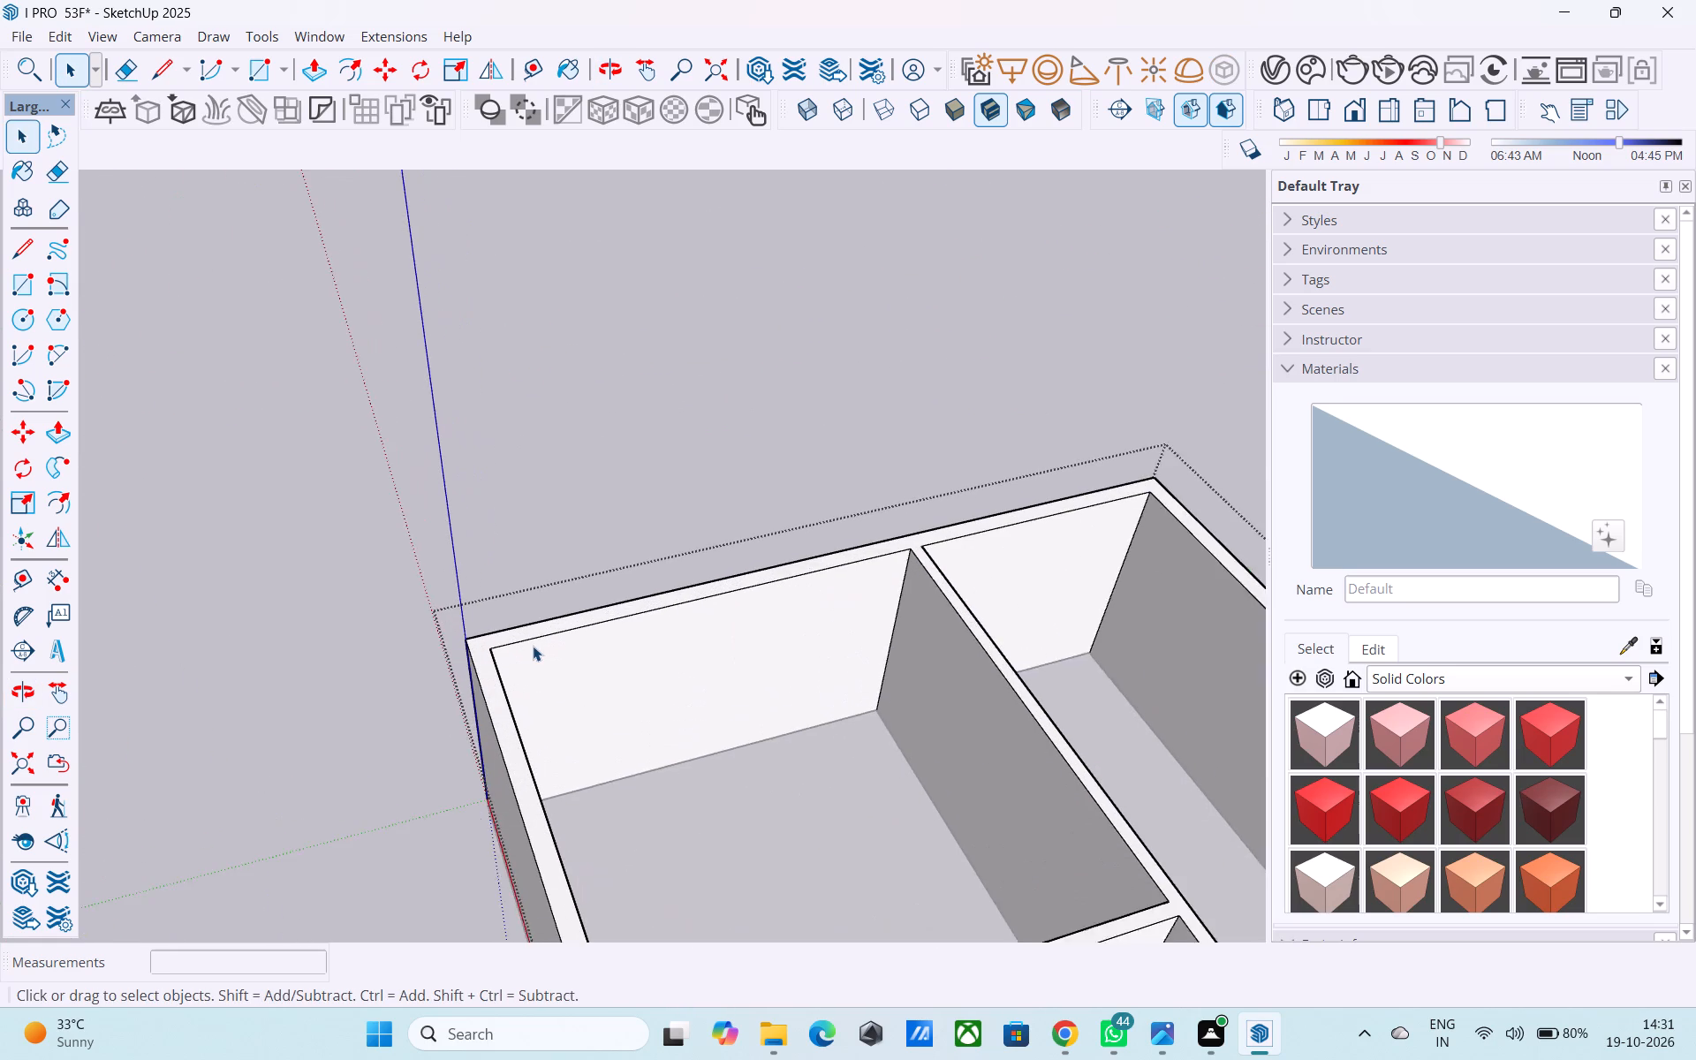
scroll(533, 646, "up", 2)
scroll(533, 646, "down", 1)
middle_click_drag(533, 646, 508, 594)
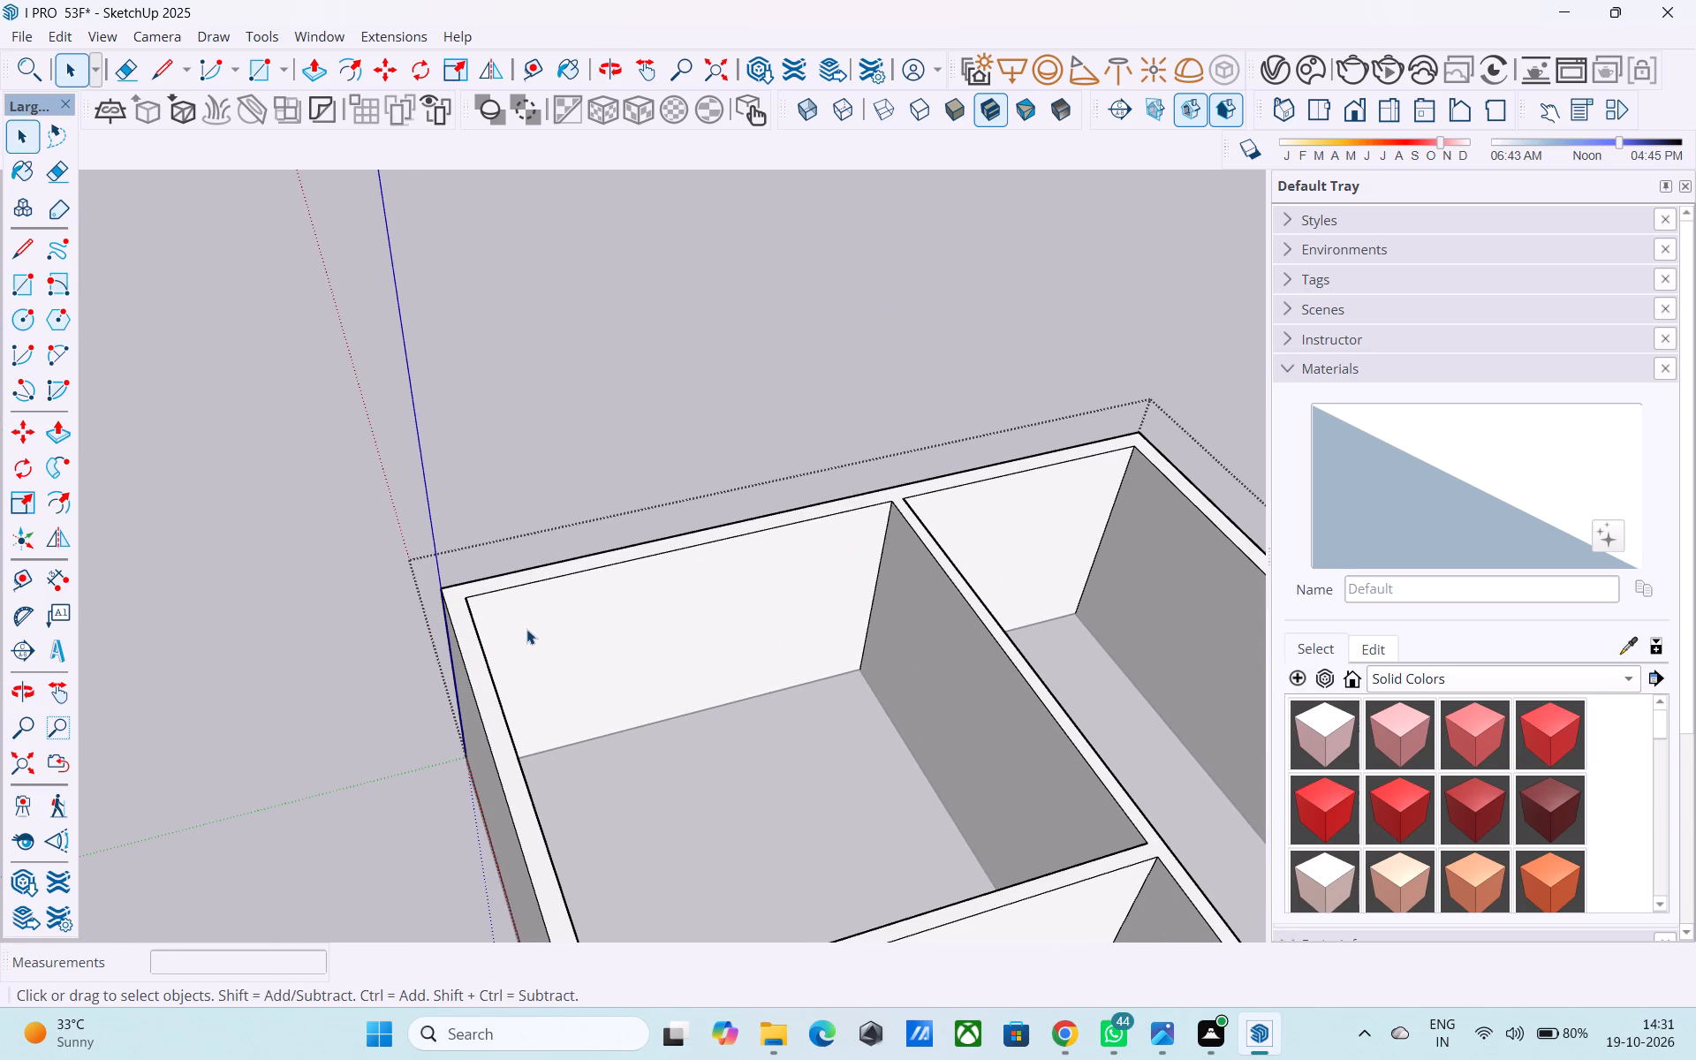
middle_click_drag(540, 655, 398, 606)
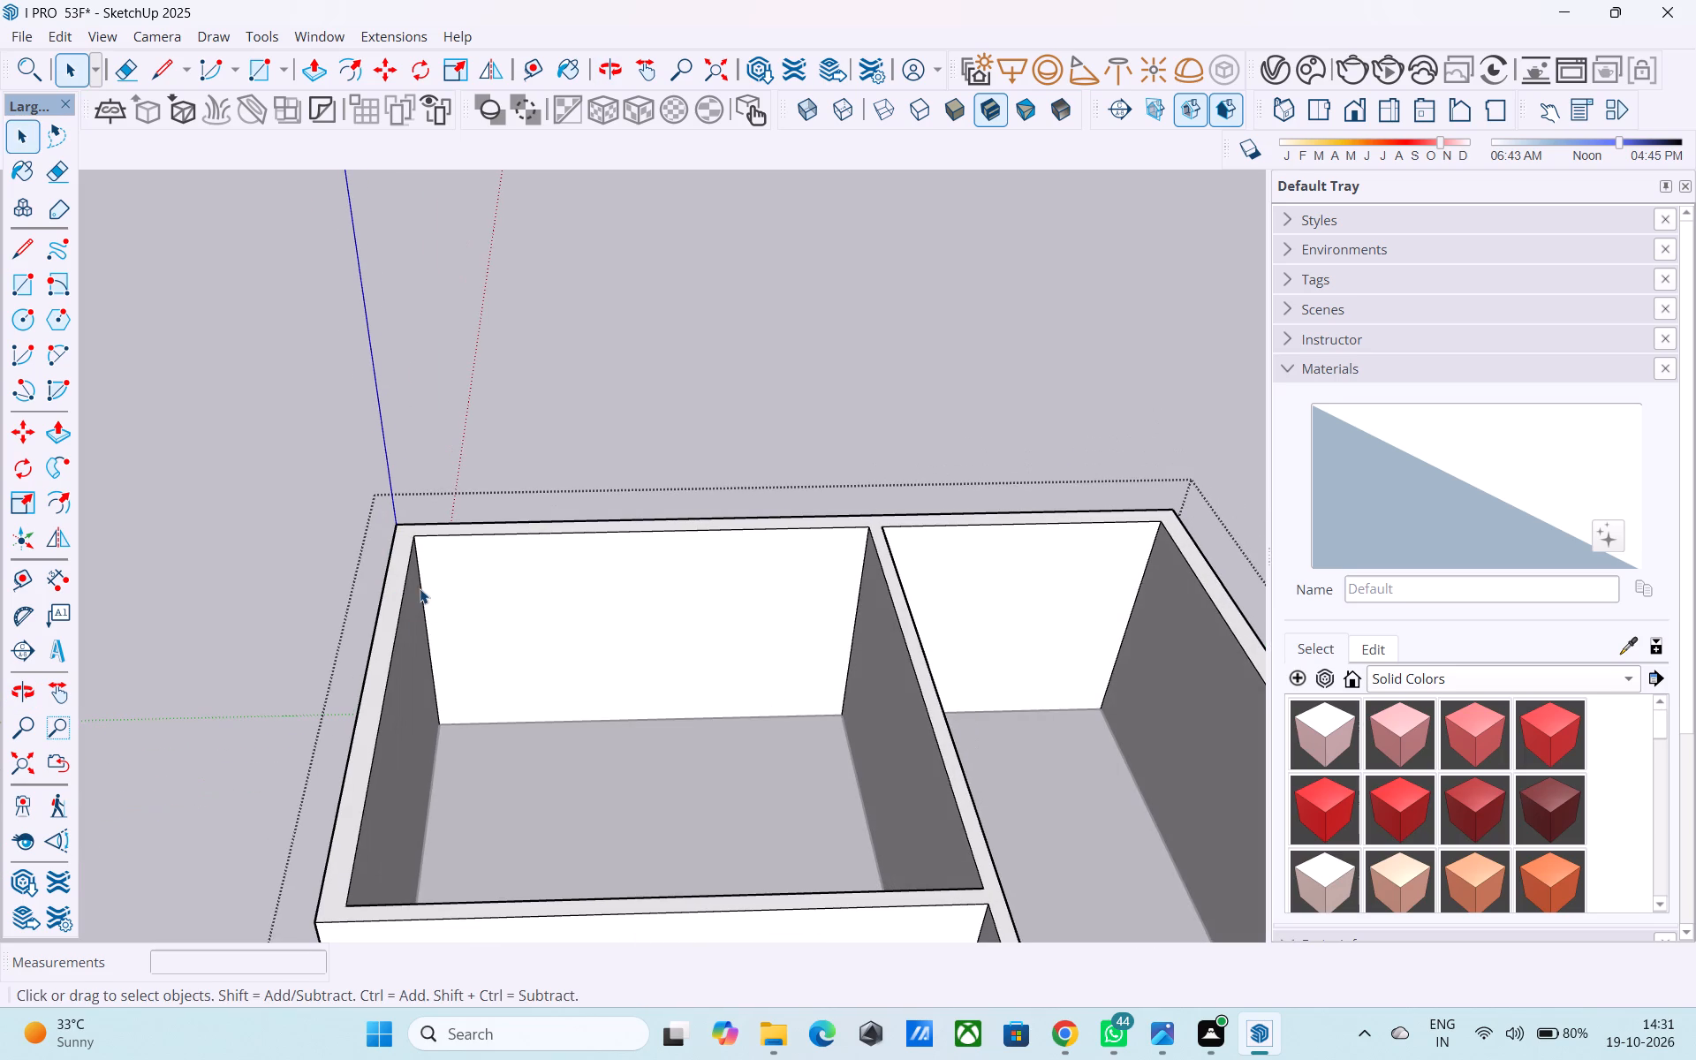
key("r")
left_click(419, 537)
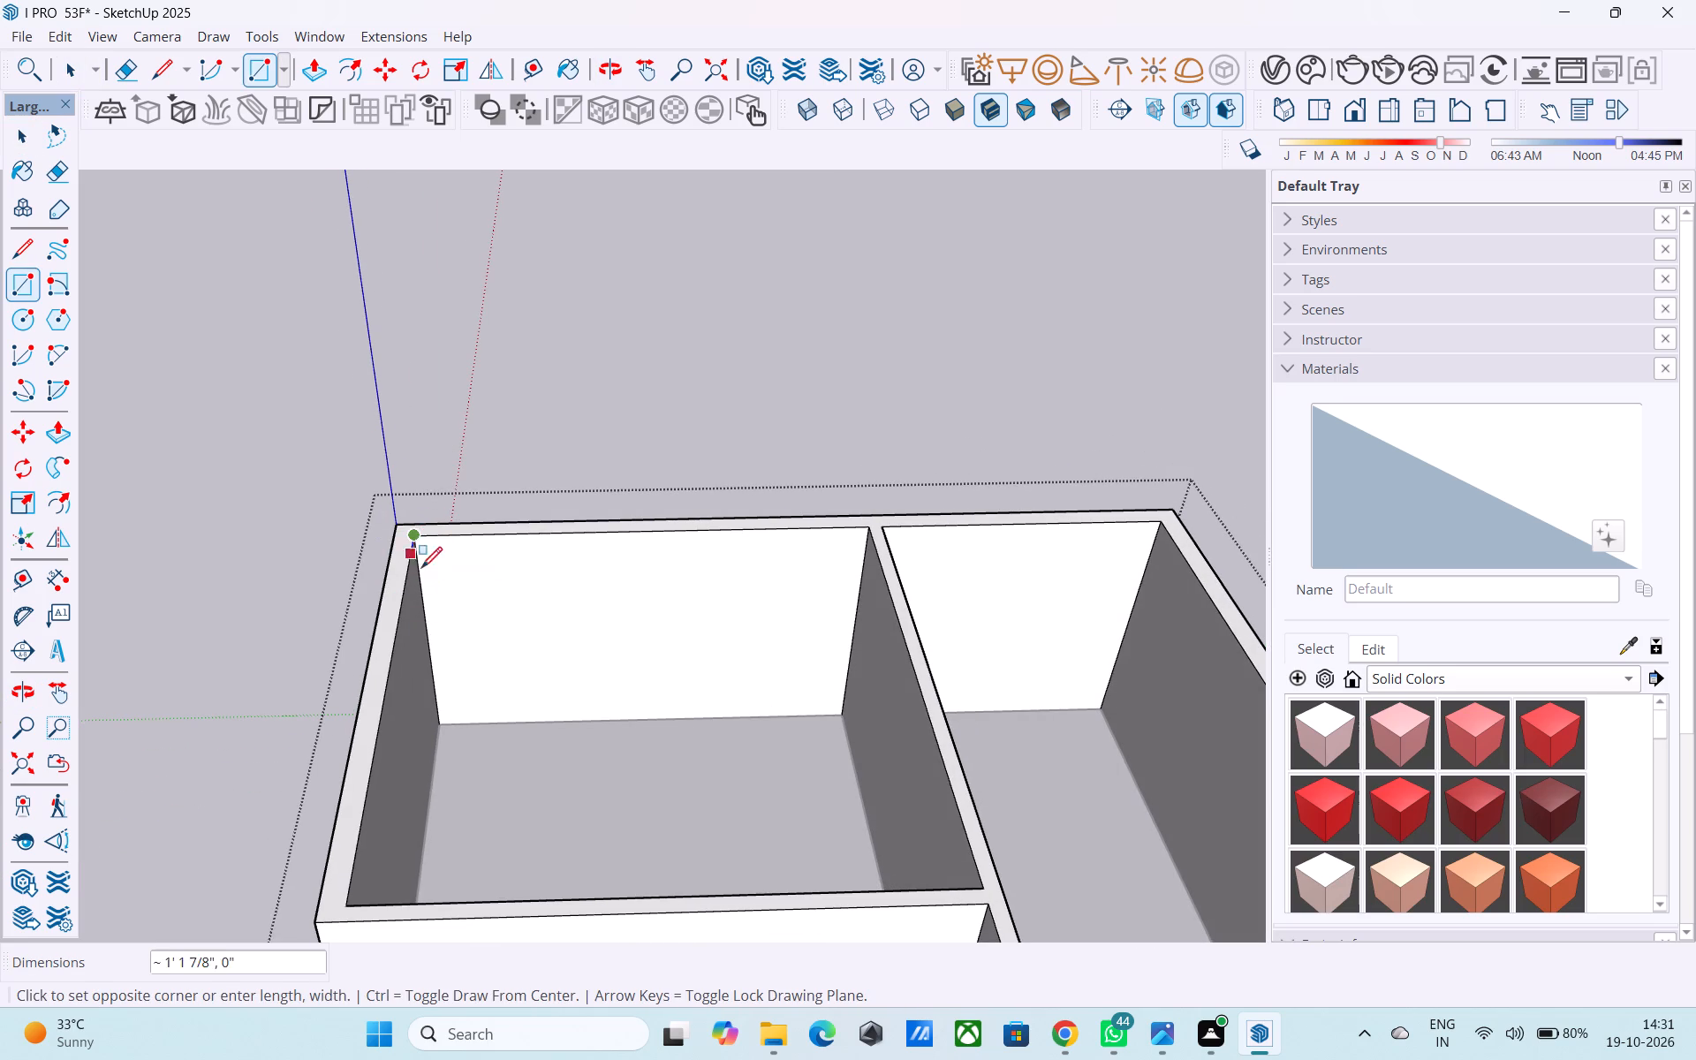
left_click(980, 884)
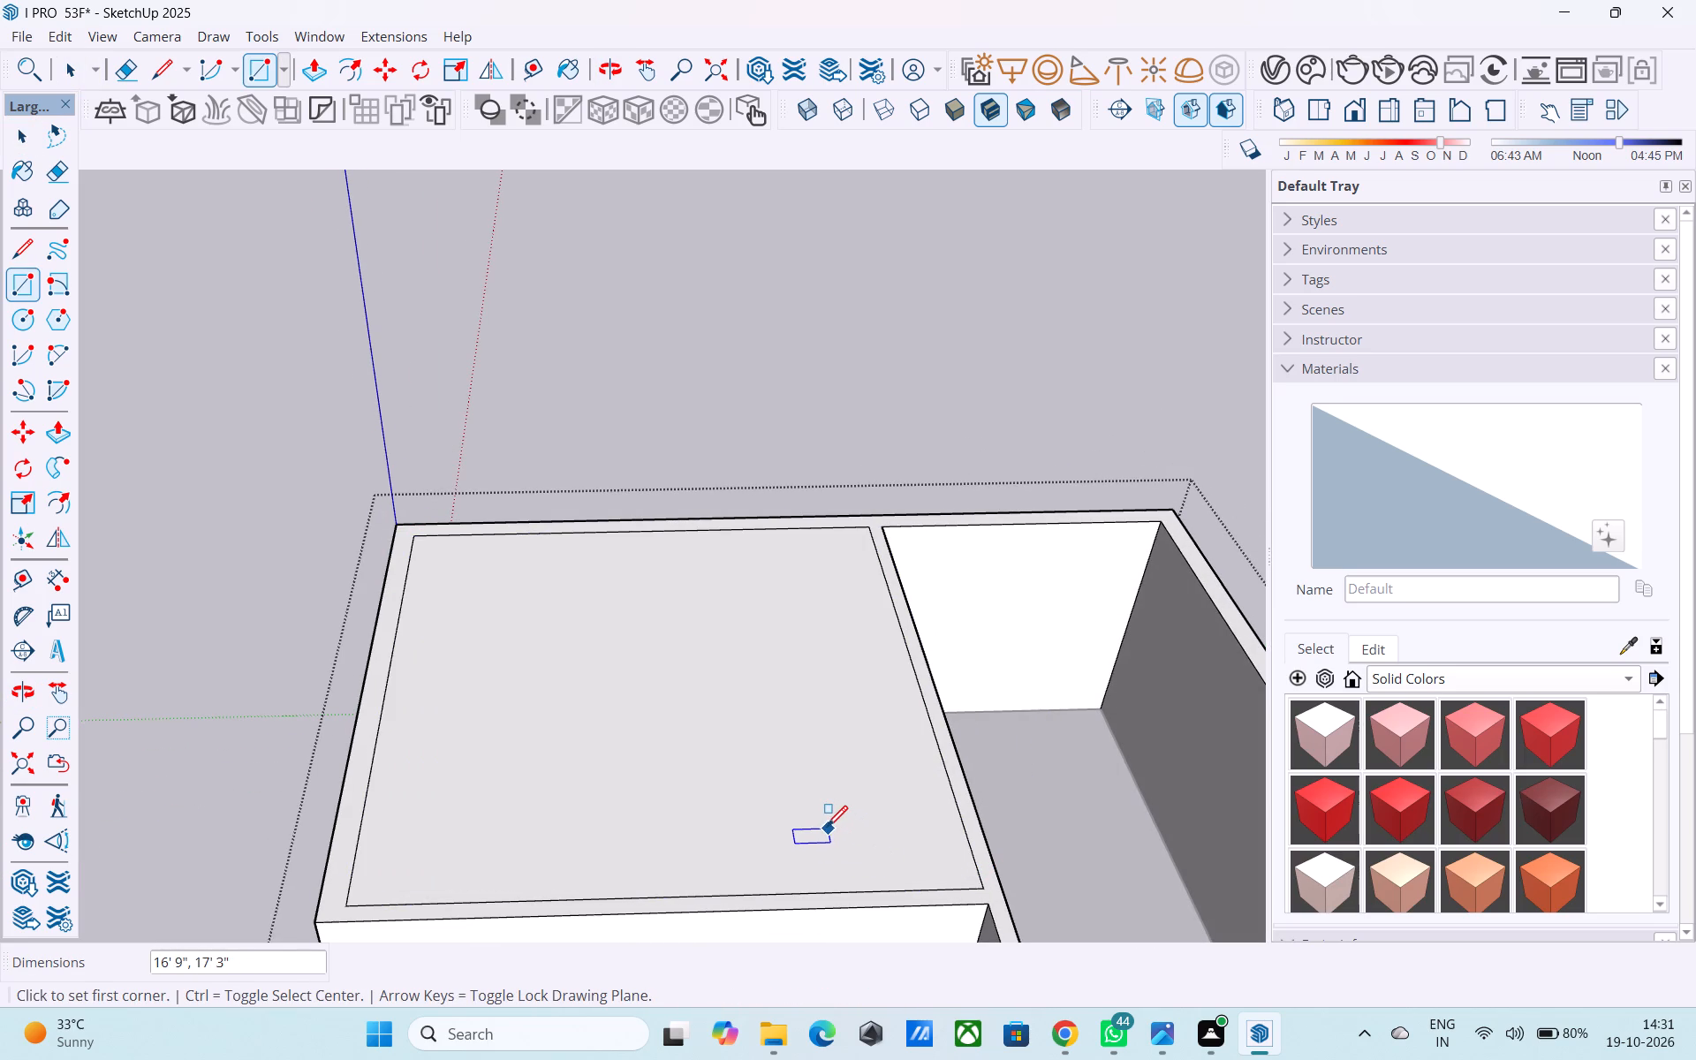
Reverse the face of the rectangle covering the room.
key("space")
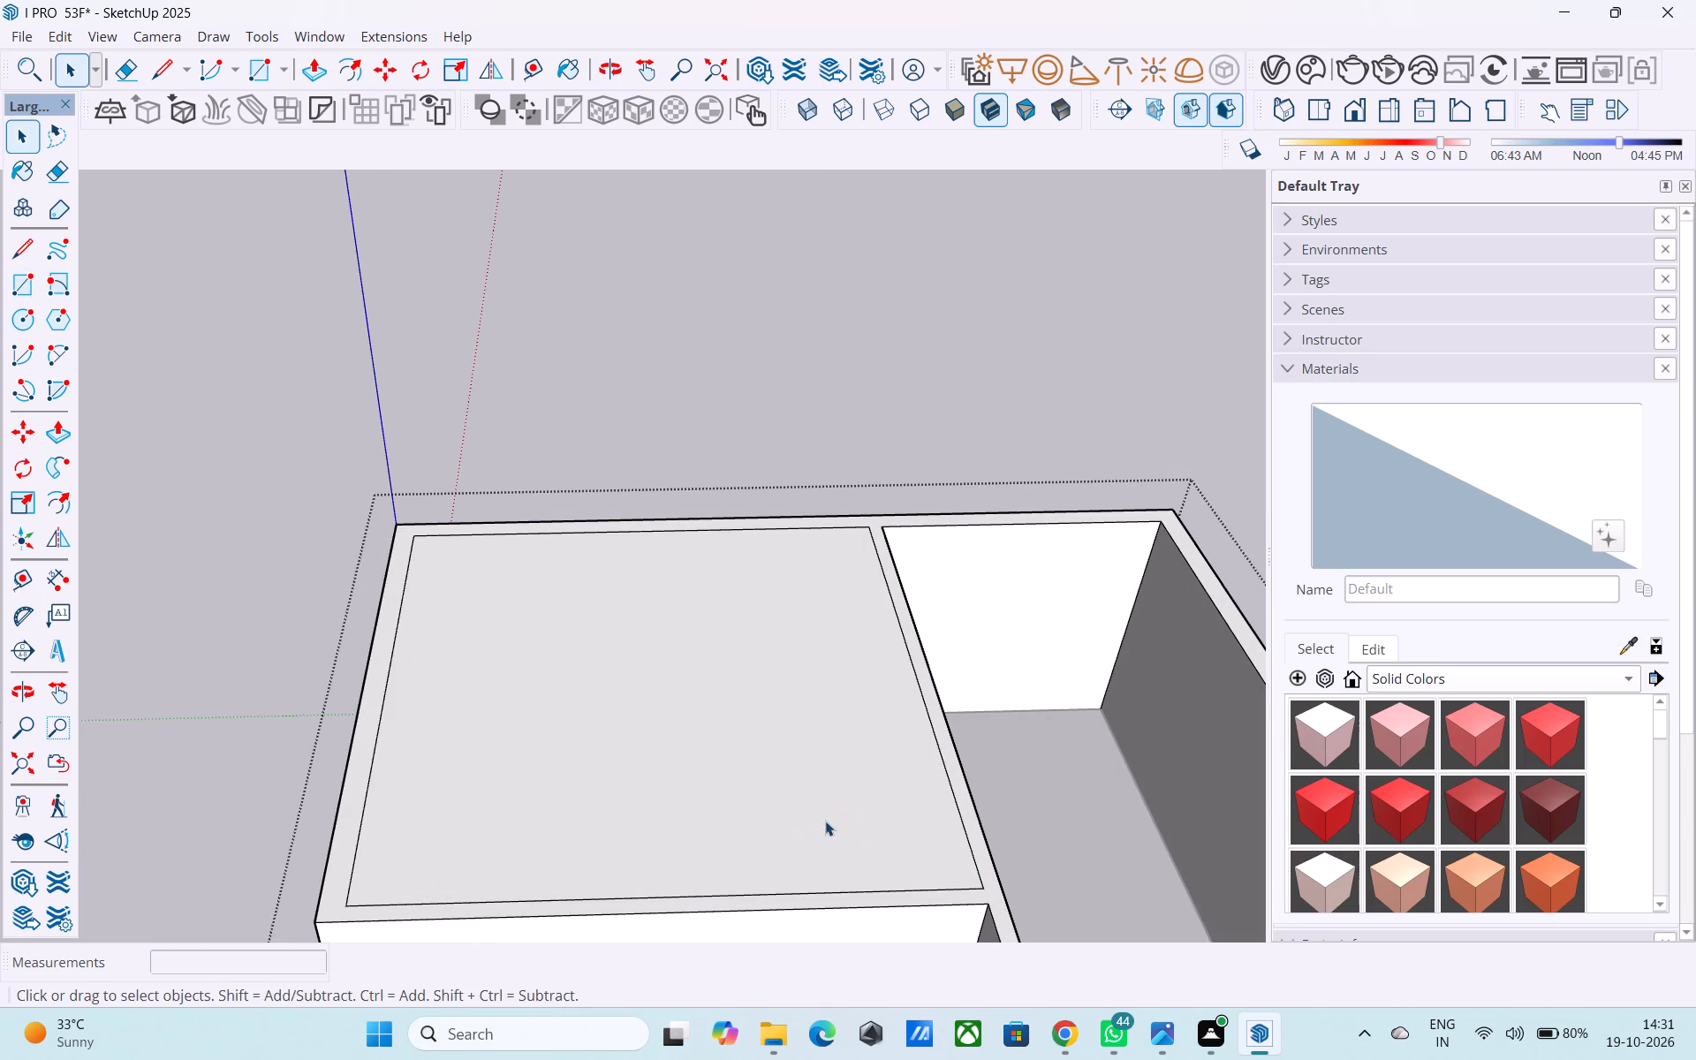
left_click(820, 816)
right_click(820, 816)
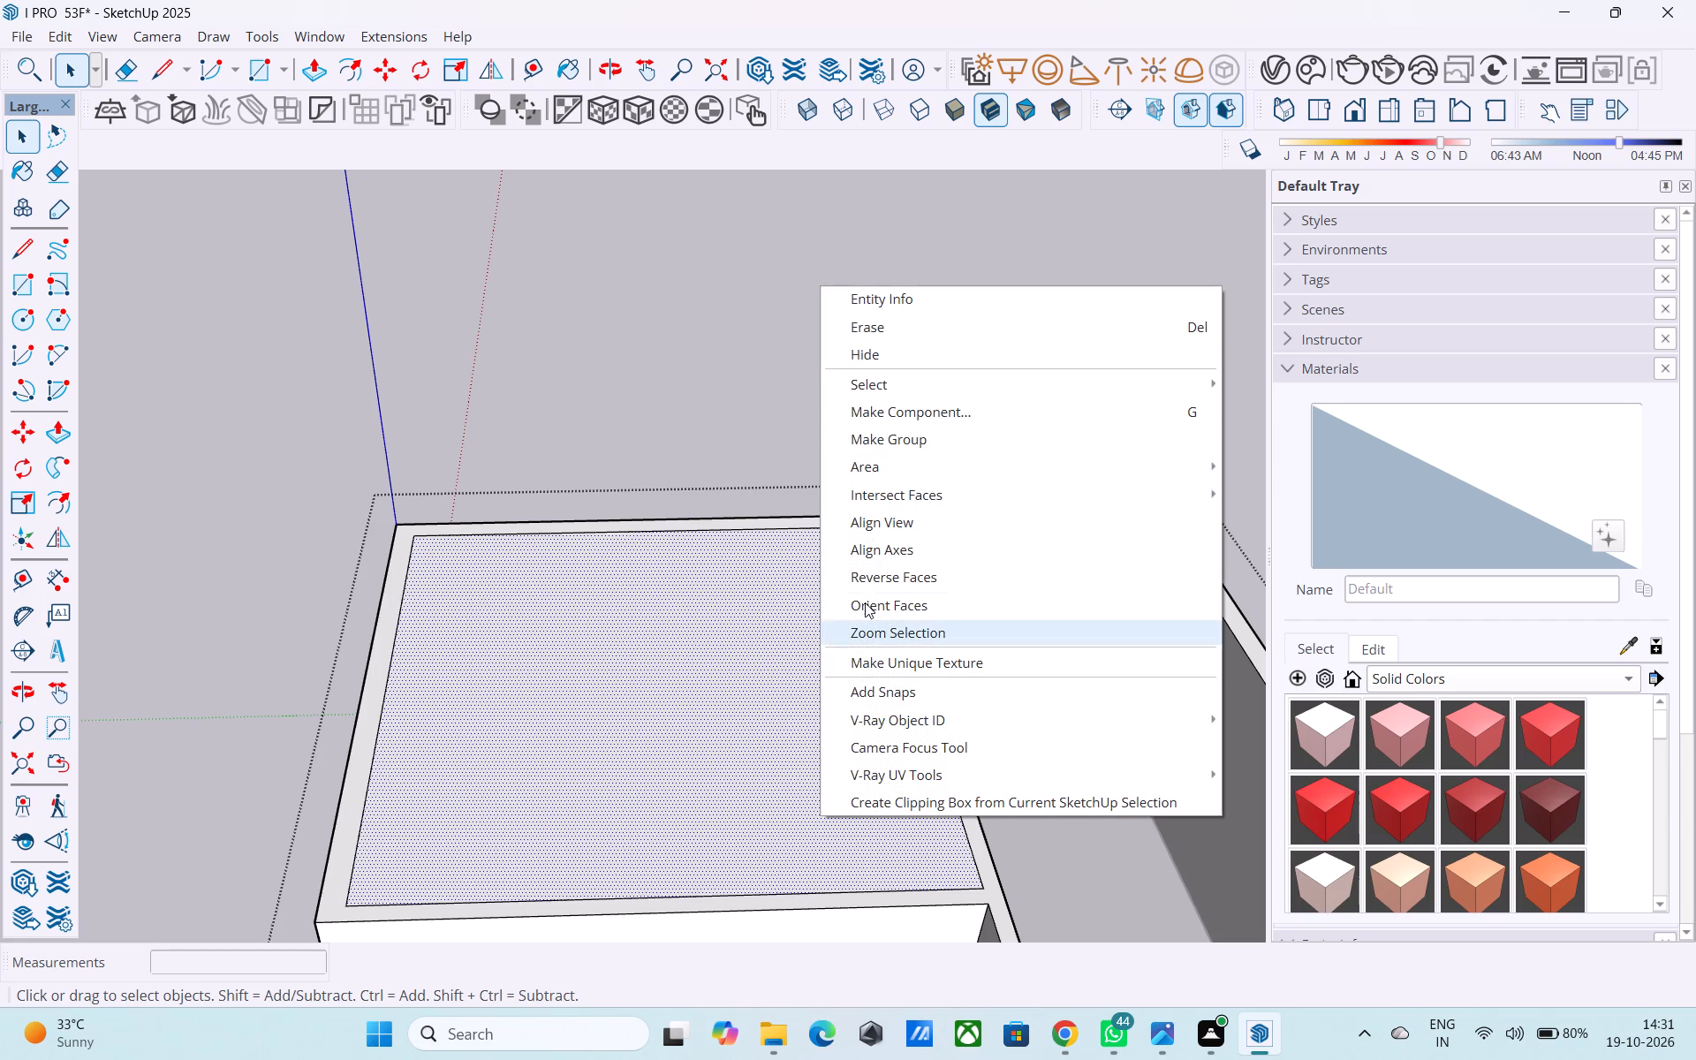
left_click(907, 576)
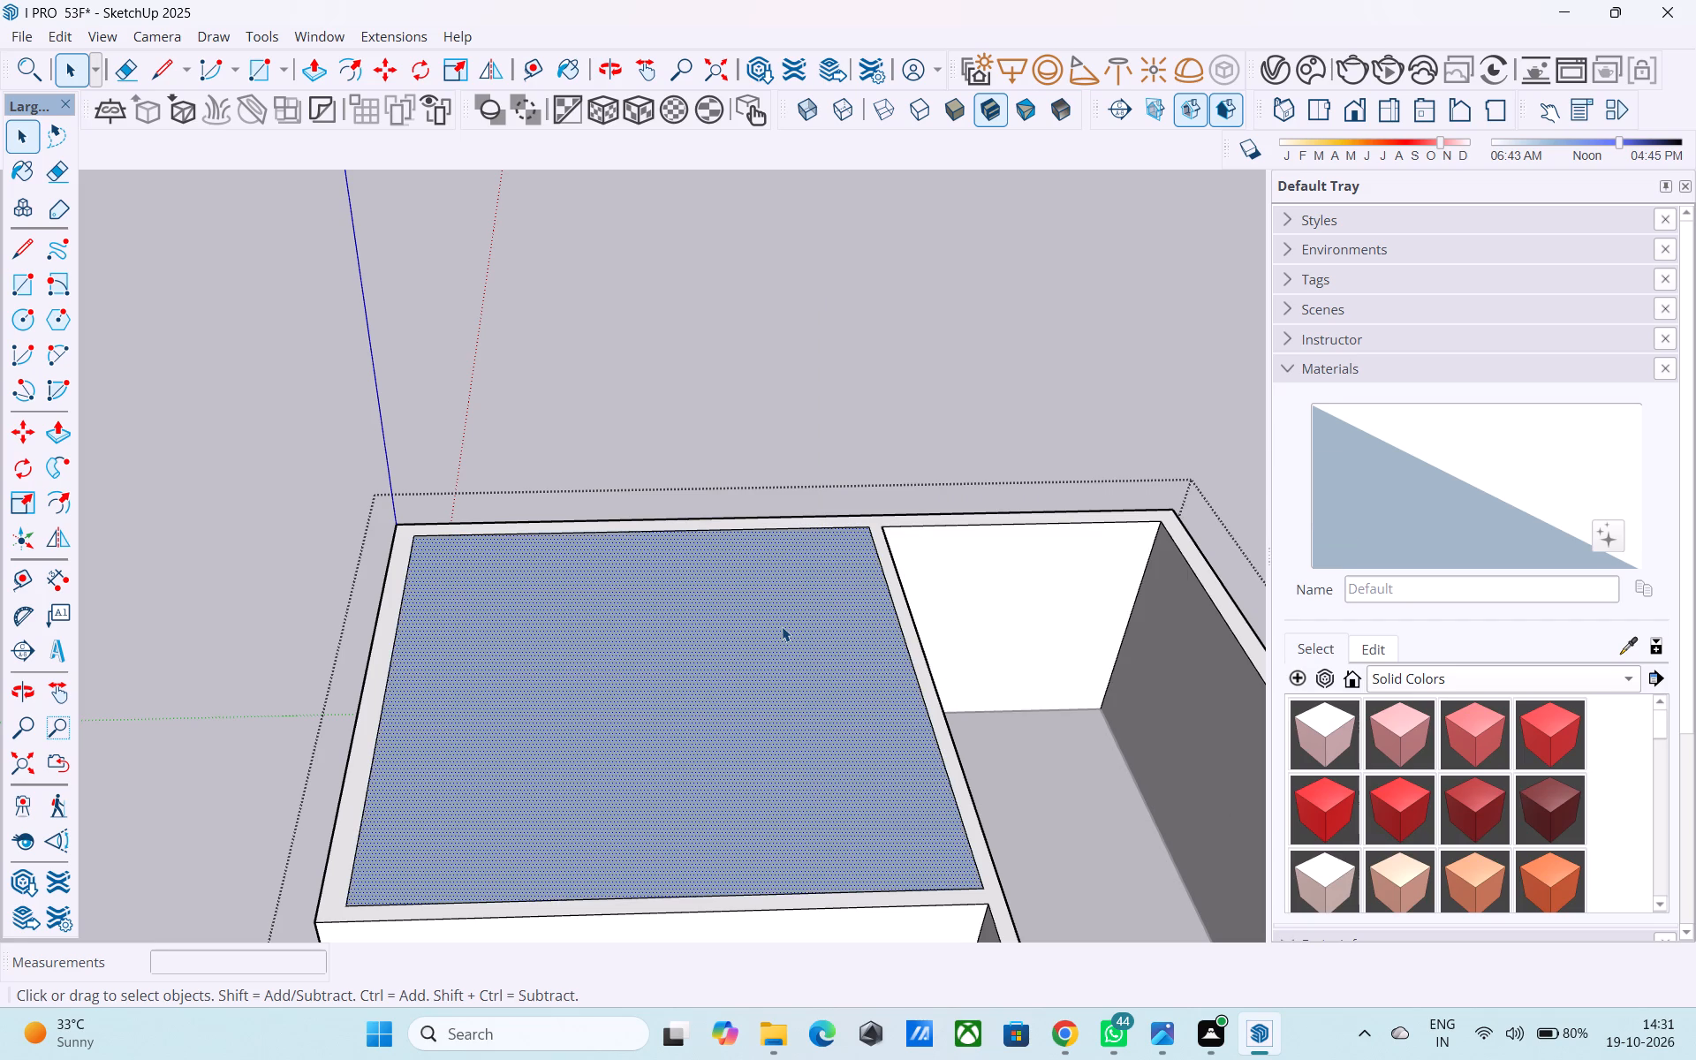
Draw a 6" vertical line up from the rectangle's corner nearest the origin.
scroll(782, 625, "down", 1)
key("l")
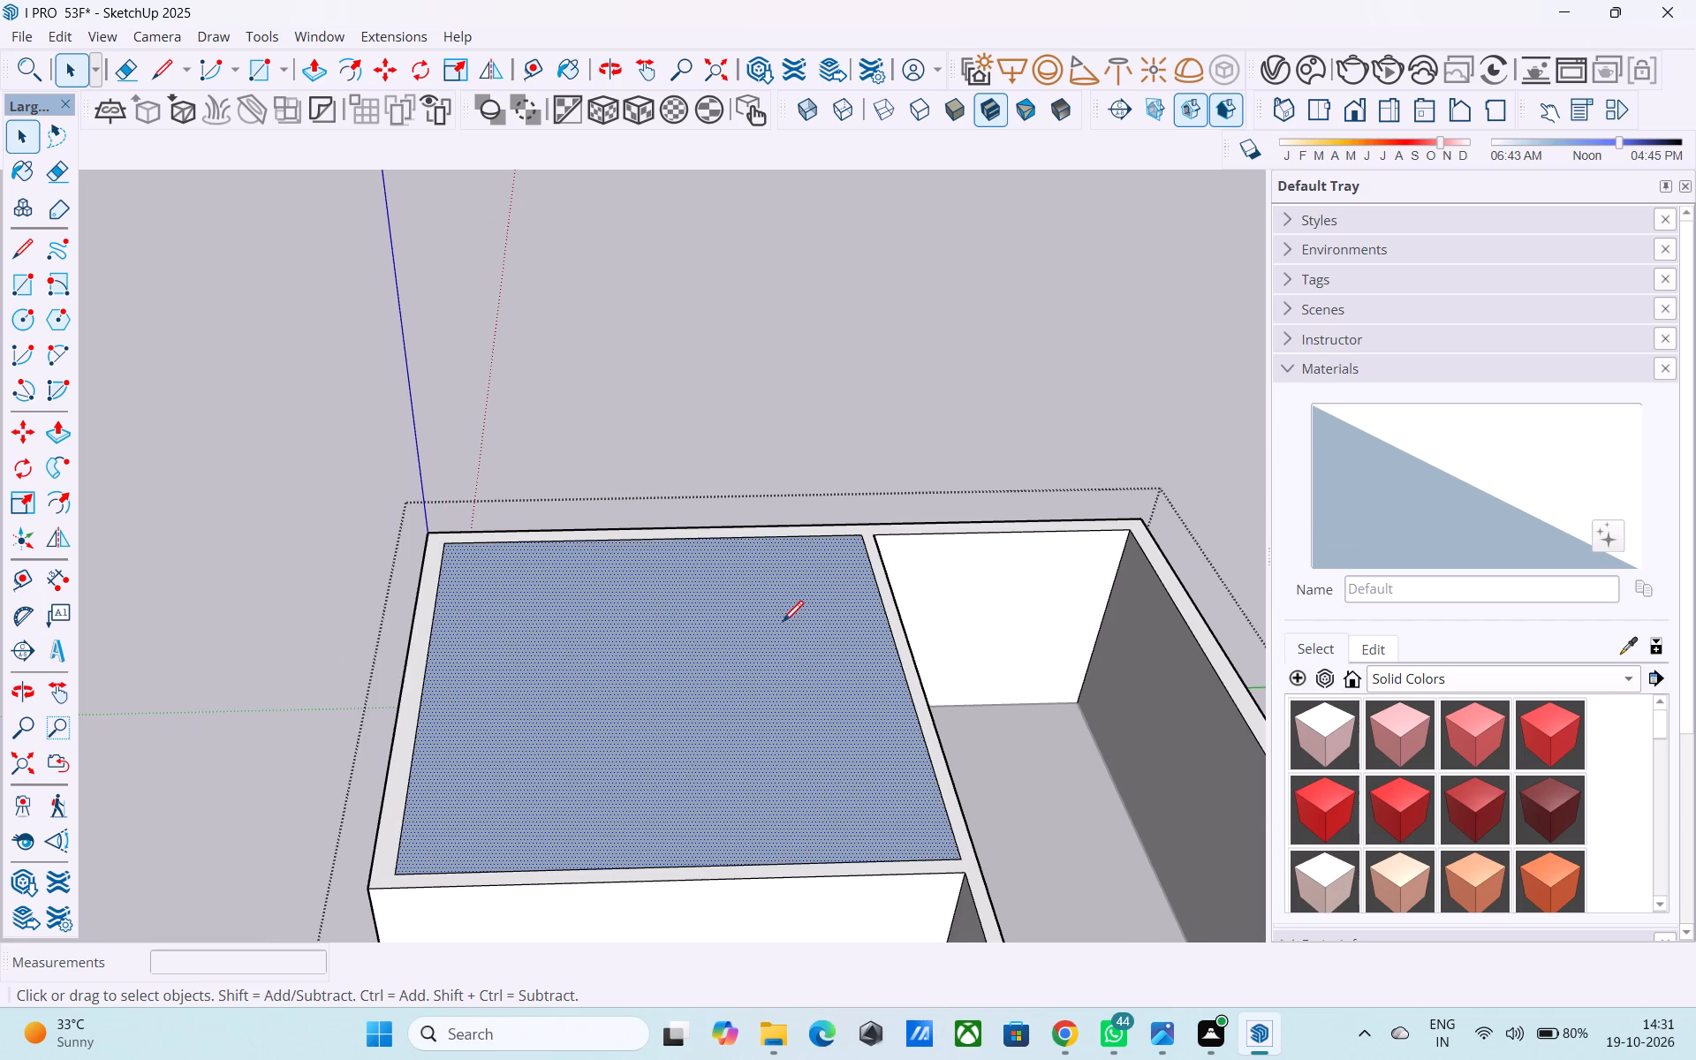
left_click(447, 541)
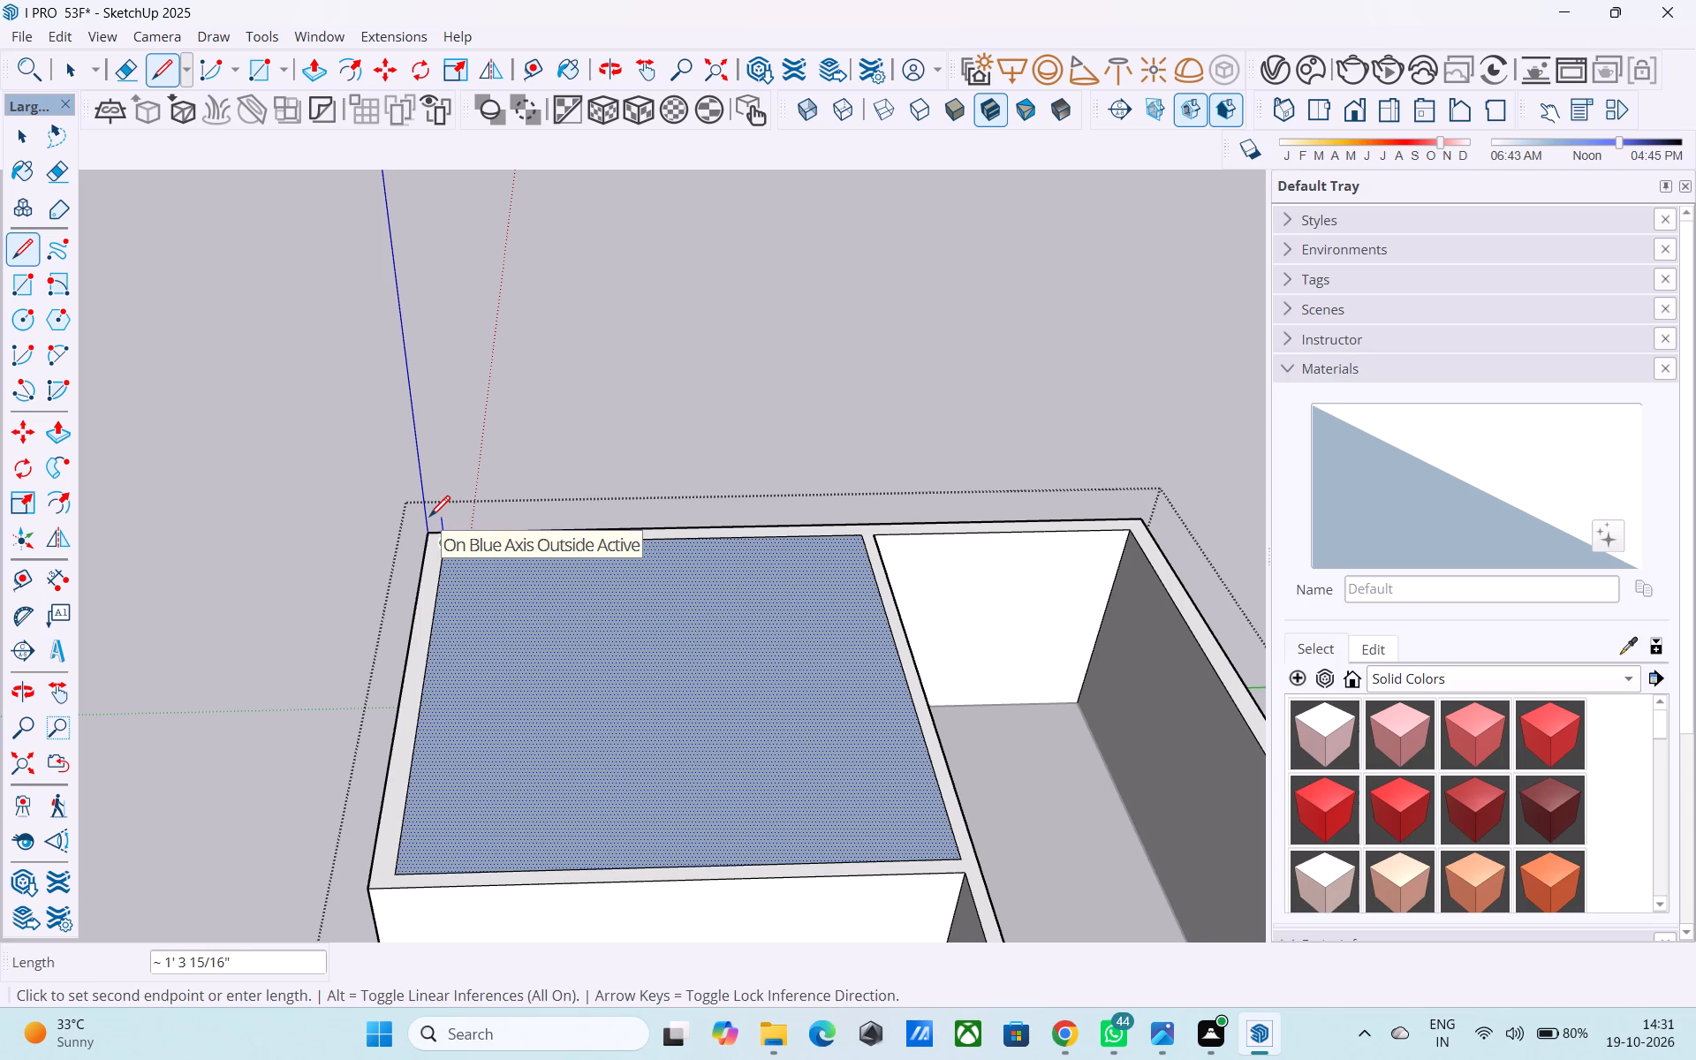
key("6")
key("shift+quotedbl")
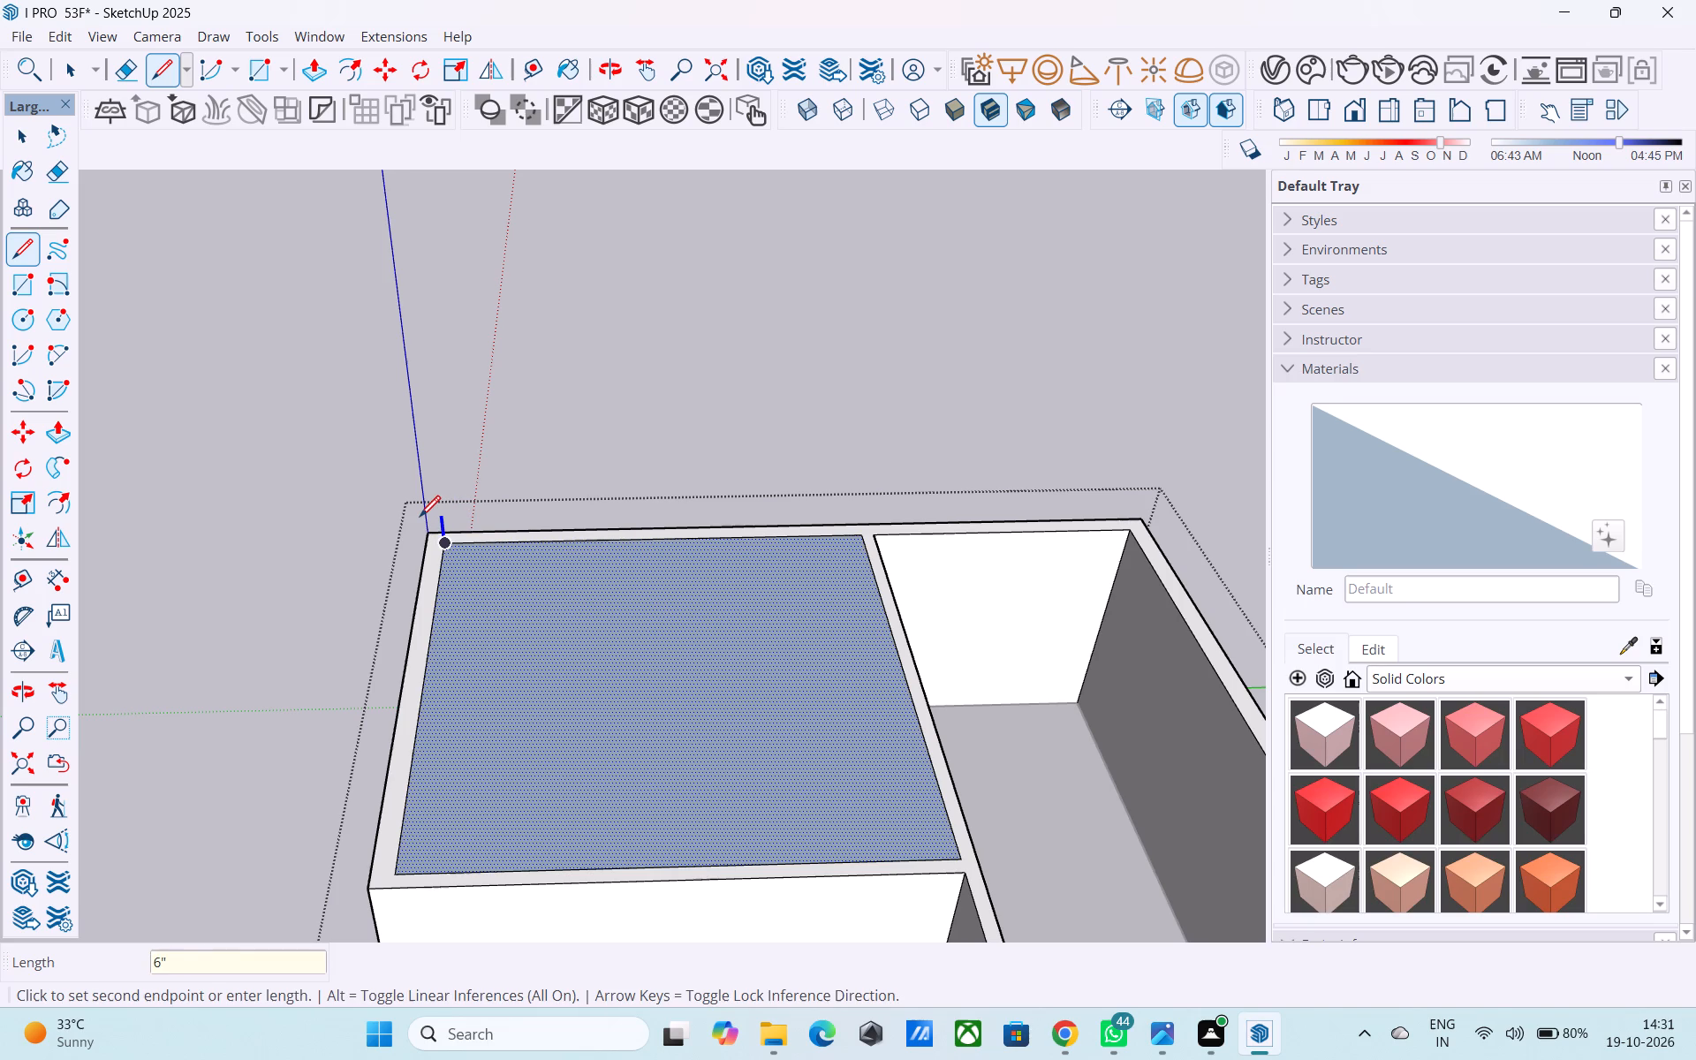
key("Return")
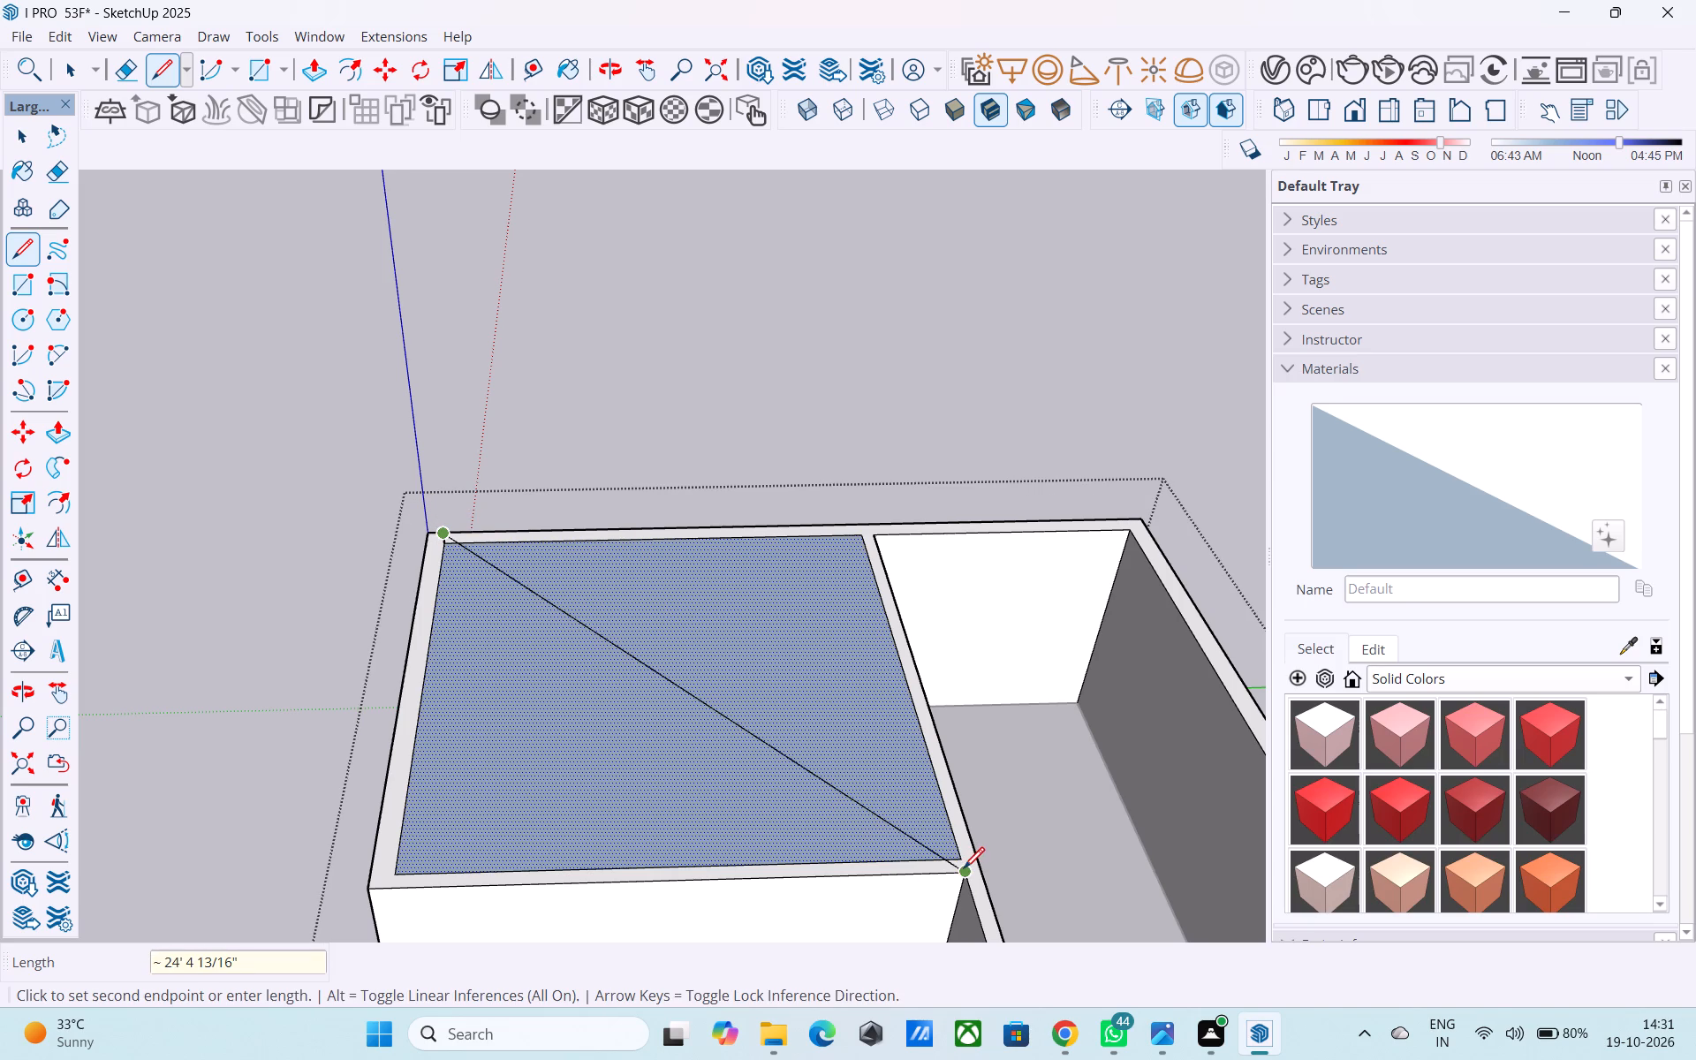
Draw a 6" vertical line up from the rectangle's diagonally opposite corner, where the partition walls meet.
key("l")
scroll(964, 869, "up", 3)
left_click(961, 860)
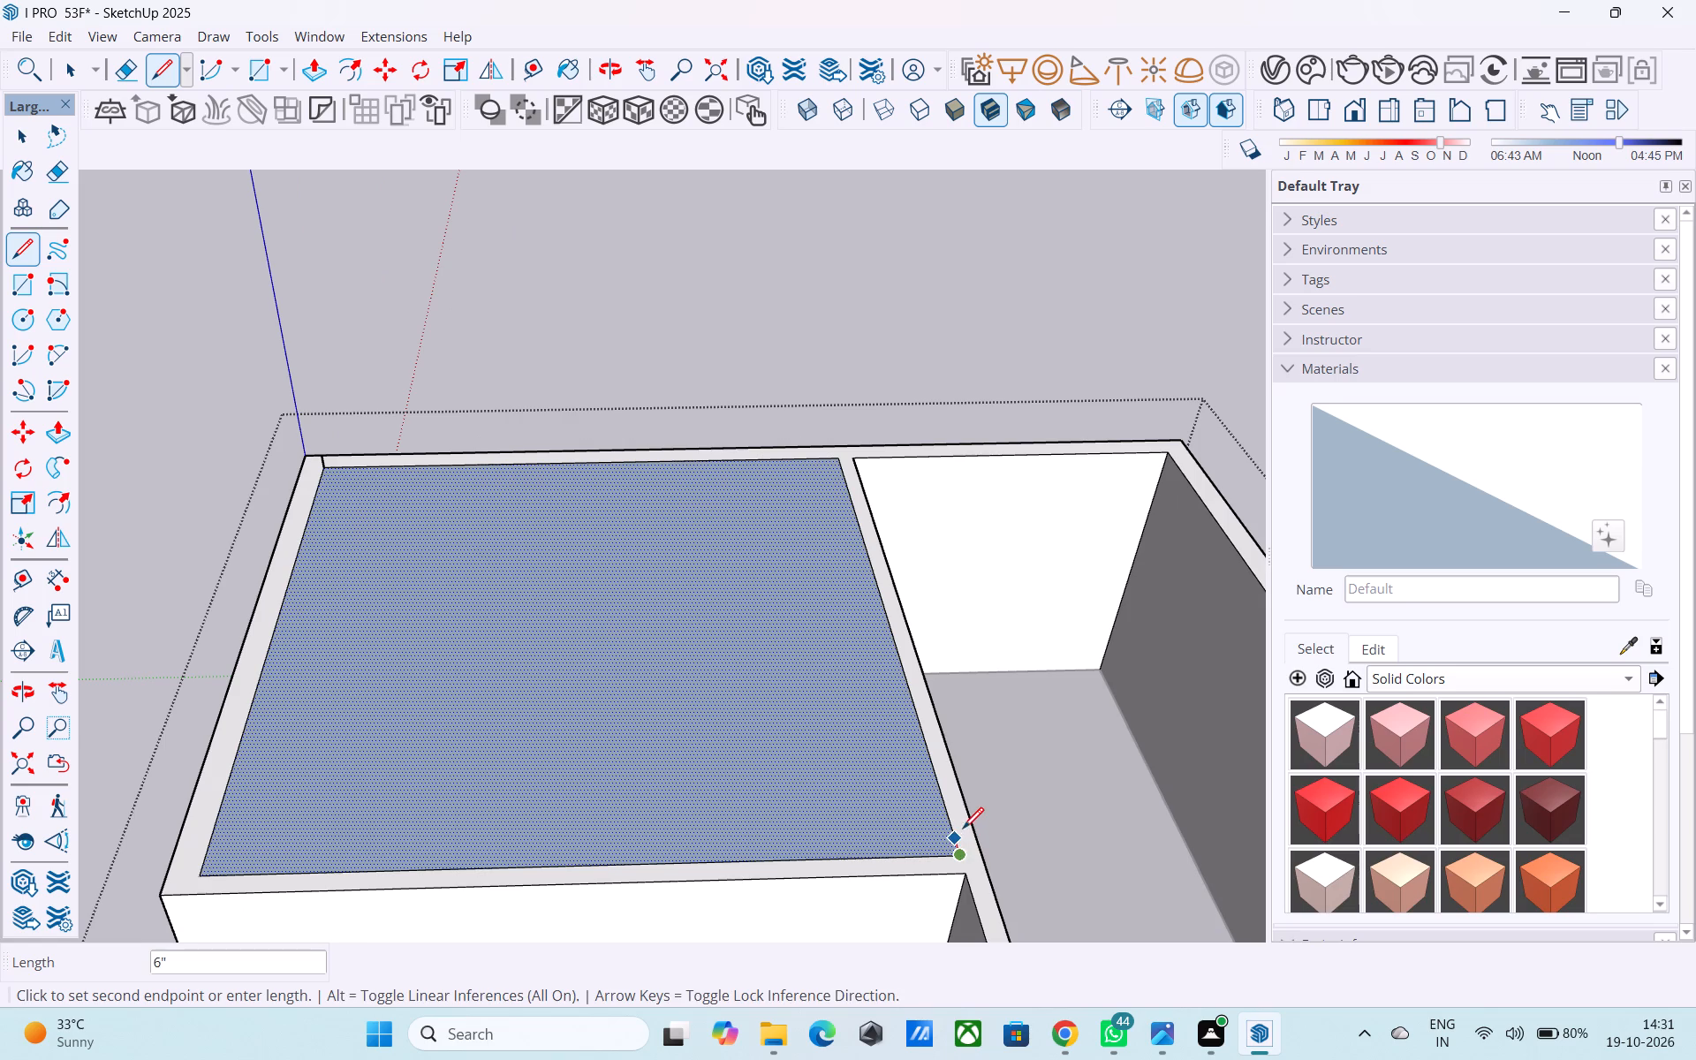
middle_click_drag(963, 829, 1004, 683)
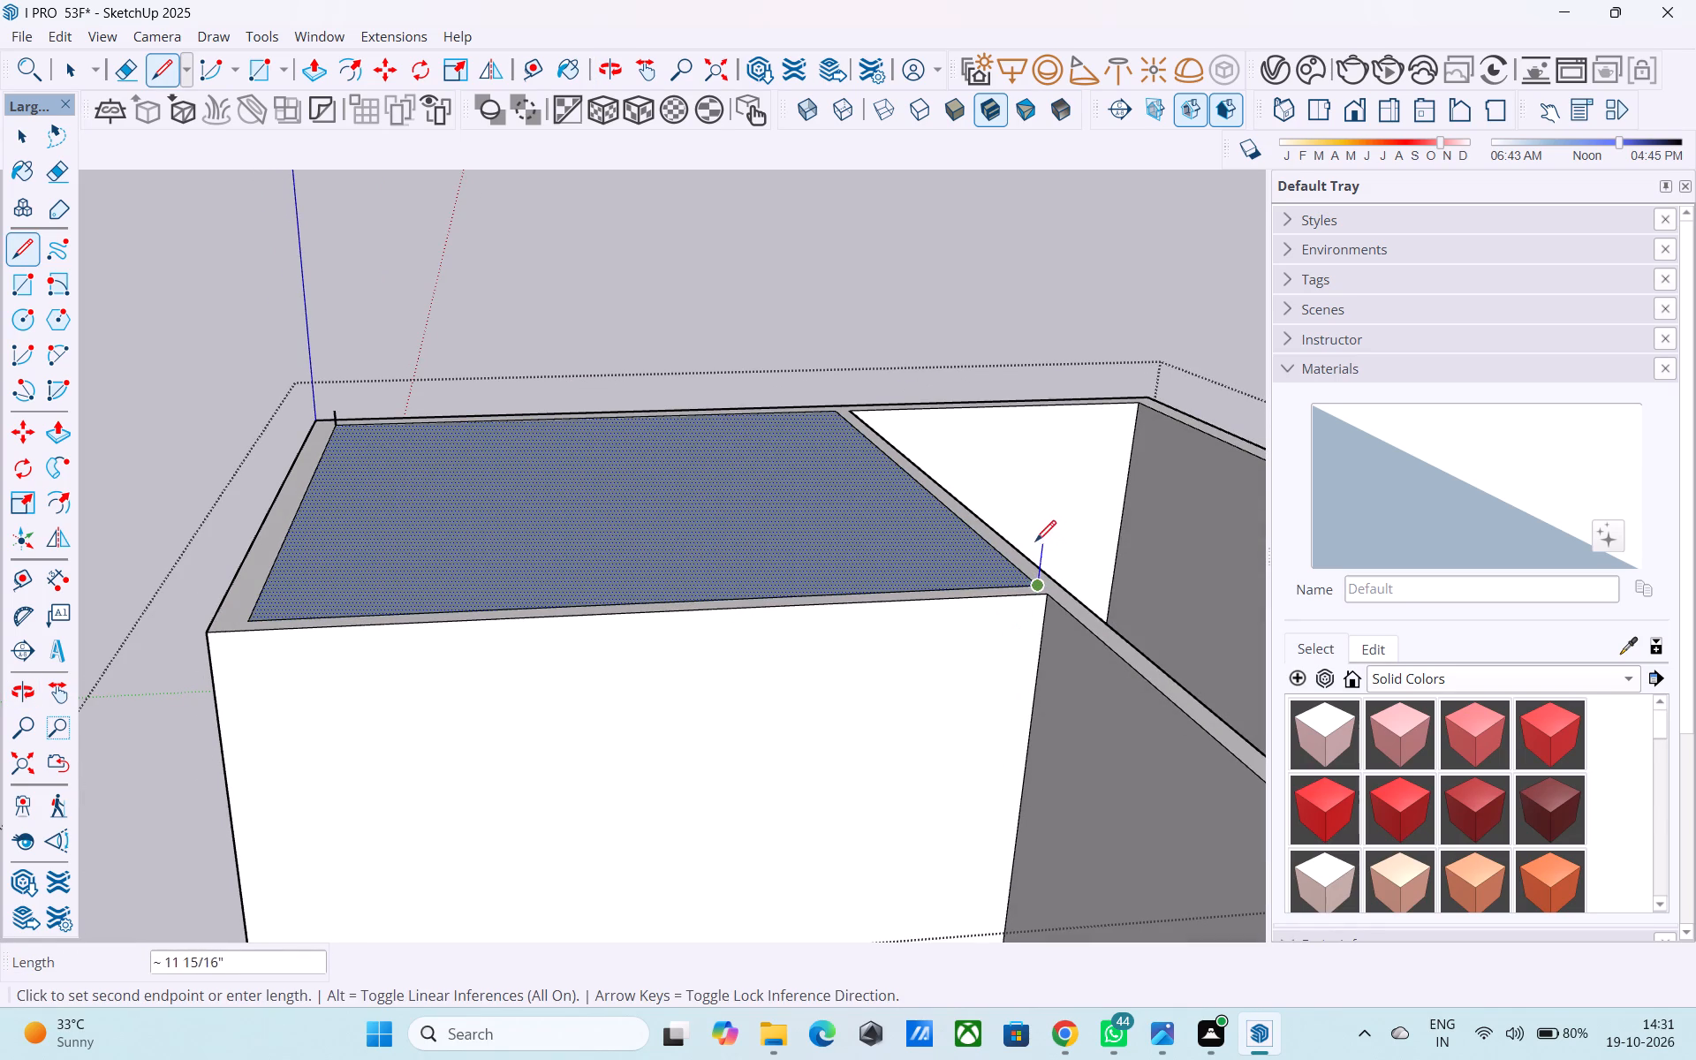
key("6")
key("shift+quotedbl")
key("Return")
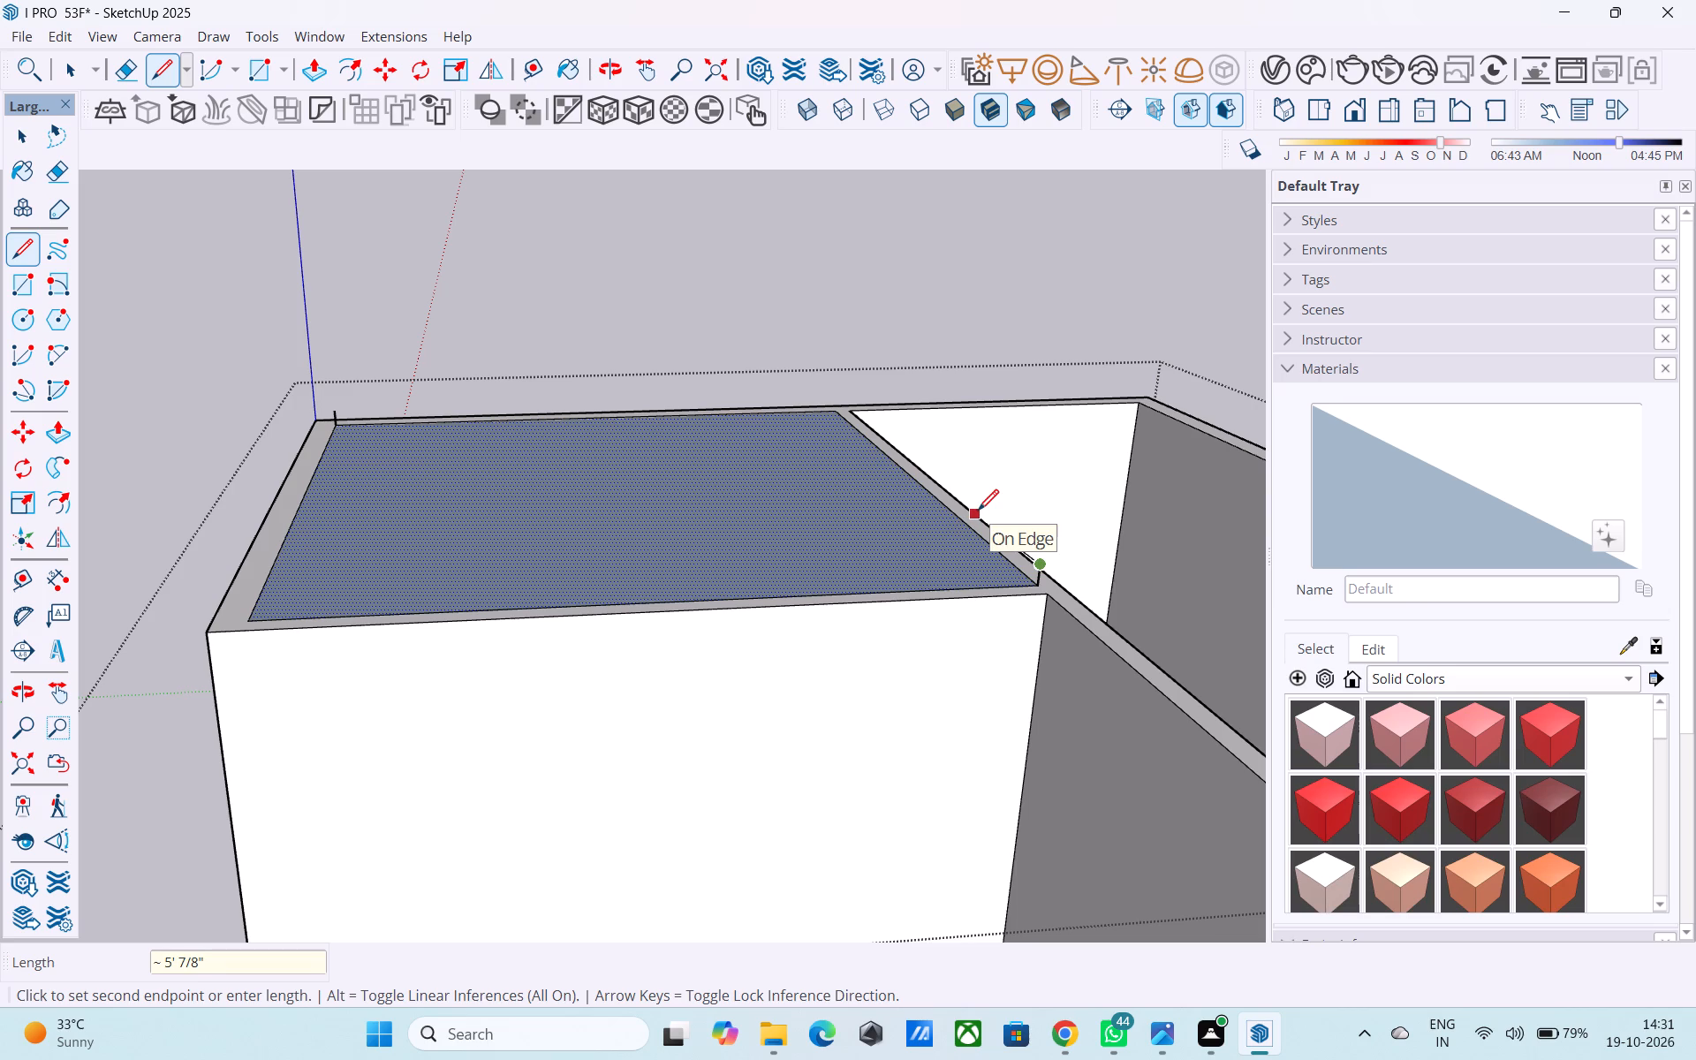
Draw a 16' 9" by 17' 3" rectangle between the upper ends of the two vertical lines, above the room cover.
scroll(978, 512, "down", 2)
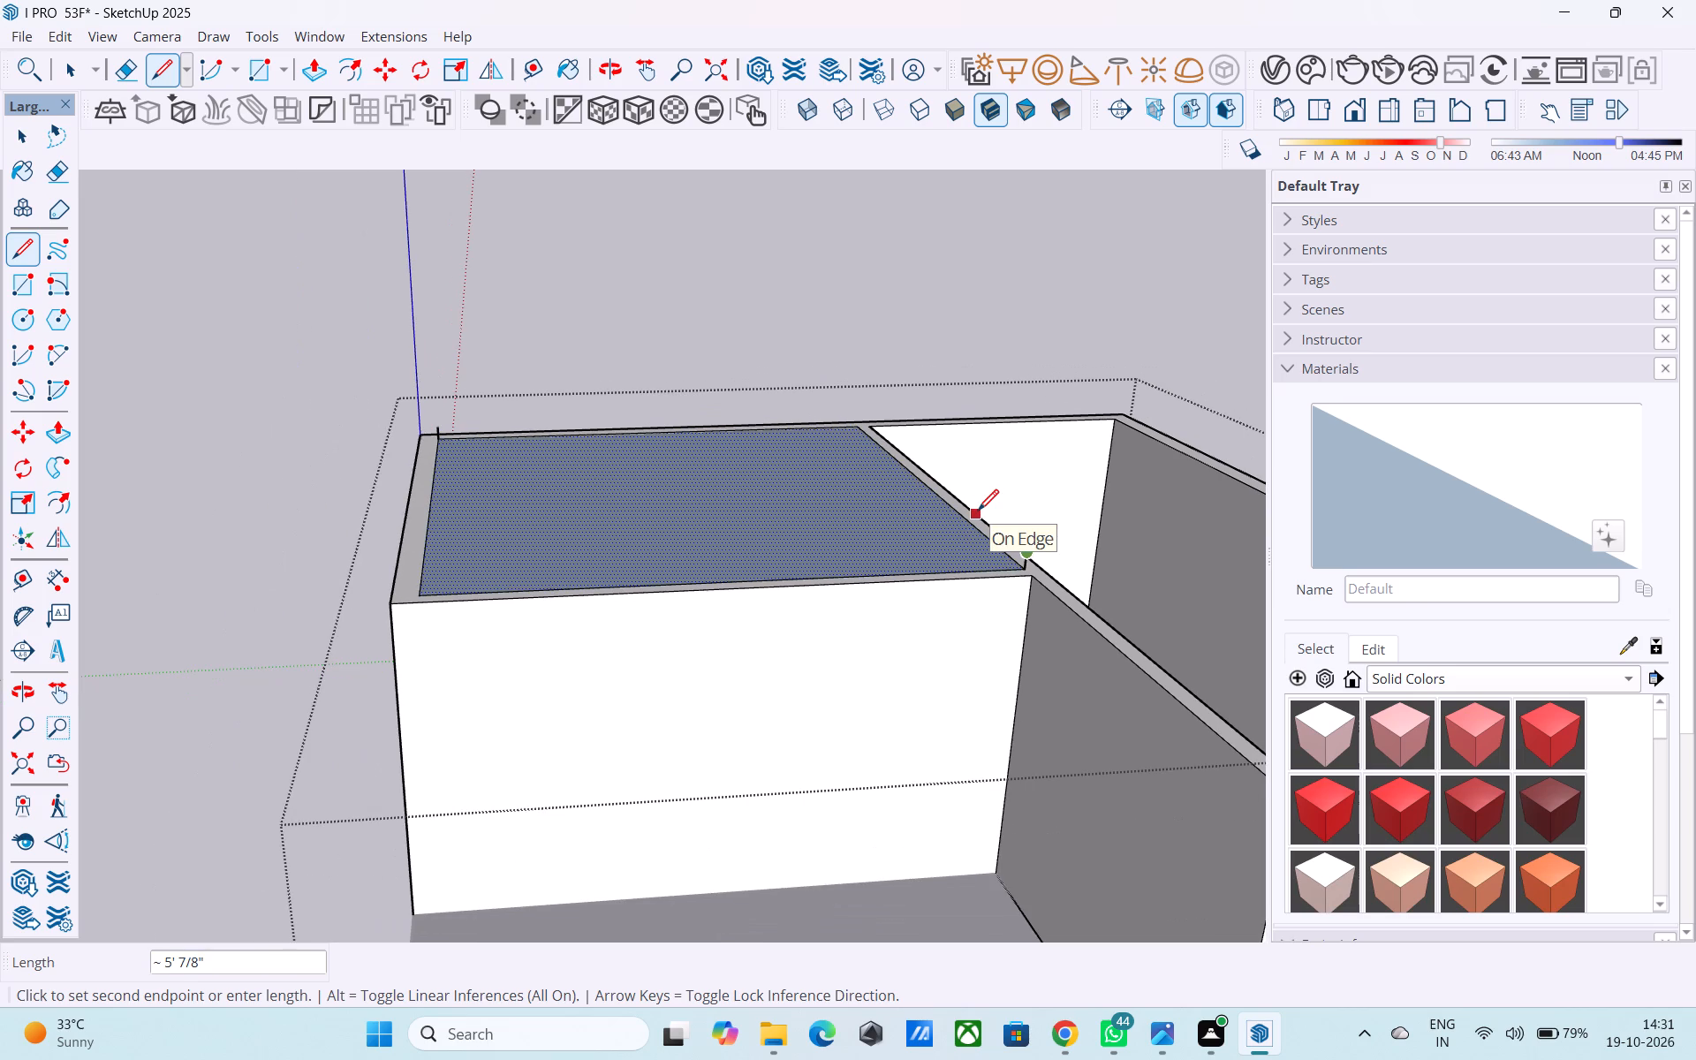
scroll(978, 512, "down", 4)
middle_click_drag(978, 512, 965, 532)
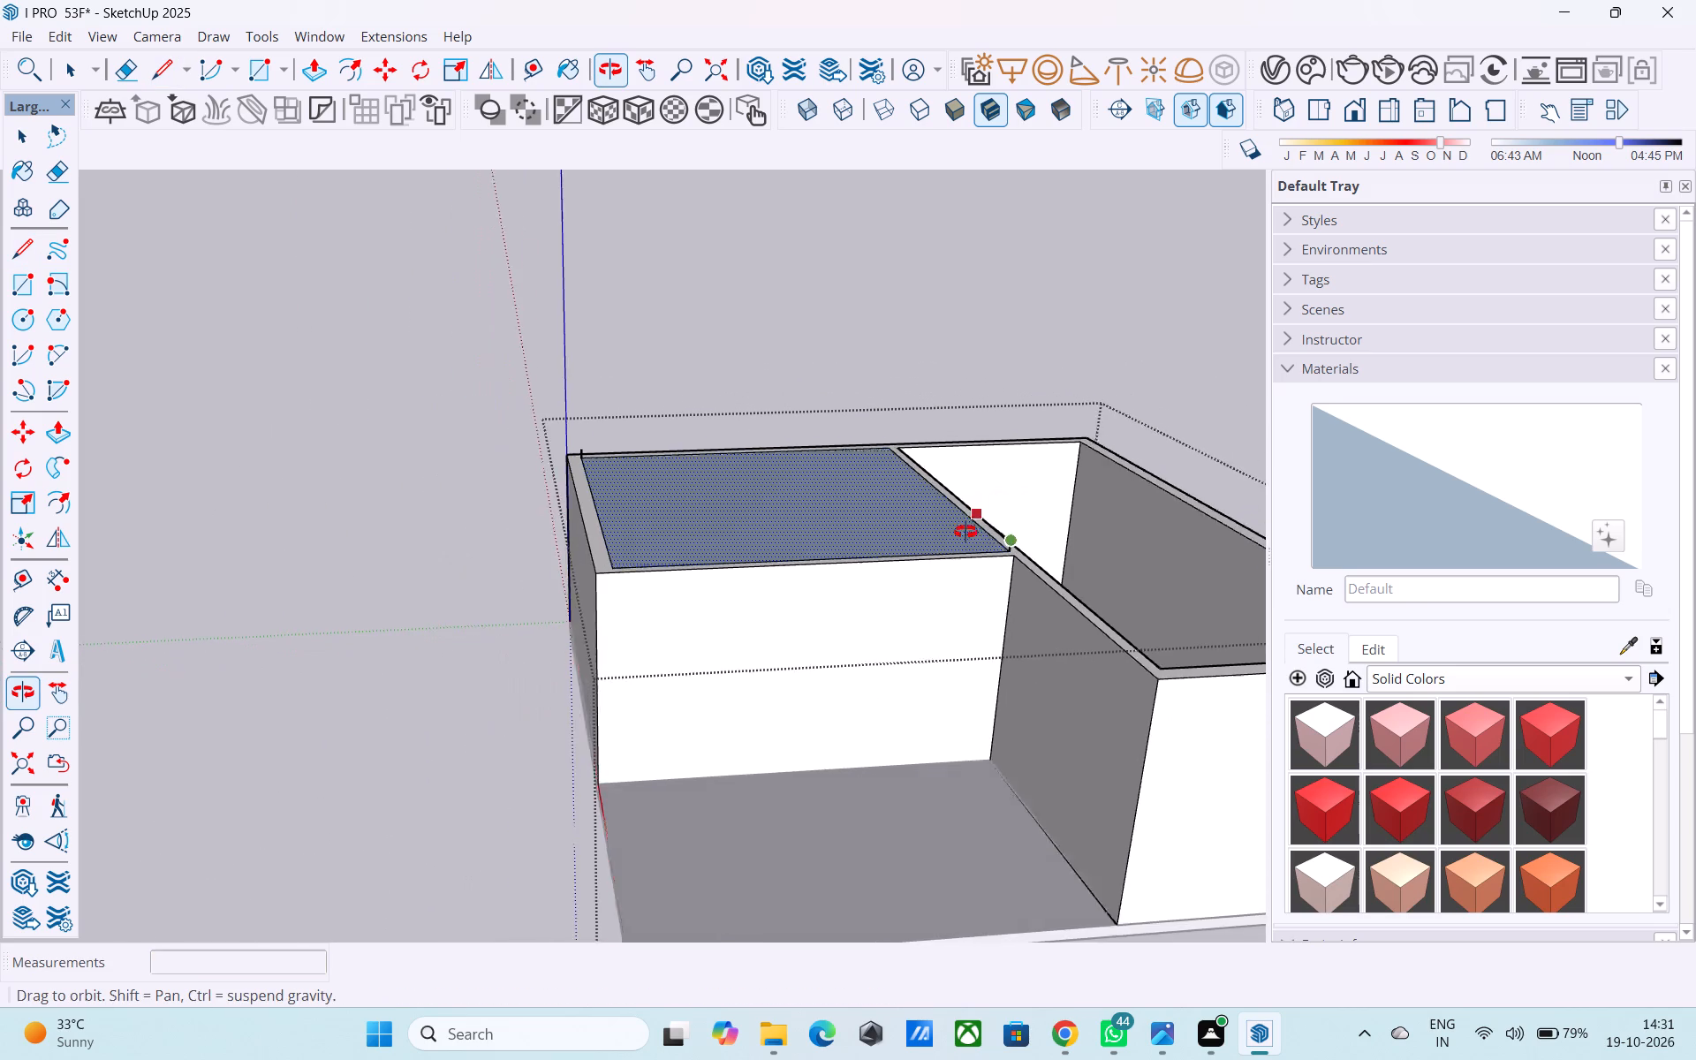
middle_click_drag(965, 532, 963, 560)
key("r")
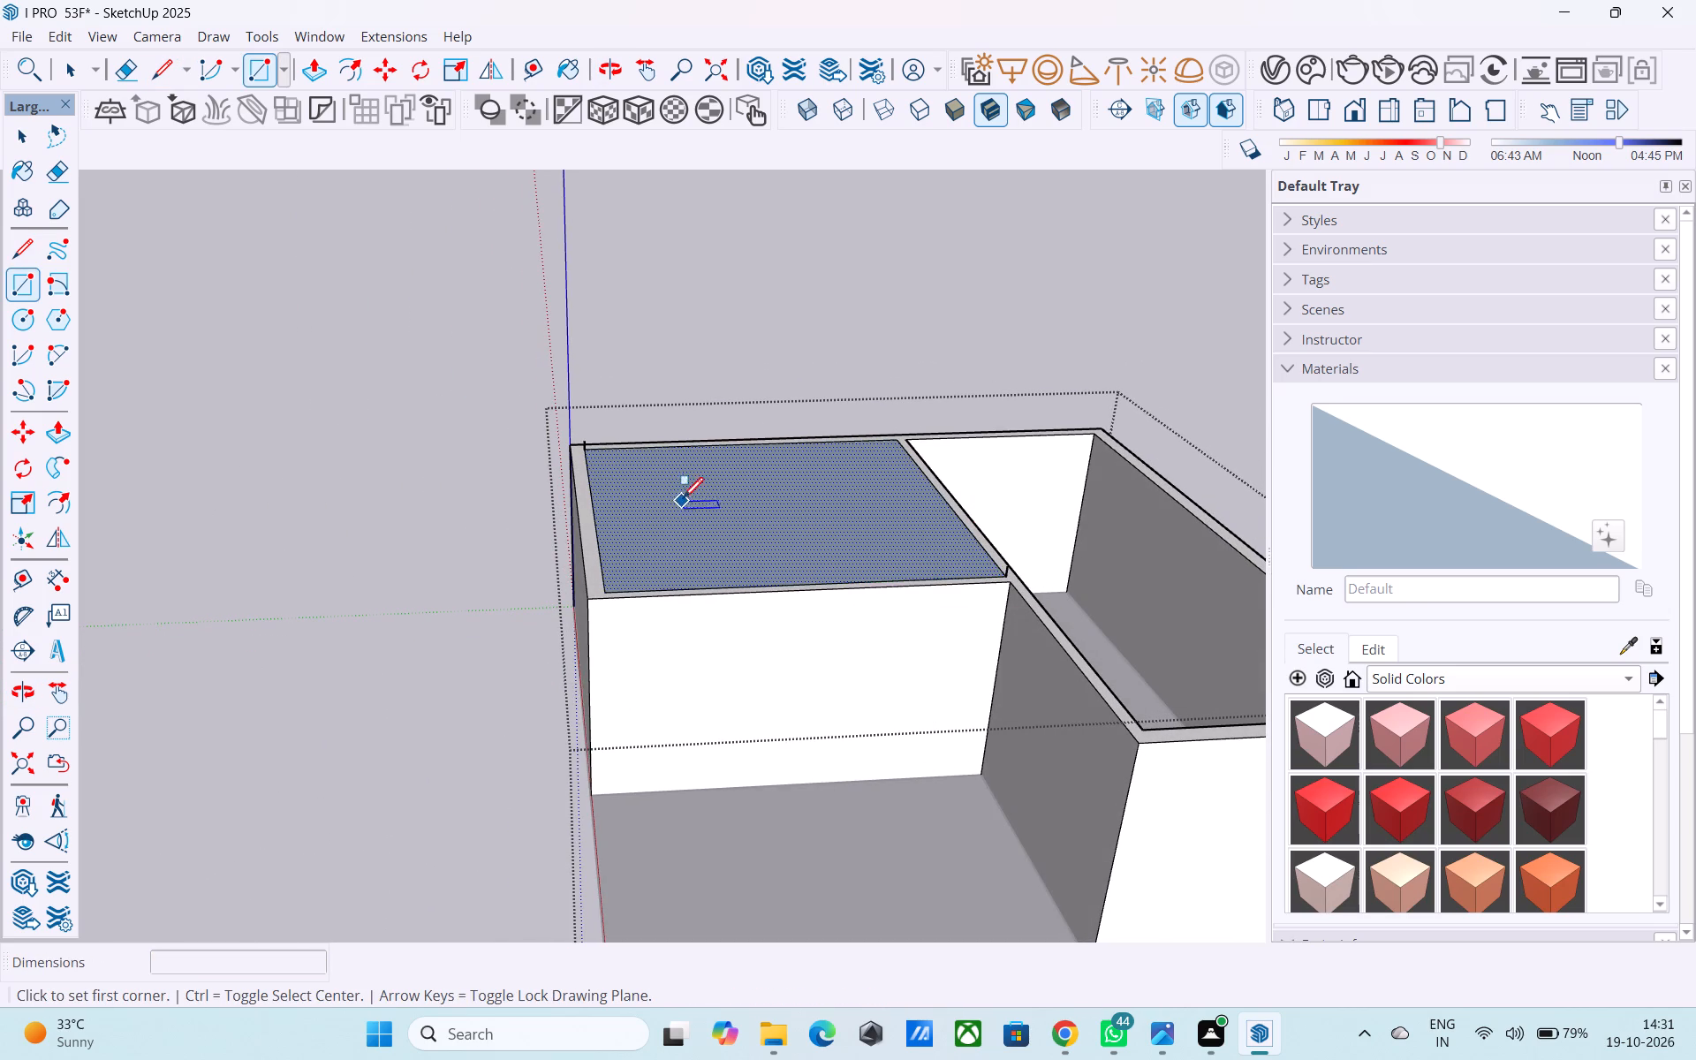
scroll(683, 500, "up", 11)
left_click(534, 397)
scroll(534, 394, "down", 6)
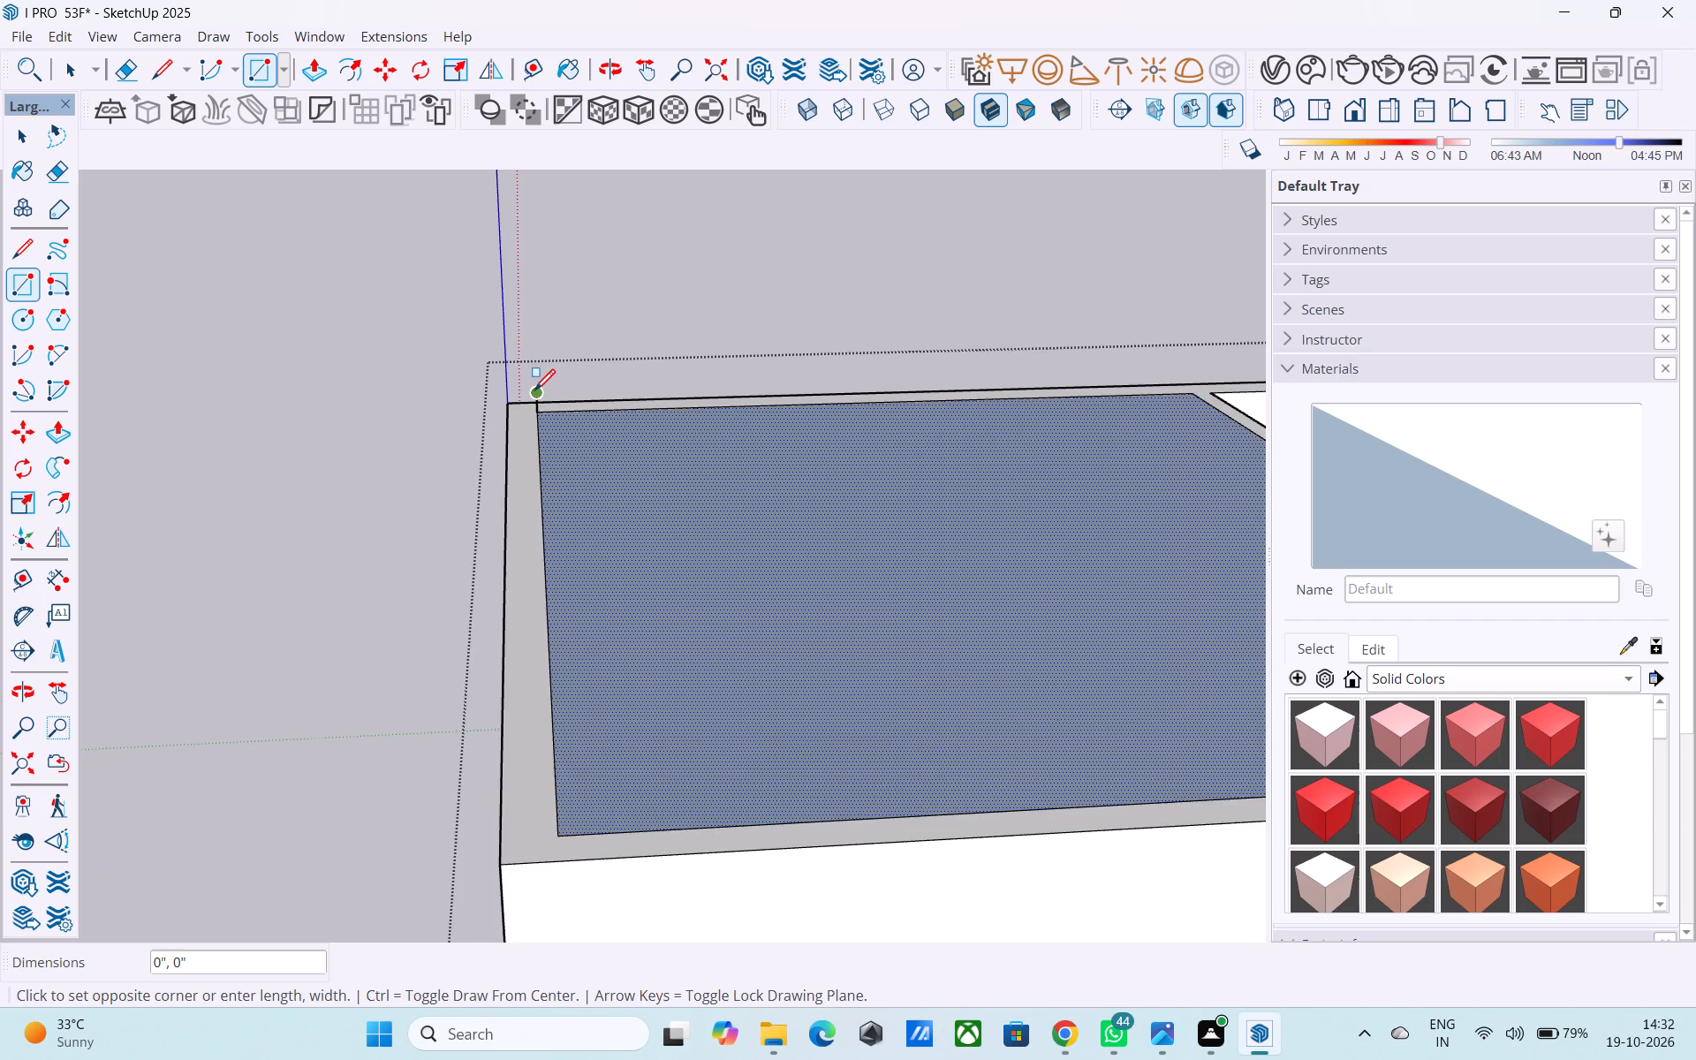
scroll(534, 392, "down", 6)
scroll(1058, 514, "up", 3)
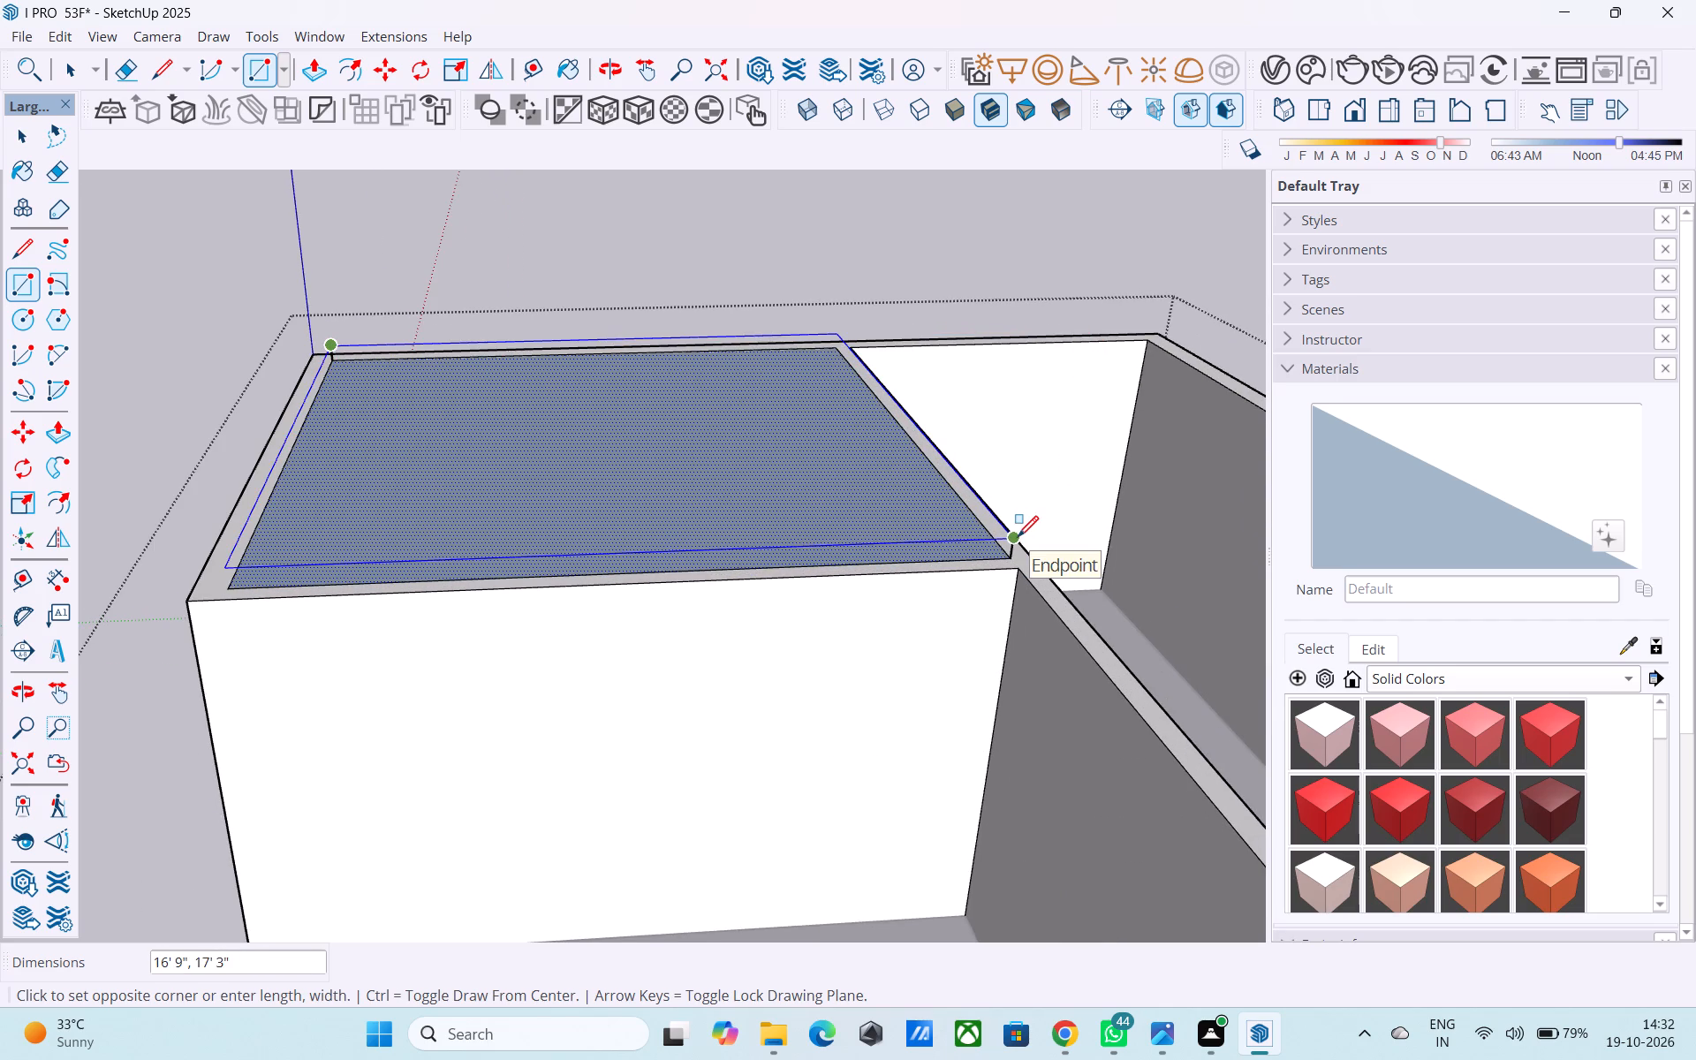
left_click(1018, 539)
middle_click_drag(337, 588, 389, 569)
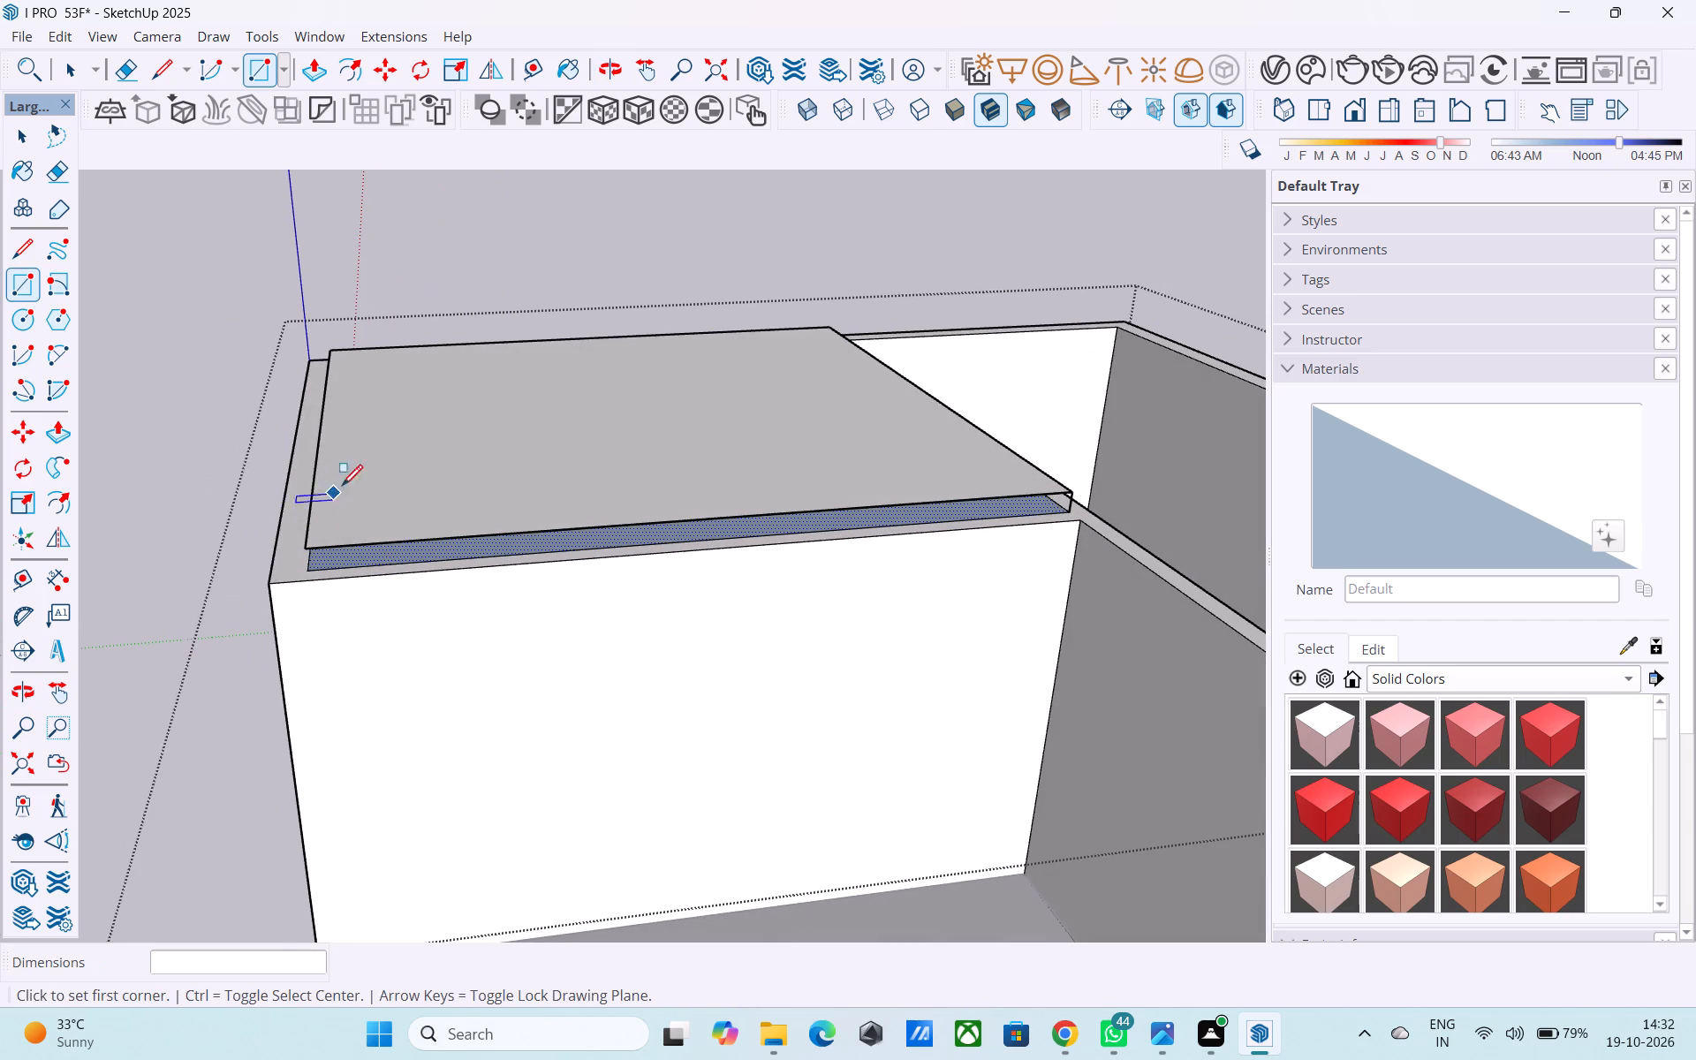
Draw a vertical line joining the lower and upper rectangles at the outer-wall corner beside the open area.
left_click(159, 78)
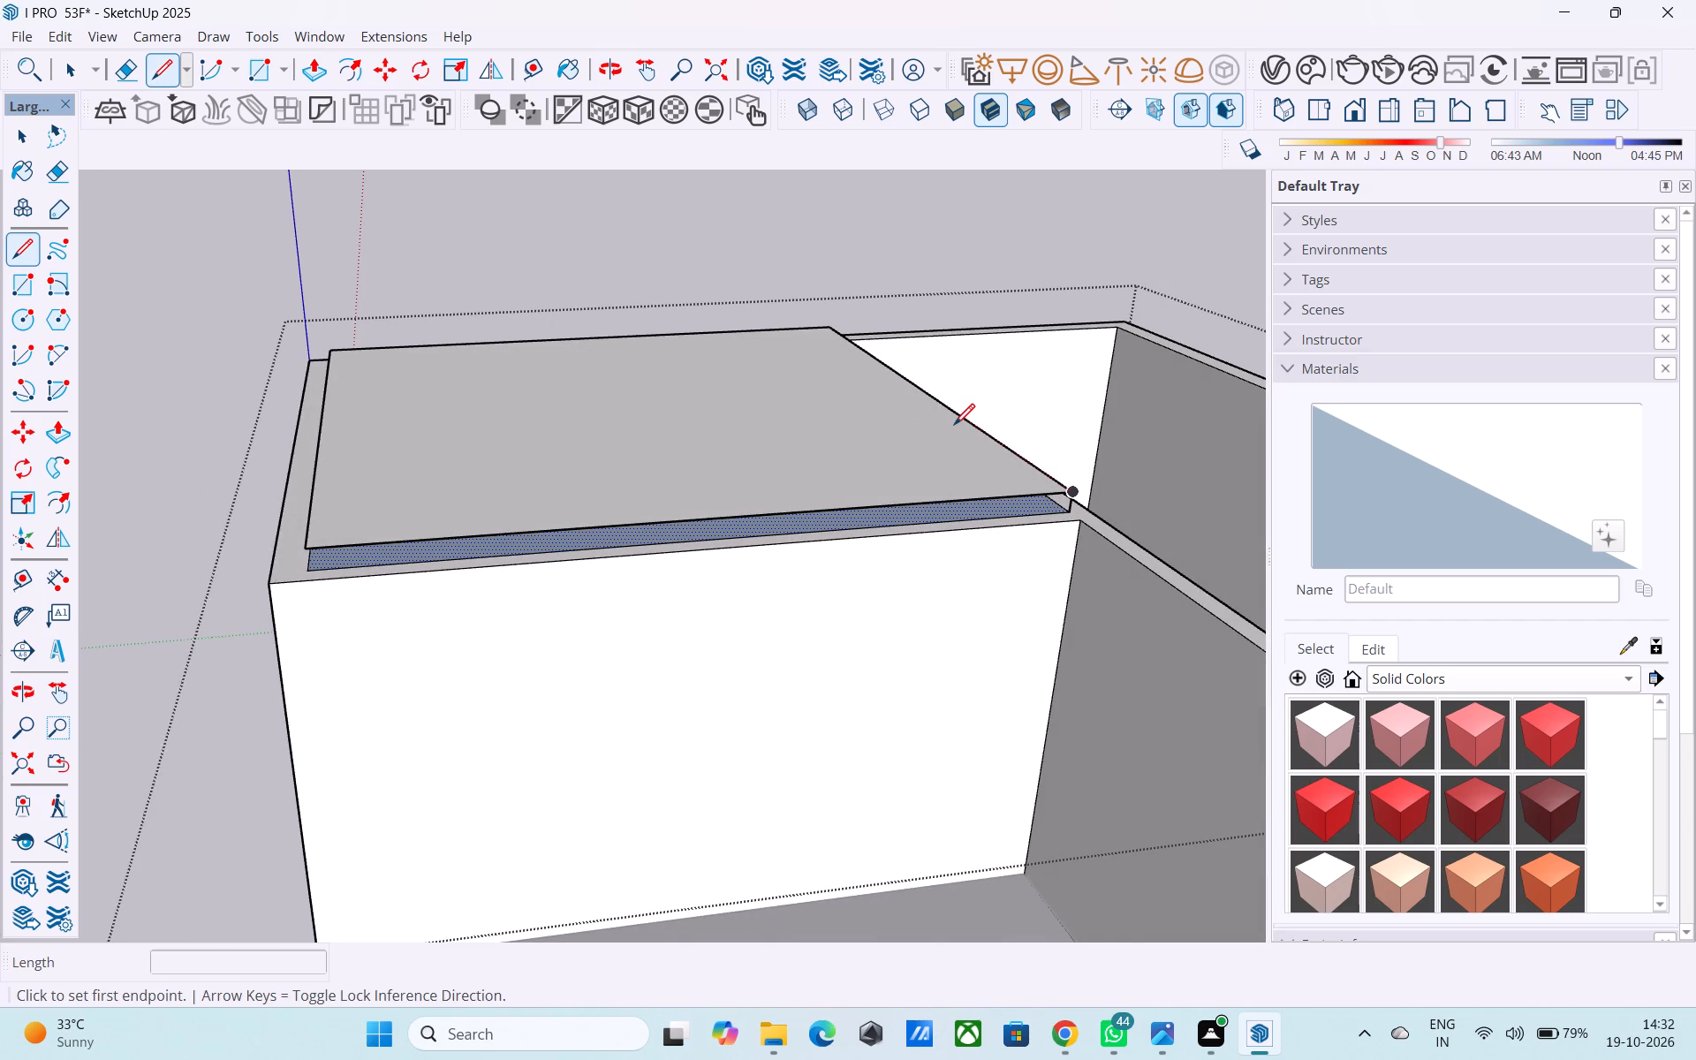
scroll(954, 427, "down", 3)
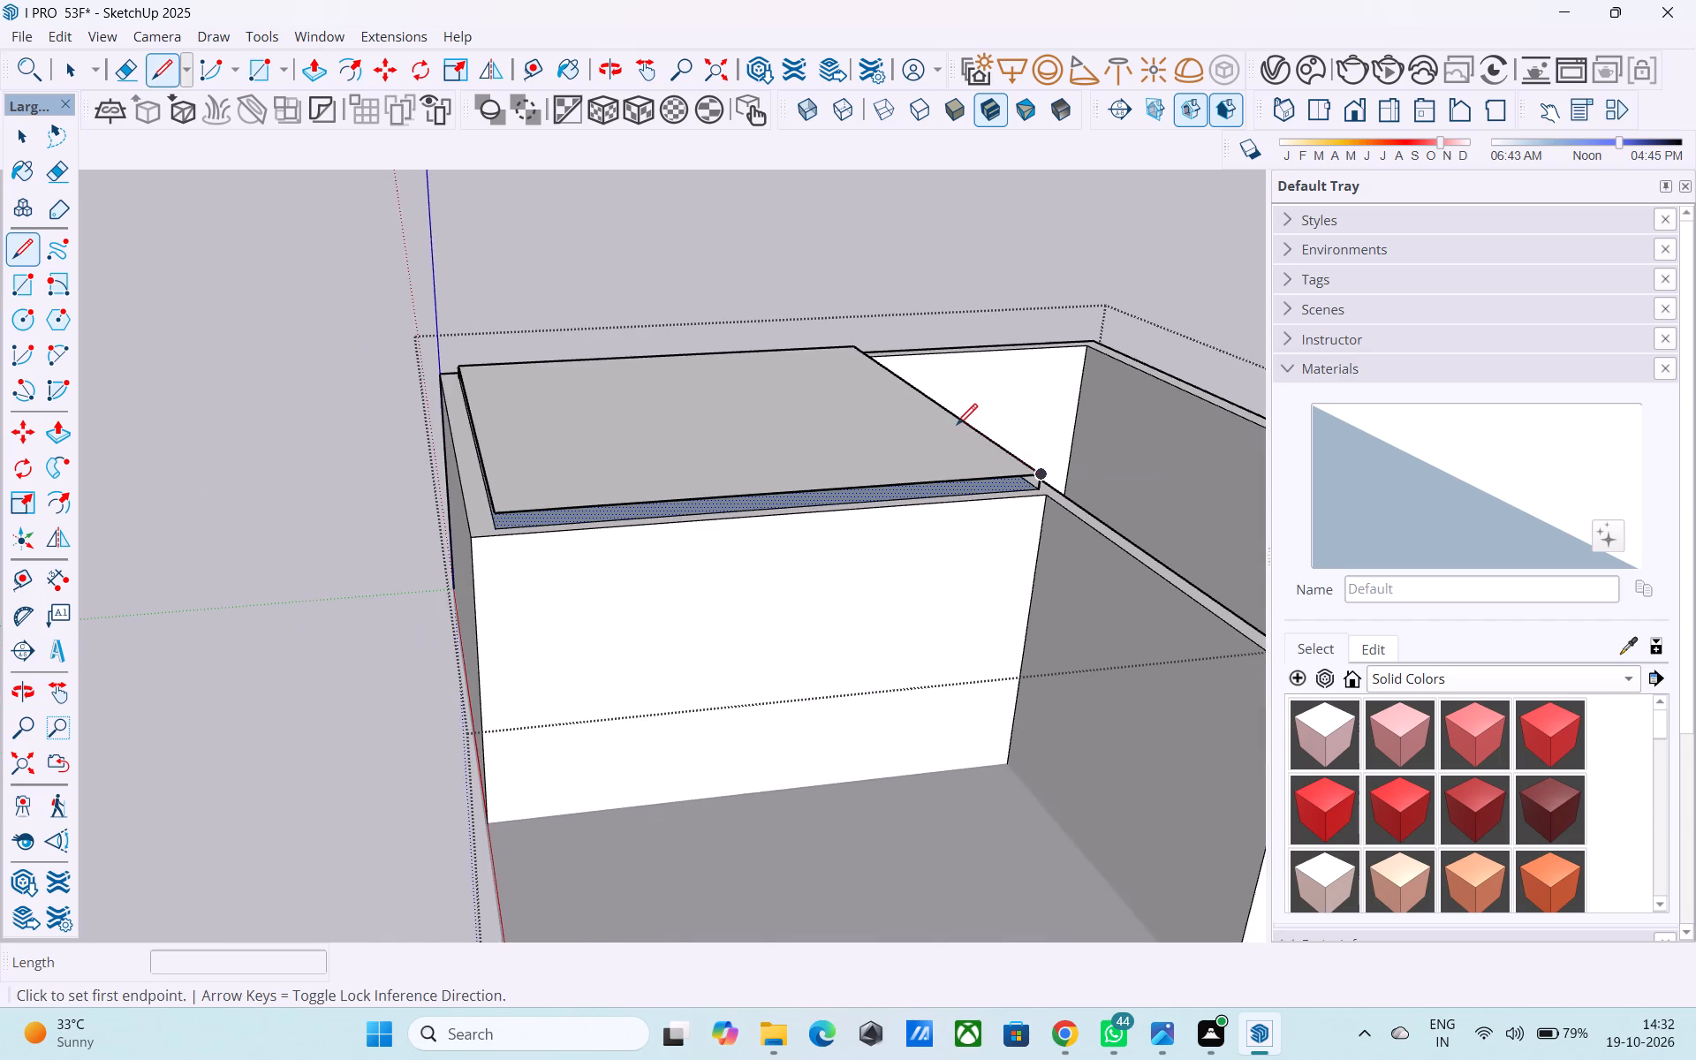
scroll(1033, 394, "down", 1)
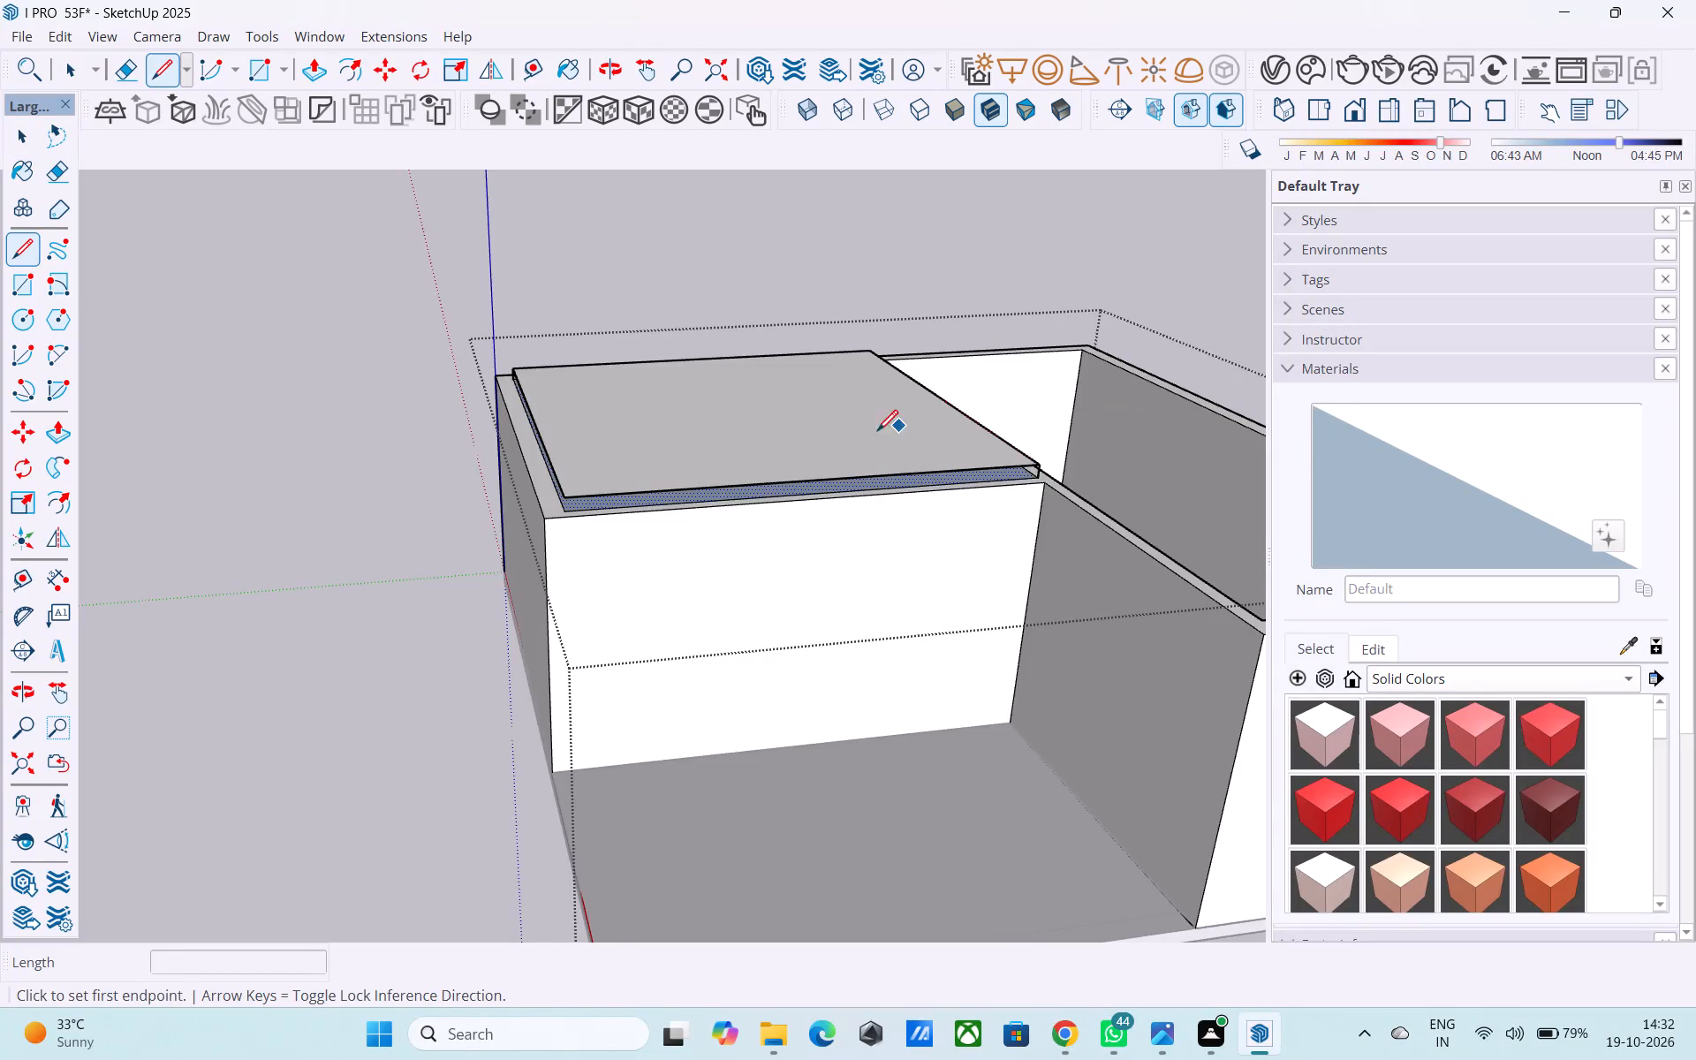
scroll(528, 527, "up", 9)
left_click(579, 507)
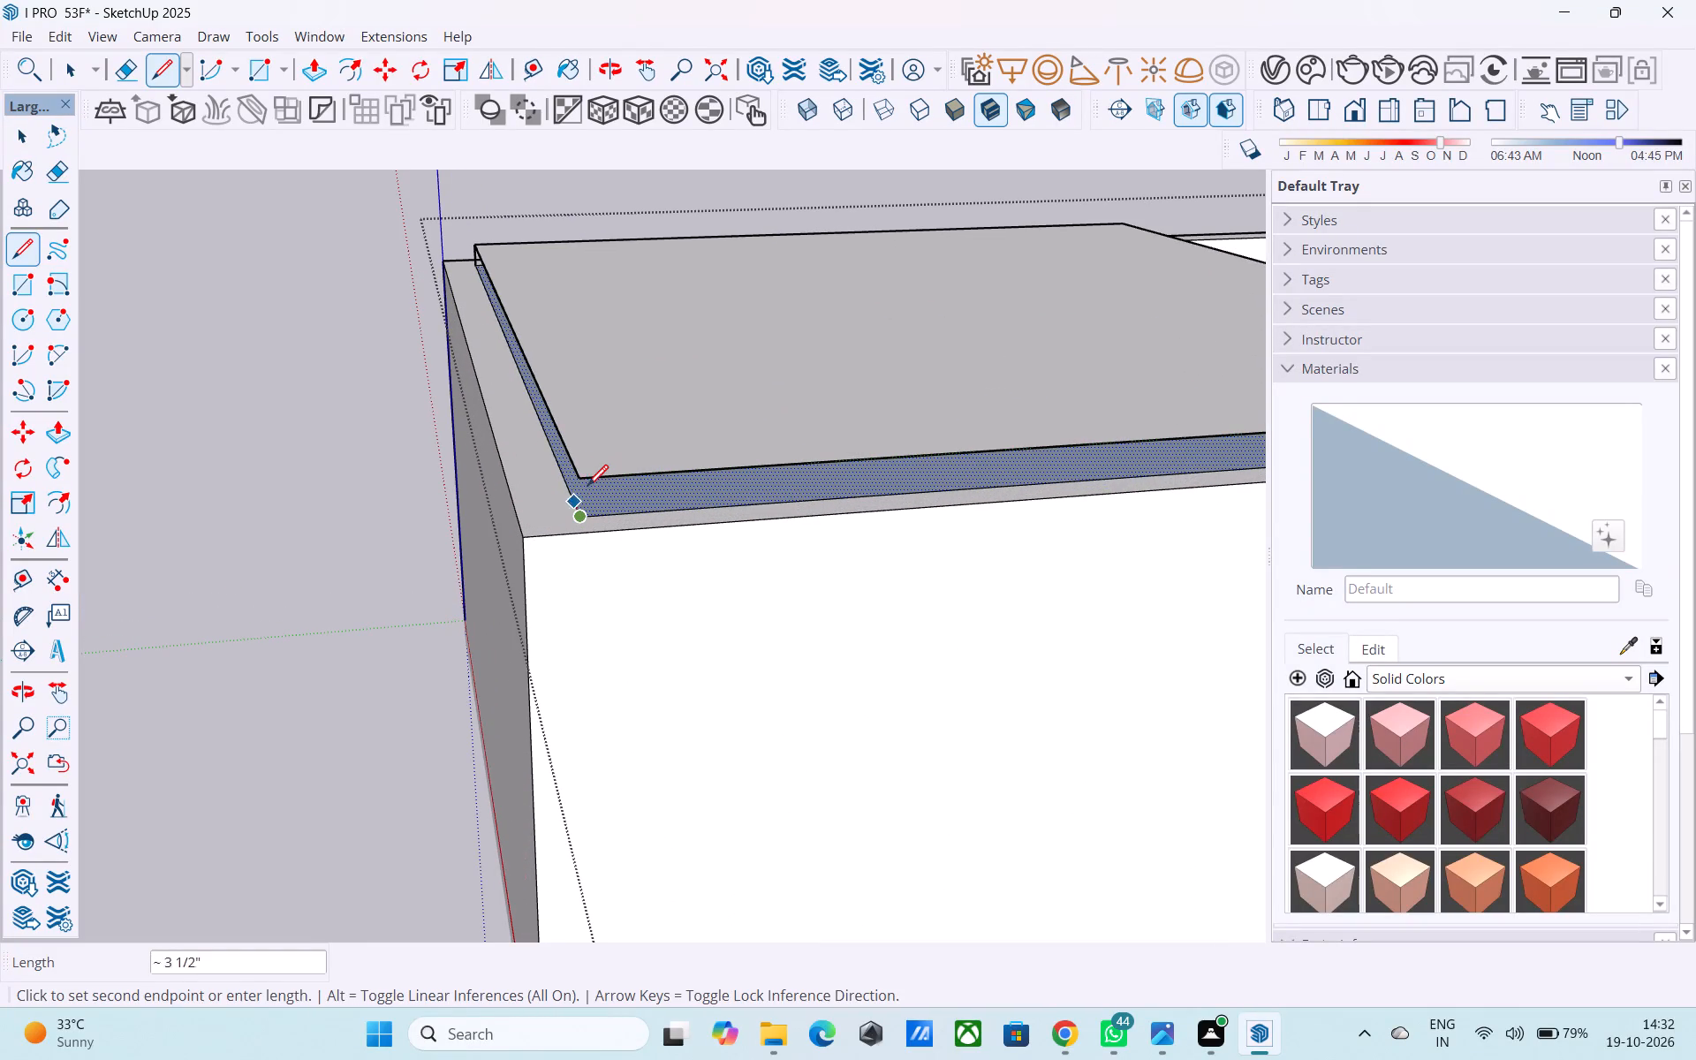
left_click(587, 480)
Draw a vertical line joining the two rectangles at the remaining corner, between the back outer wall and the partition, closing the sides.
scroll(583, 487, "down", 4)
middle_click_drag(582, 491, 1117, 564)
scroll(707, 518, "down", 5)
middle_click_drag(355, 630, 1171, 670)
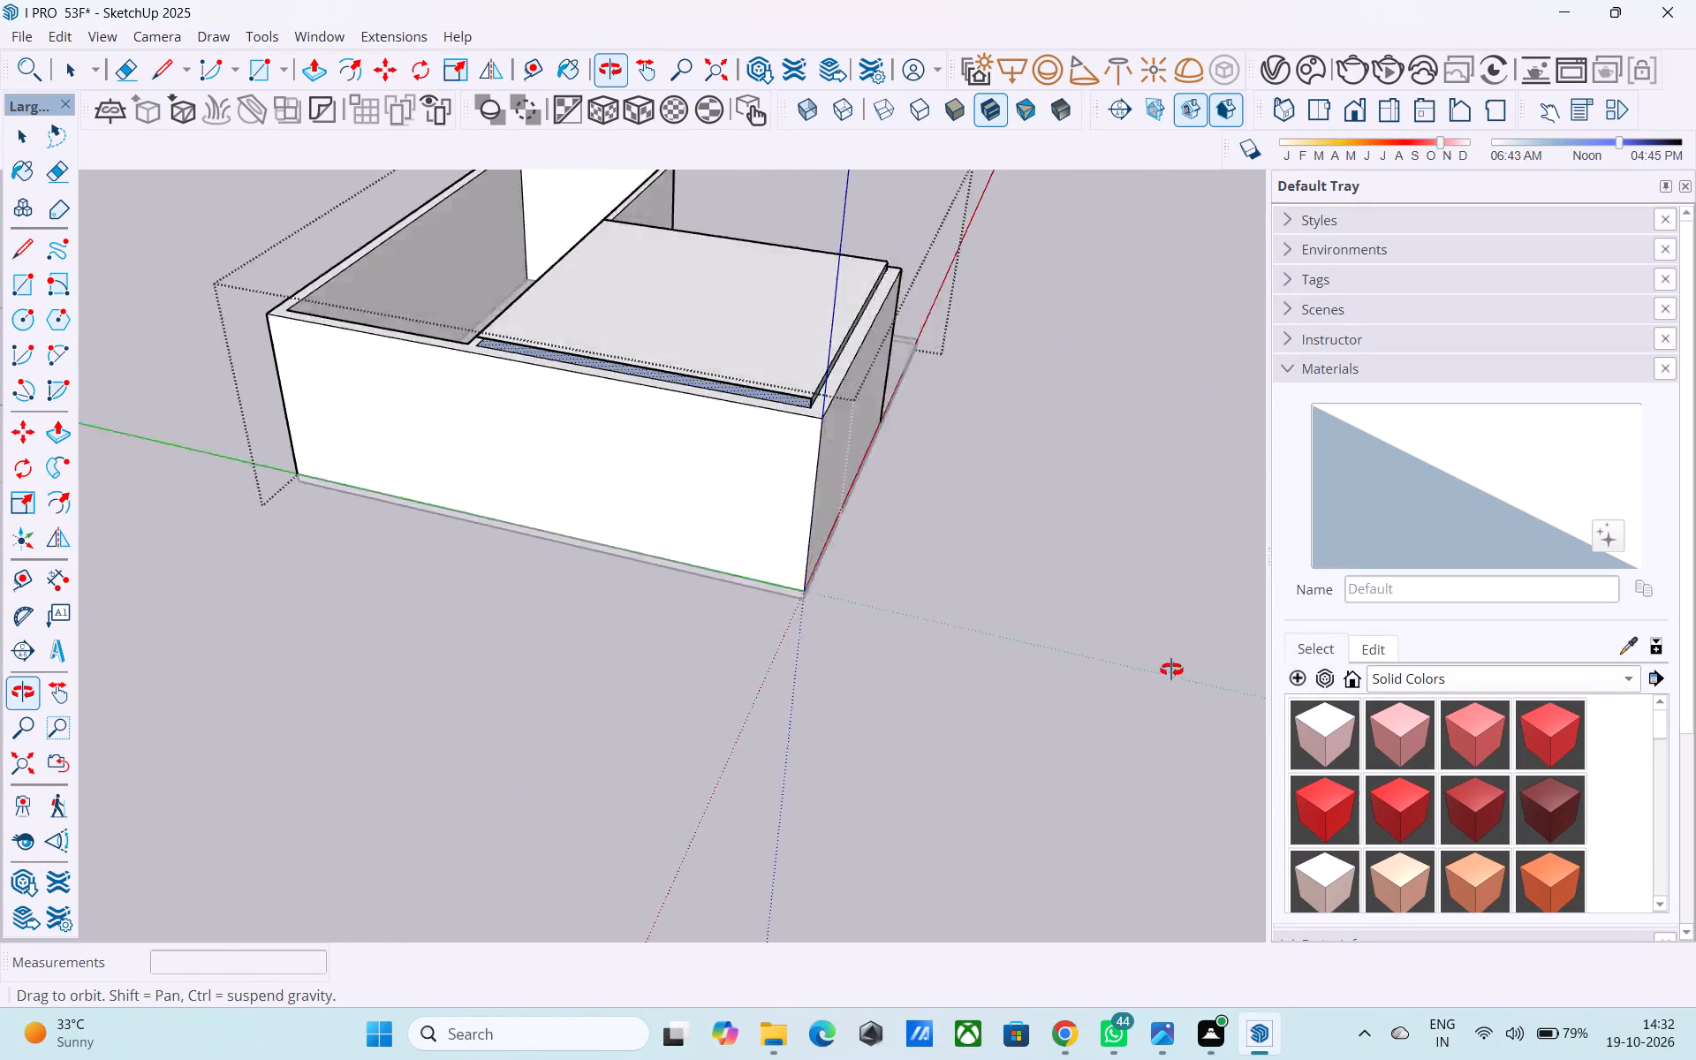
middle_click_drag(1171, 670, 1177, 665)
scroll(444, 373, "up", 10)
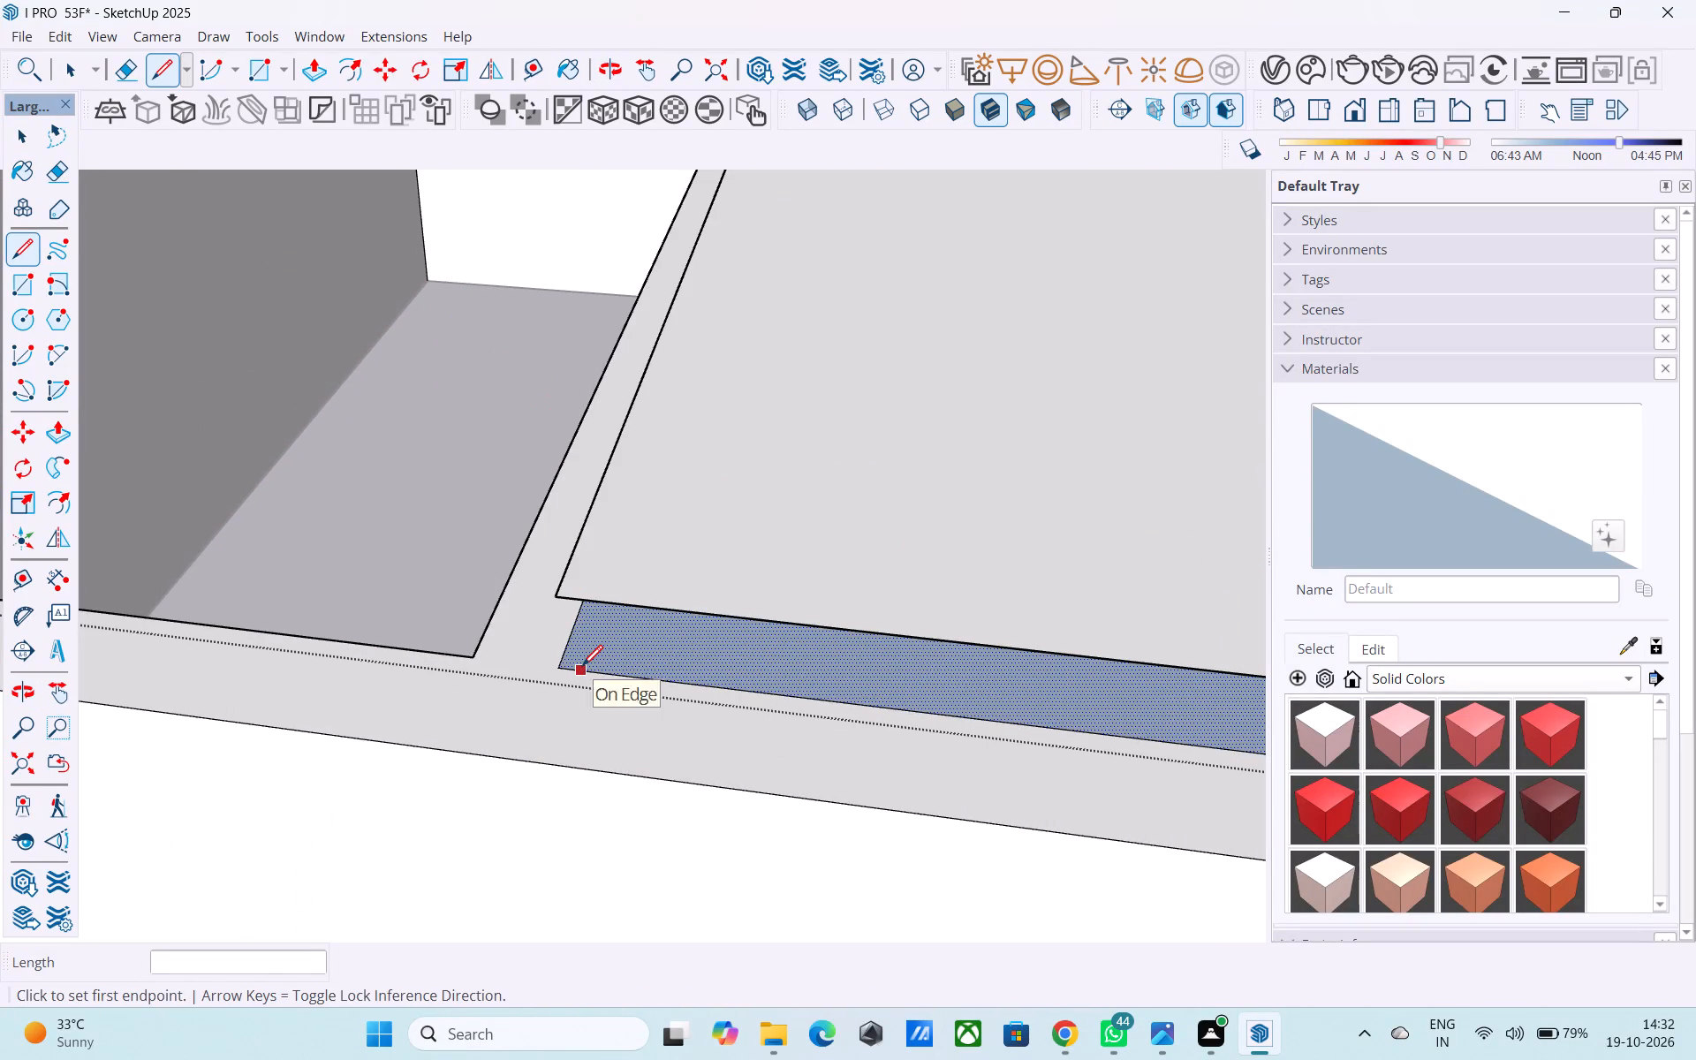
left_click(565, 665)
left_click(556, 600)
Reverse the cover's side face toward the long room and its side face above the green-axis outer wall.
scroll(458, 482, "down", 3)
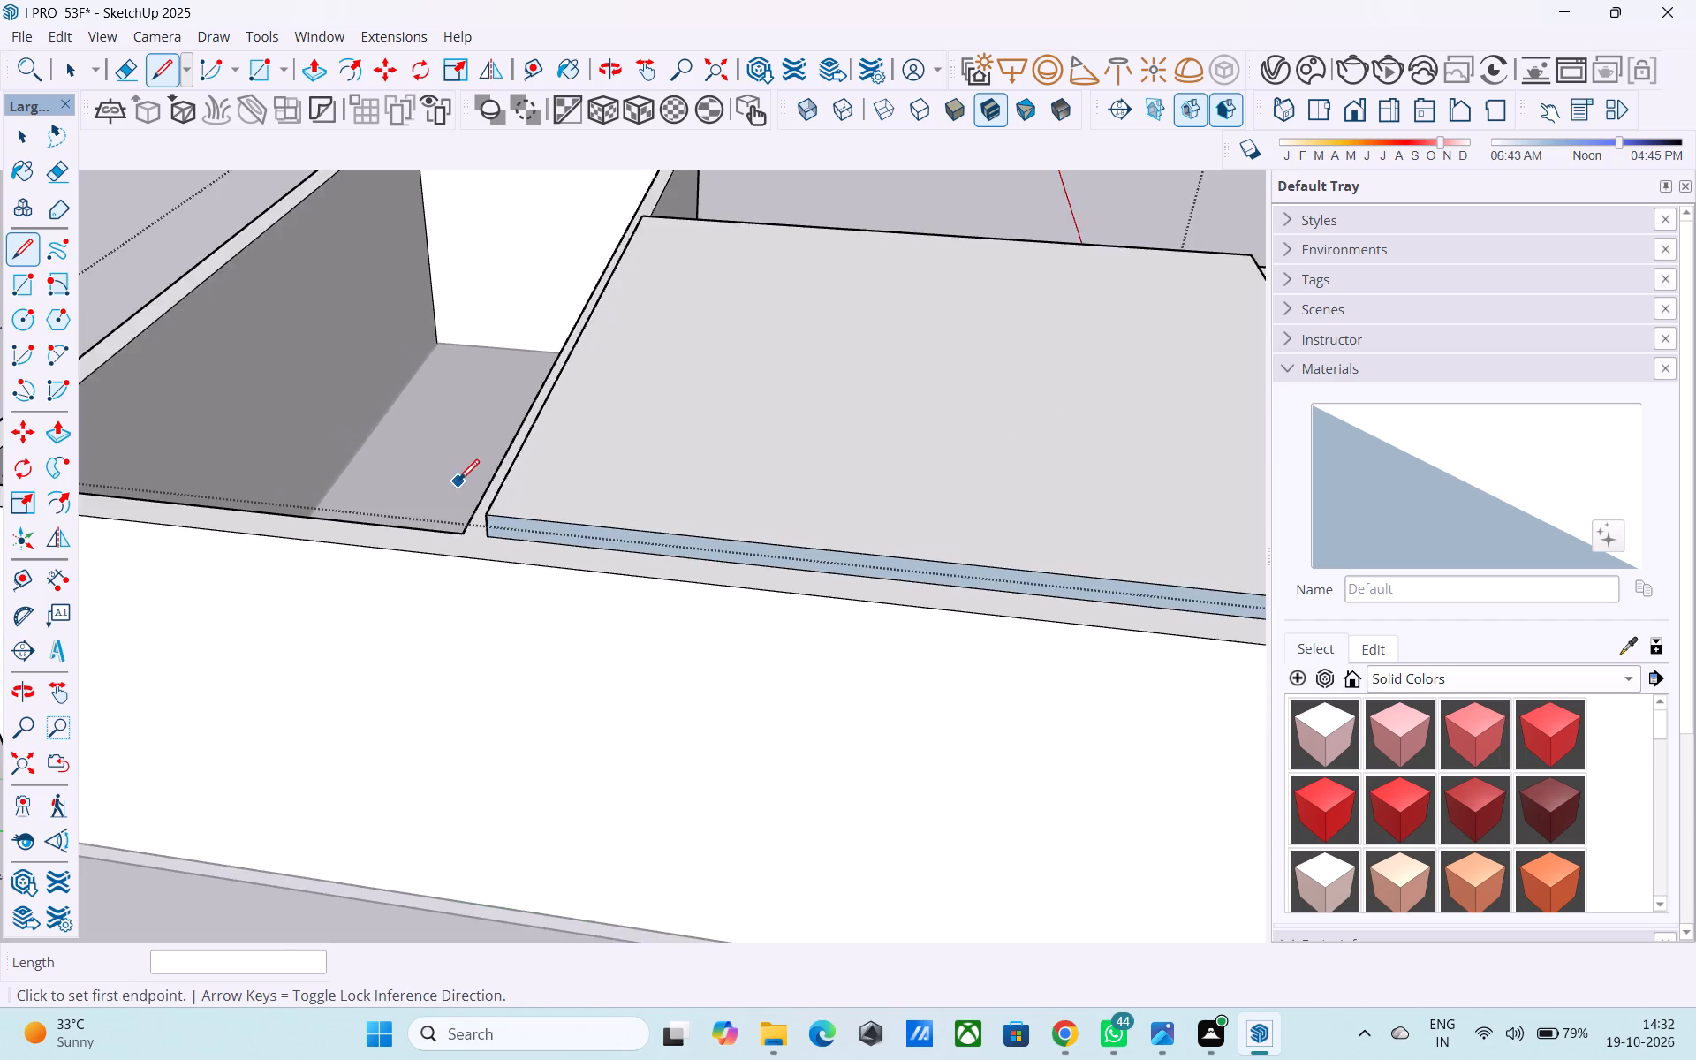
scroll(458, 482, "down", 6)
middle_click_drag(454, 511, 724, 444)
scroll(726, 435, "up", 6)
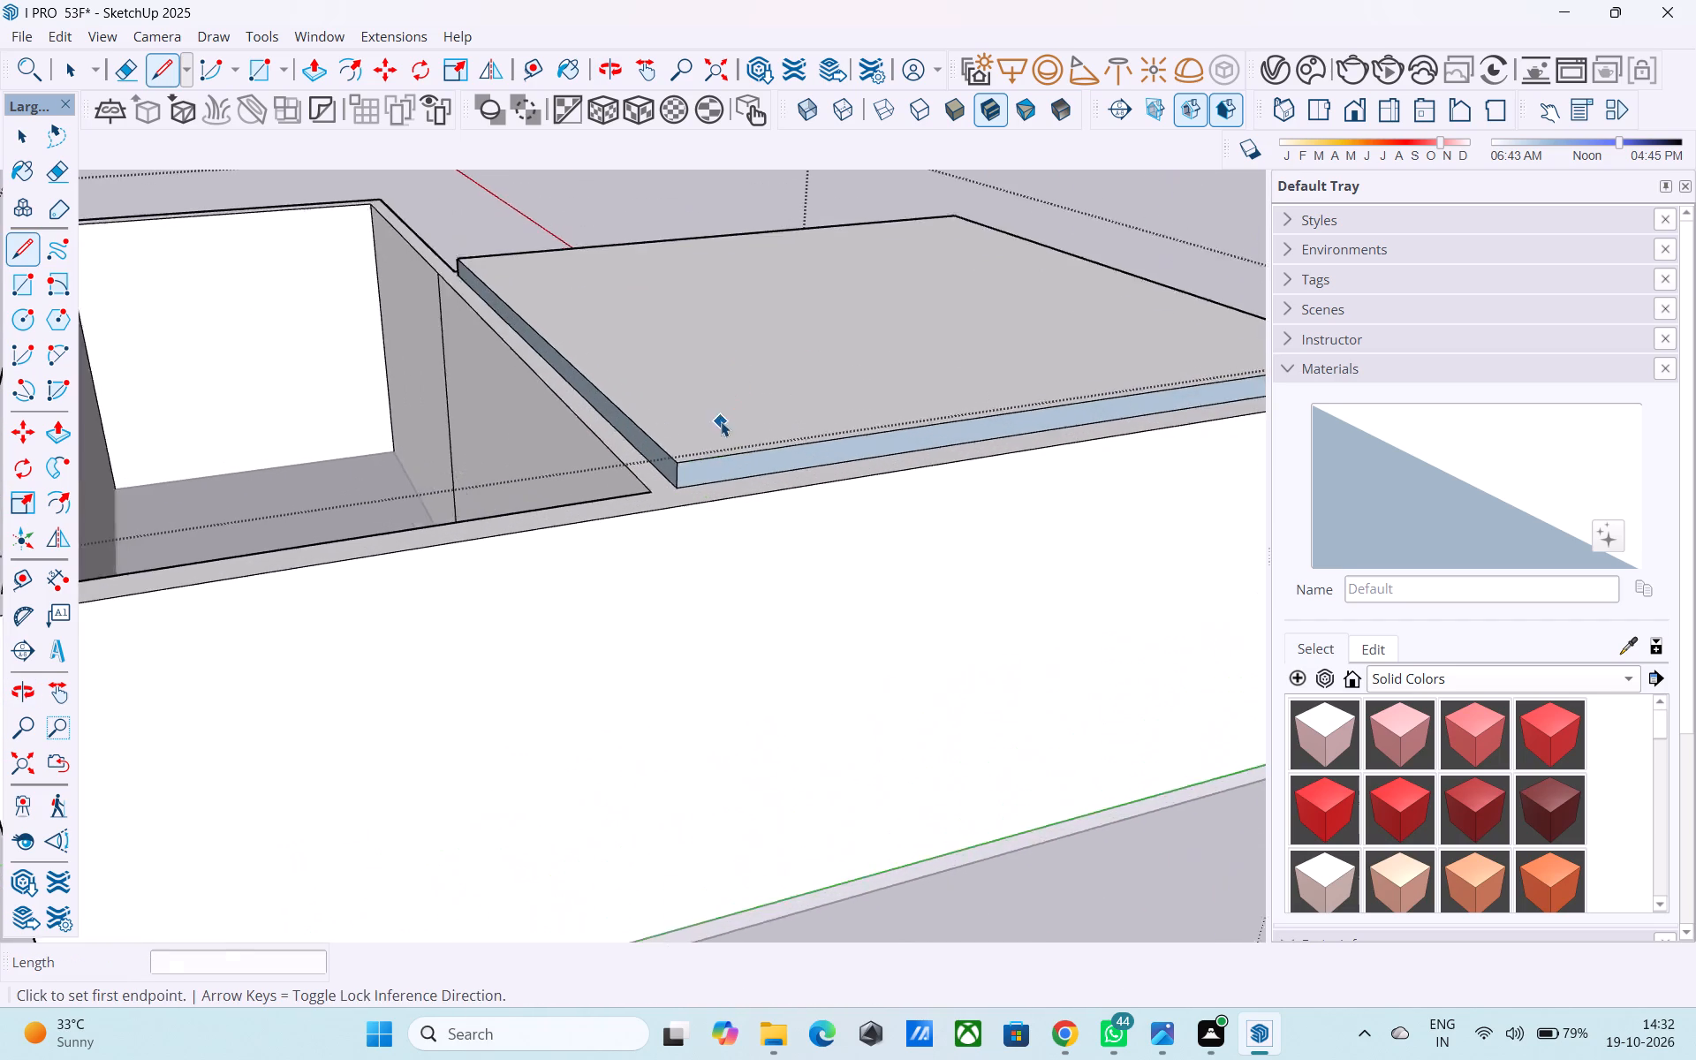
key("space")
scroll(721, 421, "up", 9)
left_click(664, 468)
left_click(668, 460)
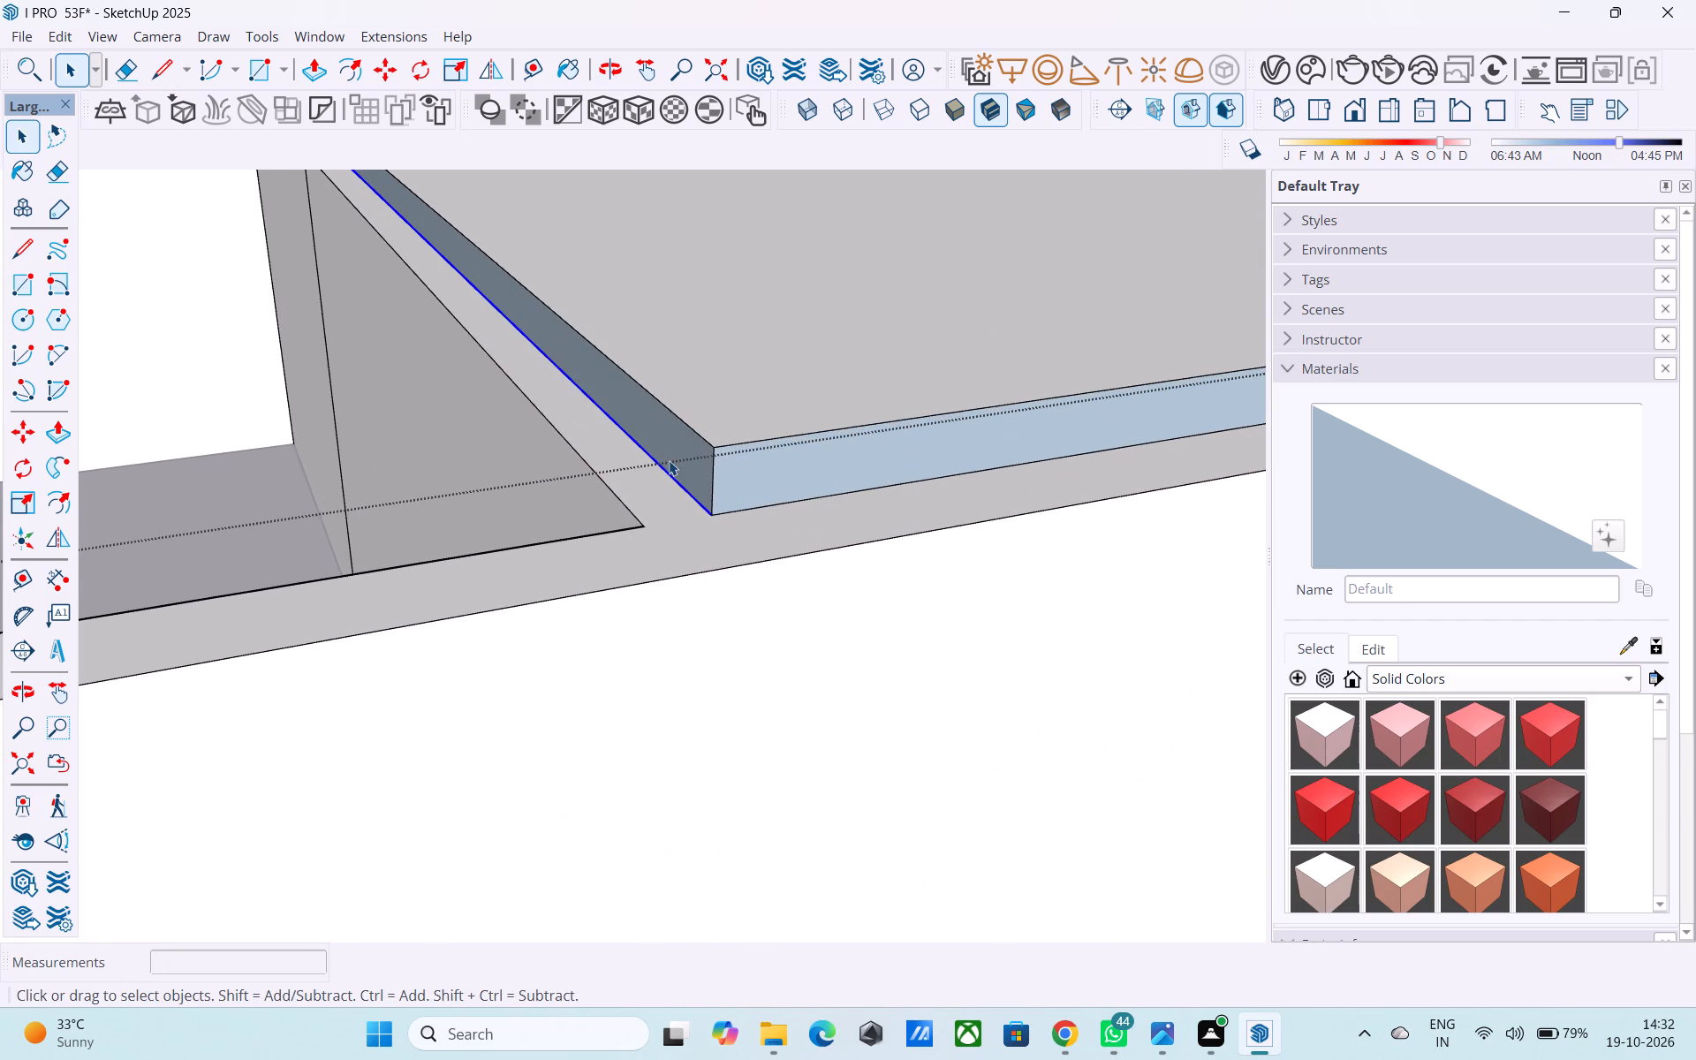
right_click(669, 460)
left_click(761, 748)
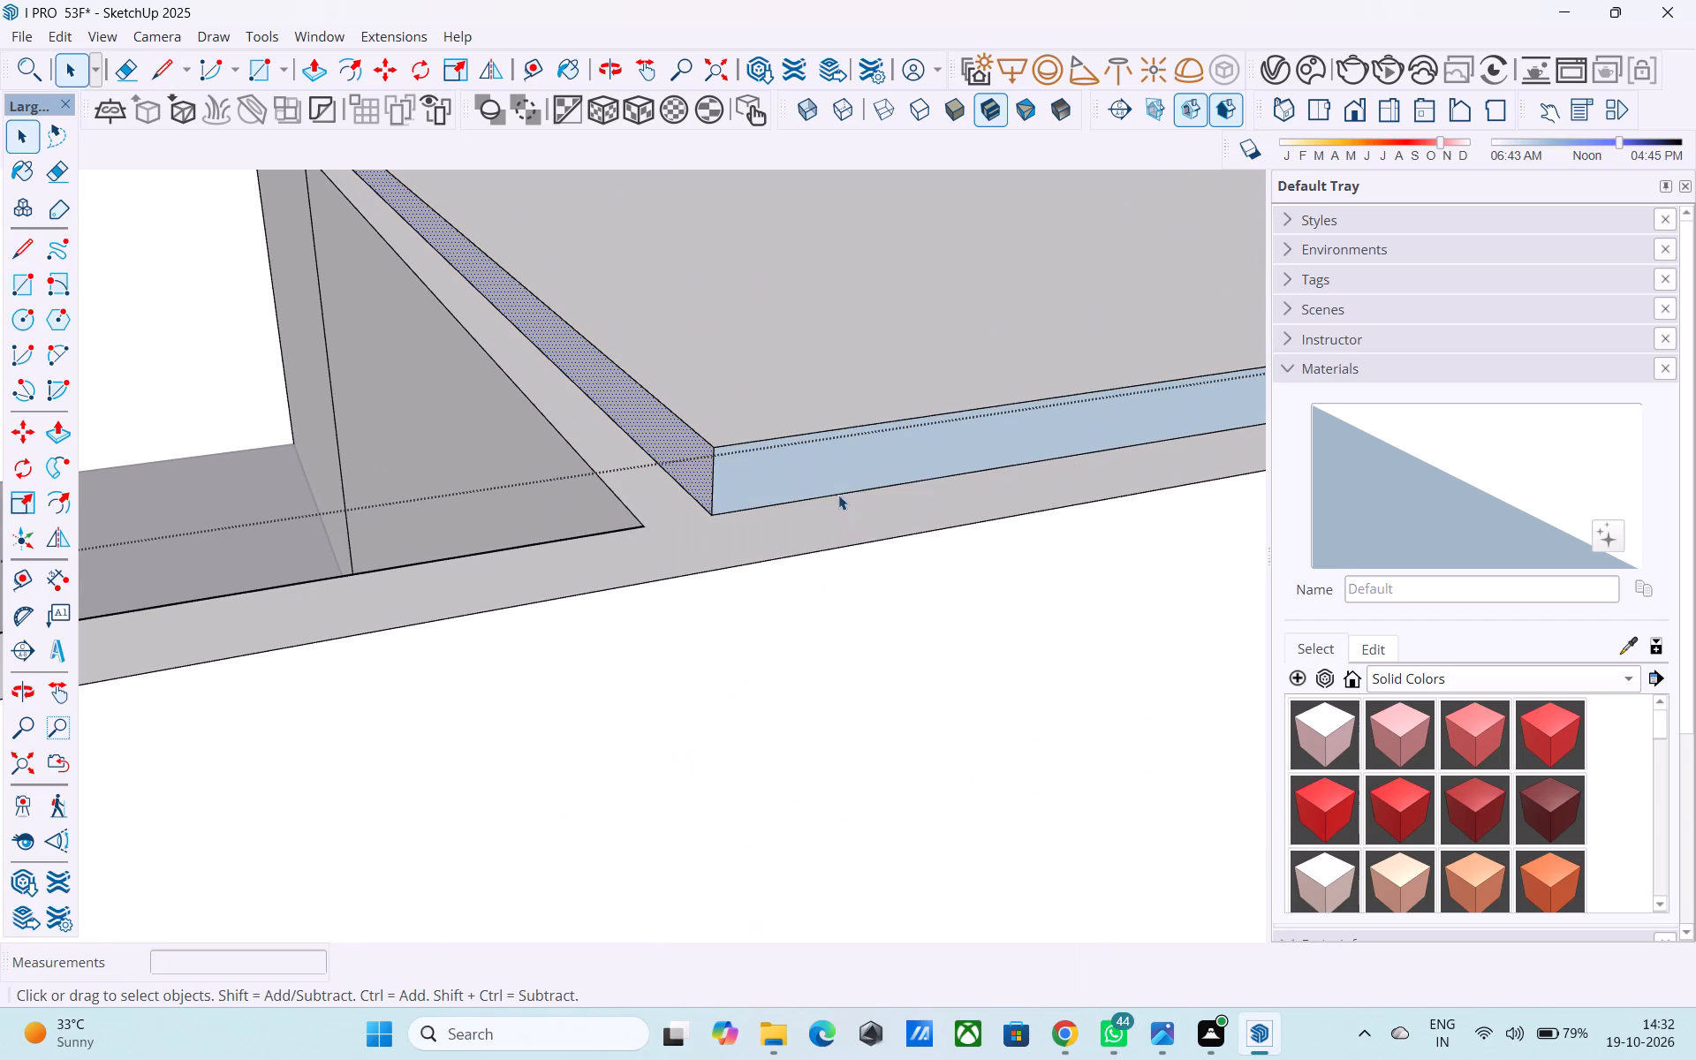
left_click(836, 481)
right_click(836, 481)
left_click(882, 782)
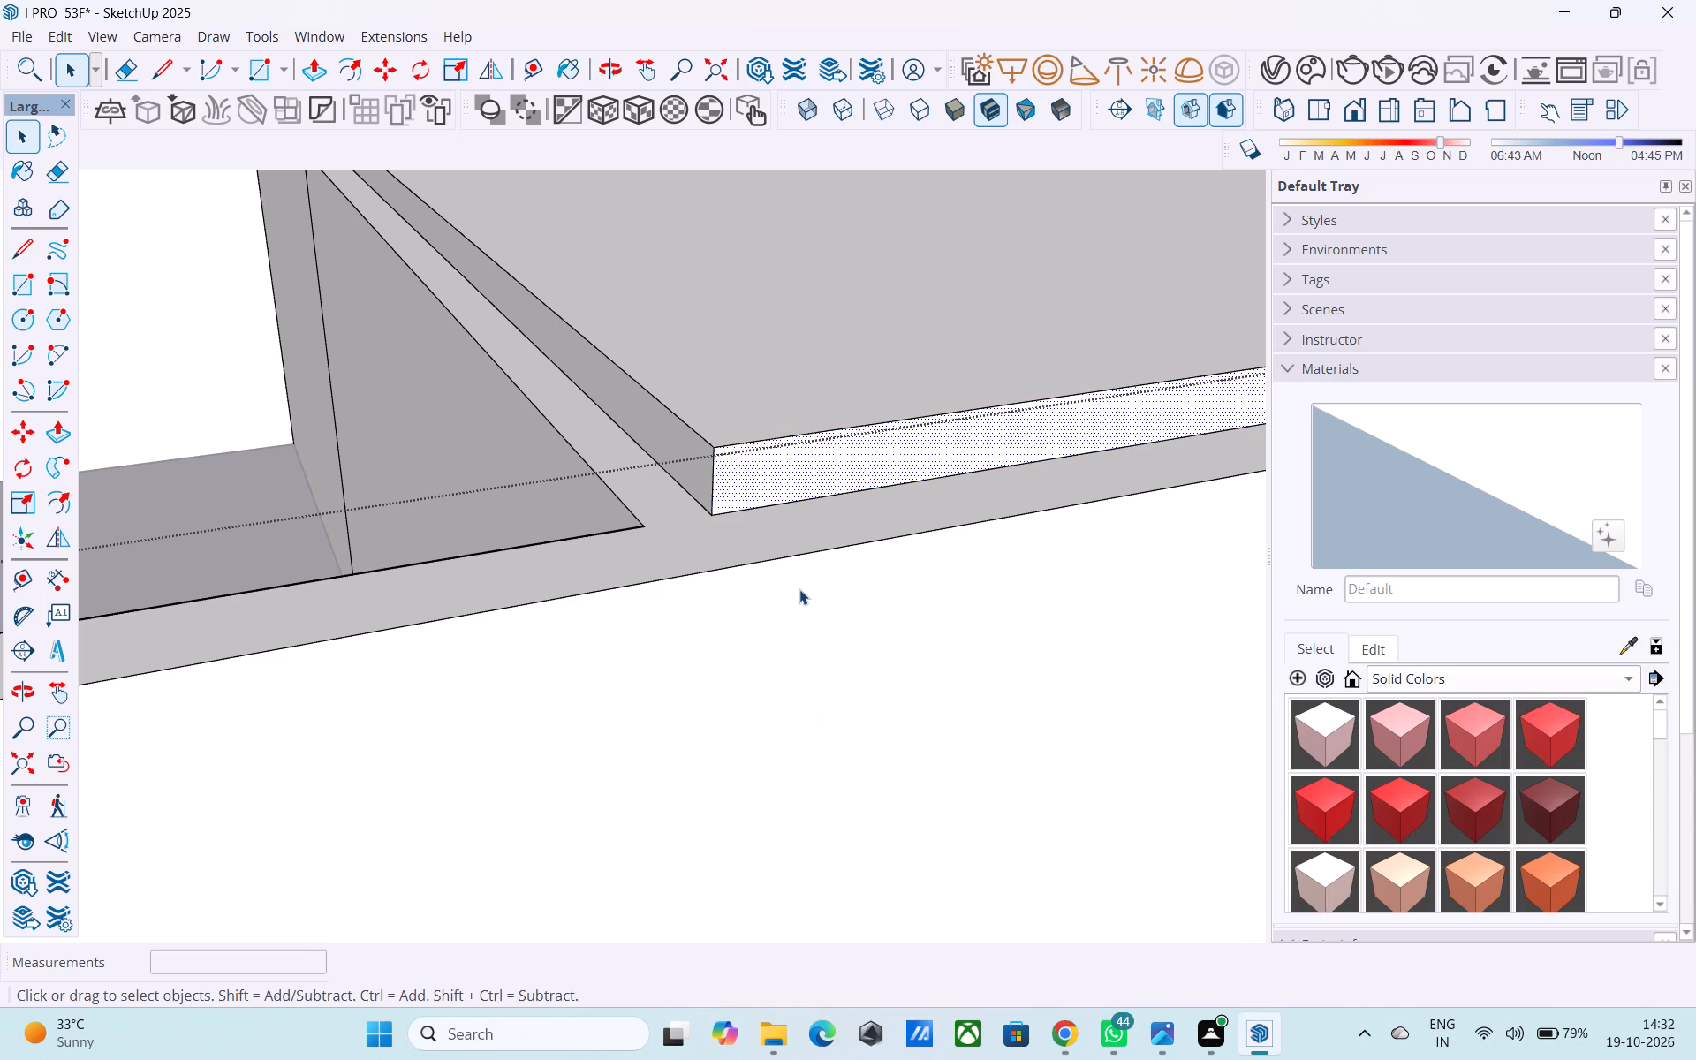
Reverse the cover's side face above the red-axis outer wall and its side face toward the open area.
scroll(715, 551, "down", 5)
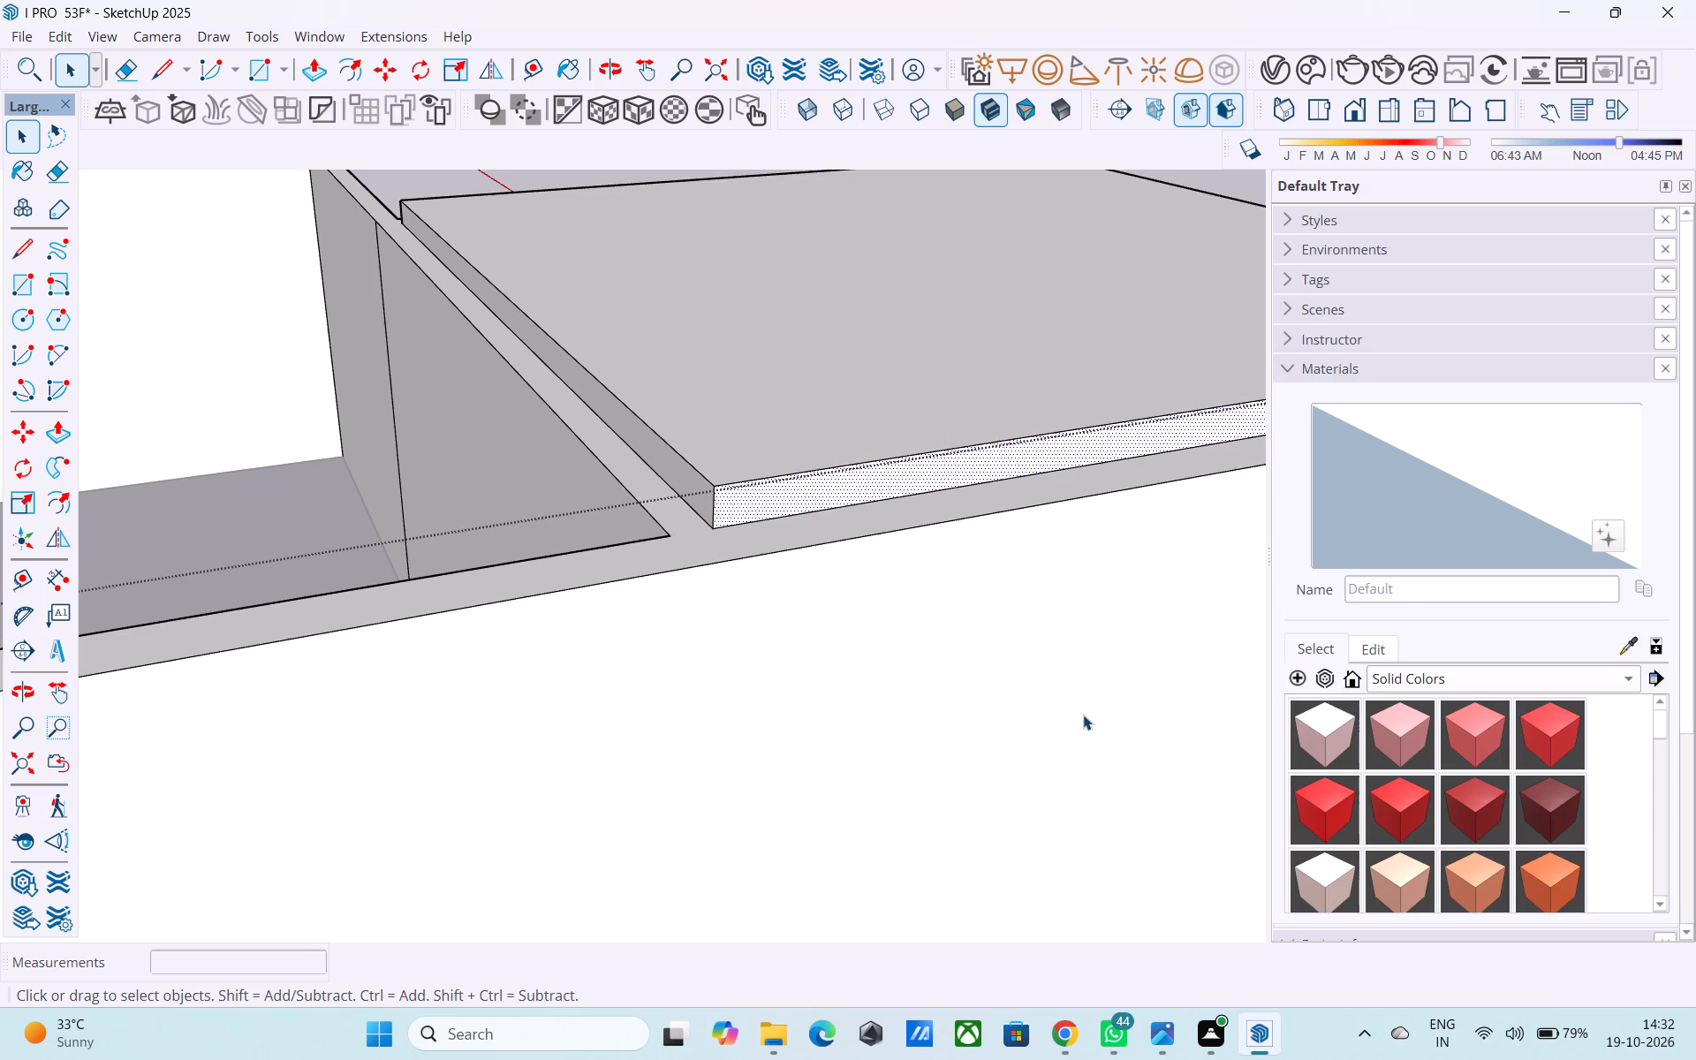
scroll(1083, 715, "down", 5)
middle_click_drag(1085, 711, 457, 673)
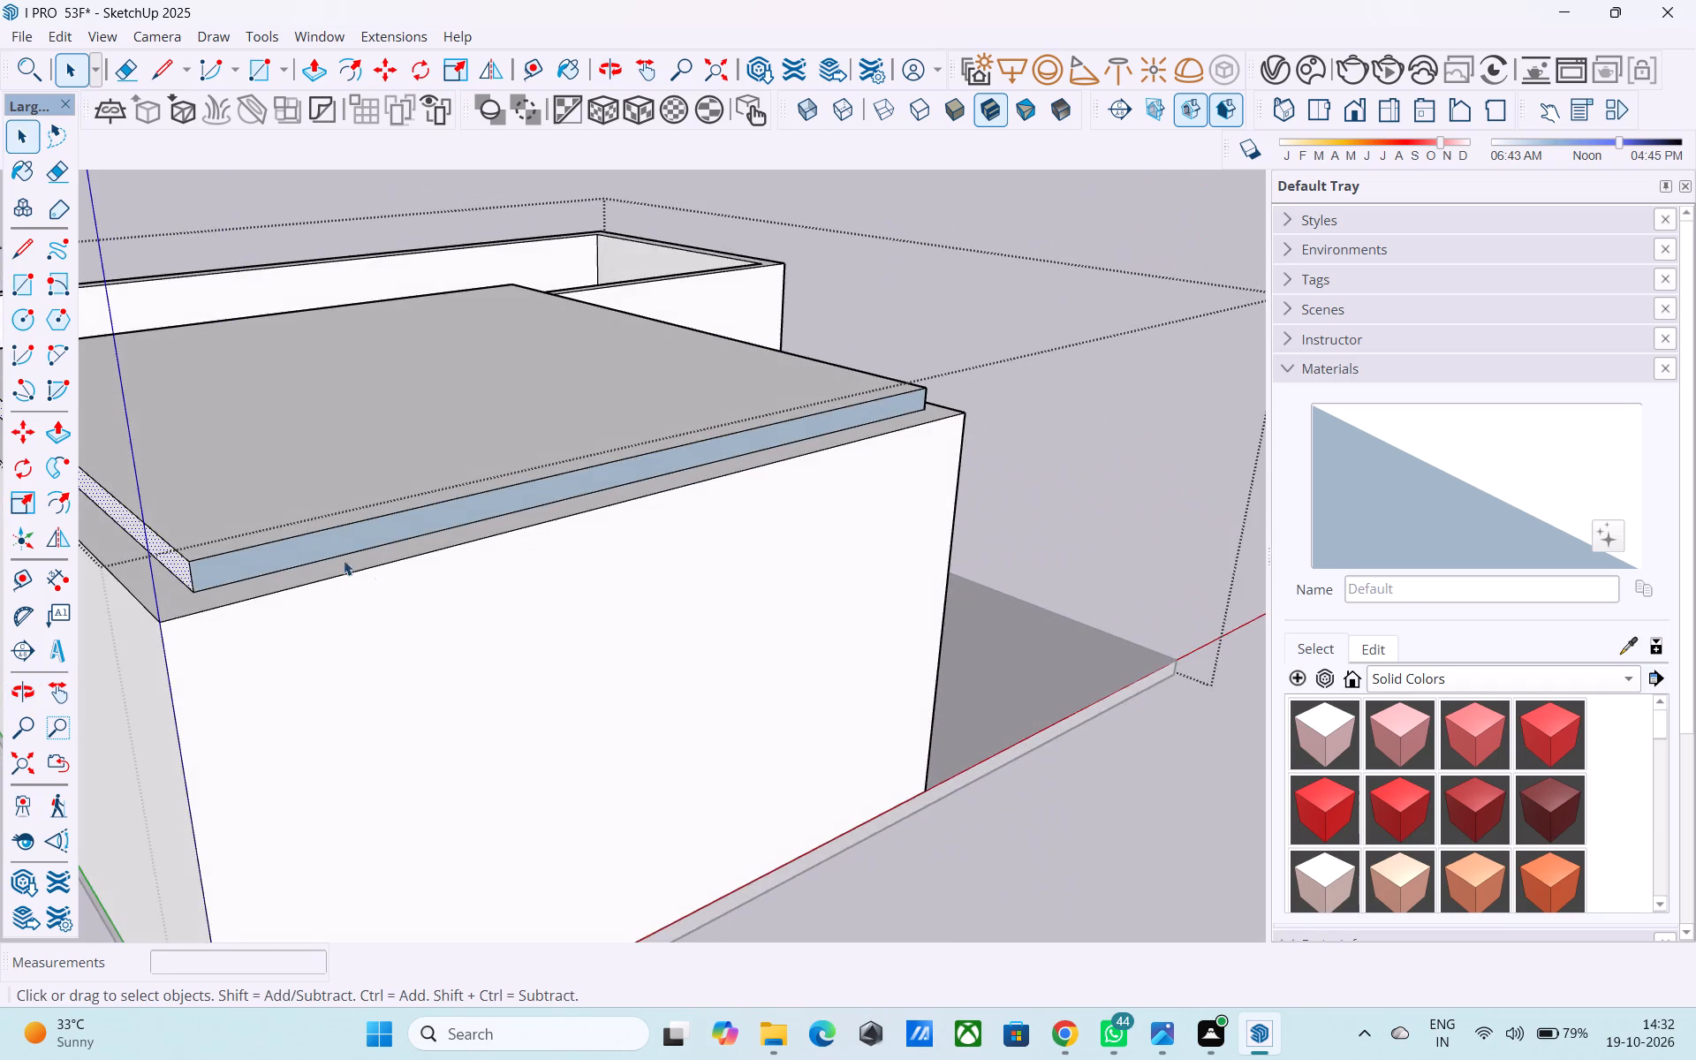
scroll(293, 523, "up", 4)
middle_click_drag(367, 548, 534, 549)
scroll(590, 535, "up", 1)
scroll(879, 528, "down", 3)
scroll(708, 536, "up", 4)
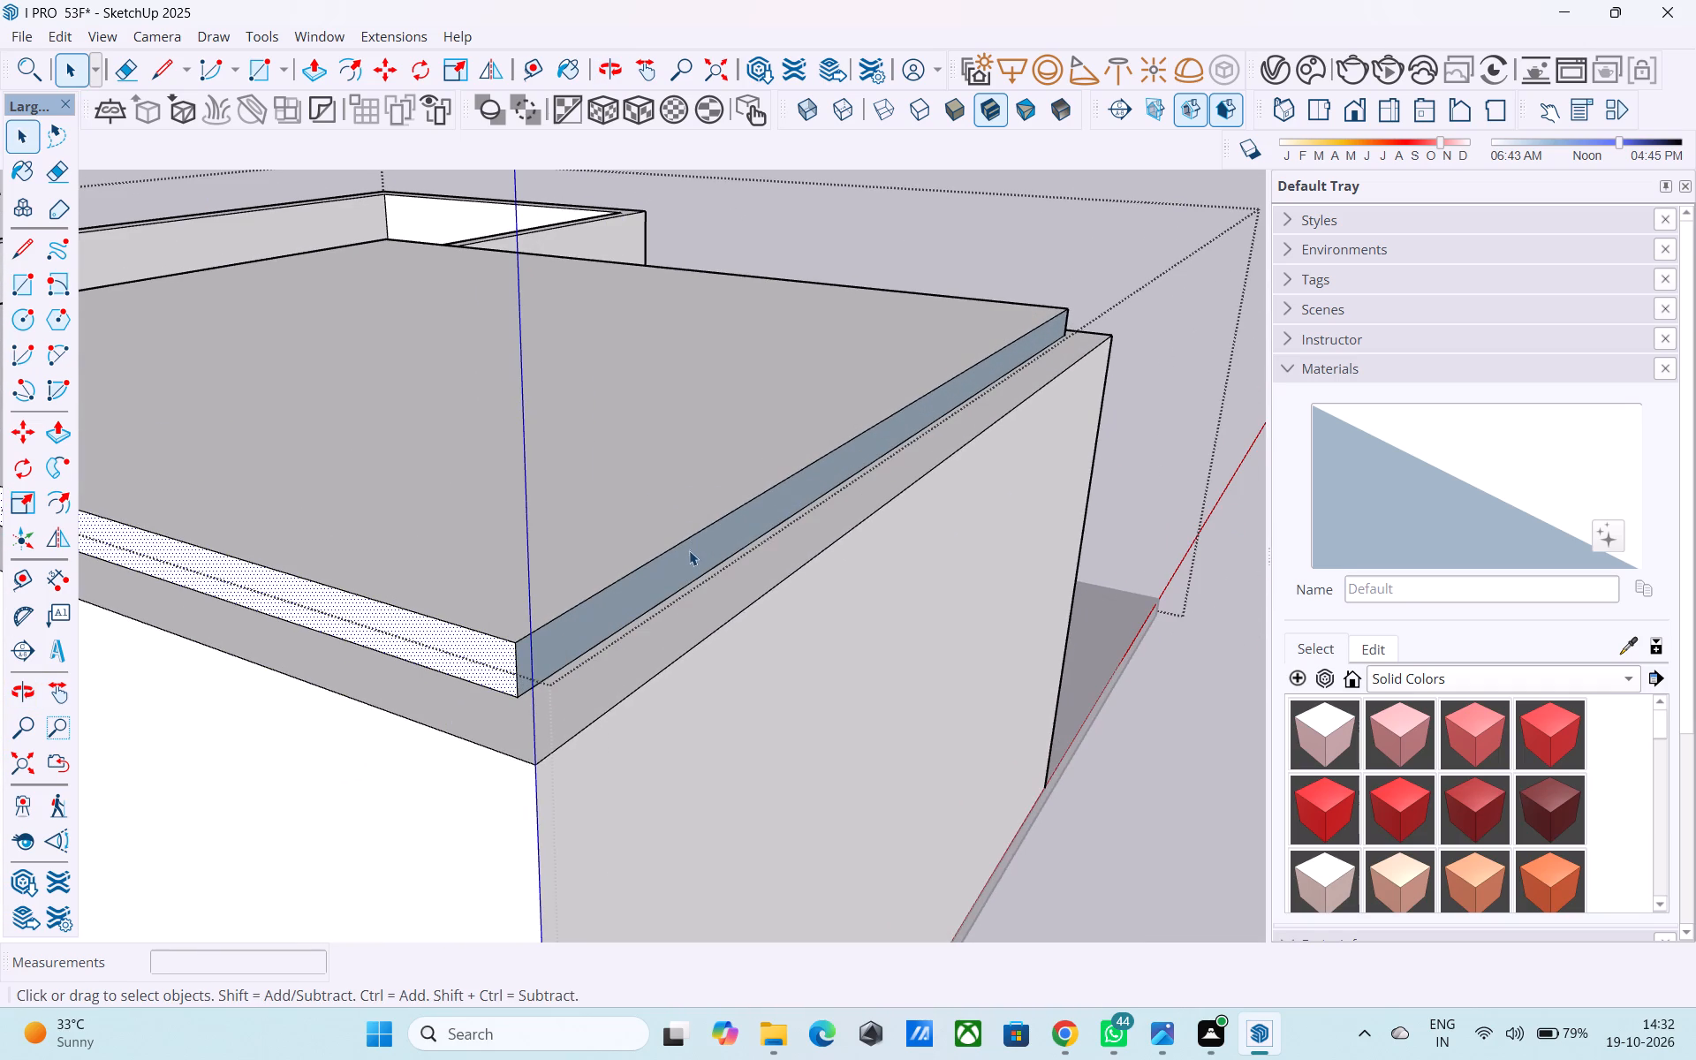
left_click(689, 550)
right_click(689, 550)
left_click(756, 304)
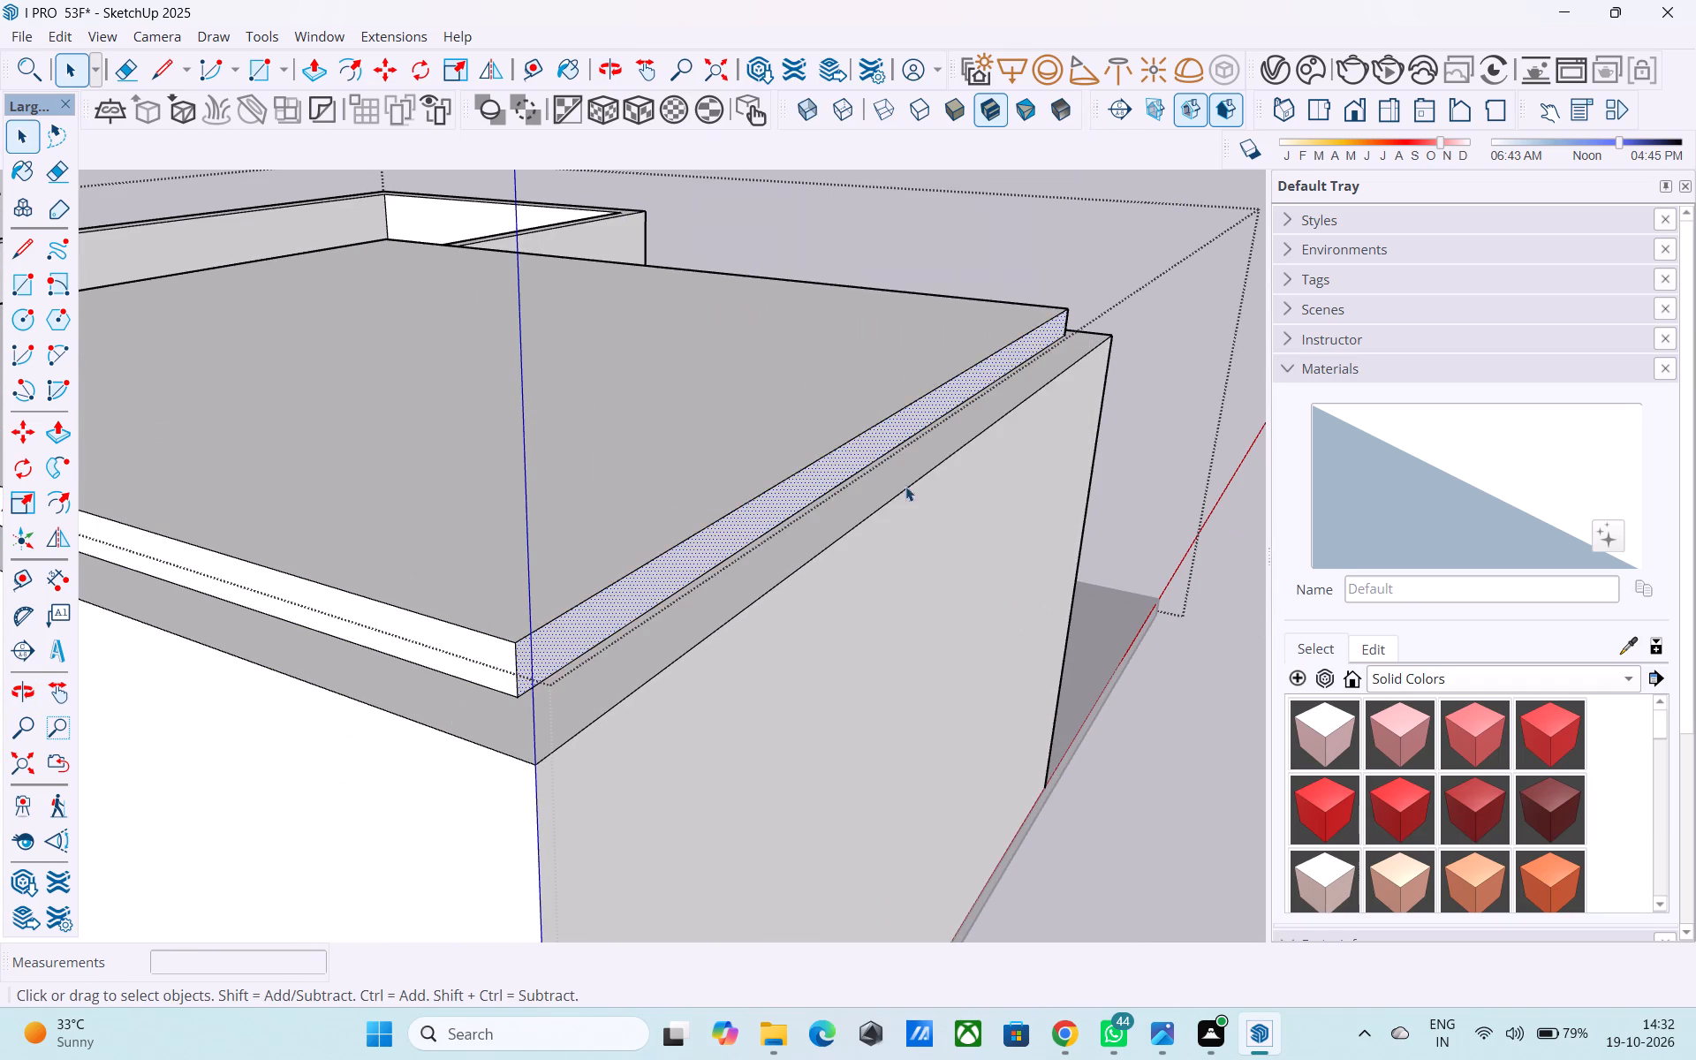
scroll(917, 511, "down", 5)
middle_click_drag(933, 545, 155, 585)
scroll(251, 495, "up", 9)
left_click(414, 400)
right_click(414, 400)
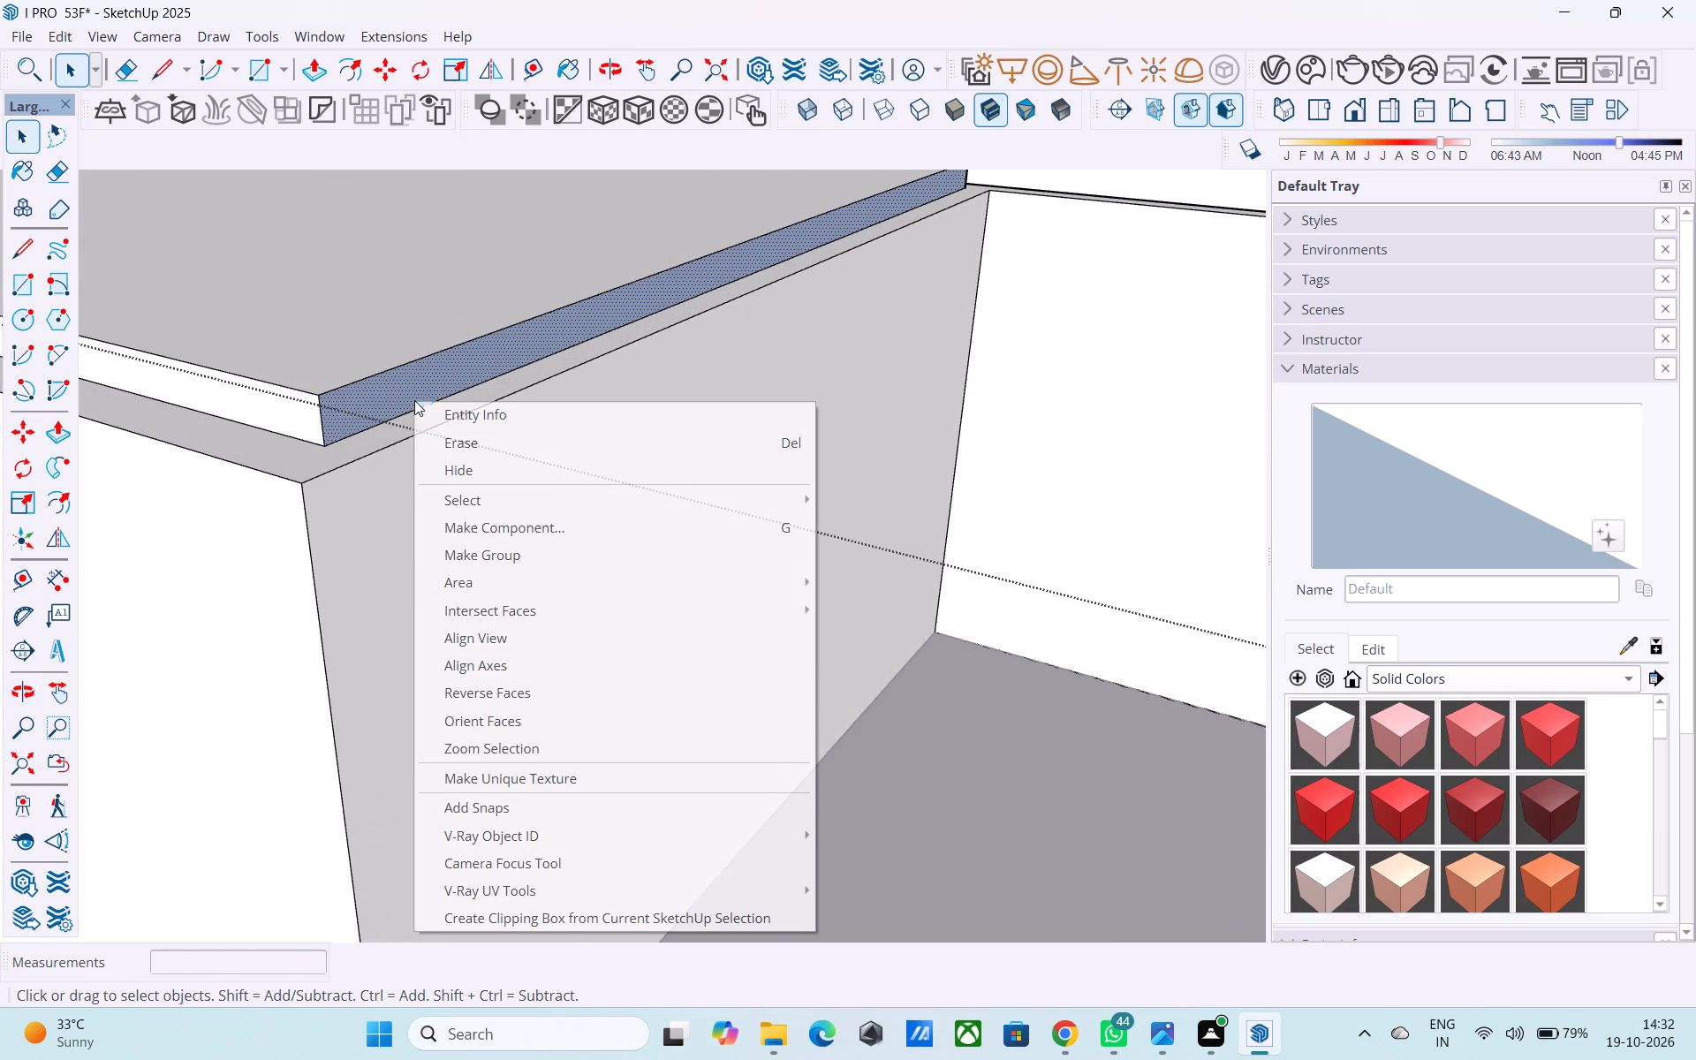
left_click(487, 683)
Push/Pull the cover's red-axis side outward until it is flush with the outer wall's exterior face.
scroll(847, 554, "down", 7)
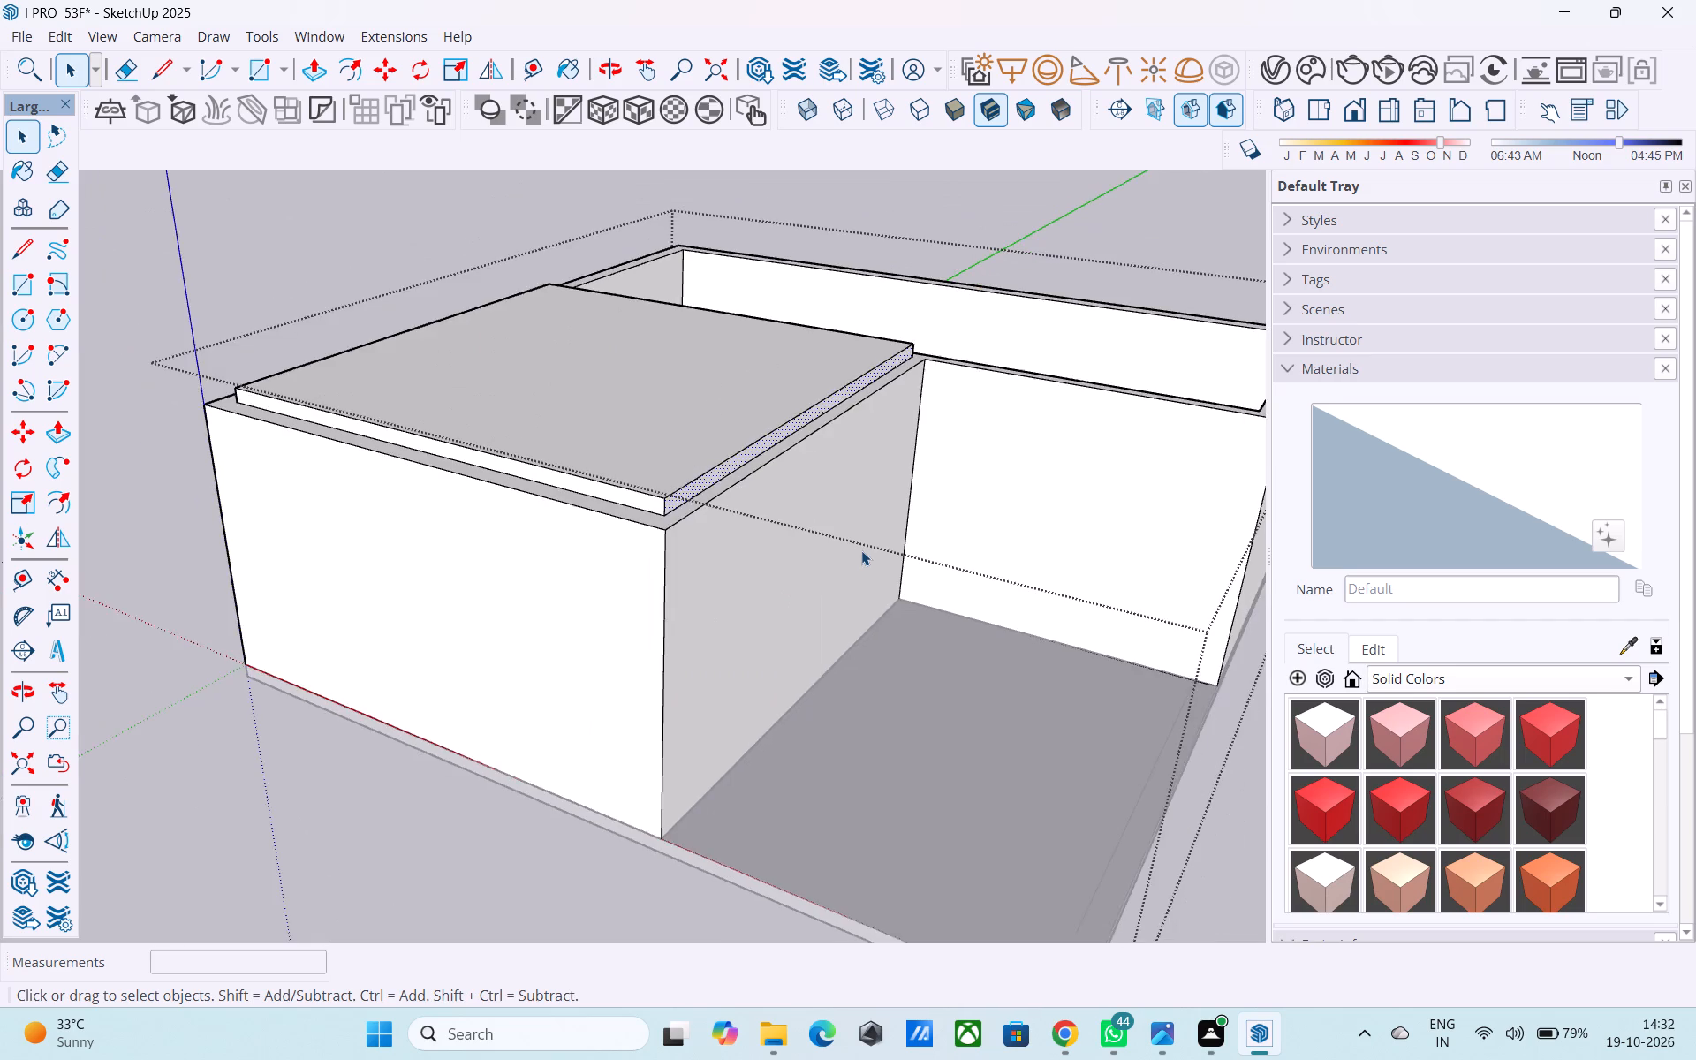
scroll(861, 550, "down", 5)
middle_click_drag(861, 550, 1074, 565)
scroll(717, 493, "up", 9)
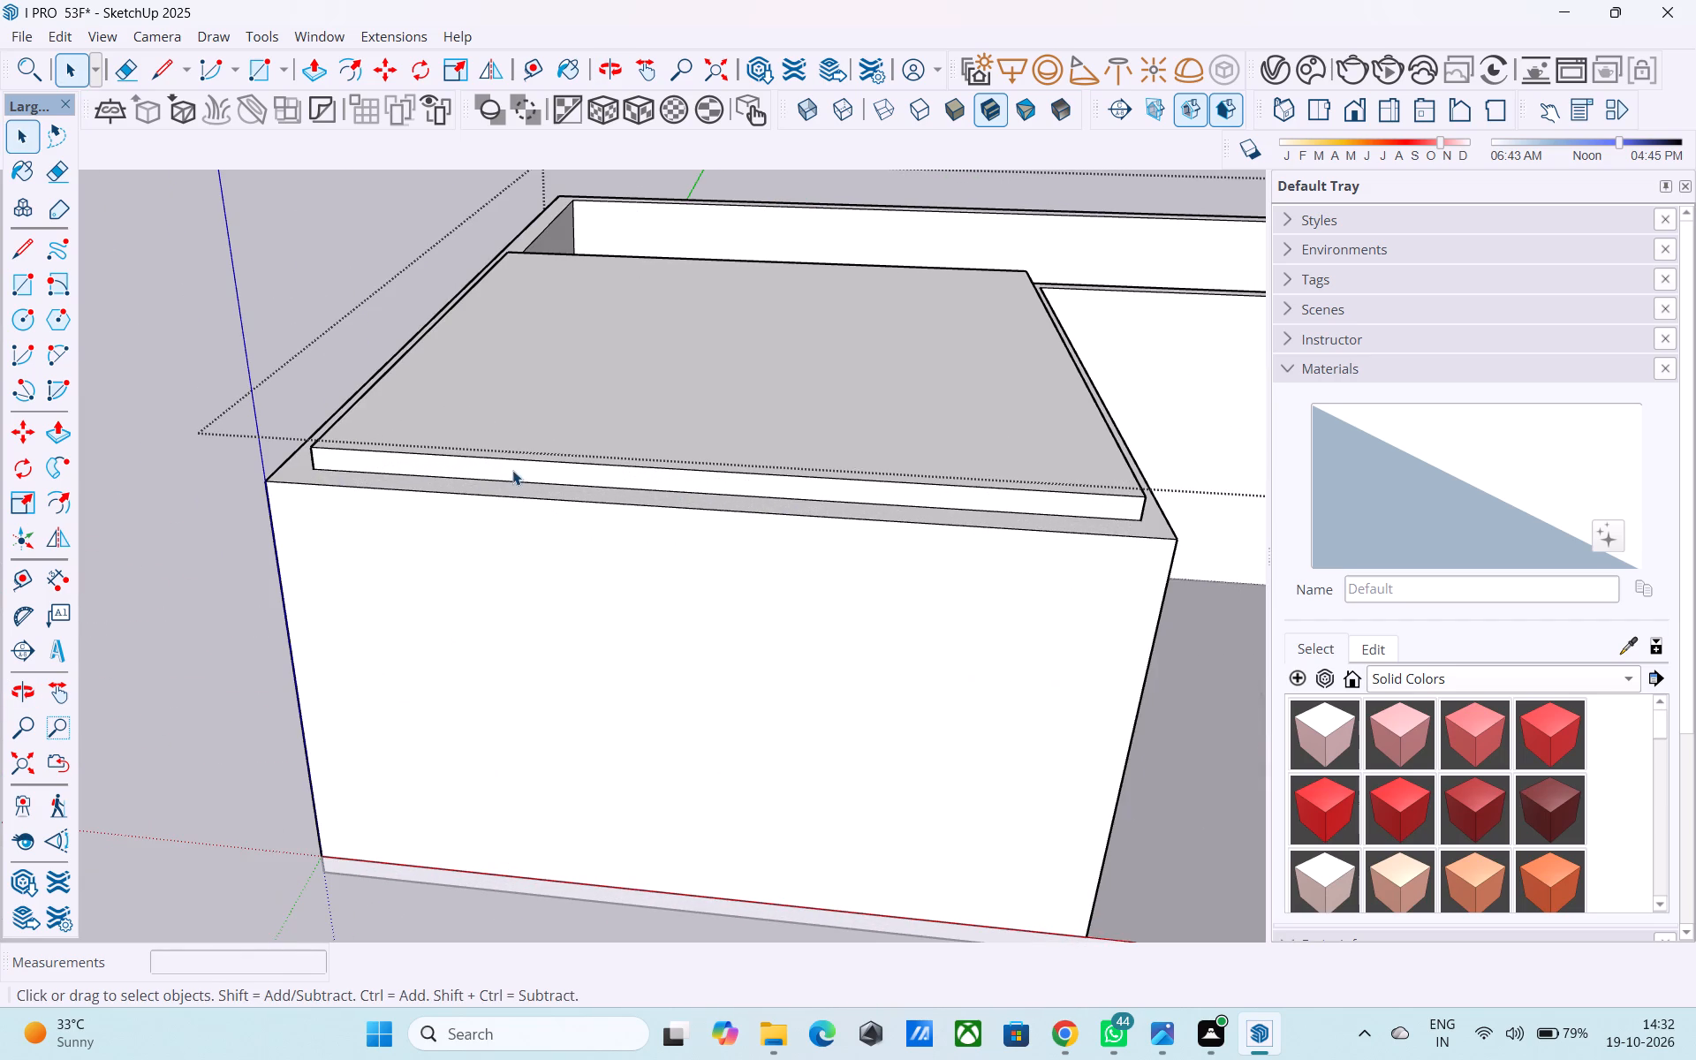
left_click(512, 468)
left_click(304, 74)
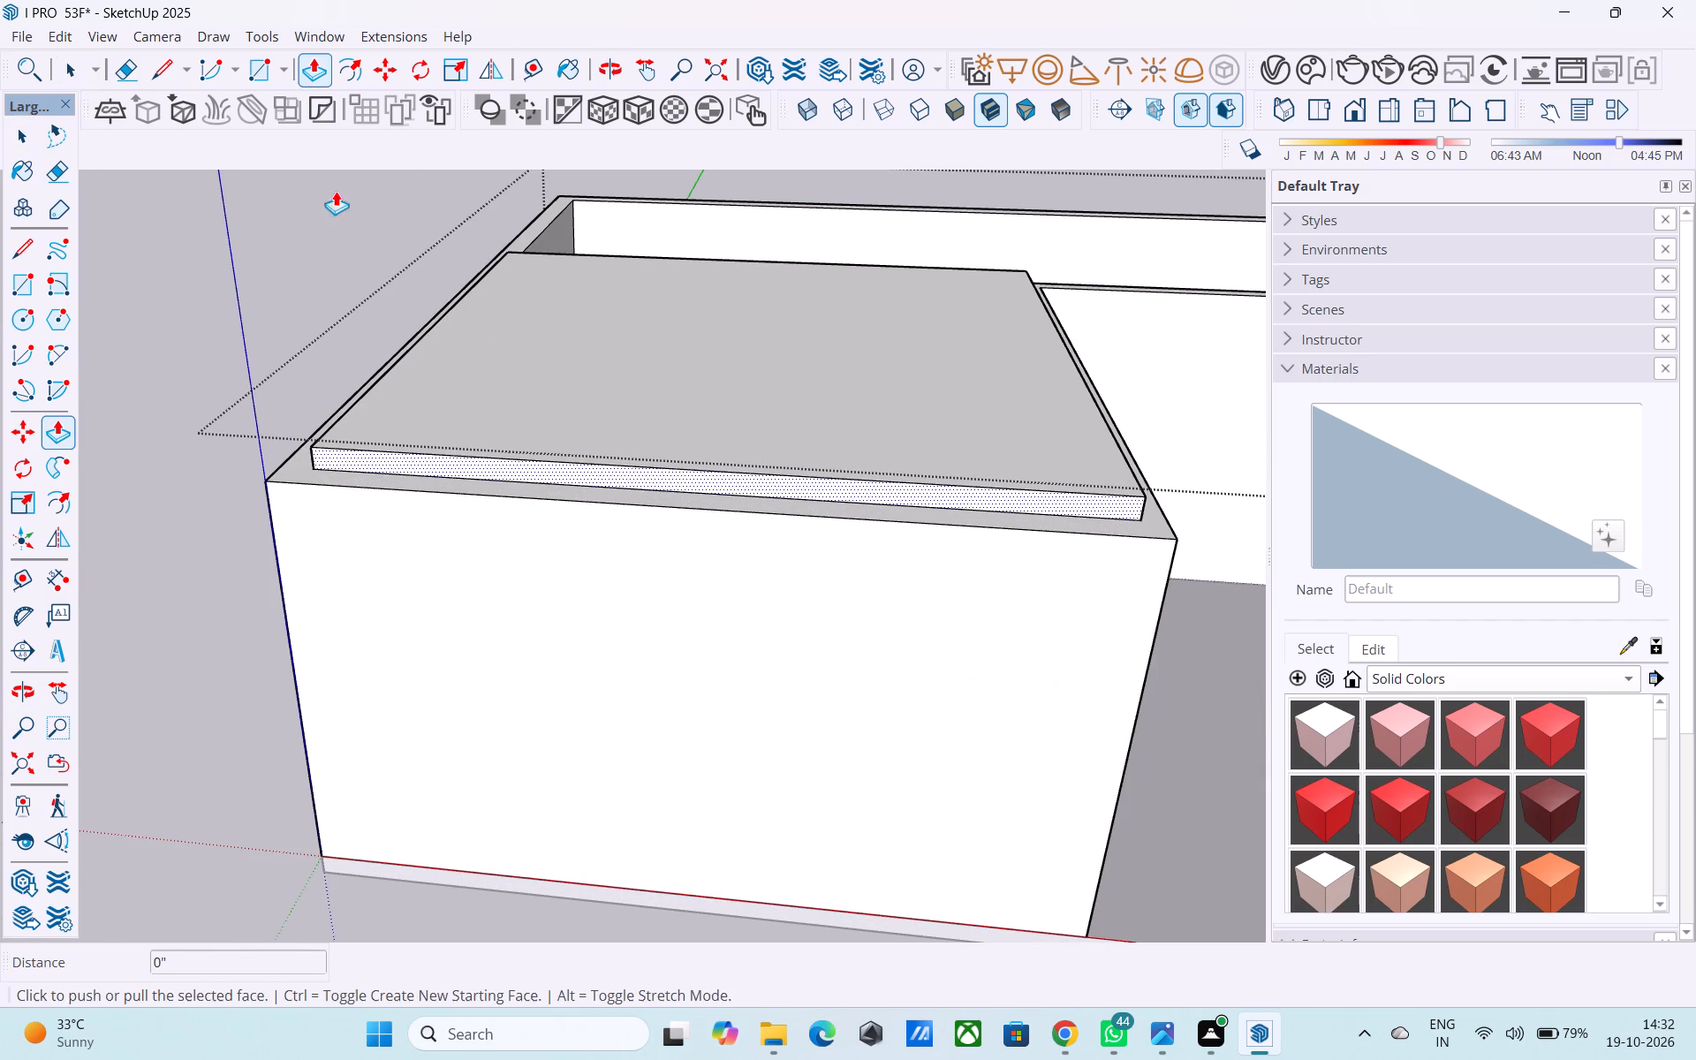
left_click(395, 454)
left_click(439, 523)
Push/Pull the cover's green-axis side outward 9", flush with the outer wall's exterior face.
middle_click_drag(449, 516, 632, 485)
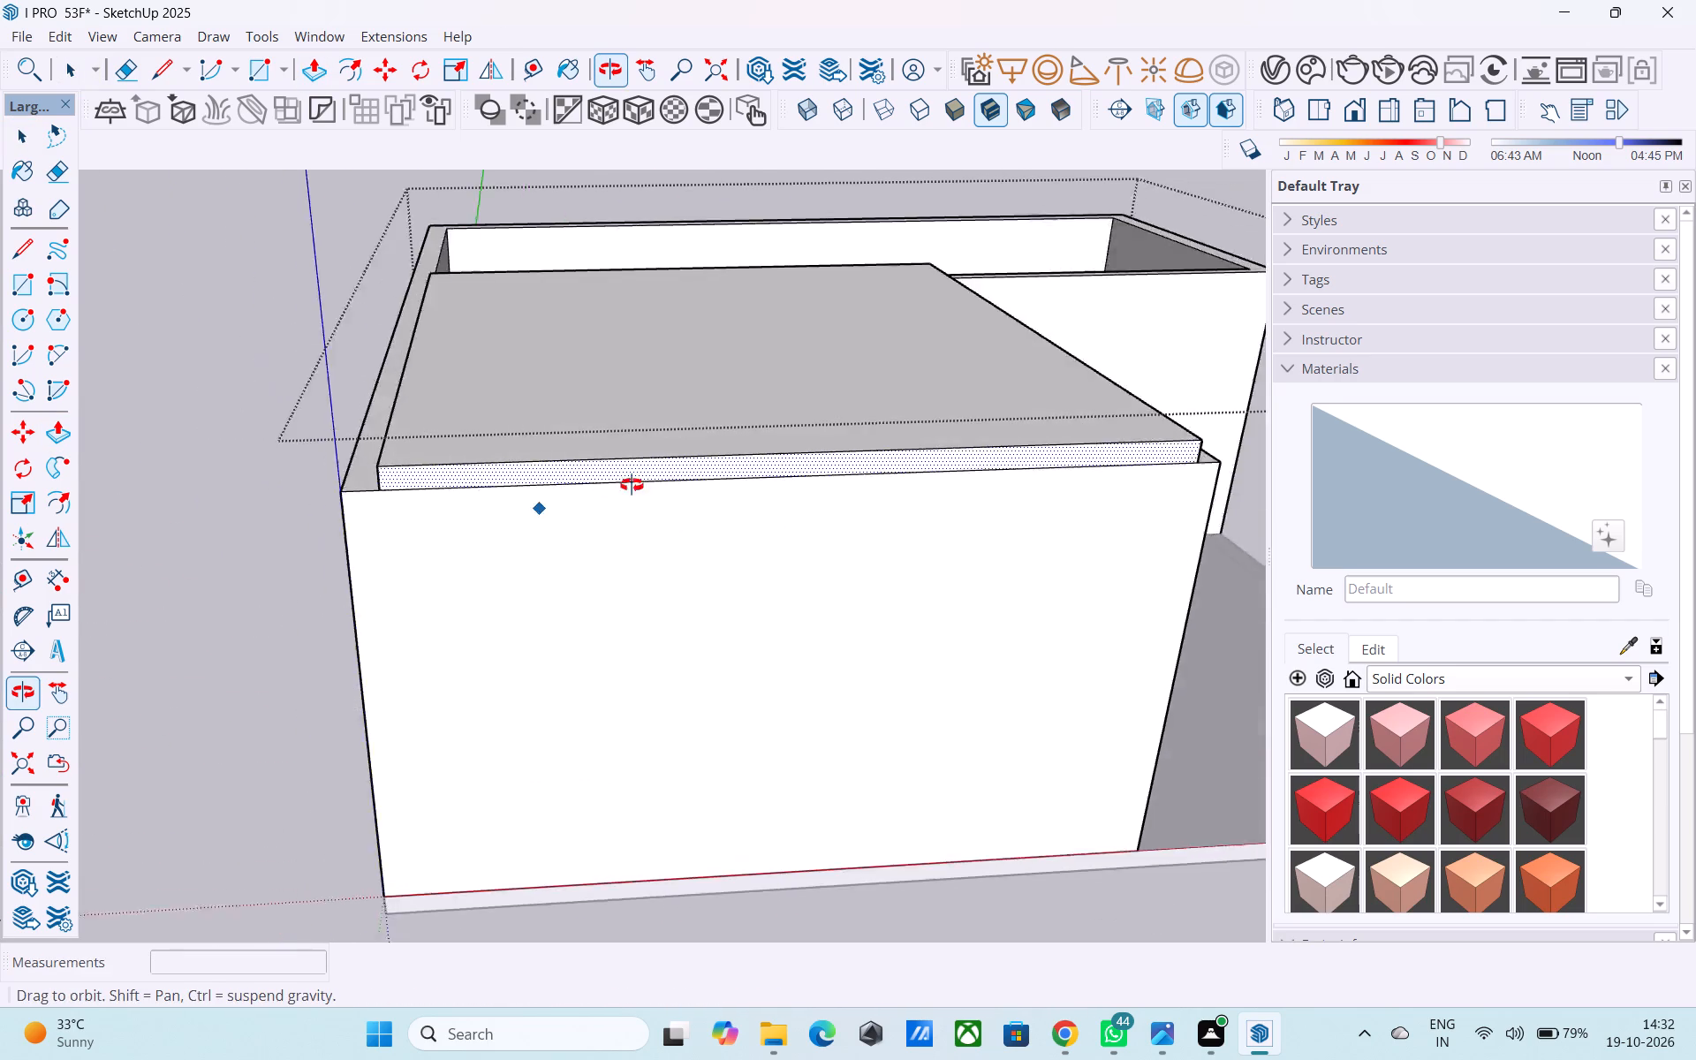
middle_click_drag(632, 485, 785, 460)
left_click(307, 64)
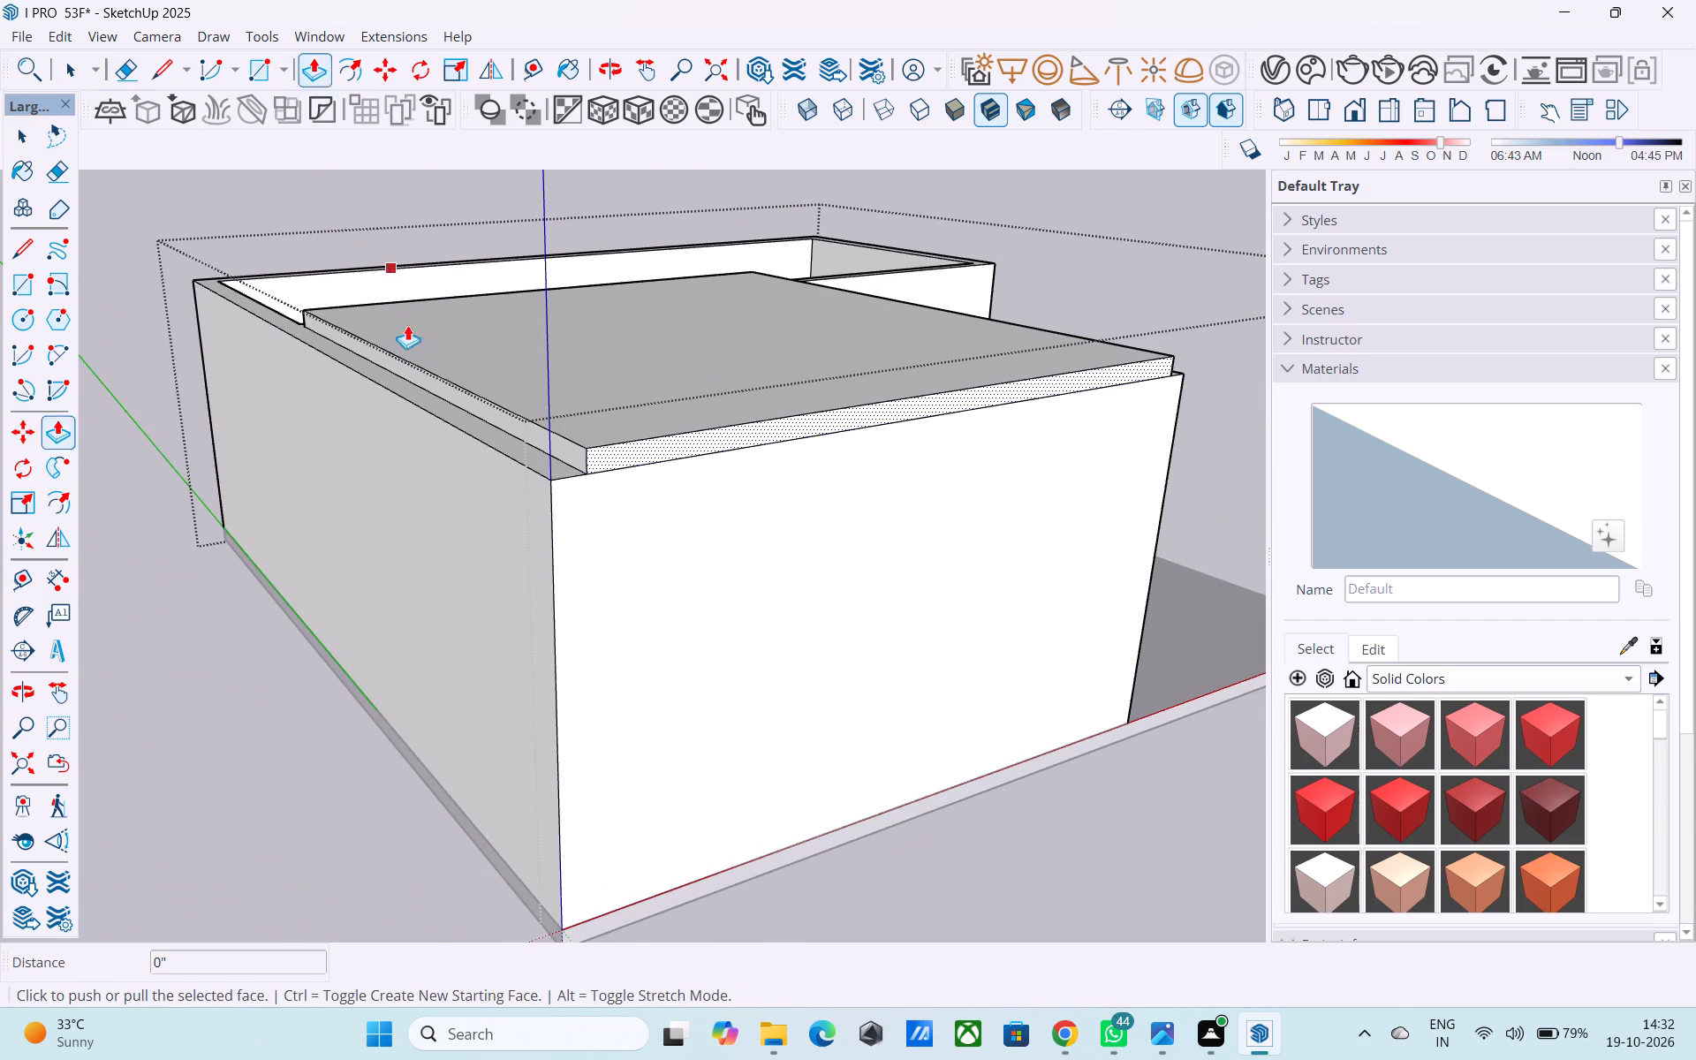
left_click(73, 69)
left_click(512, 419)
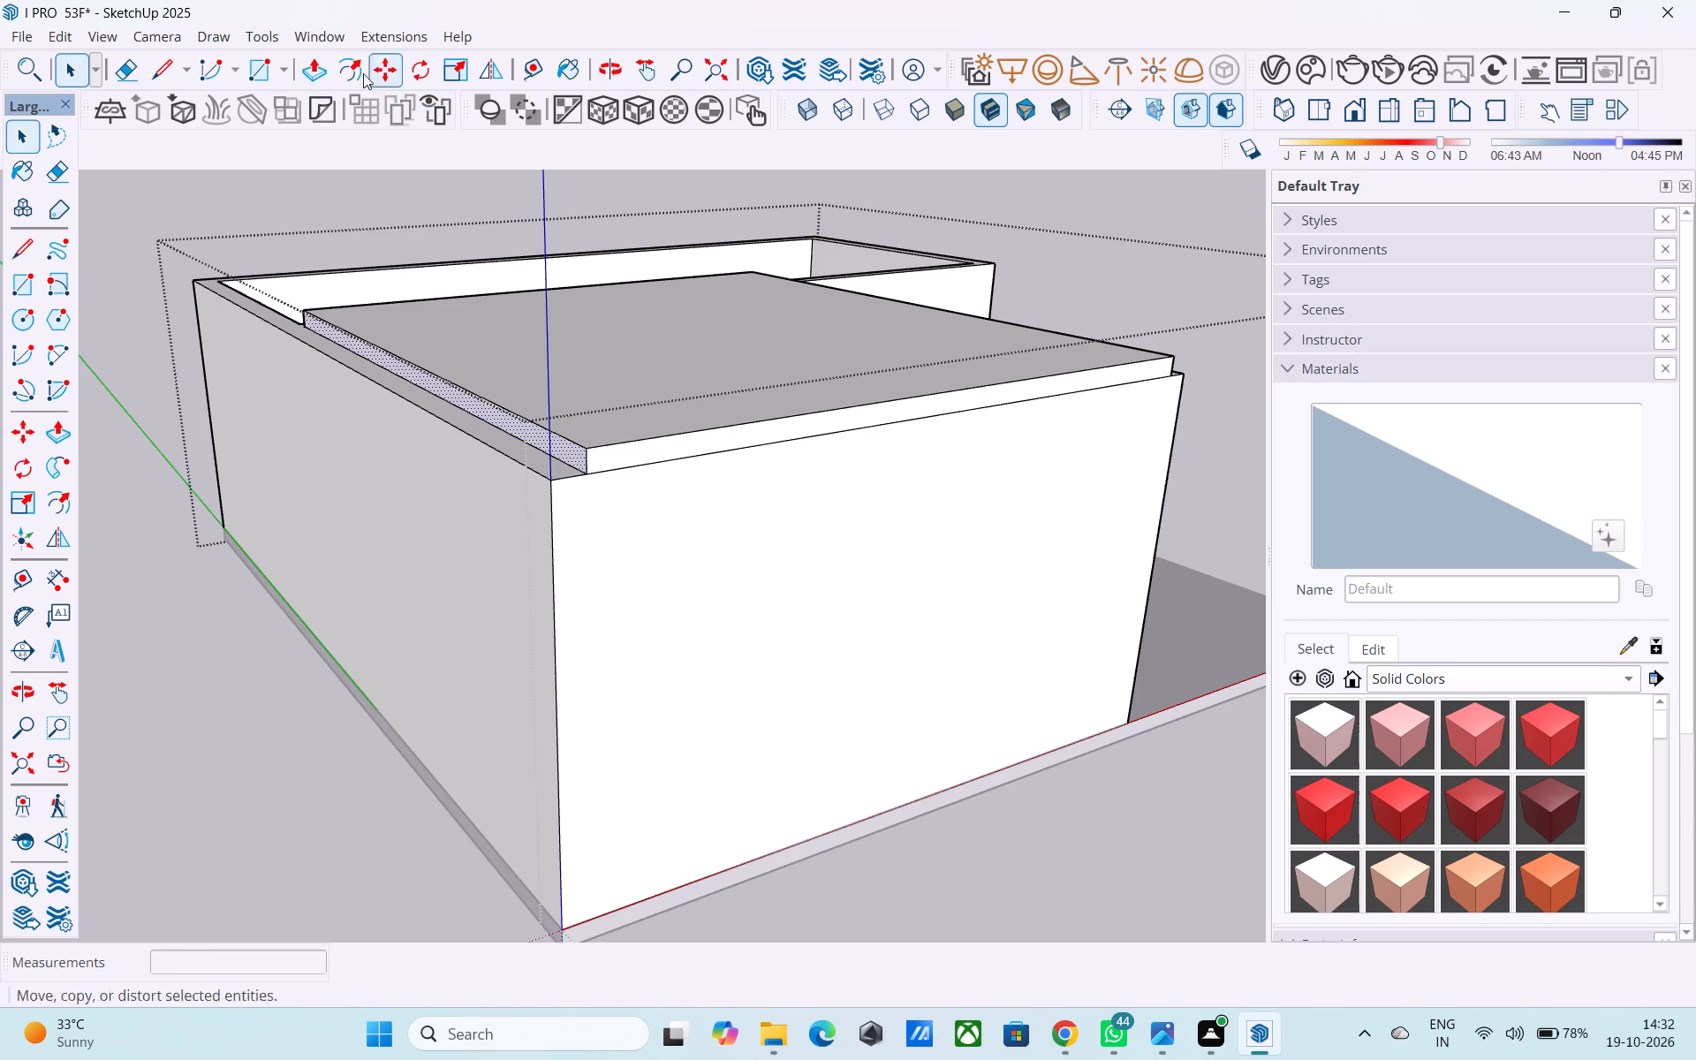
left_click(315, 69)
left_click(496, 388)
left_click(513, 473)
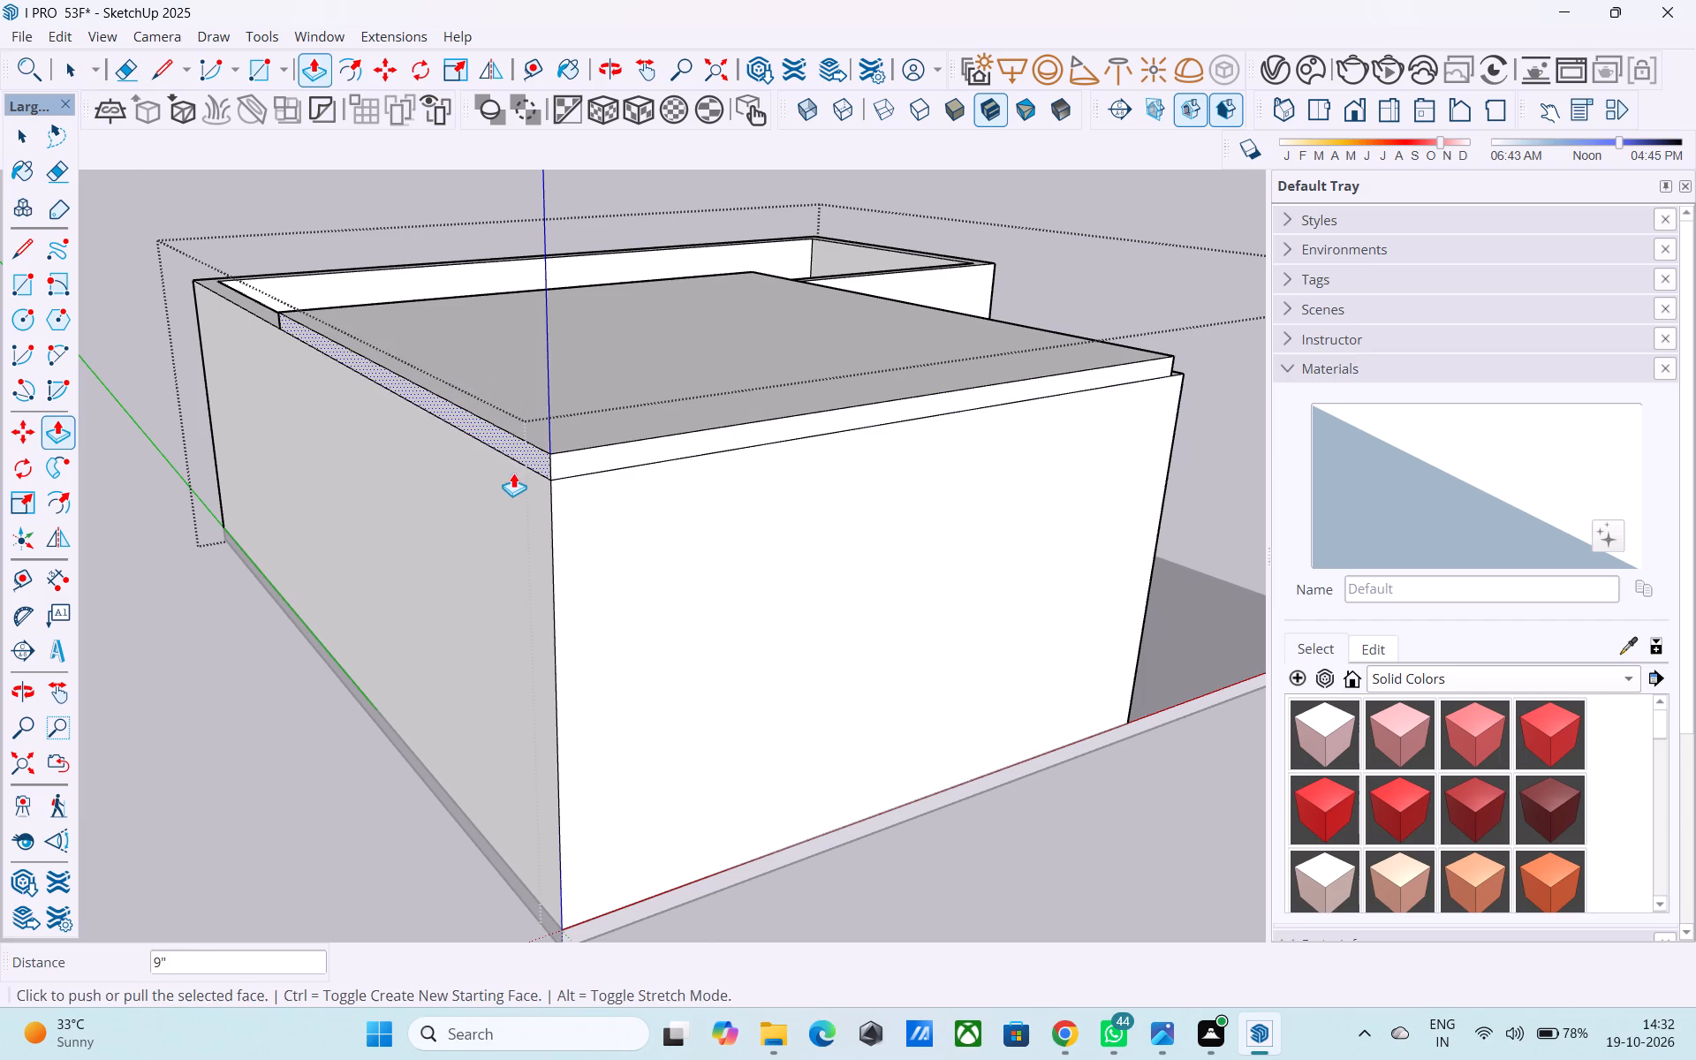
Push/Pull the cover's side facing the open area outward 6", flush with the wall face below it.
scroll(427, 348, "up", 1)
middle_click_drag(425, 348, 361, 453)
middle_click_drag(572, 335, 379, 284)
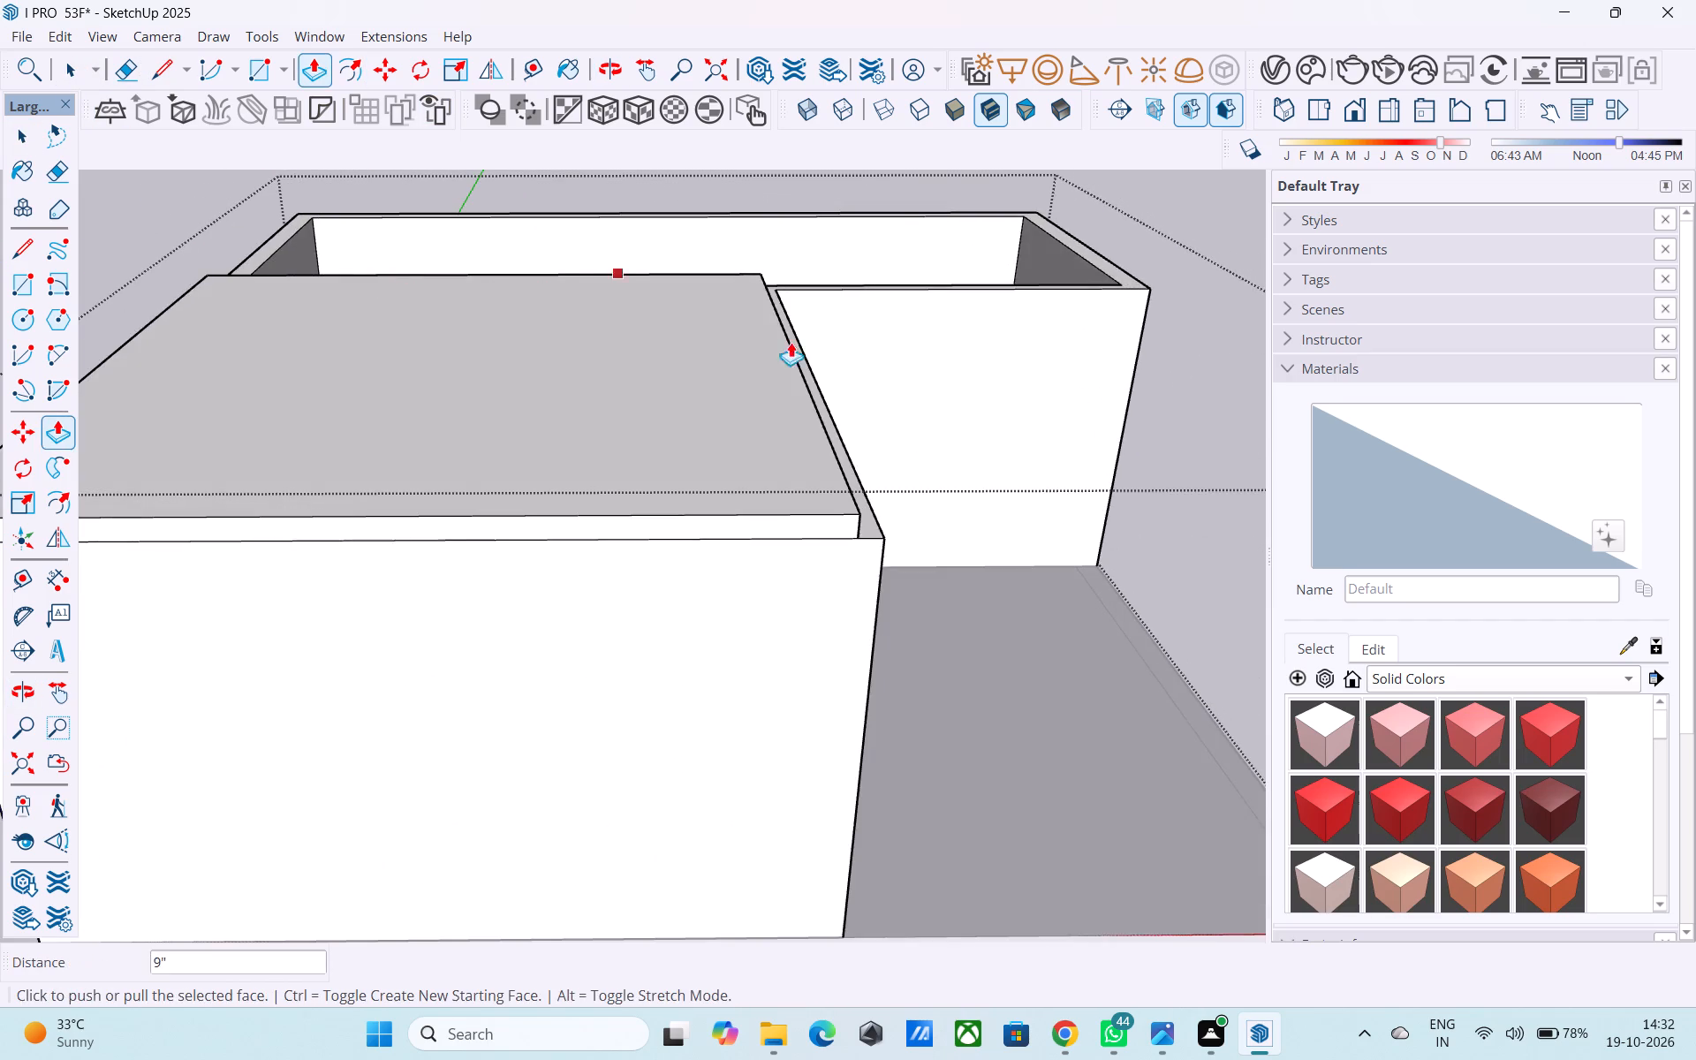
scroll(759, 329, "down", 5)
middle_click_drag(967, 344, 683, 352)
scroll(665, 343, "up", 5)
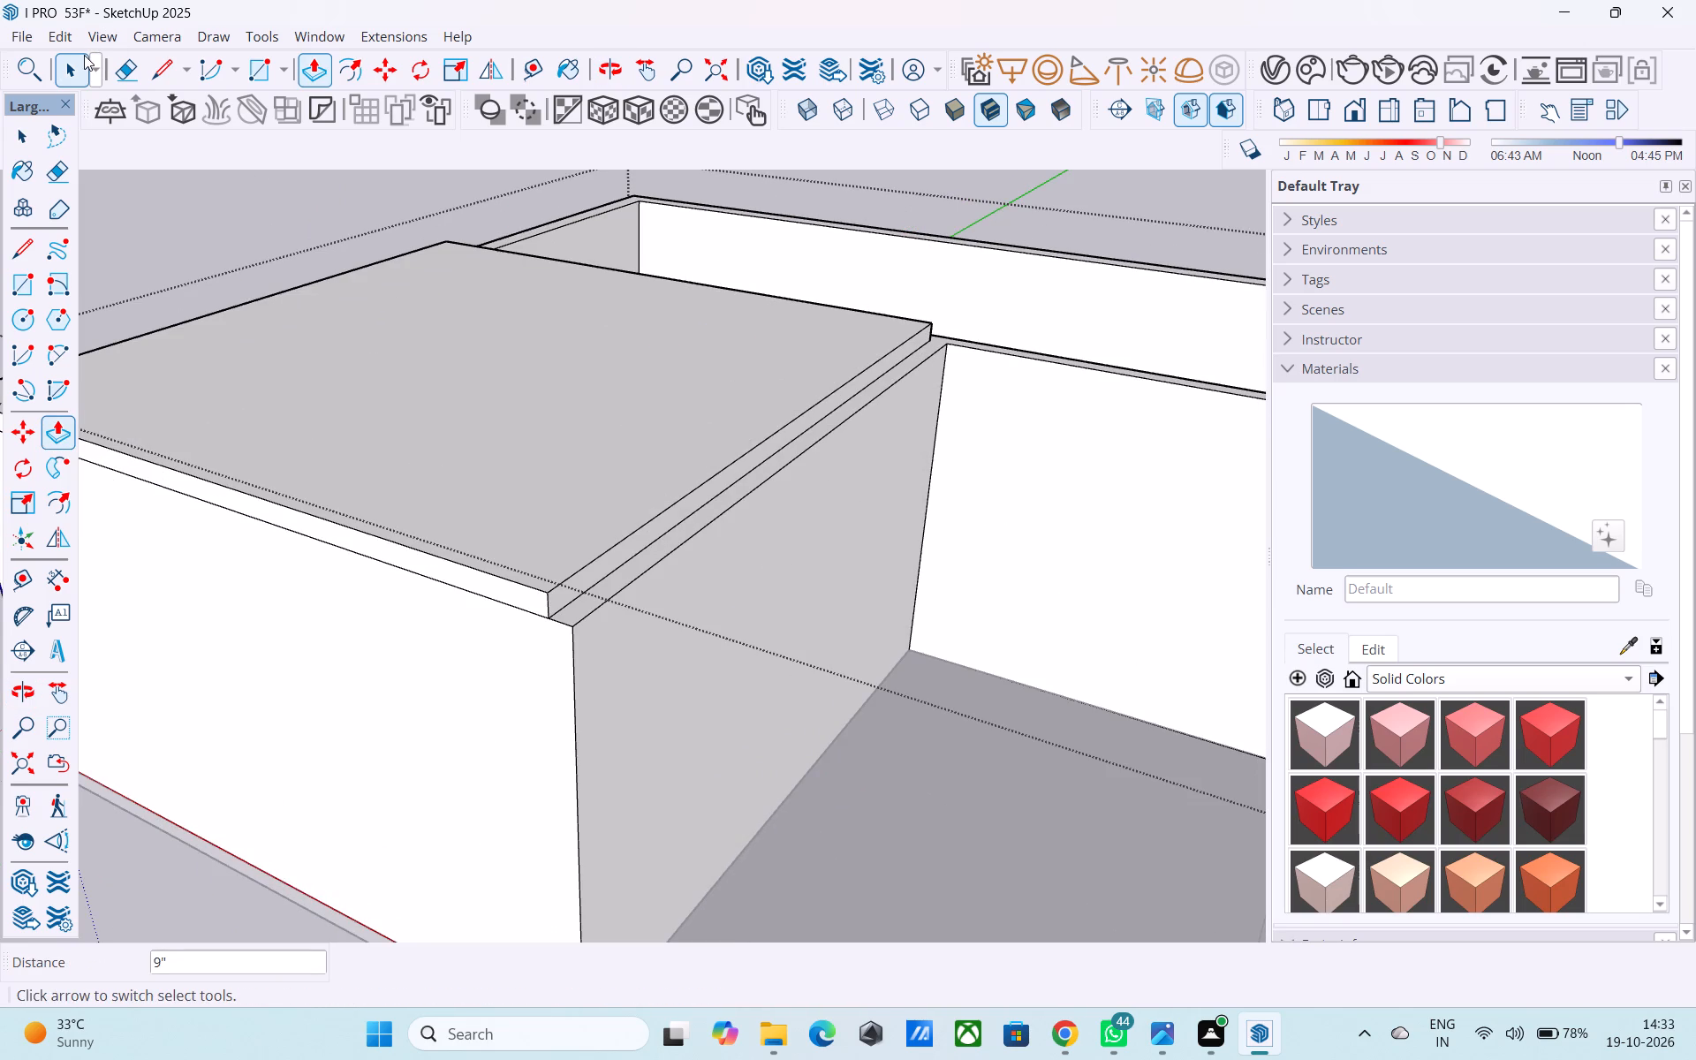
left_click(83, 55)
left_click(659, 521)
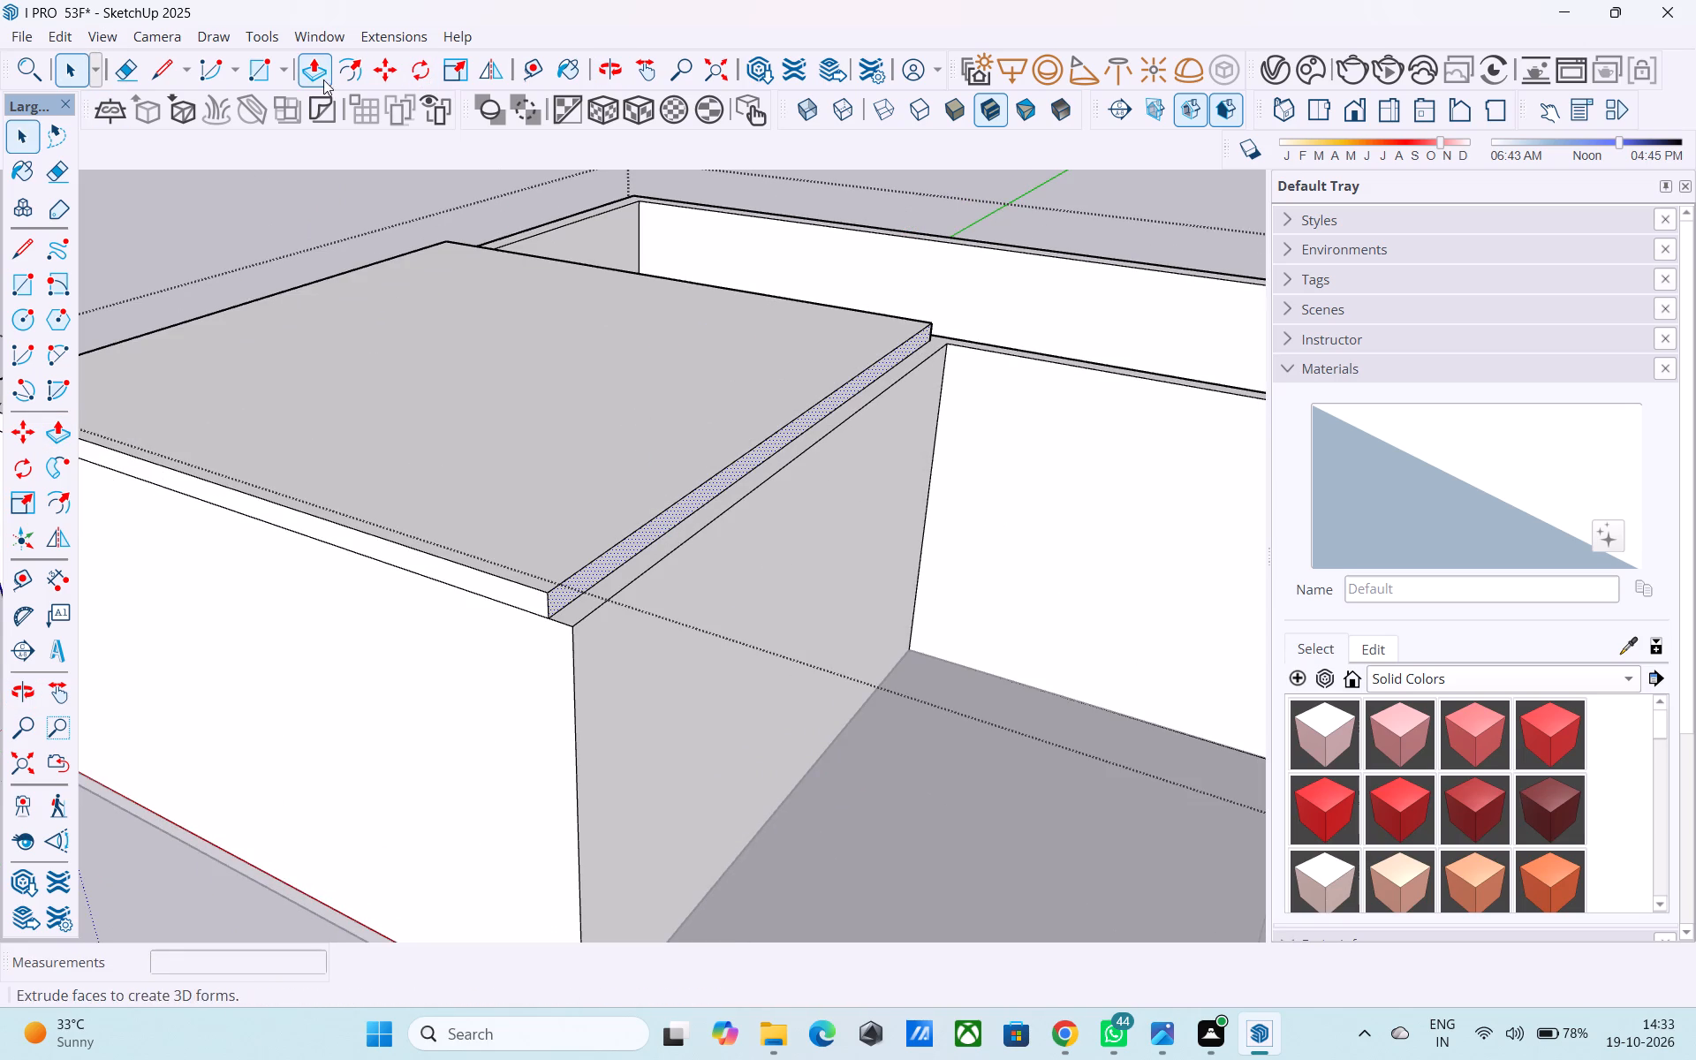
left_click(318, 79)
left_click(687, 503)
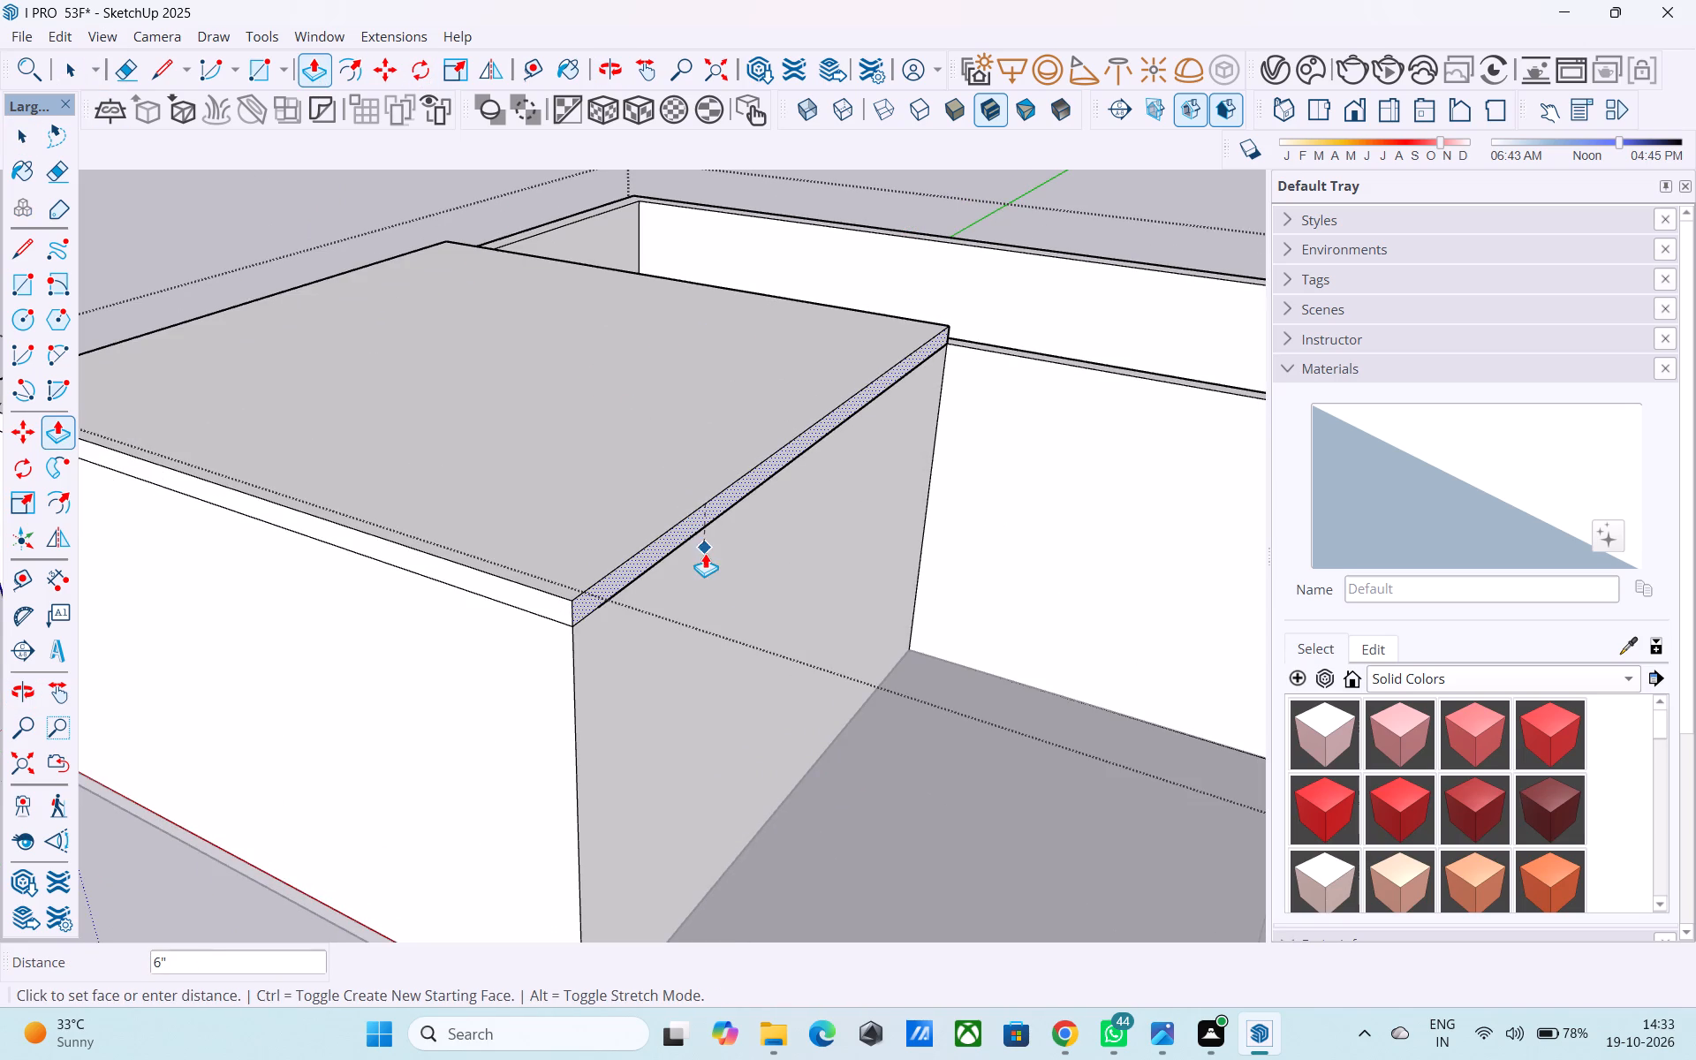
left_click(706, 553)
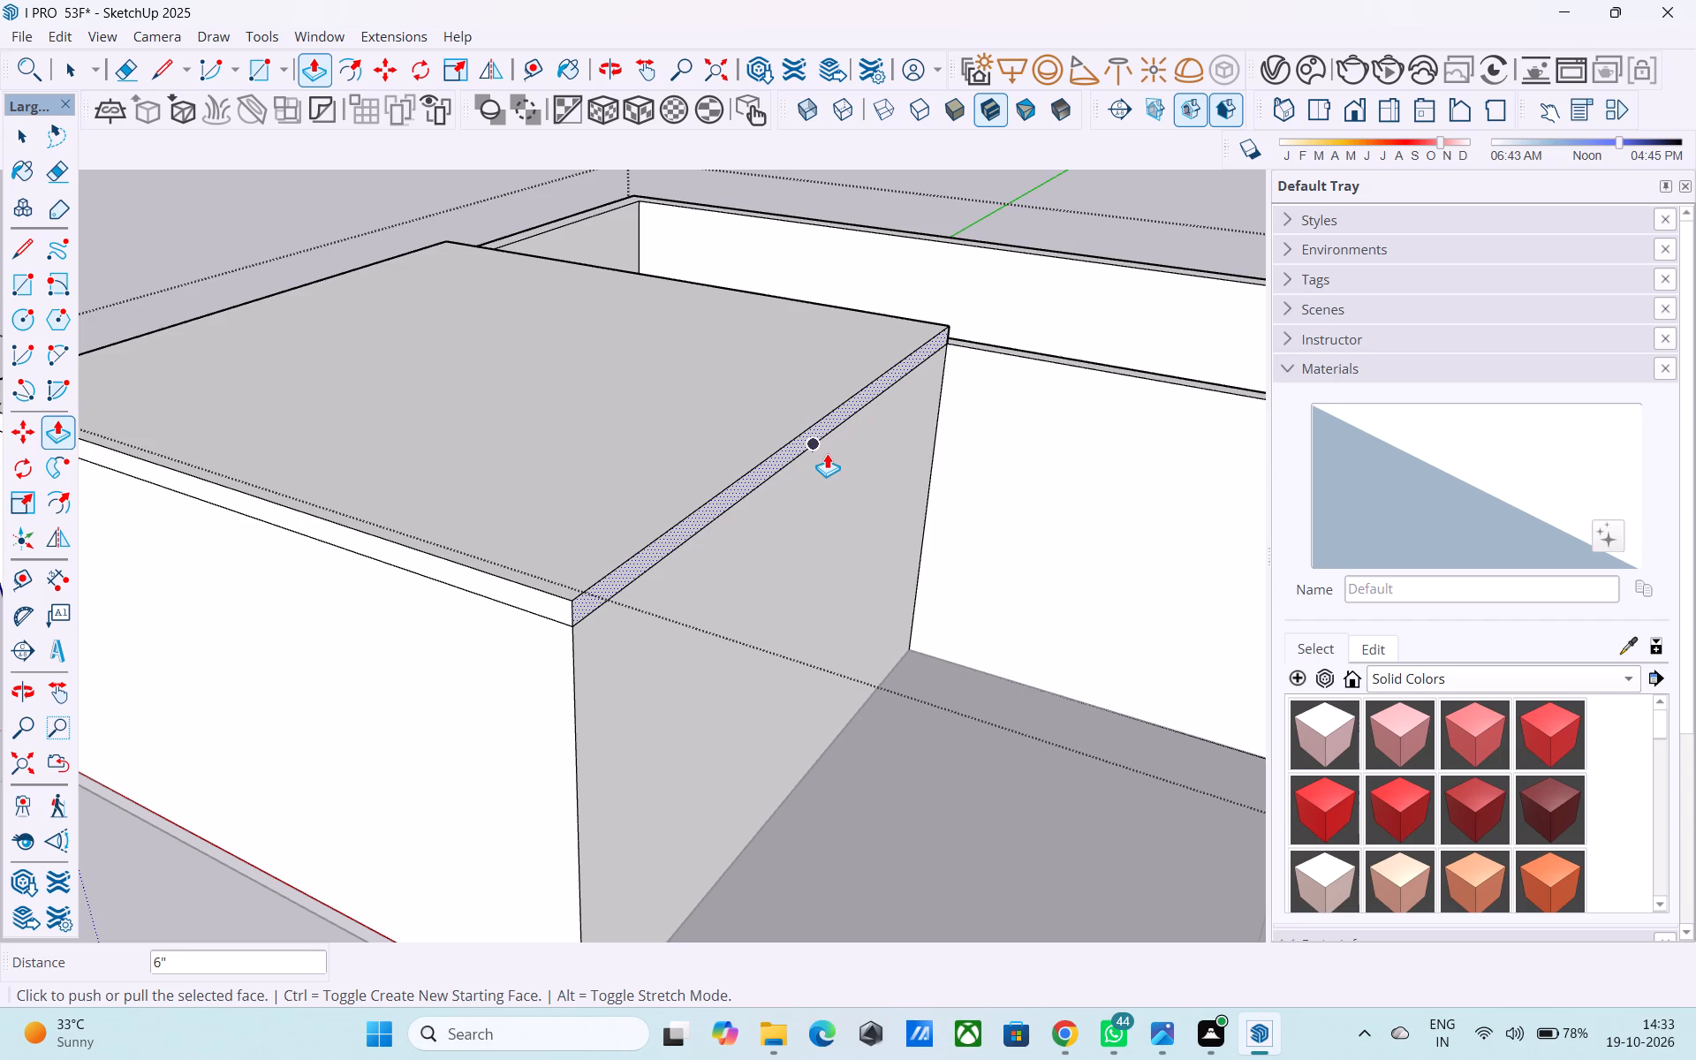
Push/Pull the cover's side facing the long room 6" across the partition, plus a further 11' 6" to the far outer wall.
scroll(821, 495, "down", 6)
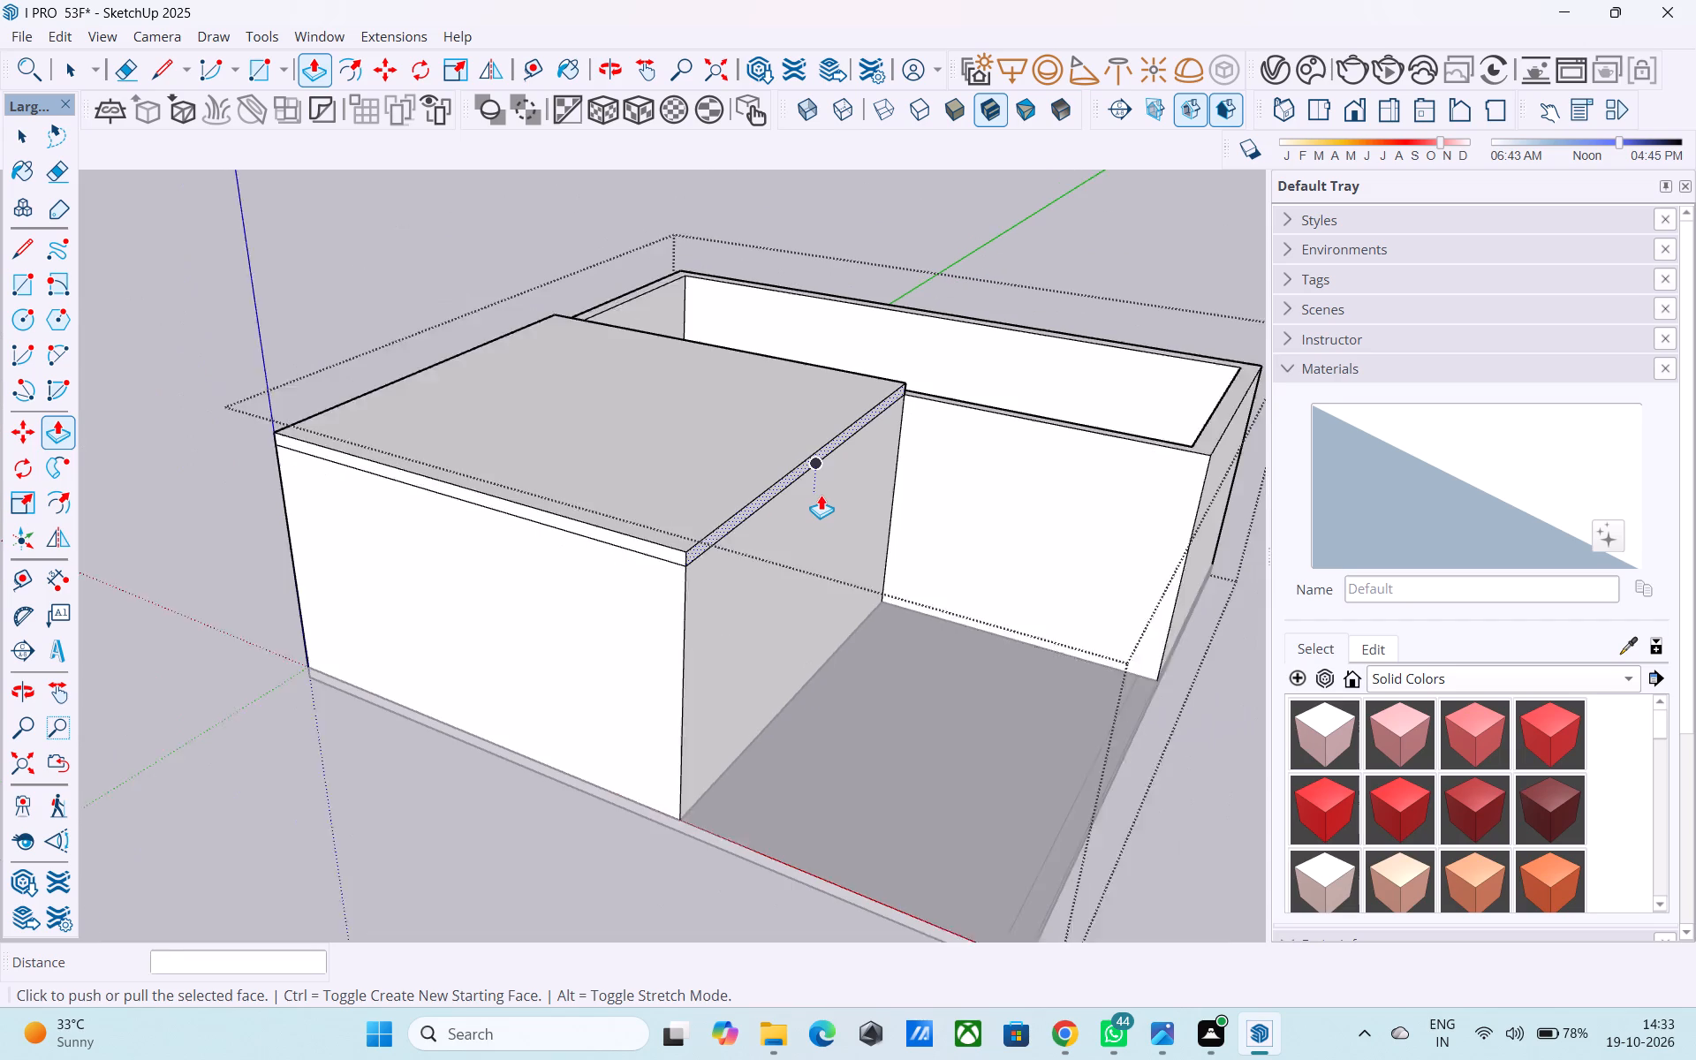
middle_click_drag(614, 498, 276, 526)
scroll(710, 503, "up", 1)
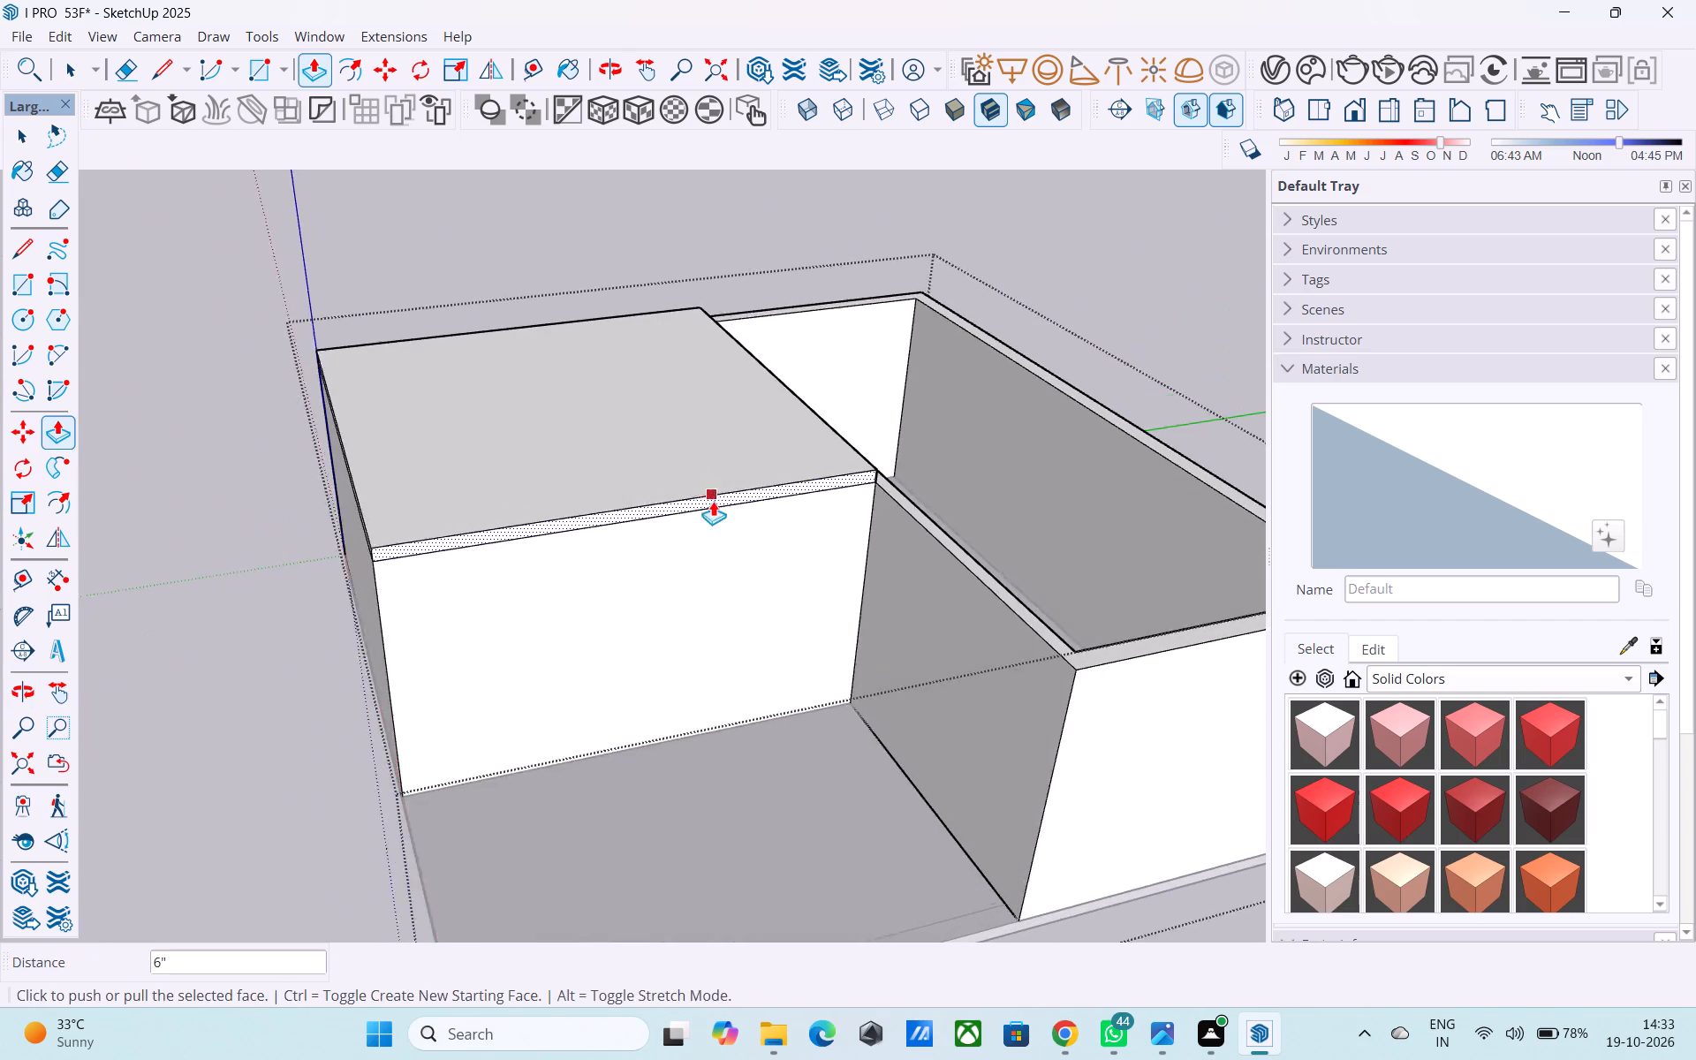
middle_click_drag(712, 500, 50, 454)
scroll(474, 517, "up", 5)
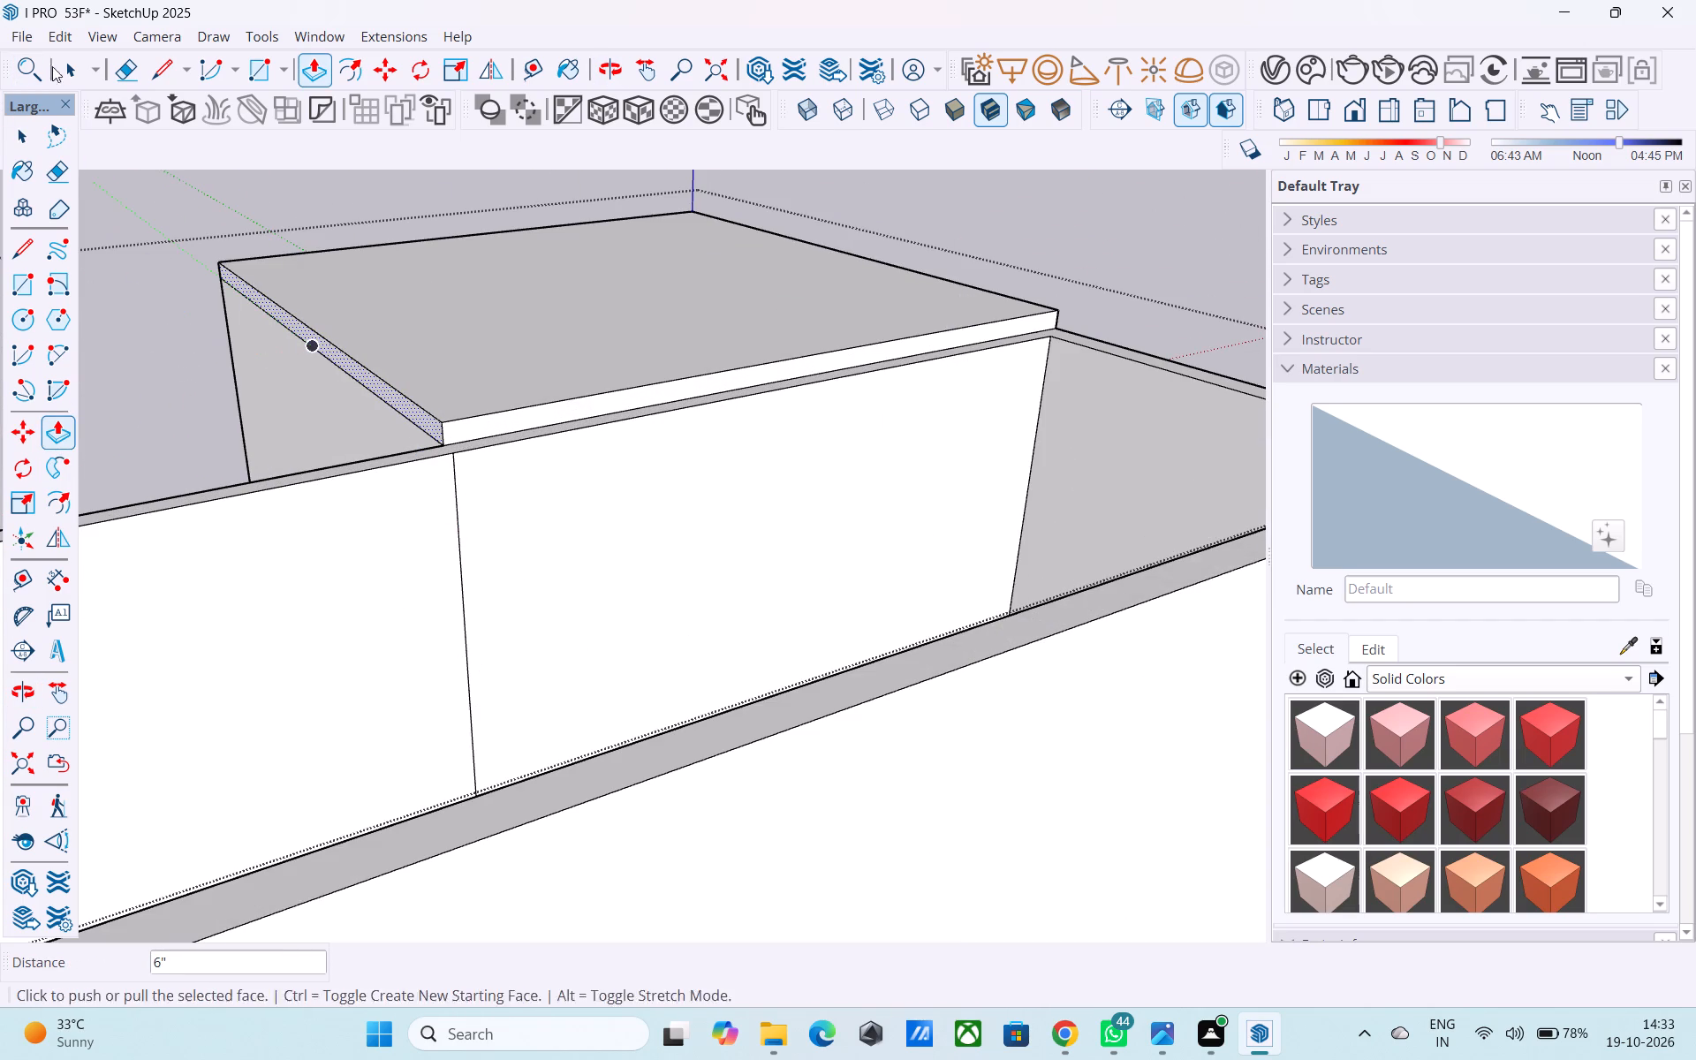
left_click(61, 67)
left_click(511, 425)
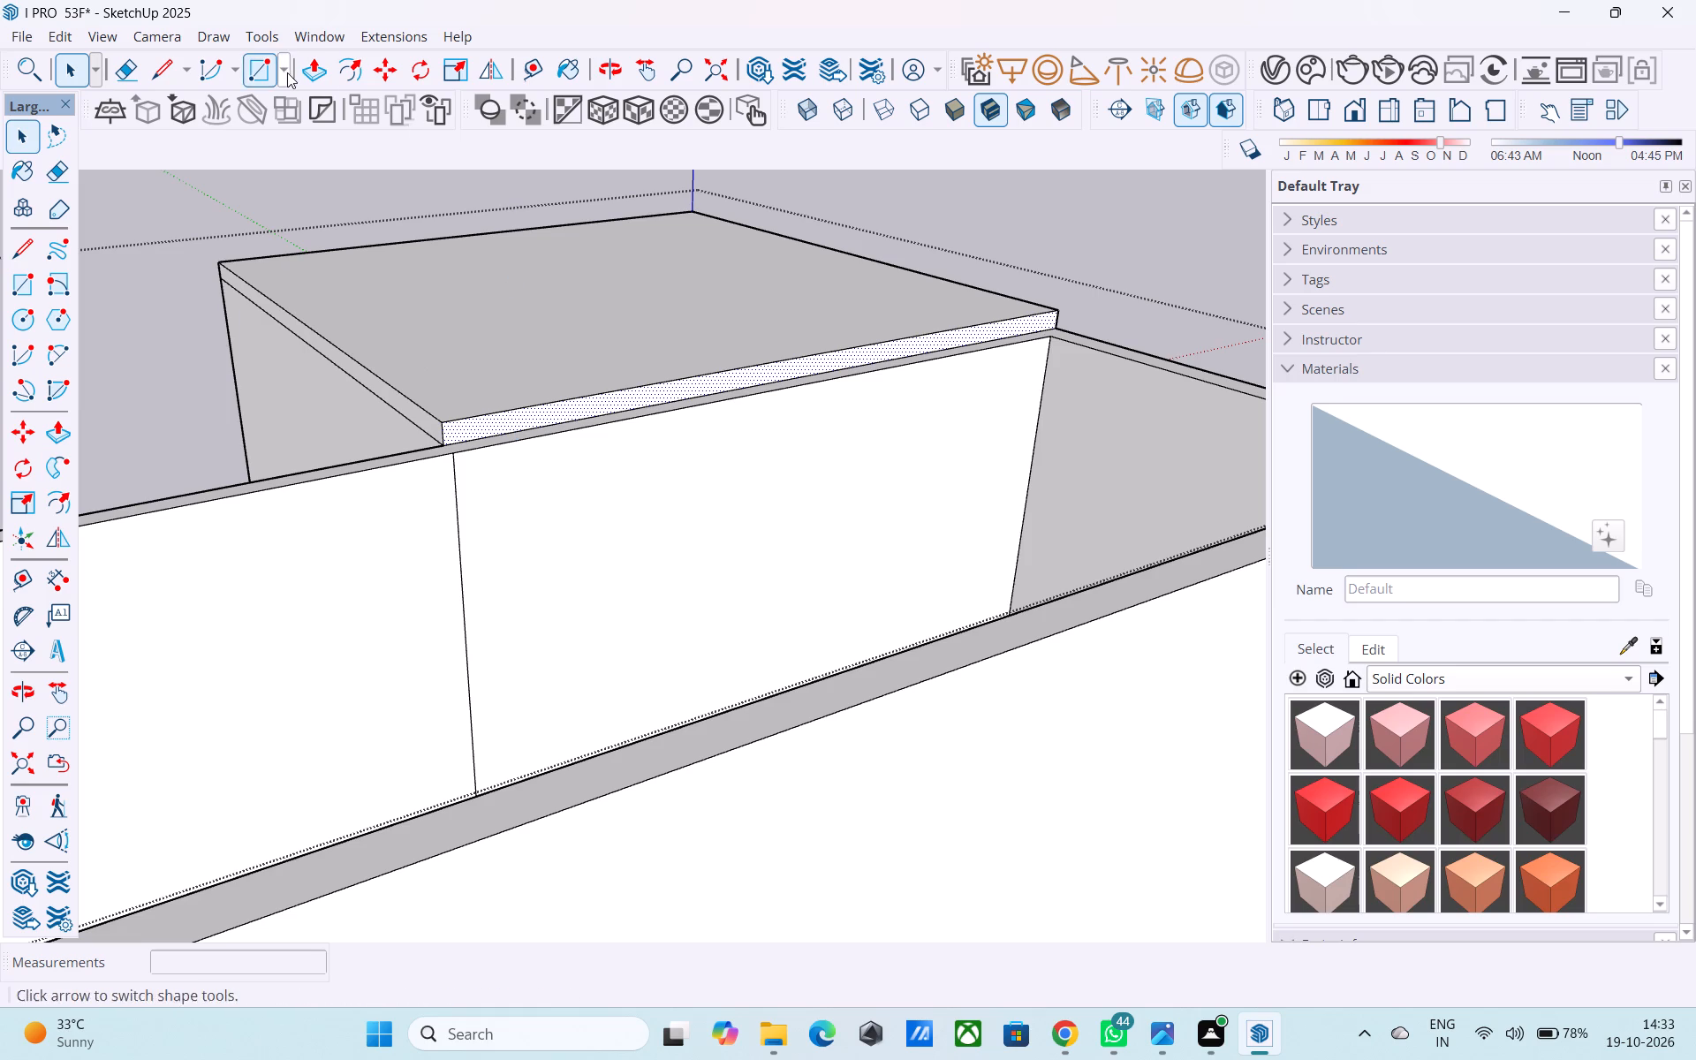
left_click(308, 76)
left_click(525, 411)
scroll(583, 438, "down", 7)
left_click(601, 441)
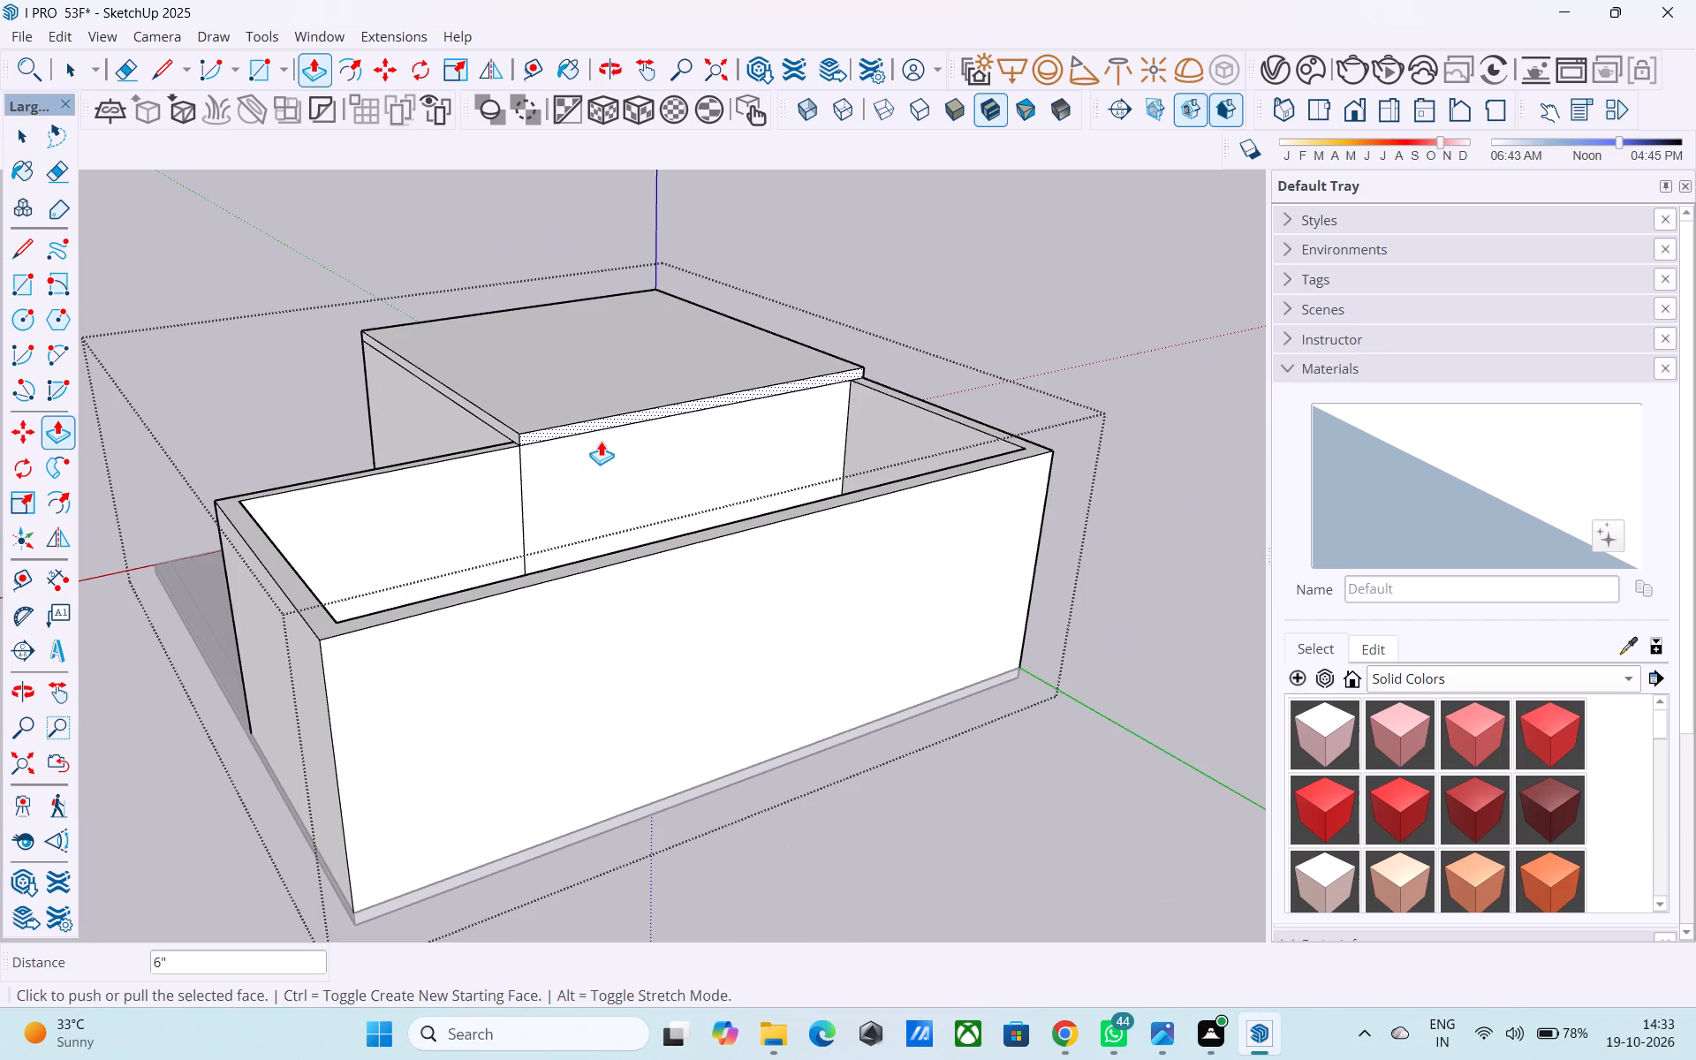
left_click(589, 420)
left_click(721, 546)
Draw a 6" vertical line across the cover's open-area side, directly above the corner where the long room's wall begins.
middle_click_drag(721, 539, 942, 469)
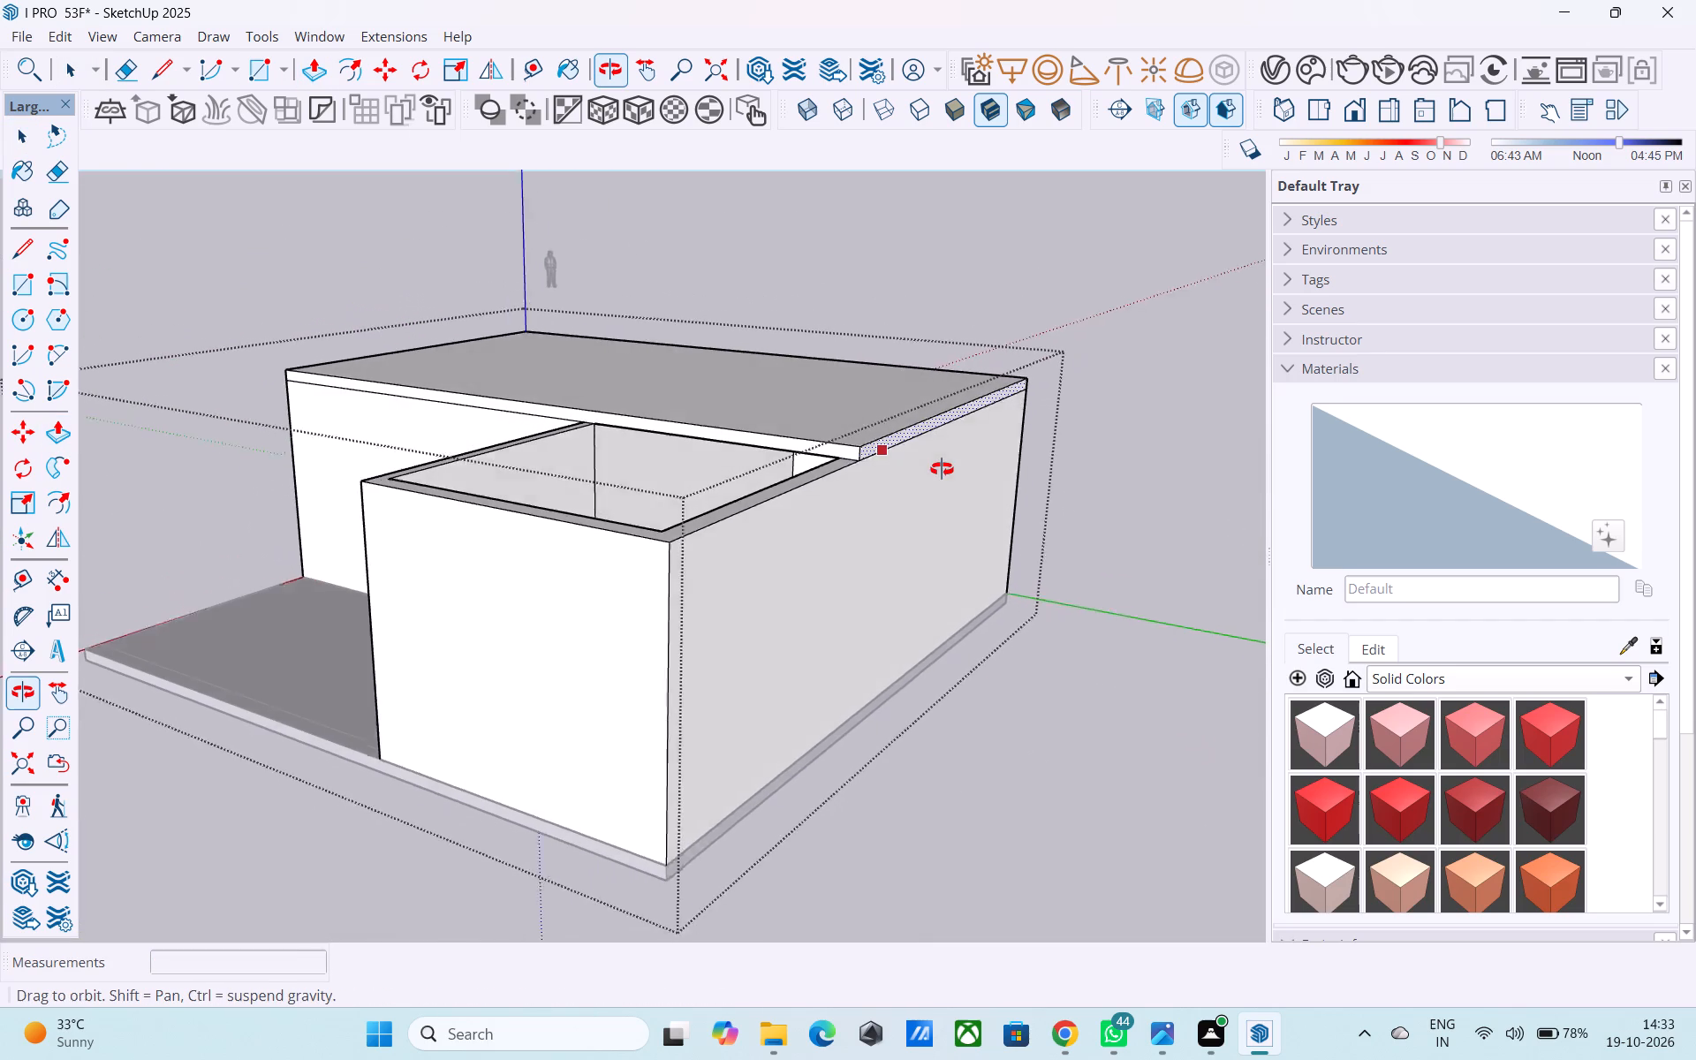
middle_click_drag(942, 469, 949, 469)
middle_click_drag(732, 481, 1073, 444)
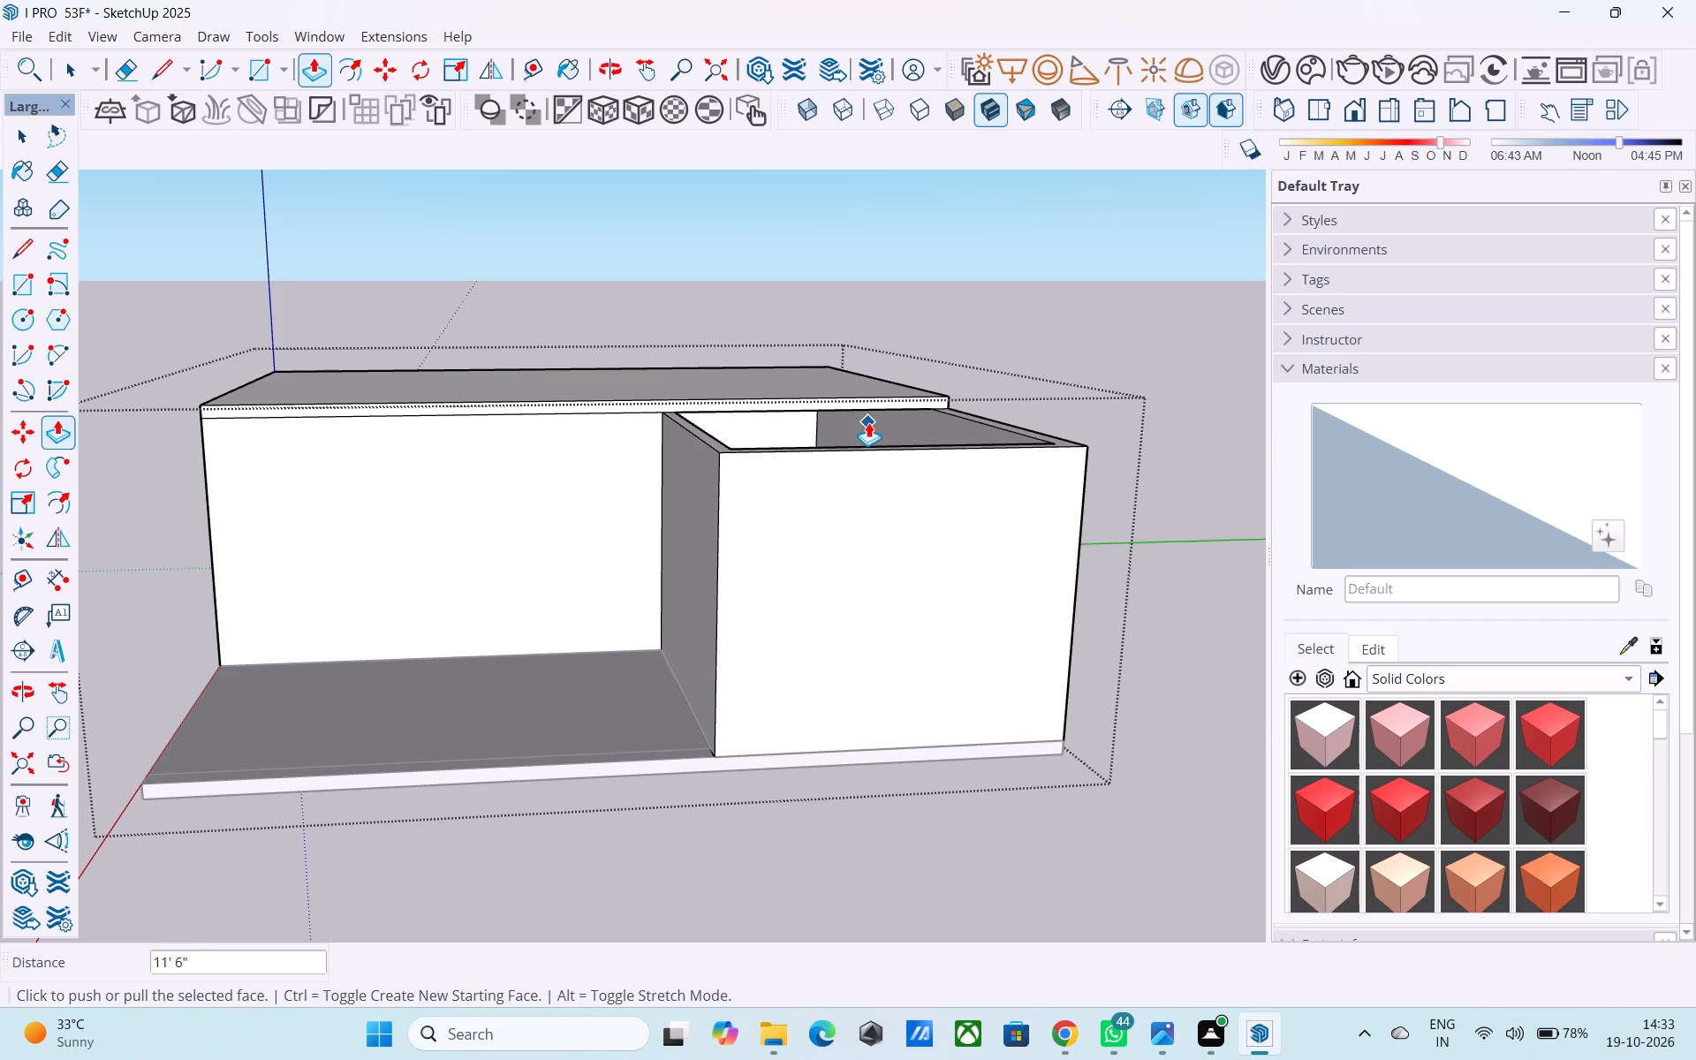
scroll(868, 422, "down", 1)
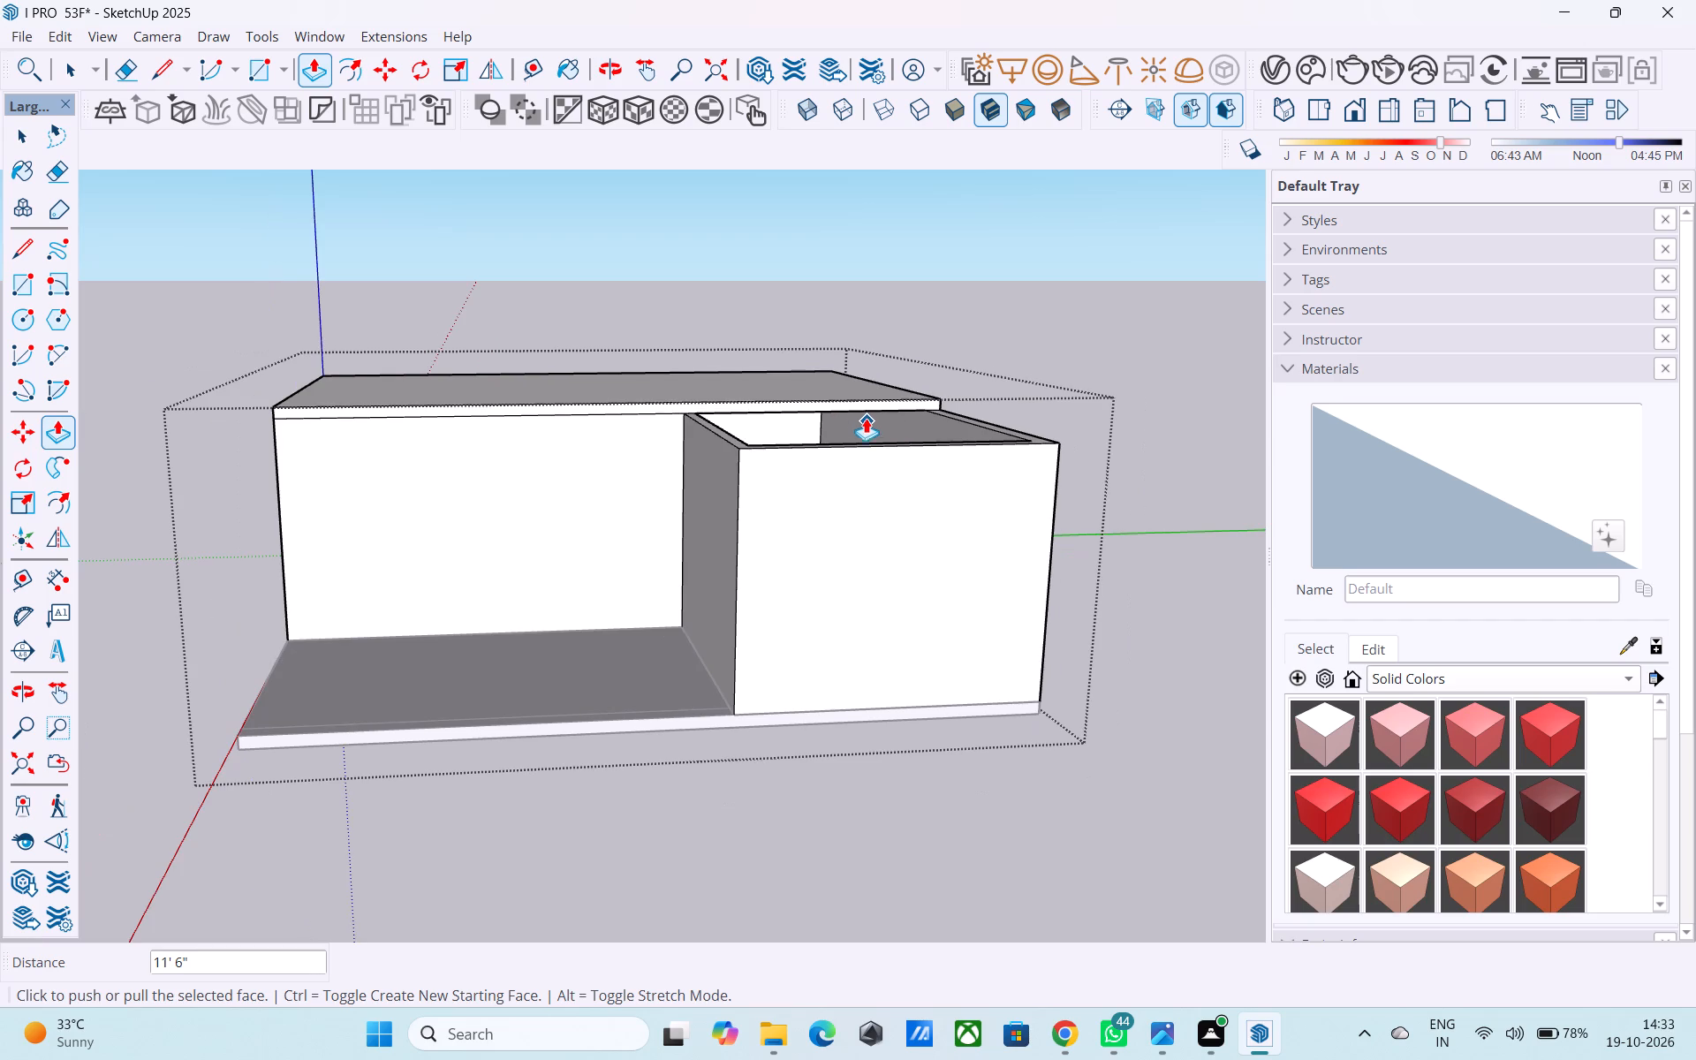
left_click(167, 68)
scroll(639, 382, "up", 14)
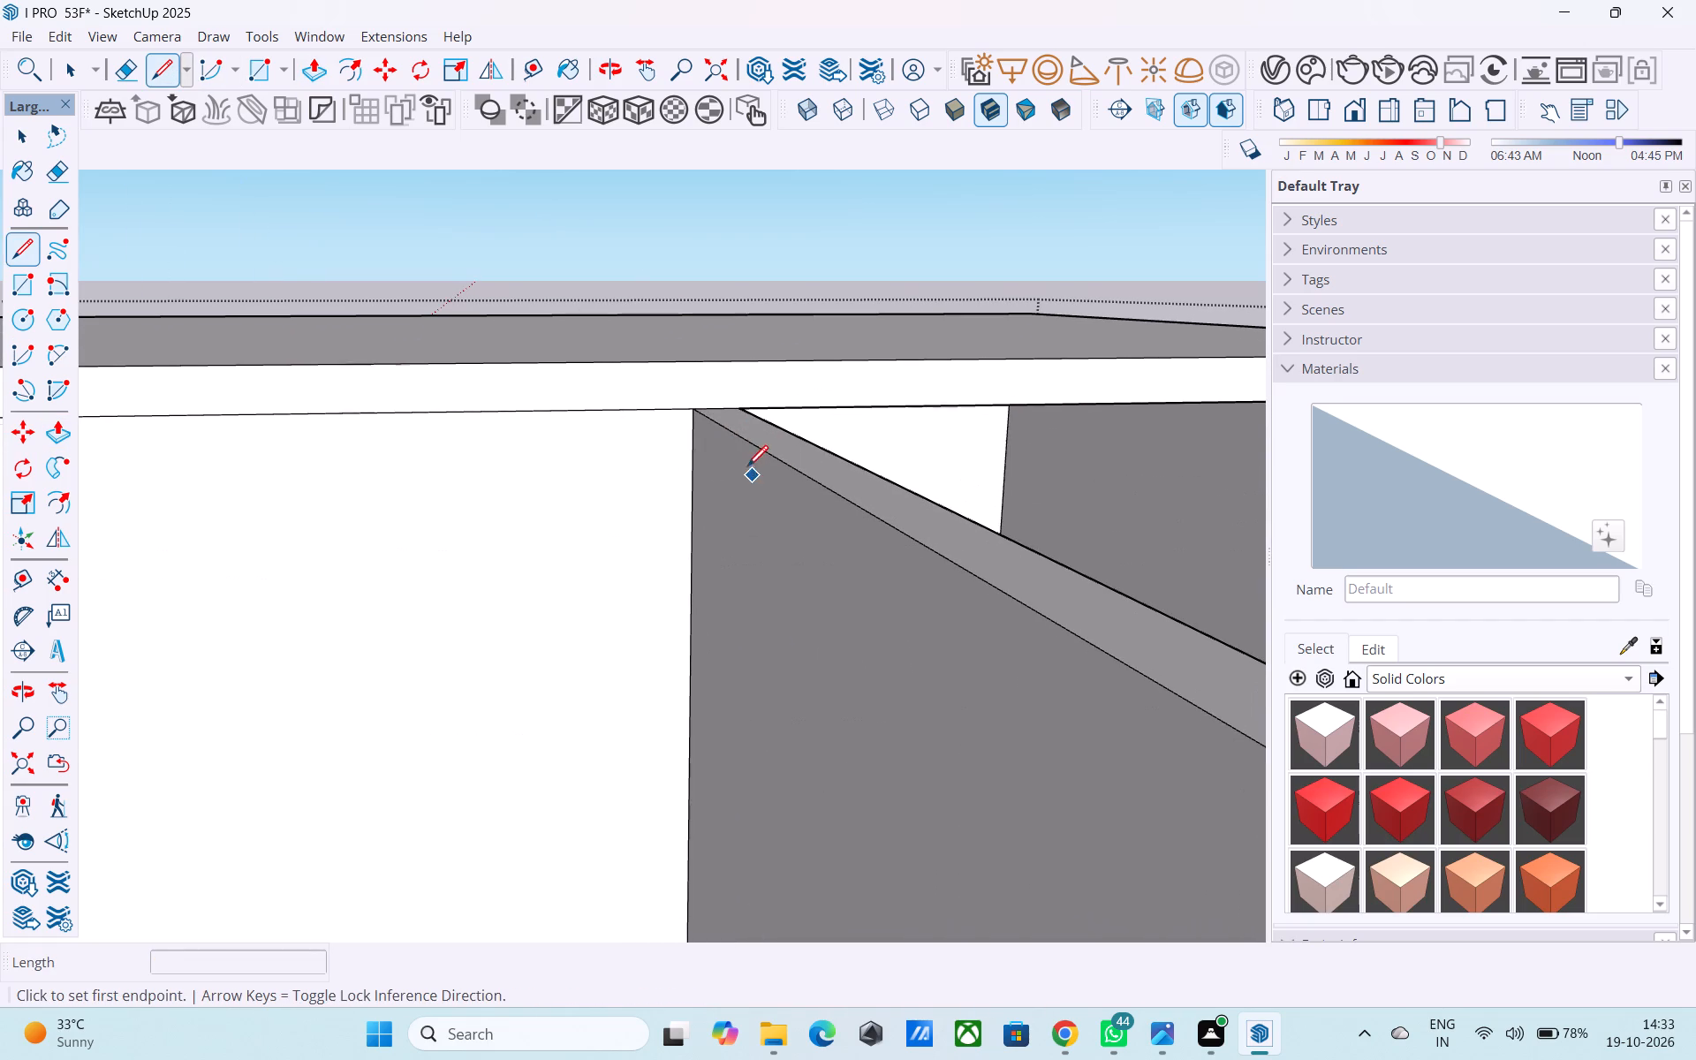
left_click(700, 416)
left_click(688, 361)
Push/Pull the split-off cover side above the long room outward 12', flush with that room's end wall.
left_click(72, 72)
left_click(779, 390)
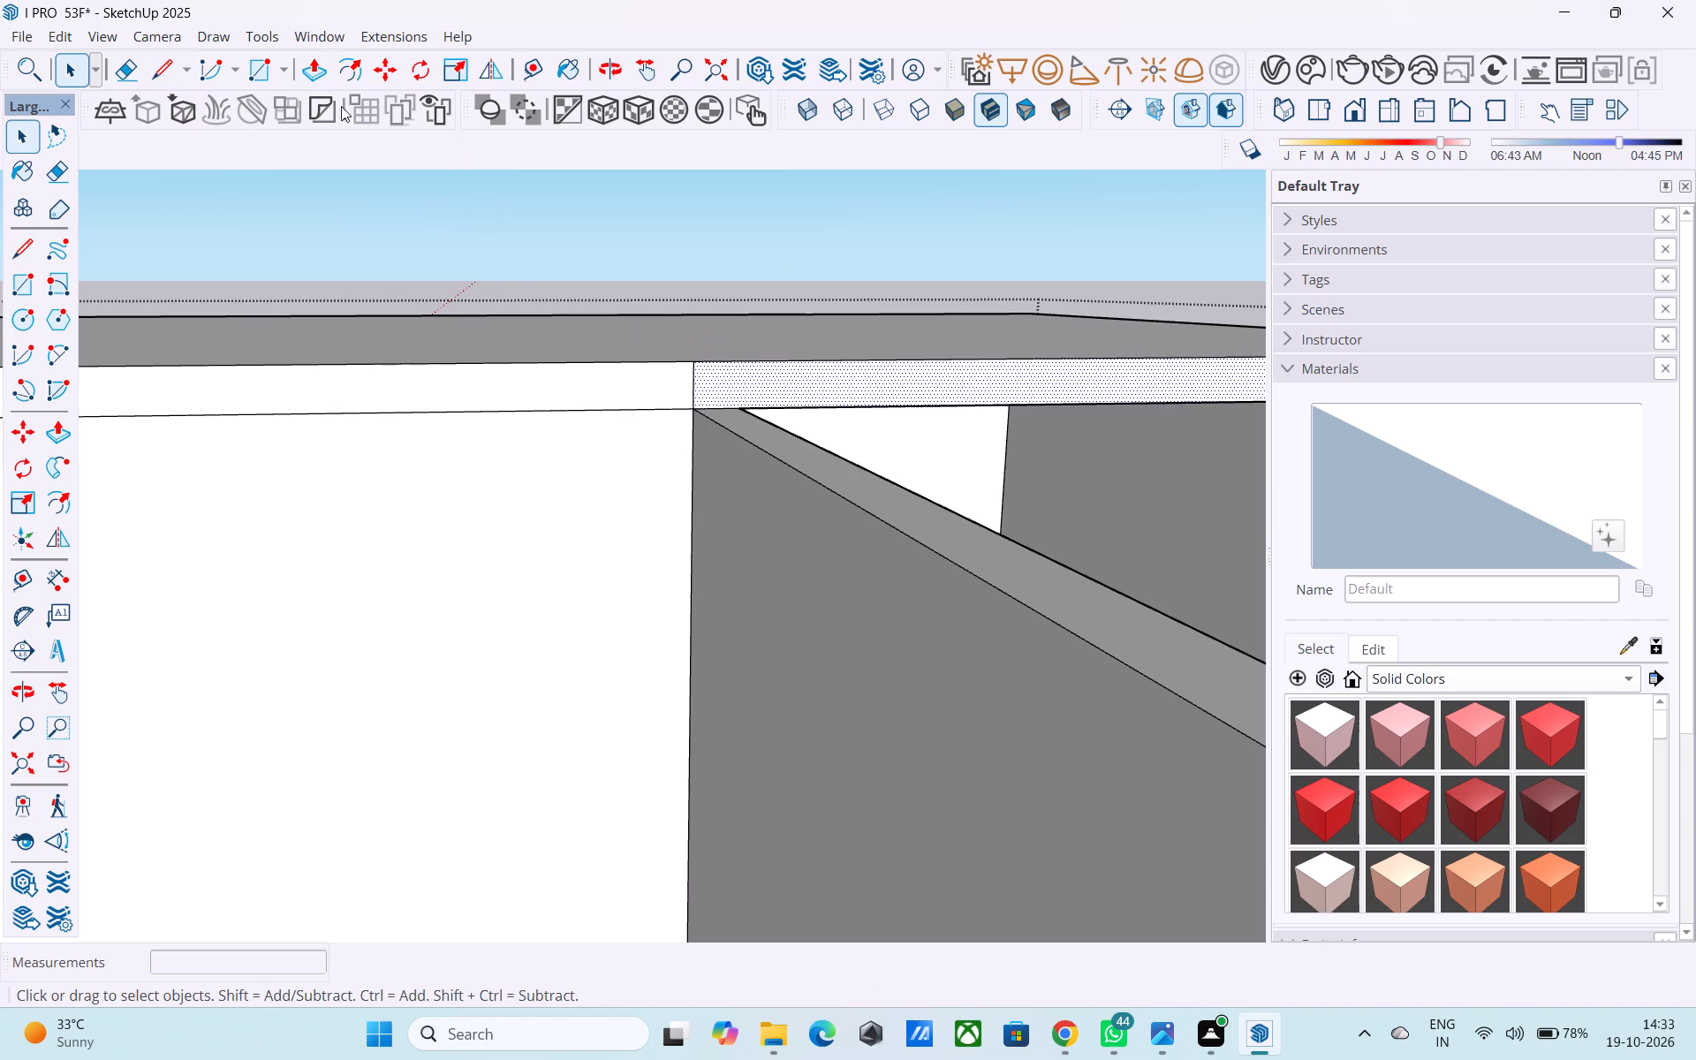
left_click(315, 70)
scroll(342, 148, "down", 15)
left_click(548, 276)
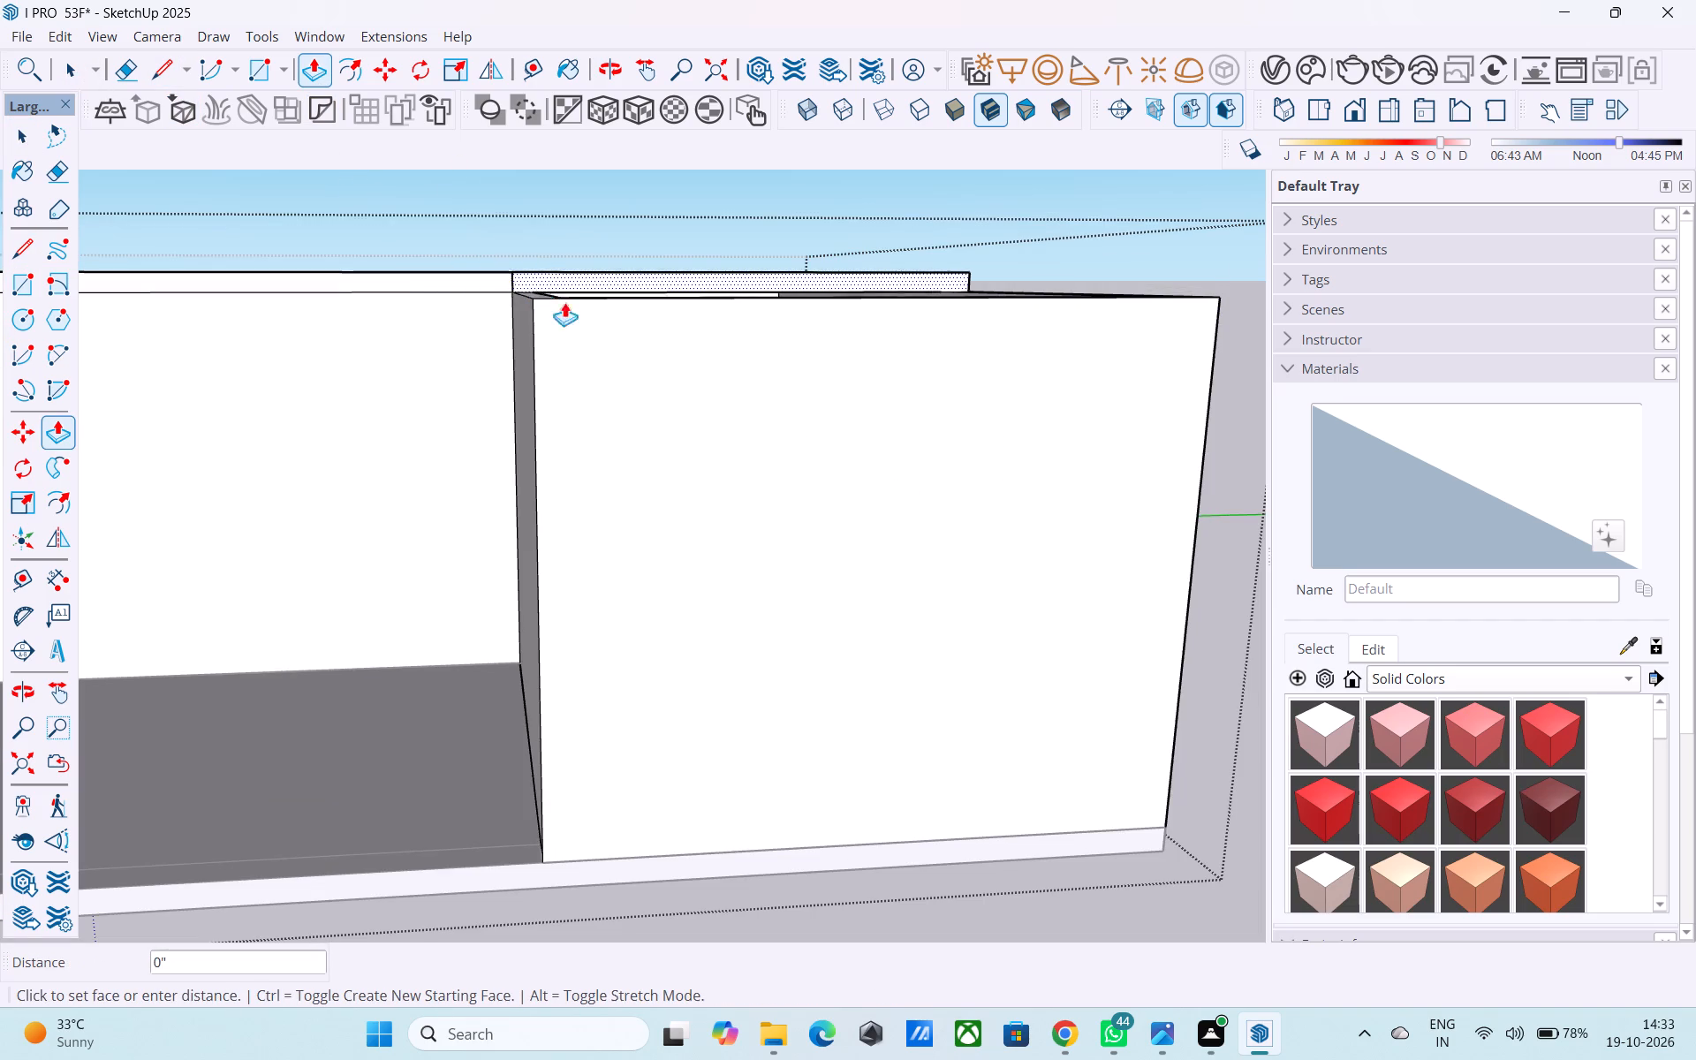
left_click(587, 337)
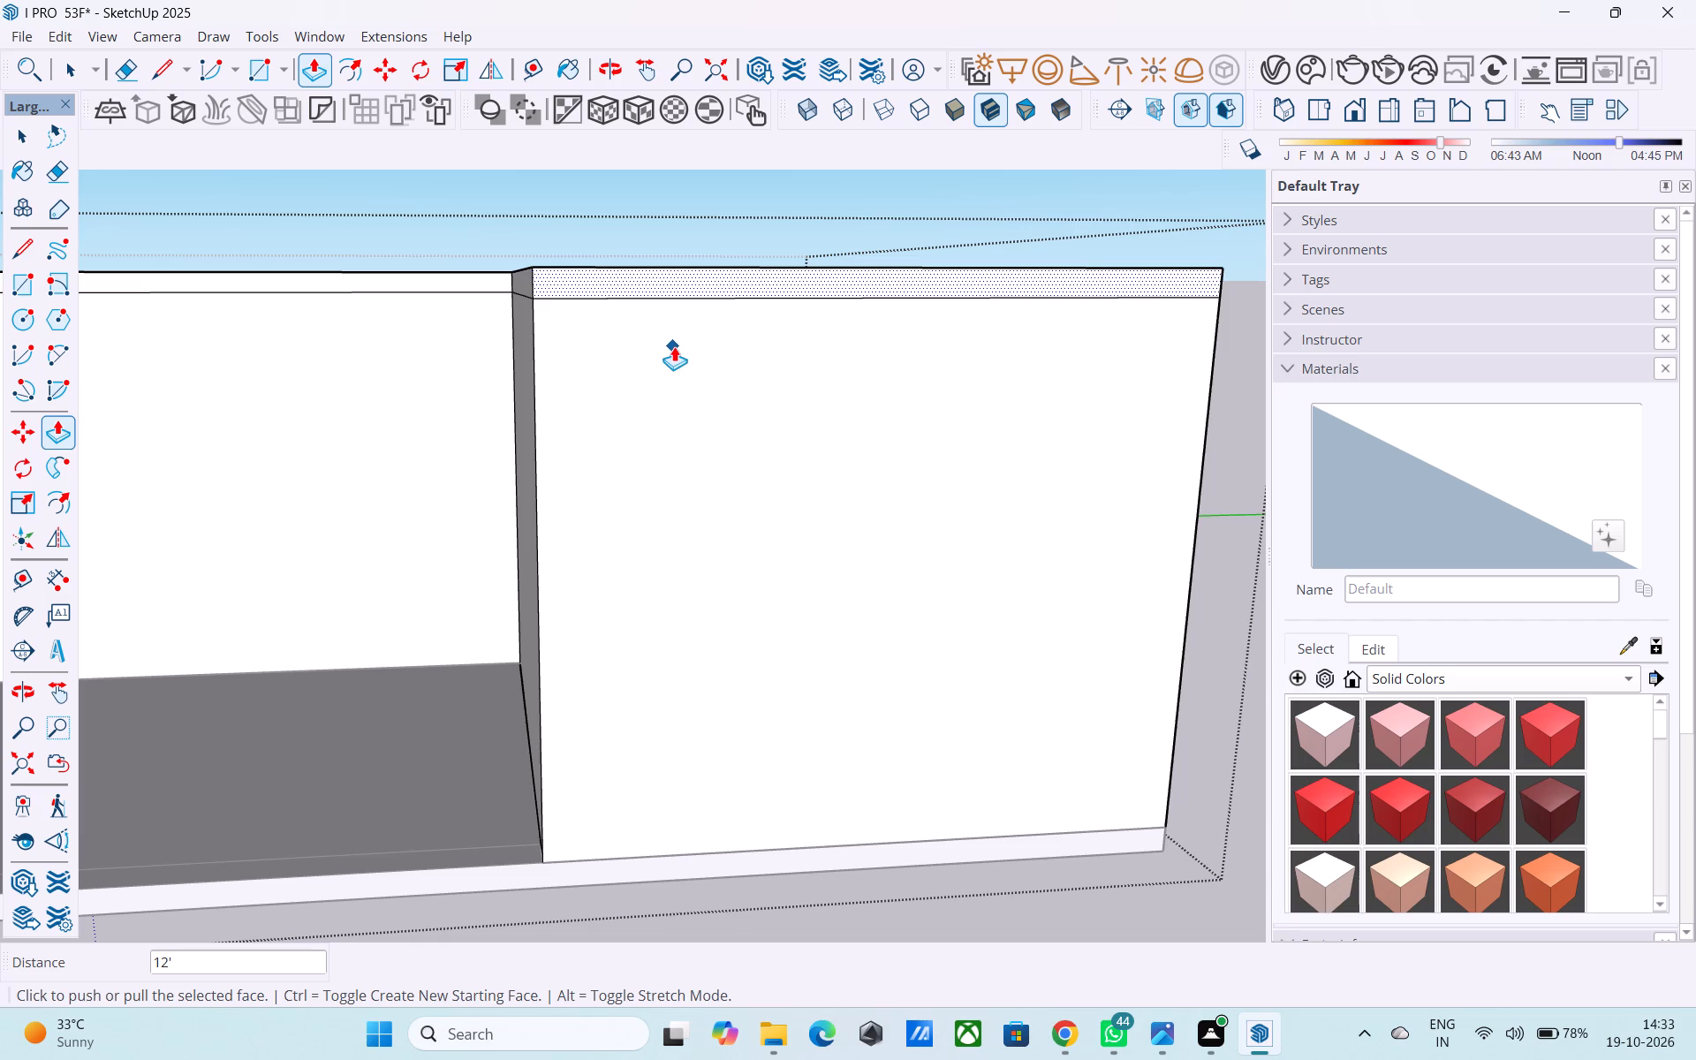
Push/Pull the cover's side above the corner room's wall outward 12' over the open area, flush with the long room's end.
scroll(675, 344, "down", 3)
middle_click_drag(669, 353, 496, 438)
middle_click_drag(741, 348, 694, 344)
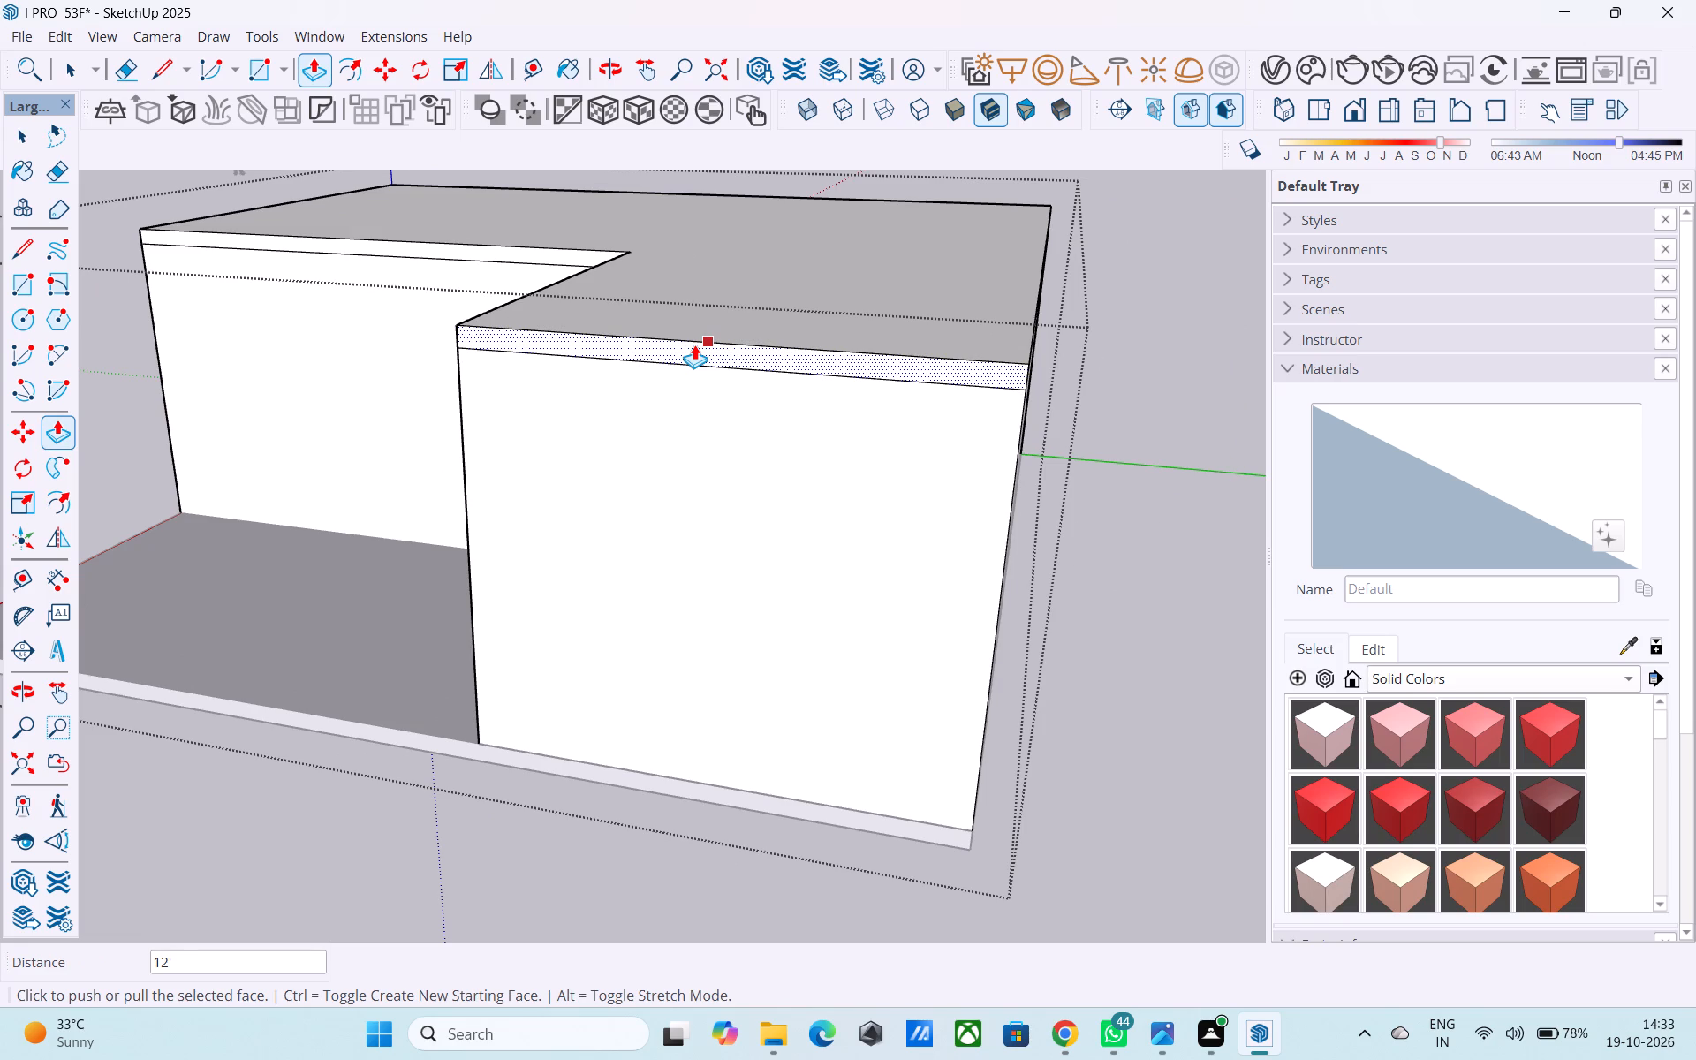
scroll(694, 344, "down", 2)
scroll(722, 634, "down", 4)
middle_click_drag(720, 683, 1148, 817)
scroll(1130, 754, "down", 4)
scroll(840, 617, "up", 3)
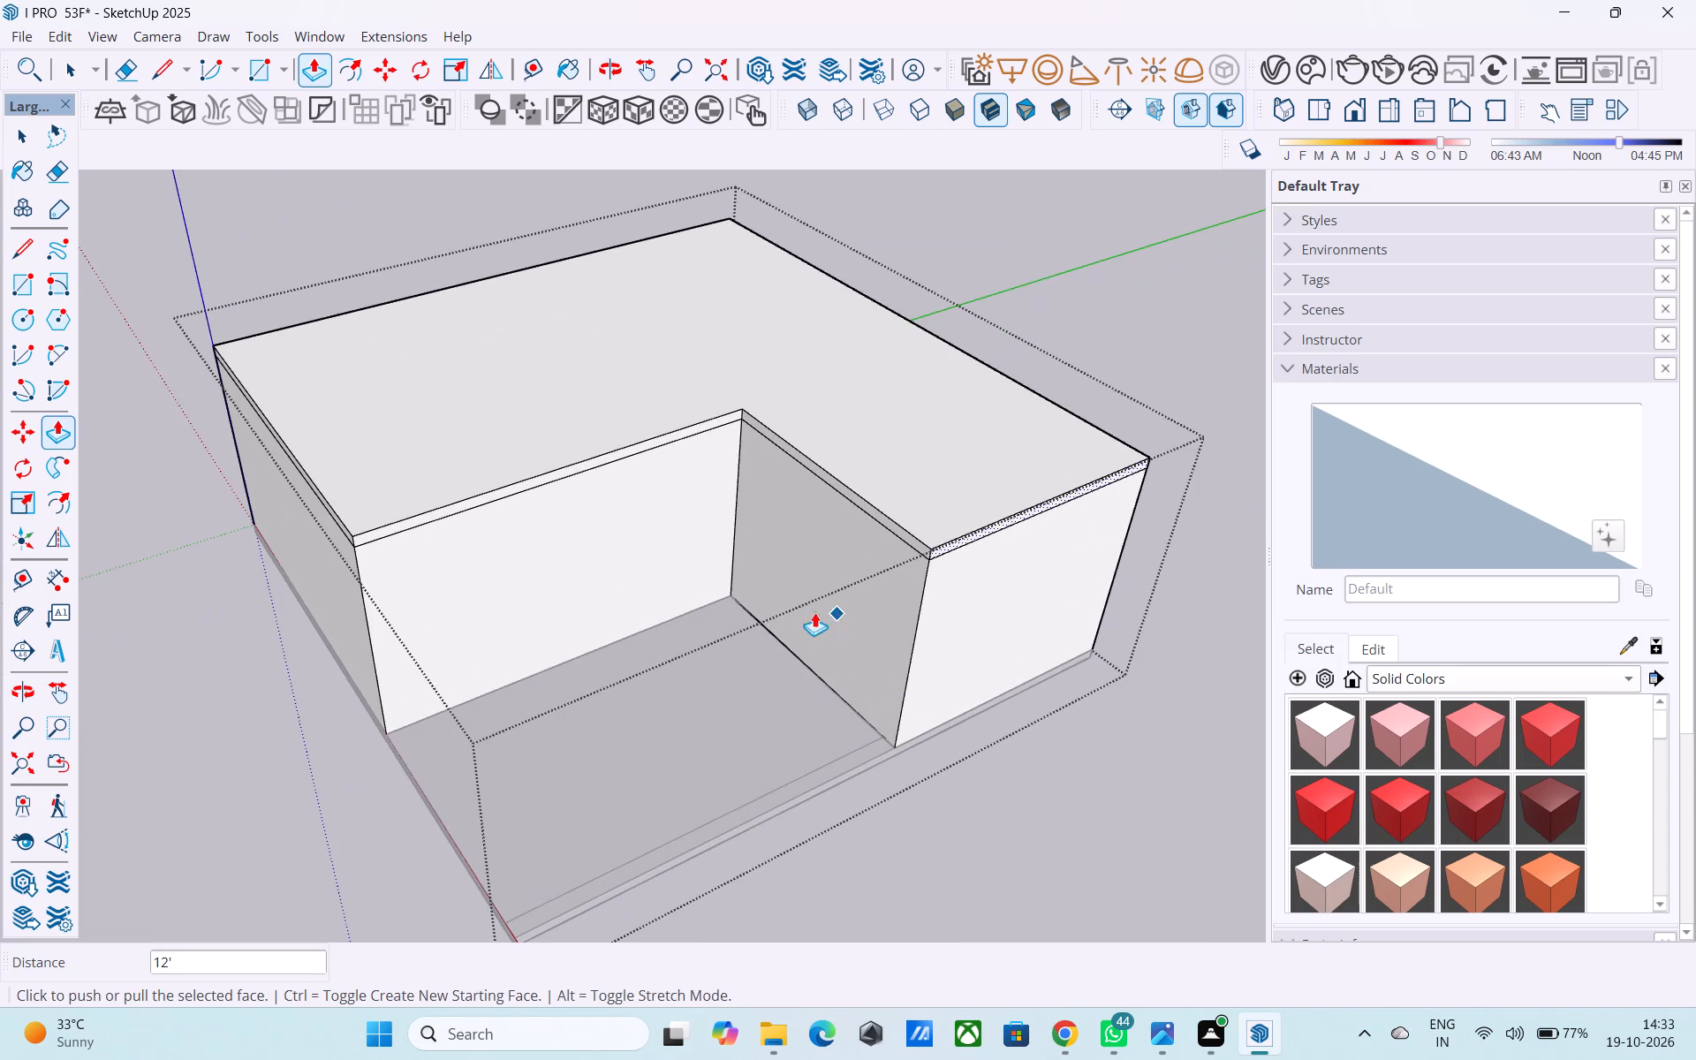
scroll(528, 456, "up", 6)
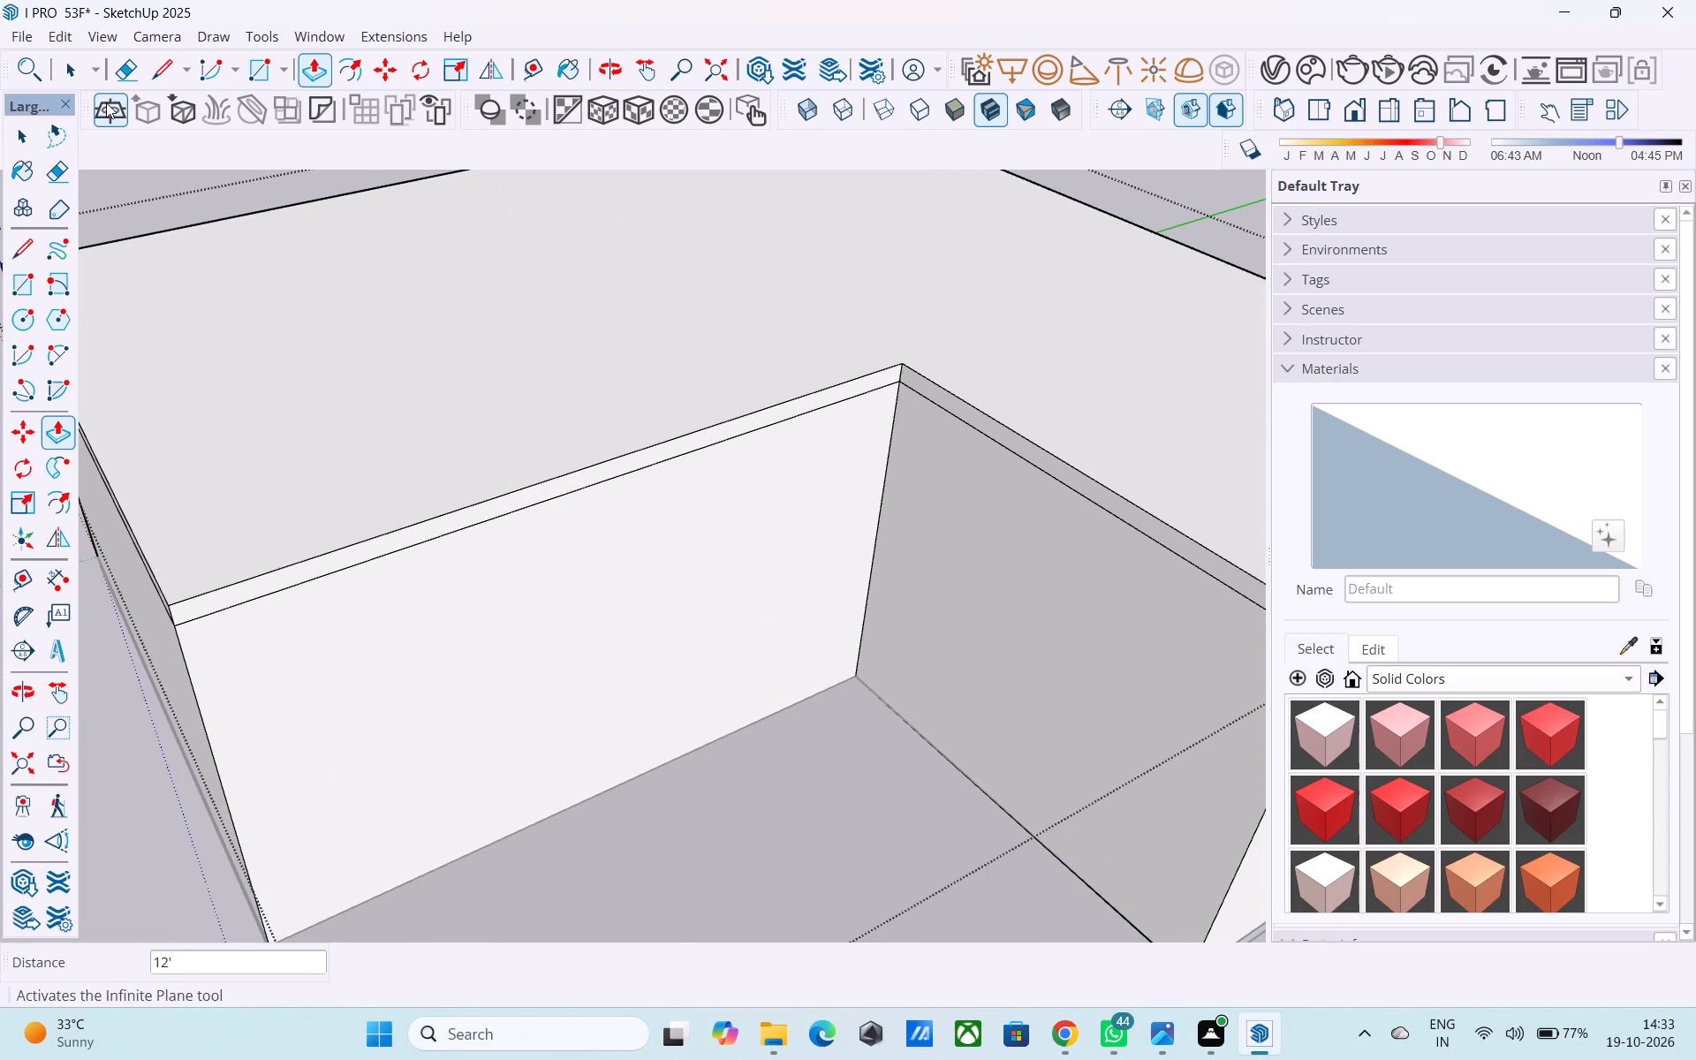
left_click(73, 70)
left_click(496, 510)
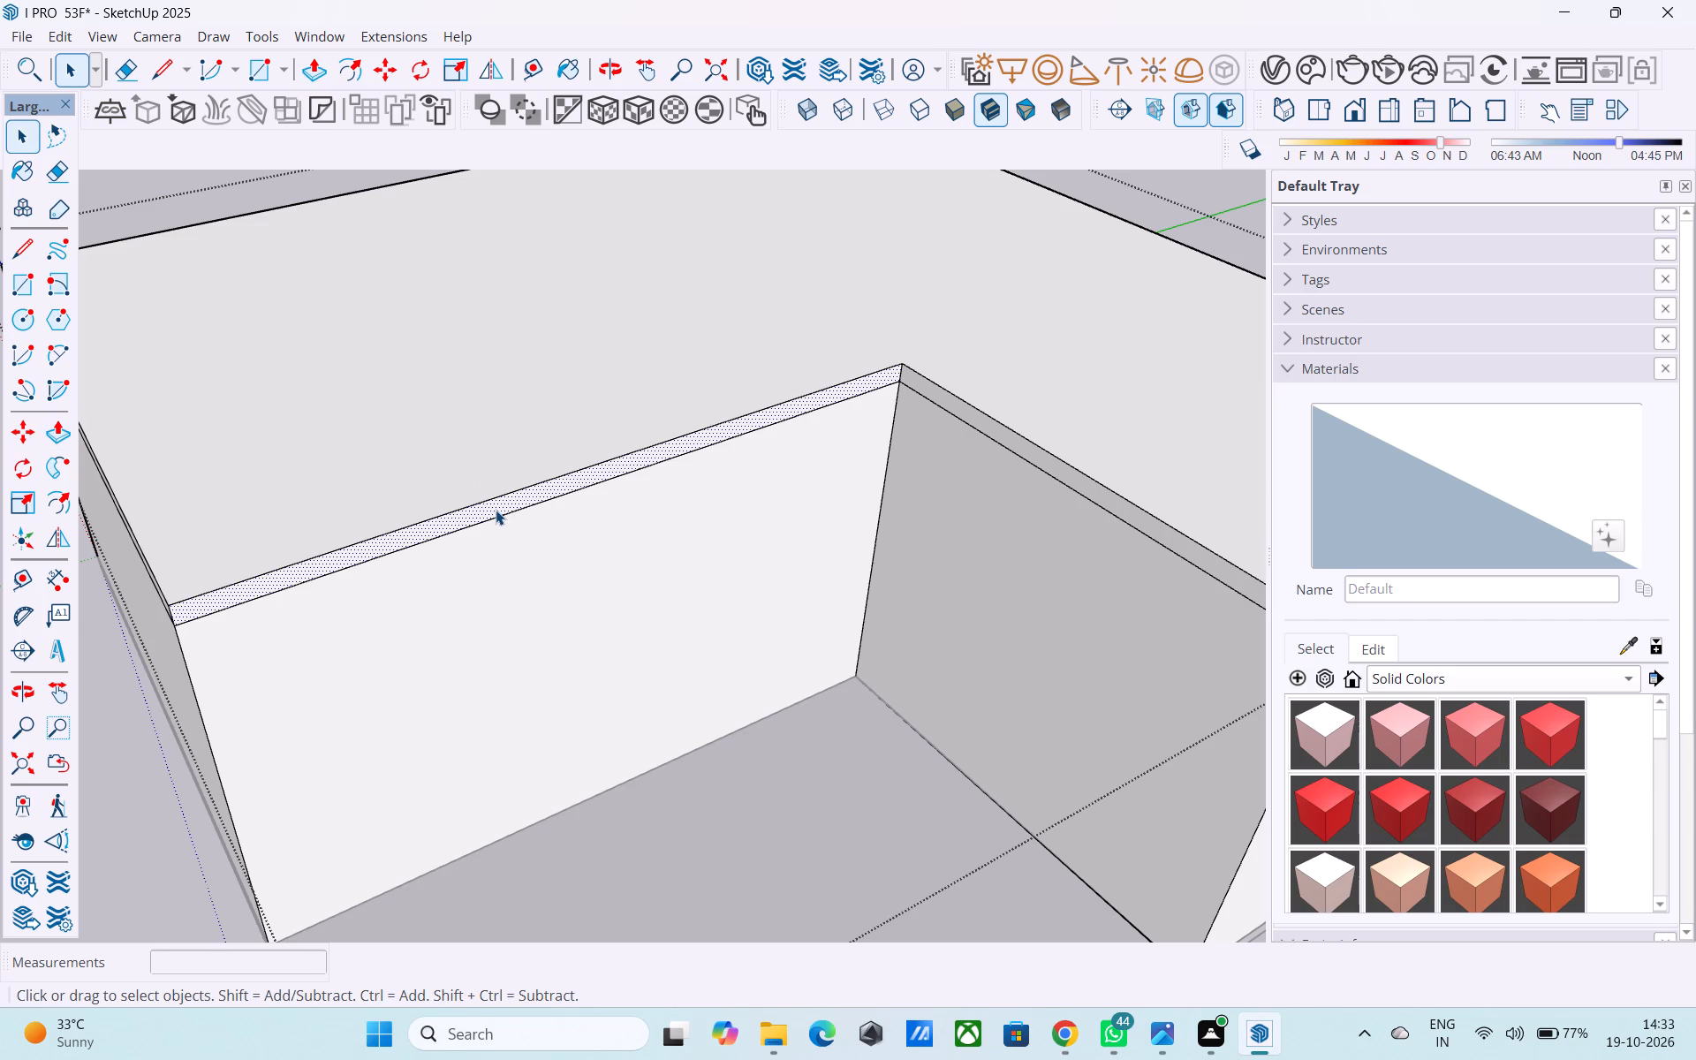
left_click(325, 70)
left_click(665, 429)
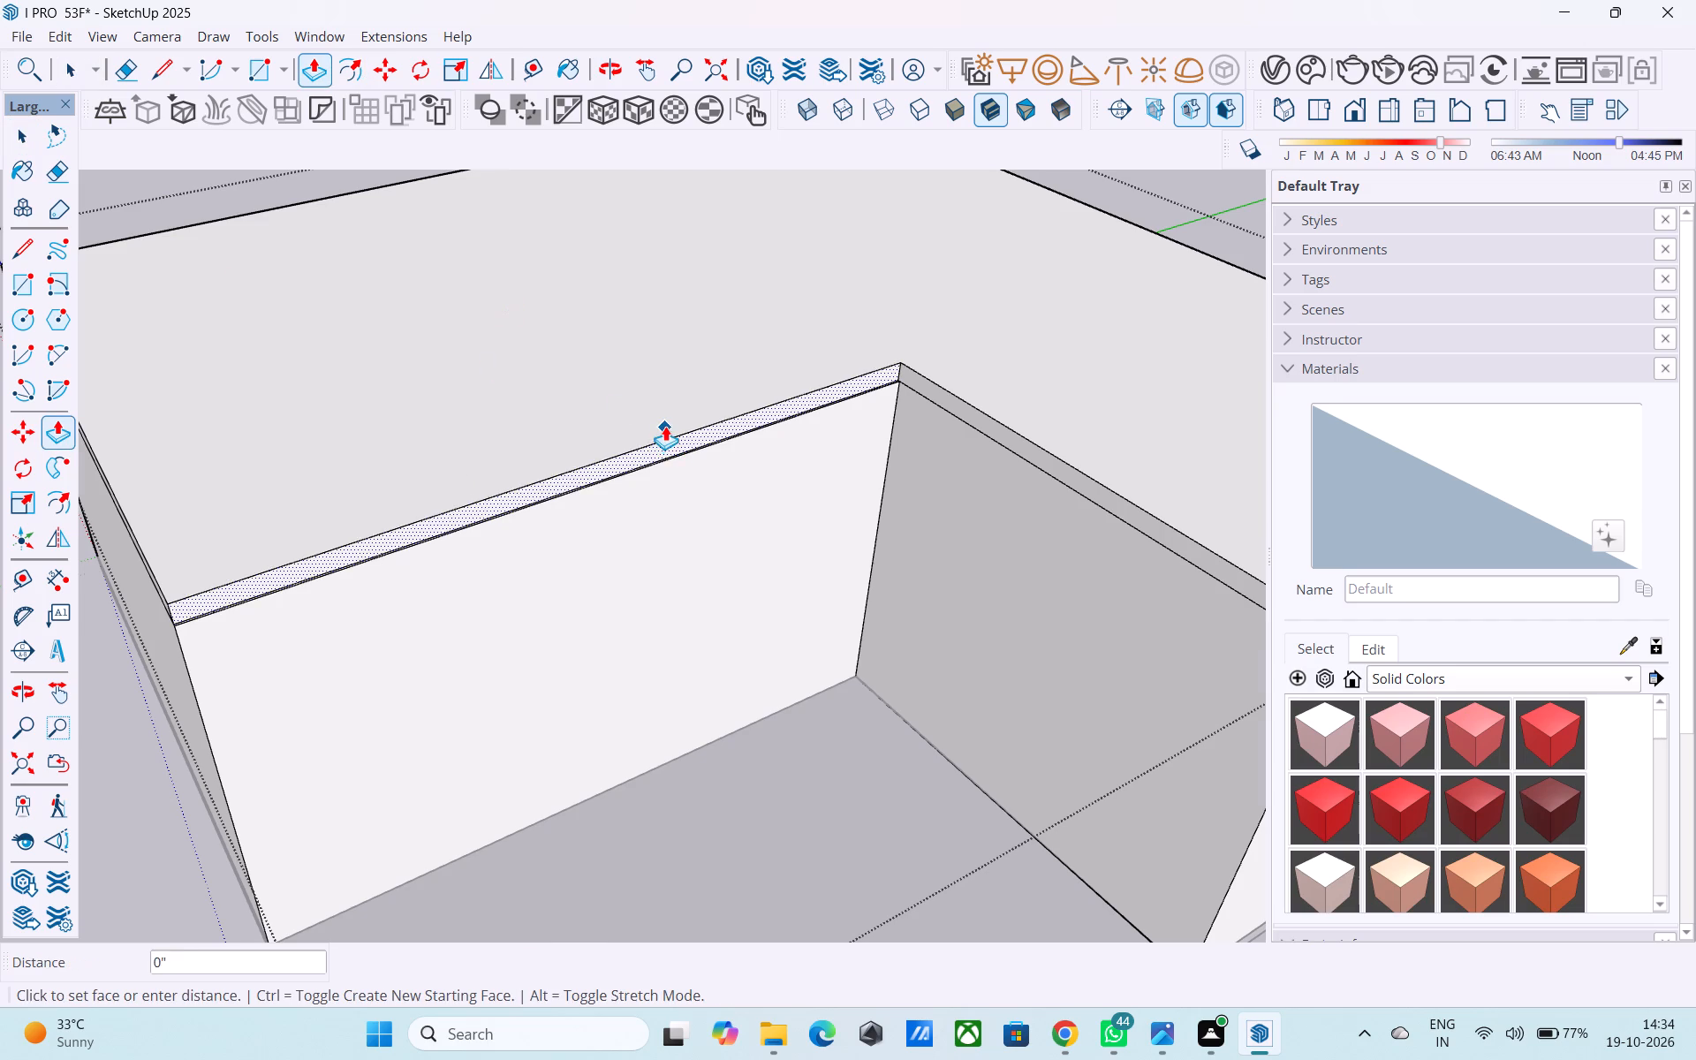
scroll(665, 427, "down", 6)
left_click(1092, 488)
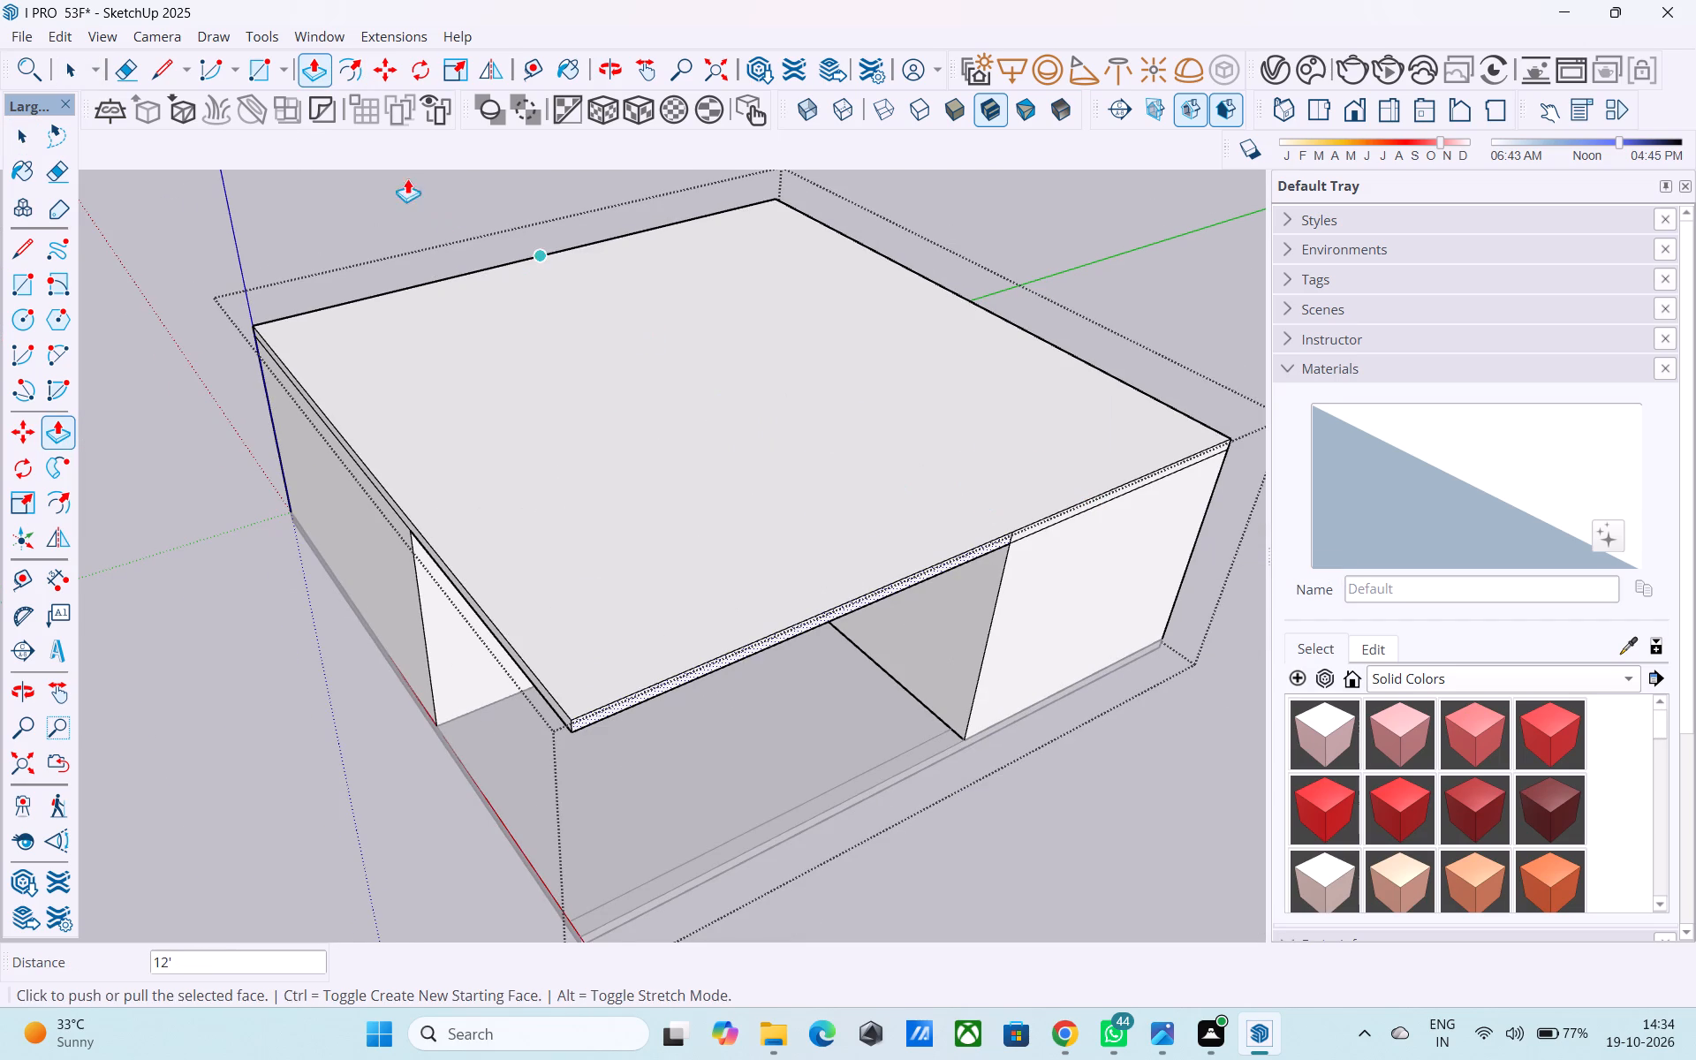
Erase the vertical seam on the cover's side where the open area's cover meets the long room's.
left_click(121, 72)
middle_click_drag(1193, 523, 1062, 415)
scroll(965, 447, "up", 4)
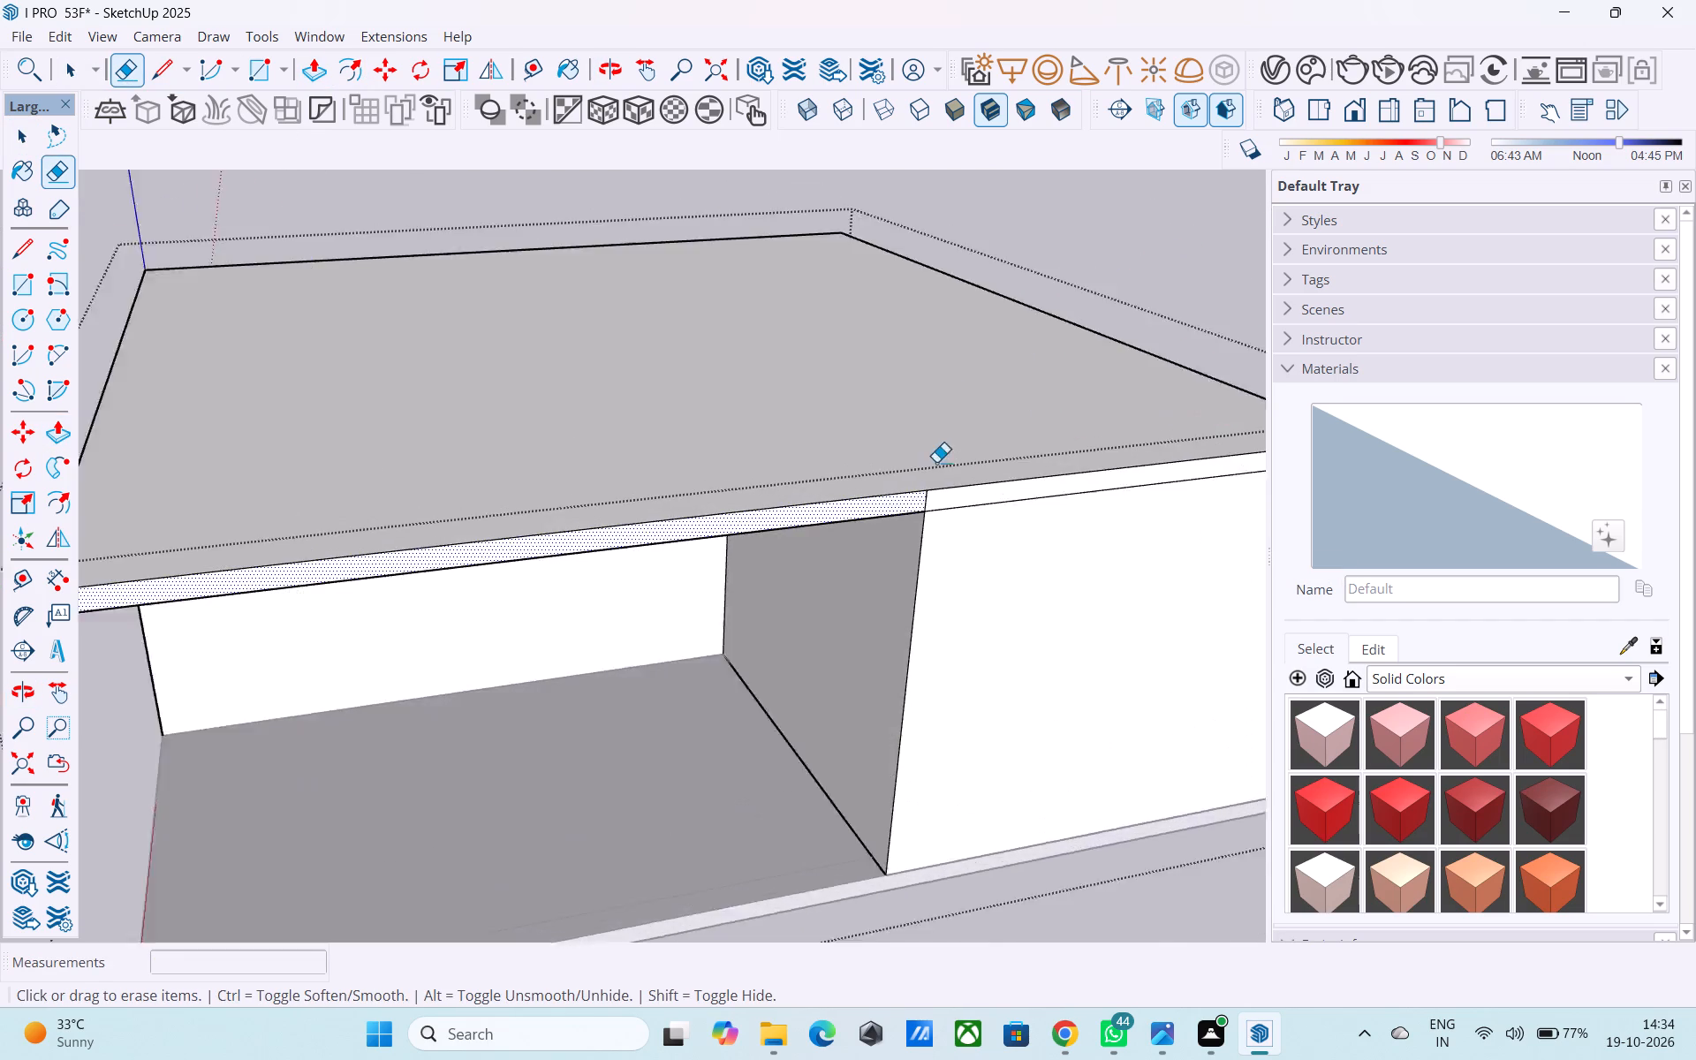
scroll(936, 462, "up", 11)
left_click_drag(882, 514, 872, 513)
scroll(952, 482, "down", 15)
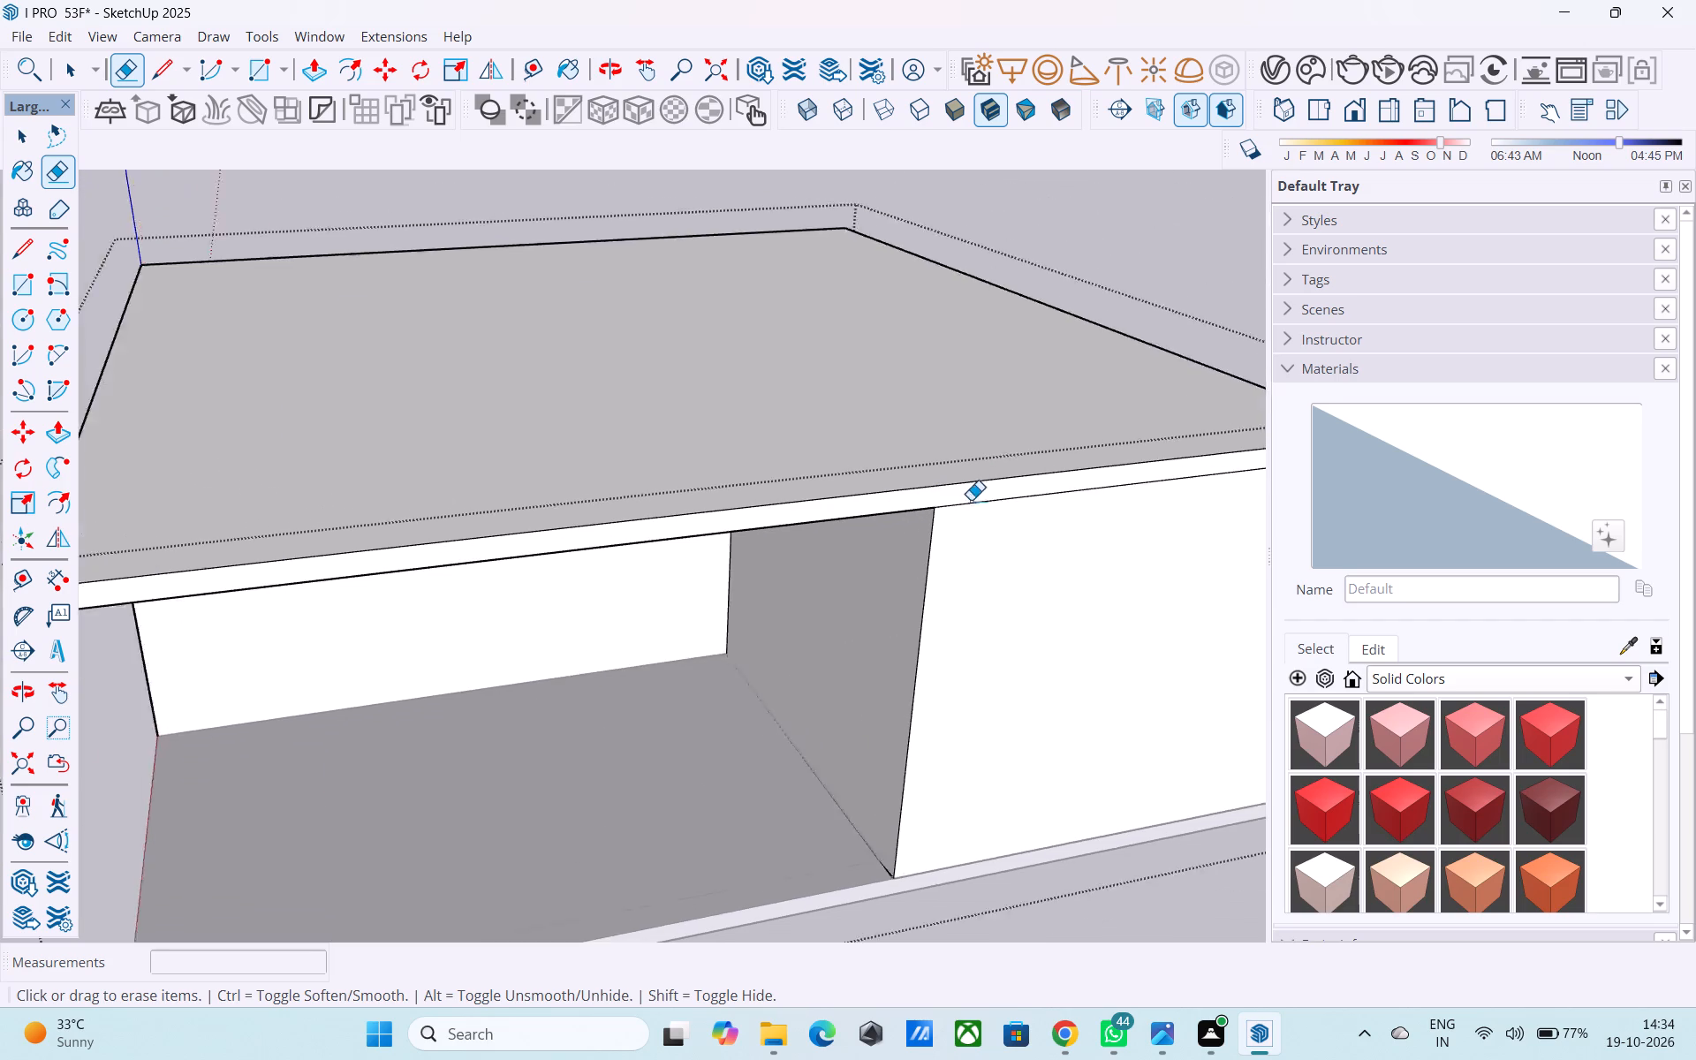
scroll(971, 500, "down", 2)
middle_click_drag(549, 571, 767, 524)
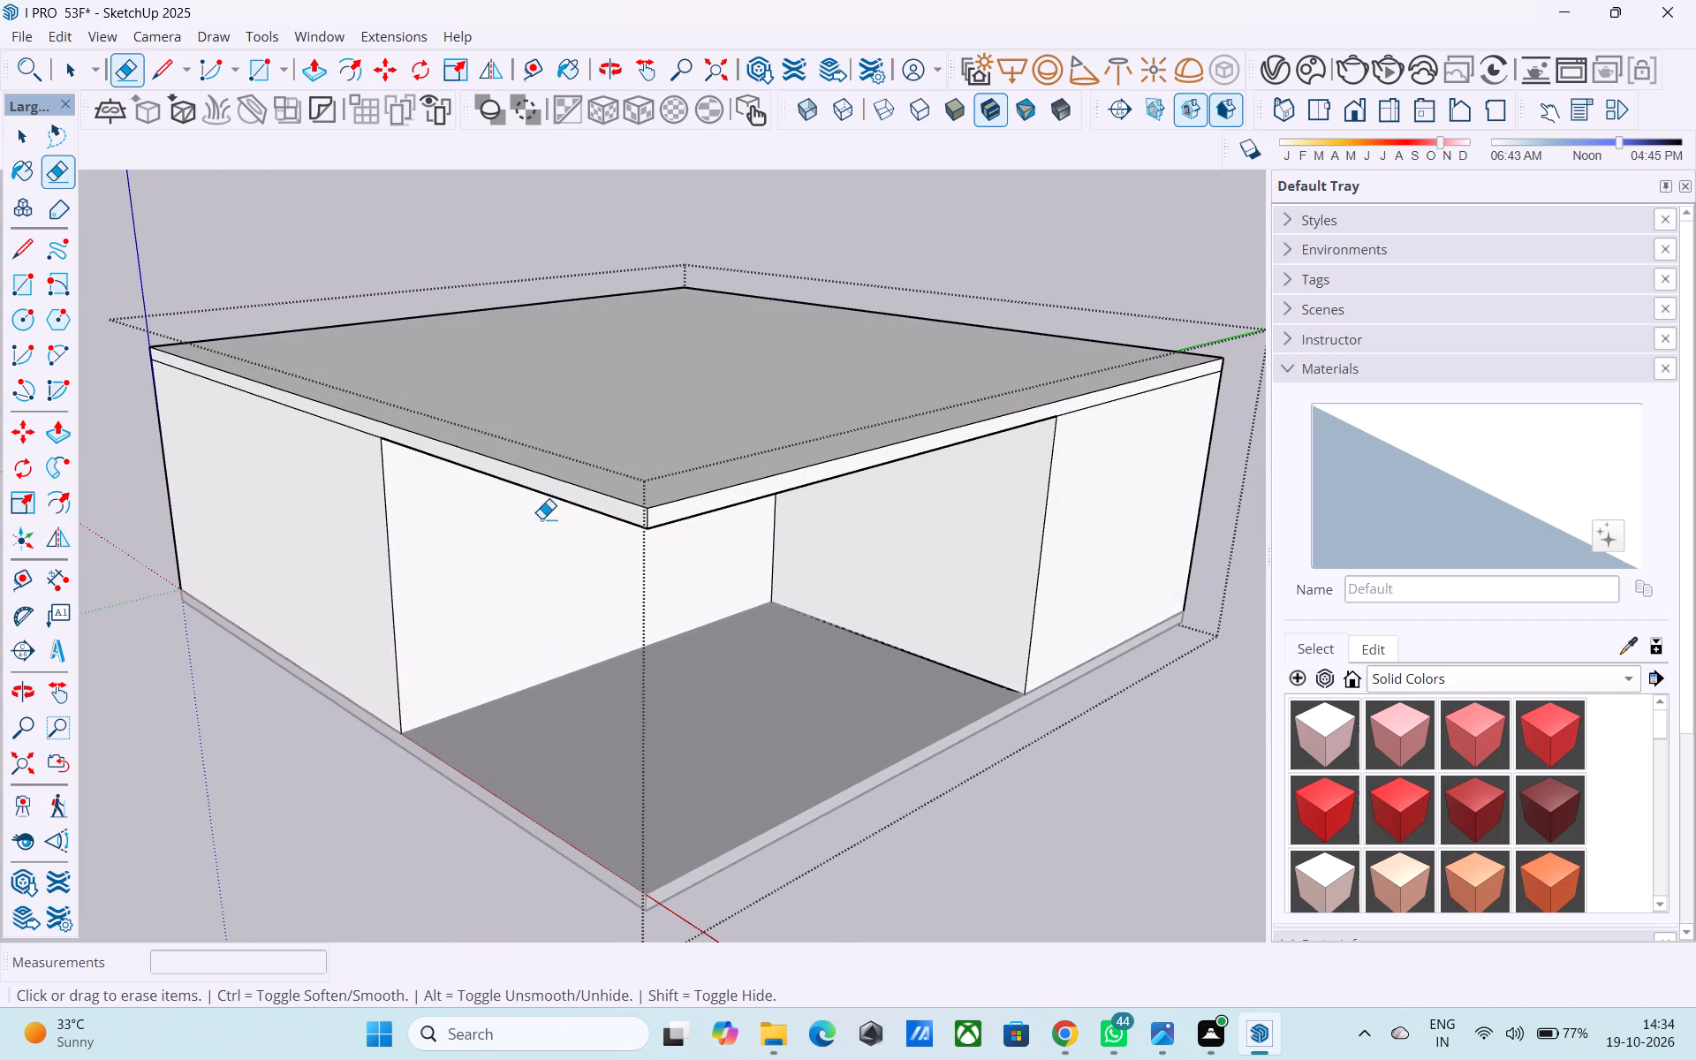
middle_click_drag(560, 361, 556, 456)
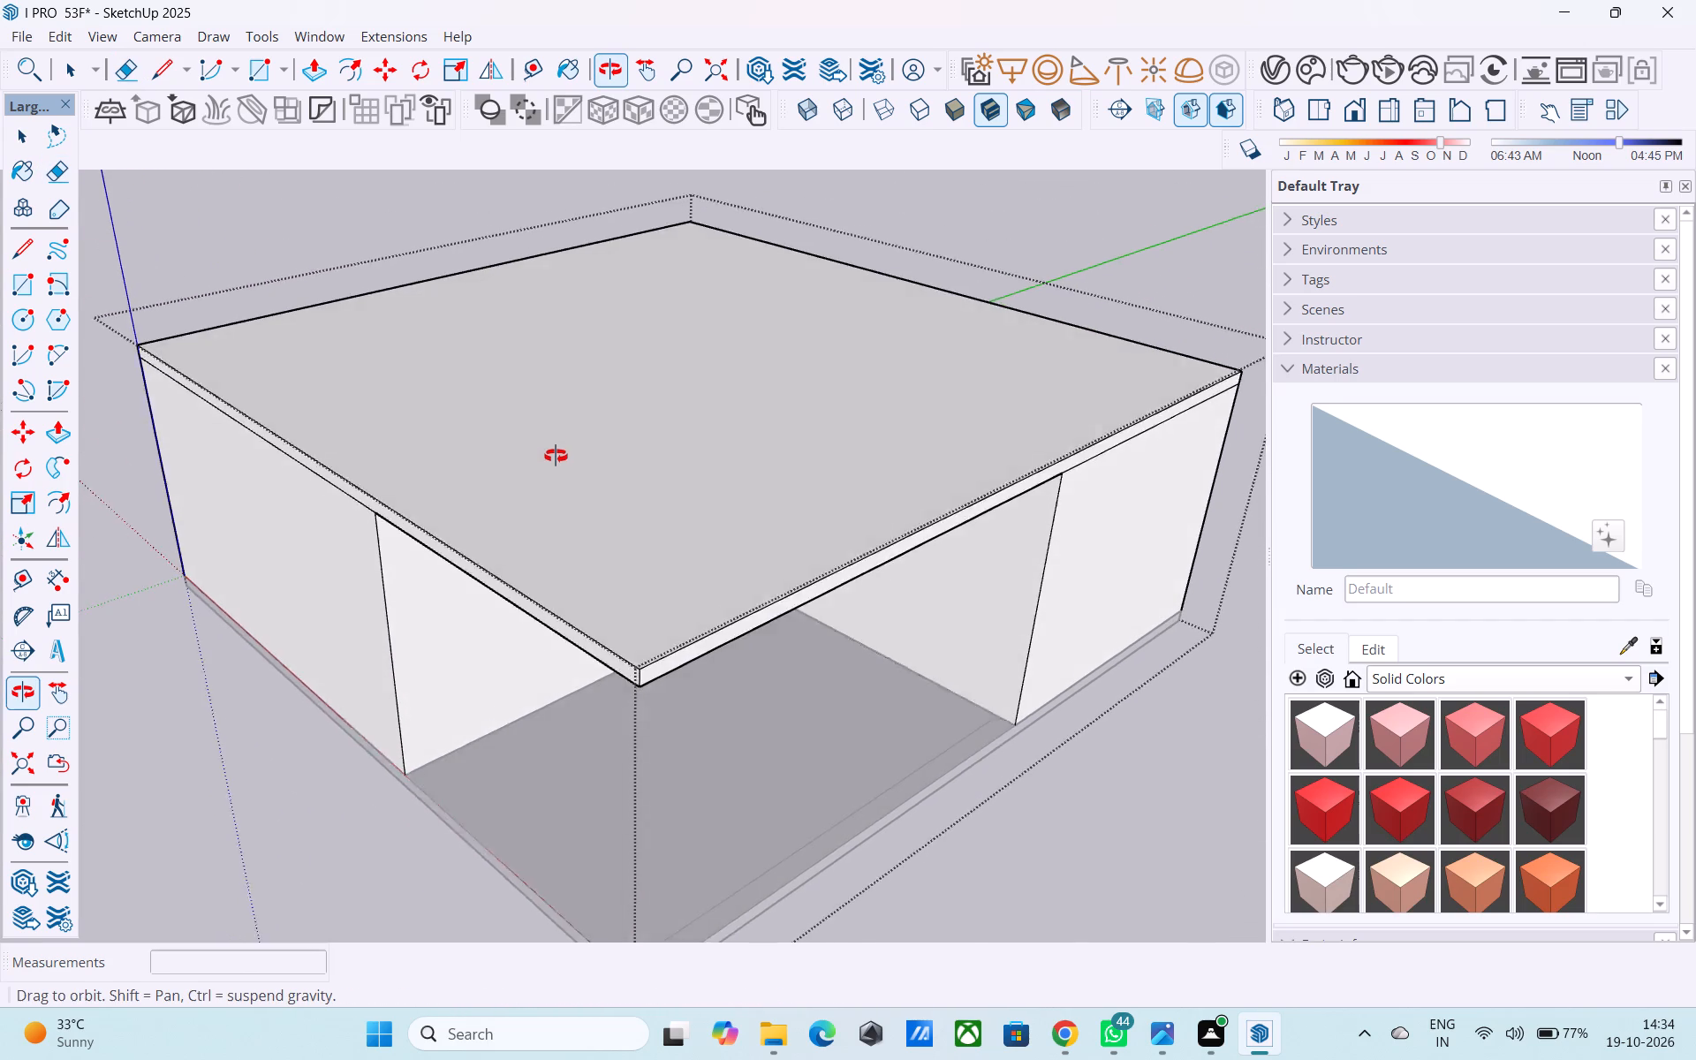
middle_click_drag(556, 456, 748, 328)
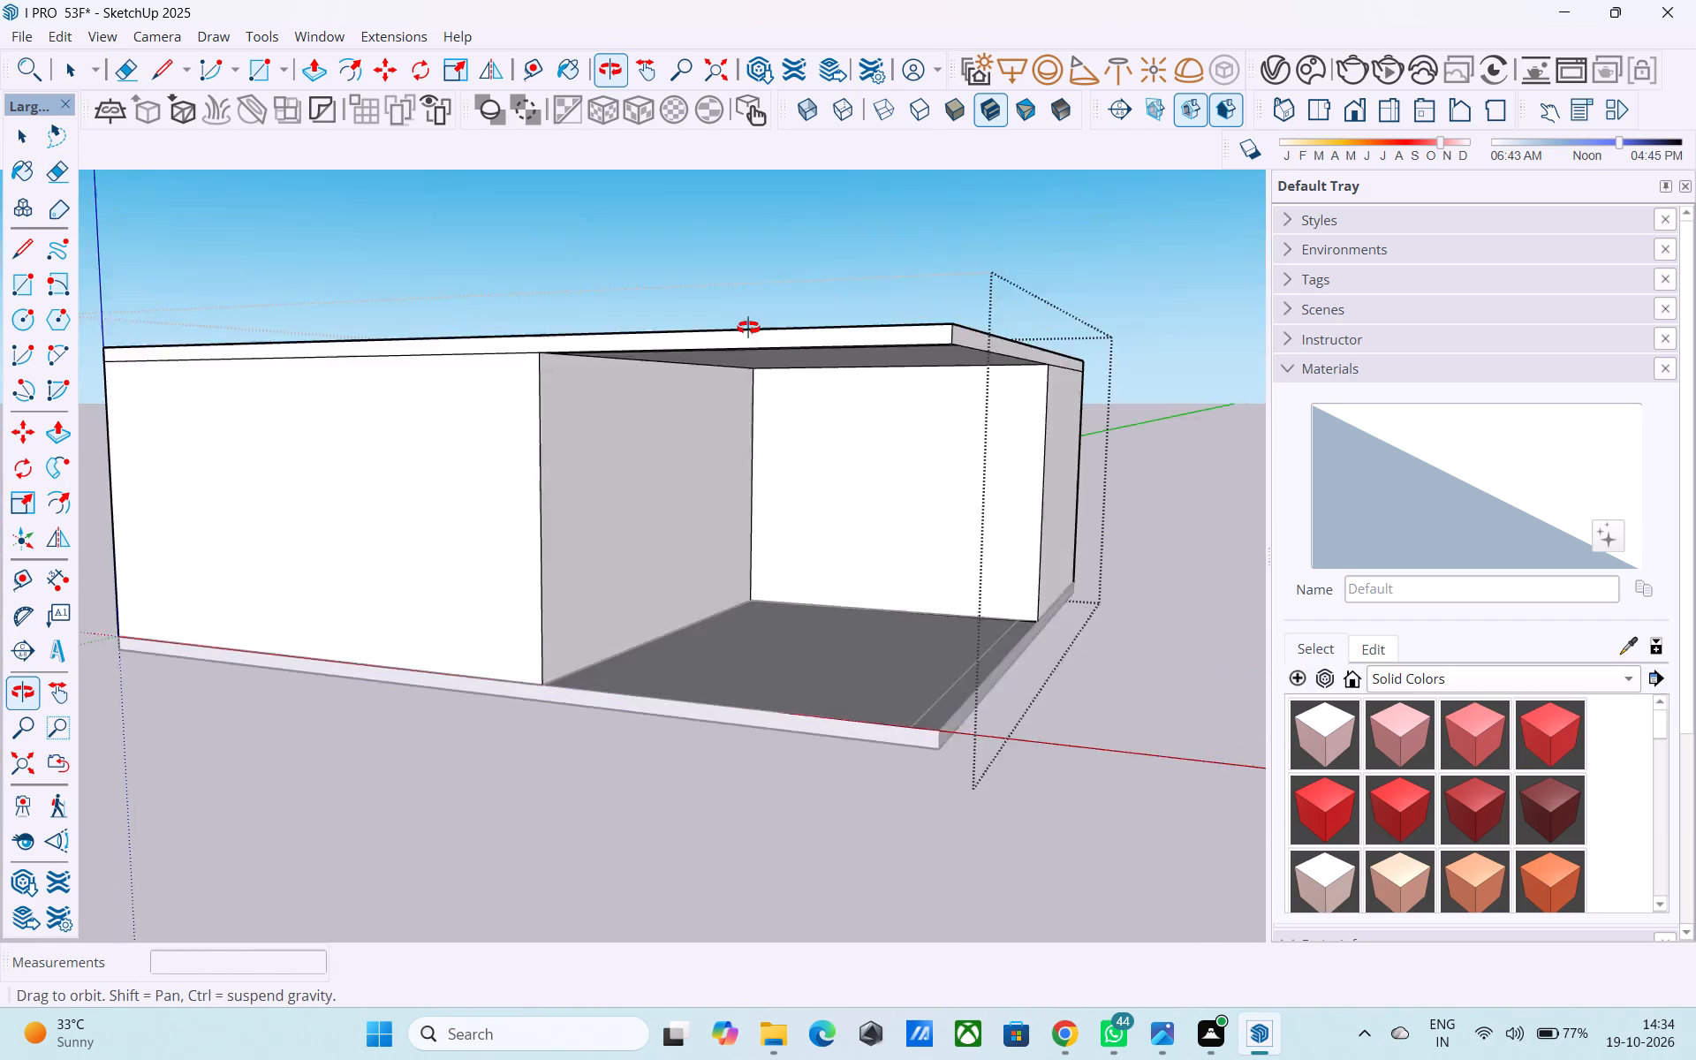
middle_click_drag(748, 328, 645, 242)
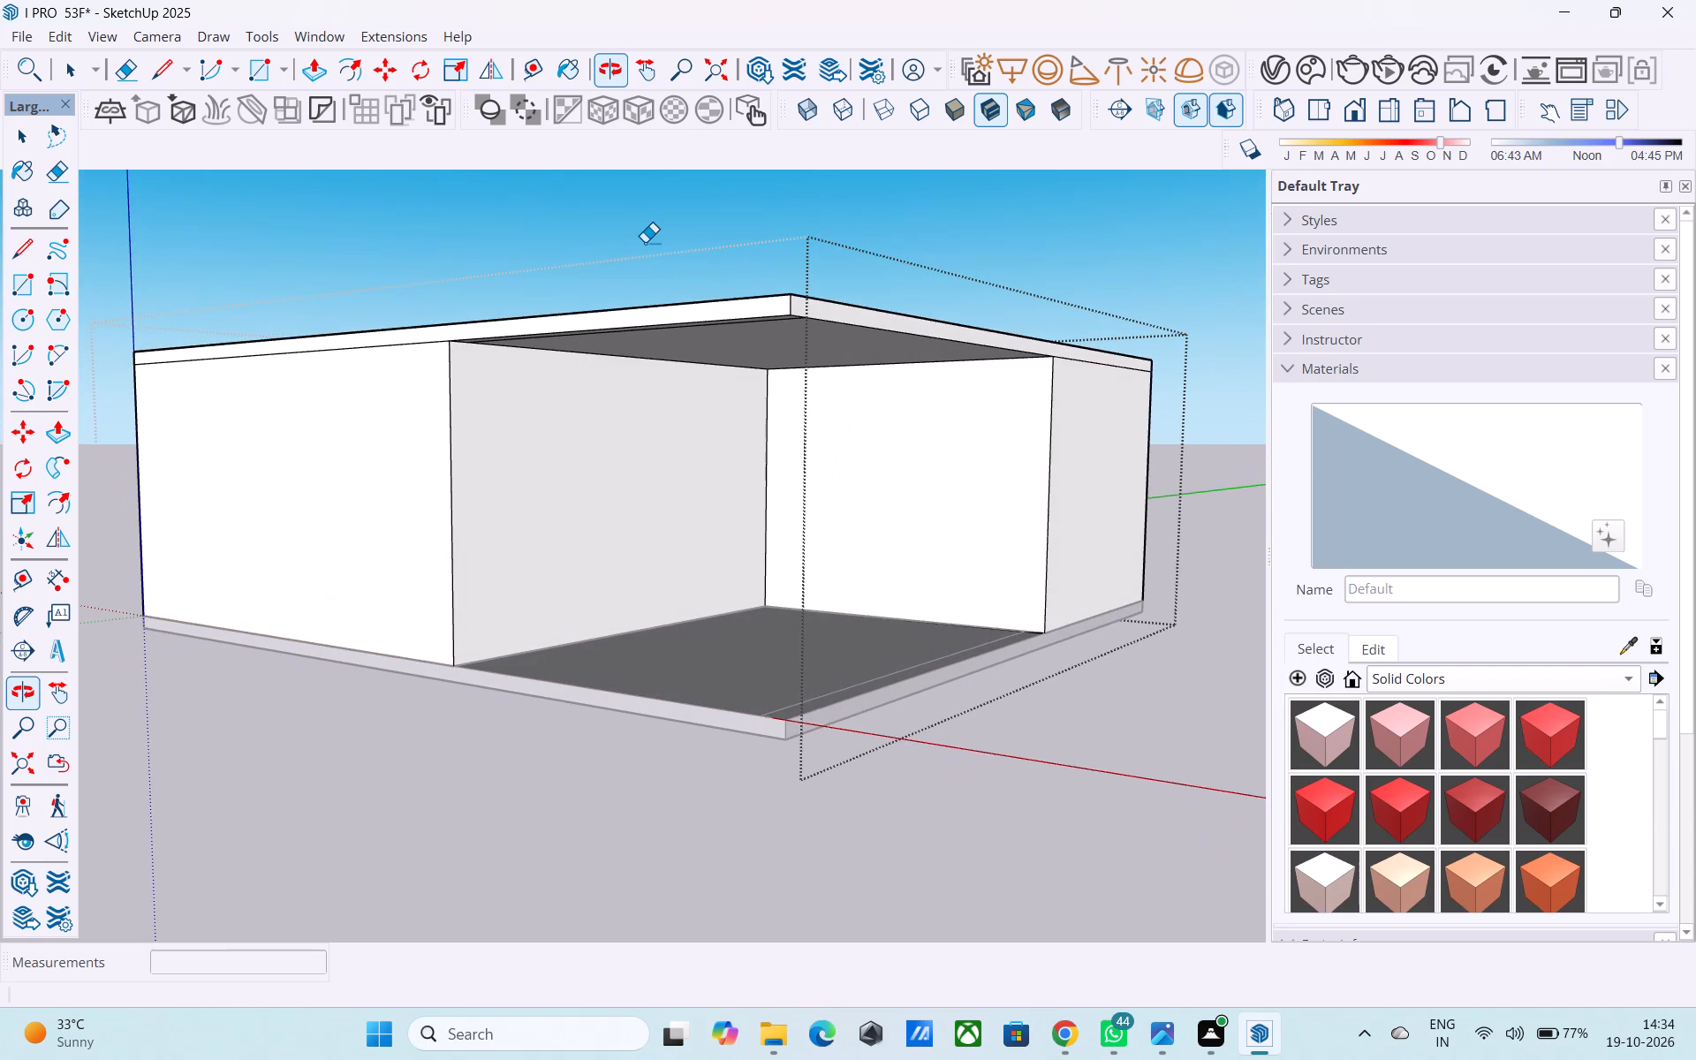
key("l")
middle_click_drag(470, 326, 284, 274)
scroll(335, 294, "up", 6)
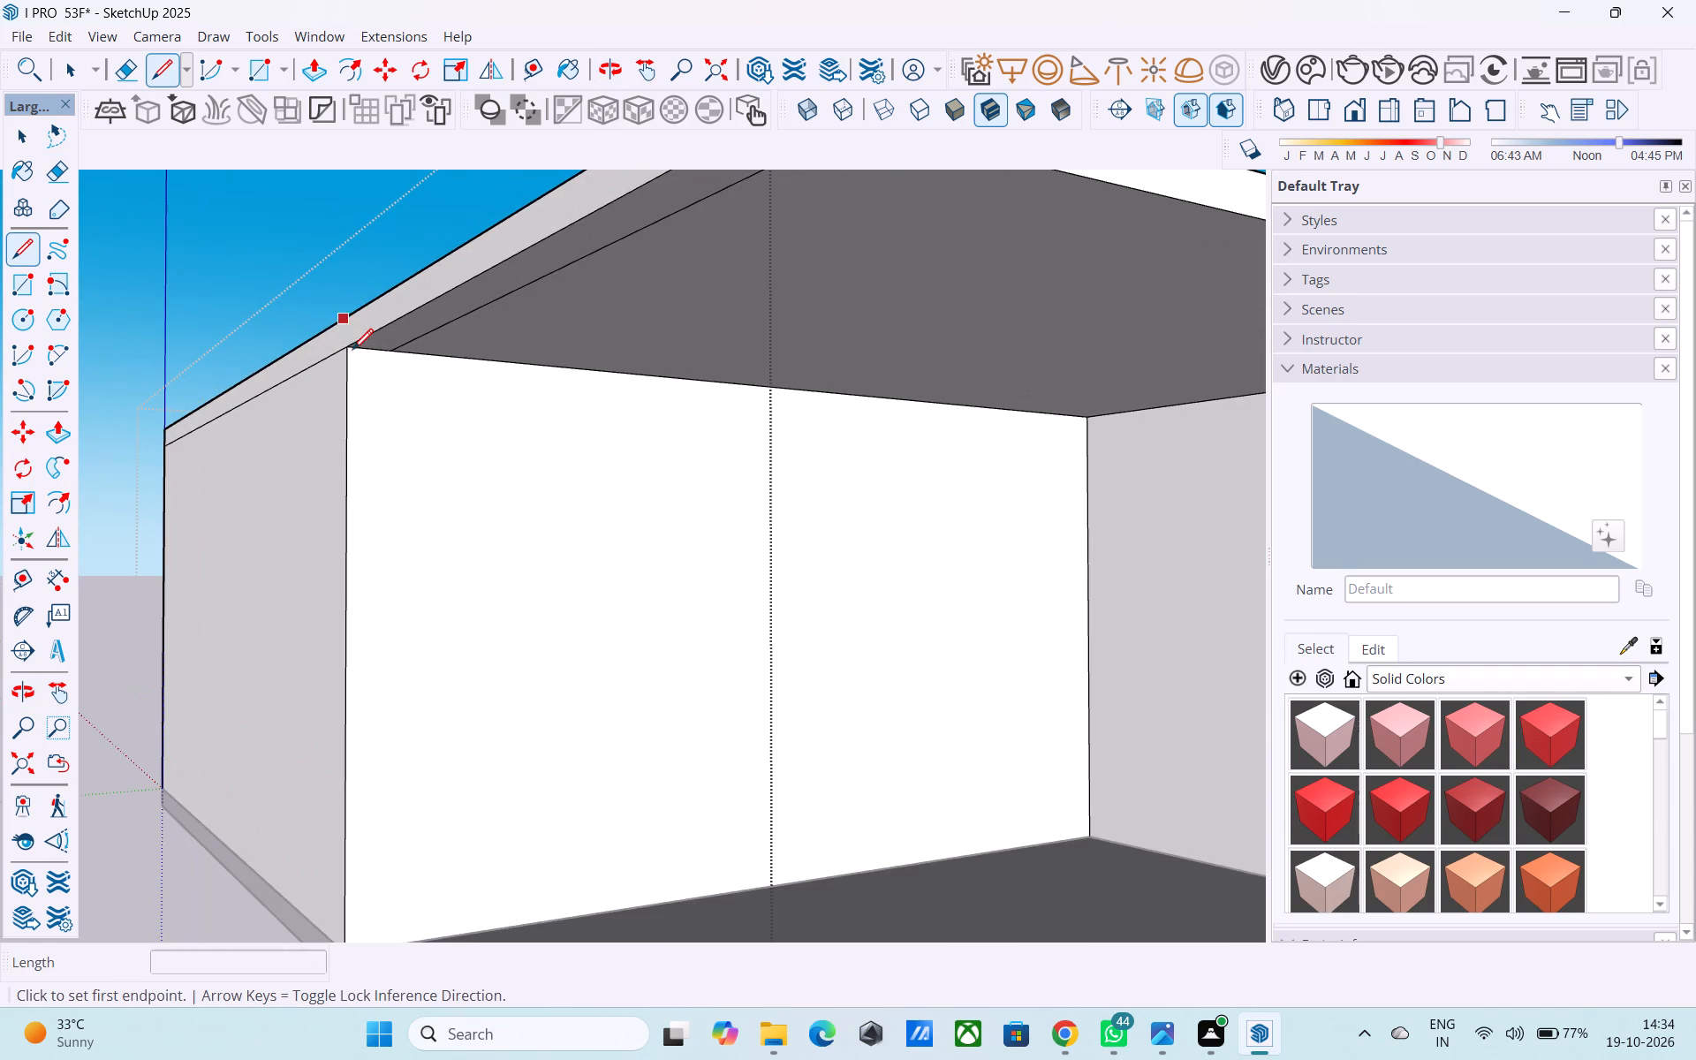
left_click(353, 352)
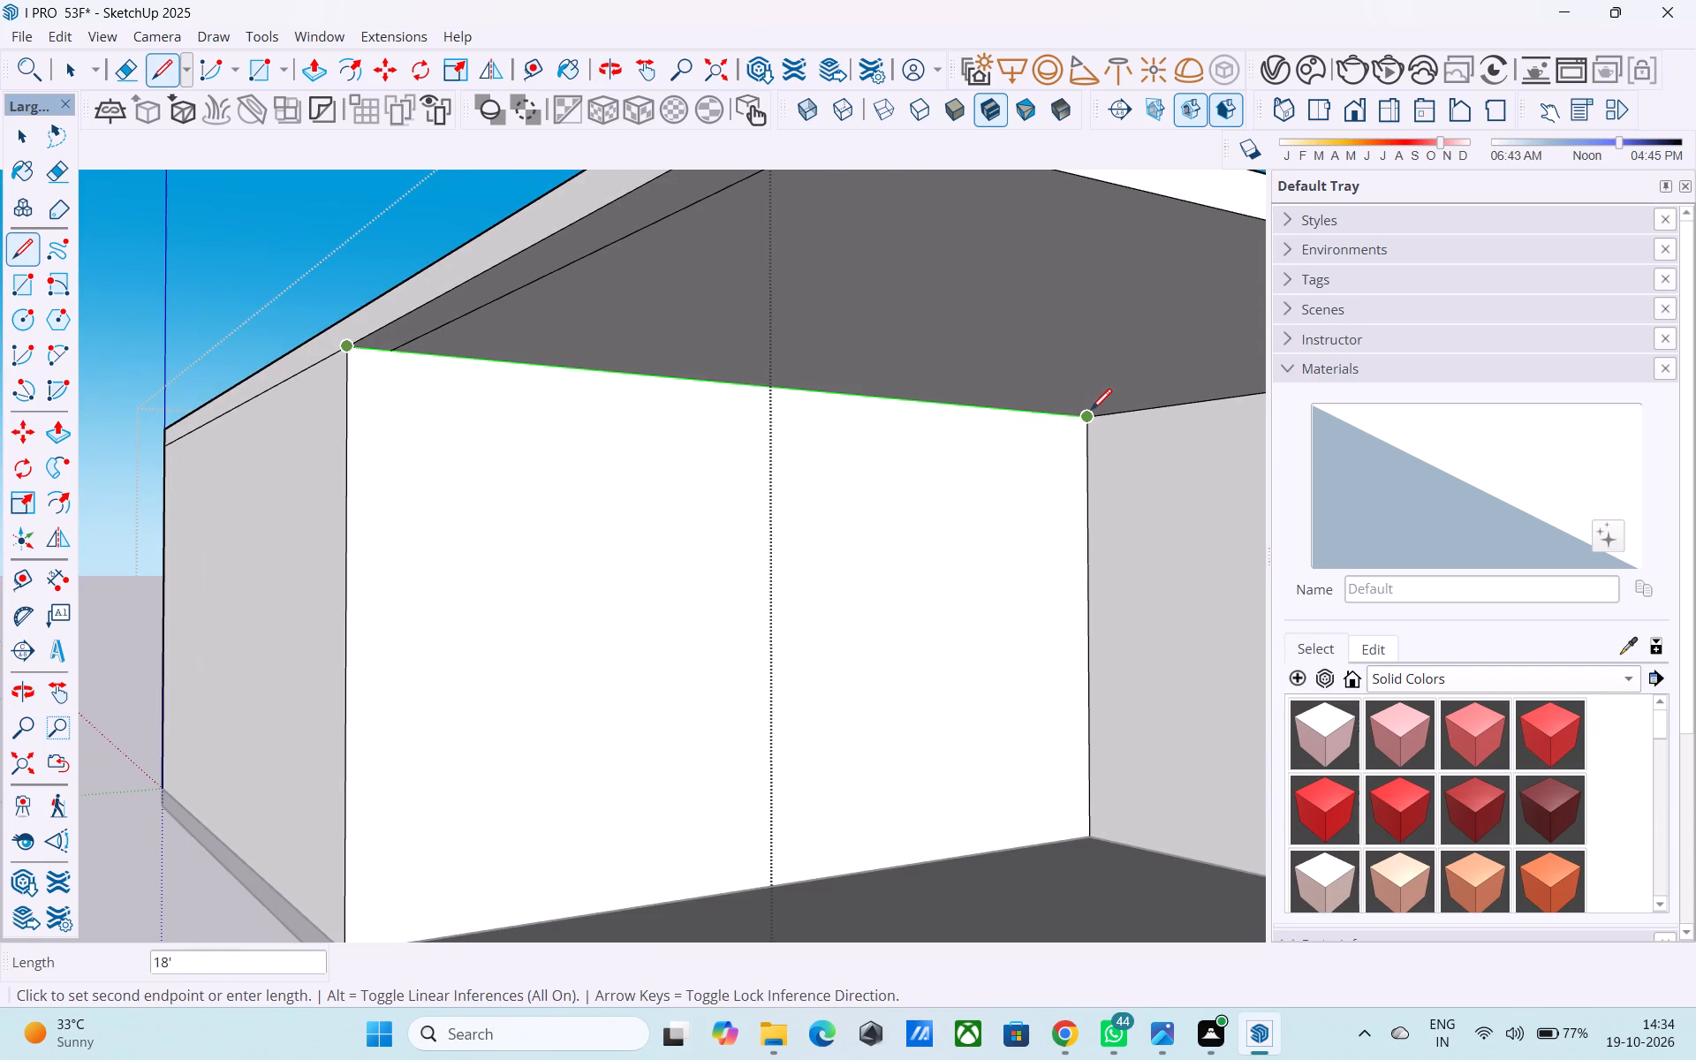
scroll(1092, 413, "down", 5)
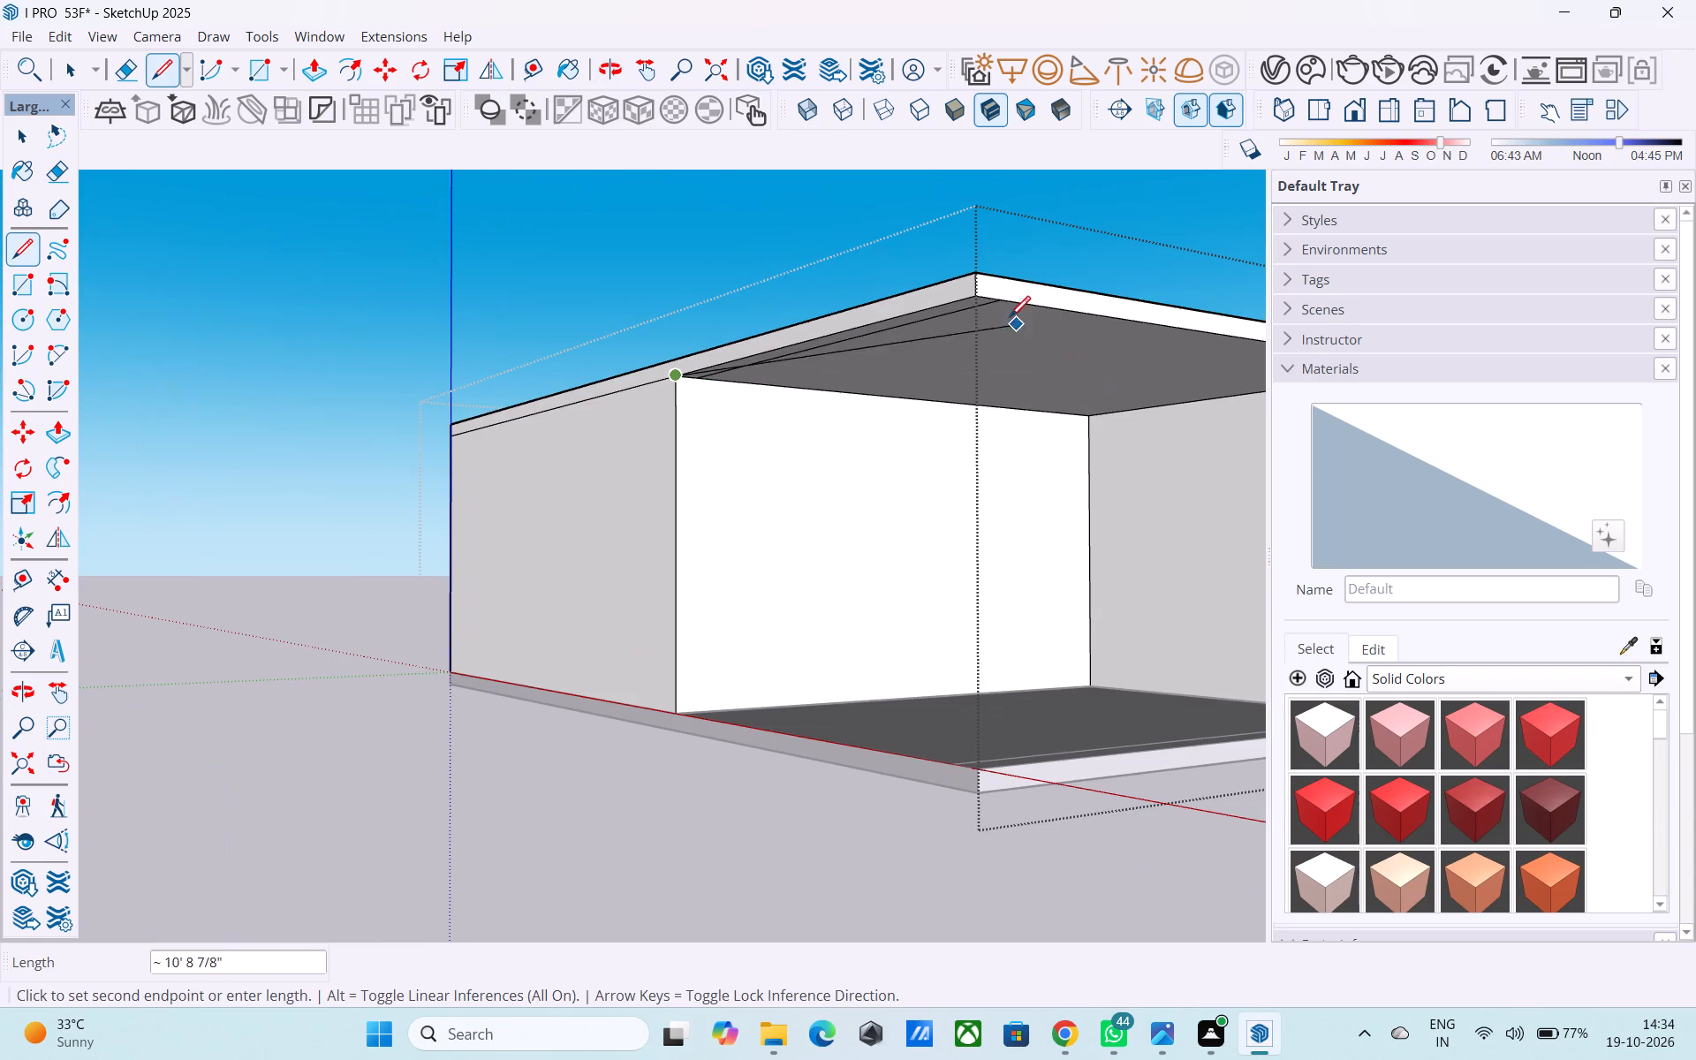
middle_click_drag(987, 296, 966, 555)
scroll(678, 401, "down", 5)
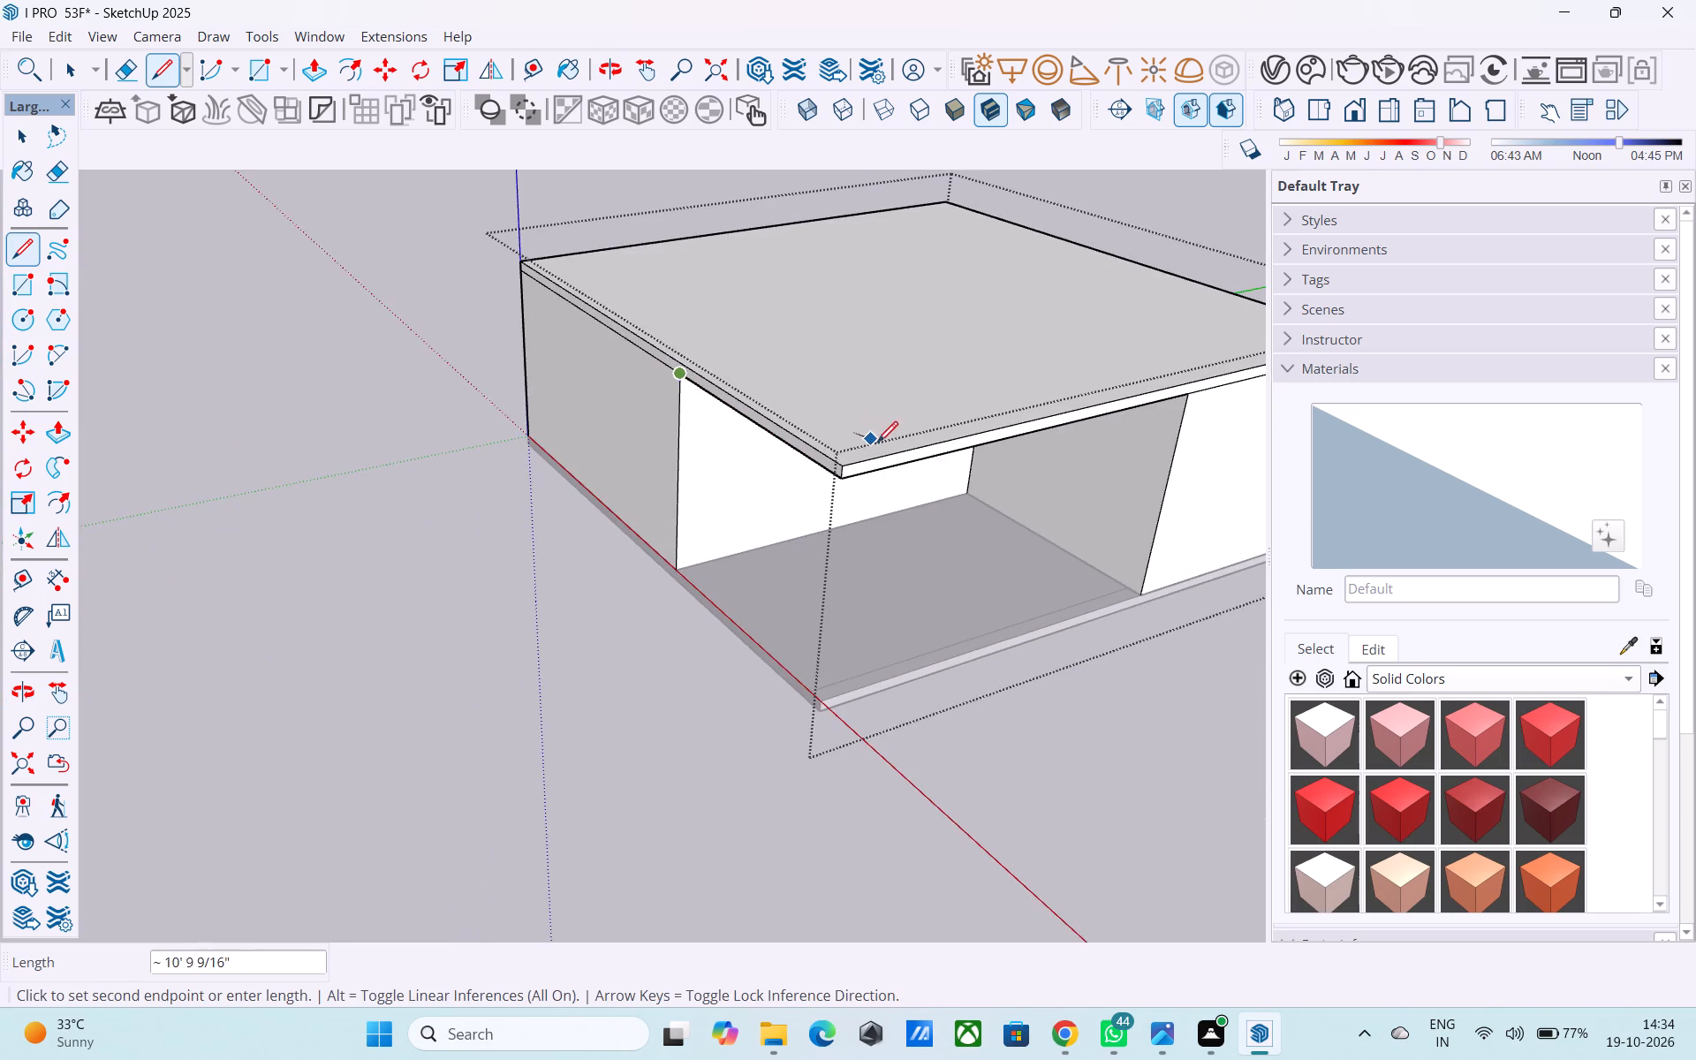
Copy the cover's top edge at the open-area end 12' inward across the top face, in line with the corner room's wall.
key("space")
scroll(879, 455, "up", 4)
left_click(879, 458)
key("m")
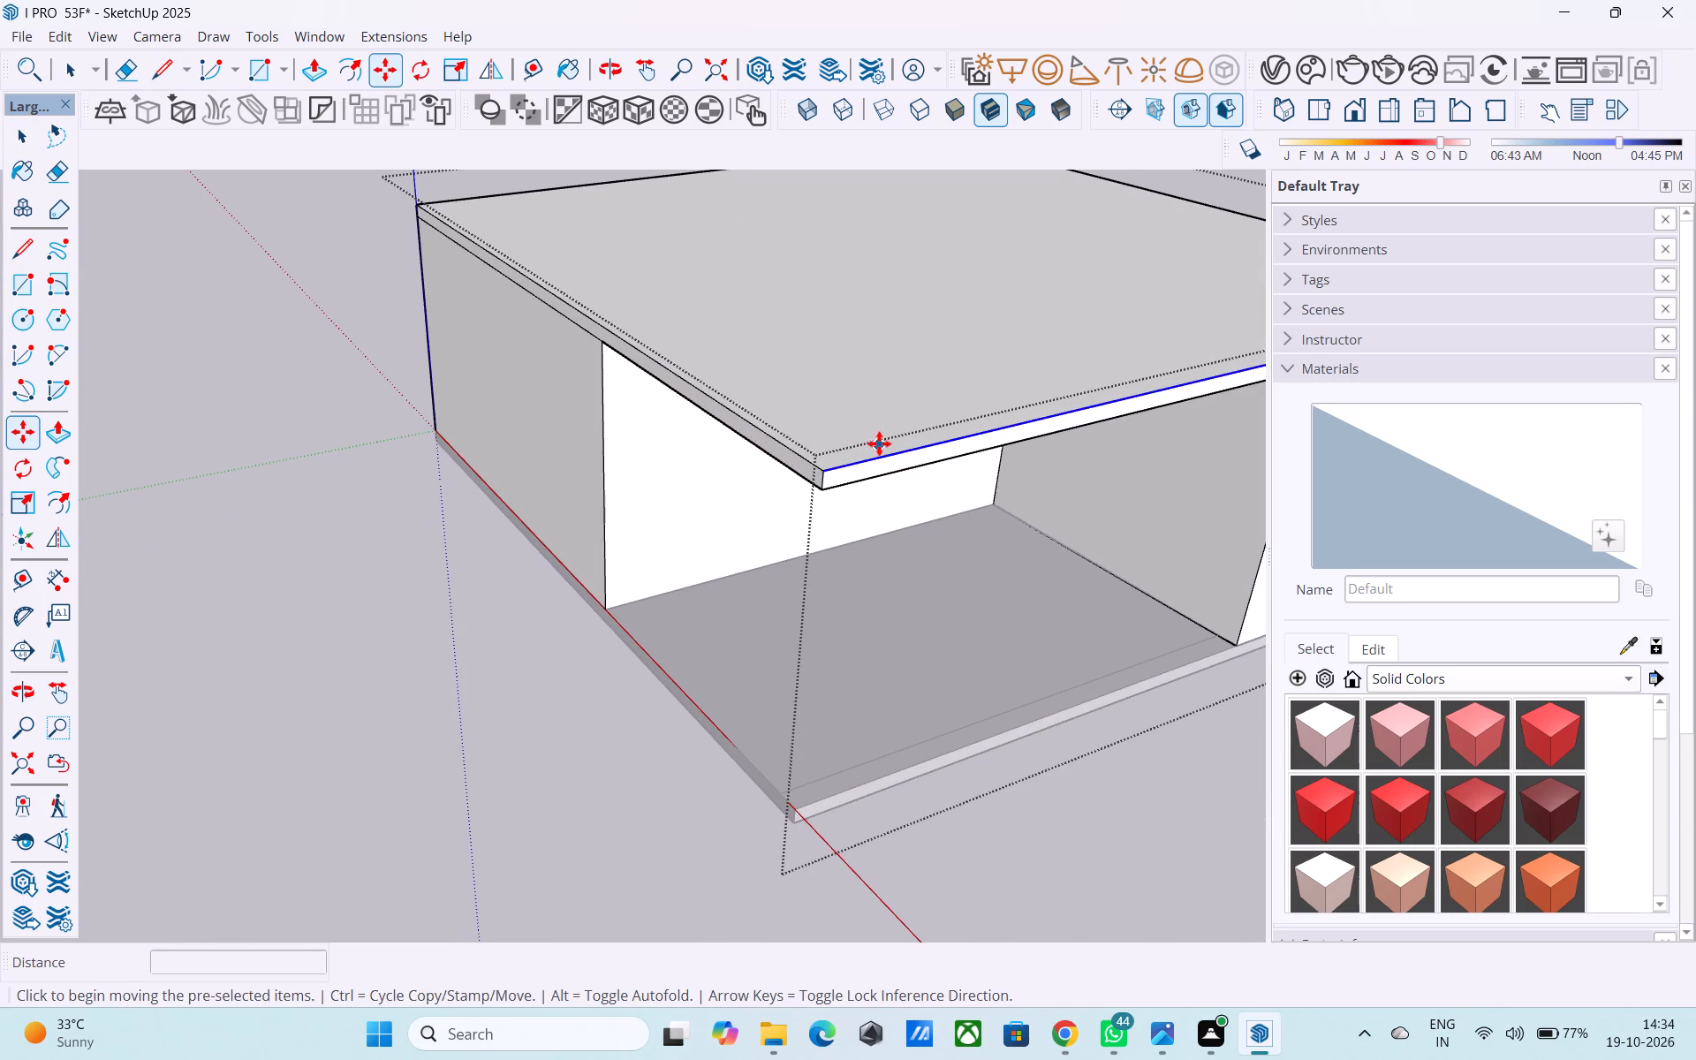
left_click(831, 470)
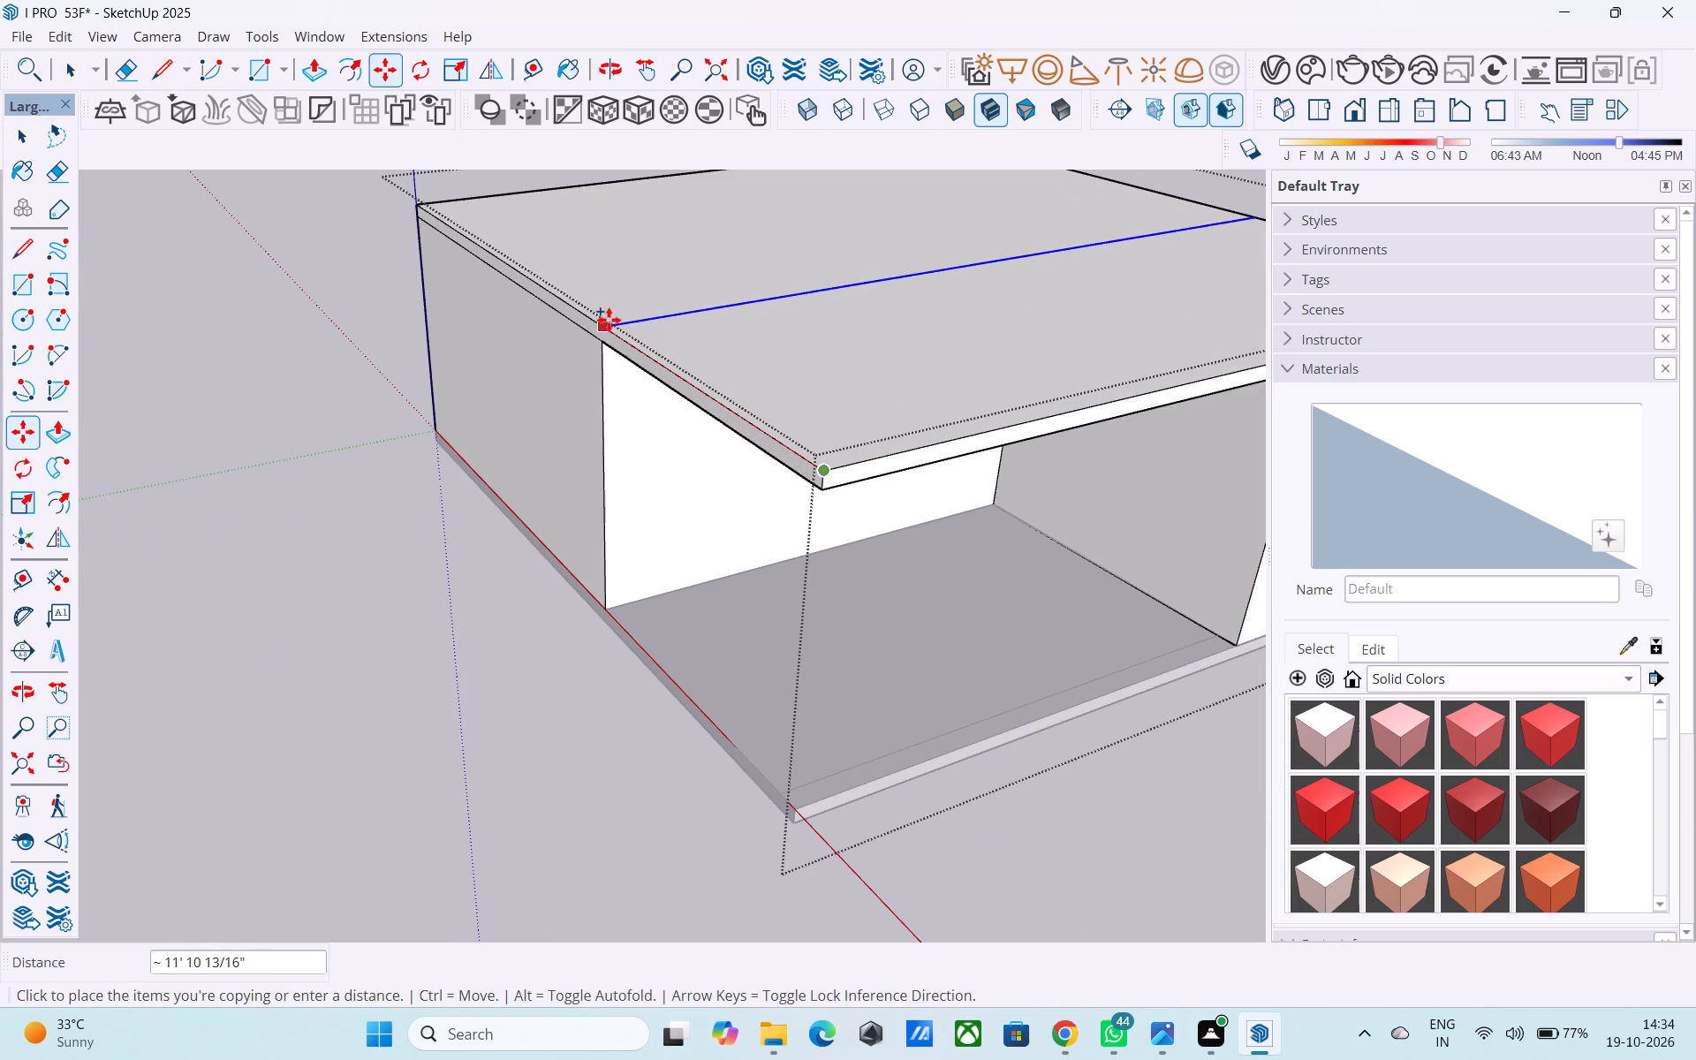
type("12'")
key("Return")
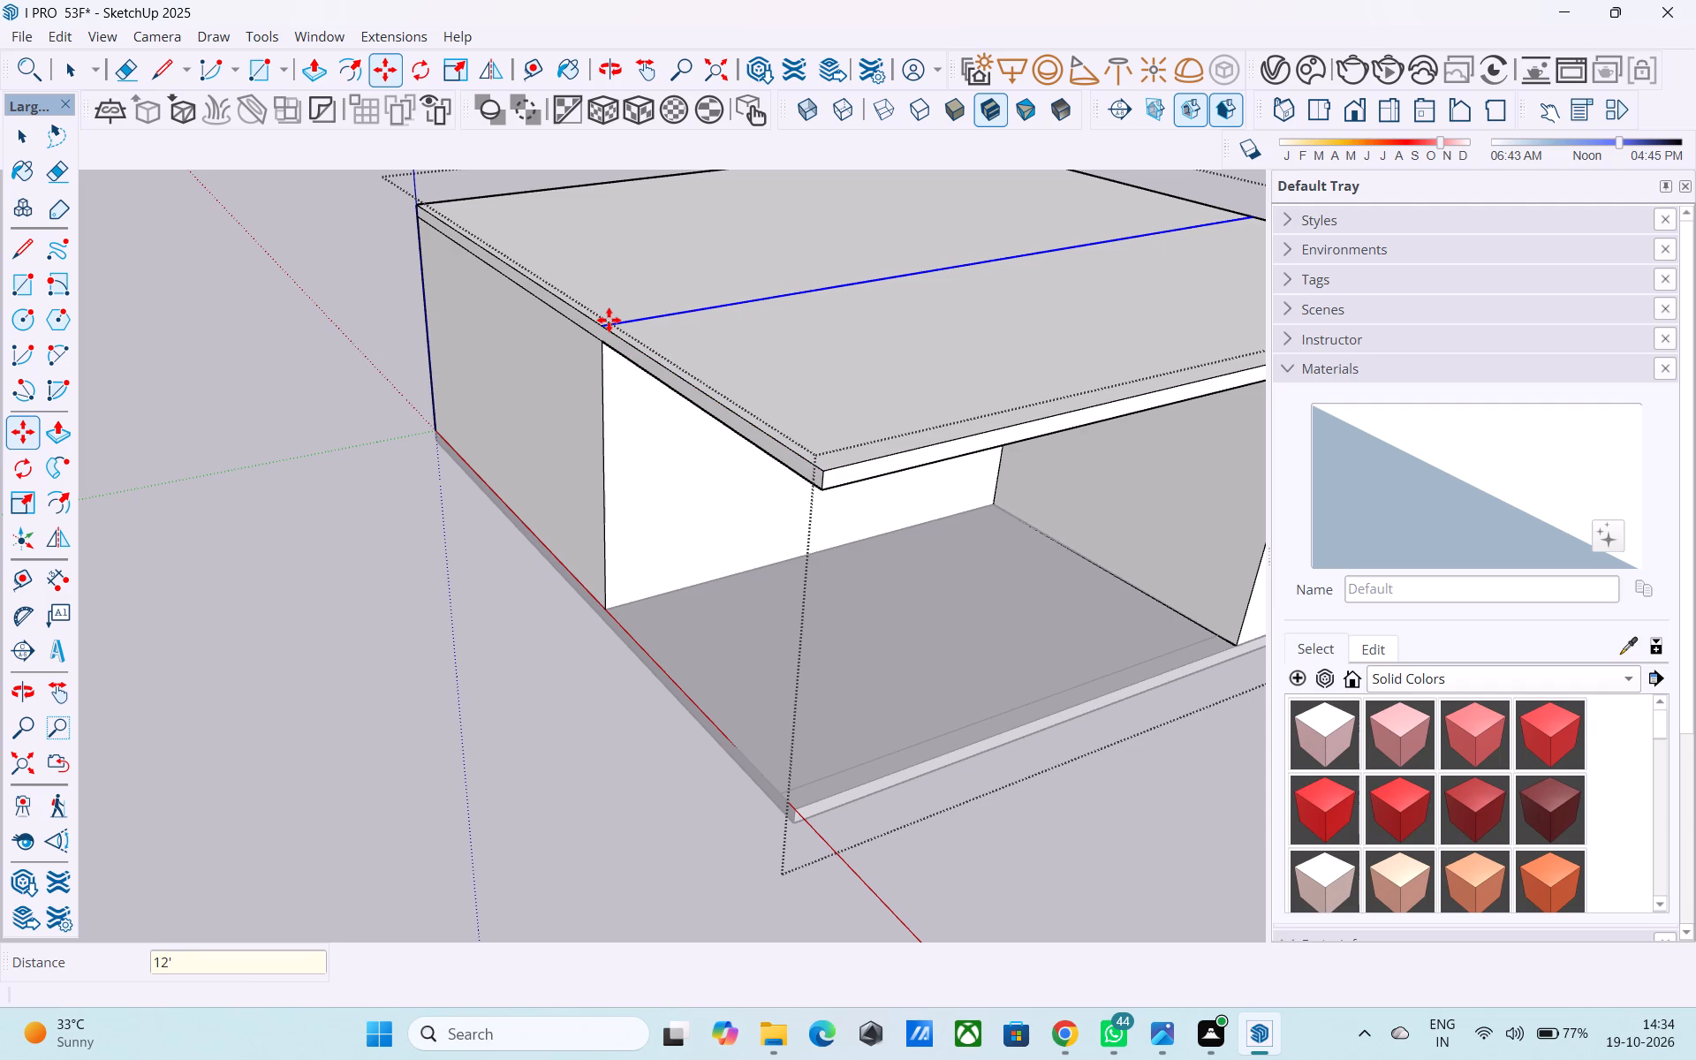
Copy the top edge on the open area's outer side 18' across the cover, above the long room's wall.
scroll(570, 400, "down", 6)
middle_click_drag(647, 368, 609, 671)
middle_click_drag(603, 668, 672, 656)
middle_click_drag(767, 693, 712, 580)
scroll(683, 629, "up", 3)
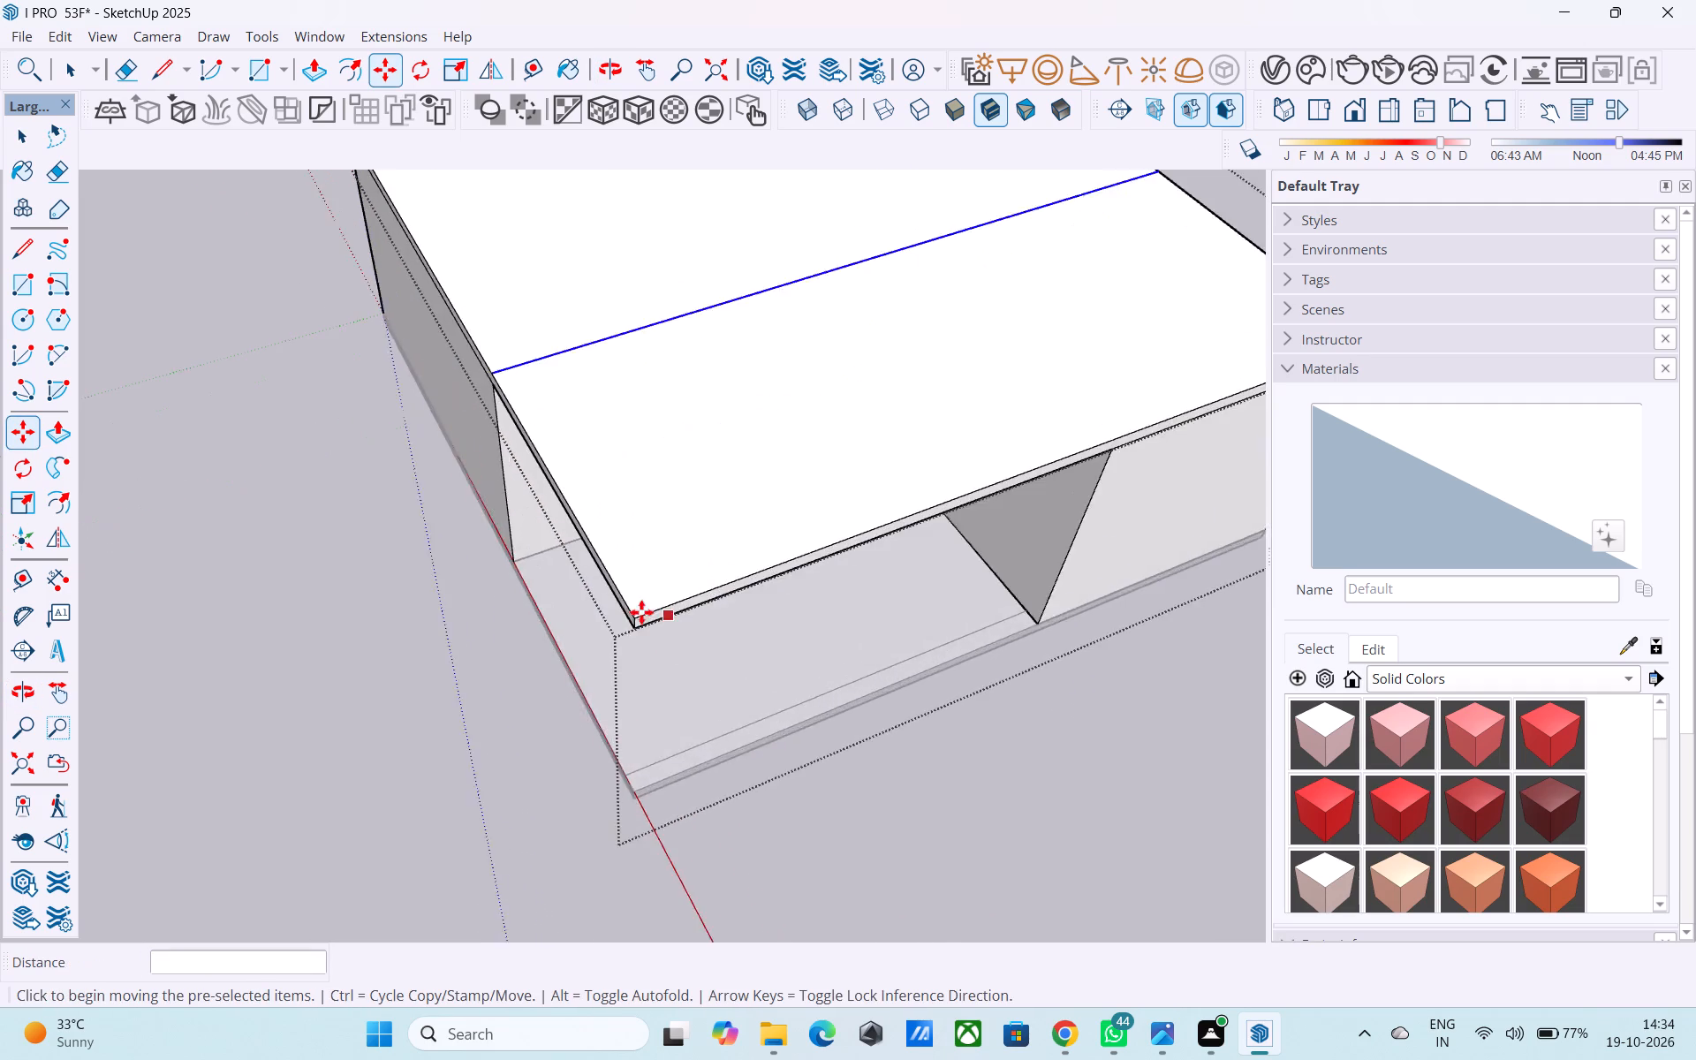
scroll(641, 612, "up", 3)
middle_click_drag(571, 565, 620, 538)
scroll(623, 535, "up", 4)
key("space")
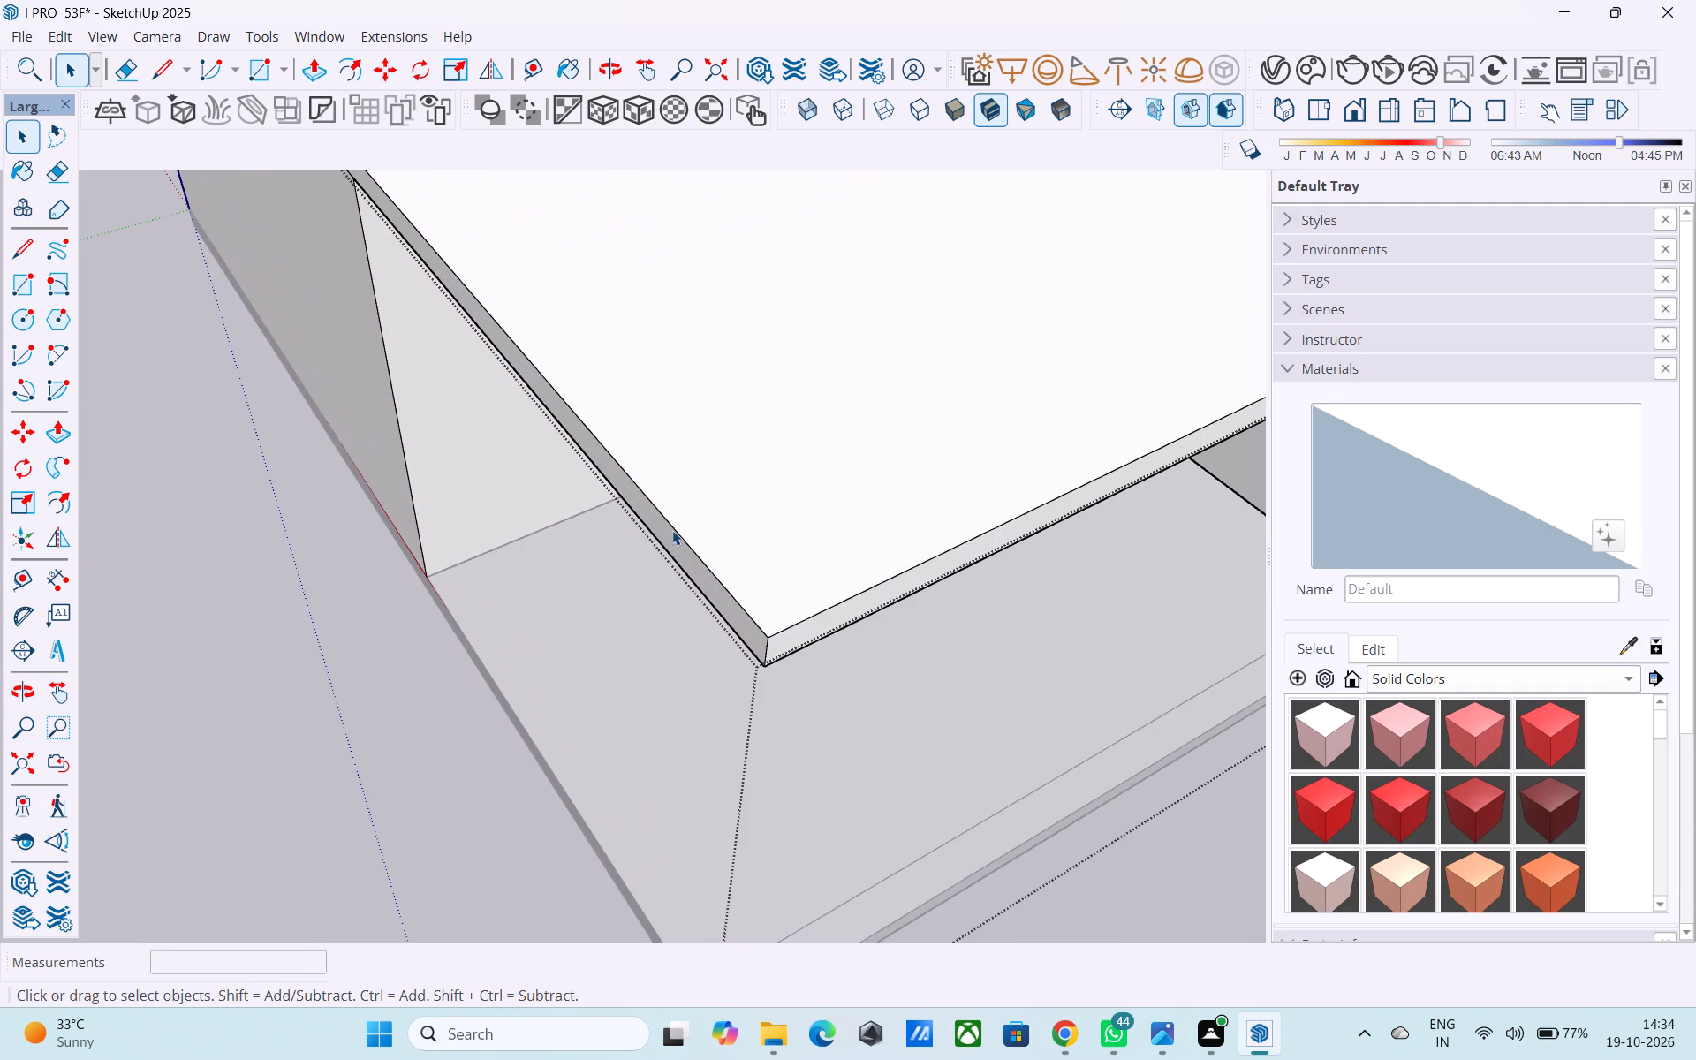
left_click(672, 528)
key("m")
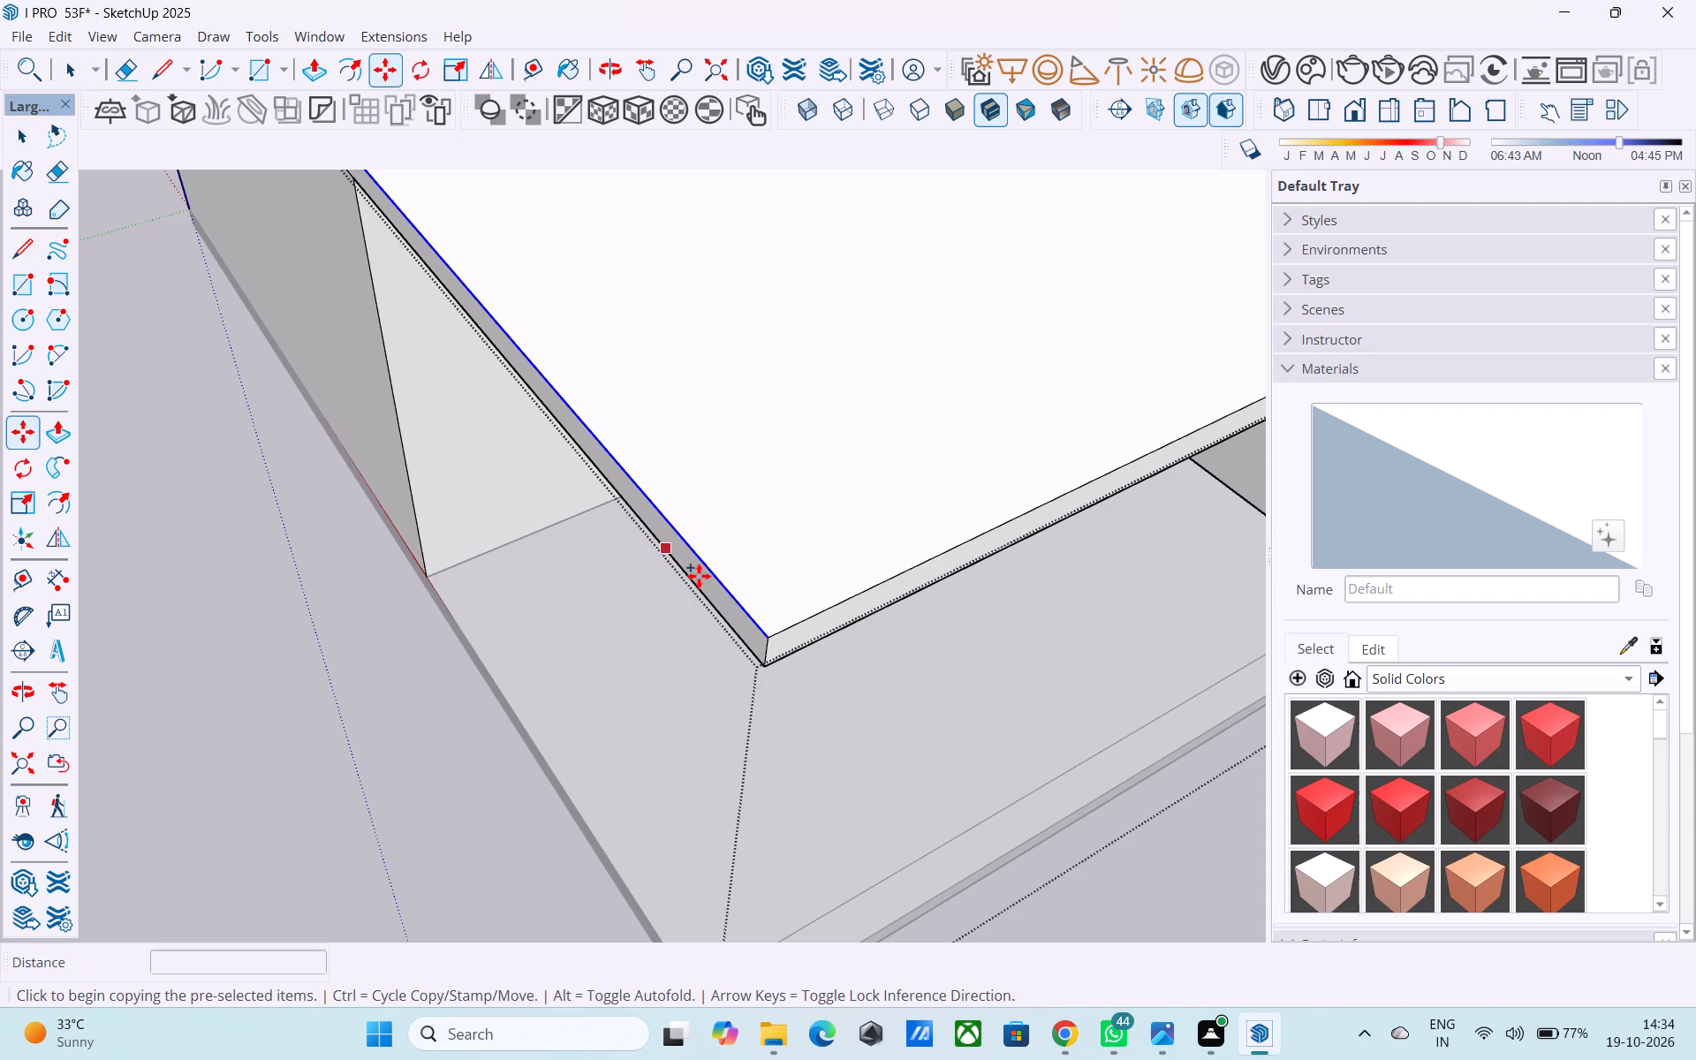
left_click(766, 636)
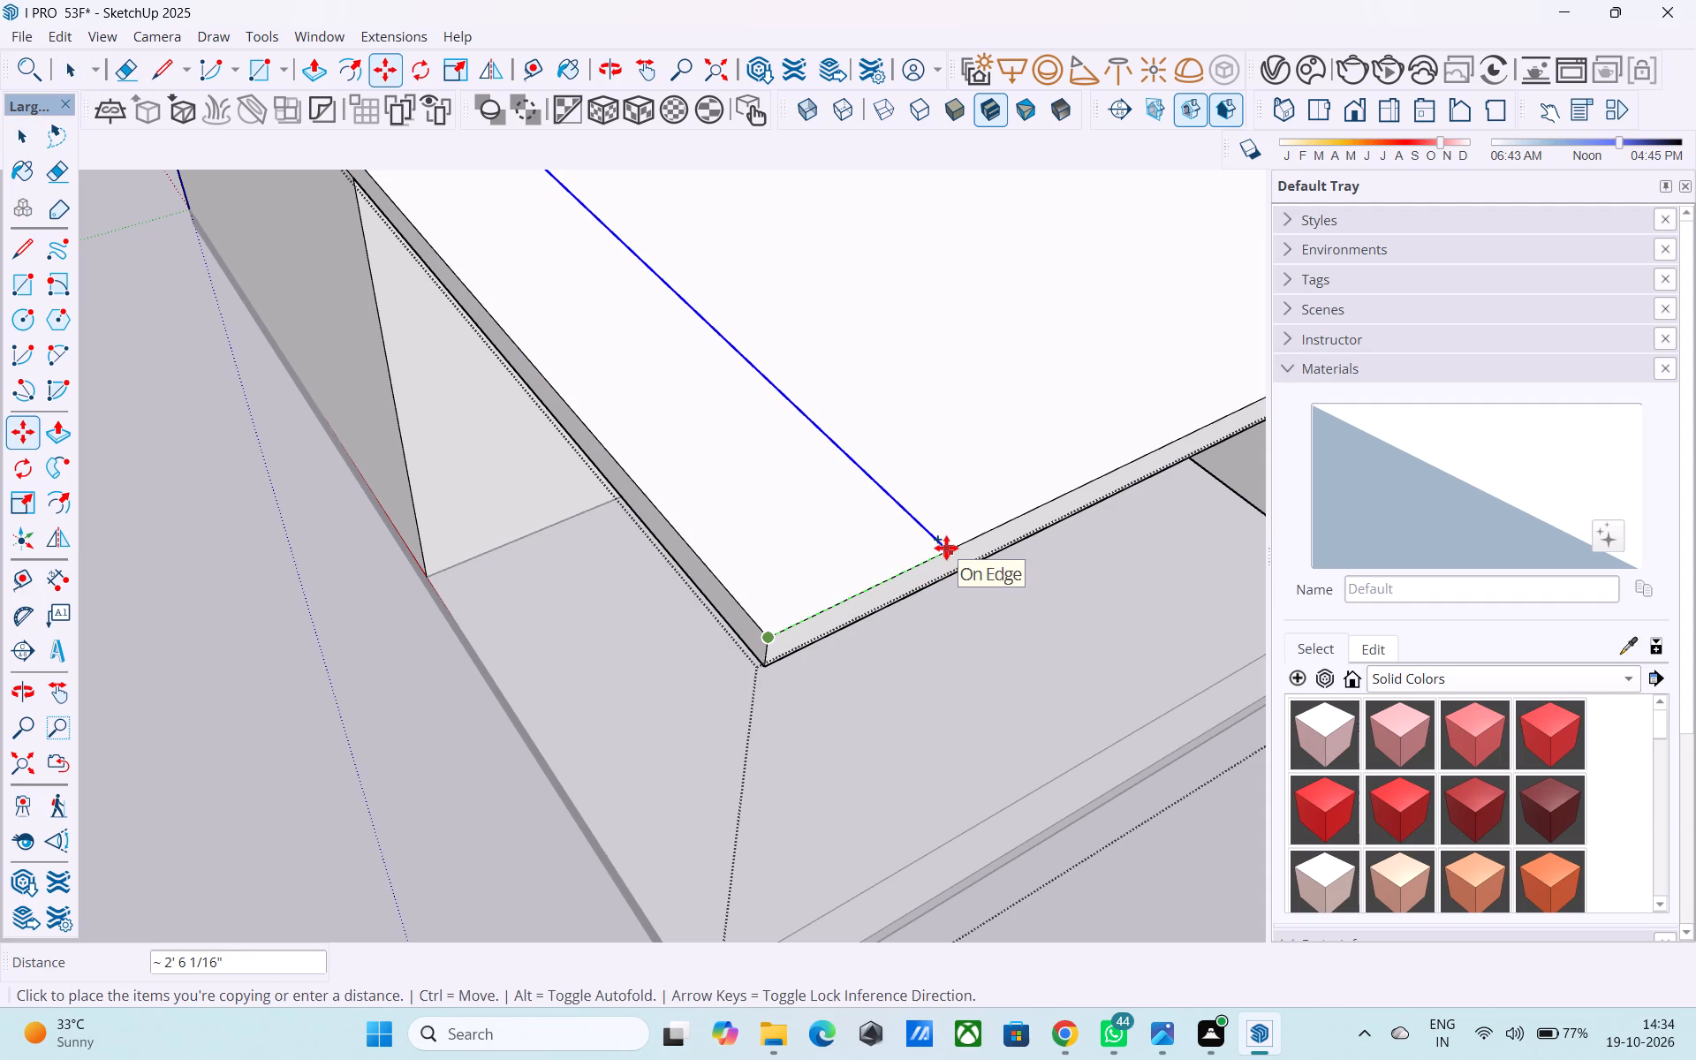
type("18'")
key("Return")
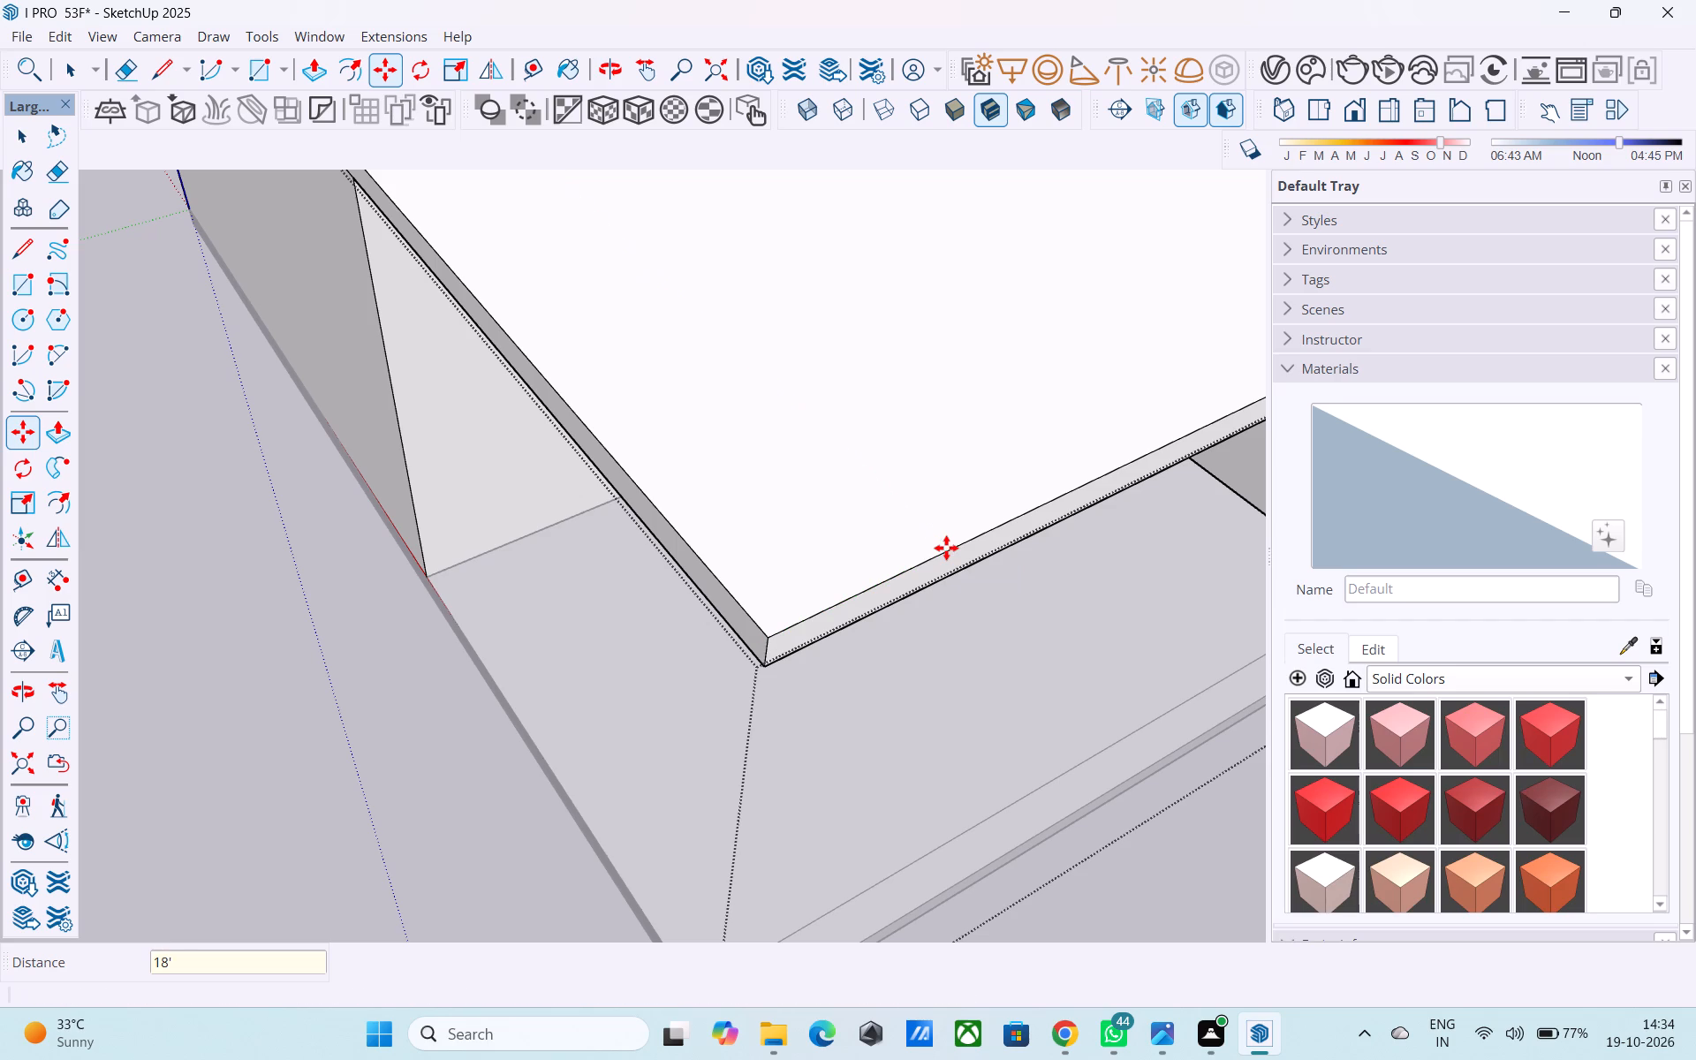
Copy the outer side edge of the cover section above the long room's end 9" inward on the top face.
scroll(679, 578, "down", 11)
middle_click_drag(666, 530, 514, 270)
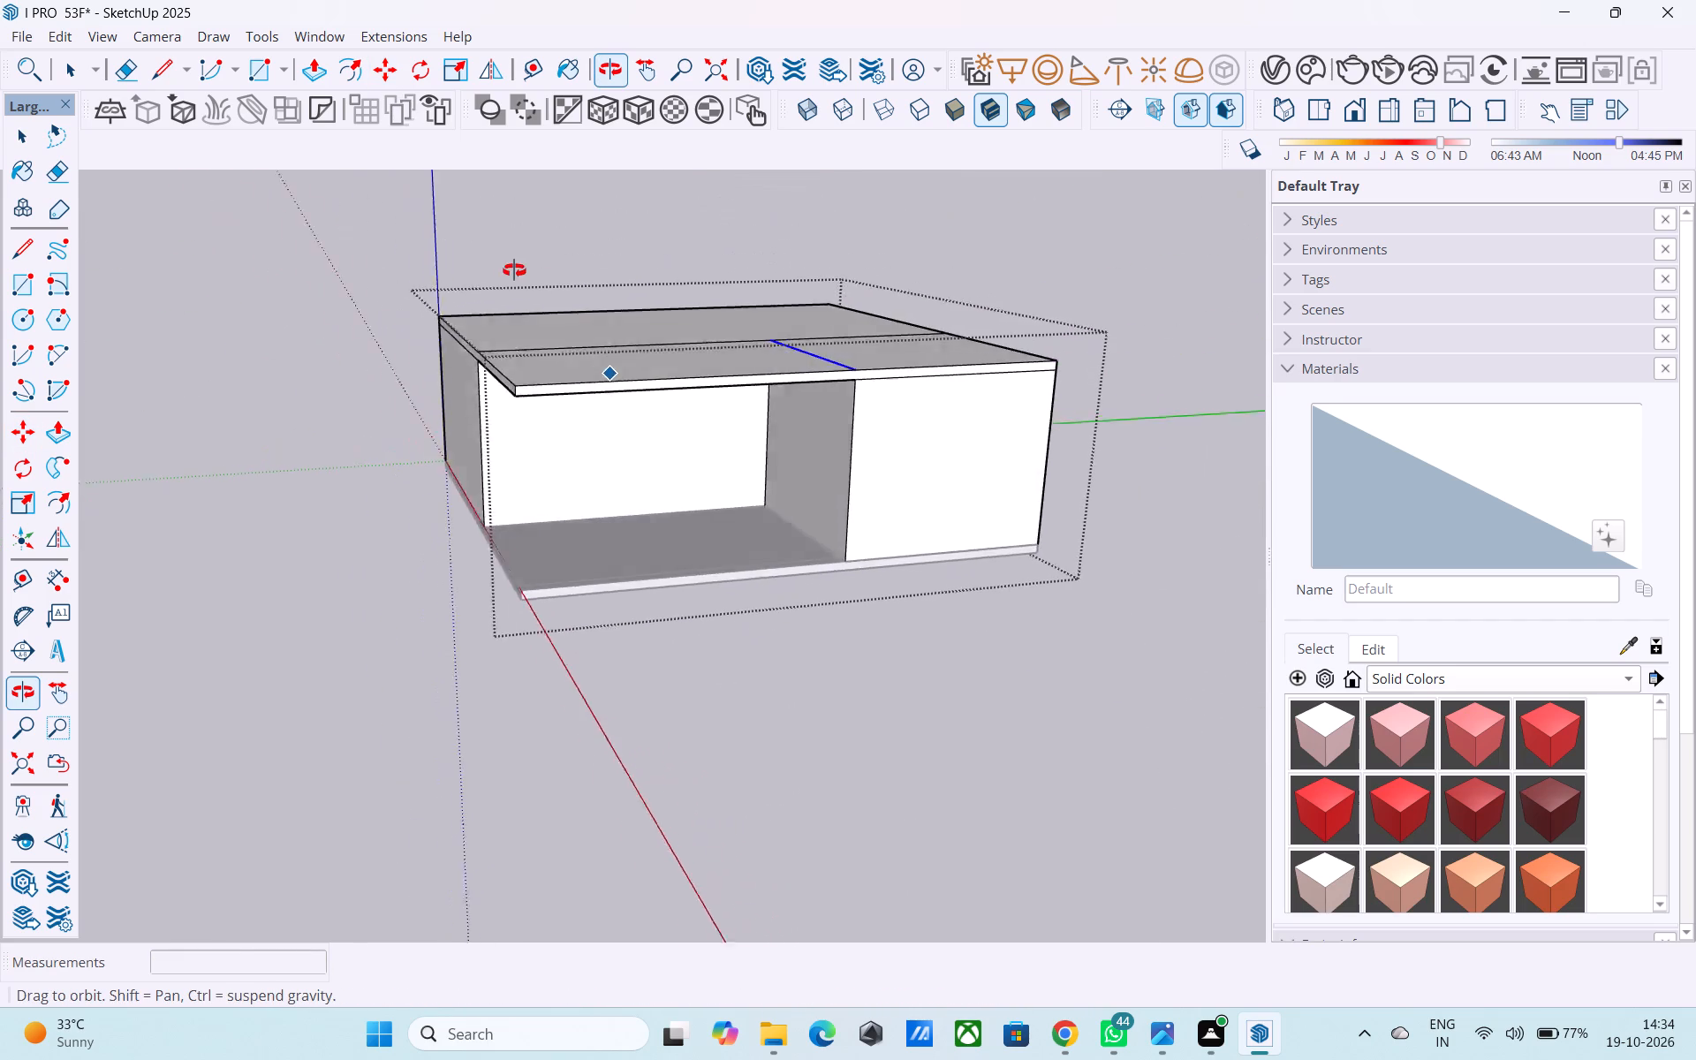
middle_click_drag(514, 270, 537, 579)
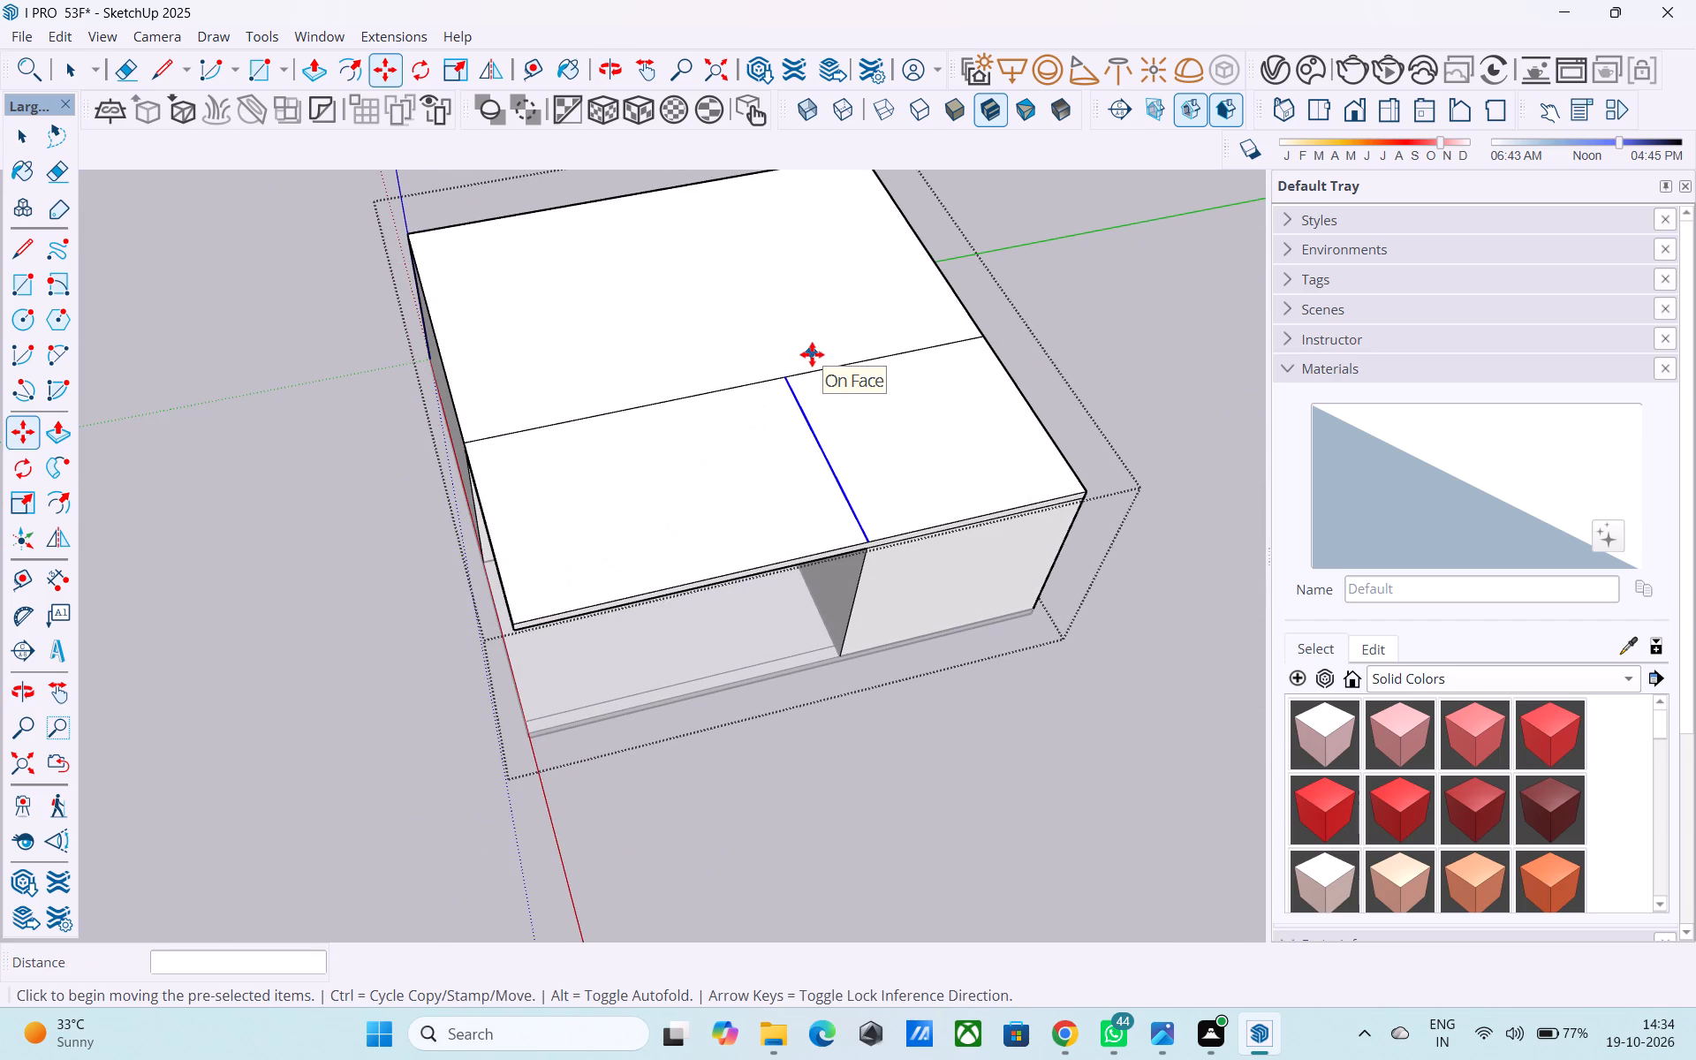
key("space")
left_click(883, 444)
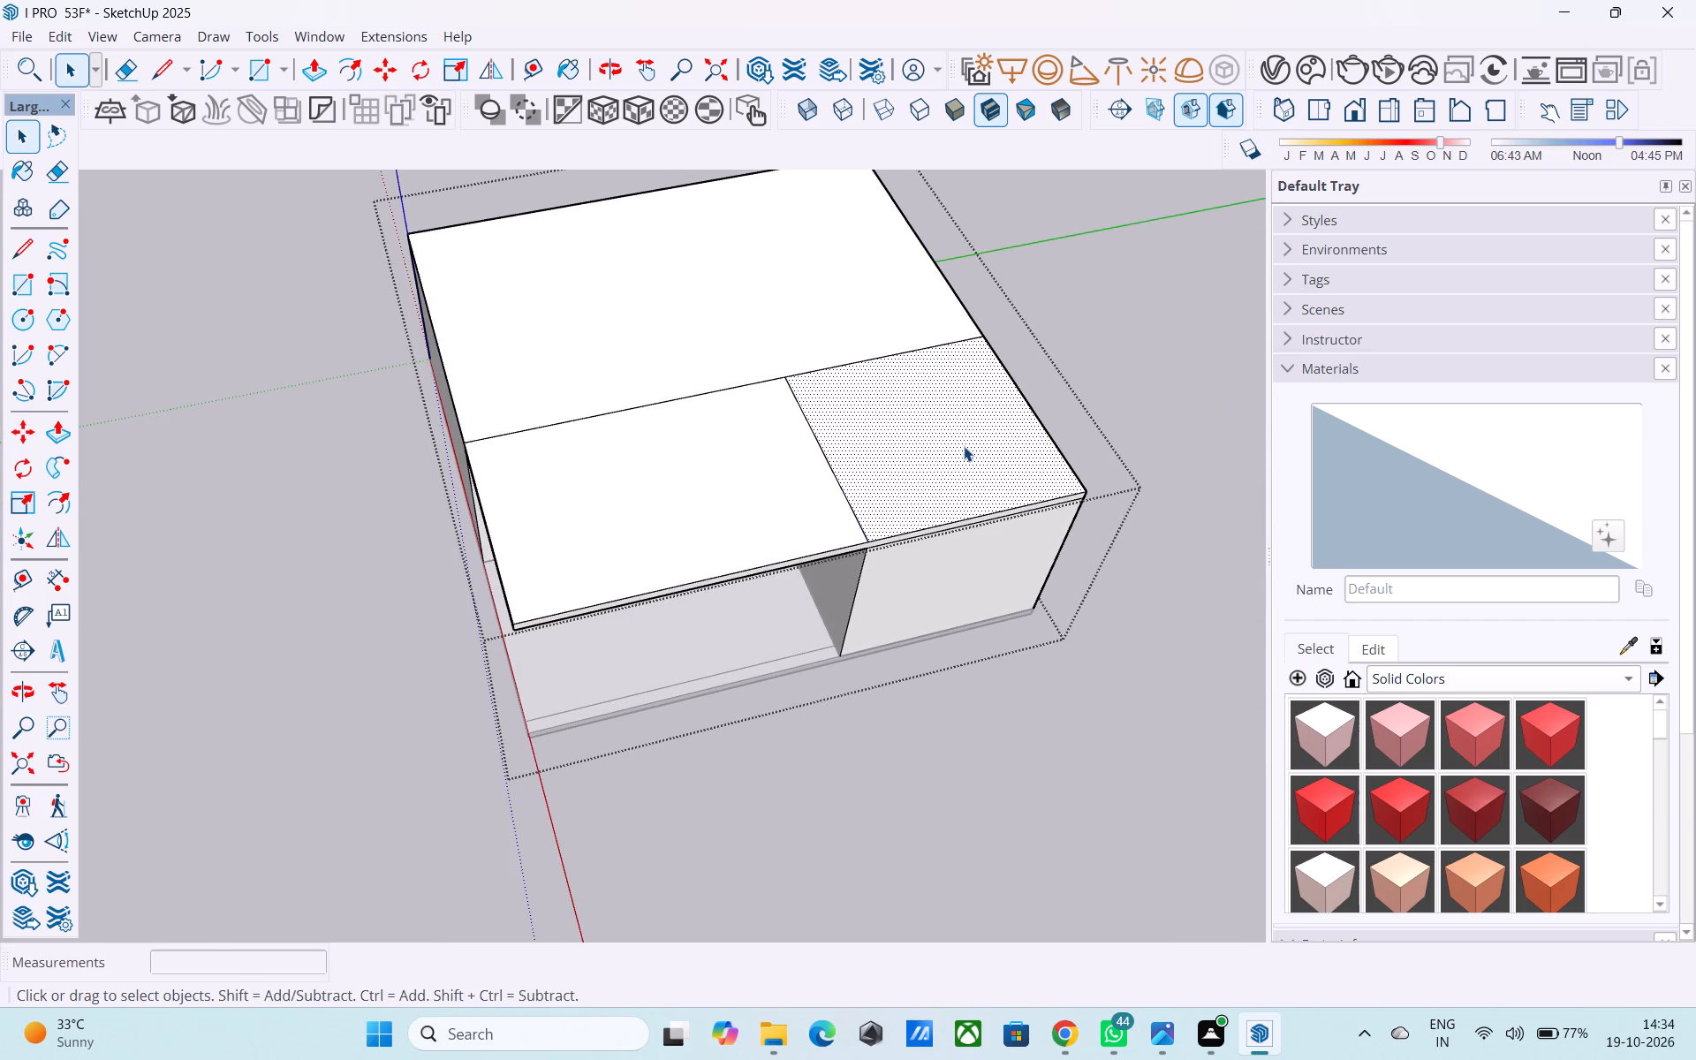
middle_click_drag(960, 446, 513, 292)
scroll(837, 520, "up", 5)
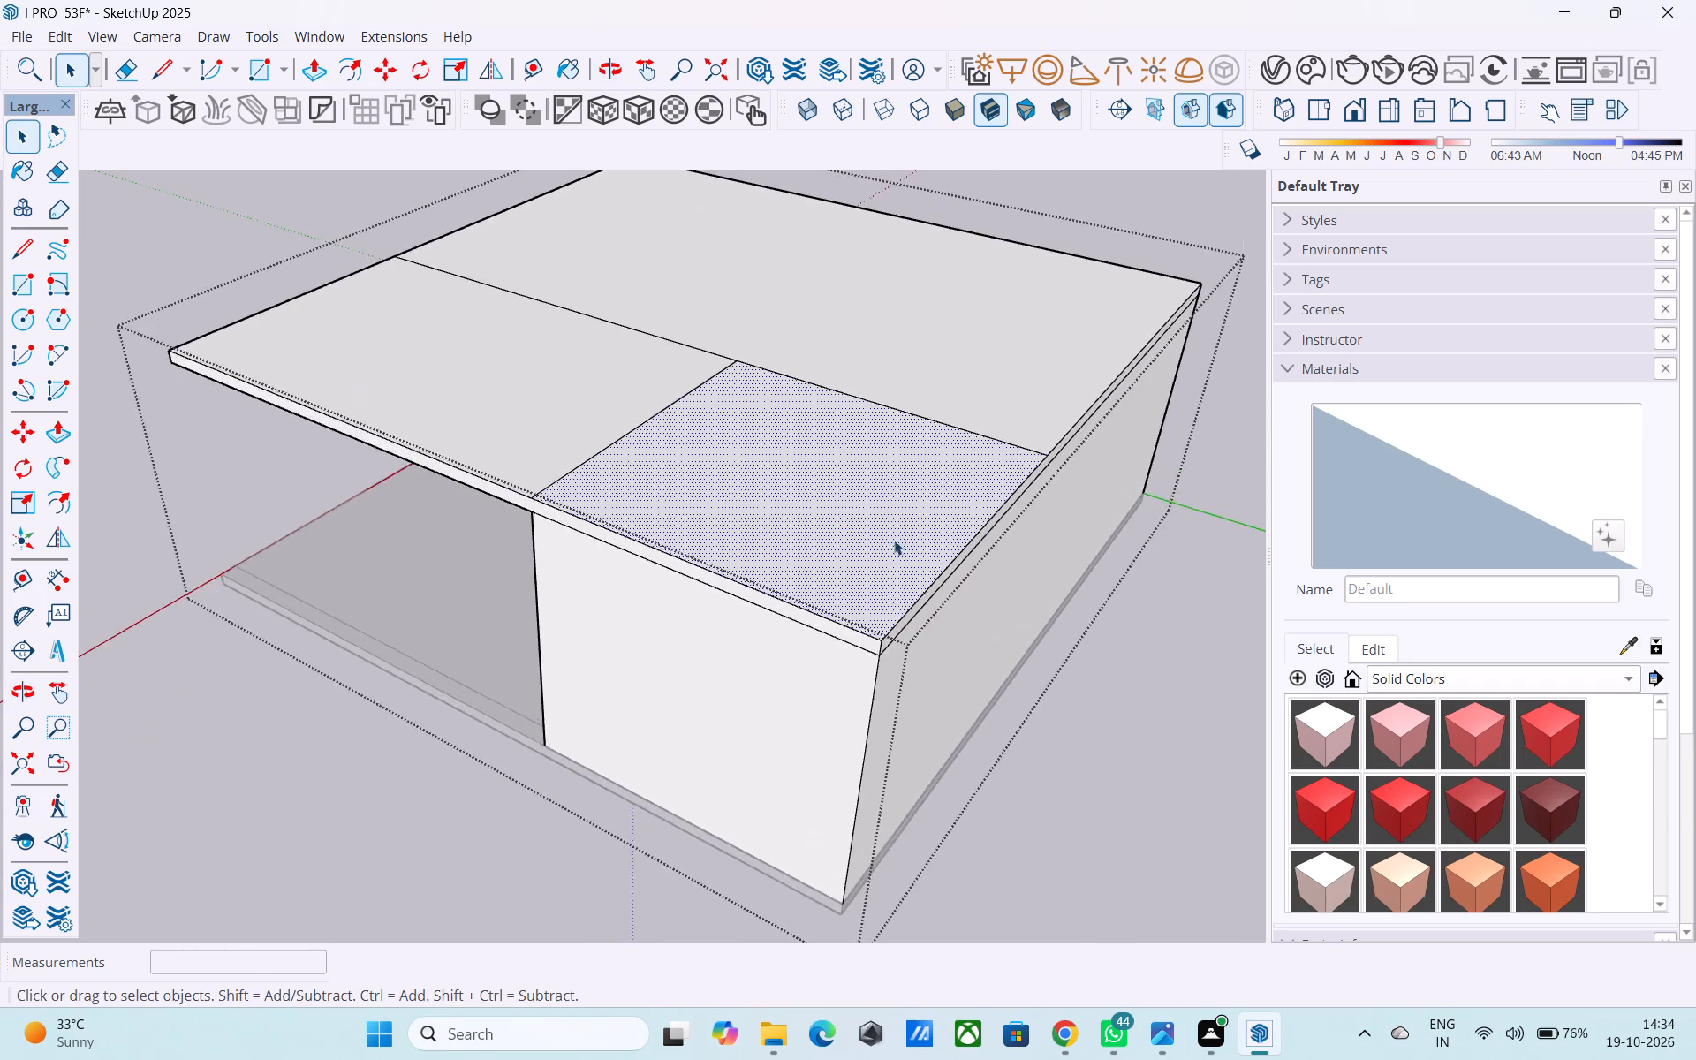
scroll(894, 540, "up", 2)
middle_click_drag(925, 617, 908, 597)
scroll(907, 597, "up", 2)
left_click(903, 589)
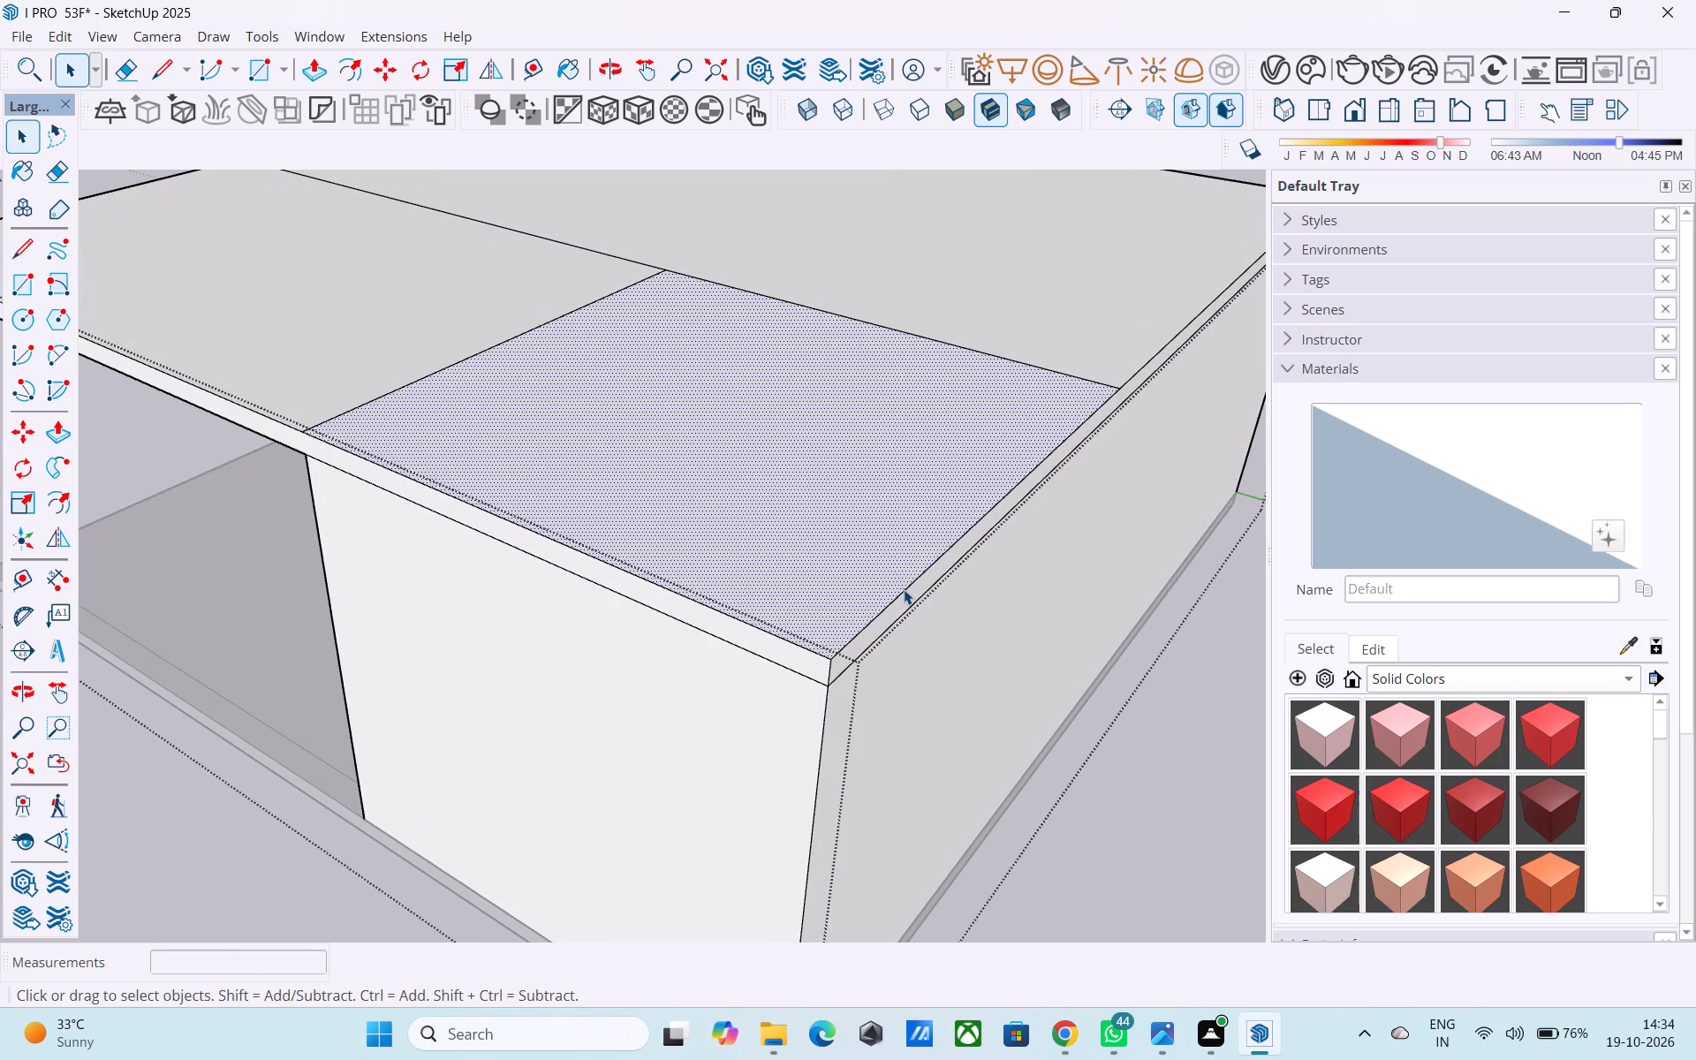
key("m")
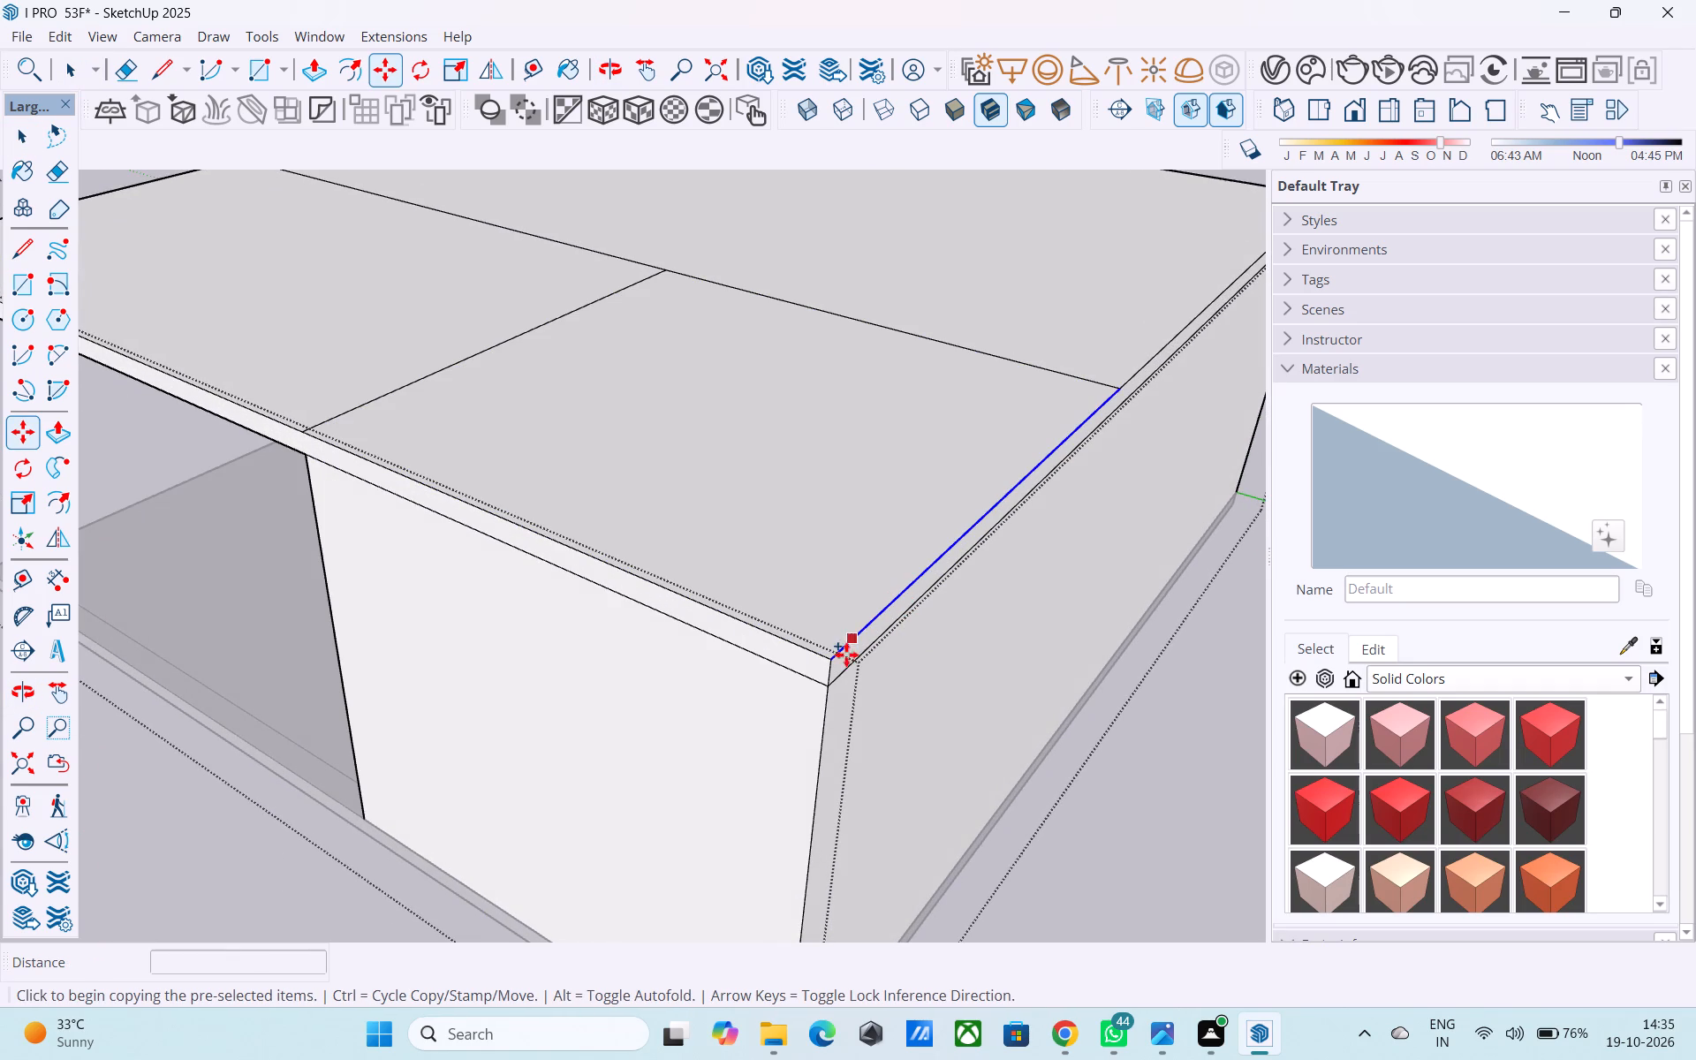
left_click(839, 658)
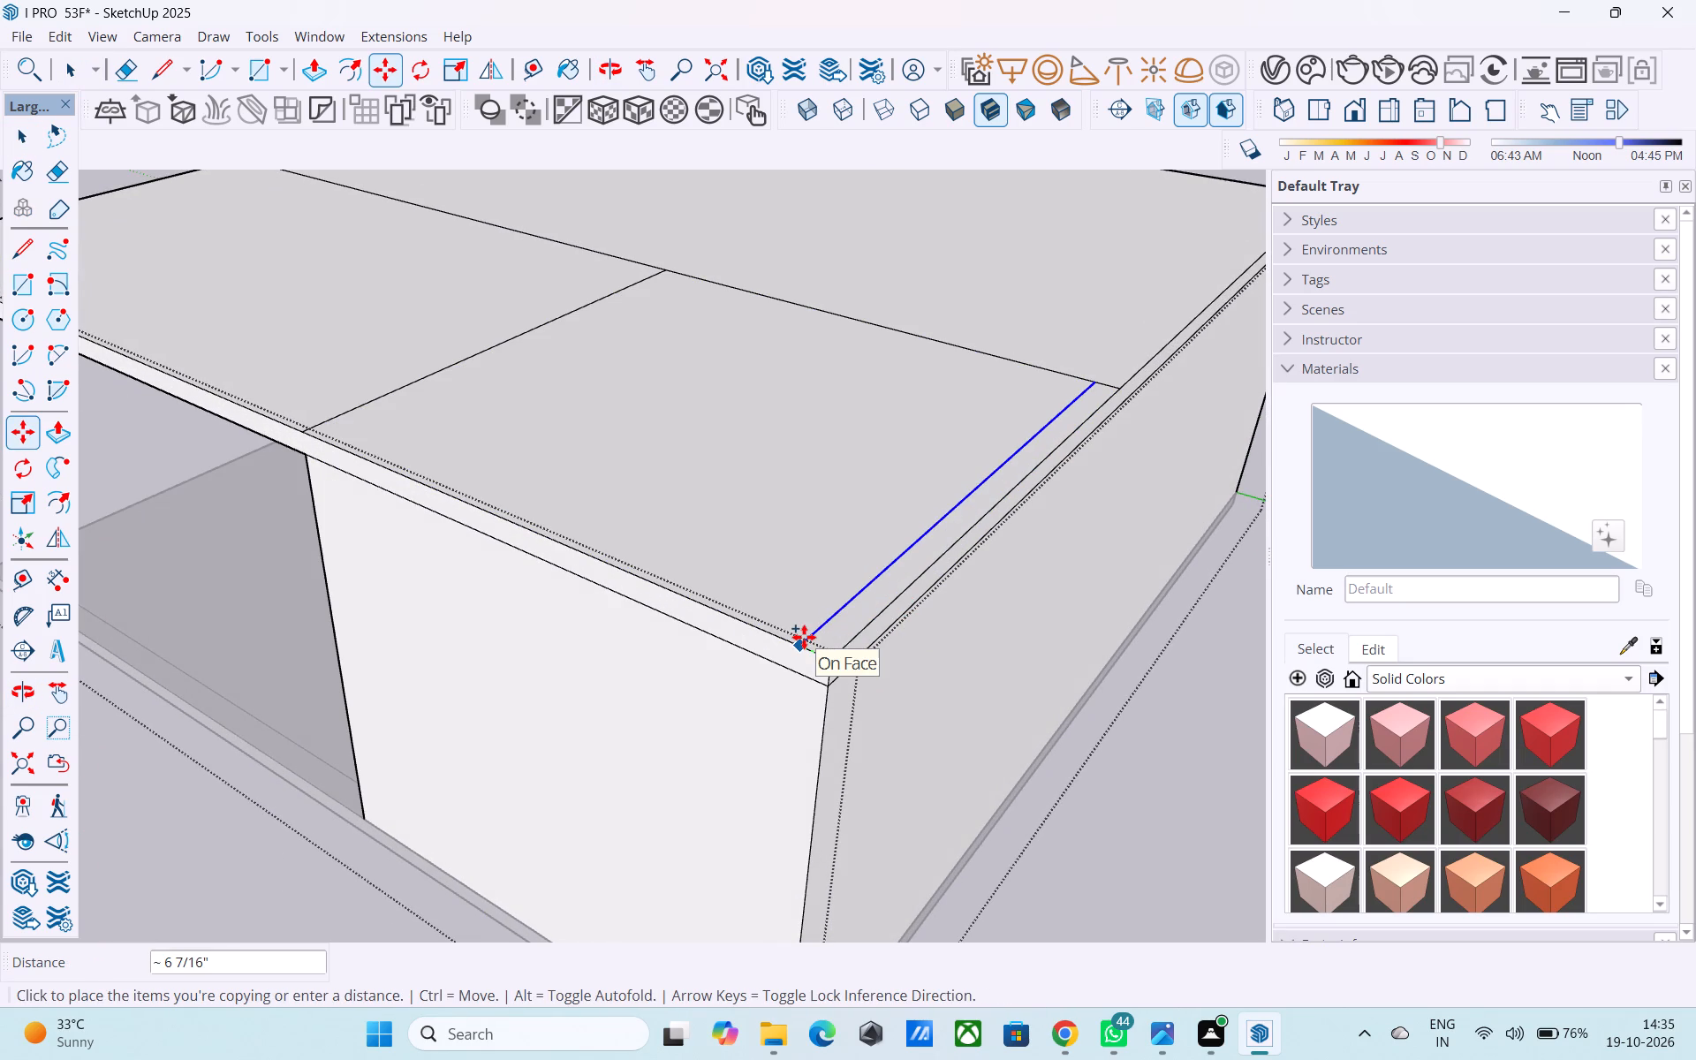
type("9\"")
key("Return")
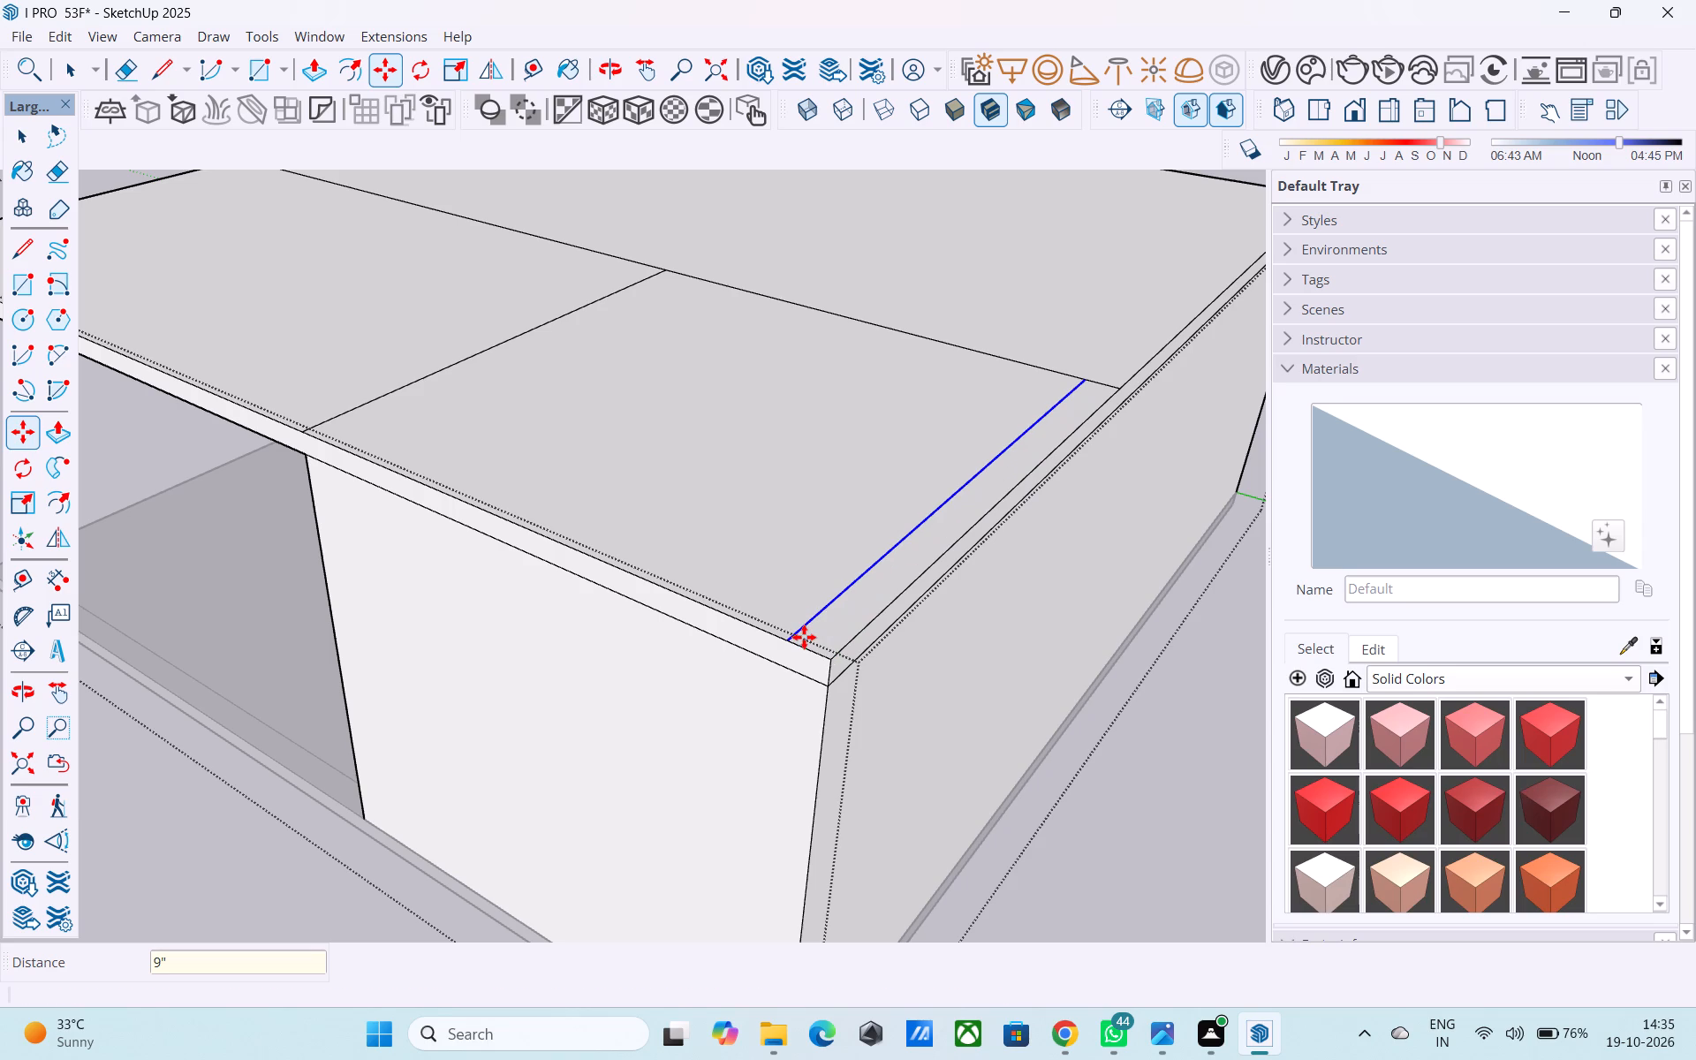
Copy the corner room's outer top edge, beside the open area's outer edge, inward across the cover to form a wall strip.
key("space")
scroll(700, 635, "up", 3)
left_click(730, 602)
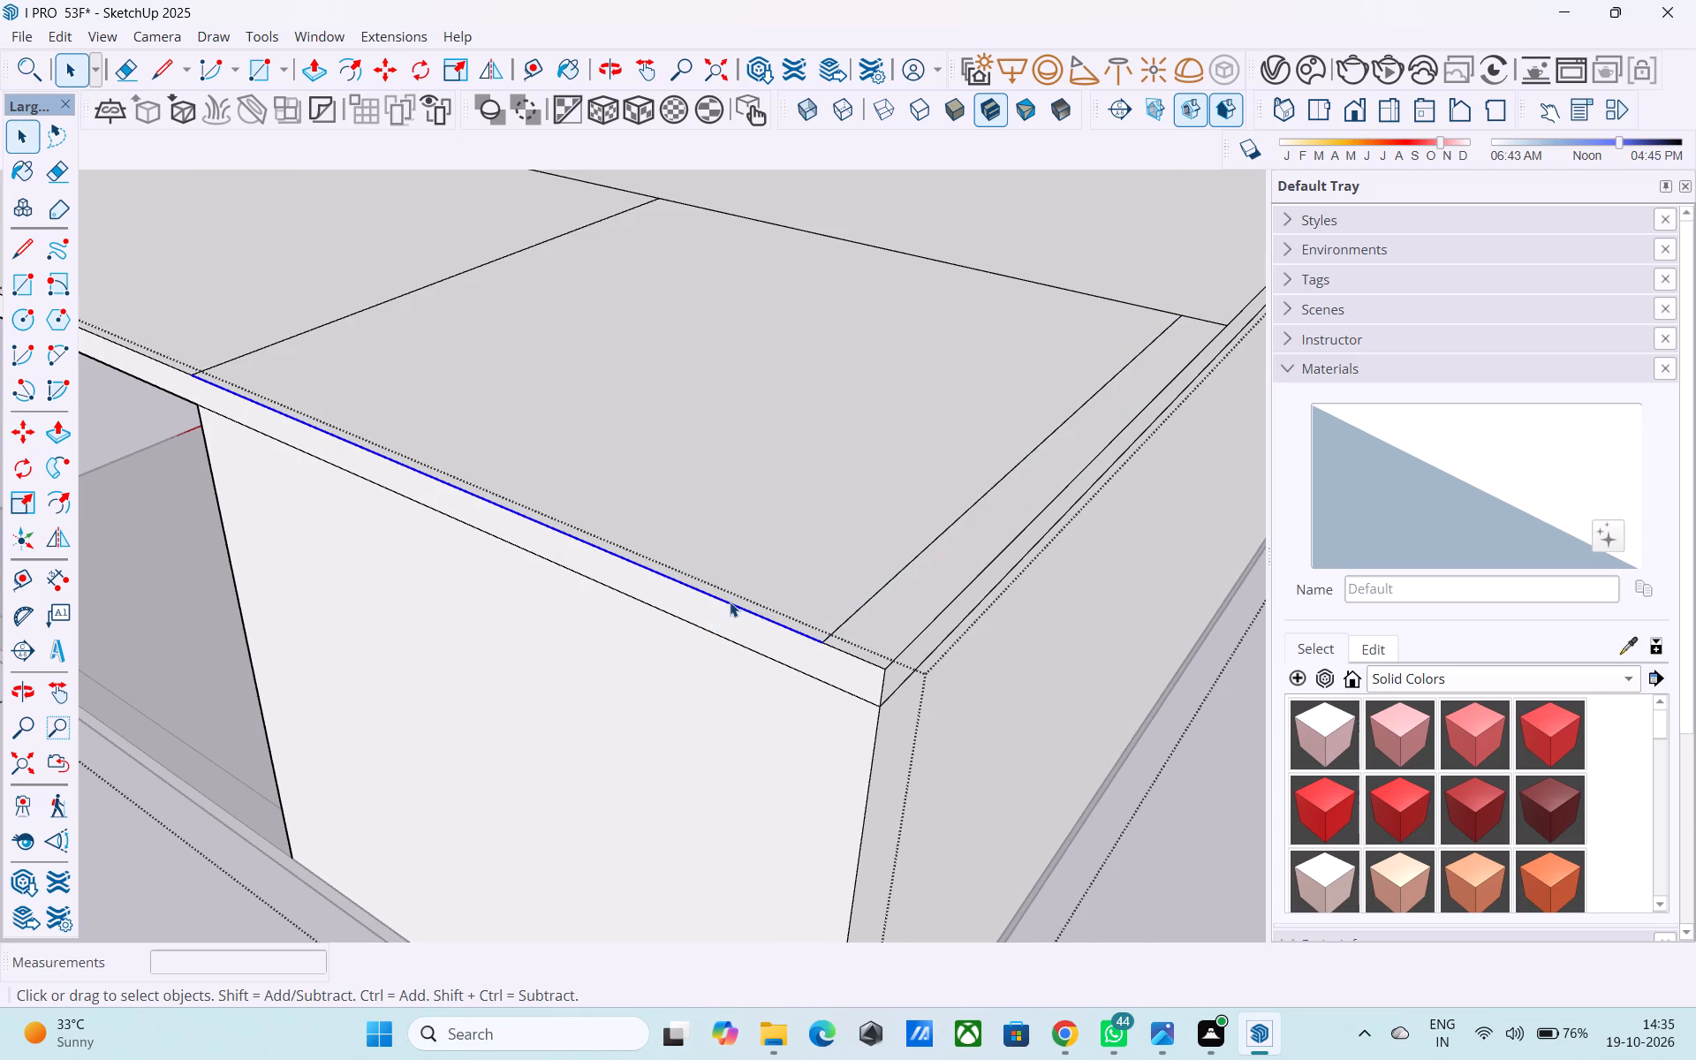
key("m")
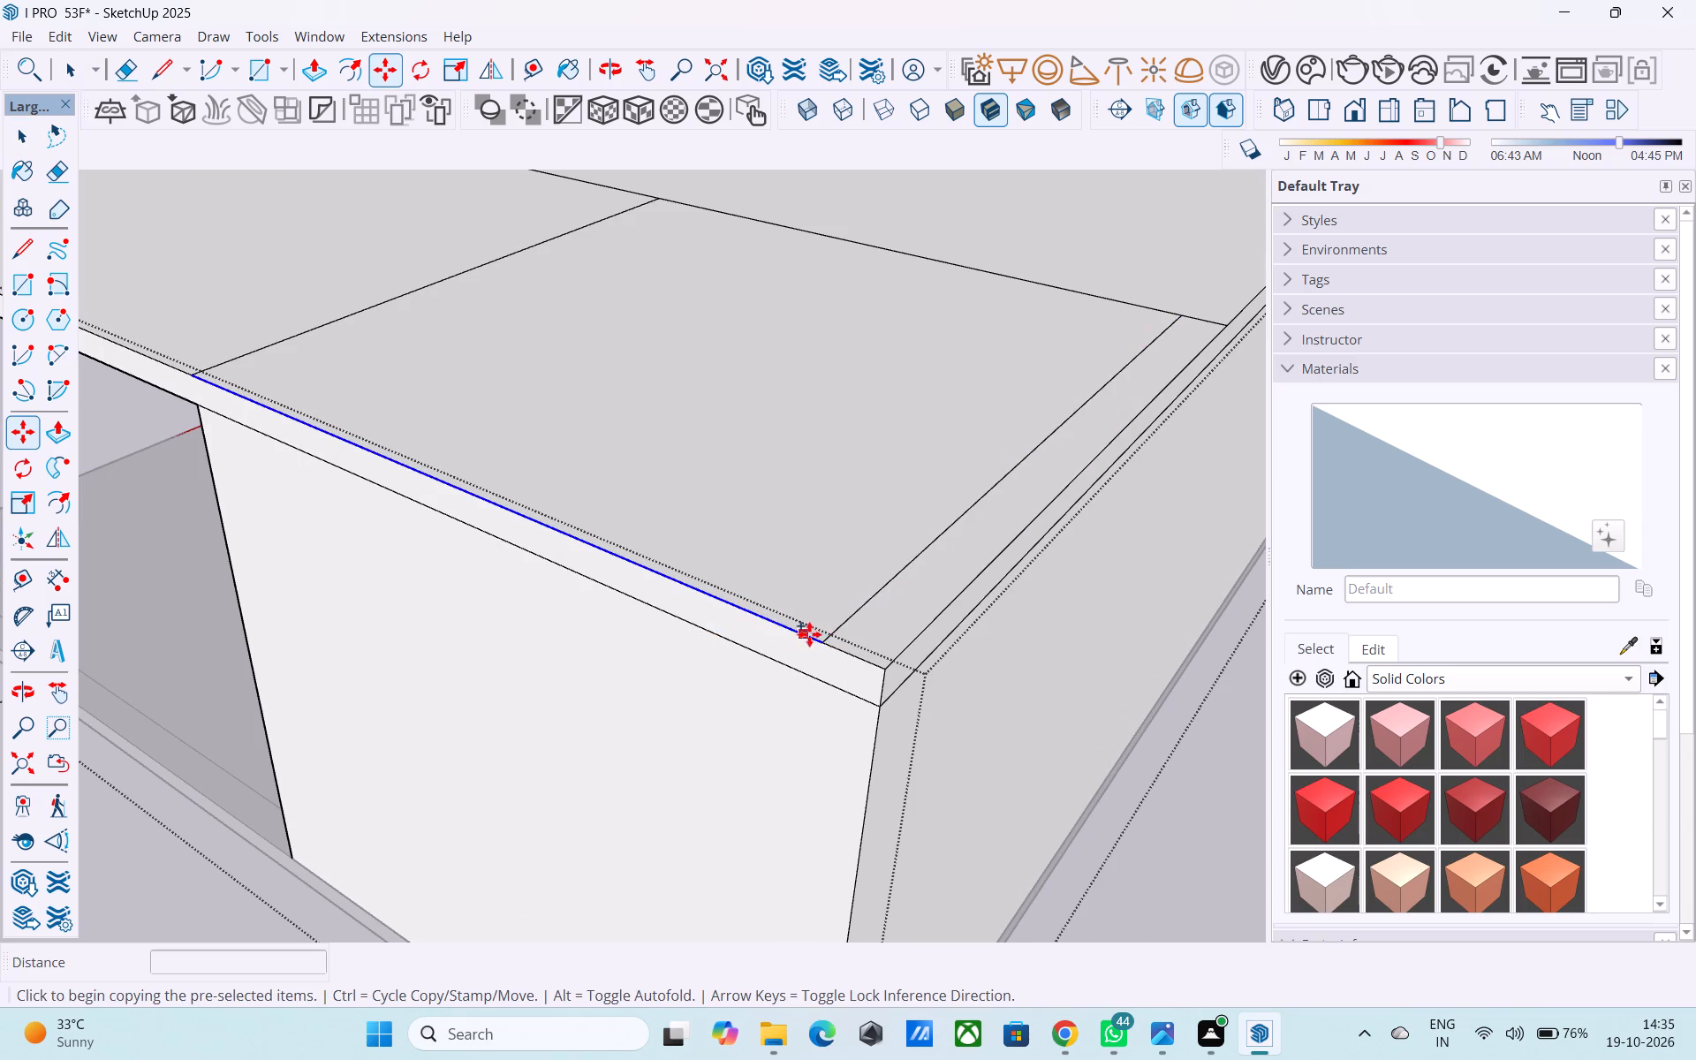
left_click(818, 636)
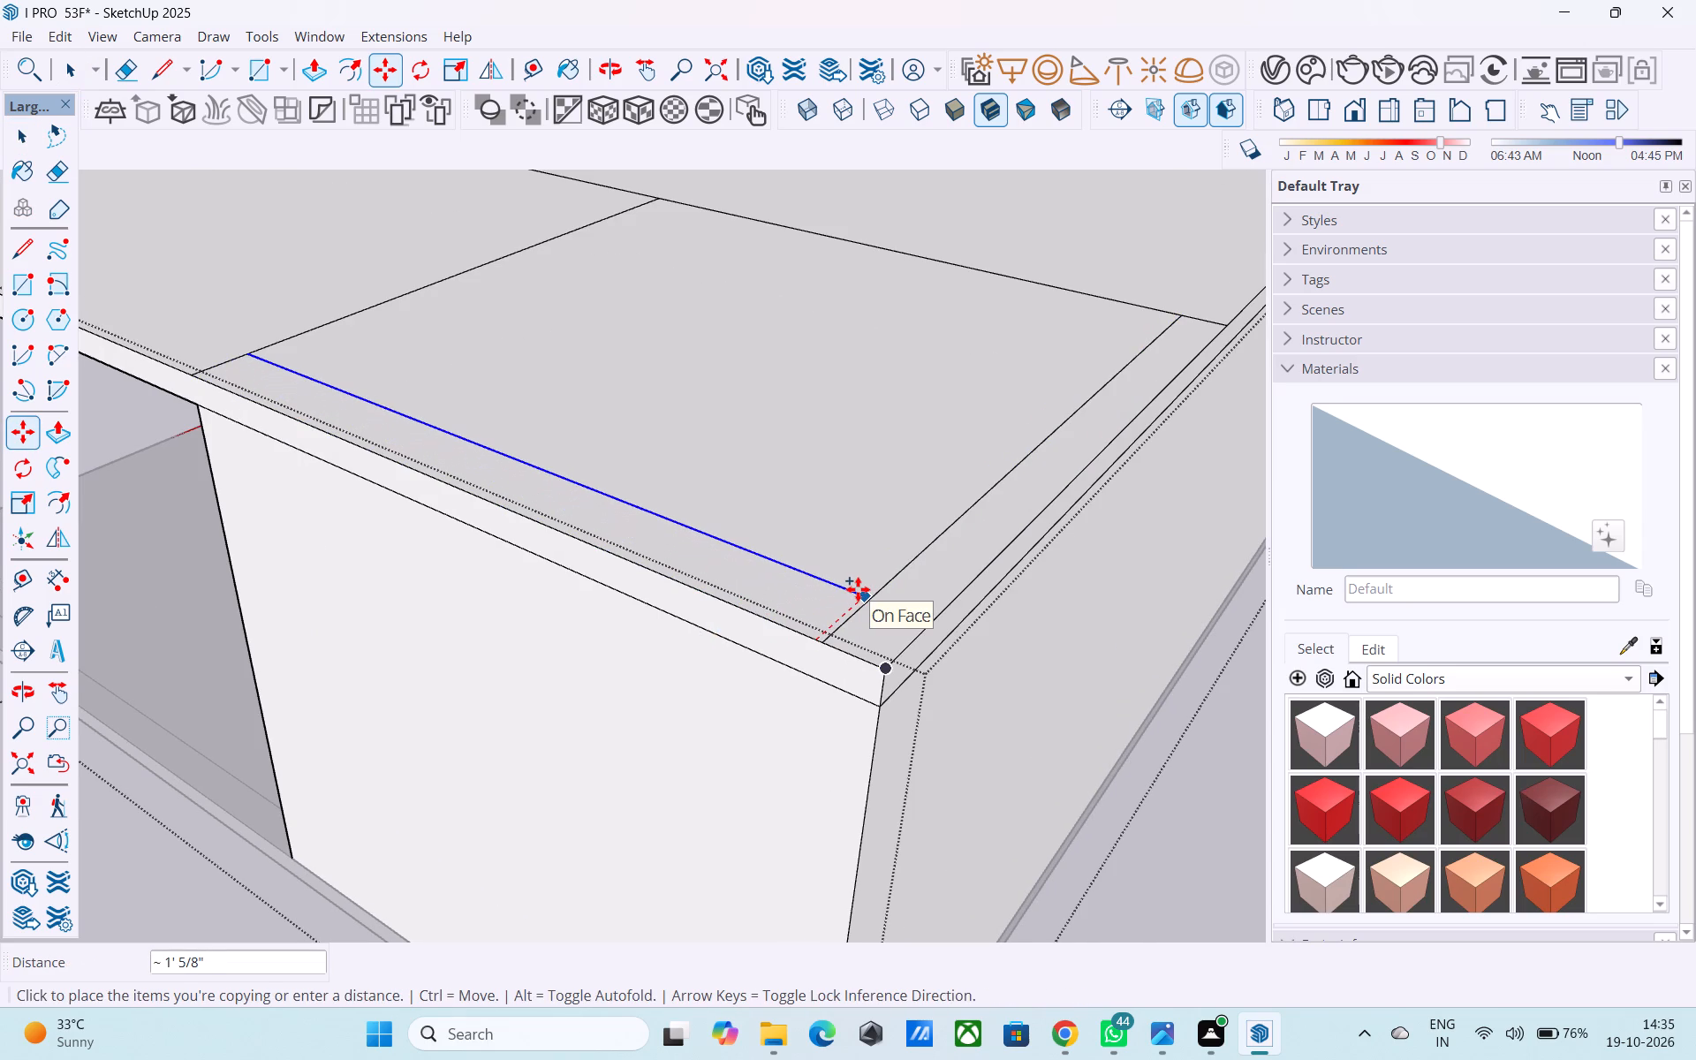
scroll(857, 589, "up", 4)
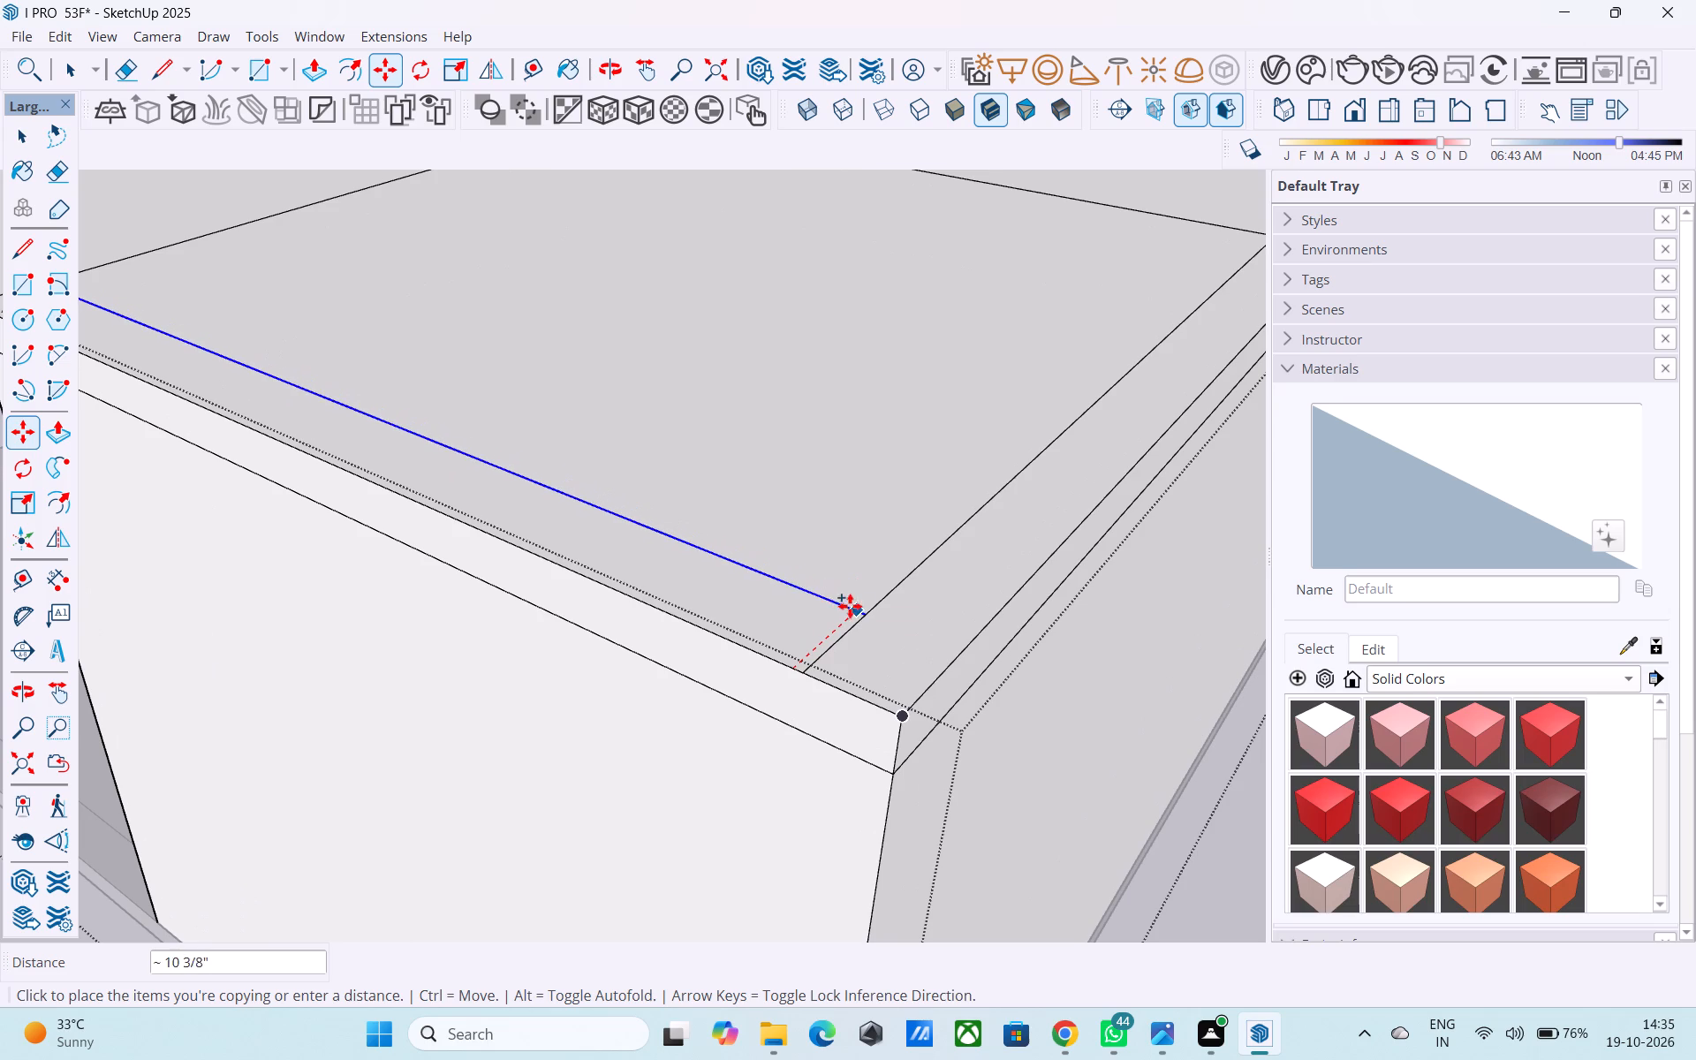
left_click(841, 618)
Draw an 18' line from the corner room's side offset line across the long room's cover to its opposite outer edge.
scroll(807, 510, "down", 6)
middle_click_drag(809, 497, 821, 731)
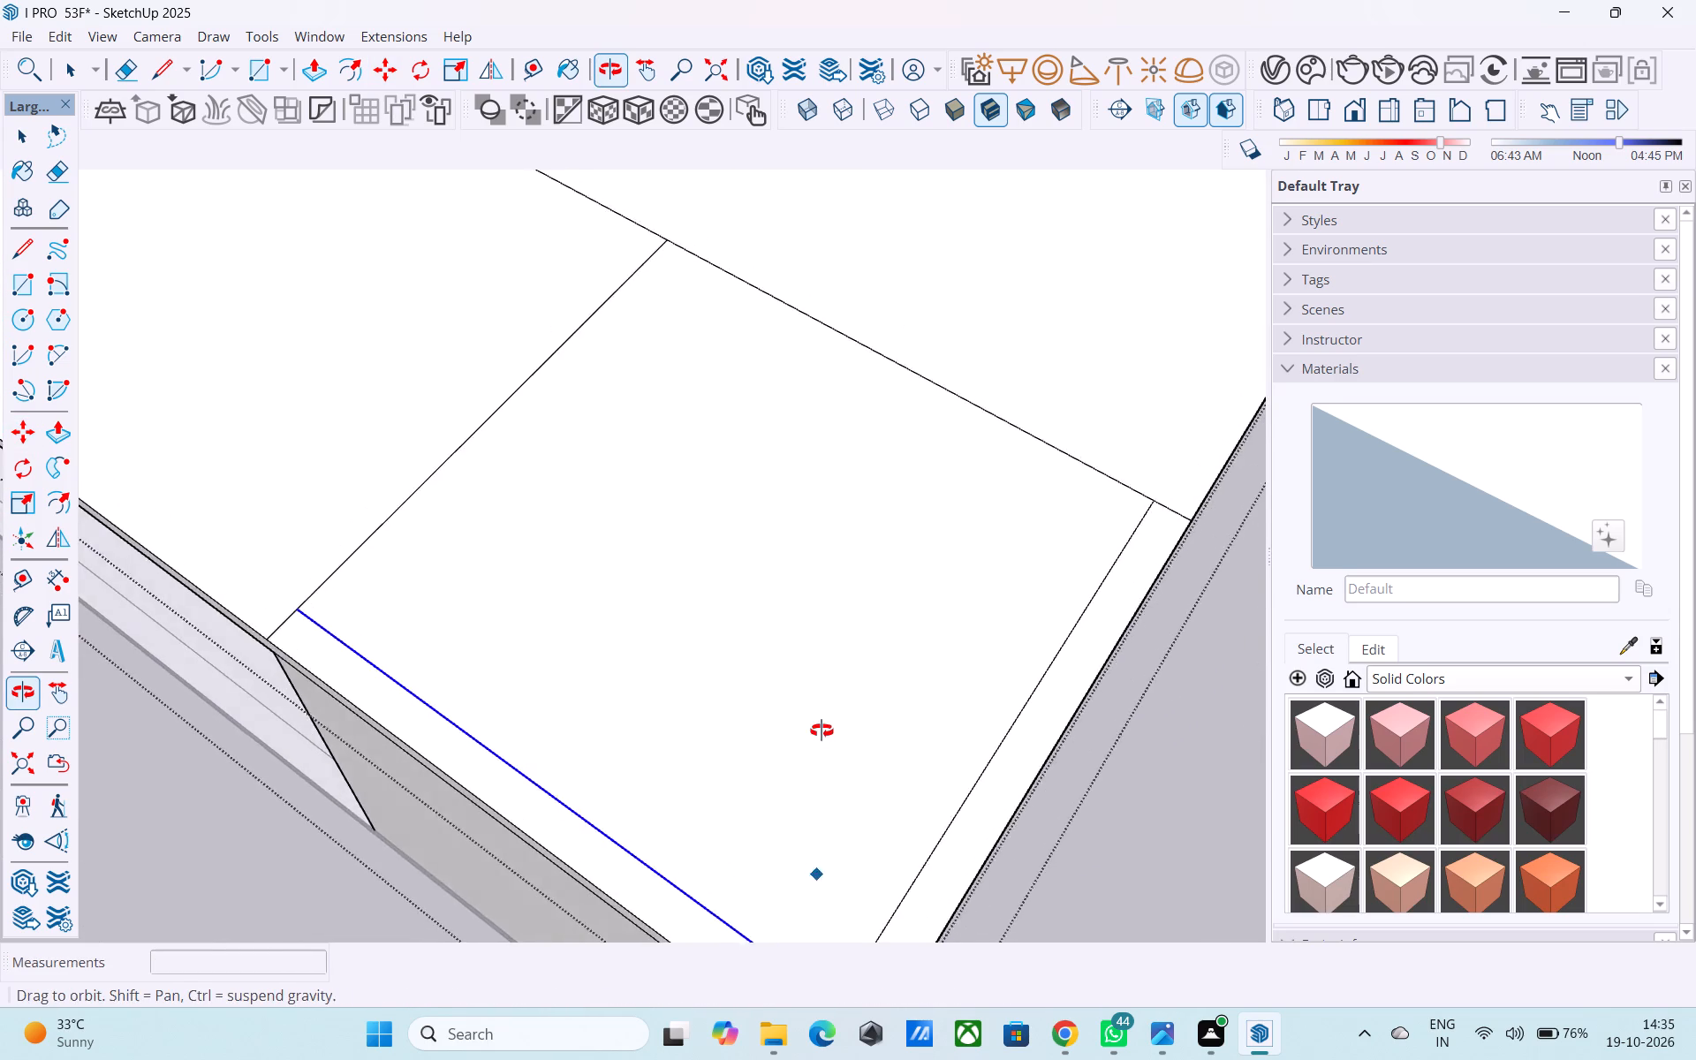
middle_click_drag(821, 731, 821, 732)
scroll(793, 478, "down", 6)
scroll(975, 517, "down", 5)
middle_click_drag(984, 548, 950, 696)
scroll(938, 709, "up", 1)
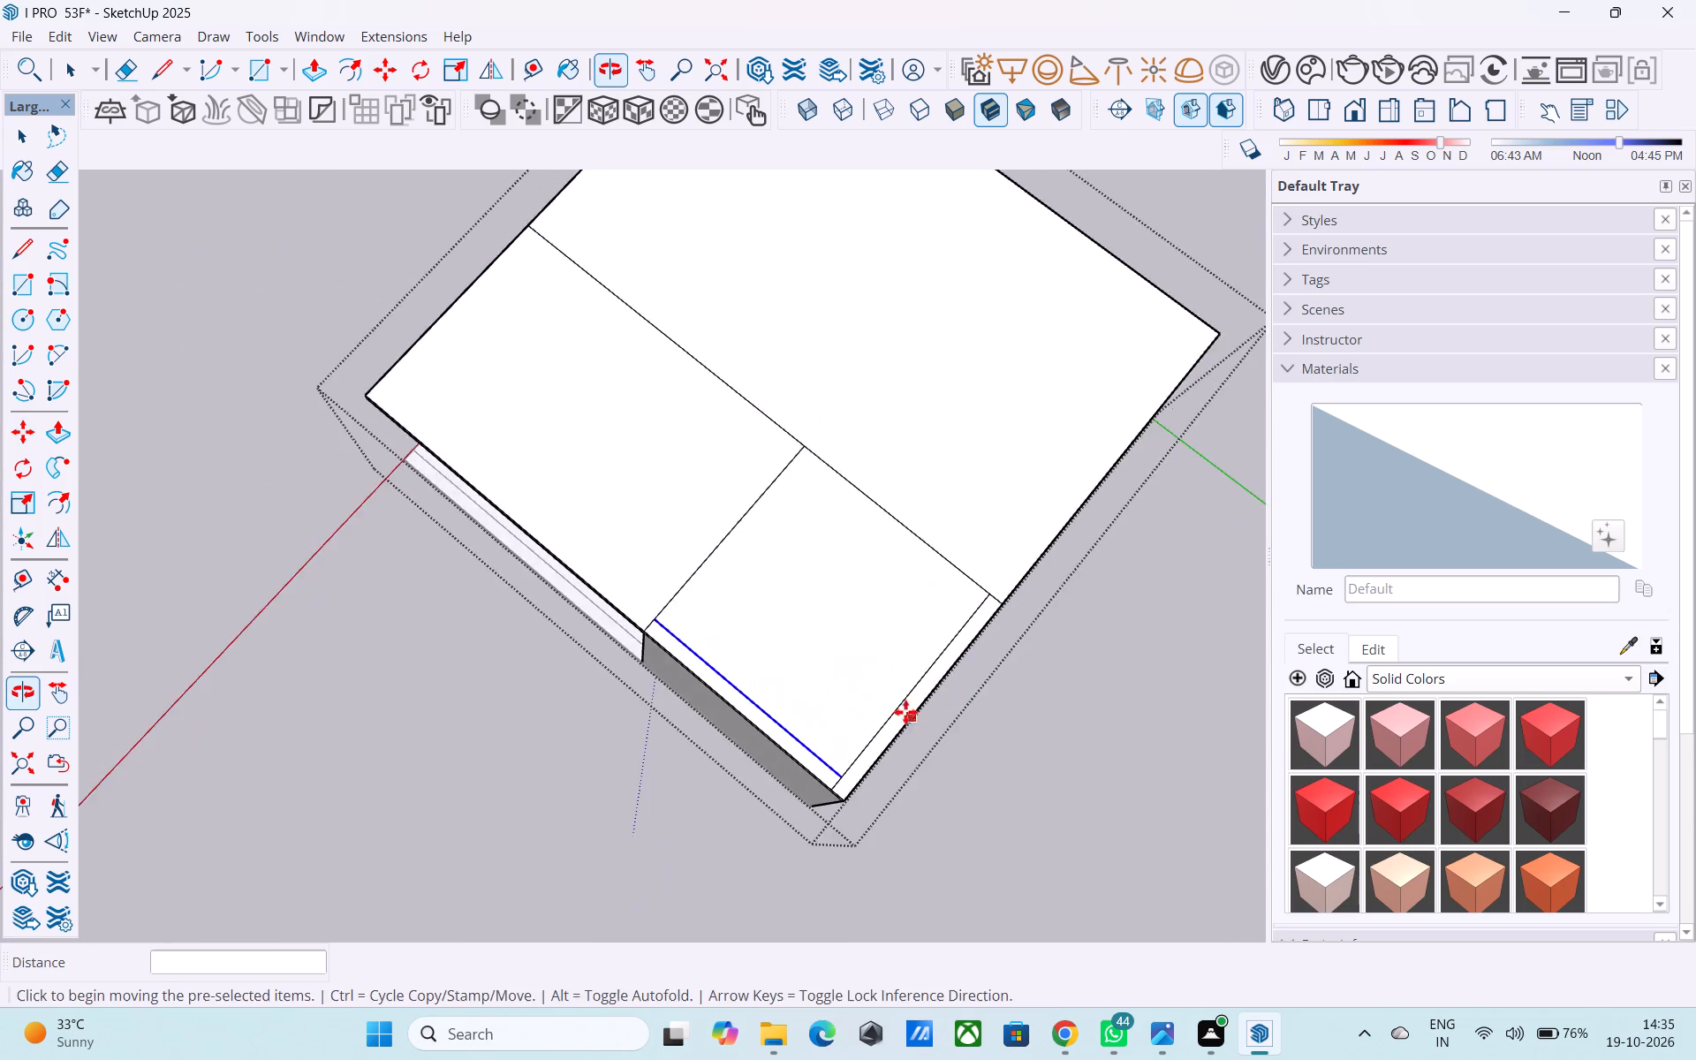
scroll(900, 710, "down", 5)
middle_click_drag(895, 705, 509, 642)
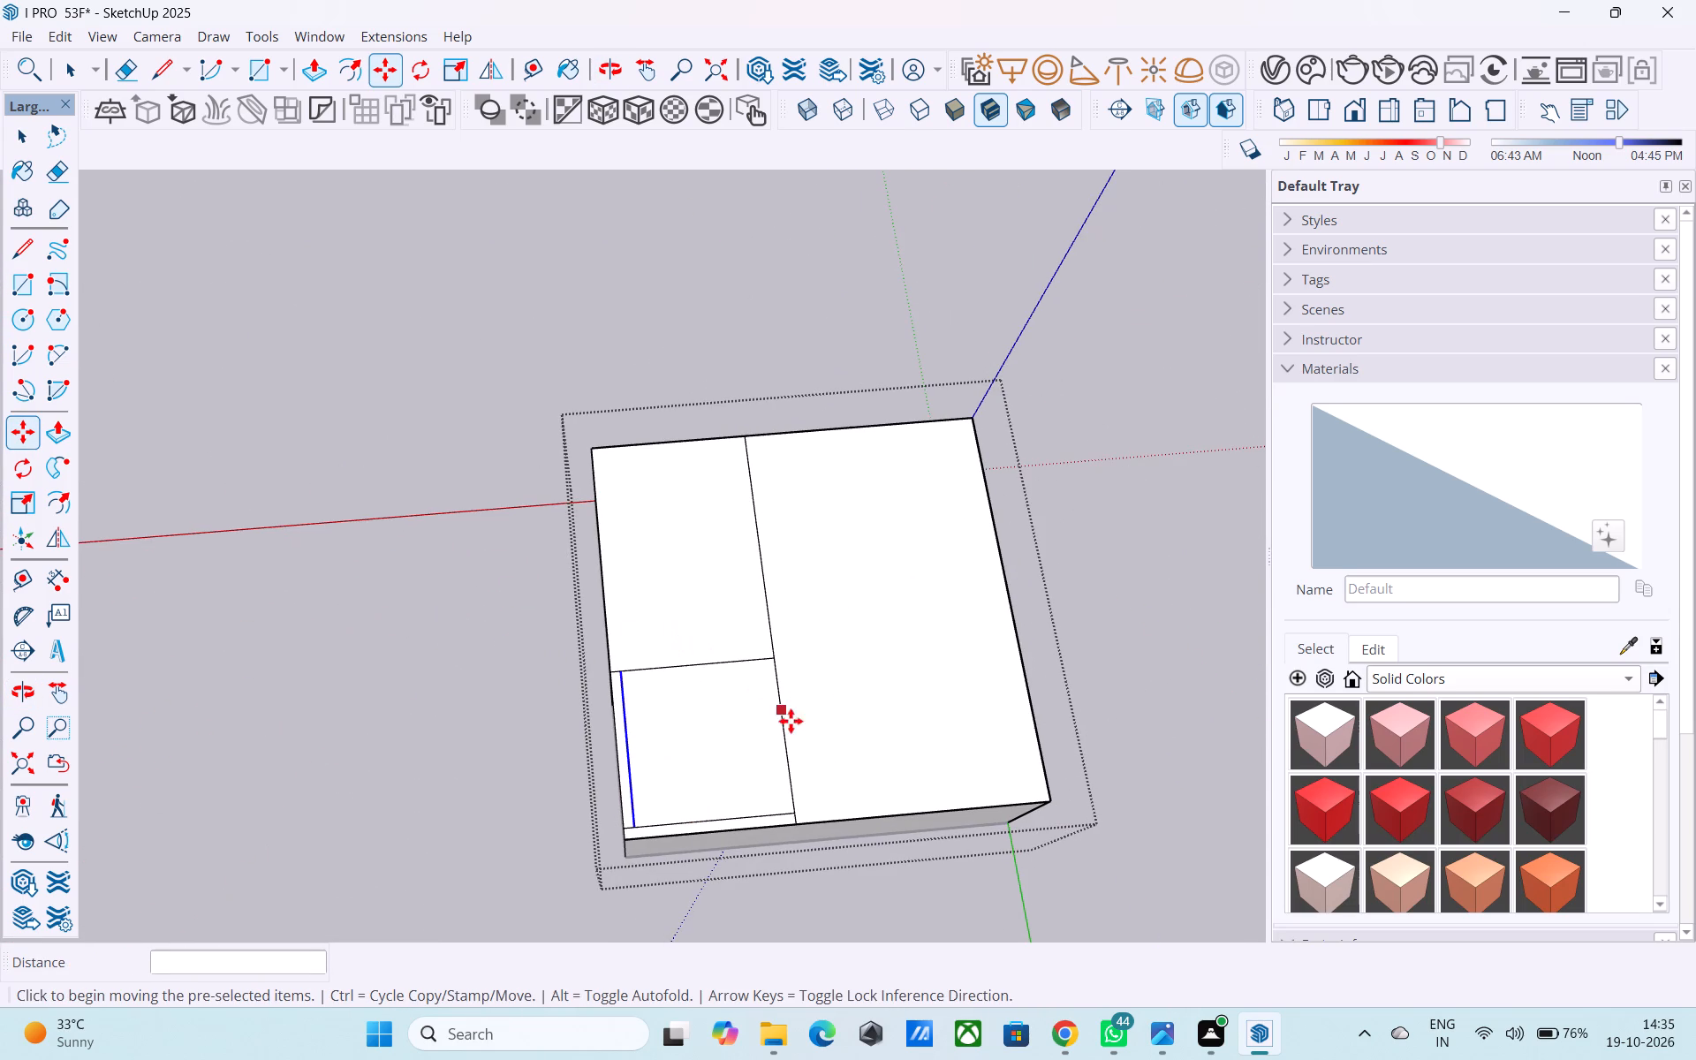
scroll(804, 807, "up", 4)
key("l")
left_click(790, 814)
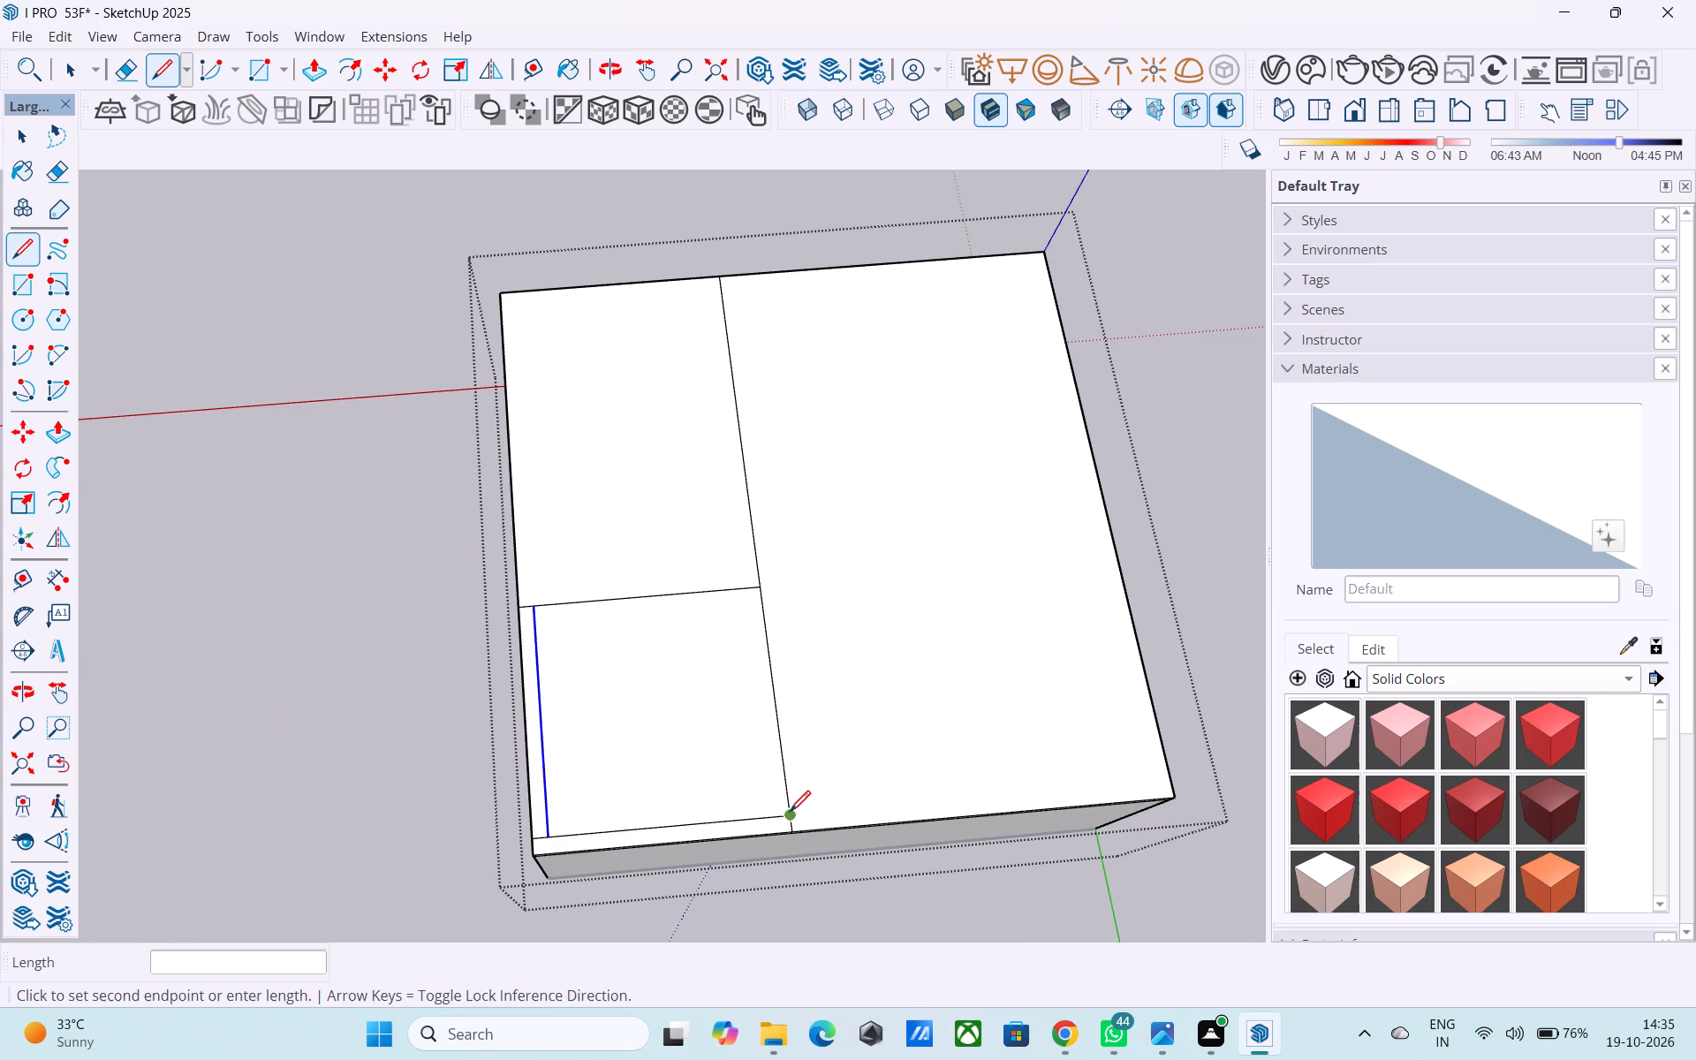
left_click(1172, 775)
Copy the long room's outer long top edge 9" inward across the cover's top face.
middle_click_drag(1162, 768, 617, 410)
scroll(617, 413, "down", 4)
middle_click_drag(619, 417, 823, 573)
scroll(772, 704, "up", 7)
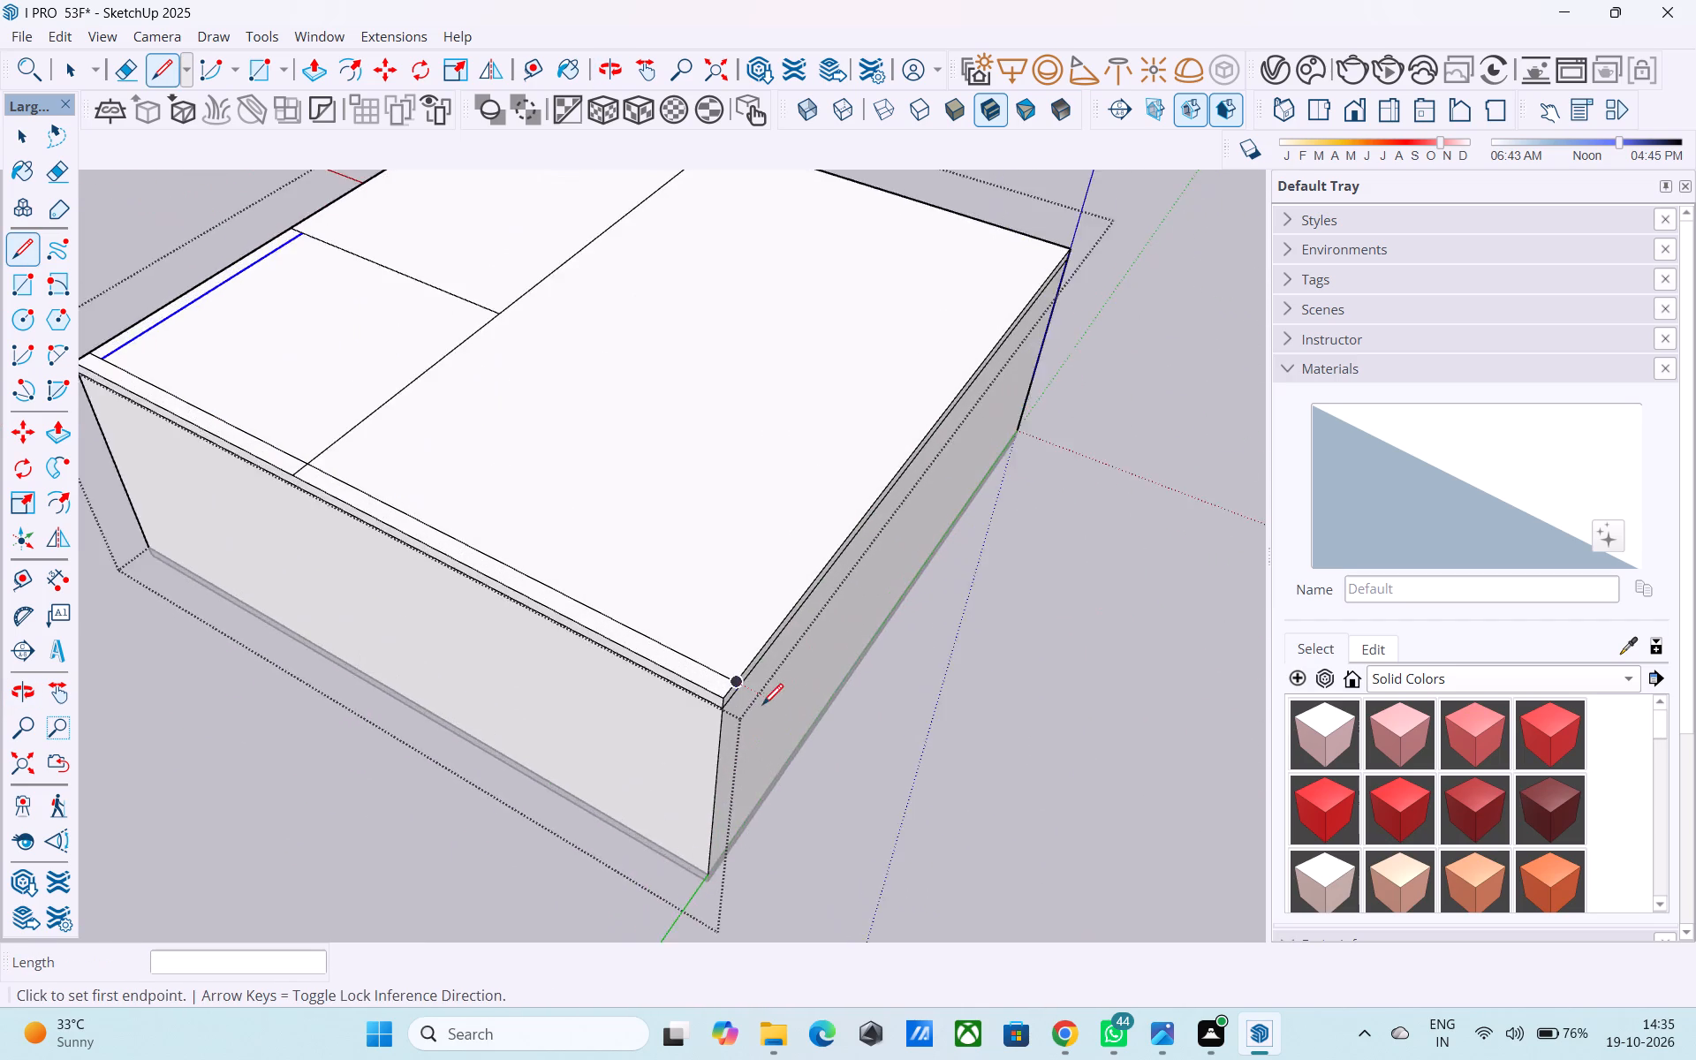
scroll(762, 707, "up", 16)
key("space")
left_click(754, 678)
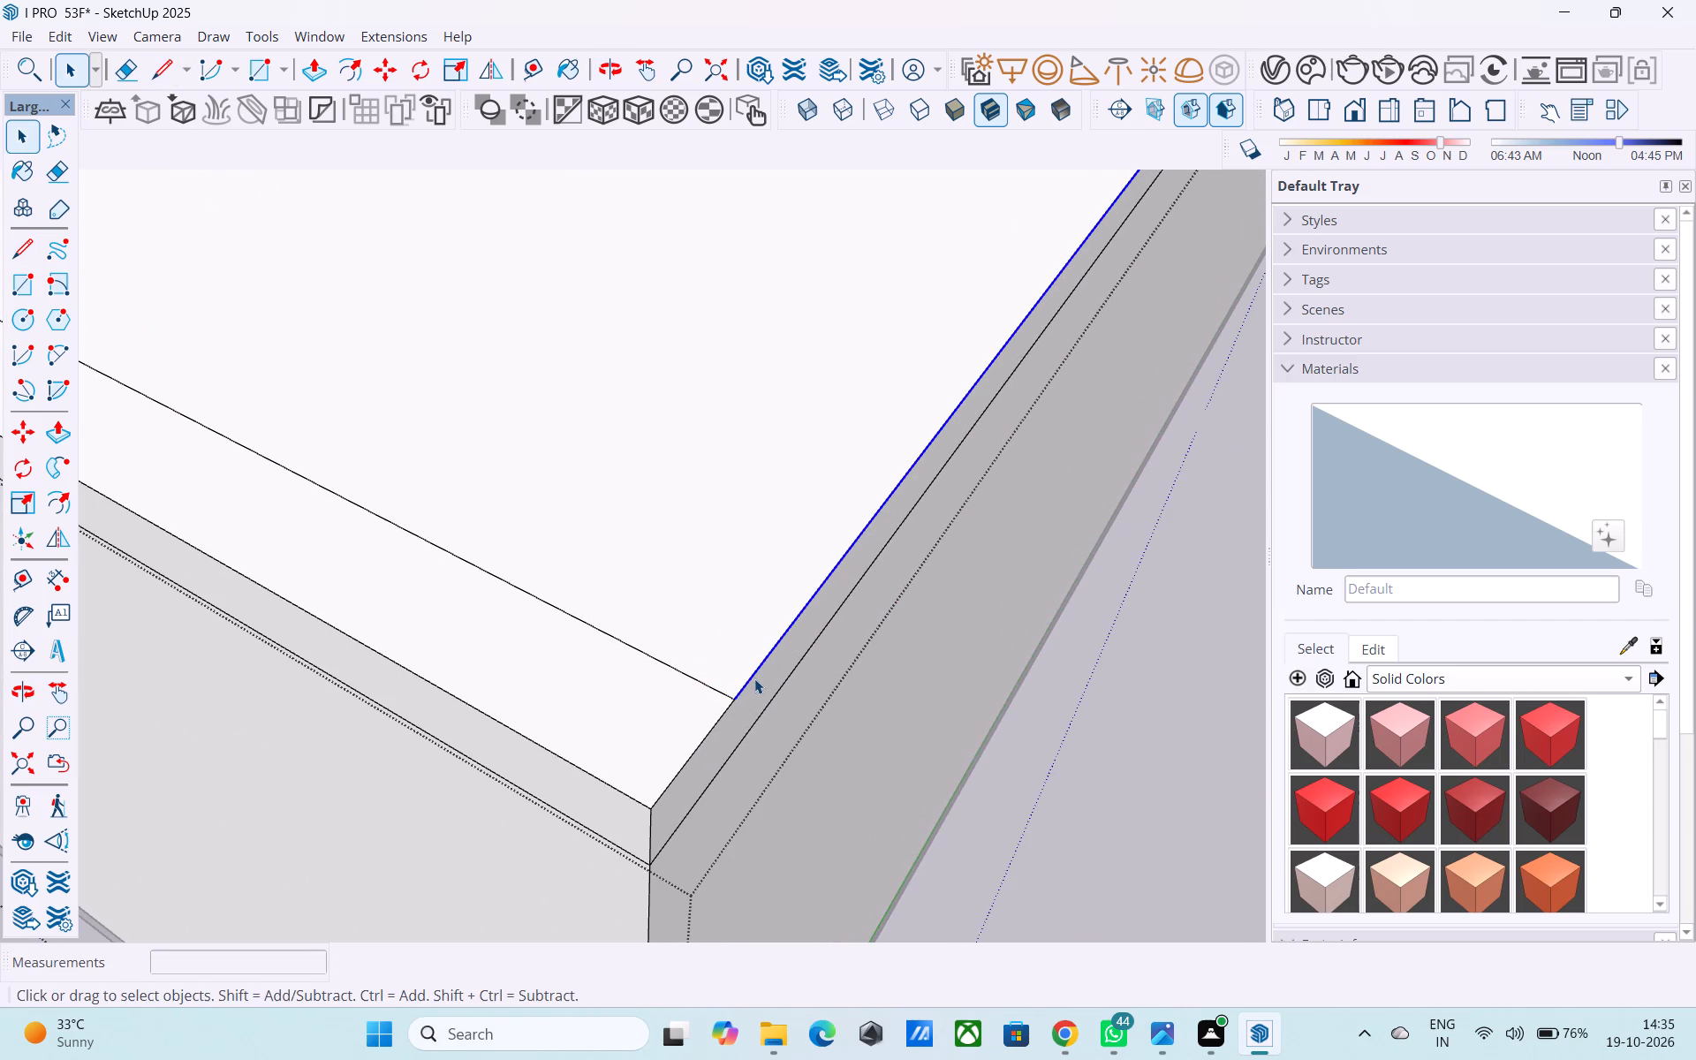
key("m")
left_click(738, 694)
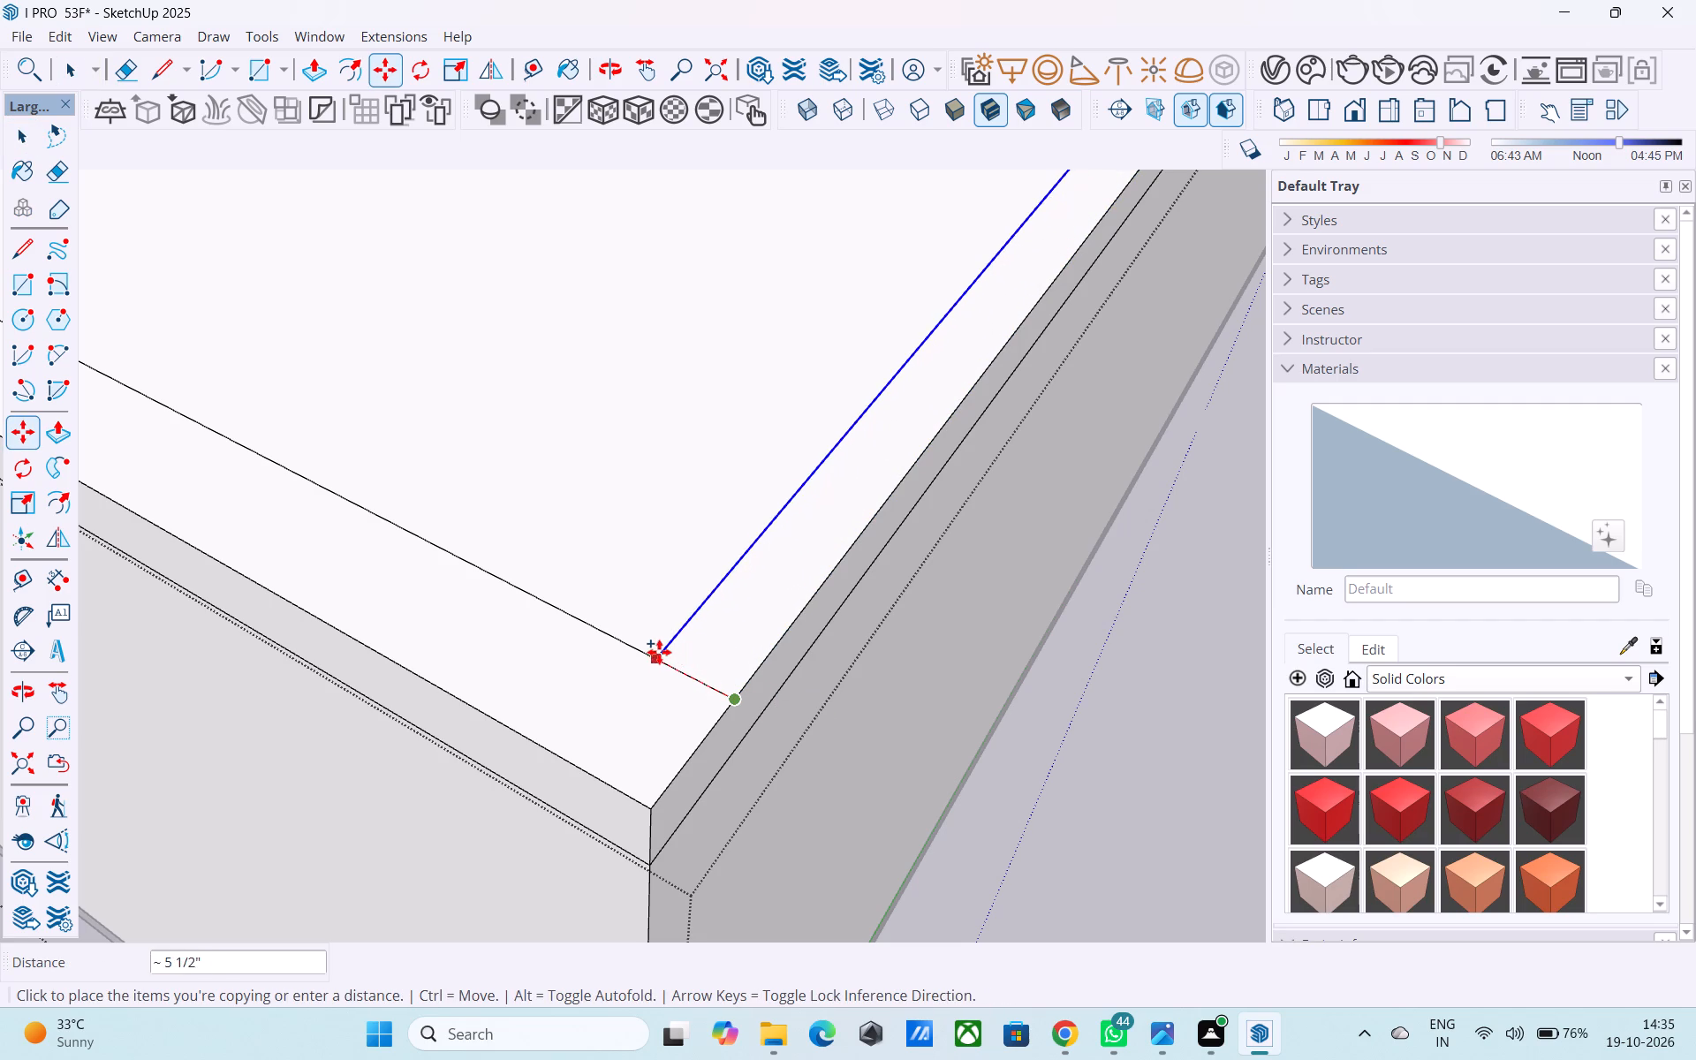
left_click(608, 634)
Copy the long room's end top edge, at the open-area end of the cover, 9" inward on the top face.
scroll(557, 778, "down", 3)
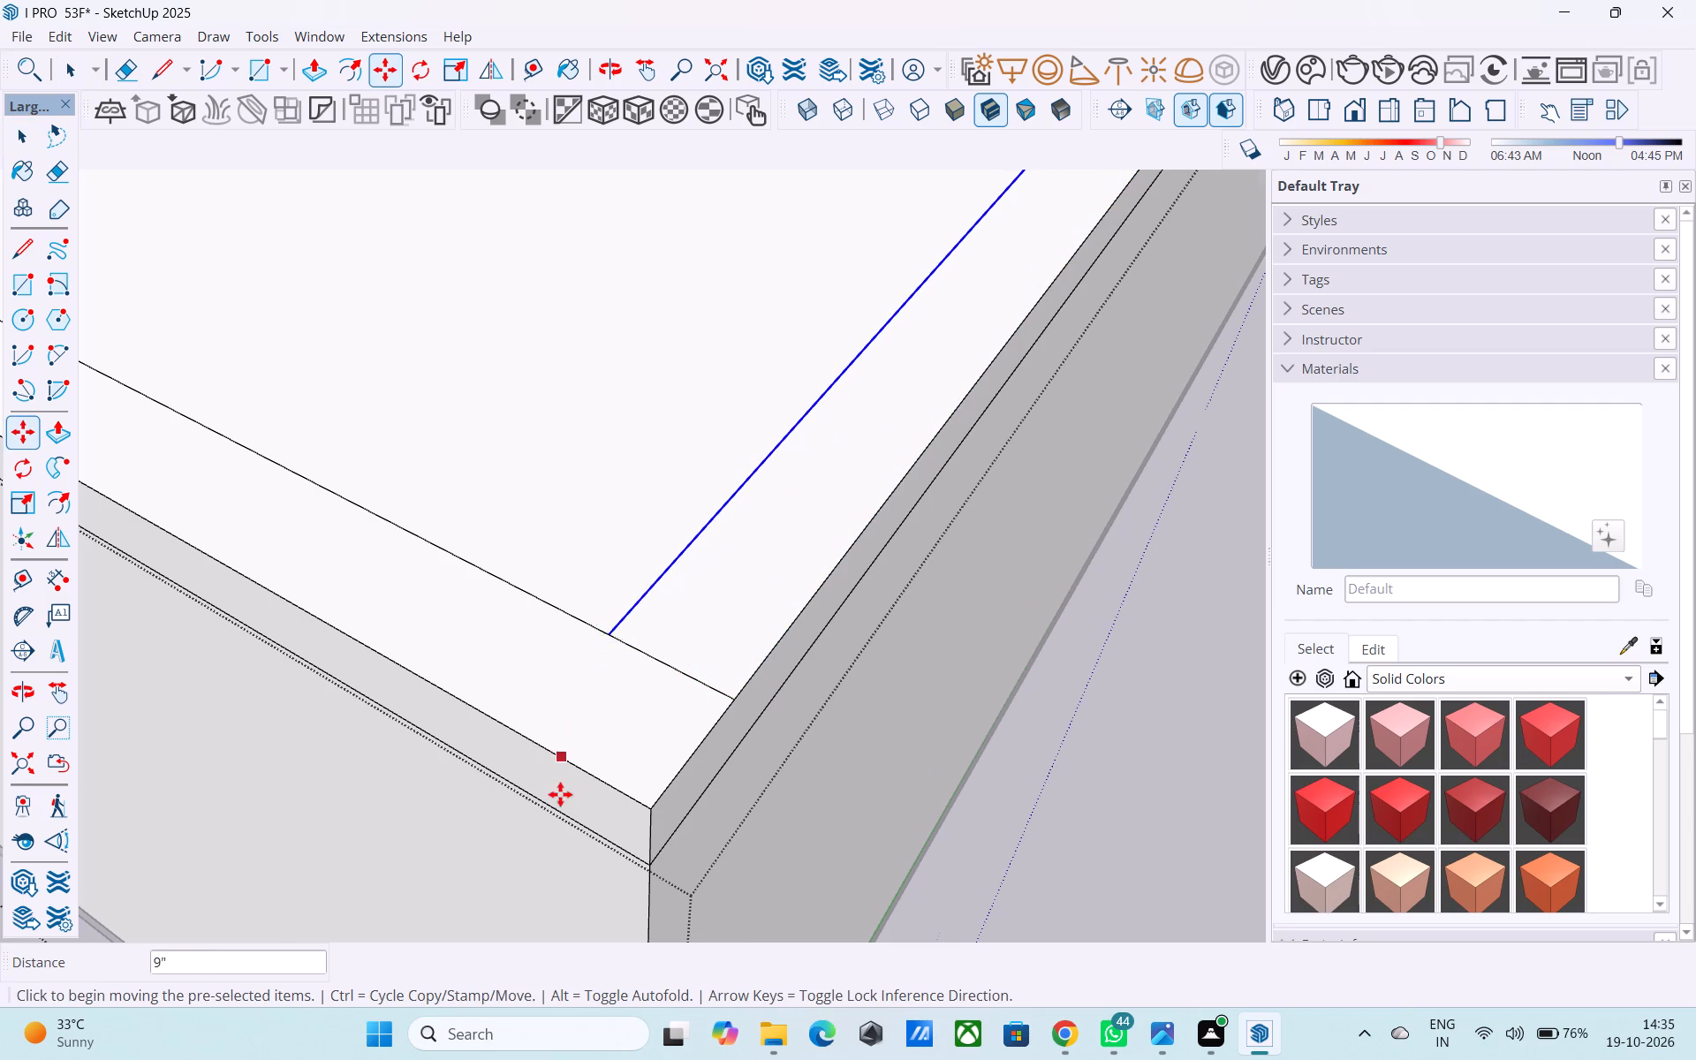
scroll(560, 794, "down", 4)
scroll(693, 733, "down", 4)
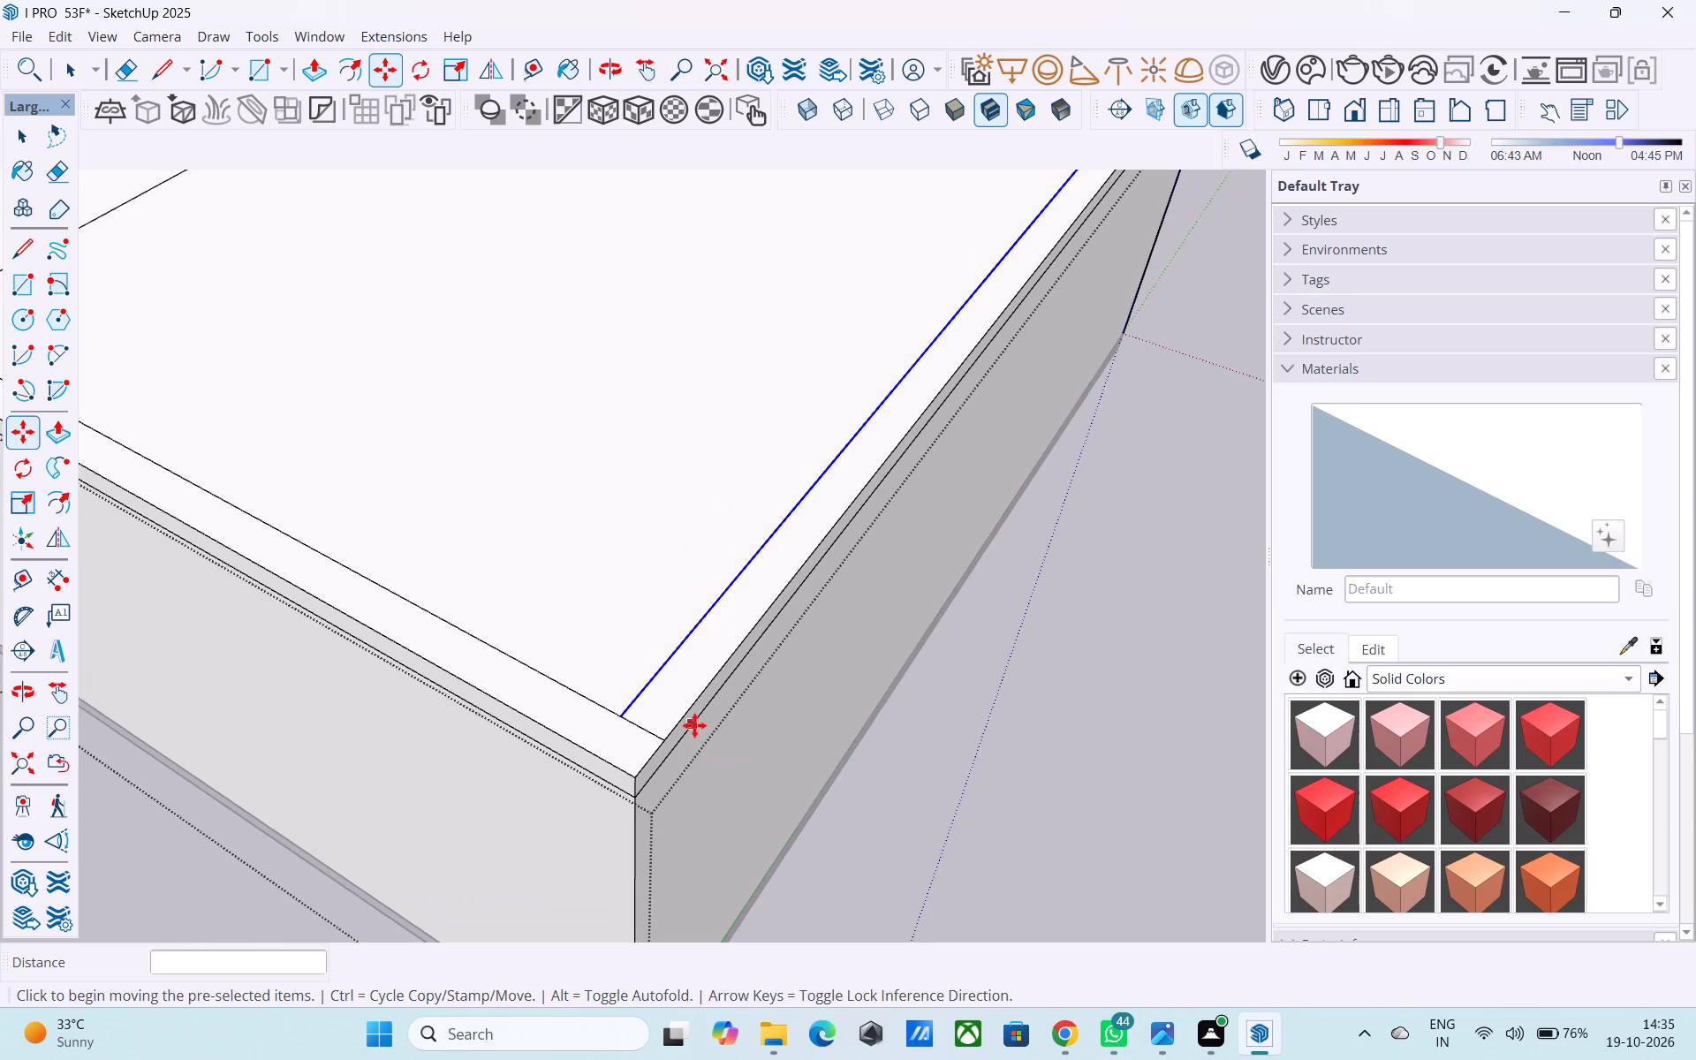
scroll(694, 725, "down", 15)
middle_click_drag(695, 723, 959, 655)
middle_click_drag(660, 661, 1129, 541)
middle_click_drag(618, 542, 1135, 586)
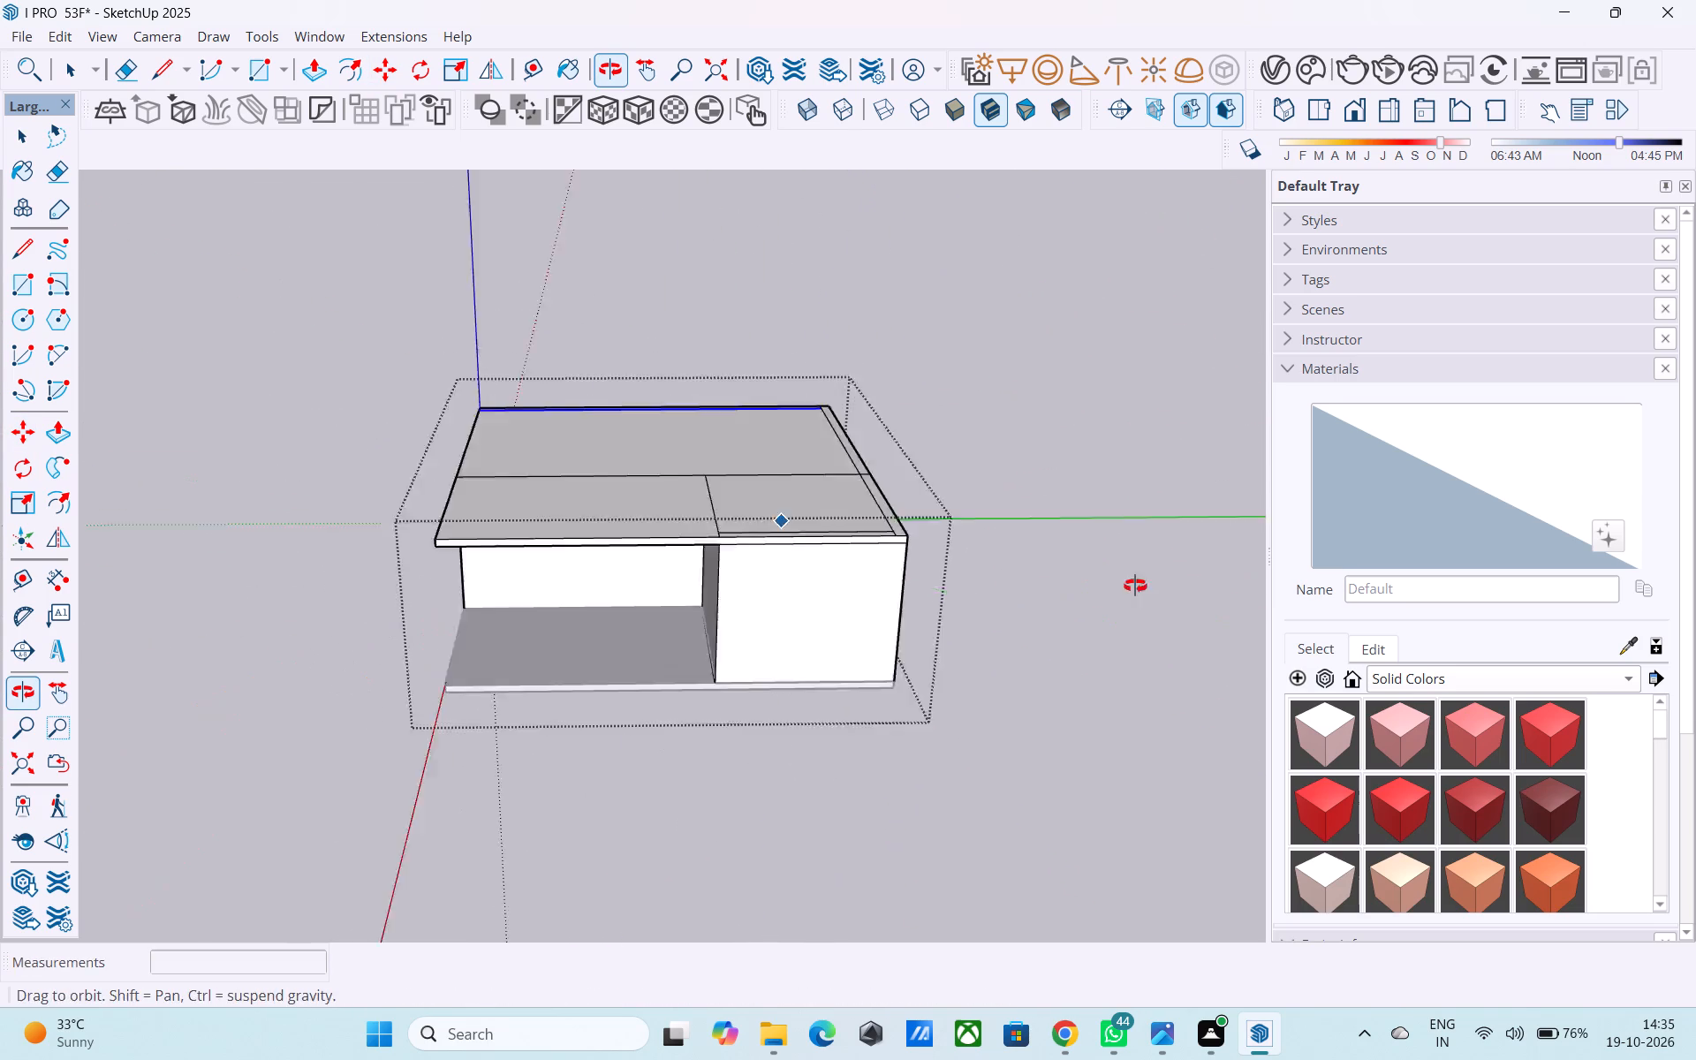
middle_click_drag(1135, 586, 1154, 586)
middle_click_drag(499, 470, 749, 583)
scroll(527, 583, "up", 19)
middle_click_drag(504, 549, 478, 543)
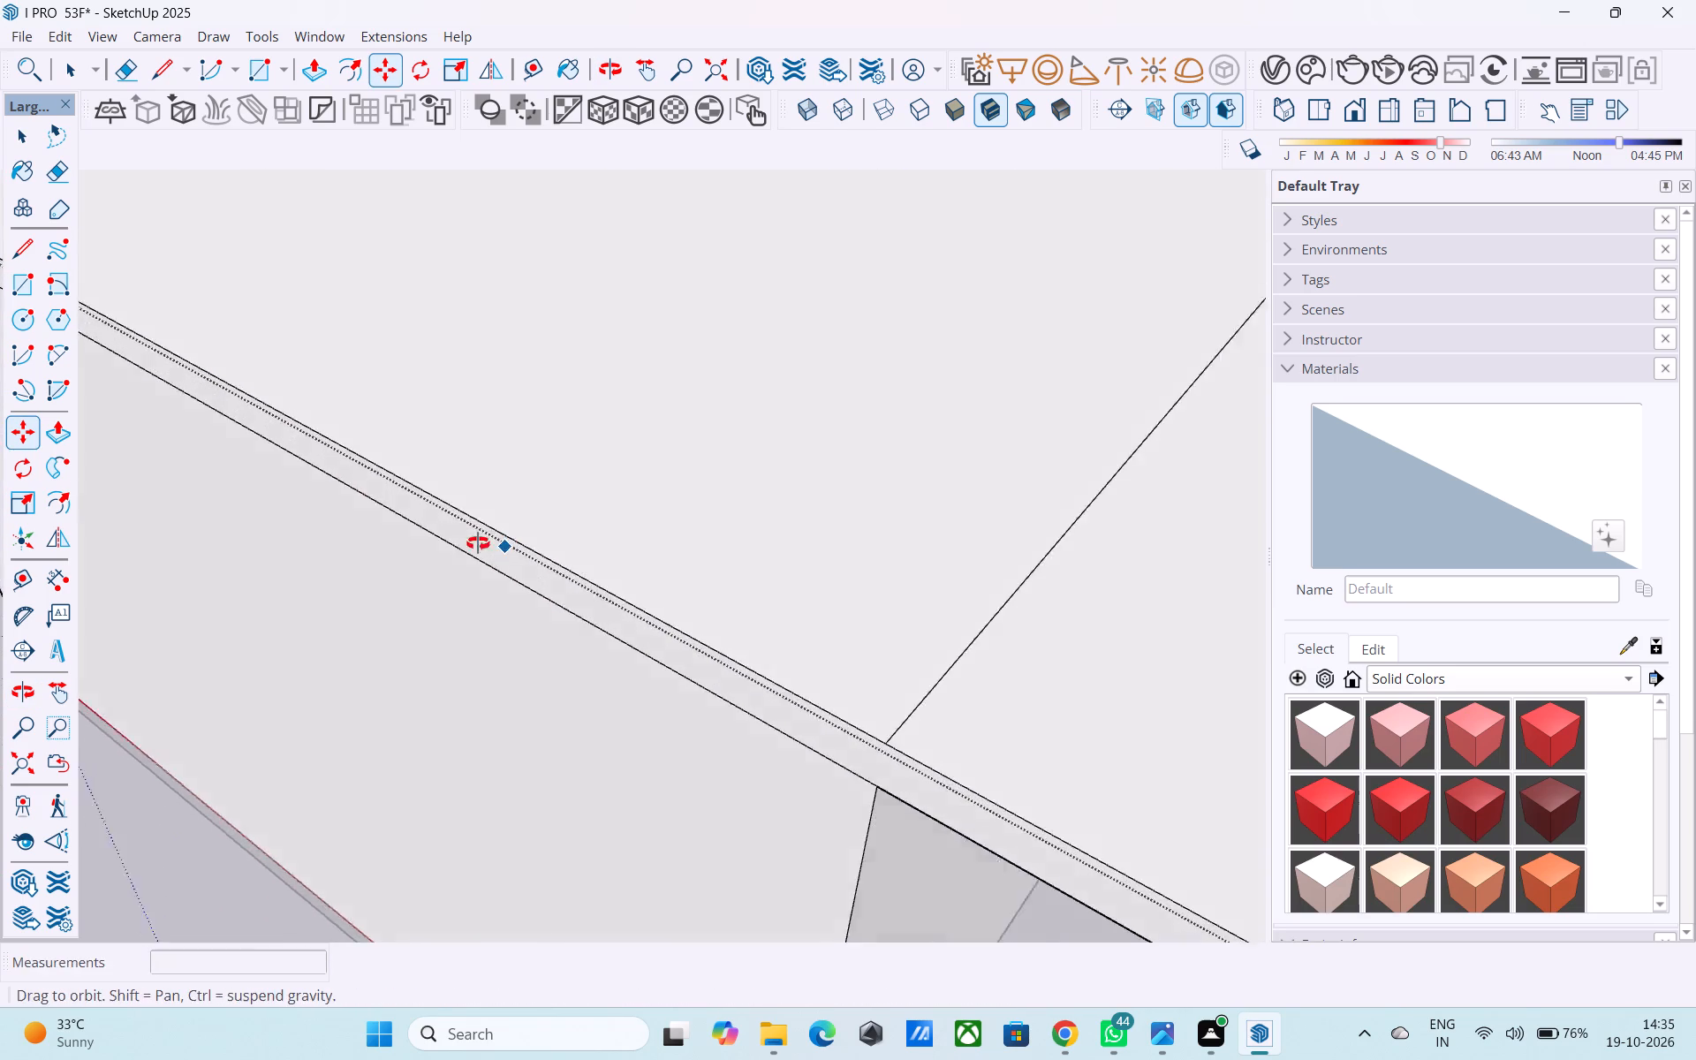
middle_click_drag(478, 543, 375, 514)
scroll(374, 494, "down", 6)
middle_click_drag(493, 527, 312, 528)
middle_click_drag(312, 527, 454, 480)
key("space")
scroll(454, 480, "up", 4)
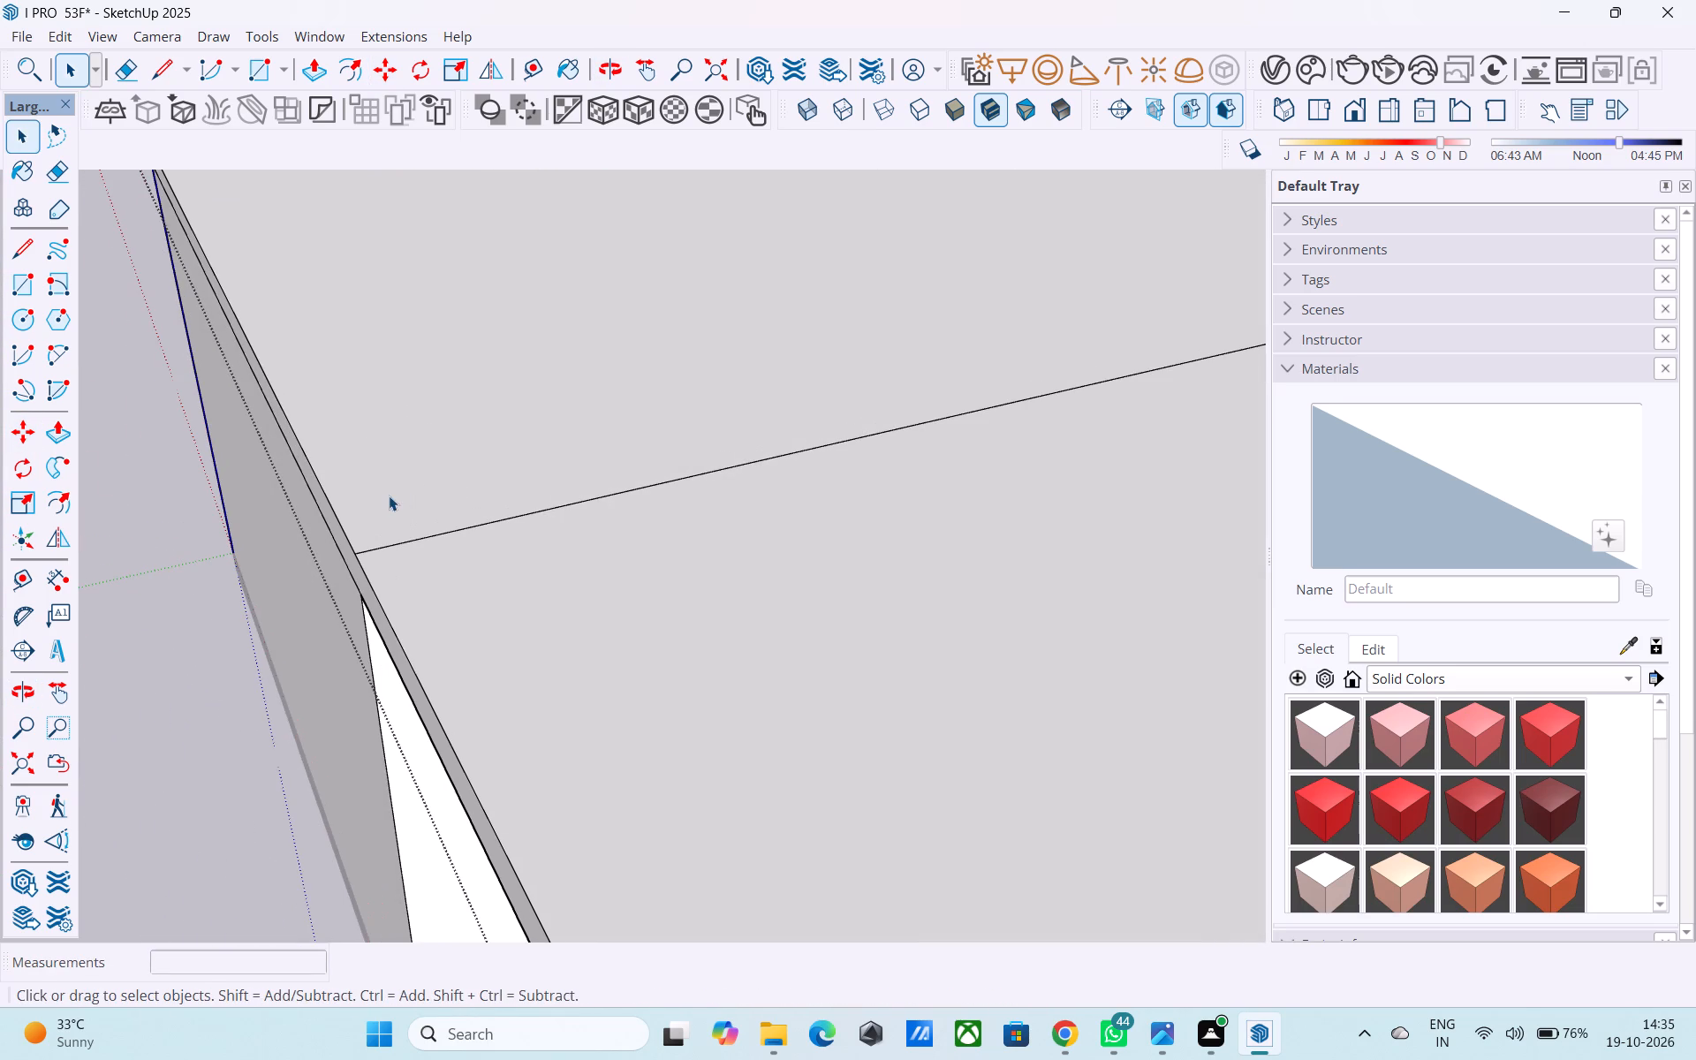
middle_click_drag(356, 519, 367, 517)
left_click(344, 536)
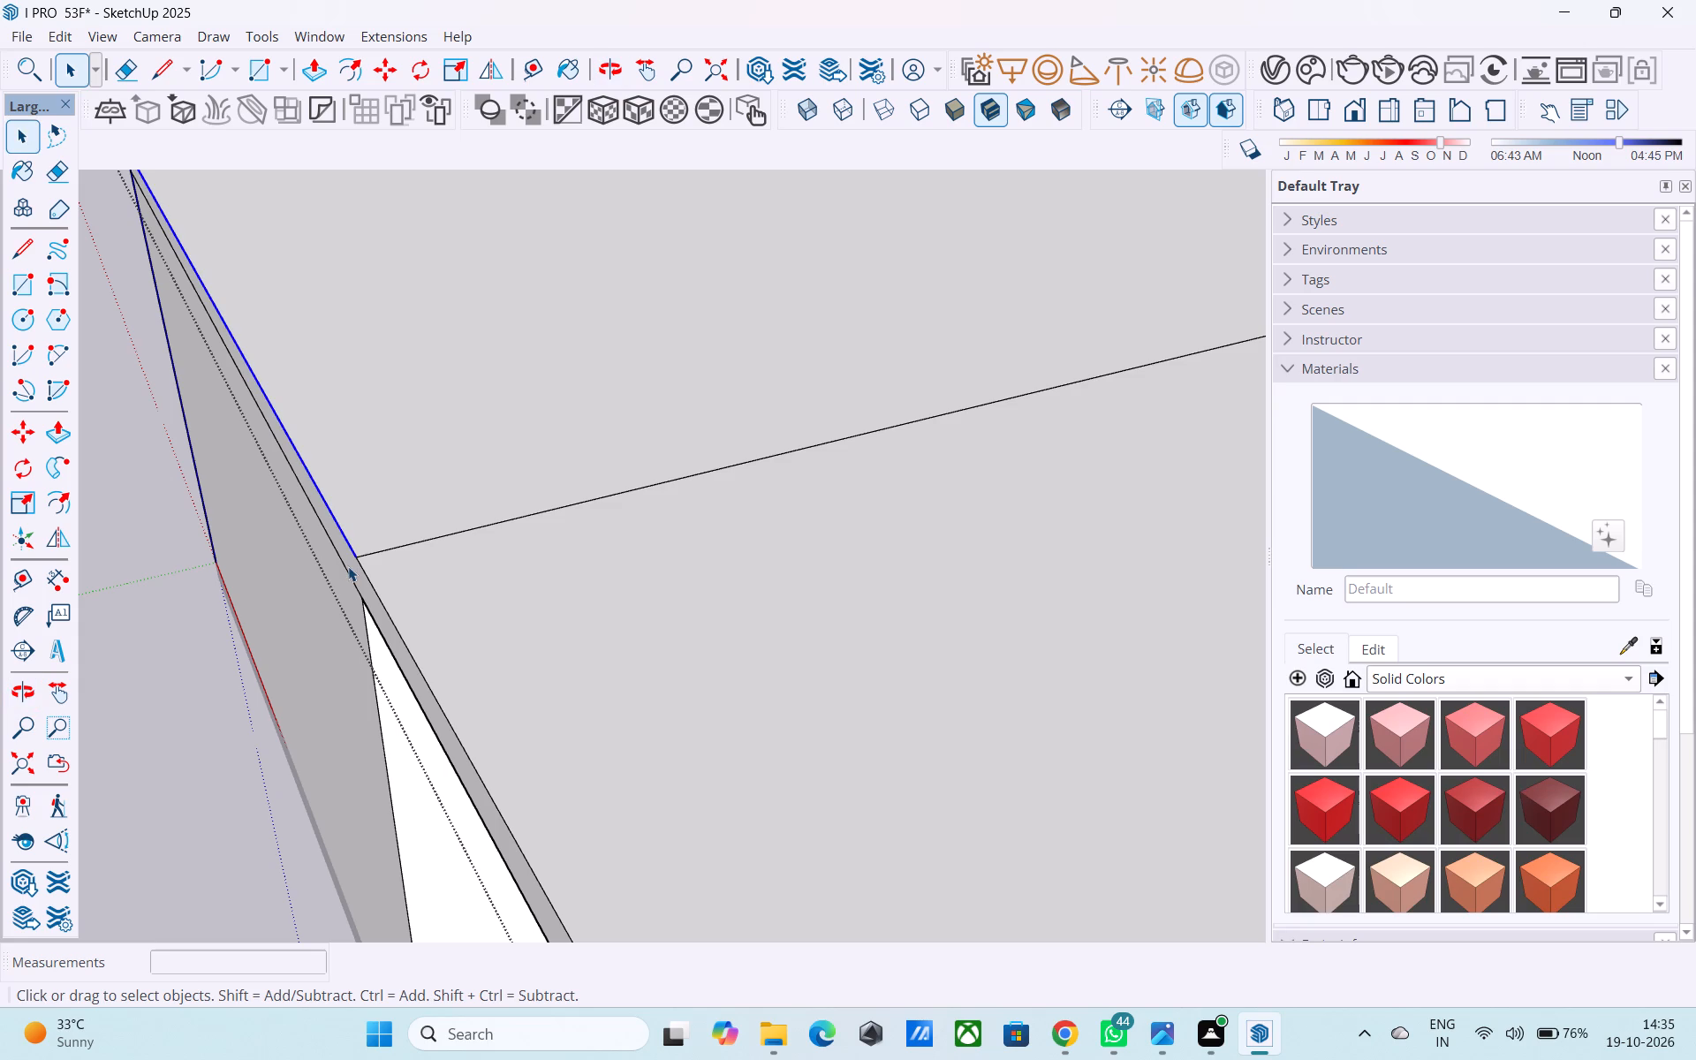
key("m")
left_click(353, 556)
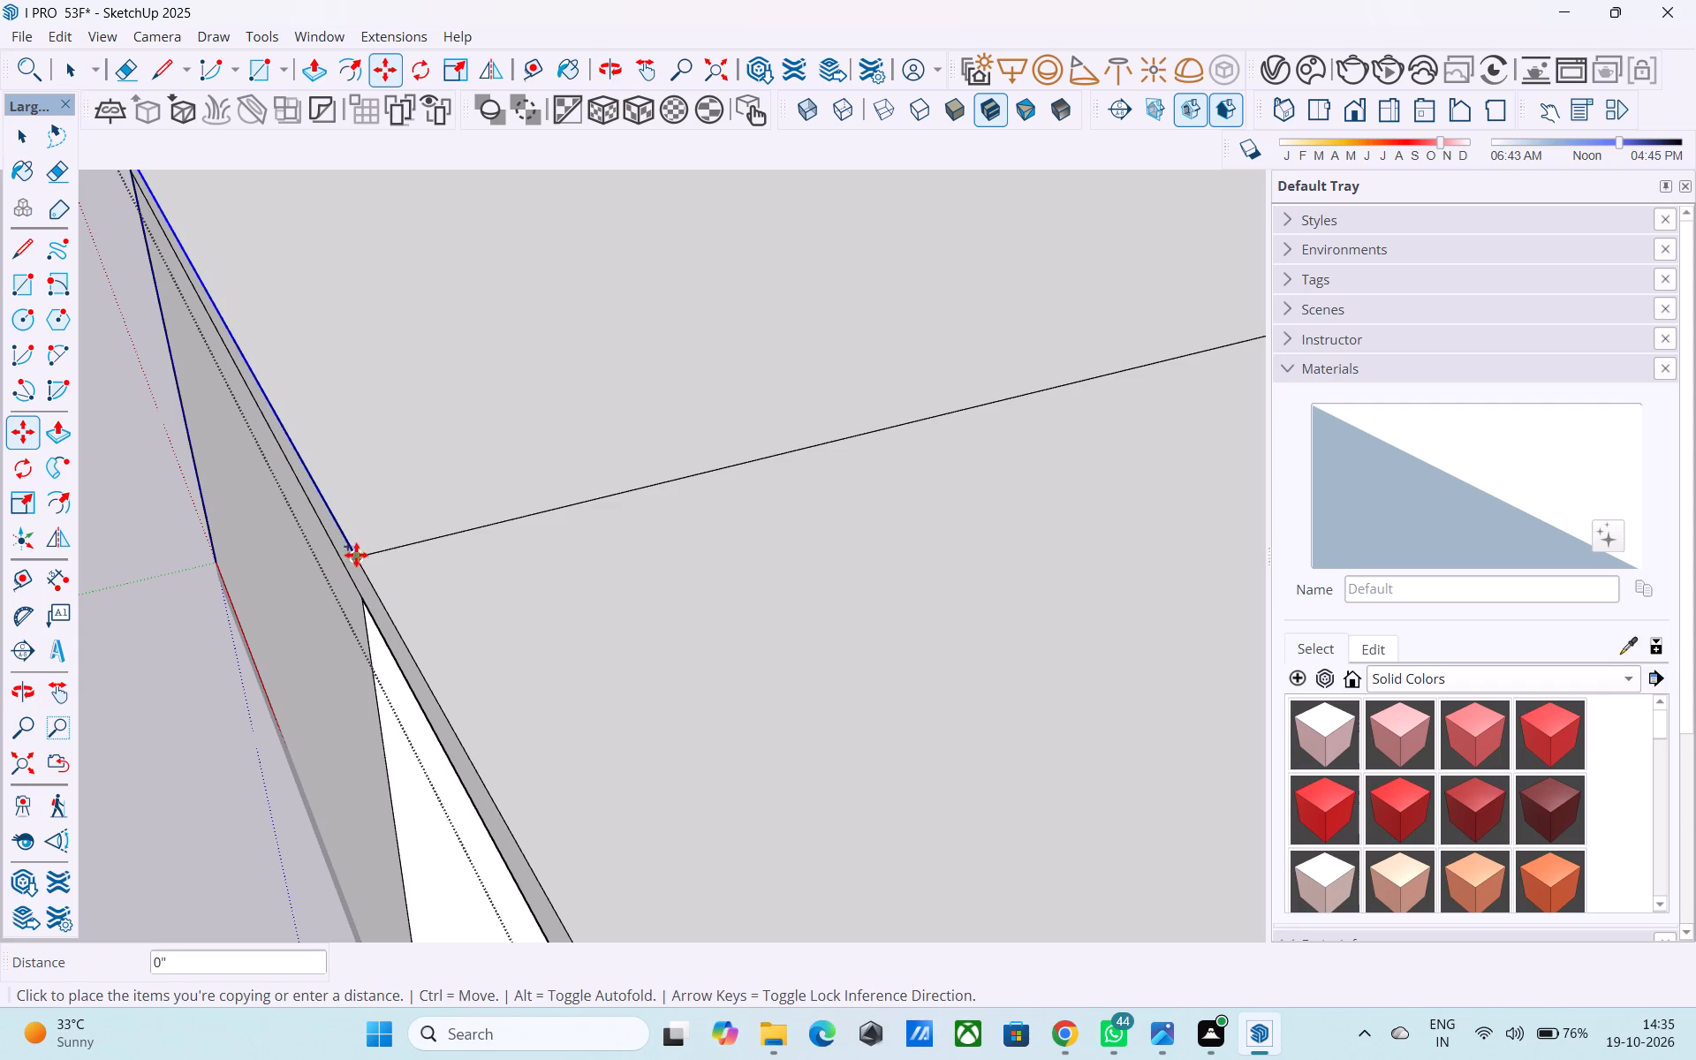
left_click(435, 538)
Erase the stray line ends crossing the perimeter wall strip at its three corners and at the dividing line between the enclosed rooms.
scroll(407, 446, "down", 13)
middle_click_drag(405, 548, 459, 686)
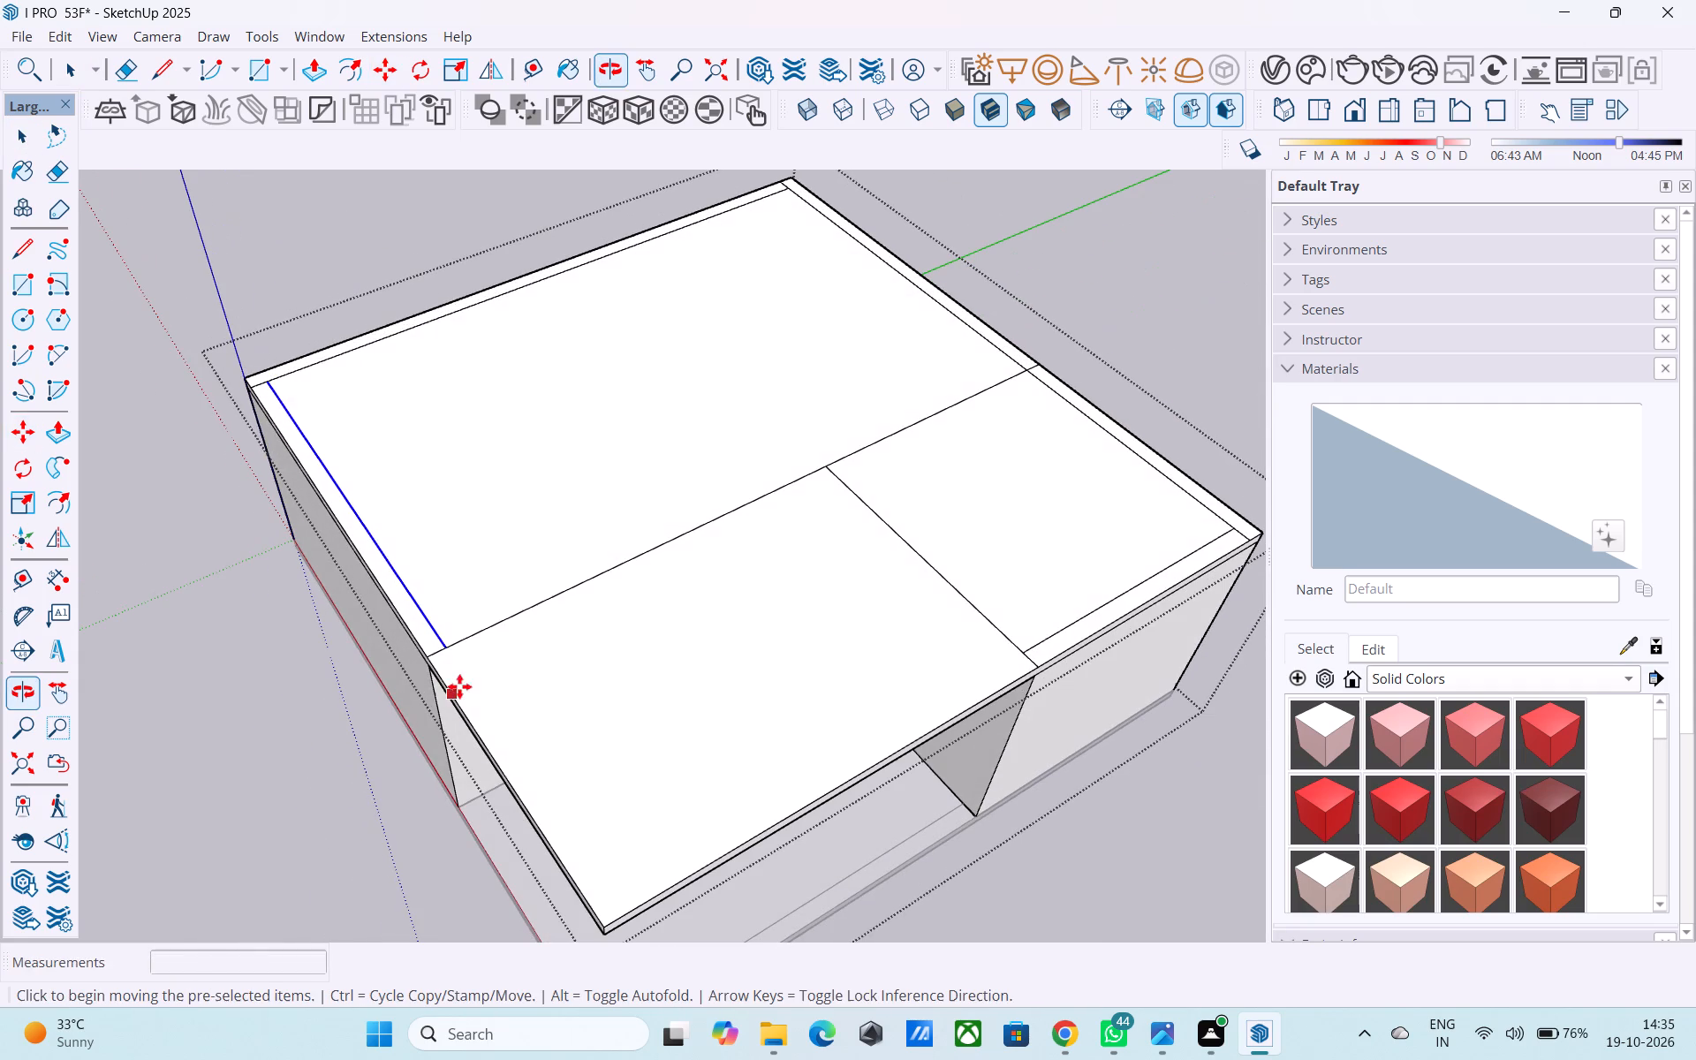
middle_click_drag(459, 686, 458, 685)
key("e")
scroll(283, 367, "up", 8)
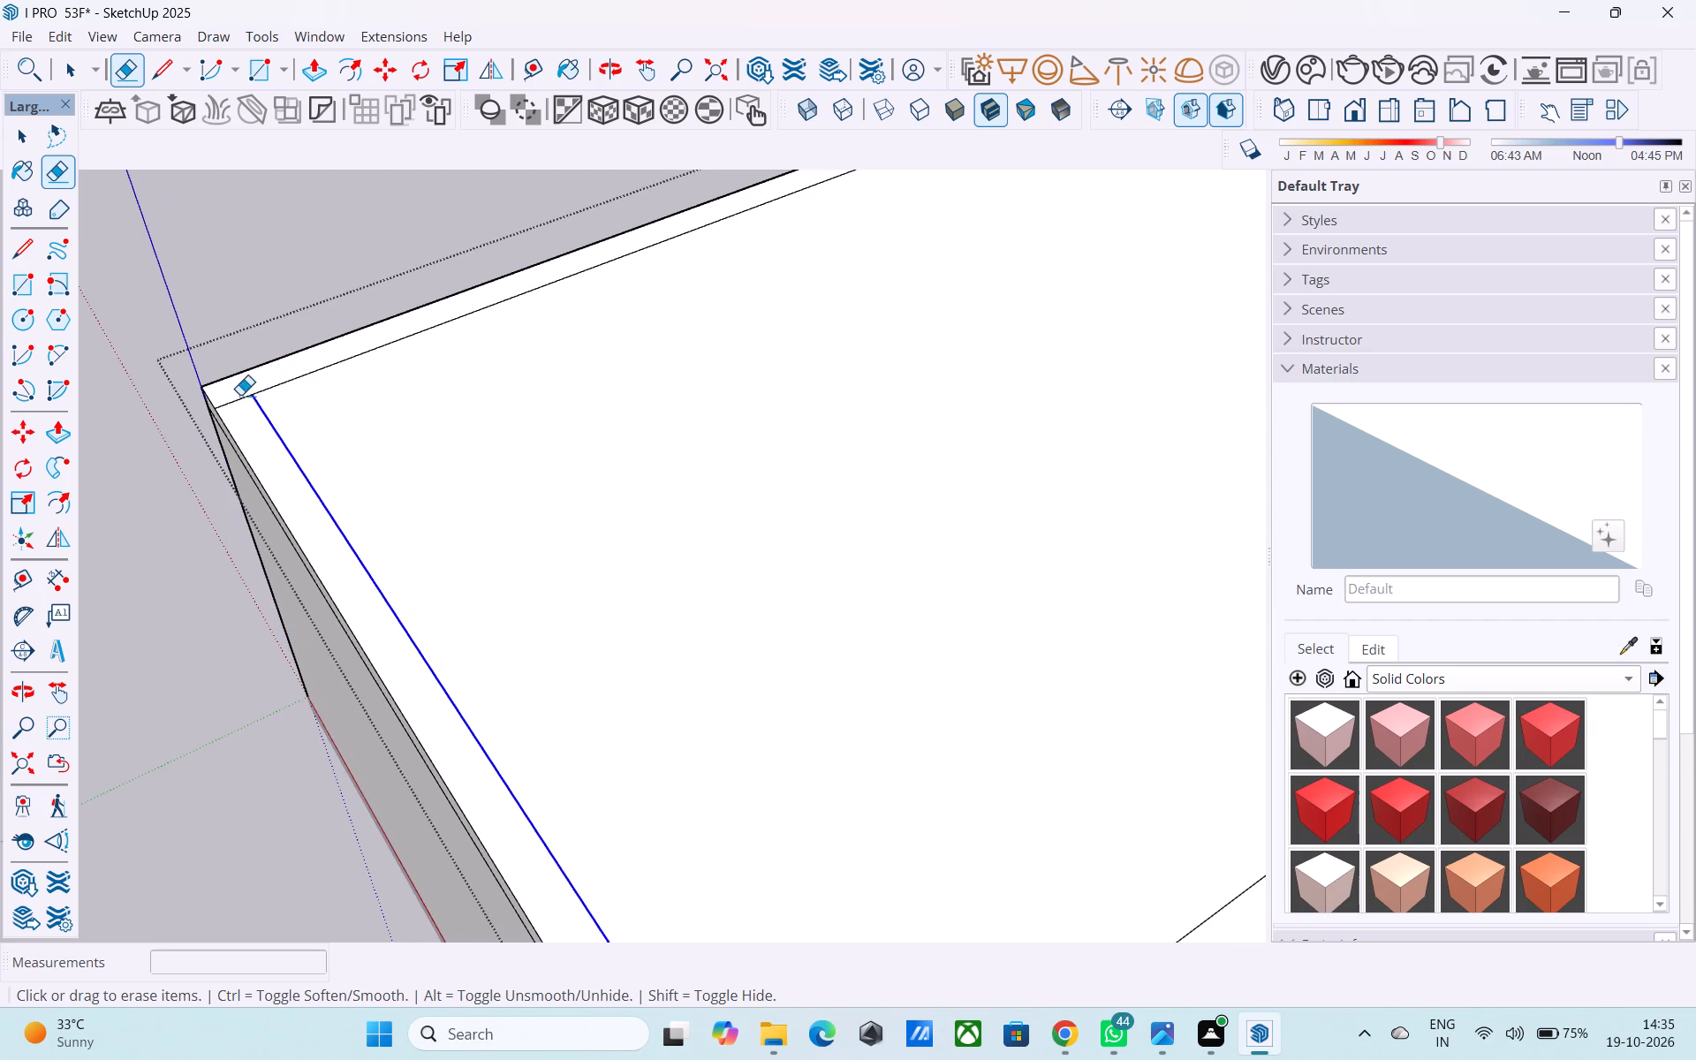
left_click_drag(239, 394, 239, 414)
scroll(245, 453, "down", 13)
scroll(605, 307, "up", 4)
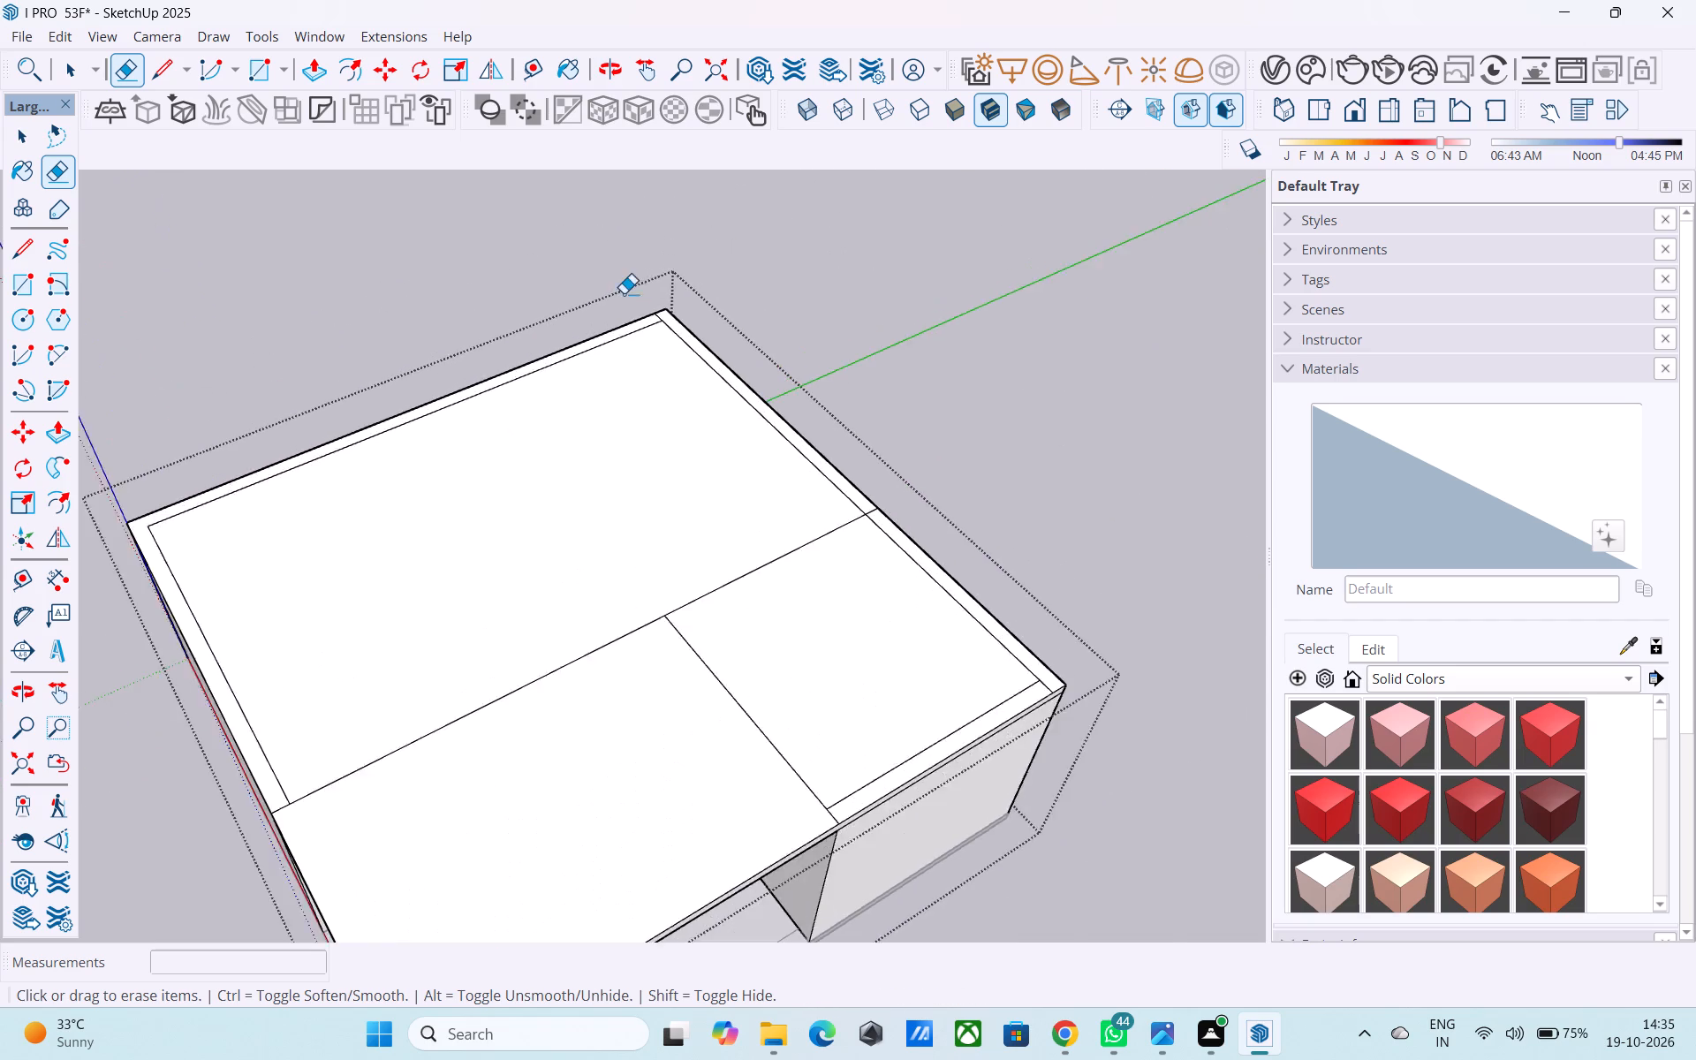
scroll(624, 293, "up", 12)
left_click_drag(679, 315, 663, 322)
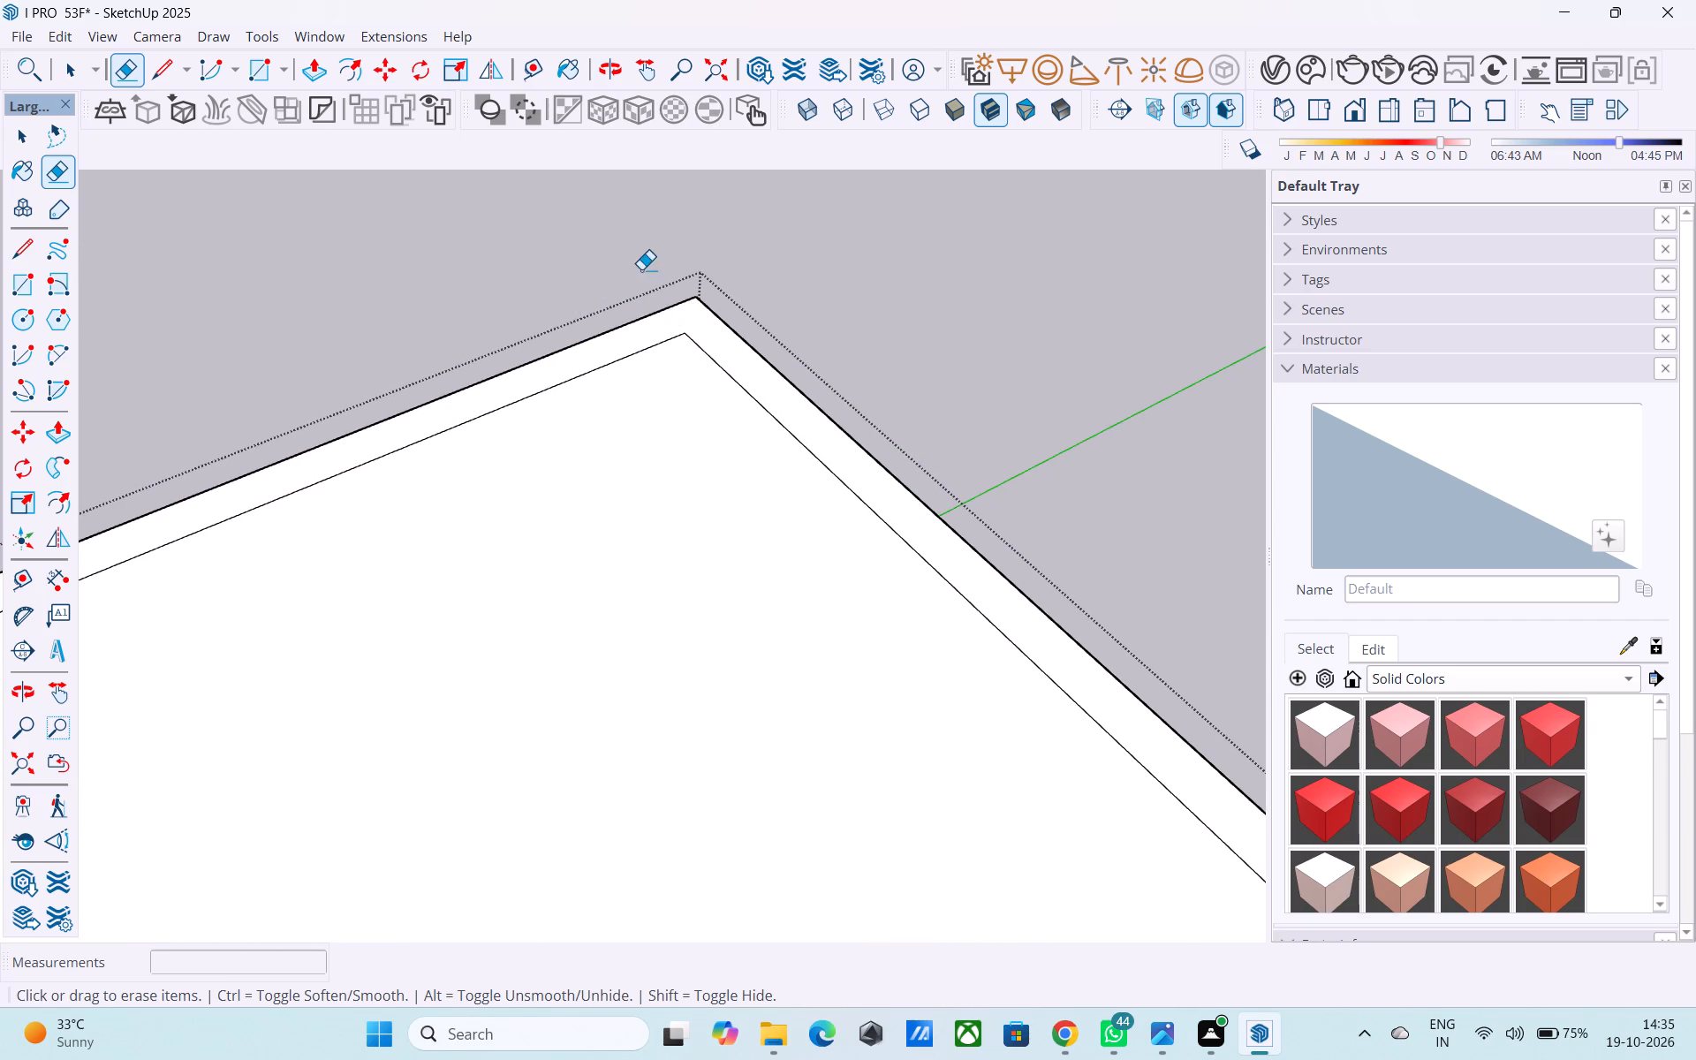
scroll(641, 269, "down", 17)
scroll(896, 456, "up", 10)
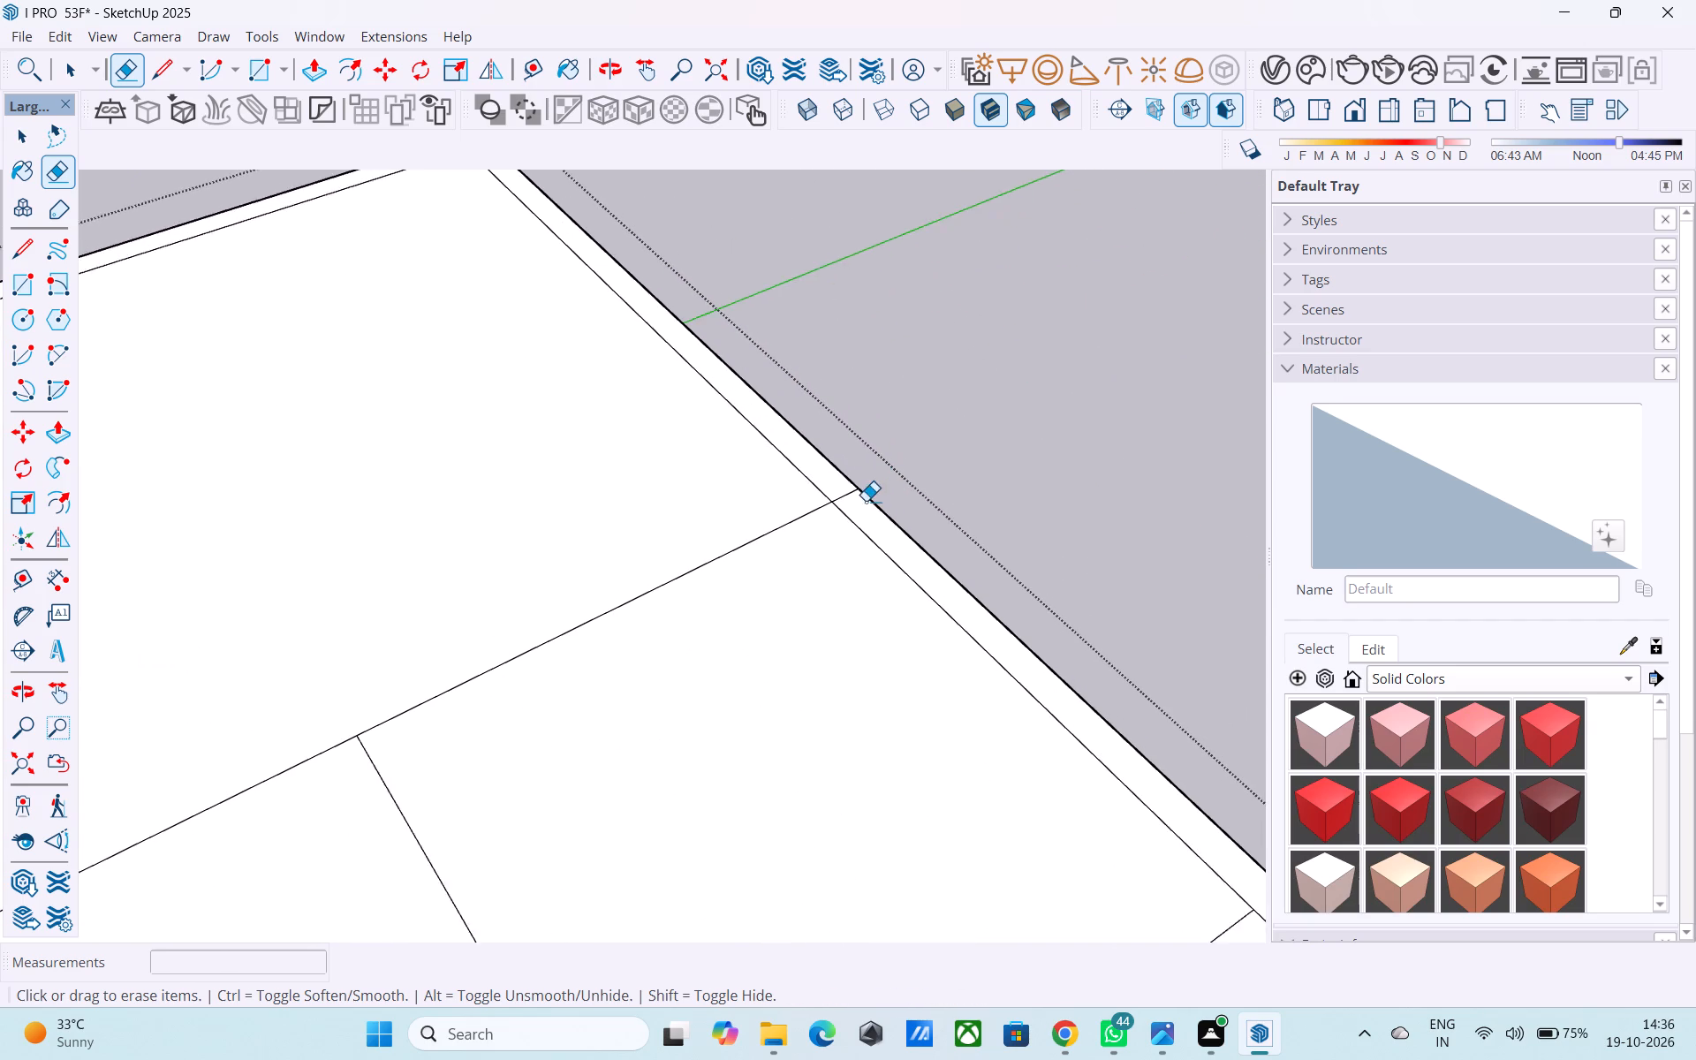
scroll(866, 501, "up", 1)
left_click_drag(842, 495, 822, 491)
scroll(797, 346, "down", 15)
scroll(894, 472, "up", 2)
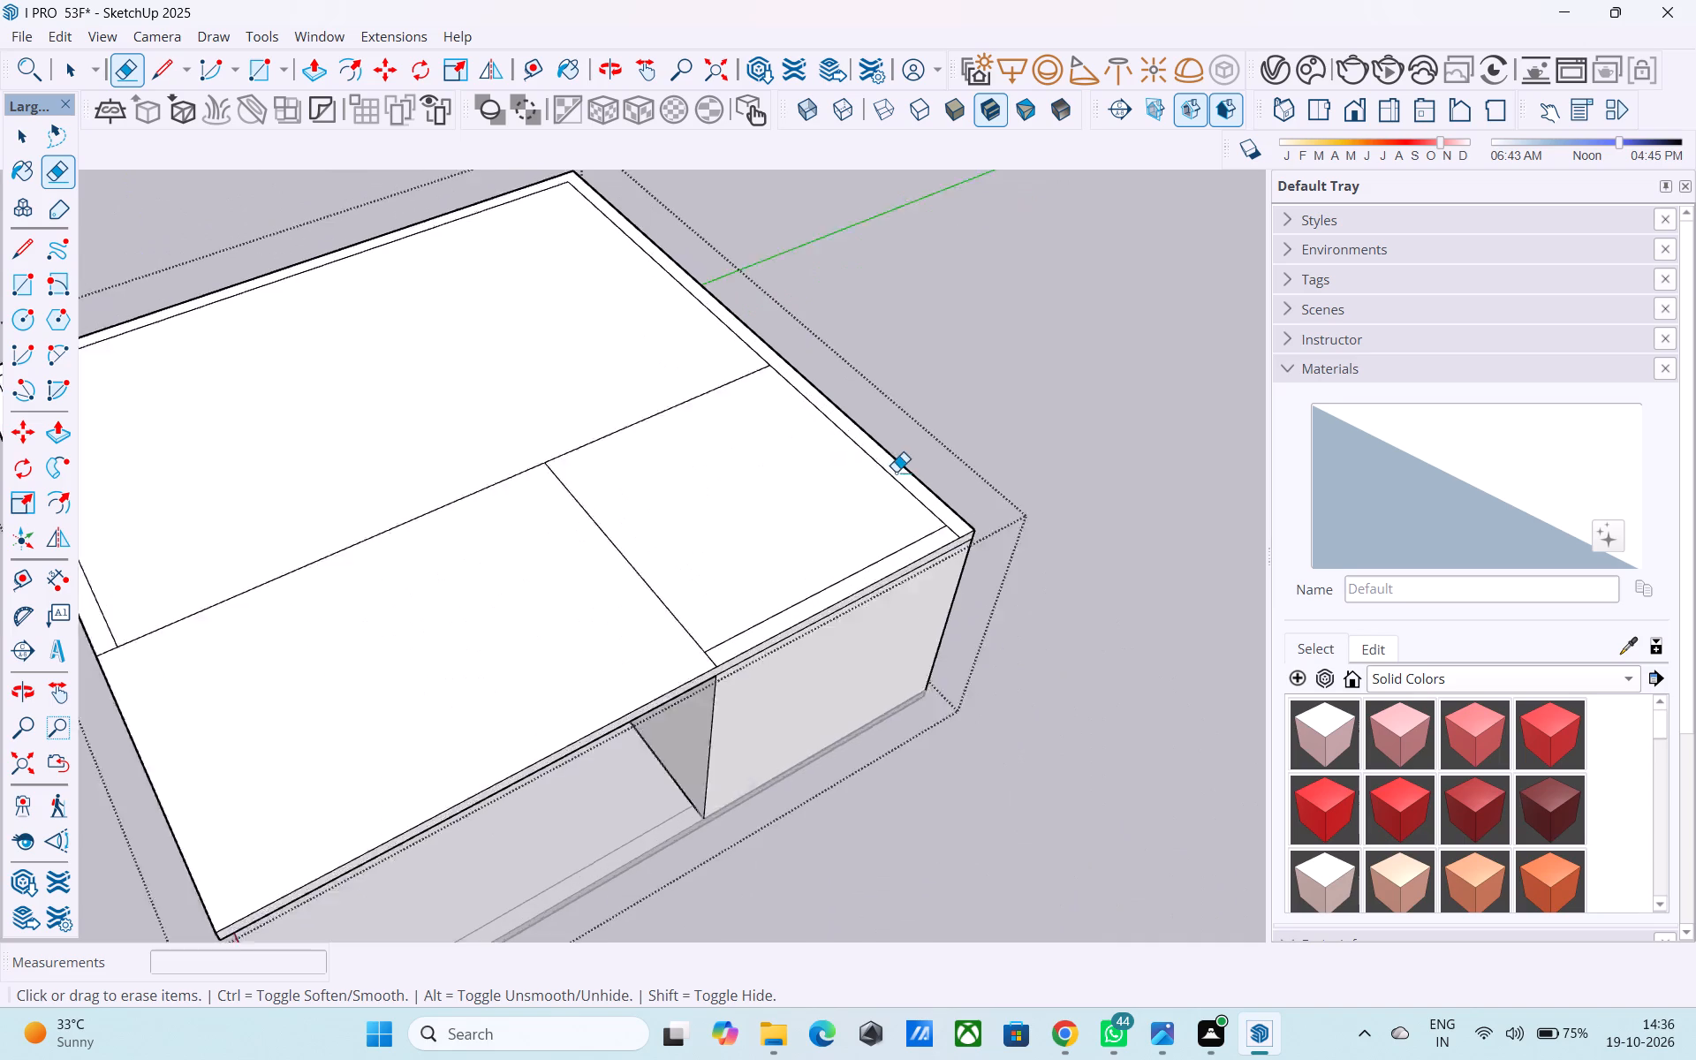
scroll(896, 472, "up", 9)
left_click_drag(962, 541, 986, 532)
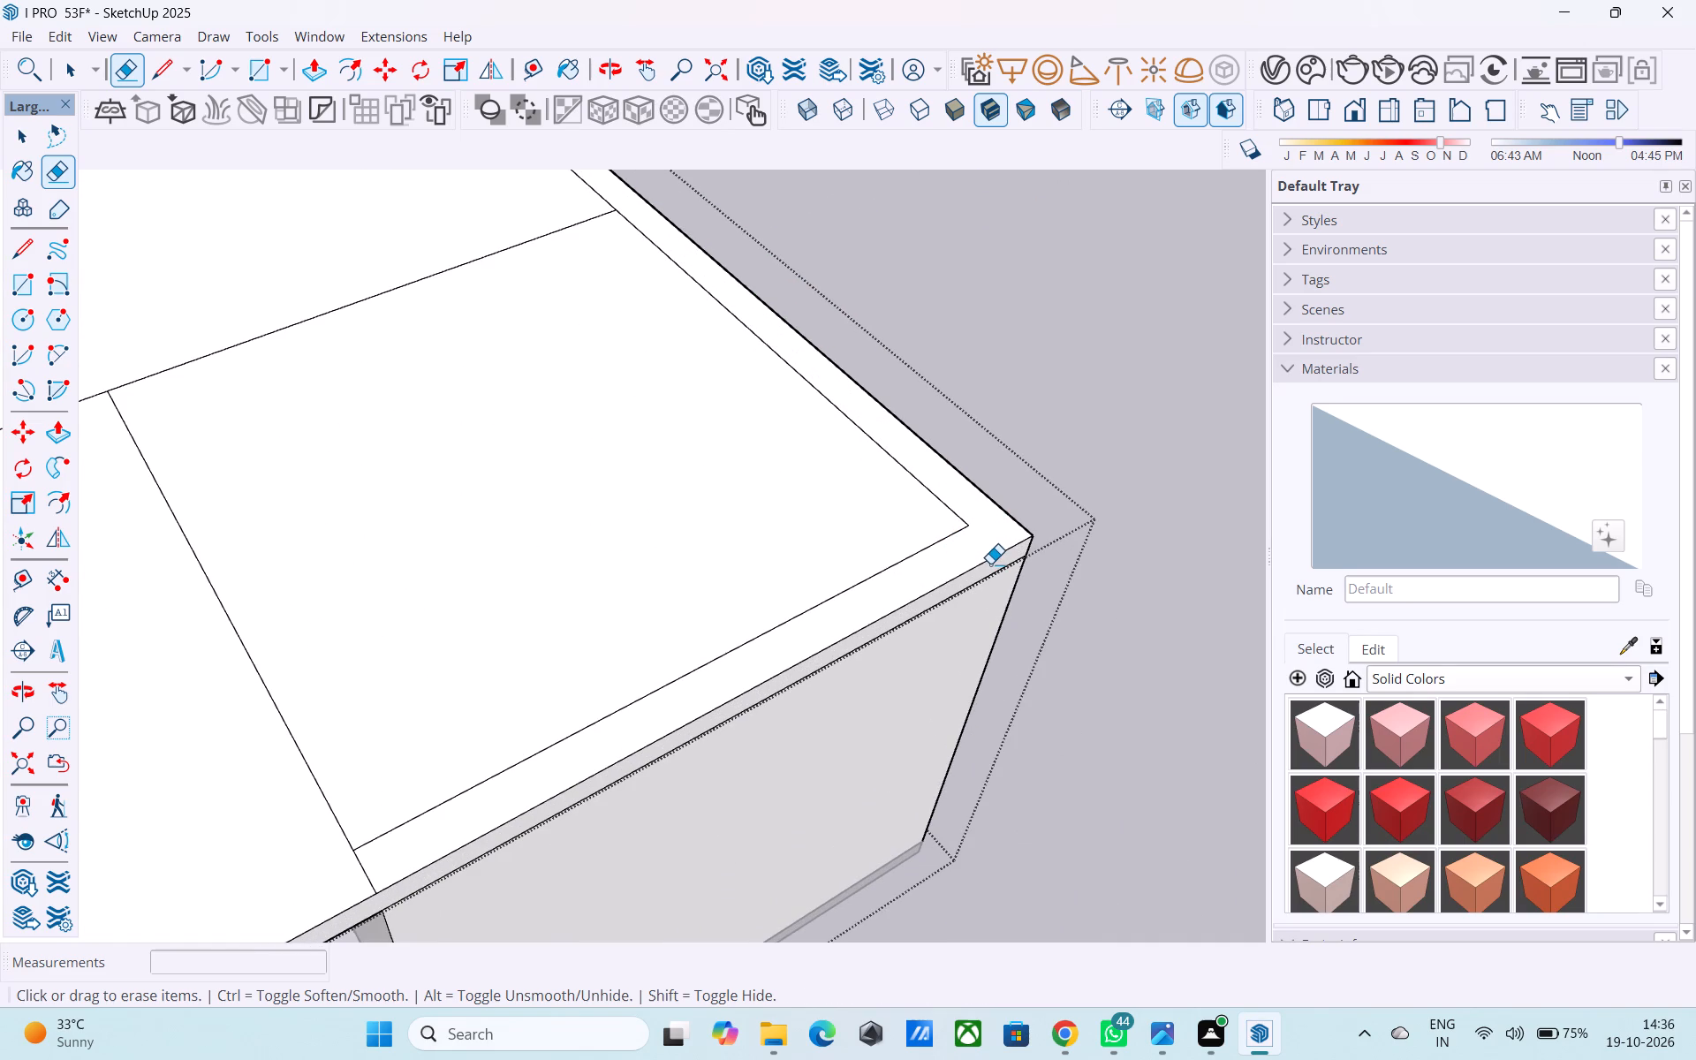
Push/Pull the perimeter strip around the long and corner rooms up 10' to form the upper-storey walls.
scroll(992, 572, "down", 4)
middle_click_drag(995, 543, 944, 346)
middle_click_drag(848, 397, 886, 451, "shift")
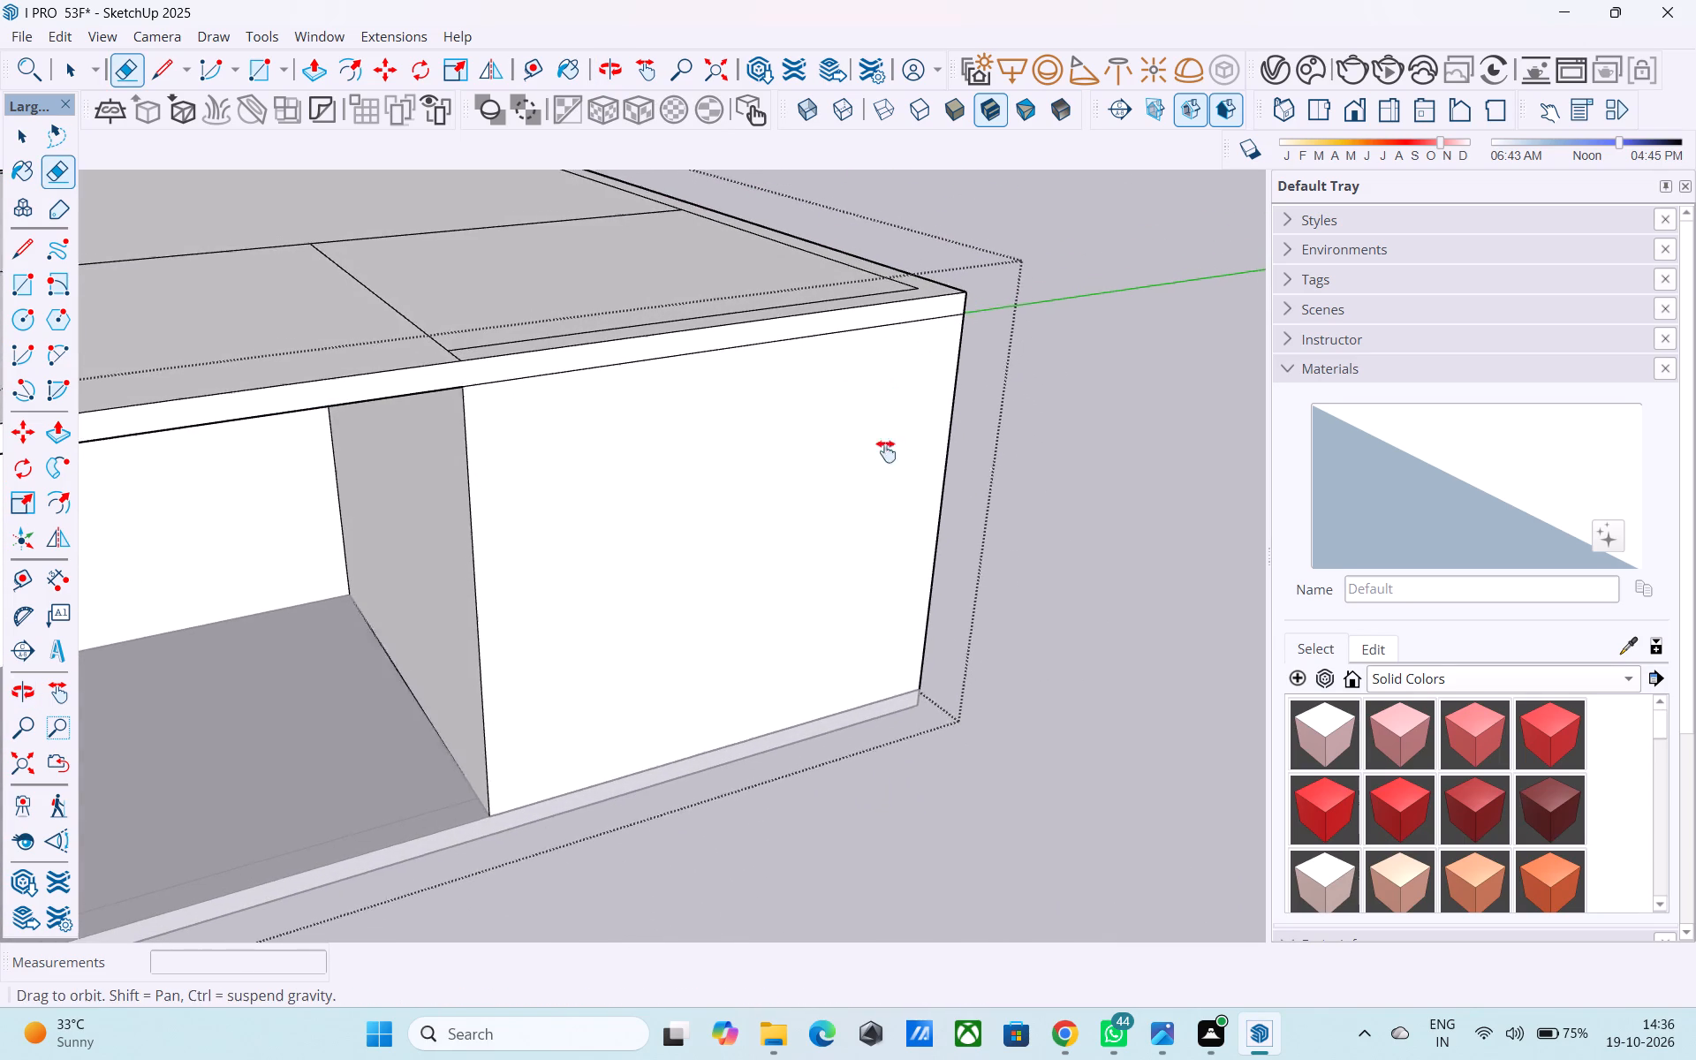
middle_click_drag(886, 451, 731, 692, "shift")
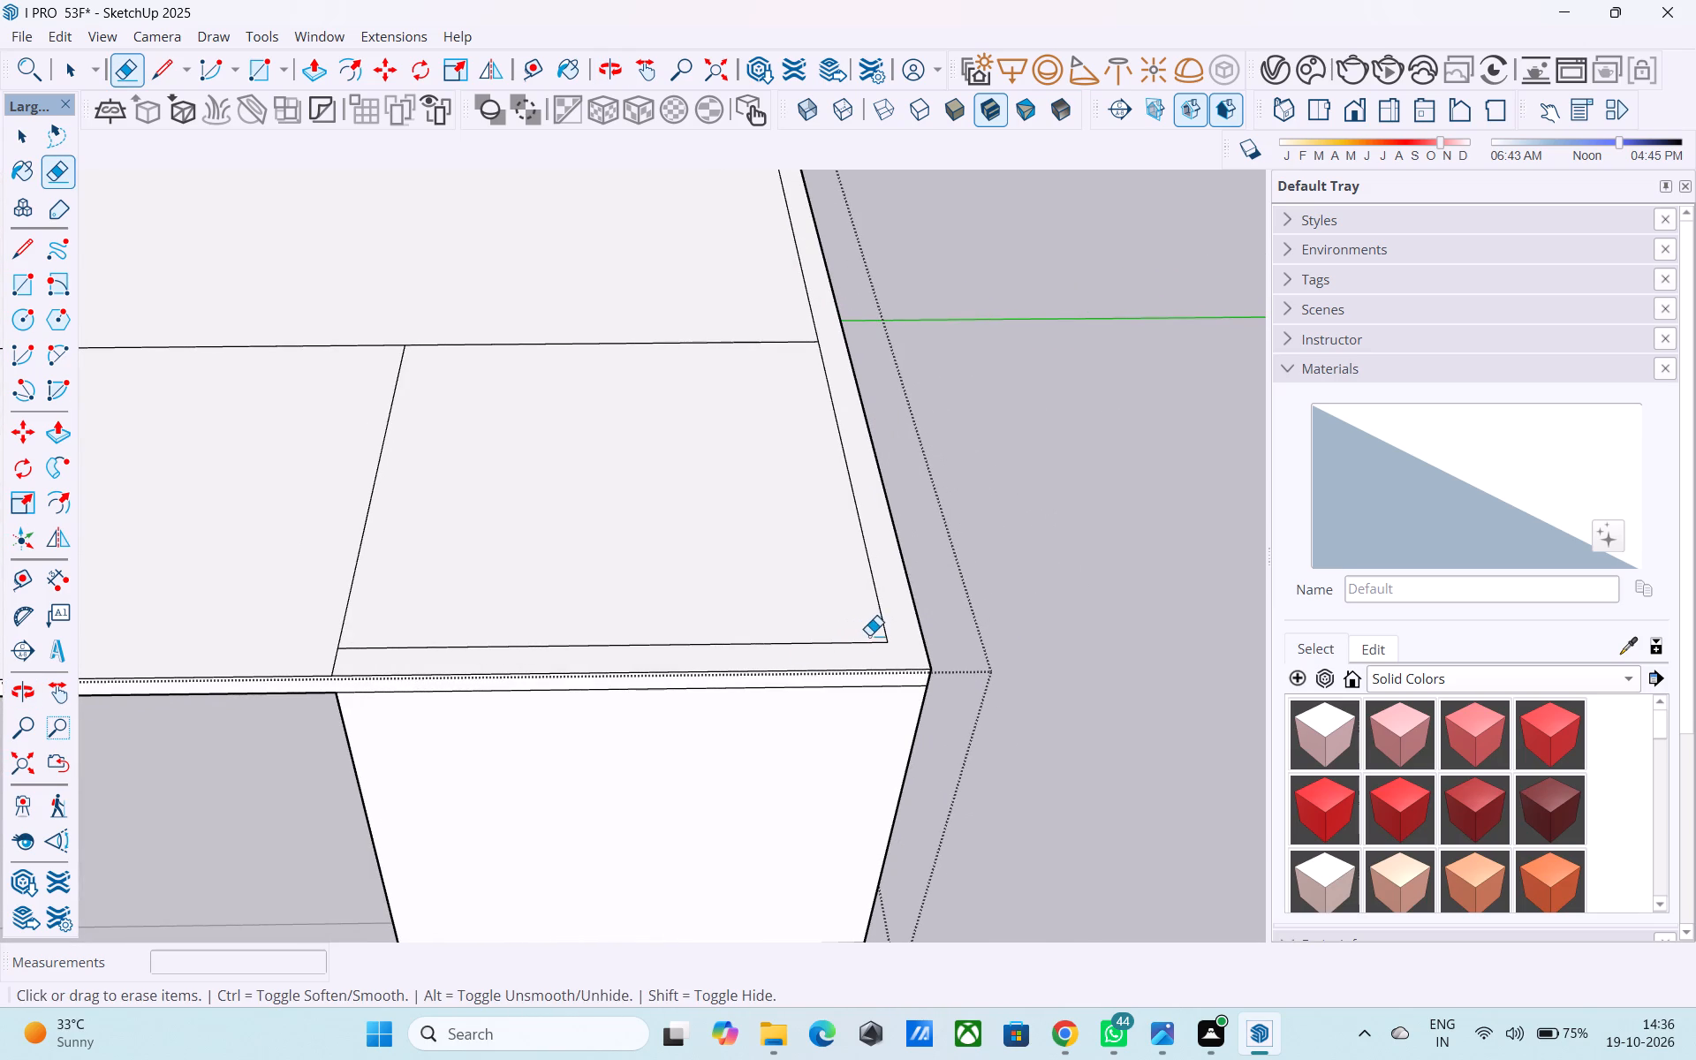
key("space")
left_click(894, 618)
key("p")
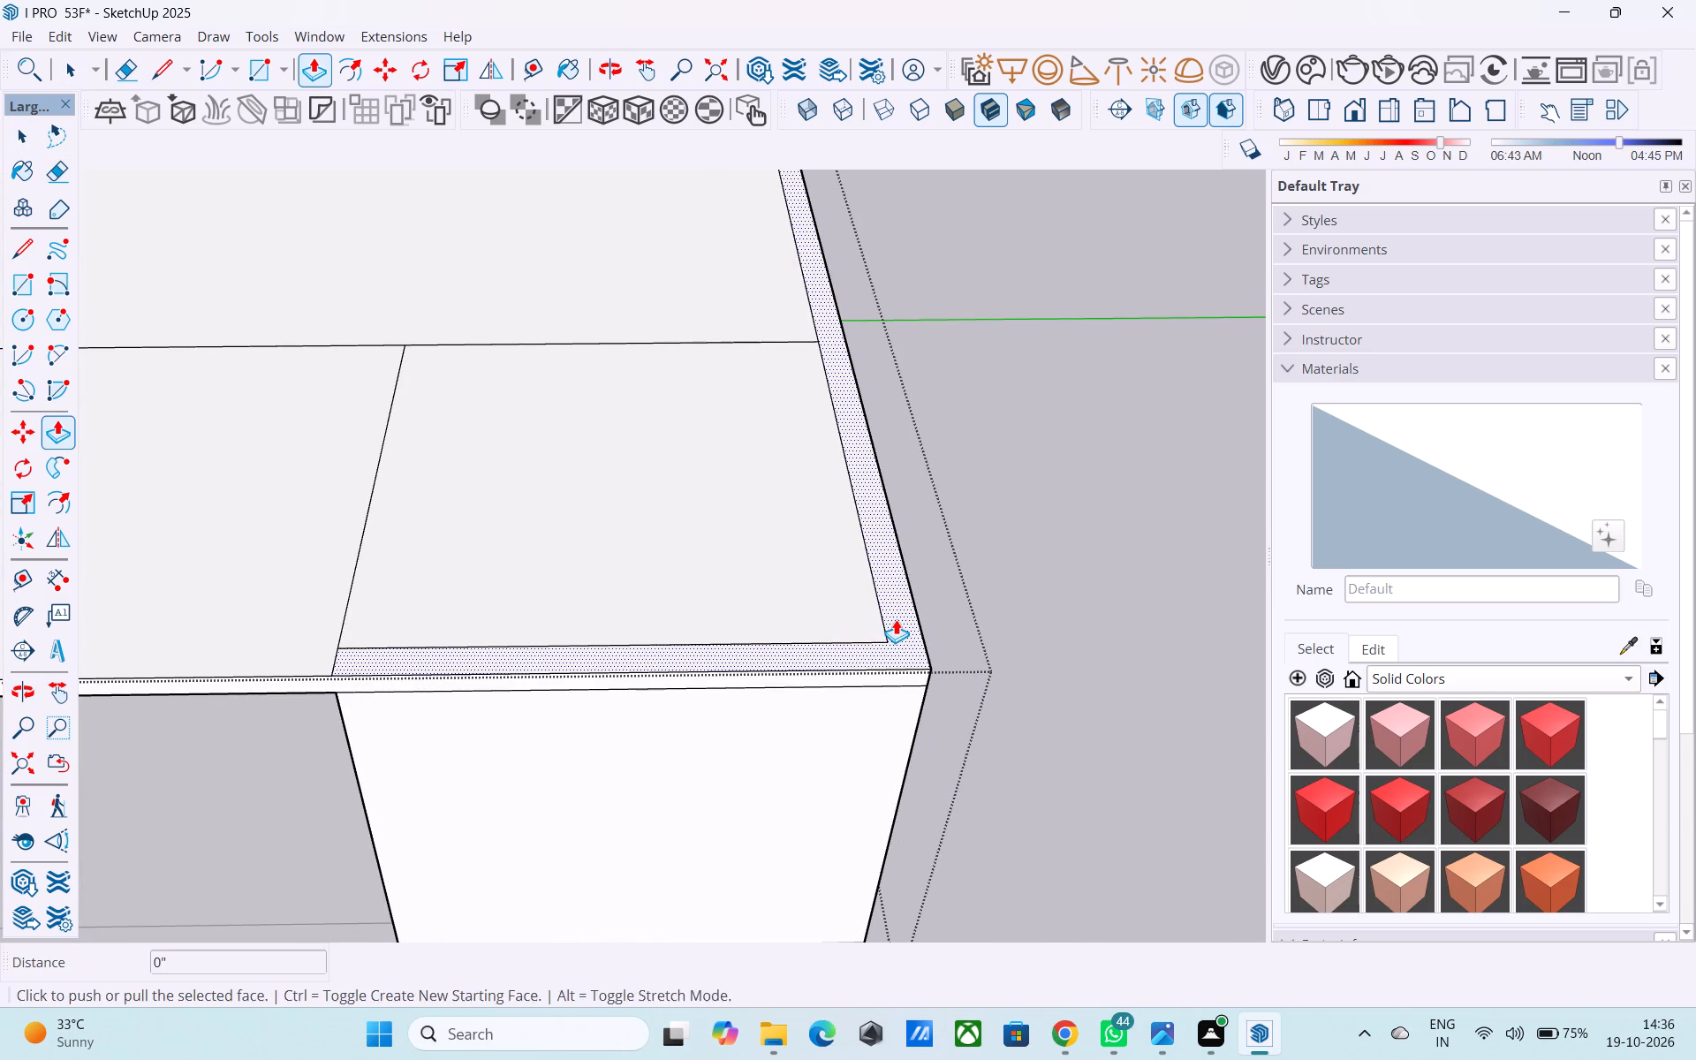
left_click(896, 619)
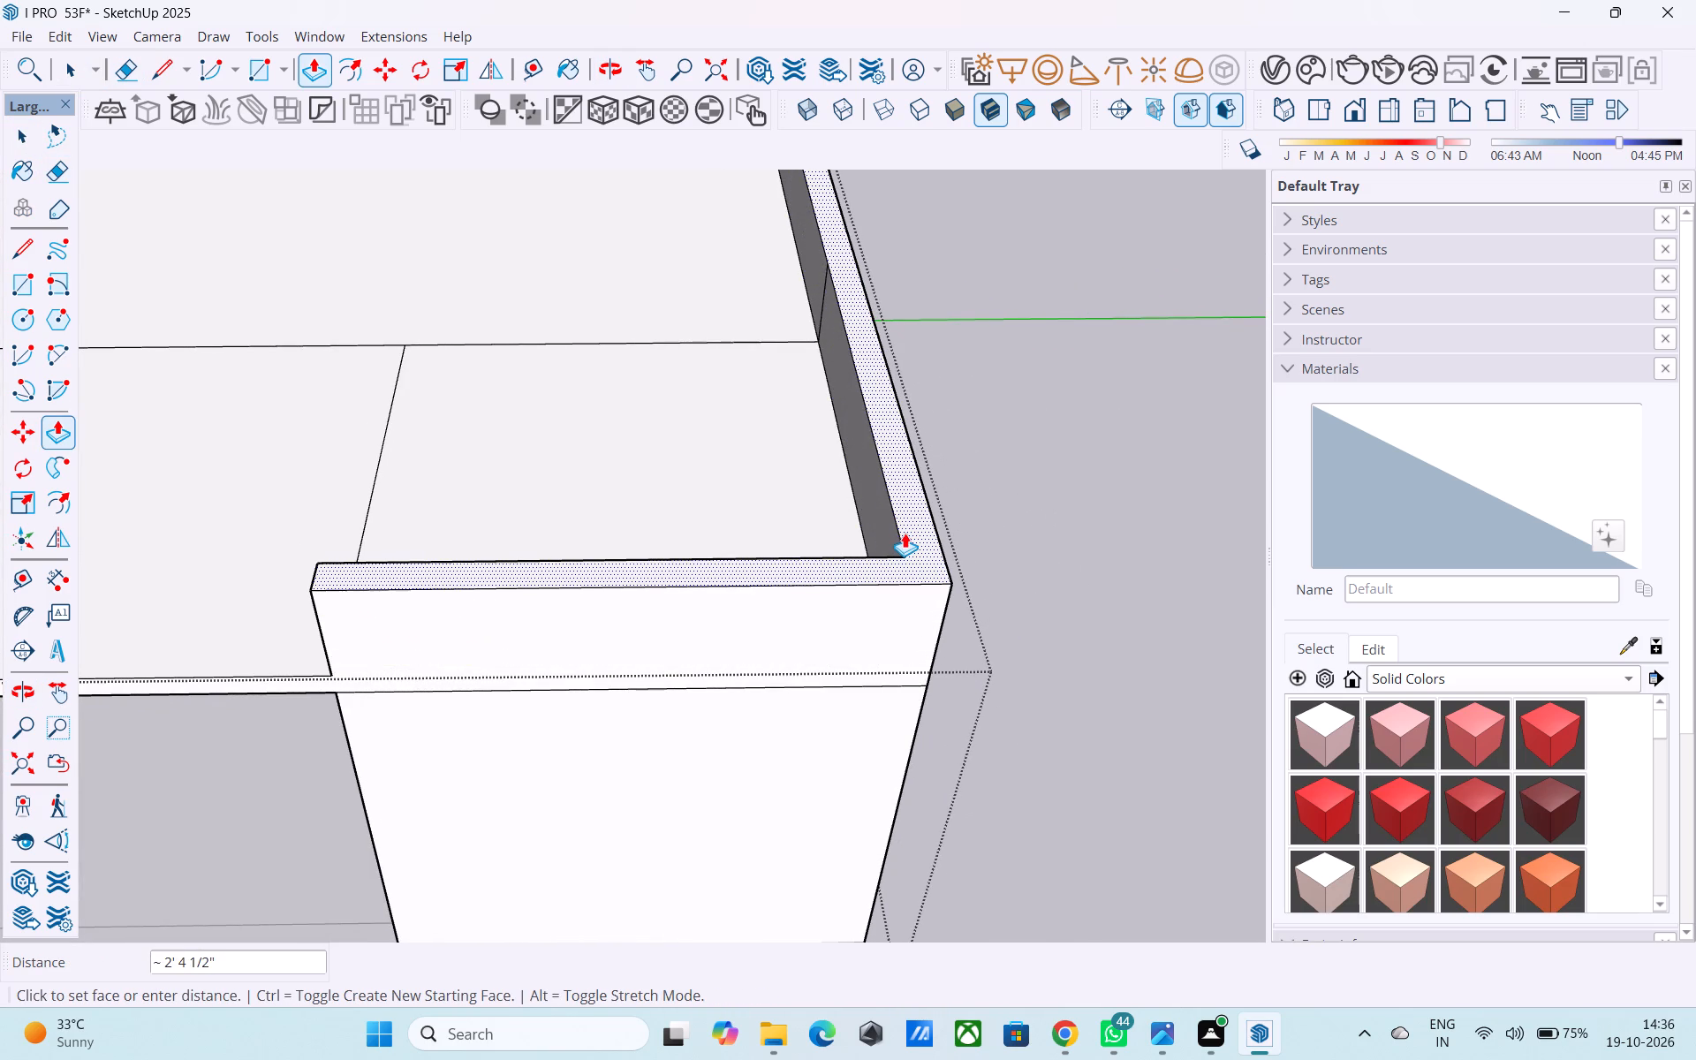
type("10")
key("apostrophe")
key("Return")
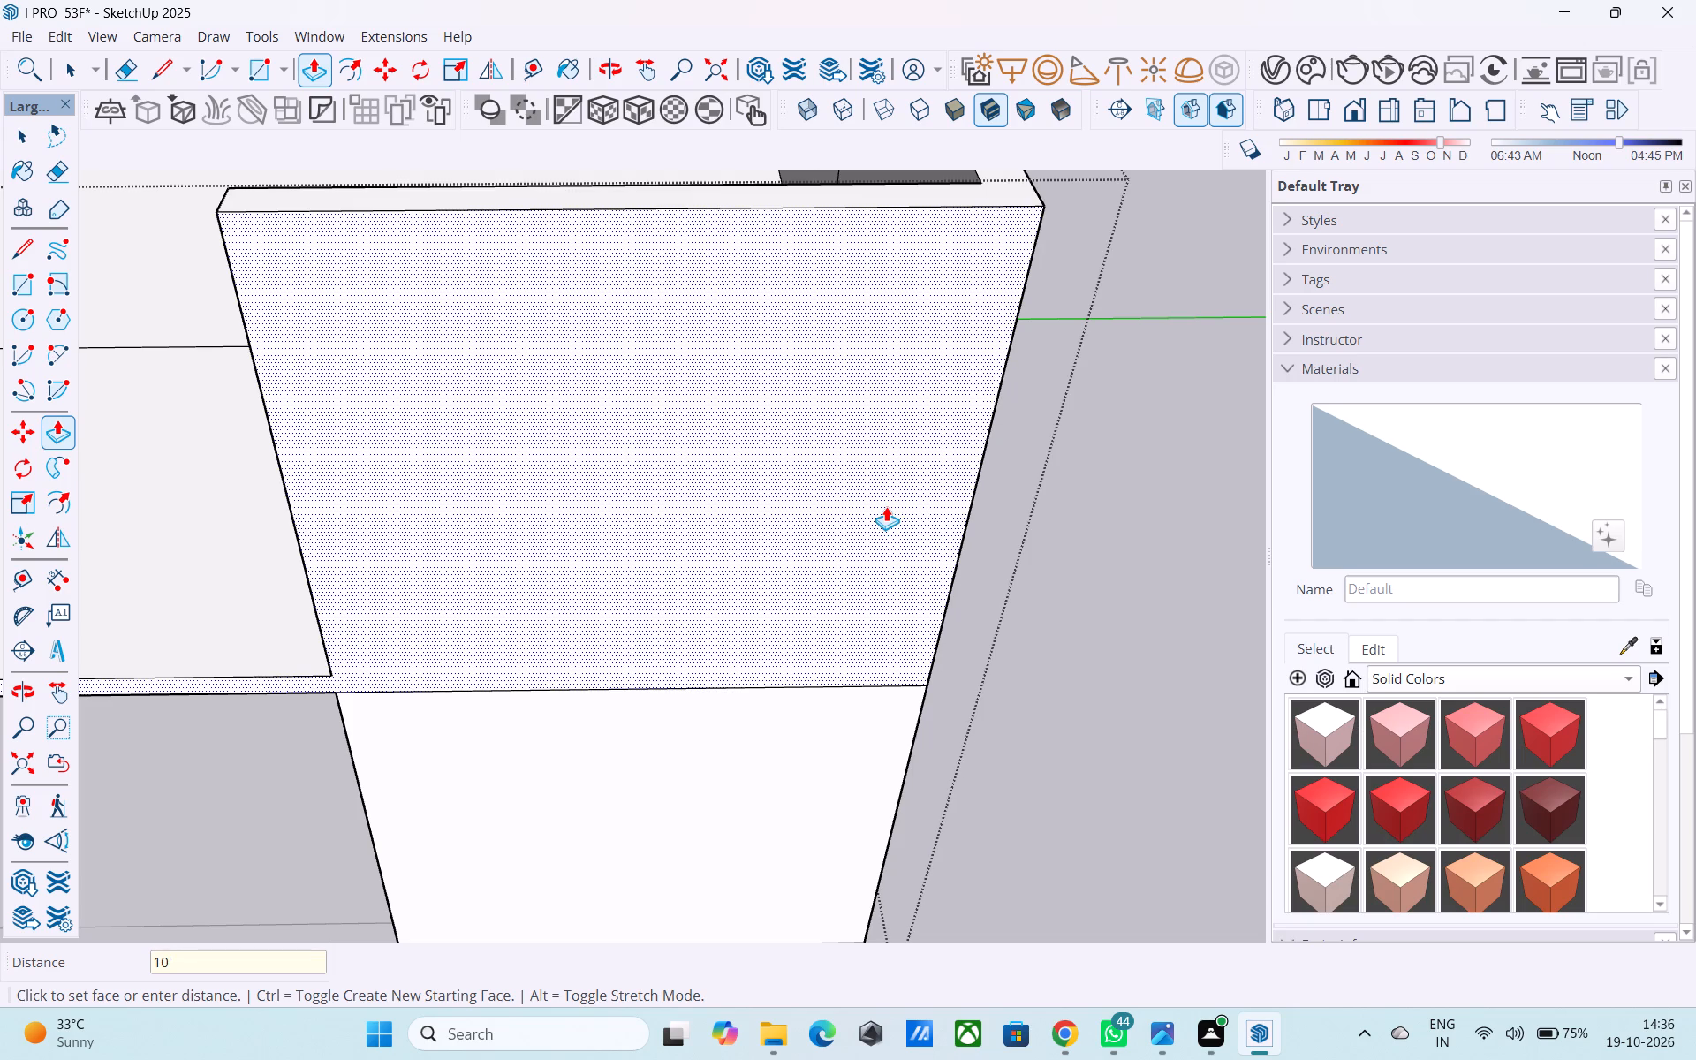
Examine the raised upper-storey walls and the open area's cover from the model's outer sides.
key("space")
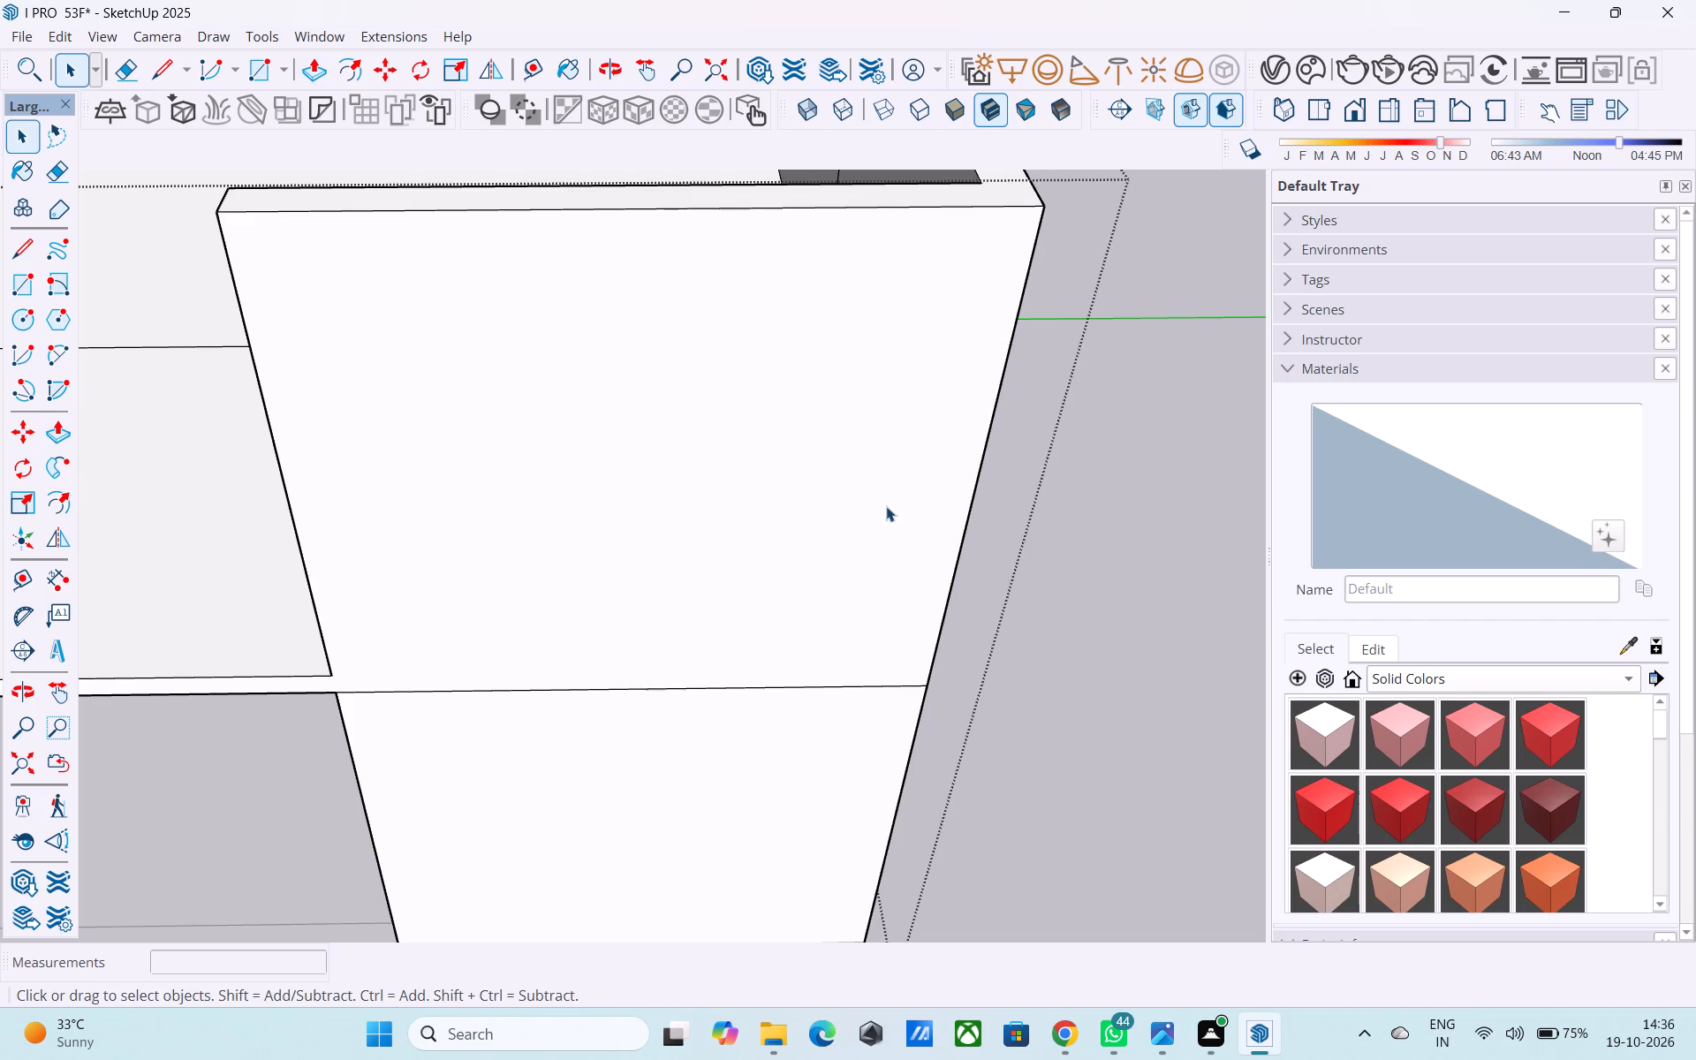
scroll(899, 518, "down", 13)
middle_click_drag(920, 495, 1053, 319)
scroll(1071, 259, "down", 4)
middle_click_drag(753, 594, 841, 526)
scroll(614, 360, "up", 2)
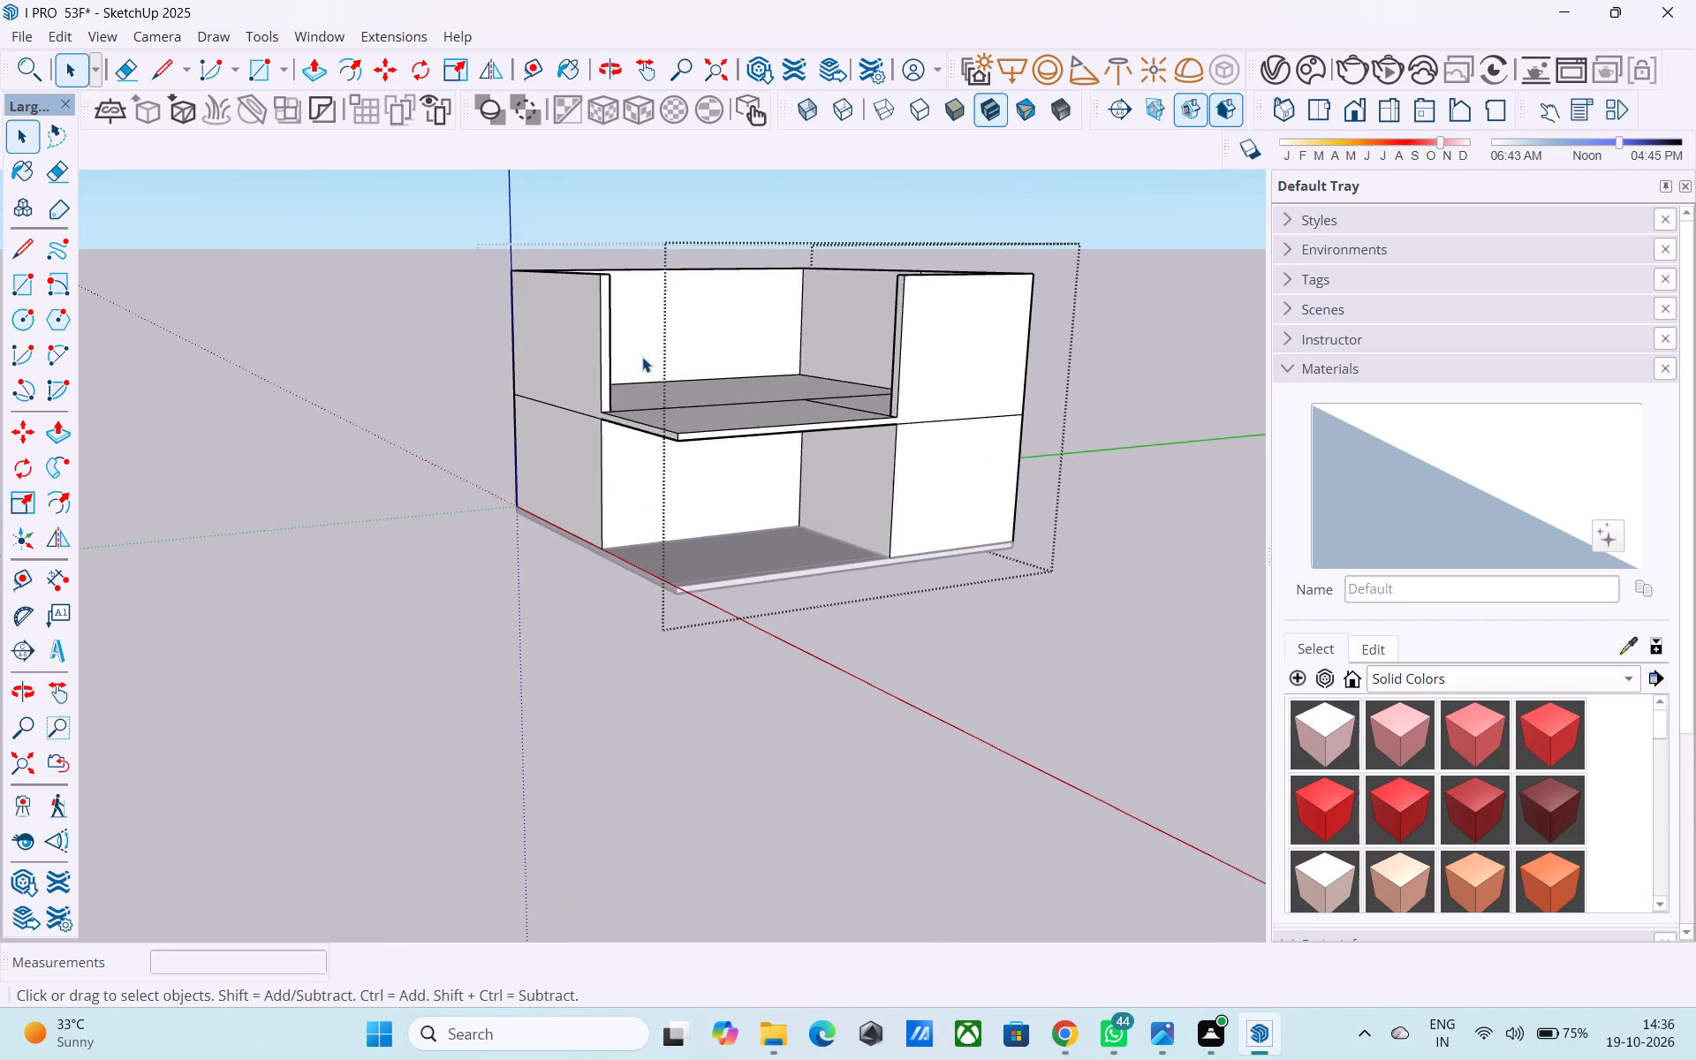
scroll(642, 357, "up", 1)
scroll(413, 473, "down", 2)
middle_click_drag(414, 472, 443, 469)
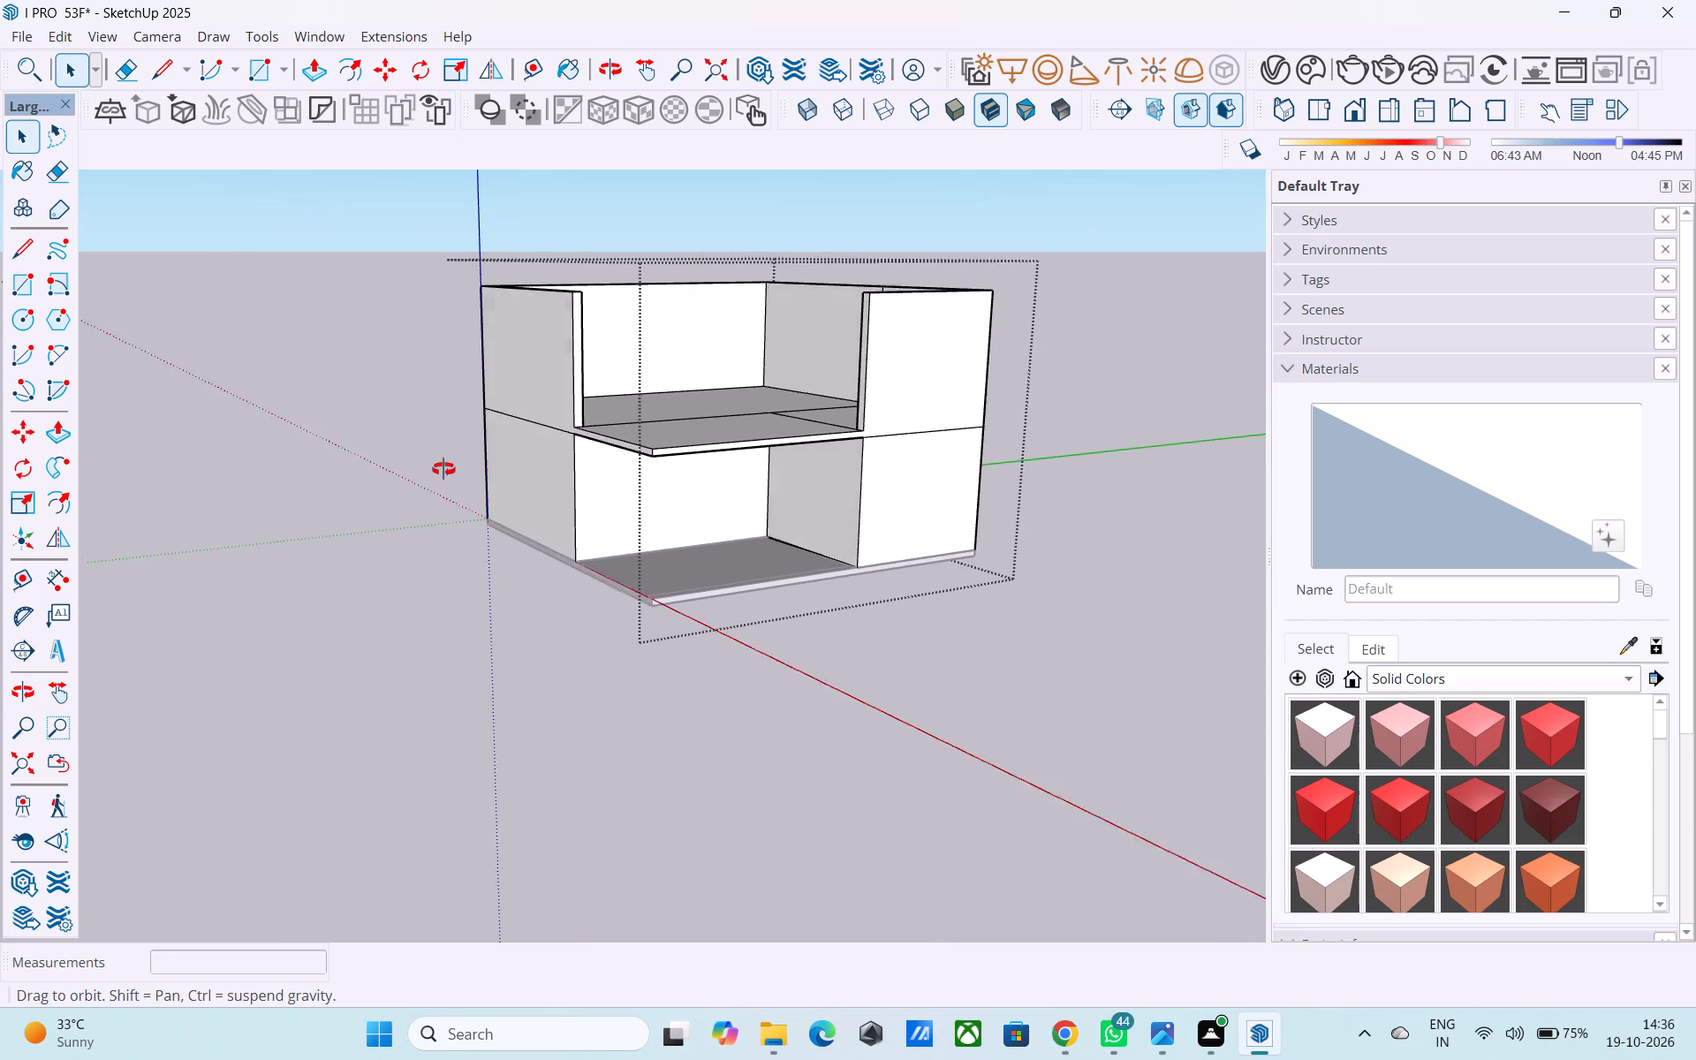
middle_click_drag(443, 469, 1053, 442)
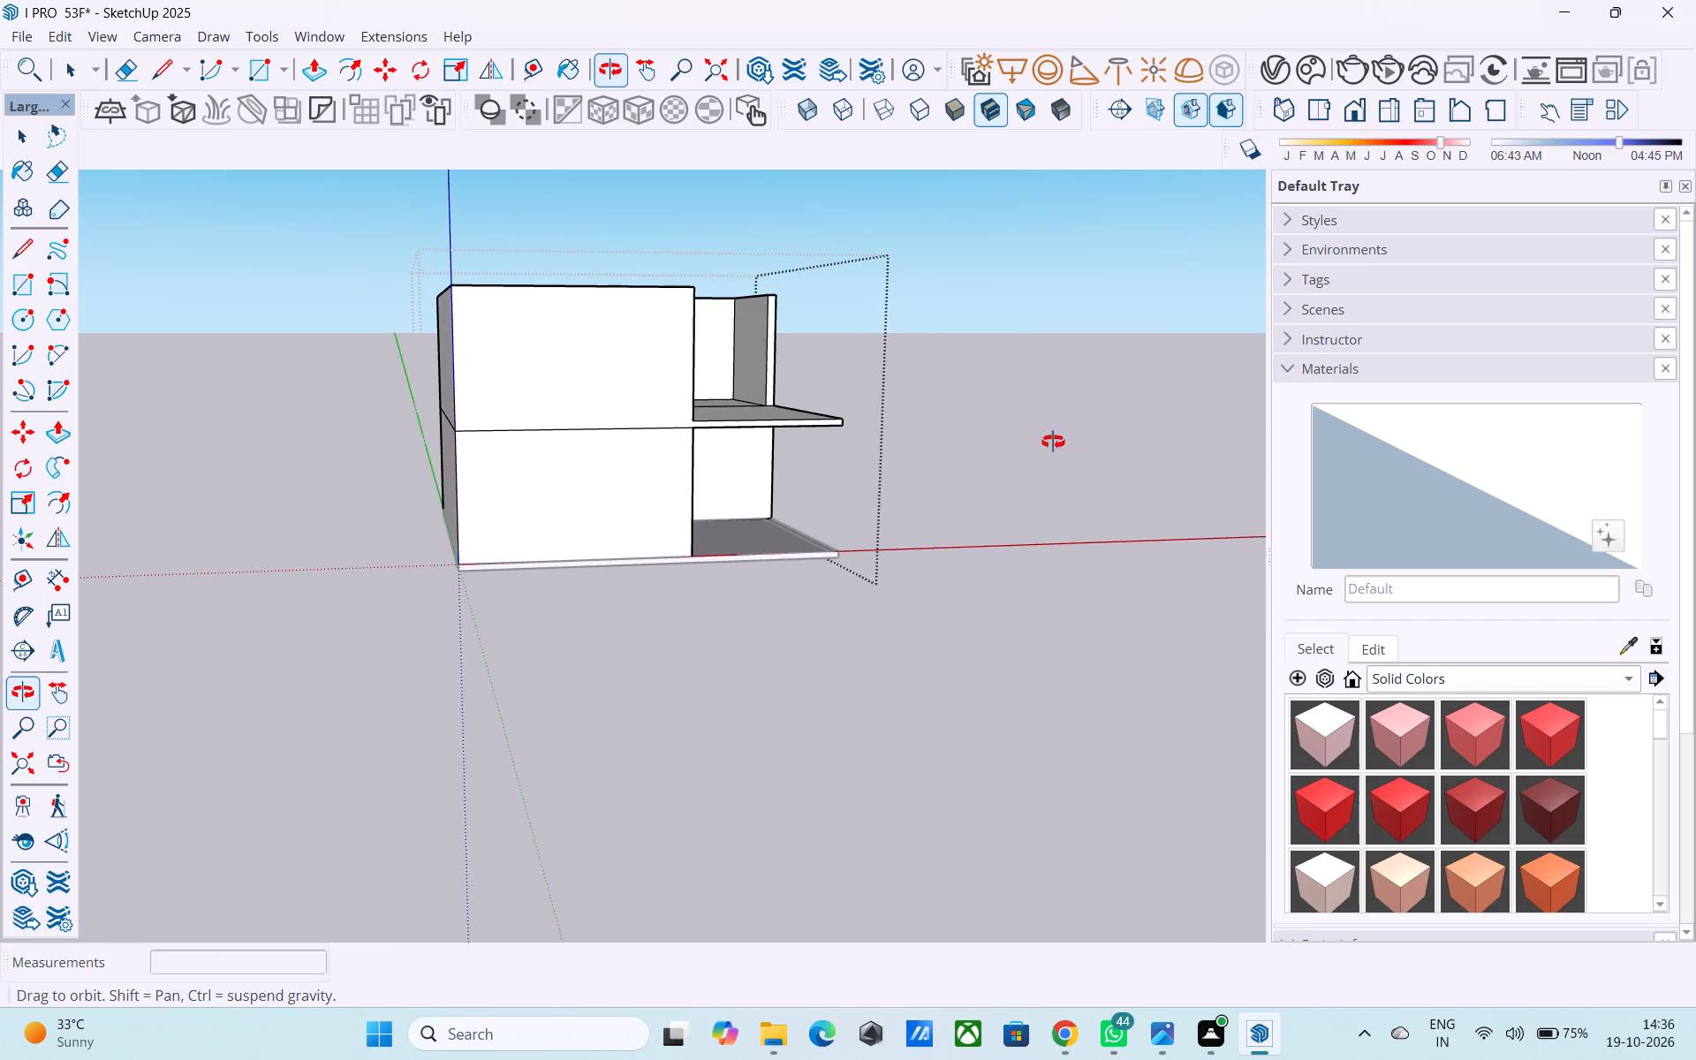
middle_click_drag(1053, 442, 924, 453)
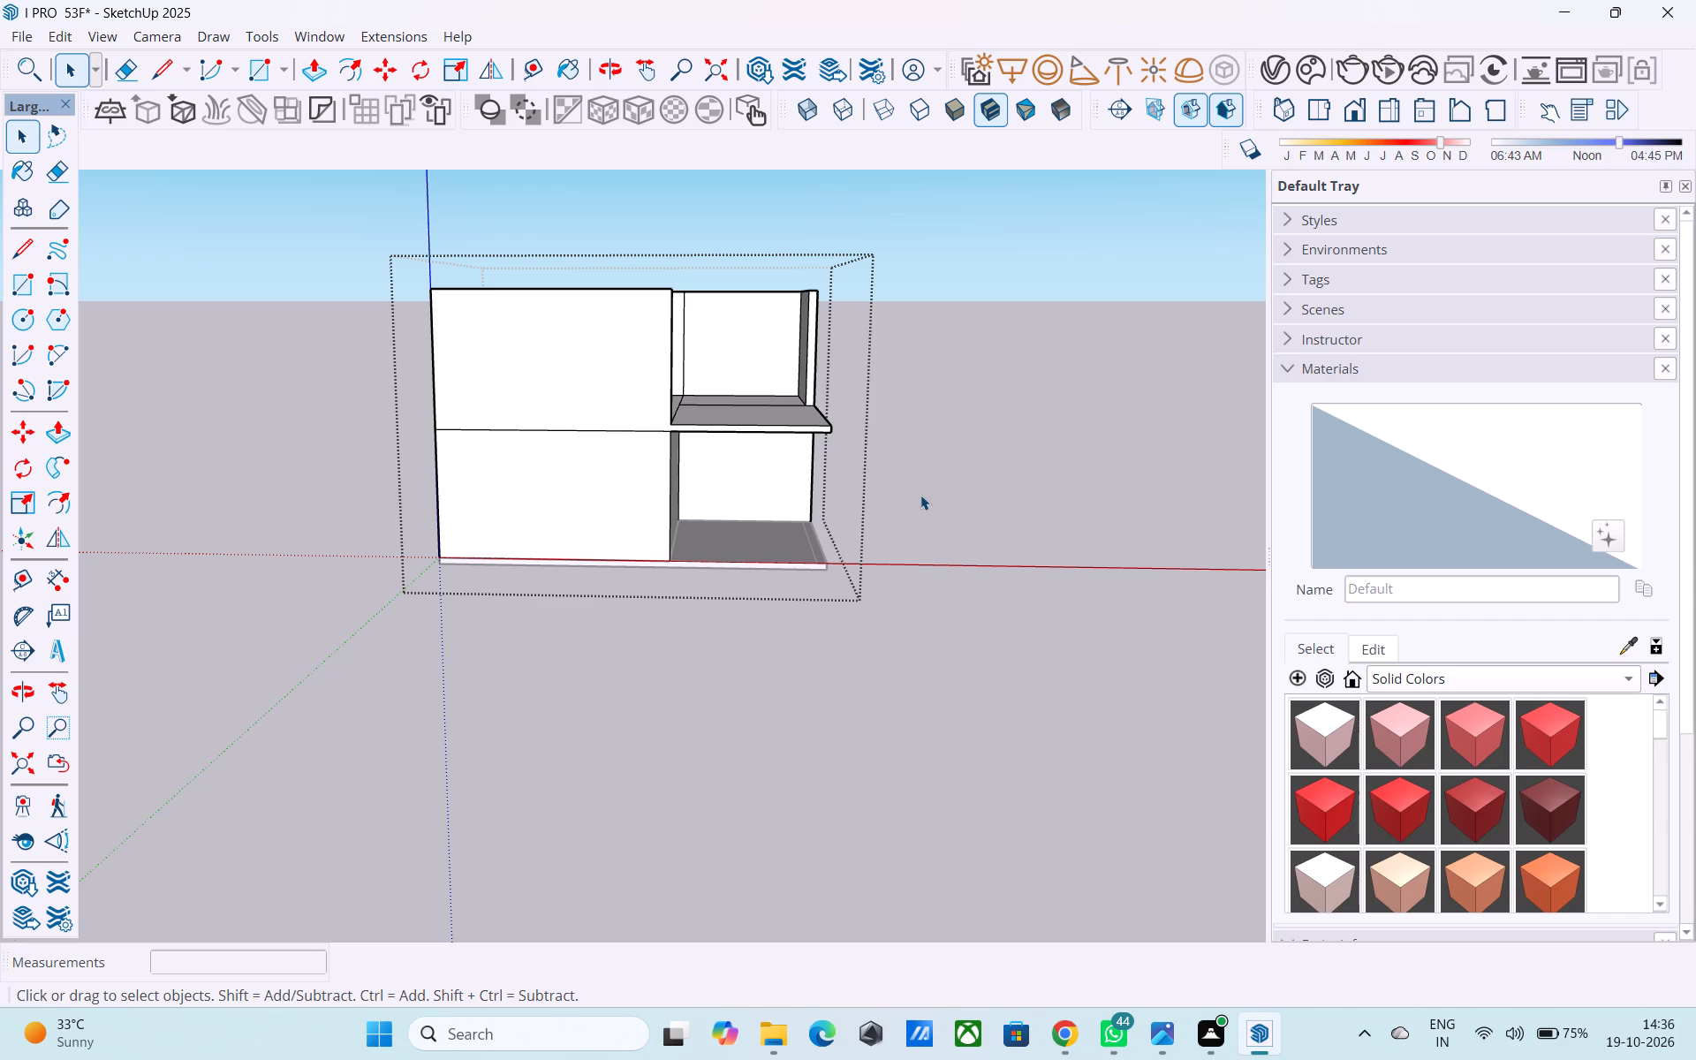
Copy the edge between the corner room and the open area 9" into the corner room on the upper floor.
middle_click_drag(922, 481, 487, 657)
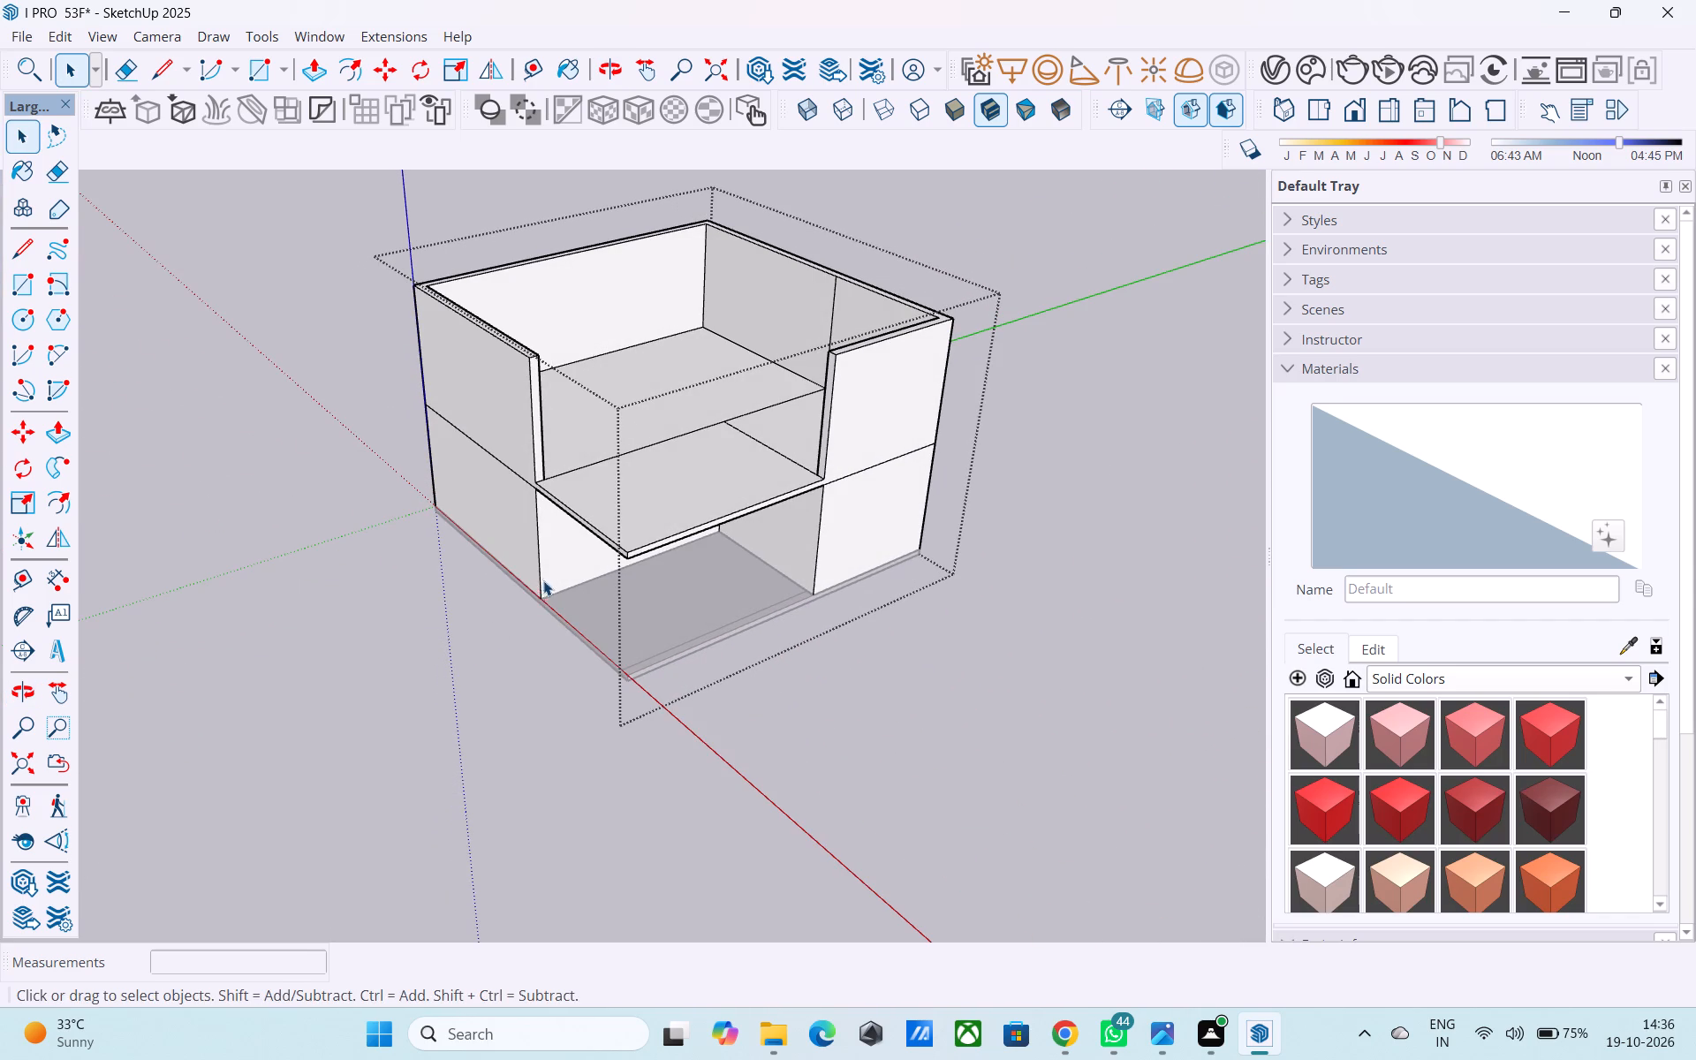
middle_click_drag(564, 703, 948, 866)
middle_click_drag(747, 471, 768, 651)
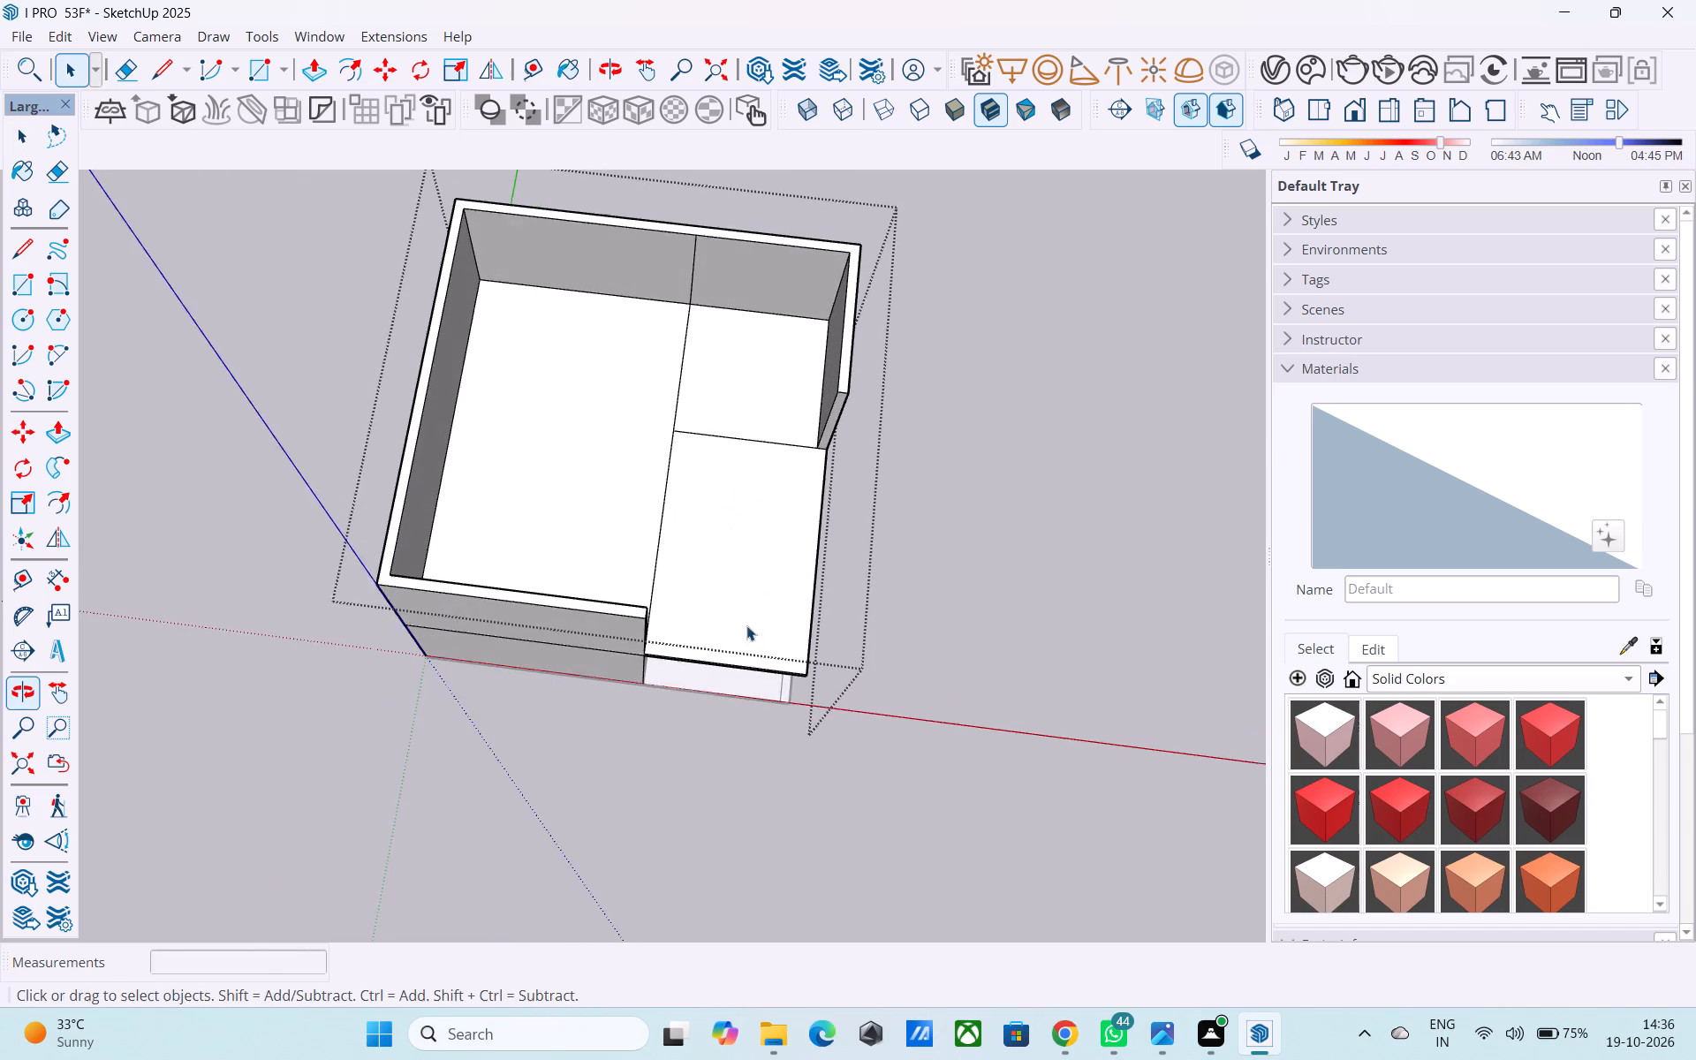
scroll(685, 425, "up", 4)
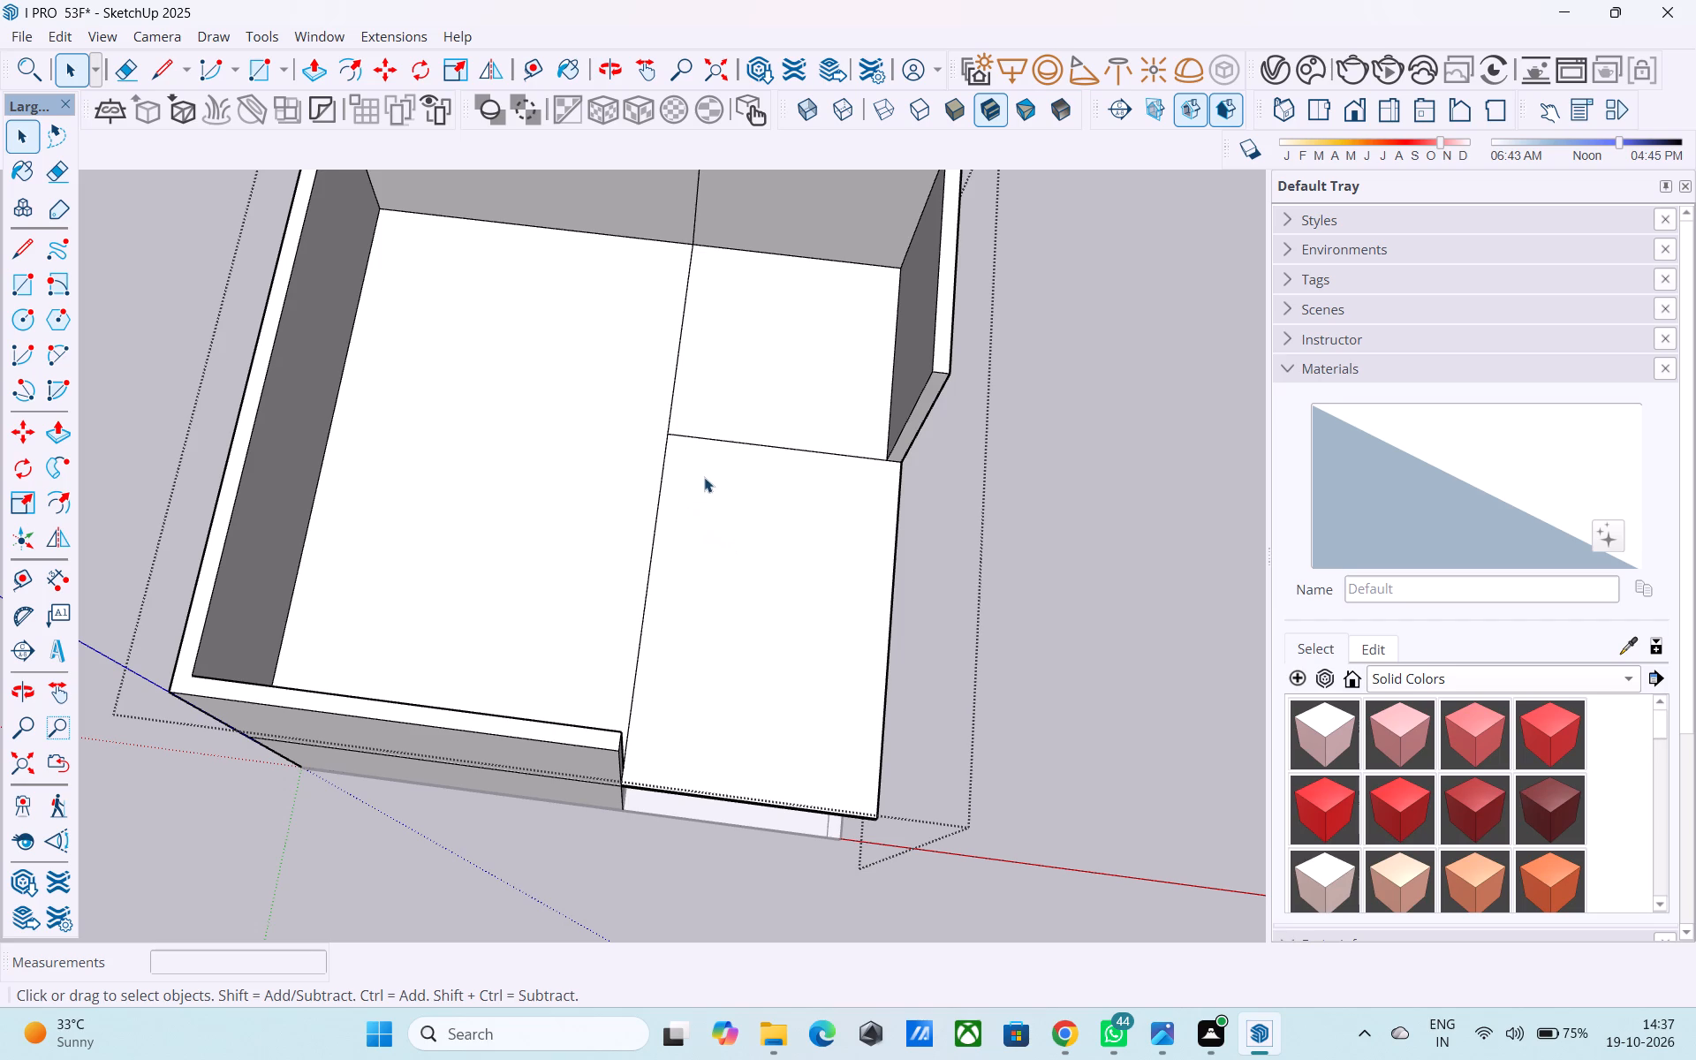
middle_click_drag(700, 457, 801, 729)
scroll(773, 632, "down", 3)
middle_click_drag(738, 578, 775, 413)
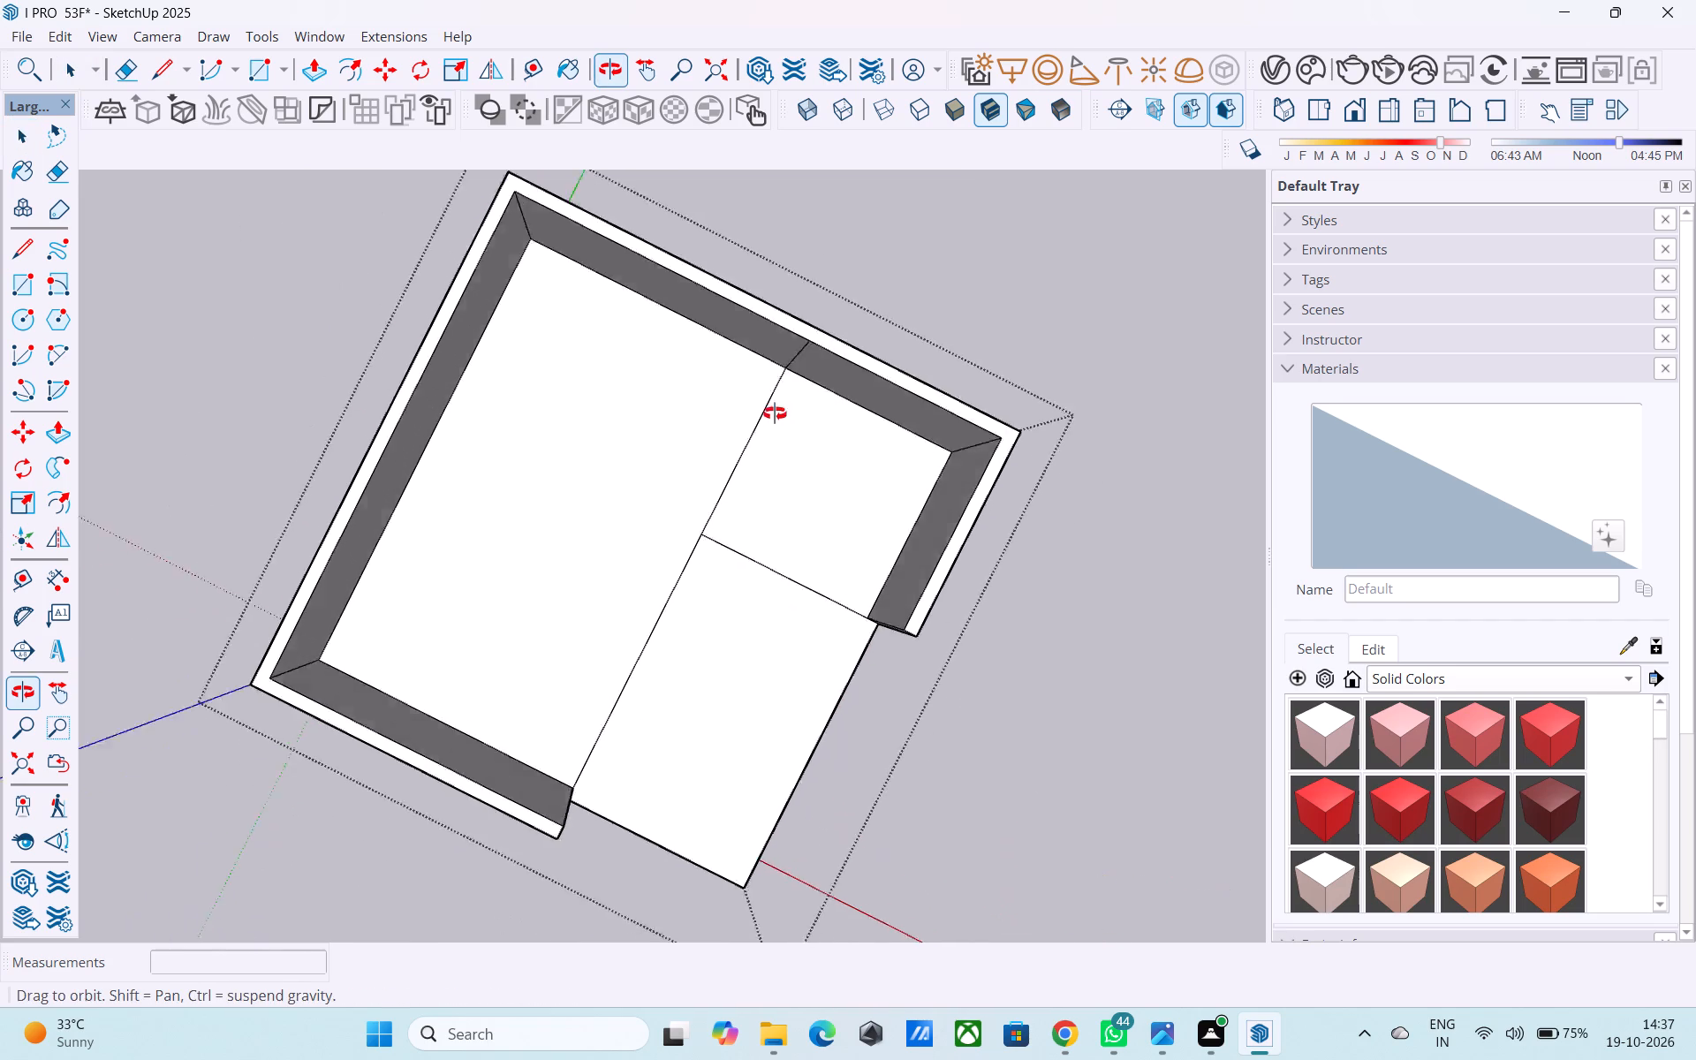
middle_click_drag(775, 413, 766, 367)
middle_click_drag(696, 607, 635, 494)
scroll(794, 532, "up", 8)
left_click(788, 532)
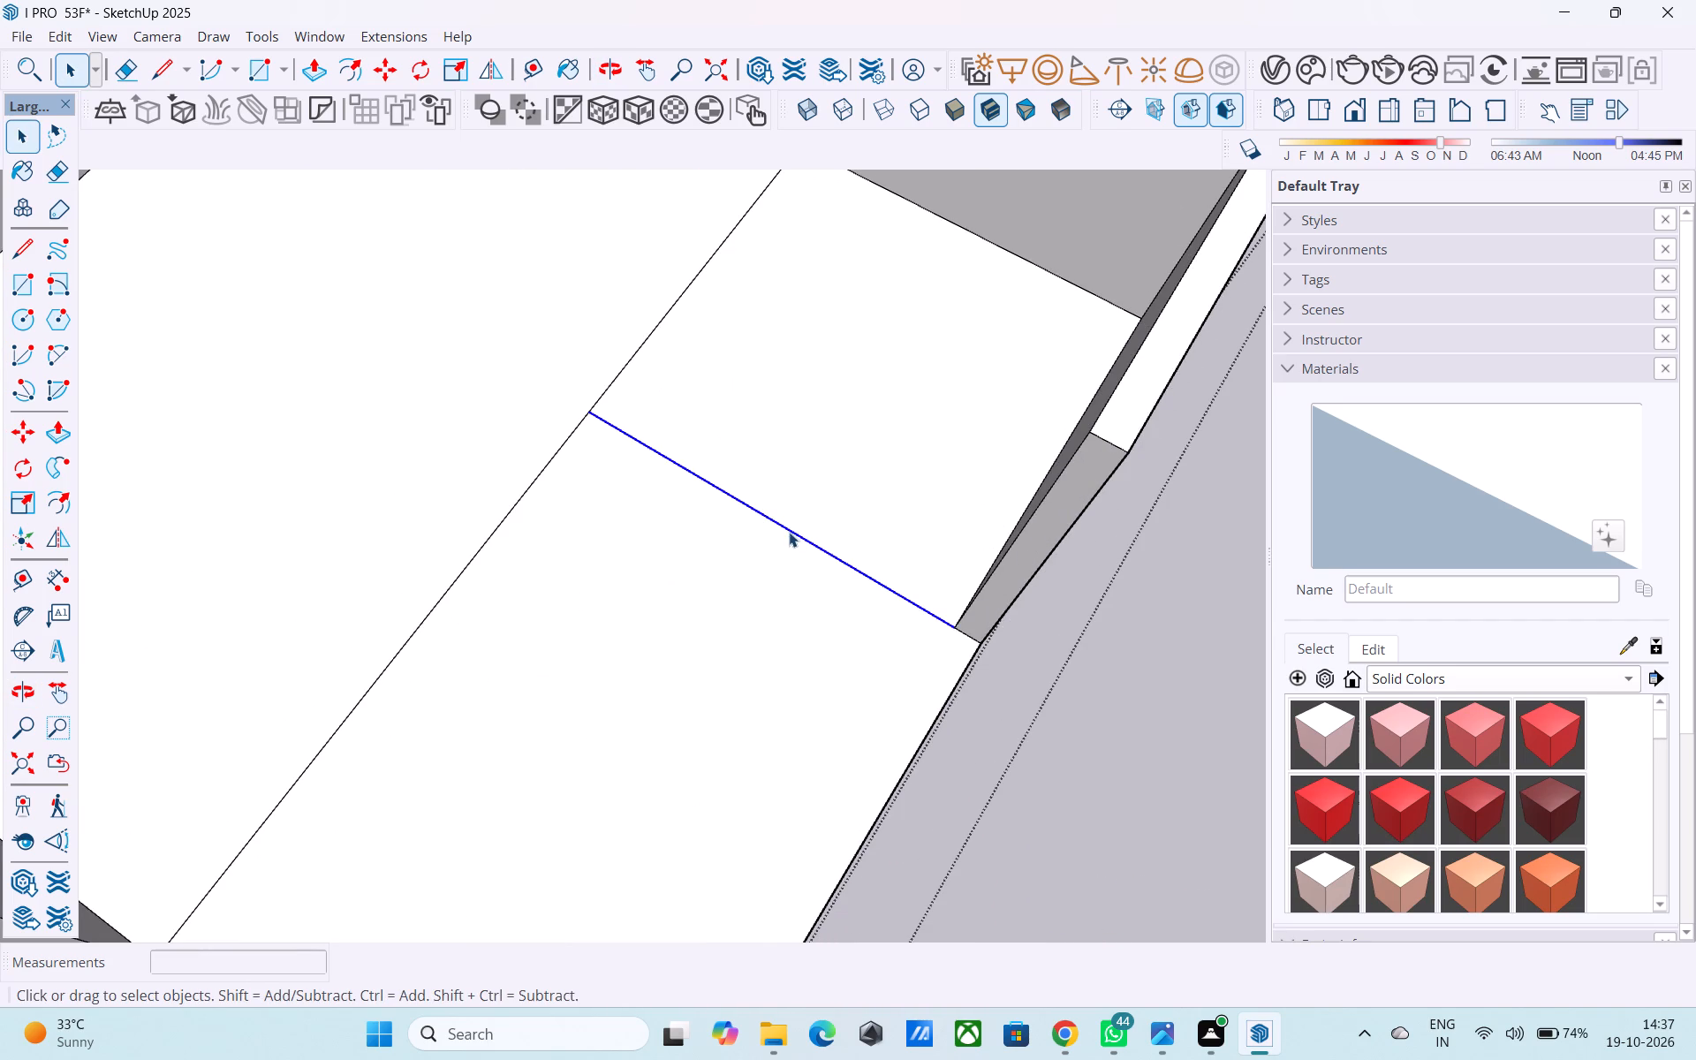
key("m")
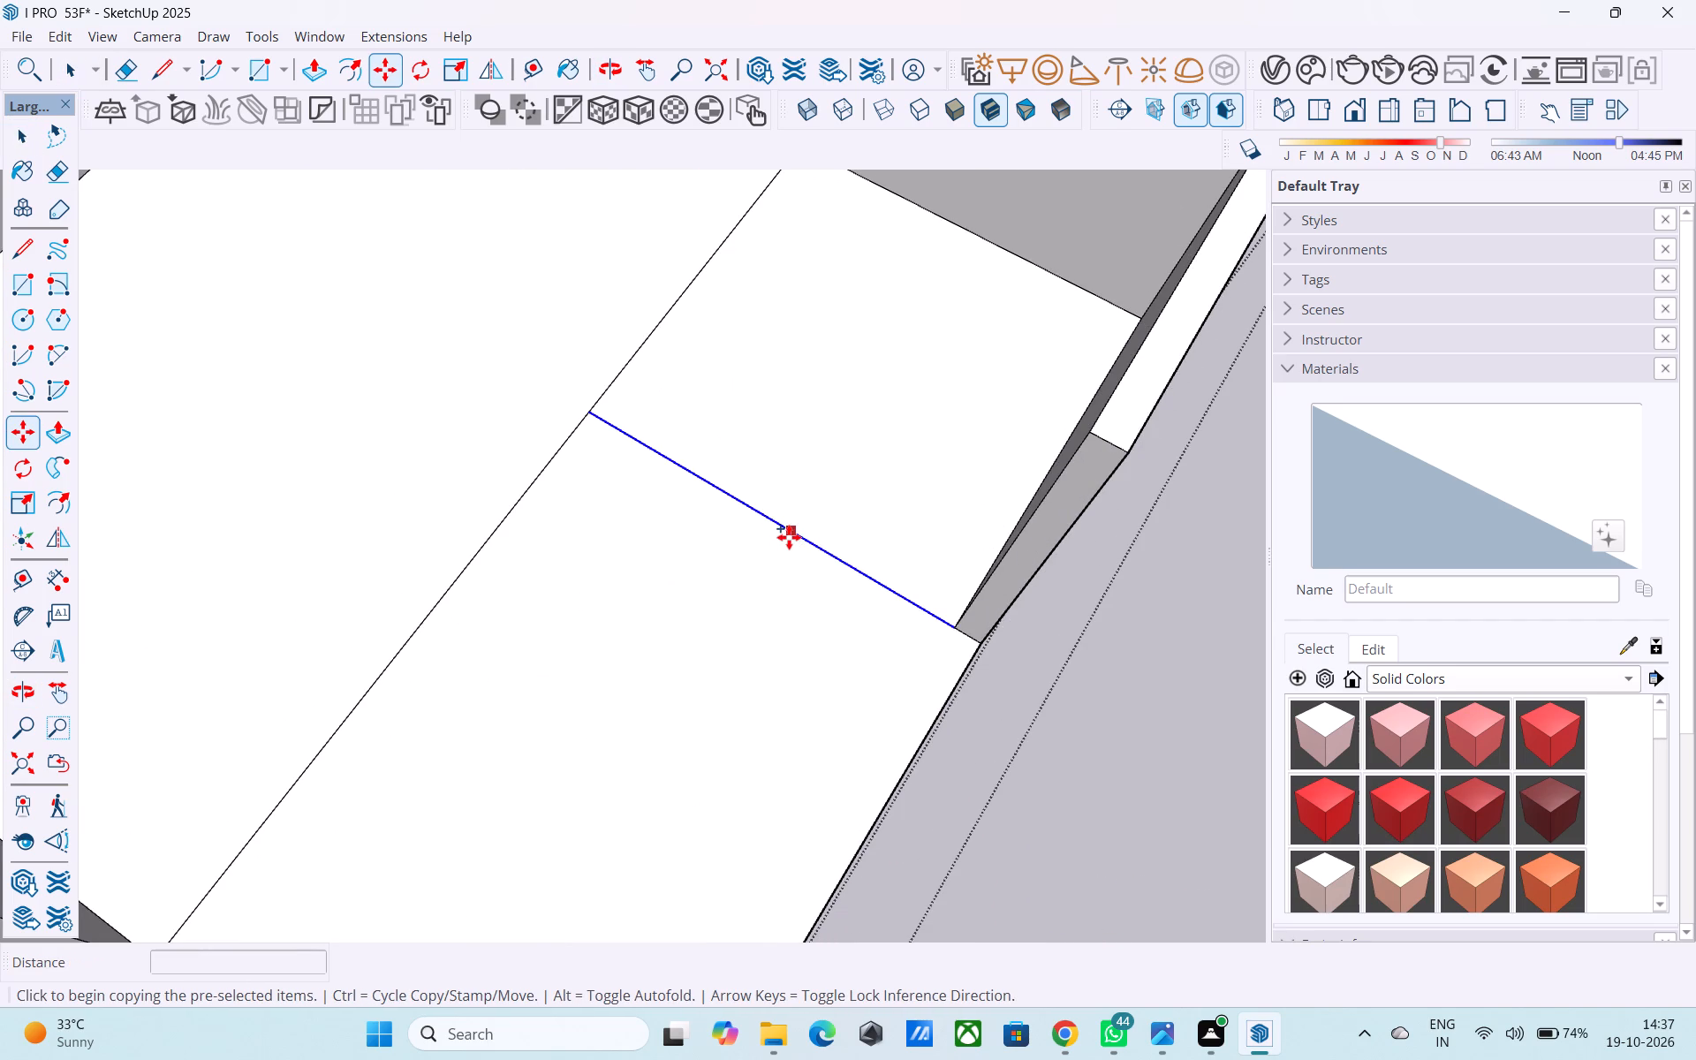
left_click(593, 415)
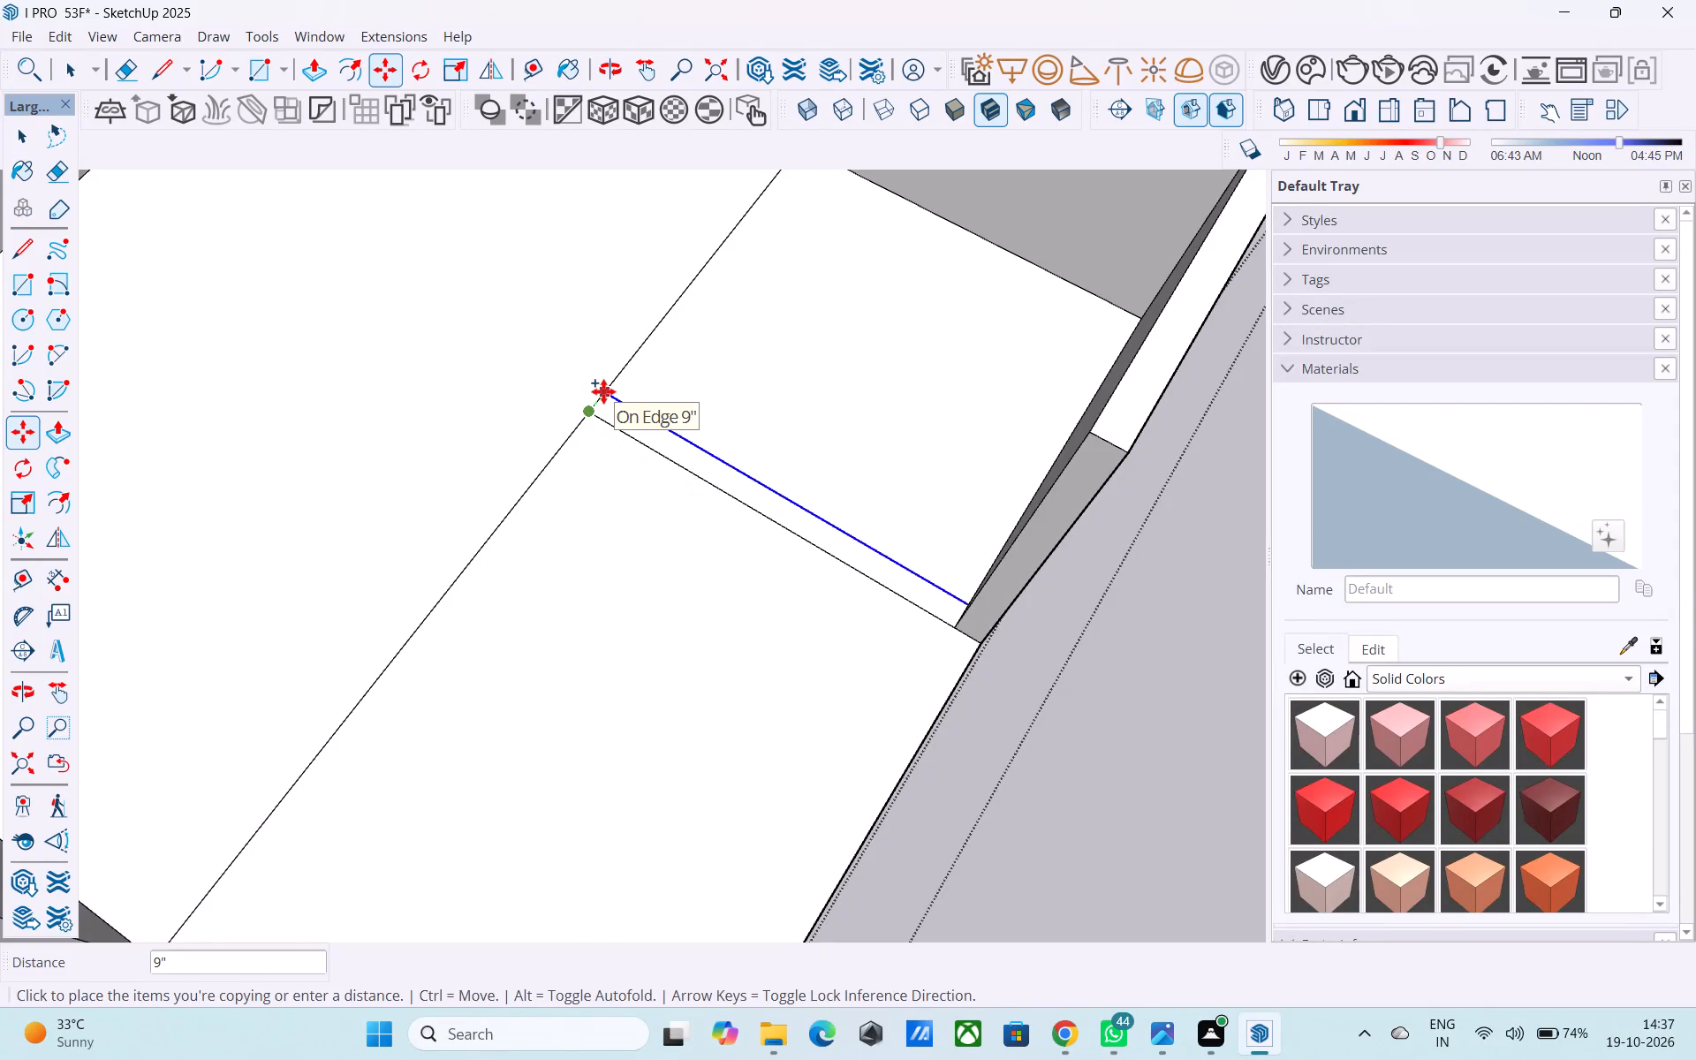
left_click(605, 390)
key("space")
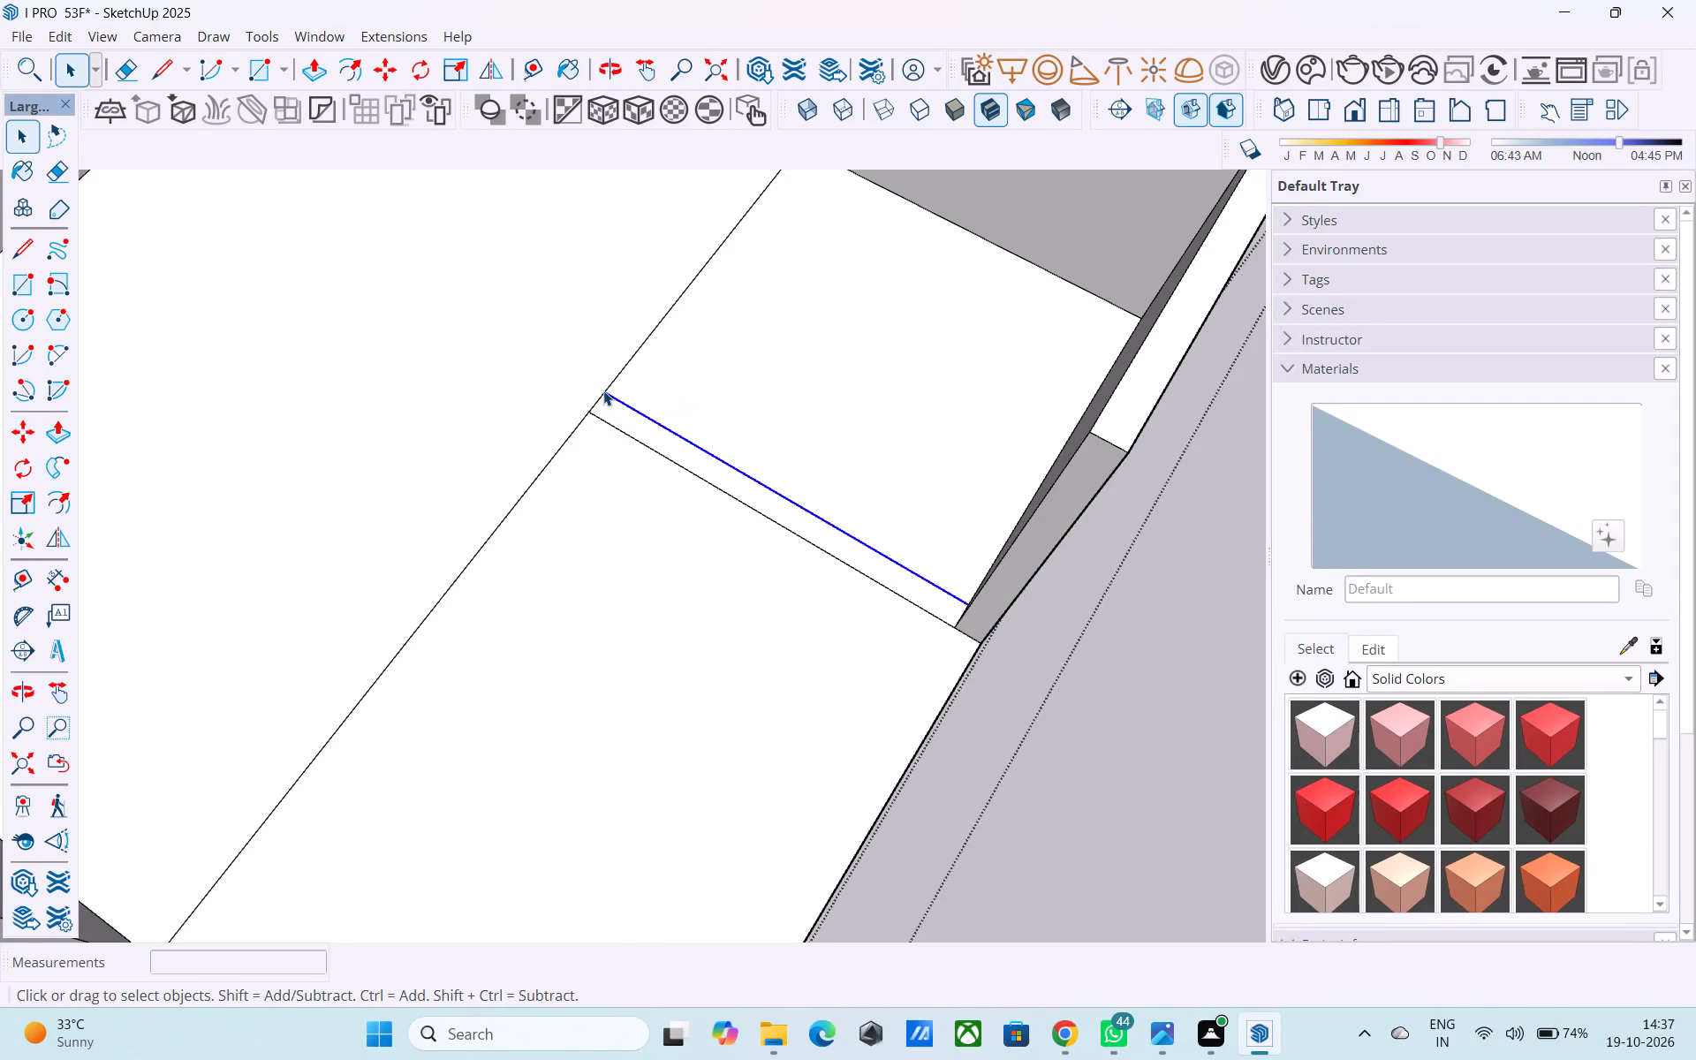
Copy the edge between the long room and the open area 9" into the long room.
scroll(619, 420, "down", 5)
middle_click_drag(579, 494, 557, 619)
scroll(557, 619, "up", 4)
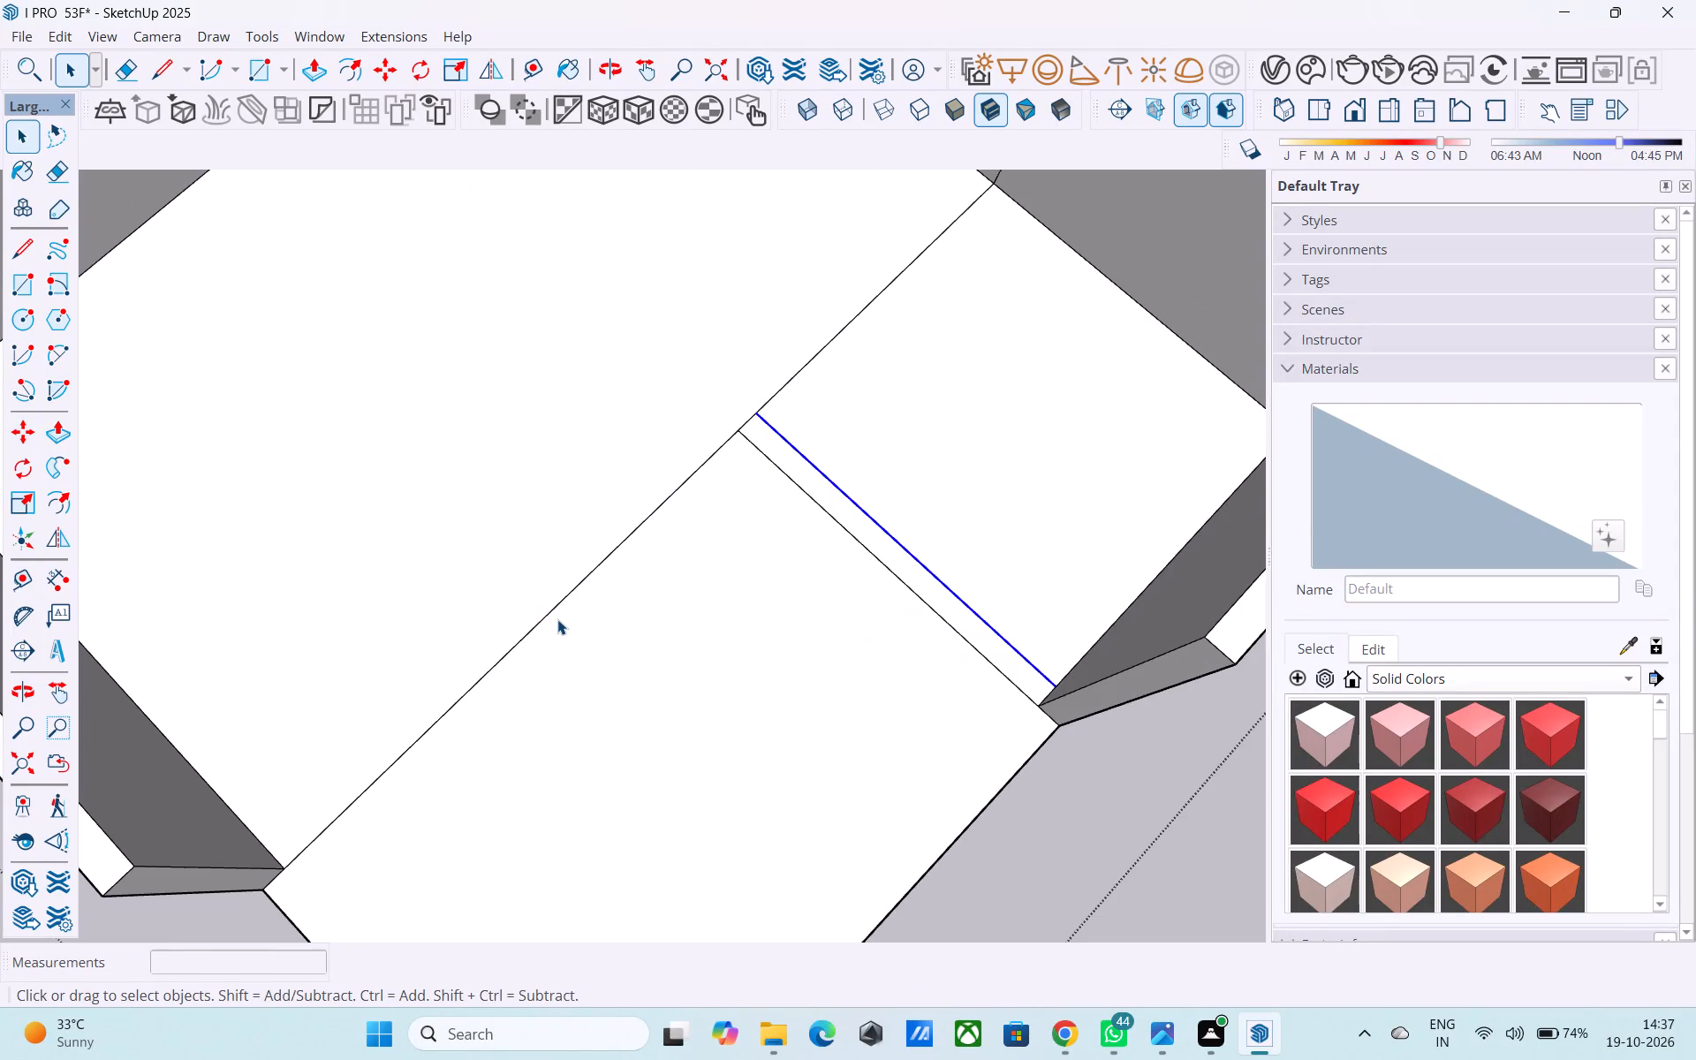
left_click(557, 609)
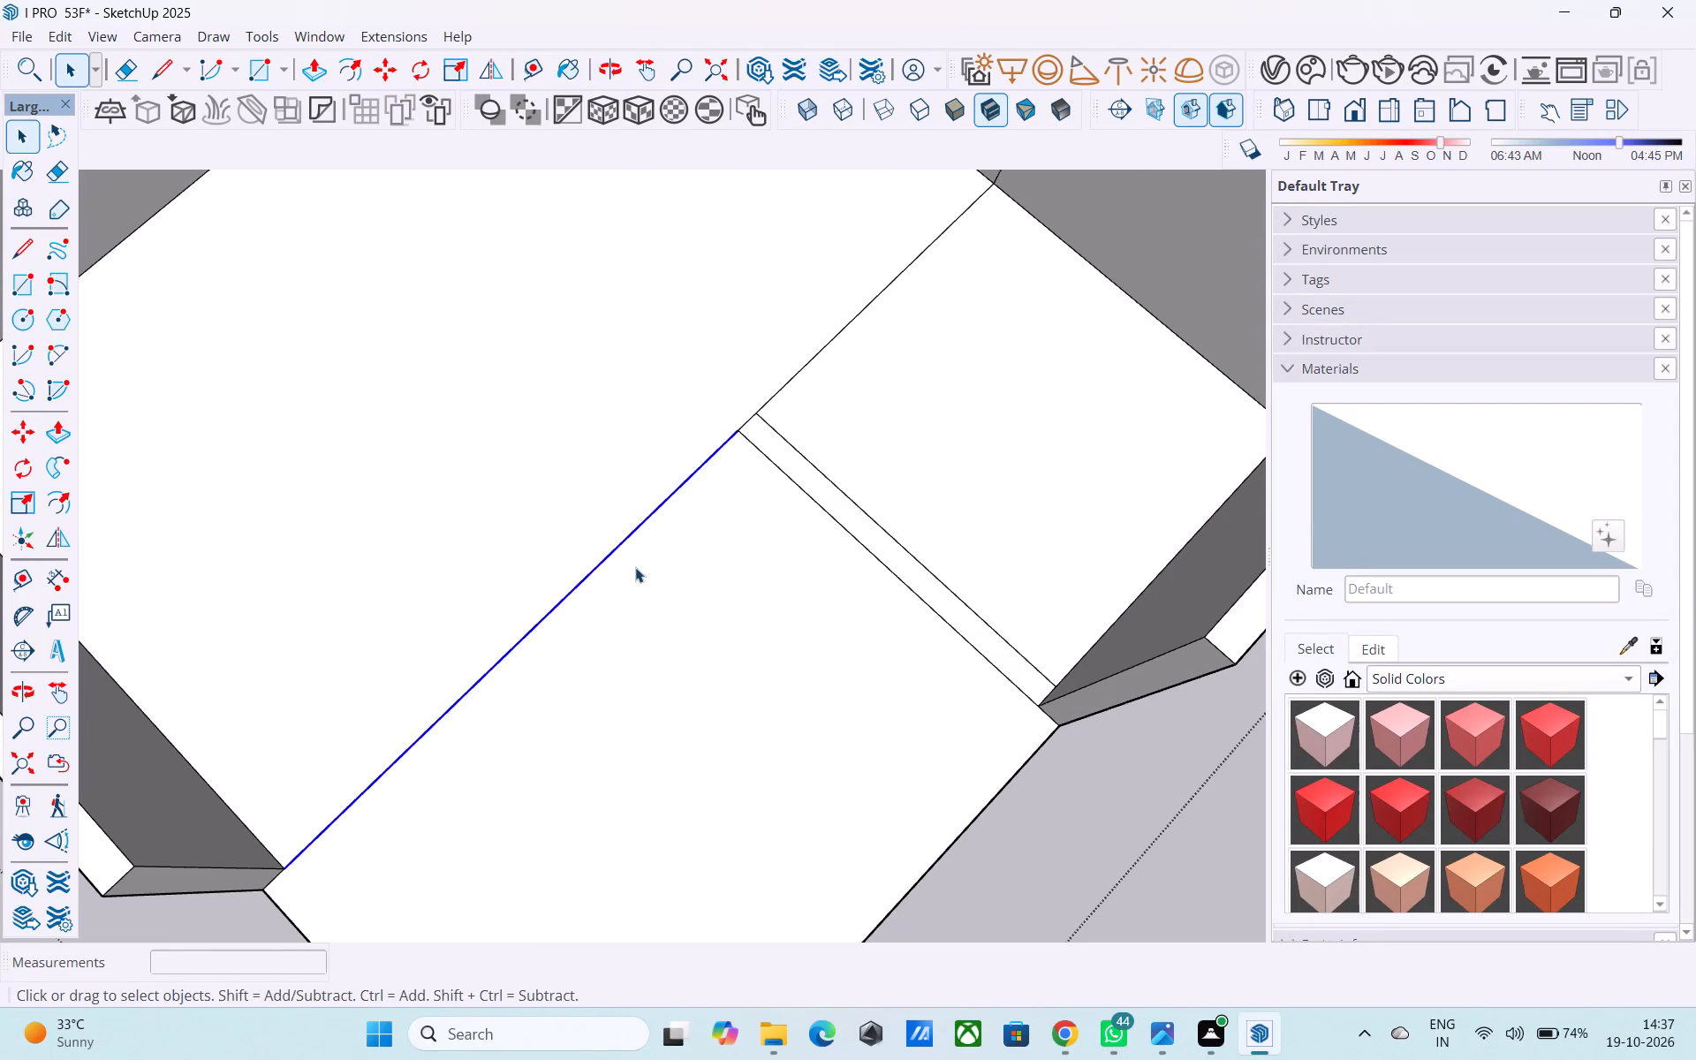
key("m")
left_click(736, 433)
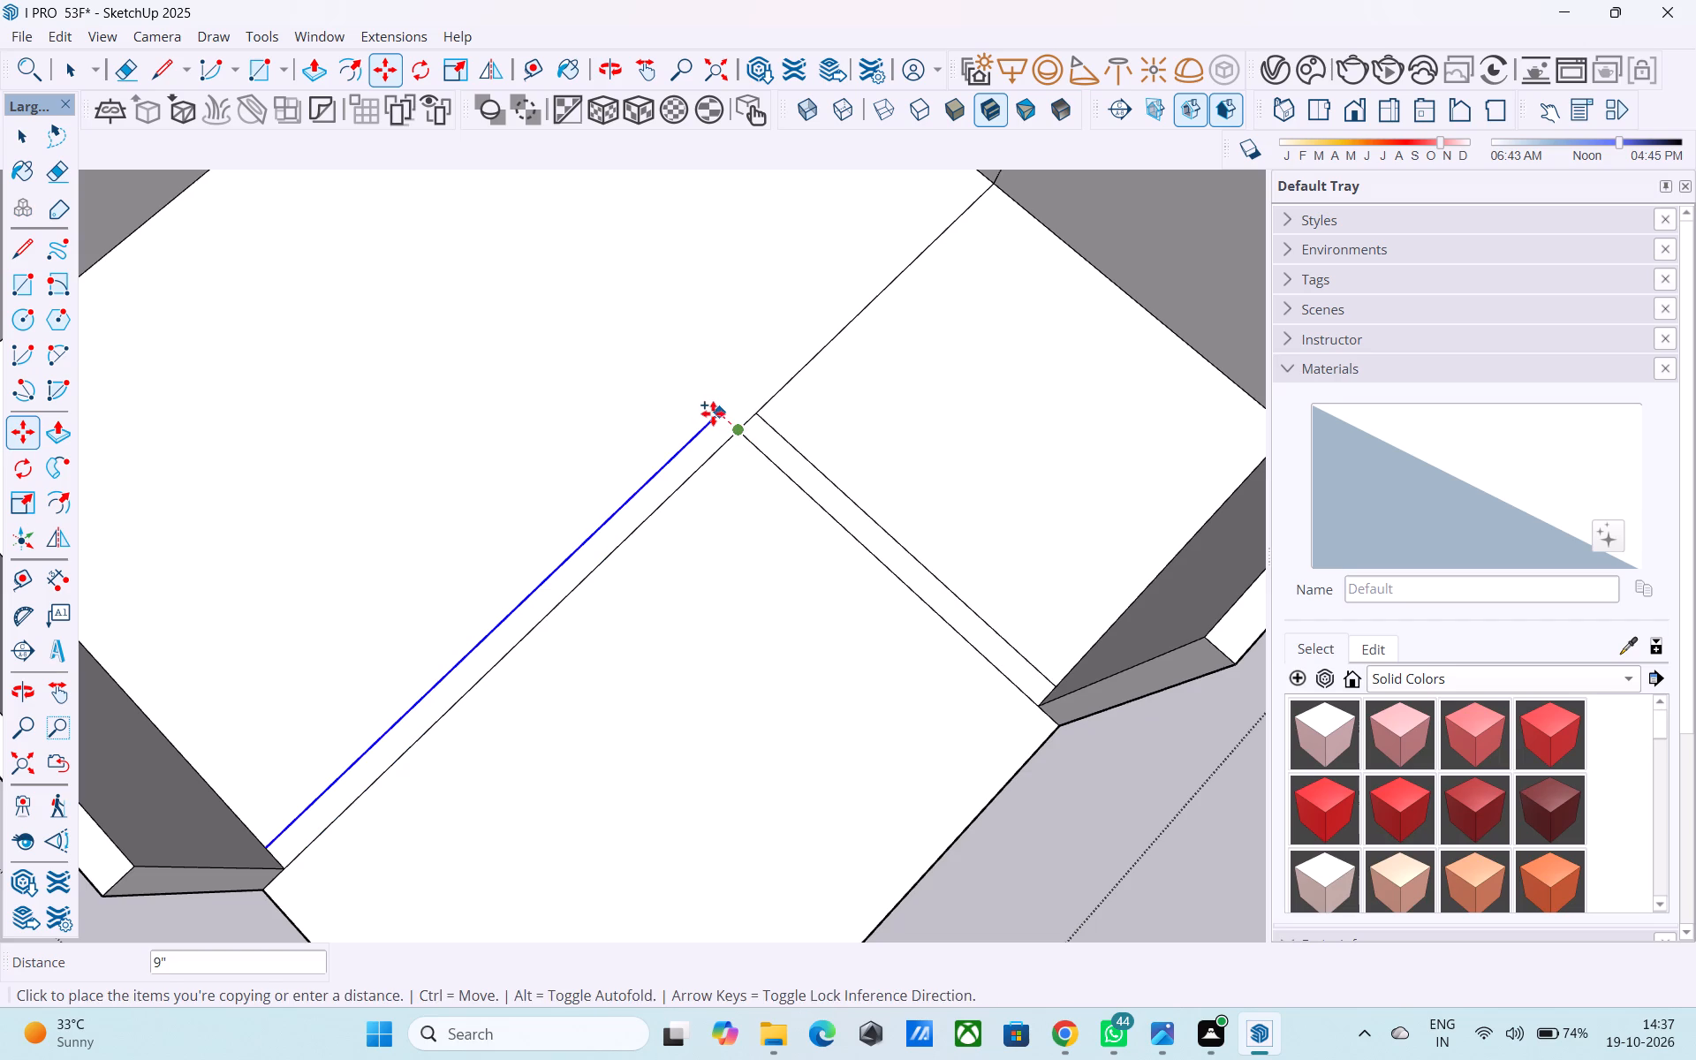
left_click(710, 412)
key("space")
Close the outer corner where the two 9" strips meet with lines, and erase the stray segment crossing the strip.
key("l")
left_click(715, 410)
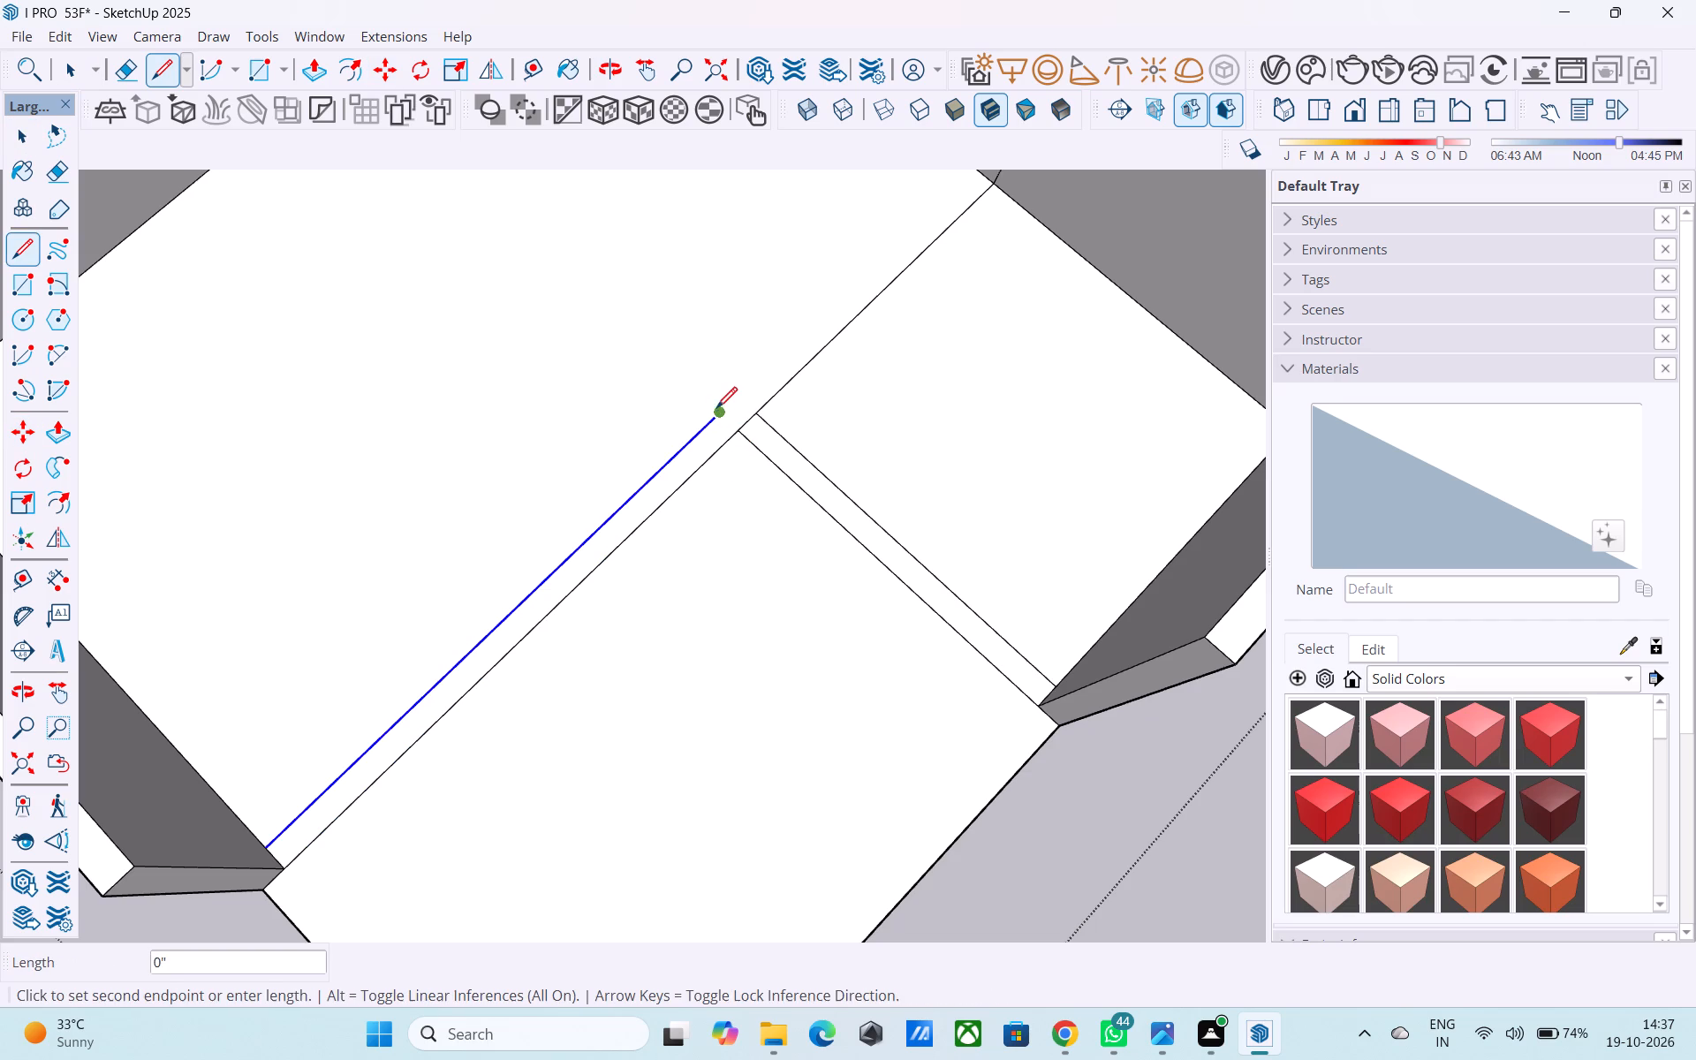
left_click(743, 396)
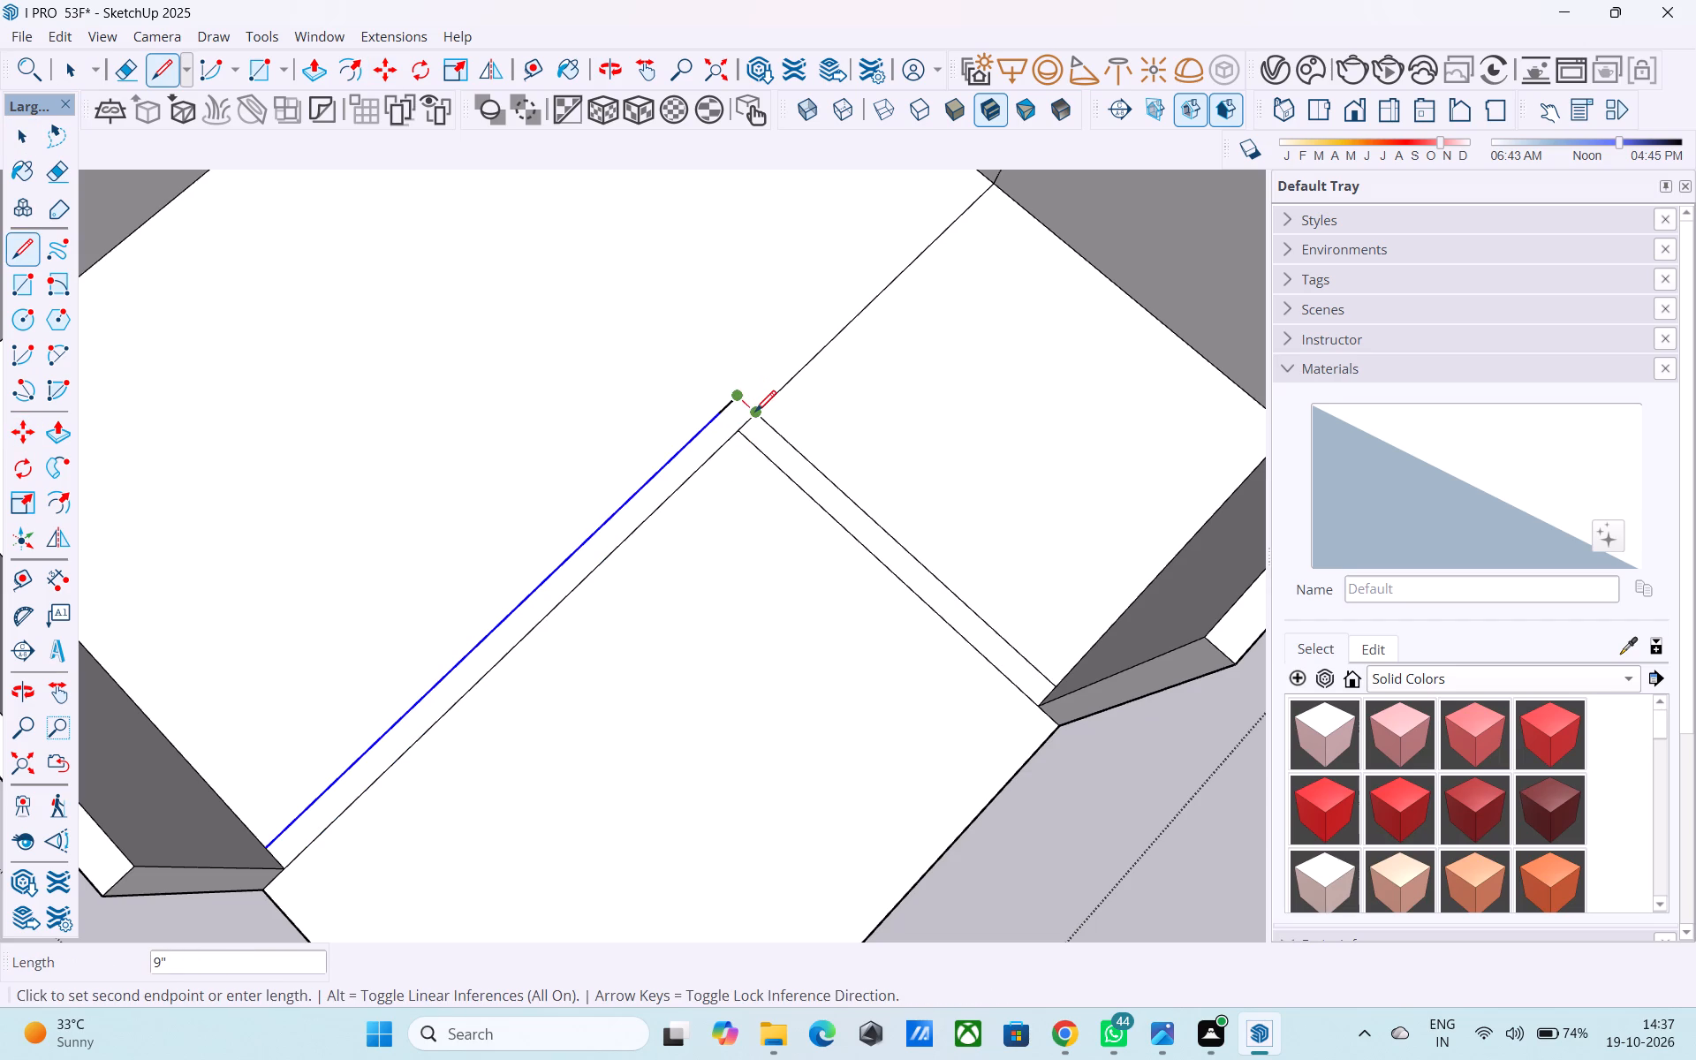
left_click(755, 413)
key("e")
scroll(756, 443, "up", 5)
left_click_drag(741, 414, 730, 411)
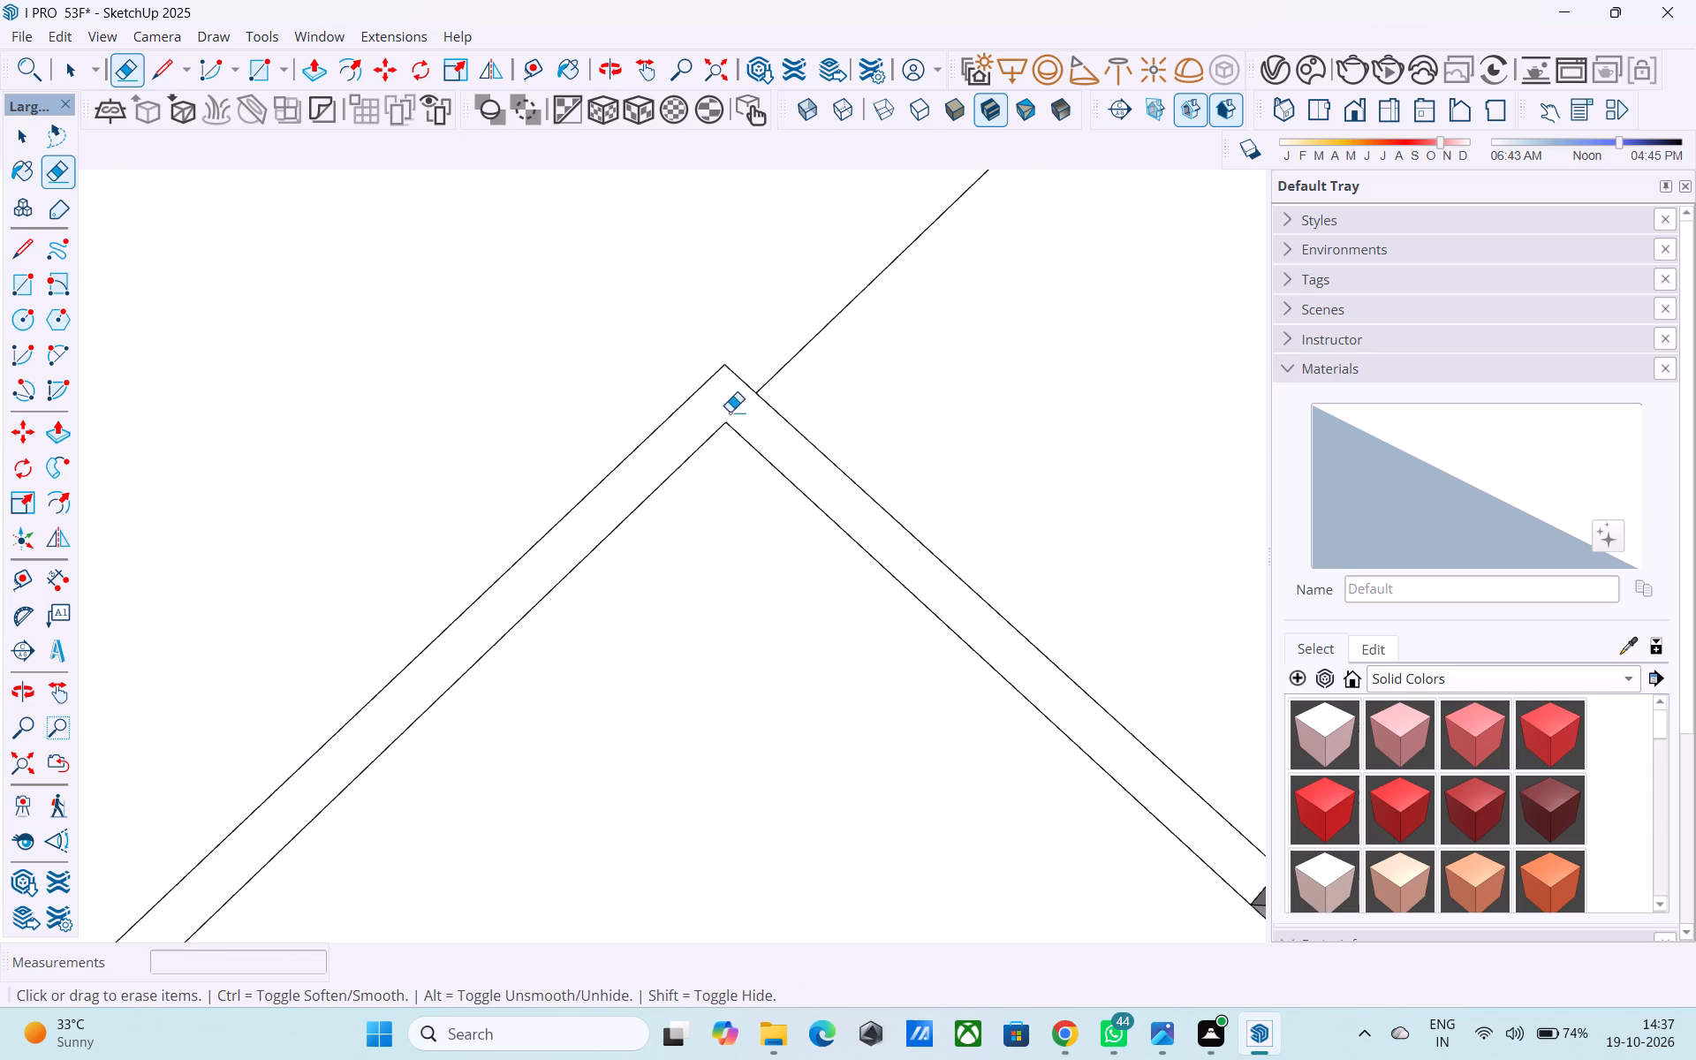
Push/Pull the L-shaped strip around the open area up 10', level with the perimeter wall tops.
scroll(734, 414, "down", 12)
middle_click_drag(757, 475, 746, 331)
middle_click_drag(741, 329, 761, 465, "shift")
scroll(761, 466, "up", 5)
scroll(752, 469, "down", 5)
middle_click_drag(741, 488, 720, 455)
scroll(726, 523, "up", 7)
key("space")
left_click(715, 550)
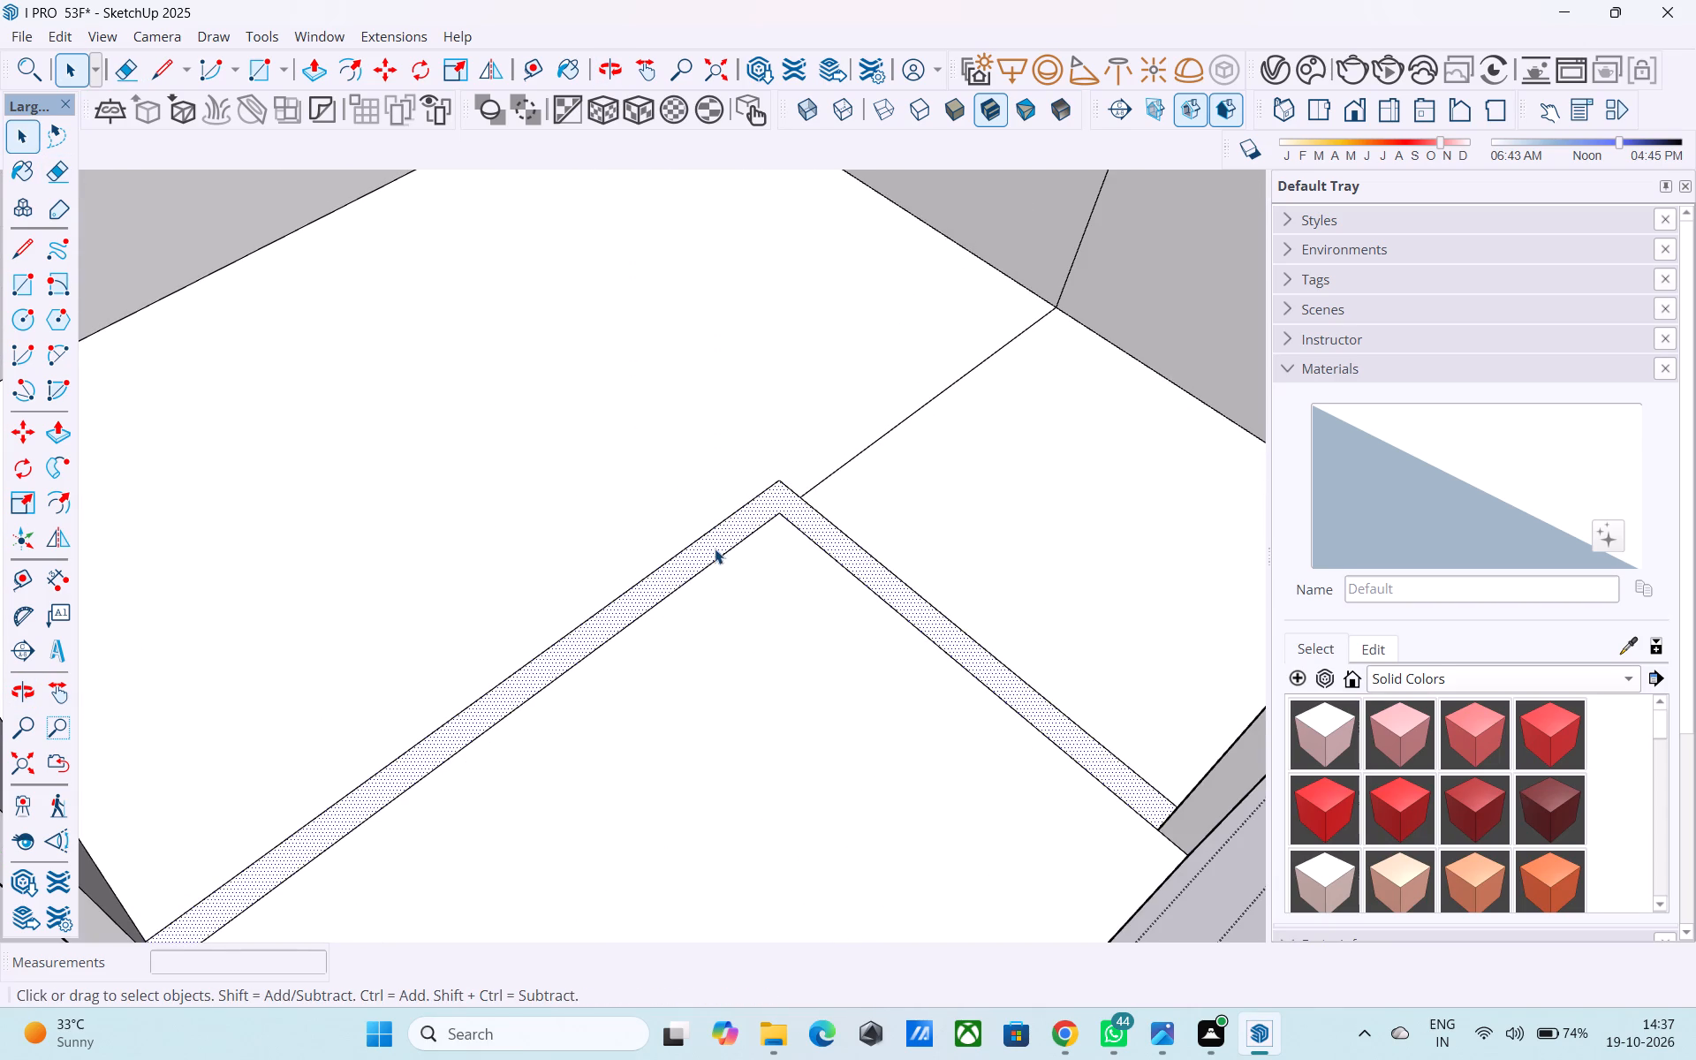
scroll(715, 549, "down", 5)
key("p")
left_click(716, 544)
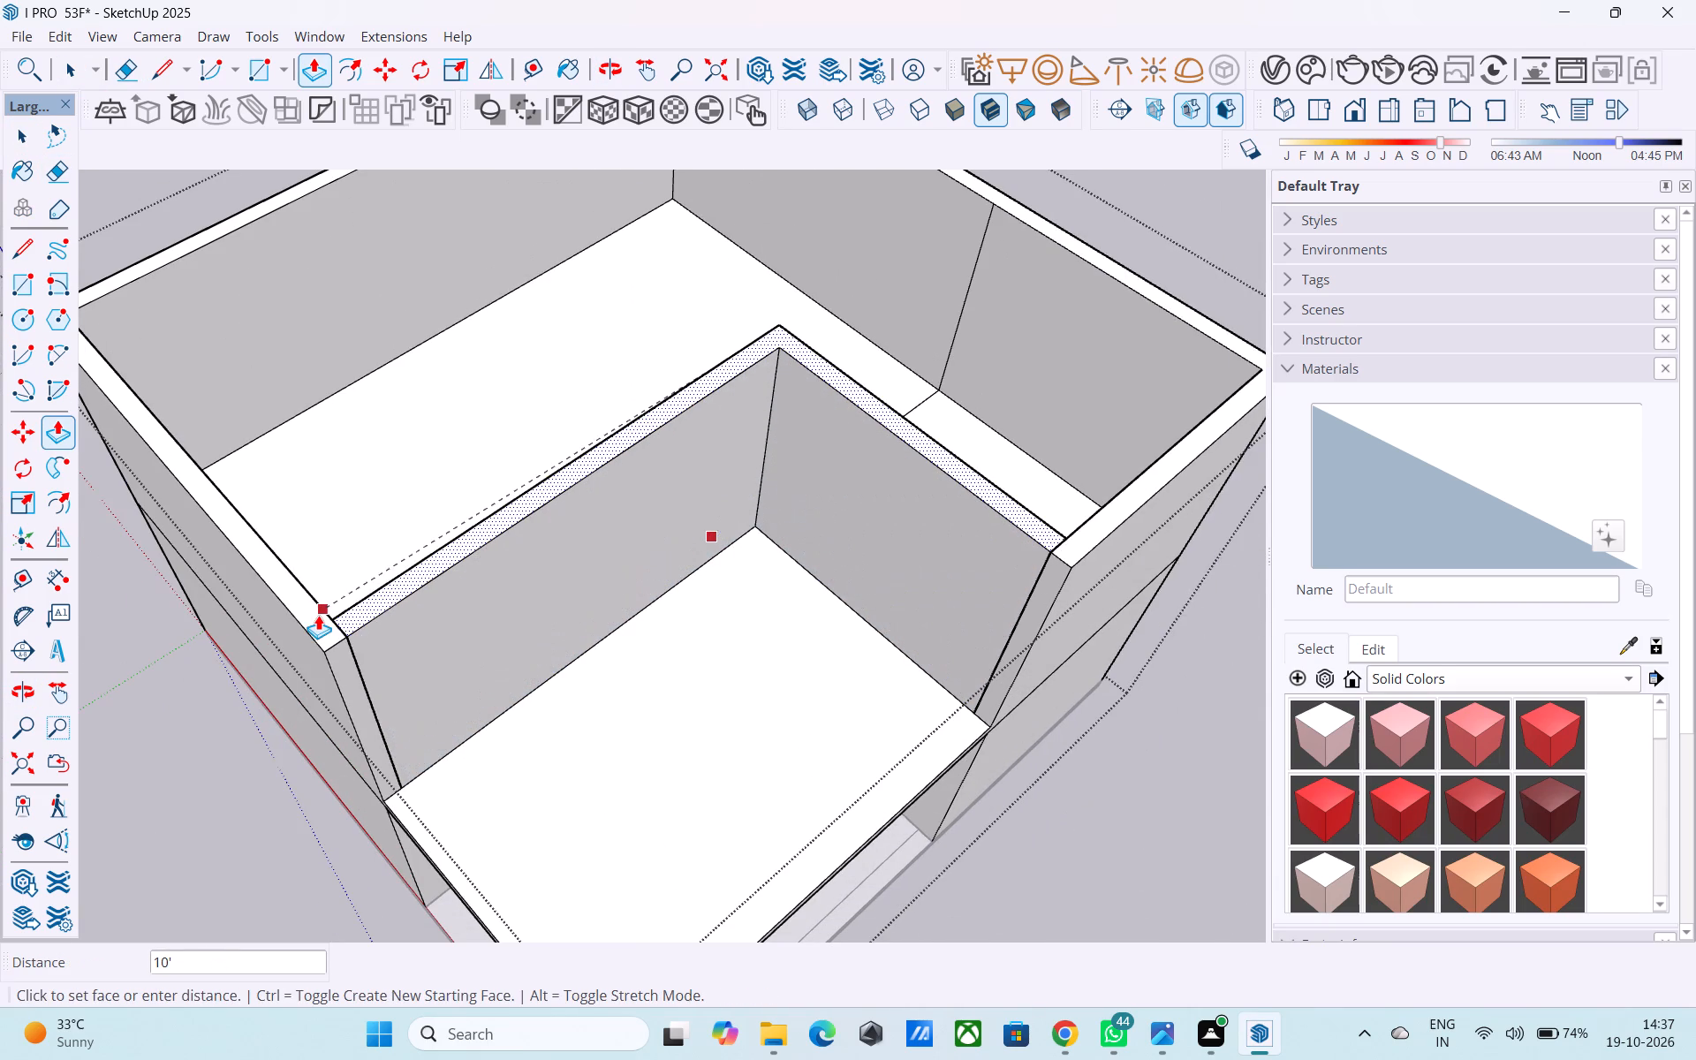
left_click(318, 615)
Erase the seam lines on the wall tops where the L-shaped walls meet the perimeter walls at both ends.
scroll(398, 588, "up", 4)
key("e")
scroll(359, 630, "up", 3)
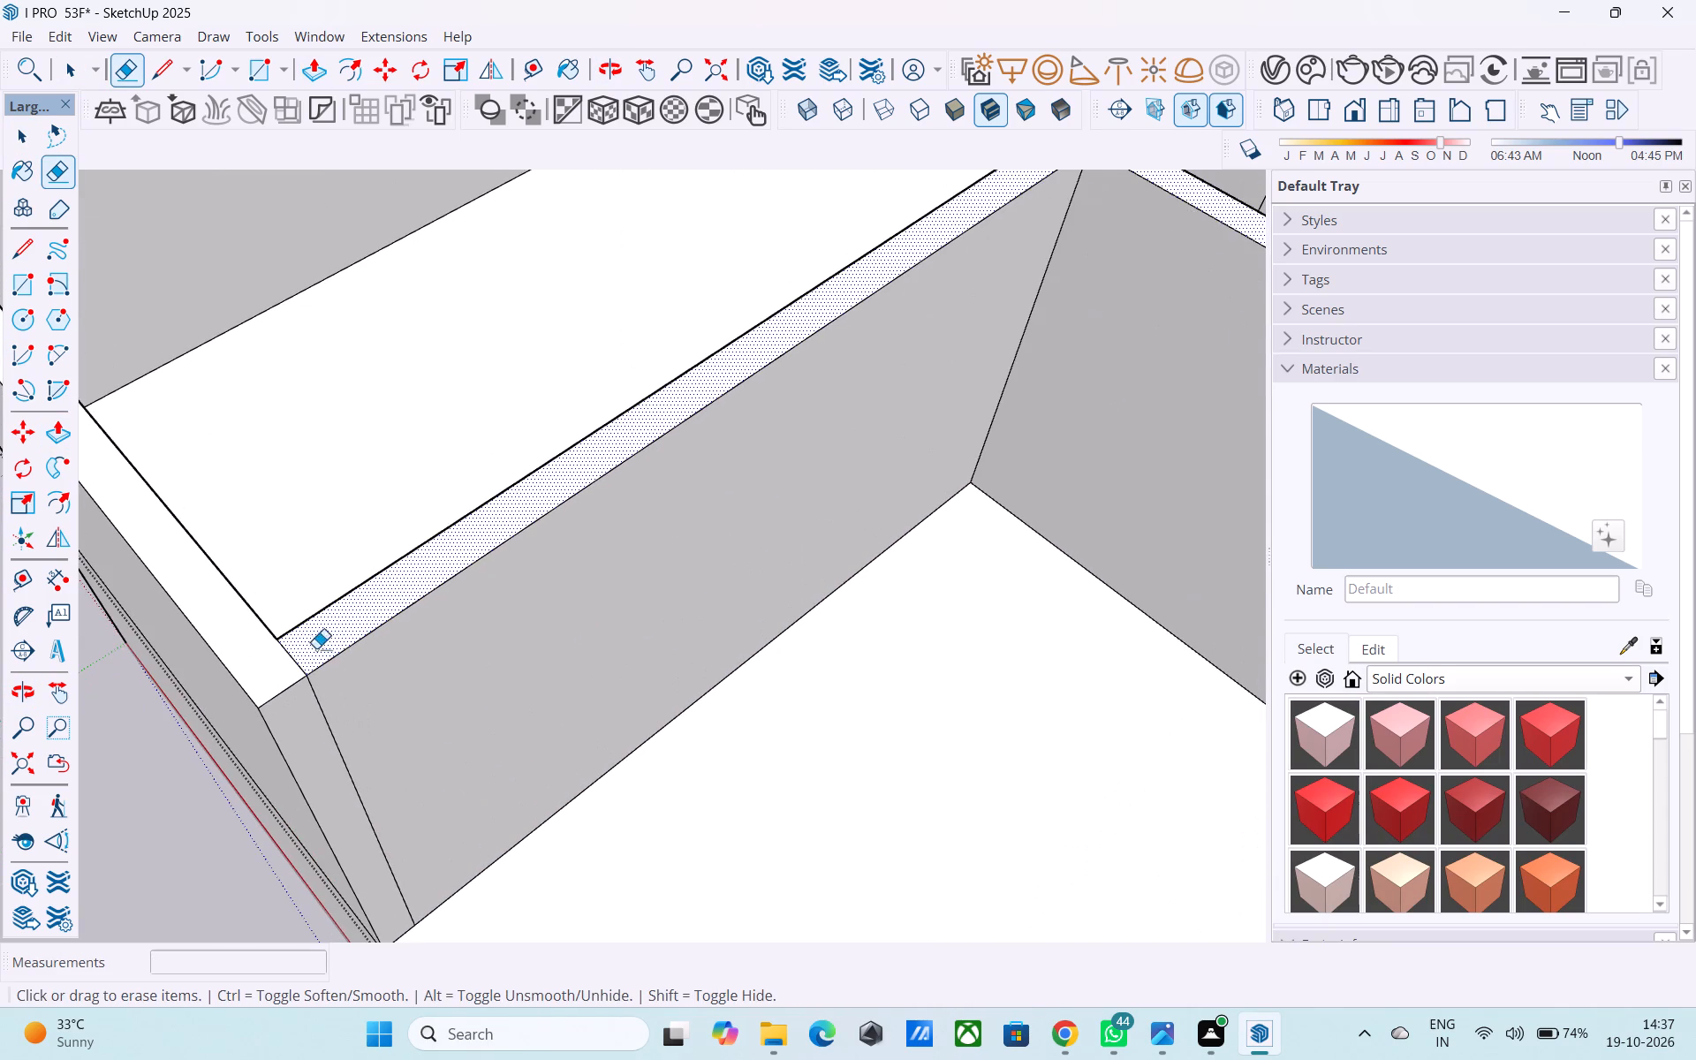
left_click_drag(309, 651, 293, 658)
scroll(285, 673, "down", 11)
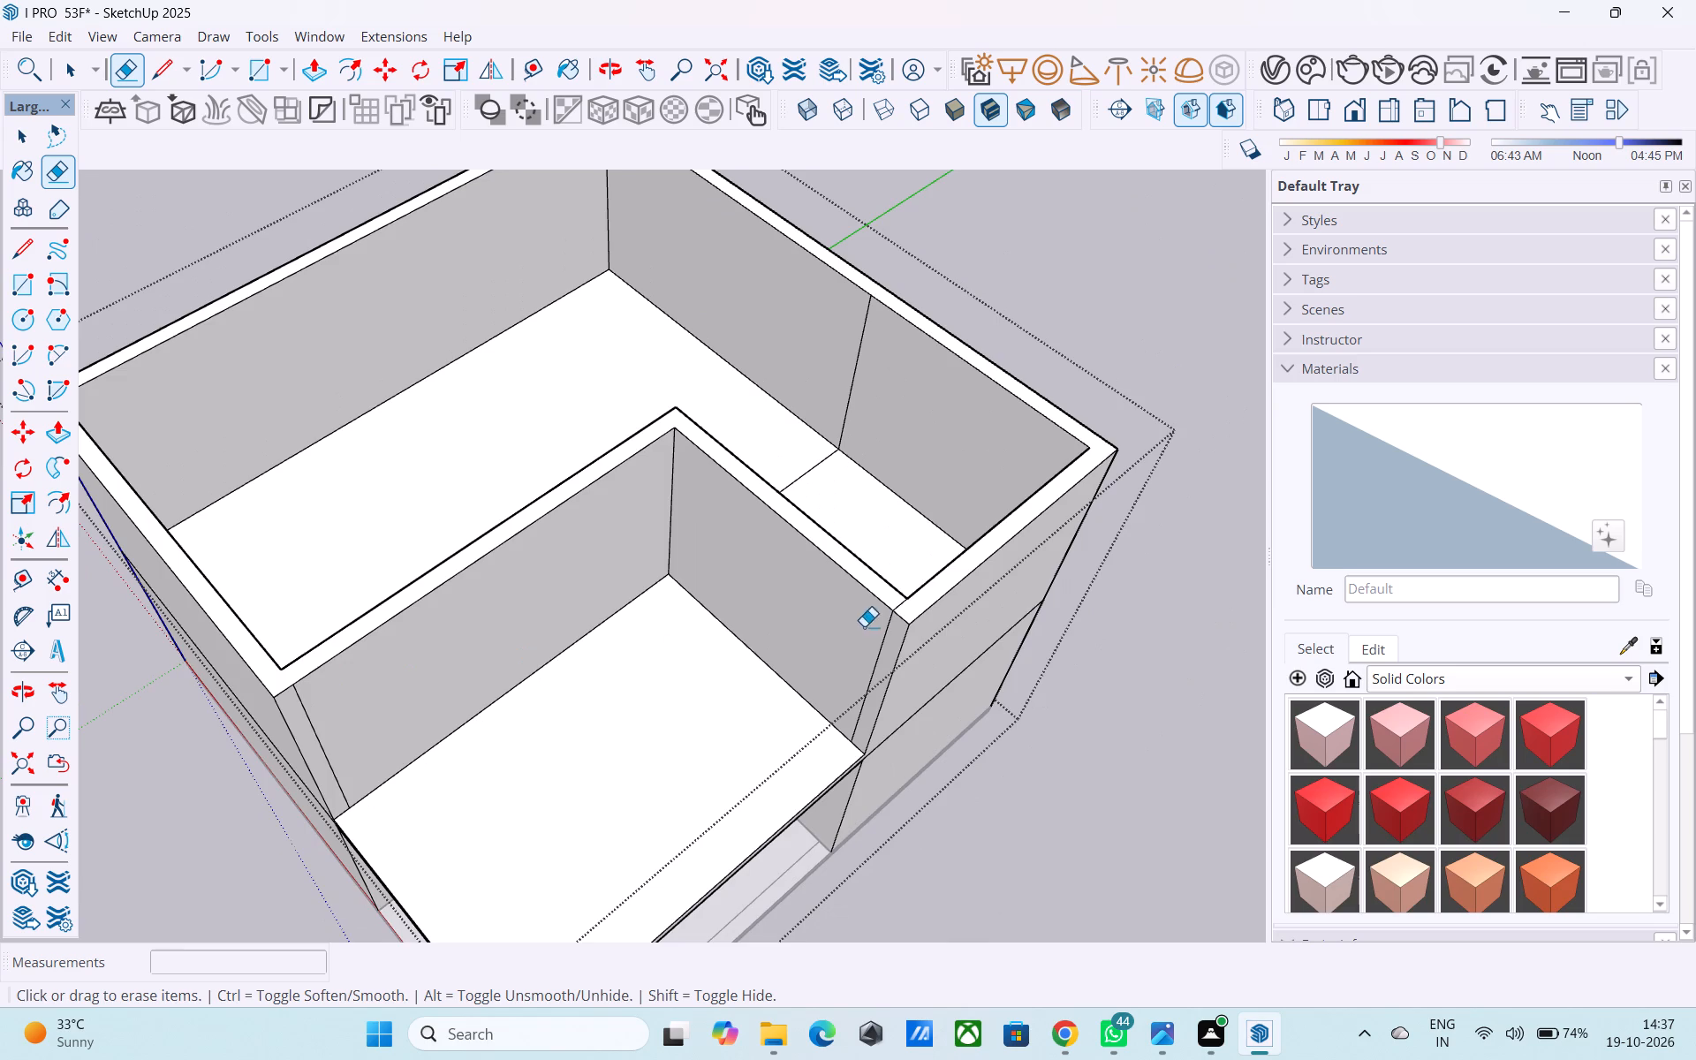
scroll(891, 617, "up", 10)
left_click(905, 589)
Save the model.
scroll(900, 588, "down", 5)
middle_click_drag(723, 564, 796, 421)
scroll(787, 435, "down", 3)
middle_click_drag(784, 450, 880, 640, "shift")
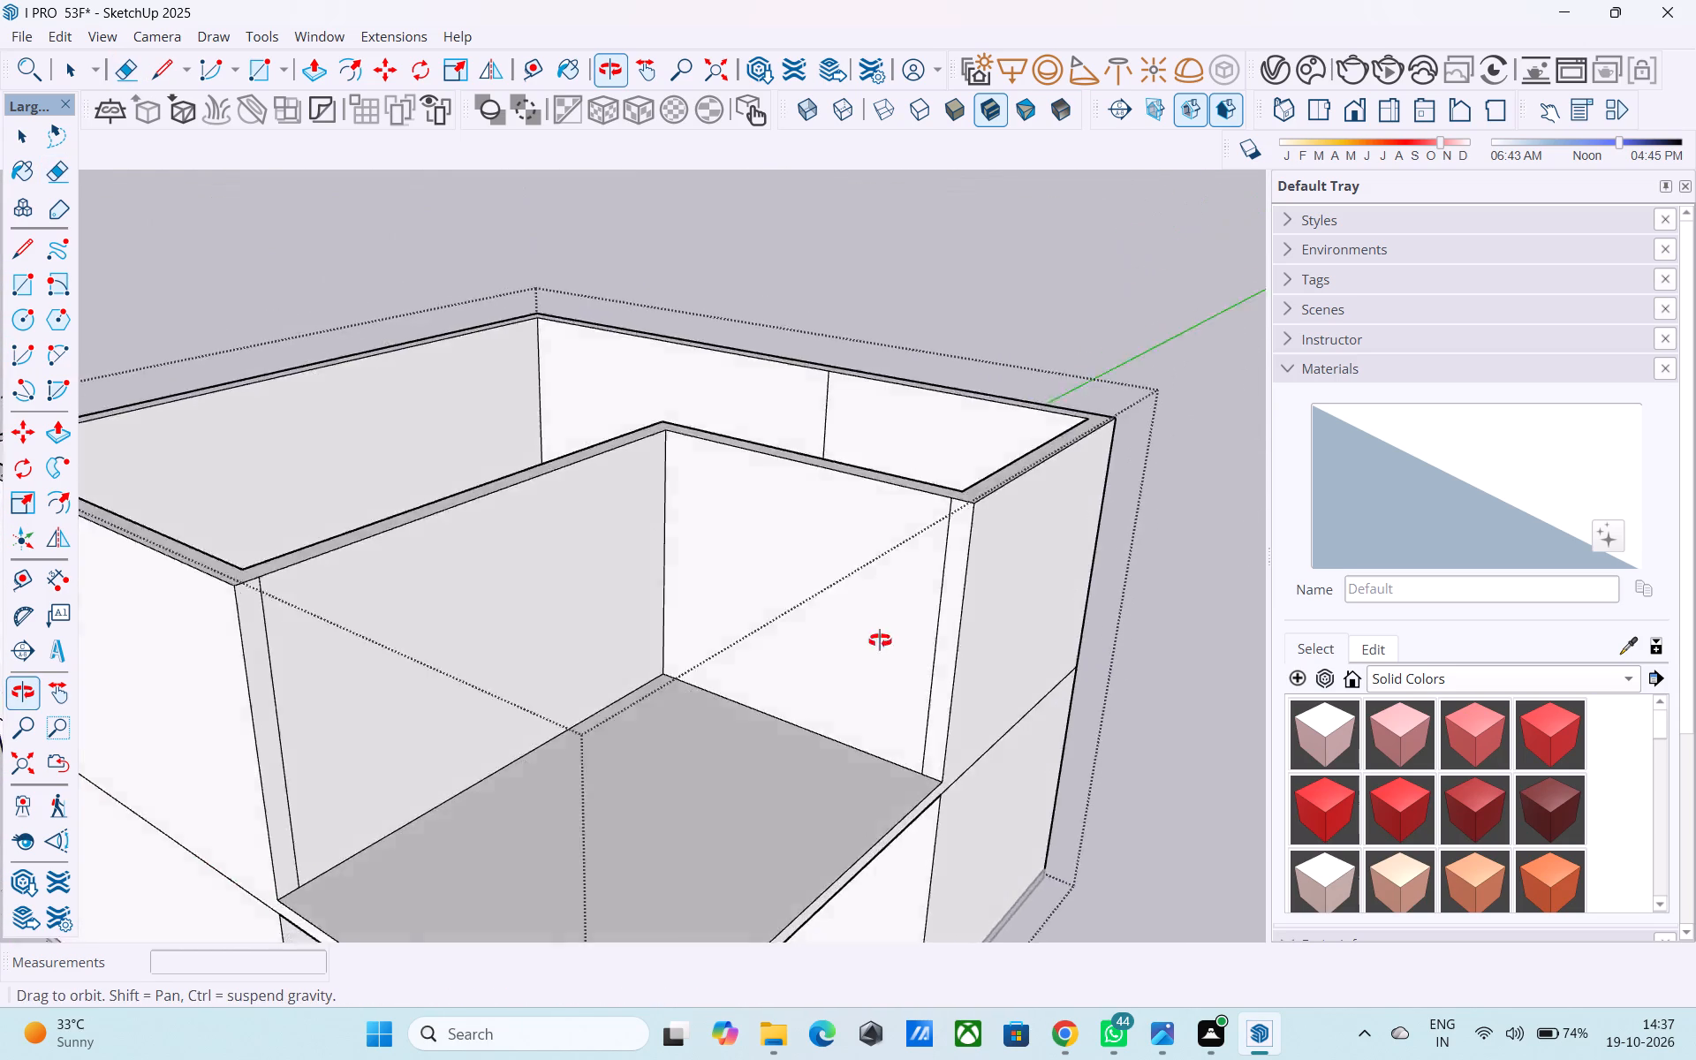
middle_click_drag(880, 640, 882, 578, "shift")
scroll(831, 548, "down", 3)
middle_click_drag(829, 552, 831, 571, "shift")
key("ctrl+s")
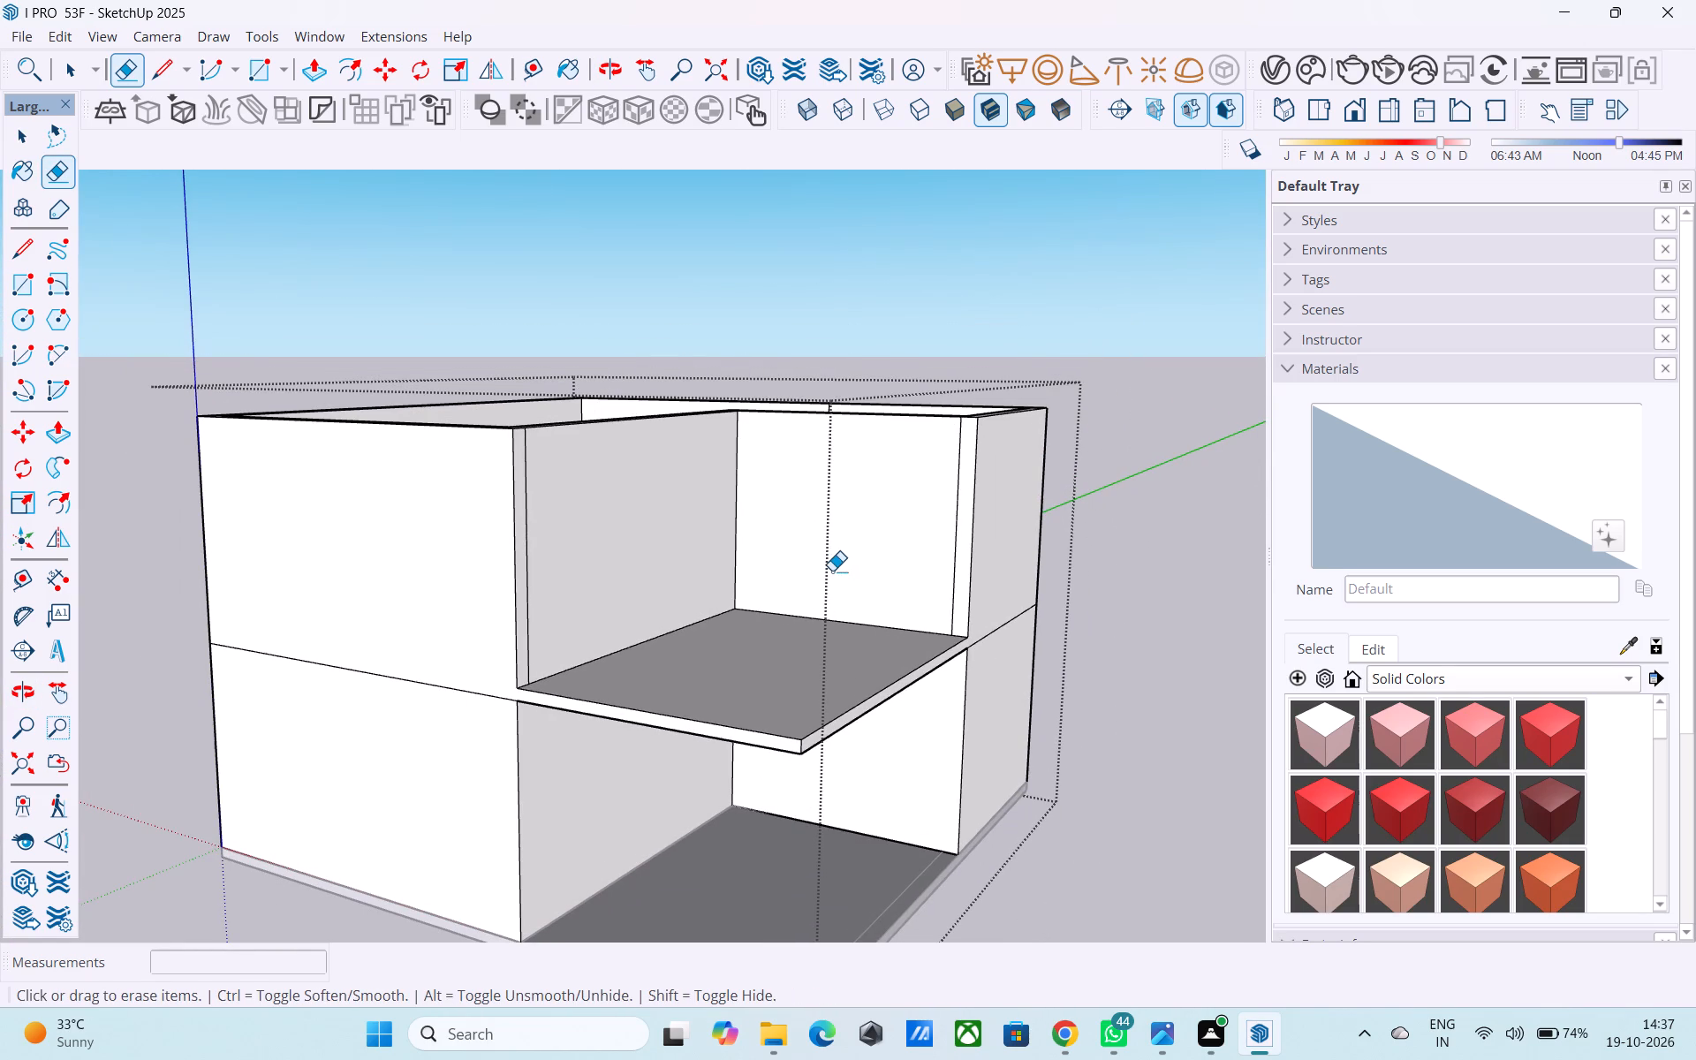
Erase the vertical seam lines near both outer ends of the upper-storey walls facing the open area.
key("space")
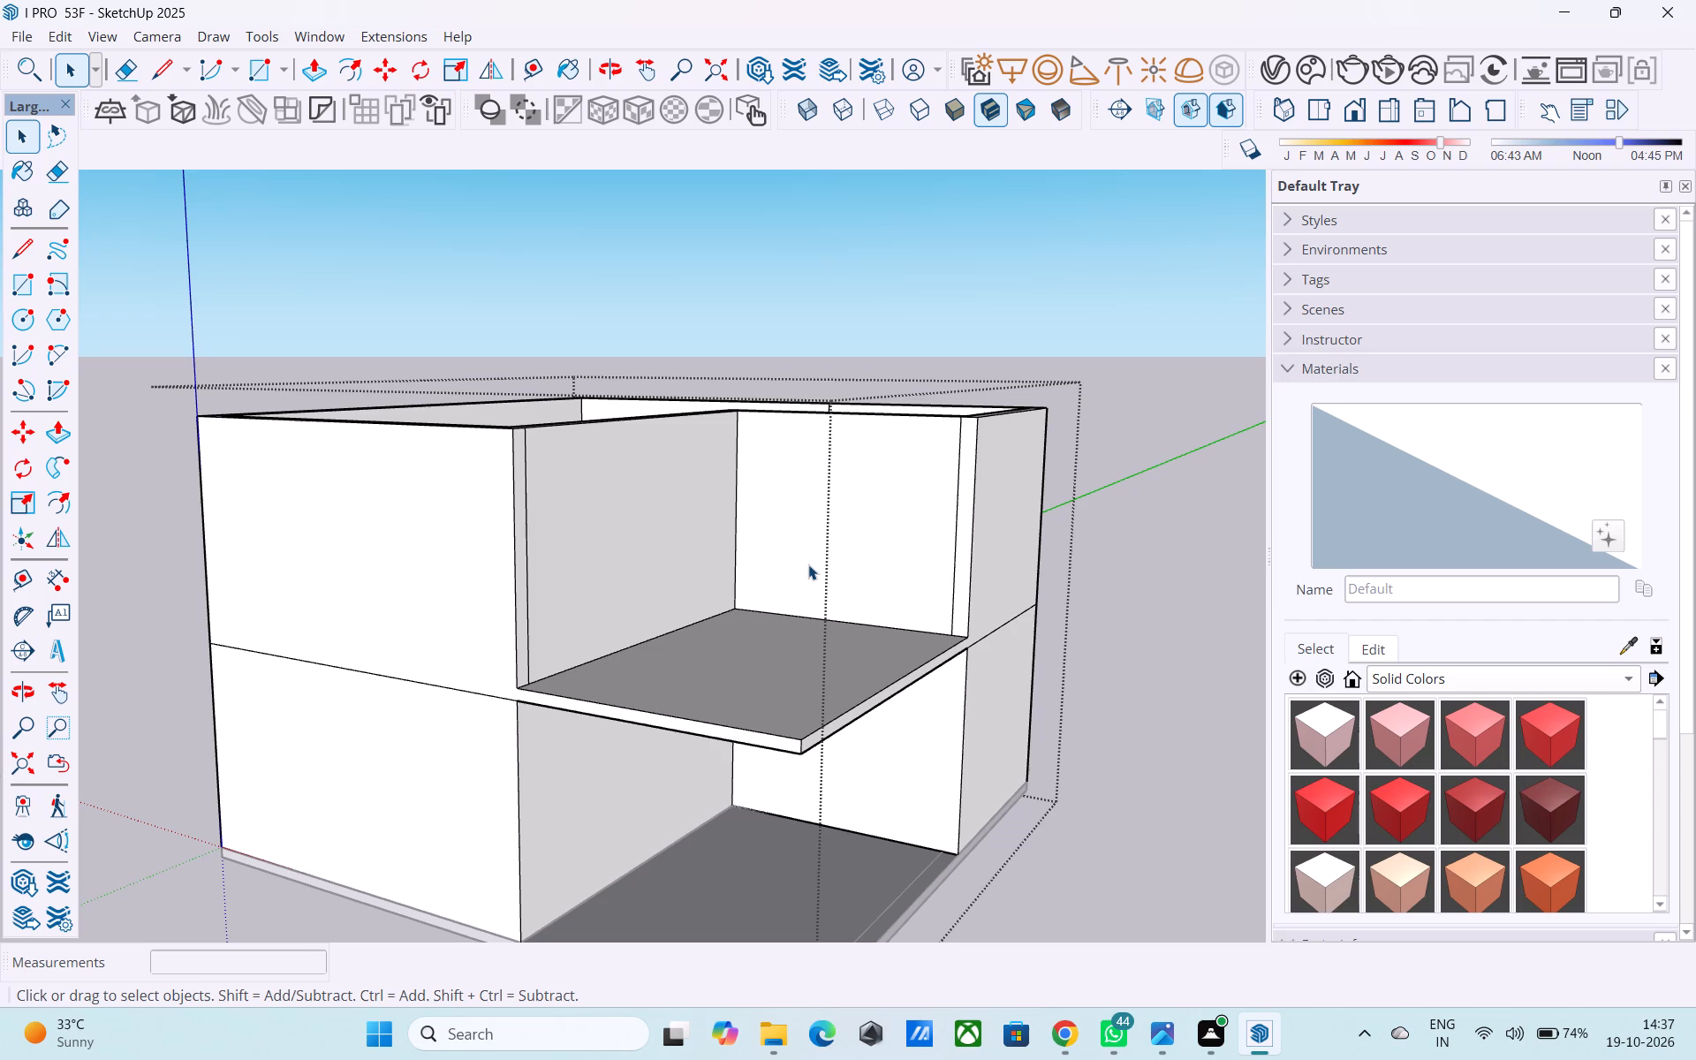
scroll(569, 575, "down", 2)
middle_click_drag(568, 575, 531, 602)
scroll(530, 604, "up", 3)
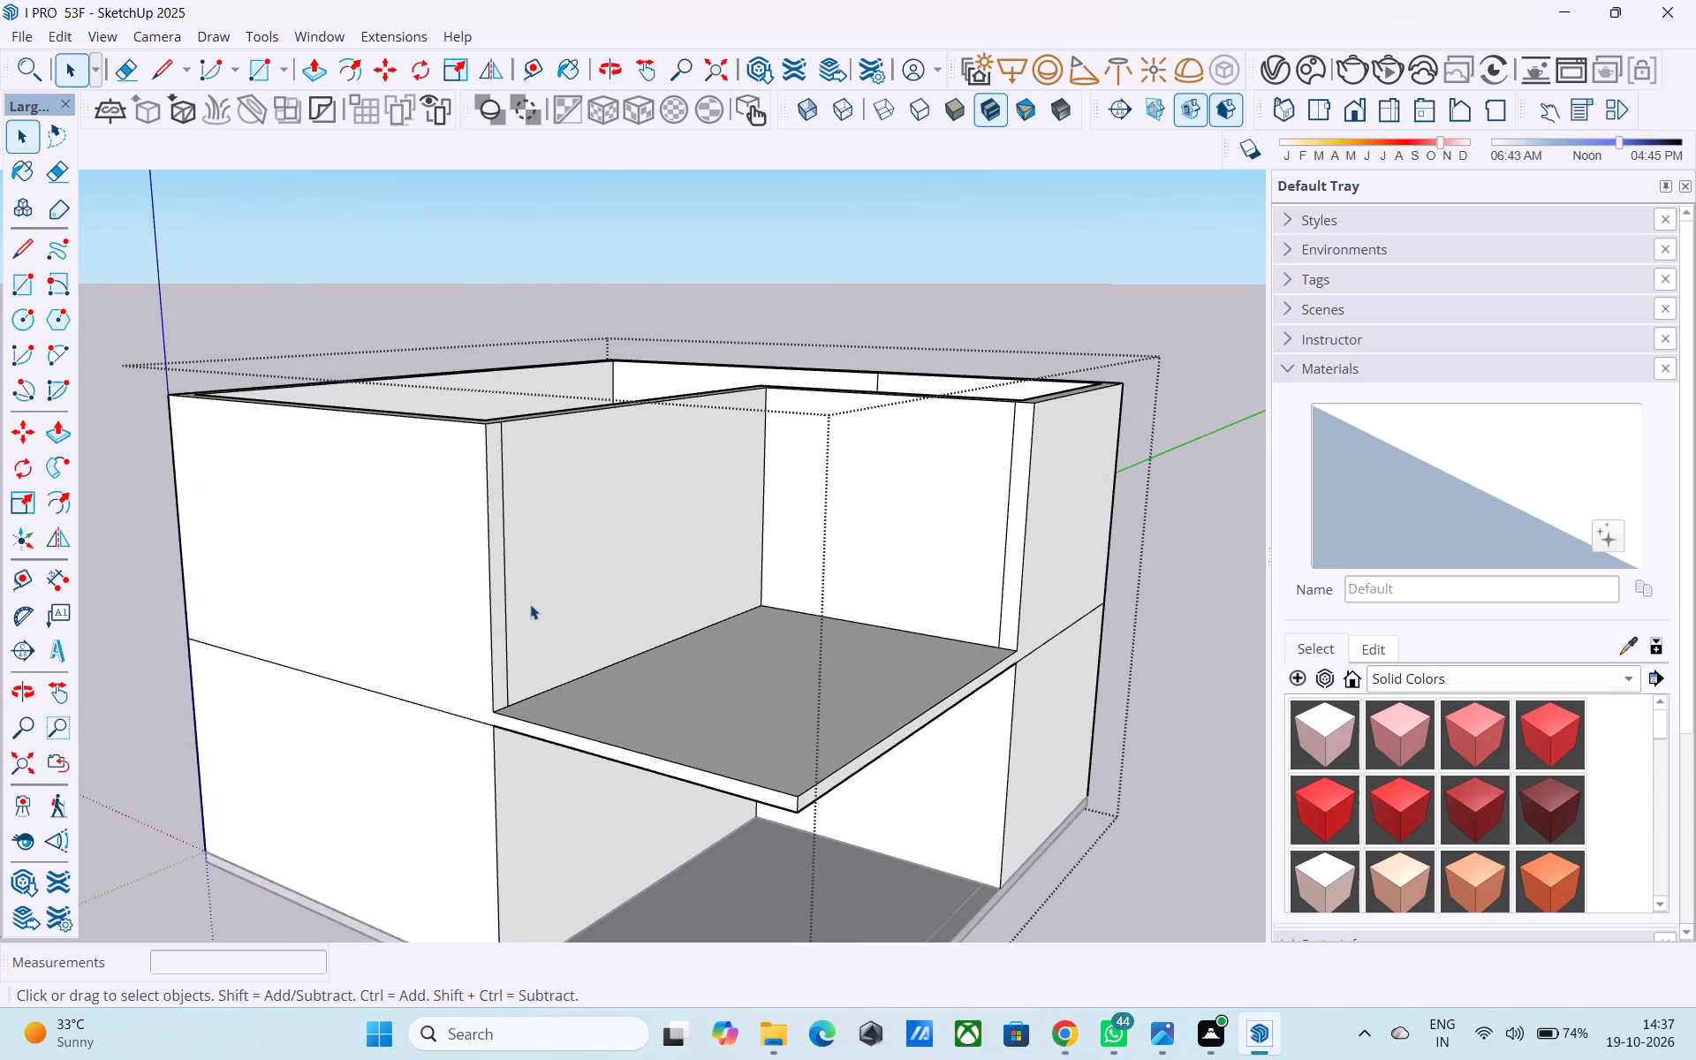
key("e")
scroll(526, 602, "up", 8)
left_click_drag(503, 613, 489, 616)
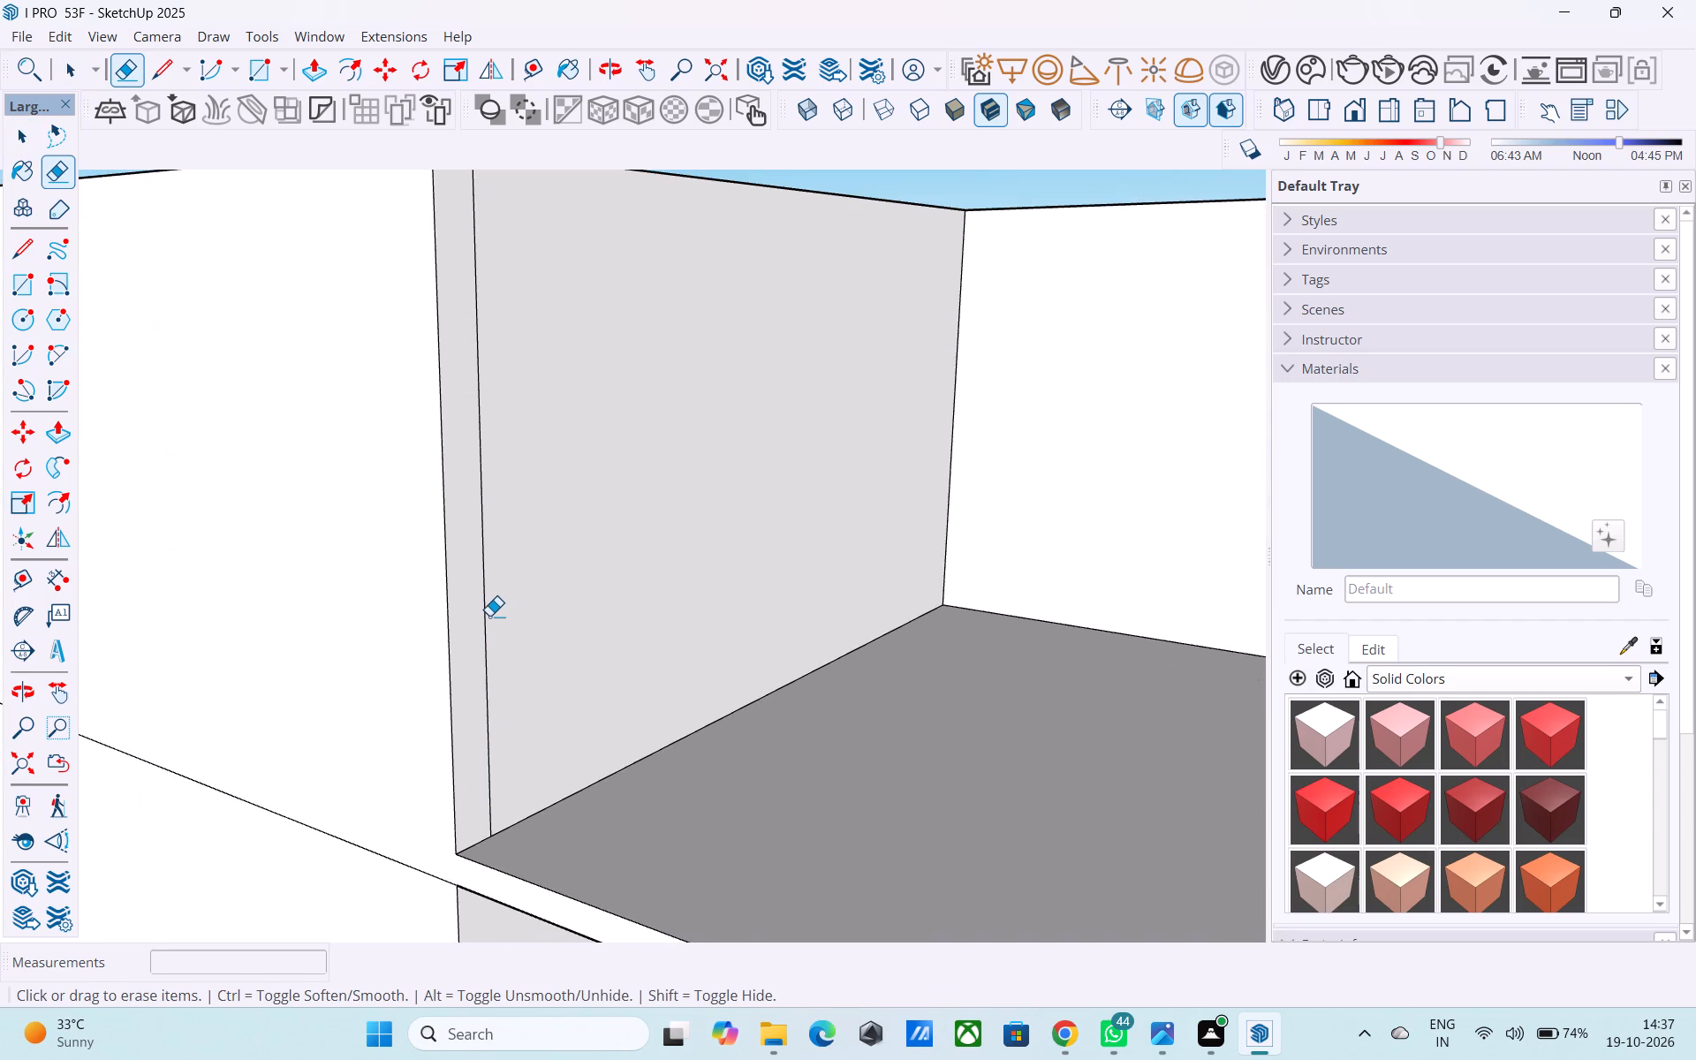
left_click_drag(489, 616, 488, 617)
scroll(488, 617, "down", 8)
scroll(1049, 482, "up", 6)
left_click(1046, 468)
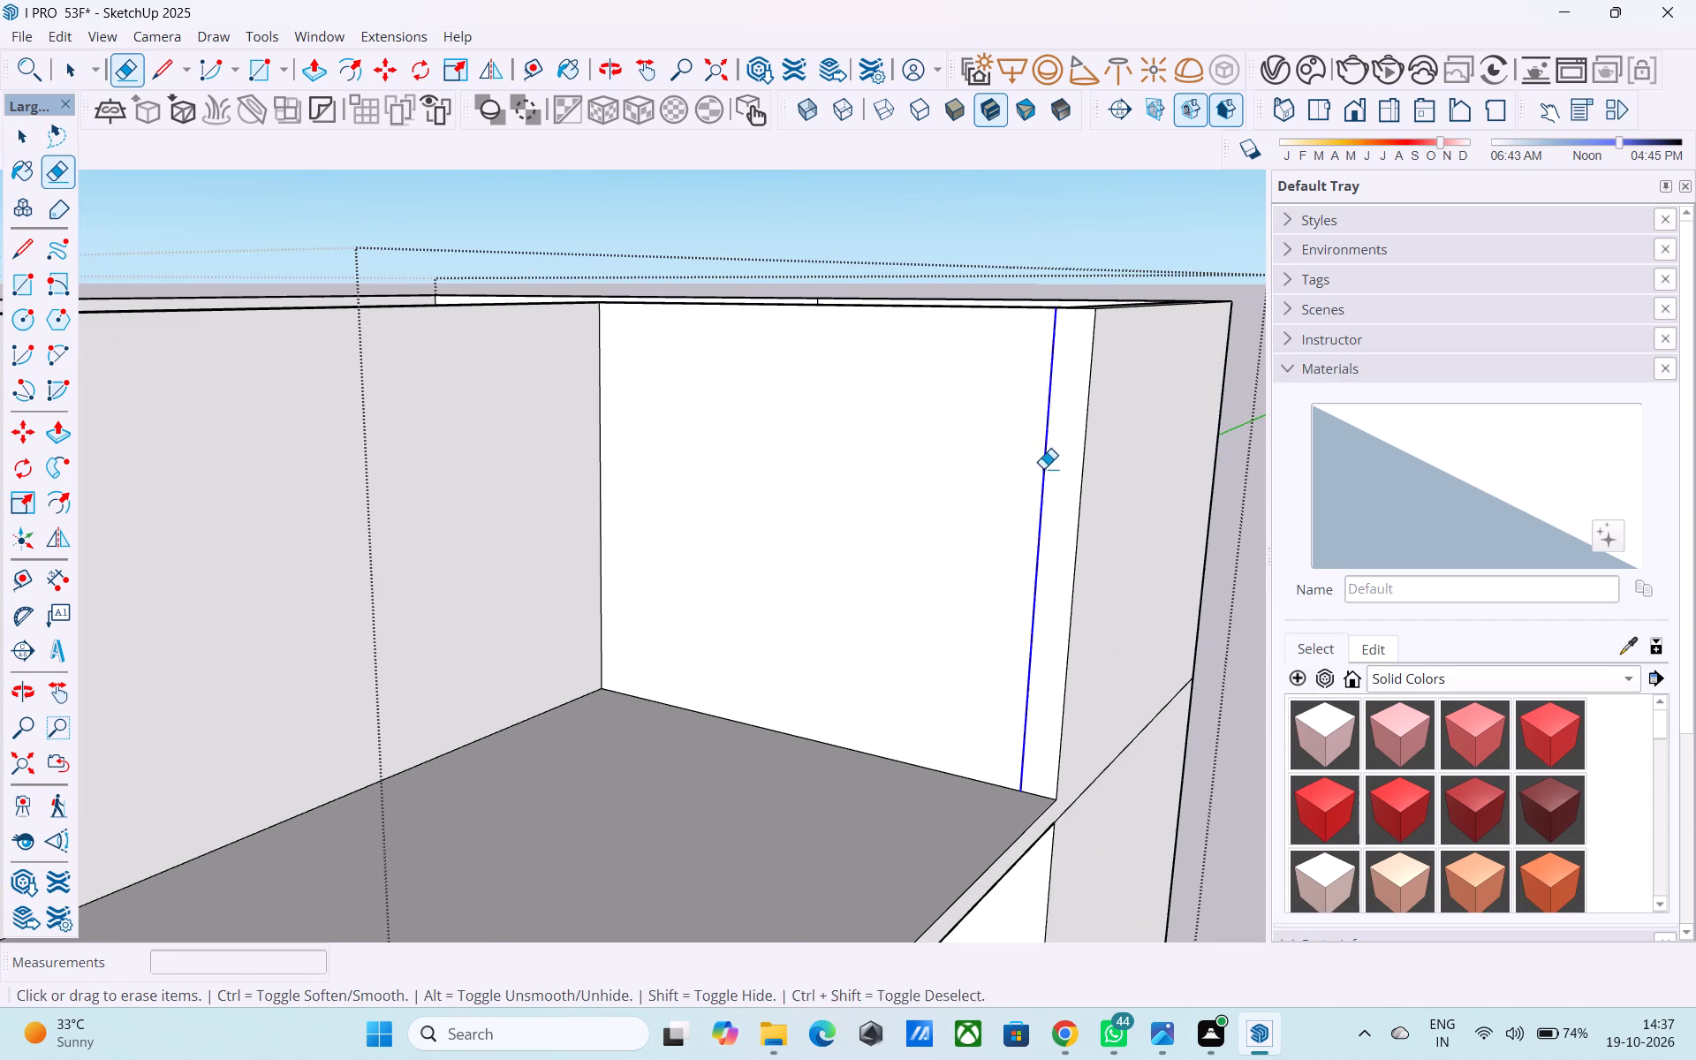
Erase the vertical seam on the back wall's inner face and the floor line dividing the long and corner rooms.
scroll(989, 566, "down", 9)
middle_click_drag(928, 606, 803, 809)
scroll(968, 557, "up", 4)
left_click_drag(902, 511, 865, 501)
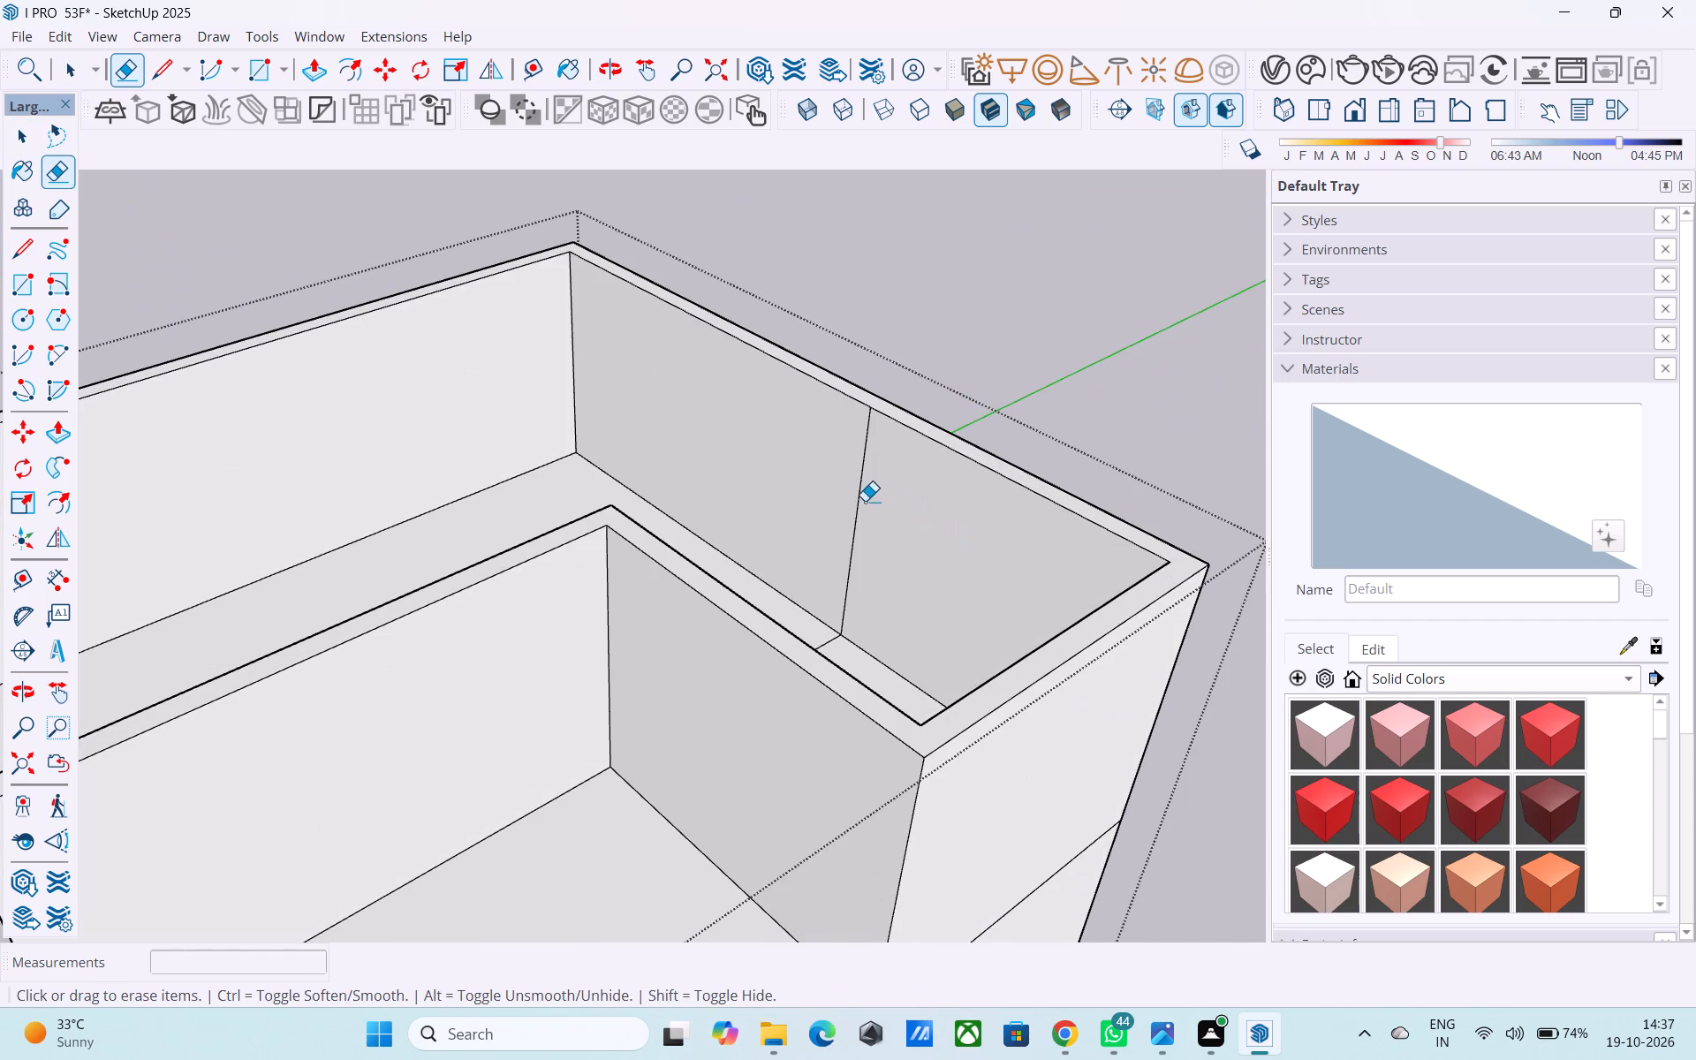
left_click_drag(865, 501, 854, 496)
scroll(814, 494, "down", 1)
middle_click_drag(810, 603, 784, 743)
scroll(792, 728, "up", 5)
left_click_drag(787, 719, 759, 700)
Erase the two vertical seam lines beside the L-shaped walls' corner on the faces inside the upper-storey room.
scroll(760, 678, "down", 7)
middle_click_drag(635, 716, 899, 644)
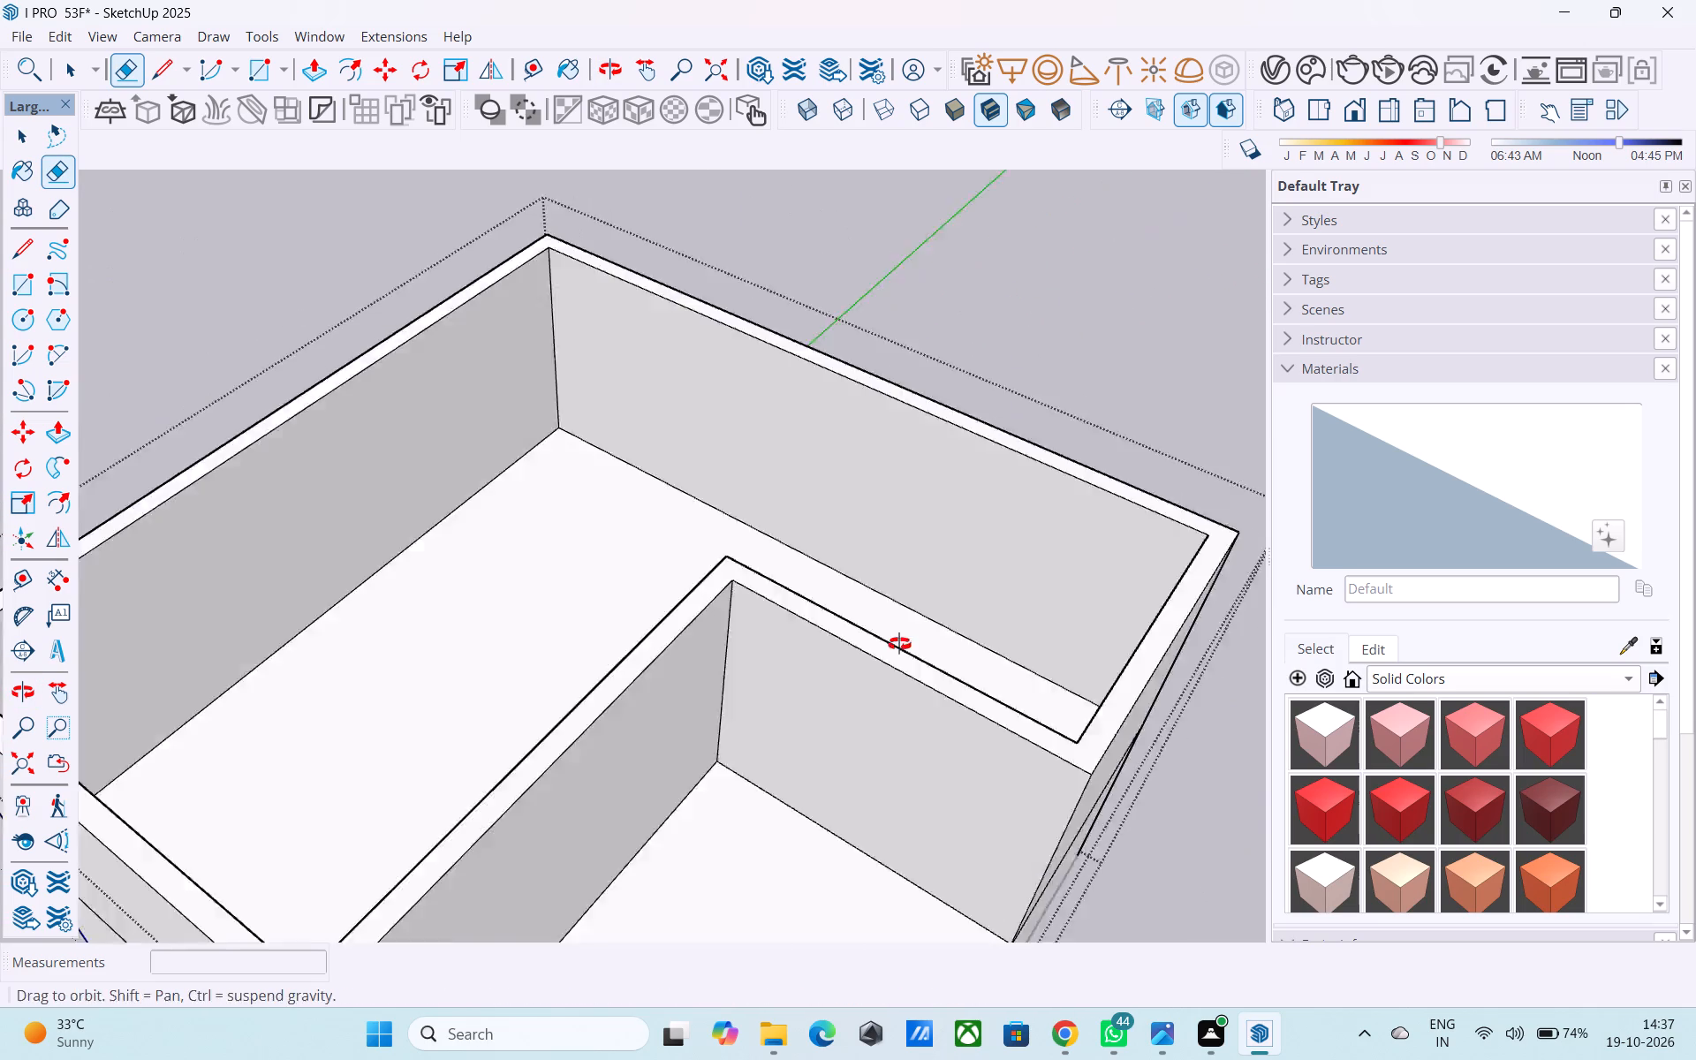
middle_click_drag(899, 644, 902, 644)
scroll(890, 623, "down", 3)
middle_click_drag(784, 693, 1123, 716)
scroll(556, 748, "down", 3)
middle_click_drag(547, 751, 777, 698)
scroll(874, 418, "up", 9)
middle_click_drag(885, 465, 1056, 534)
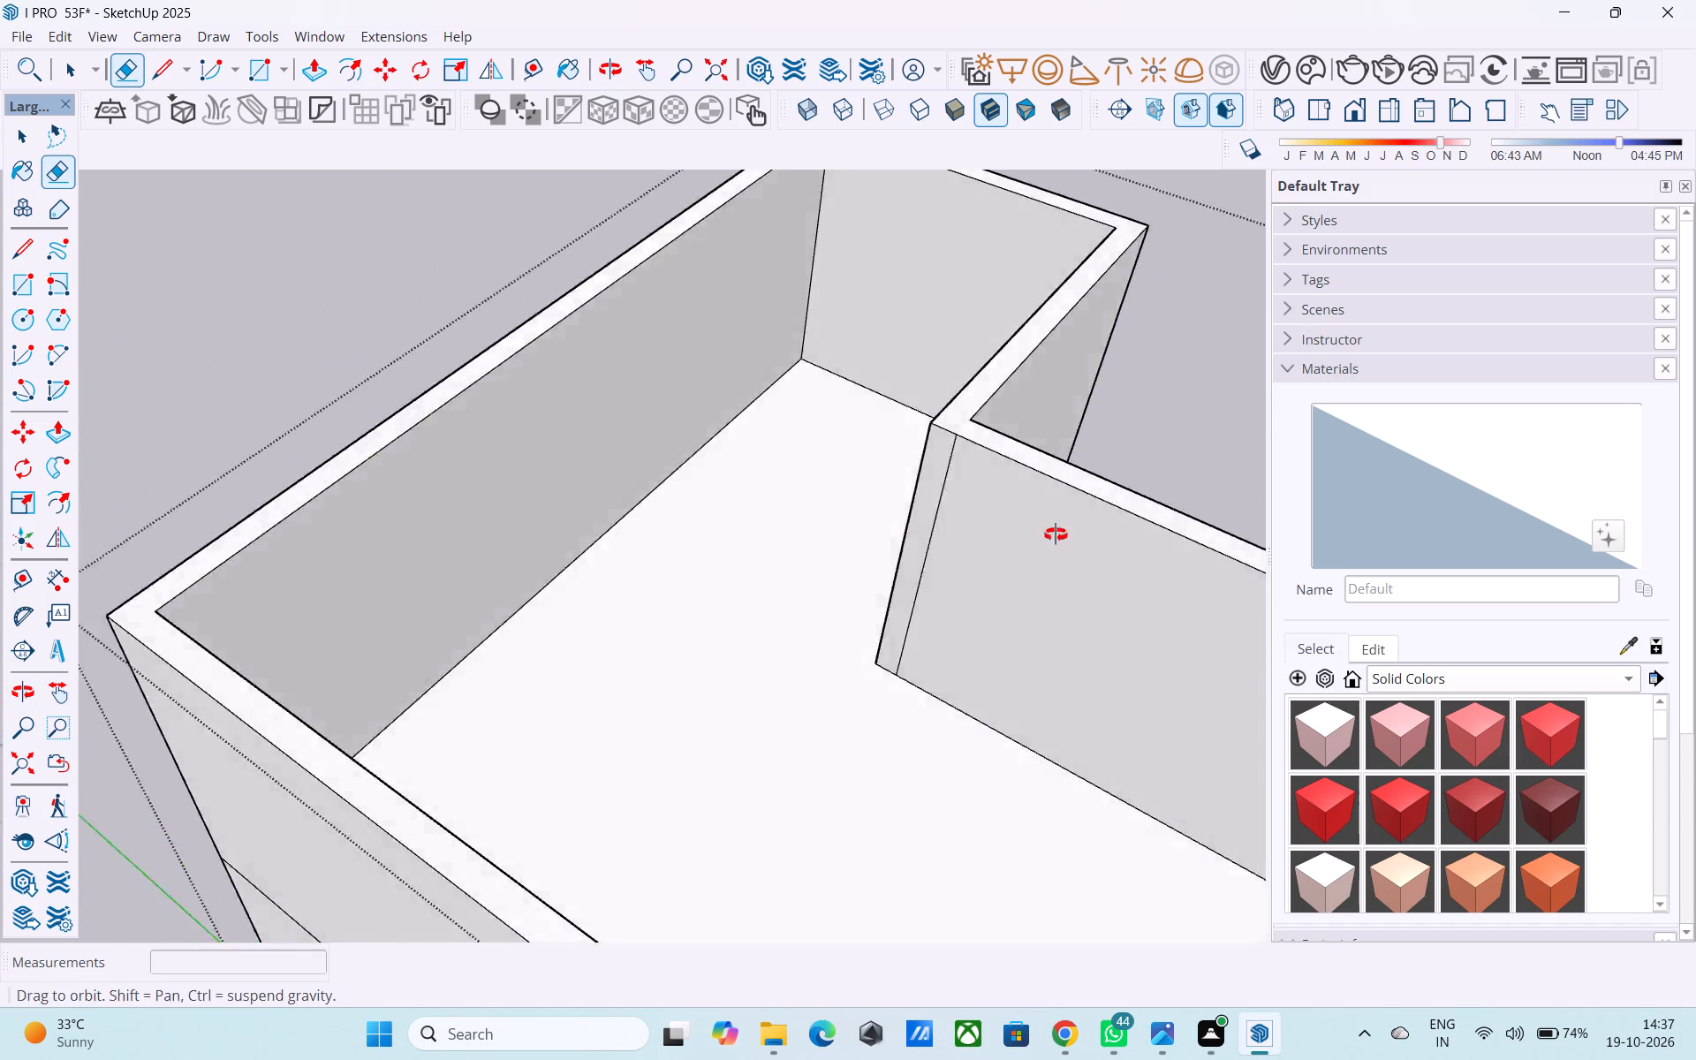
middle_click_drag(1056, 534, 1147, 541)
scroll(664, 717, "down", 8)
middle_click_drag(468, 800, 819, 748)
scroll(821, 449, "up", 15)
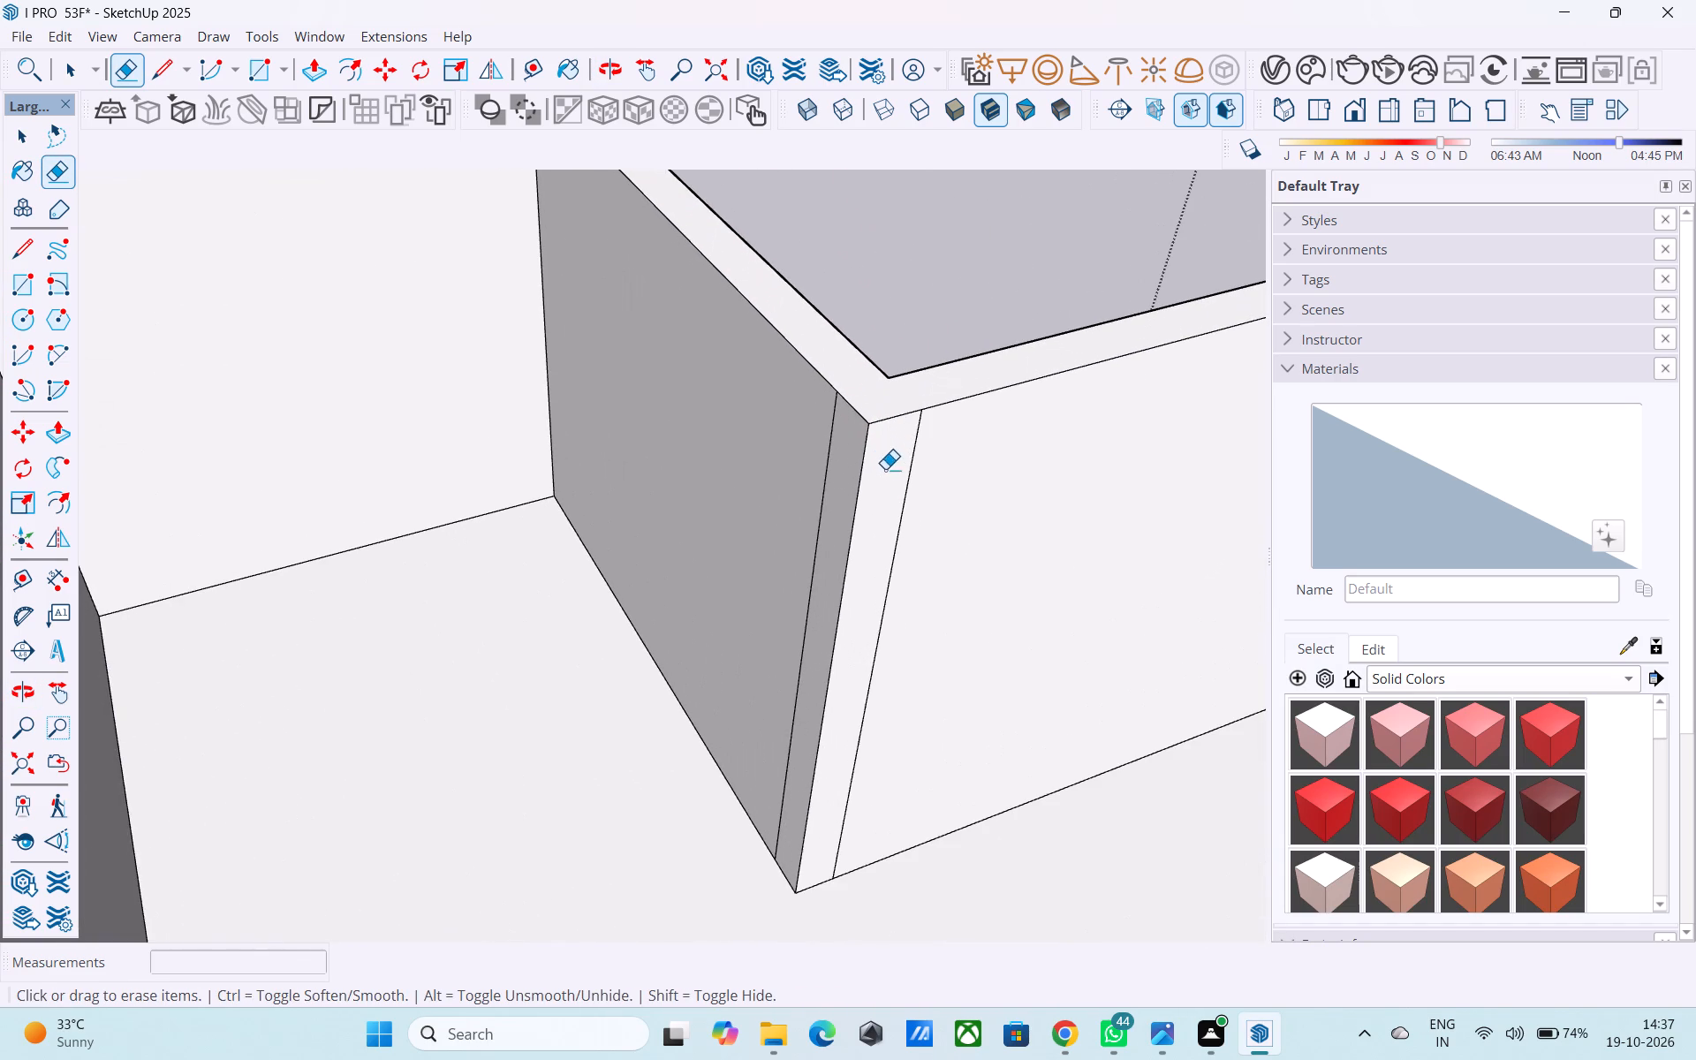
left_click_drag(900, 482, 919, 491)
left_click_drag(828, 465, 814, 458)
Examine the two-storey building from all sides and above, including the upper-storey walls and the open area's cover.
scroll(649, 449, "down", 11)
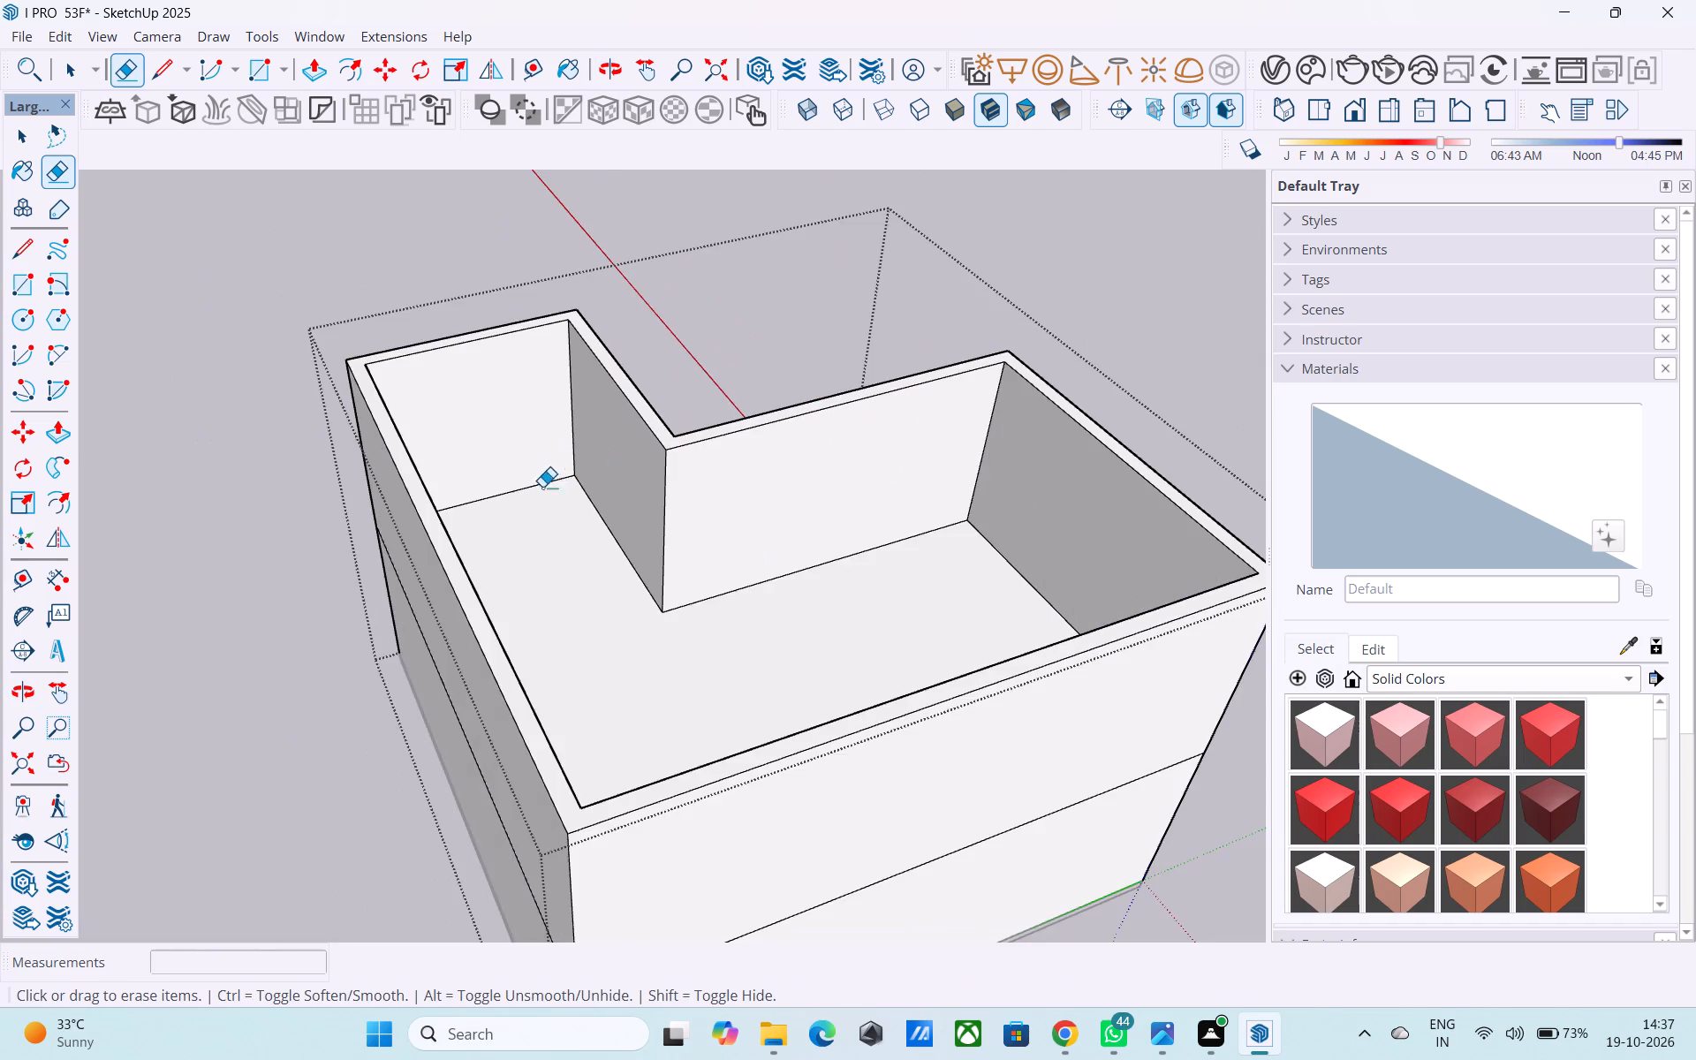
middle_click_drag(573, 533, 45, 544)
scroll(720, 530, "down", 4)
middle_click_drag(803, 537, 744, 424)
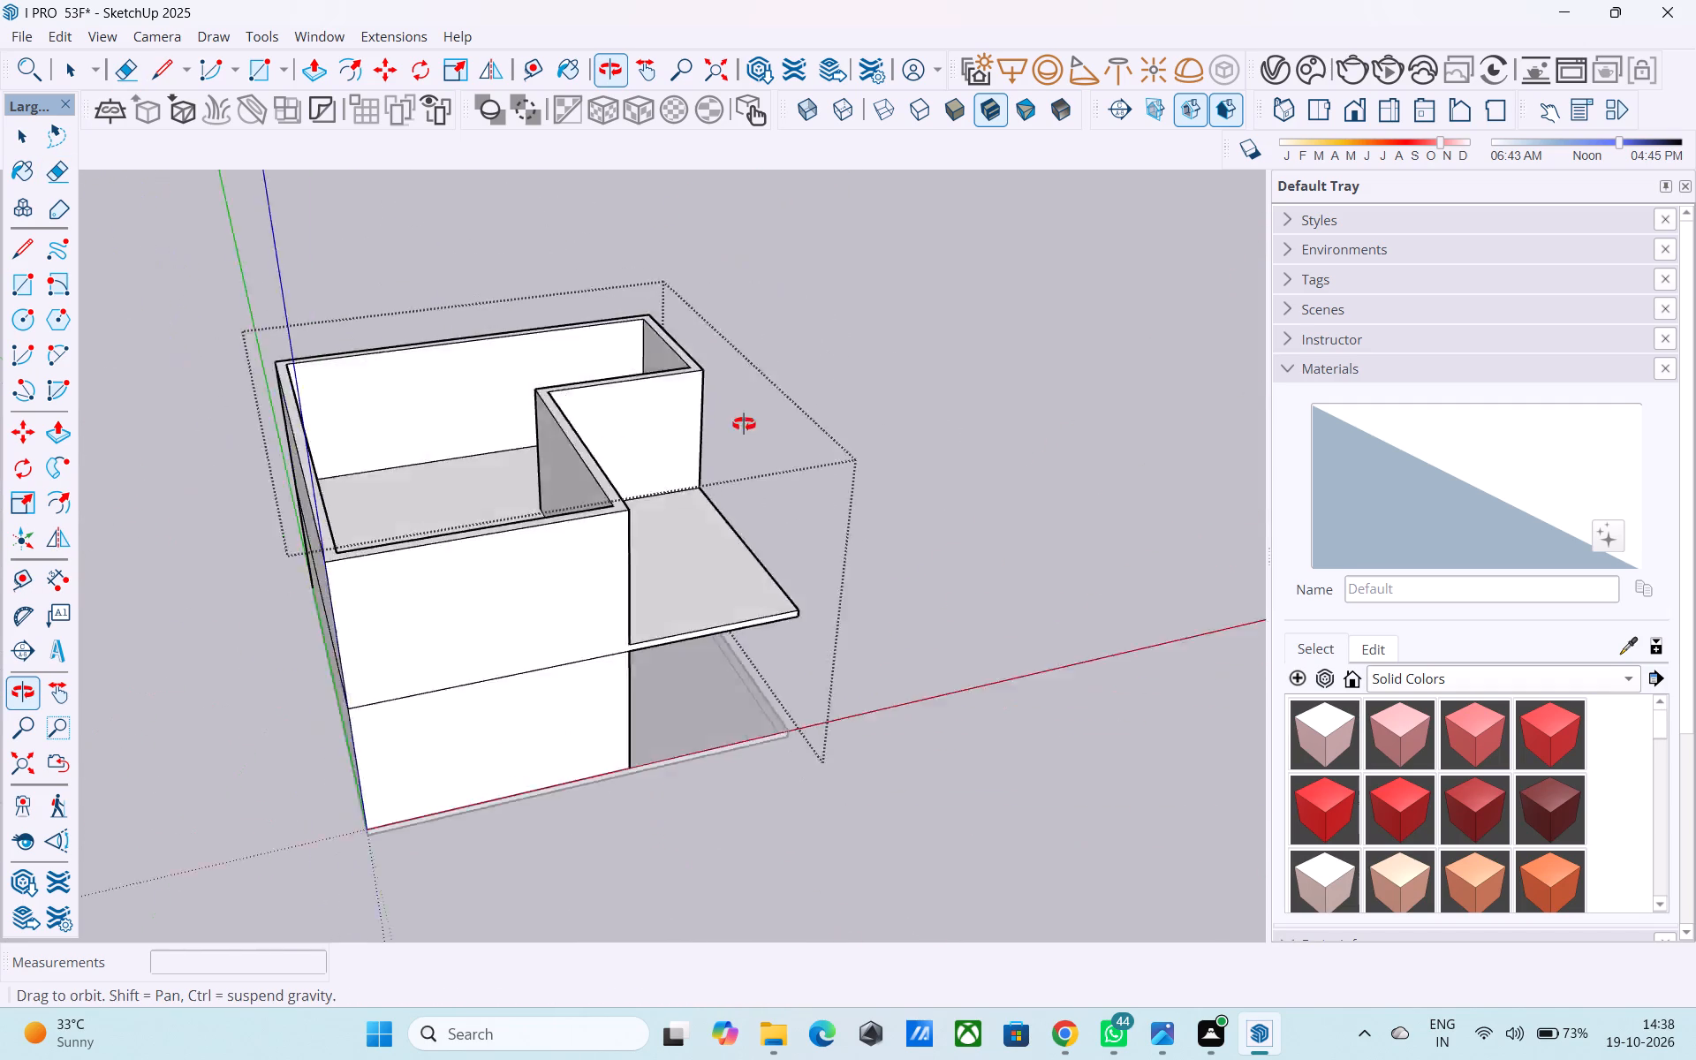
middle_click_drag(744, 424, 852, 407)
middle_click_drag(270, 685, 1016, 493)
middle_click_drag(466, 556, 1285, 511)
middle_click_drag(510, 517, 1033, 662)
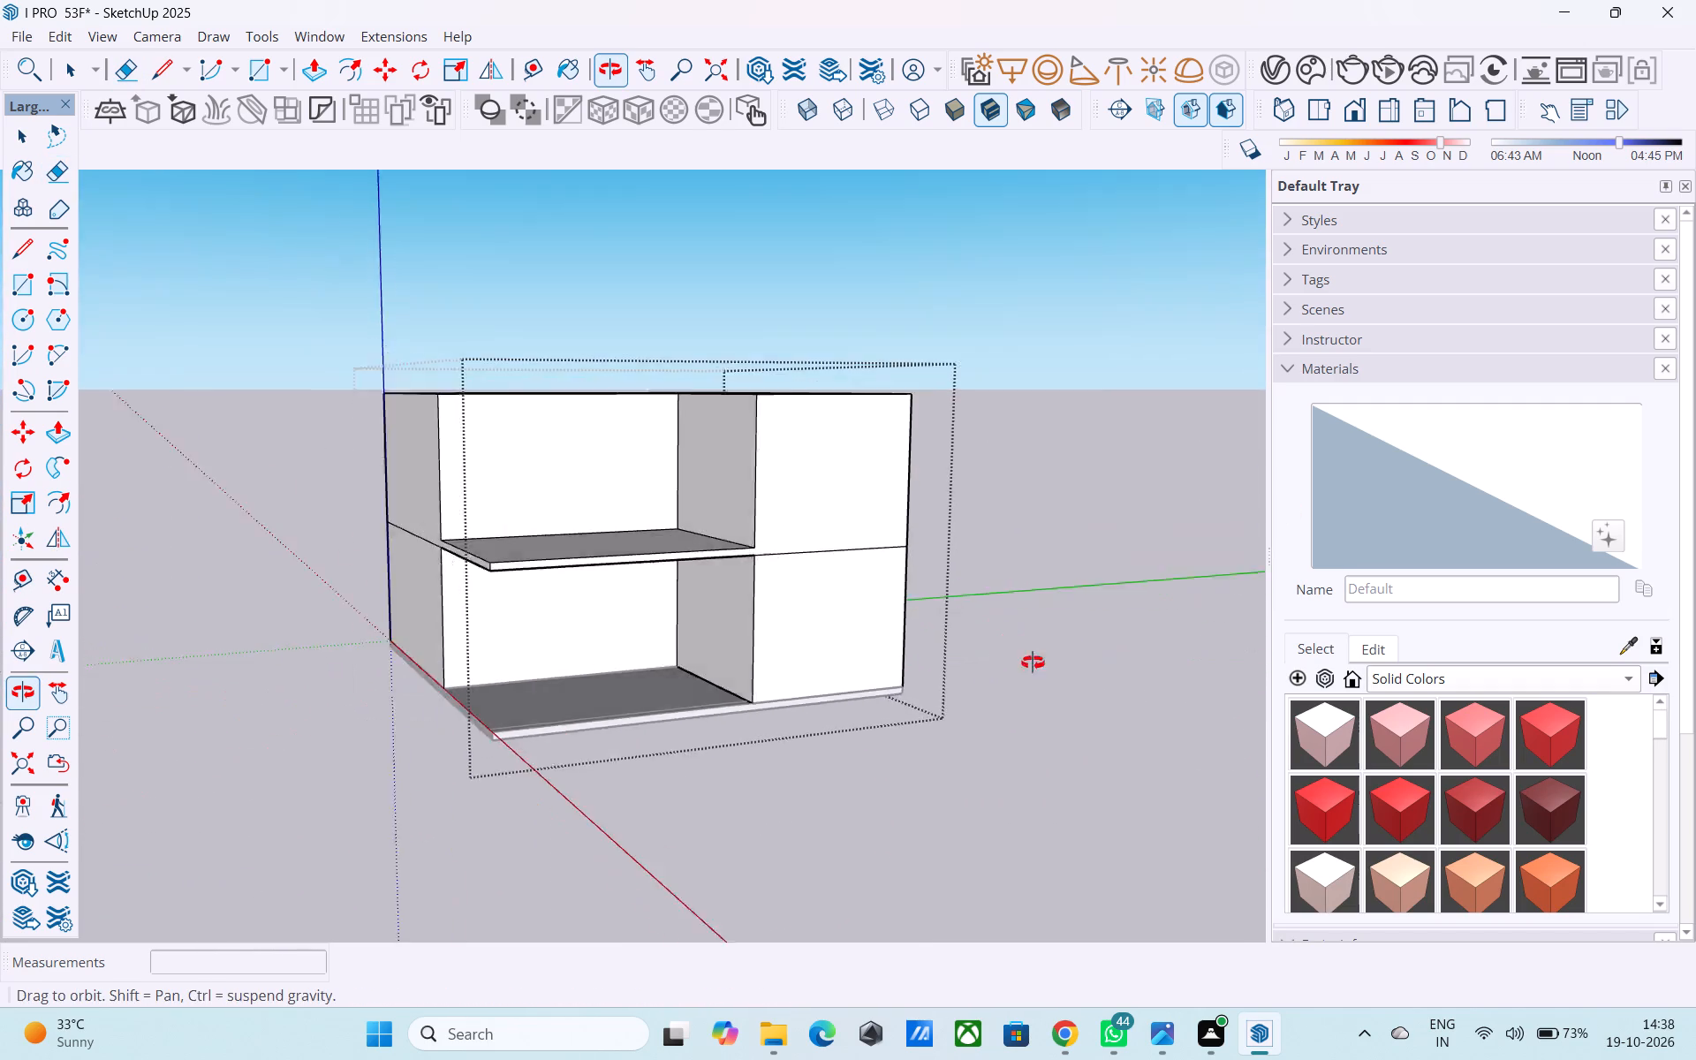
middle_click_drag(1033, 662, 1062, 712)
scroll(223, 256, "down", 4)
middle_click_drag(367, 476, 557, 629)
scroll(785, 515, "down", 8)
scroll(594, 300, "up", 6)
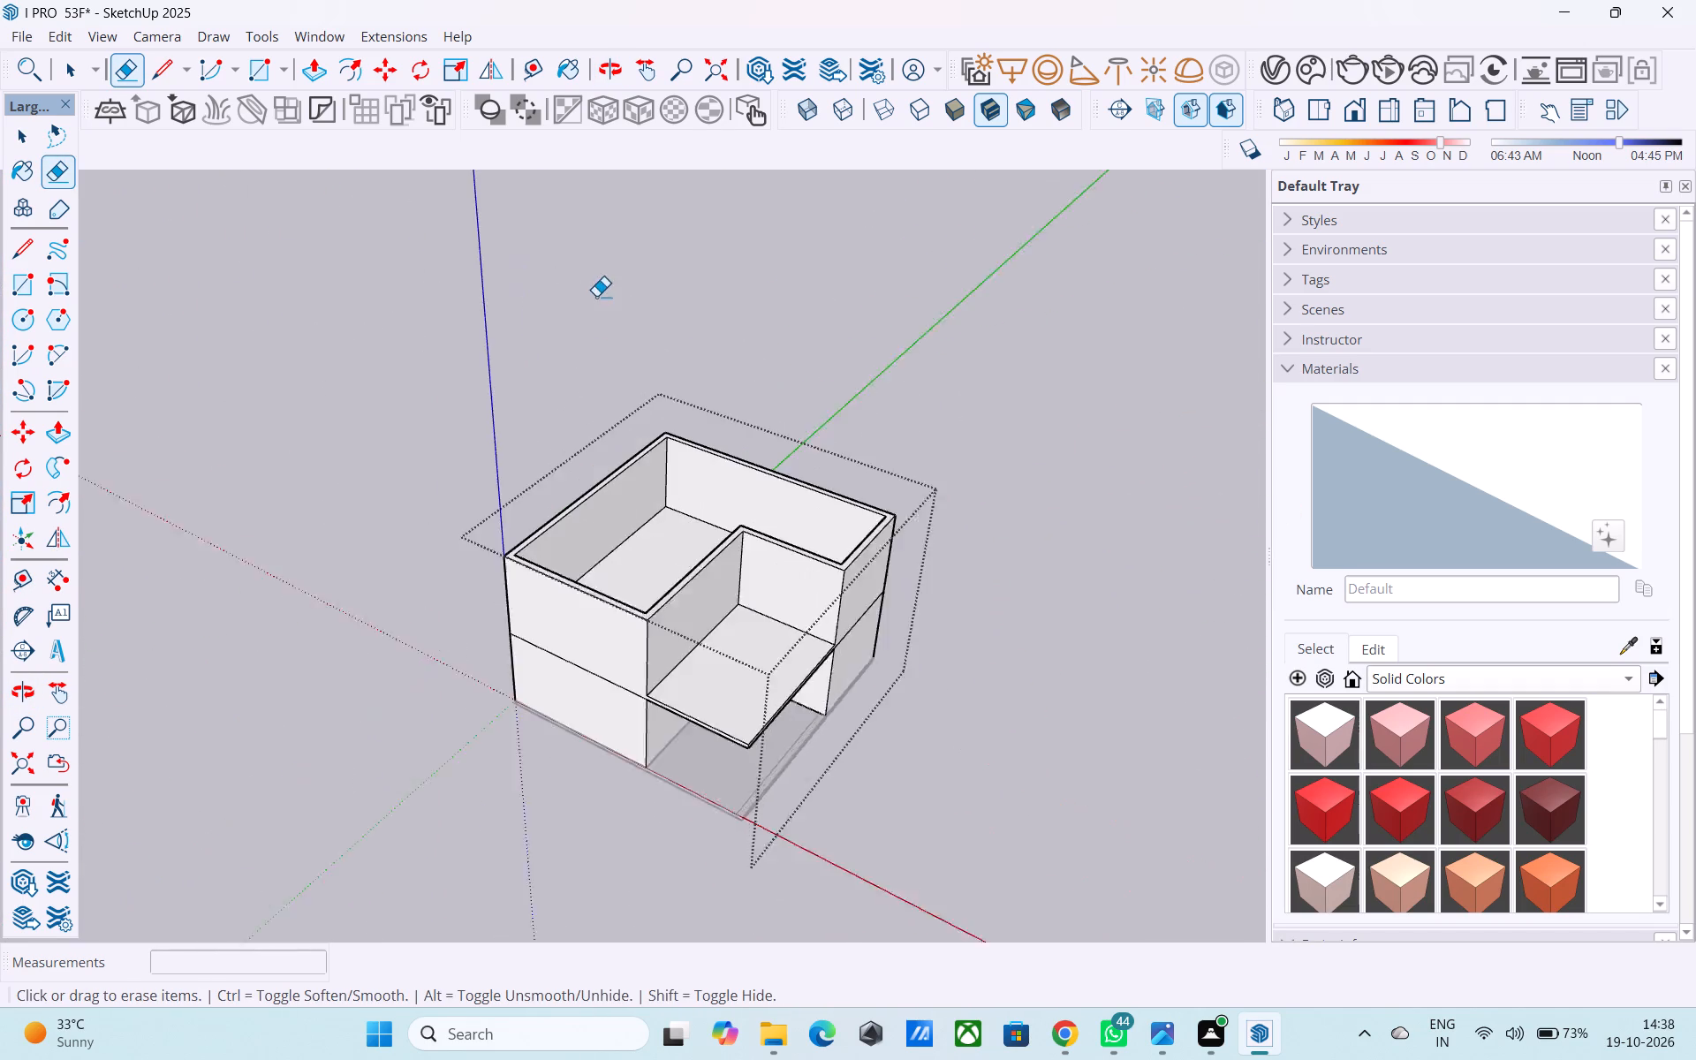
middle_click_drag(605, 321, 490, 220)
scroll(607, 293, "up", 5)
key("space")
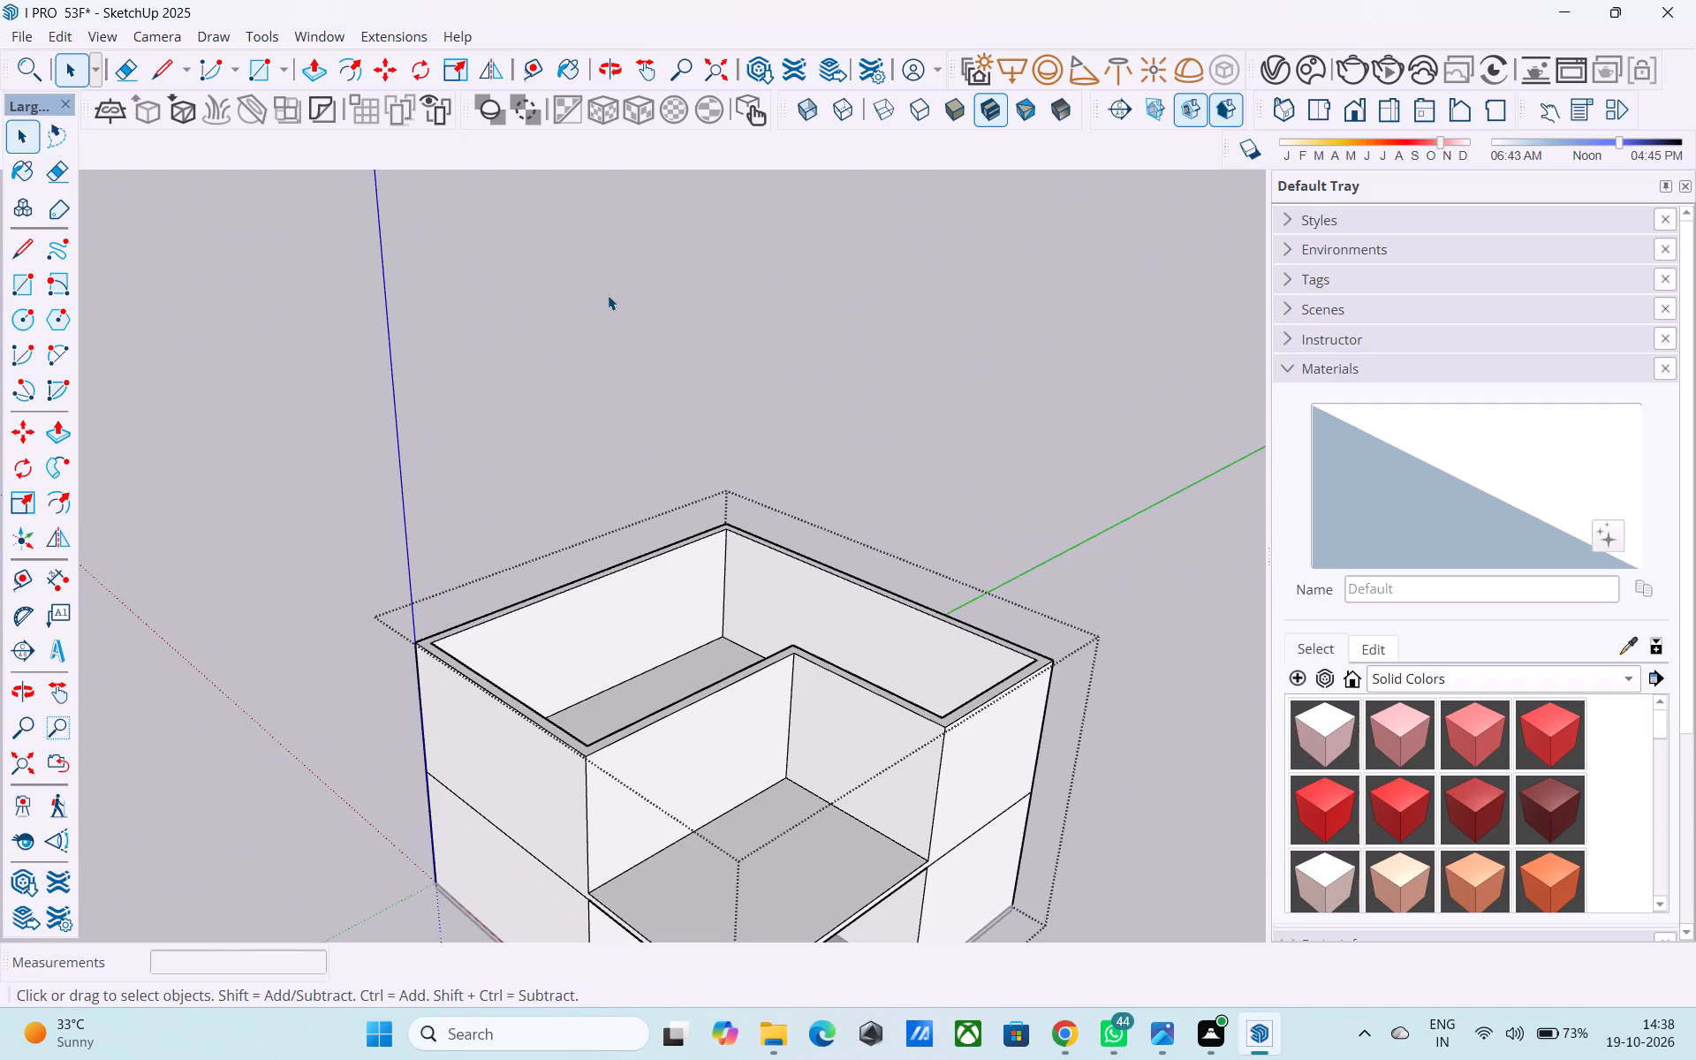
scroll(383, 341, "down", 4)
middle_click_drag(344, 413, 363, 522)
scroll(613, 539, "up", 6)
scroll(397, 405, "down", 5)
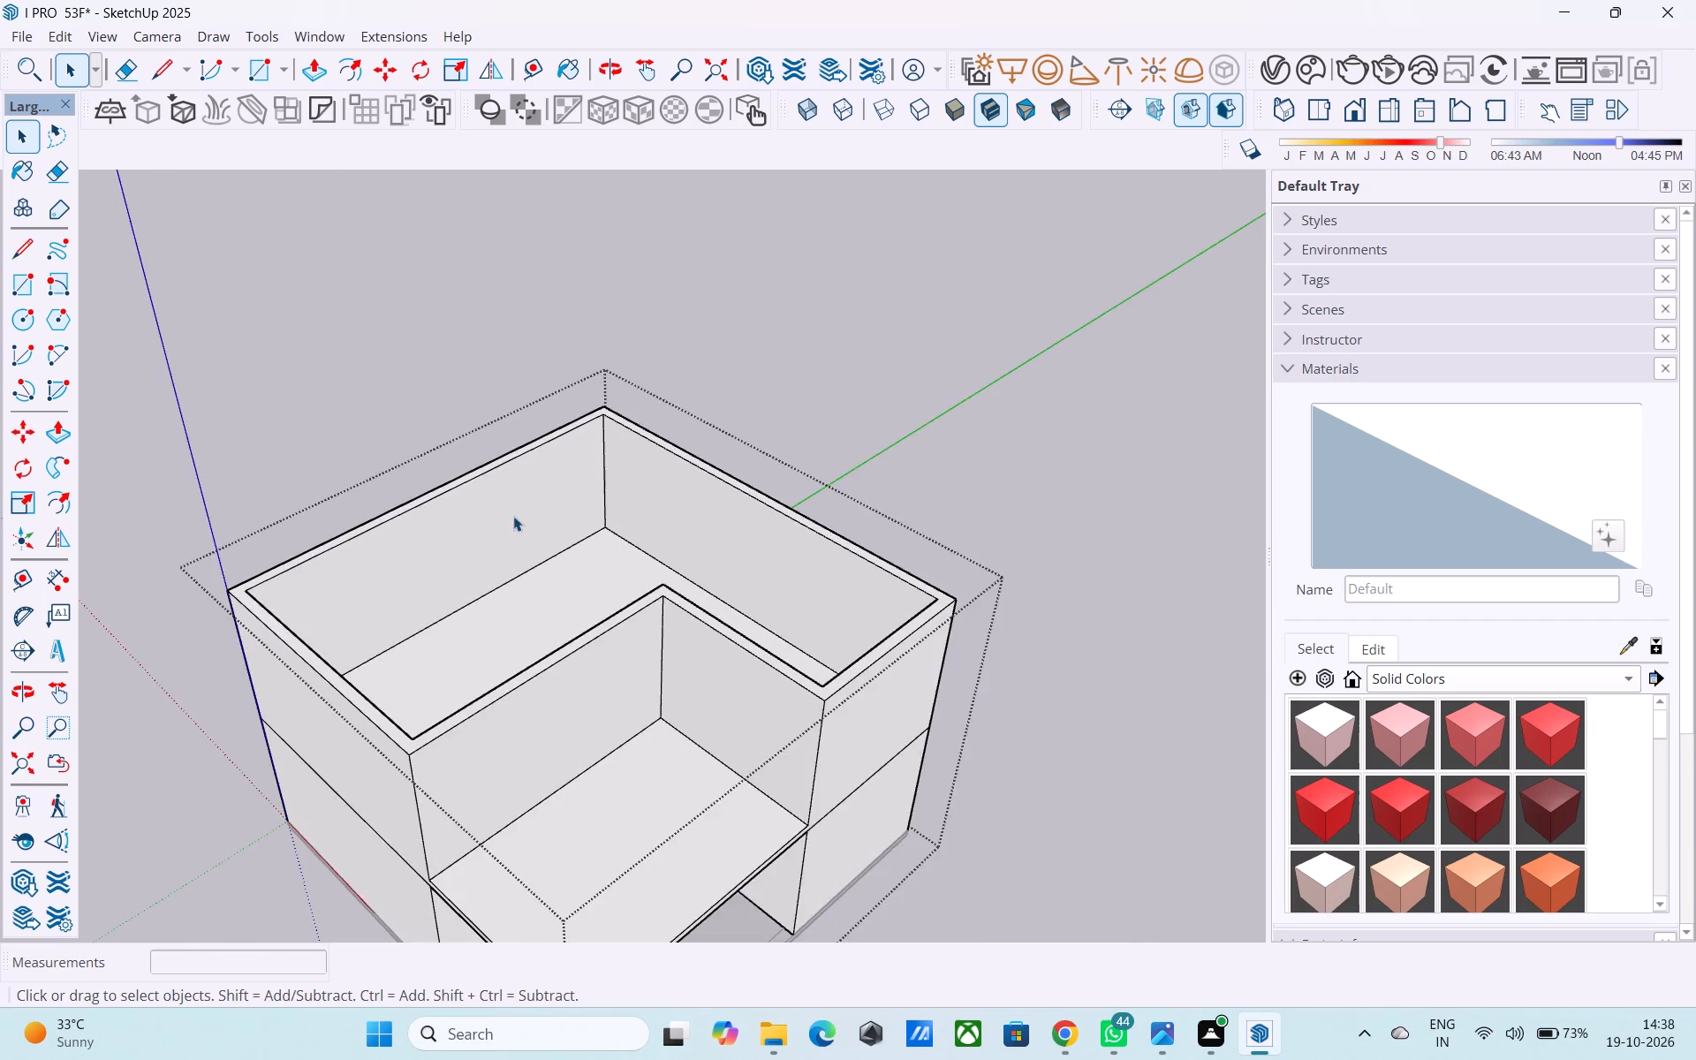
middle_click_drag(516, 521, 561, 686)
scroll(613, 643, "up", 4)
middle_click_drag(618, 591, 569, 263)
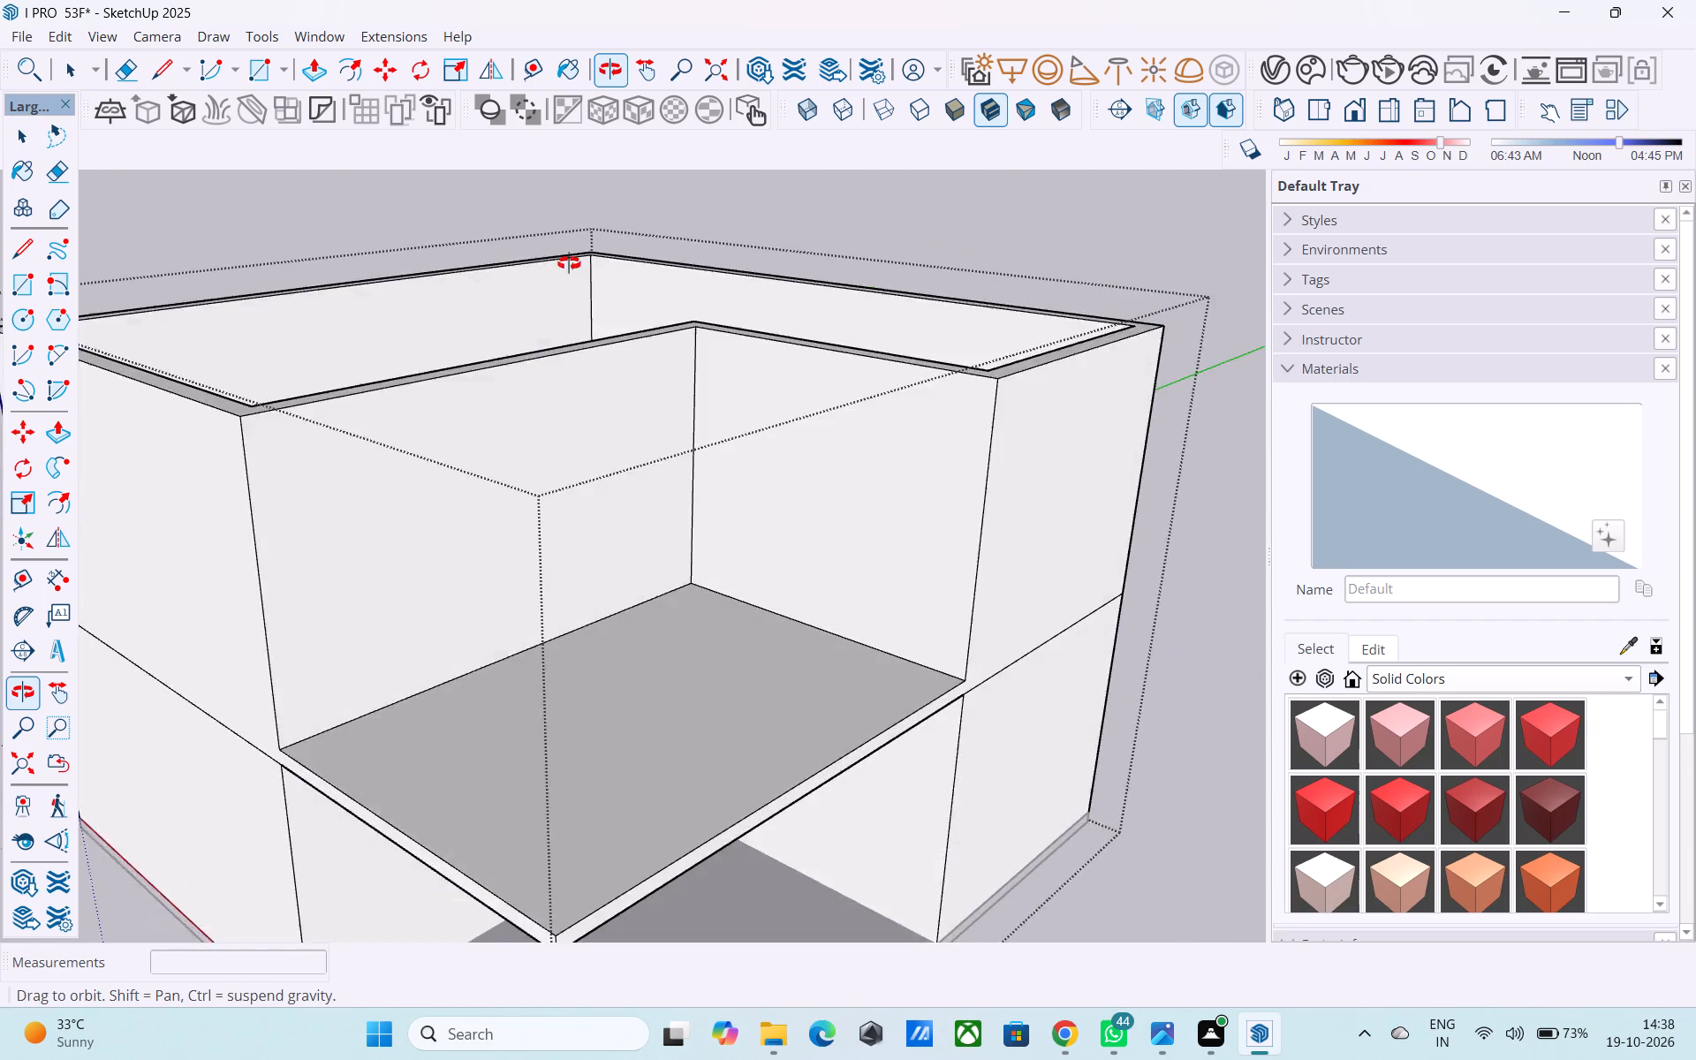
Erase the stray line on the underside of the cover slab over the open area.
middle_click_drag(569, 263, 572, 262)
scroll(675, 509, "down", 3)
middle_click_drag(682, 583, 729, 551)
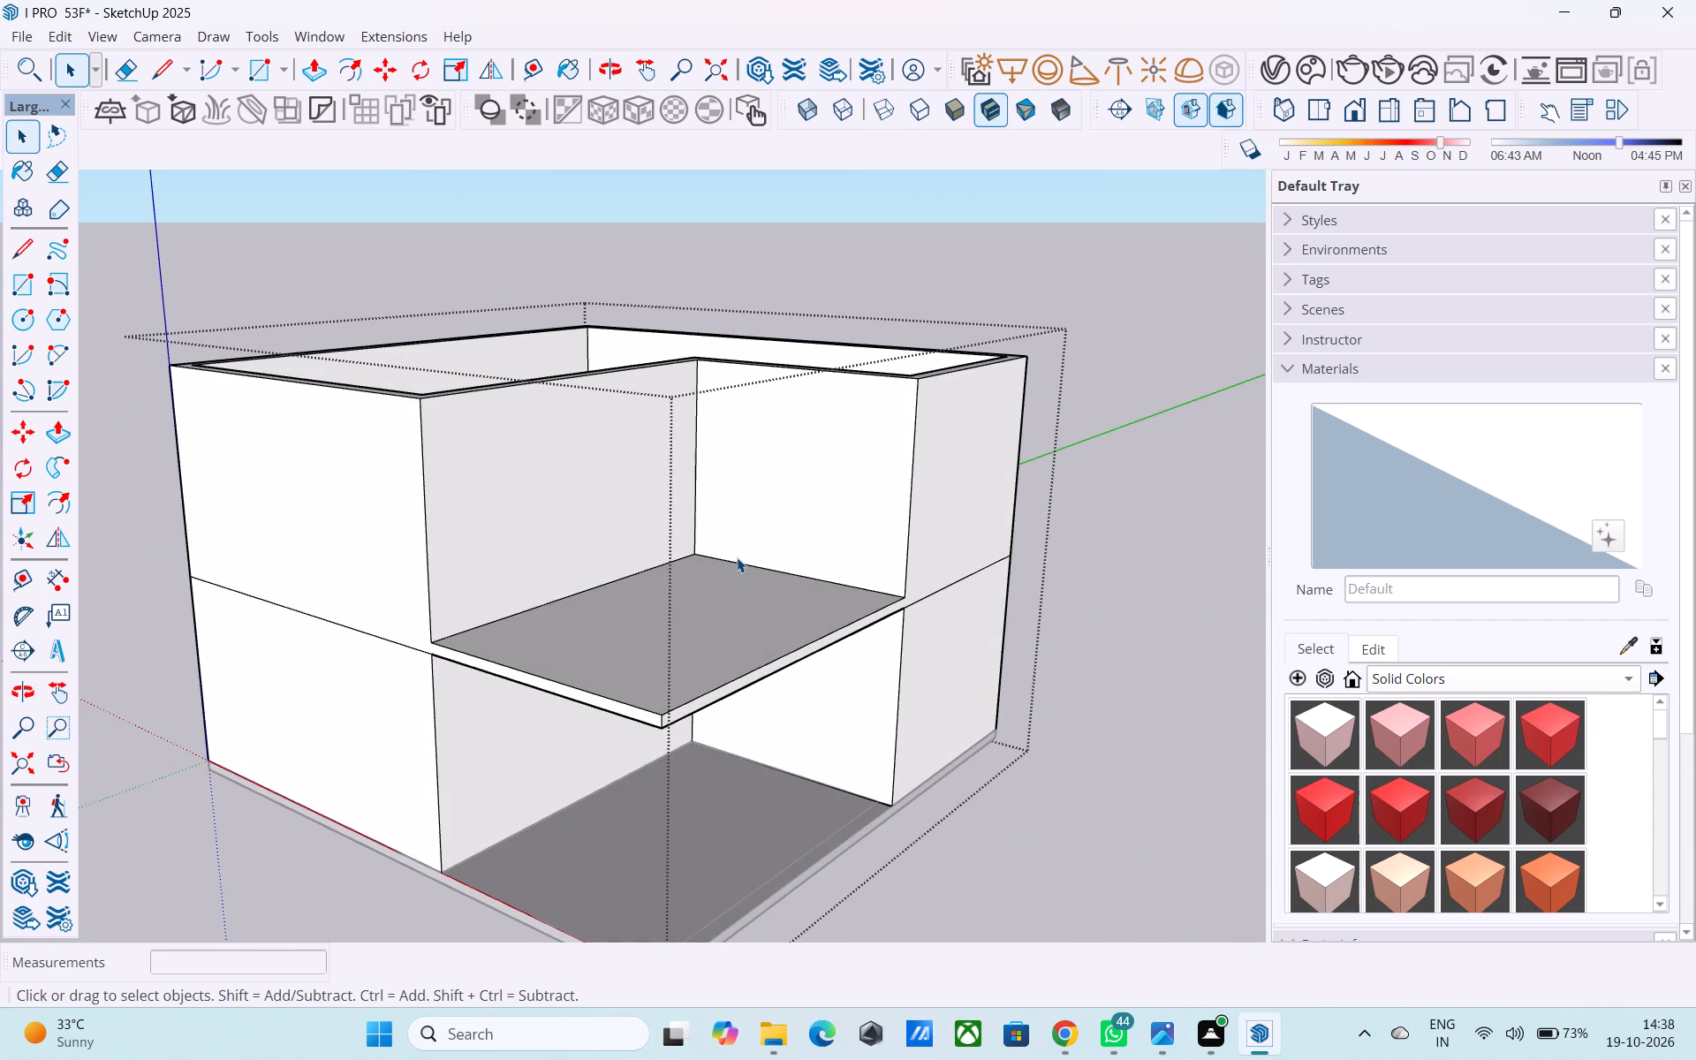
middle_click_drag(737, 557, 731, 479, "shift")
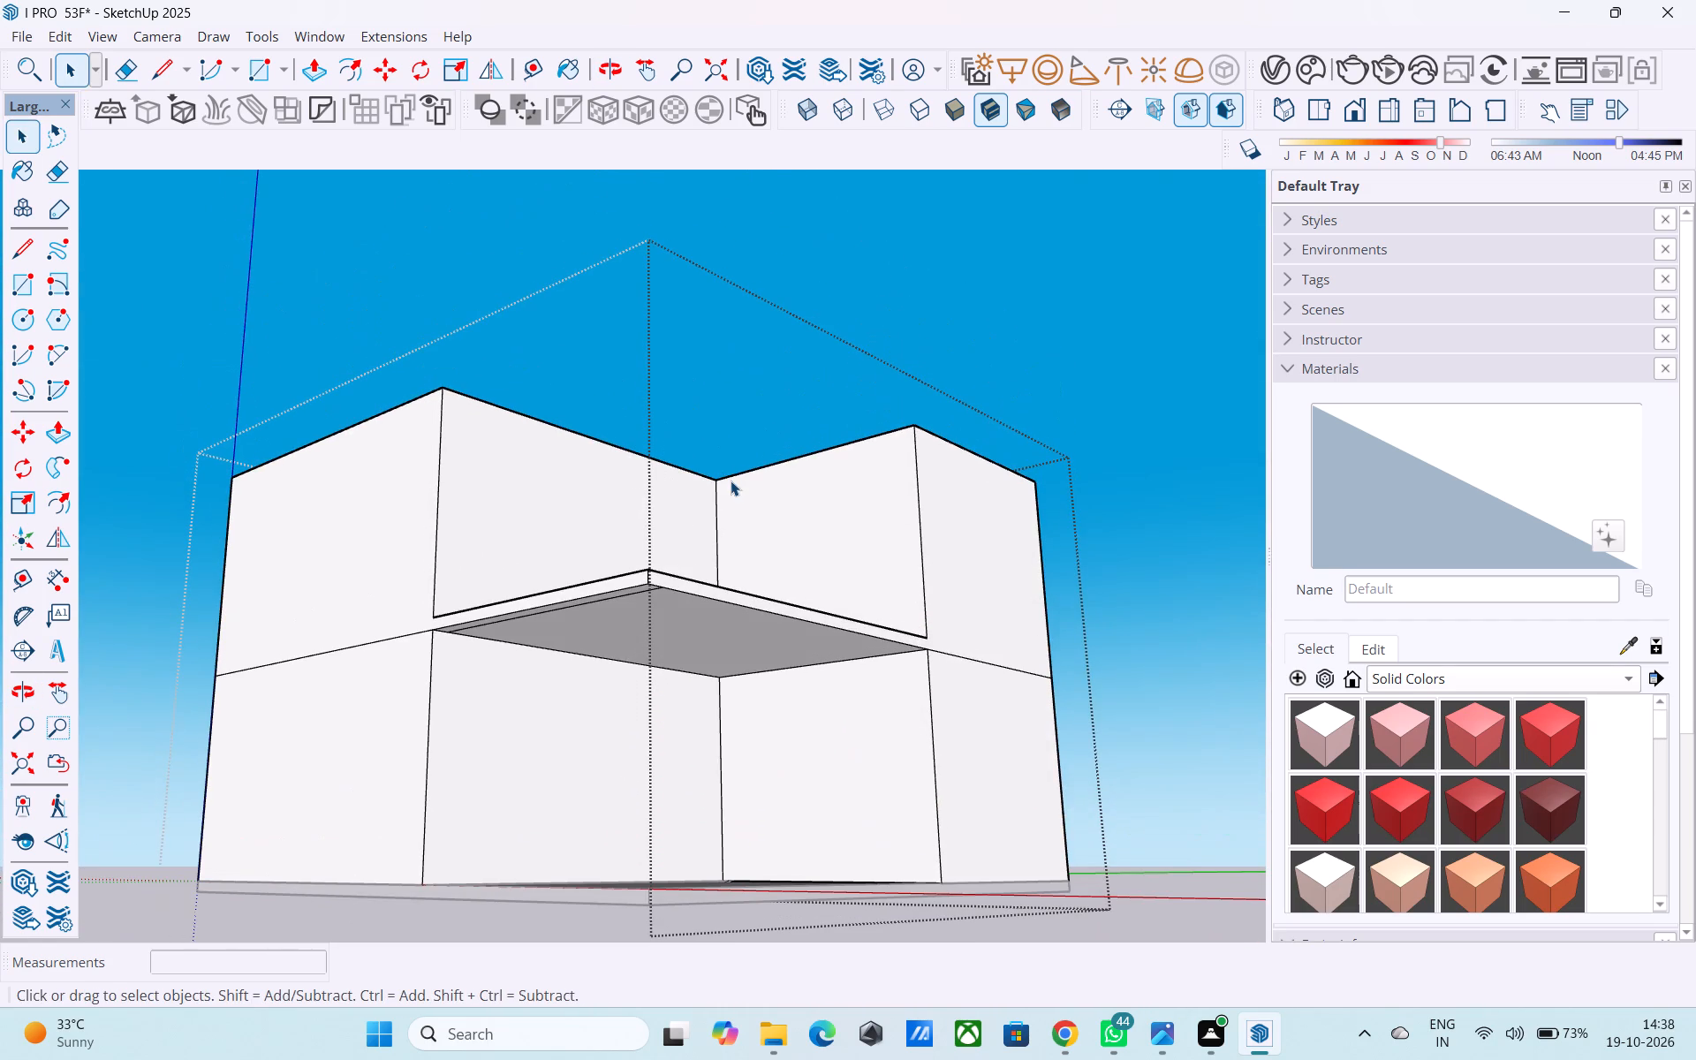
key("e")
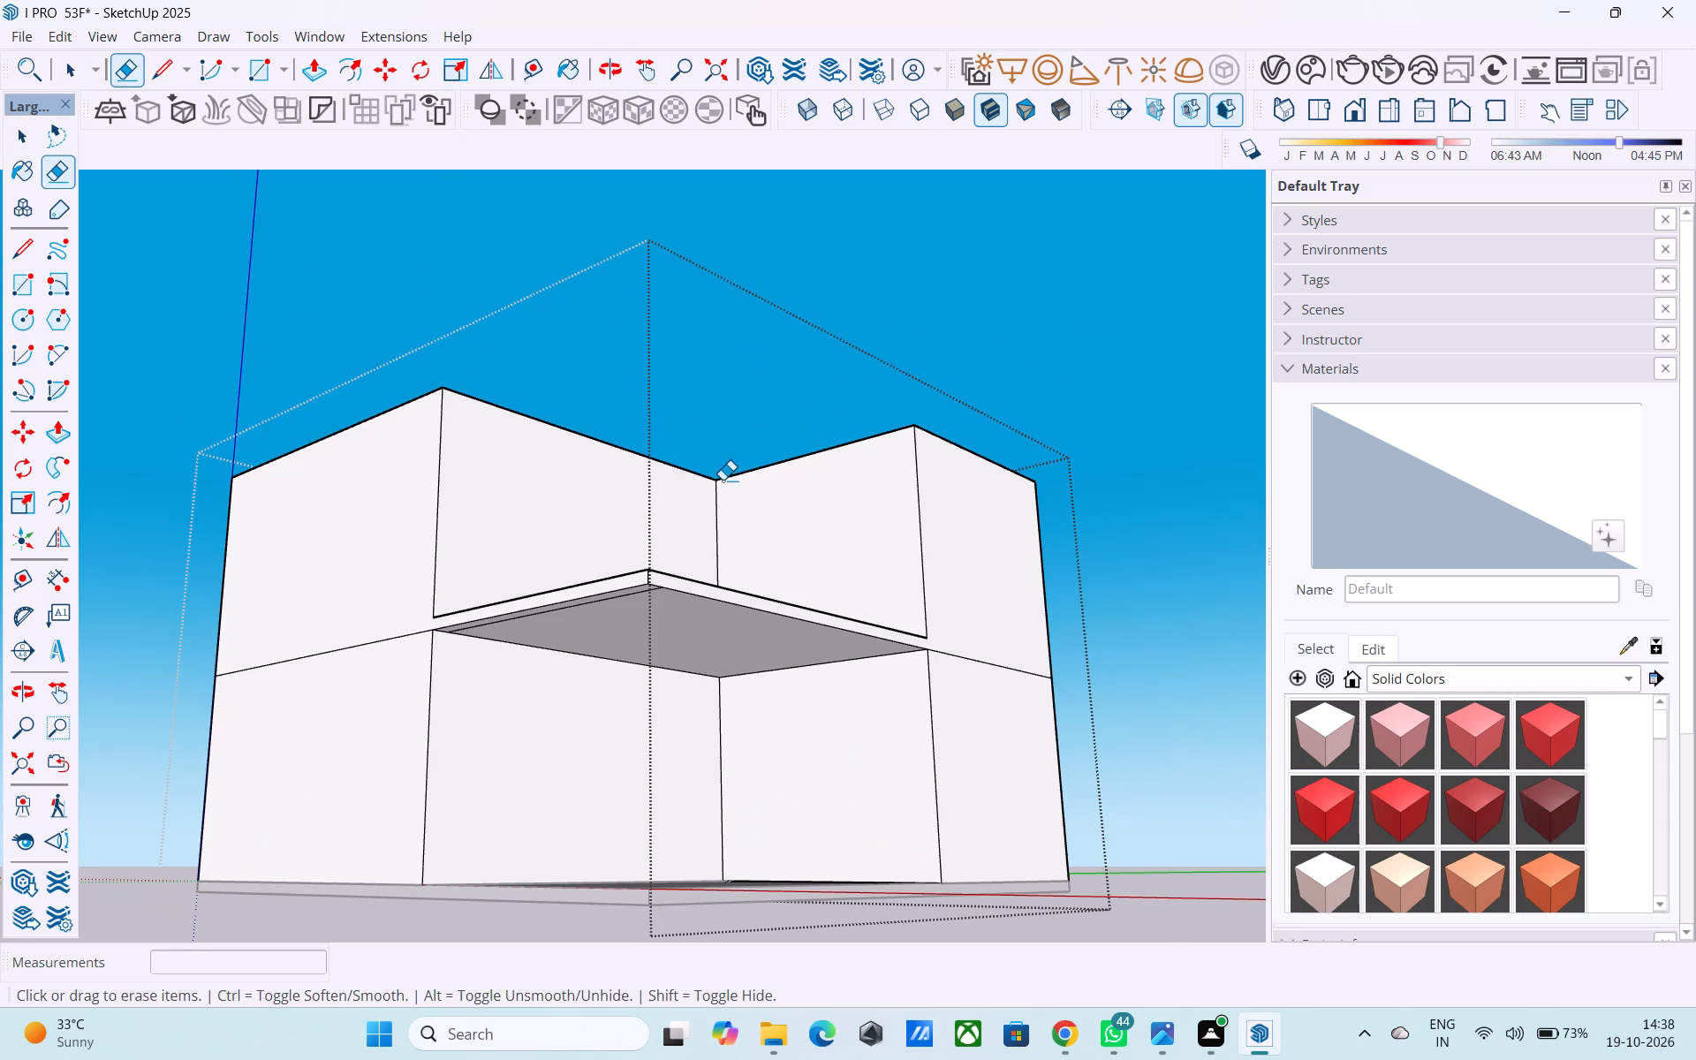
scroll(714, 475, "up", 2)
middle_click_drag(568, 597, 558, 492)
scroll(565, 479, "up", 7)
left_click(526, 391)
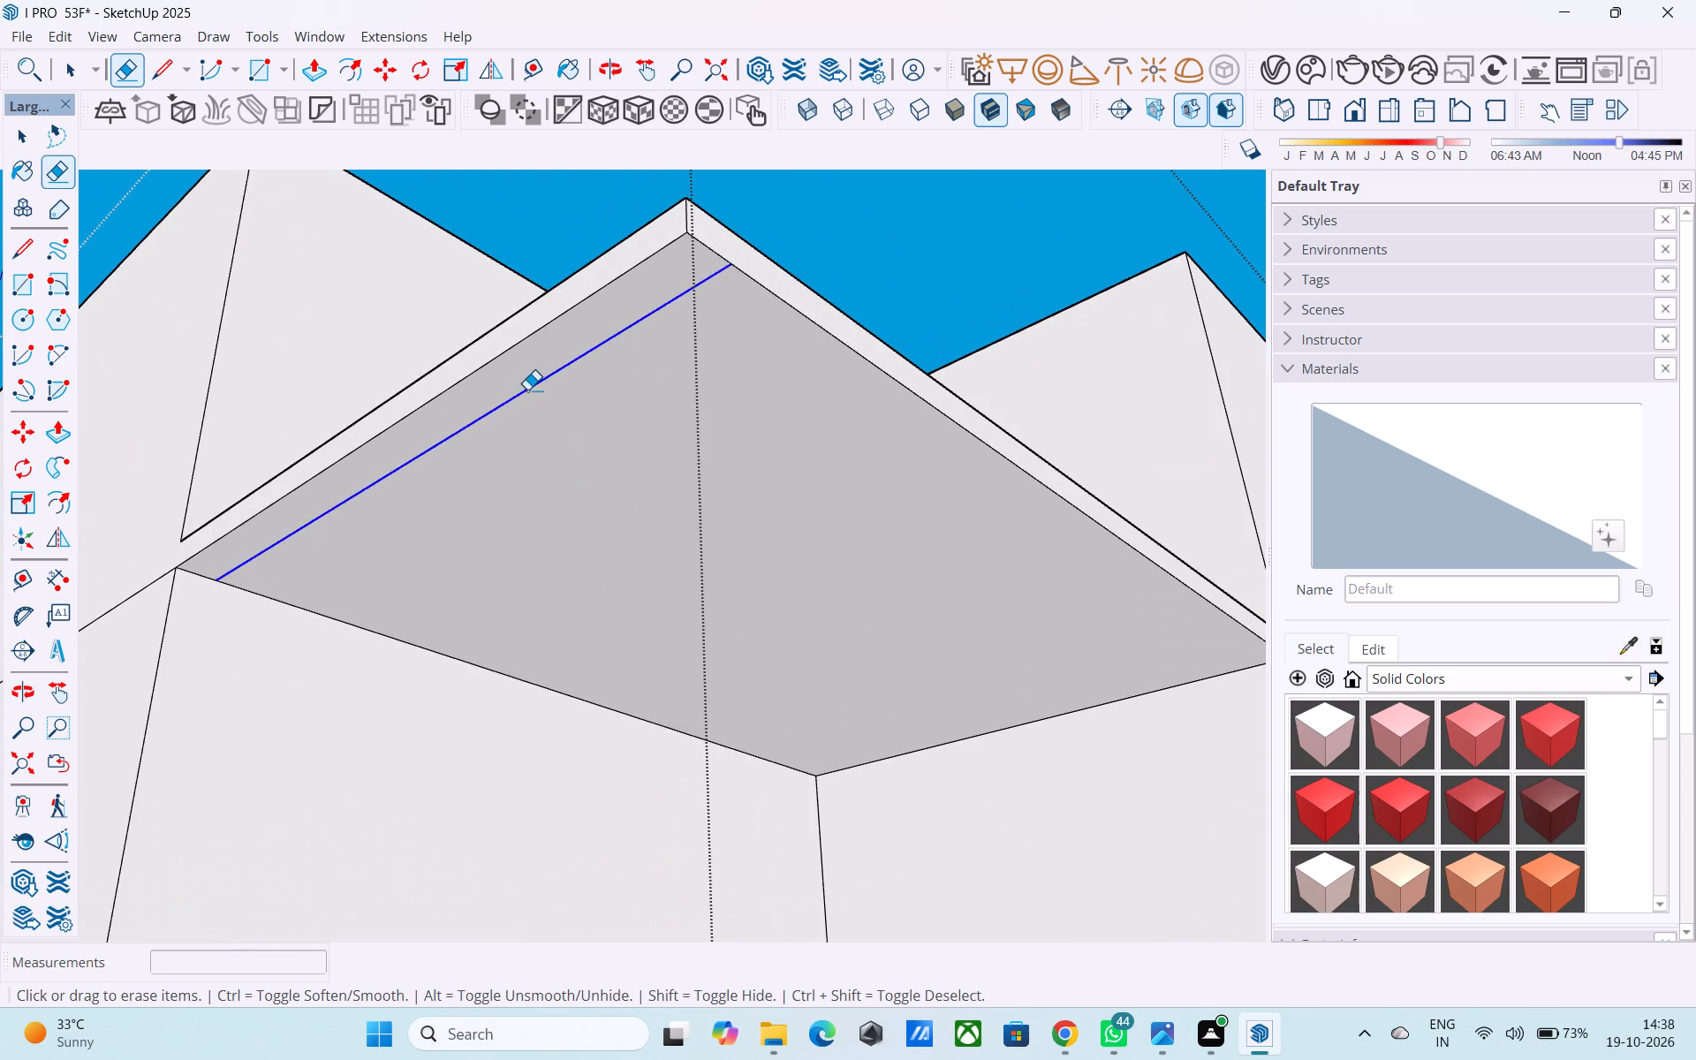
middle_click_drag(588, 401, 551, 715)
scroll(551, 715, "down", 13)
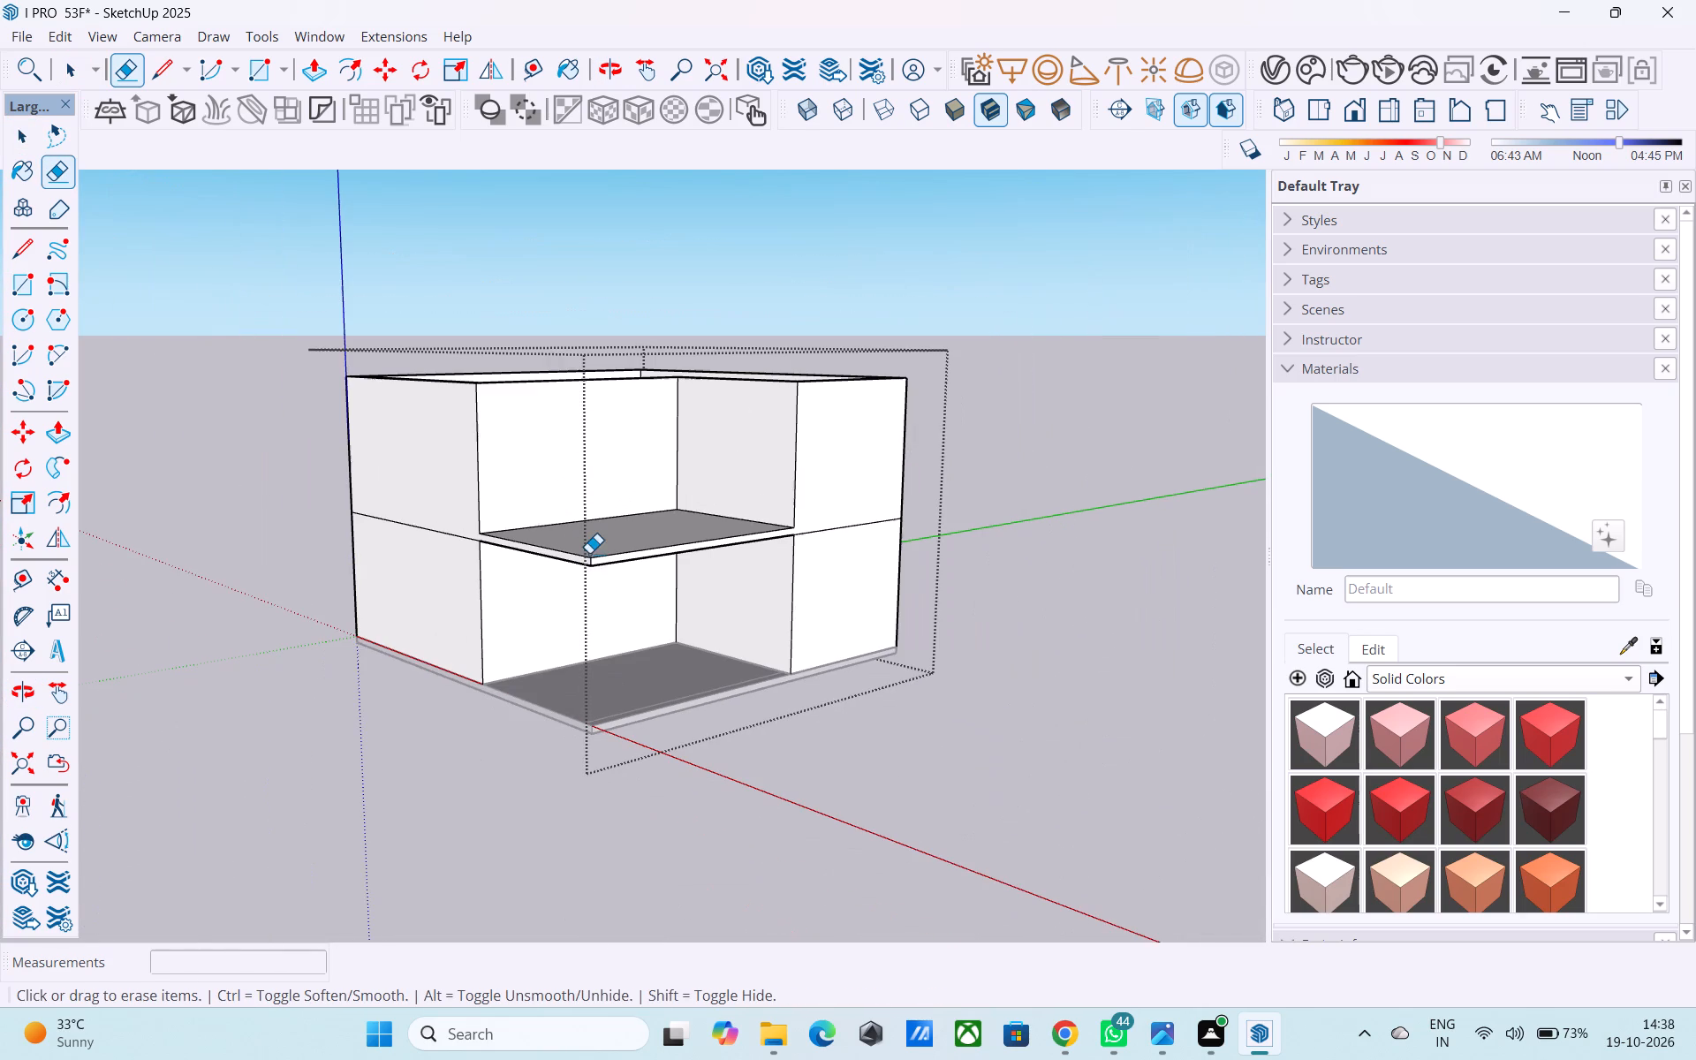
Examine the two-storey building from several sides and from above, including the open-topped upper-storey room.
key("space")
scroll(589, 553, "down", 1)
middle_click_drag(589, 553, 572, 768, "shift")
middle_click_drag(692, 602, 814, 443, "shift")
scroll(951, 662, "up", 1)
middle_click_drag(723, 443, 744, 413, "shift")
middle_click_drag(724, 452, 722, 559)
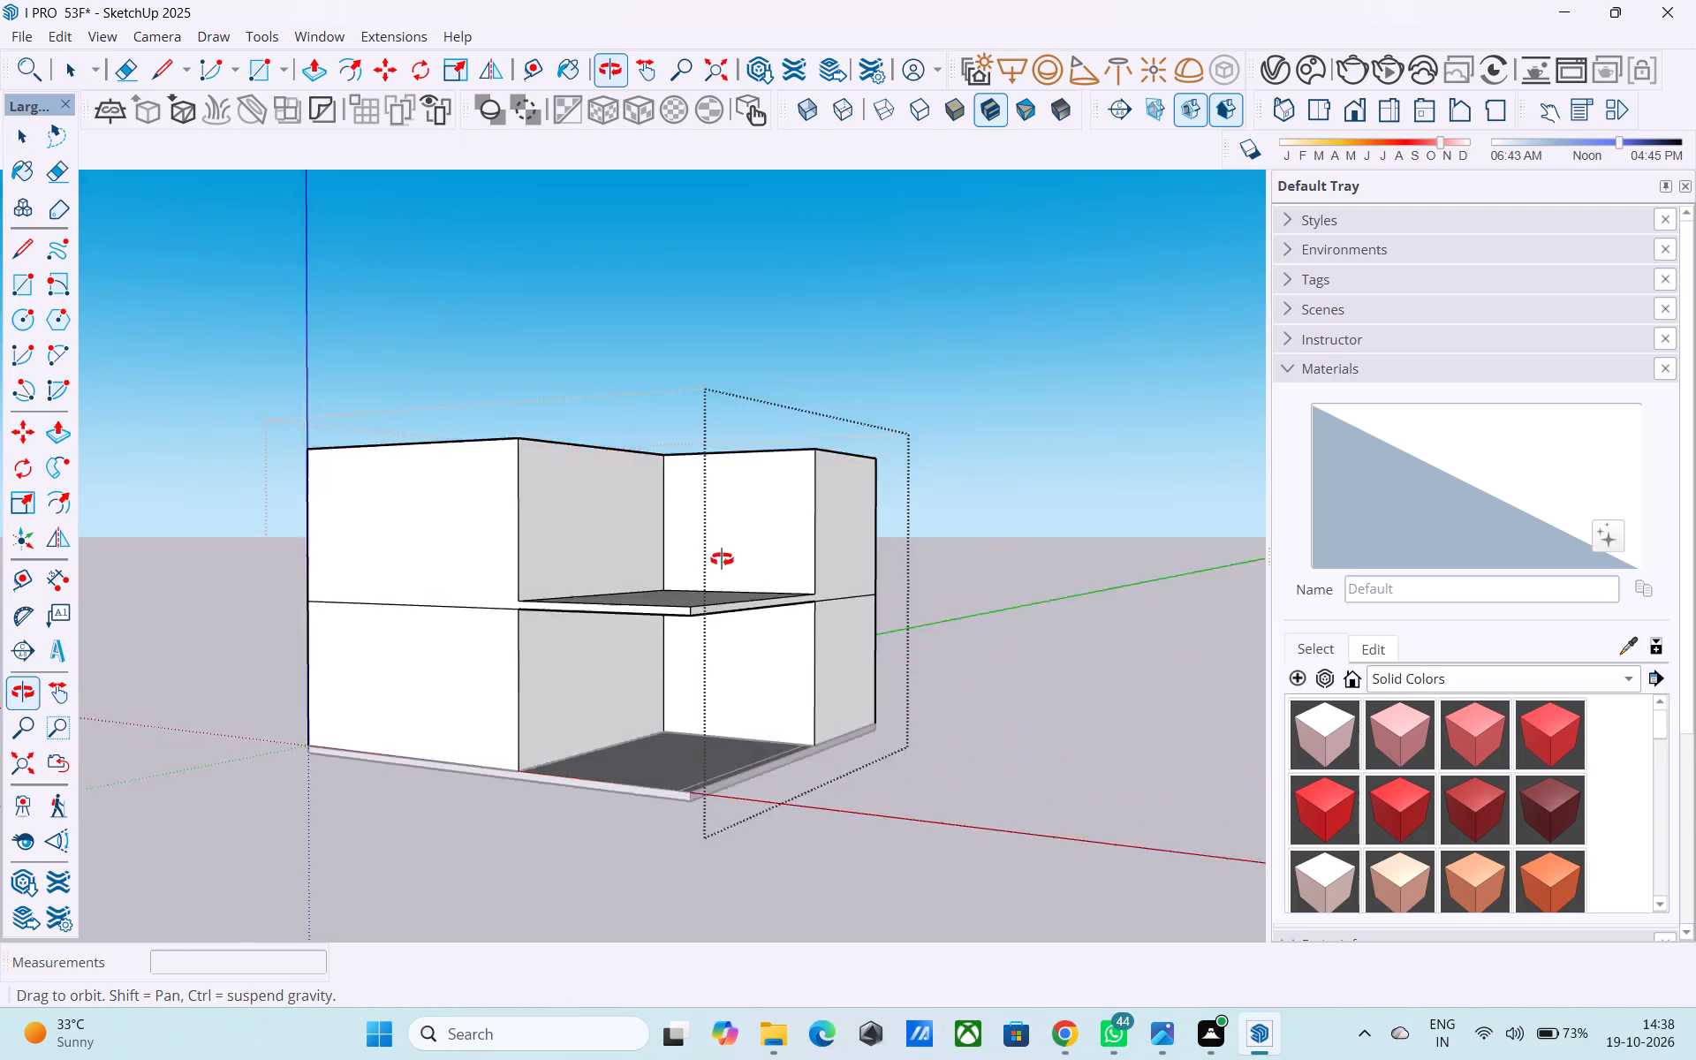
middle_click_drag(722, 559, 702, 697)
scroll(581, 628, "up", 4)
middle_click_drag(732, 464, 893, 715, "shift")
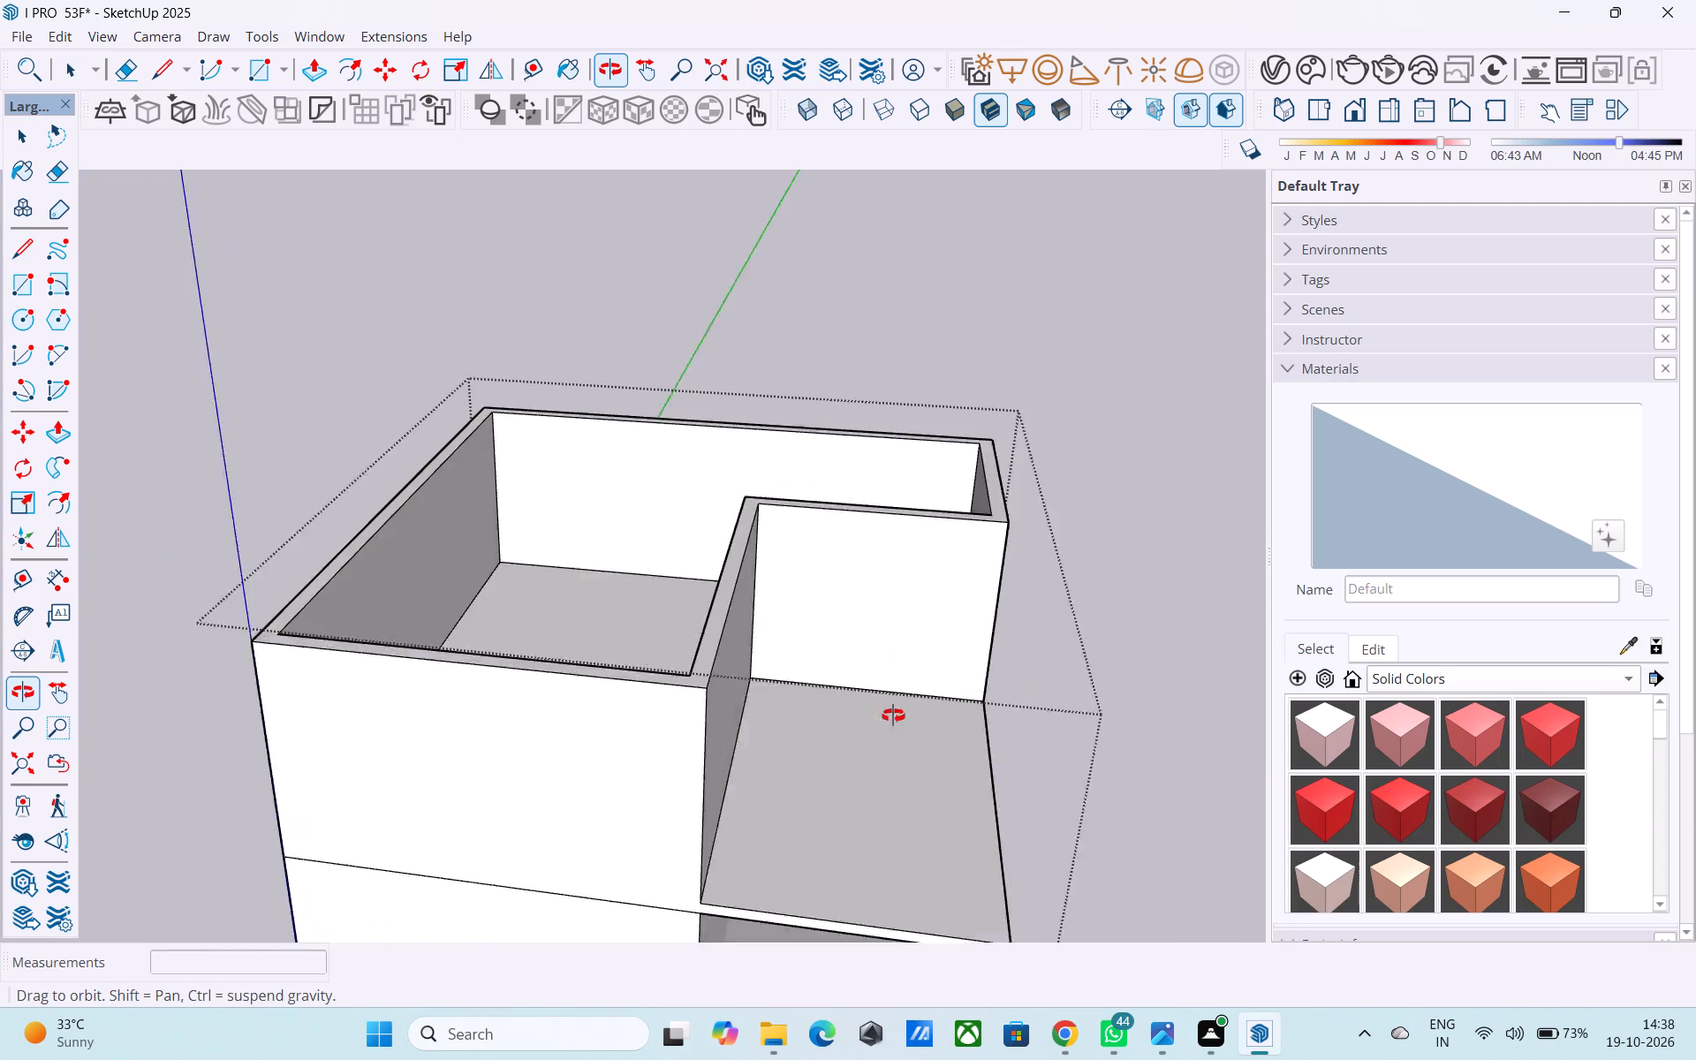
middle_click_drag(893, 715, 875, 761, "shift")
middle_click_drag(708, 602, 683, 500)
middle_click(685, 497)
scroll(685, 497, "down", 1)
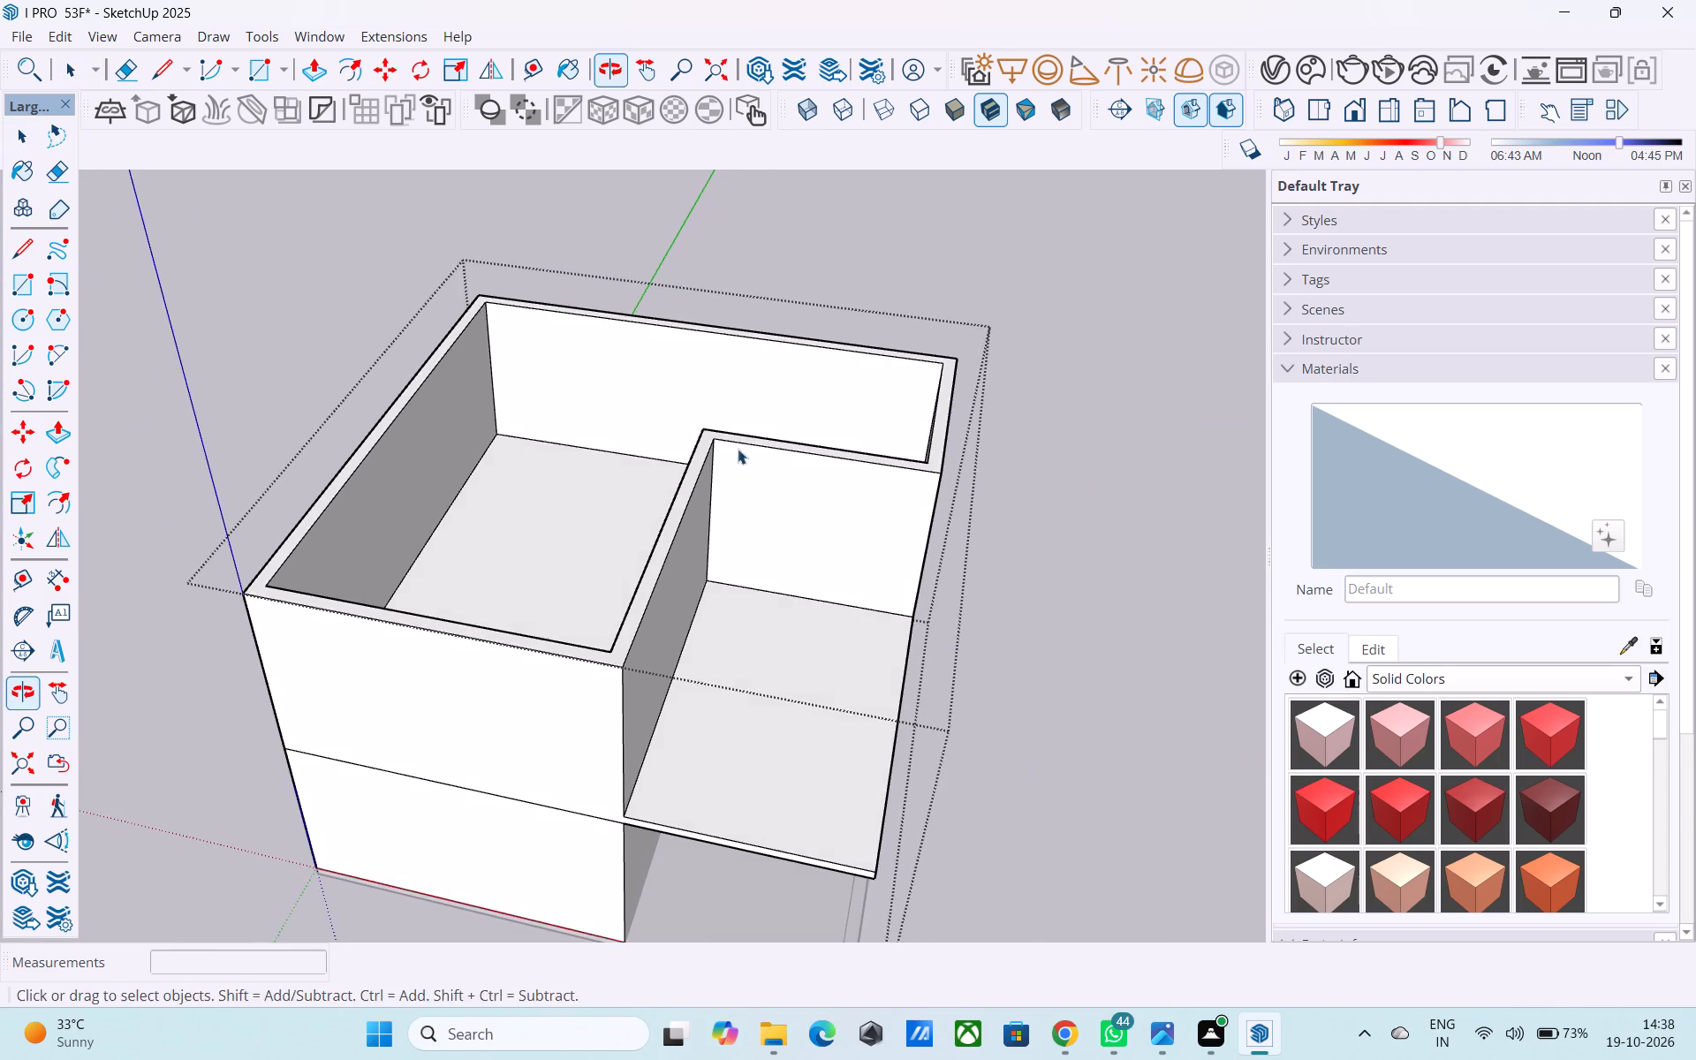
middle_click_drag(738, 448, 685, 533)
scroll(933, 479, "up", 5)
scroll(867, 428, "down", 3)
middle_click_drag(867, 428, 866, 358, "shift")
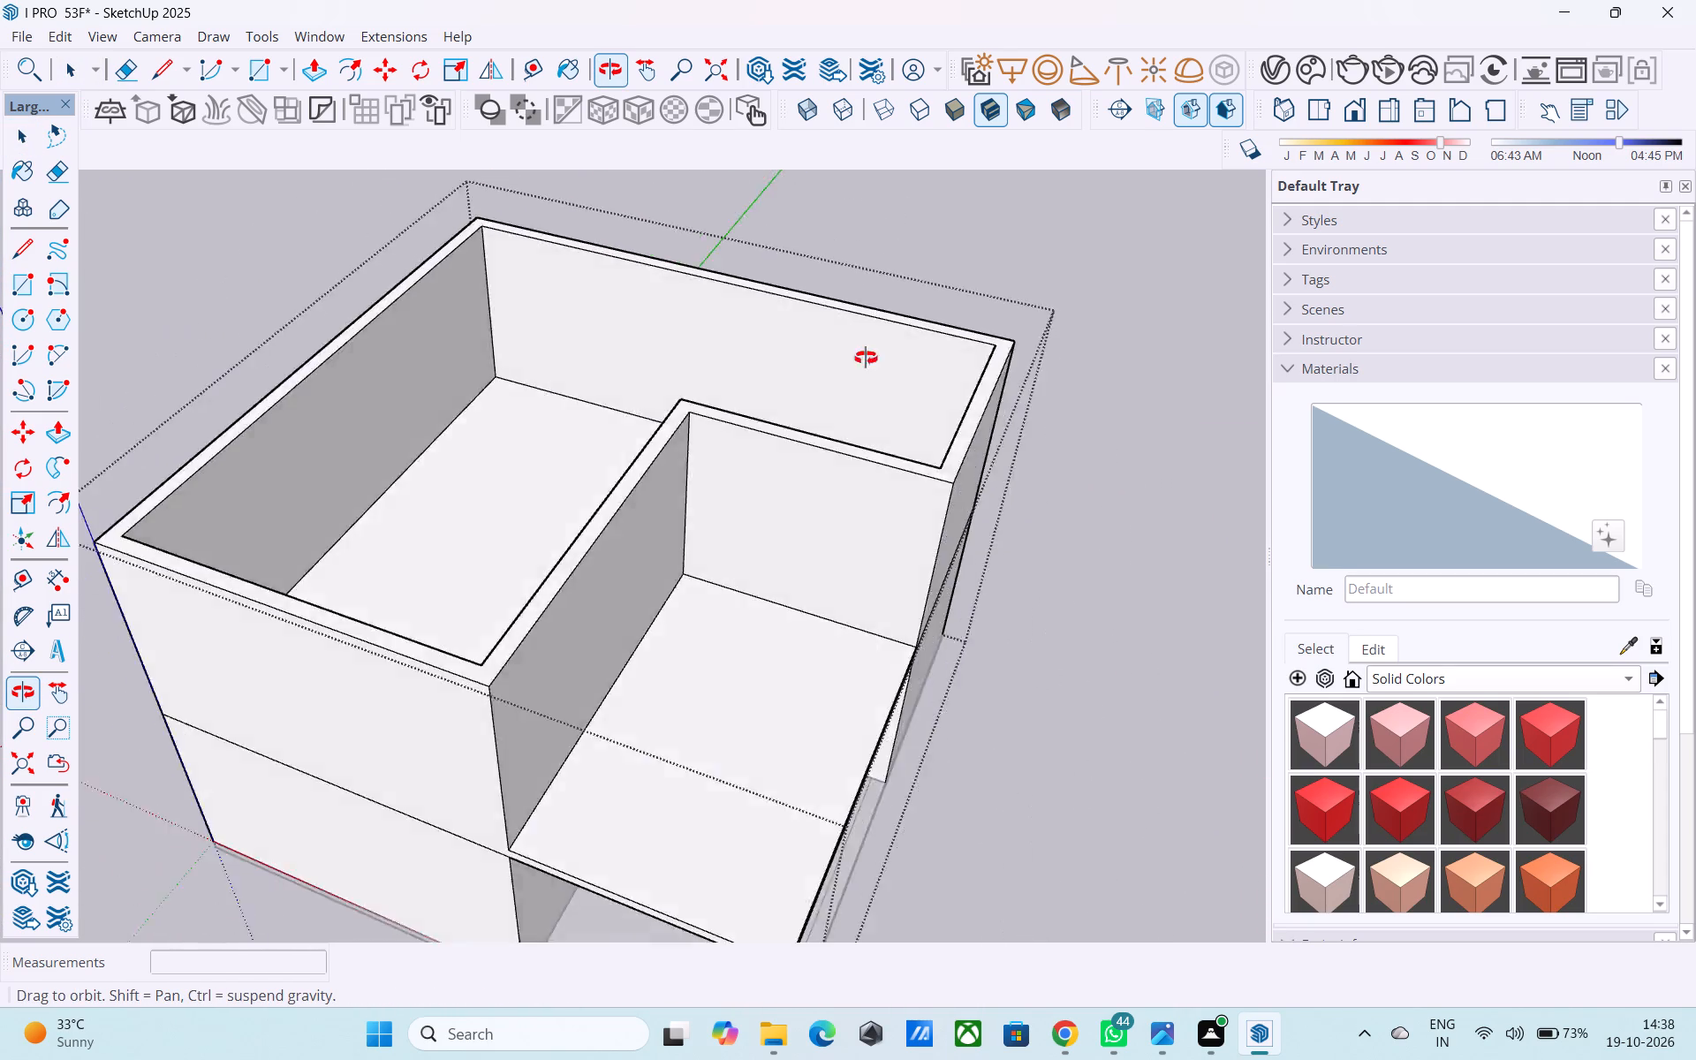
Cap the L-shaped room's wall opening with an 18' by 16' 6" rectangle and erase the line dividing the resulting face.
middle_click_drag(866, 358, 644, 557, "shift")
scroll(644, 557, "up", 1)
middle_click_drag(644, 555, 814, 662, "shift")
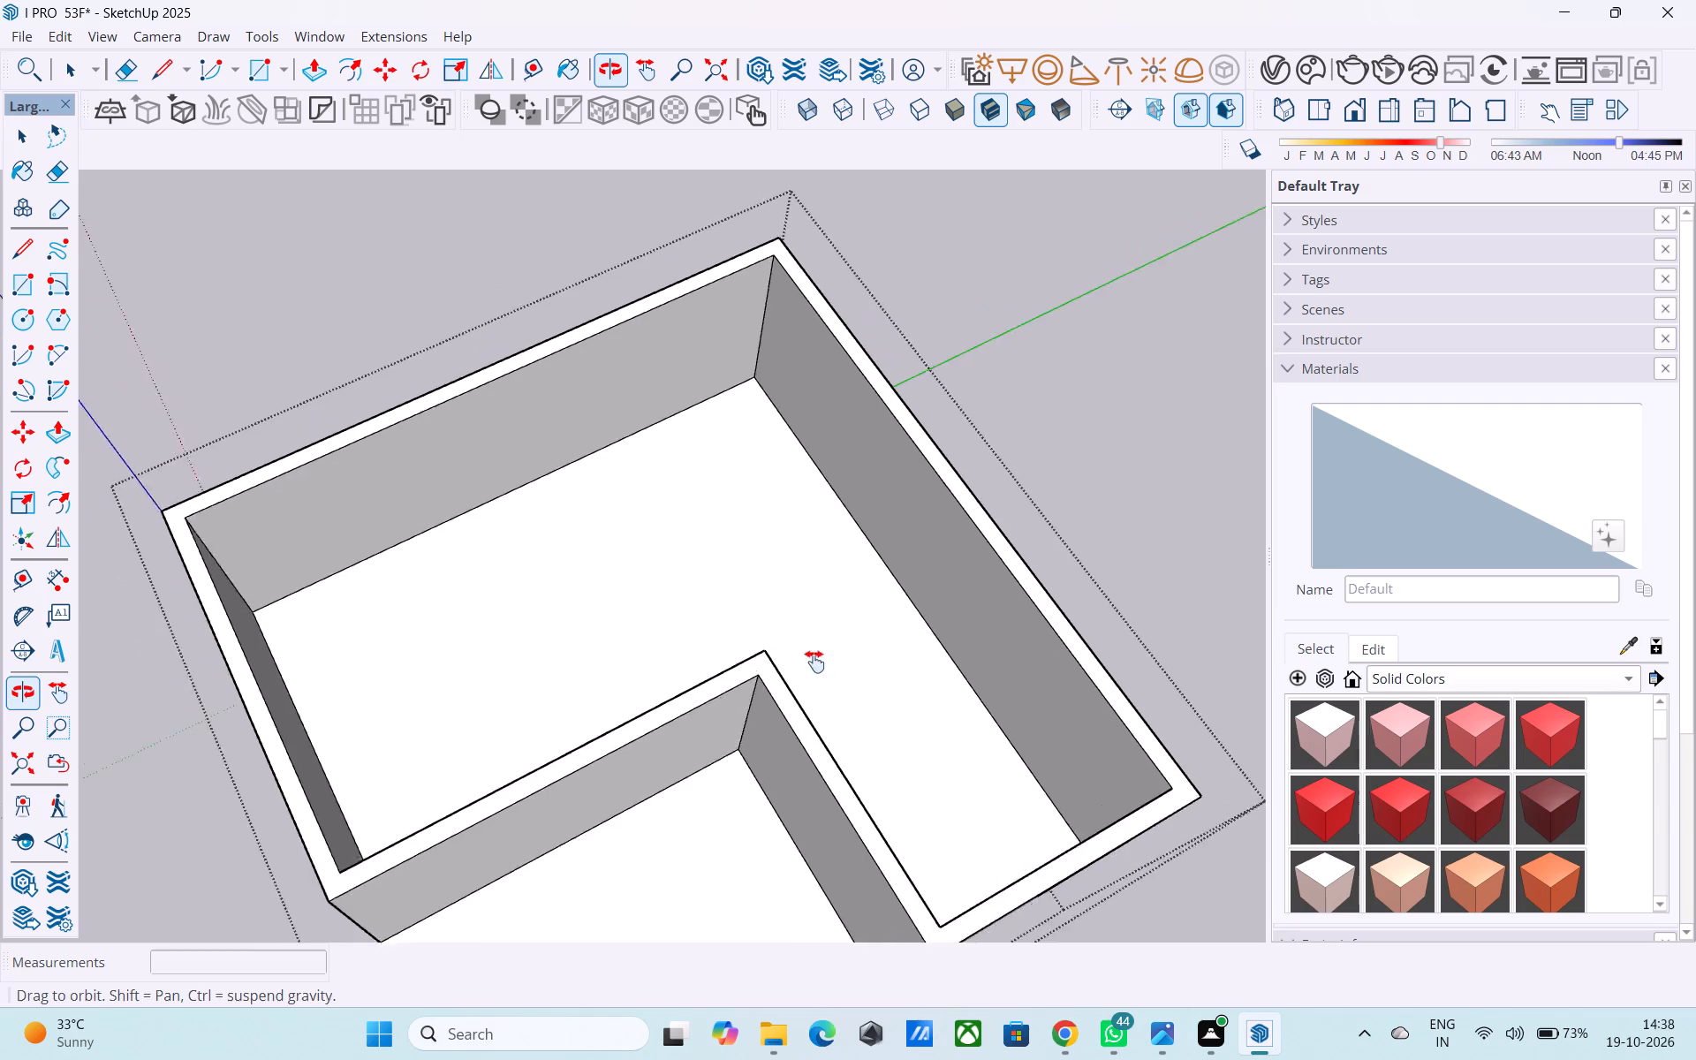
middle_click_drag(814, 662, 859, 655, "shift")
middle_click_drag(634, 596, 579, 580)
key("r")
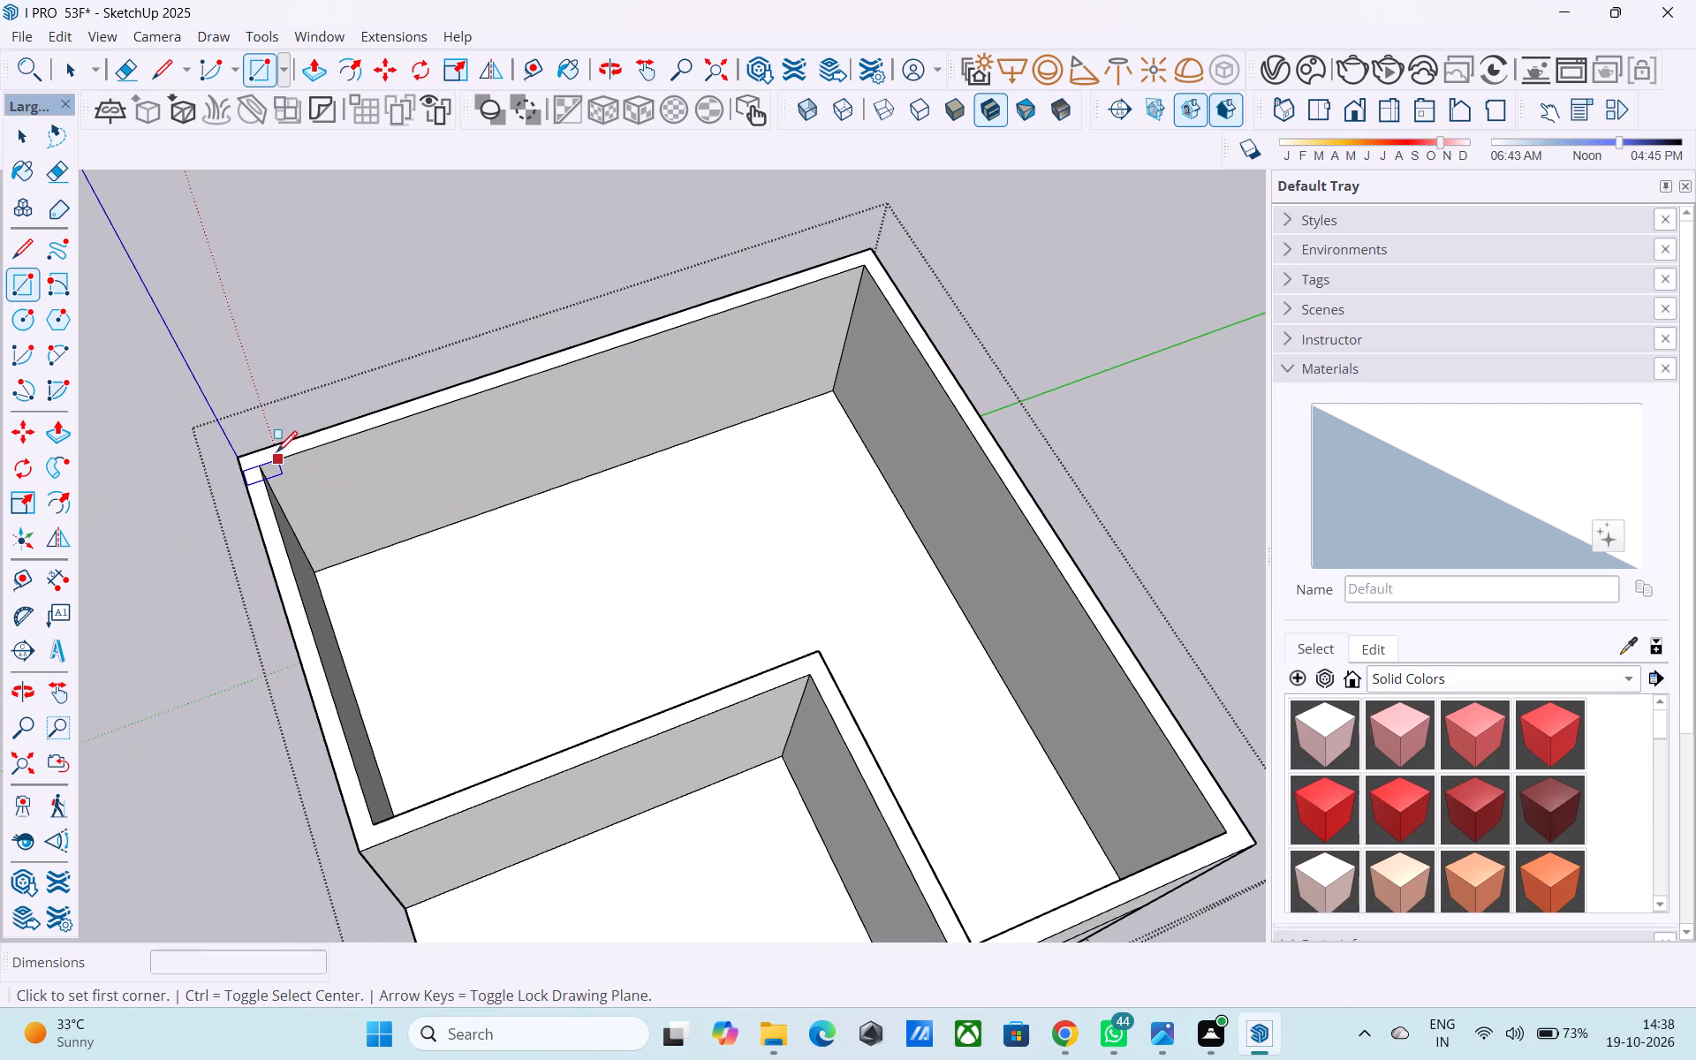
left_click(265, 472)
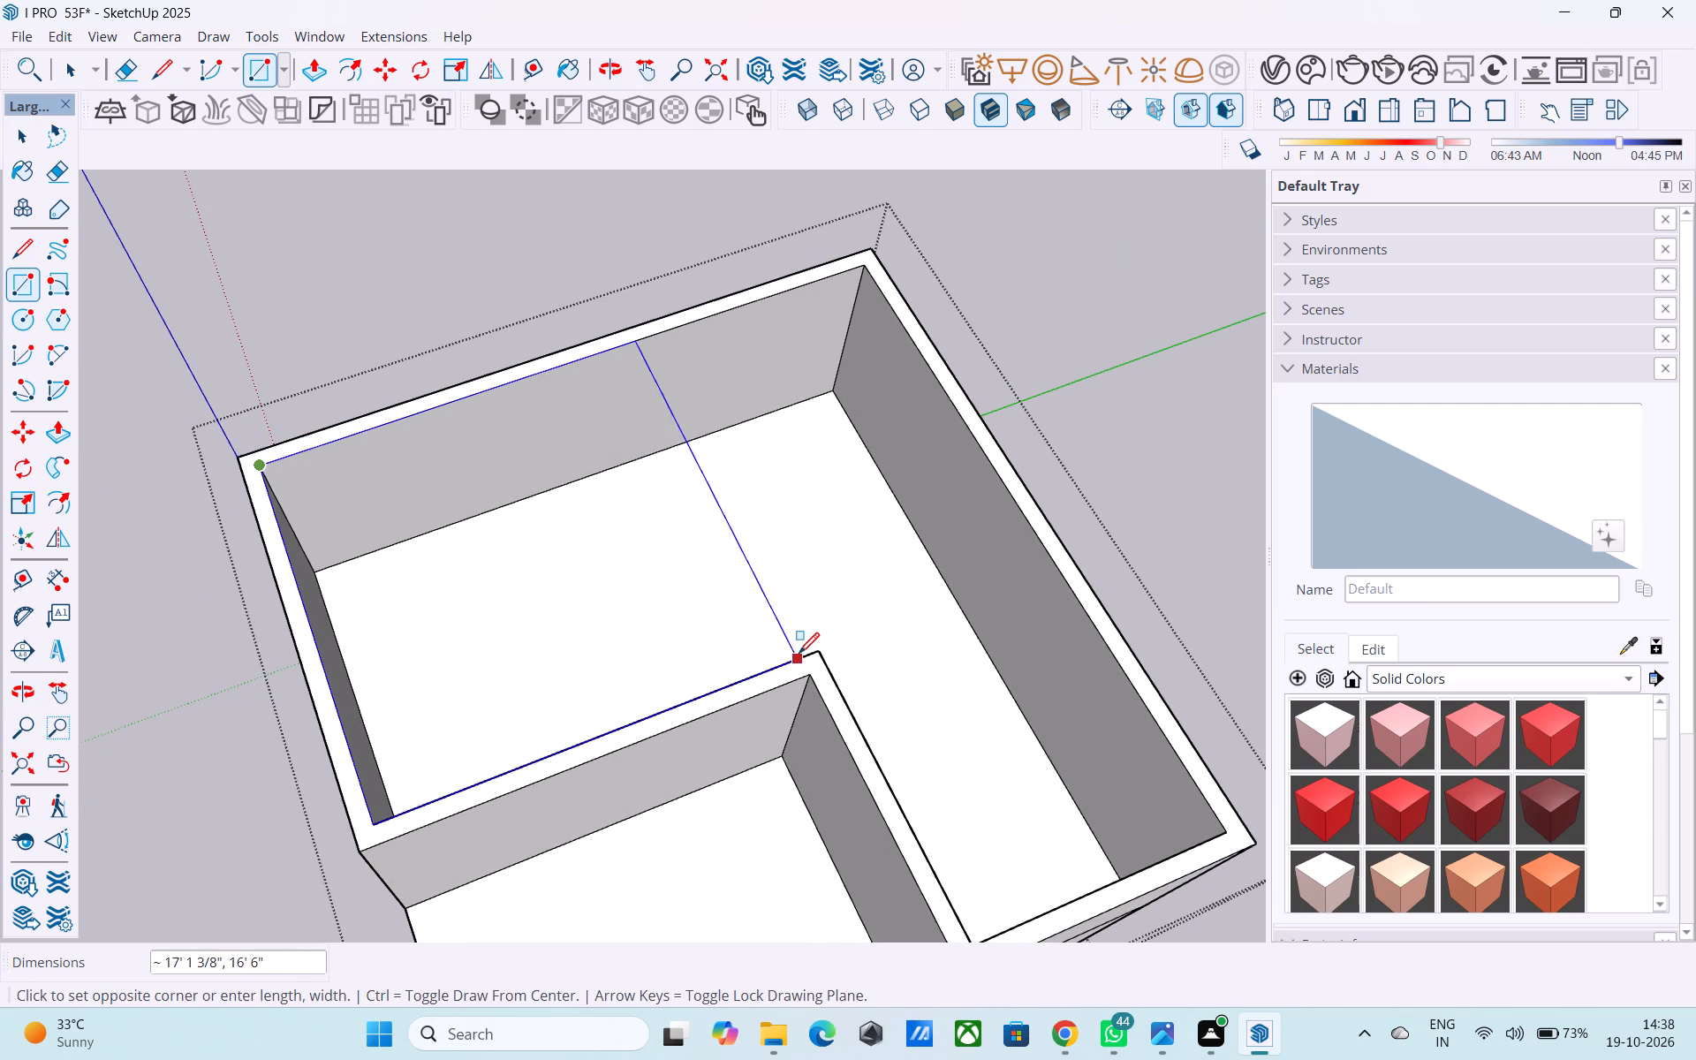
left_click(818, 655)
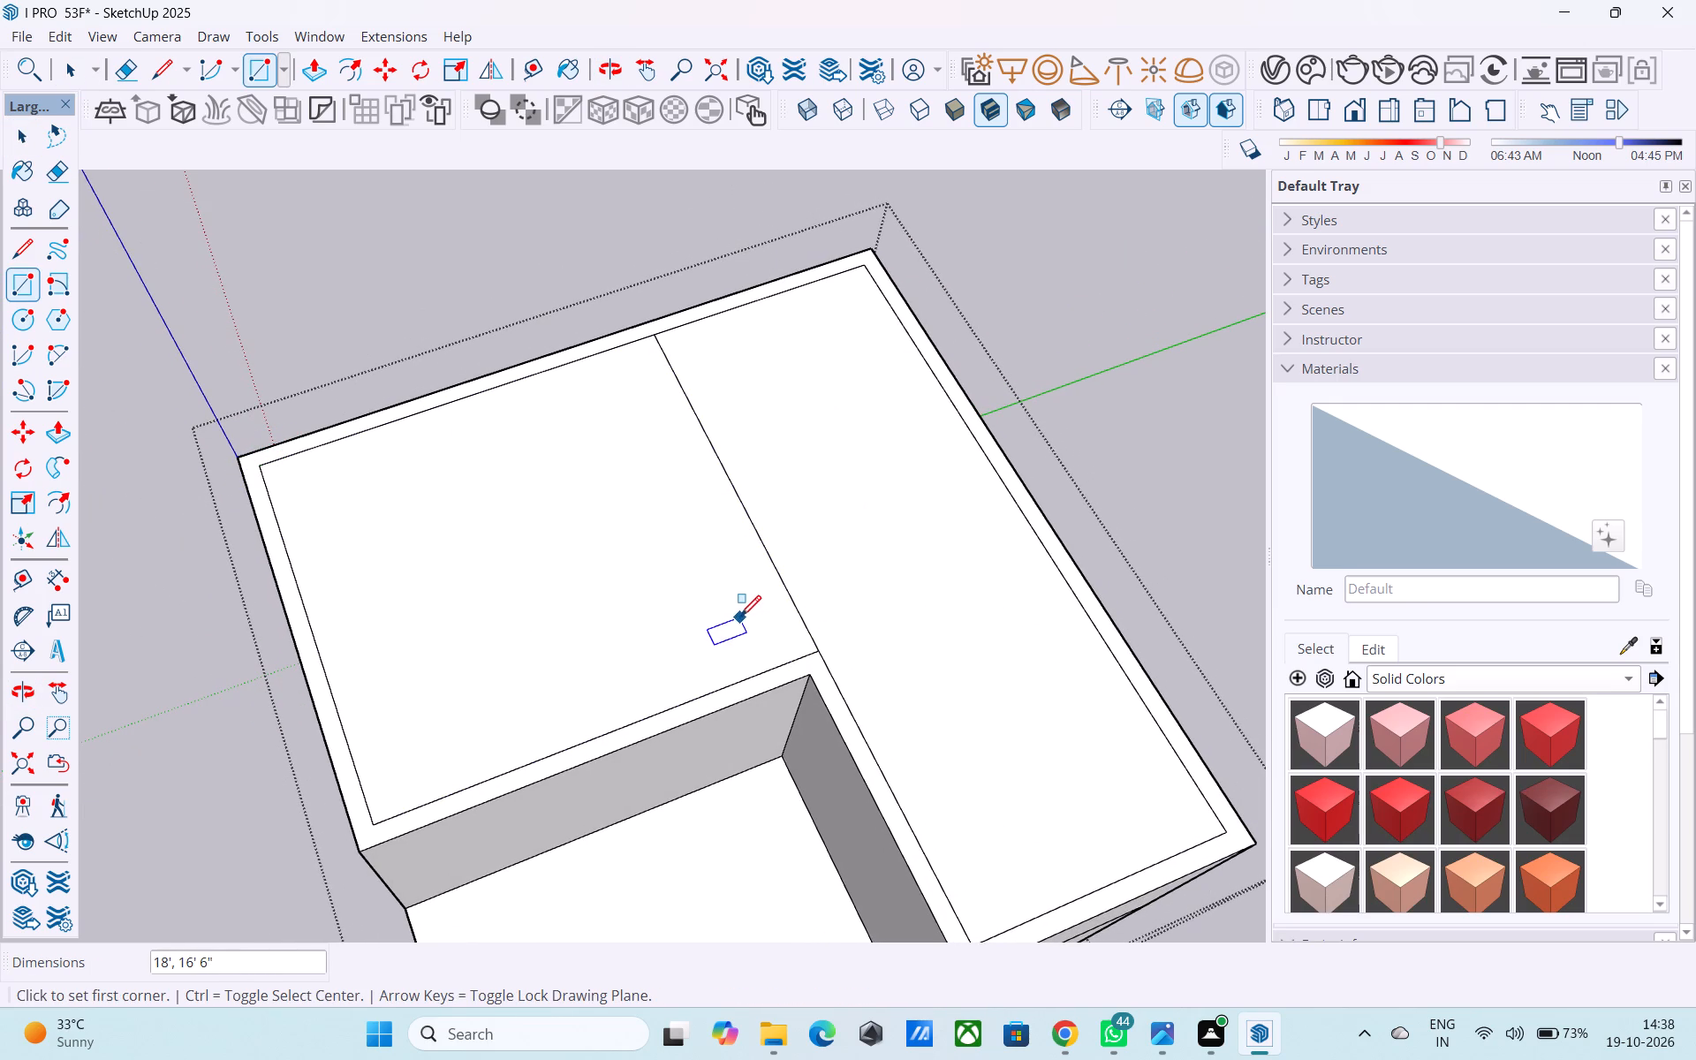
key("e")
left_click_drag(789, 569, 764, 572)
key("space")
left_click(735, 578)
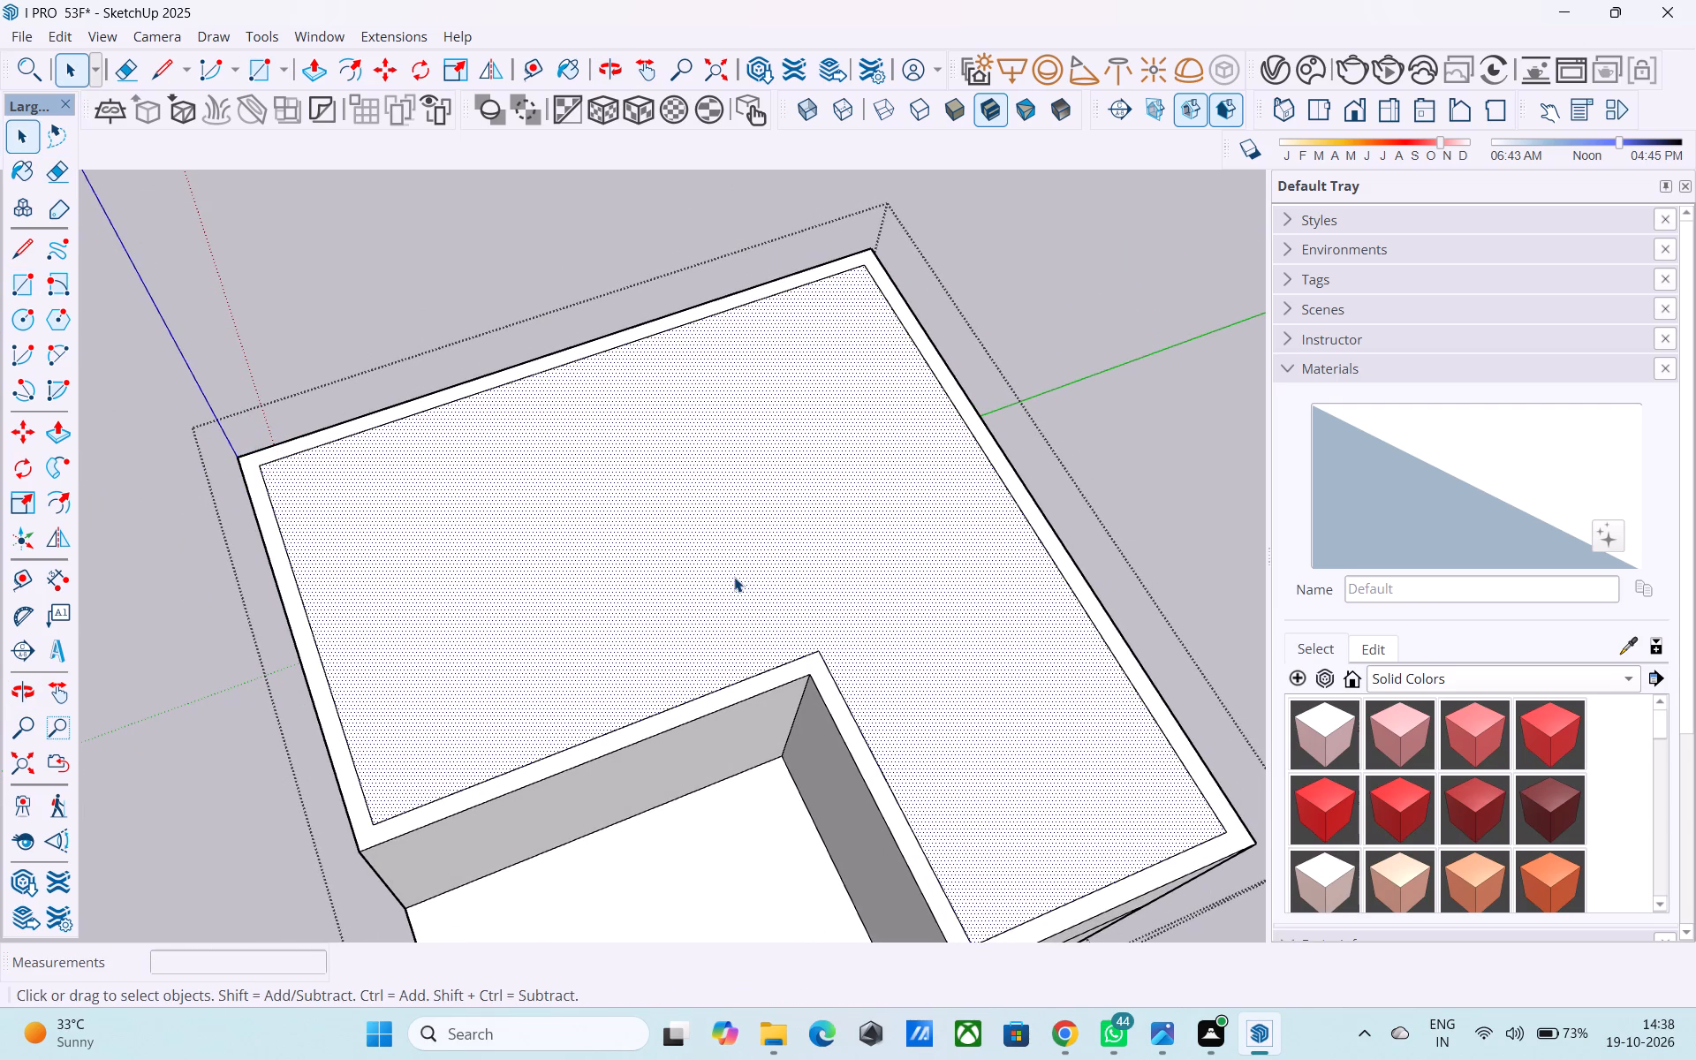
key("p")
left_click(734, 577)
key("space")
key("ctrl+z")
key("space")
Reverse the L-shaped face capping the upper-storey room.
left_click(734, 576)
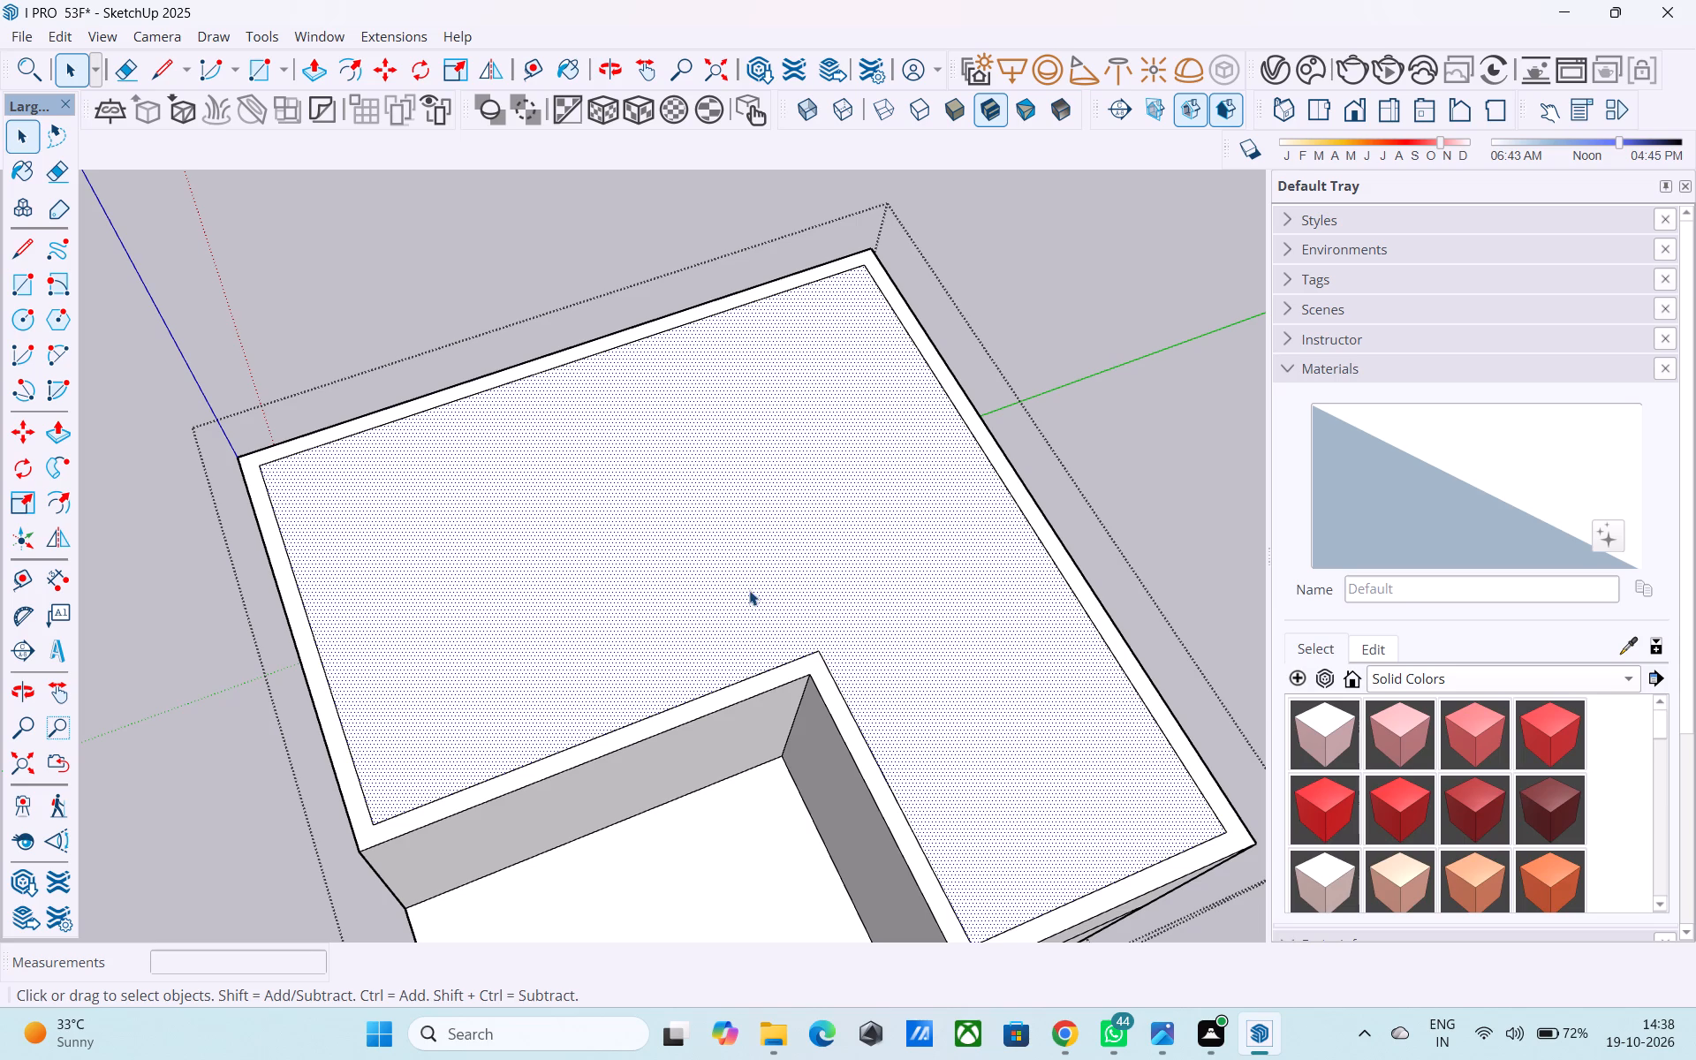
right_click(747, 588)
left_click(836, 353)
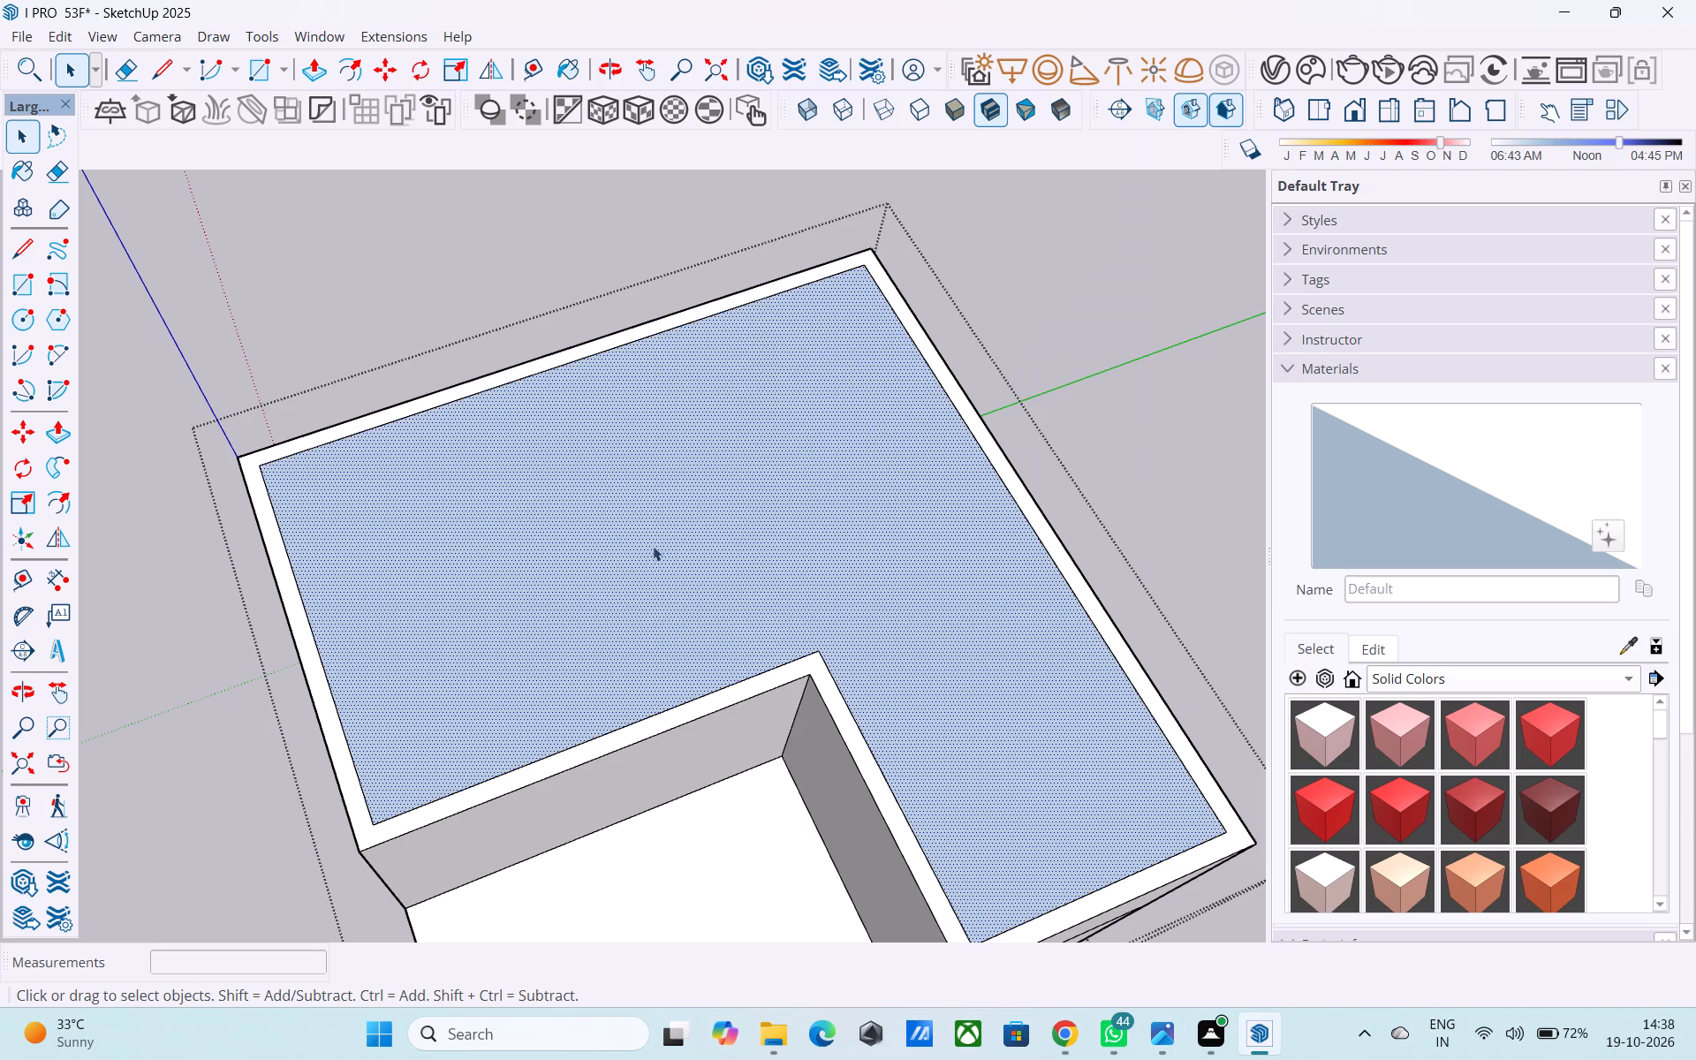
Draw a 6" vertical line up from the L-shaped face's corner nearest the blue axis.
middle_click_drag(346, 605, 342, 592)
key("l")
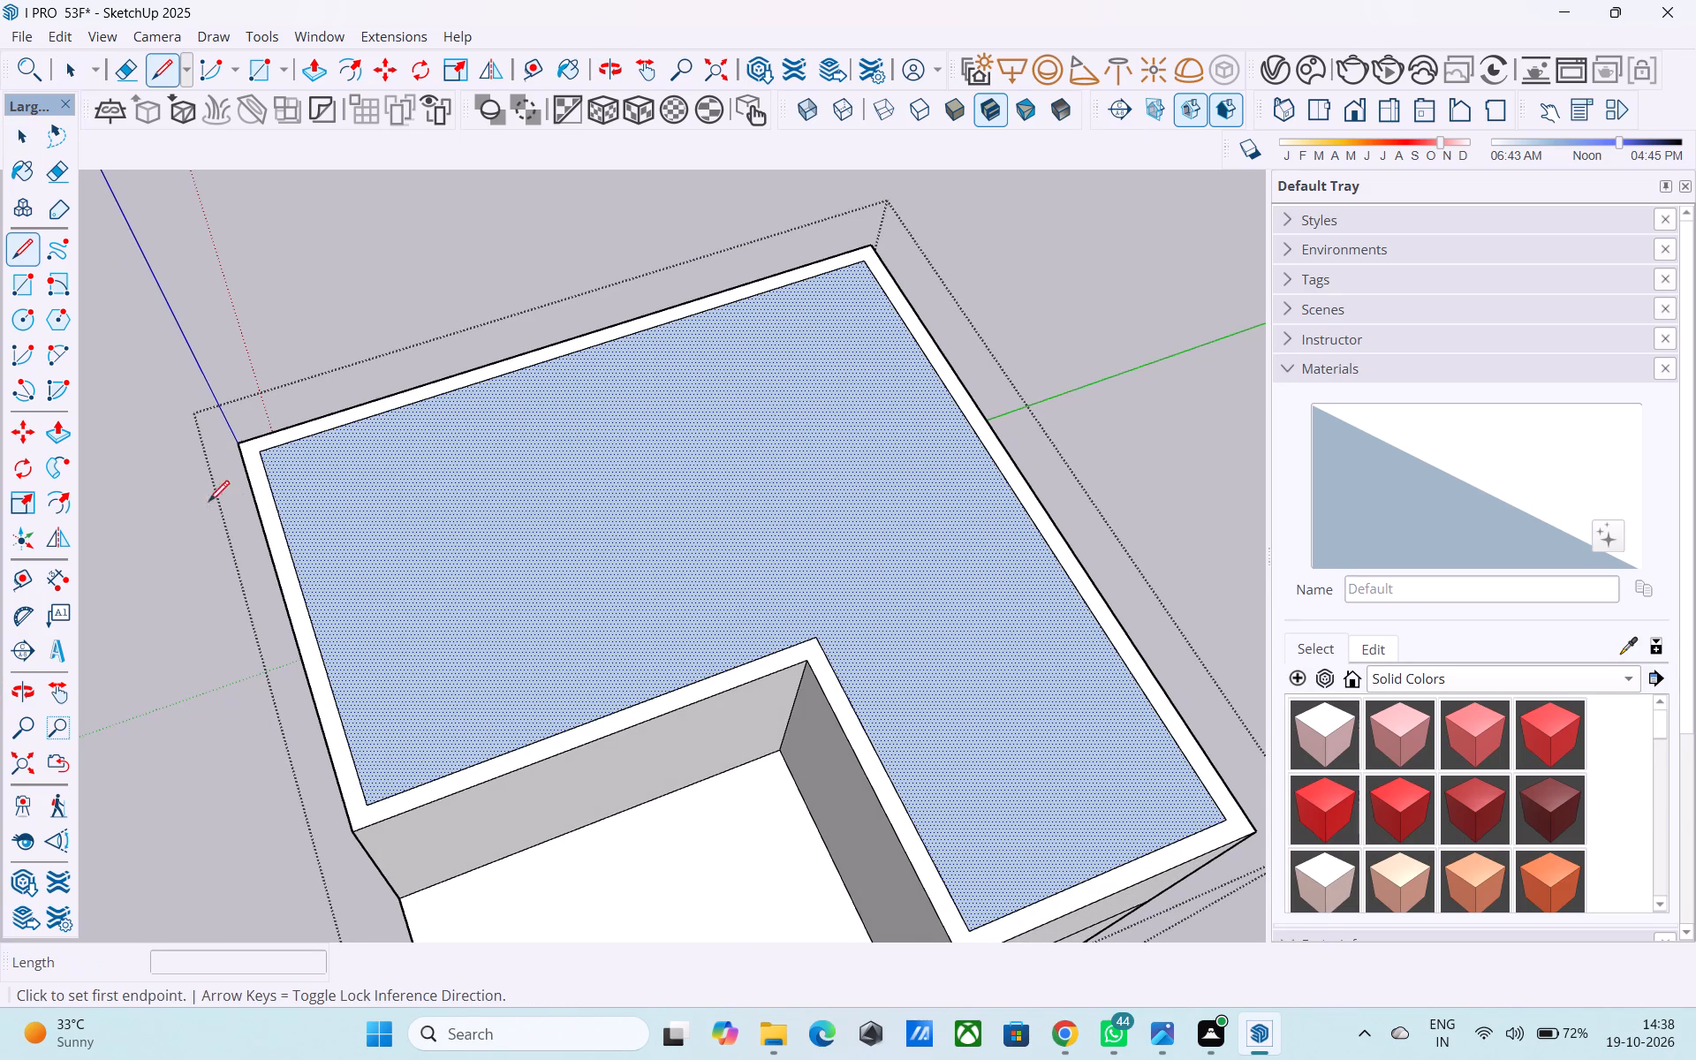
scroll(258, 450, "up", 4)
left_click(256, 448)
middle_click_drag(253, 443, 277, 307)
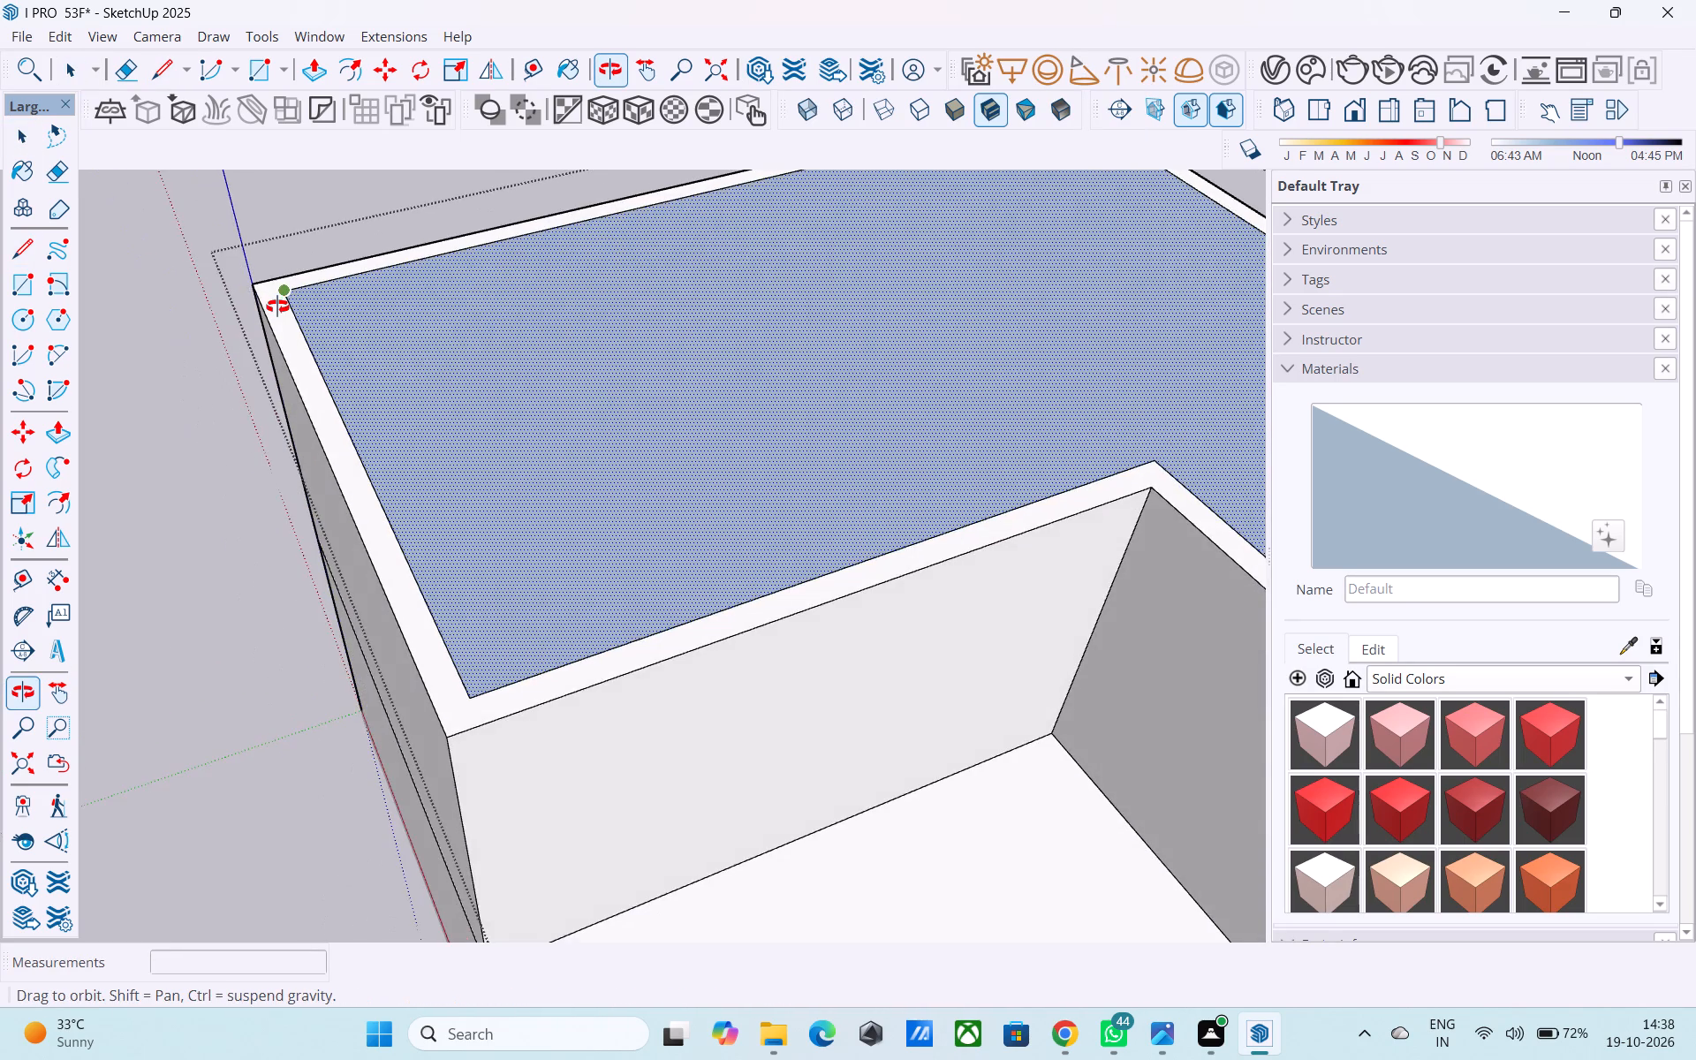
middle_click_drag(277, 307, 345, 349)
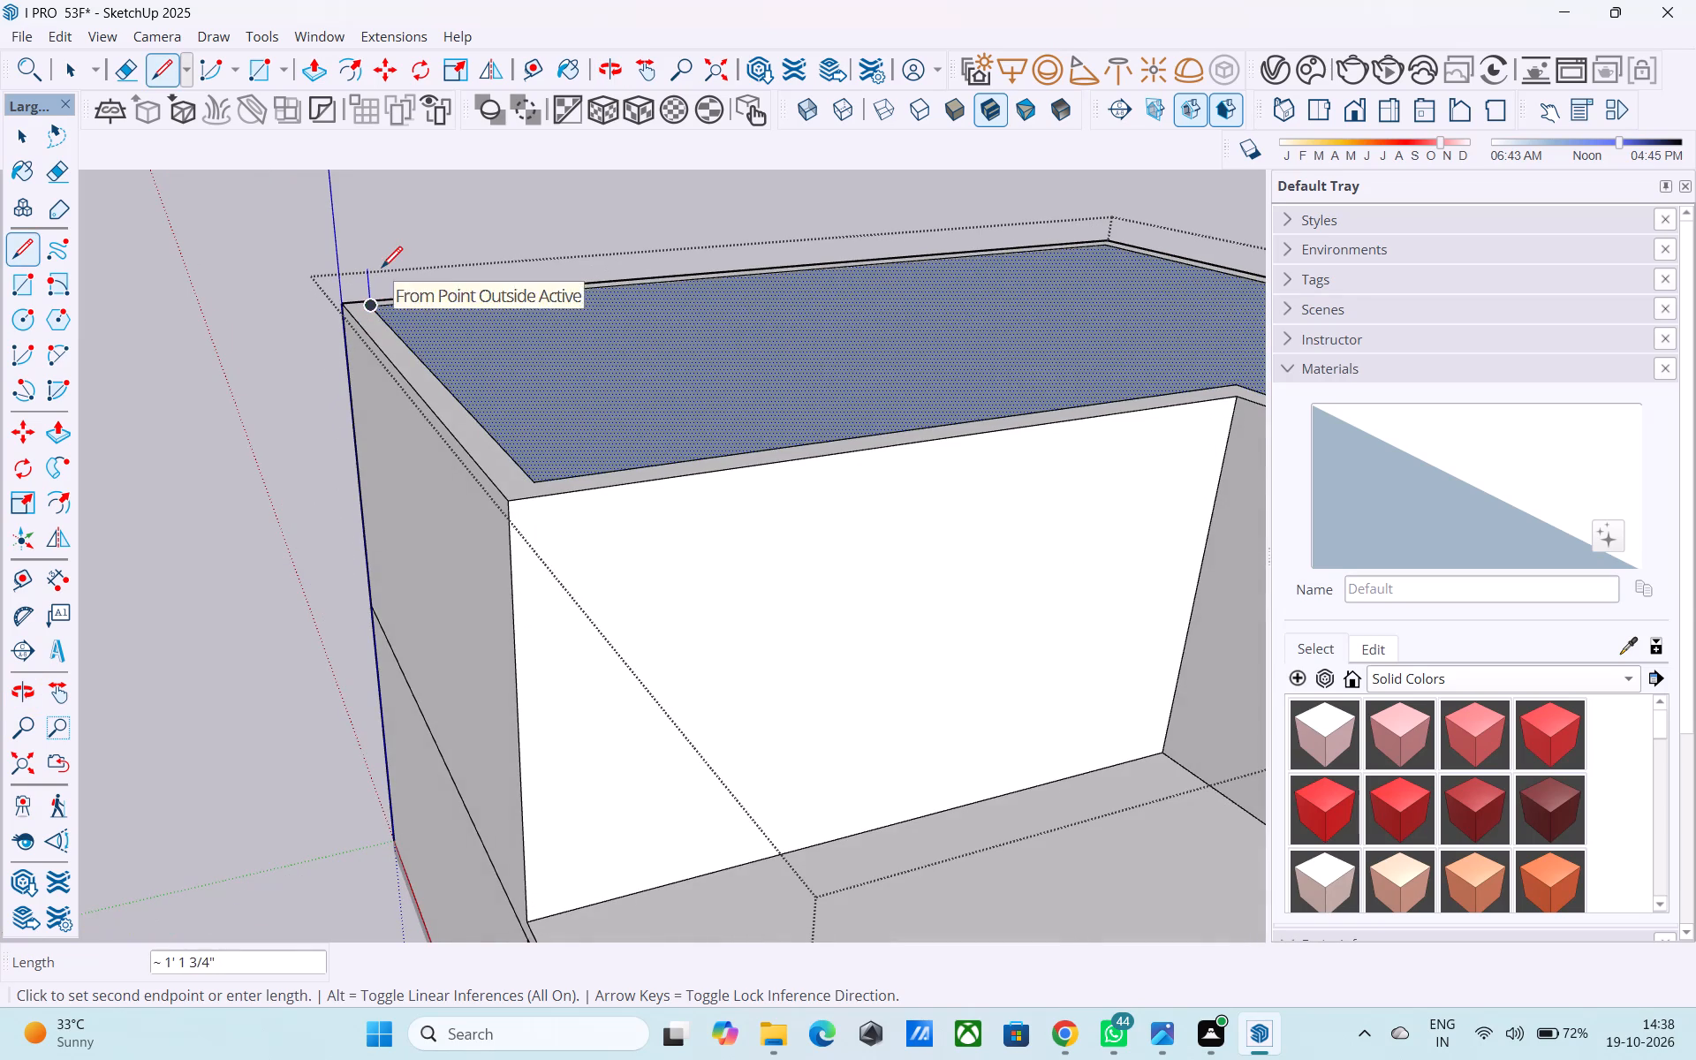
middle_click_drag(382, 269, 397, 433, "shift")
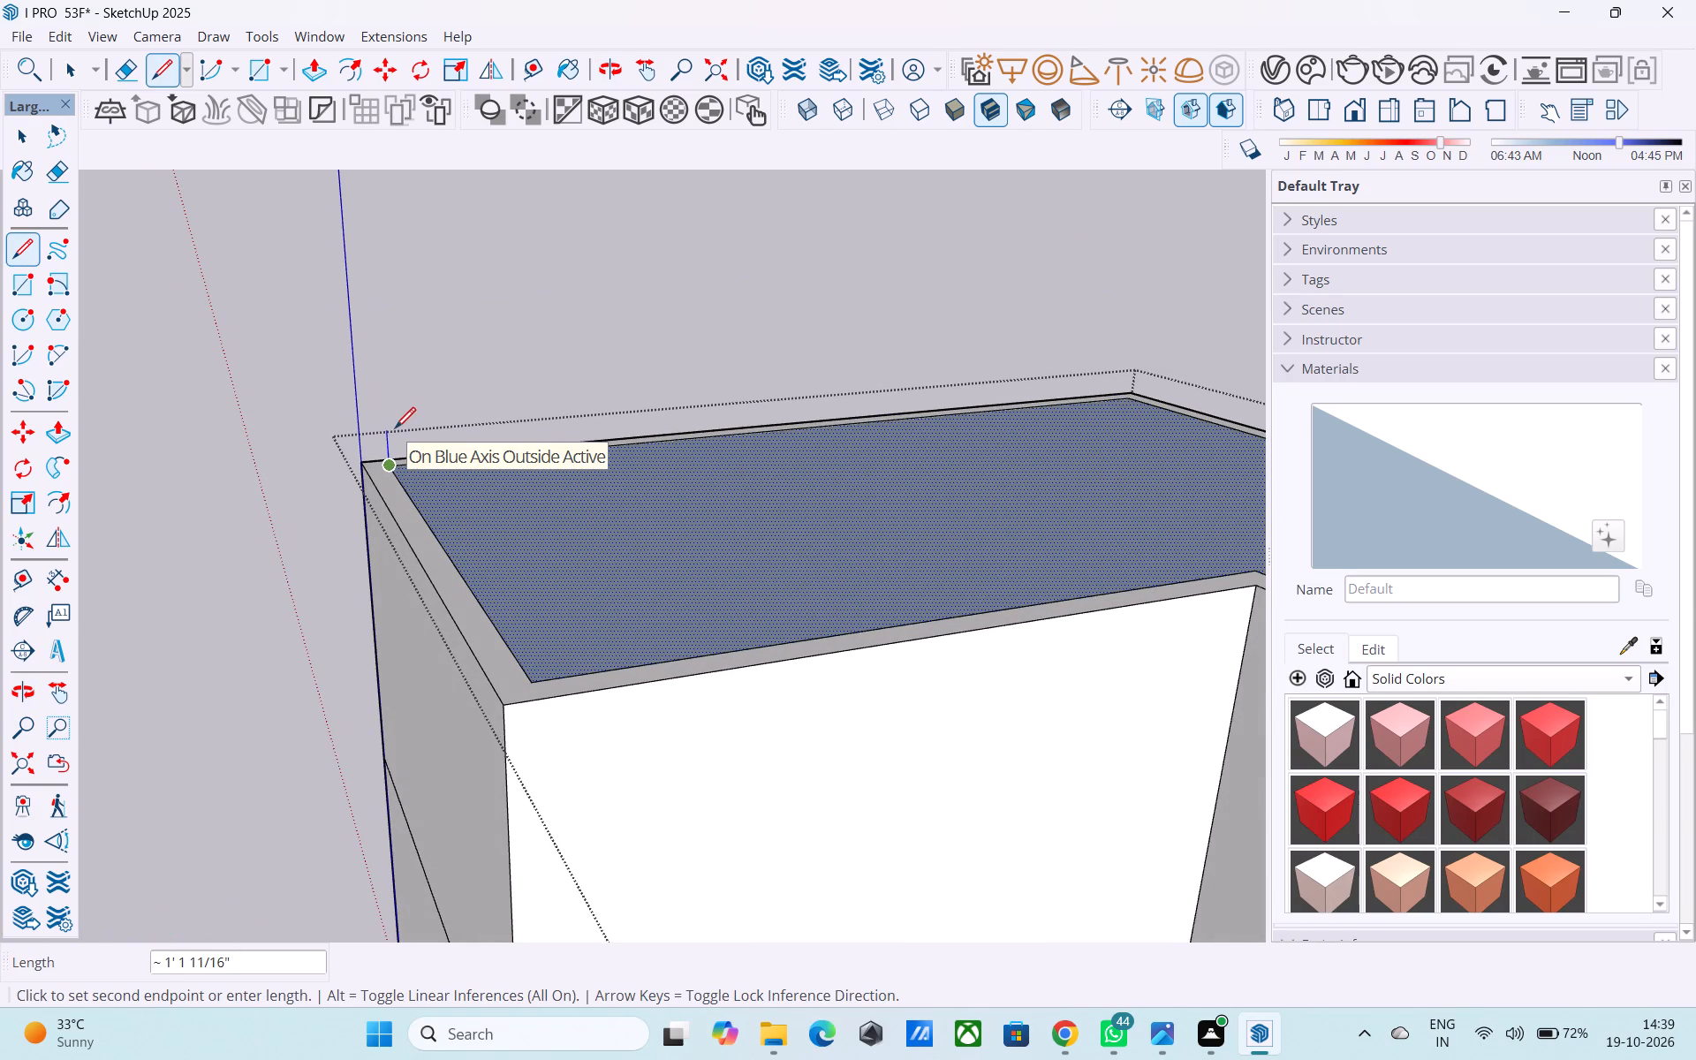
type("6\"")
key("Return")
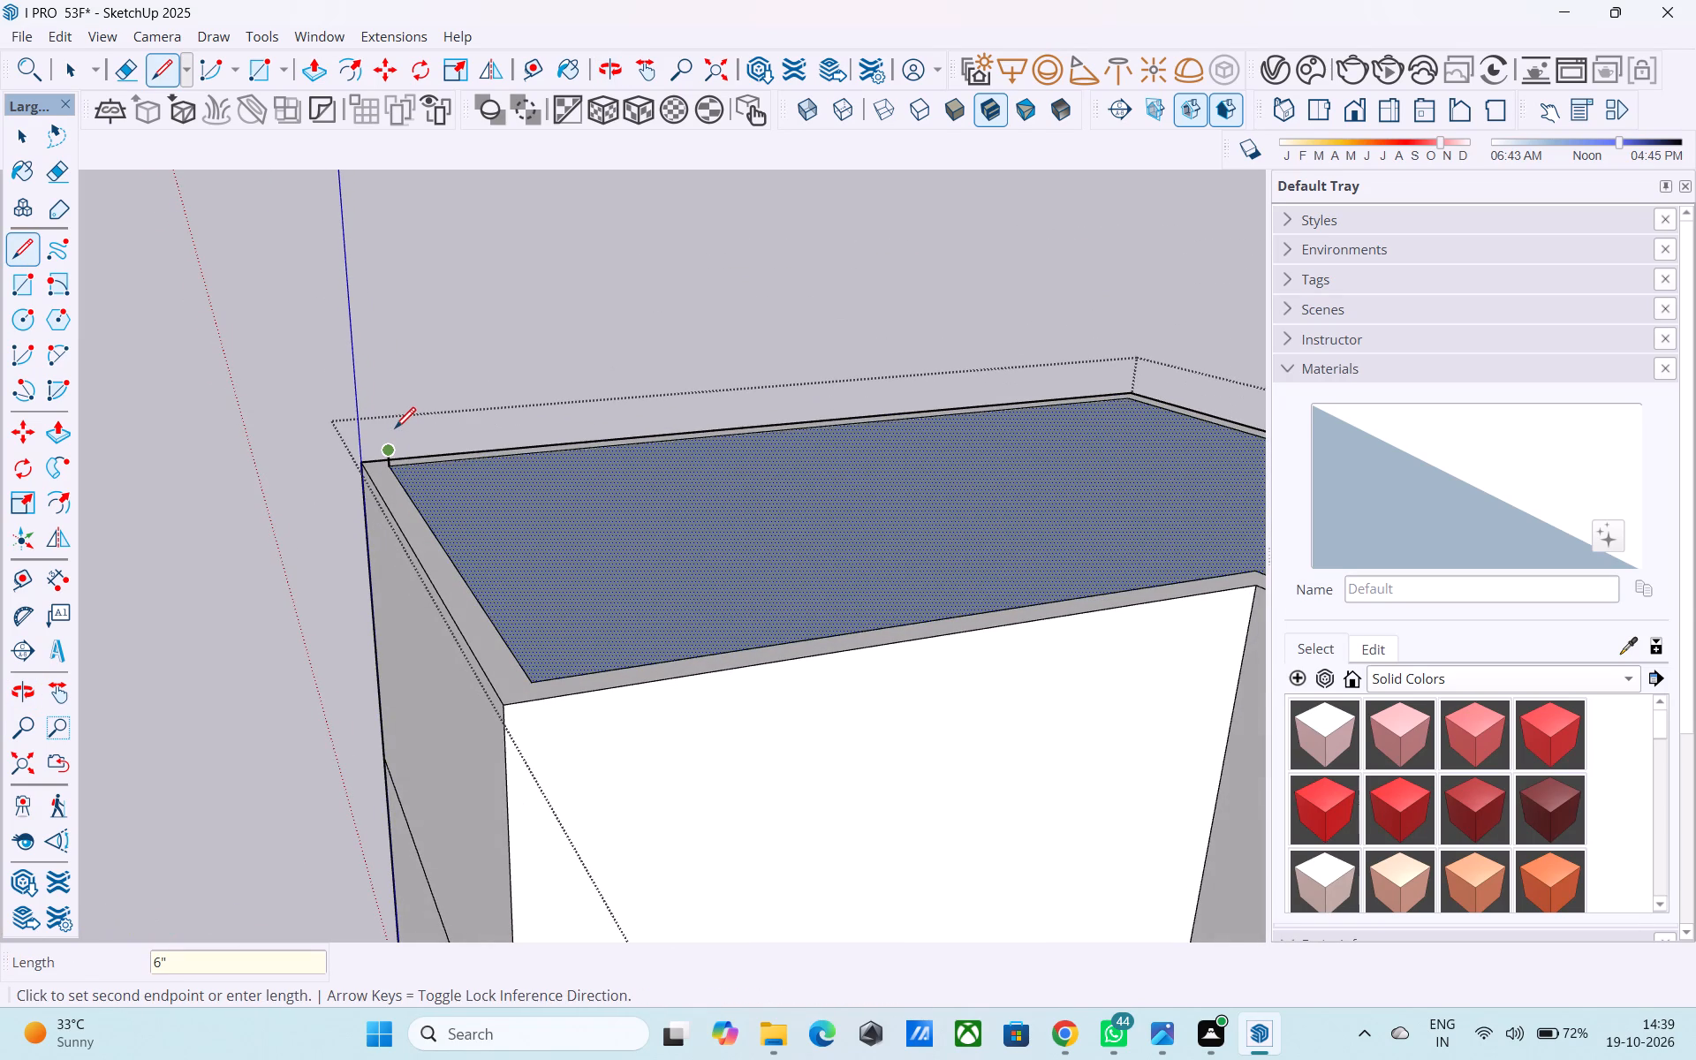
key("space")
Divide the L-shaped face with a 10' 6" line from its inner corner straight across to the outer wall's edge.
scroll(401, 454, "down", 6)
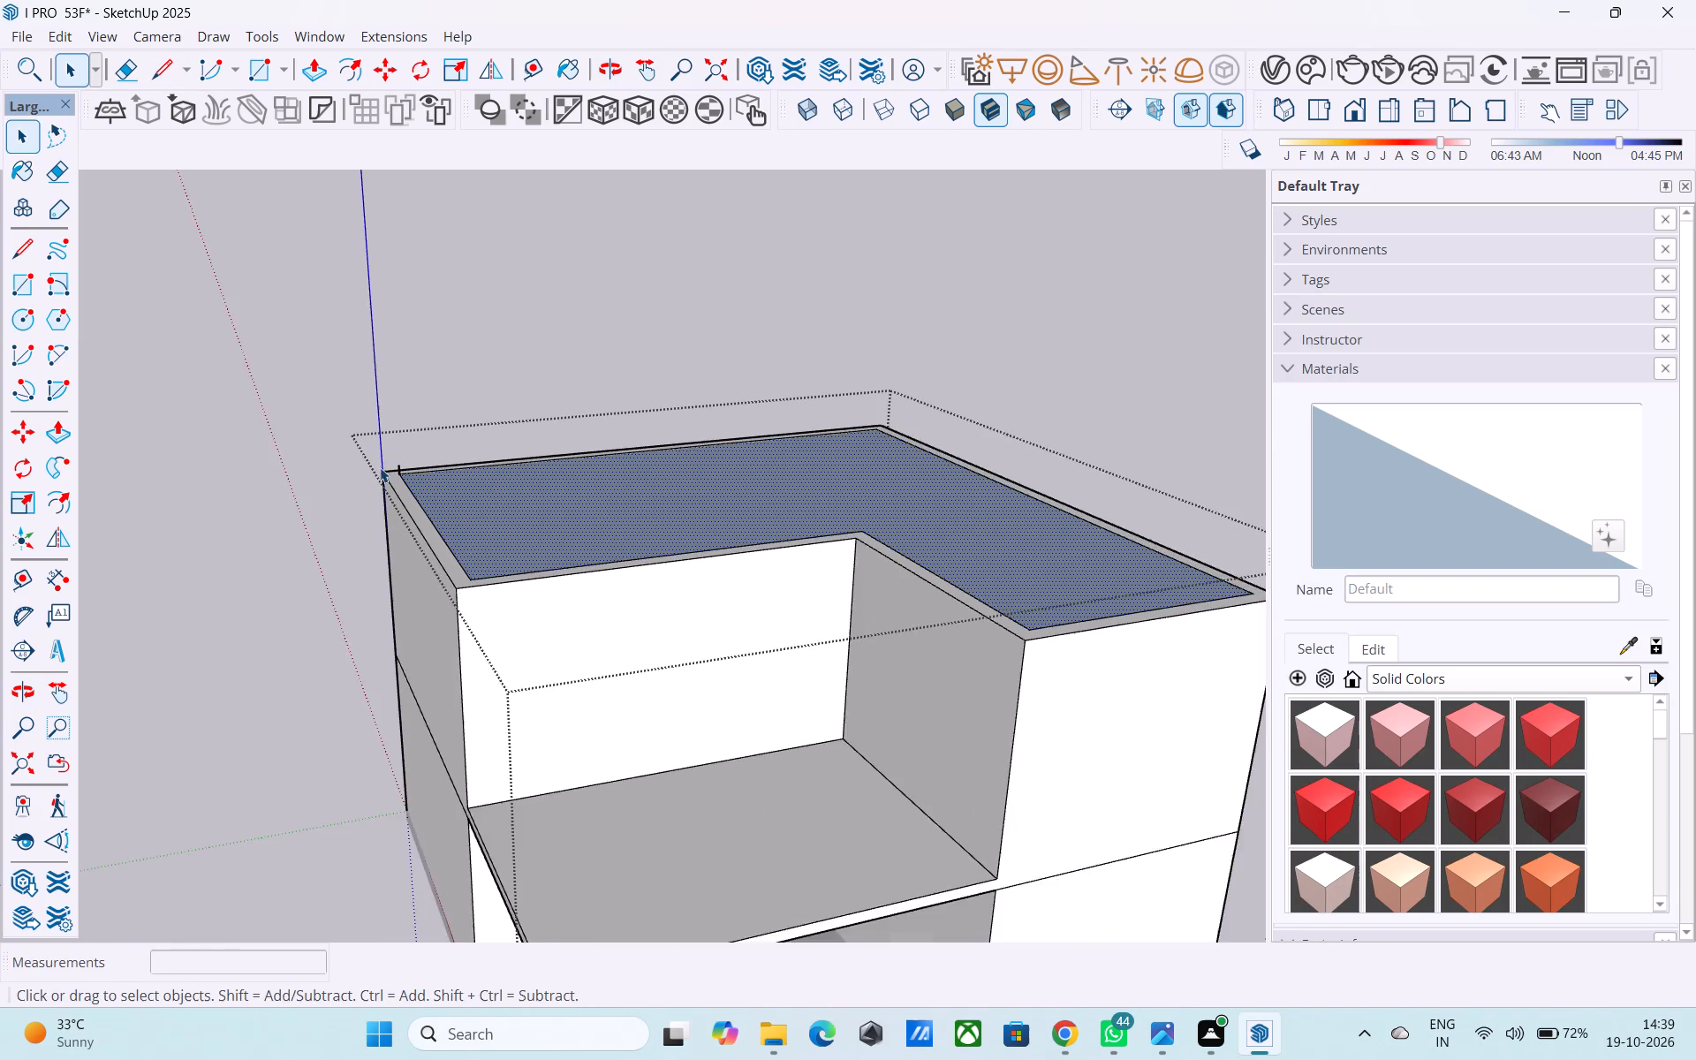
scroll(380, 467, "down", 2)
middle_click_drag(498, 526, 325, 604)
middle_click_drag(670, 597, 448, 635)
scroll(508, 595, "up", 5)
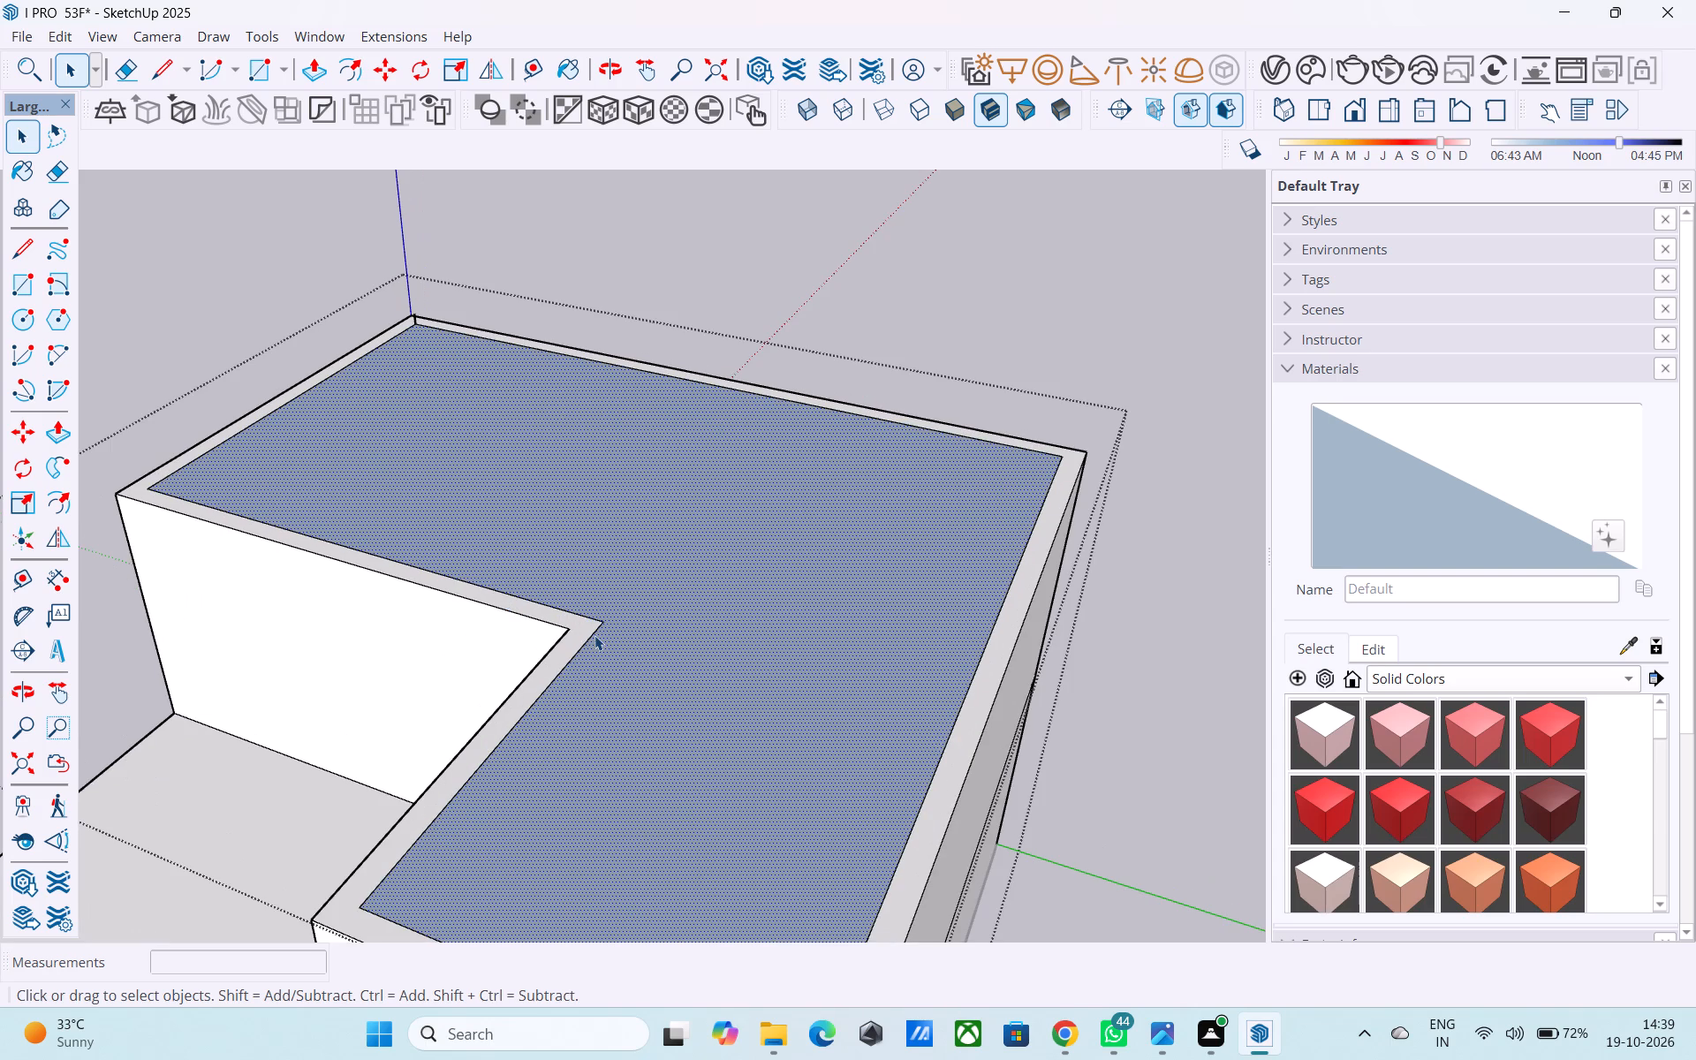
scroll(595, 633, "up", 2)
key("l")
left_click(608, 616)
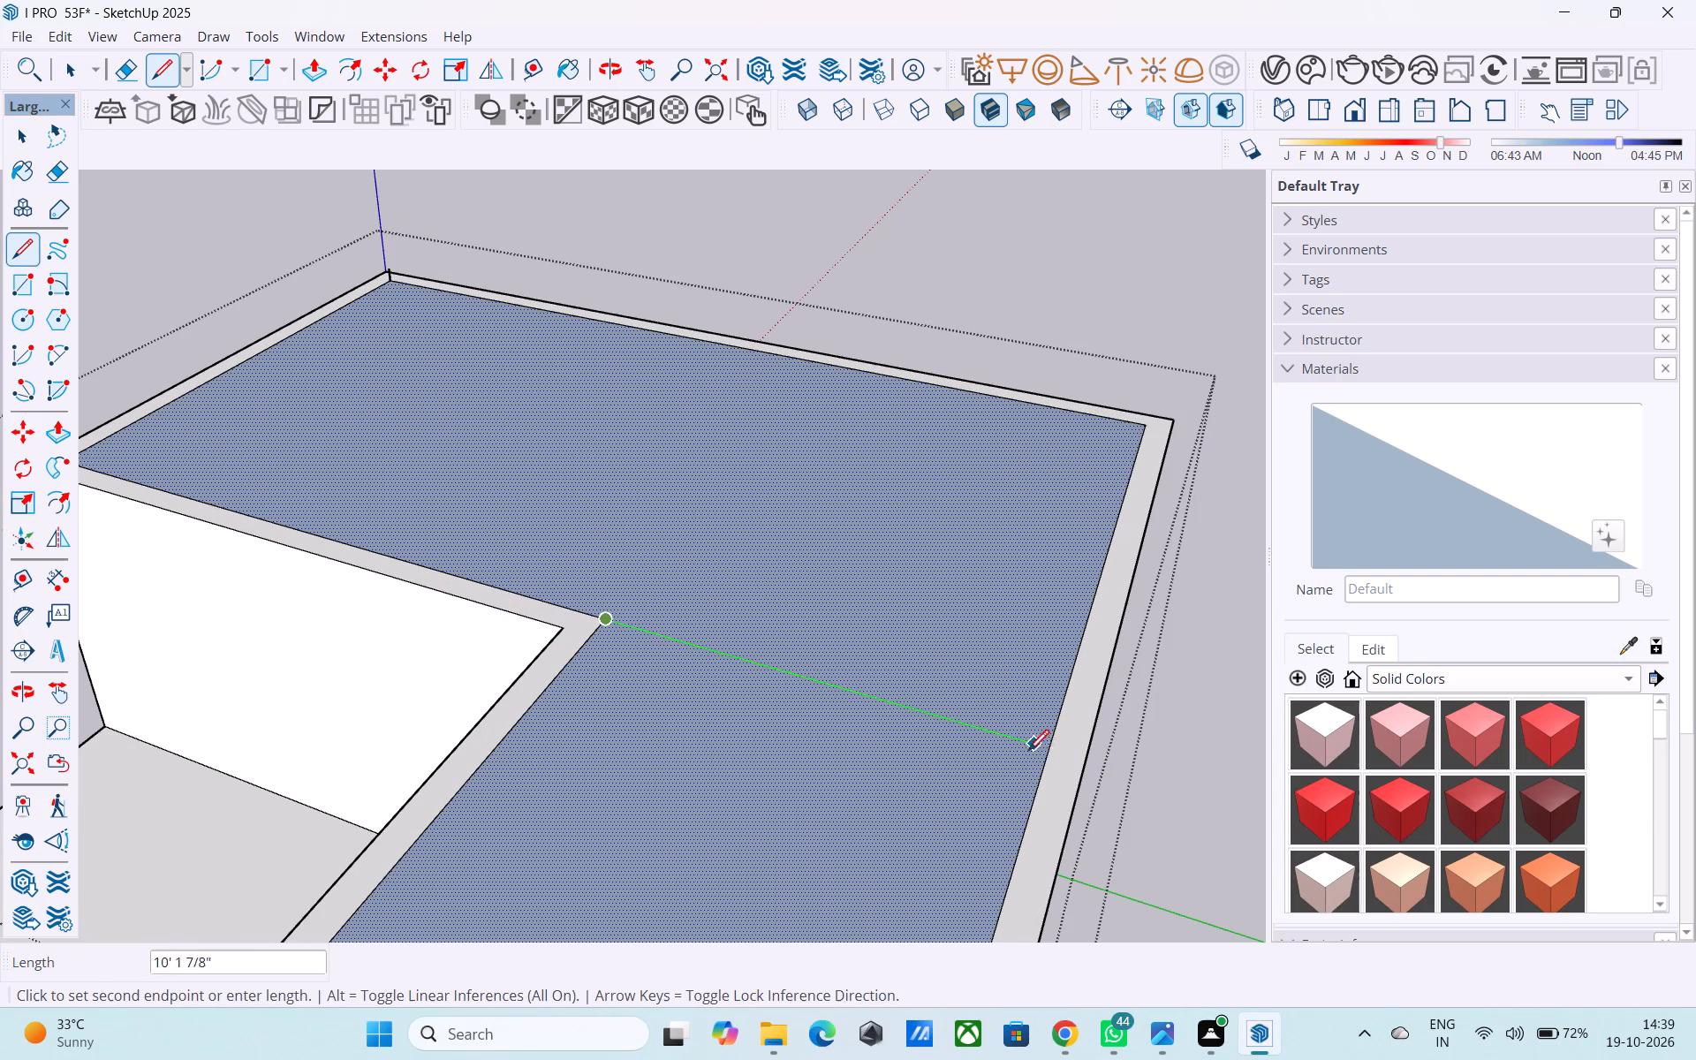
left_click(1050, 753)
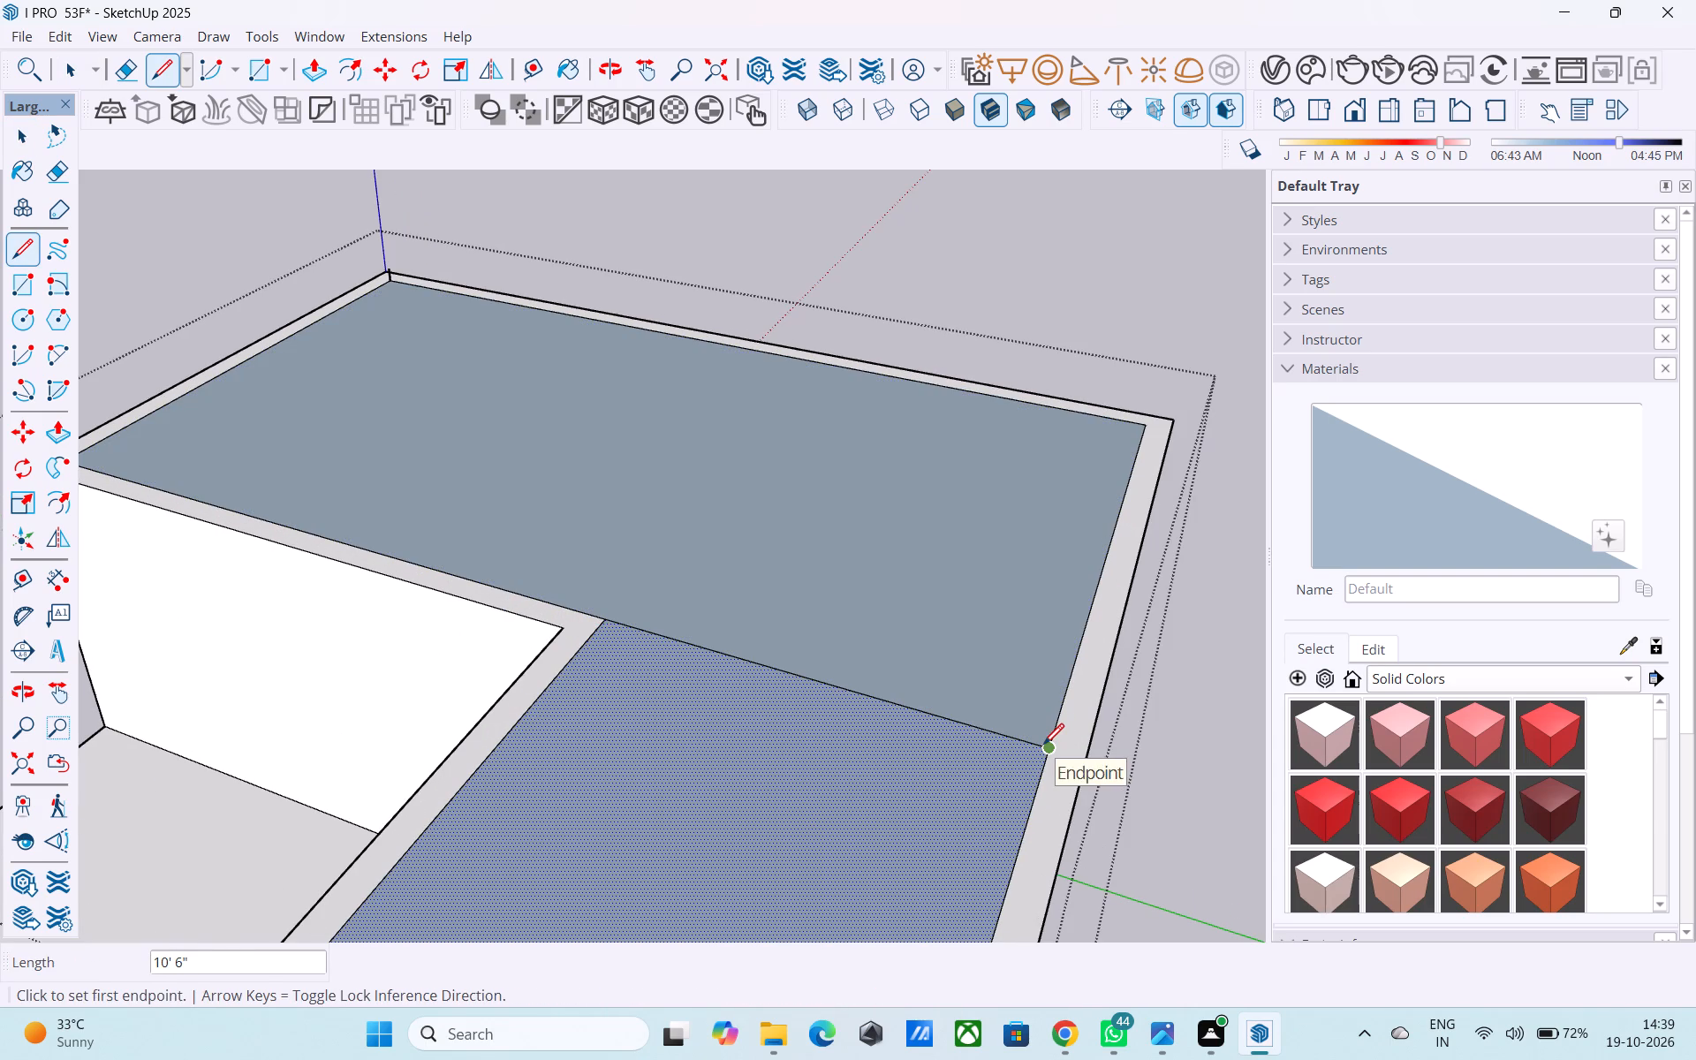
Draw a 6" vertical line up from the dividing line's end at the outer wall.
key("l")
left_click(1043, 746)
middle_click_drag(1028, 701, 998, 616)
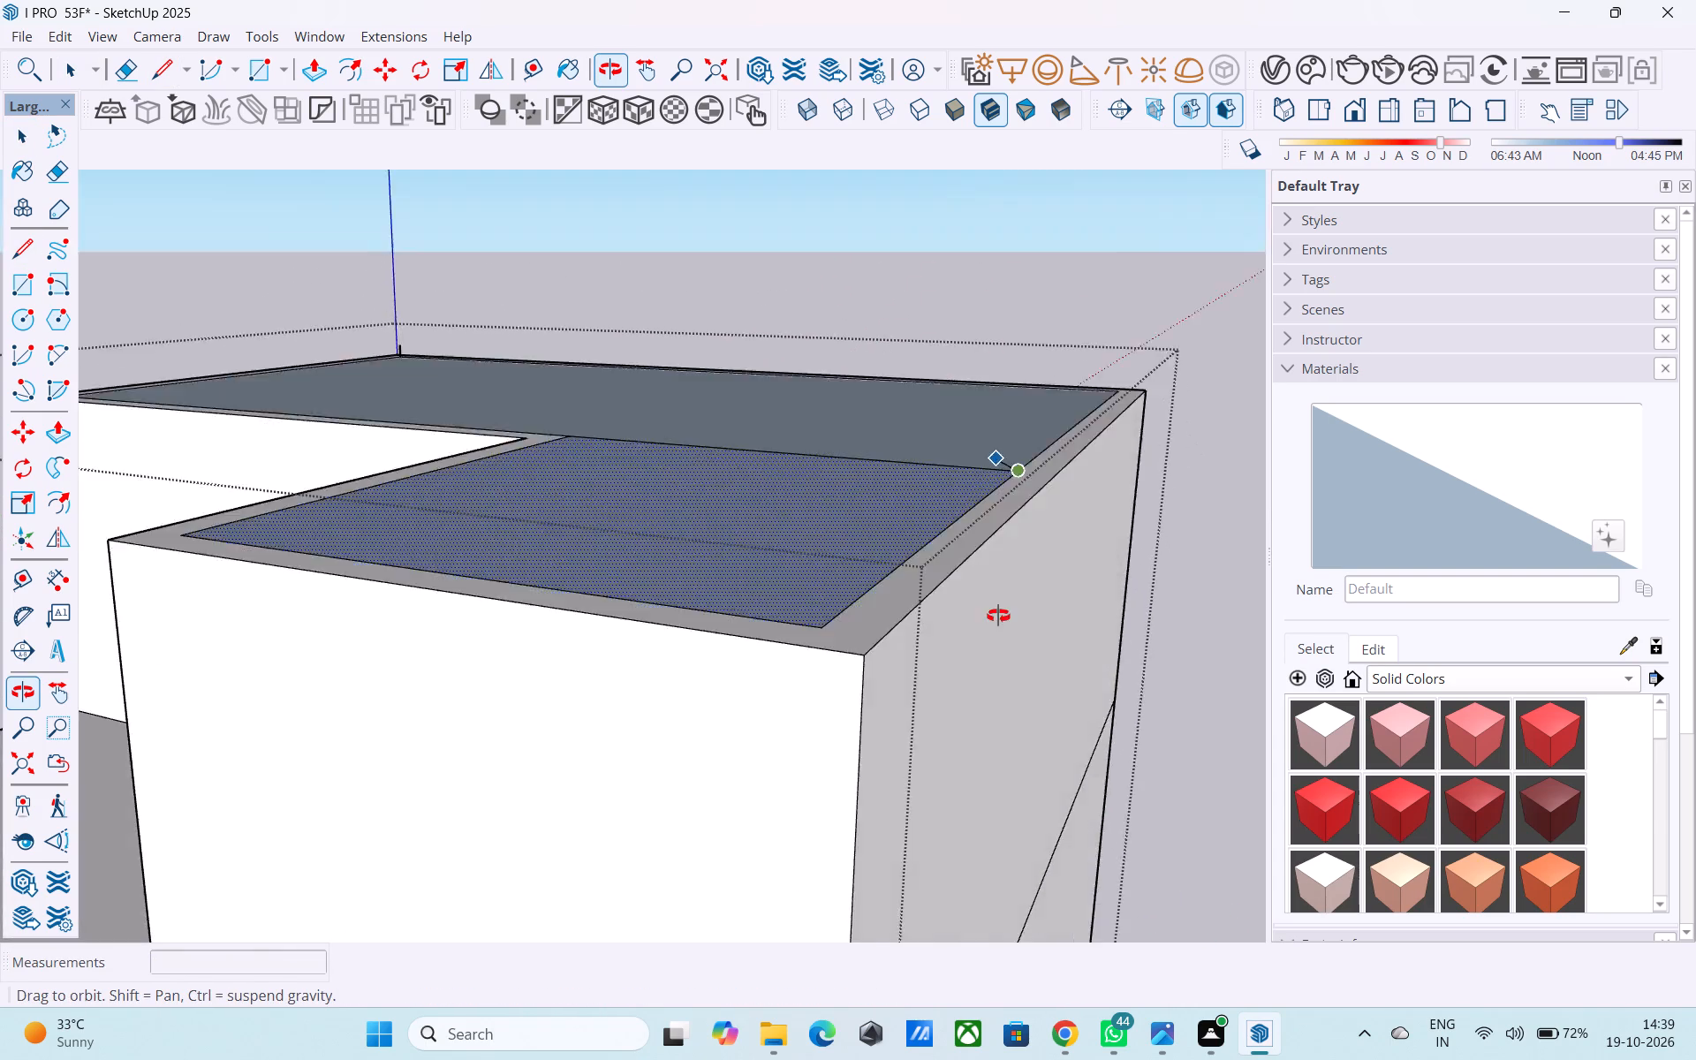
middle_click_drag(998, 616, 996, 992)
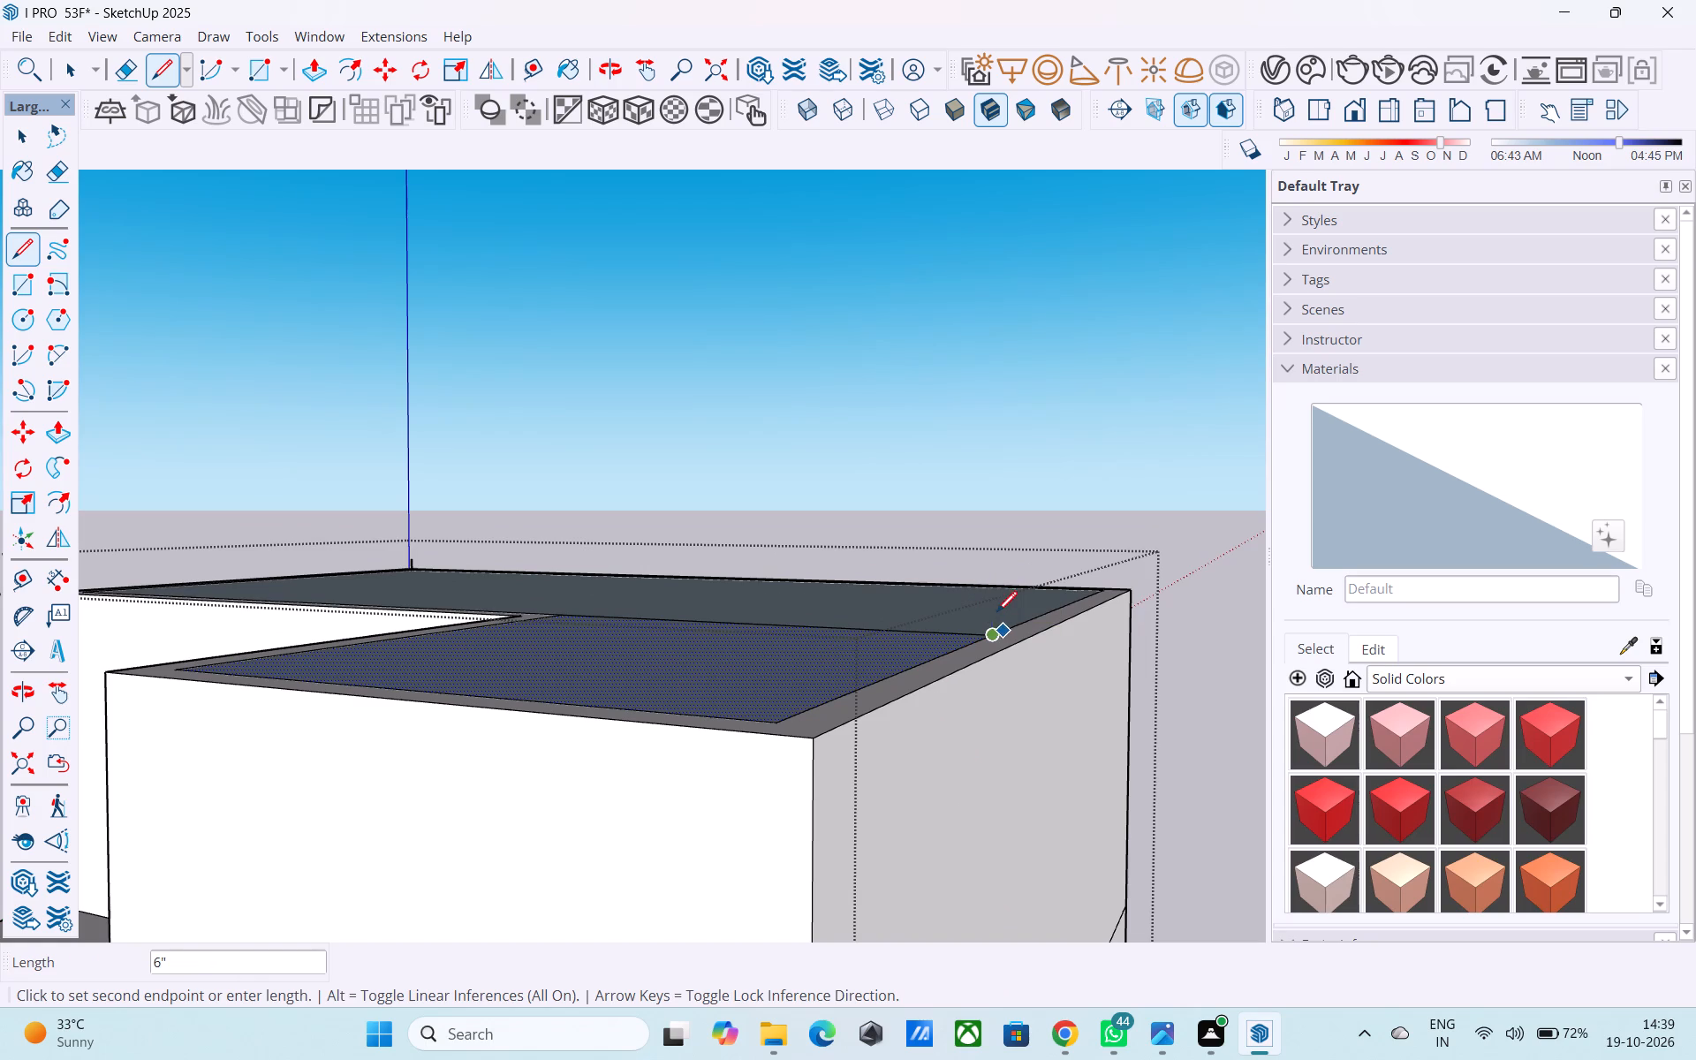
type("6\"")
key("Return")
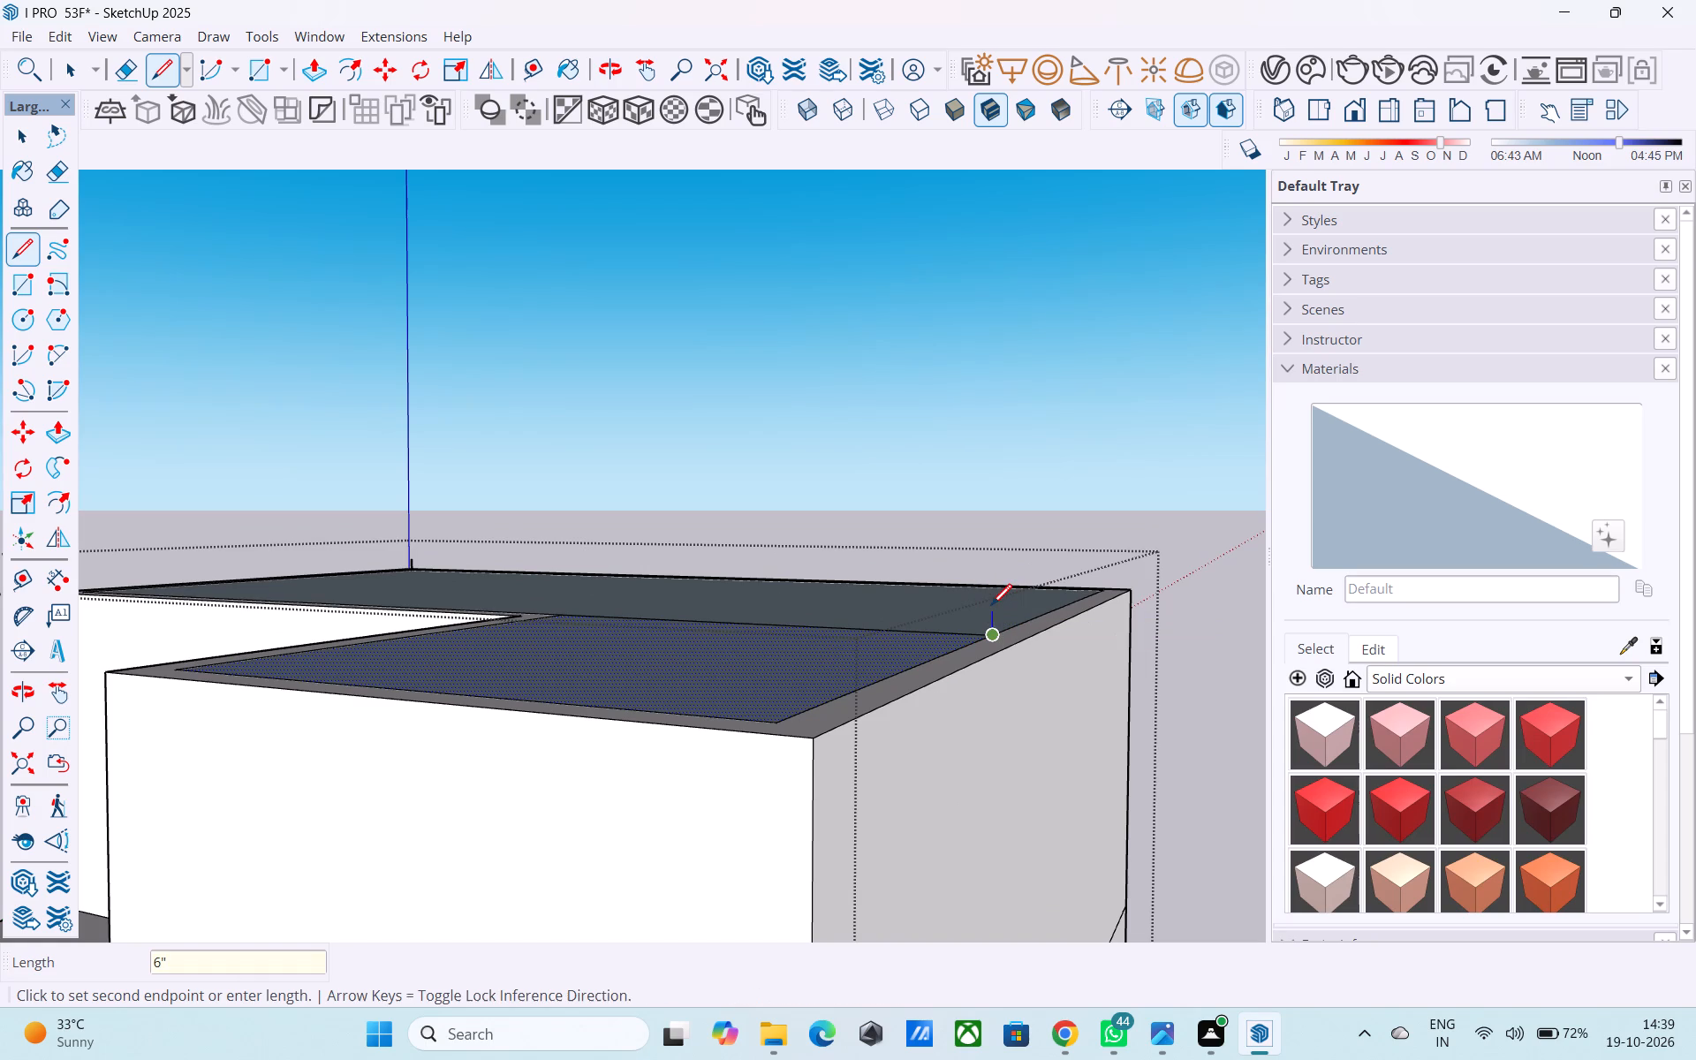
Draw a raised 16' 6" by 28' 6" rectangle between the tops of the two 6" vertical lines.
key("r")
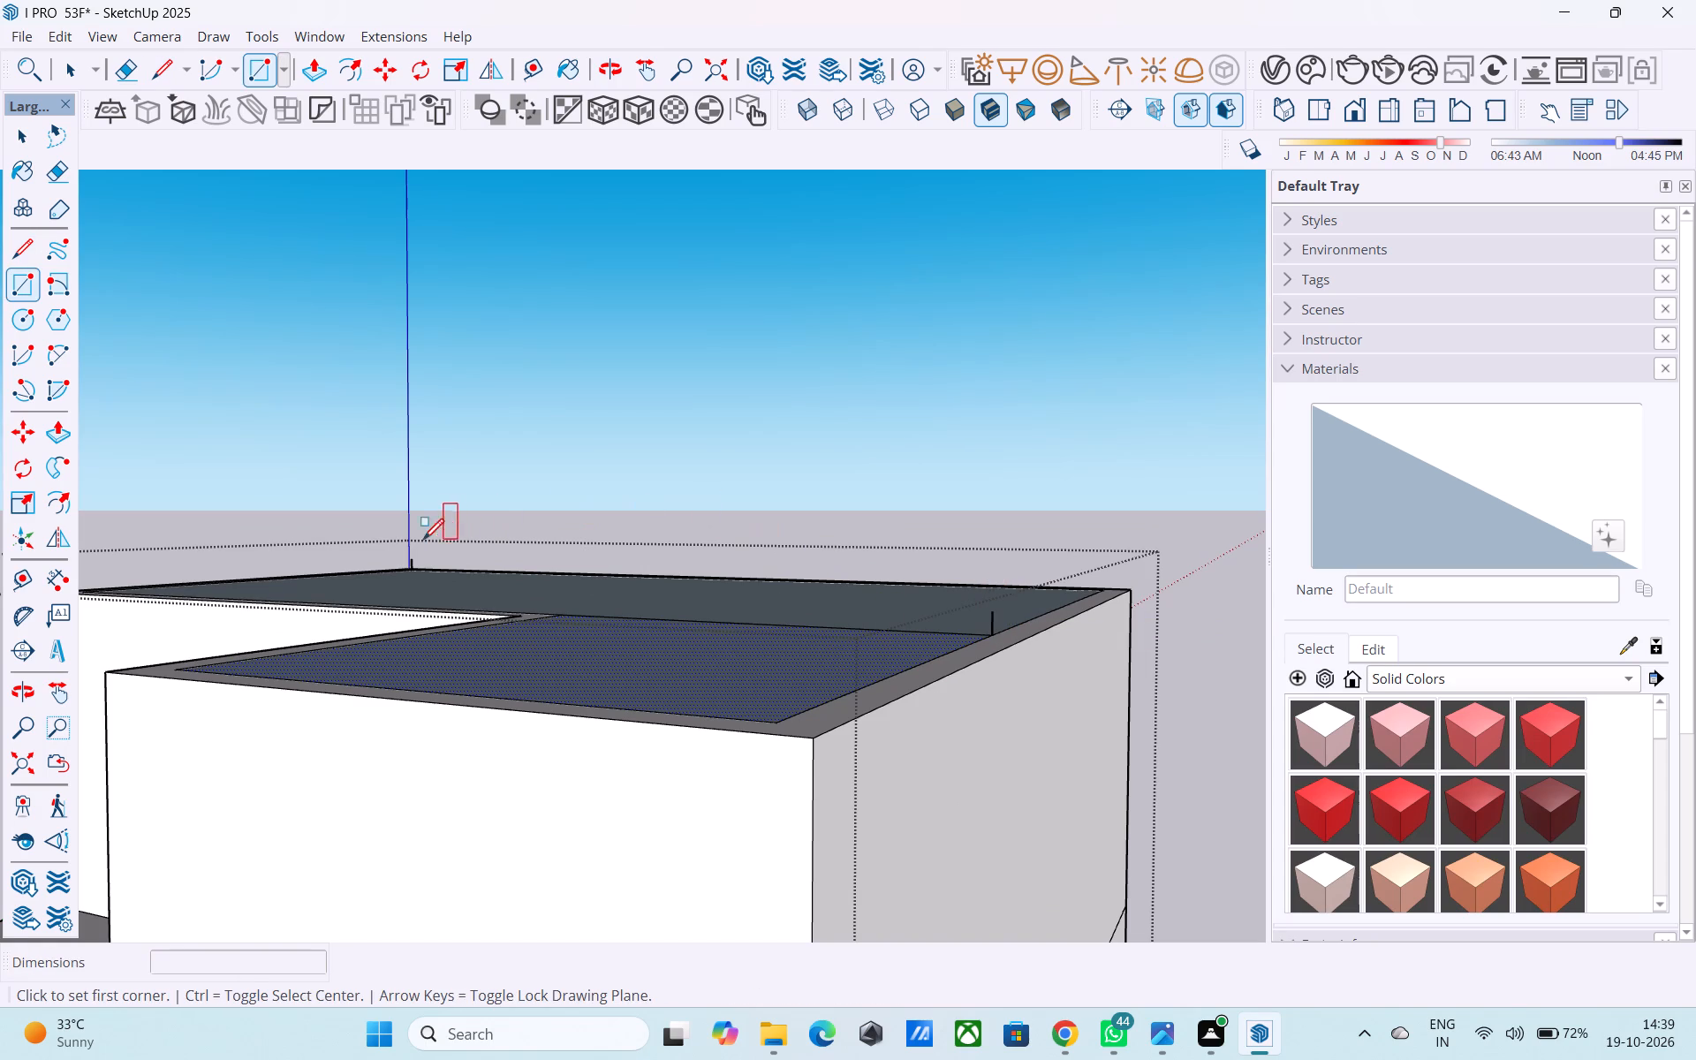
scroll(414, 543, "up", 12)
left_click(404, 570)
scroll(410, 564, "down", 14)
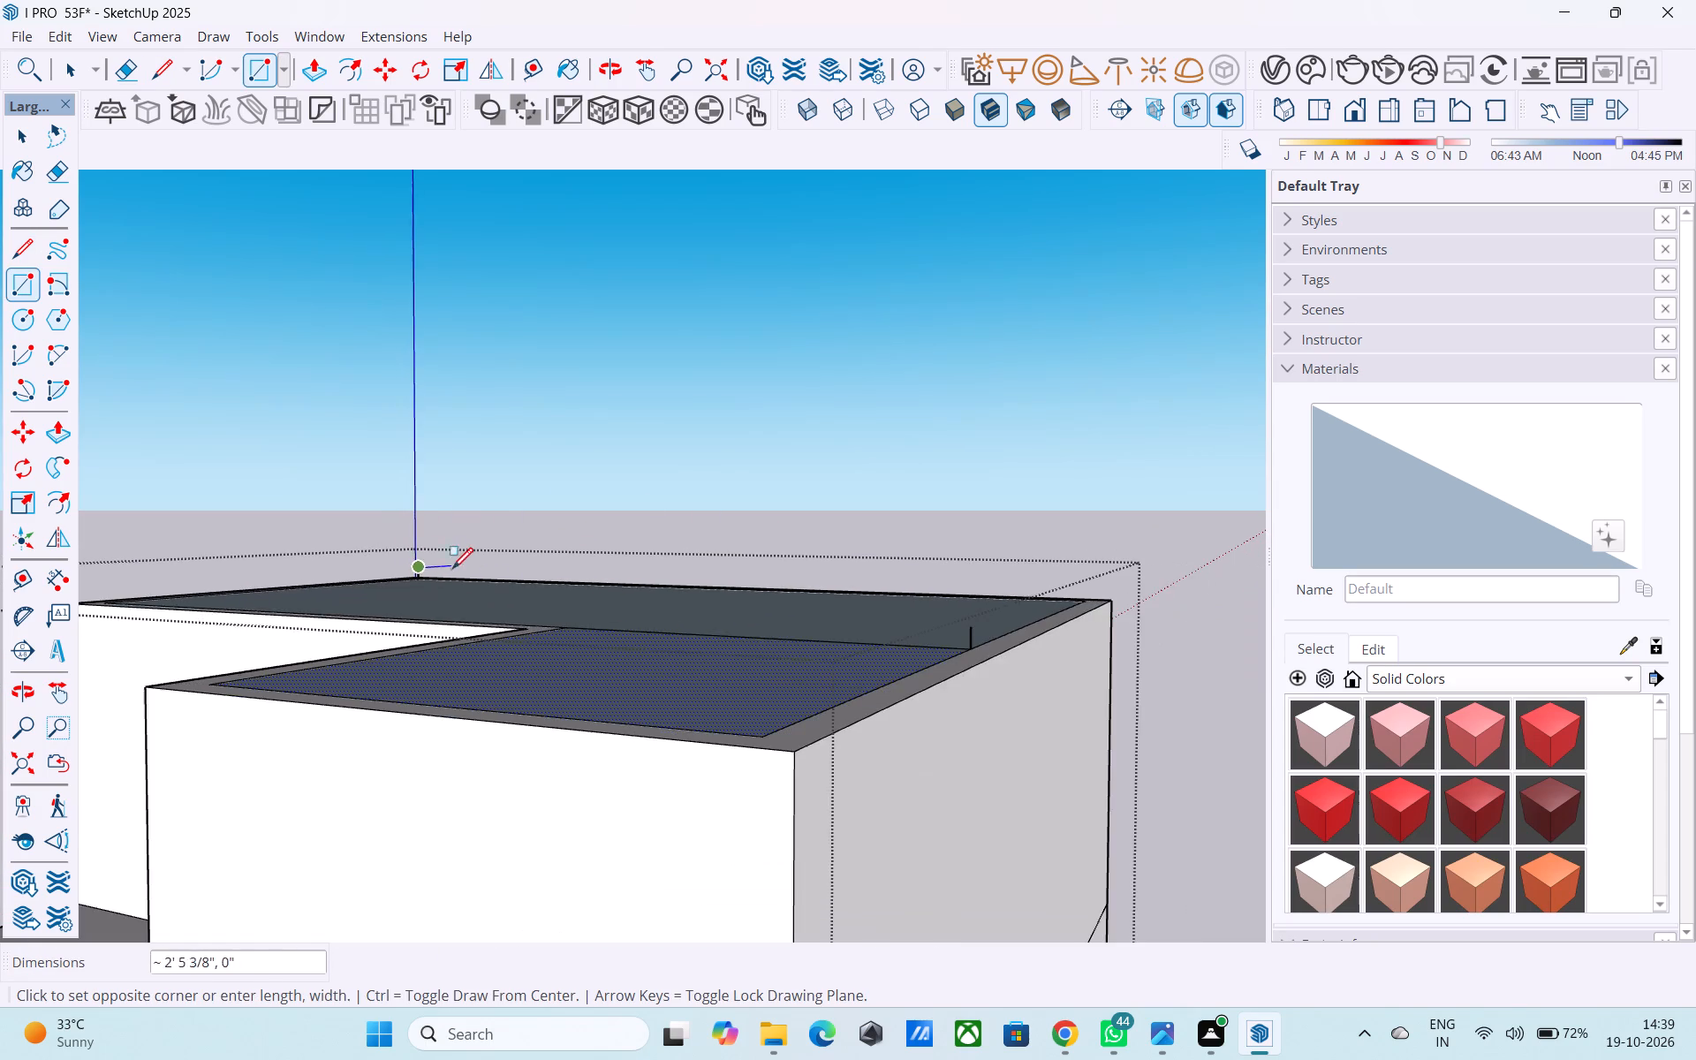
scroll(943, 677, "up", 6)
left_click(977, 610)
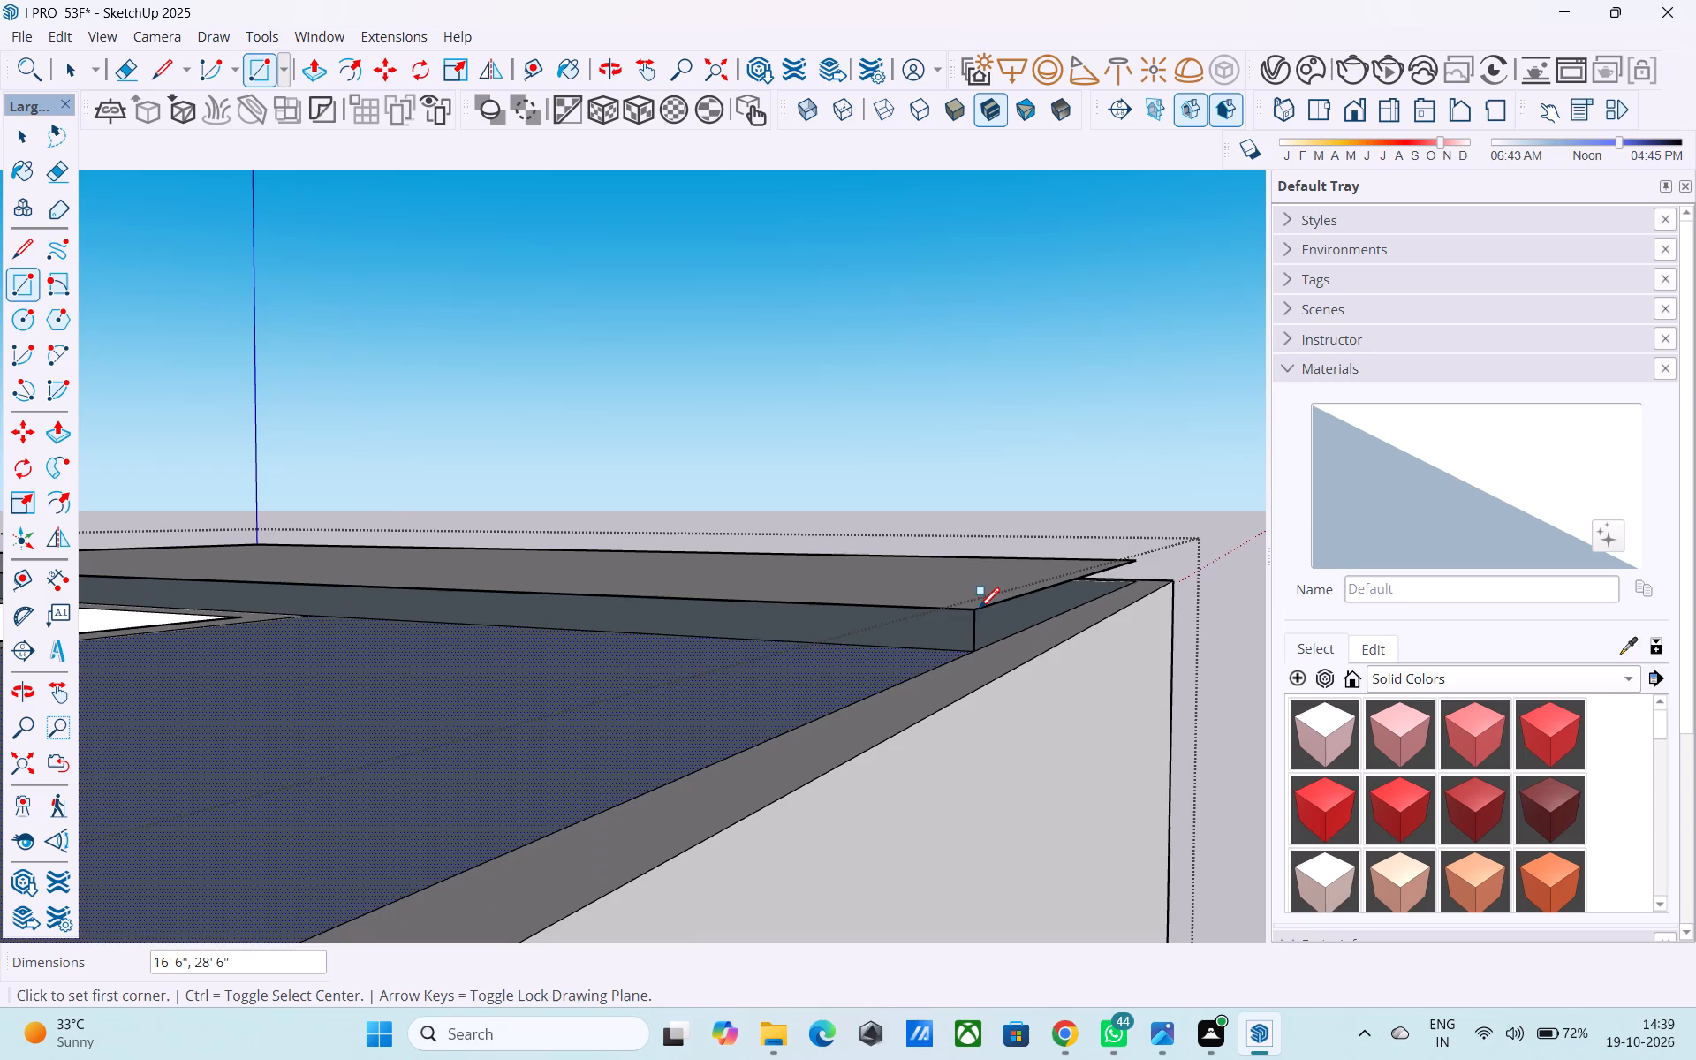
Join the raised rectangle to the face below with a vertical line at its outer corner along the divided wall side.
scroll(994, 594, "down", 5)
middle_click_drag(1011, 606, 535, 669)
scroll(581, 621, "down", 1)
middle_click_drag(1072, 618, 1026, 646)
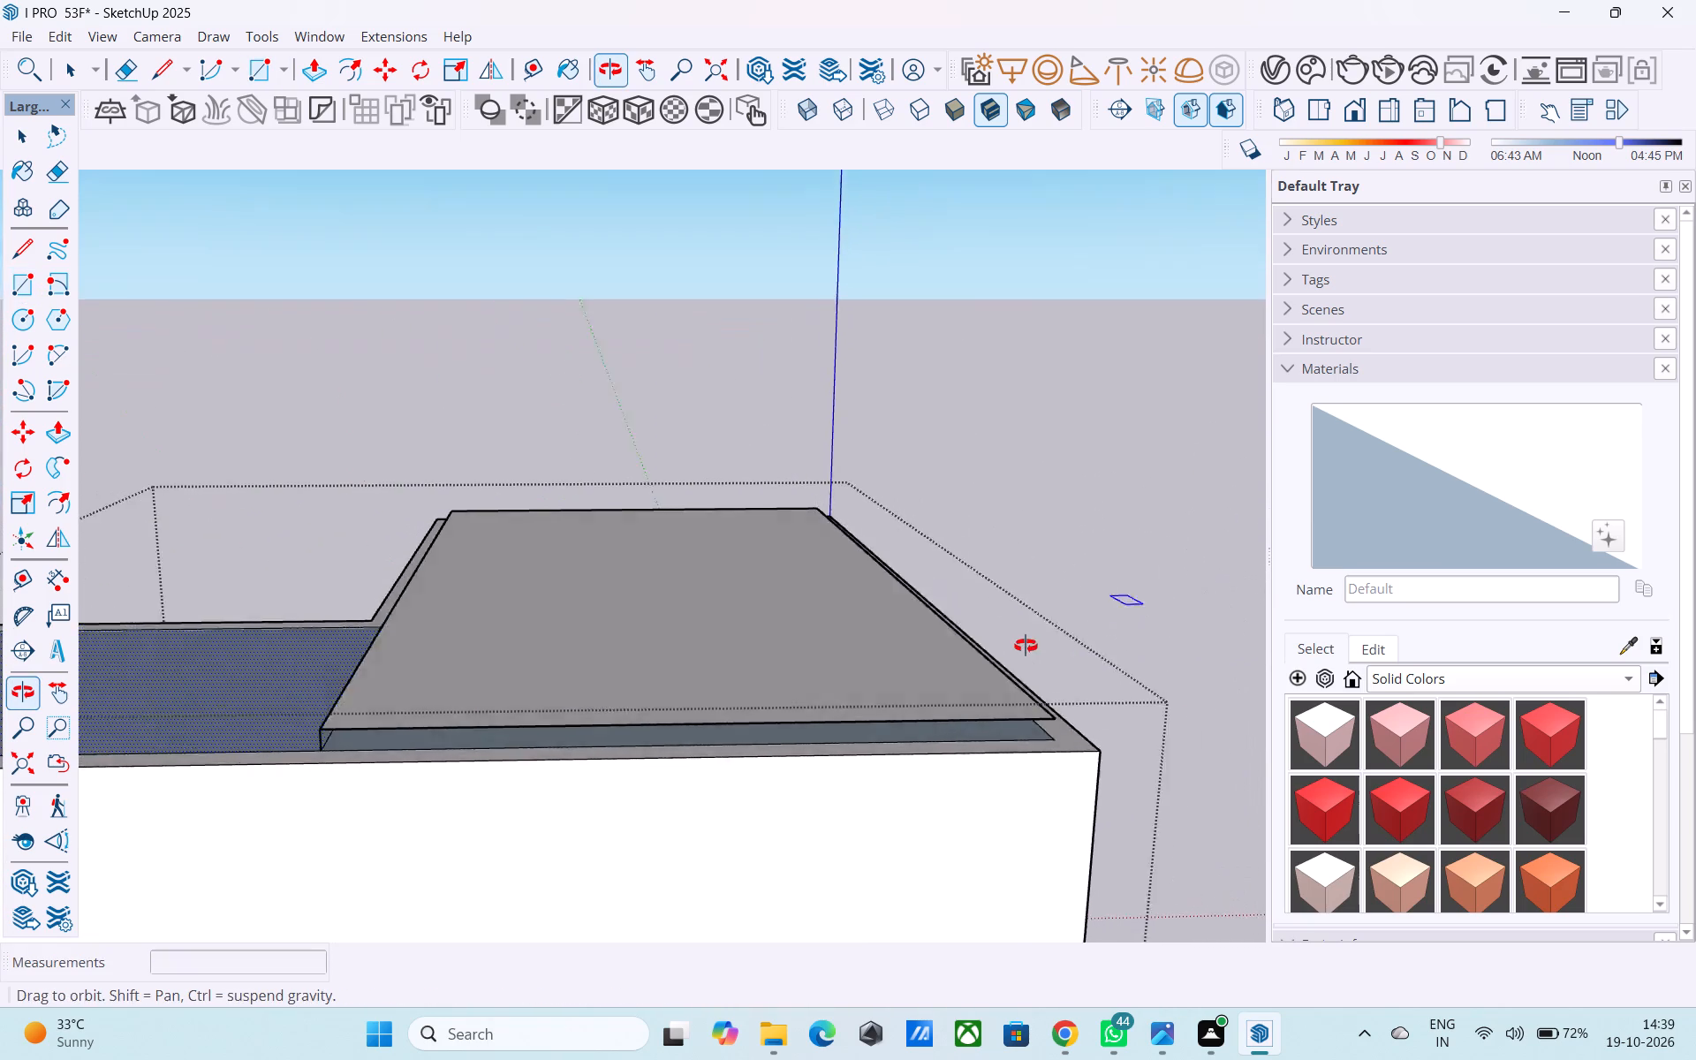
middle_click_drag(1026, 646, 1018, 655)
scroll(1004, 662, "up", 2)
key("l")
scroll(998, 821, "up", 1)
scroll(996, 825, "down", 1)
scroll(996, 827, "up", 6)
left_click(1005, 833)
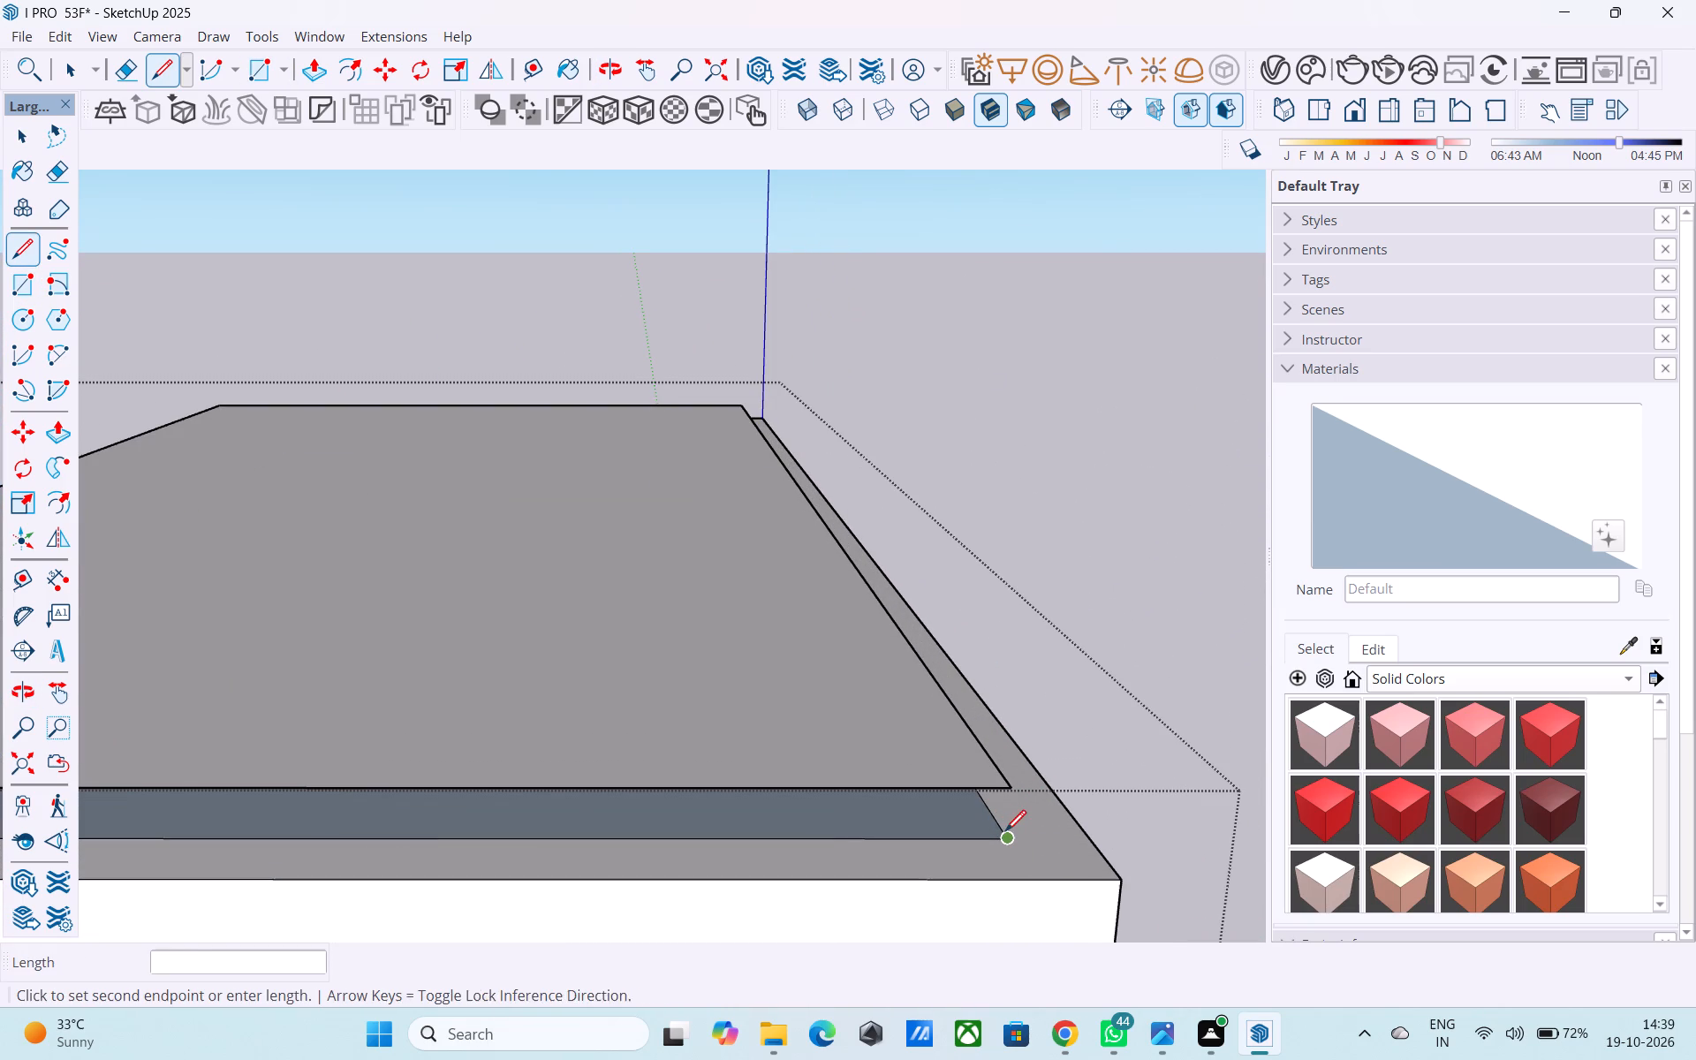
left_click(1008, 788)
Join the raised rectangle to the face below with a vertical line at the open corner opposite the dividing wall's outer end.
scroll(1071, 768, "down", 11)
middle_click_drag(747, 705, 1199, 739)
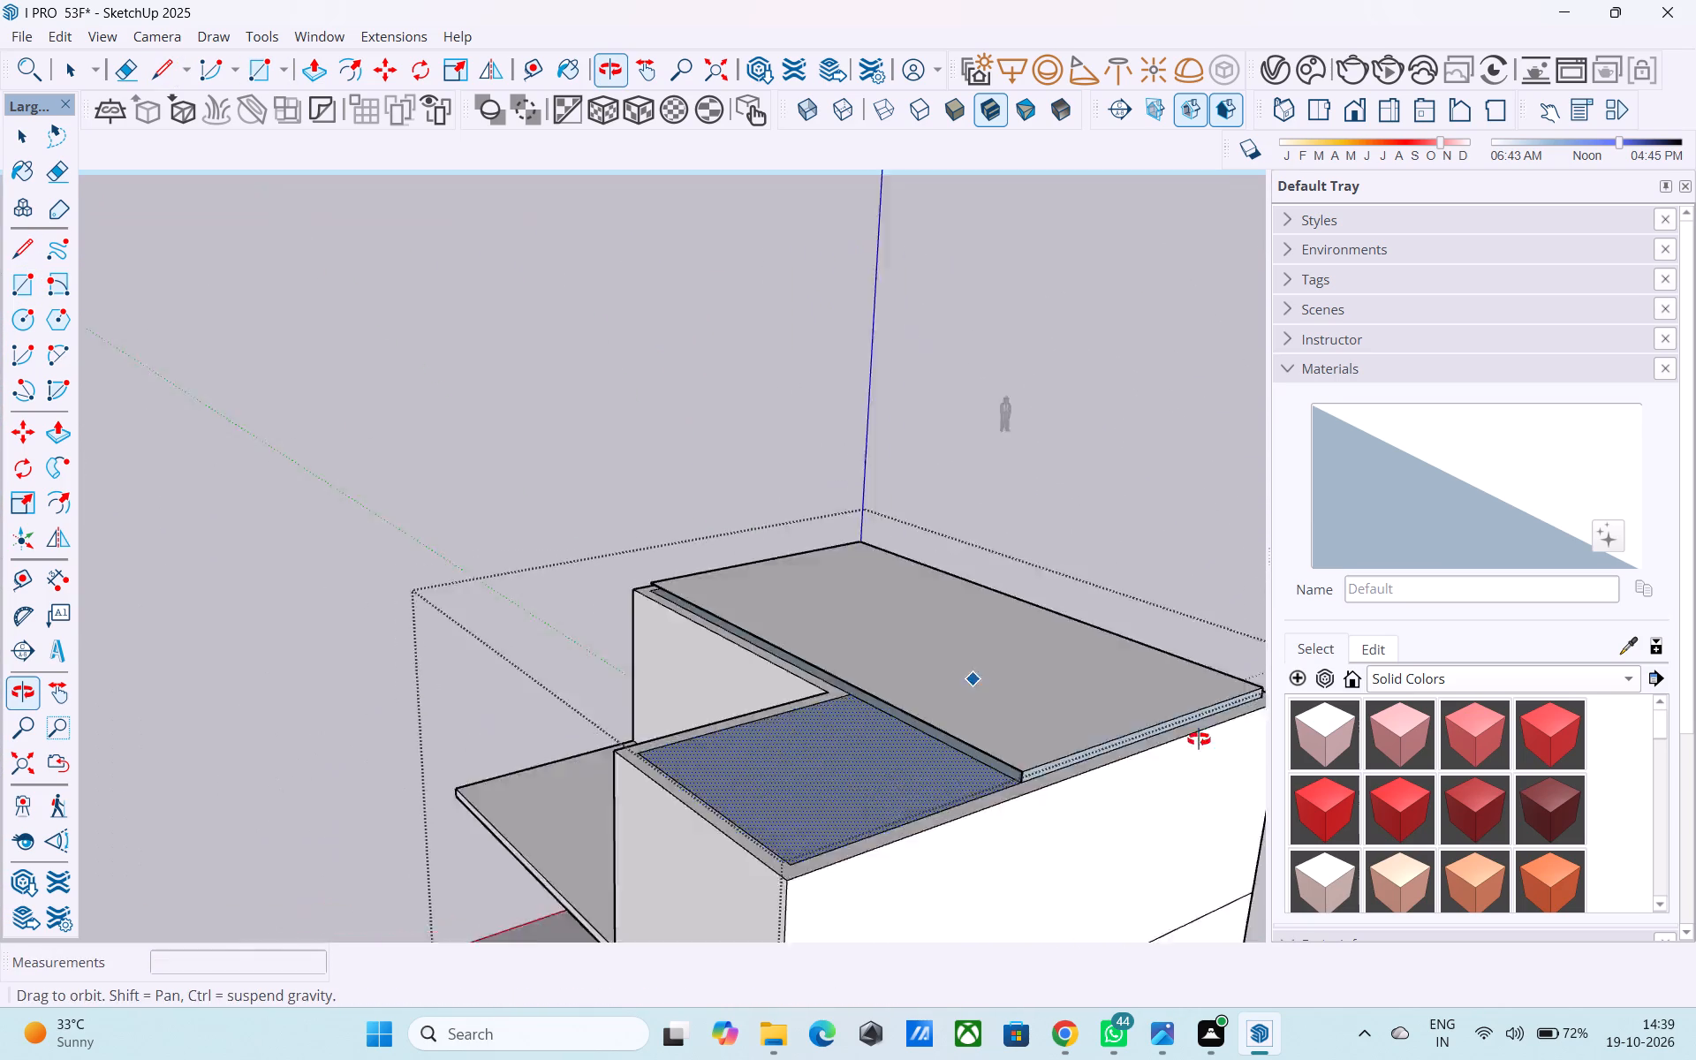
middle_click_drag(1199, 739, 1383, 740)
scroll(766, 544, "up", 7)
middle_click_drag(656, 564, 894, 639)
scroll(905, 640, "up", 9)
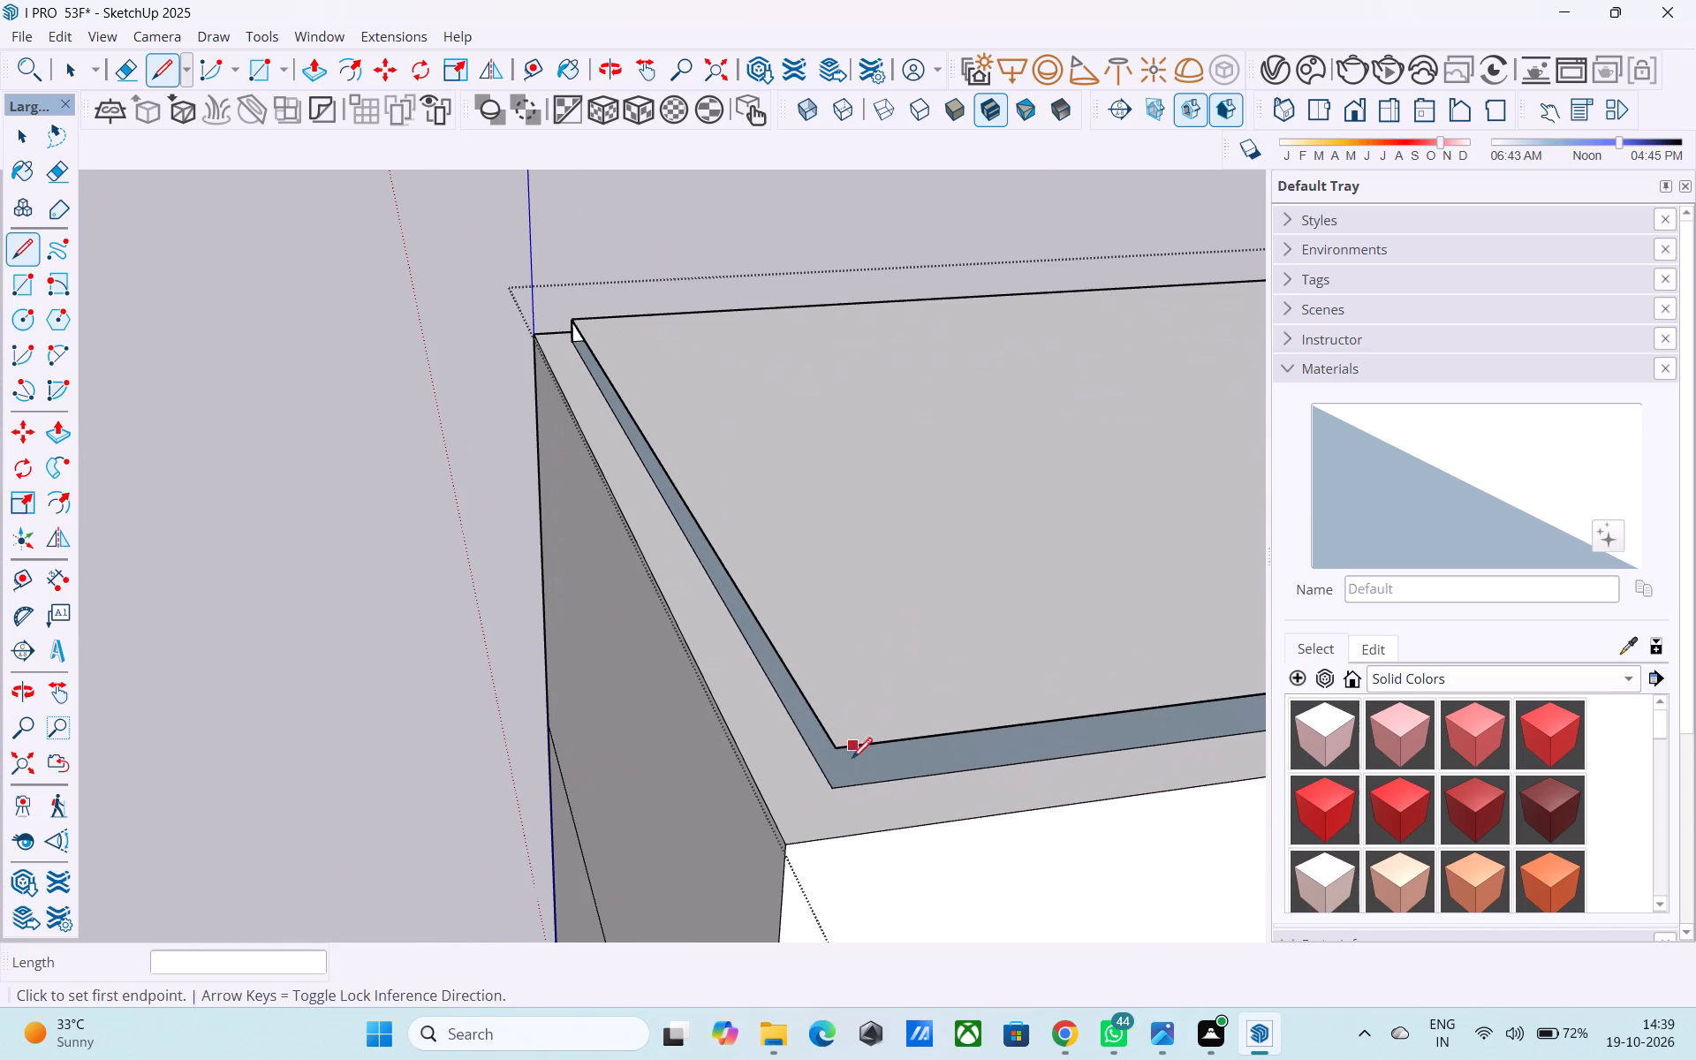
left_click(830, 787)
left_click(835, 750)
Reverse the short side face of the raised cover at the end away from the smaller L wing.
scroll(787, 765, "down", 8)
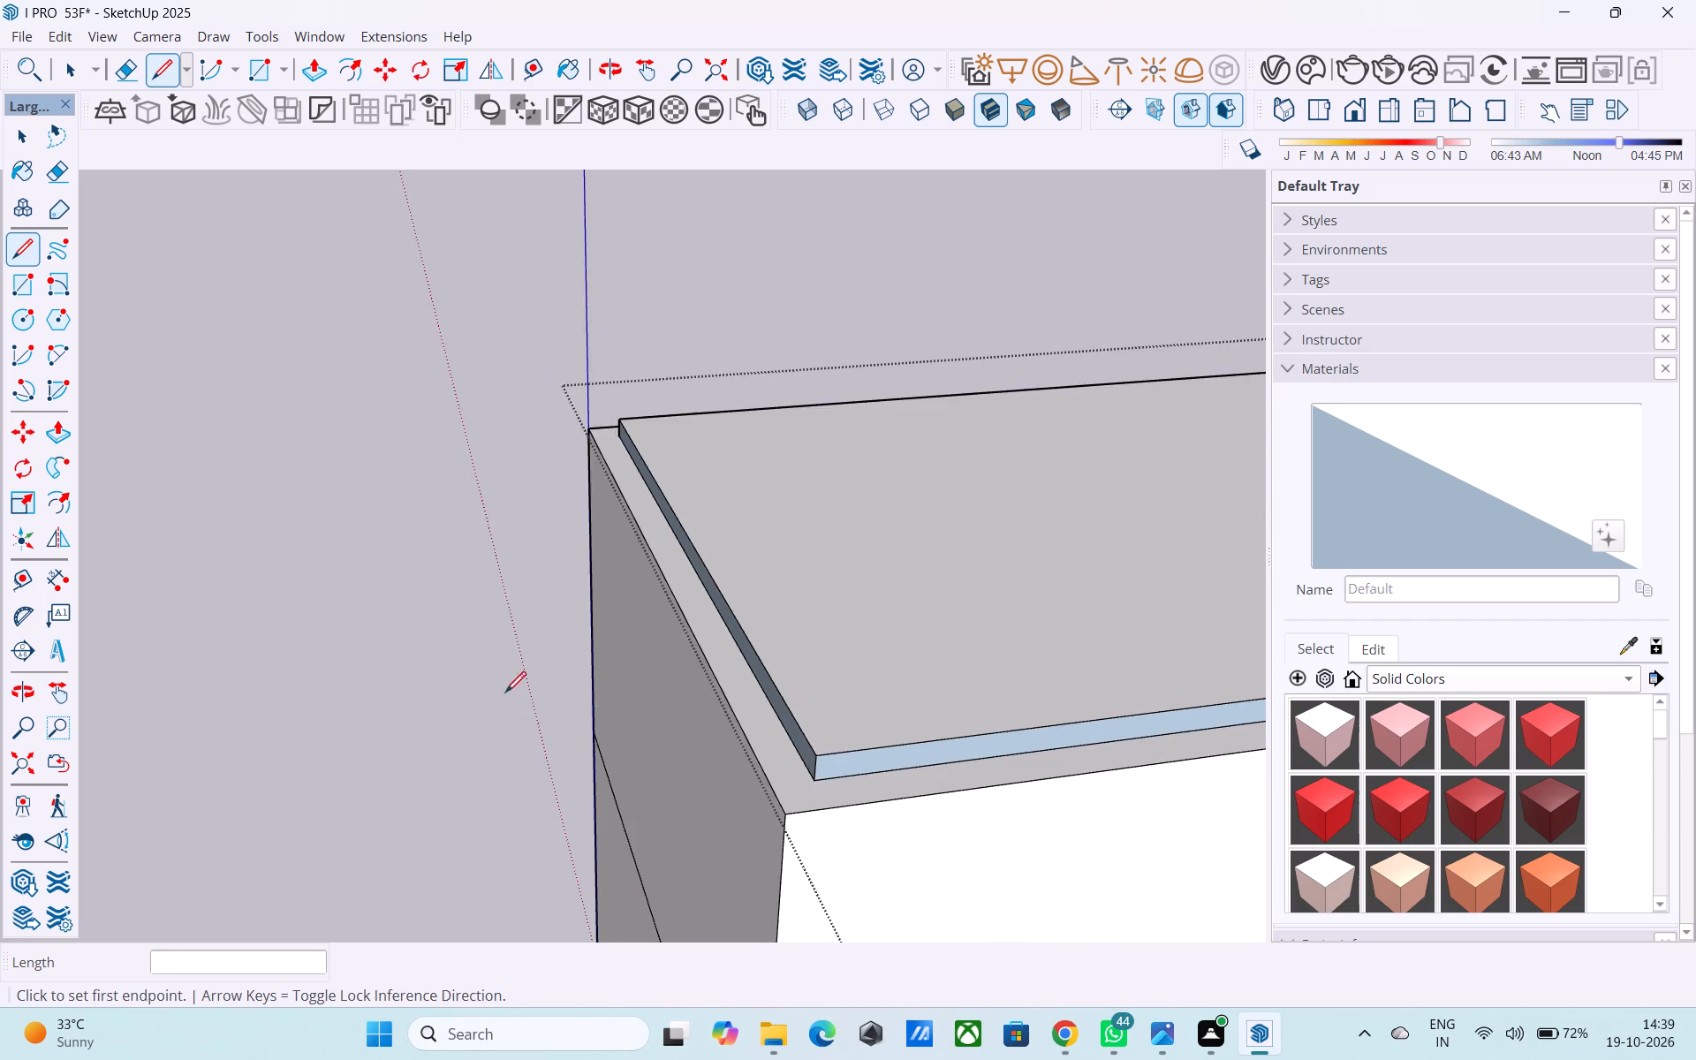
scroll(505, 694, "down", 2)
middle_click_drag(534, 702, 664, 721)
scroll(814, 708, "up", 9)
key("space")
middle_click_drag(883, 662, 761, 678, "shift")
scroll(761, 686, "up", 5, "shift")
left_click(736, 738)
right_click(736, 738)
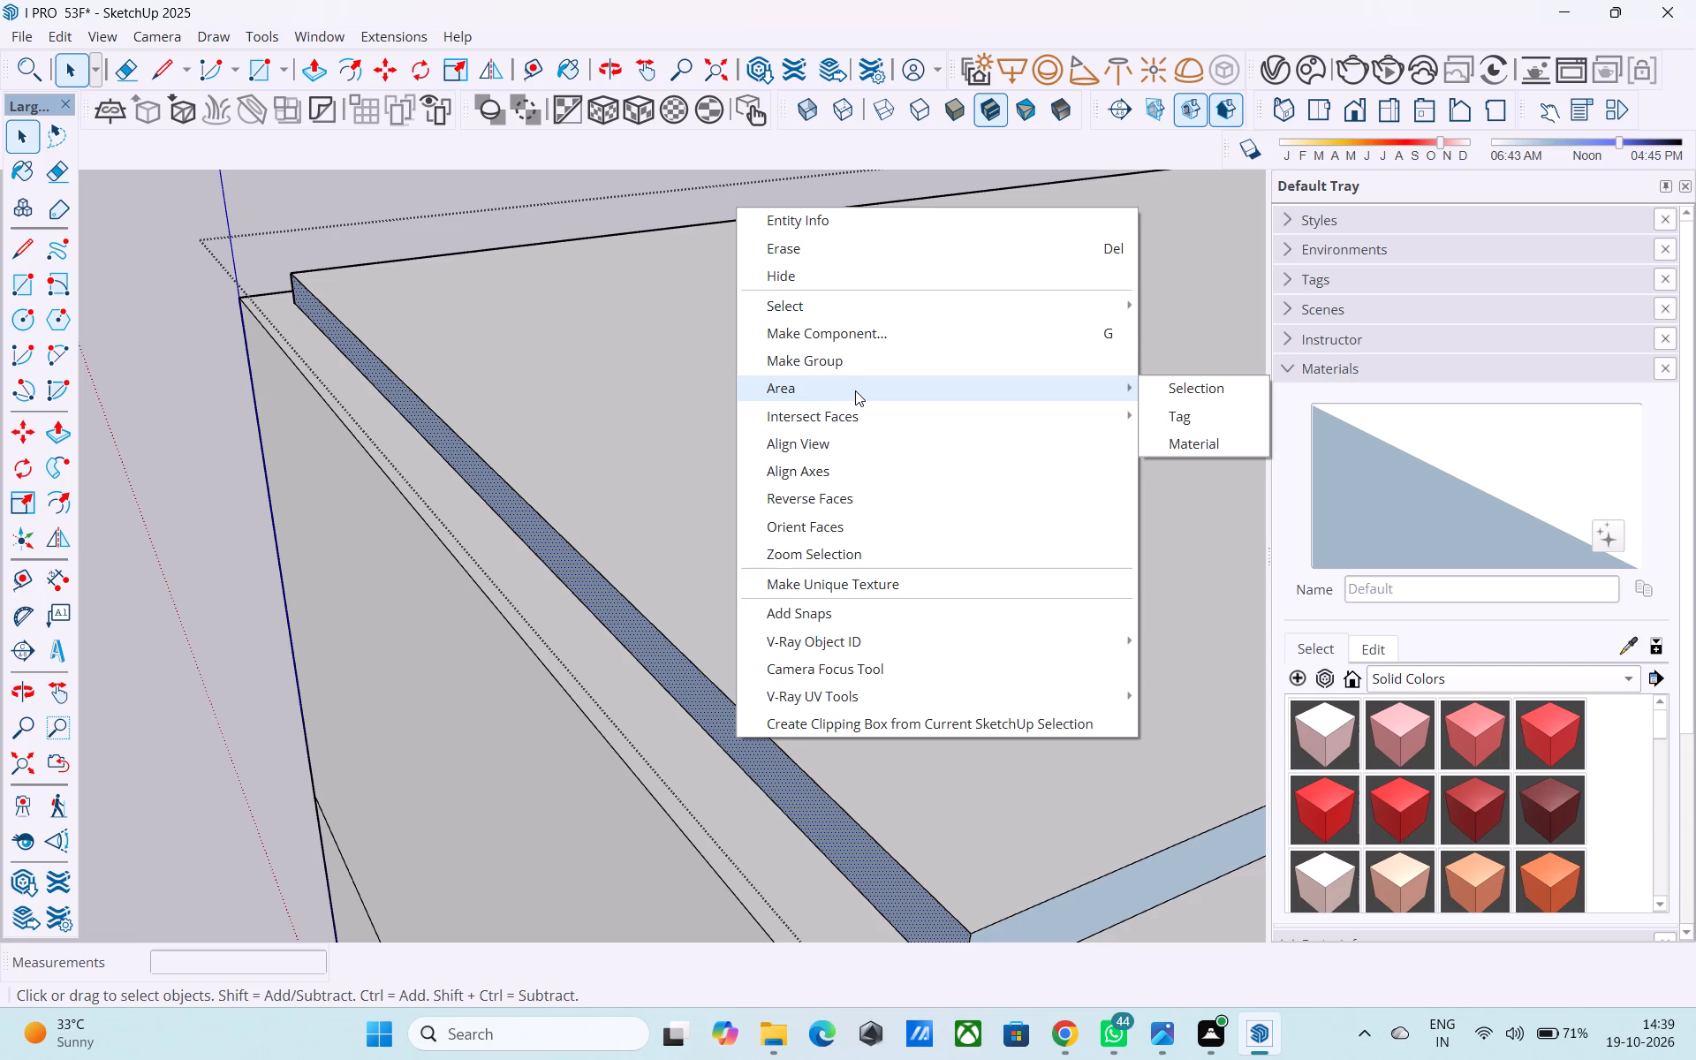
left_click(892, 494)
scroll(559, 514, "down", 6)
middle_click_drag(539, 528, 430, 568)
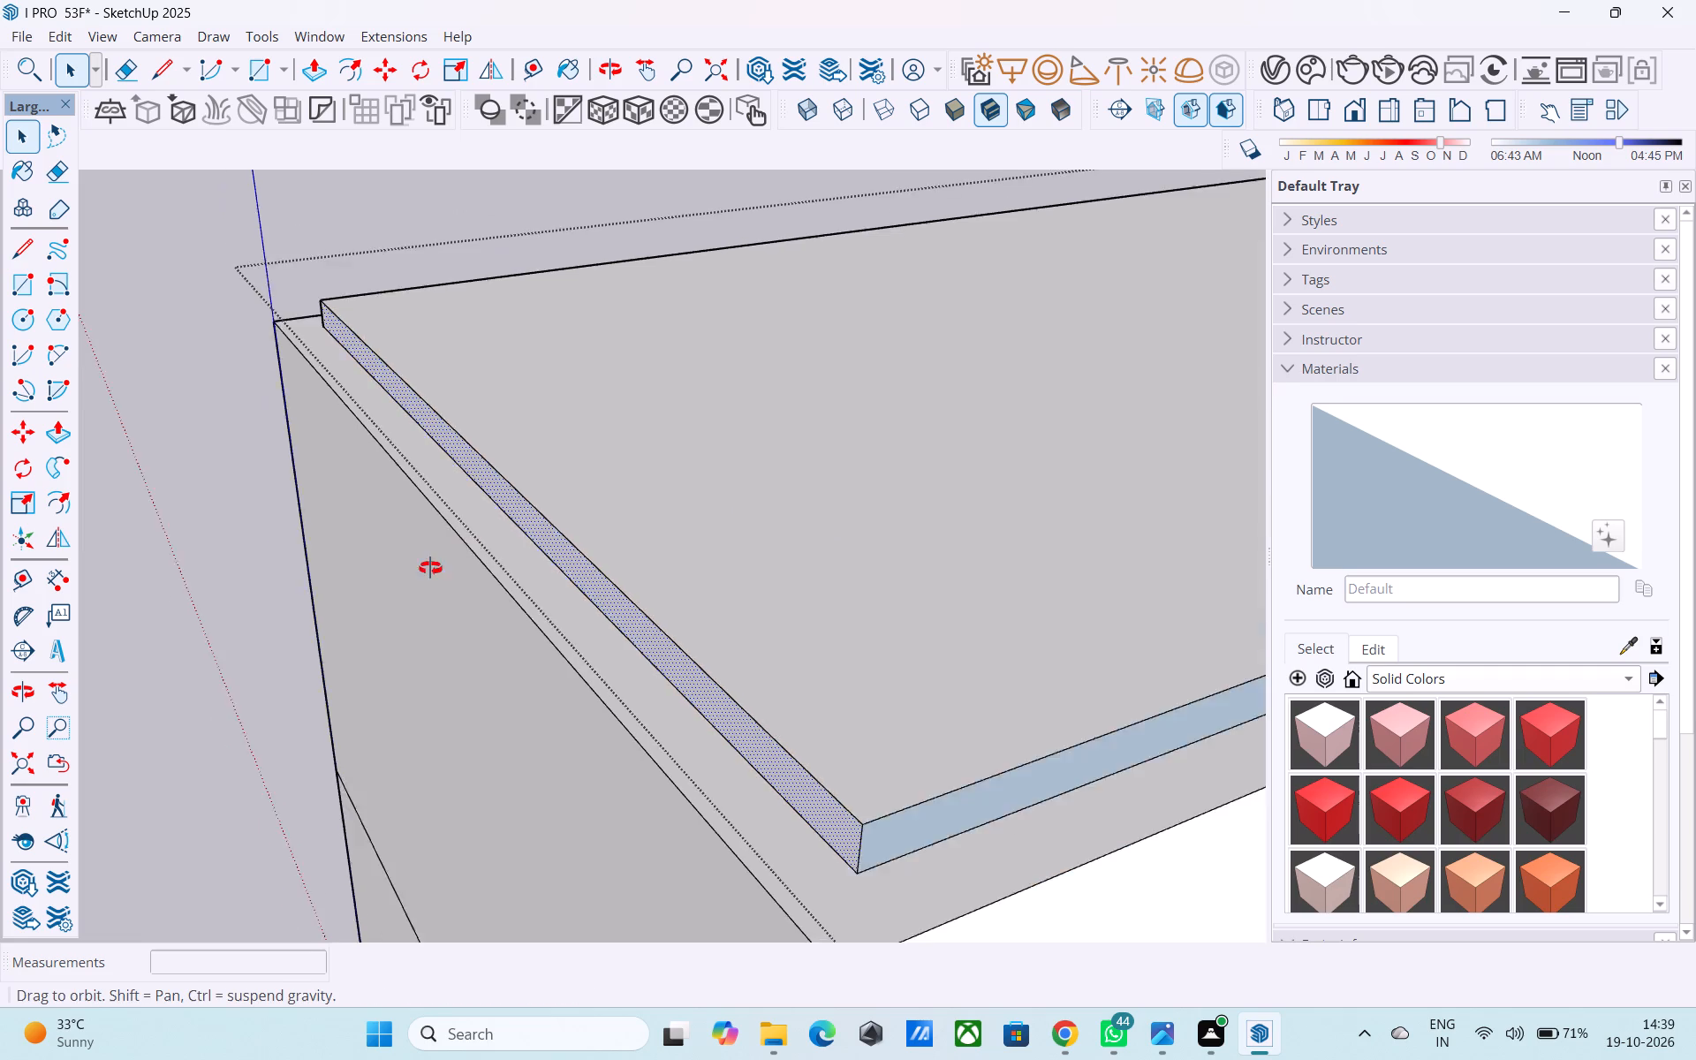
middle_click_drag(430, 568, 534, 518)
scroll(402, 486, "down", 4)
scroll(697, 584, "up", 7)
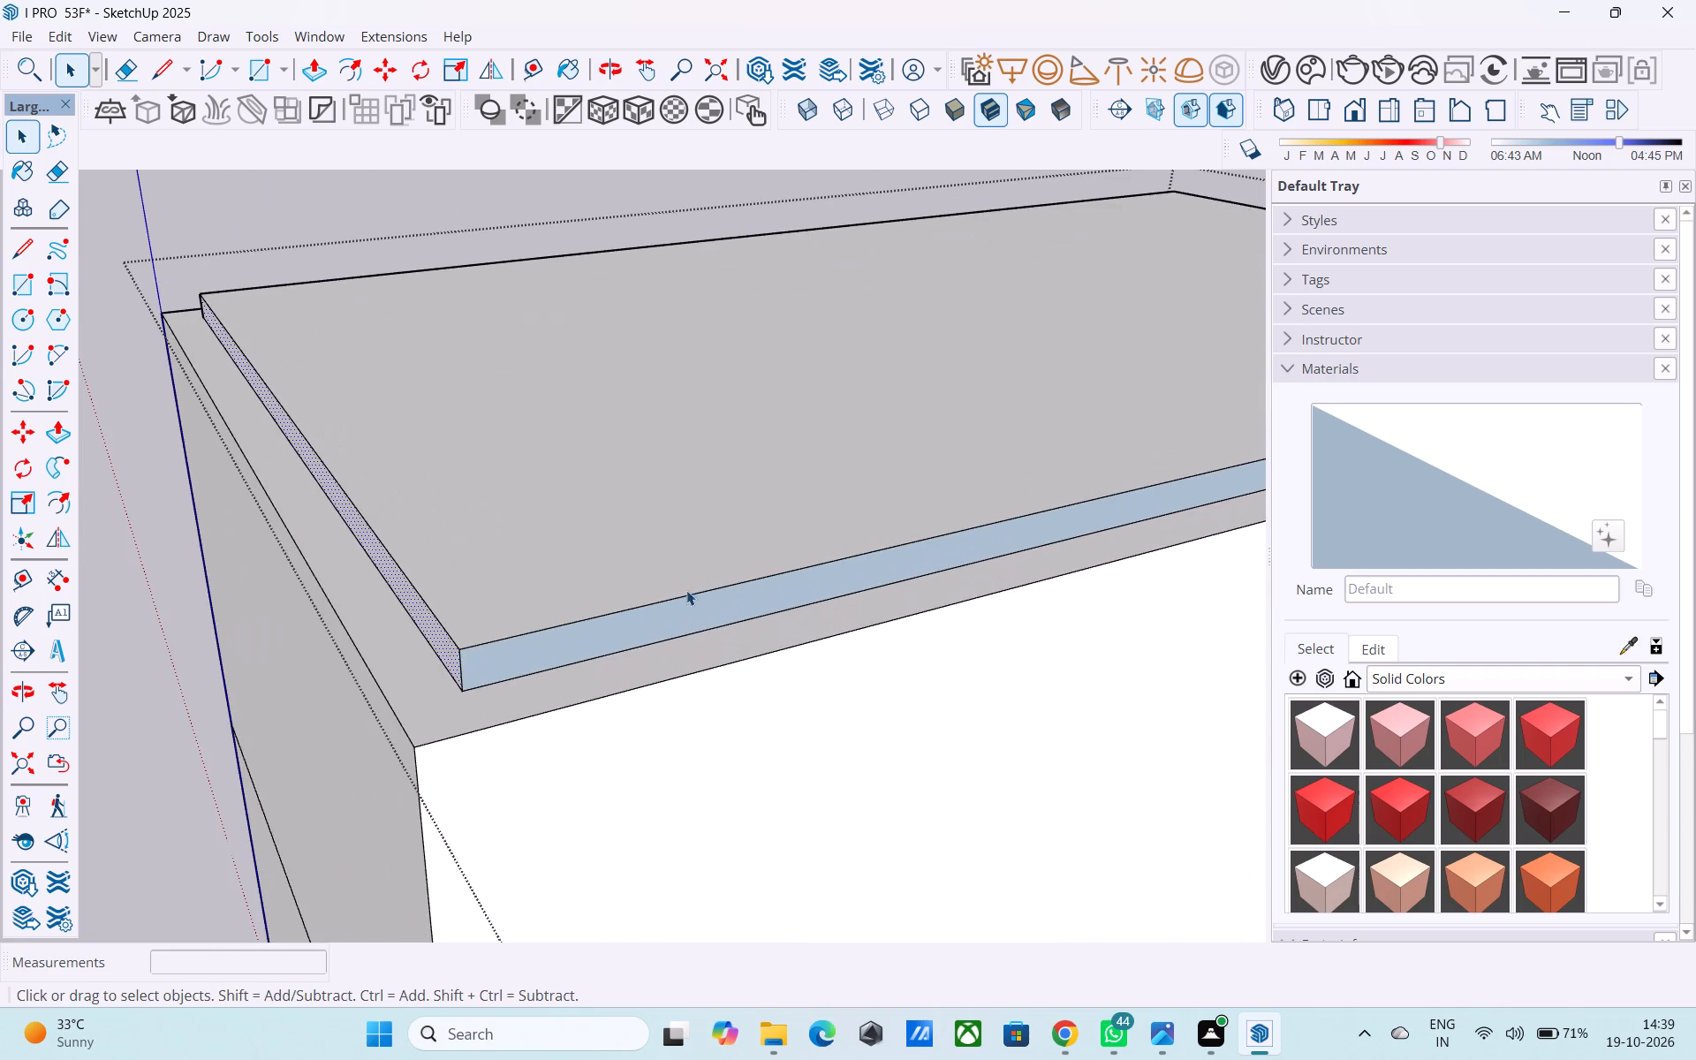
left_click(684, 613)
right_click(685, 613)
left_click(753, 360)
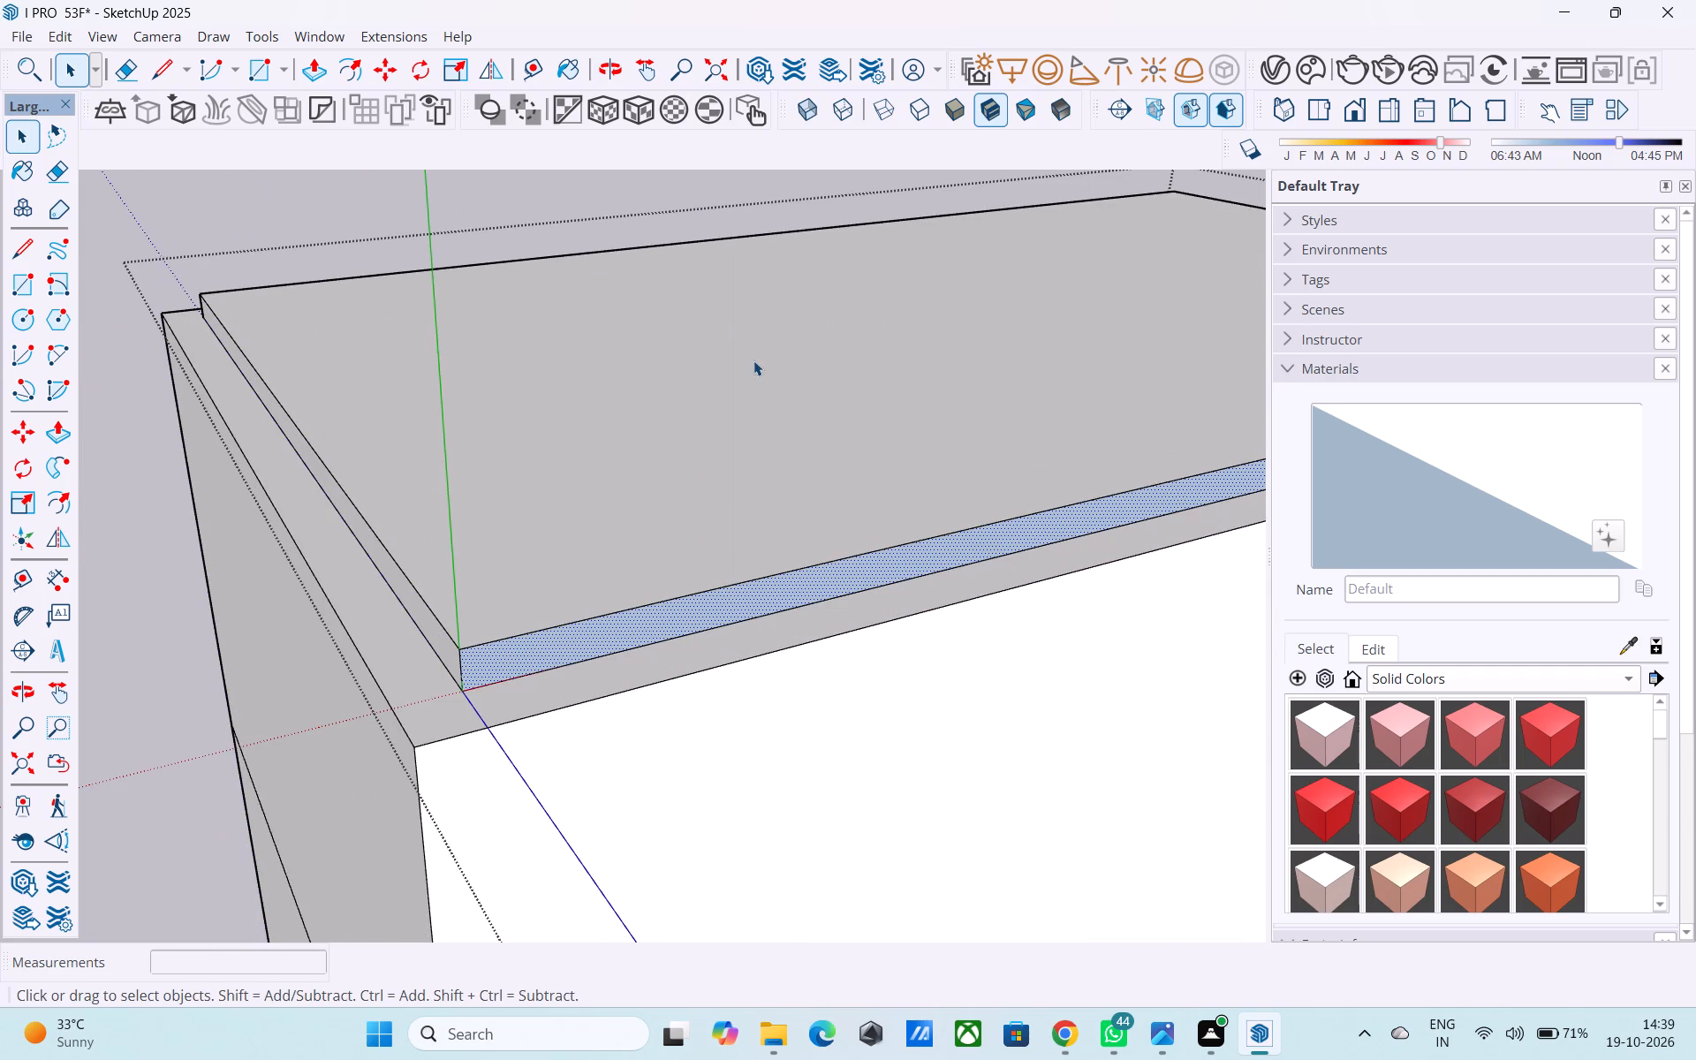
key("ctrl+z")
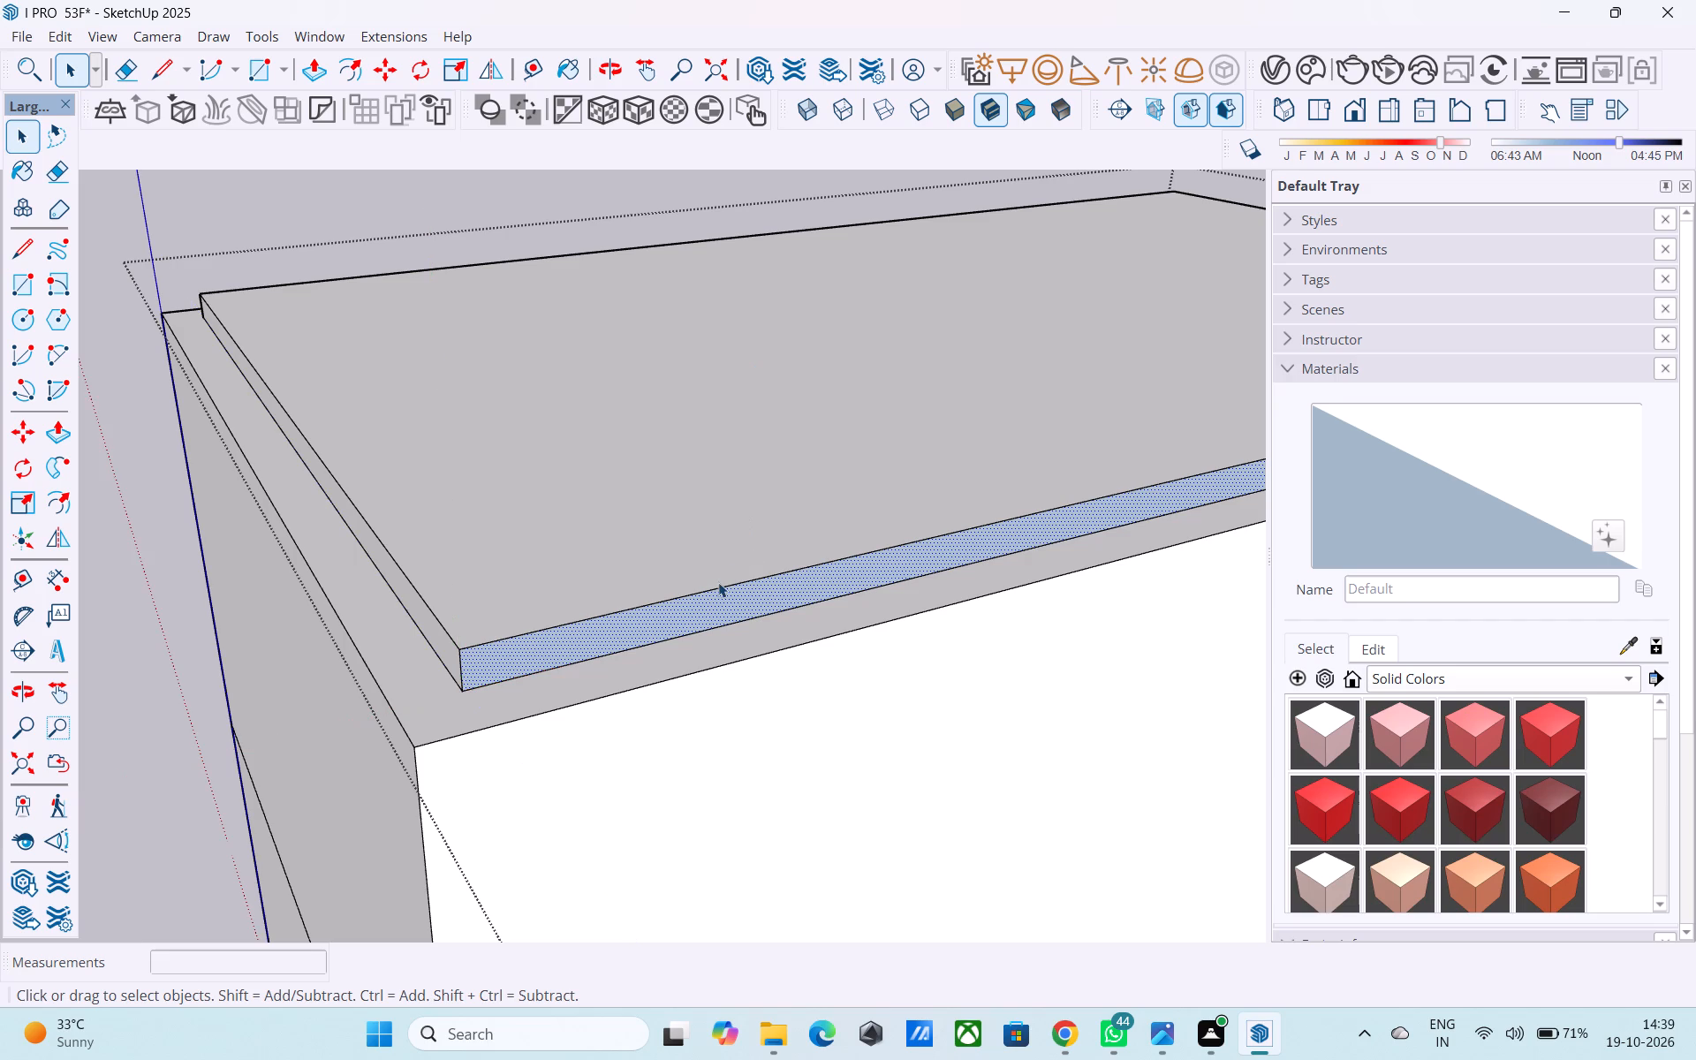
Reverse the raised cover's long side face that runs along the dividing line.
left_click(723, 594)
right_click(724, 594)
left_click(801, 361)
Reverse the raised cover's short side face along the divided outer wall.
scroll(618, 502, "down", 4)
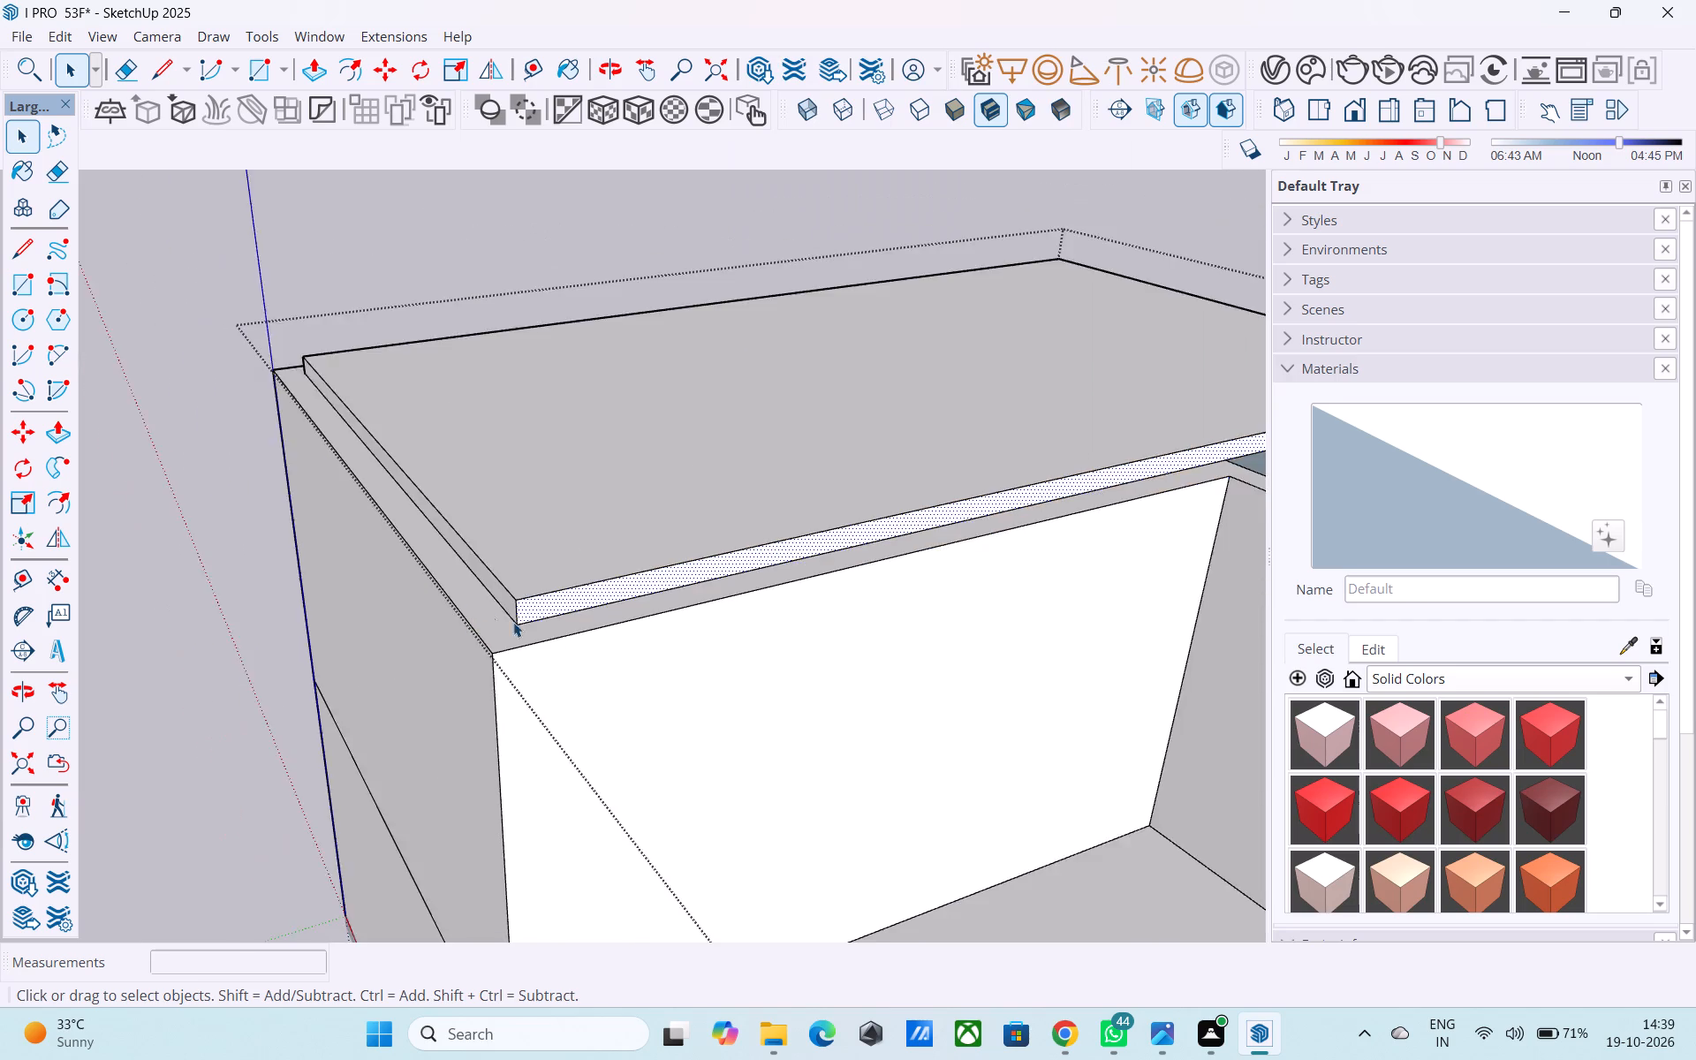
scroll(513, 622, "down", 7)
middle_click_drag(999, 529, 587, 489)
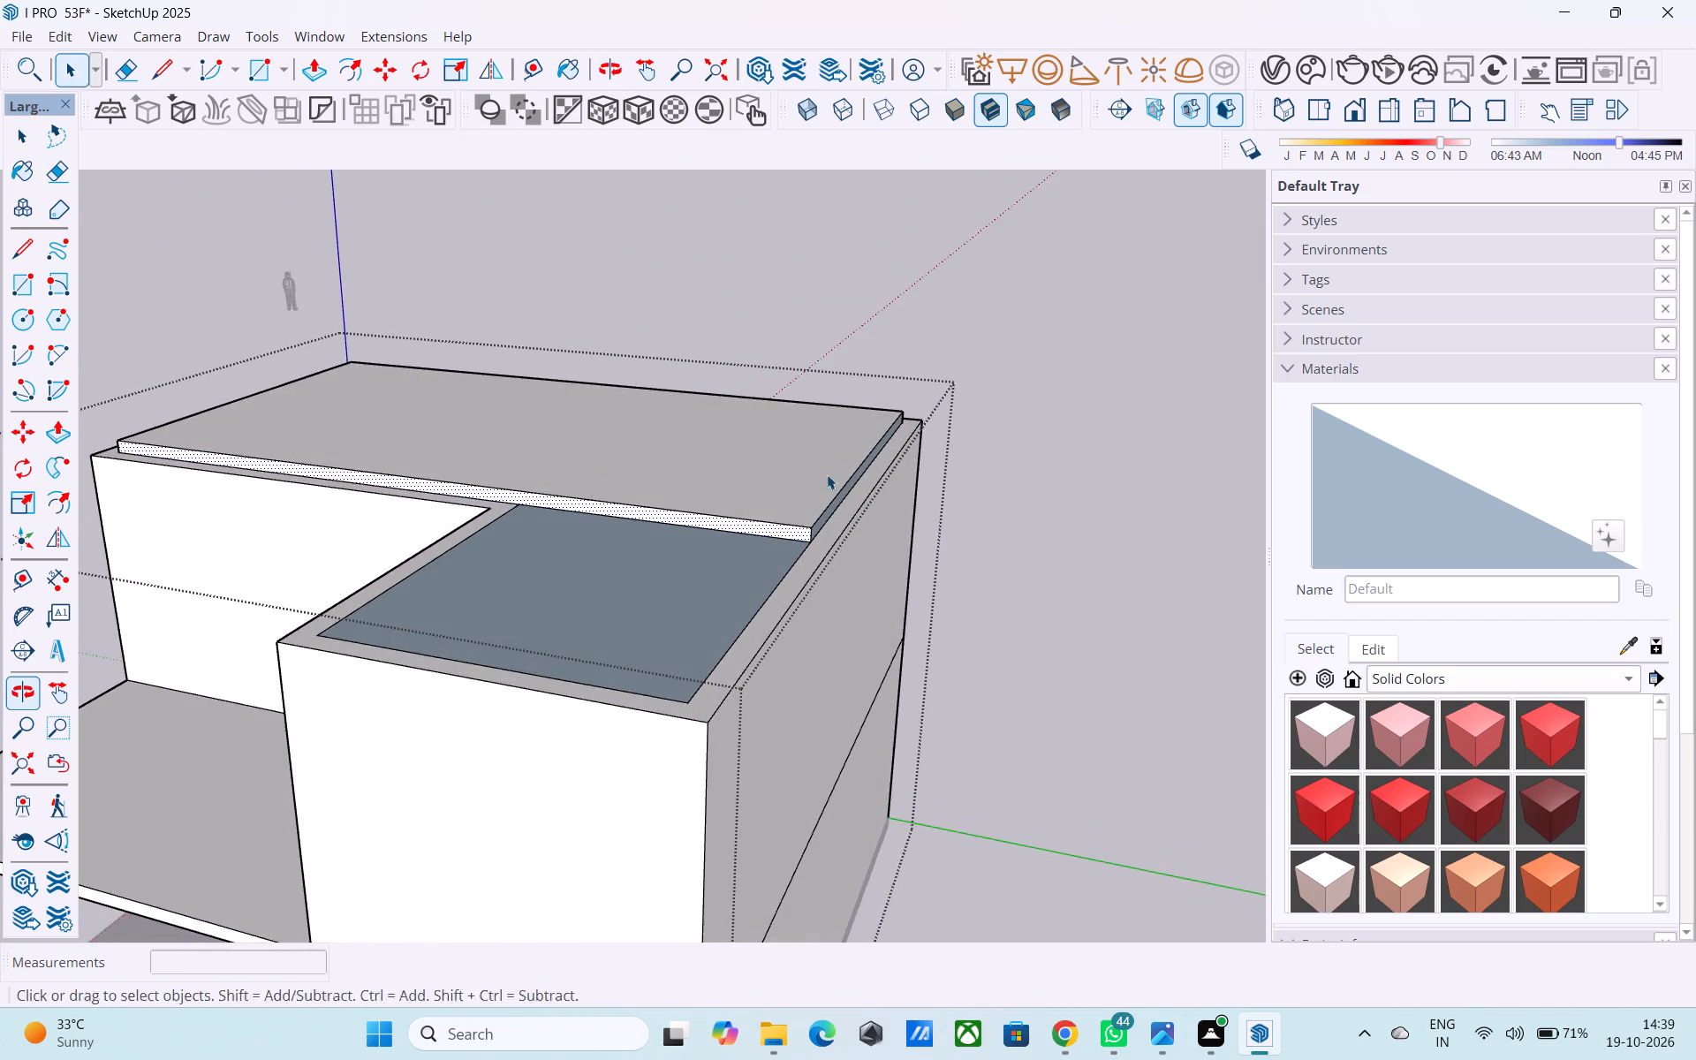
middle_click_drag(827, 474, 584, 526)
scroll(589, 531, "up", 6)
left_click(615, 582)
right_click(615, 582)
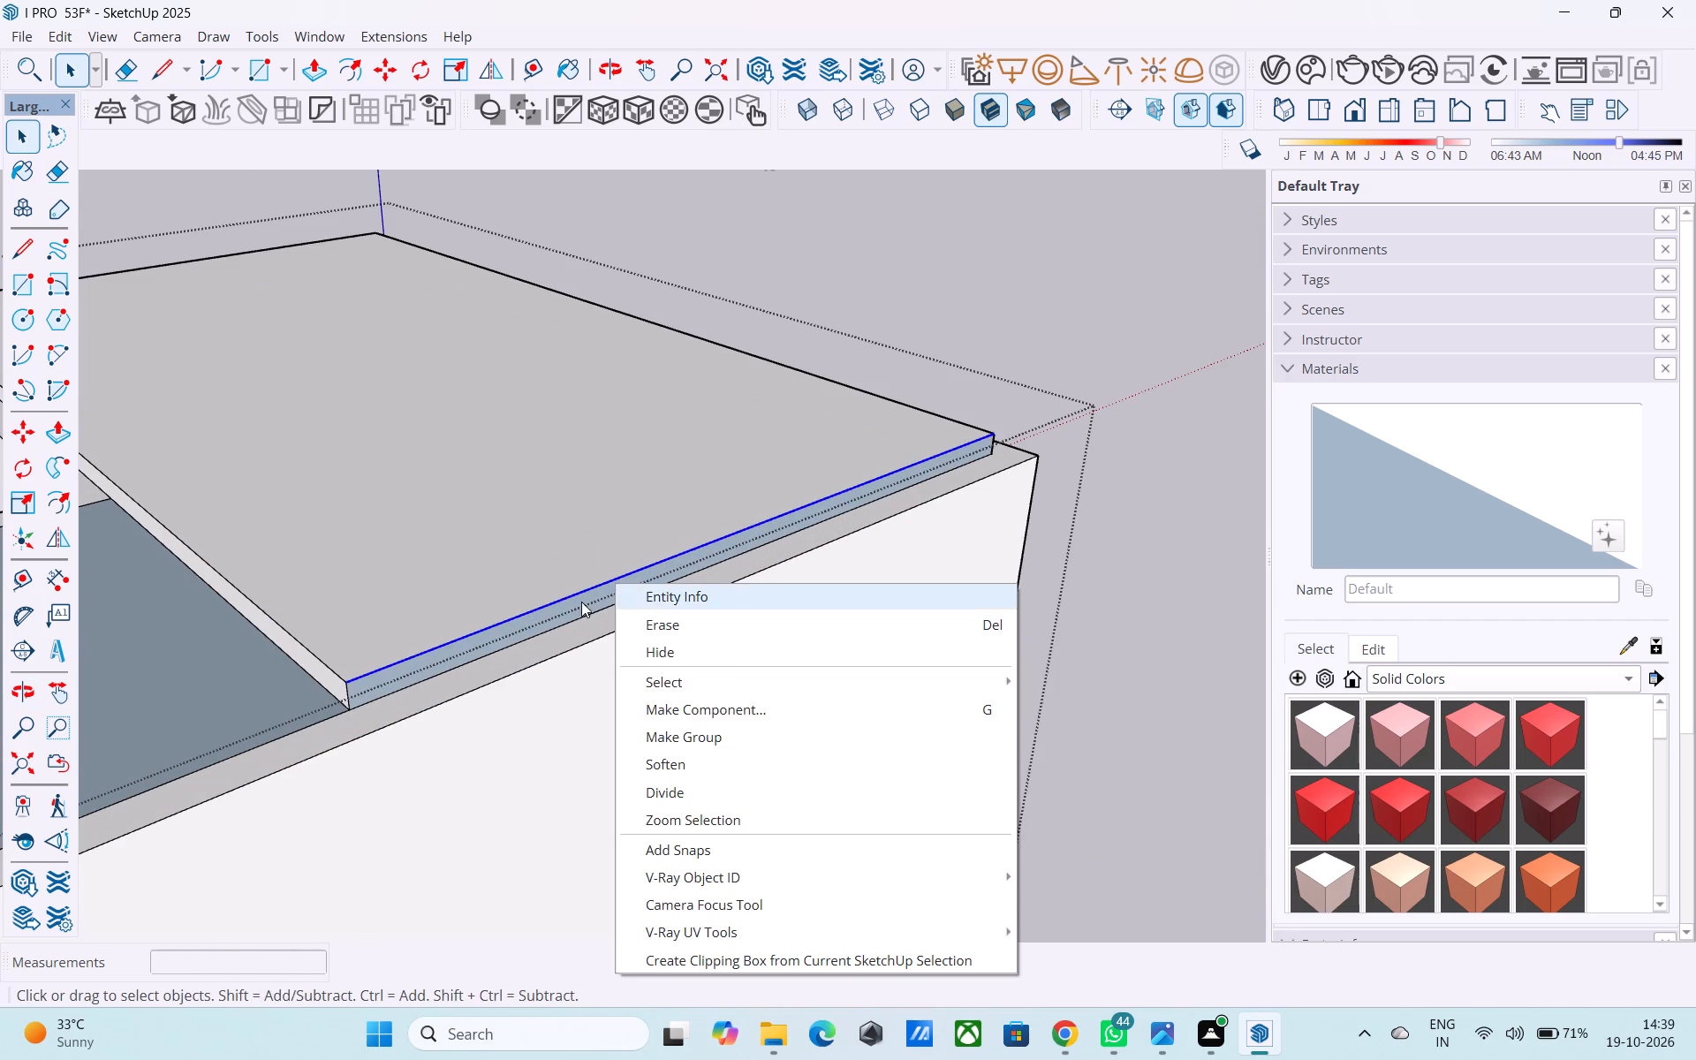
left_click(579, 600)
right_click(579, 600)
left_click(680, 369)
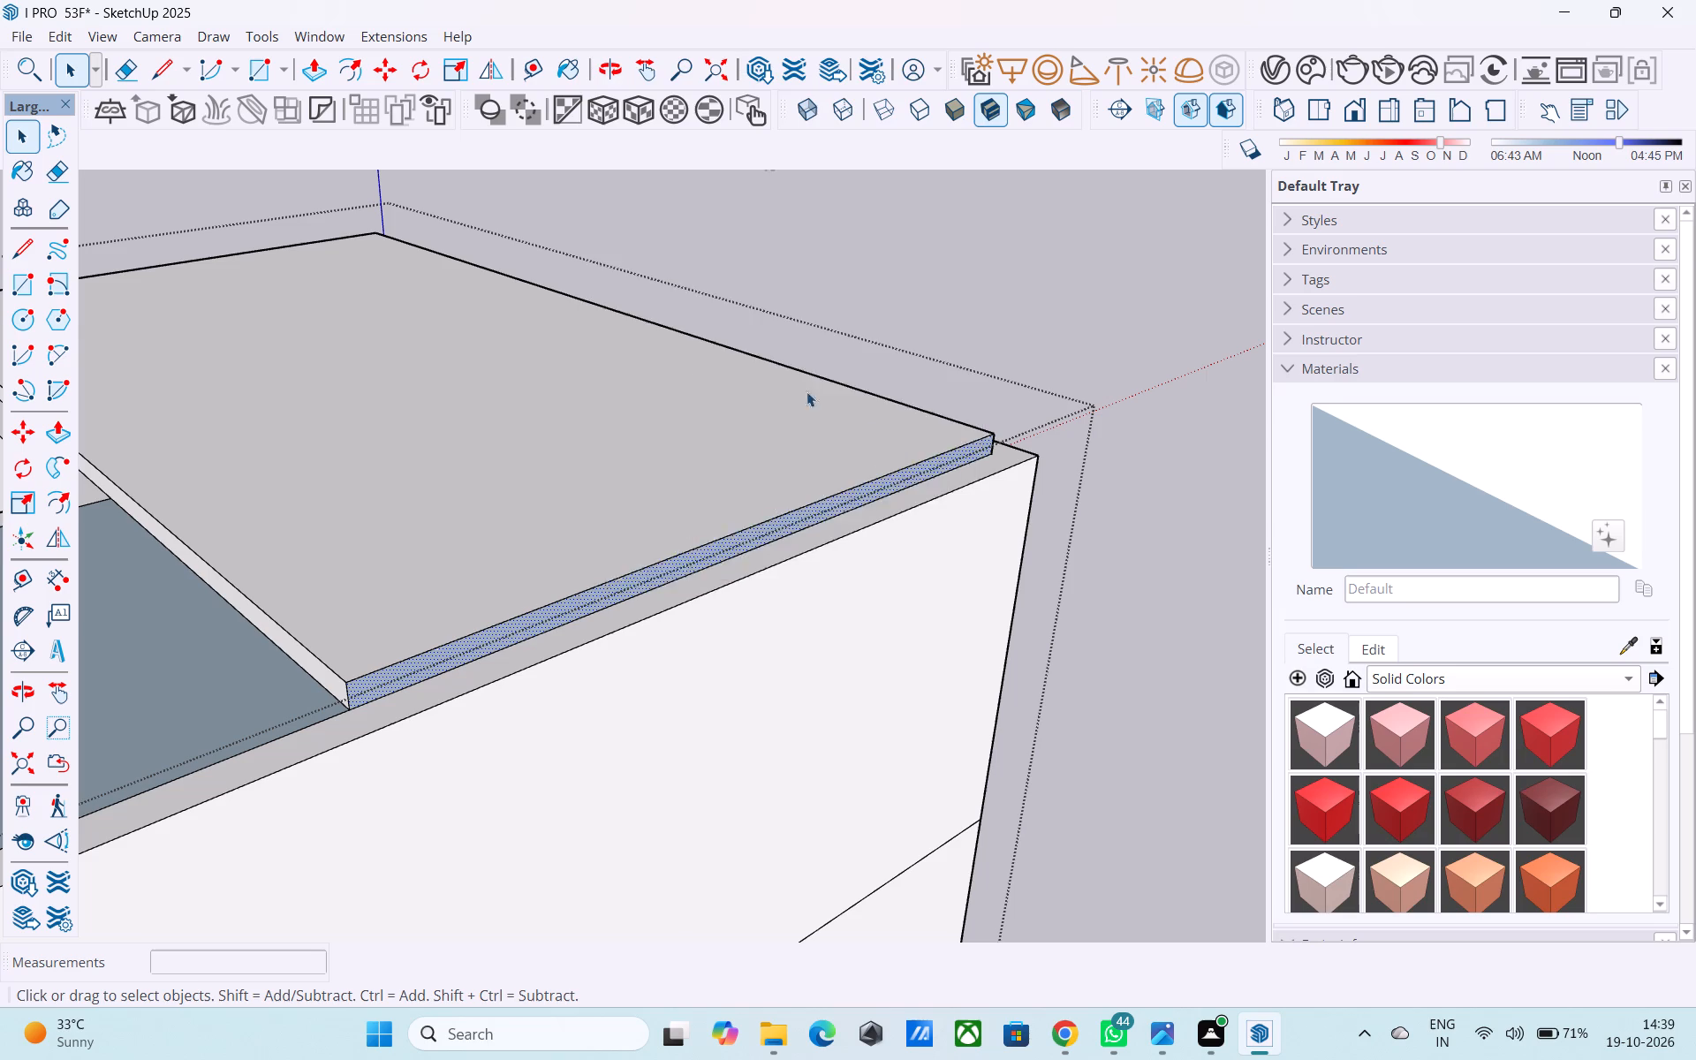
Reverse the raised cover's remaining long side face along the outer wall.
scroll(899, 454, "down", 6)
middle_click_drag(976, 519, 127, 542)
scroll(187, 513, "up", 12)
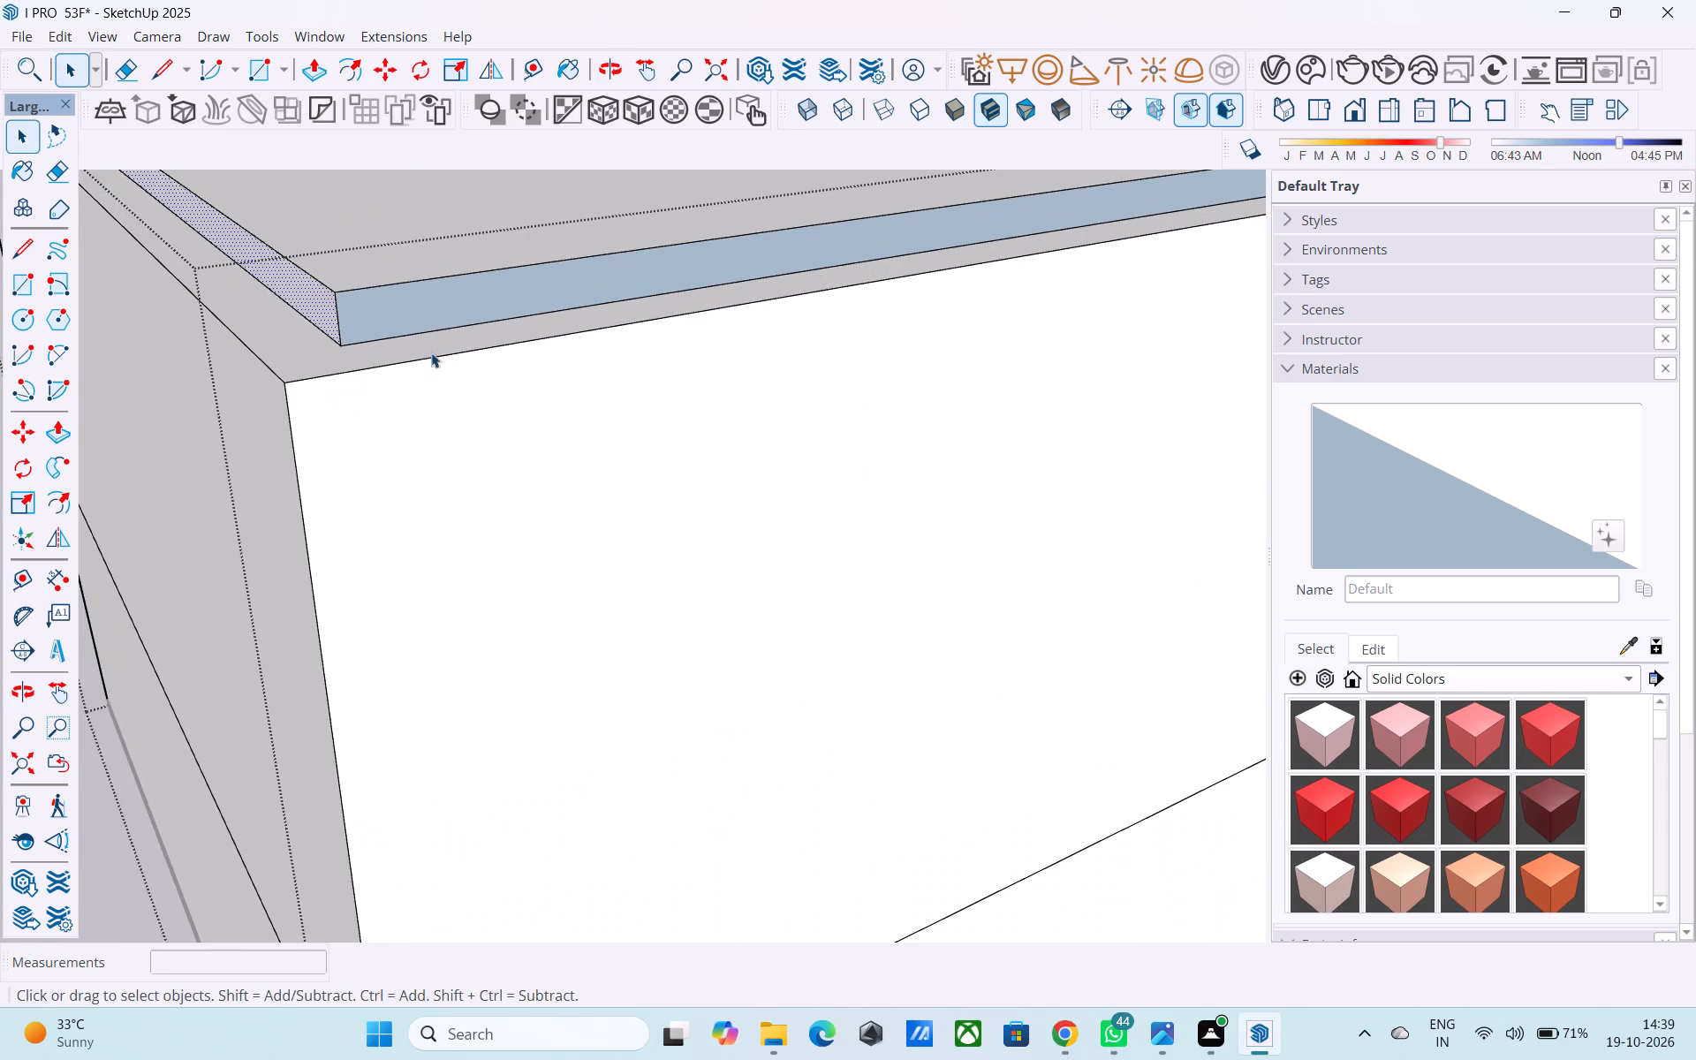
left_click(422, 322)
right_click(423, 319)
left_click(550, 612)
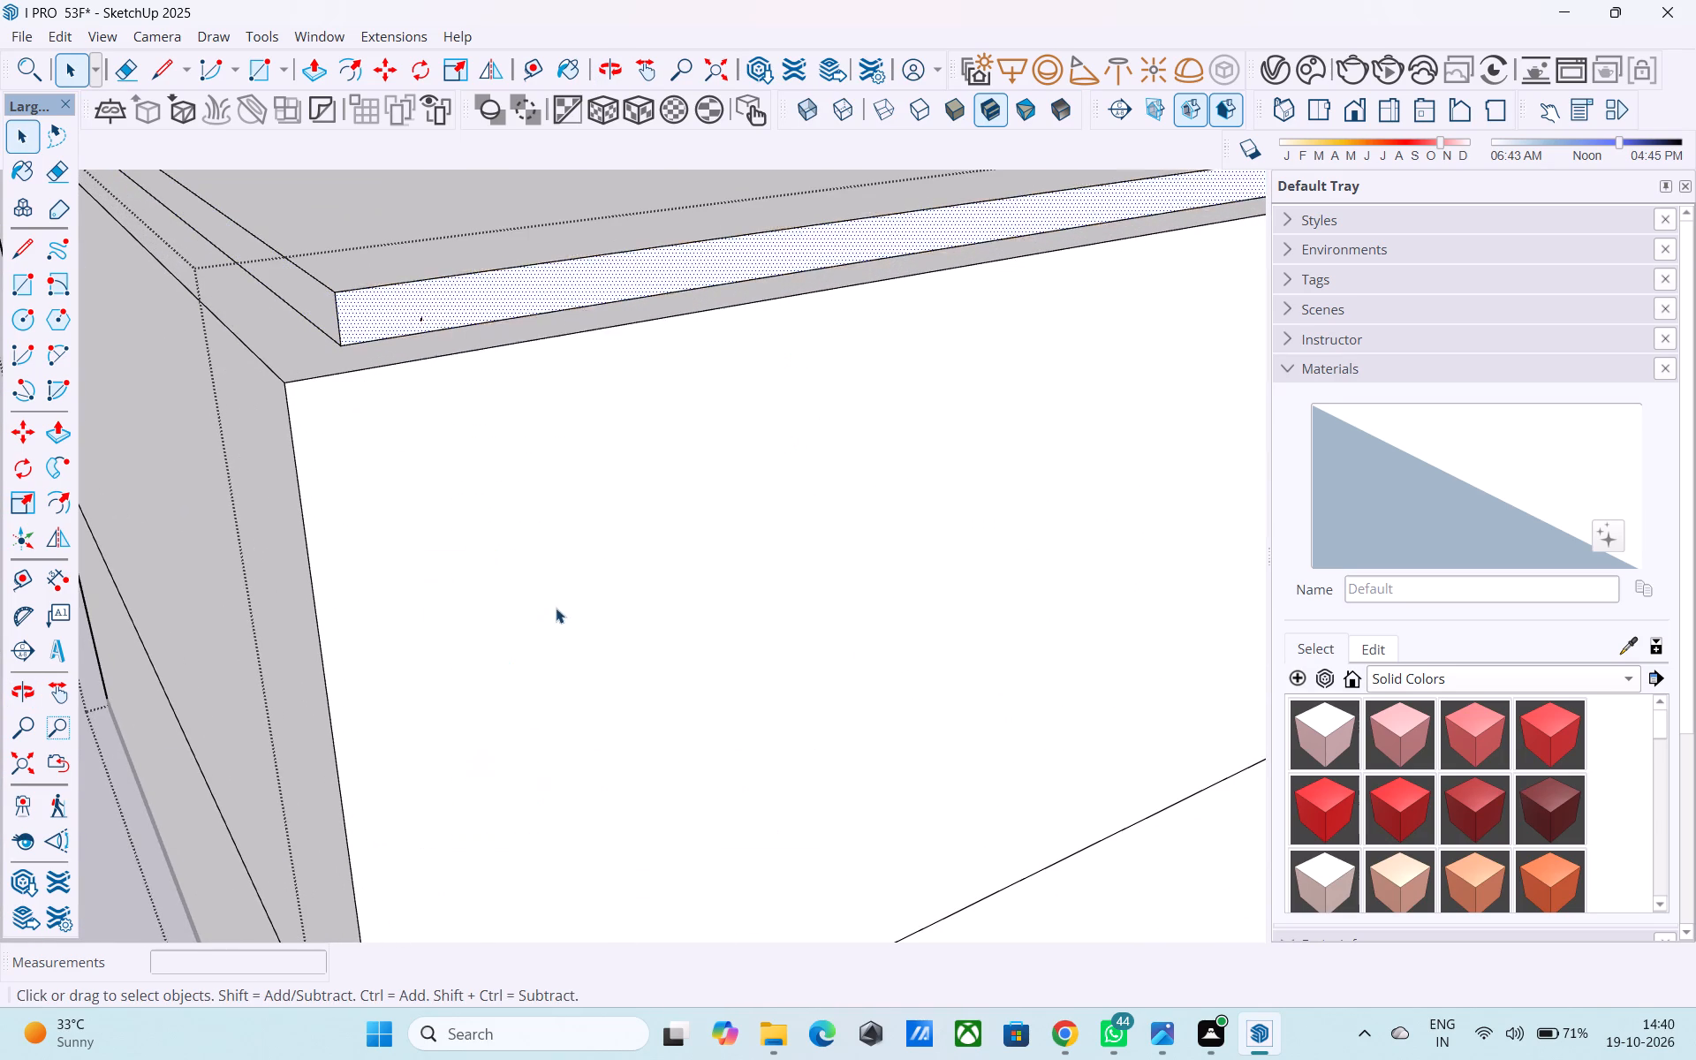
Examine the raised cover and the exposed wall tops around it from above.
scroll(576, 595, "down", 14)
middle_click_drag(775, 577, 947, 823)
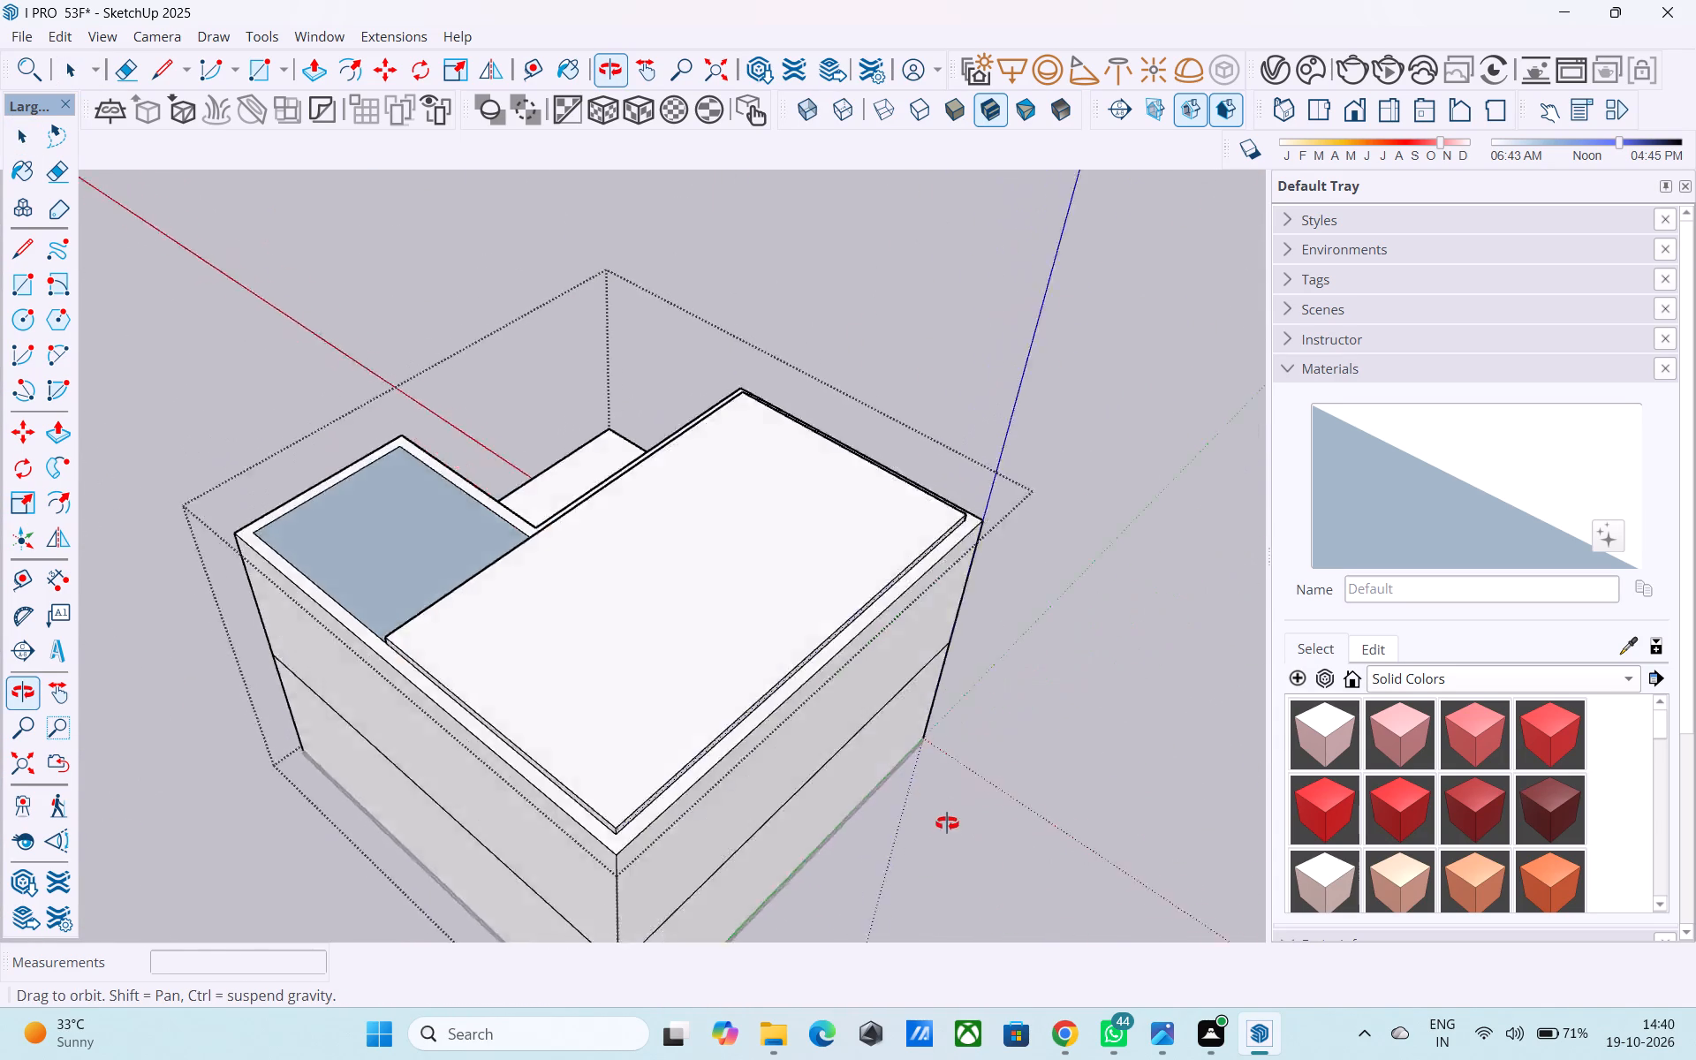
middle_click_drag(947, 823, 948, 826)
scroll(845, 804, "up", 1)
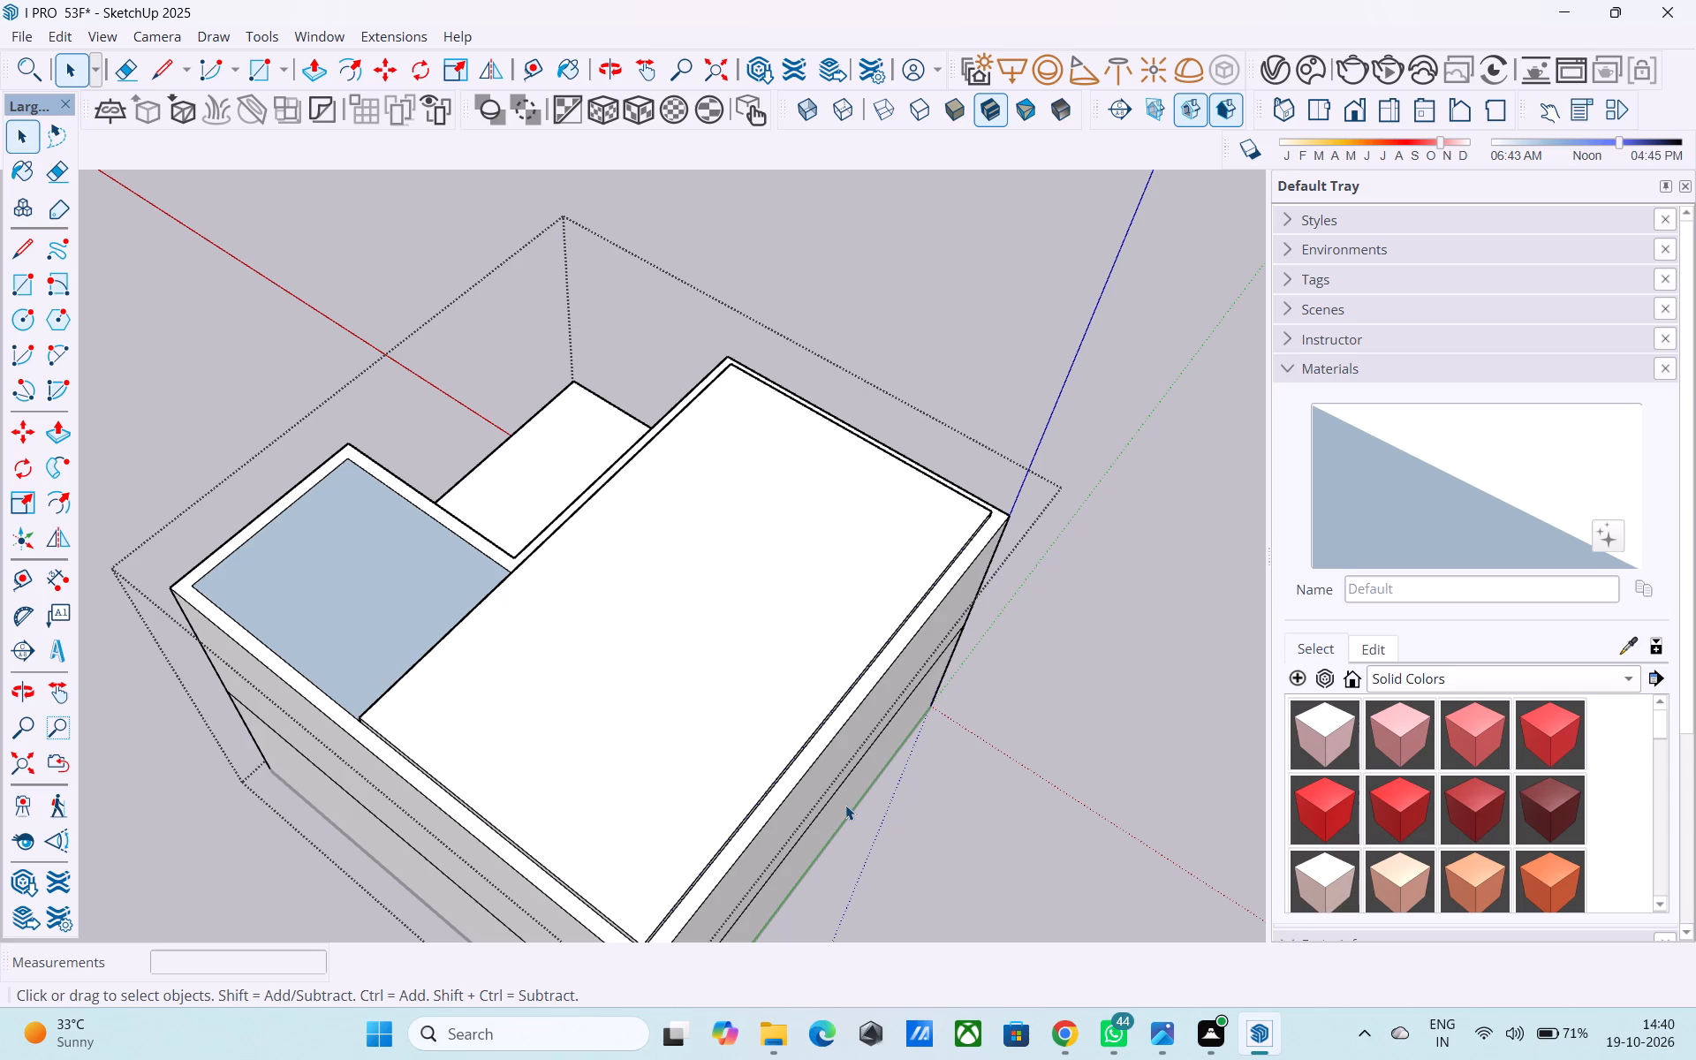
scroll(830, 700, "up", 1)
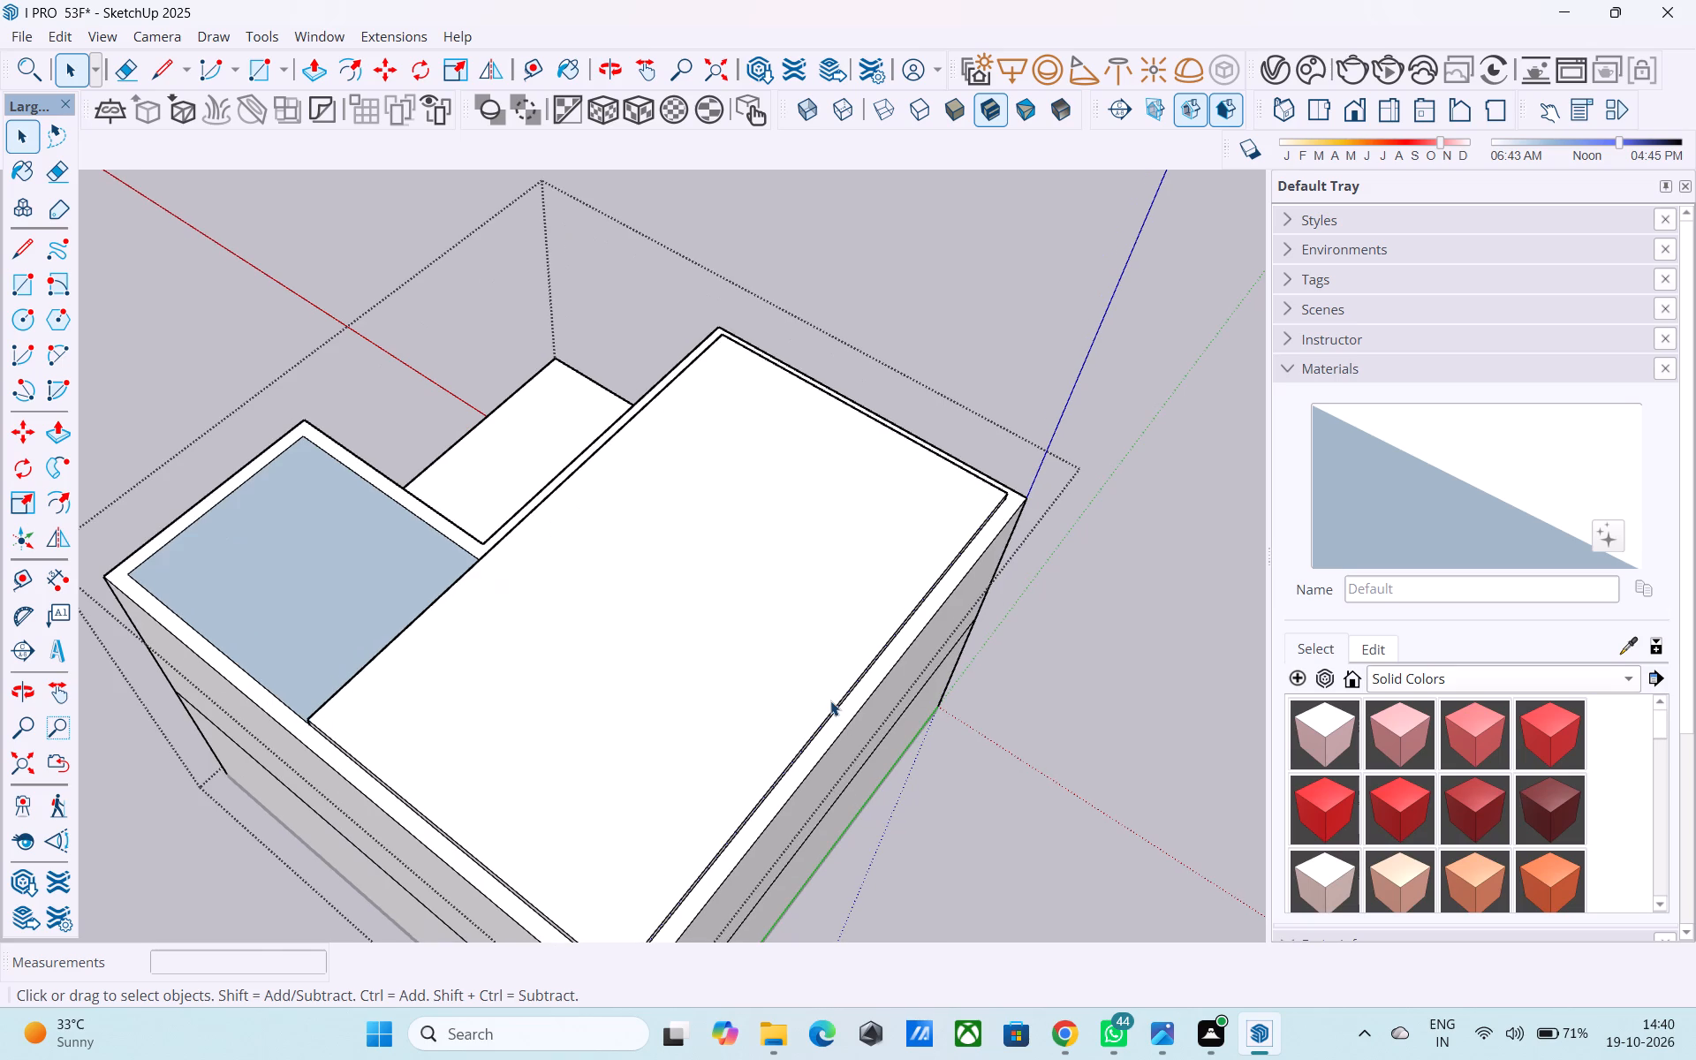
middle_click_drag(831, 697, 843, 680)
scroll(824, 673, "down", 3)
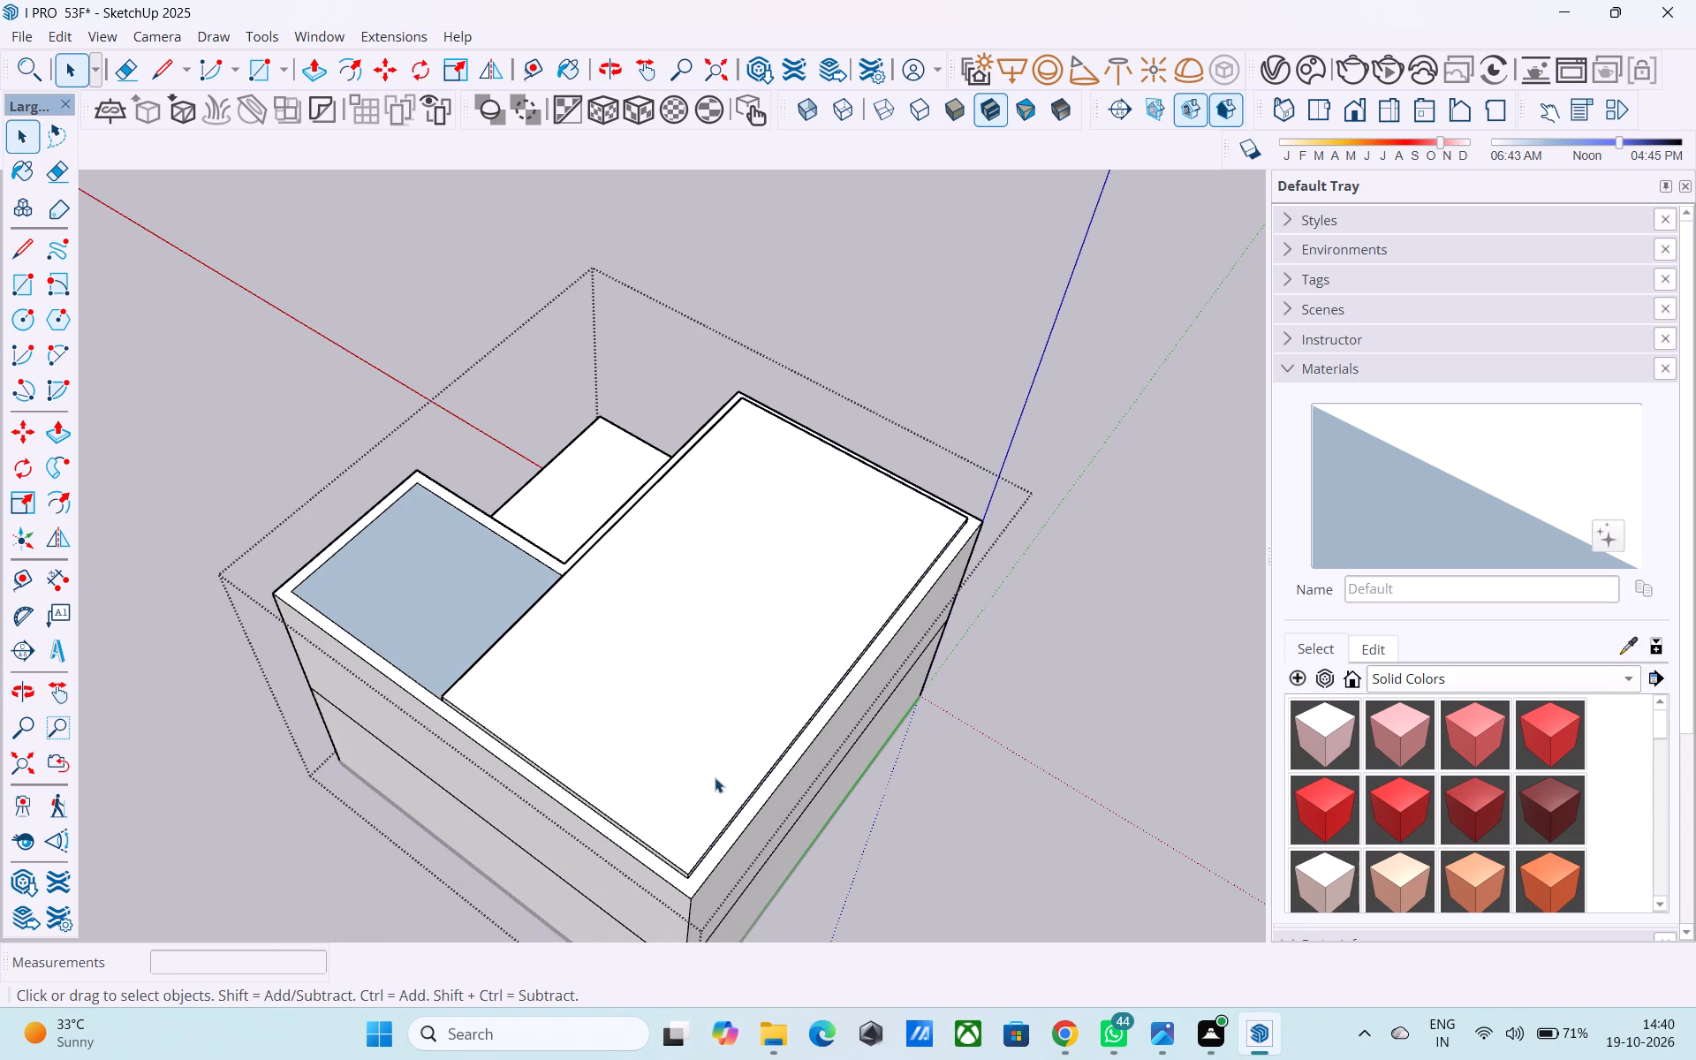
middle_click_drag(715, 777, 706, 741)
scroll(707, 728, "up", 2)
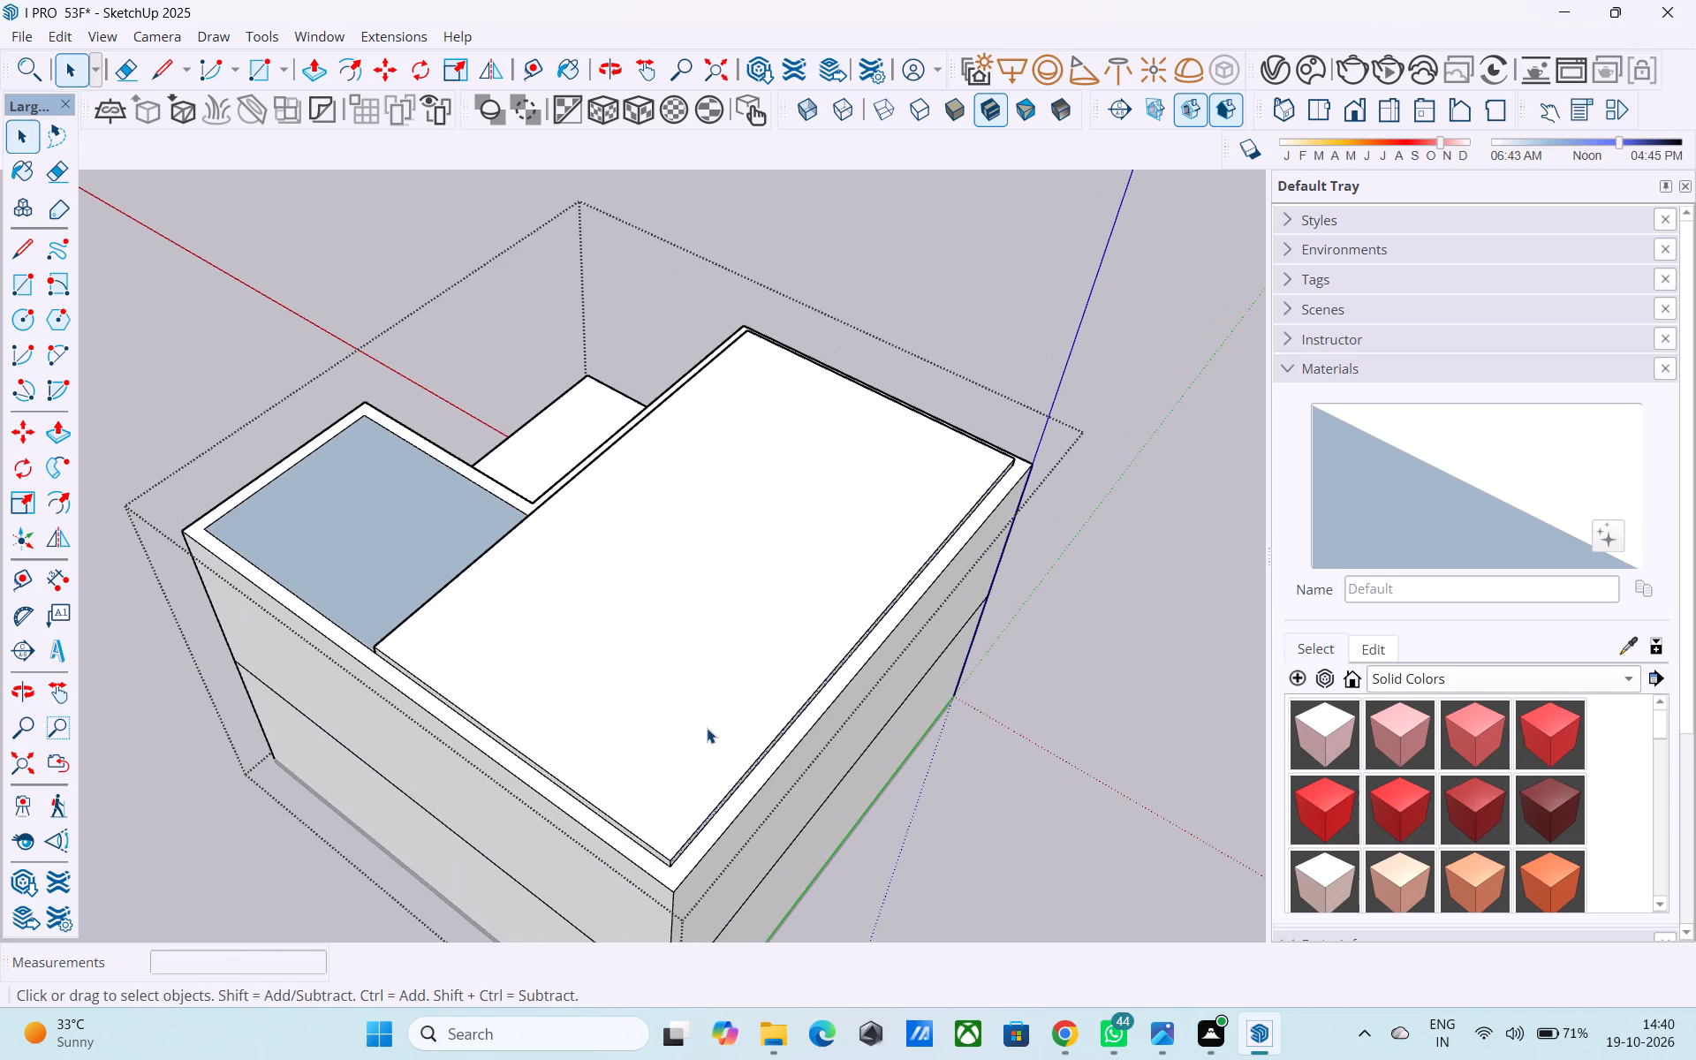
scroll(707, 728, "up", 2)
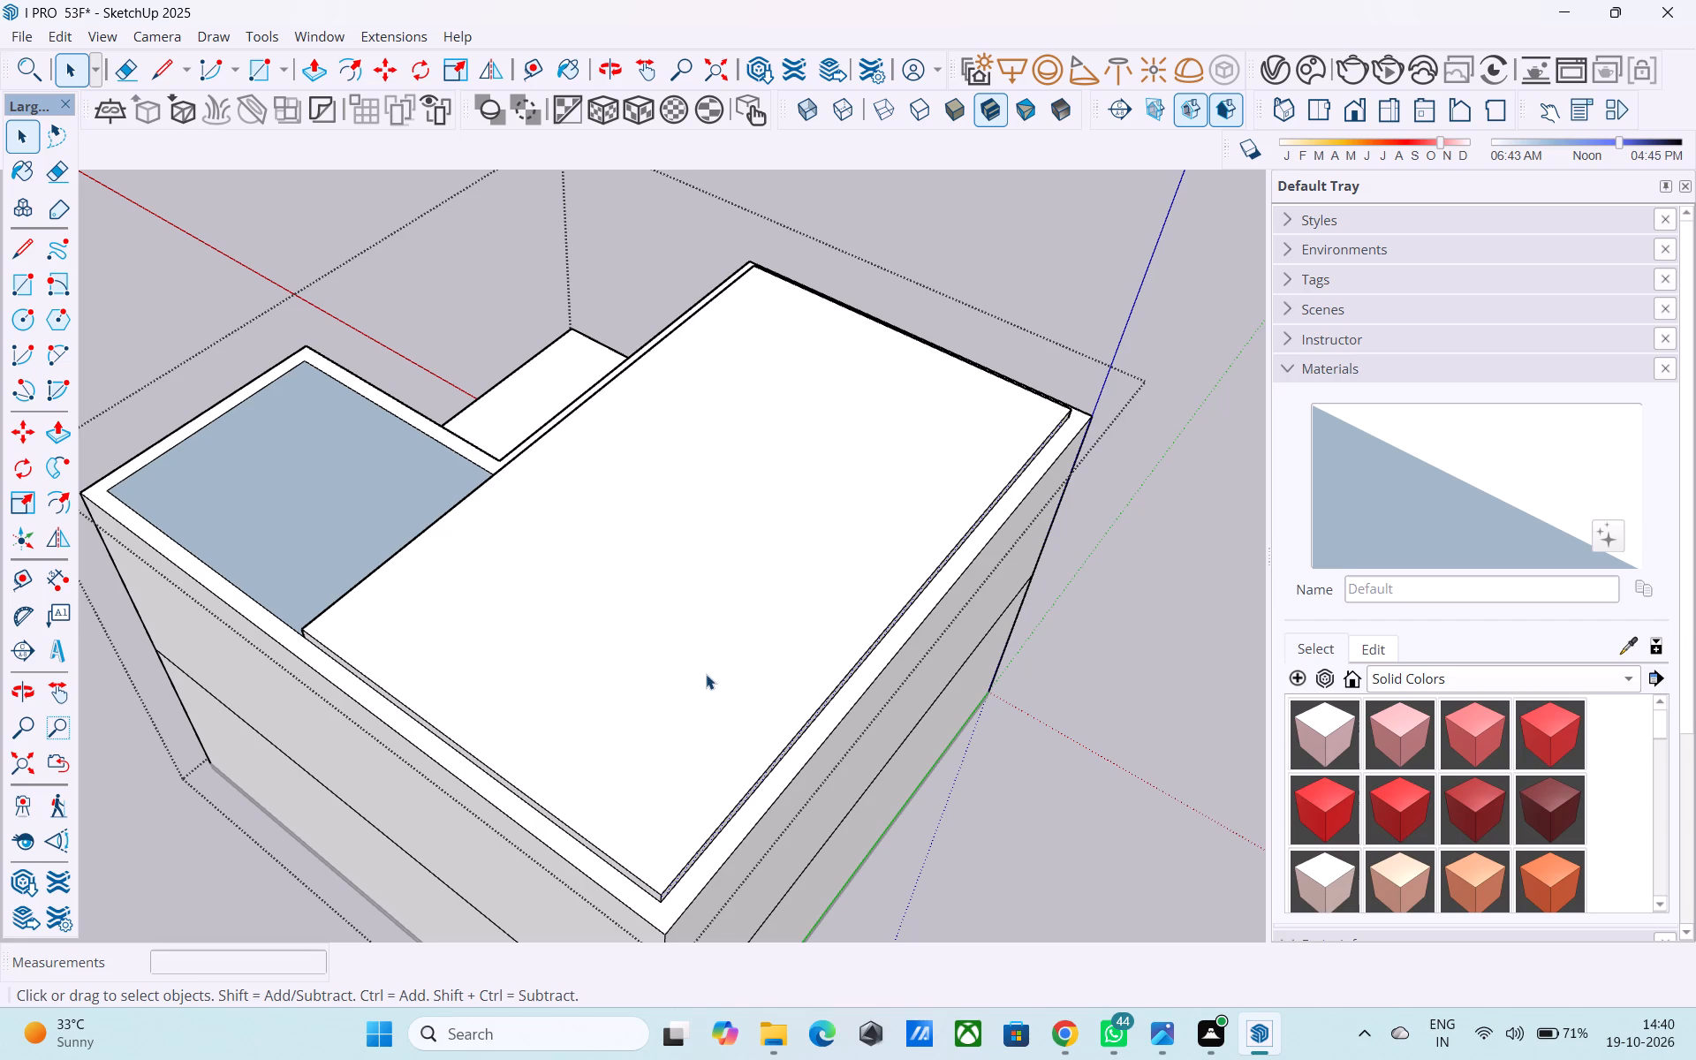
Push/Pull the cover's long outer side face outward until it is flush with the outer wall face.
middle_click_drag(690, 732, 1302, 579)
middle_click_drag(1123, 620, 947, 645)
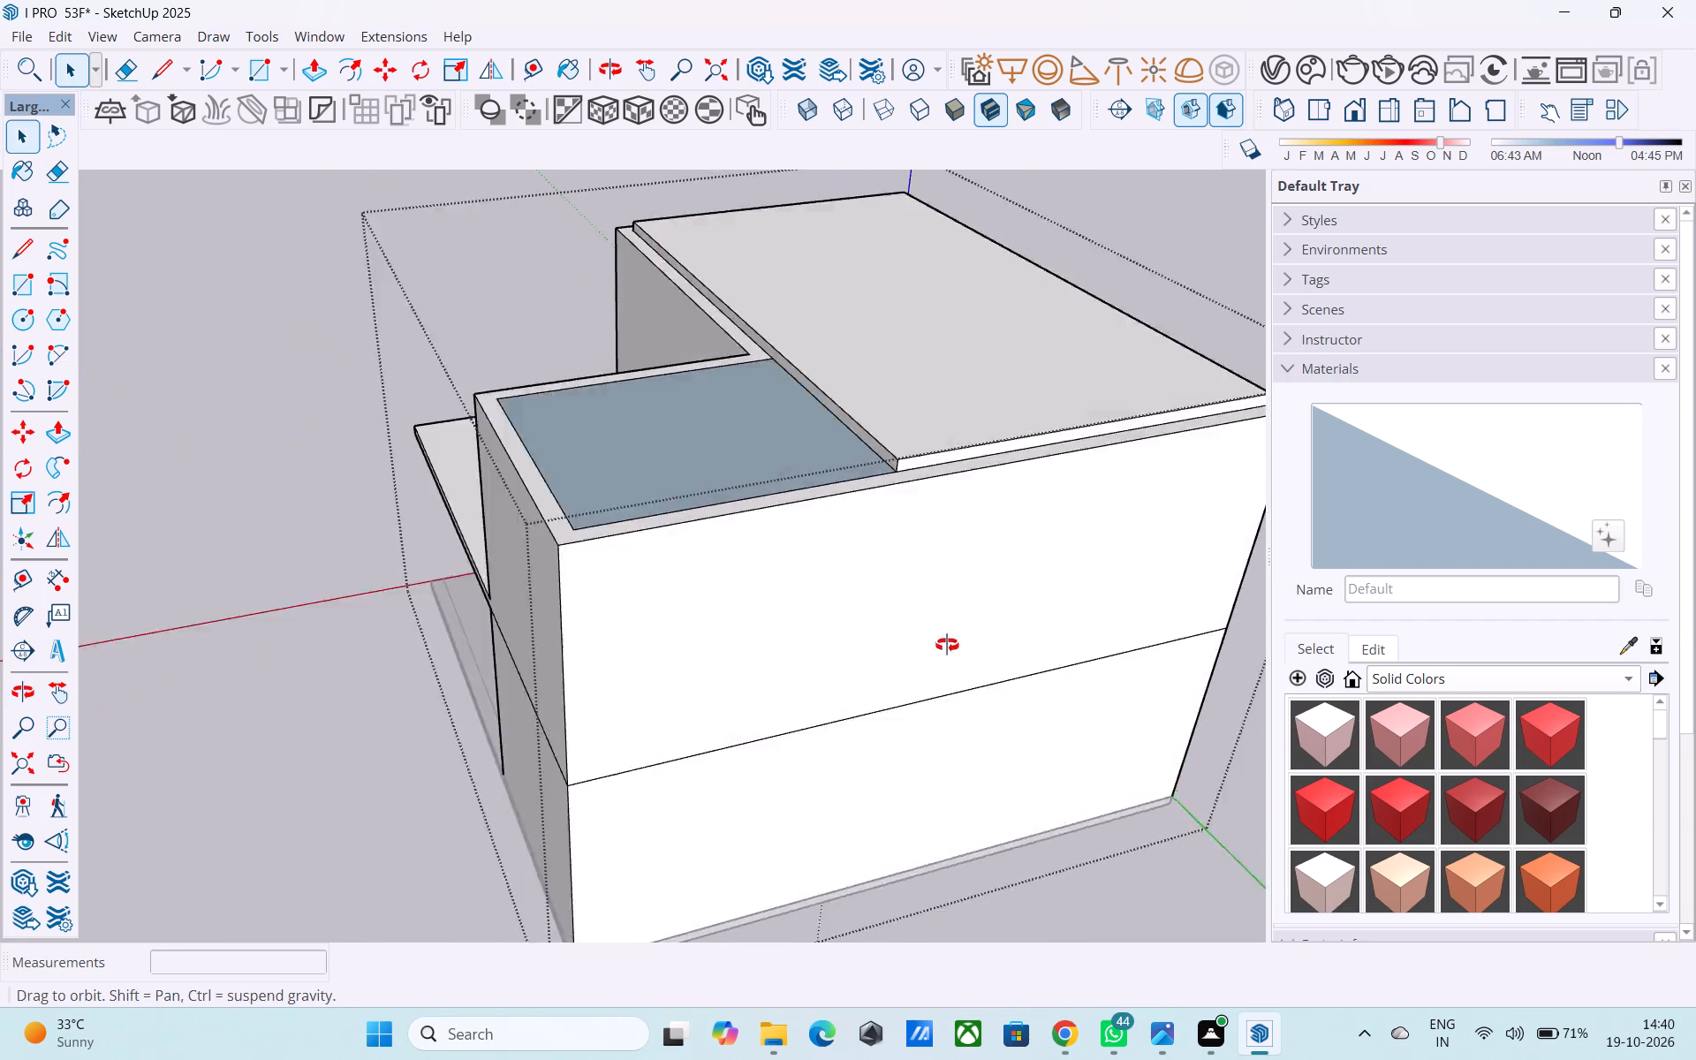
middle_click_drag(947, 645, 376, 630)
scroll(398, 594, "up", 7)
left_click(471, 520)
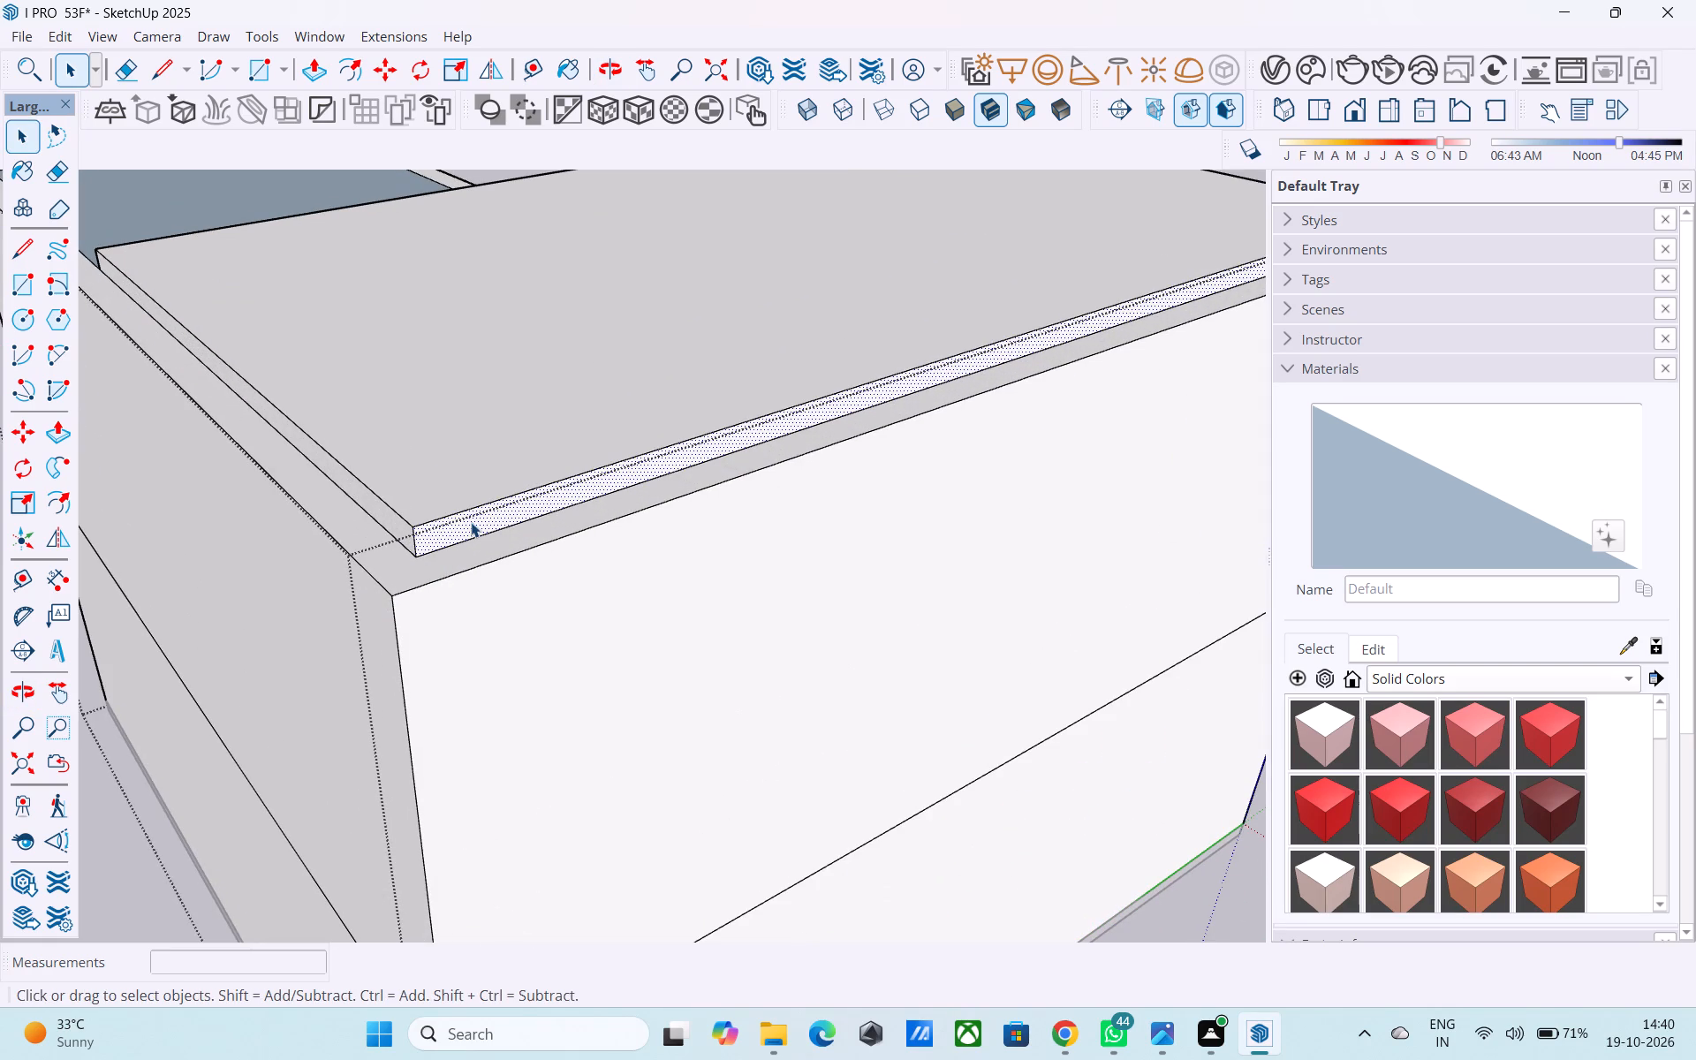
key("p")
left_click(471, 522)
left_click(489, 602)
Push/Pull the cover's short side face along the divided wall outward 9" to the outer wall face.
scroll(485, 602, "up", 1)
middle_click_drag(482, 602, 567, 625)
key("space")
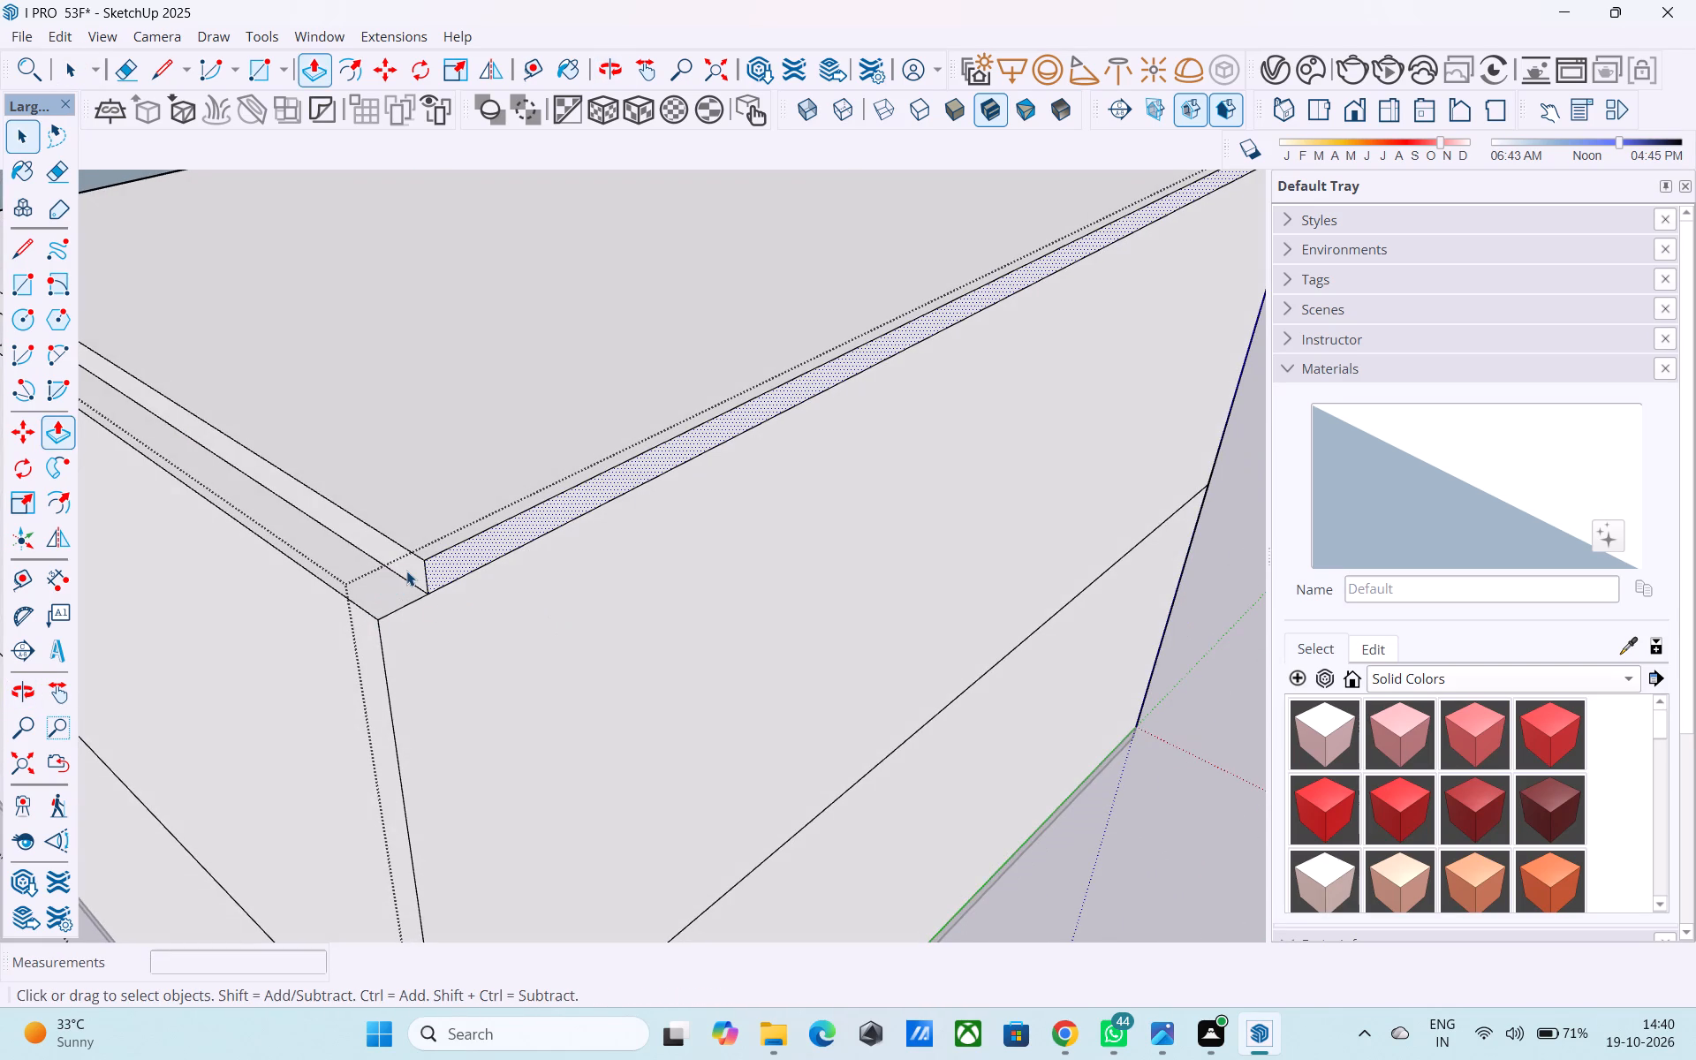
left_click(409, 567)
key("p")
left_click(409, 566)
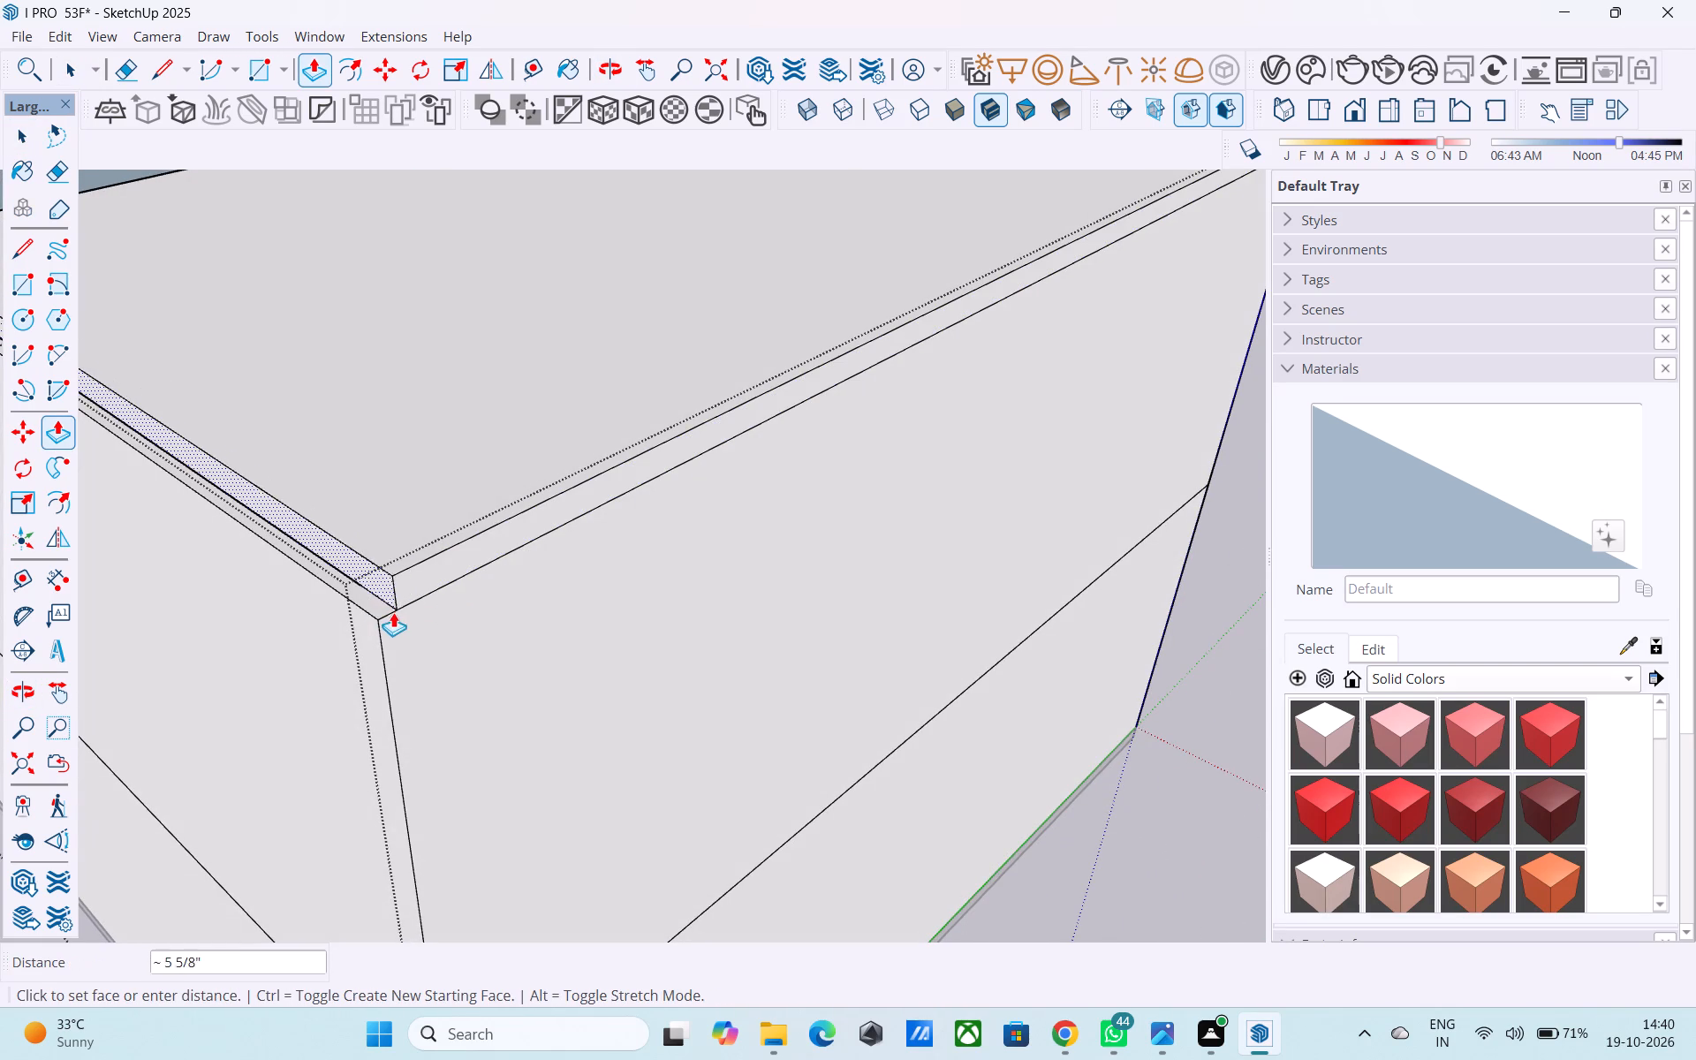
left_click(380, 615)
Push/Pull the cover's opposite short side face outward 9" to the outer wall face.
scroll(675, 648, "down", 10)
middle_click_drag(704, 678, 57, 710)
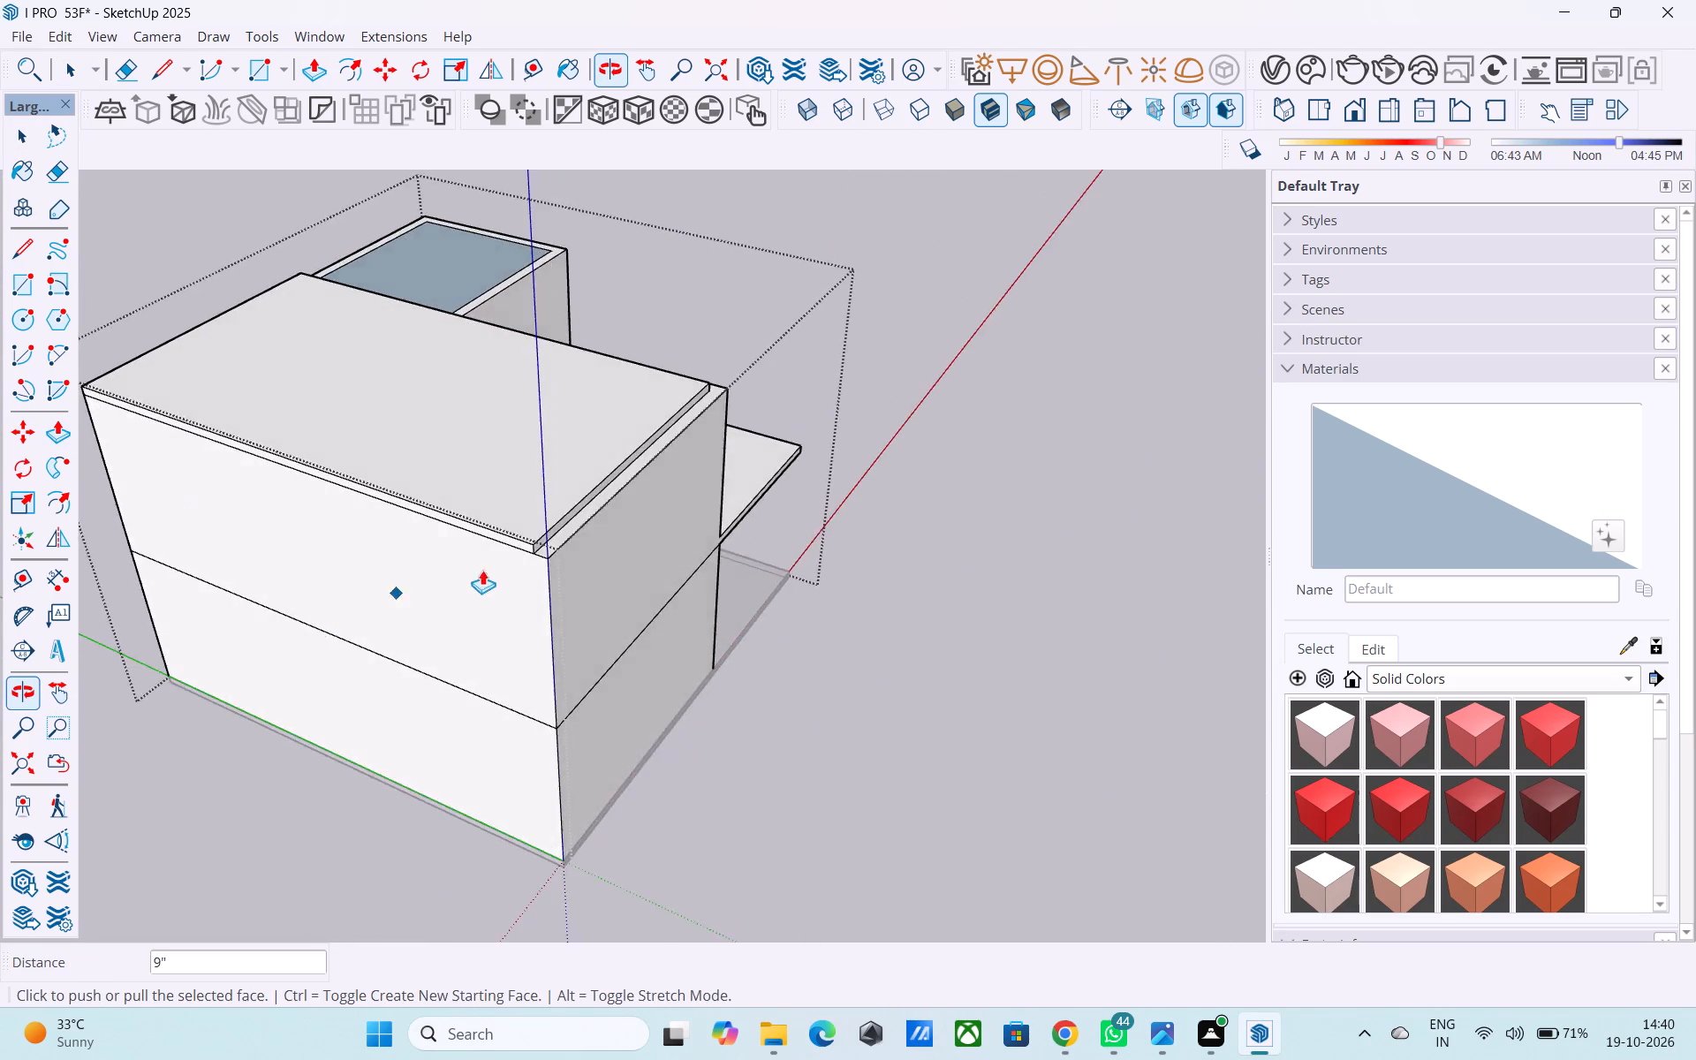
scroll(482, 567, "up", 19)
key("space")
left_click(567, 491)
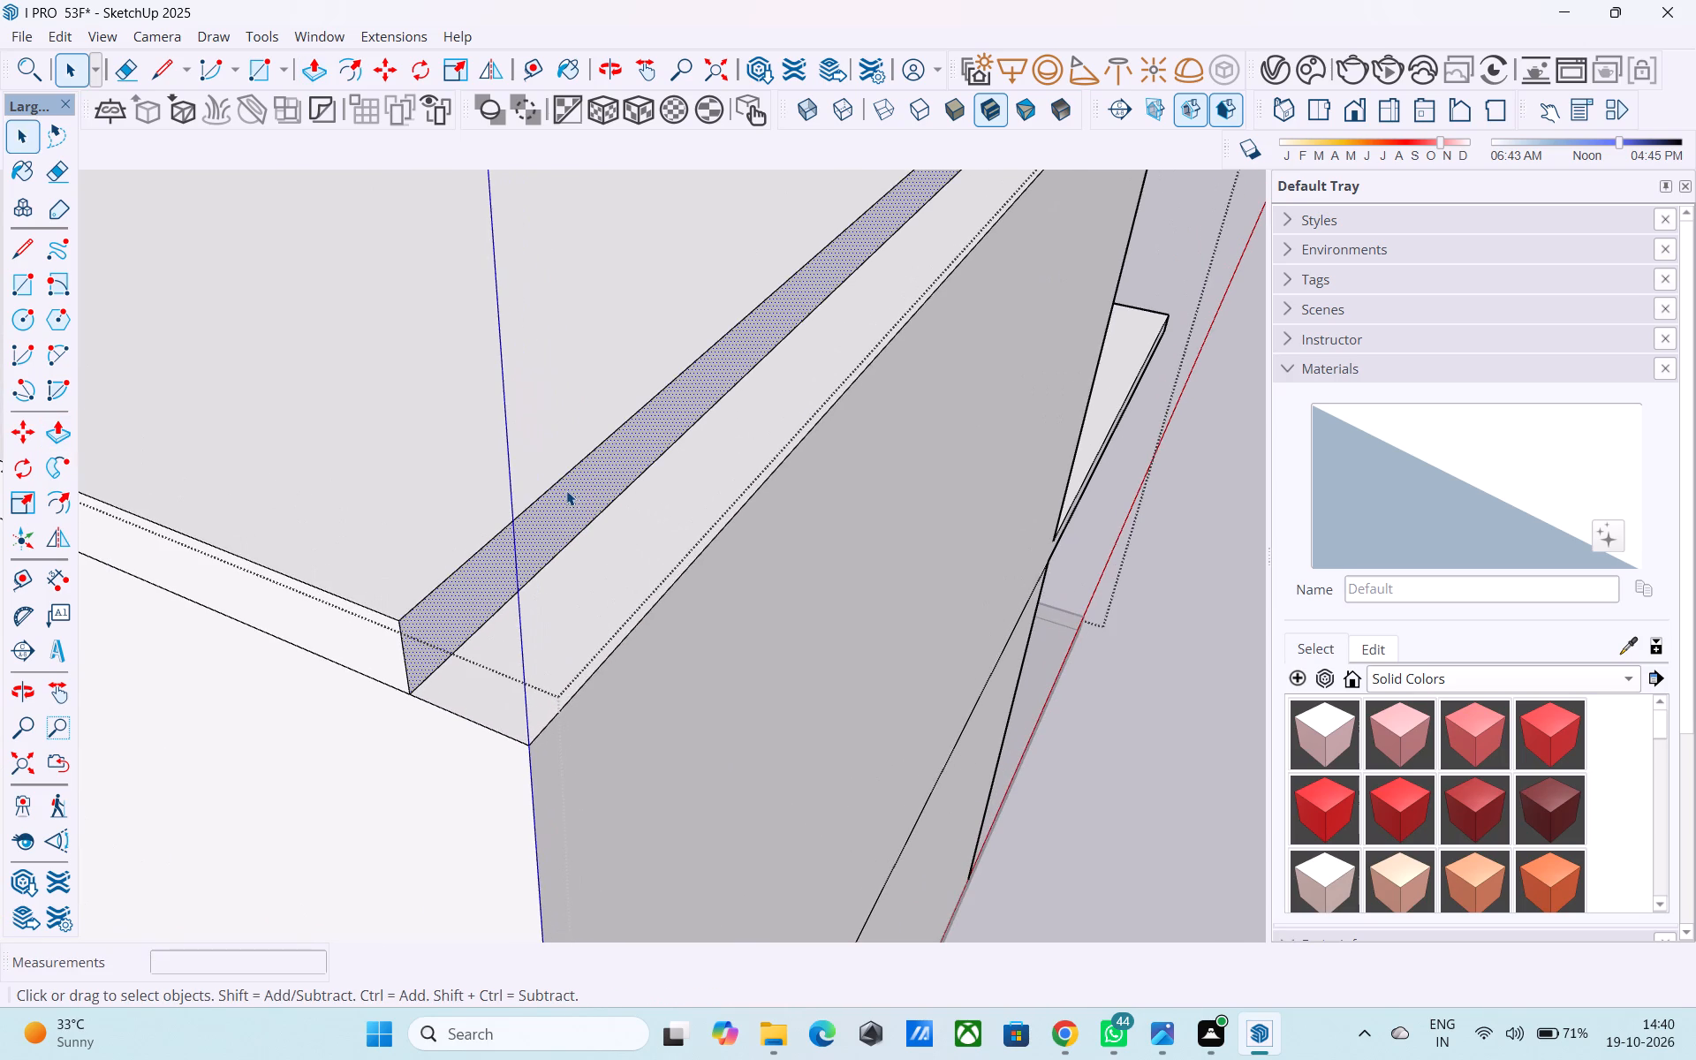
key("p")
left_click(566, 490)
left_click(655, 635)
Push/Pull the cover's long inner side face outward about 2 9/16" and another 6 7/16", flush with the inner-corner wall.
scroll(862, 642, "down", 16)
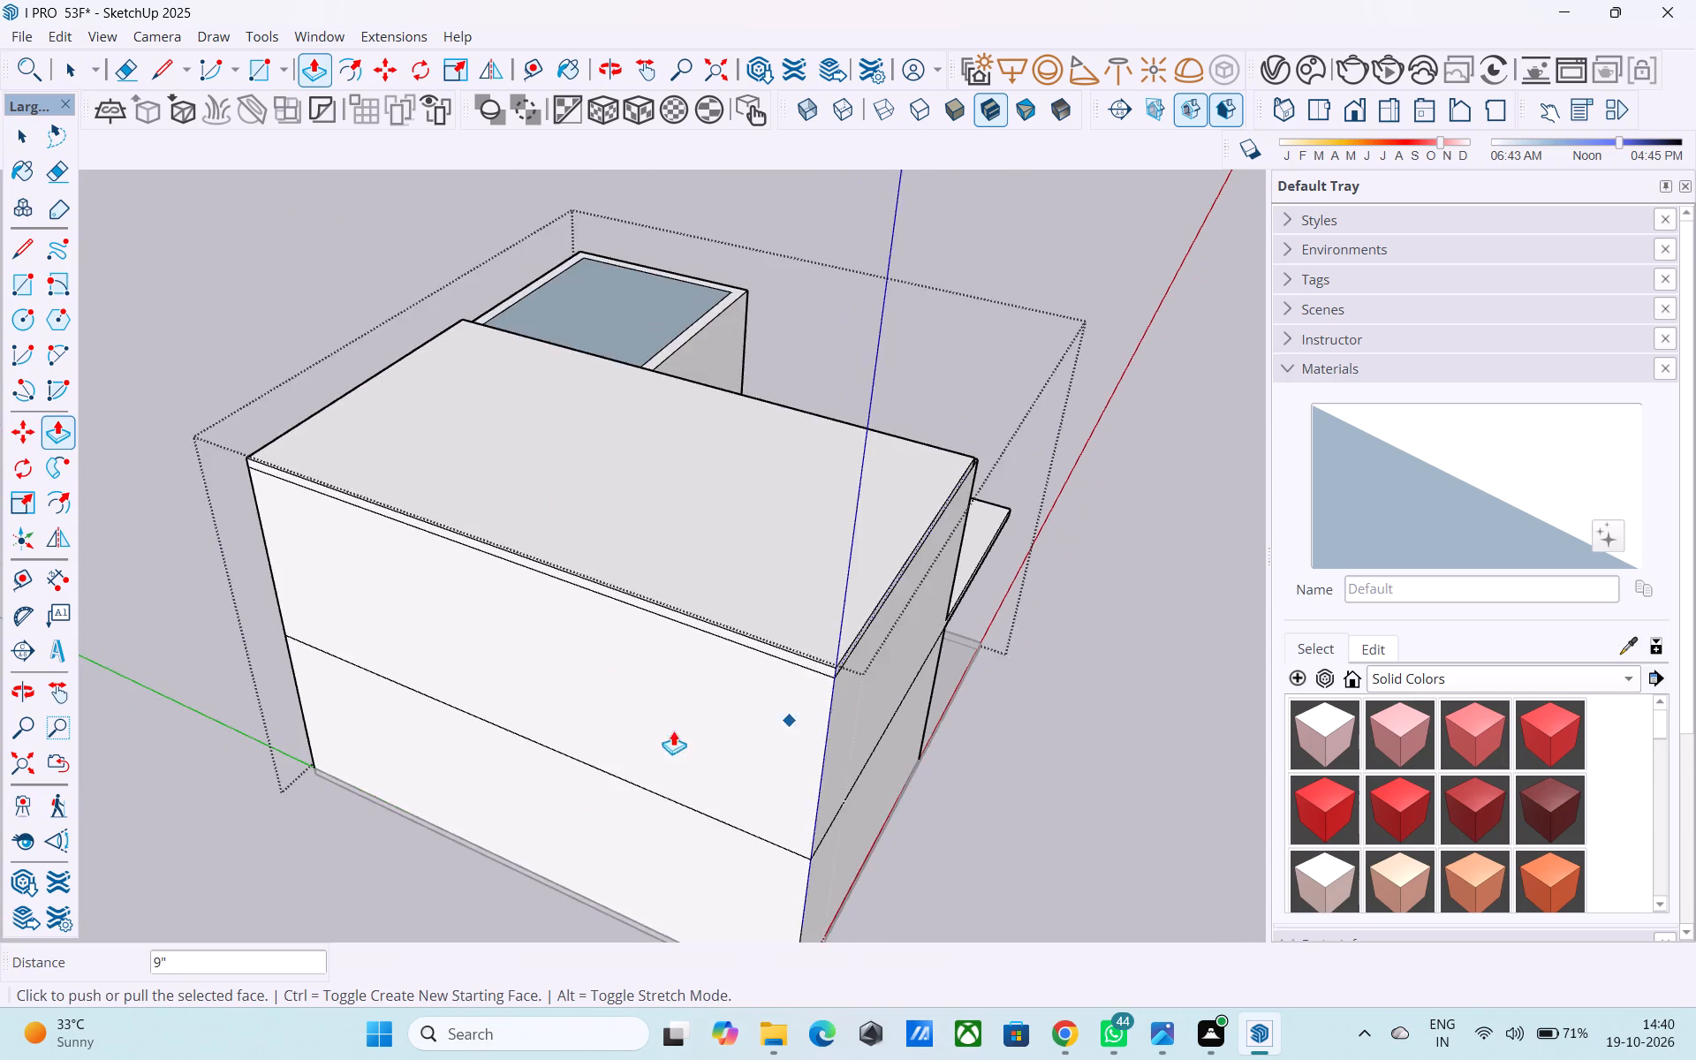
middle_click_drag(571, 717, 1400, 738)
middle_click_drag(817, 595, 1359, 648)
scroll(957, 729, "down", 5)
scroll(715, 500, "up", 3)
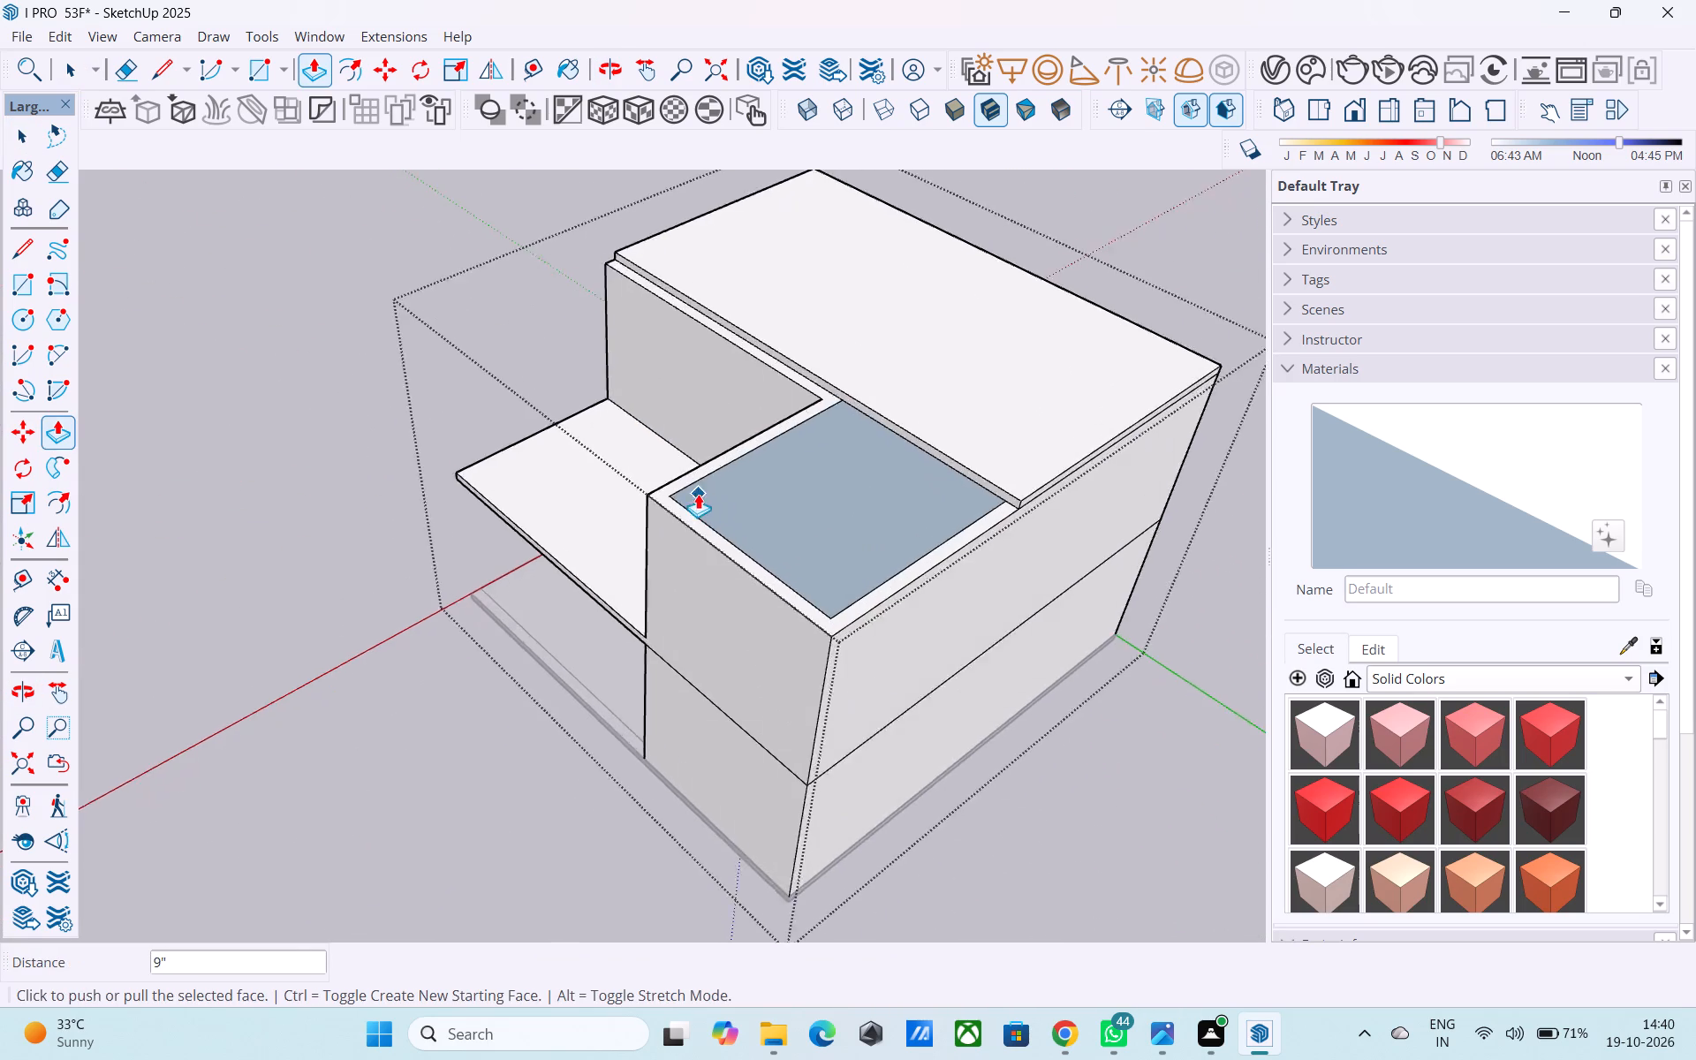
scroll(698, 494, "up", 3)
middle_click_drag(704, 502, 999, 446)
middle_click_drag(939, 388, 994, 672)
scroll(894, 530, "up", 8)
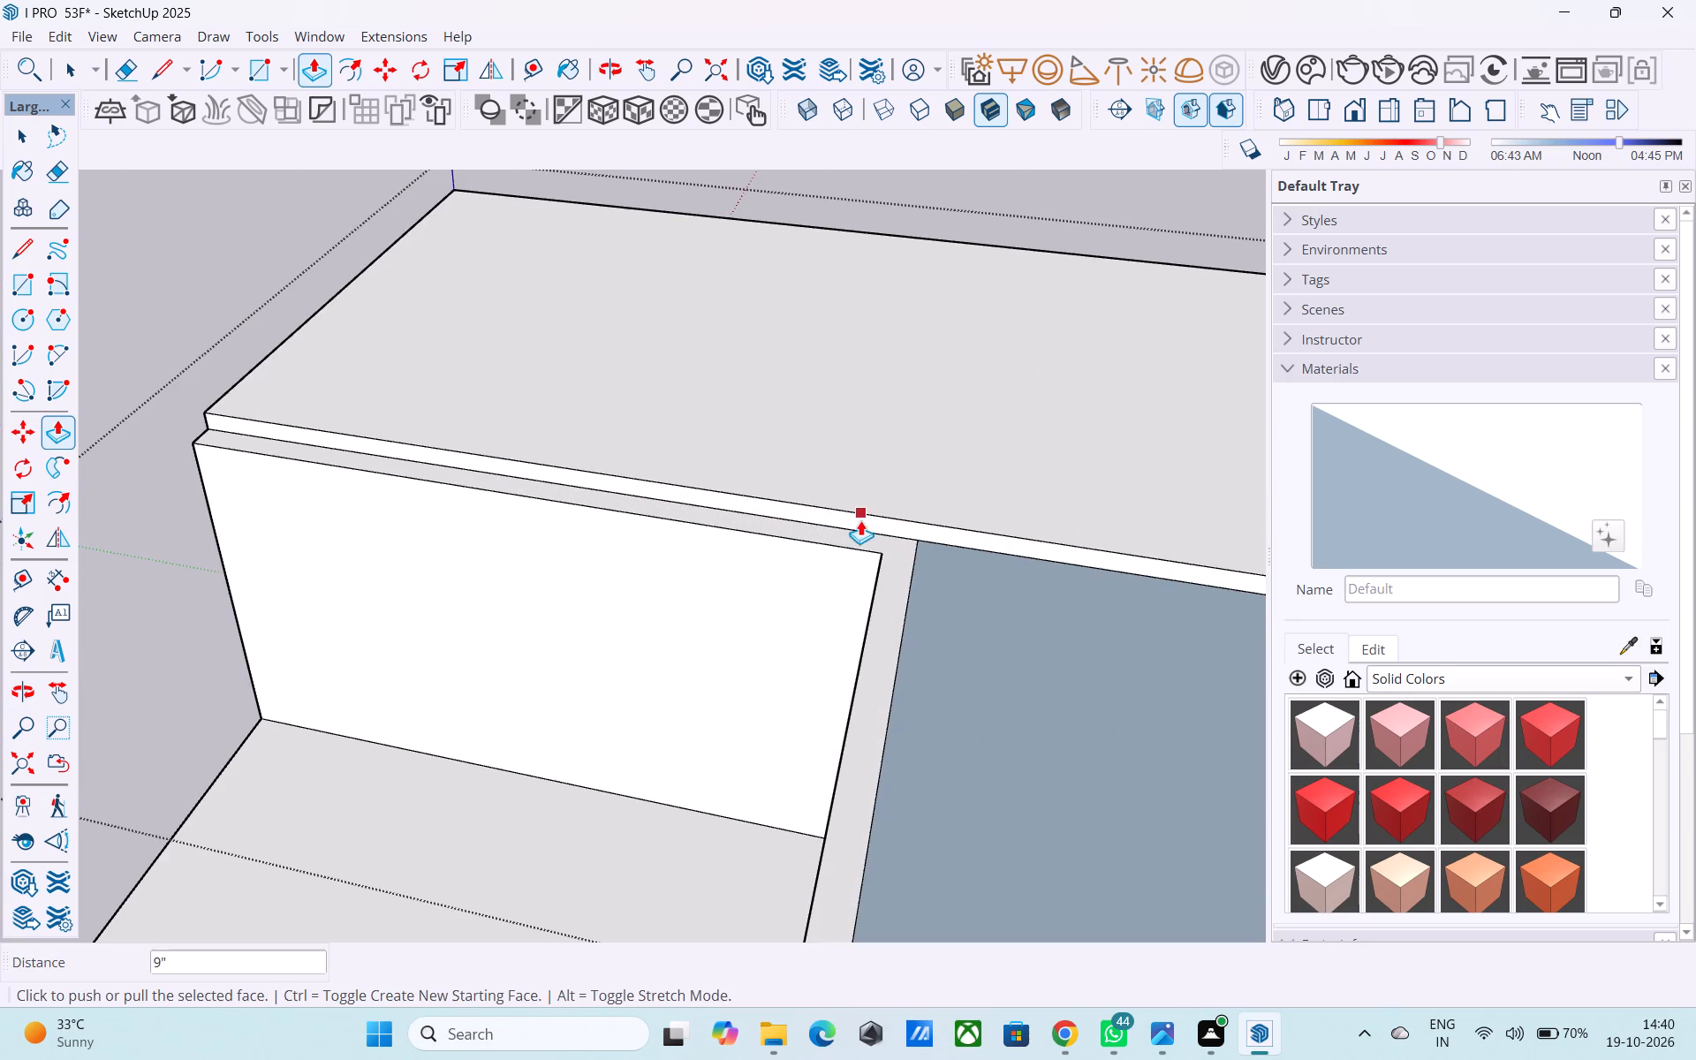
key("space")
left_click(860, 519)
key("p")
left_click(860, 519)
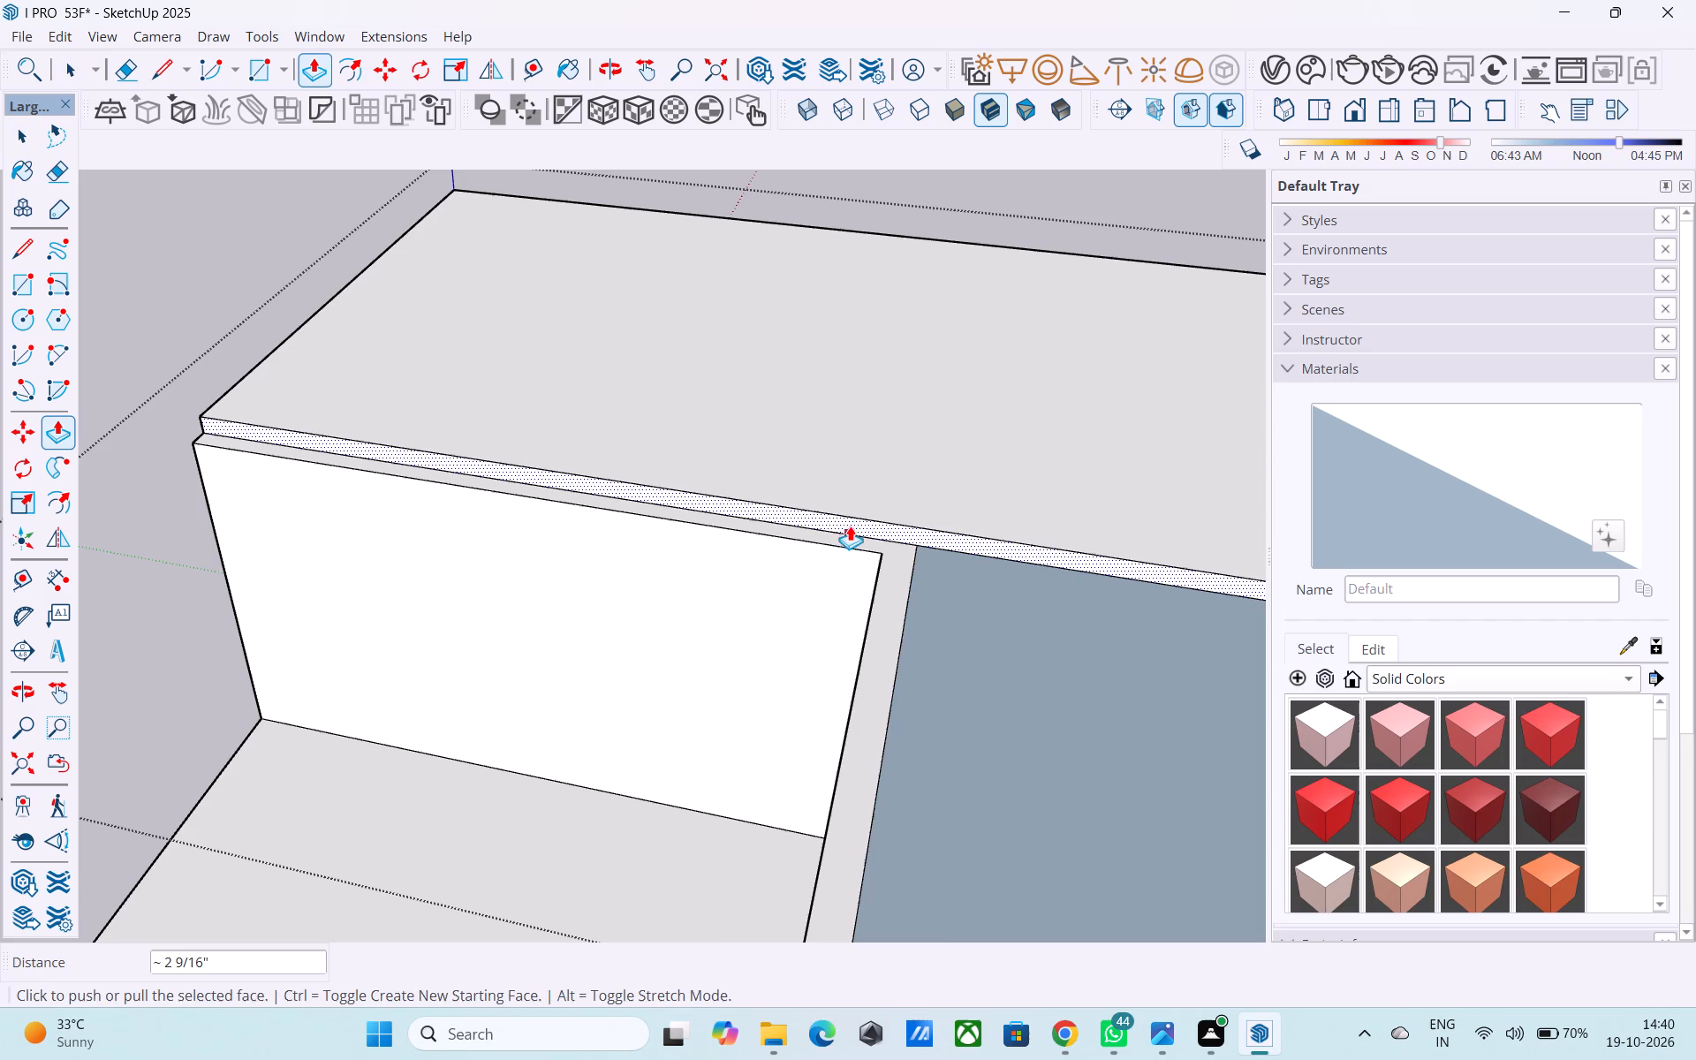
left_click(848, 521)
left_click(844, 541)
scroll(644, 564, "down", 6)
scroll(837, 556, "up", 1)
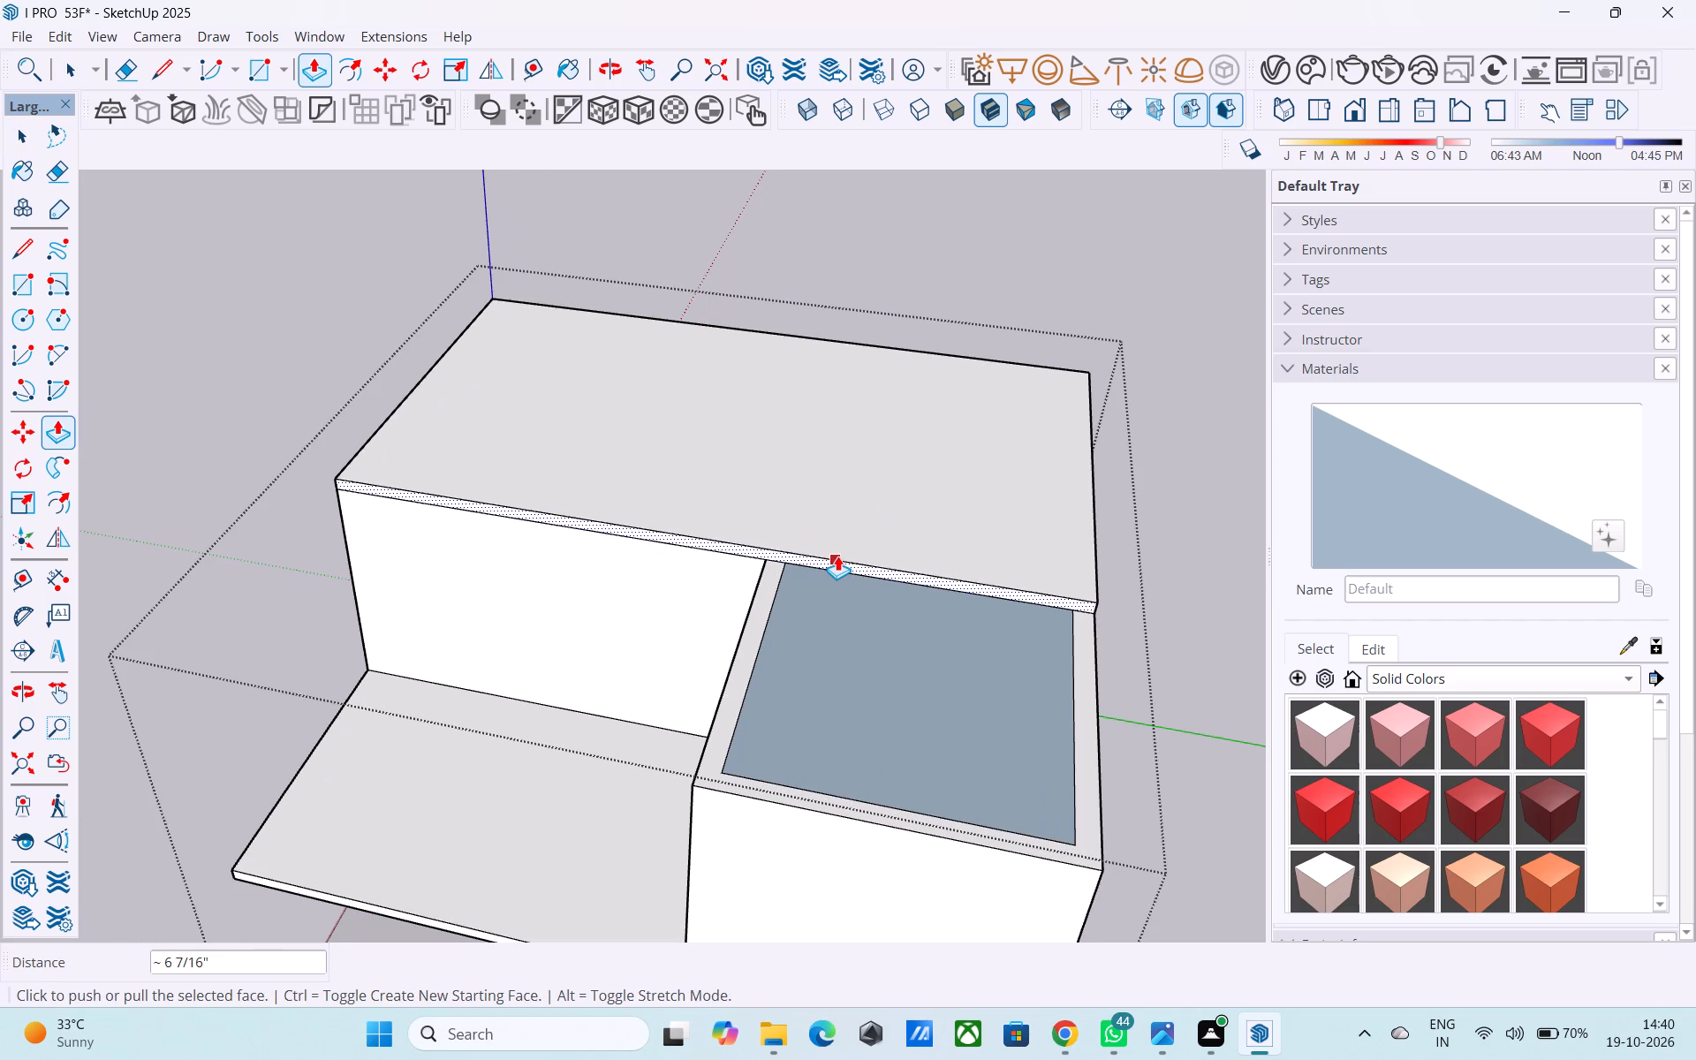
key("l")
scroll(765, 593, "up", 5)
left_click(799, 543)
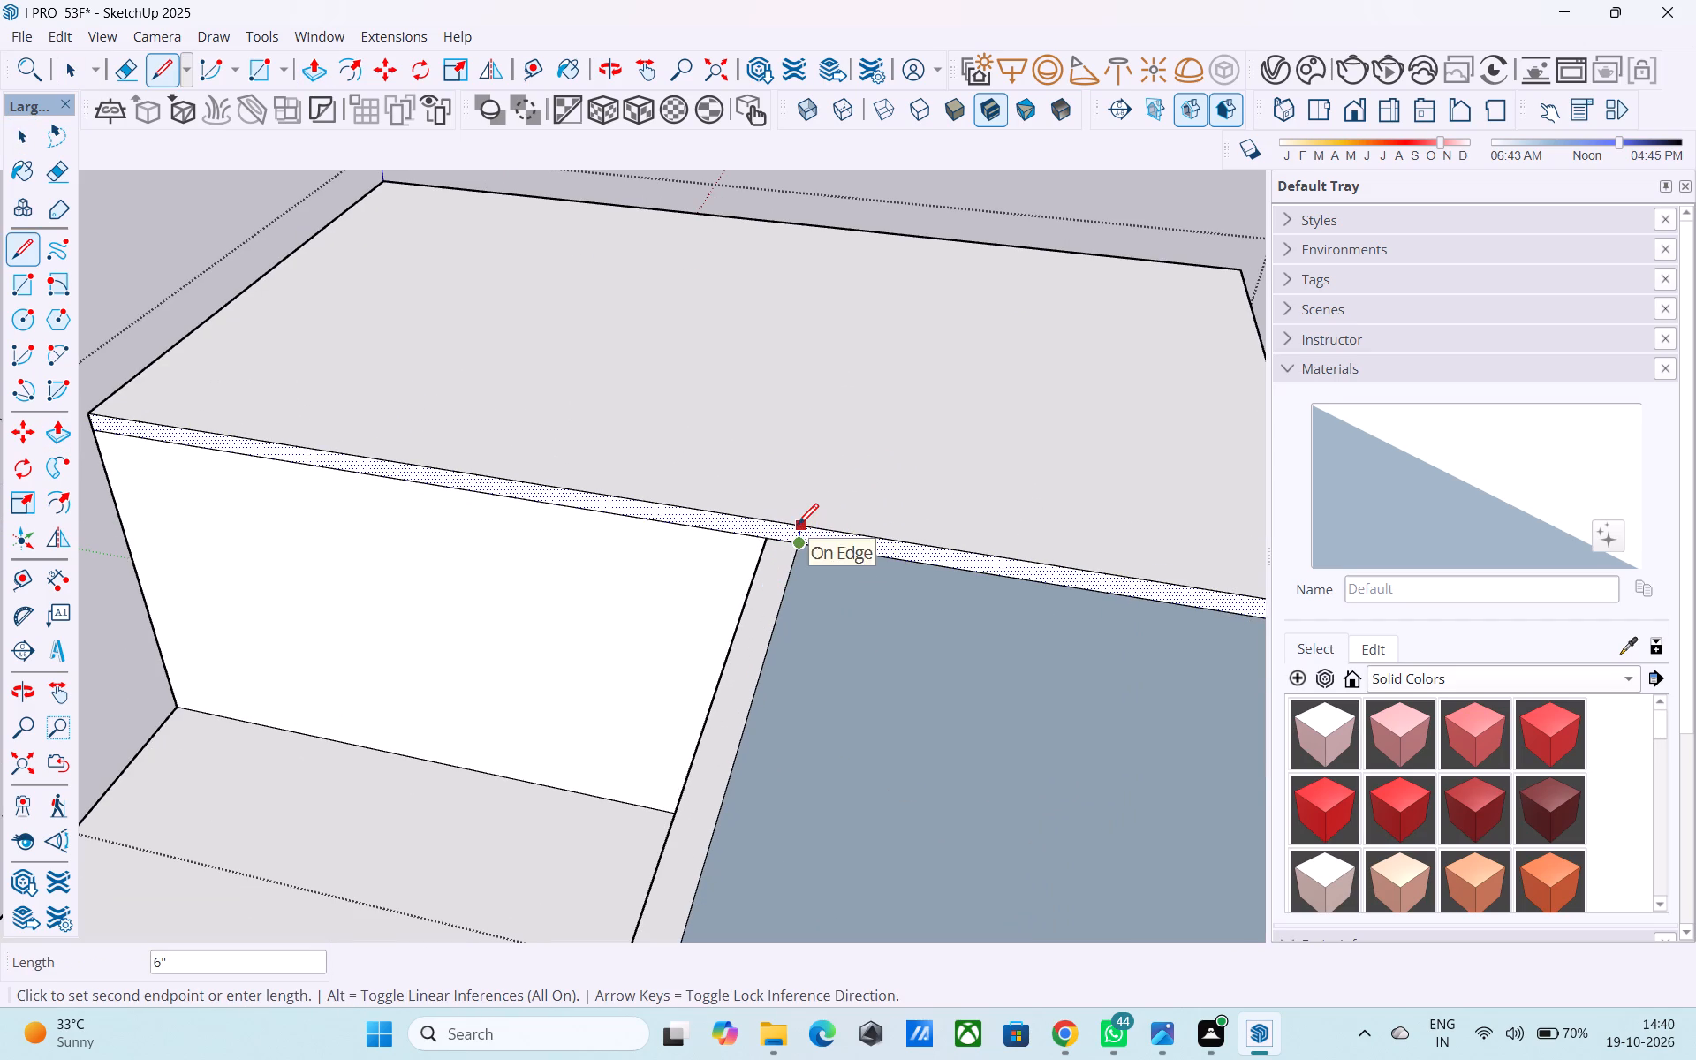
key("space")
Push/Pull the cover's long inner side face across the smaller wing to its end wall, finishing with a 9" pull.
key("p")
left_click(796, 529)
scroll(788, 562, "down", 3)
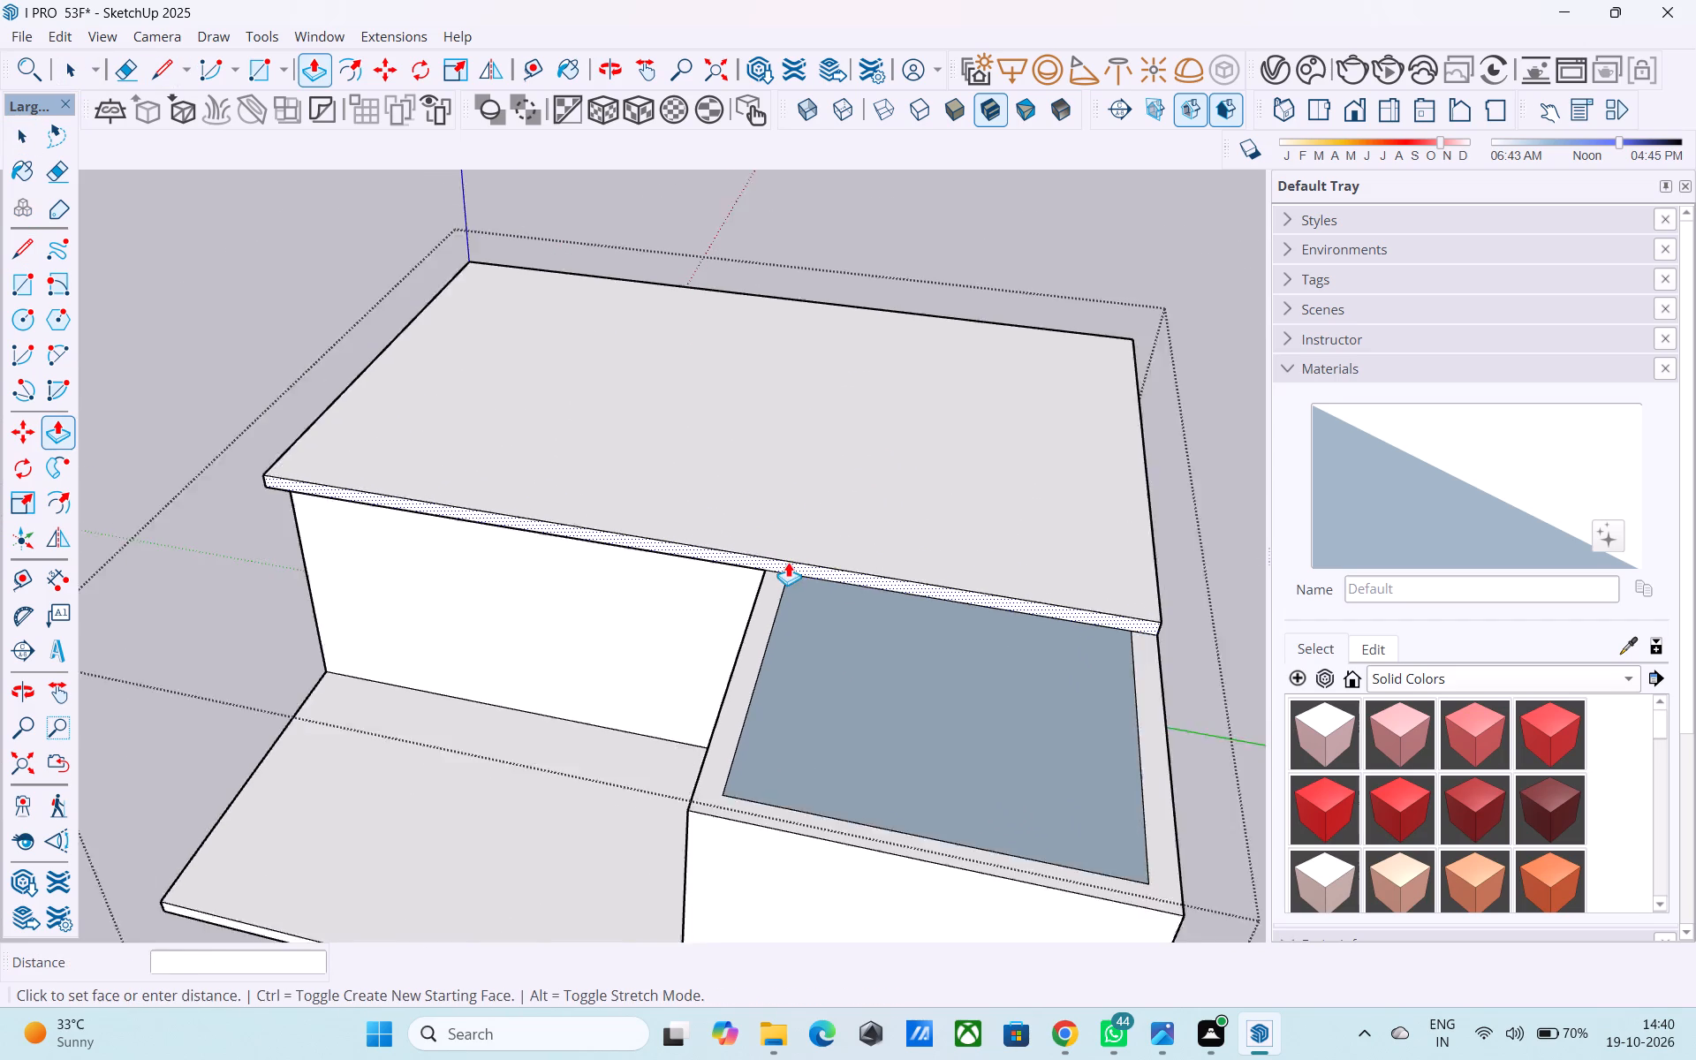
scroll(788, 562, "down", 7)
left_click(780, 708)
left_click(786, 663)
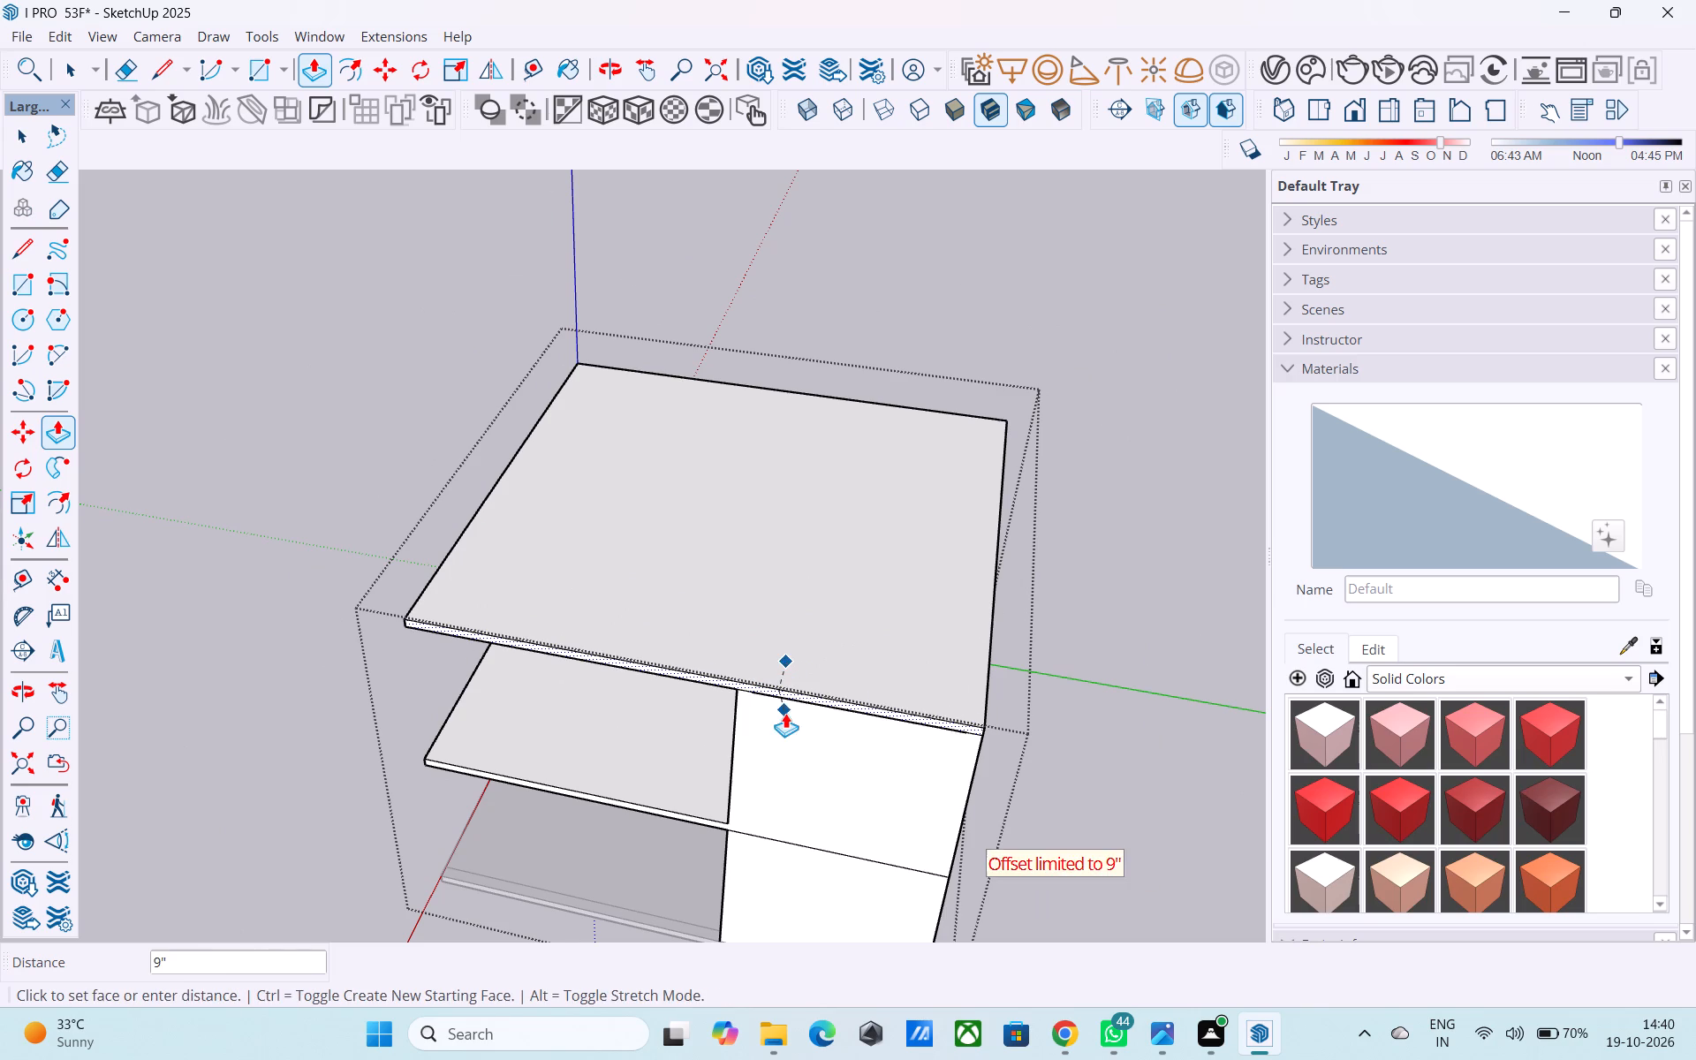
left_click(787, 728)
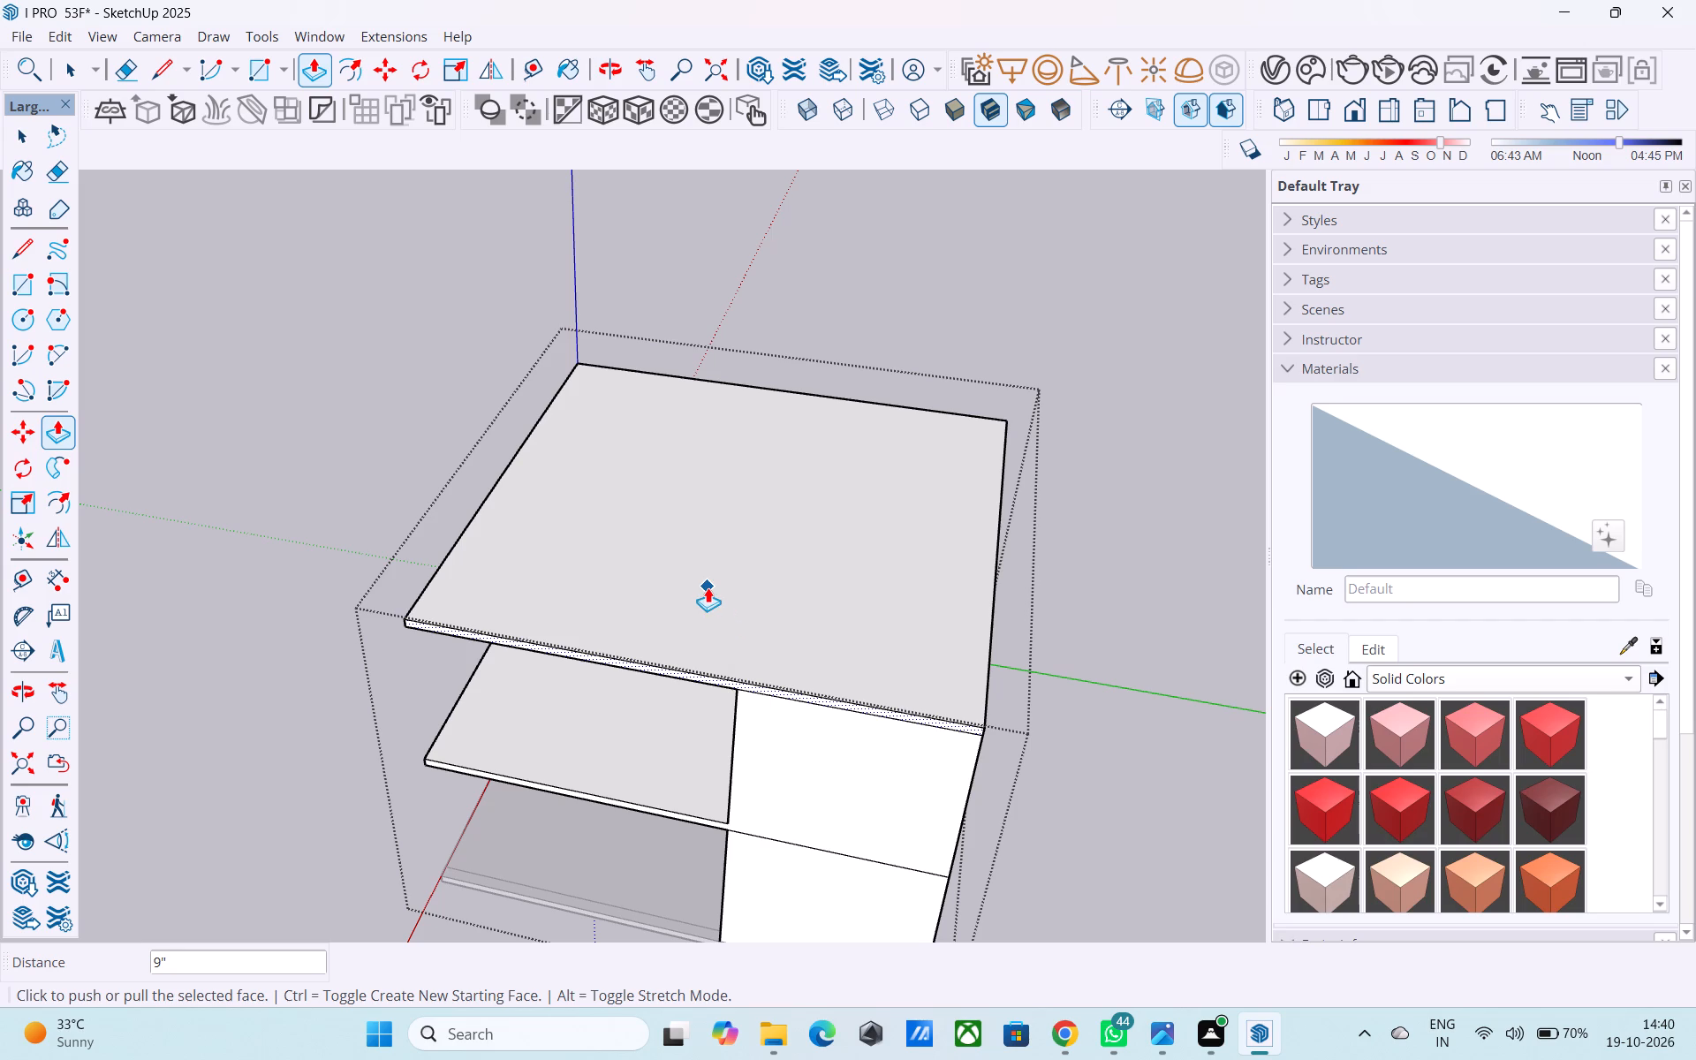
Draw a 6" vertical line separating the mid-level slab's exposed edge from the wall face at the open corner.
middle_click_drag(708, 587, 706, 553)
scroll(692, 547, "down", 3)
middle_click_drag(685, 616, 1052, 516)
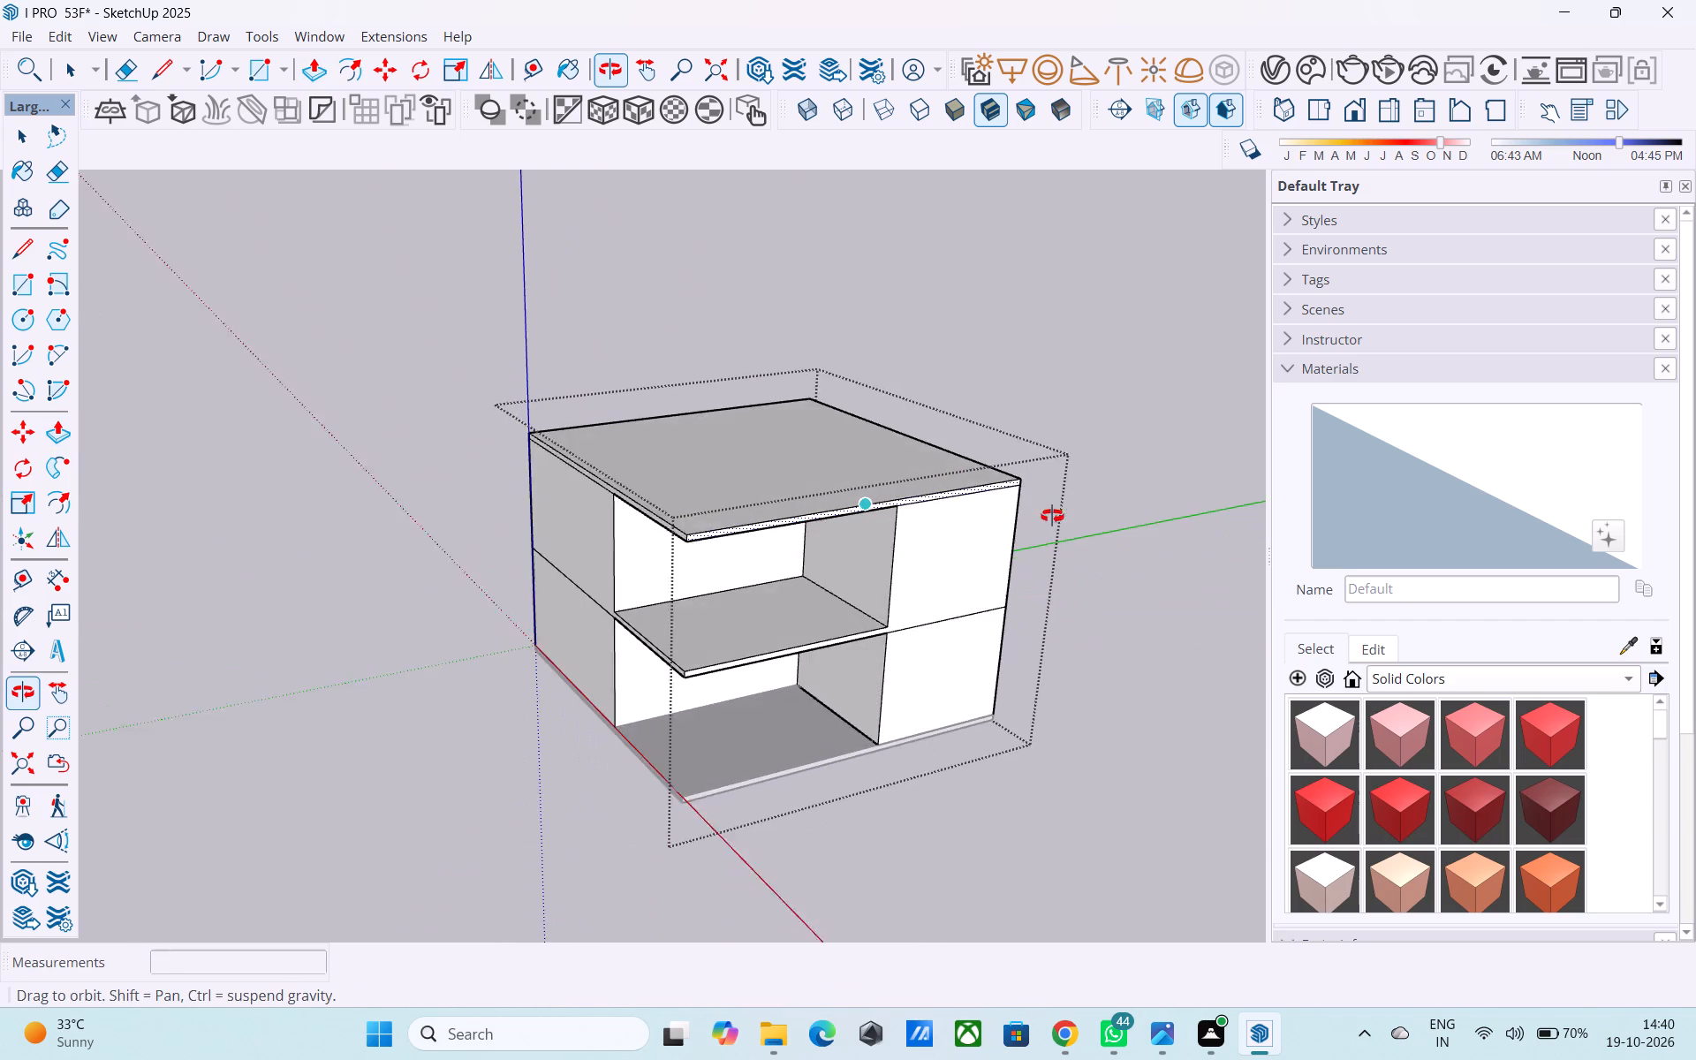
middle_click_drag(1052, 516, 1085, 494)
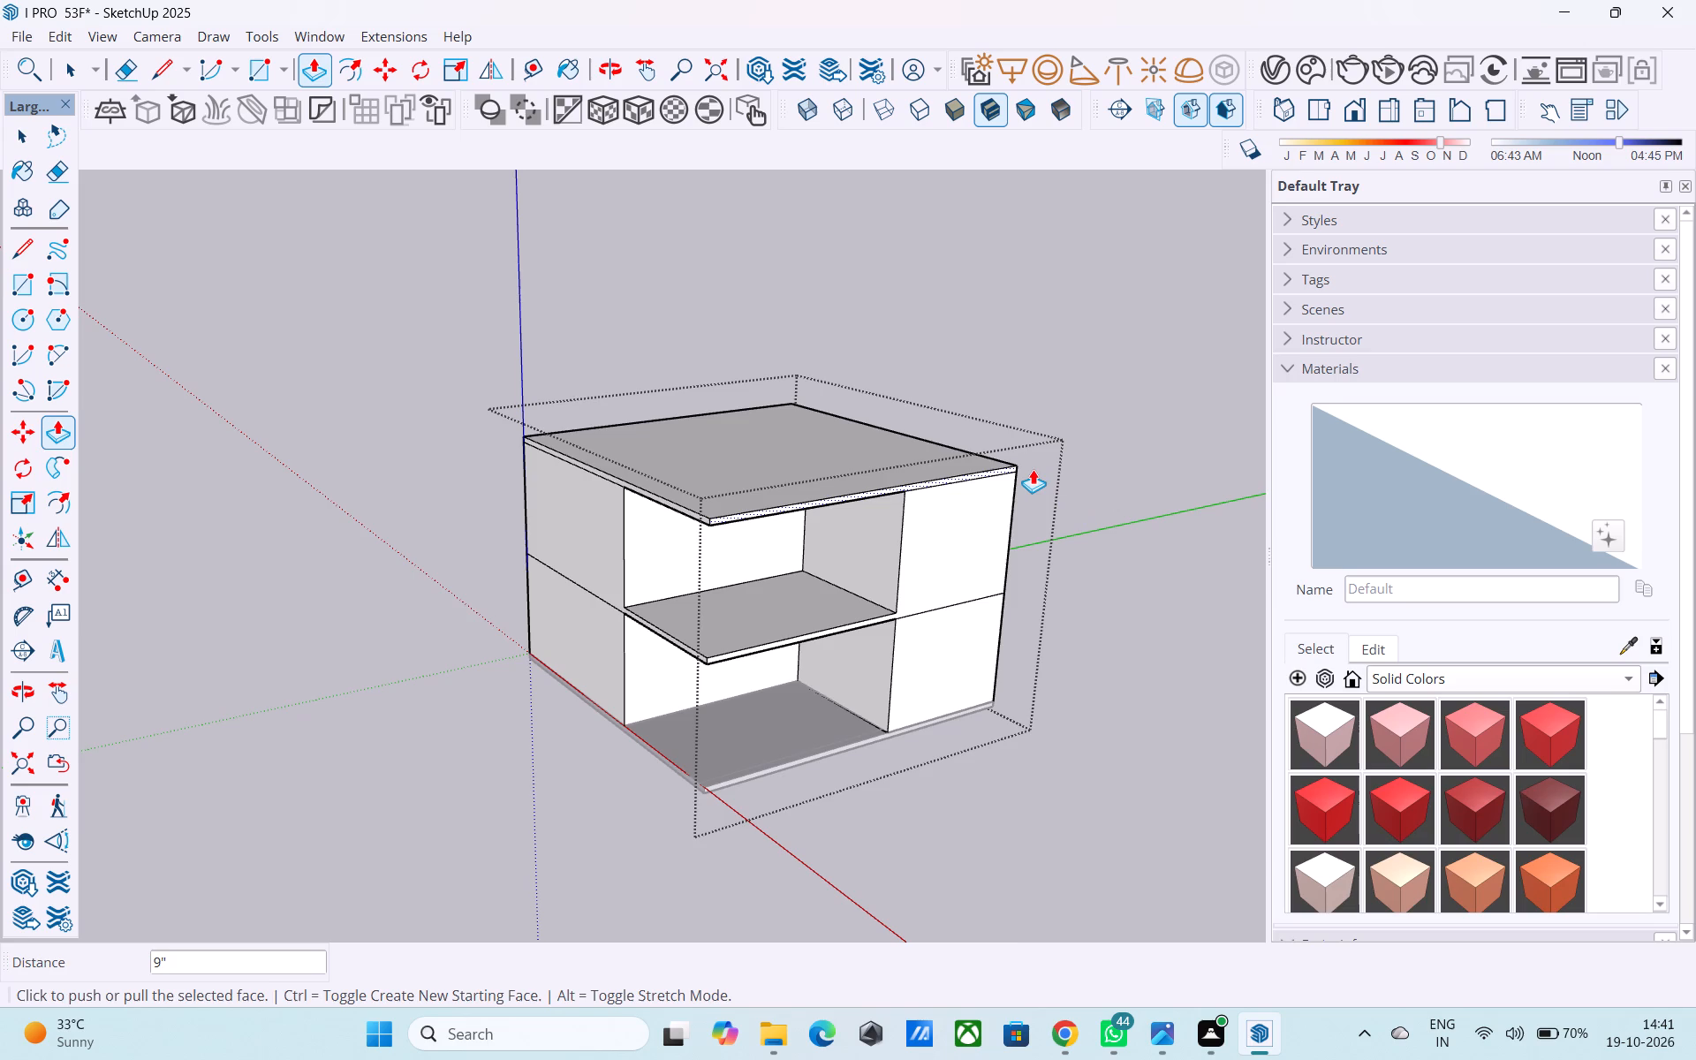
middle_click_drag(1033, 469, 1017, 405)
scroll(835, 471, "up", 4)
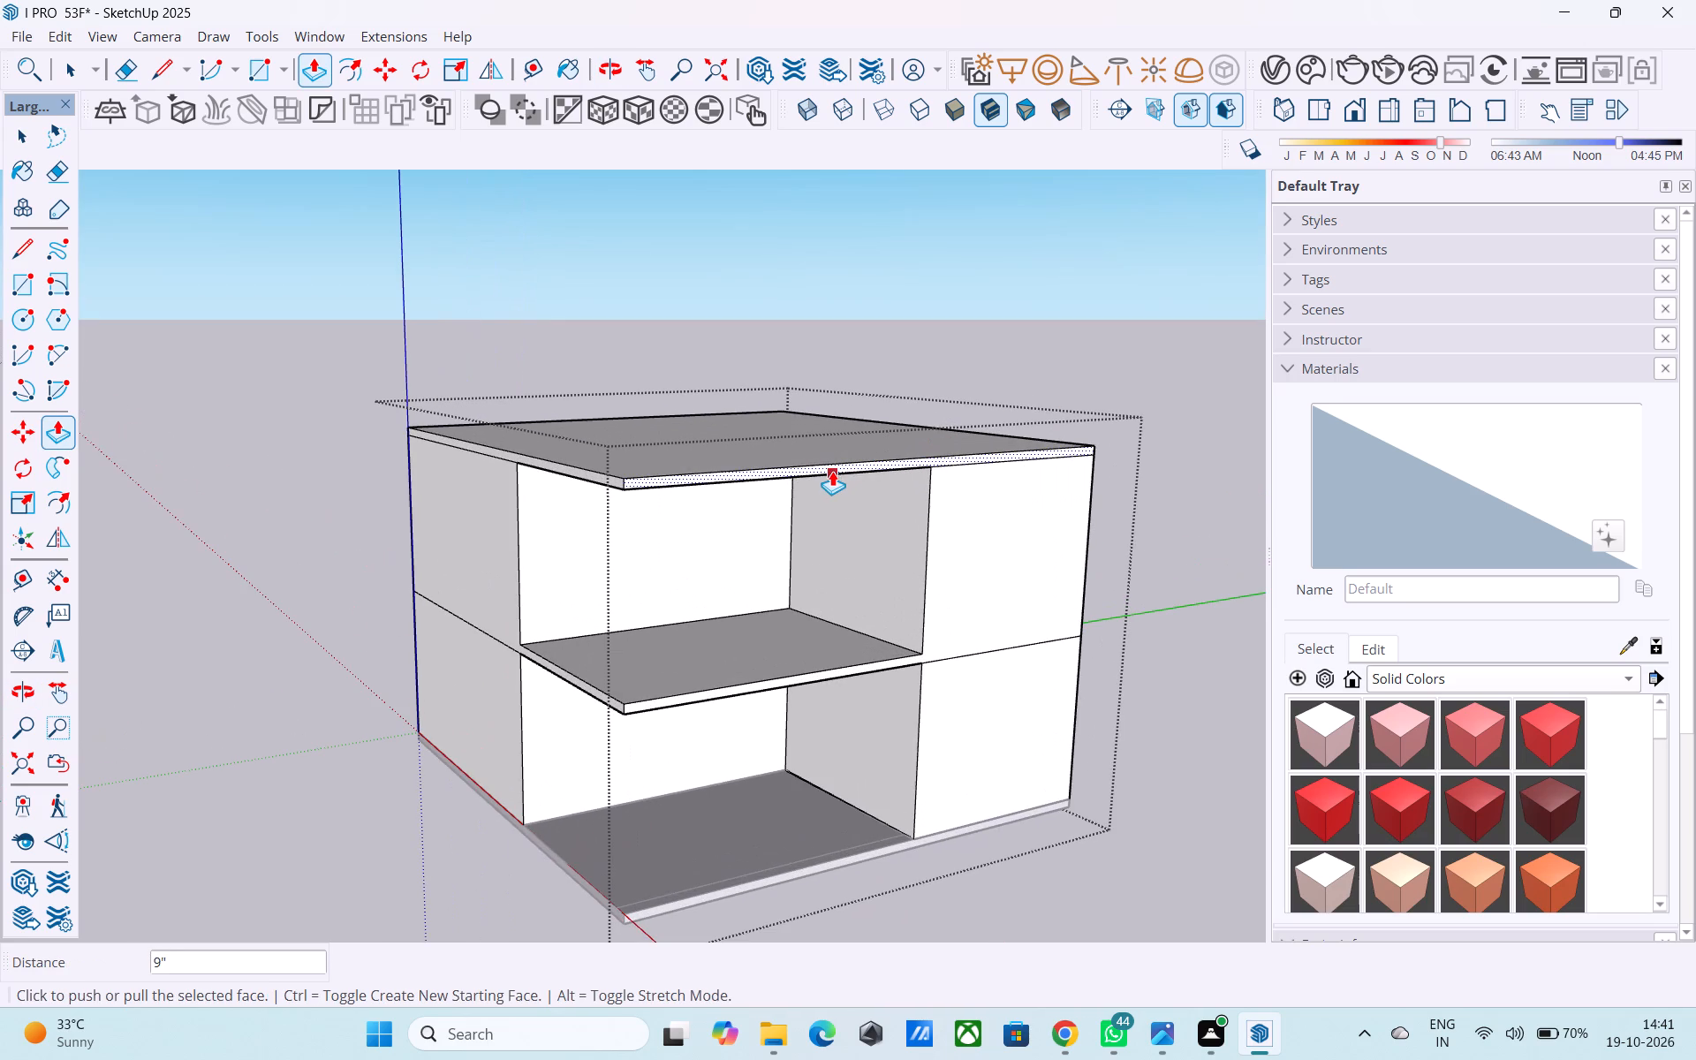
scroll(830, 477, "down", 4)
middle_click_drag(830, 478, 1000, 473)
scroll(1000, 478, "up", 3)
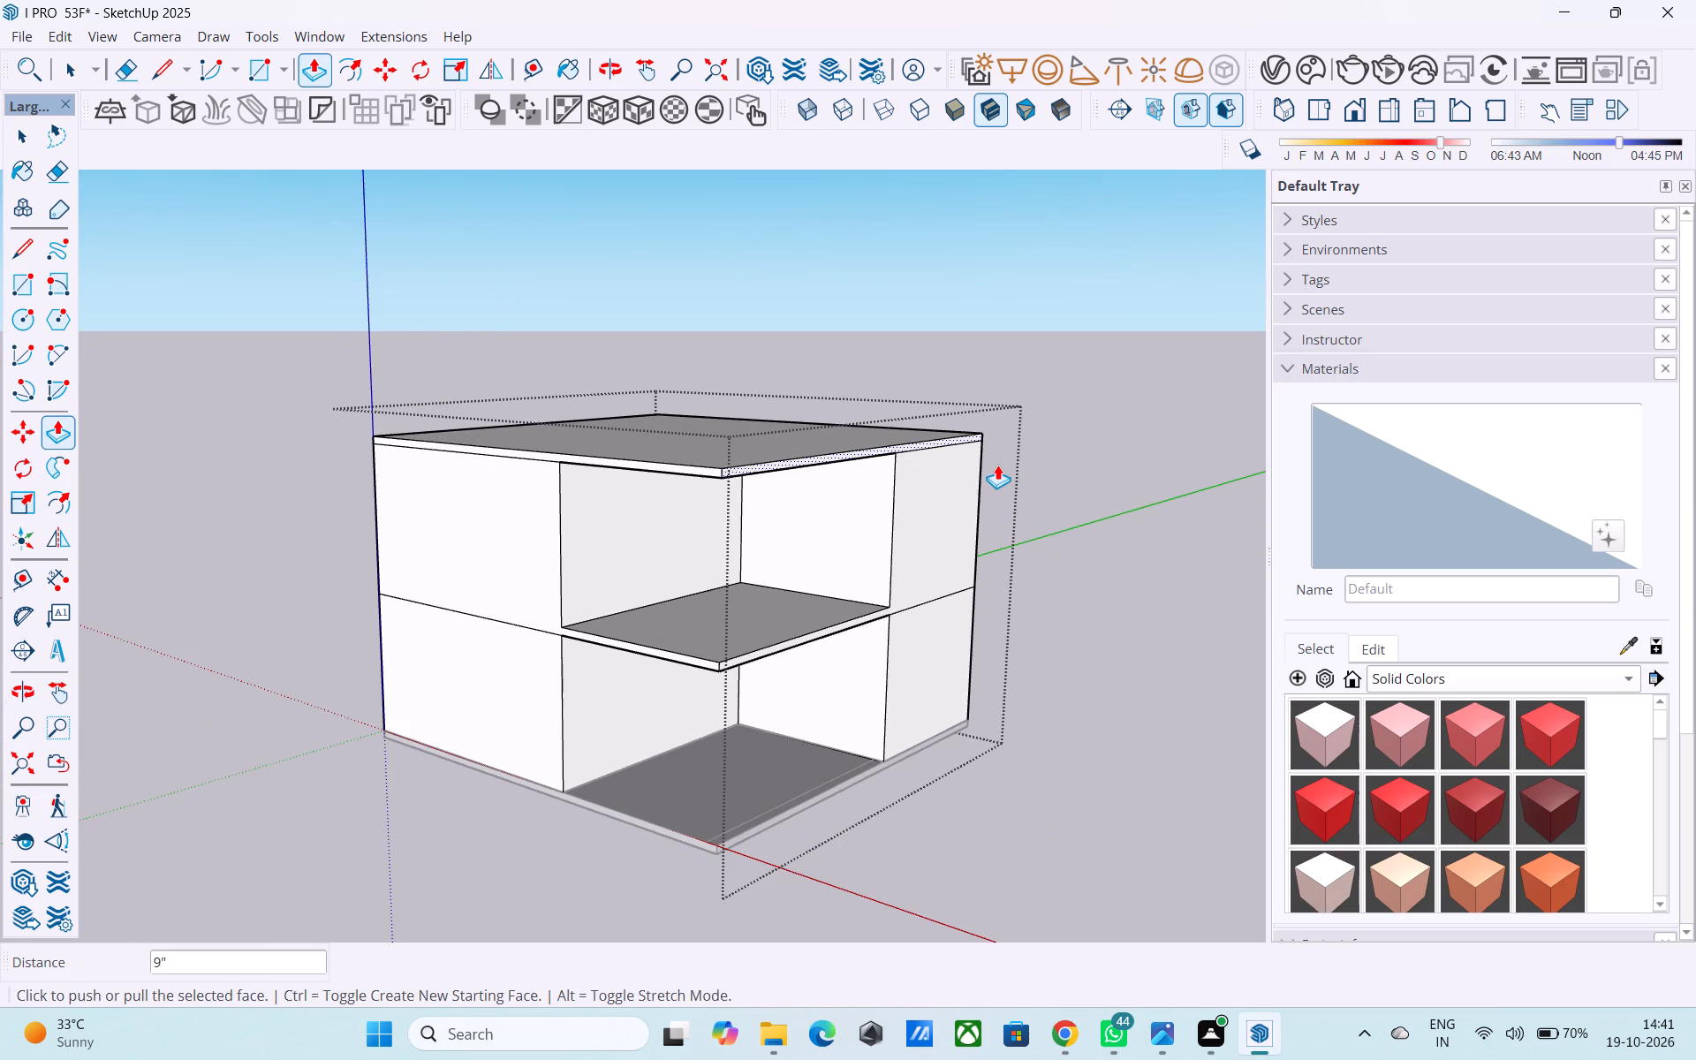
scroll(556, 623, "up", 9)
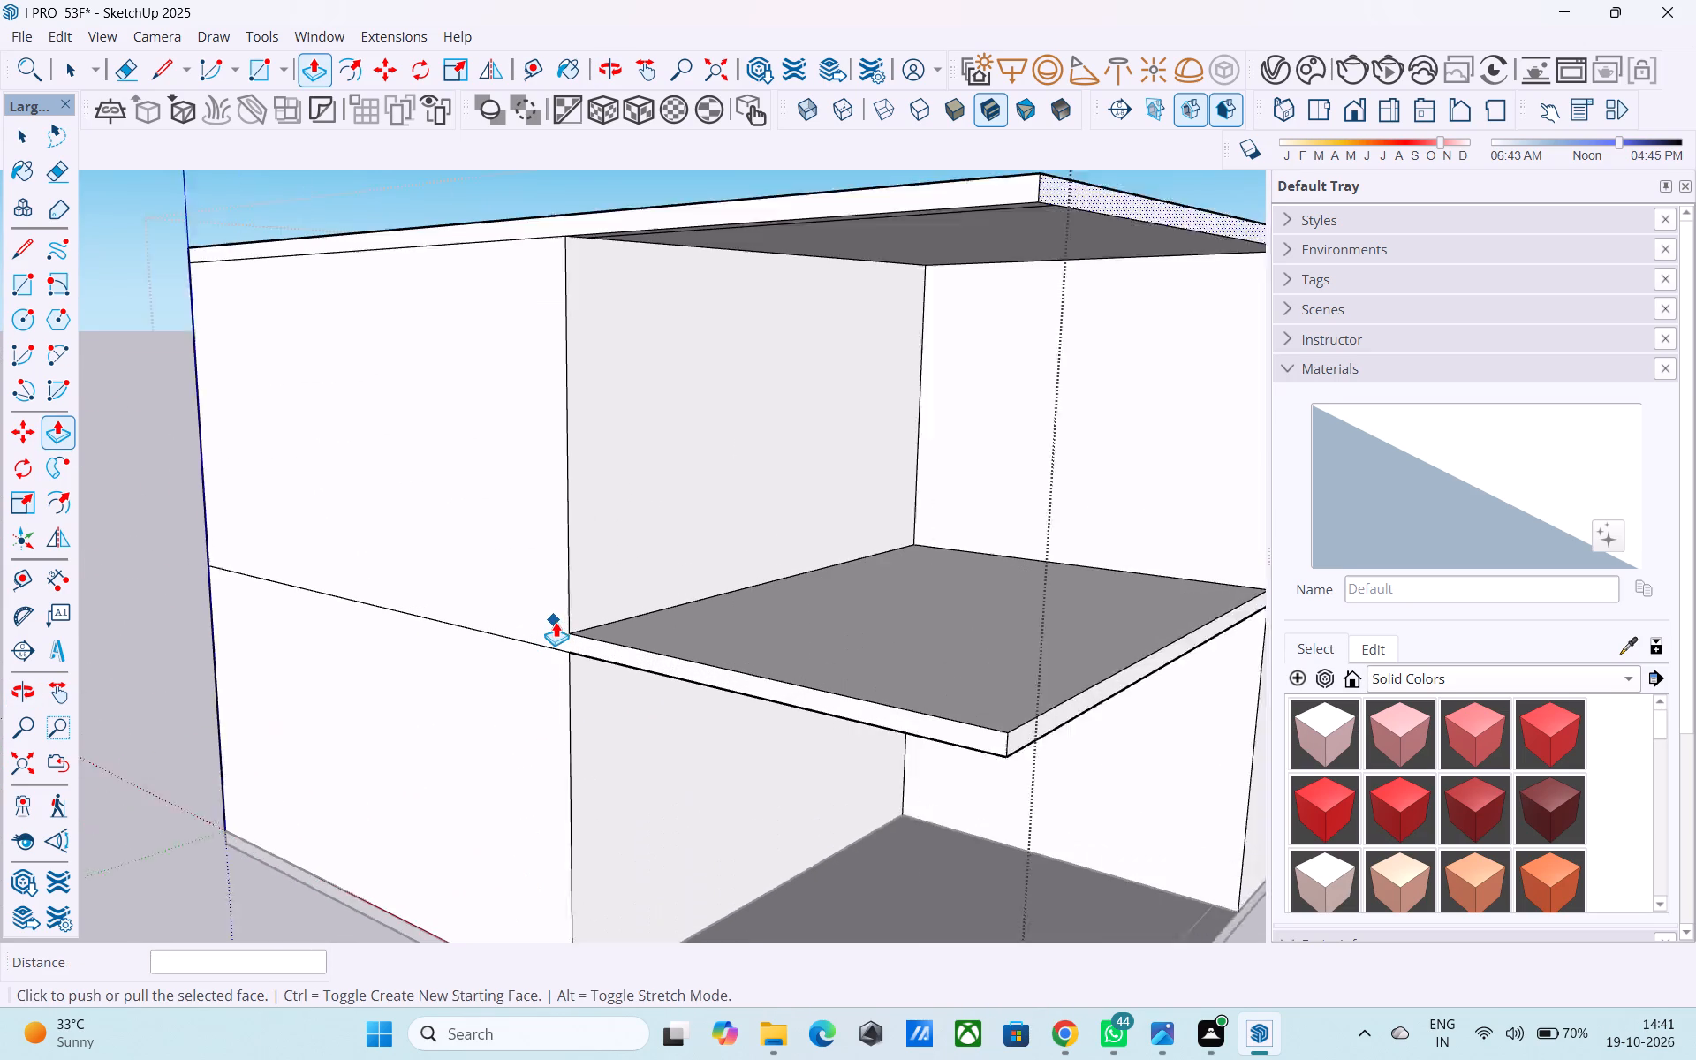
key("l")
scroll(553, 615, "up", 4)
left_click(583, 645)
left_click(583, 667)
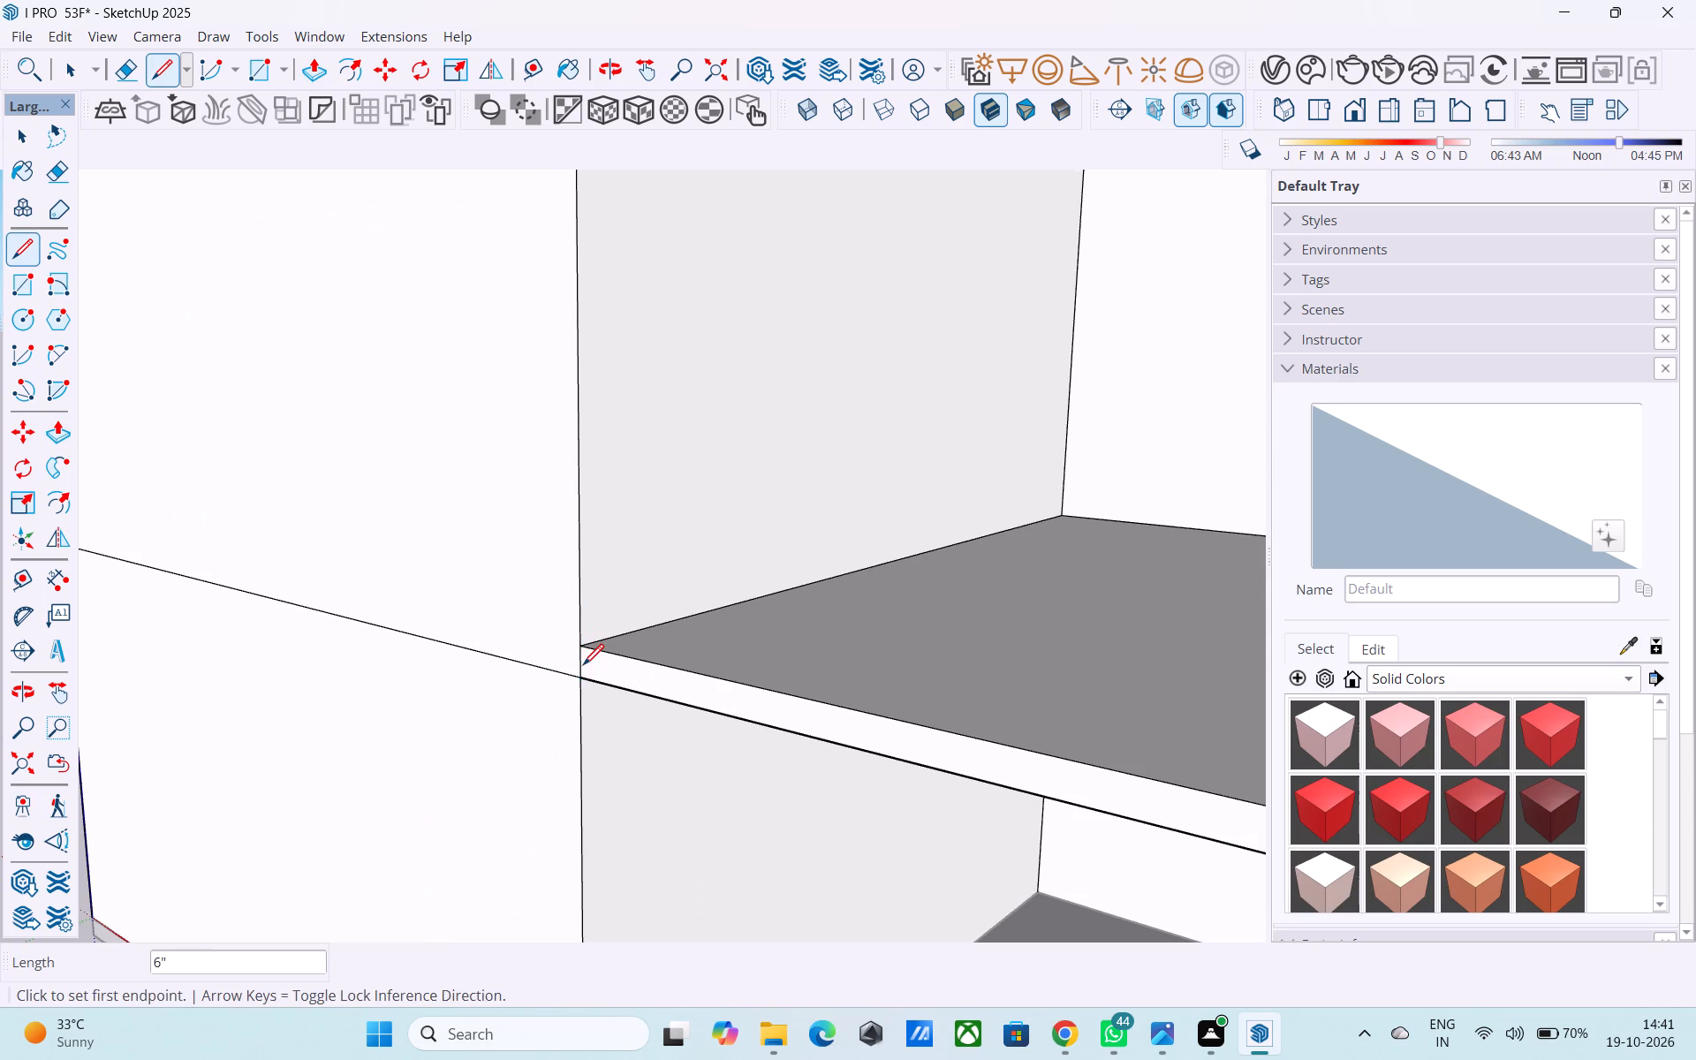
Push/Pull that edge face of the mid-level slab outward 4' past the wall.
key("space")
left_click(593, 663)
key("p")
left_click(594, 662)
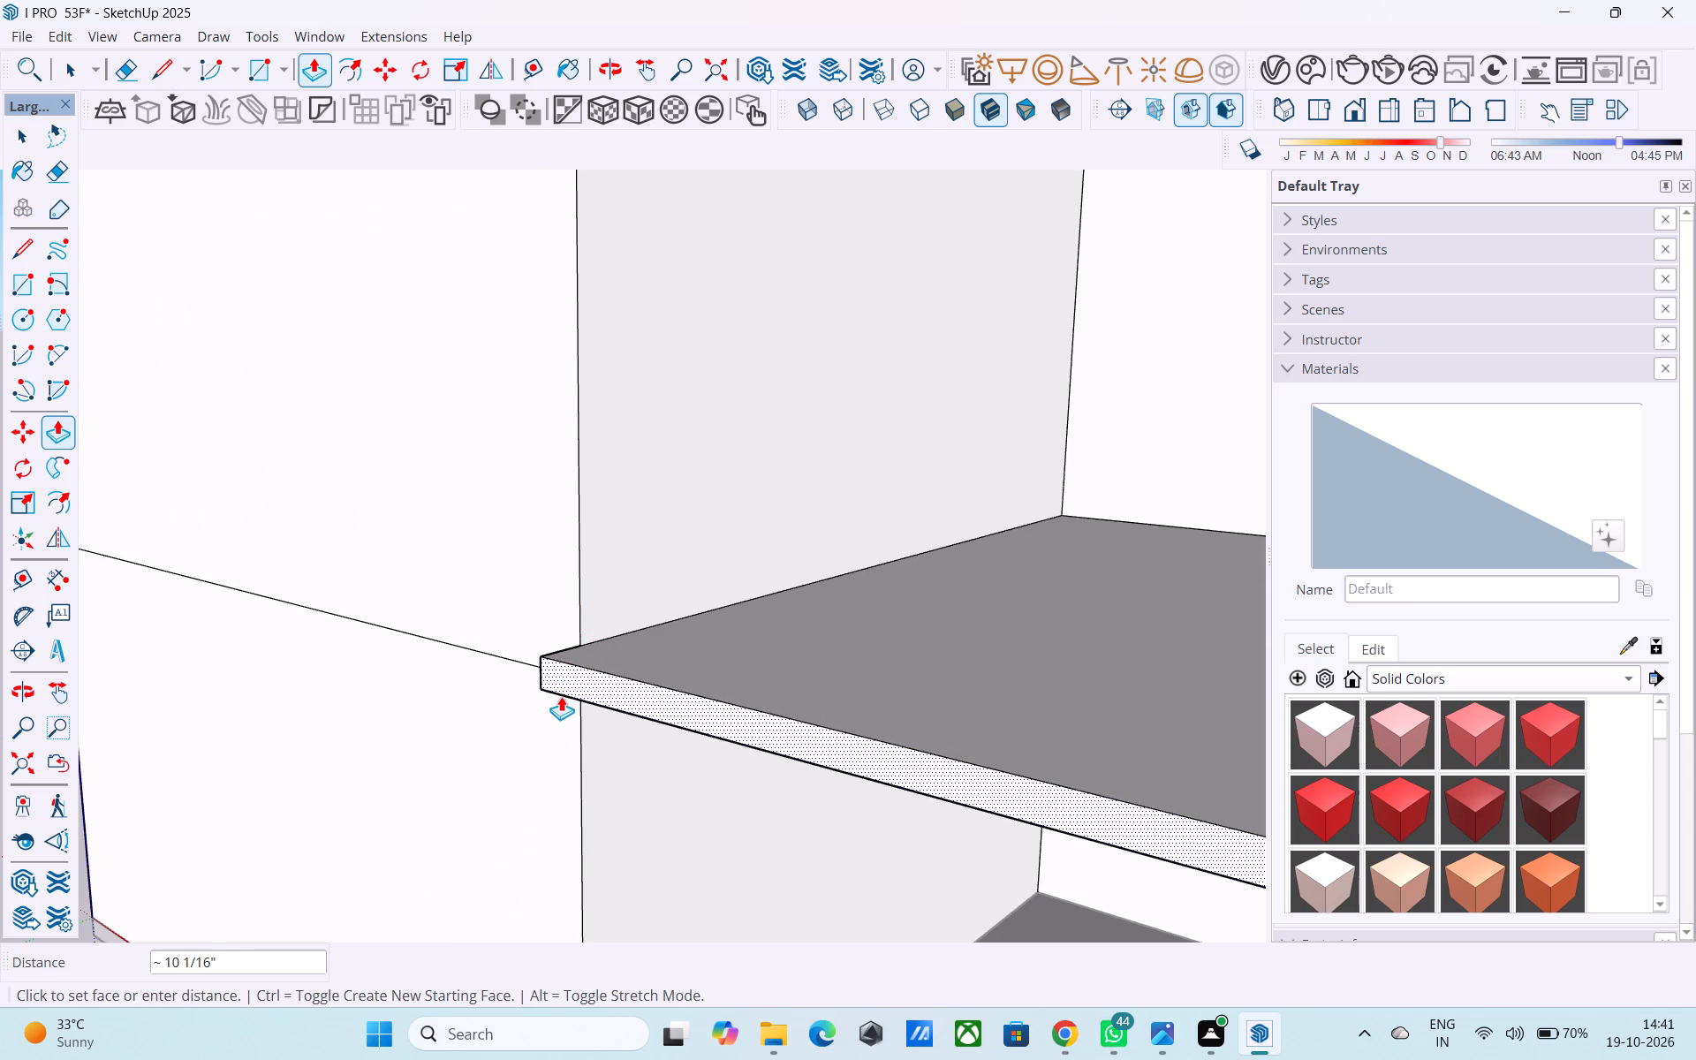
scroll(561, 696, "down", 5)
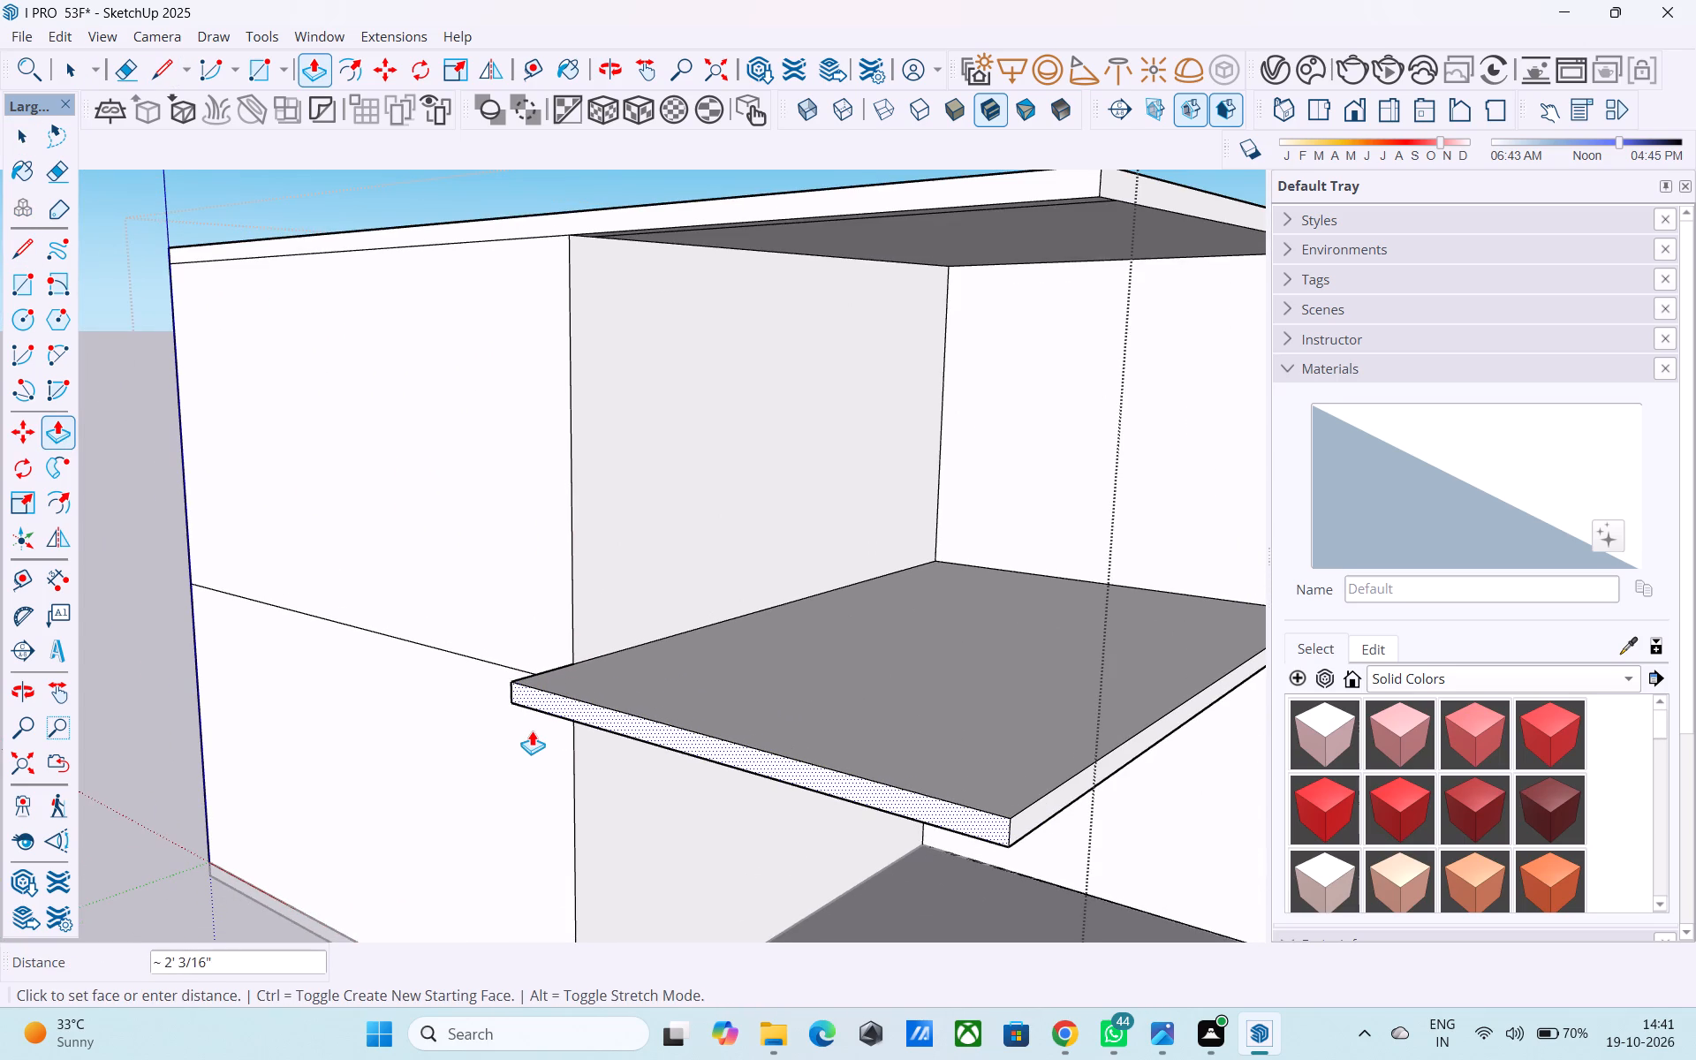
type("4'")
key("Return")
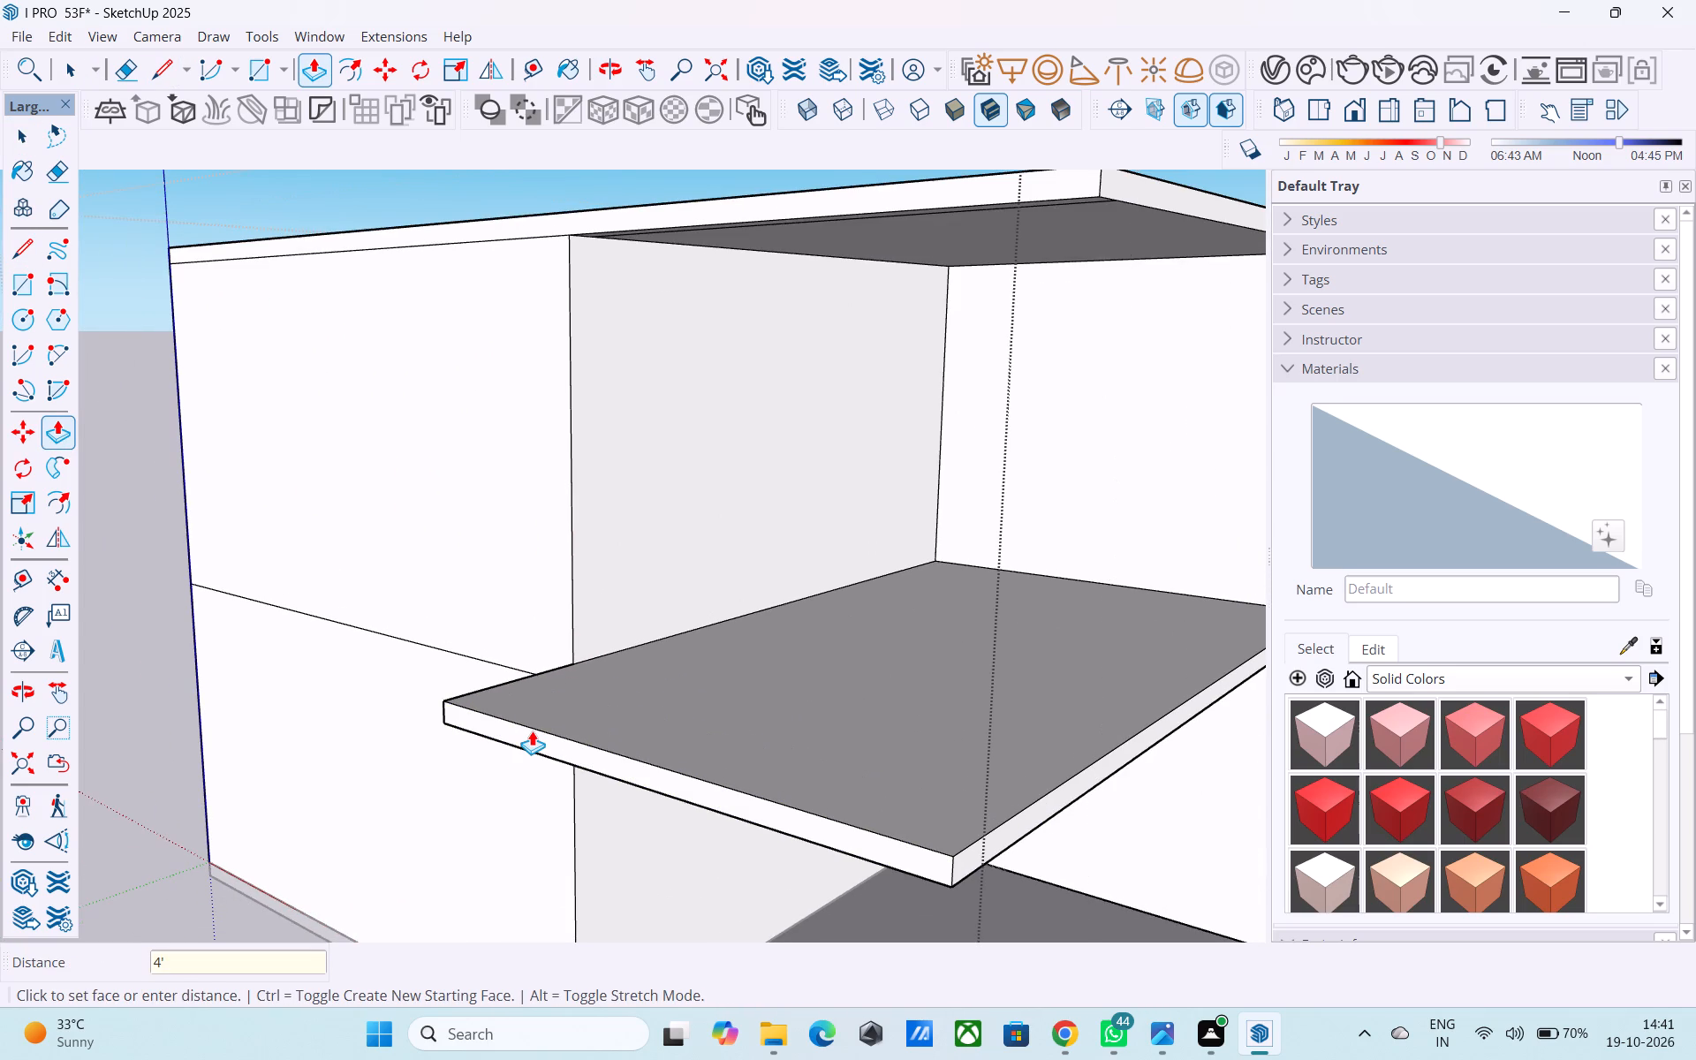
Draw a vertical line across the mid-level slab's adjacent open edge where it meets the other wall.
scroll(565, 764, "down", 2)
middle_click_drag(699, 792, 487, 786)
scroll(761, 727, "down", 5)
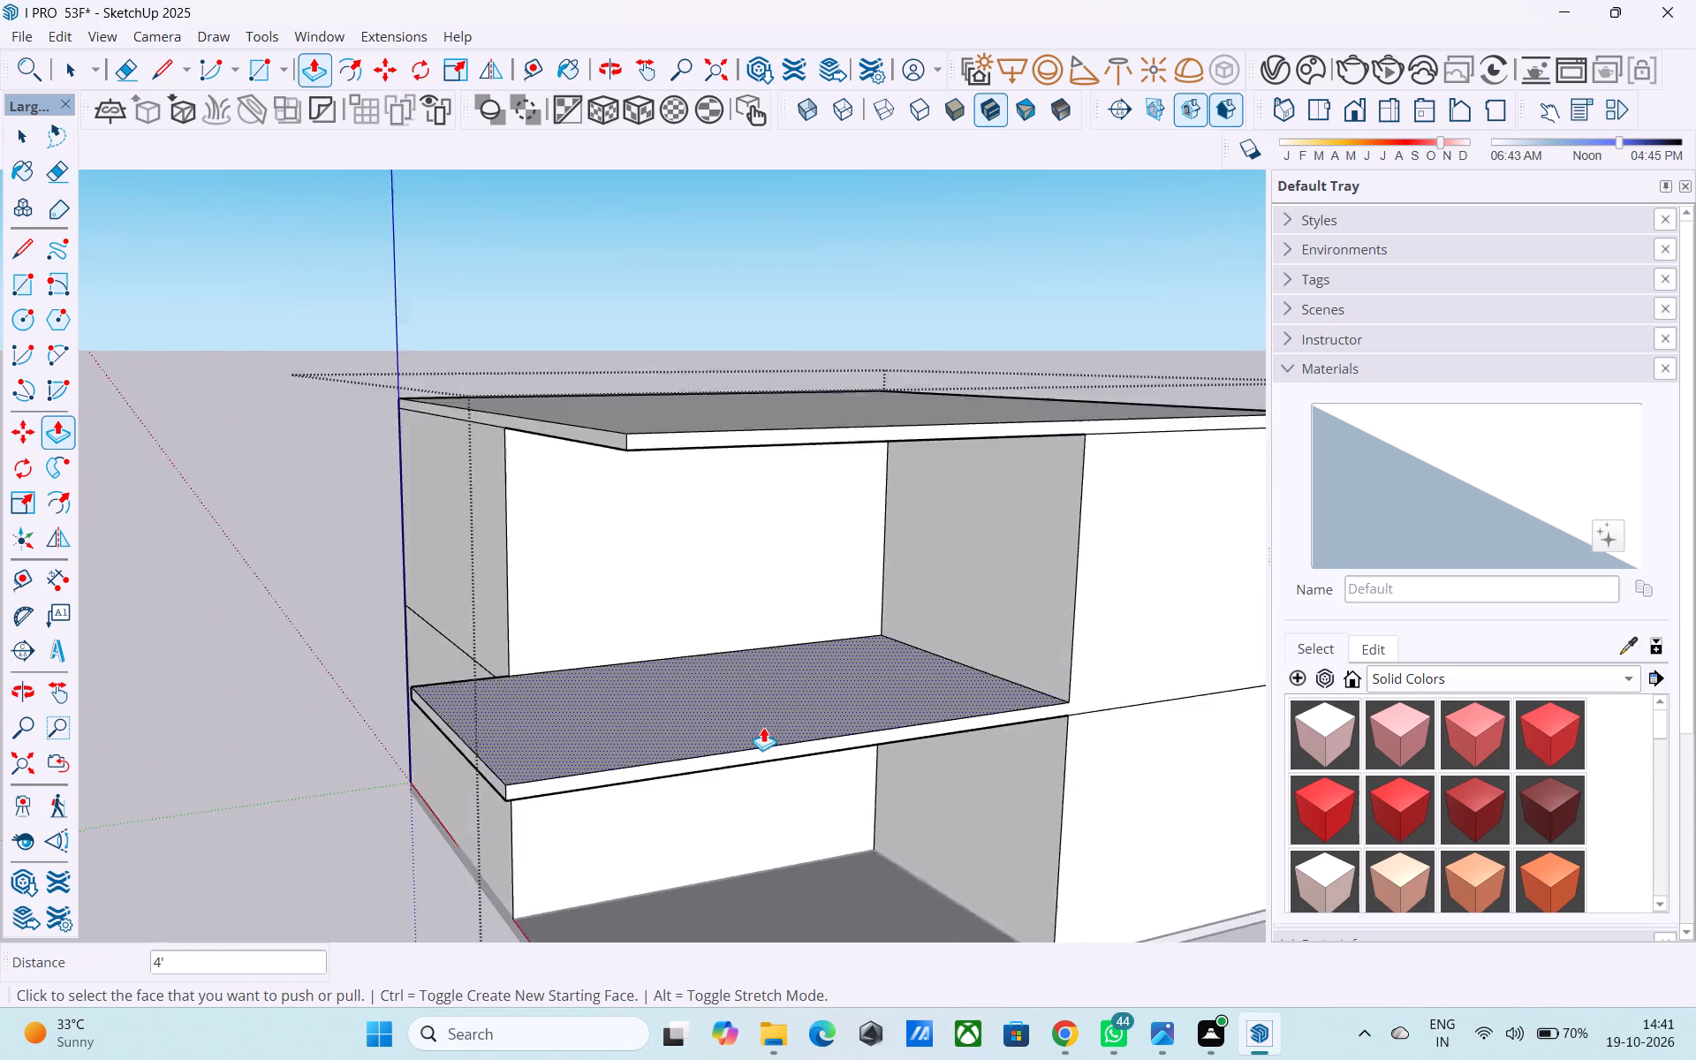
scroll(769, 727, "up", 7)
scroll(784, 747, "down", 6)
key("l")
scroll(1086, 725, "up", 4)
left_click(1079, 691)
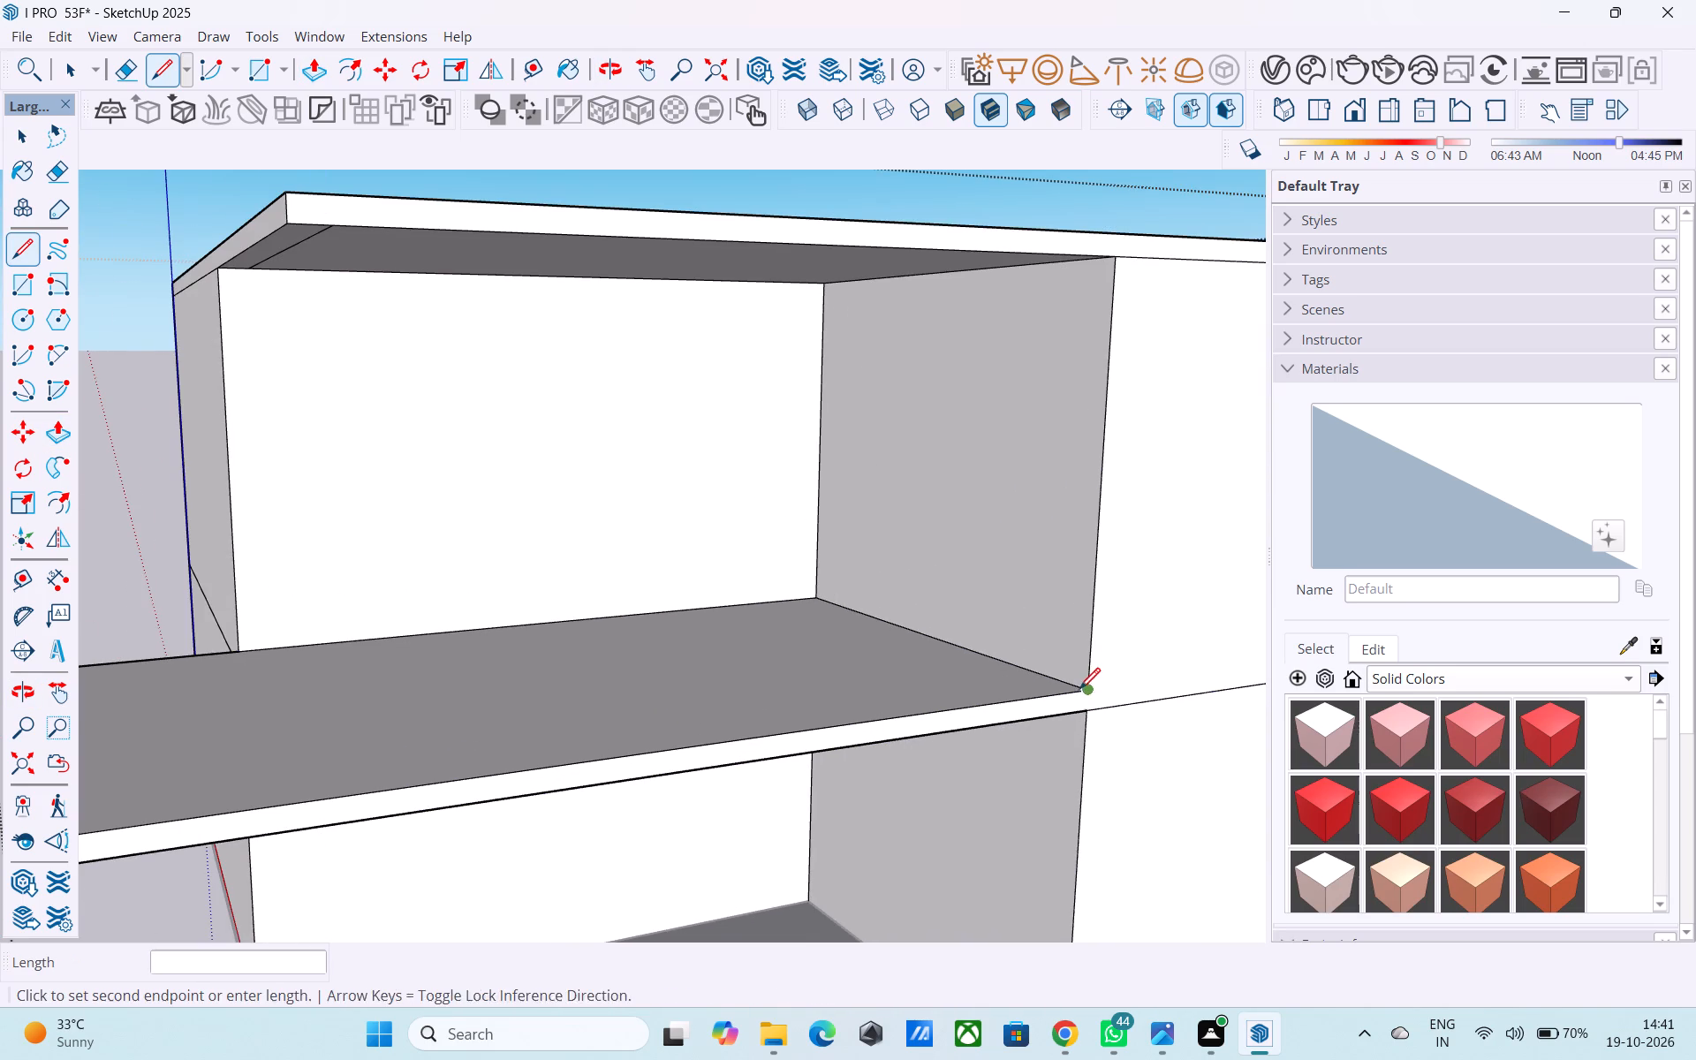
left_click(1086, 715)
Repeat the 4' outward Push/Pull on the mid-level slab's second open edge face.
key("space")
left_click(1064, 703)
key("p")
double_click(1064, 701)
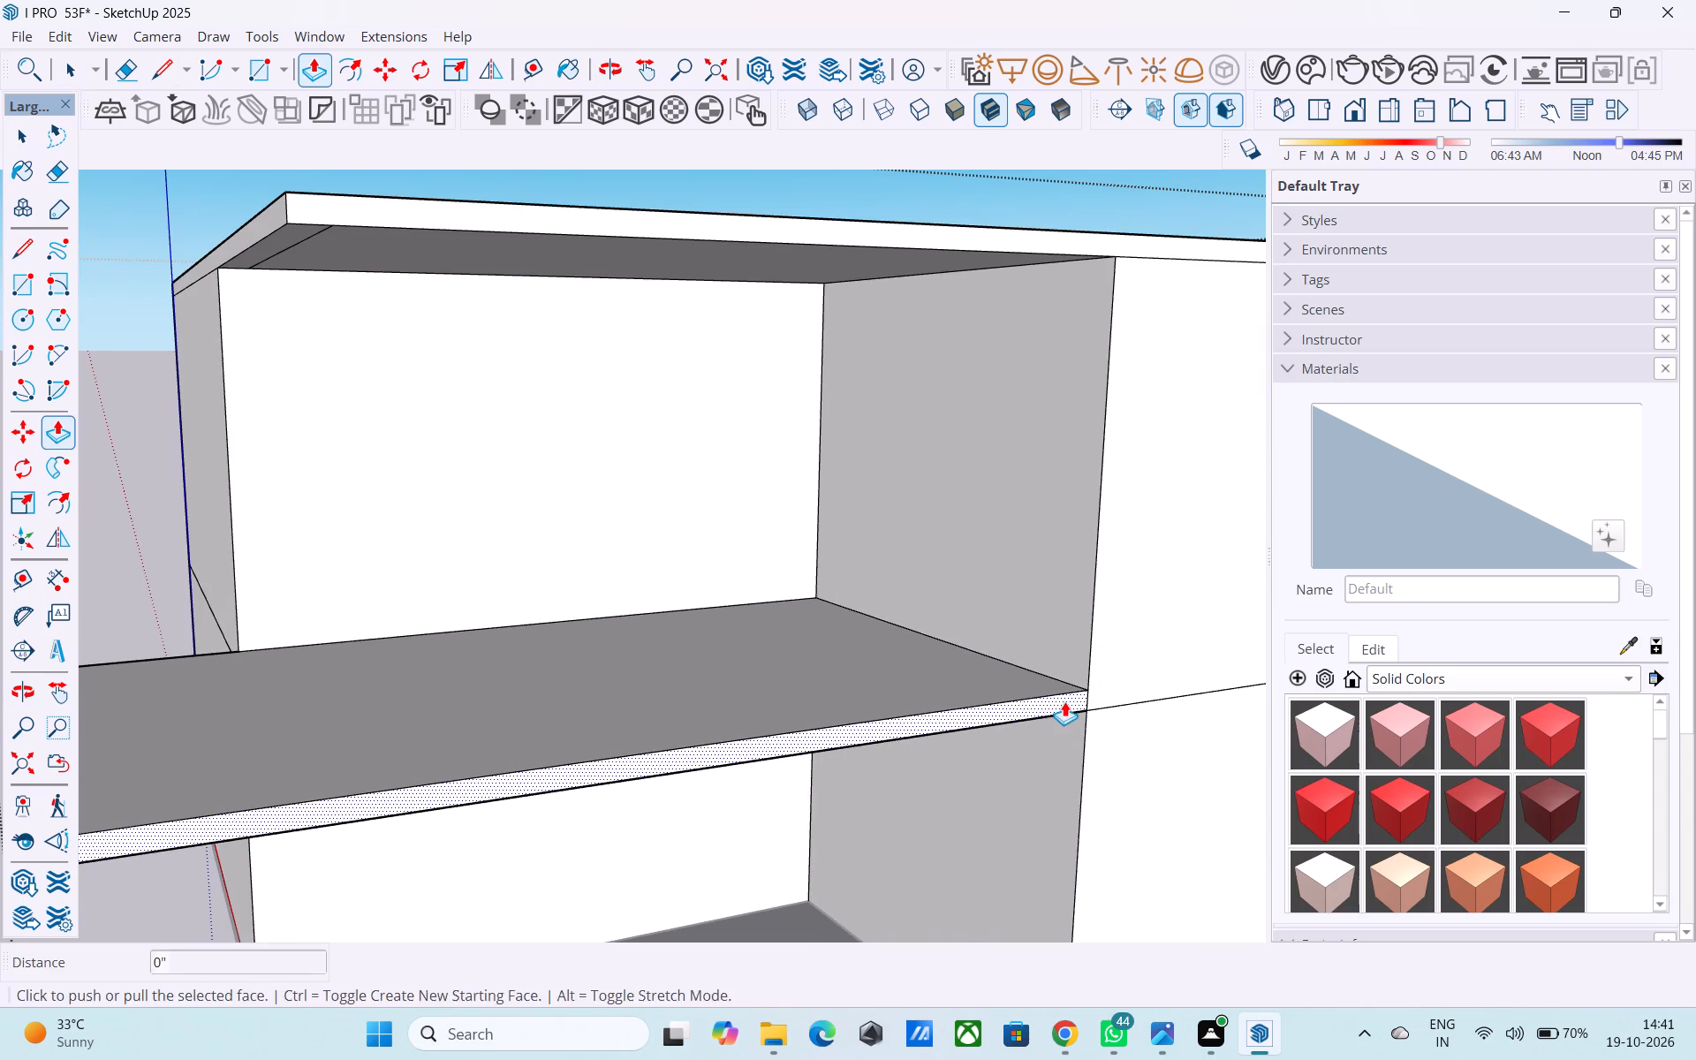
Extend the end face of the slab's first overhang along the outer wall by repeating the 4' Push/Pull.
scroll(1064, 701, "down", 10)
middle_click_drag(1064, 718, 1200, 811)
middle_click_drag(1064, 798, 1078, 553, "shift")
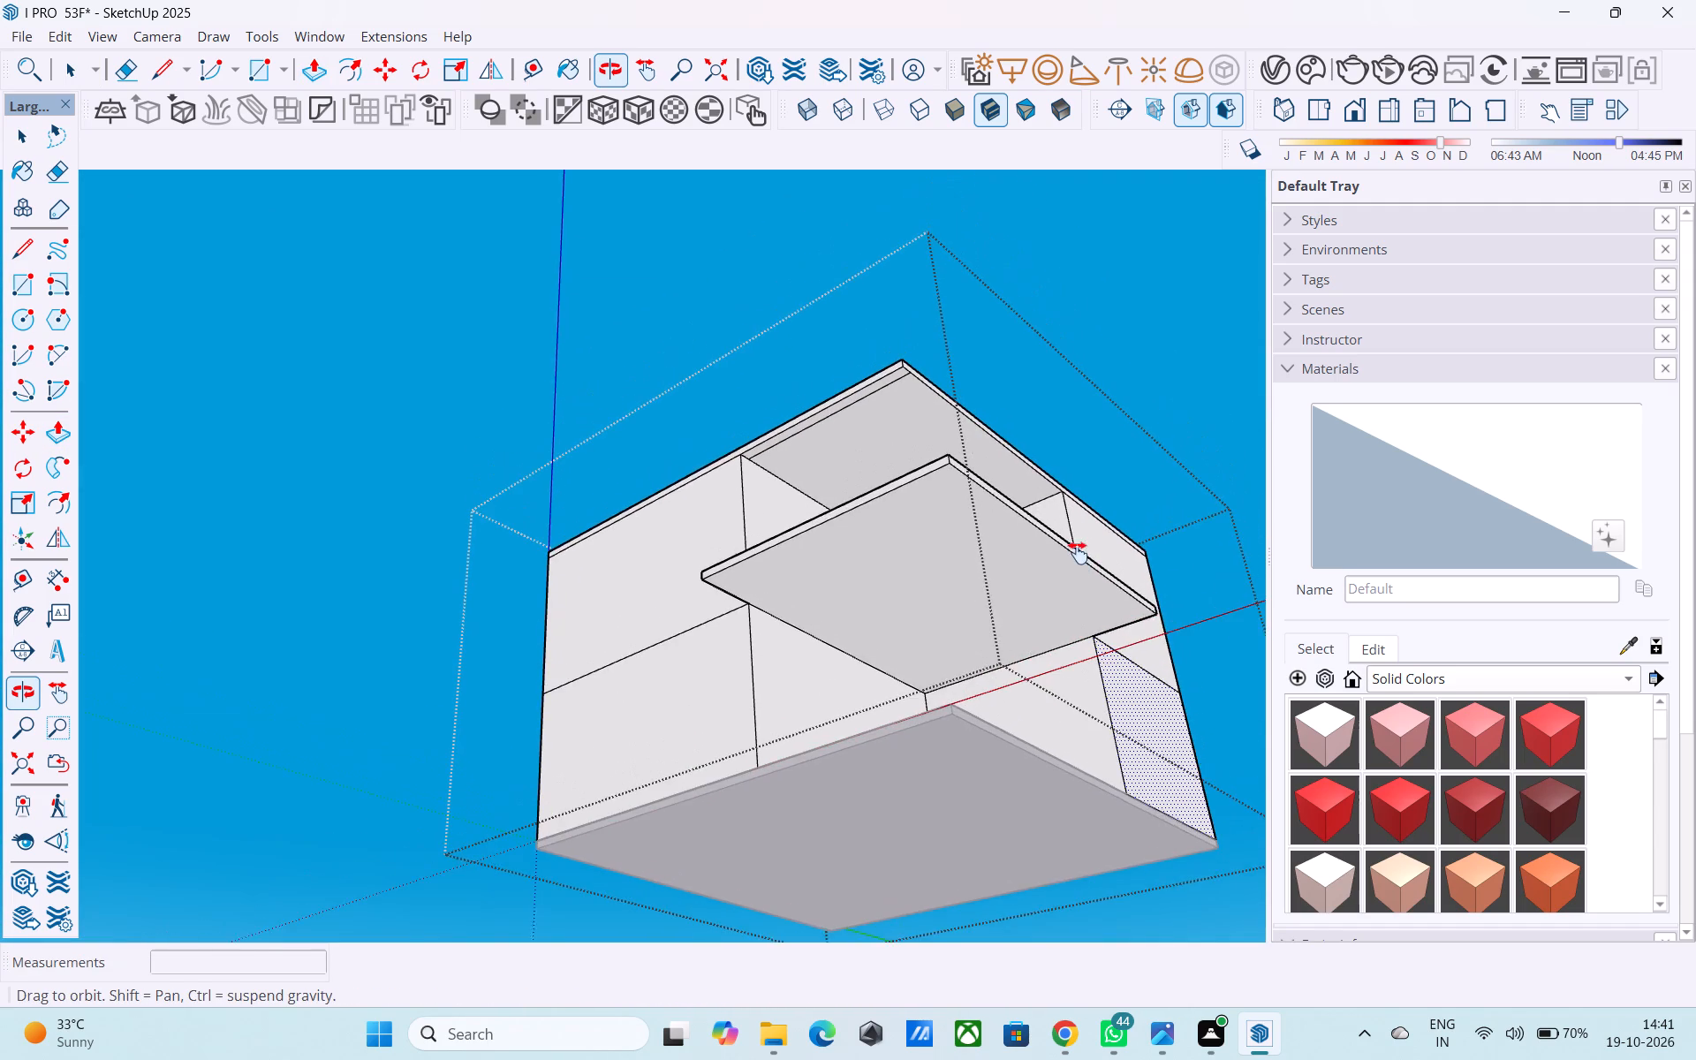
middle_click_drag(1078, 553, 1076, 559, "shift")
middle_click_drag(954, 611, 904, 562, "shift")
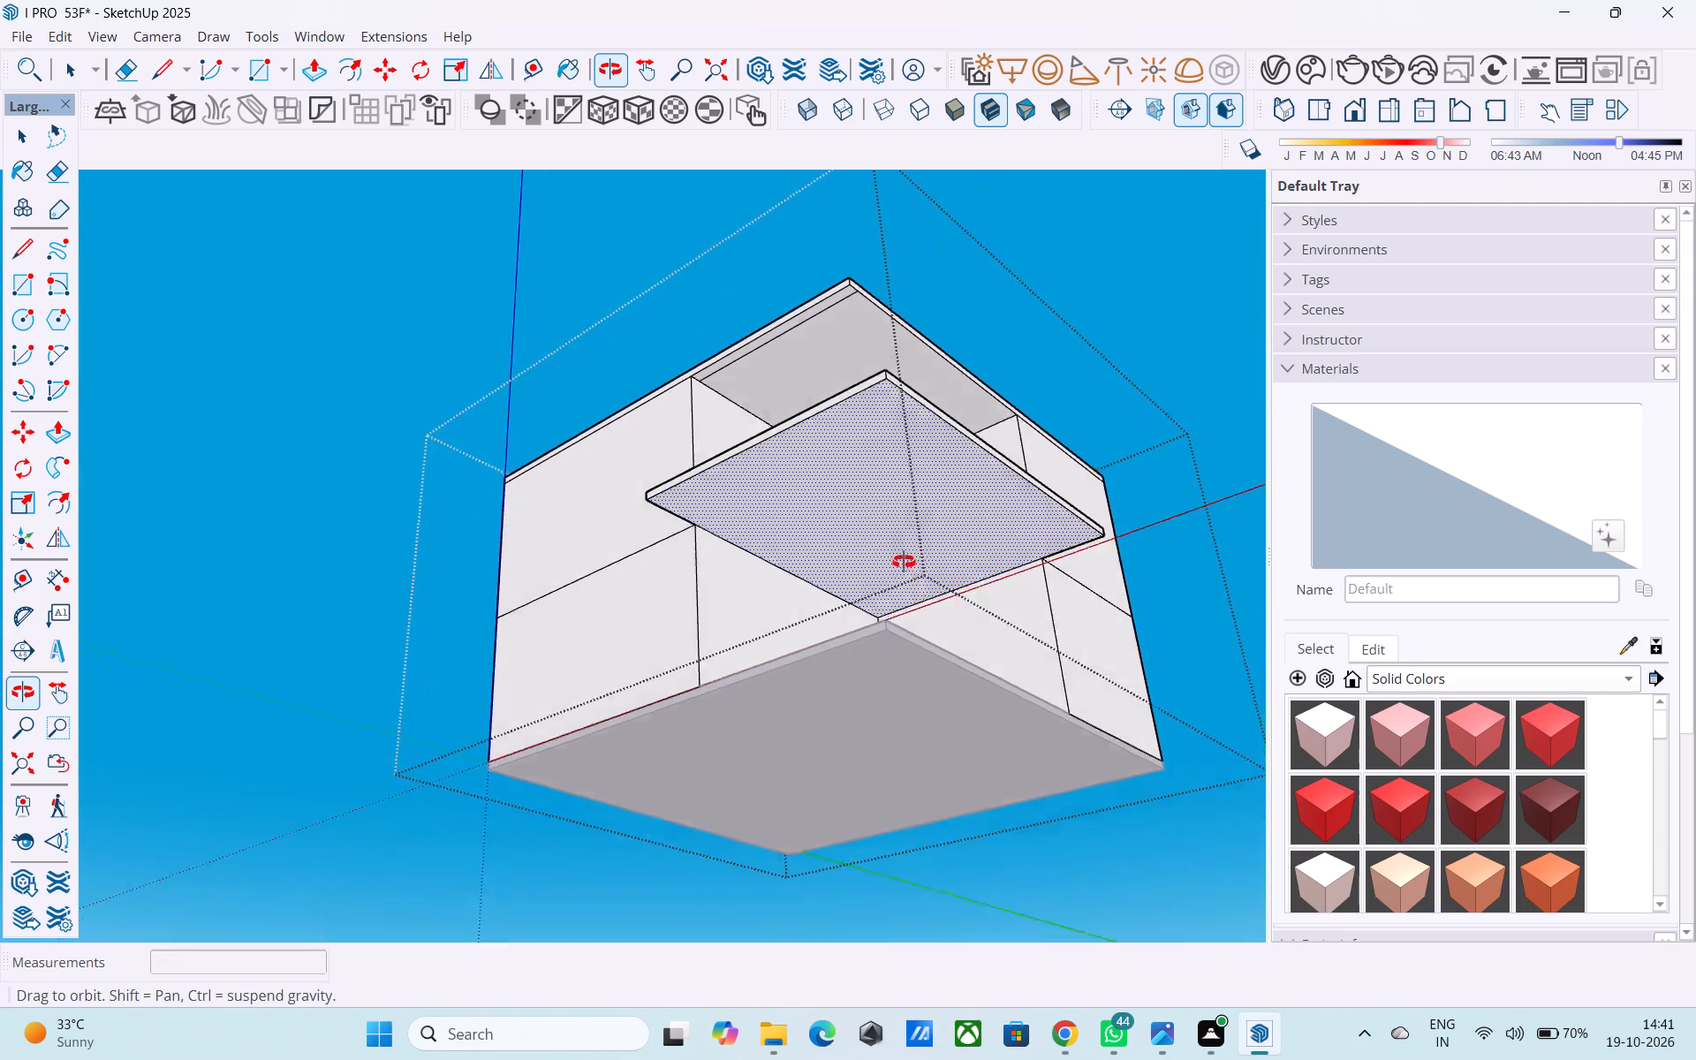
middle_click_drag(904, 562, 891, 821, "shift")
middle_click_drag(901, 606, 927, 700)
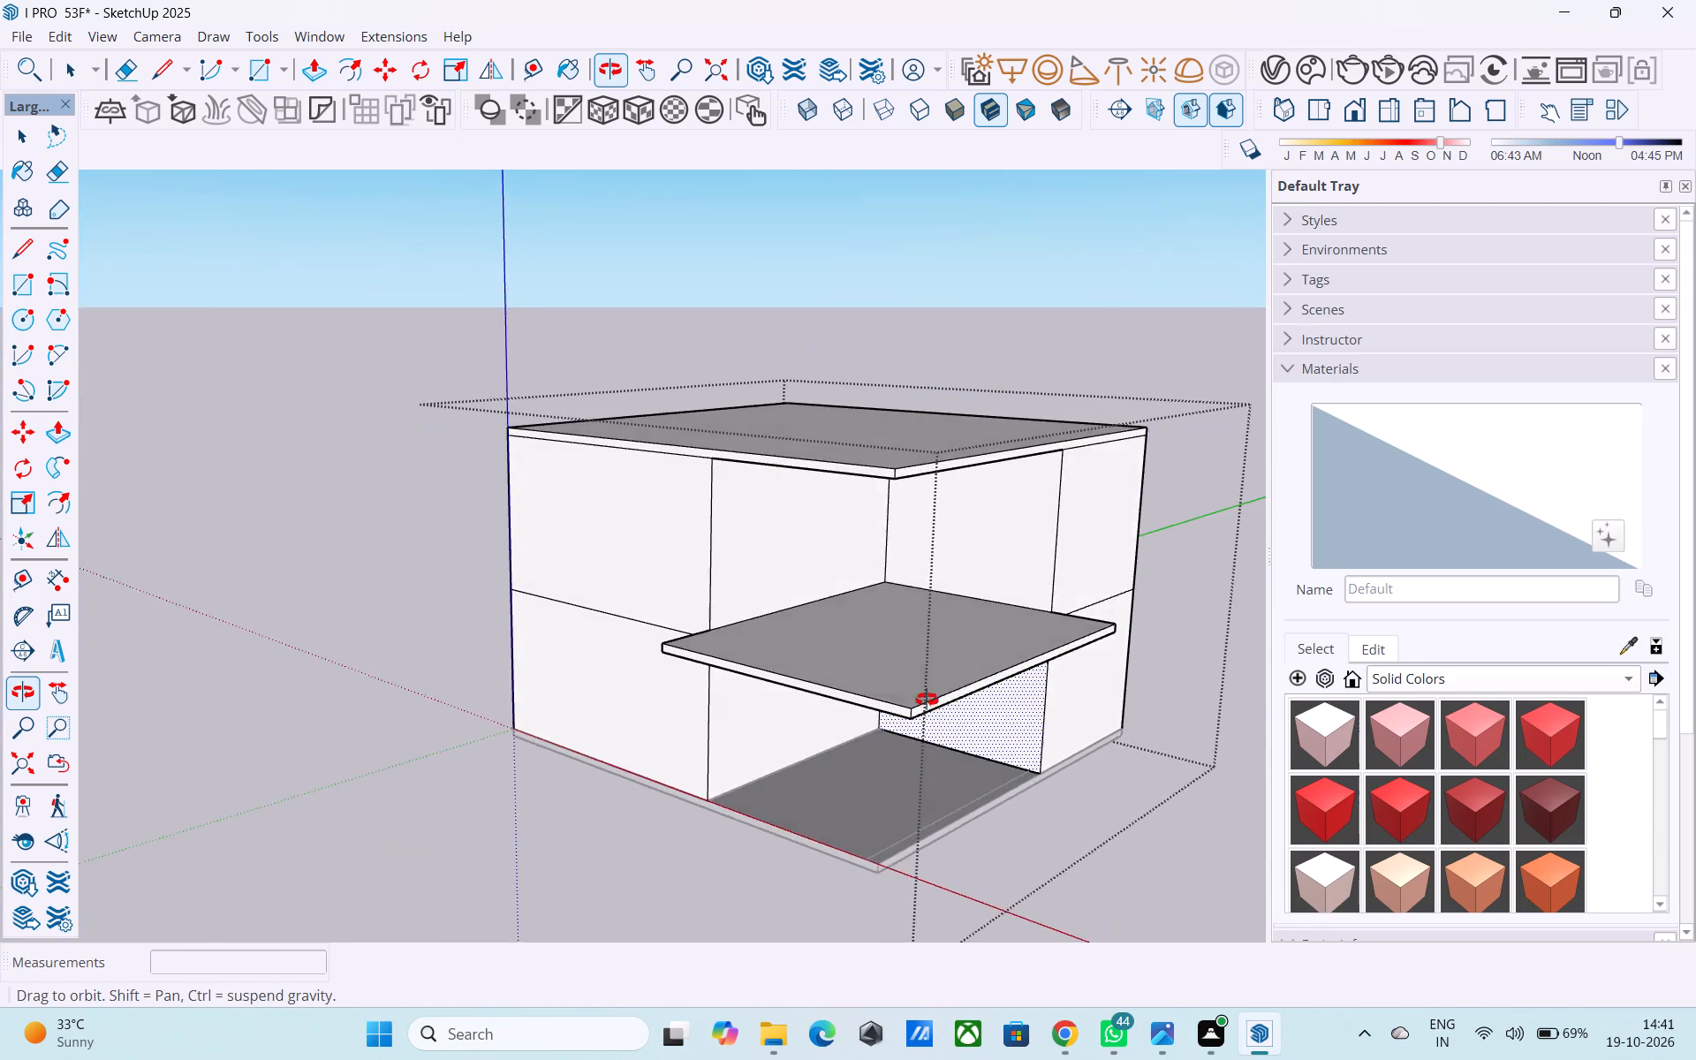
middle_click_drag(927, 700, 1049, 700)
middle_click_drag(861, 650, 888, 681, "shift")
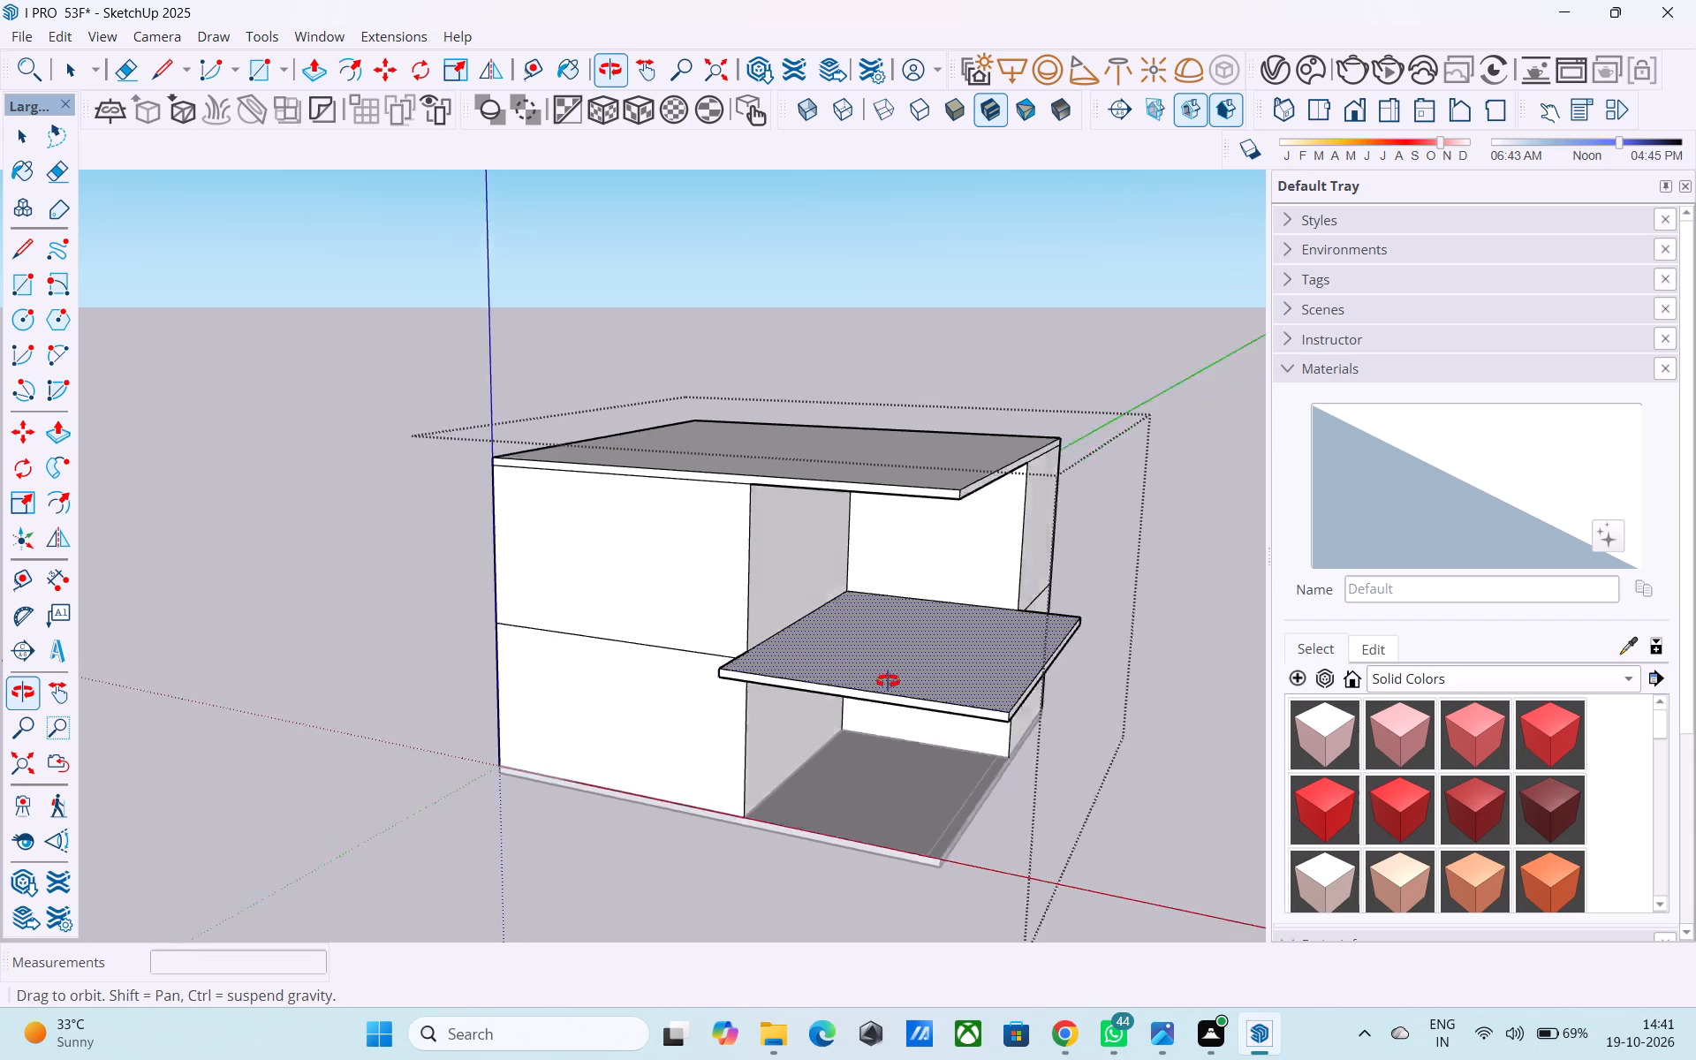
middle_click_drag(888, 681, 1216, 677, "shift")
scroll(879, 641, "up", 9)
double_click(898, 605)
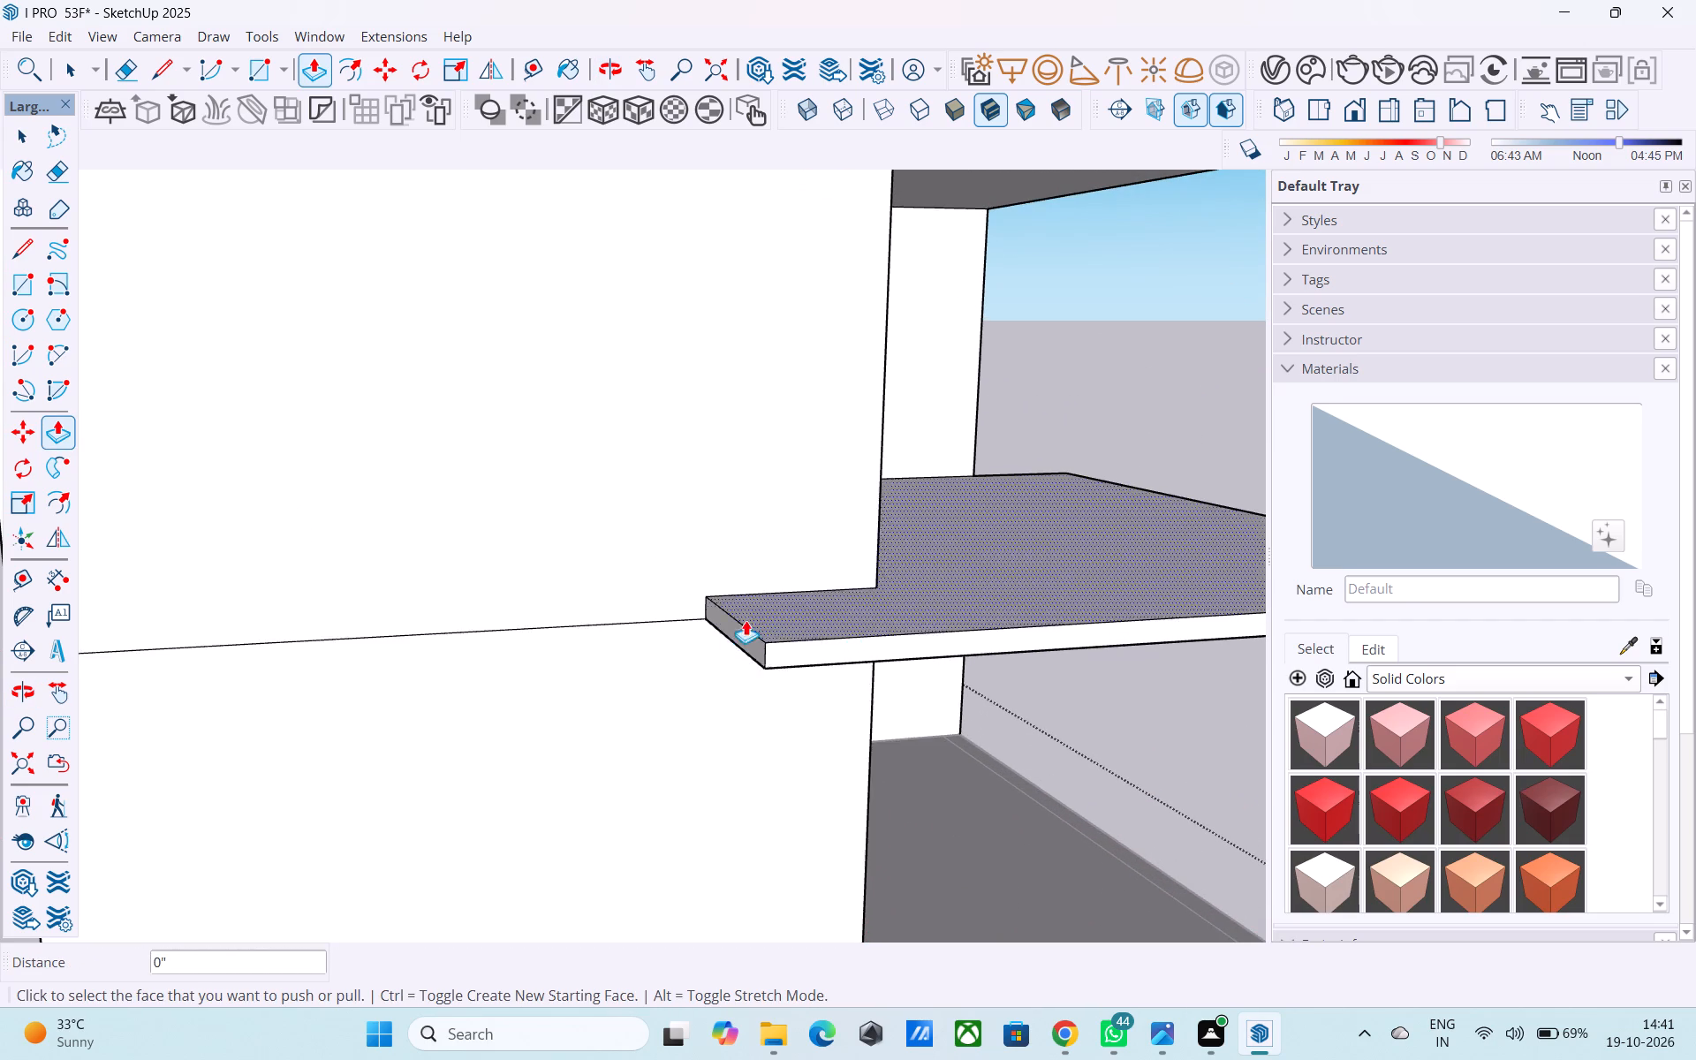
Copy the overhang's 4' end edge a short distance inward to mark a narrow strip on the slab's top.
middle_click_drag(743, 630, 728, 698)
key("space")
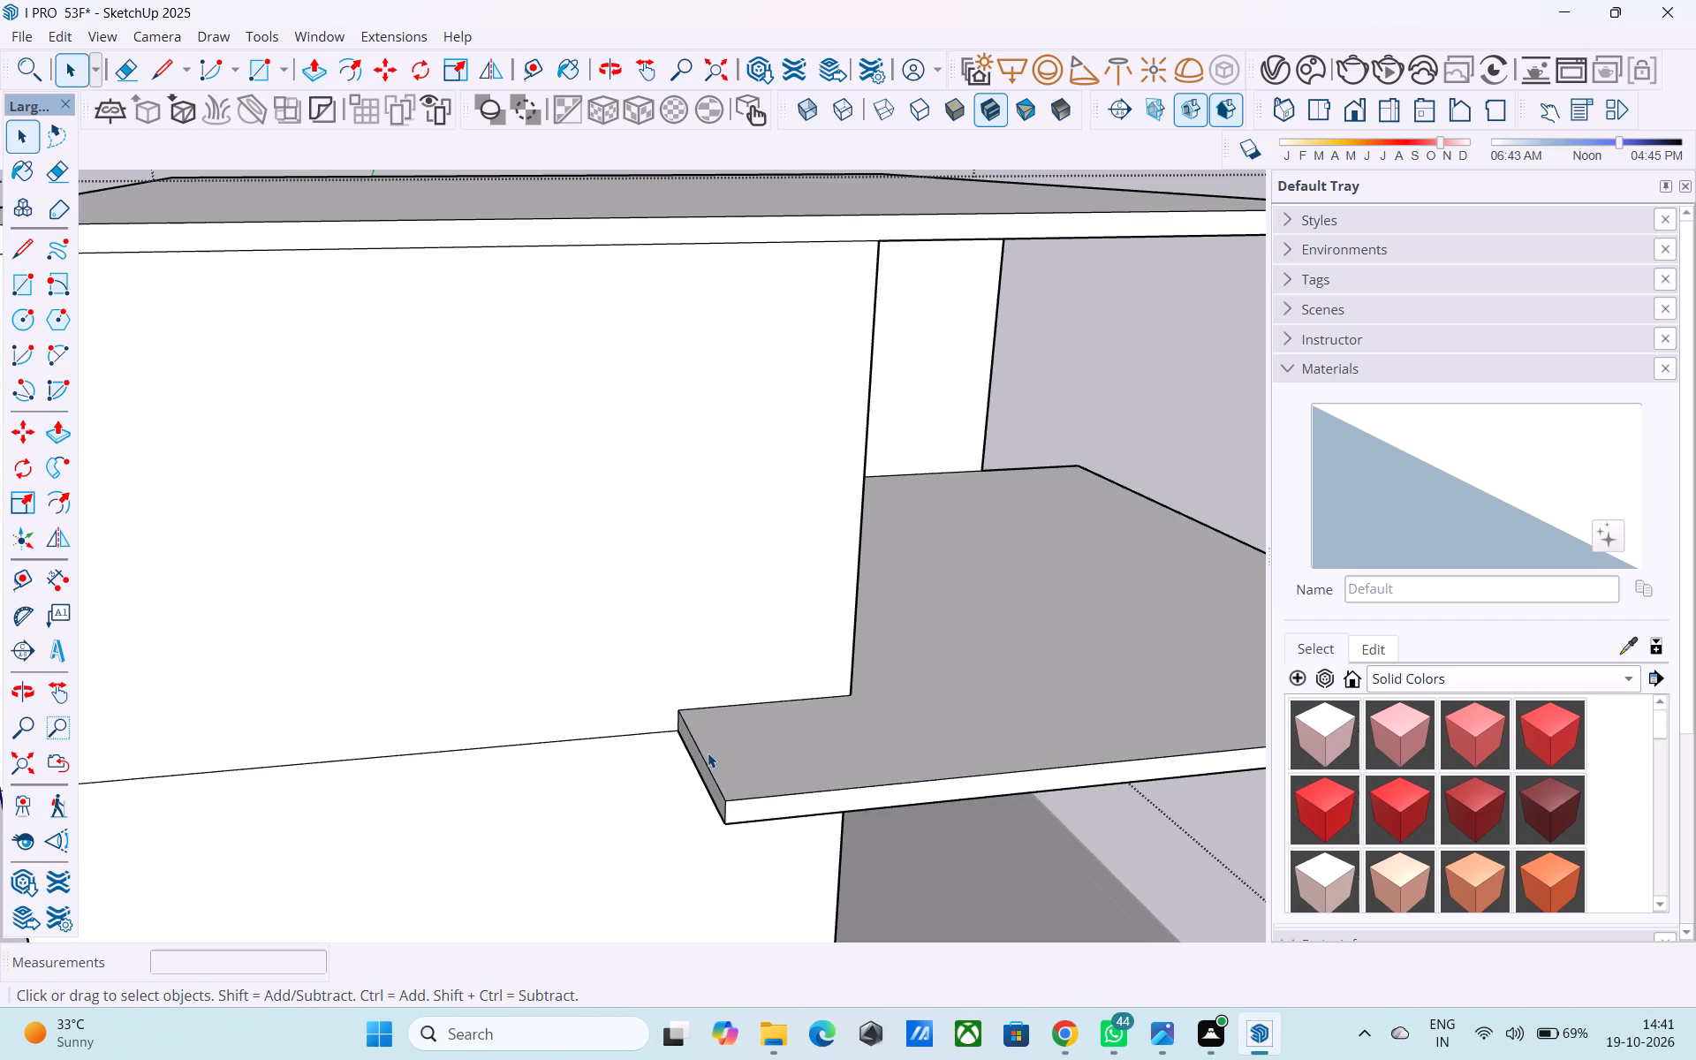
left_click(706, 761)
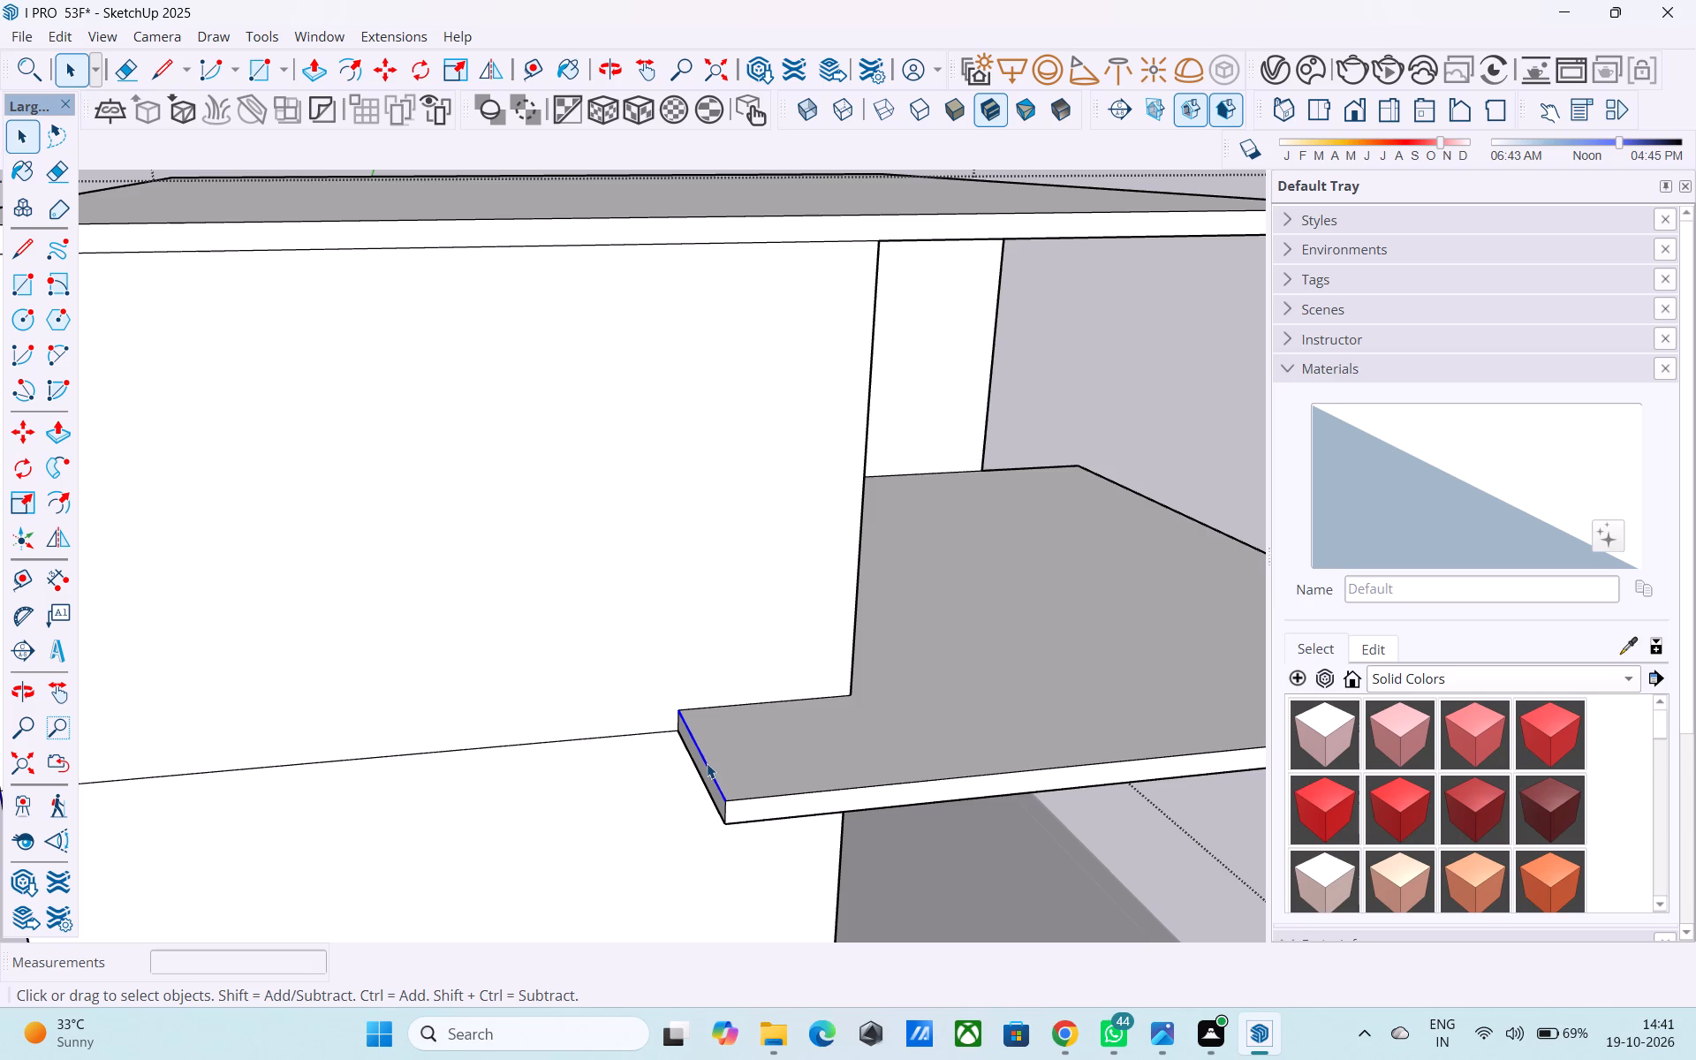
key("m")
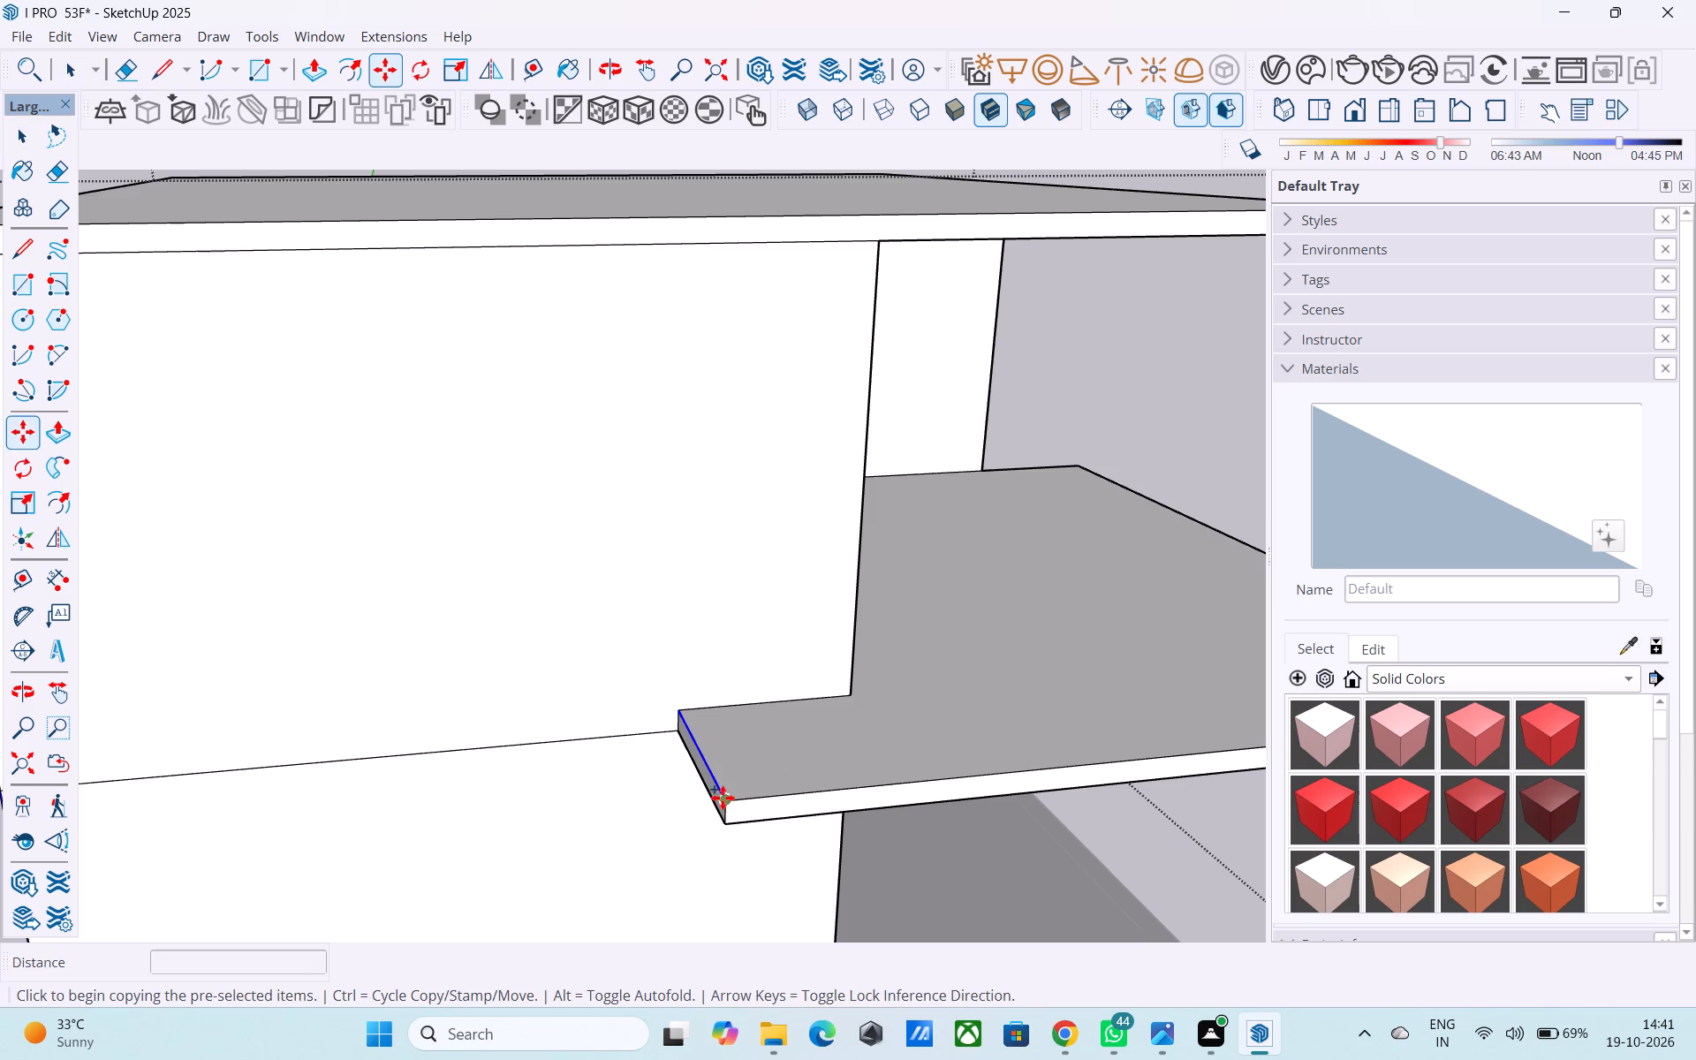
left_click(723, 796)
left_click(748, 793)
key("space")
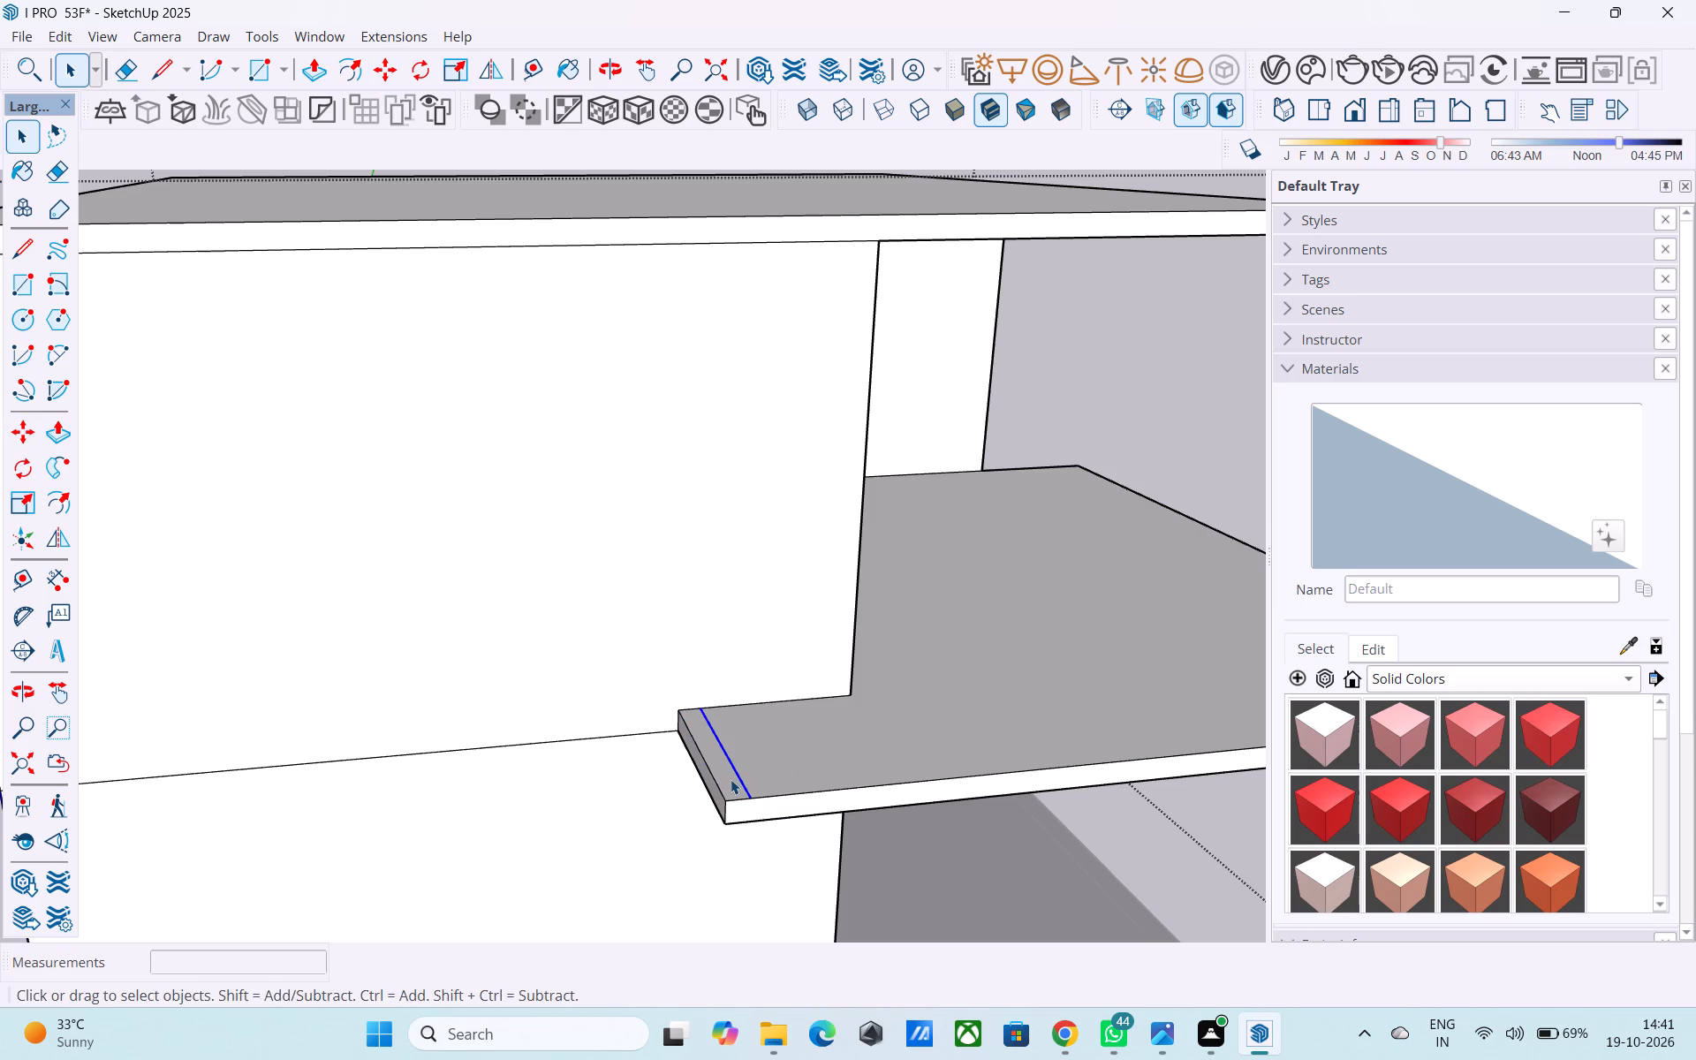
Push/Pull the narrow strip up 10' and another 6" into a fin wall level with the upper cover's top.
left_click(731, 779)
key("p")
left_click(731, 779)
scroll(730, 599, "down", 5)
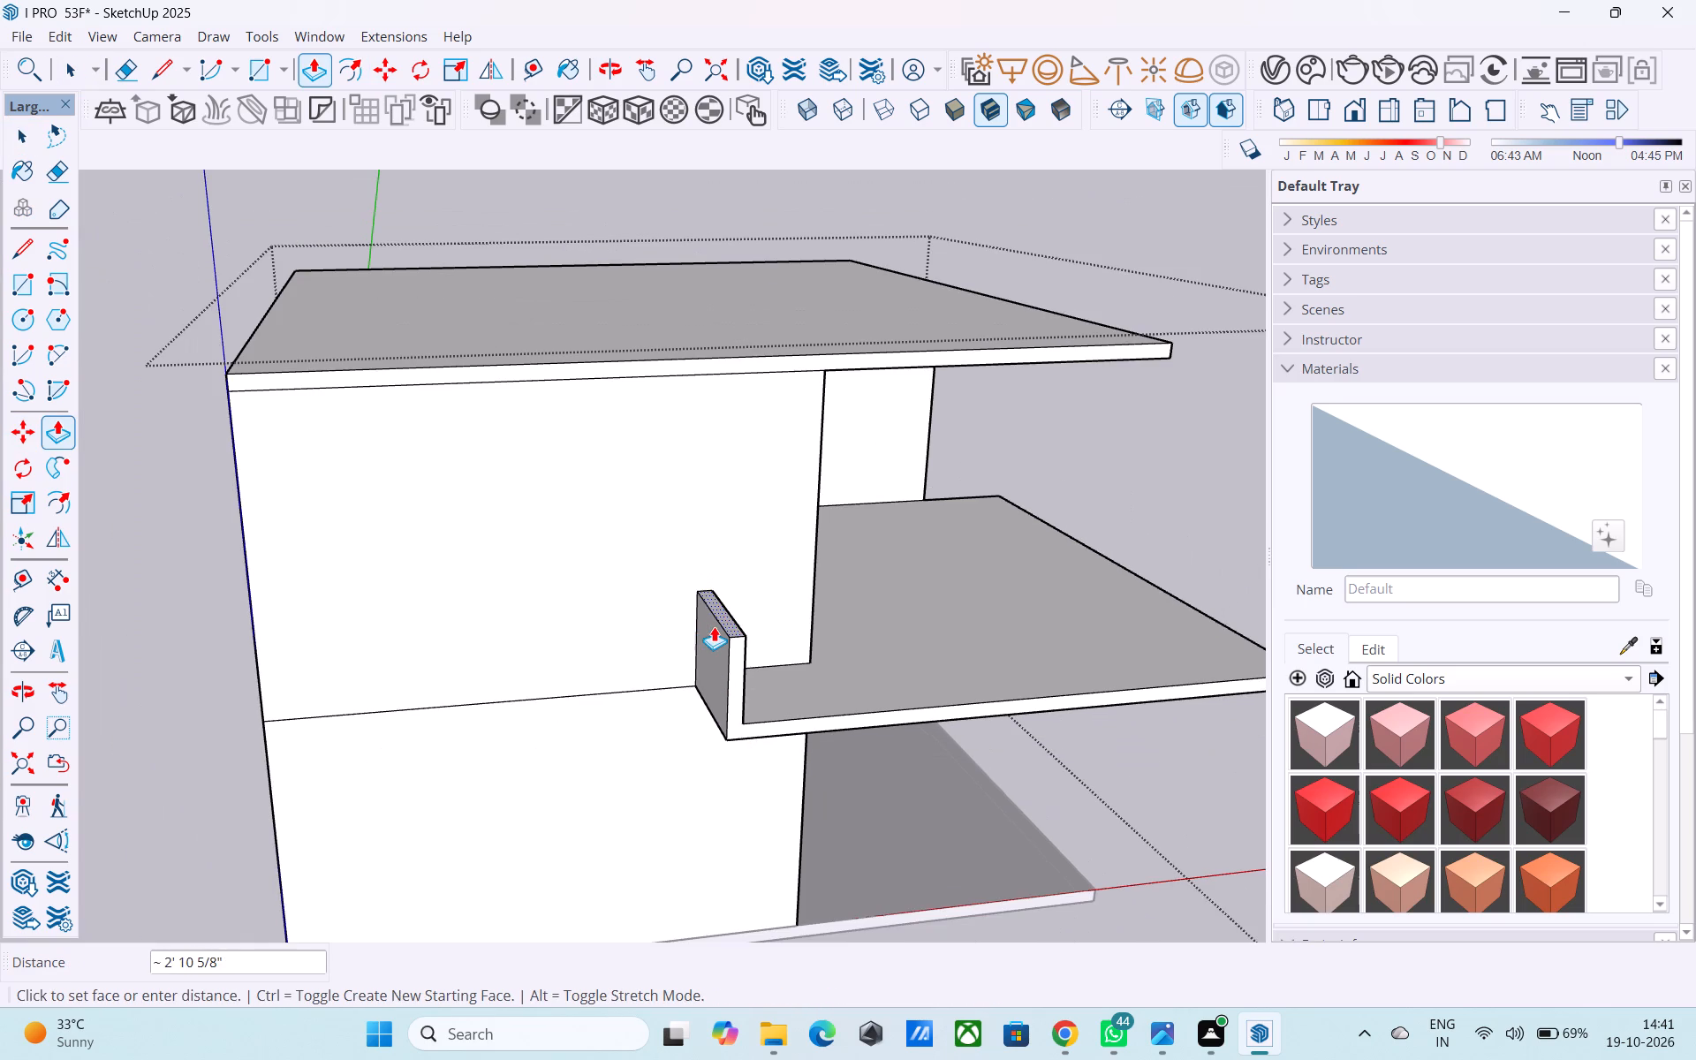
middle_click_drag(714, 627, 728, 838, "shift")
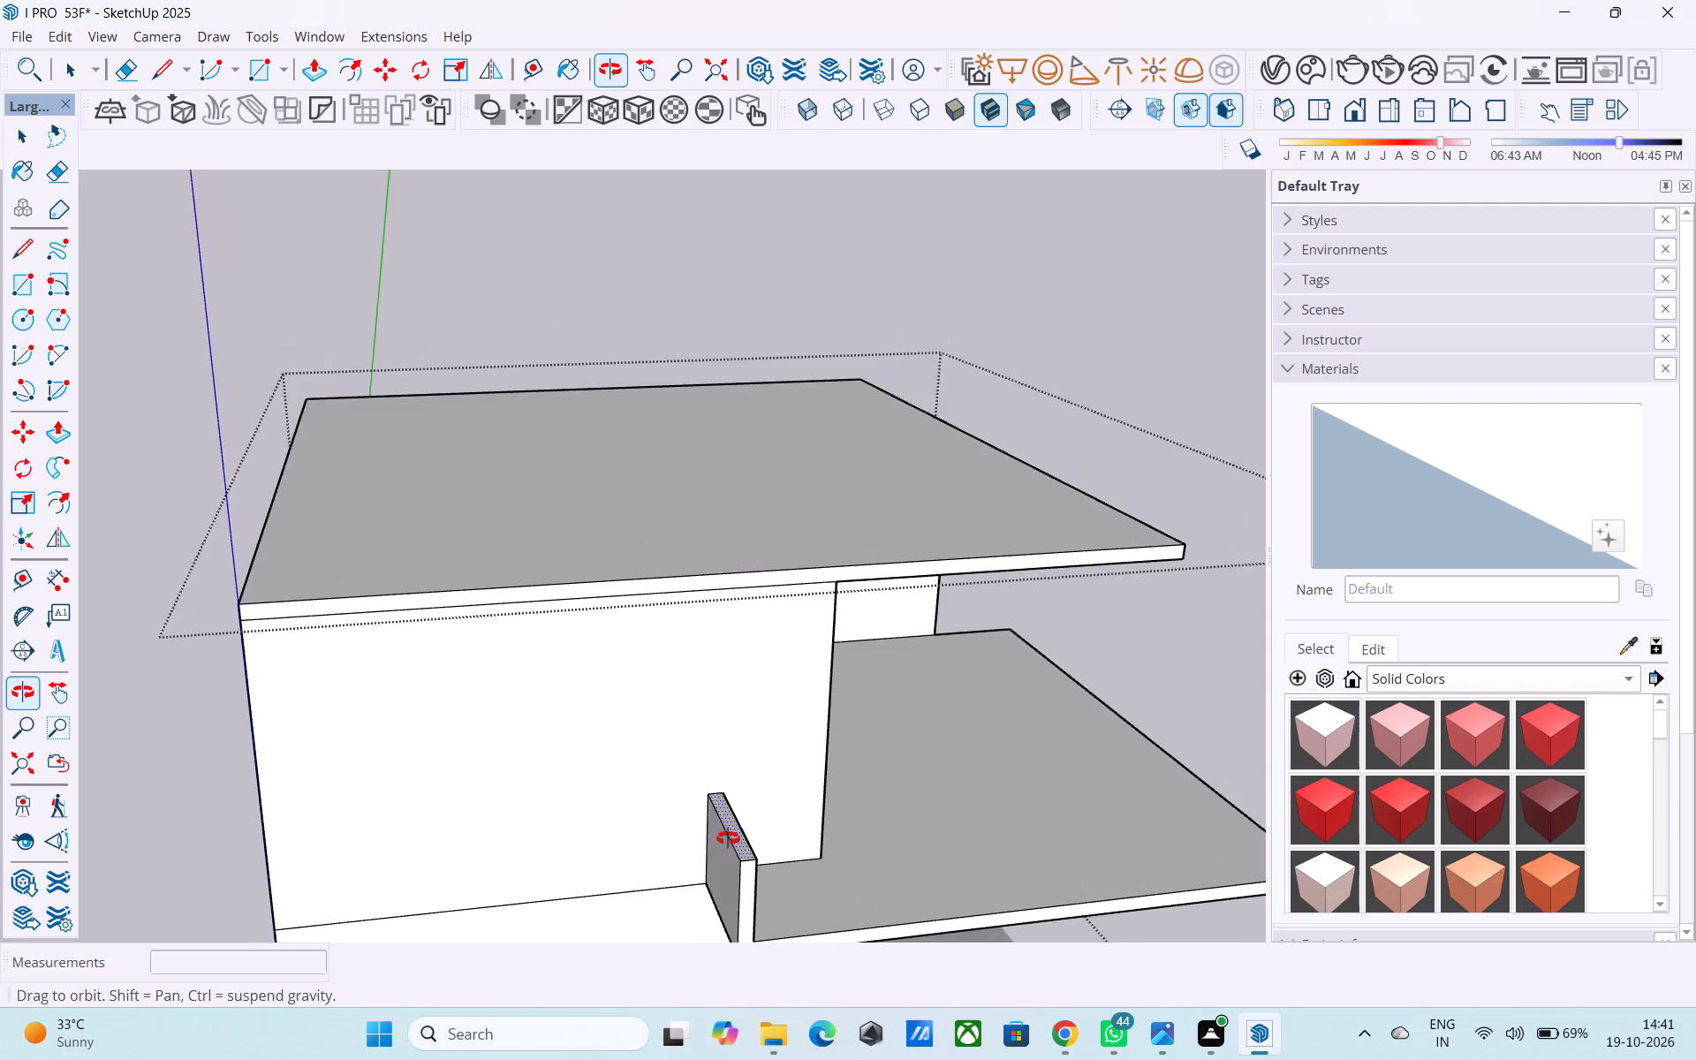
middle_click_drag(728, 838, 721, 795, "shift")
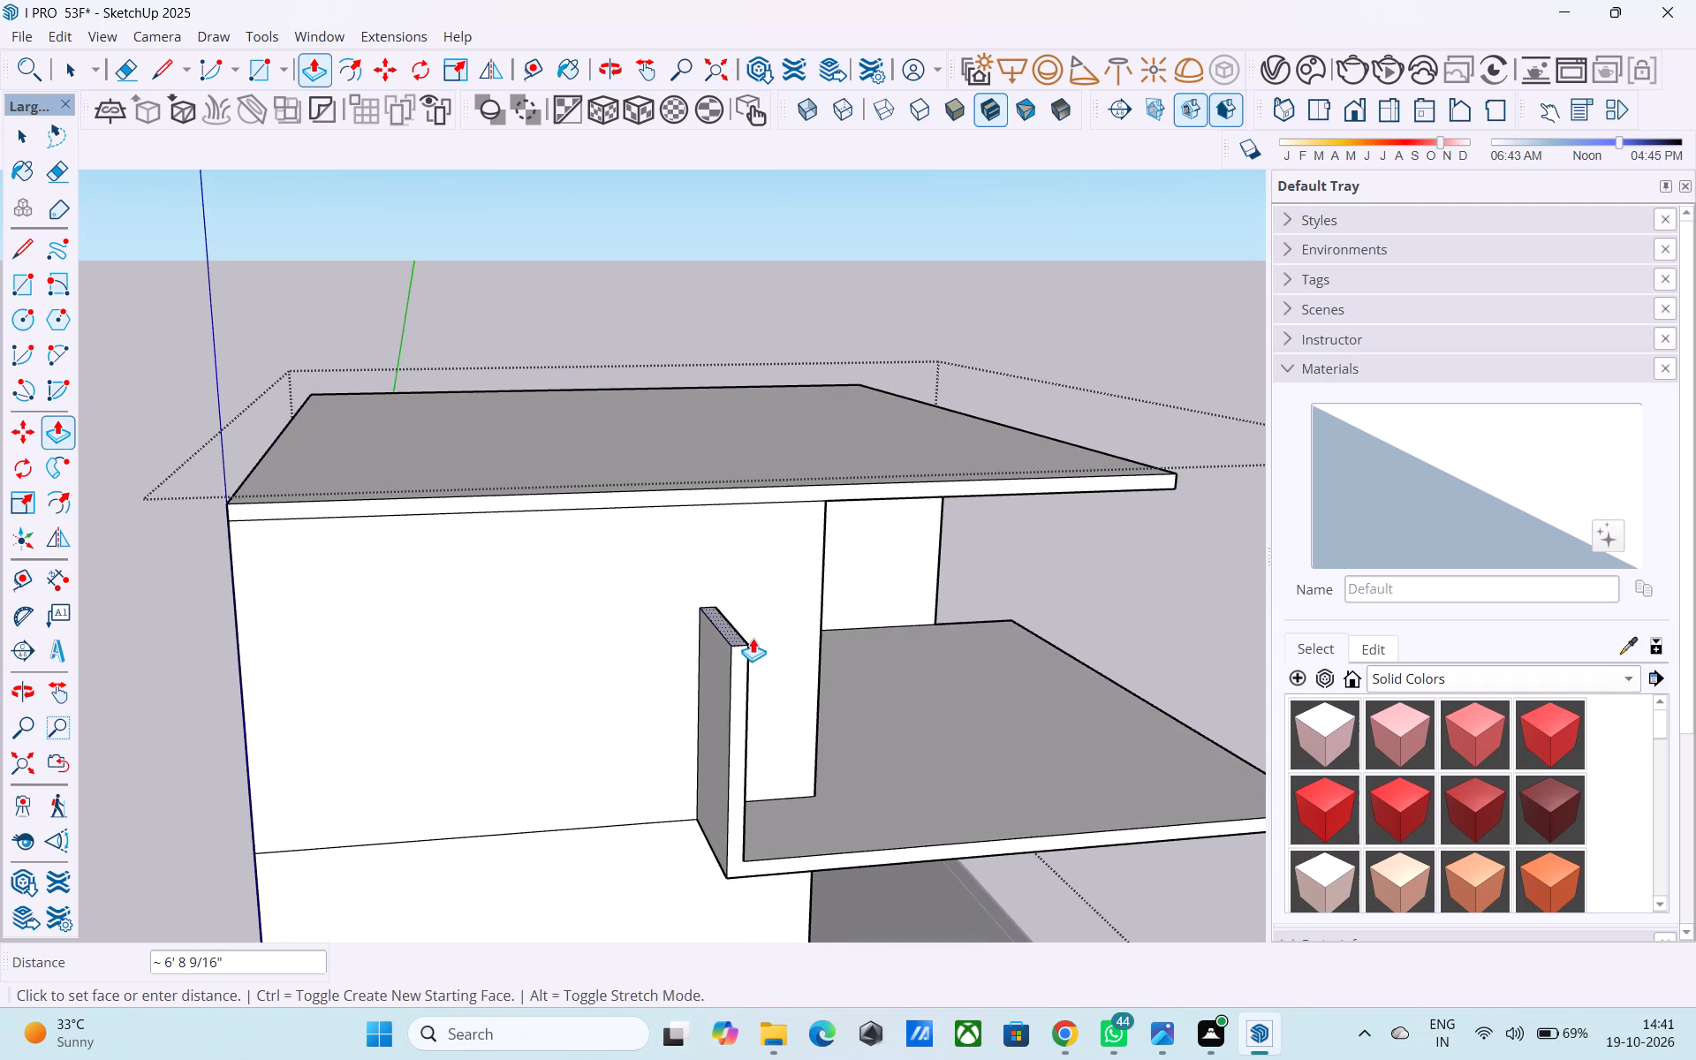
left_click(782, 520)
left_click(730, 509)
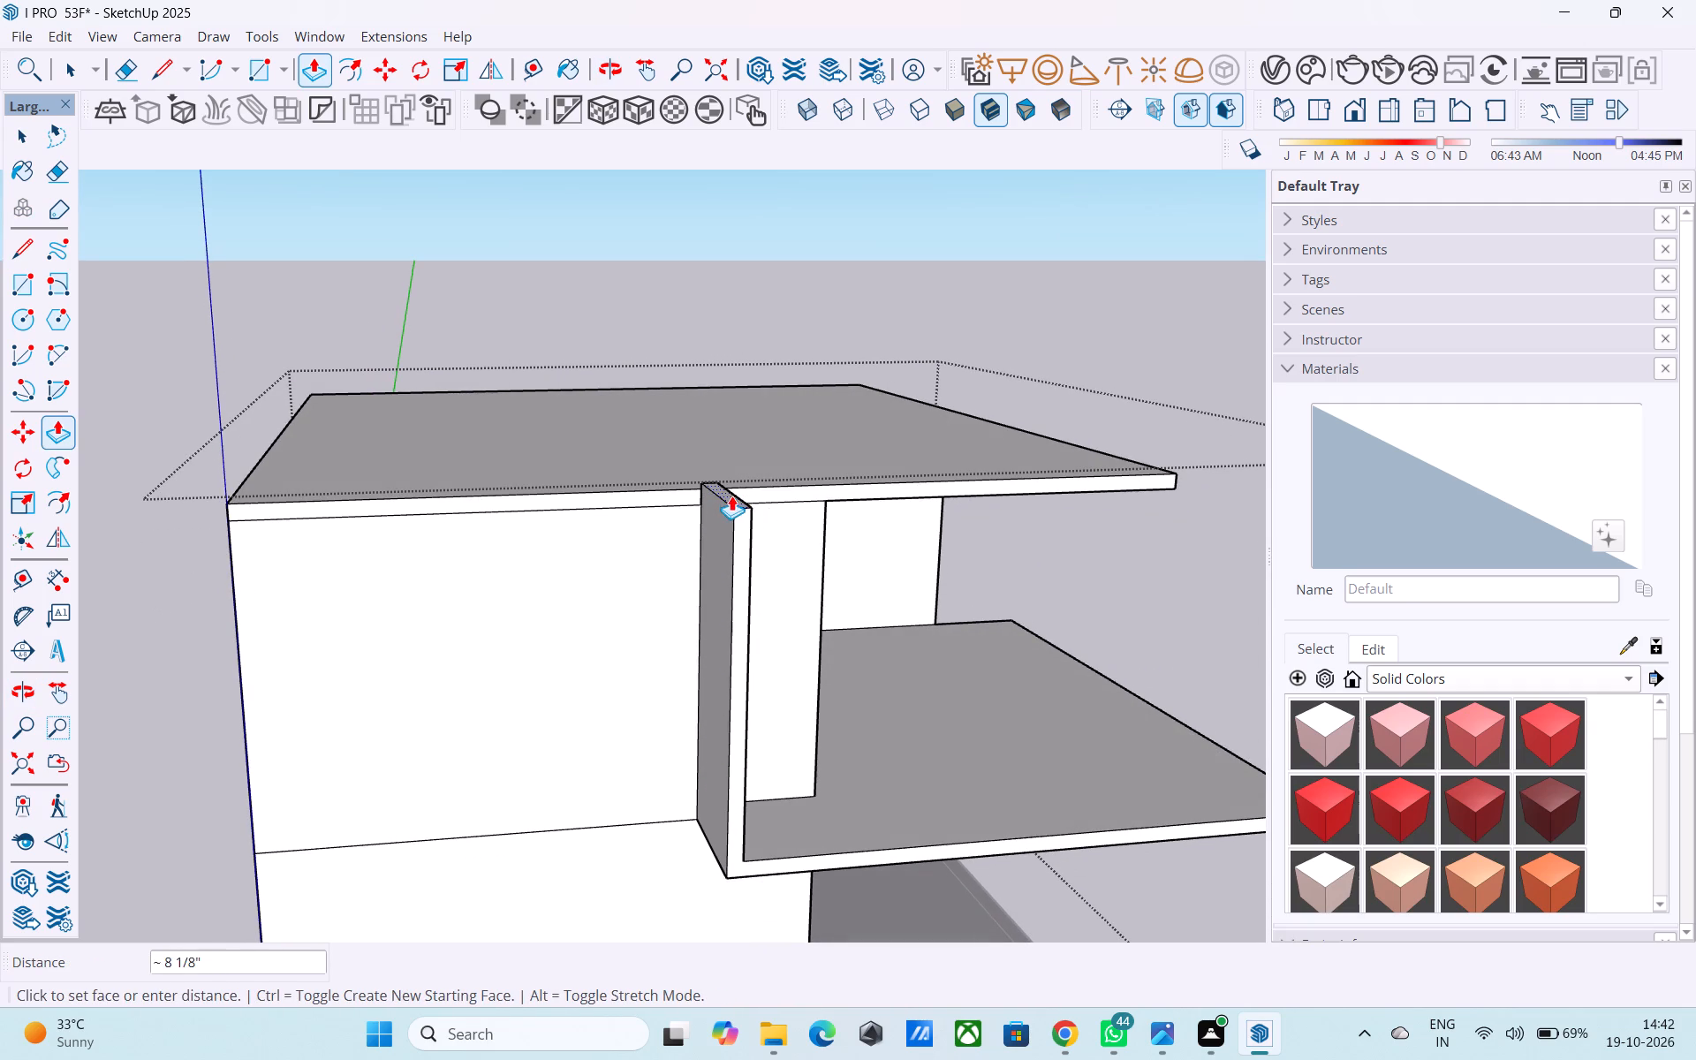
left_click(800, 482)
Draw a 4' line across the fin wall's inner face, level with the upper cover's underside.
middle_click_drag(762, 498, 602, 471)
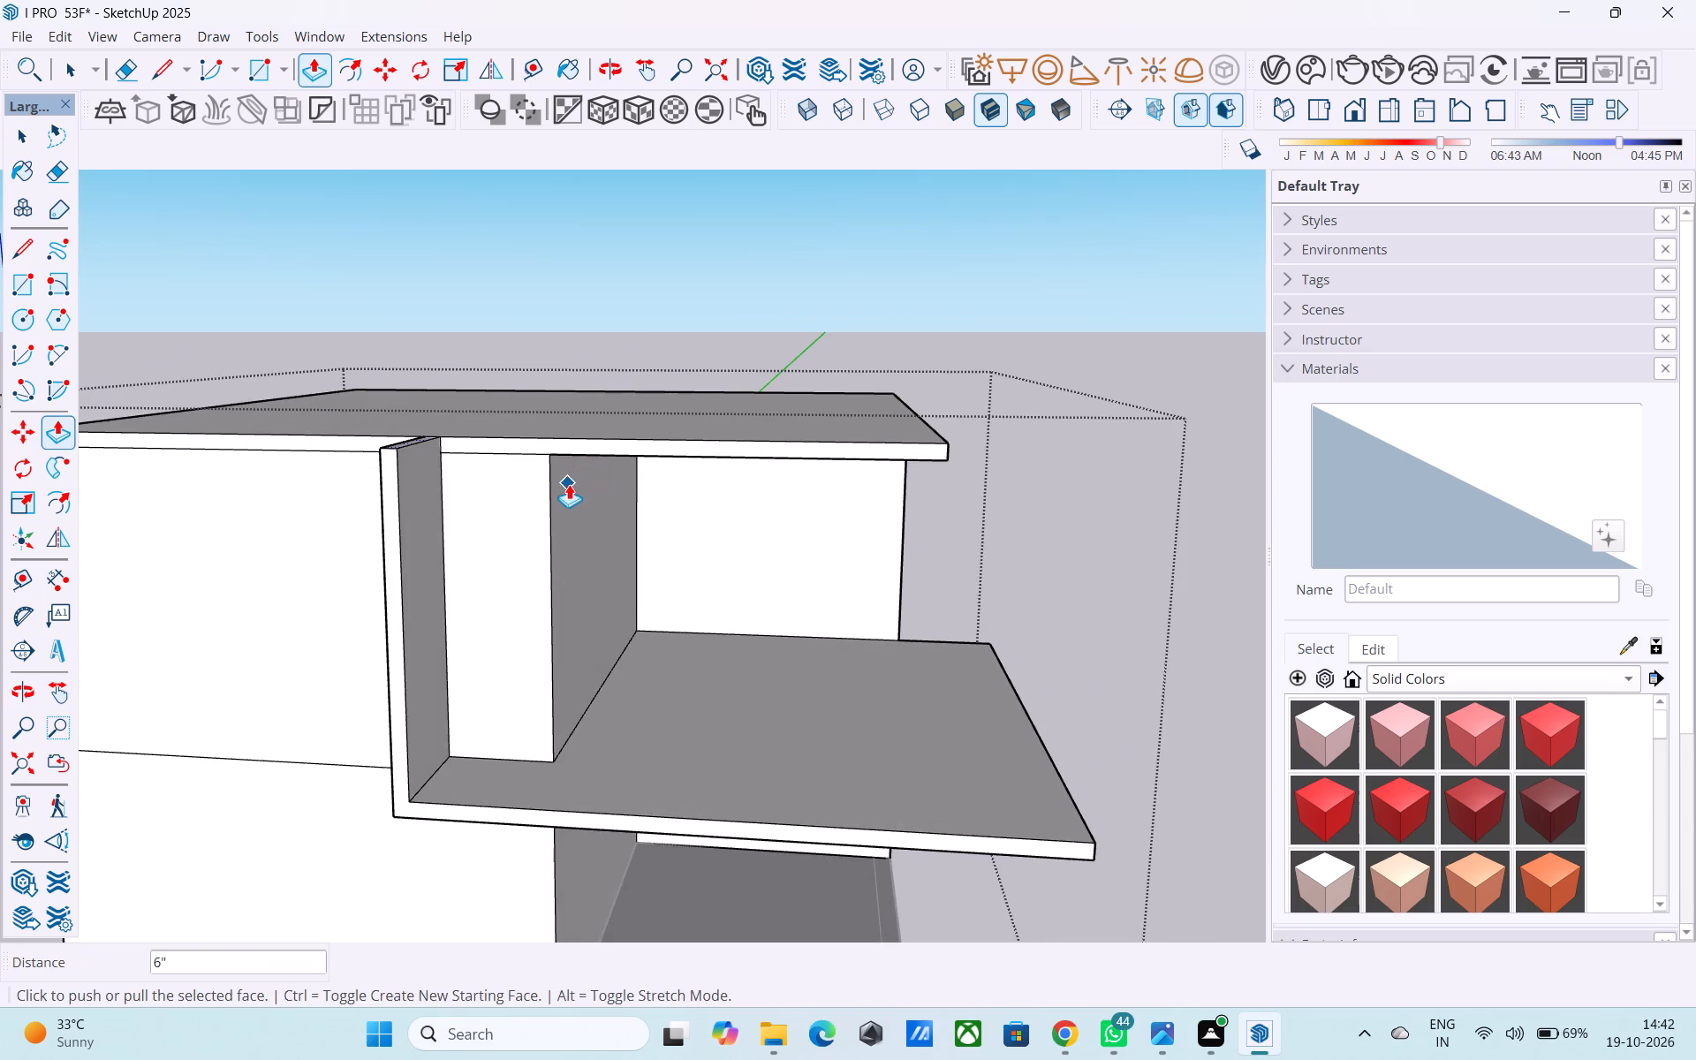
middle_click_drag(569, 484, 718, 566)
scroll(561, 551, "up", 7)
key("l")
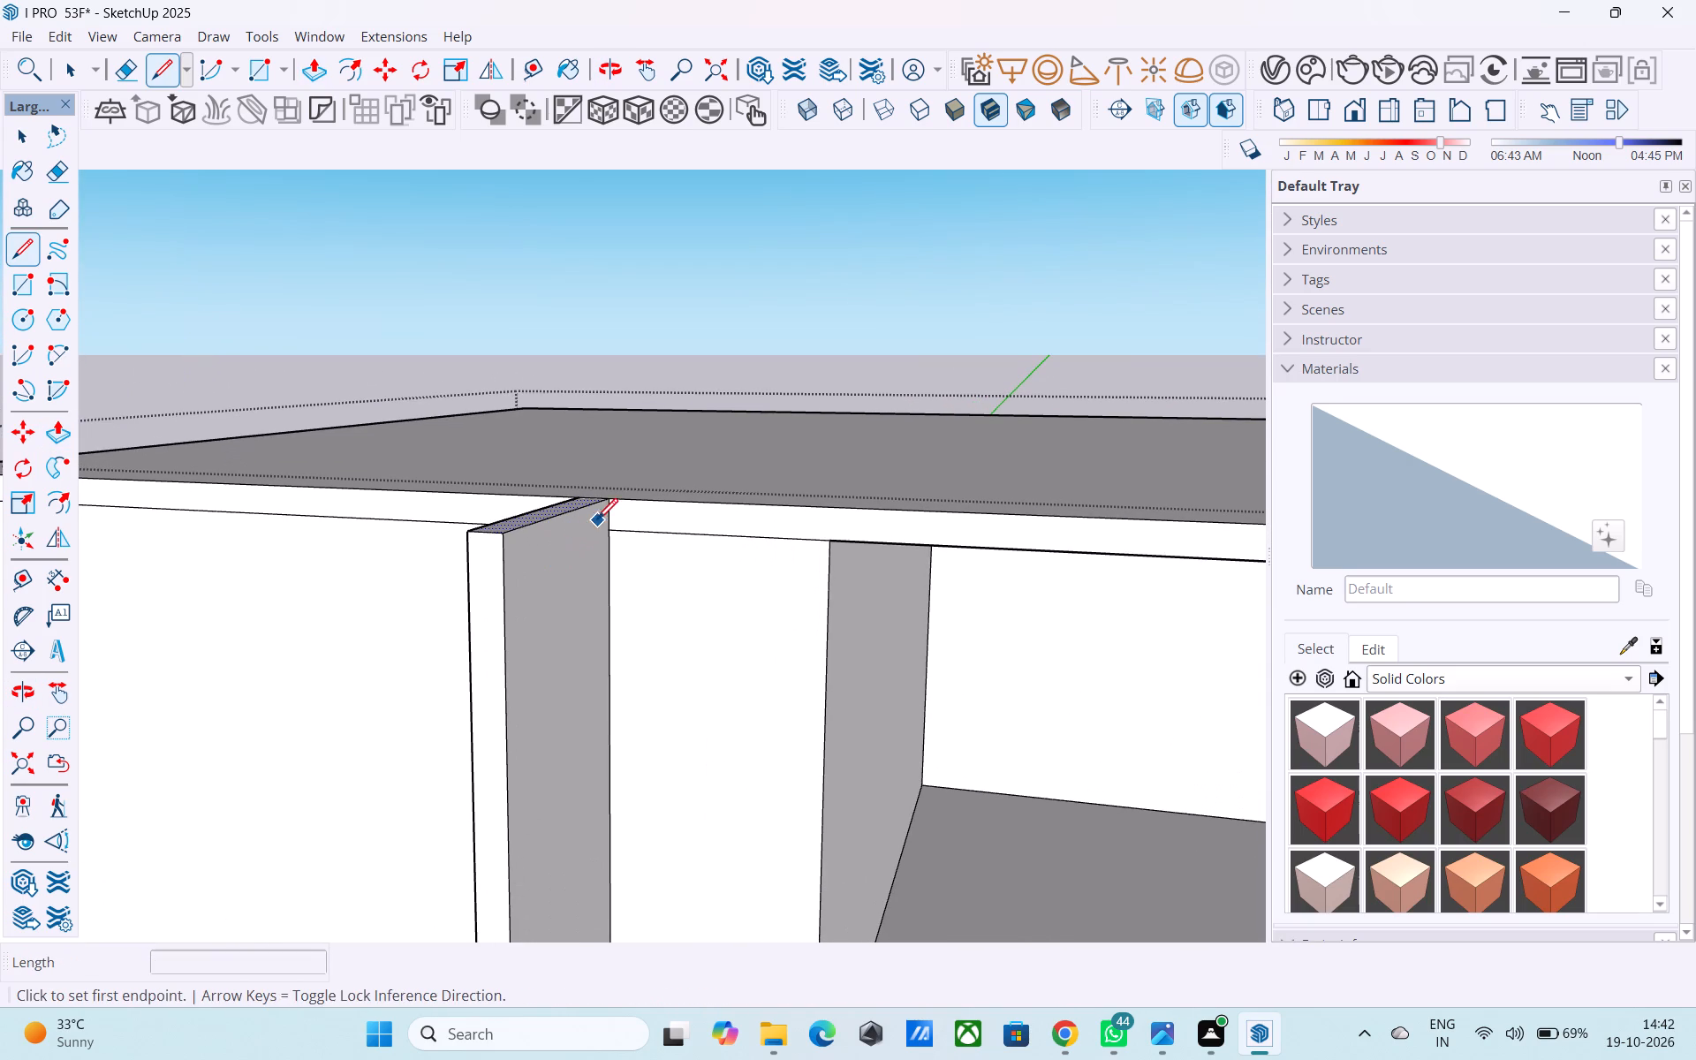
left_click(612, 520)
left_click(507, 563)
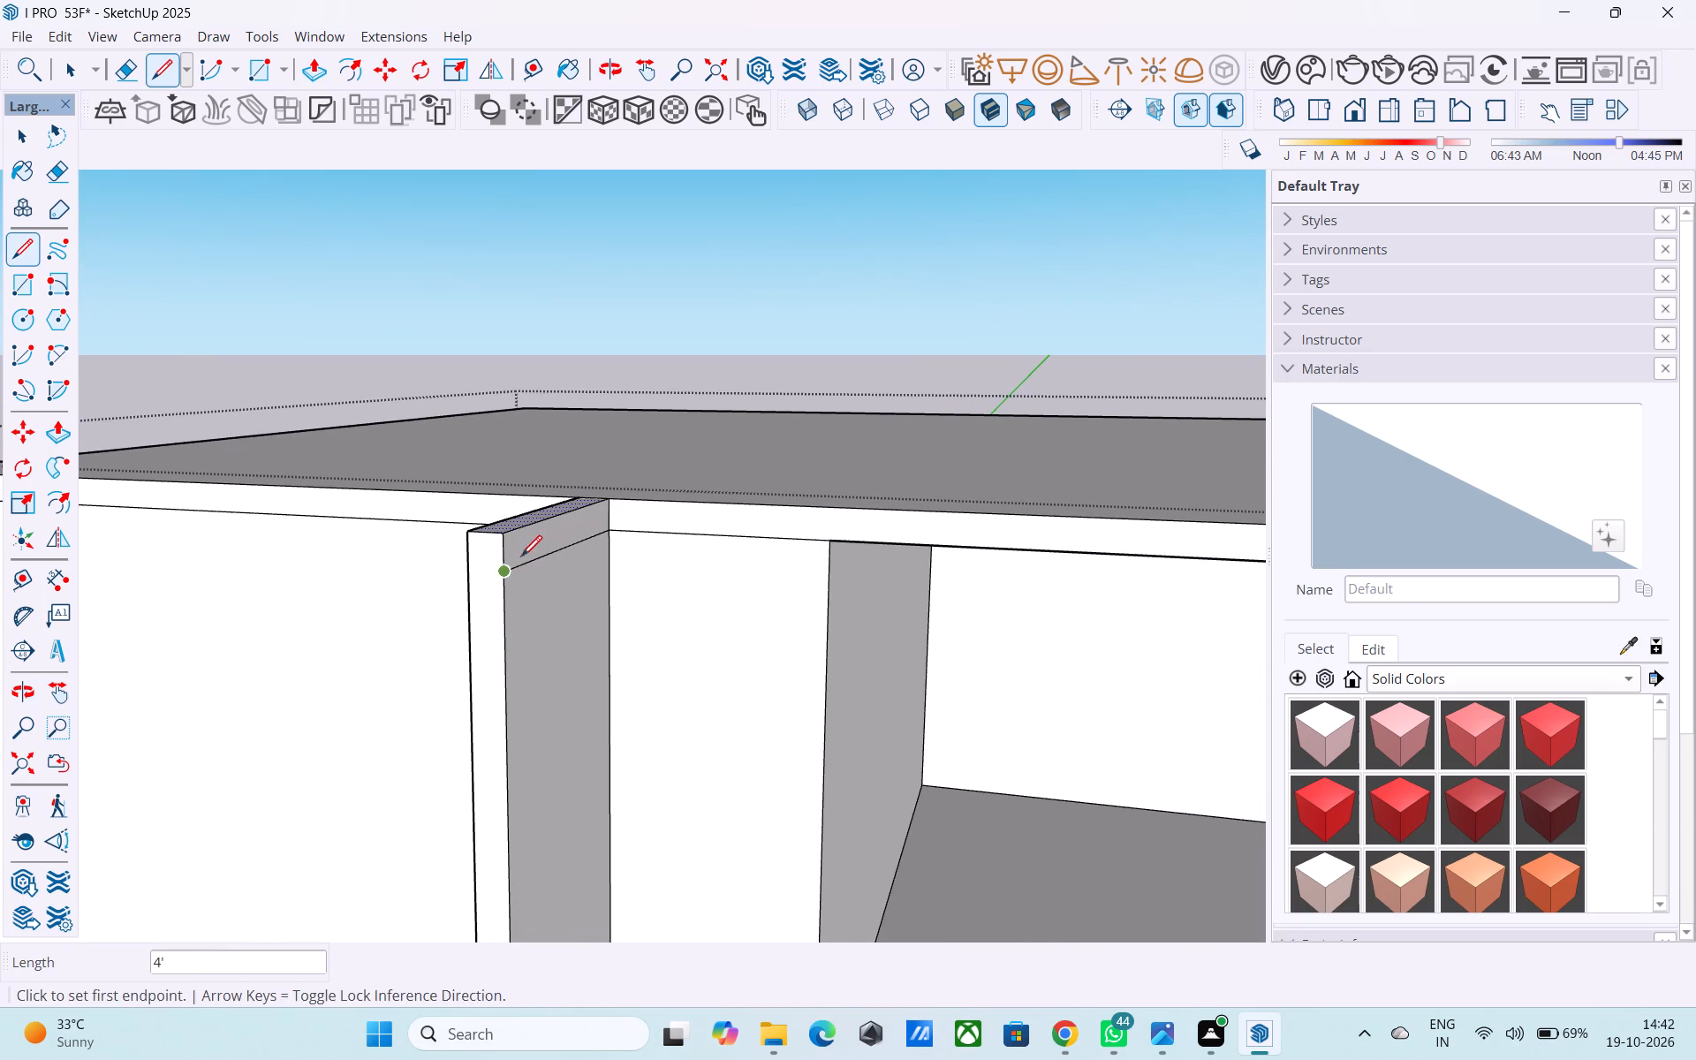
Push/Pull the fin wall's top strip 15' 6" alongside the upper cover to its far edge.
key("space")
left_click(535, 548)
key("p")
left_click(535, 548)
scroll(626, 533, "down", 7)
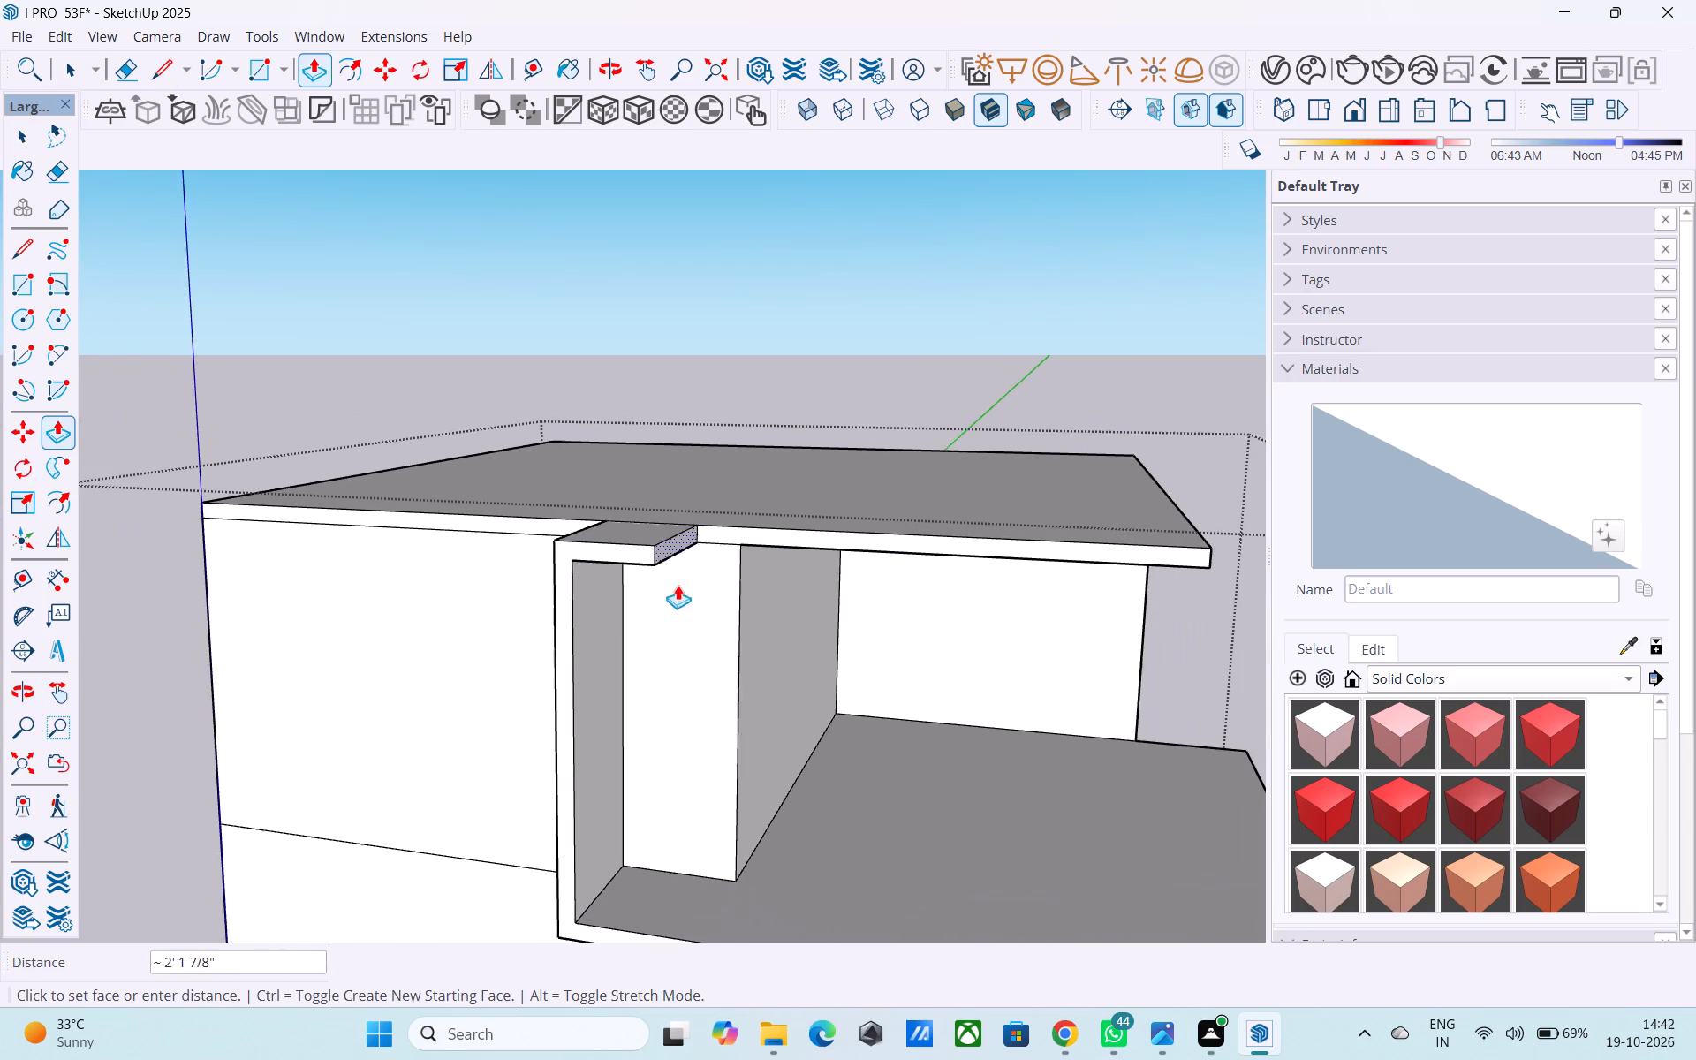
middle_click_drag(781, 617, 587, 556)
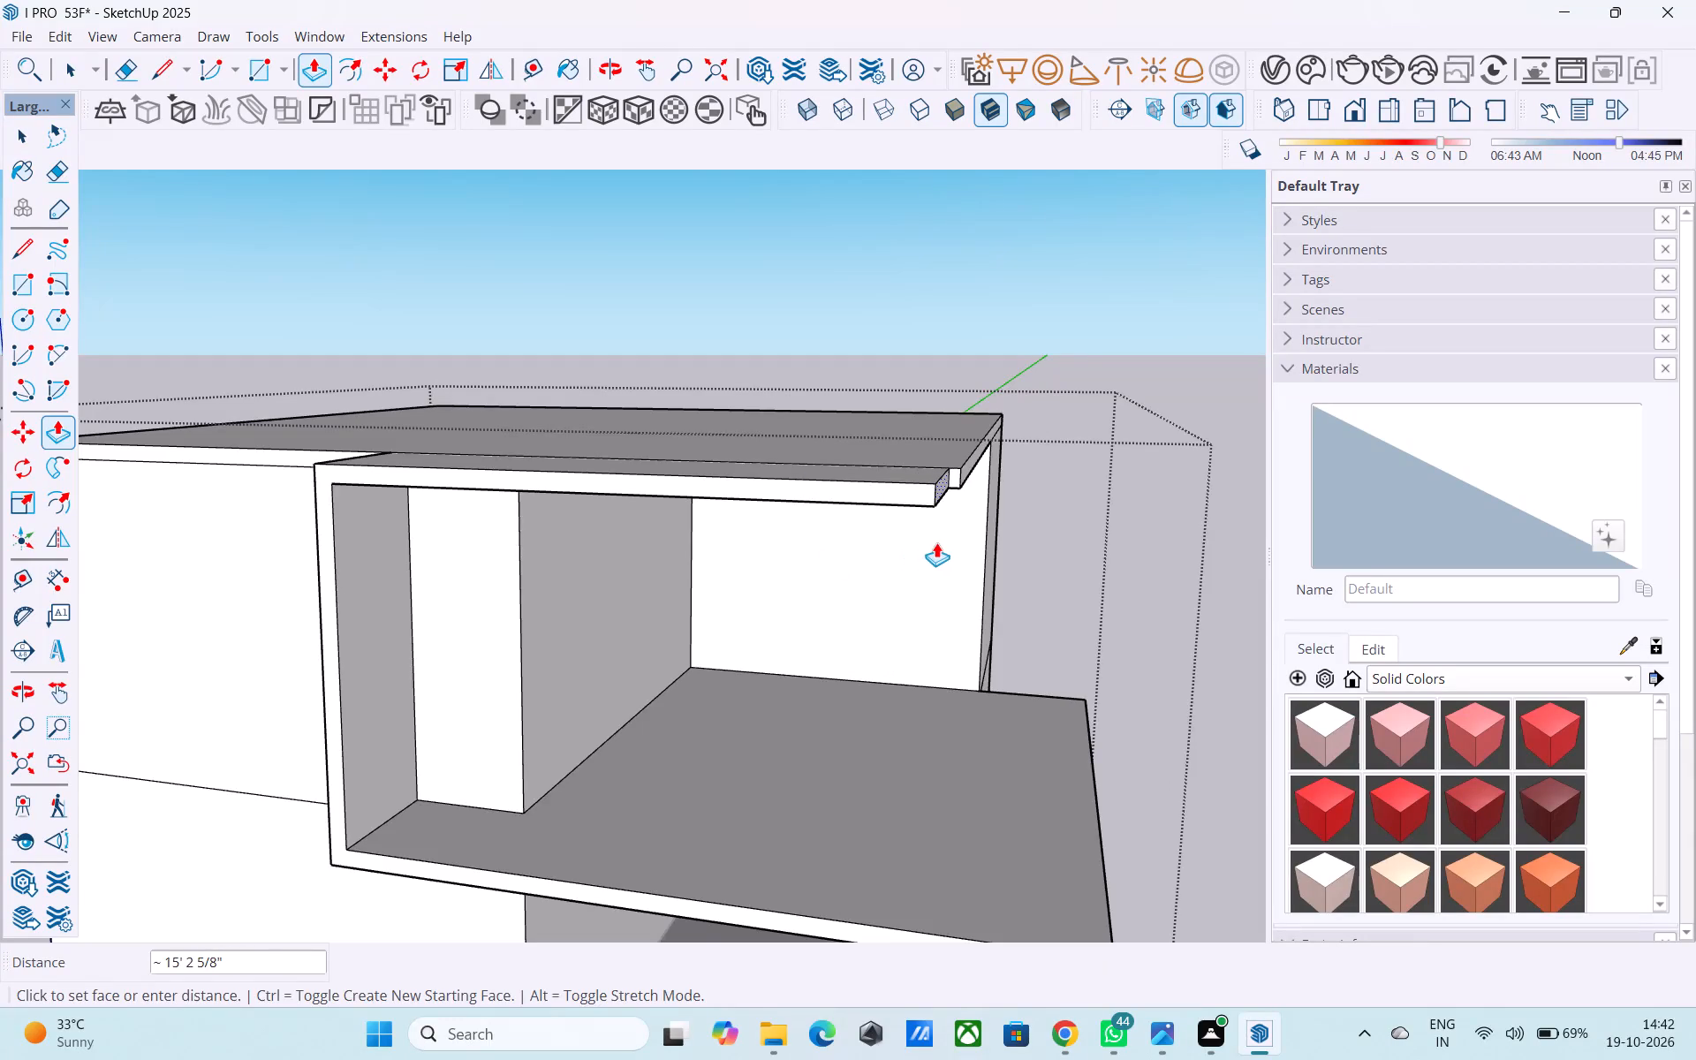
middle_click_drag(936, 541, 720, 594)
left_click(496, 587)
Draw a 6" vertical line across the upper cover's open side edge at the upper wall corner.
scroll(498, 591, "down", 3)
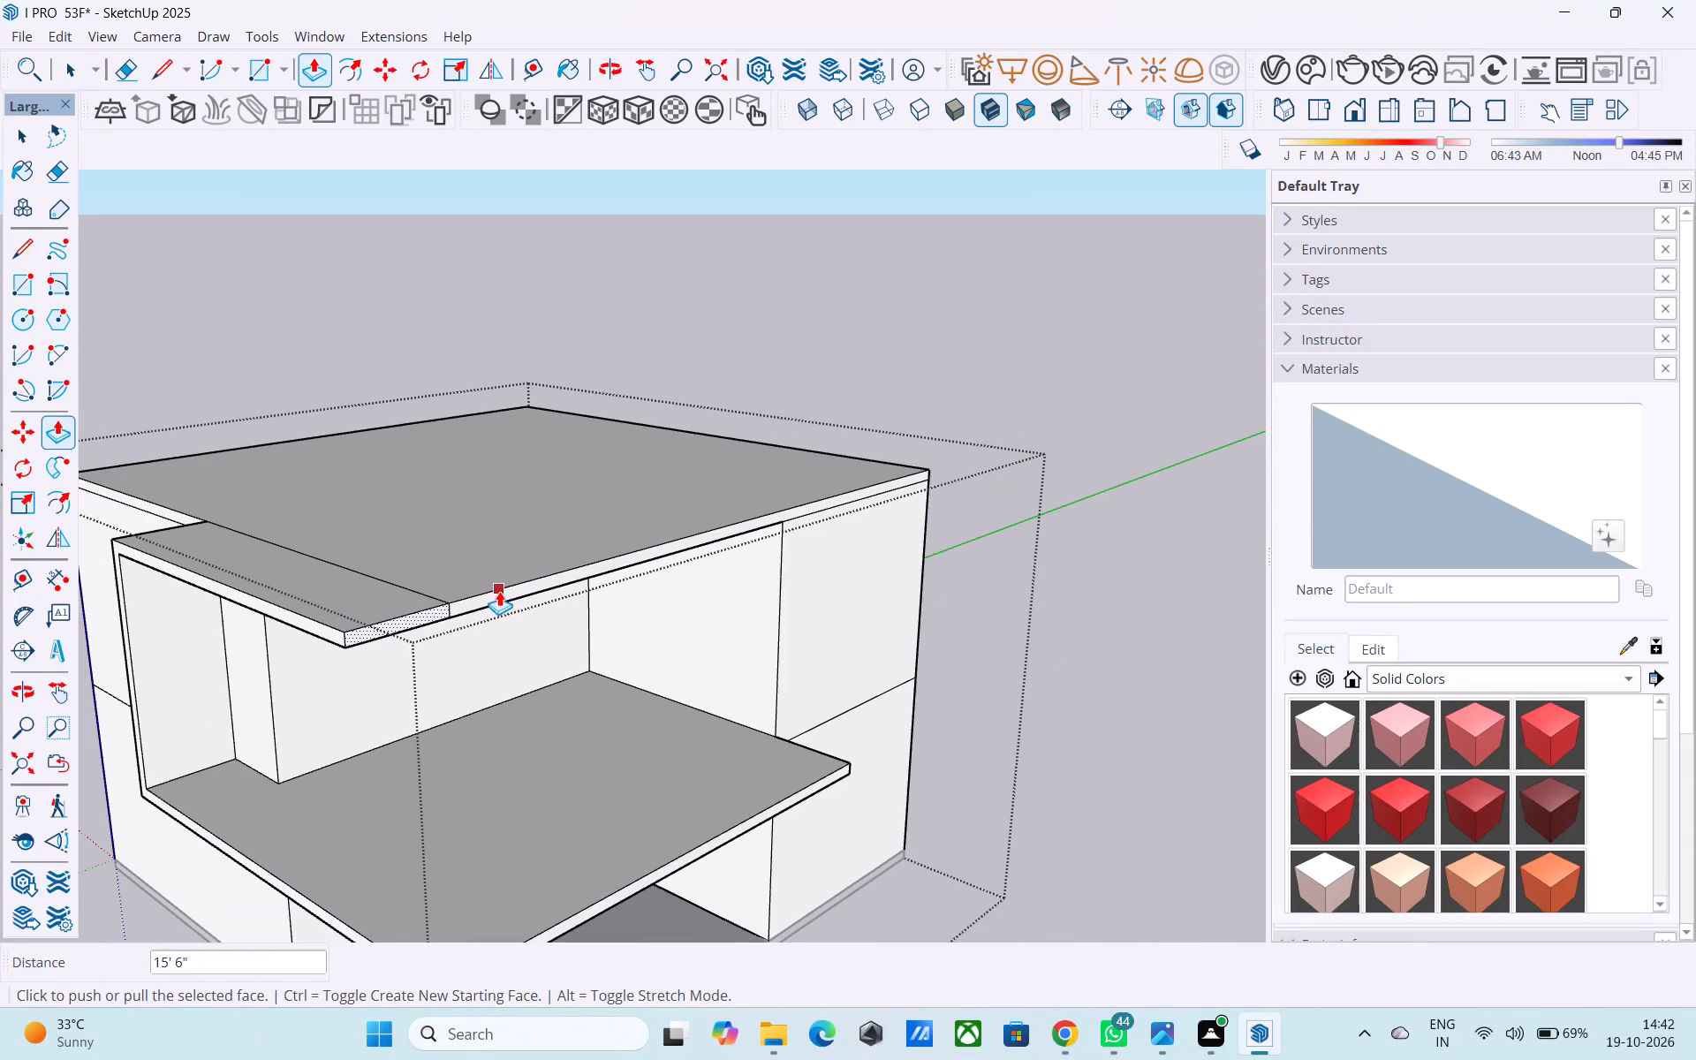
key("space")
key("l")
scroll(734, 573, "up", 3)
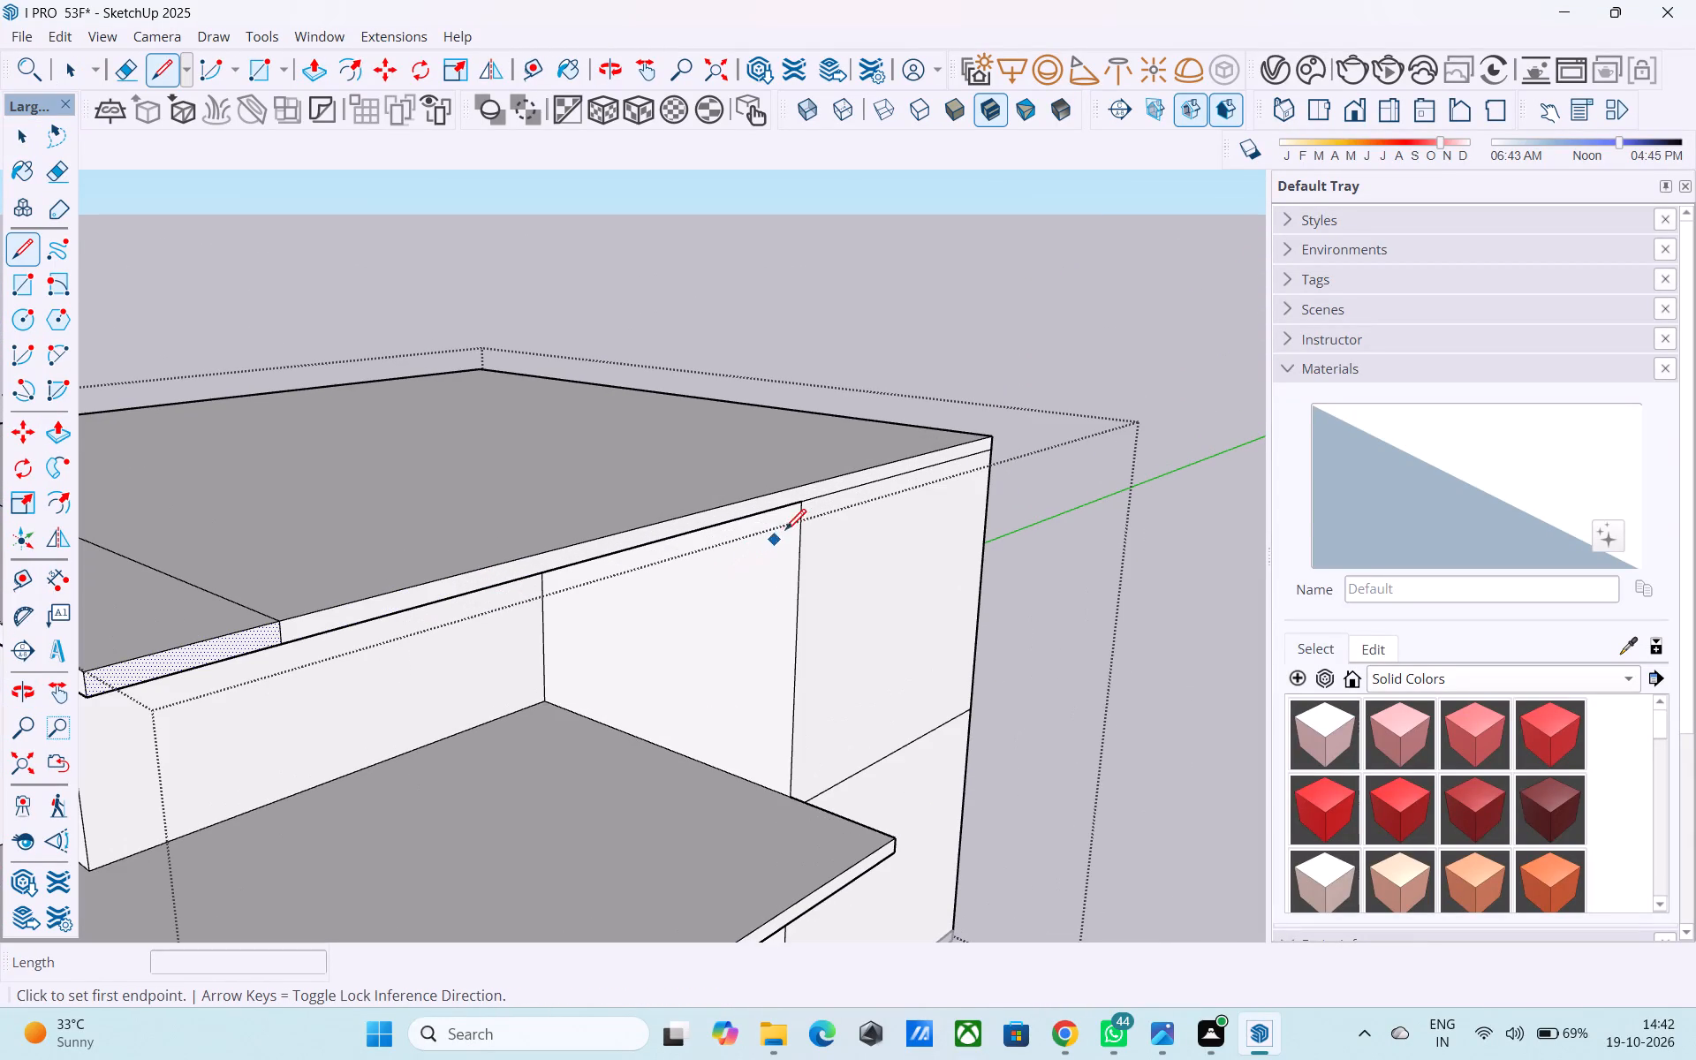
left_click(797, 505)
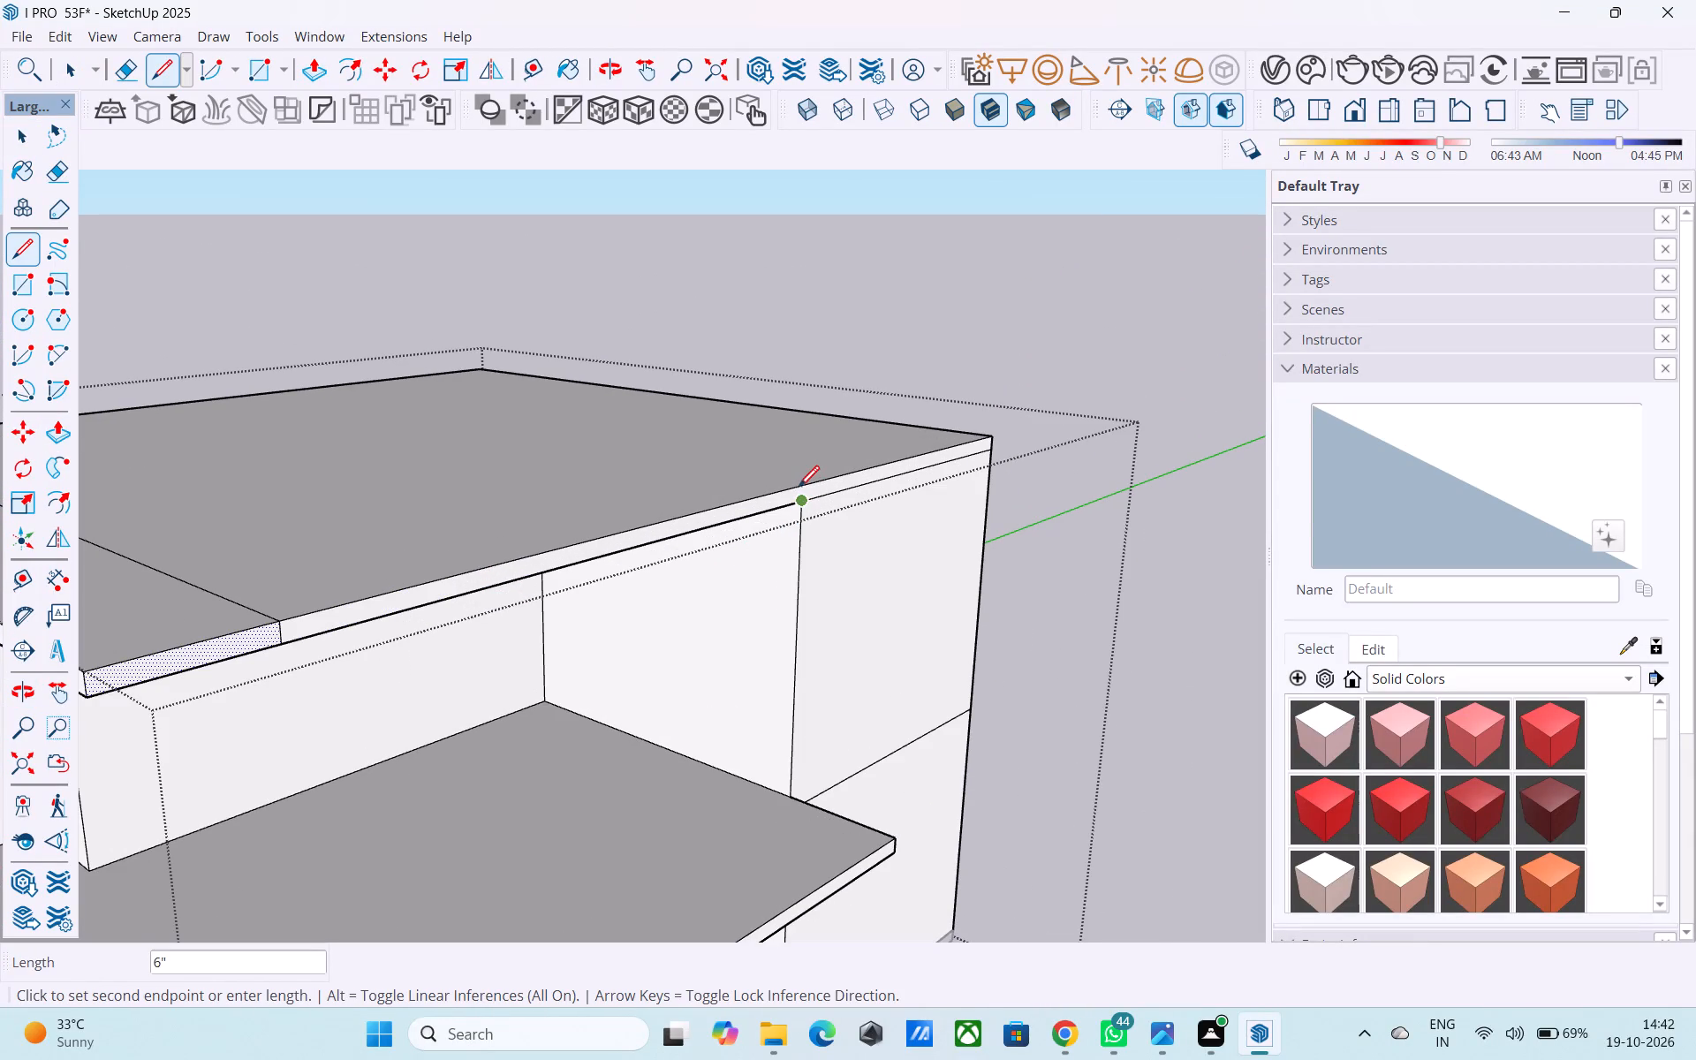
left_click(799, 488)
Extend the upper cover's separated side edge face outward by repeating the 15' 6" Push/Pull.
key("space")
left_click(783, 499)
scroll(785, 497, "down", 2)
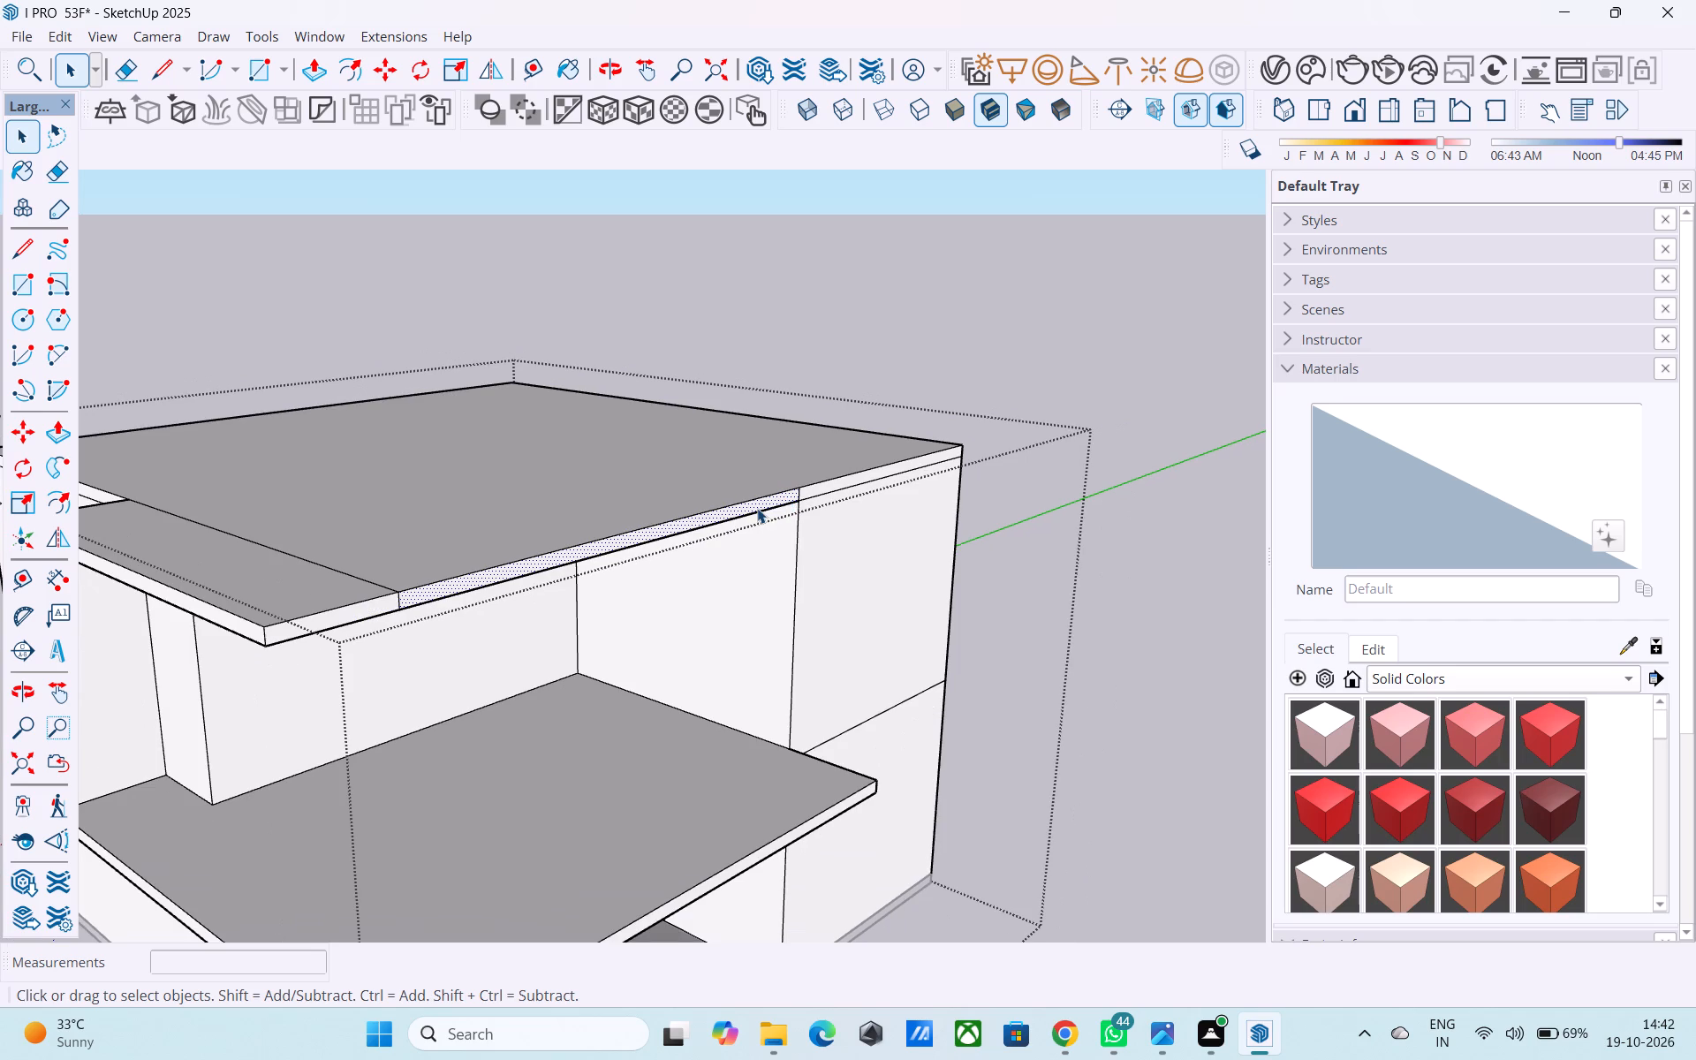
key("p")
double_click(724, 514)
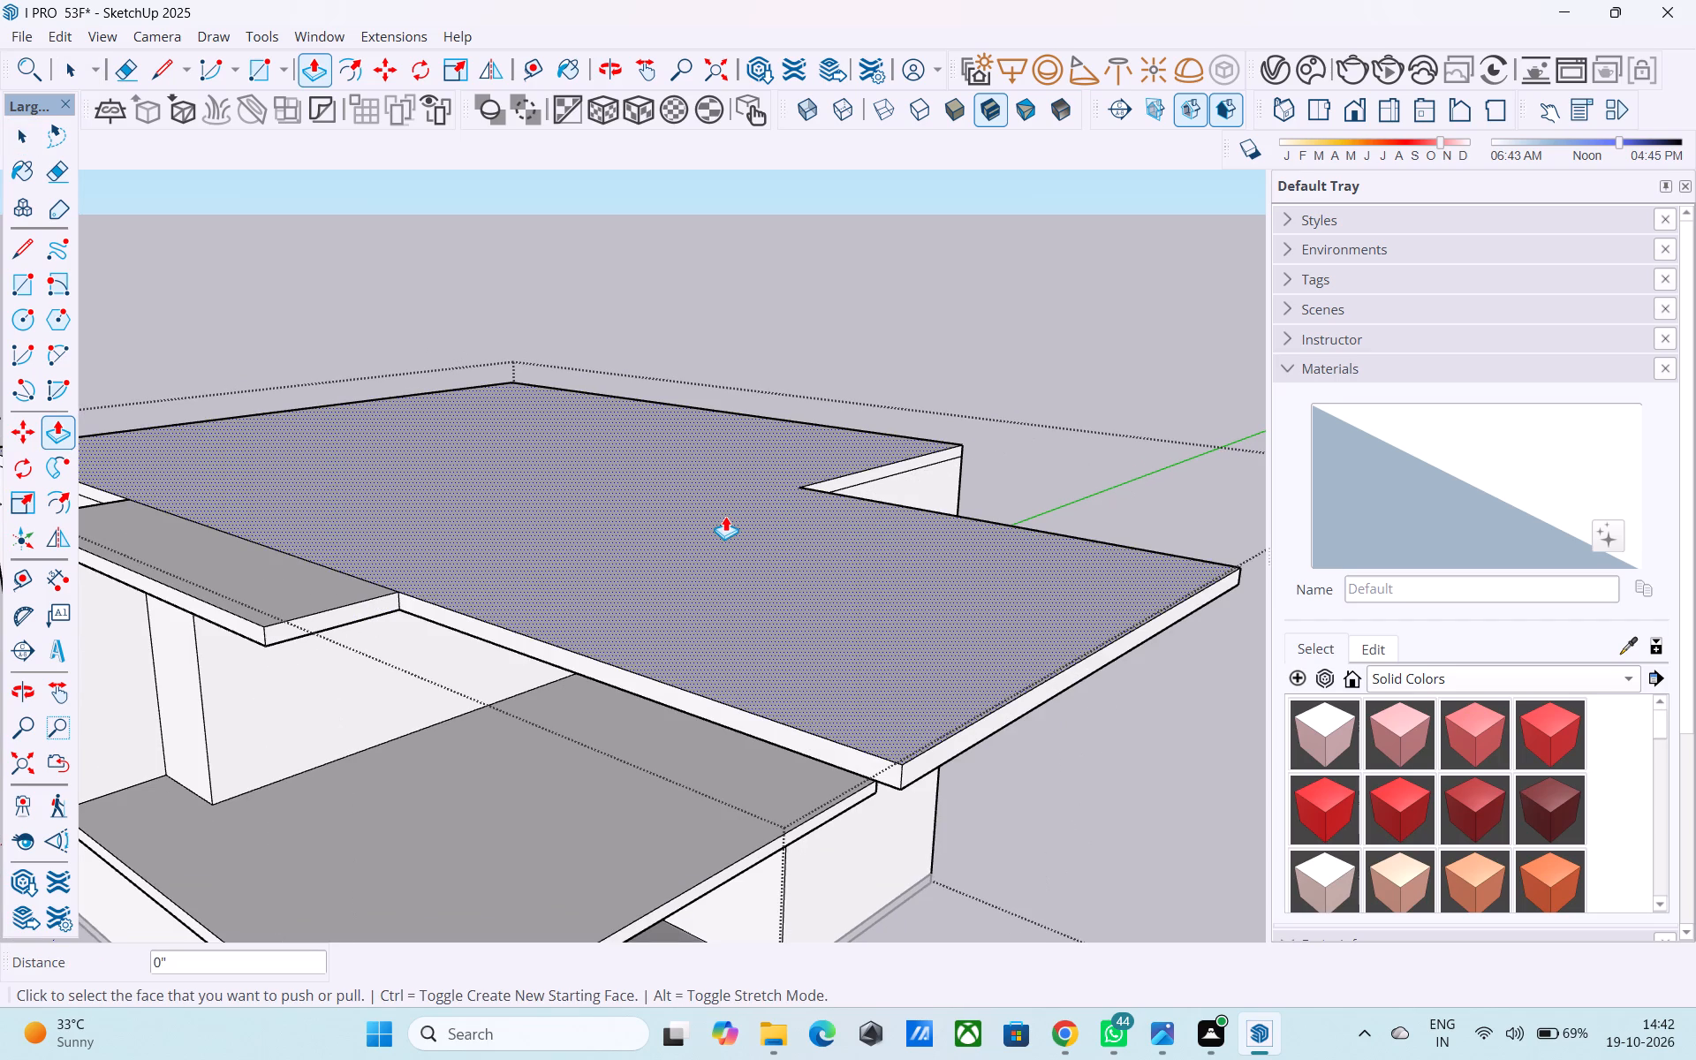
Undo the last 15' 6" extension of the upper cover's side edge face.
key("ctrl+z")
key("space")
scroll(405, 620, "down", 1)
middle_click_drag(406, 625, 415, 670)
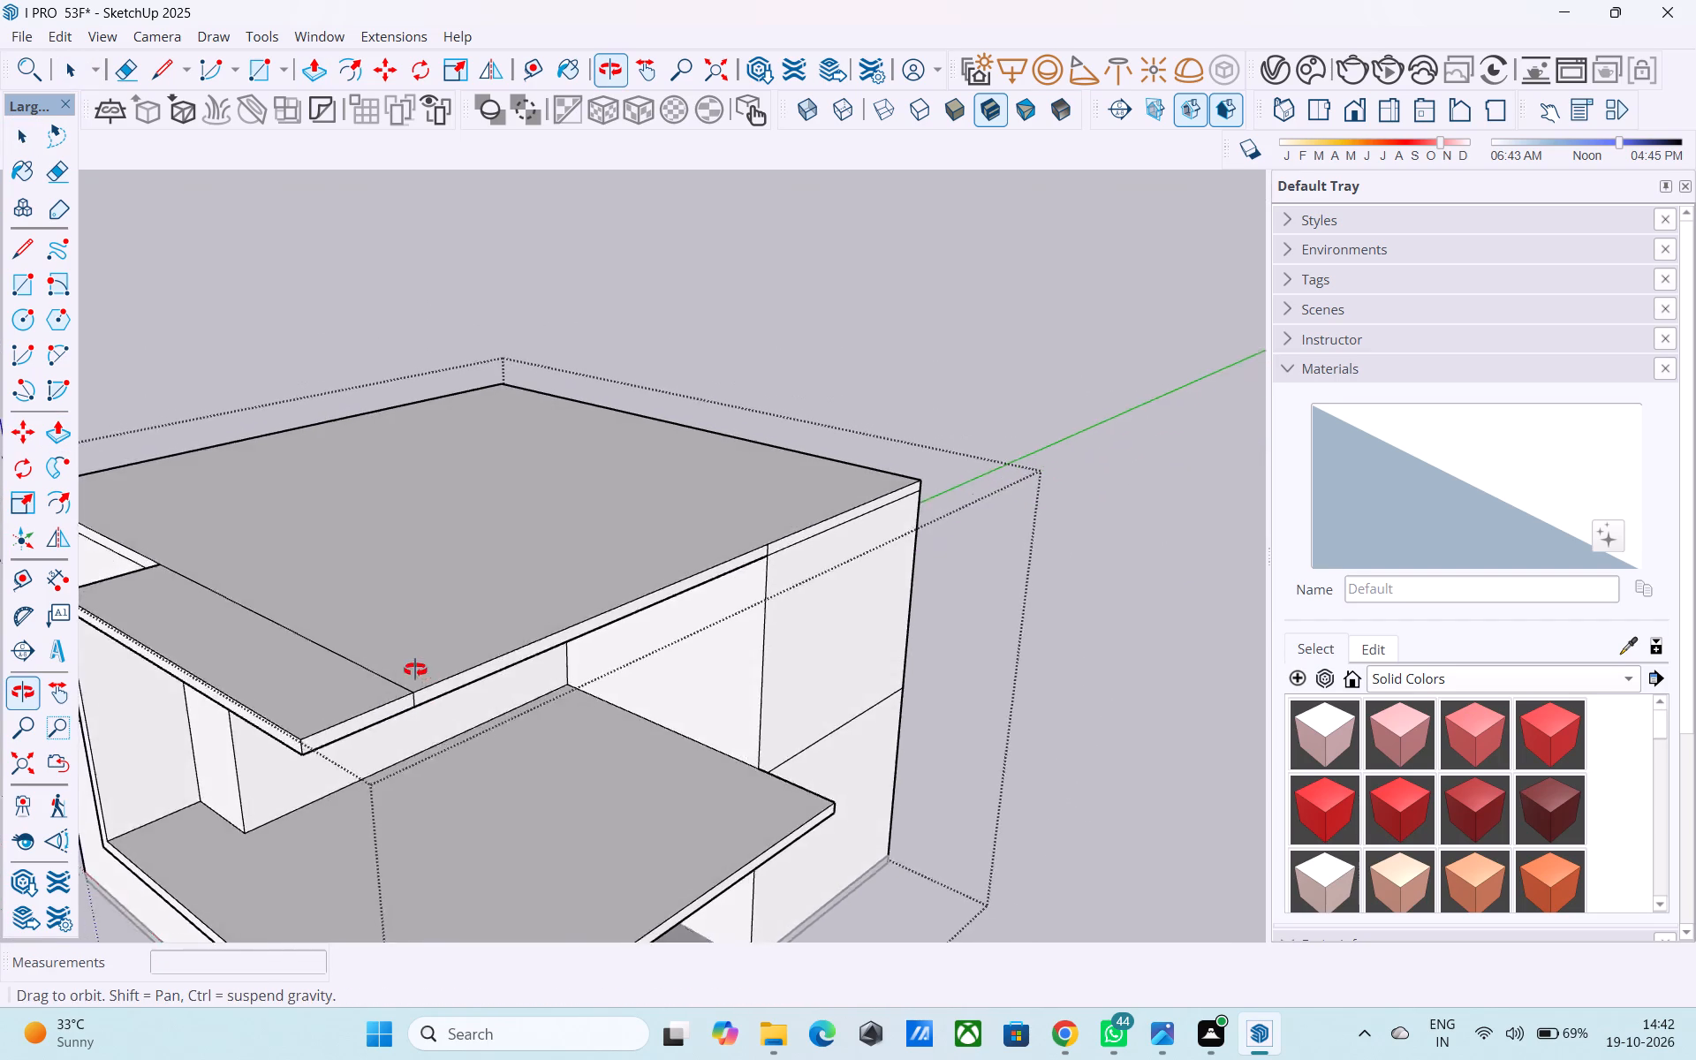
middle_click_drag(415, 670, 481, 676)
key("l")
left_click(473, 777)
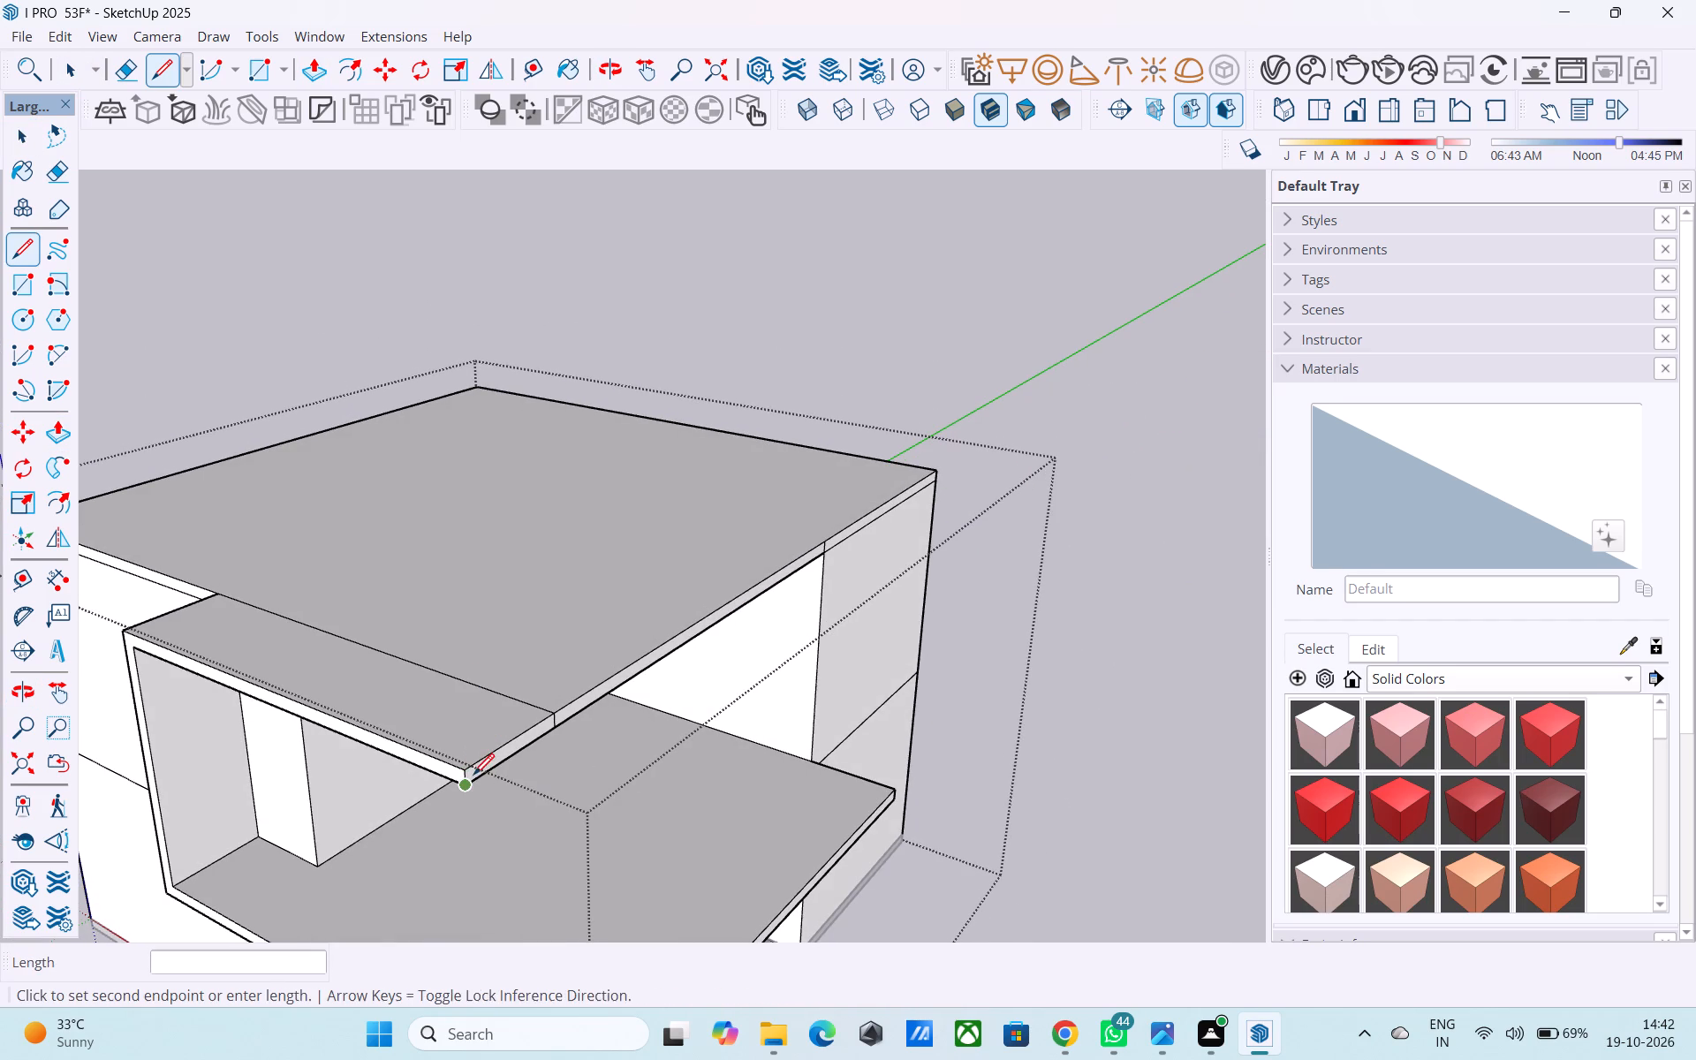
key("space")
Push/Pull the upper cover's separated side edge face outward by 4'.
left_click(569, 707)
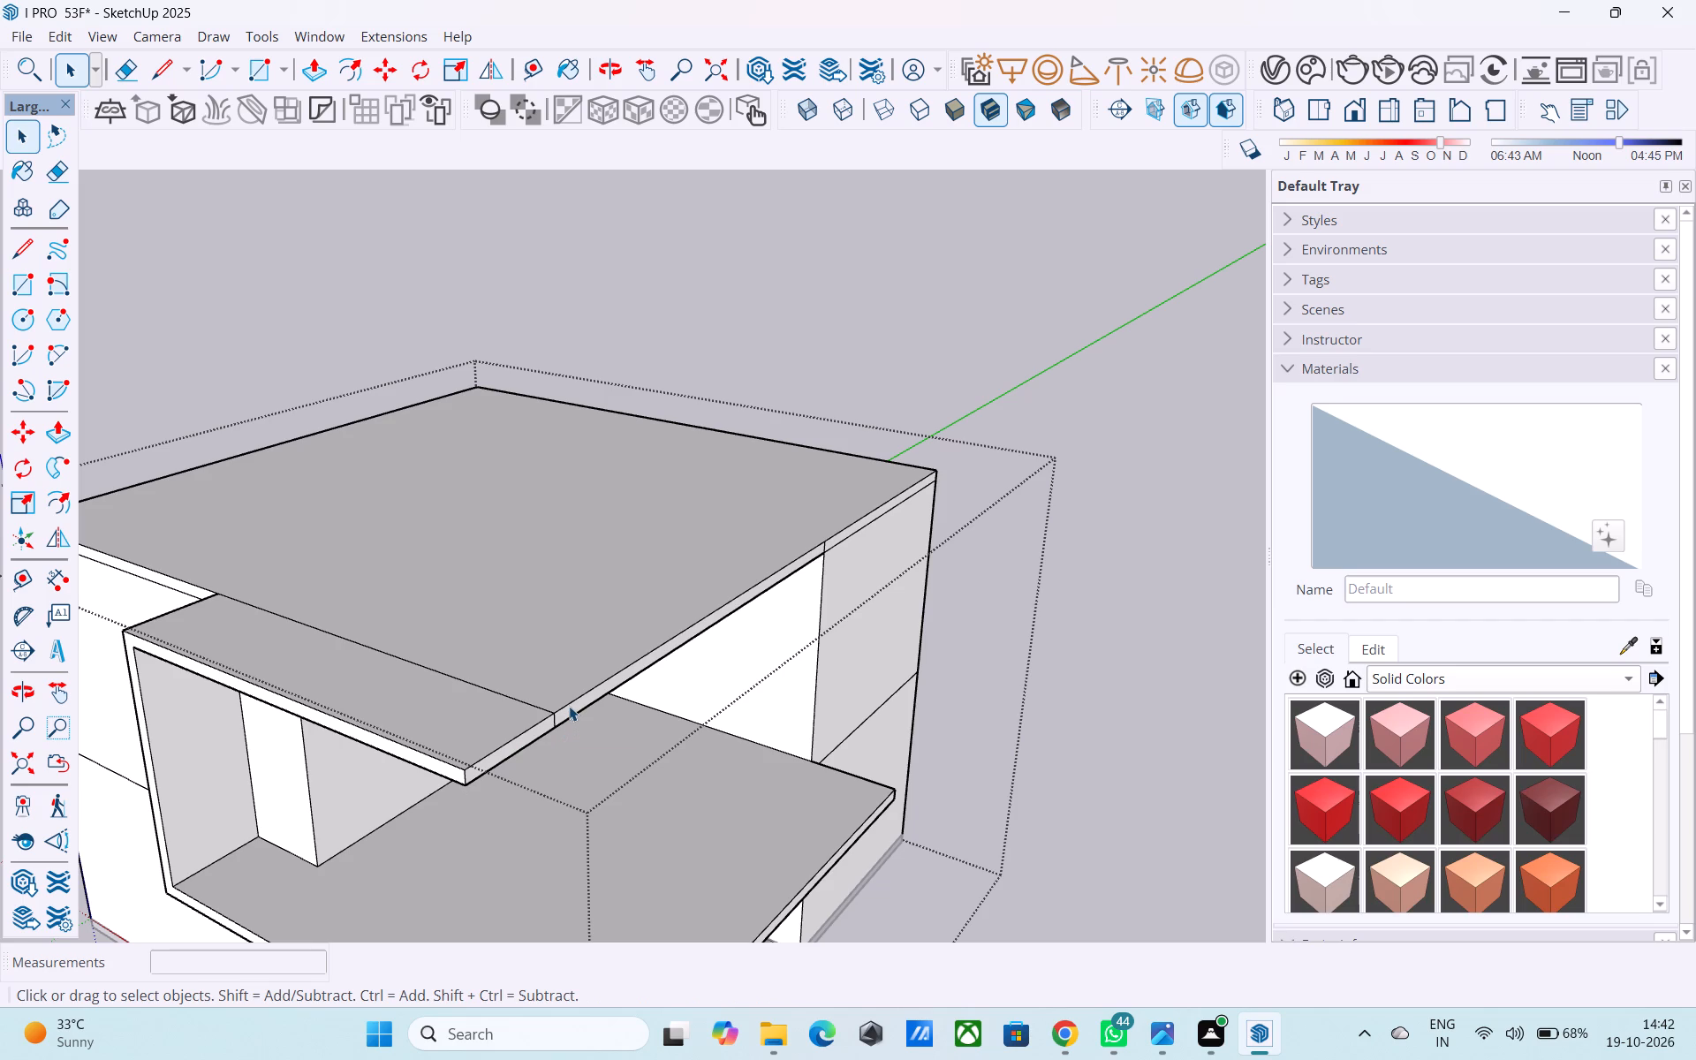
left_click(570, 707)
middle_click_drag(571, 717, 544, 700)
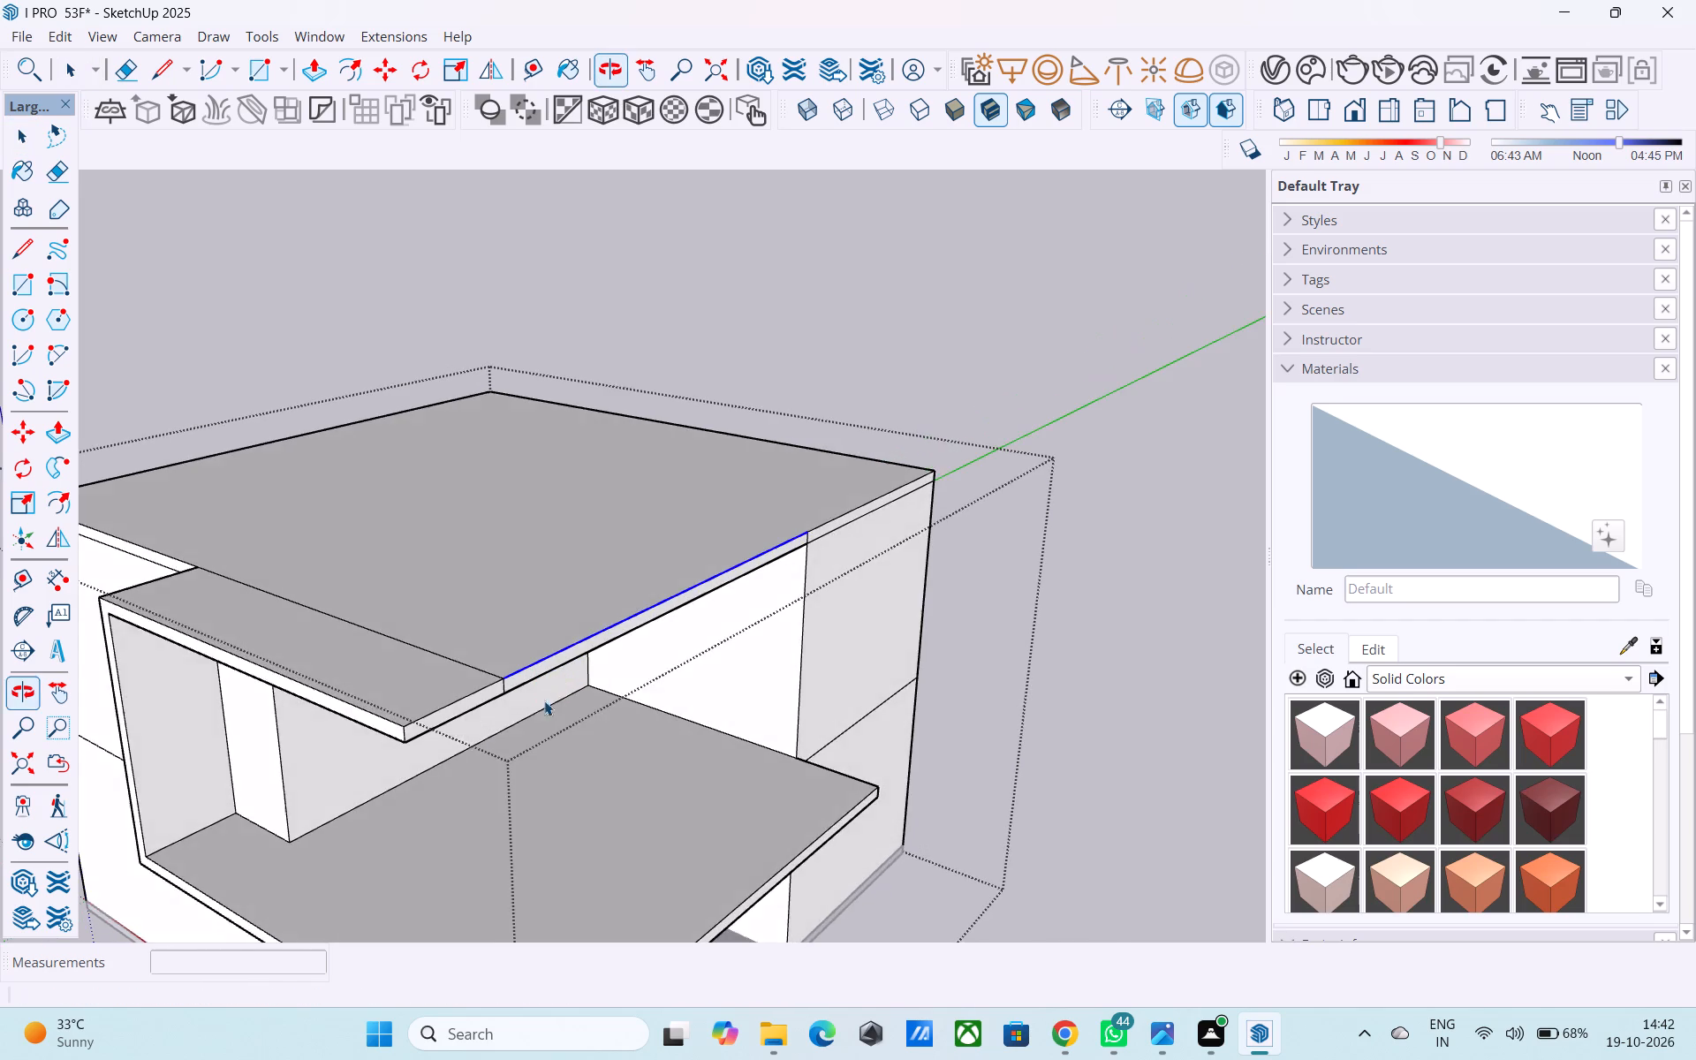
scroll(544, 686, "up", 3)
left_click(529, 663)
key("p")
left_click(529, 662)
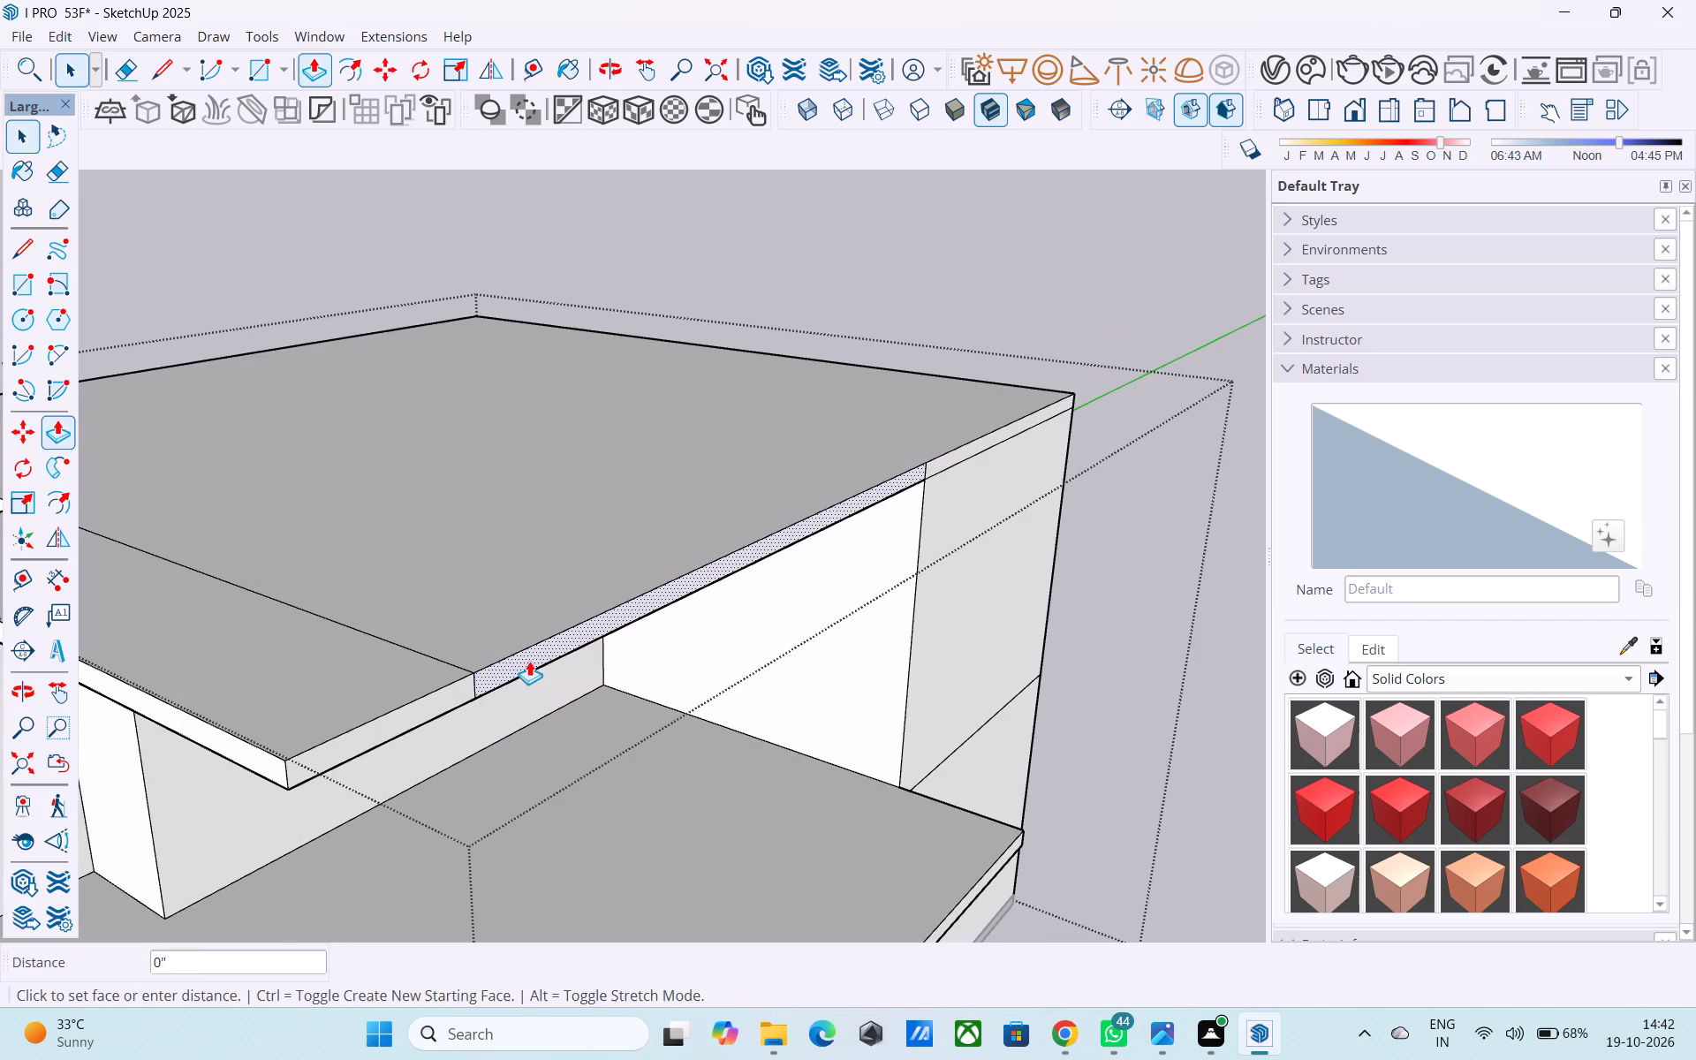
key("4")
key("apostrophe")
key("Return")
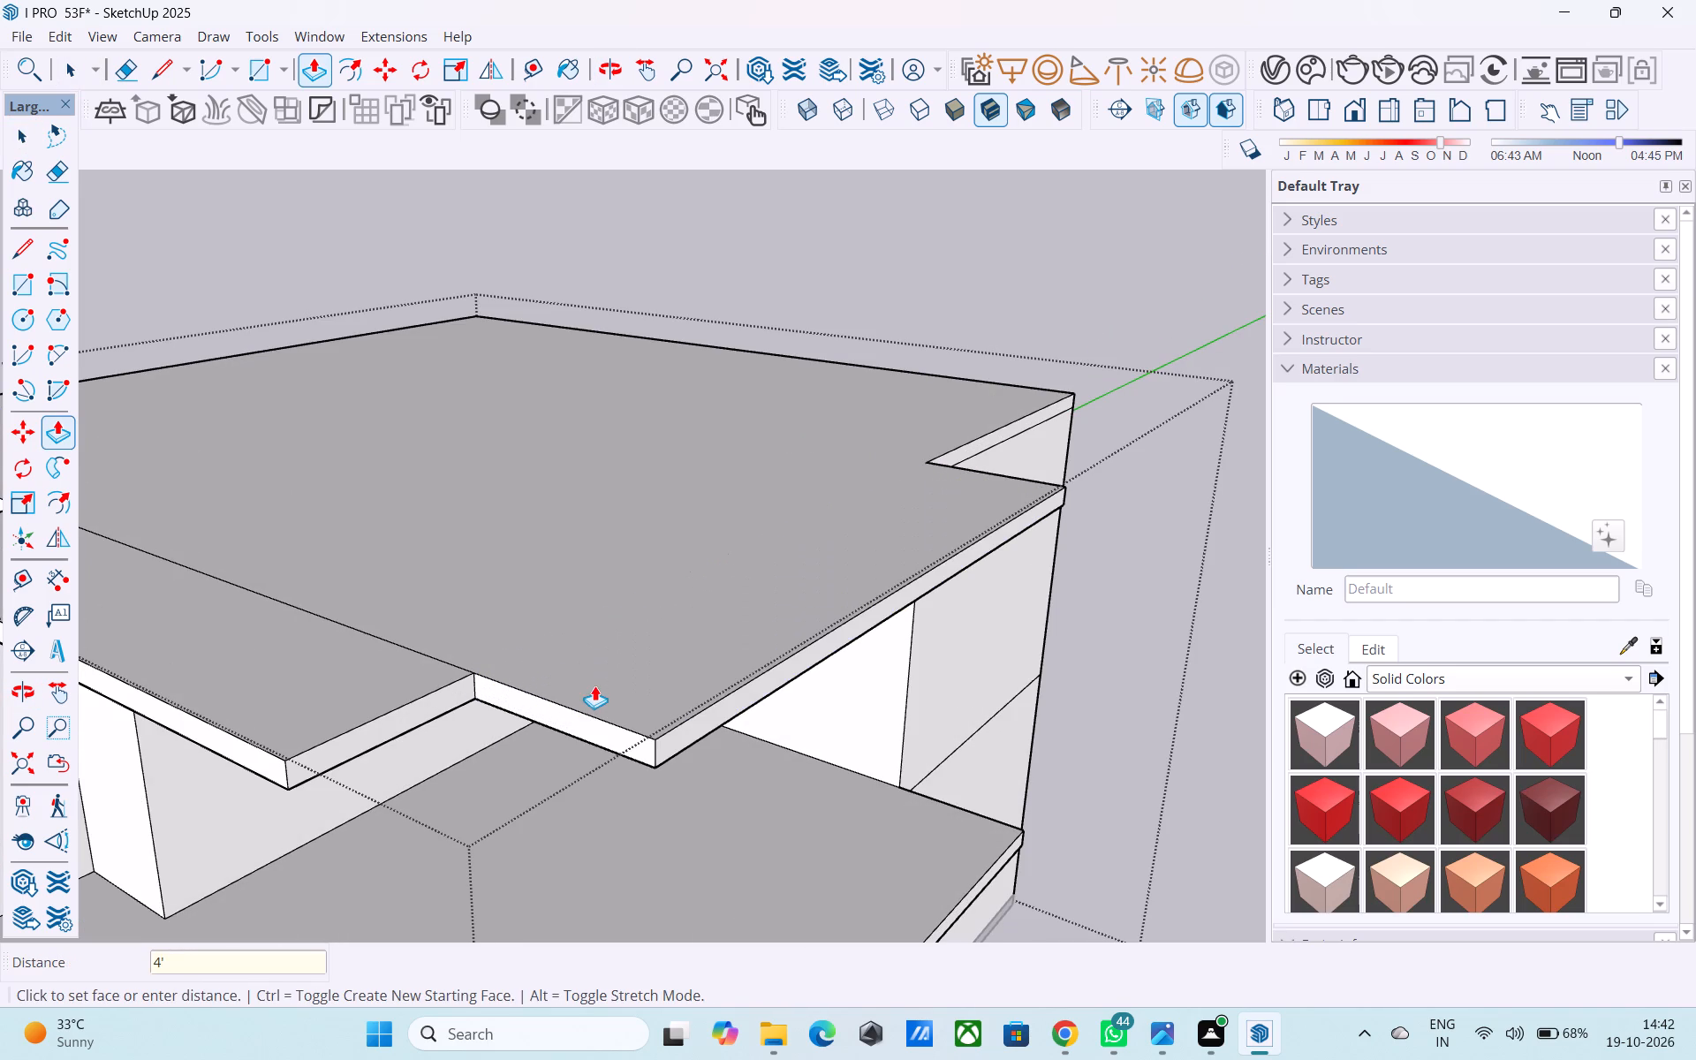
Push/Pull the new side extension's end face 4' to line up with the upper cover's front edge.
key("space")
left_click(580, 719)
key("p")
left_click(582, 723)
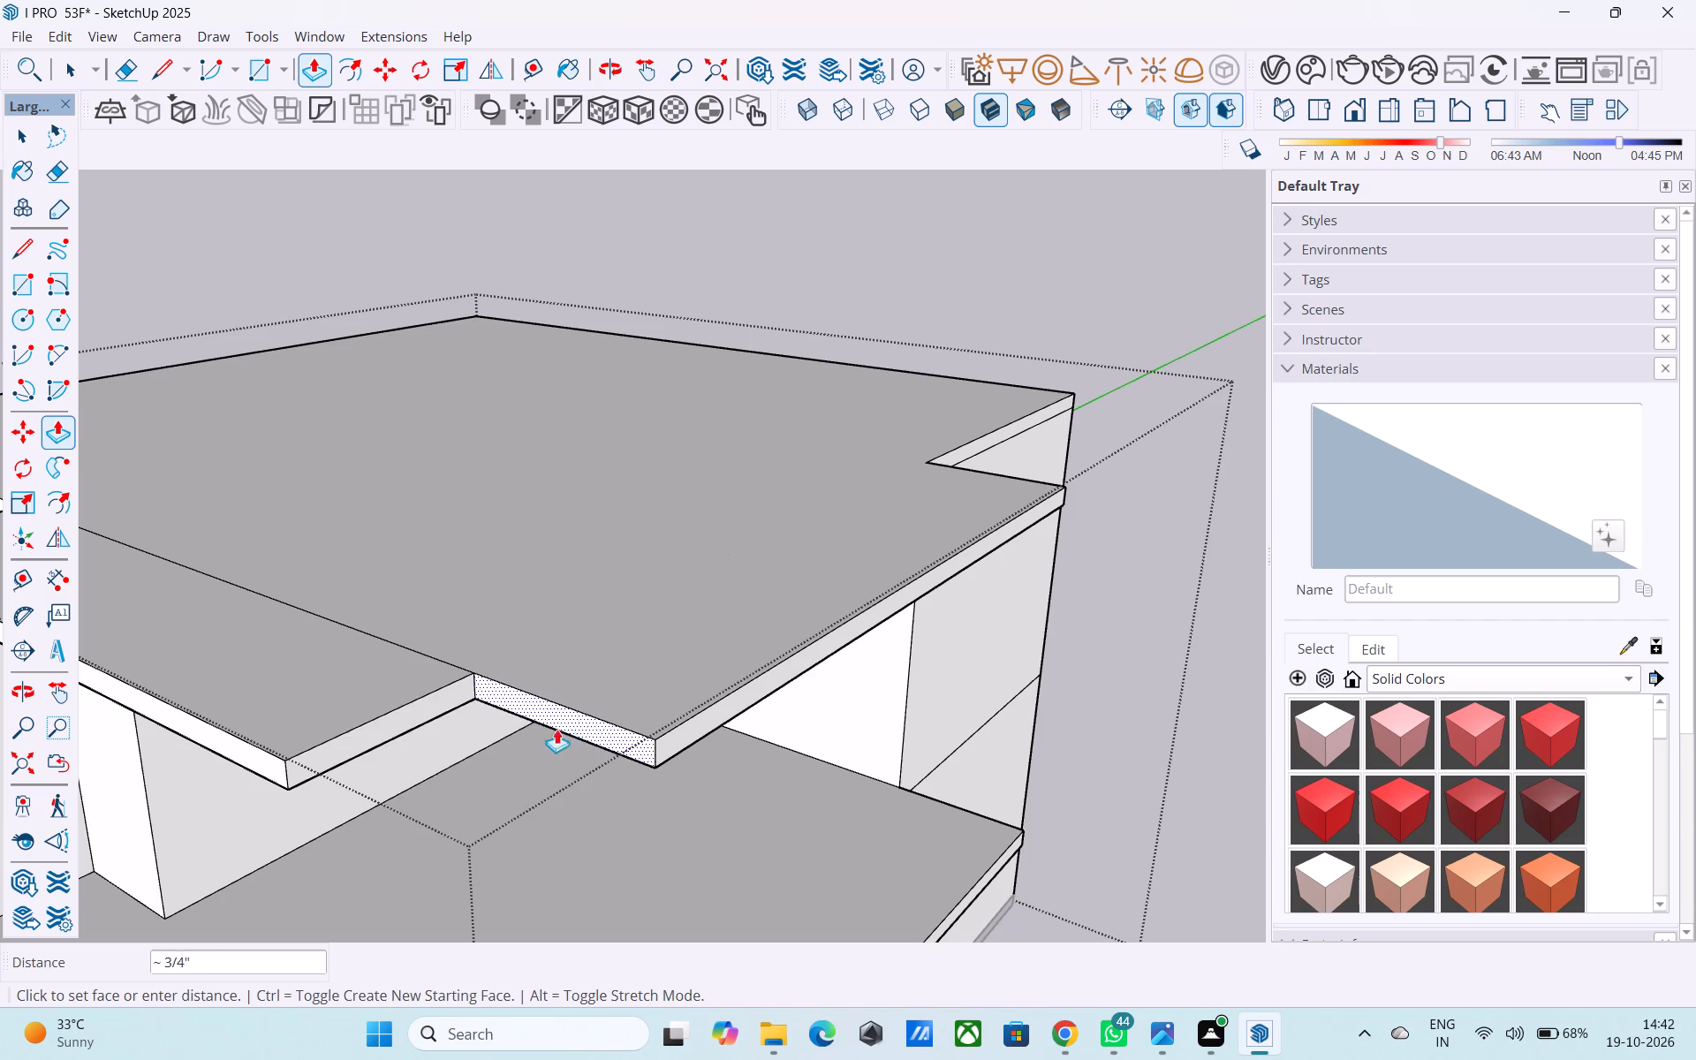
left_click(266, 745)
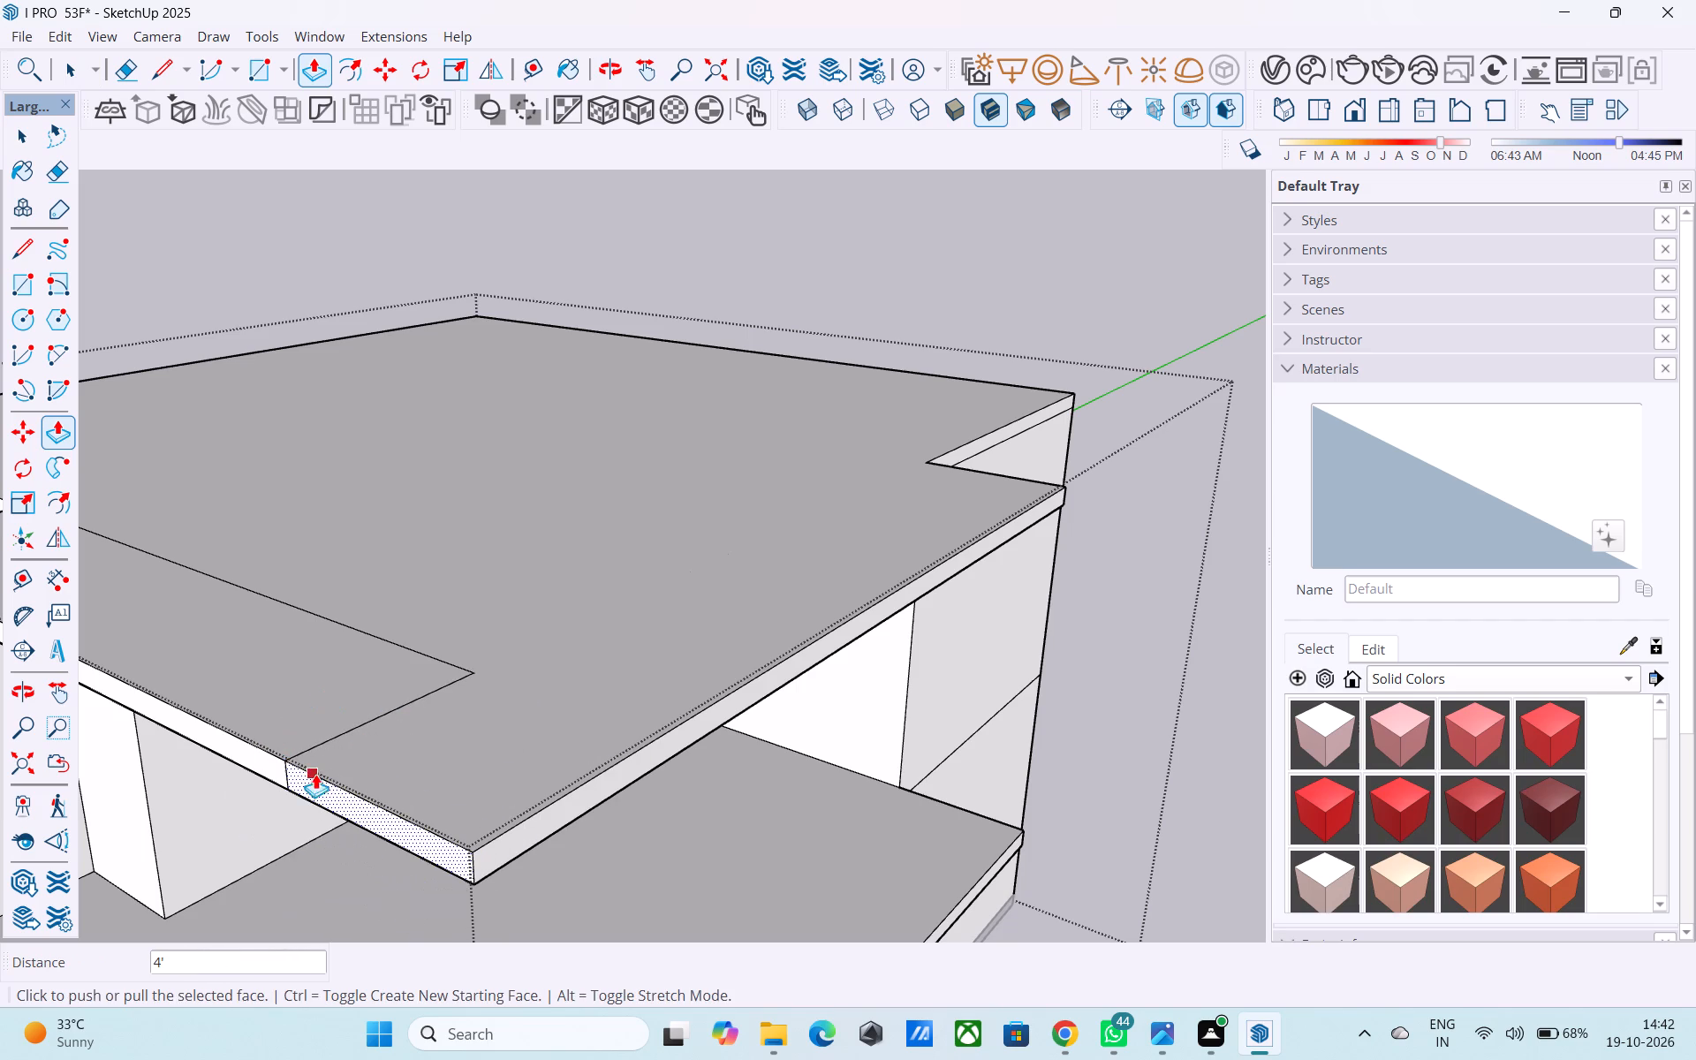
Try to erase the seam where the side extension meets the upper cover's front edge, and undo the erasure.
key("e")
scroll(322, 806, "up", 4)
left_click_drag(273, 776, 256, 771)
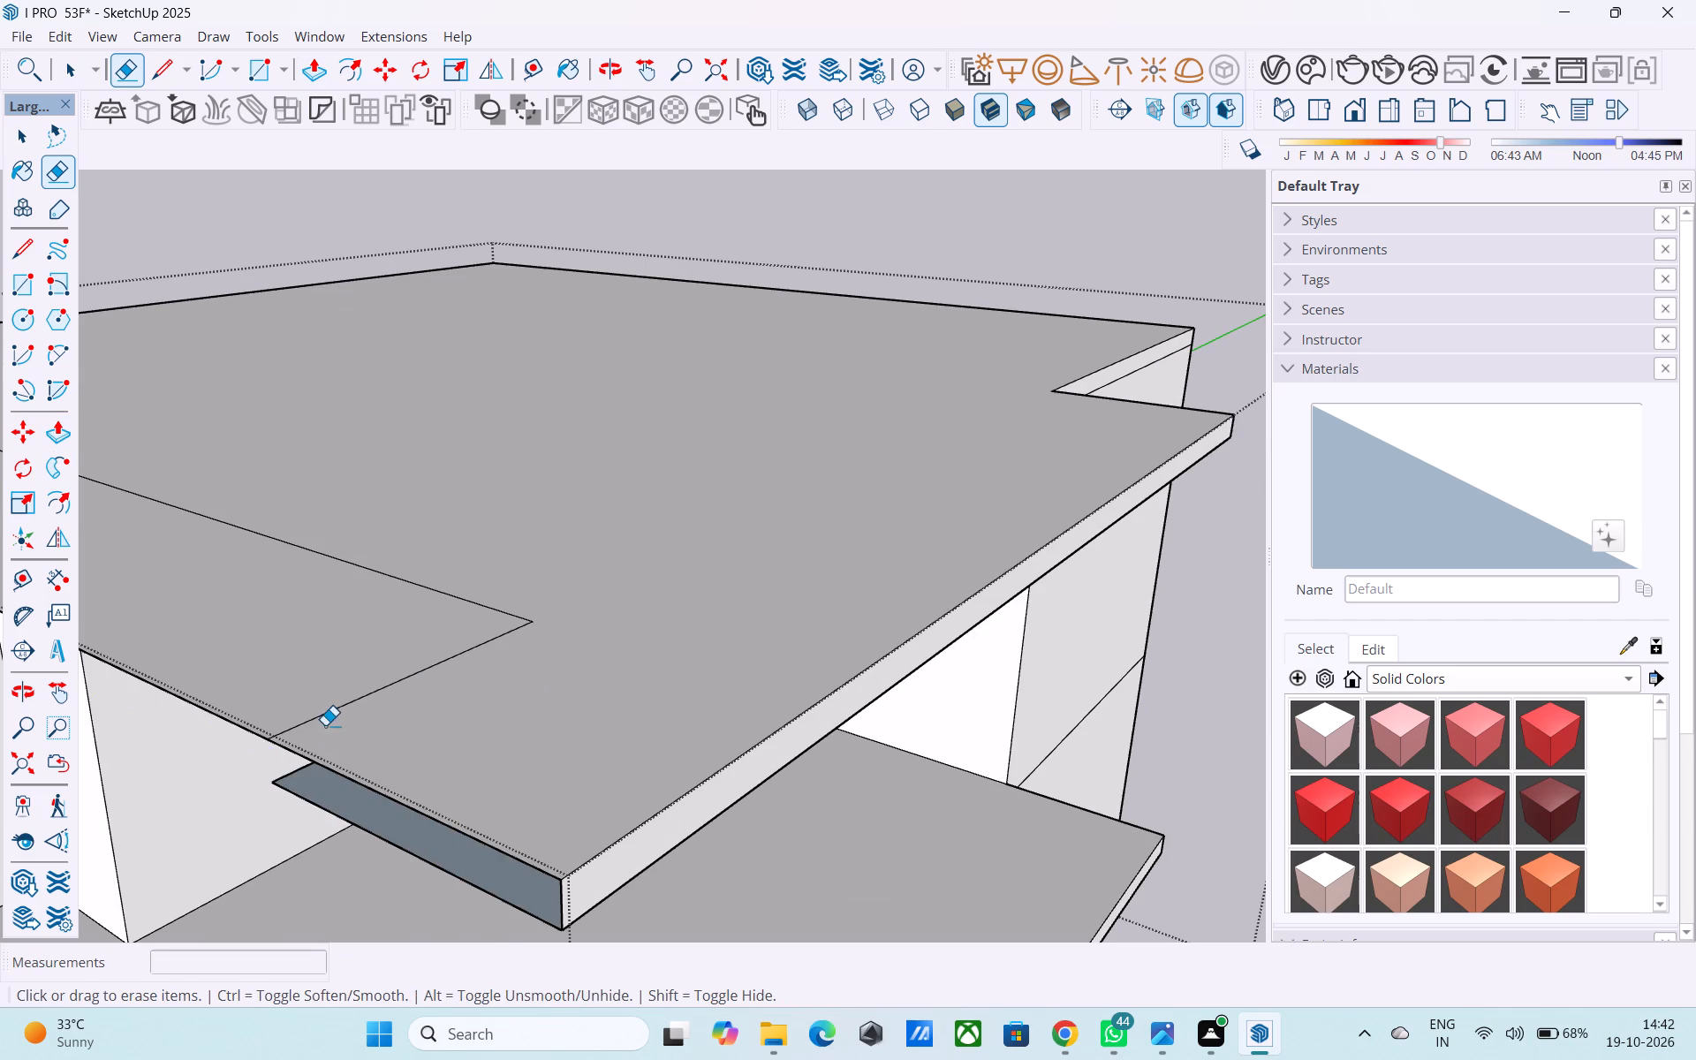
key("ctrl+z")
Erase the short vertical seam on the upper cover's front edge face.
middle_click_drag(303, 731, 563, 558)
scroll(443, 689, "down", 6)
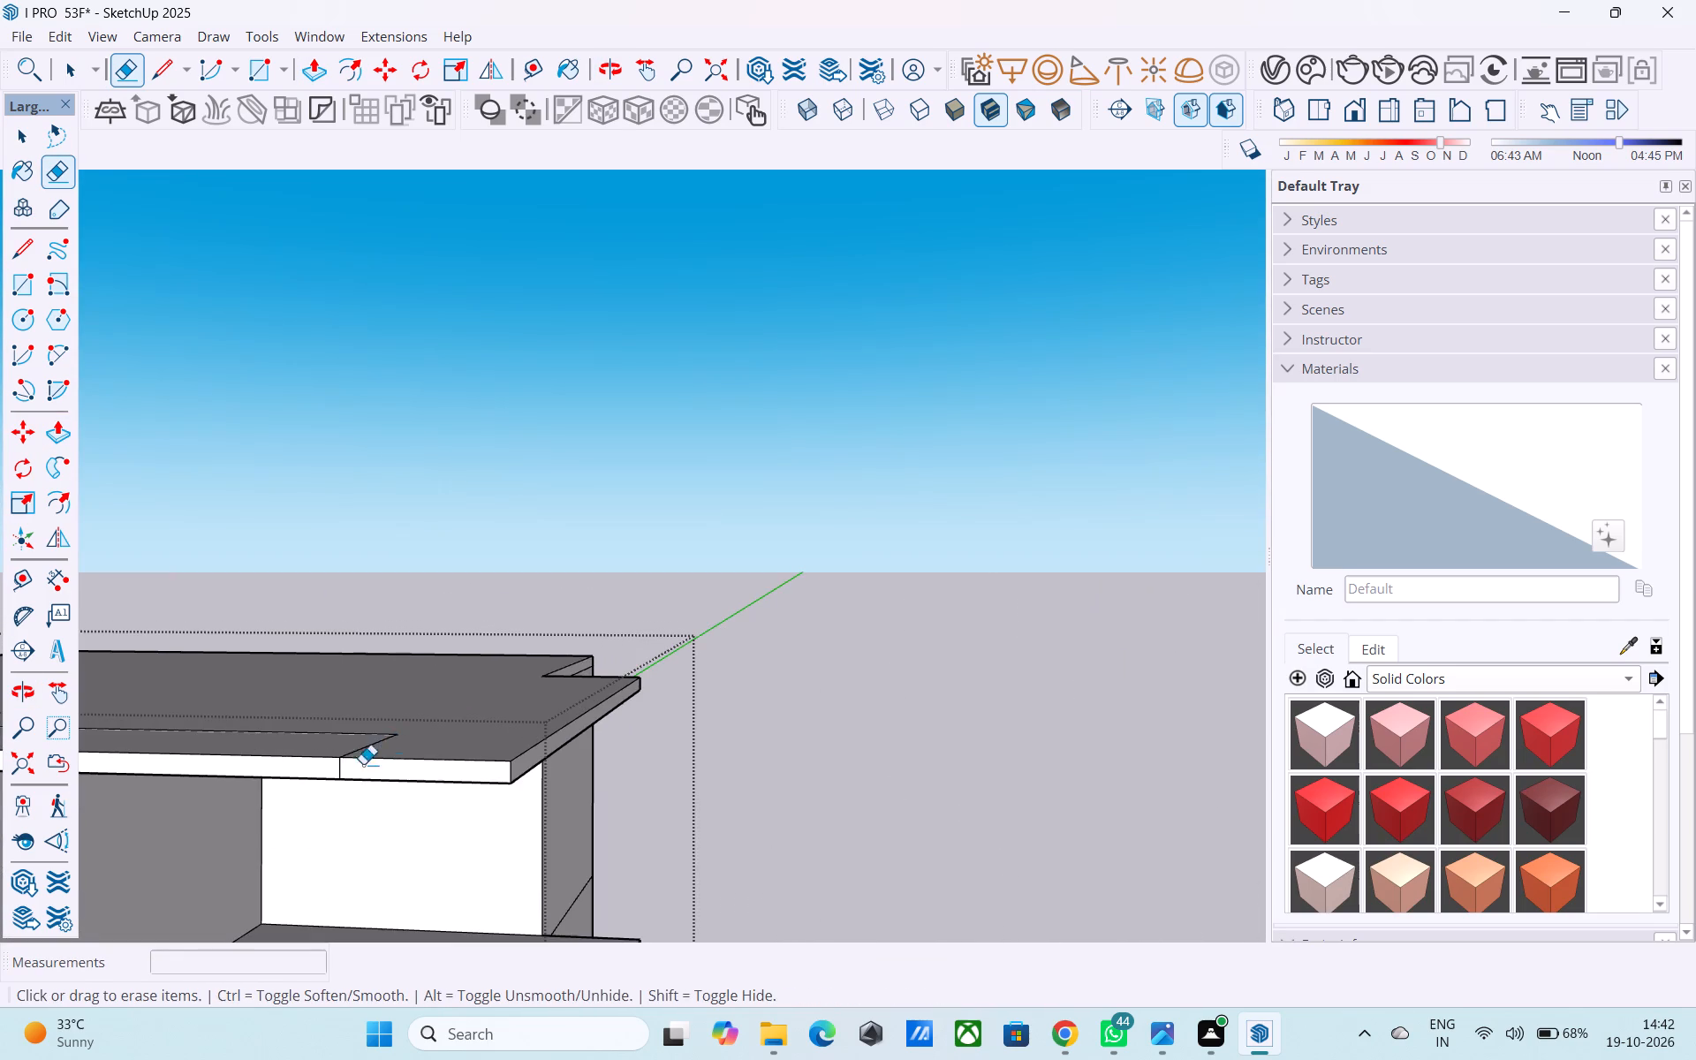
middle_click_drag(321, 776, 461, 773, "shift")
scroll(466, 765, "up", 7)
left_click(493, 784)
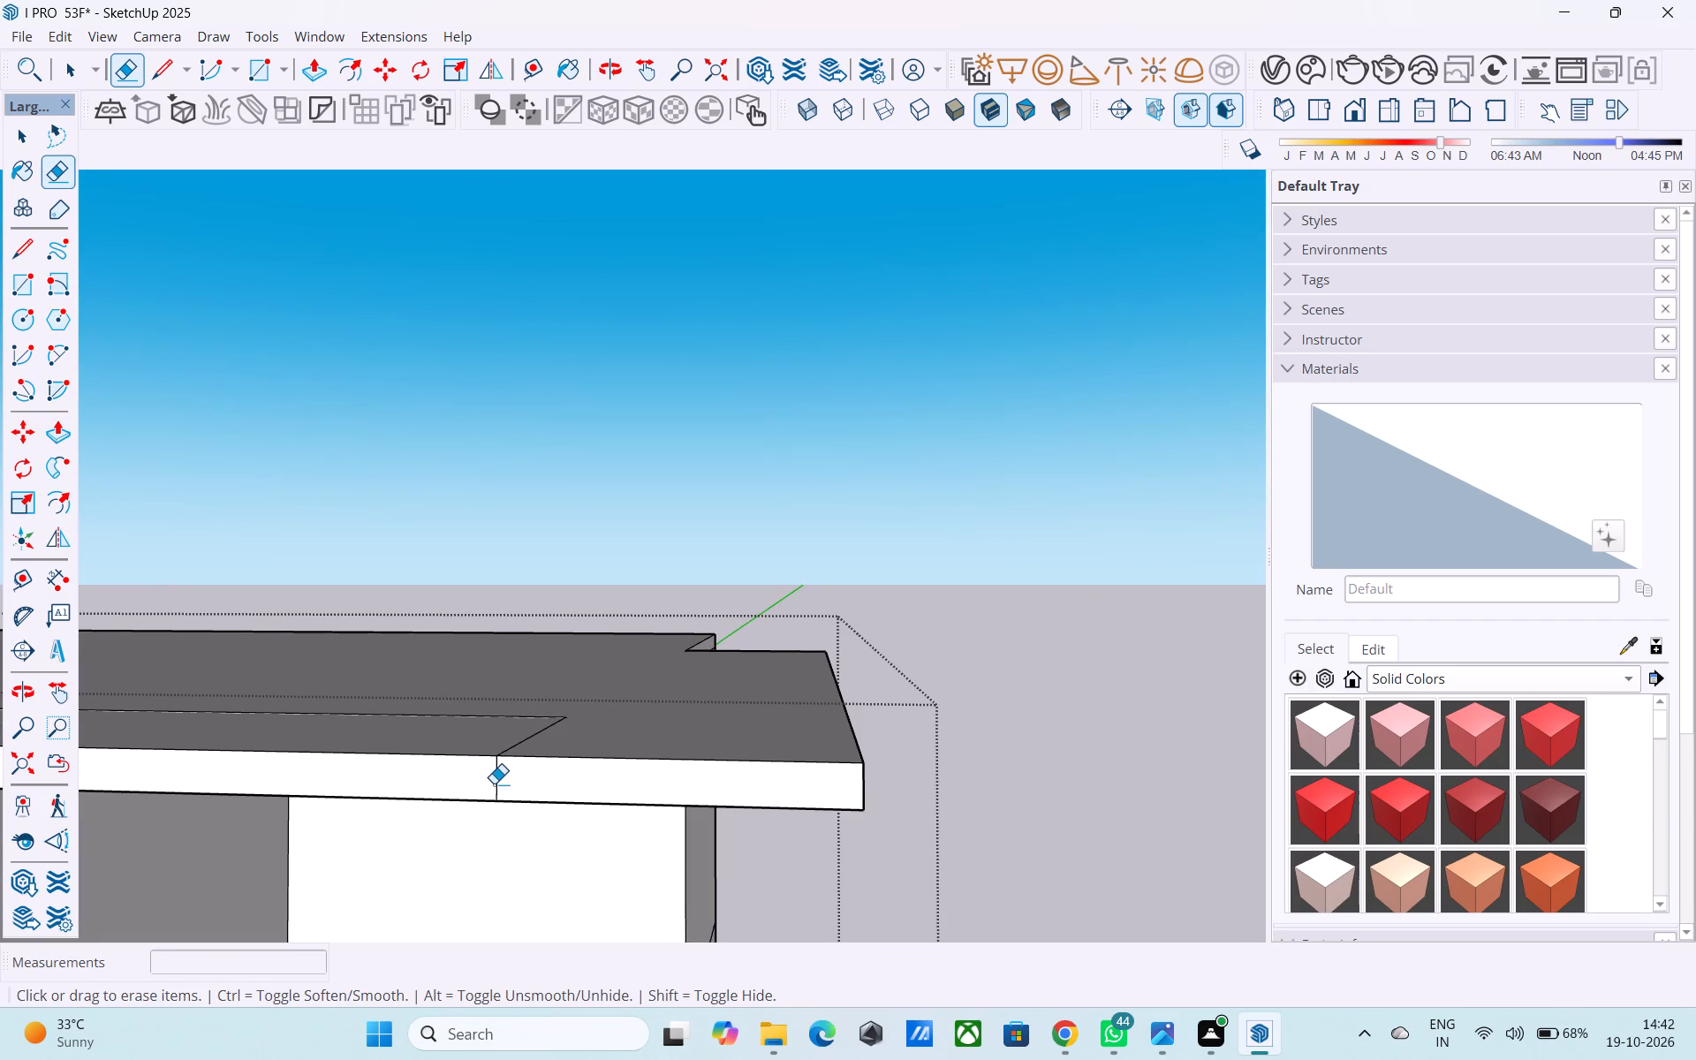
left_click(495, 784)
Erase the leftover seam lines on the underside of the extended upper cover.
scroll(940, 656, "down", 4)
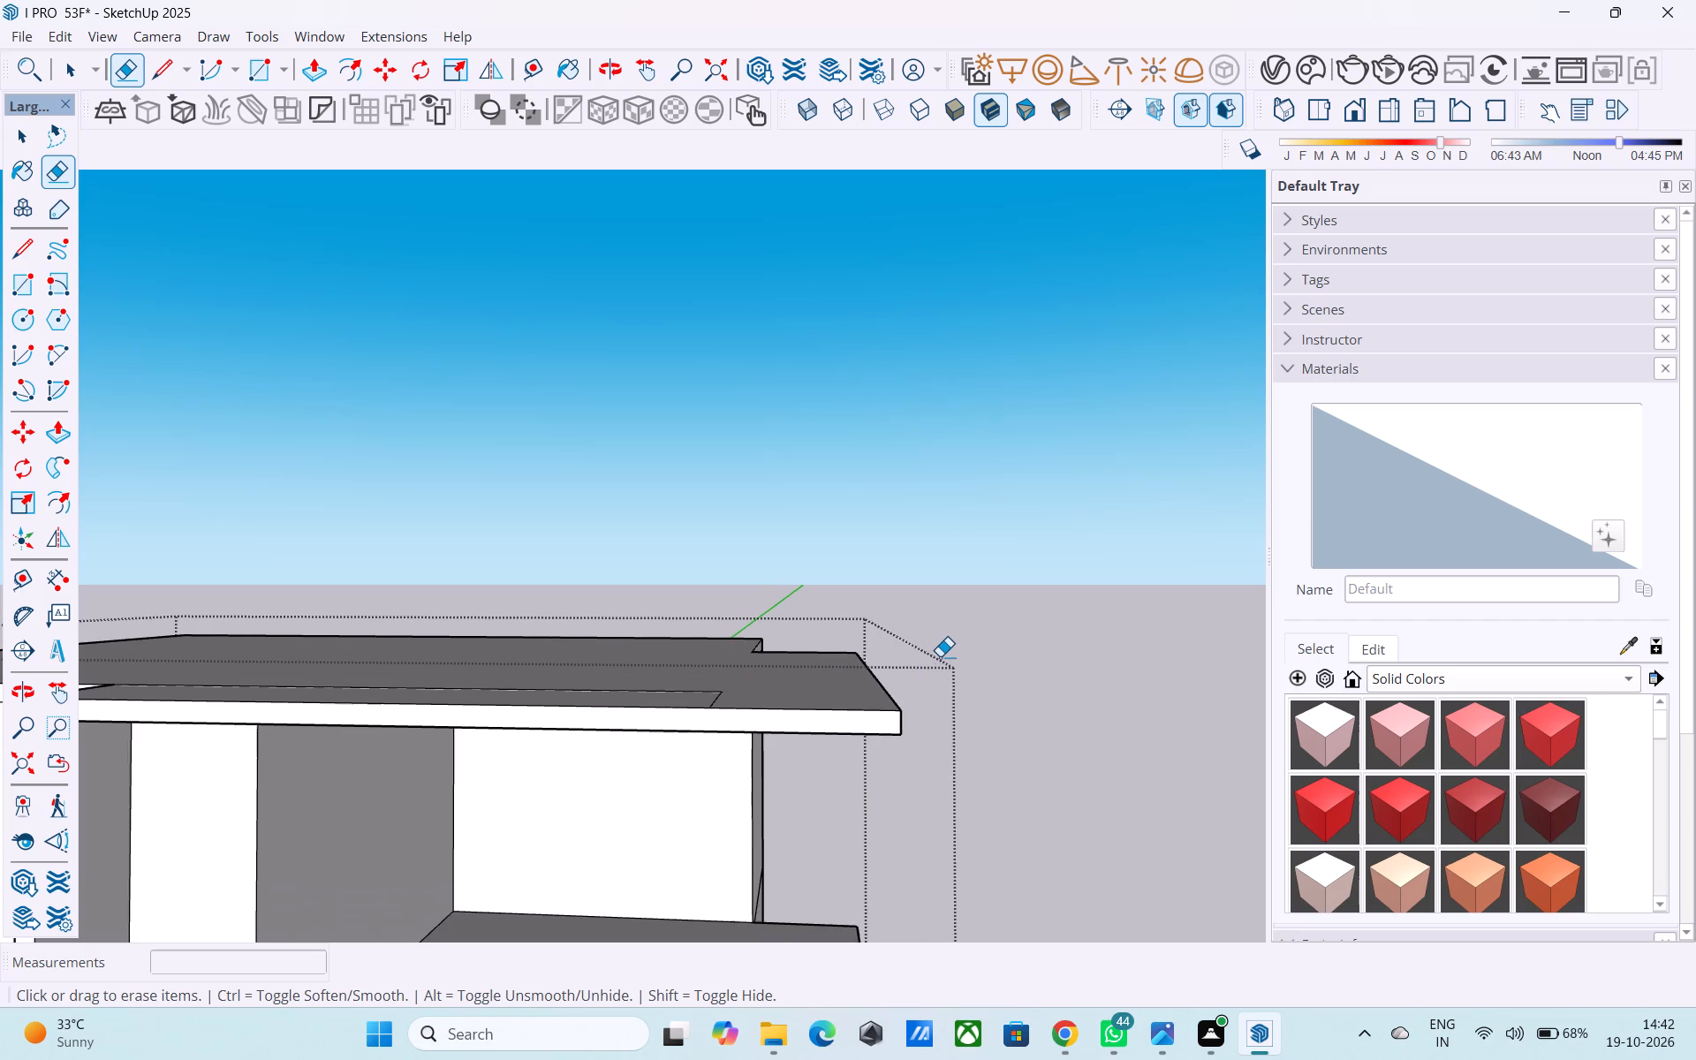
middle_click_drag(679, 778, 789, 791)
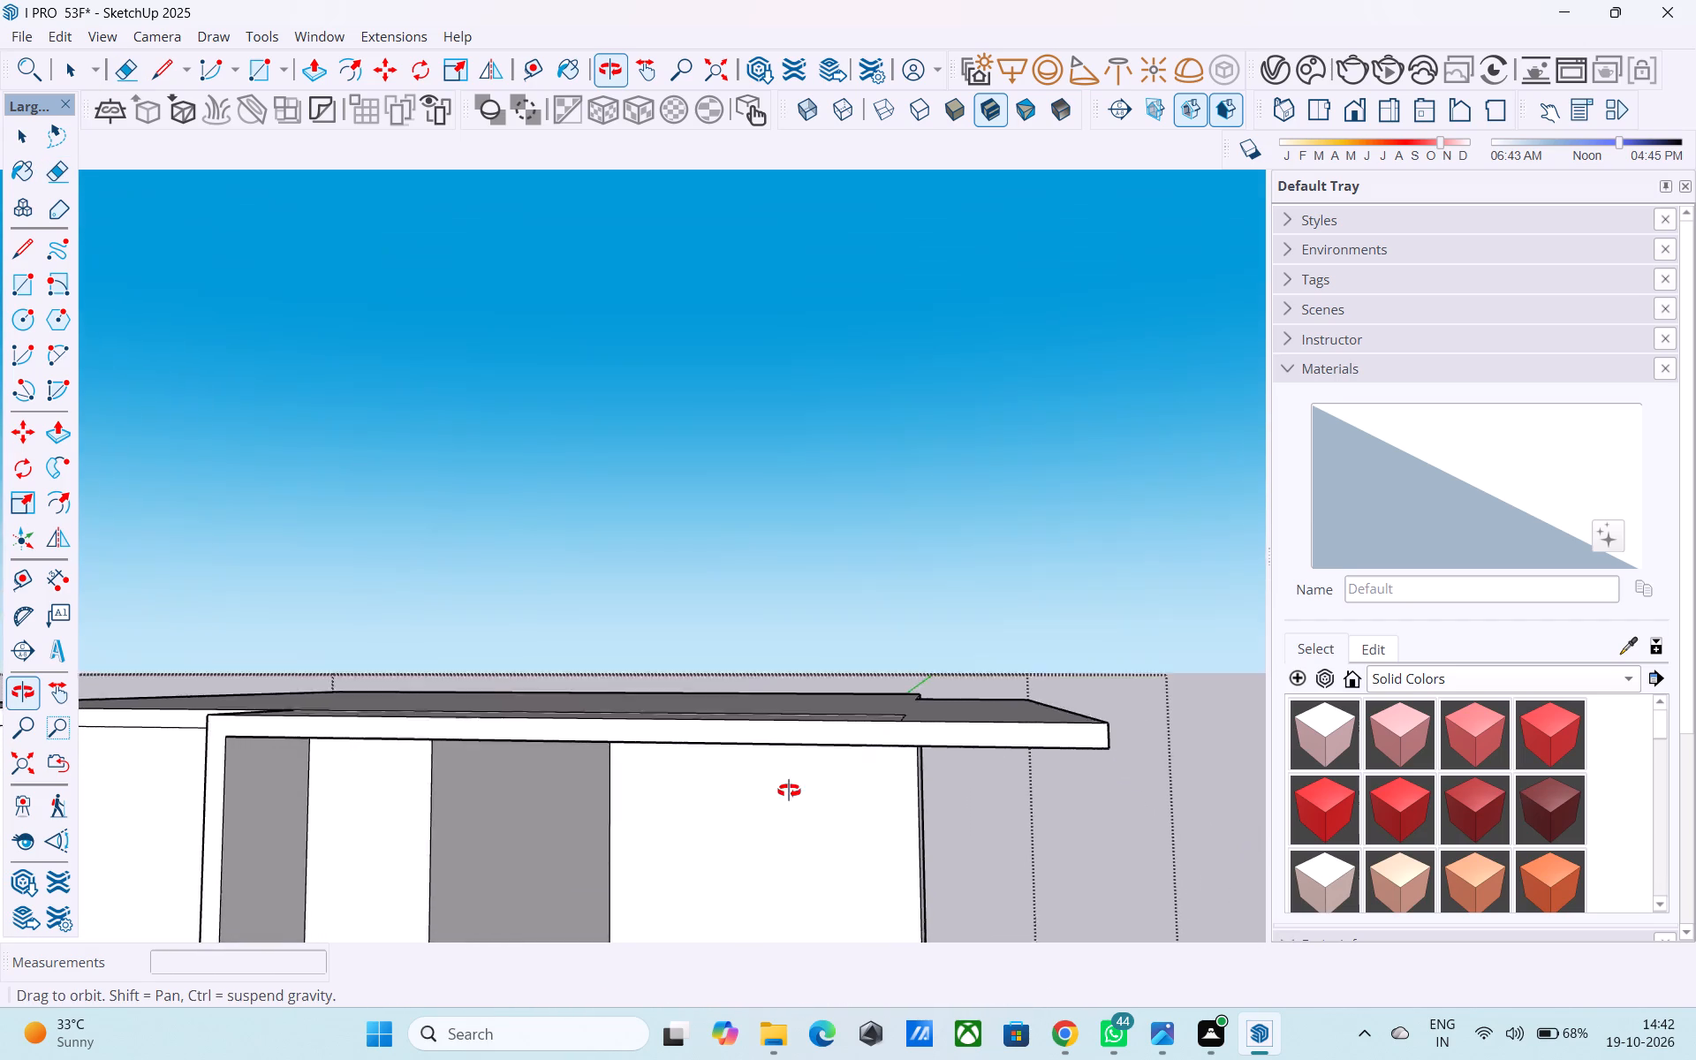
middle_click_drag(789, 791, 770, 721)
middle_click_drag(770, 719, 757, 605)
middle_click_drag(755, 597, 777, 677)
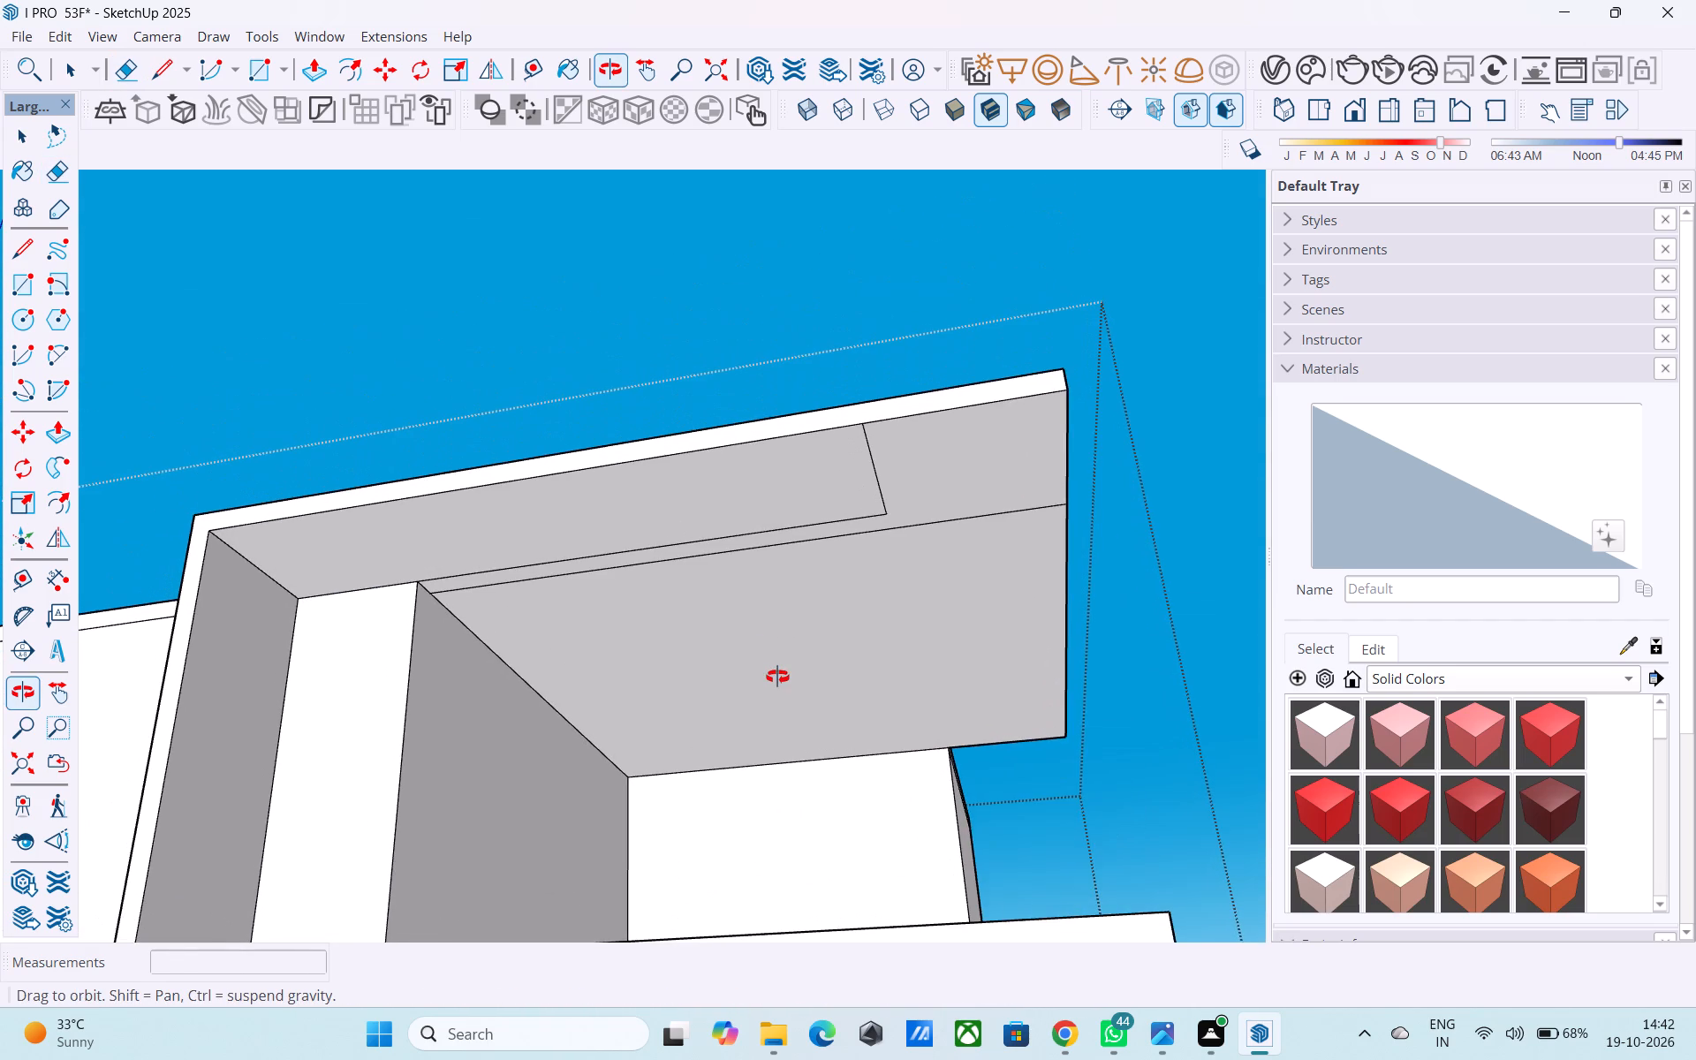
middle_click_drag(777, 677, 768, 651)
left_click_drag(760, 482, 761, 522)
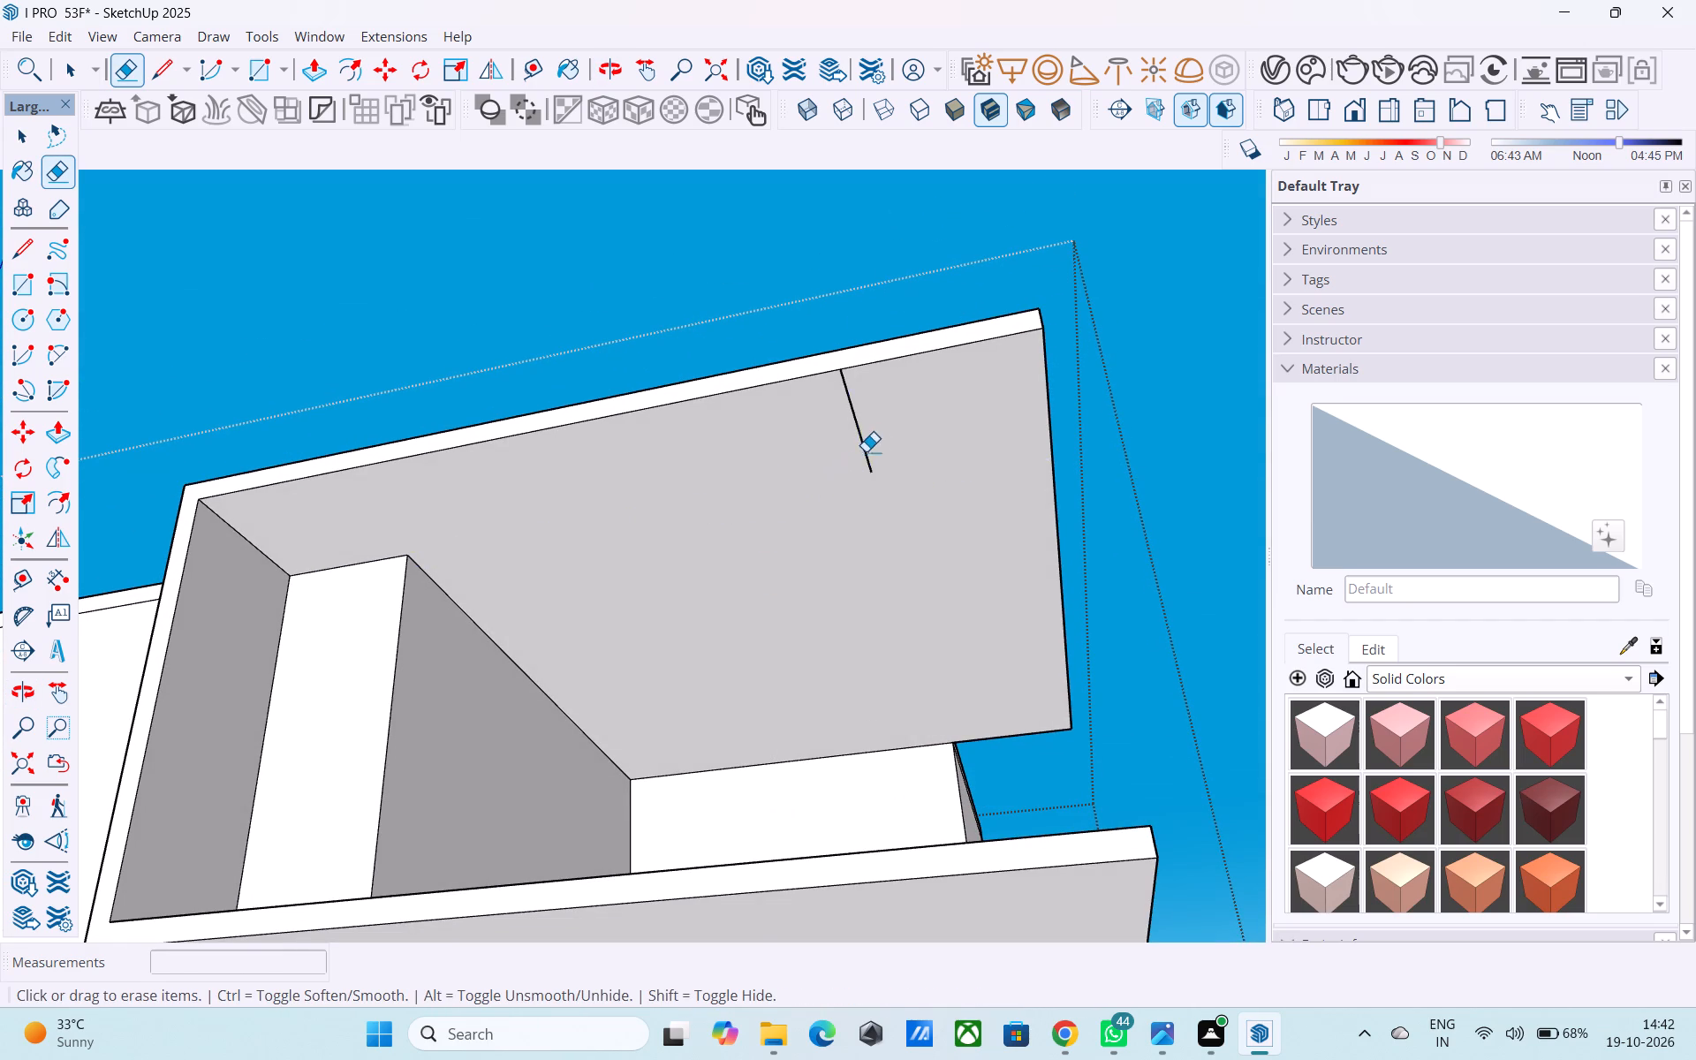
left_click(865, 451)
Examine the extended cover, fin wall and balcony from below and from several sides of the building.
middle_click_drag(795, 493, 597, 651)
scroll(610, 610, "down", 6)
middle_click_drag(633, 618, 636, 660, "shift")
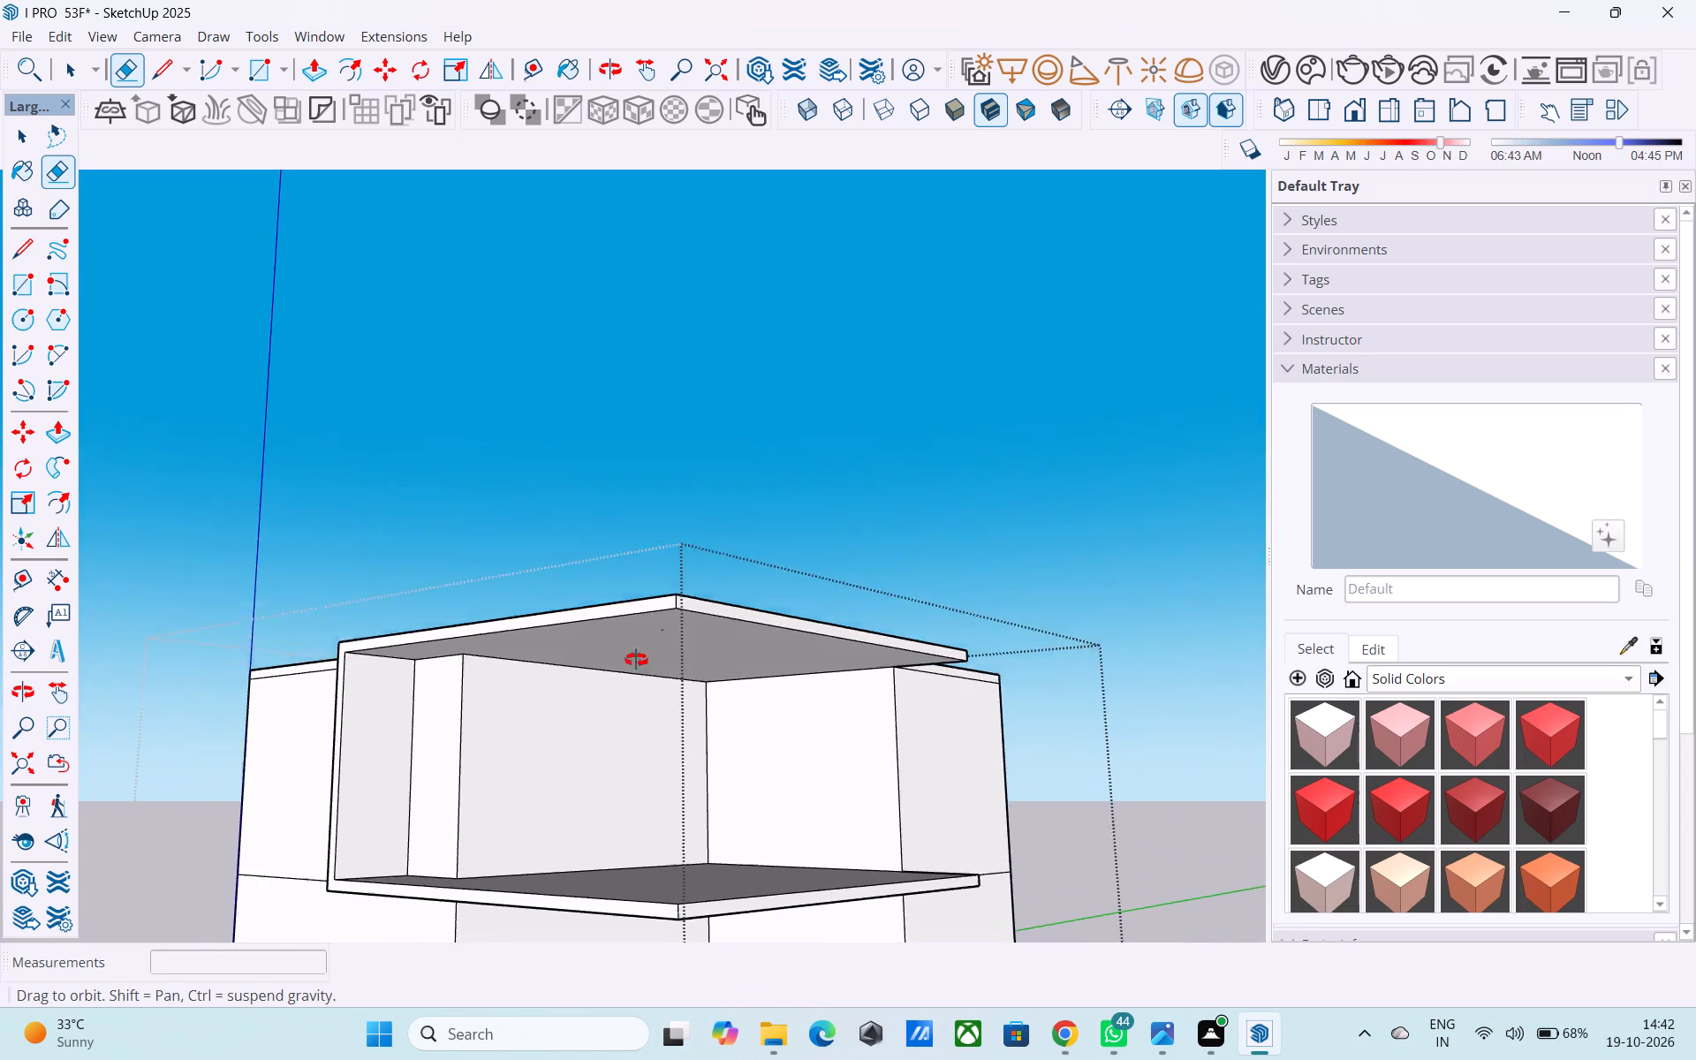
middle_click_drag(636, 660, 698, 579, "shift")
scroll(698, 577, "down", 3)
middle_click_drag(692, 661, 438, 693, "shift")
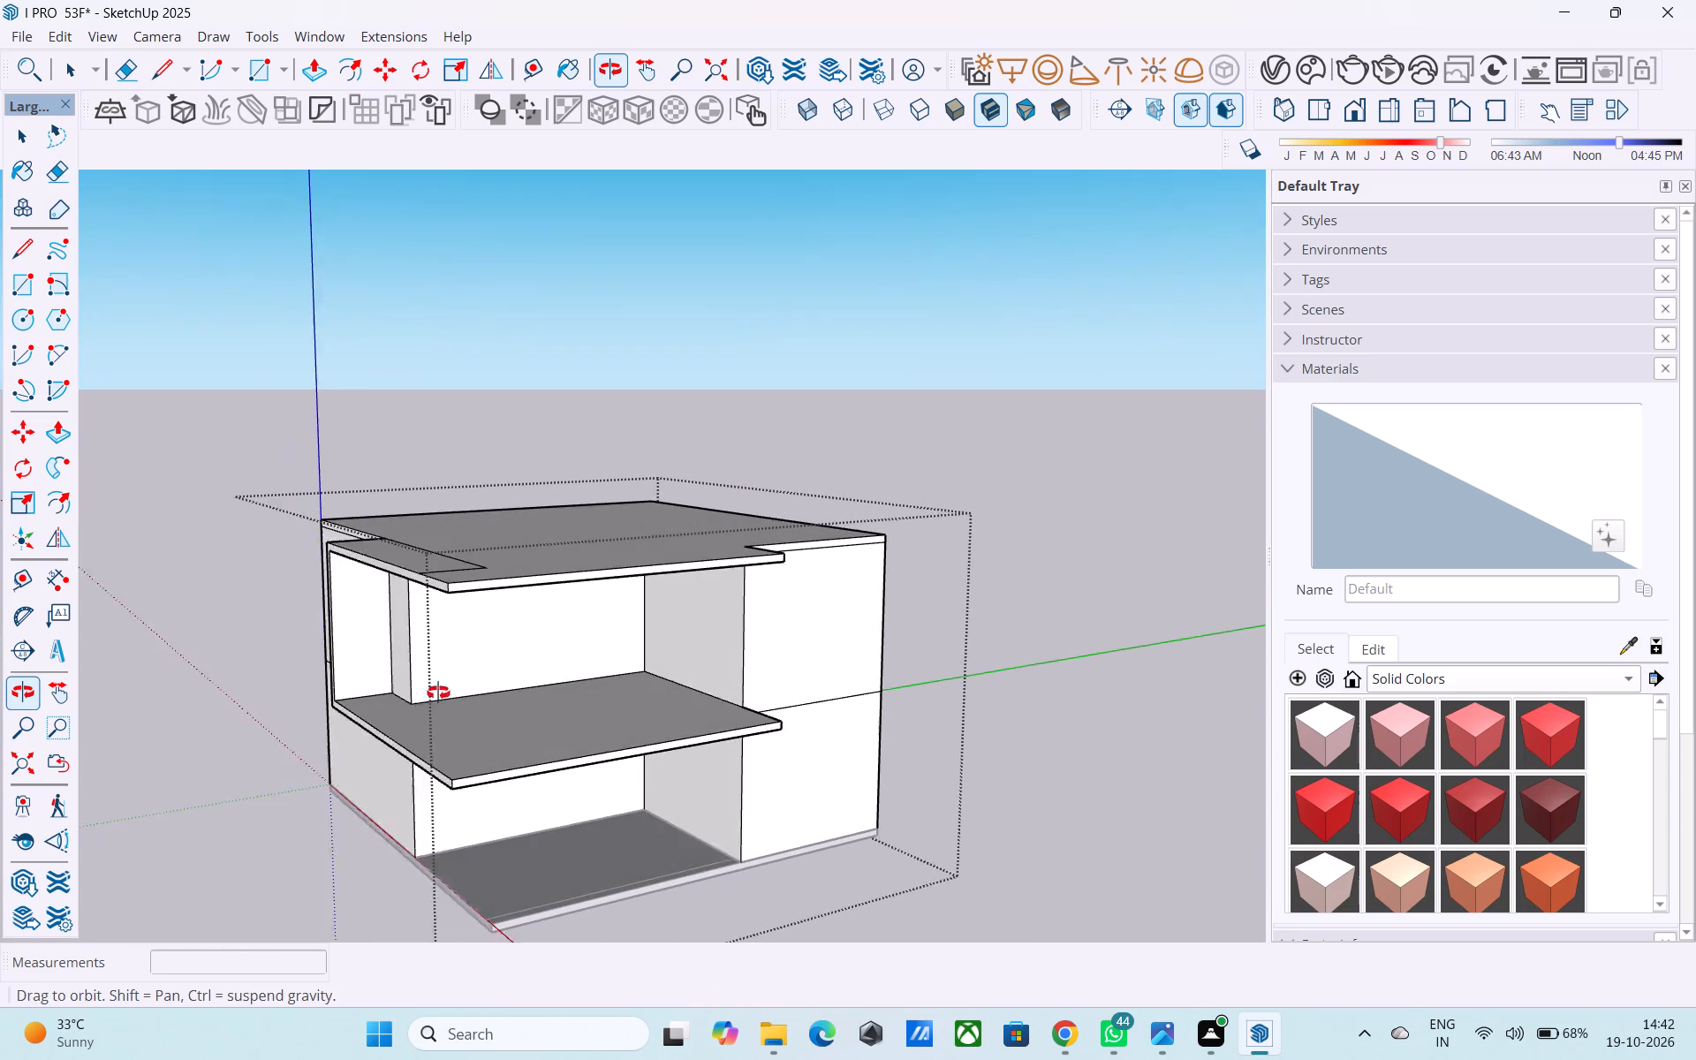
middle_click_drag(438, 693, 422, 703, "shift")
scroll(420, 742, "up", 3)
scroll(672, 712, "down", 1)
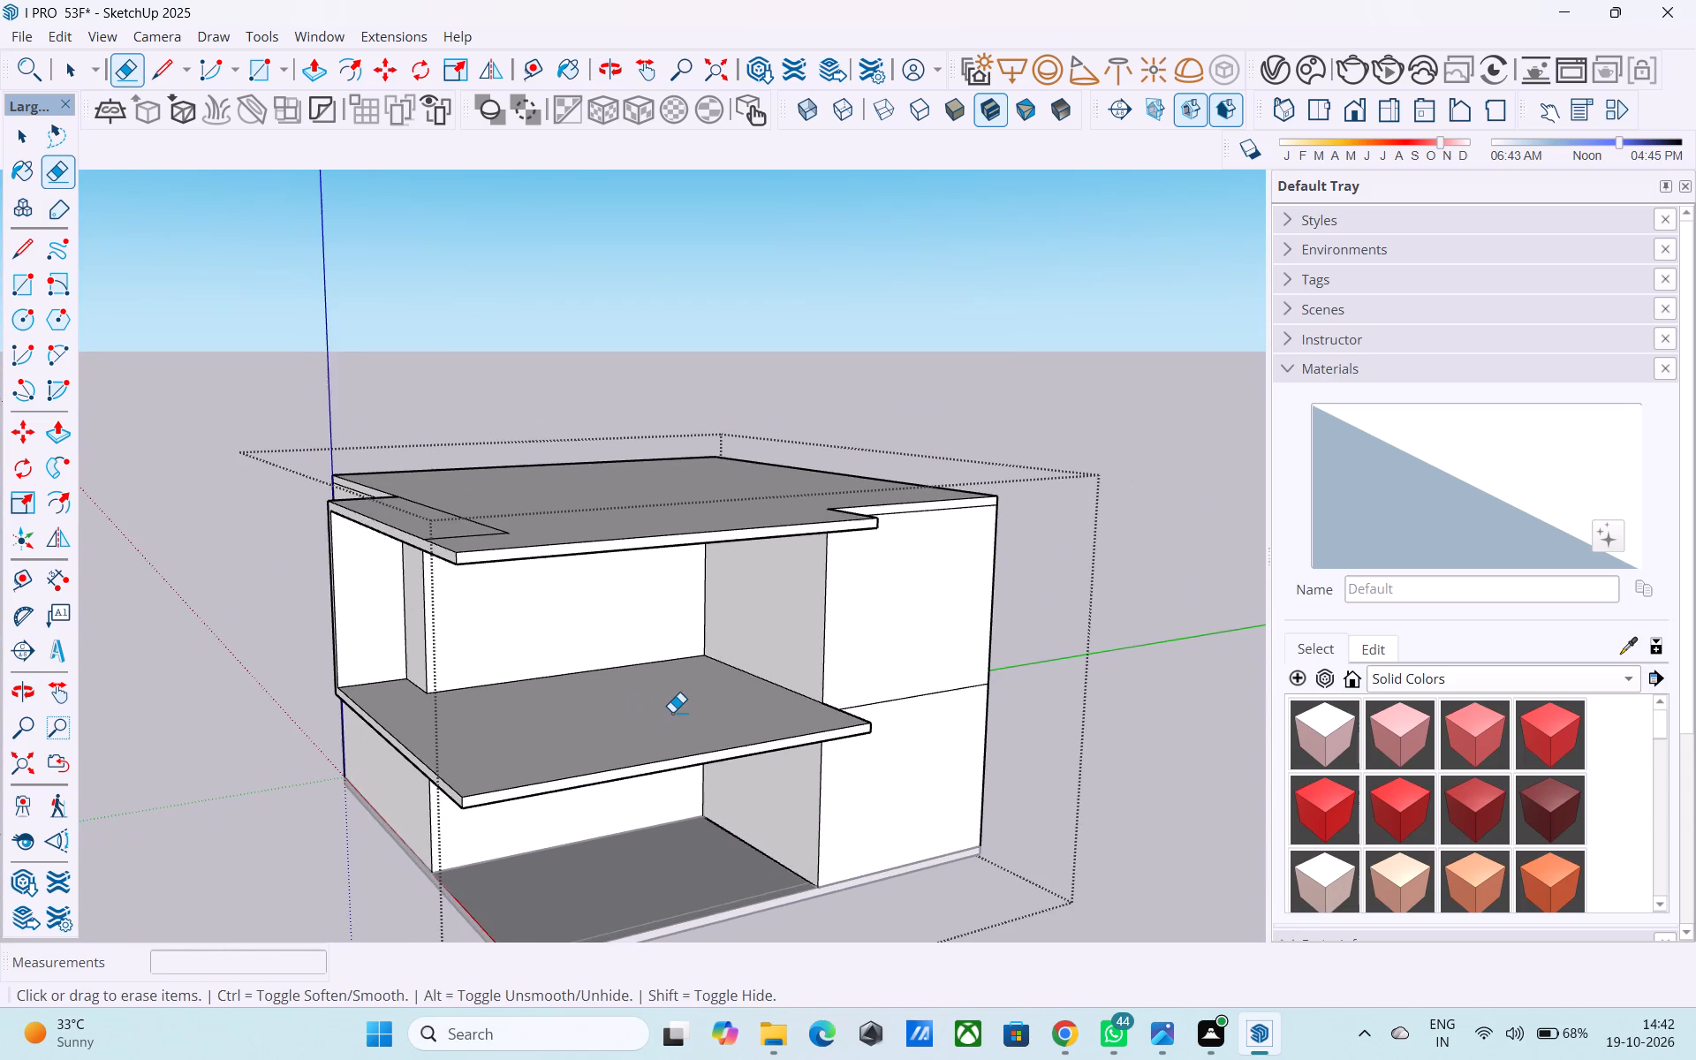
middle_click_drag(672, 712, 795, 712, "shift")
middle_click_drag(495, 701, 720, 736)
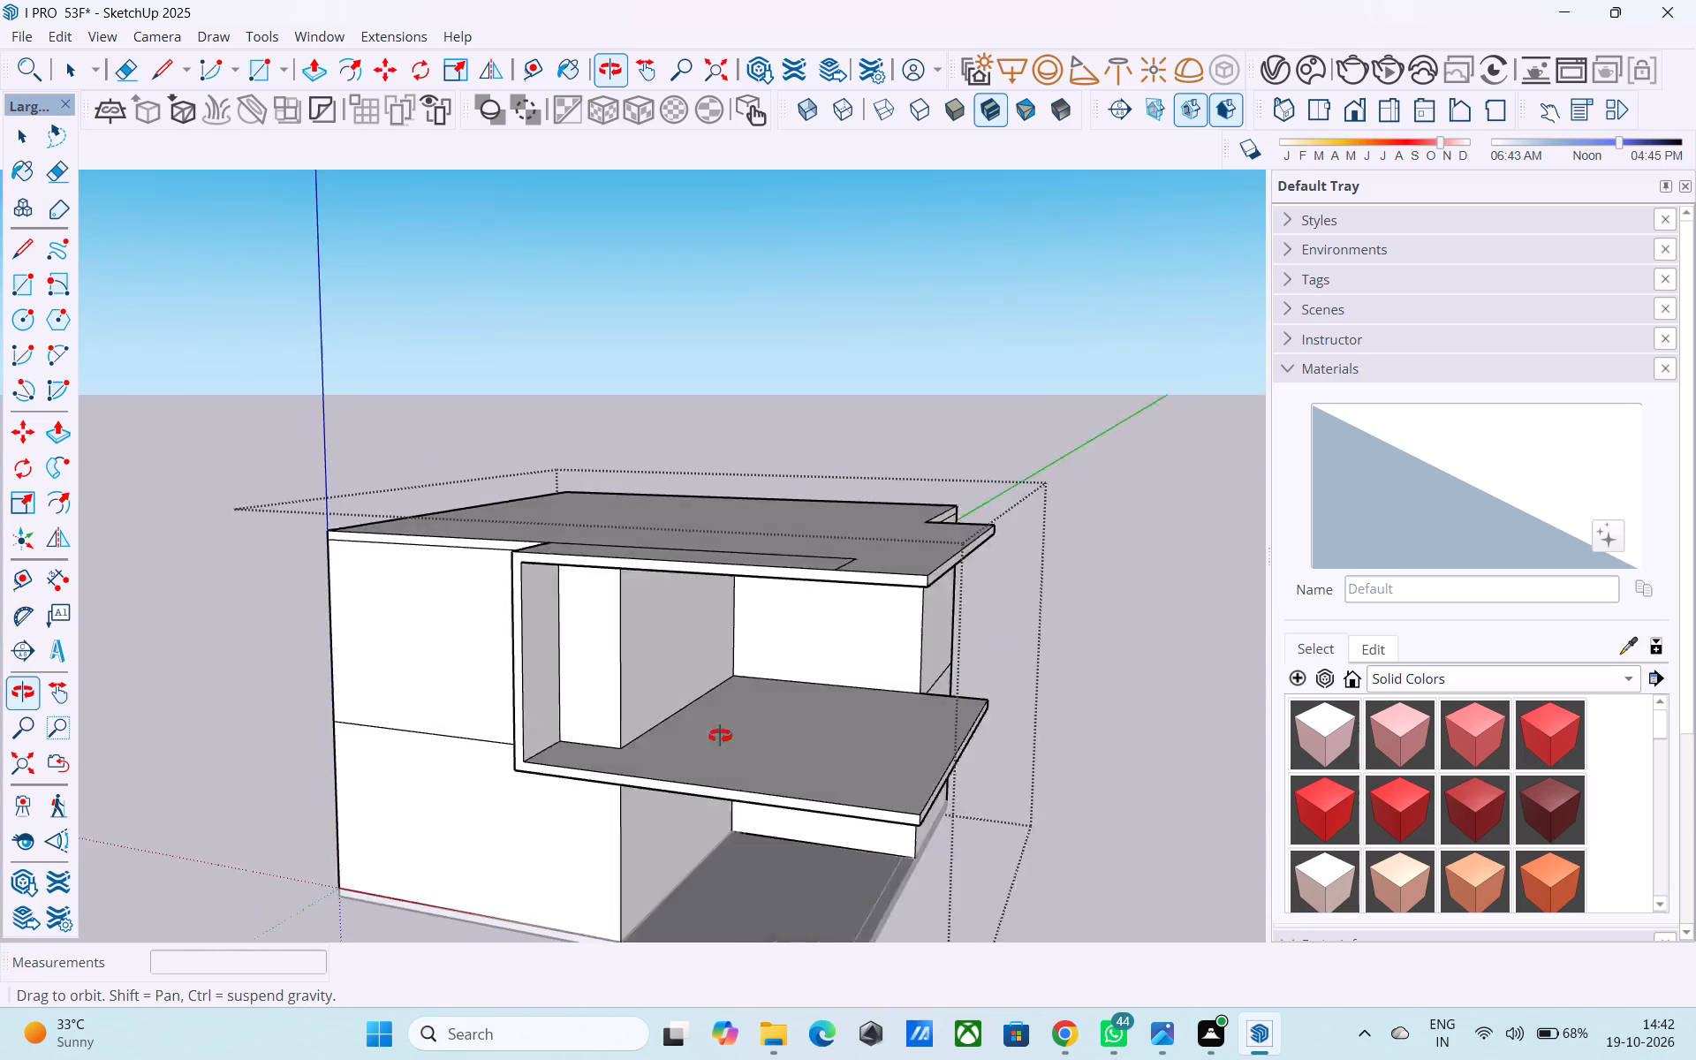
middle_click_drag(720, 736, 761, 737)
middle_click_drag(659, 733, 791, 732)
Push the continuous front face of the upper cover, fin wall and balcony slab inward by 2'.
scroll(733, 729, "up", 2)
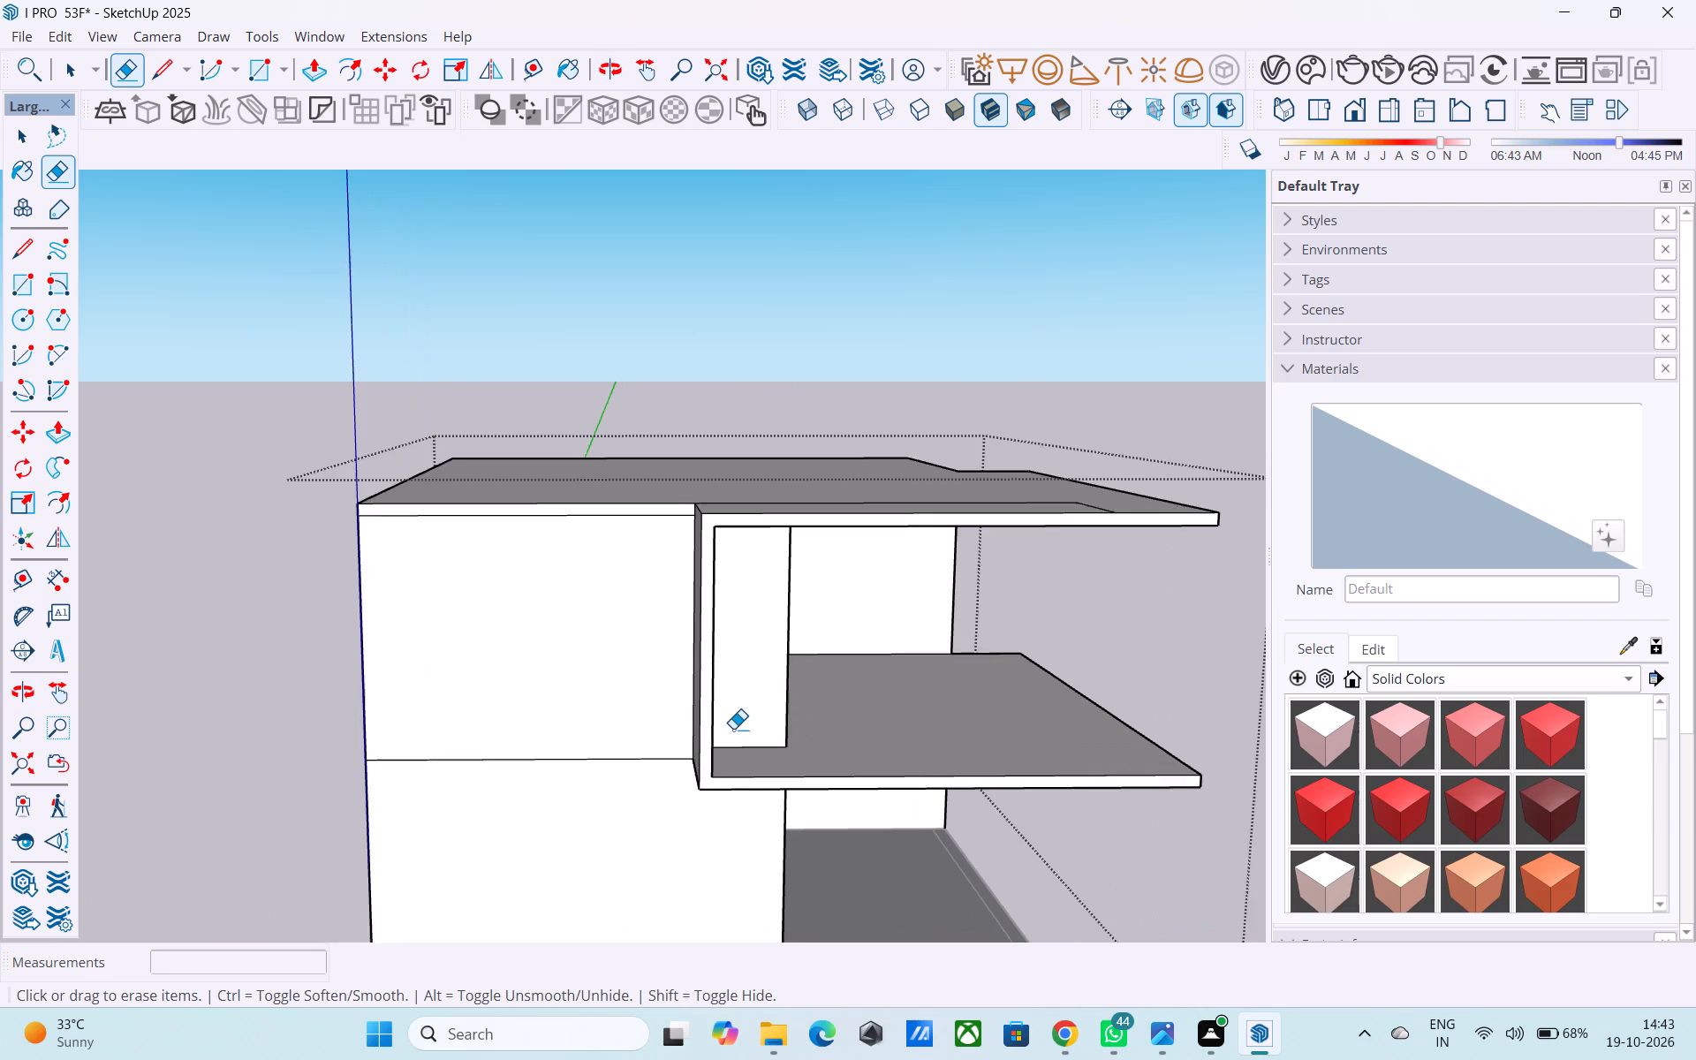
scroll(733, 729, "up", 3)
key("space")
left_click(700, 719)
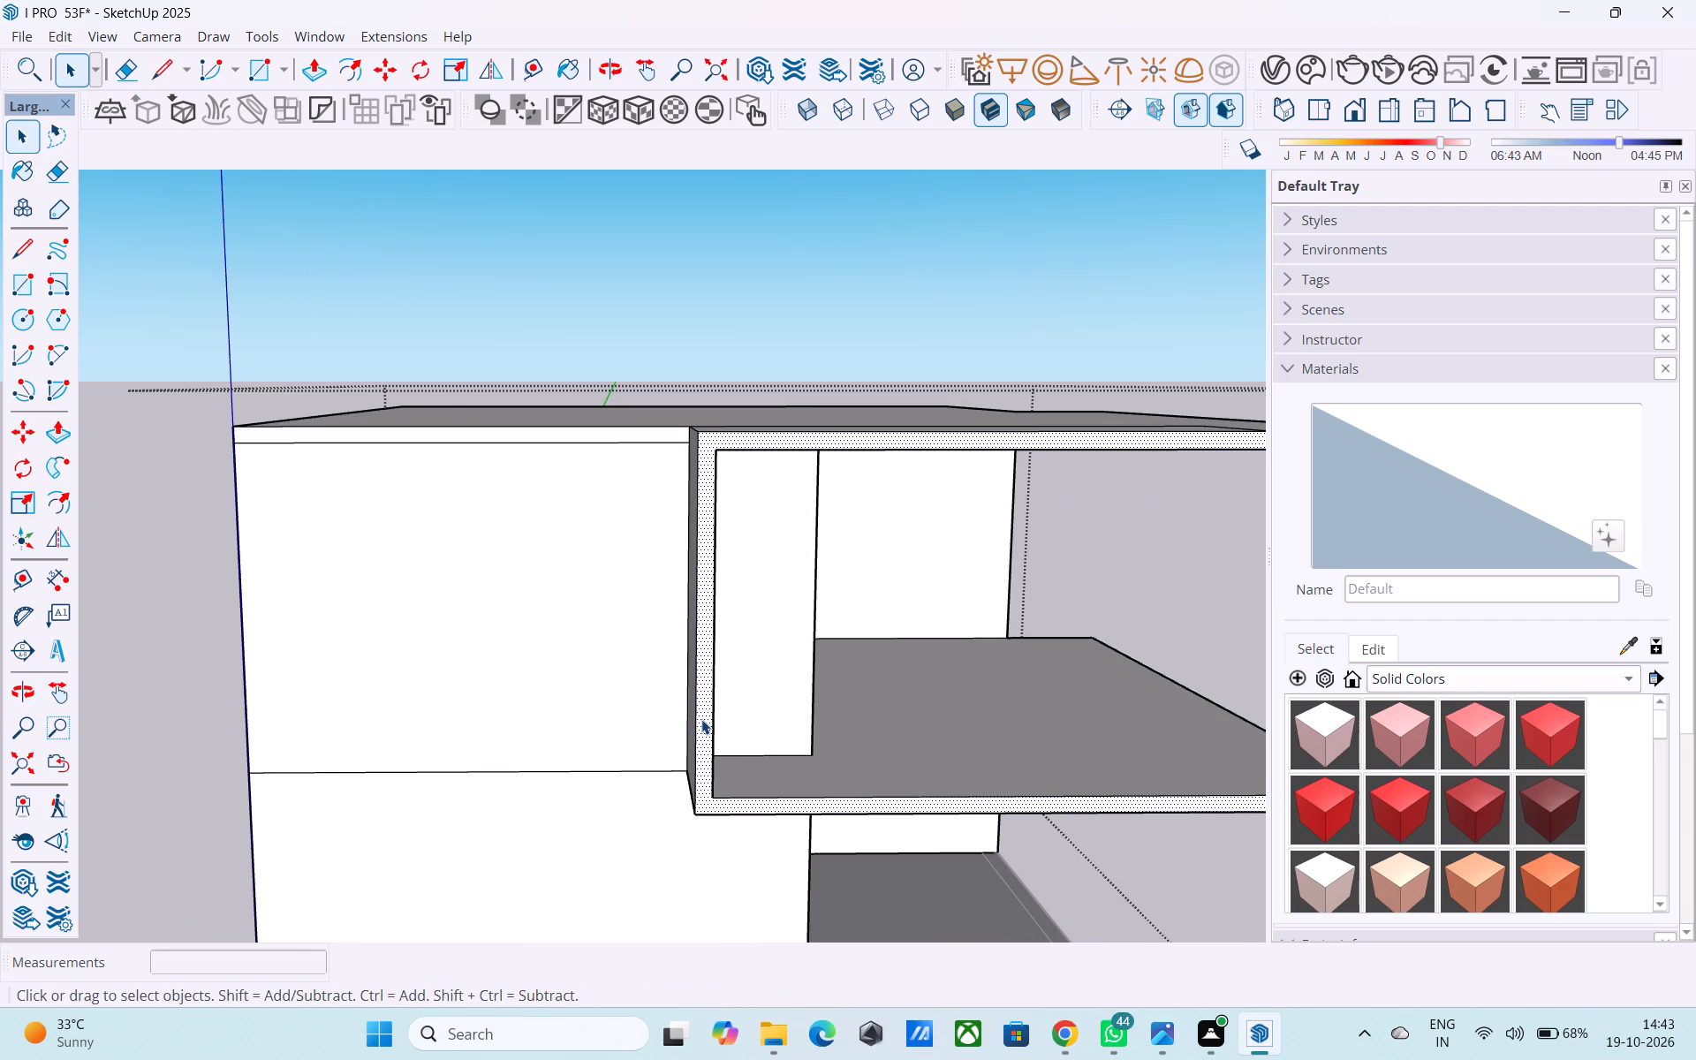
key("p")
left_click(701, 719)
key("2")
key("apostrophe")
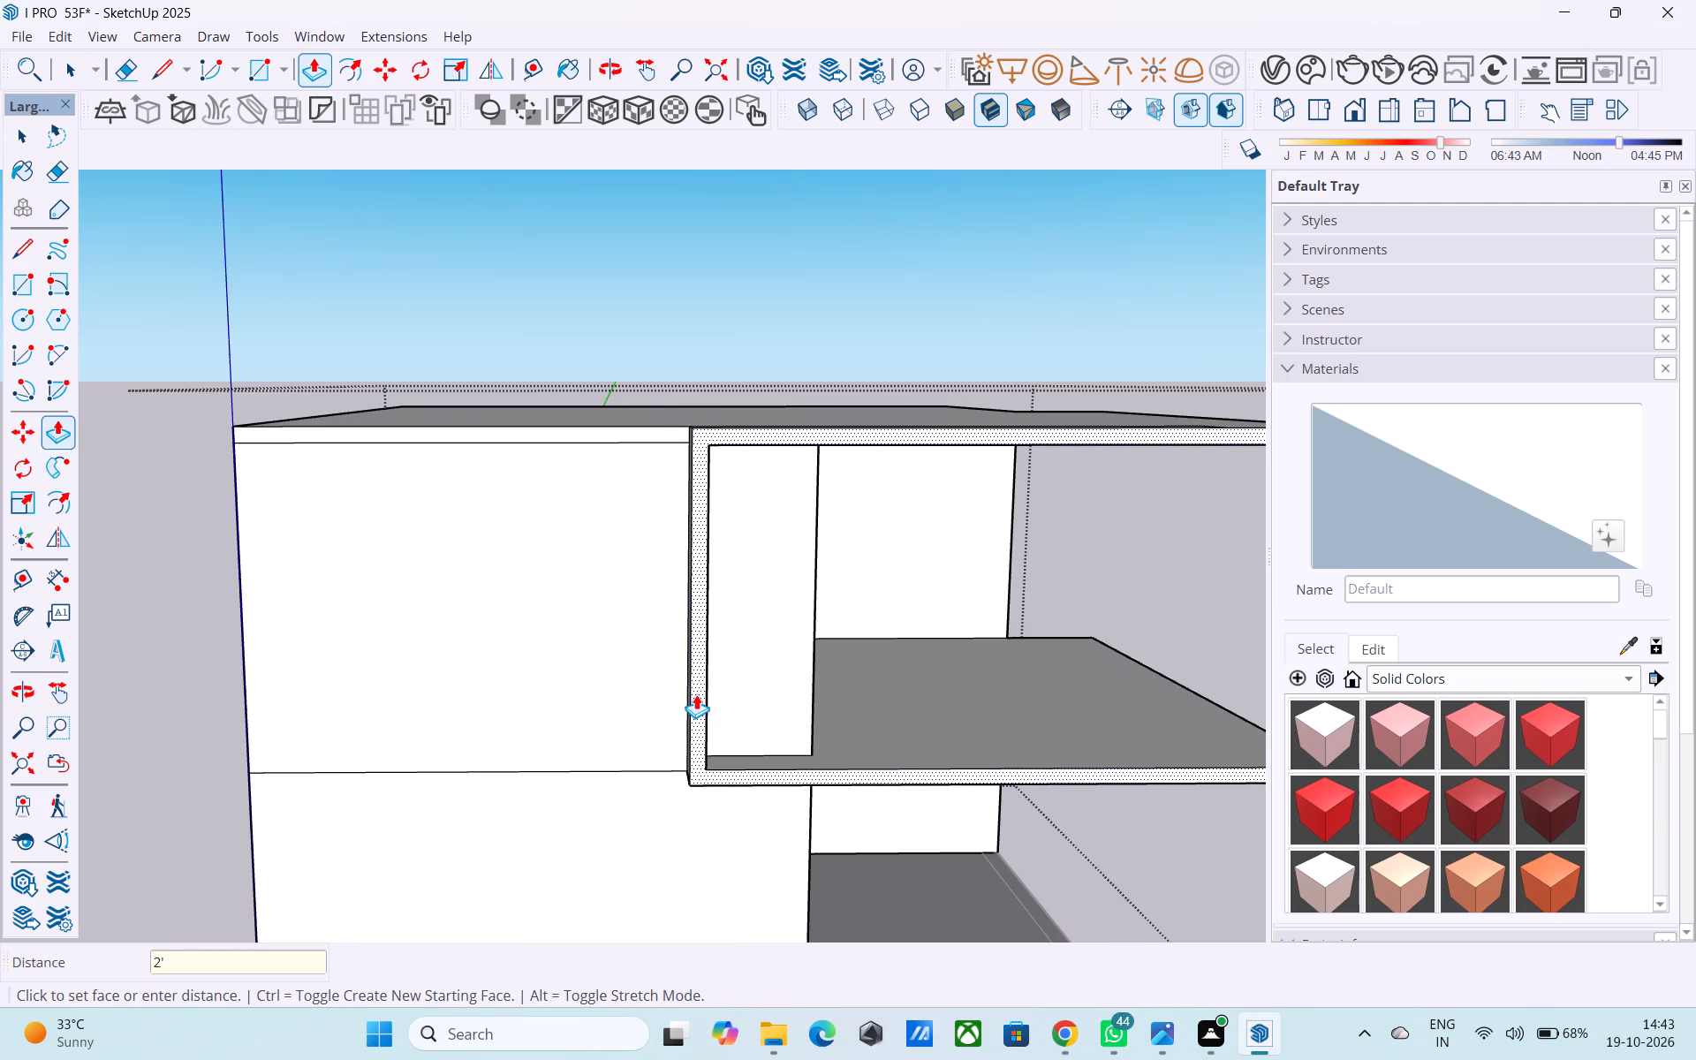
key("Return")
Push the upper cover's long side edge face inward by repeating the 2' Push/Pull.
scroll(693, 697, "up", 1)
middle_click_drag(689, 695, 141, 748)
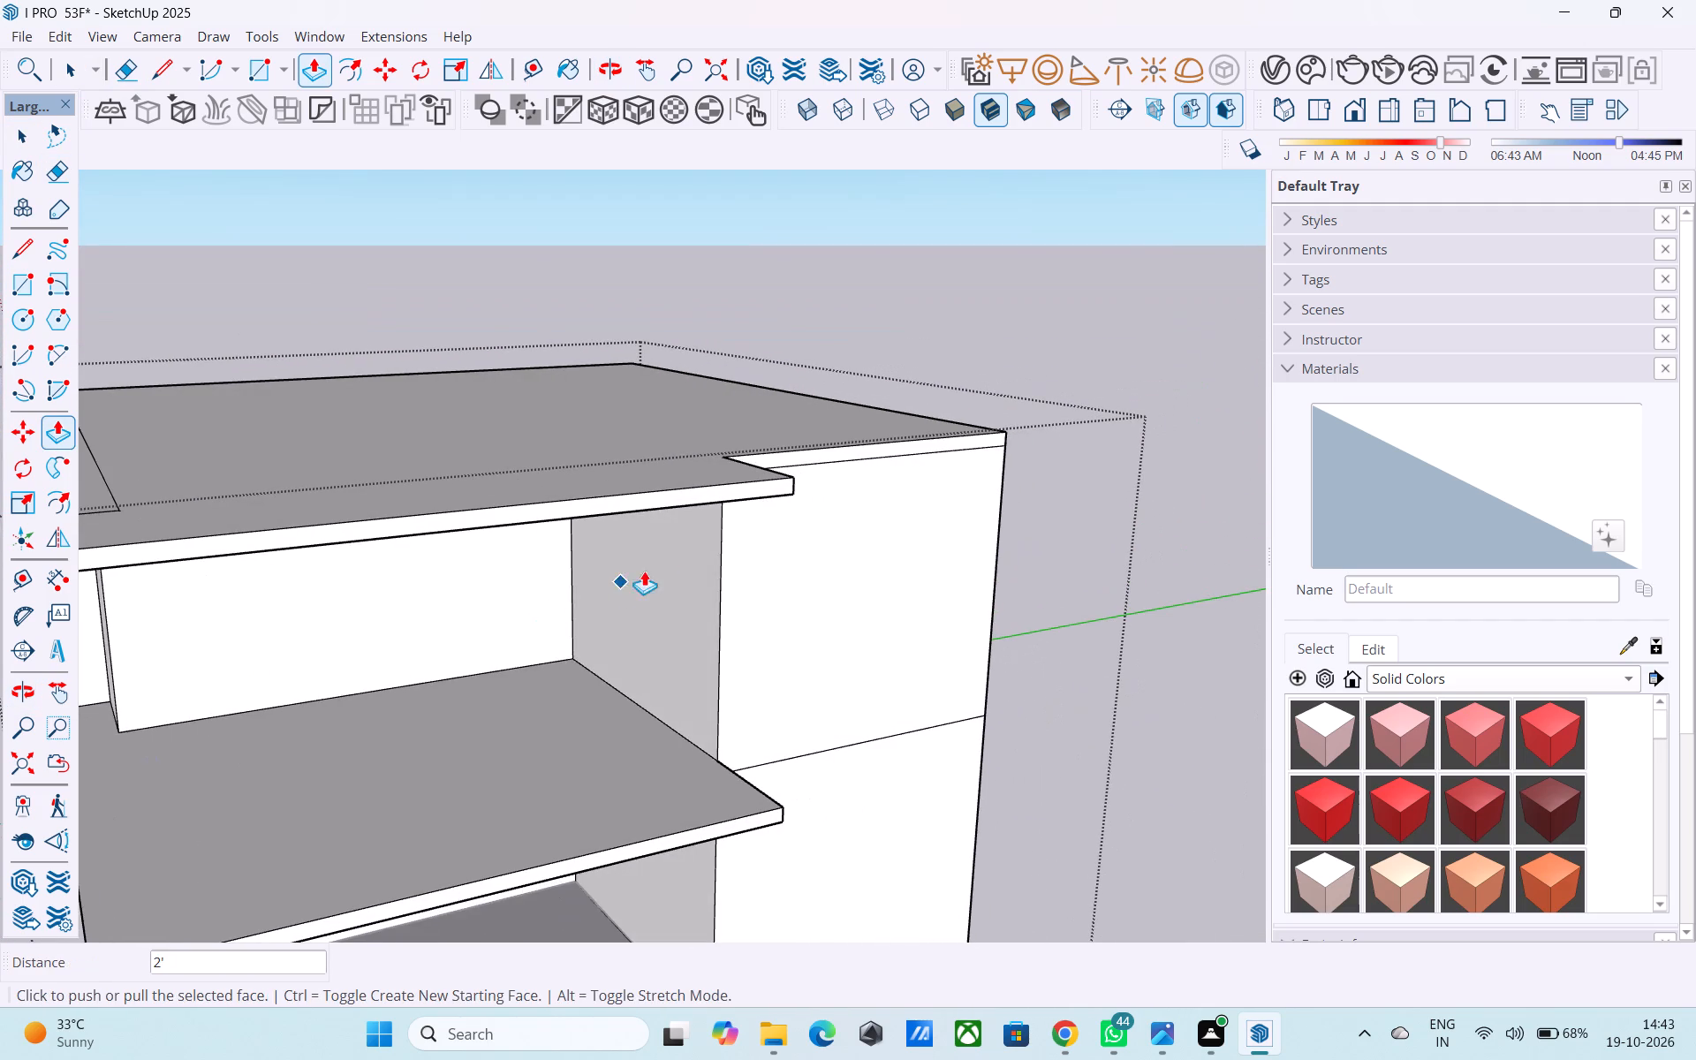
scroll(746, 528, "down", 4)
key("space")
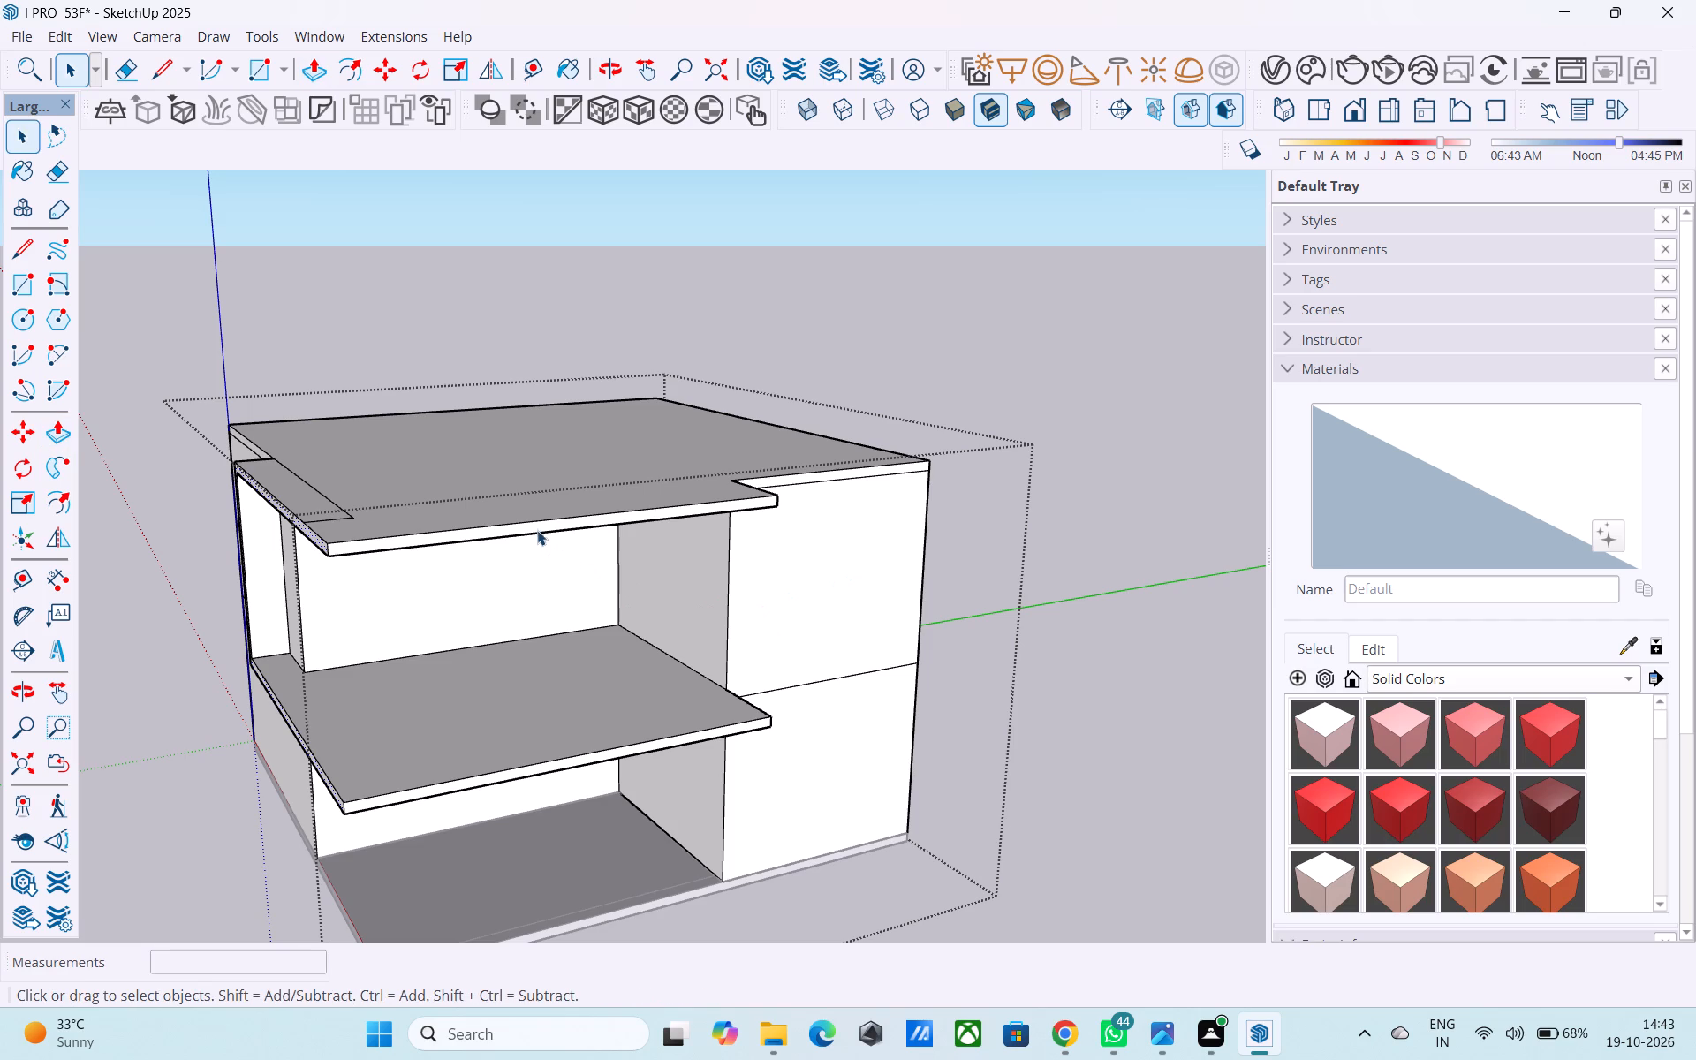
left_click(534, 525)
scroll(534, 525, "up", 5)
left_click(542, 533)
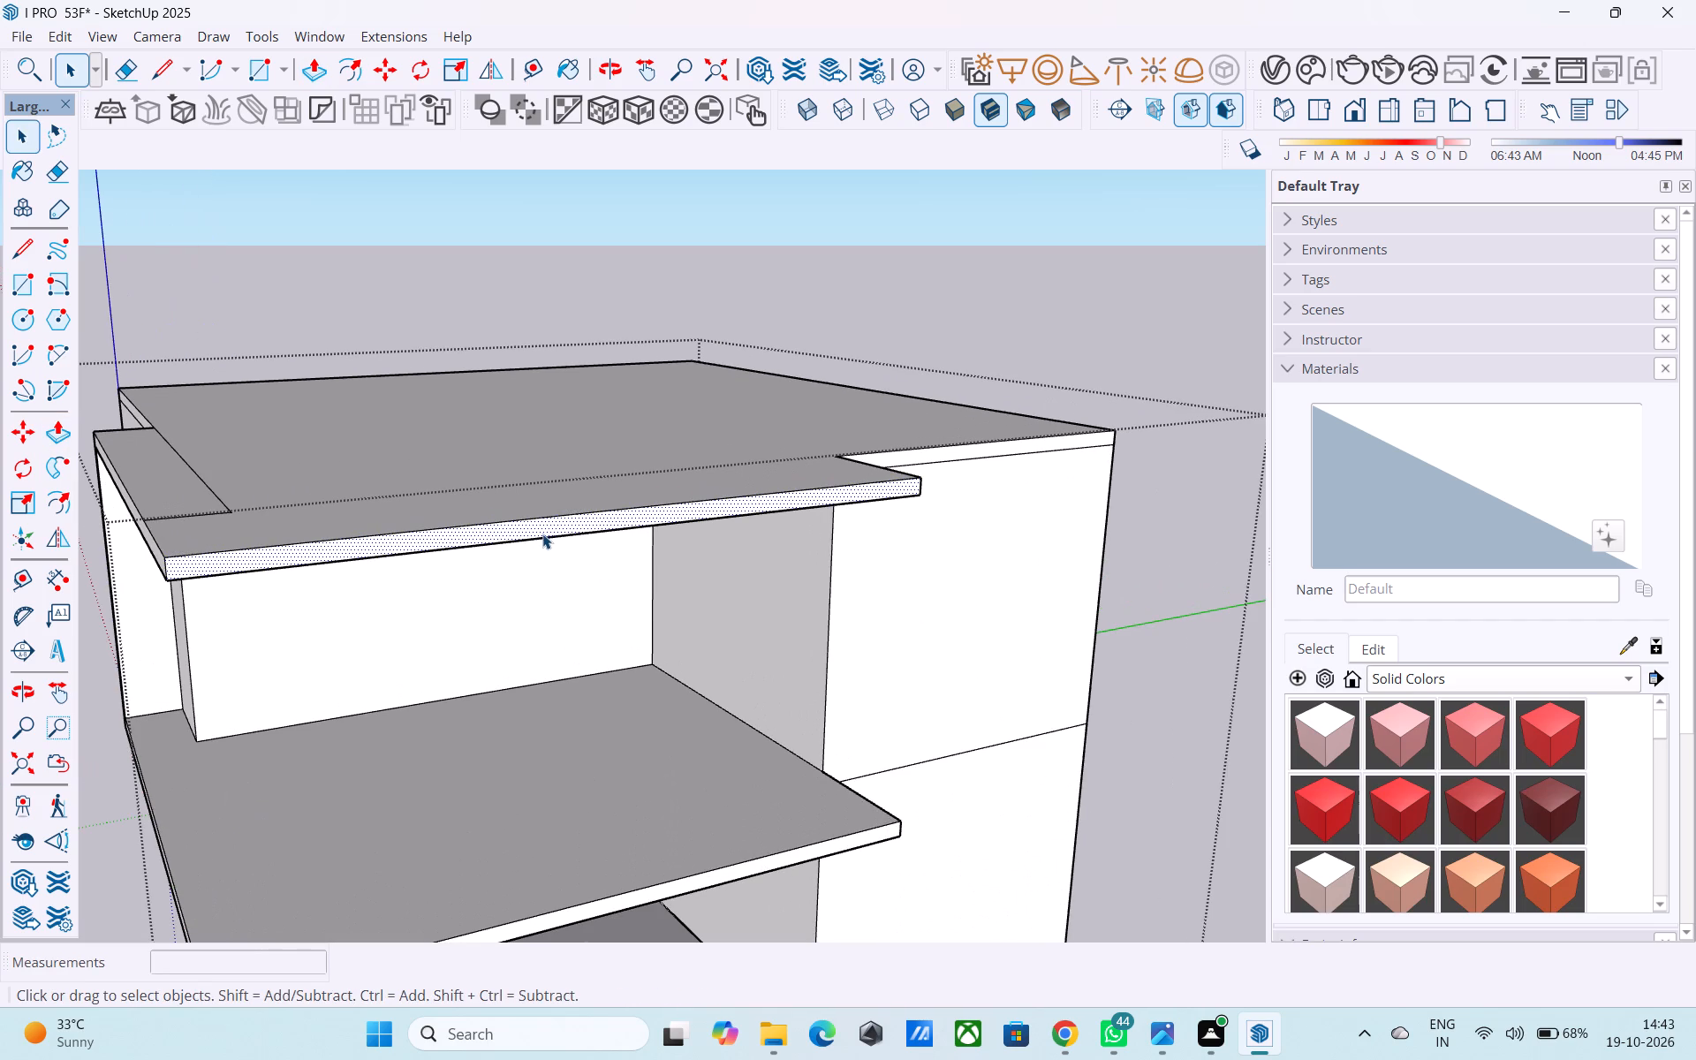
key("p")
double_click(542, 534)
Push the balcony slab's long side edge face inward by the same repeated 2' distance.
scroll(594, 563, "down", 6)
scroll(625, 722, "up", 2)
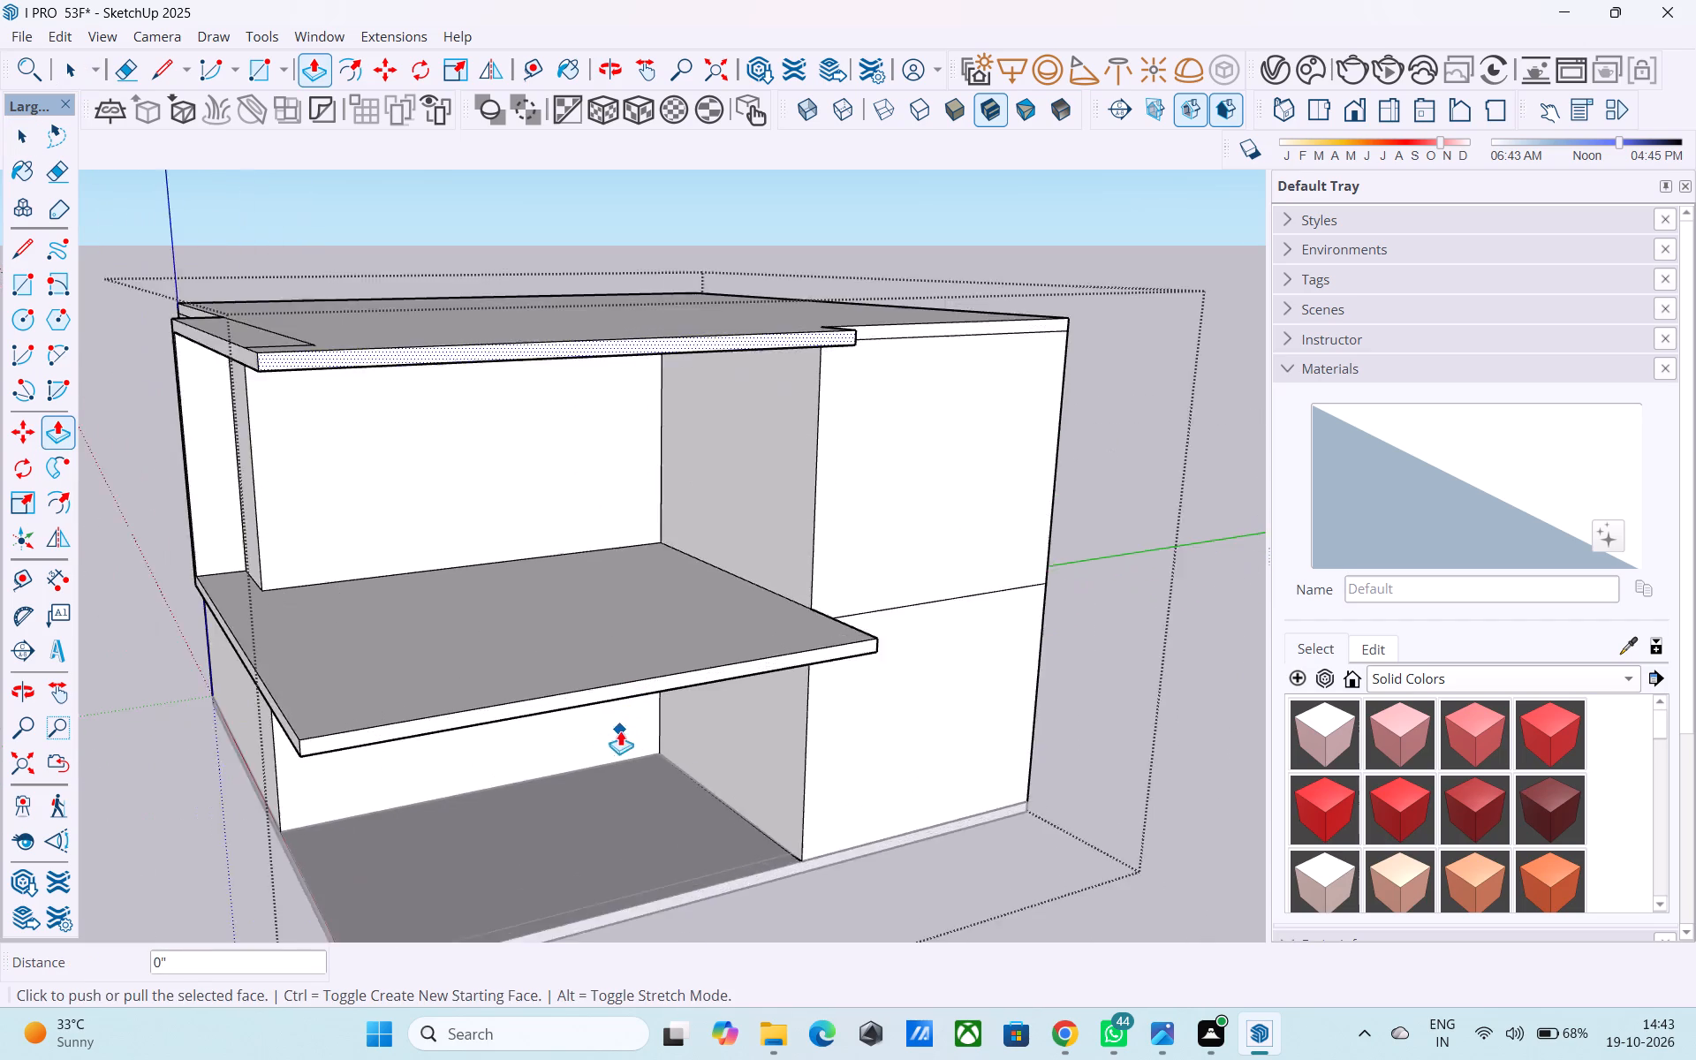
scroll(620, 731, "up", 5)
key("space")
left_click(480, 688)
key("p")
left_click(480, 688)
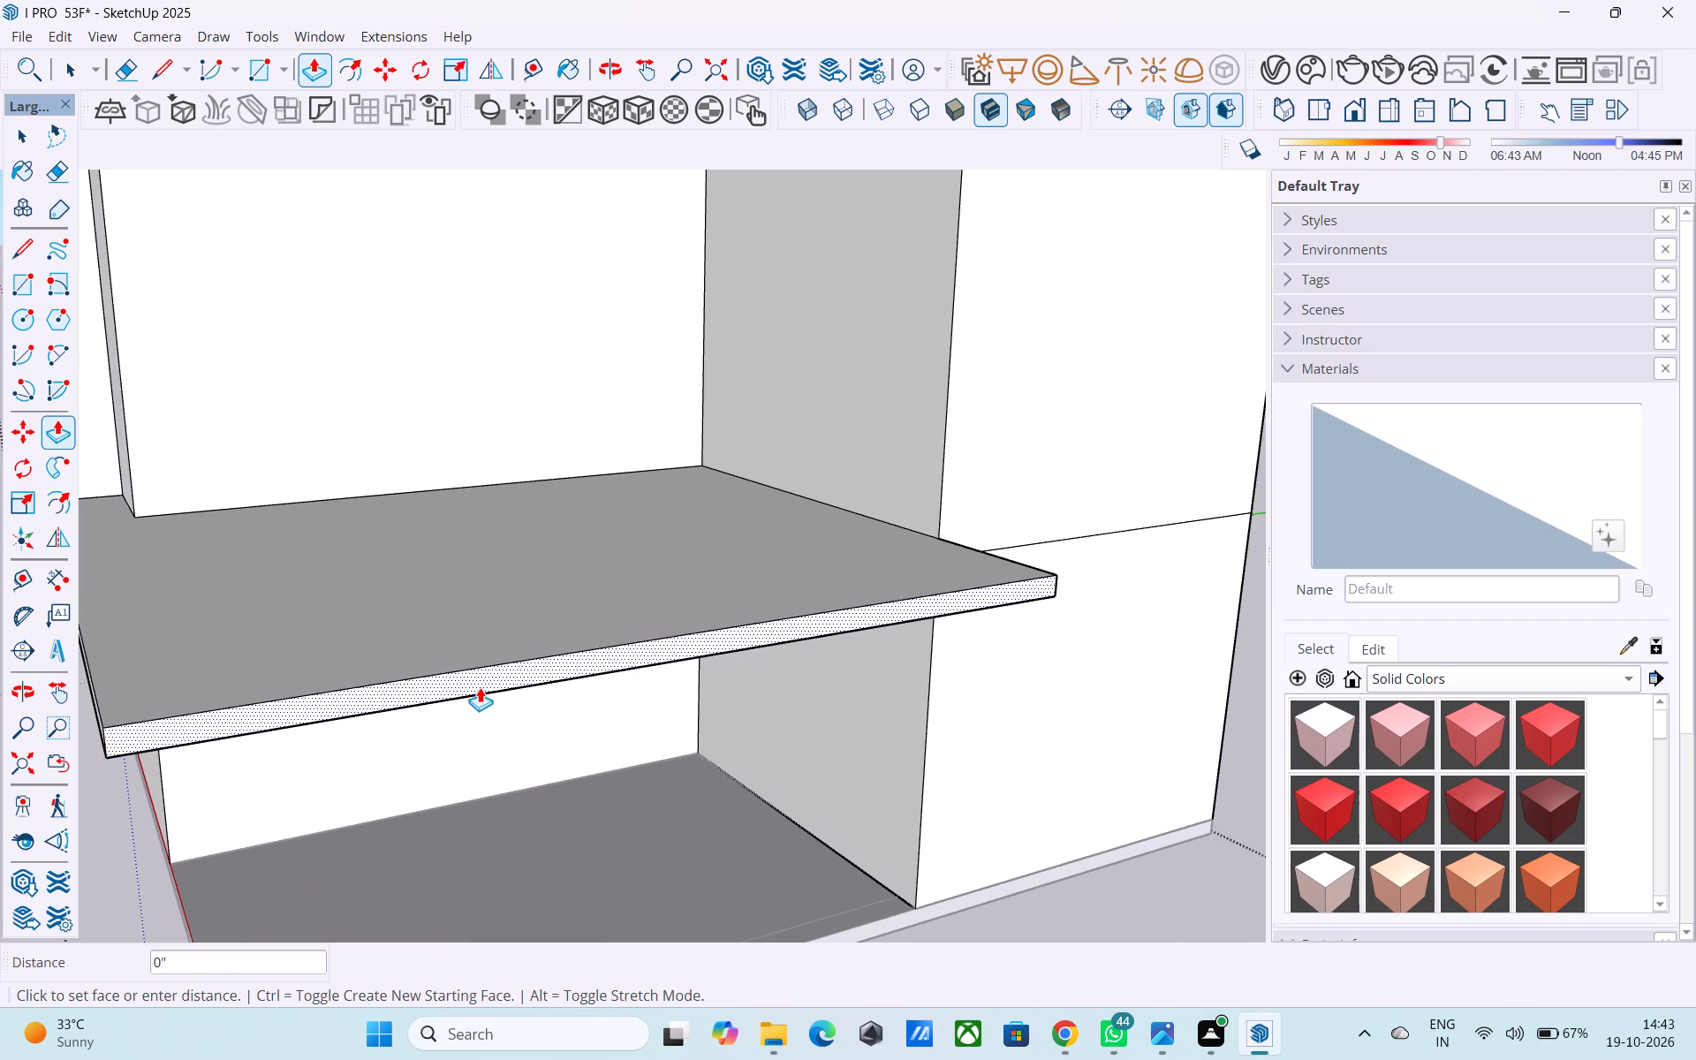
left_click(480, 687)
scroll(485, 689, "down", 8)
key("space")
Push/Pull the small end face of the upper cover's side overhang outward 6" past the wall edge.
scroll(527, 708, "down", 1)
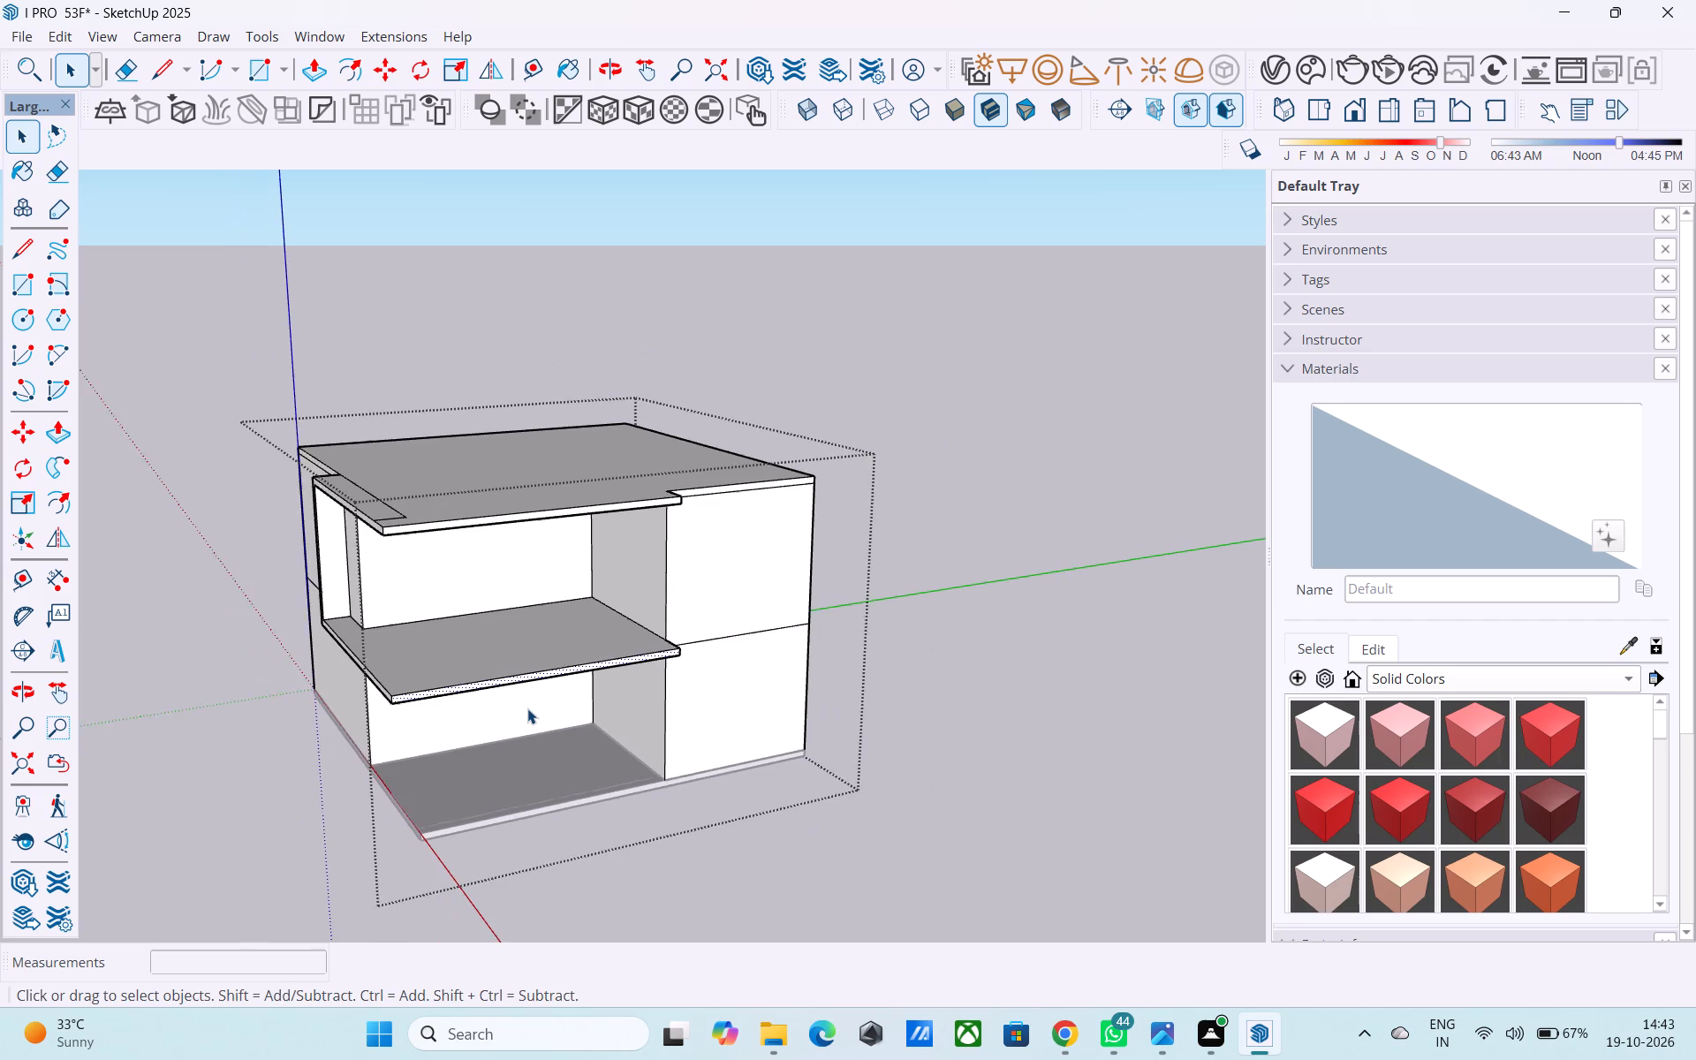
middle_click_drag(532, 711, 649, 839, "shift")
middle_click_drag(827, 636, 603, 625)
scroll(603, 625, "up", 2)
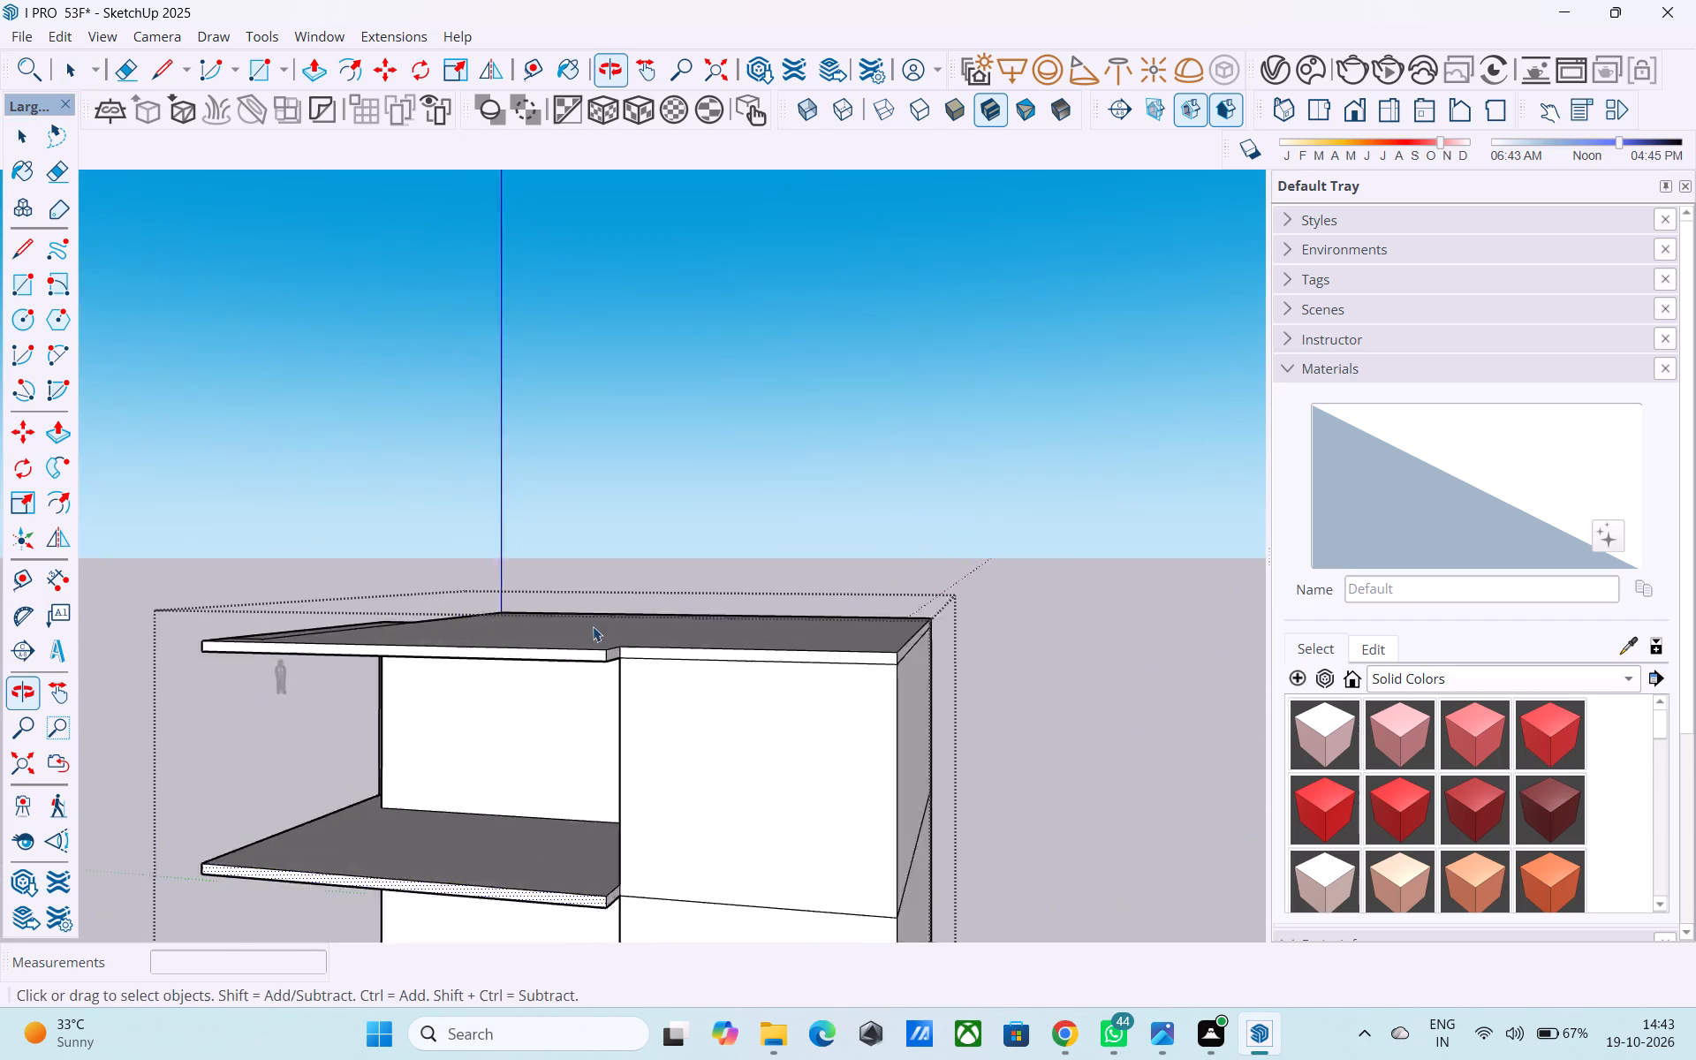
scroll(593, 626, "up", 6)
scroll(653, 690, "up", 4)
left_click(648, 688)
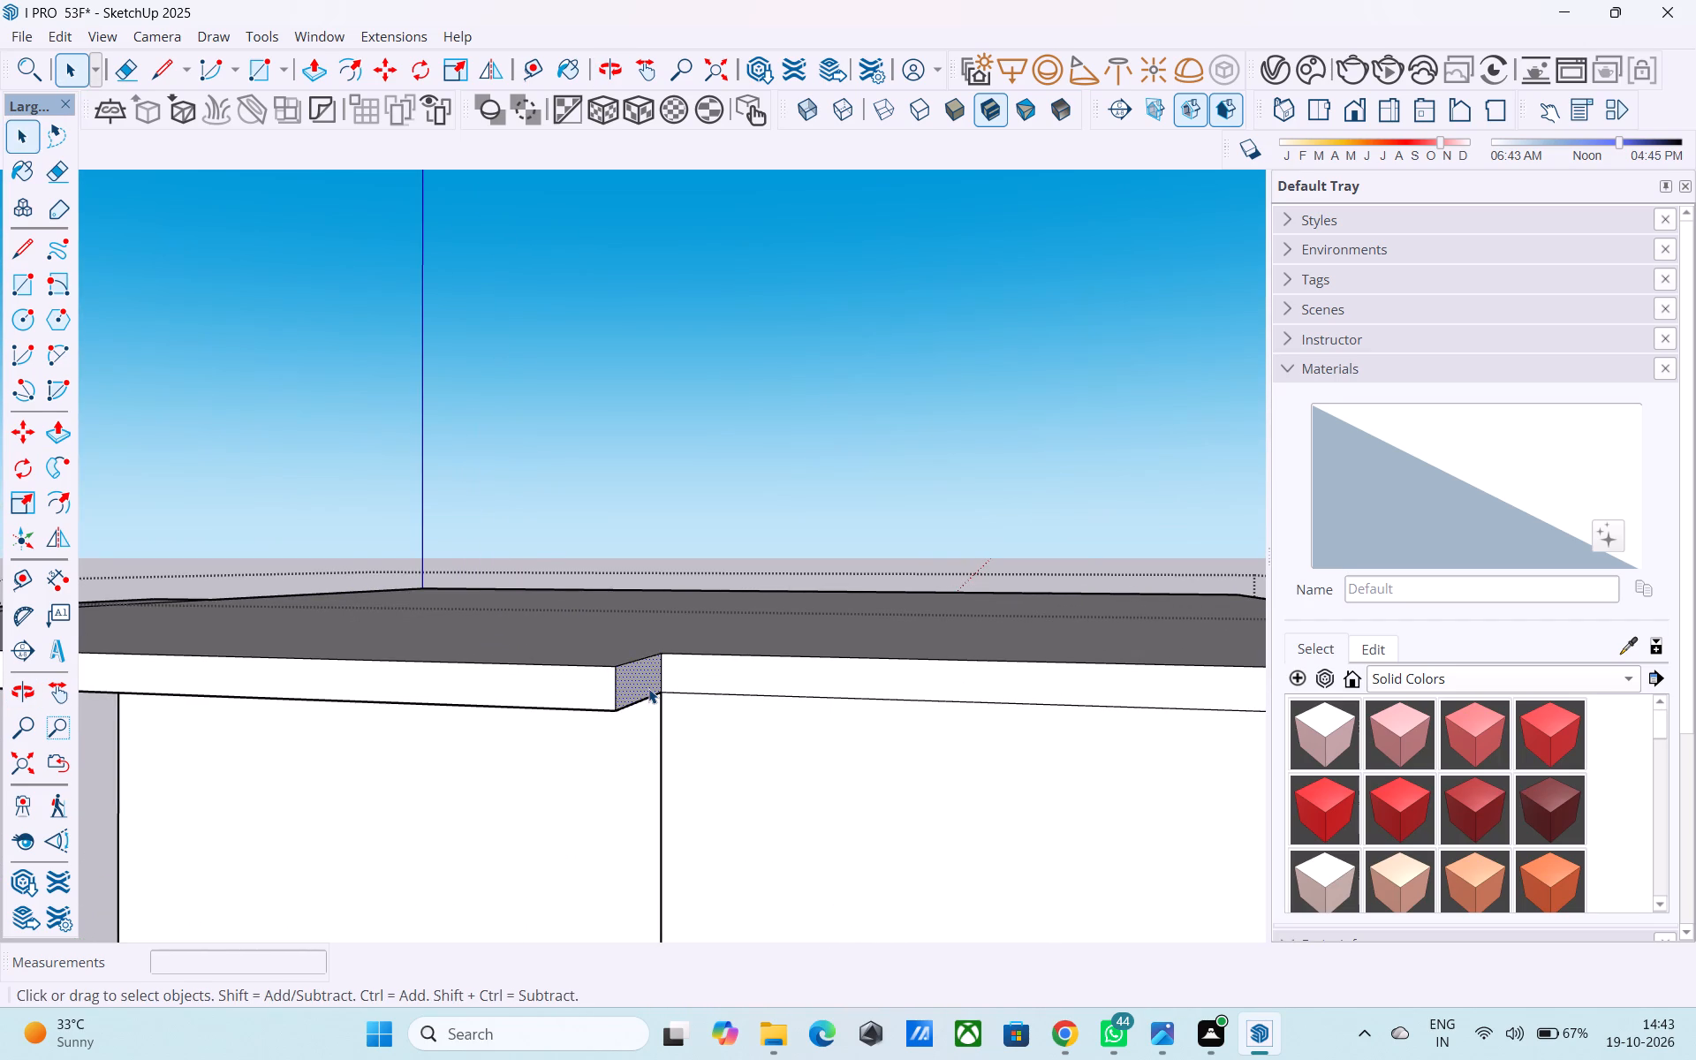
key("p")
left_click(649, 686)
type("6\"")
key("Return")
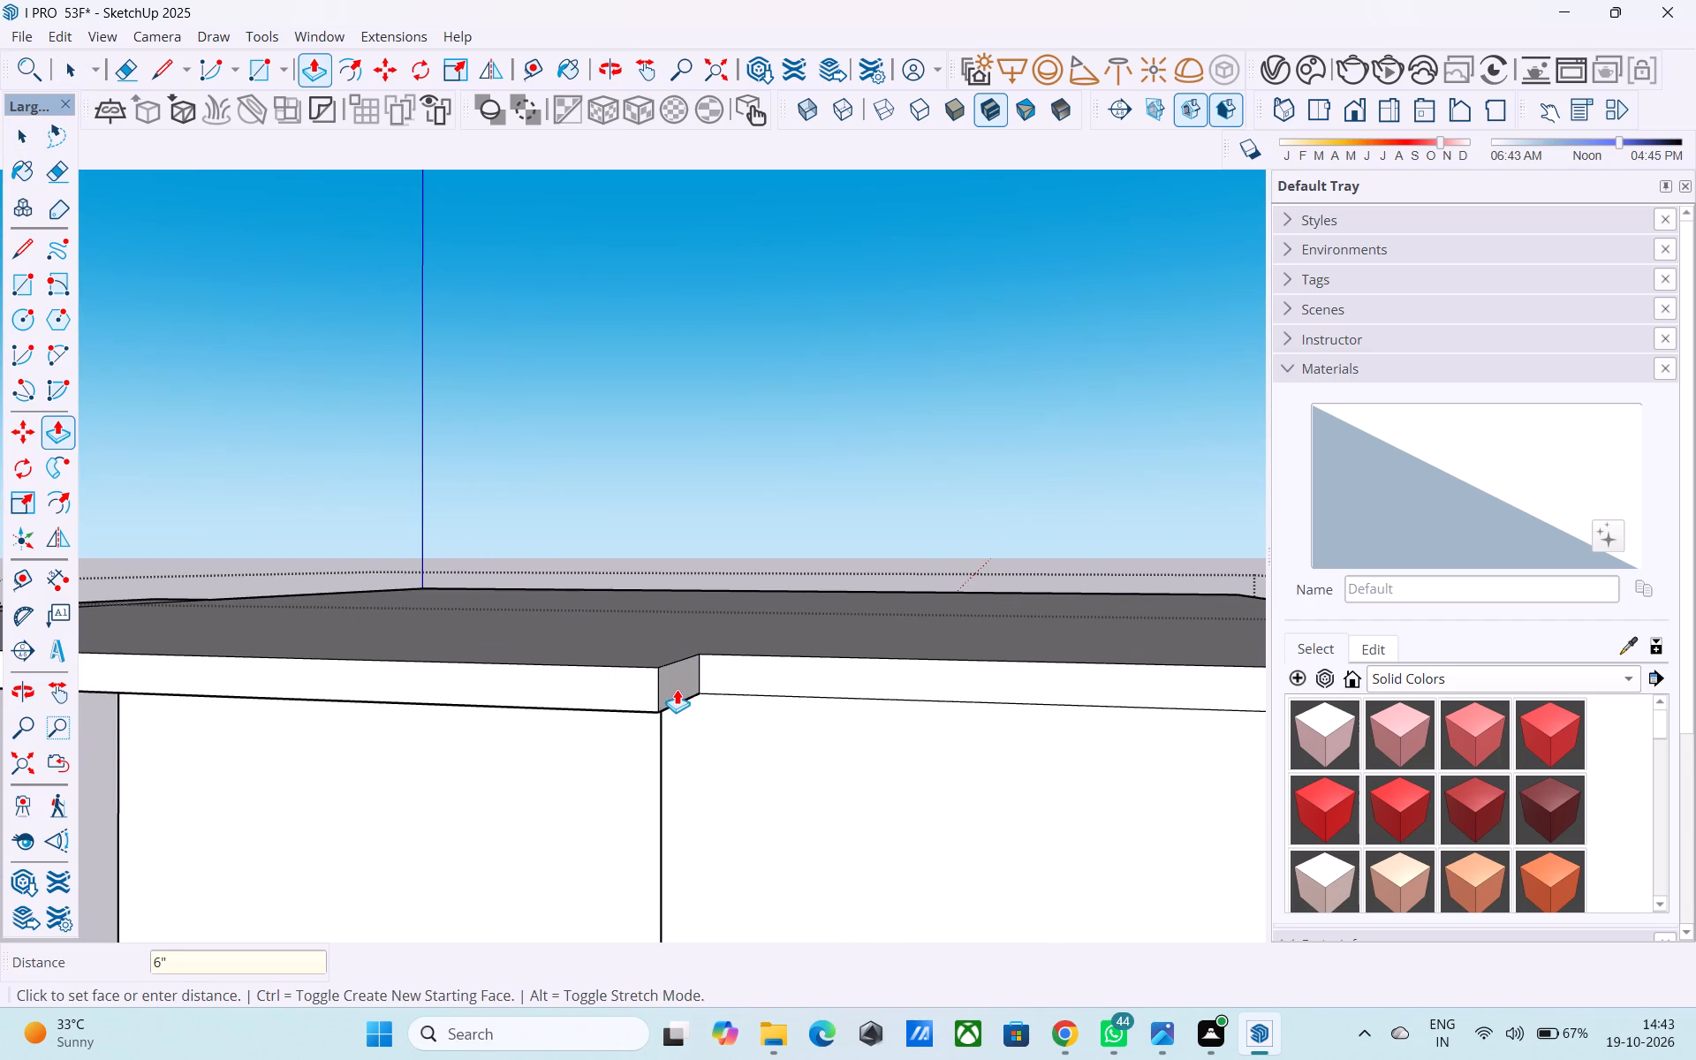
Copy the overhang's bottom end edge 6" back across the upper cover's underside to the wall edge.
key("space")
left_click(660, 688)
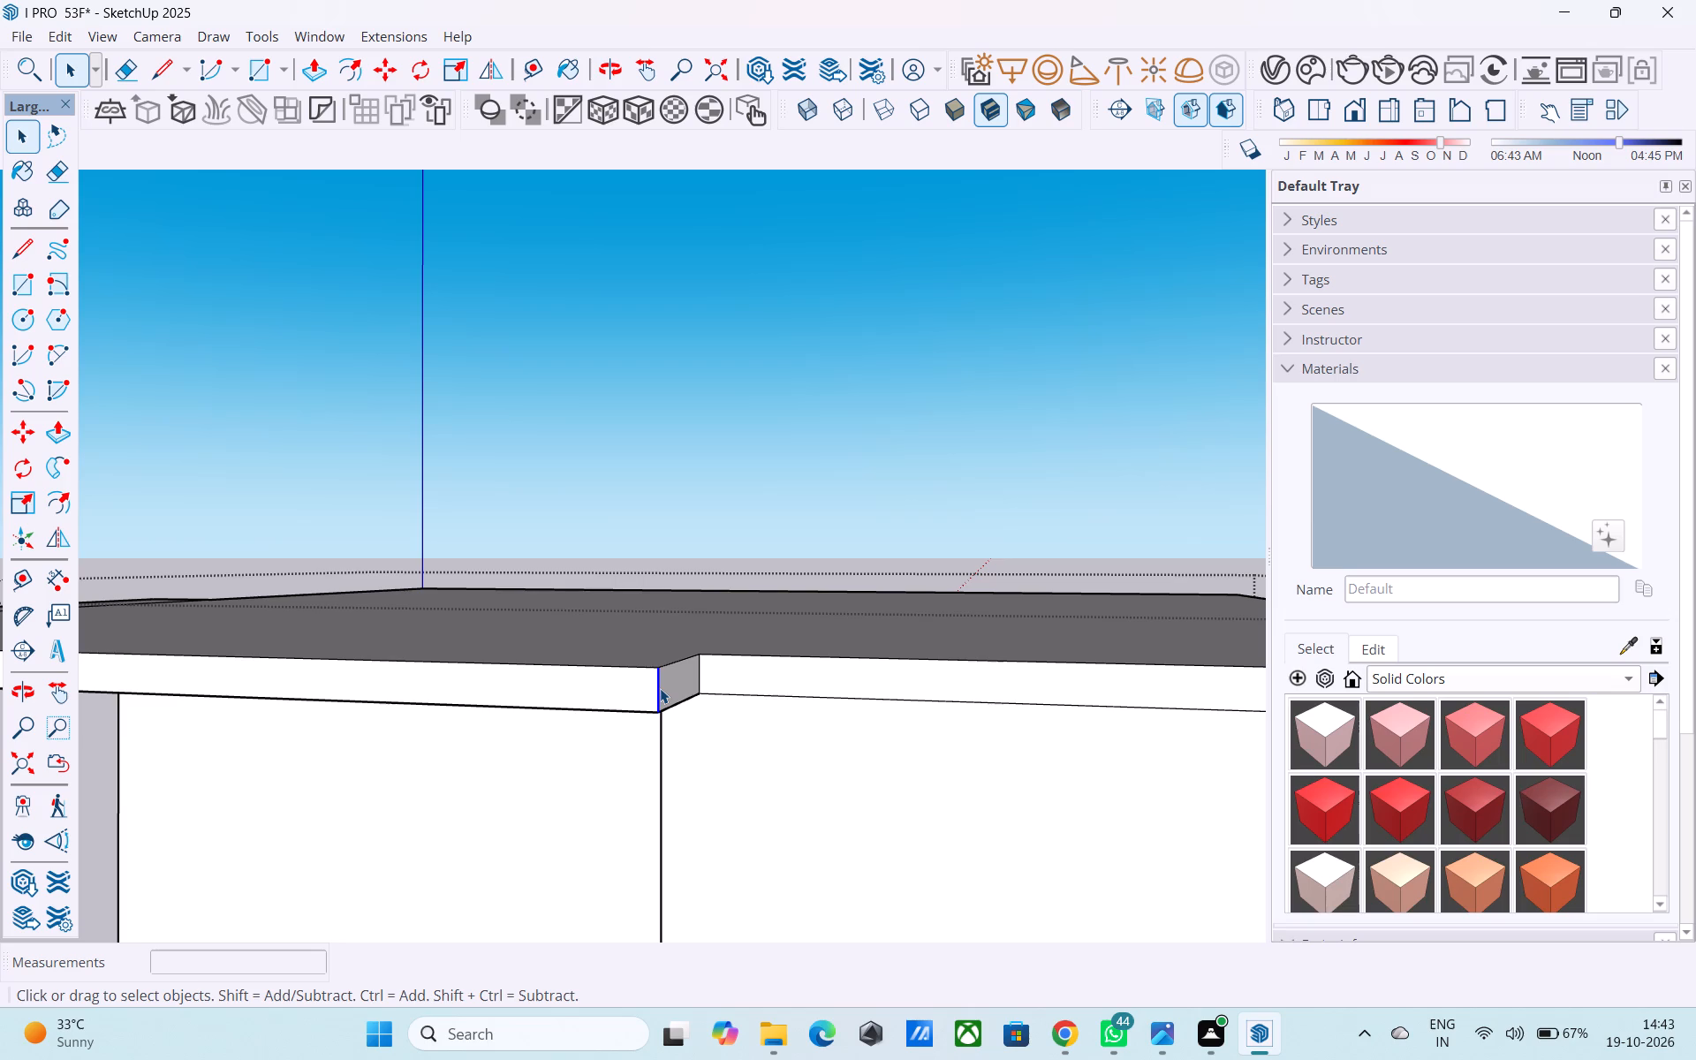
middle_click_drag(660, 688, 737, 495, "shift")
middle_click_drag(647, 753, 658, 716, "shift")
scroll(653, 766, "up", 3)
left_click(682, 794)
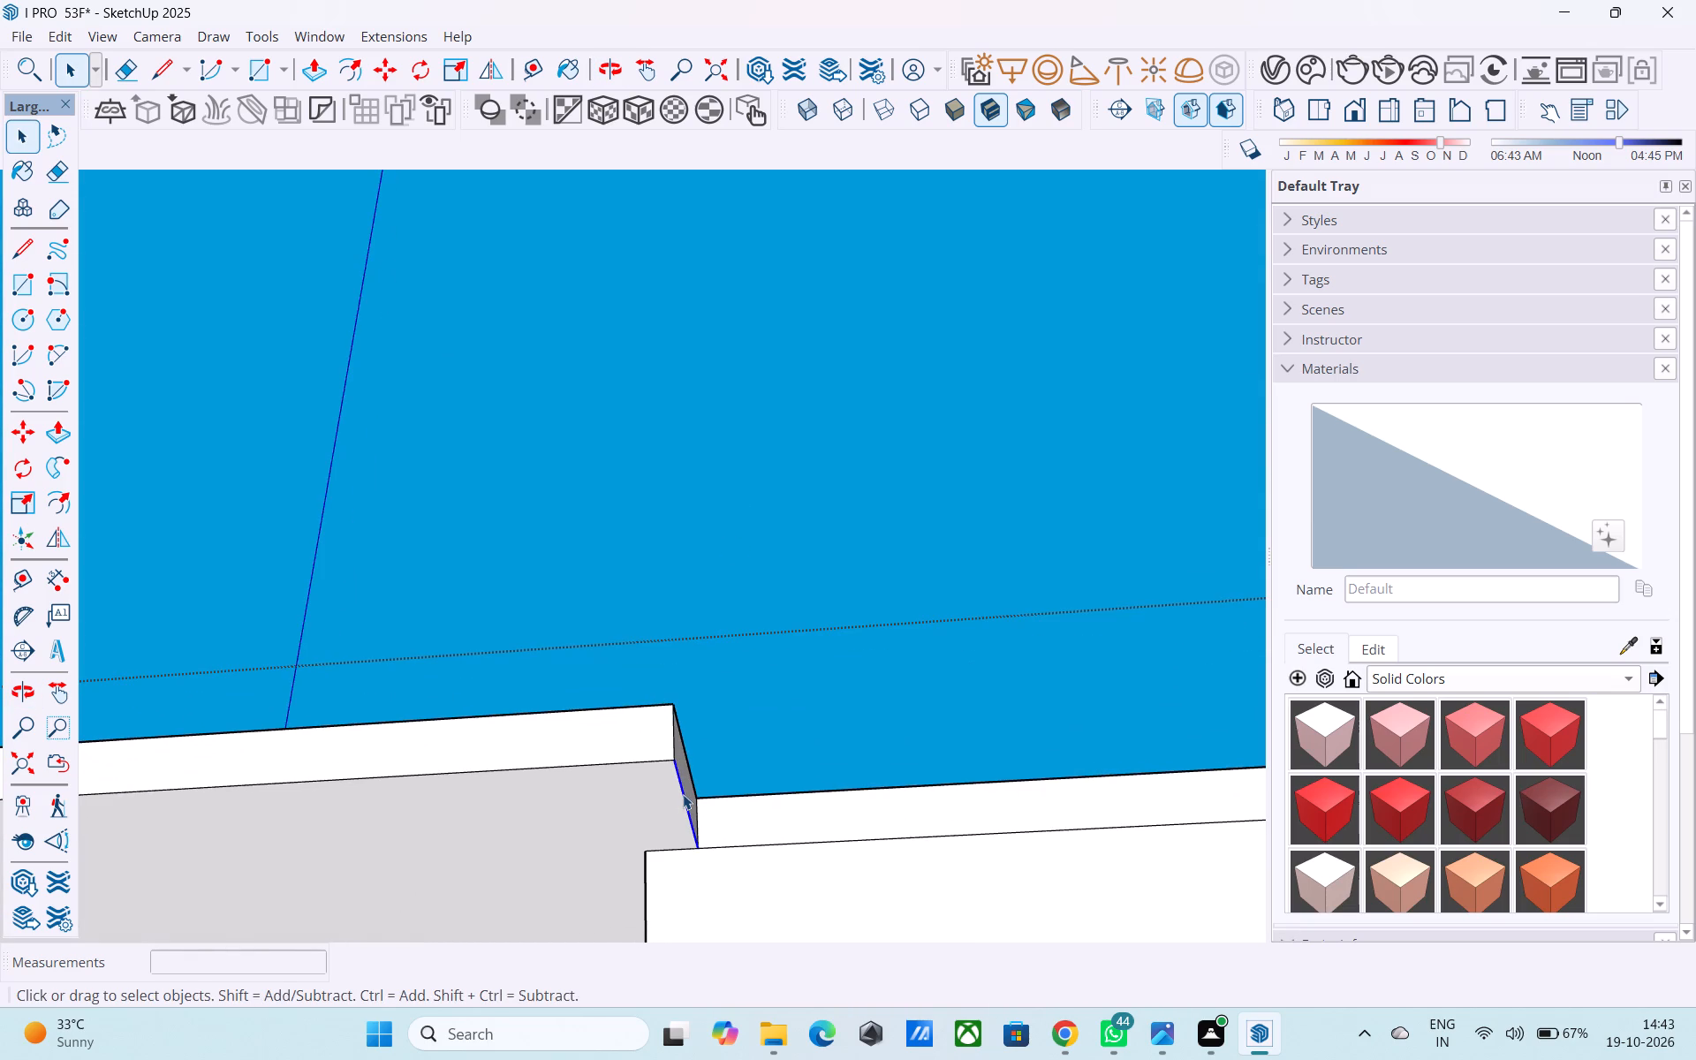
key("m")
left_click(675, 748)
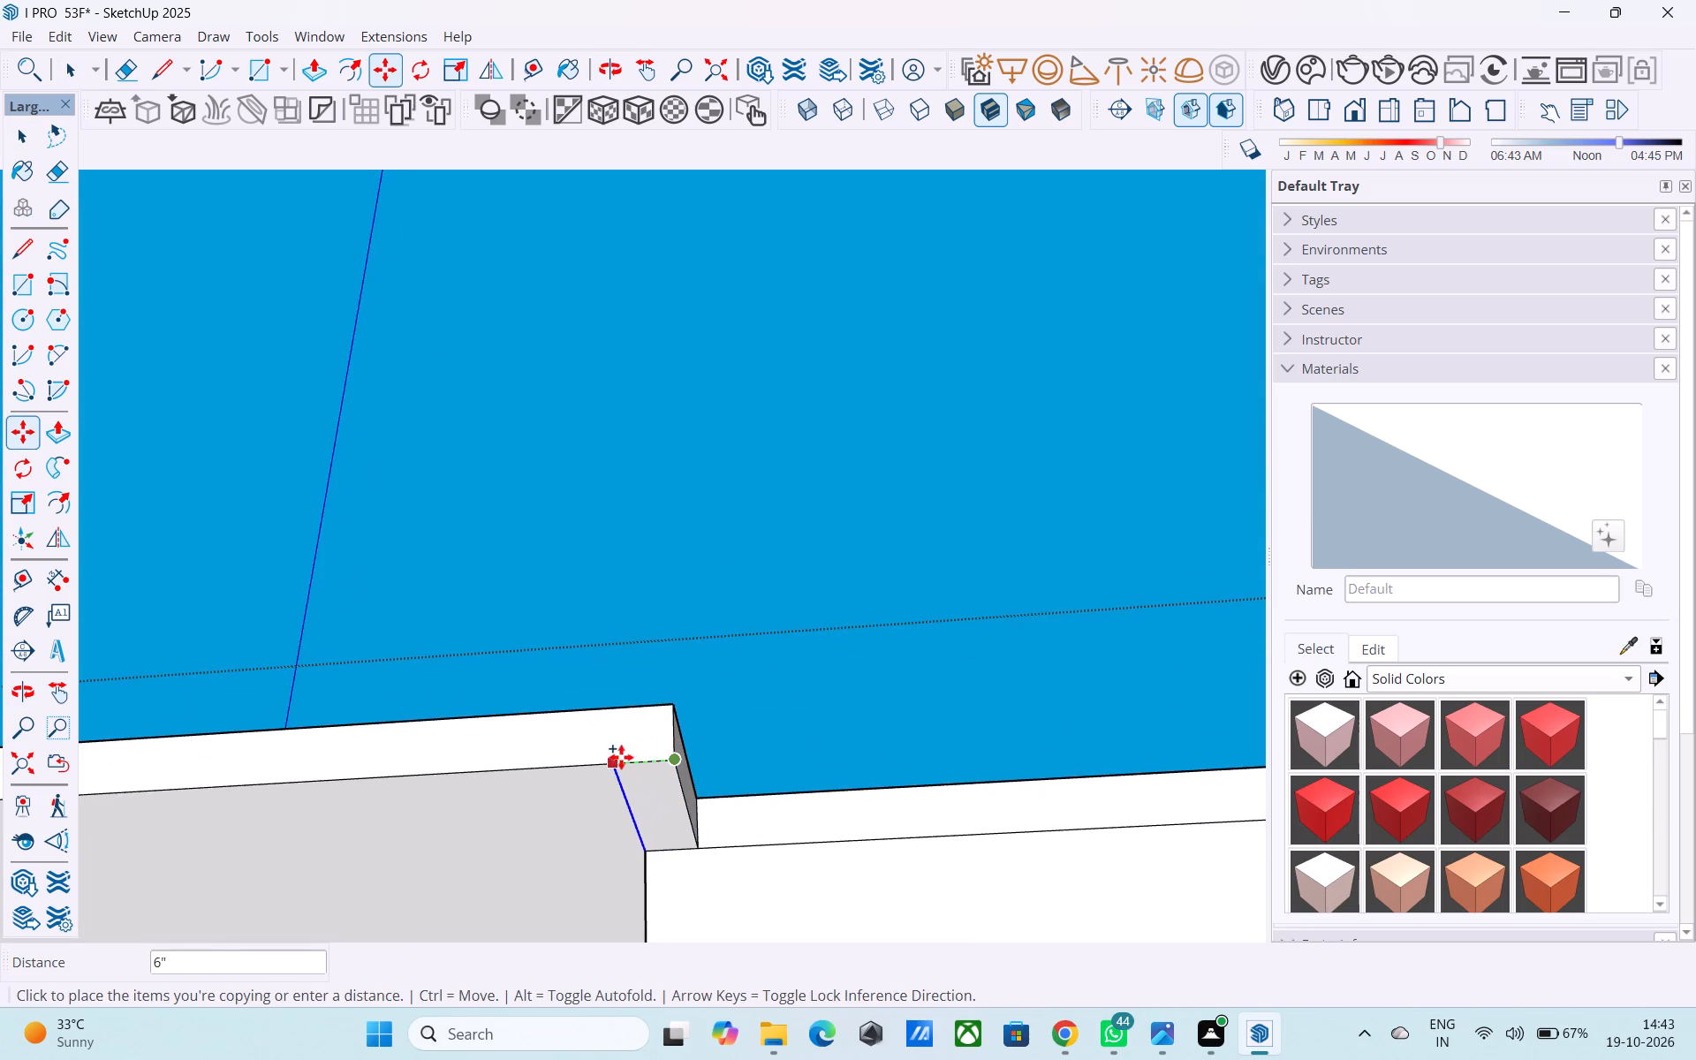
left_click(618, 757)
Push/Pull the 6" strip on the upper cover's underside down 10' 6" to the balcony slab's underside, forming an end wall.
key("space")
left_click(641, 786)
scroll(641, 786, "down", 1)
key("p")
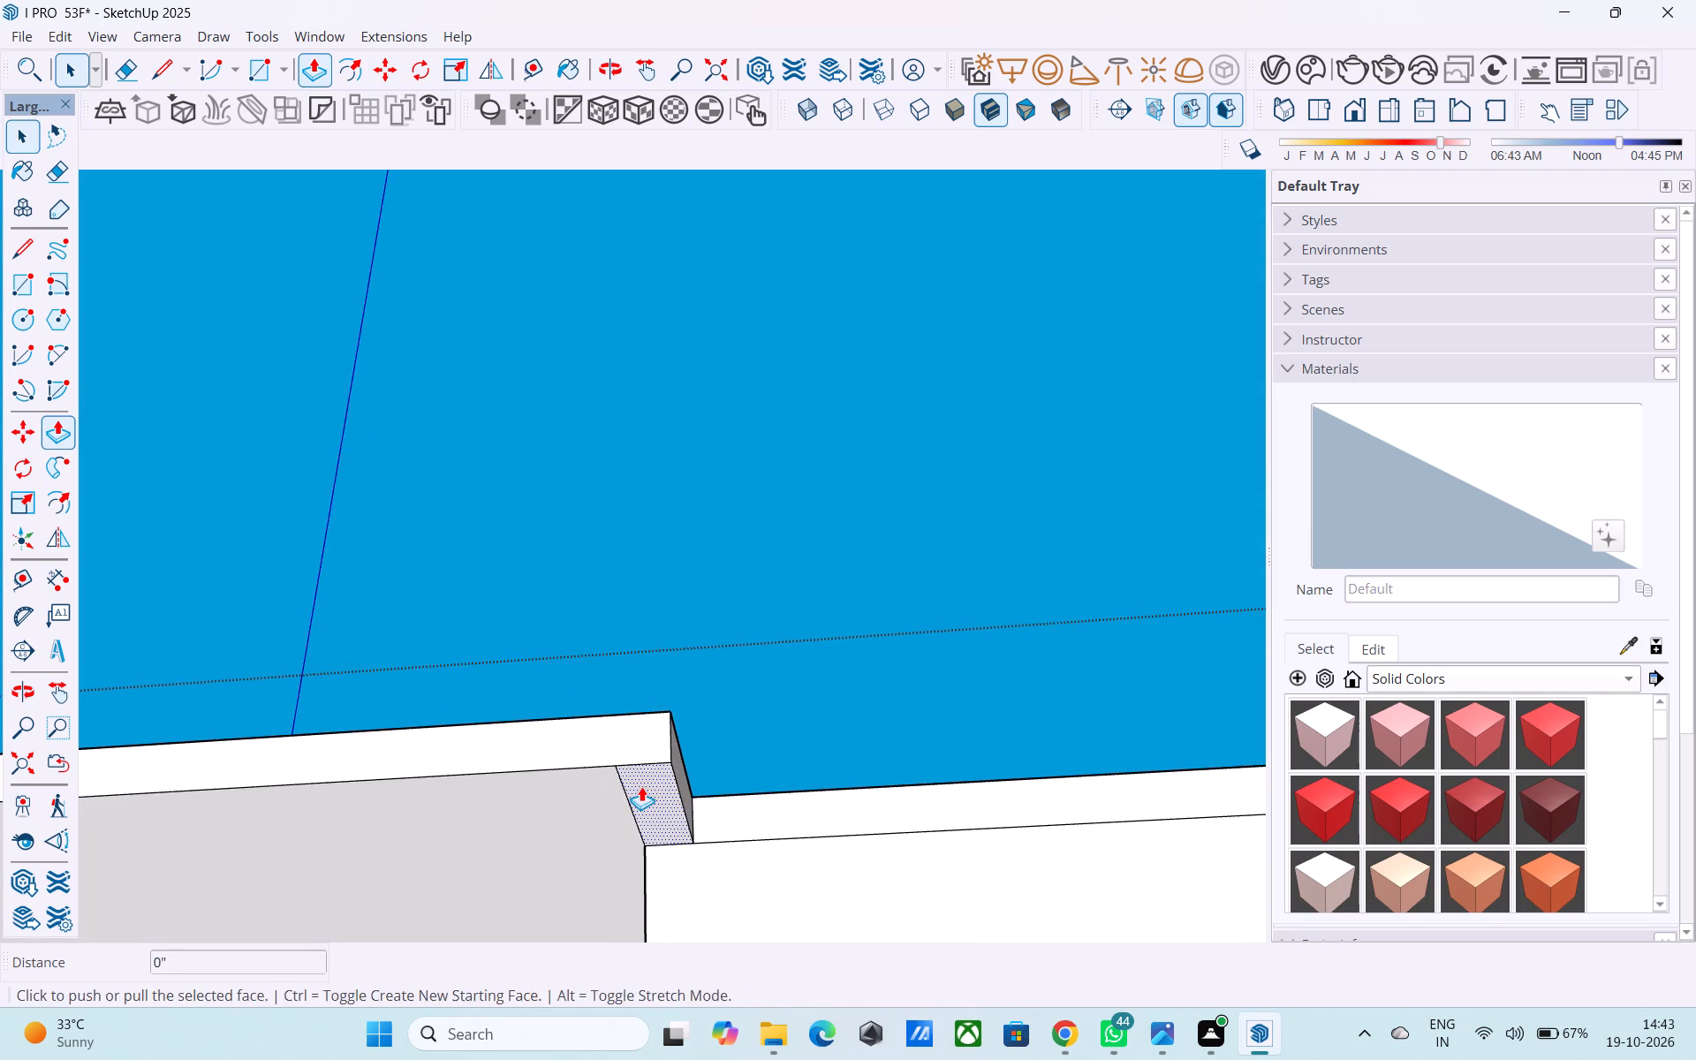
left_click(642, 785)
scroll(643, 784, "down", 11)
scroll(651, 873, "down", 5)
middle_click_drag(651, 873, 697, 682)
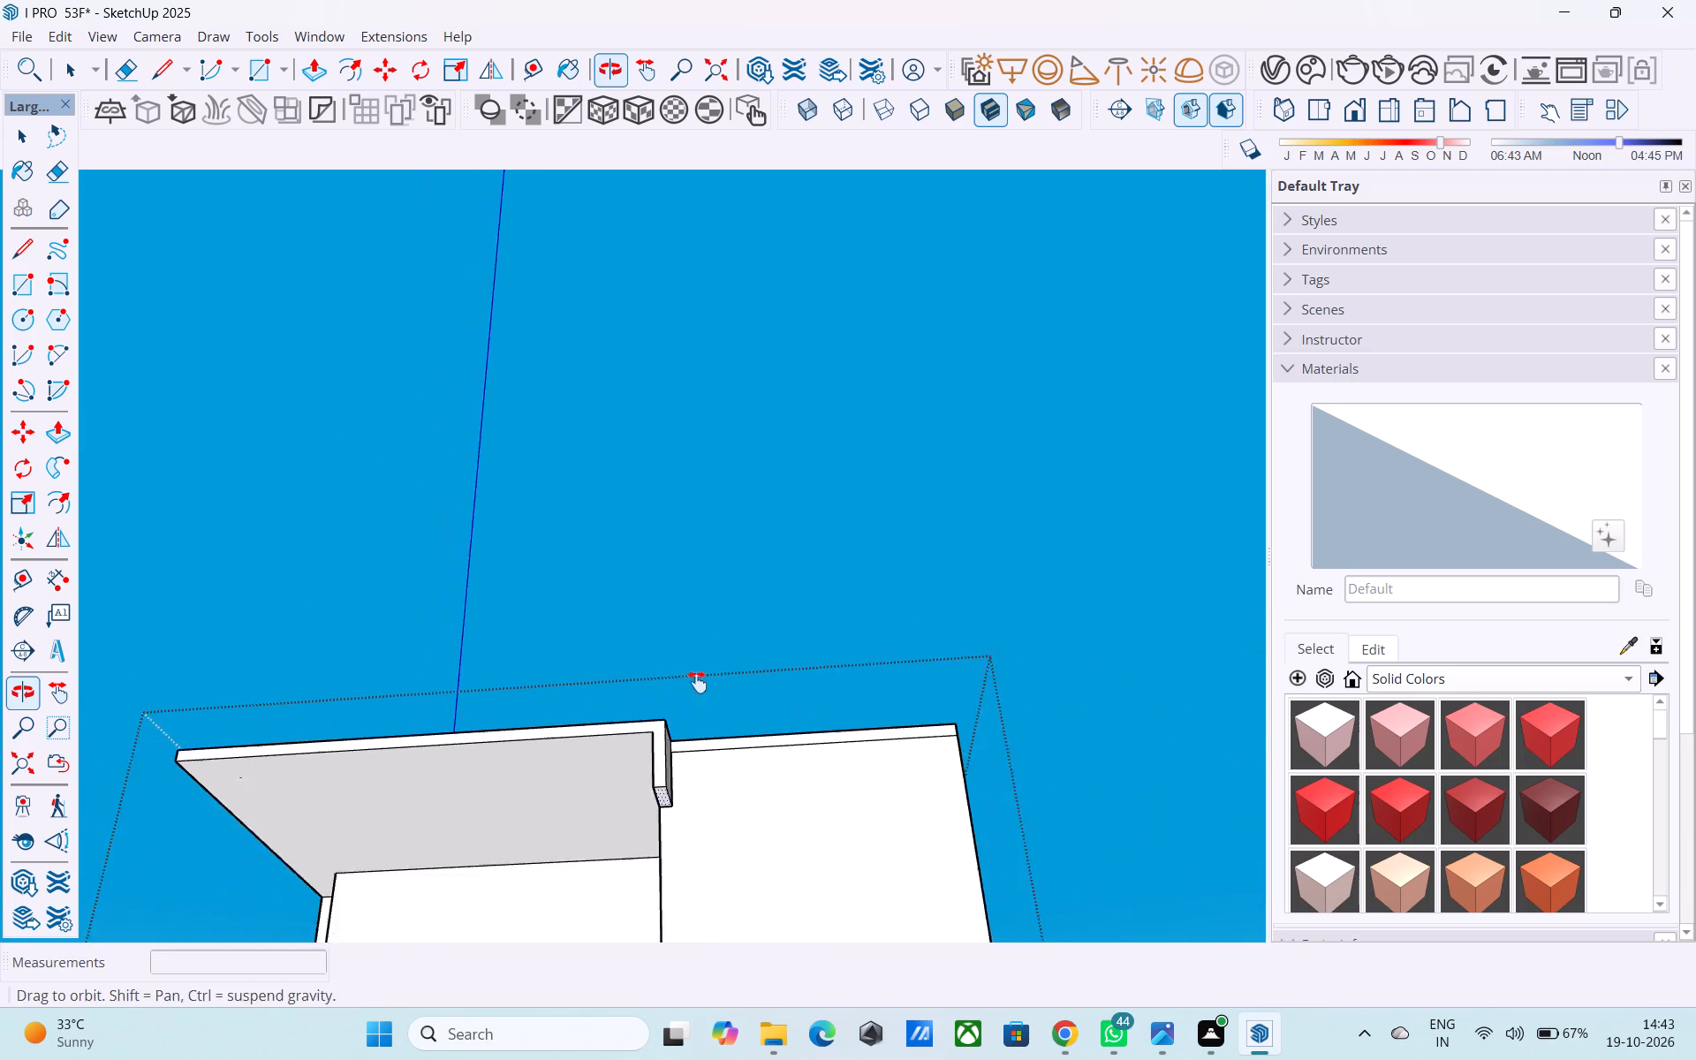
middle_click_drag(697, 682, 704, 643)
scroll(700, 856, "up", 4)
left_click(678, 844)
Erase the seam edges where the new end wall meets the balcony slab and the vertical seam on its inner face.
scroll(705, 852, "up", 2)
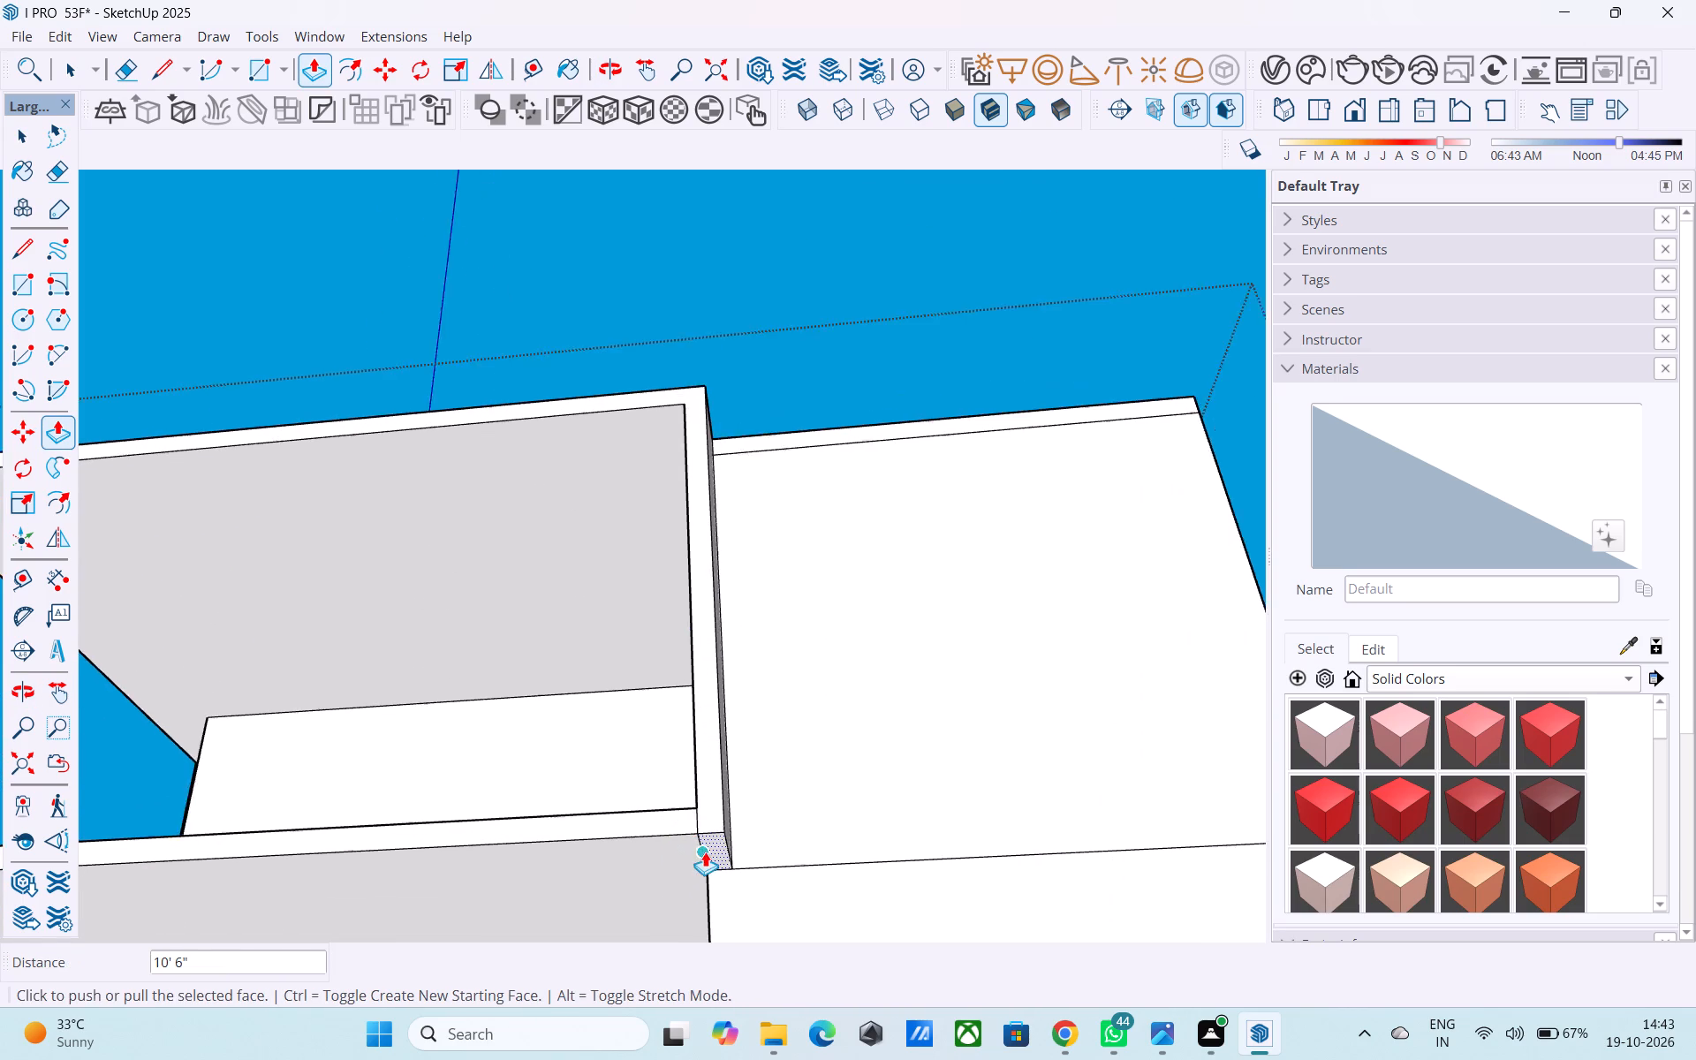
scroll(705, 852, "up", 7)
key("e")
left_click_drag(692, 798, 672, 798)
left_click_drag(698, 857, 678, 857)
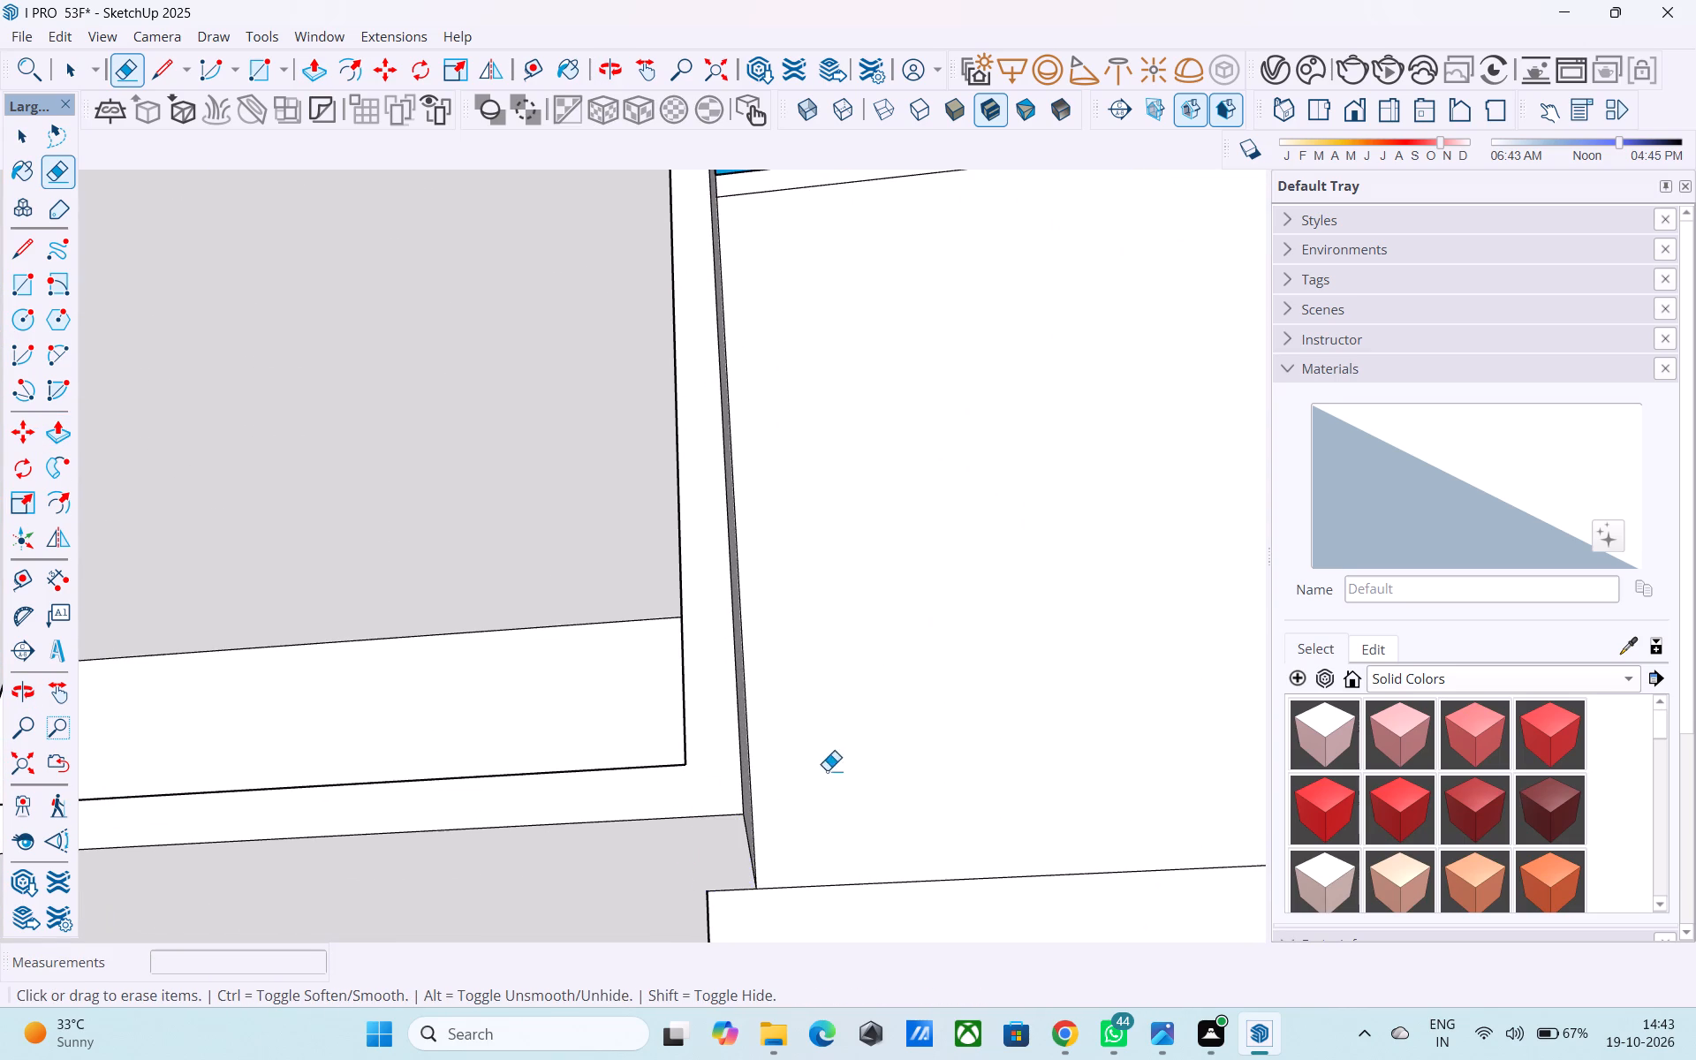
scroll(829, 770, "down", 5)
middle_click_drag(832, 769, 857, 1059)
middle_click_drag(738, 831, 1047, 968)
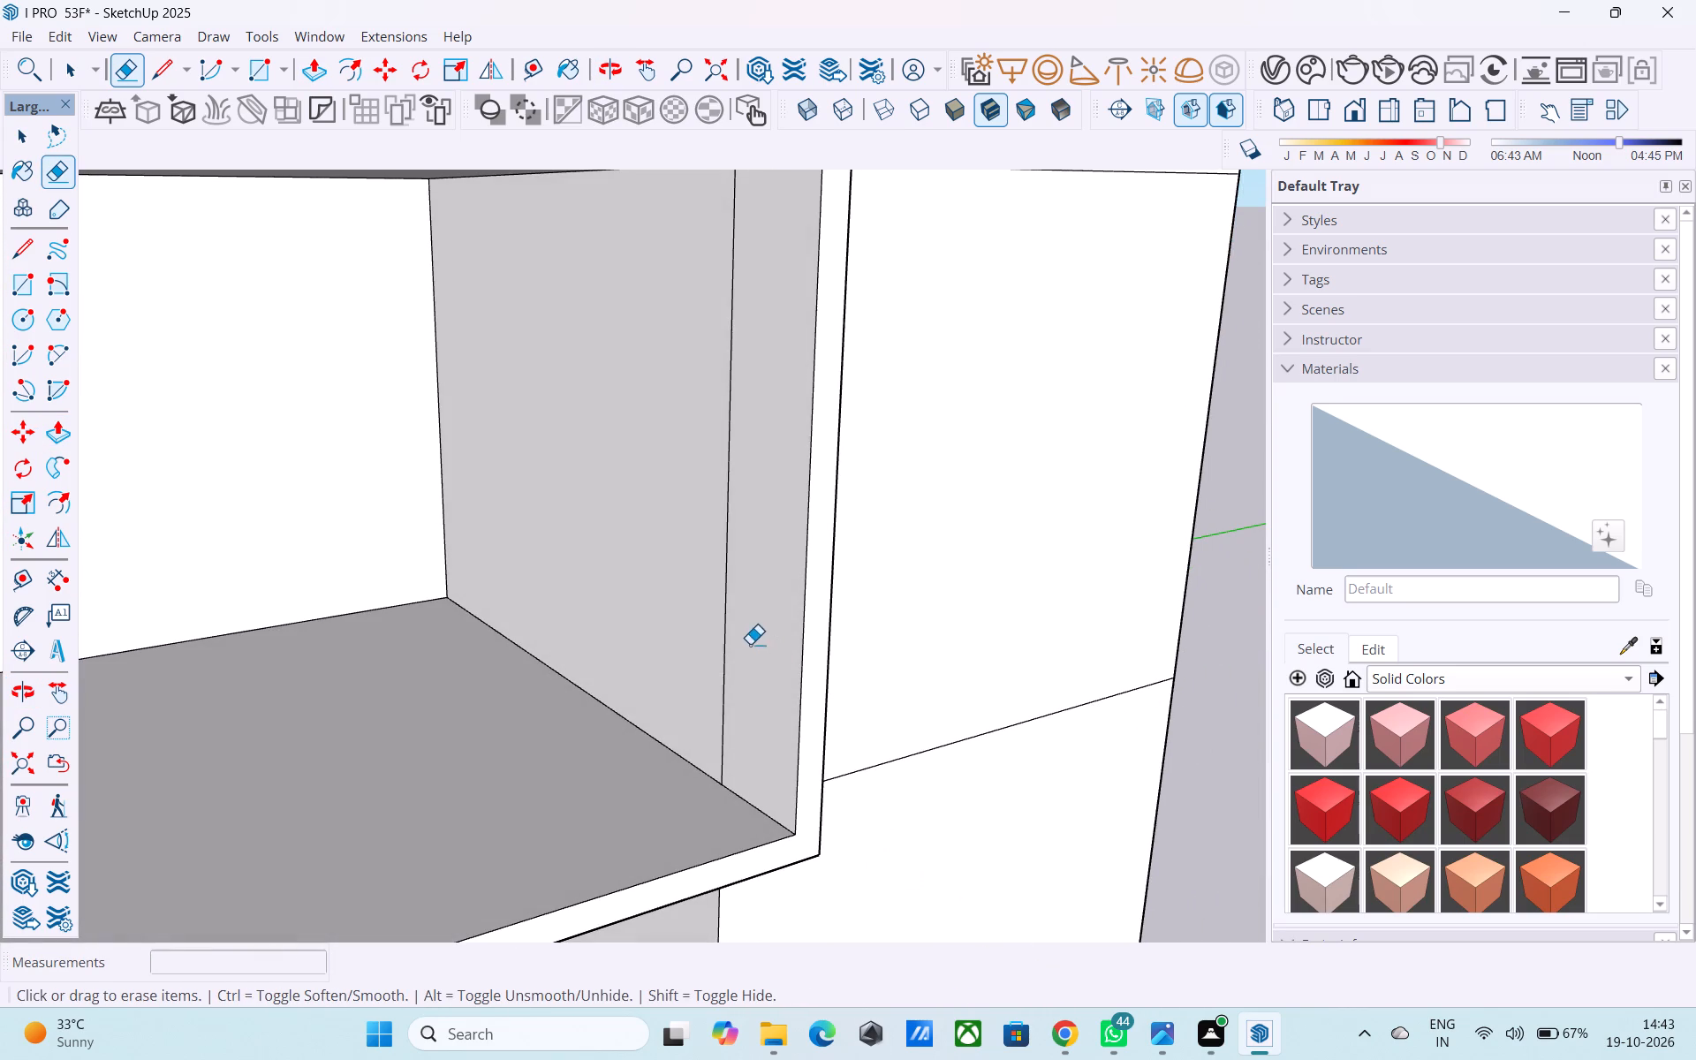
left_click_drag(746, 643, 721, 637)
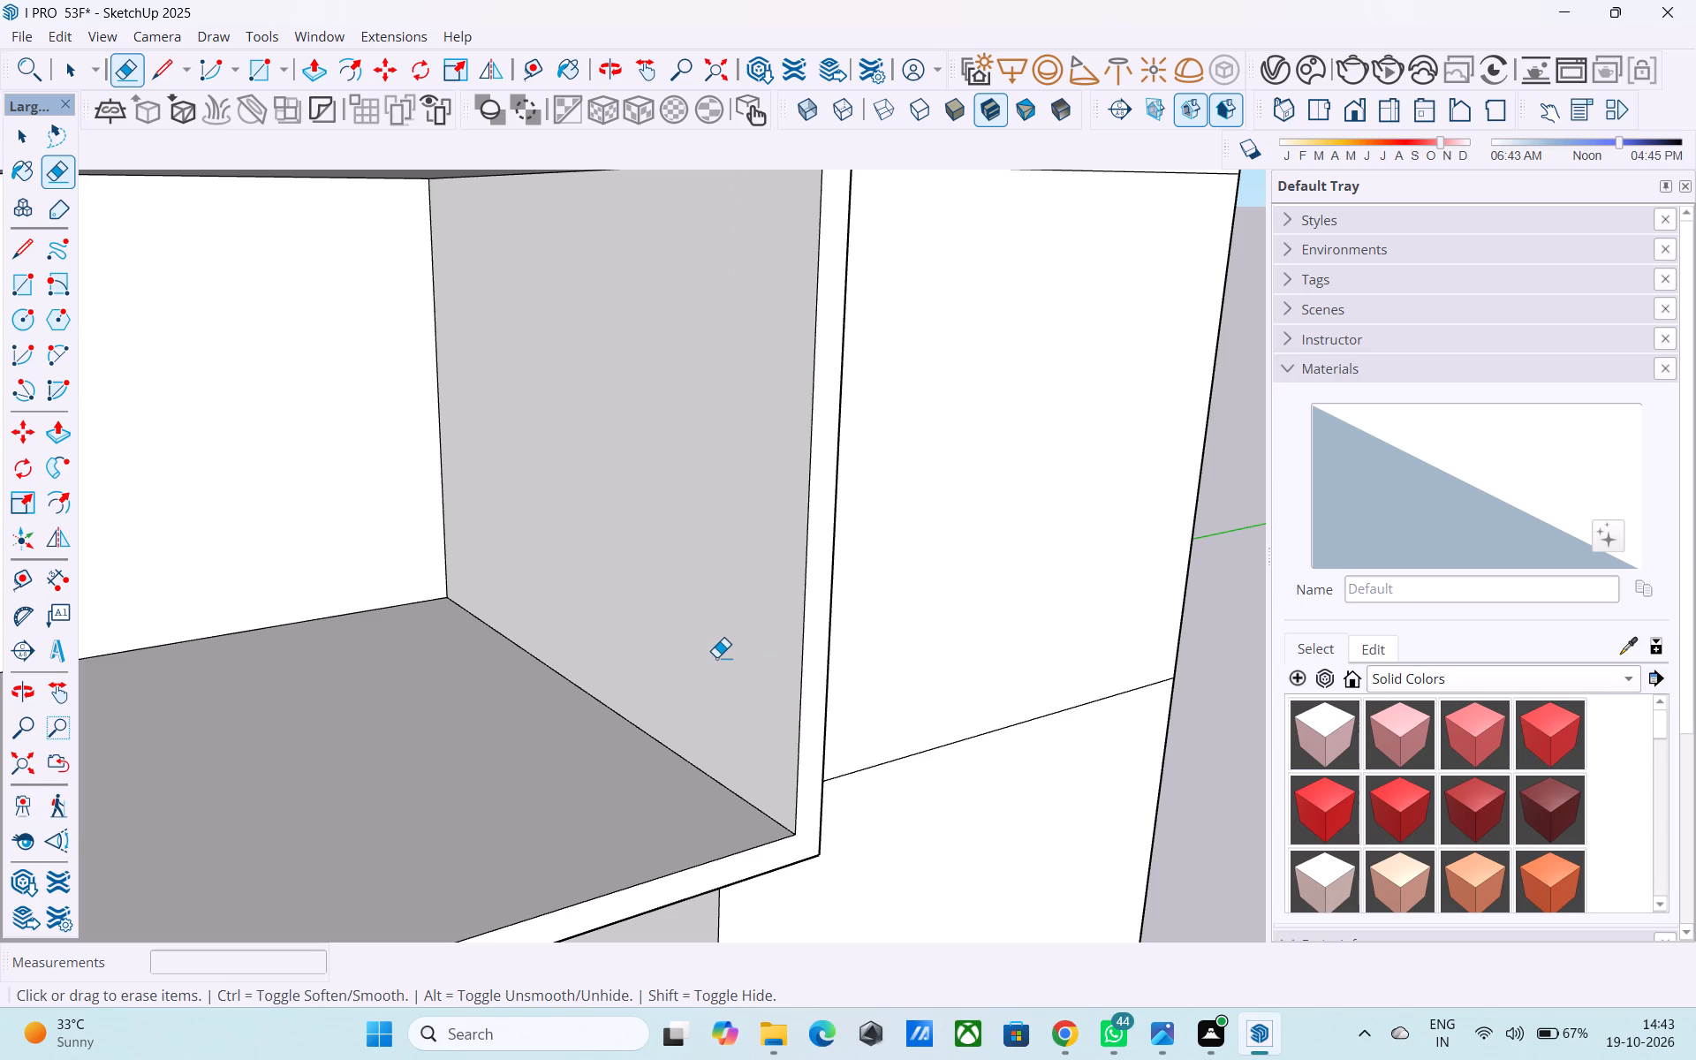
Erase the leftover seam edges between the roof slab and the wraparound cover on the roof's top surface.
scroll(716, 657, "down", 14)
middle_click_drag(535, 693, 555, 776)
scroll(535, 693, "down", 1)
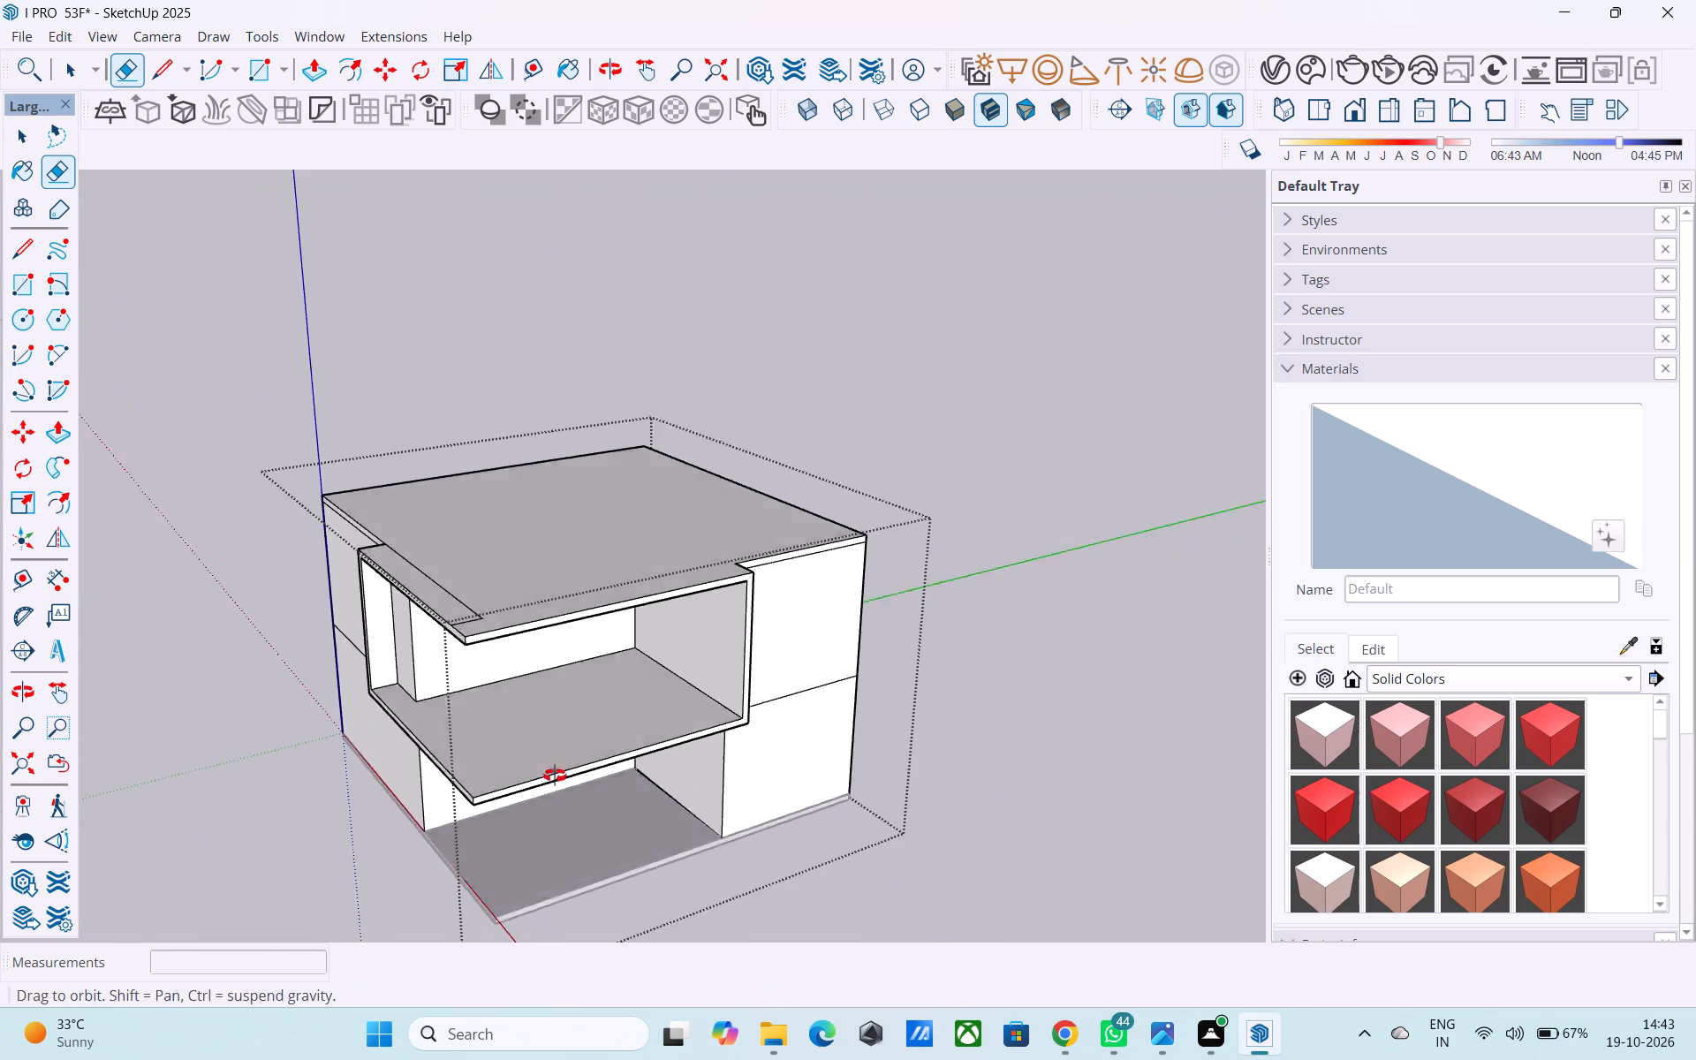
middle_click_drag(555, 776, 557, 815)
scroll(490, 742, "up", 4)
left_click_drag(496, 686, 478, 679)
left_click_drag(482, 664, 535, 628)
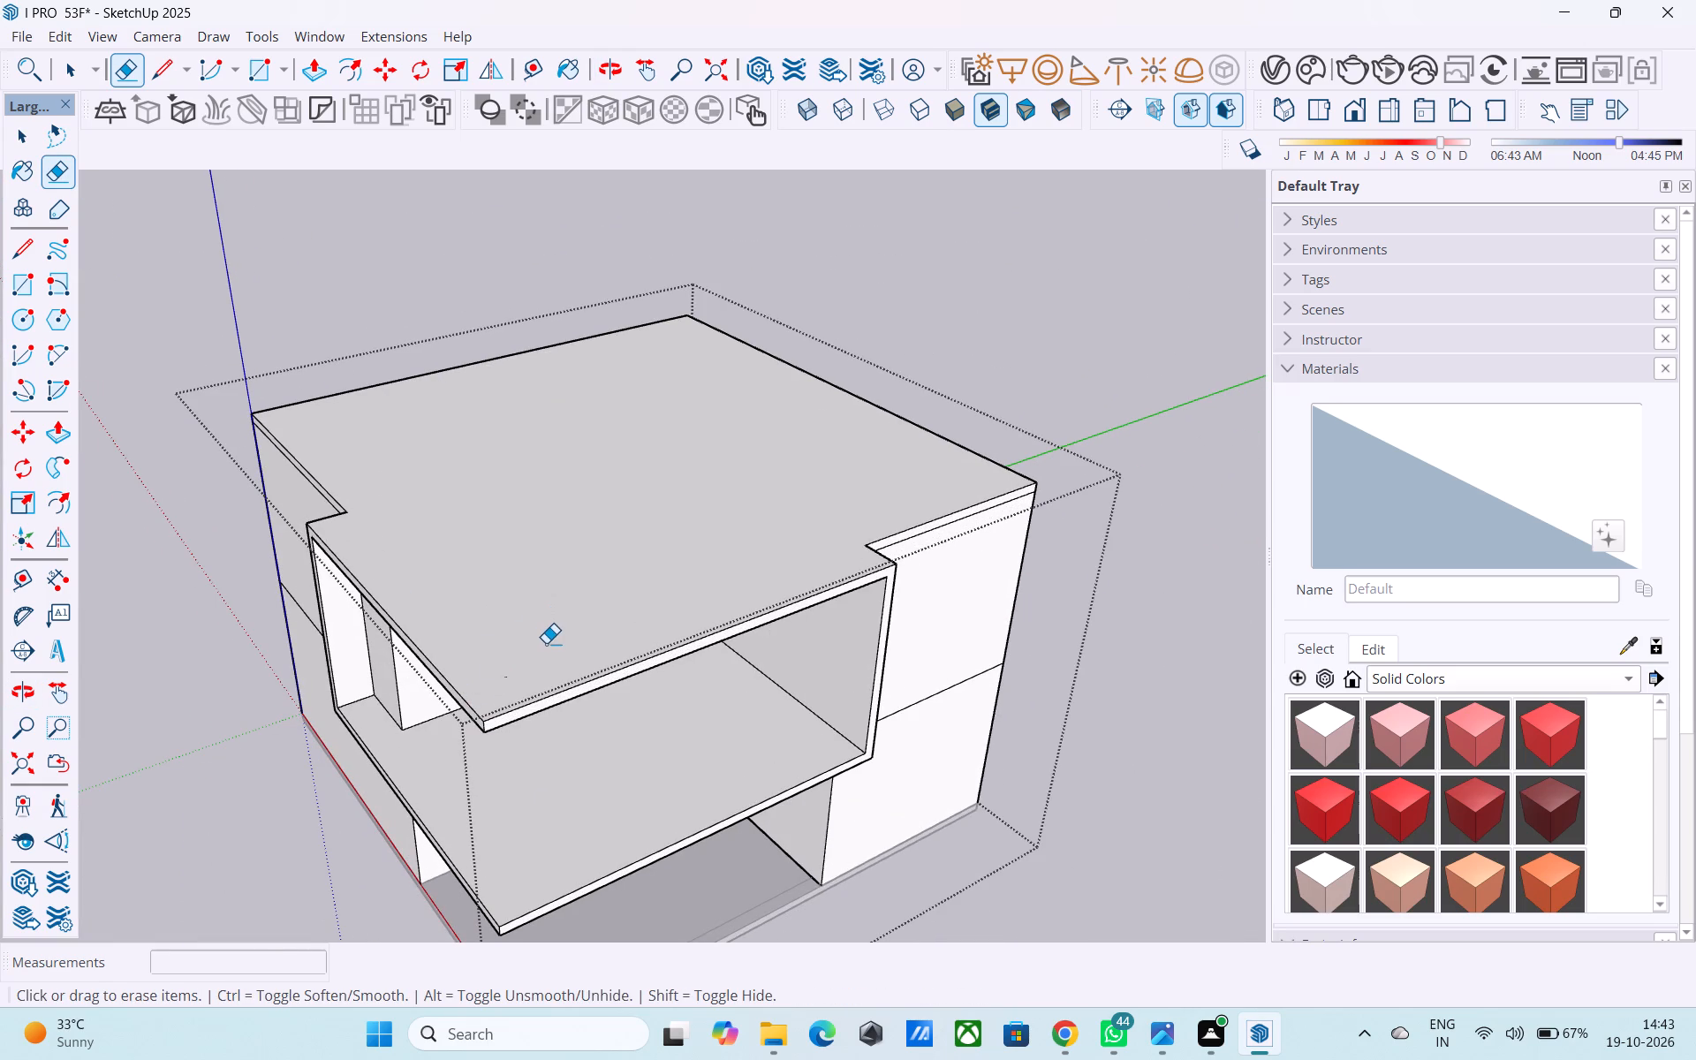
Copy the top edge of the narrow recessed balcony wall 10' down to its base, dividing the face into 20 equal strips.
scroll(546, 643, "down", 1)
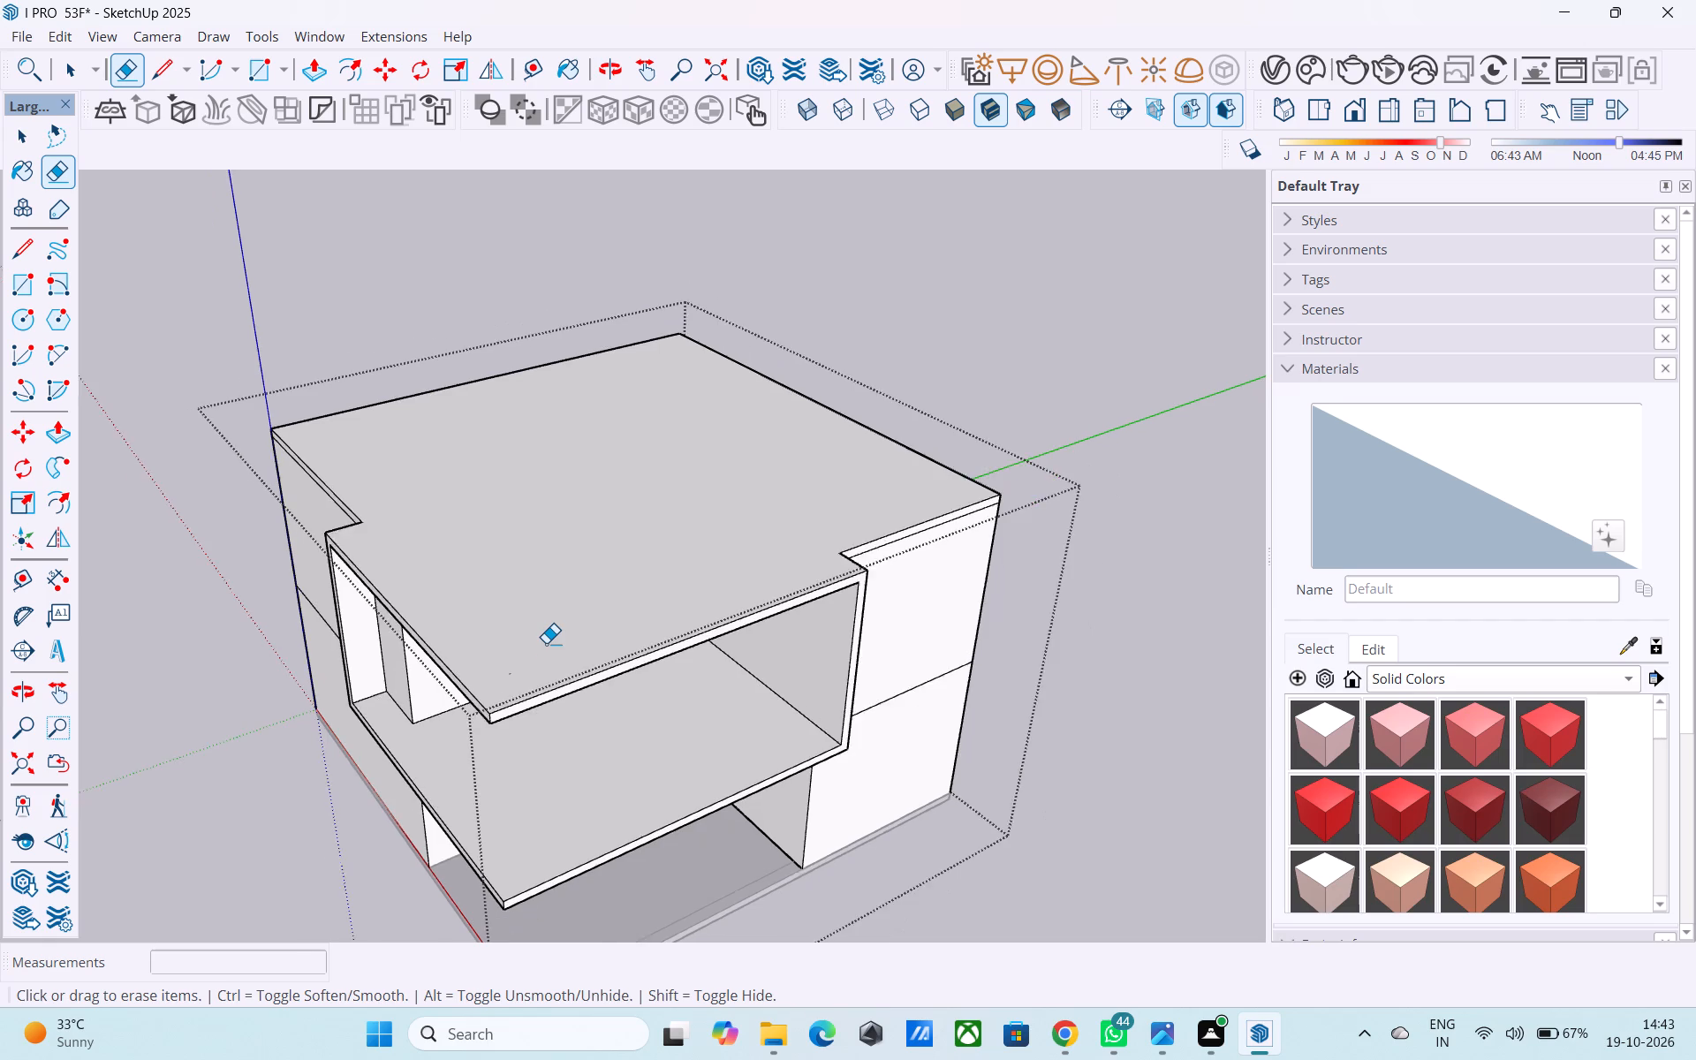
scroll(546, 643, "down", 1)
middle_click_drag(546, 643, 616, 573)
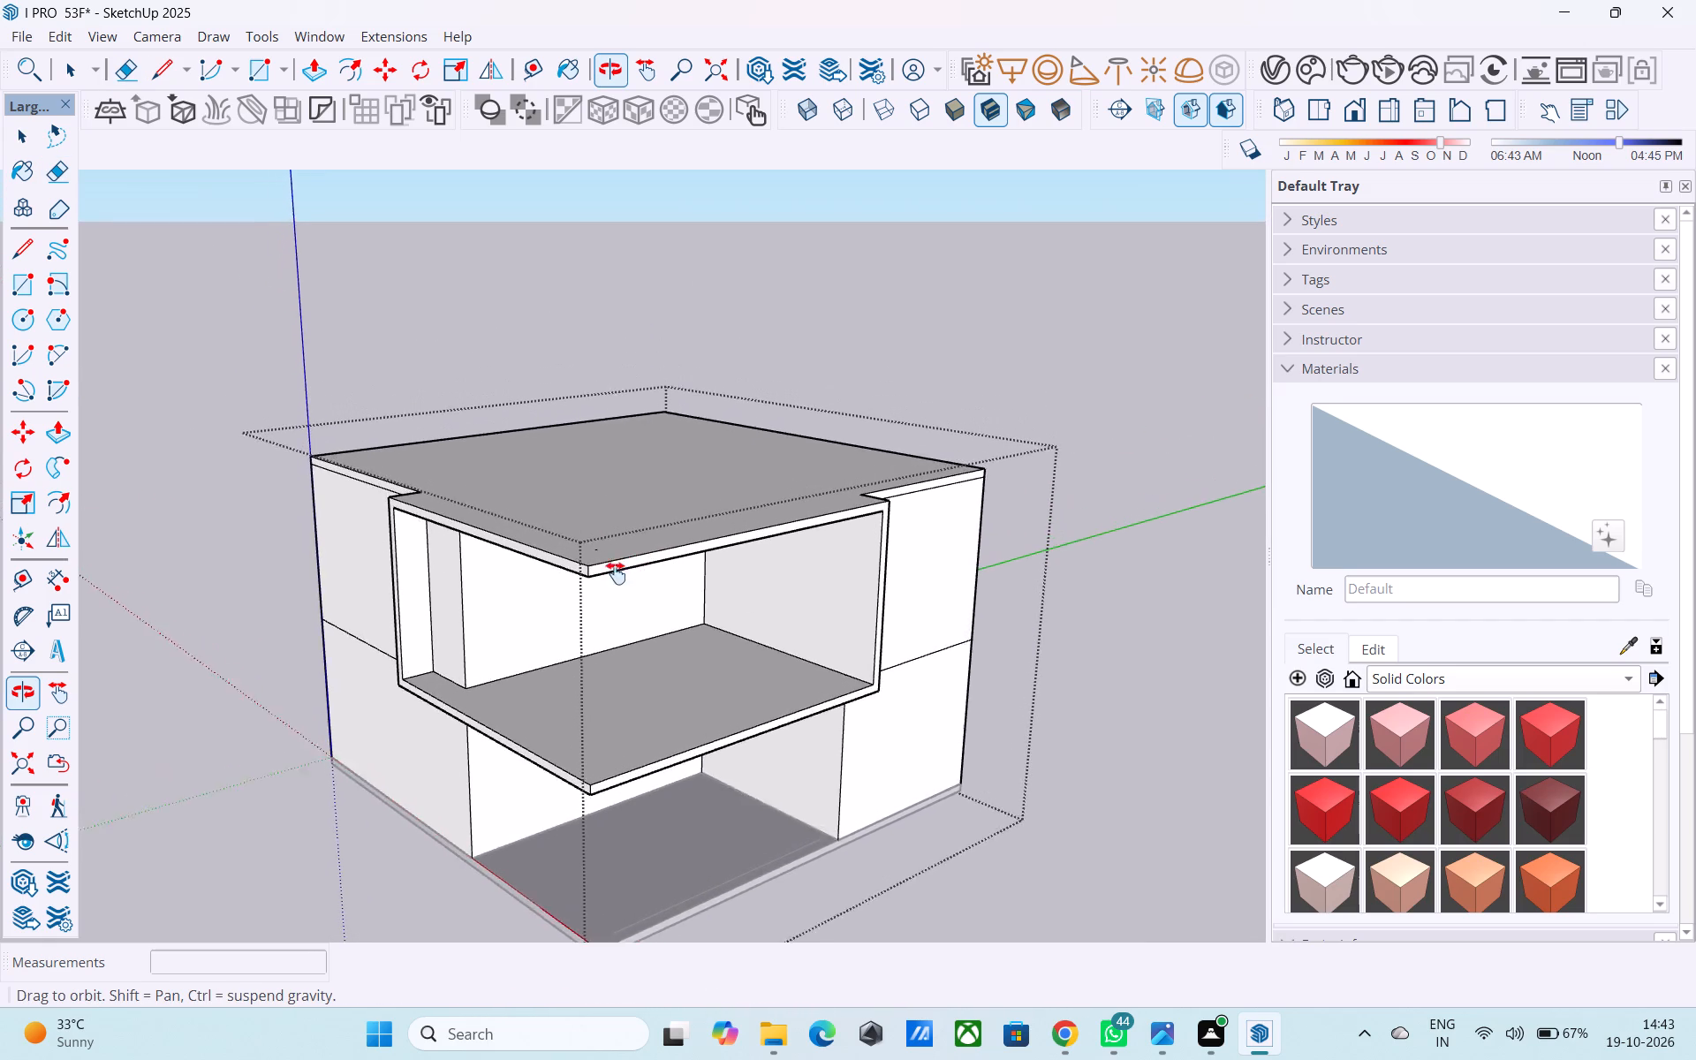
middle_click_drag(616, 573, 957, 586)
scroll(678, 583, "up", 3)
middle_click_drag(673, 586, 639, 628, "shift")
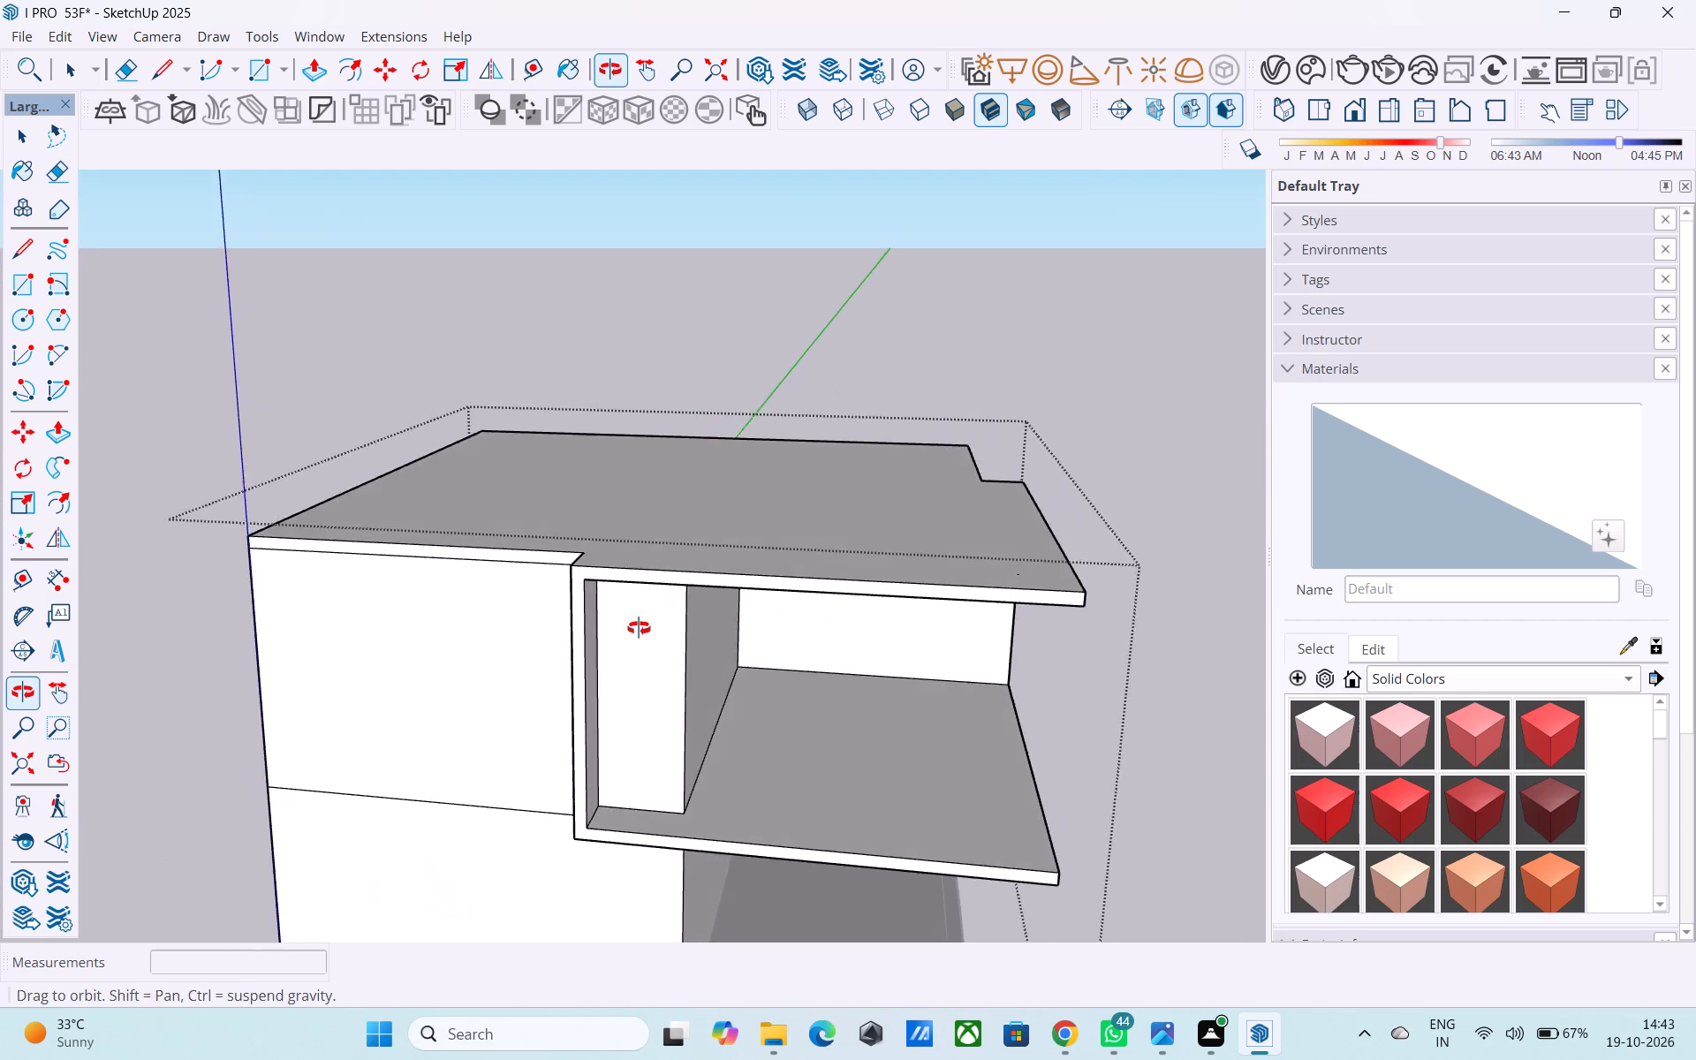
middle_click_drag(639, 628, 651, 572, "shift")
middle_click_drag(656, 492, 625, 451)
scroll(628, 391, "up", 7)
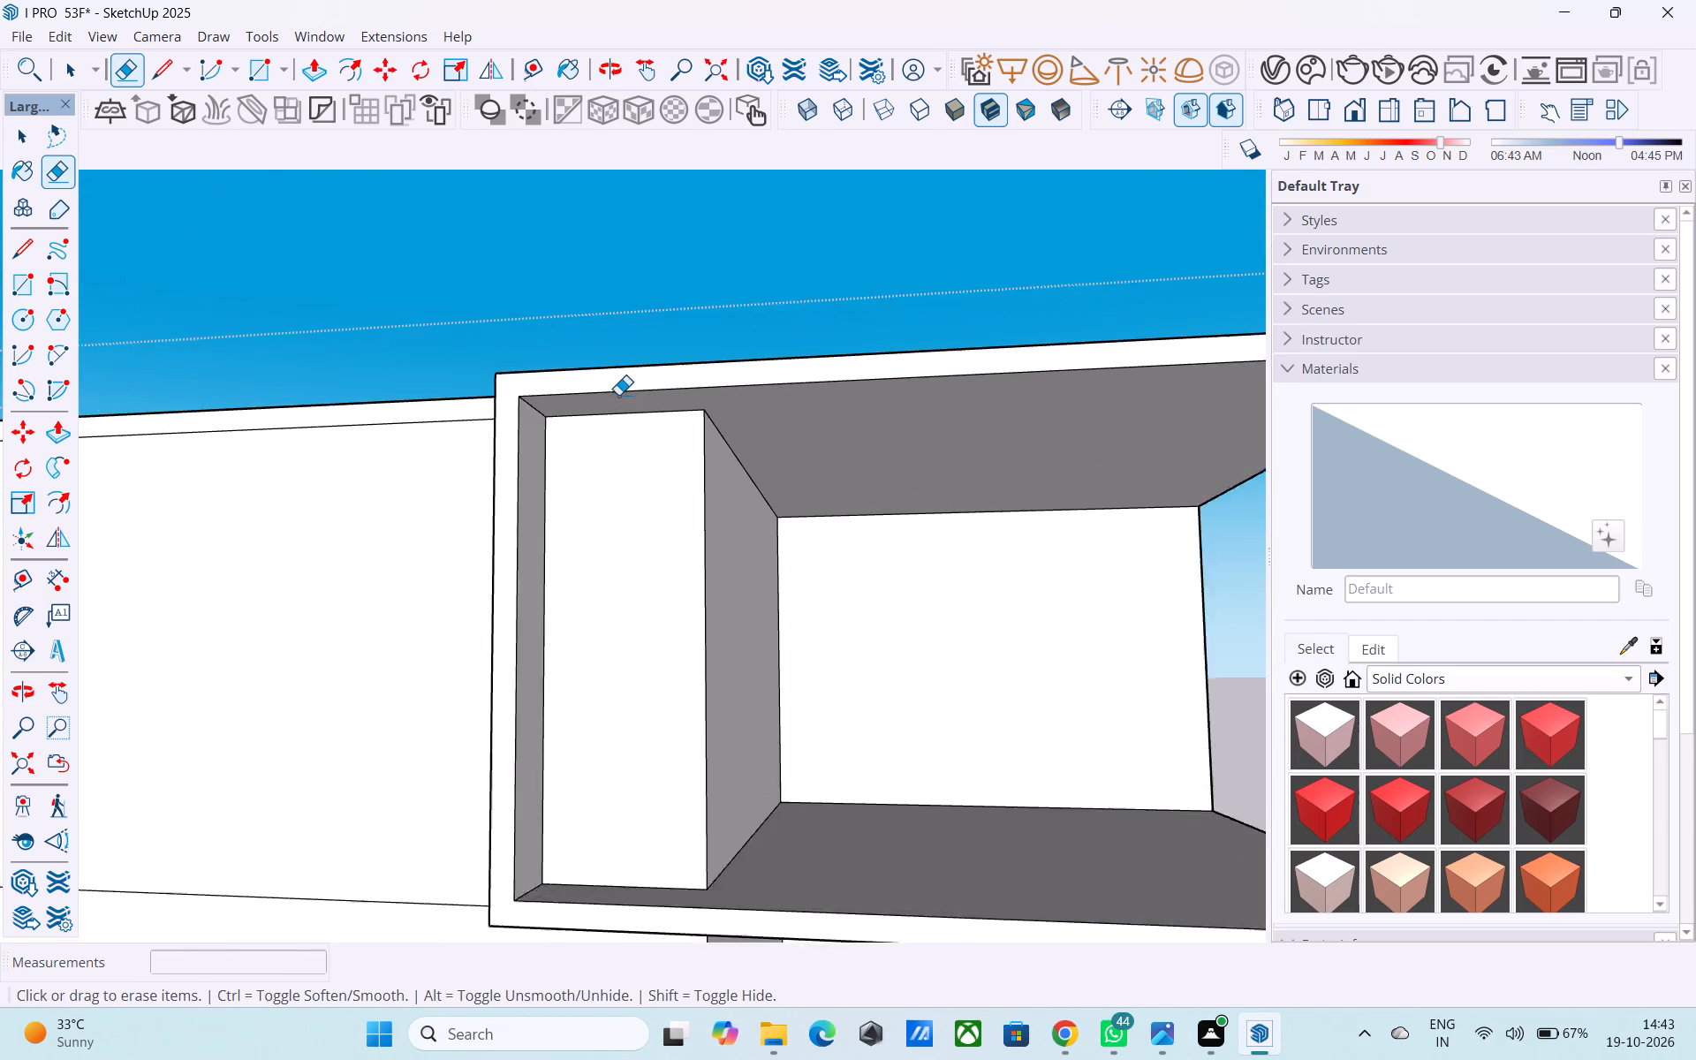
key("space")
left_click(618, 418)
key("m")
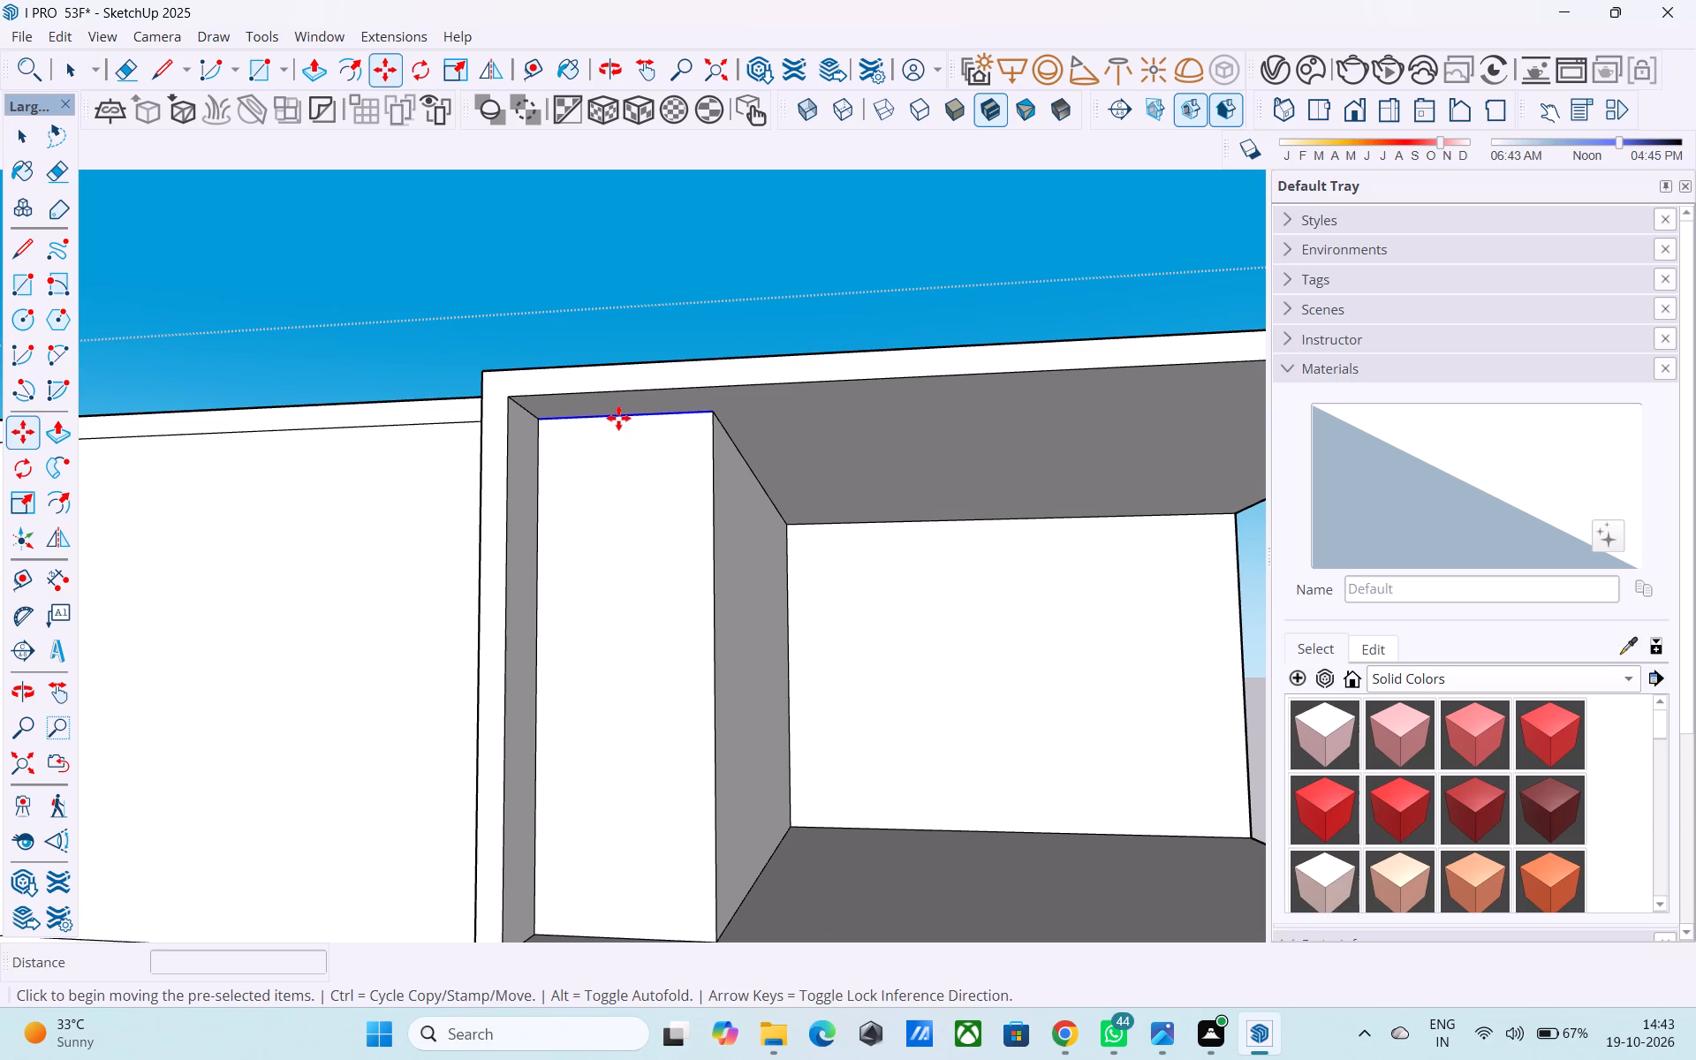
left_click(715, 416)
scroll(721, 674, "down", 3)
middle_click_drag(715, 697, 731, 496, "shift")
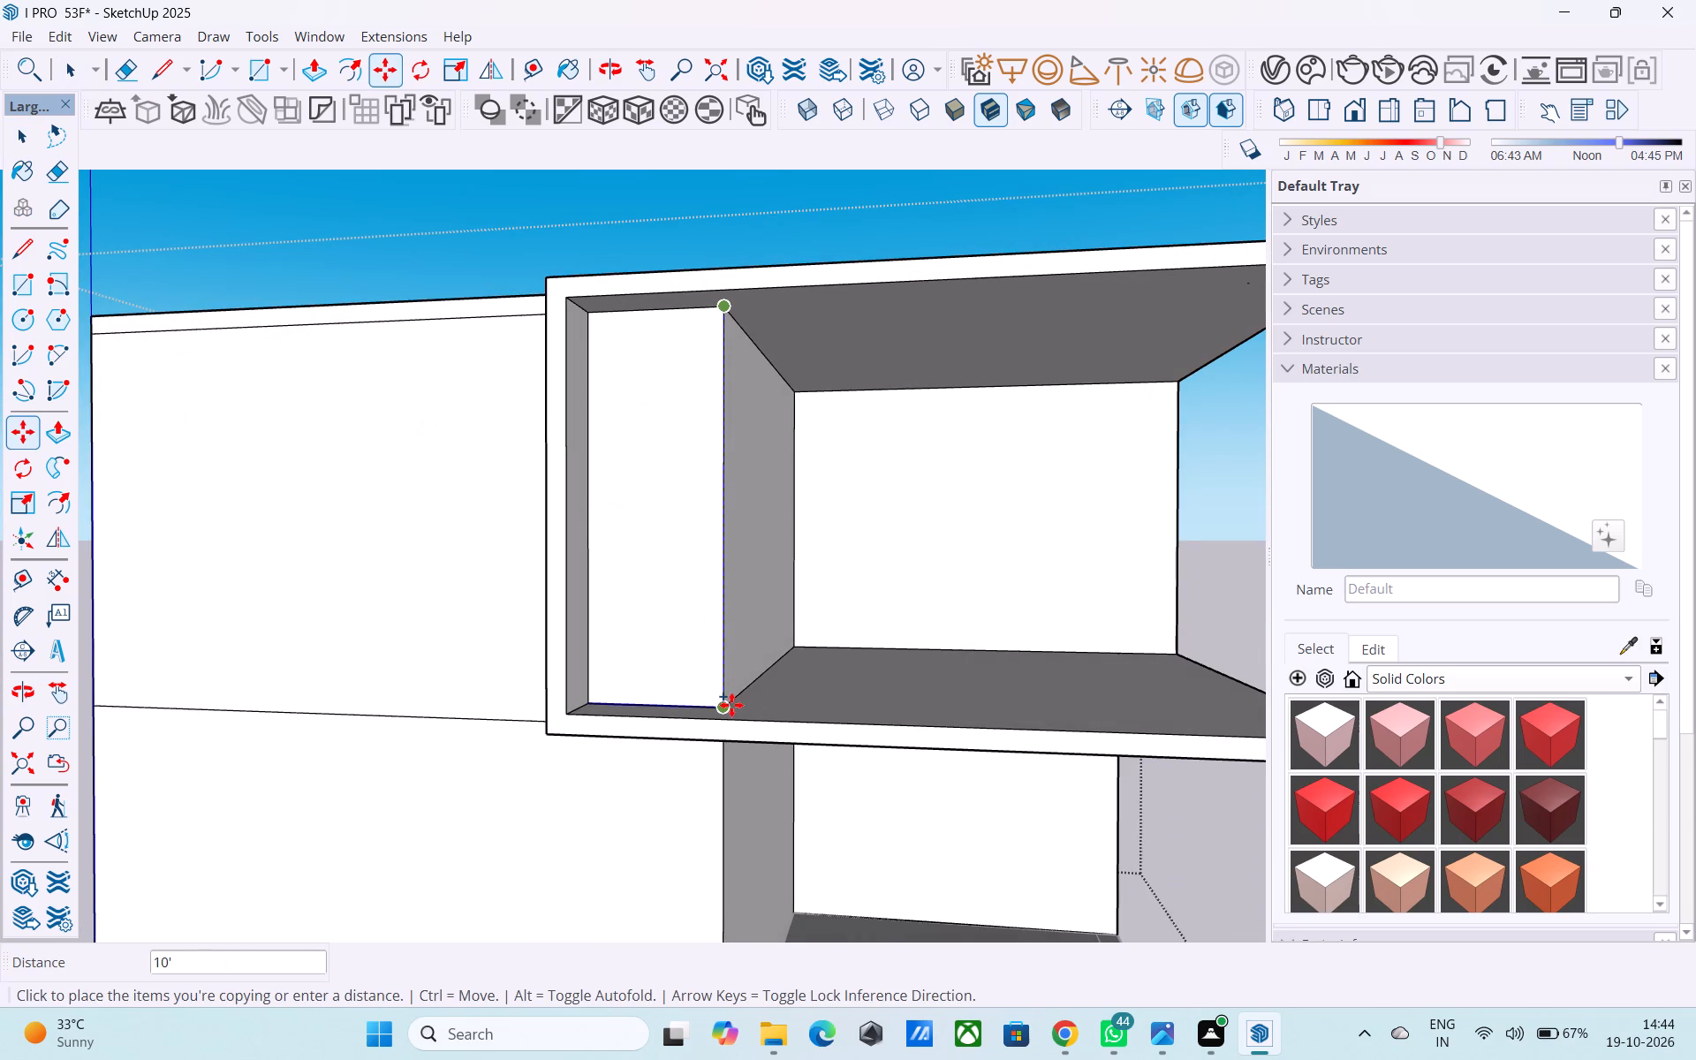
left_click(731, 705)
key("slash")
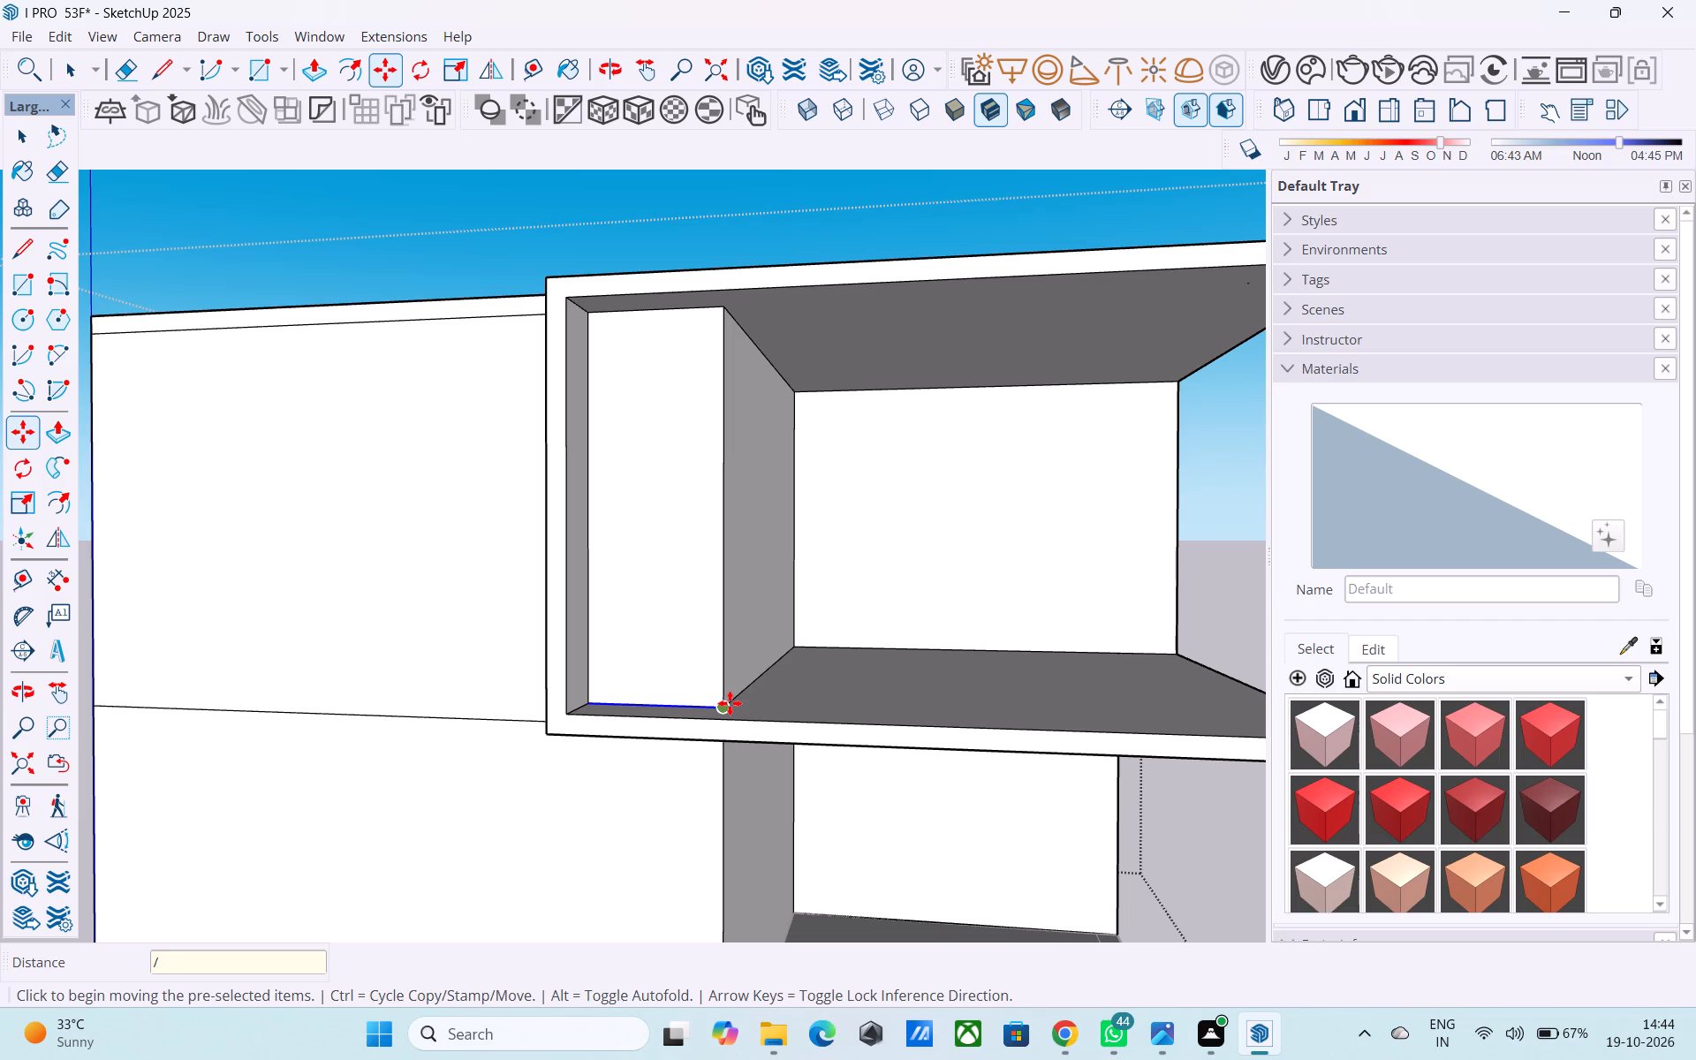
type("20")
key("Return")
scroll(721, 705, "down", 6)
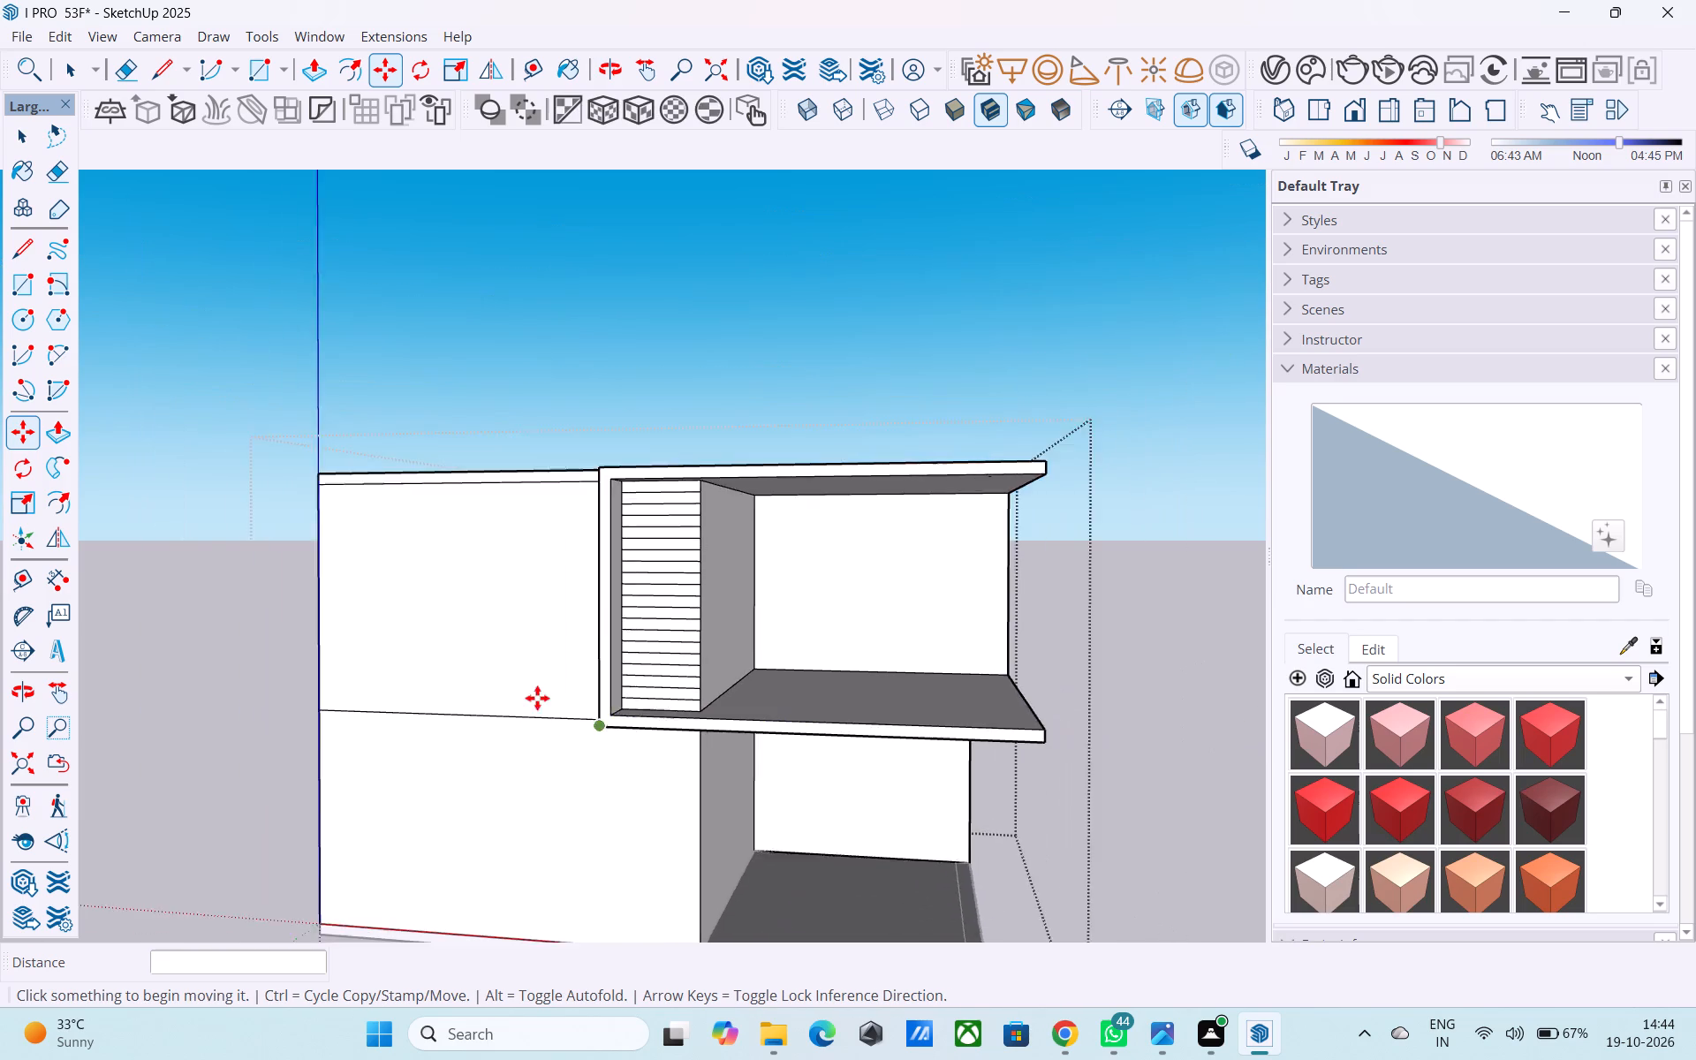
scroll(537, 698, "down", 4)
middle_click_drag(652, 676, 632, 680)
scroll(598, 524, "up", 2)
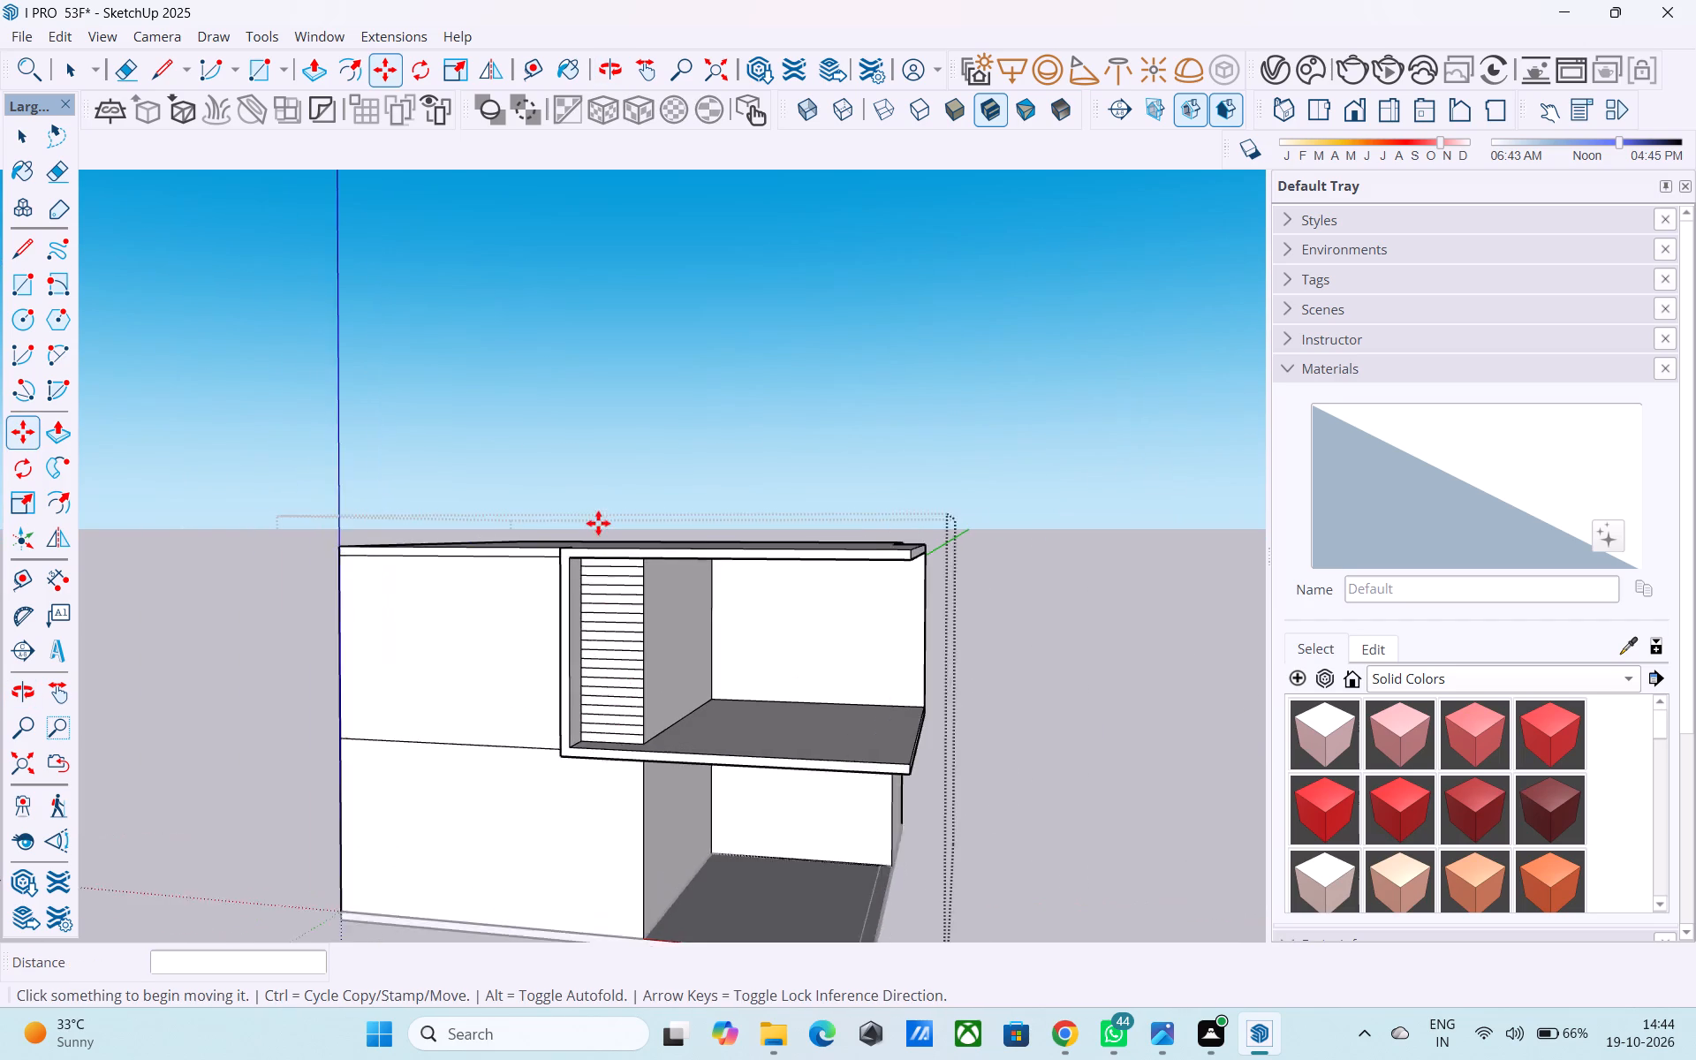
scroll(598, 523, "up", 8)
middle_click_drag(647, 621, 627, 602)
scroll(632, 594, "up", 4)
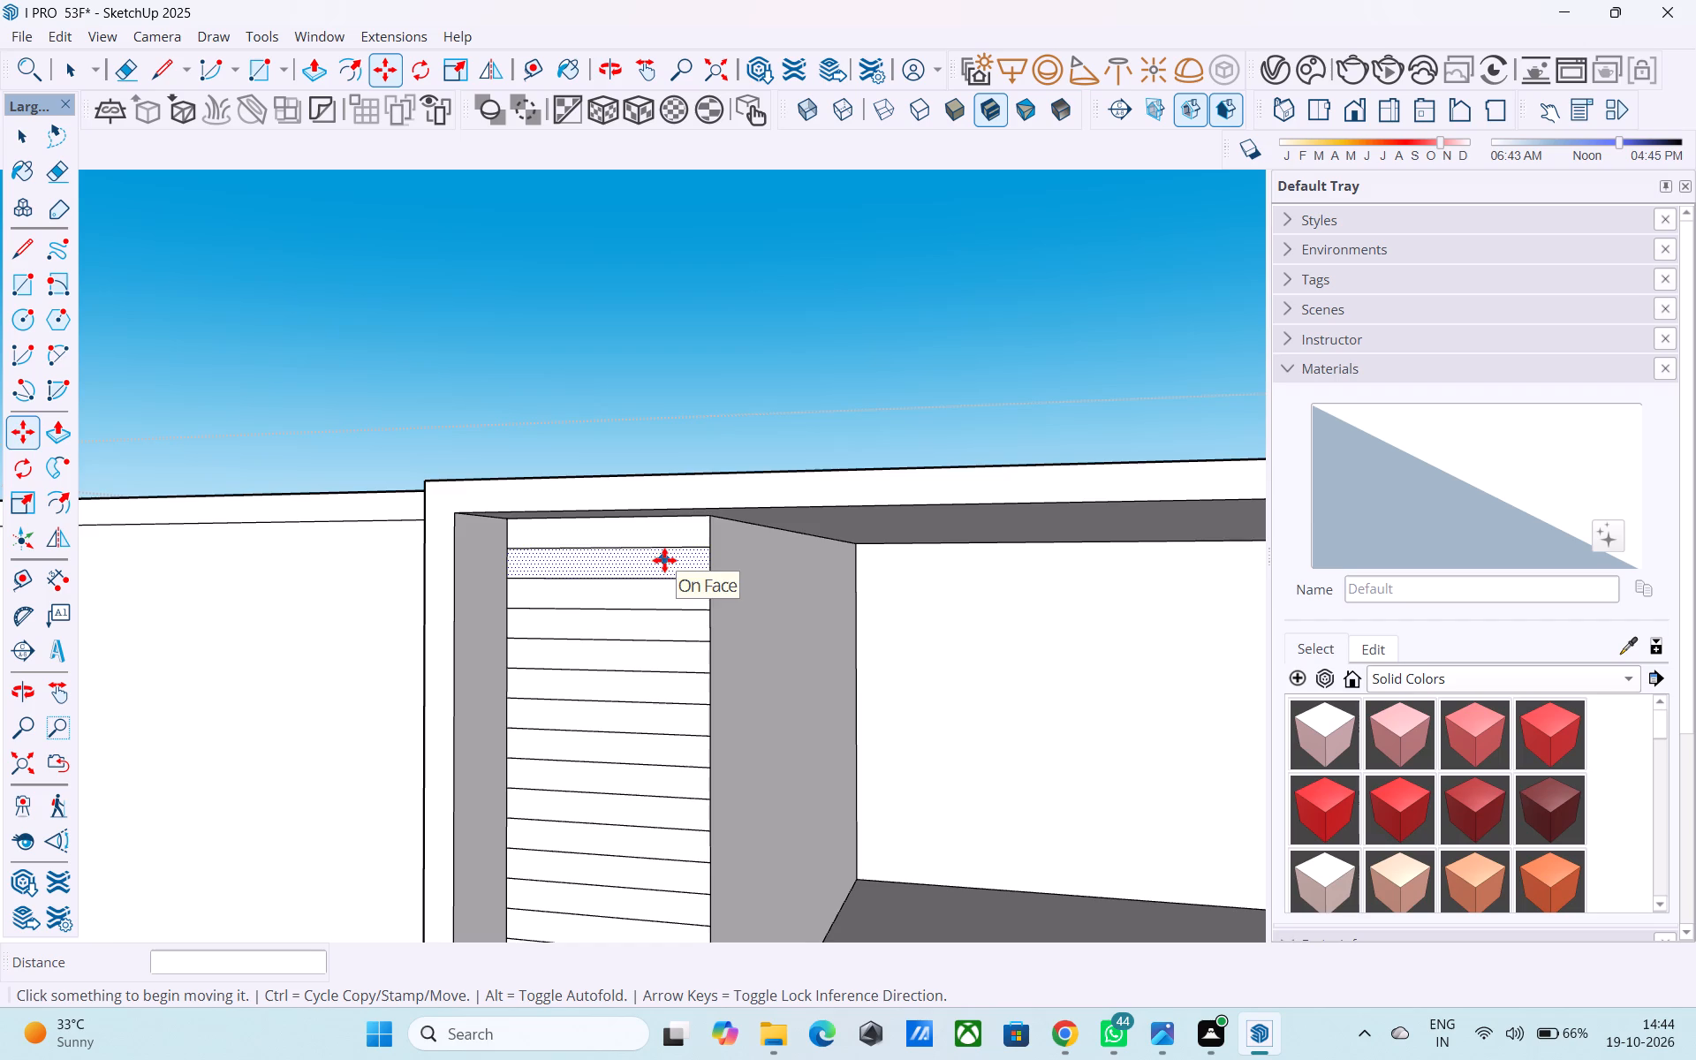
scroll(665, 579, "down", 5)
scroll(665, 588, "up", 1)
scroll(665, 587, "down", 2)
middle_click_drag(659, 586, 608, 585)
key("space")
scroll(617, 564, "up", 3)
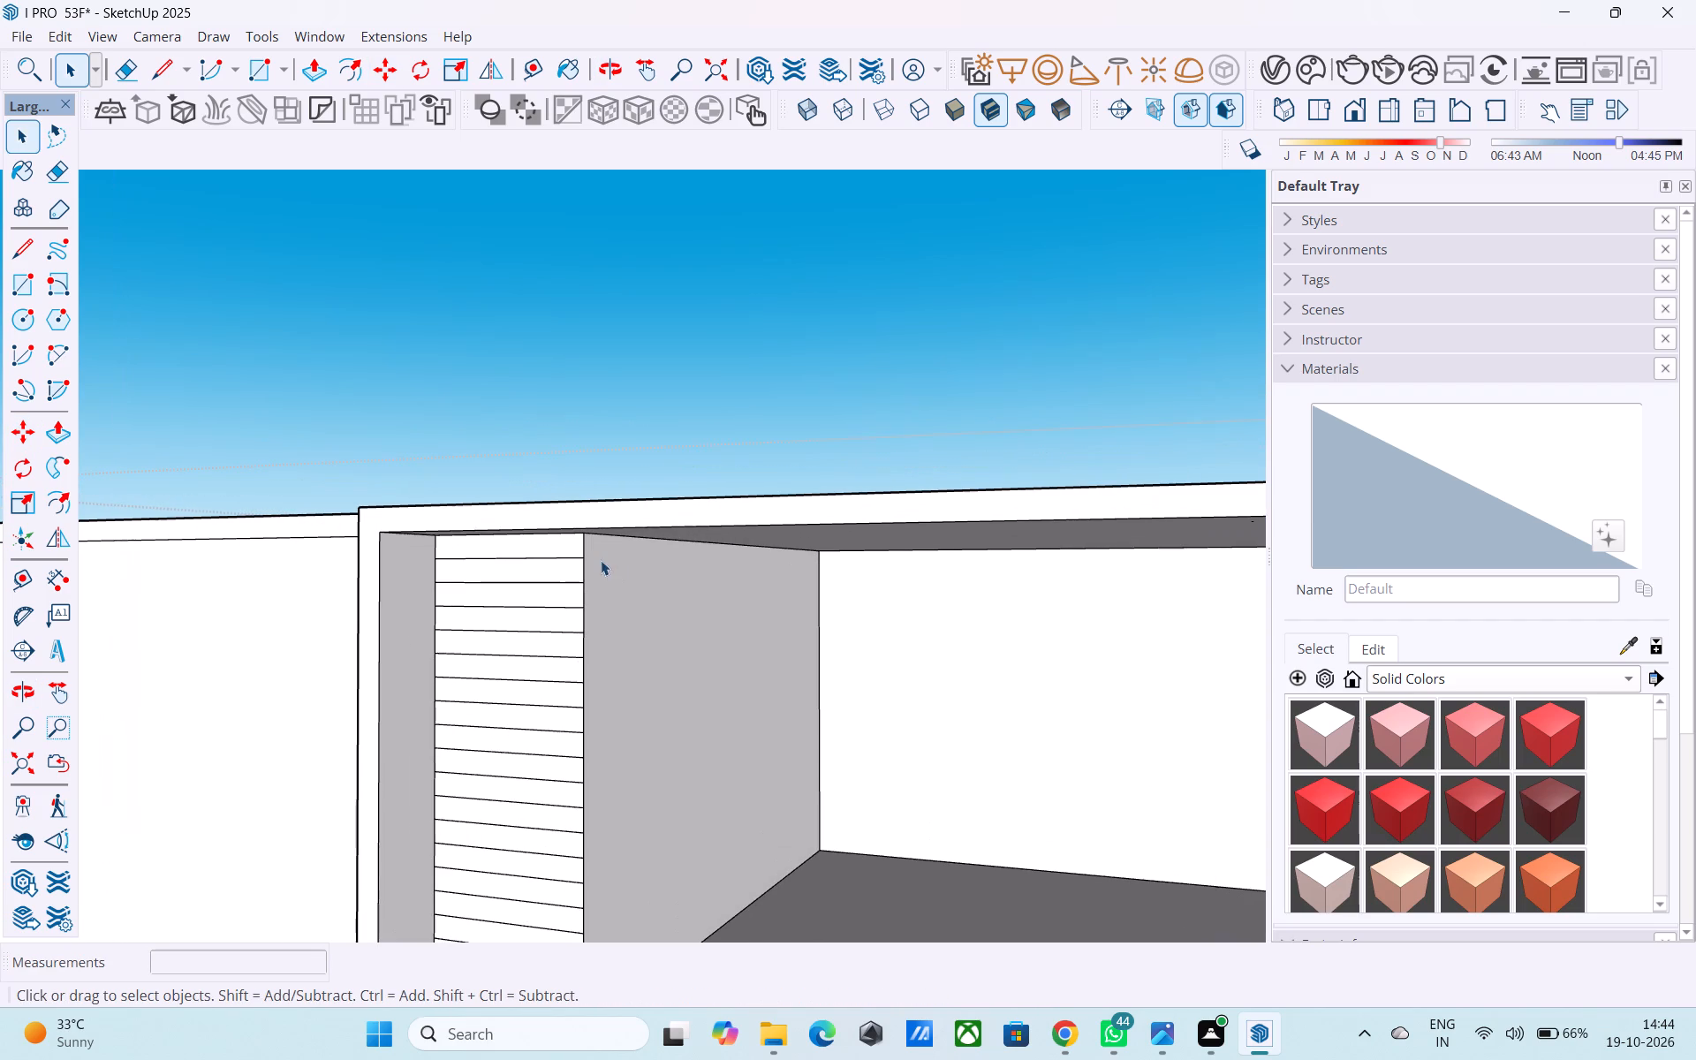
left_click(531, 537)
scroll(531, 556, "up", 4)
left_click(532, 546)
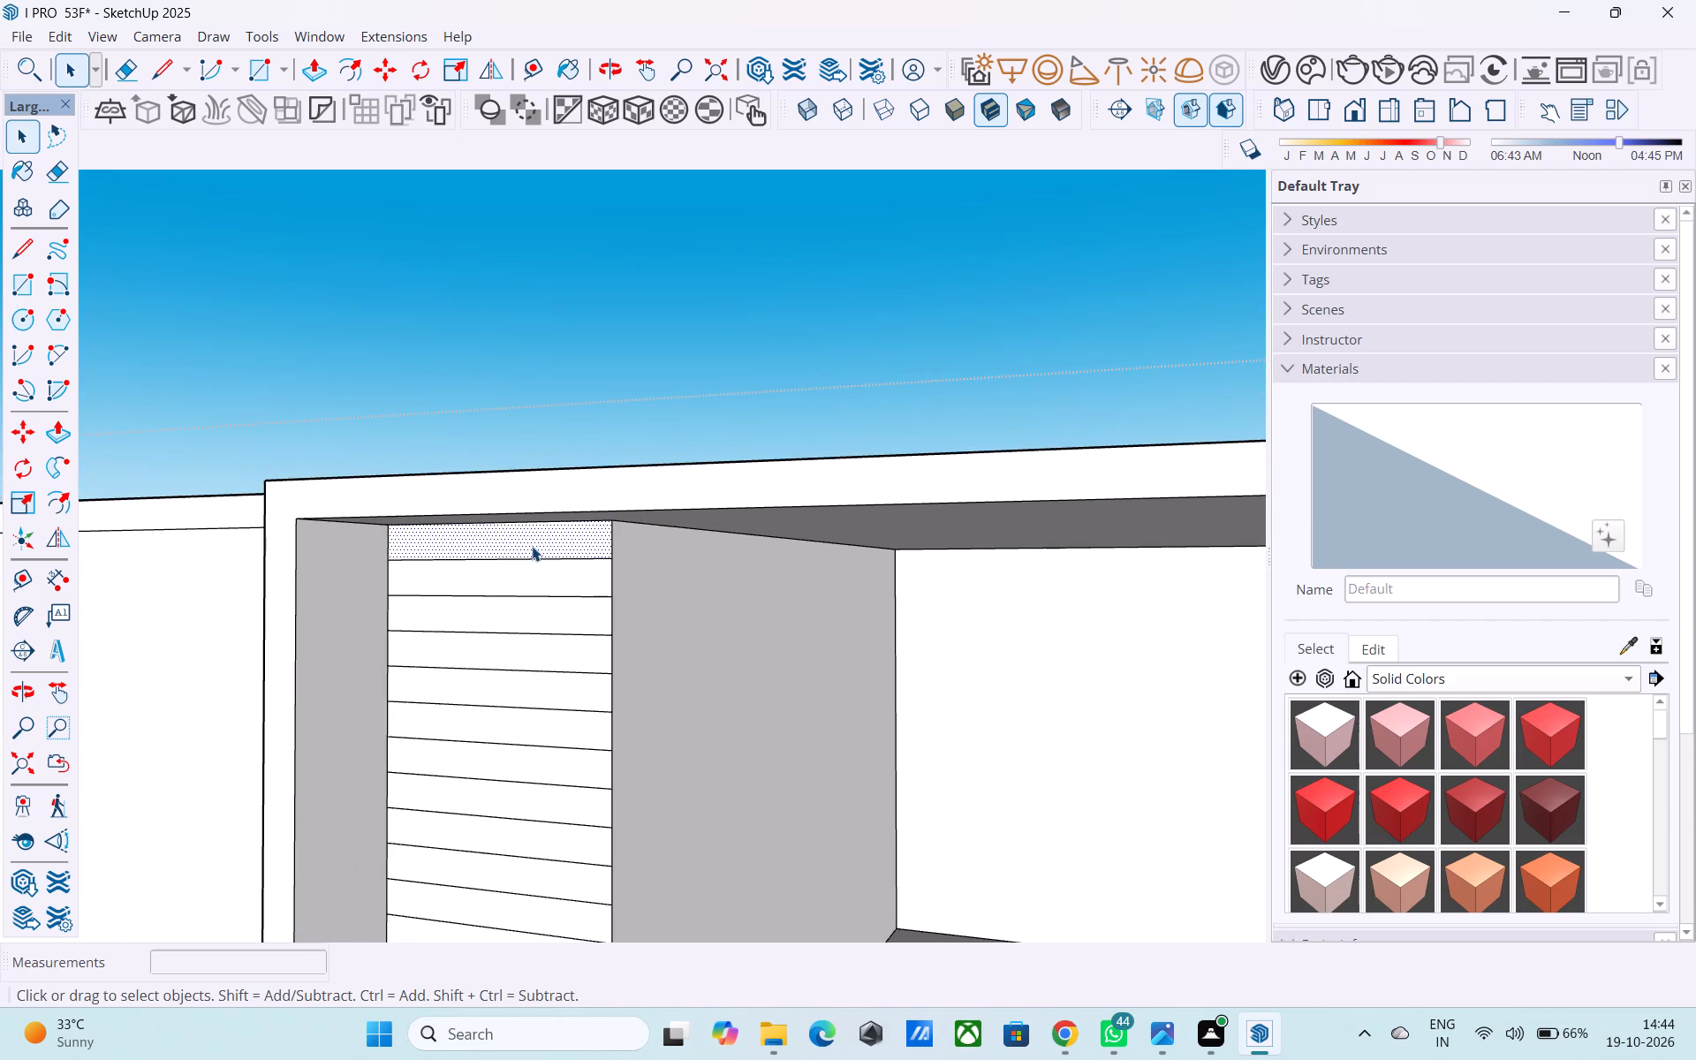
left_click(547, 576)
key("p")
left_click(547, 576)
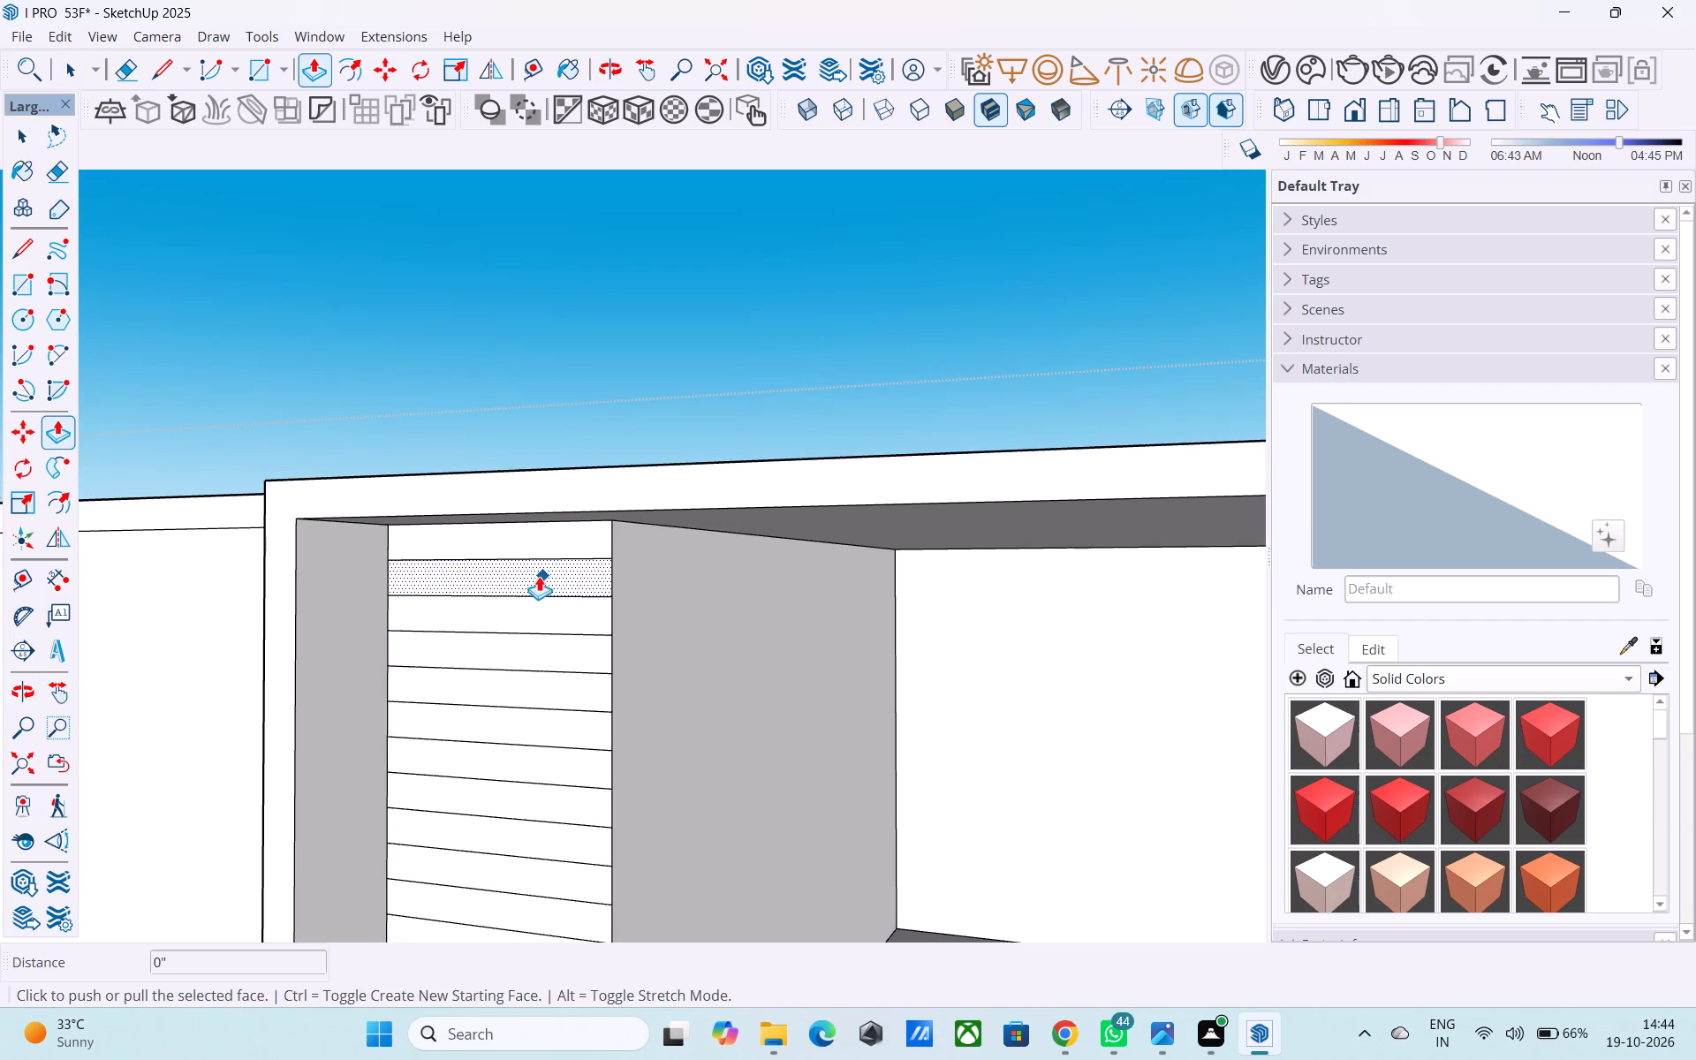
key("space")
Push/Pull the second strip from the top of the narrow recessed wall outward 6".
middle_click_drag(568, 572, 490, 593)
scroll(514, 604, "up", 3)
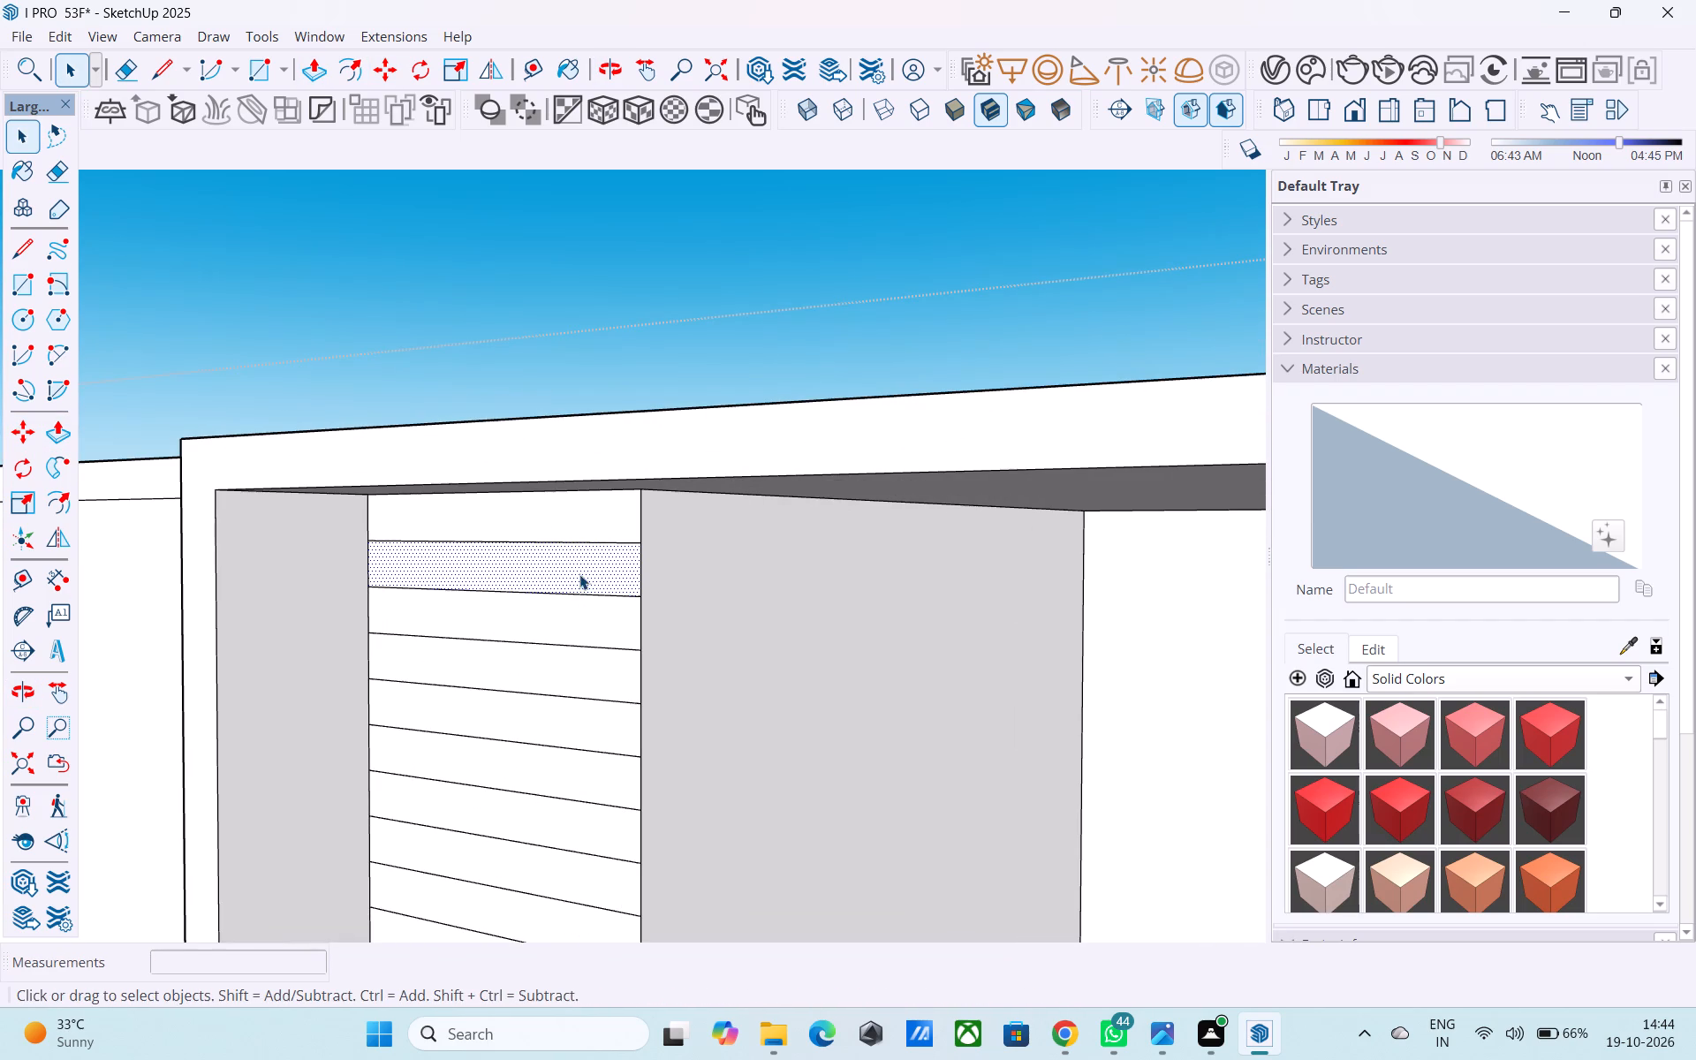
key("p")
left_click(581, 572)
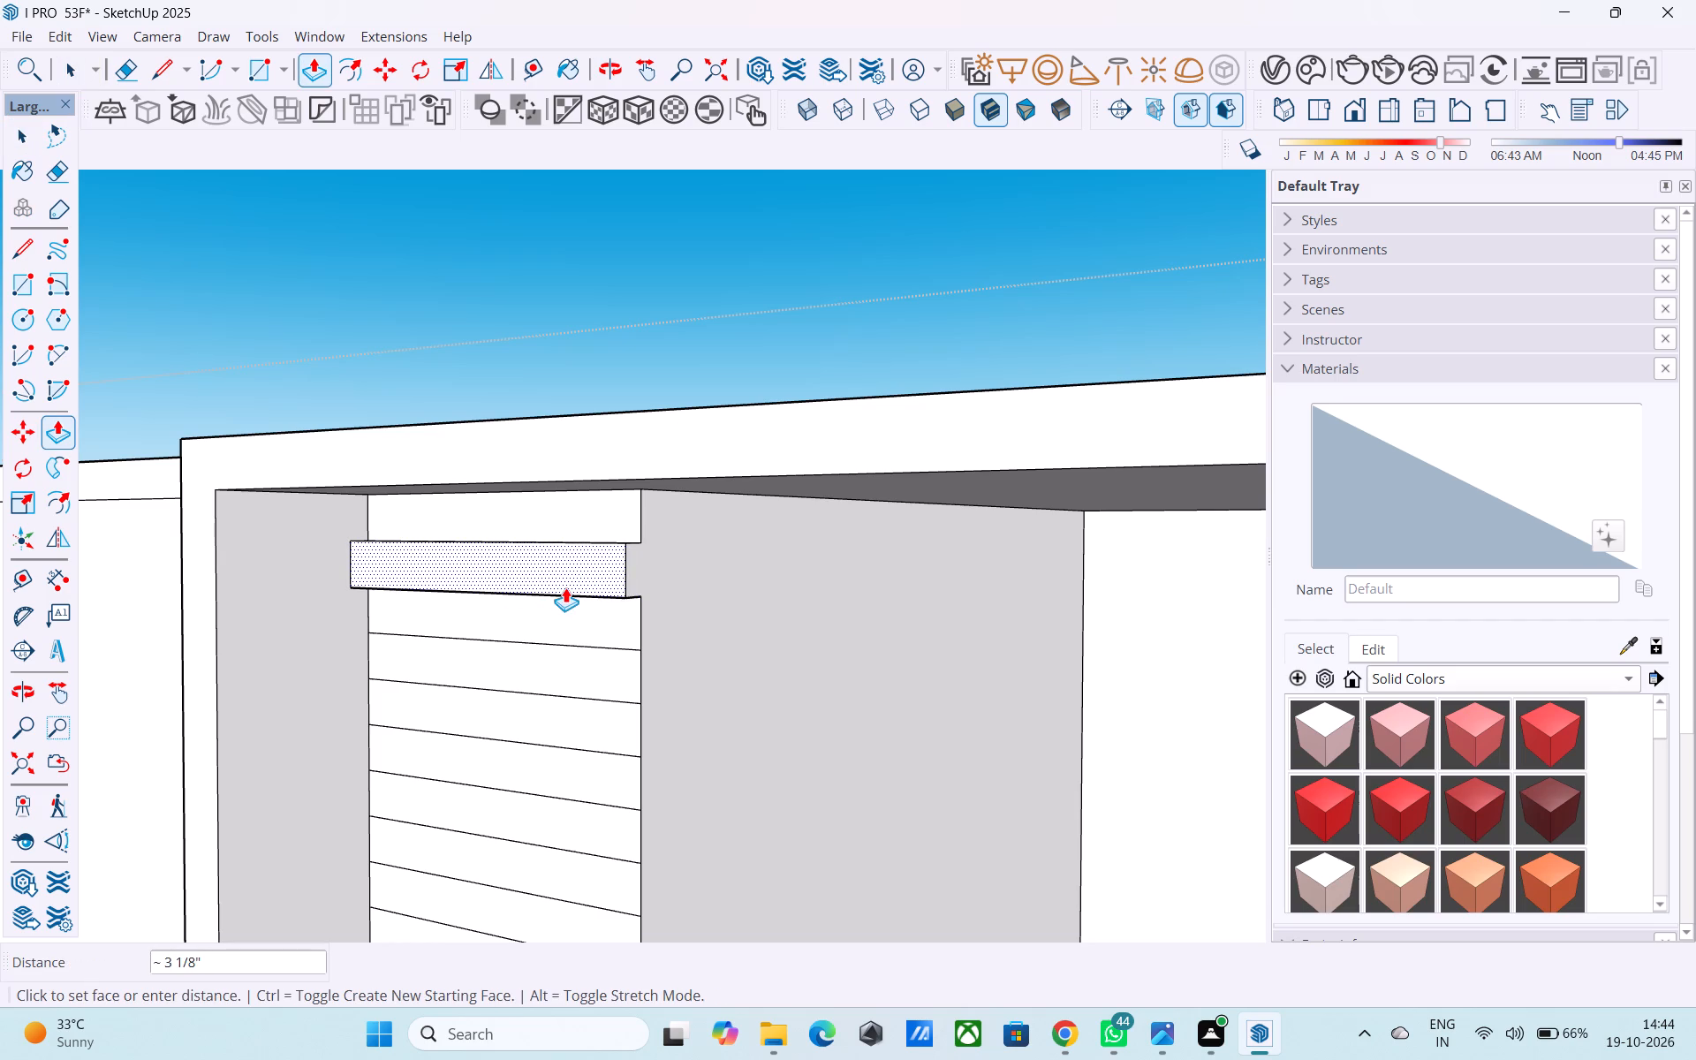
type("6\"")
key("Return")
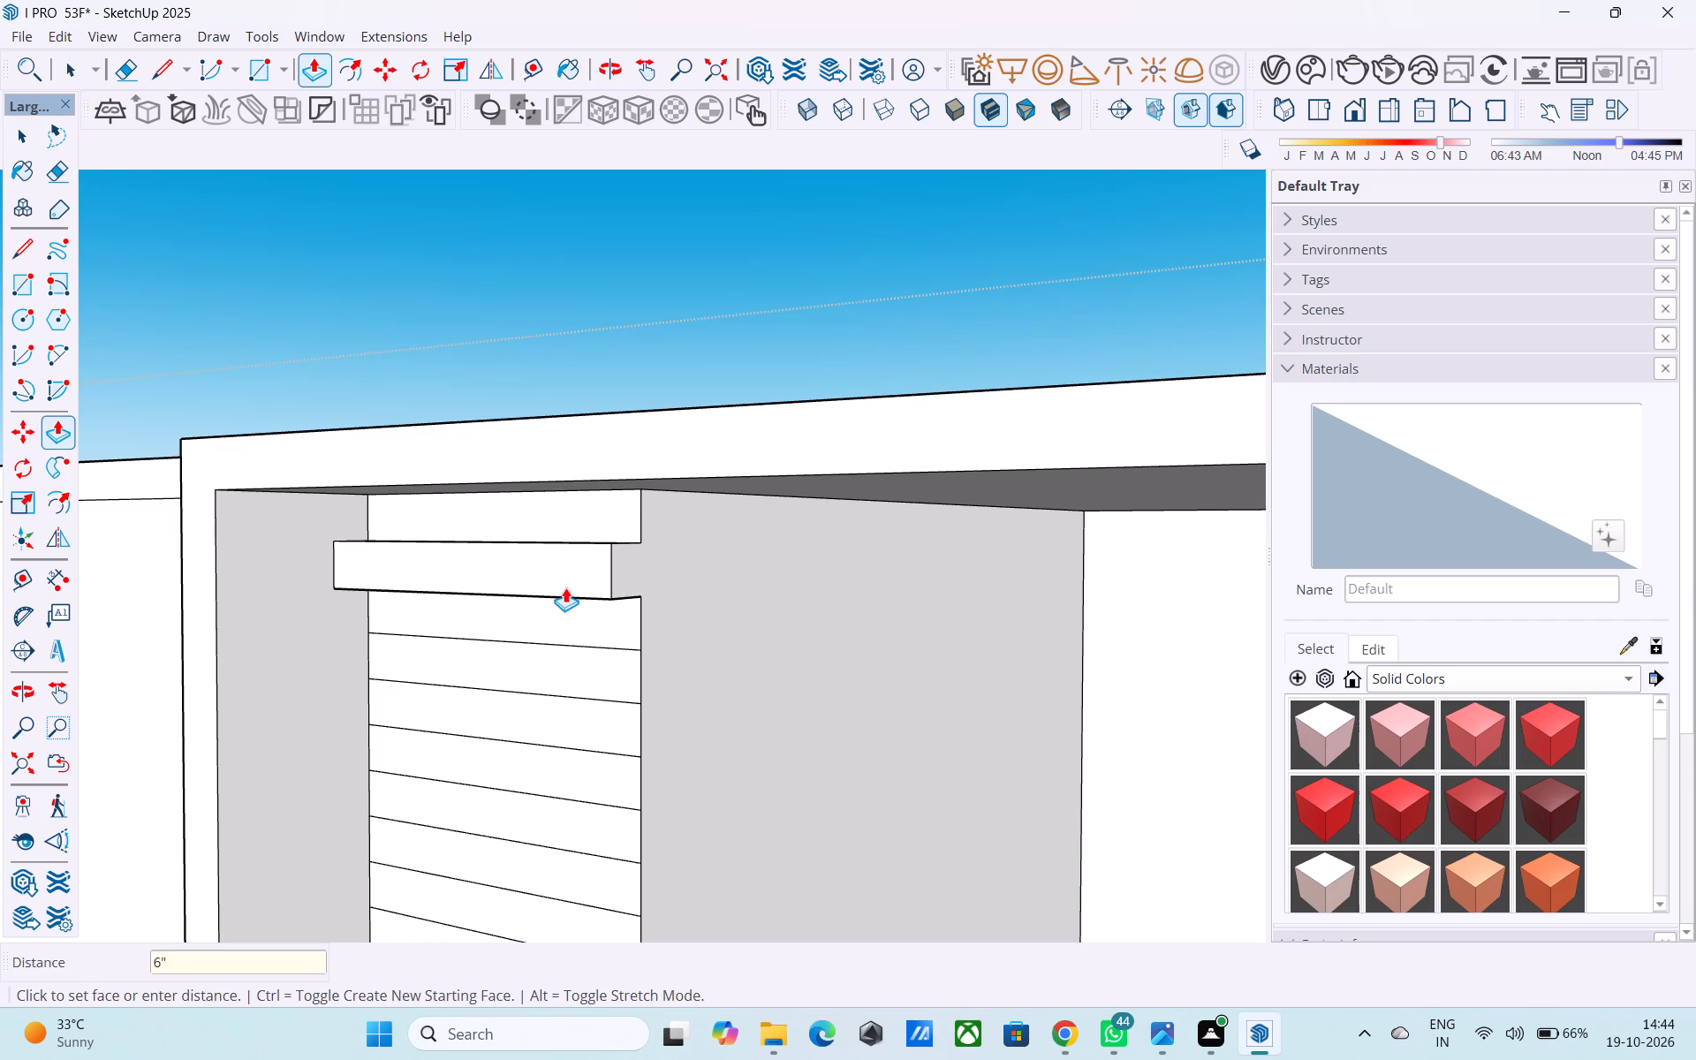
Repeat the 6" Push/Pull on the fourth, sixth, eighth and tenth strips from the top of the recessed wall.
double_click(560, 651)
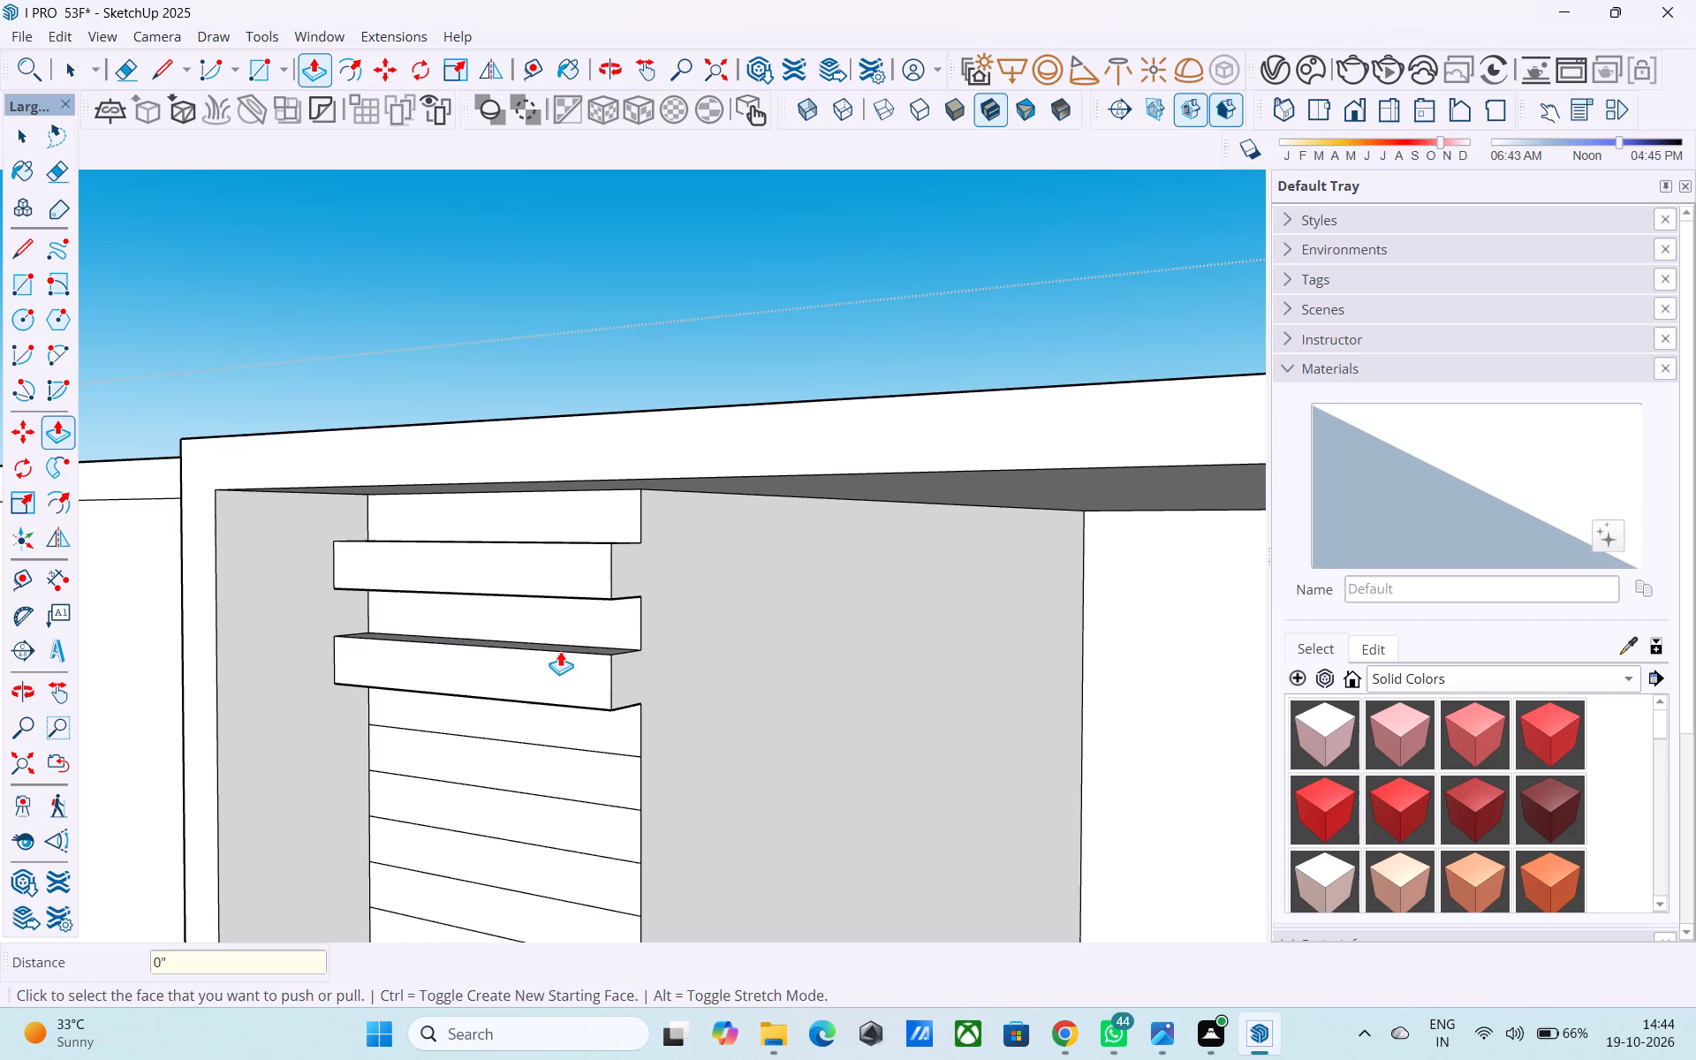
scroll(552, 690, "down", 1)
middle_click_drag(552, 690, 486, 495, "shift")
double_click(500, 563)
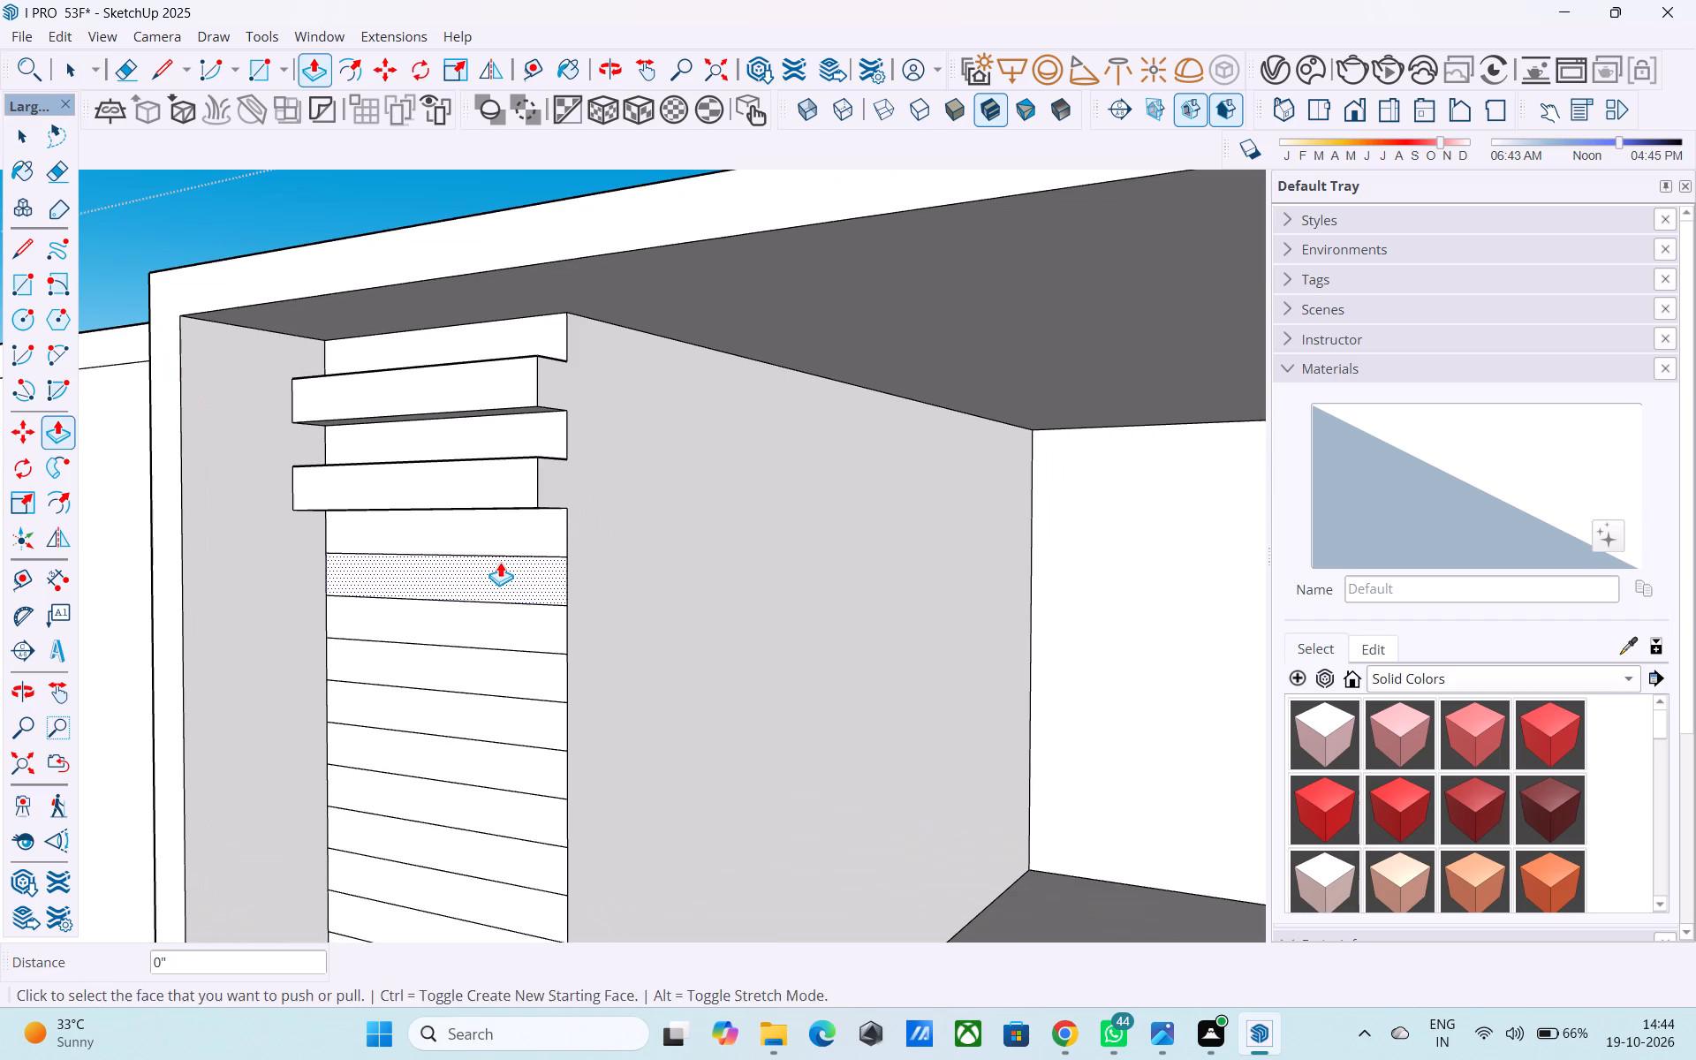
middle_click_drag(498, 574, 493, 445)
double_click(503, 534)
middle_click_drag(537, 609, 564, 493)
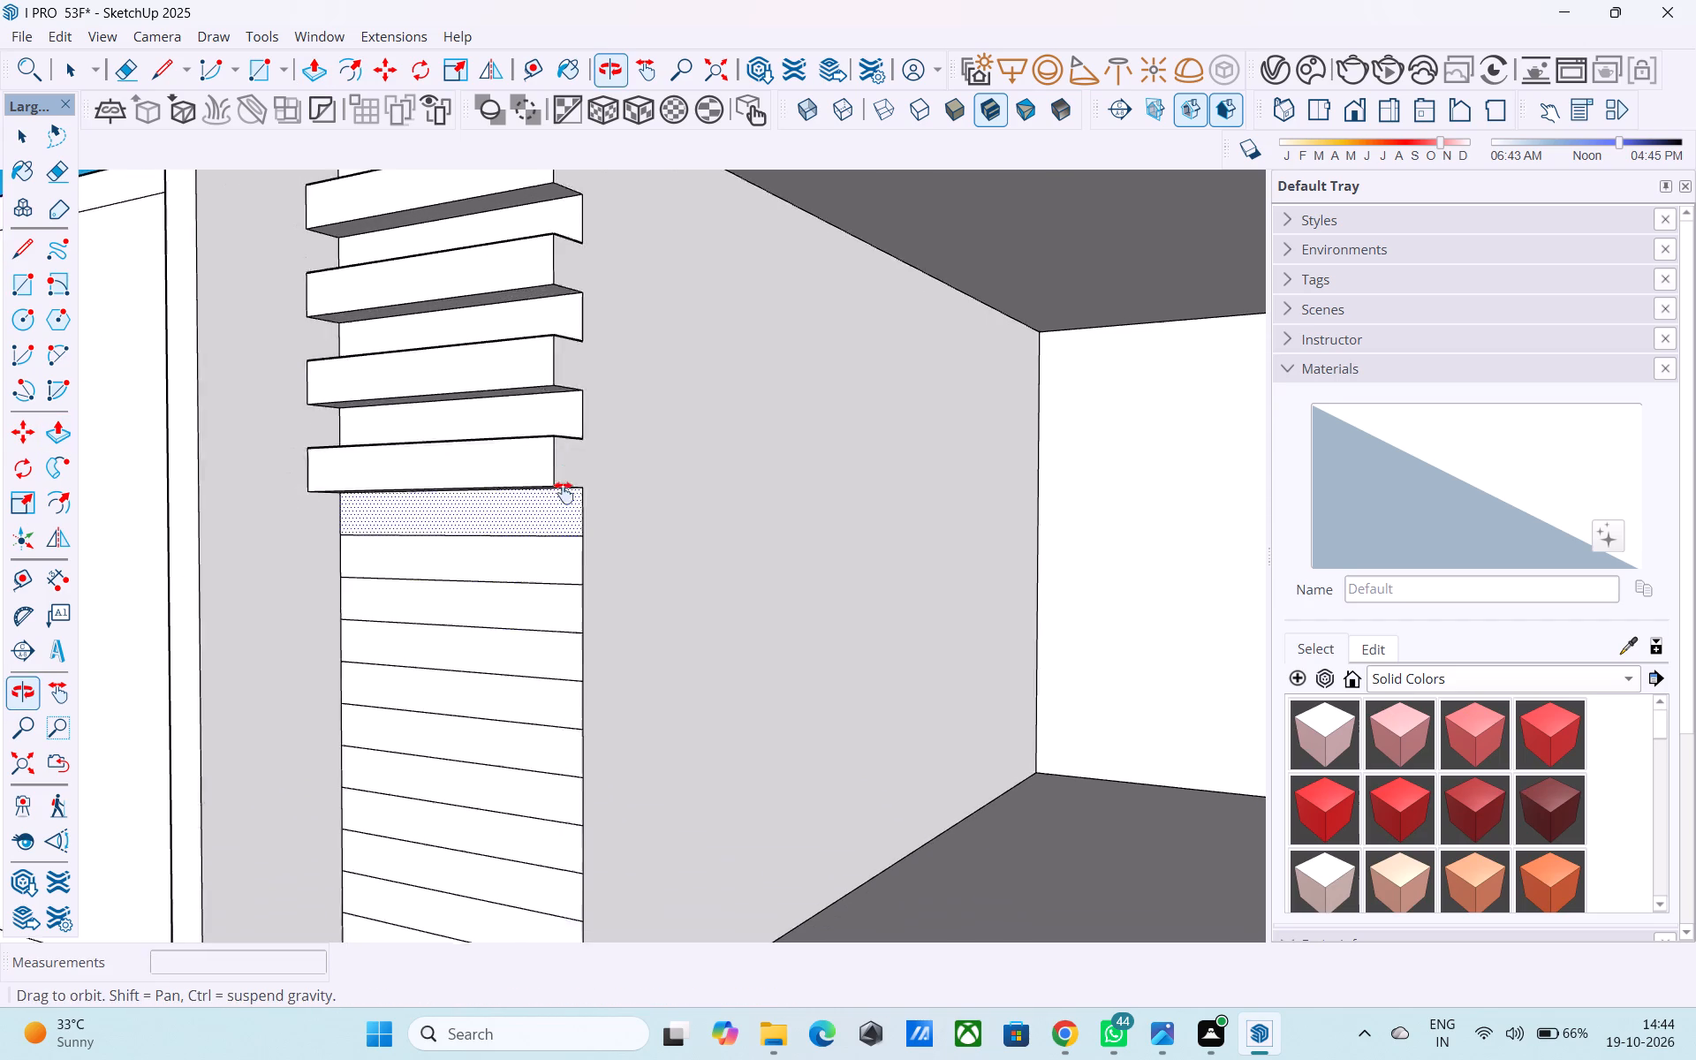
middle_click_drag(564, 493, 564, 482)
double_click(554, 503)
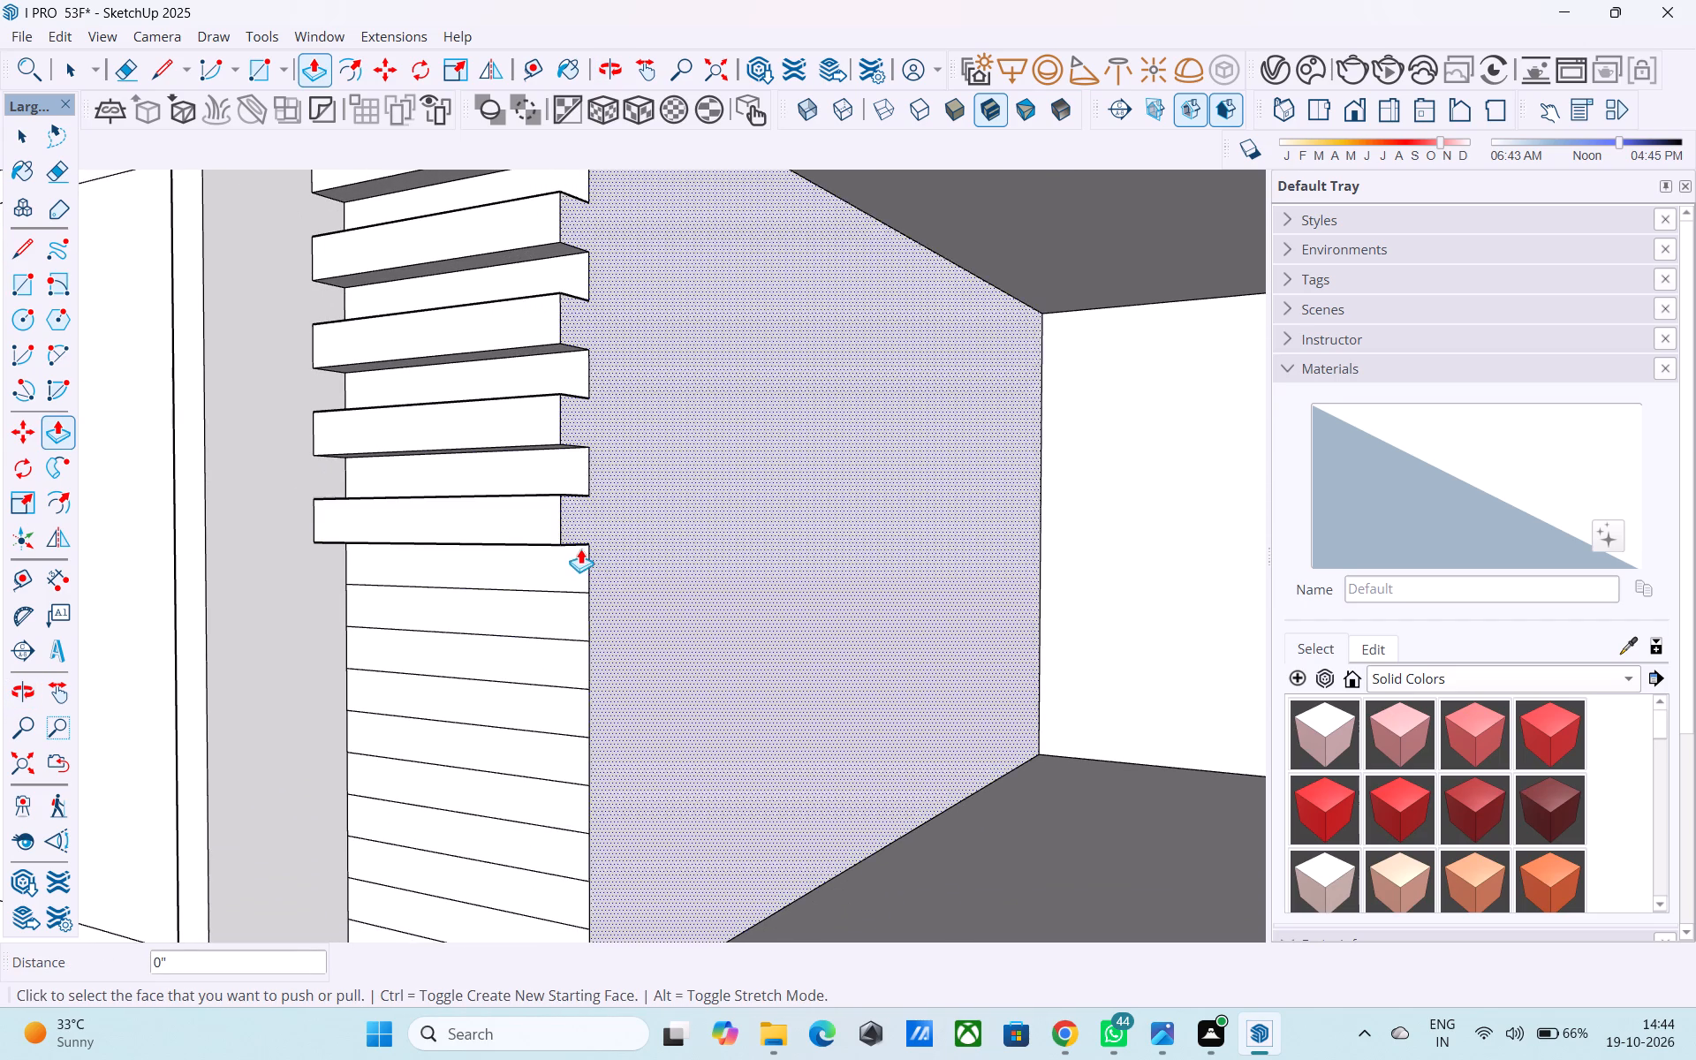
Repeat the 6" Push/Pull on the twelfth, fourteenth, sixteenth and eighteenth strips of the recessed wall.
middle_click_drag(547, 565, 574, 545)
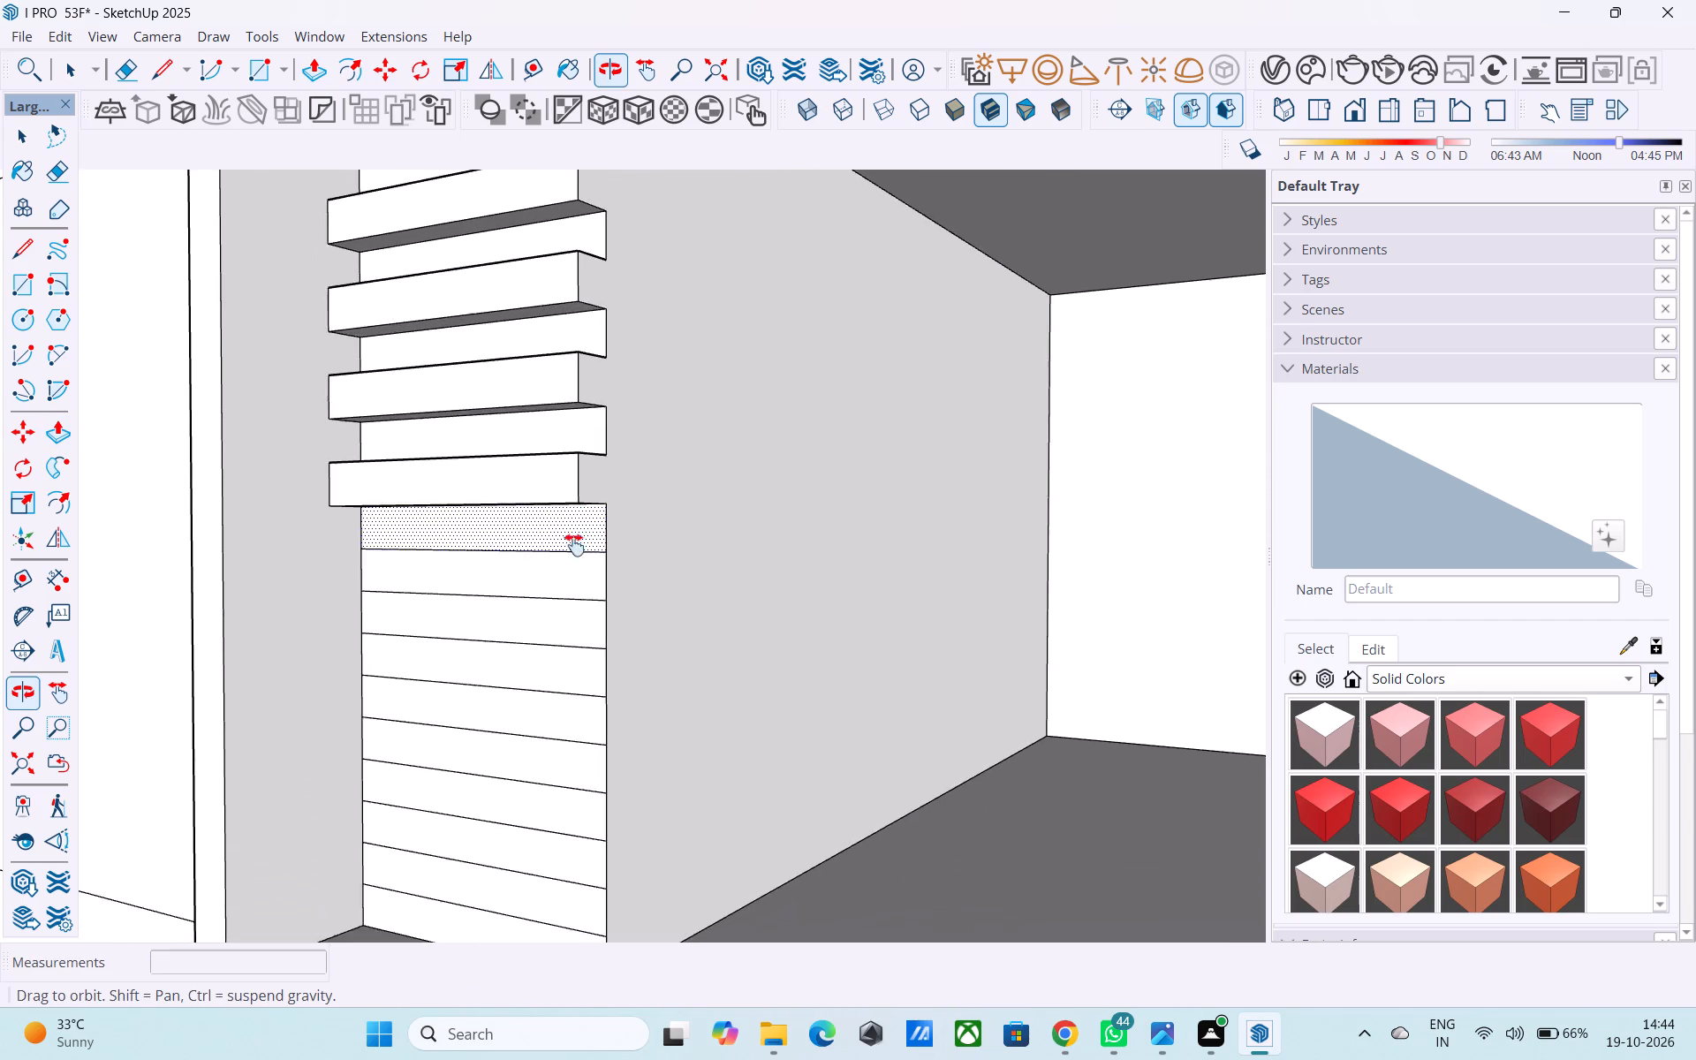
middle_click_drag(574, 545, 597, 517)
scroll(558, 597, "up", 1)
double_click(544, 621)
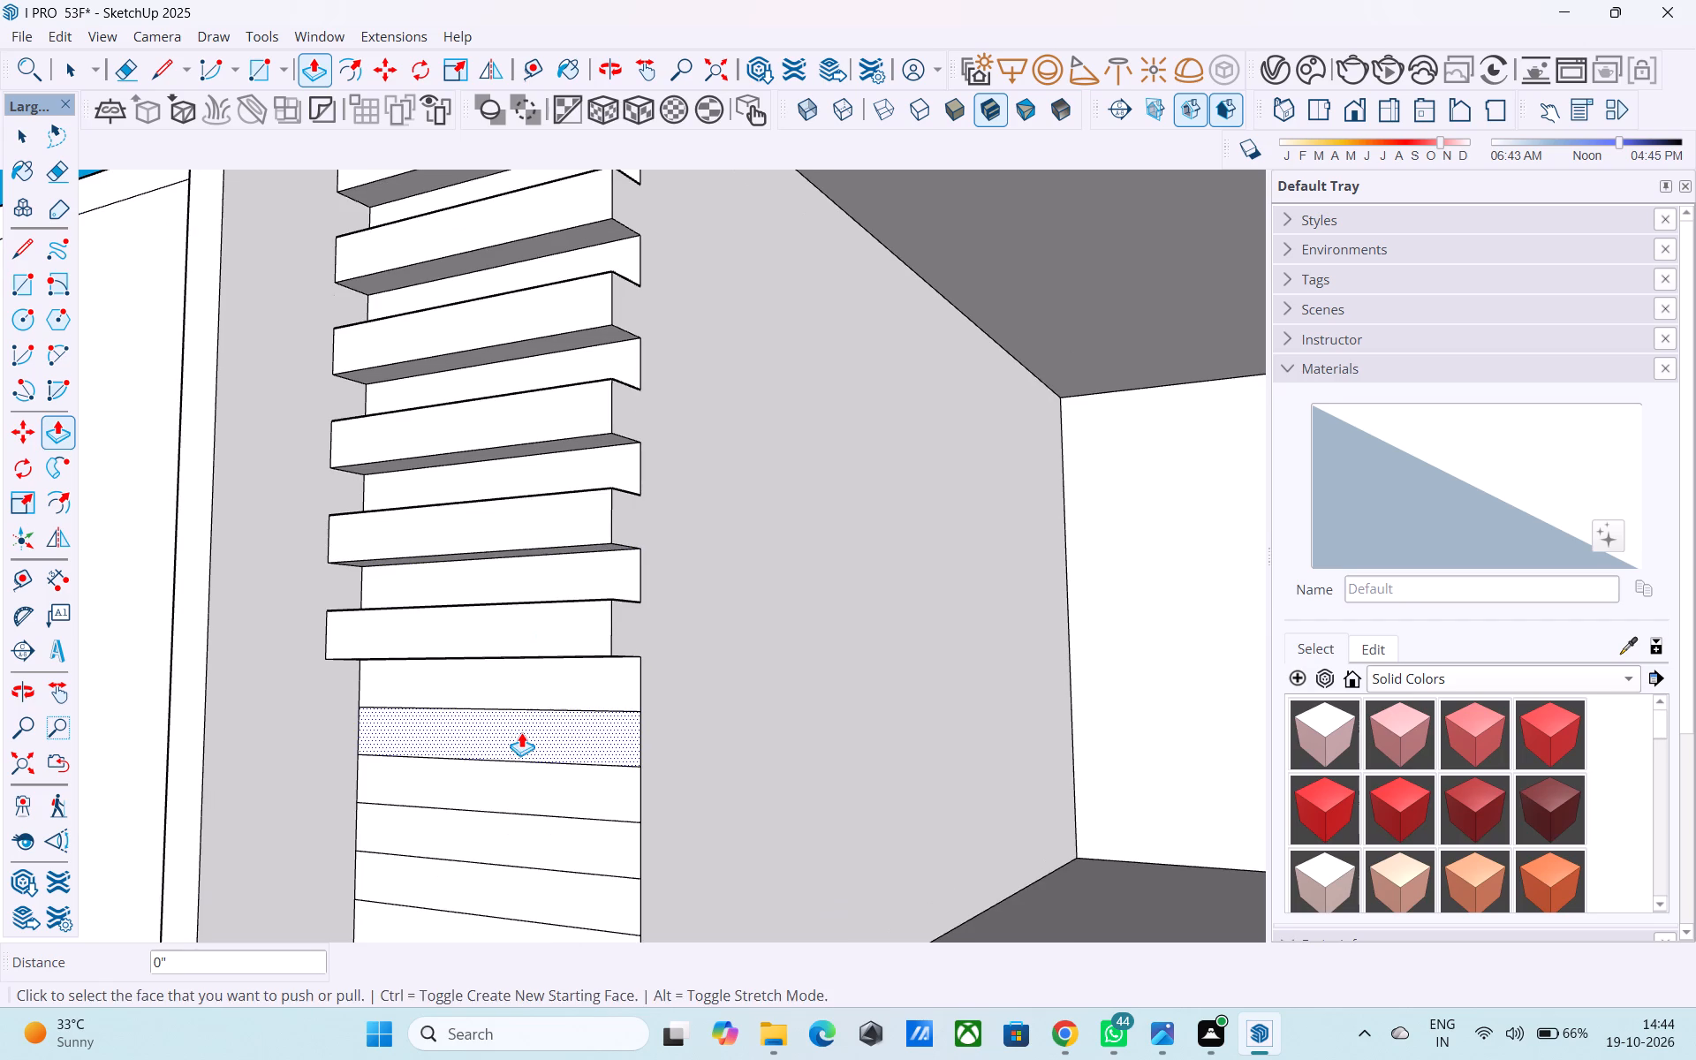
double_click(521, 733)
middle_click_drag(522, 732, 451, 502, "shift")
double_click(469, 609)
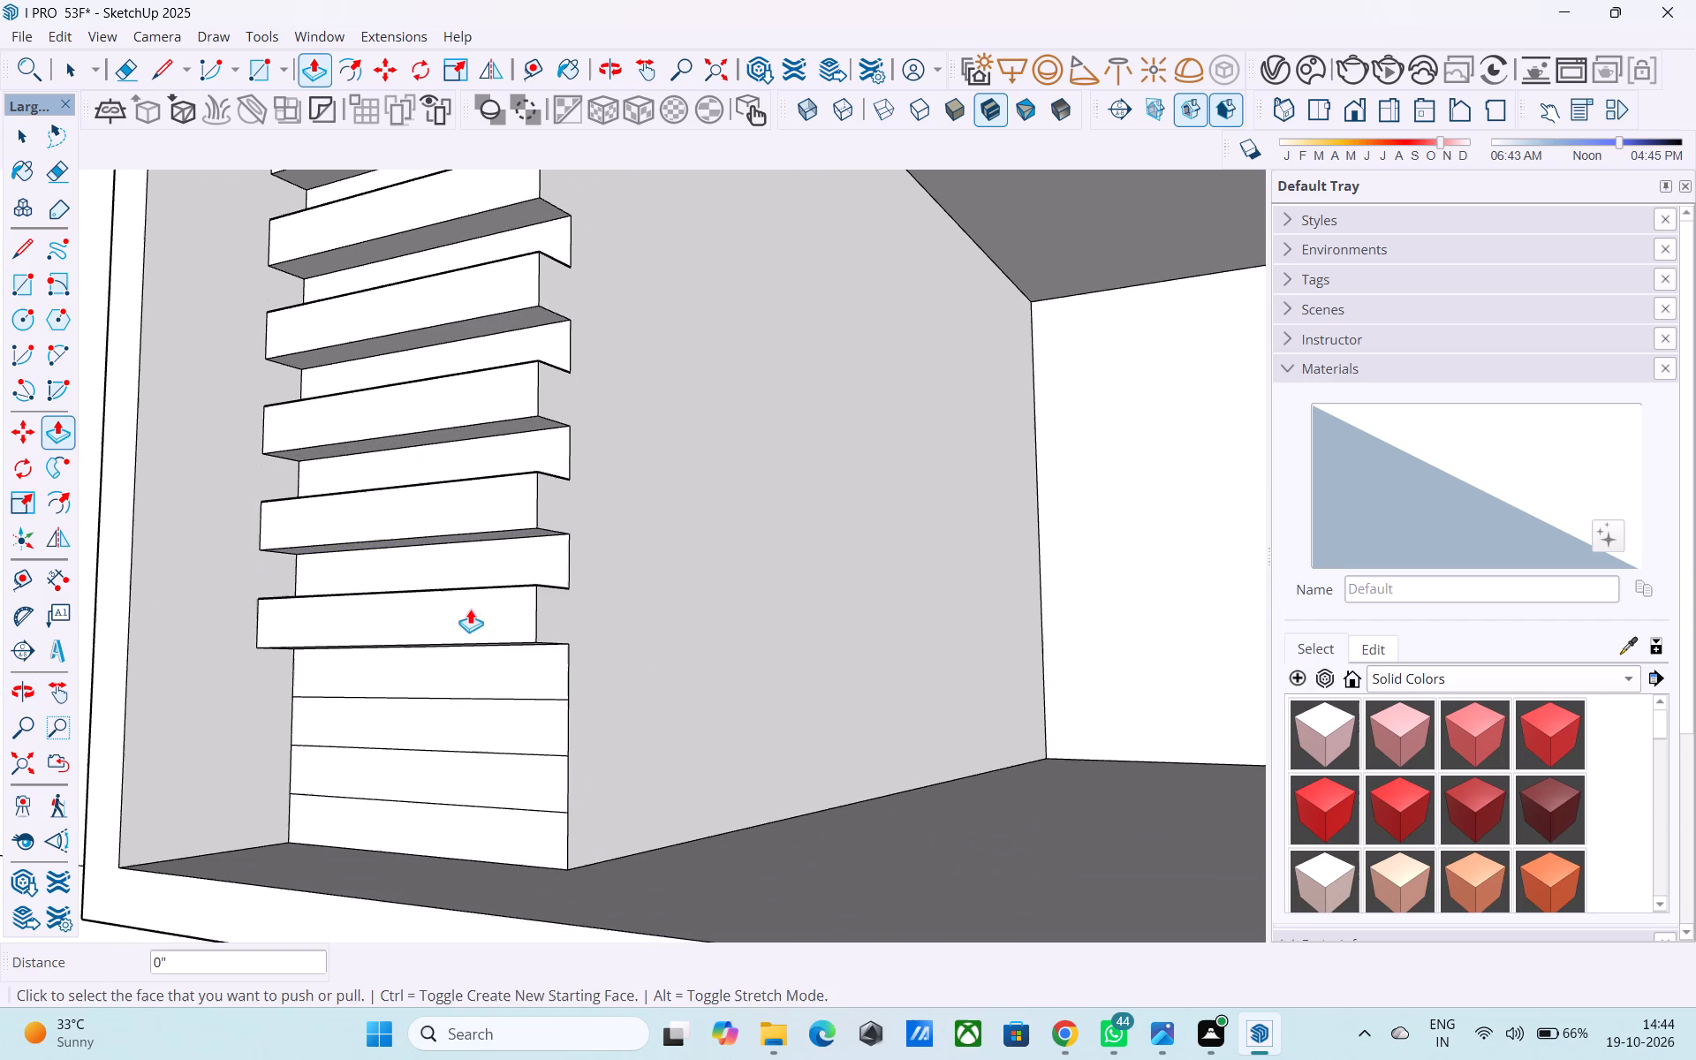
double_click(496, 718)
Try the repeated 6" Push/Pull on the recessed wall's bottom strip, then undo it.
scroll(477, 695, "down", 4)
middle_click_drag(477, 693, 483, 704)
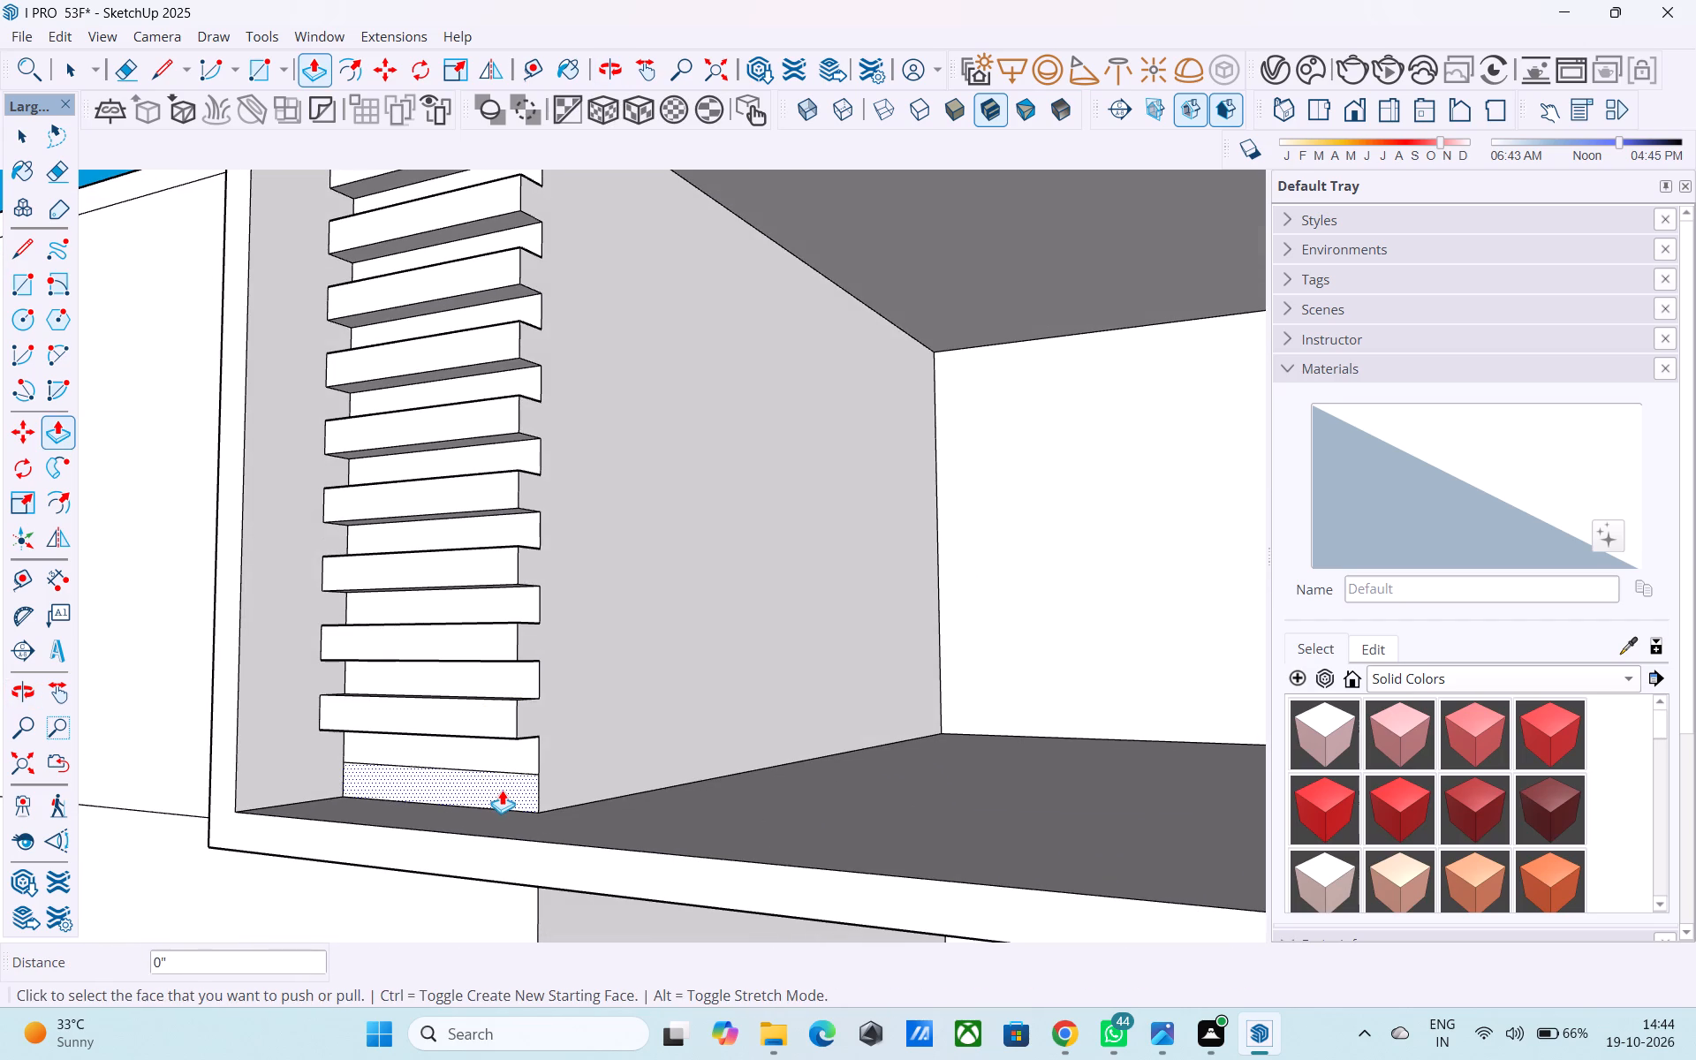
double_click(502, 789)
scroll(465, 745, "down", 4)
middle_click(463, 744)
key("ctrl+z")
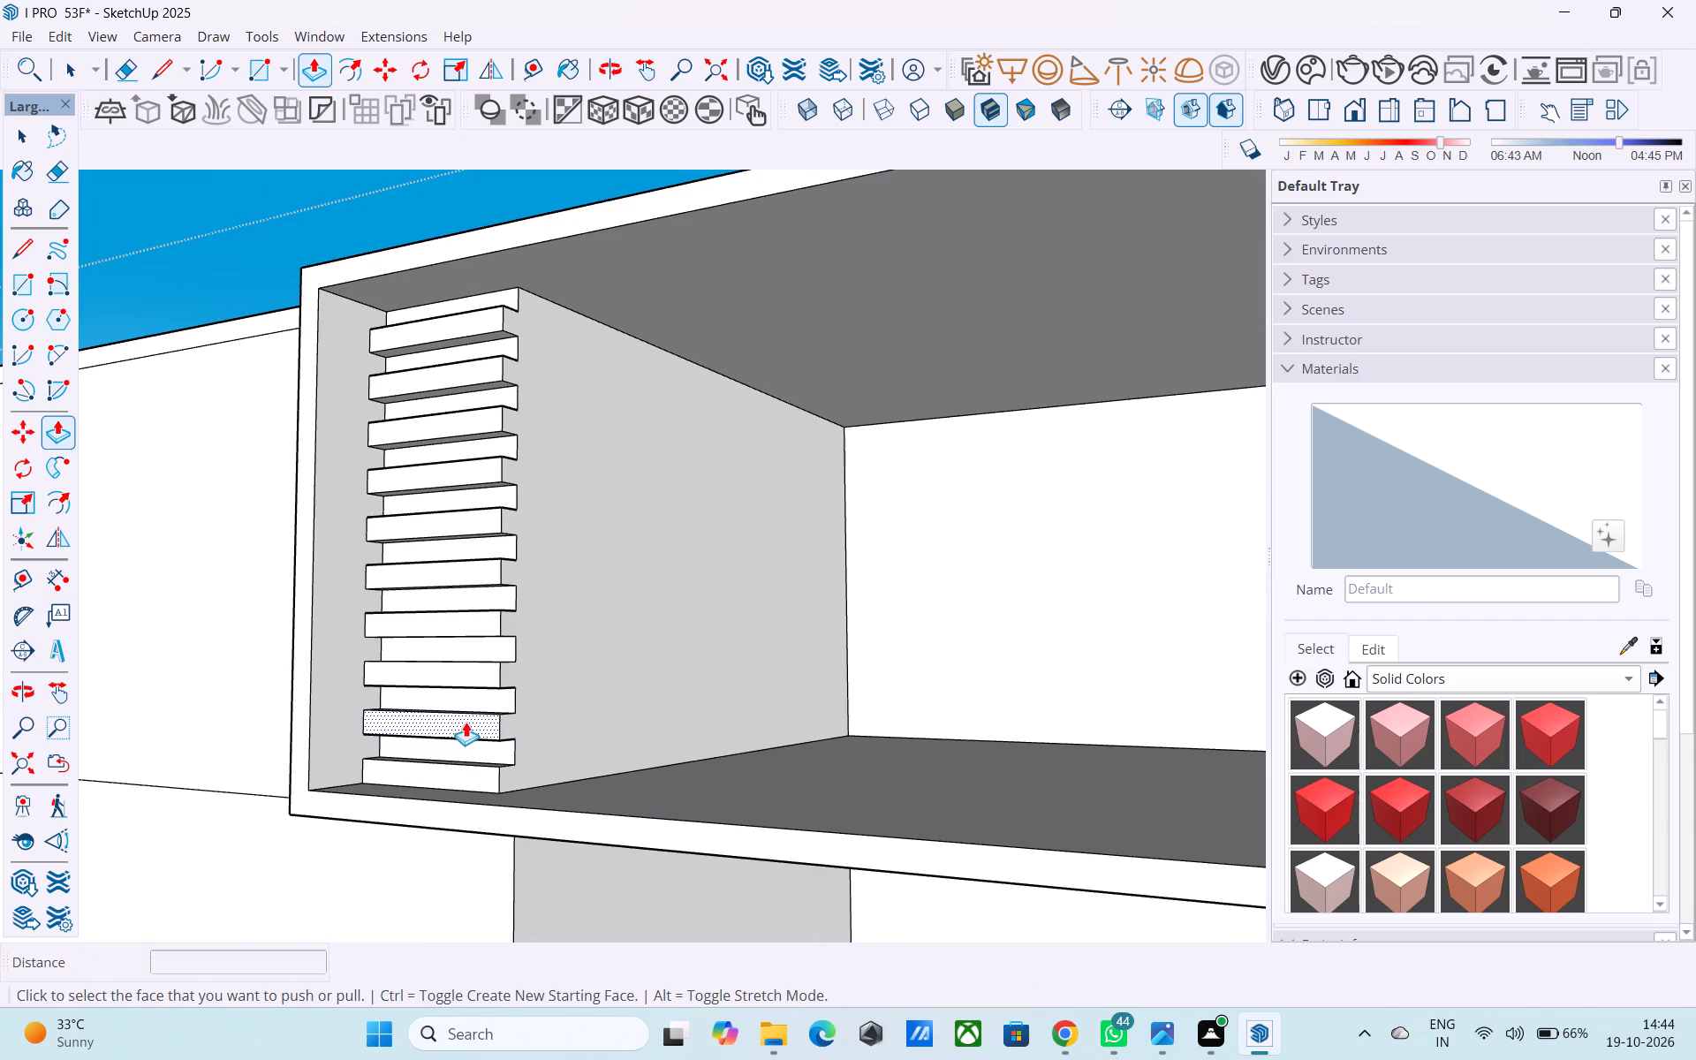
Pull the bottom strip of the recessed wall outward by the same repeated 6" distance.
middle_click_drag(479, 616, 679, 715)
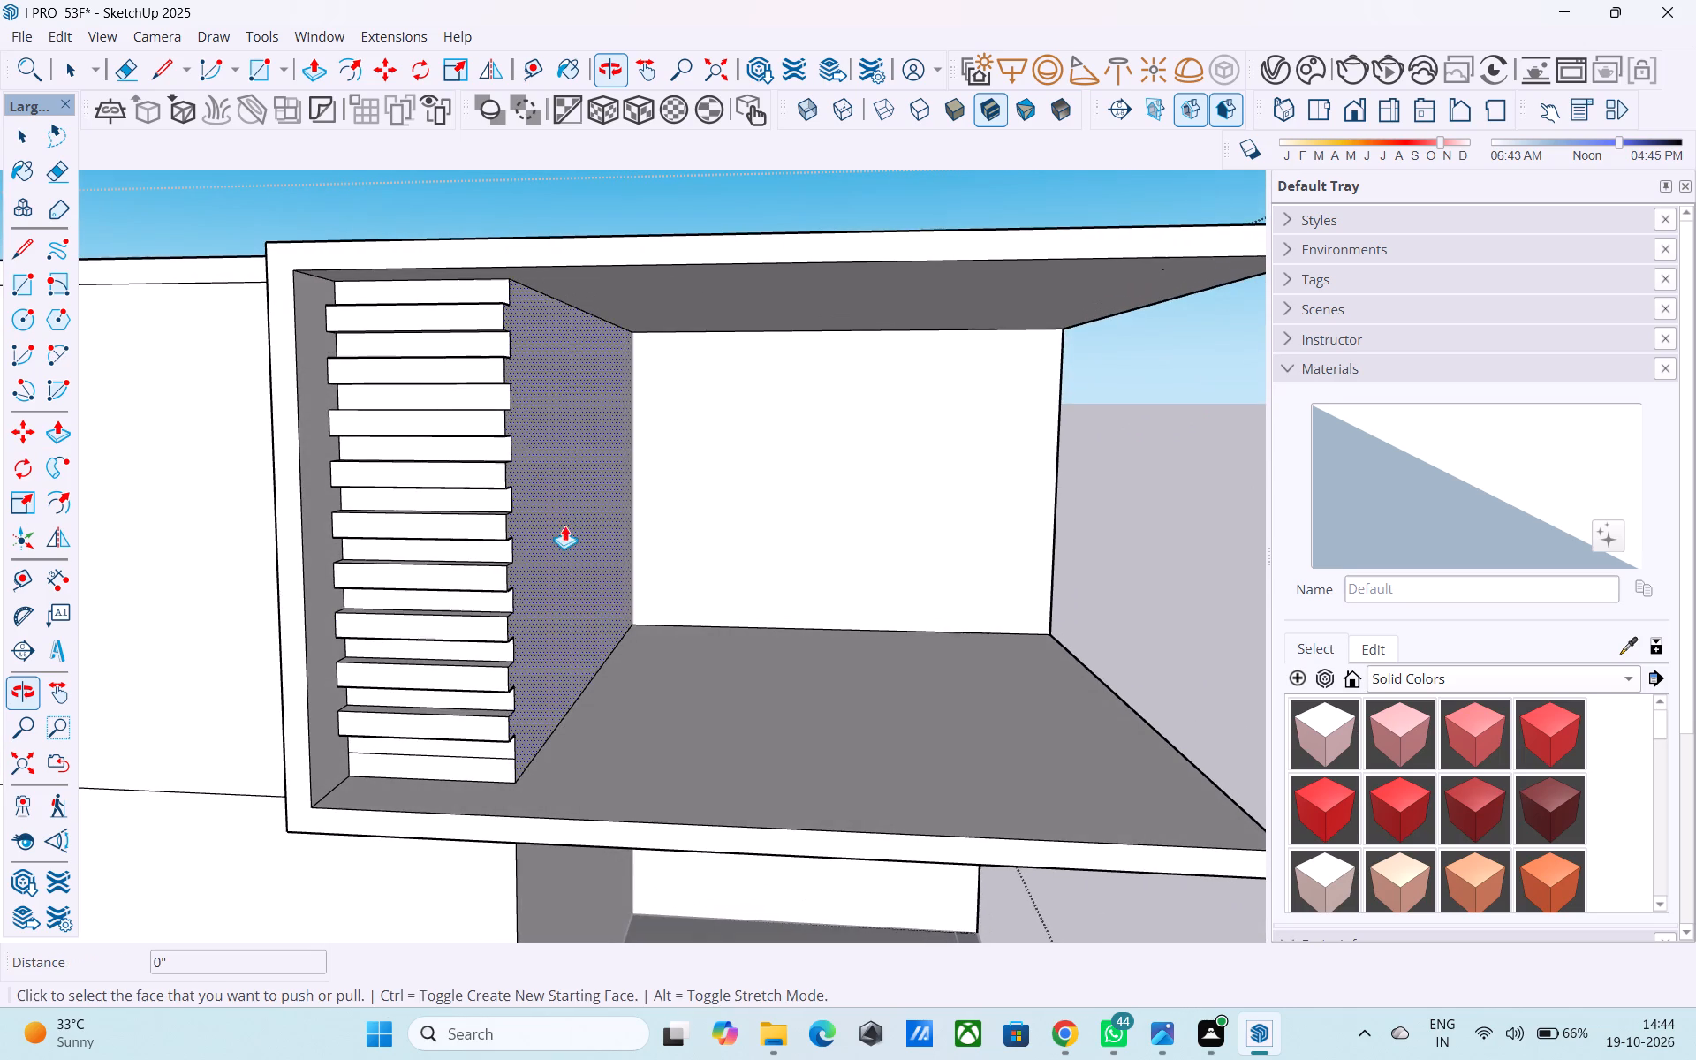
scroll(488, 755, "up", 6)
double_click(441, 770)
scroll(501, 682, "down", 4)
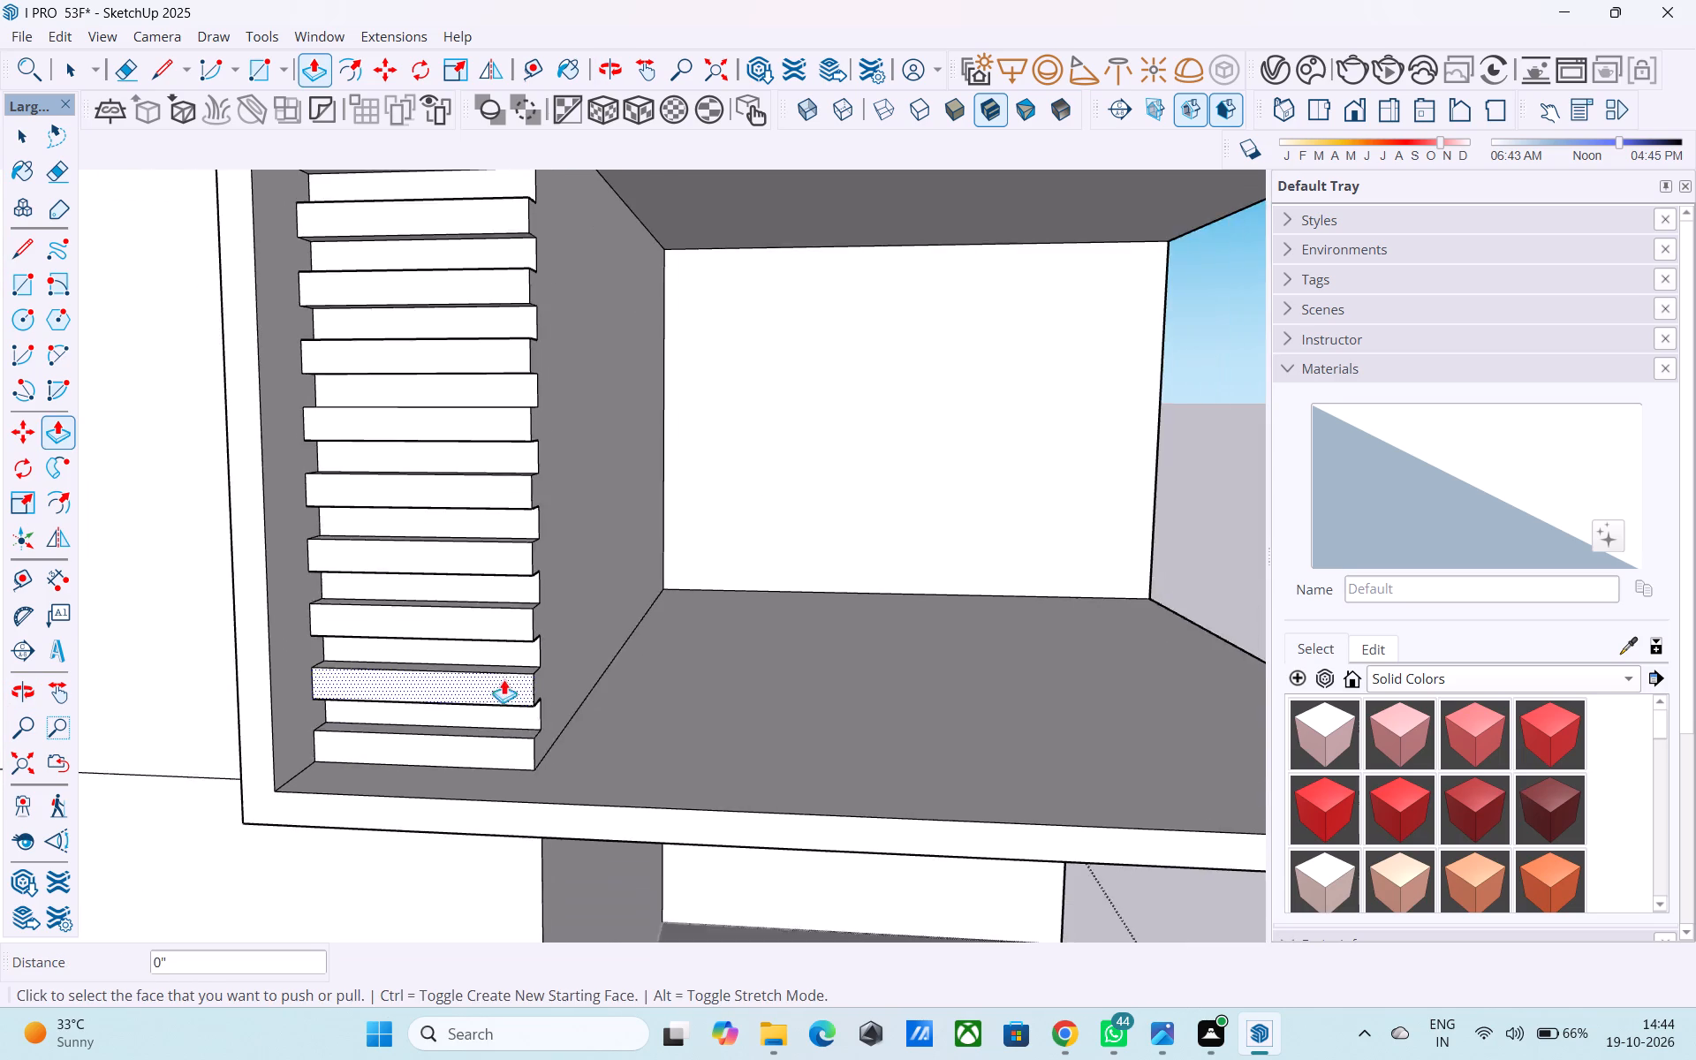
Undo all the 6" Push/Pull operations on the recessed wall's strips, back to the flat divided wall.
middle_click_drag(504, 678, 128, 789)
middle_click_drag(778, 625, 655, 640)
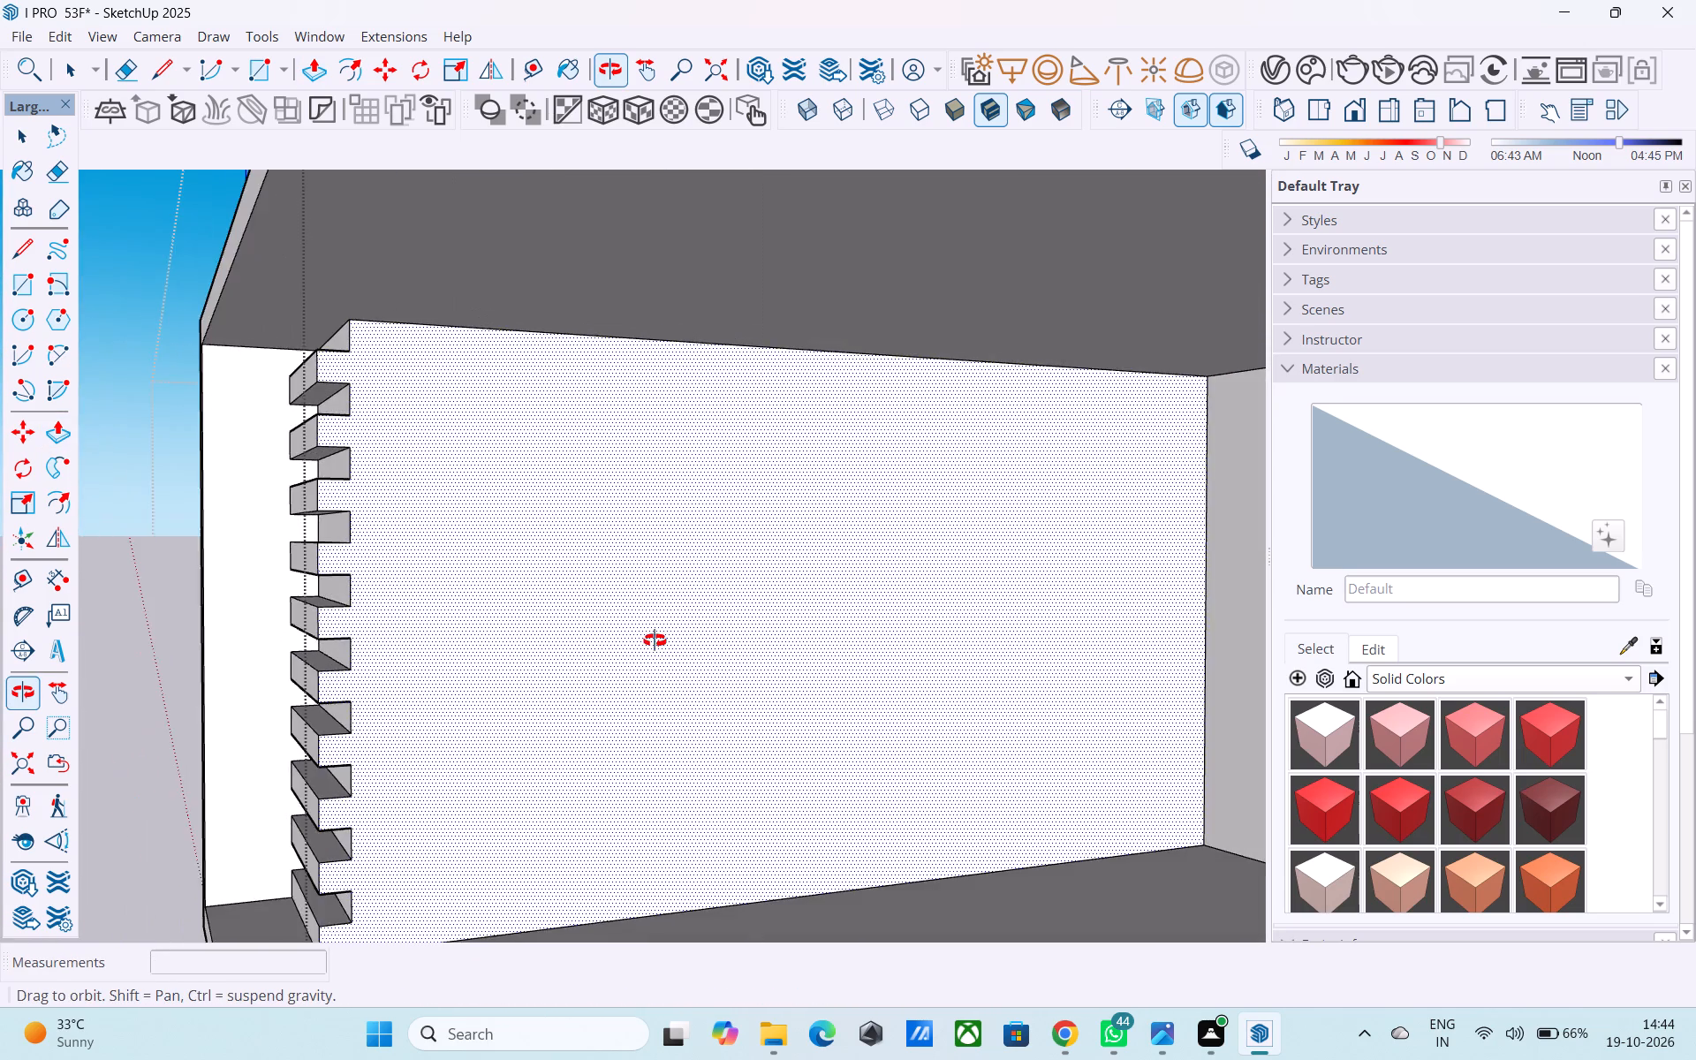
middle_click_drag(655, 640, 772, 666)
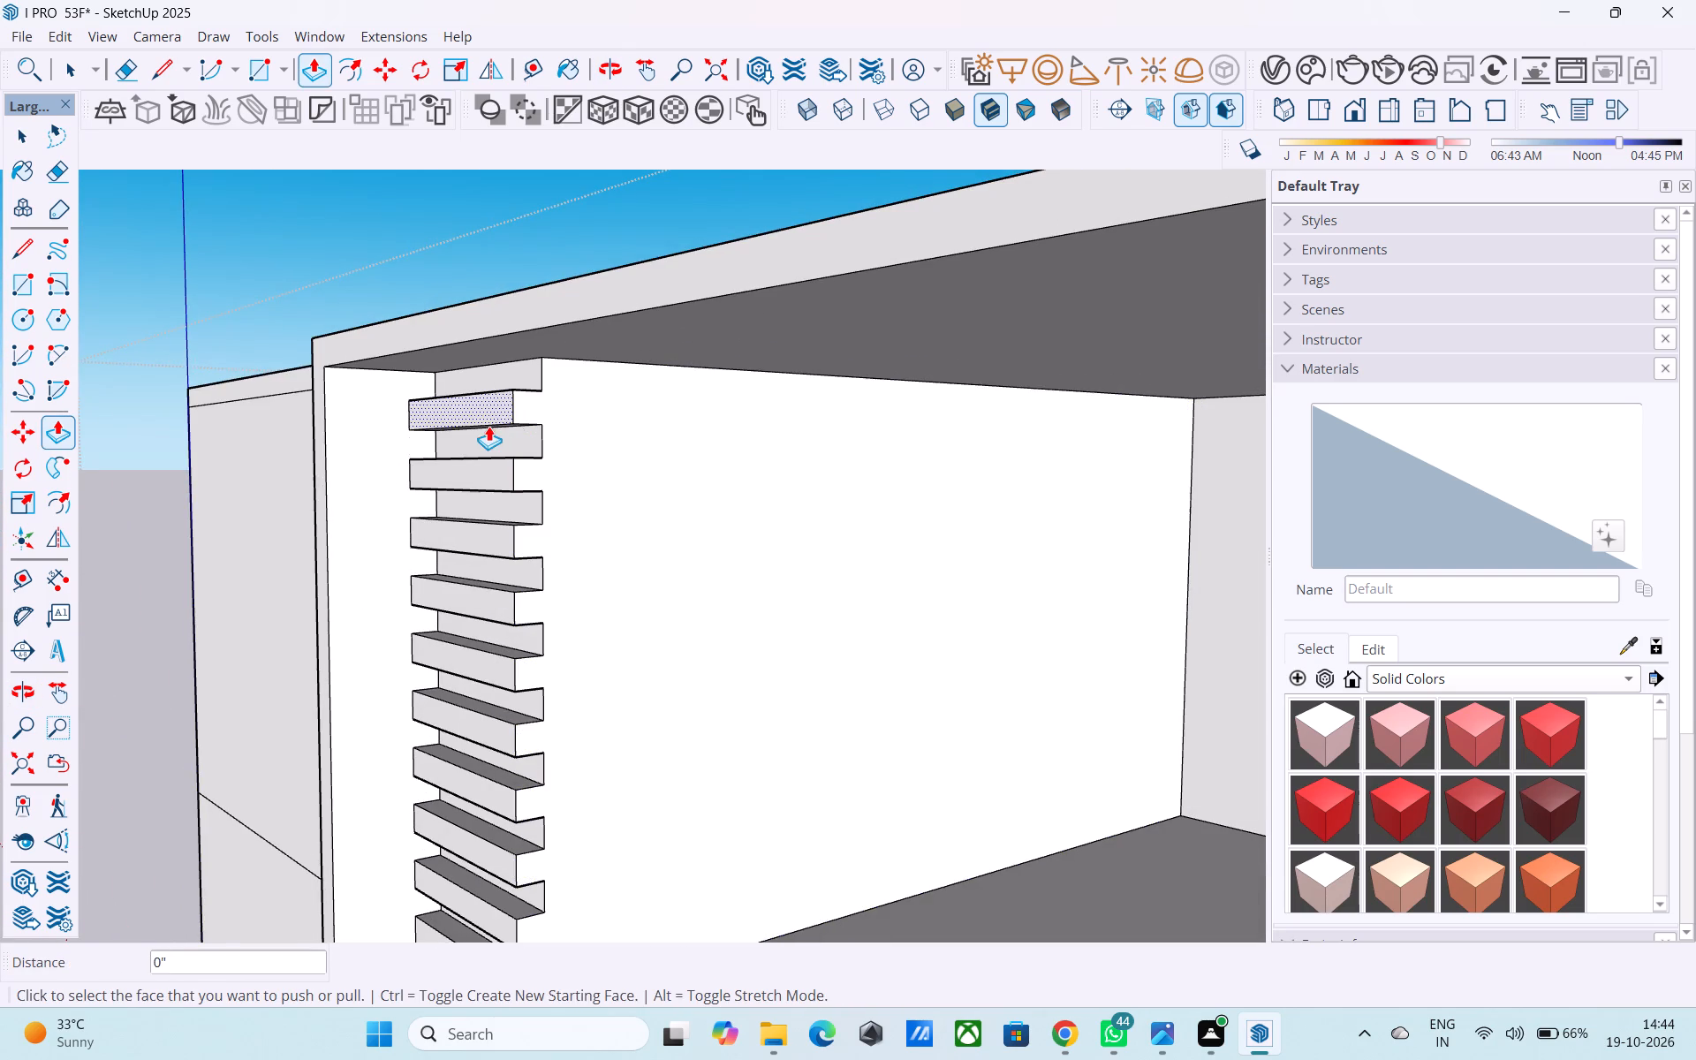
middle_click_drag(487, 424, 567, 444)
scroll(568, 443, "down", 4)
key("ctrl+z")
key("ctrl+z")
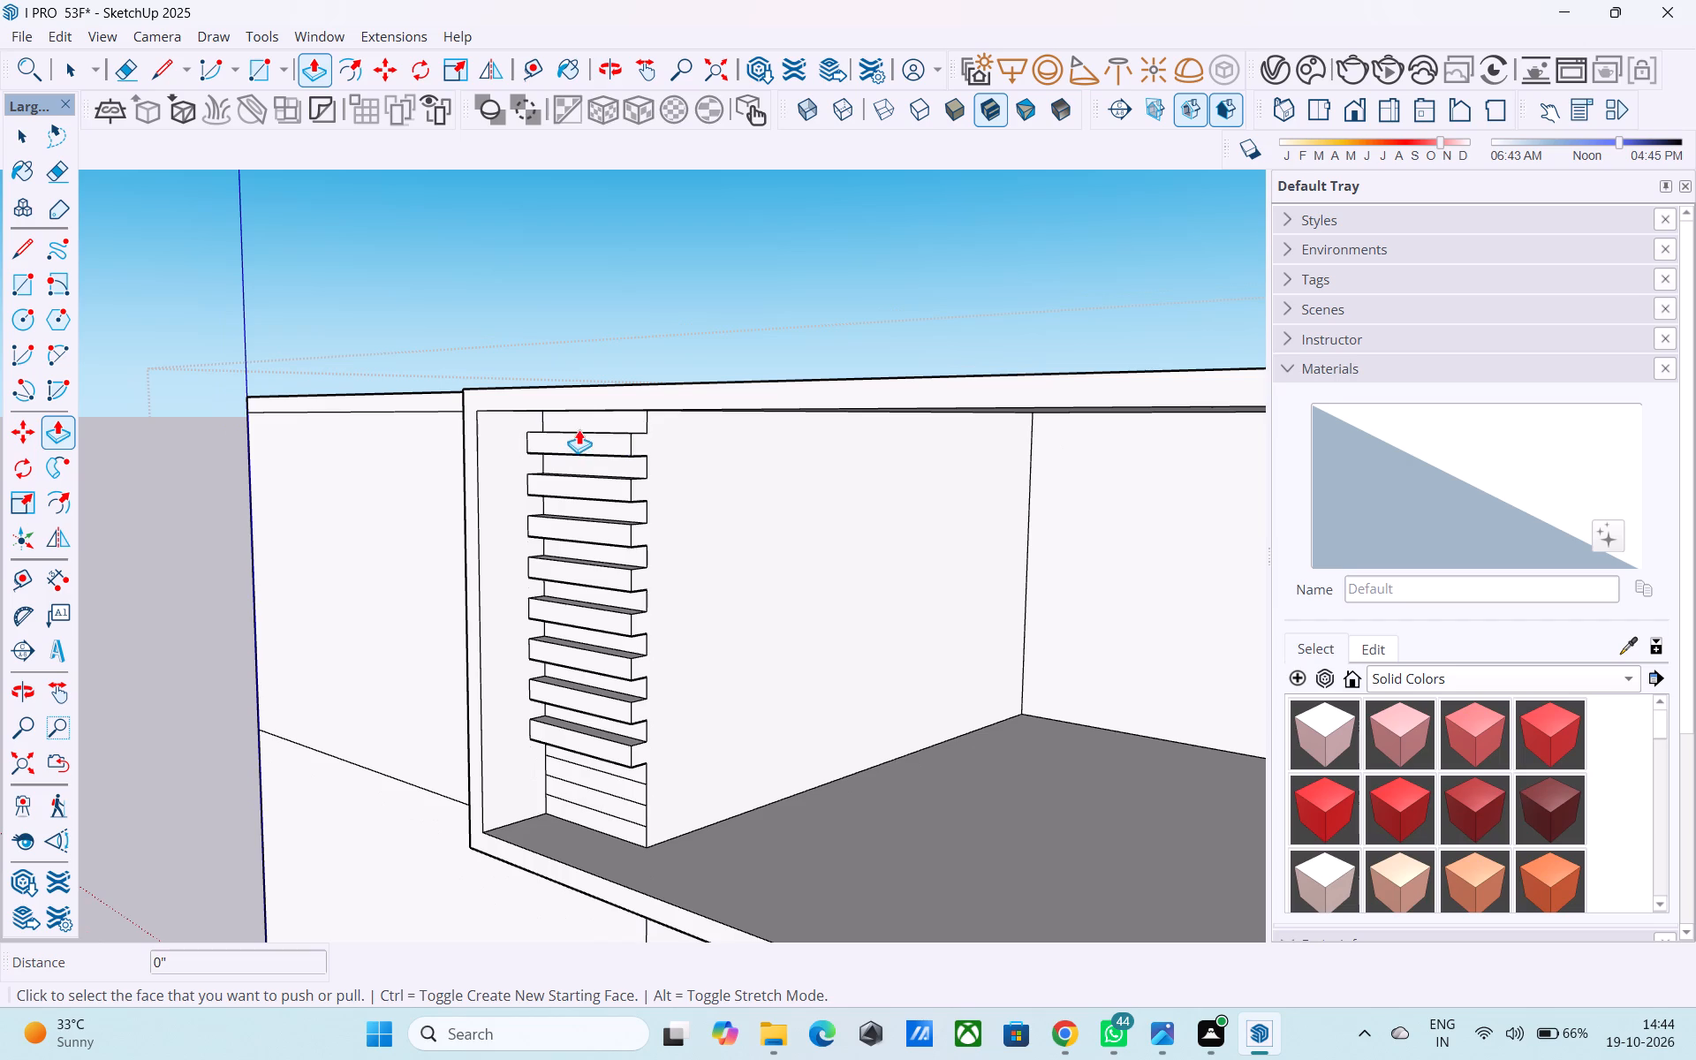
key("ctrl+z")
key("ctrl+z")
key("ctrl+z")
key("ctrl+z")
key("ctrl+z")
key("ctrl+z")
key("ctrl+z")
key("ctrl+z")
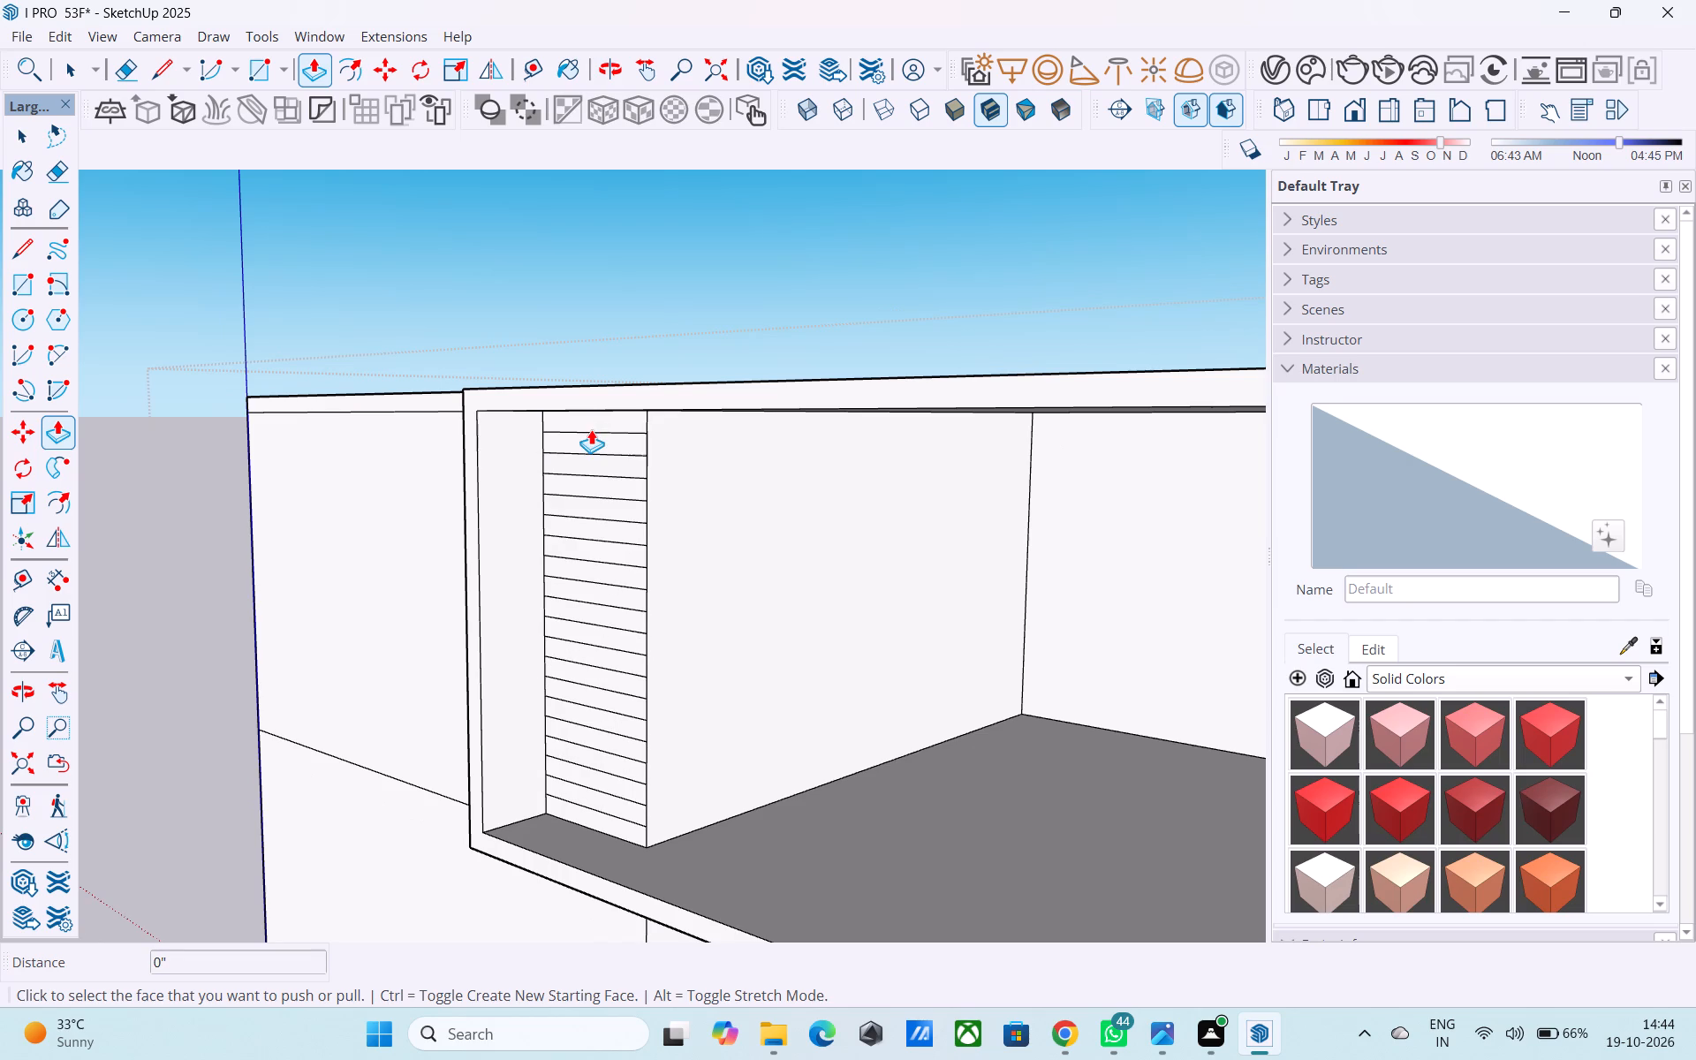
Copy the recessed wall's top edge 10' down to its bottom corner and divide the distance into 40 equal strips.
key("space")
scroll(592, 432, "up", 1)
middle_click(592, 432)
scroll(610, 447, "up", 5)
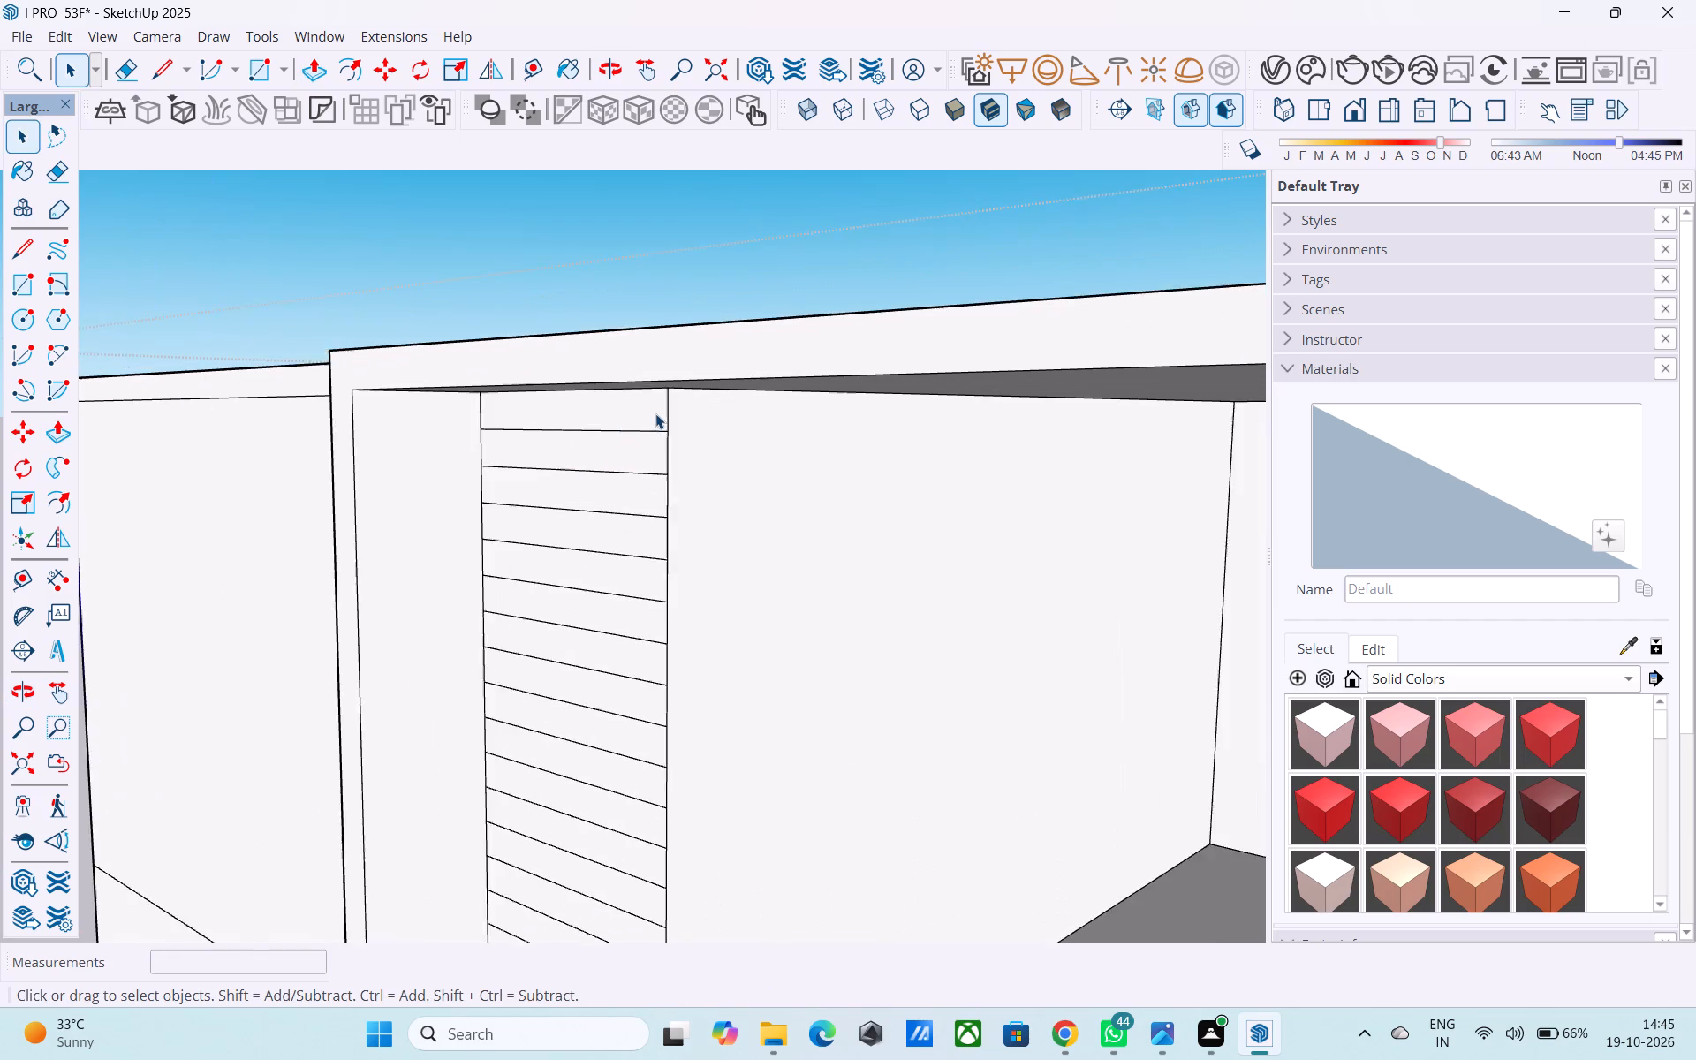
scroll(655, 413, "up", 5)
scroll(670, 384, "down", 5)
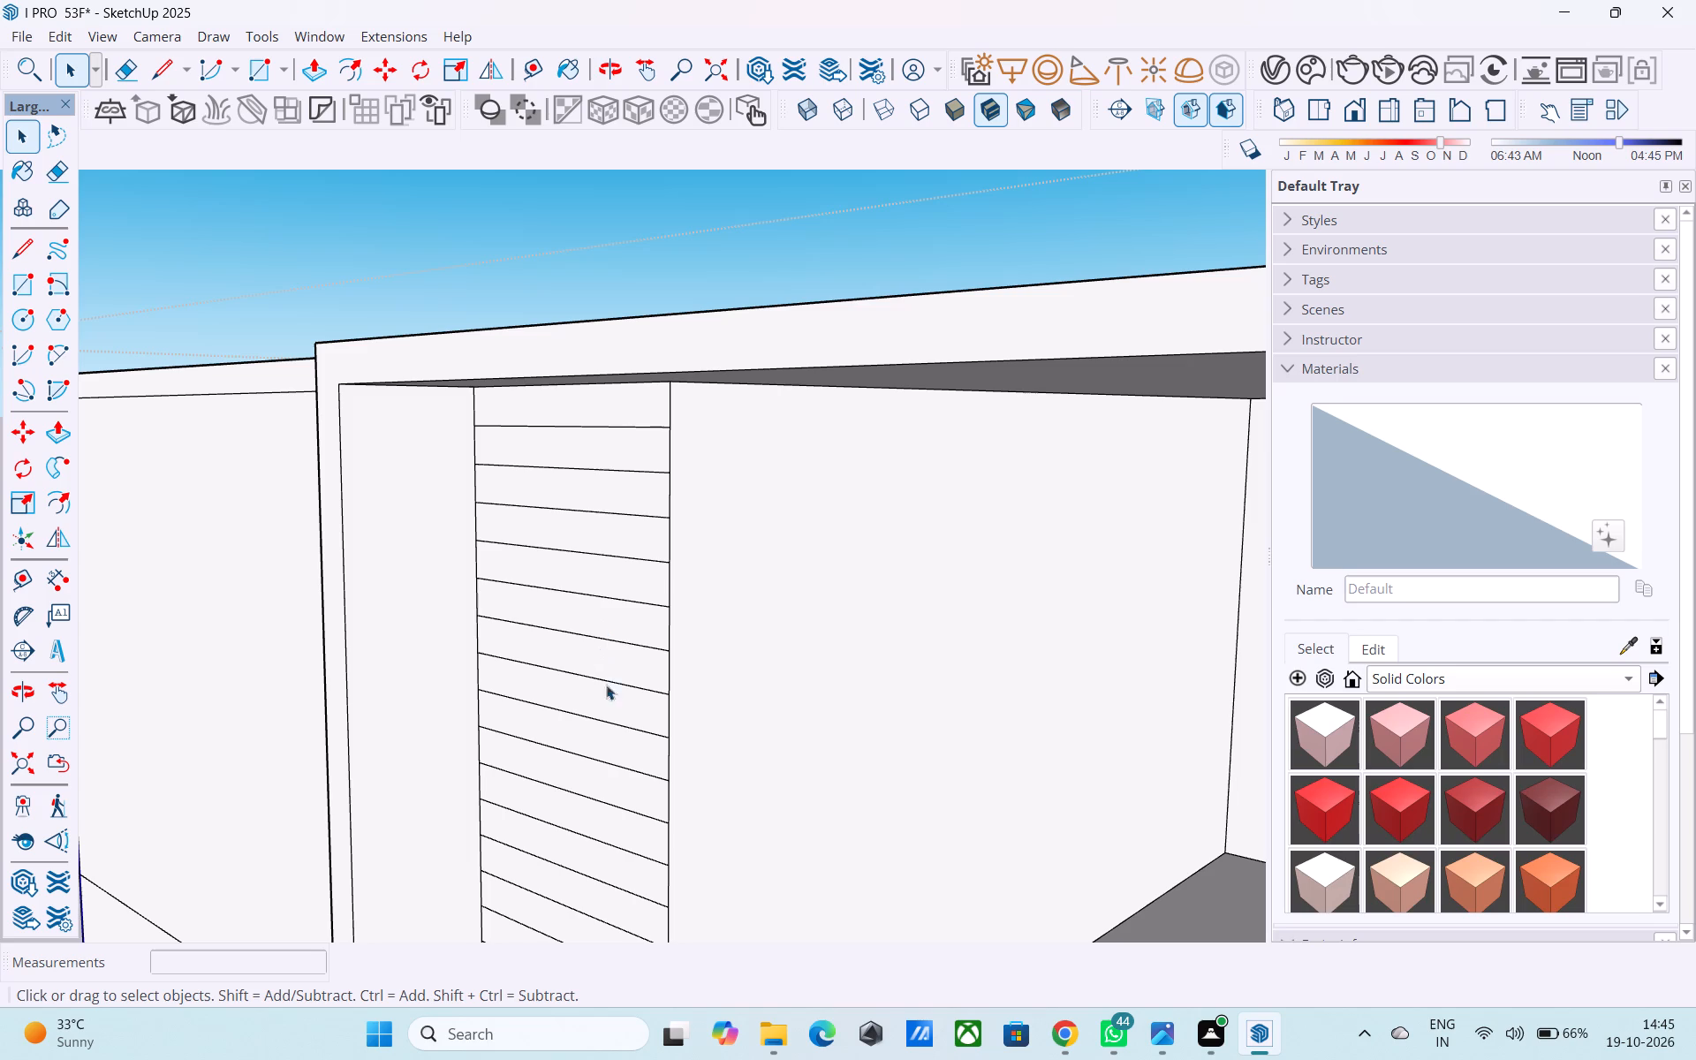
scroll(612, 748, "down", 4)
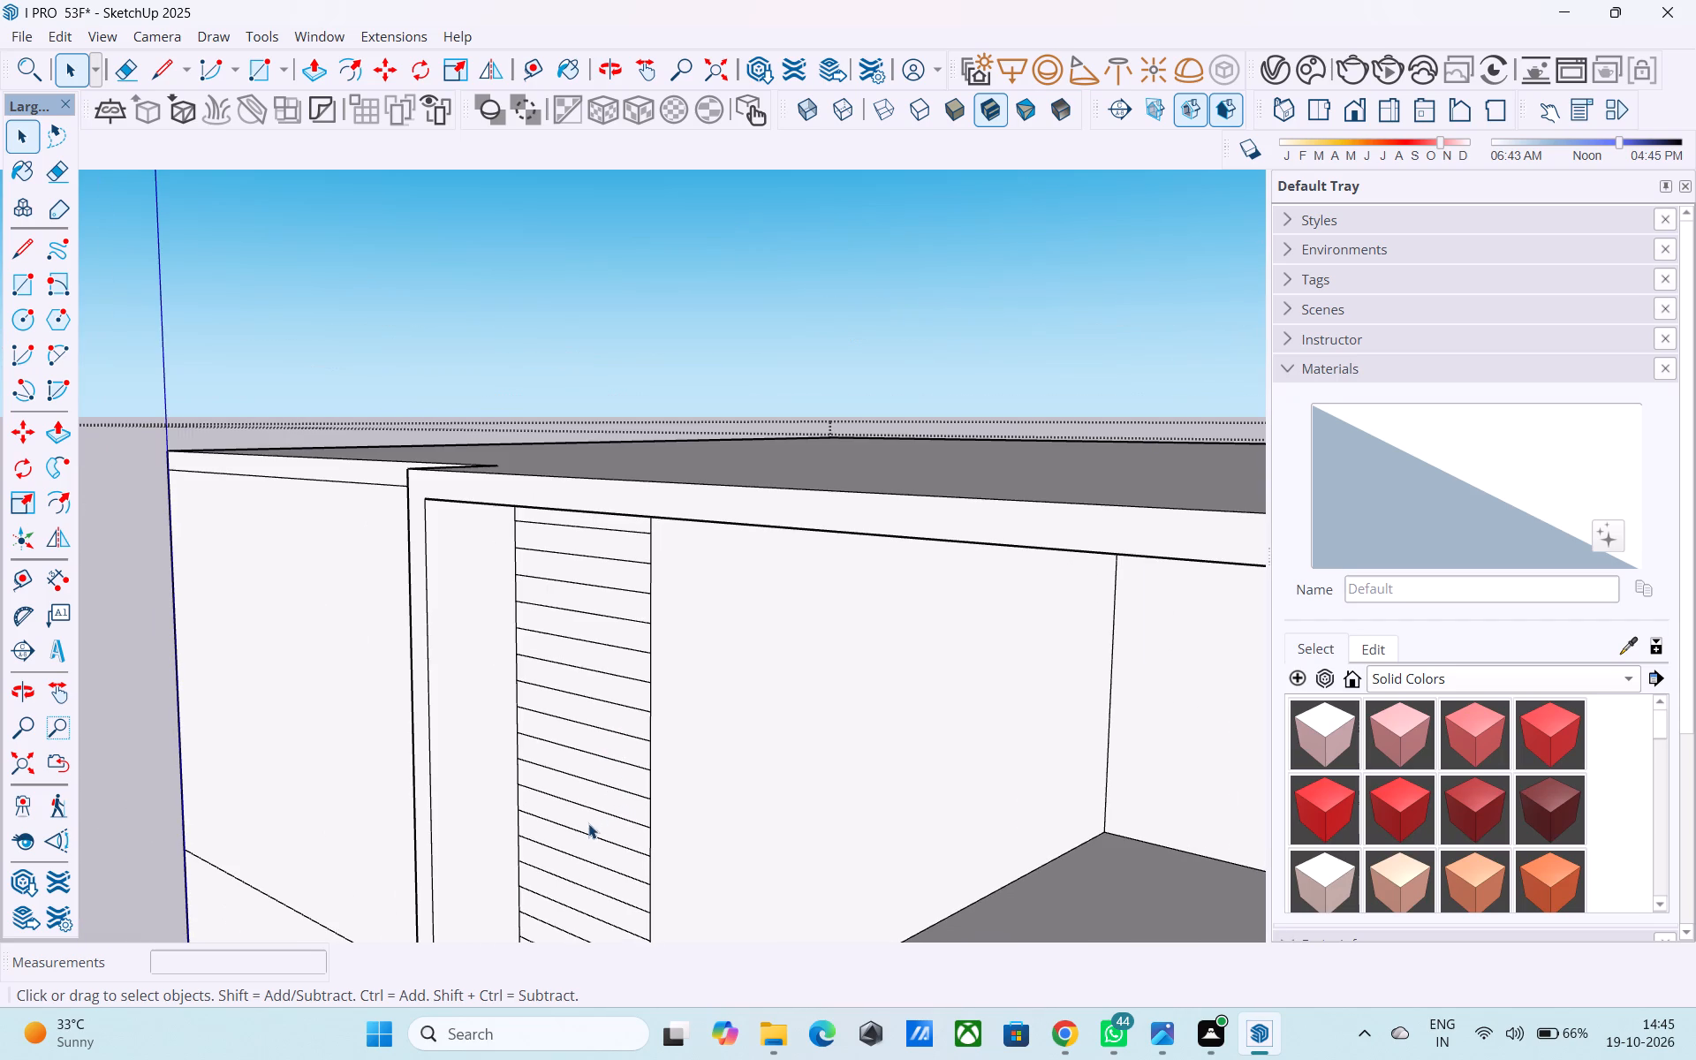
scroll(555, 892, "down", 2)
scroll(489, 751, "down", 5)
middle_click_drag(548, 809, 552, 765)
scroll(580, 664, "up", 16)
middle_click_drag(574, 511, 598, 492)
scroll(588, 497, "up", 4)
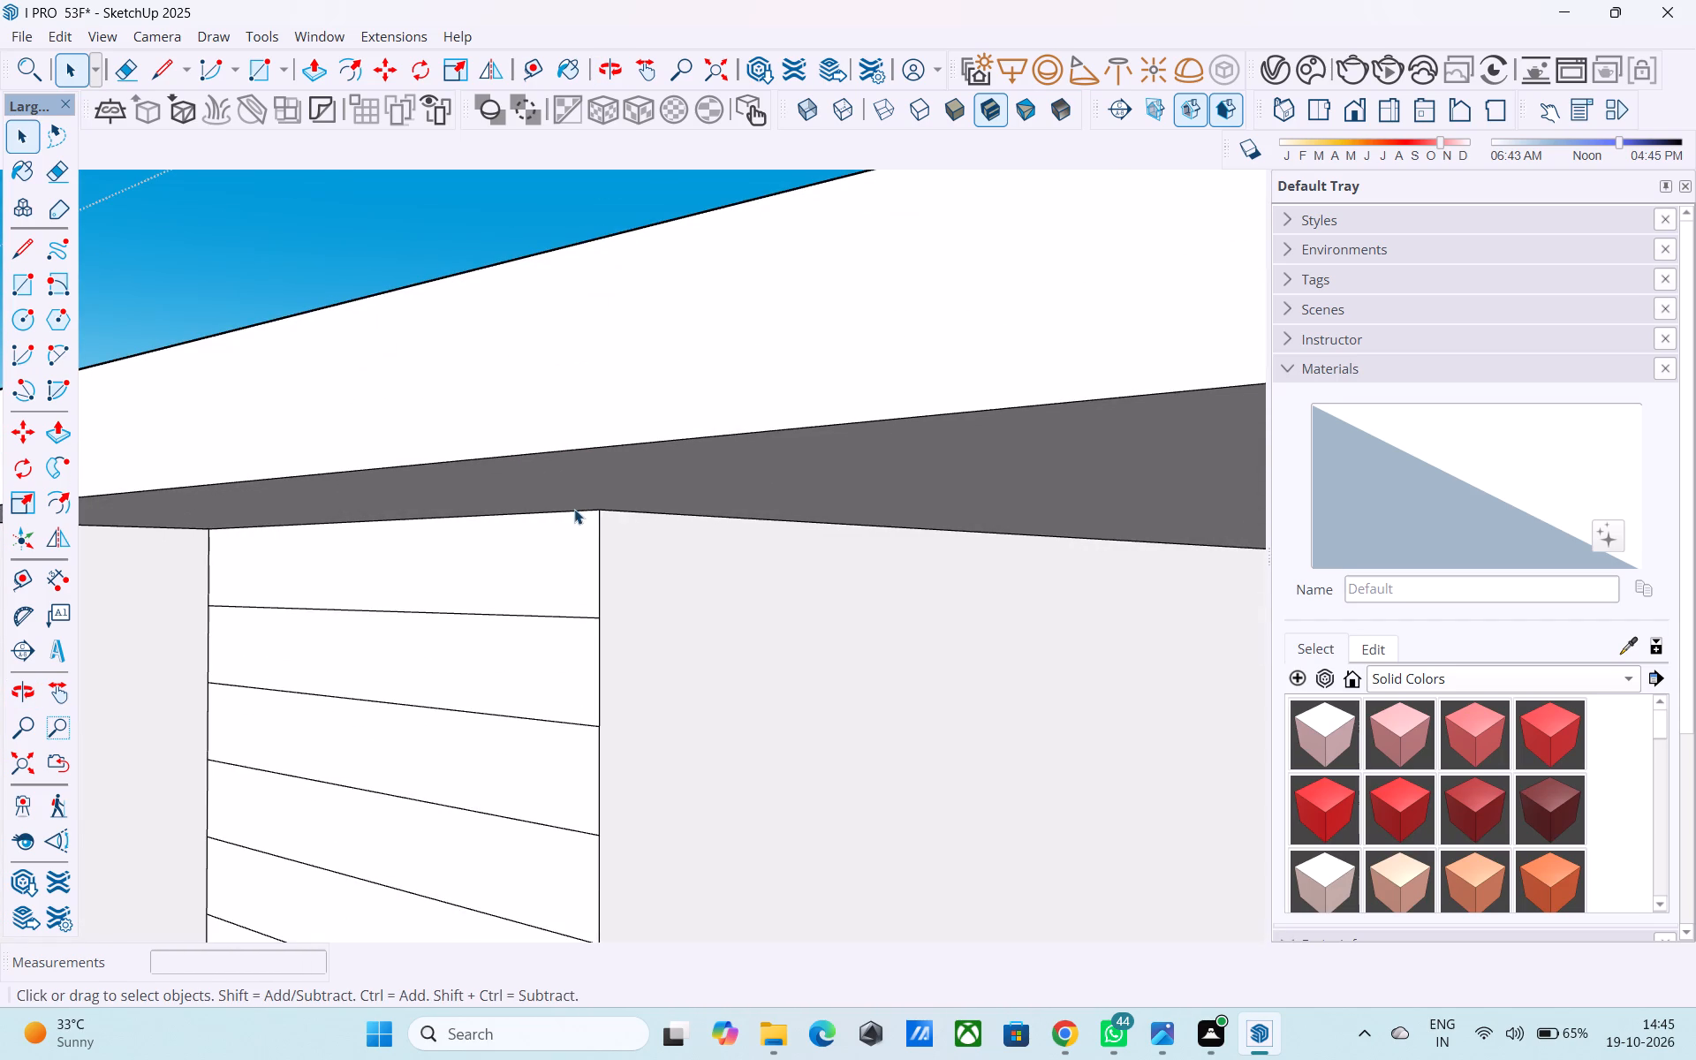
left_click(577, 511)
key("m")
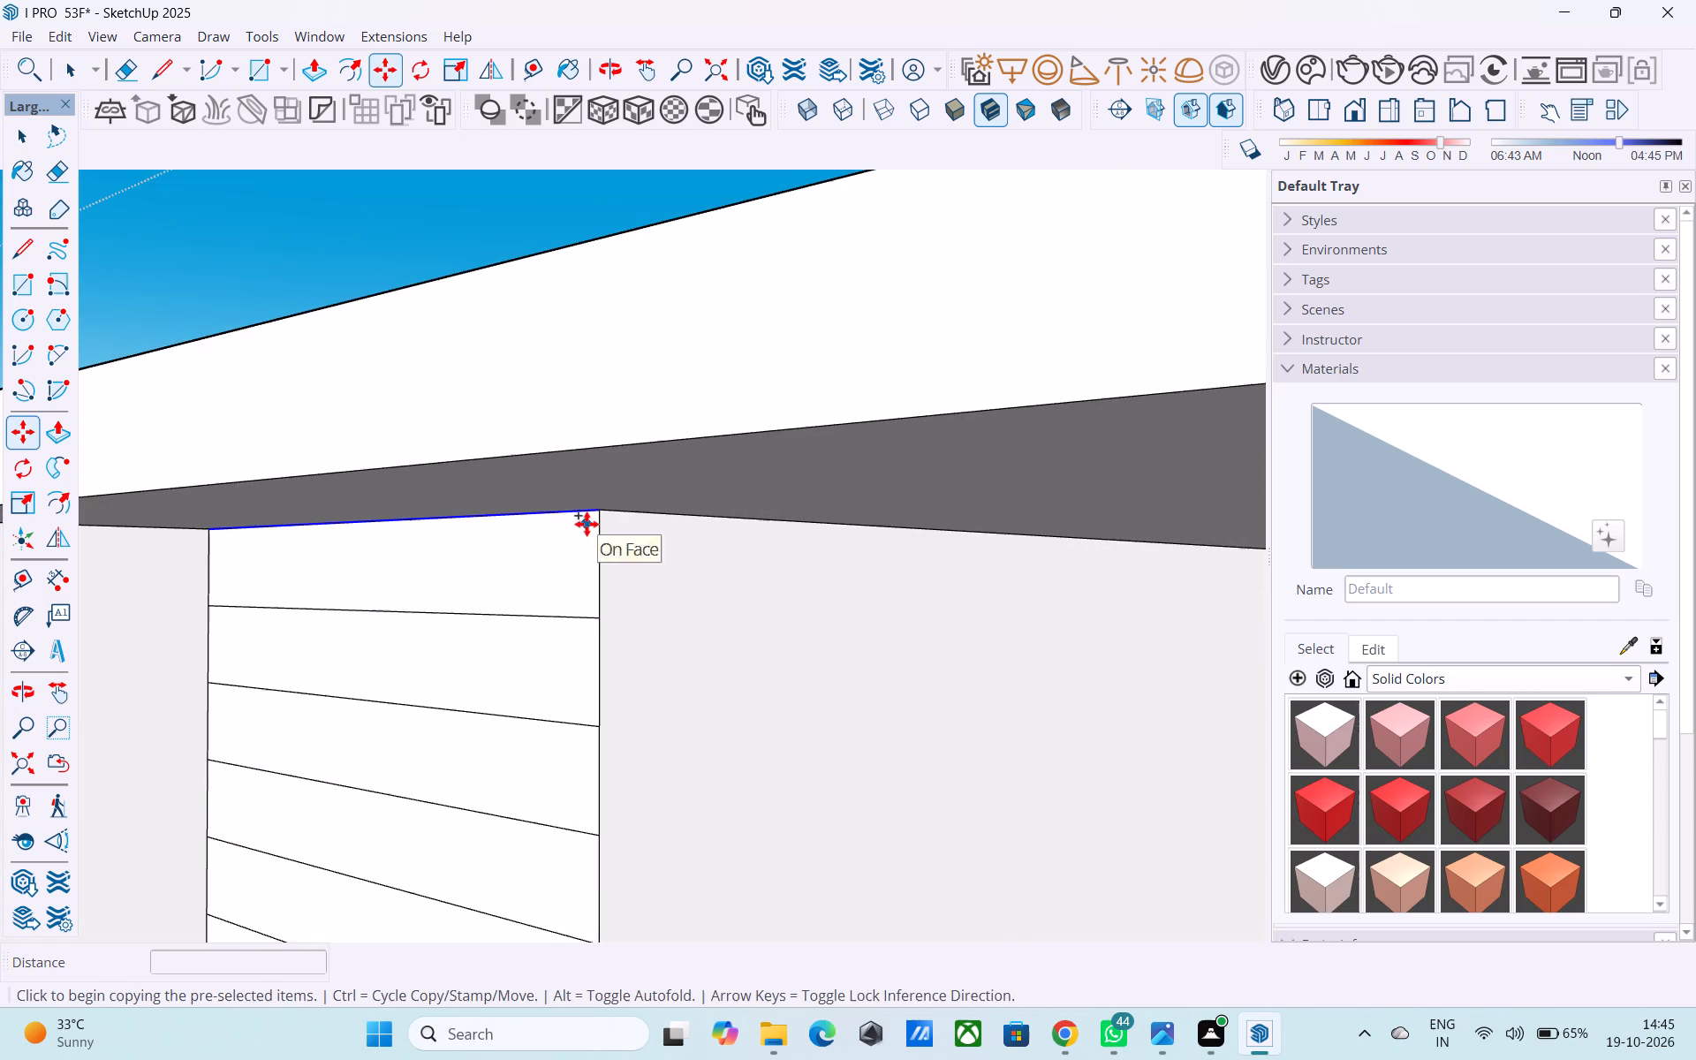
left_click(598, 510)
scroll(598, 511, "down", 17)
scroll(461, 779, "up", 9)
middle_click_drag(590, 668, 588, 706)
scroll(587, 707, "up", 3)
left_click(608, 662)
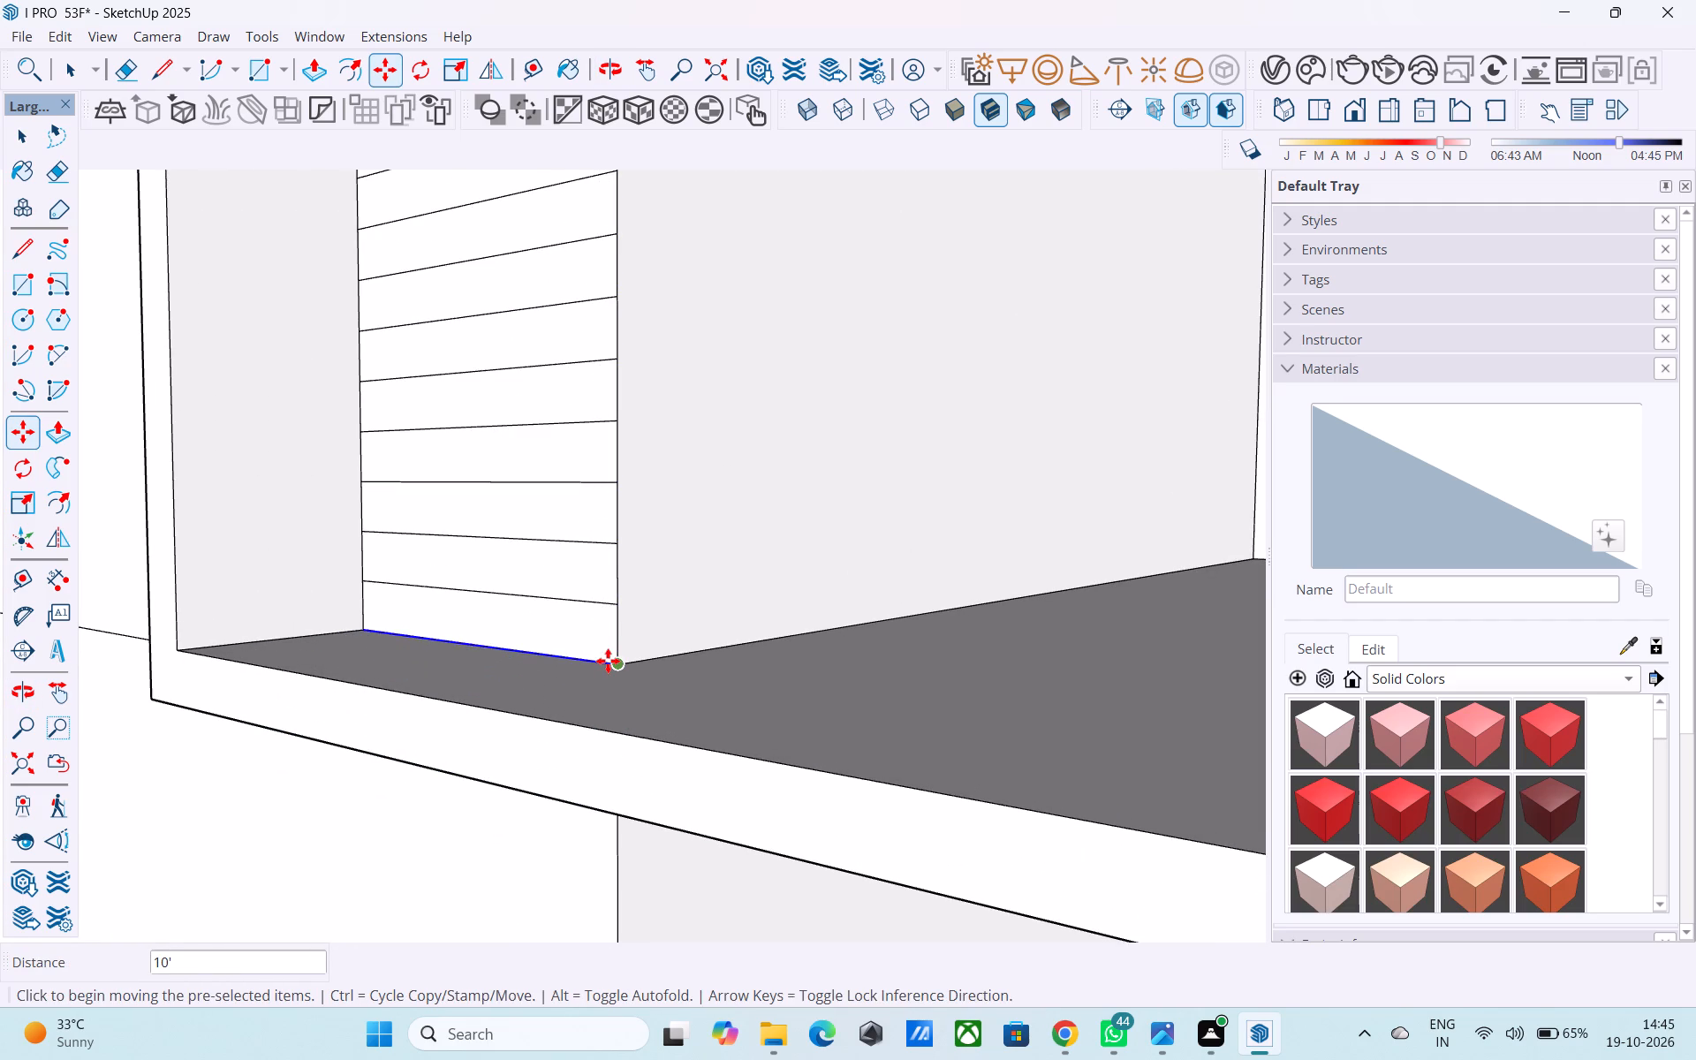
key("slash")
type("40")
key("Return")
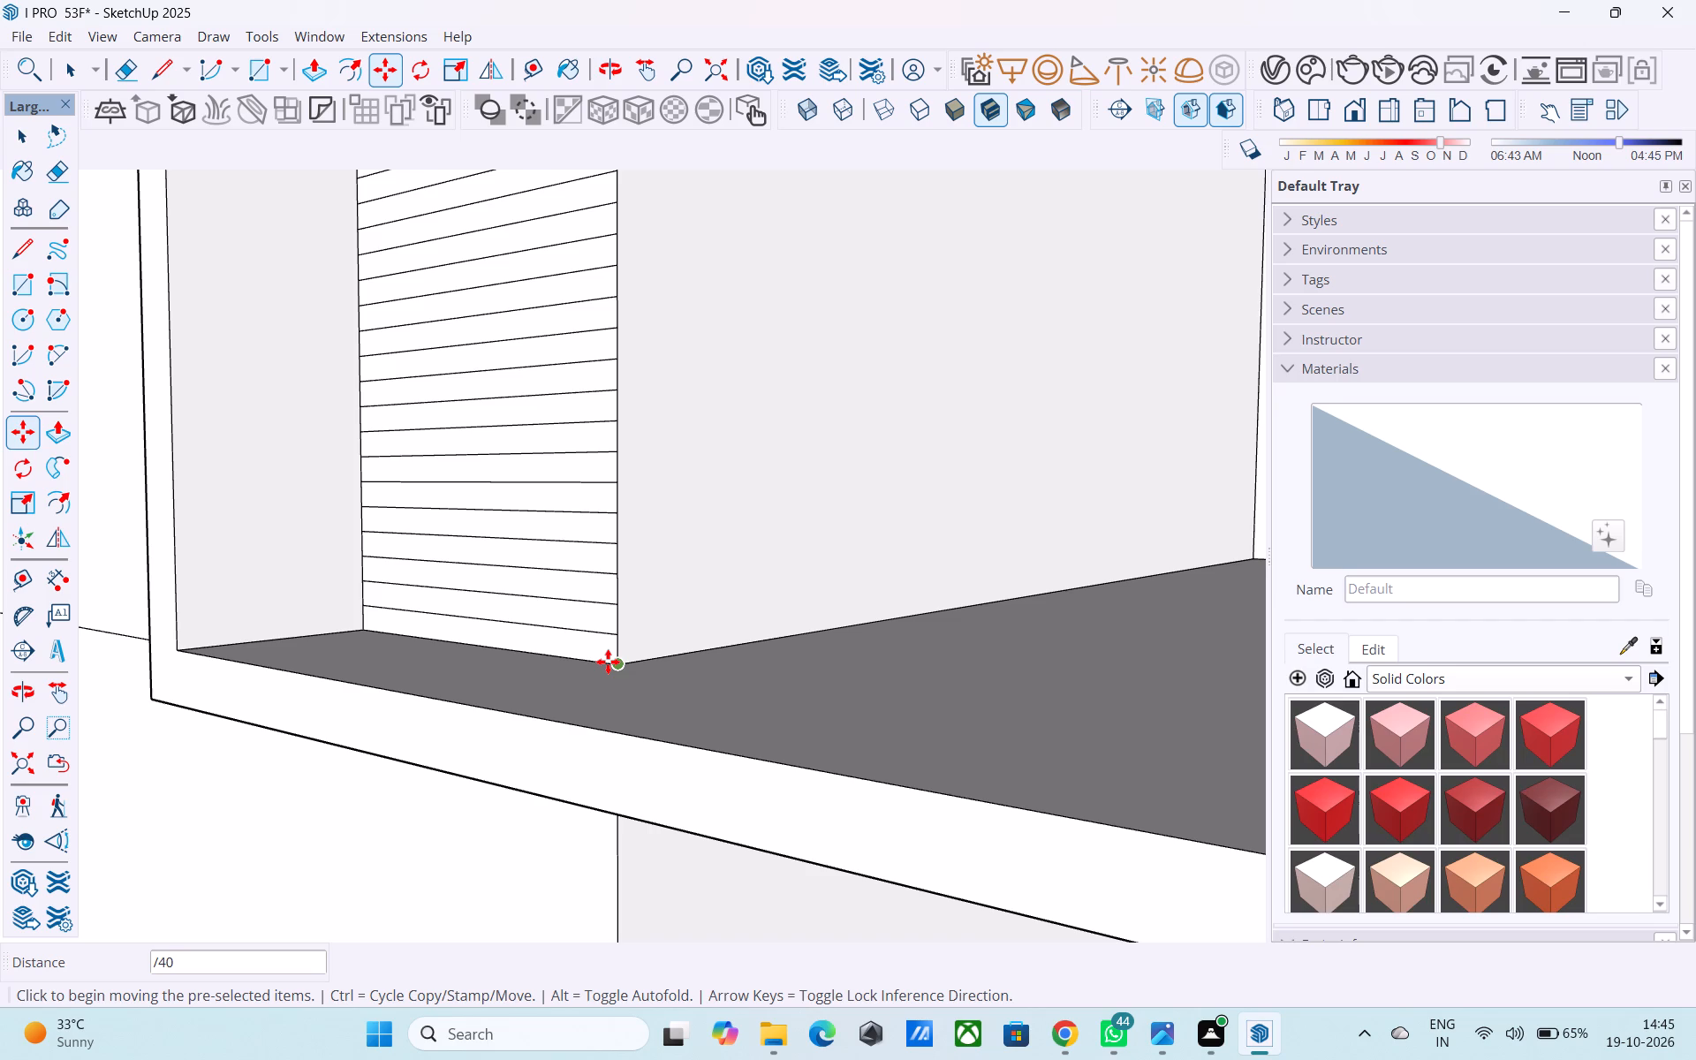
Examine the finer strip division of the recessed wall and the balcony frame around it from several angles.
scroll(608, 662, "down", 4)
middle_click_drag(612, 667, 914, 1018)
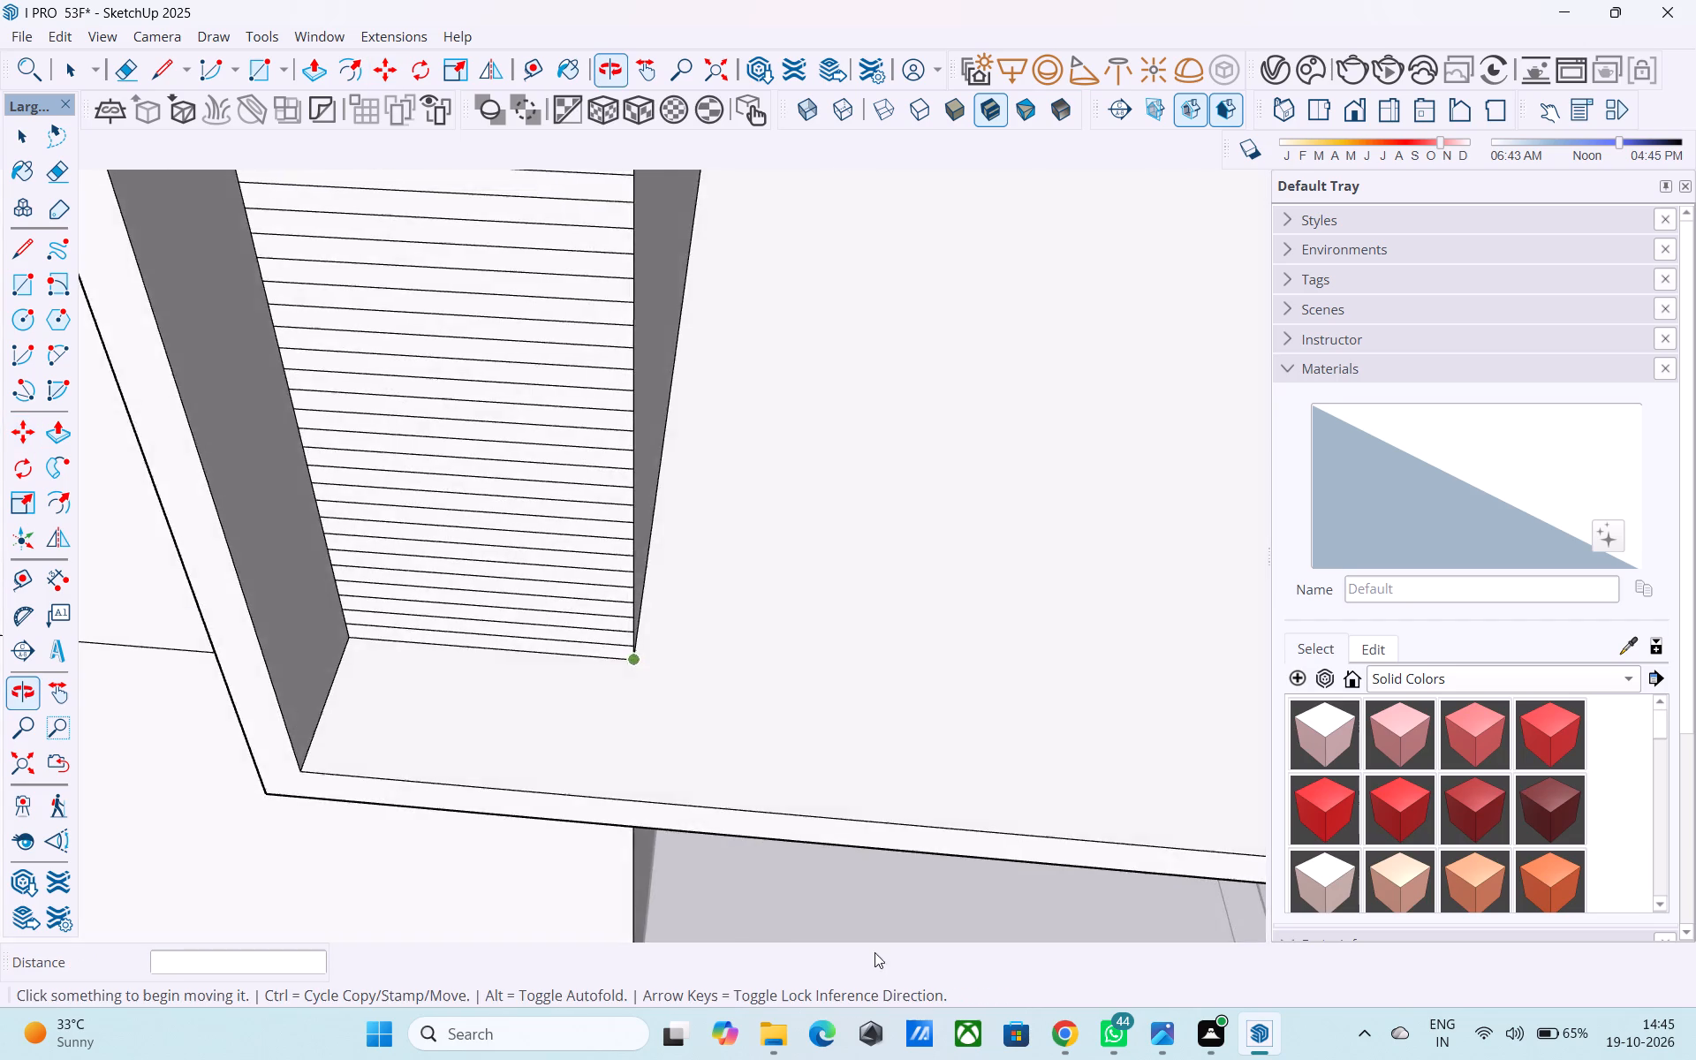
scroll(830, 856, "down", 8)
middle_click_drag(792, 783, 761, 736)
middle_click_drag(608, 359, 650, 598, "shift")
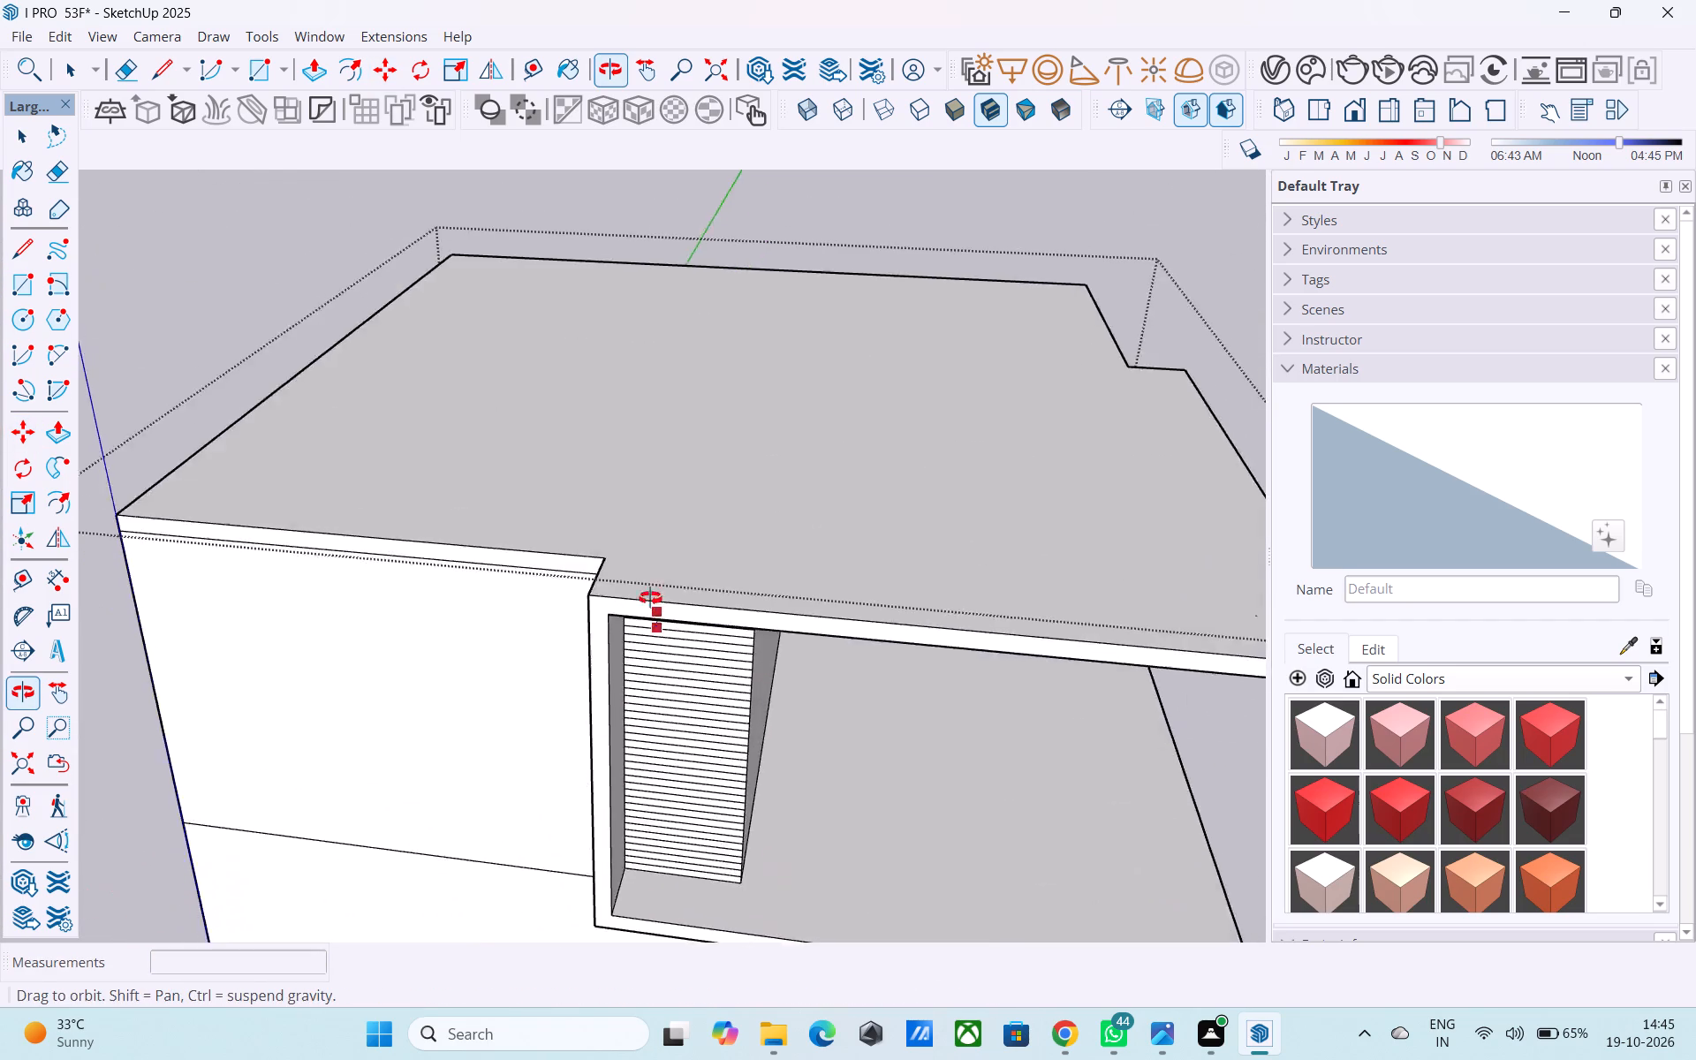
middle_click_drag(650, 598, 643, 515, "shift")
key("space")
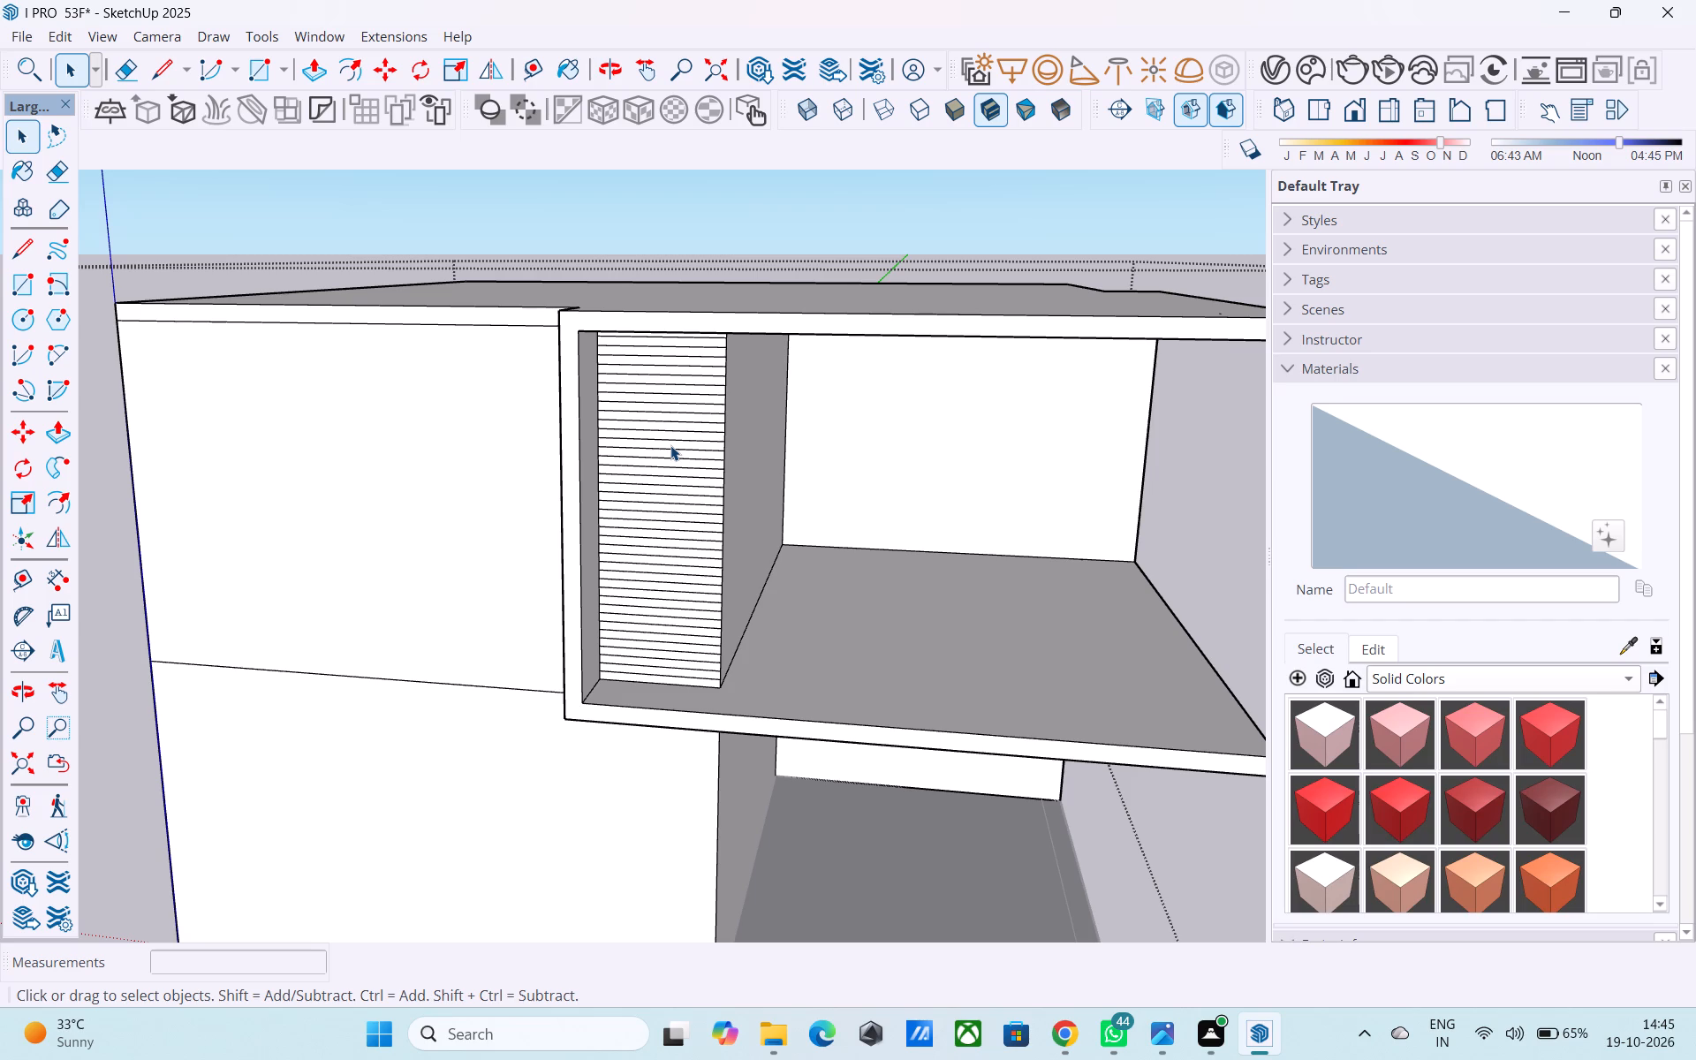
scroll(553, 453, "down", 5)
middle_click_drag(633, 488, 626, 441)
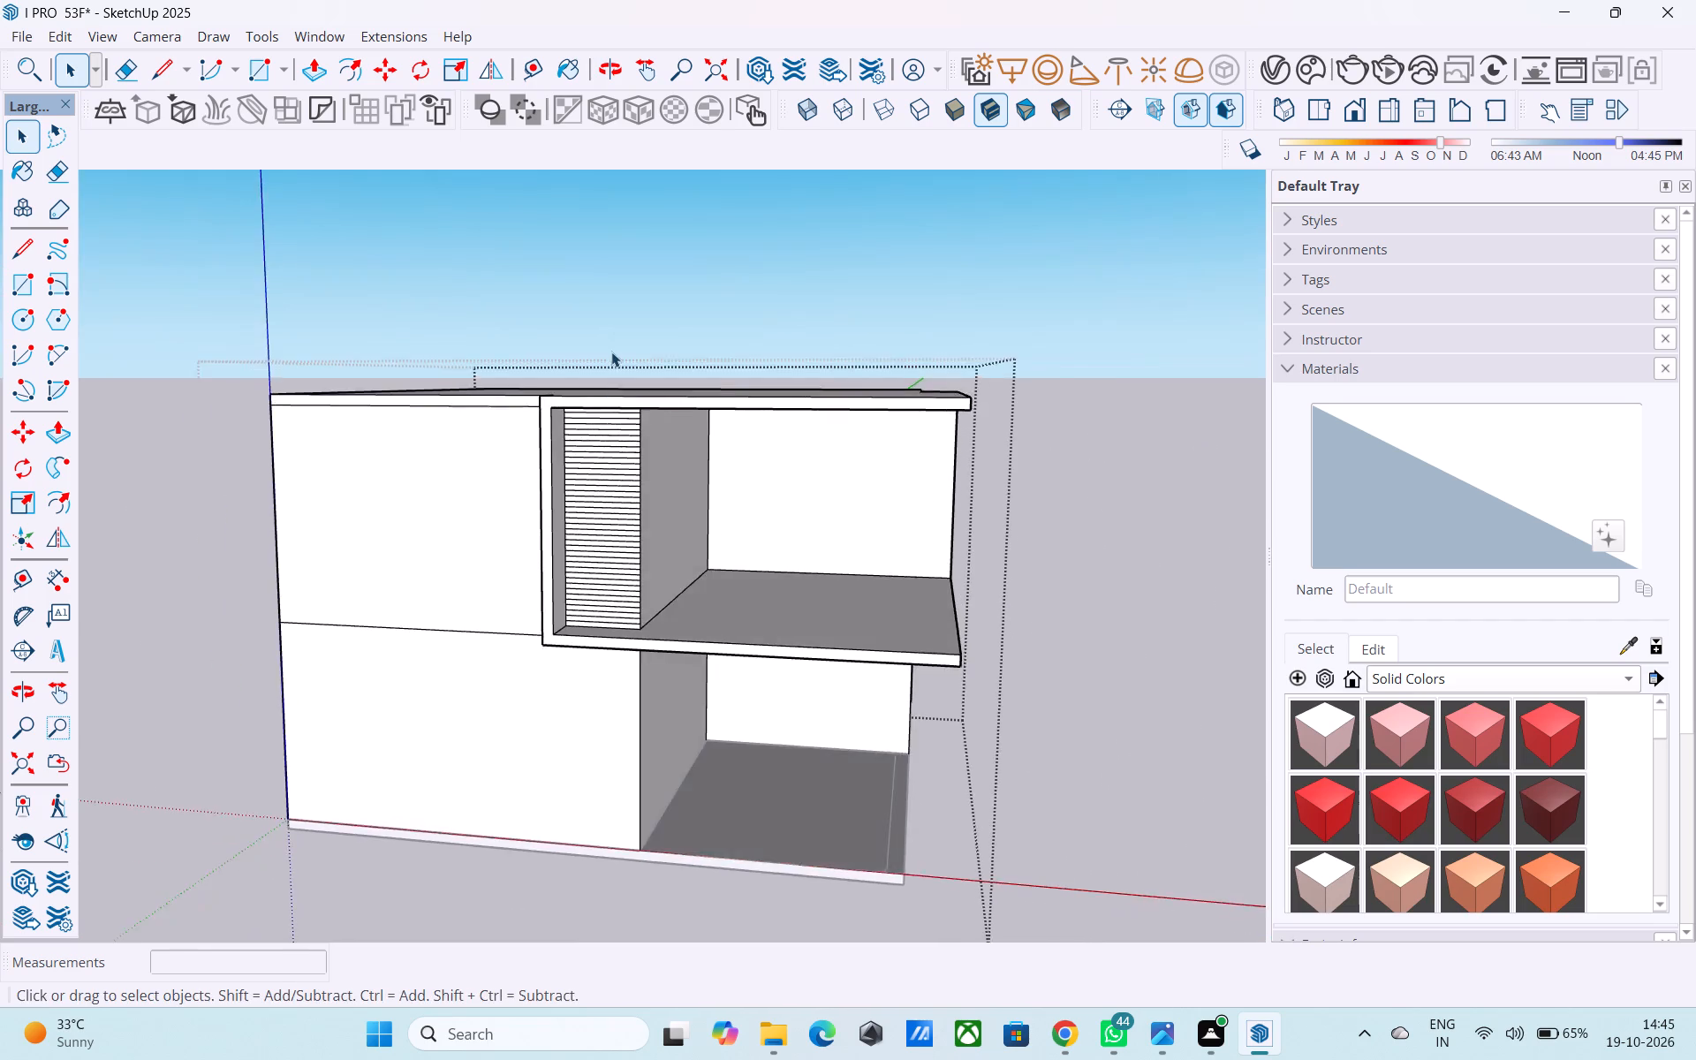
scroll(609, 349, "up", 4)
middle_click_drag(579, 355, 575, 314)
scroll(549, 364, "up", 6)
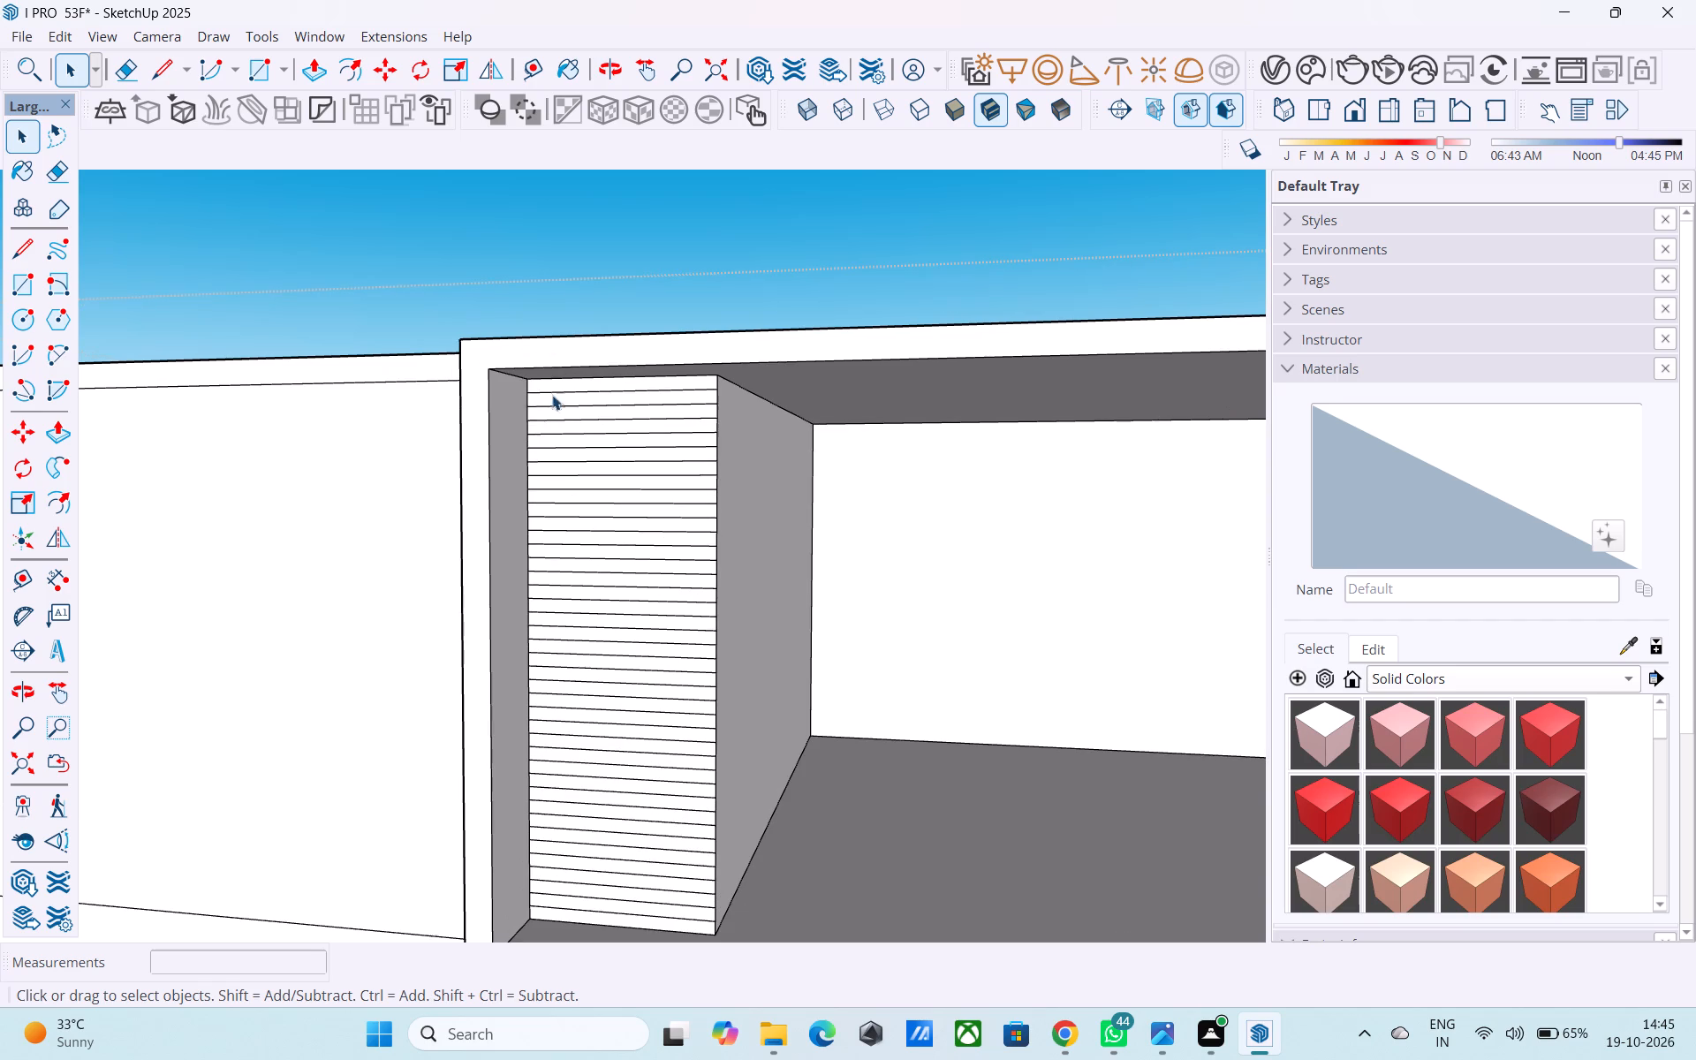
scroll(556, 539, "down", 4)
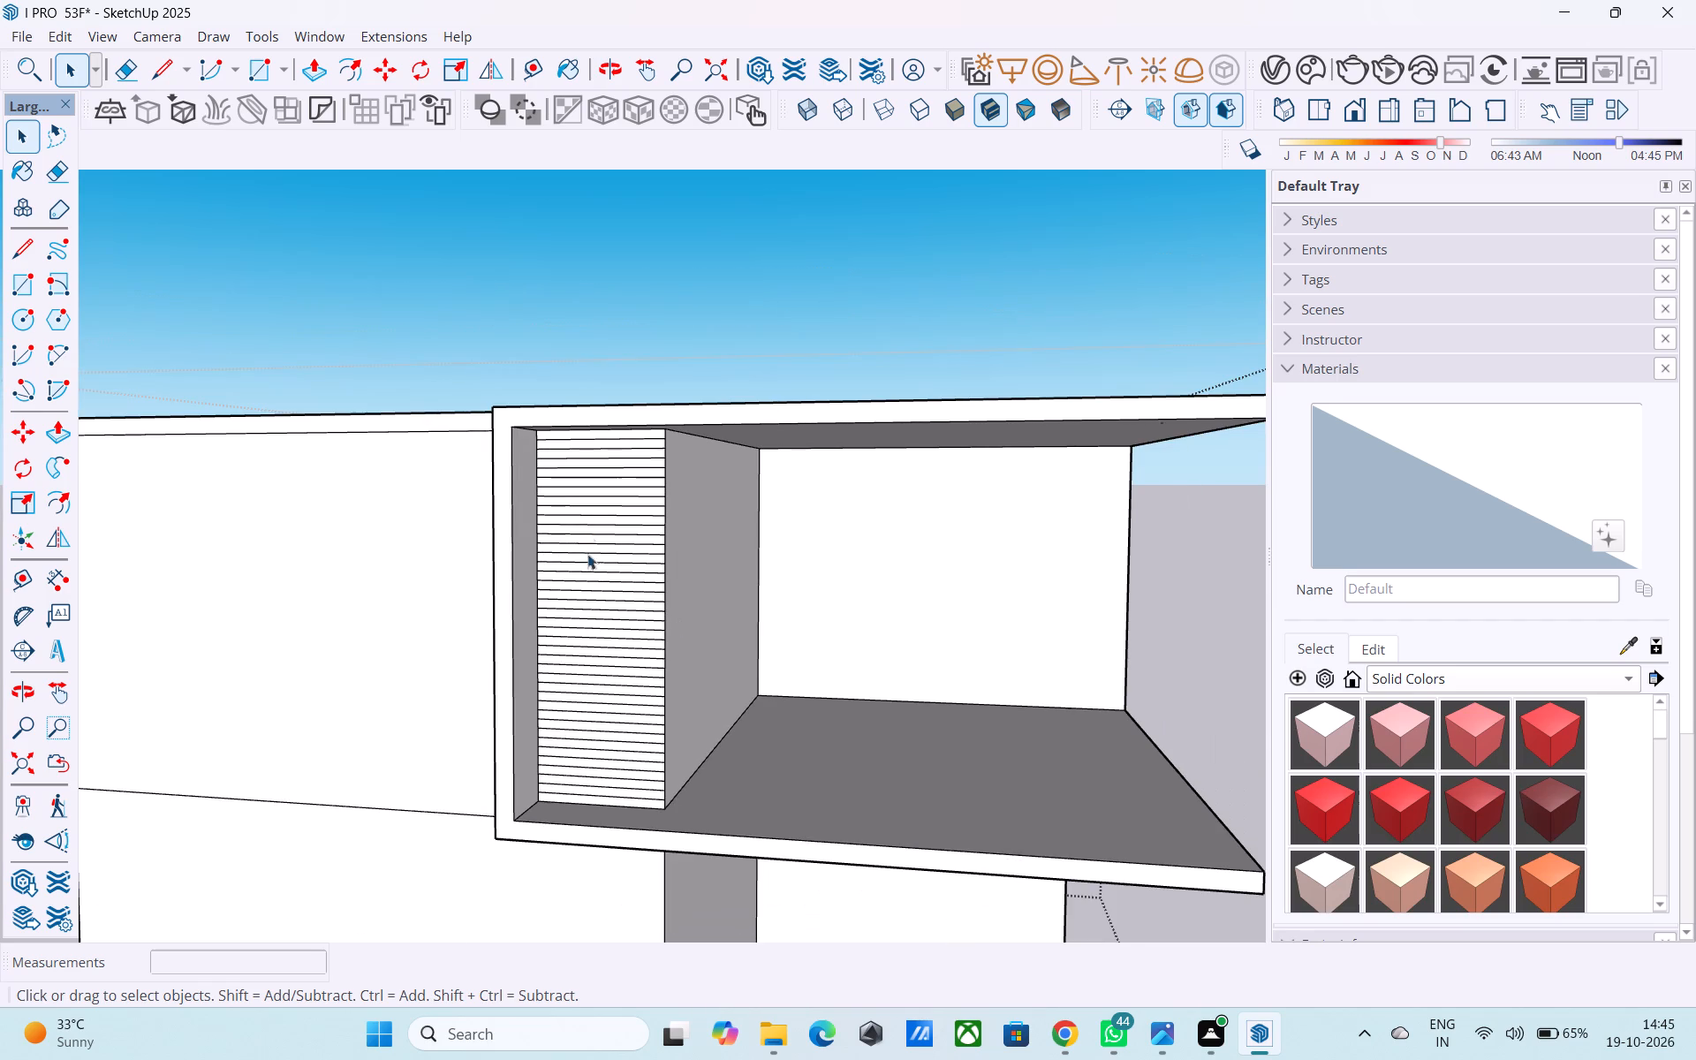
scroll(591, 568, "down", 3)
middle_click_drag(601, 400, 594, 378)
scroll(561, 288, "up", 3)
middle_click_drag(551, 338, 526, 269)
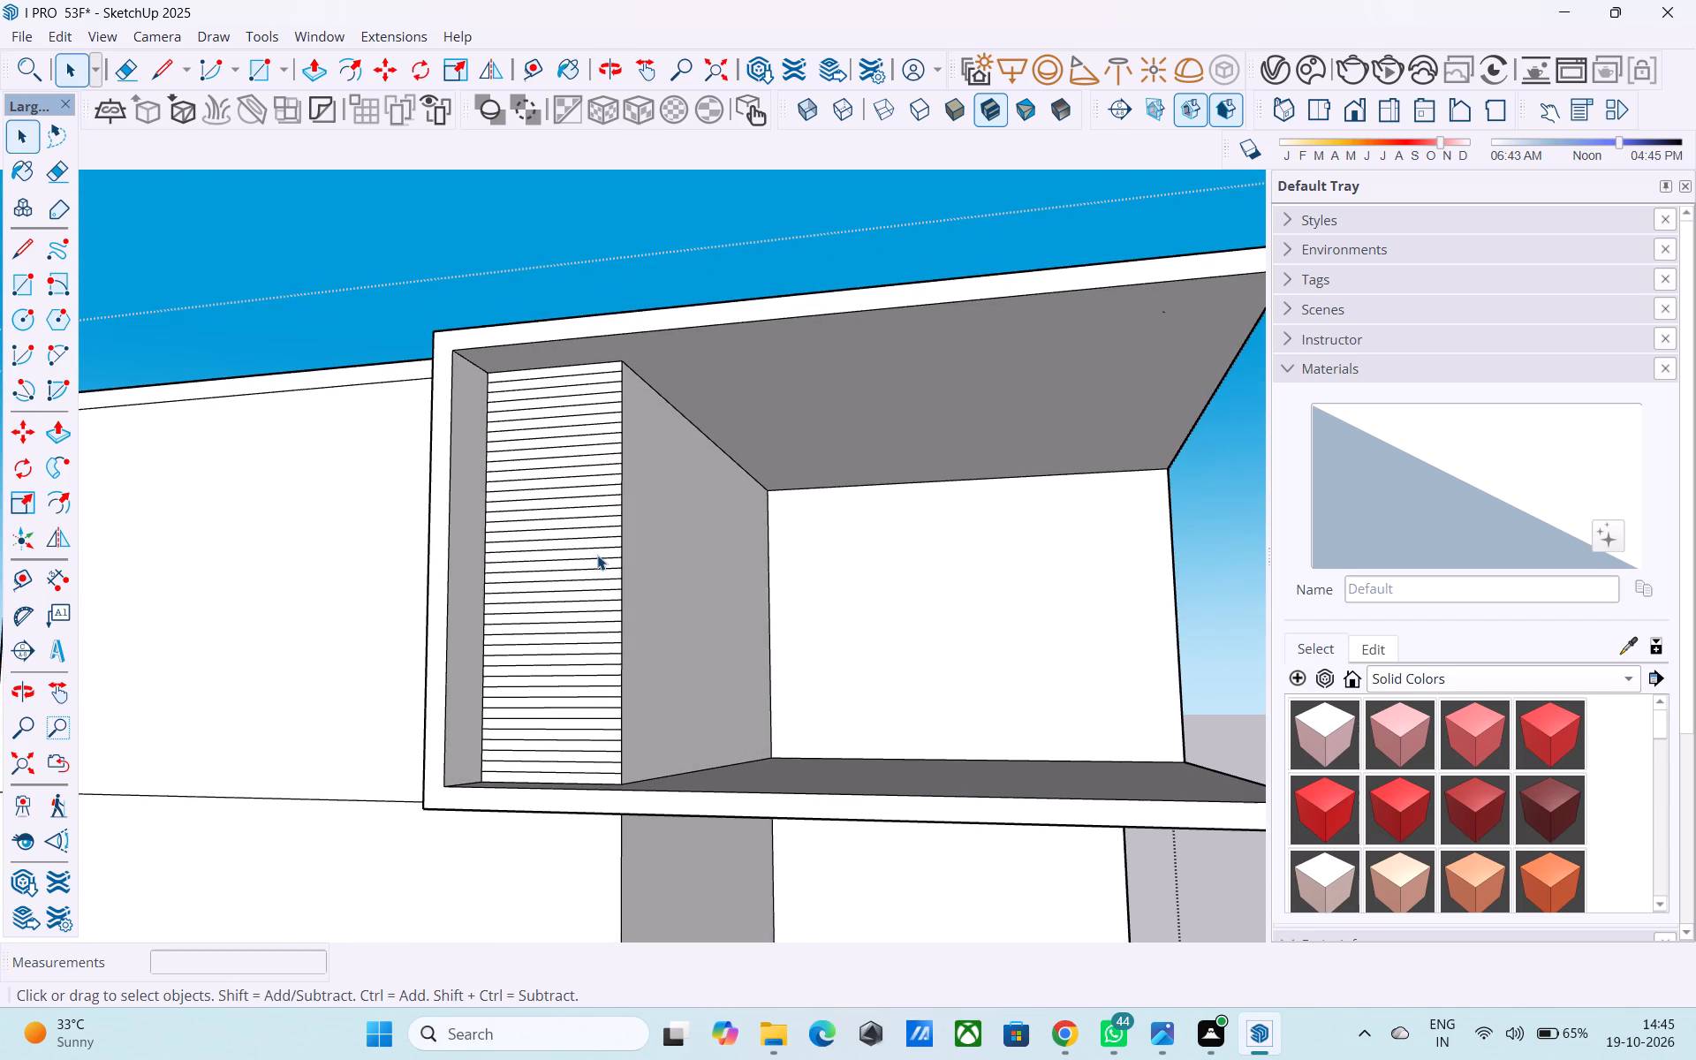
scroll(602, 577, "down", 3)
middle_click_drag(581, 390, 580, 372)
scroll(574, 291, "up", 4)
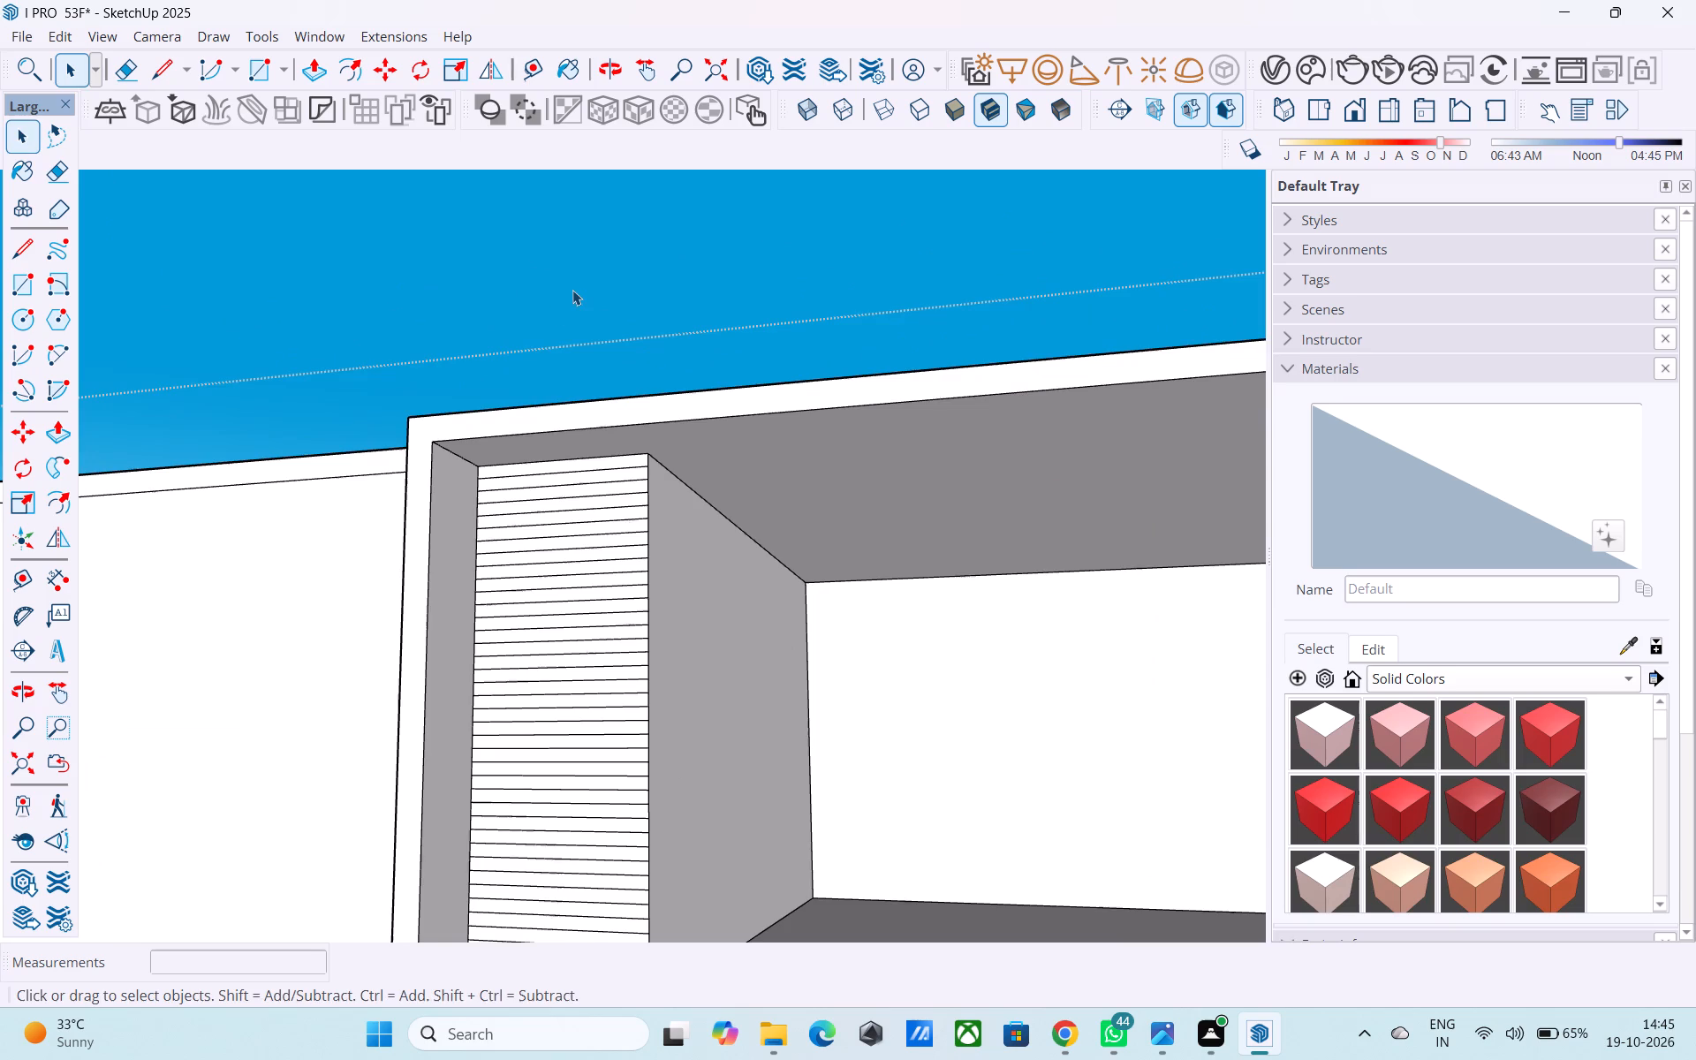
middle_click_drag(530, 358, 529, 394)
scroll(534, 362, "down", 5)
middle_click_drag(534, 361, 534, 406)
scroll(544, 412, "up", 5)
middle_click_drag(549, 416, 543, 402)
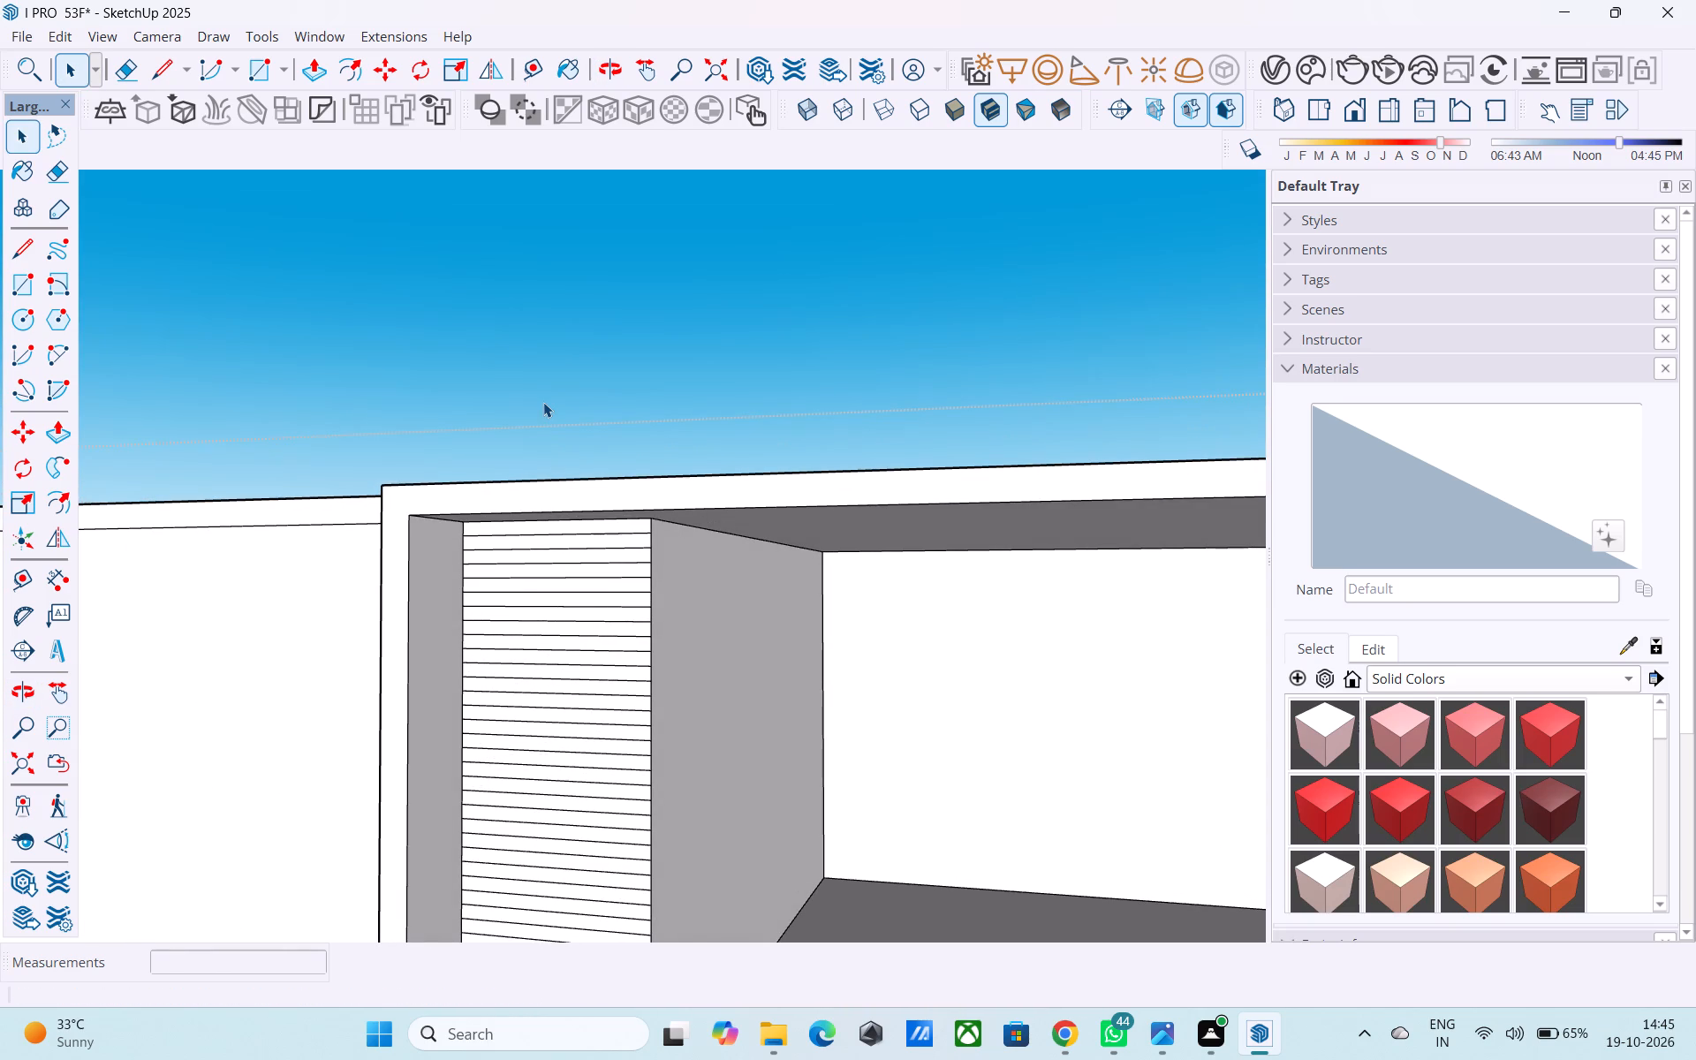
Push/Pull the second strip from the top of the recessed wall outward by 3".
middle_click_drag(579, 505, 579, 495)
scroll(578, 509, "up", 2)
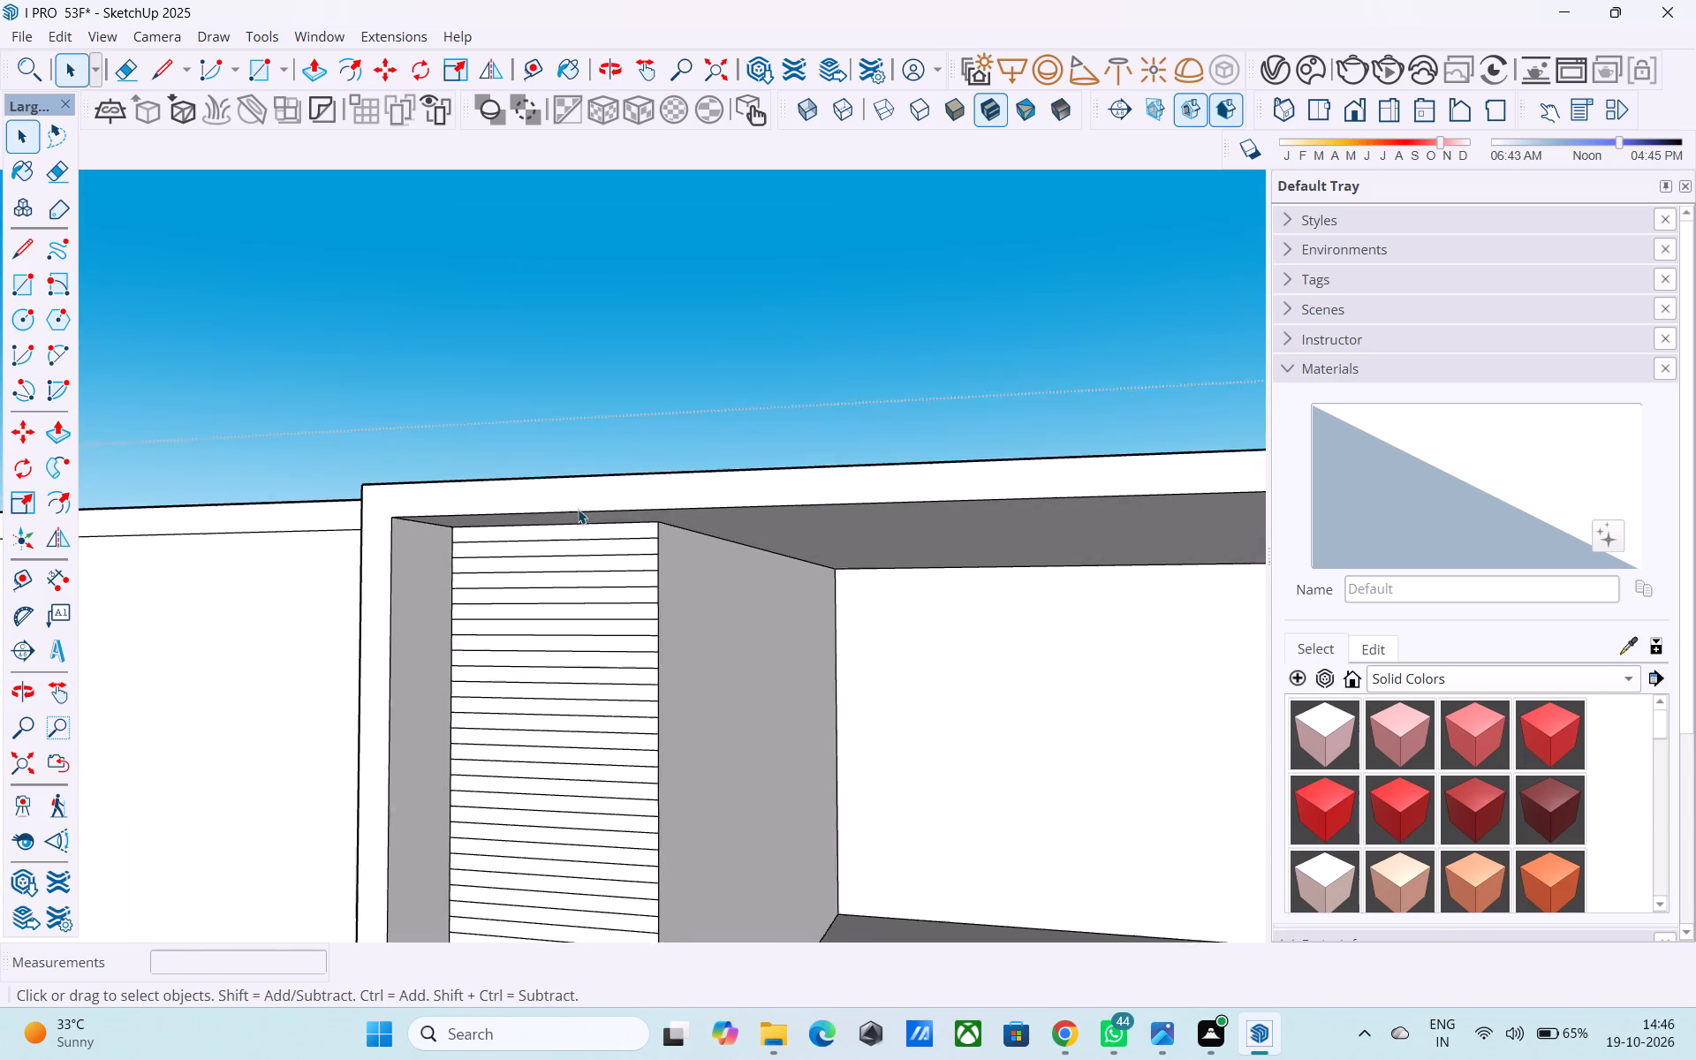
scroll(578, 509, "up", 3)
left_click(585, 559)
key("p")
left_click(585, 559)
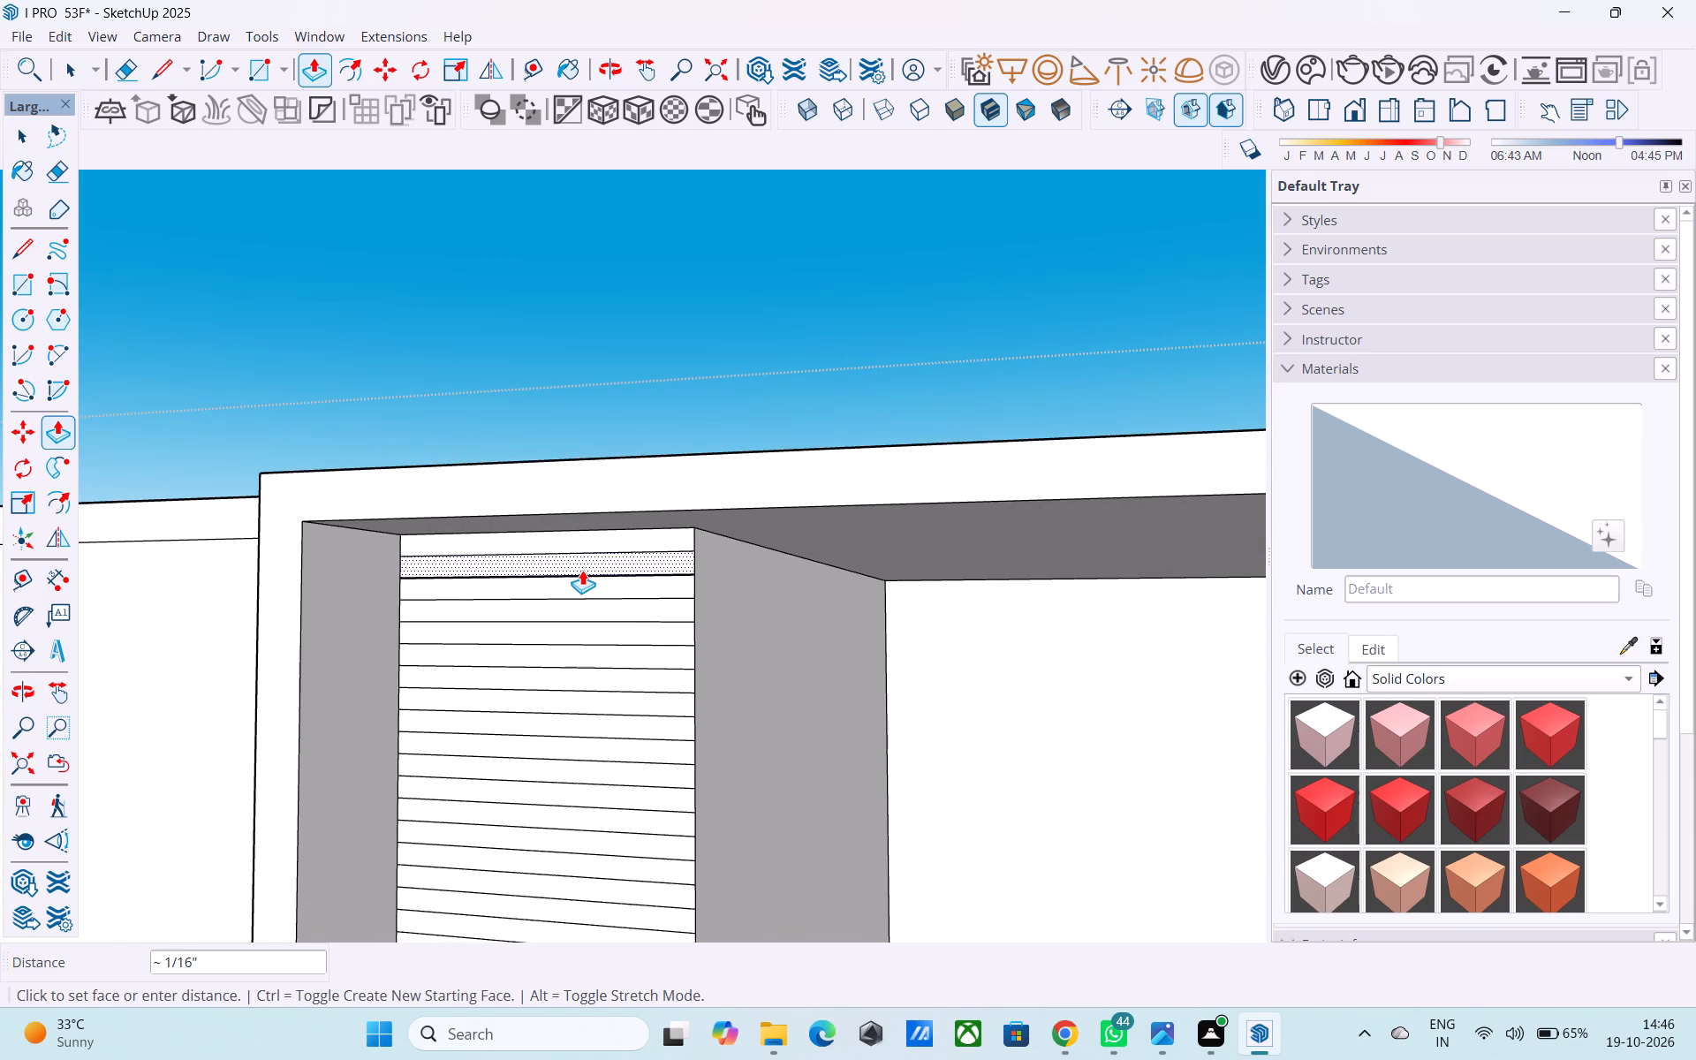
type("3\"")
key("Return")
Repeat the 3" Push/Pull on the fourth, sixth, eighth and tenth strips from the top of the recessed wall.
scroll(670, 647, "up", 6)
middle_click_drag(686, 587, 634, 600)
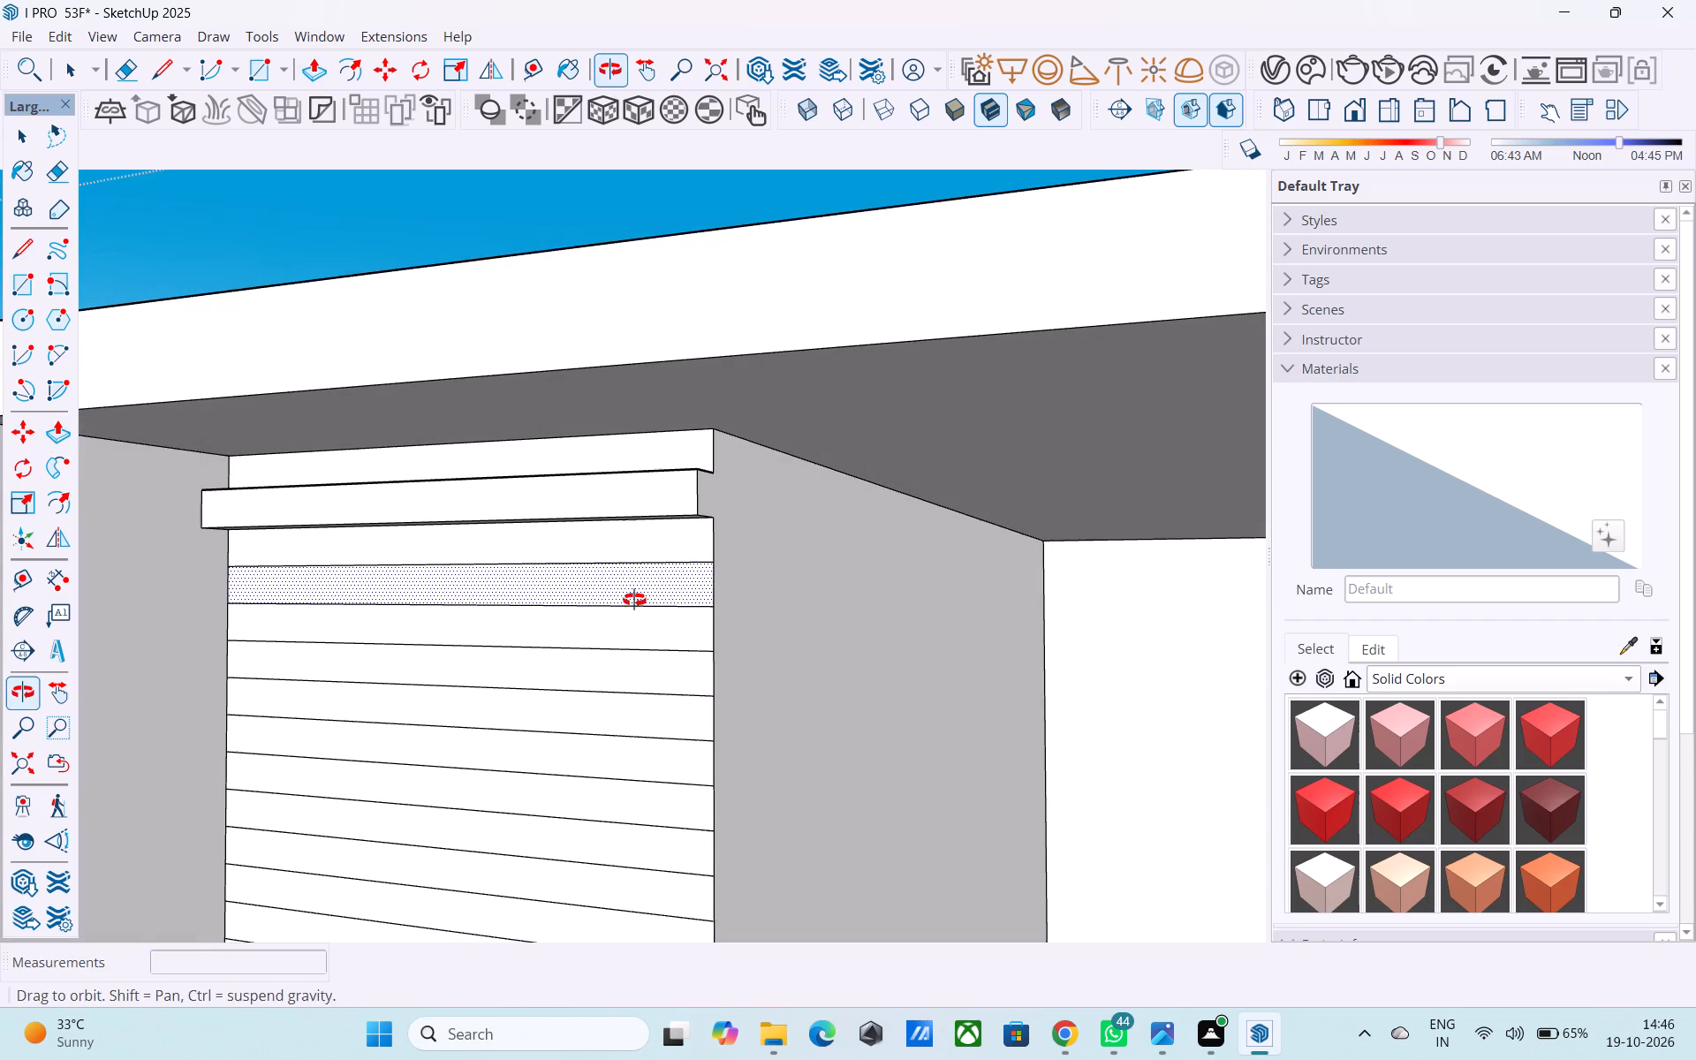
middle_click_drag(634, 600, 633, 601)
double_click(638, 590)
middle_click_drag(663, 621, 537, 526, "shift")
scroll(547, 548, "up", 3)
double_click(550, 571)
middle_click_drag(551, 609, 594, 441)
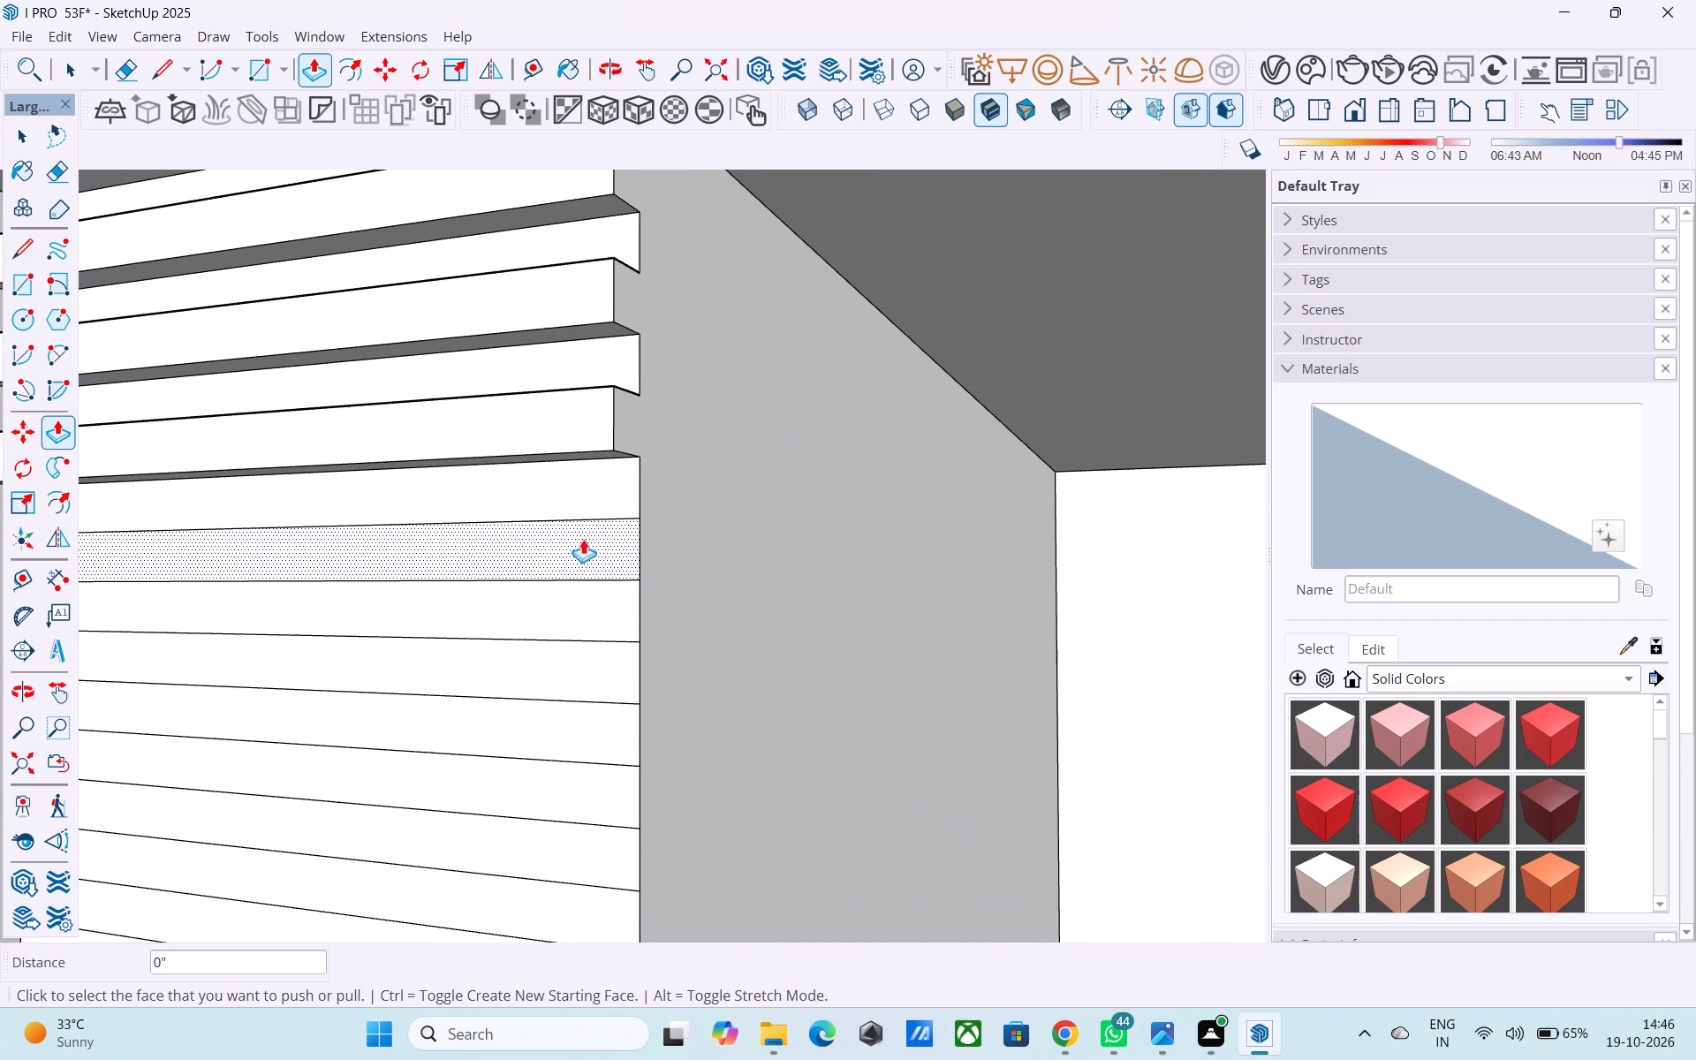
double_click(583, 539)
middle_click_drag(579, 553, 637, 349, "shift")
double_click(640, 465)
Repeat the 3" Push/Pull on the twelfth, fourteenth, sixteenth and eighteenth strips of the recessed wall.
middle_click_drag(626, 551, 623, 547)
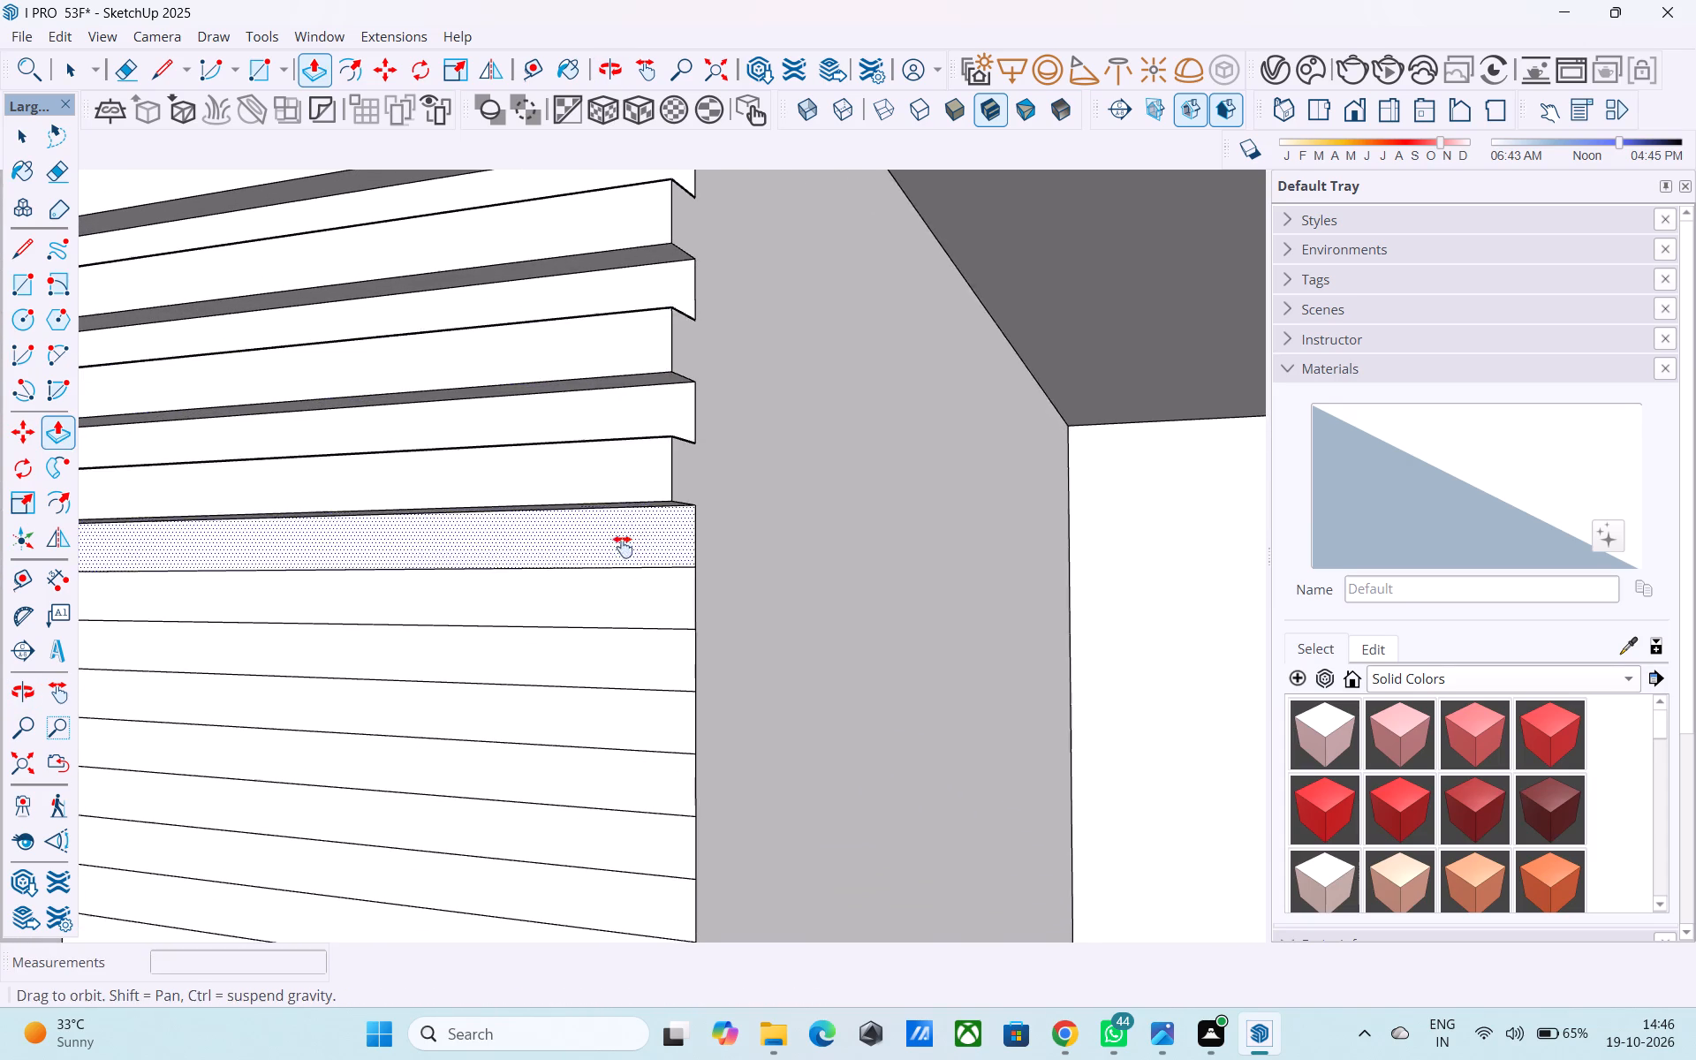
middle_click_drag(623, 547, 635, 373)
scroll(635, 375, "up", 1, "shift")
double_click(647, 408)
middle_click_drag(631, 547, 663, 397, "shift")
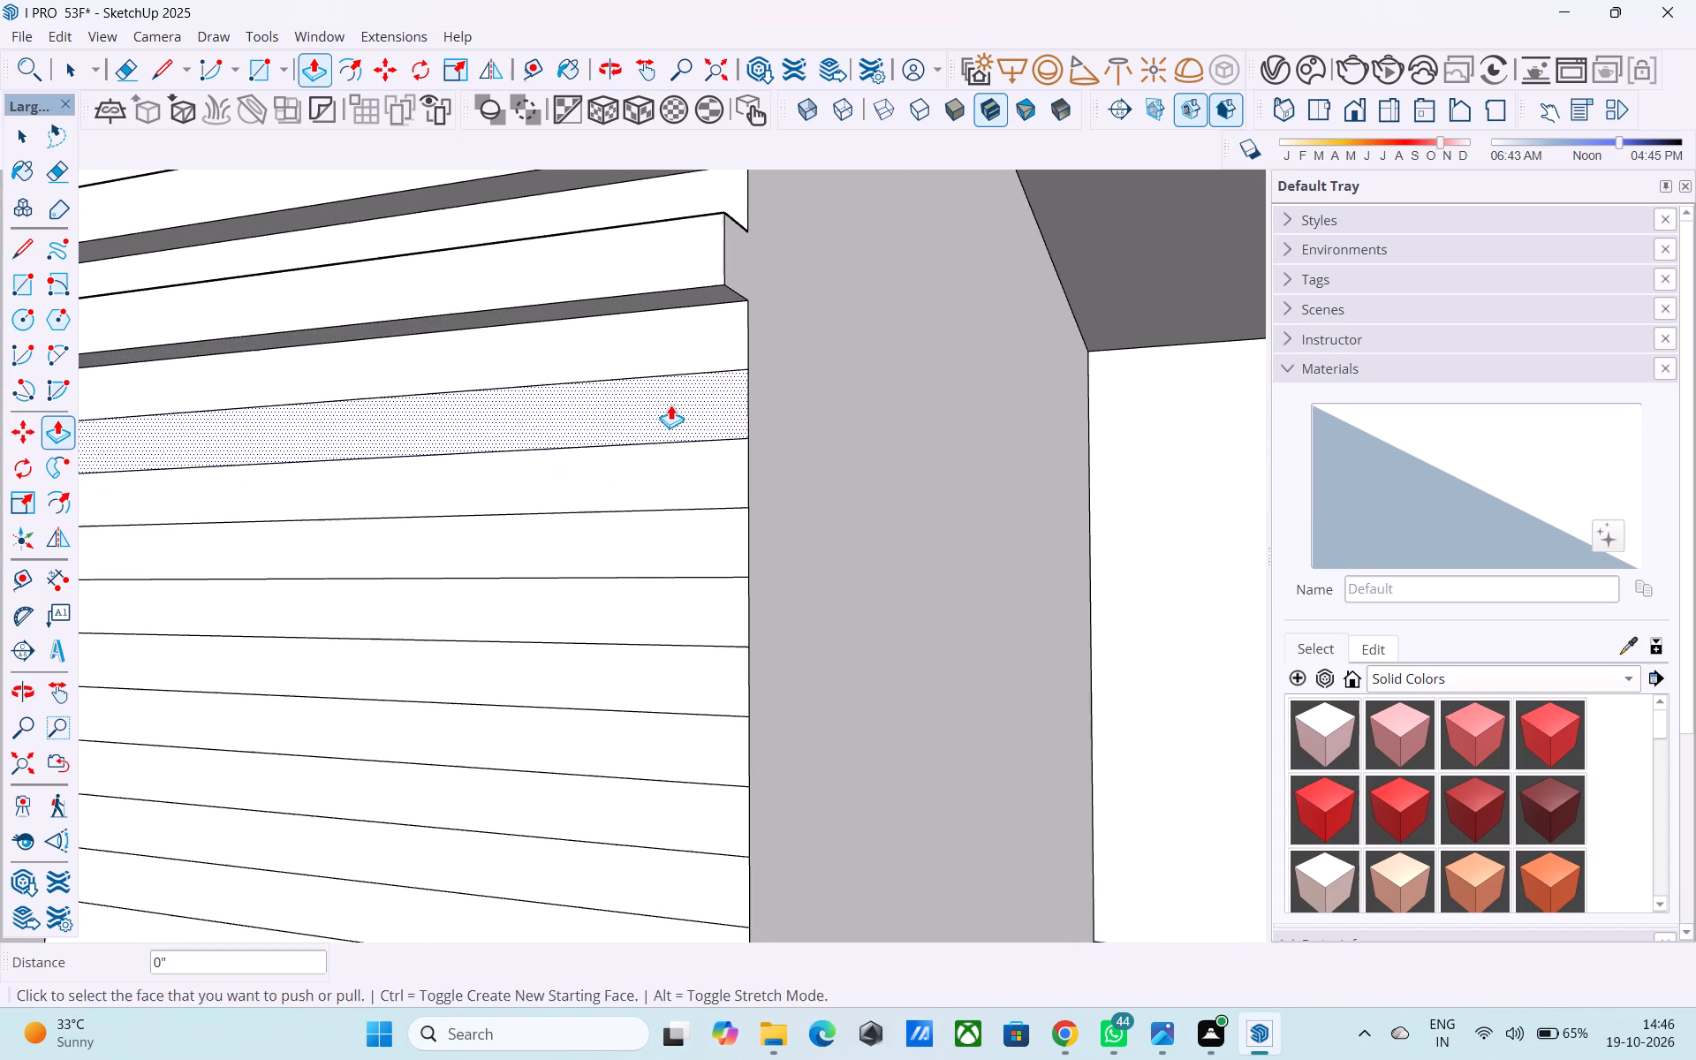
double_click(671, 404)
middle_click_drag(665, 530, 633, 398)
double_click(642, 403)
middle_click_drag(625, 522, 617, 506, "shift")
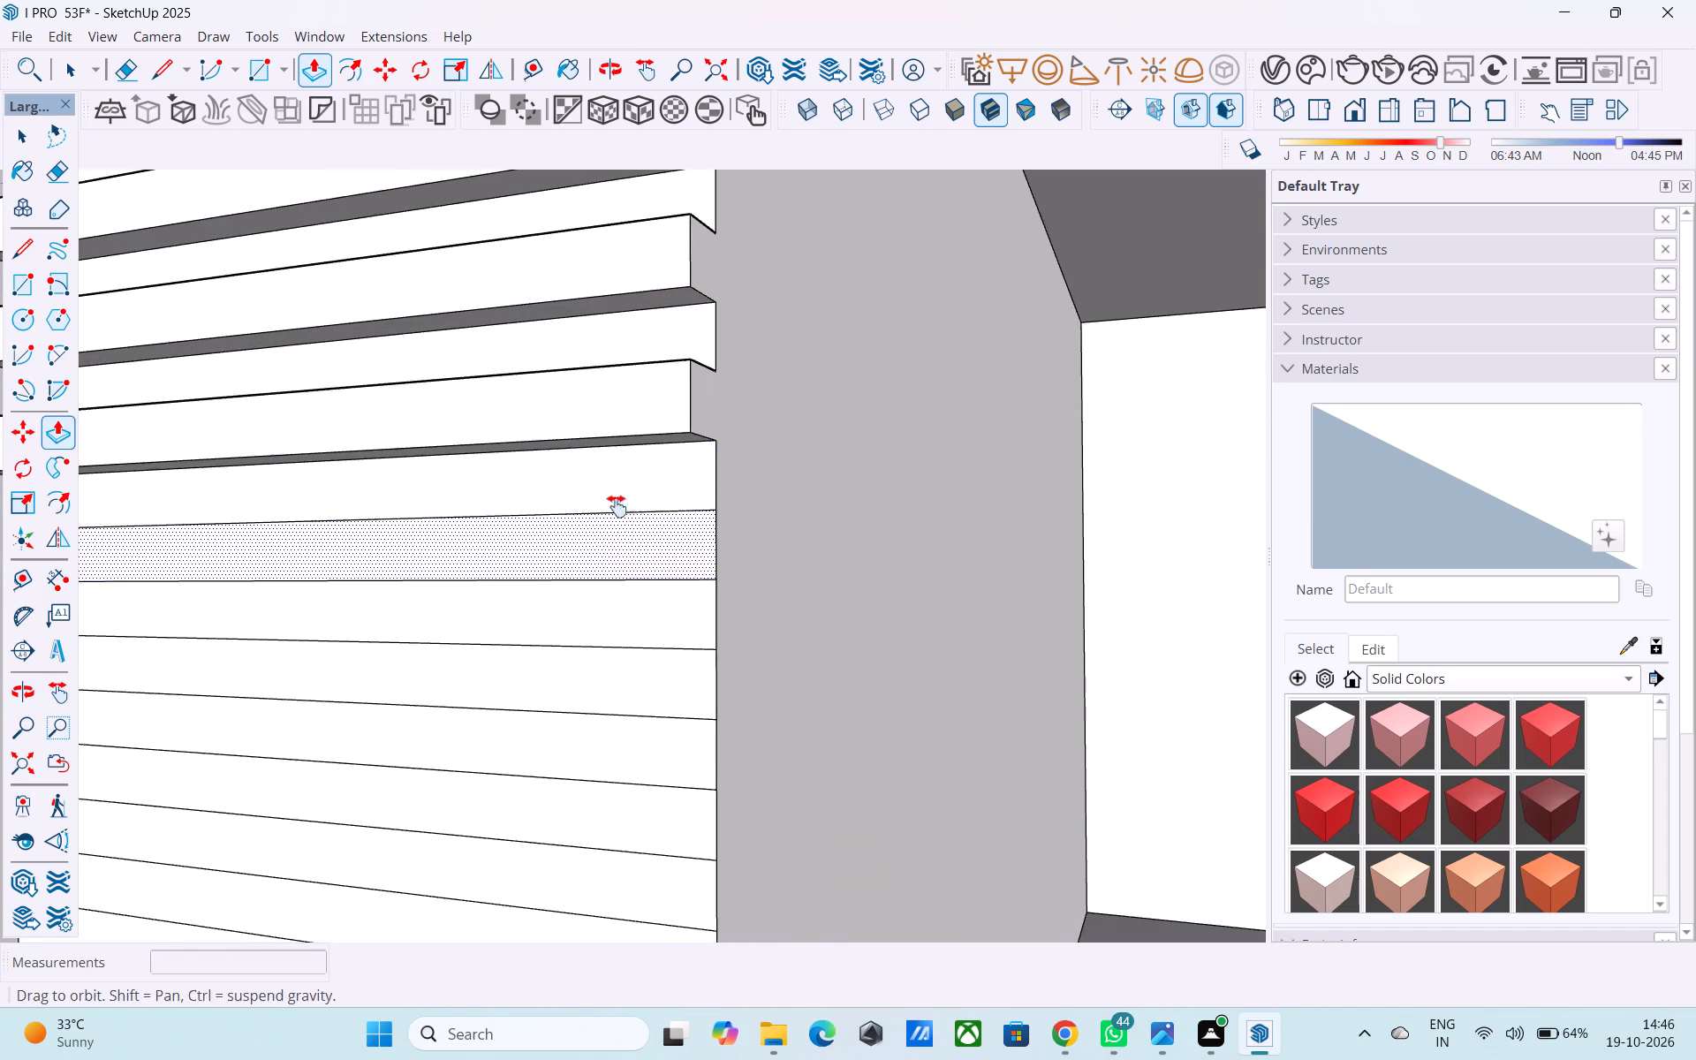
middle_click_drag(617, 506, 607, 418, "shift")
double_click(607, 425)
Repeat the 3" Push/Pull on the 20th, 22nd, 24th and 26th strips of the recessed wall.
middle_click_drag(627, 555, 626, 370)
double_click(629, 397)
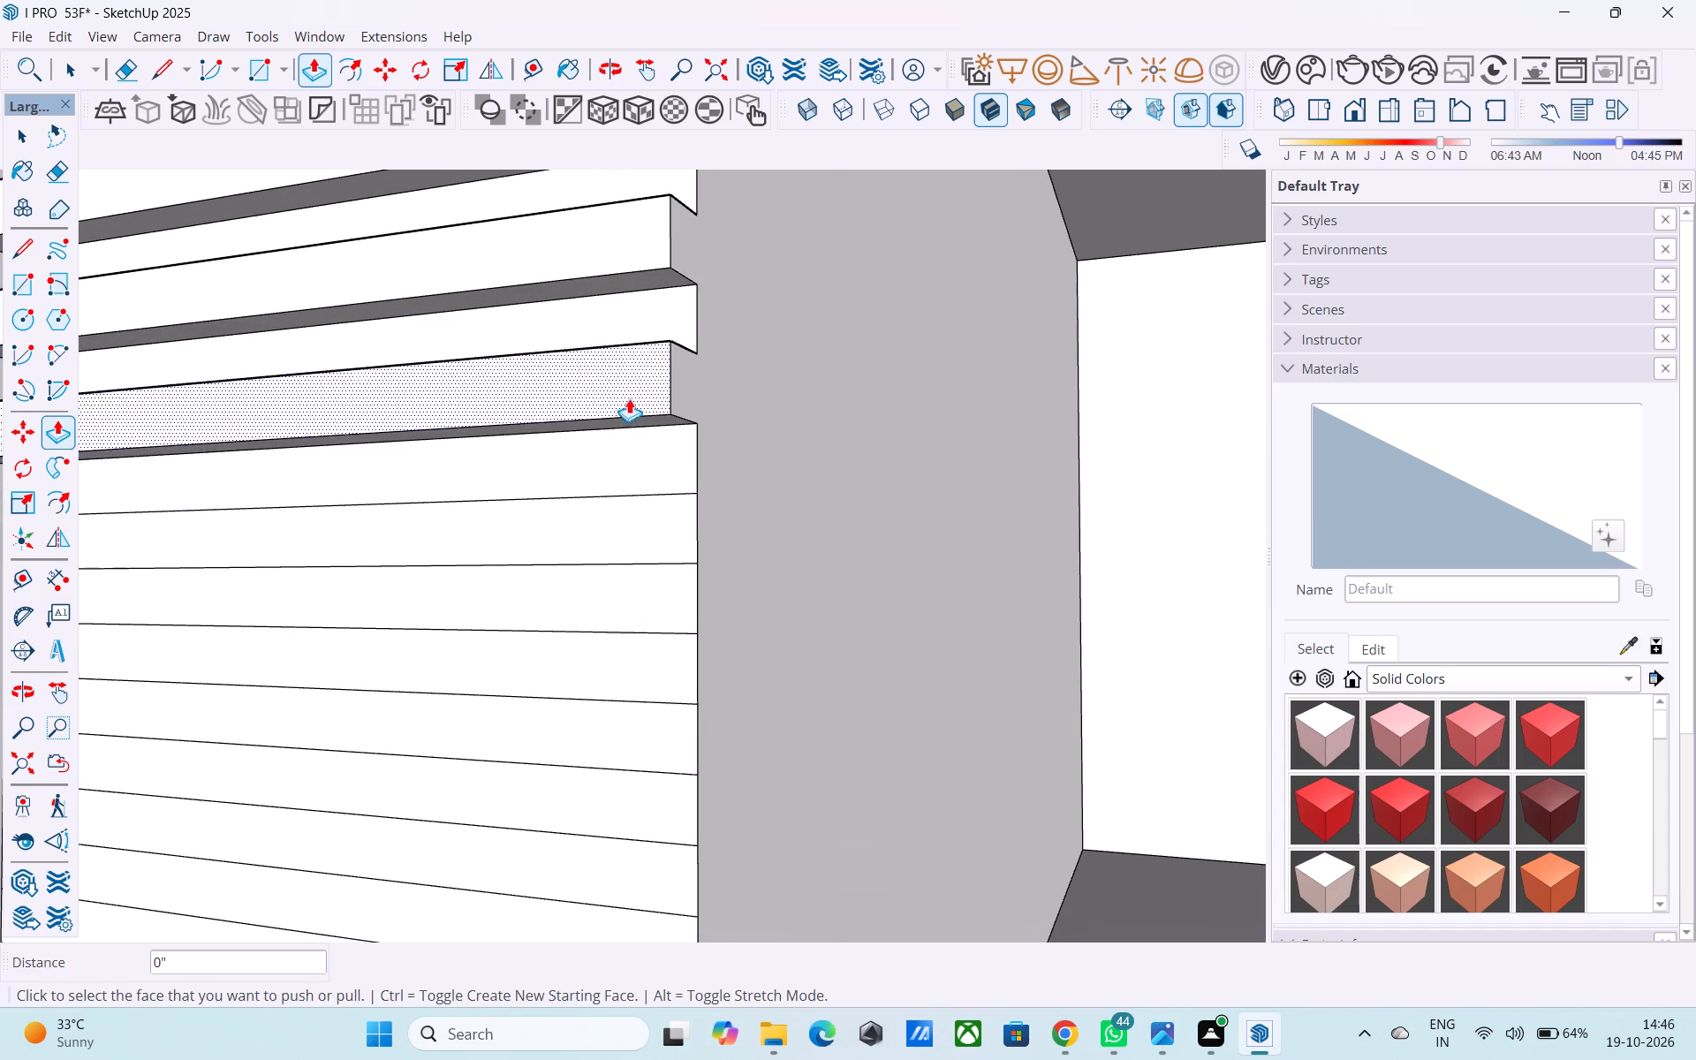
middle_click_drag(626, 527, 627, 425, "shift")
double_click(627, 429)
double_click(625, 576)
middle_click_drag(620, 576, 619, 576)
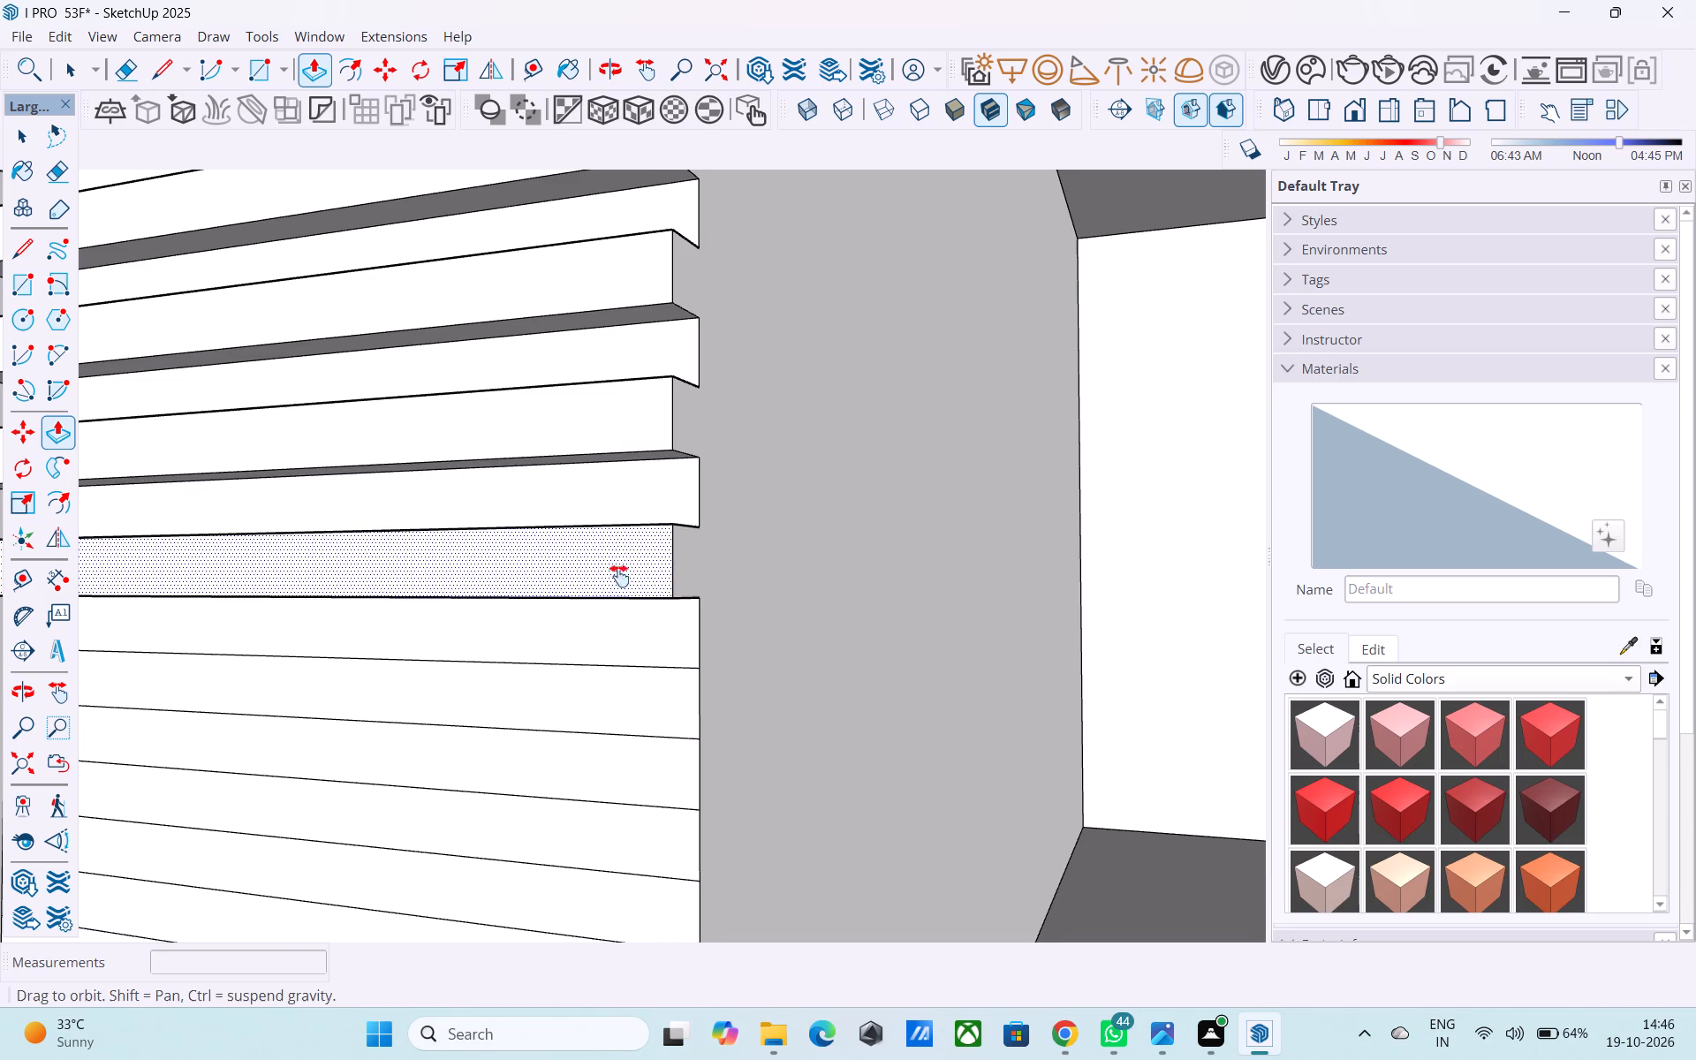
middle_click_drag(619, 576, 631, 345)
double_click(645, 459)
Repeat the 3" Push/Pull on the 28th, 30th, 32nd and 34th strips of the recessed wall.
scroll(647, 526, "up", 1)
middle_click_drag(647, 526, 690, 279, "shift")
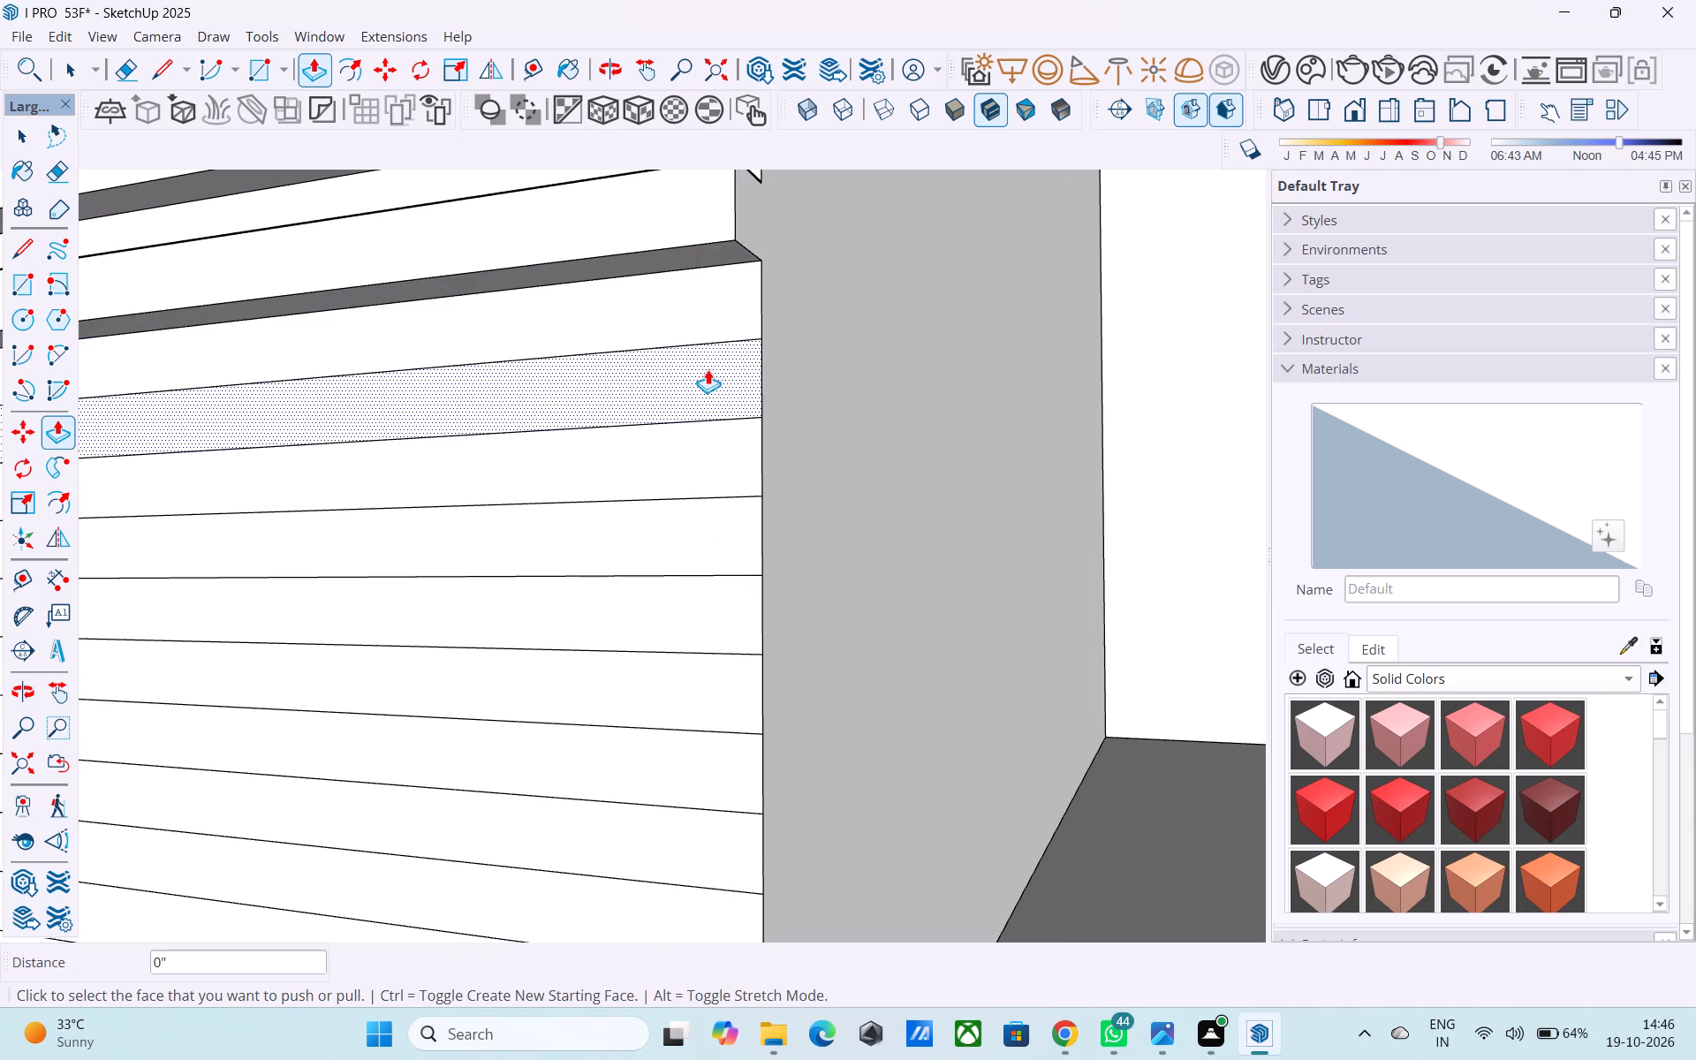
double_click(708, 369)
middle_click_drag(698, 450, 687, 329)
double_click(688, 421)
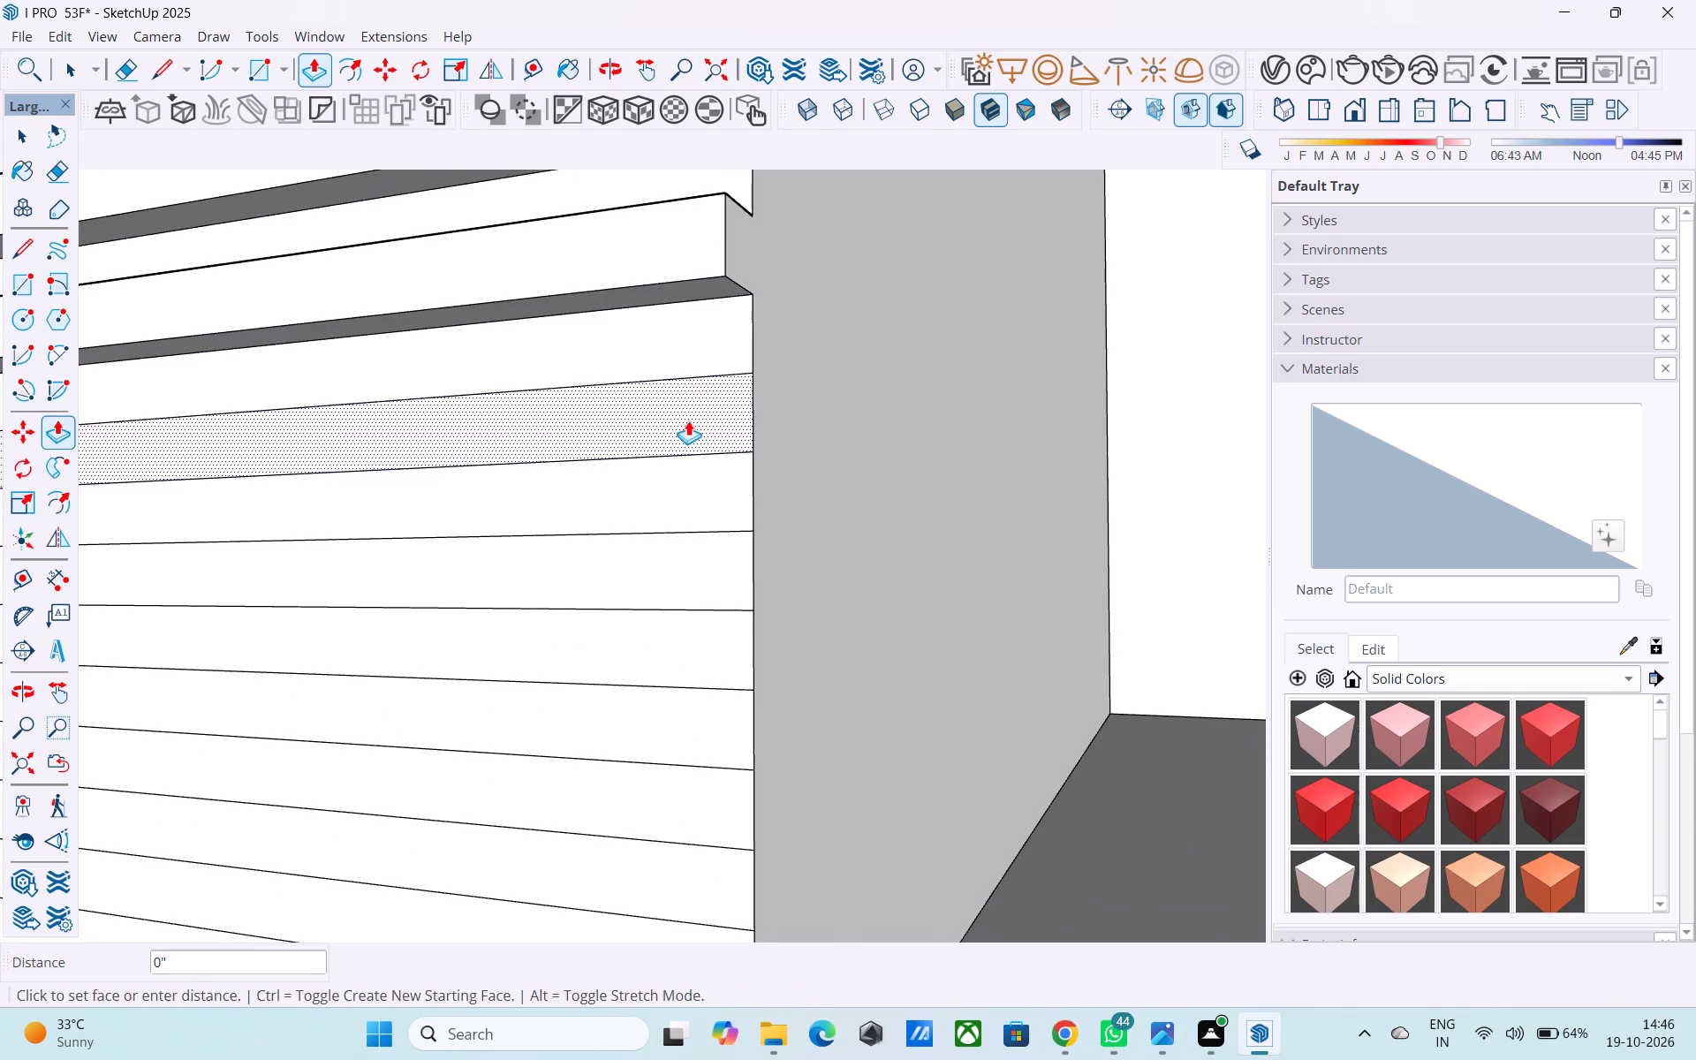
middle_click_drag(713, 496, 695, 264)
double_click(700, 345)
scroll(700, 344, "down", 2)
middle_click_drag(698, 358, 697, 454)
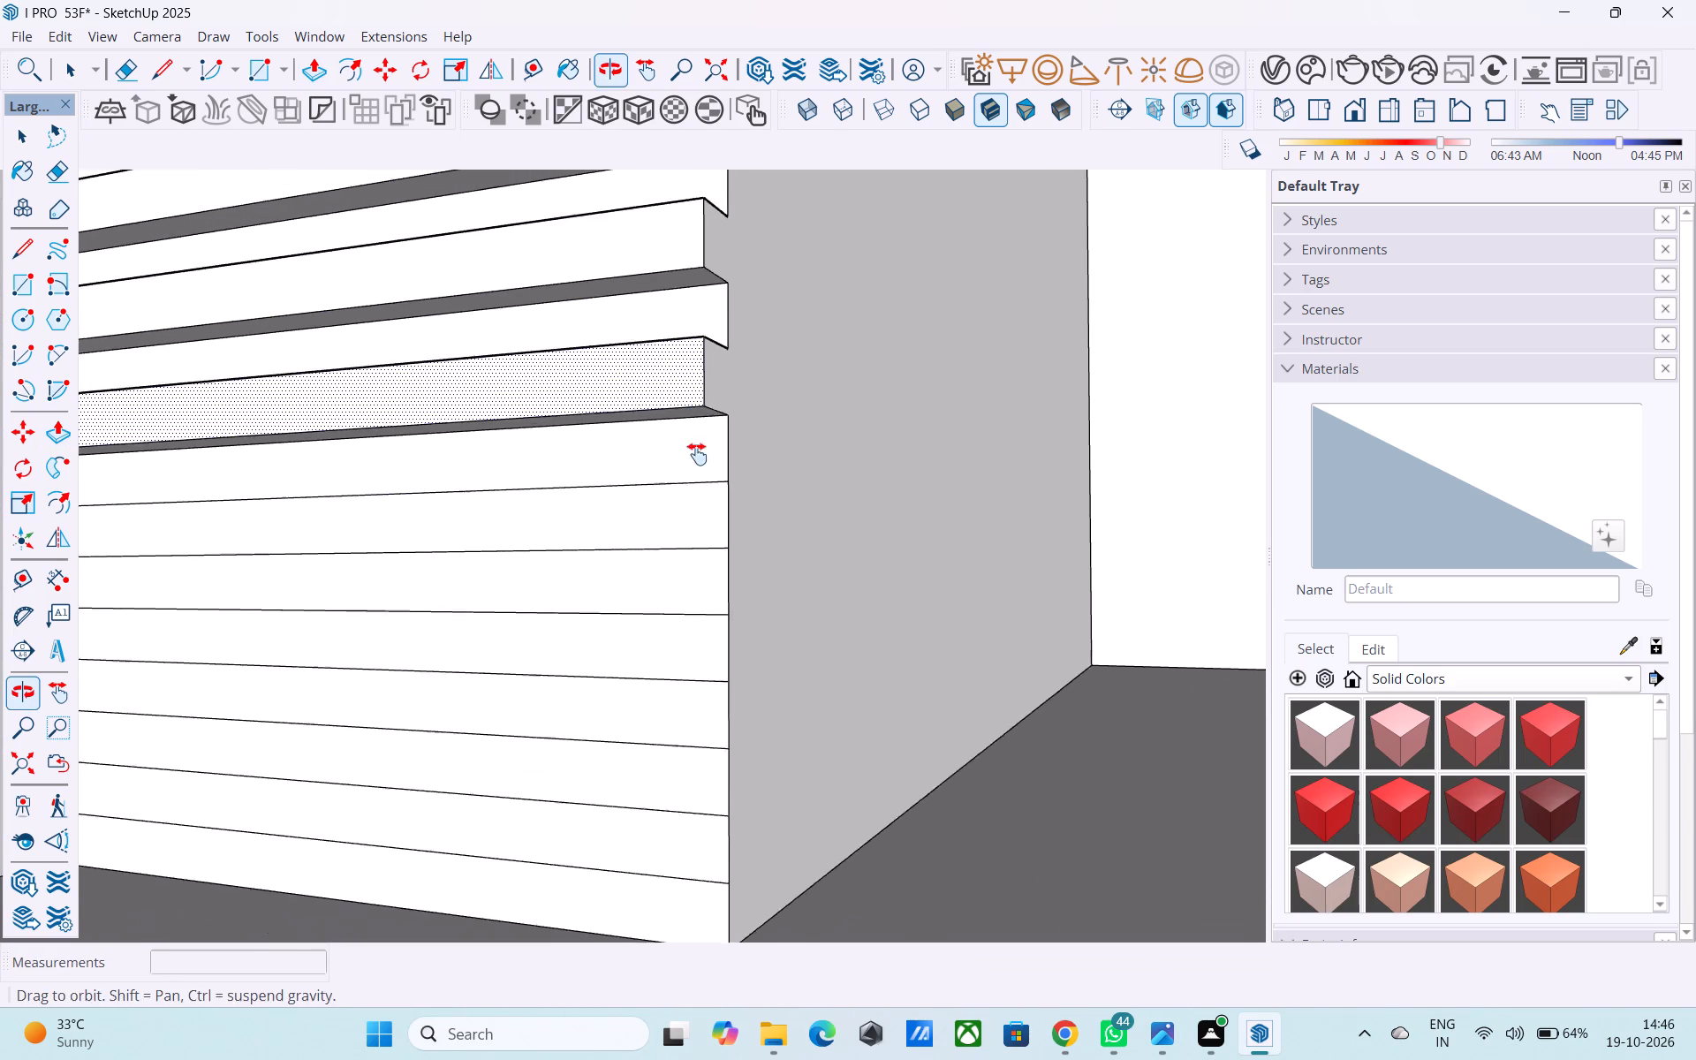
middle_click_drag(697, 454, 697, 481)
double_click(693, 578)
scroll(693, 569, "down", 1)
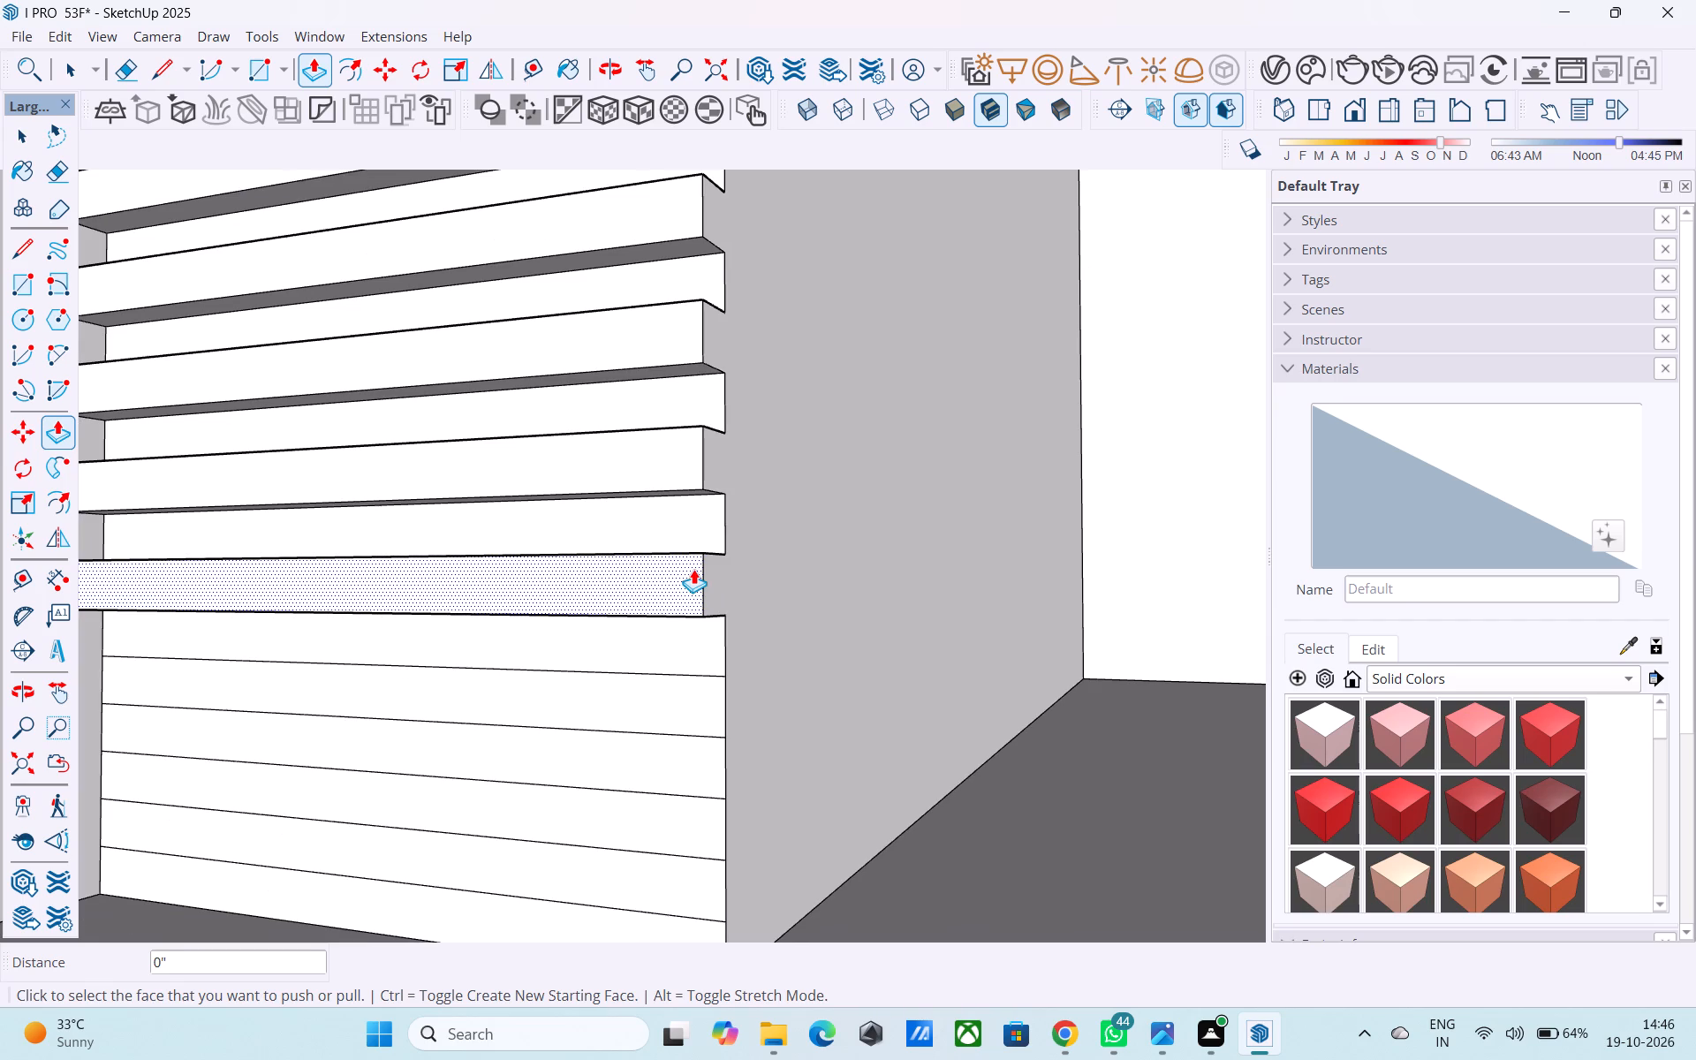
Repeat the 3" Push/Pull on the 36th, 38th and 40th strips of the recessed wall.
middle_click_drag(697, 564, 694, 465, "shift")
double_click(679, 585)
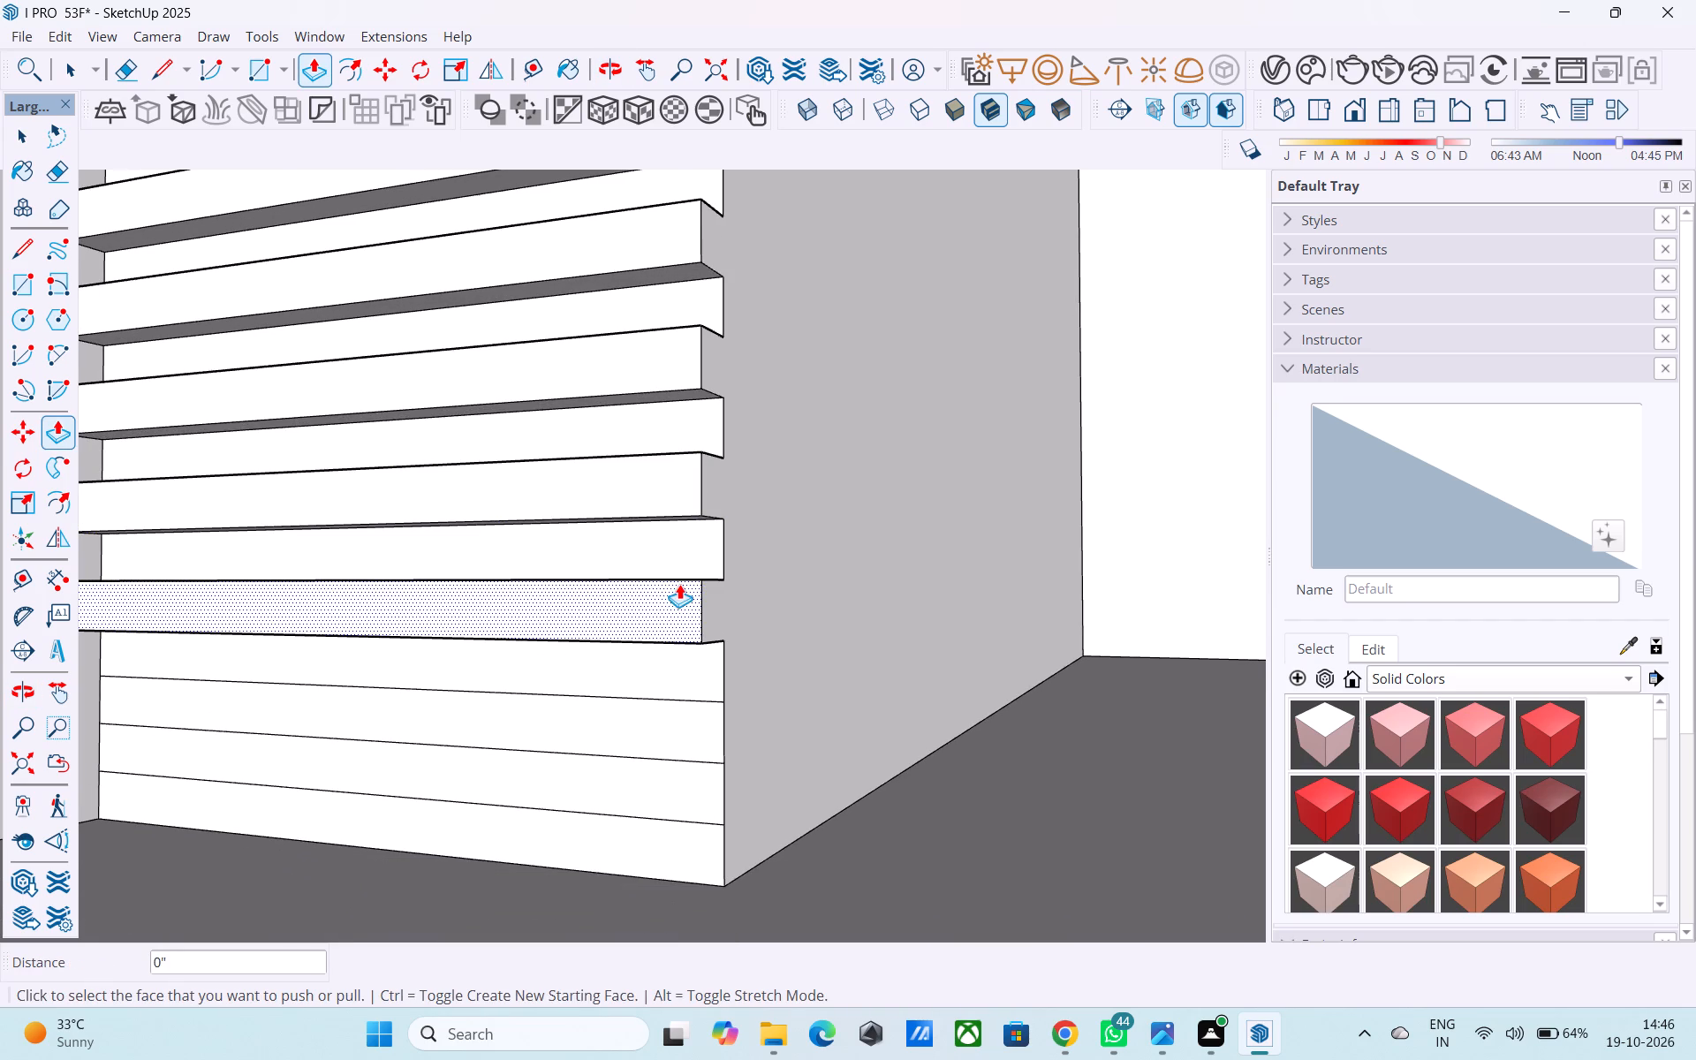
middle_click_drag(671, 586, 662, 412)
double_click(682, 543)
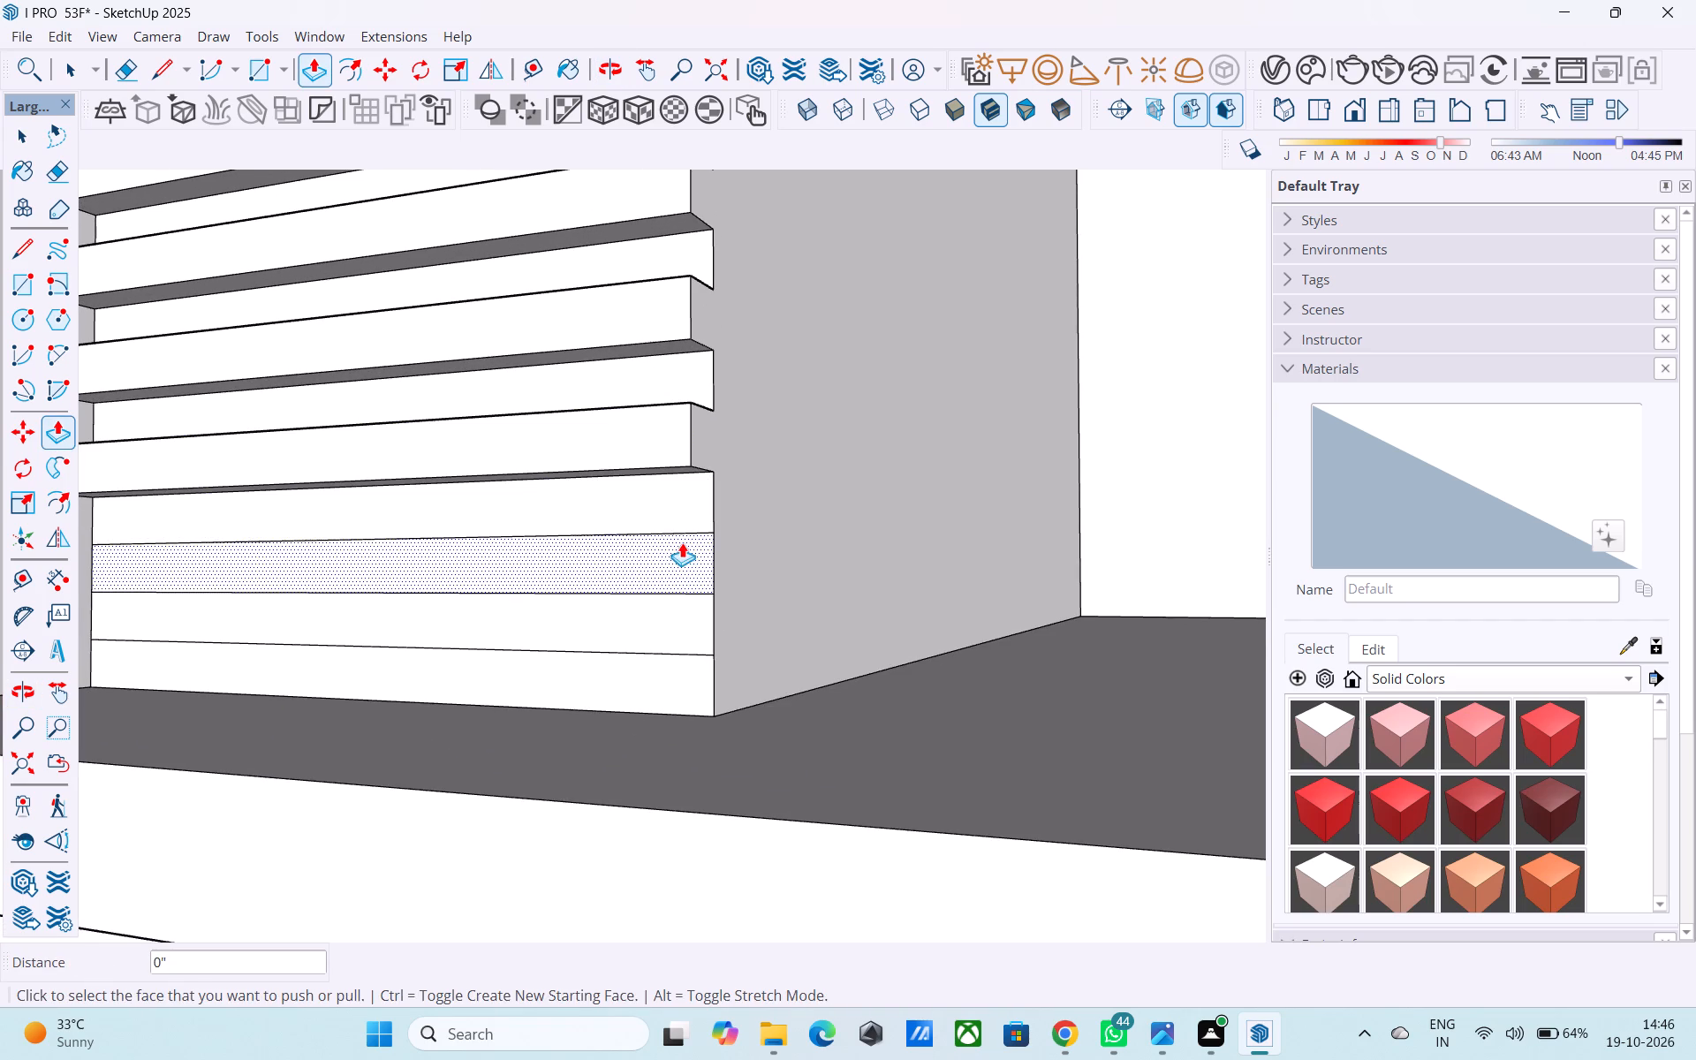
double_click(660, 677)
Examine the finished louvre wall within the balcony frame from several distances and angles.
scroll(668, 593, "down", 5)
scroll(685, 430, "down", 3)
middle_click_drag(685, 431, 738, 645)
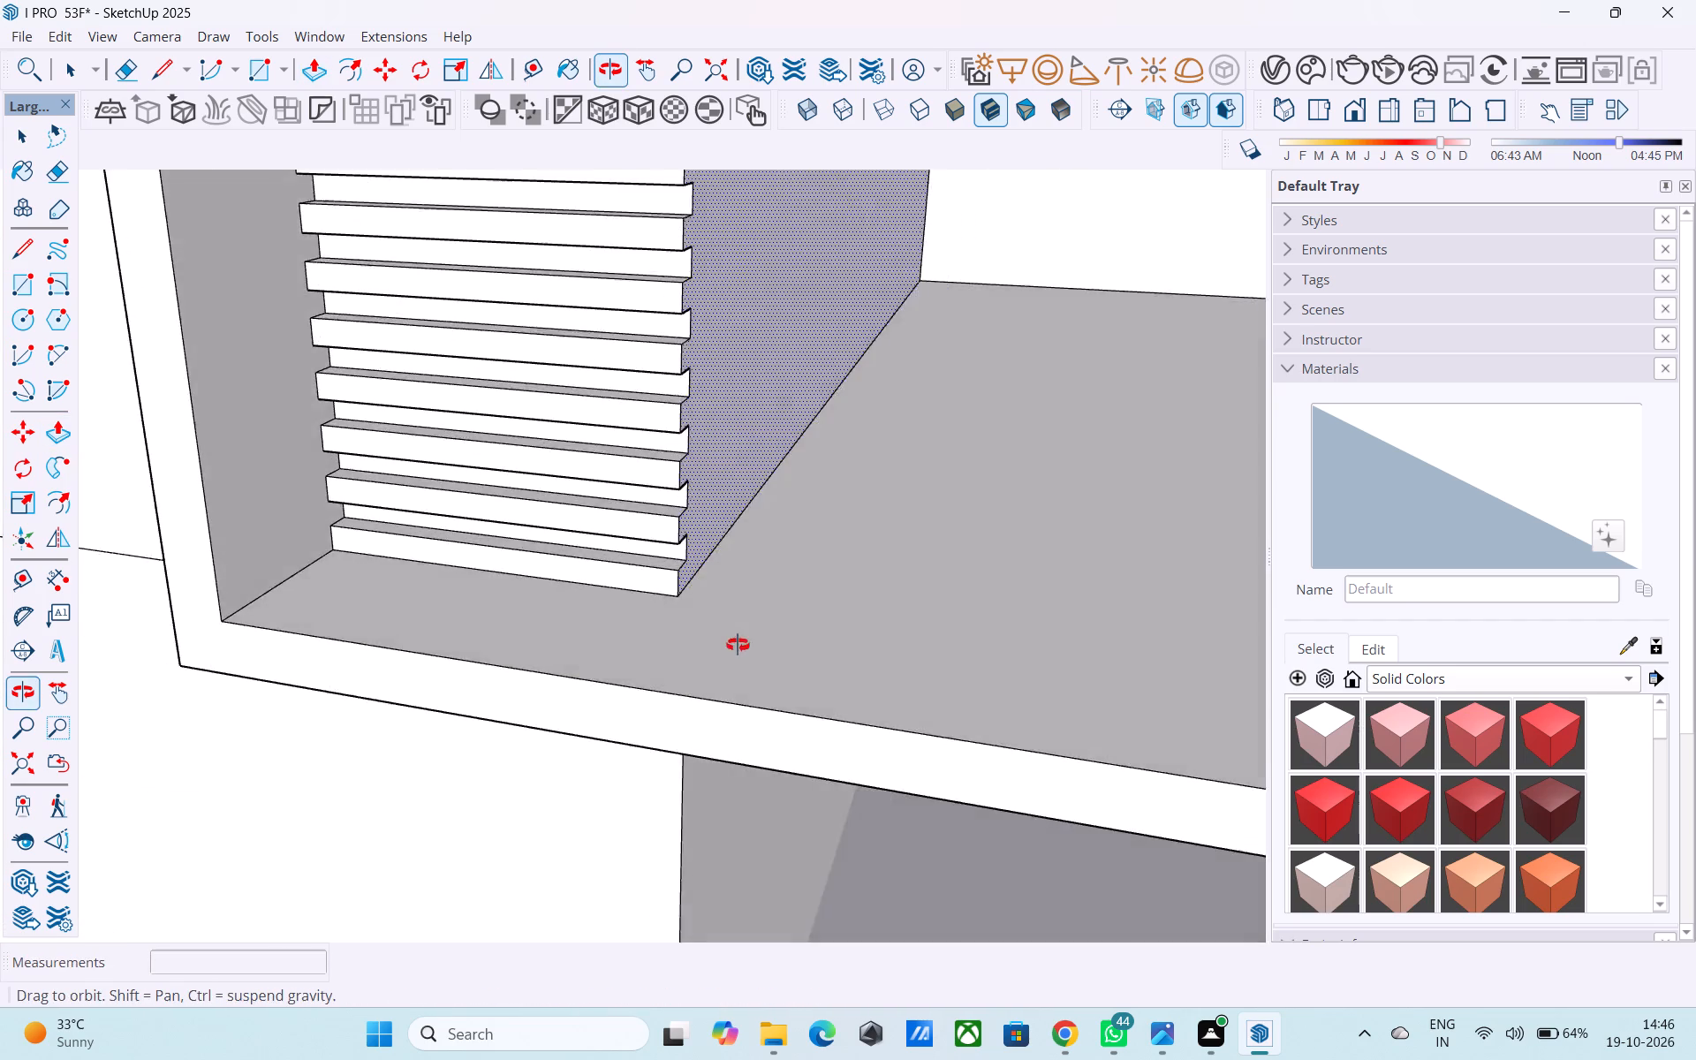
middle_click_drag(738, 645, 746, 677)
scroll(698, 545, "down", 4)
middle_click_drag(659, 446, 698, 795, "shift")
scroll(723, 511, "down", 7)
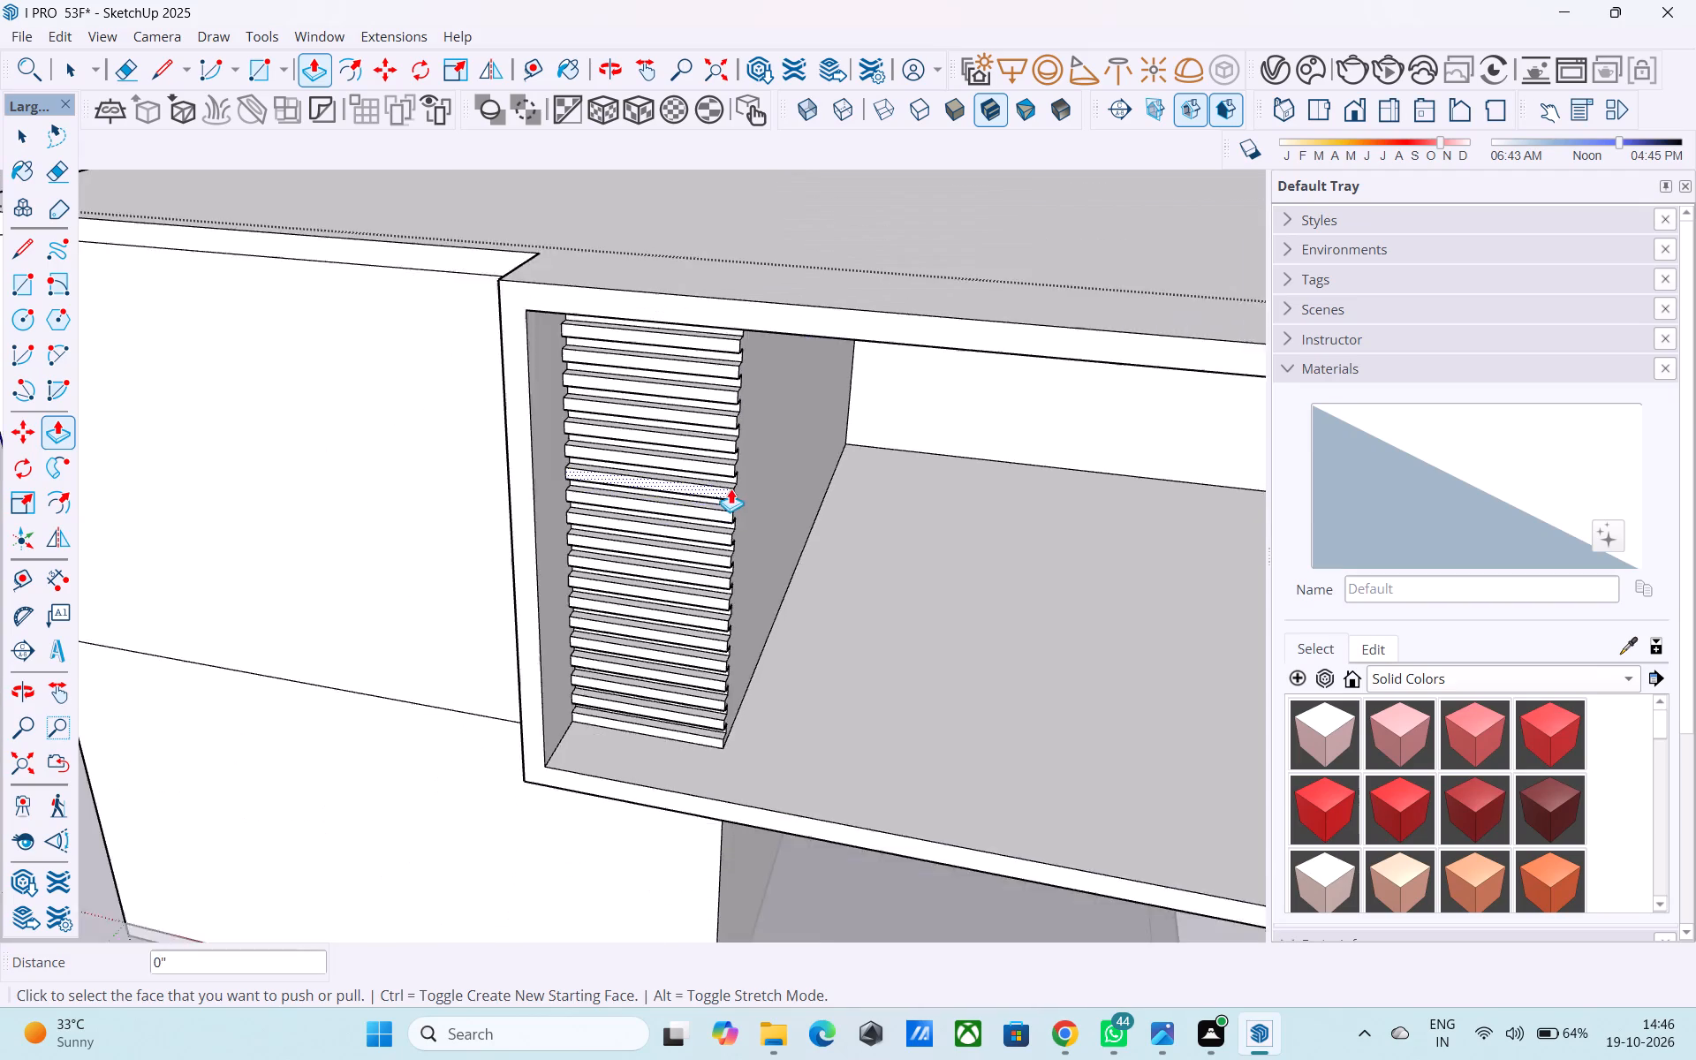
middle_click_drag(729, 488, 717, 496)
middle_click_drag(715, 472, 708, 538)
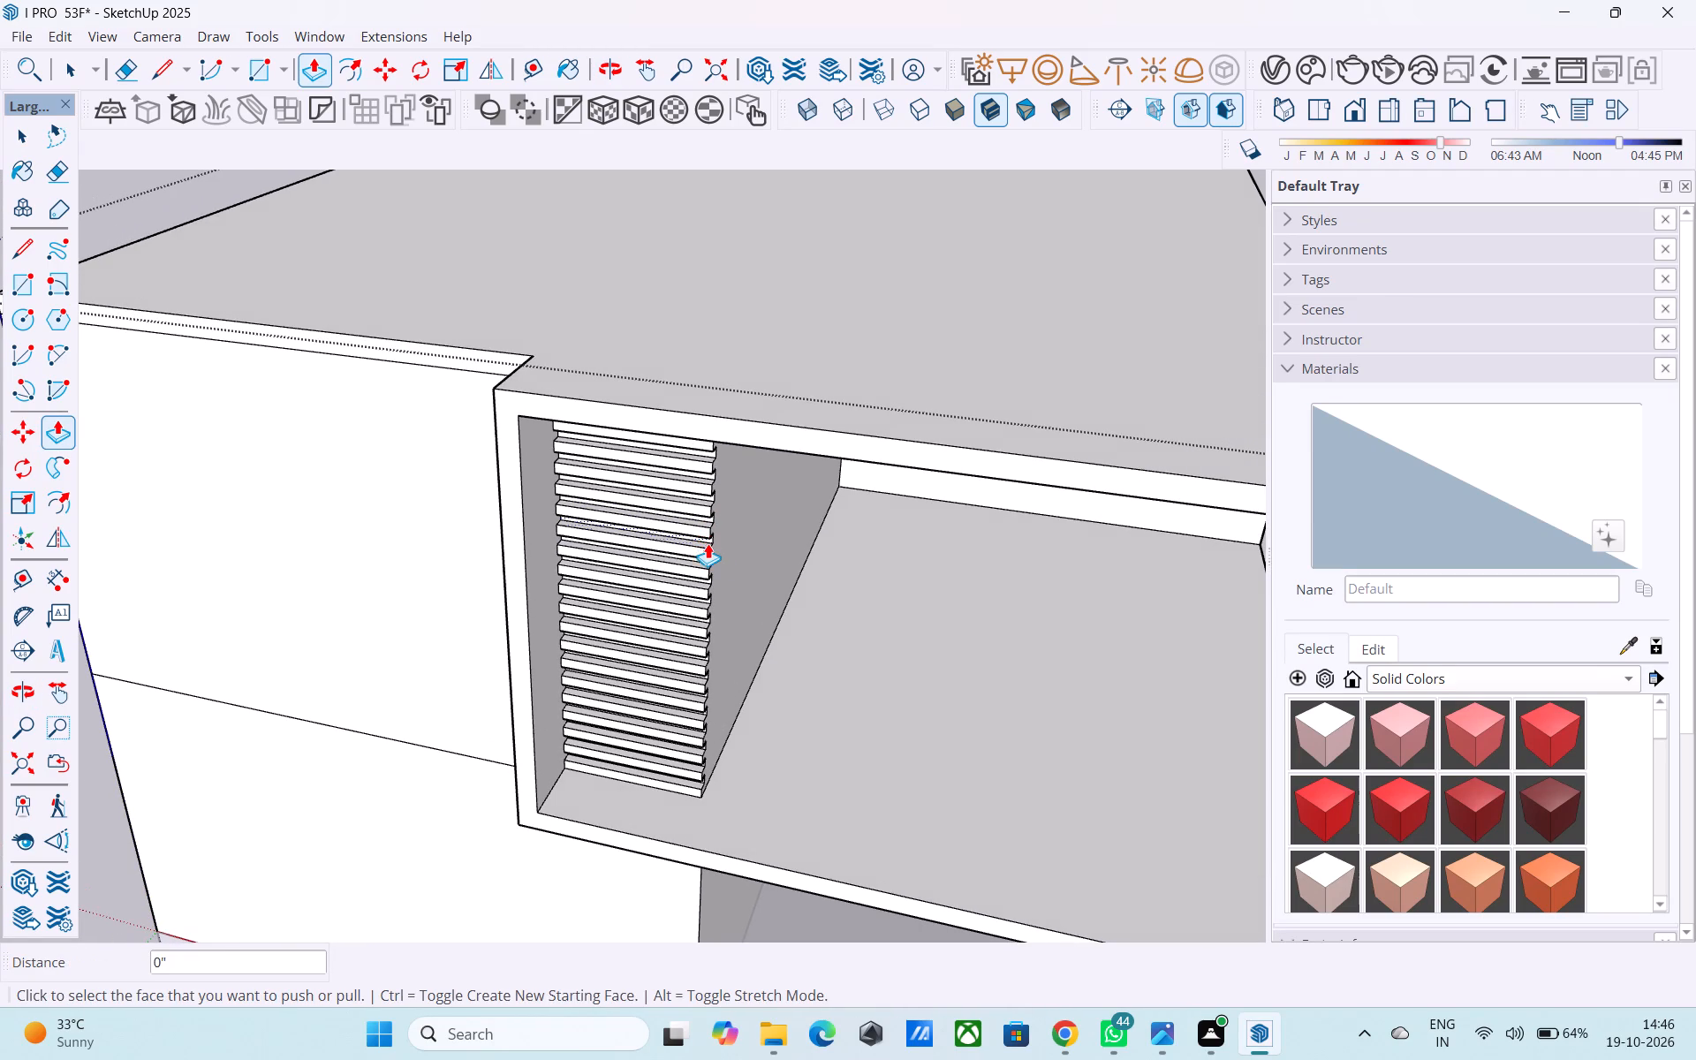
middle_click_drag(726, 559, 719, 585, "shift")
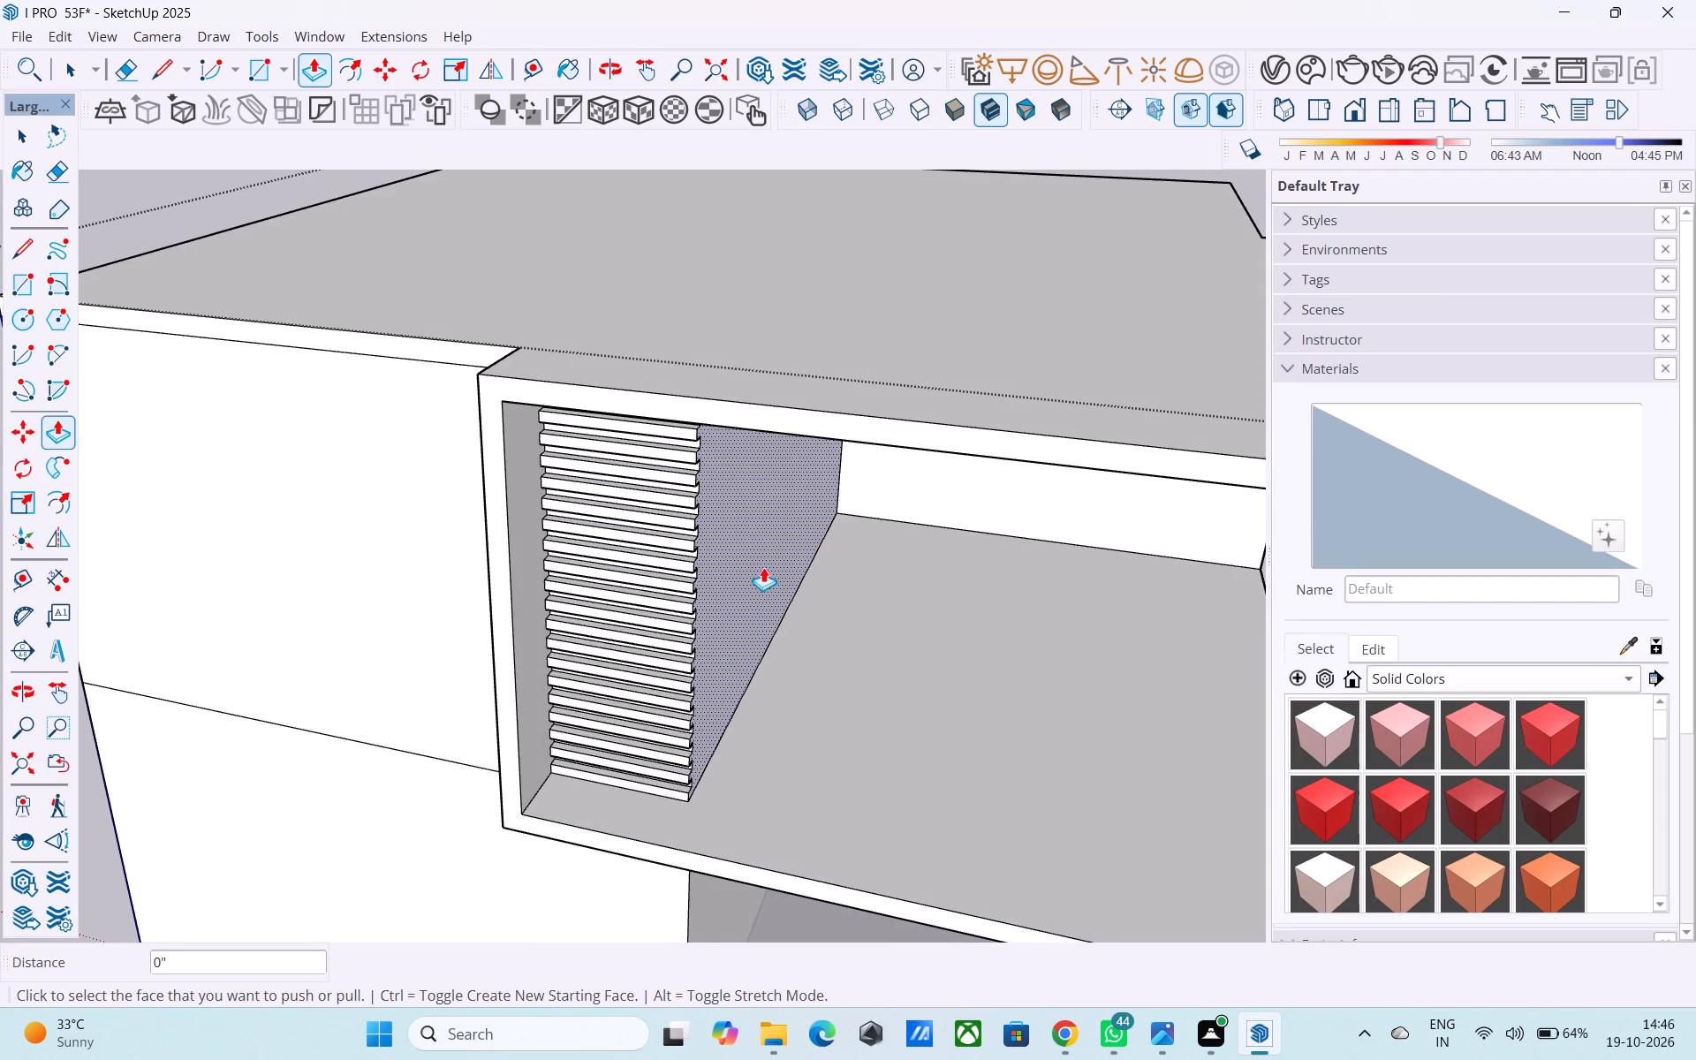
middle_click_drag(763, 567, 781, 598)
middle_click_drag(768, 567, 767, 524)
Copy the topmost strip's vertical end edge, beside the recess side wall, 3" along the strip.
scroll(742, 382, "up", 5)
middle_click_drag(738, 338, 744, 297, "shift")
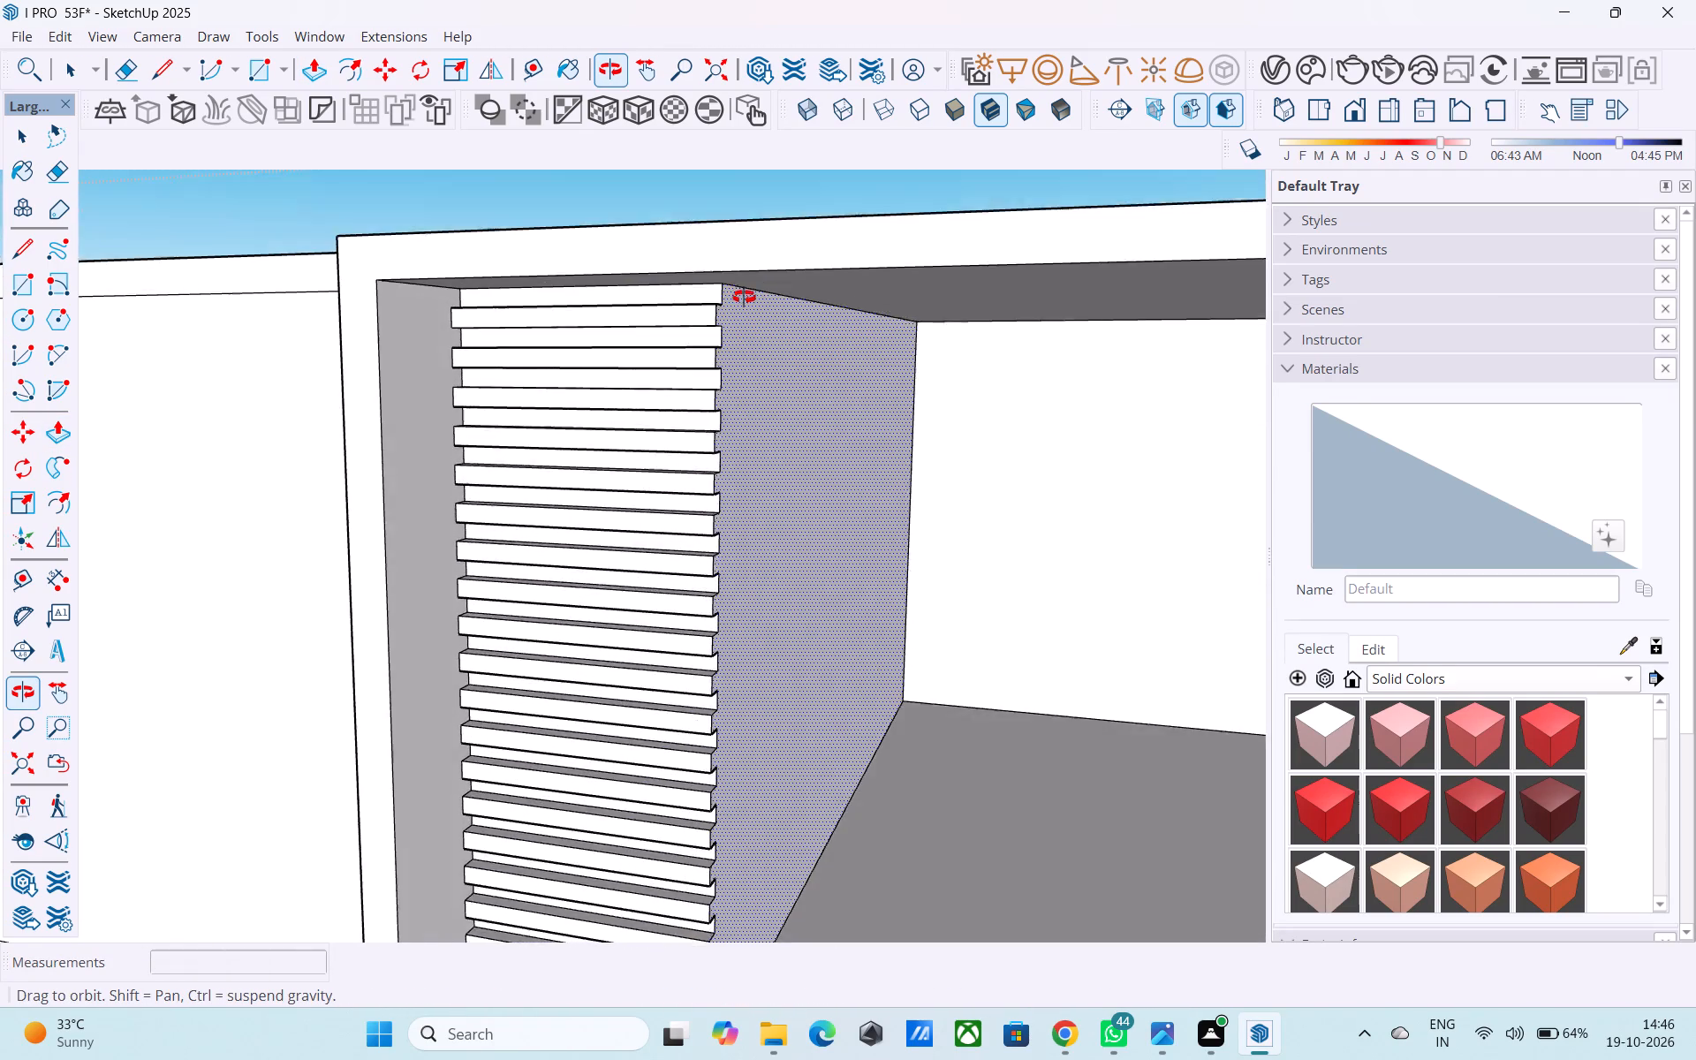
middle_click_drag(744, 297, 572, 239, "shift")
scroll(628, 279, "up", 4)
middle_click_drag(653, 305, 629, 315)
scroll(710, 301, "up", 3)
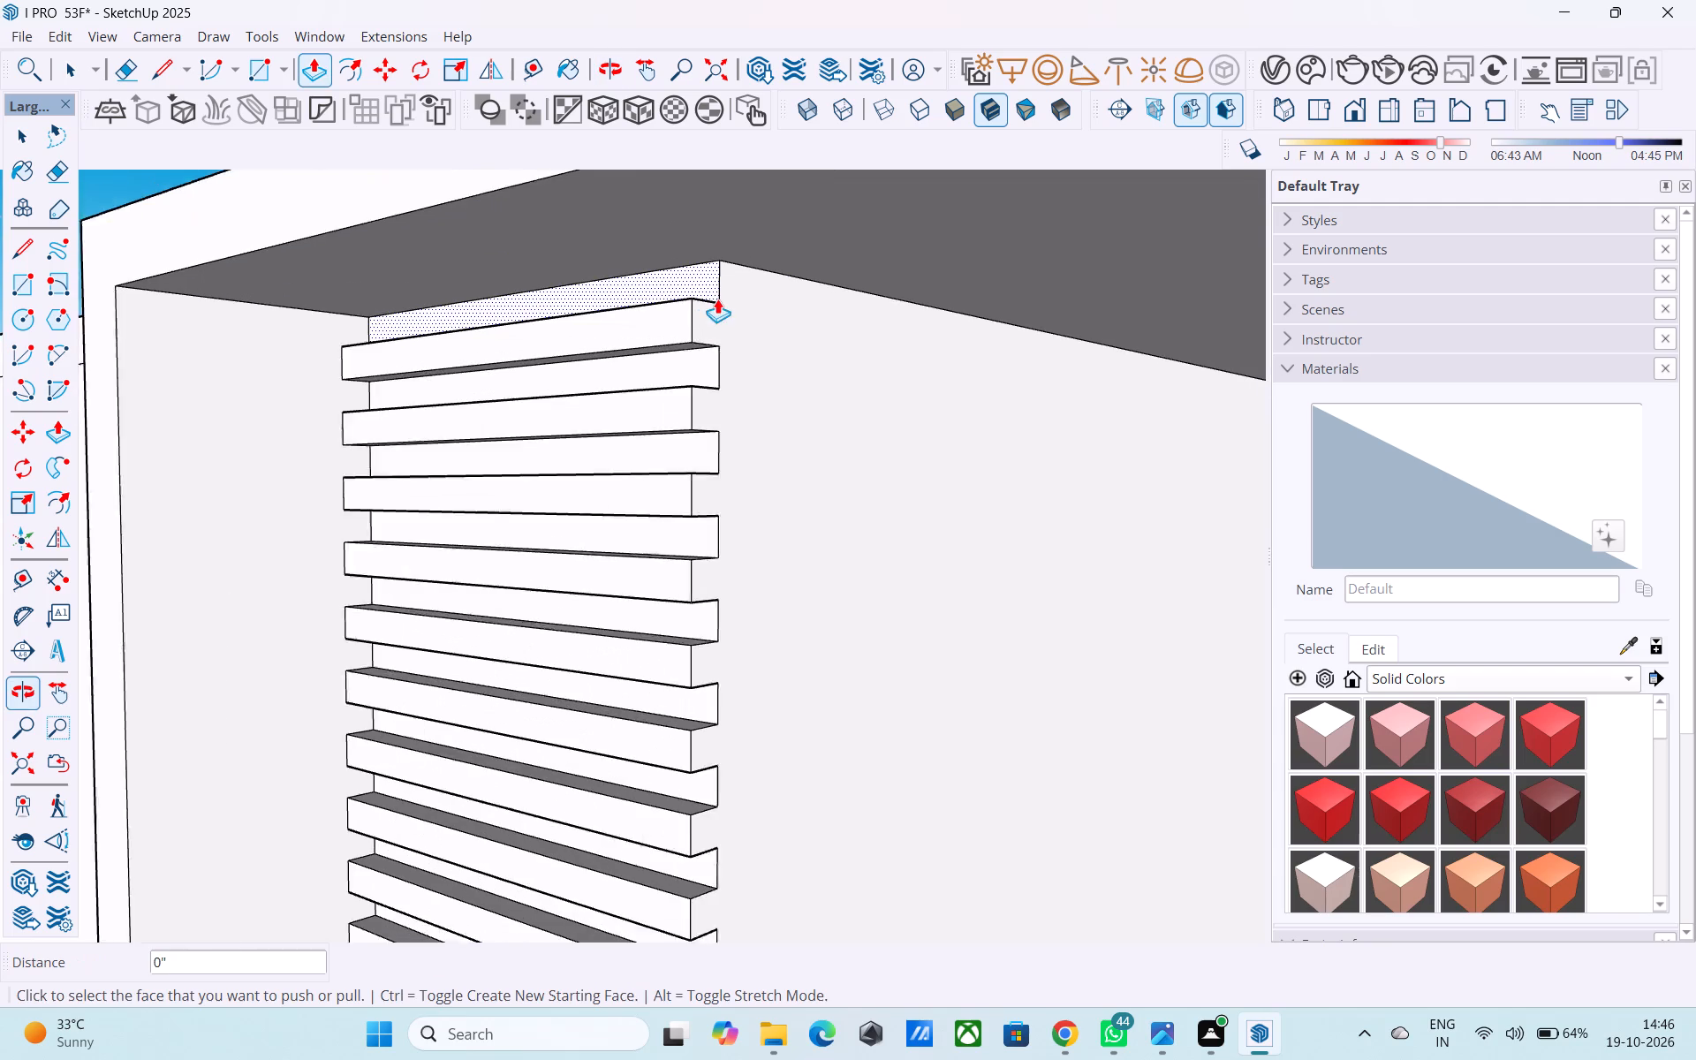
scroll(717, 299, "up", 1)
middle_click_drag(714, 295, 900, 351)
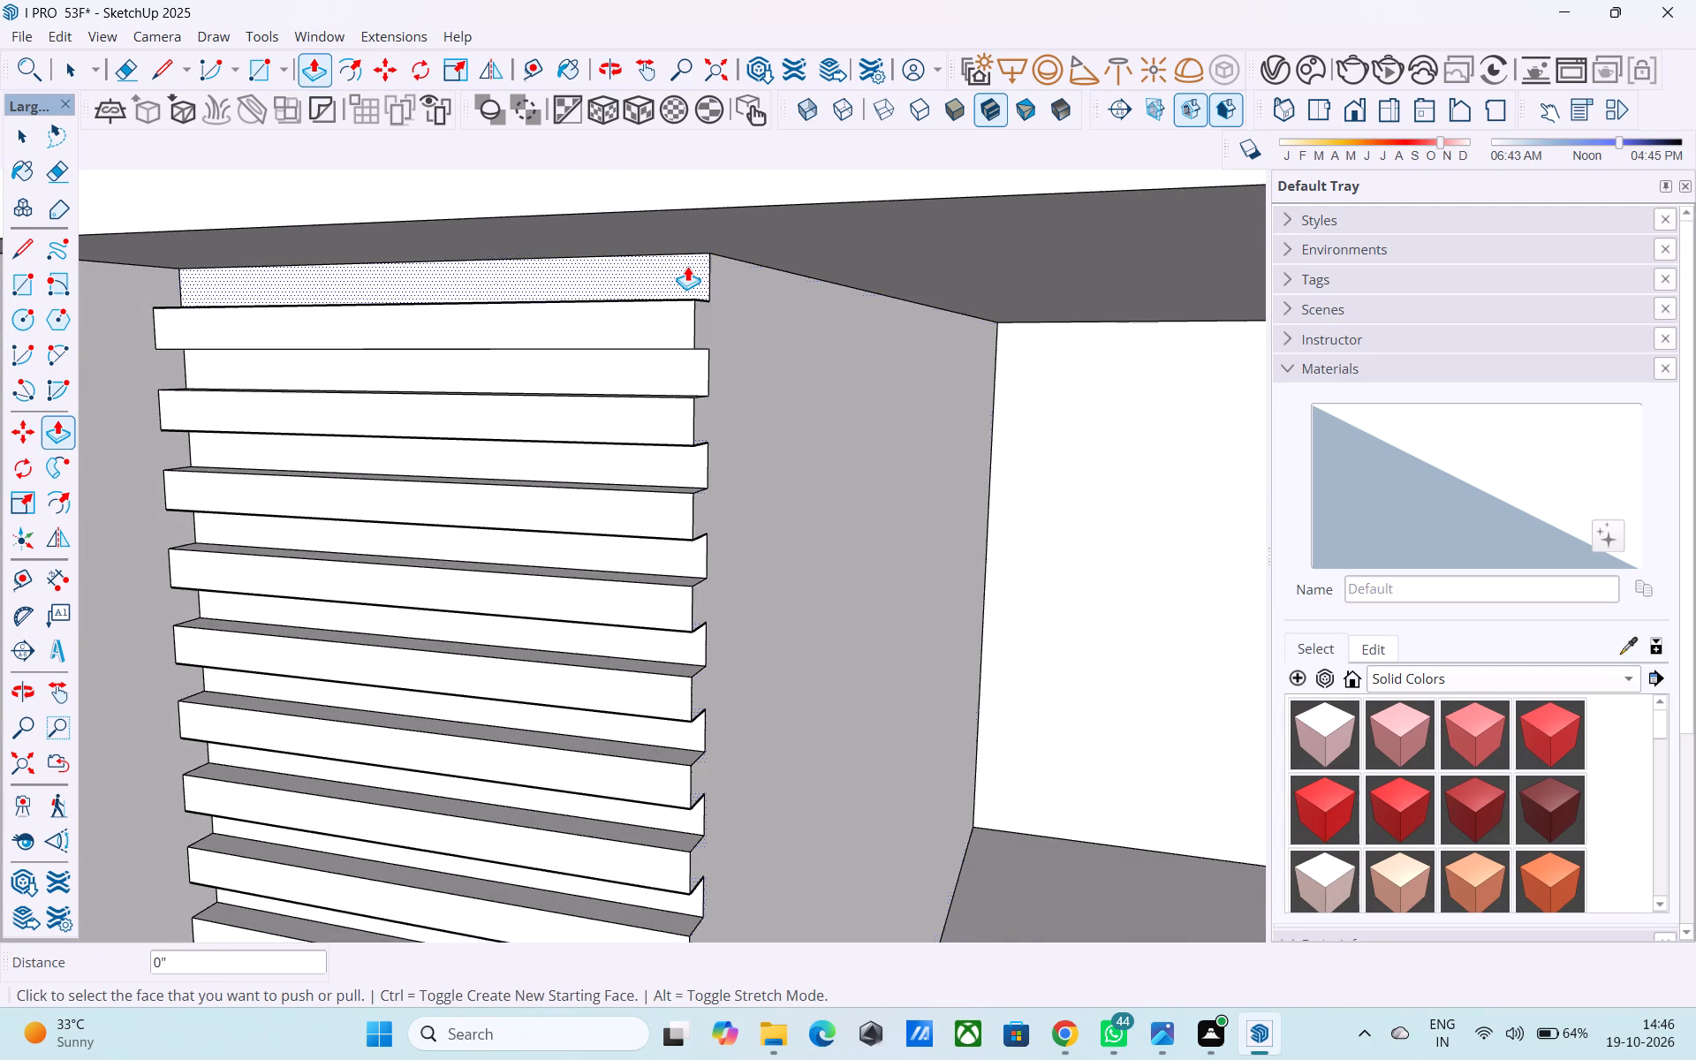
scroll(687, 266, "up", 3)
key("space")
left_click(716, 276)
key("m")
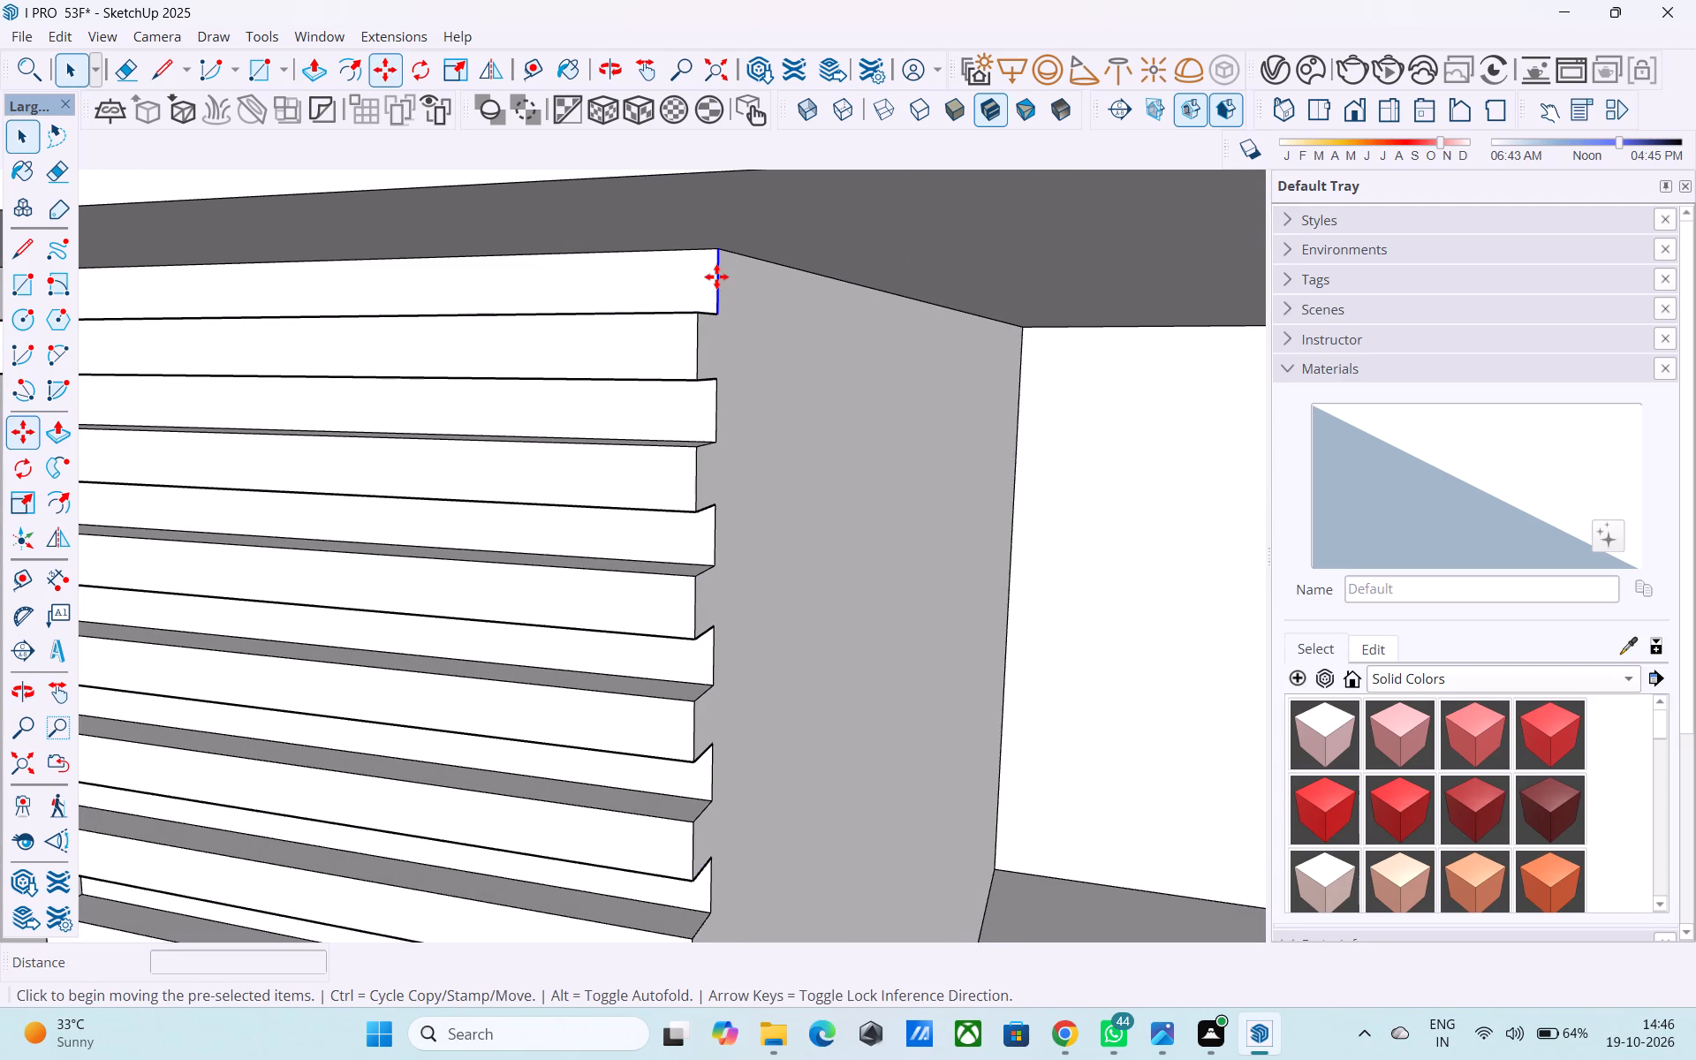
left_click(723, 250)
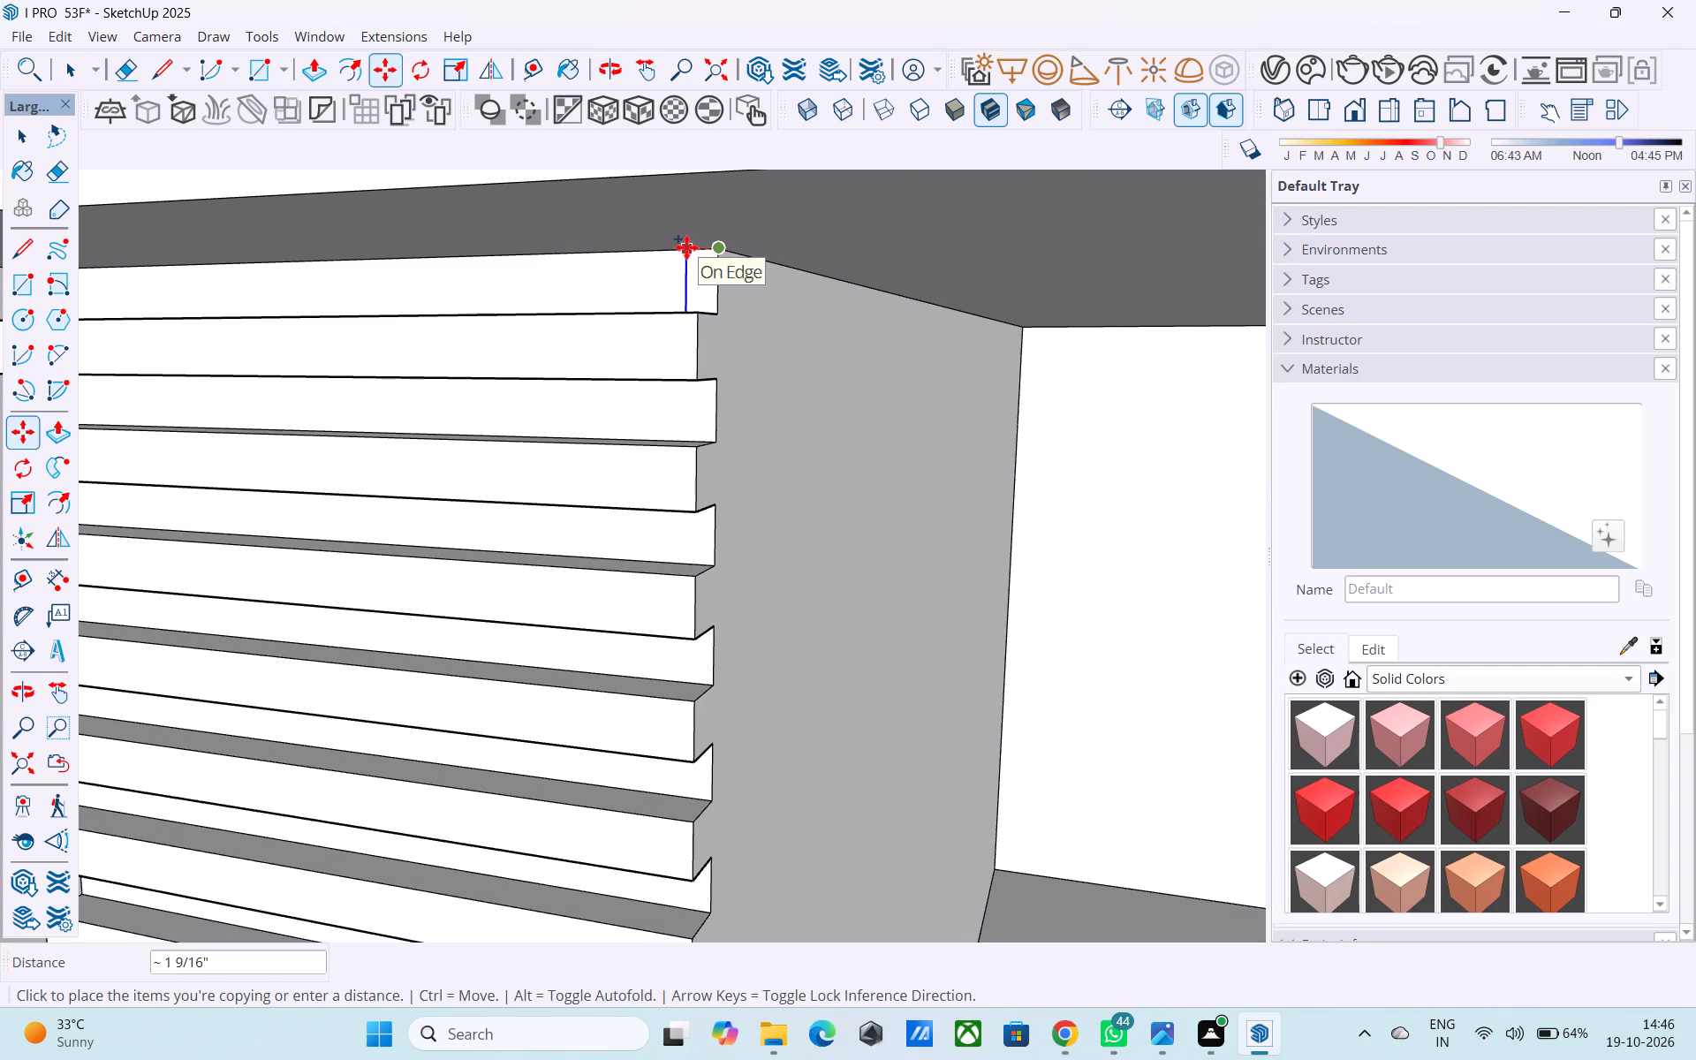
type("3\"")
key("Return")
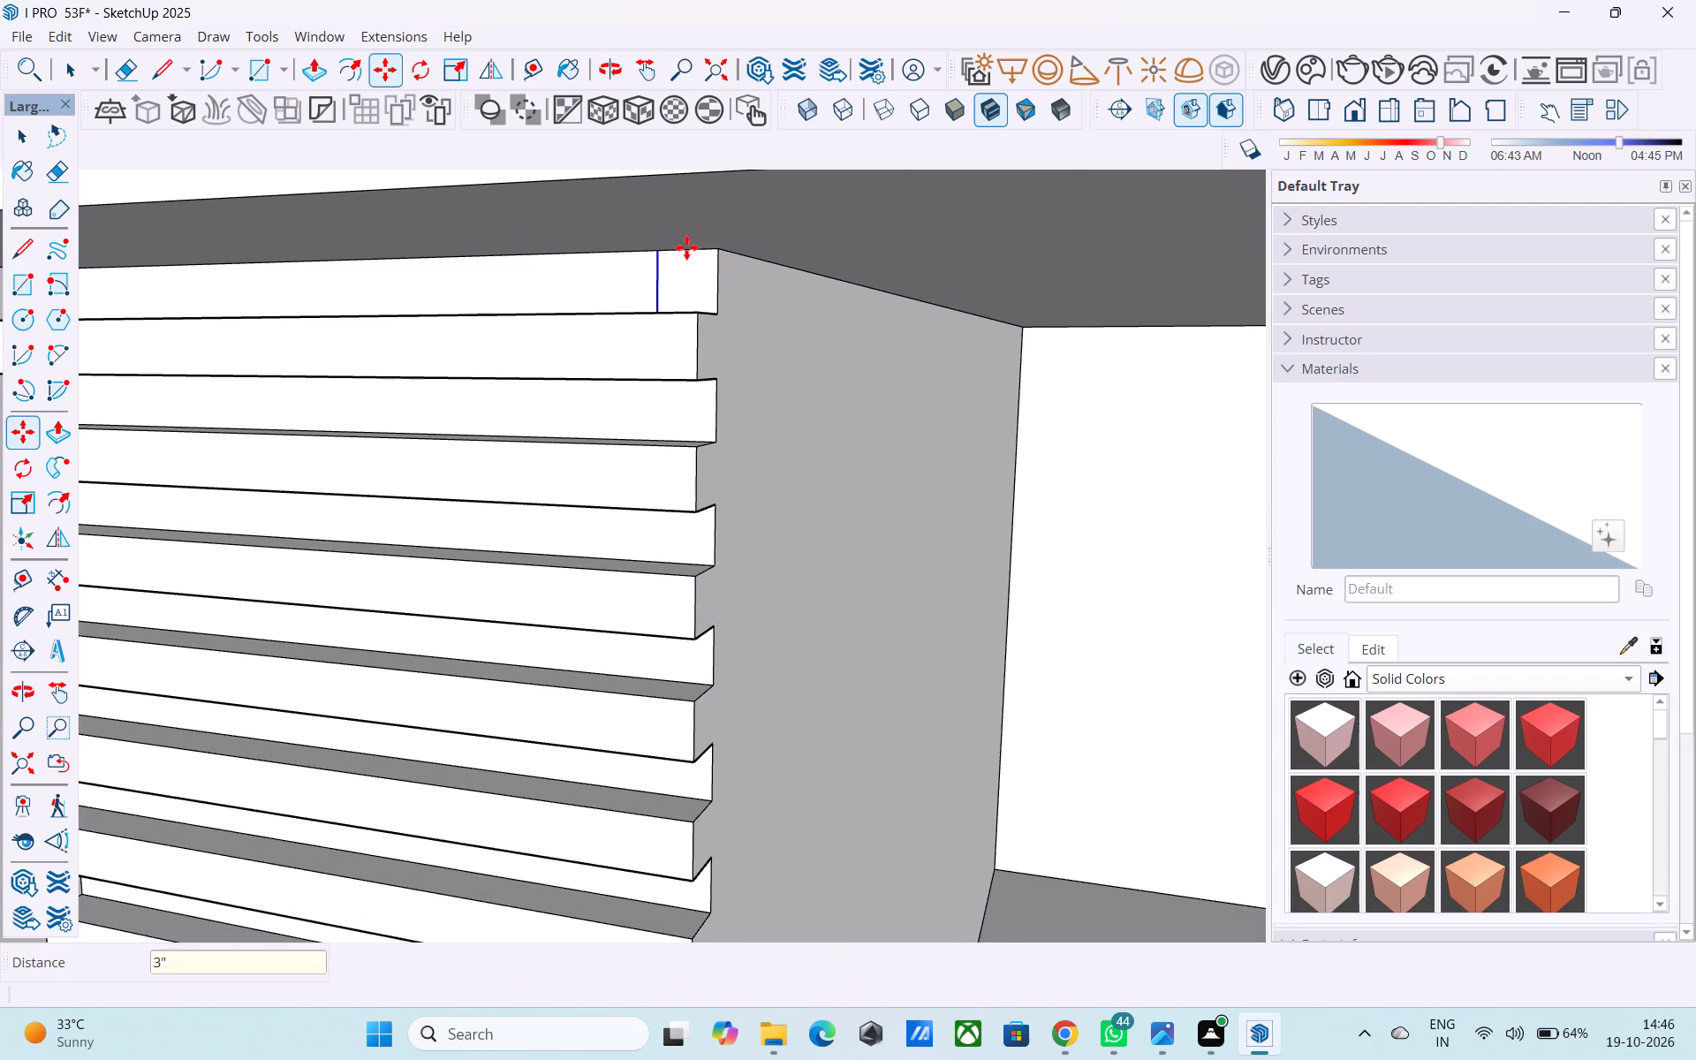
Draw a 3" line along the second strip's top edge, and from its end a 9' 9" vertical line down the louvres.
key("space")
key("l")
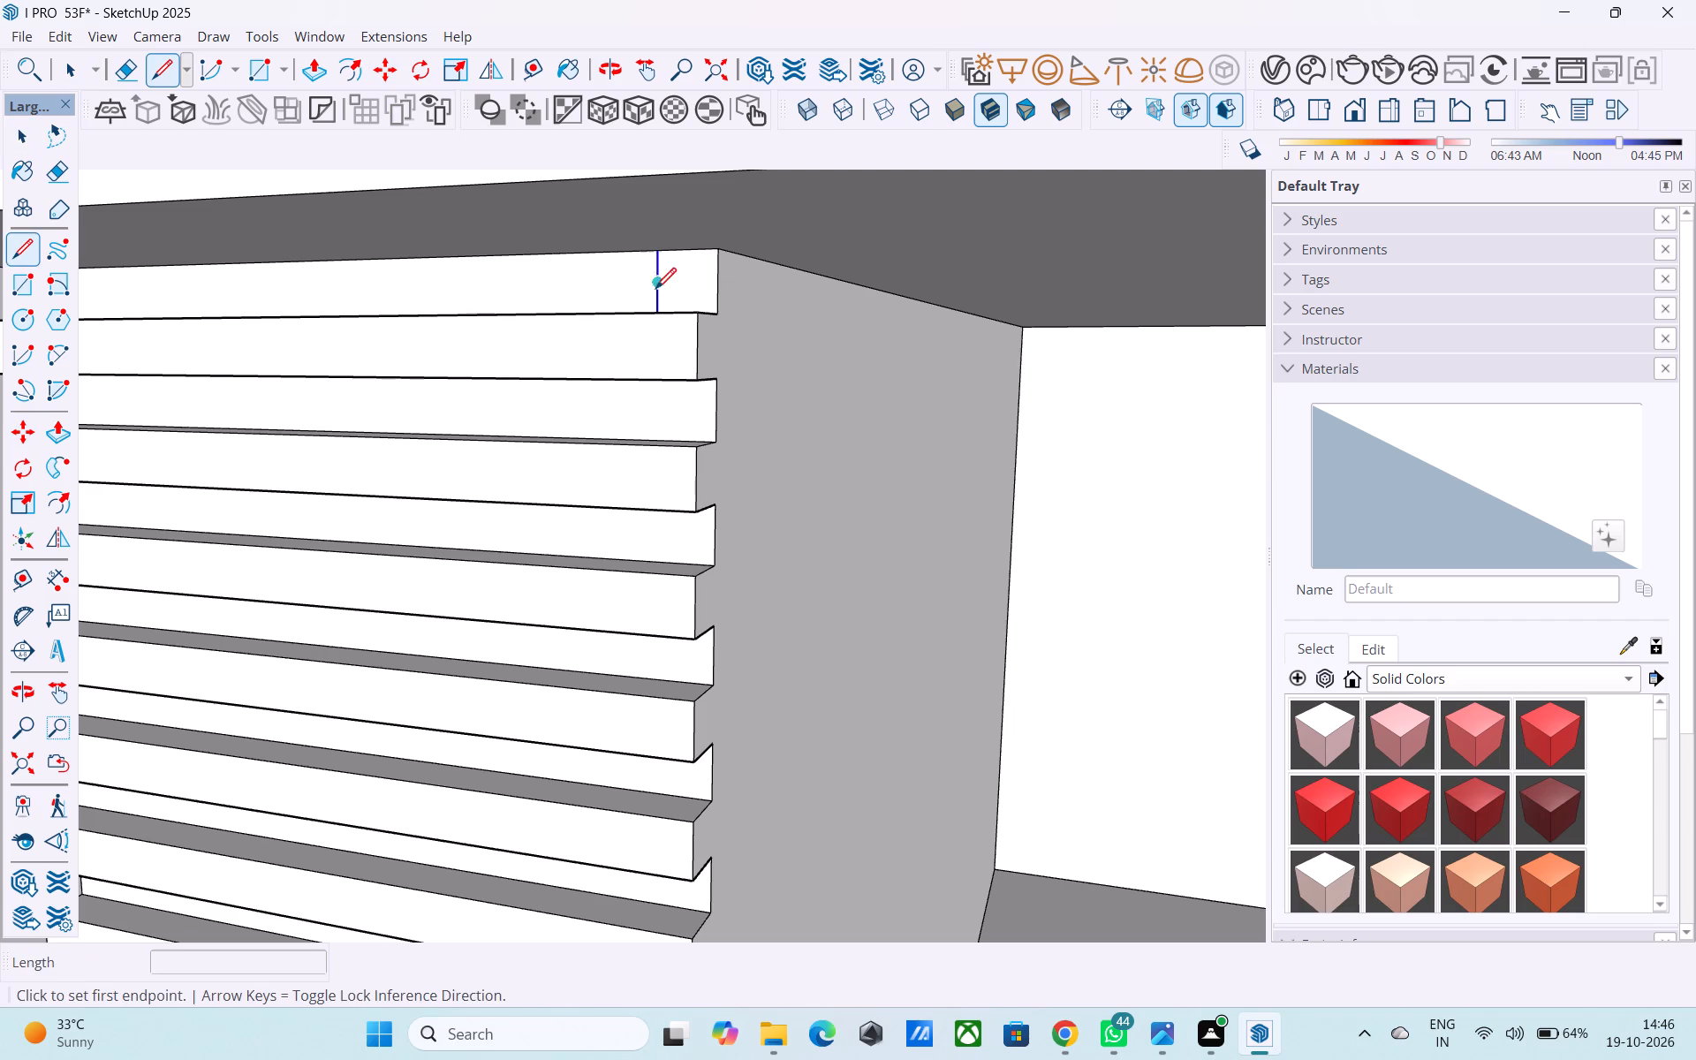
left_click(691, 316)
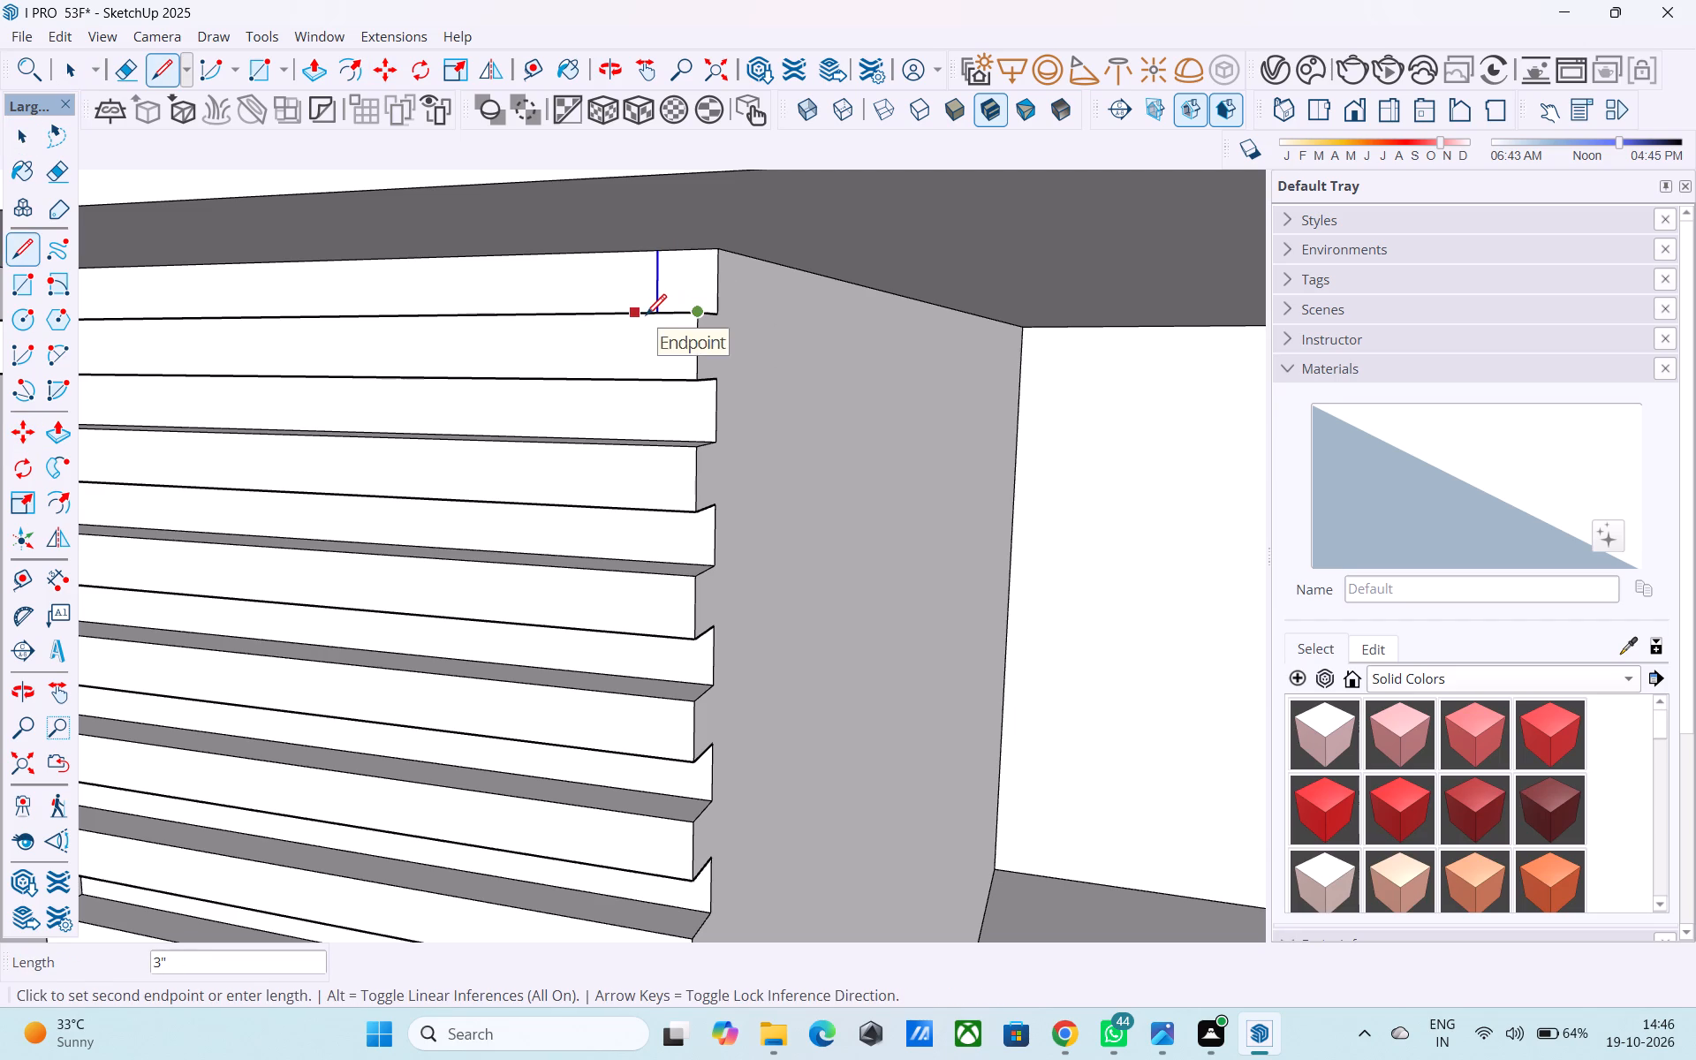
left_click(635, 317)
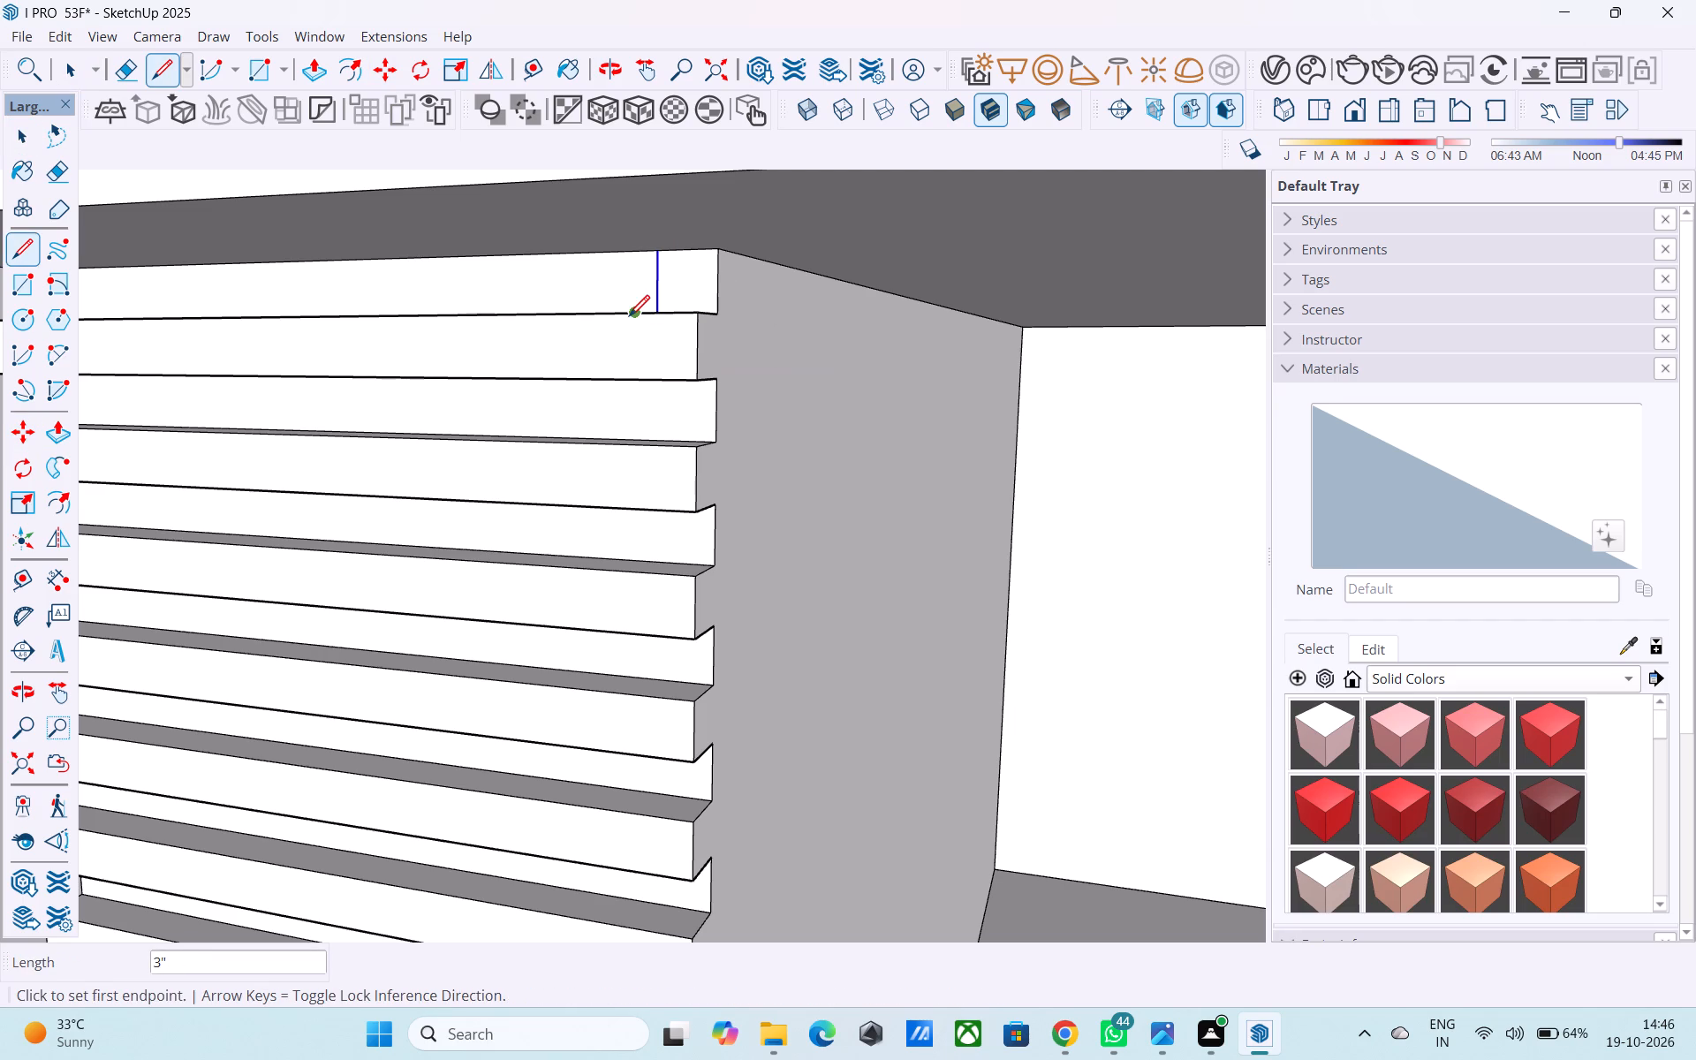
left_click(629, 317)
scroll(641, 412, "down", 10)
scroll(633, 680, "down", 2)
middle_click_drag(633, 679, 664, 340)
scroll(676, 815, "up", 3)
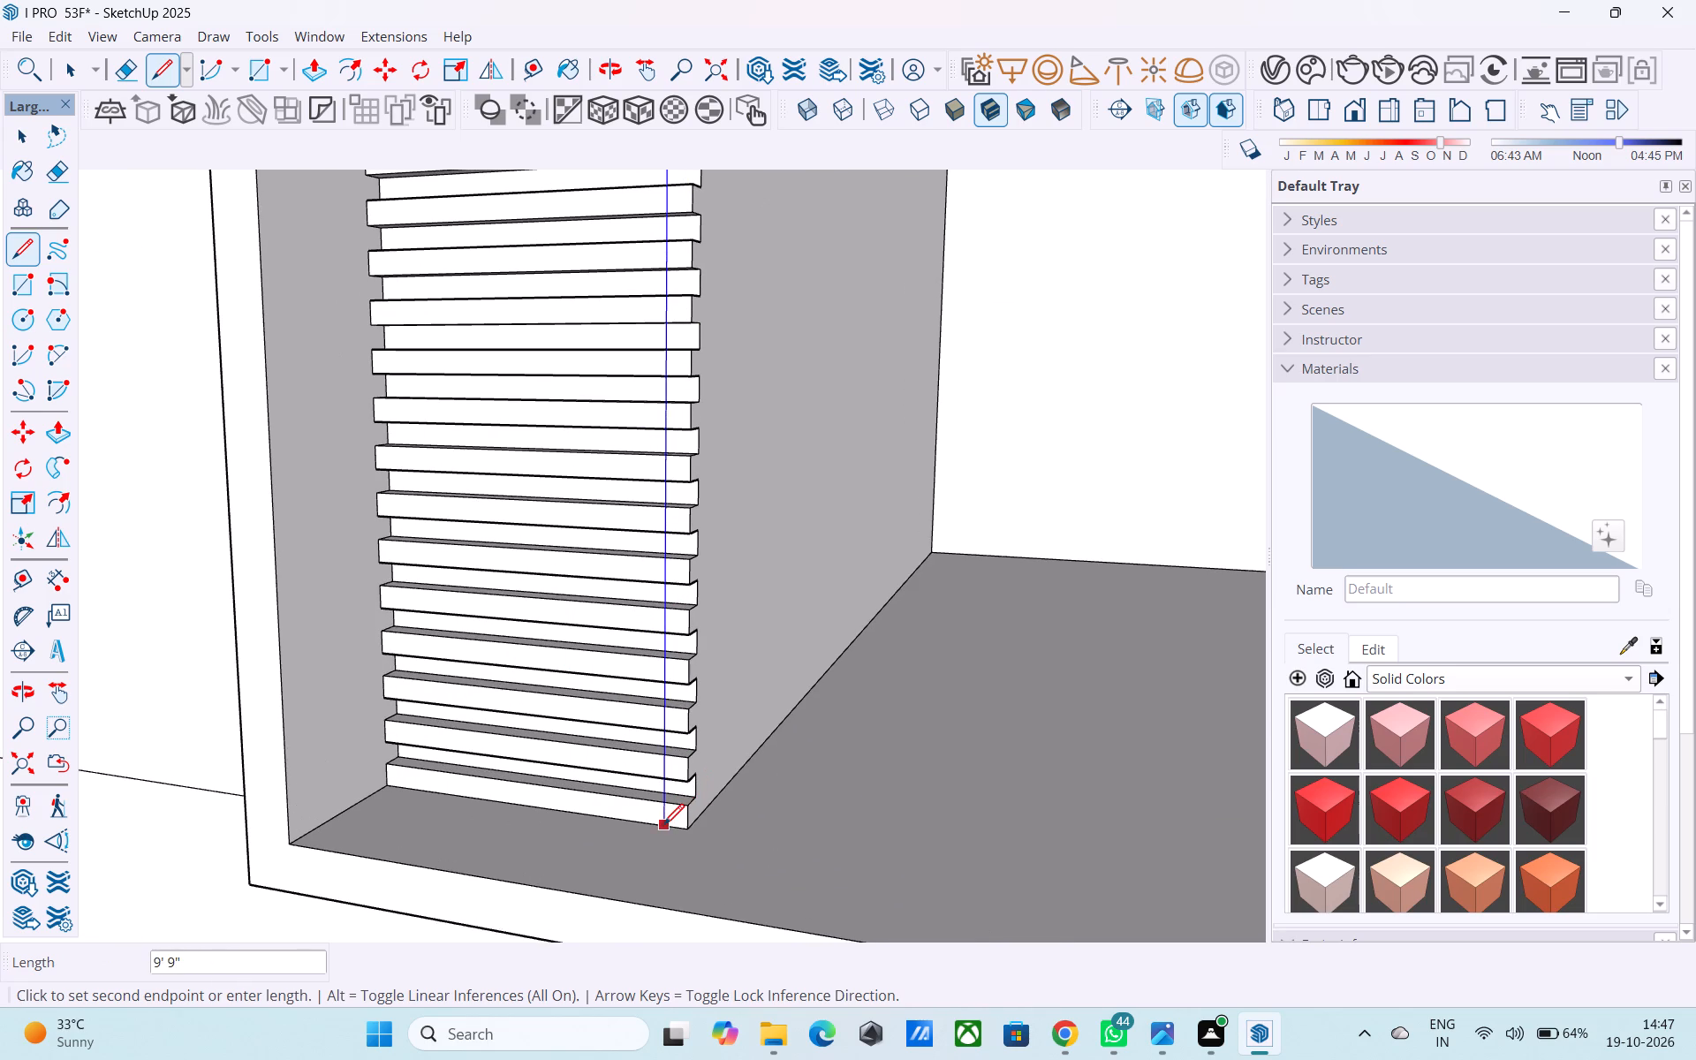
left_click(663, 827)
middle_click_drag(645, 791, 662, 794, "shift")
scroll(666, 804, "up", 3)
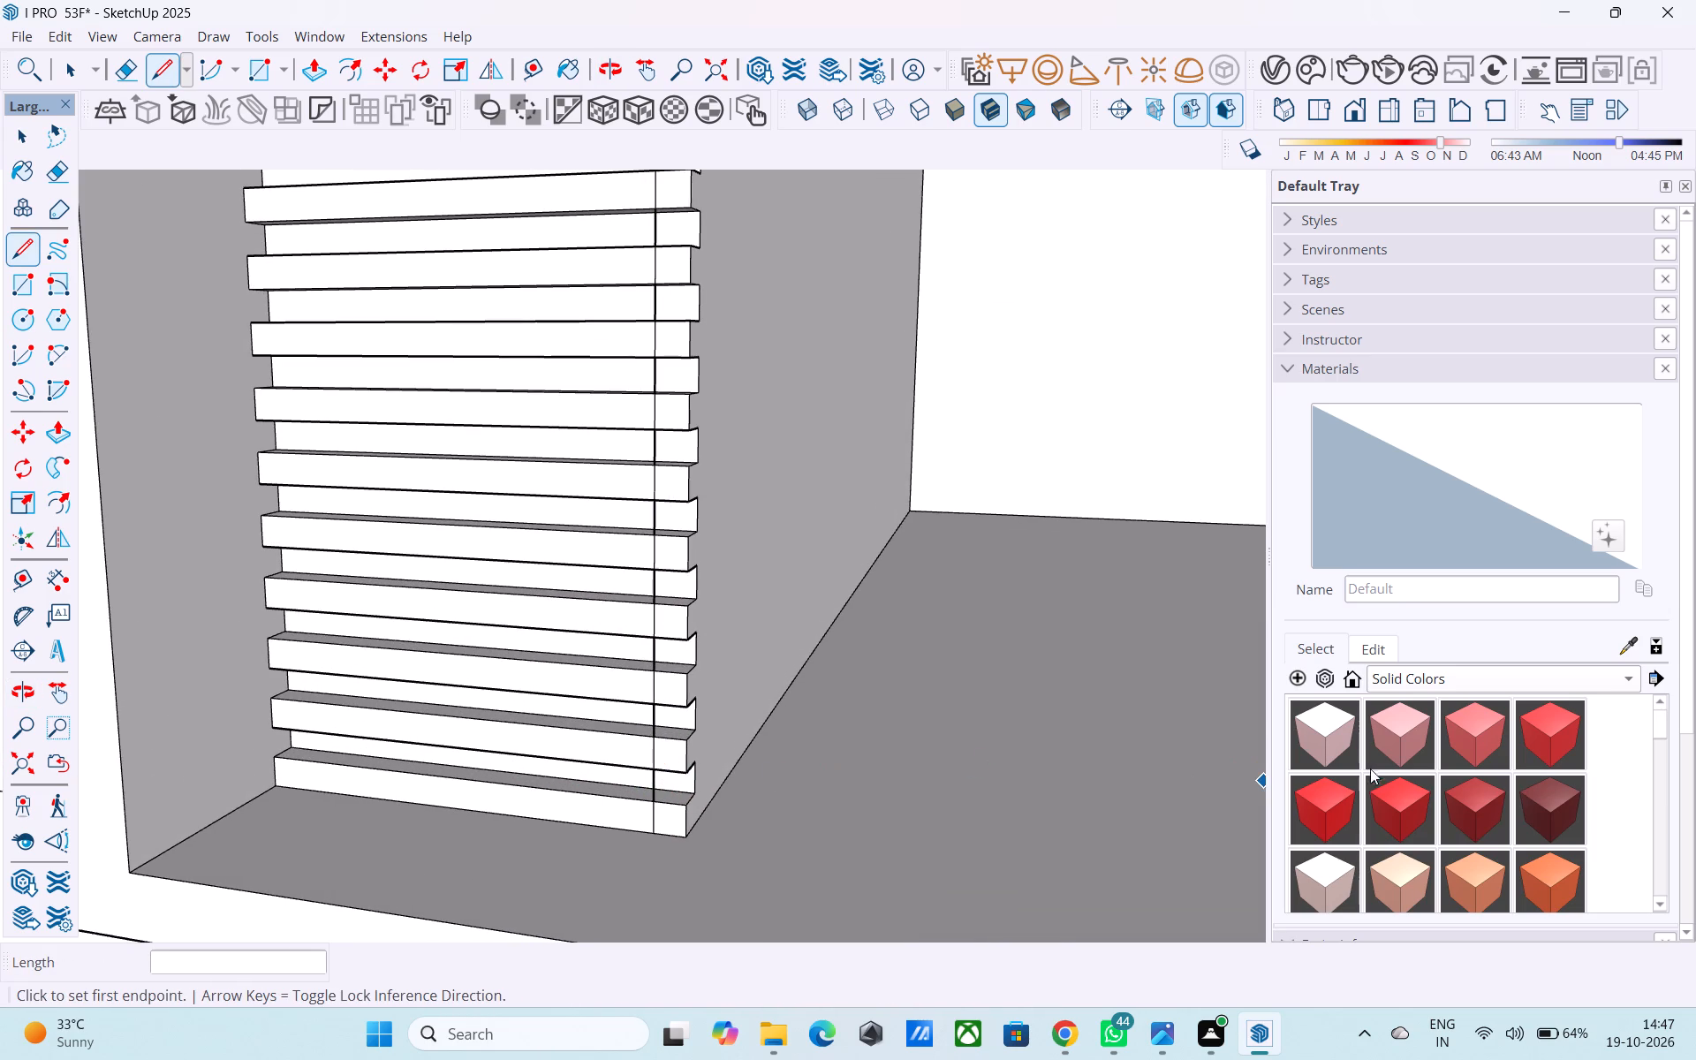
Choose the C08_Toffee_Ember solid colour and paint the 3" end segments of the three lowest projecting louvres.
scroll(1550, 806, "down", 4)
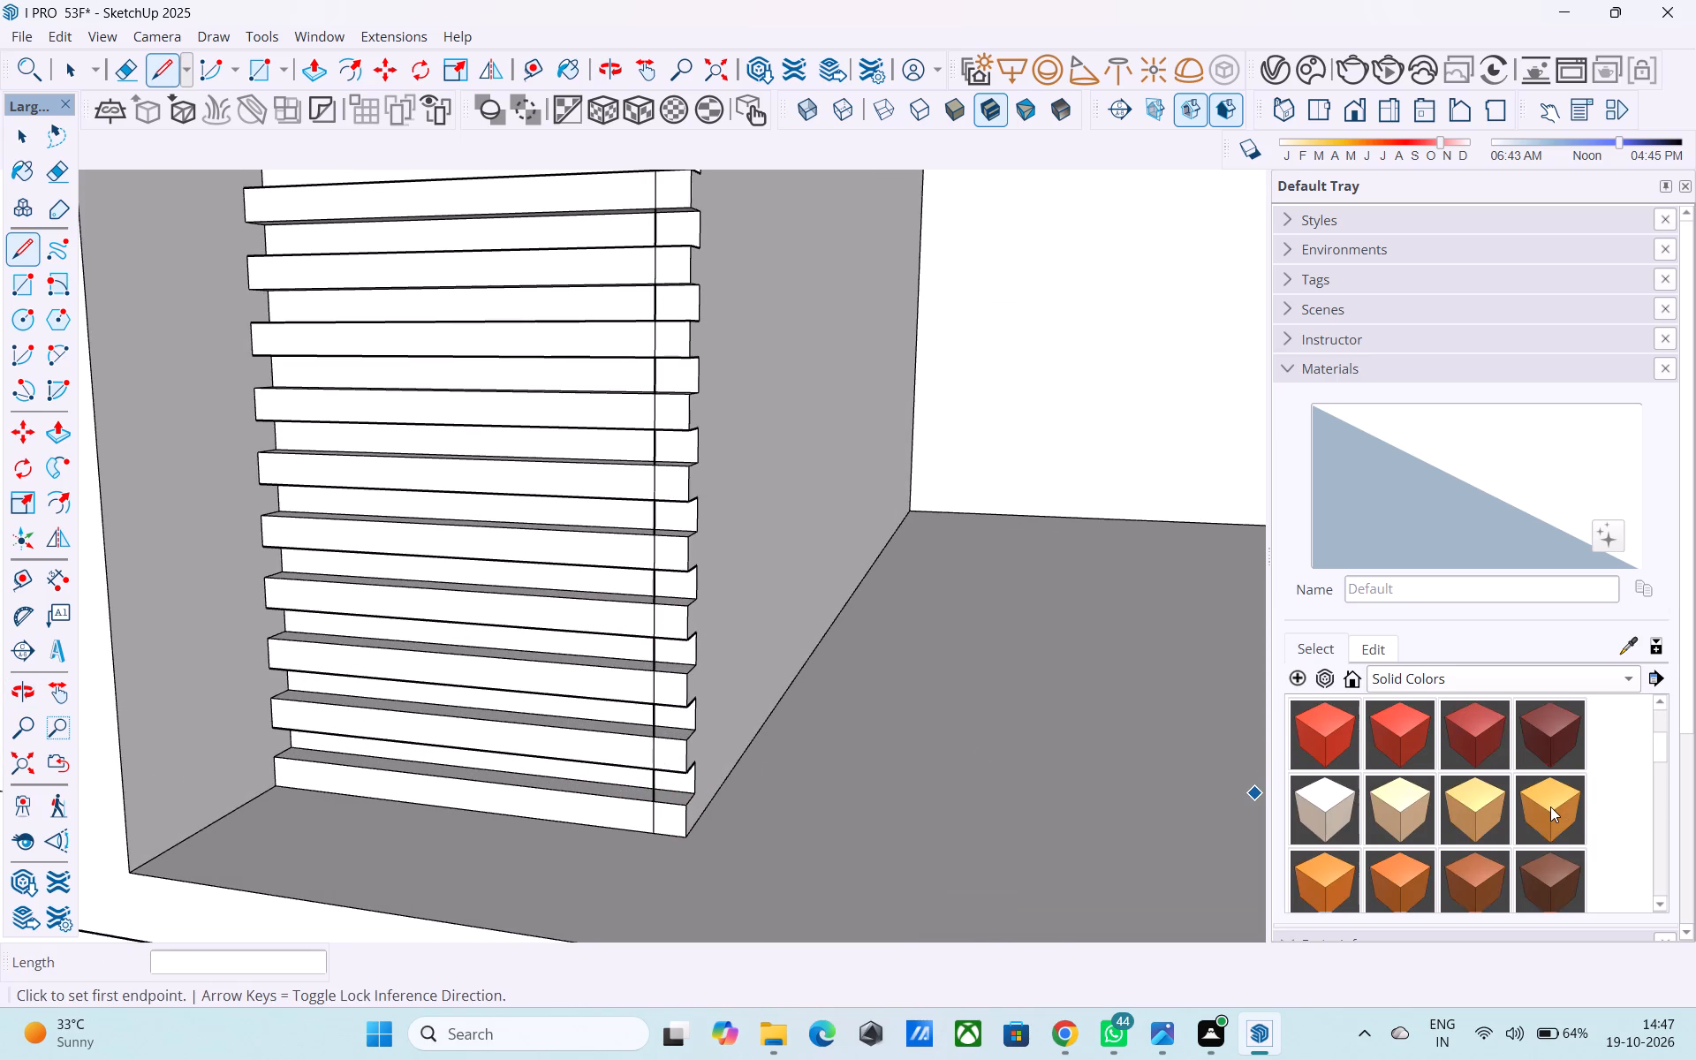
left_click(1549, 738)
left_click(1548, 878)
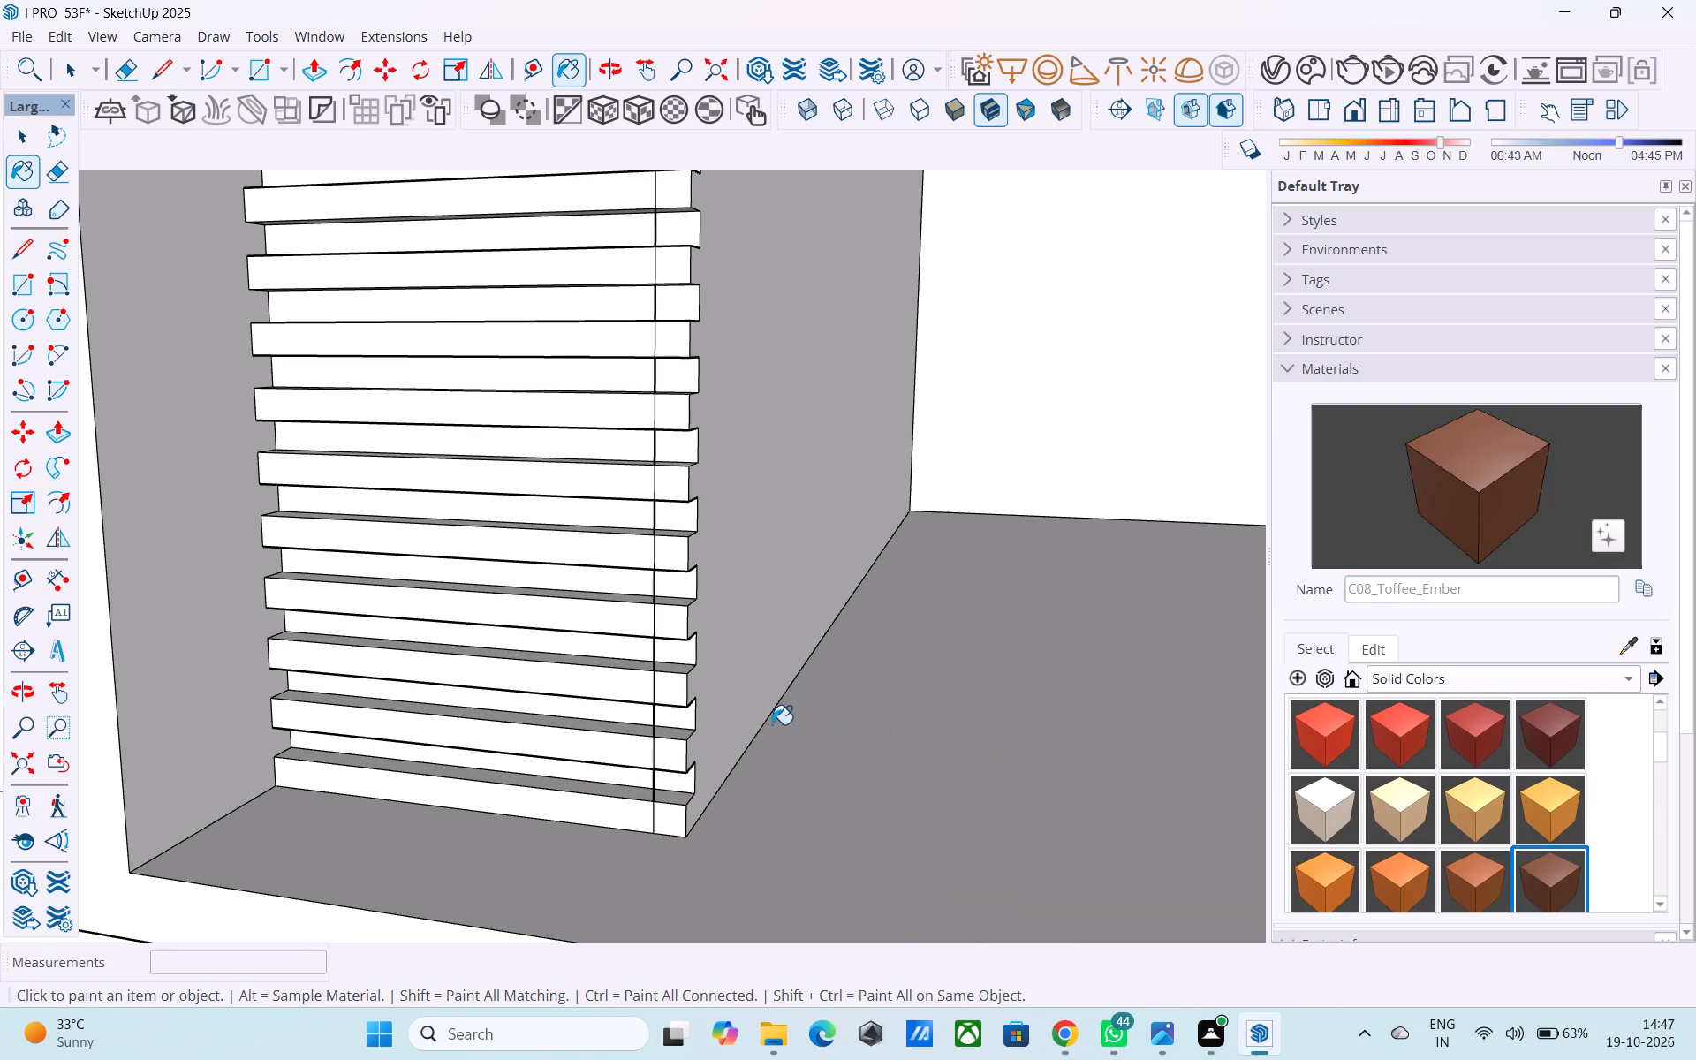
left_click(1557, 746)
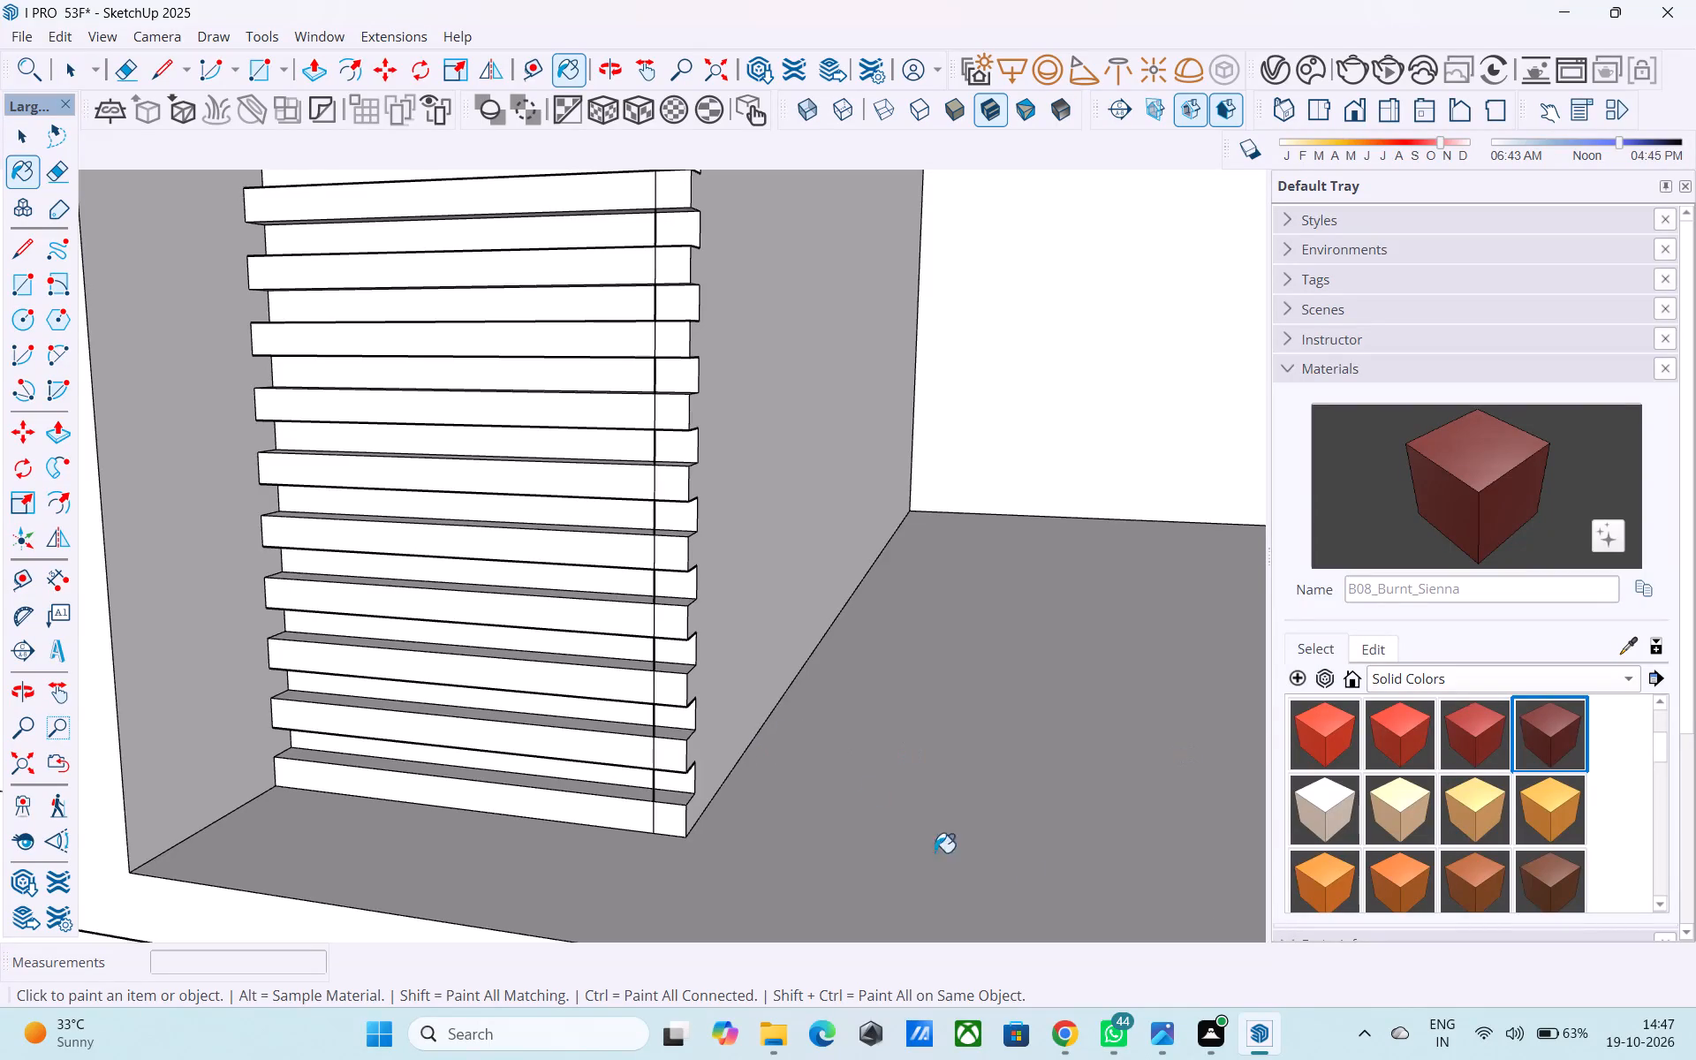
left_click(1534, 874)
scroll(600, 762, "up", 4)
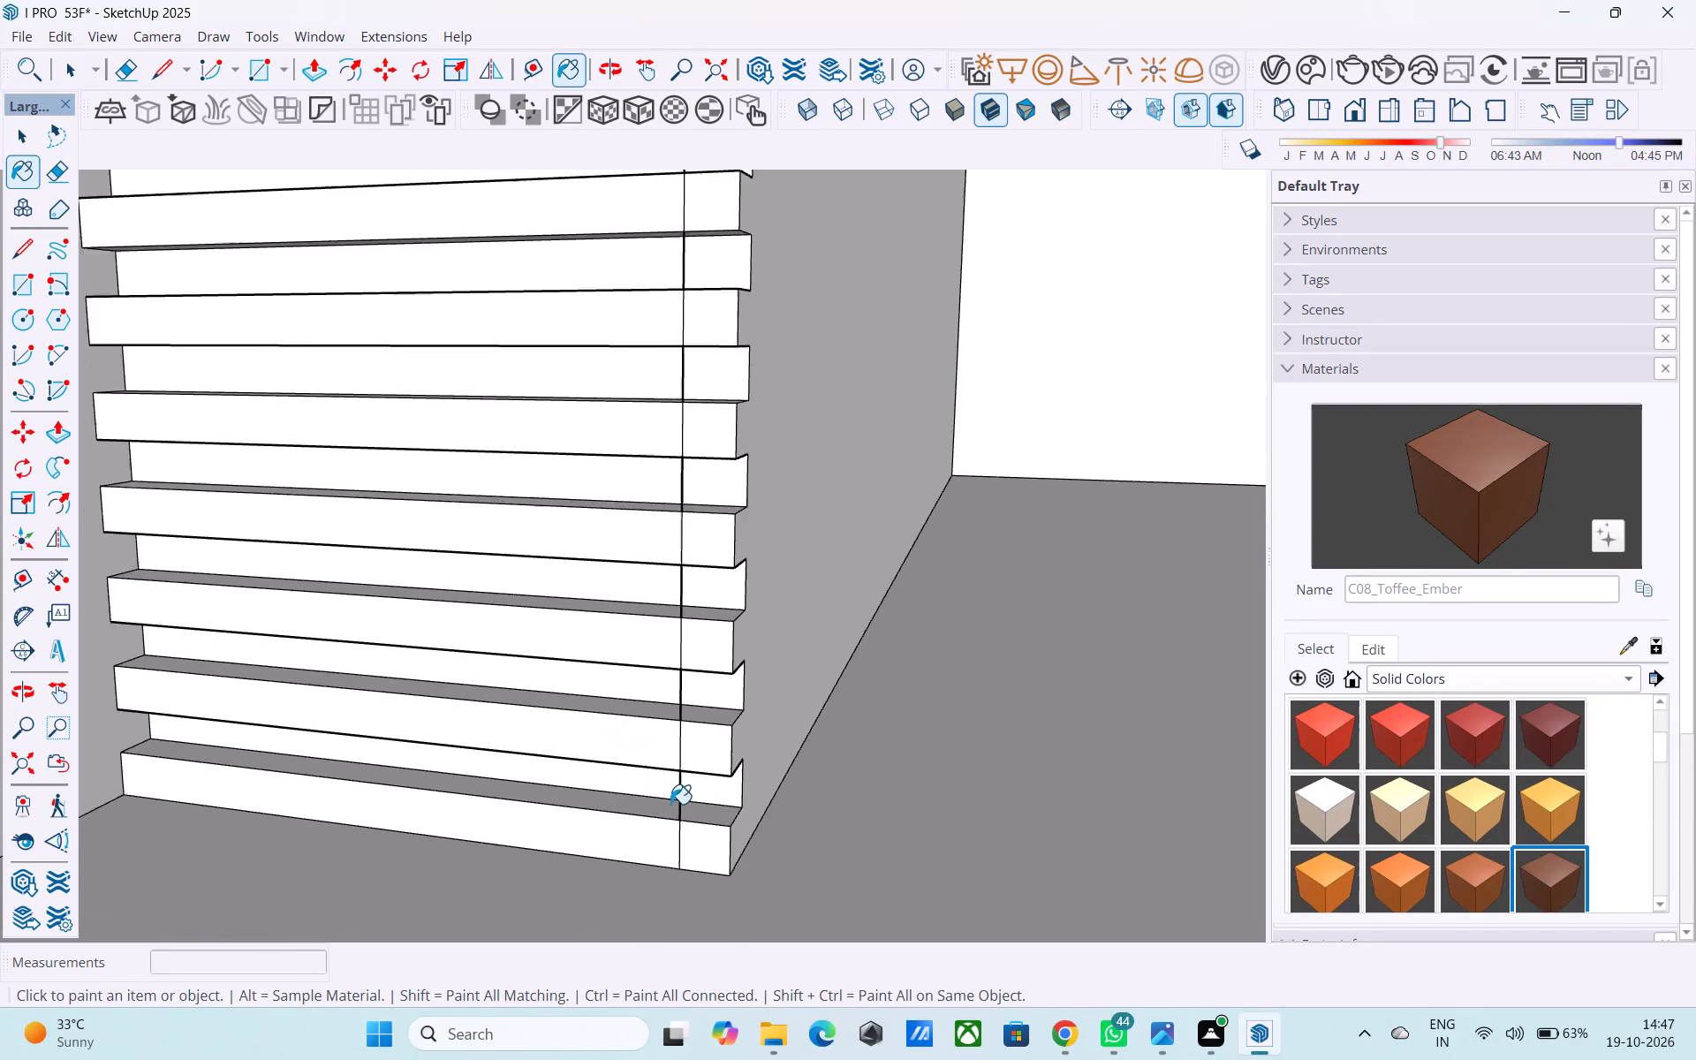
scroll(670, 804, "up", 2)
left_click(710, 840)
left_click(729, 755)
left_click(737, 612)
Paint the end segments of the fourth to seventh projecting louvres from the bottom with C08_Toffee_Ember.
scroll(700, 577, "down", 2)
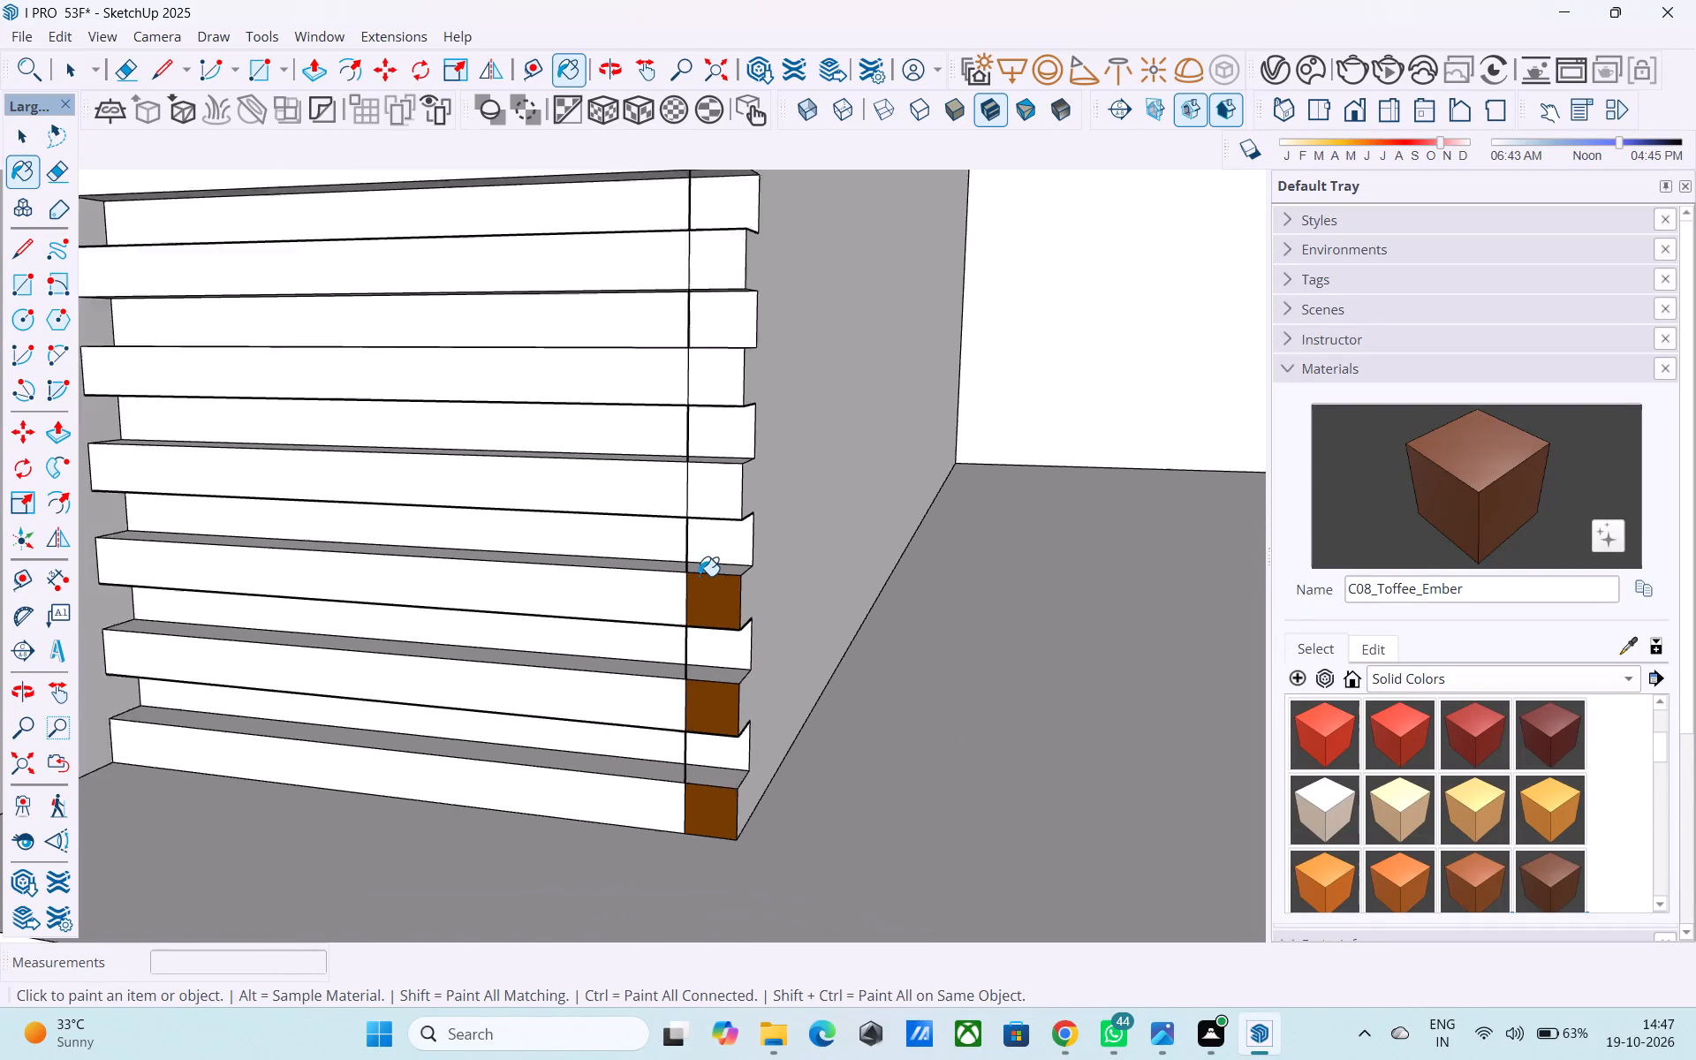
scroll(699, 576, "down", 1)
middle_click_drag(699, 575, 640, 772, "shift")
left_click(655, 705)
left_click(662, 595)
scroll(658, 587, "down", 1)
middle_click_drag(650, 593, 625, 686)
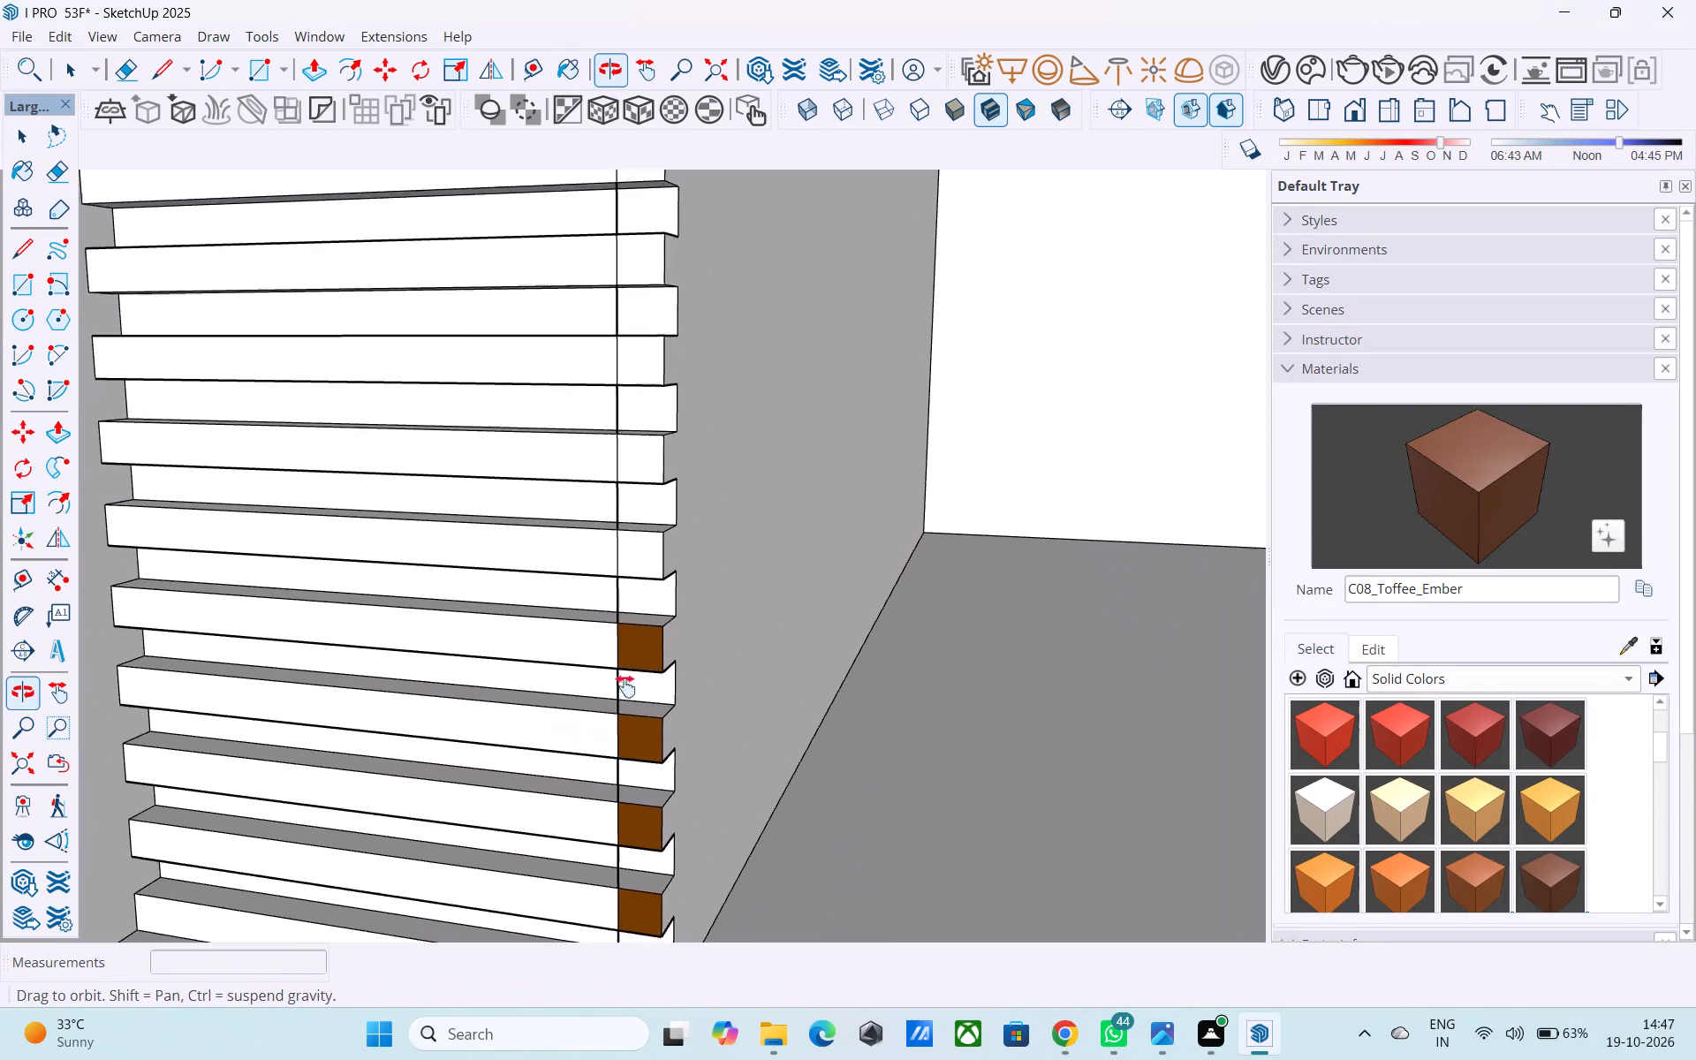
middle_click_drag(625, 686, 604, 781)
left_click(610, 705)
left_click(612, 616)
Paint the end segments of the eighth to 13th projecting louvres from the bottom with C08_Toffee_Ember.
middle_click_drag(613, 586, 580, 771, "shift")
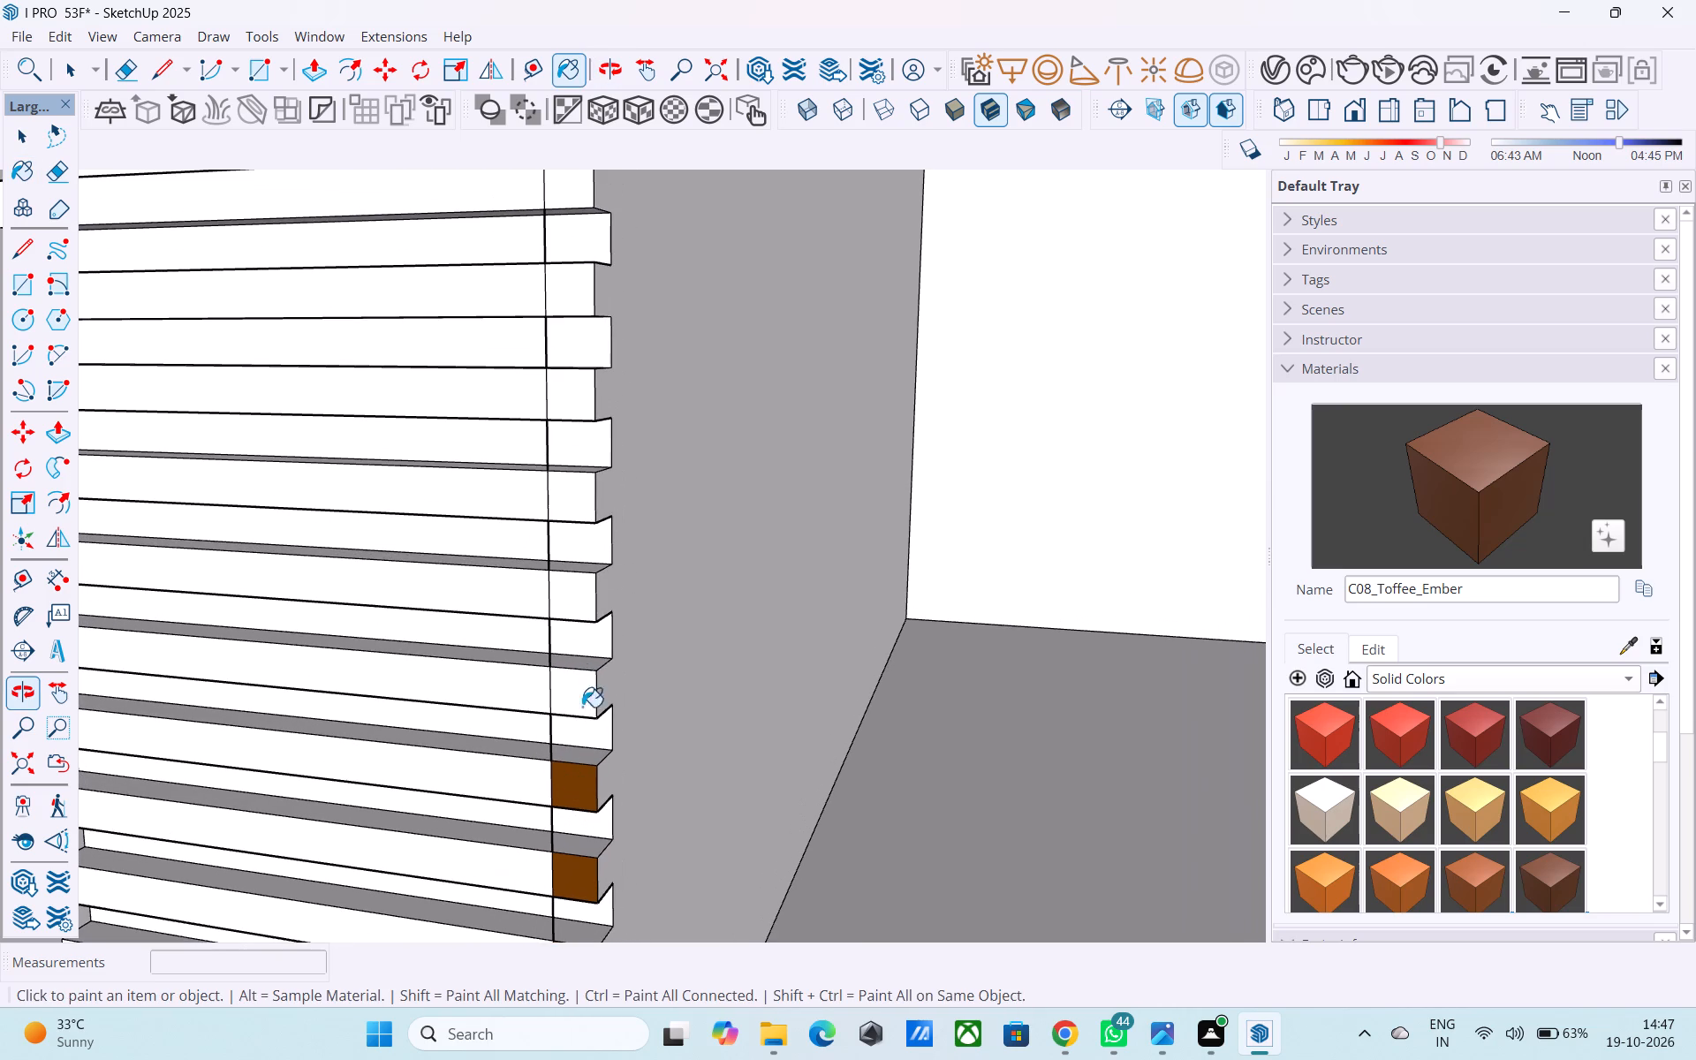
left_click(578, 683)
left_click(582, 608)
middle_click_drag(591, 558, 564, 732)
left_click(554, 672)
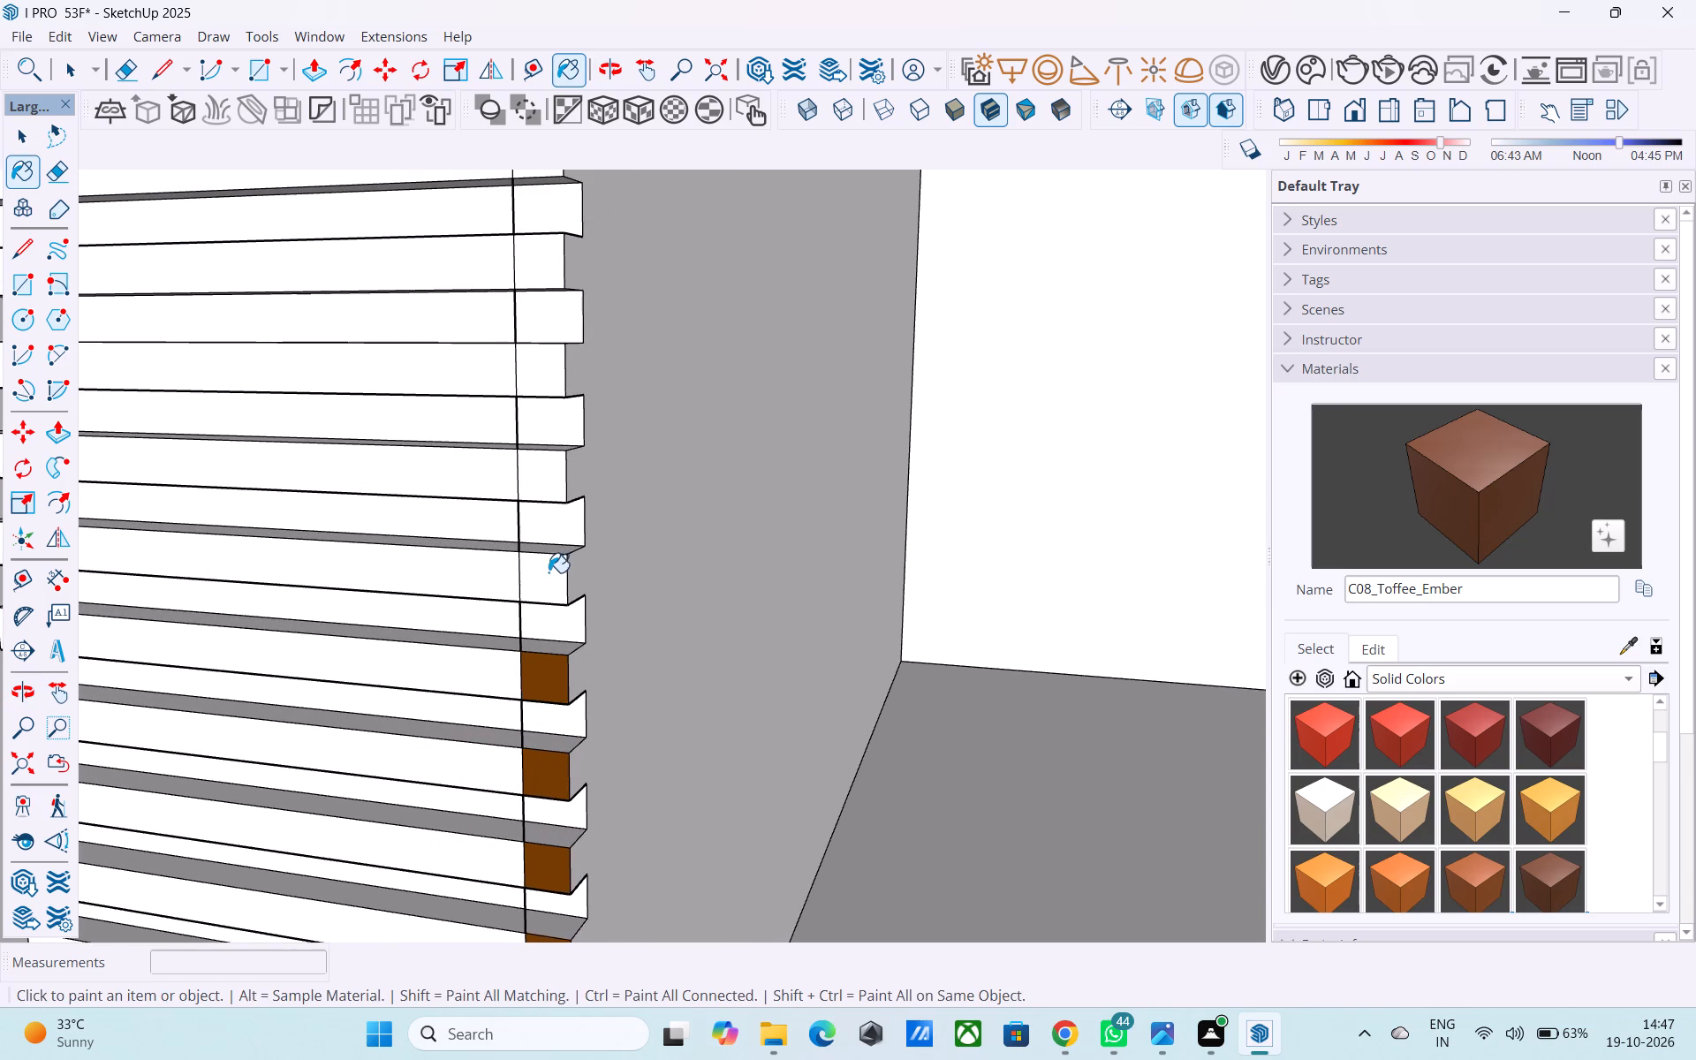
left_click(549, 572)
scroll(571, 512, "down", 1)
middle_click_drag(571, 511, 524, 717)
left_click(505, 684)
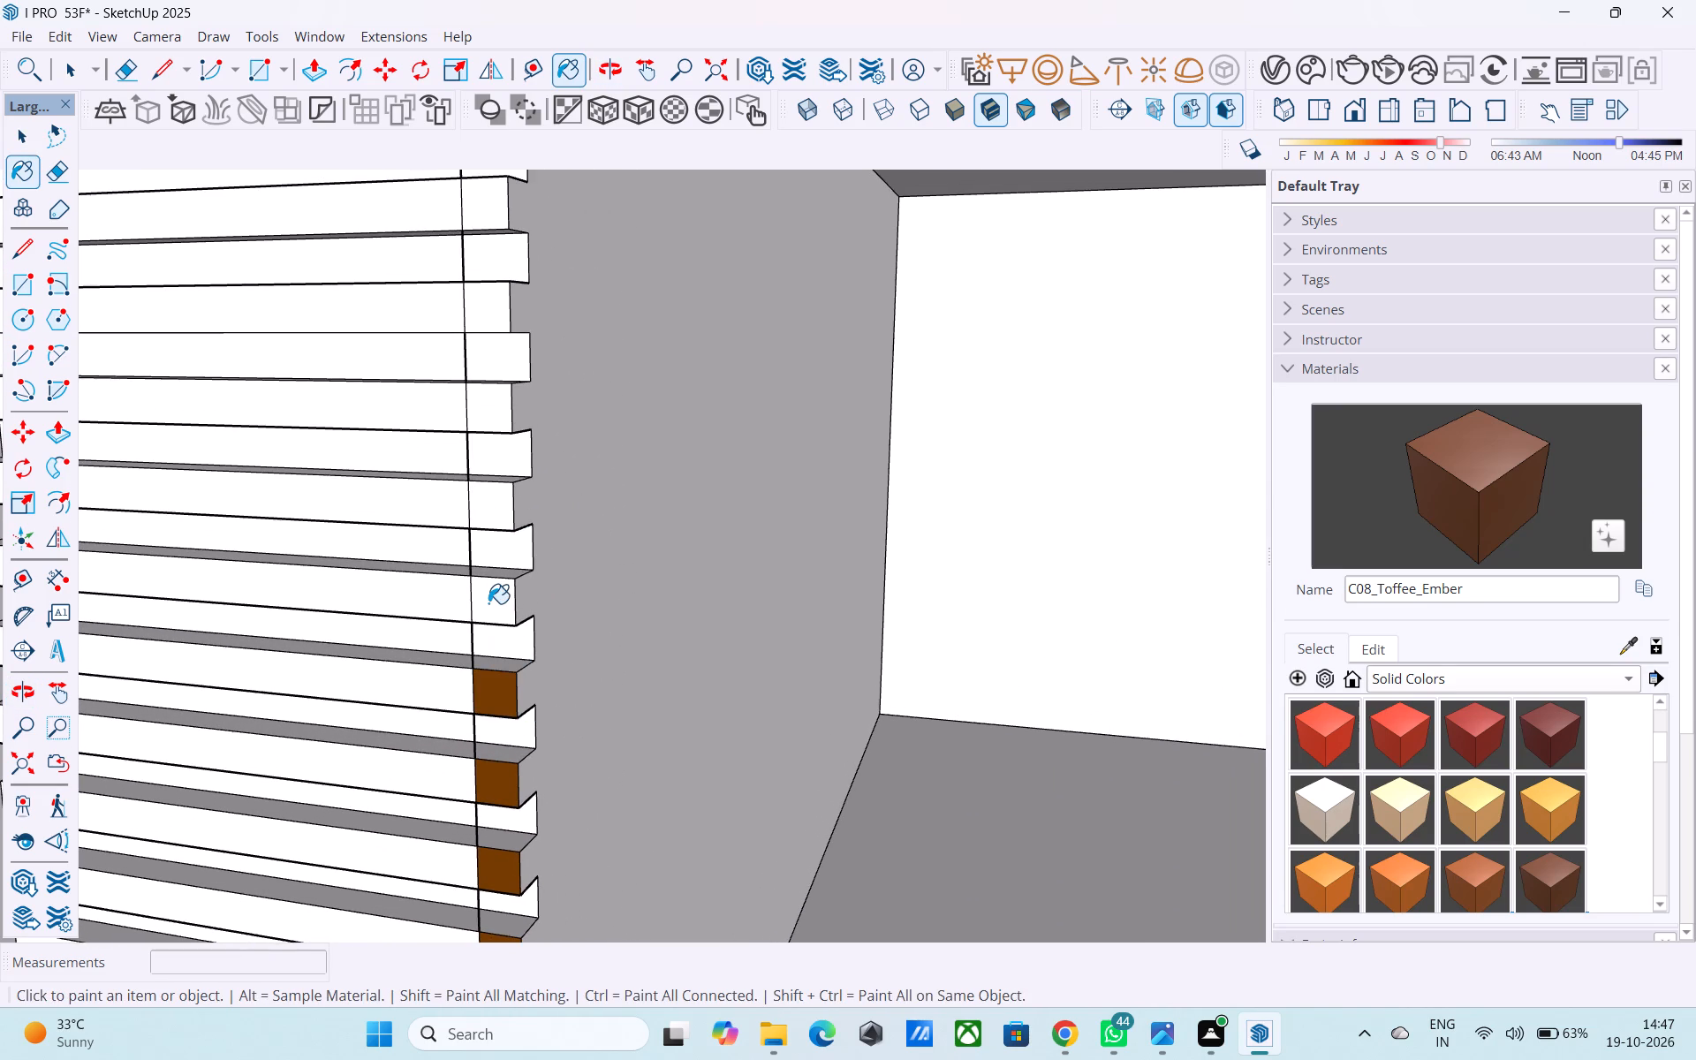
left_click(488, 602)
Paint the end segments of the 14th to 19th projecting louvres from the bottom with C08_Toffee_Ember.
middle_click_drag(534, 523, 503, 717, "shift")
left_click(449, 700)
left_click(474, 613)
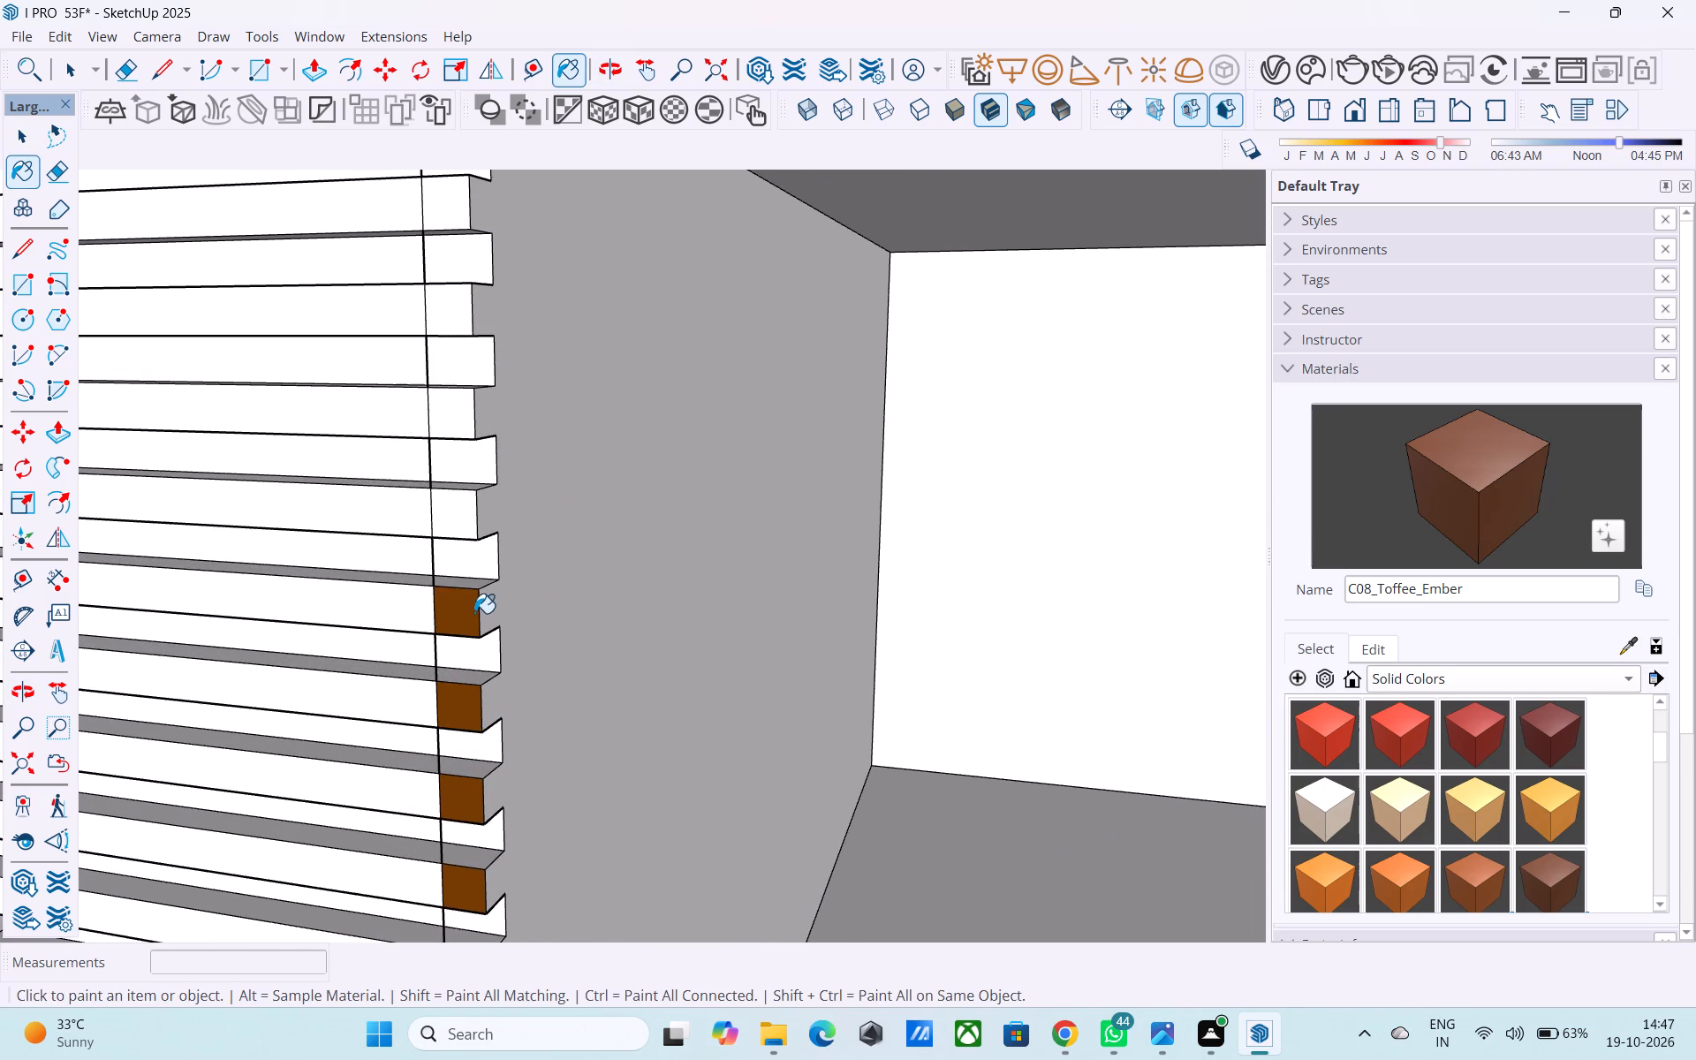
middle_click_drag(474, 552, 496, 693, "shift")
left_click(488, 662)
left_click(477, 583)
middle_click_drag(482, 534, 483, 653)
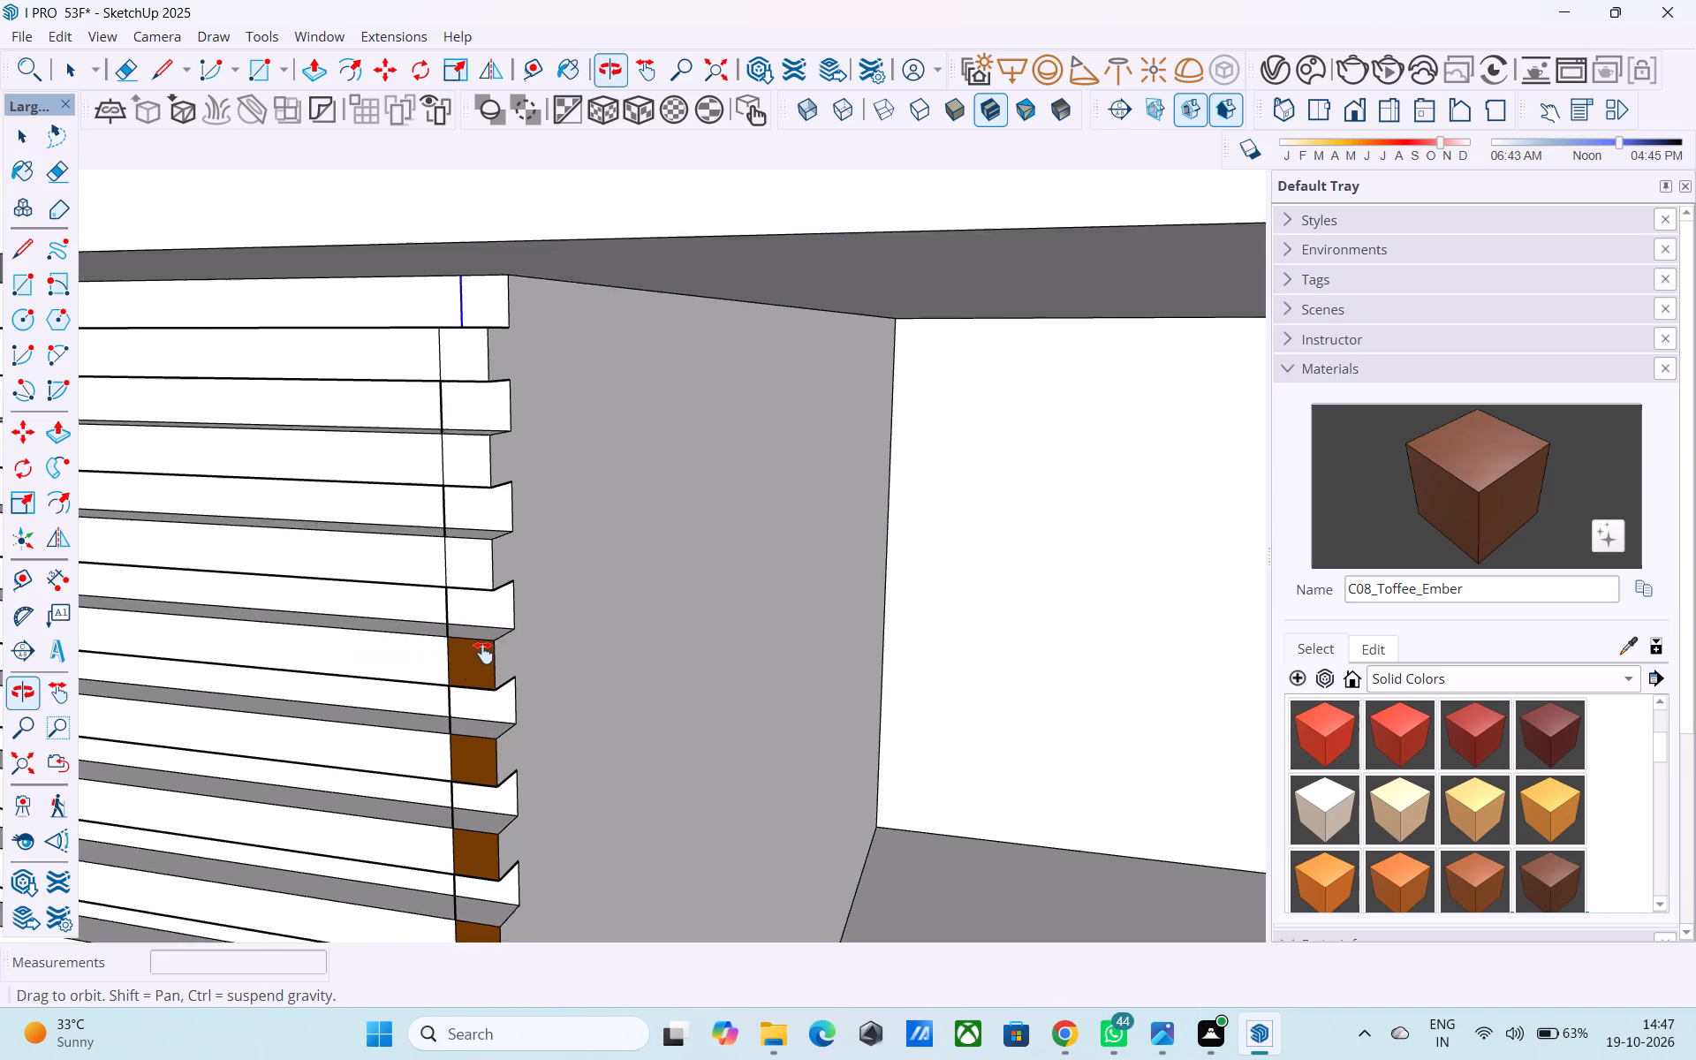
middle_click_drag(483, 653, 483, 669)
left_click(482, 605)
left_click(473, 503)
Paint the end segments of the highest projecting louvre and the topmost recessed strip with C08_Toffee_Ember.
middle_click_drag(473, 501, 493, 560, "shift")
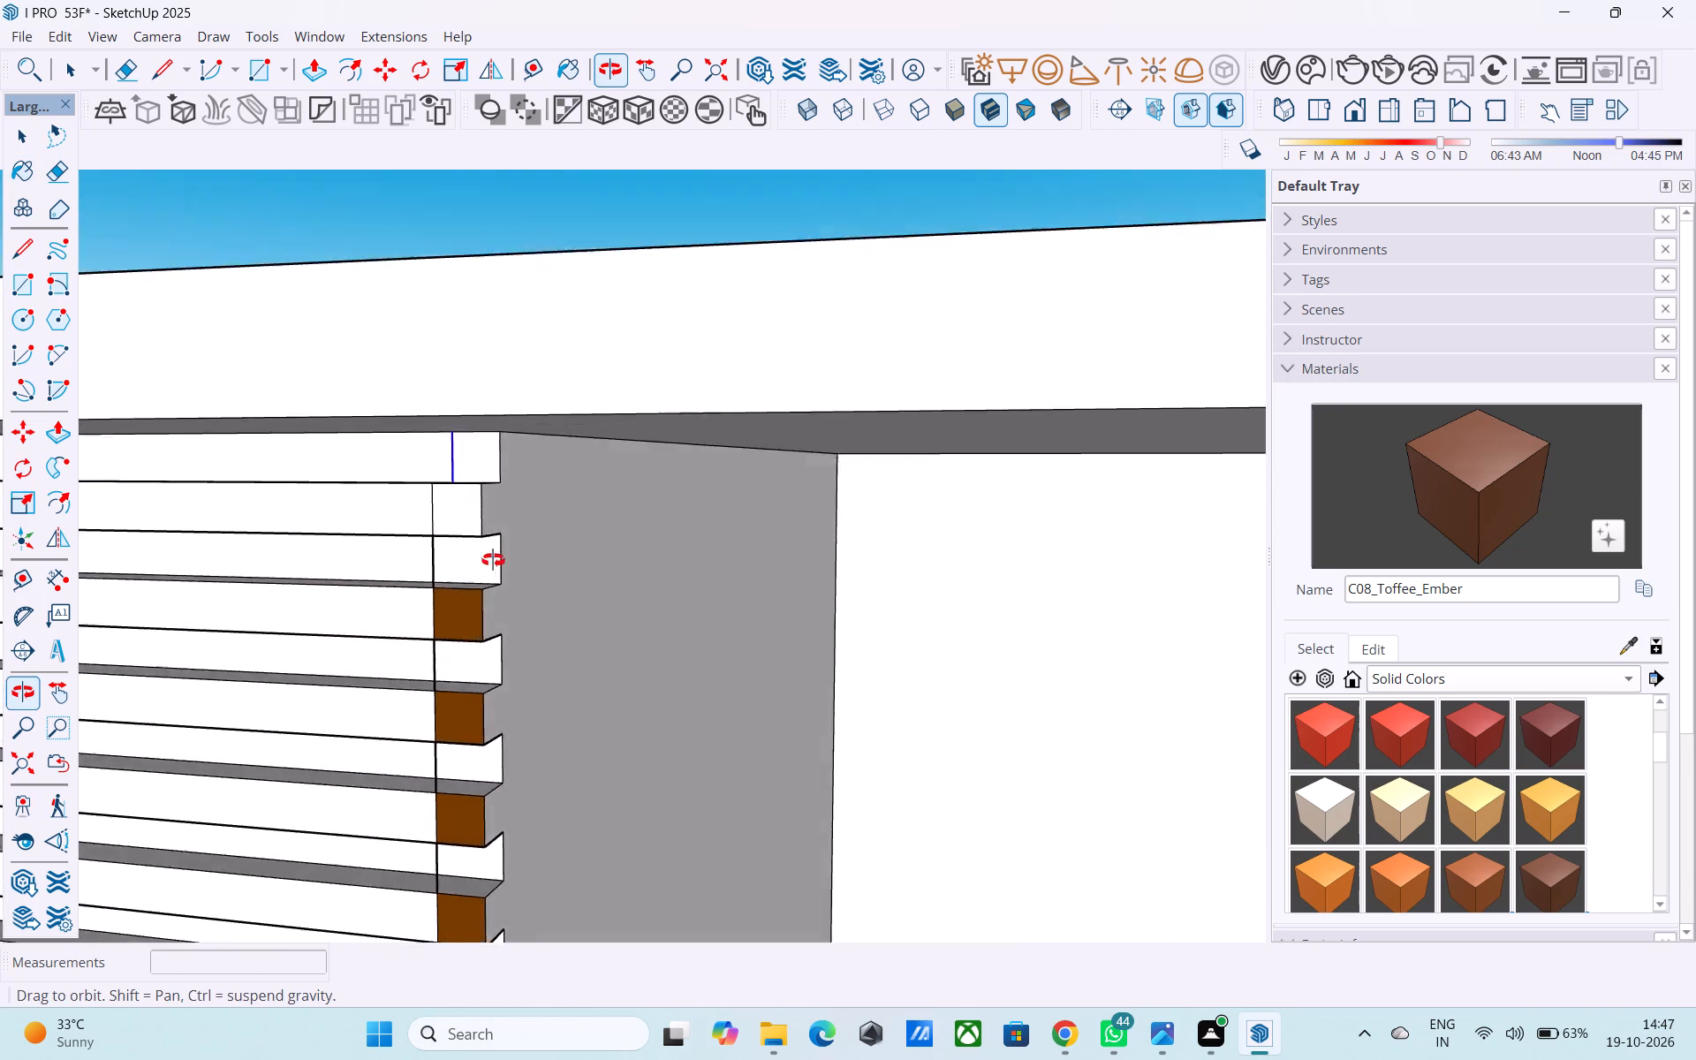
middle_click_drag(493, 560, 444, 487, "shift")
left_click(453, 503)
scroll(458, 505, "down", 1)
middle_click_drag(459, 509, 568, 552)
left_click(474, 474)
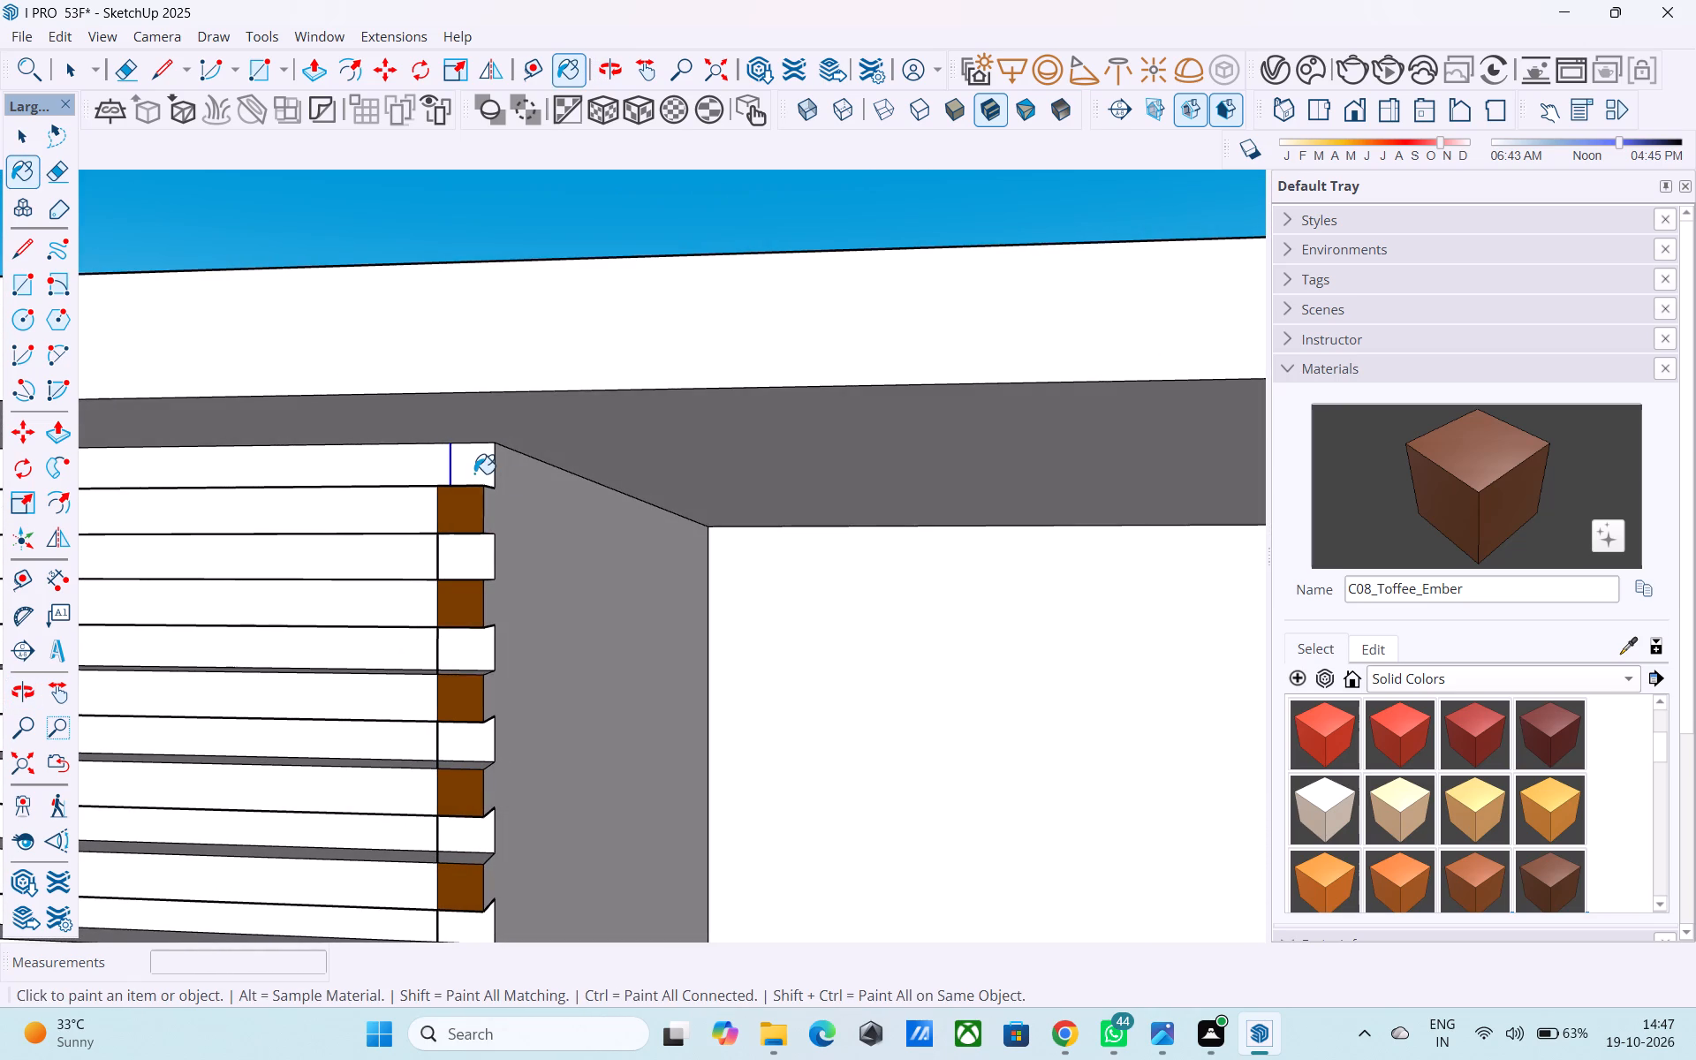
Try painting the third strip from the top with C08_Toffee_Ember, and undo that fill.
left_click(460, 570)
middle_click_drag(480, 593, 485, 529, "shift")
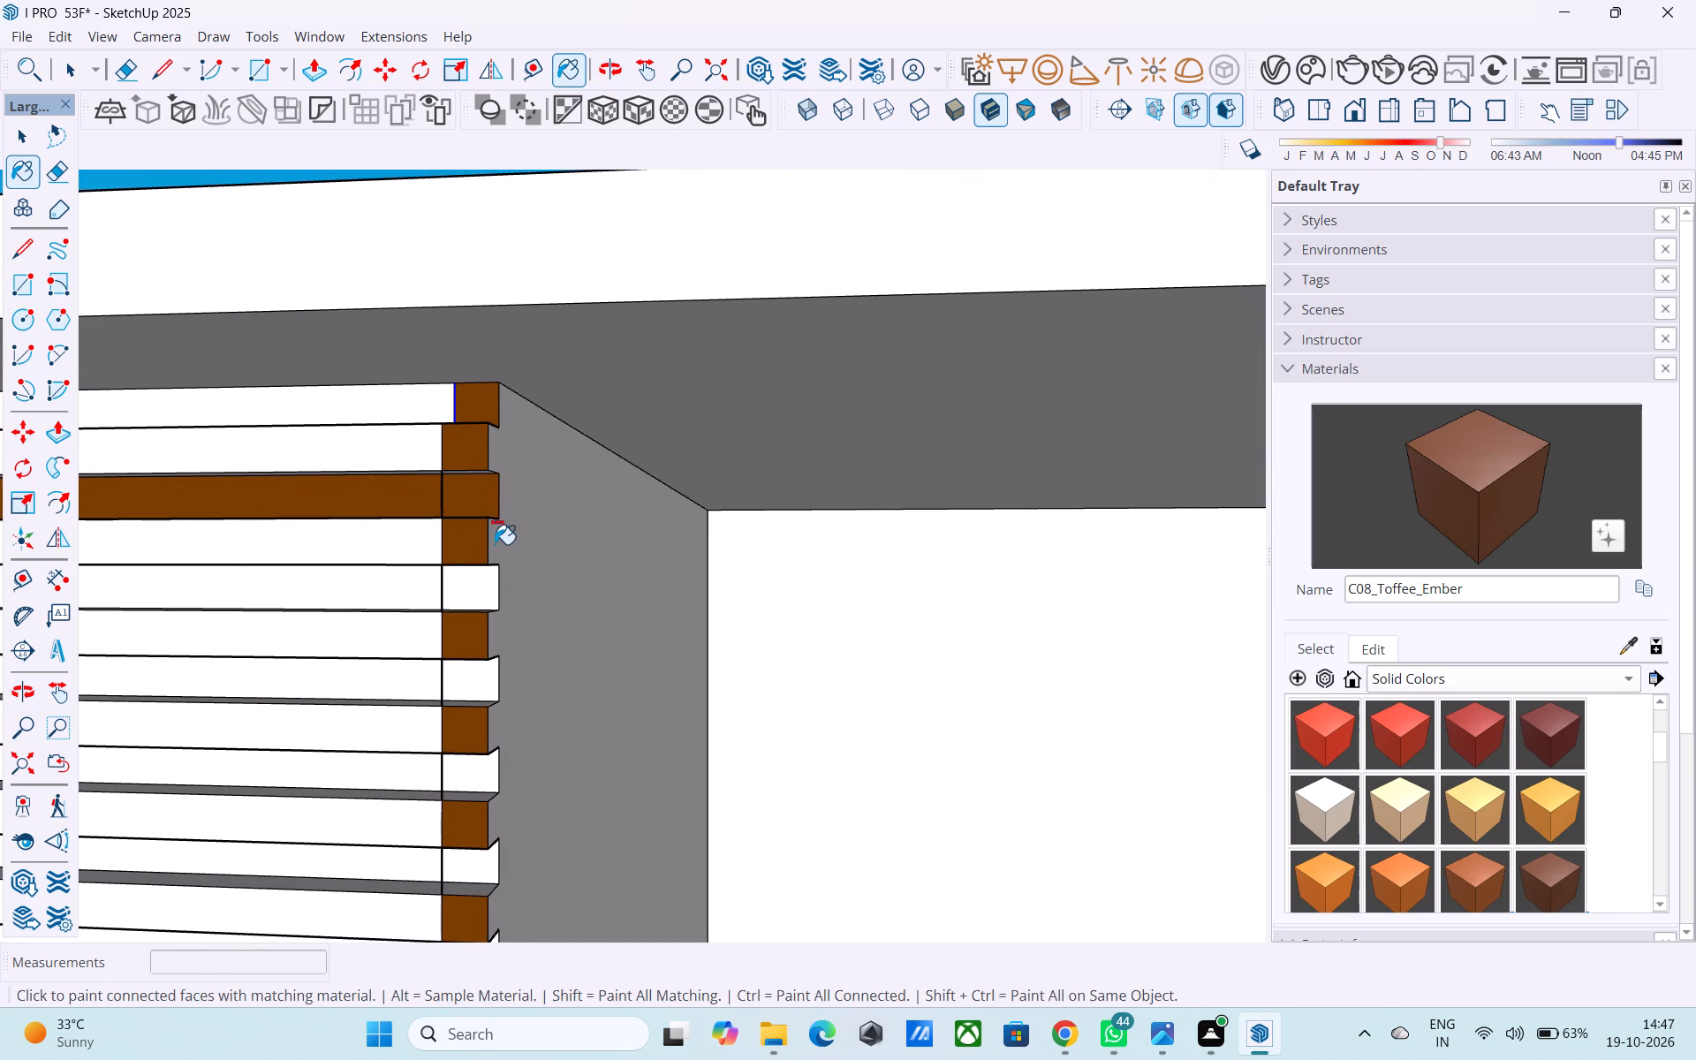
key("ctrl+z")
Paint the faces of the top three wall strips with C08_Toffee_Ember.
middle_click_drag(485, 523, 532, 526, "shift")
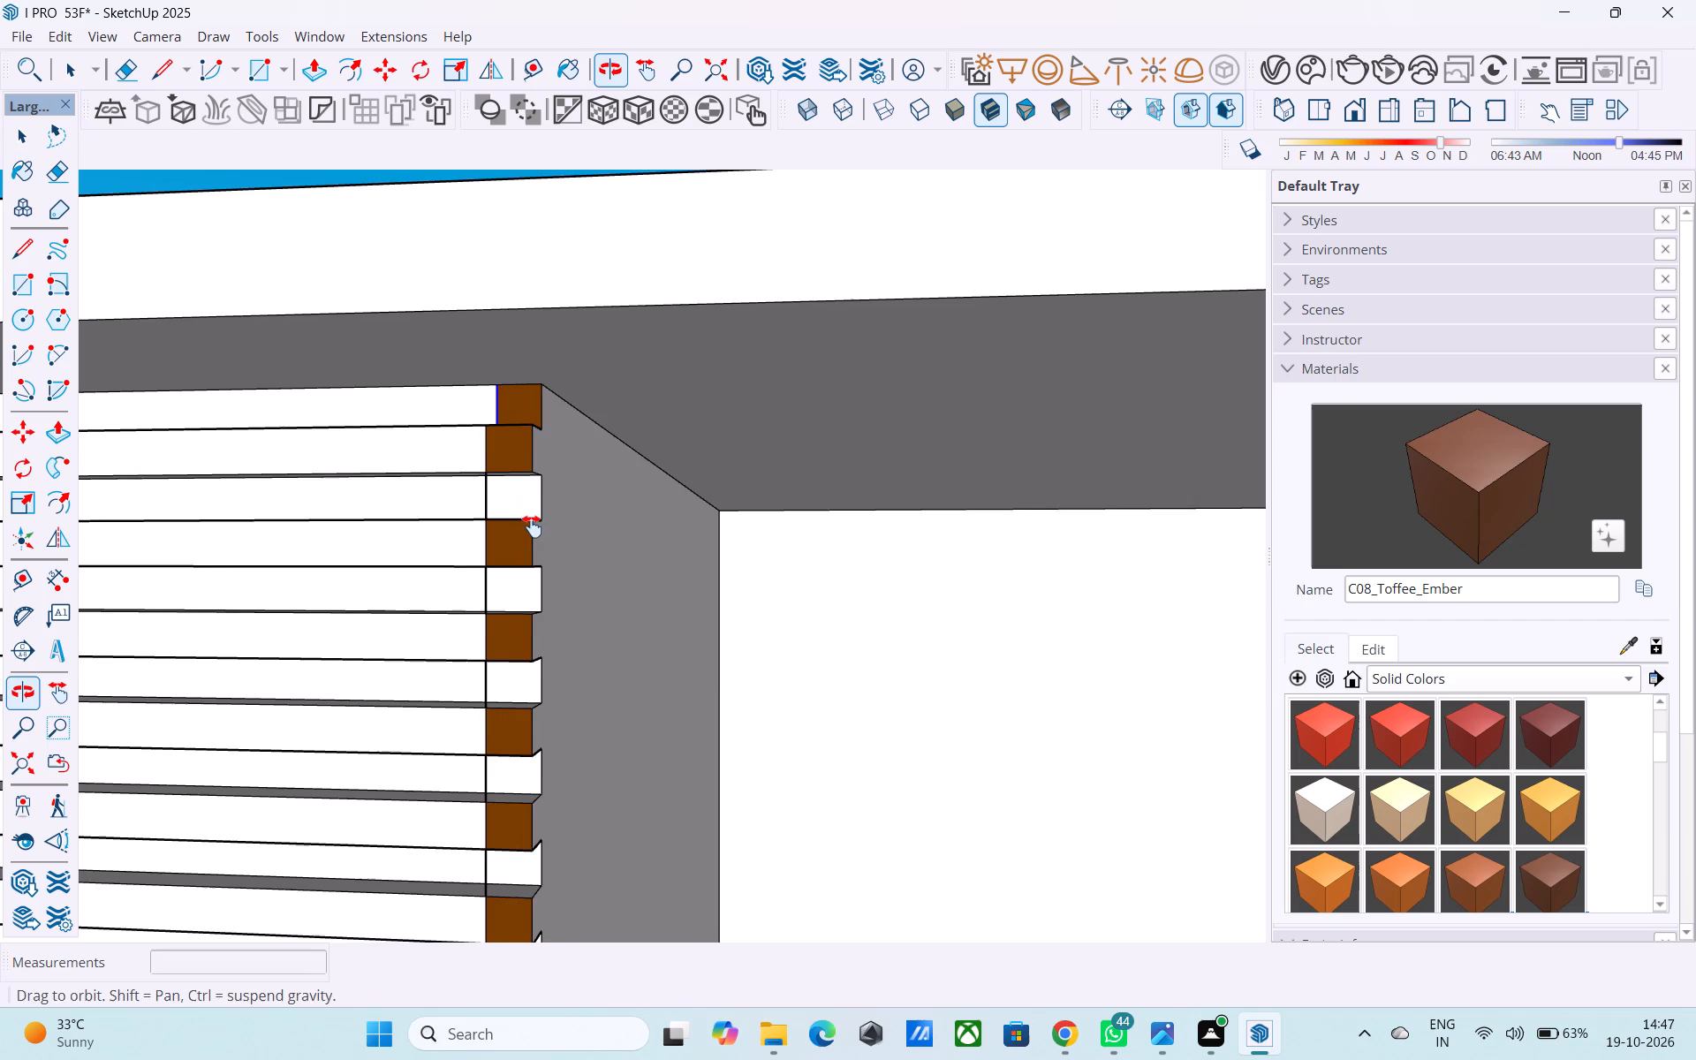
middle_click_drag(532, 526, 533, 527, "shift")
left_click(463, 504)
left_click(455, 477)
left_click(443, 413)
left_click(429, 448)
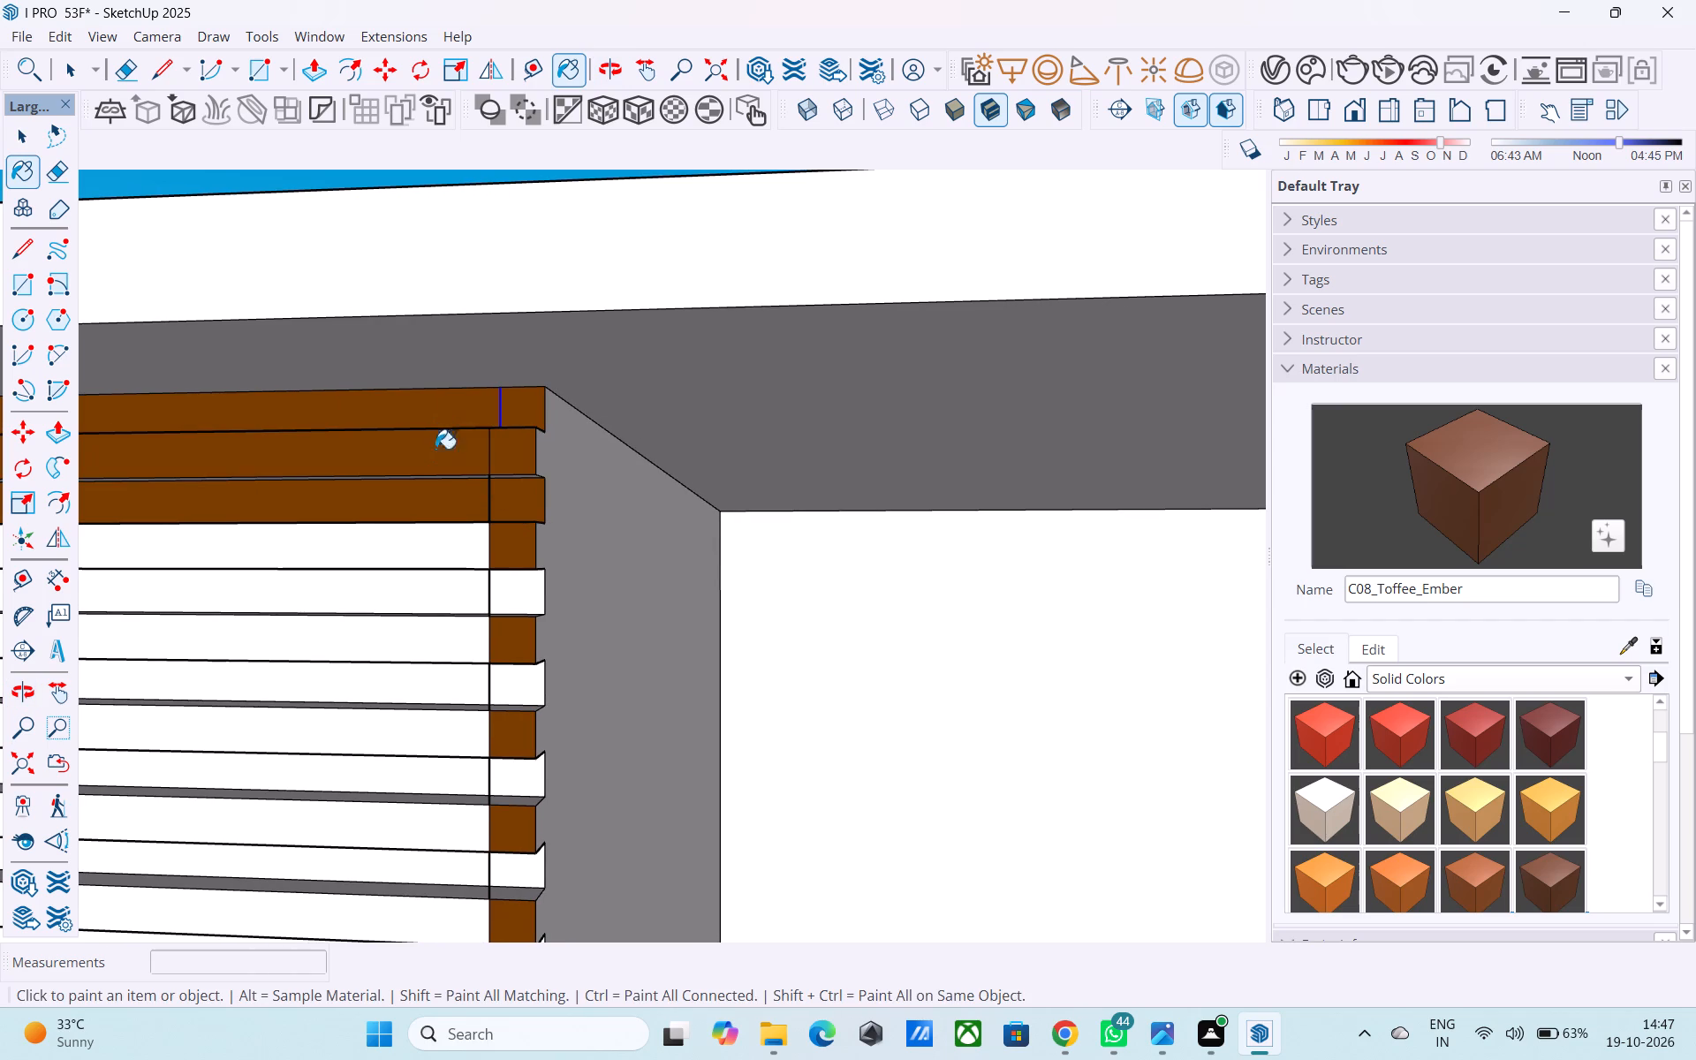
Paint the faces of the fourth to ninth strips from the top with C08_Toffee_Ember.
left_click(454, 546)
left_click(458, 600)
left_click(466, 655)
left_click(458, 675)
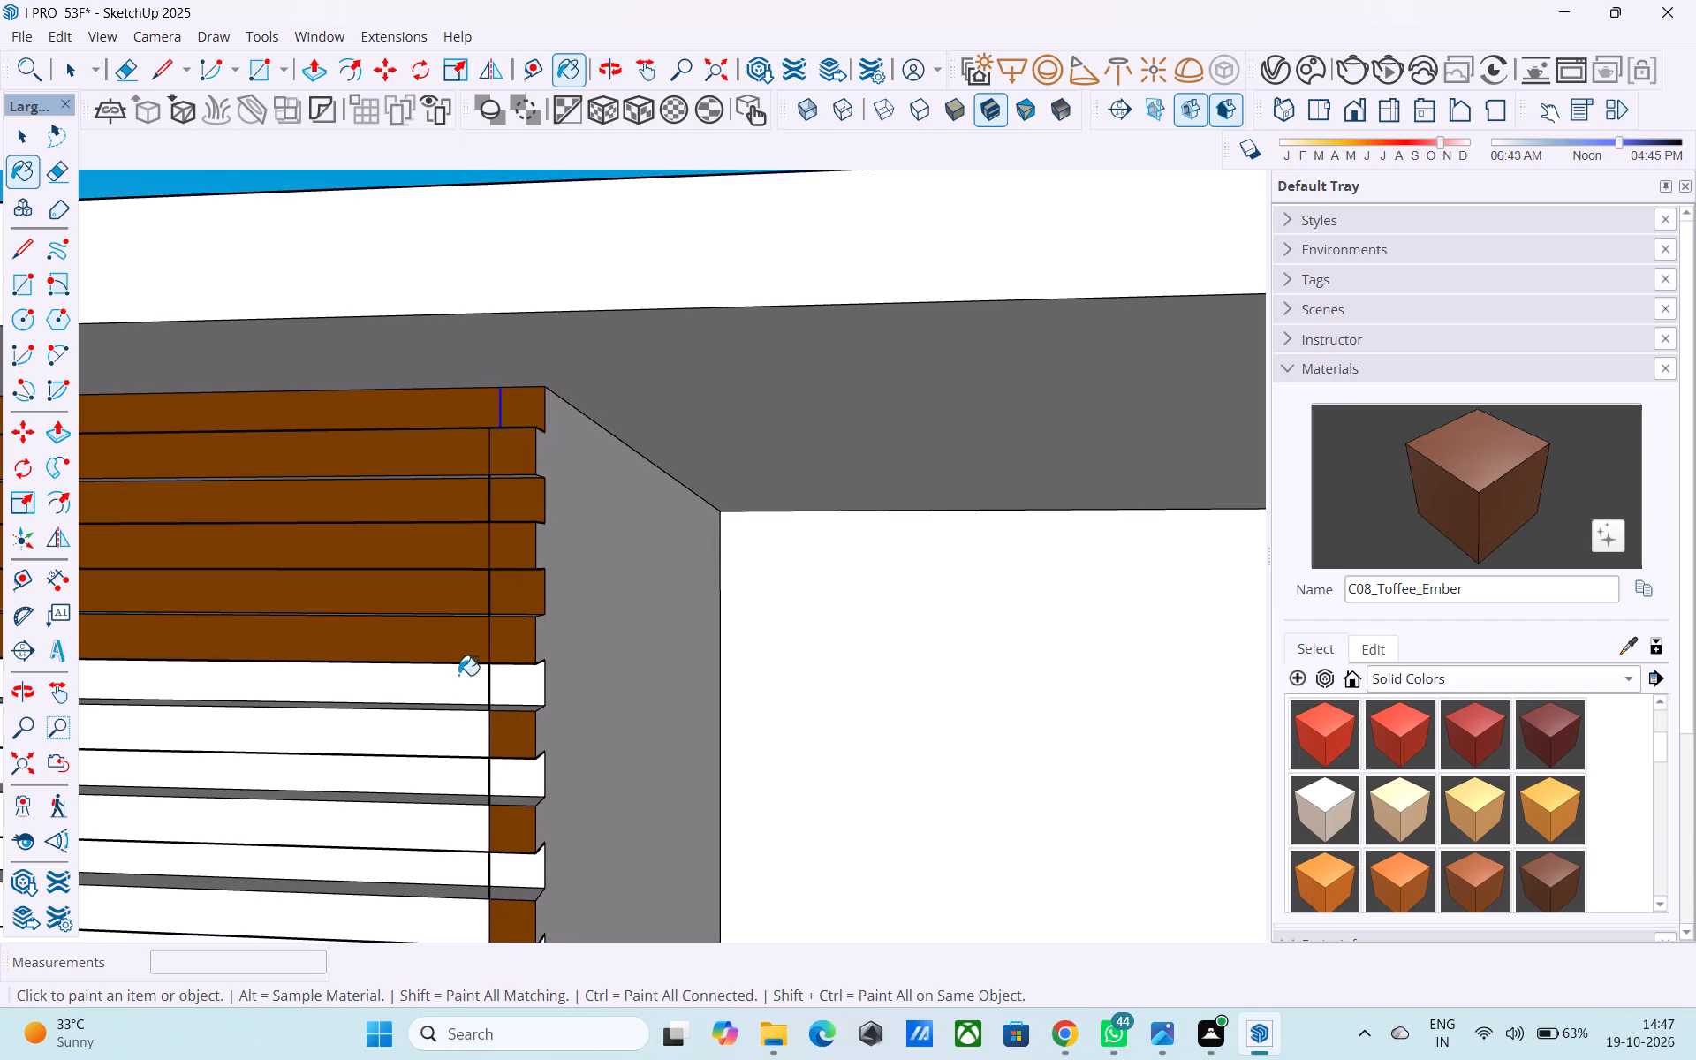
middle_click_drag(500, 703, 505, 509, "shift")
left_click(484, 566)
left_click(463, 538)
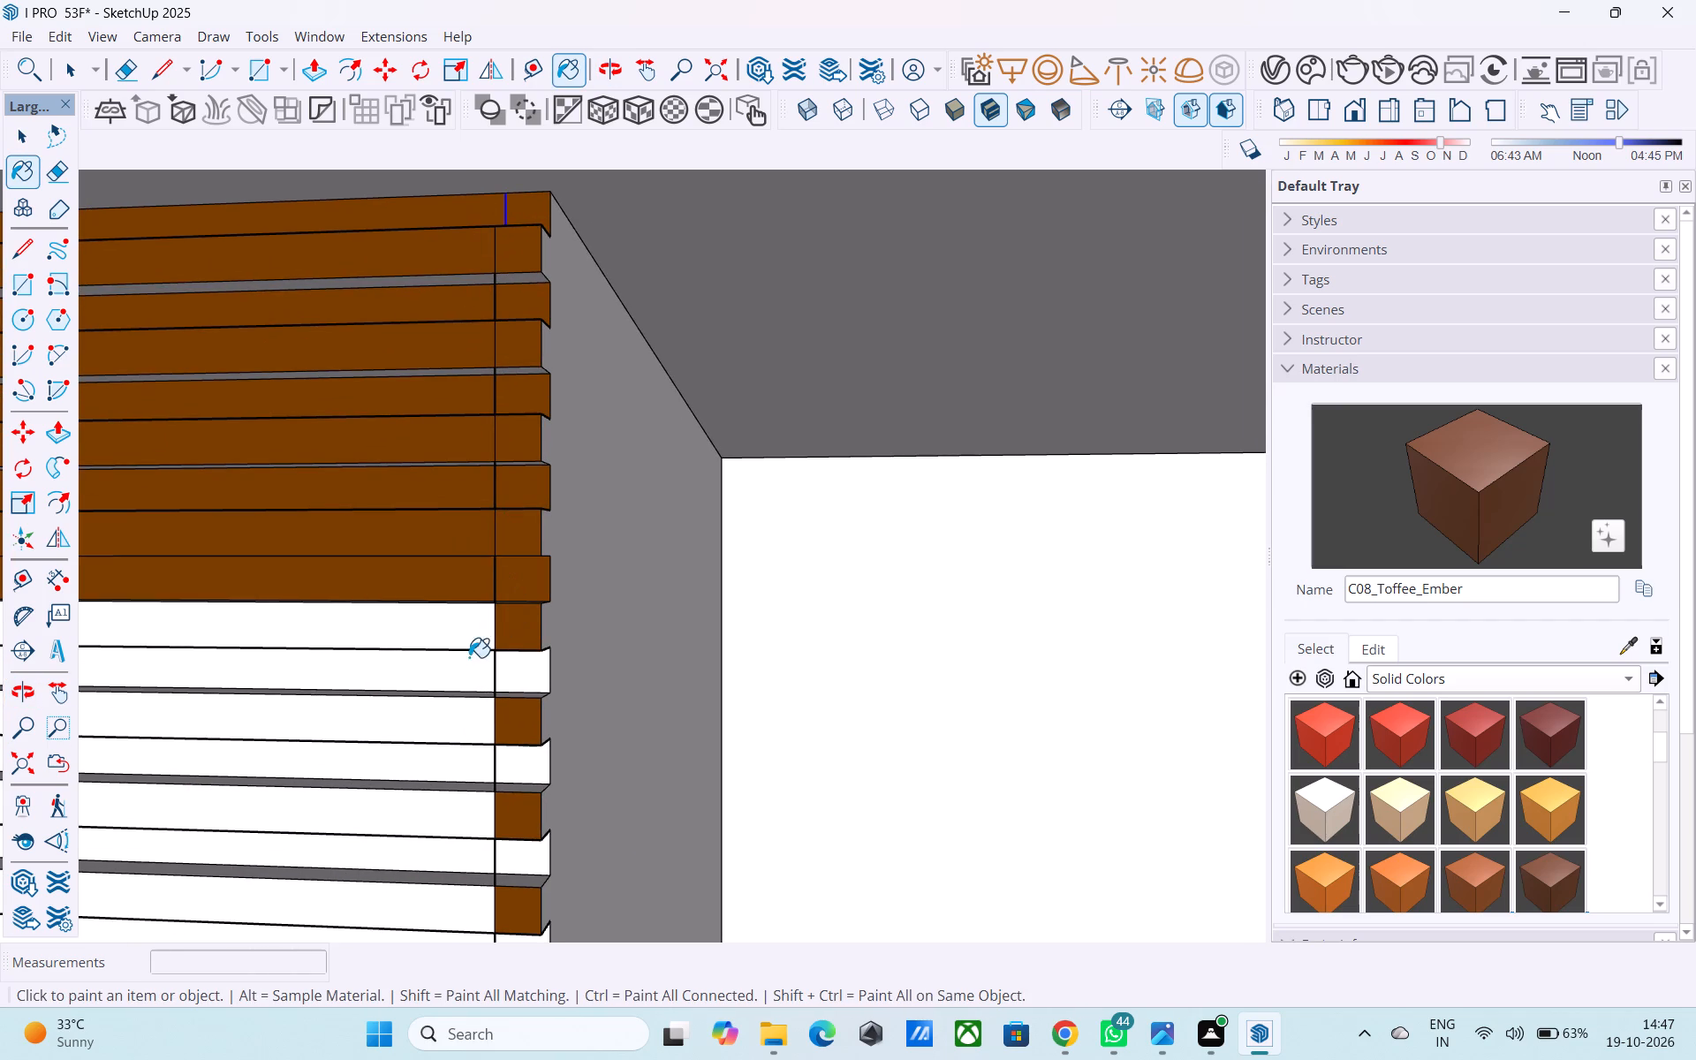
Paint the faces of the tenth to seventeenth wall strips from the top with C08_Toffee_Ember.
left_click(469, 657)
left_click(510, 676)
middle_click_drag(505, 681, 511, 515, "shift")
left_click(473, 549)
left_click(450, 471)
left_click(449, 591)
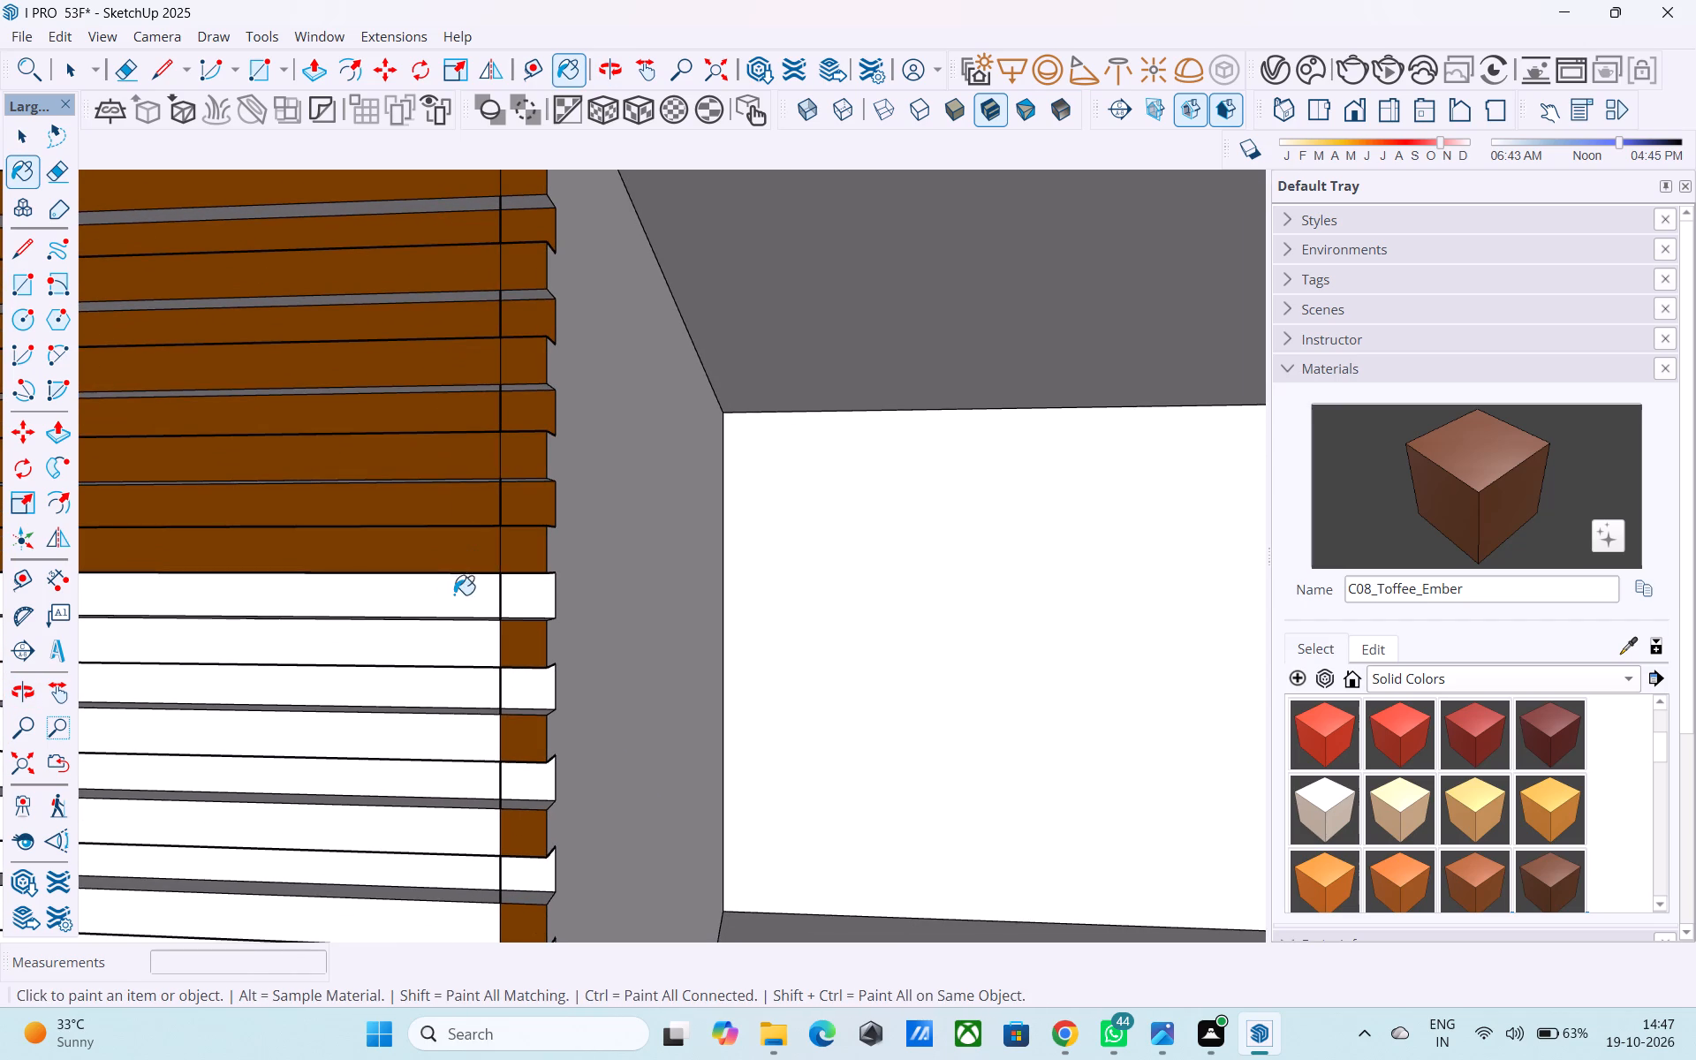
left_click(455, 642)
left_click(454, 688)
left_click(428, 766)
left_click(428, 746)
Paint the faces of the eighteenth to twenty-sixth wall strips from the top with C08_Toffee_Ember.
middle_click_drag(428, 735, 424, 654, "shift")
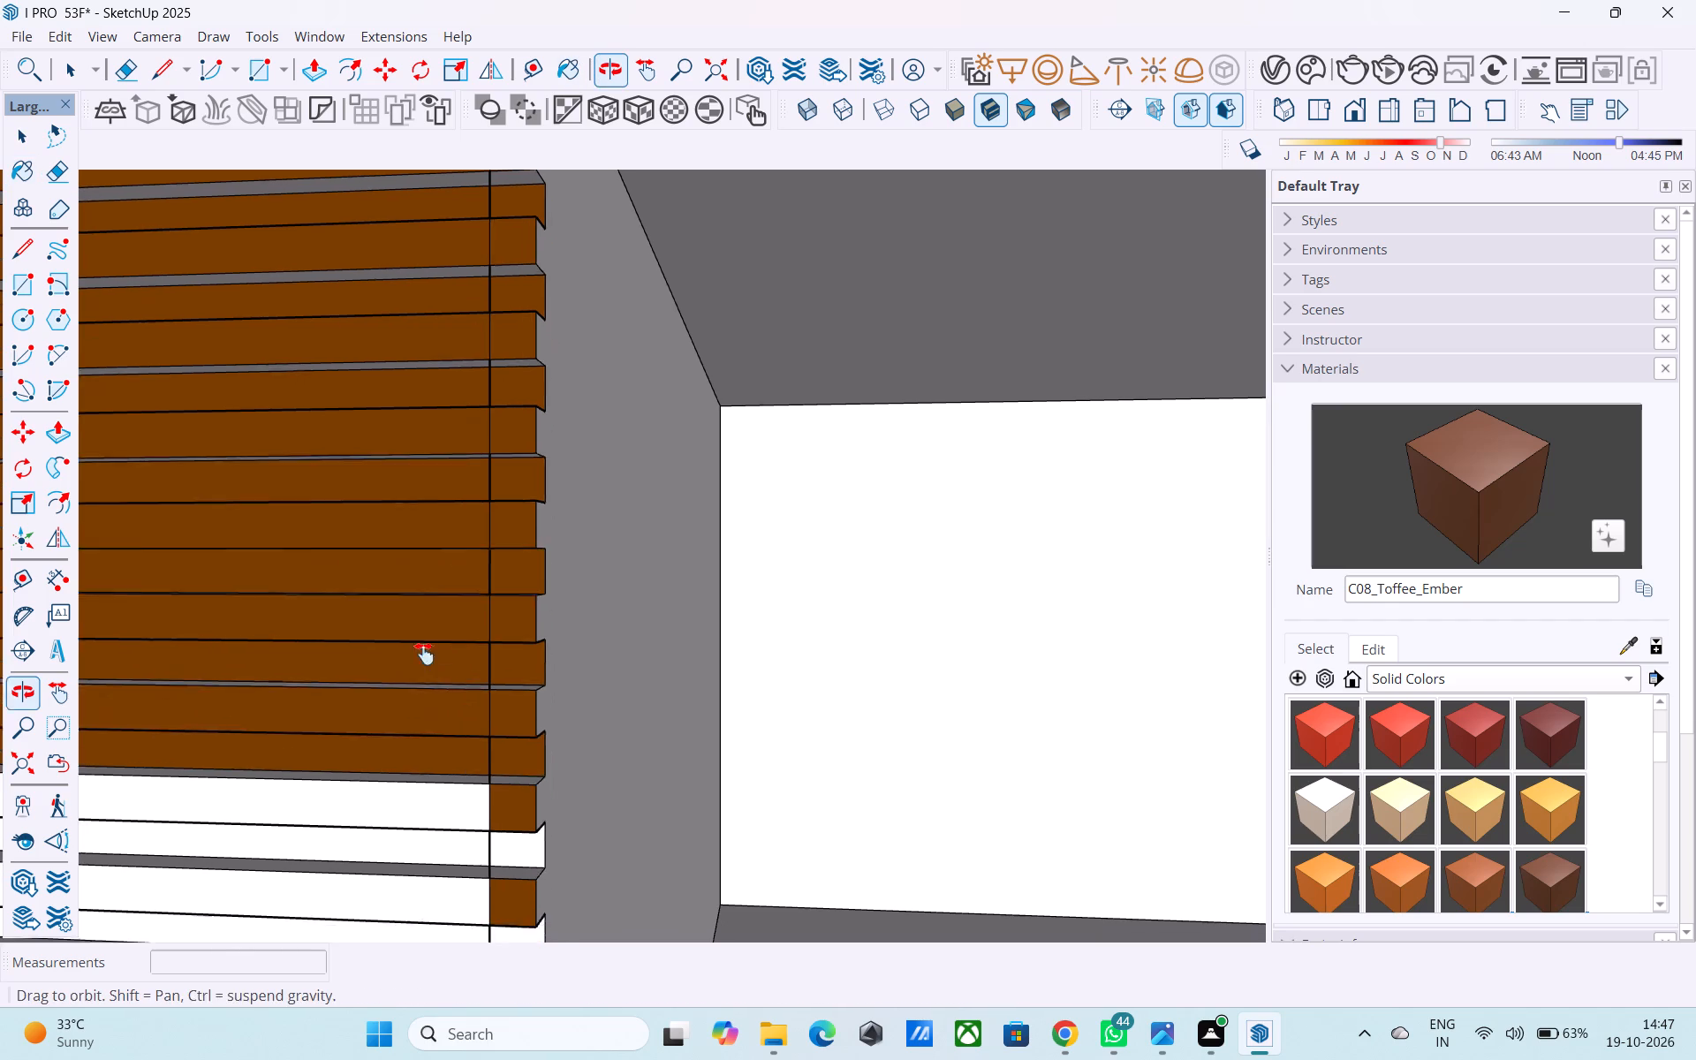
middle_click_drag(424, 654, 484, 470, "shift")
left_click(498, 549)
left_click(496, 598)
left_click(491, 651)
left_click(479, 686)
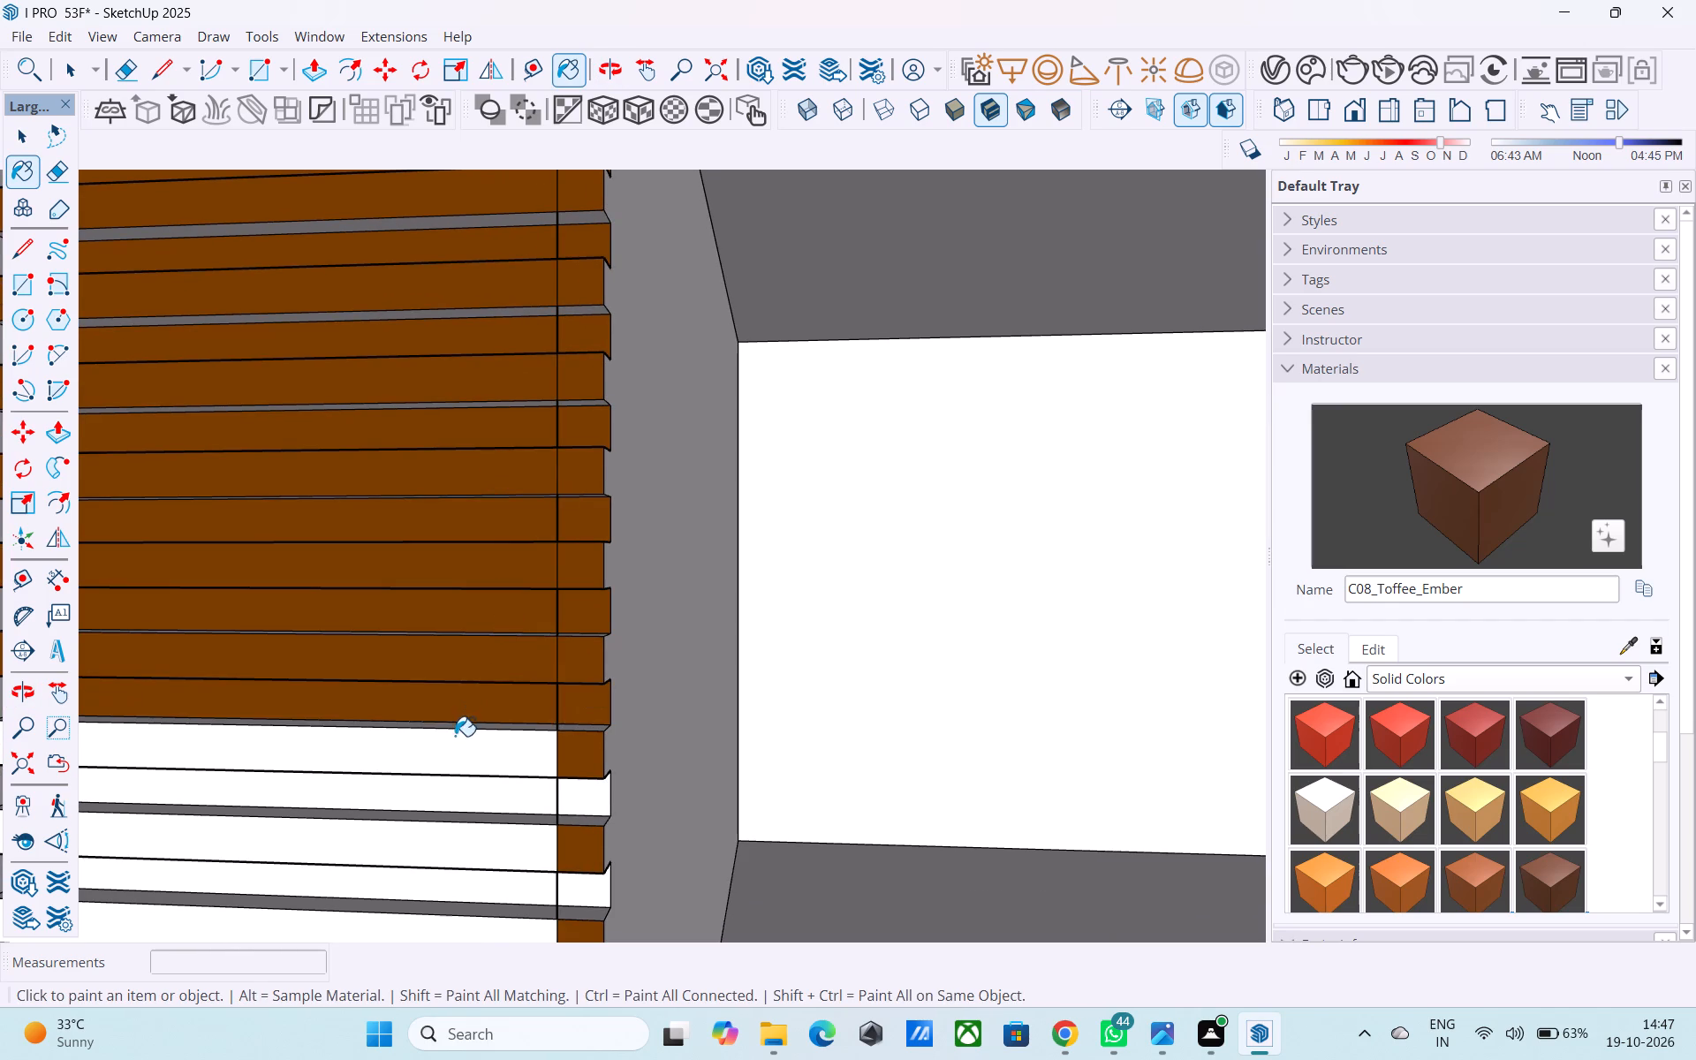
left_click(455, 736)
middle_click_drag(470, 751, 493, 527)
left_click(505, 564)
left_click(494, 645)
left_click(475, 676)
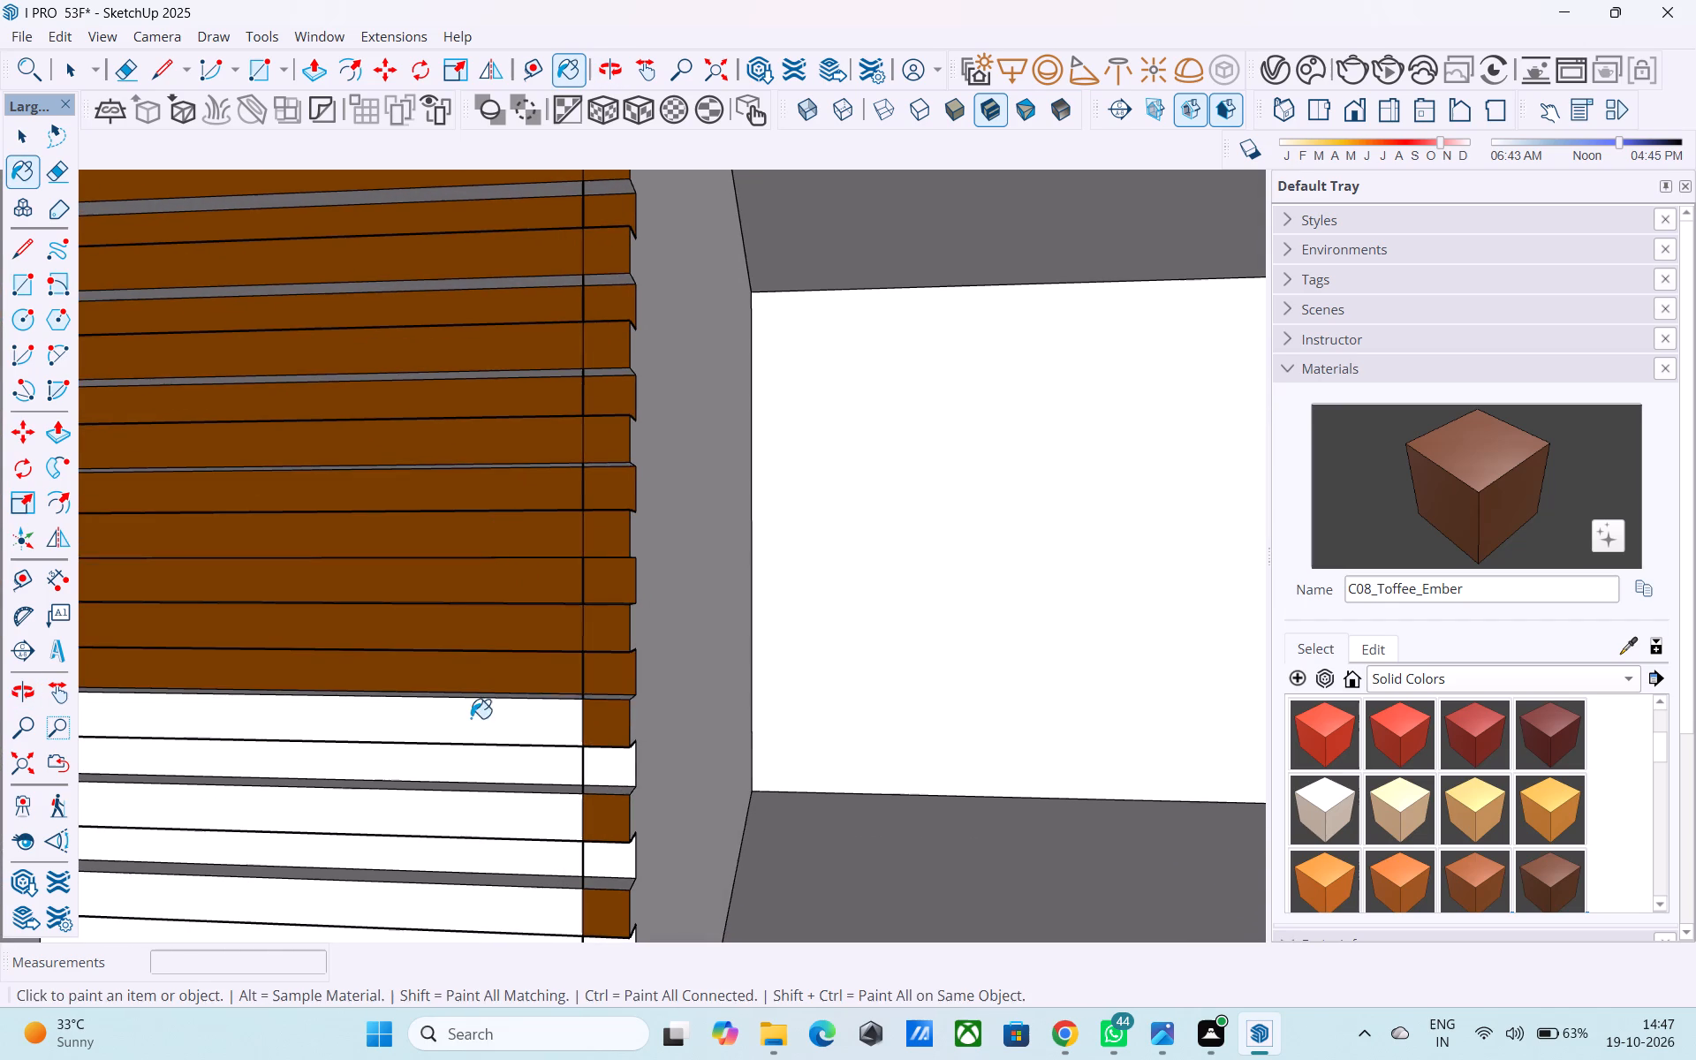
left_click(471, 718)
Paint the faces of the next six wall strips, down to the eighth from the bottom excluded, with C08_Toffee_Ember.
middle_click_drag(470, 706, 526, 446)
left_click(549, 492)
left_click(547, 556)
left_click(540, 527)
left_click(528, 613)
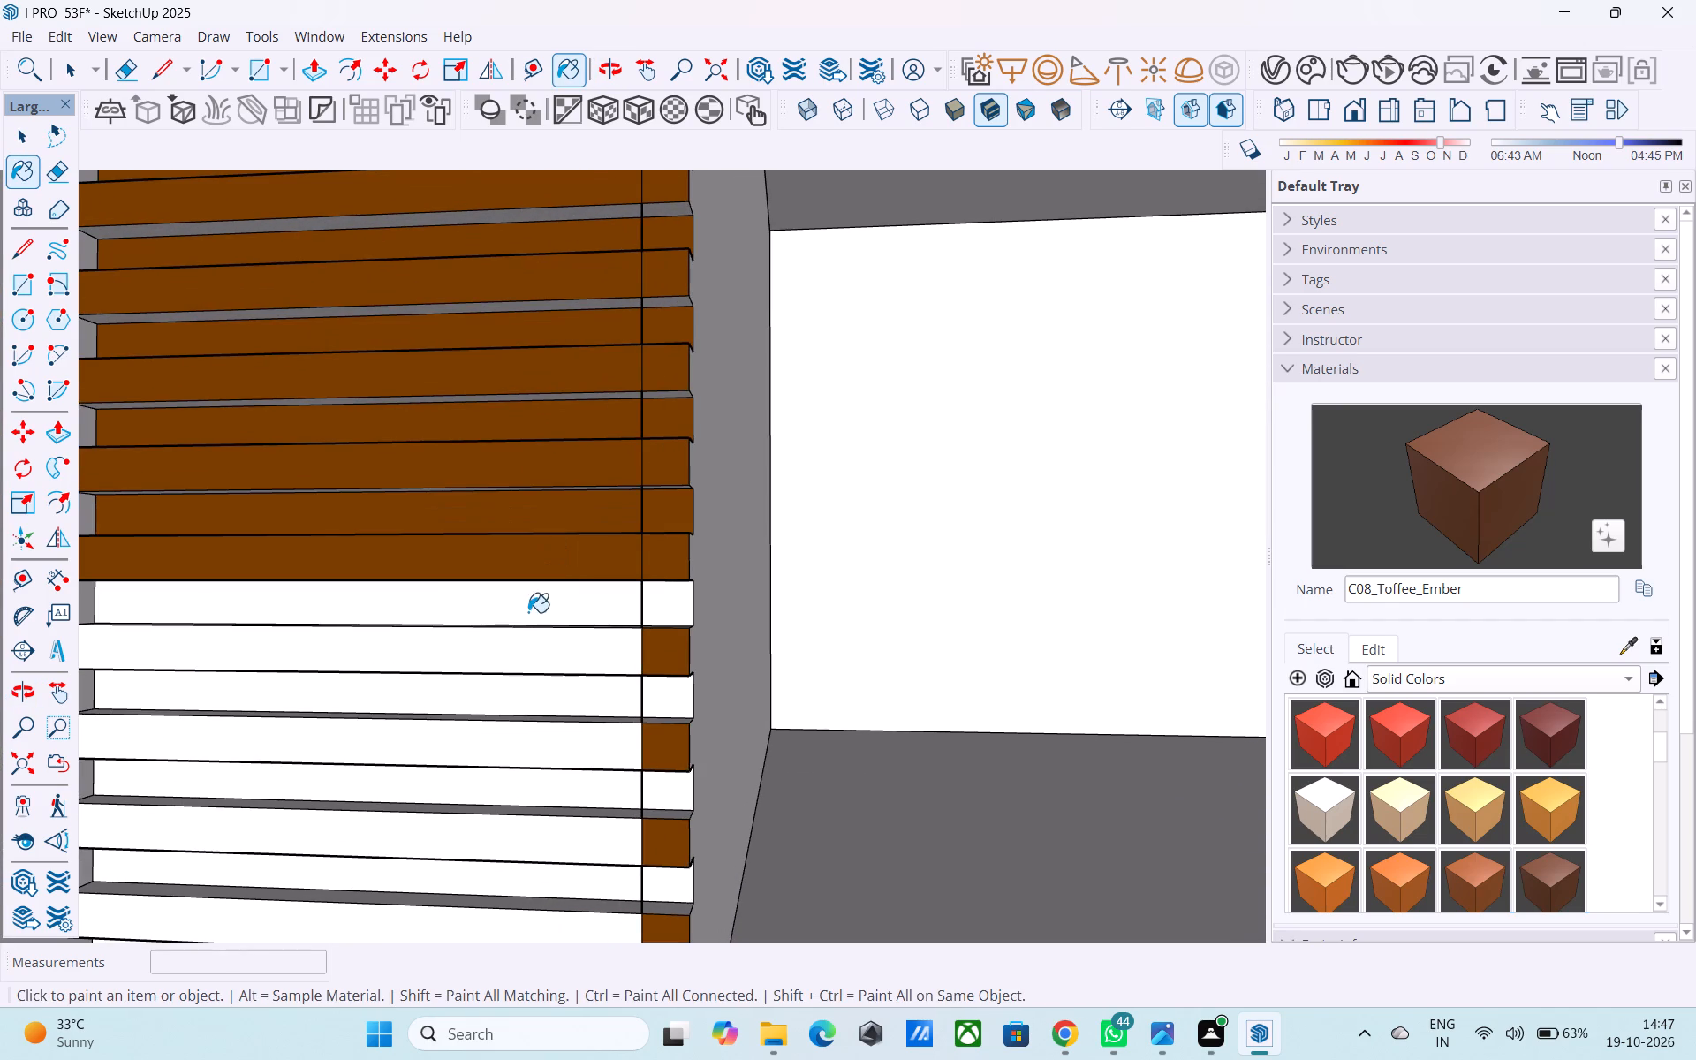
middle_click_drag(524, 611, 519, 433, "shift")
scroll(520, 443, "up", 1, "shift")
left_click(525, 455)
left_click(527, 534)
left_click(522, 573)
Paint the faces of the bottom eight wall strips with C08_Toffee_Ember, down to the floor slab.
middle_click_drag(524, 575, 557, 358, "shift")
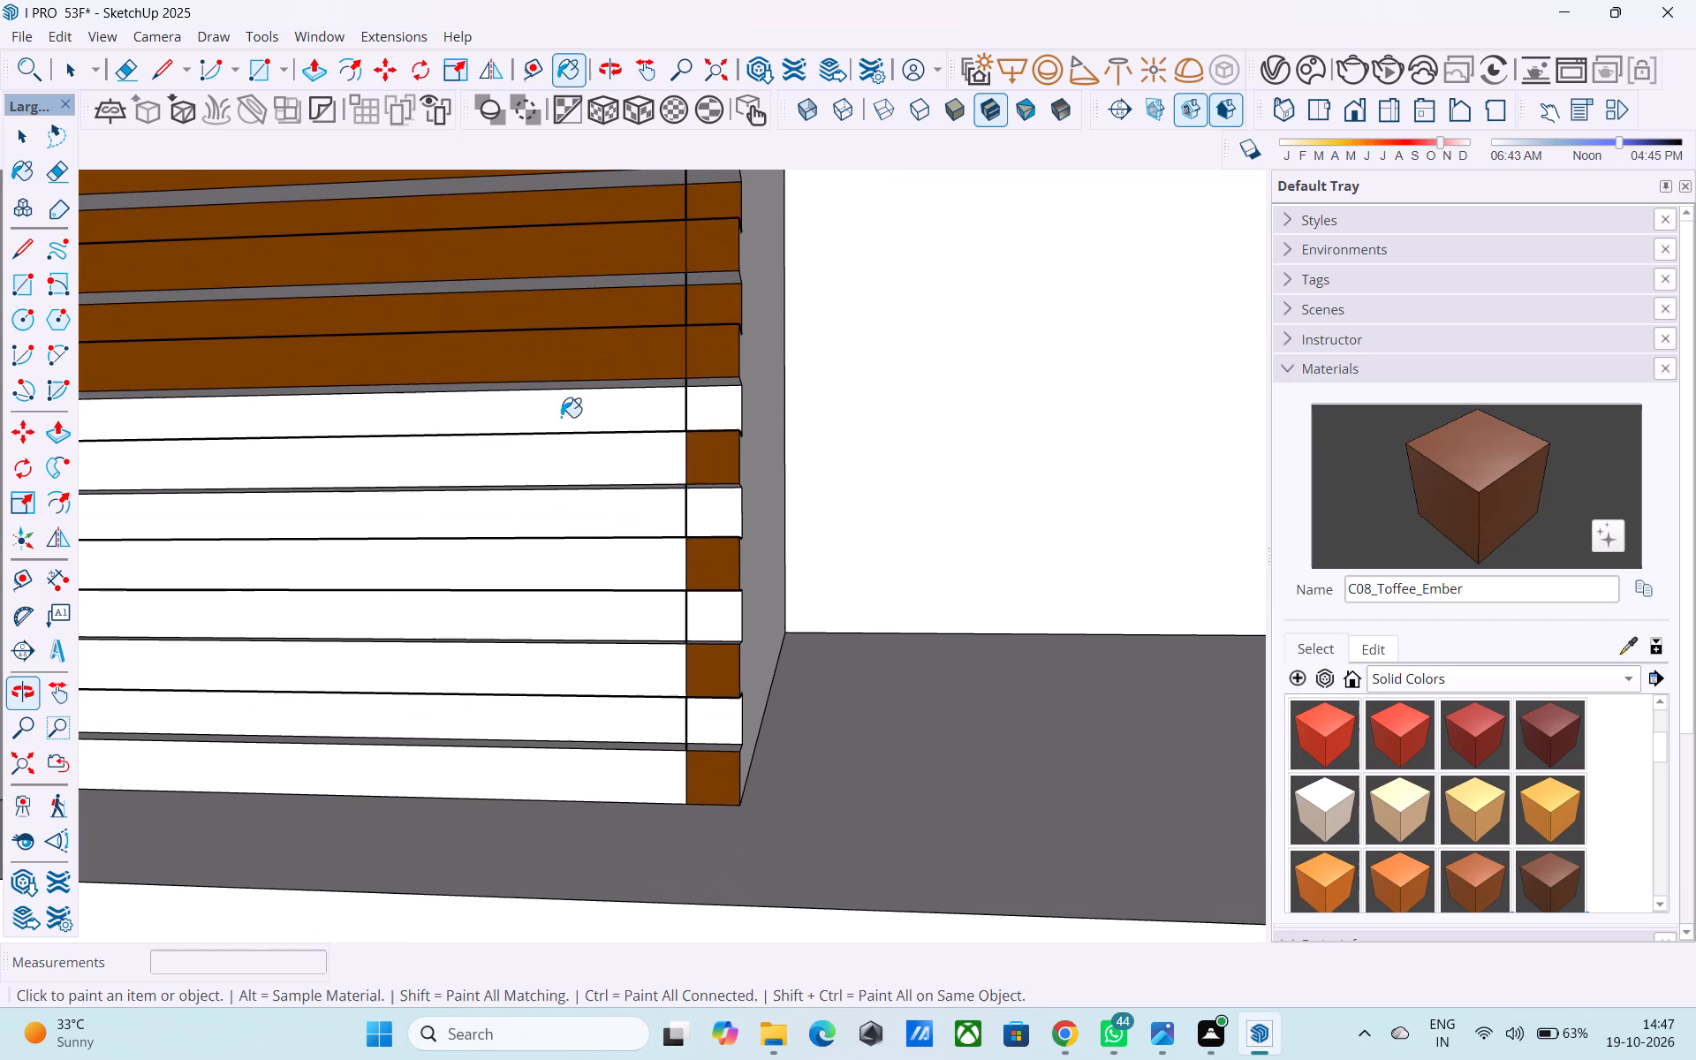
left_click(557, 456)
left_click(552, 426)
middle_click_drag(547, 456, 566, 332)
left_click(572, 394)
left_click_drag(566, 450, 566, 432)
left_click(556, 485)
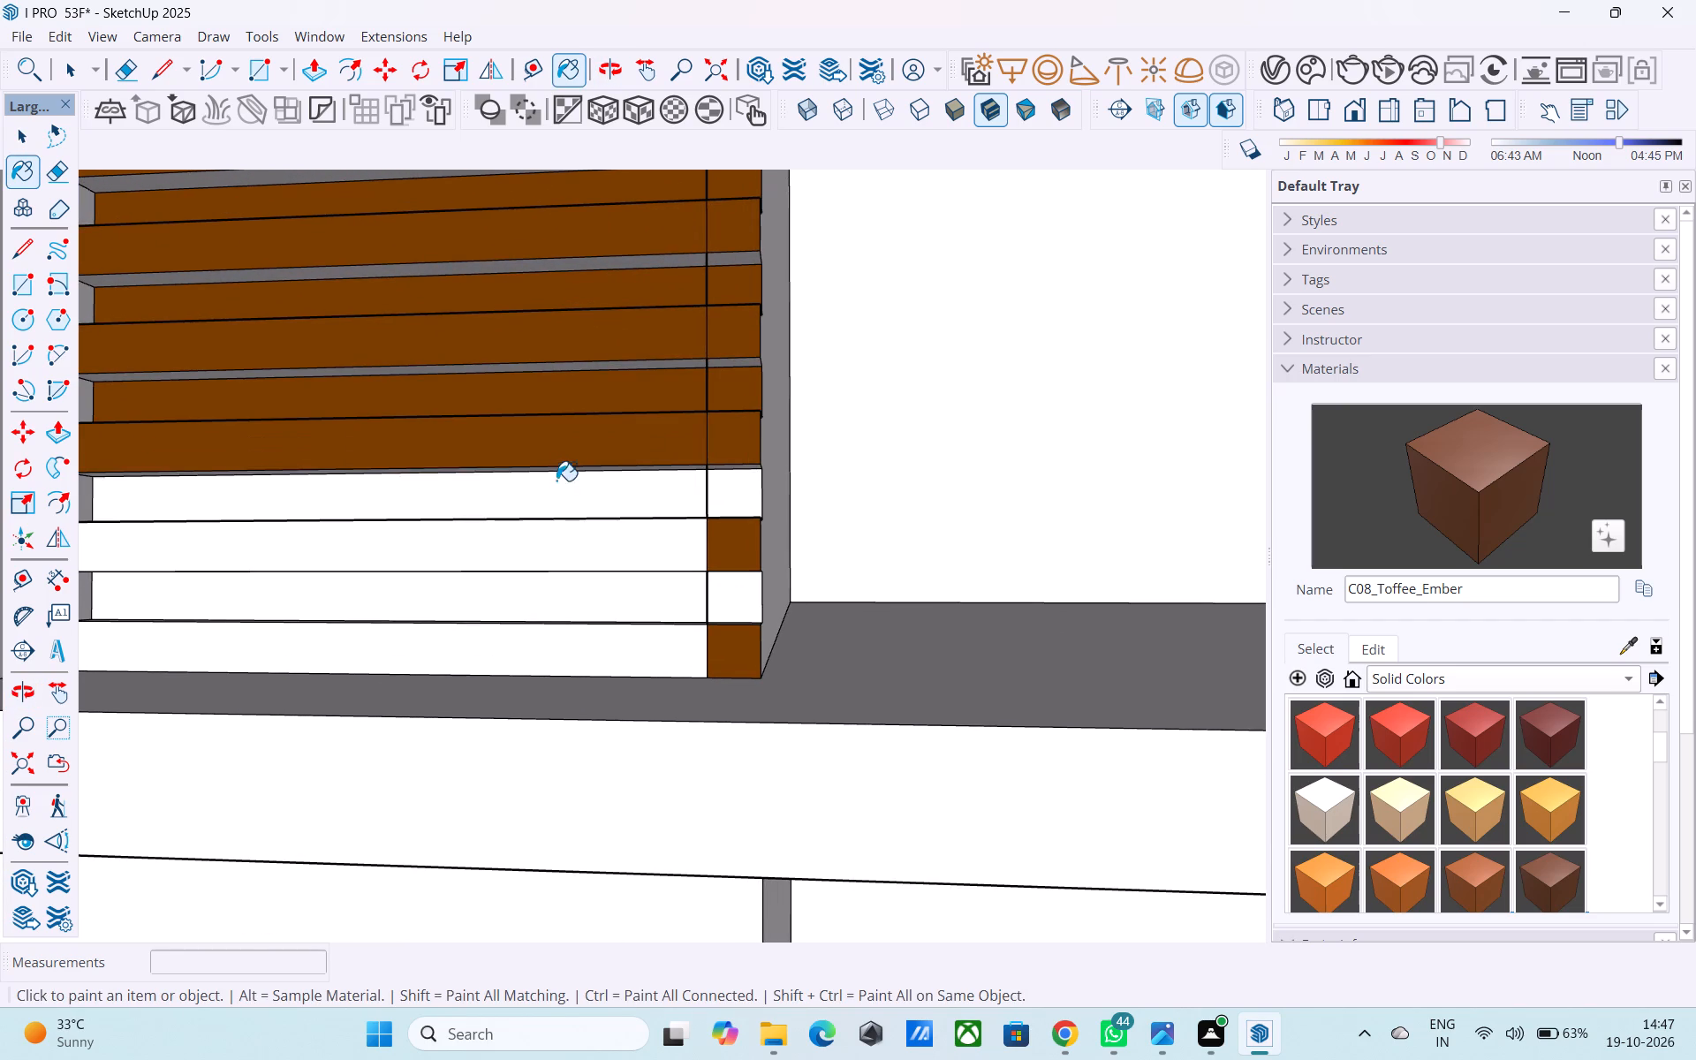
left_click_drag(550, 539, 550, 531)
left_click(547, 564)
left_click(542, 593)
left_click(539, 625)
Push the end segment of the topmost projecting louvre back 3", flush with the recessed strip below it.
scroll(582, 497, "down", 7)
middle_click_drag(600, 485, 559, 697)
scroll(549, 603, "down", 3)
middle_click_drag(601, 425, 588, 614, "shift")
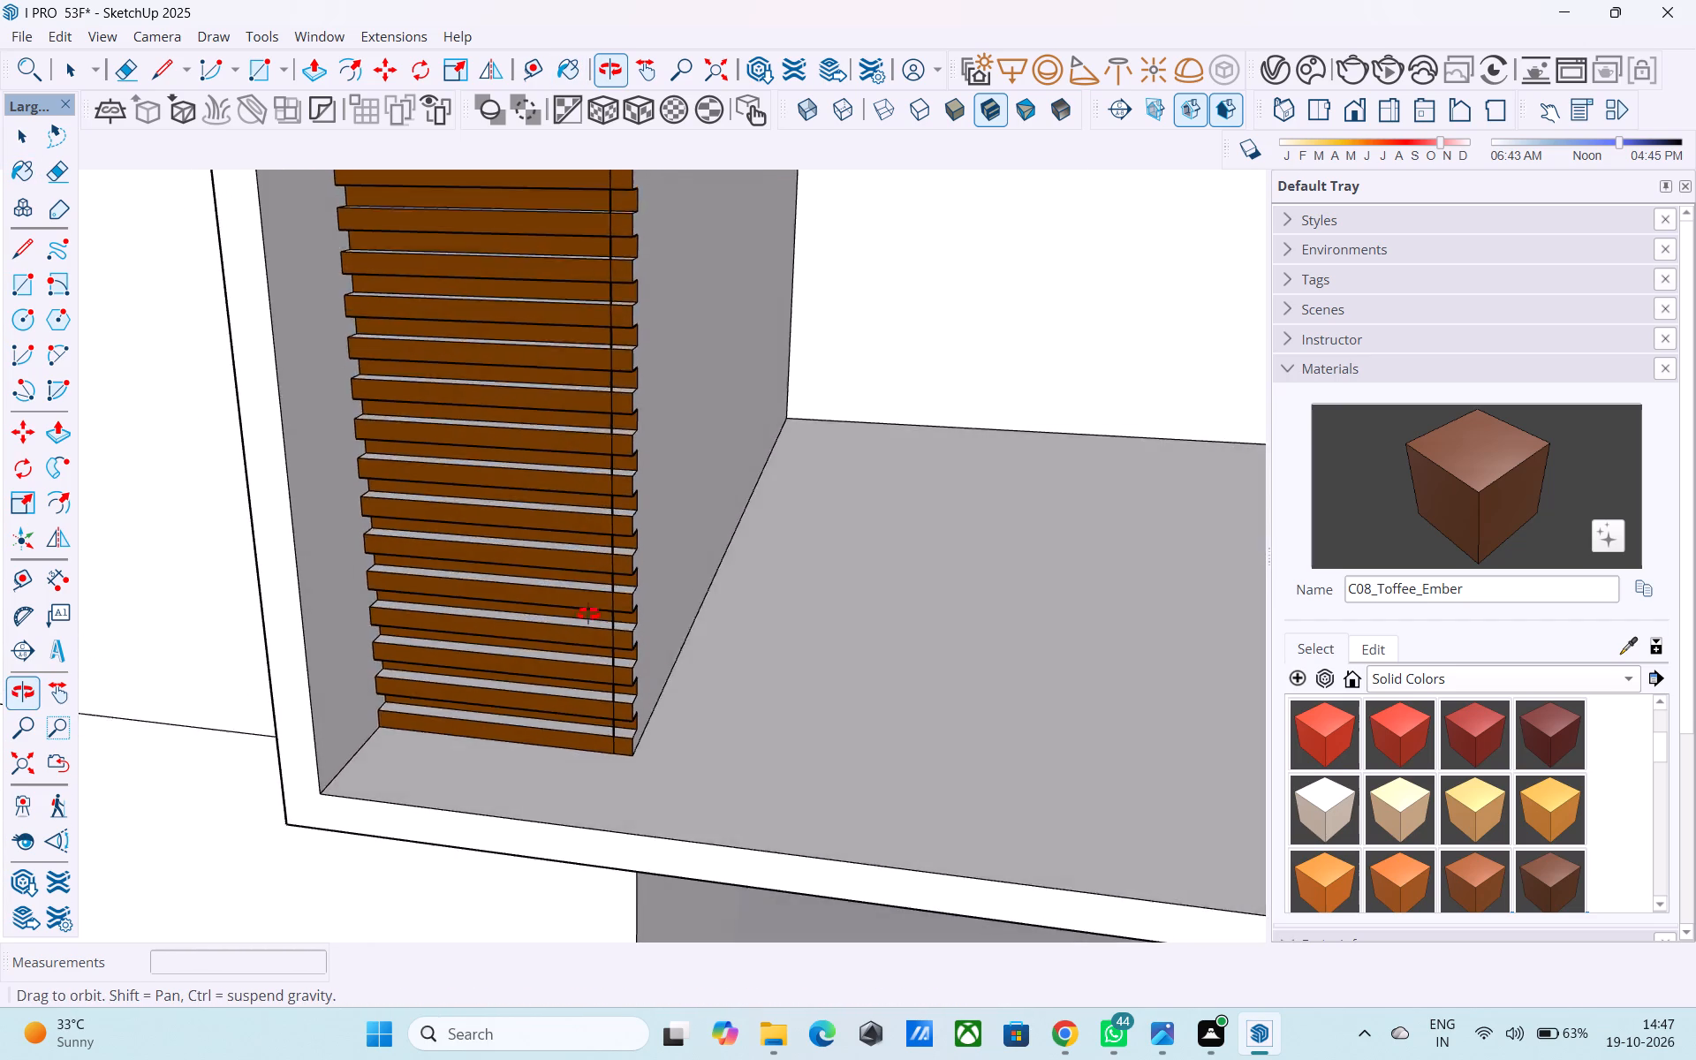
middle_click_drag(588, 614, 636, 723, "shift")
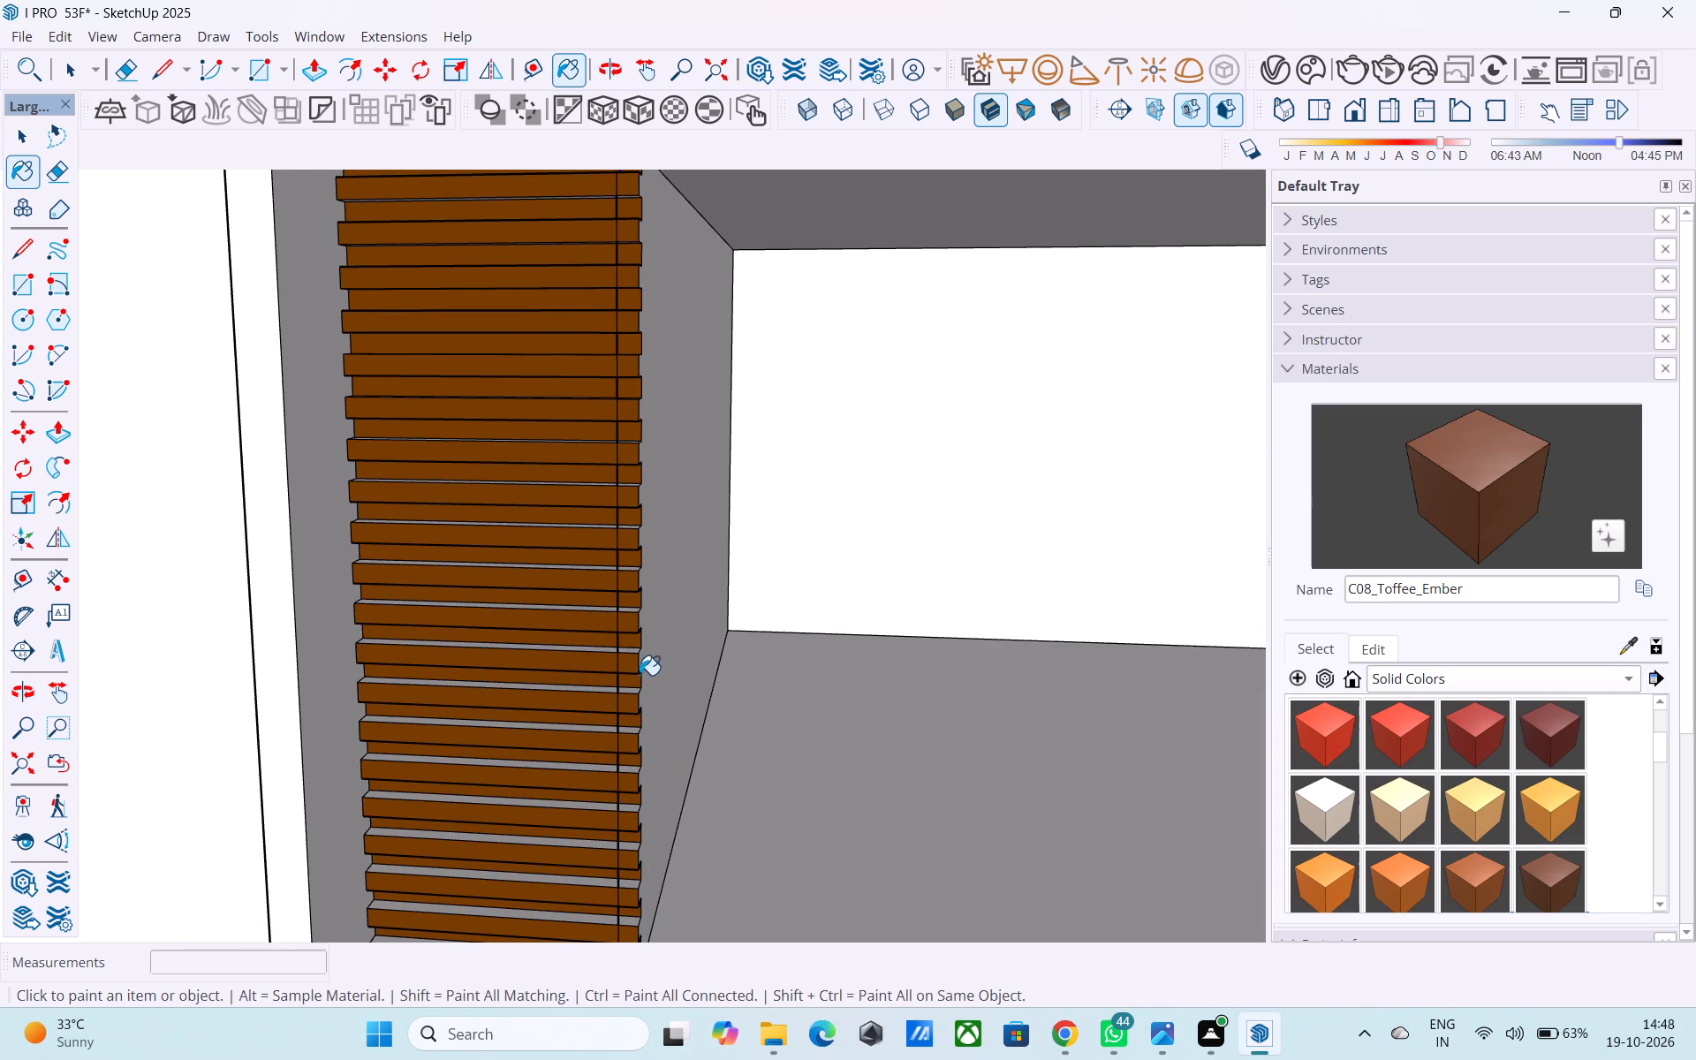
middle_click_drag(683, 643, 720, 856, "shift")
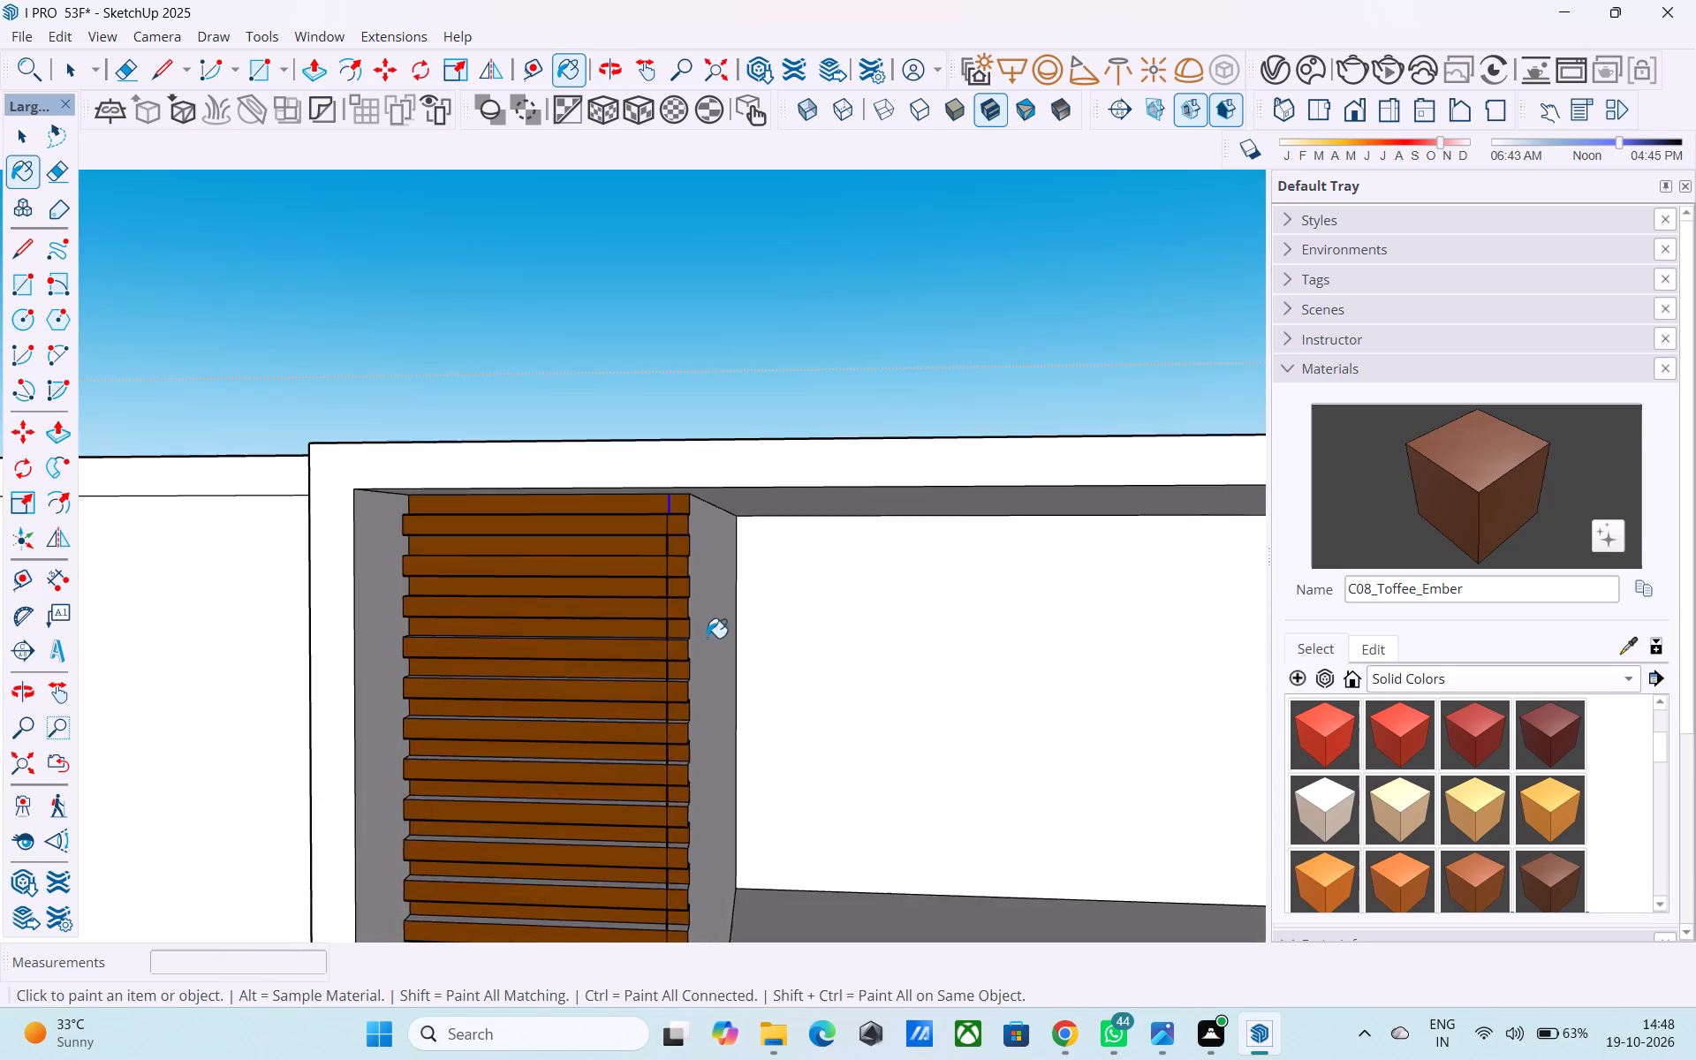
scroll(691, 425, "up", 3)
middle_click_drag(700, 530, 498, 360)
scroll(739, 622, "up", 4)
middle_click_drag(817, 751, 803, 691, "shift")
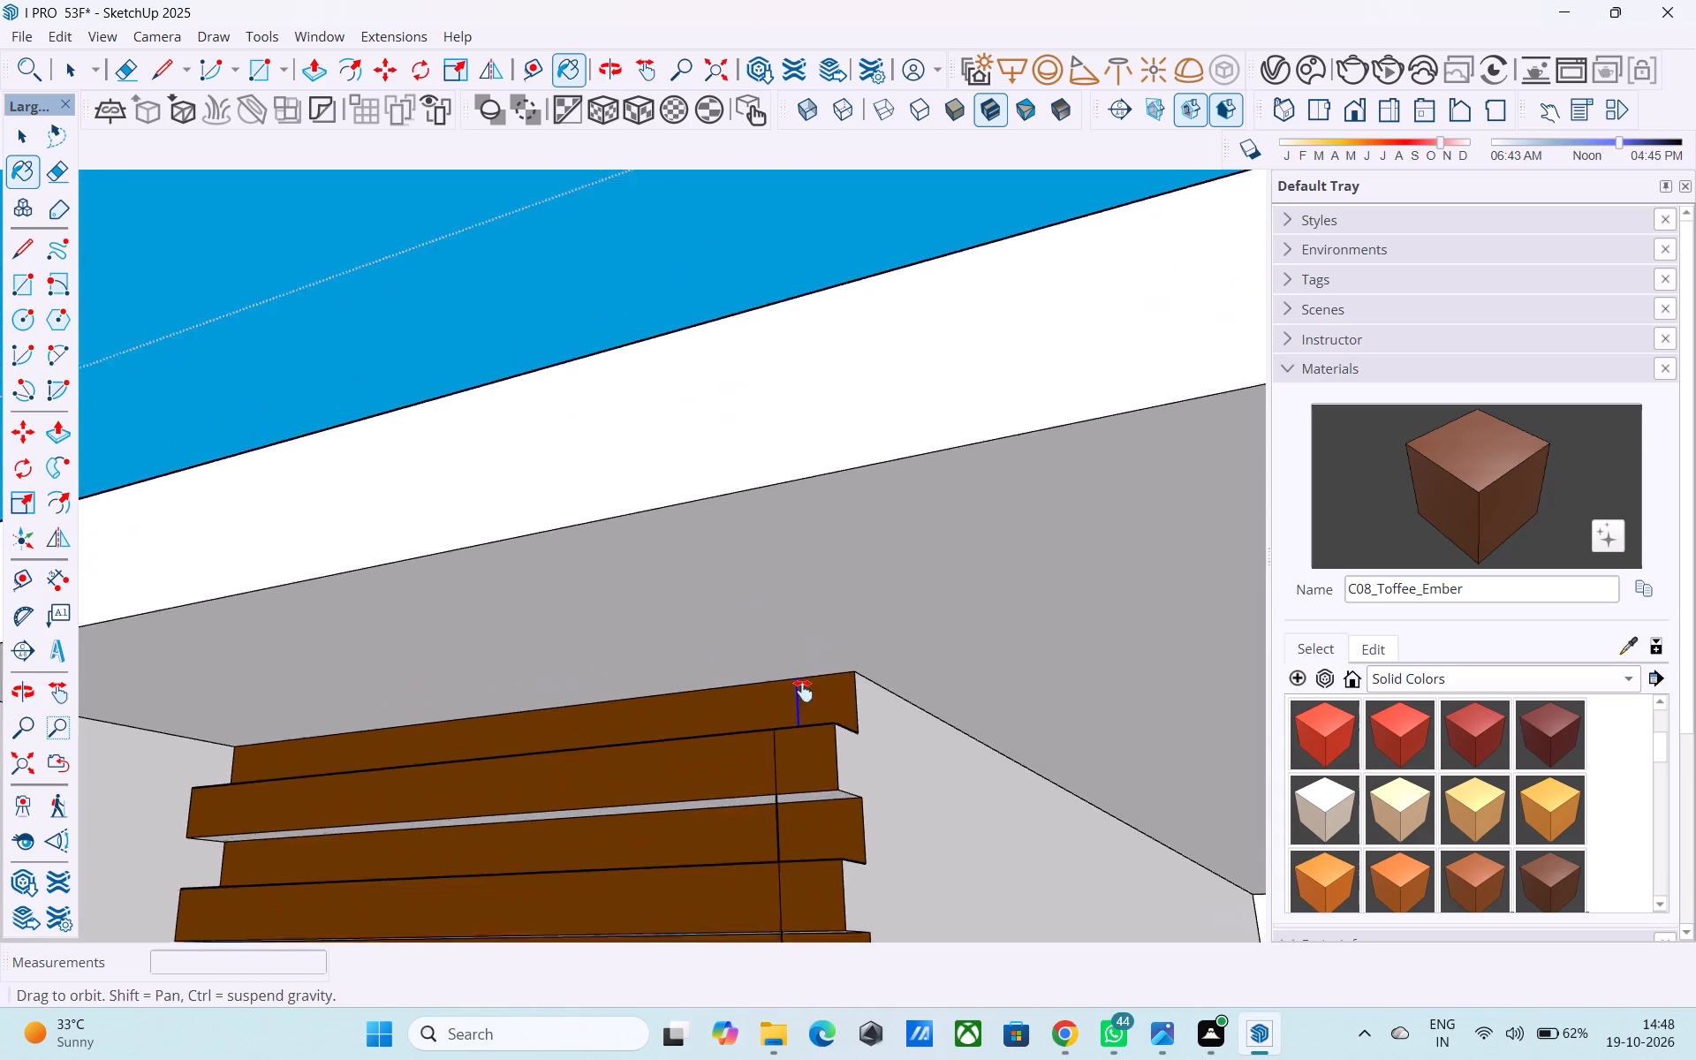
middle_click_drag(803, 691, 901, 637, "shift")
key("space")
left_click(759, 471)
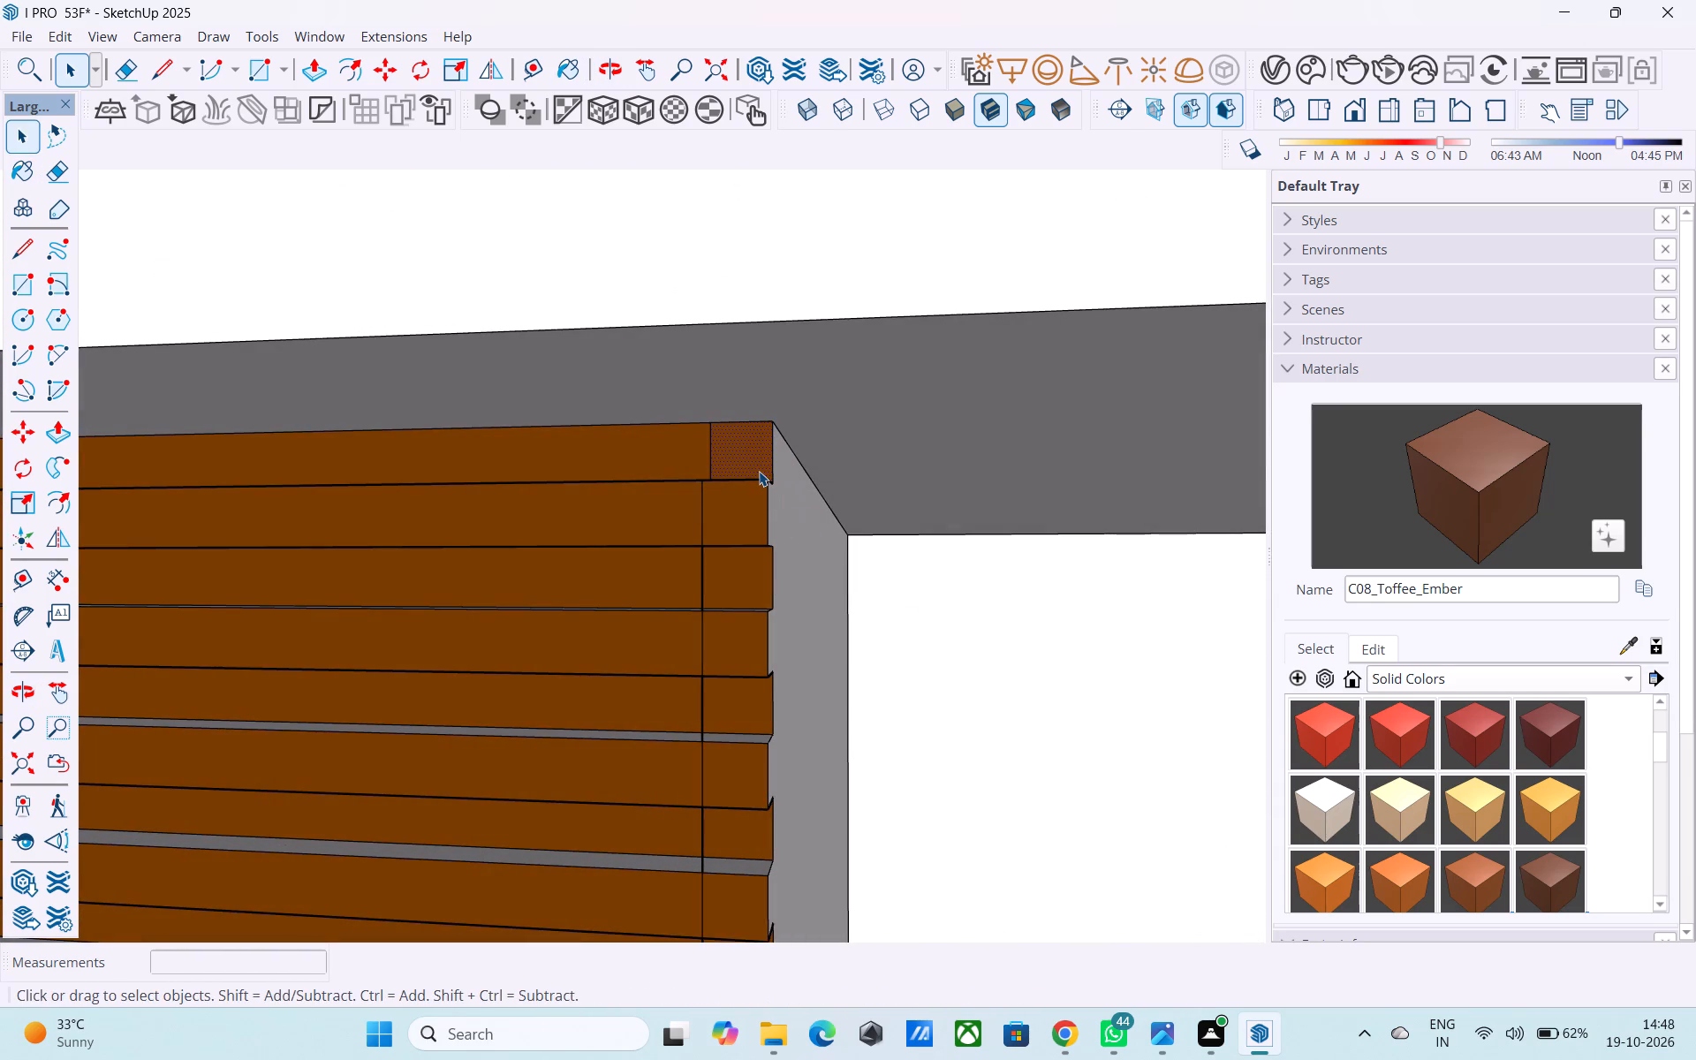
key("p")
left_click(759, 471)
left_click(733, 509)
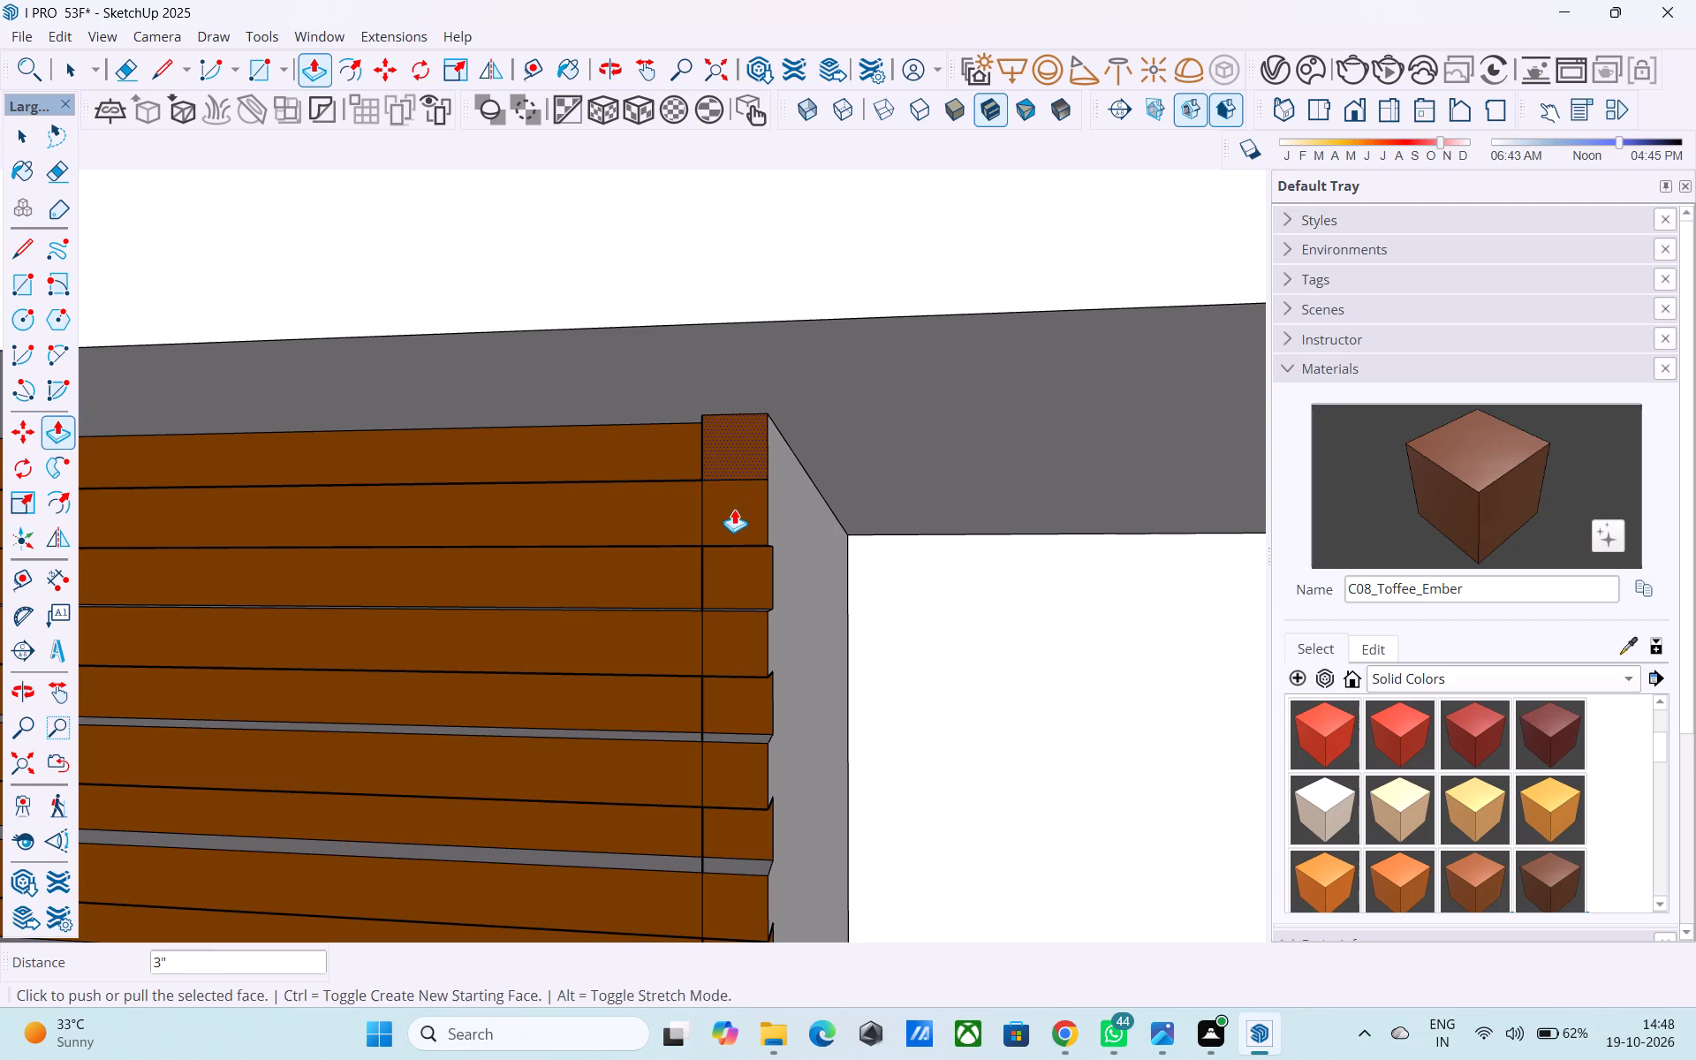
Draw a vertical line down from the lower outer corner of the topmost recessed strip, across the projecting louvre's end.
middle_click_drag(735, 509, 664, 388)
key("space")
scroll(728, 583, "up", 3)
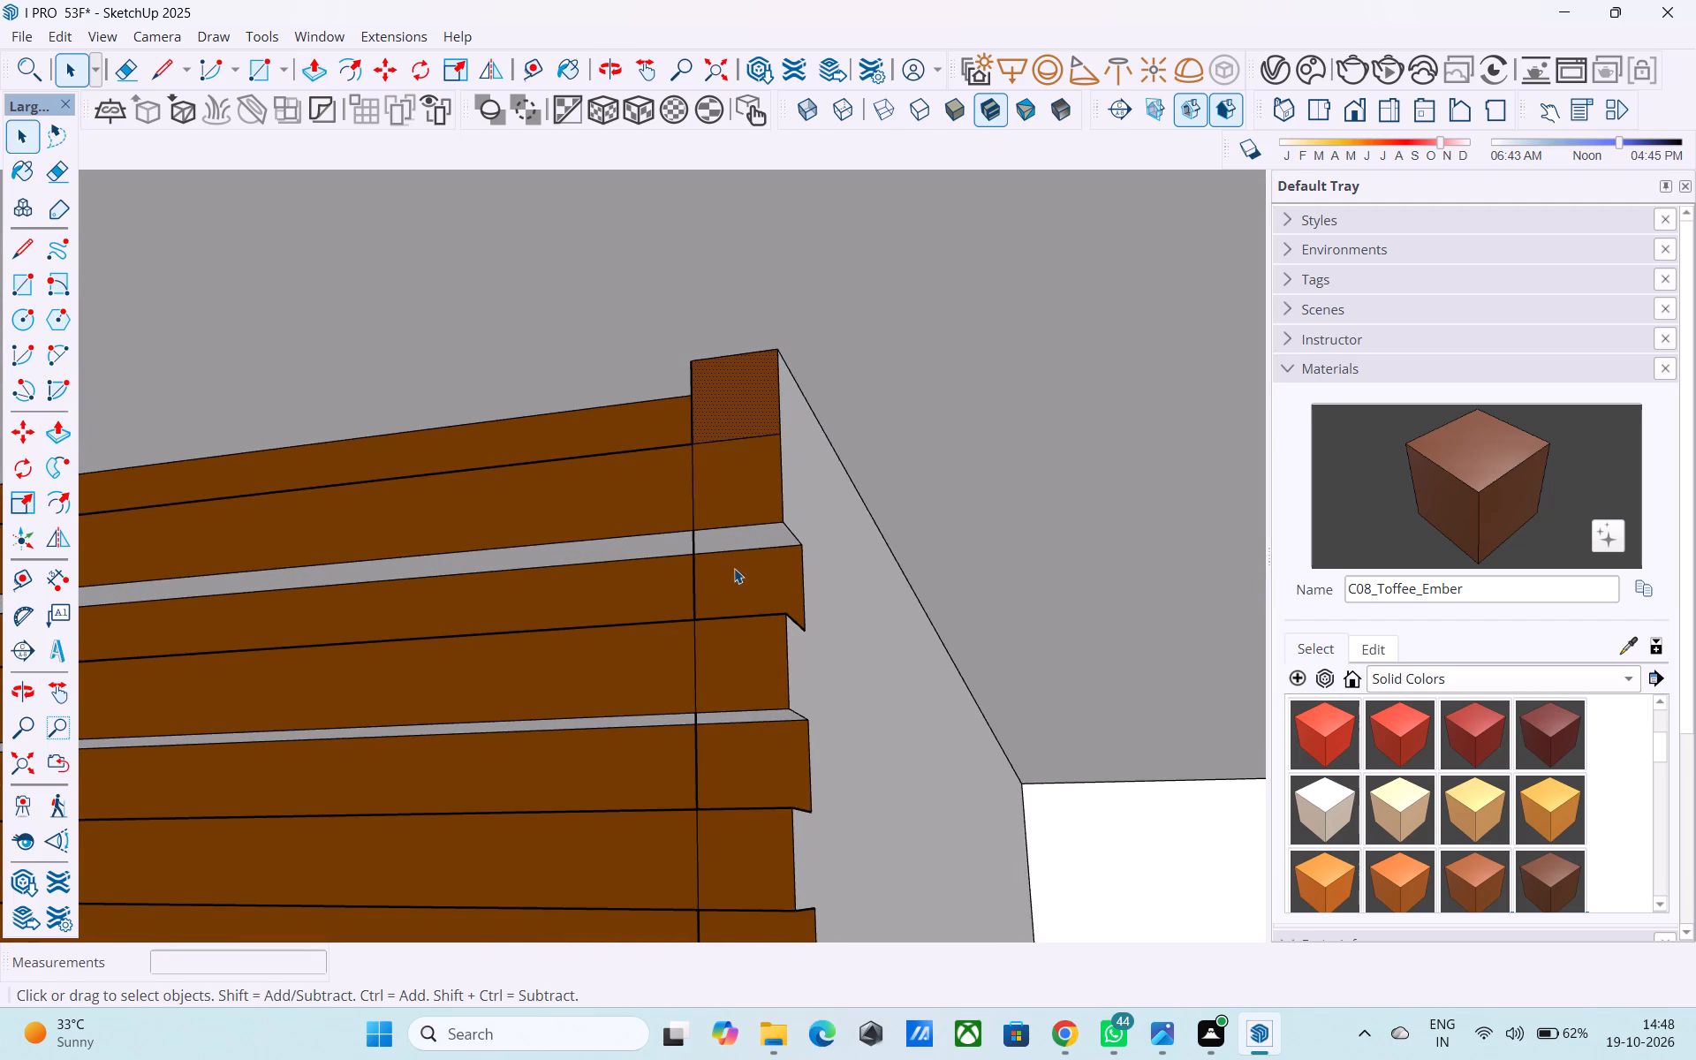
middle_click_drag(719, 546, 602, 570)
scroll(617, 570, "up", 1)
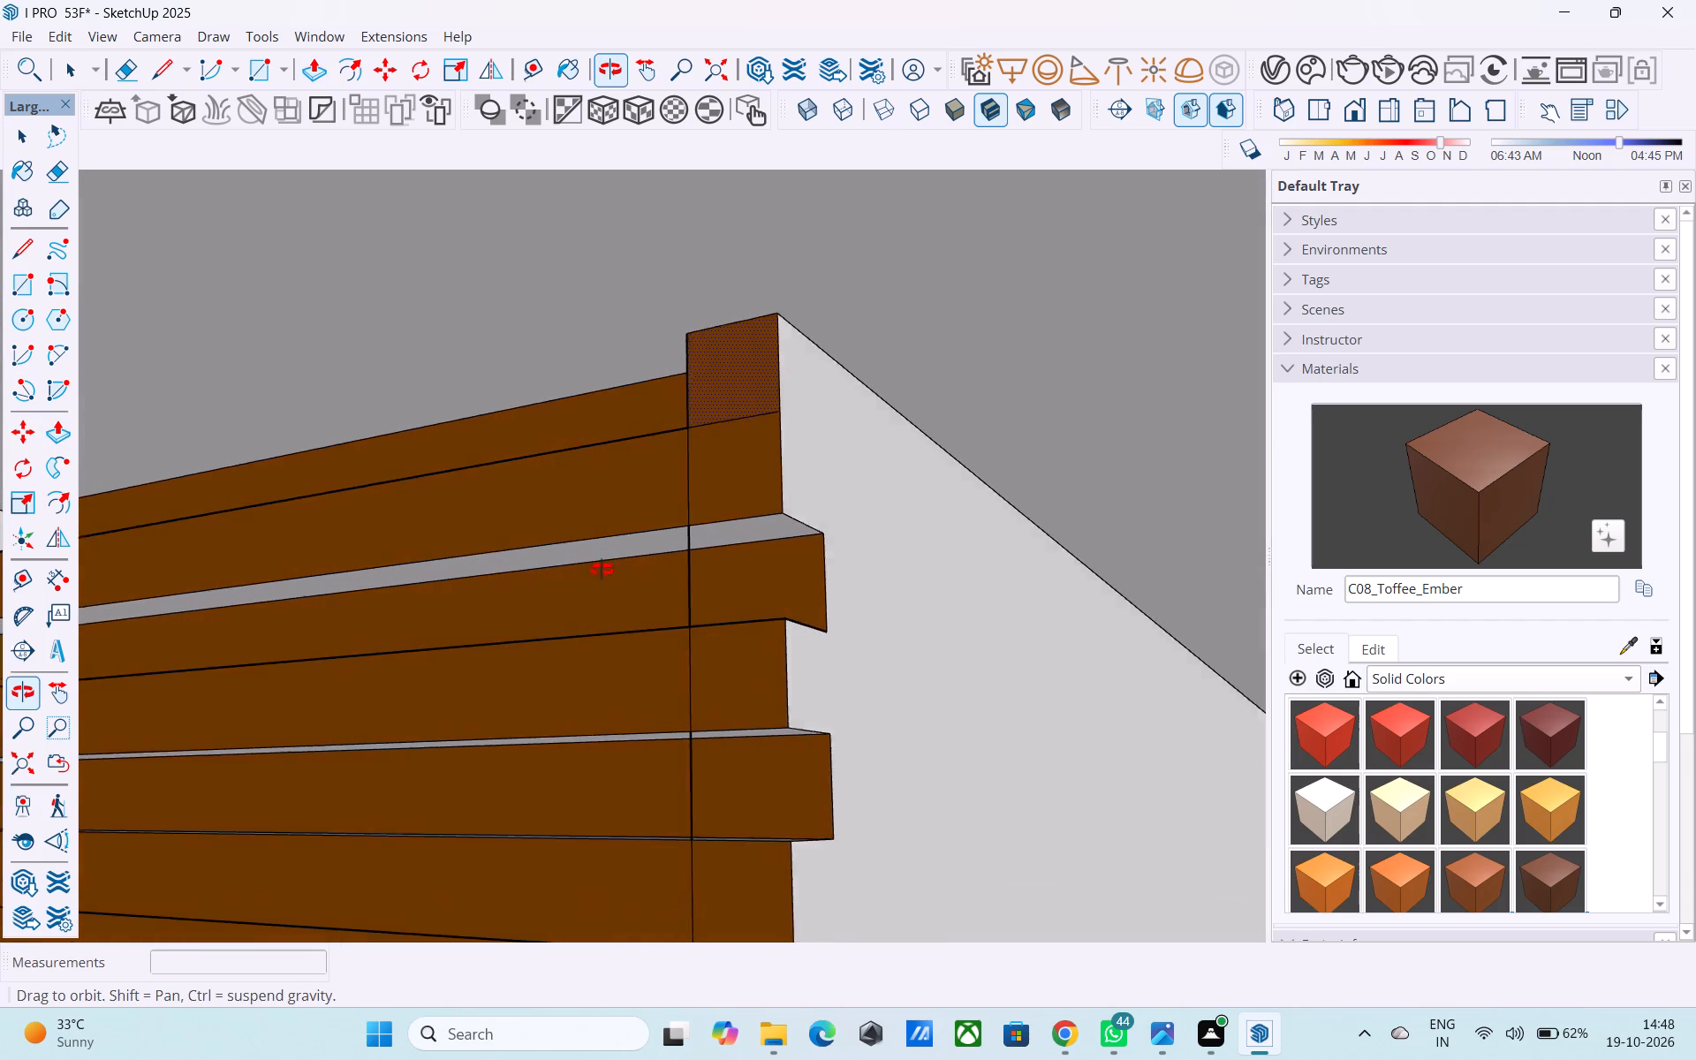
middle_click_drag(602, 570, 602, 573)
key("l")
left_click(783, 515)
scroll(784, 535, "down", 6)
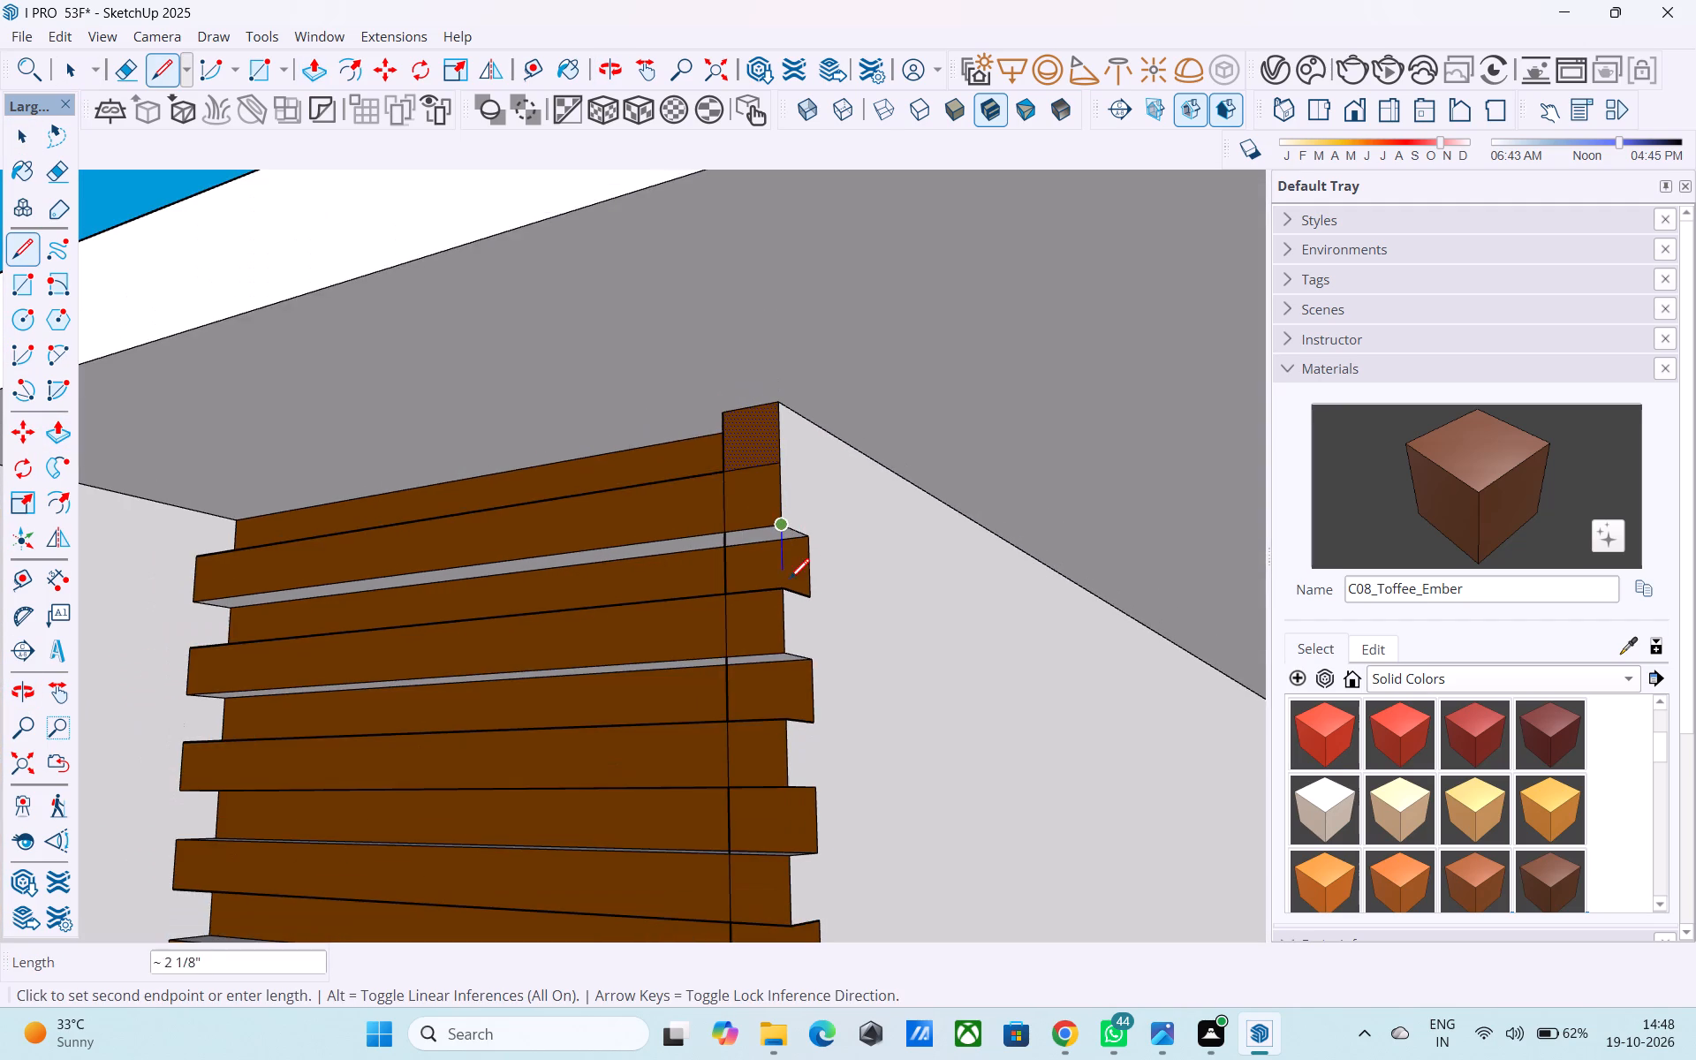
Finish the vertical line about 9' 3" long, ending on the lowest strip at the wall's outer end, past all the projecting louvre ends.
scroll(794, 746, "down", 3)
middle_click_drag(793, 748, 781, 338)
scroll(780, 402, "down", 7)
middle_click_drag(848, 760, 792, 512, "shift")
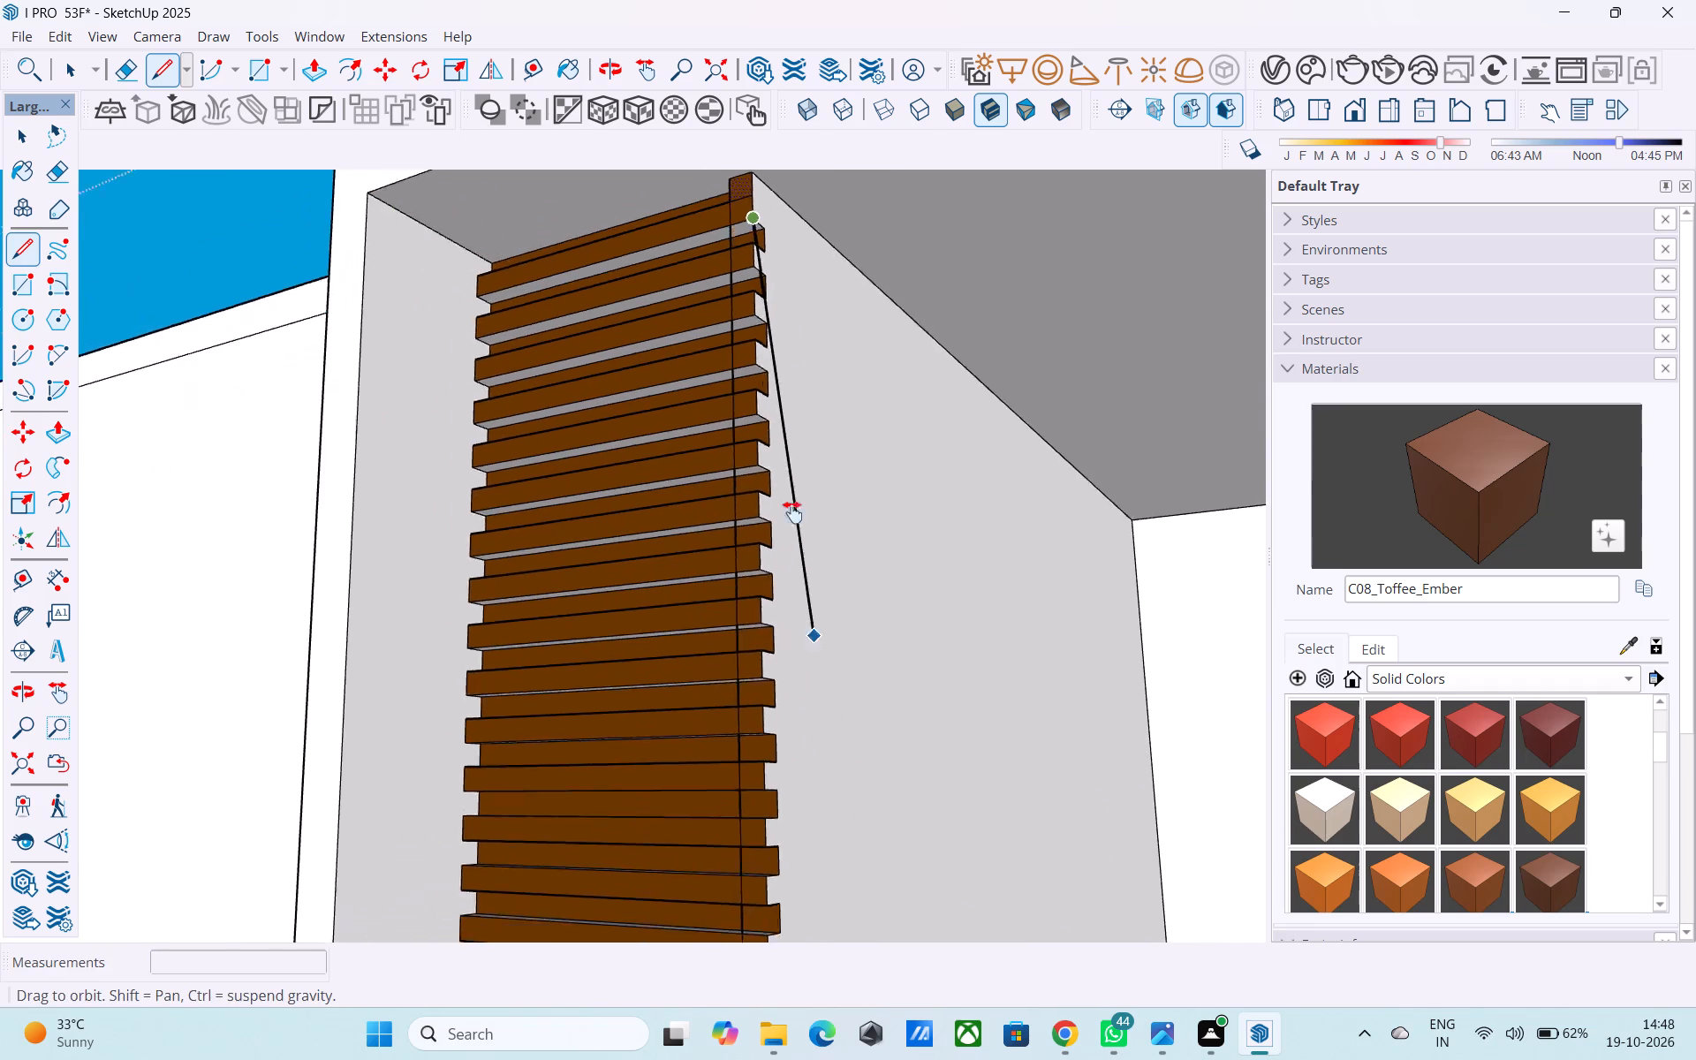
middle_click_drag(792, 512, 775, 241, "shift")
middle_click_drag(725, 669, 751, 806)
scroll(753, 806, "up", 8)
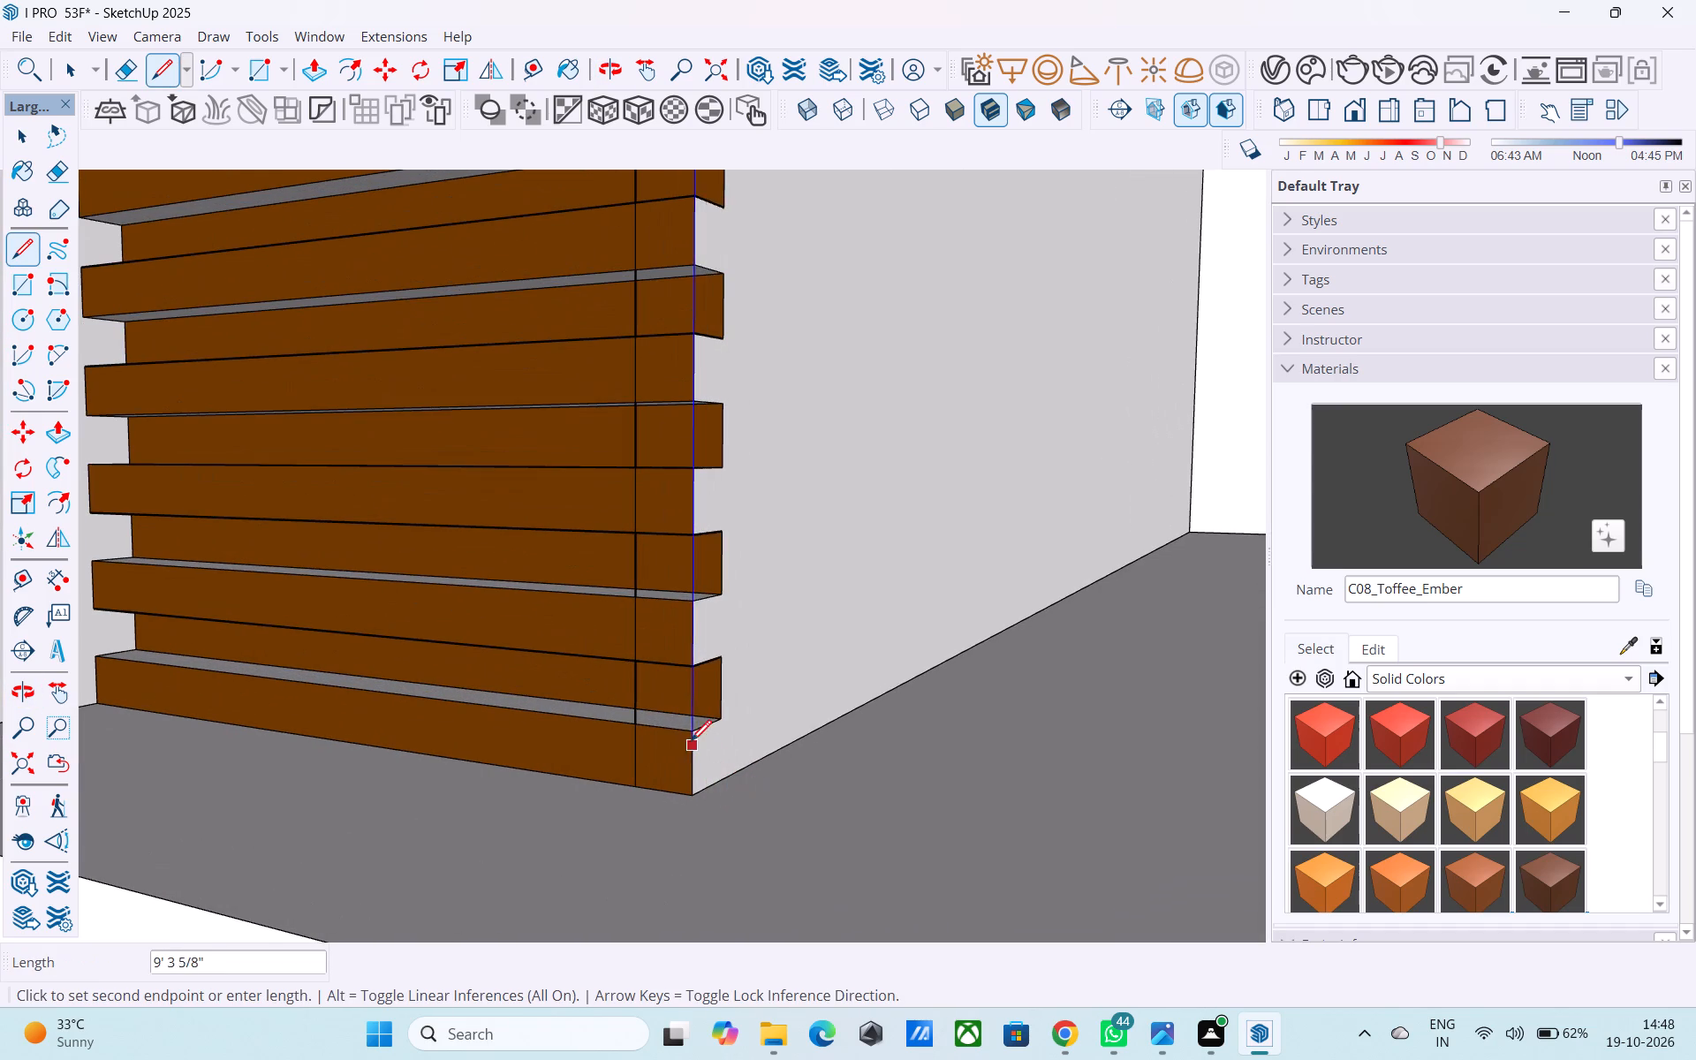
left_click(689, 738)
Paint the white faces between the louvre ends in the upper part of the end column with C08_Toffee_Ember.
scroll(679, 622, "down", 3)
middle_click_drag(679, 621, 1123, 719, "shift")
middle_click_drag(797, 630, 898, 637)
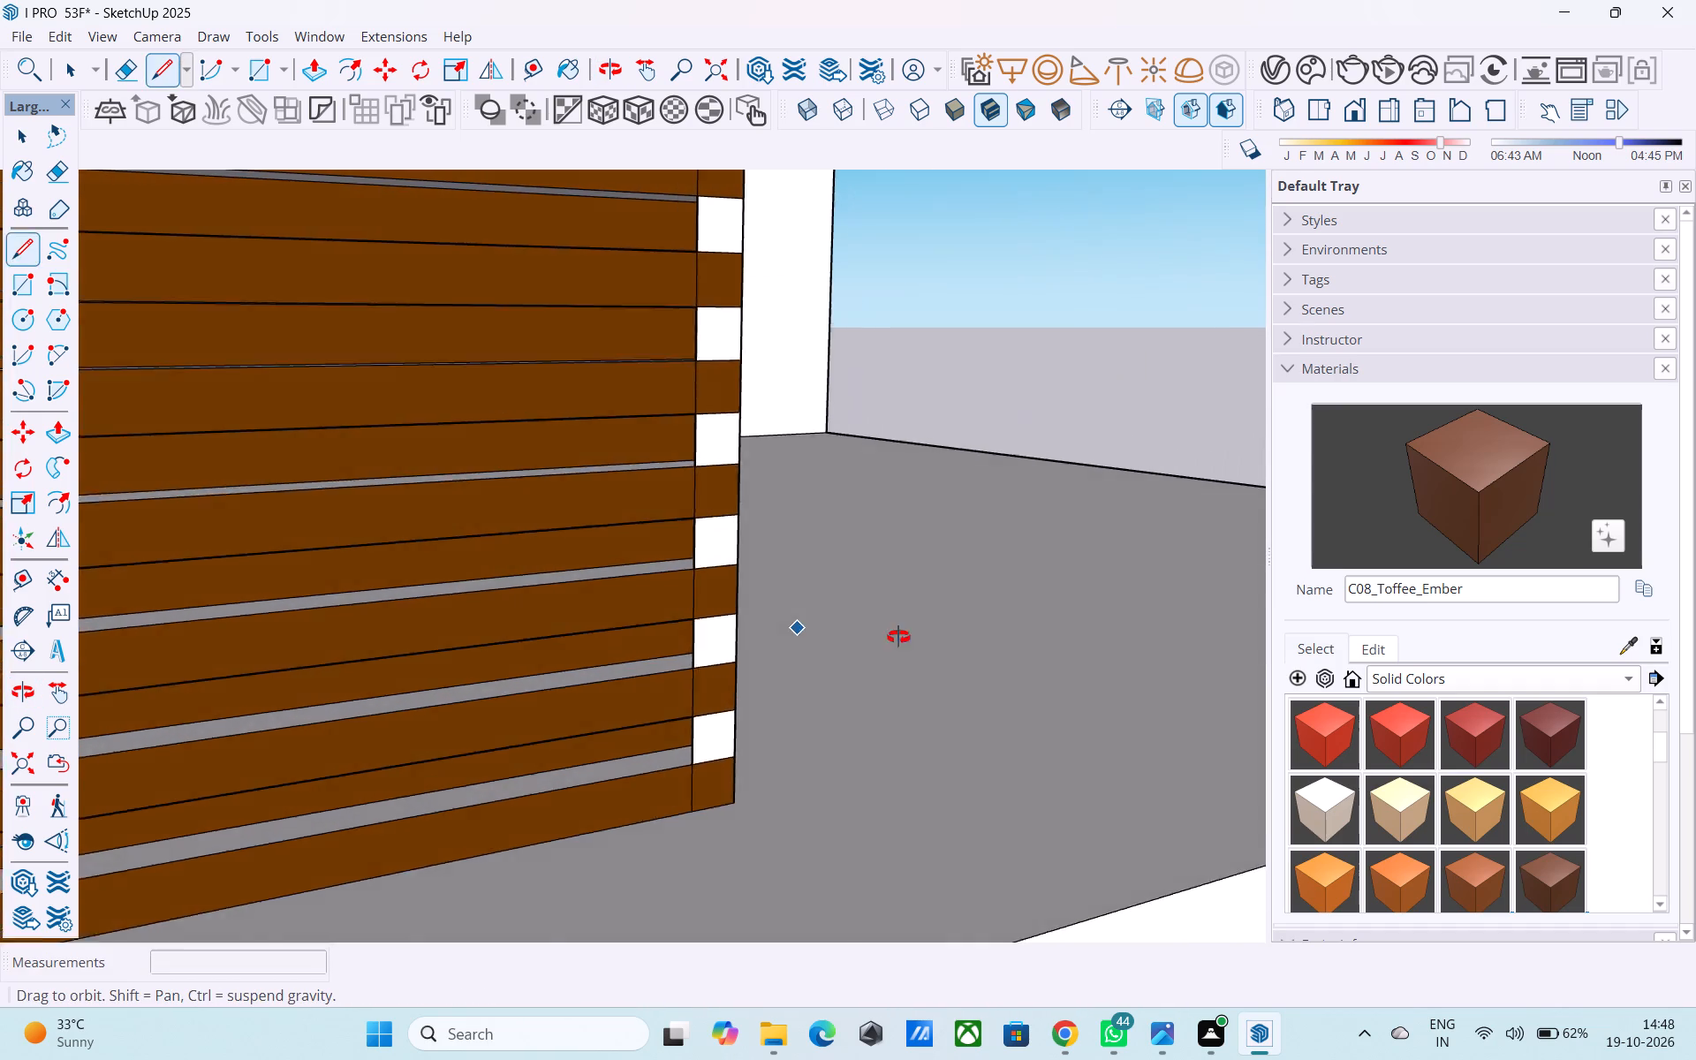
middle_click_drag(898, 637, 916, 649)
scroll(916, 649, "up", 3)
middle_click_drag(875, 580, 907, 681)
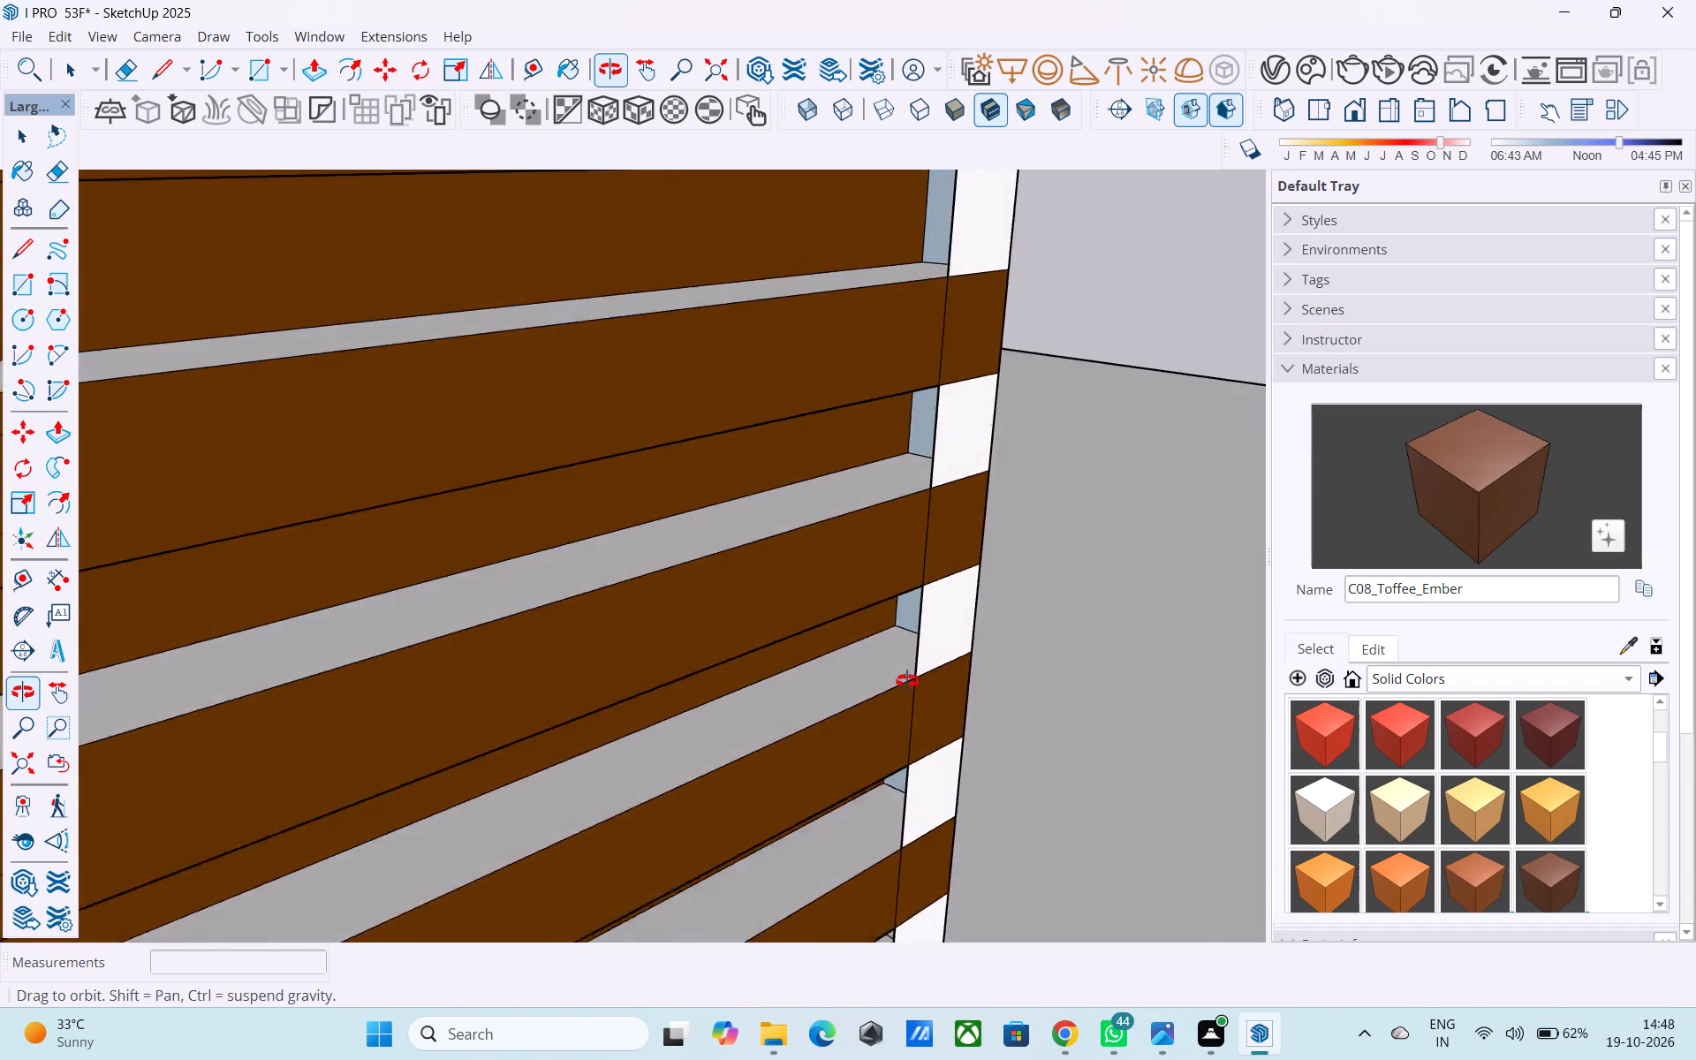
middle_click_drag(907, 681, 923, 690)
scroll(923, 685, "down", 4)
middle_click_drag(905, 684, 616, 641)
scroll(616, 641, "down", 12)
middle_click_drag(721, 564, 705, 828)
middle_click_drag(790, 526, 777, 670, "shift")
left_click(1467, 470)
scroll(985, 289, "up", 2)
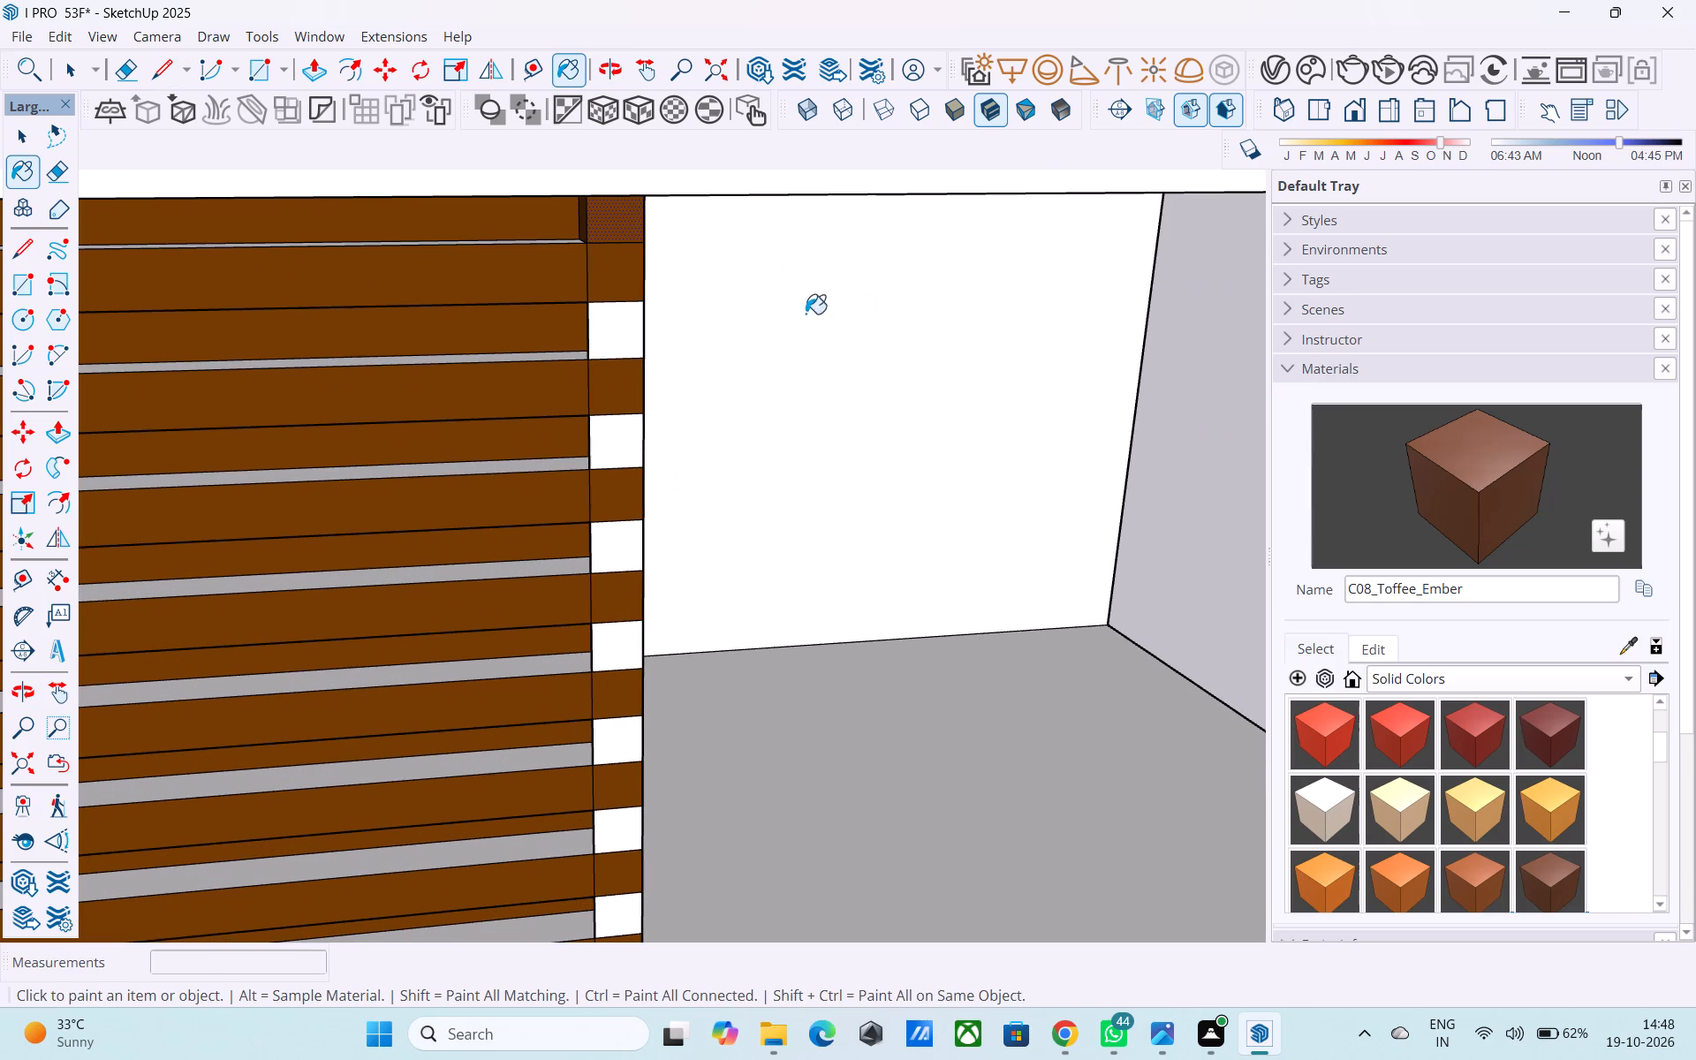
left_click(628, 334)
left_click(615, 446)
left_click(621, 542)
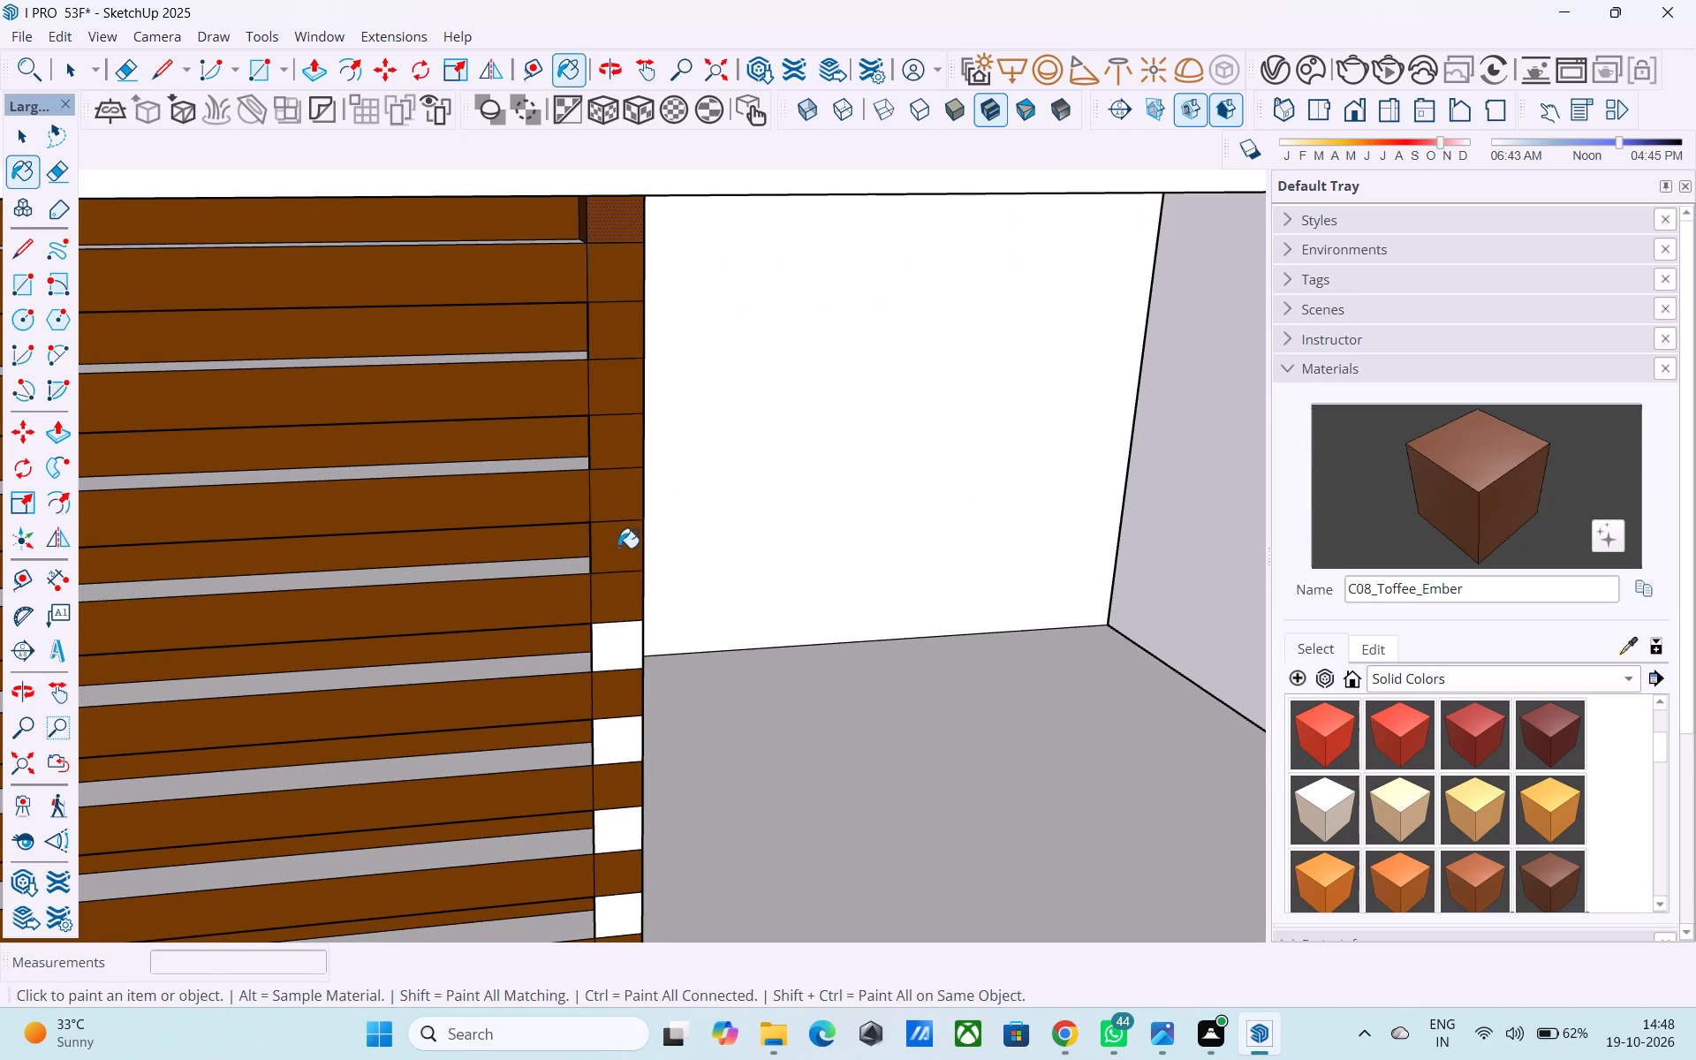
middle_click_drag(618, 547, 635, 337, "shift")
left_click_drag(637, 454, 637, 488)
left_click(633, 569)
left_click(623, 461)
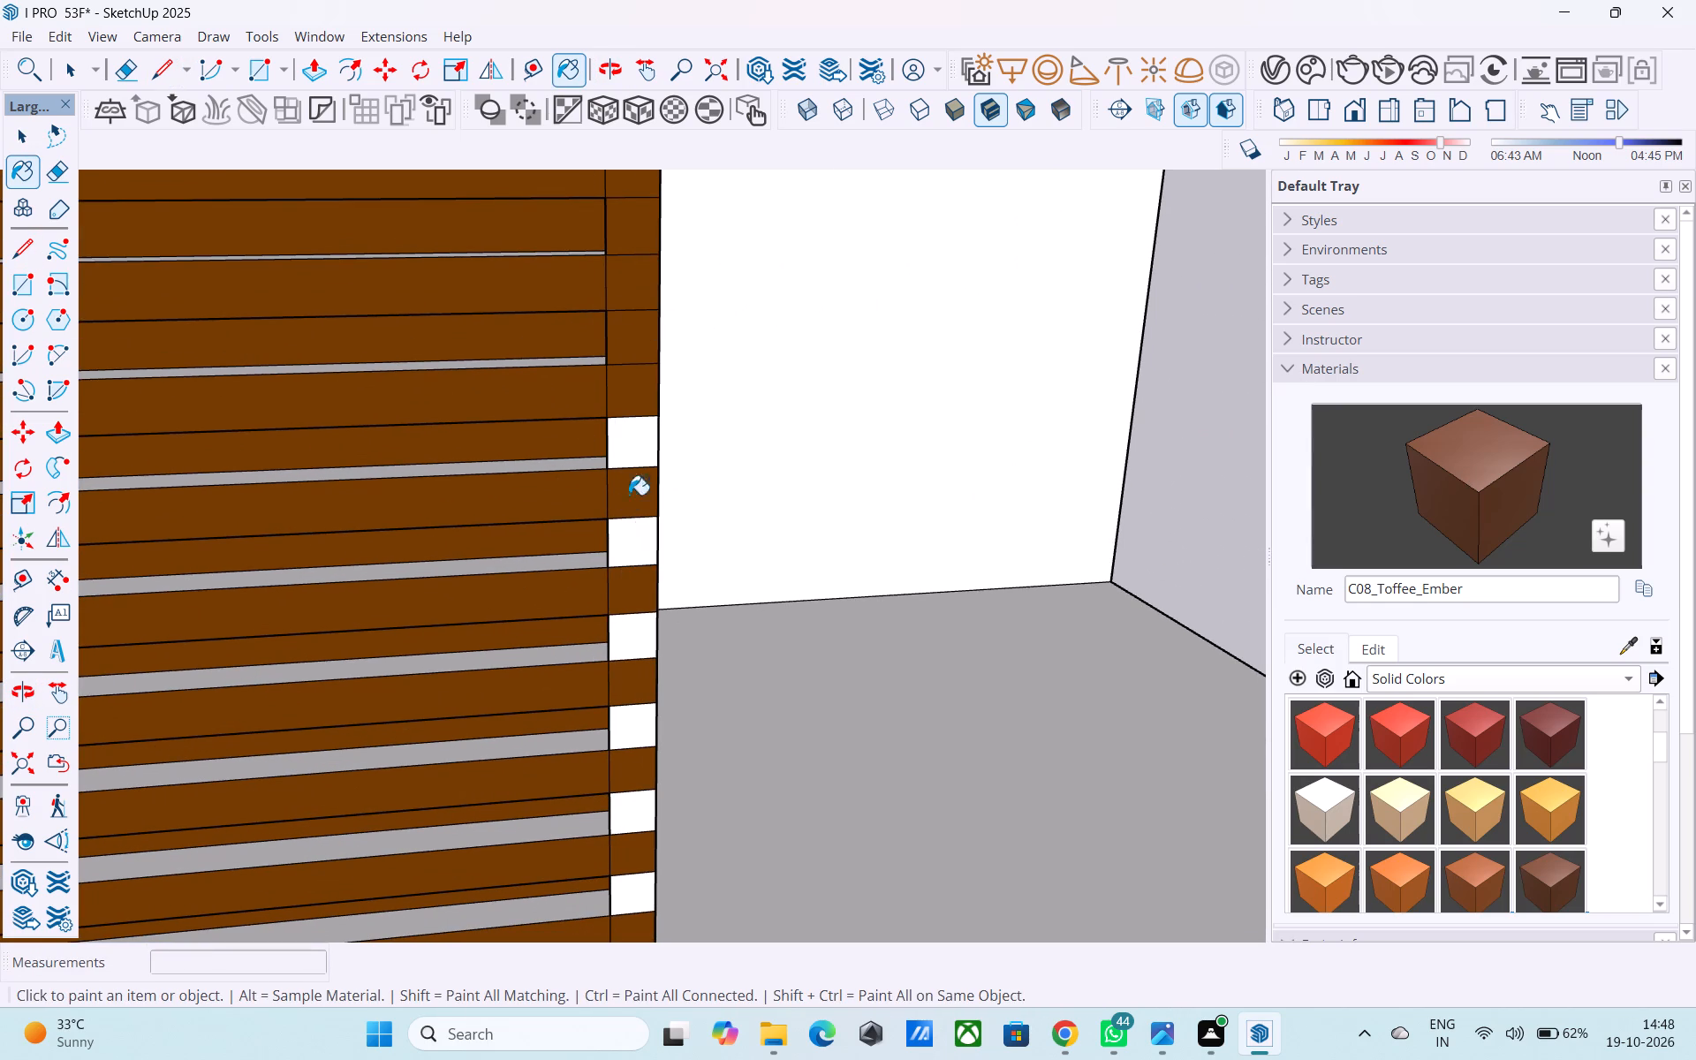
left_click(636, 549)
Paint the white faces between the louvre ends through the middle of the end column with C08_Toffee_Ember, leaving the bottom eight.
middle_click_drag(625, 531, 618, 271, "shift")
scroll(617, 504, "up", 1, "shift")
left_click(617, 390)
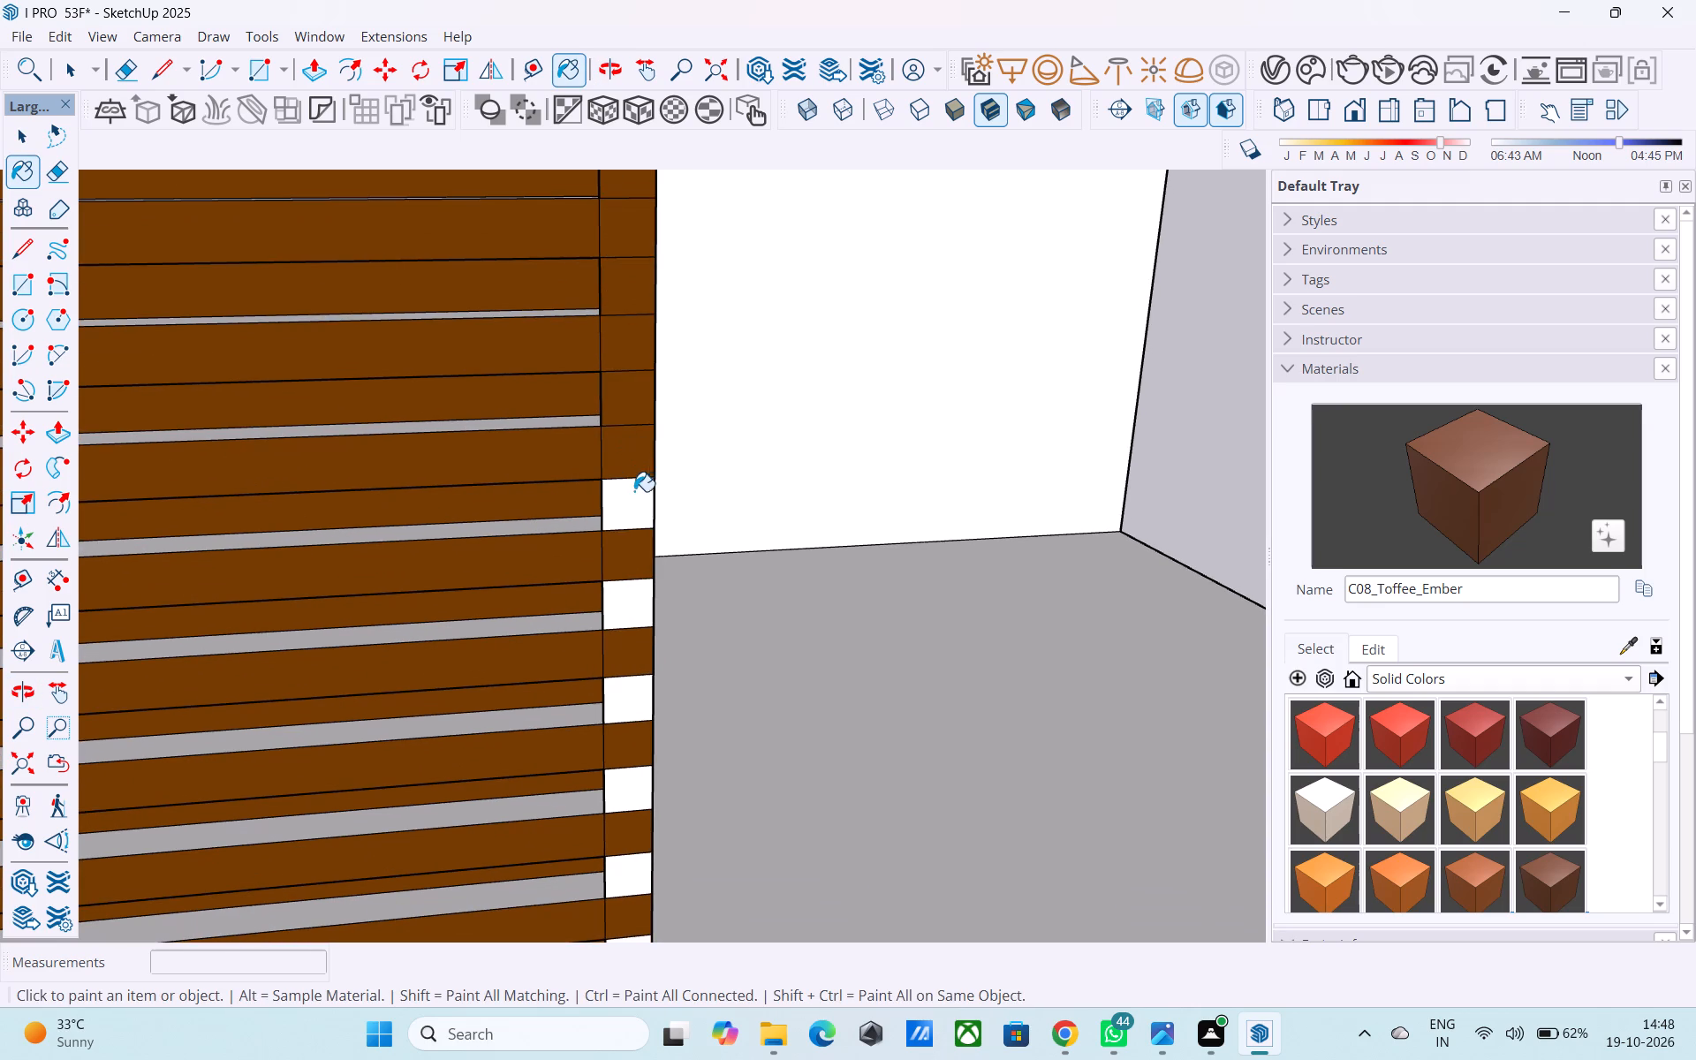
left_click(630, 497)
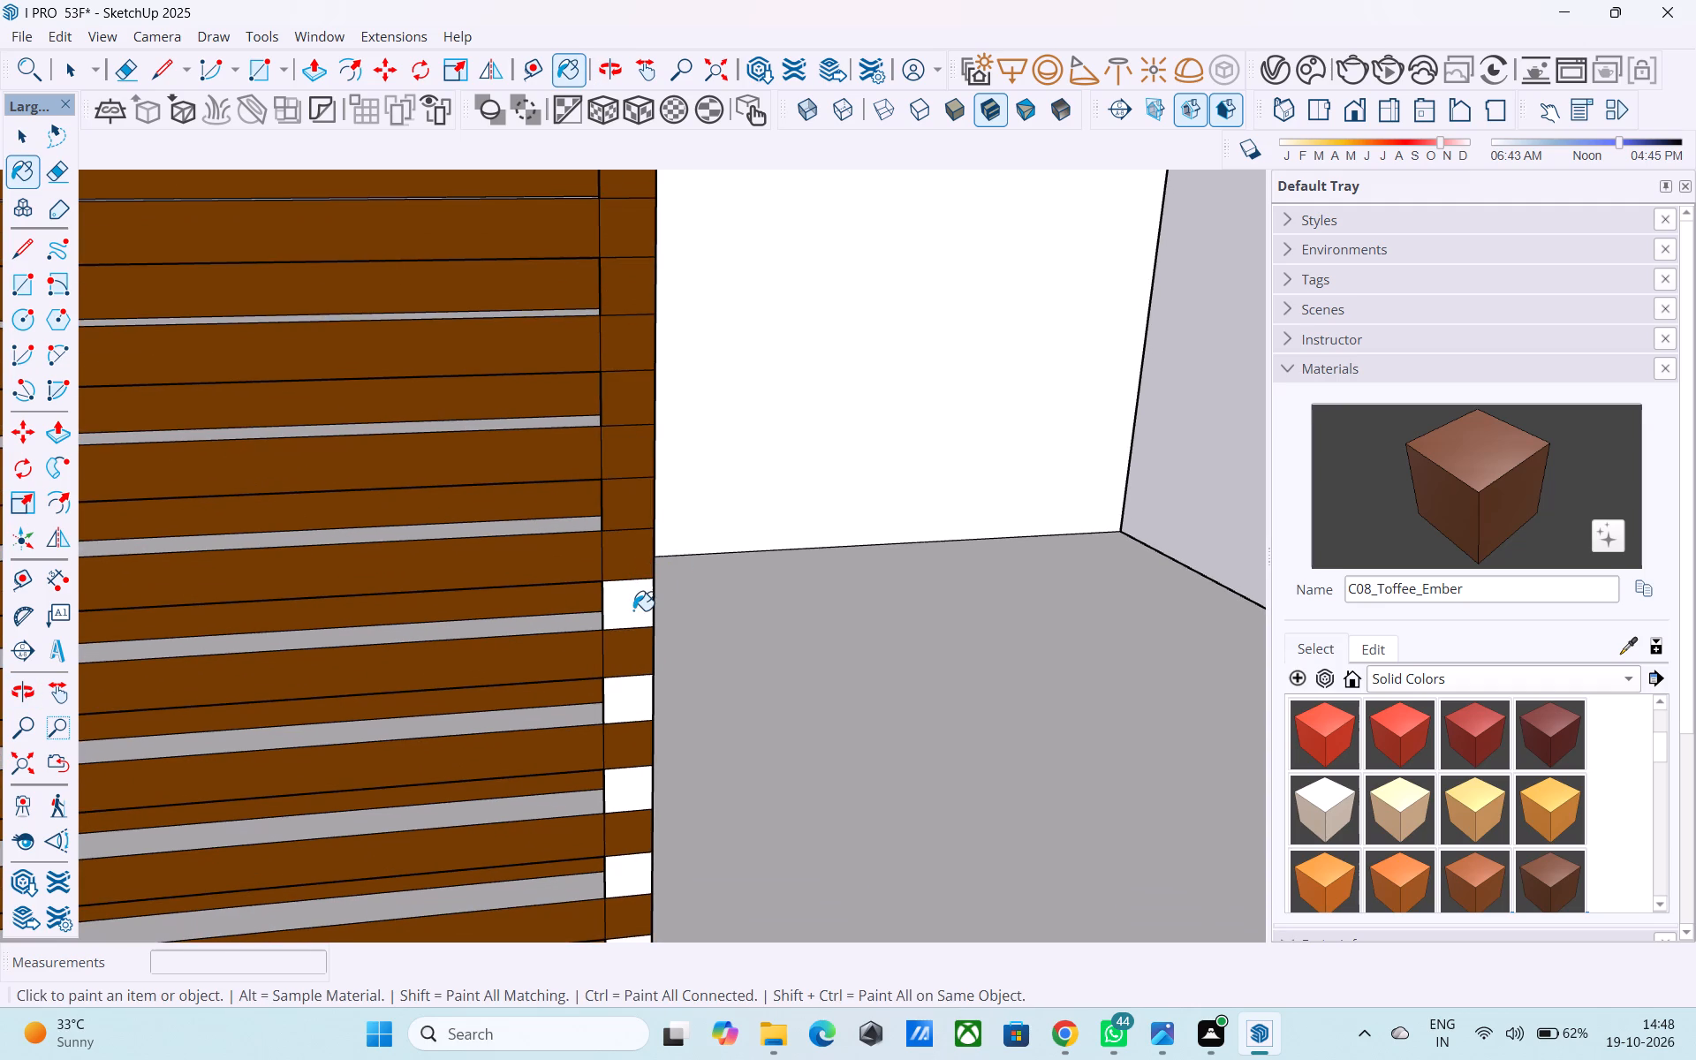
left_click(633, 610)
middle_click_drag(603, 591, 573, 321, "shift")
left_click(602, 441)
left_click(602, 558)
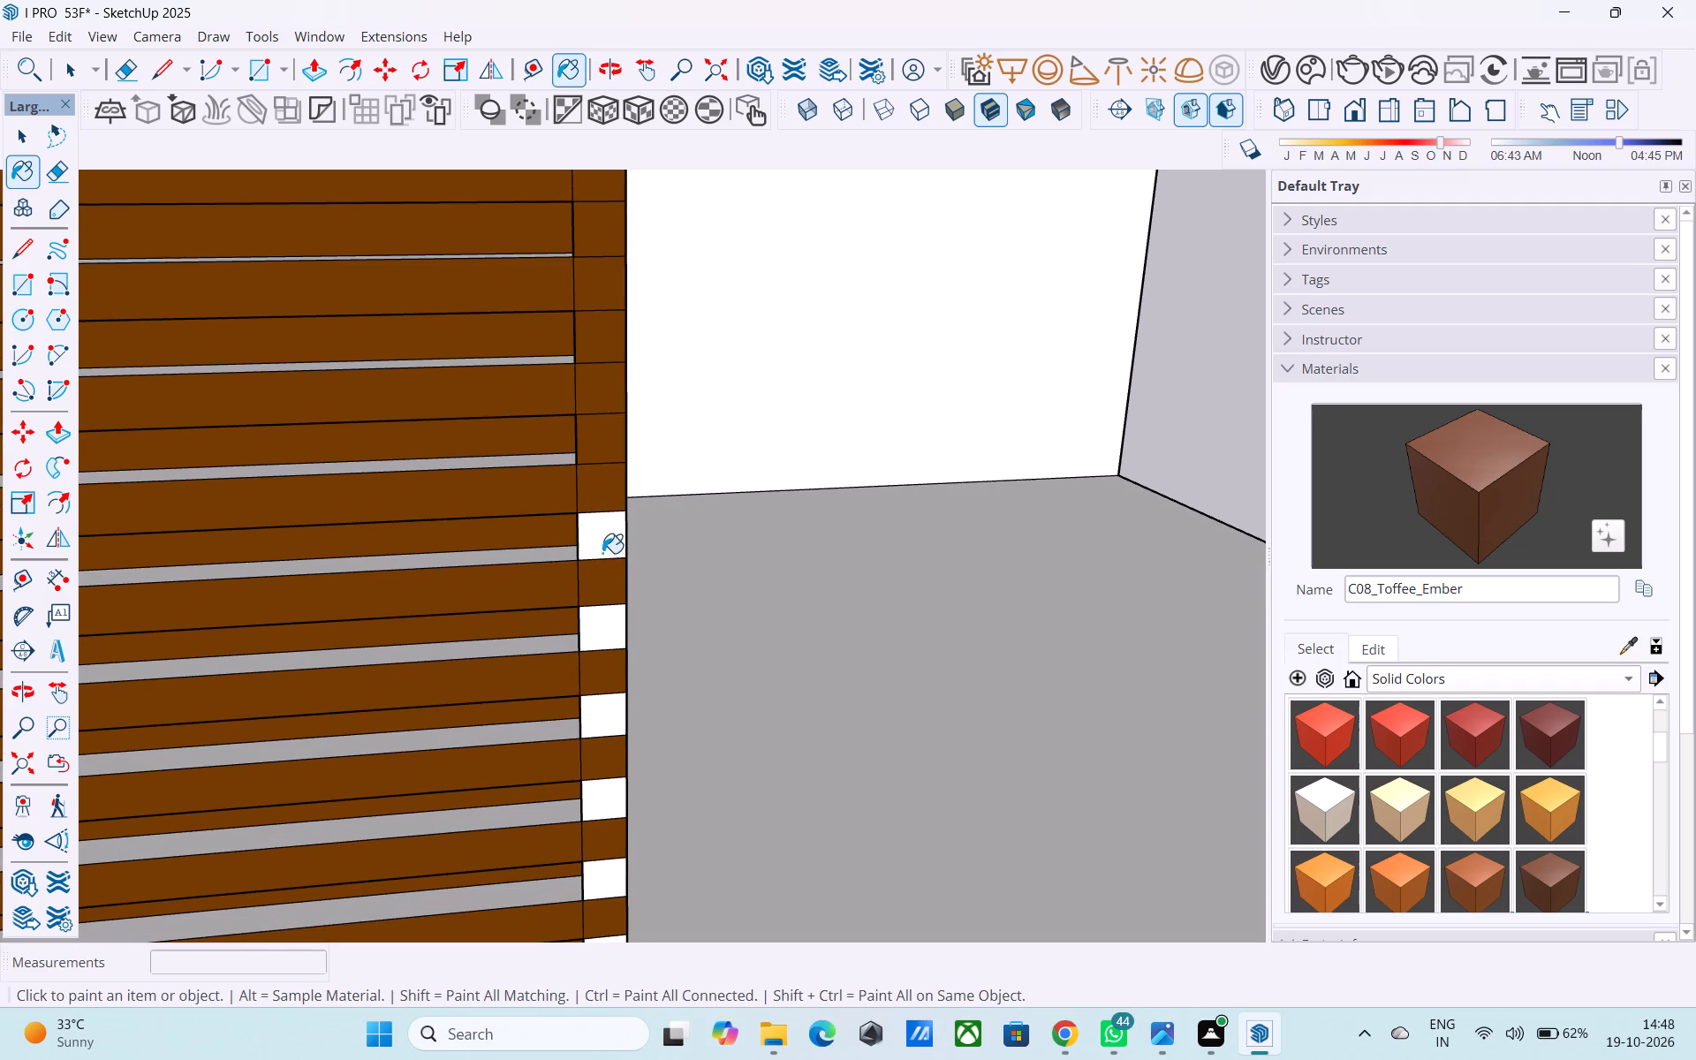
left_click(601, 545)
left_click(580, 623)
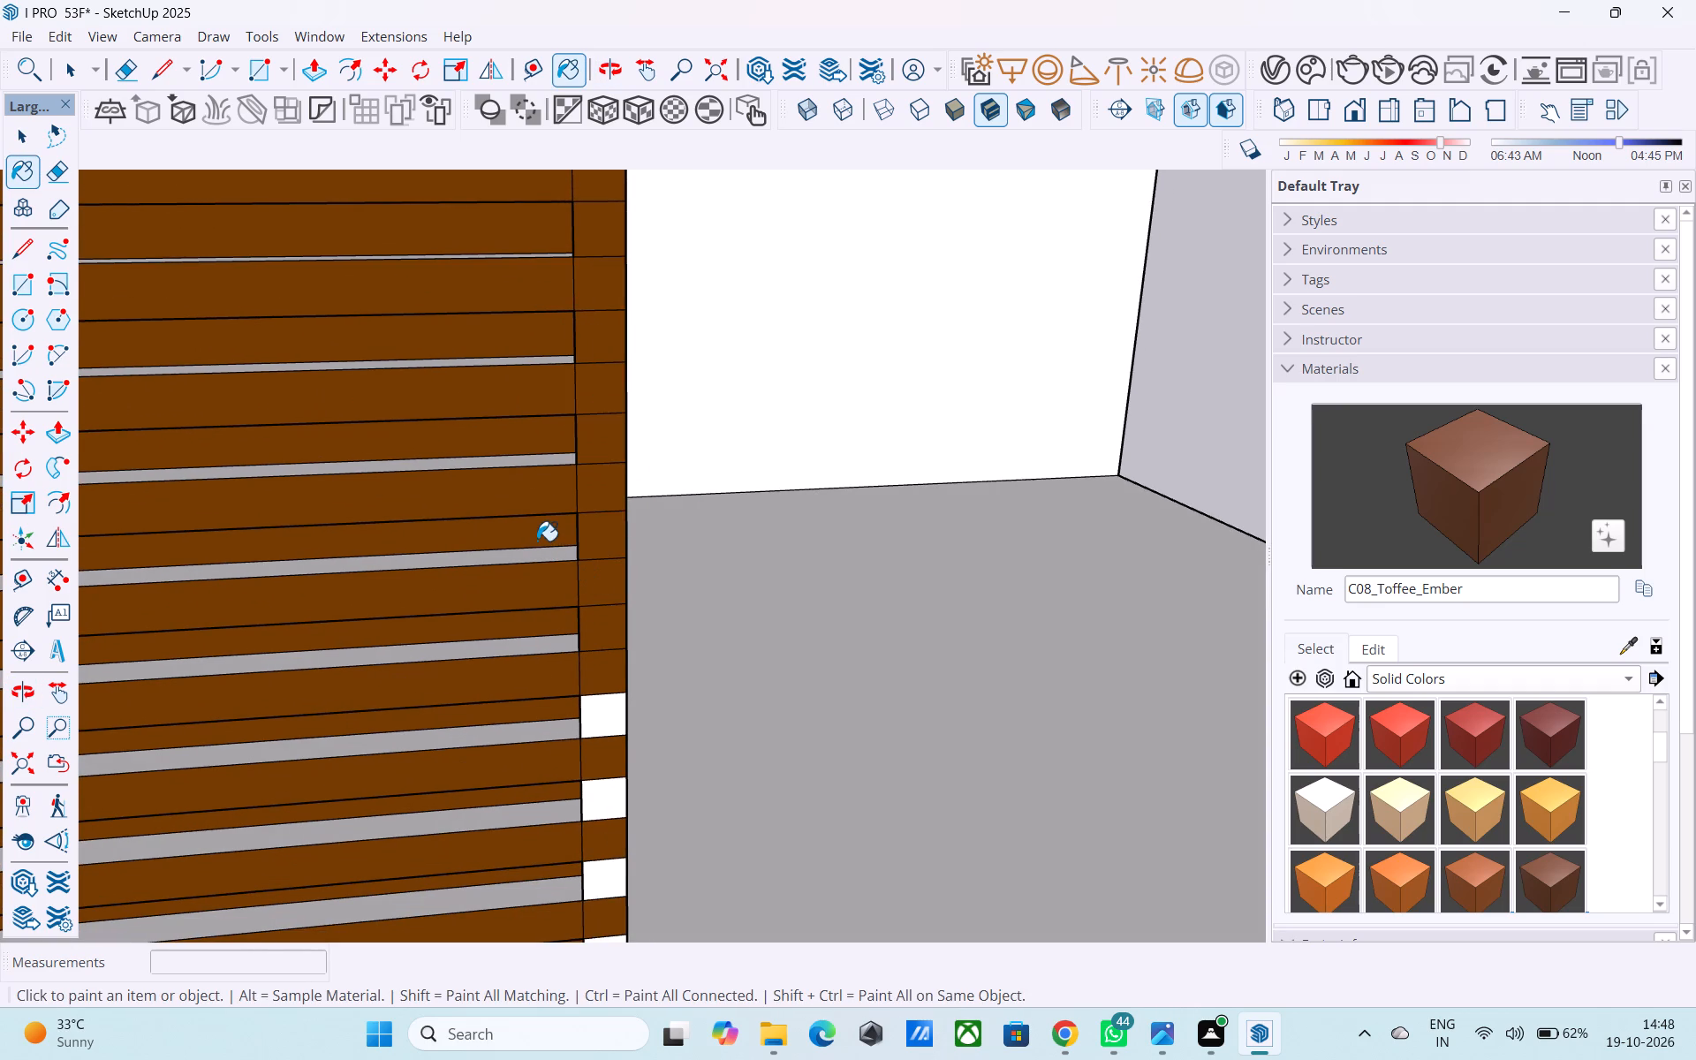
Paint the bottom eight white faces between the louvre ends with C08_Toffee_Ember, down to the floor slab.
scroll(544, 492, "down", 7)
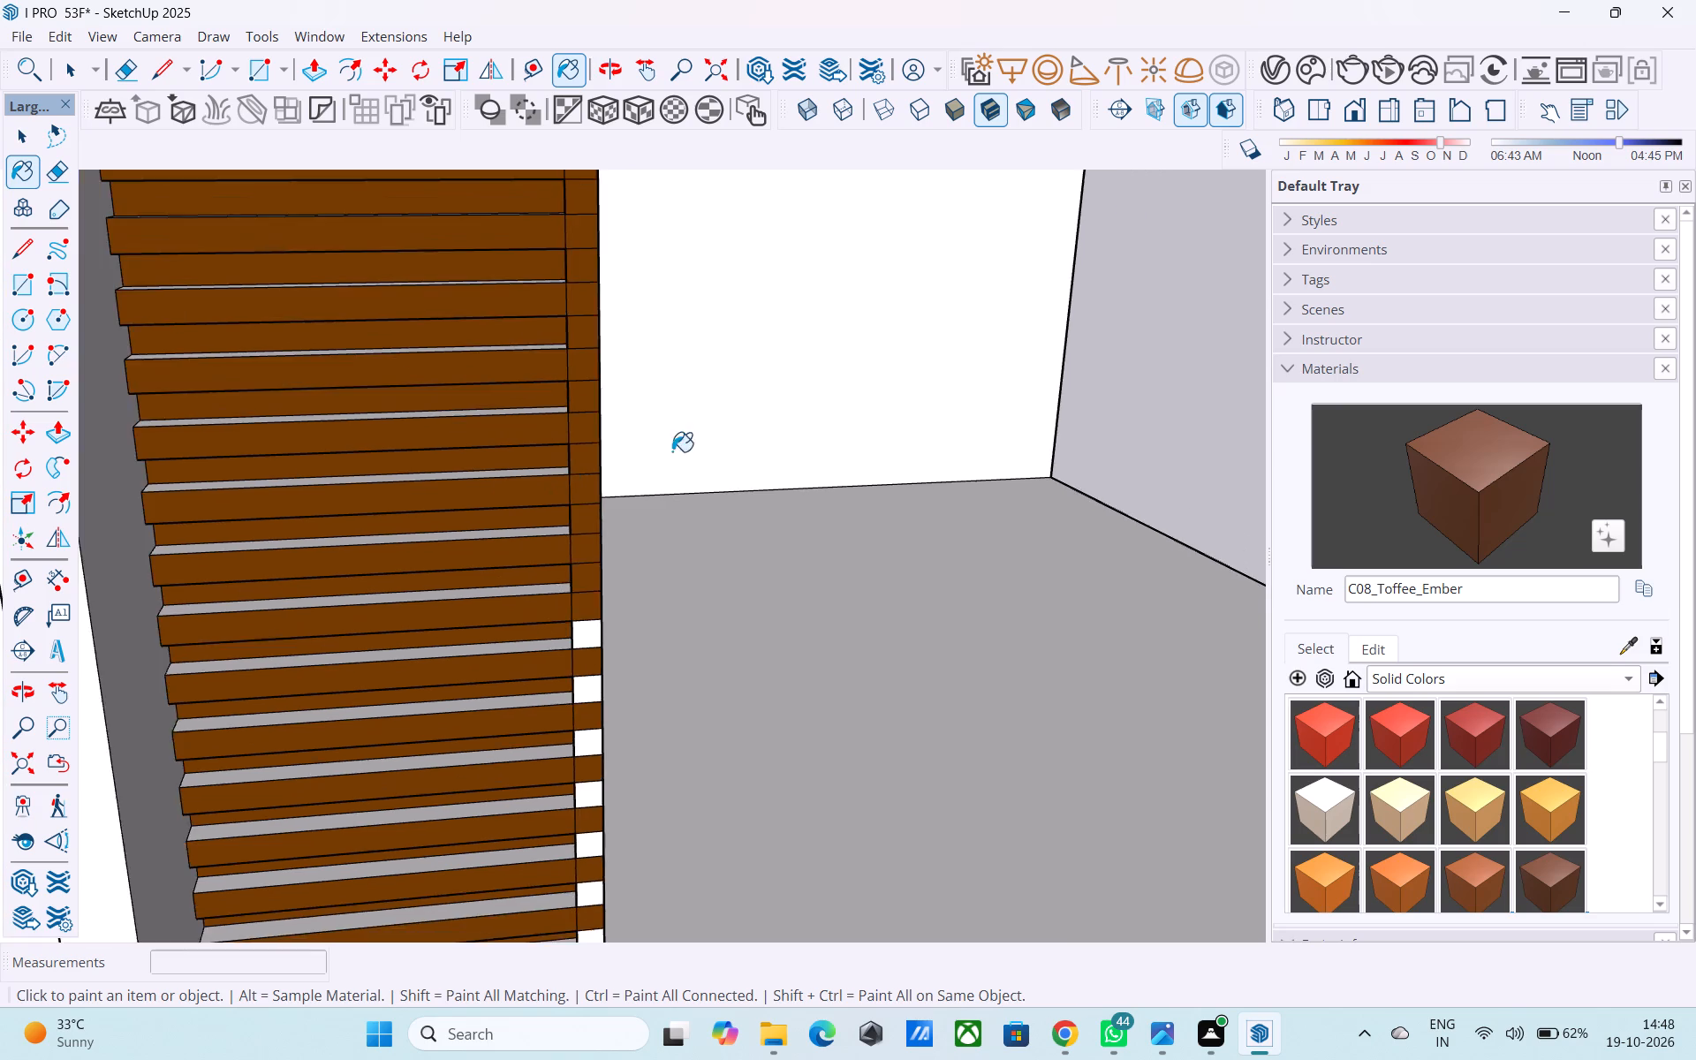
scroll(672, 451, "down", 4)
middle_click_drag(697, 588, 643, 595)
scroll(643, 595, "up", 6)
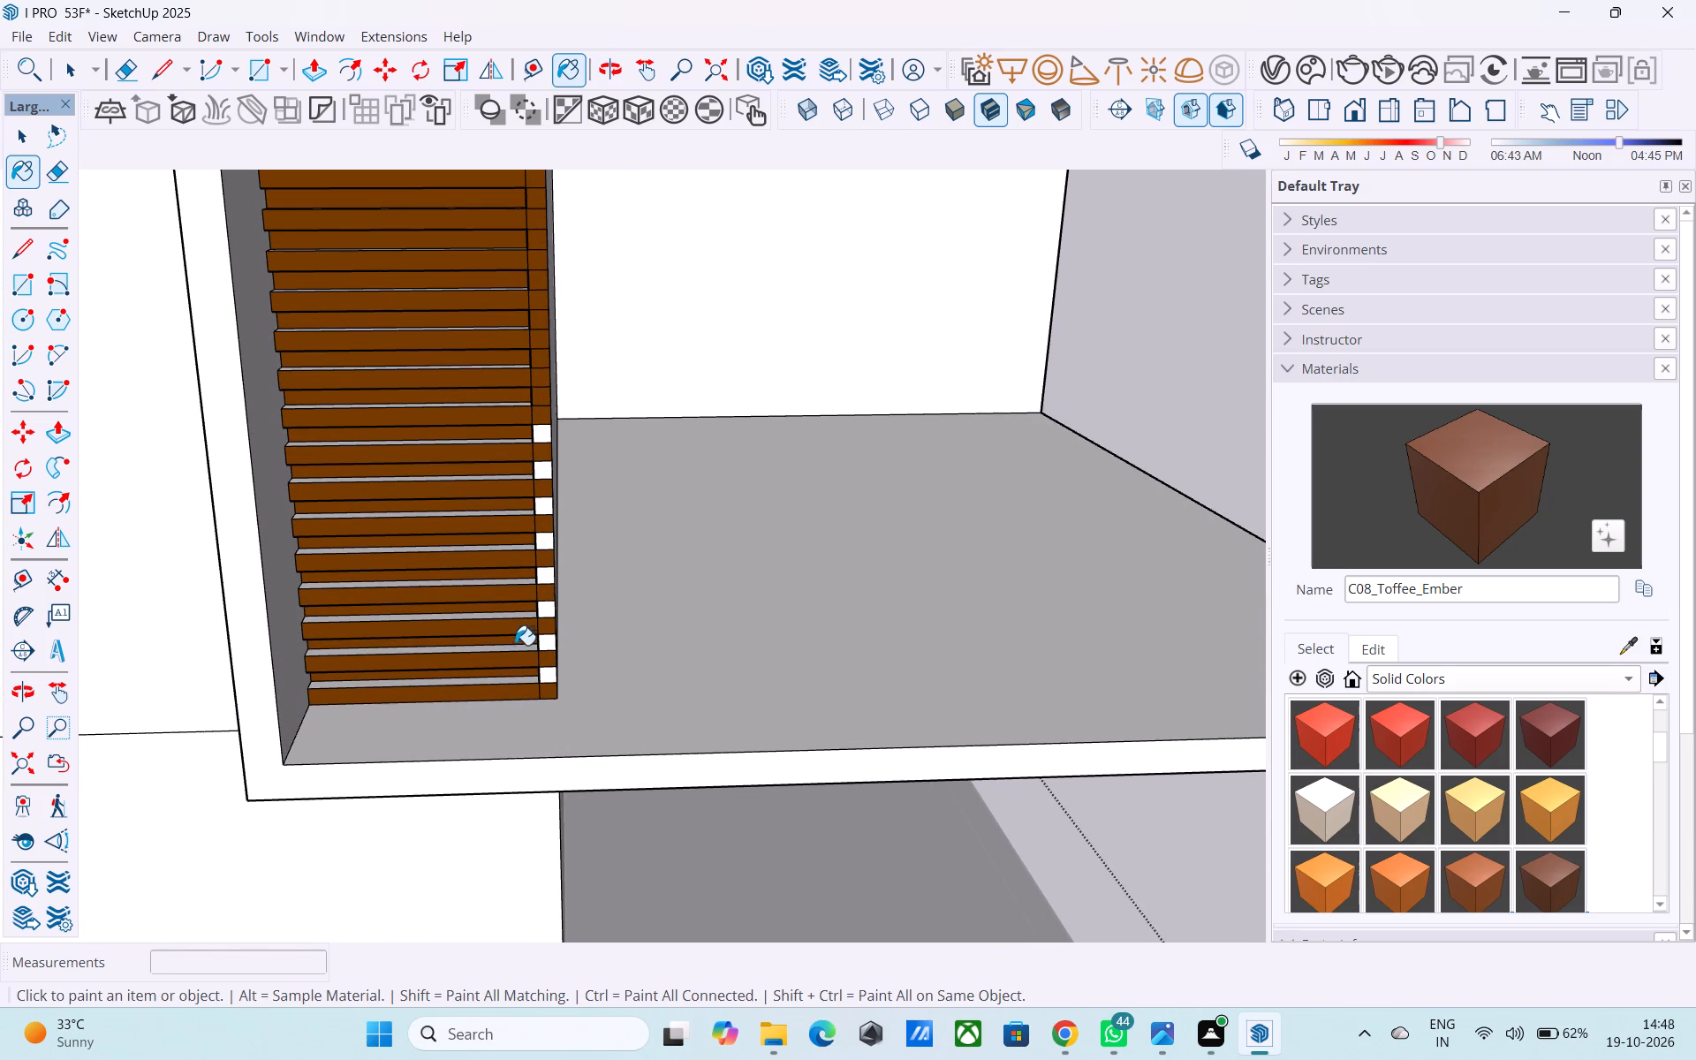
scroll(527, 587, "up", 1)
scroll(518, 369, "up", 4)
left_click(546, 438)
left_click(566, 508)
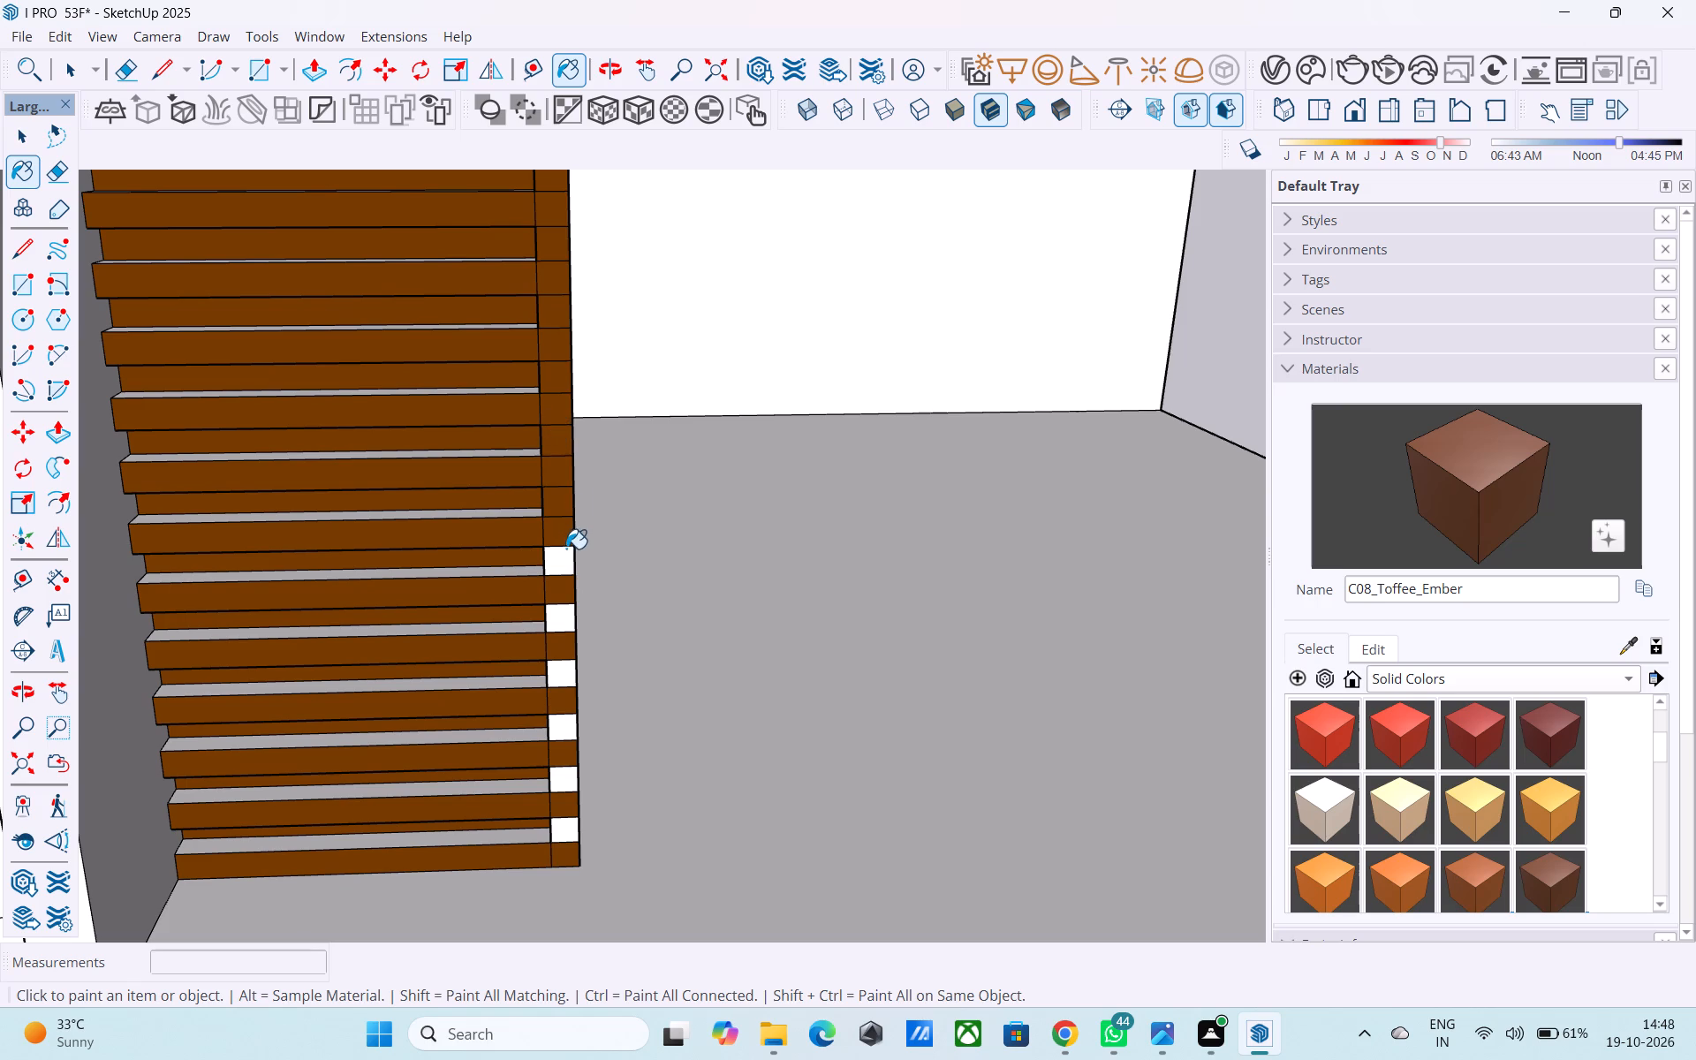
left_click(557, 565)
left_click(550, 617)
left_click(560, 678)
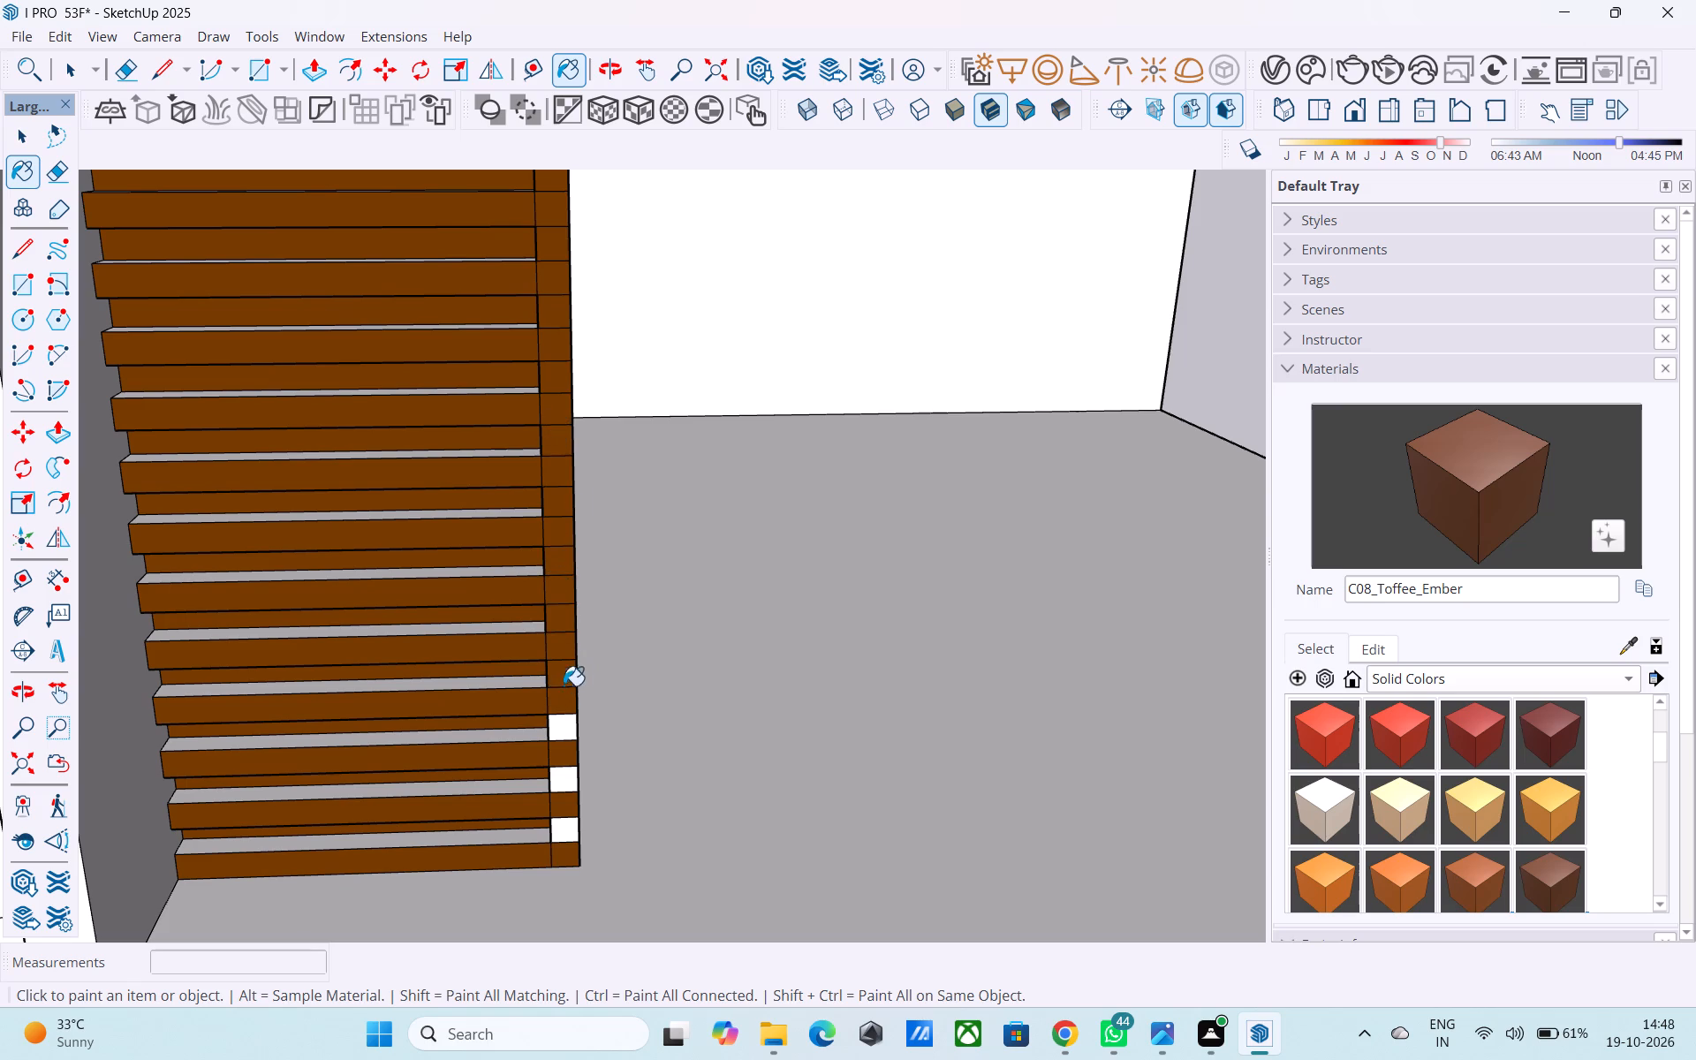
left_click(564, 722)
left_click(564, 781)
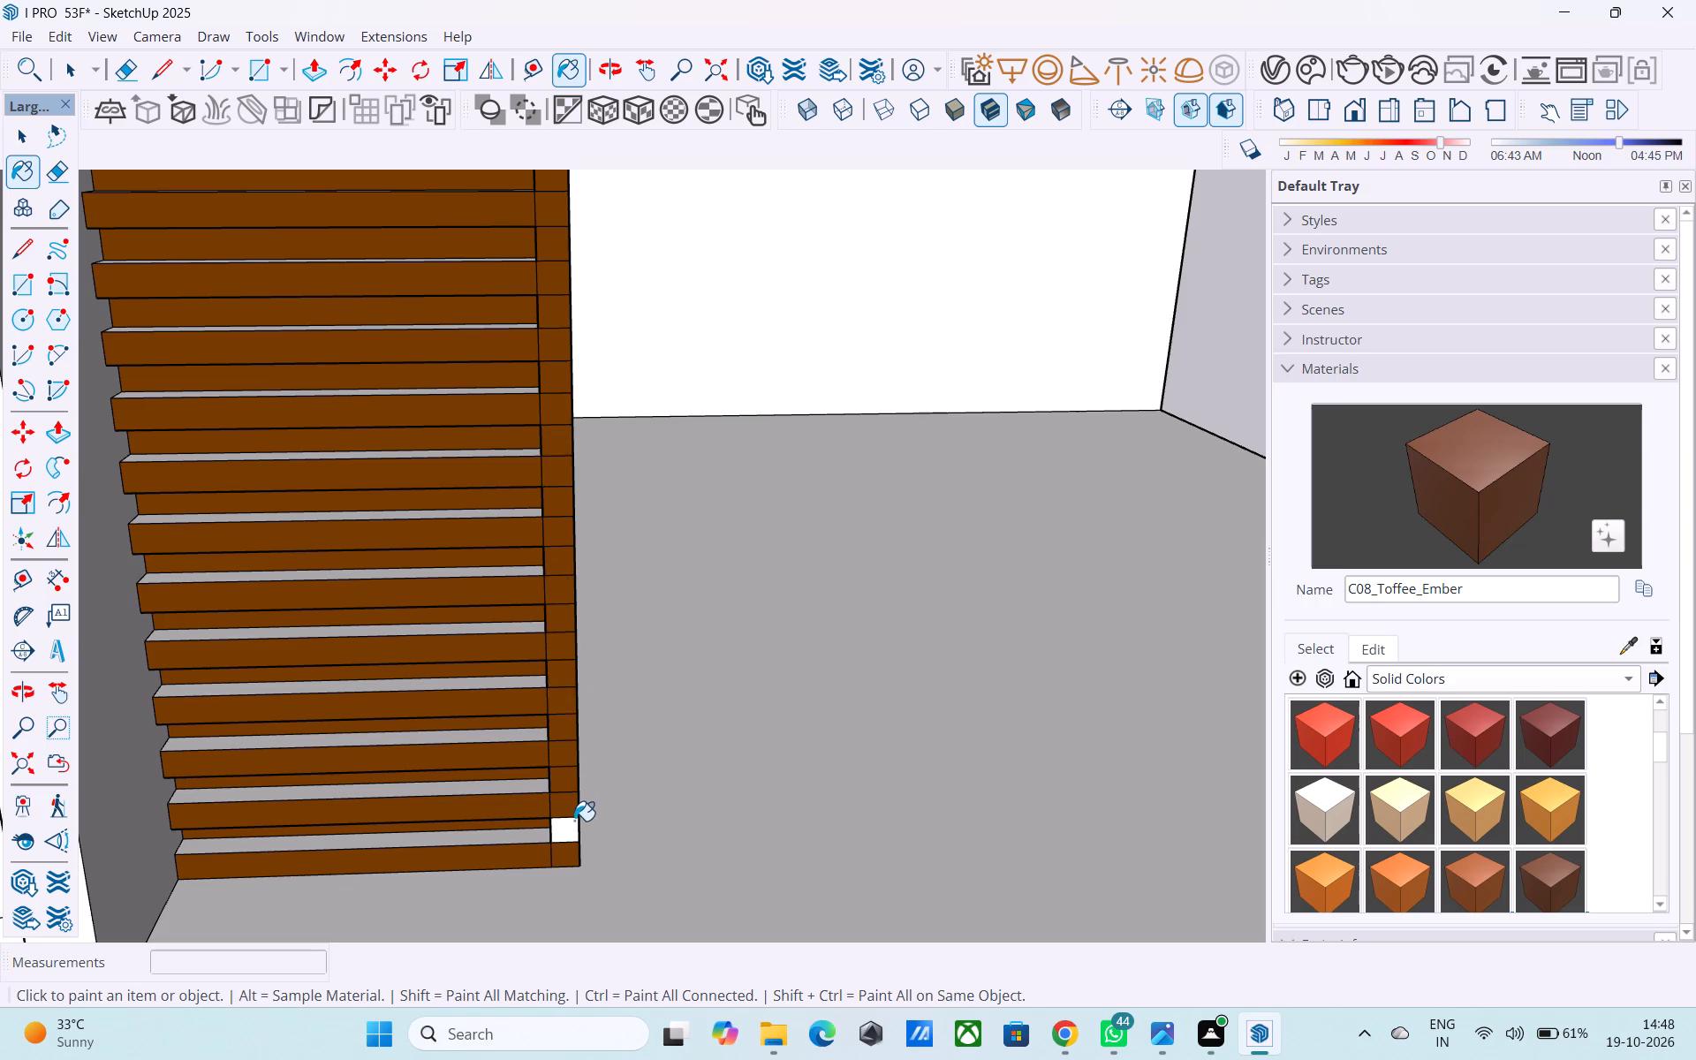
left_click(575, 822)
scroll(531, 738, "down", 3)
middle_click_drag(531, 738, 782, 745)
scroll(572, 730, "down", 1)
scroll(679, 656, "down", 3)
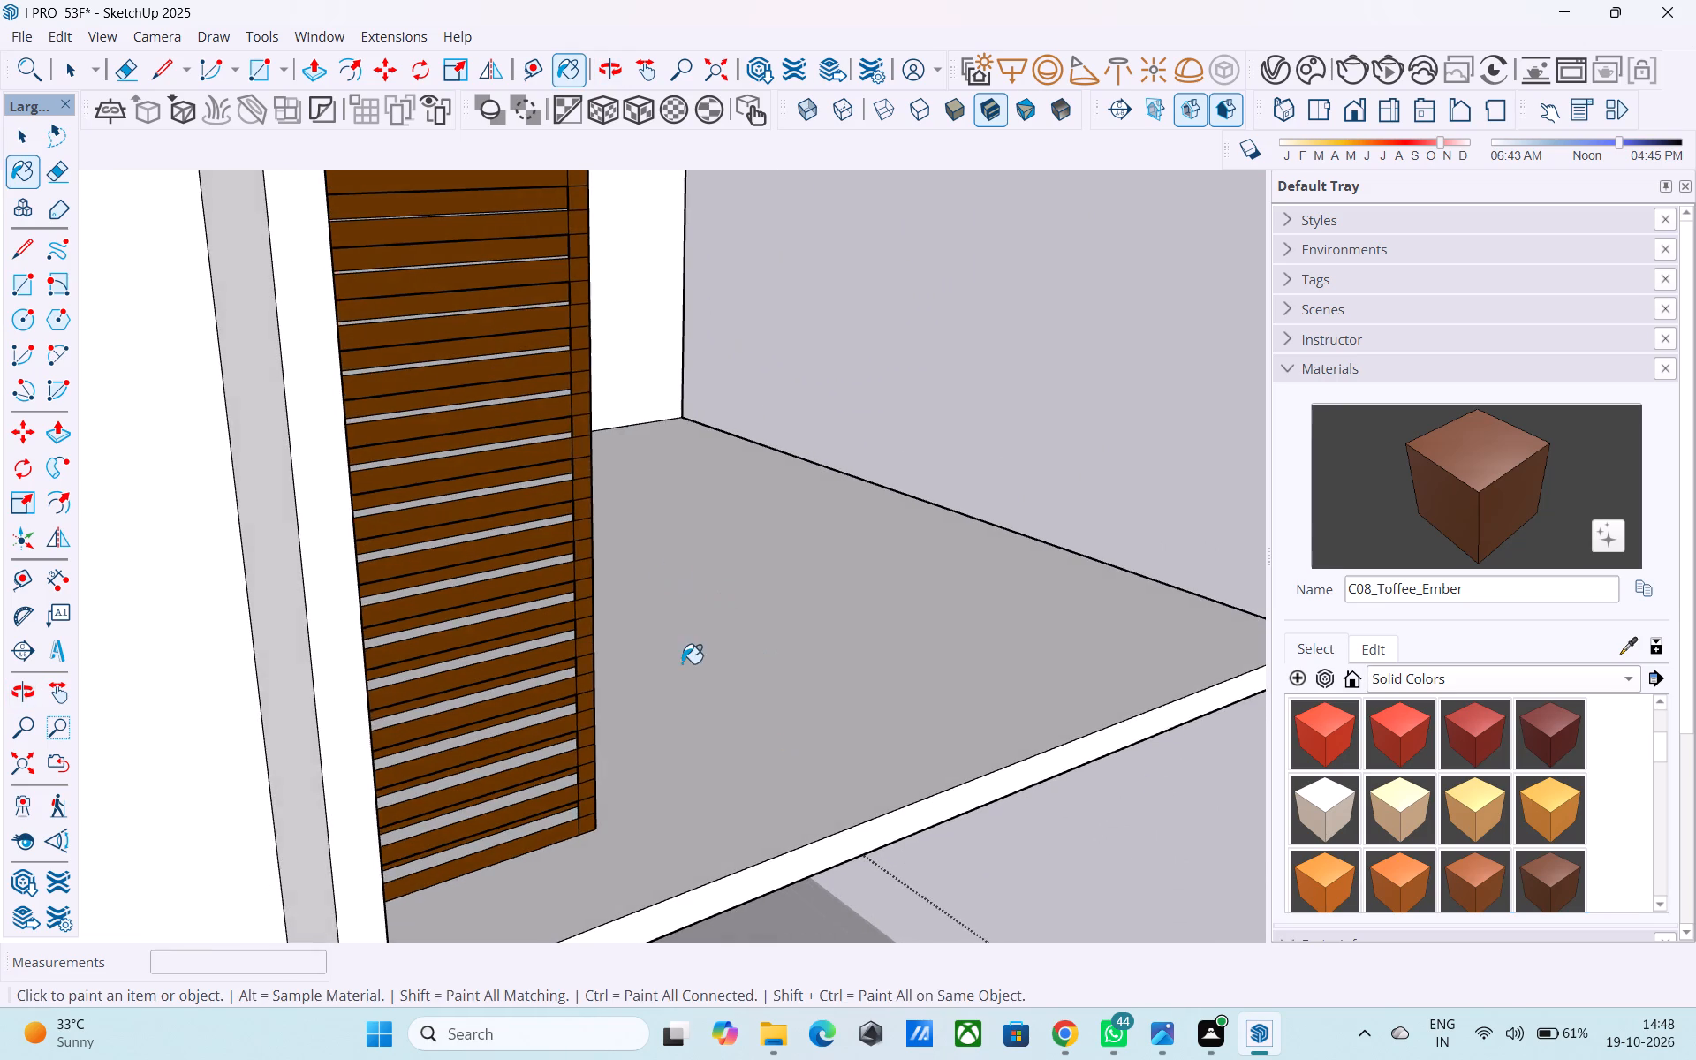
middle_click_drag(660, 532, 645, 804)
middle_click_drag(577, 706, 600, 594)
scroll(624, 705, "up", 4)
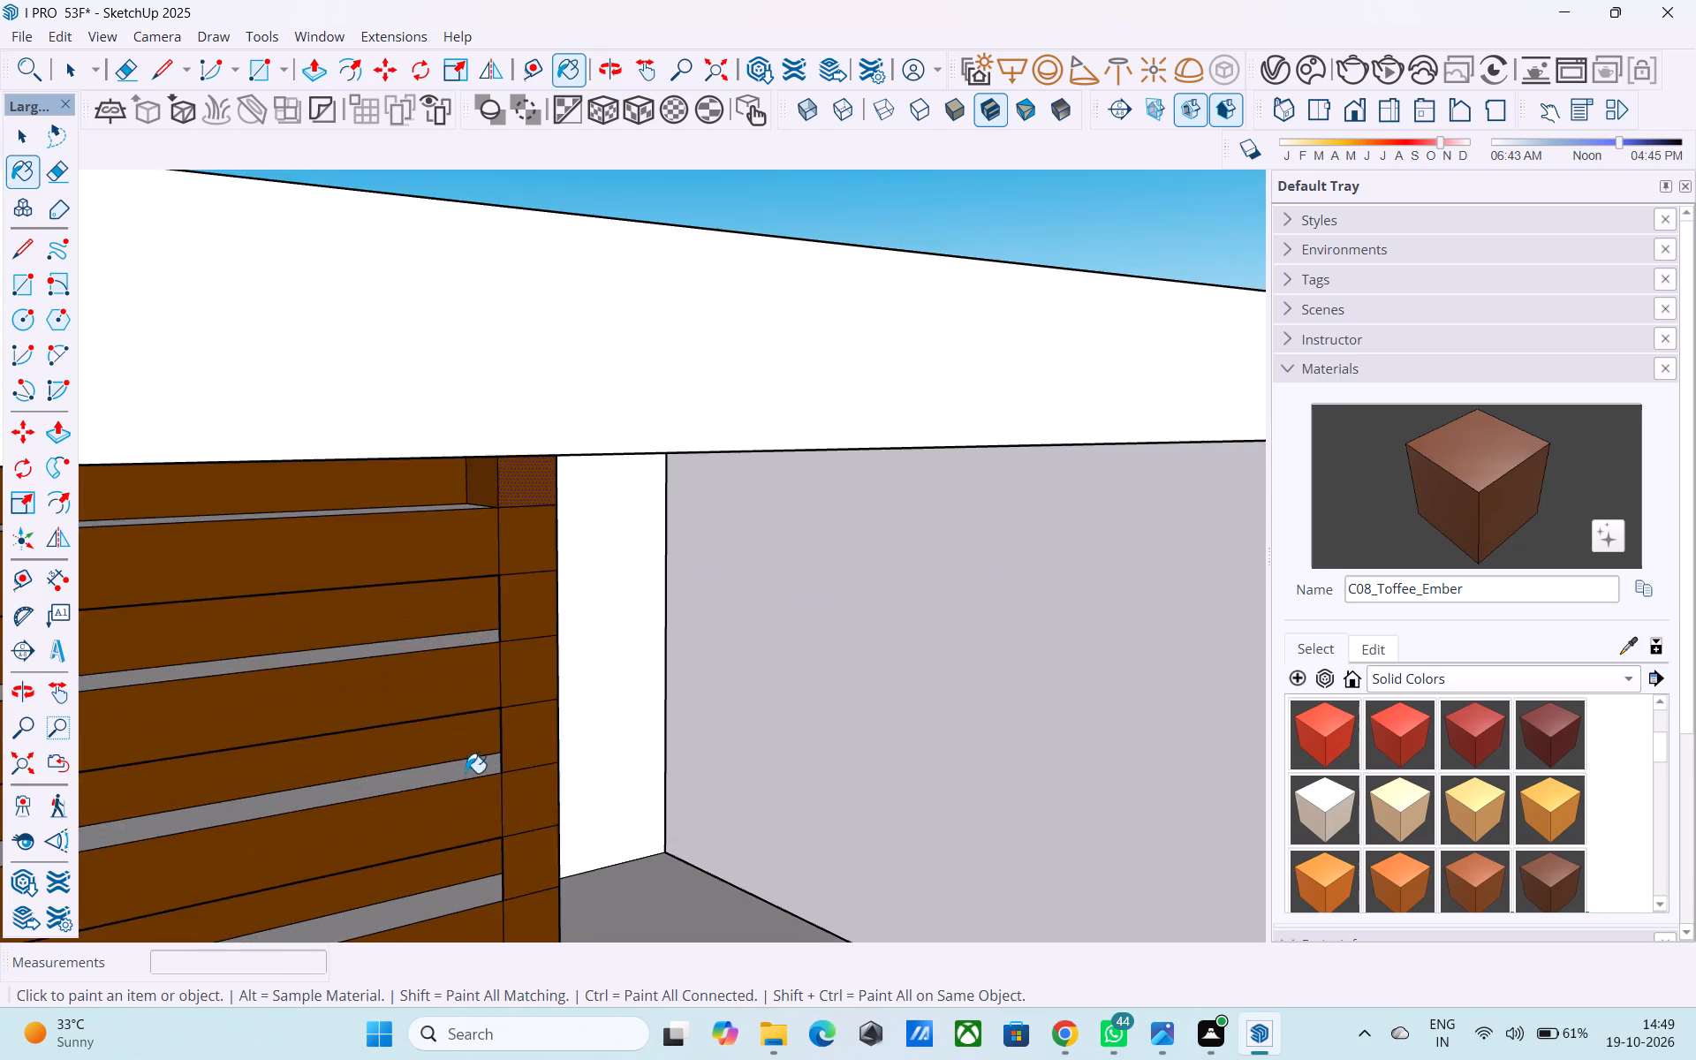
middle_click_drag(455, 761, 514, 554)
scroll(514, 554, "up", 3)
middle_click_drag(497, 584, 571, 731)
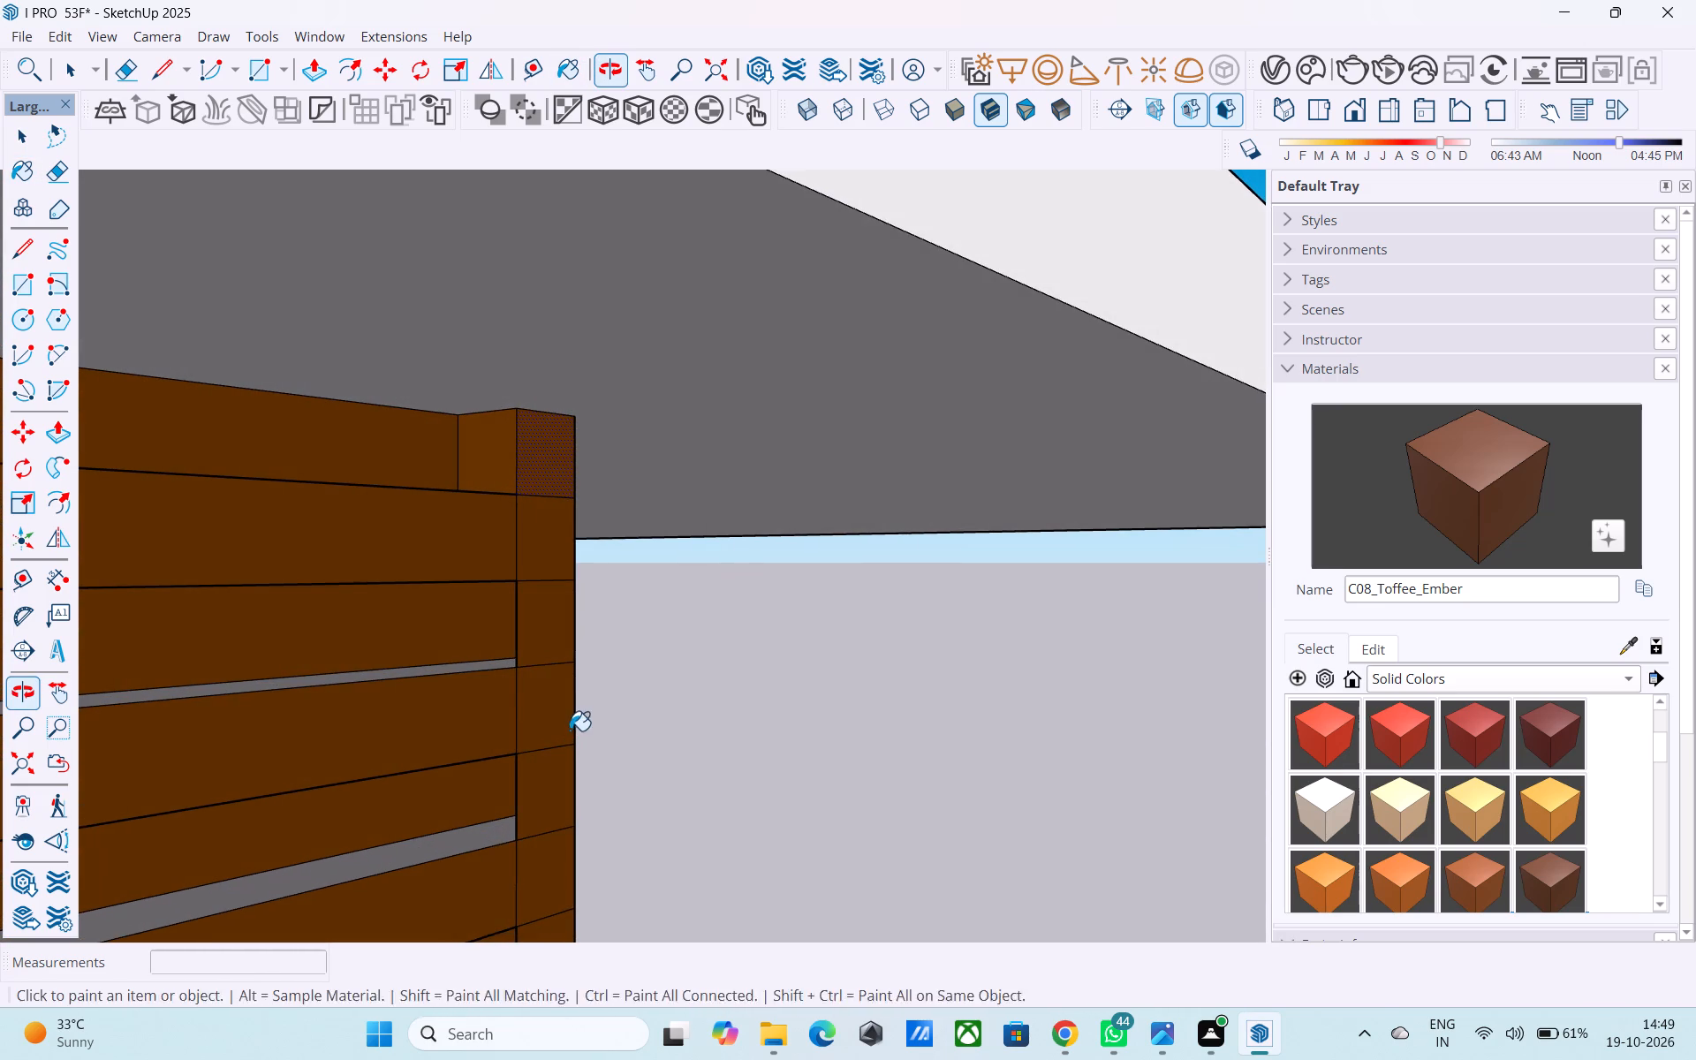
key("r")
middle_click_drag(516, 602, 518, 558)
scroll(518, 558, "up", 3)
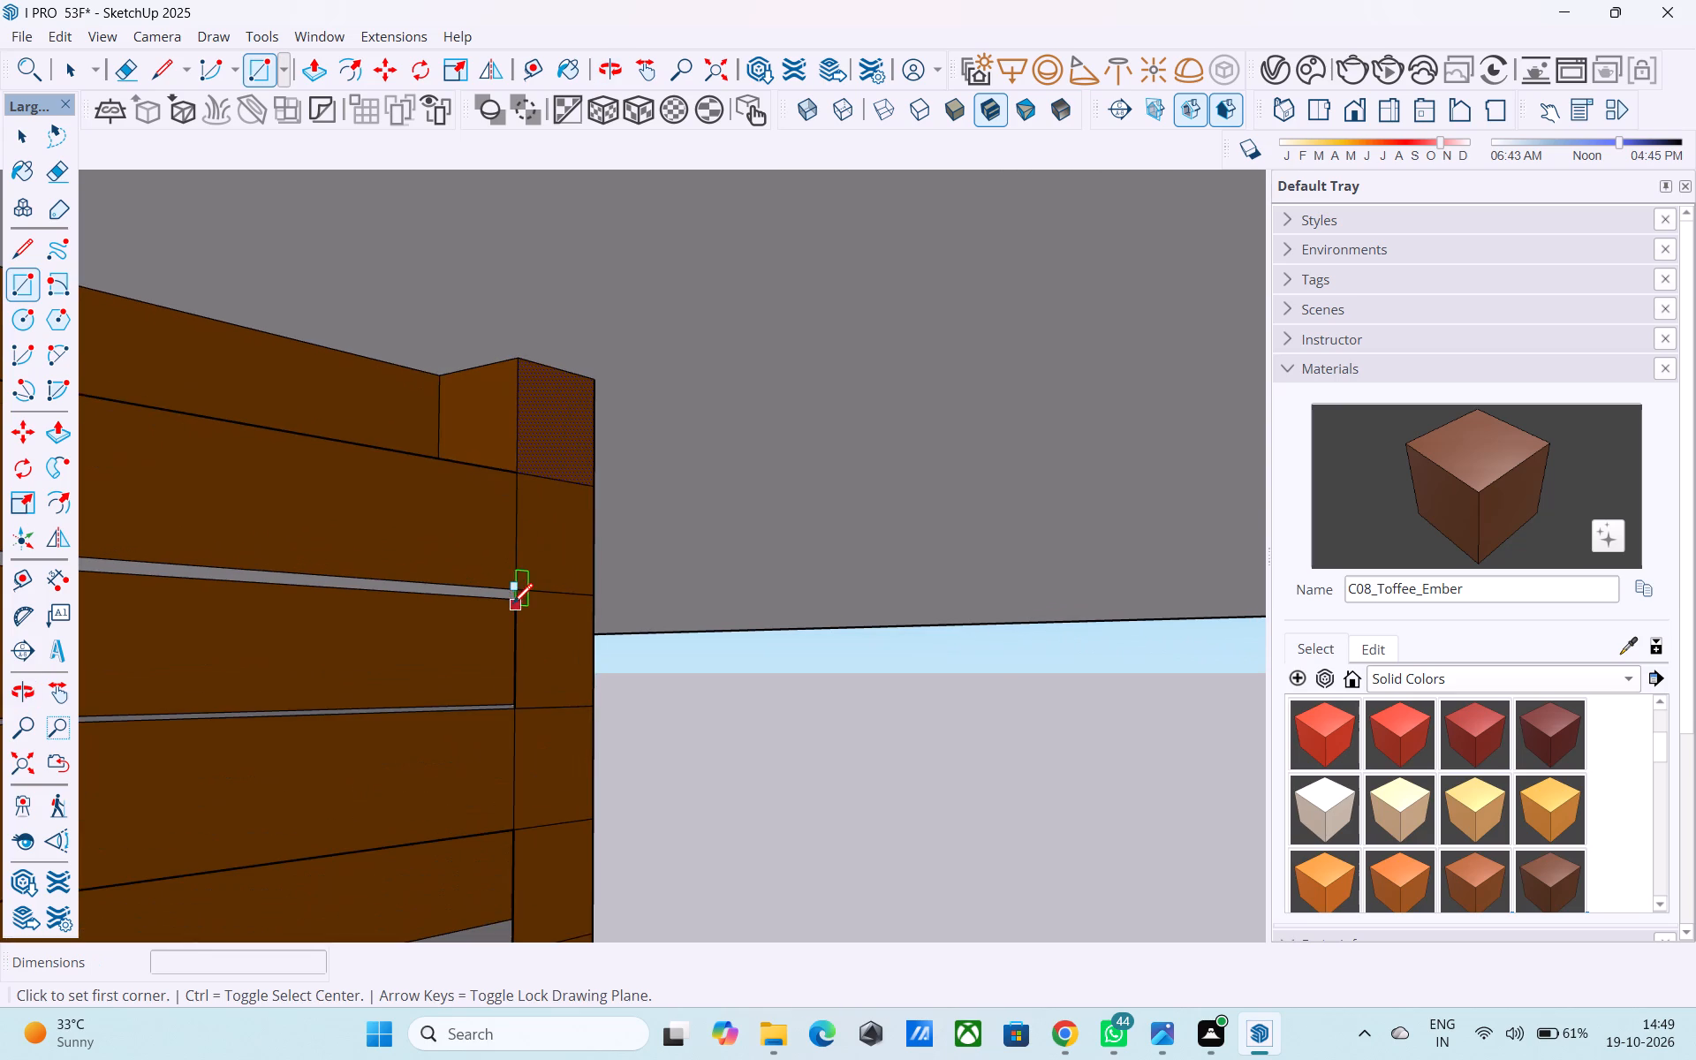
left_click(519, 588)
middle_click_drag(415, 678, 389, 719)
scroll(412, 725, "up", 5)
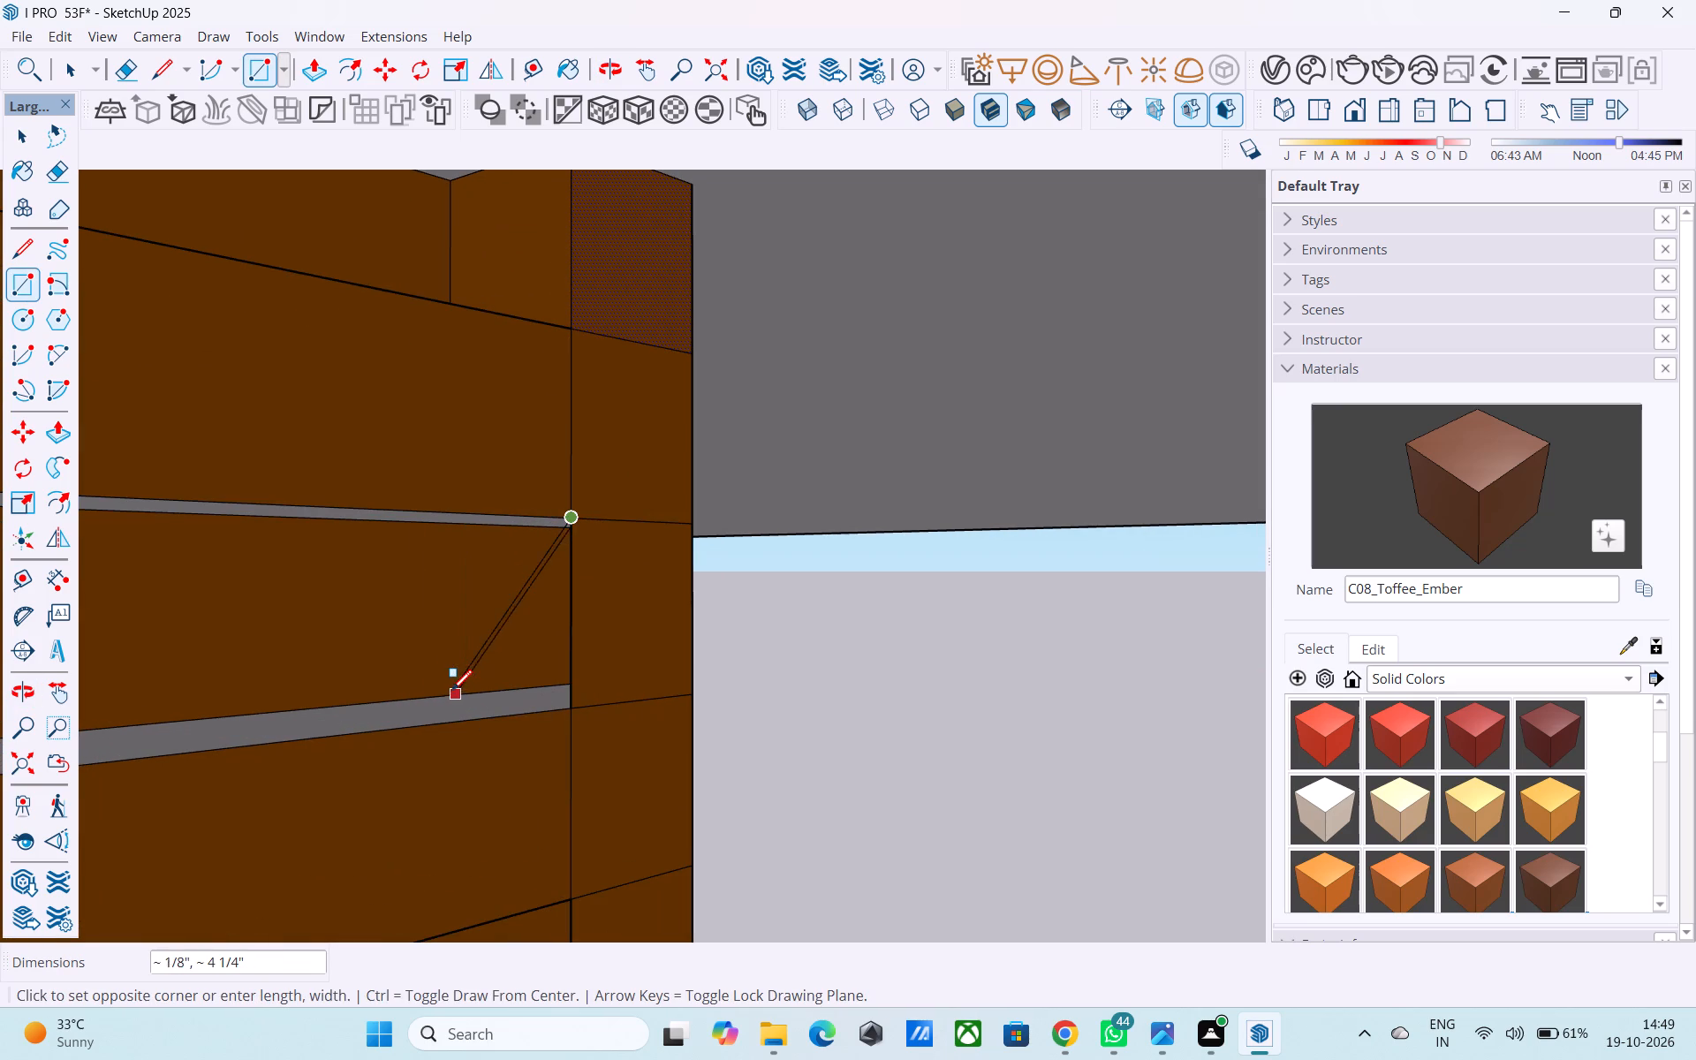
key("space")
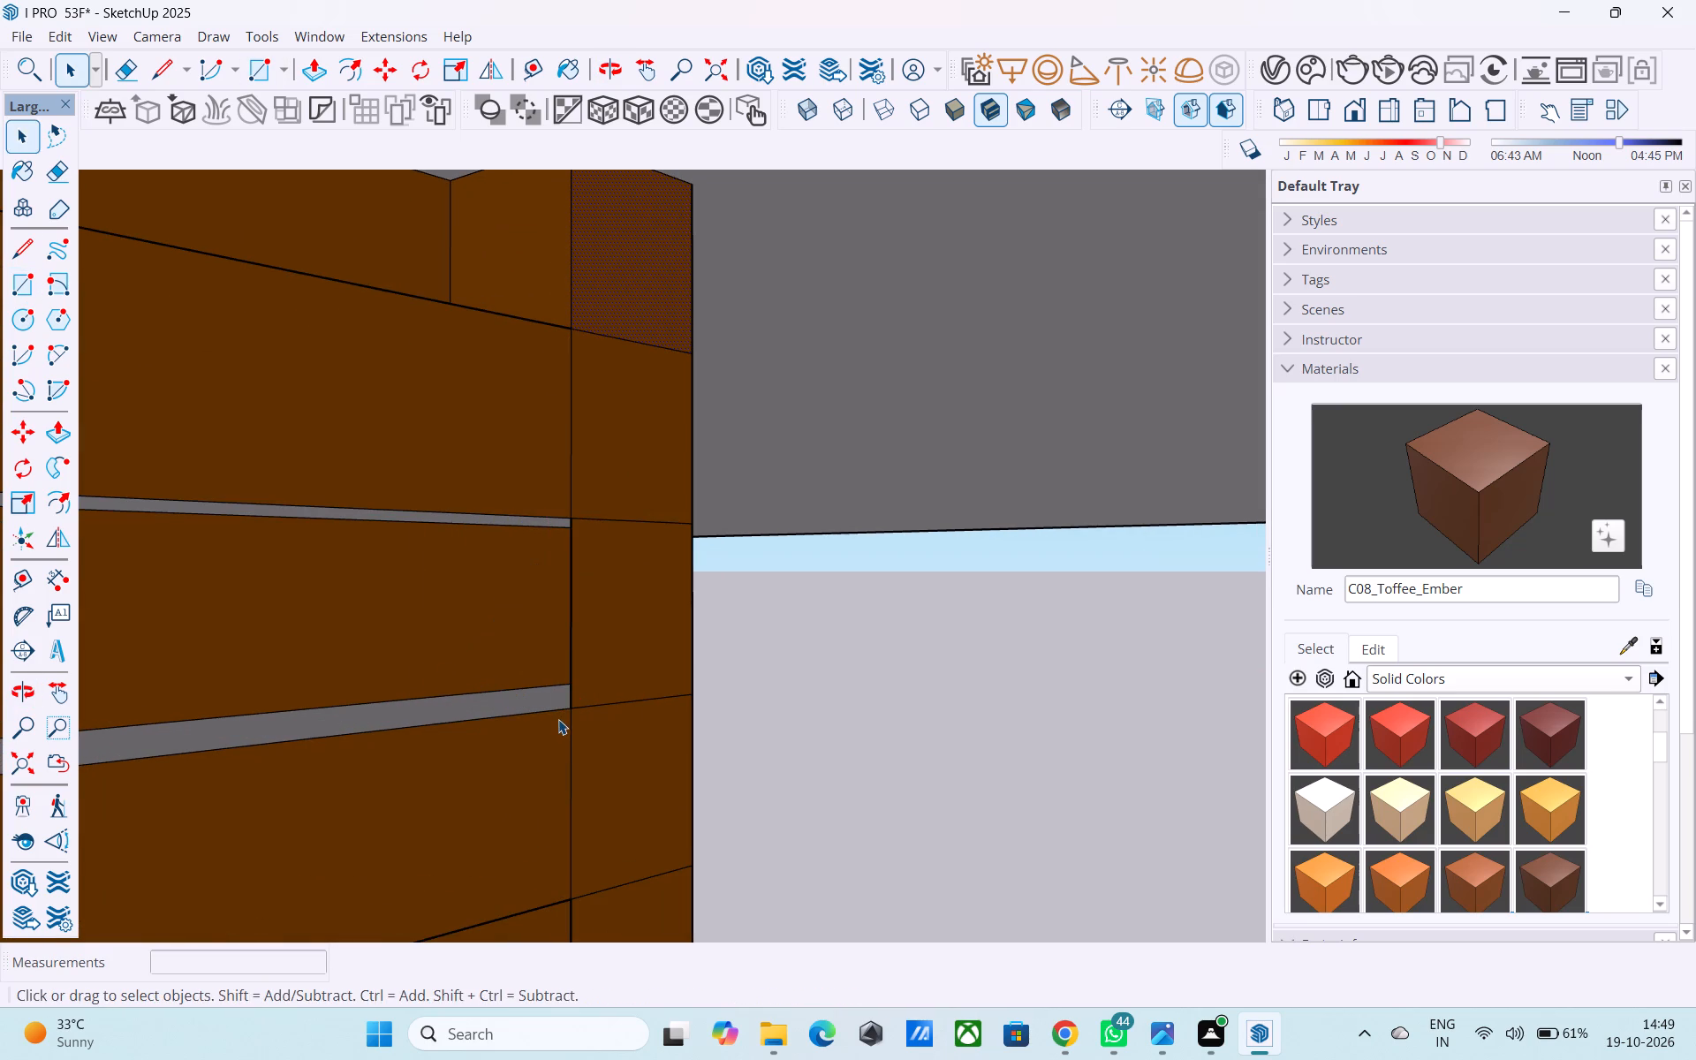
Close the open end of the uppermost gap between louvres with a 3" line across the ledge and a vertical rectangle above it.
key("l")
left_click(574, 708)
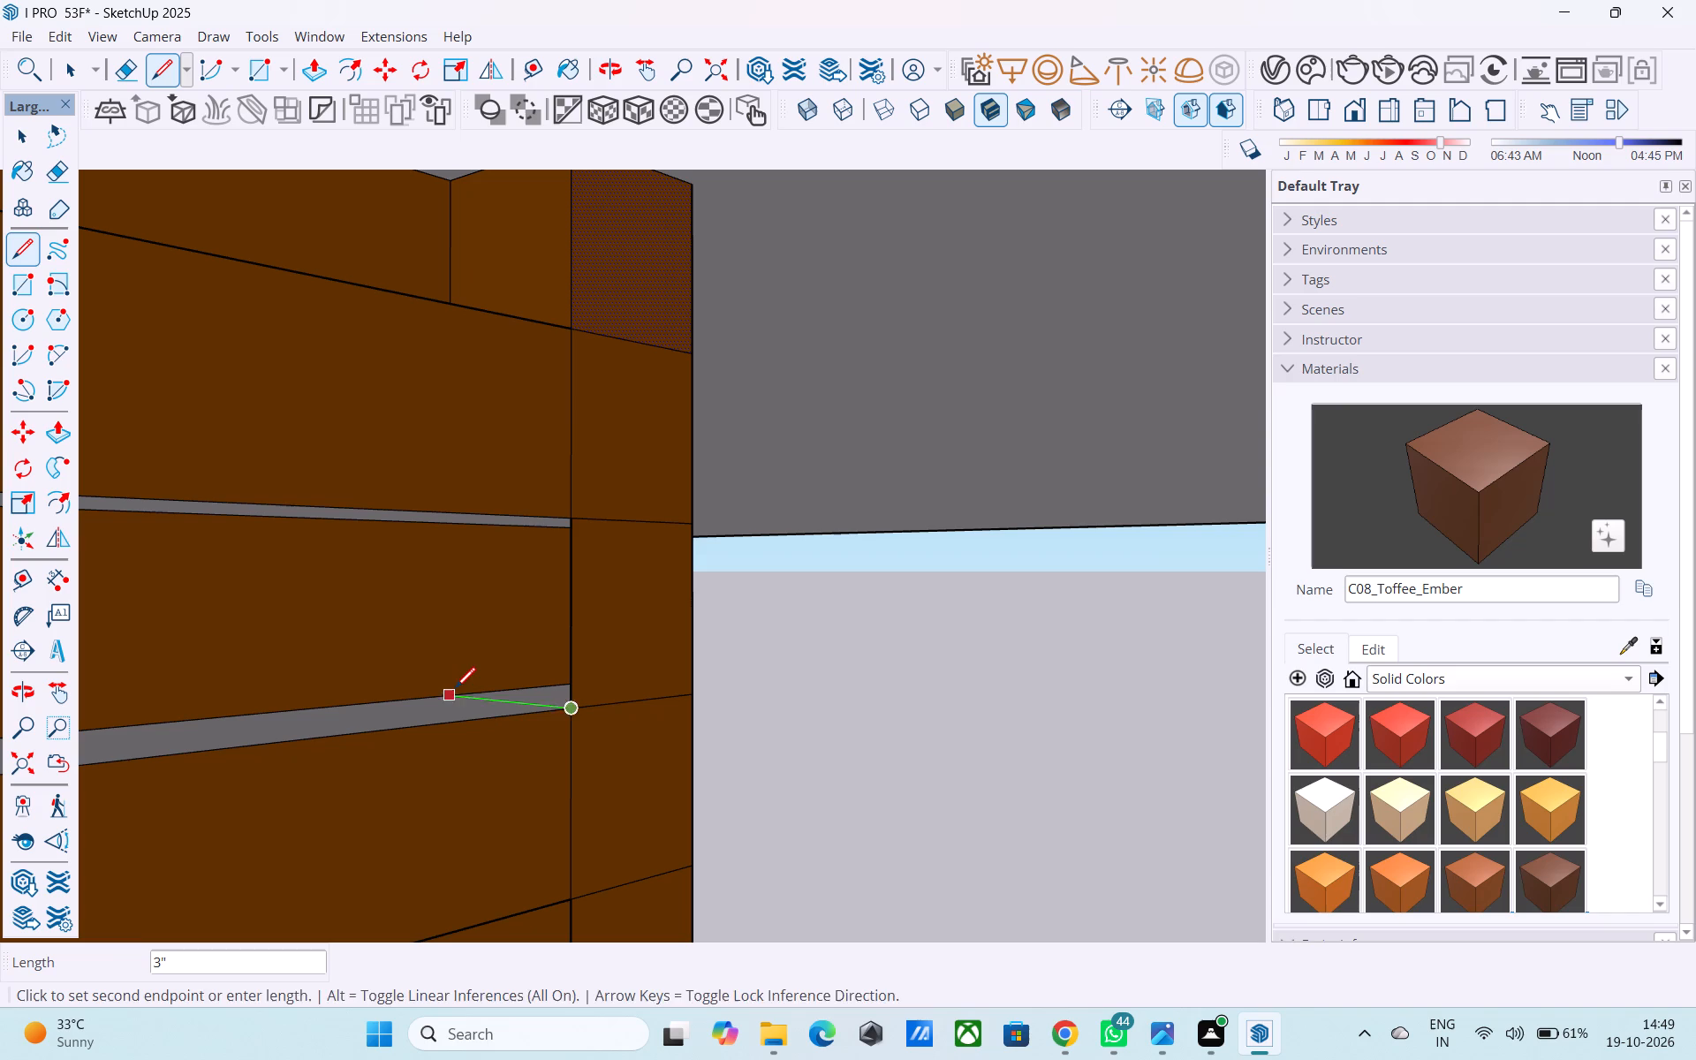
left_click(455, 690)
key("r")
left_click(455, 691)
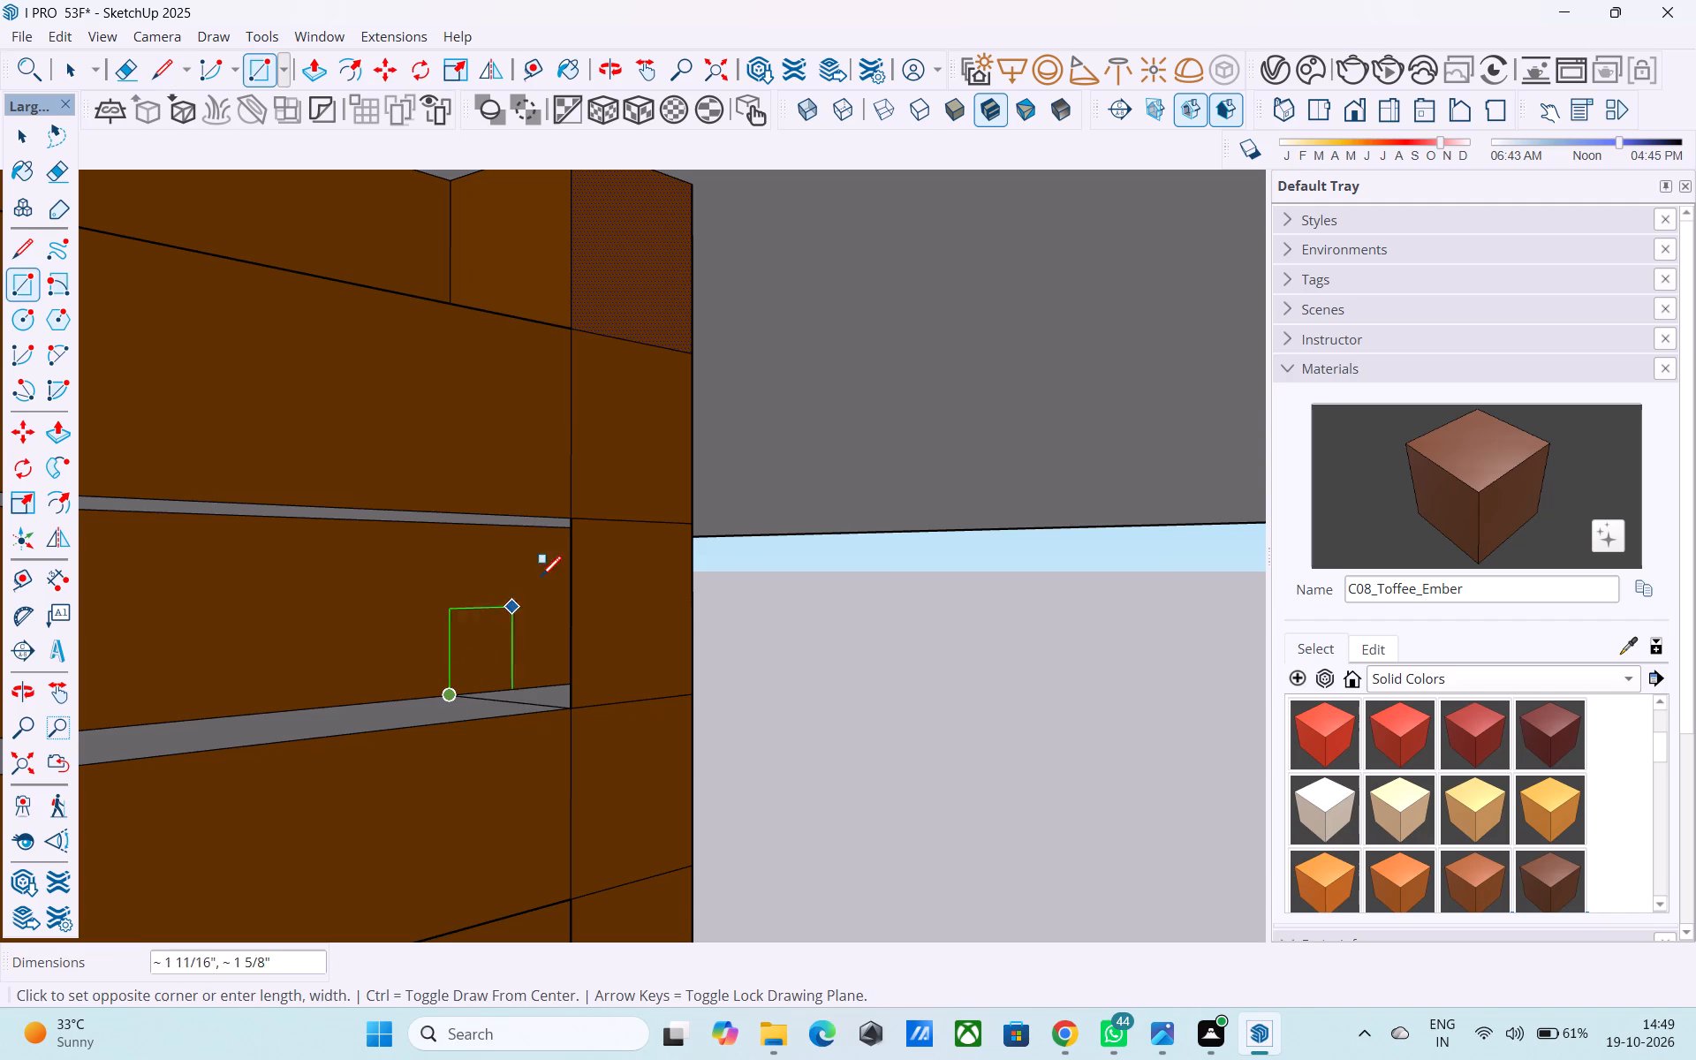
left_click(573, 522)
Draw 3" lines across the top ledges of the next two louvres down, starting from their front corners at the end column.
scroll(562, 557, "down", 2)
middle_click_drag(557, 566, 539, 541)
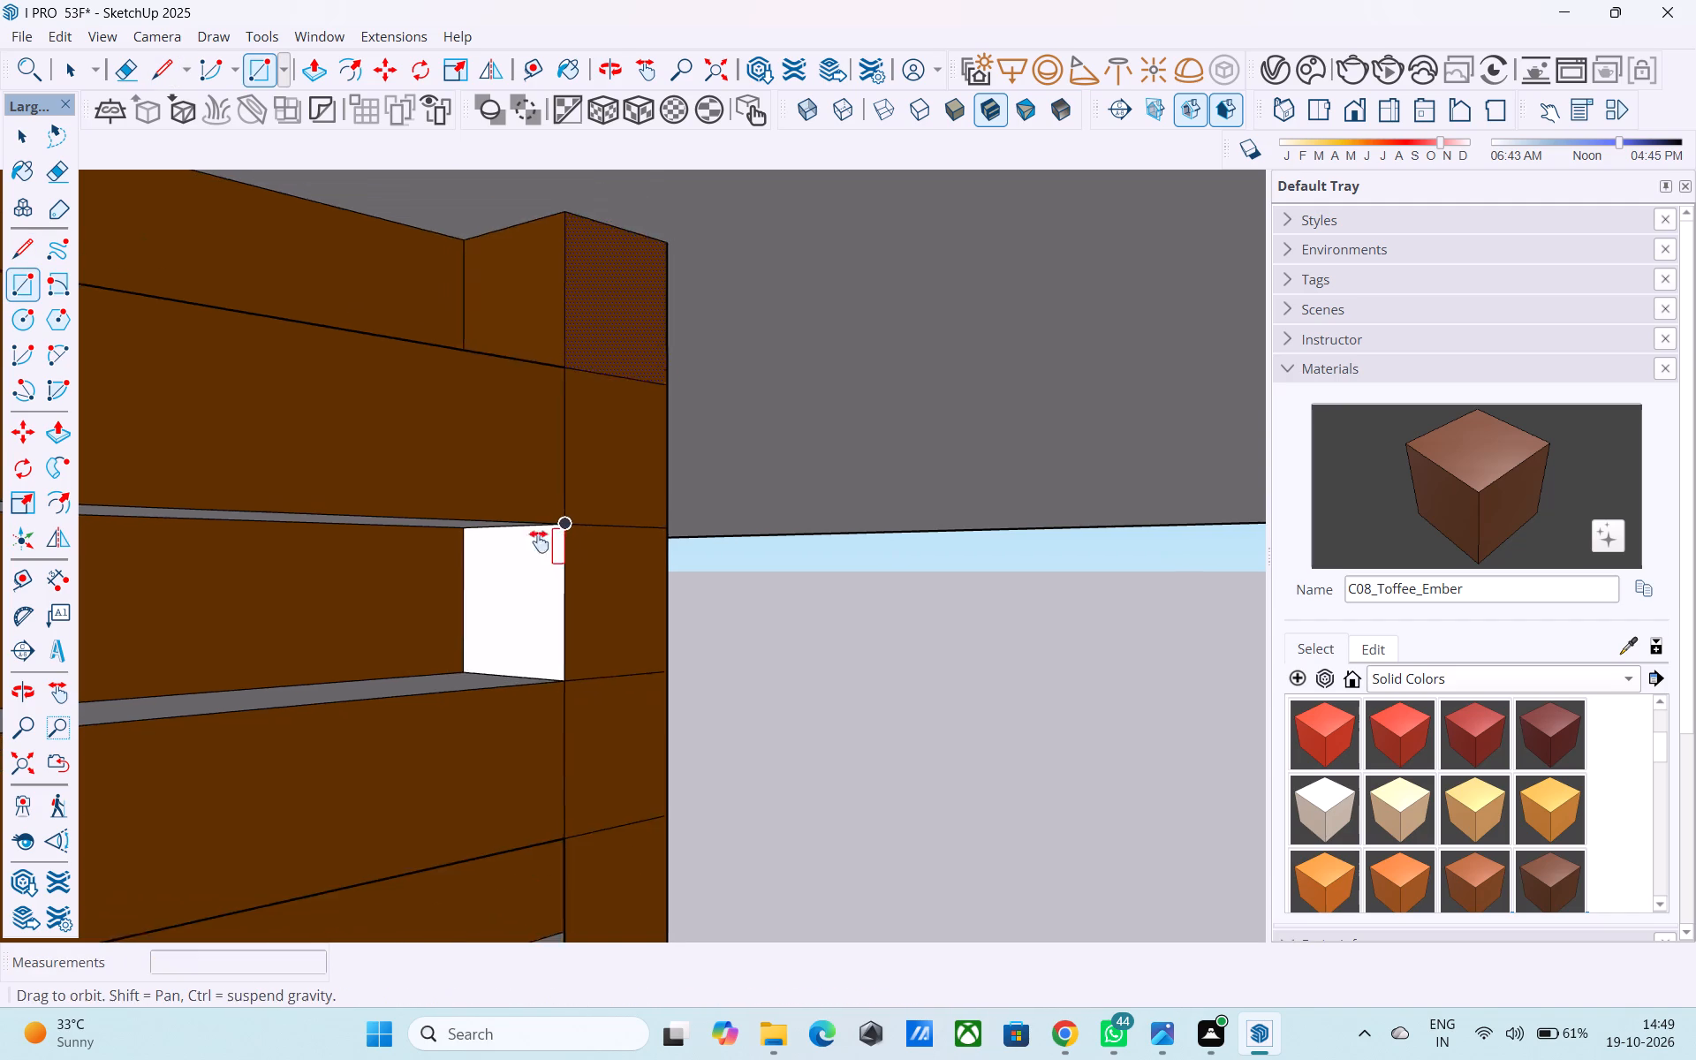
middle_click_drag(539, 541, 409, 223)
middle_click_drag(413, 226, 541, 266, "shift")
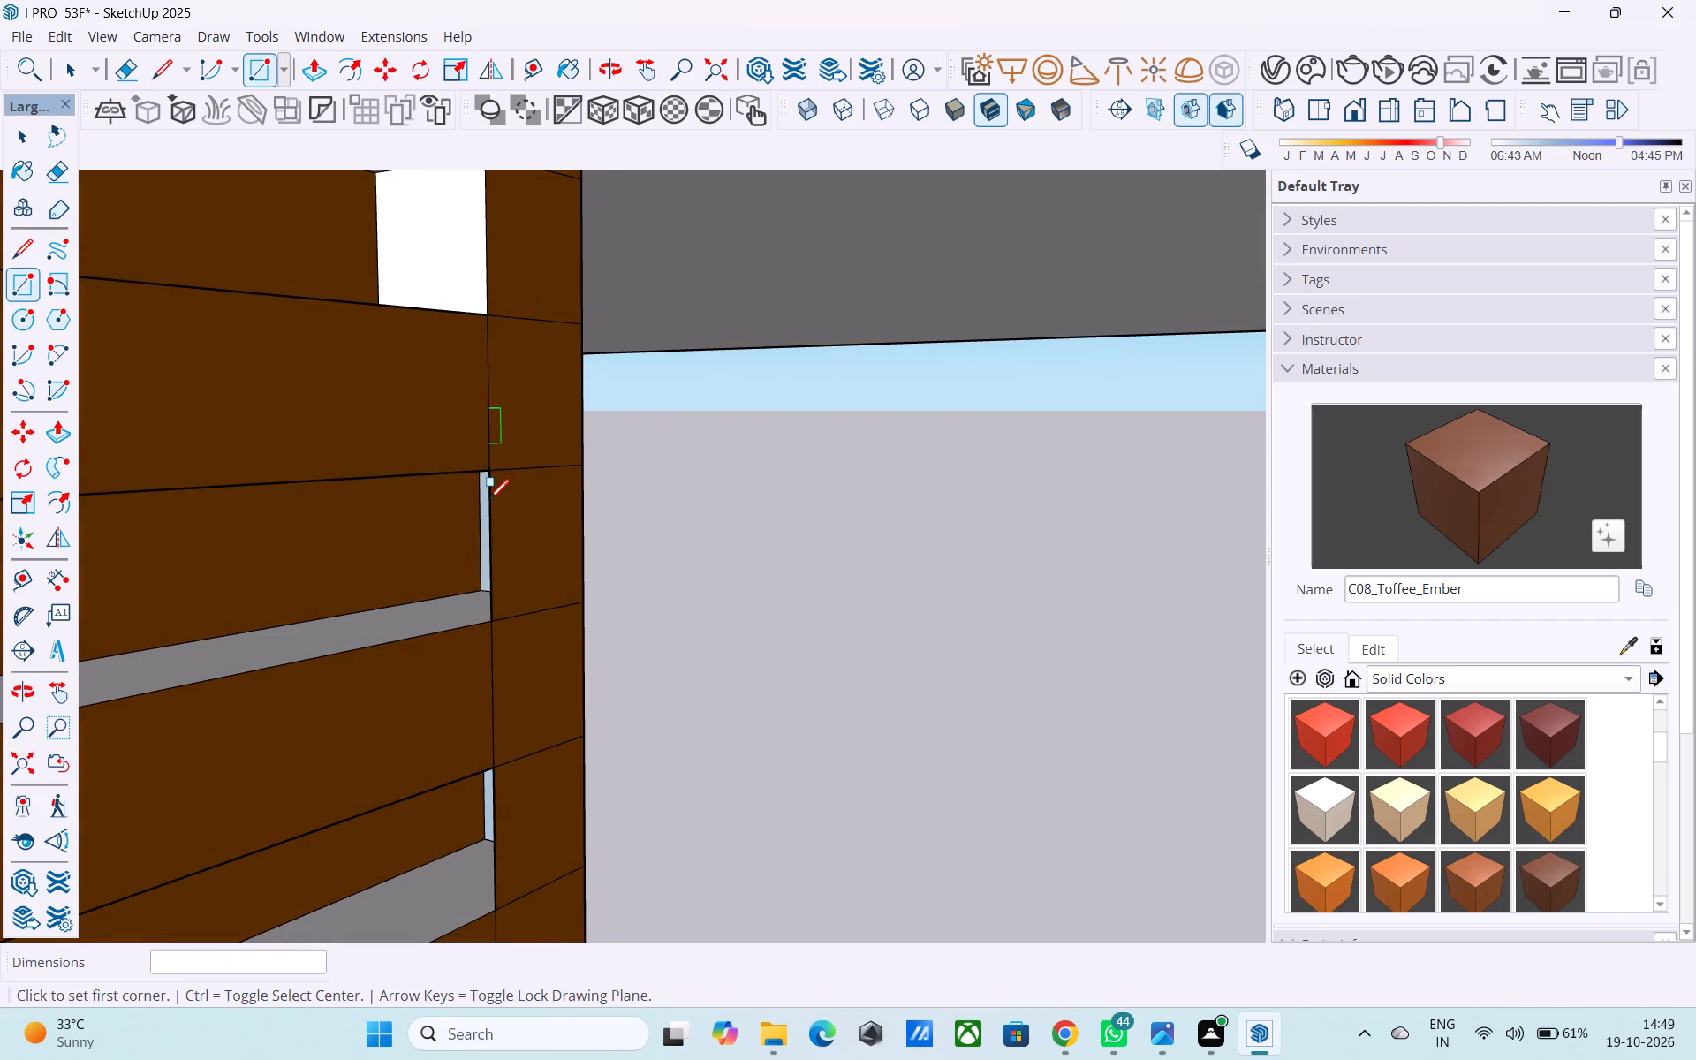
key("l")
left_click(487, 625)
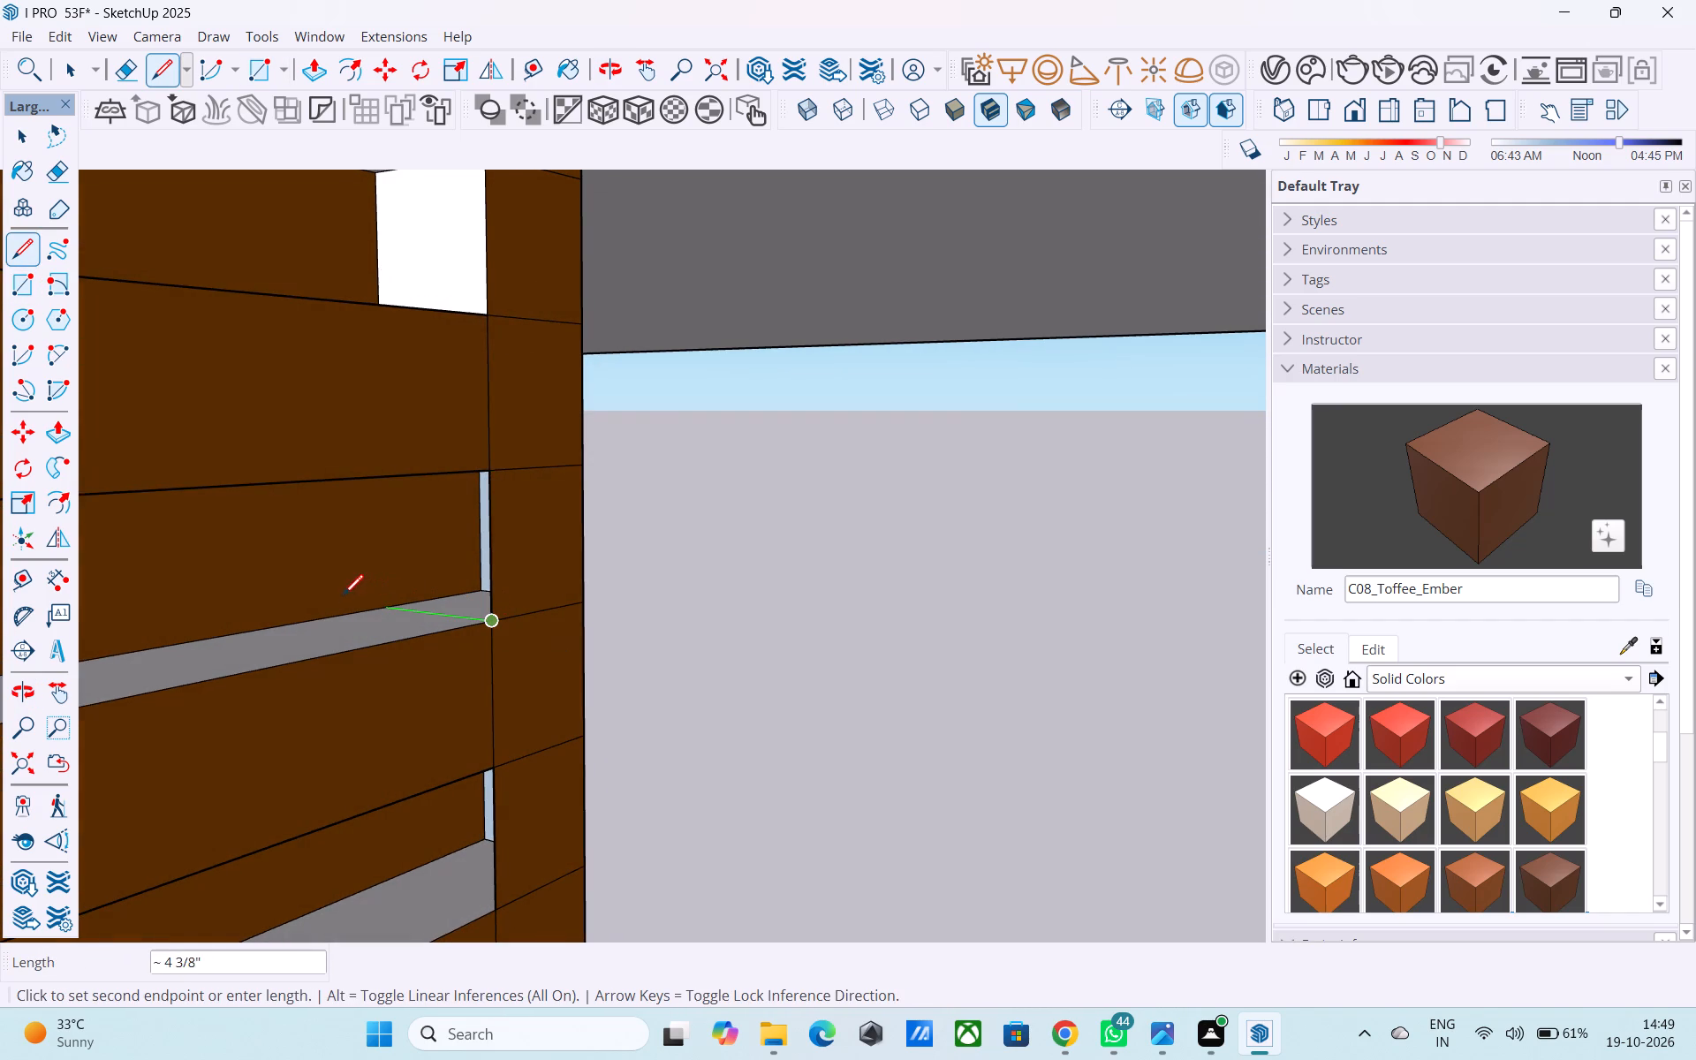
left_click(381, 612)
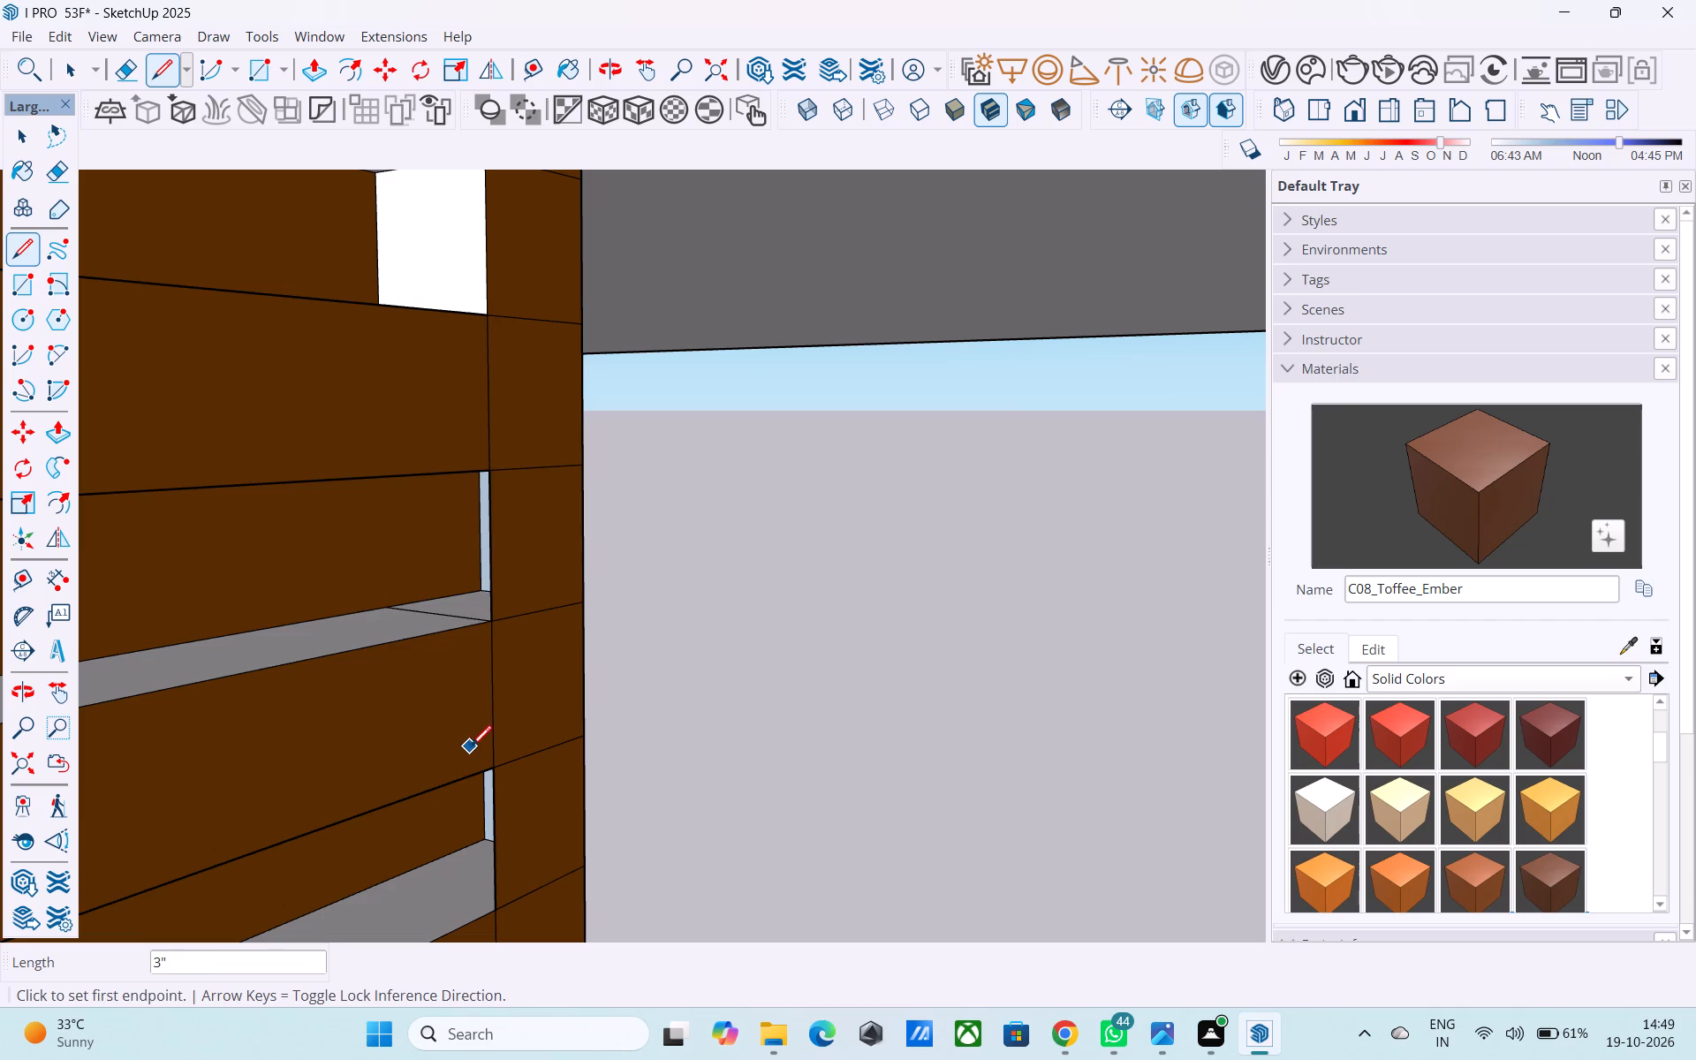
middle_click_drag(471, 747, 417, 561, "shift")
left_click(447, 729)
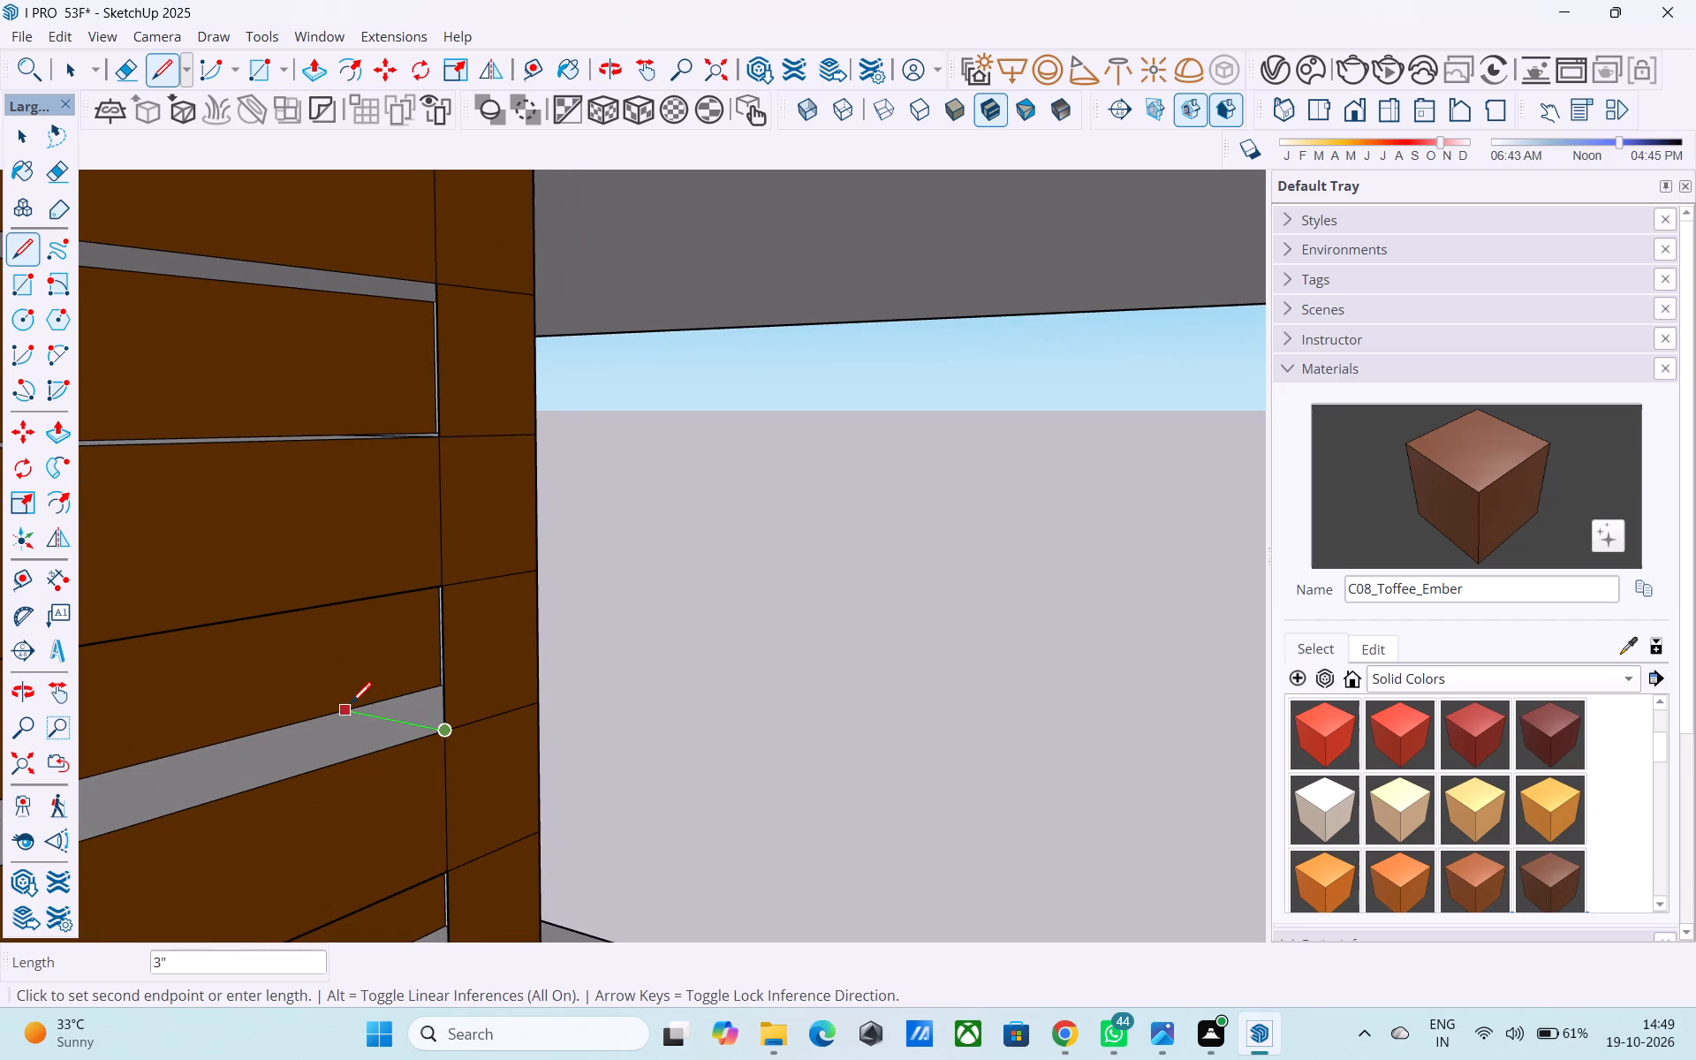
left_click(349, 705)
Draw 3" lines across the top ledges of the next three louvres down, starting from their front corners at the end column.
middle_click_drag(352, 707, 248, 322, "shift")
middle_click_drag(358, 553, 550, 668)
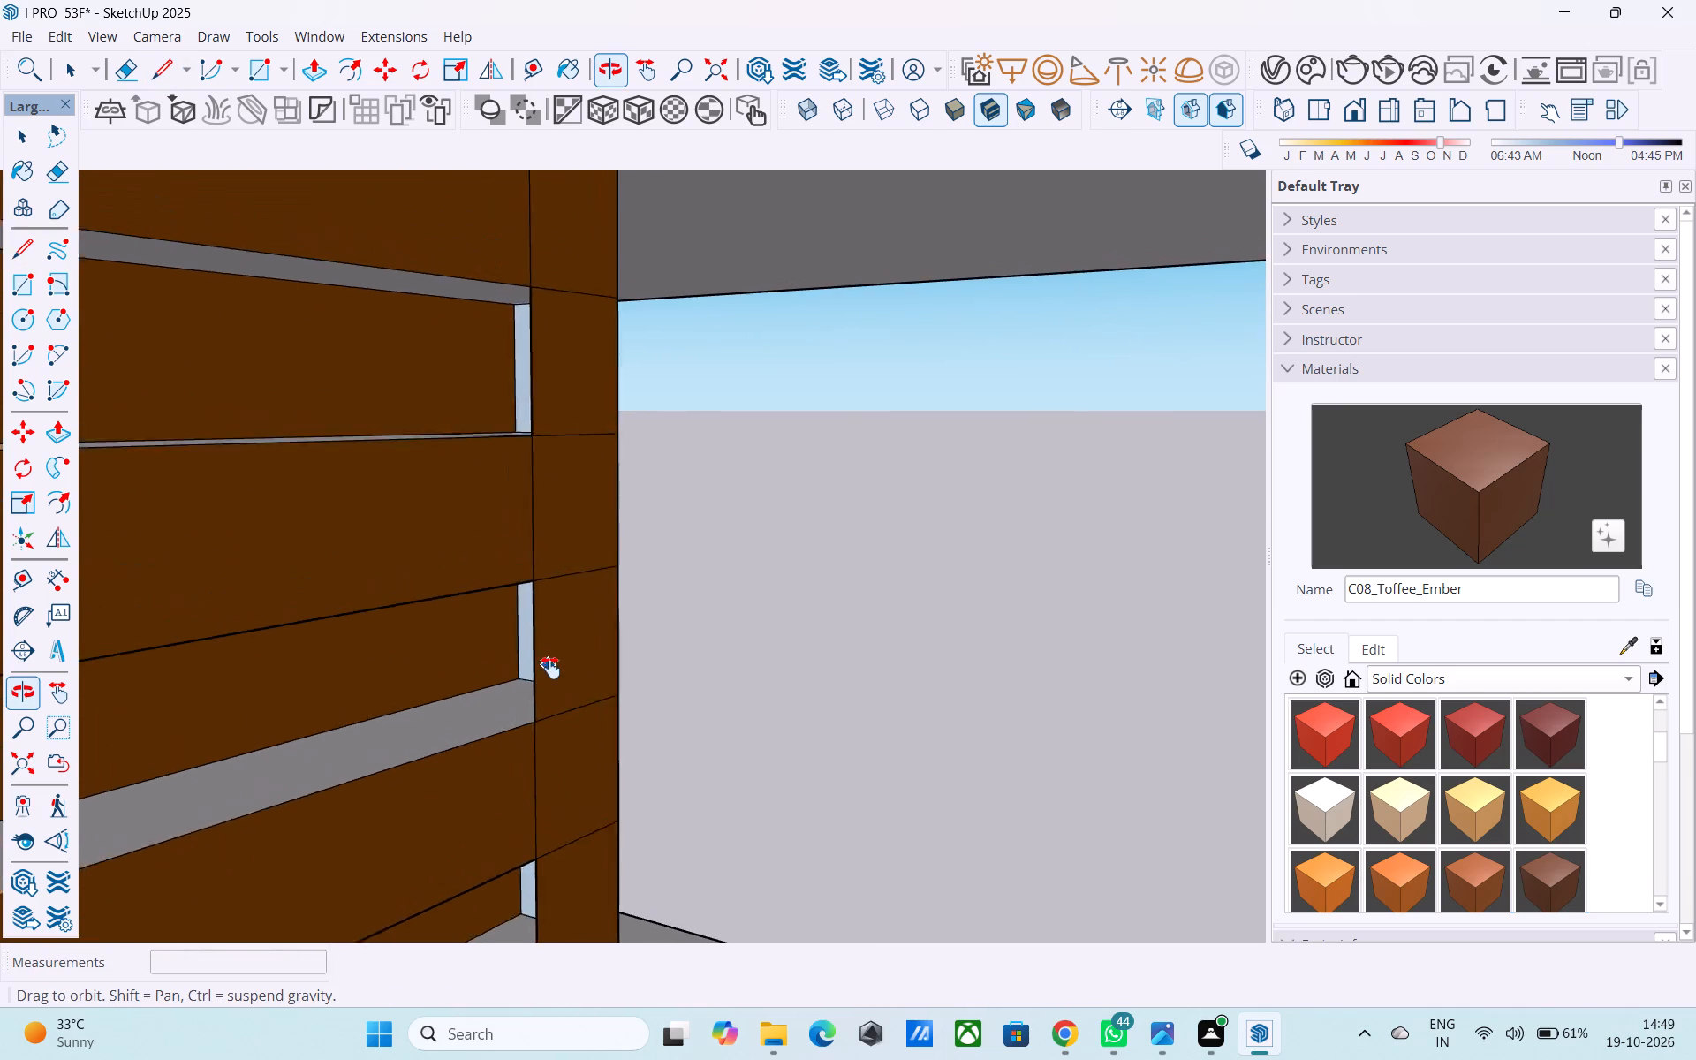
middle_click_drag(550, 668, 571, 717)
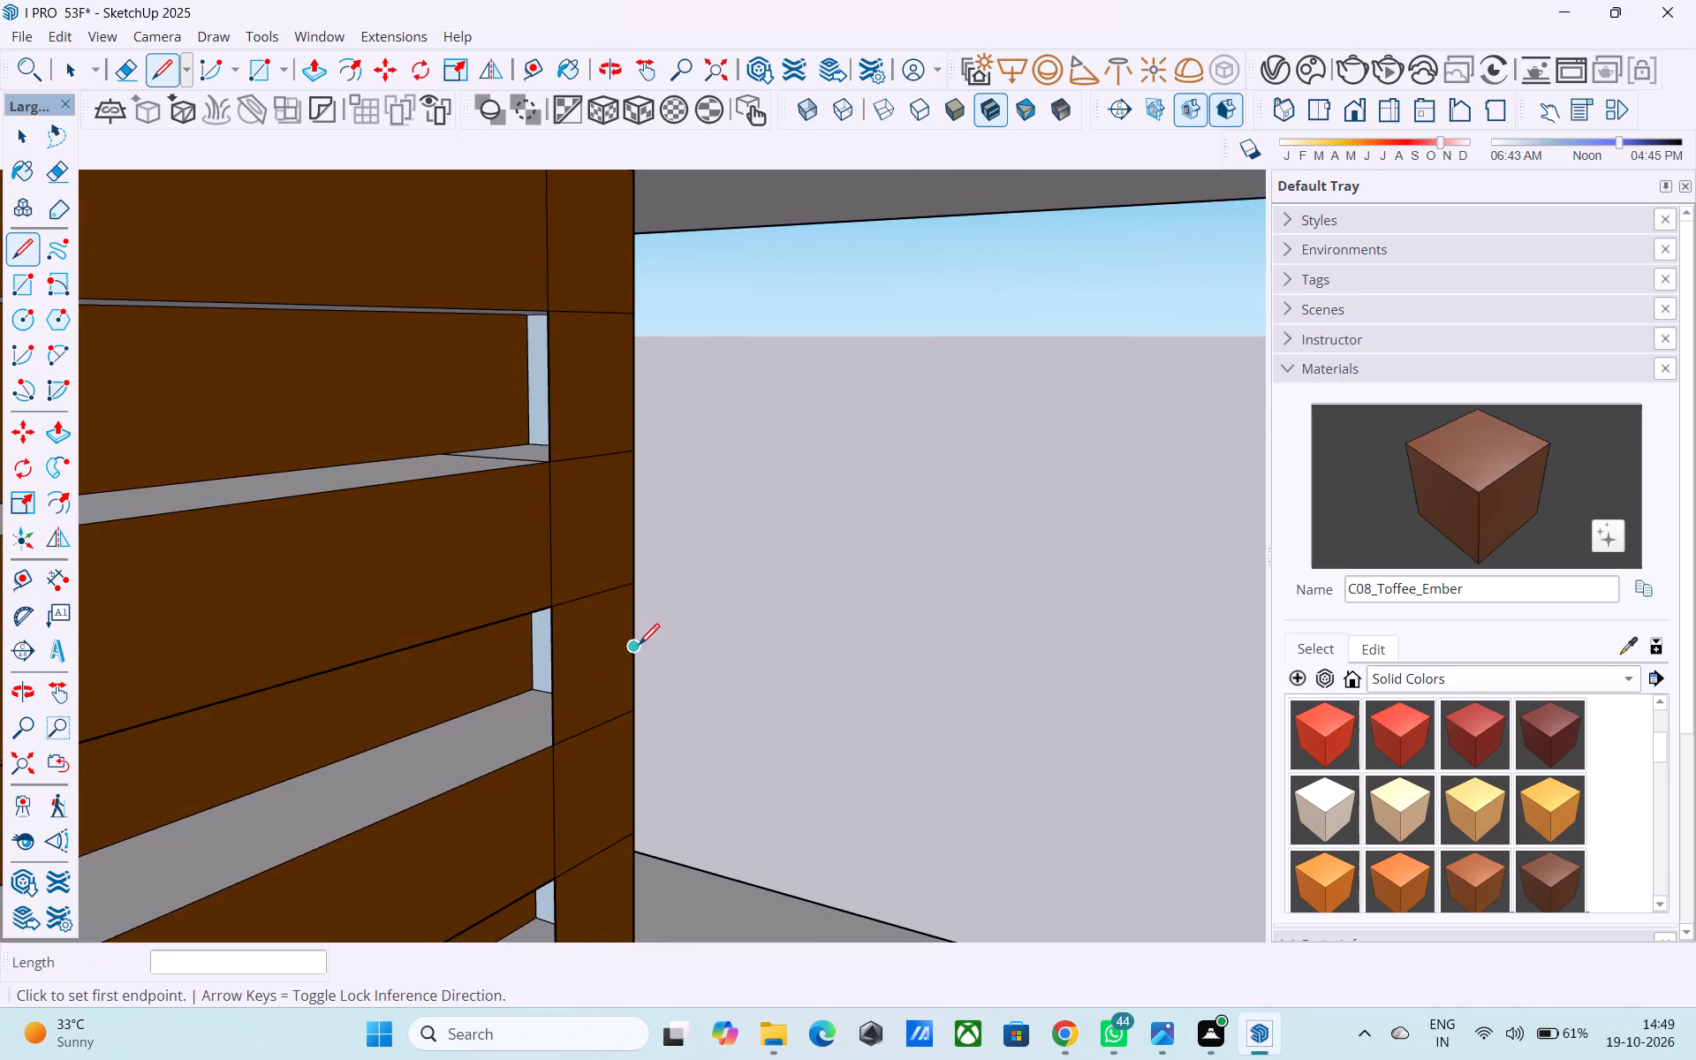
middle_click_drag(633, 649, 750, 639)
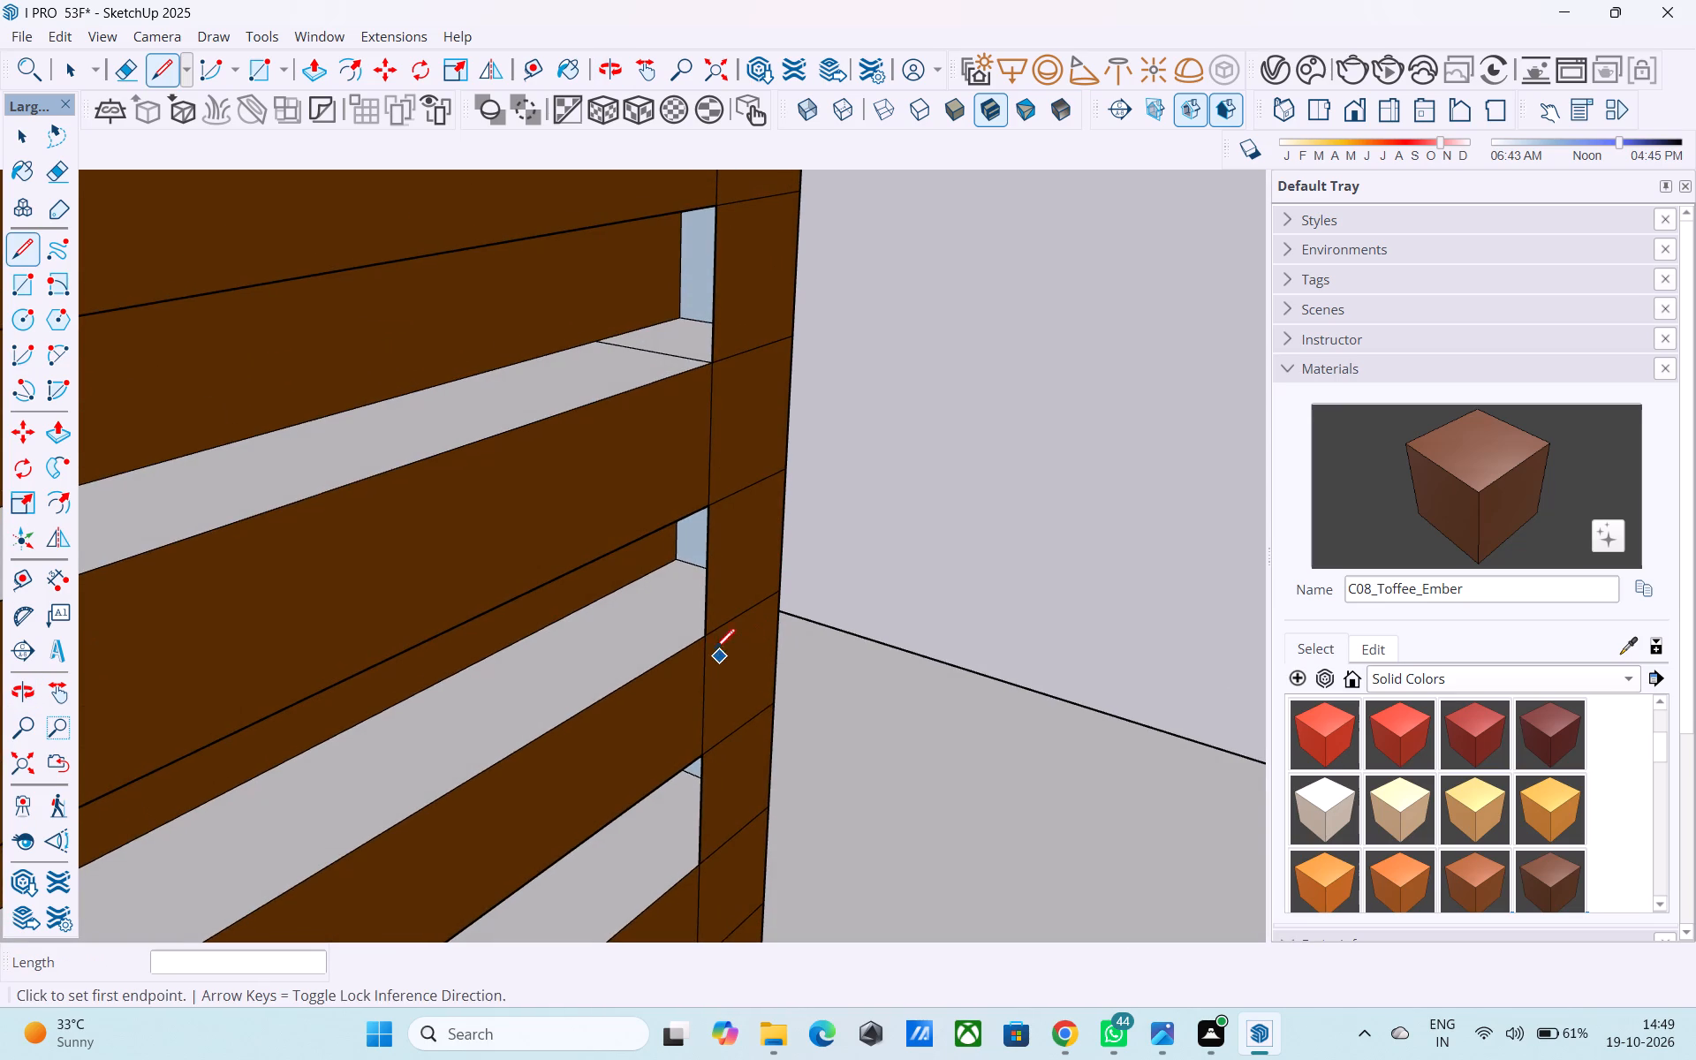
left_click(700, 632)
left_click(605, 604)
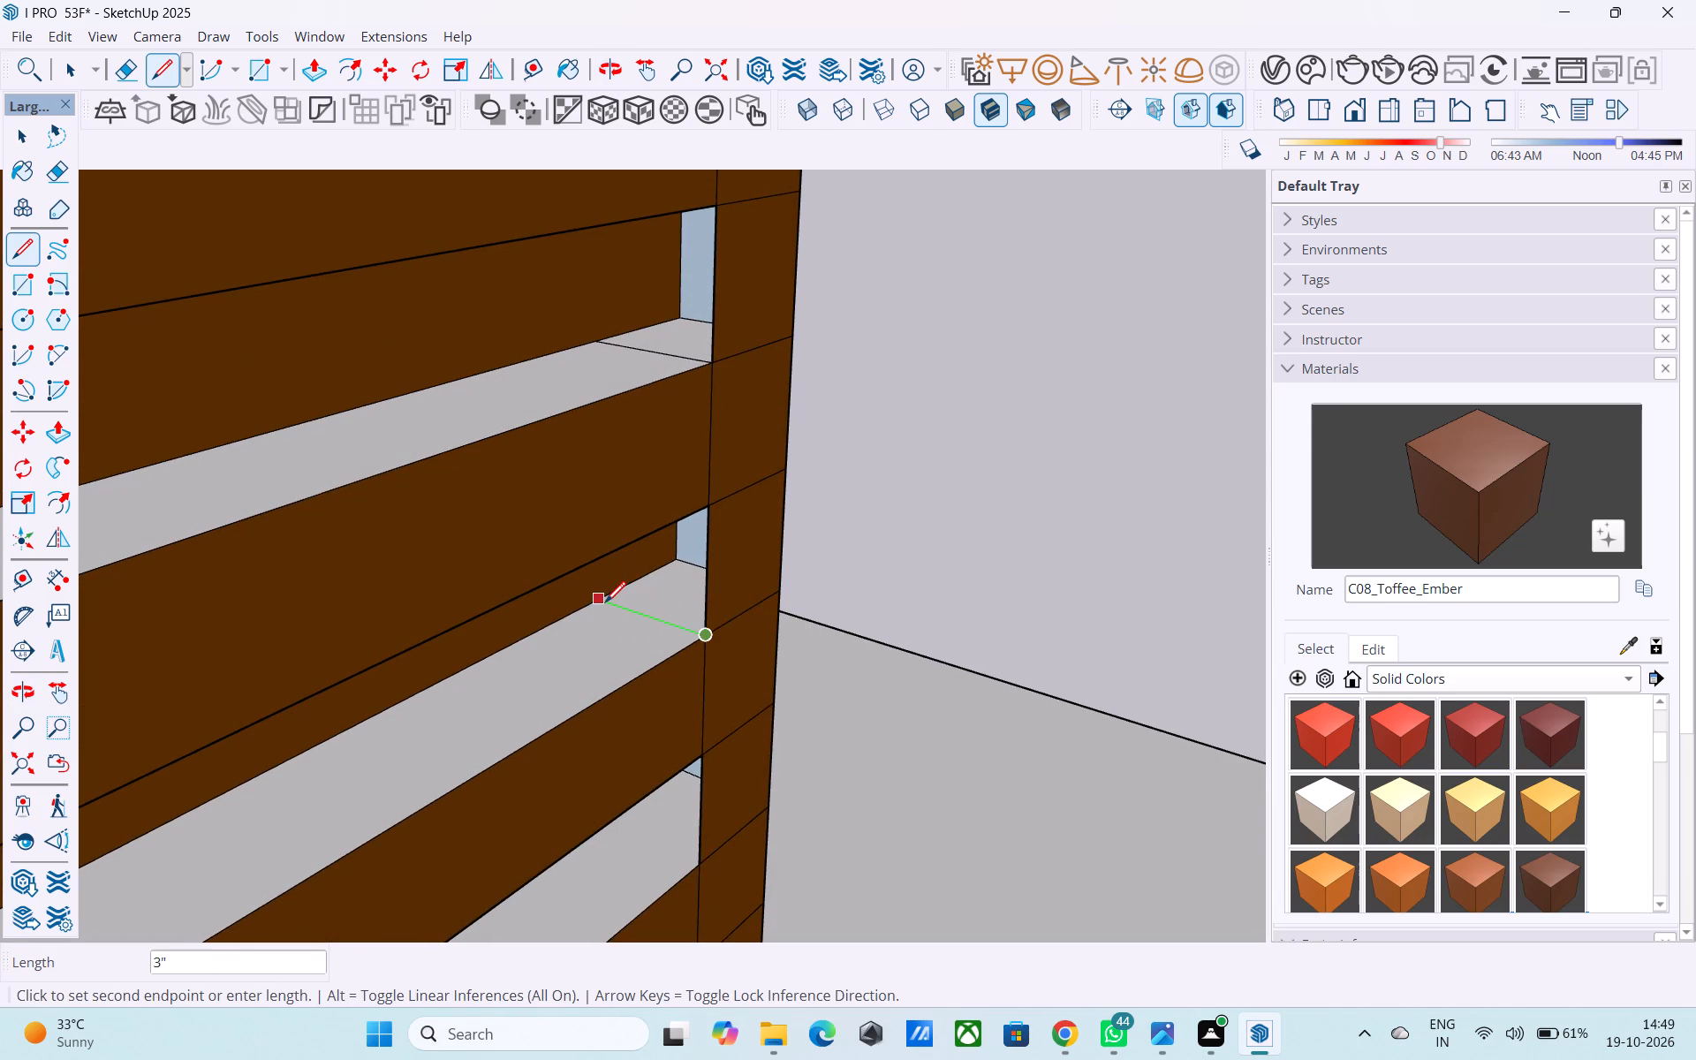
scroll(614, 603, "down", 1)
middle_click_drag(615, 609, 631, 393)
left_click(709, 632)
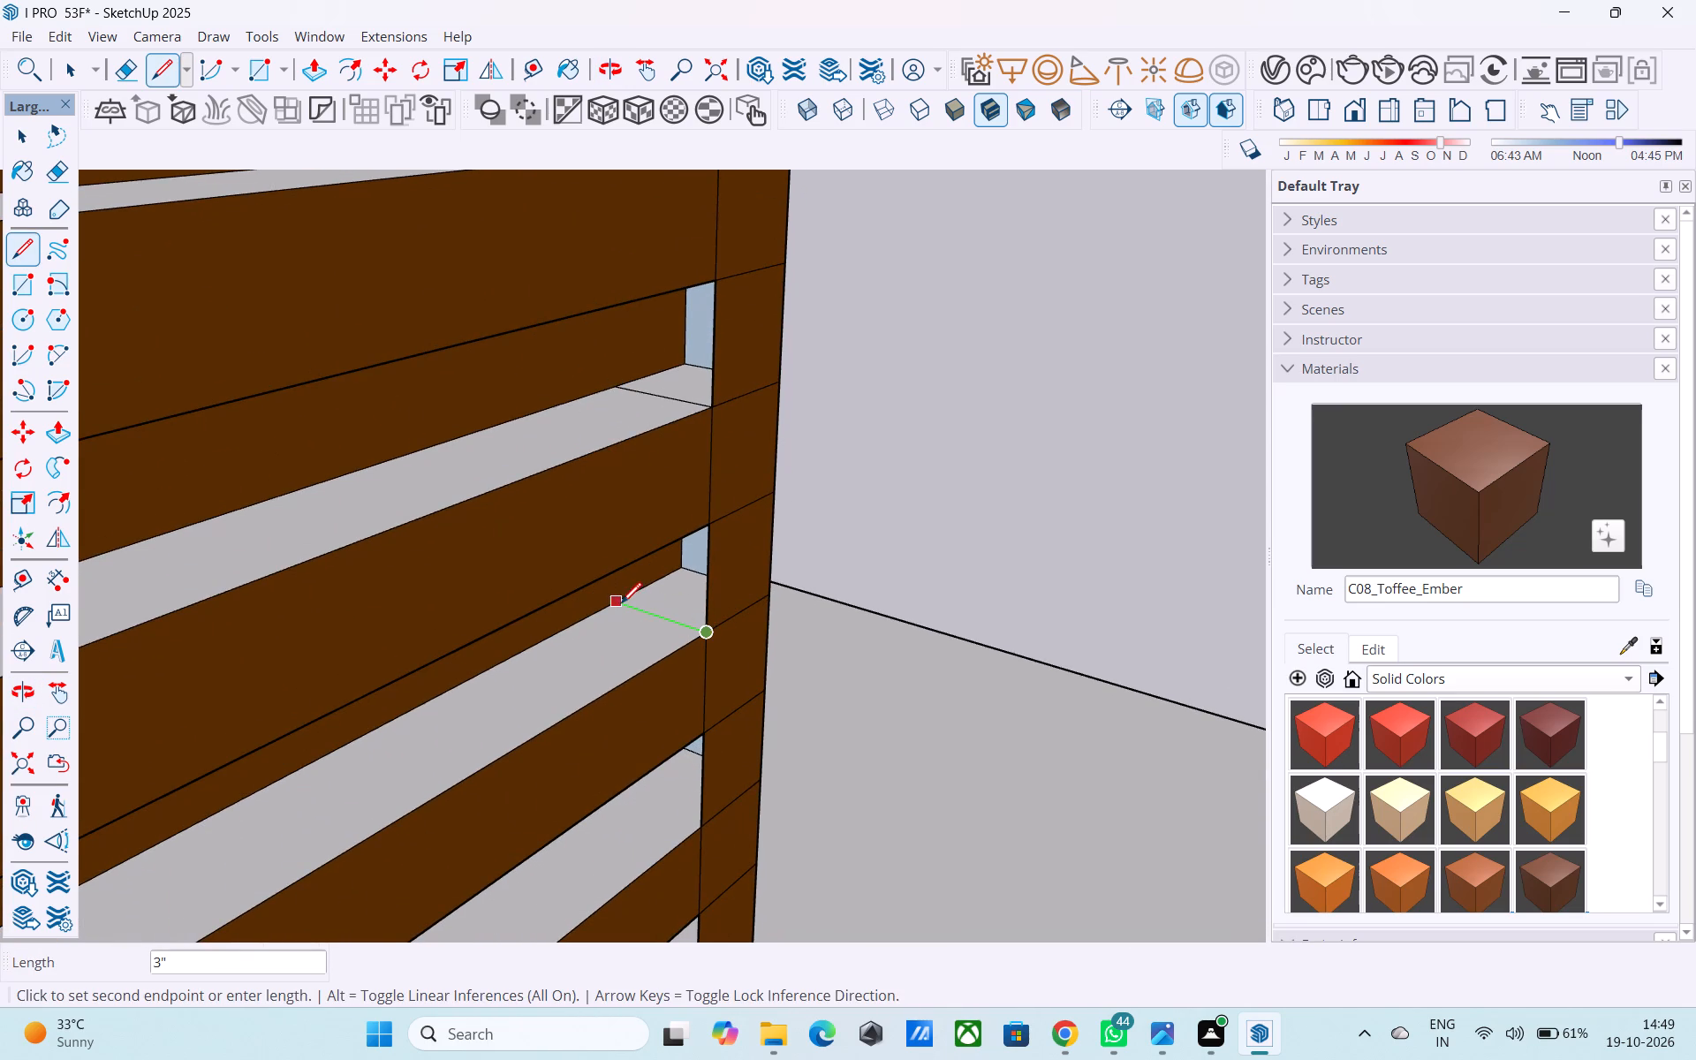
left_click(621, 605)
middle_click_drag(612, 637, 516, 362, "shift")
left_click(617, 578)
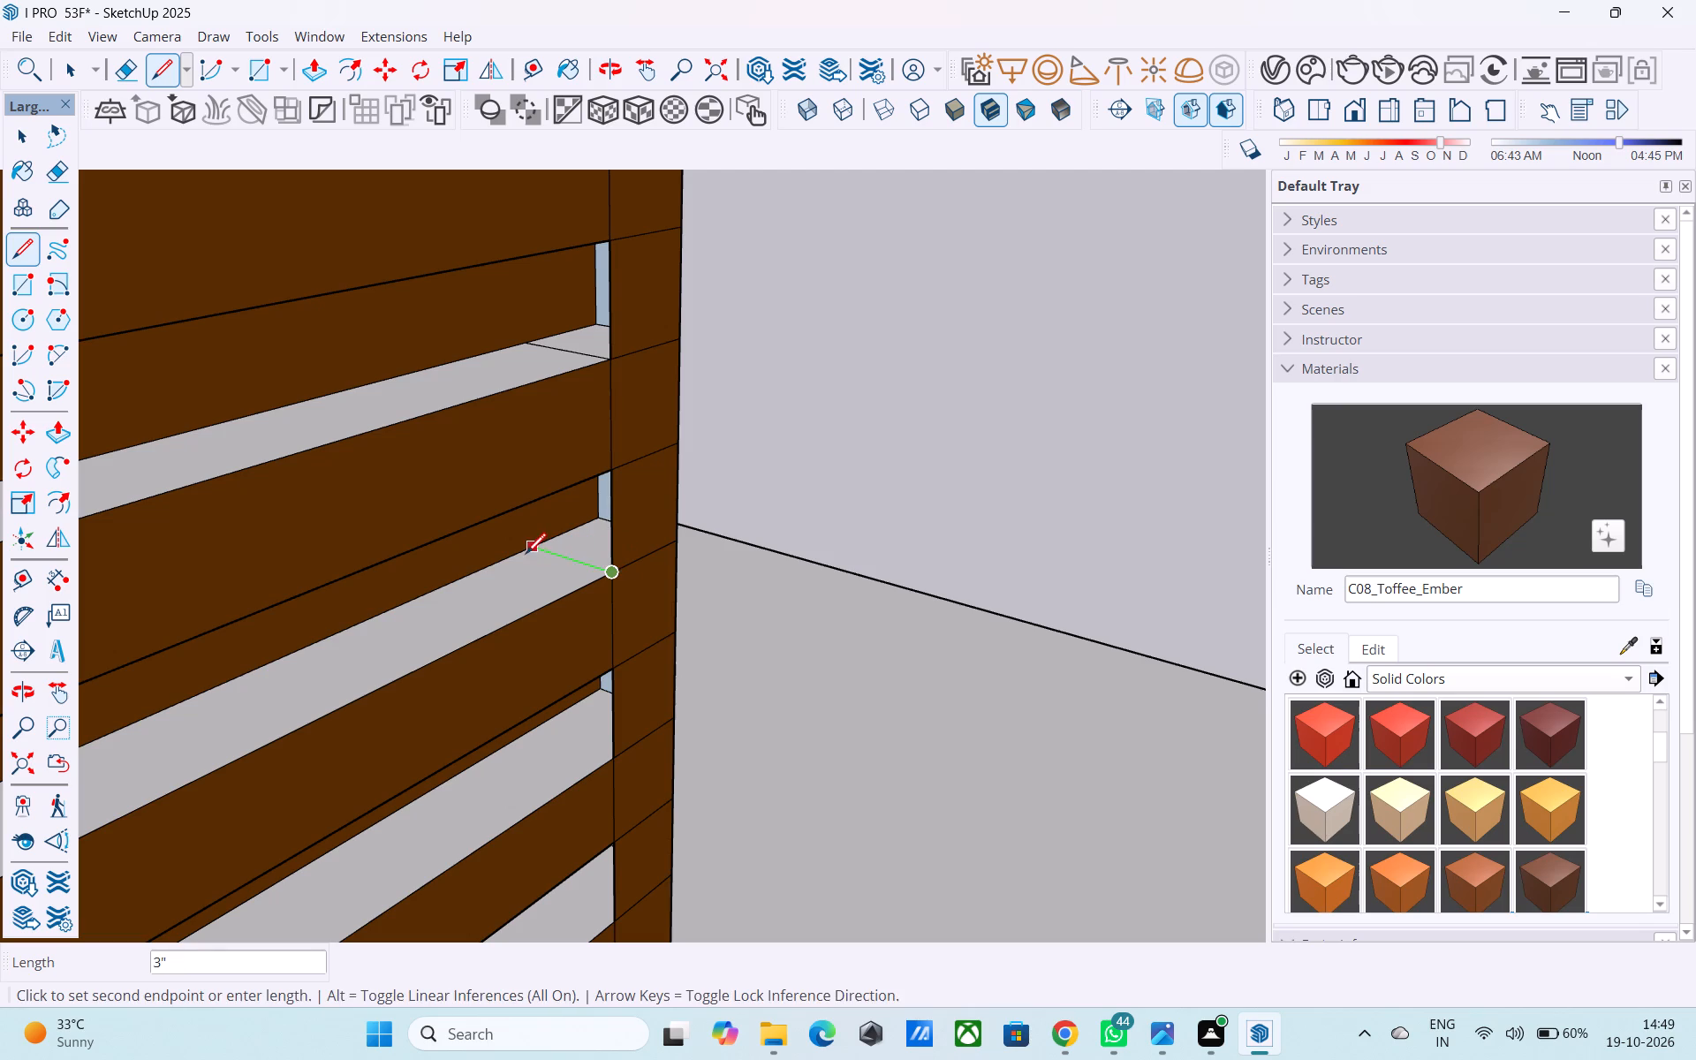
left_click(526, 556)
Draw 3" lines across the ledges of the next four louvres down, from their front corners beside the end column.
middle_click_drag(562, 577, 603, 468, "shift")
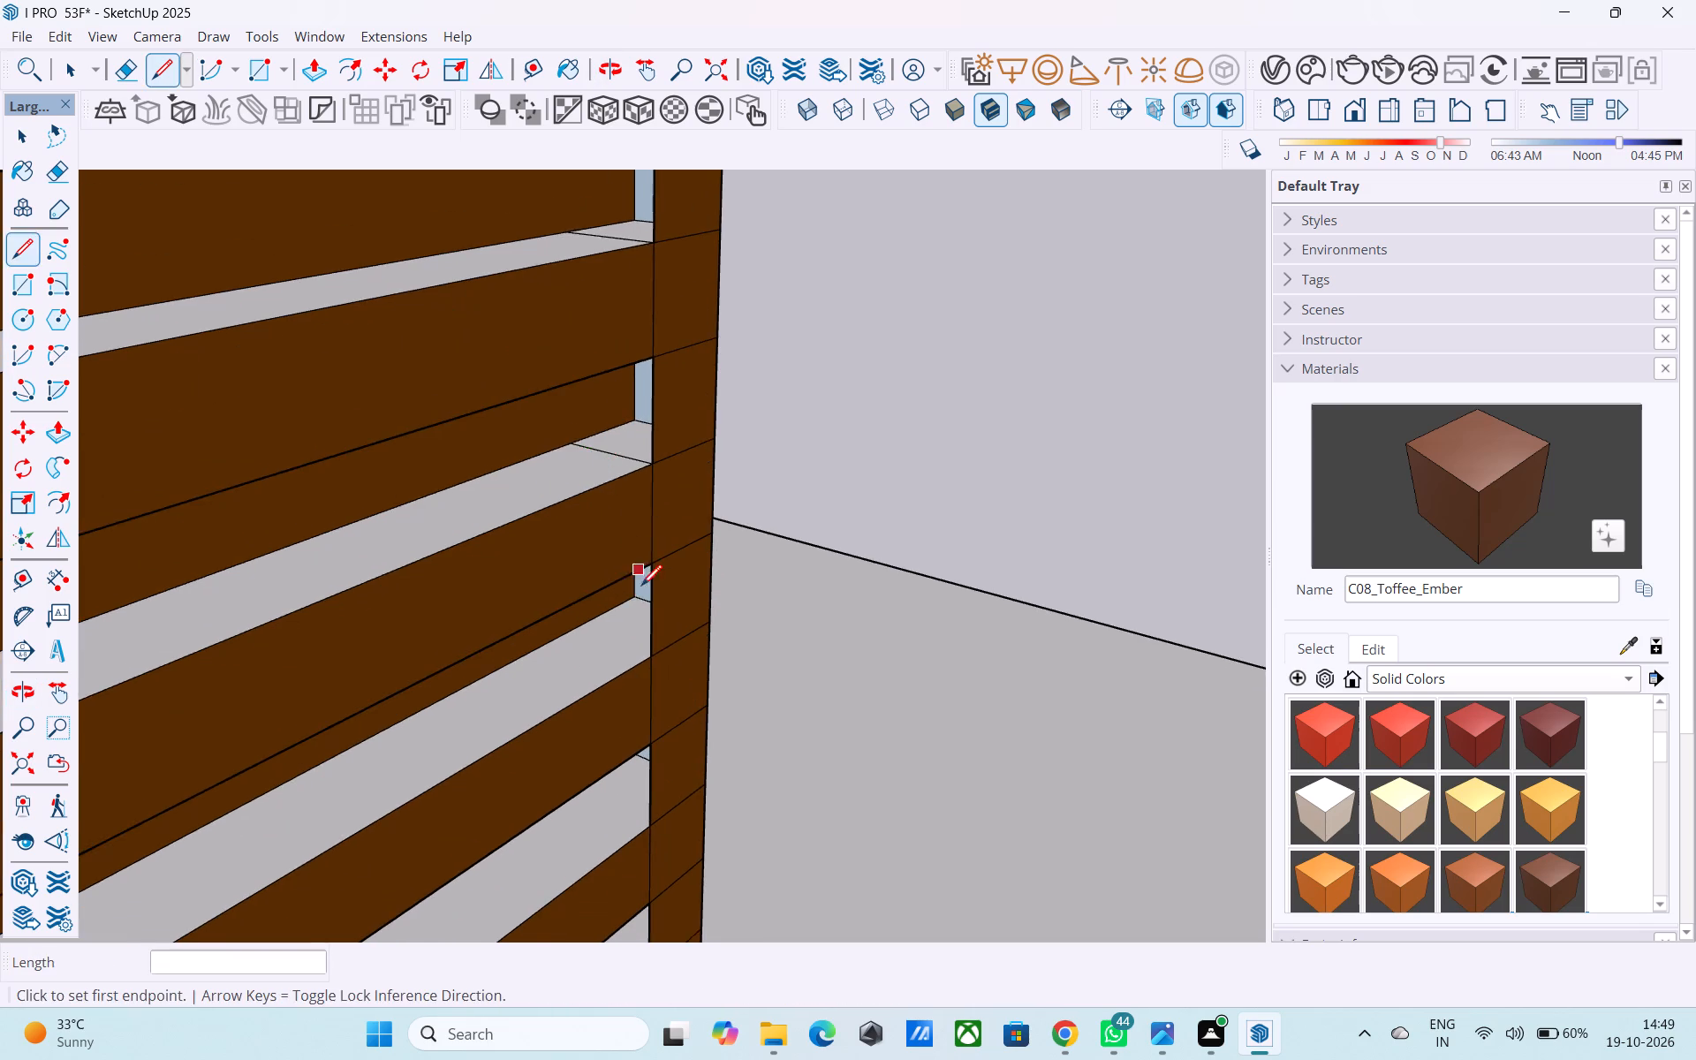
middle_click_drag(641, 589, 625, 524)
left_click(642, 584)
left_click(563, 561)
middle_click_drag(637, 671, 572, 434)
left_click(579, 549)
left_click(498, 527)
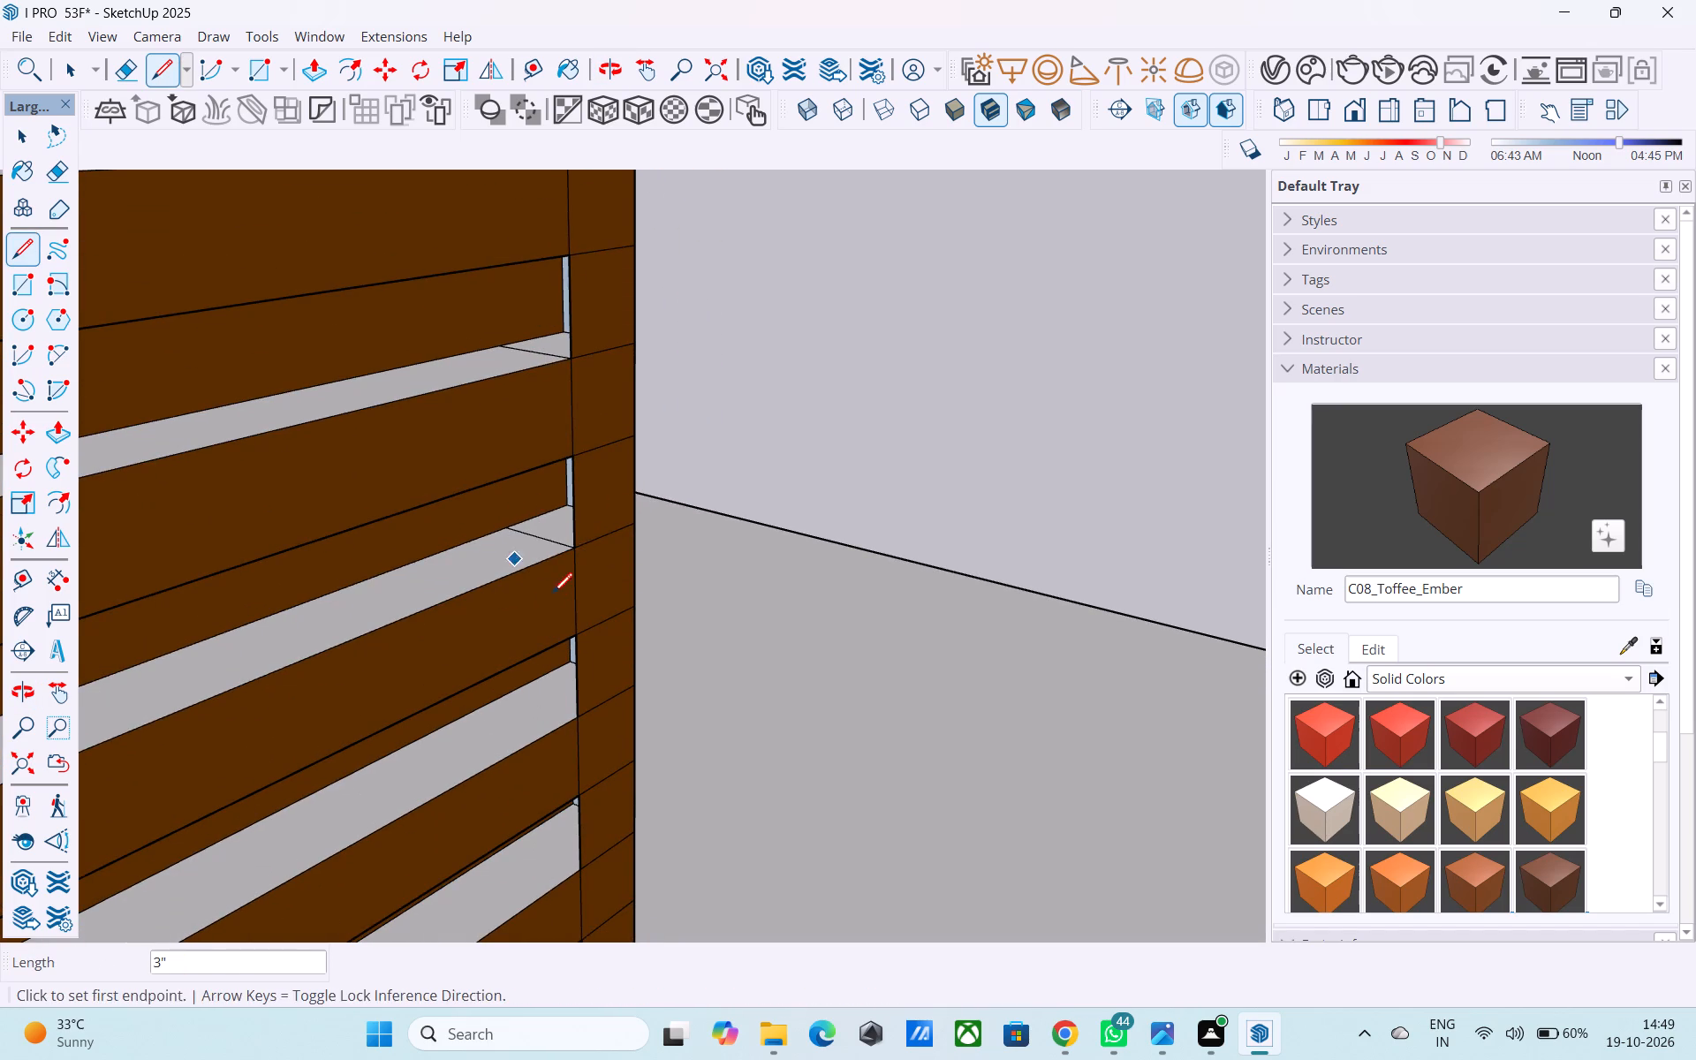
middle_click_drag(556, 602, 609, 435, "shift")
left_click_drag(632, 552, 625, 553)
left_click(564, 541)
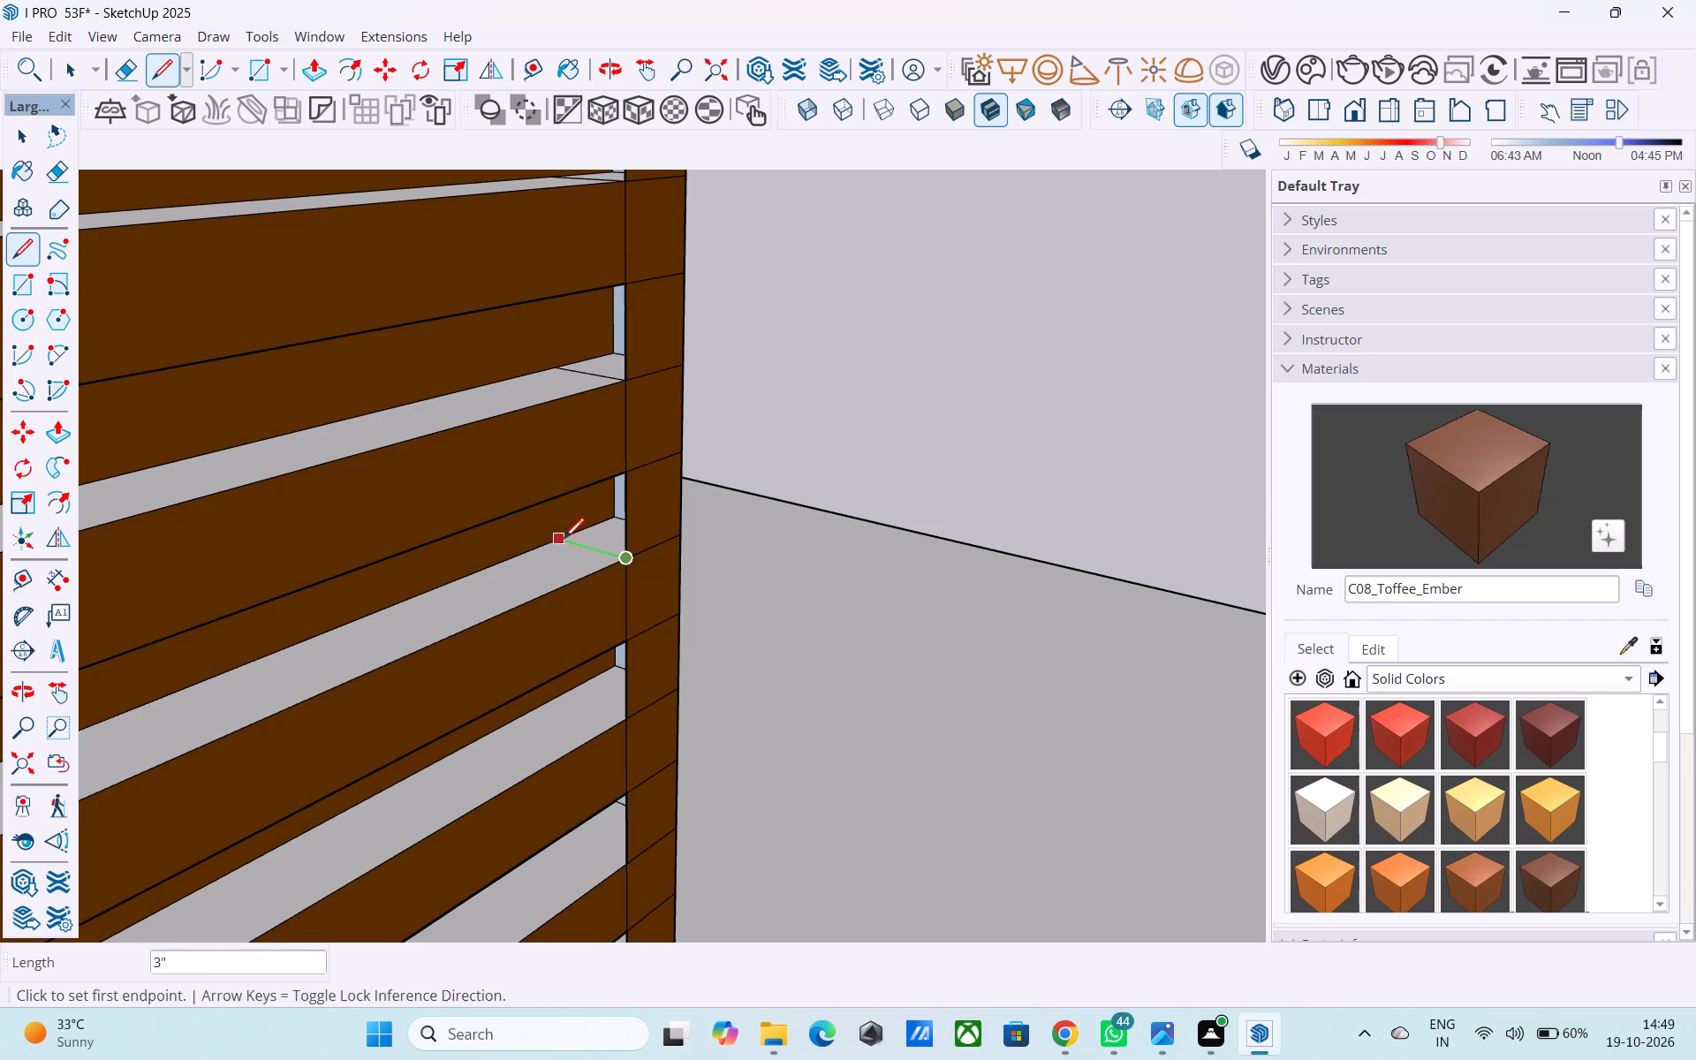
middle_click_drag(593, 590, 686, 372, "shift")
left_click(721, 512)
left_click(639, 502)
Continue down the end column with 3" lines across the top ledges of the next three louvres.
middle_click_drag(652, 518, 645, 358, "shift")
scroll(645, 358, "up", 1, "shift")
left_click(721, 538)
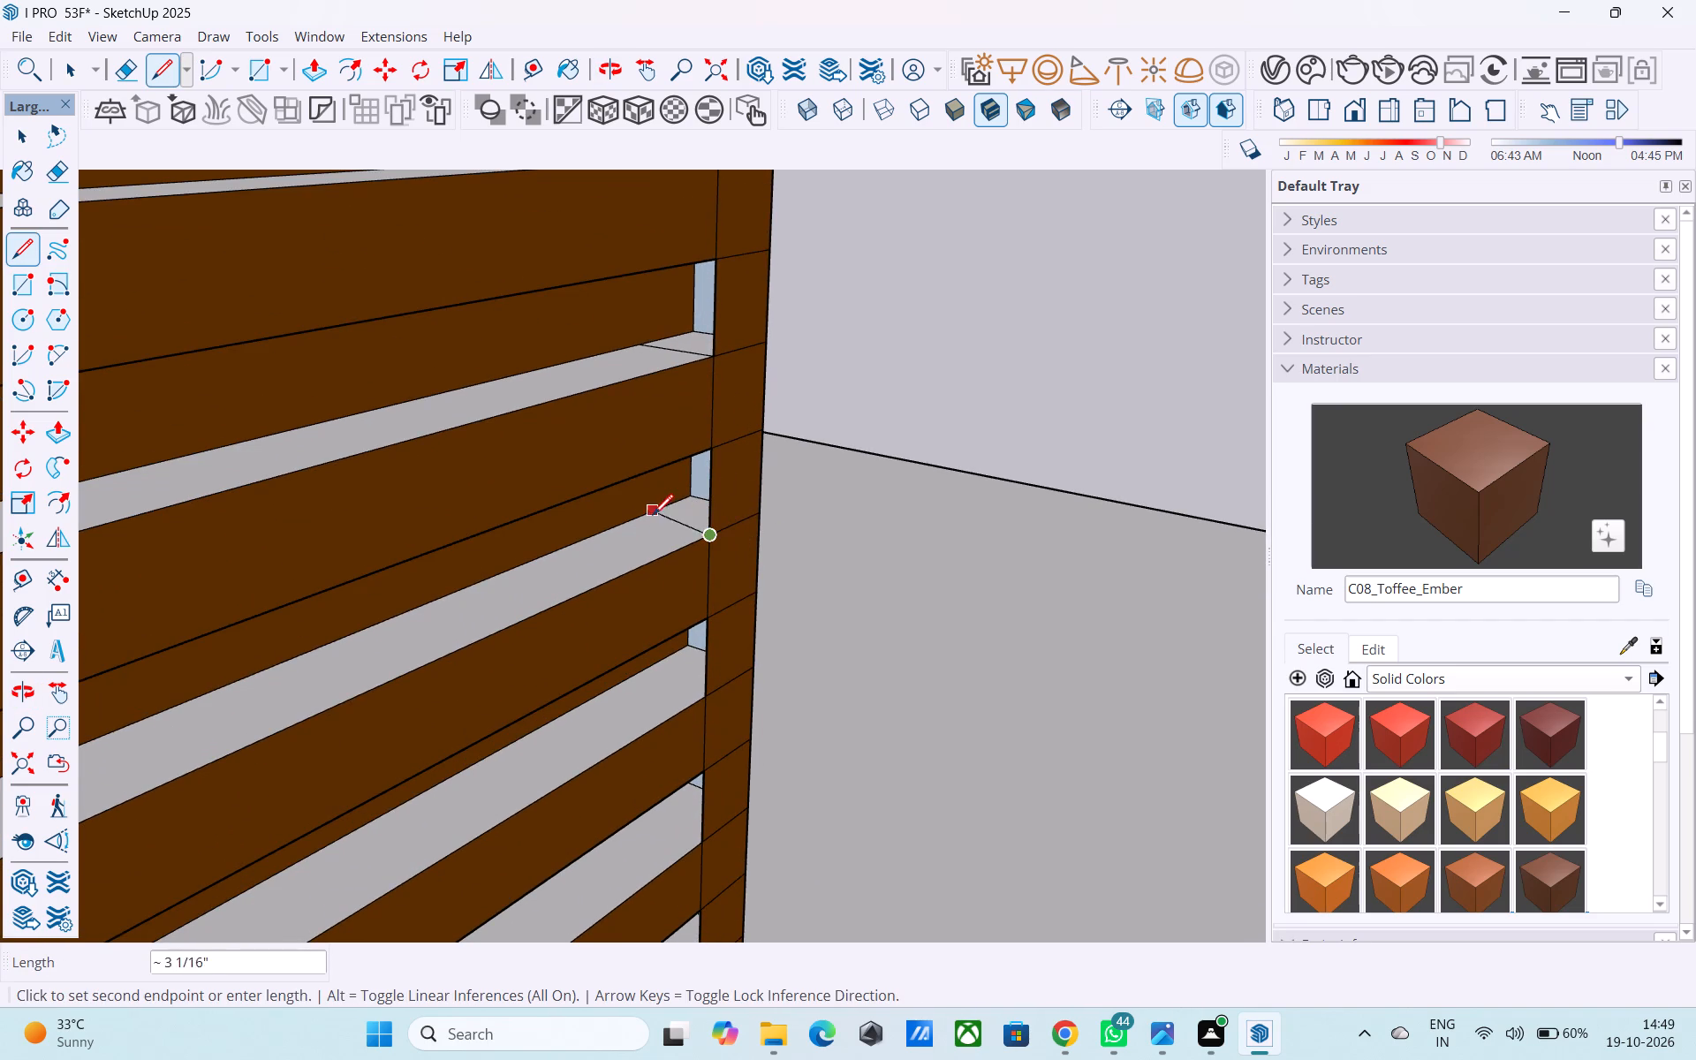
left_click(648, 518)
scroll(689, 553, "down", 1)
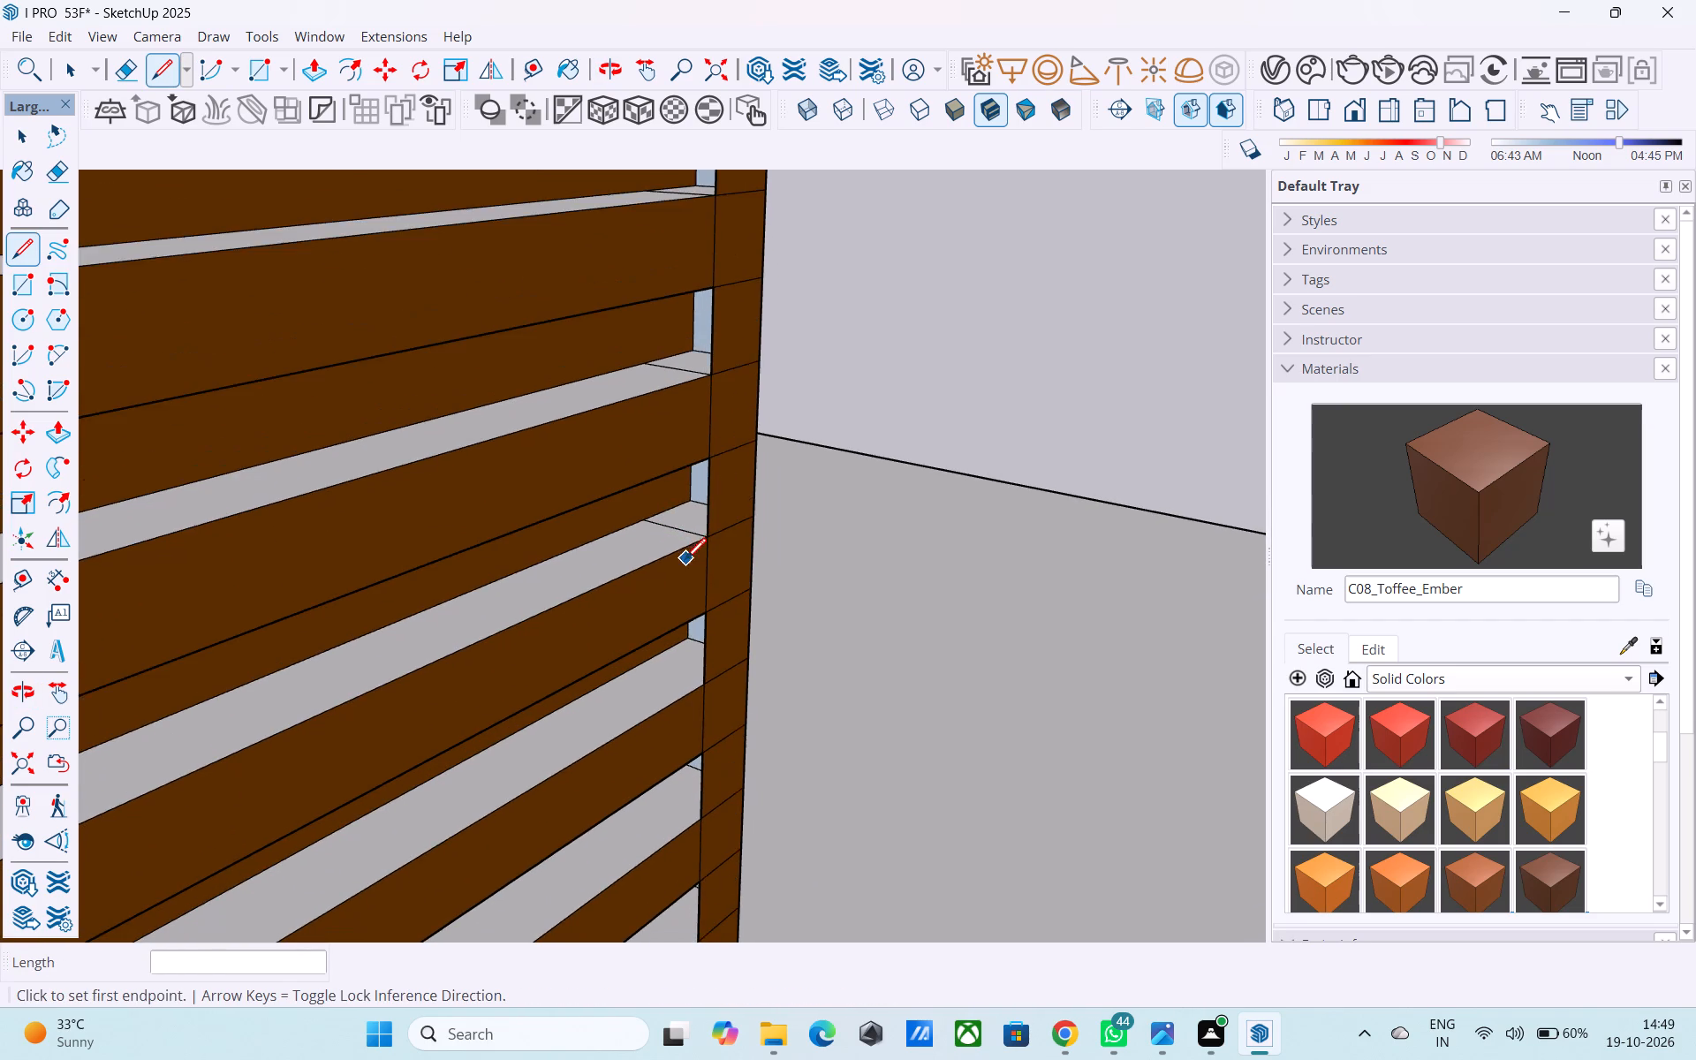
middle_click_drag(681, 562, 780, 420, "shift")
middle_click_drag(791, 536, 740, 542, "shift")
scroll(748, 575, "up", 2)
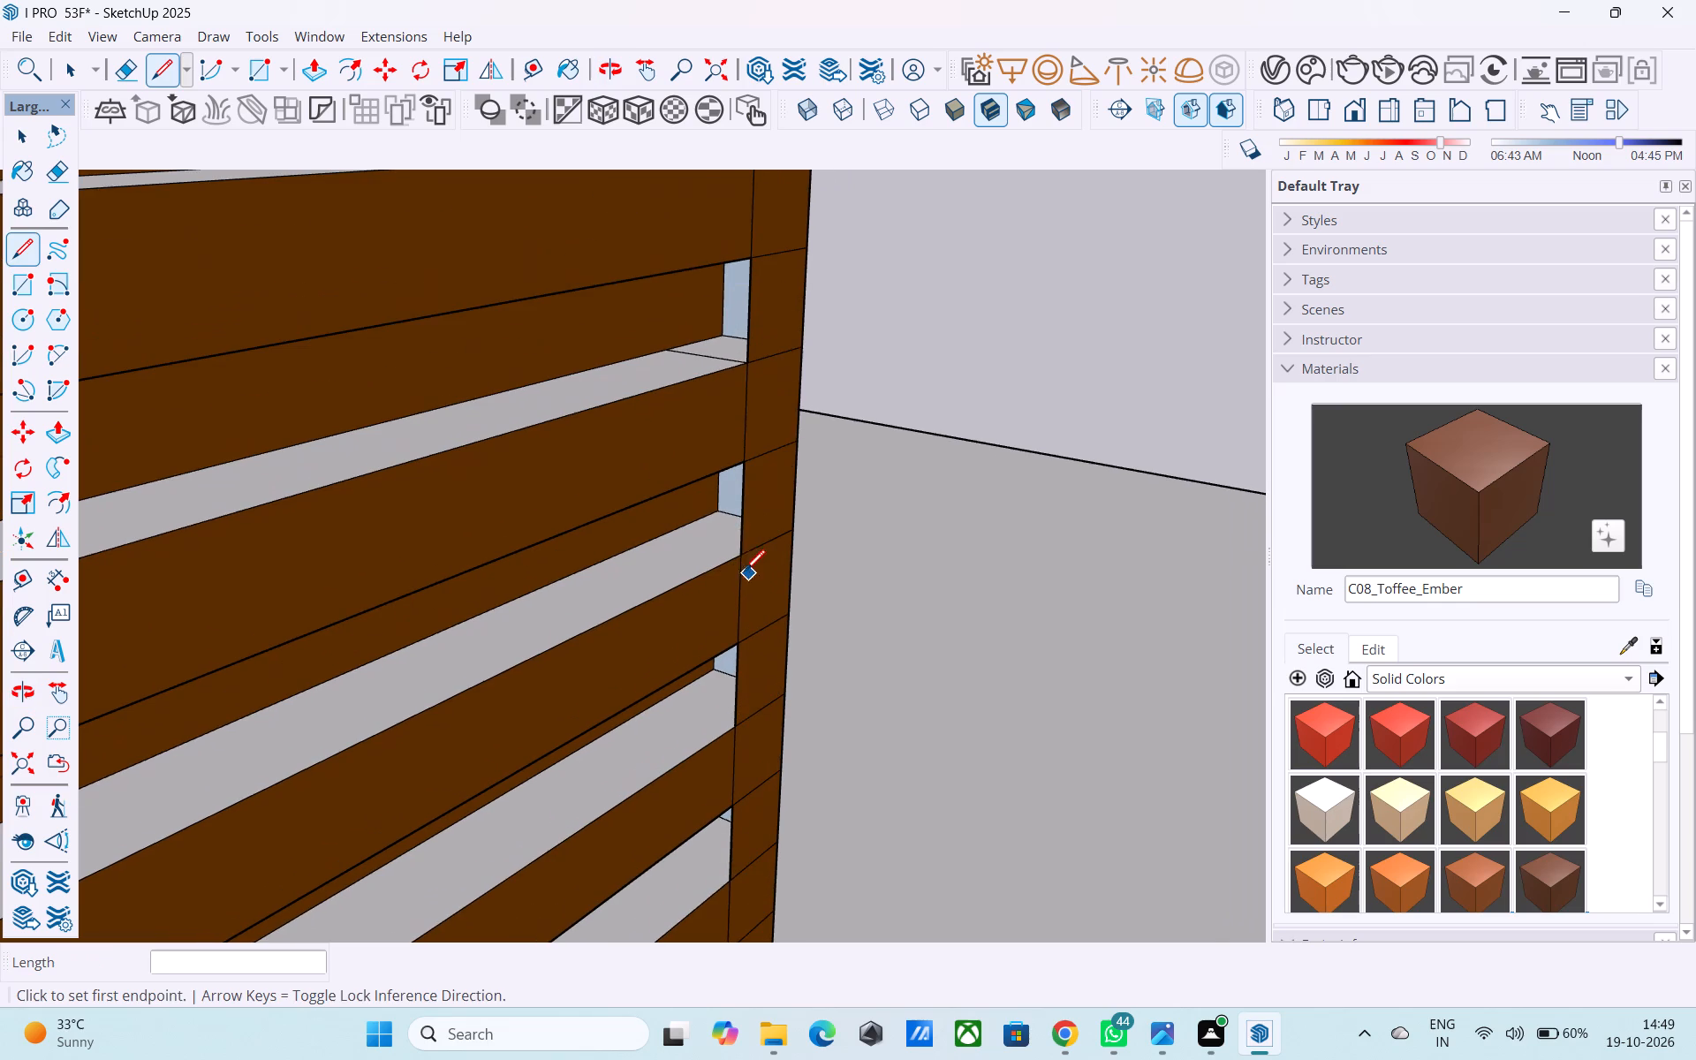
left_click(742, 562)
left_click(665, 537)
middle_click_drag(784, 631, 726, 443, "shift")
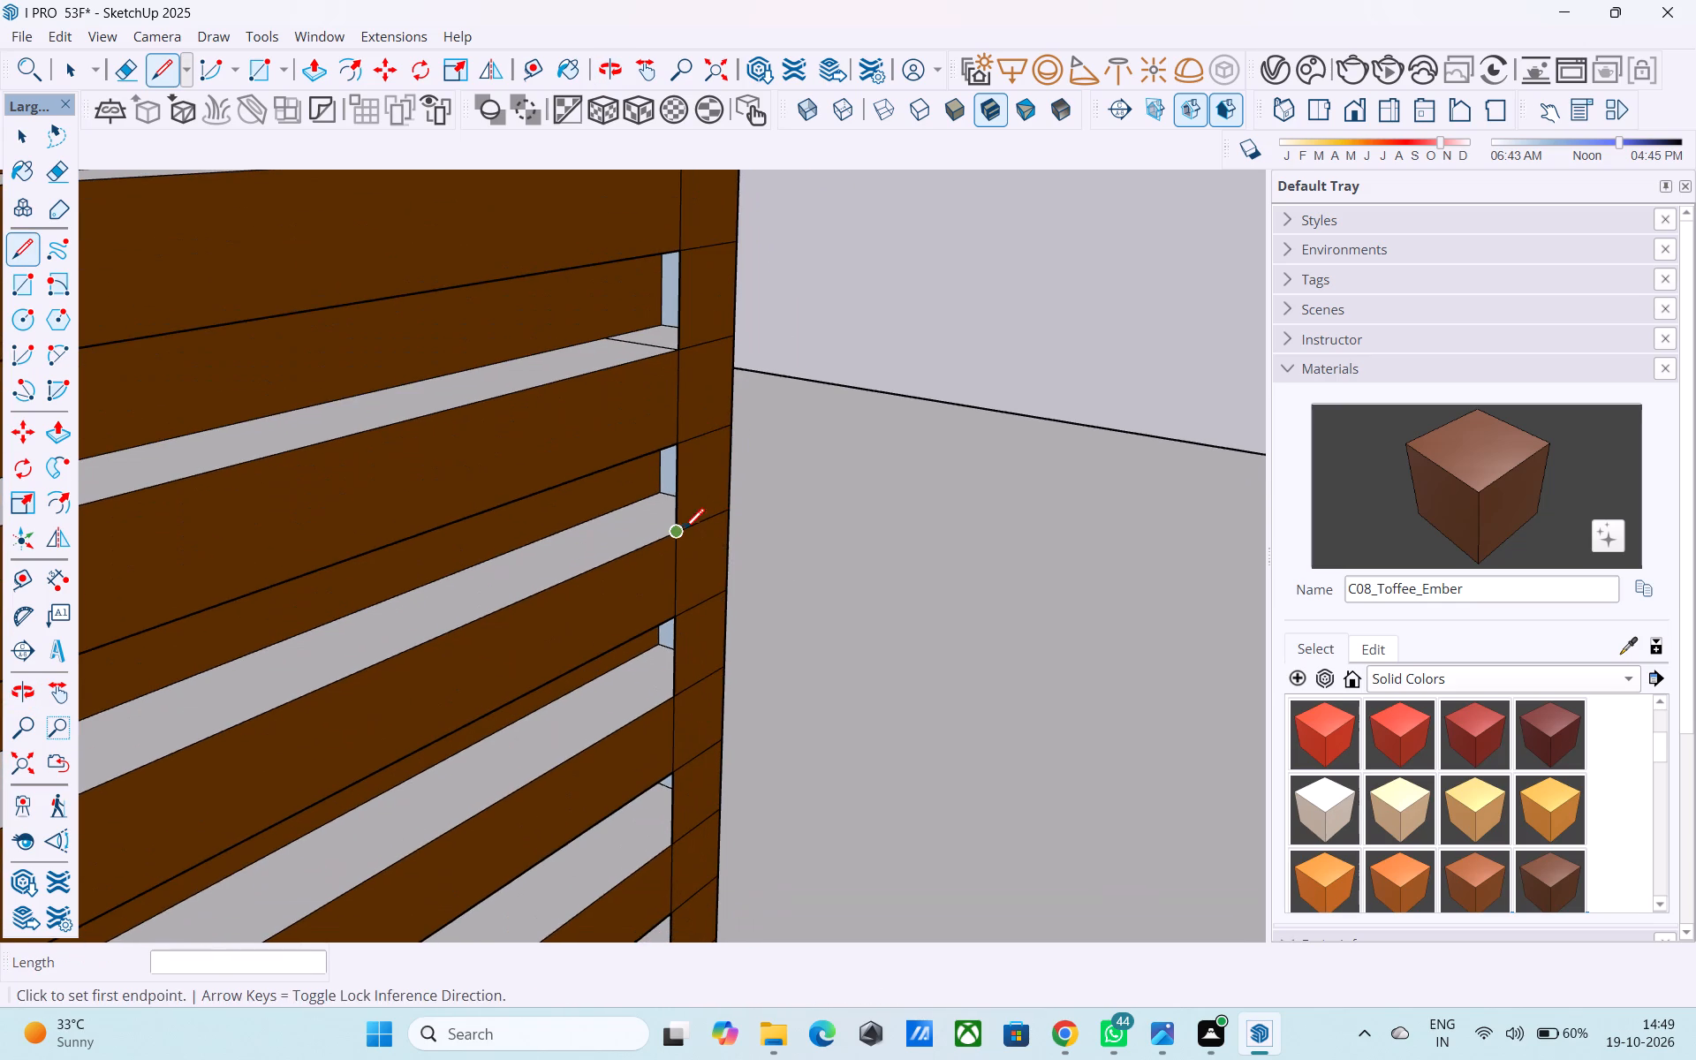
left_click(680, 529)
left_click(612, 513)
Draw 3" lines across the top ledges of the following three louvres down, from the end column's inner edge.
middle_click_drag(681, 585, 685, 495)
scroll(663, 553, "up", 2)
left_click(687, 625)
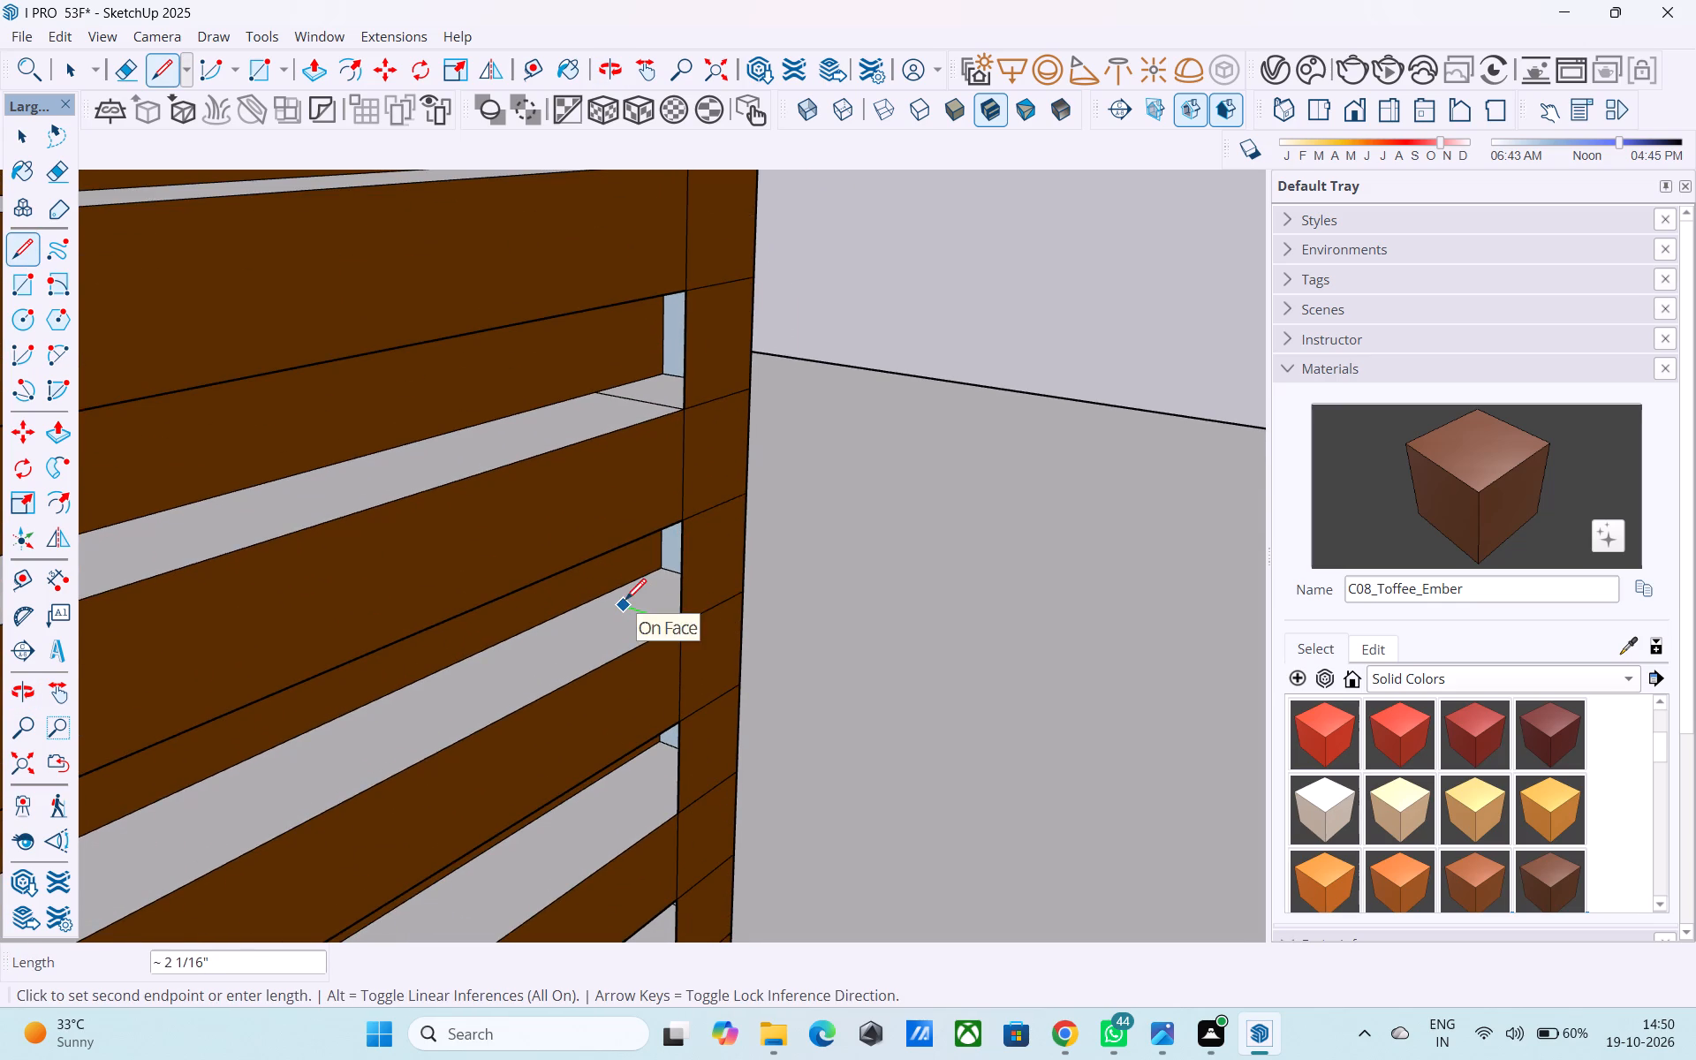
left_click(606, 596)
middle_click_drag(636, 613, 640, 404)
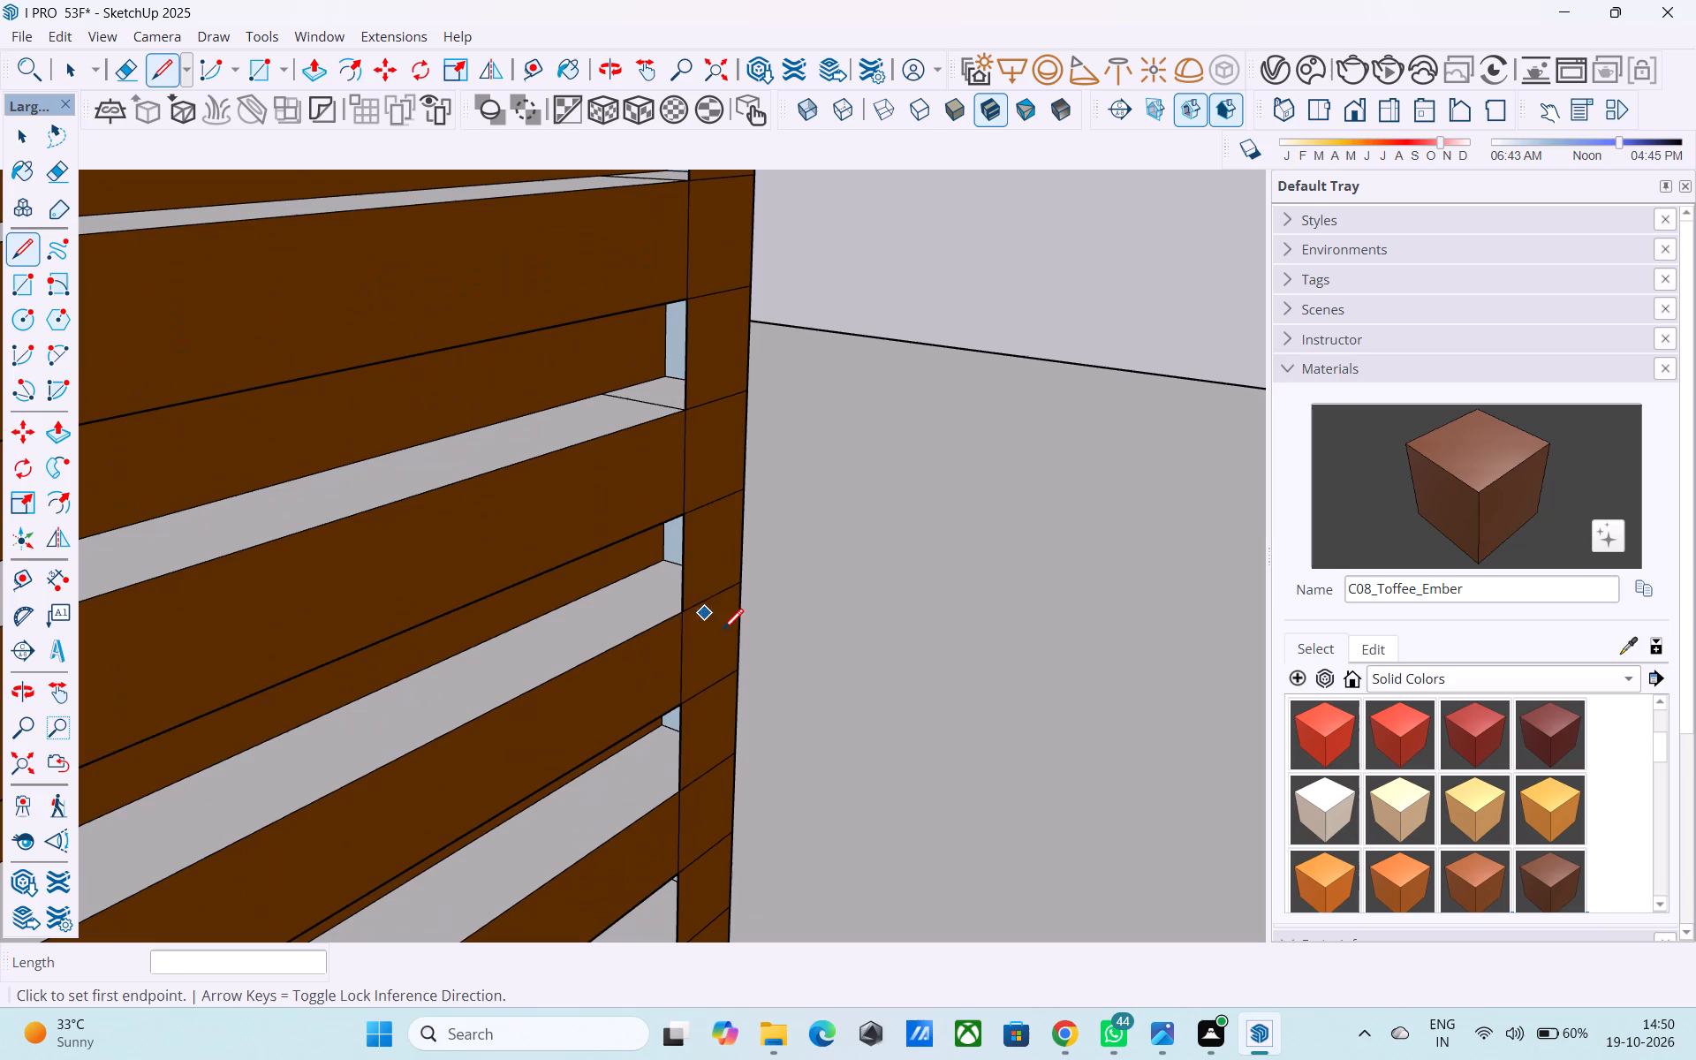
left_click(674, 617)
left_click(605, 582)
middle_click_drag(688, 655, 630, 439)
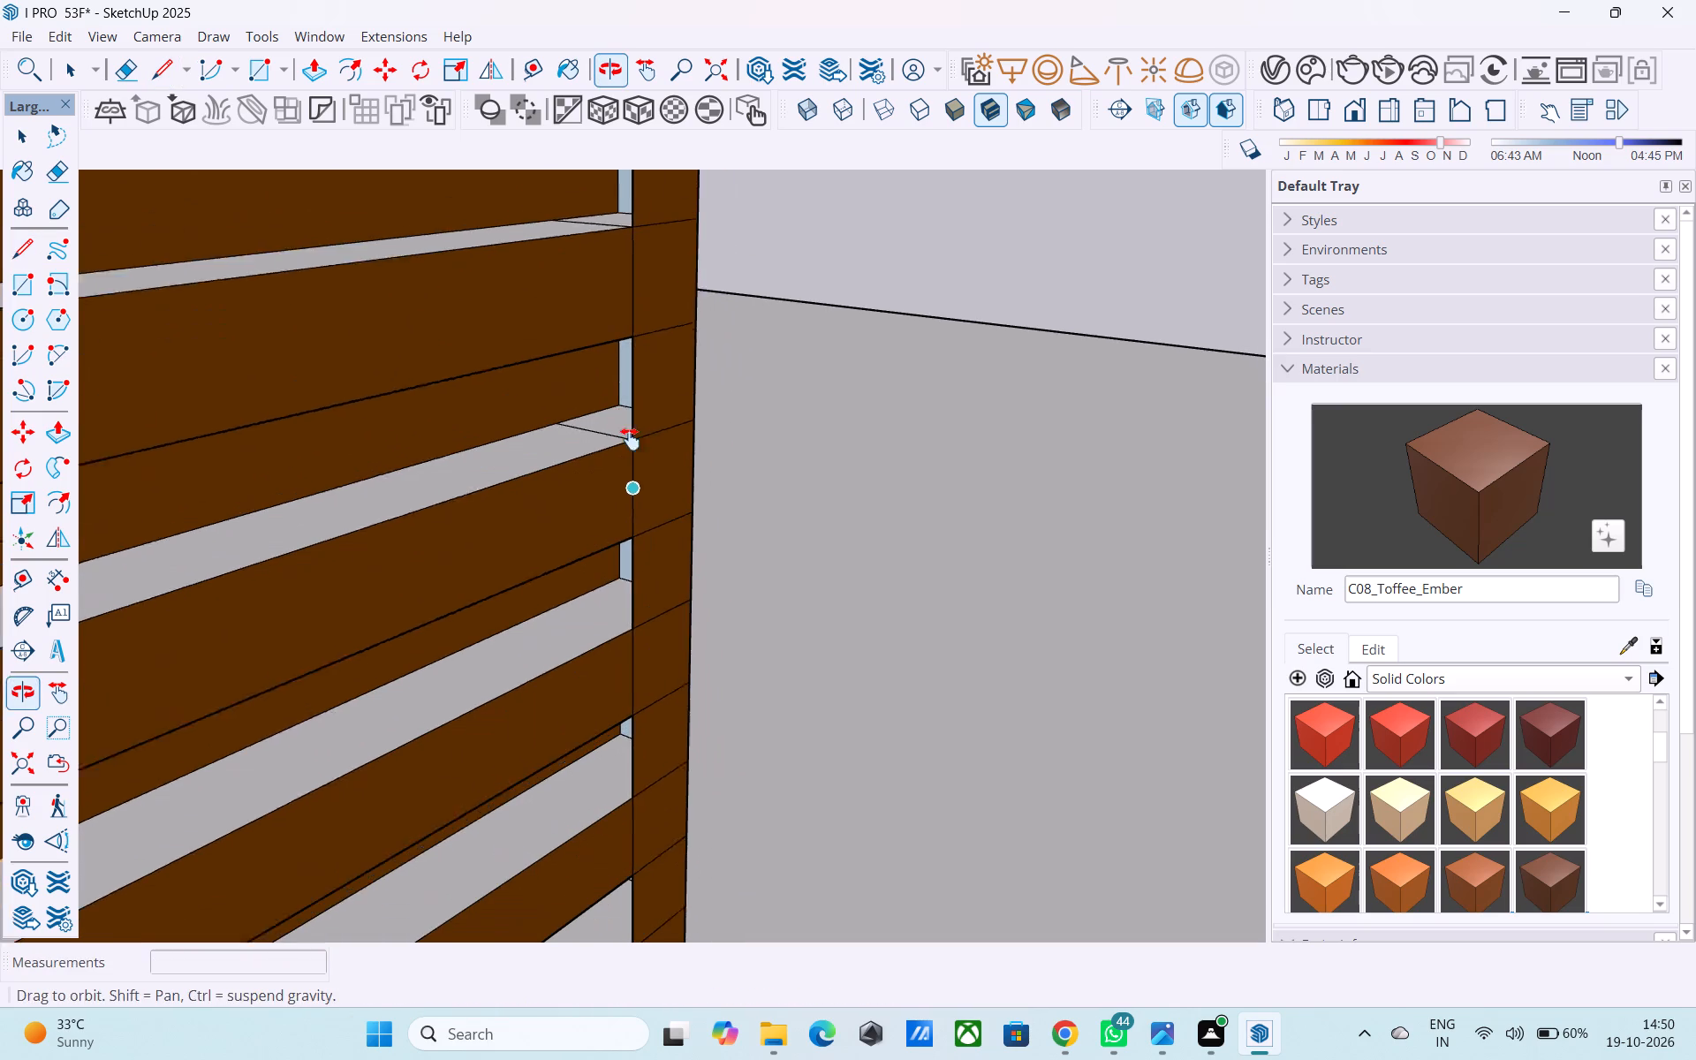
middle_click_drag(630, 439, 629, 436)
left_click(628, 578)
left_click(556, 561)
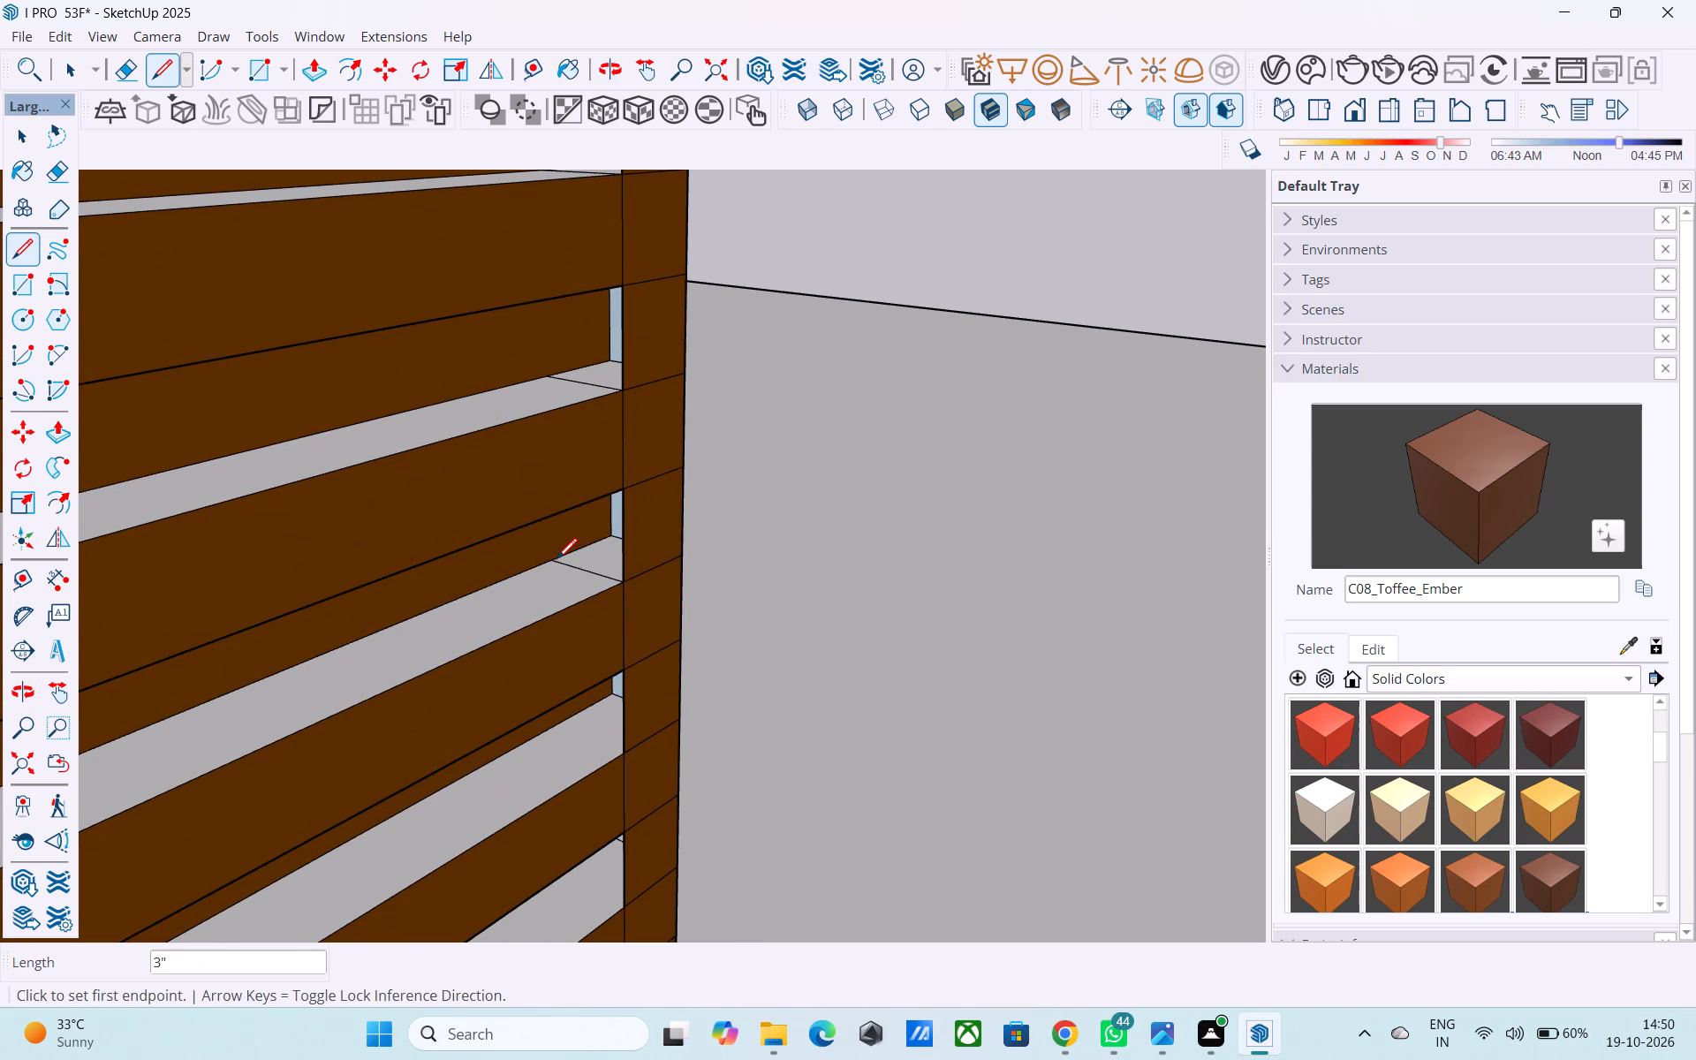
Draw 3" lines across the last three louvre ledges at the end column, down to the lowest gap.
middle_click_drag(635, 617, 654, 430)
left_click(627, 587)
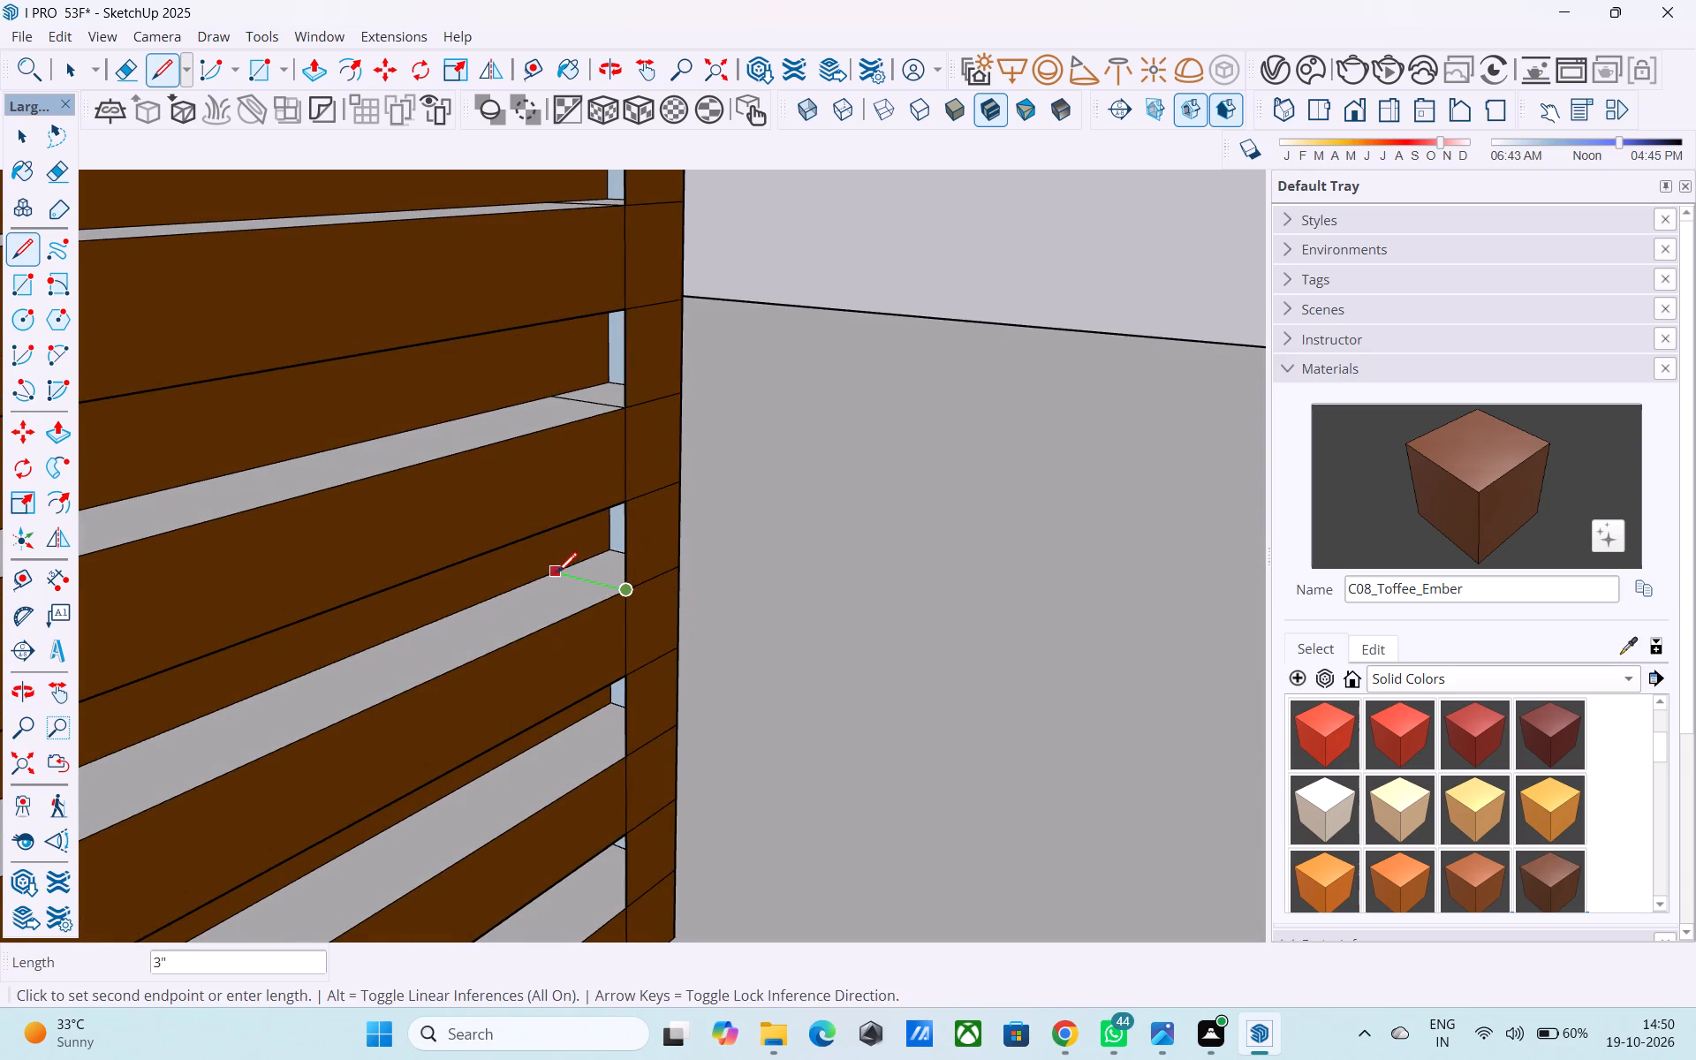
left_click(550, 573)
middle_click_drag(632, 631, 656, 436, "shift")
left_click(654, 570)
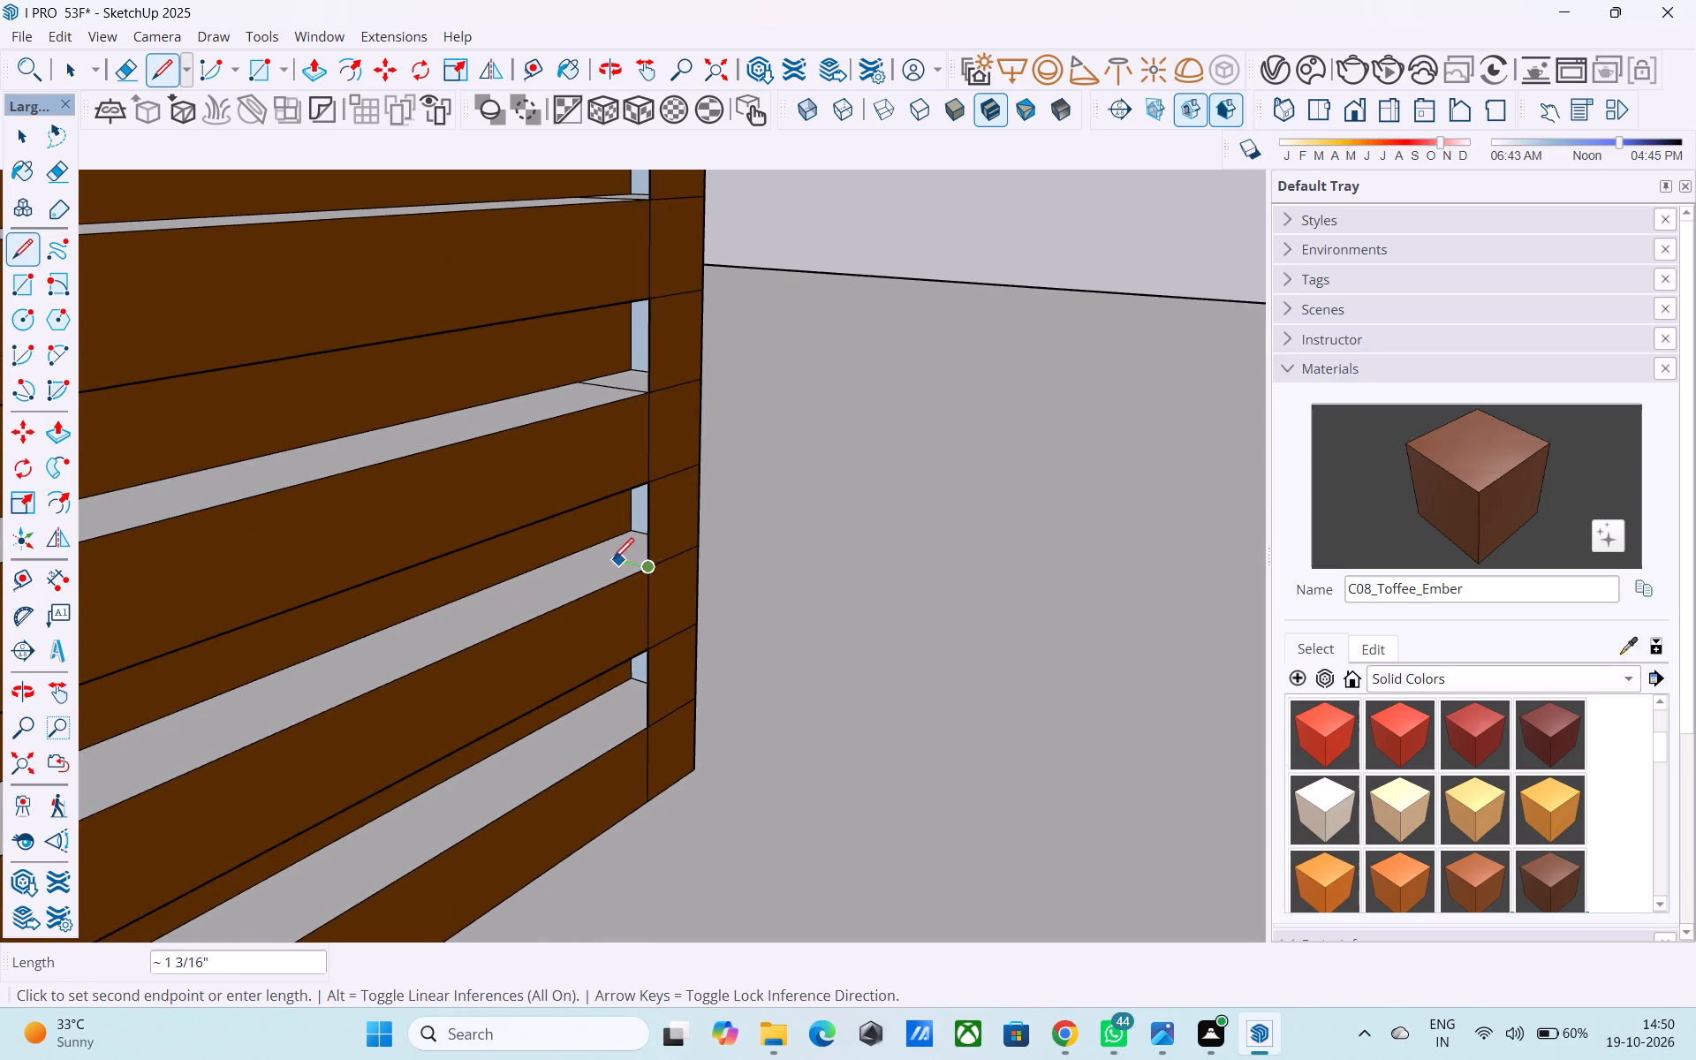
left_click(573, 556)
middle_click_drag(653, 600, 610, 464, "shift")
scroll(612, 468, "up", 1, "shift")
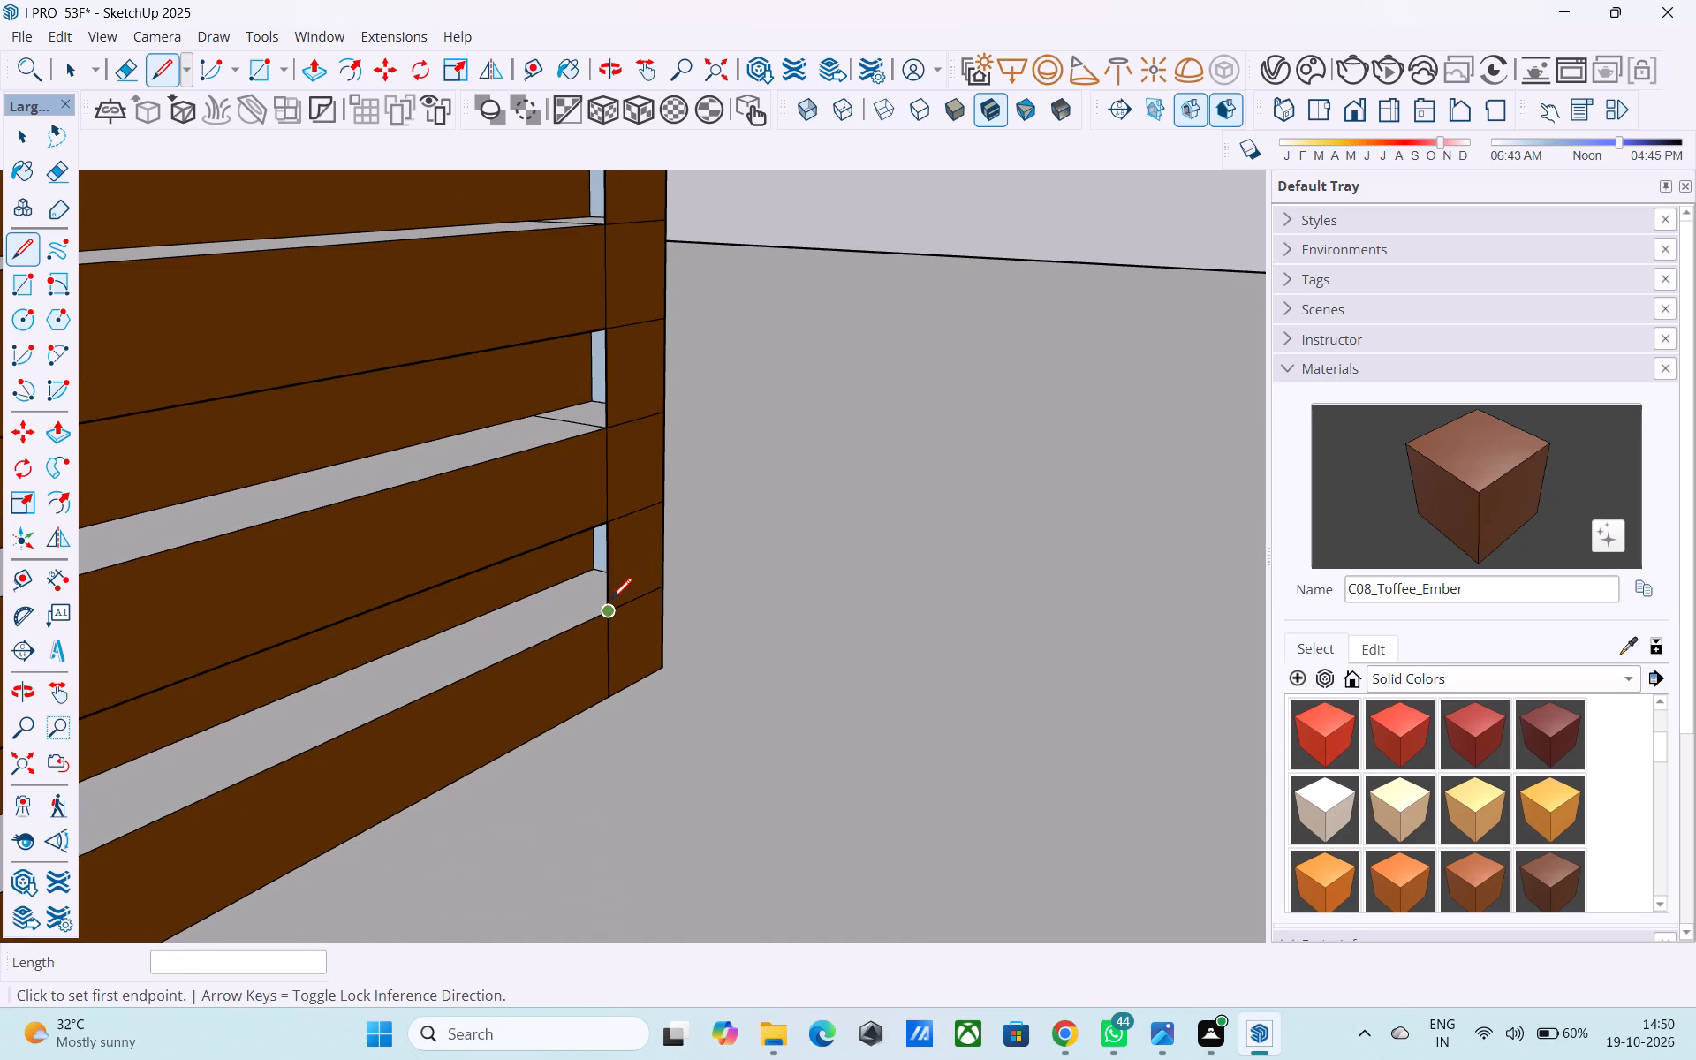
left_click_drag(611, 601, 602, 601)
left_click(542, 589)
Close the open ends of the bottom three louvre gaps with vertical 3" by 3" rectangles above the ledge lines.
key("r")
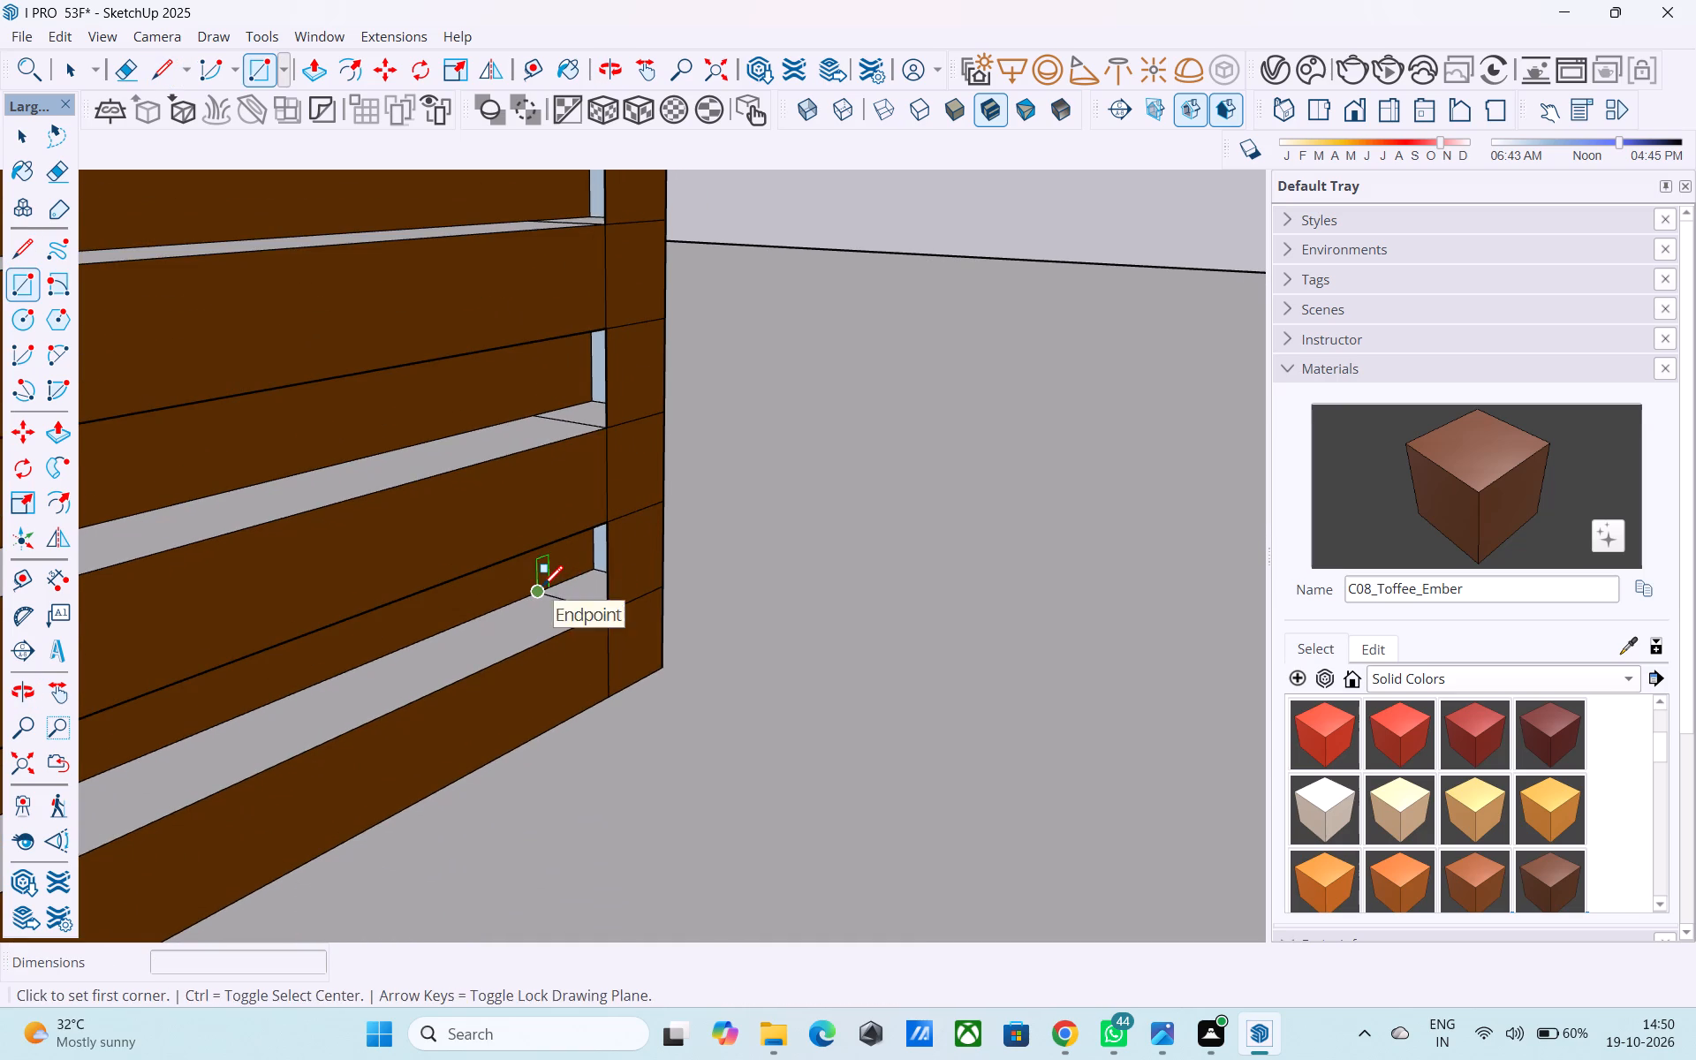
left_click(542, 588)
left_click(610, 524)
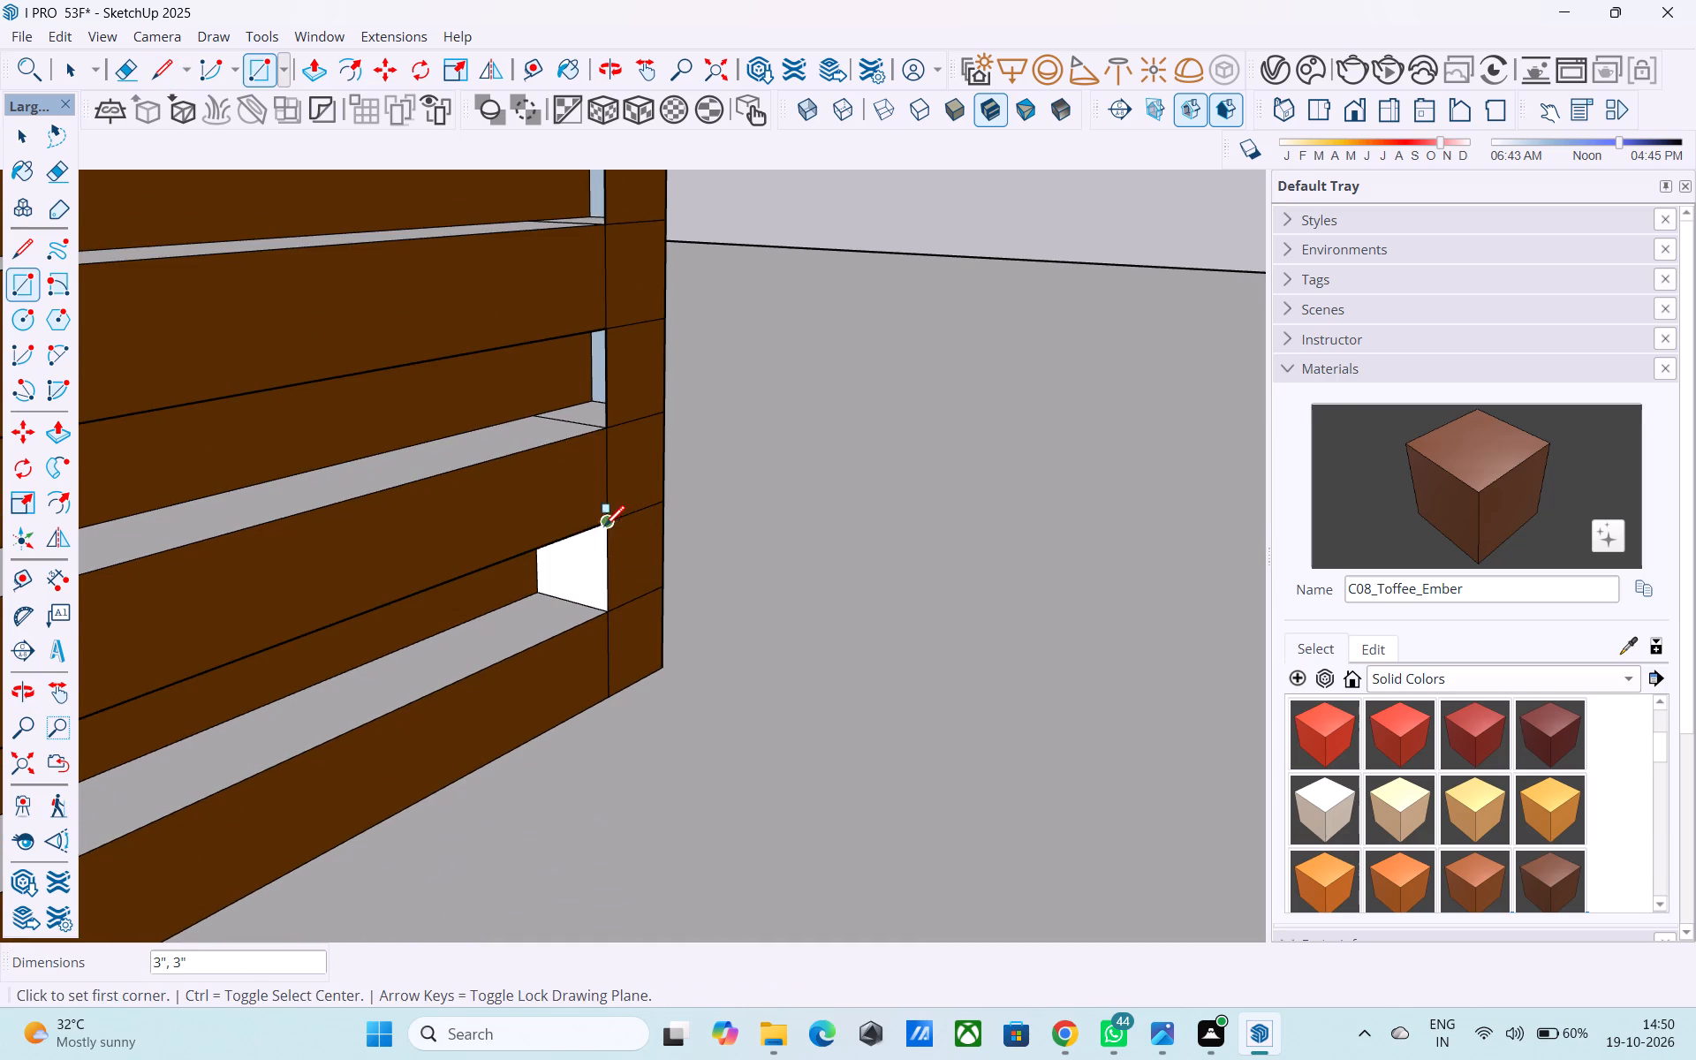
middle_click_drag(532, 470, 556, 586, "shift")
left_click(549, 513)
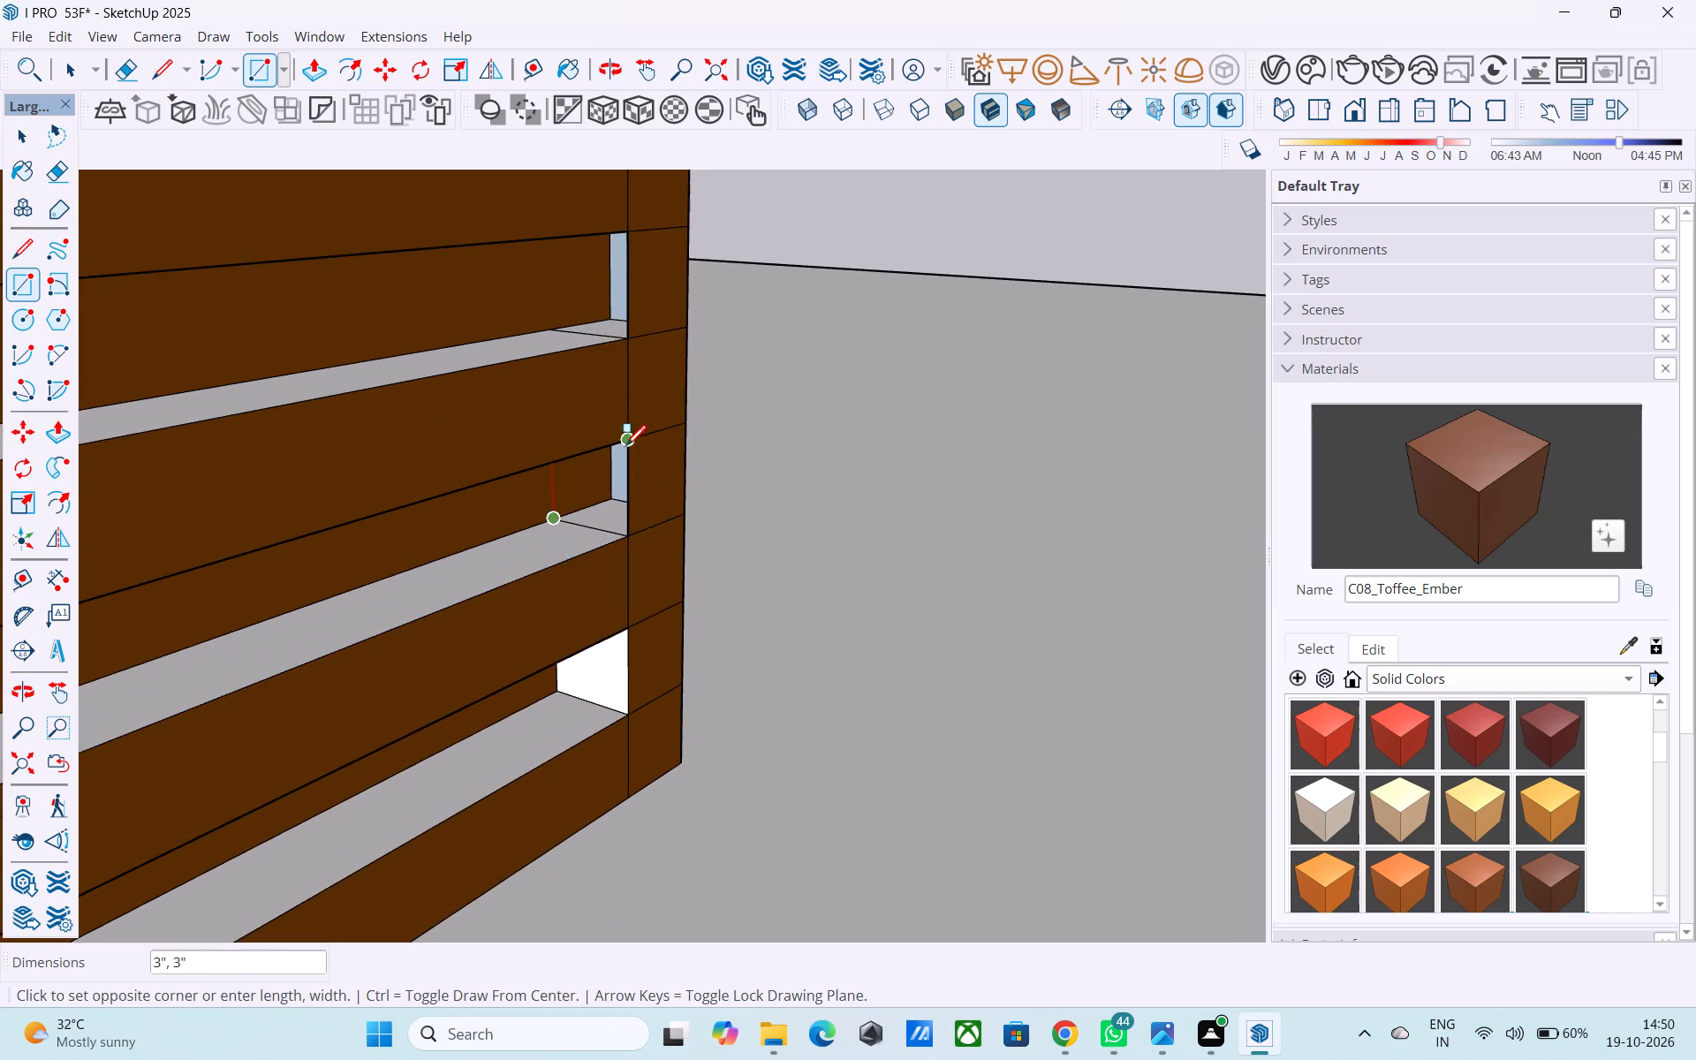
left_click(626, 432)
middle_click_drag(615, 377, 645, 602, "shift")
left_click(579, 540)
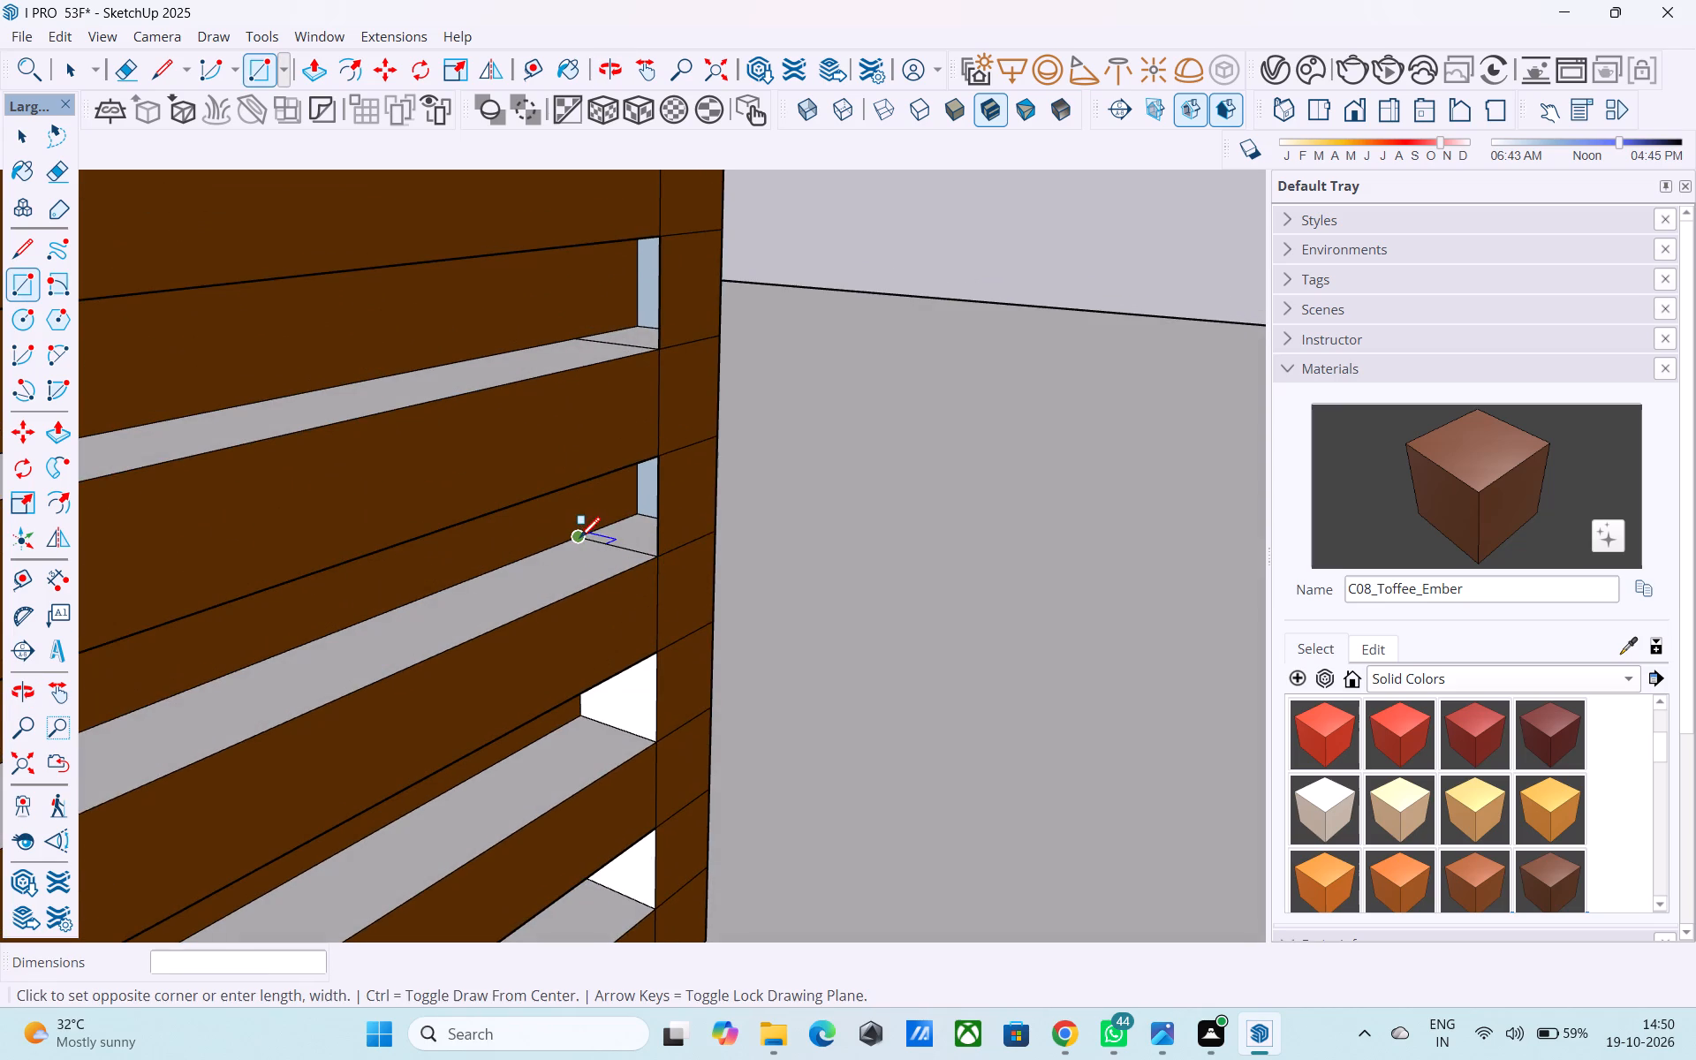
left_click(657, 460)
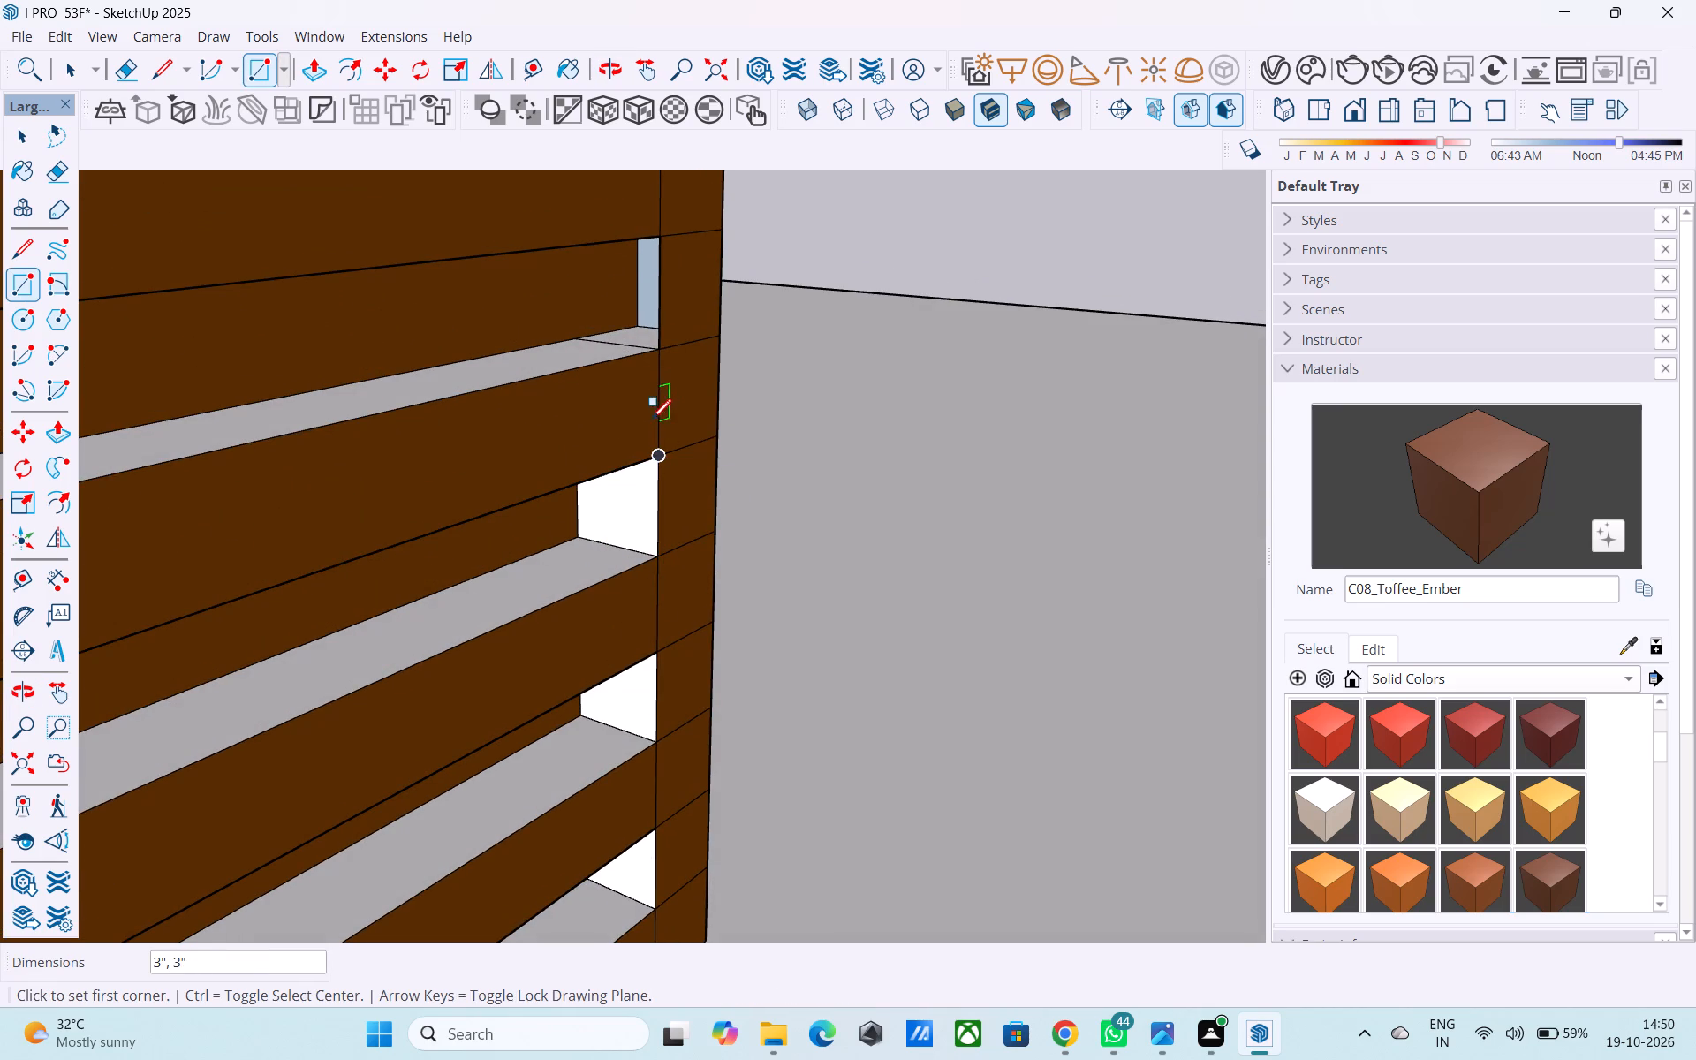
Close the ends of the next two louvre gaps up with vertical 3" by 3" rectangles against the end column.
scroll(627, 538, "down", 1)
middle_click_drag(626, 537, 625, 567, "shift")
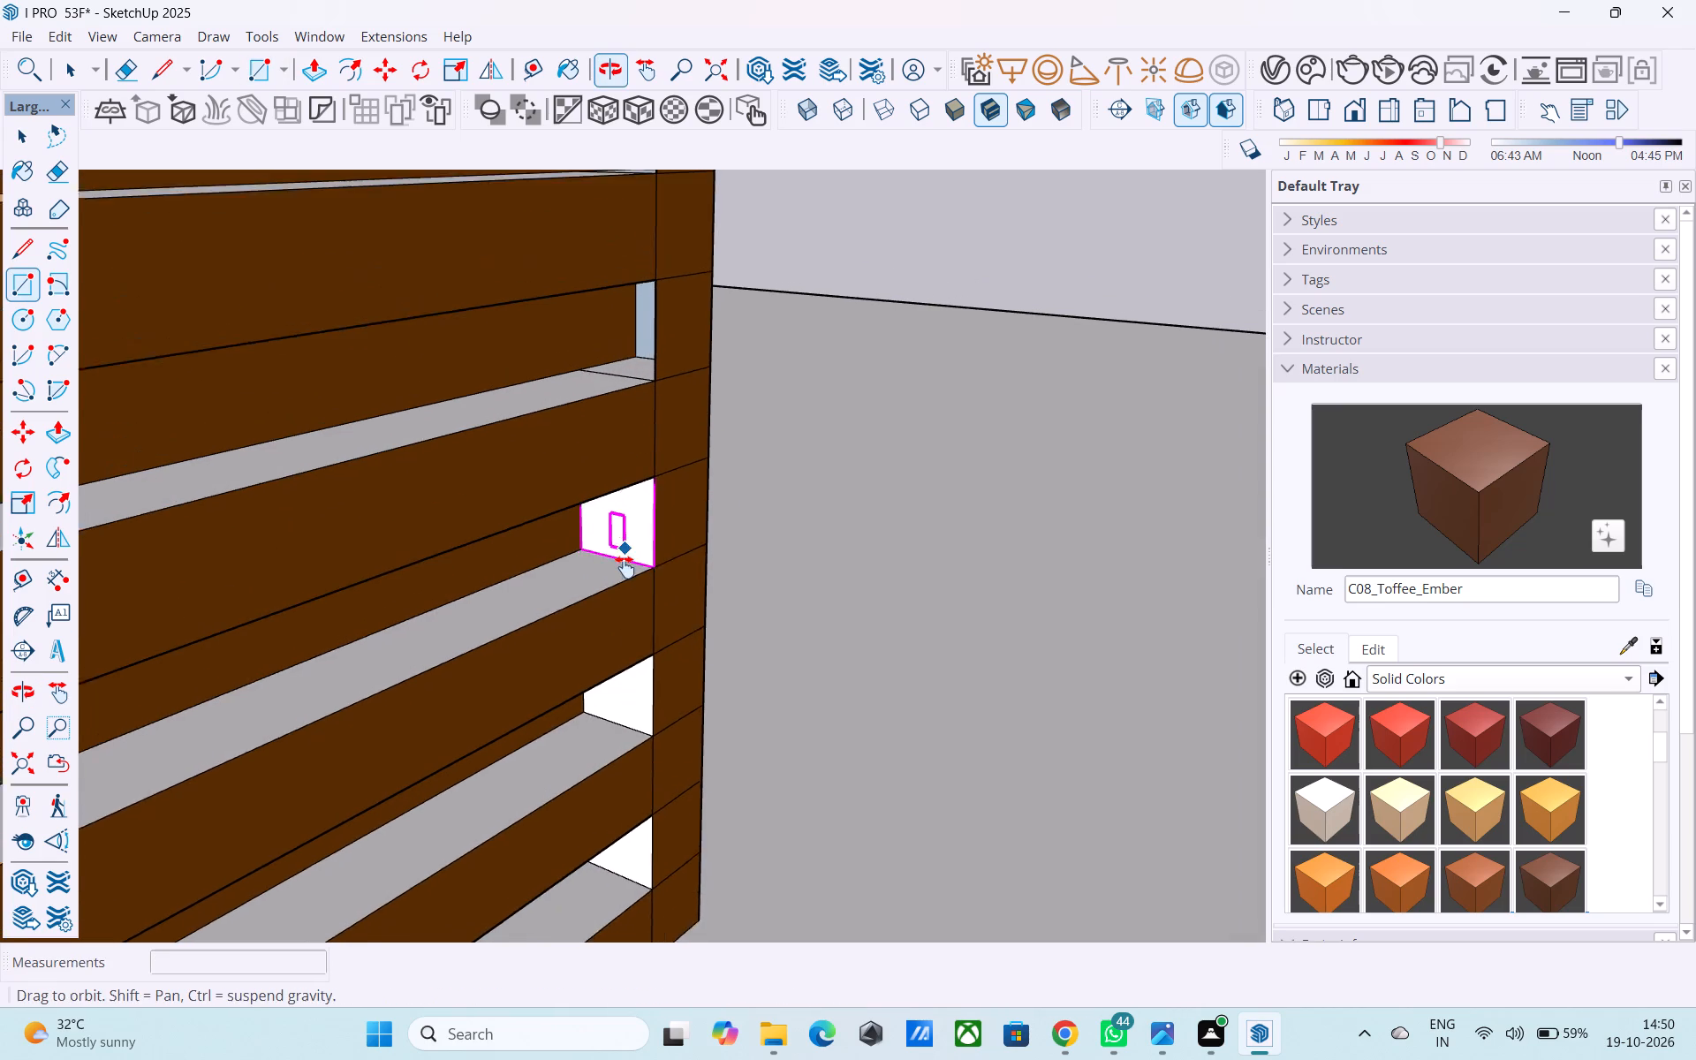
middle_click_drag(625, 567, 623, 600, "shift")
middle_click_drag(577, 543, 557, 476)
scroll(567, 487, "up", 1)
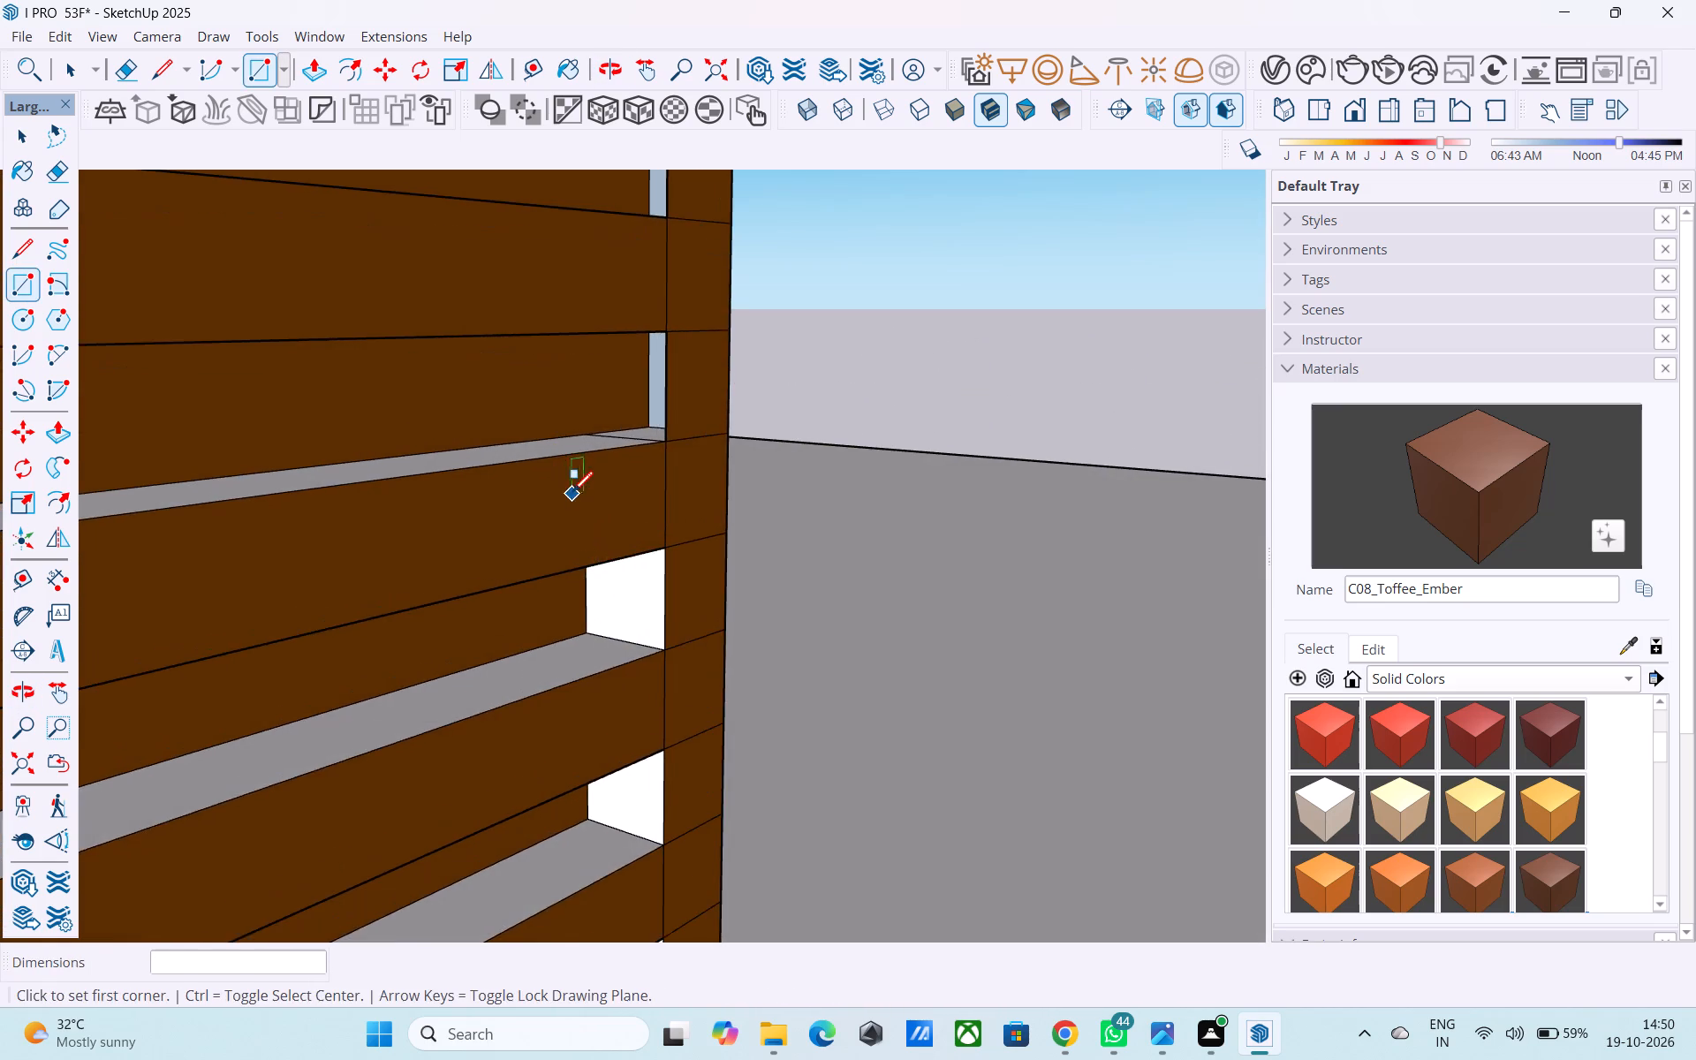
middle_click_drag(612, 455, 619, 650)
left_click(597, 603)
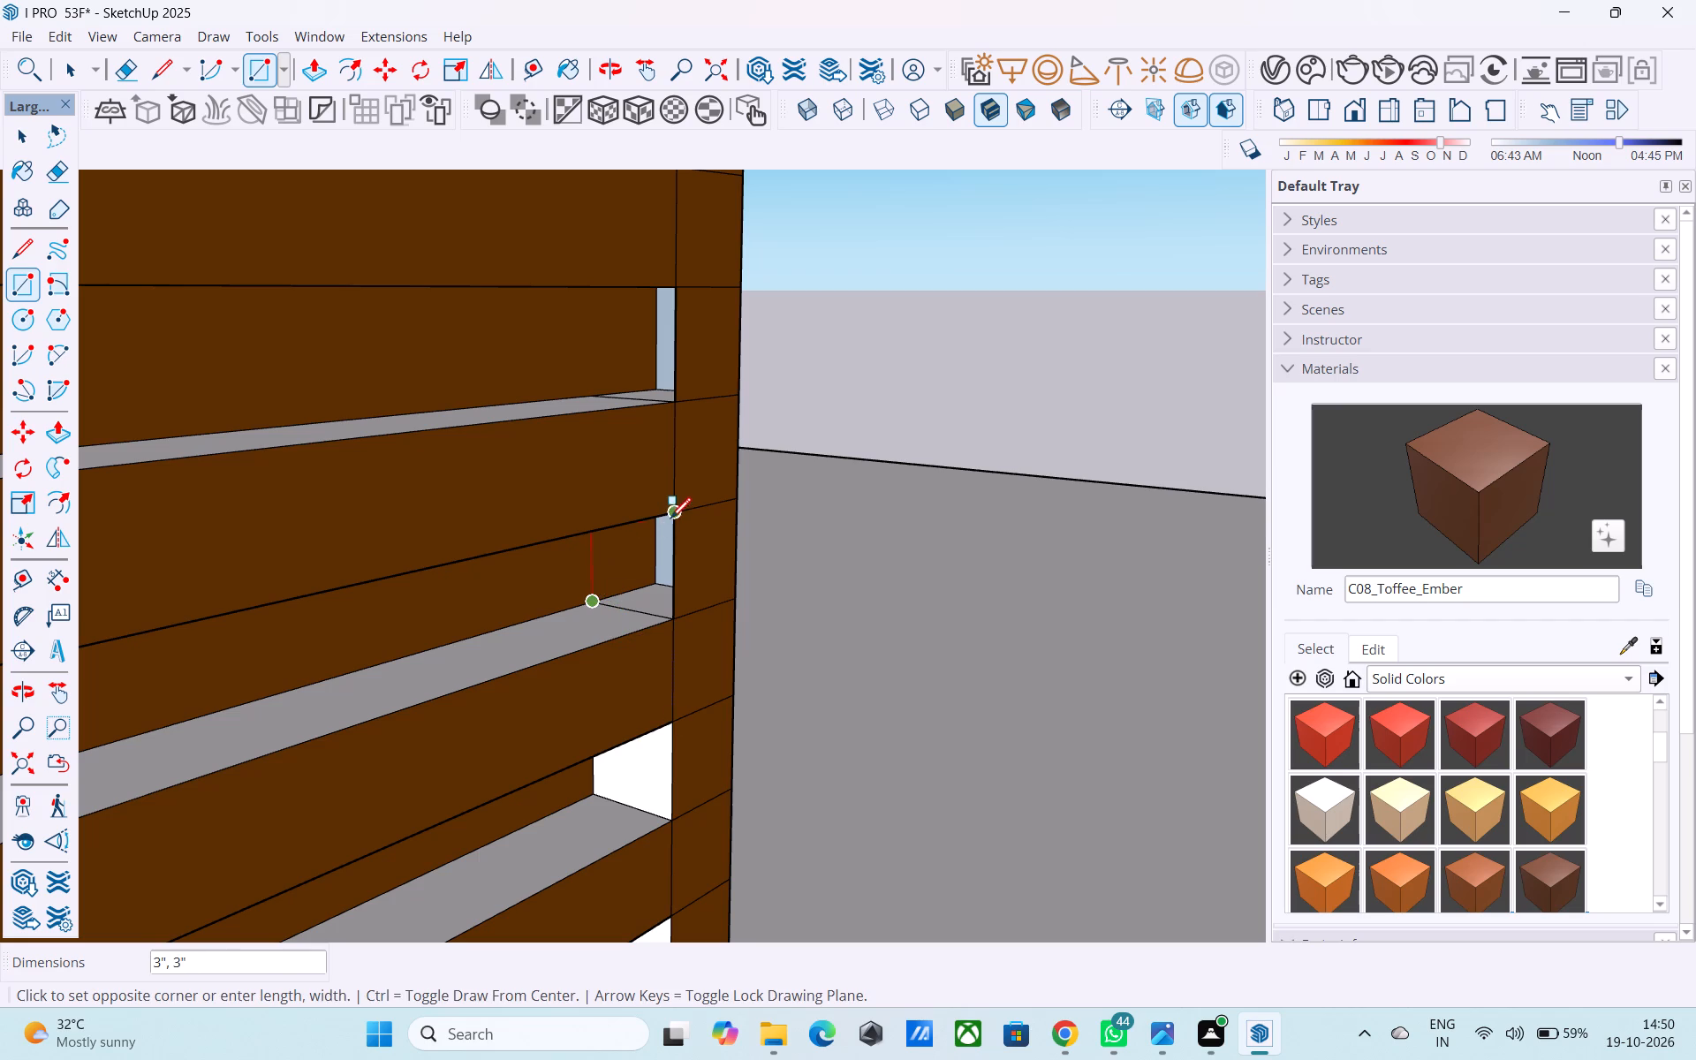
left_click(670, 519)
middle_click_drag(637, 394, 610, 583)
left_click(569, 584)
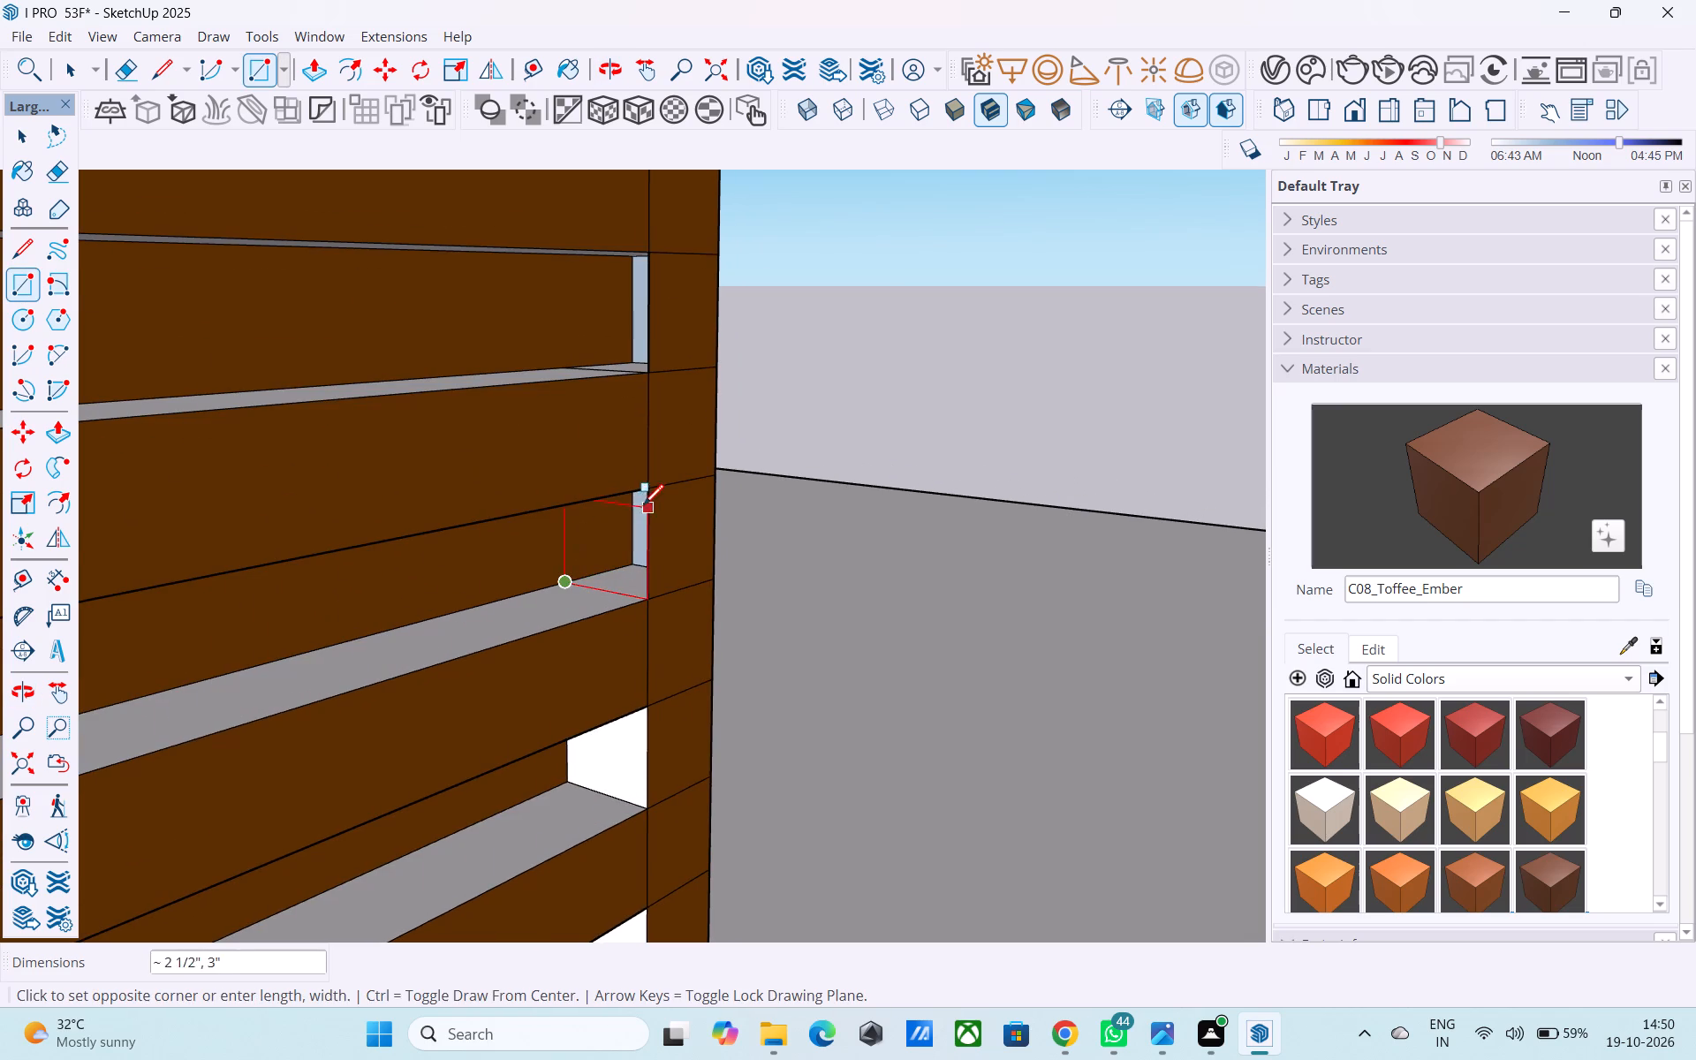
left_click(645, 487)
Draw vertical 3" by 3" rectangles closing the ends of the following two louvre gaps up.
middle_click_drag(630, 382, 602, 641, "shift")
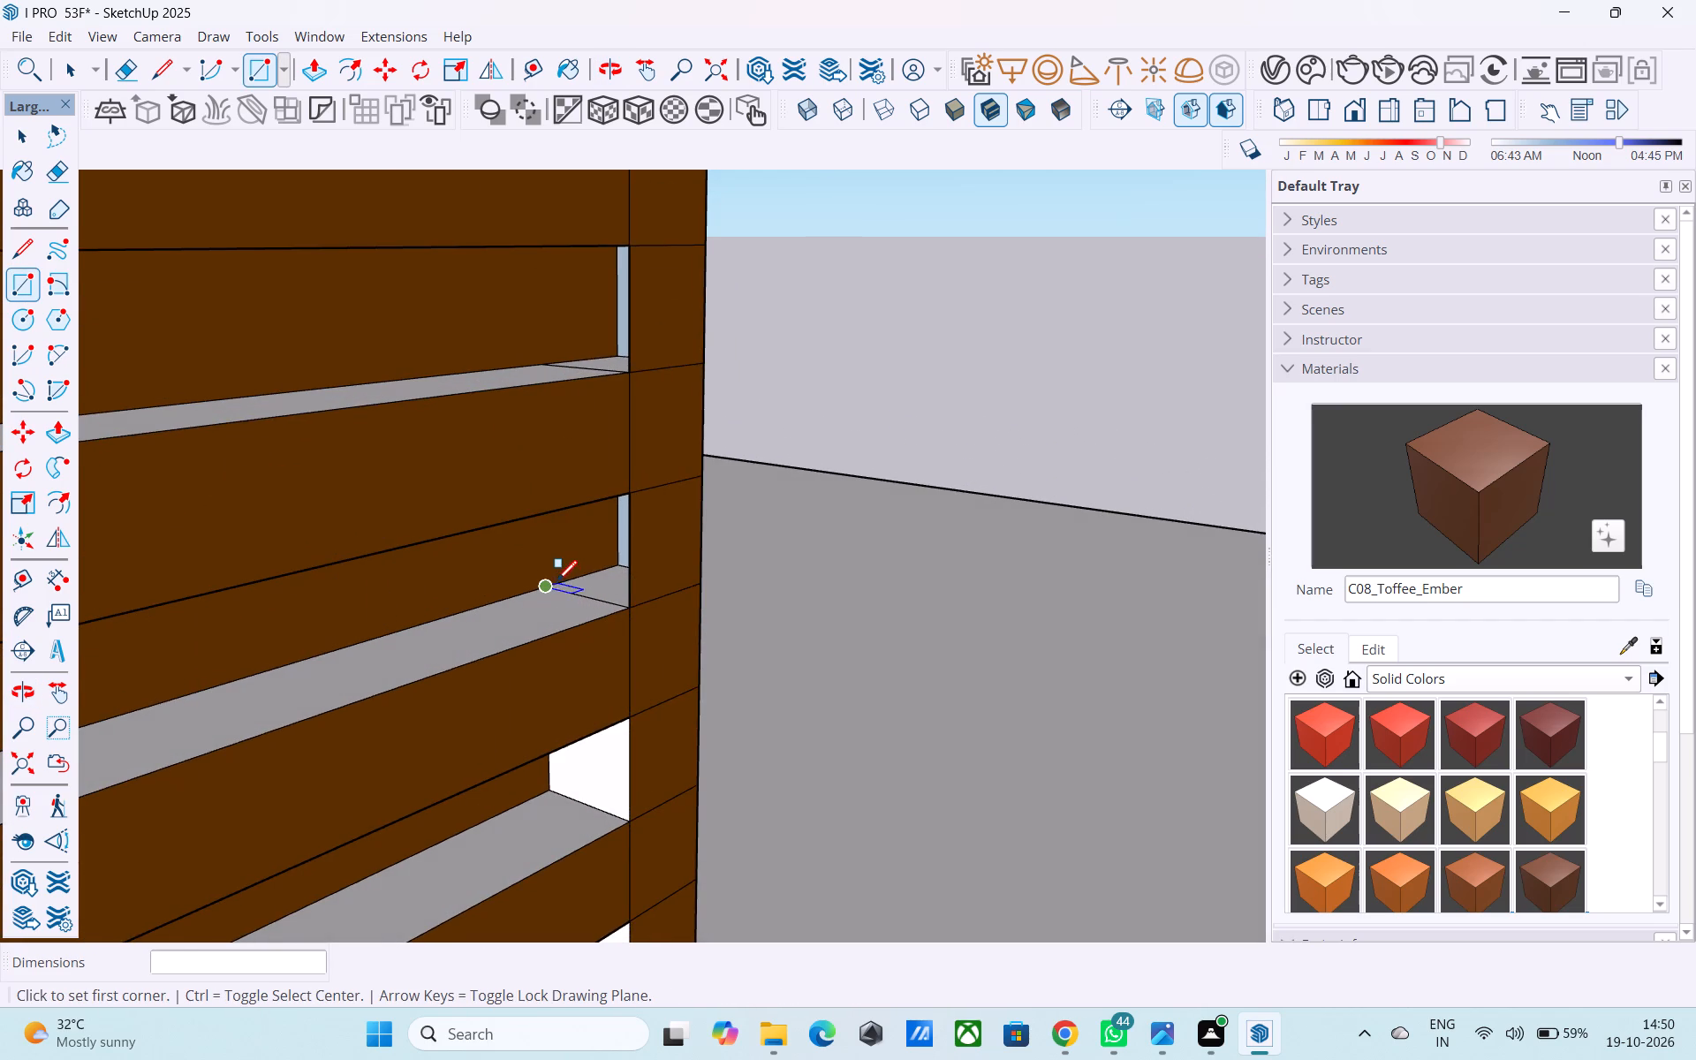
left_click(556, 583)
left_click(629, 488)
middle_click_drag(559, 421, 546, 682)
left_click(530, 544)
left_click(610, 450)
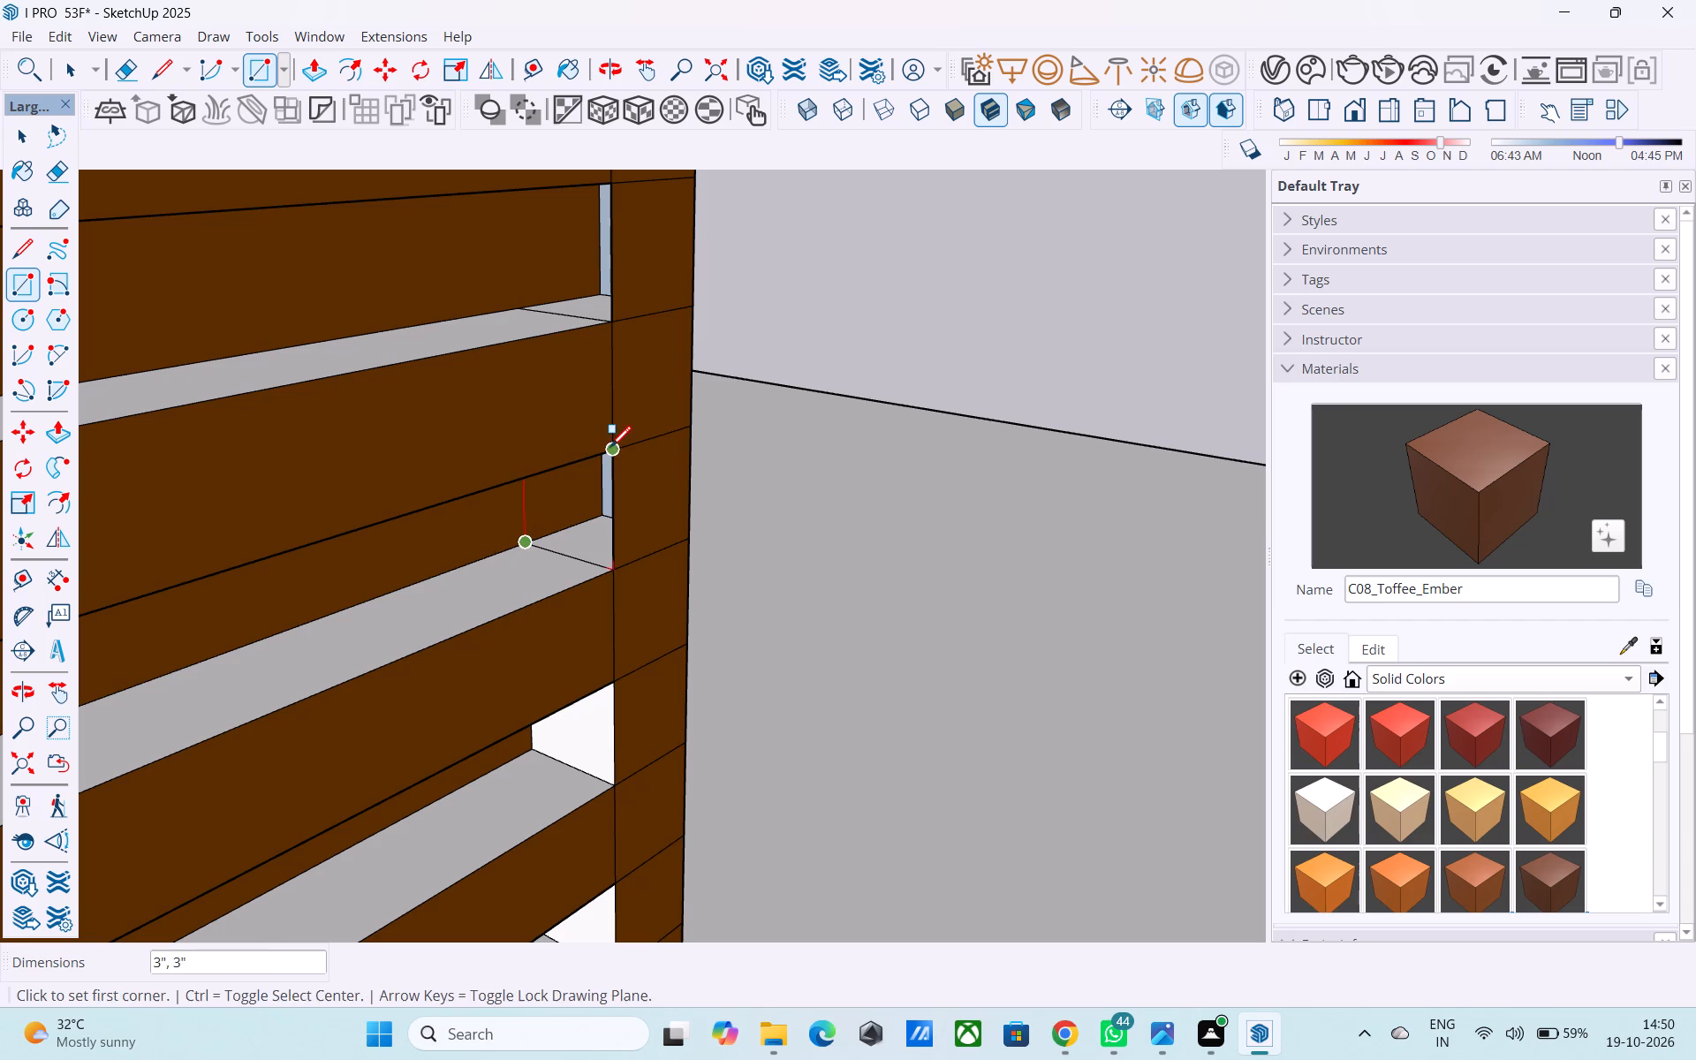
Close the ends of the next two louvre gaps up with vertical 3" by 3" rectangles against the end column.
middle_click_drag(595, 403, 570, 723)
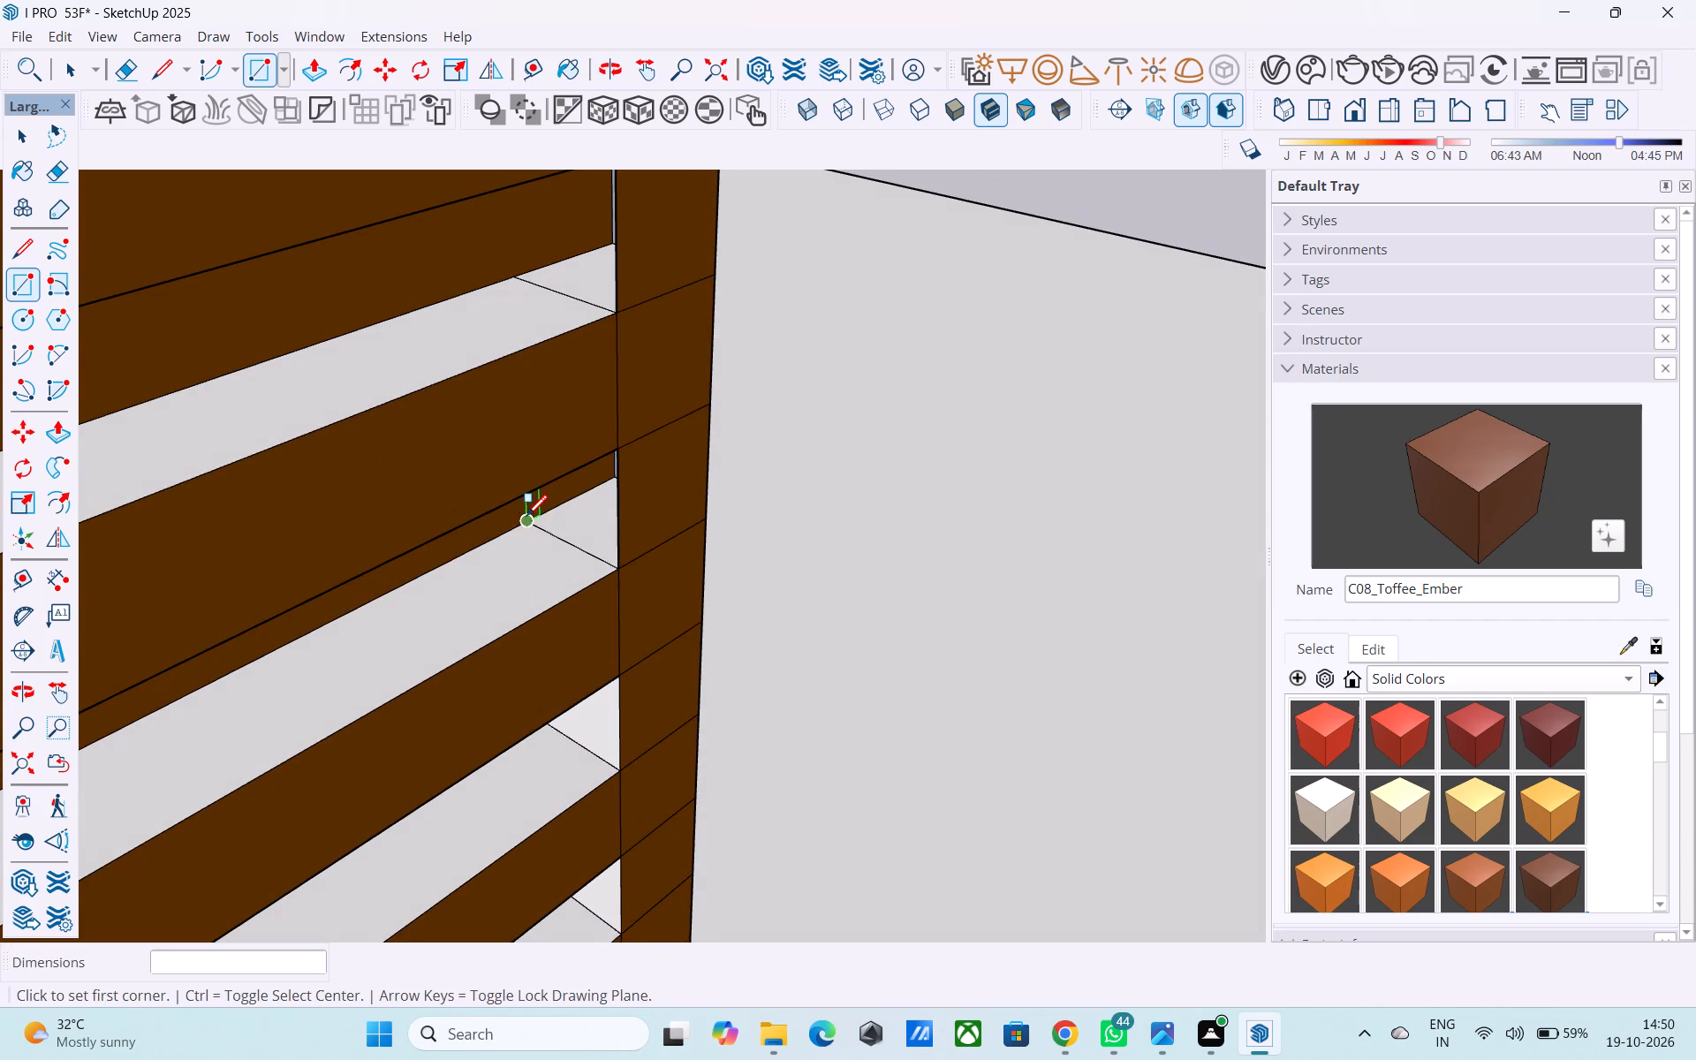
left_click(527, 519)
middle_click(542, 534, "shift")
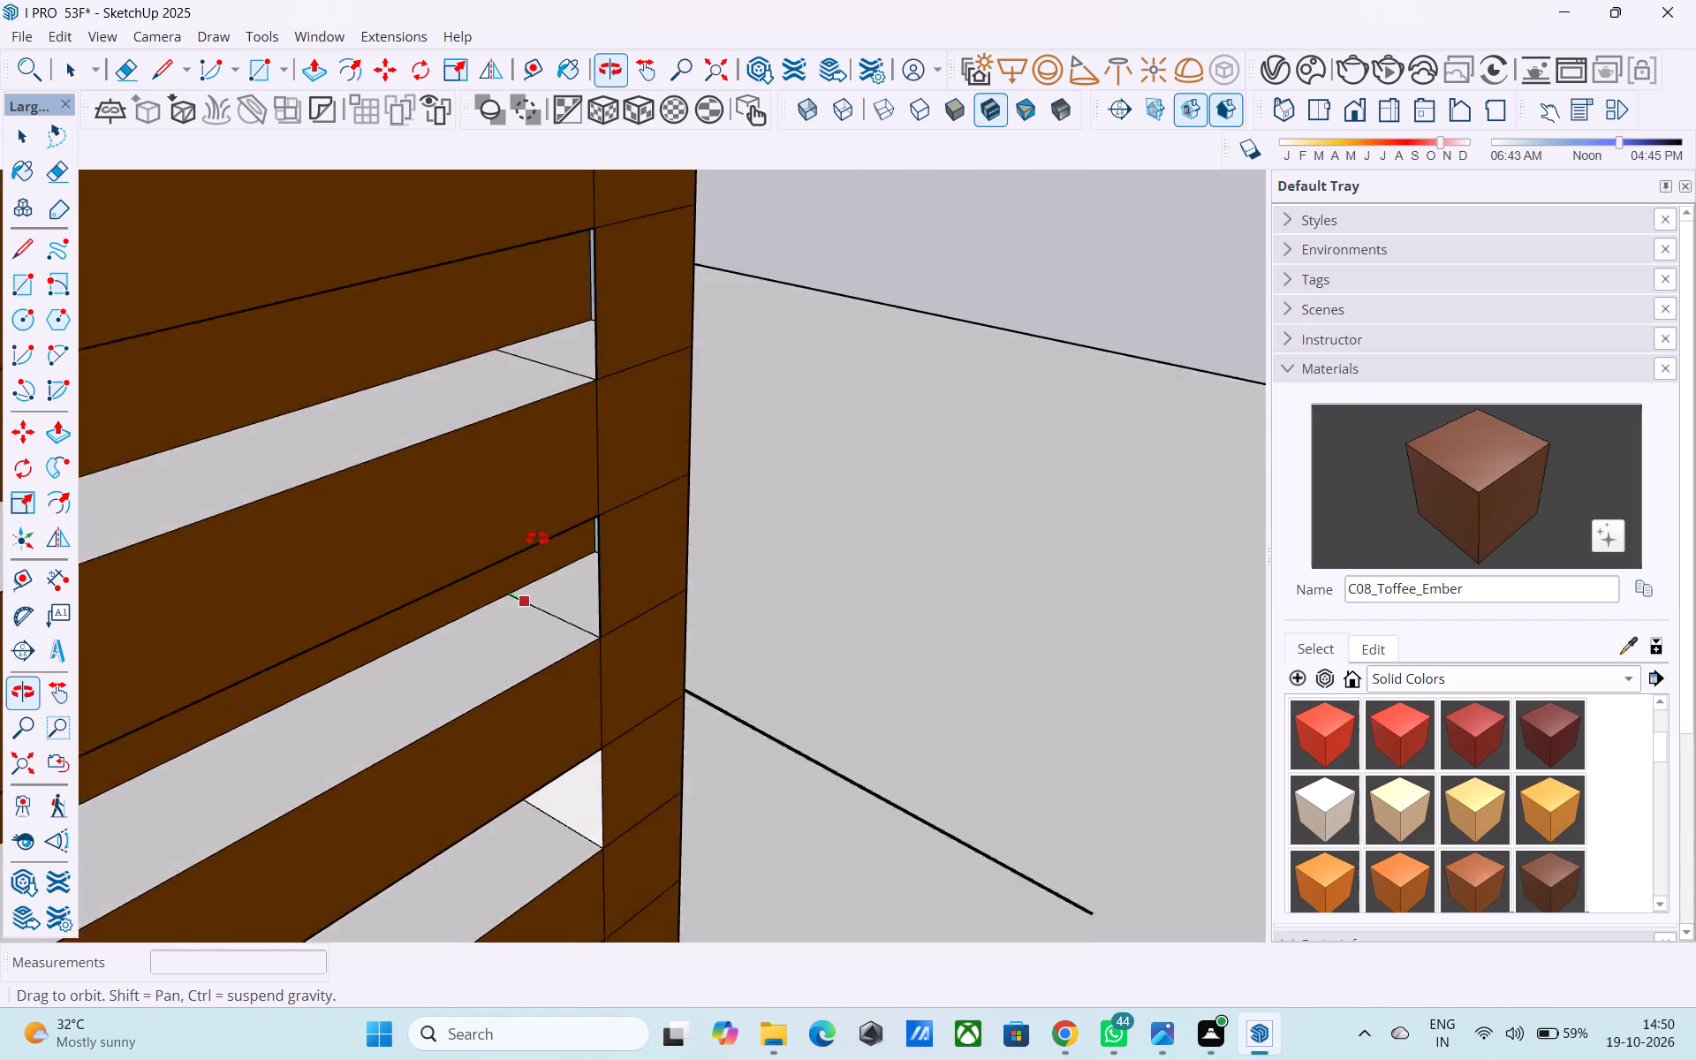
scroll(526, 573, "up", 3)
key("r")
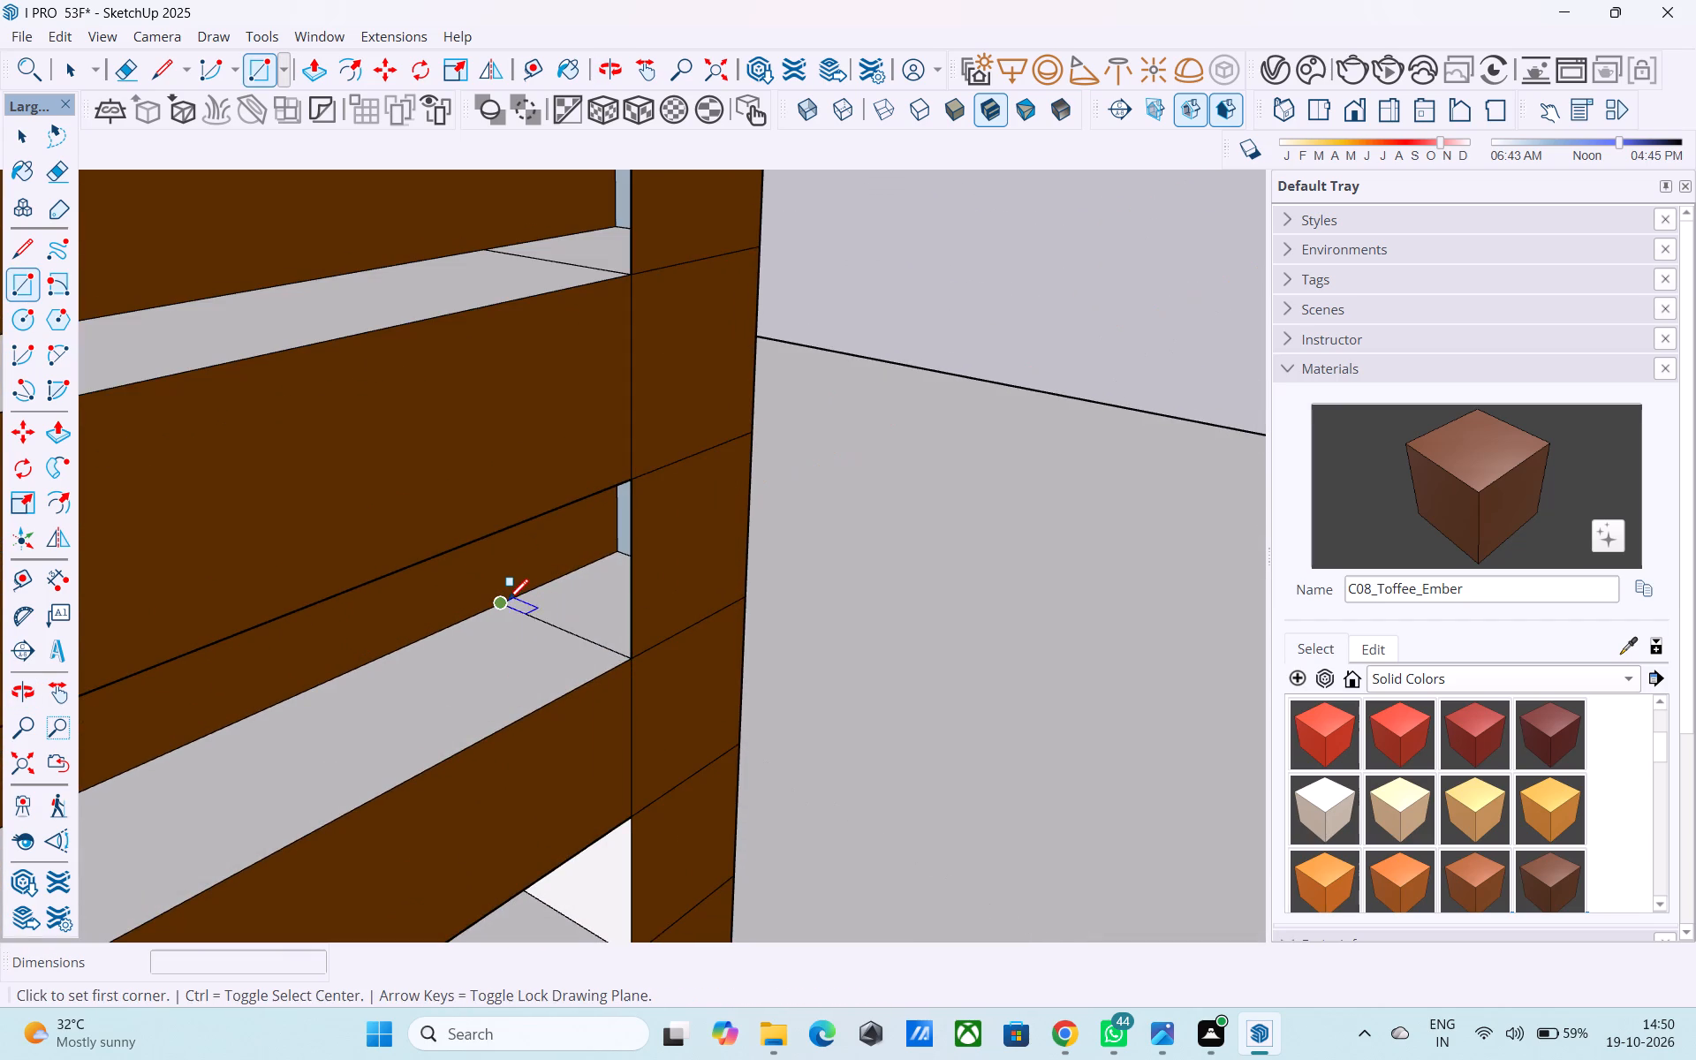
left_click(503, 609)
left_click(630, 478)
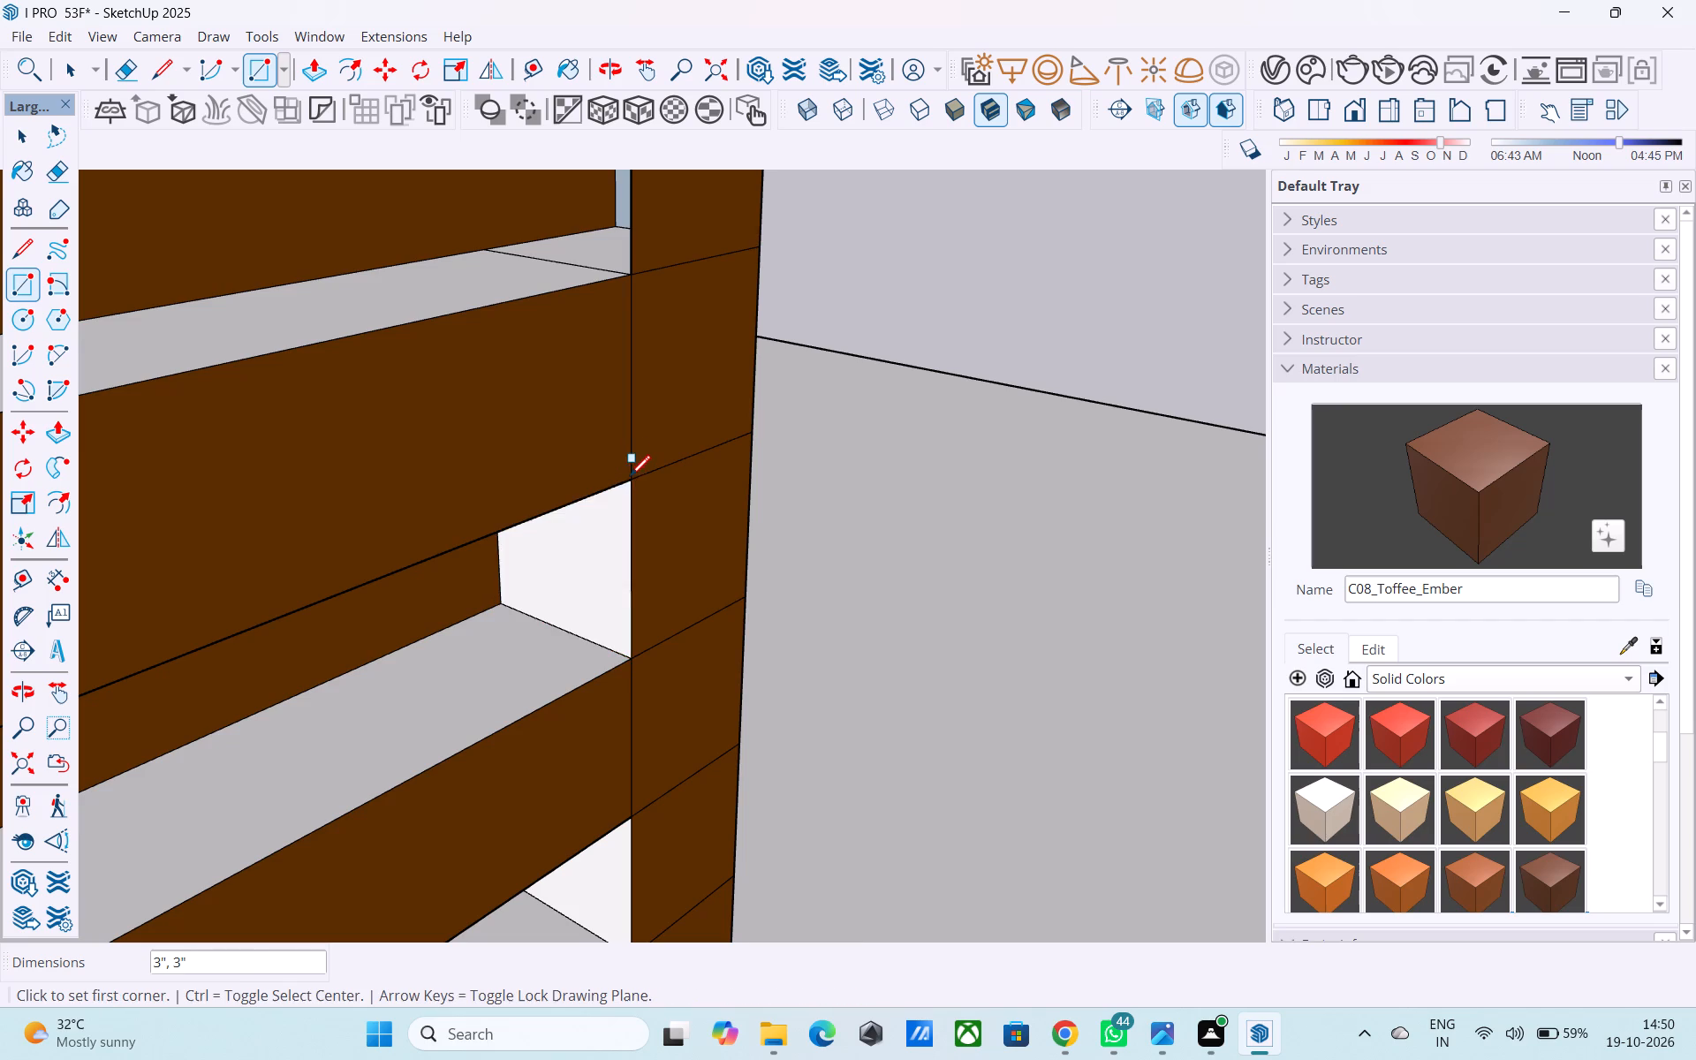
scroll(616, 493, "down", 2)
middle_click_drag(615, 496, 609, 674, "shift")
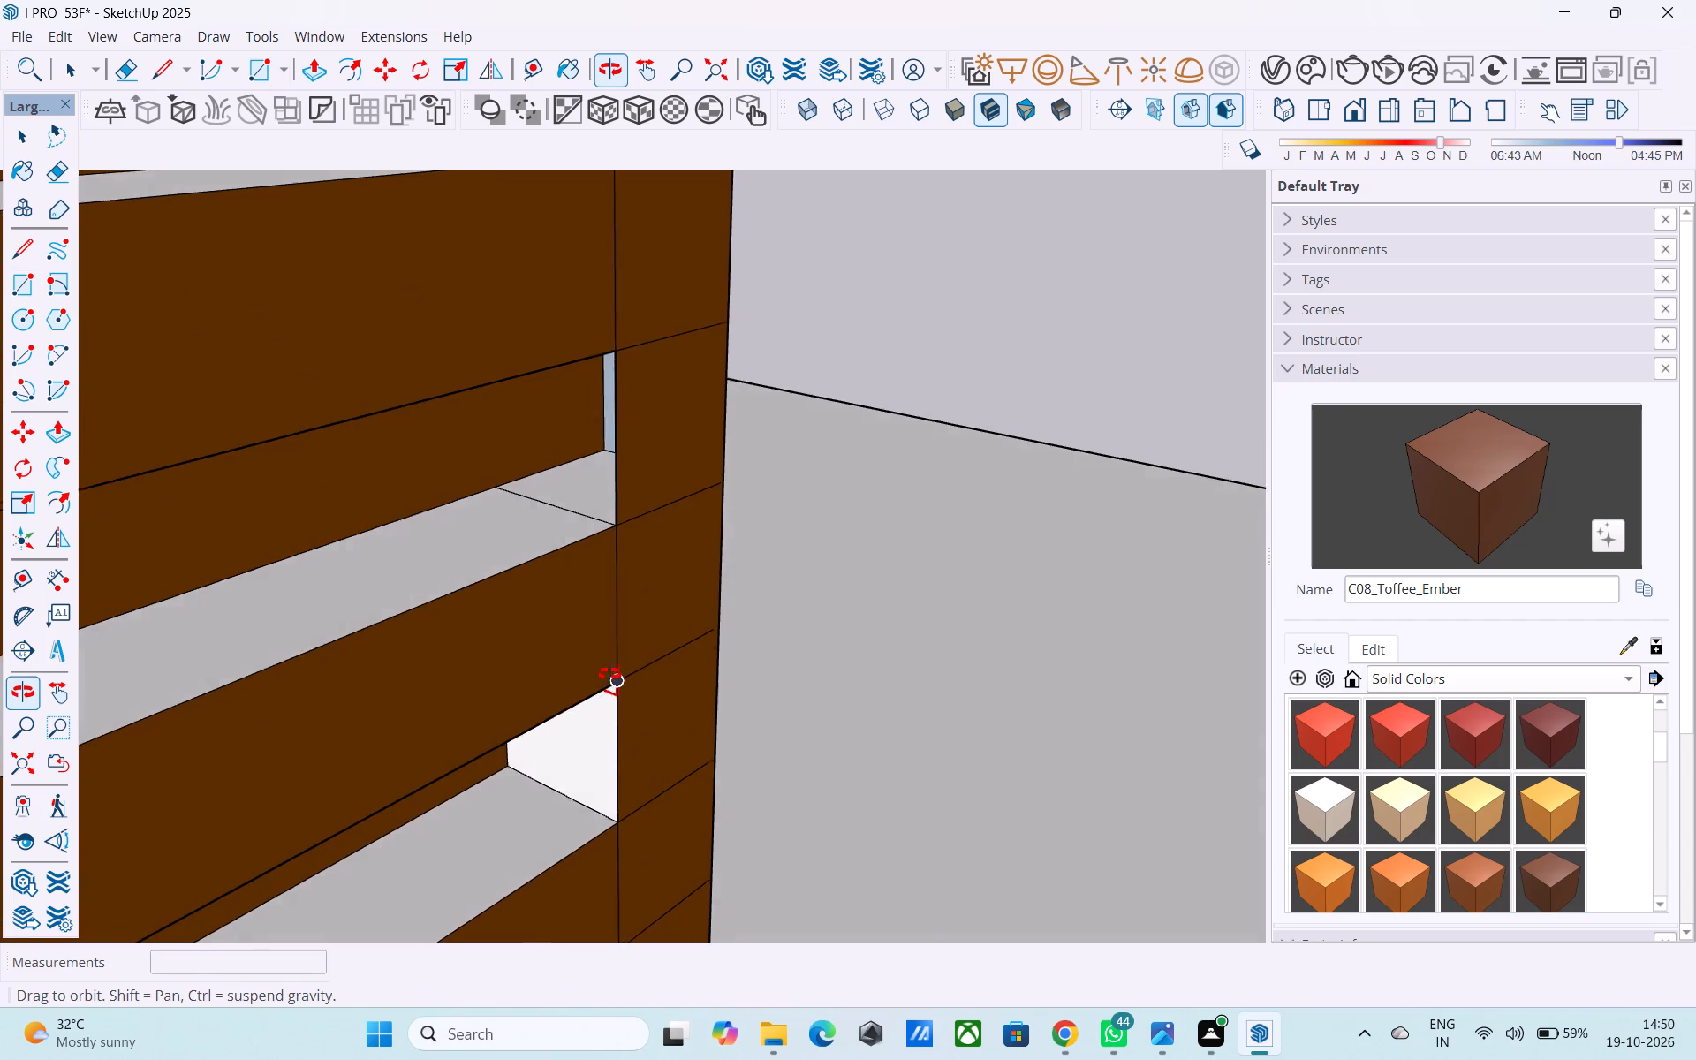
middle_click_drag(609, 674, 644, 611, "shift")
scroll(644, 612, "down", 1)
middle_click_drag(644, 610, 648, 645, "shift")
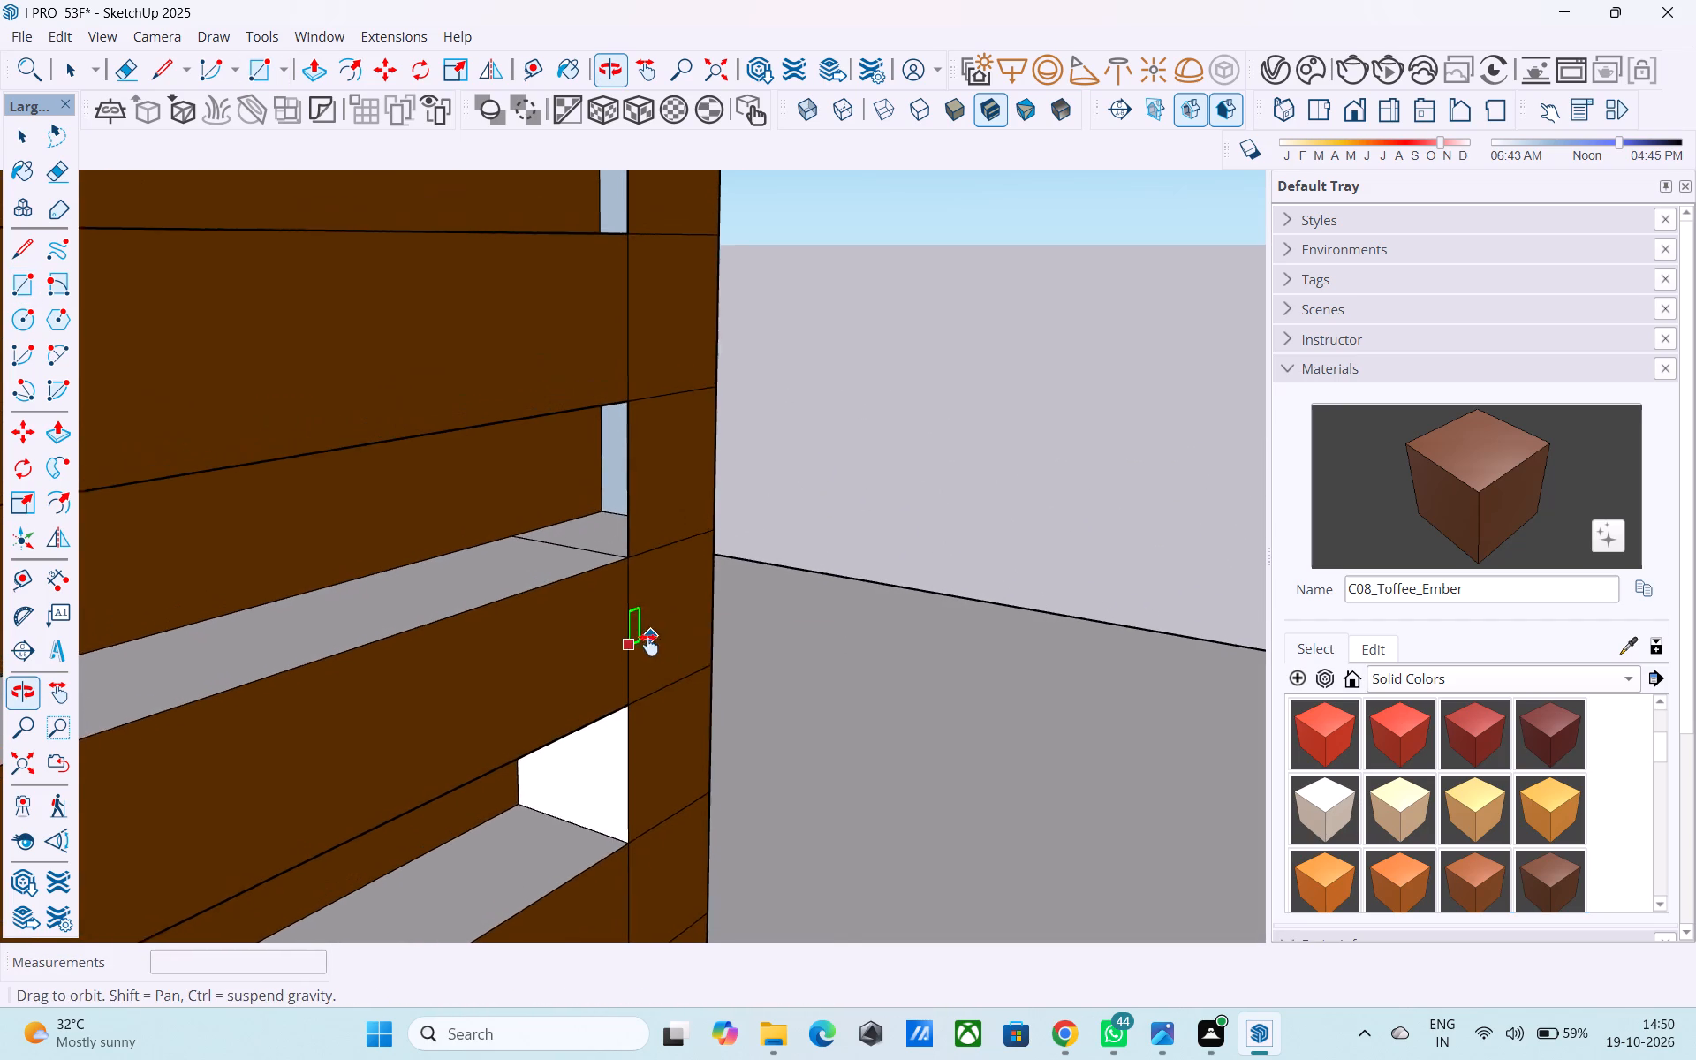
middle_click_drag(648, 645, 644, 667, "shift")
left_click(511, 572)
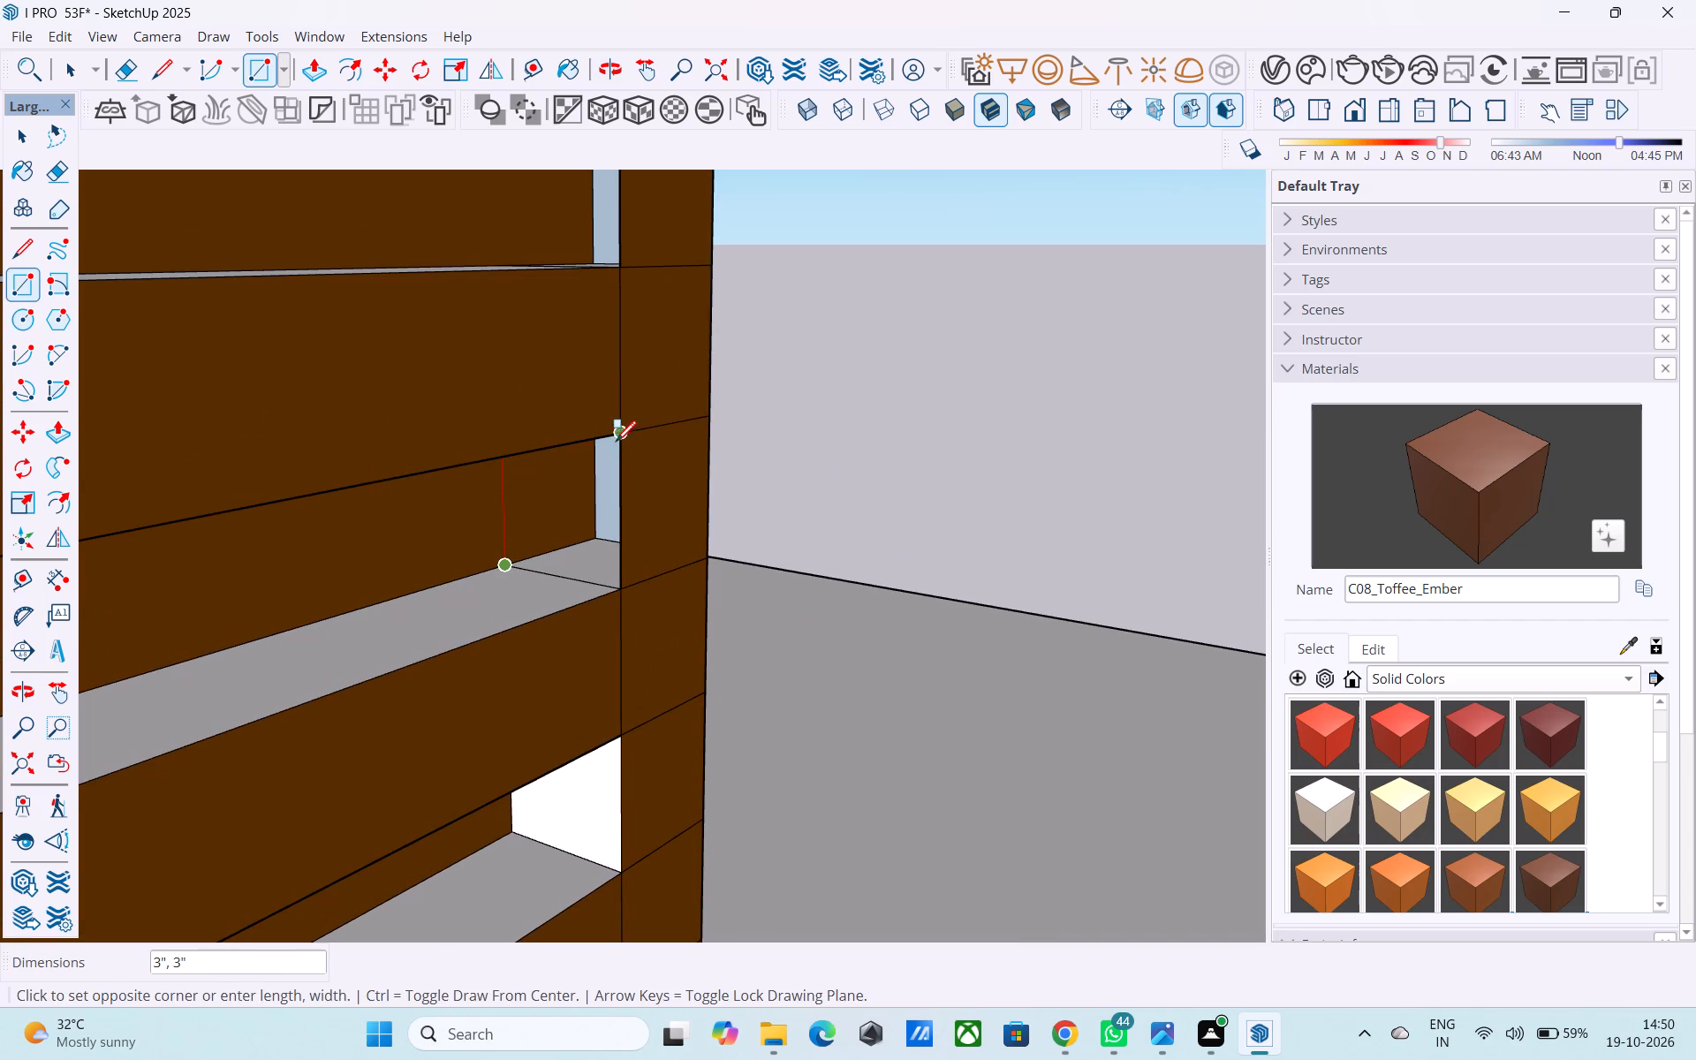
left_click(616, 439)
Draw vertical 3" by 3" rectangles closing the ends of the following three louvre gaps up the column.
scroll(615, 436, "down", 5)
middle_click_drag(613, 436, 601, 747)
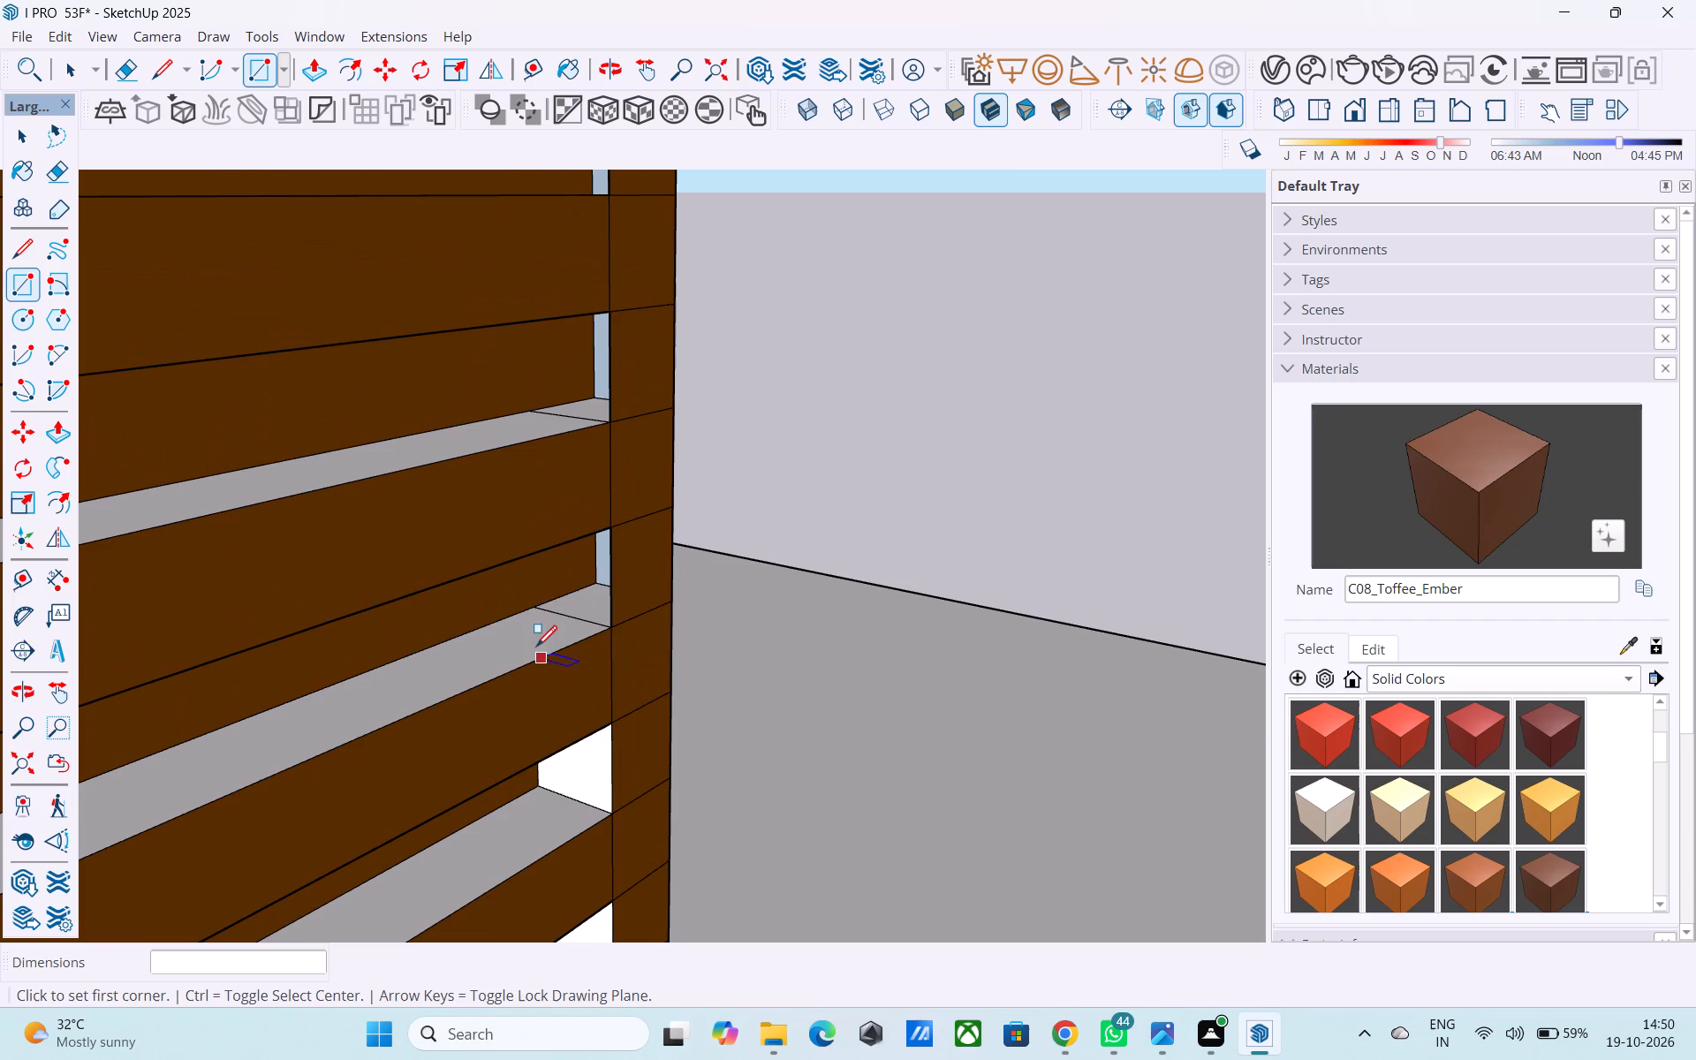
left_click(534, 611)
left_click(612, 526)
middle_click_drag(572, 360, 558, 466, "shift")
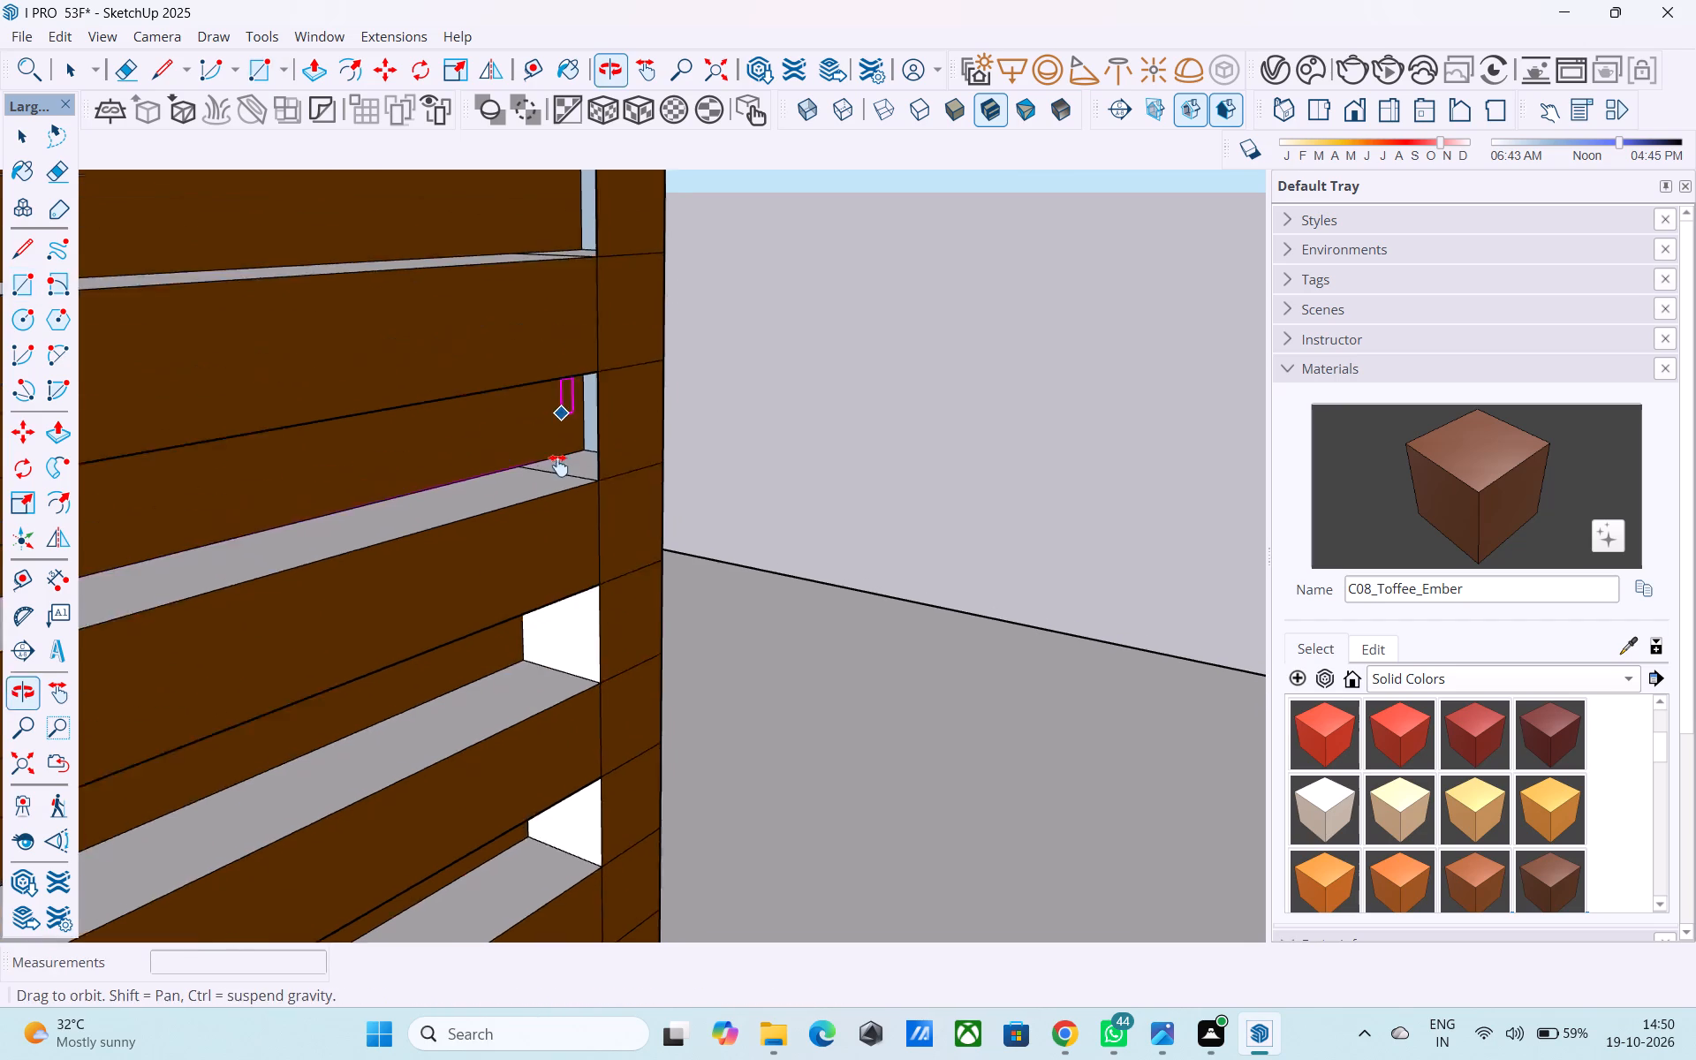
middle_click_drag(558, 466, 556, 546, "shift")
left_click(516, 603)
left_click(594, 519)
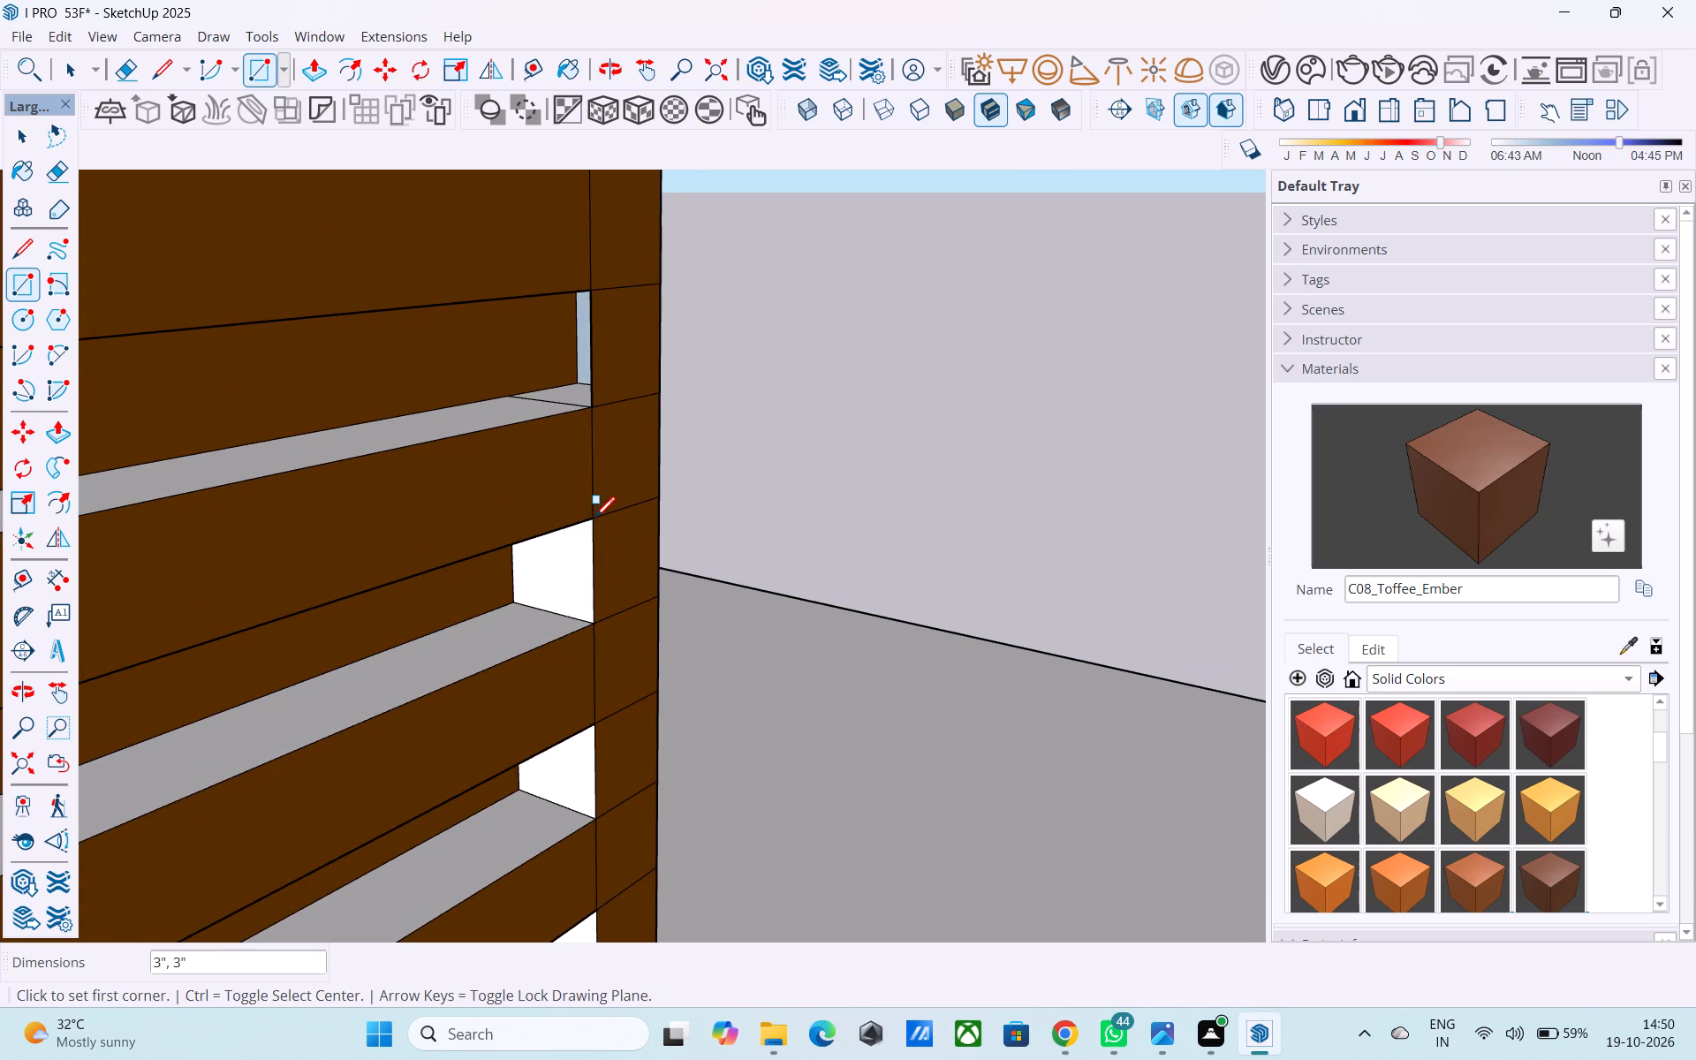
scroll(594, 521, "down", 2)
middle_click_drag(594, 519, 569, 682)
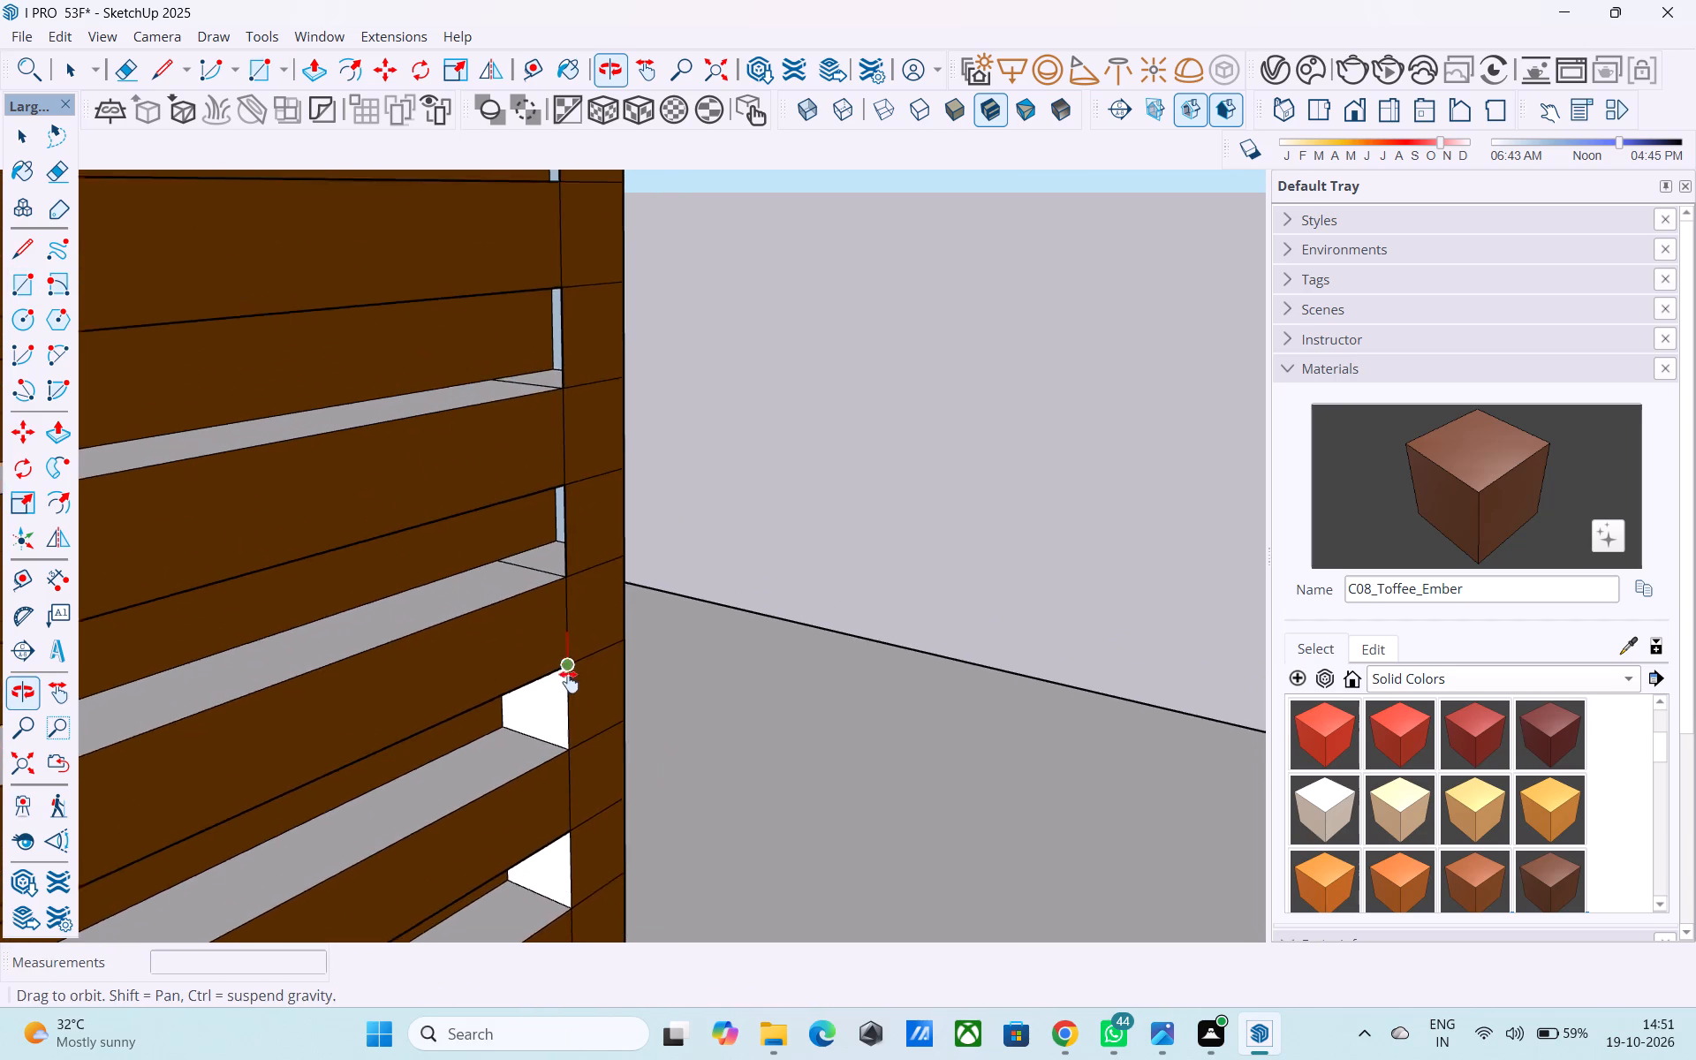
middle_click_drag(569, 682, 569, 692)
left_click(500, 591)
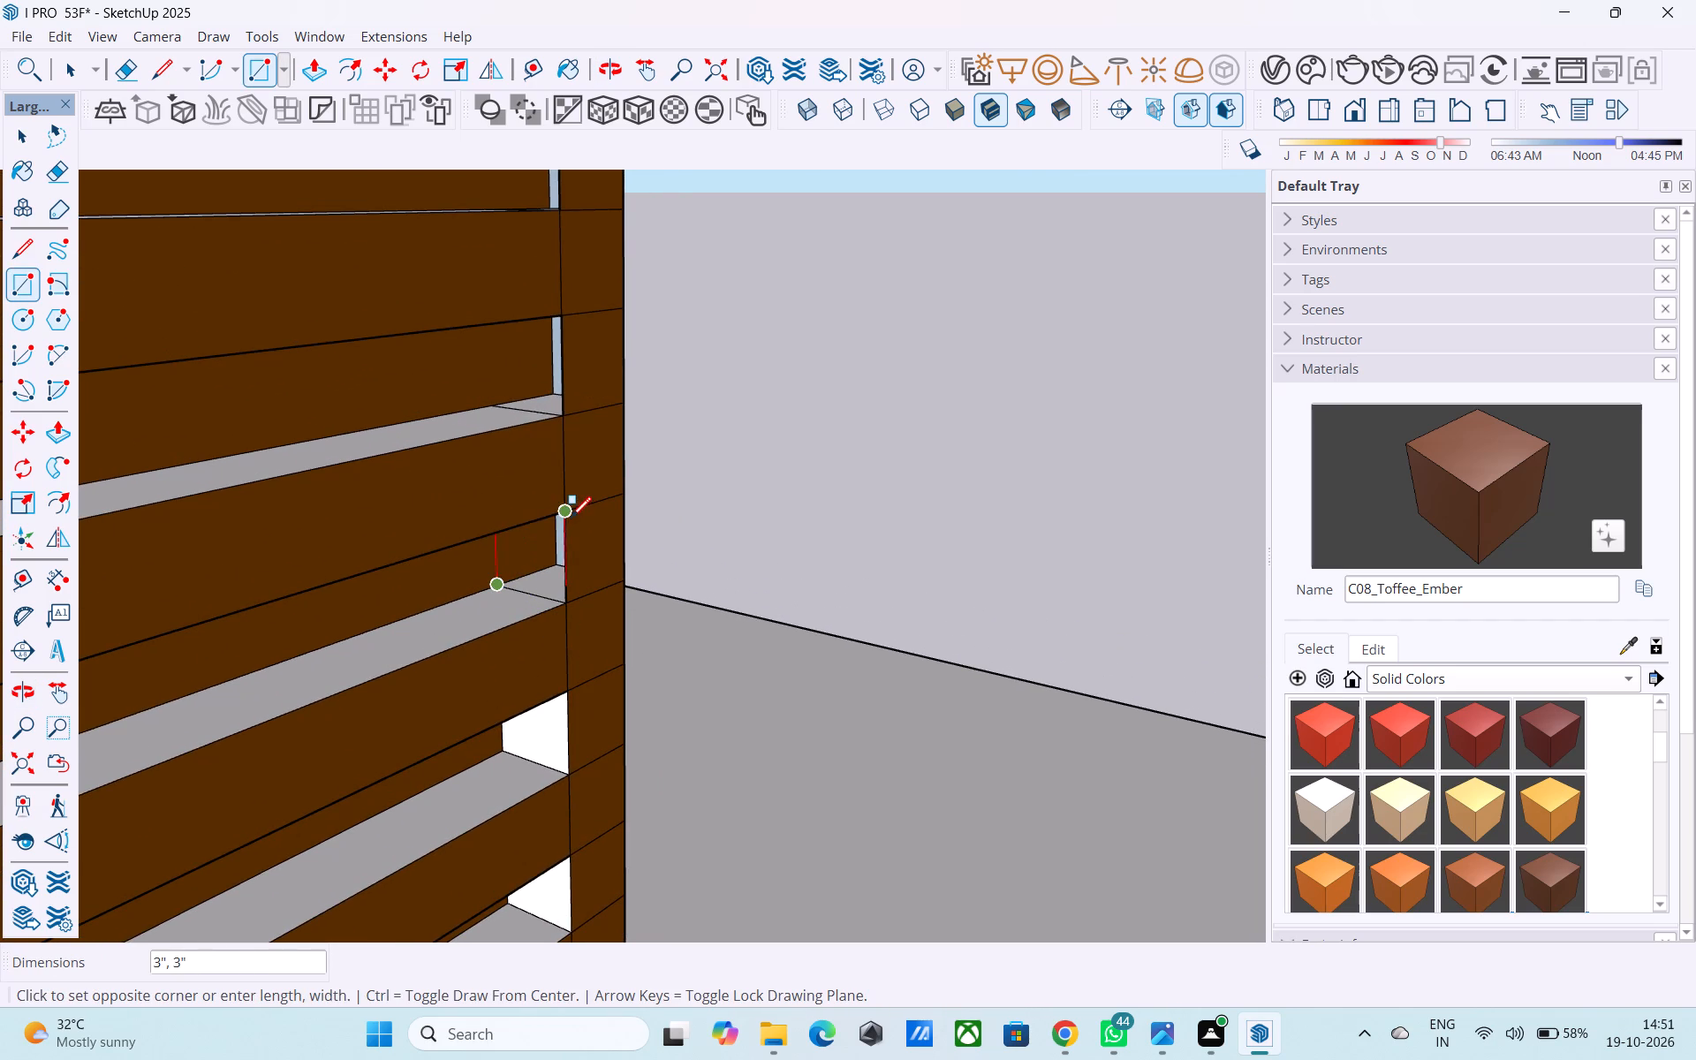
left_click(569, 517)
Close the ends of three more louvre gaps further up with vertical 3" by 3" rectangles.
middle_click_drag(559, 459, 540, 701, "shift")
left_click(482, 638)
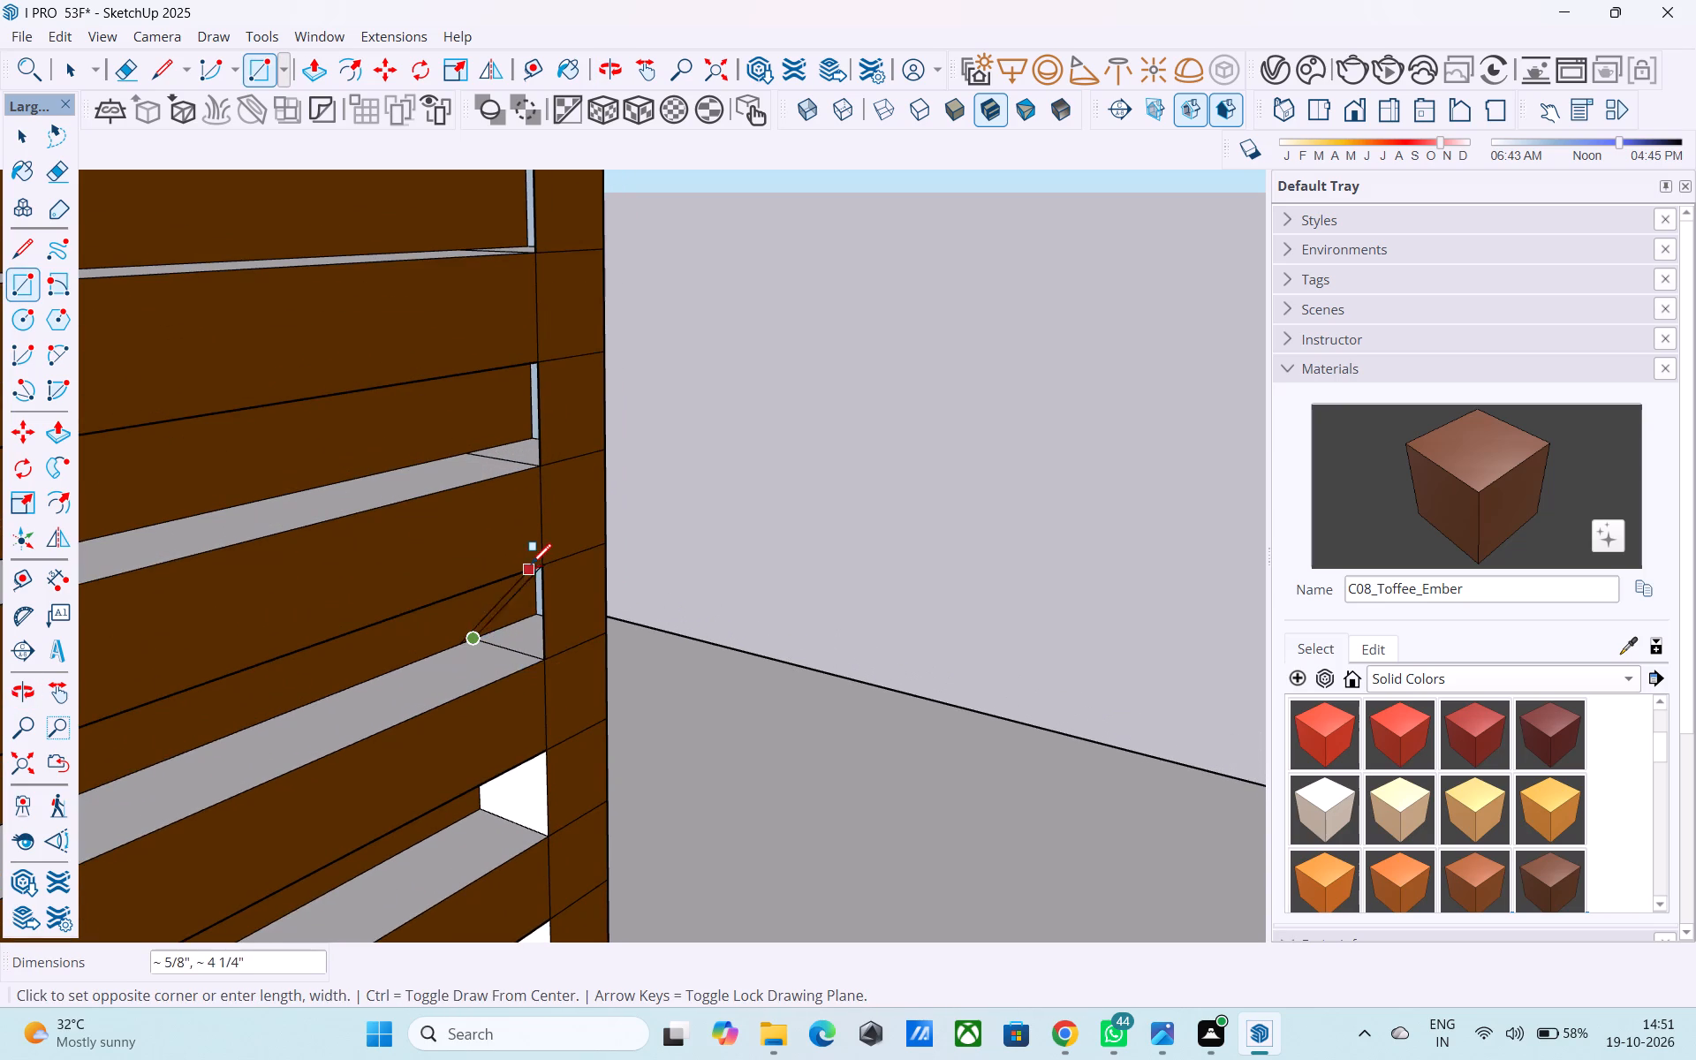
left_click(540, 559)
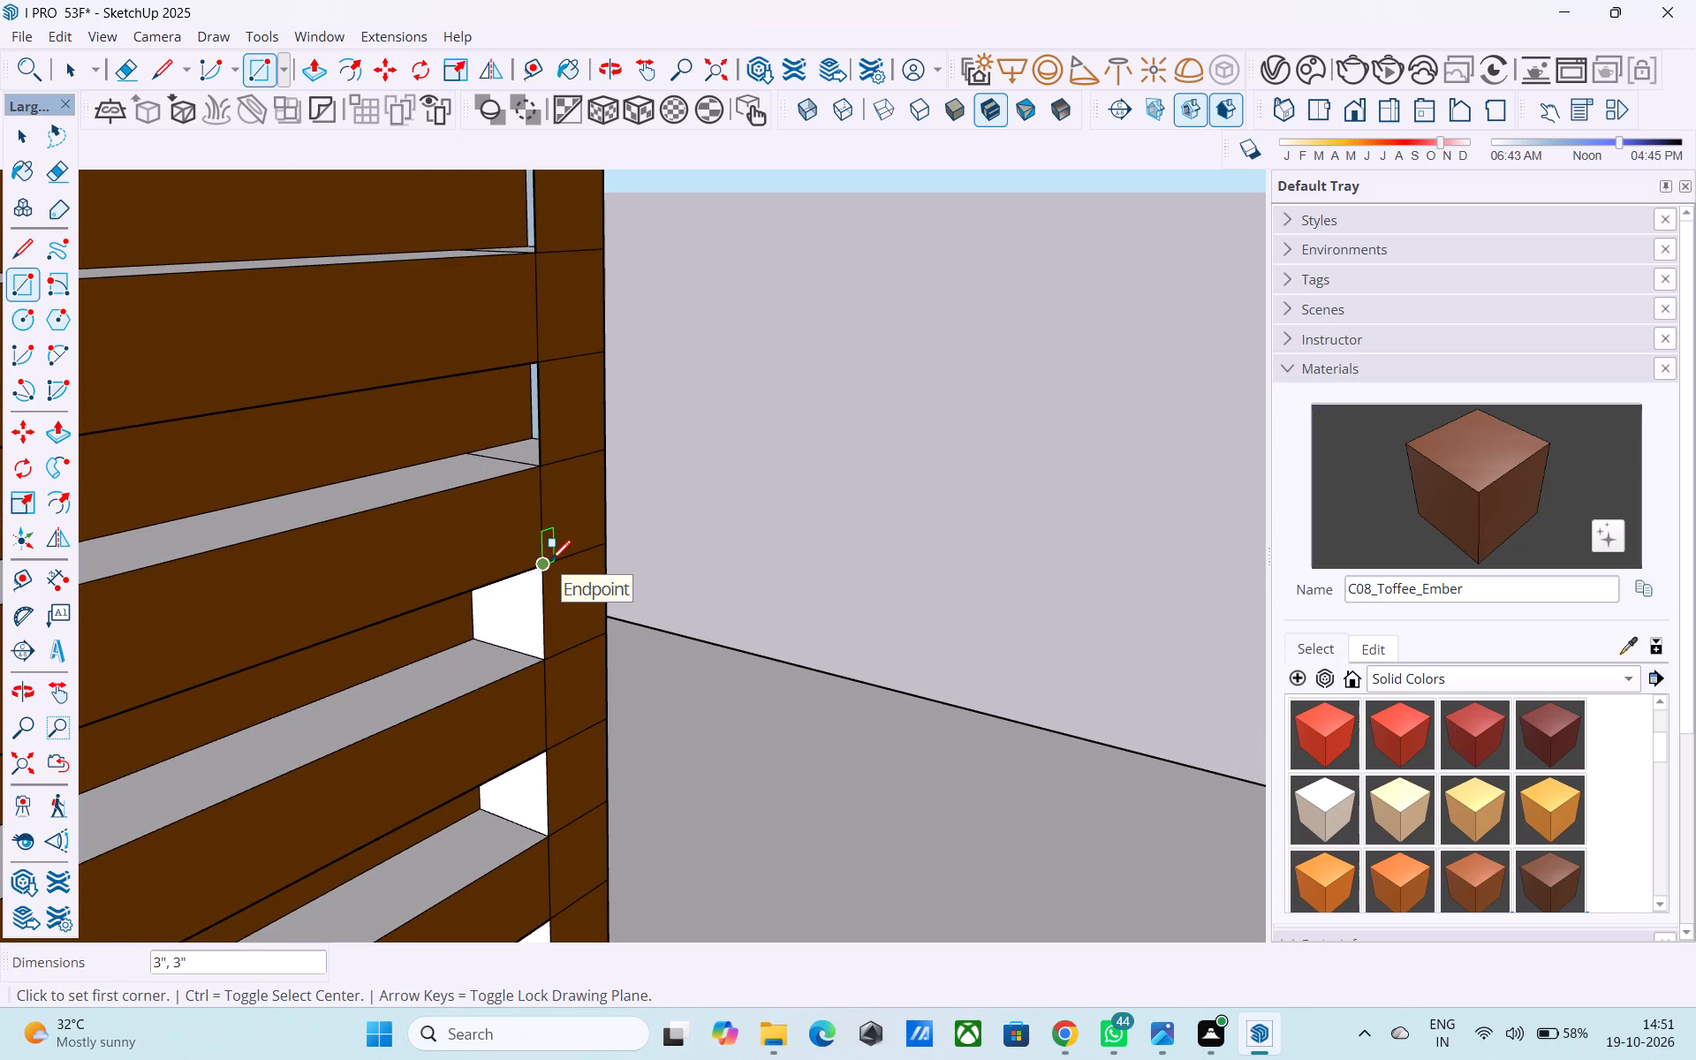
scroll(555, 565, "down", 1)
middle_click_drag(555, 567, 558, 671, "shift")
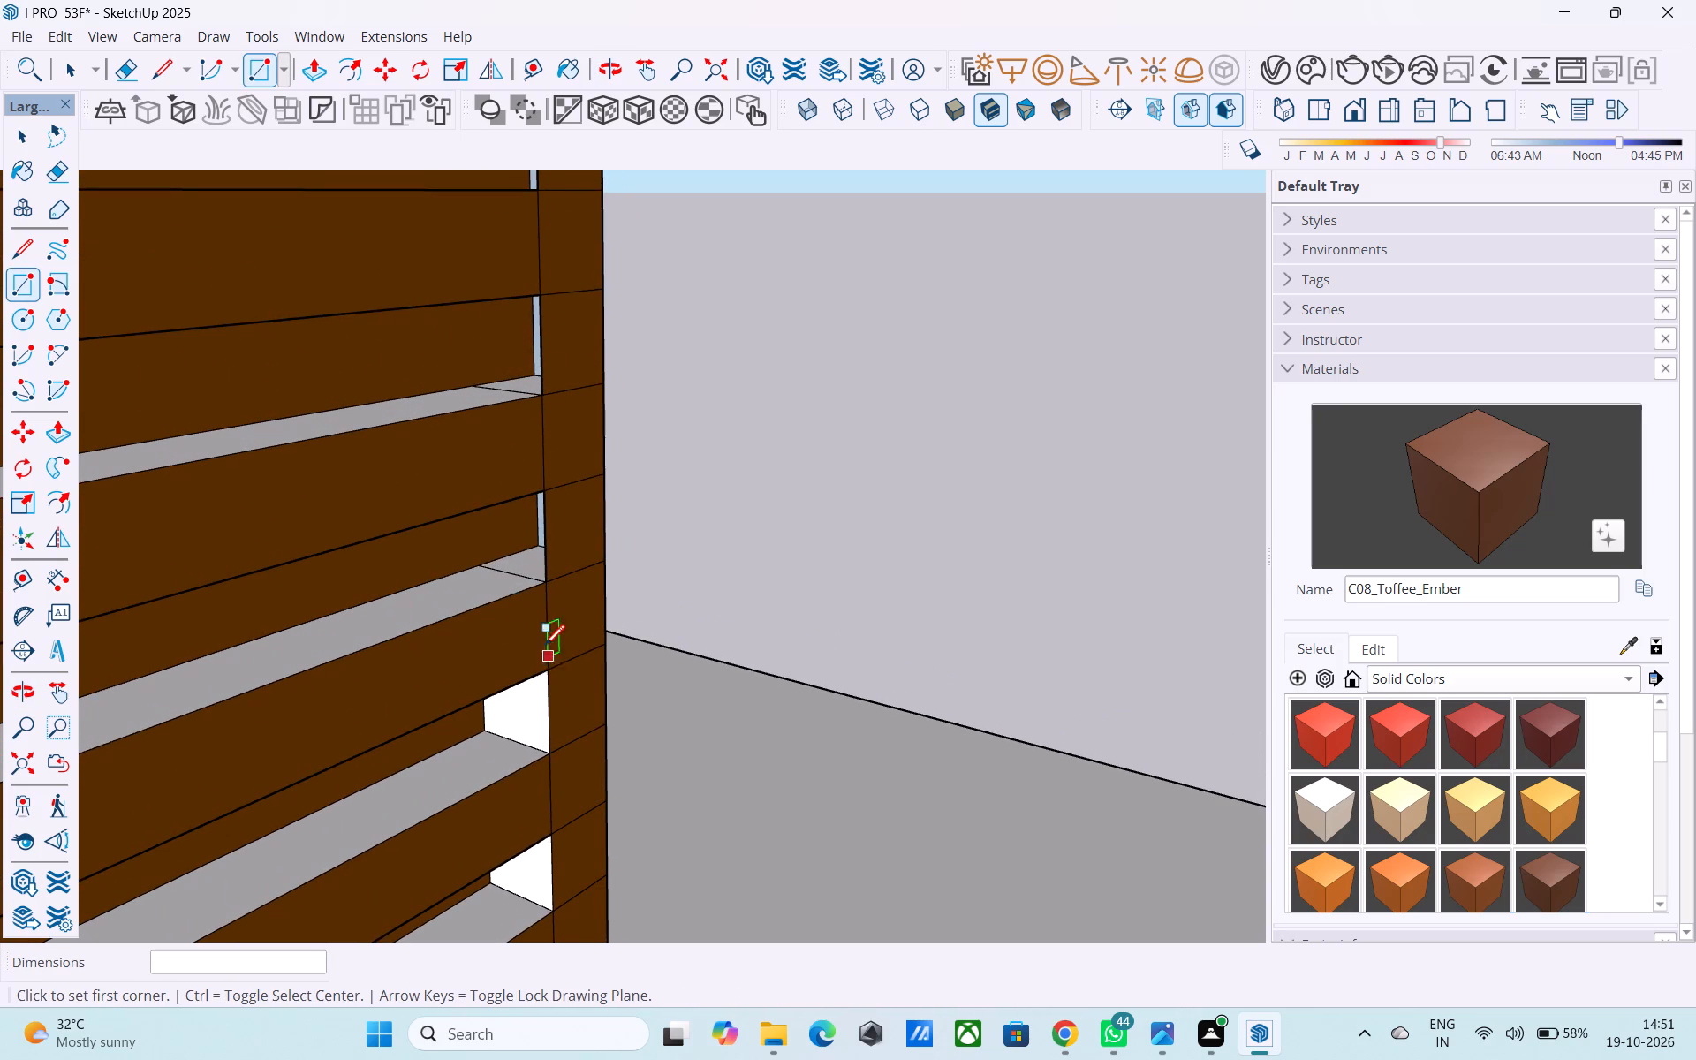
left_click(487, 571)
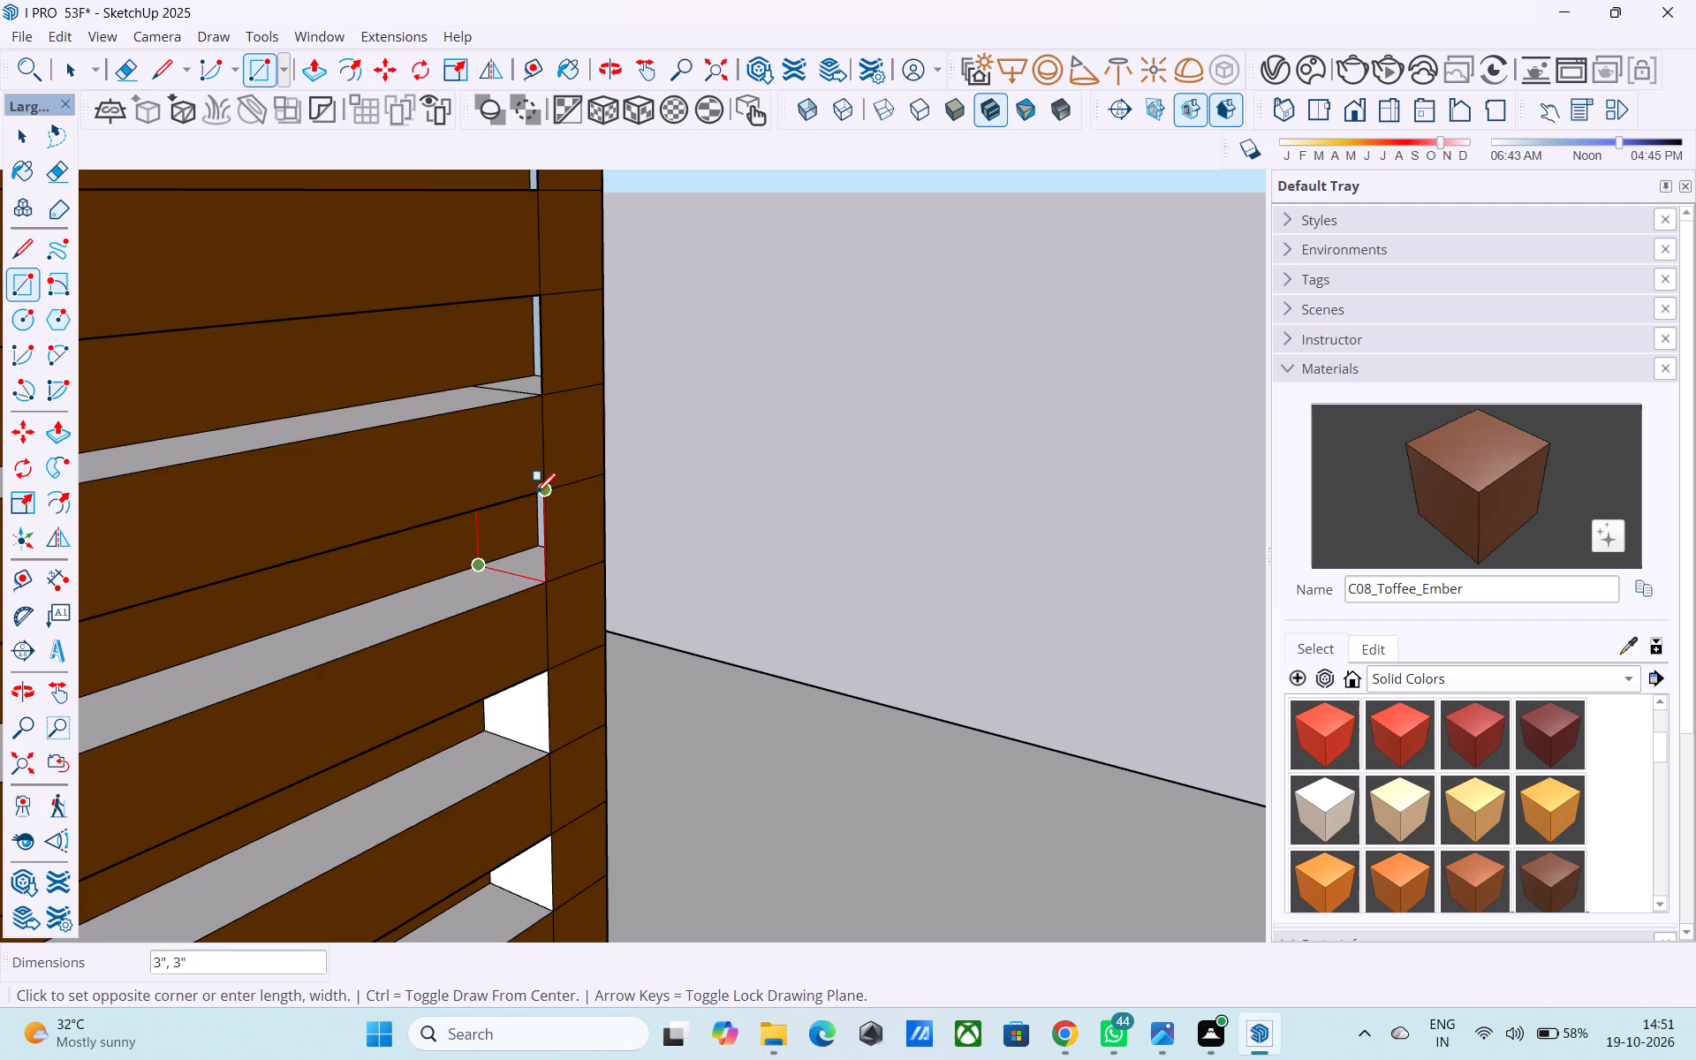
left_click(537, 493)
middle_click_drag(524, 472, 534, 700, "shift")
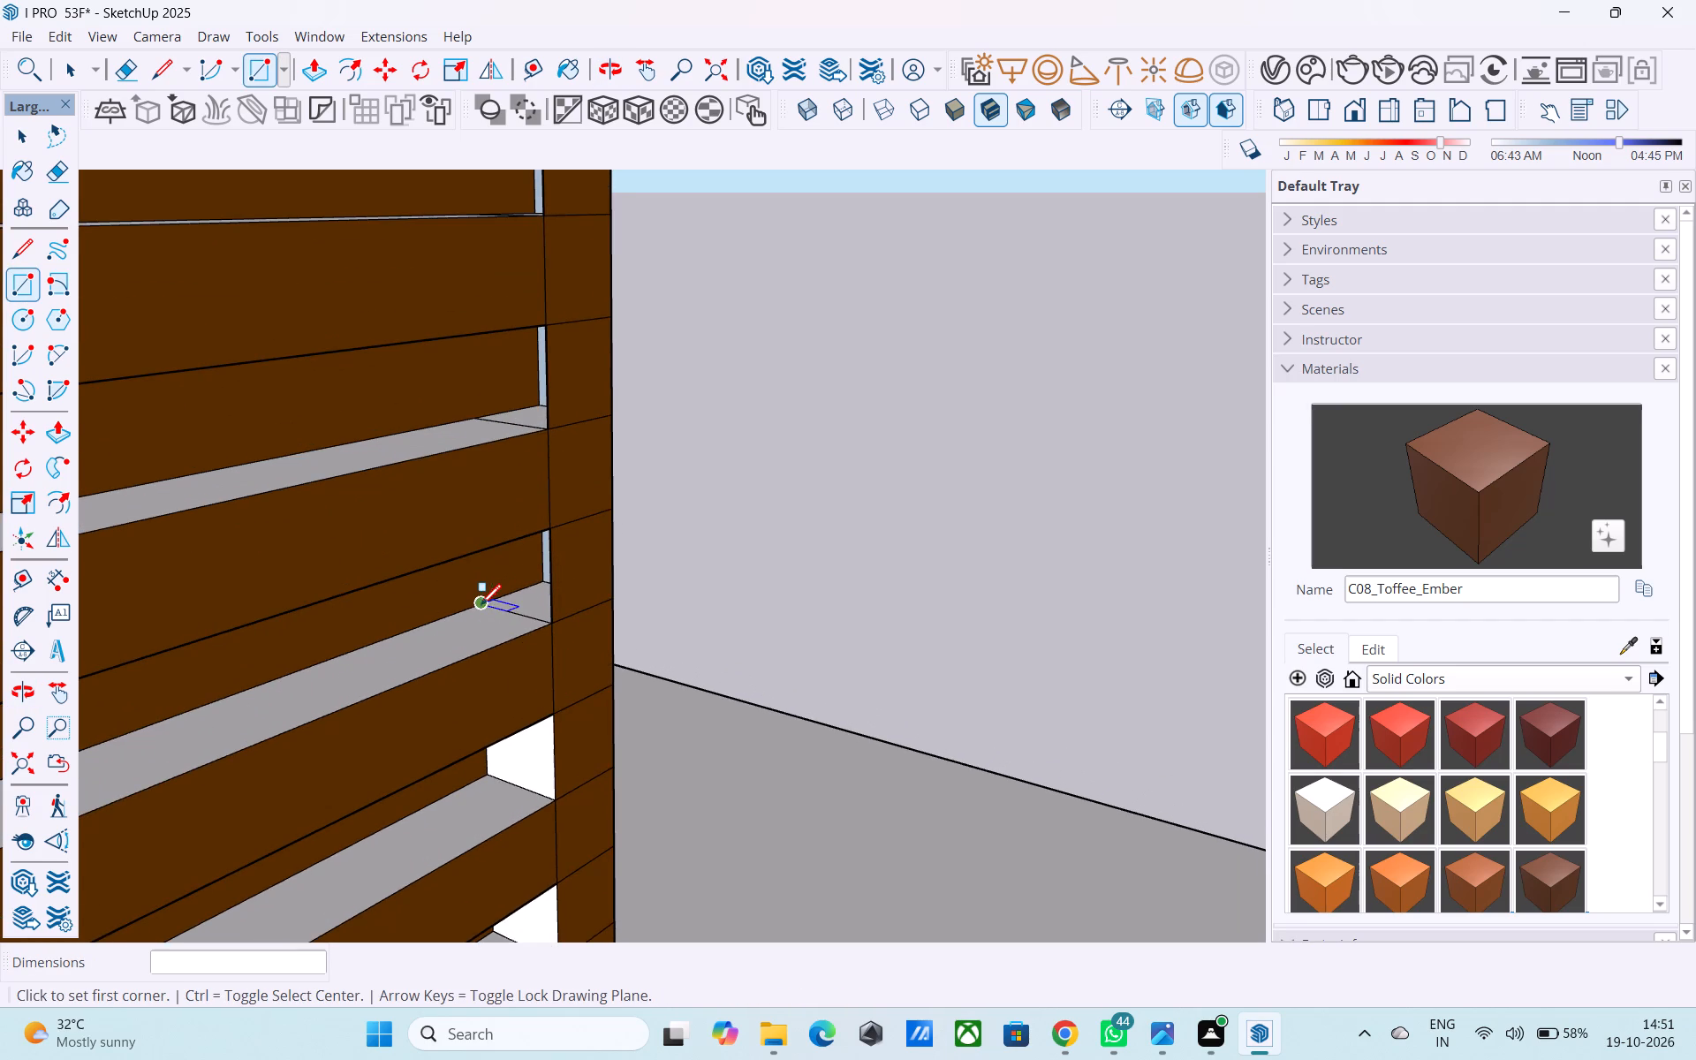
left_click(478, 609)
left_click(551, 529)
Close the last three open louvre gap ends below the already closed top gaps with vertical 3" by 3" rectangles.
middle_click_drag(540, 436, 539, 678)
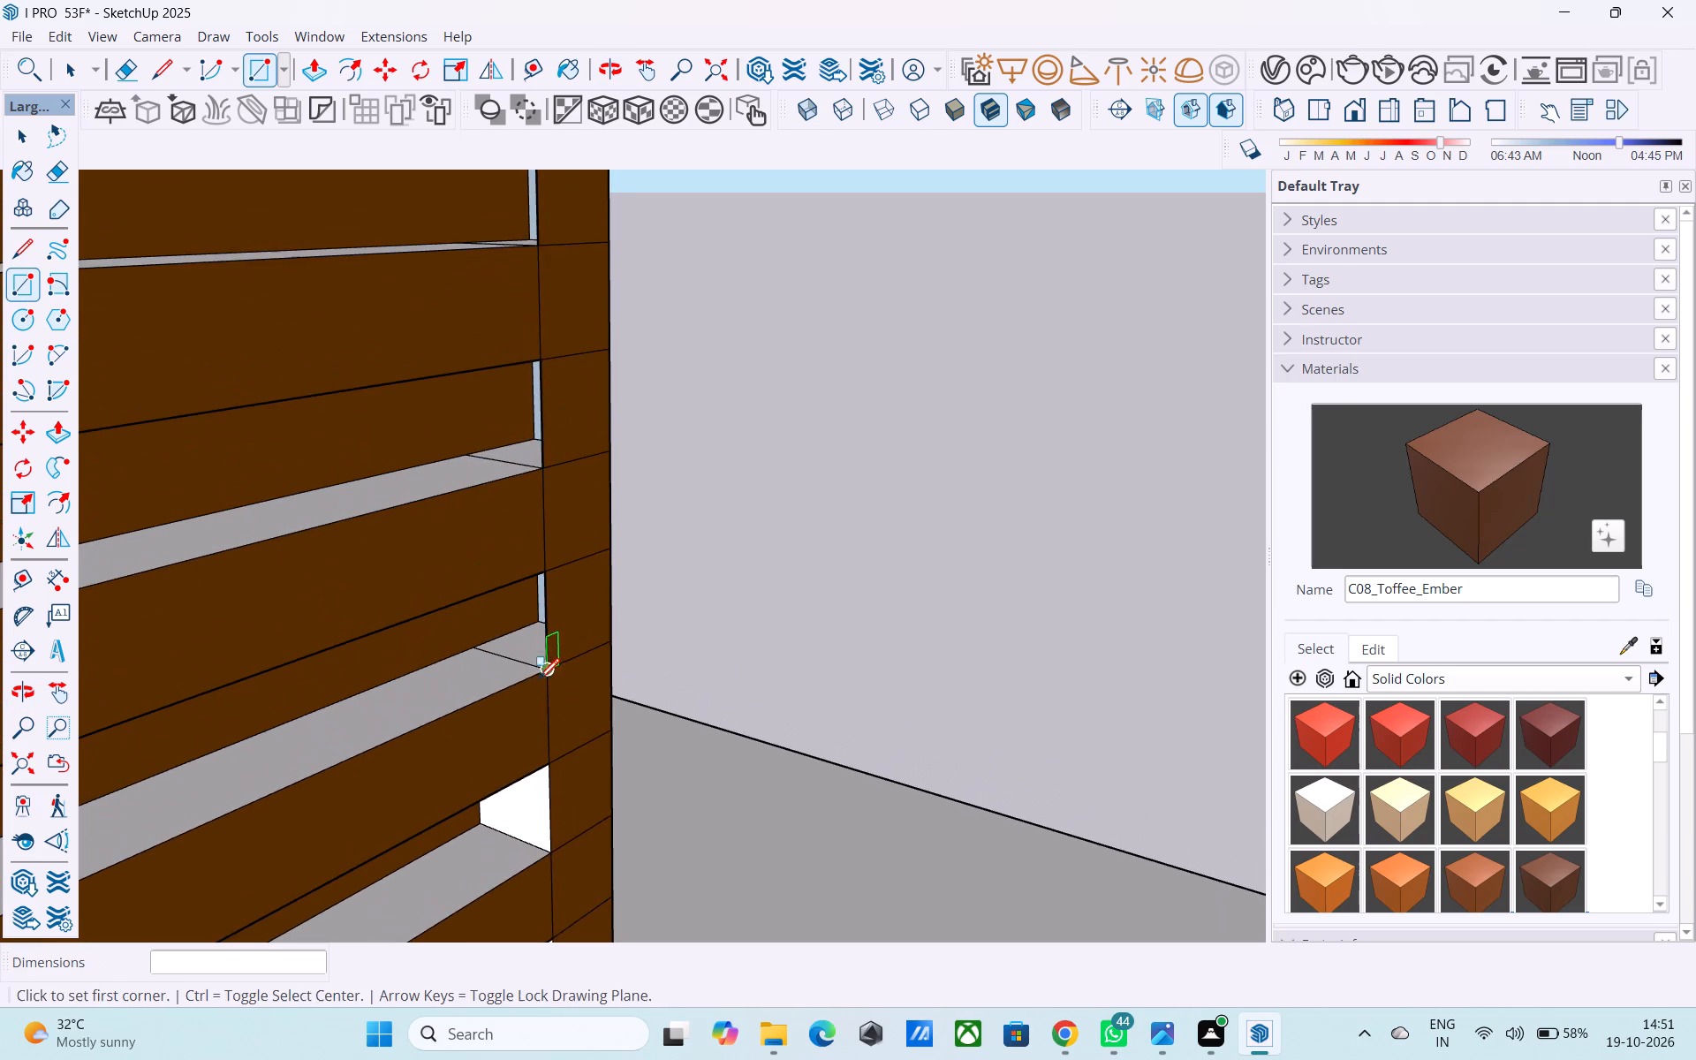
left_click(481, 640)
left_click(544, 569)
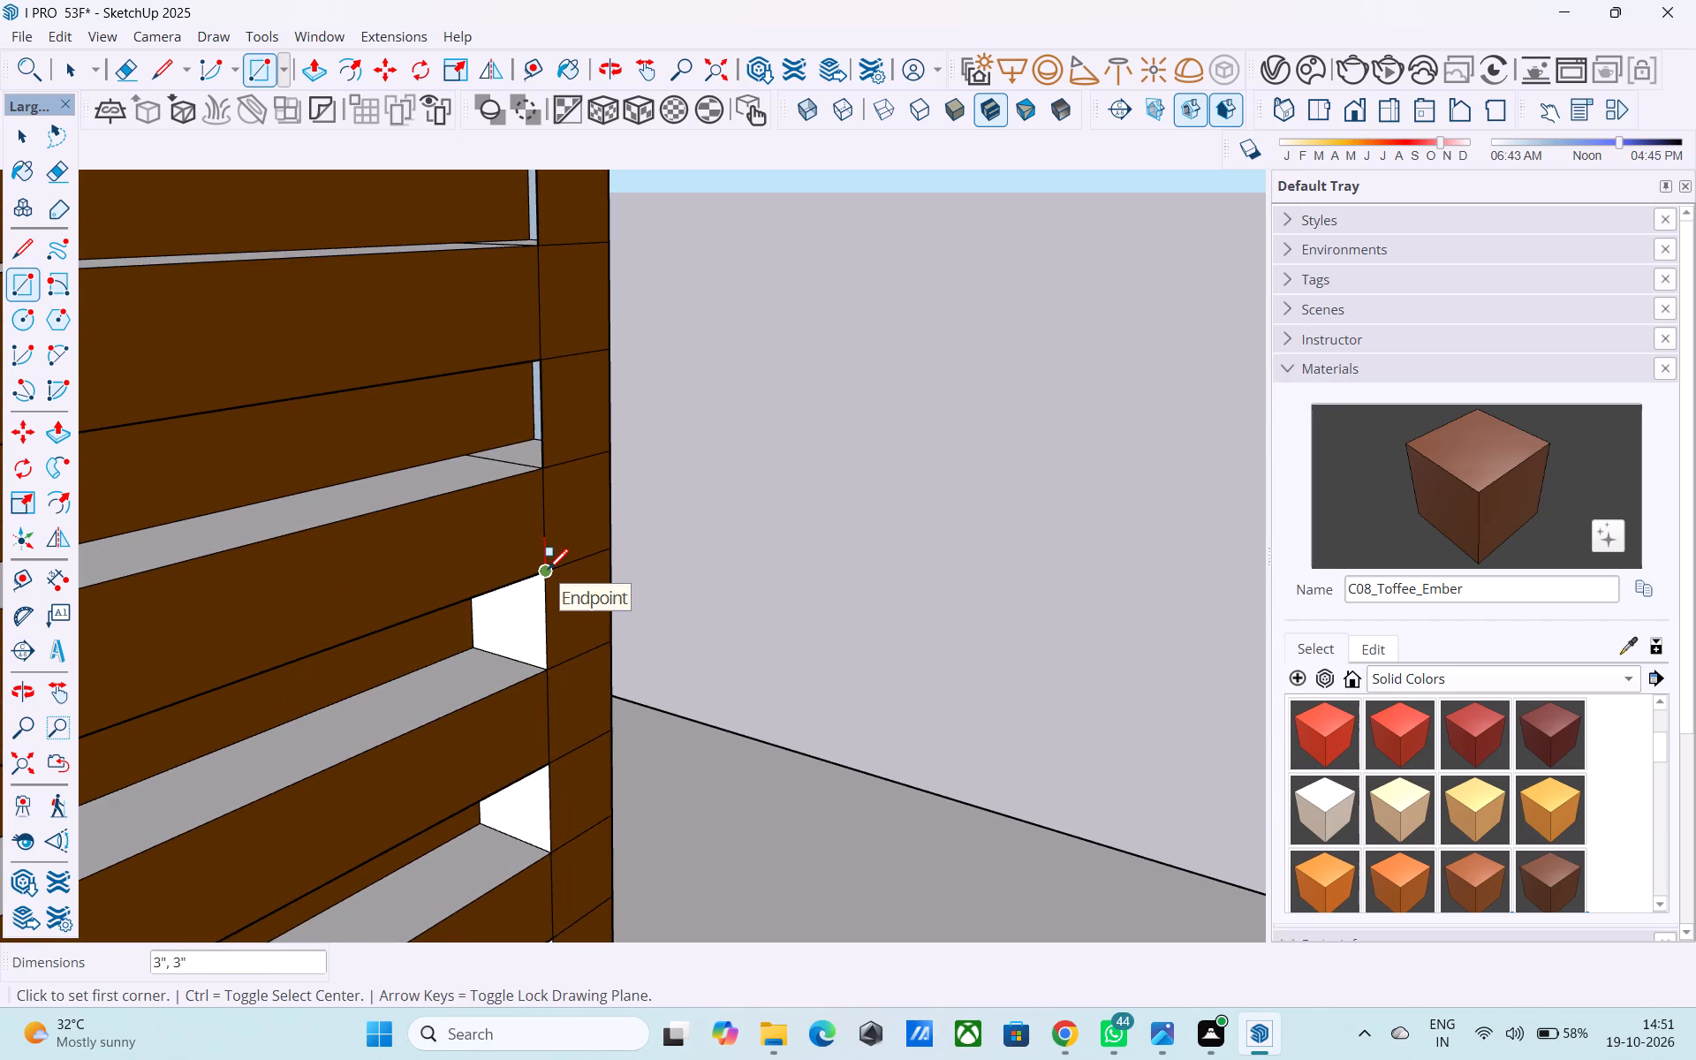
scroll(548, 571, "down", 1)
middle_click_drag(548, 570, 541, 770, "shift")
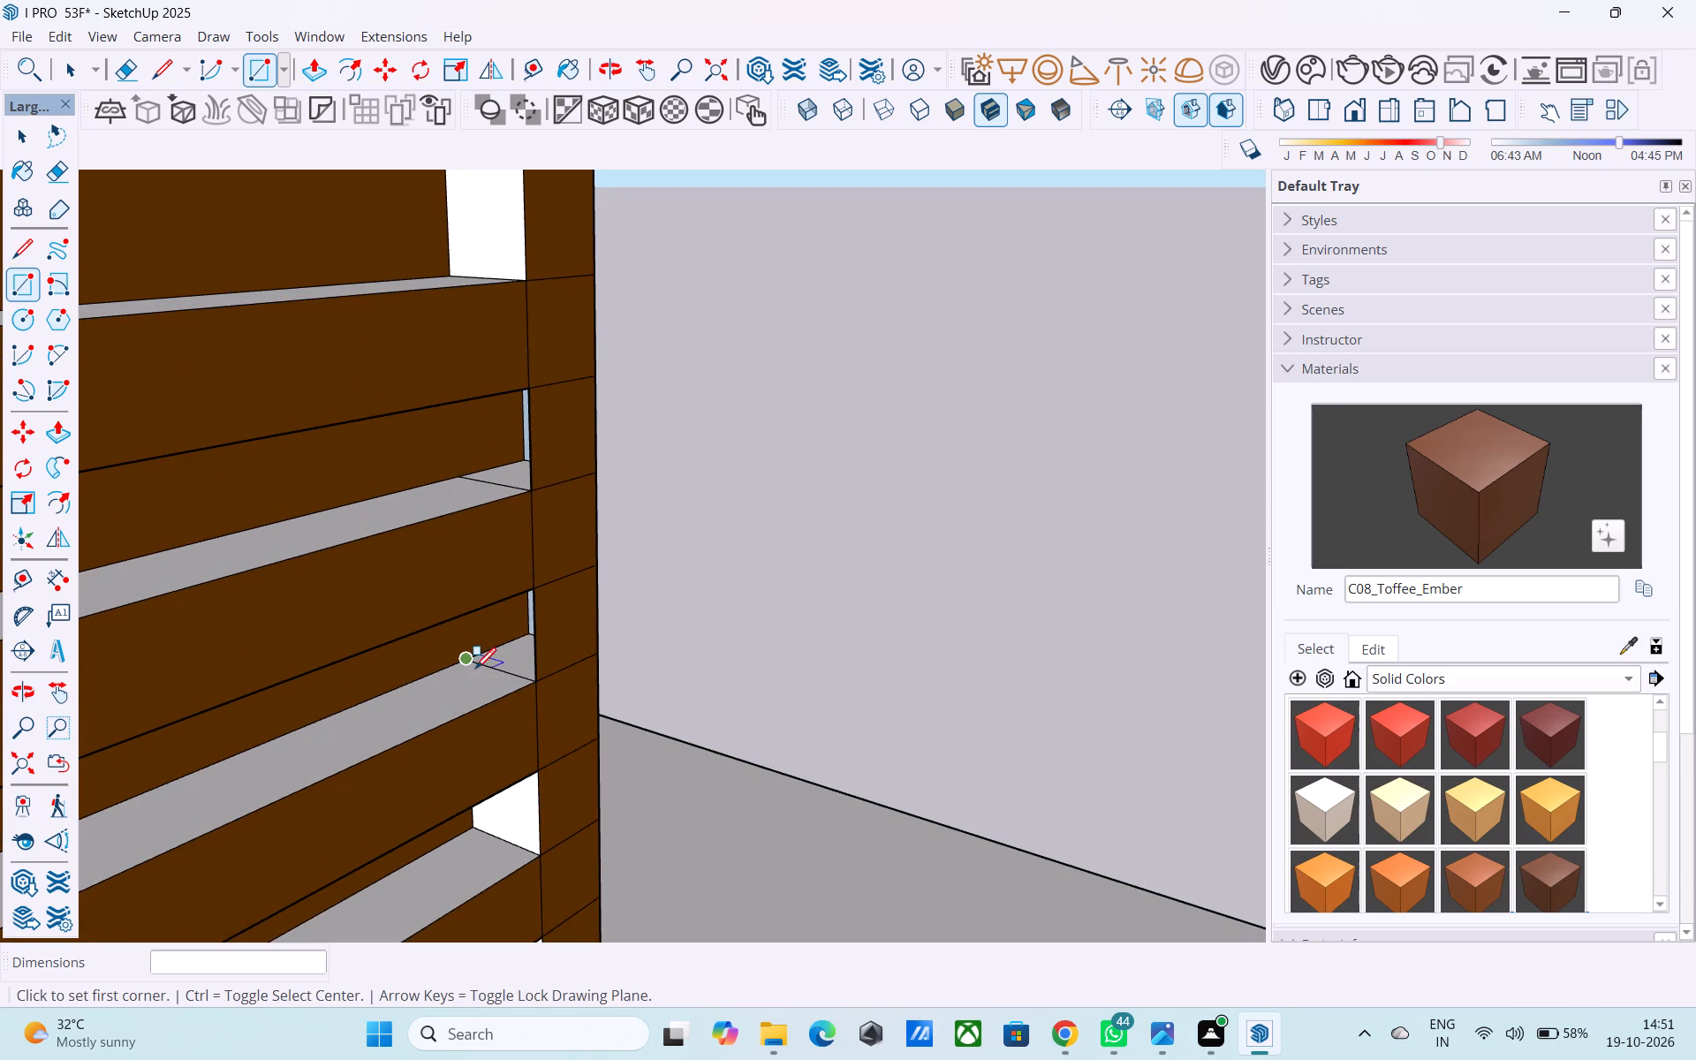
left_click(475, 669)
left_click(531, 594)
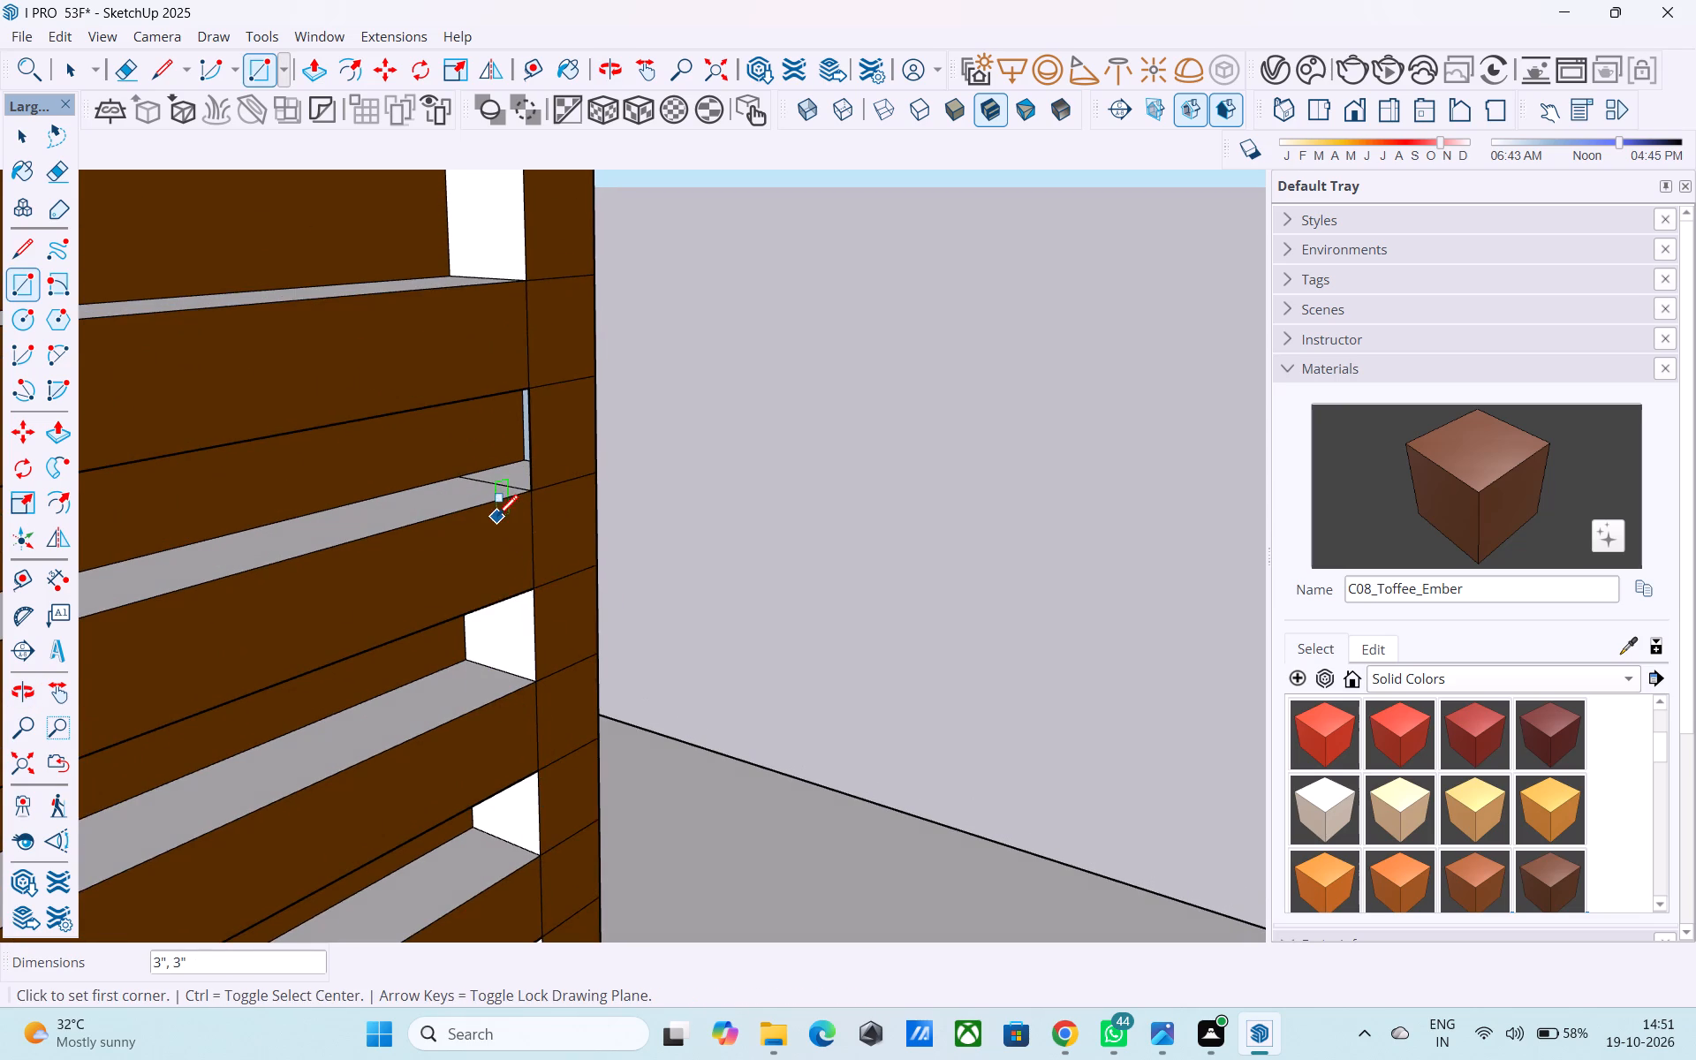
middle_click_drag(497, 515, 493, 685)
left_click(463, 620)
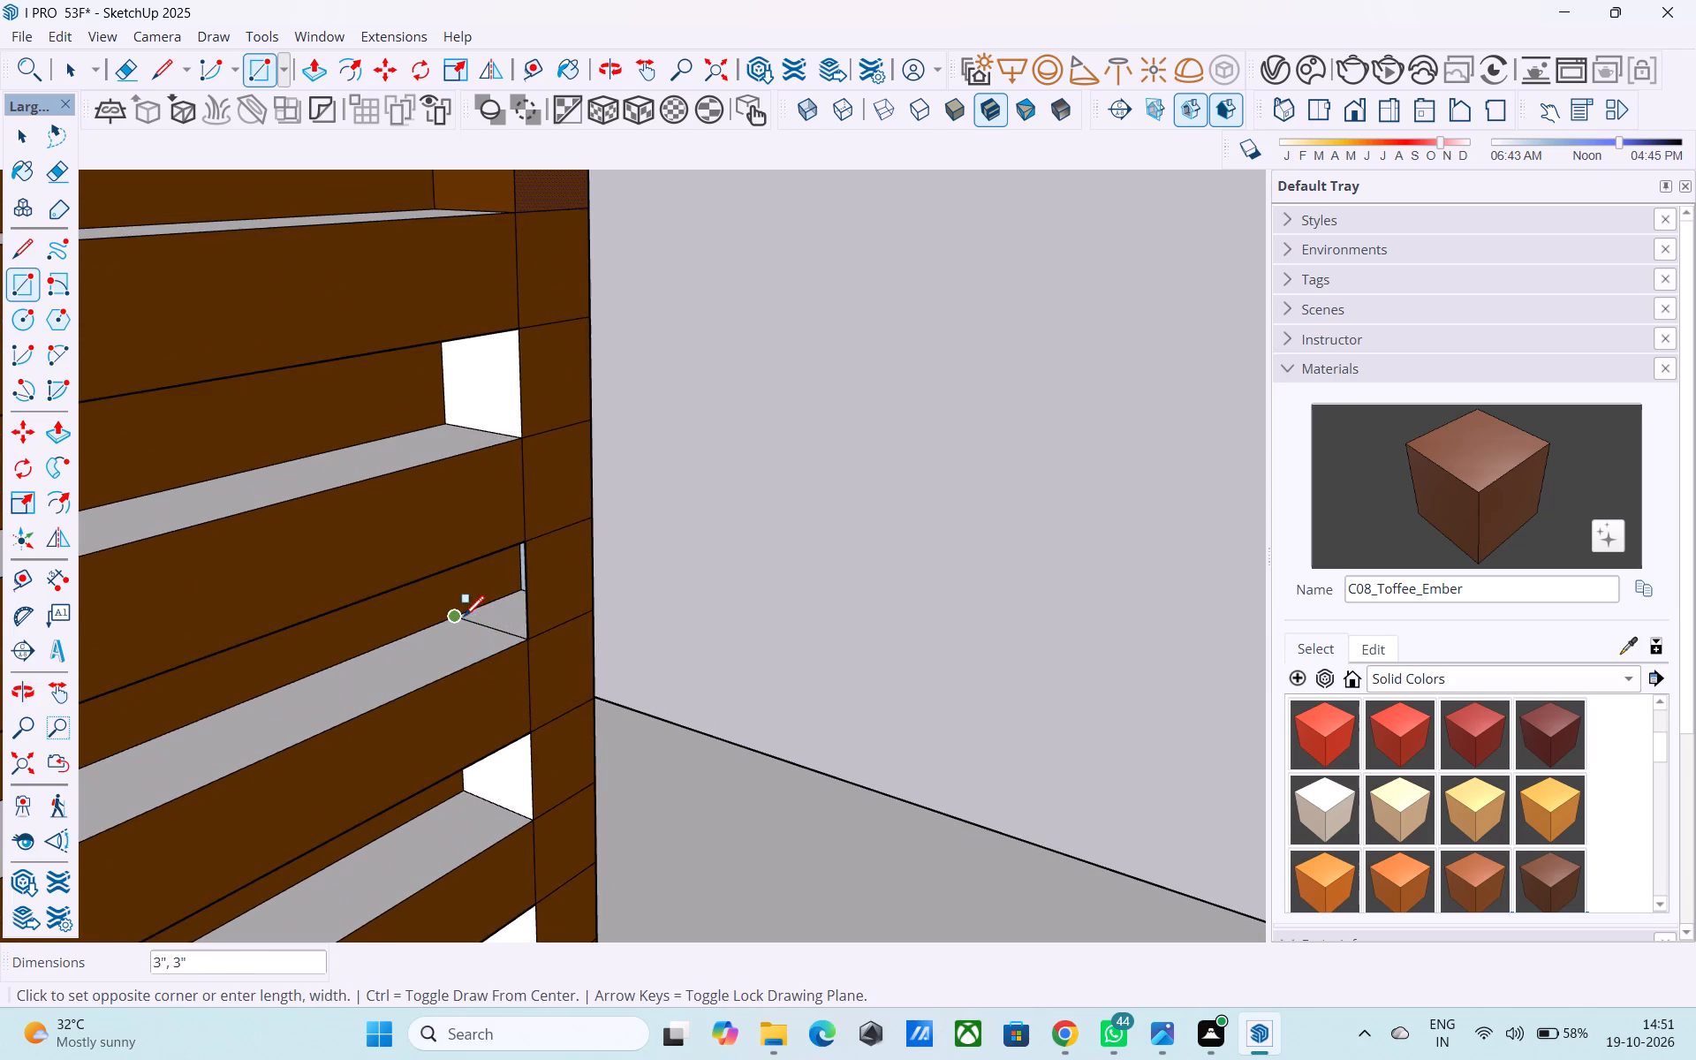
left_click(517, 547)
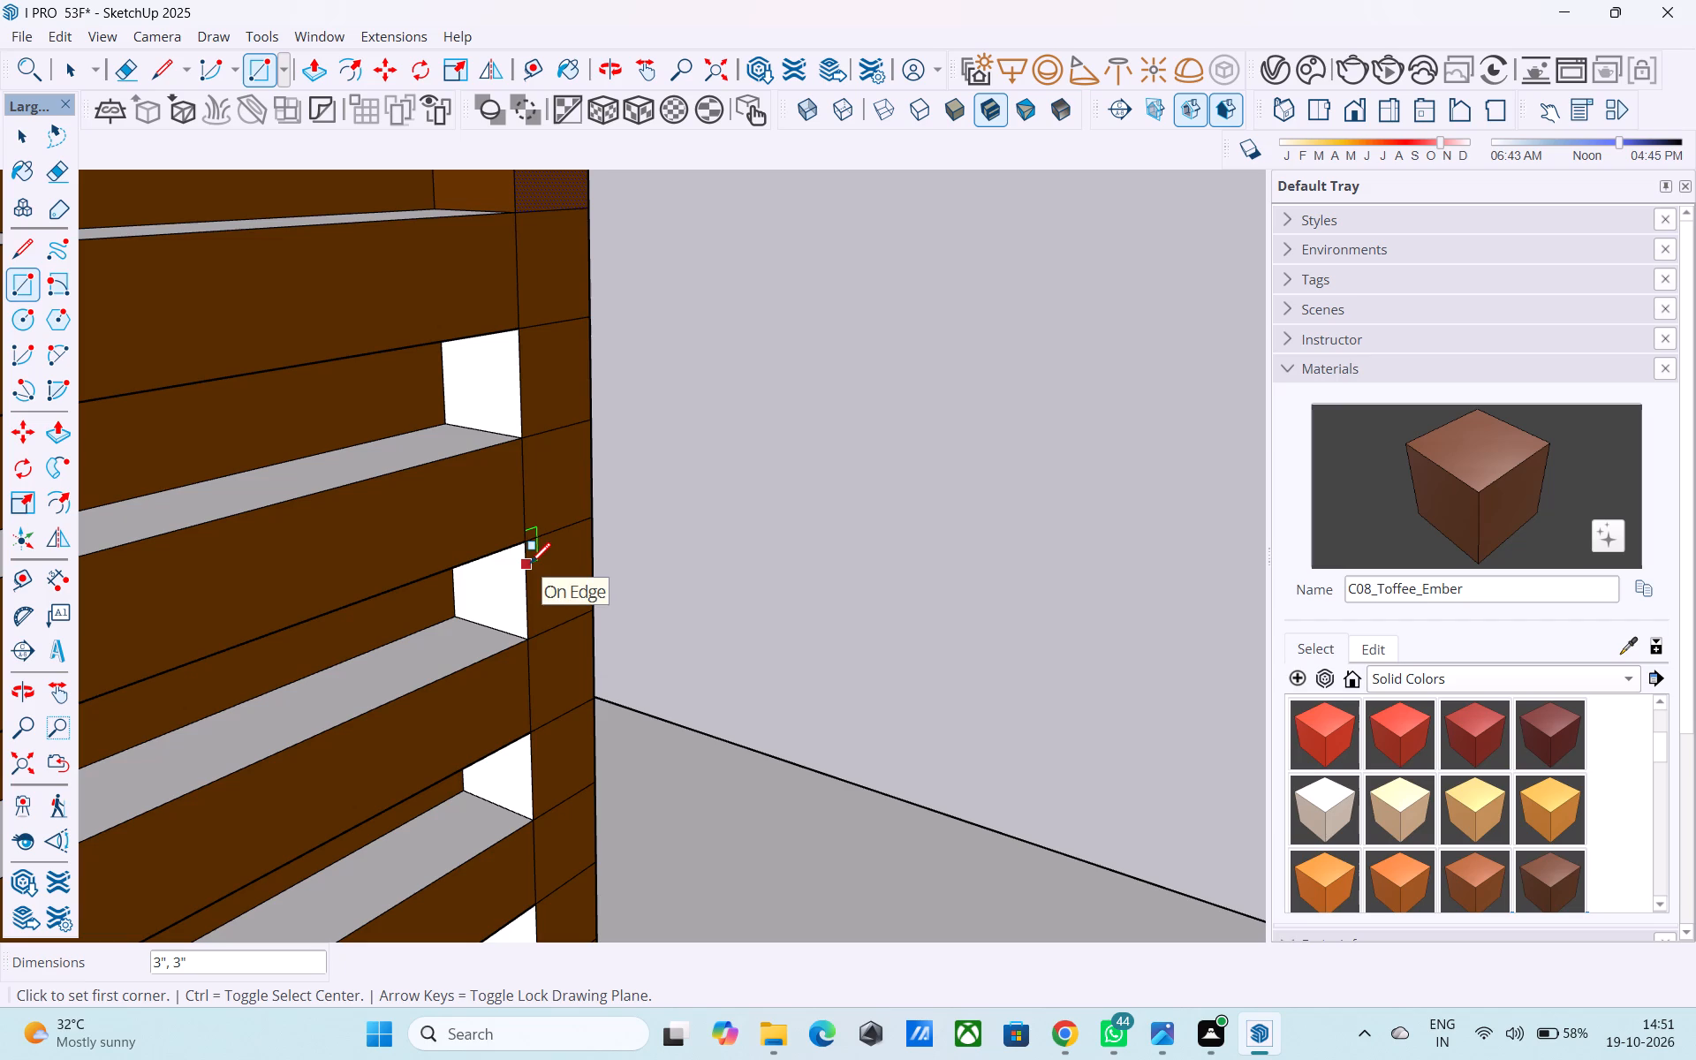
Erase the top three horizontal division lines on the front face of the louvre's end column.
scroll(496, 507, "down", 5)
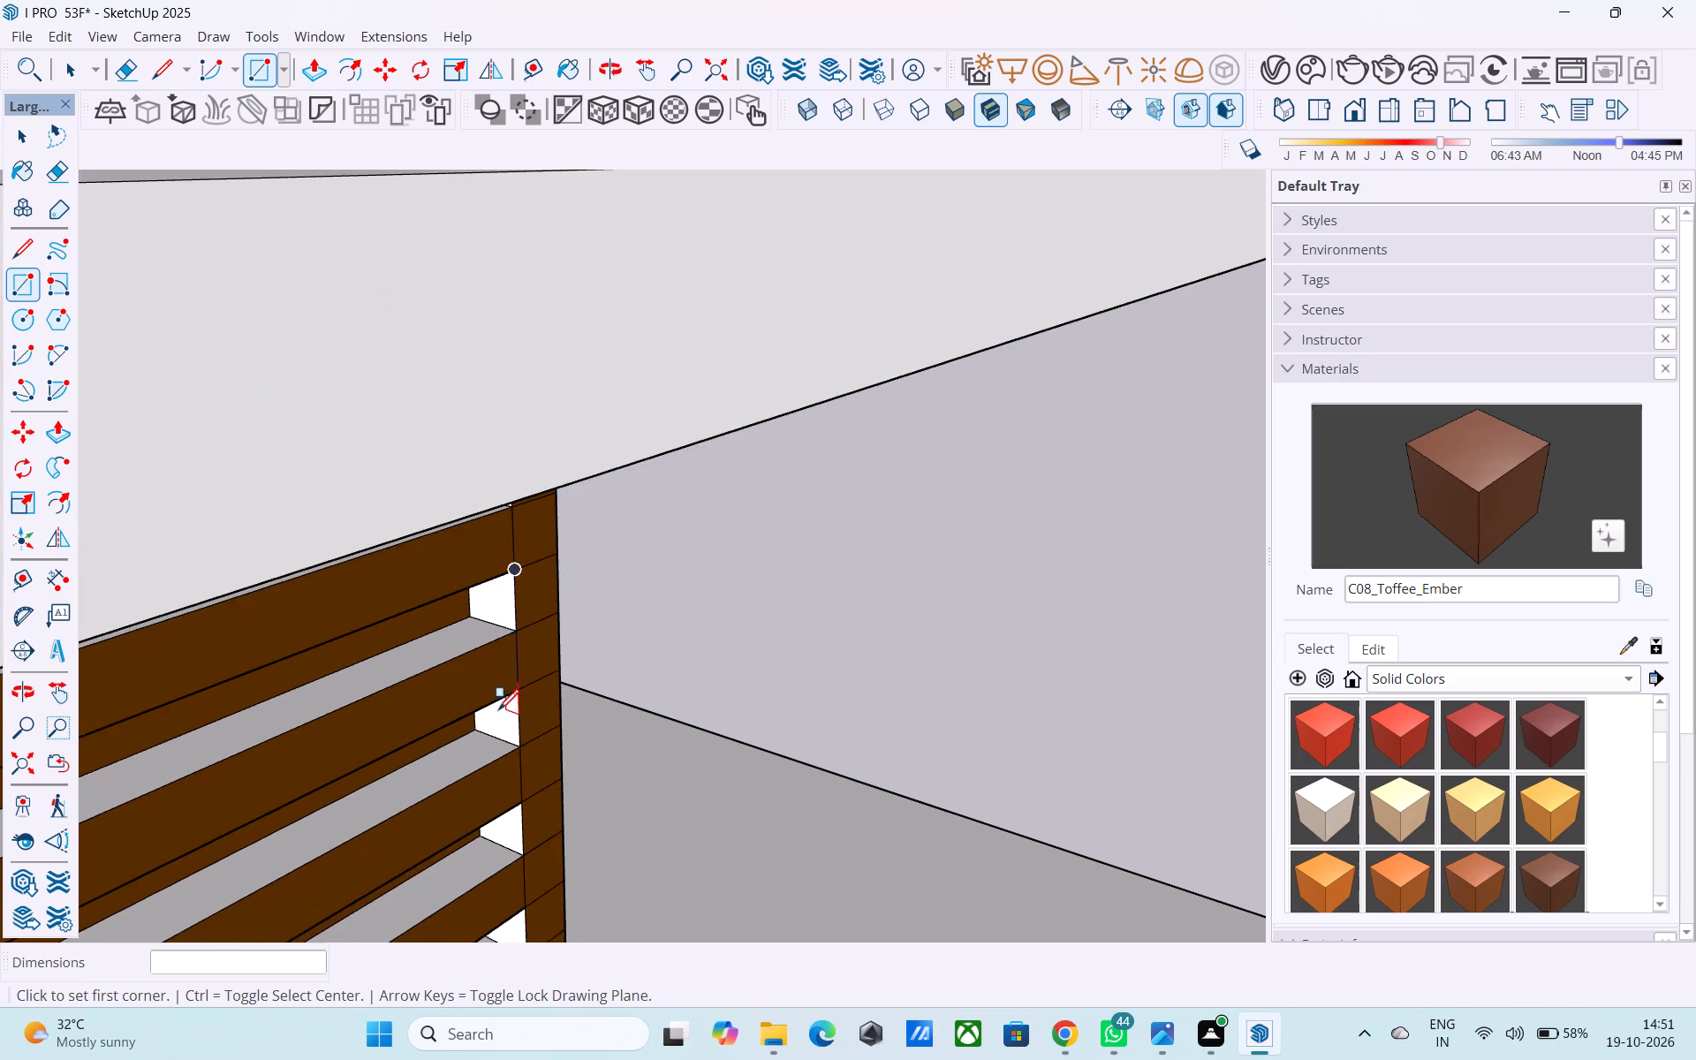
middle_click_drag(498, 712, 488, 644)
scroll(474, 364, "up", 5)
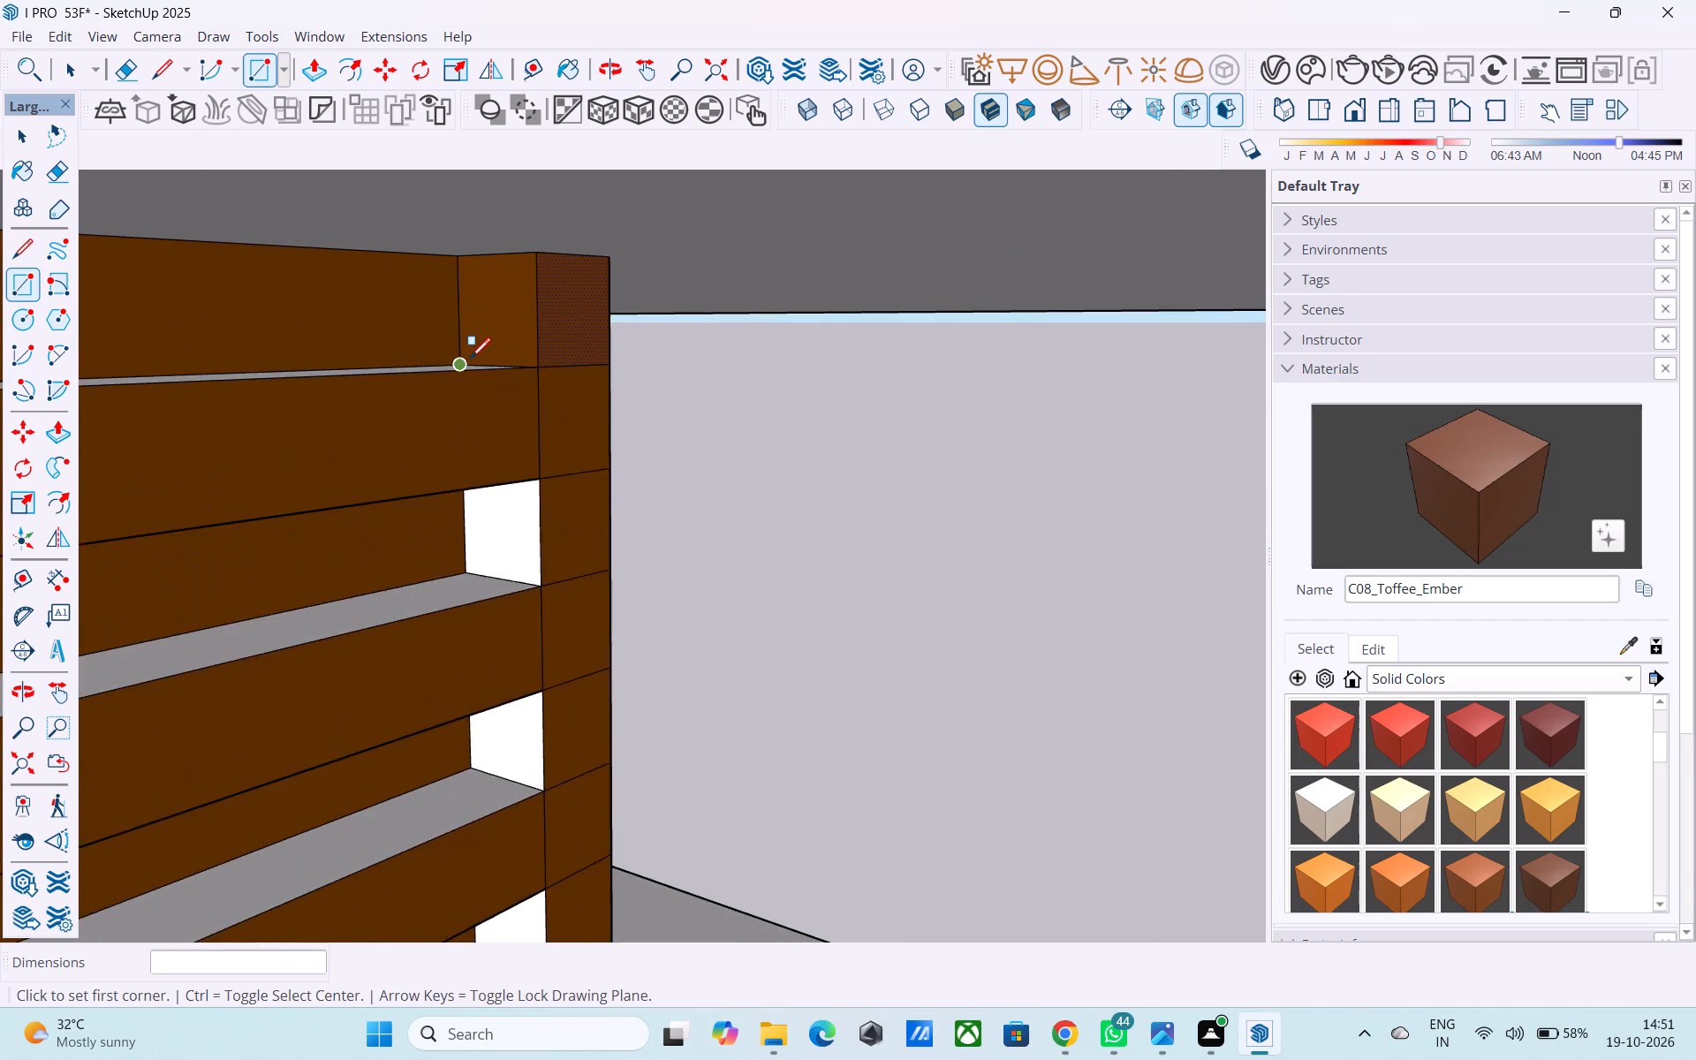
scroll(470, 360, "up", 6)
middle_click_drag(466, 391, 170, 422)
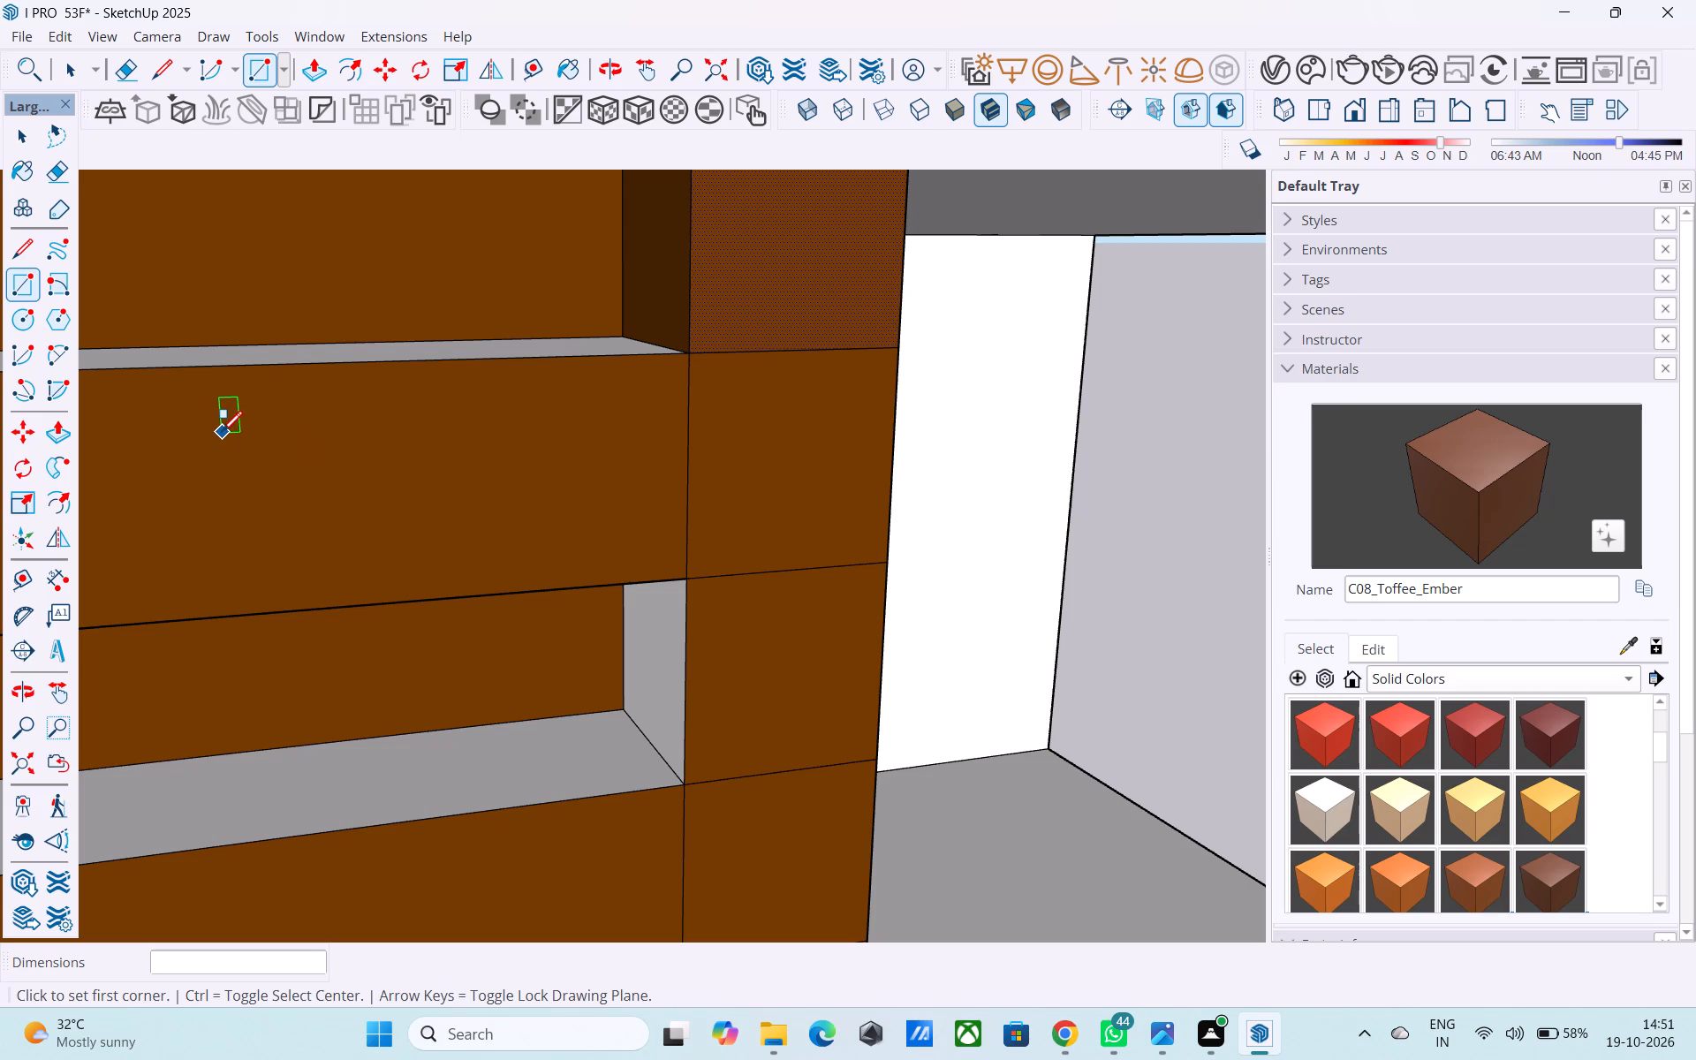
scroll(302, 539, "down", 1)
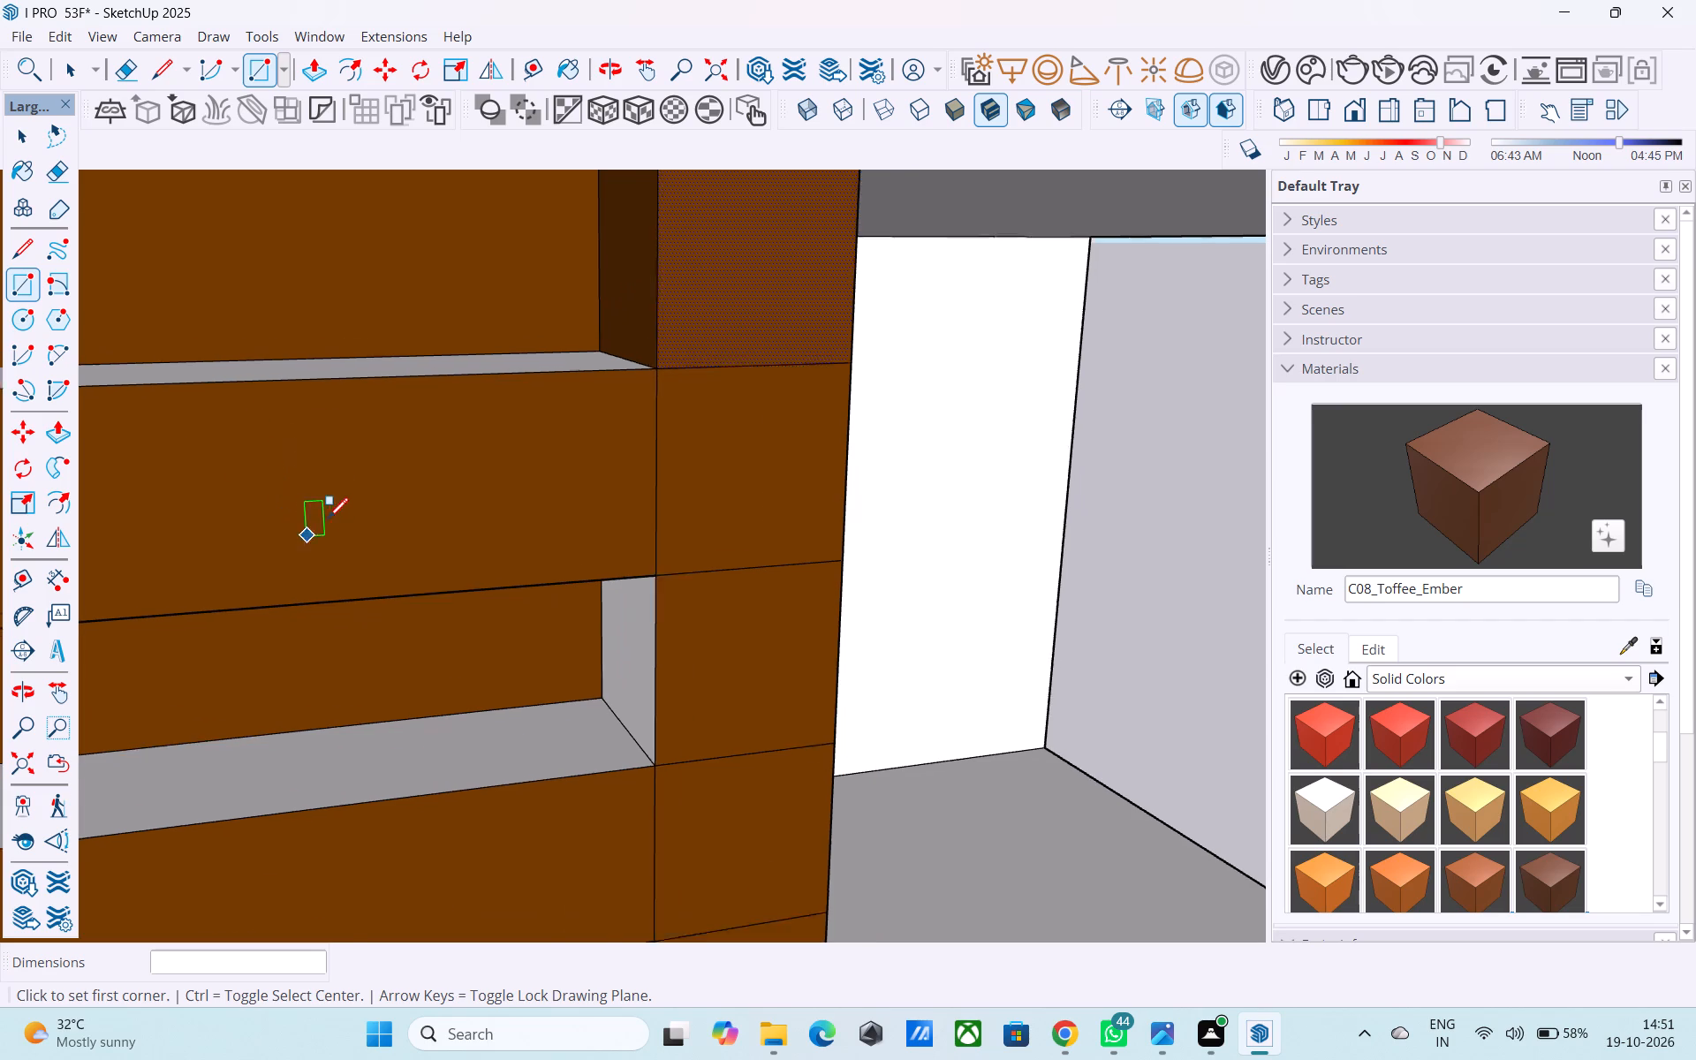
scroll(328, 520, "down", 4)
key("e")
scroll(564, 547, "down", 3)
middle_click_drag(564, 545, 584, 662)
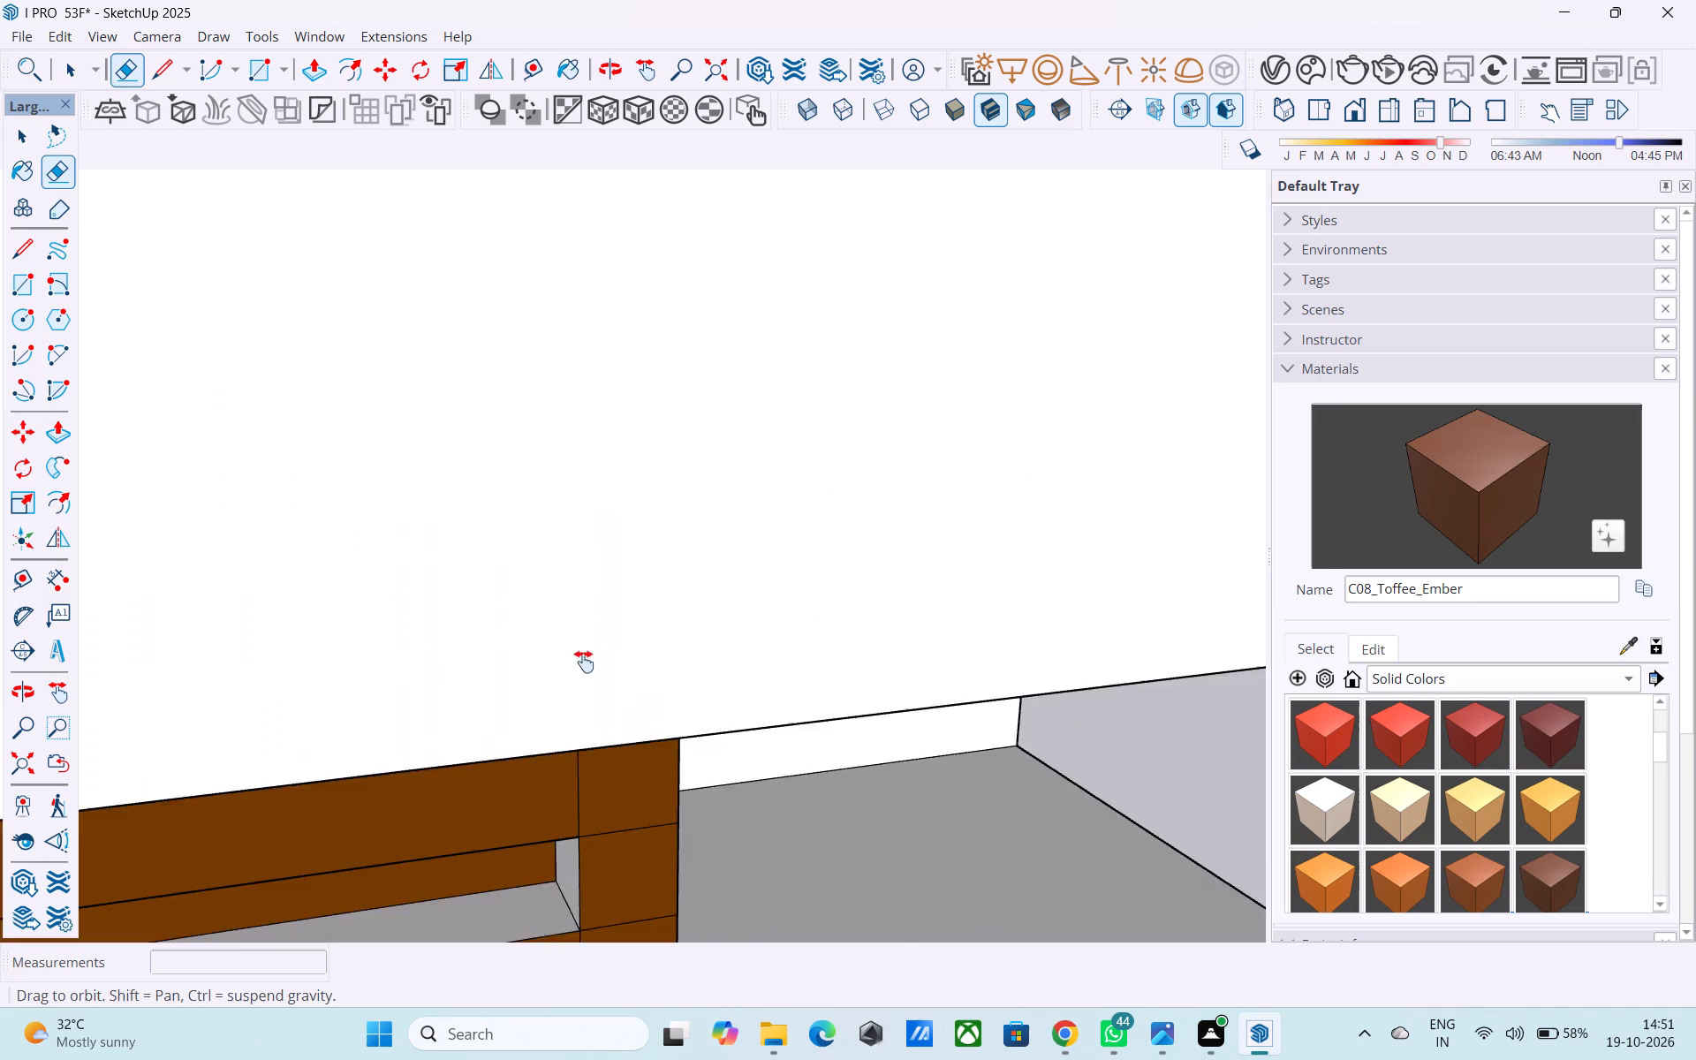
middle_click_drag(584, 662, 534, 427)
scroll(541, 369, "down", 6)
scroll(595, 579, "up", 8)
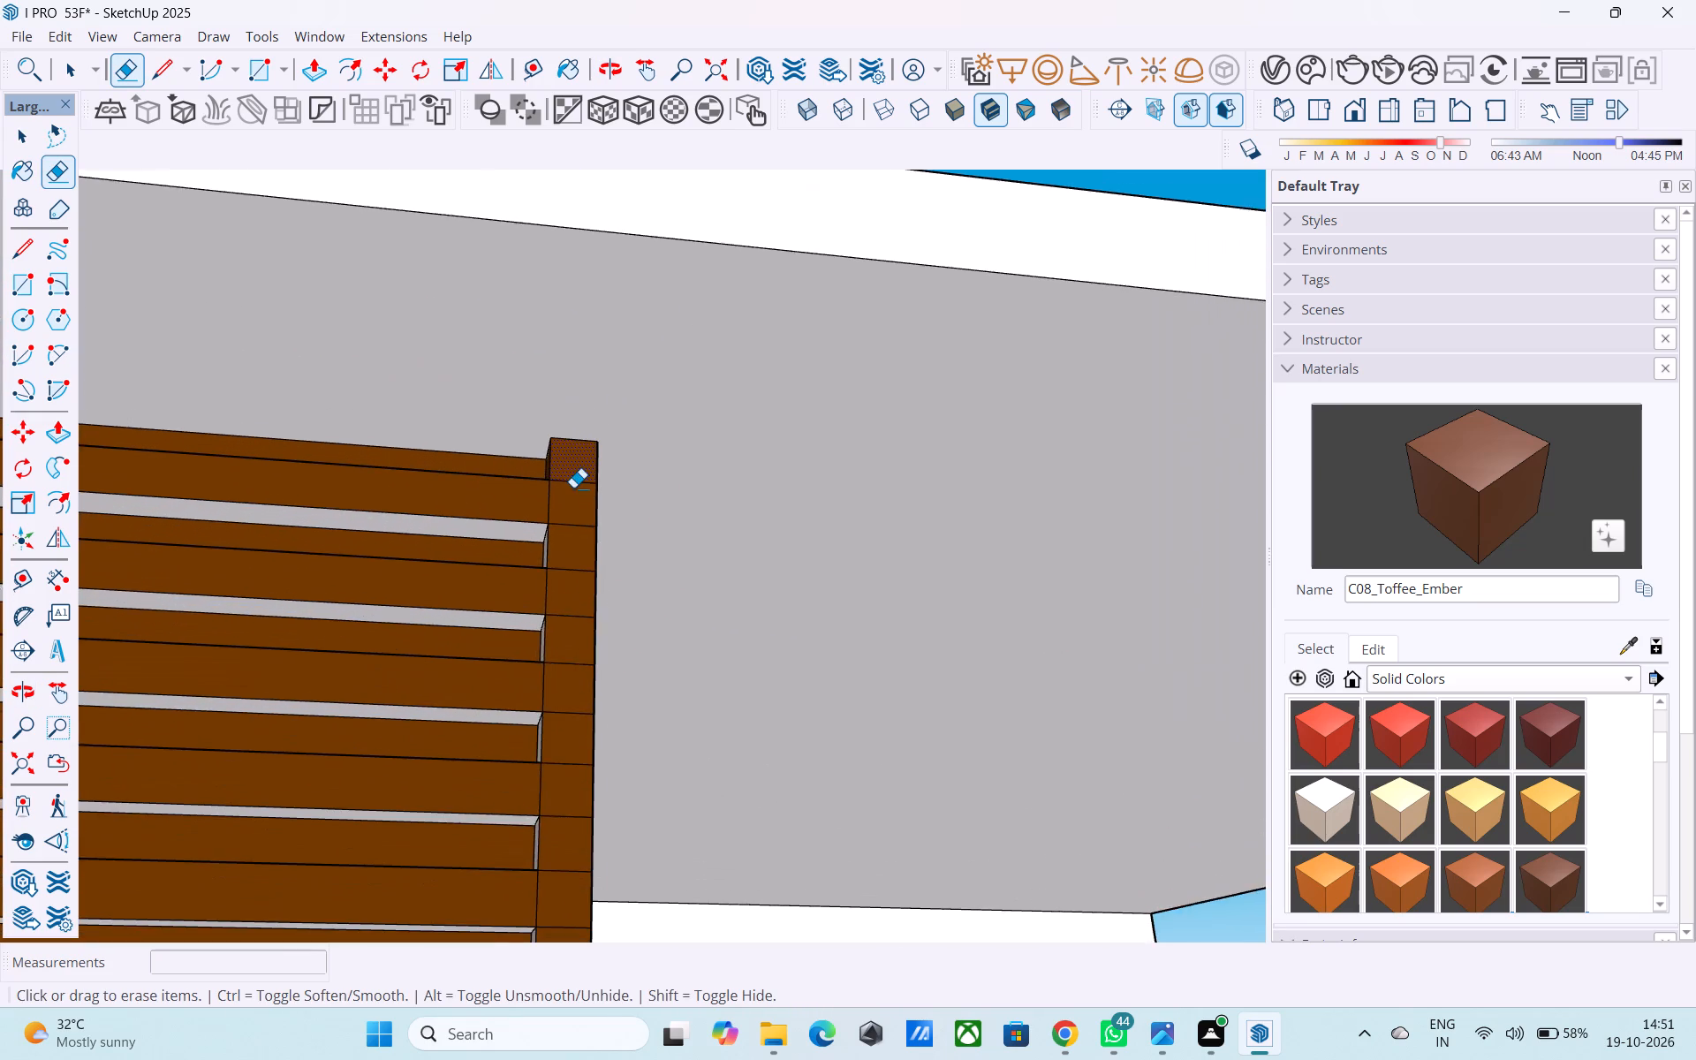
scroll(573, 488, "up", 2)
left_click(574, 477)
left_click(578, 485)
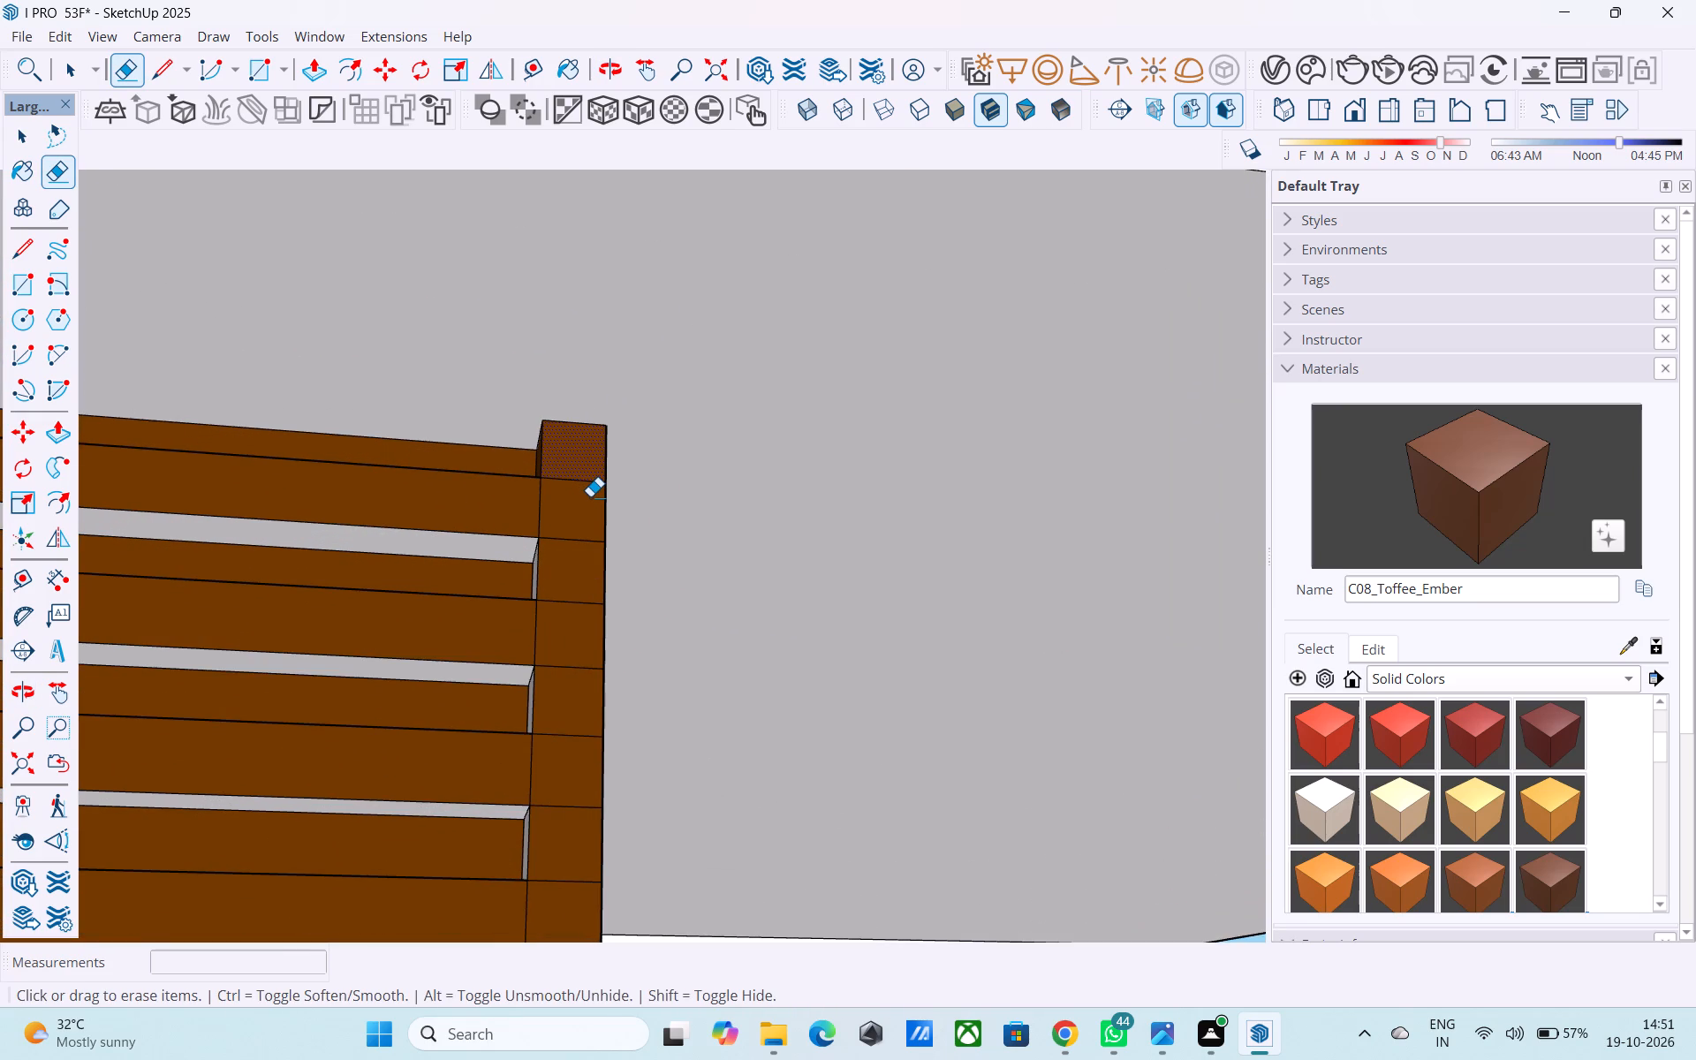
left_click_drag(581, 477, 585, 504)
left_click_drag(579, 532, 562, 594)
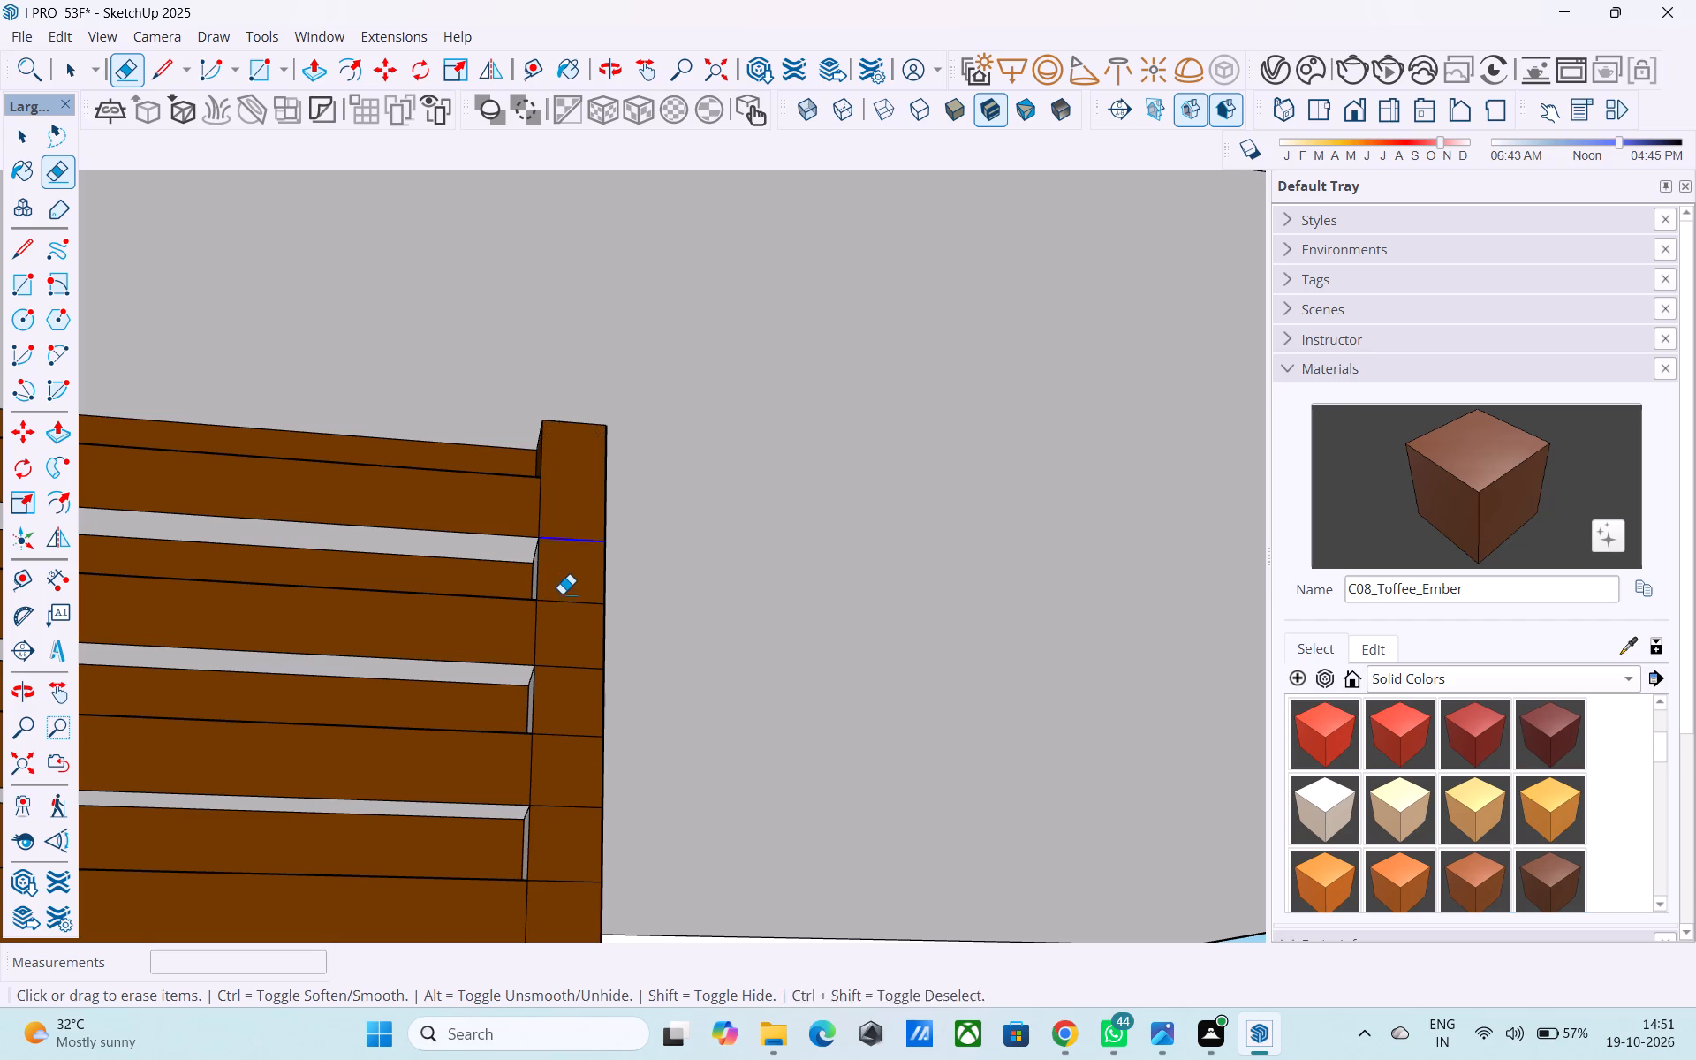
left_click_drag(562, 594, 562, 592)
left_click_drag(562, 594, 565, 648)
Erase the next run of horizontal division lines down the upper part of the end column's front face.
scroll(530, 469, "down", 4)
left_click_drag(552, 589, 558, 618)
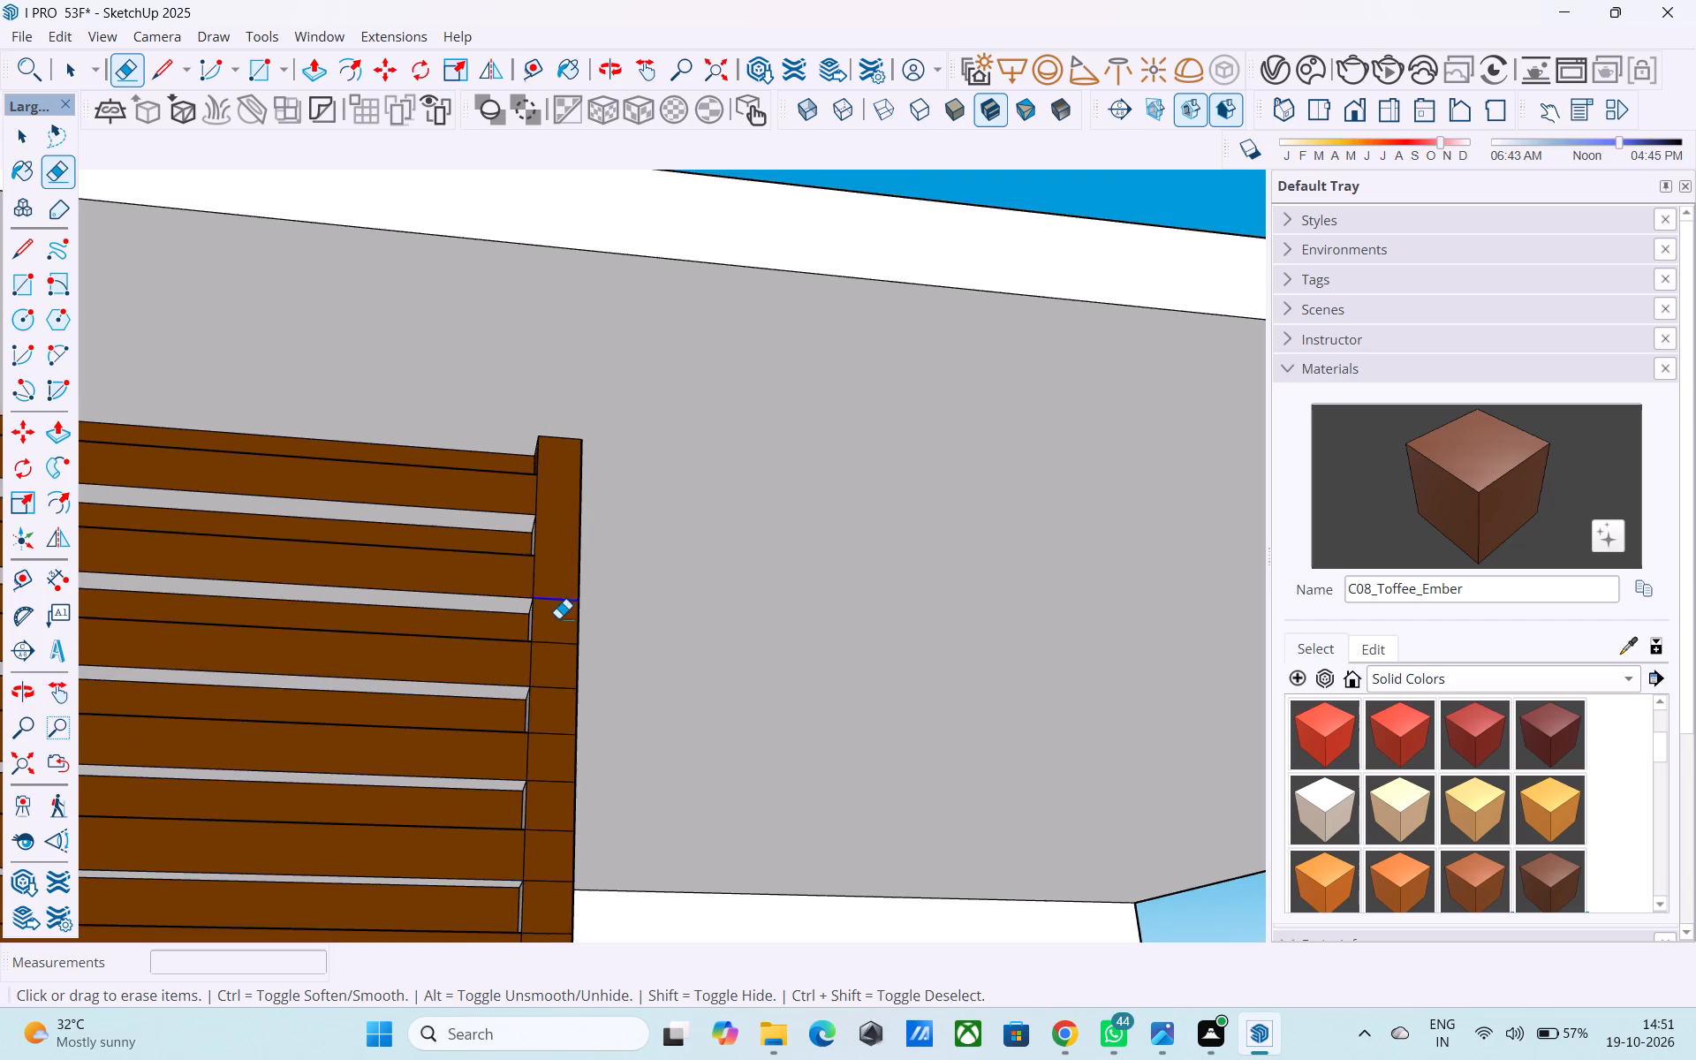
left_click_drag(558, 618, 548, 878)
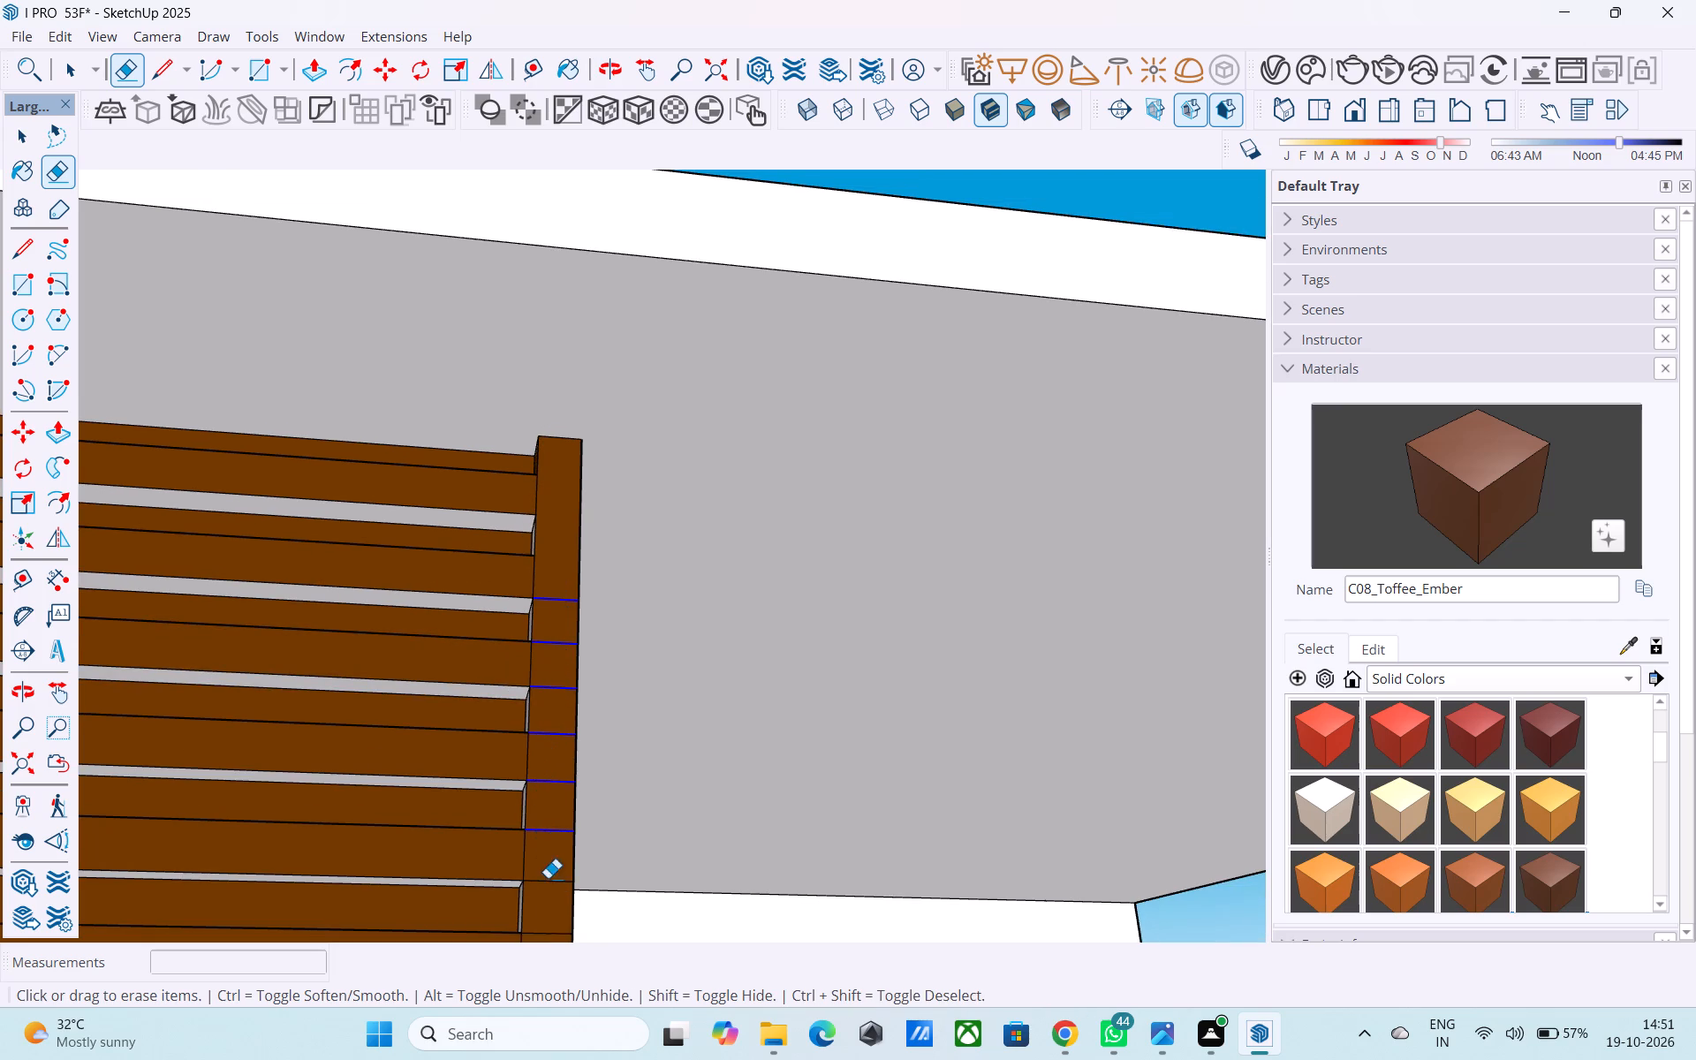
left_click_drag(548, 878, 559, 923)
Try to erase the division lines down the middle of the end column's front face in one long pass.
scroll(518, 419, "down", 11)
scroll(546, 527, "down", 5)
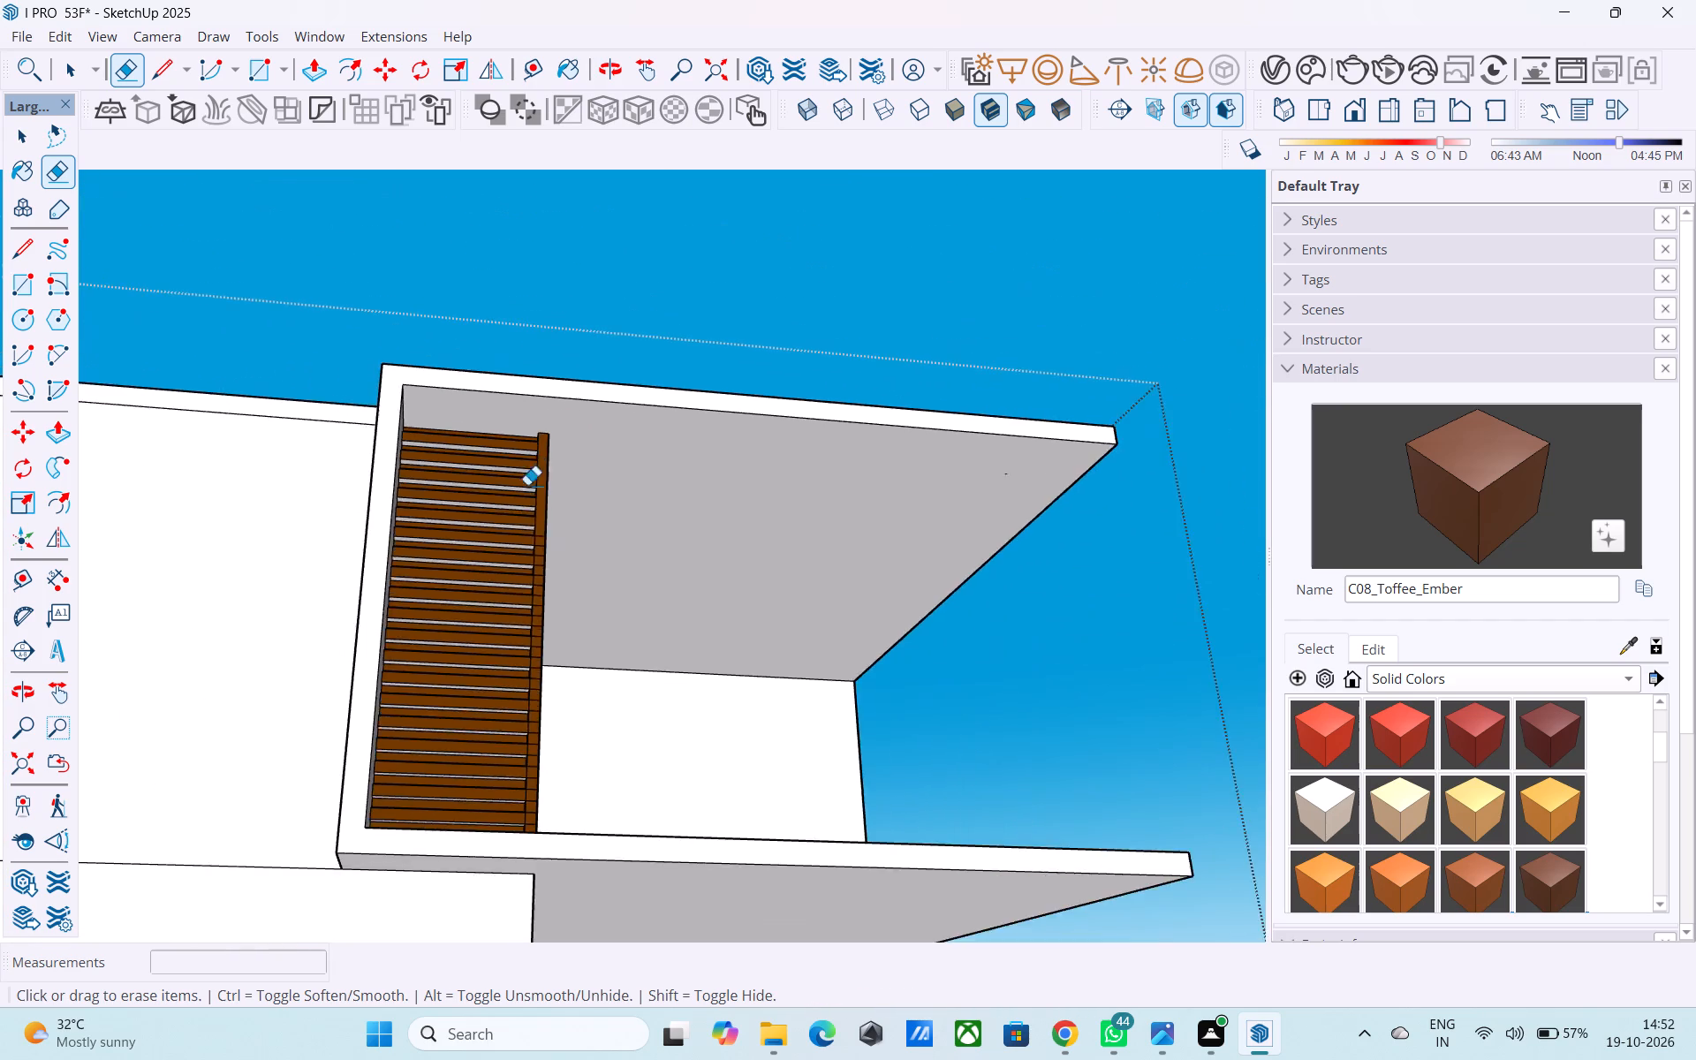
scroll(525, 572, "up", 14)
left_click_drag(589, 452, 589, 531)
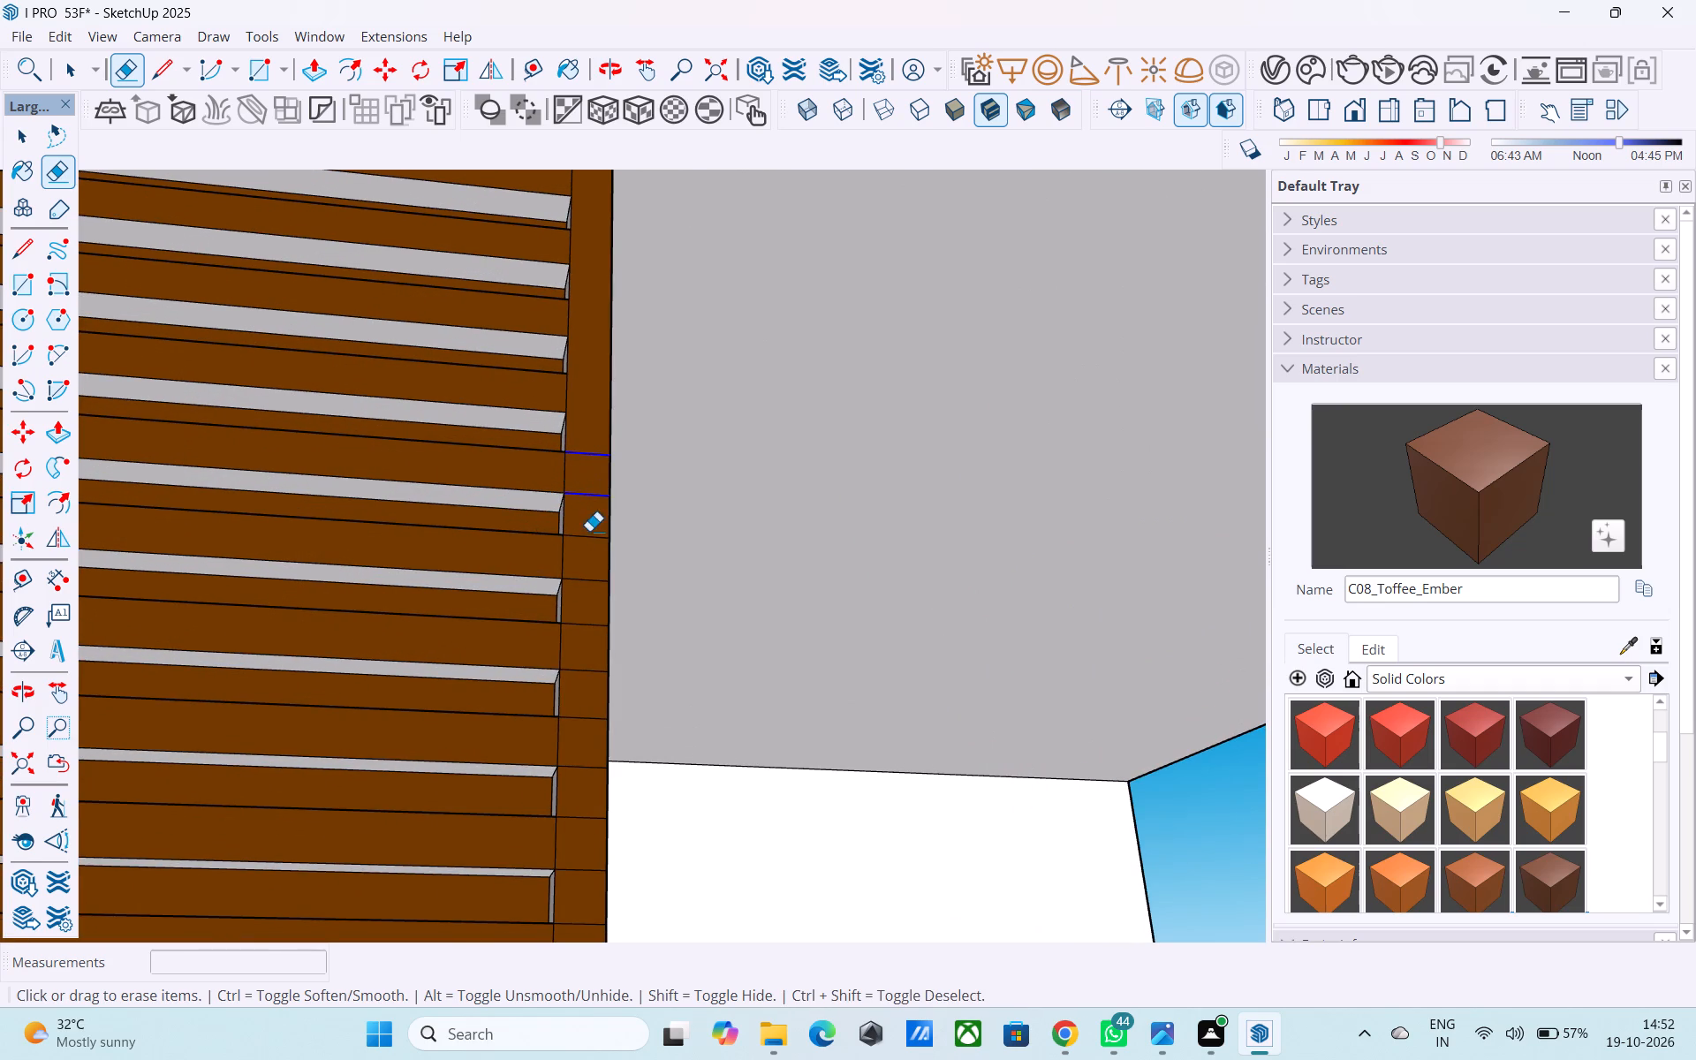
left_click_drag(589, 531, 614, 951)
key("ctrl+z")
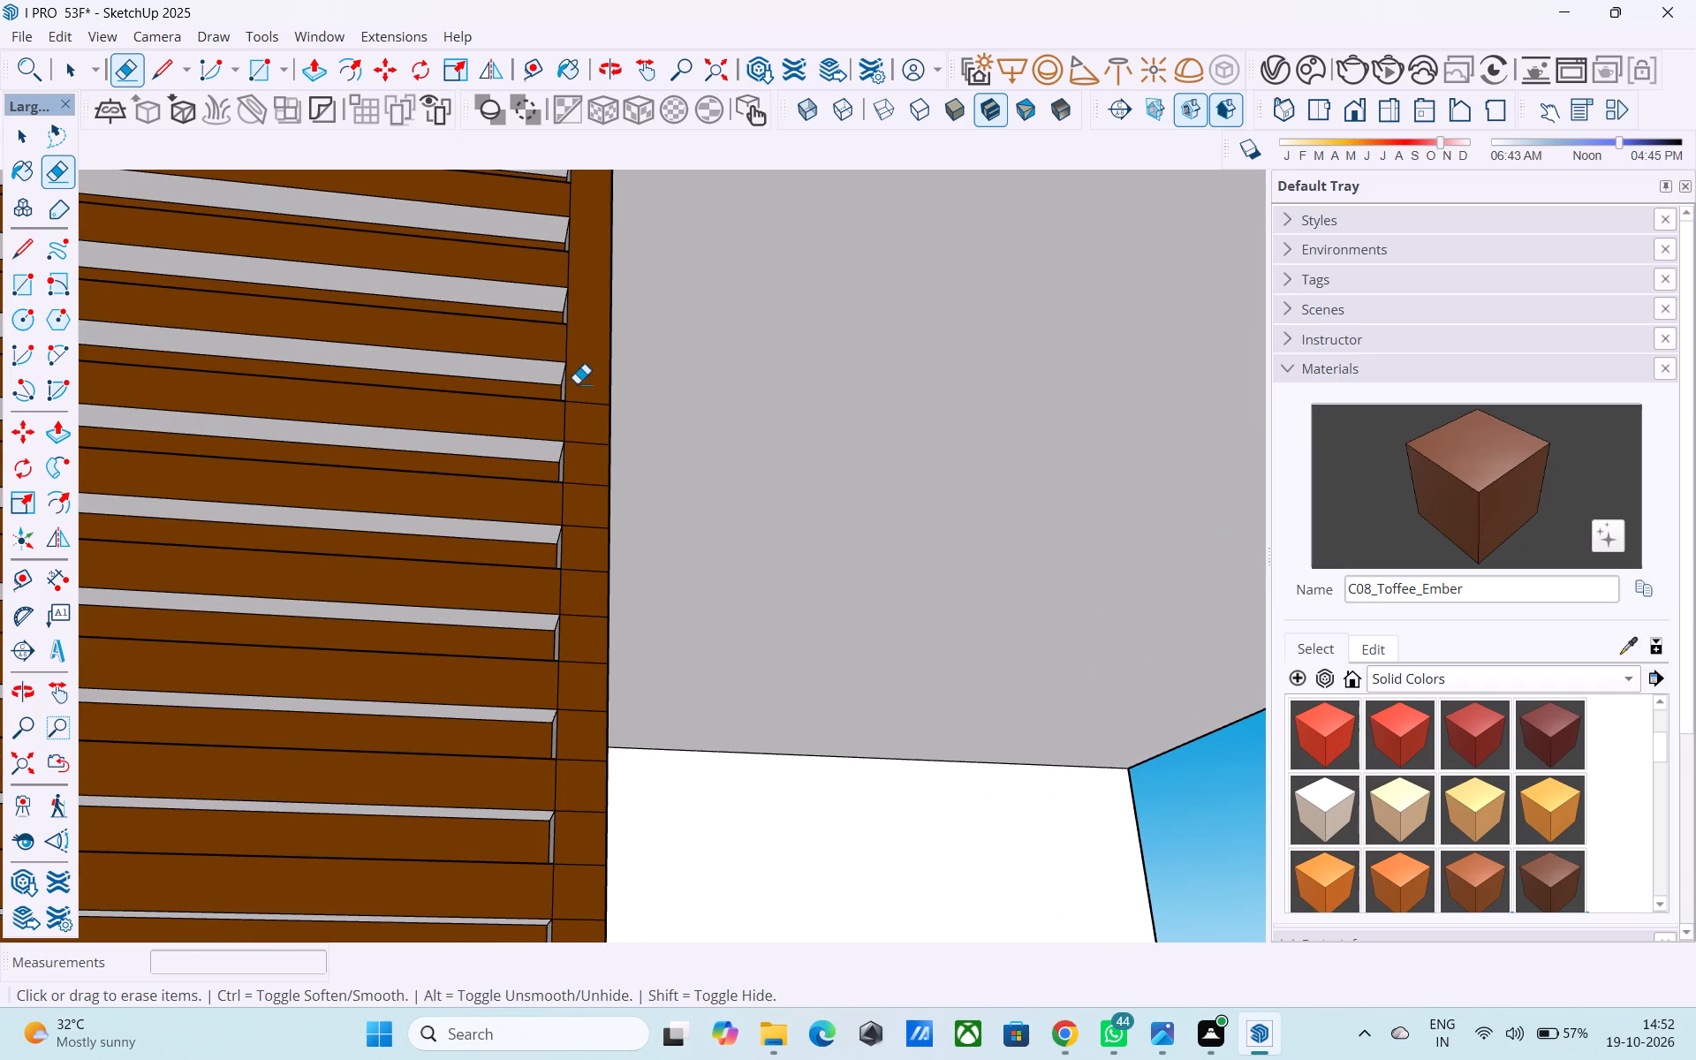
Erase the next horizontal division lines down the middle part of the end column's front face.
left_click_drag(578, 383, 576, 522)
scroll(624, 478, "up", 1)
scroll(636, 479, "down", 2)
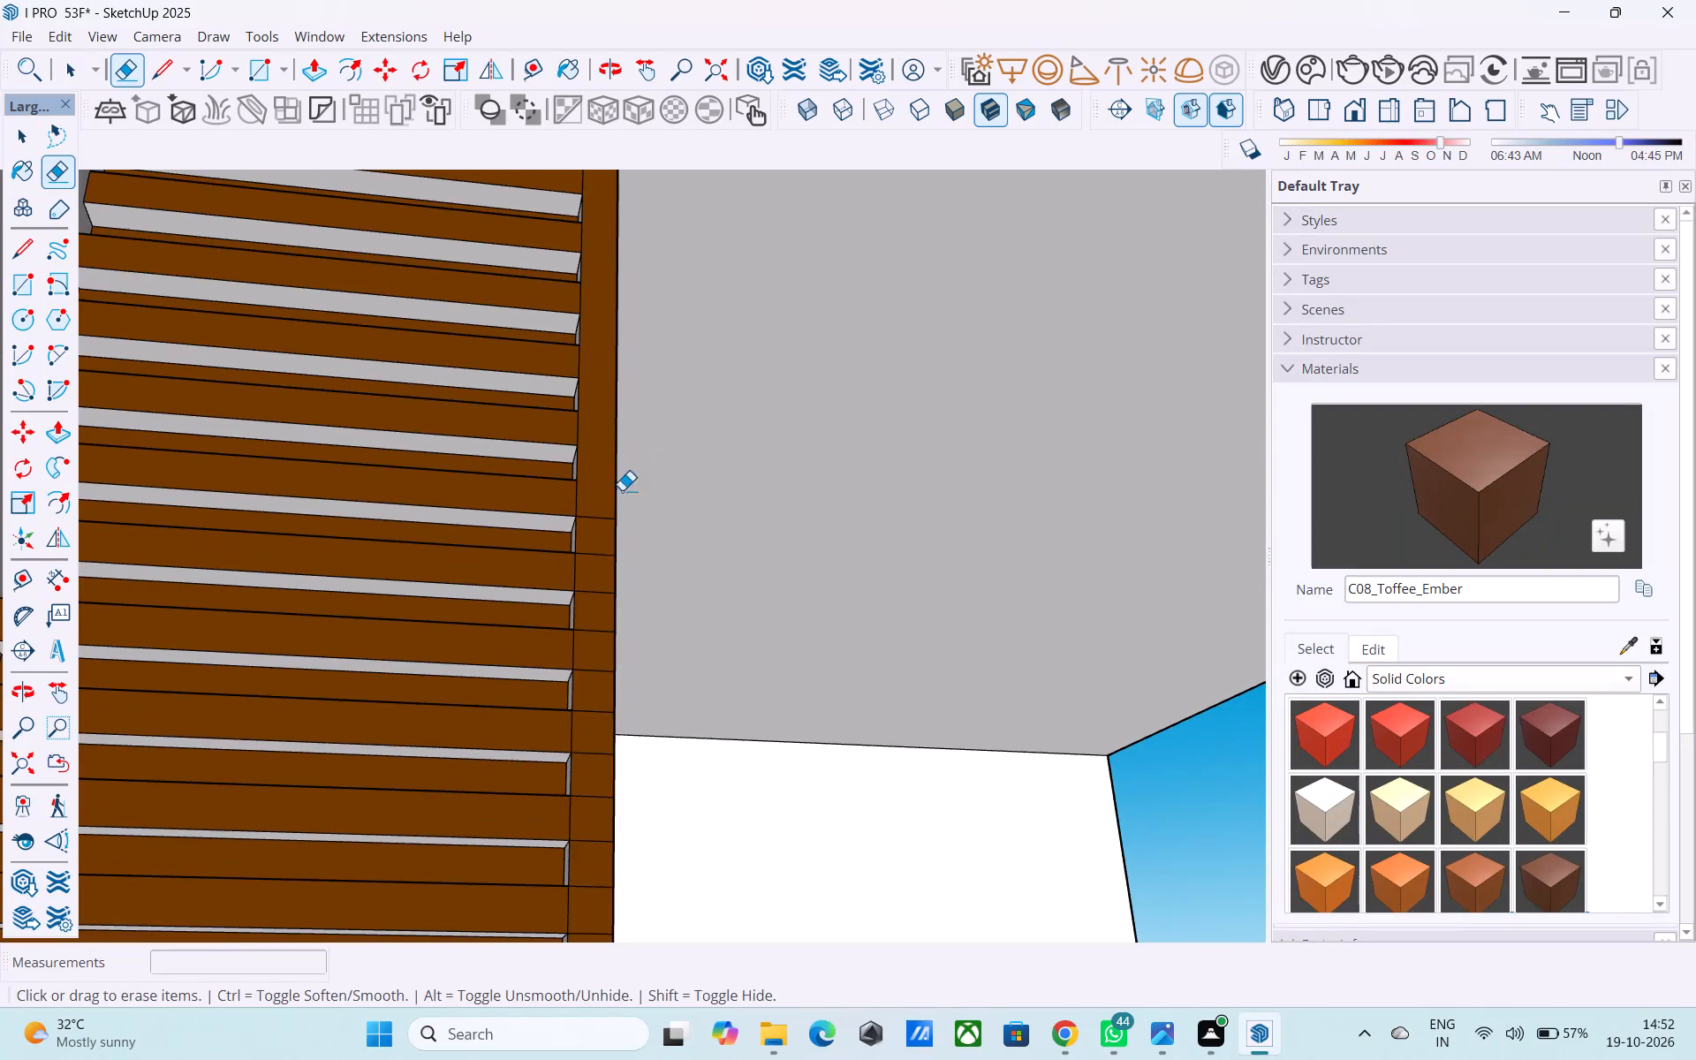
middle_click_drag(614, 506, 660, 352, "shift")
left_click_drag(661, 356, 665, 390)
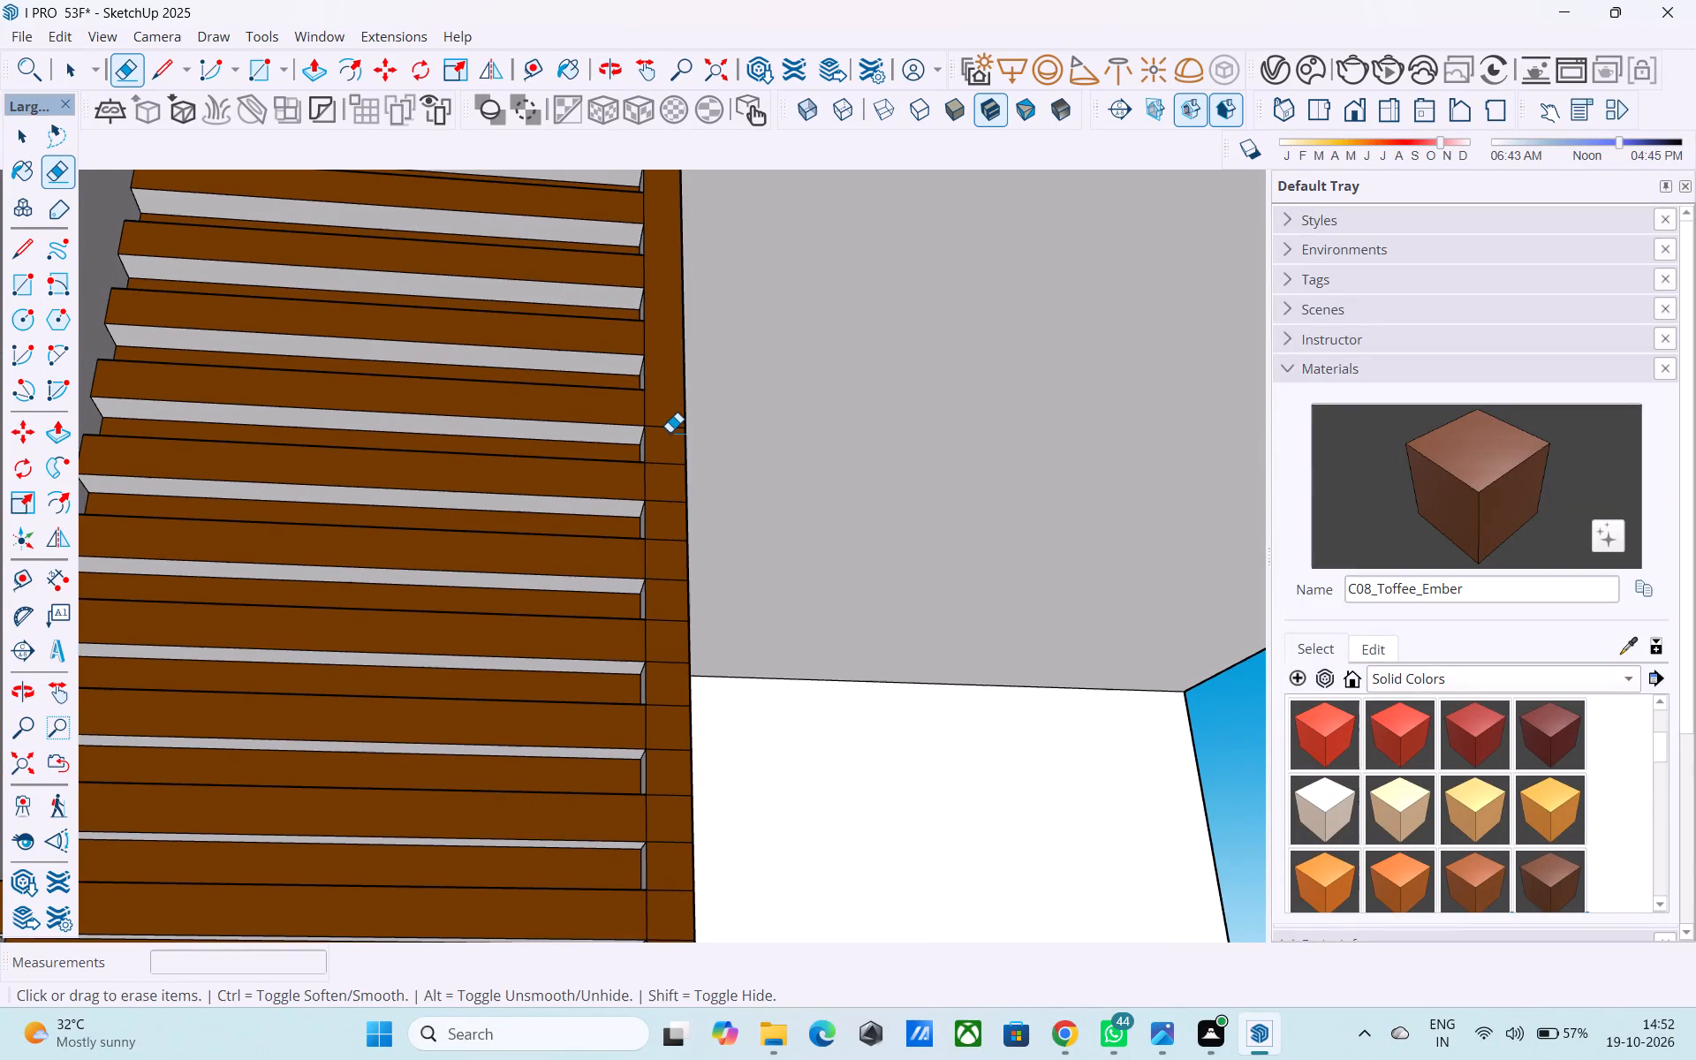
left_click_drag(668, 422, 673, 448)
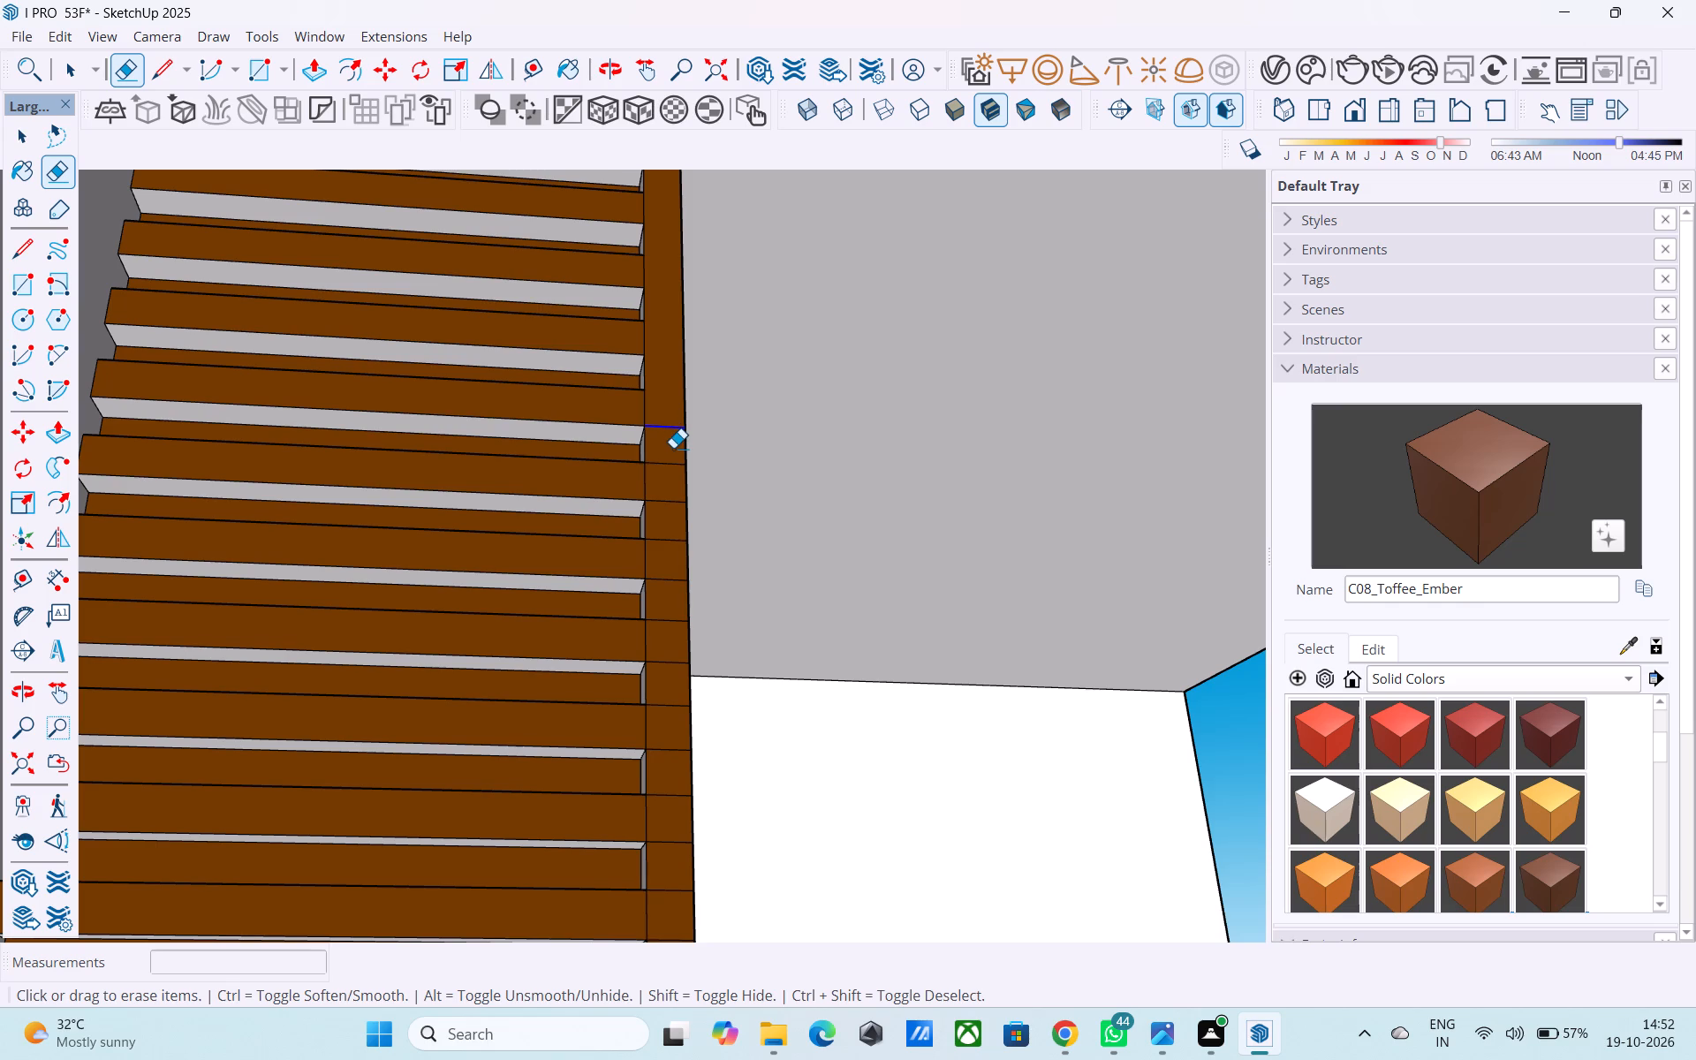
left_click_drag(673, 448, 669, 590)
left_click_drag(669, 590, 669, 639)
Erase the horizontal division lines along the lower-middle part of the end column's front face.
scroll(684, 298, "down", 5)
scroll(656, 389, "down", 5)
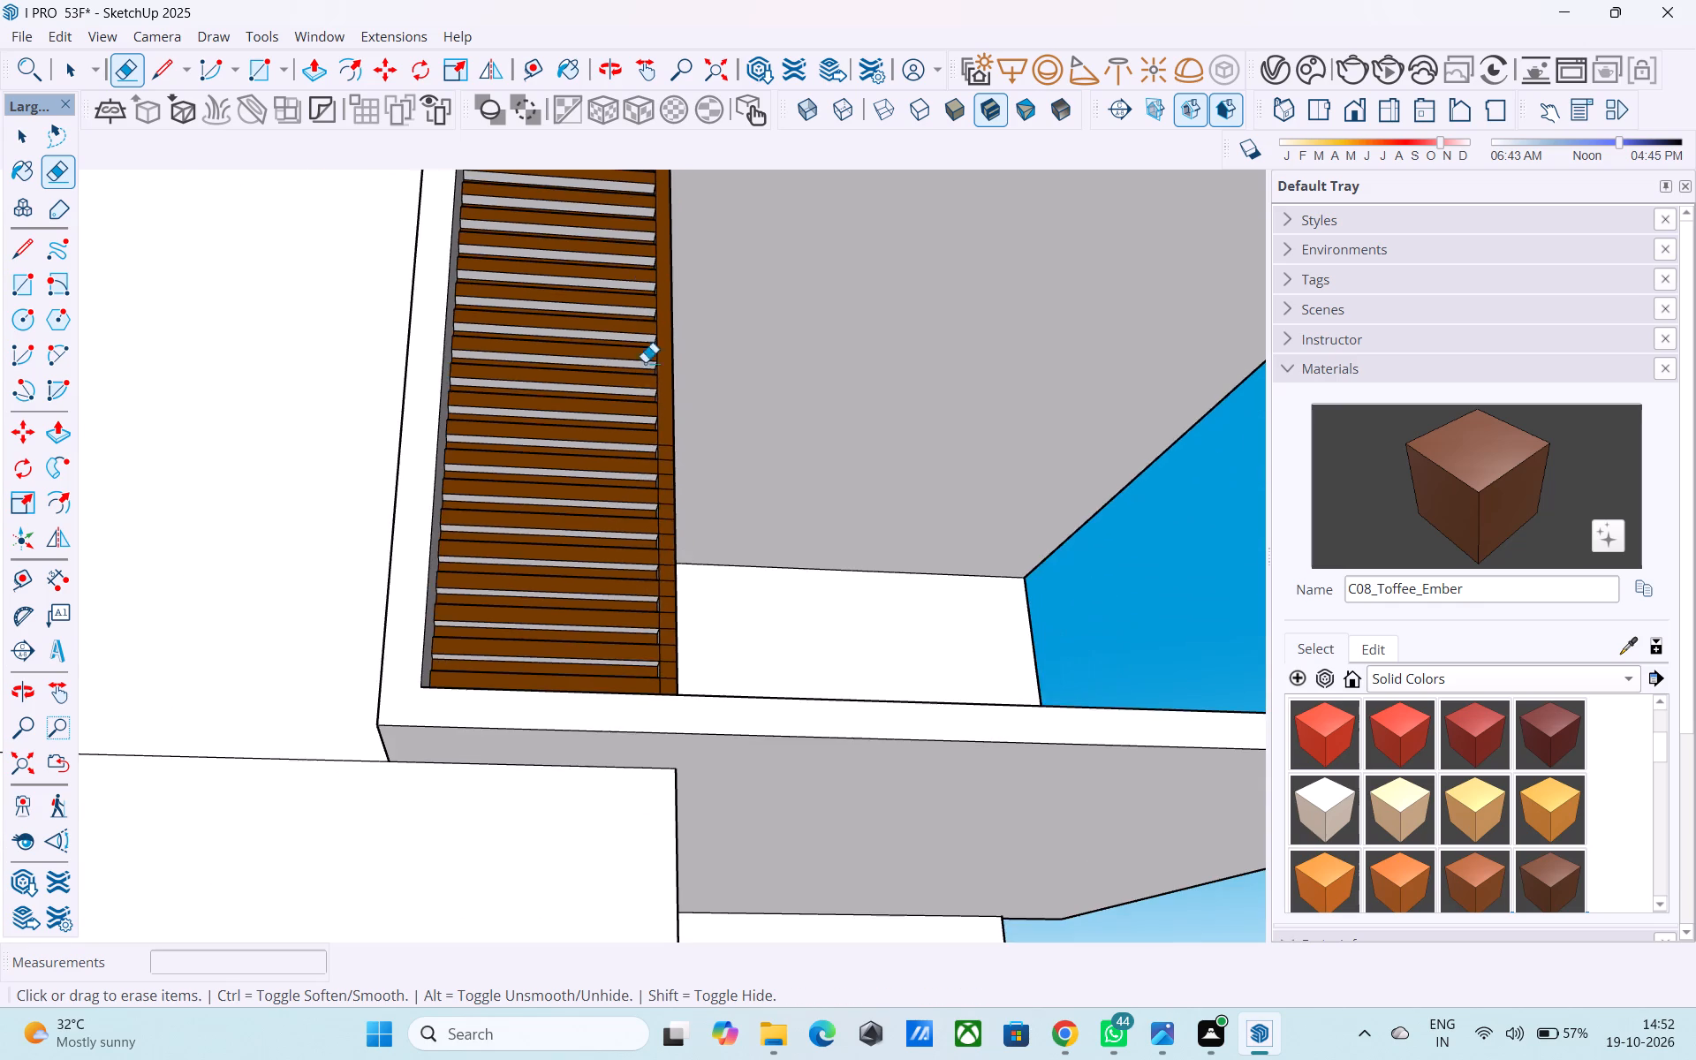
middle_click_drag(686, 691, 692, 769)
scroll(654, 718, "down", 1)
scroll(596, 640, "down", 2)
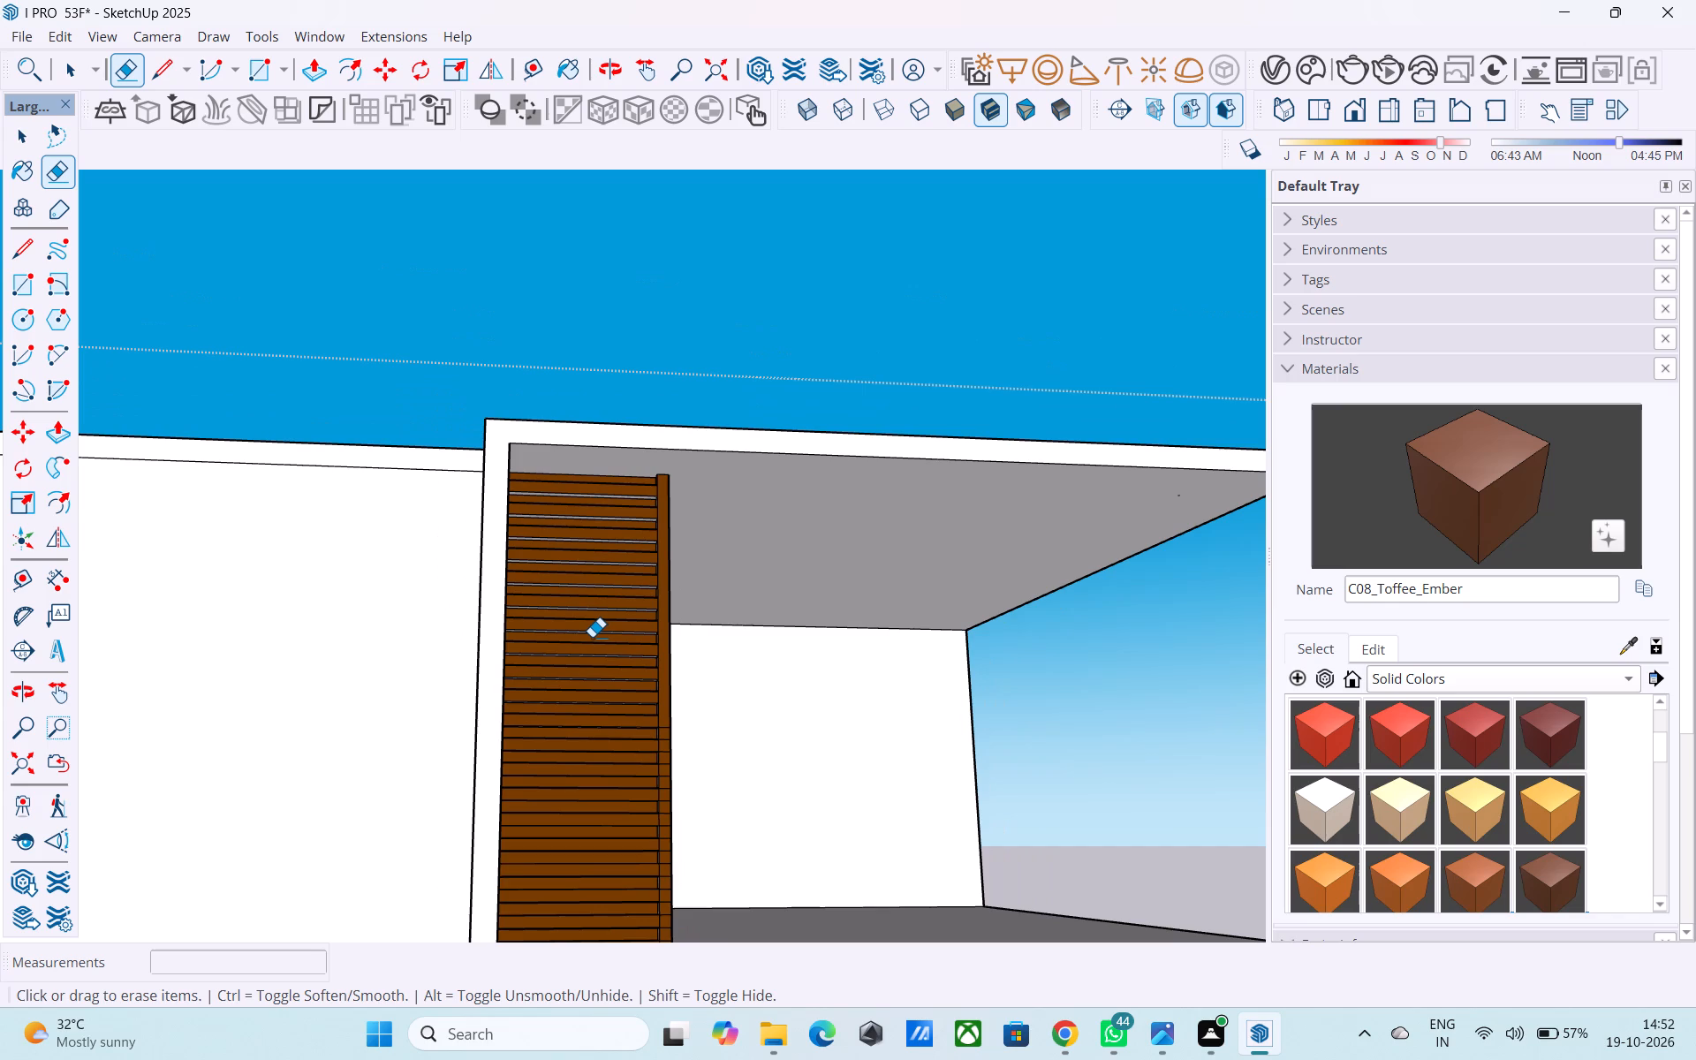
scroll(591, 635, "down", 2)
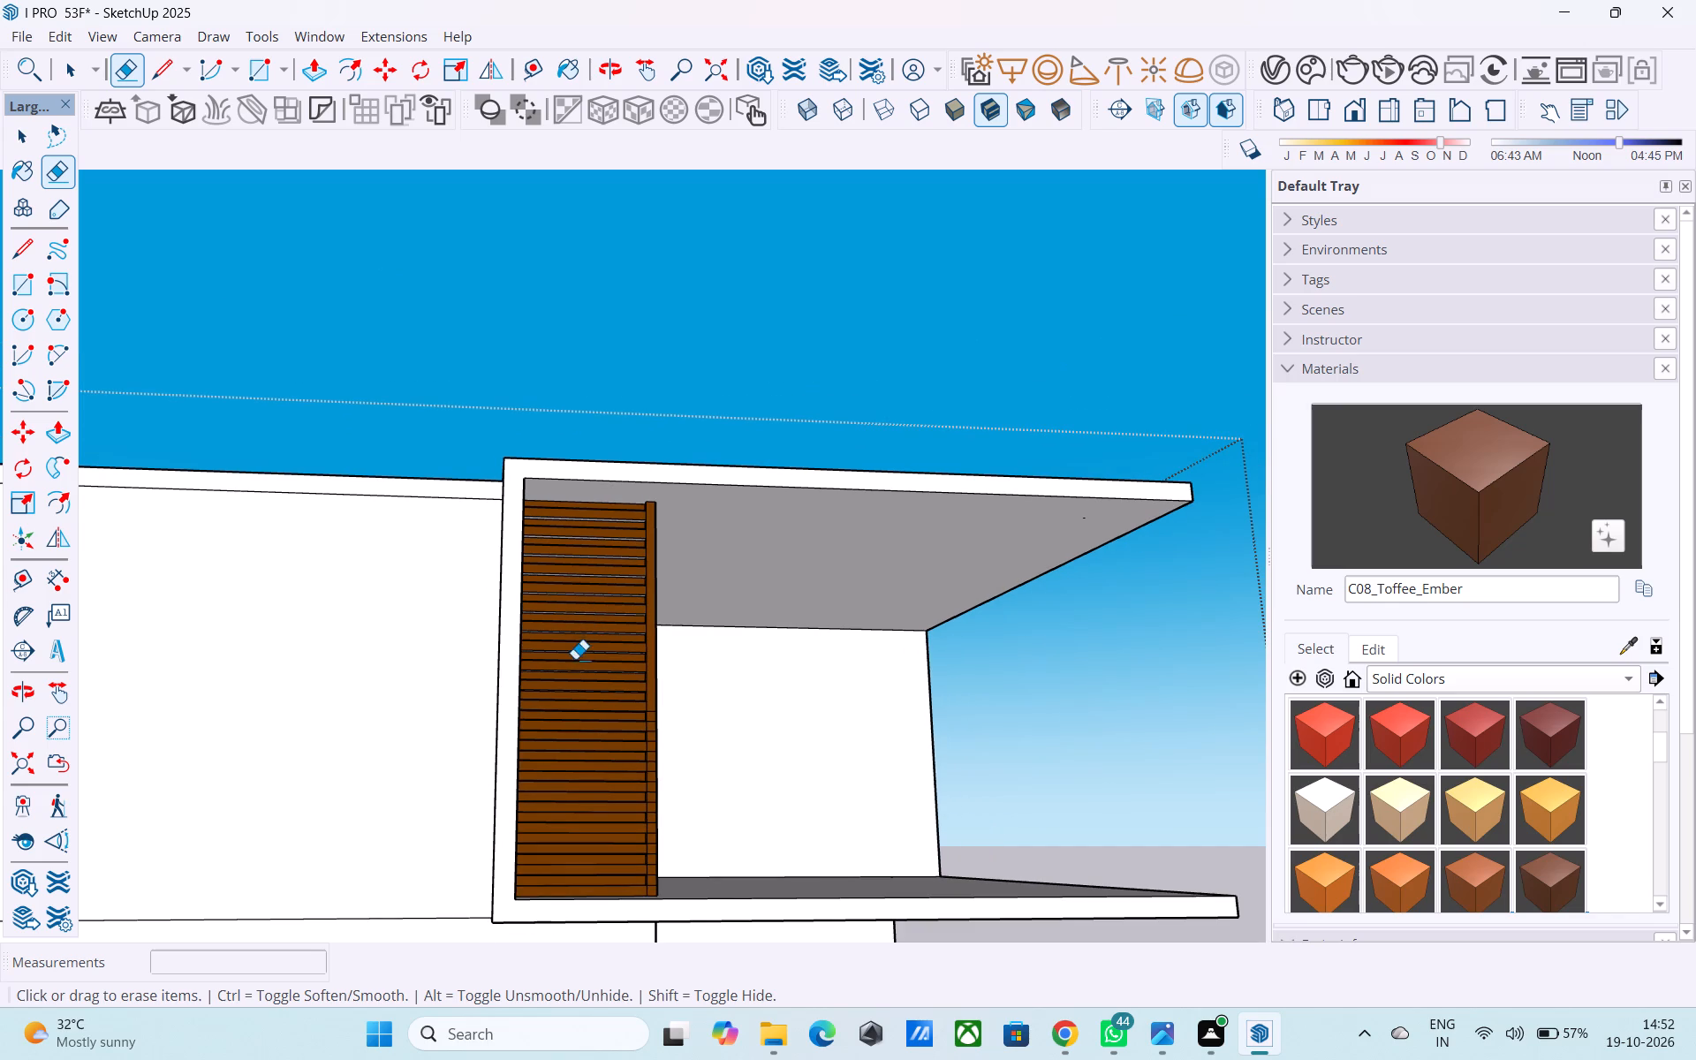
scroll(610, 734, "up", 15)
left_click_drag(693, 756, 707, 698)
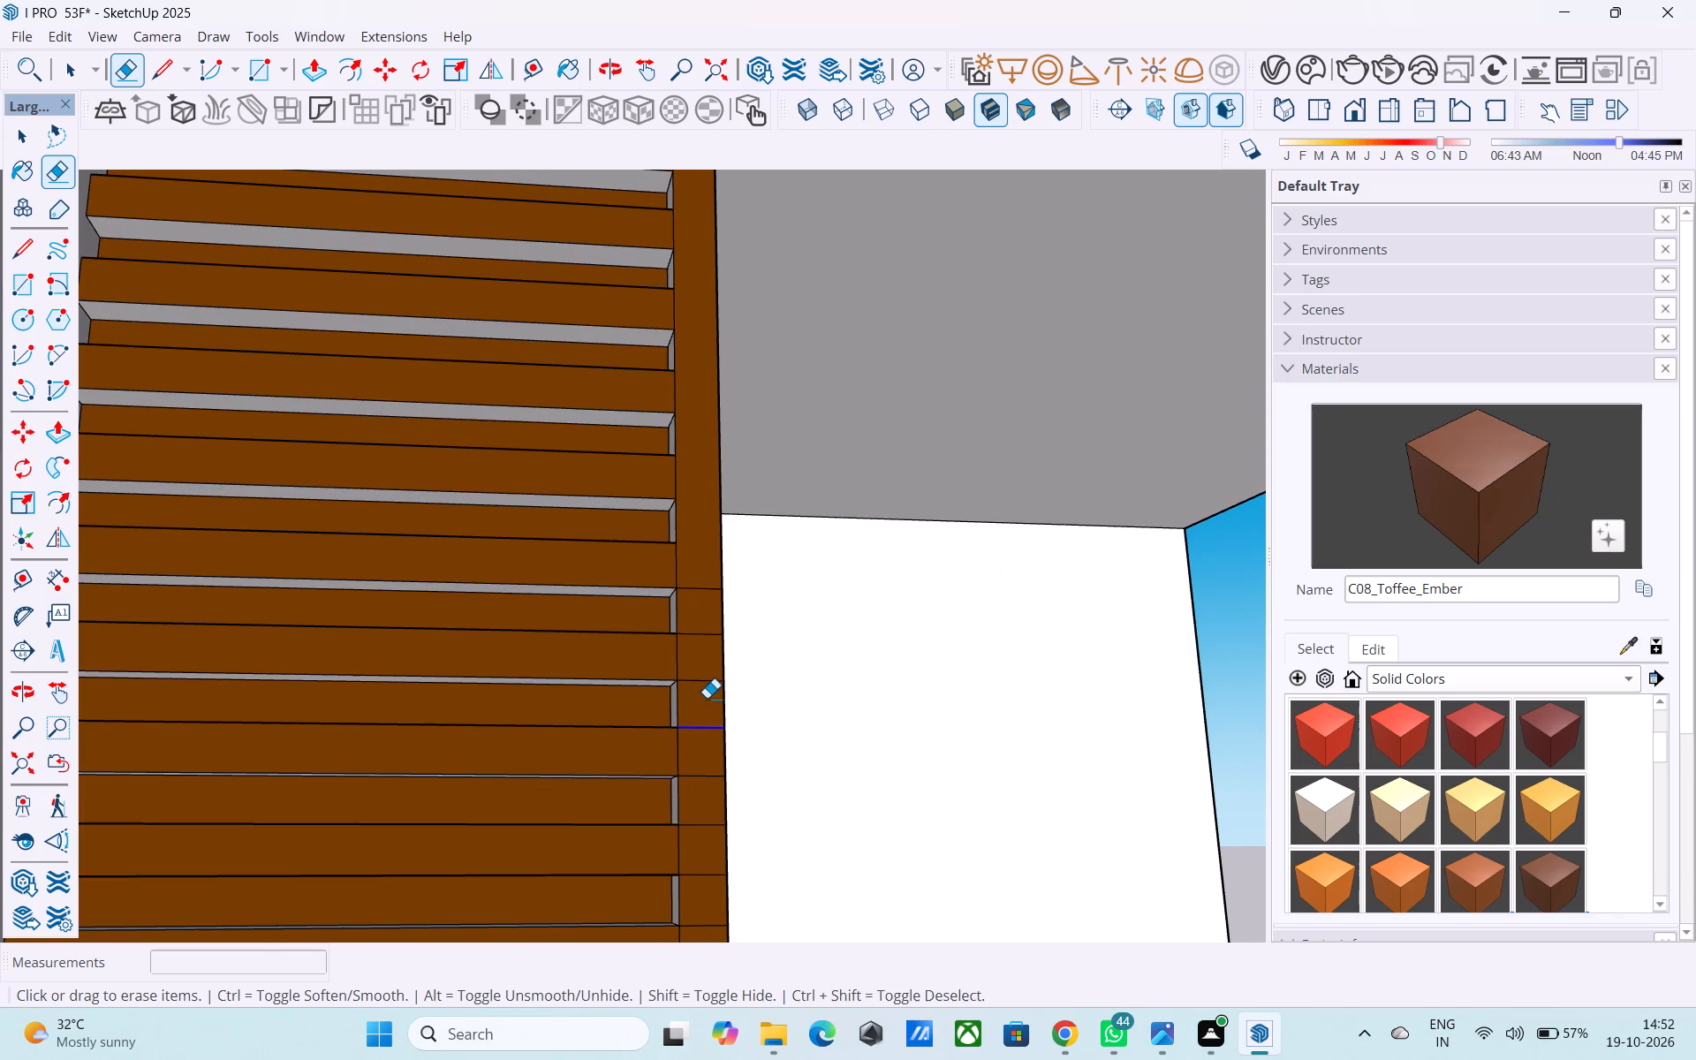
left_click_drag(707, 698, 700, 577)
scroll(581, 435, "down", 6)
scroll(638, 833, "up", 3)
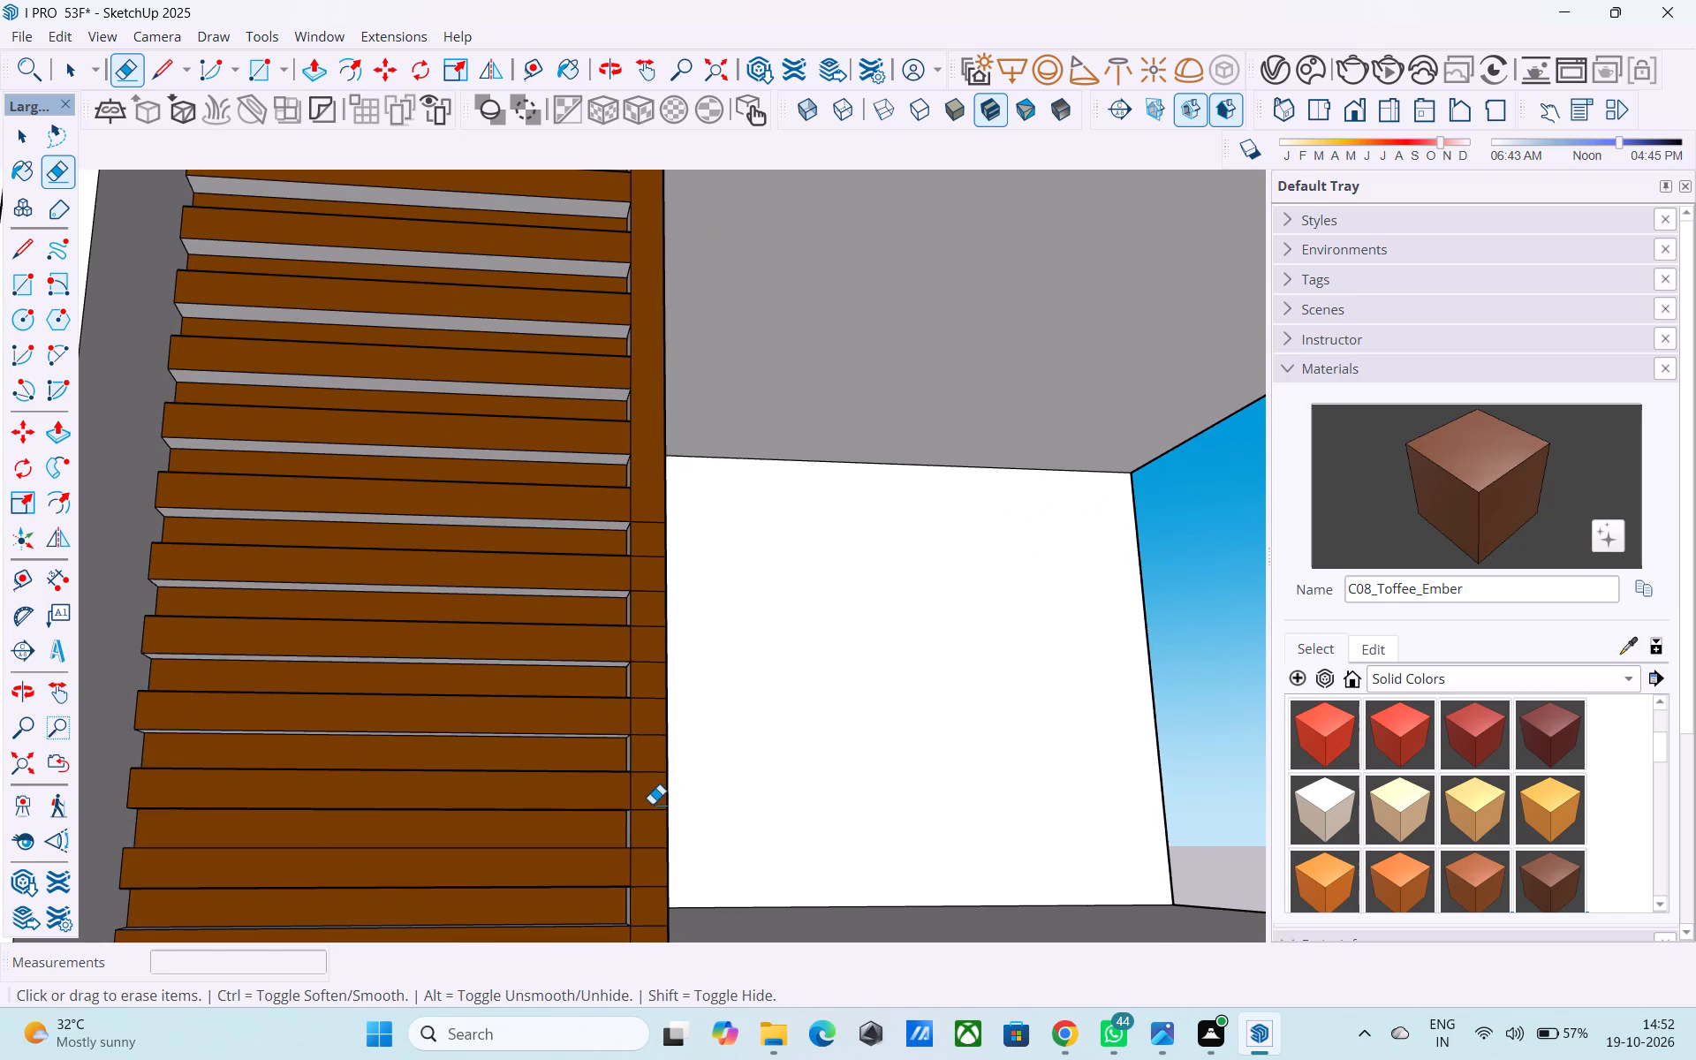
left_click_drag(652, 801, 655, 556)
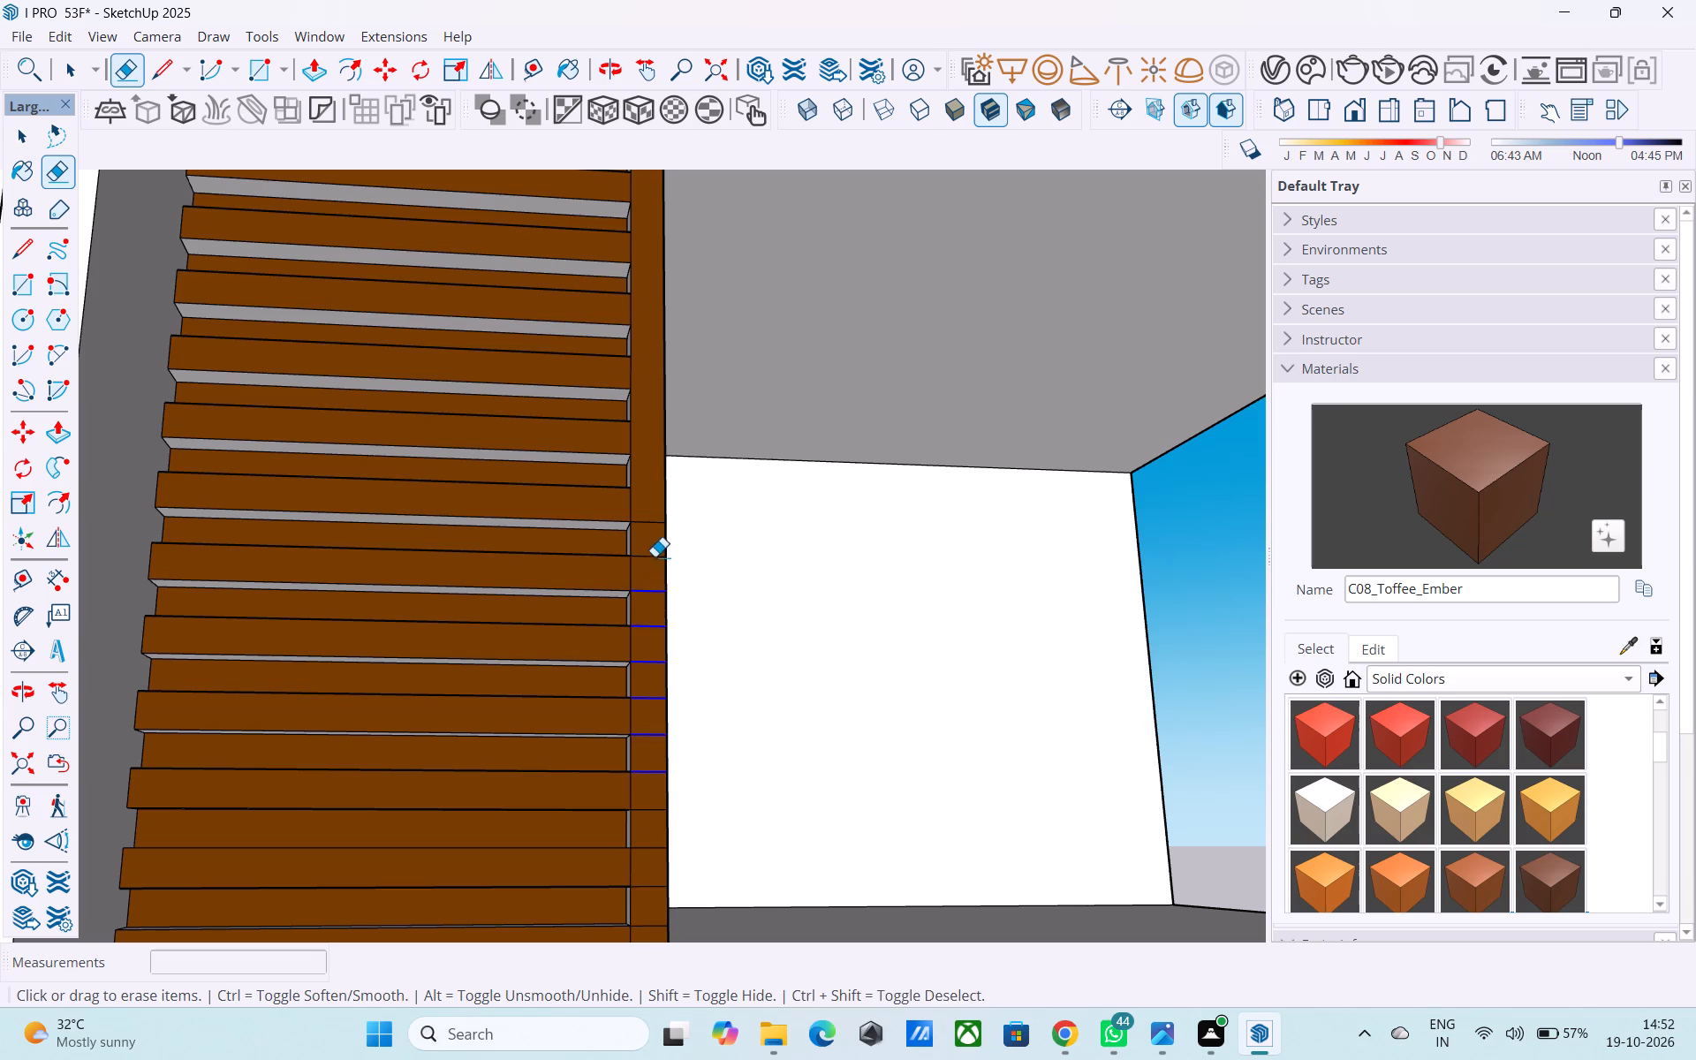
left_click_drag(655, 556, 654, 509)
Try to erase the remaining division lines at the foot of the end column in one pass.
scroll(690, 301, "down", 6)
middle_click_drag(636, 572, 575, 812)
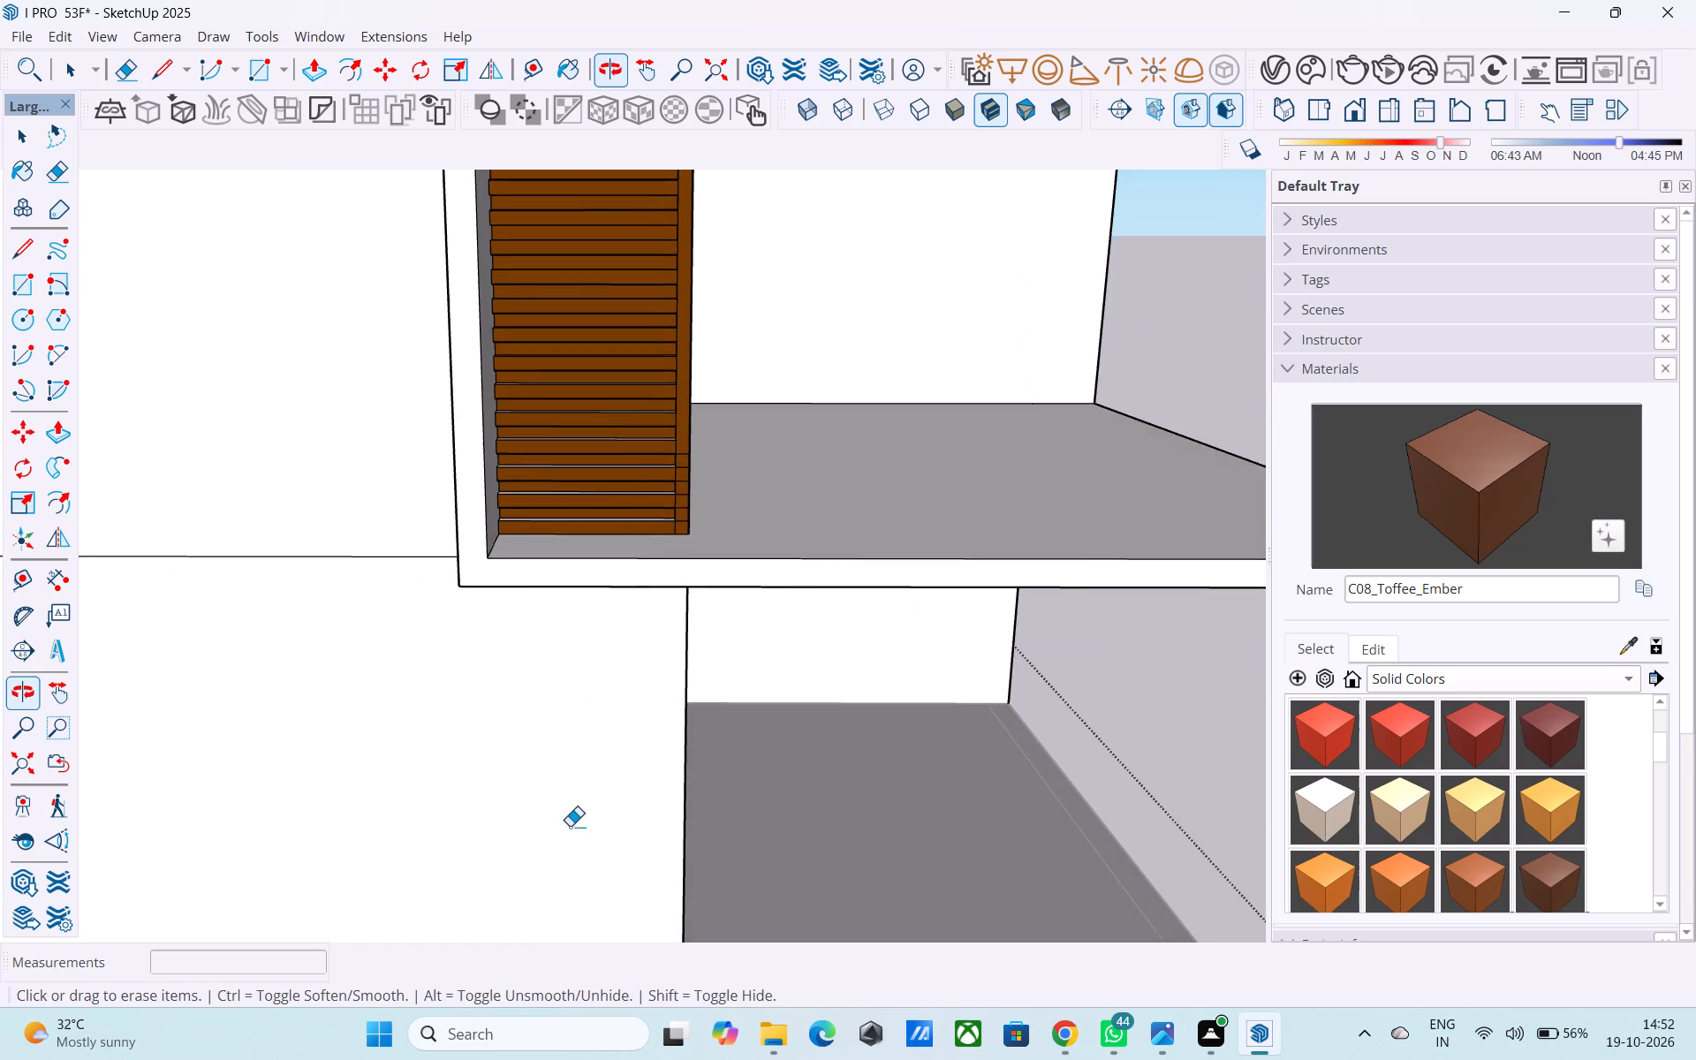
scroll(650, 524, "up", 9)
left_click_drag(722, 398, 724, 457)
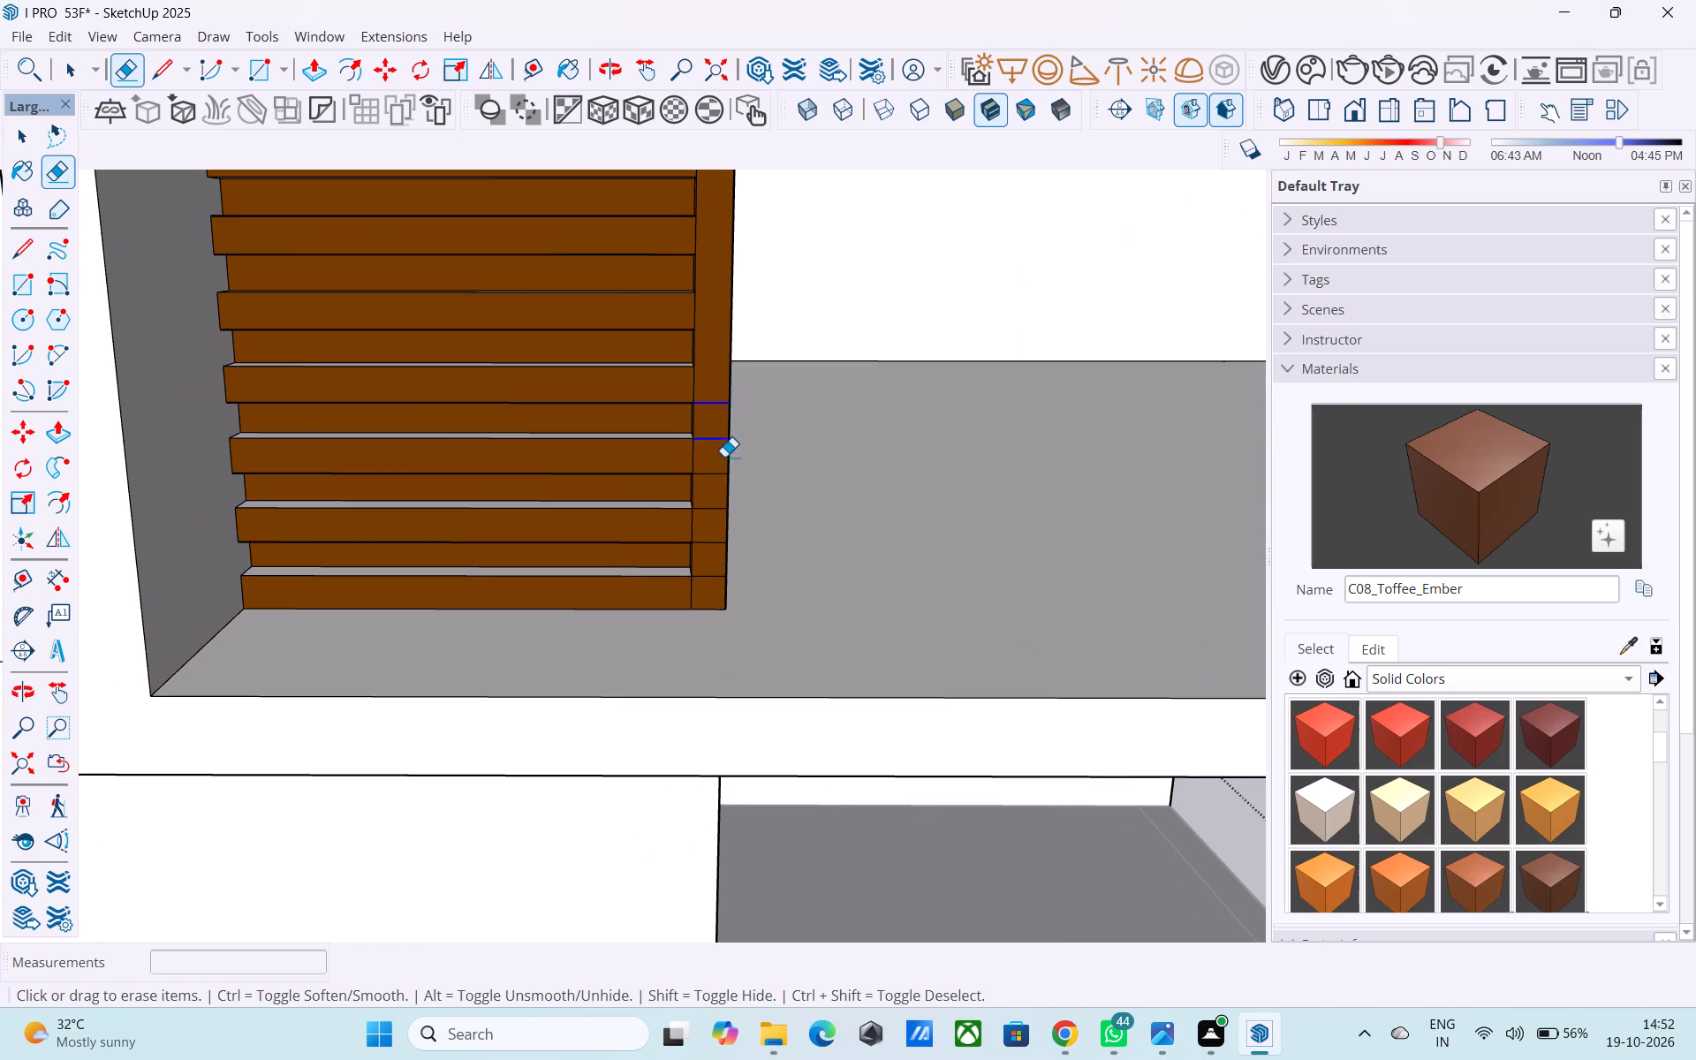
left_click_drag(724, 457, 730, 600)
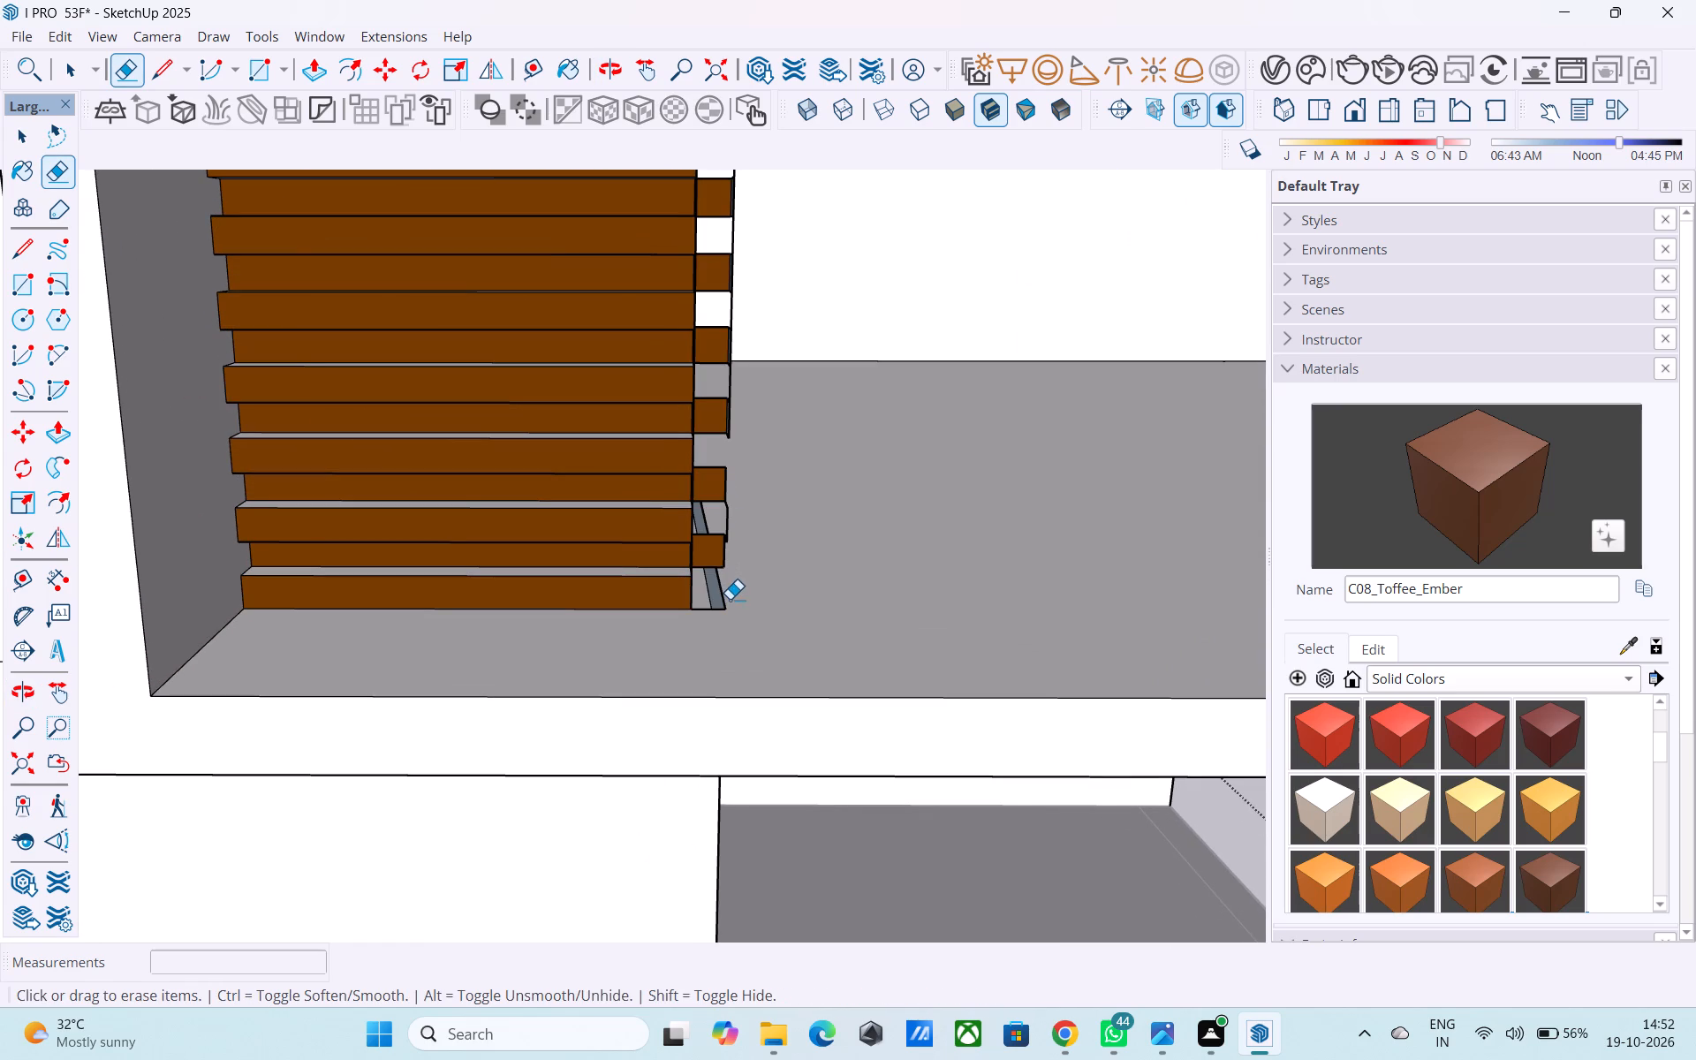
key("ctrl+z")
Erase the remaining division lines at the foot of the end column, including the edge between it and the bottom slat.
left_click(711, 403)
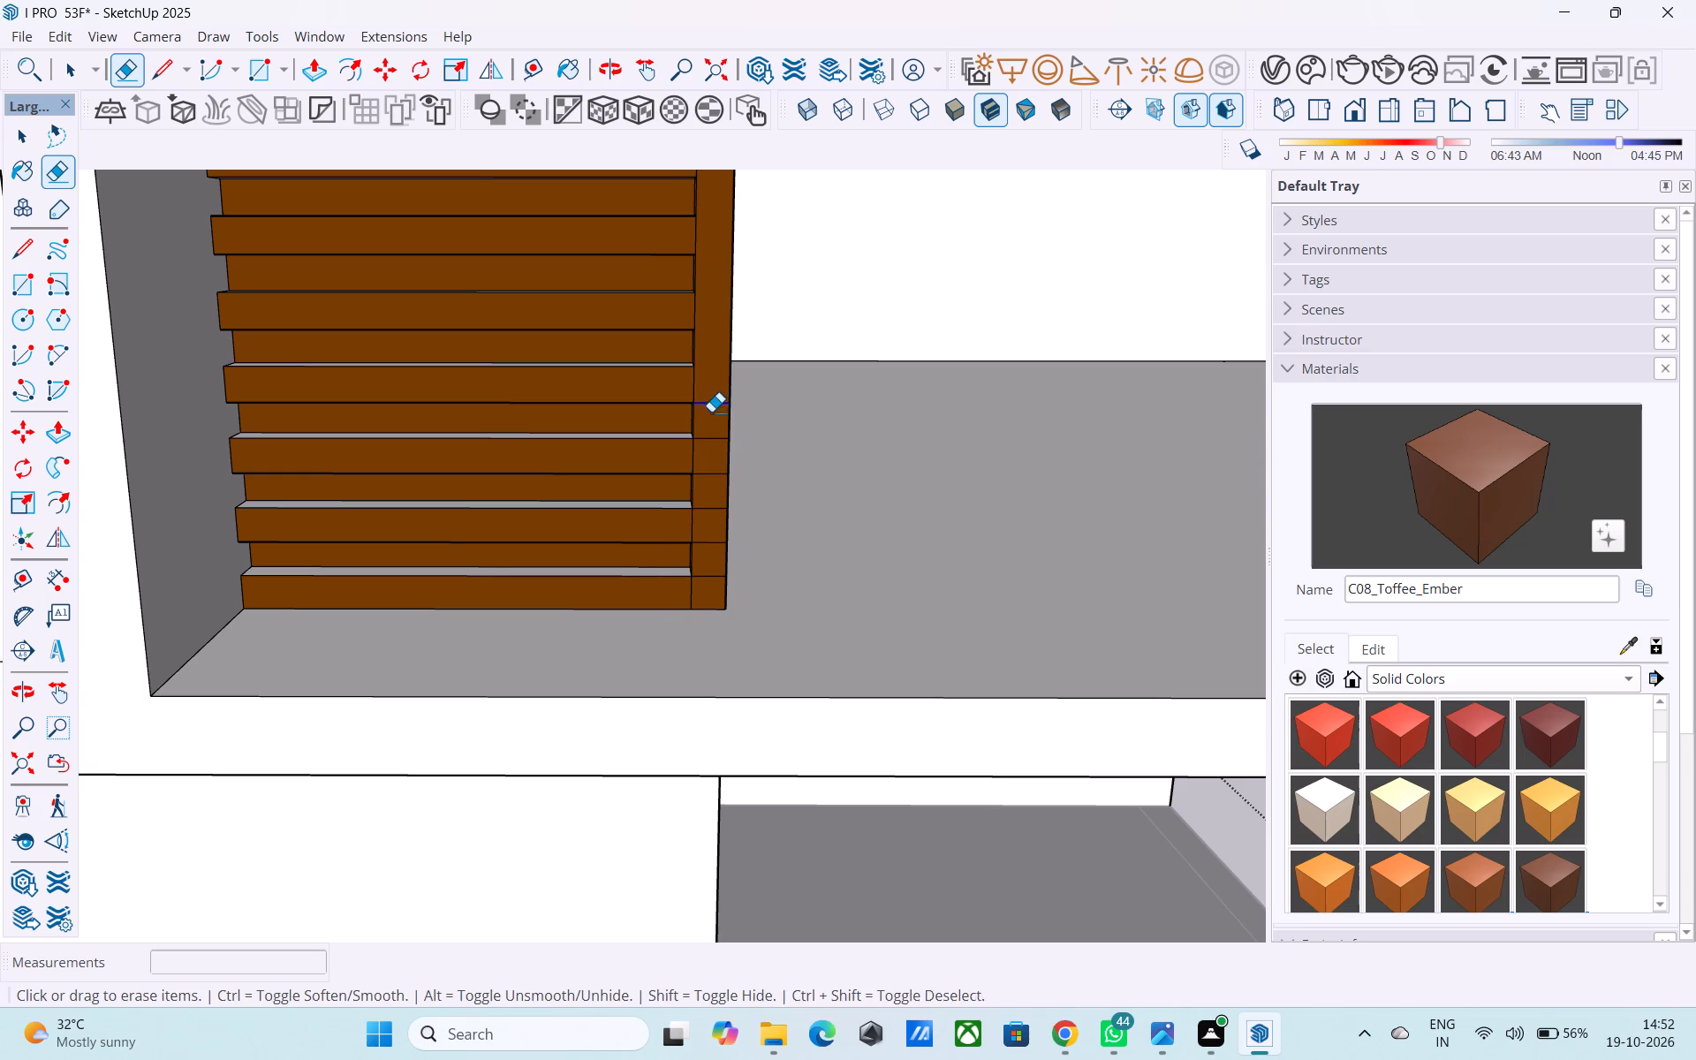
left_click_drag(714, 427, 715, 449)
left_click_drag(715, 453, 717, 480)
left_click_drag(715, 503, 714, 520)
left_click_drag(710, 540, 710, 553)
left_click_drag(708, 560, 709, 572)
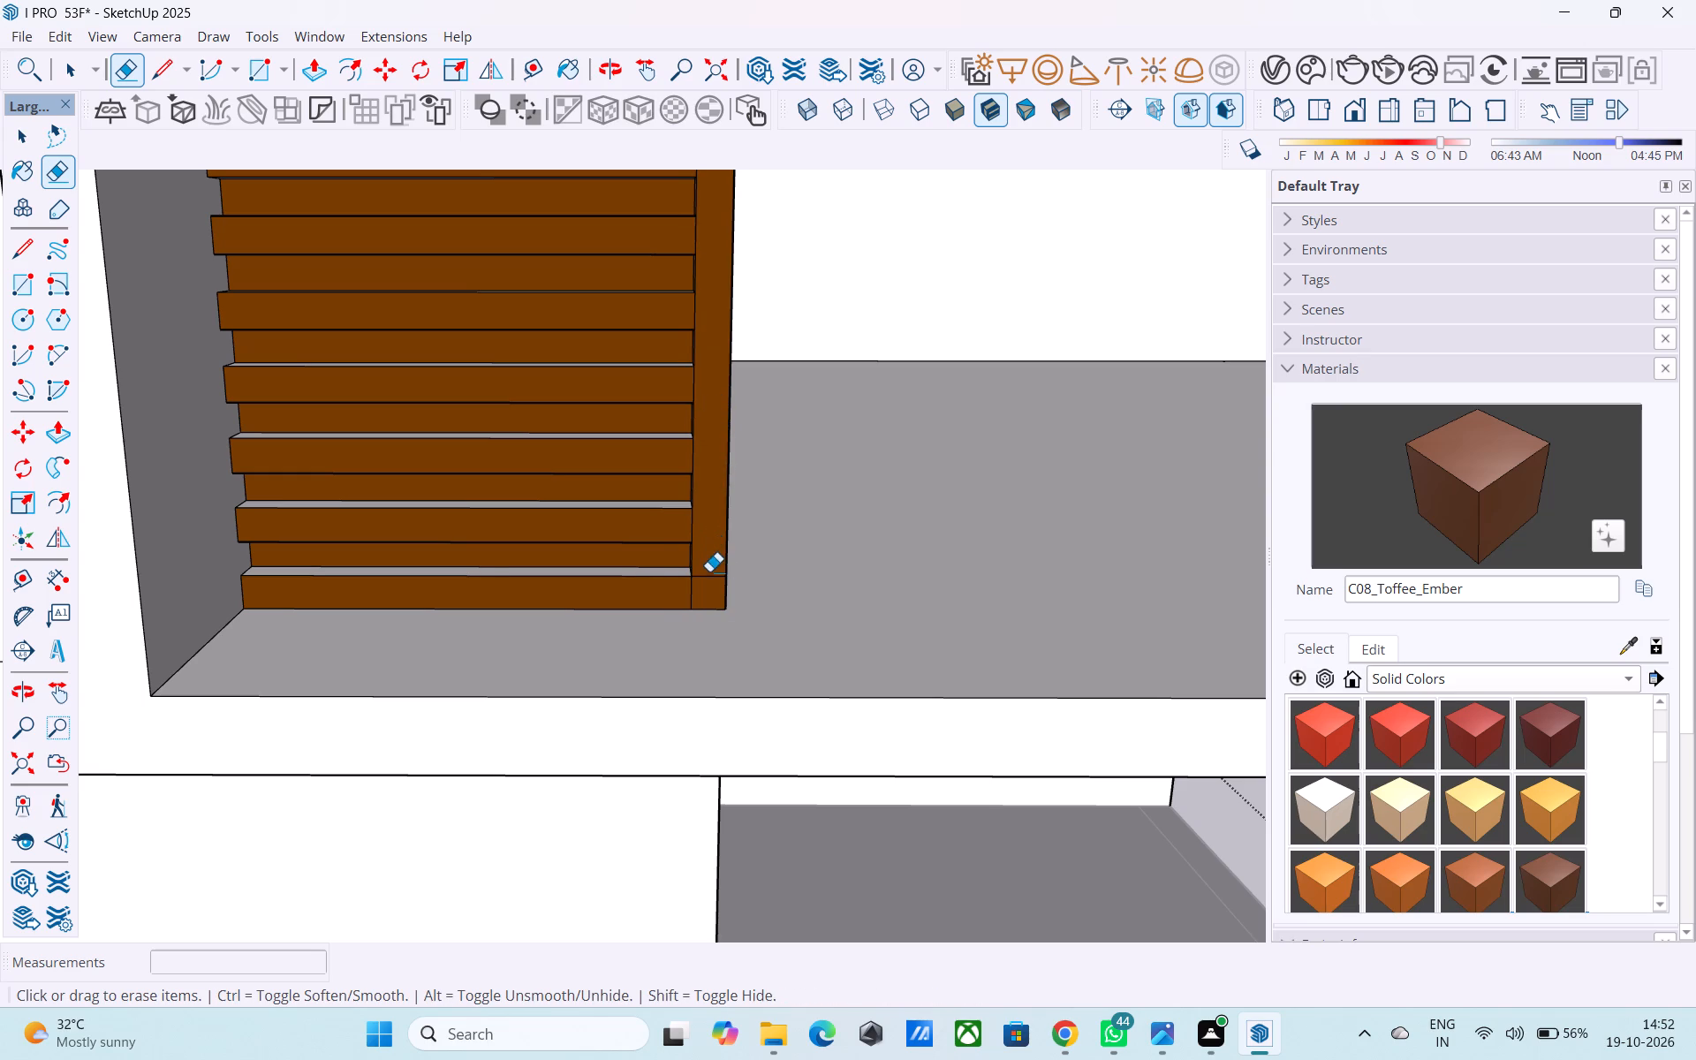
left_click_drag(709, 594, 708, 606)
left_click_drag(710, 567, 713, 585)
left_click_drag(713, 585, 687, 596)
Paint the unpainted top faces of the six lowest louvre slats with the brown C08_Toffee_Ember material.
scroll(669, 533, "down", 1)
middle_click_drag(669, 533, 592, 835)
left_click(1412, 499)
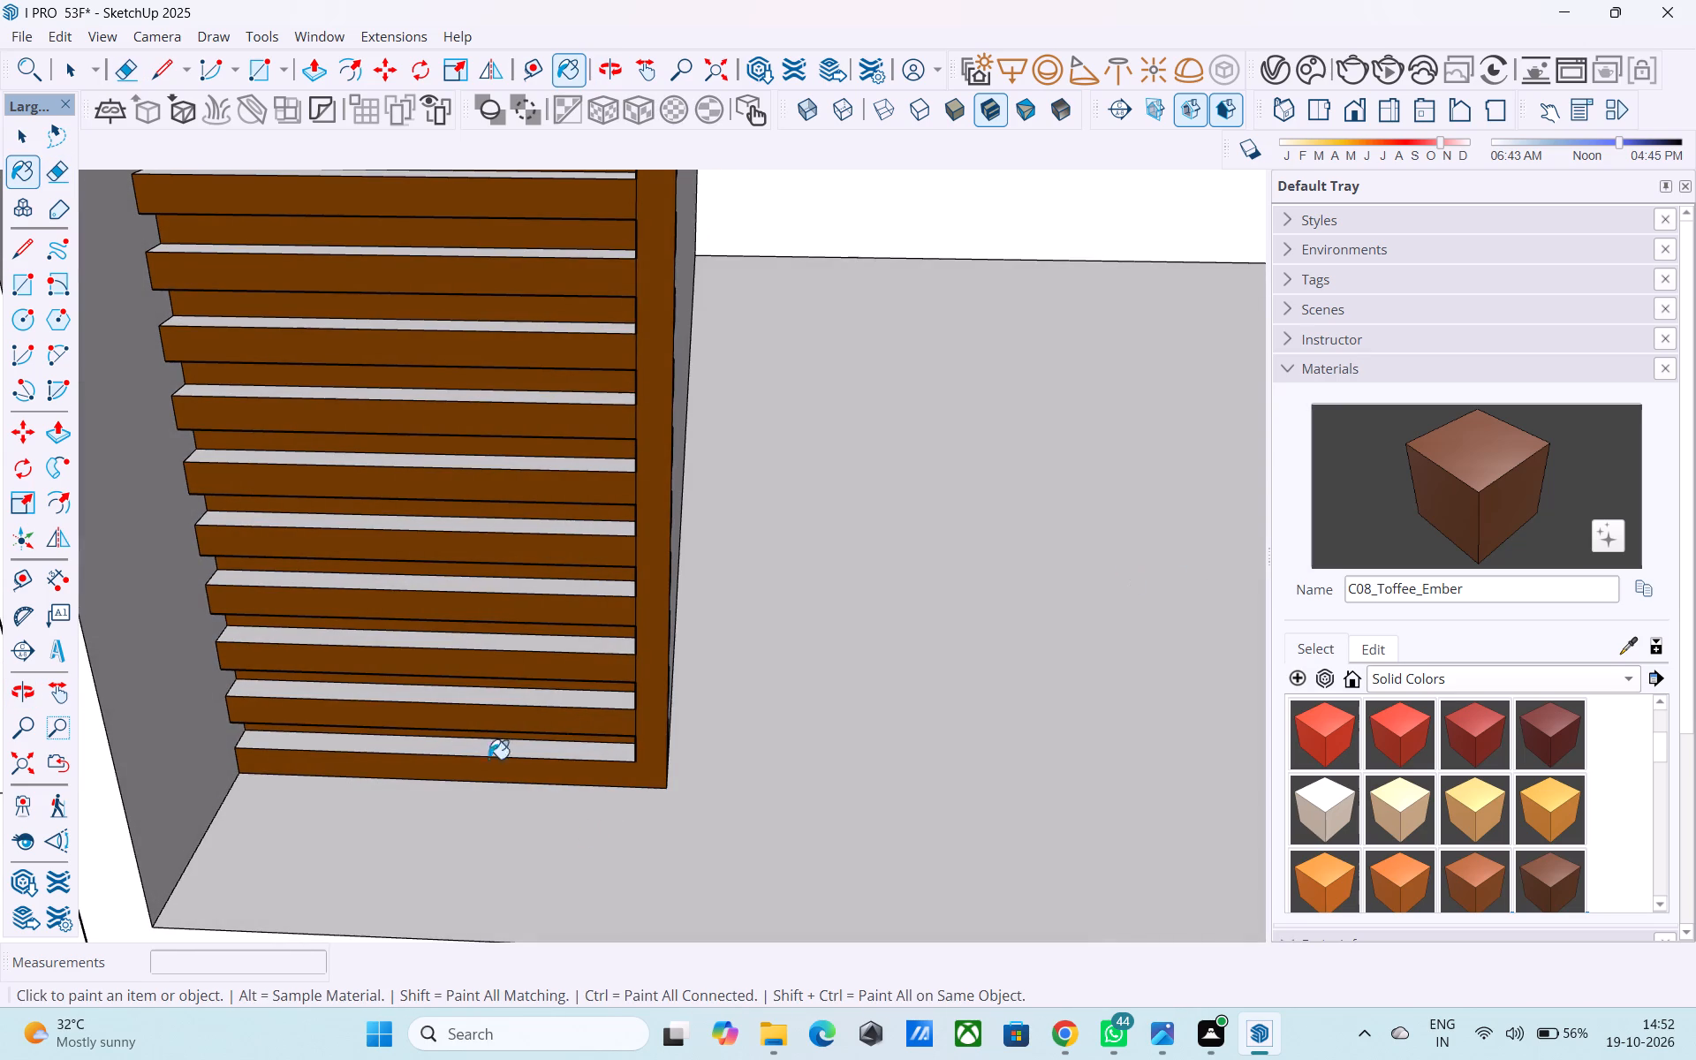
scroll(383, 720, "up", 2)
left_click(278, 747)
left_click(264, 686)
left_click(235, 620)
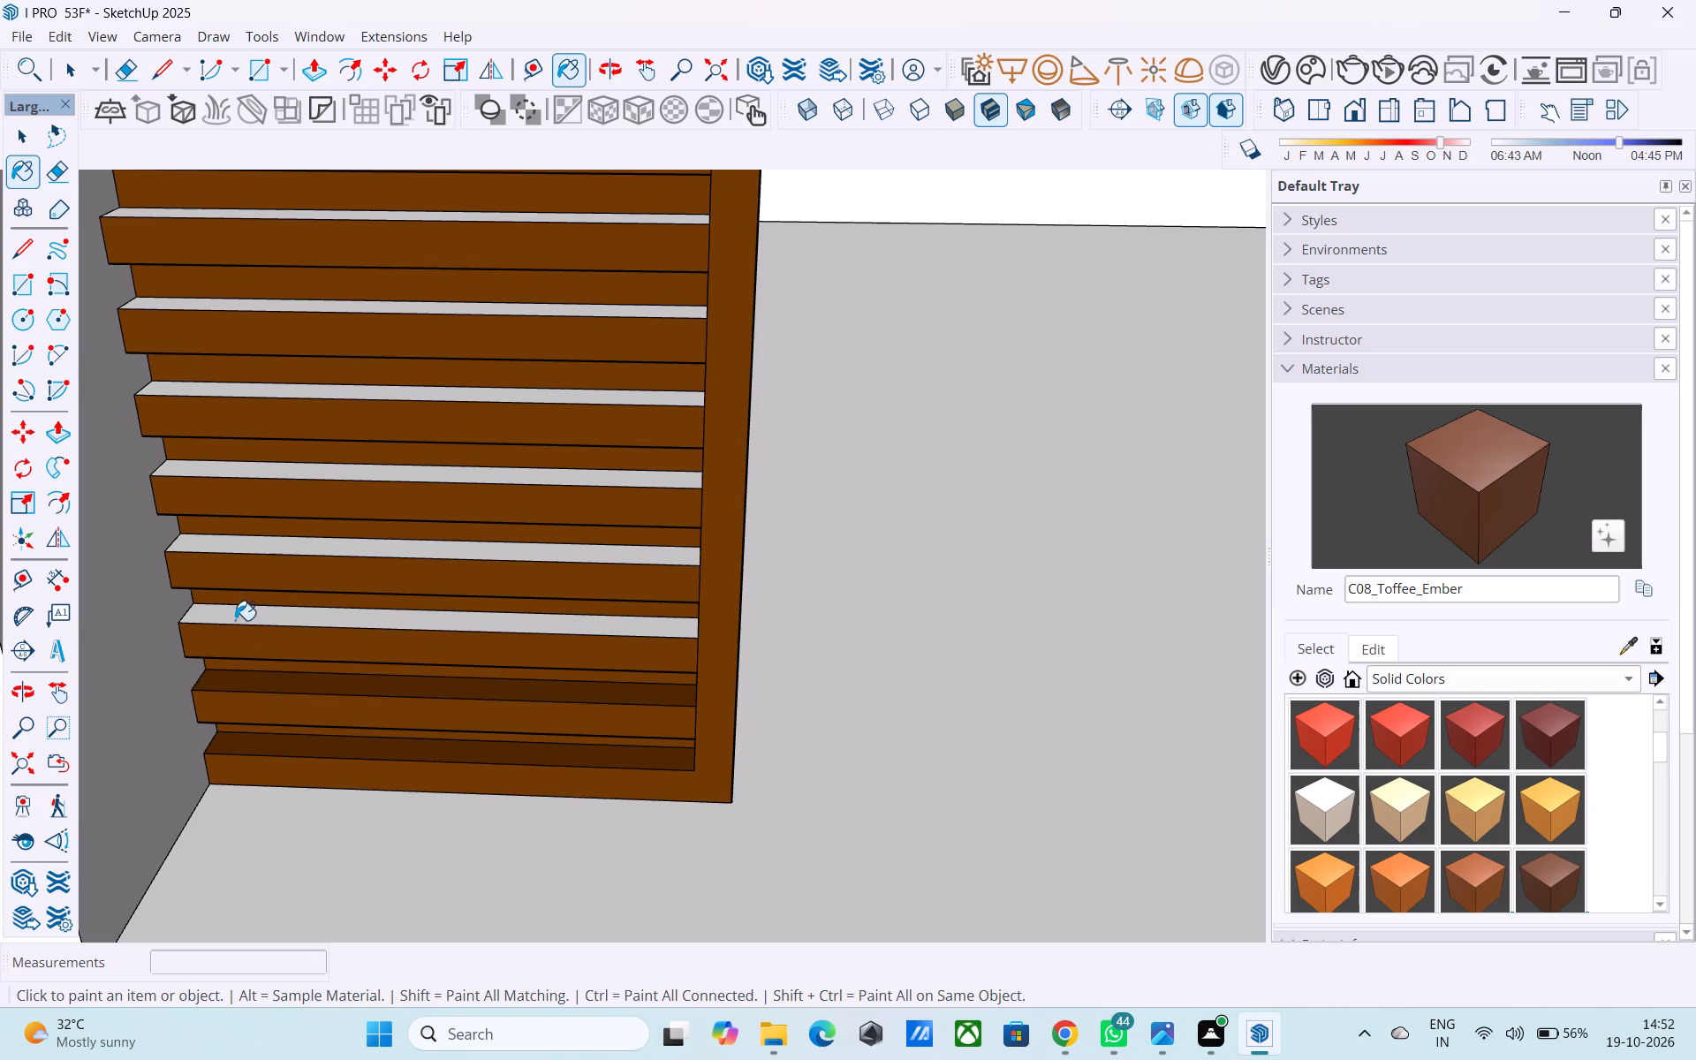
left_click(223, 549)
left_click(220, 503)
left_click(238, 471)
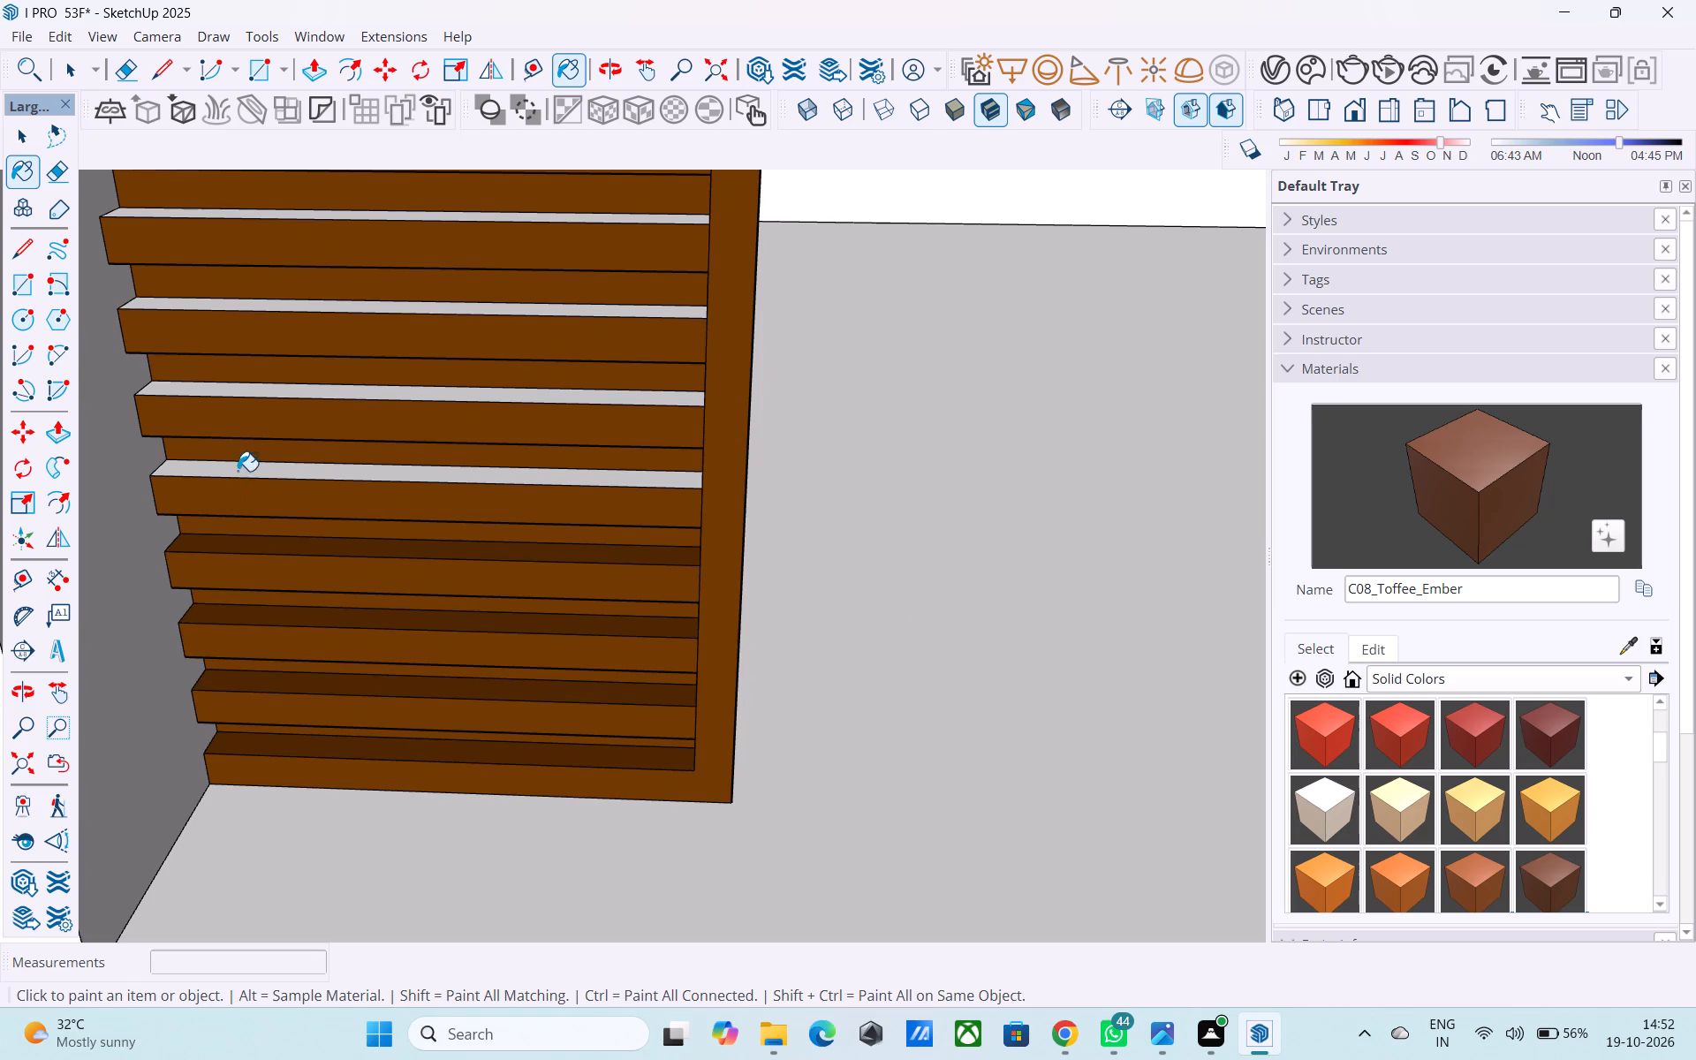
left_click(233, 389)
Paint the top faces of the next six louvre slats further up with C08_Toffee_Ember.
middle_click_drag(233, 387, 272, 644)
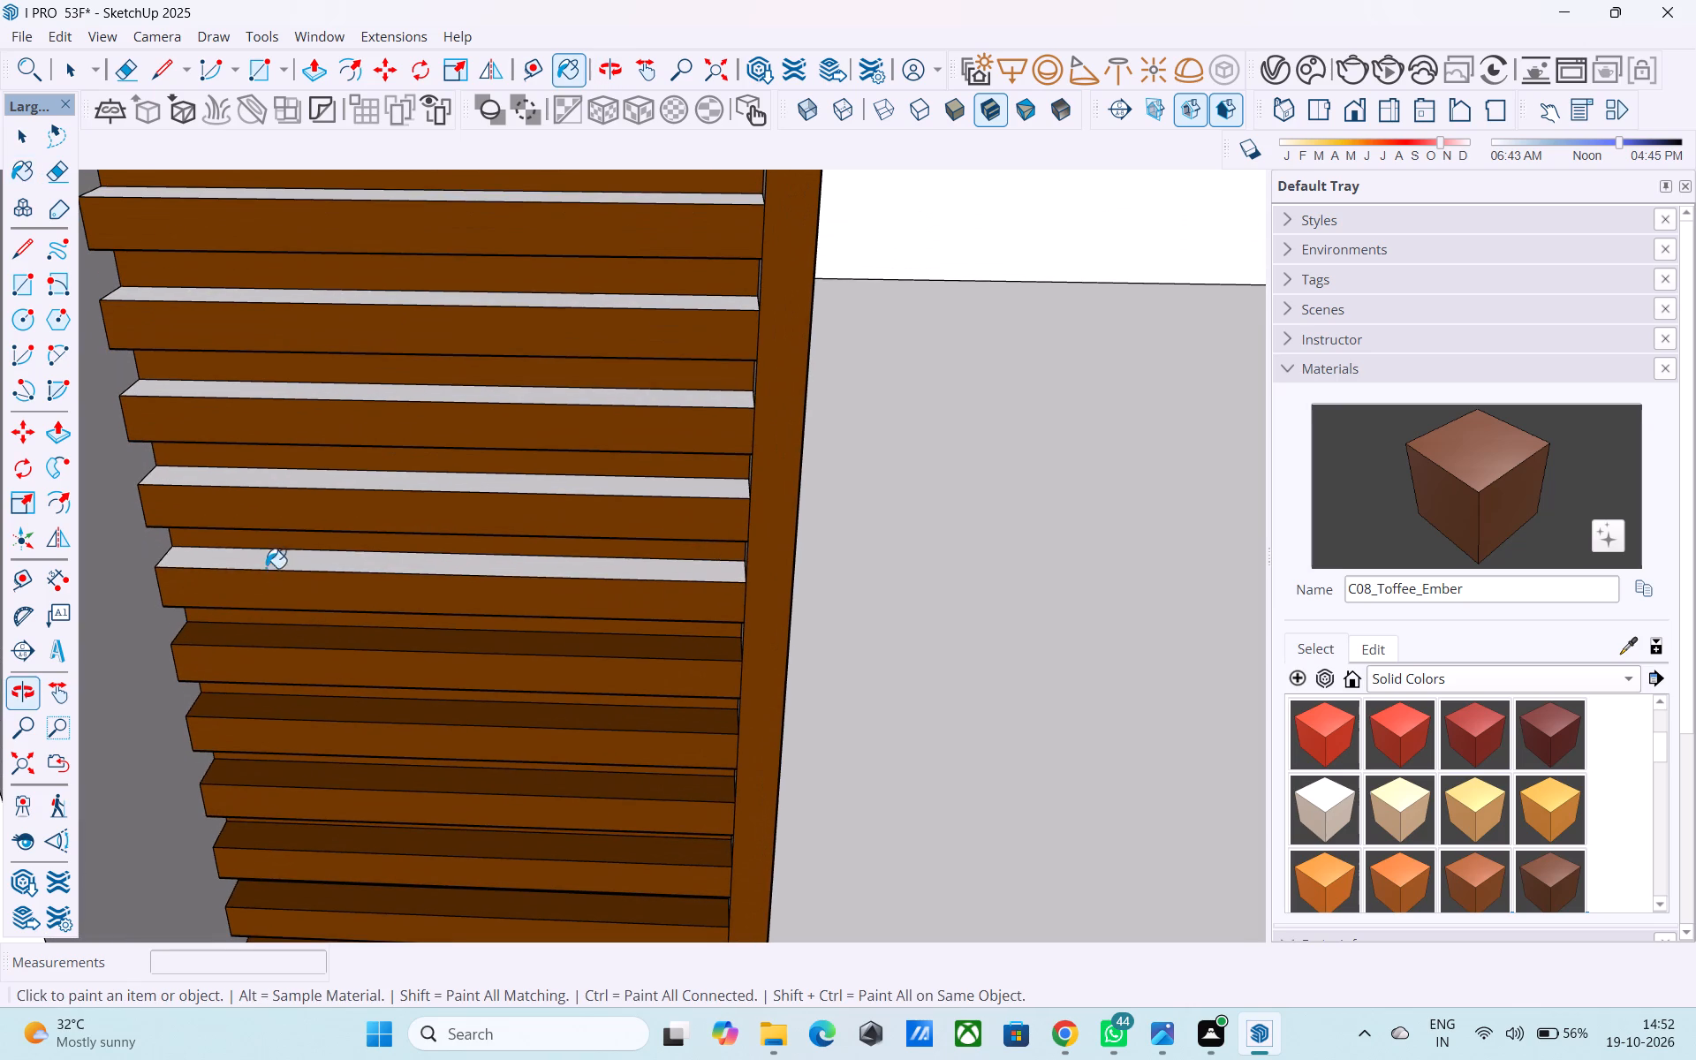
left_click(264, 564)
left_click(235, 481)
middle_click_drag(238, 474, 223, 670)
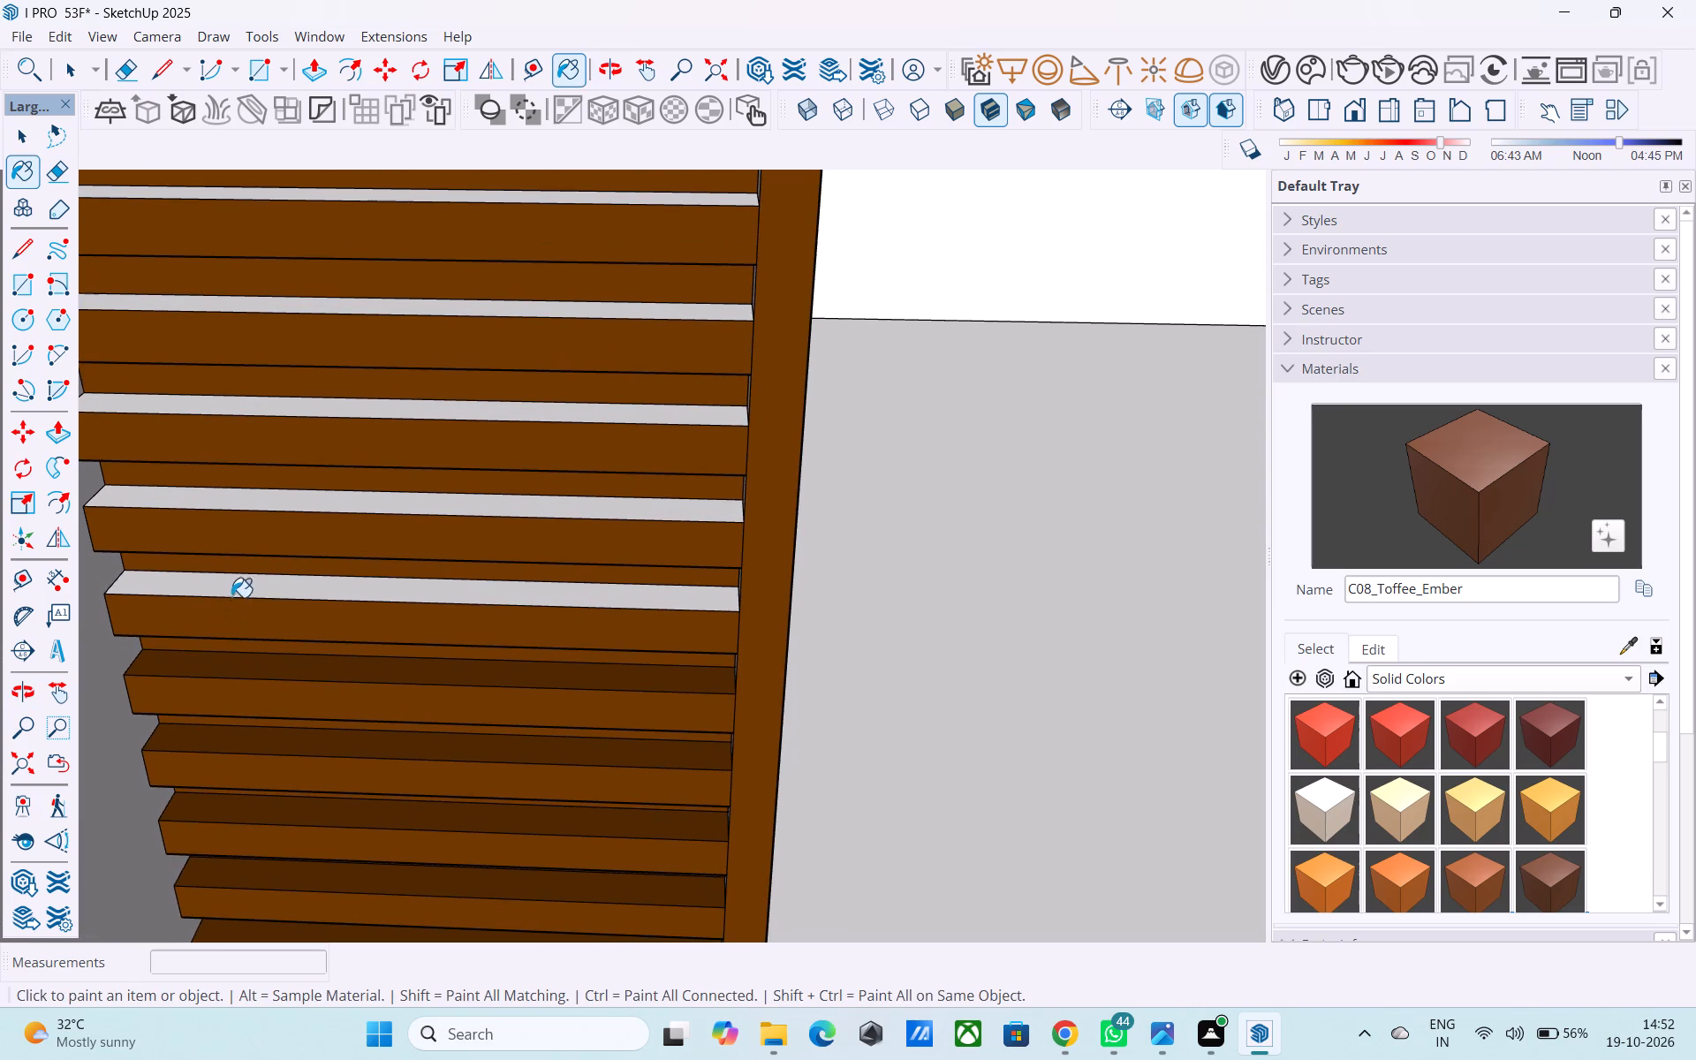
left_click(232, 594)
left_click(254, 511)
middle_click_drag(256, 500, 409, 673, "shift")
left_click(375, 584)
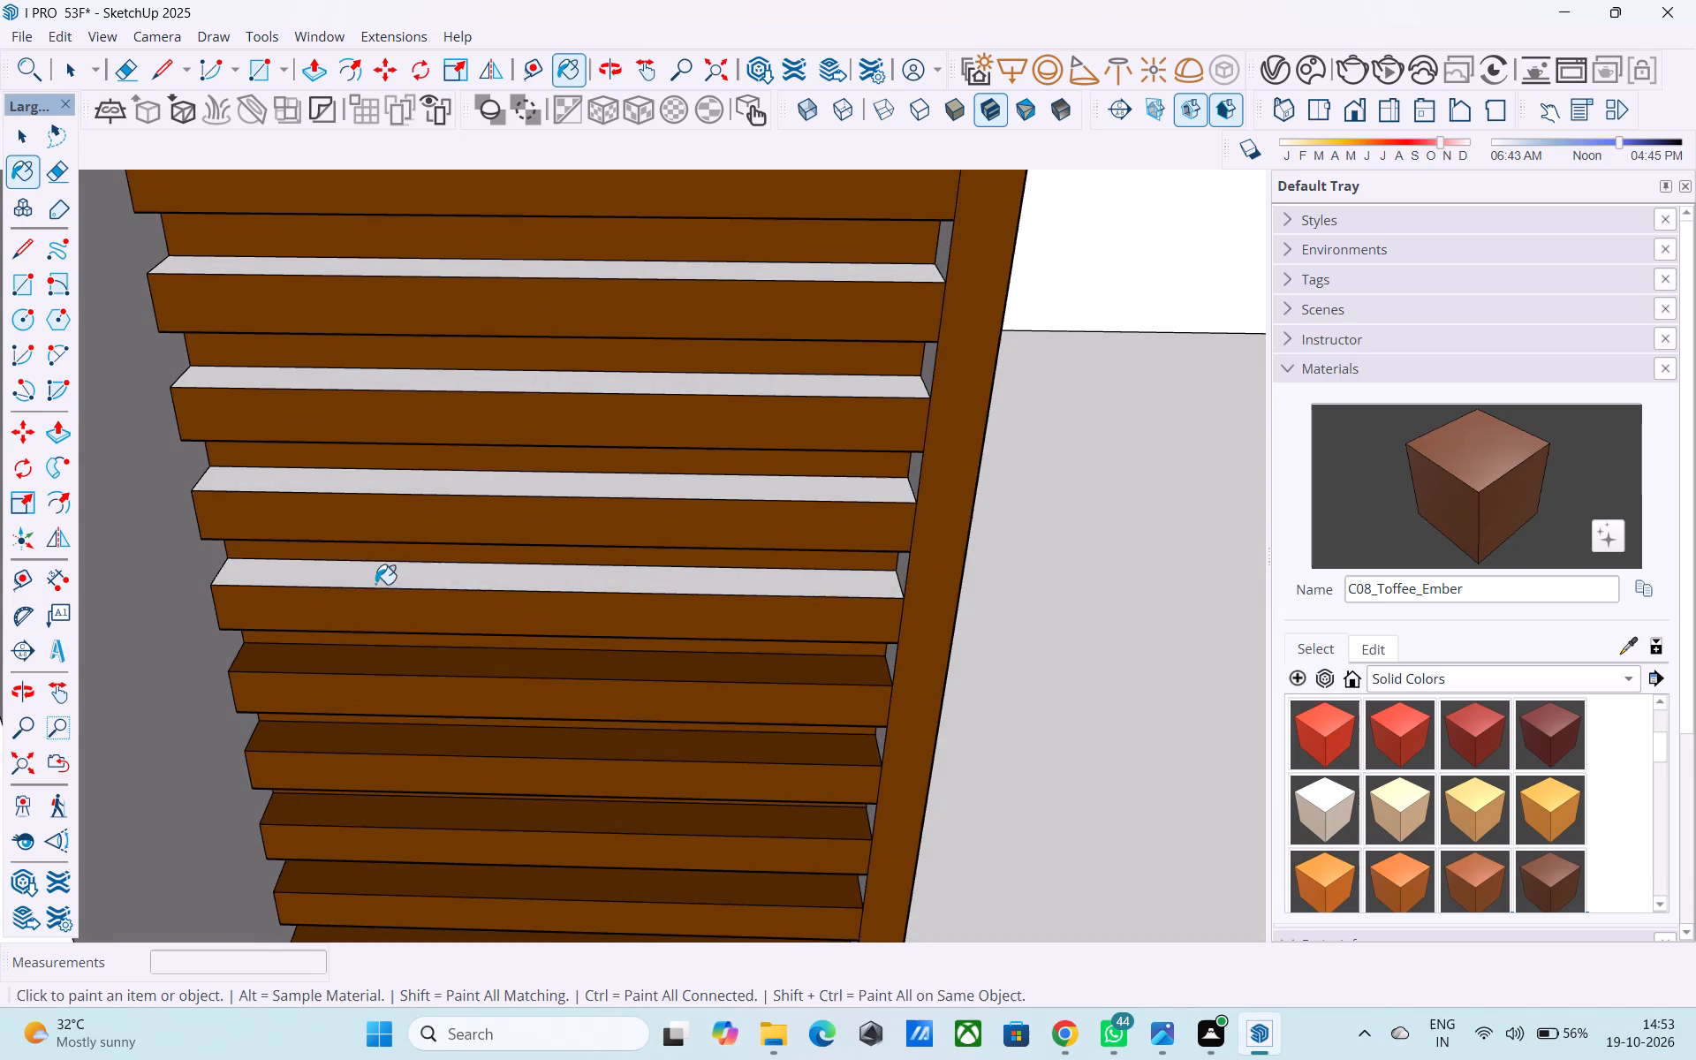
left_click(367, 497)
left_click(371, 498)
left_click(373, 490)
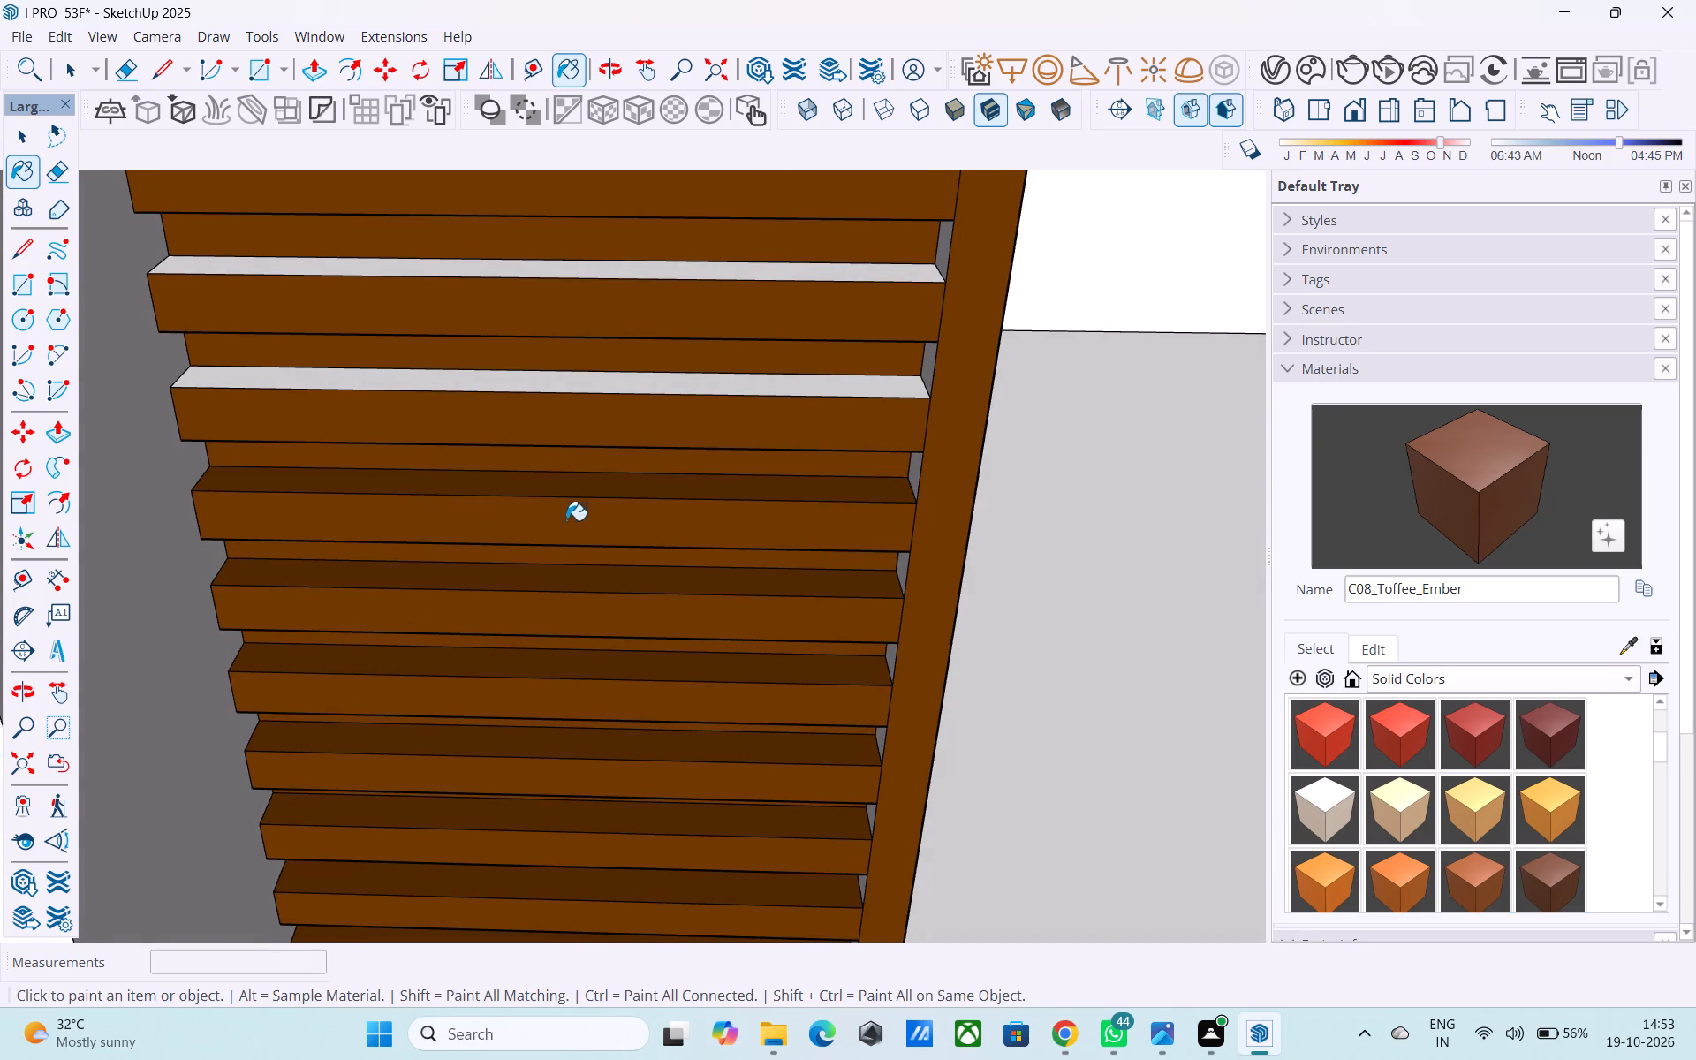
Paint the top faces of five more louvre slats further up with C08_Toffee_Ember.
scroll(613, 474, "down", 2)
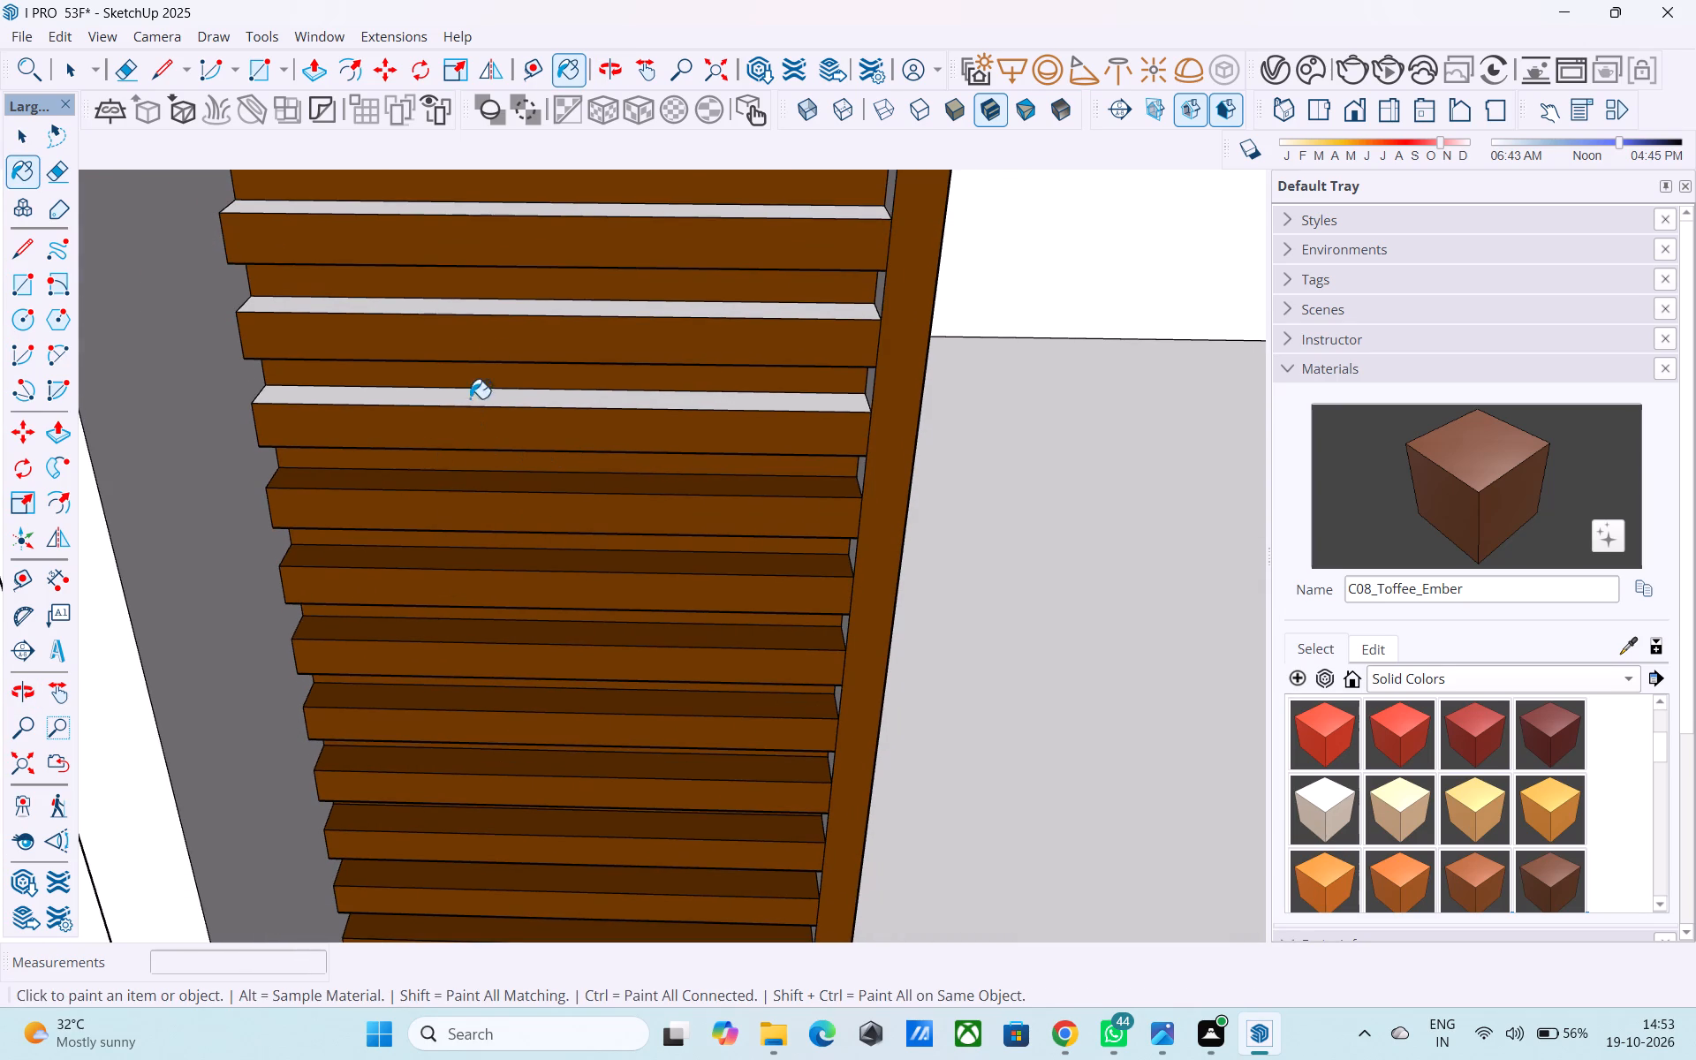
middle_click_drag(496, 323, 527, 533, "shift")
left_click(450, 589)
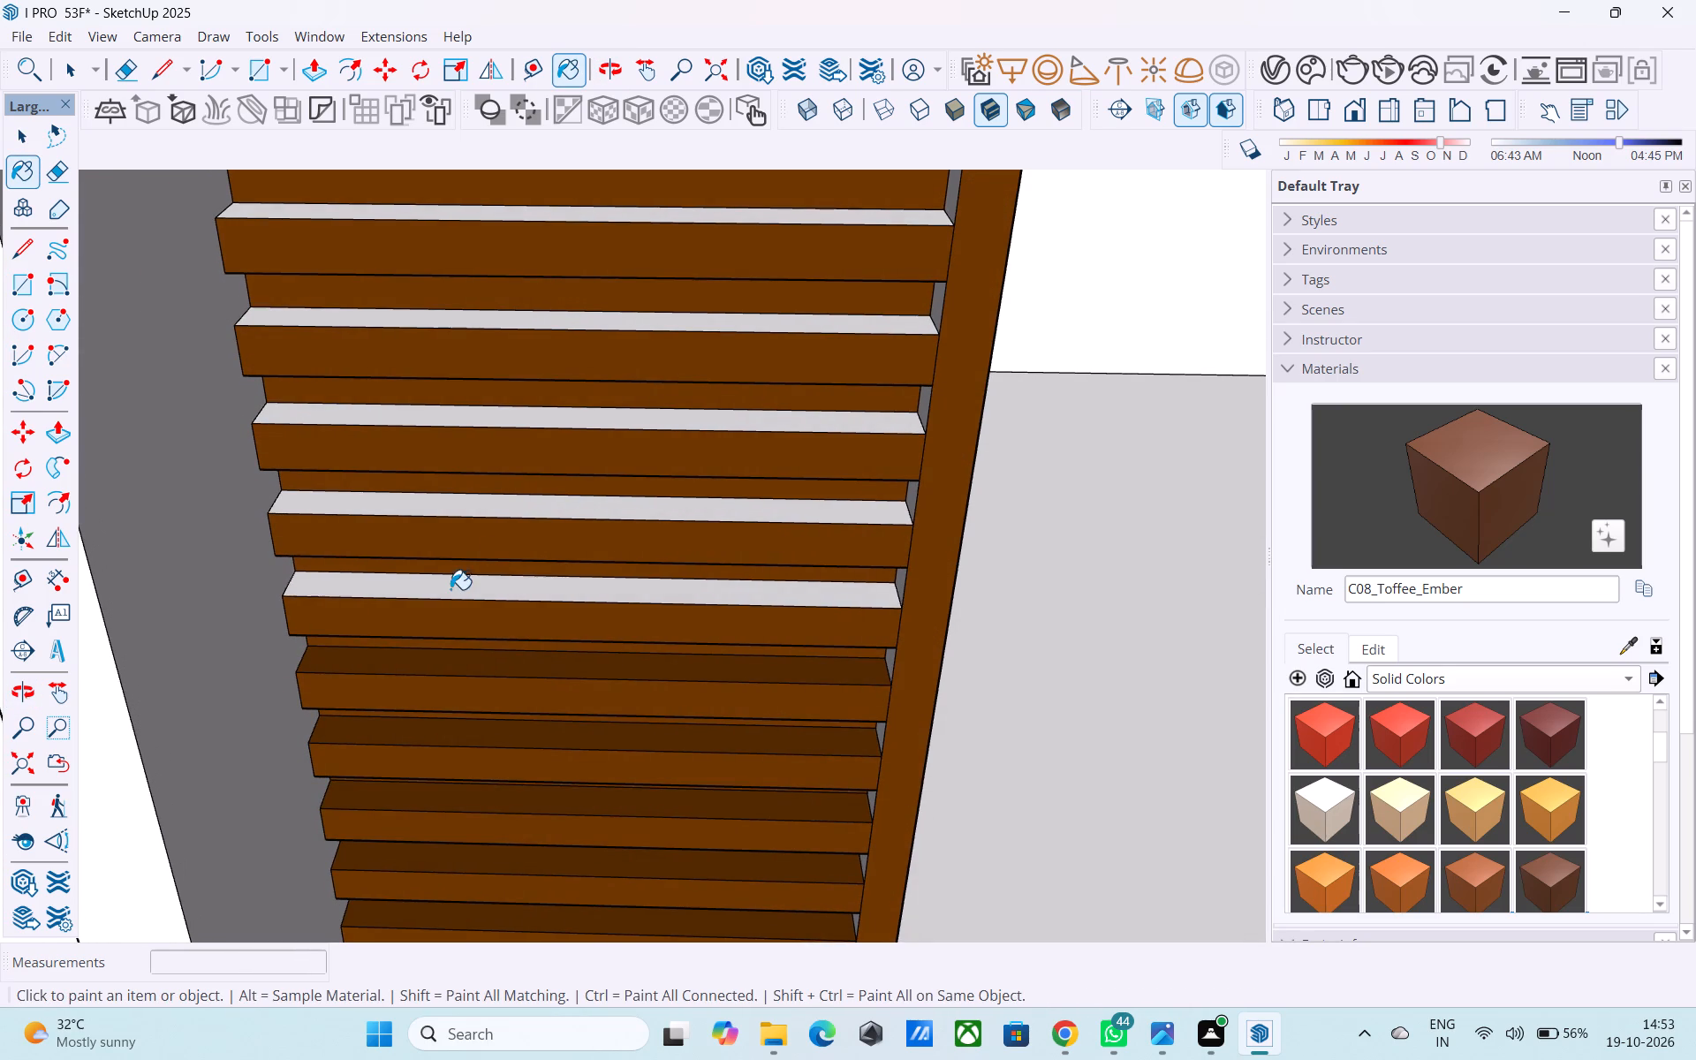
left_click(466, 513)
left_click(472, 408)
left_click(467, 424)
middle_click_drag(484, 405, 521, 647, "shift")
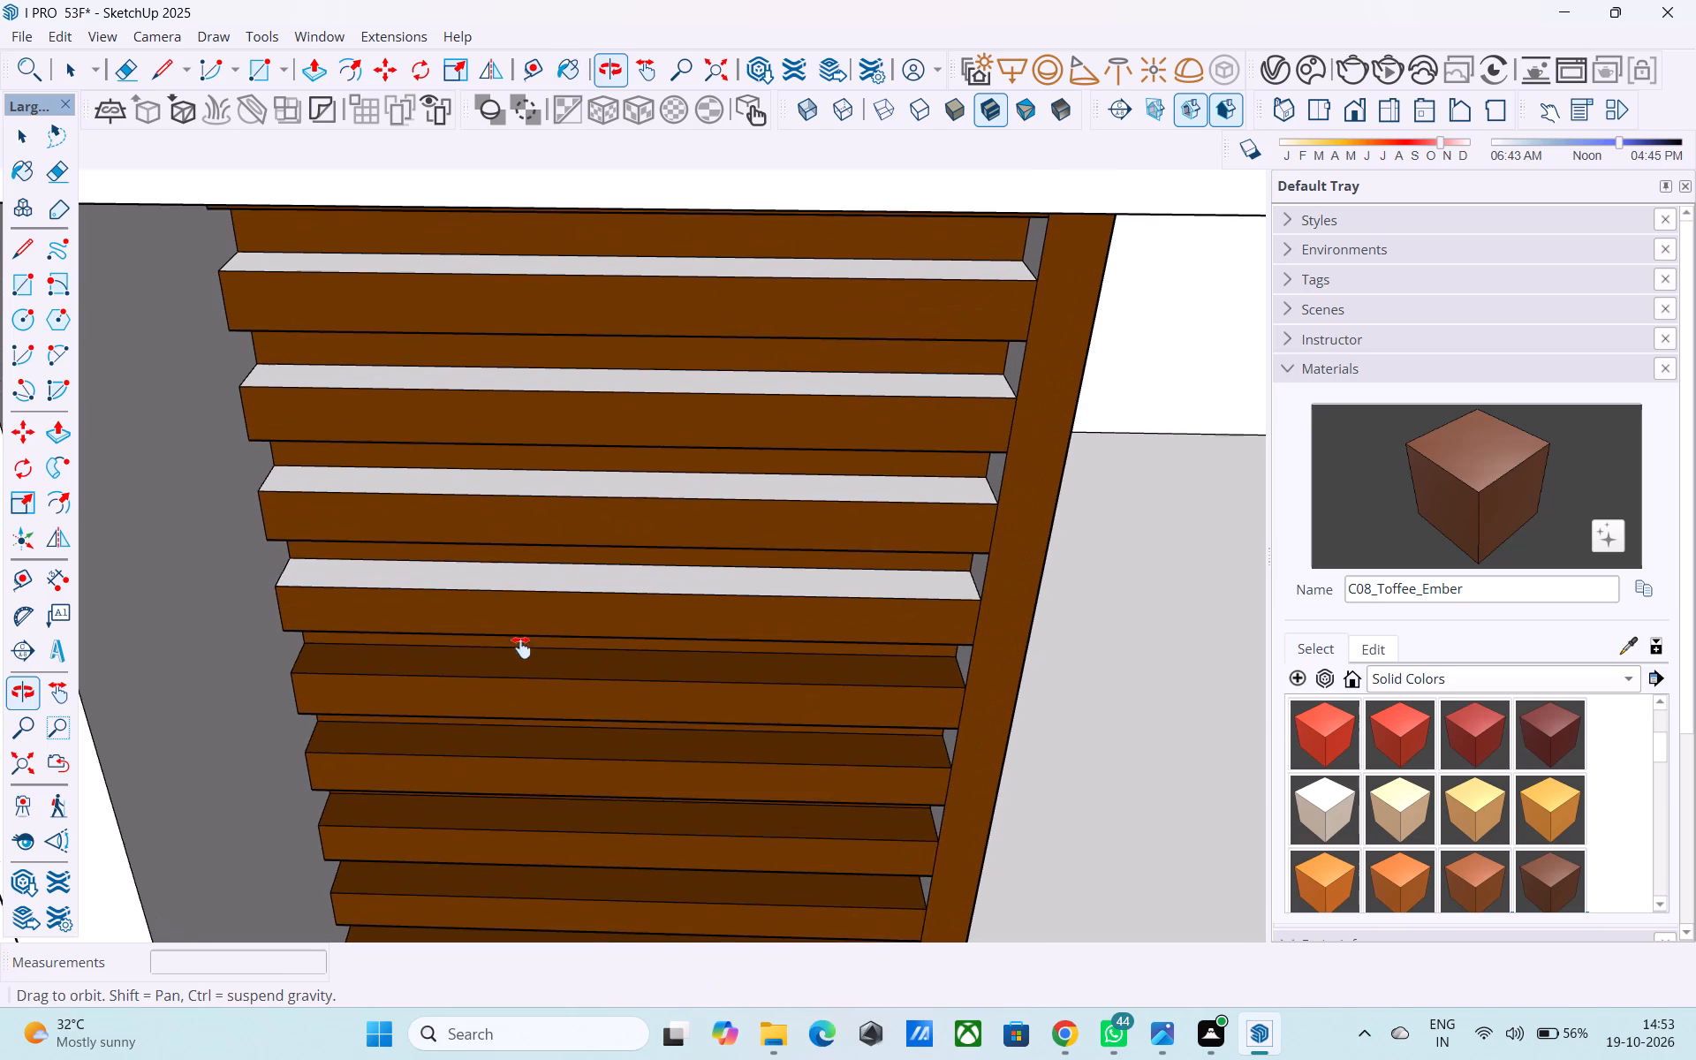
middle_click_drag(521, 647, 521, 648, "shift")
left_click(506, 587)
left_click(509, 474)
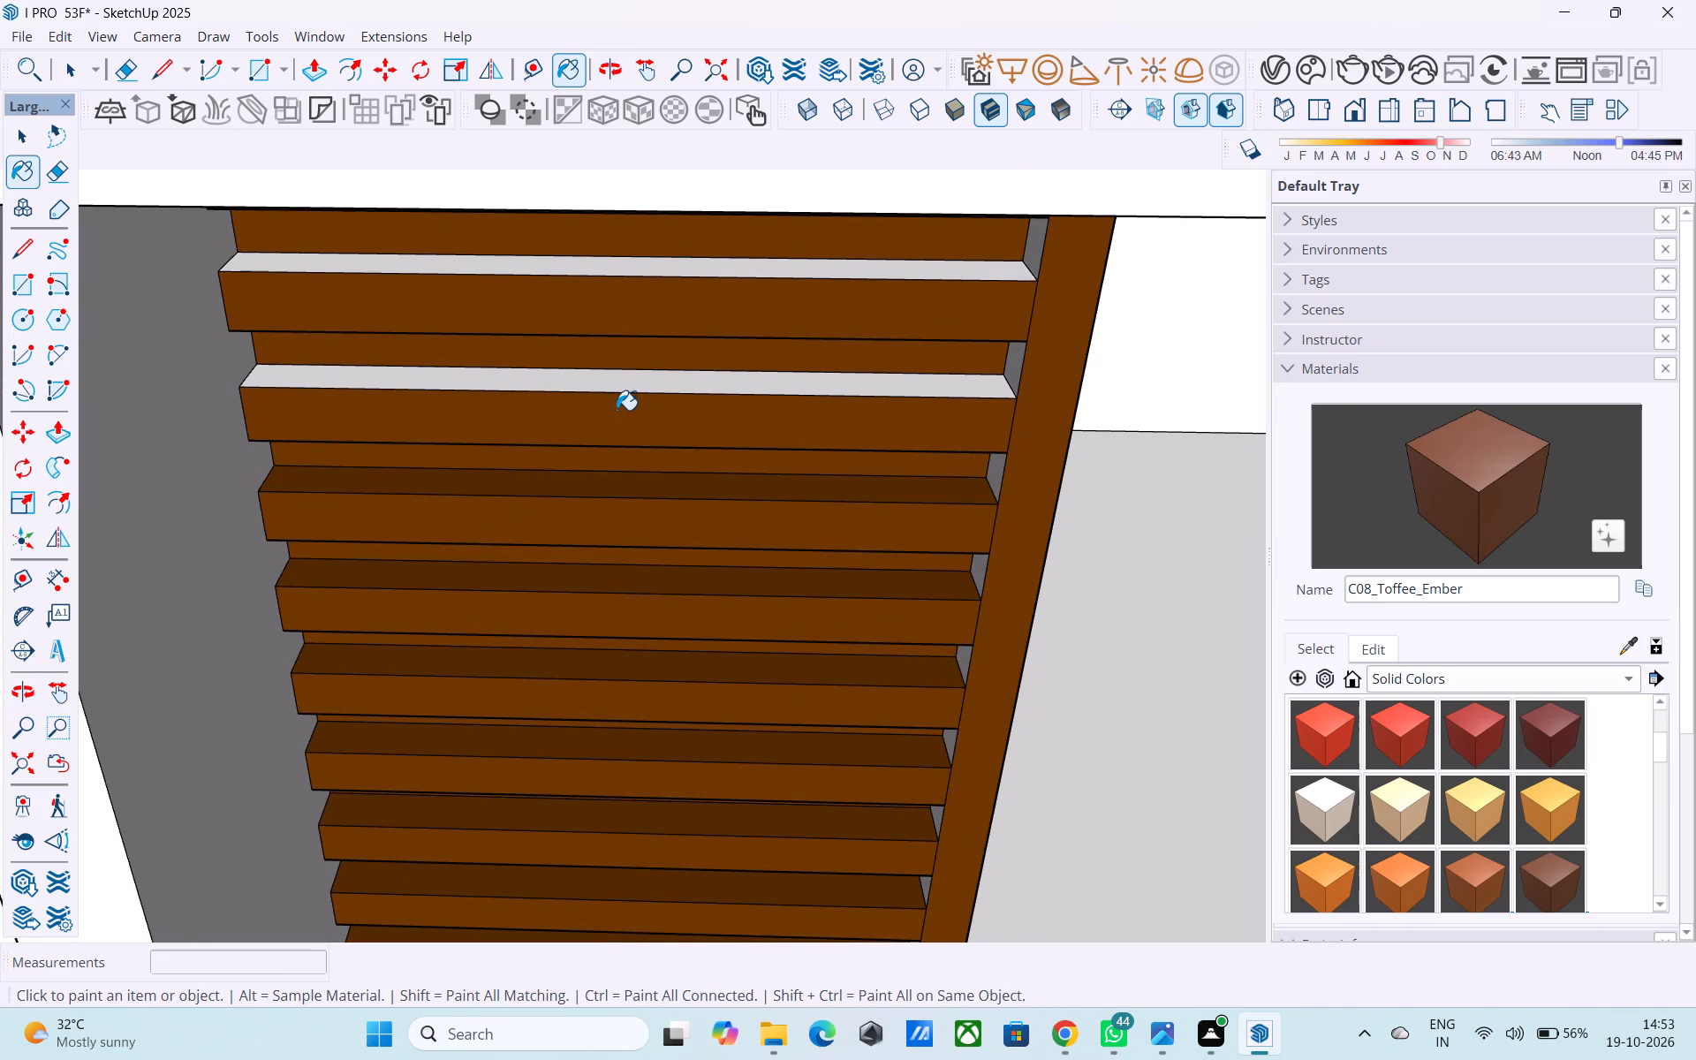
Paint the remaining unpainted top faces of the uppermost louvre slats beneath the roof slab with C08_Toffee_Ember.
middle_click_drag(672, 352, 721, 562)
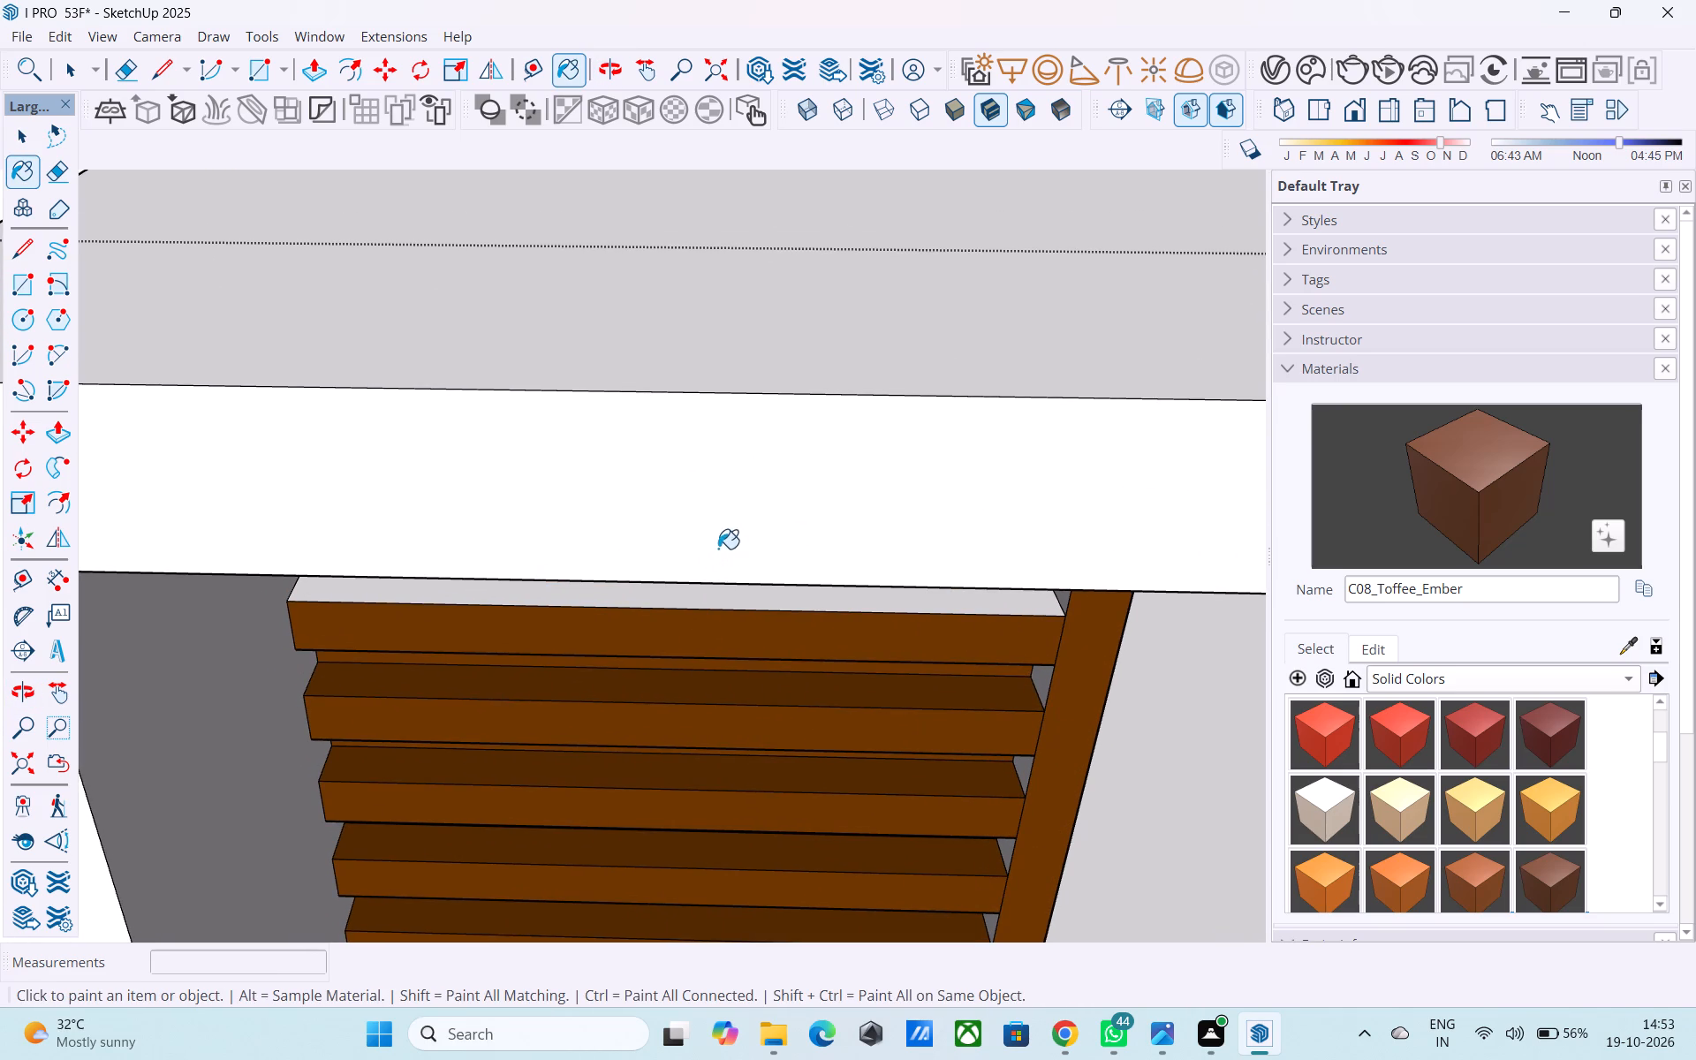
scroll(544, 614, "down", 1)
middle_click_drag(542, 620, 528, 549)
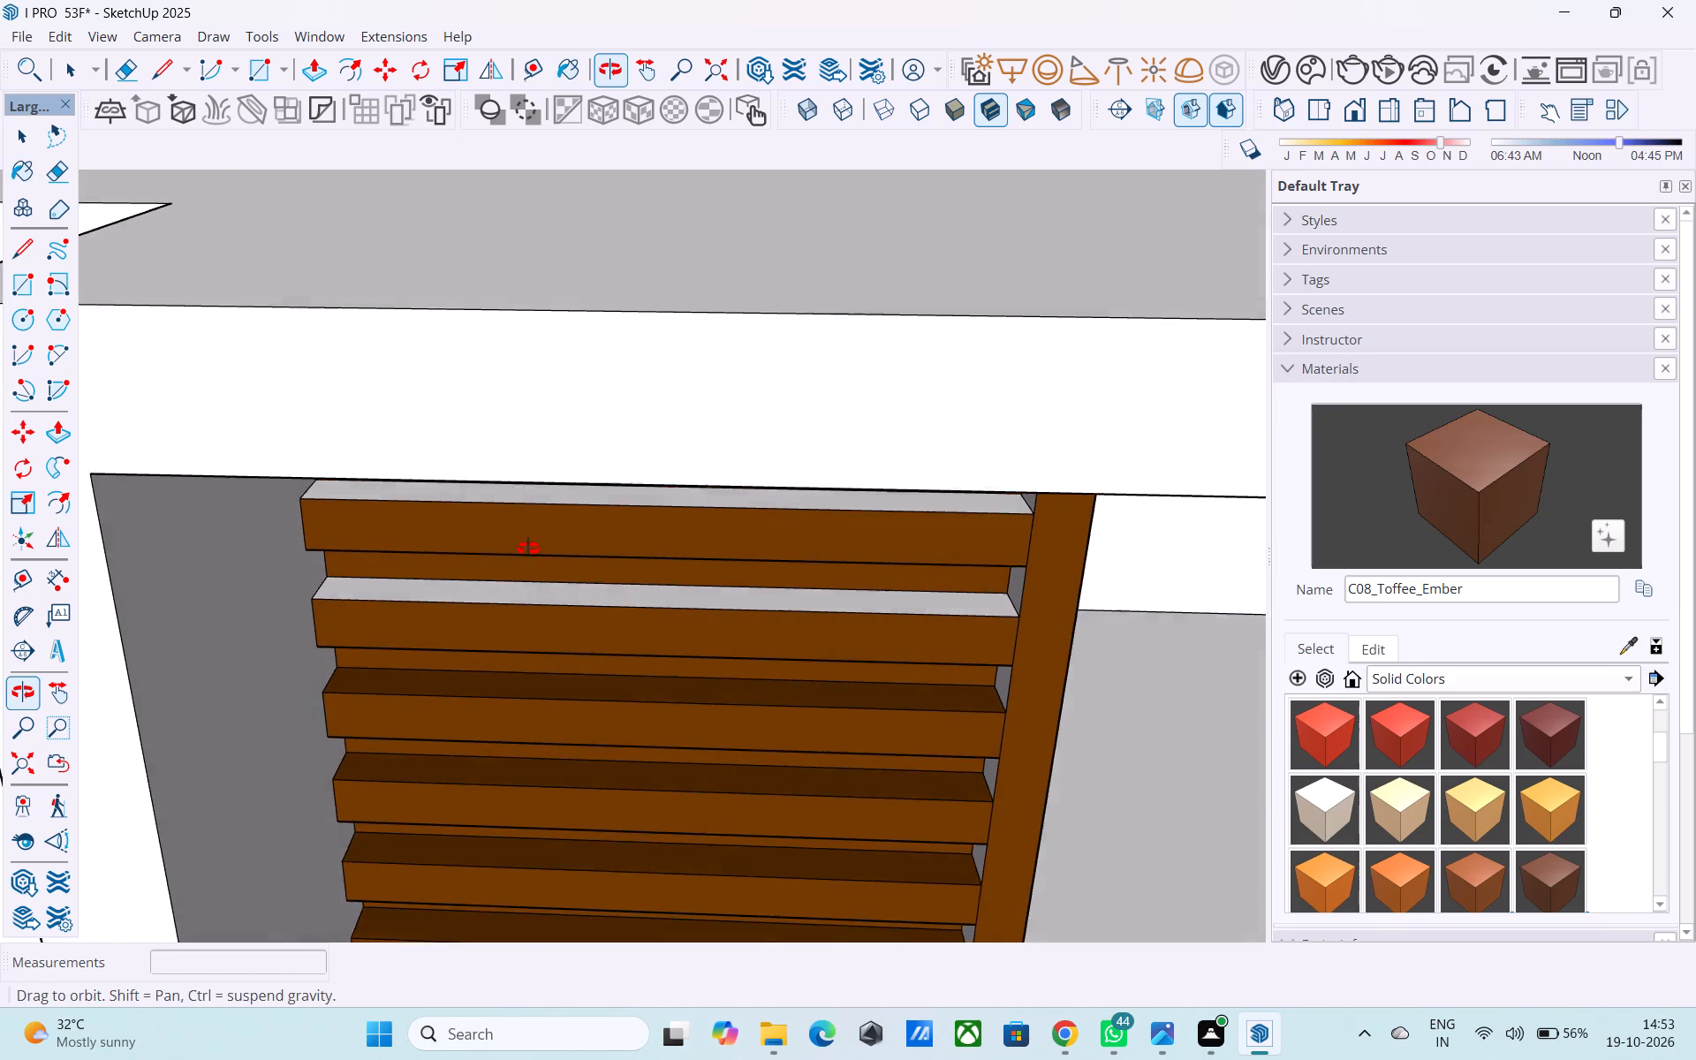
middle_click_drag(528, 549, 528, 544)
left_click(511, 598)
left_click(526, 503)
middle_click(526, 503, "shift")
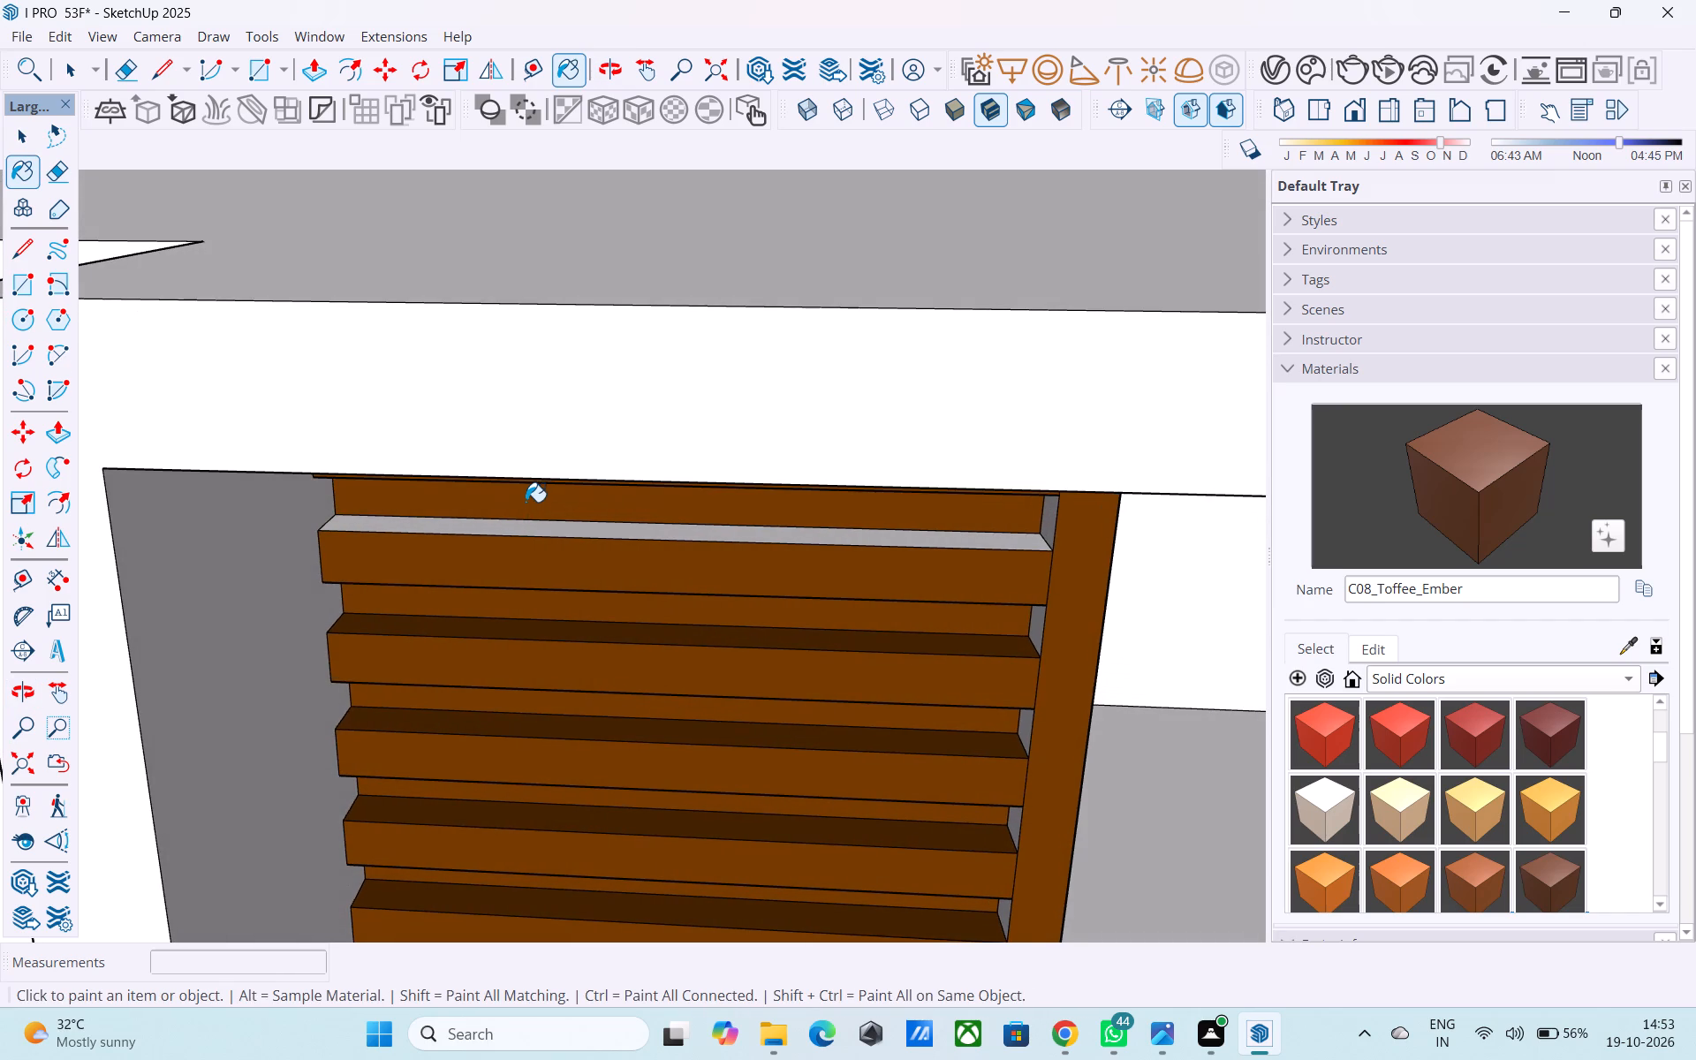
middle_click_drag(526, 496, 509, 477)
scroll(488, 501, "up", 7)
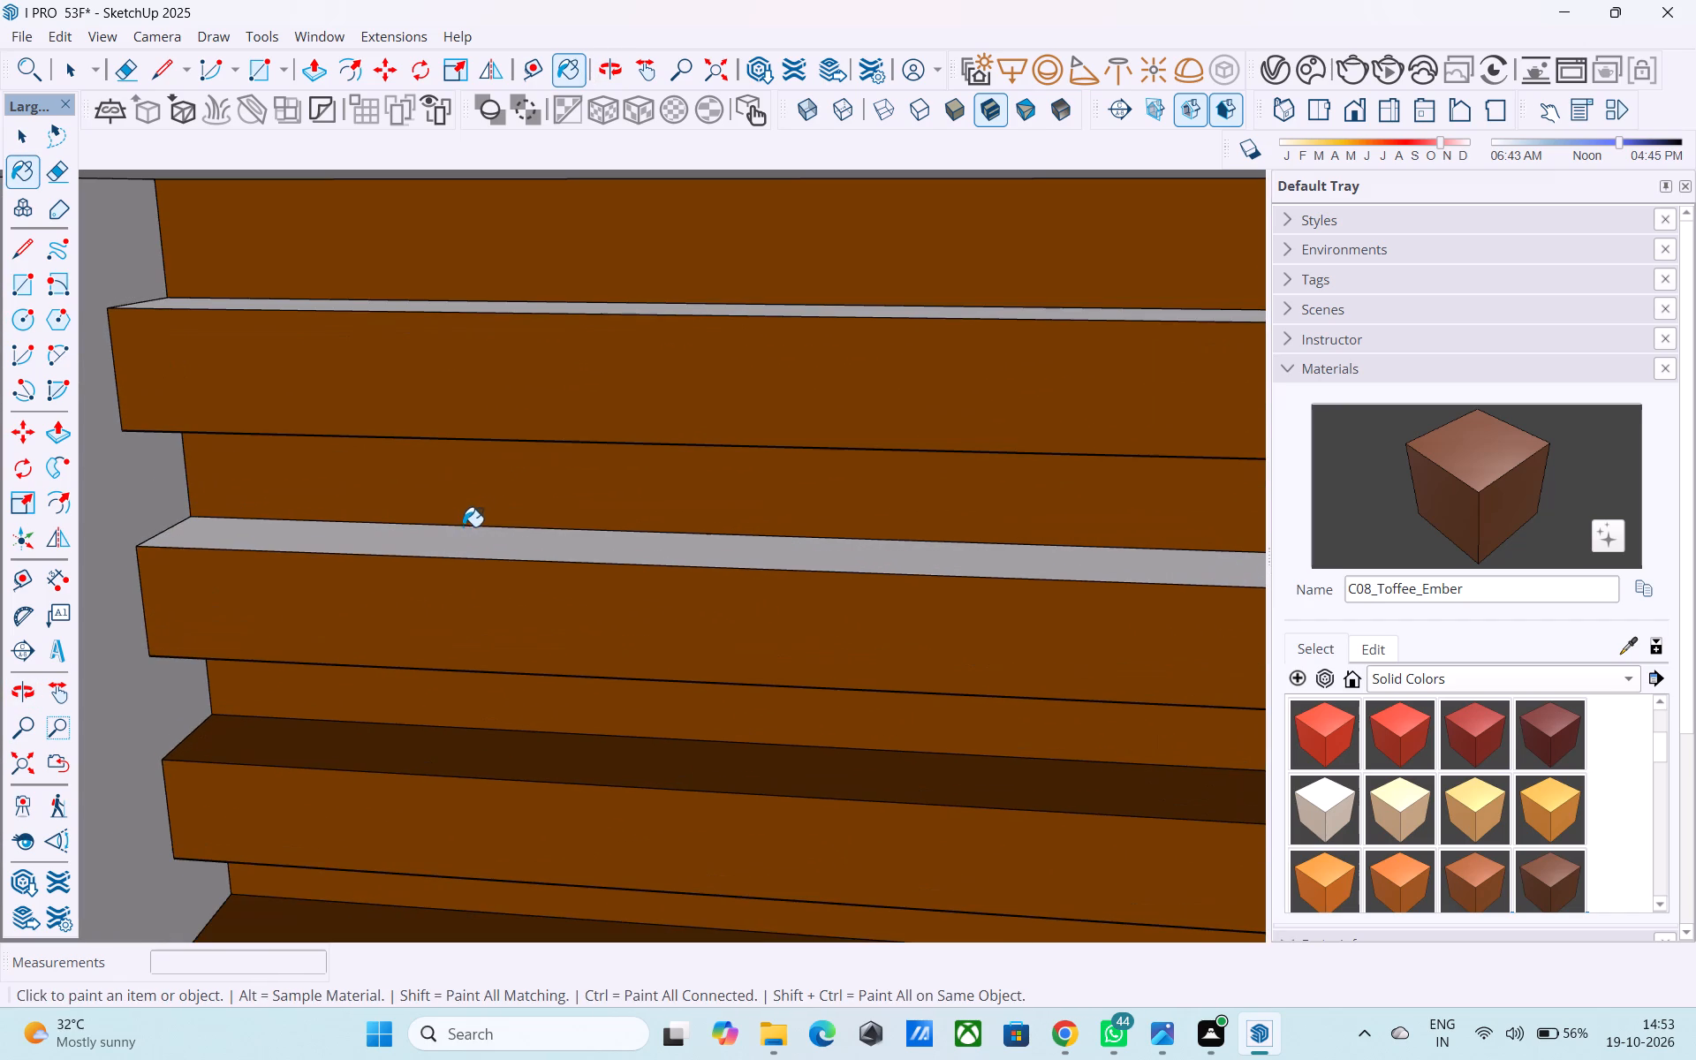
left_click(451, 546)
left_click(388, 309)
scroll(388, 303, "down", 5)
middle_click_drag(519, 420, 515, 402)
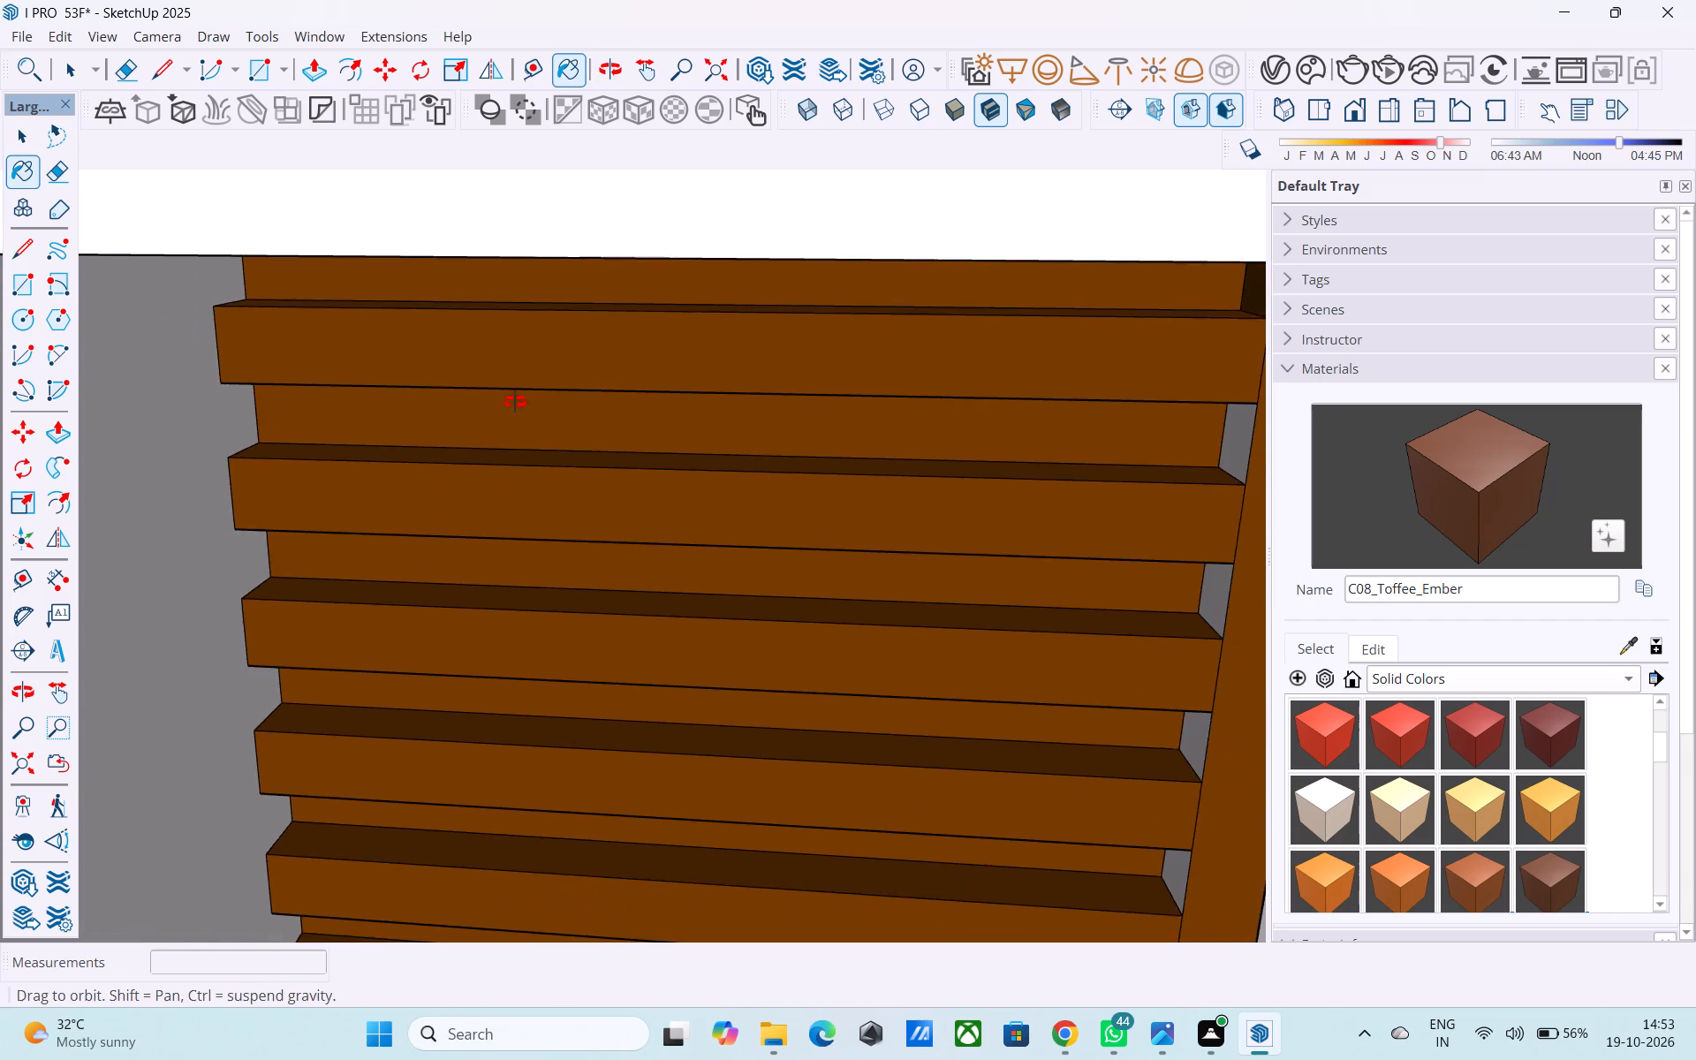
Paint the undersides of the uppermost louvre slats beneath the roof slab with the brown C08_Toffee_Ember material.
middle_click_drag(515, 402, 512, 324)
scroll(521, 294, "down", 14)
middle_click_drag(572, 341, 610, 218)
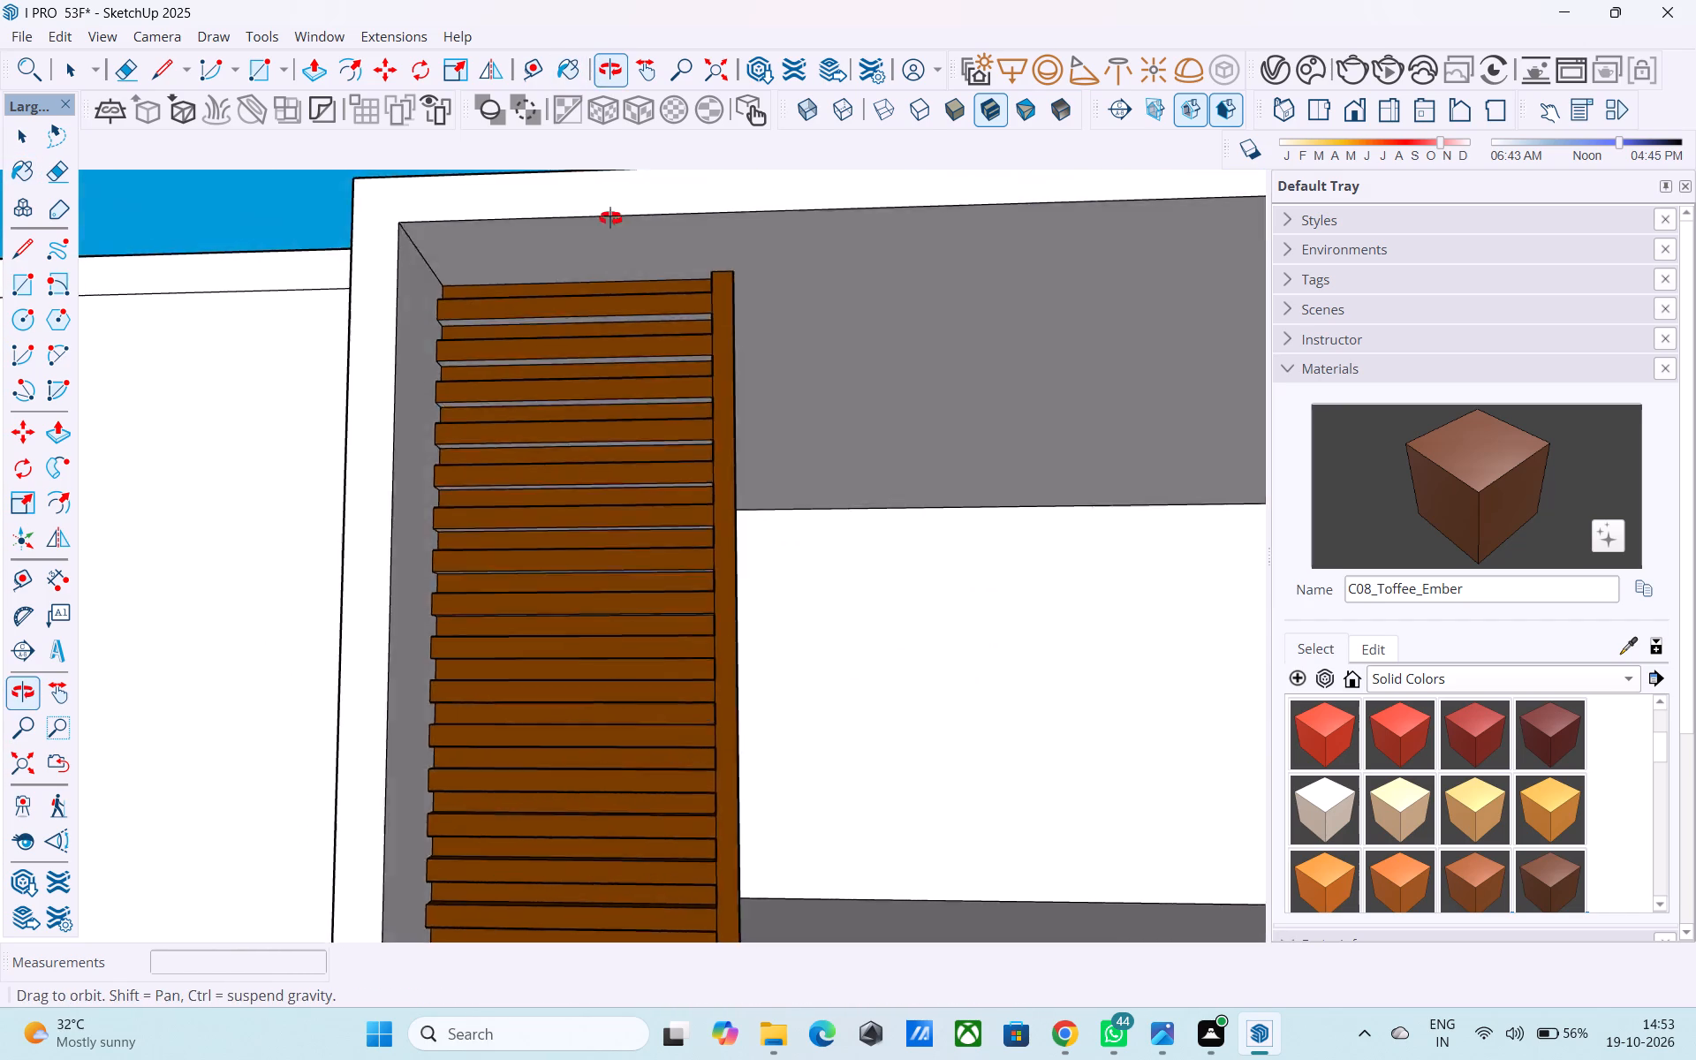
middle_click_drag(610, 218, 627, 186)
middle_click_drag(617, 324, 636, 251, "shift")
scroll(619, 342, "up", 7)
left_click(600, 393)
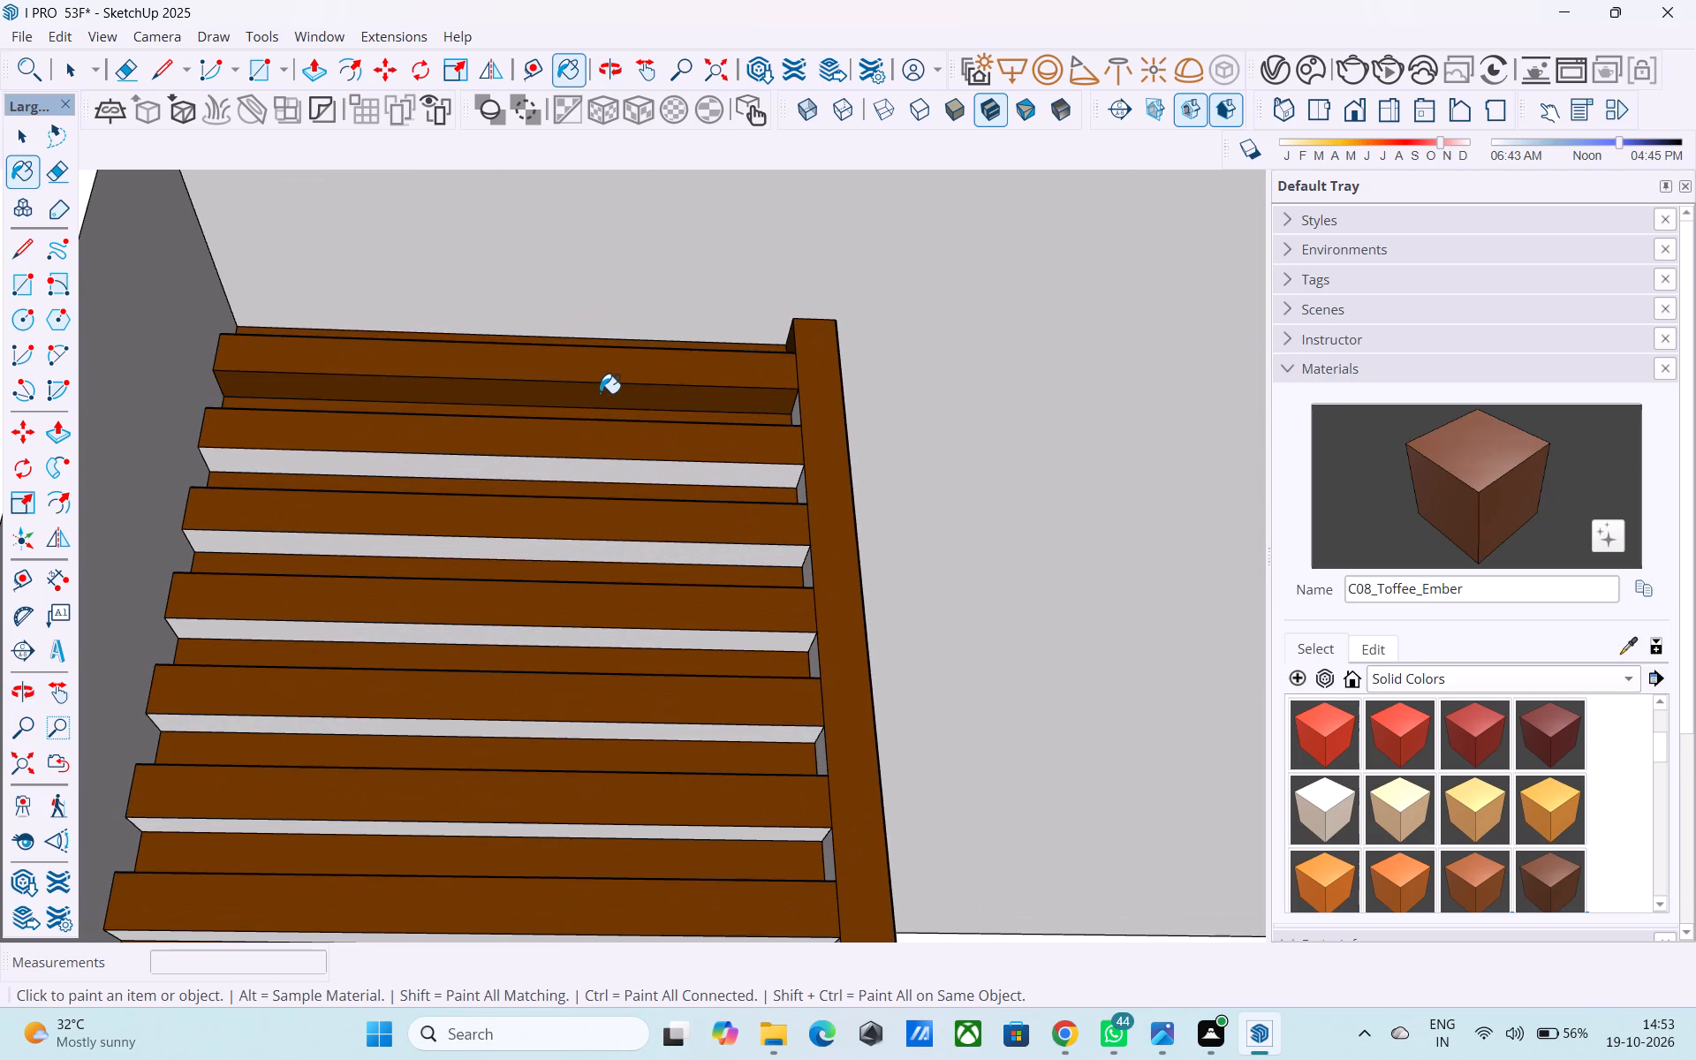
scroll(624, 423, "down", 1)
middle_click_drag(624, 423, 665, 315, "shift")
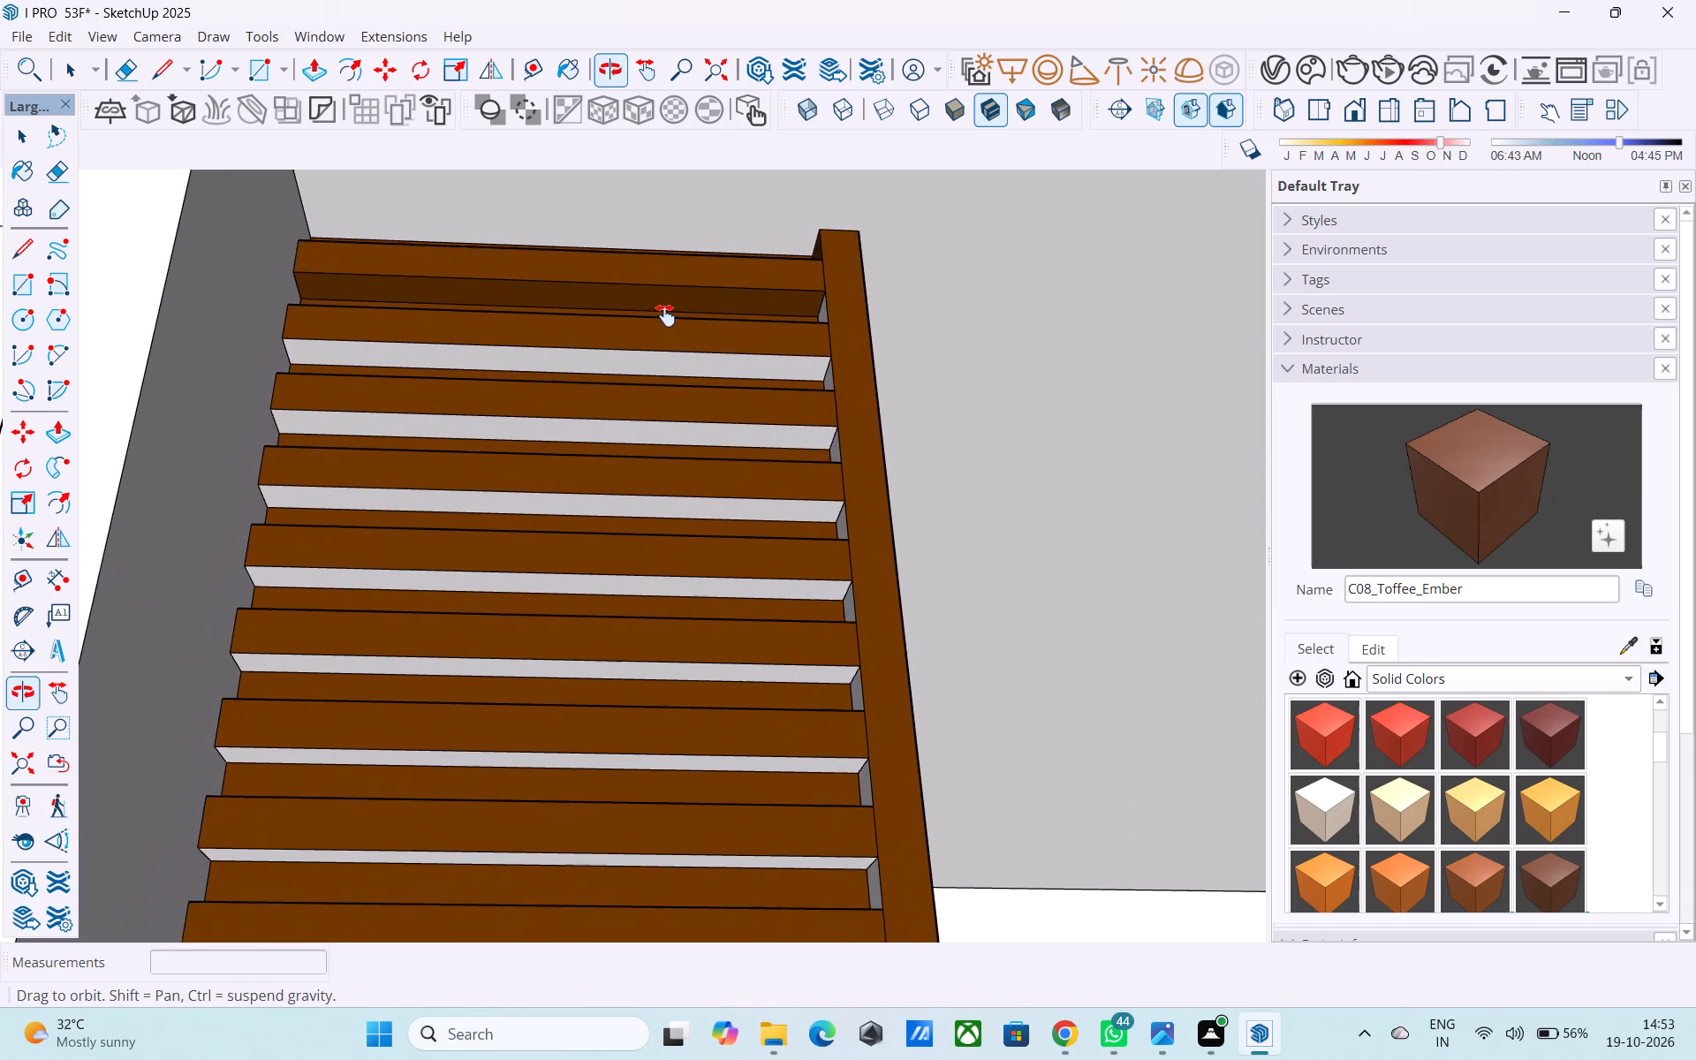
middle_click_drag(665, 315, 661, 291, "shift")
left_click(633, 339)
left_click(625, 408)
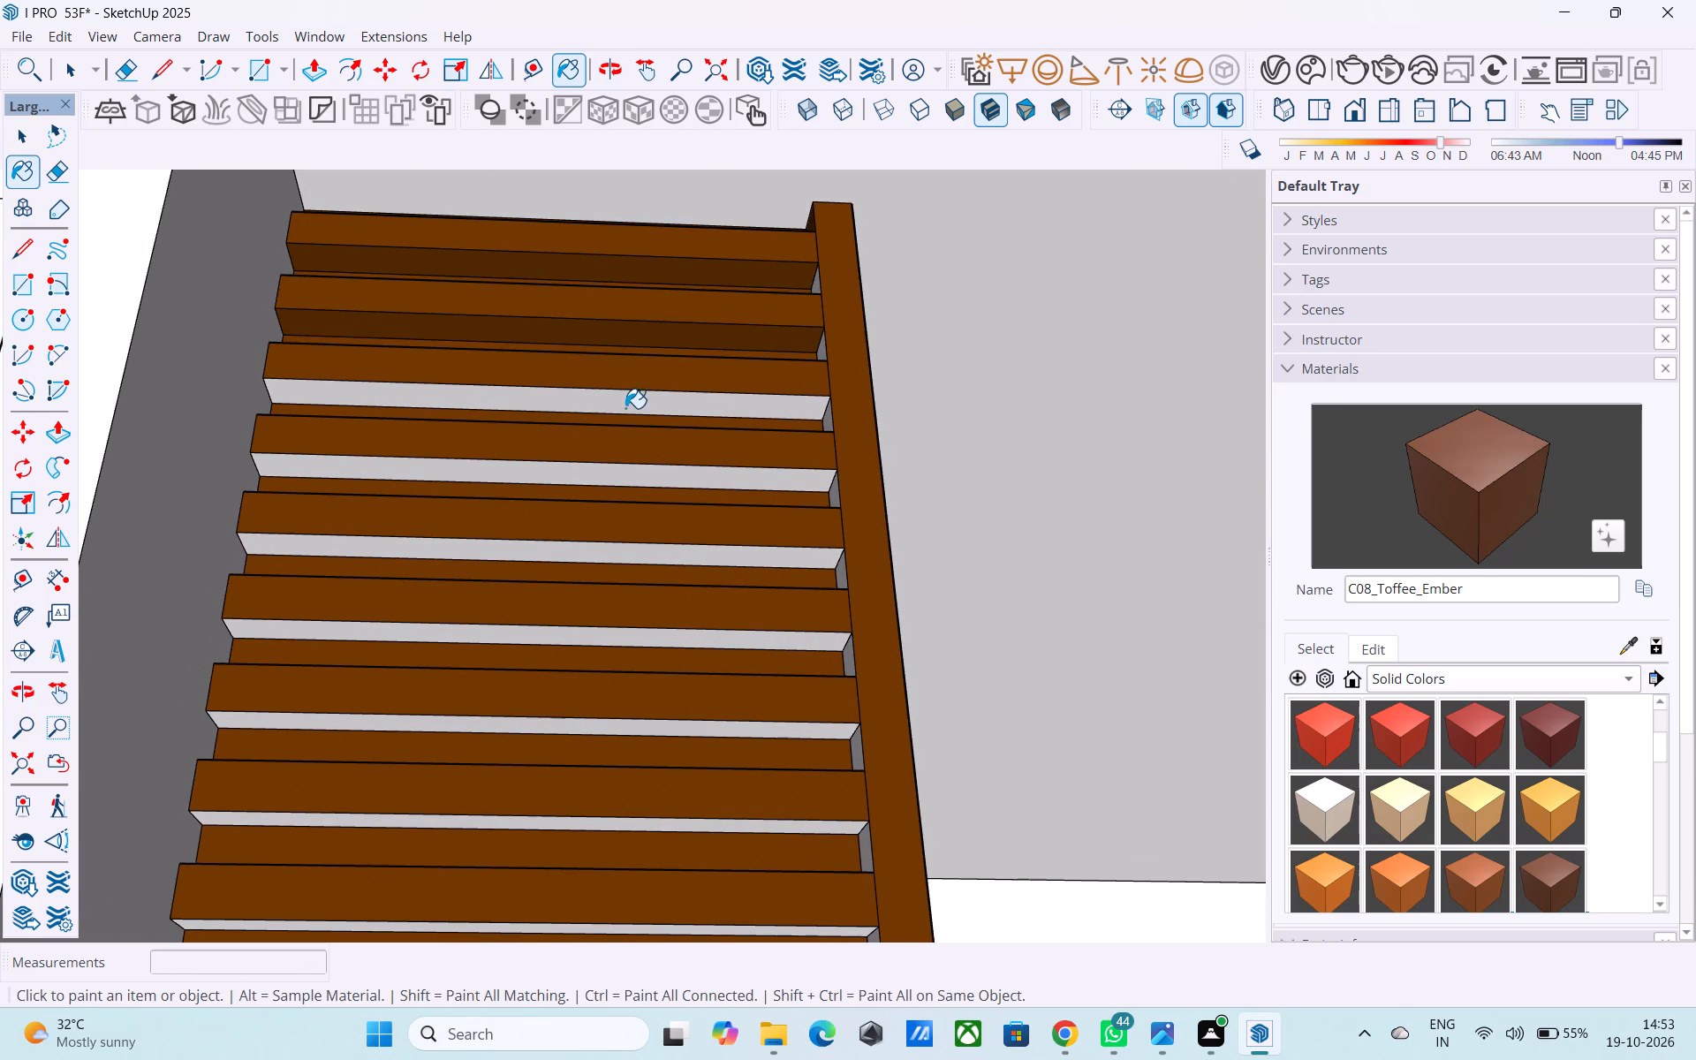
left_click(616, 466)
middle_click_drag(621, 481, 587, 322)
left_click(590, 392)
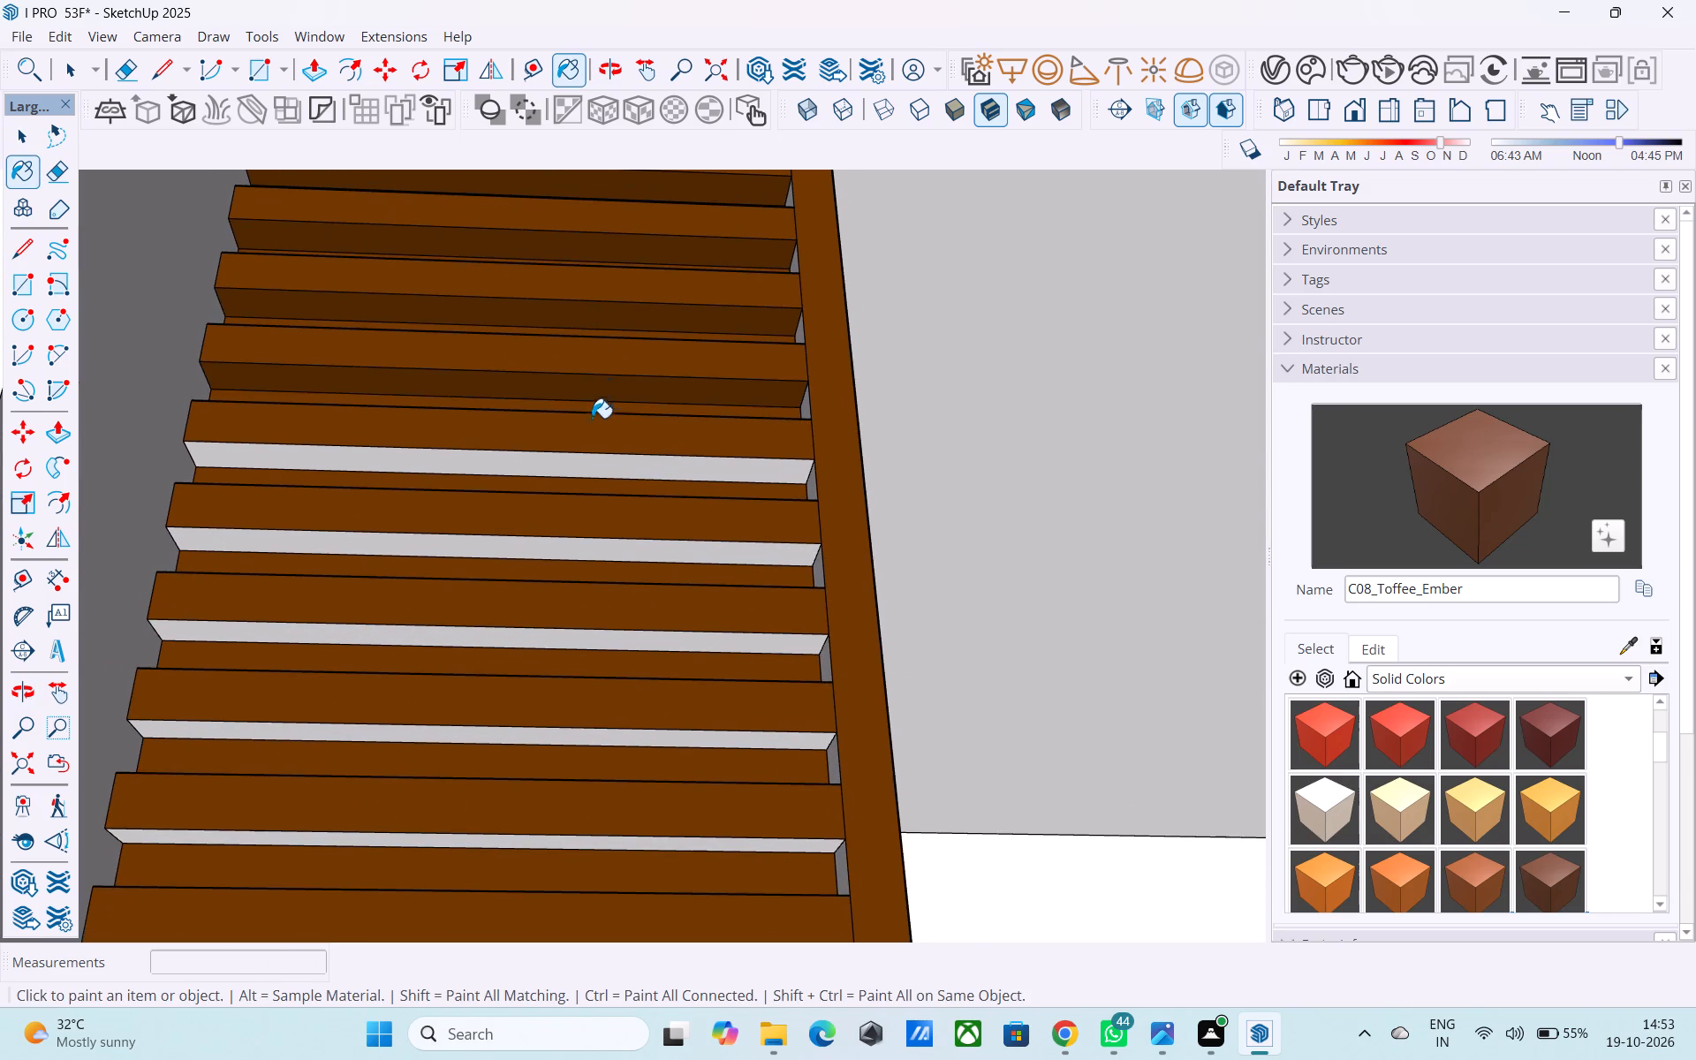
Paint the undersides of the next louvre slats down through the middle of the louvre with C08_Toffee_Ember.
middle_click_drag(590, 427, 568, 423)
left_click(548, 454)
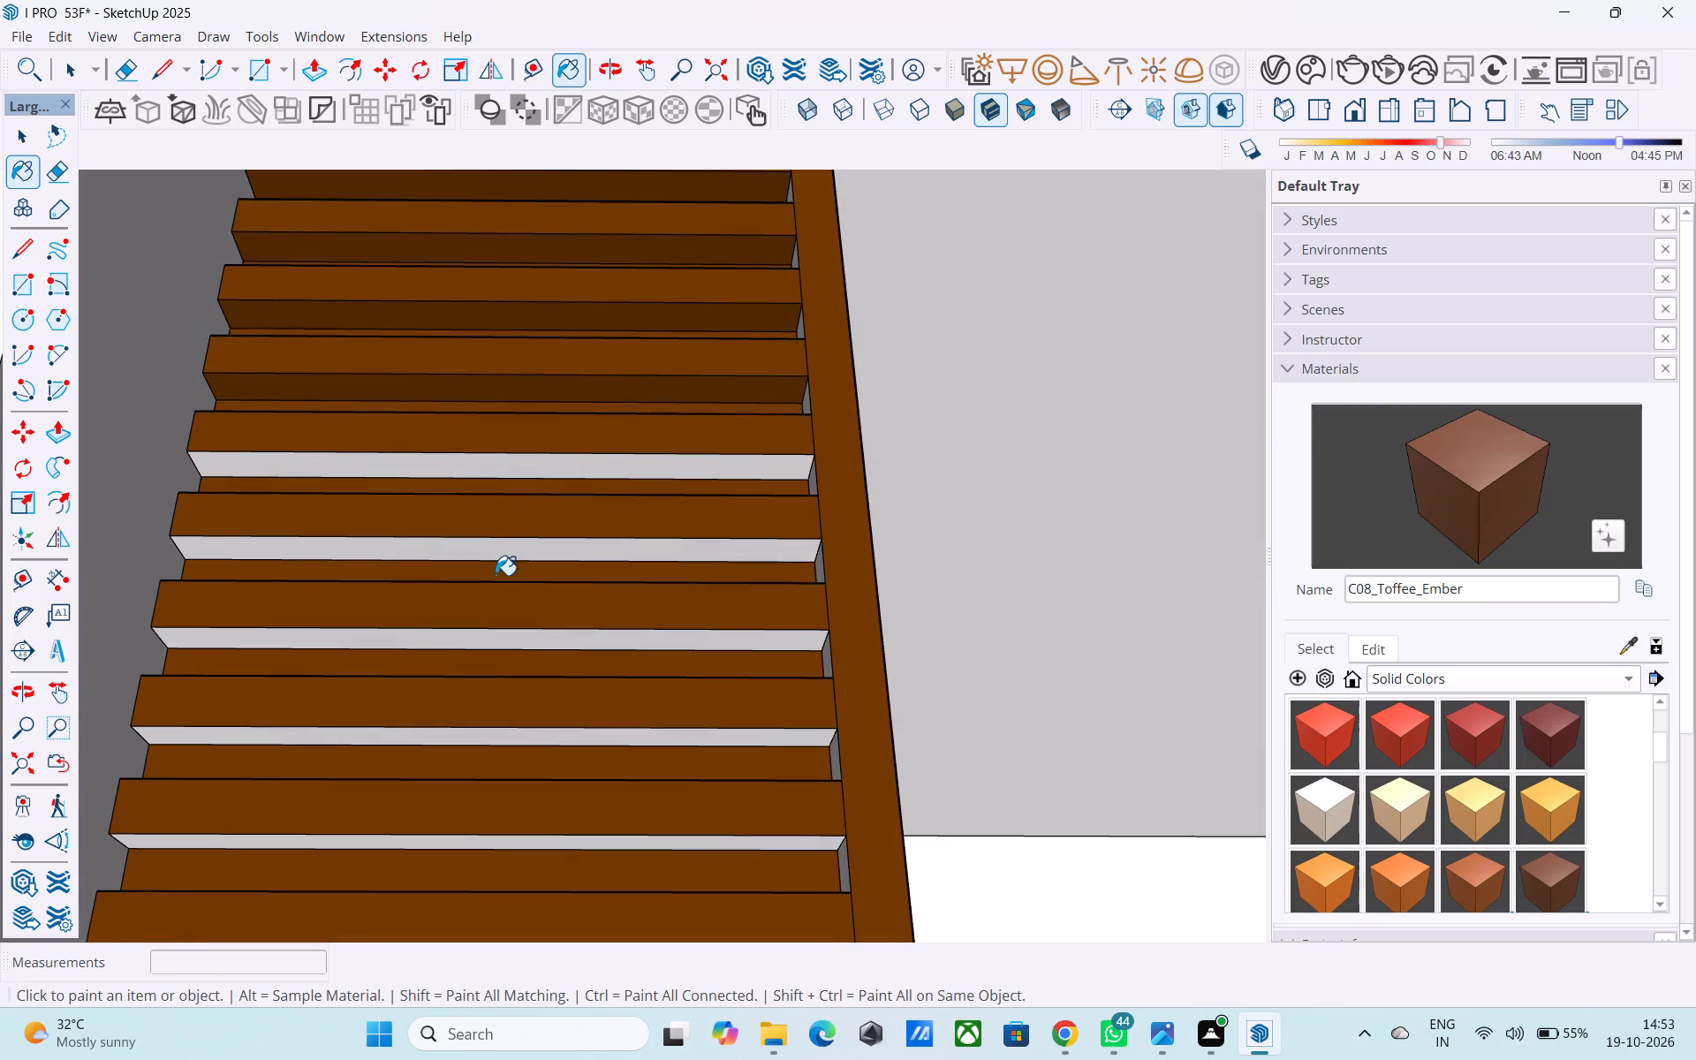
left_click(496, 552)
left_click(507, 463)
middle_click_drag(473, 562, 443, 331)
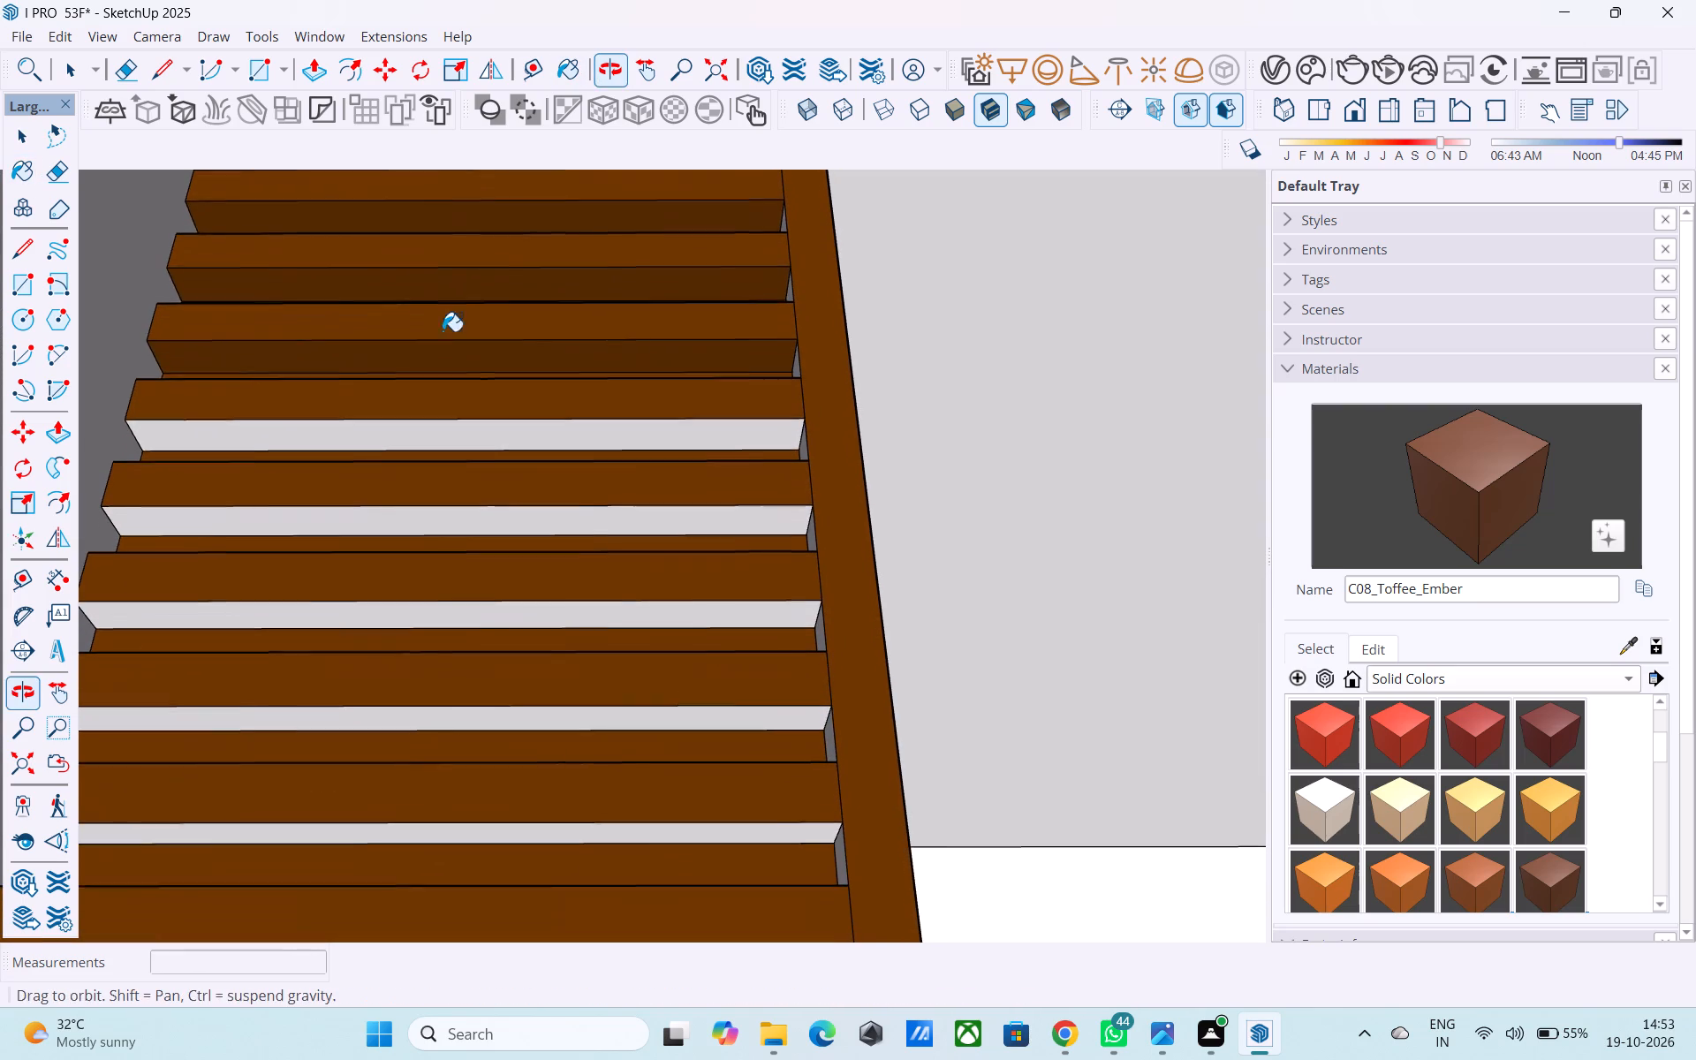
left_click(450, 432)
left_click_drag(433, 536, 433, 523)
middle_click_drag(443, 546, 523, 273, "shift")
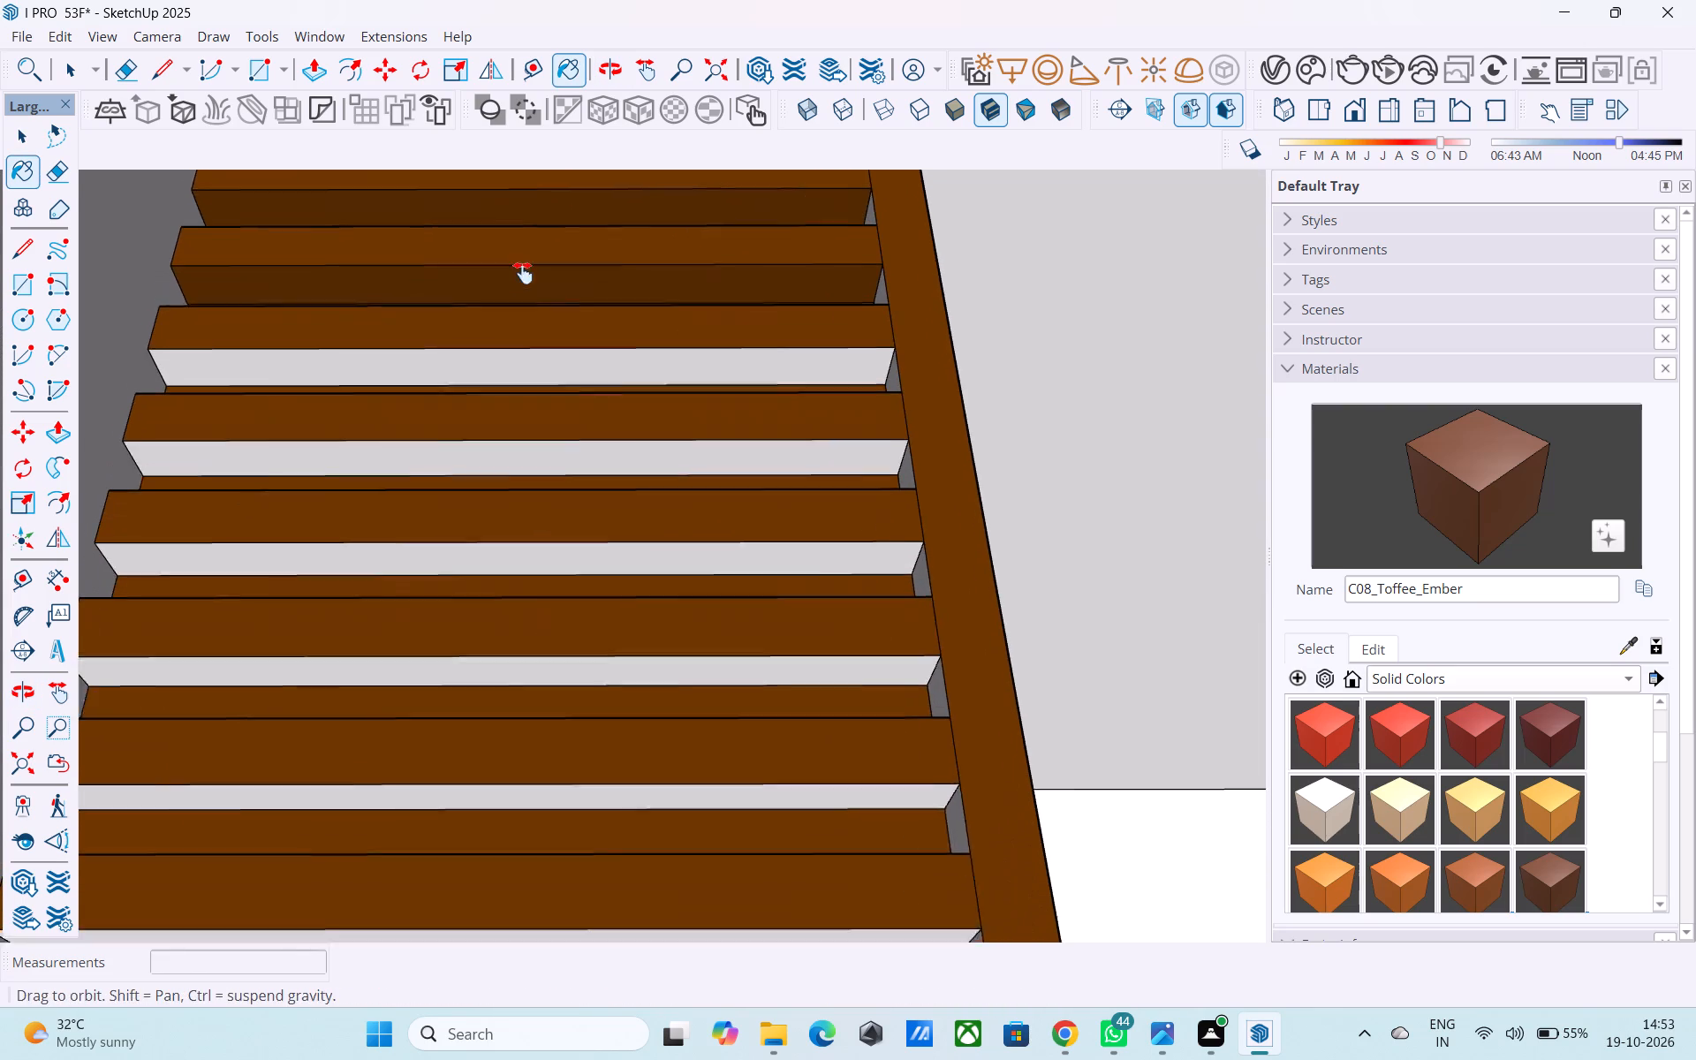
middle_click_drag(523, 273, 523, 269, "shift")
left_click(512, 317)
left_click(477, 424)
left_click(453, 505)
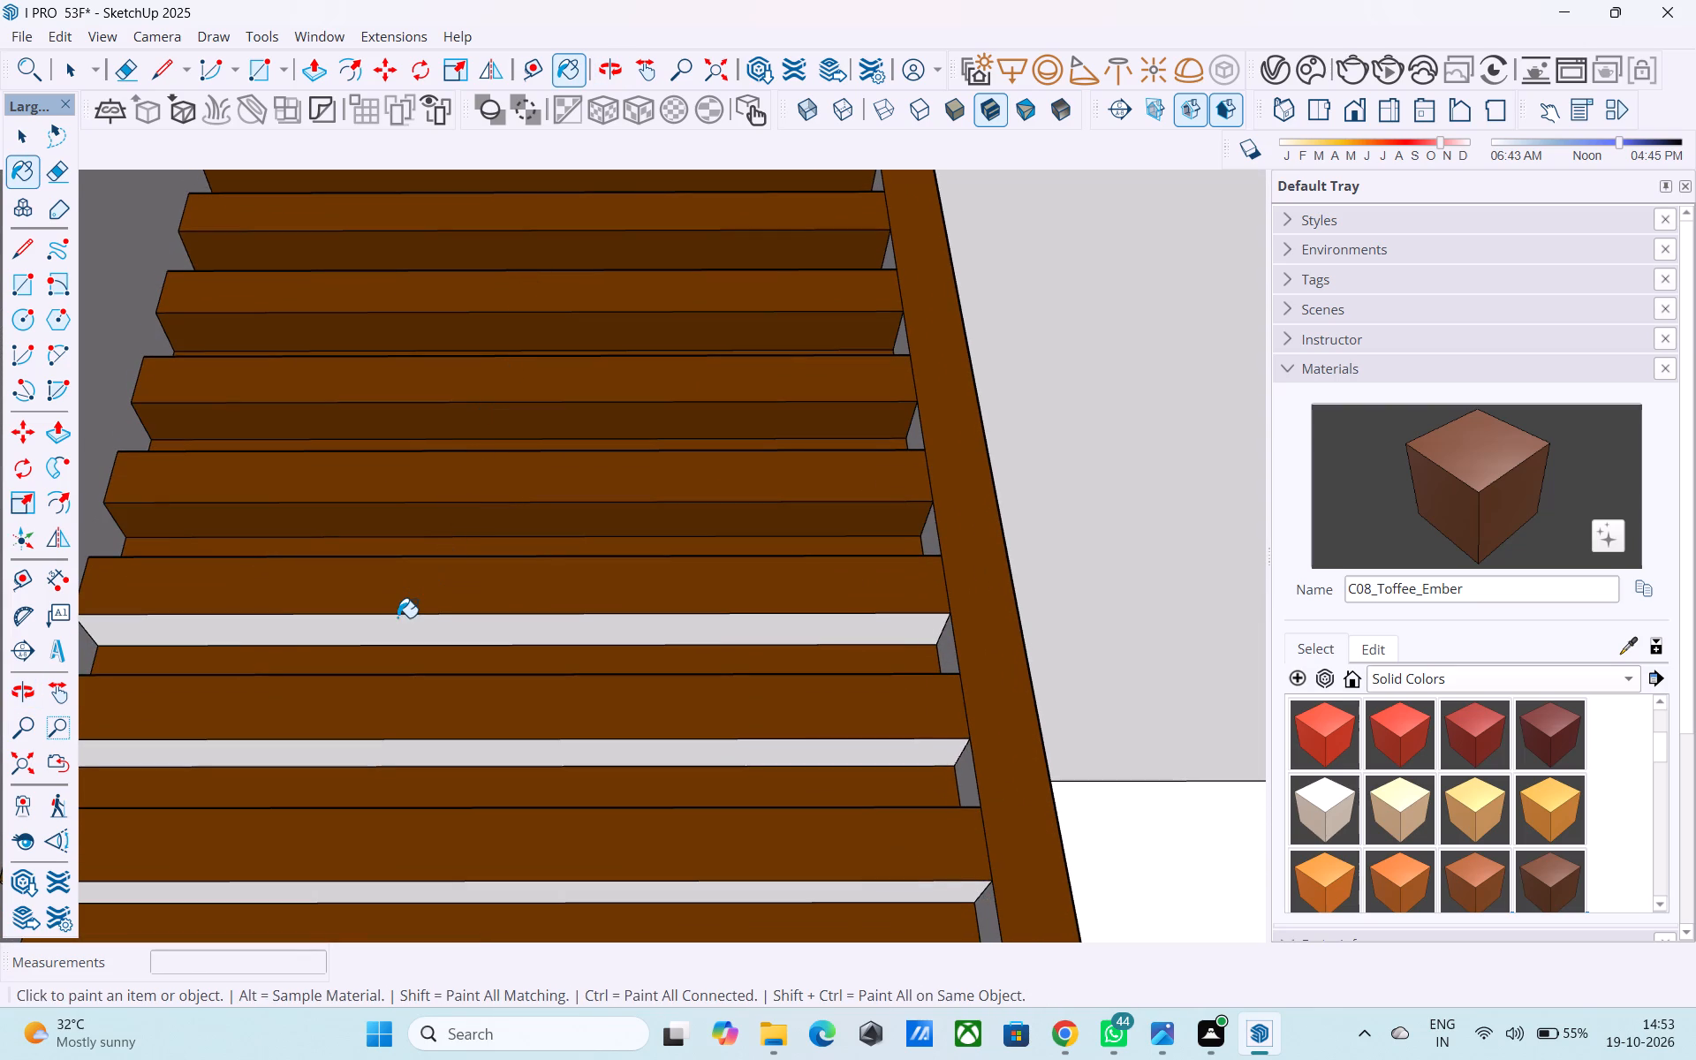
left_click(397, 617)
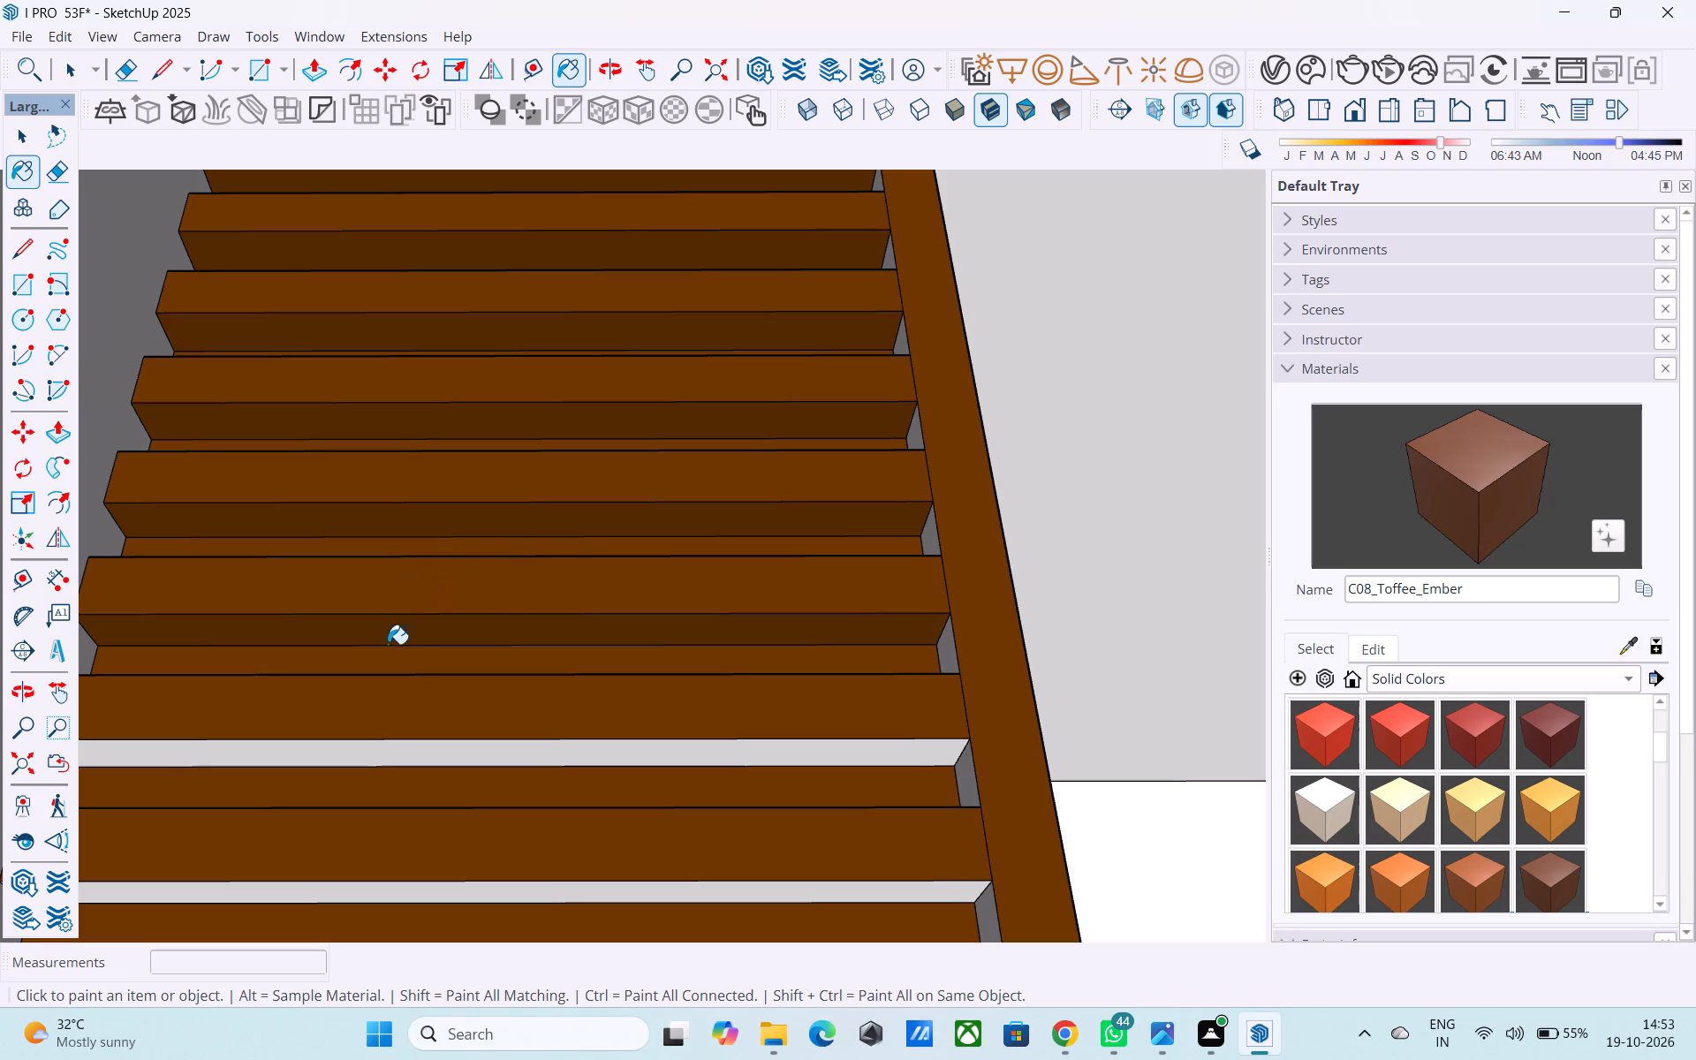
Continue painting the slat undersides with C08_Toffee_Ember, down to the last slats visible from below.
middle_click_drag(396, 636, 376, 456)
left_click(322, 566)
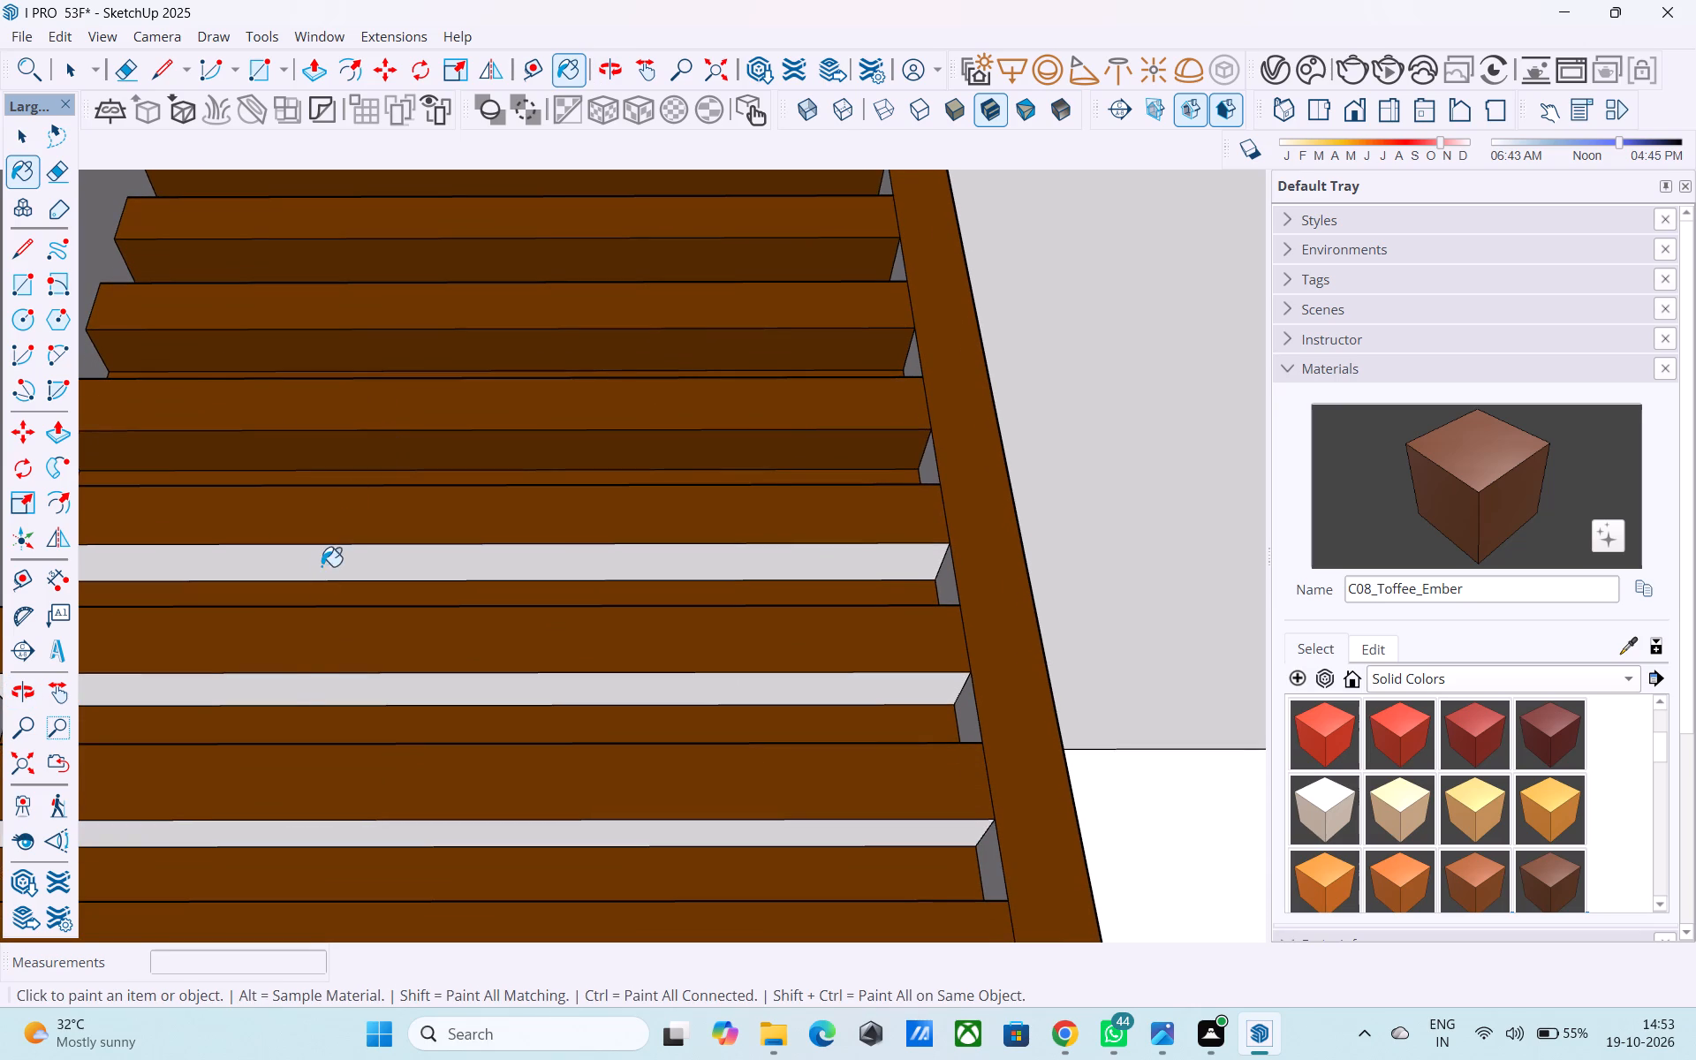
left_click_drag(287, 702, 307, 678)
middle_click_drag(306, 678, 421, 350, "shift")
left_click(385, 504)
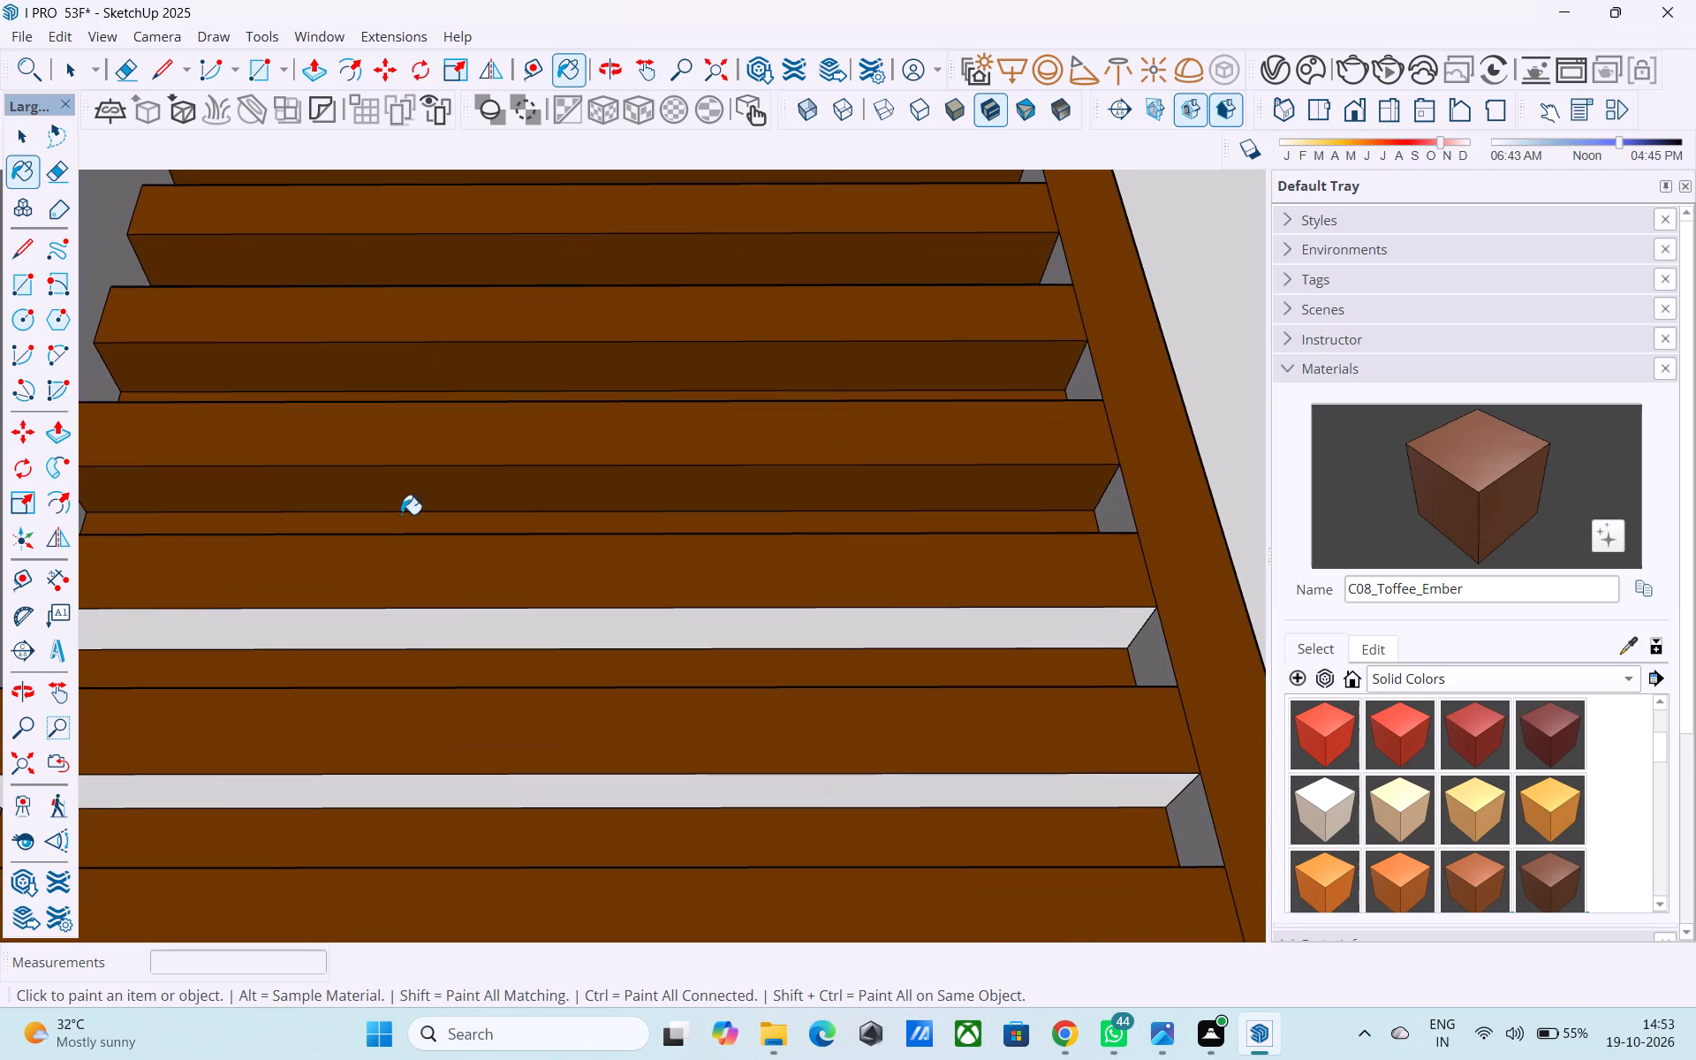
middle_click_drag(400, 528, 465, 276, "shift")
middle_click_drag(454, 331, 357, 698)
left_click(471, 443)
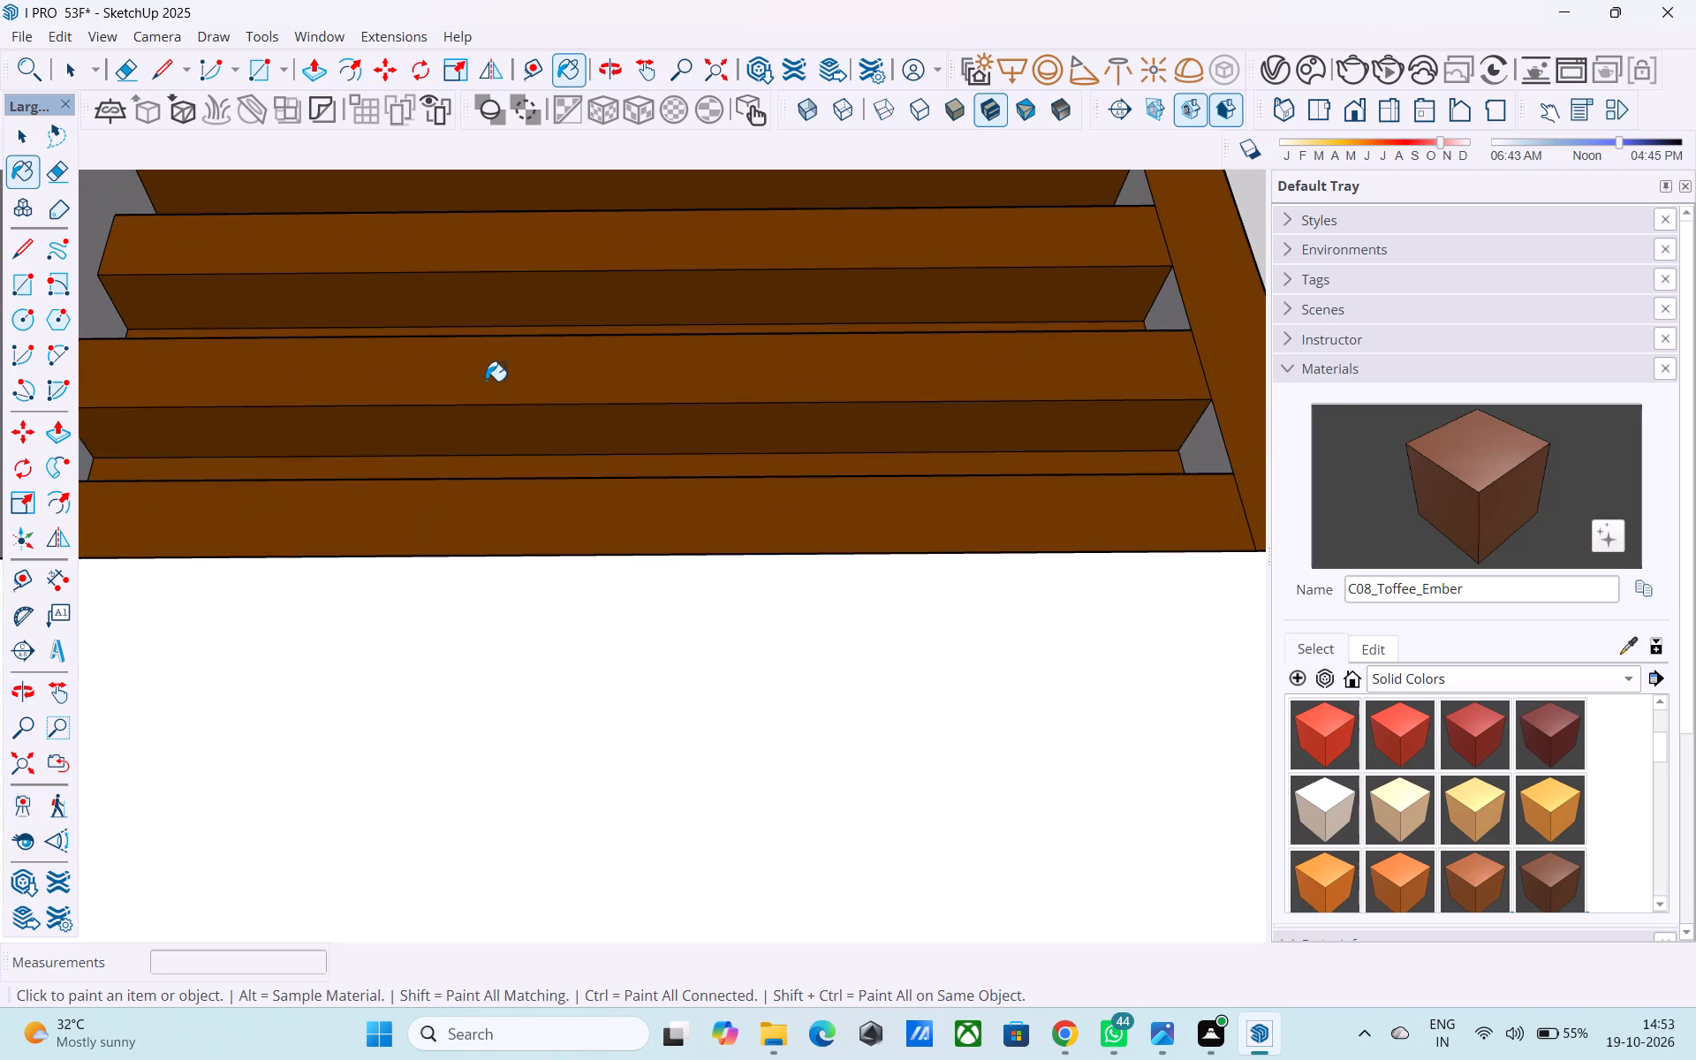
Paint the remaining narrow unpainted underside strips of the lower louvre slats with C08_Toffee_Ember.
scroll(483, 388, "down", 1)
middle_click_drag(472, 428, 431, 587)
middle_click_drag(428, 614, 450, 567)
scroll(450, 576, "up", 3)
left_click(454, 557)
left_click(452, 569)
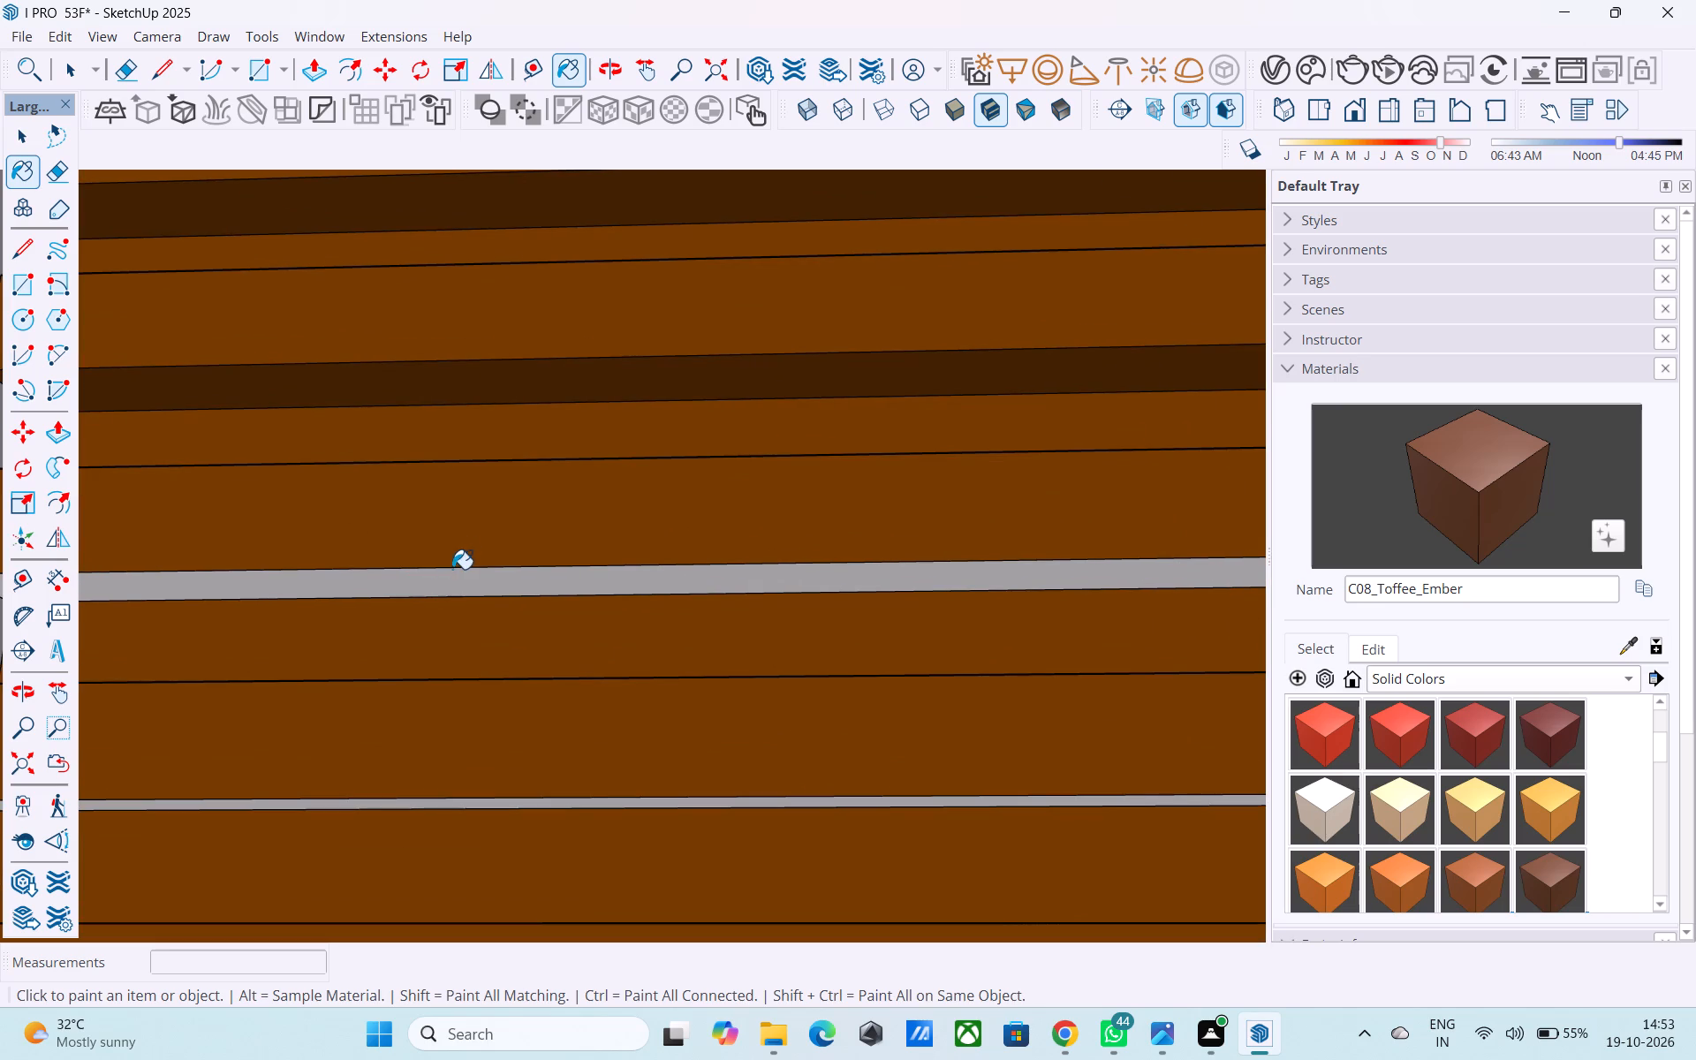
left_click_drag(450, 589, 455, 577)
middle_click_drag(473, 600, 520, 519, "shift")
scroll(452, 658, "up", 6)
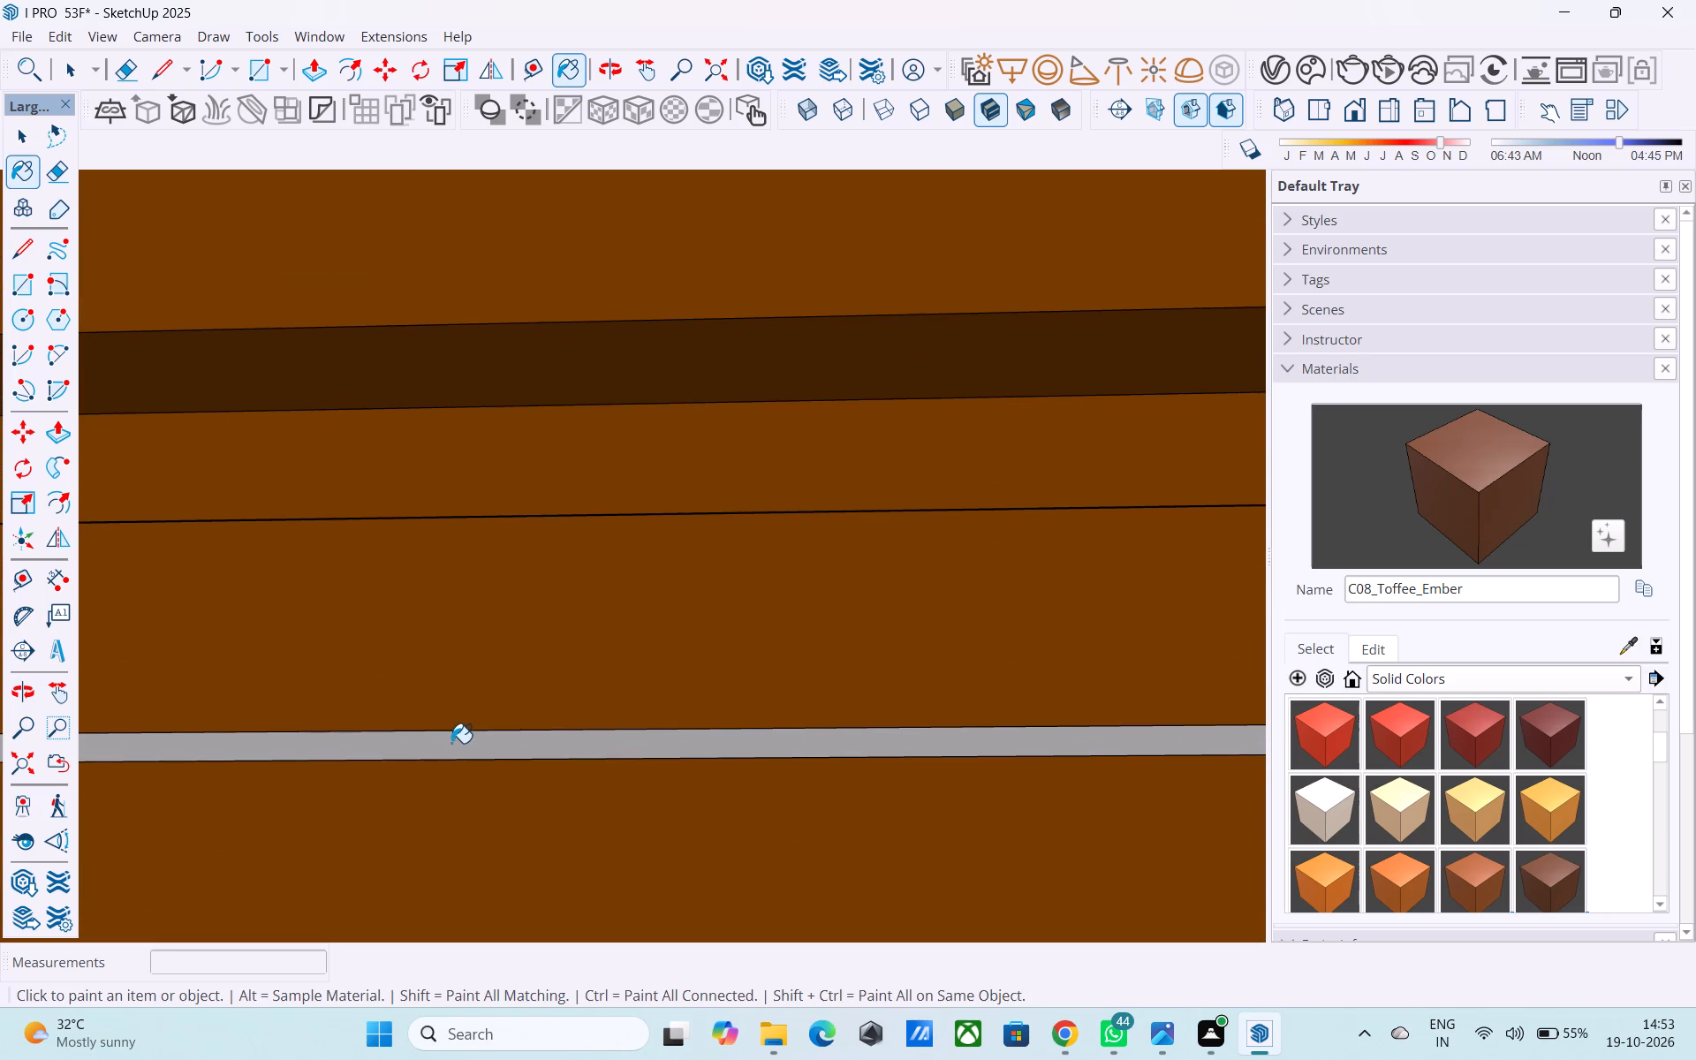
left_click(451, 743)
scroll(724, 595, "down", 5)
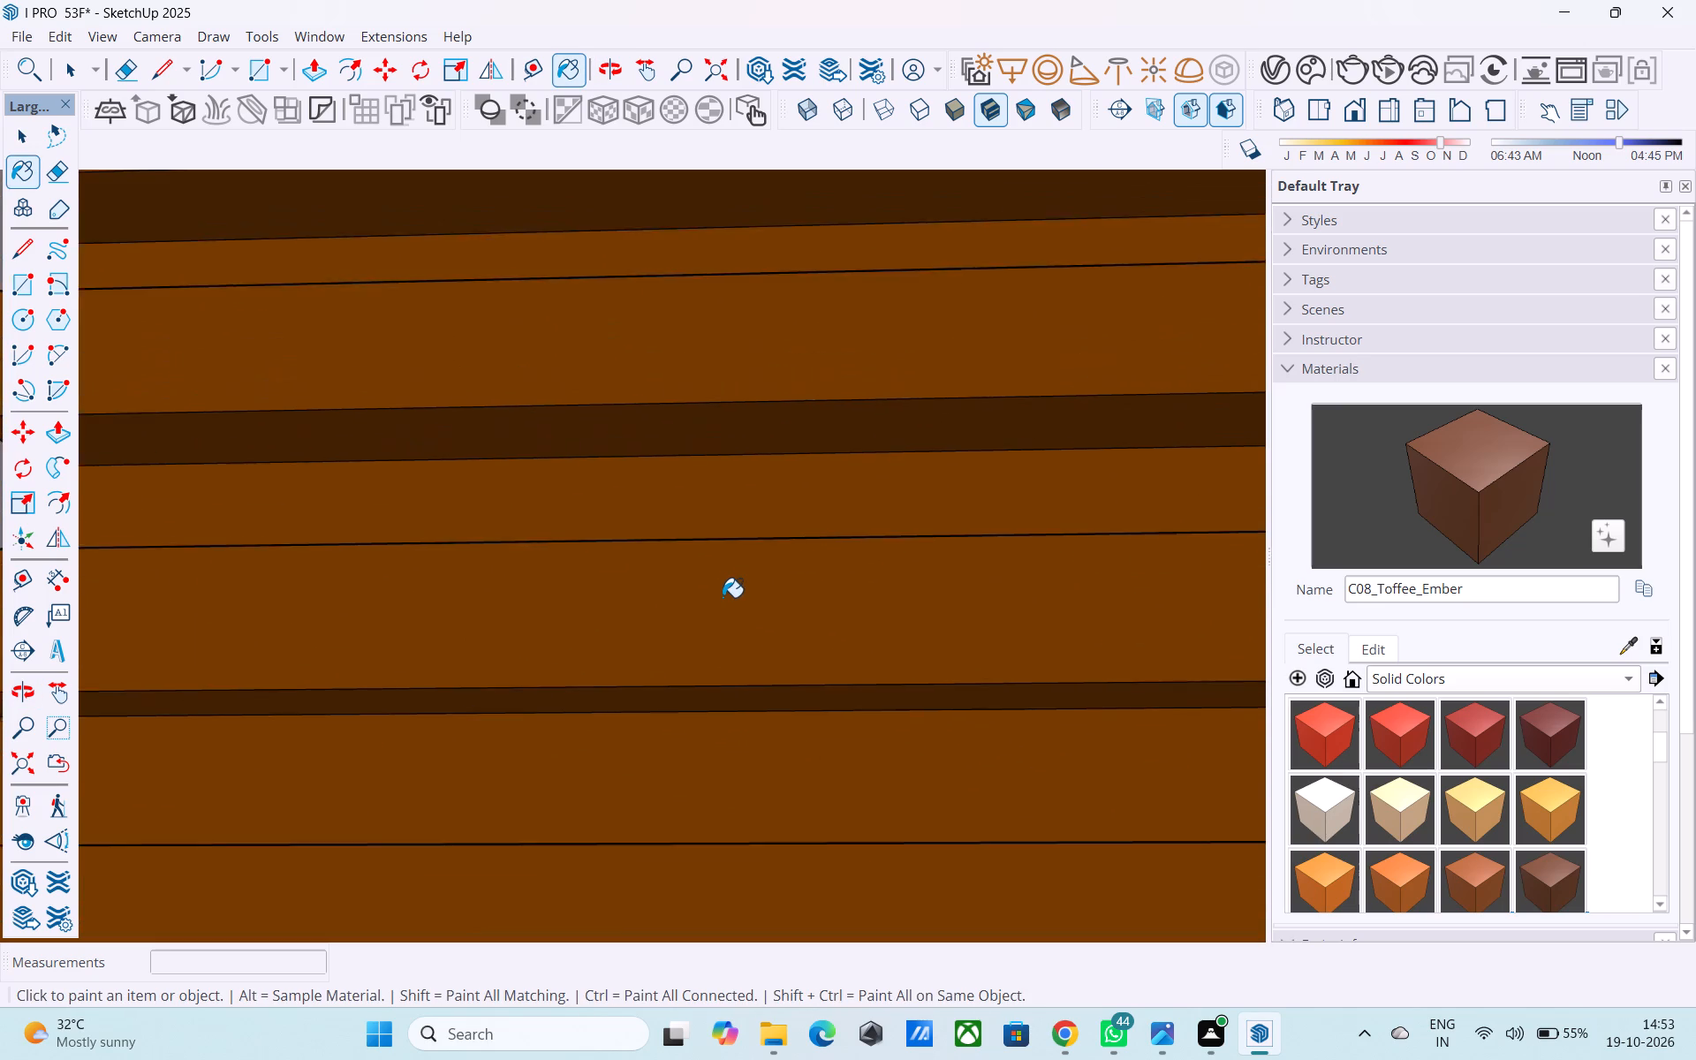
Paint the vertical frame's inner faces in the five lowest gaps between the louvre slats with C08_Toffee_Ember.
scroll(723, 597, "down", 8)
middle_click_drag(670, 647, 644, 887)
scroll(654, 794, "down", 6)
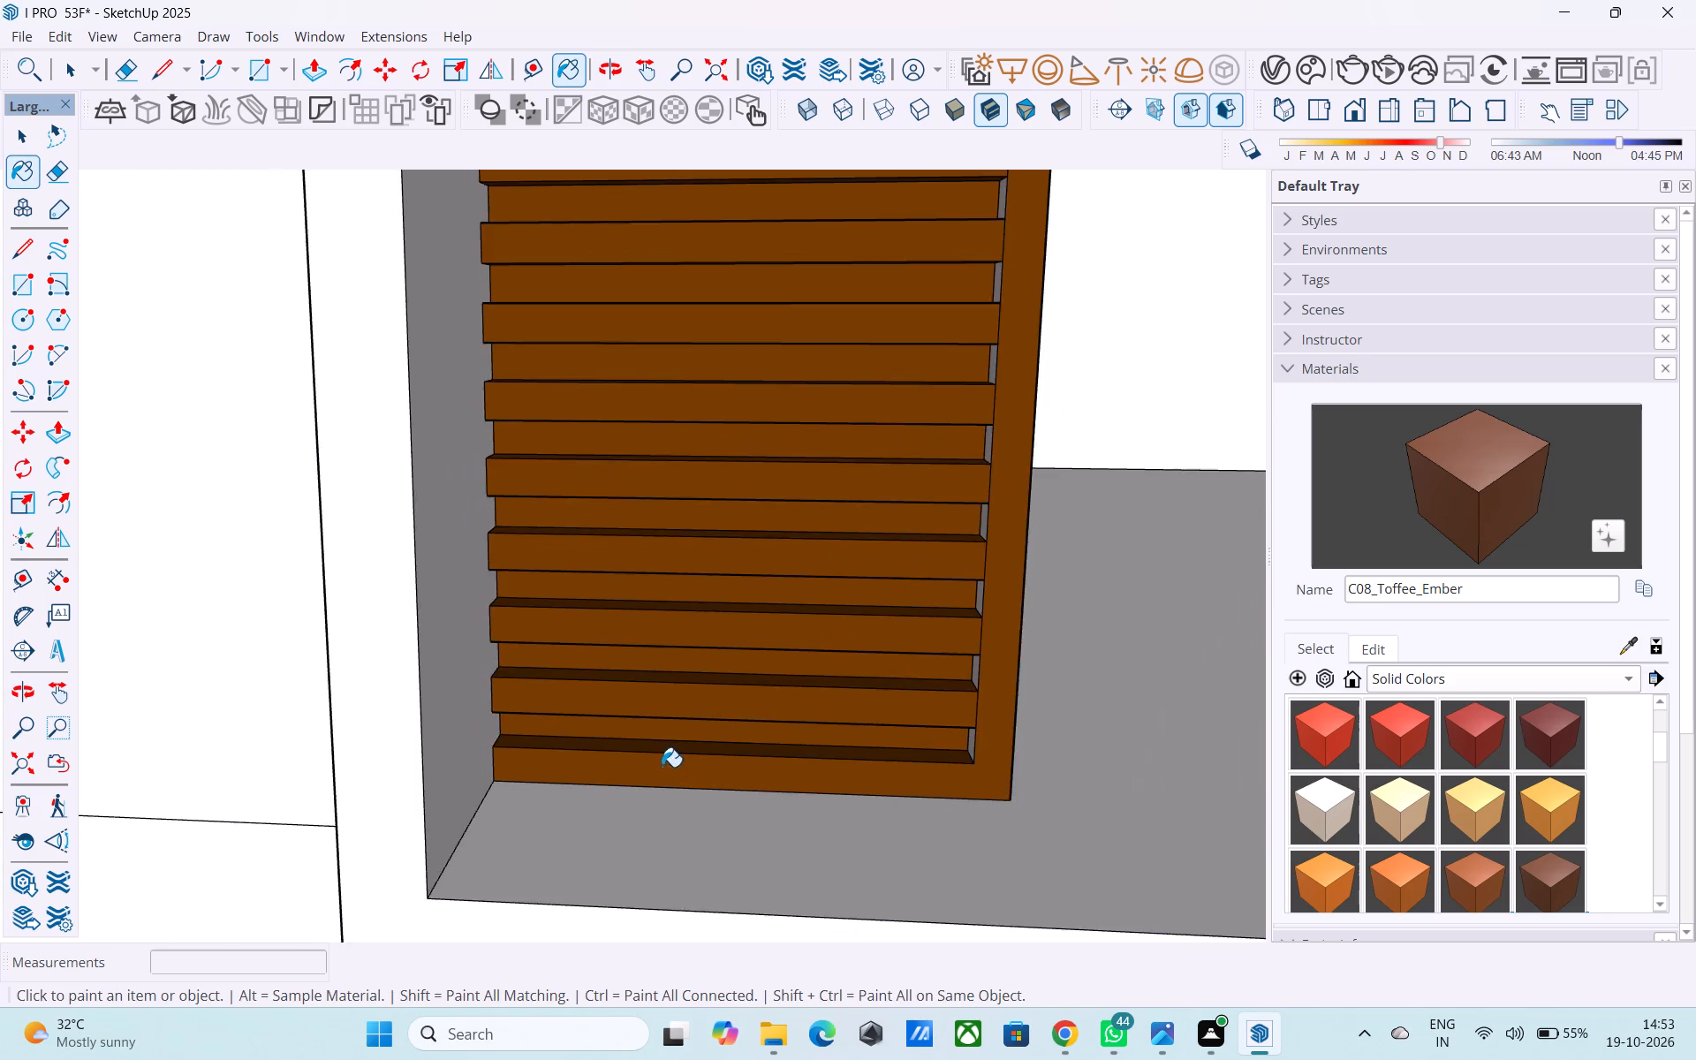
scroll(662, 767, "down", 4)
middle_click_drag(787, 682, 907, 788)
scroll(631, 721, "up", 3)
middle_click_drag(654, 933, 665, 882)
scroll(665, 881, "up", 3)
left_click(657, 858)
left_click(659, 763)
left_click(670, 676)
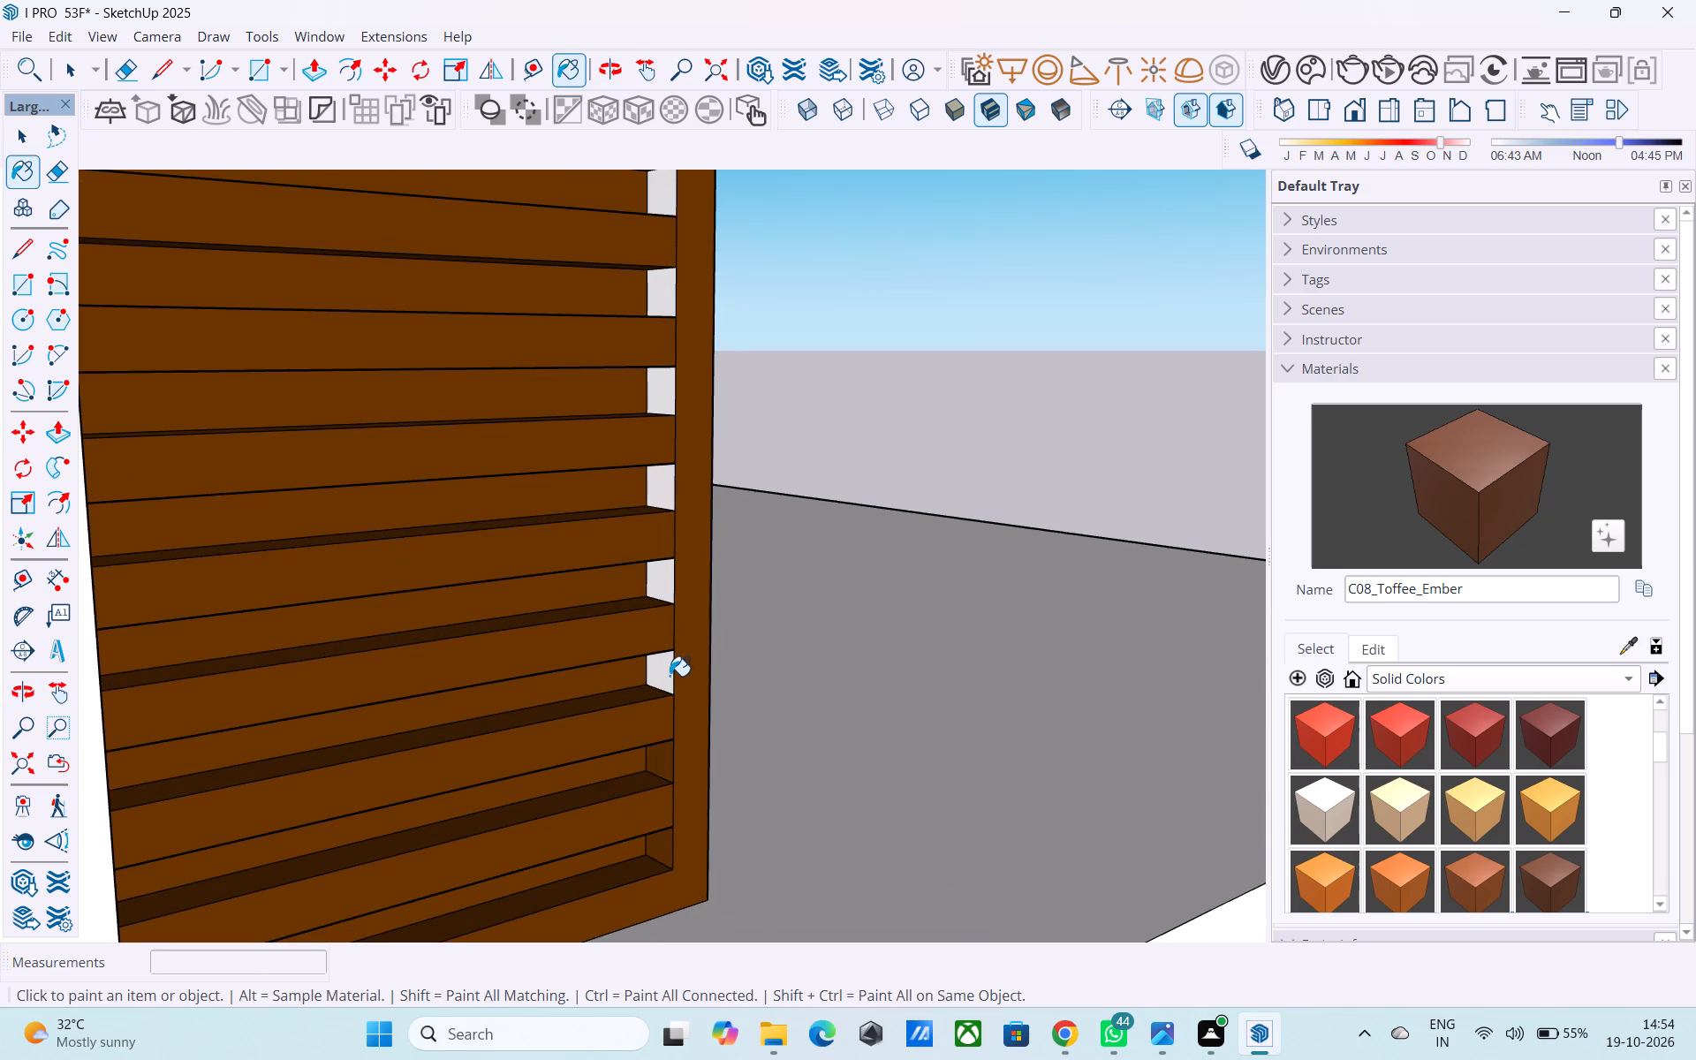
left_click(661, 572)
left_click(665, 476)
Paint the vertical frame's inner faces in the next six slat gaps further up with C08_Toffee_Ember.
middle_click_drag(660, 418, 630, 610, "shift")
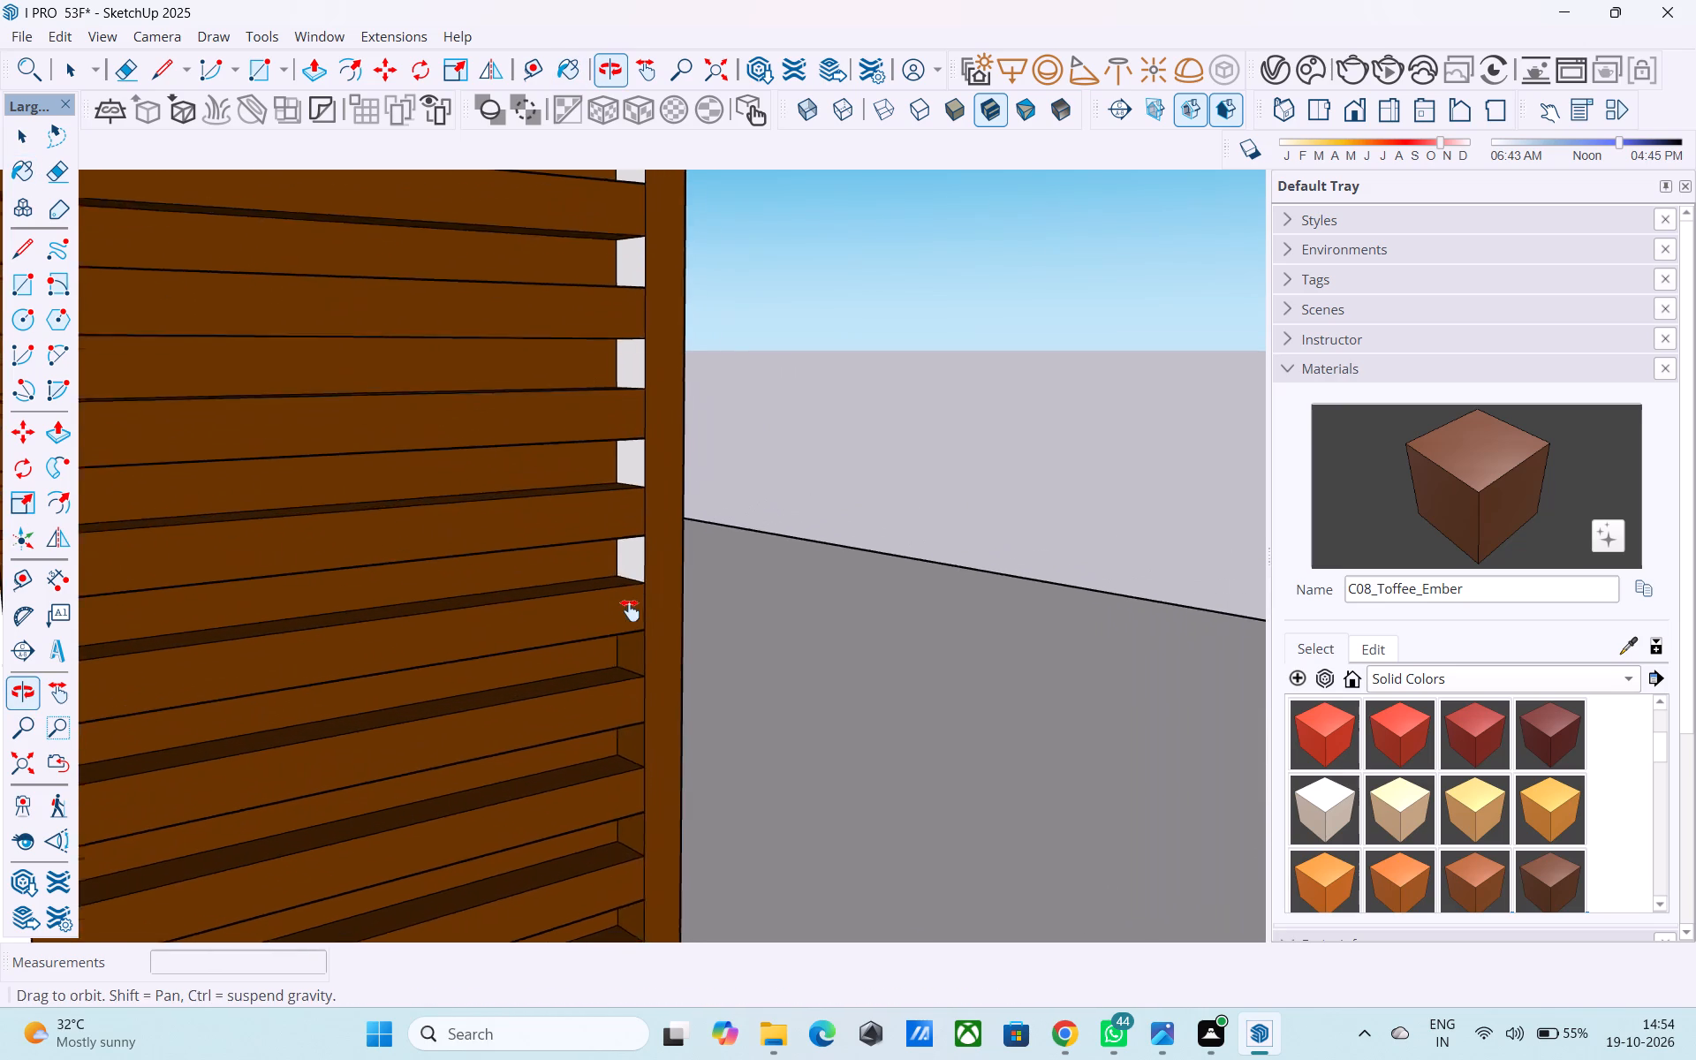
middle_click_drag(630, 610, 642, 711, "shift")
left_click(644, 681)
left_click_drag(646, 599, 646, 590)
left_click(656, 485)
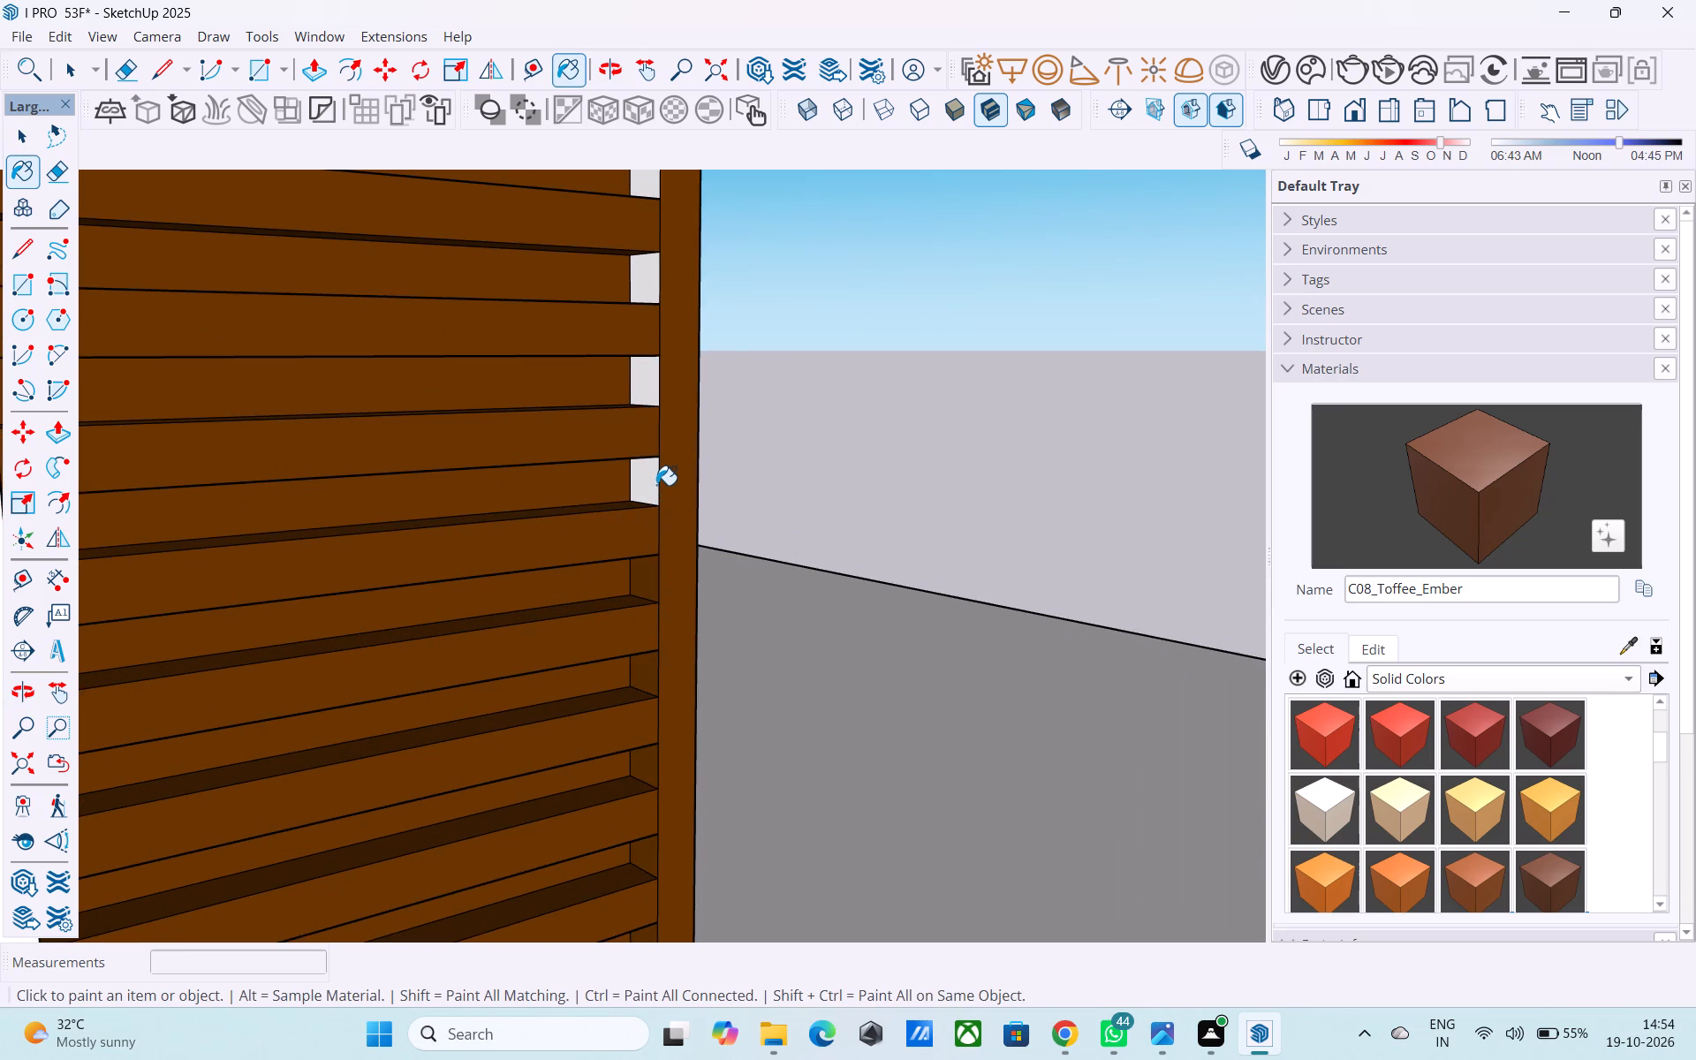
middle_click_drag(650, 456, 644, 708, "shift")
left_click(641, 632)
left_click_drag(645, 551, 643, 542)
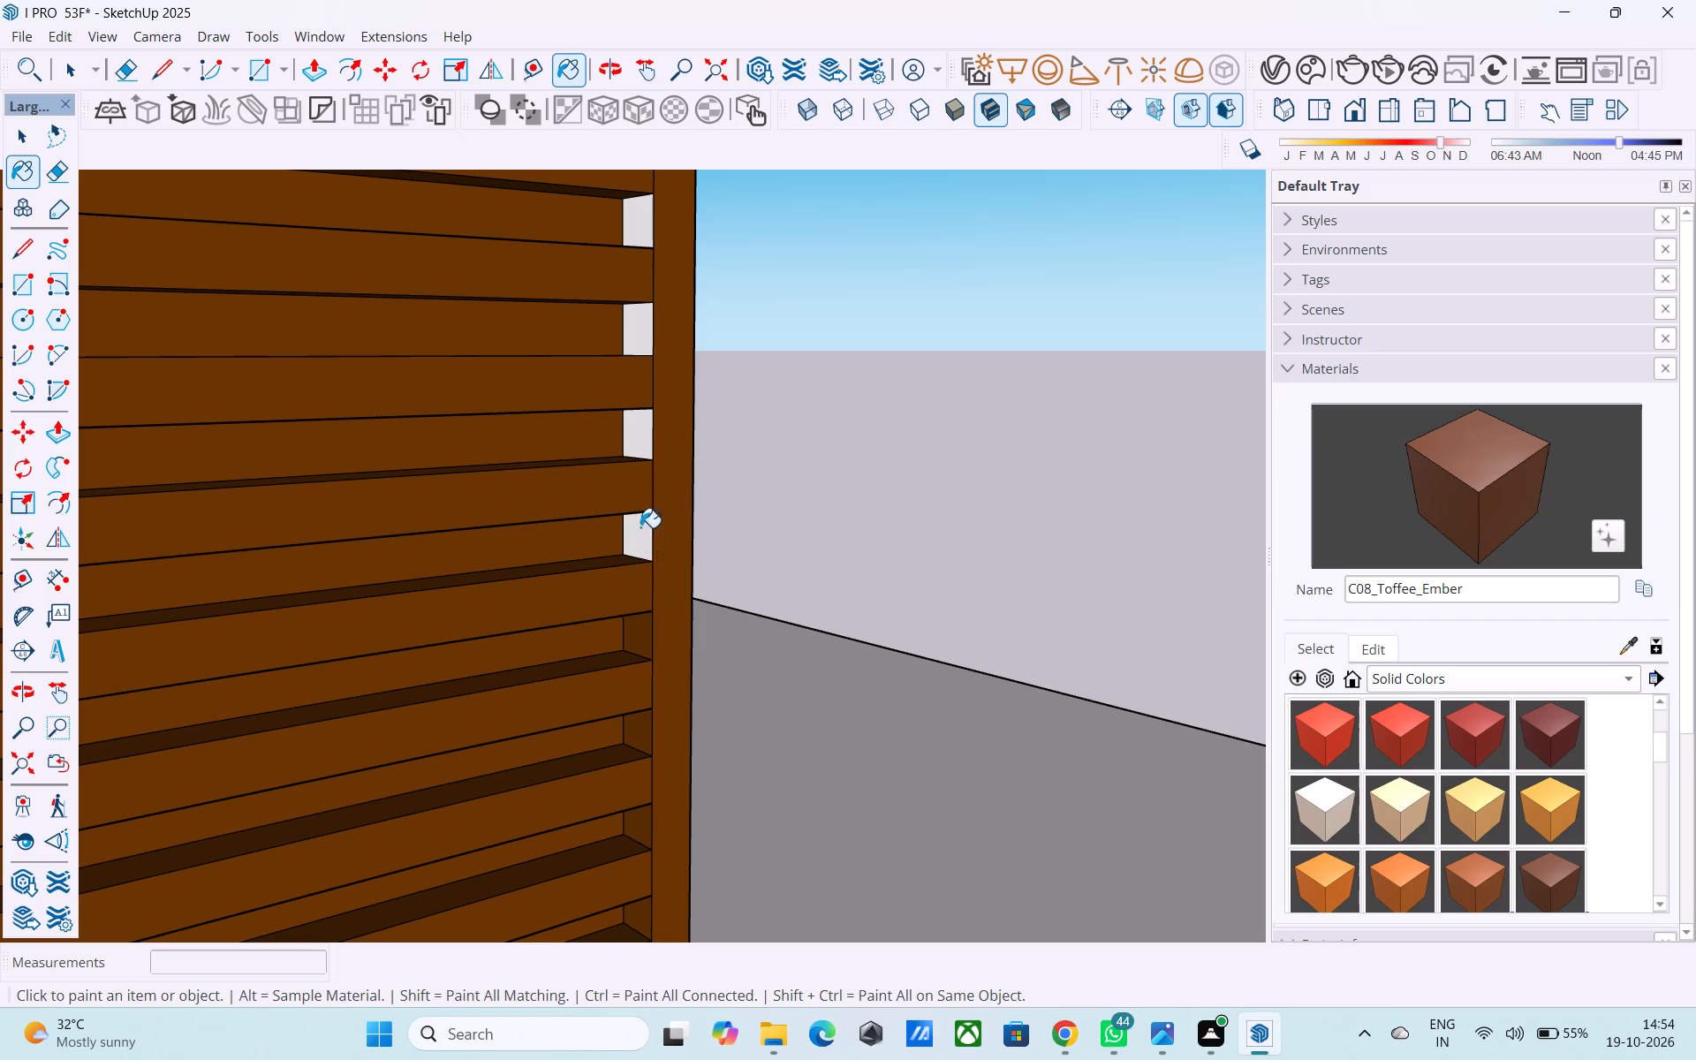
left_click(644, 442)
Paint the vertical frame's inner faces in the next group of slat gaps further up with C08_Toffee_Ember.
middle_click_drag(654, 372, 649, 689)
left_click(618, 641)
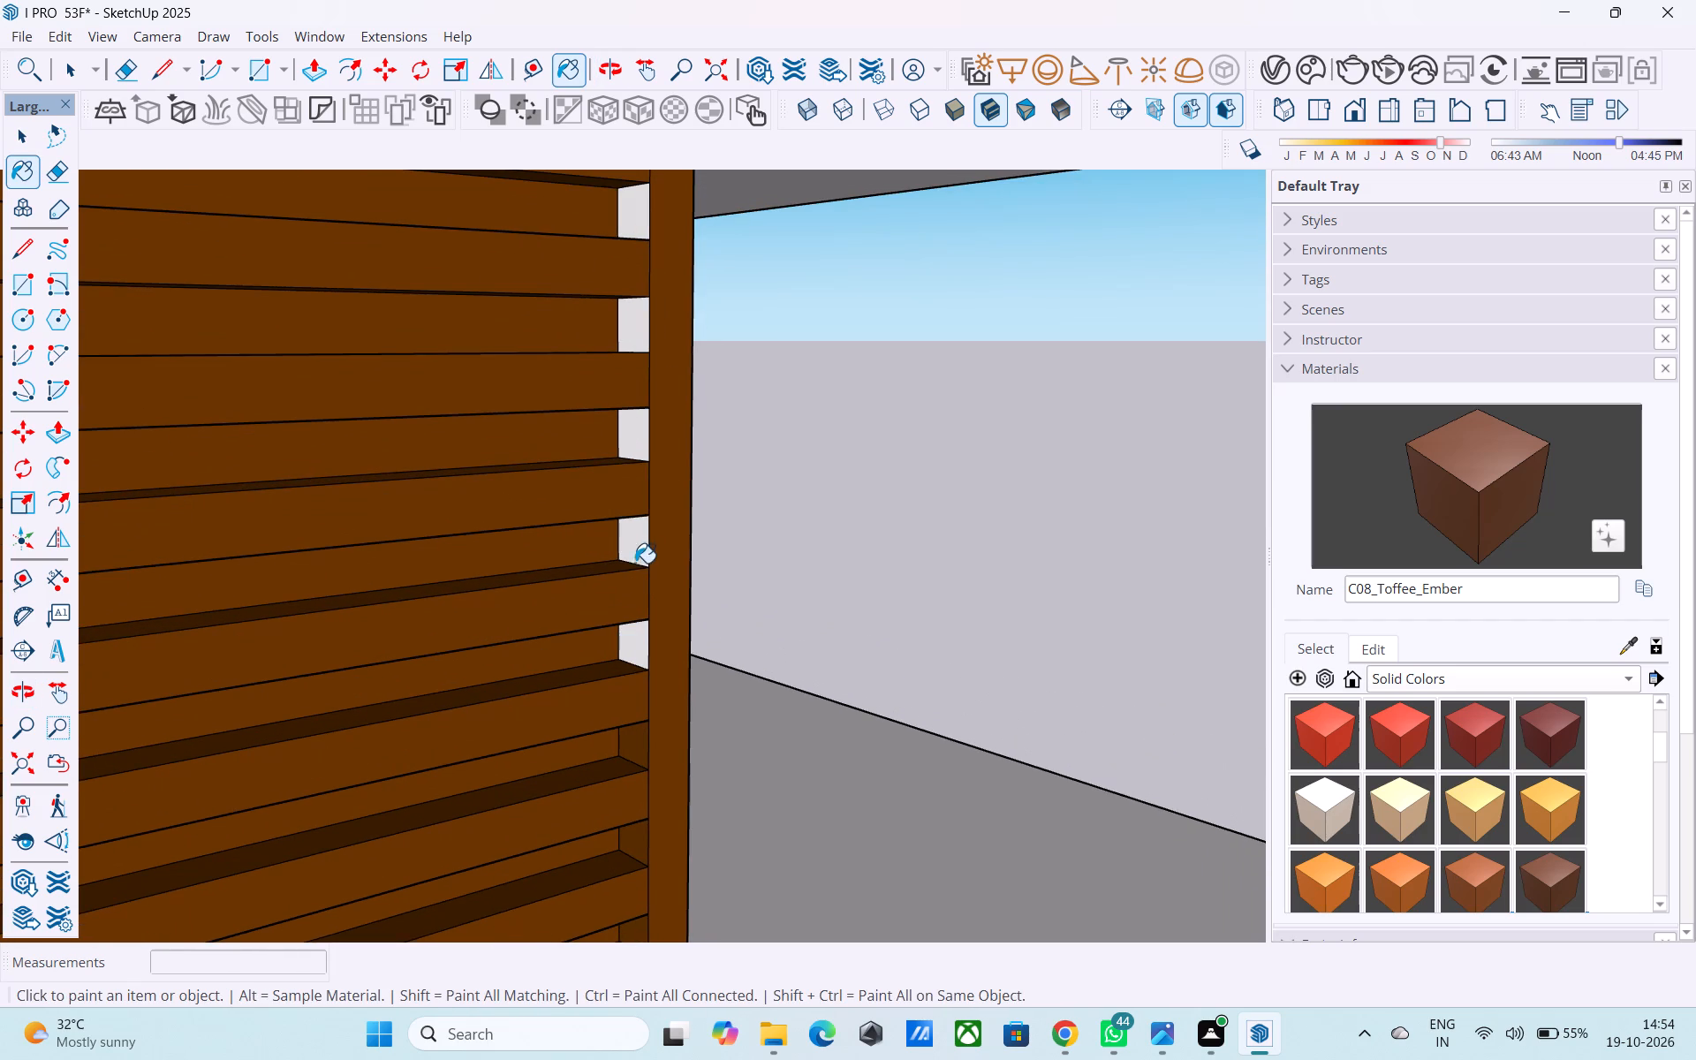
left_click(635, 560)
left_click(639, 643)
left_click(640, 428)
left_click(634, 338)
Paint the vertical frame's inner faces in the remaining uppermost slat gaps beneath the roof slab with C08_Toffee_Ember.
middle_click_drag(639, 333, 611, 623, "shift")
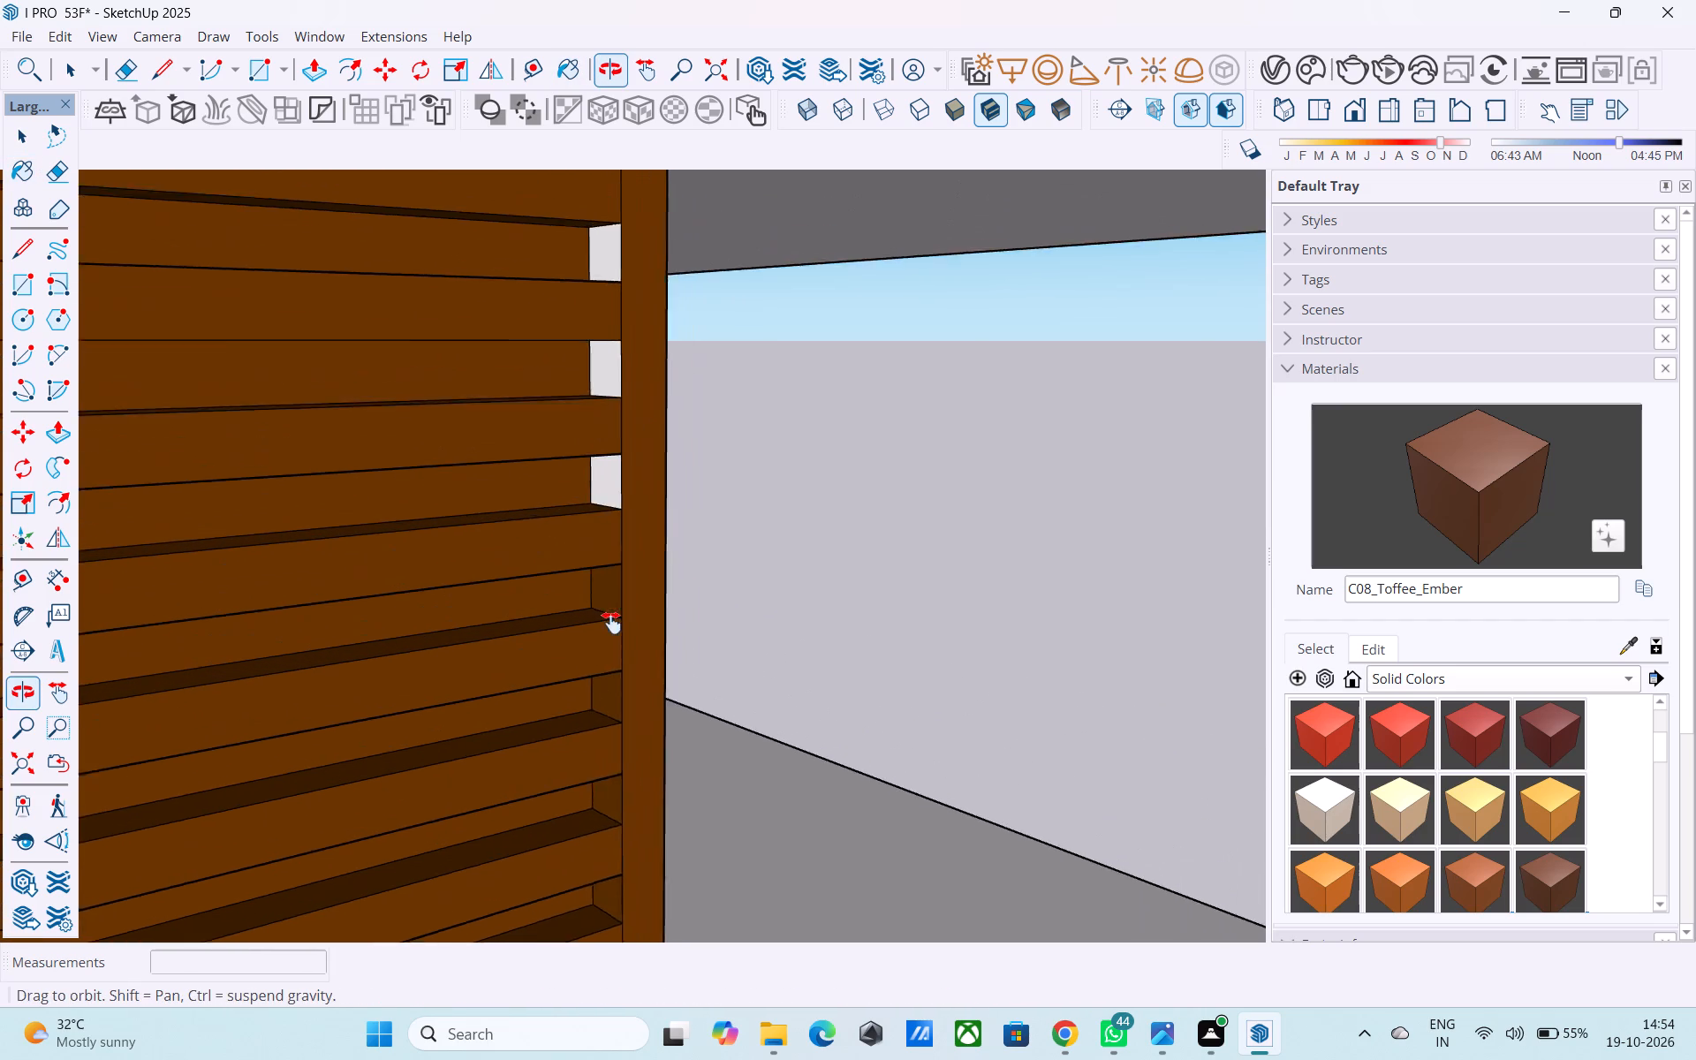
middle_click_drag(611, 623, 623, 719, "shift")
left_click(616, 607)
left_click(621, 495)
left_click(625, 383)
scroll(625, 383, "up", 1)
middle_click_drag(625, 384, 622, 719, "shift")
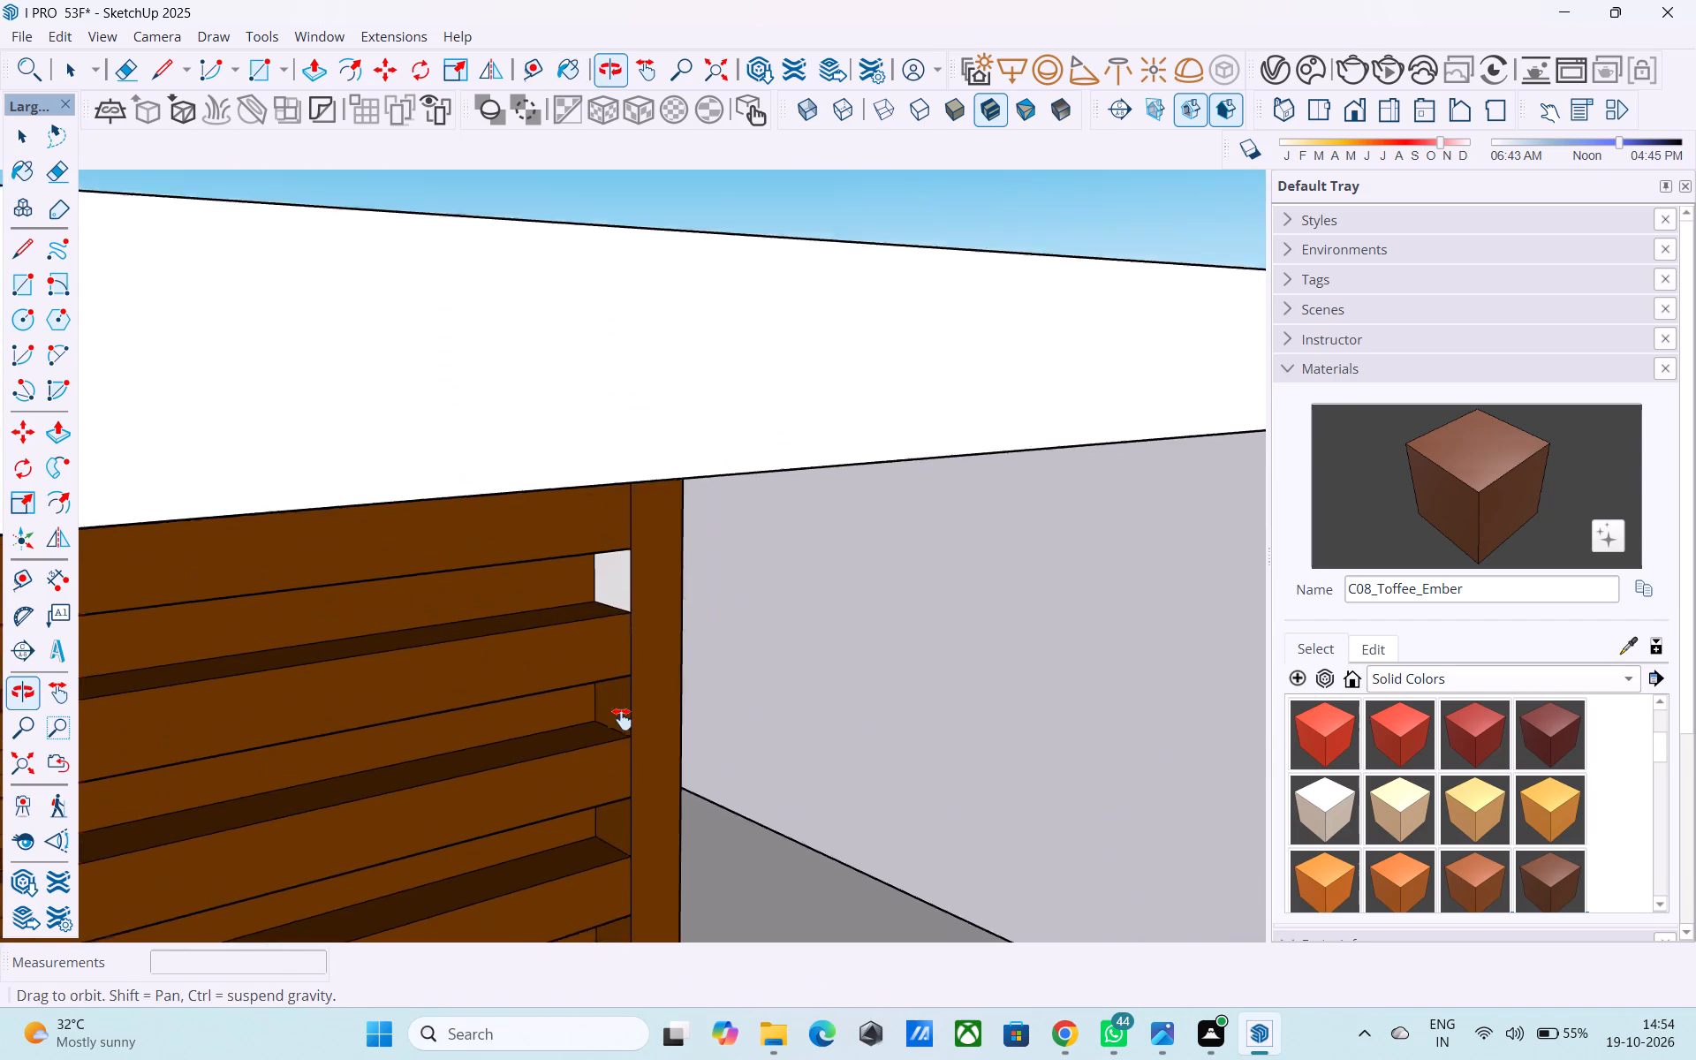
middle_click_drag(622, 719, 622, 715, "shift")
left_click(609, 588)
Erase the uppermost leftover slat outlines on the white wall beside the louvre's vertical frame.
scroll(678, 685, "down", 4)
middle_click_drag(681, 720, 428, 644)
scroll(437, 594, "down", 12)
middle_click_drag(497, 636, 497, 640)
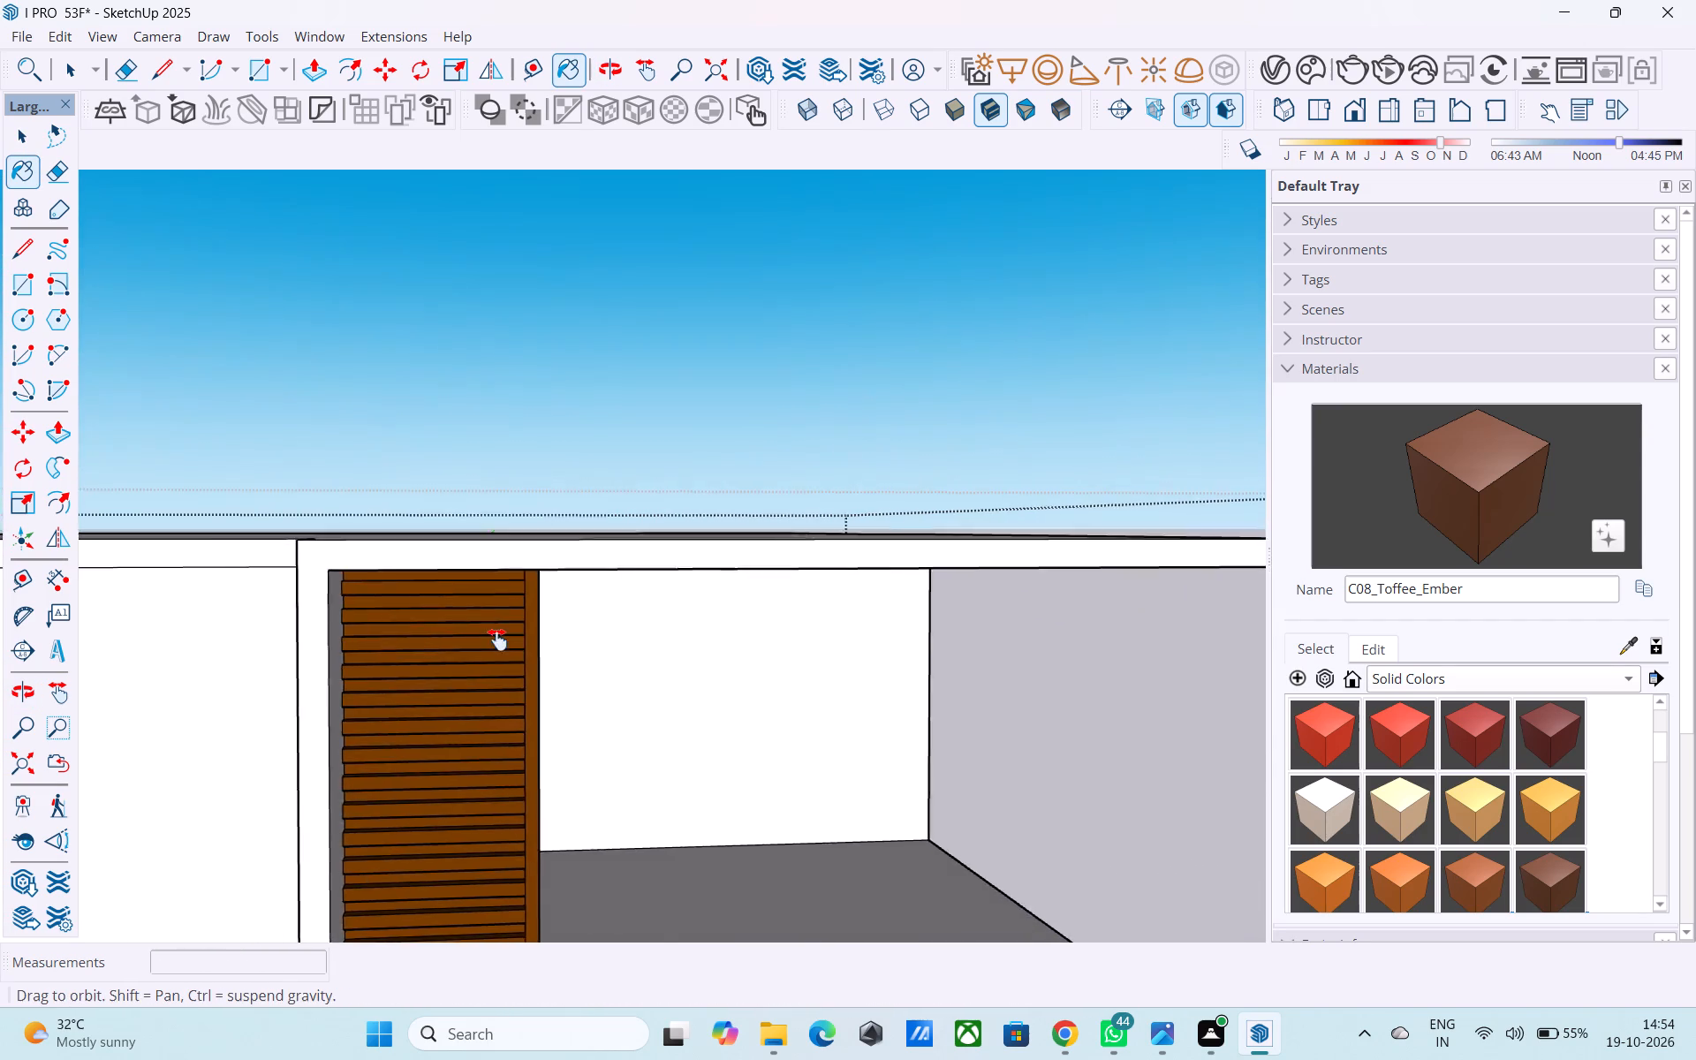
middle_click_drag(497, 640, 343, 512)
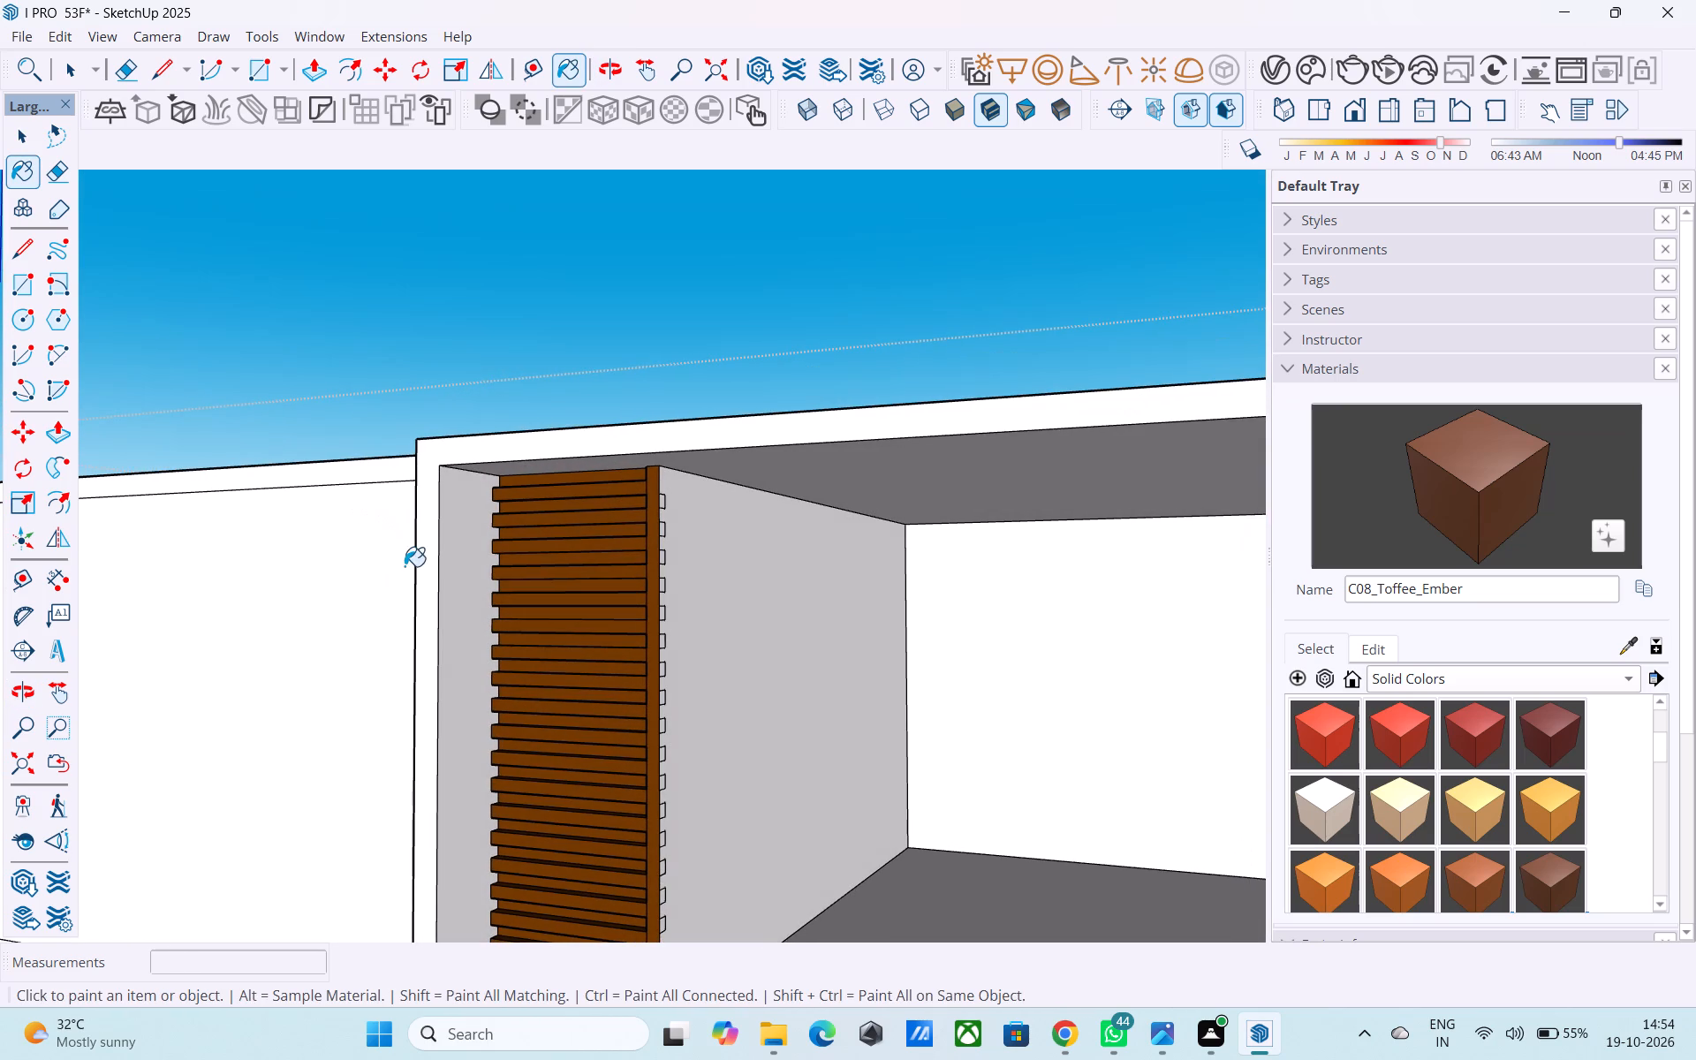
middle_click(457, 526)
scroll(458, 523, "up", 5)
scroll(504, 486, "down", 12)
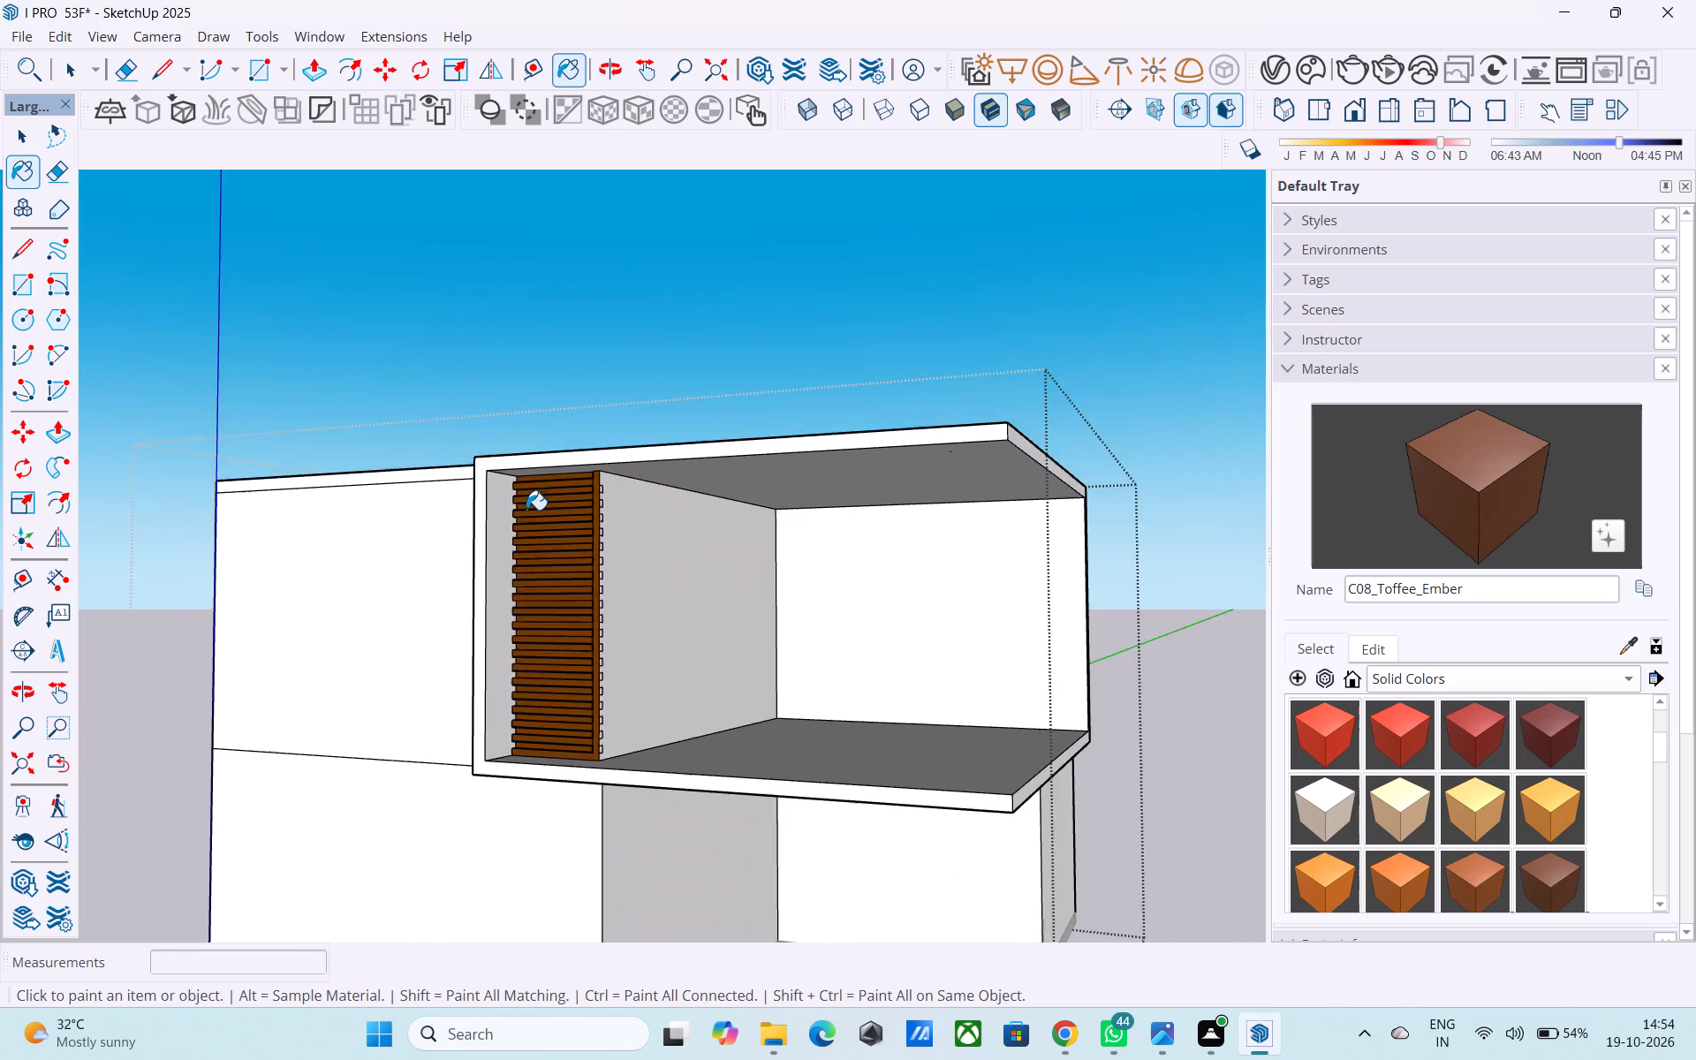
middle_click_drag(526, 510, 480, 520)
scroll(480, 520, "up", 3)
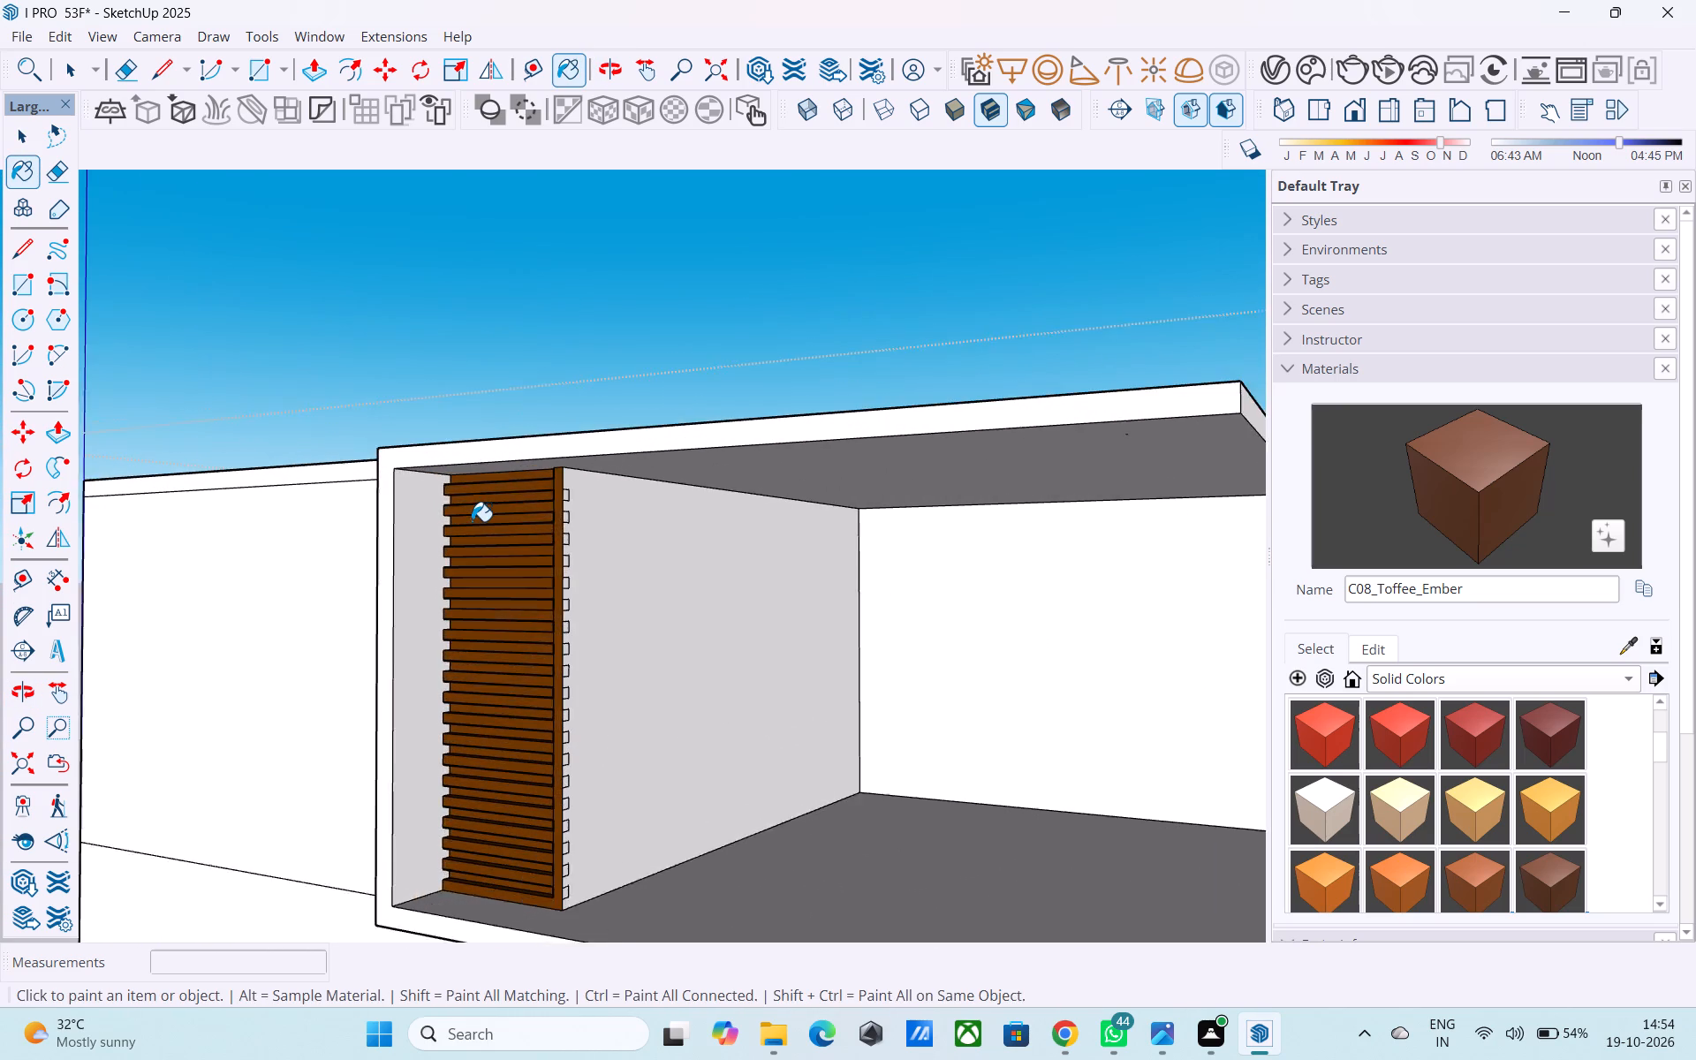
scroll(472, 521, "up", 3)
scroll(474, 519, "down", 1)
middle_click_drag(463, 524, 270, 531)
scroll(537, 542, "up", 7)
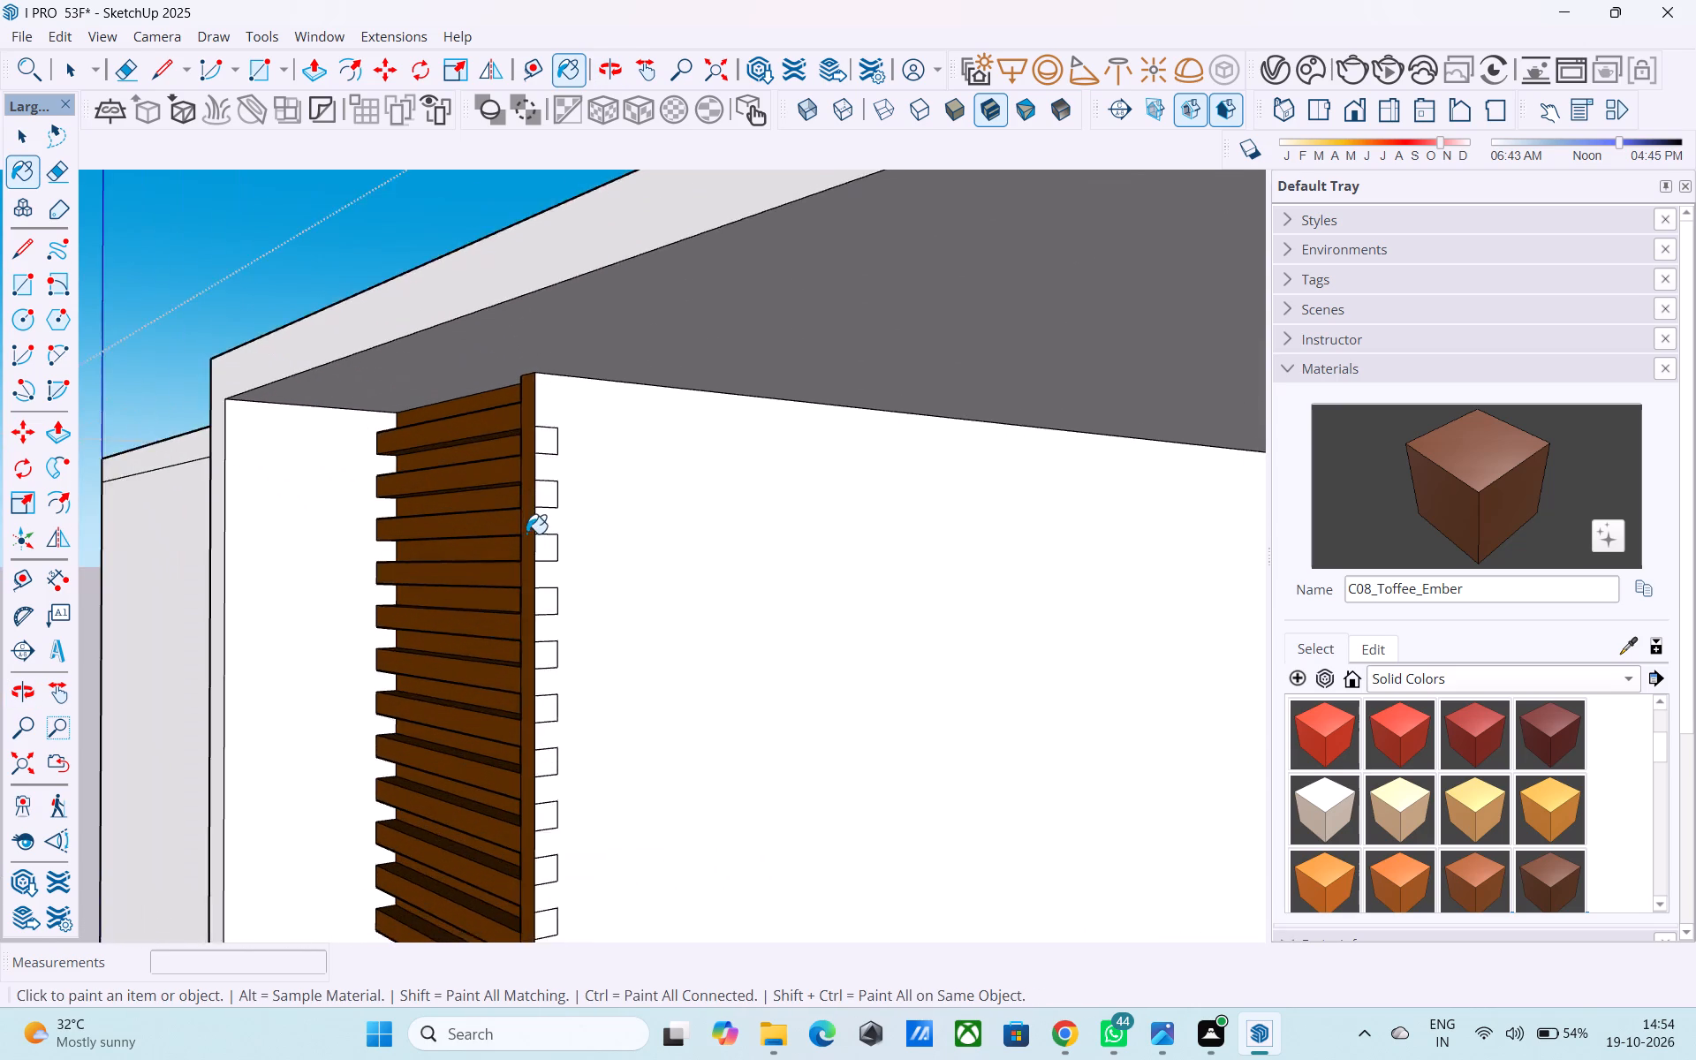
scroll(526, 534, "up", 3)
key("e")
left_click_drag(559, 389, 562, 520)
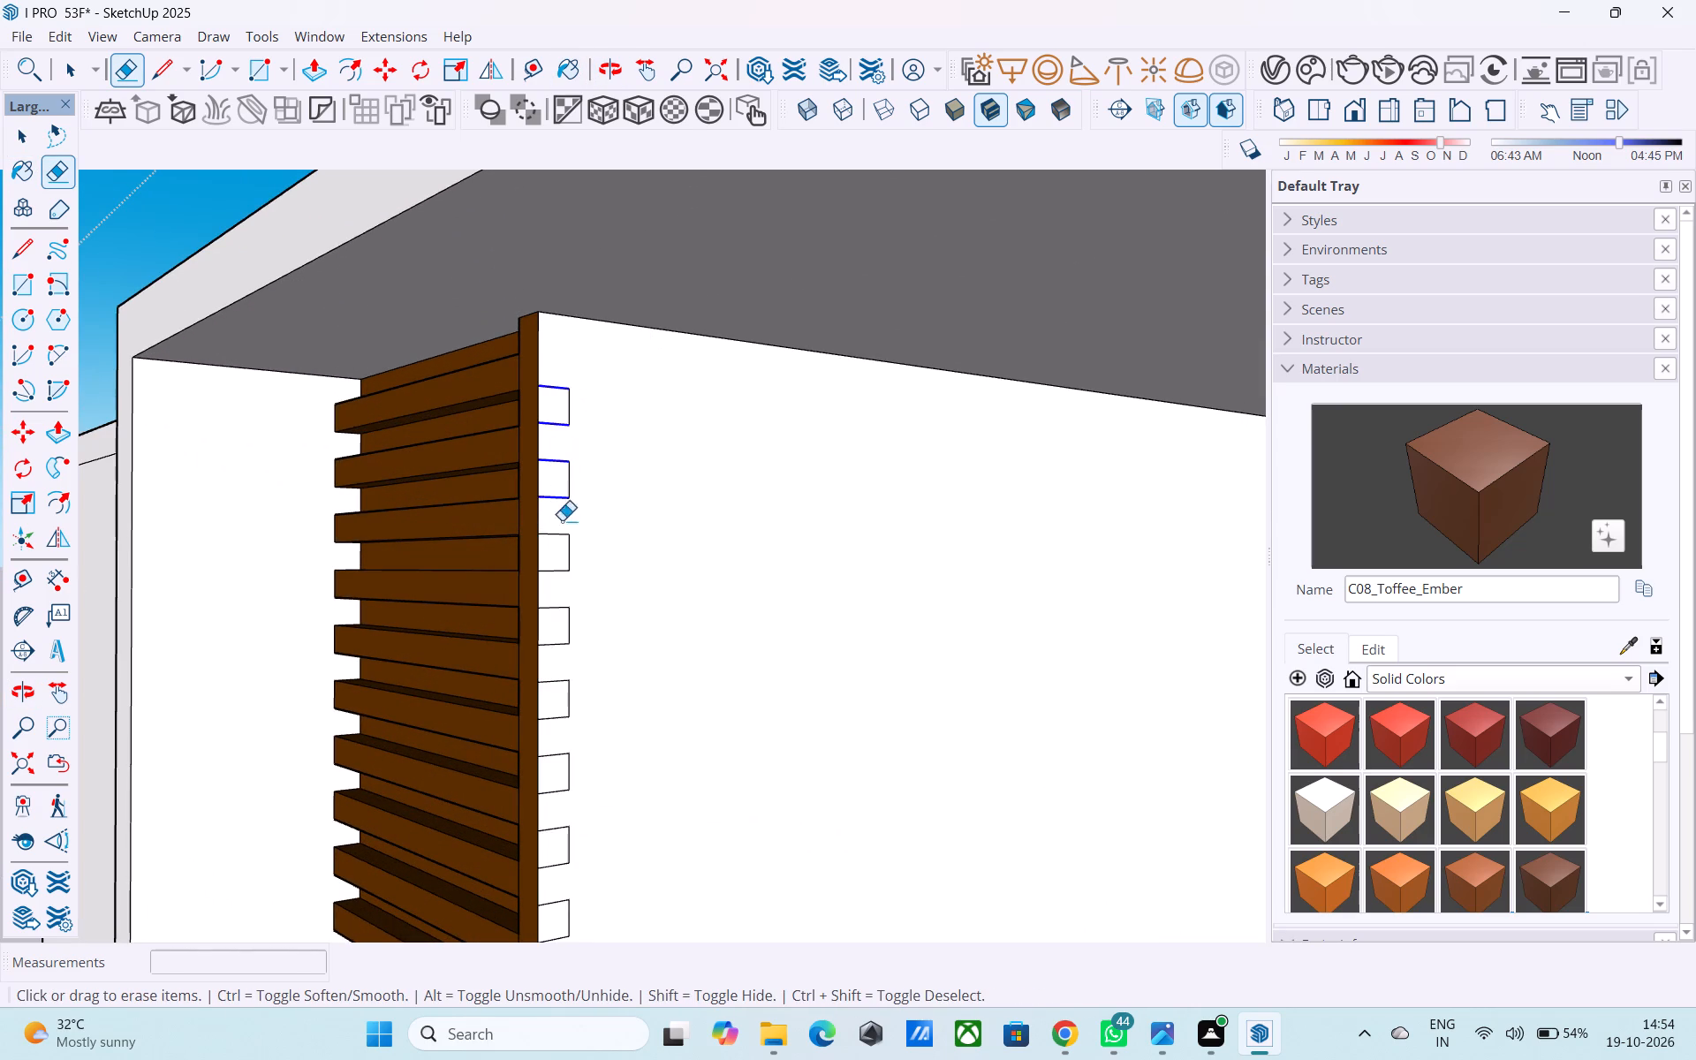
left_click_drag(562, 520, 575, 687)
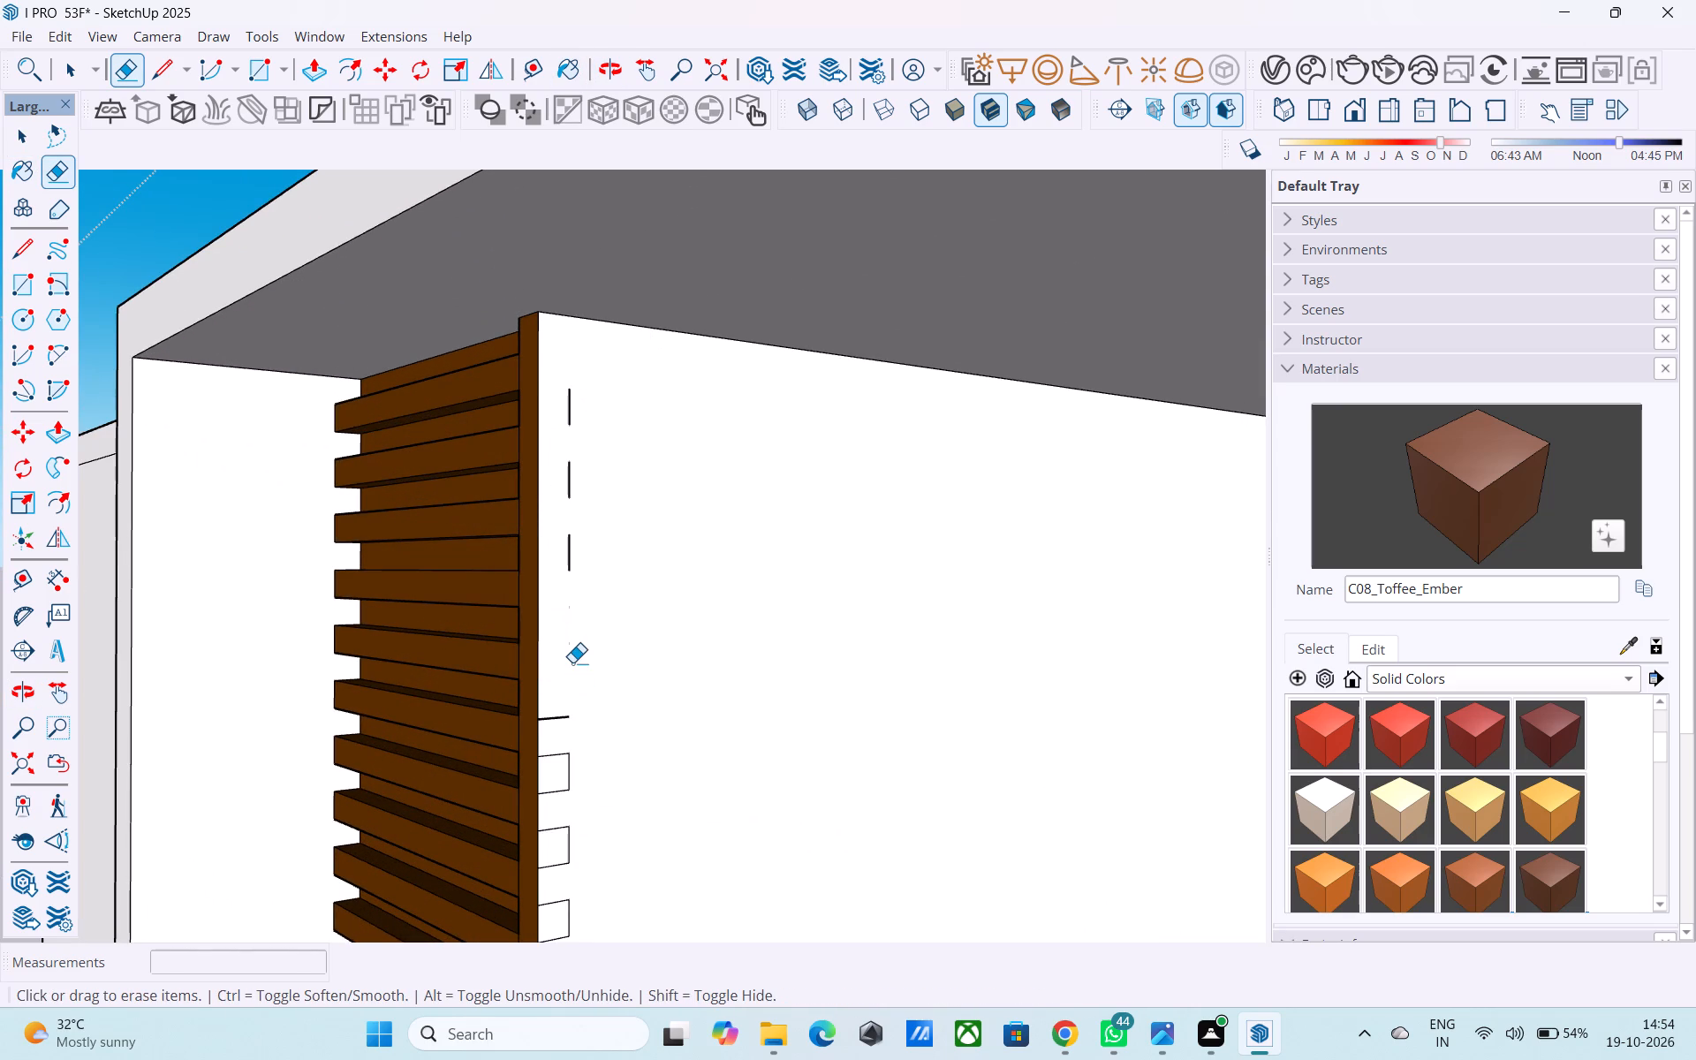
left_click_drag(561, 482, 569, 481)
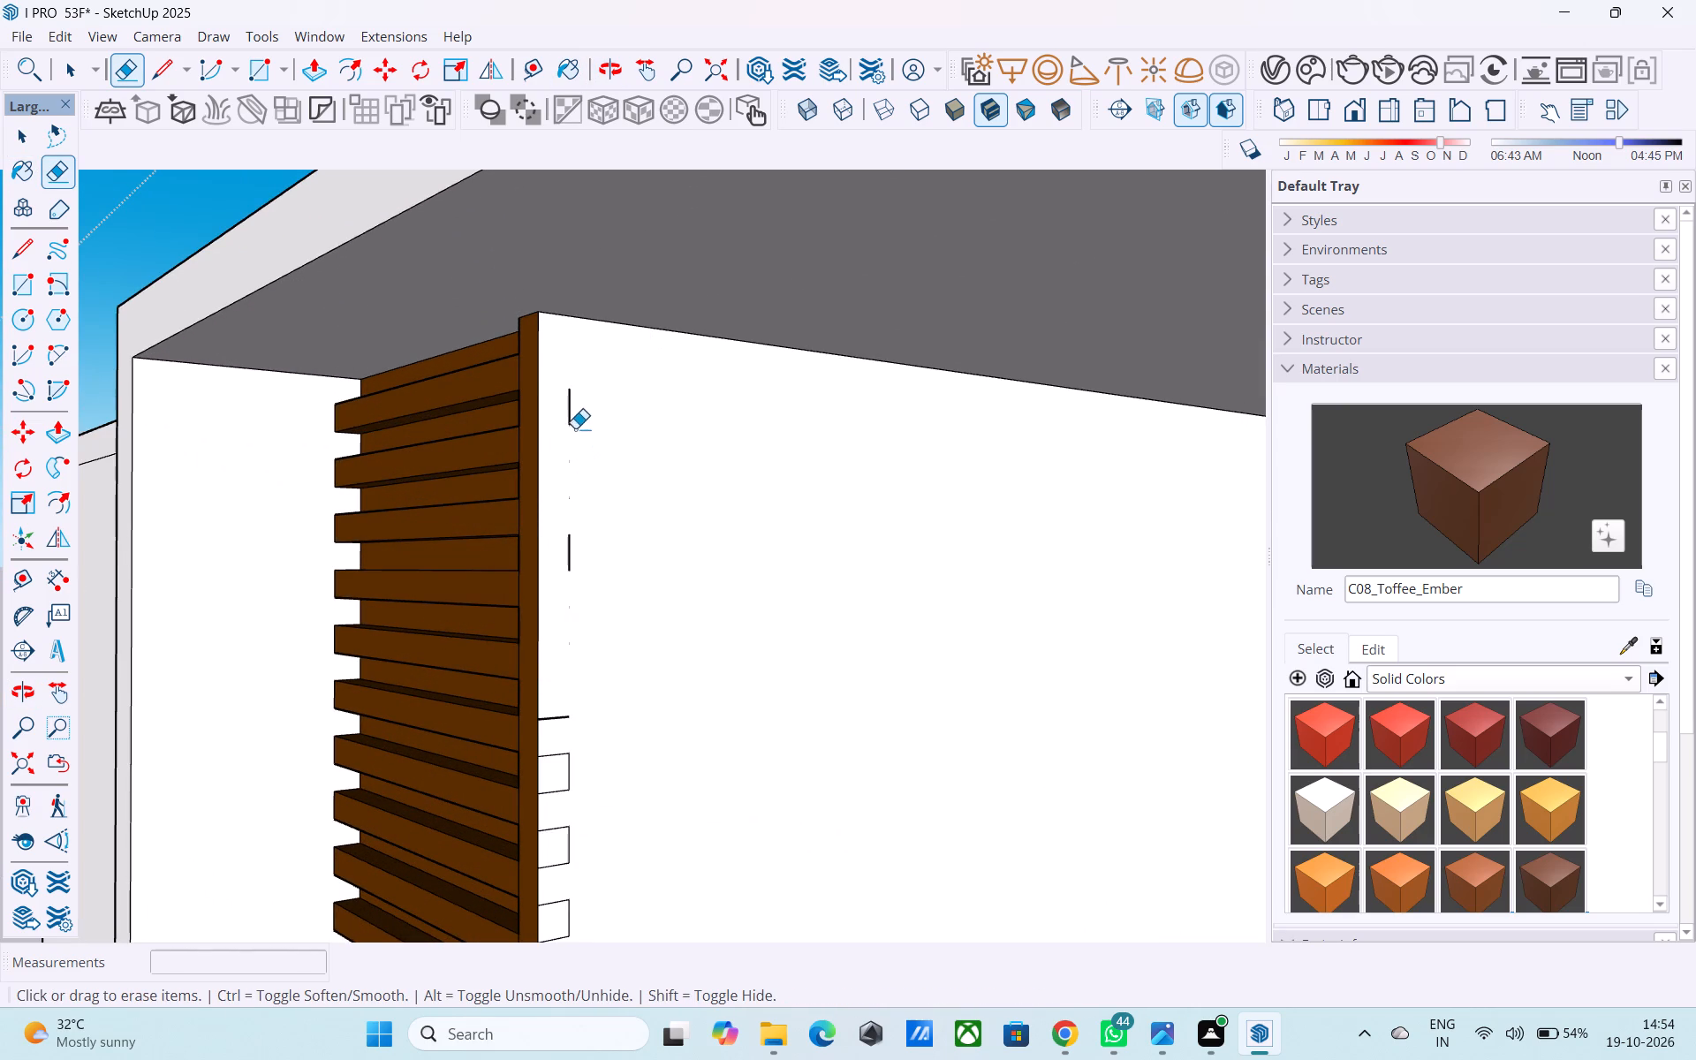
left_click(575, 423)
left_click(572, 423)
left_click(577, 559)
Erase the next few leftover slat outlines further down the white wall beside the louvre's vertical frame.
middle_click_drag(556, 635, 537, 443)
left_click(549, 532)
left_click_drag(549, 532, 538, 560)
left_click_drag(536, 564, 543, 575)
left_click_drag(537, 509, 537, 551)
left_click_drag(540, 572, 549, 603)
left_click_drag(541, 624, 551, 668)
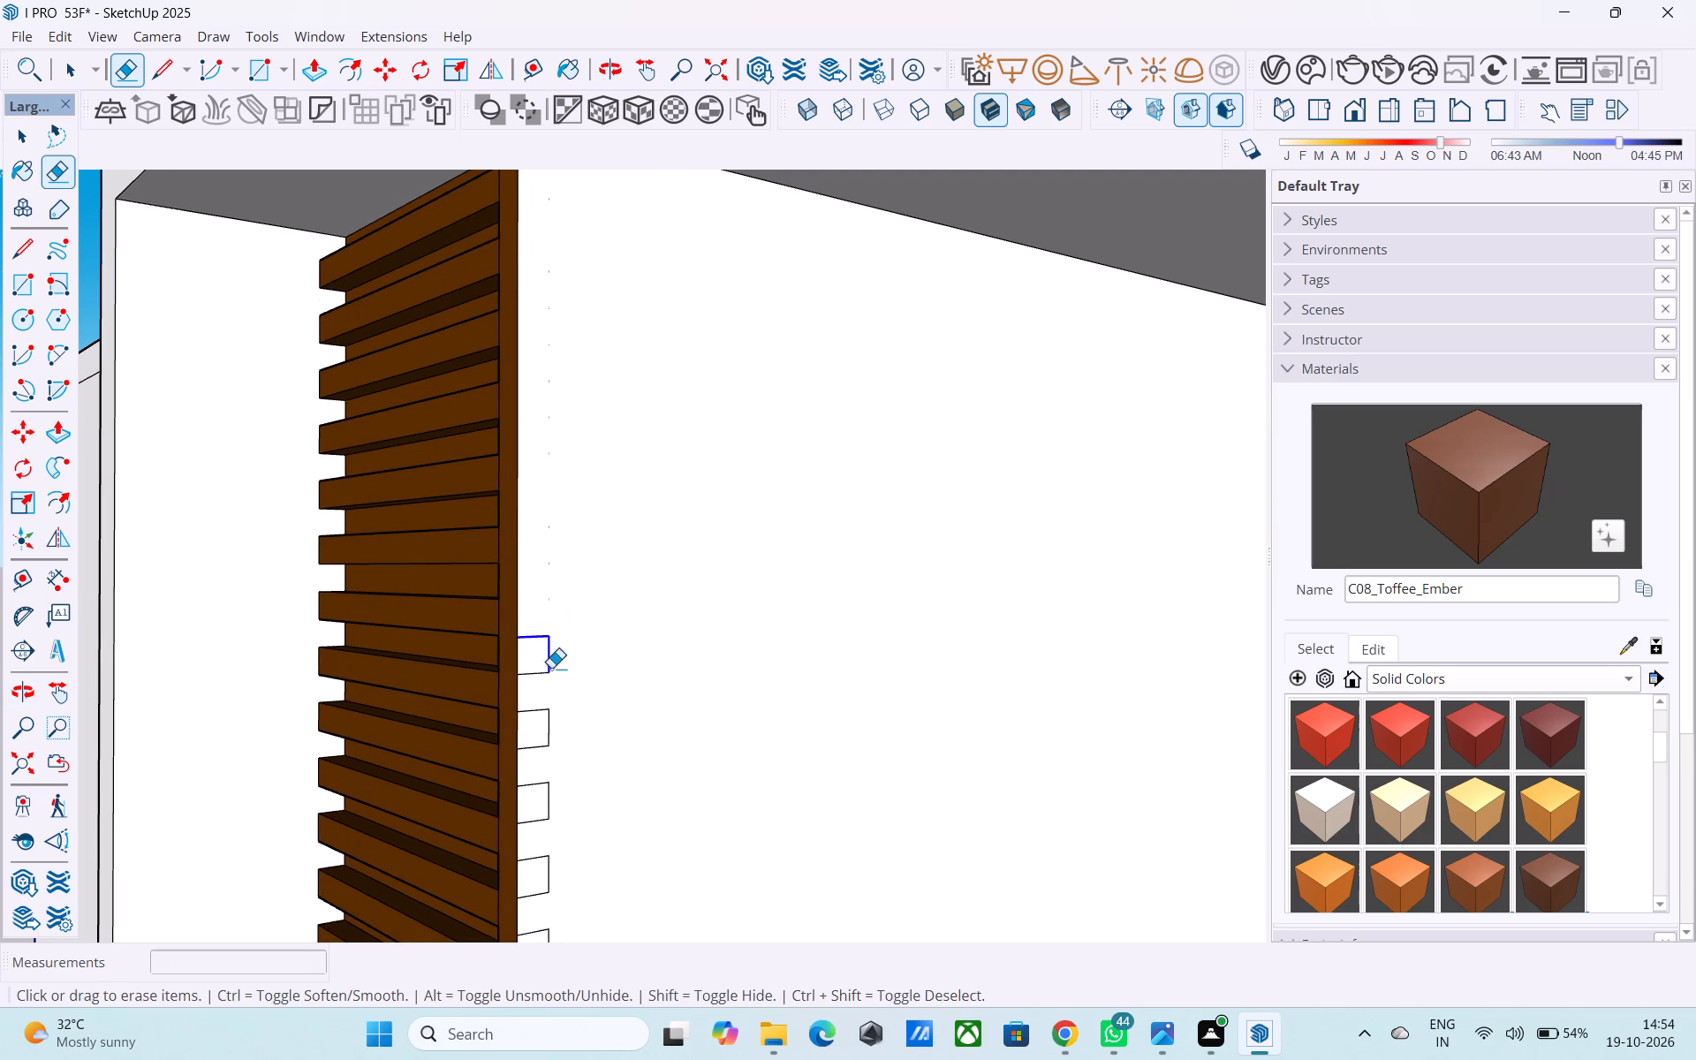
left_click_drag(551, 668, 547, 676)
Erase the next six leftover slat outlines further down the white wall beside the vertical frame.
middle_click_drag(564, 717, 575, 478, "shift")
left_click_drag(550, 462, 563, 684)
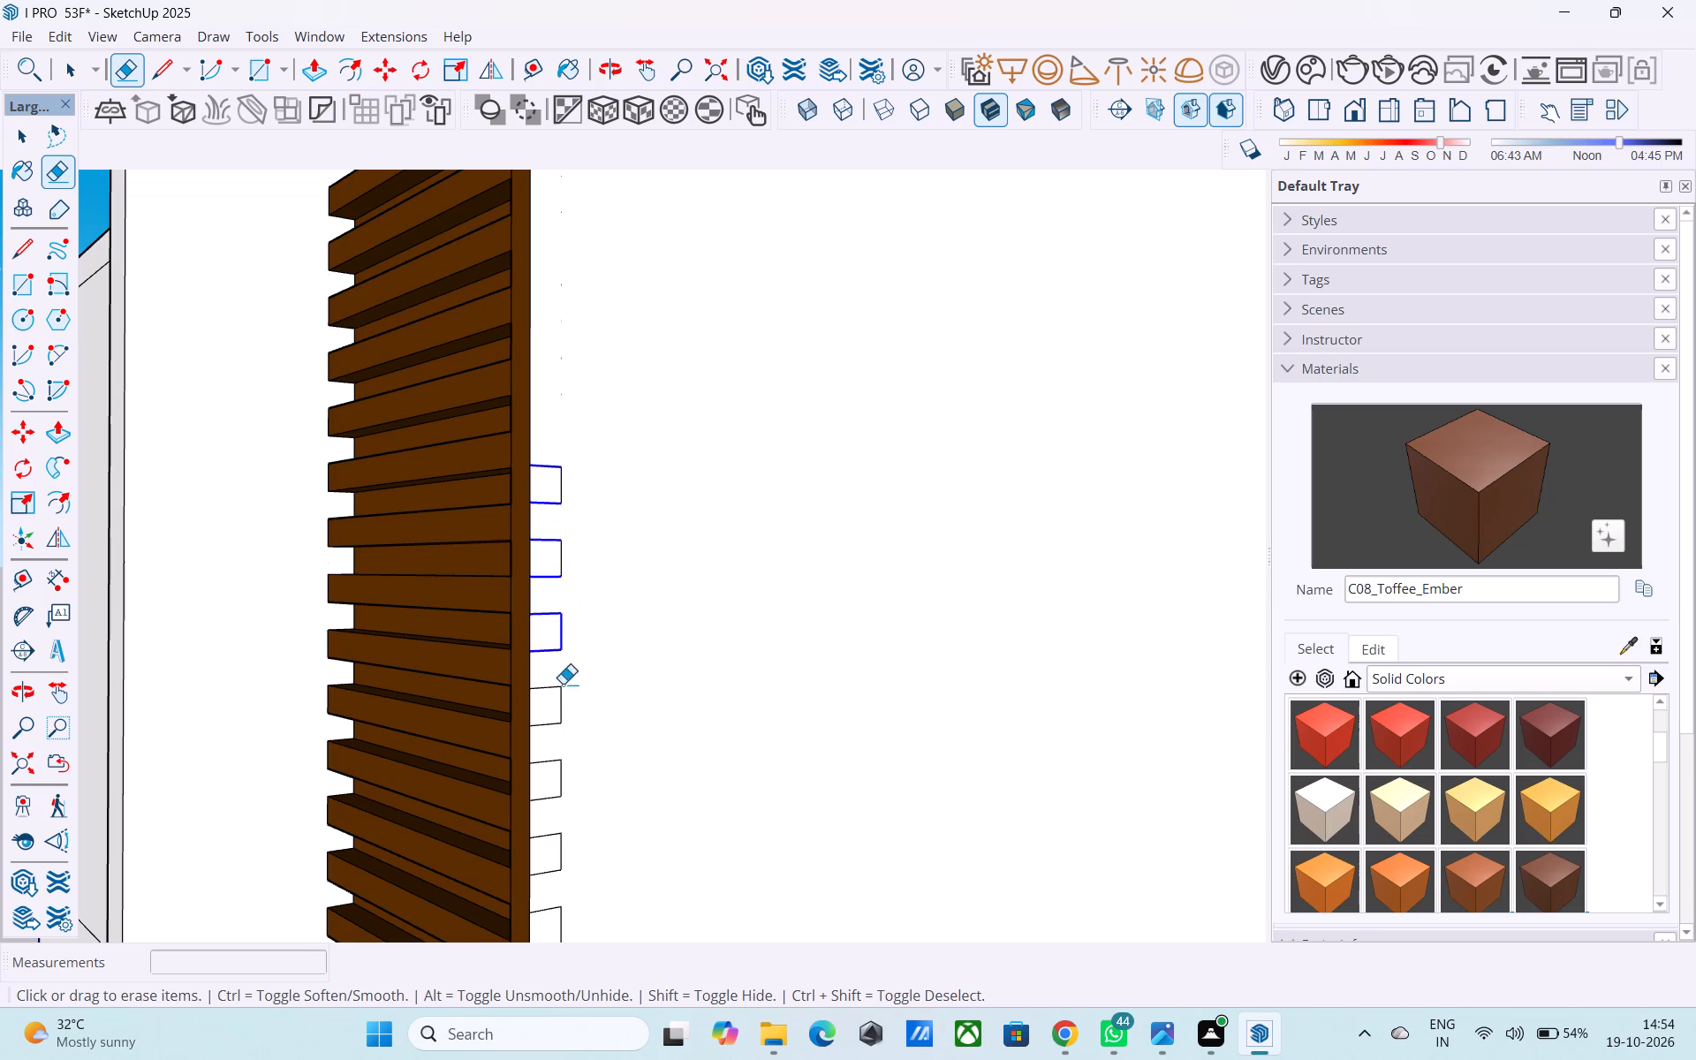
left_click_drag(563, 684, 561, 871)
left_click_drag(561, 871, 562, 704)
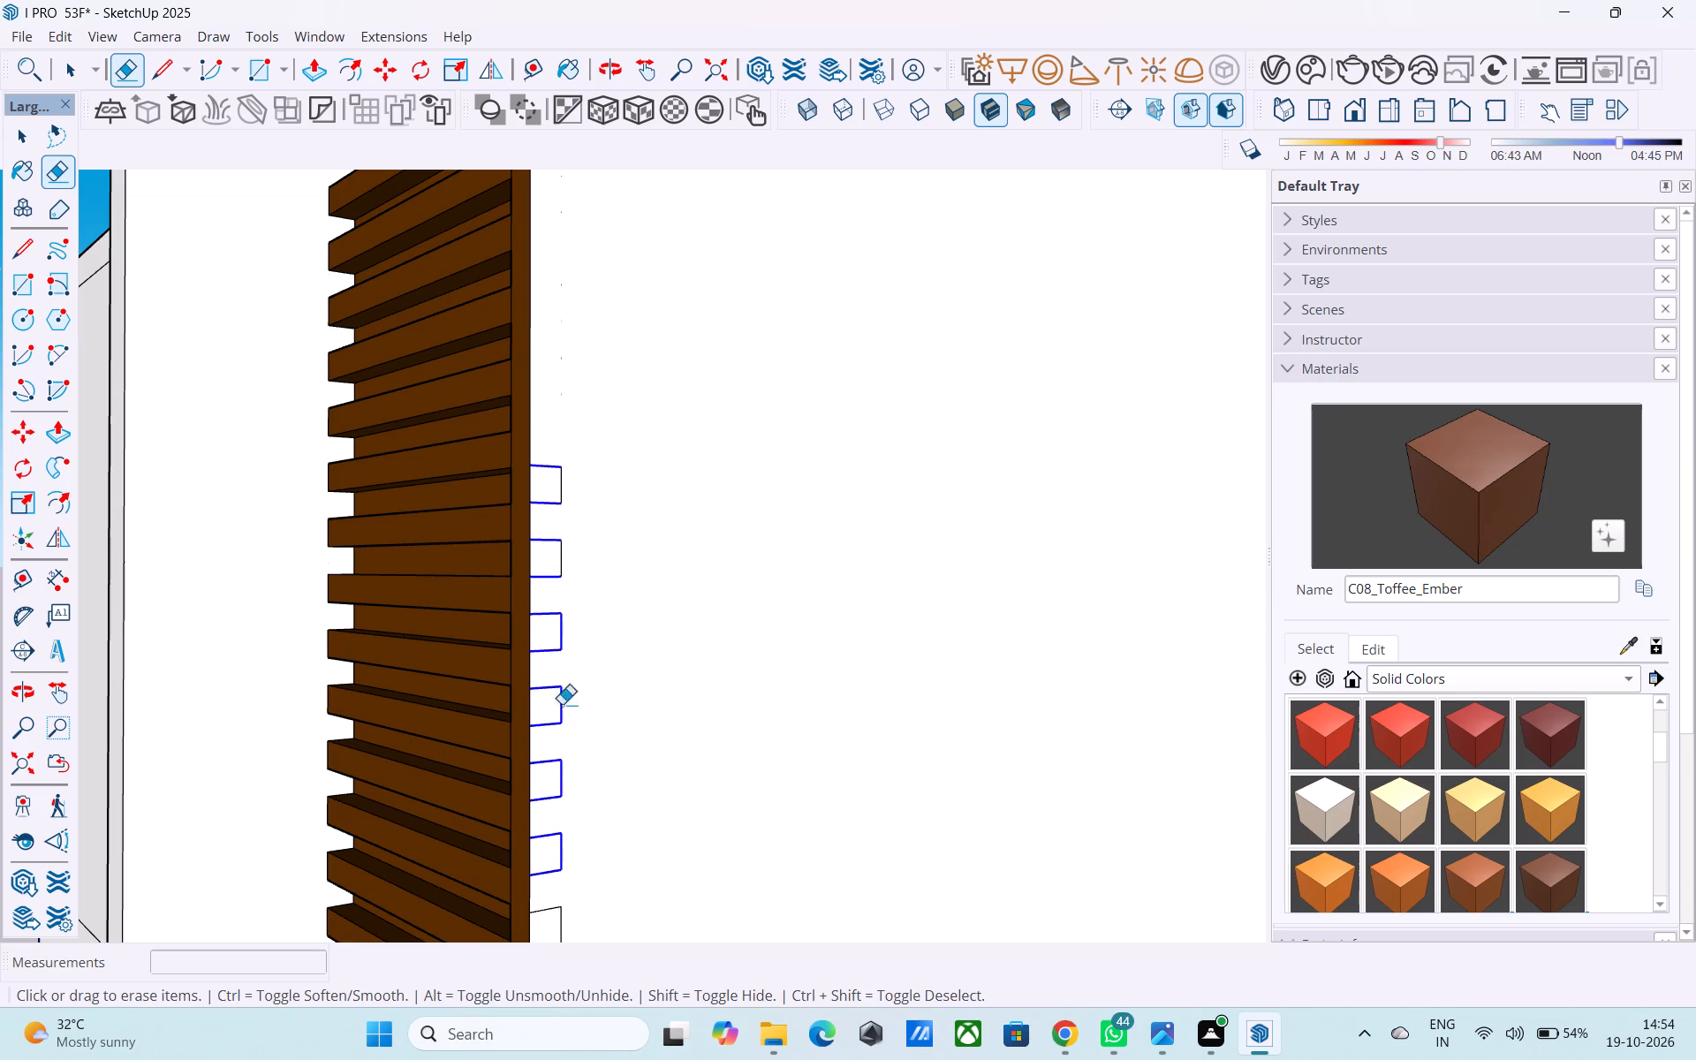
left_click_drag(562, 704, 565, 679)
left_click_drag(556, 558, 566, 564)
left_click(560, 479)
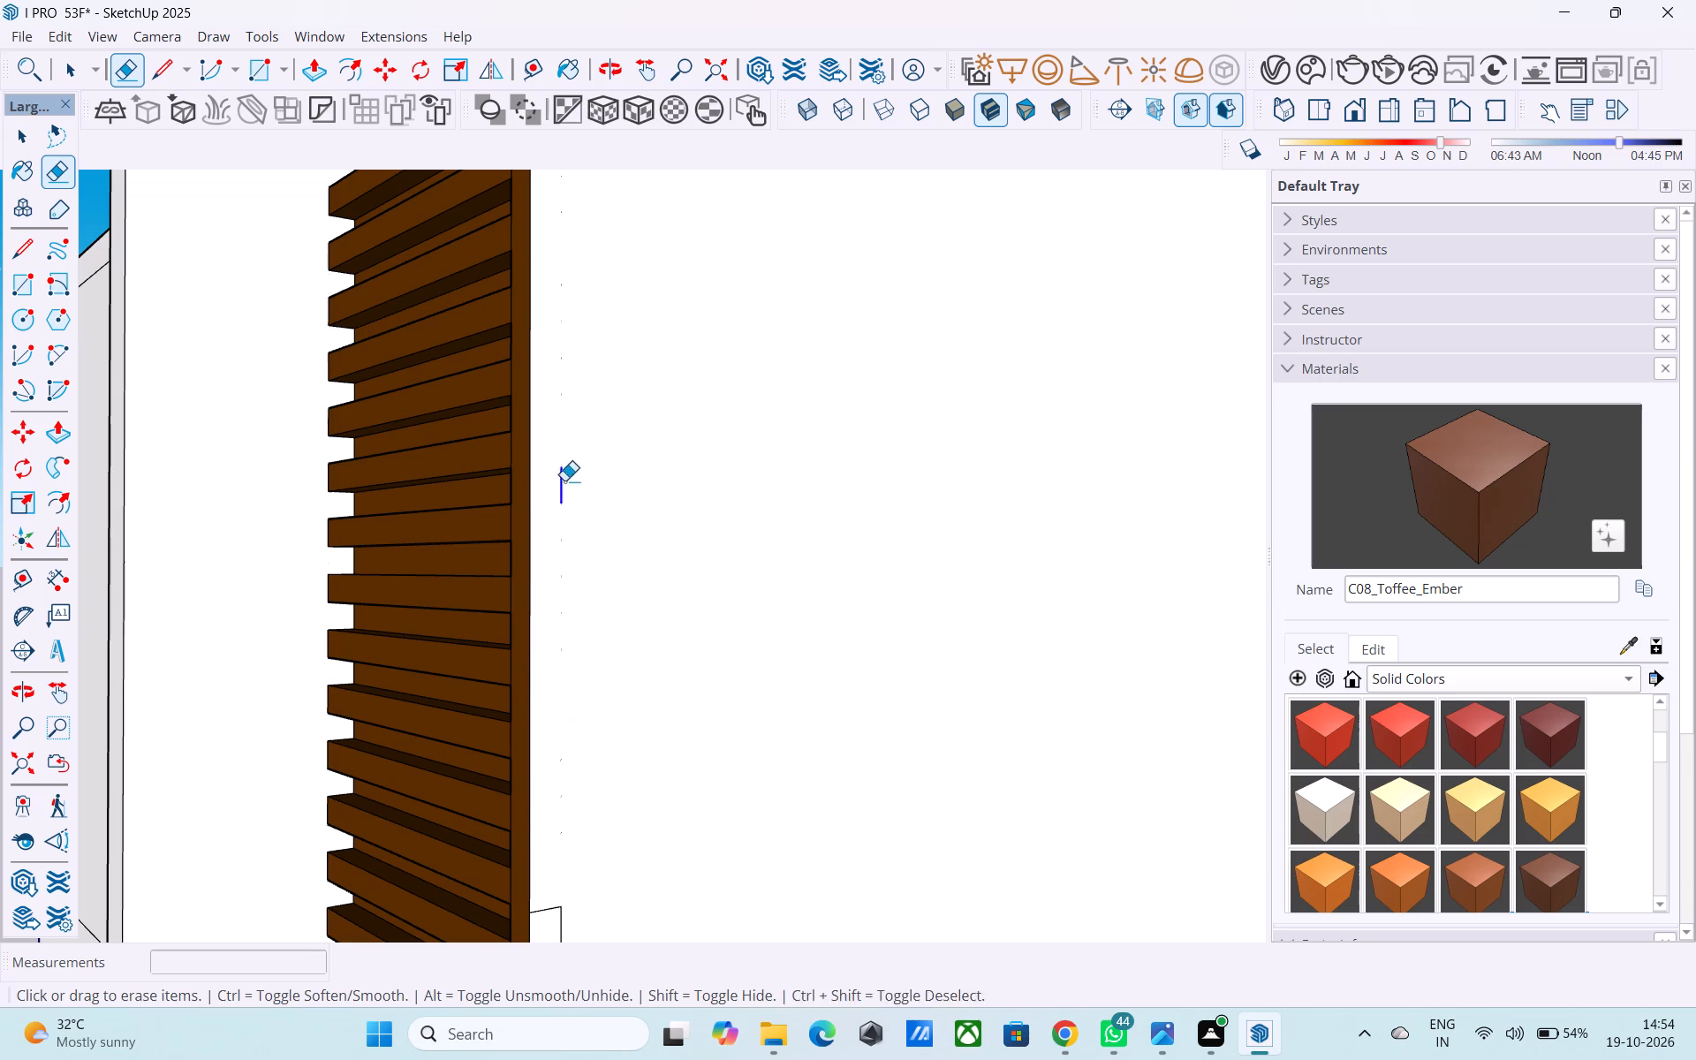
Erase the last six leftover slat outlines on the white wall just above the balcony floor slab.
middle_click_drag(566, 524, 542, 329, "shift")
scroll(559, 309, "down", 4)
middle_click_drag(547, 705, 567, 494)
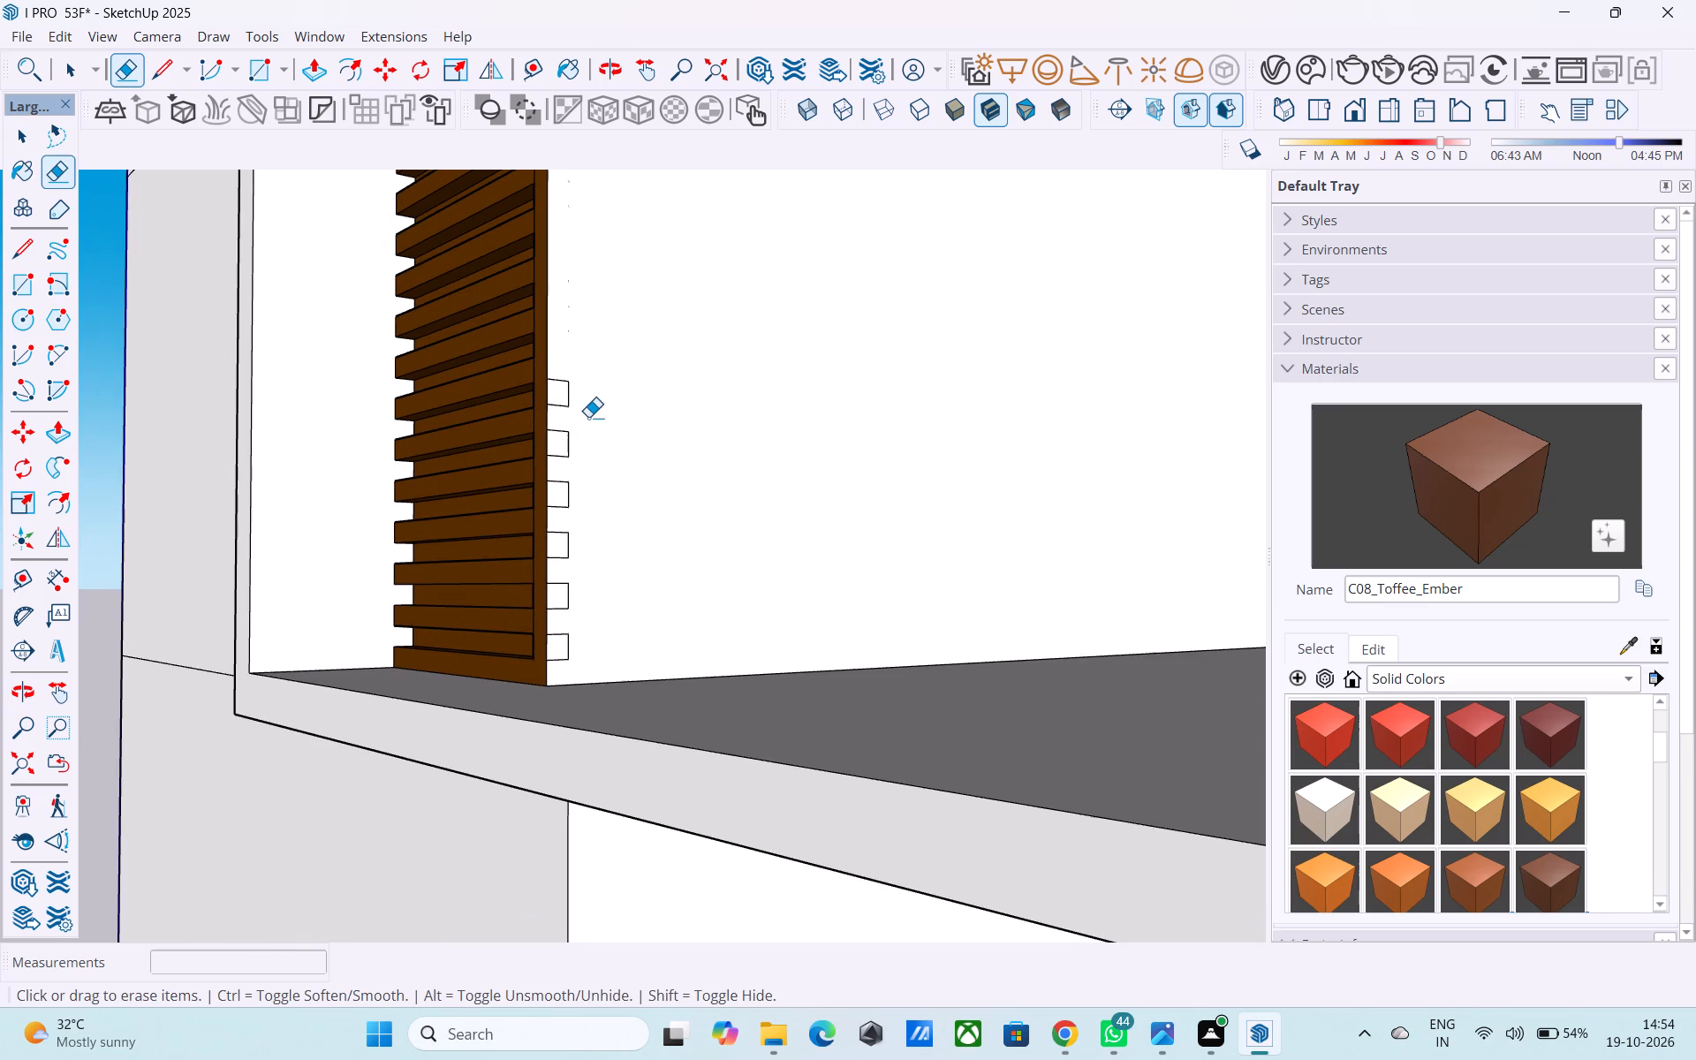
left_click_drag(572, 370, 565, 426)
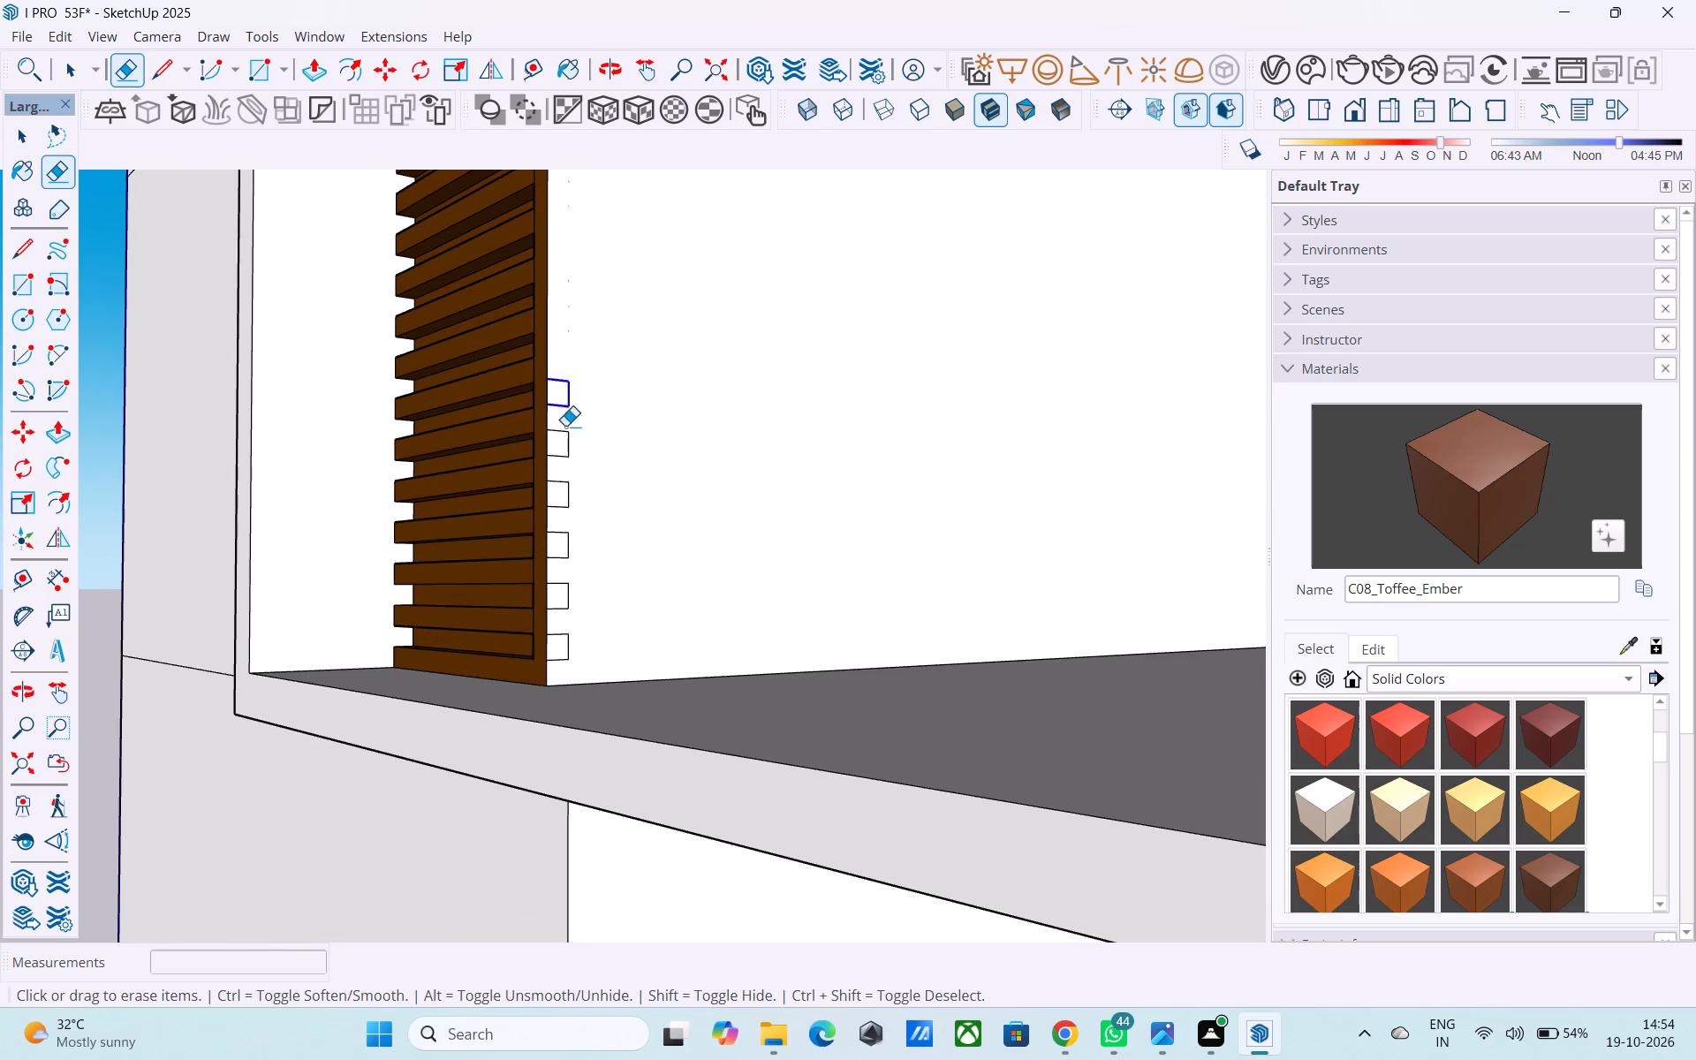
left_click_drag(565, 426, 568, 514)
left_click_drag(568, 514, 570, 636)
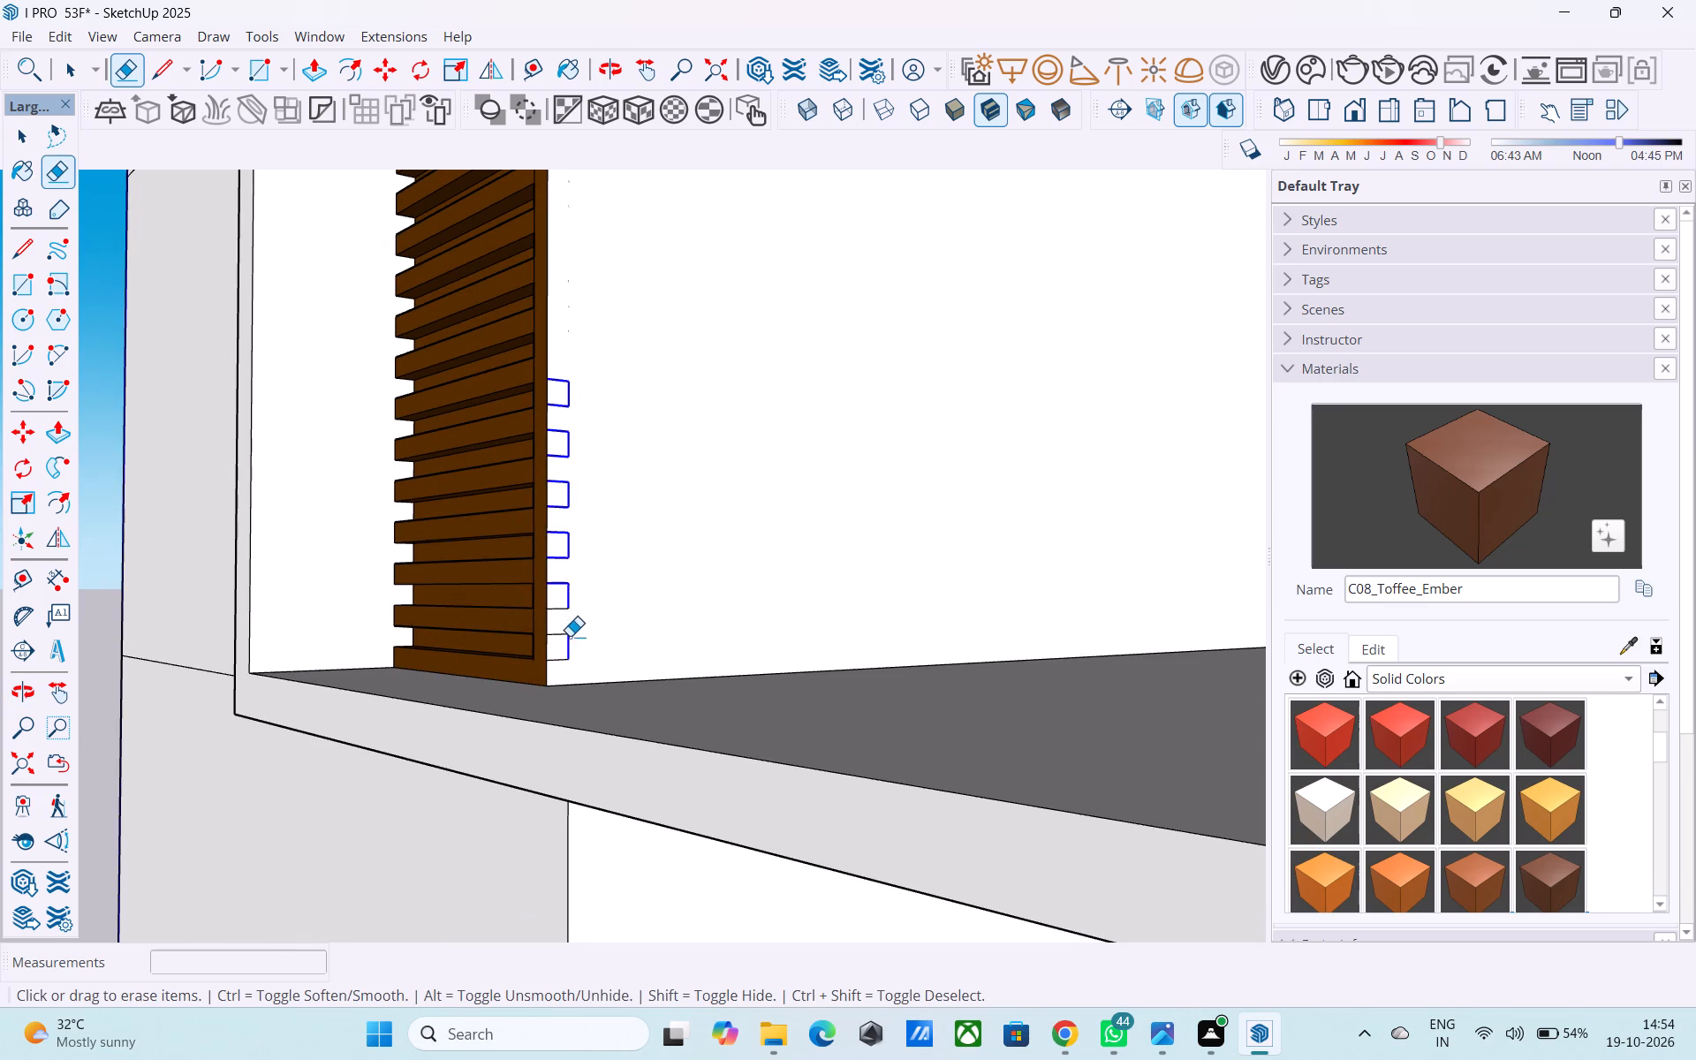
left_click_drag(570, 636, 564, 672)
left_click_drag(565, 612, 564, 640)
left_click_drag(563, 610, 564, 624)
scroll(570, 575, "down", 6)
middle_click(570, 577)
middle_click_drag(573, 584, 621, 615)
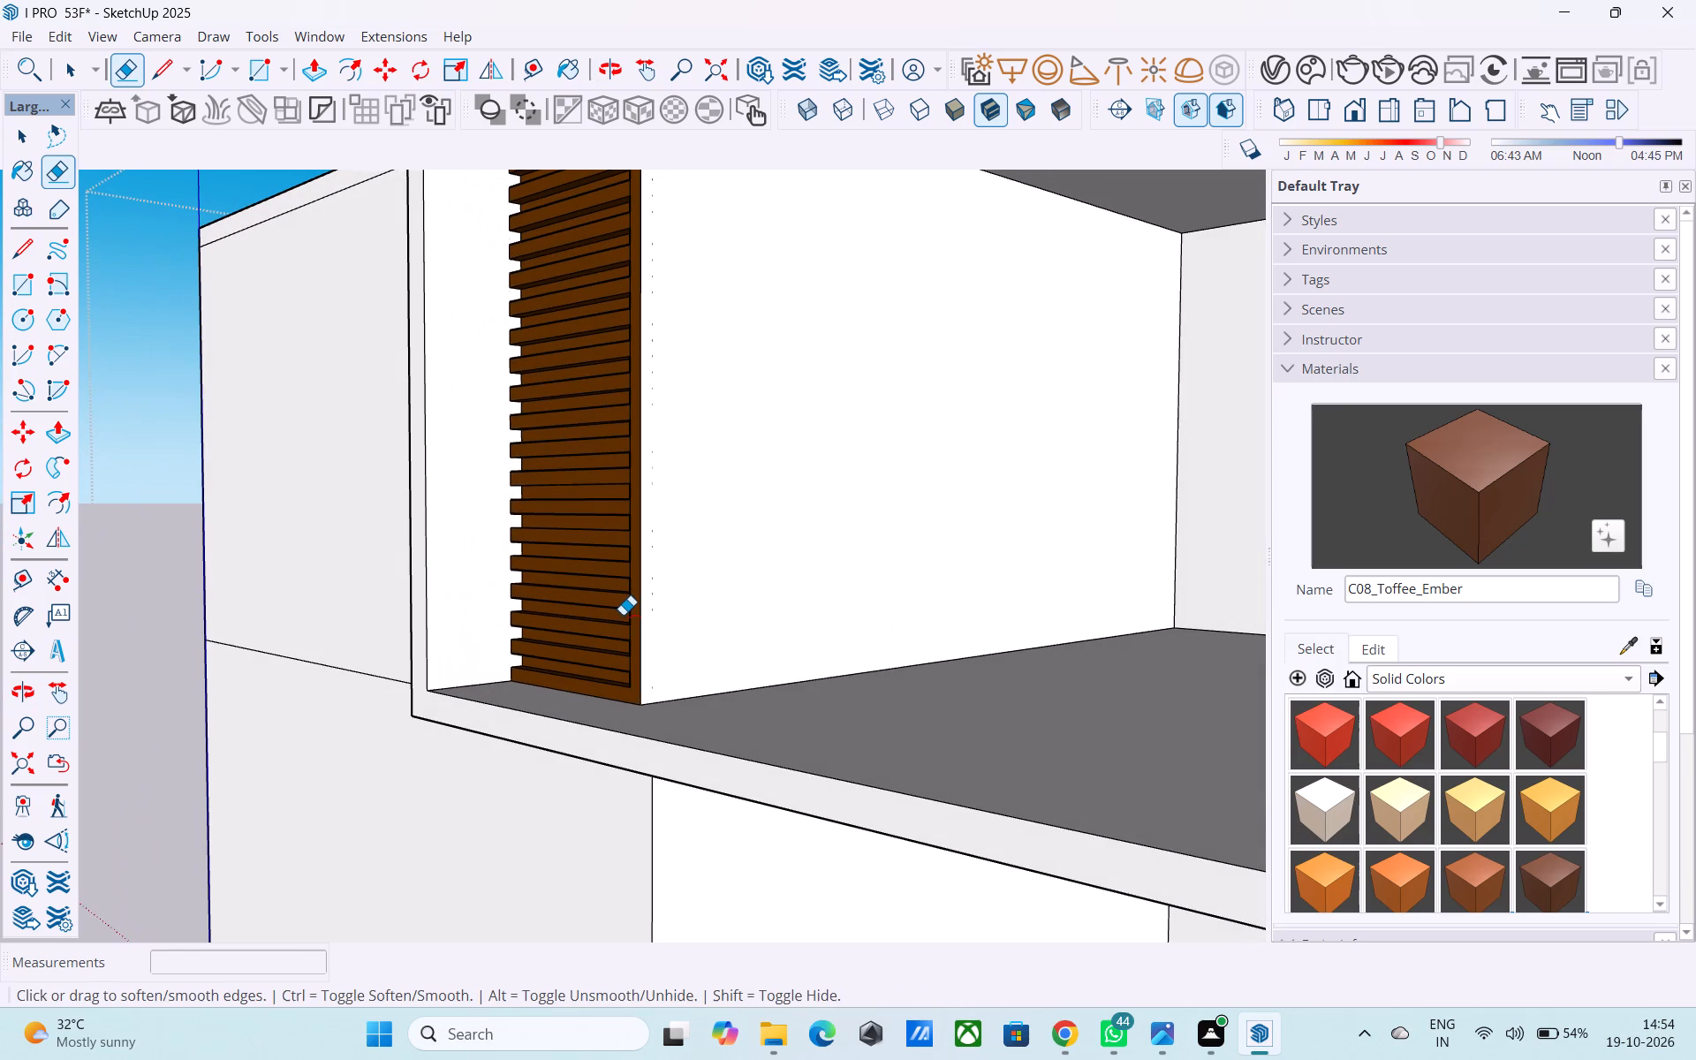
Save the model.
key("ctrl+s")
Examine the painted louvre and its surrounding balcony frame from several angles.
key("space")
scroll(625, 601, "down", 5)
scroll(747, 494, "down", 1)
middle_click_drag(746, 494, 631, 527, "shift")
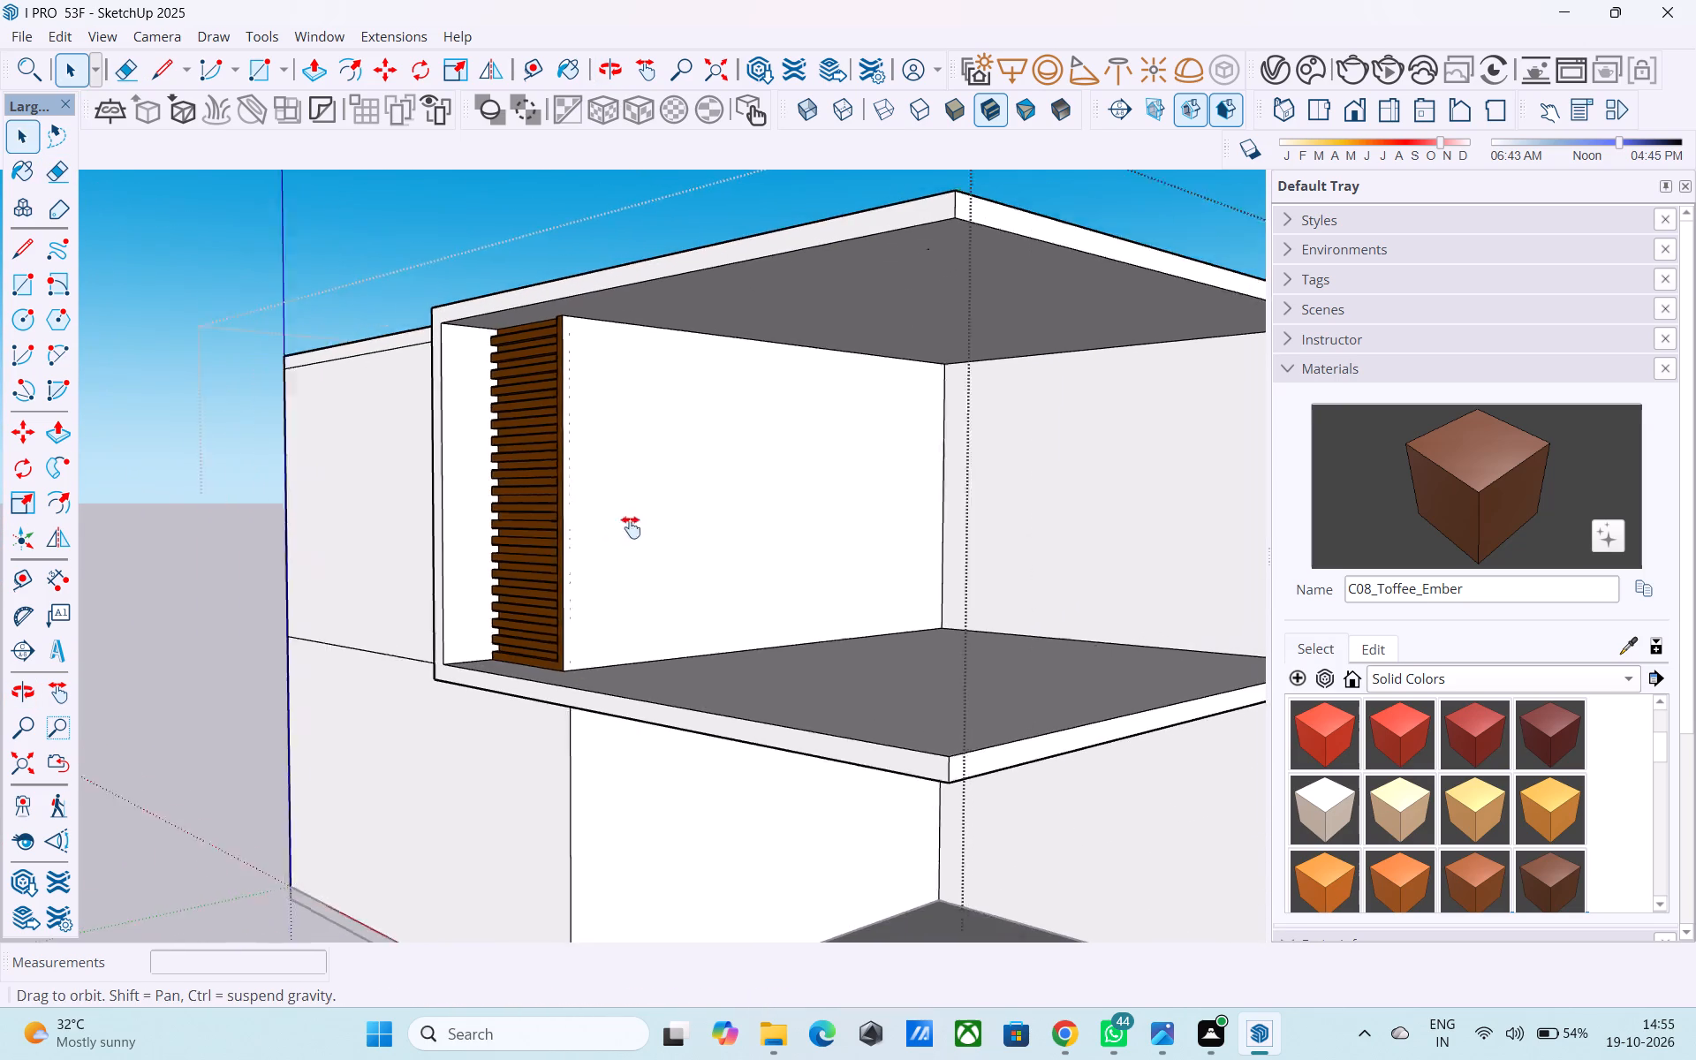
middle_click_drag(631, 527, 750, 520, "shift")
scroll(769, 473, "up", 2)
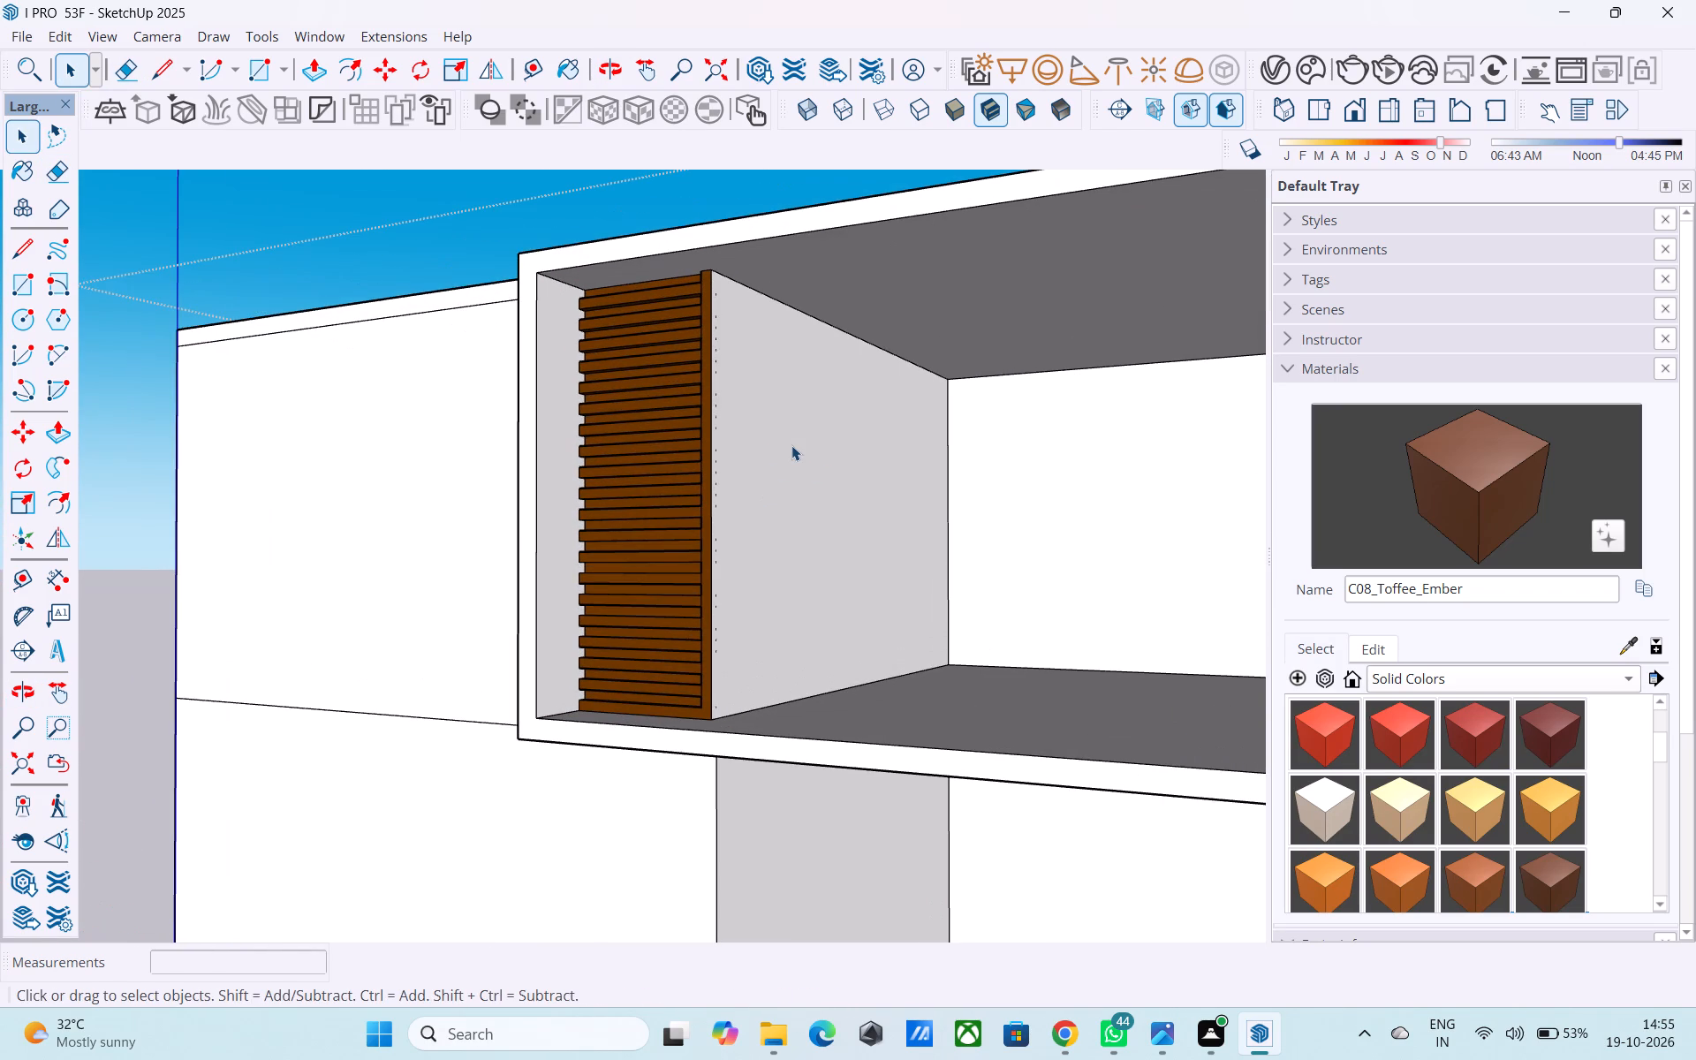
scroll(791, 445, "up", 1)
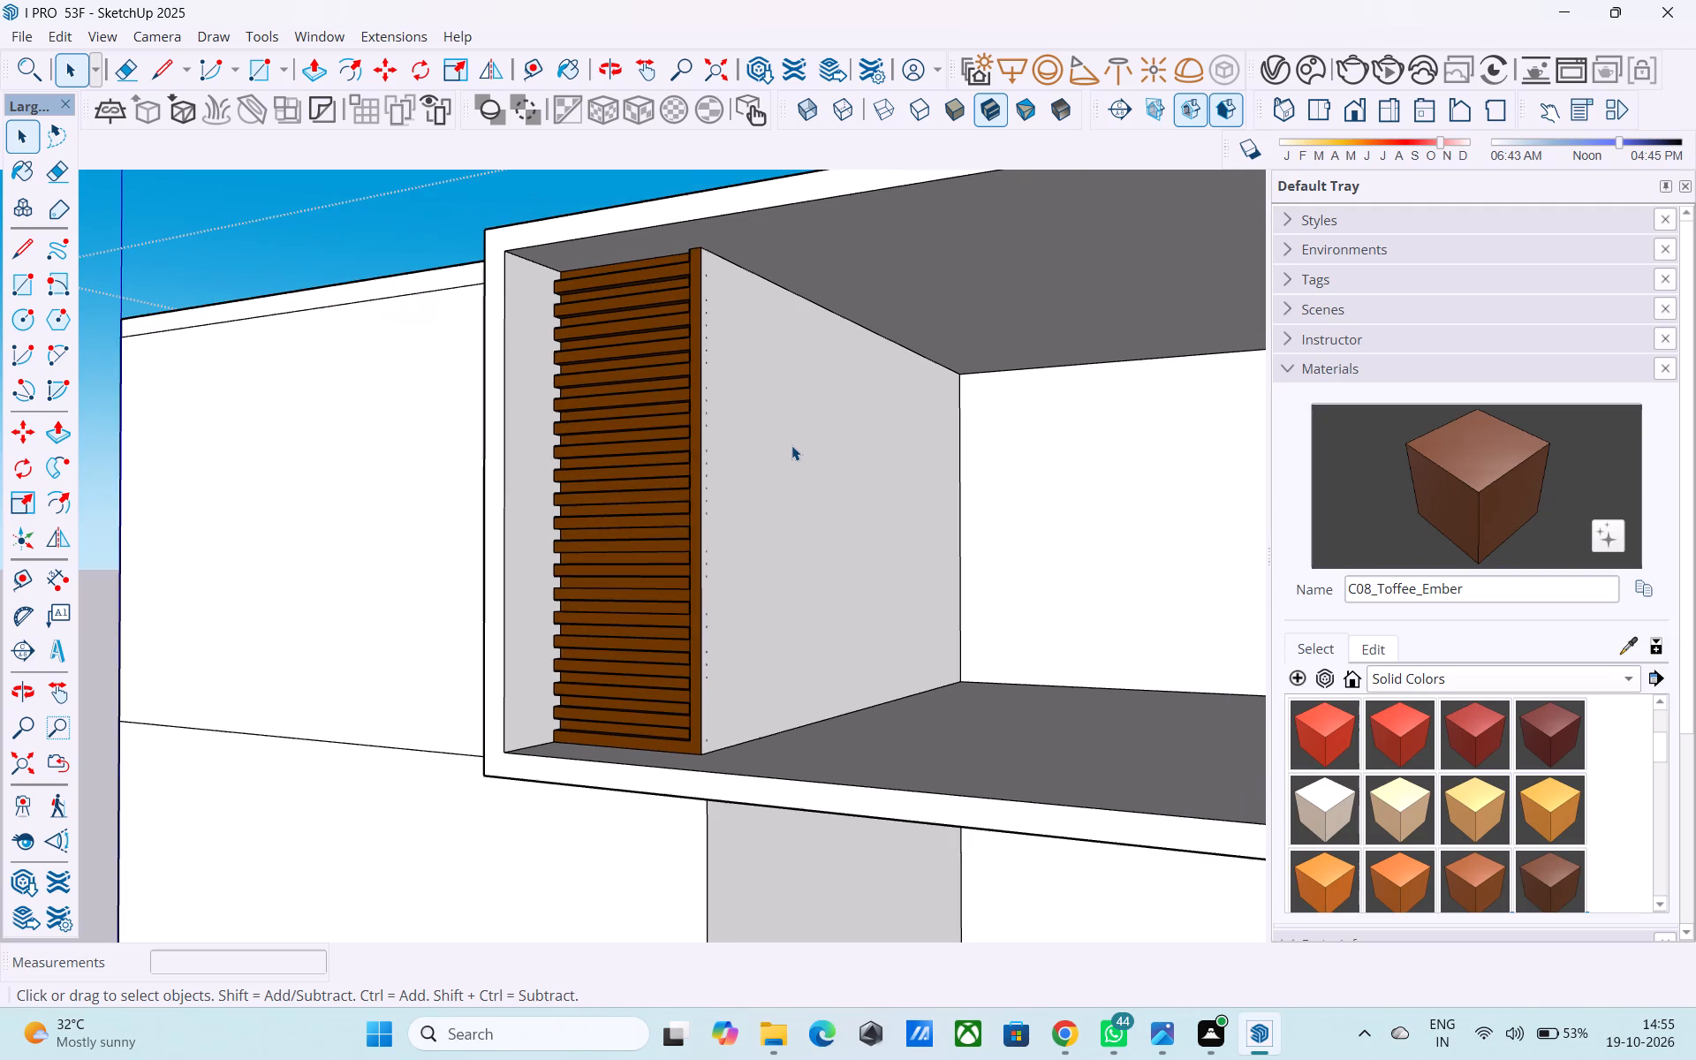
scroll(776, 531, "down", 3)
middle_click_drag(824, 527, 963, 507)
scroll(965, 505, "down", 1)
scroll(840, 353, "up", 7)
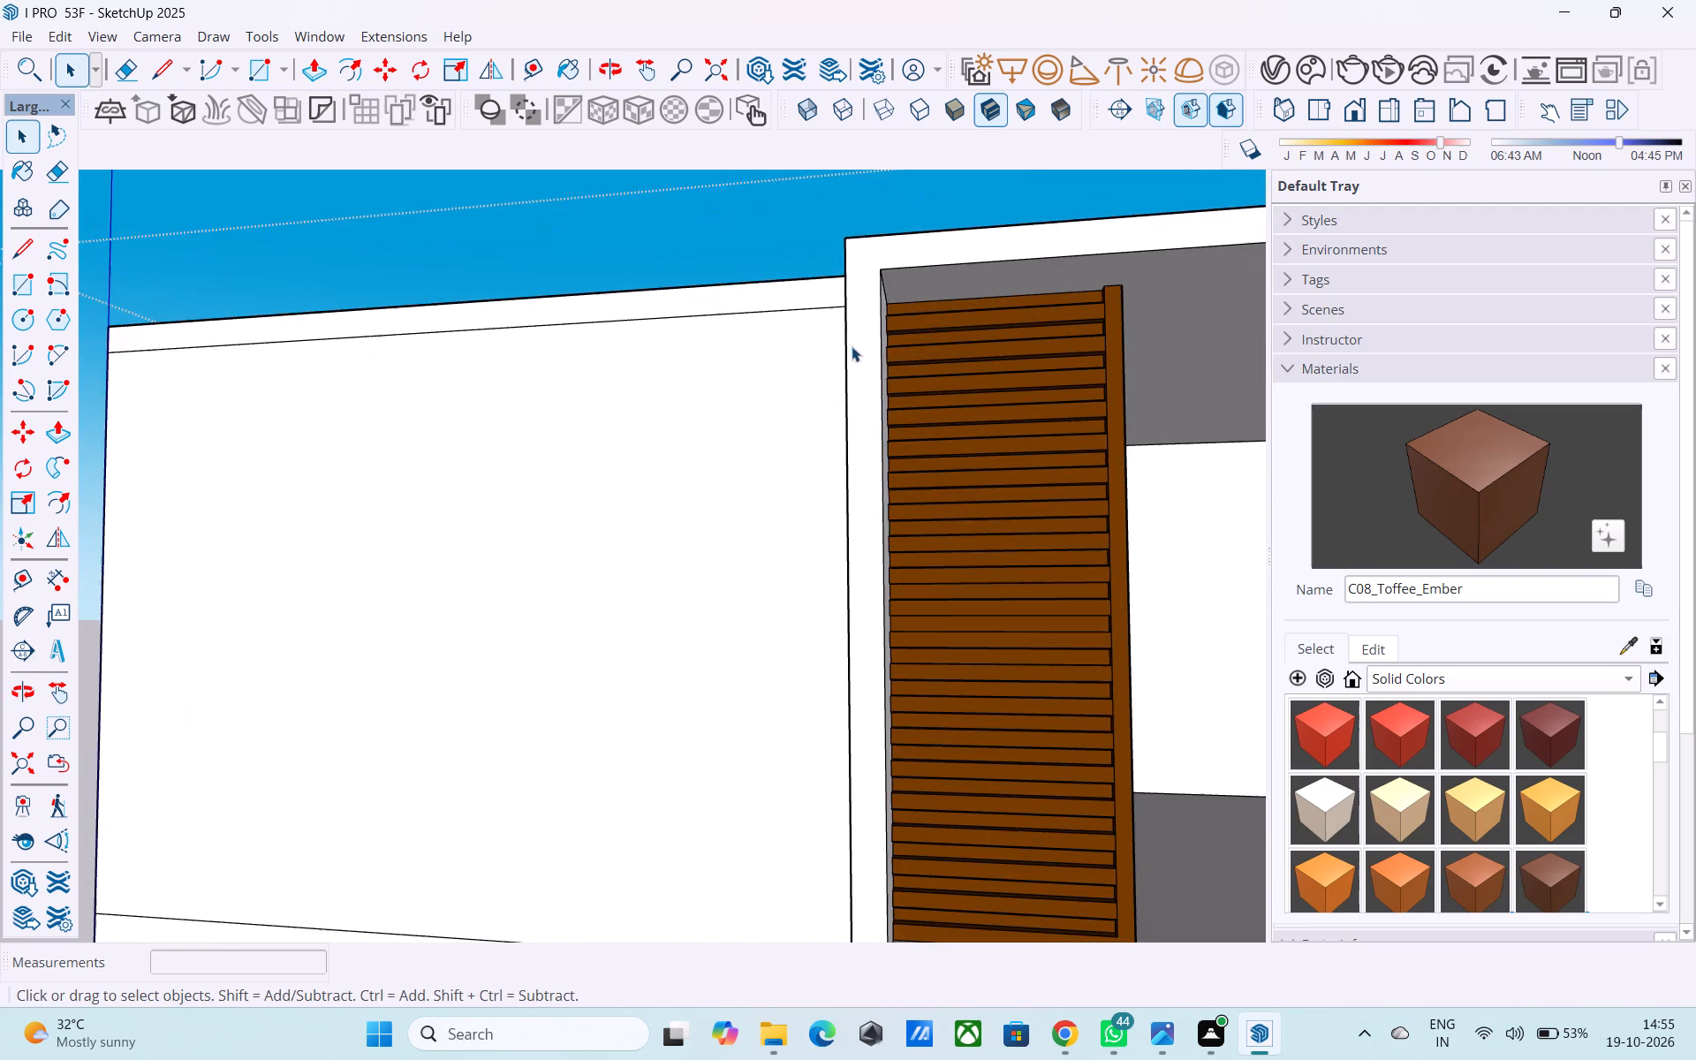
Draw a 3" edge from the top slat's wall-side corner to the roof slab, continuing 9' 9" down along the slat ends.
middle_click_drag(846, 350, 467, 352)
scroll(776, 239, "up", 3)
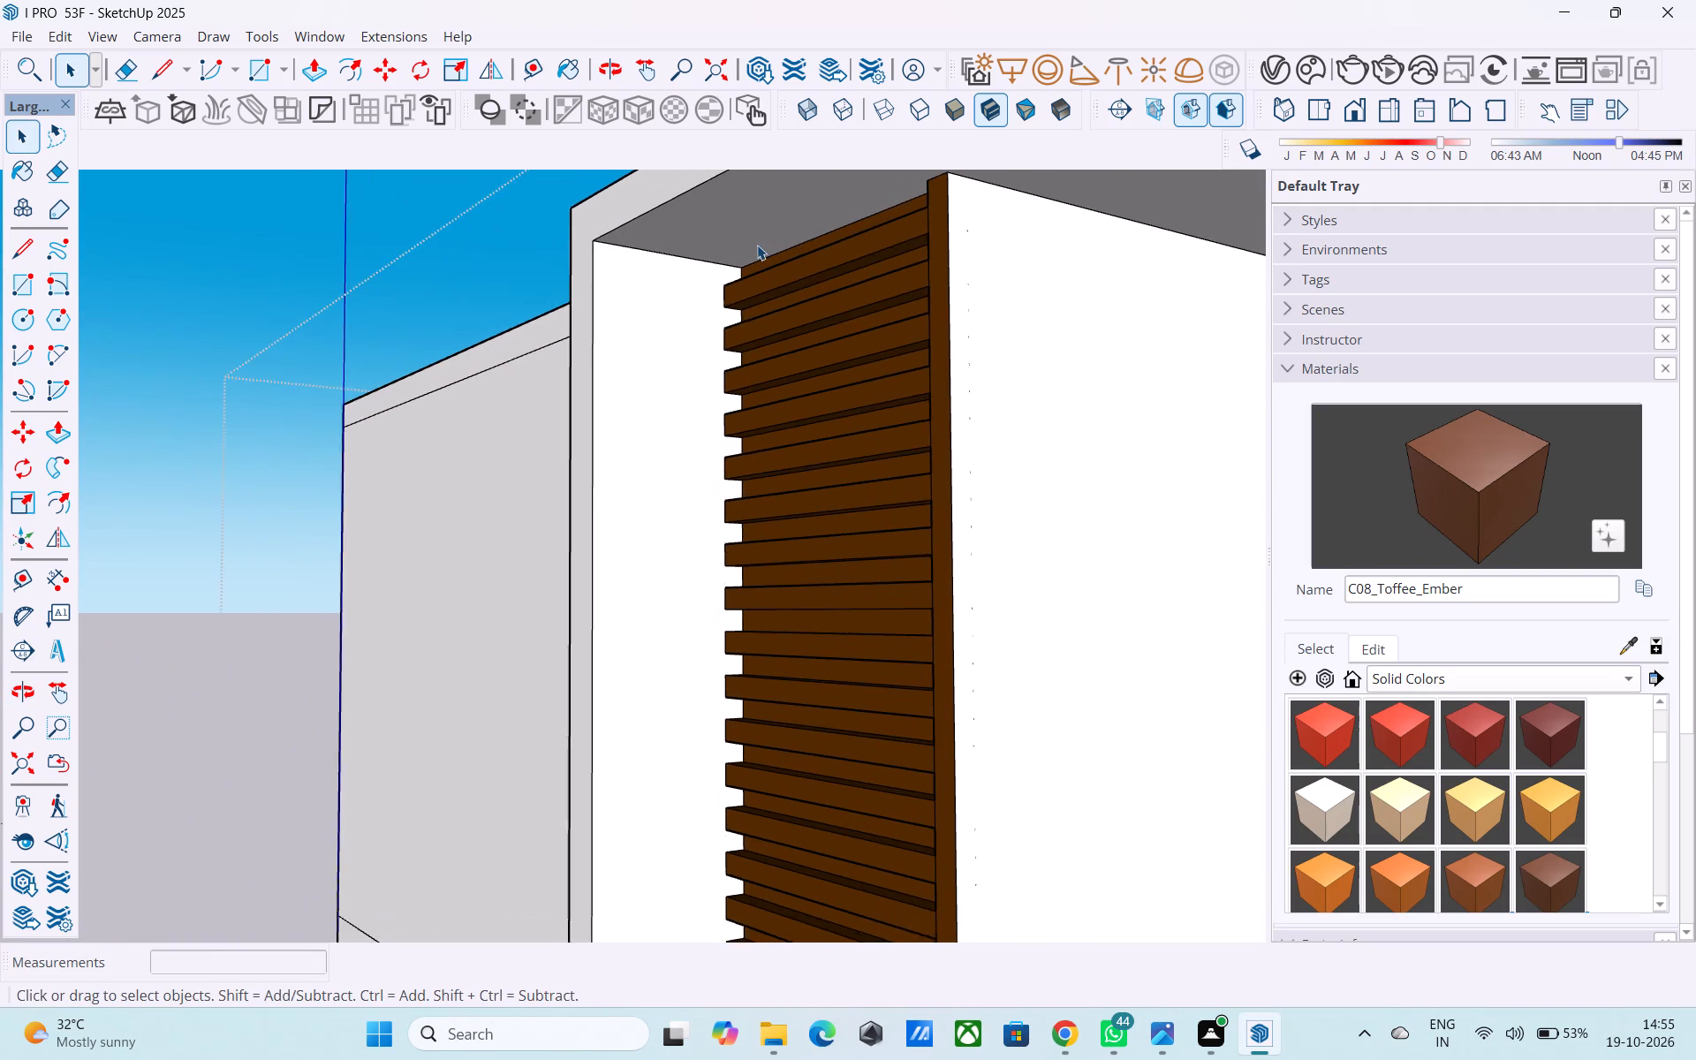
key("l")
left_click(723, 295)
left_click(715, 269)
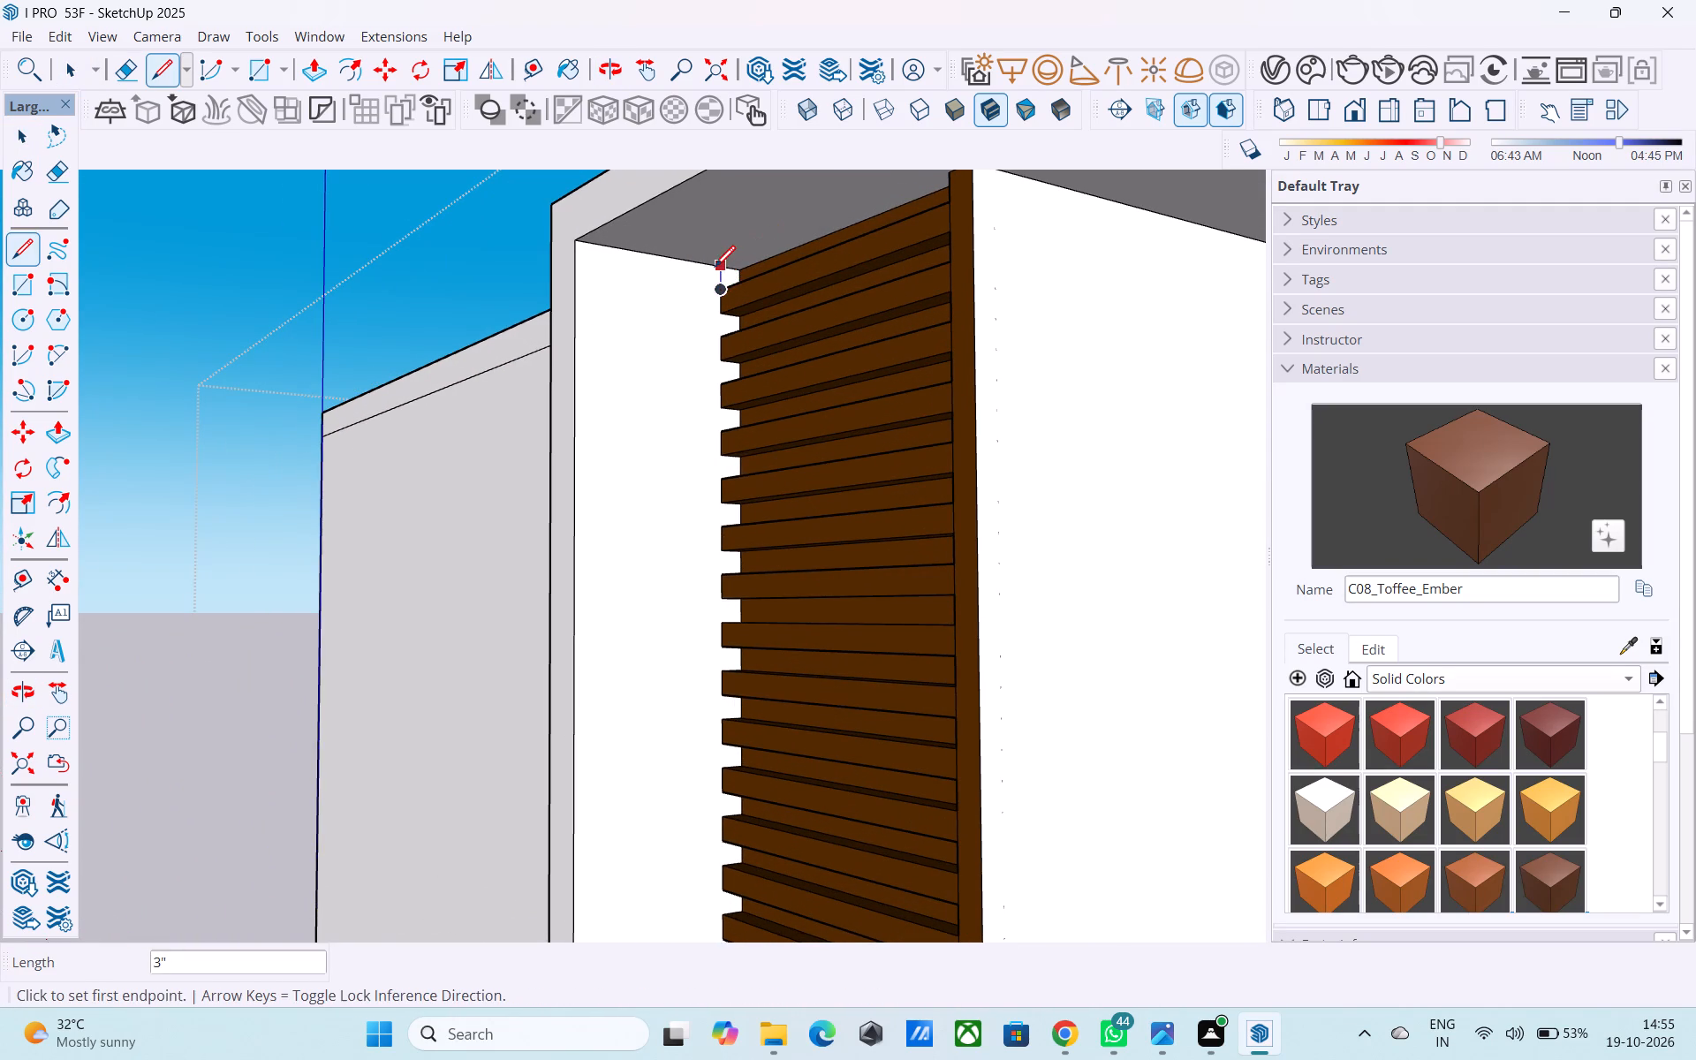
left_click(713, 264)
scroll(713, 392, "down", 2)
middle_click_drag(706, 405, 756, 106)
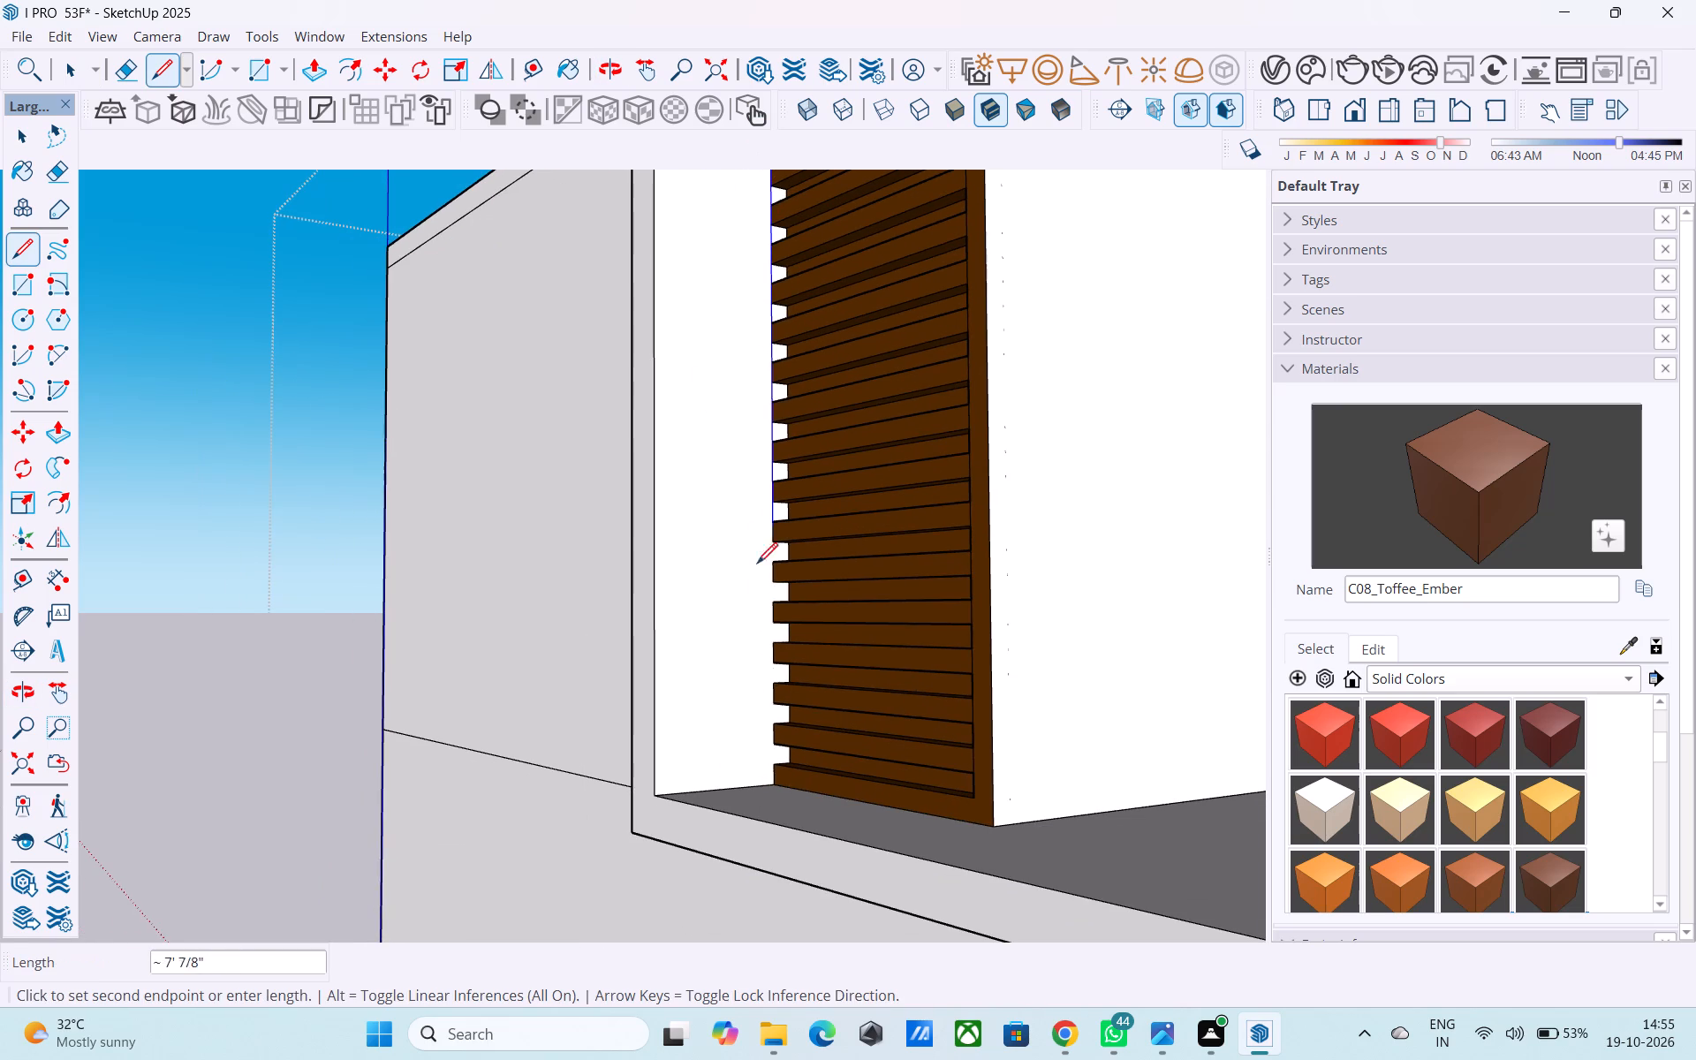
scroll(784, 788, "up", 6)
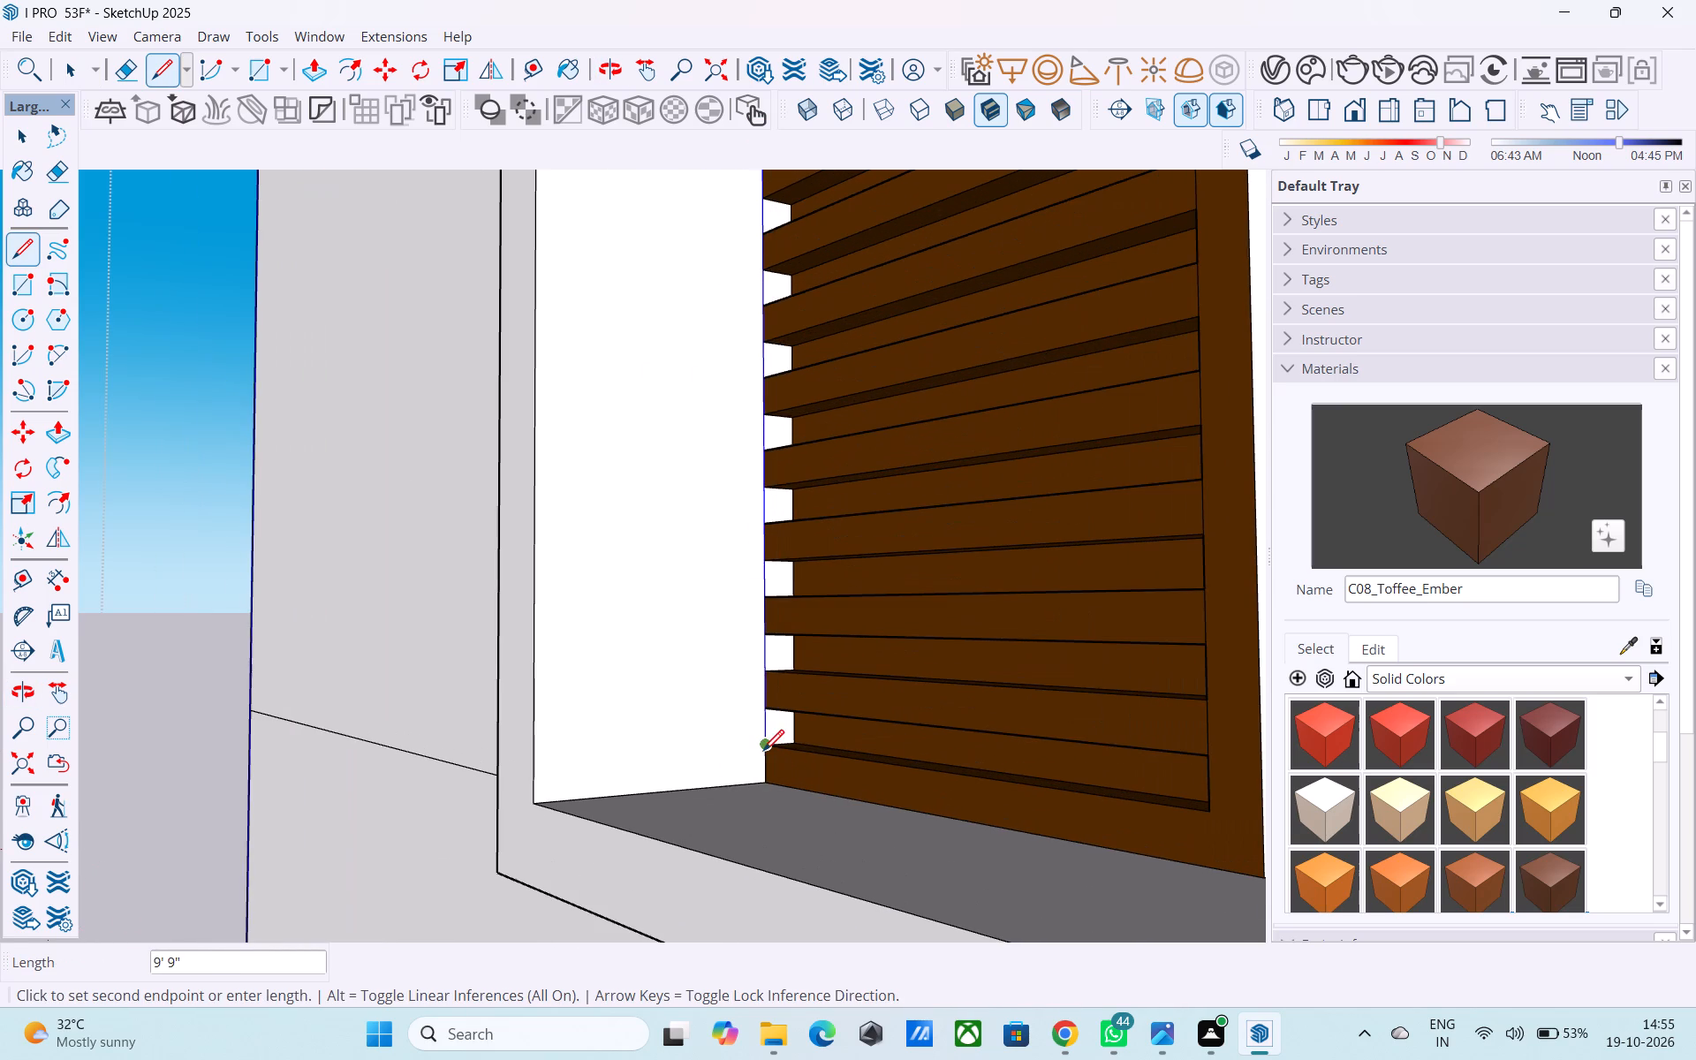
left_click(763, 753)
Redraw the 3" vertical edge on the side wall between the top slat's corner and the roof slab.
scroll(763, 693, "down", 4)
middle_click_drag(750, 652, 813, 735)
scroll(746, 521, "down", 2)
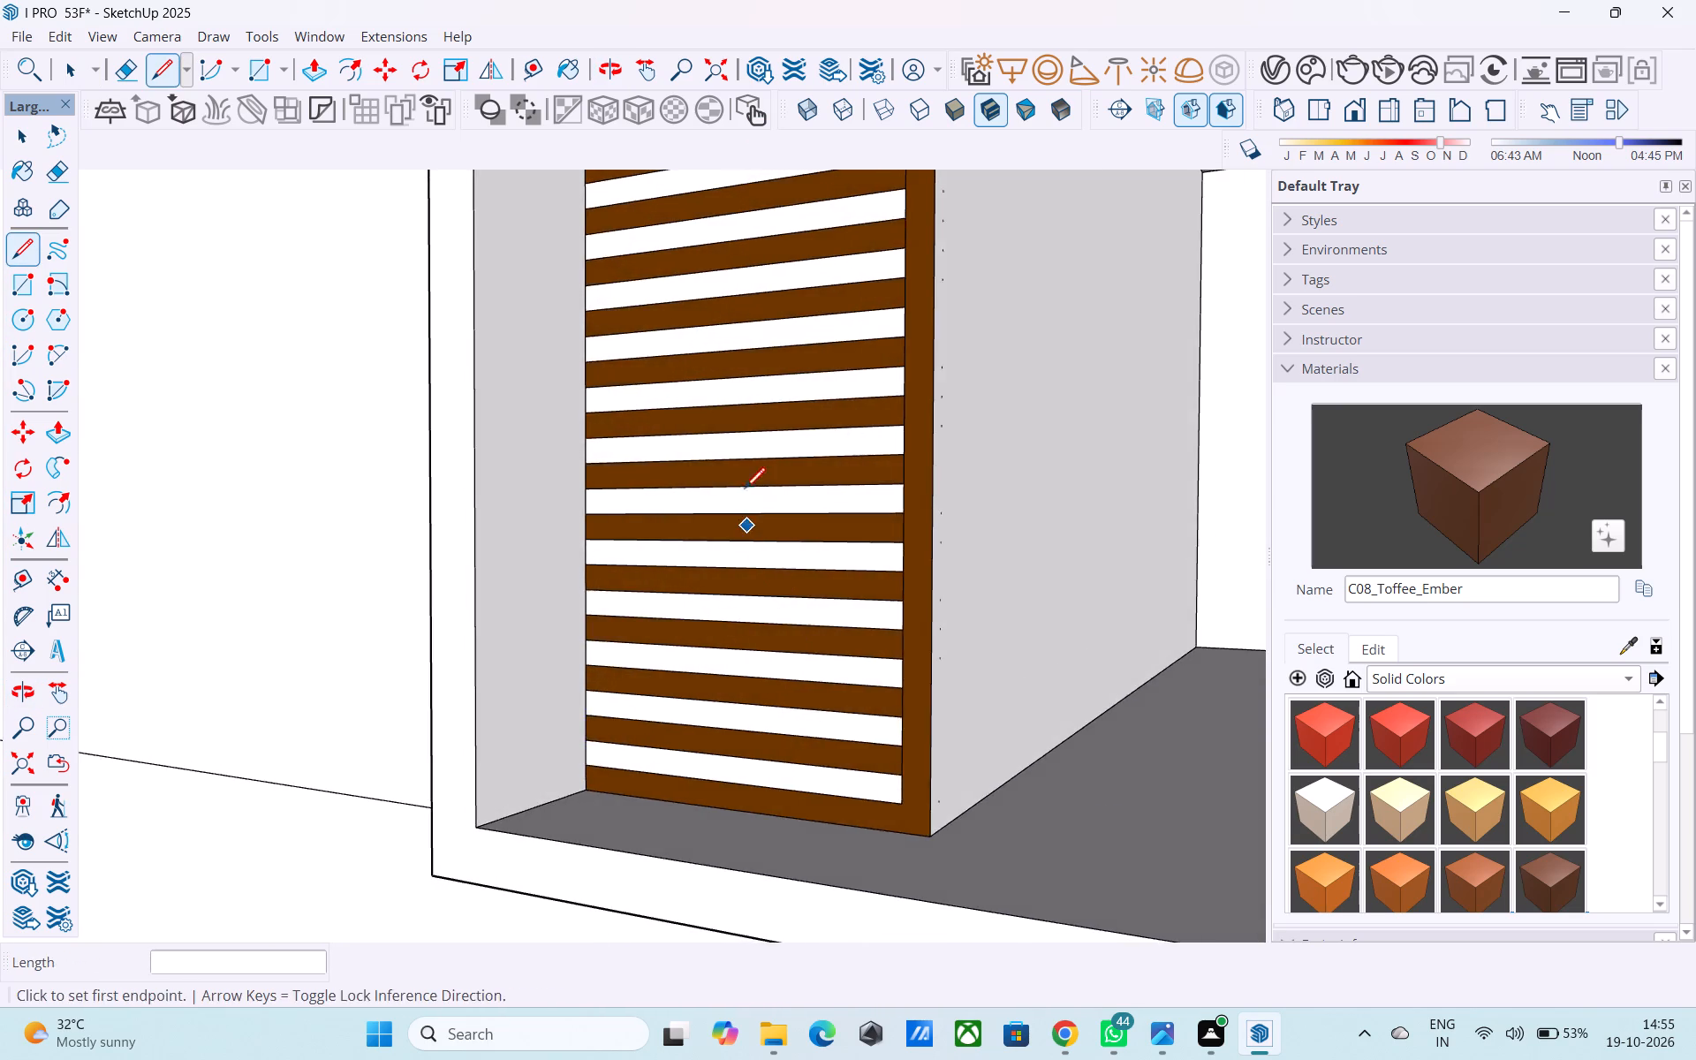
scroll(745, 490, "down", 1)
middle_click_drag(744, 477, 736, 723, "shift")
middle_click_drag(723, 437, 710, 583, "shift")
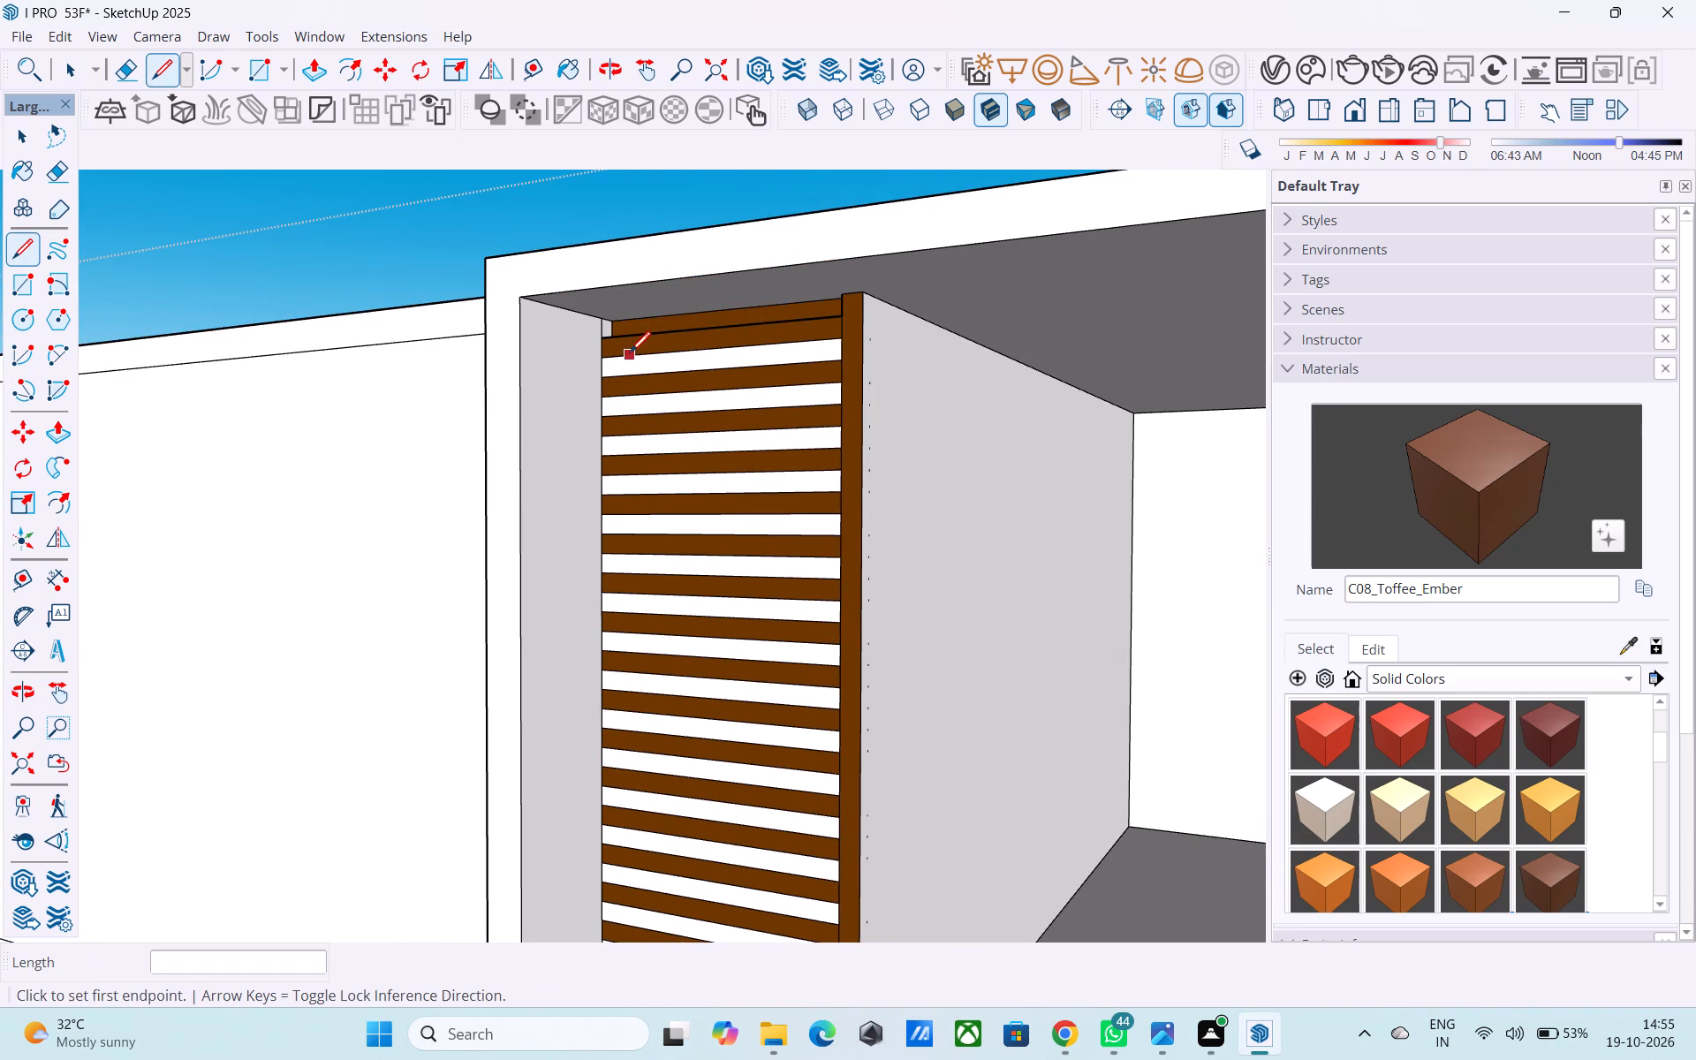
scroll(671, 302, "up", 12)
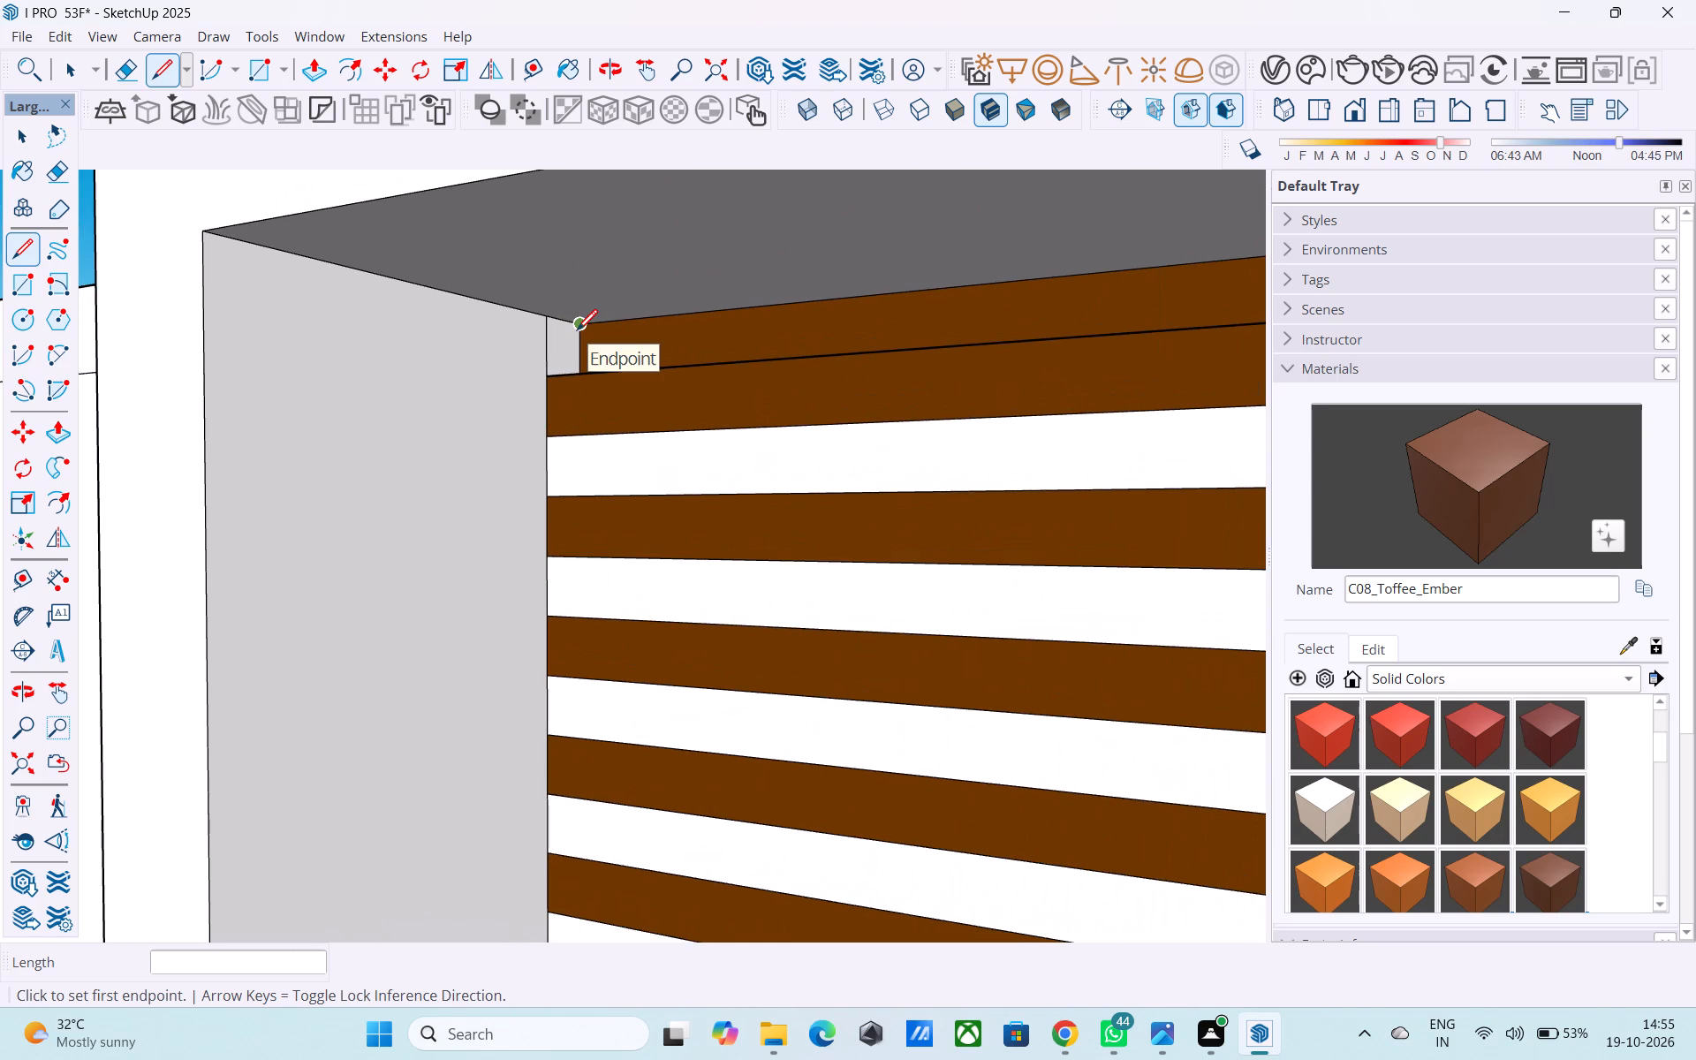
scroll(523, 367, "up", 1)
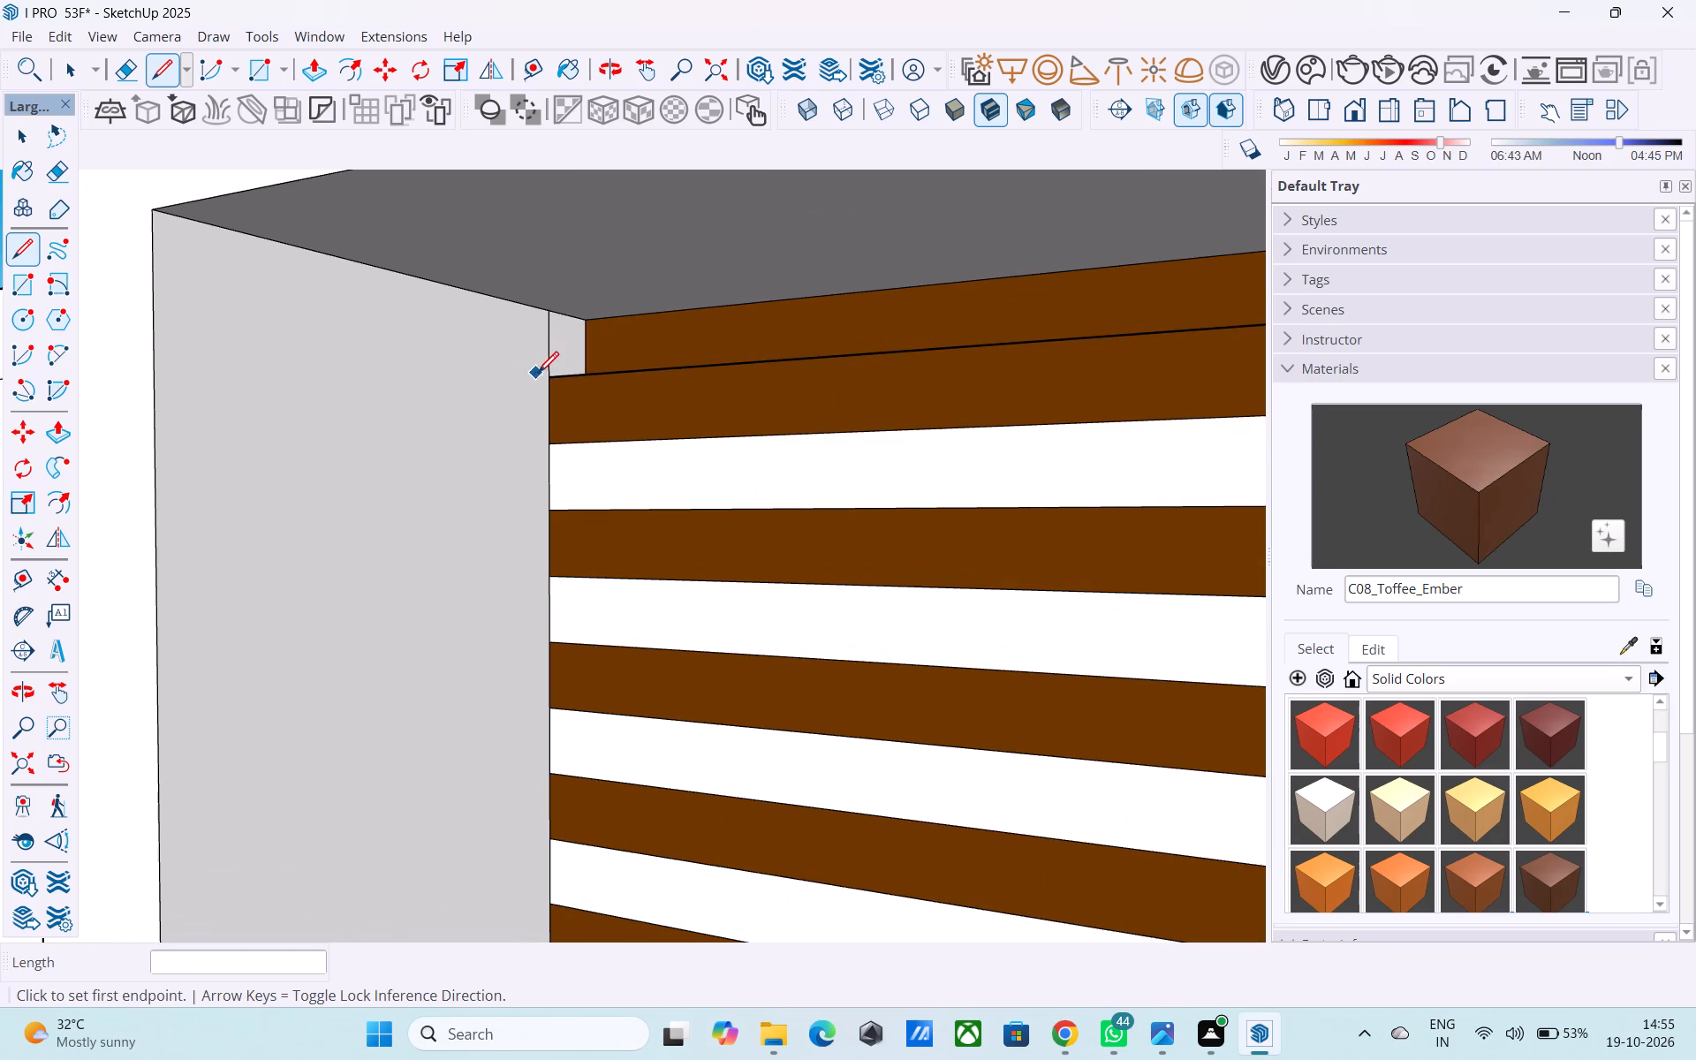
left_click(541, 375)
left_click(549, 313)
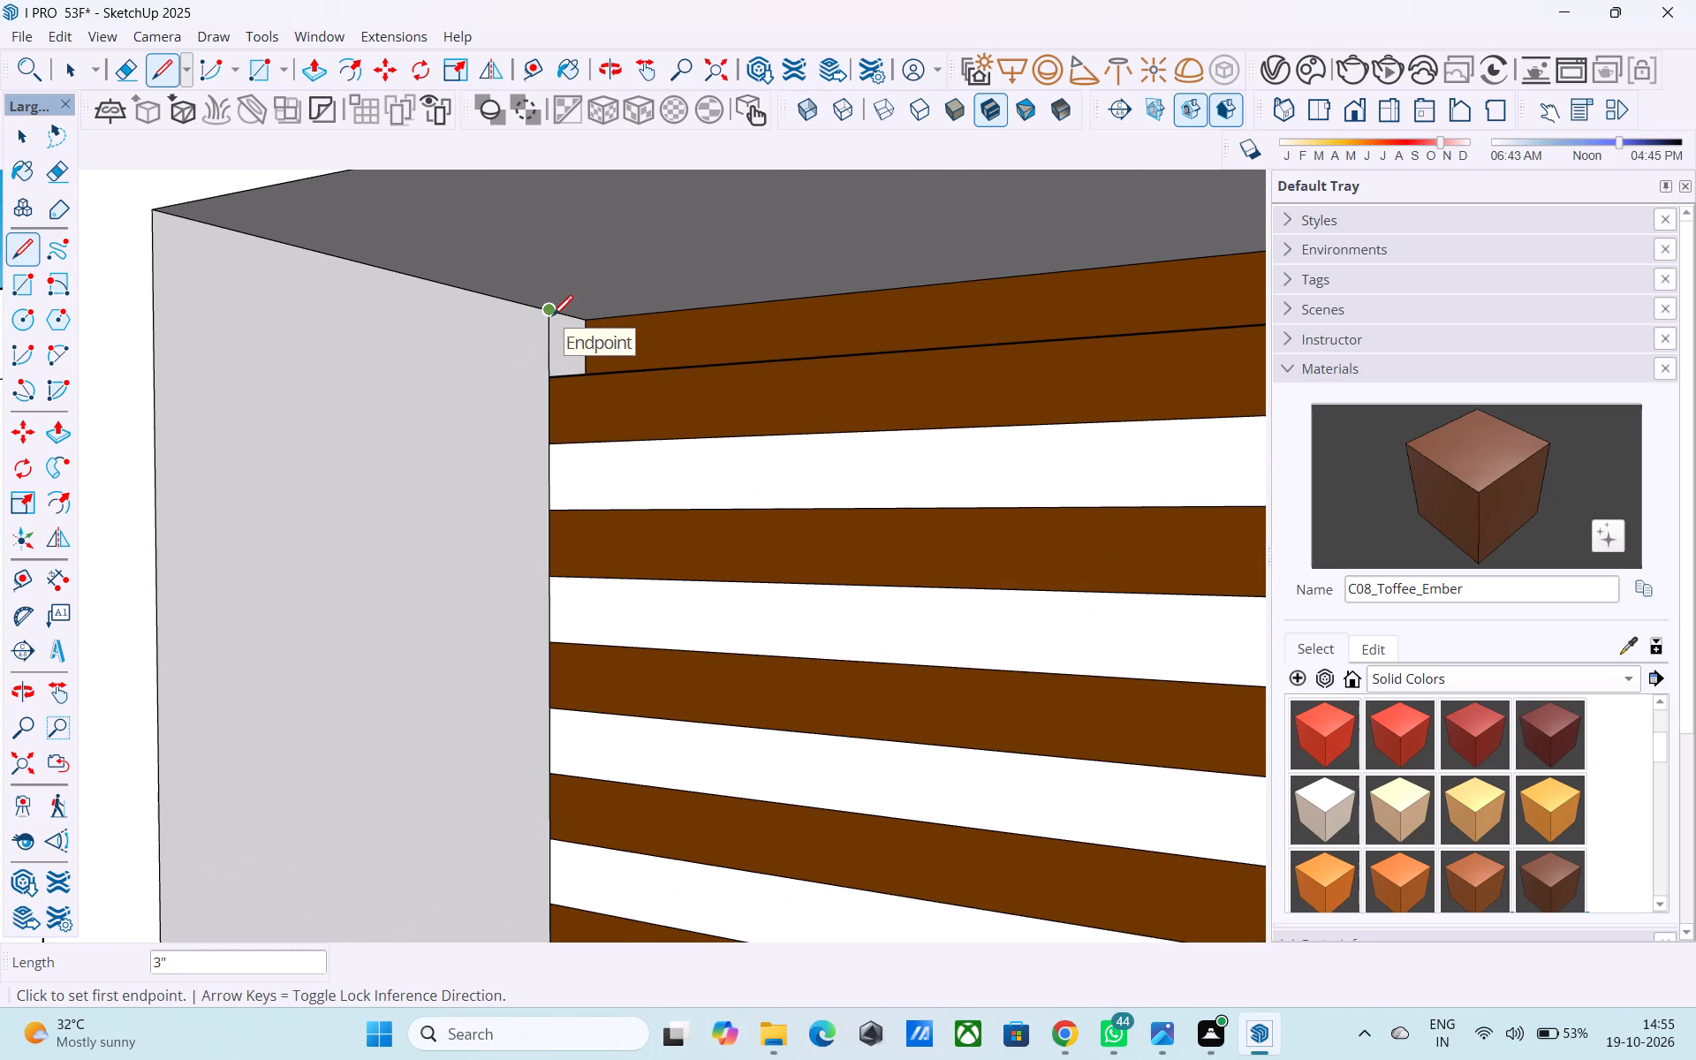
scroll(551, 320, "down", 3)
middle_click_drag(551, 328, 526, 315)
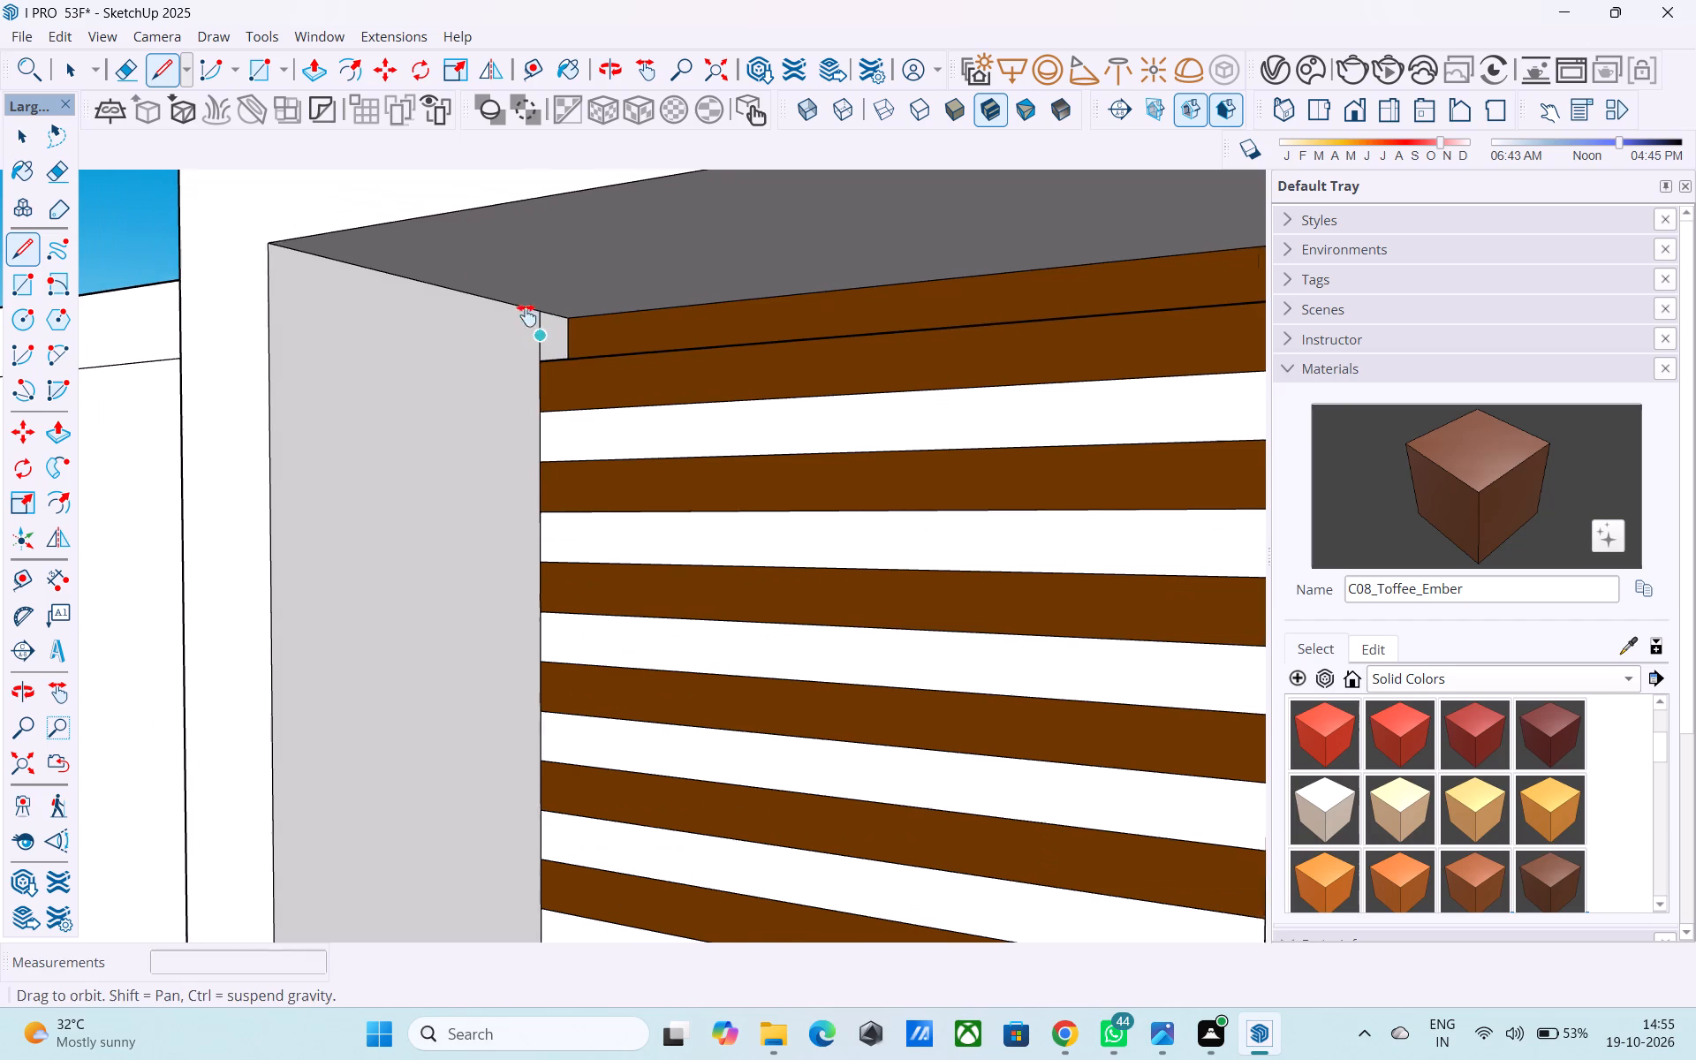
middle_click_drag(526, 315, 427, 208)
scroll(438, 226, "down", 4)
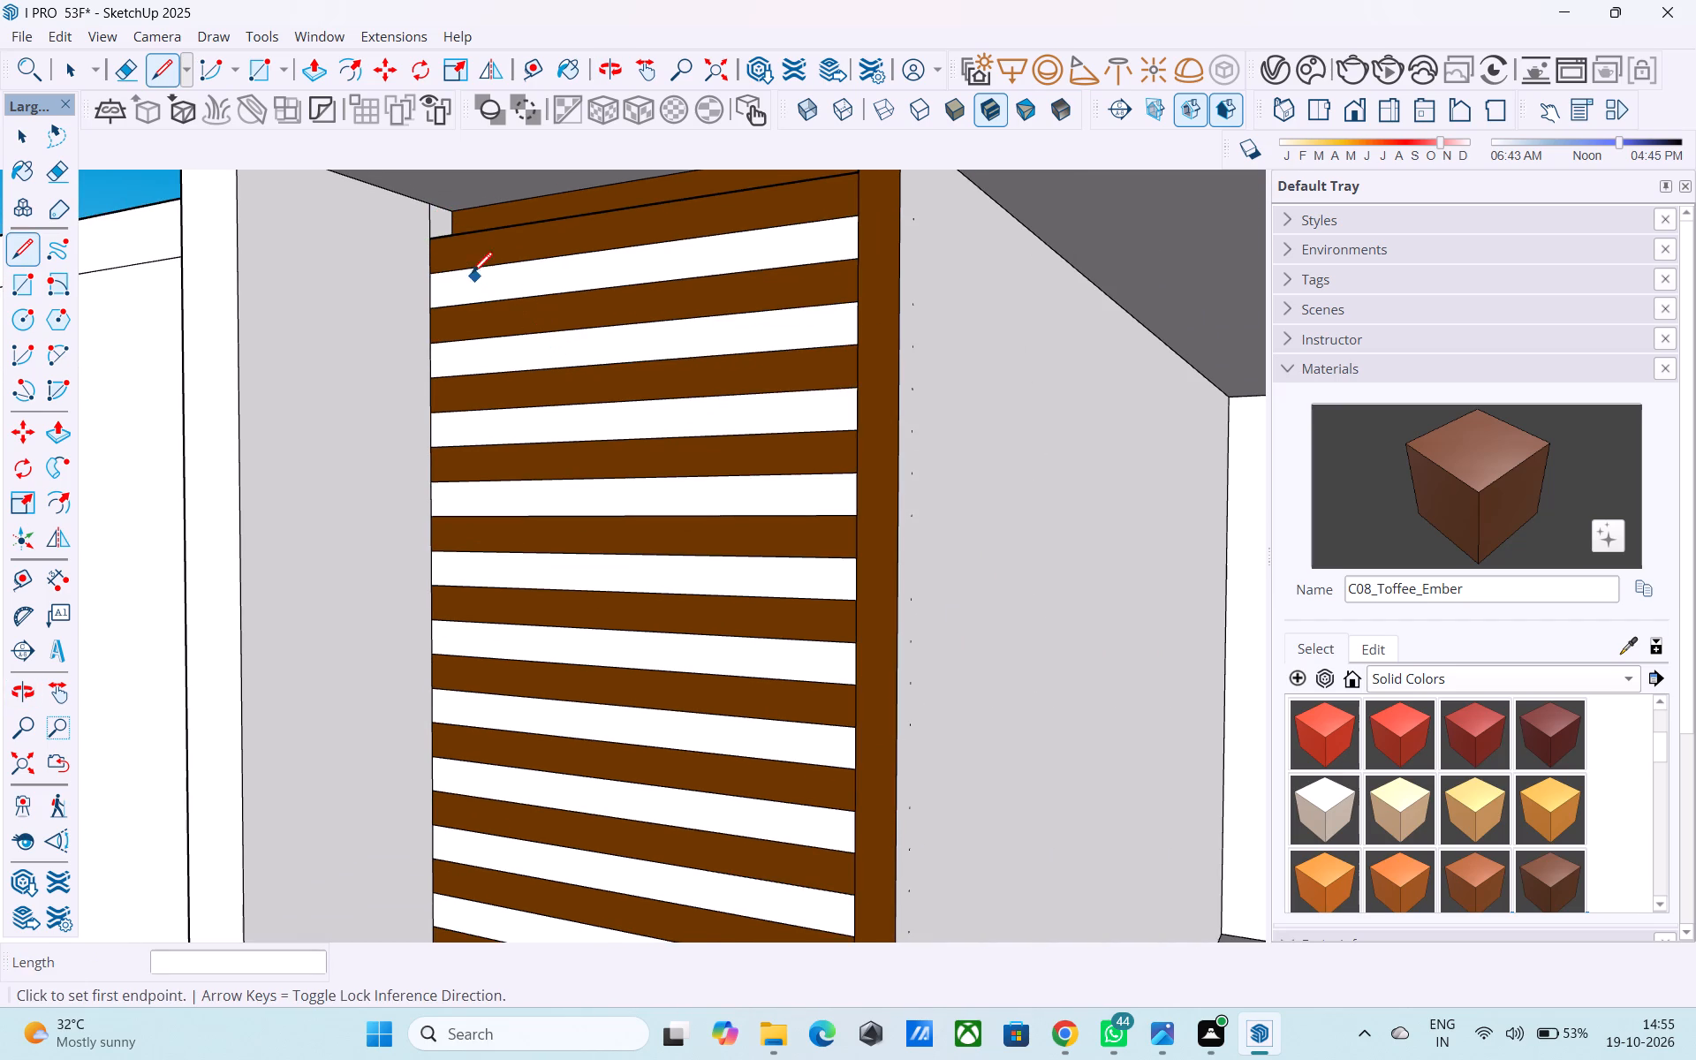
Erase the short vertical edge on the side wall between the top slat and the roof slab.
key("e")
scroll(438, 248, "up", 2)
left_click(430, 219)
Delete the white faces covering the six uppermost slat gaps of the louvre.
key("space")
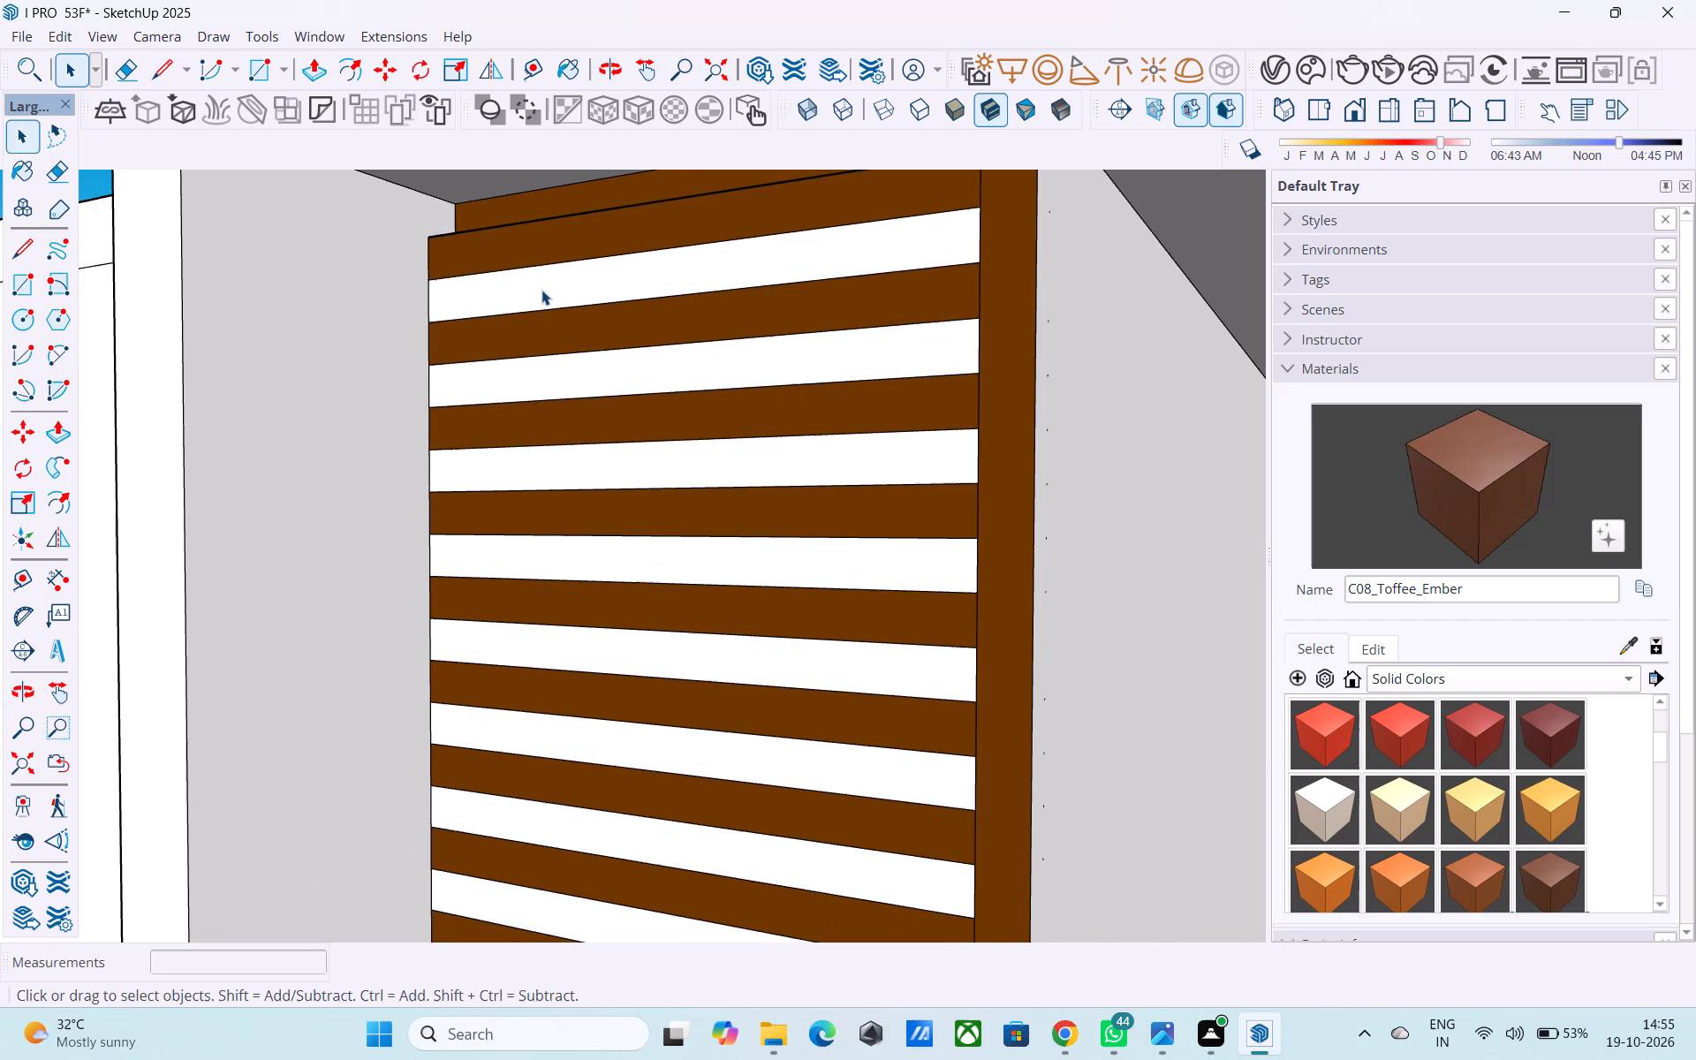
left_click(541, 290)
key("Delete")
left_click(552, 371)
key("Delete")
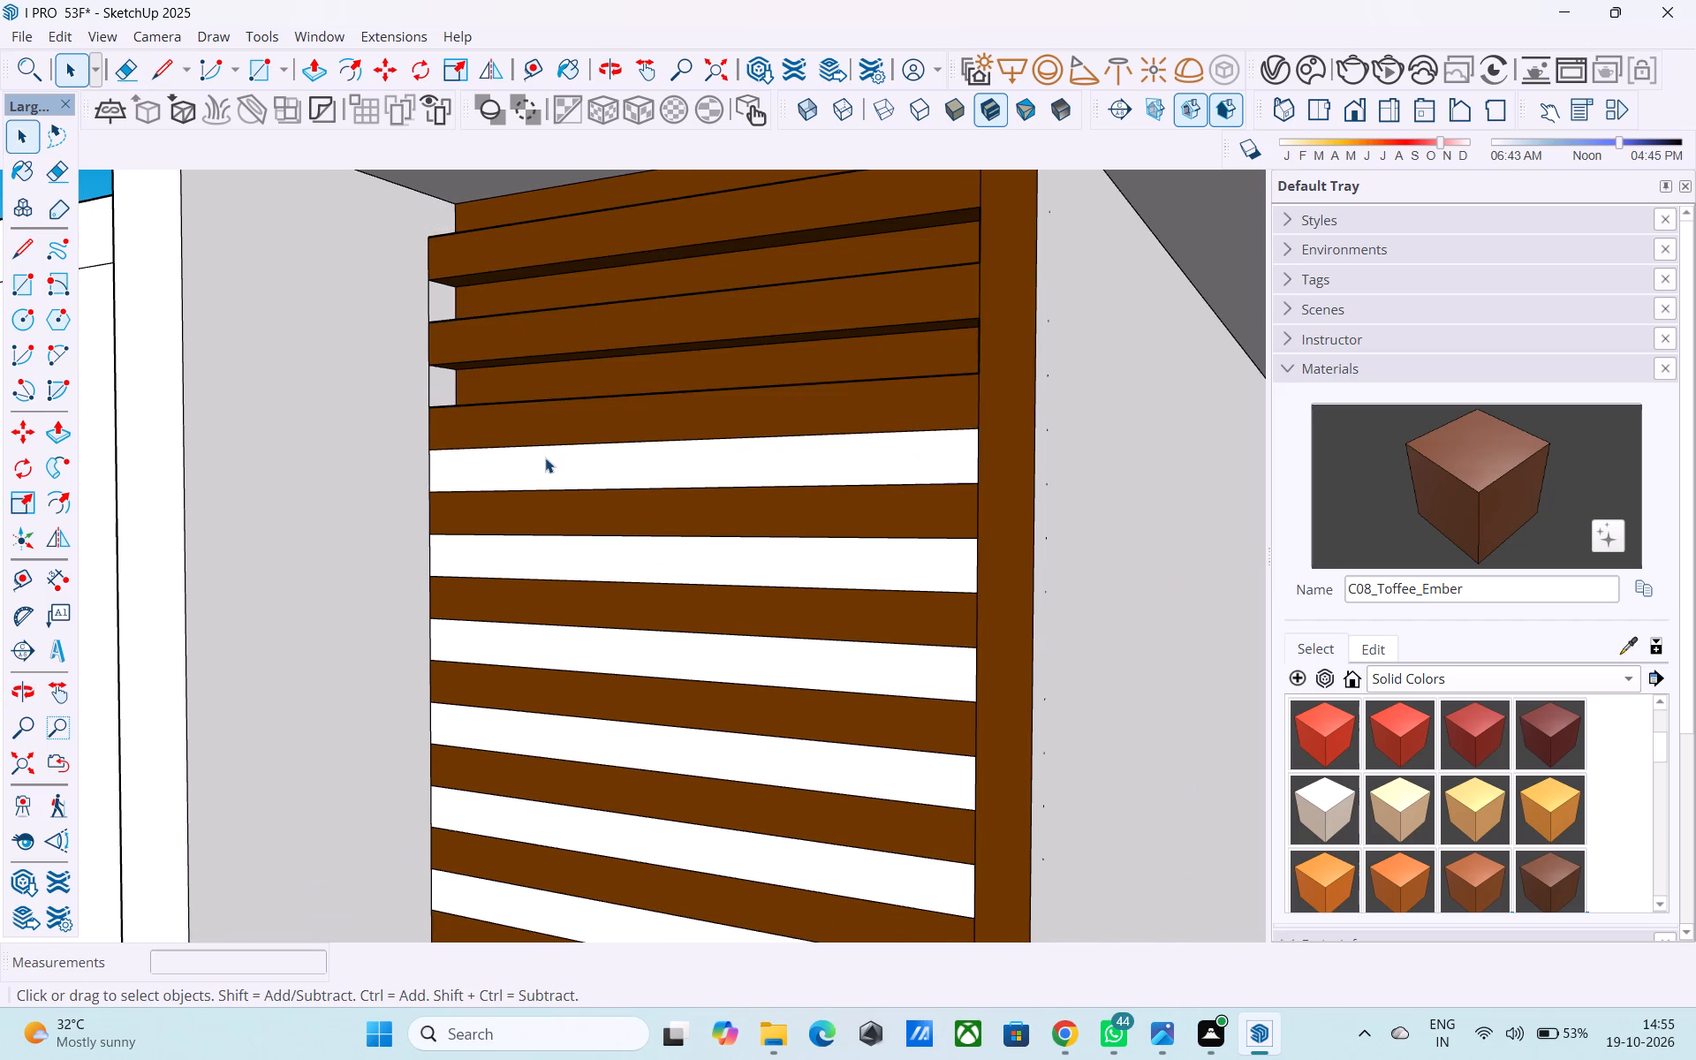
left_click(545, 467)
key("Delete")
left_click(539, 550)
key("Delete")
left_click(536, 653)
key("Delete")
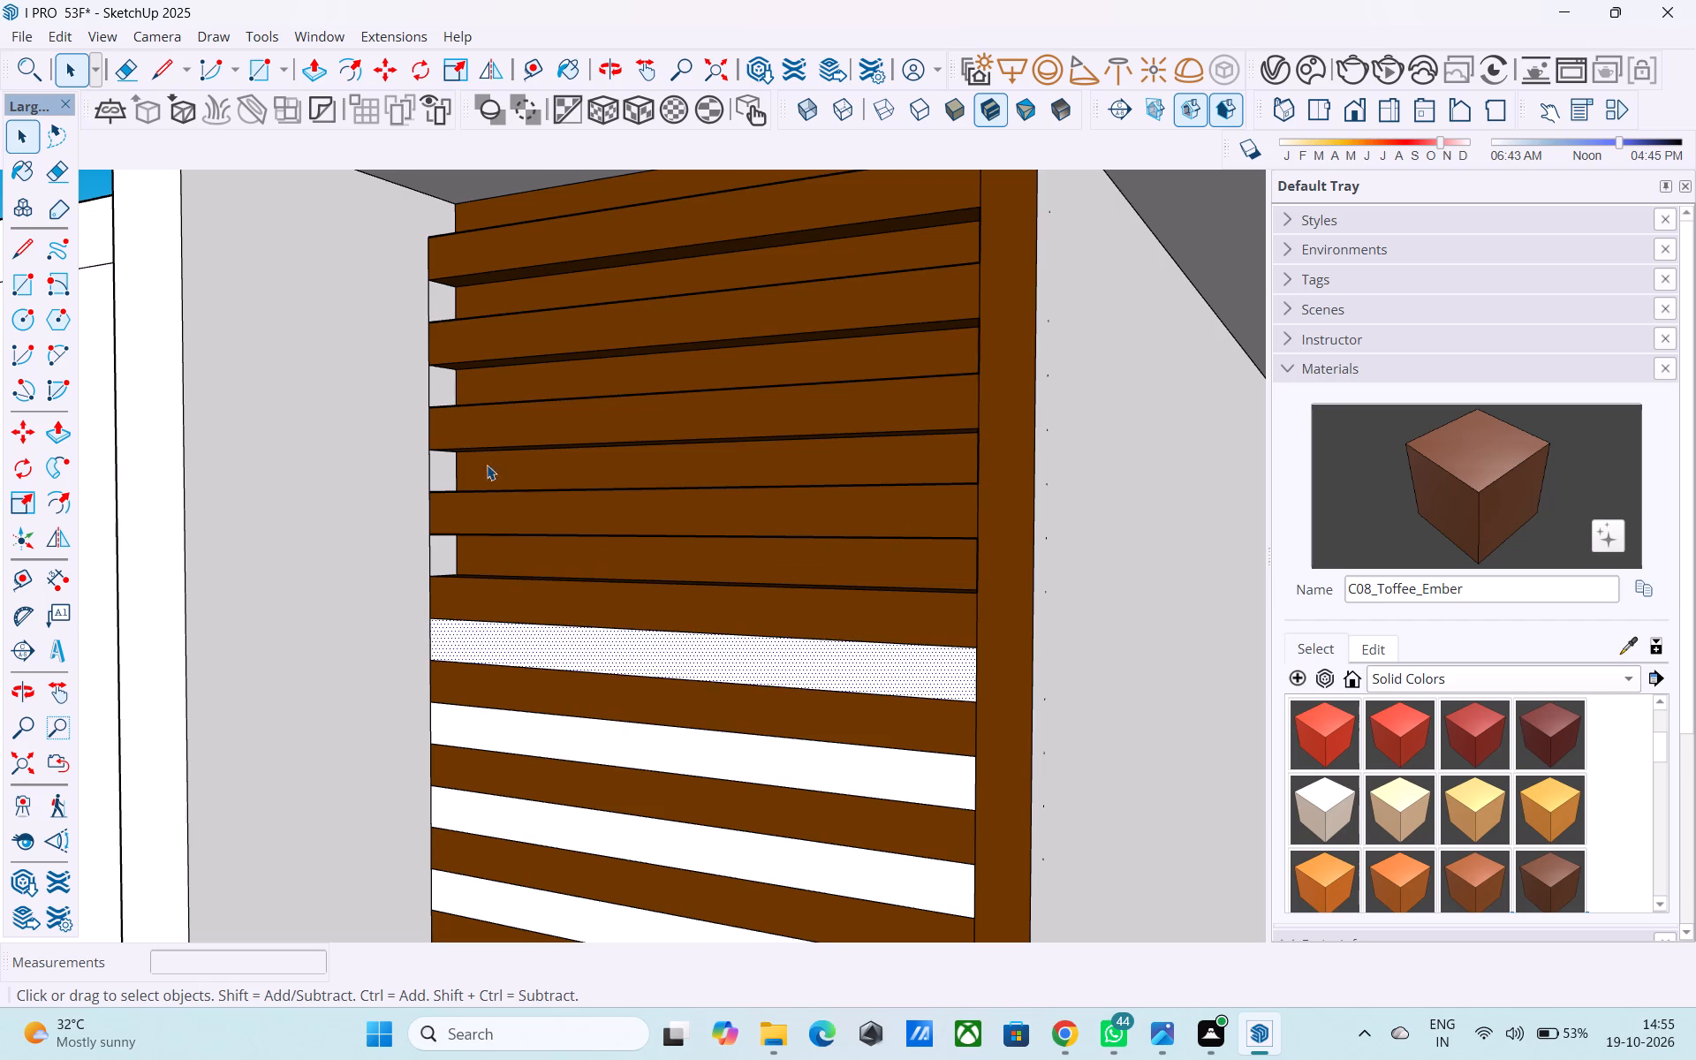
scroll(479, 425, "down", 5)
scroll(537, 600, "up", 4)
key("Delete")
left_click(529, 619)
key("Delete")
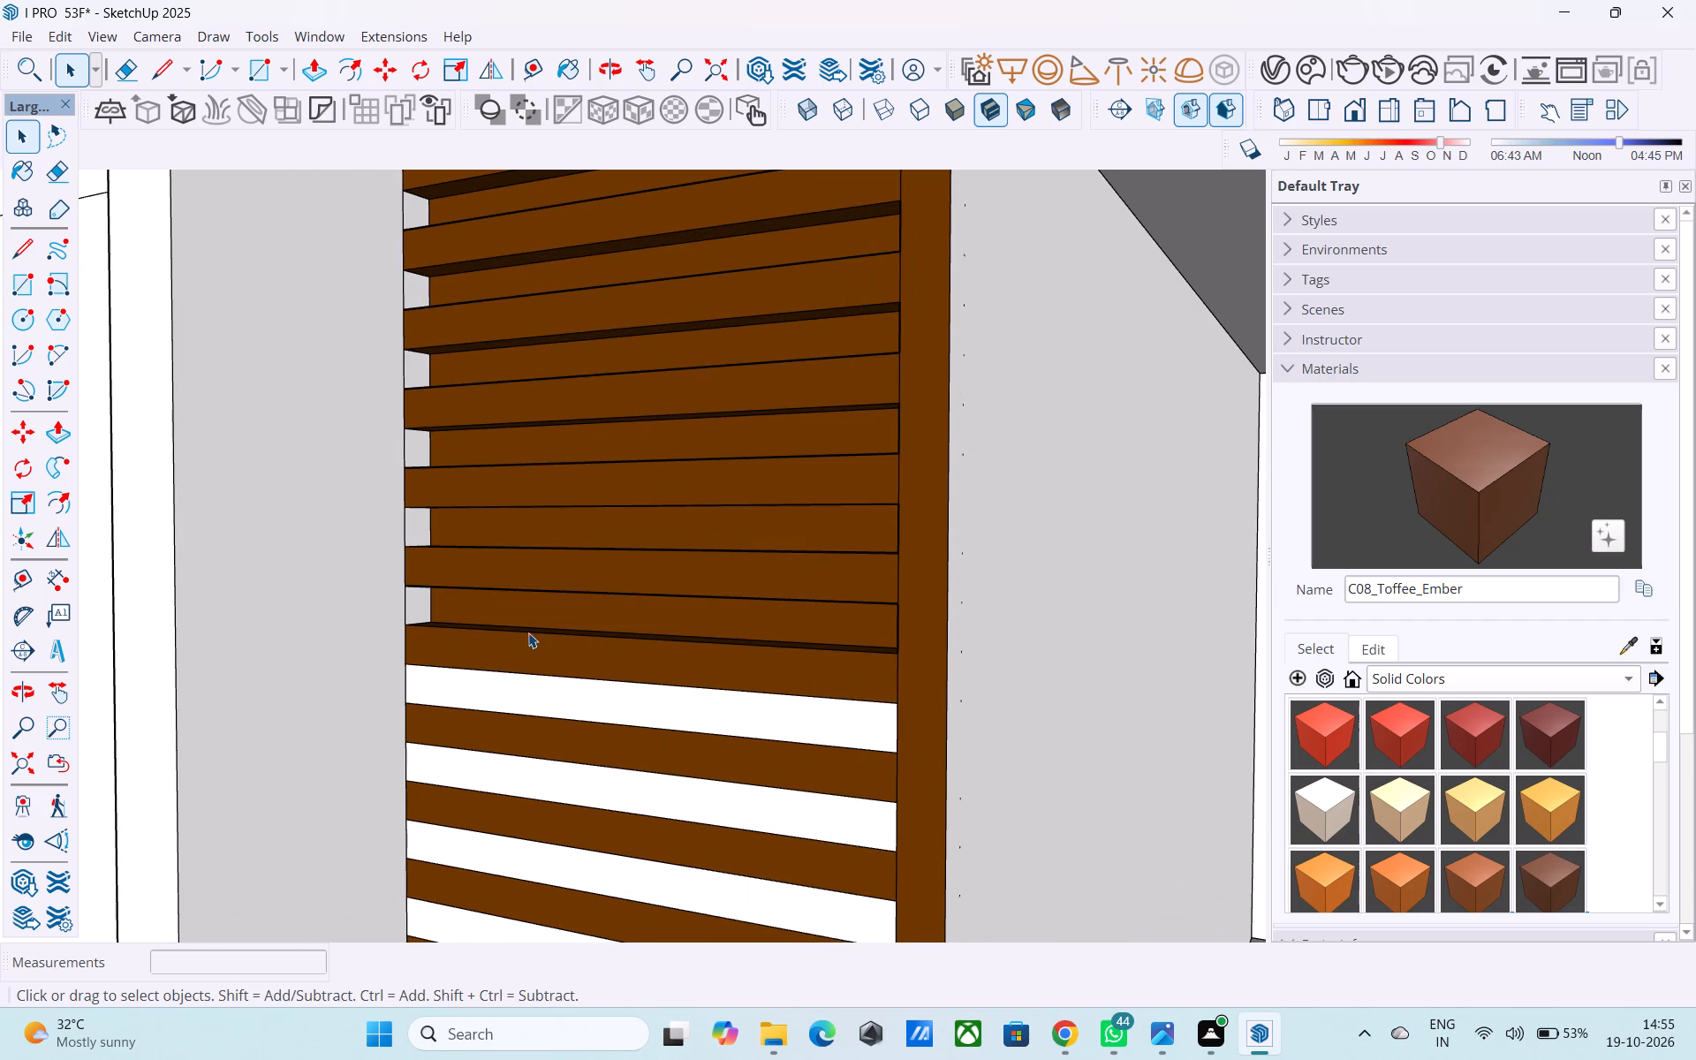
Delete the white faces covering the next five slat gaps further down the louvre.
left_click(530, 688)
key("Delete")
scroll(503, 455, "down", 5)
scroll(546, 682, "up", 4)
left_click(549, 649)
key("Delete")
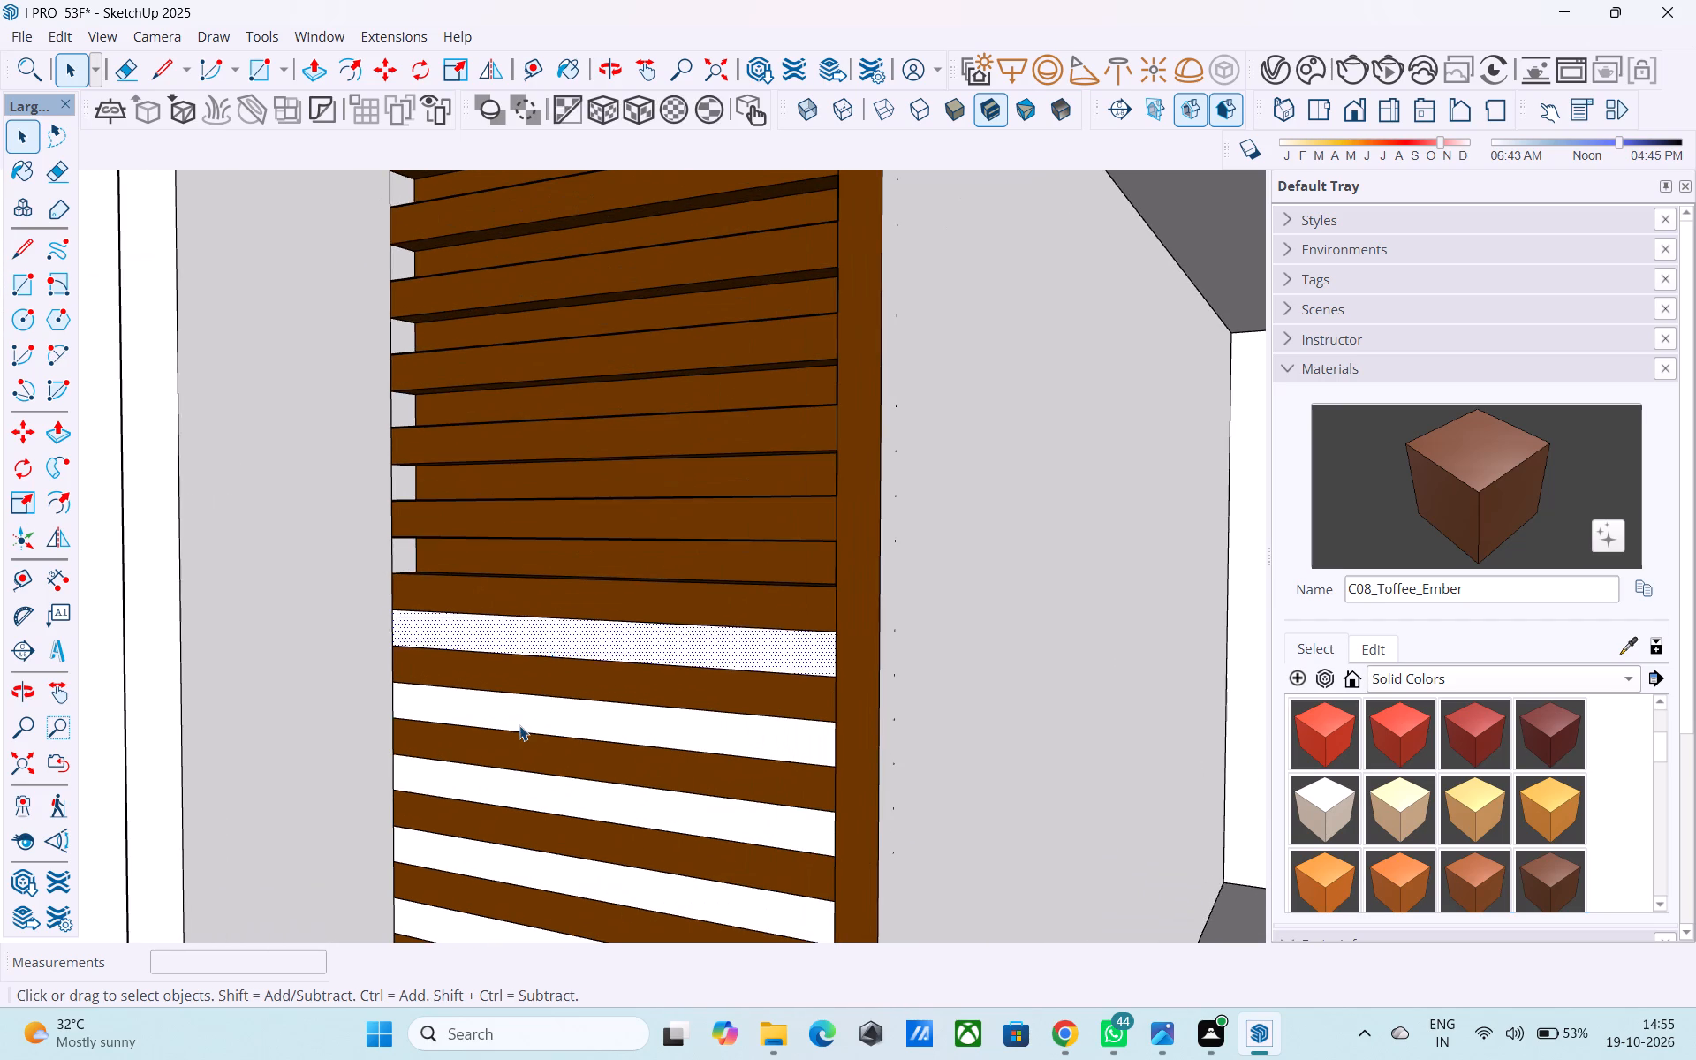
left_click(519, 726)
key("Delete")
scroll(475, 518, "down", 5)
middle_click(484, 609)
scroll(515, 750, "up", 3)
left_click(519, 677)
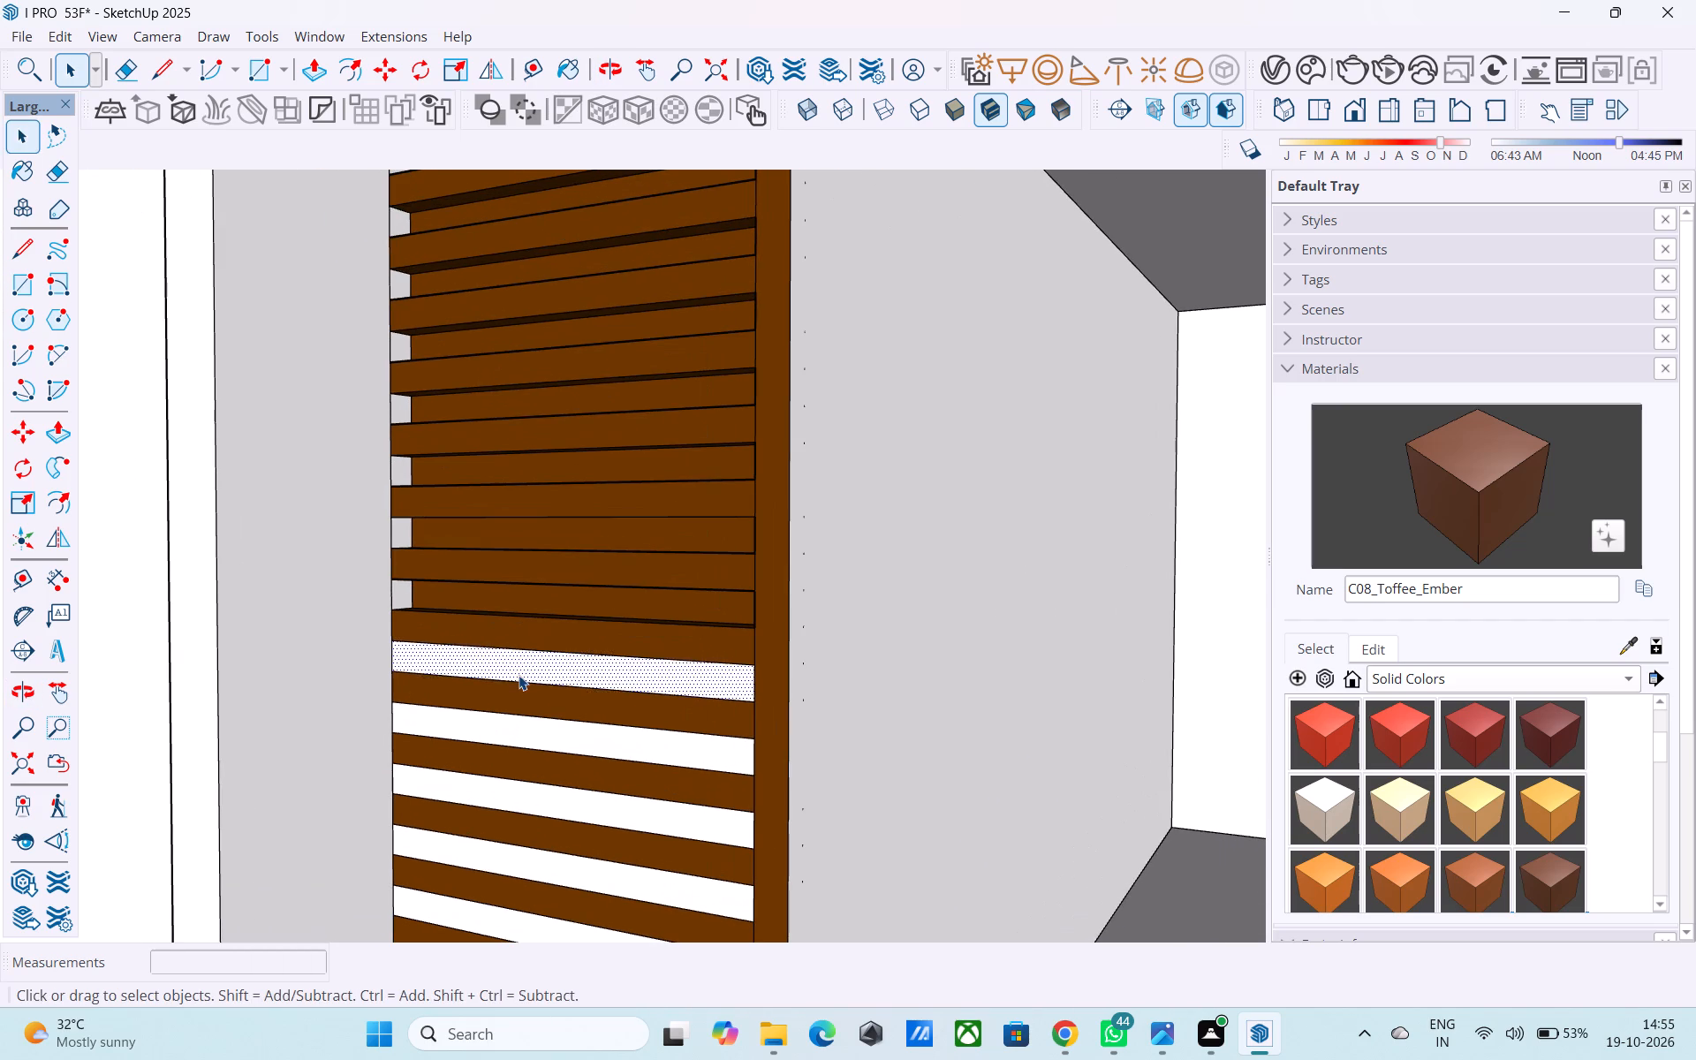
key("Delete")
left_click(496, 741)
key("Delete")
Delete the white faces covering the next four slat gaps further down the louvre.
scroll(435, 339, "down", 5)
scroll(480, 669, "up", 3)
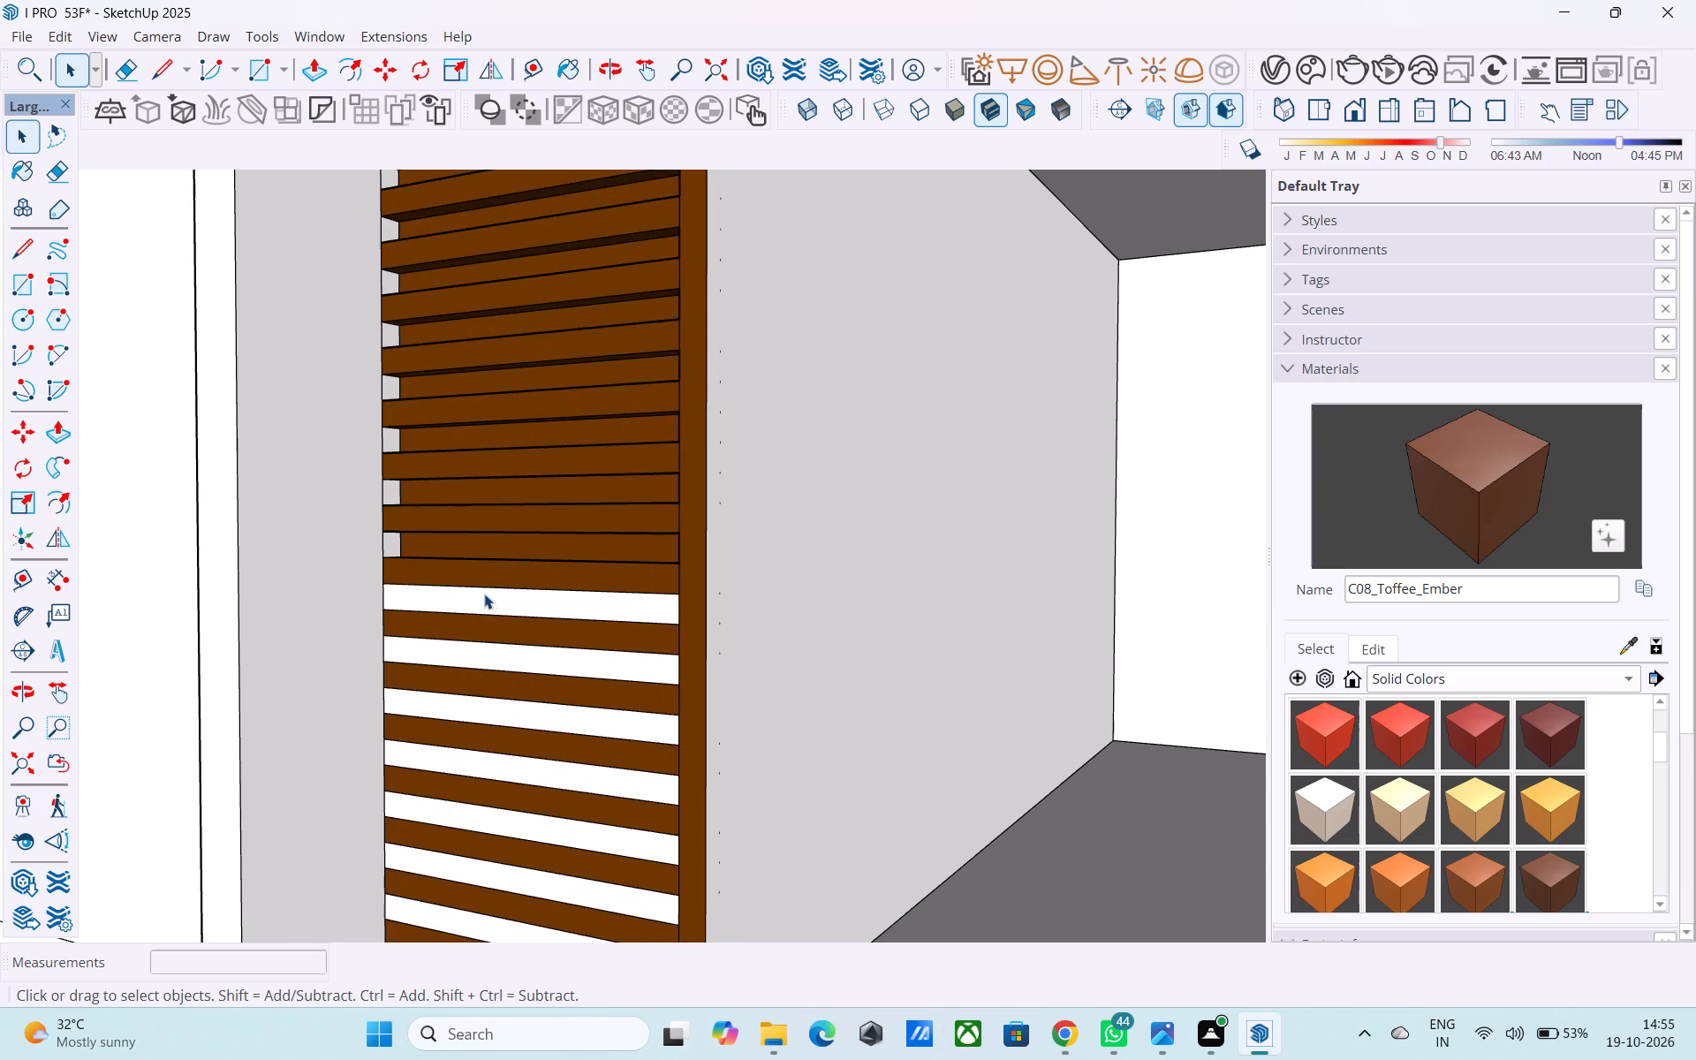
left_click(484, 593)
key("Delete")
left_click(466, 654)
key("Delete")
left_click(462, 703)
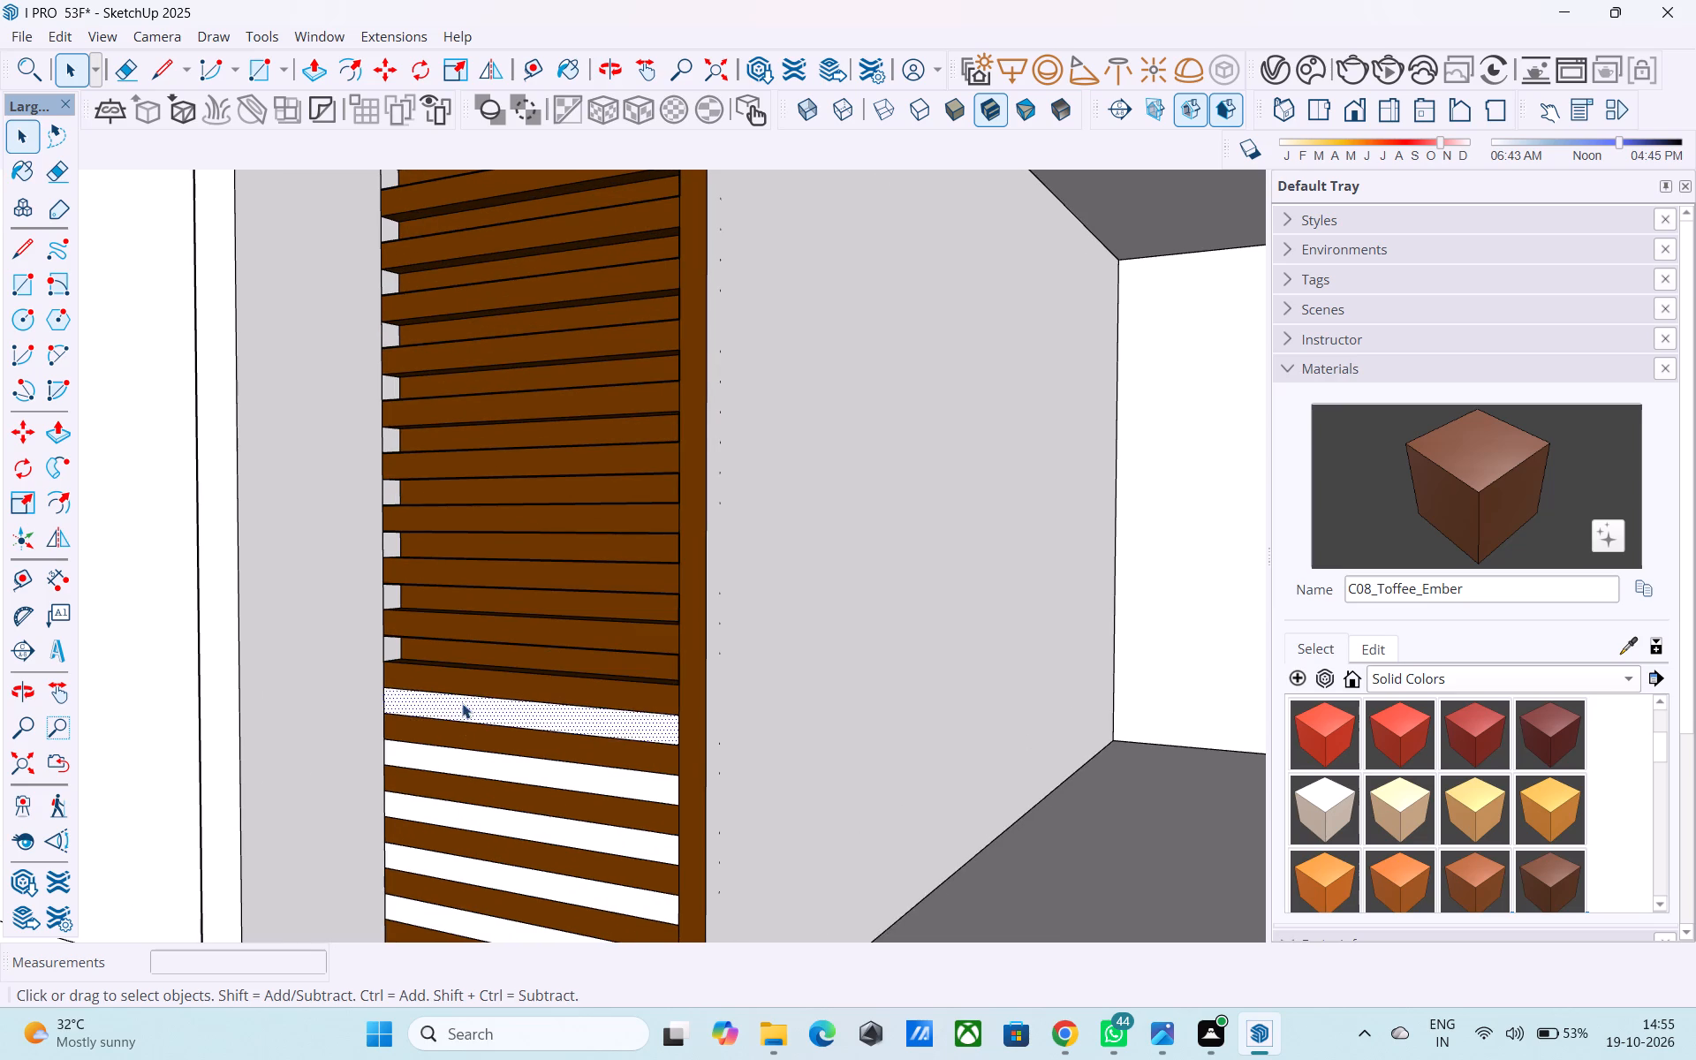
key("Delete")
left_click(454, 758)
key("Delete")
Delete the white faces covering the four lowest slat gaps of the louvre.
scroll(536, 356, "down", 4)
scroll(512, 751, "up", 4)
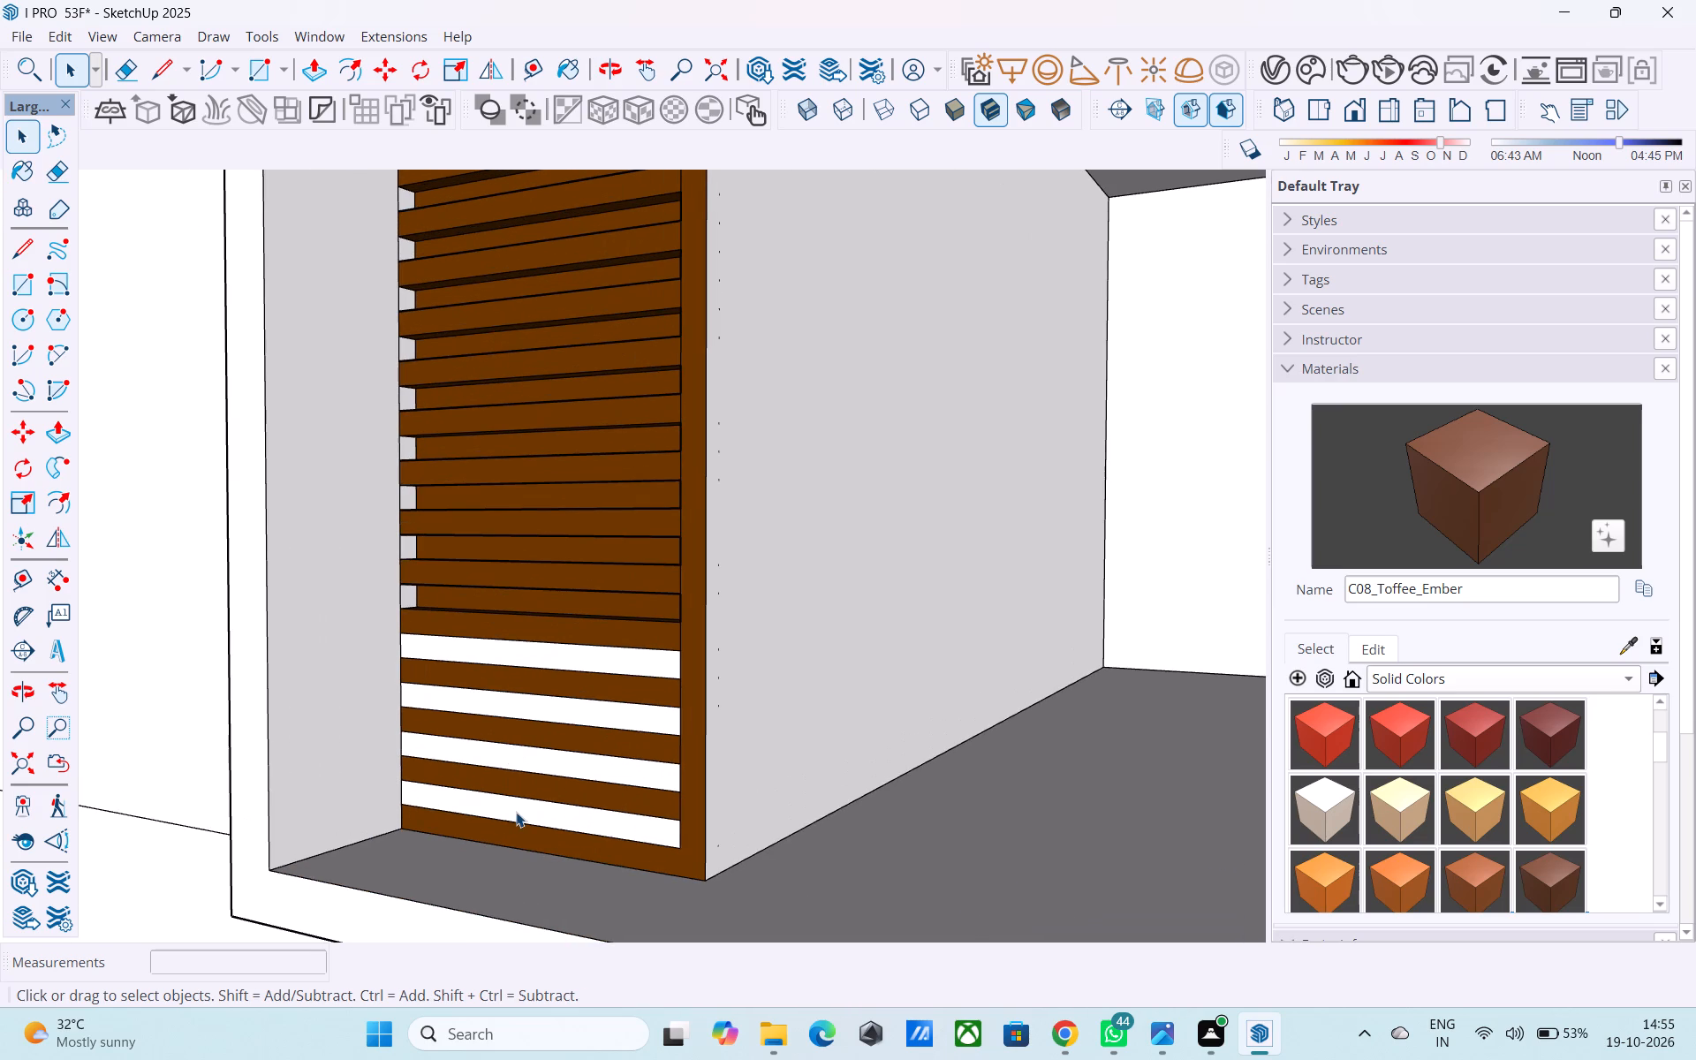
left_click(517, 812)
key("Delete")
left_click(500, 757)
key("Delete")
left_click(494, 707)
key("Delete")
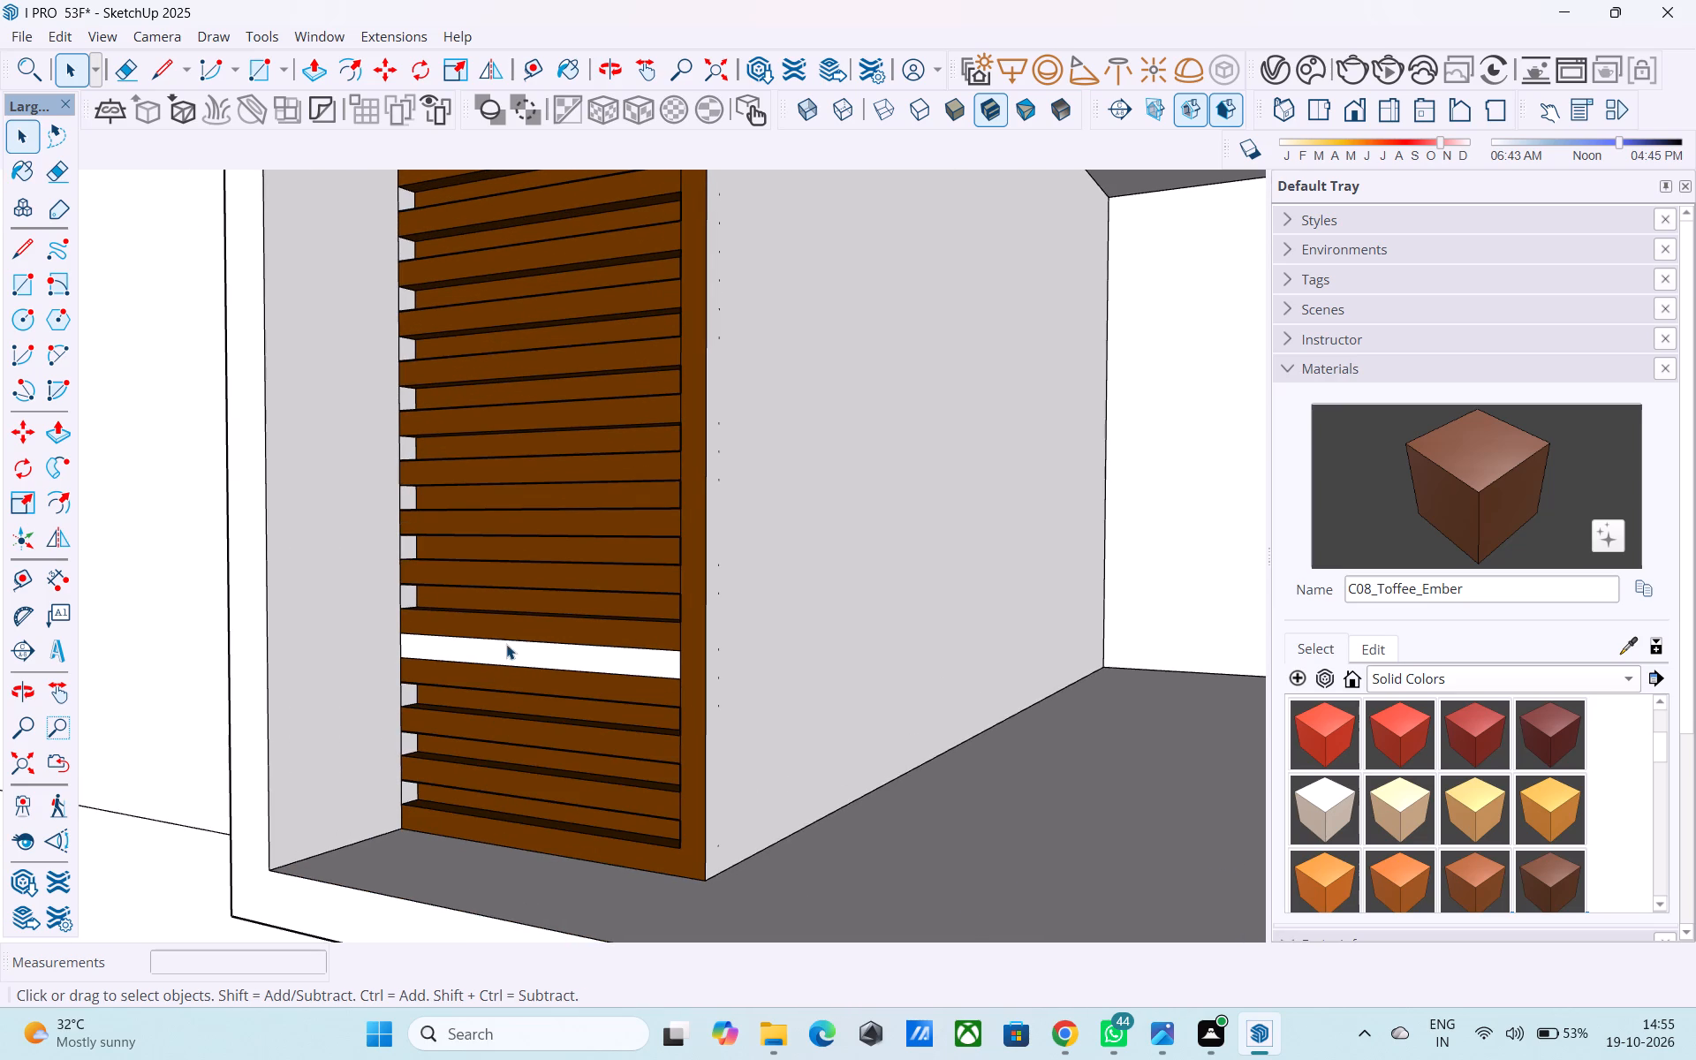
left_click(506, 645)
key("Delete")
key("Delete")
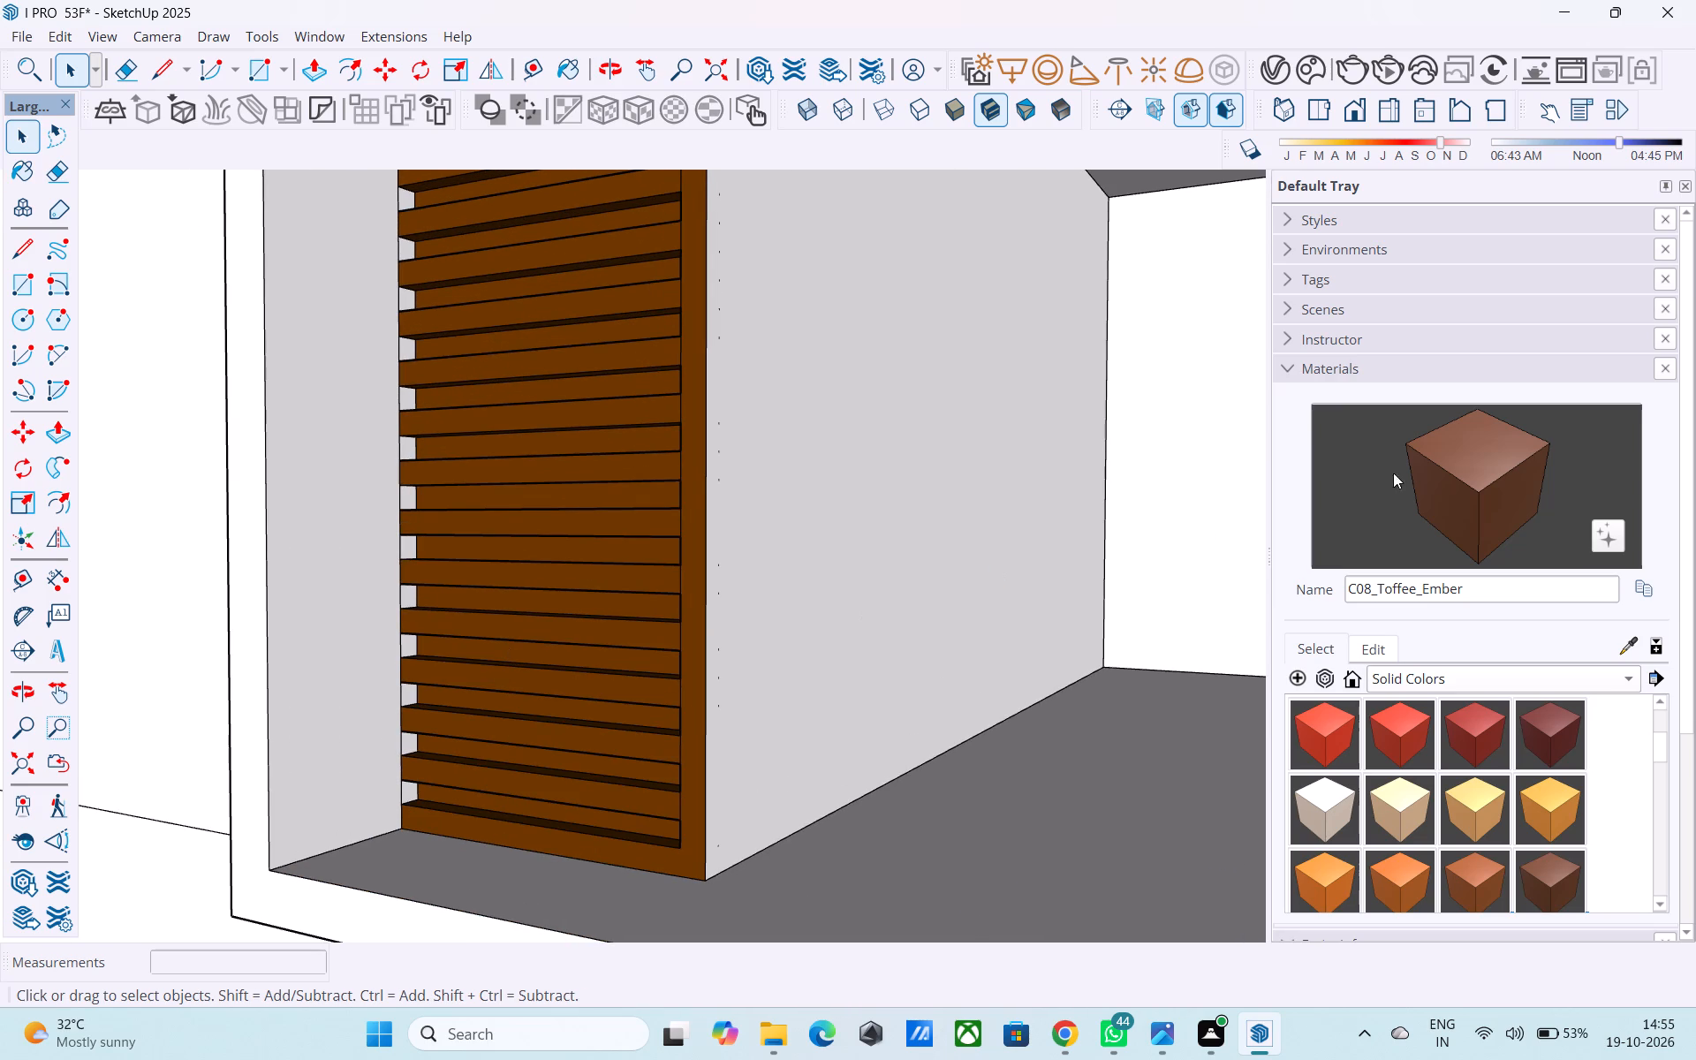
Paint the wall faces at the ends of the nine lowest slat gaps with C08_Toffee_Ember.
left_click(1443, 462)
scroll(663, 730, "up", 7)
left_click(281, 825)
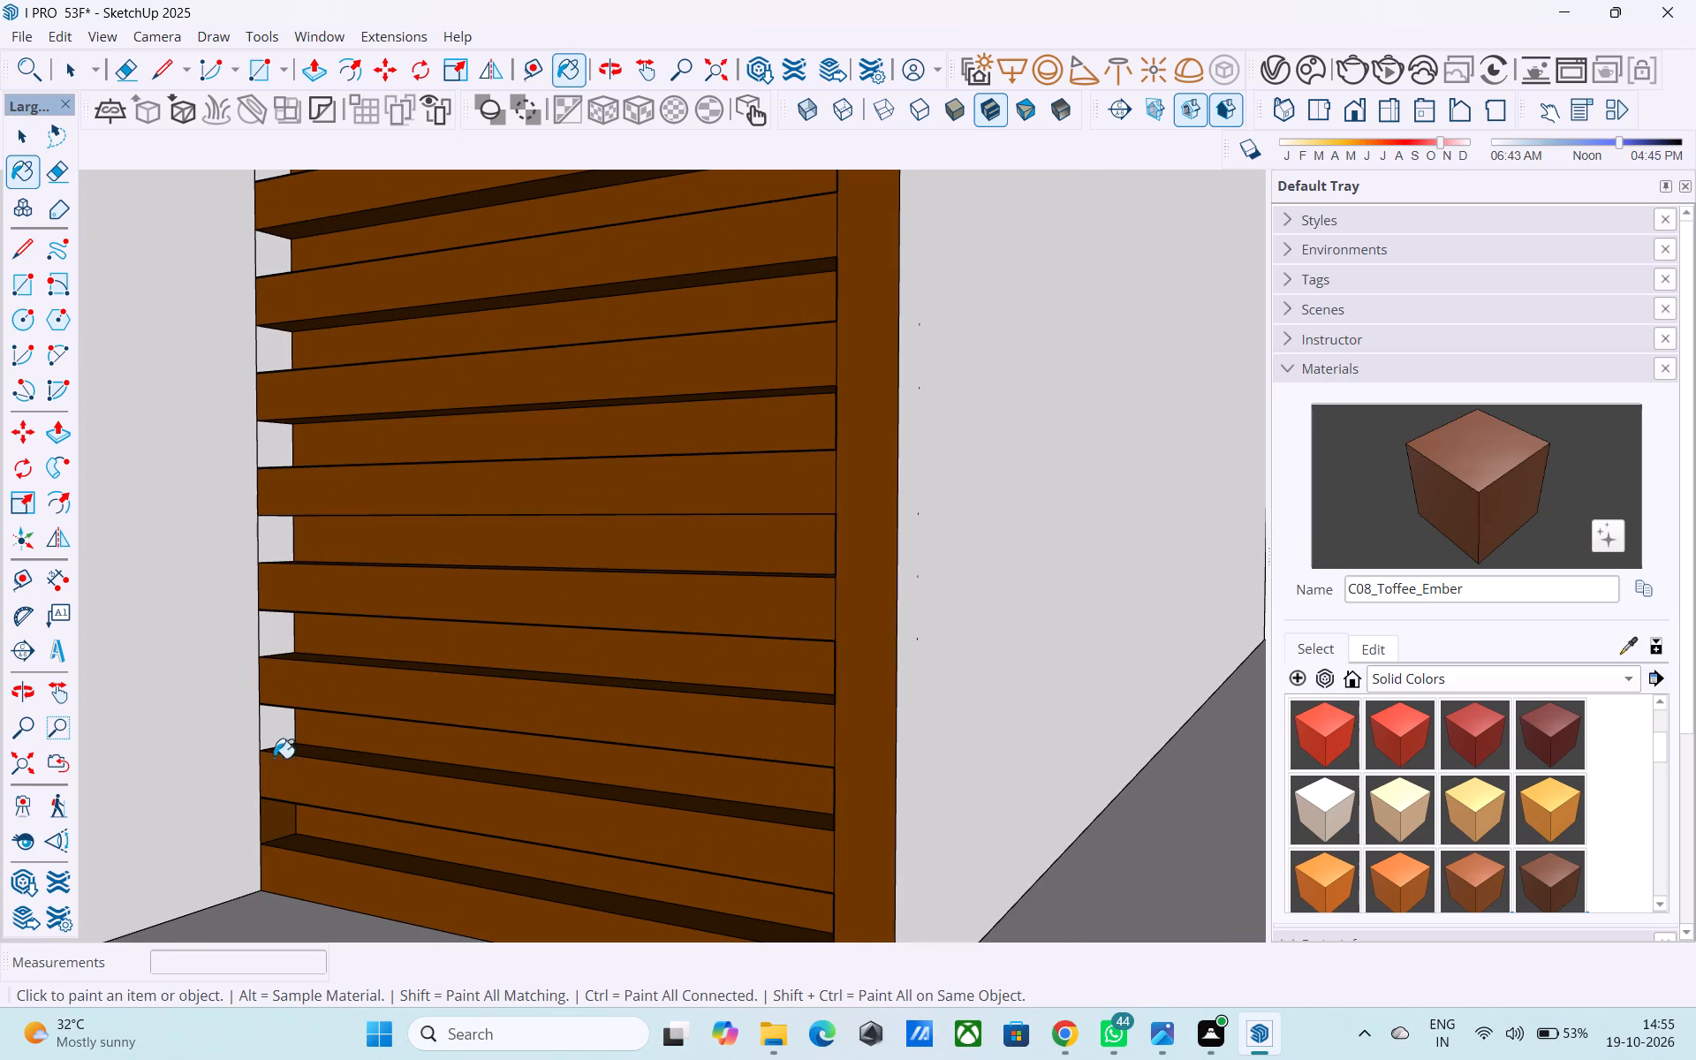
left_click(269, 740)
left_click(268, 627)
scroll(300, 567, "down", 2)
middle_click_drag(405, 473, 505, 781, "shift")
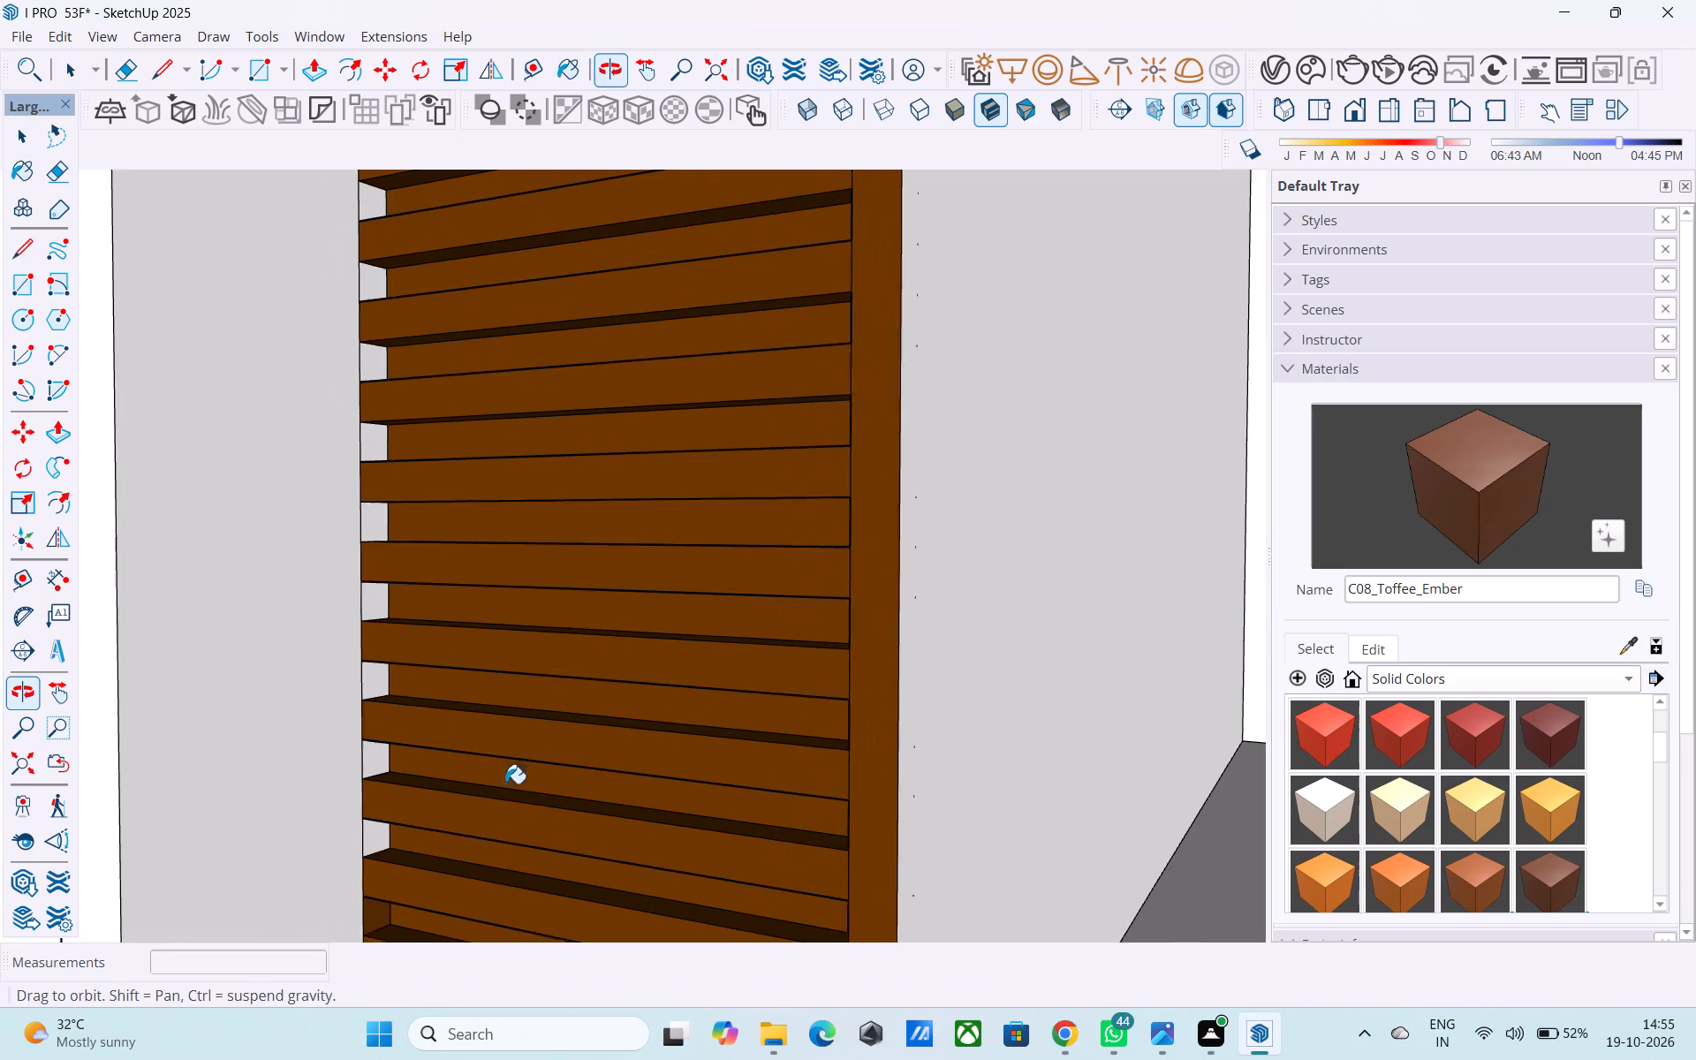
left_click(384, 844)
left_click(370, 768)
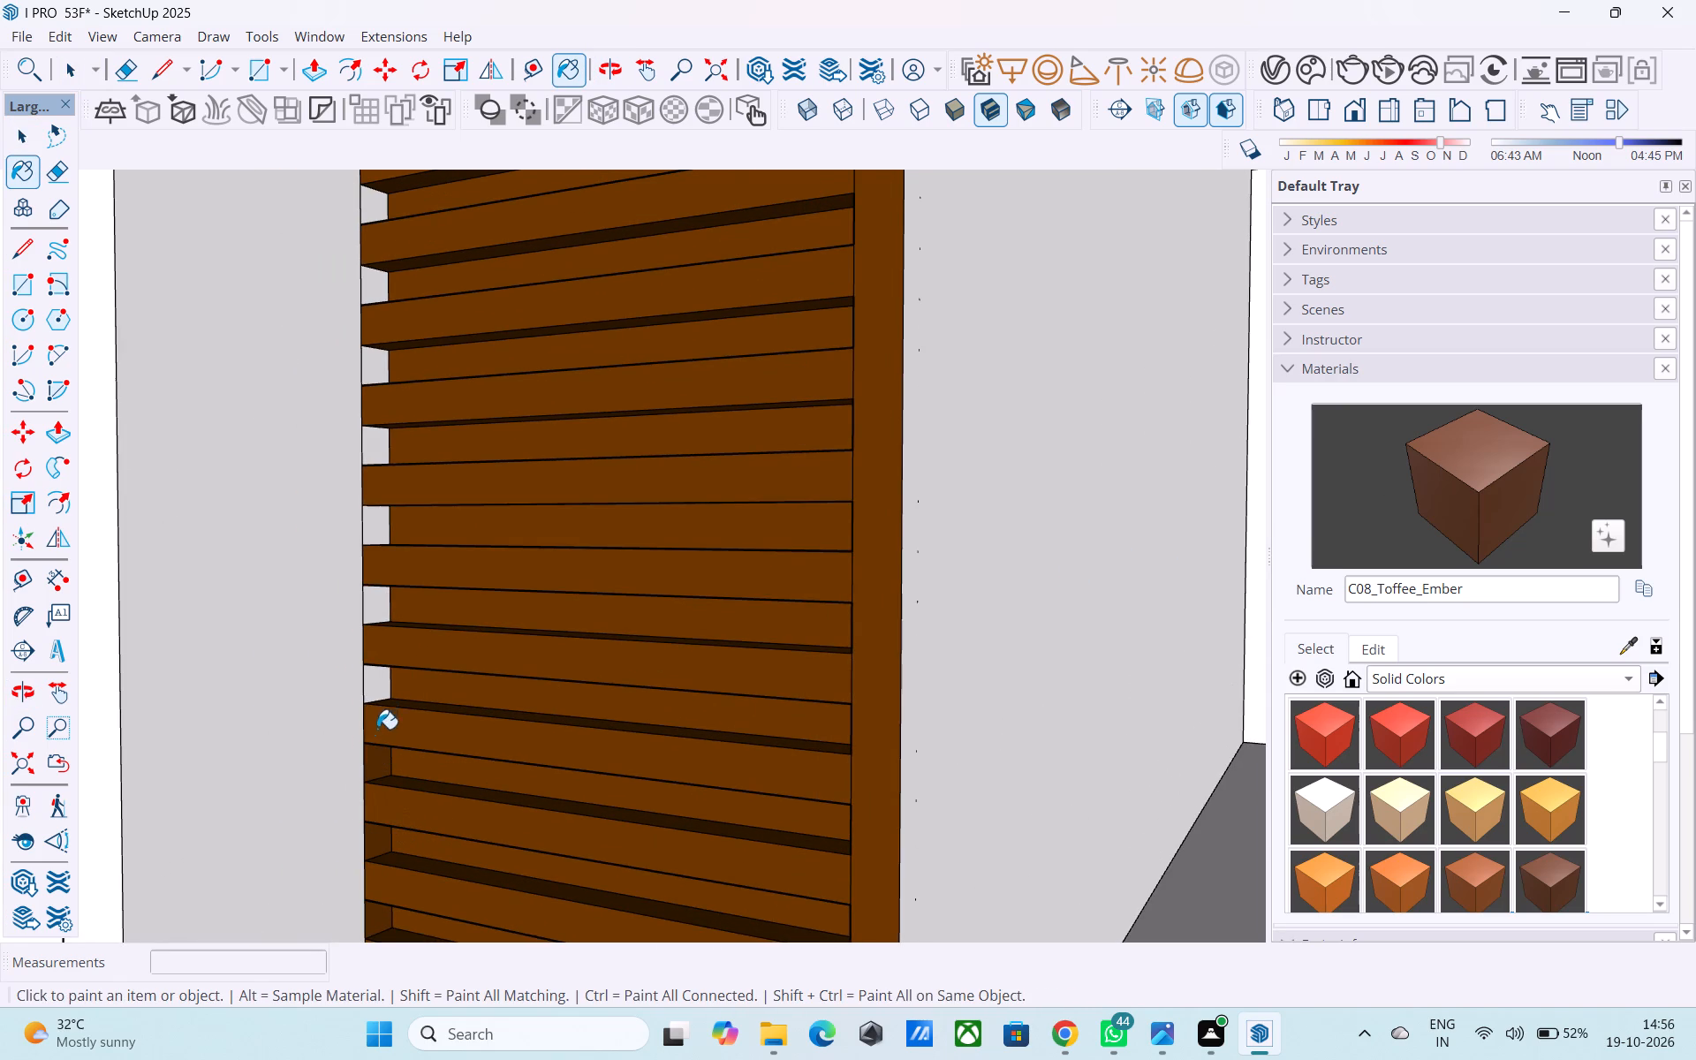
left_click(374, 687)
left_click(367, 602)
left_click(380, 523)
left_click(376, 440)
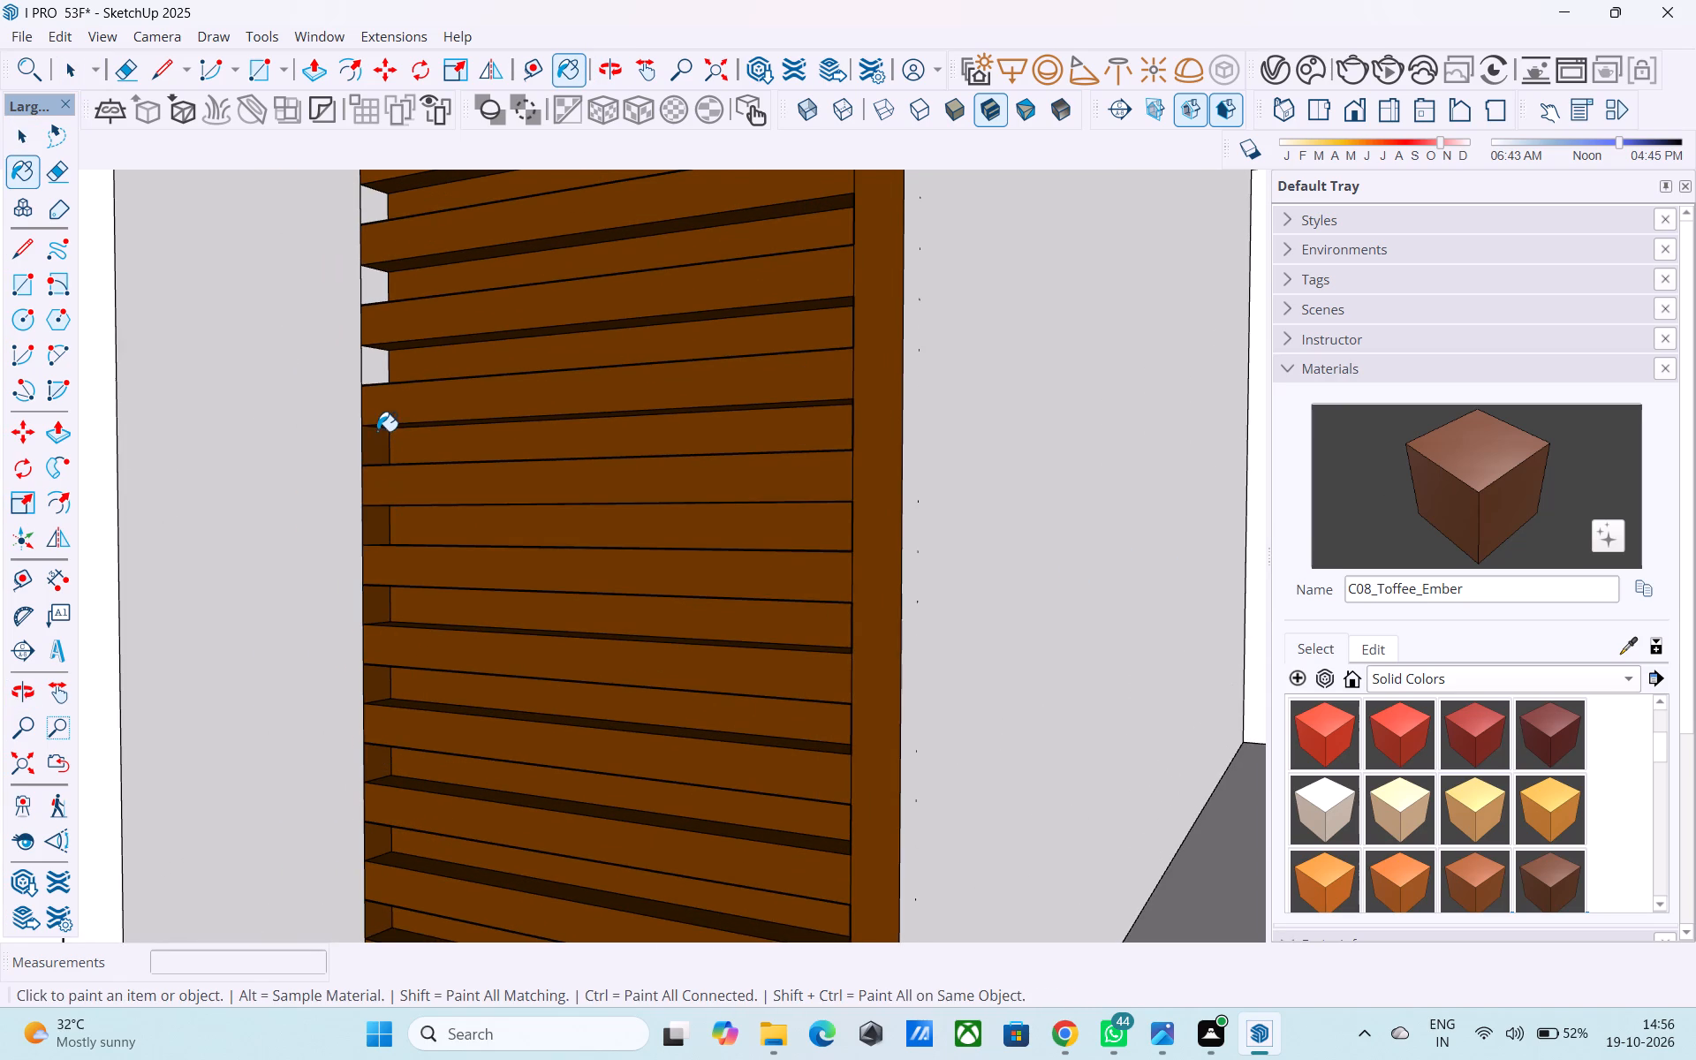
Paint the wall faces at the ends of the next six slat gaps further up with C08_Toffee_Ember.
middle_click_drag(379, 454, 402, 784, "shift")
left_click(394, 693)
left_click(403, 615)
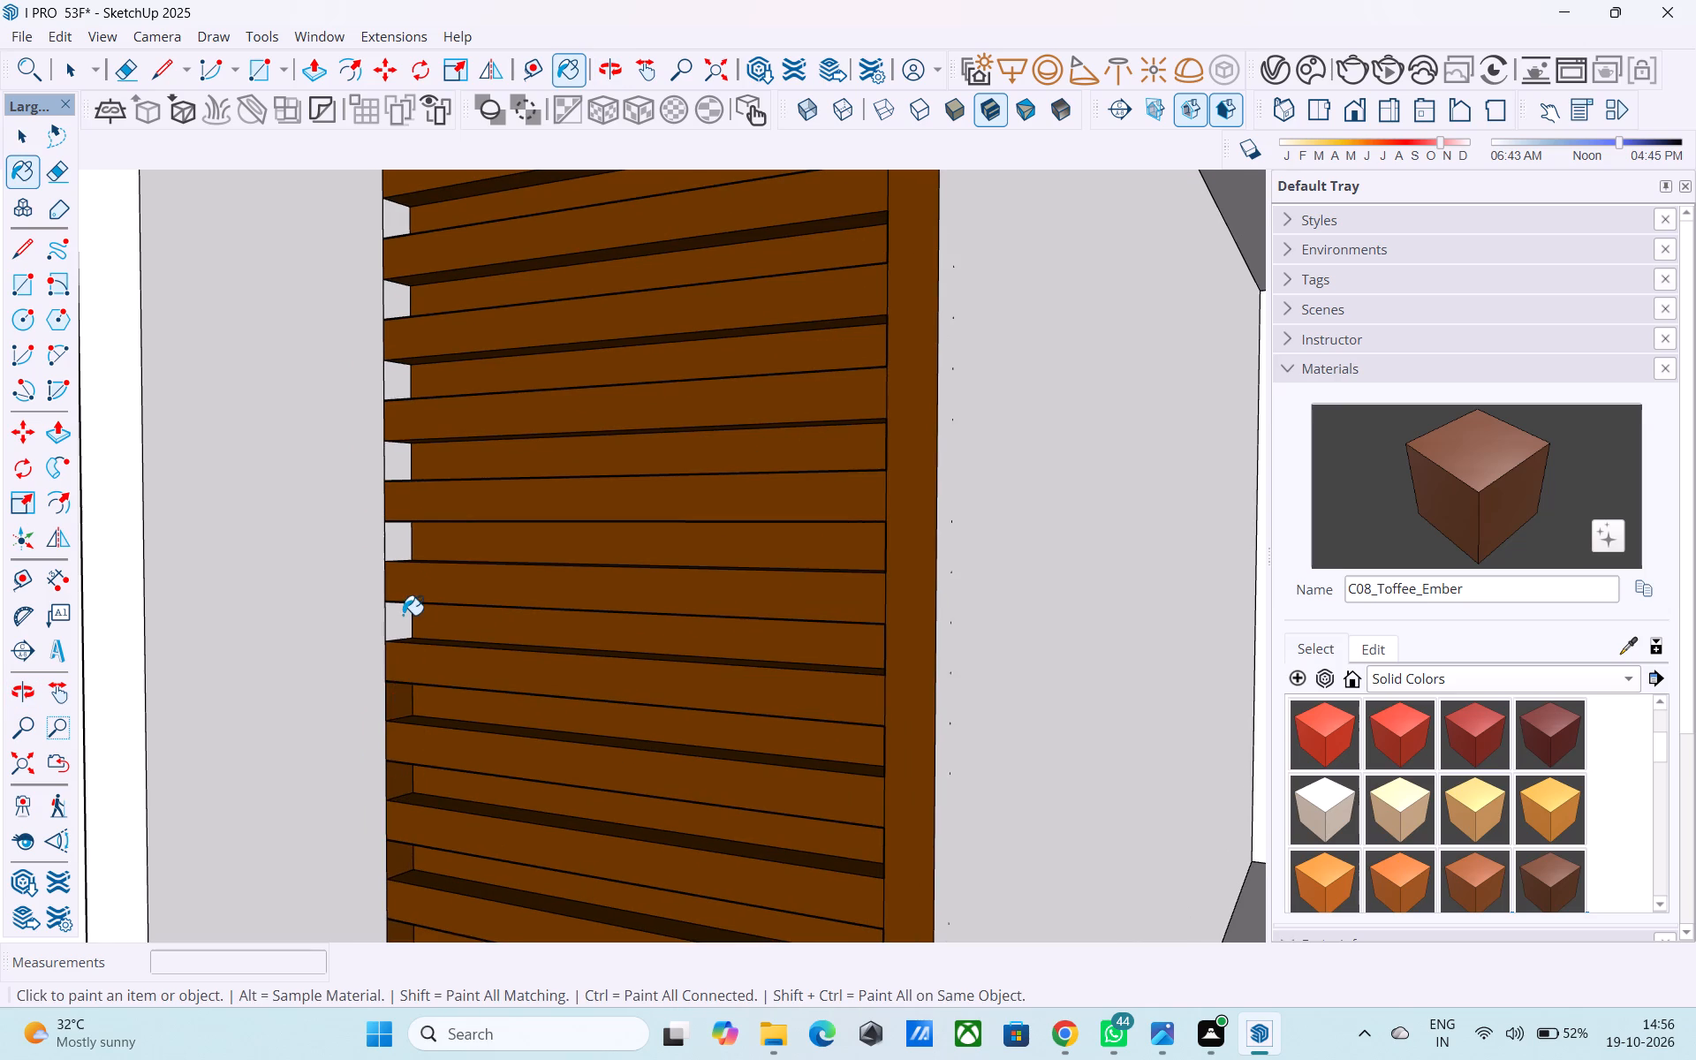
left_click(404, 555)
left_click(400, 459)
middle_click_drag(400, 457, 413, 697, "shift")
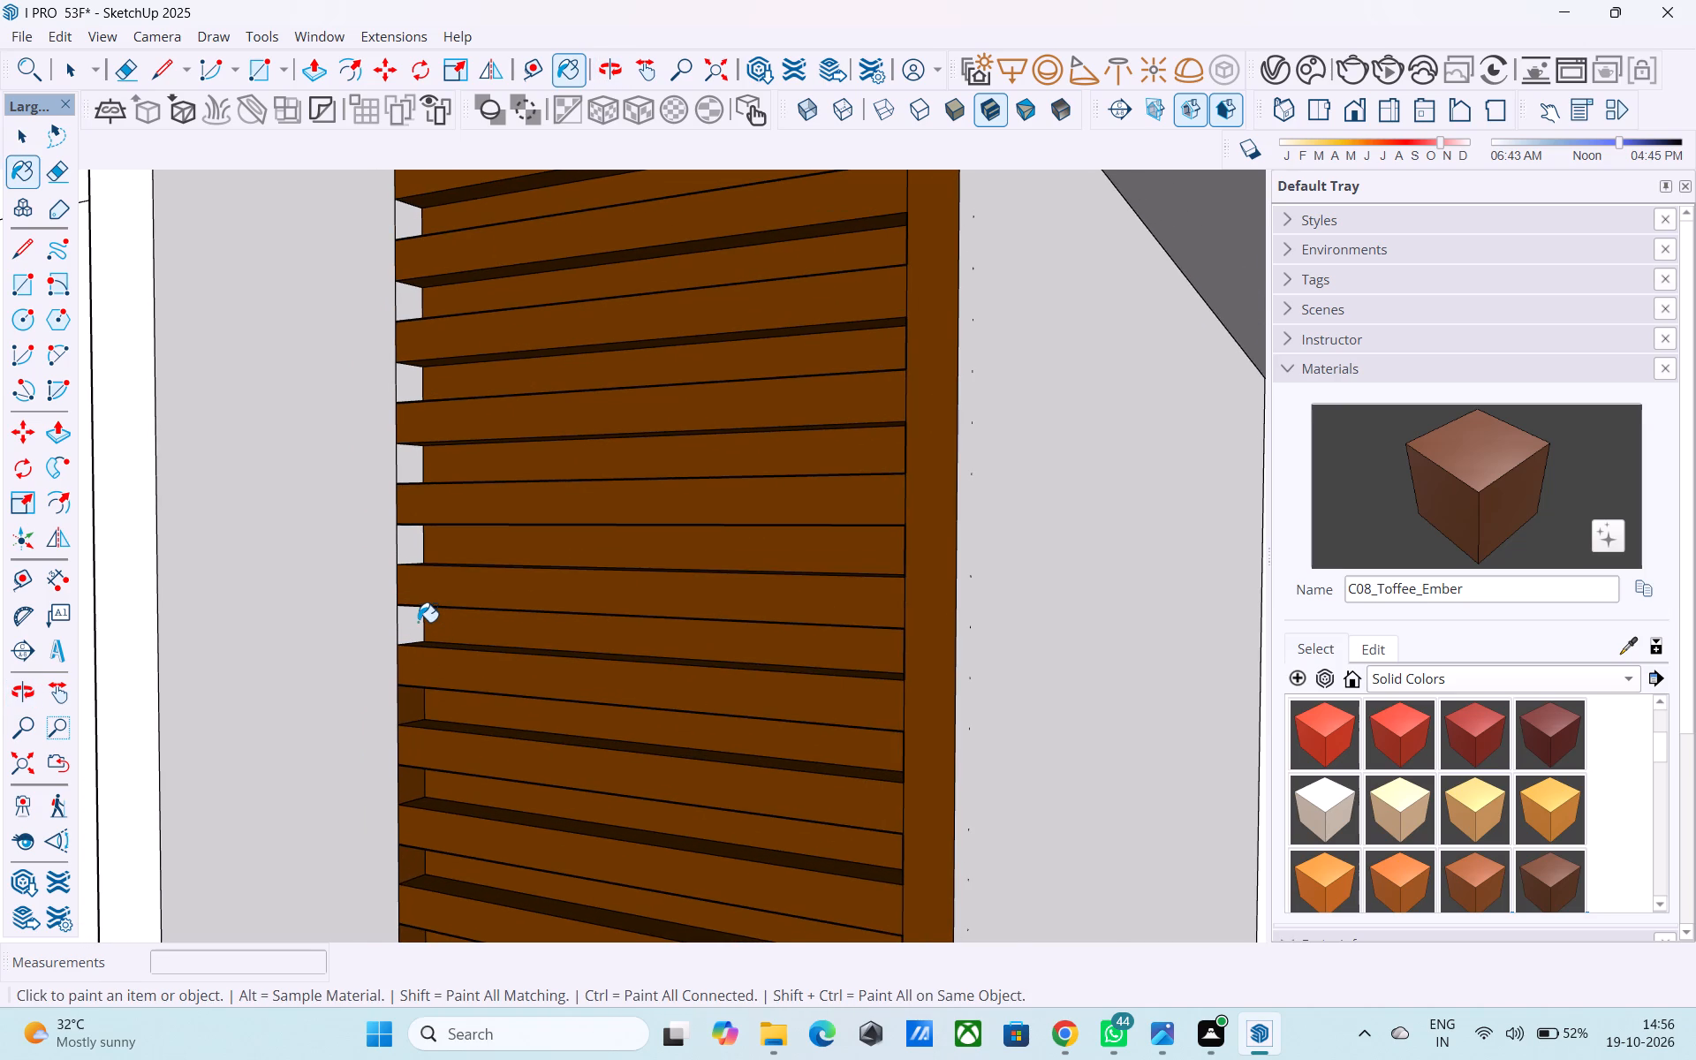
left_click(416, 623)
left_click(405, 552)
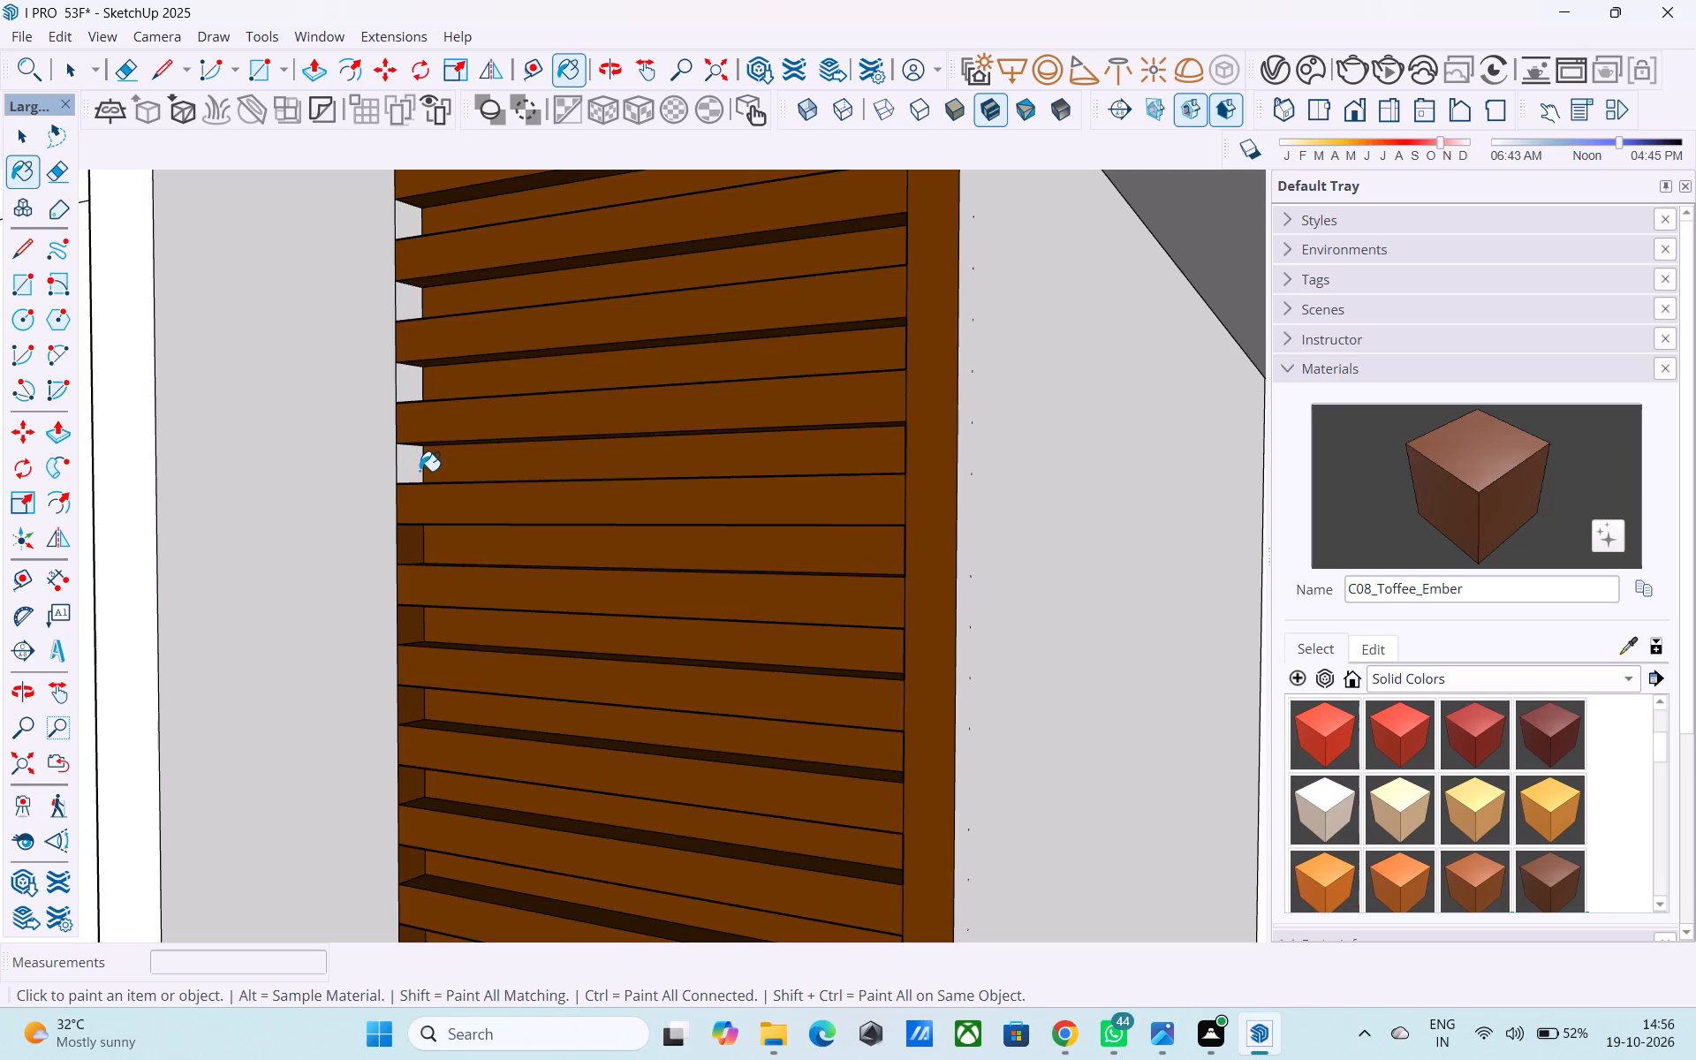
Paint the wall faces at the ends of the remaining four enclosed slat gaps near the louvre's top with C08_Toffee_Ember.
scroll(420, 473, "down", 1)
middle_click_drag(420, 473, 488, 569, "shift")
middle_click_drag(475, 457, 502, 571)
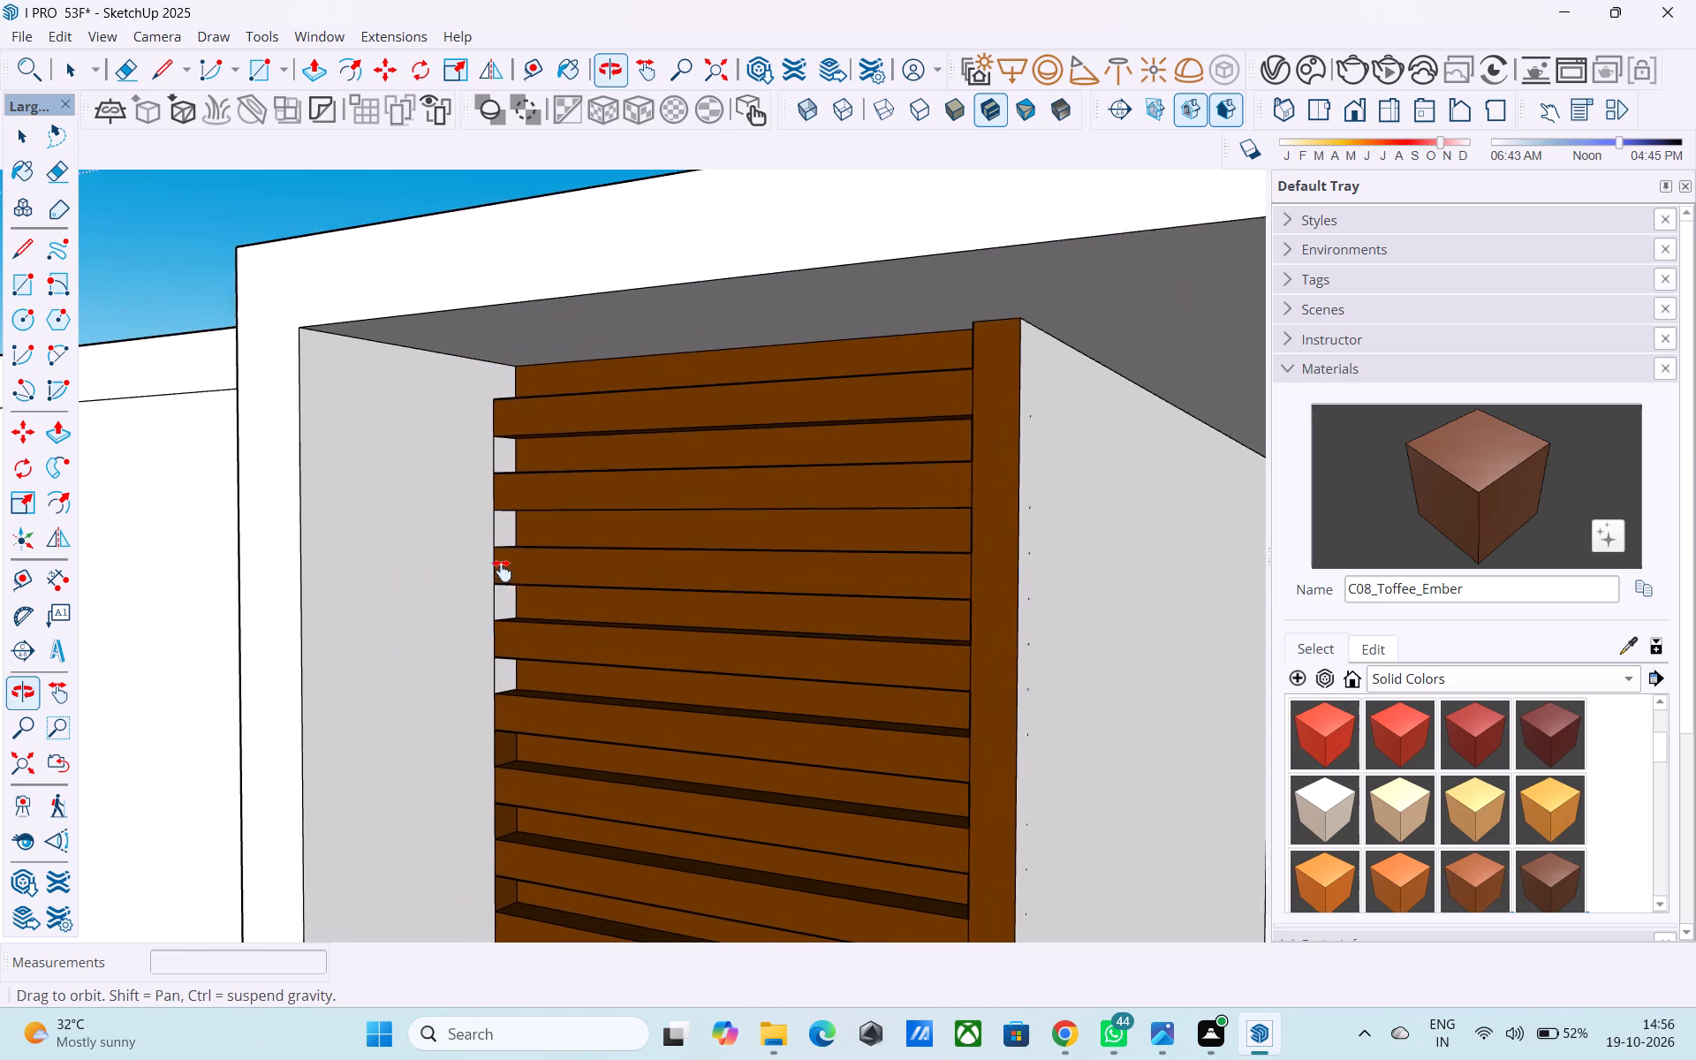
middle_click_drag(502, 571, 507, 584)
middle_click_drag(519, 604, 520, 649)
middle_click_drag(527, 593, 515, 612, "shift")
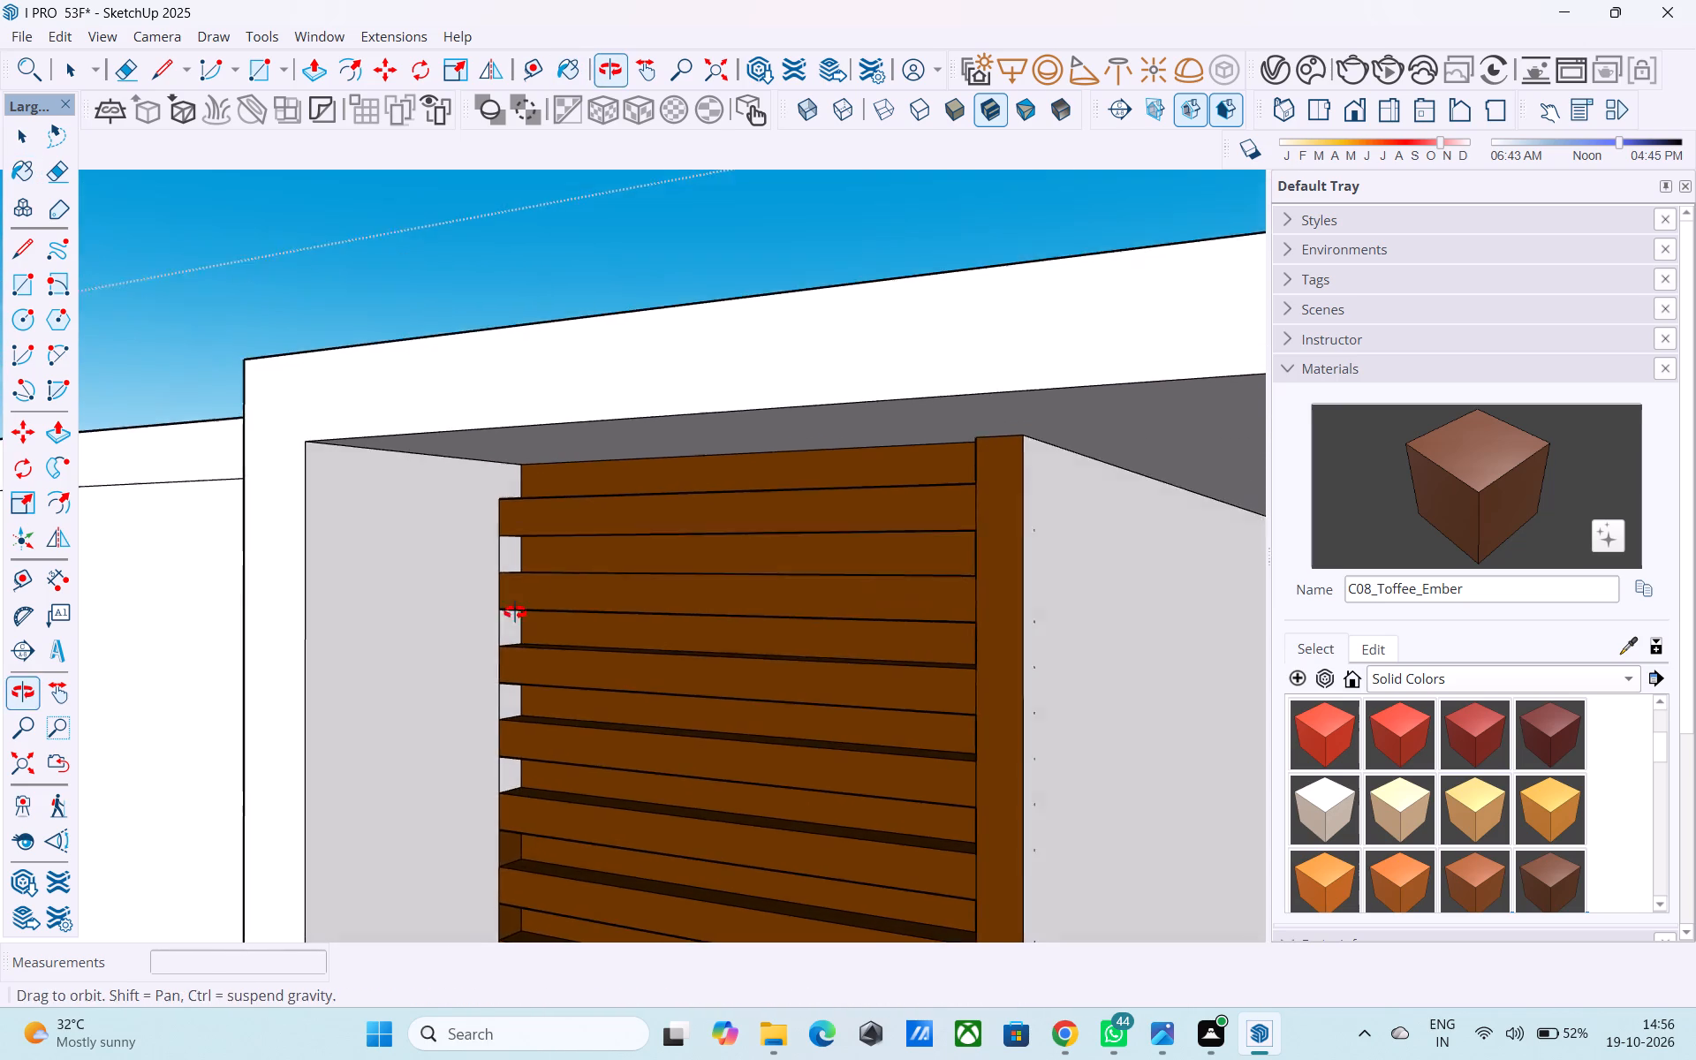
middle_click_drag(515, 612, 505, 600, "shift")
scroll(496, 539, "up", 4)
left_click(519, 578)
left_click(519, 682)
middle_click_drag(519, 680, 516, 531)
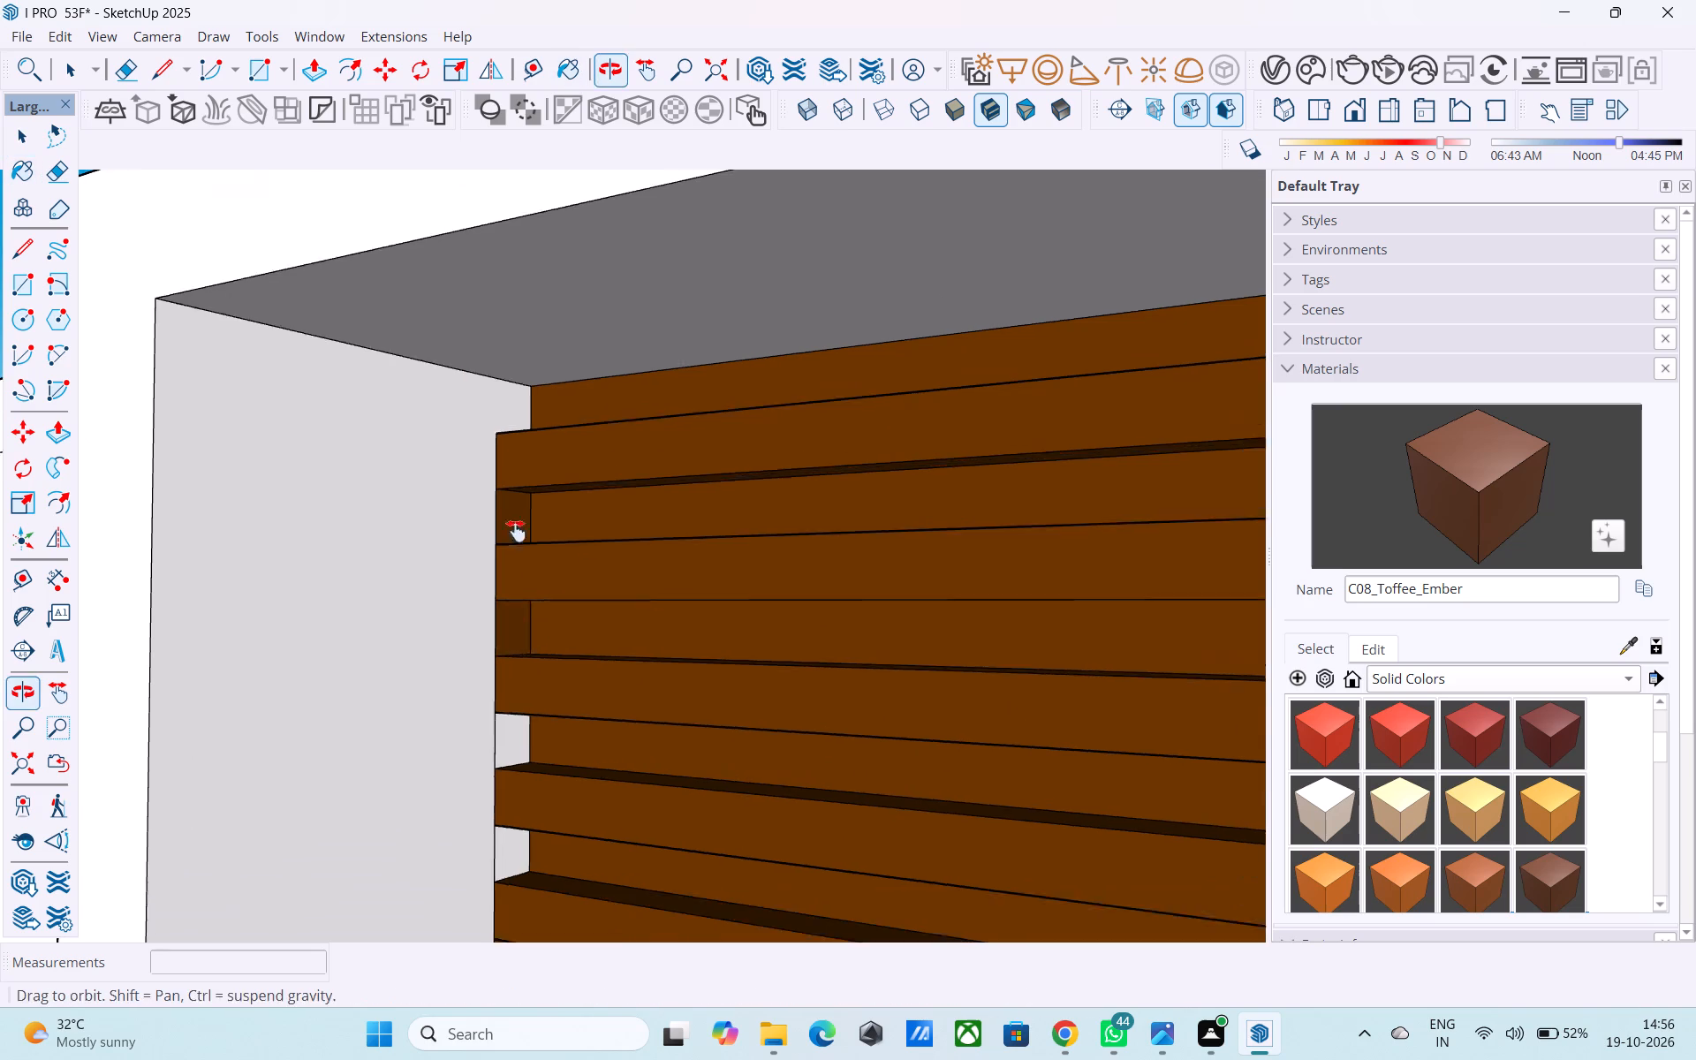
middle_click_drag(516, 531, 511, 353)
left_click_drag(491, 498, 487, 485)
key("ctrl+z")
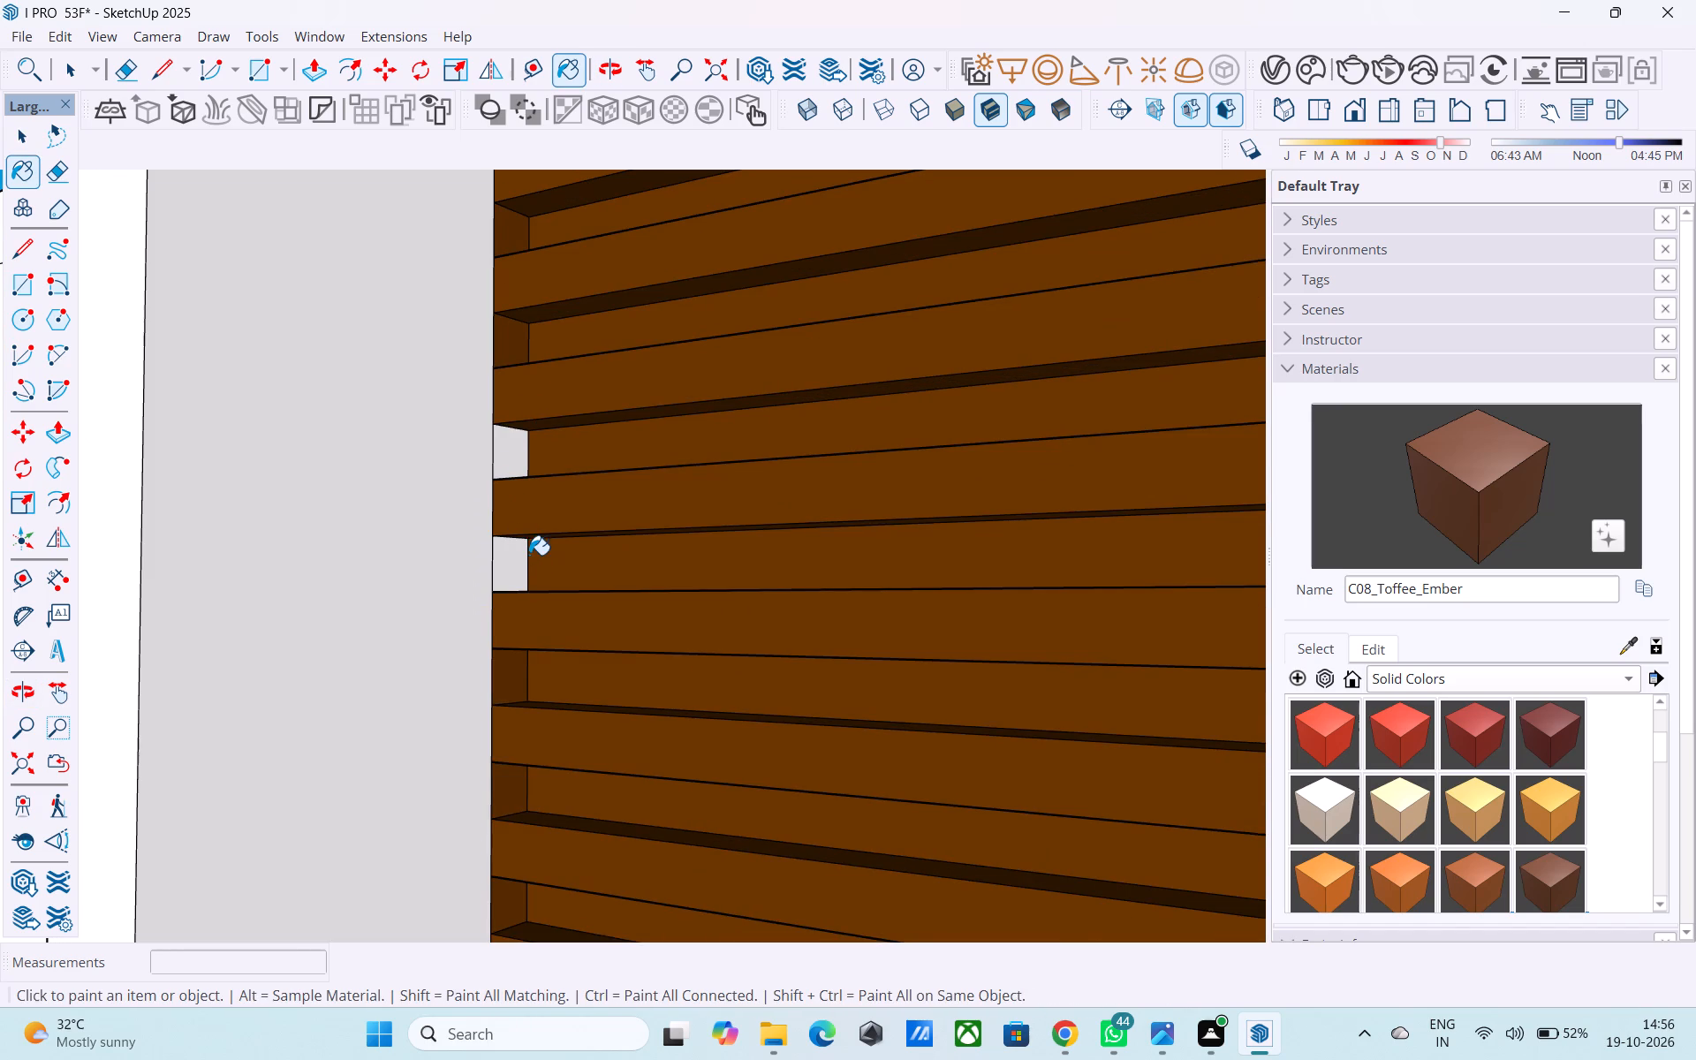
left_click(517, 556)
left_click(496, 473)
Draw a vertical line from the top slat's corner to the roof slab and paint the enclosed wall patch with C08_Toffee_Ember.
scroll(511, 467, "down", 6)
scroll(540, 284, "down", 2)
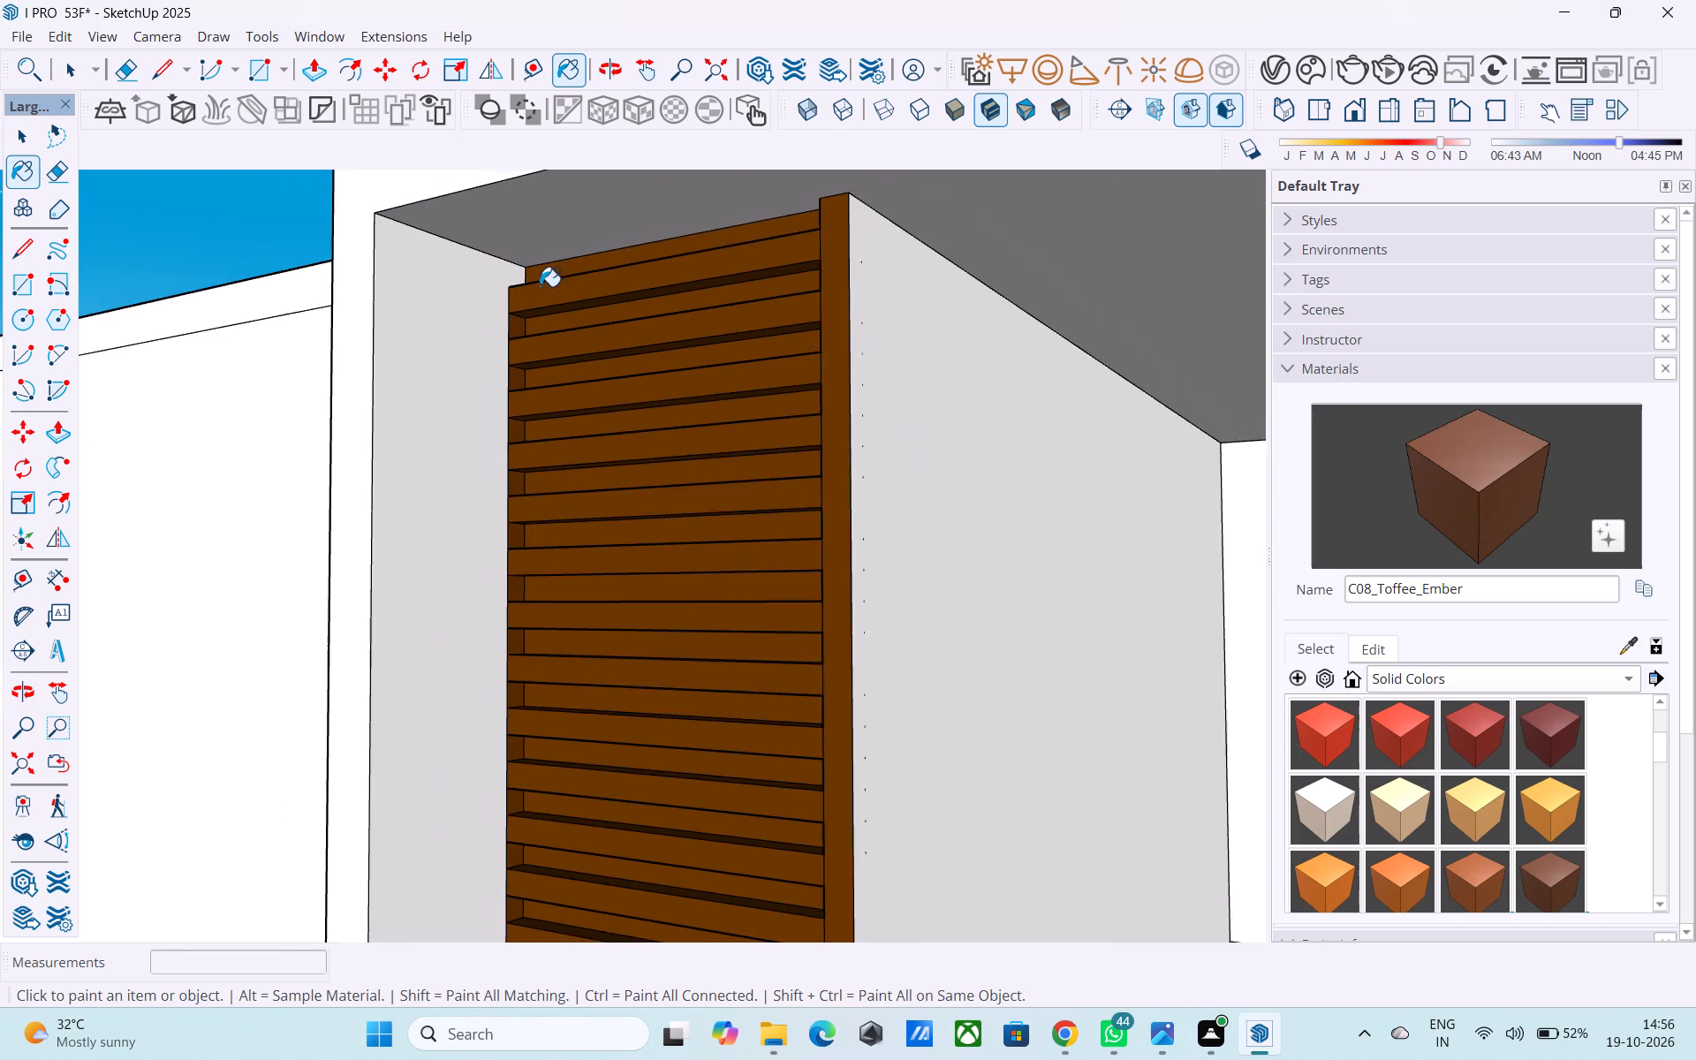
middle_click_drag(540, 286, 539, 484)
scroll(534, 470, "up", 3)
key("l")
scroll(519, 450, "up", 6)
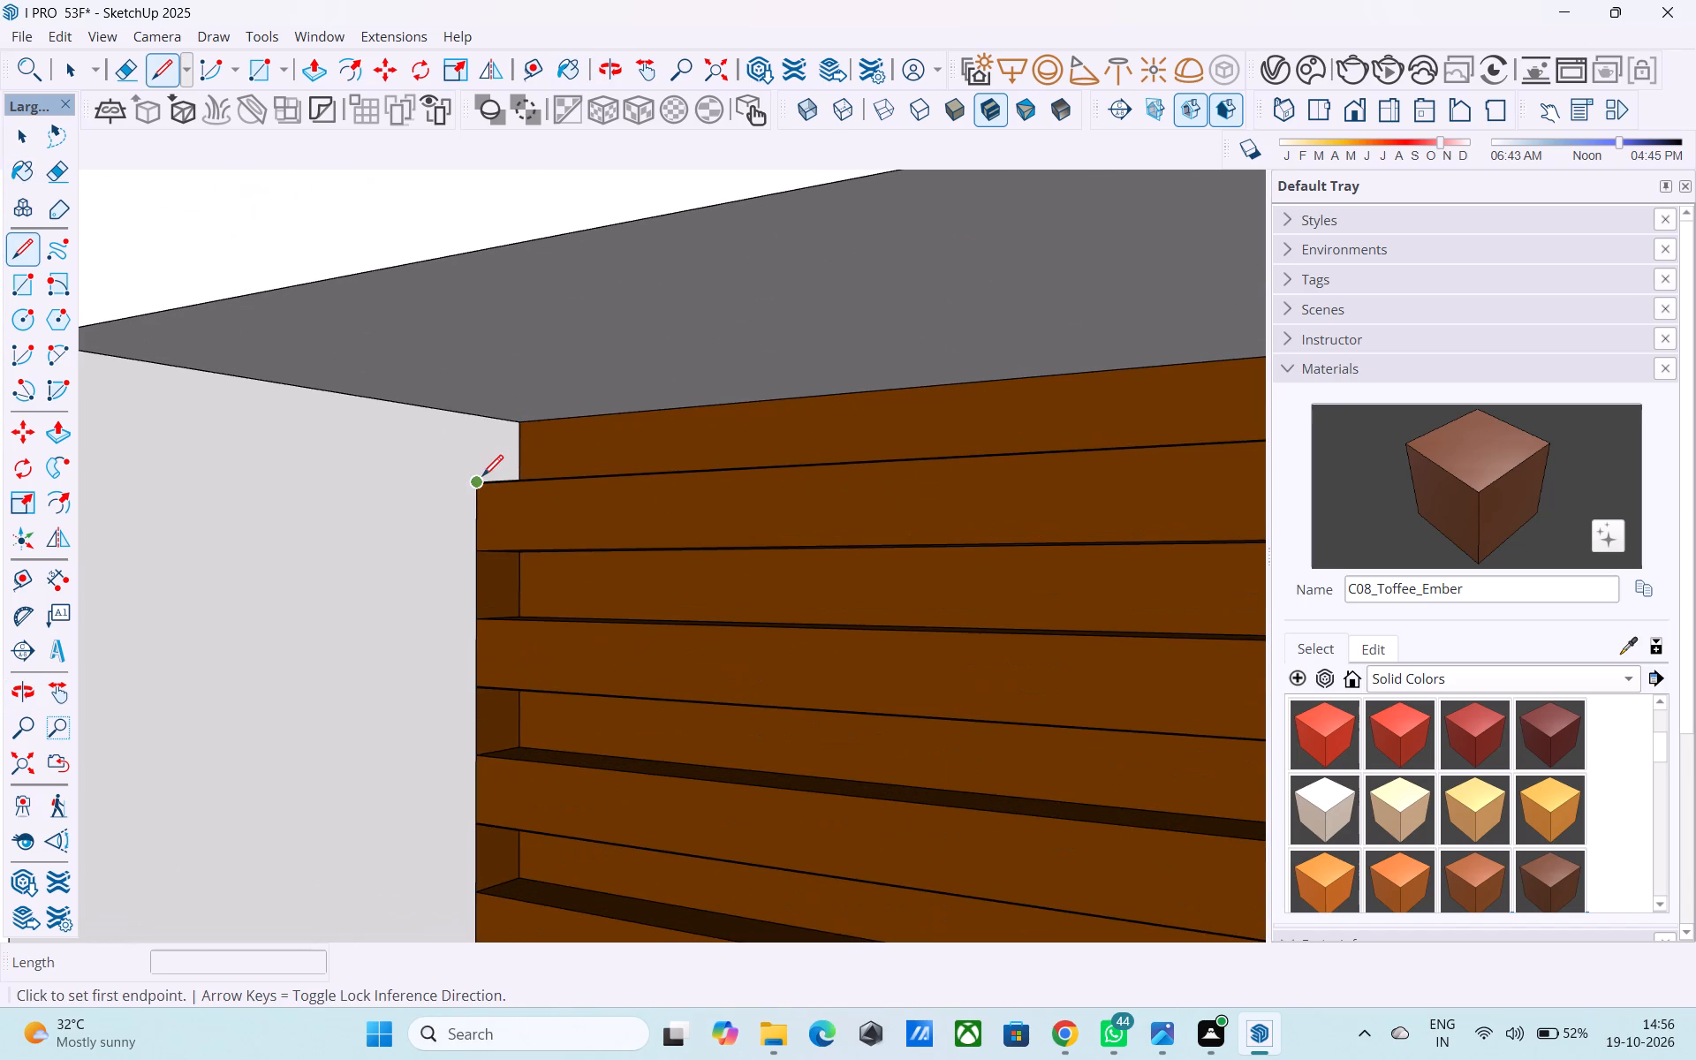
left_click(482, 478)
left_click(476, 415)
left_click(1455, 486)
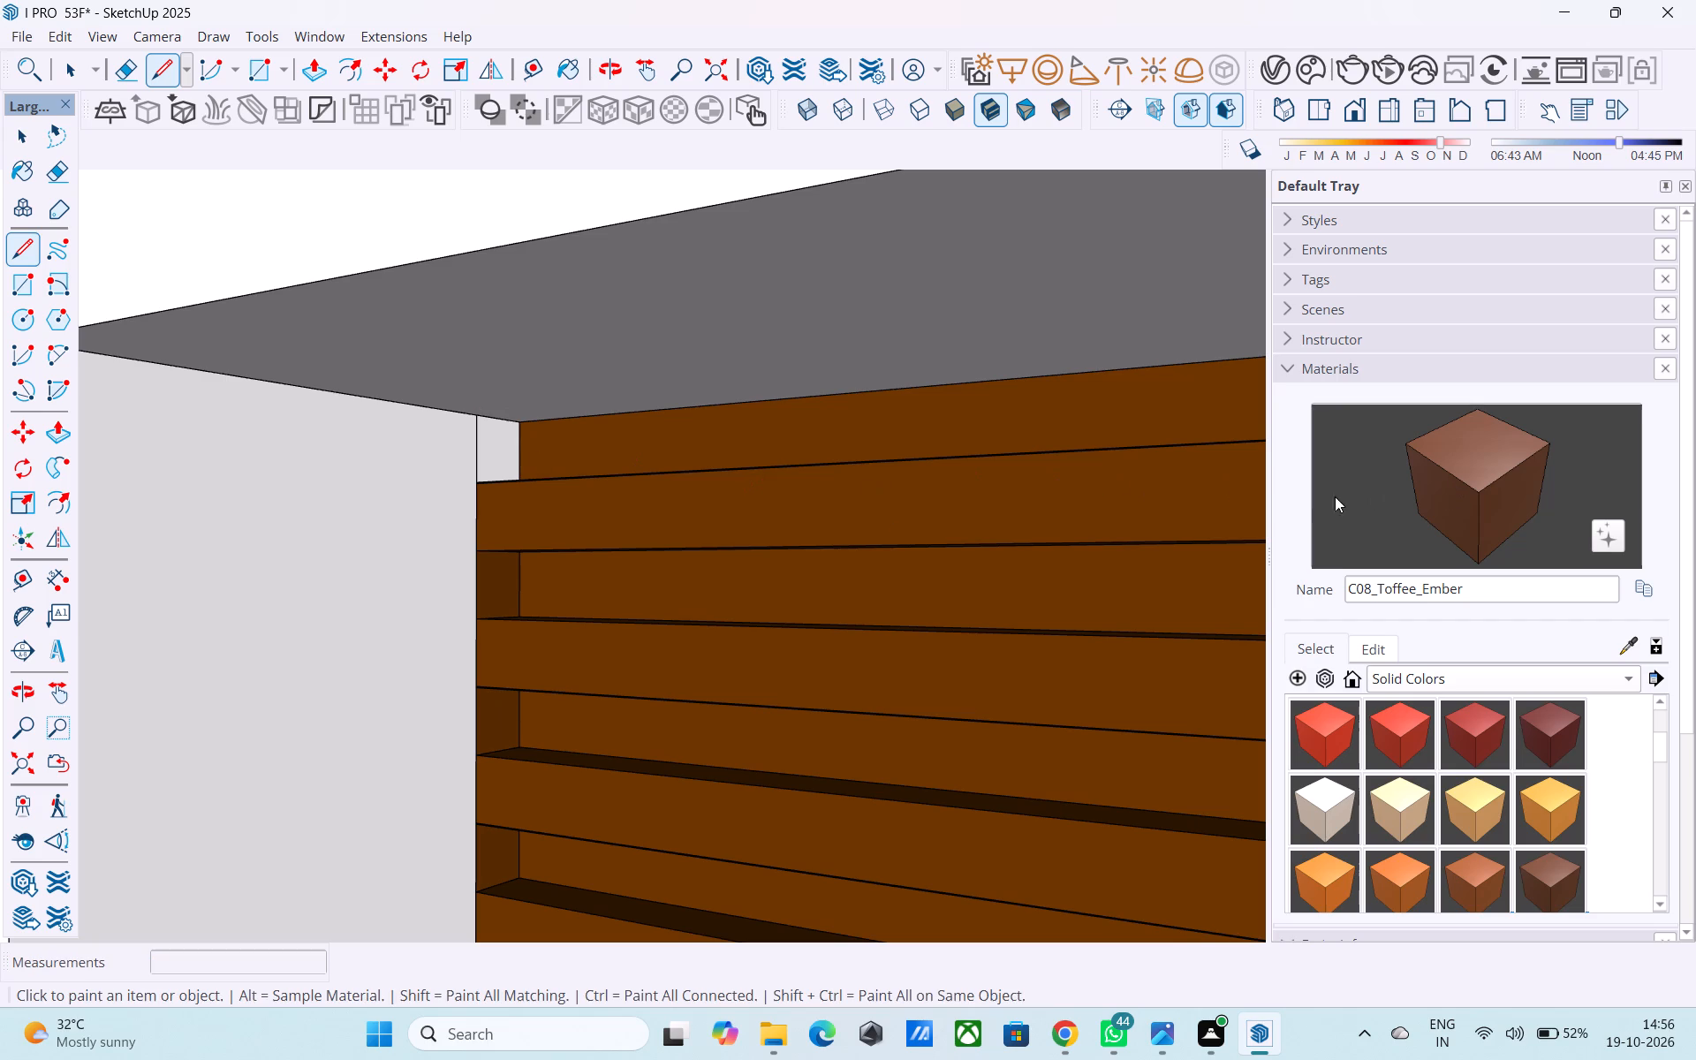
left_click(503, 449)
Save the model.
scroll(505, 382, "down", 14)
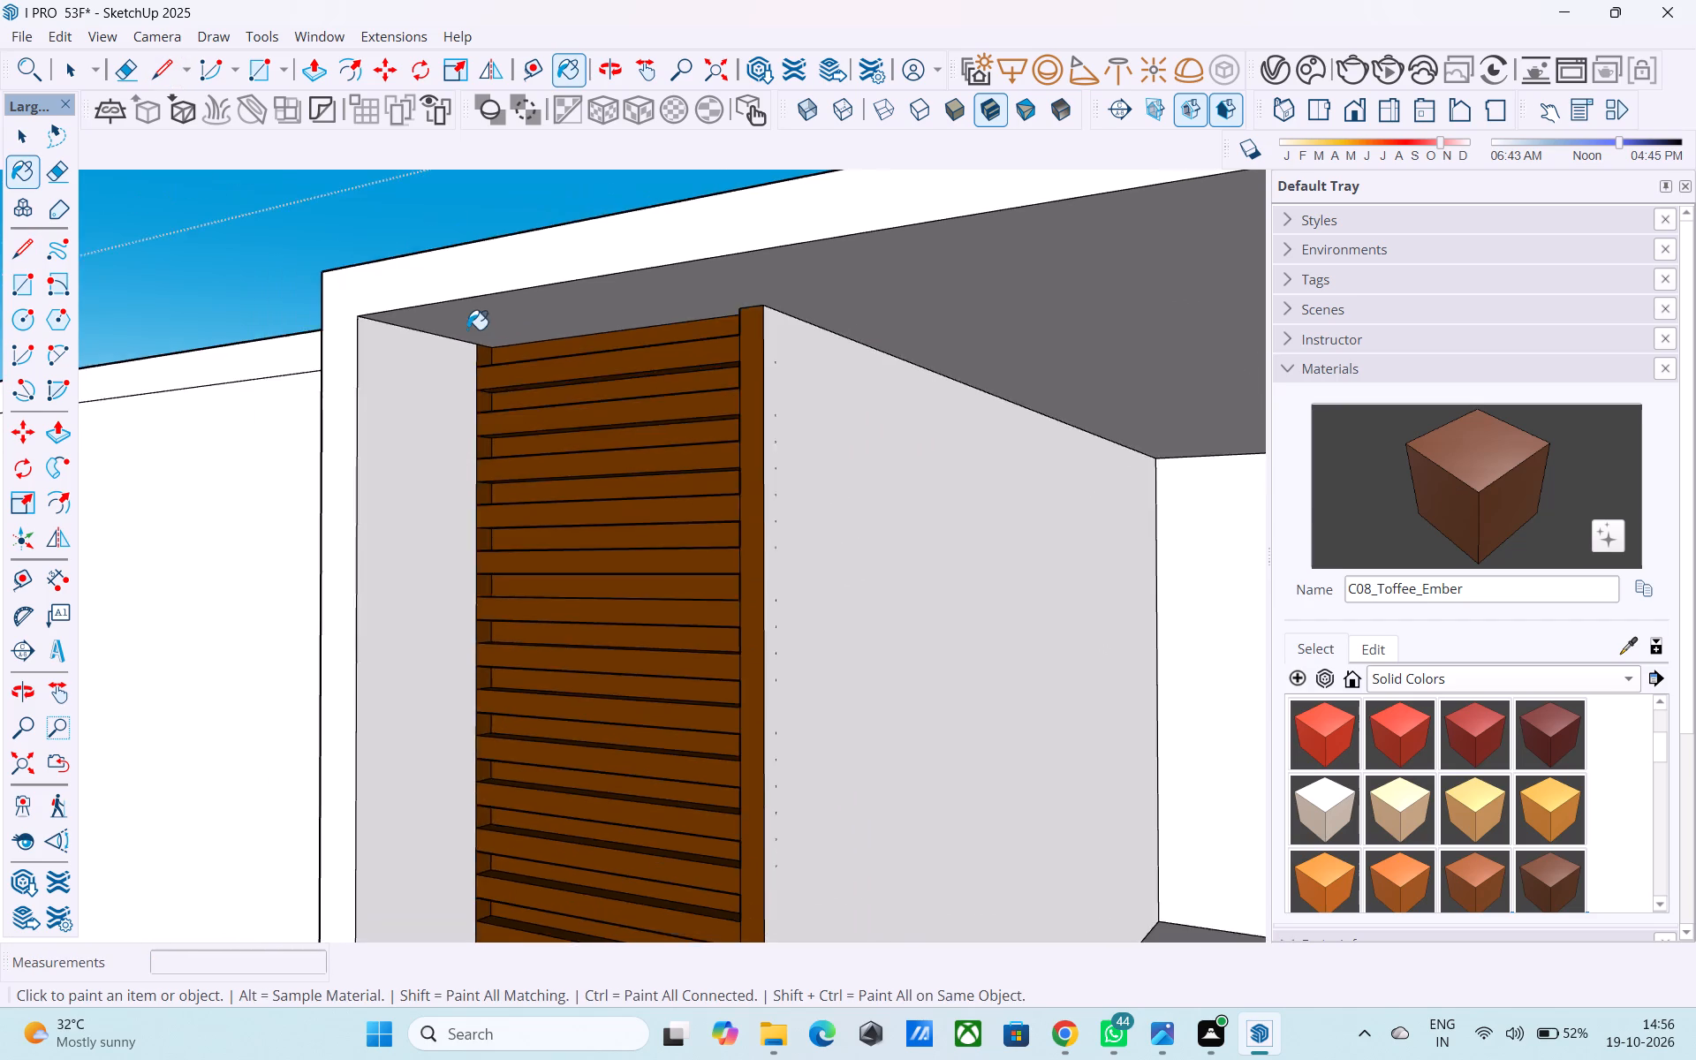
scroll(467, 329, "down", 8)
middle_click_drag(482, 351, 829, 379)
scroll(838, 397, "down", 3)
middle_click_drag(810, 422, 580, 439)
middle_click_drag(418, 497, 433, 497, "shift")
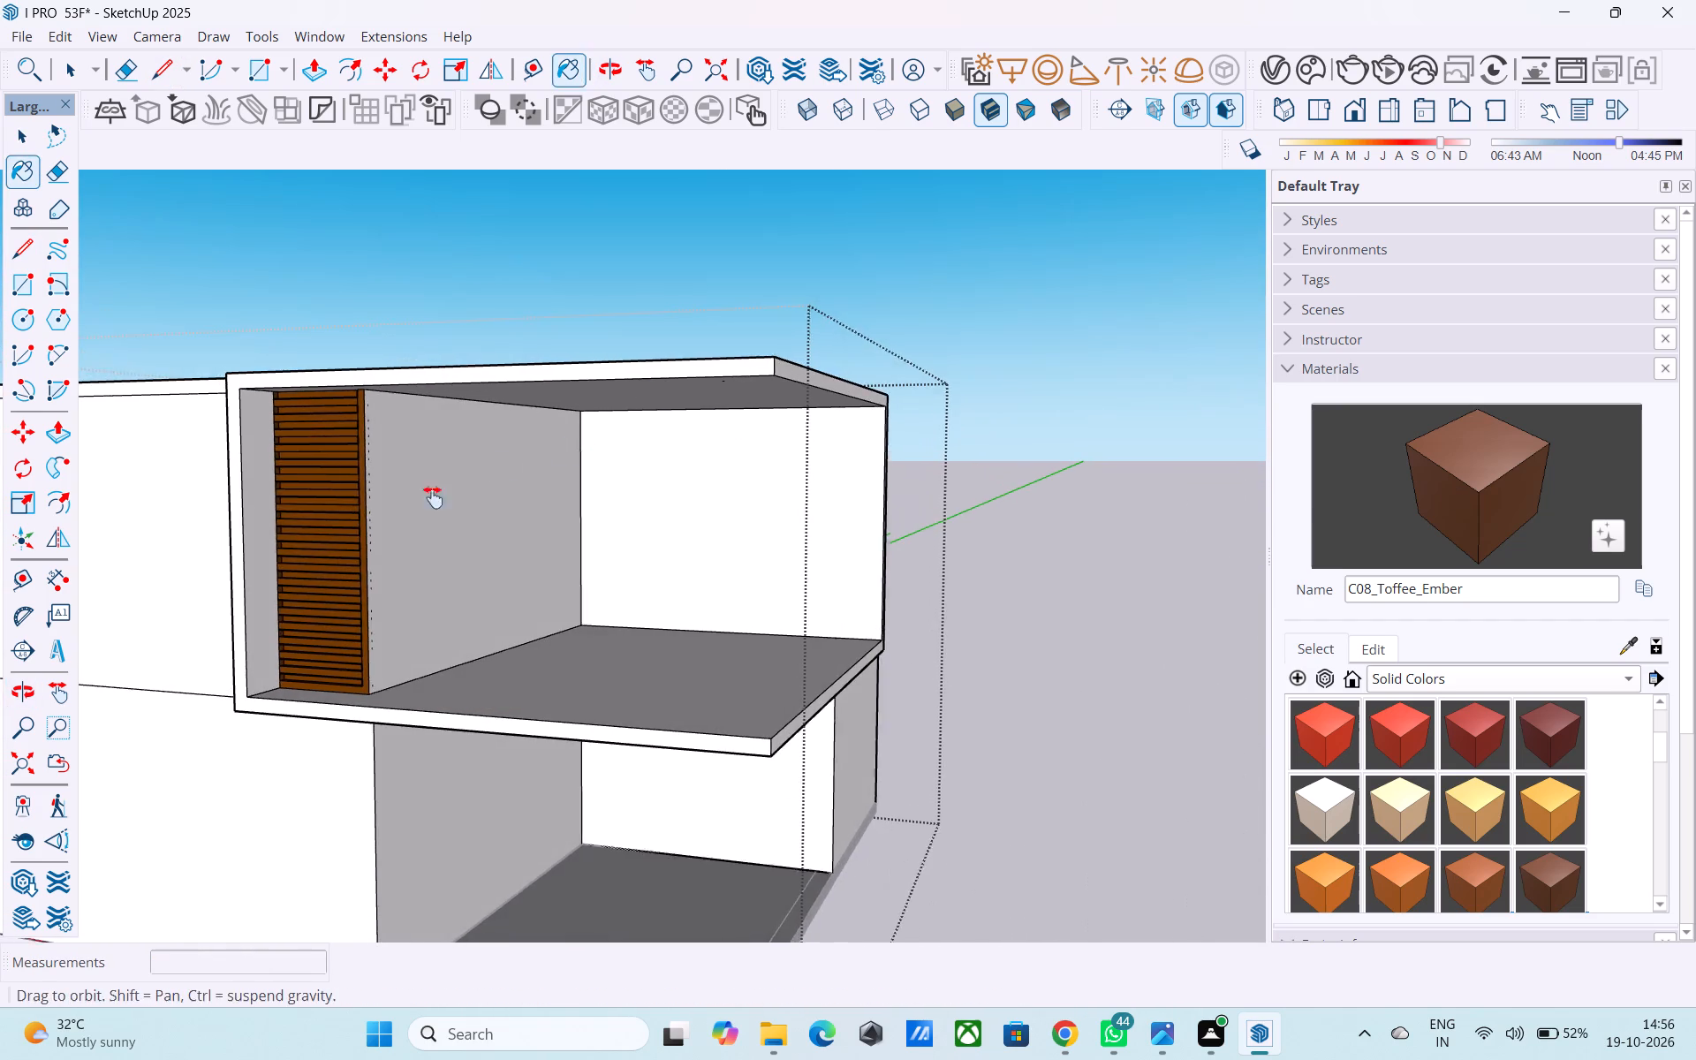
middle_click_drag(433, 497, 539, 472, "shift")
scroll(511, 465, "down", 4)
middle_click_drag(511, 465, 523, 525)
key("ctrl+s")
key("space")
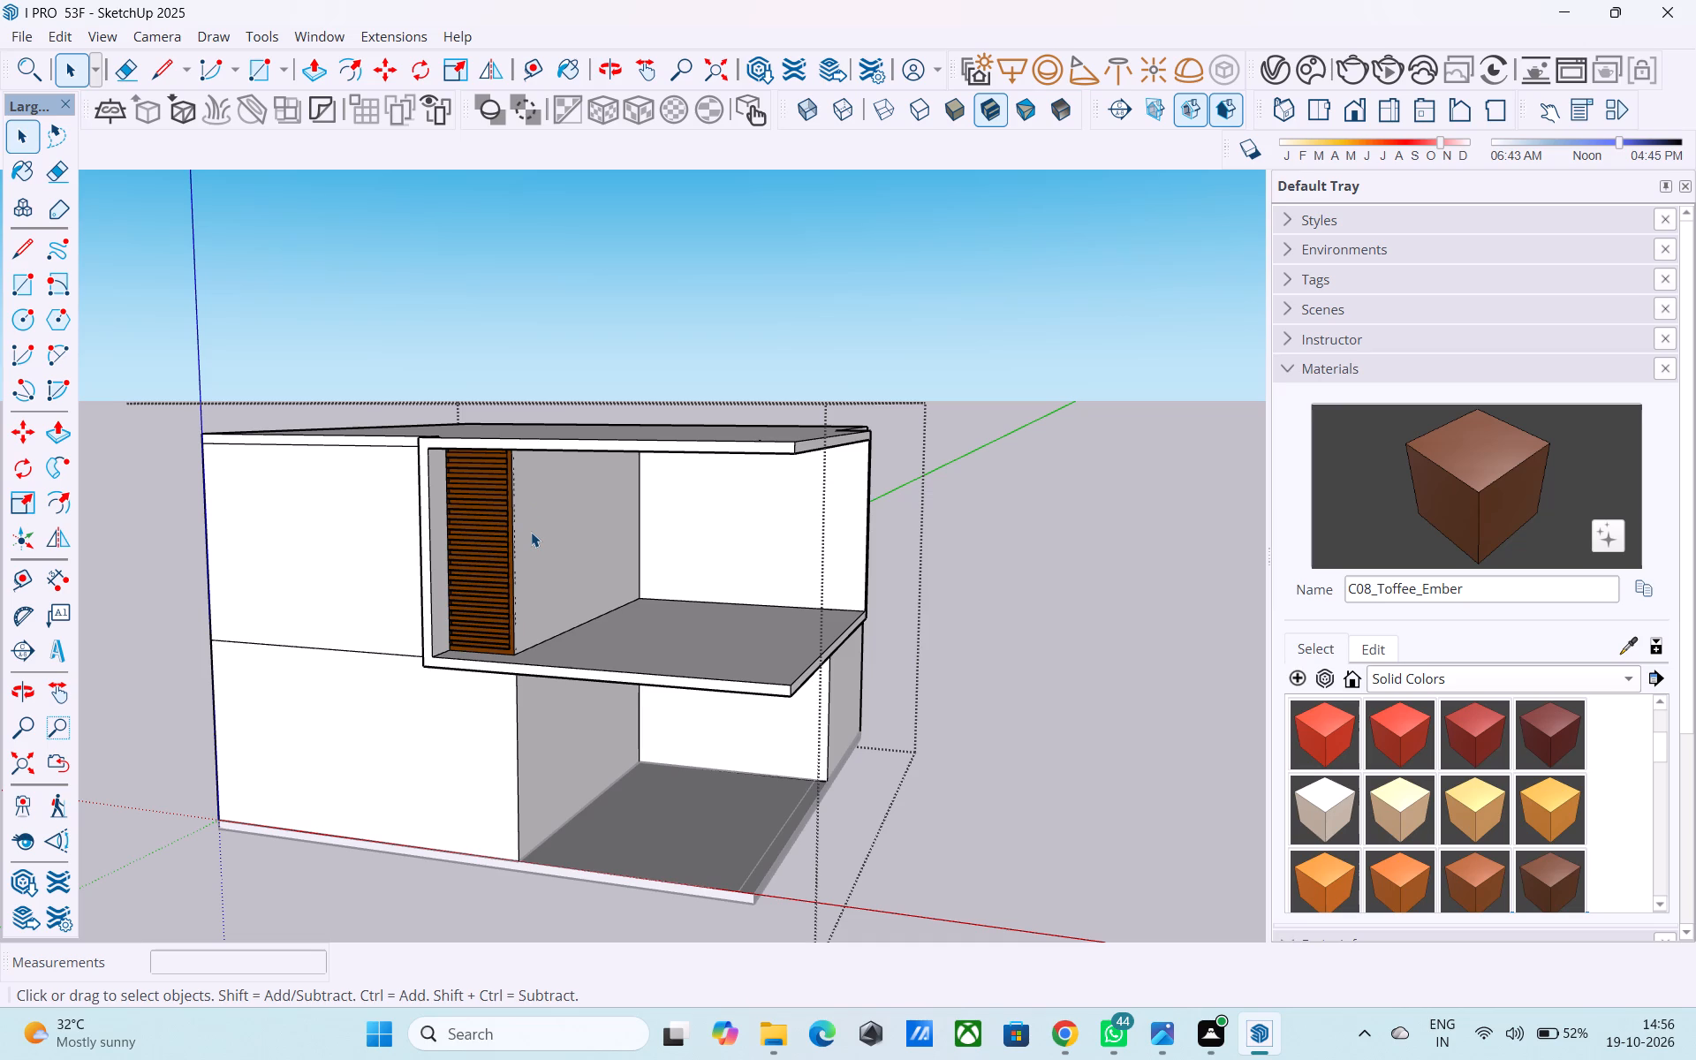
Draw a 14' line on the balcony floor from the louvre's bottom corner out to the slab's opposite edge.
scroll(336, 570, "down", 4)
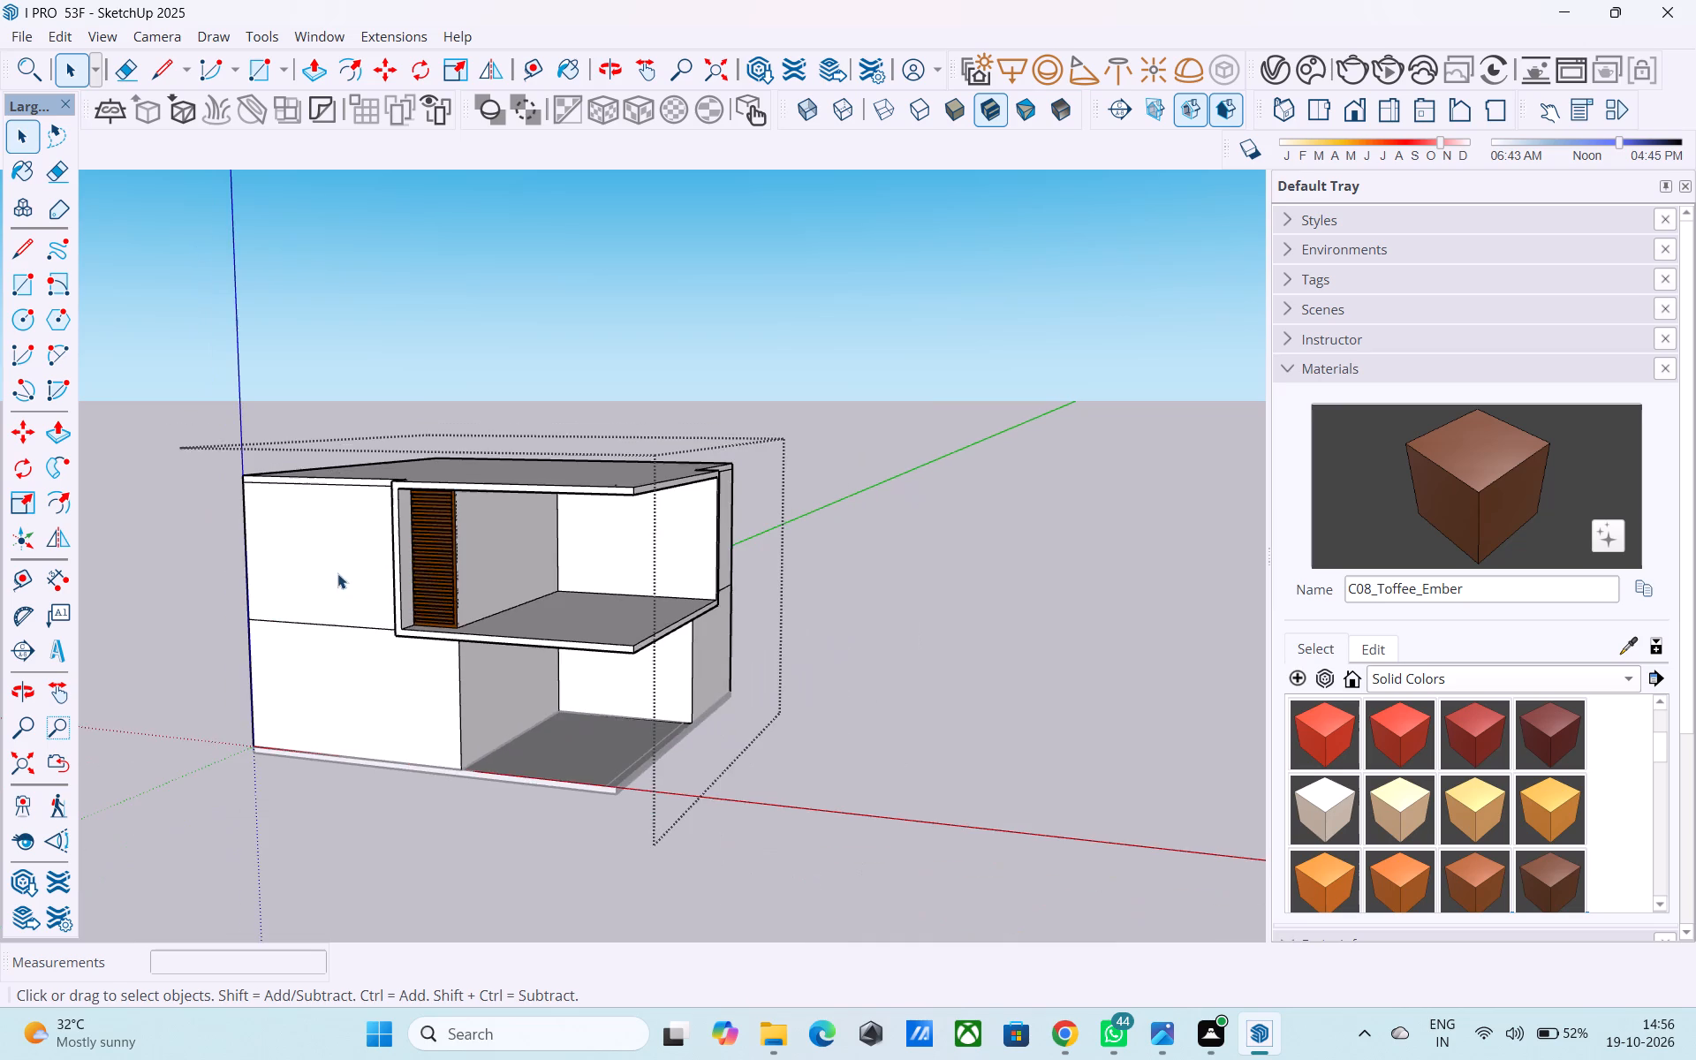
middle_click_drag(325, 671, 140, 820)
scroll(446, 674, "up", 11)
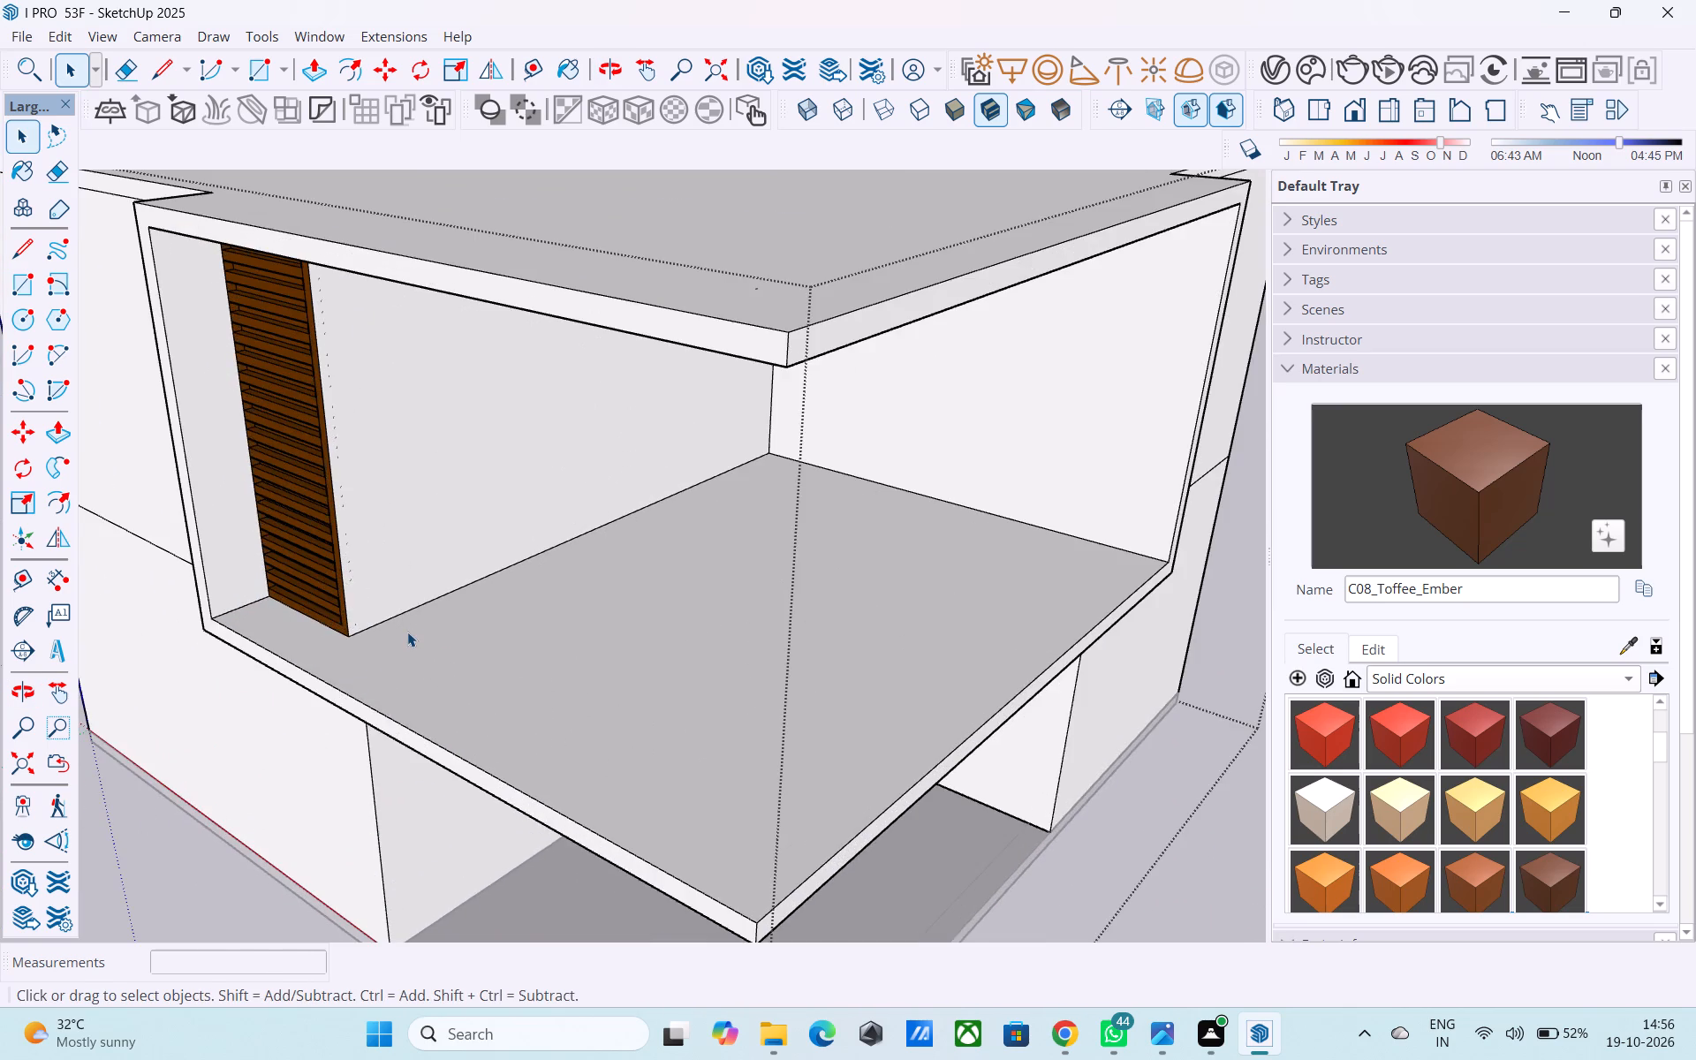
middle_click_drag(407, 632, 363, 634)
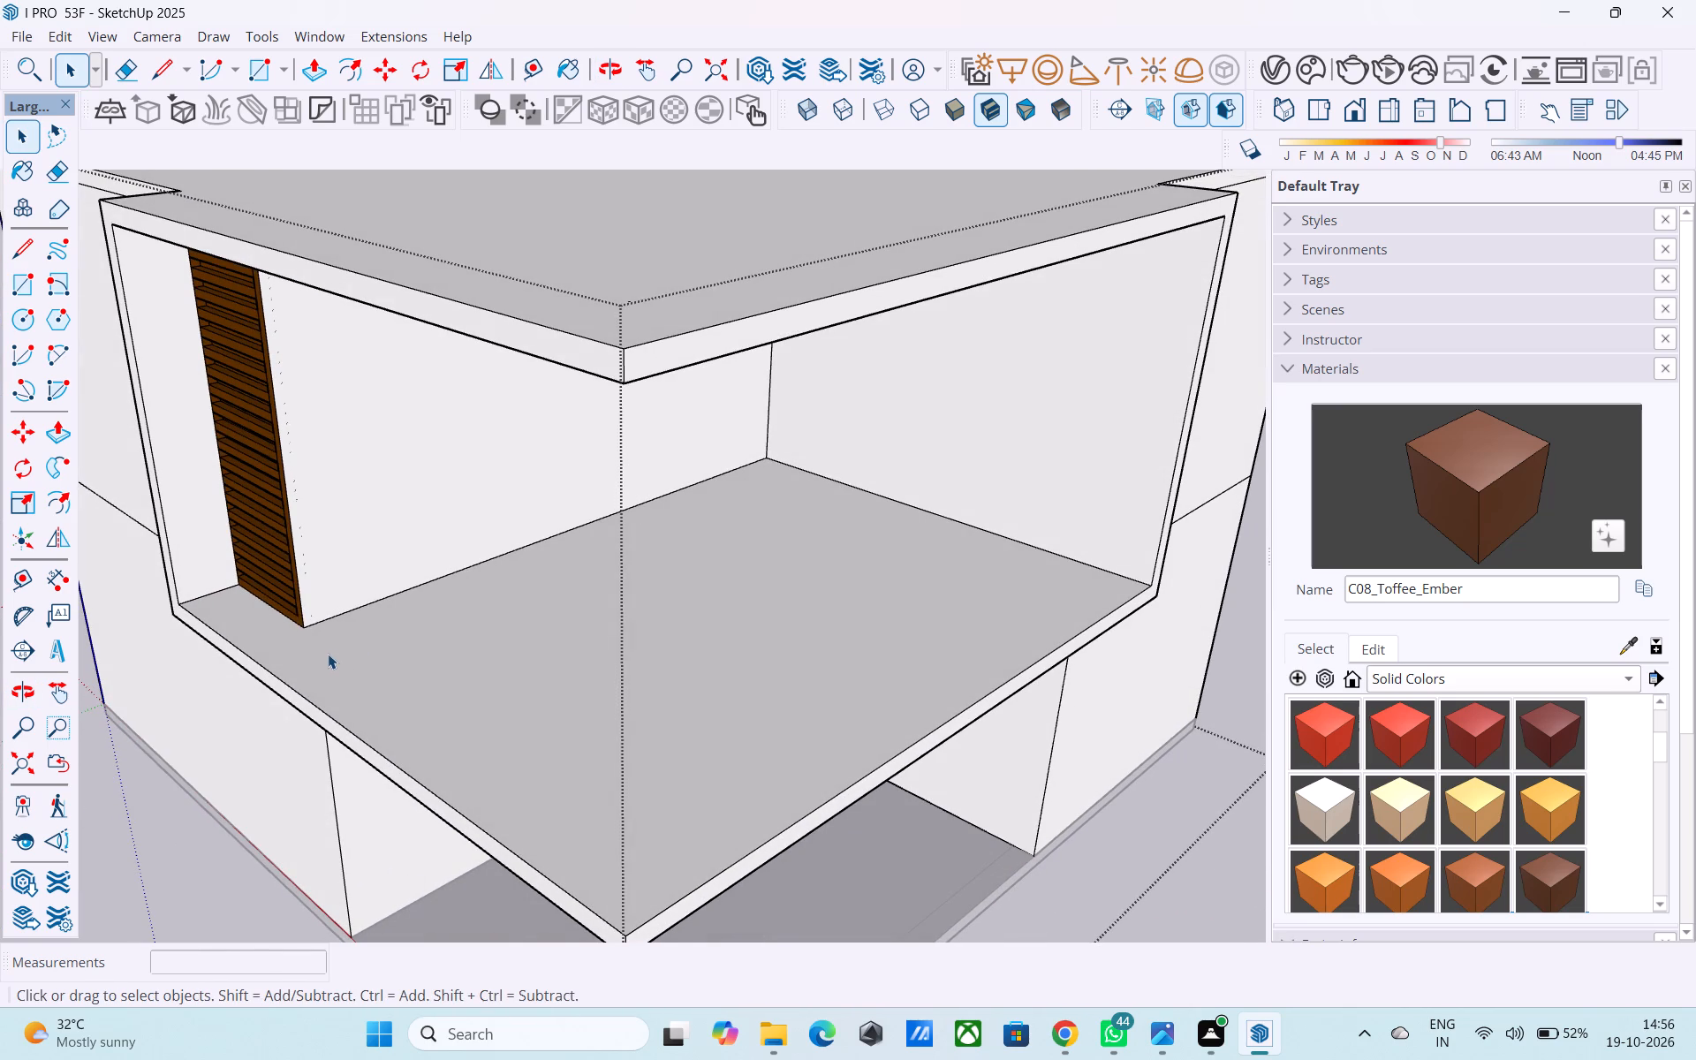
scroll(320, 662, "up", 2)
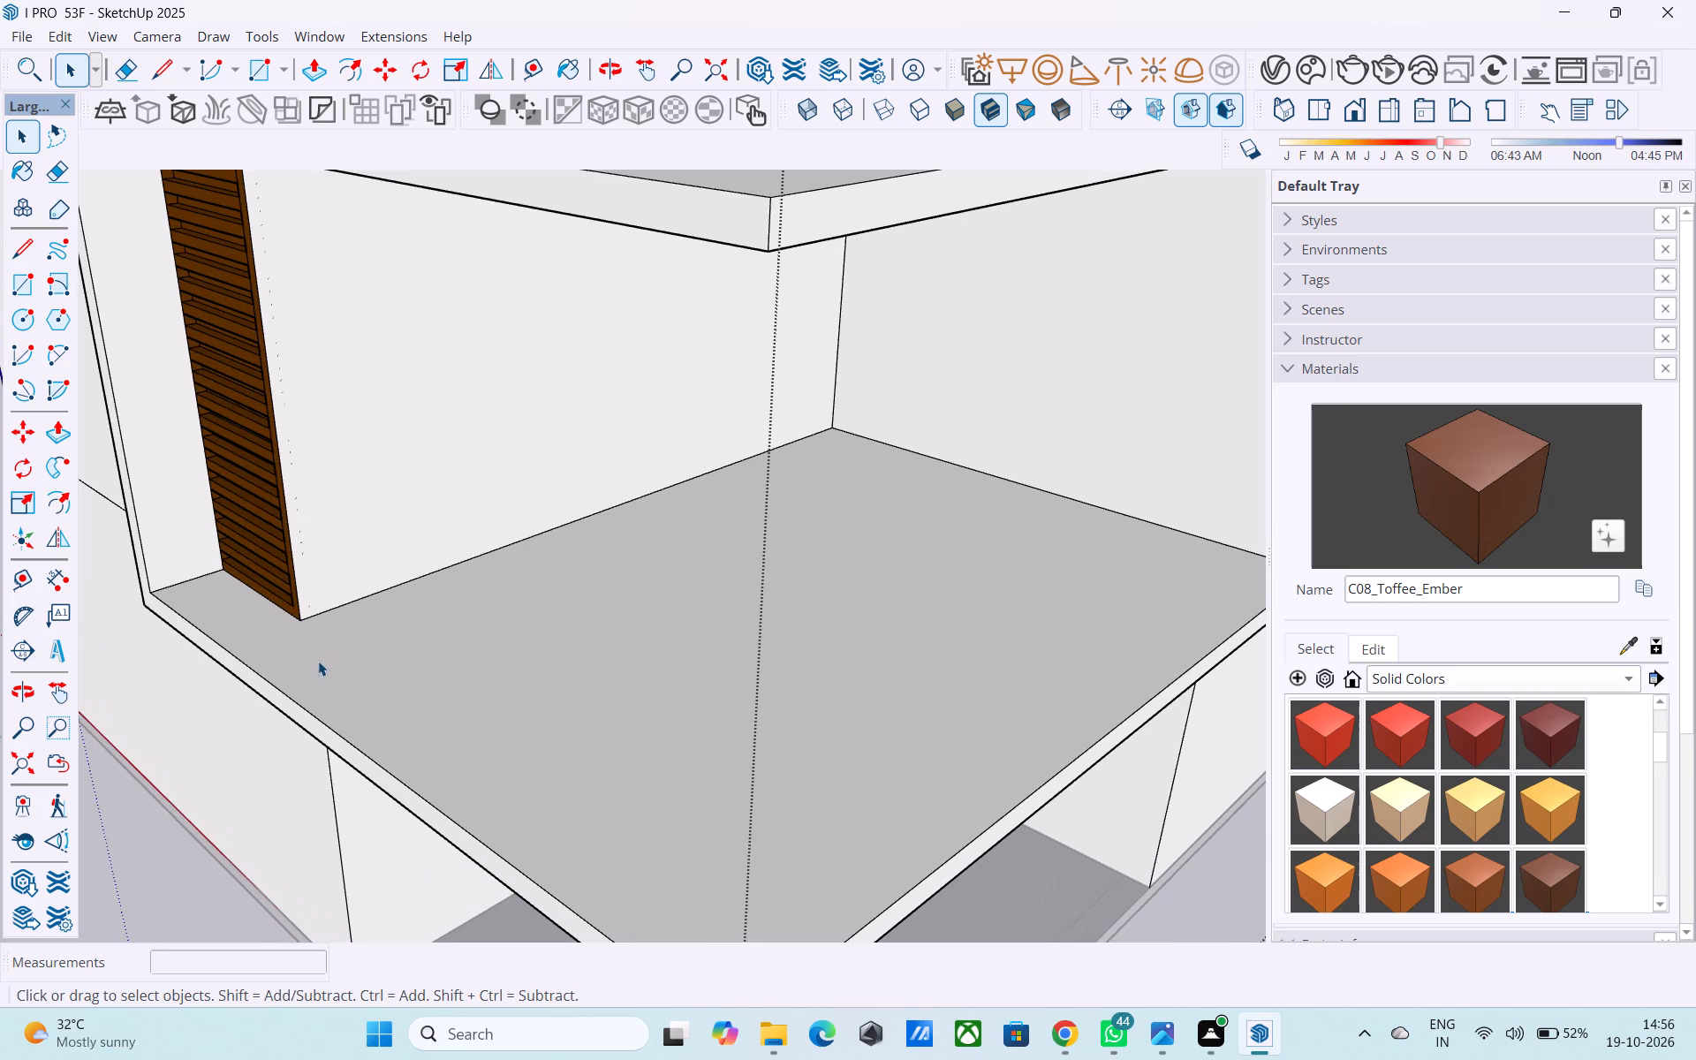
key("l")
left_click(305, 618)
scroll(306, 609, "down", 5)
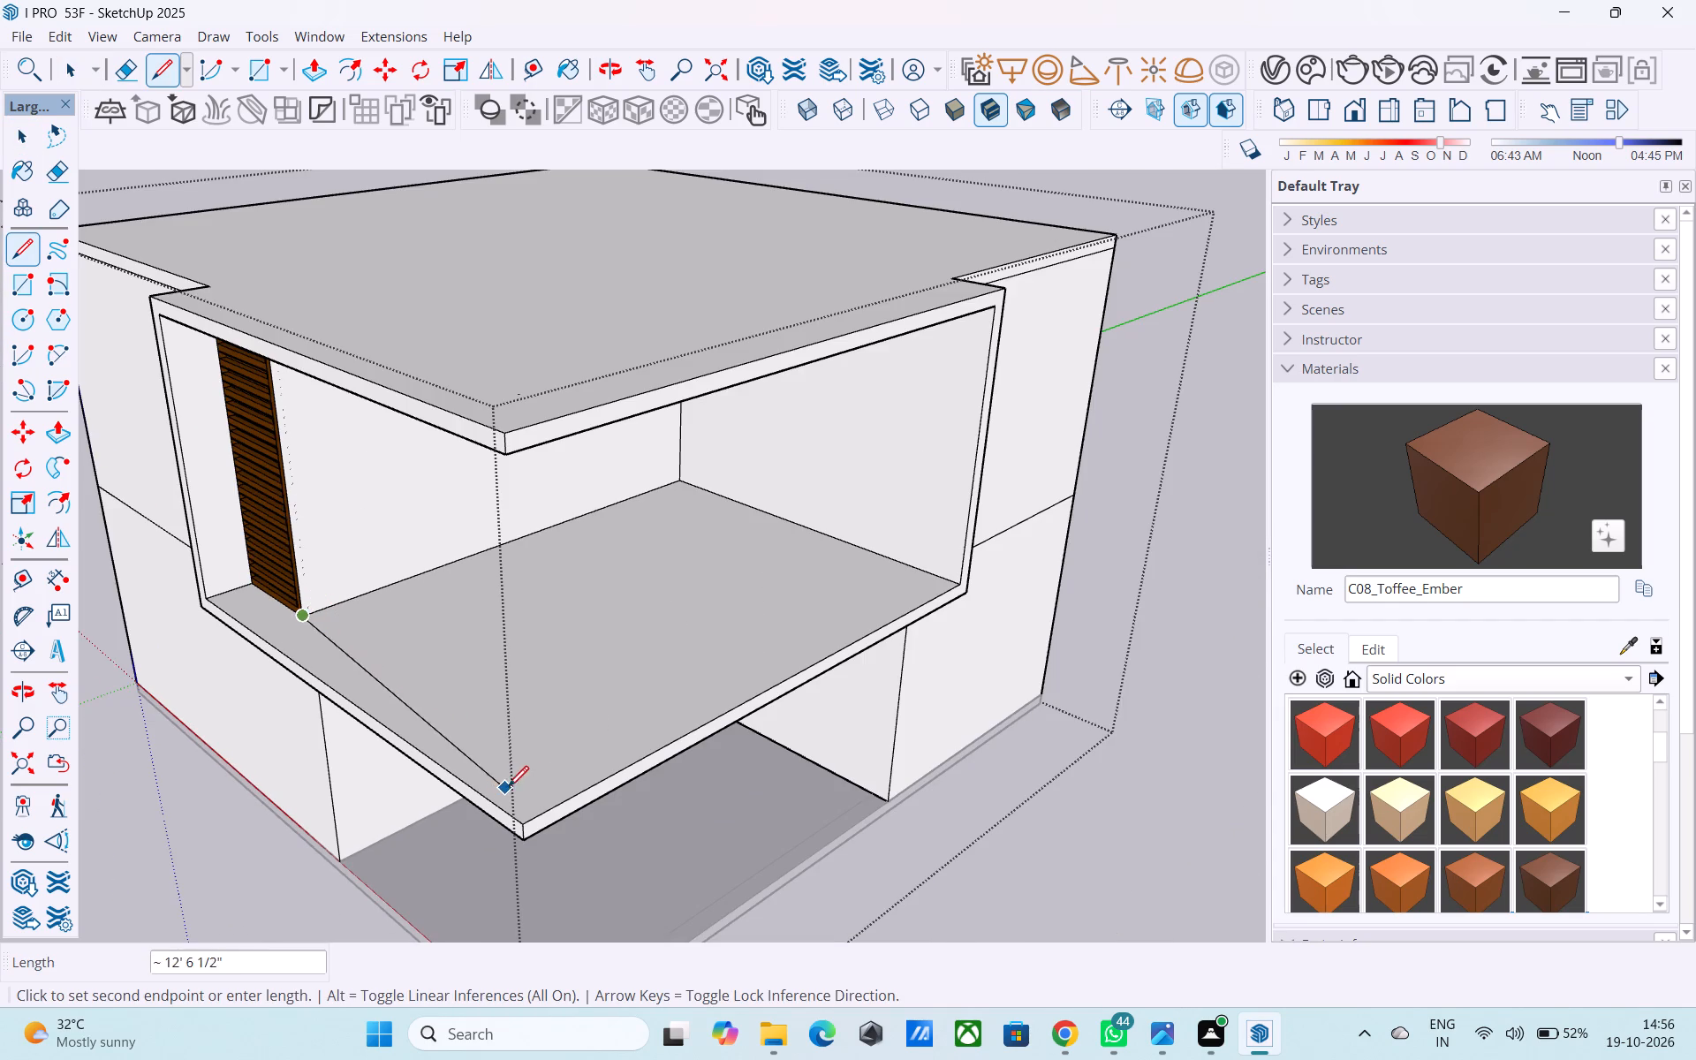
left_click(572, 797)
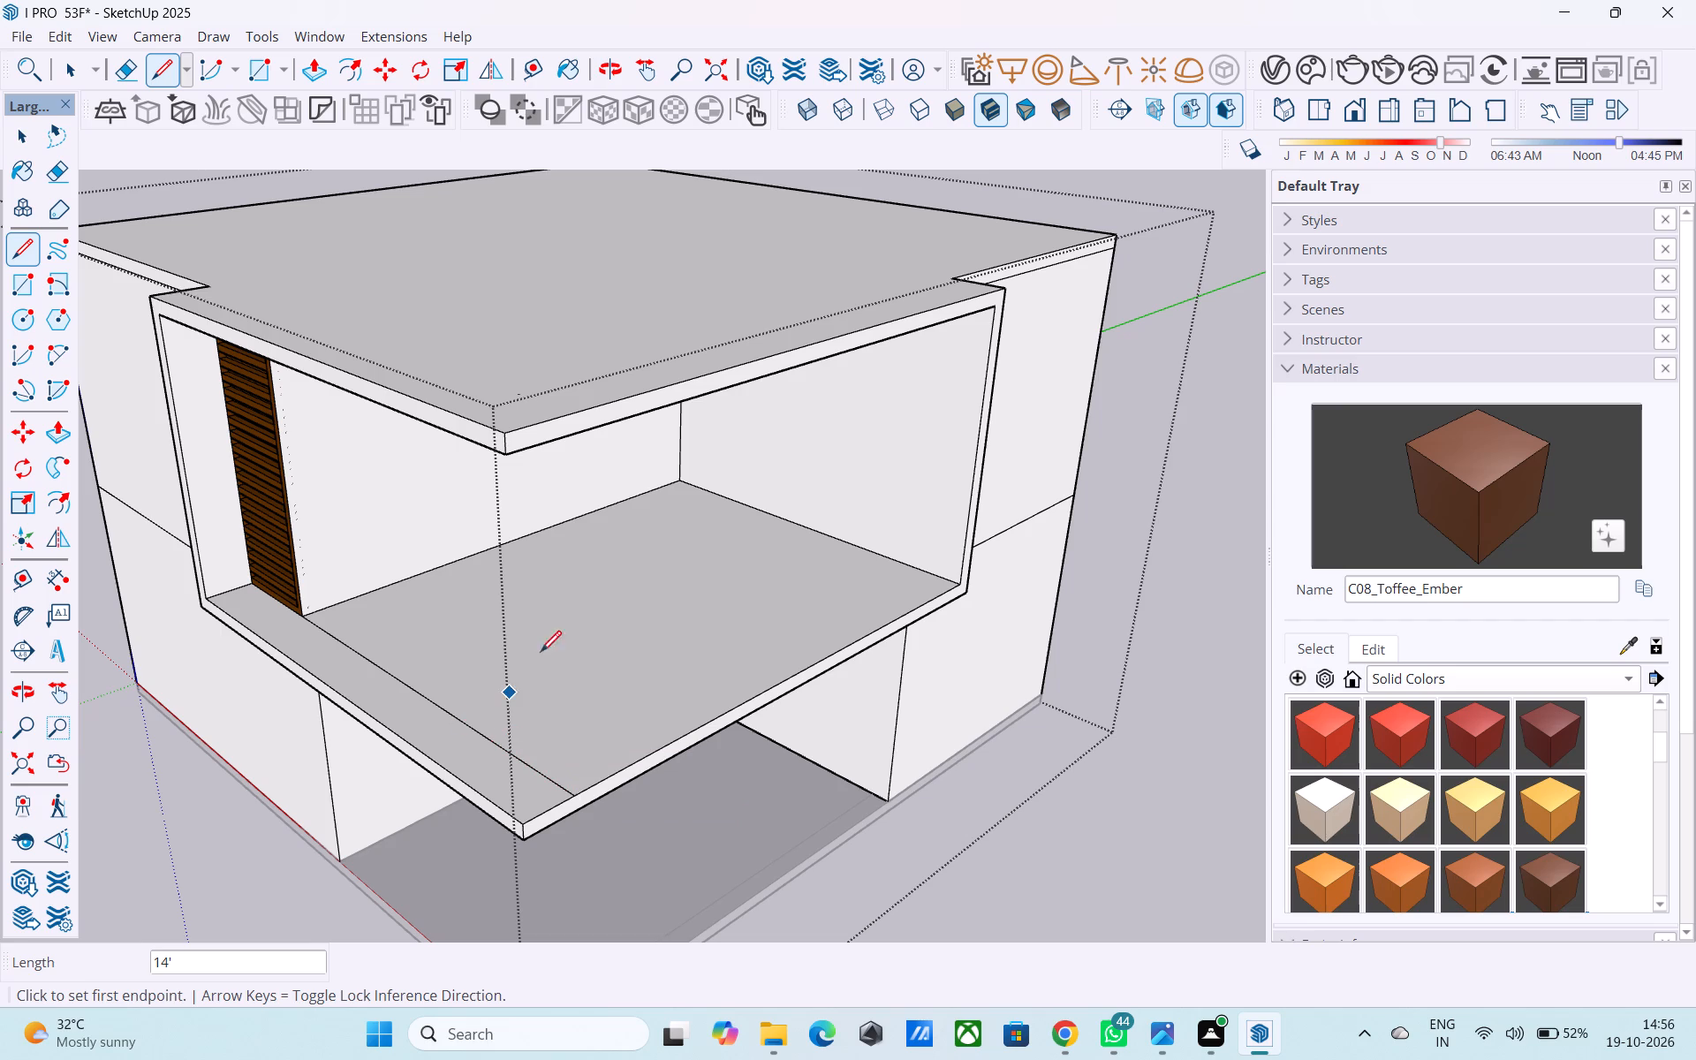
Copy the balcony floor's outer edge at the end of the 14' line 2' inward.
key("space")
left_click(670, 743)
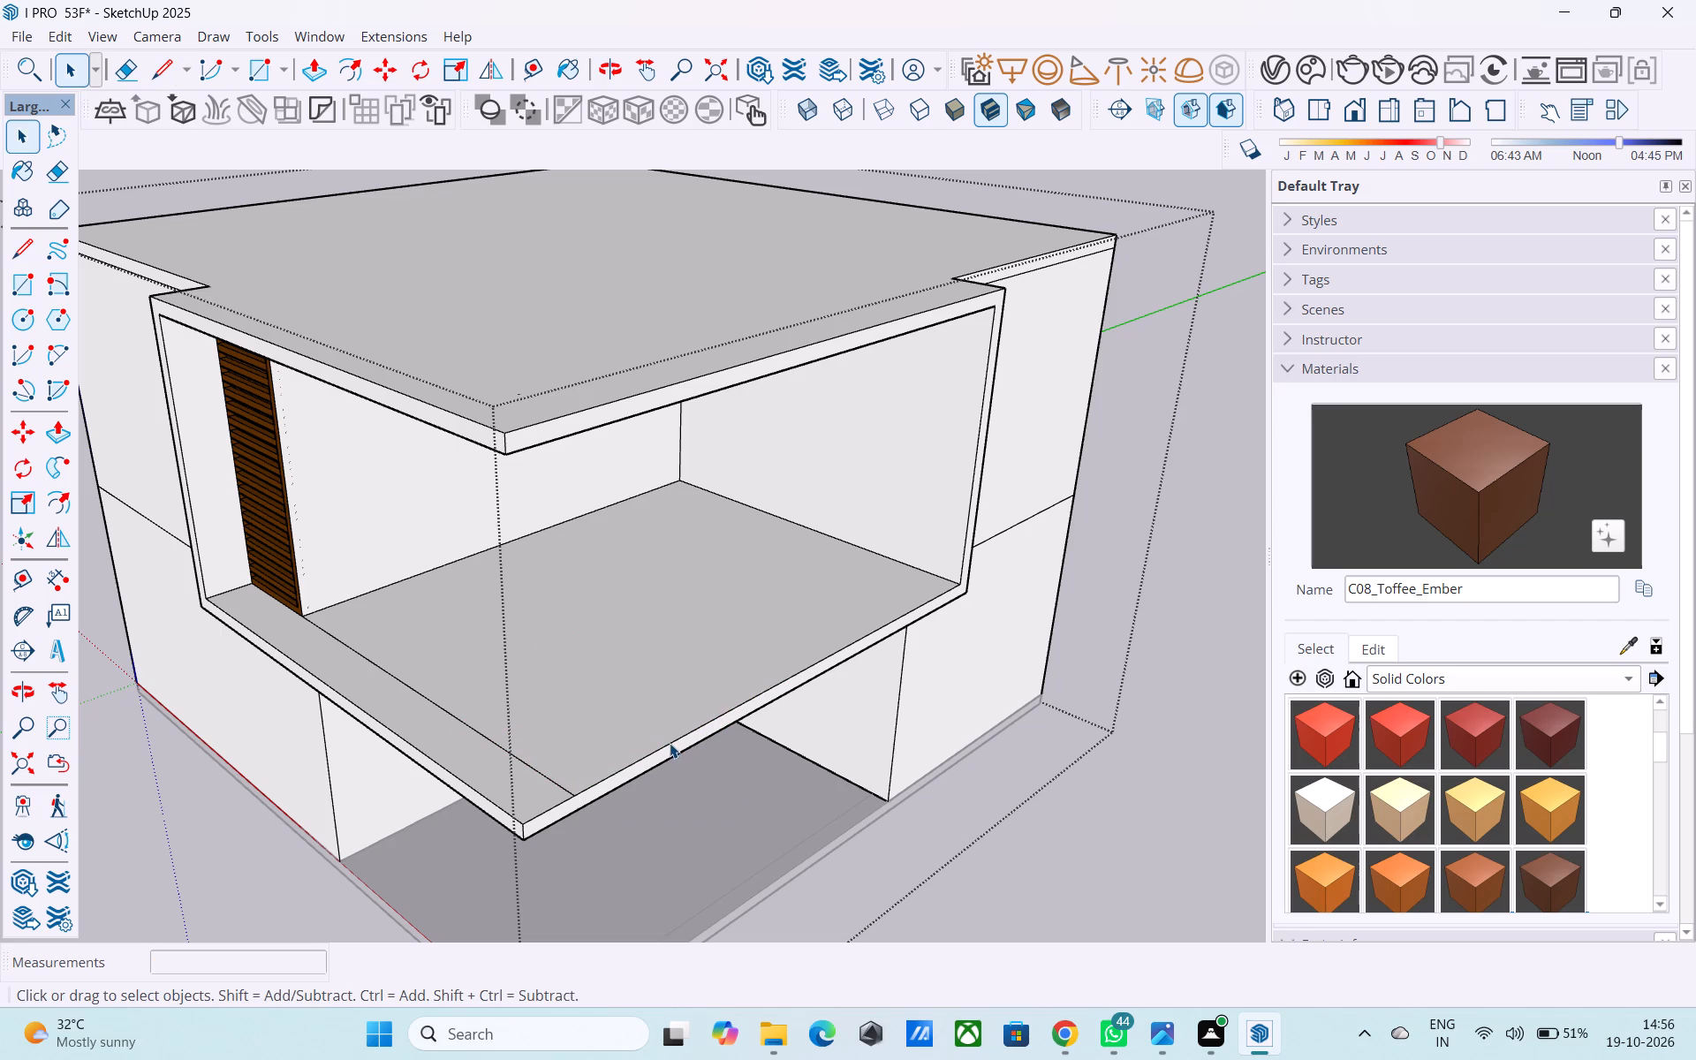
key("m")
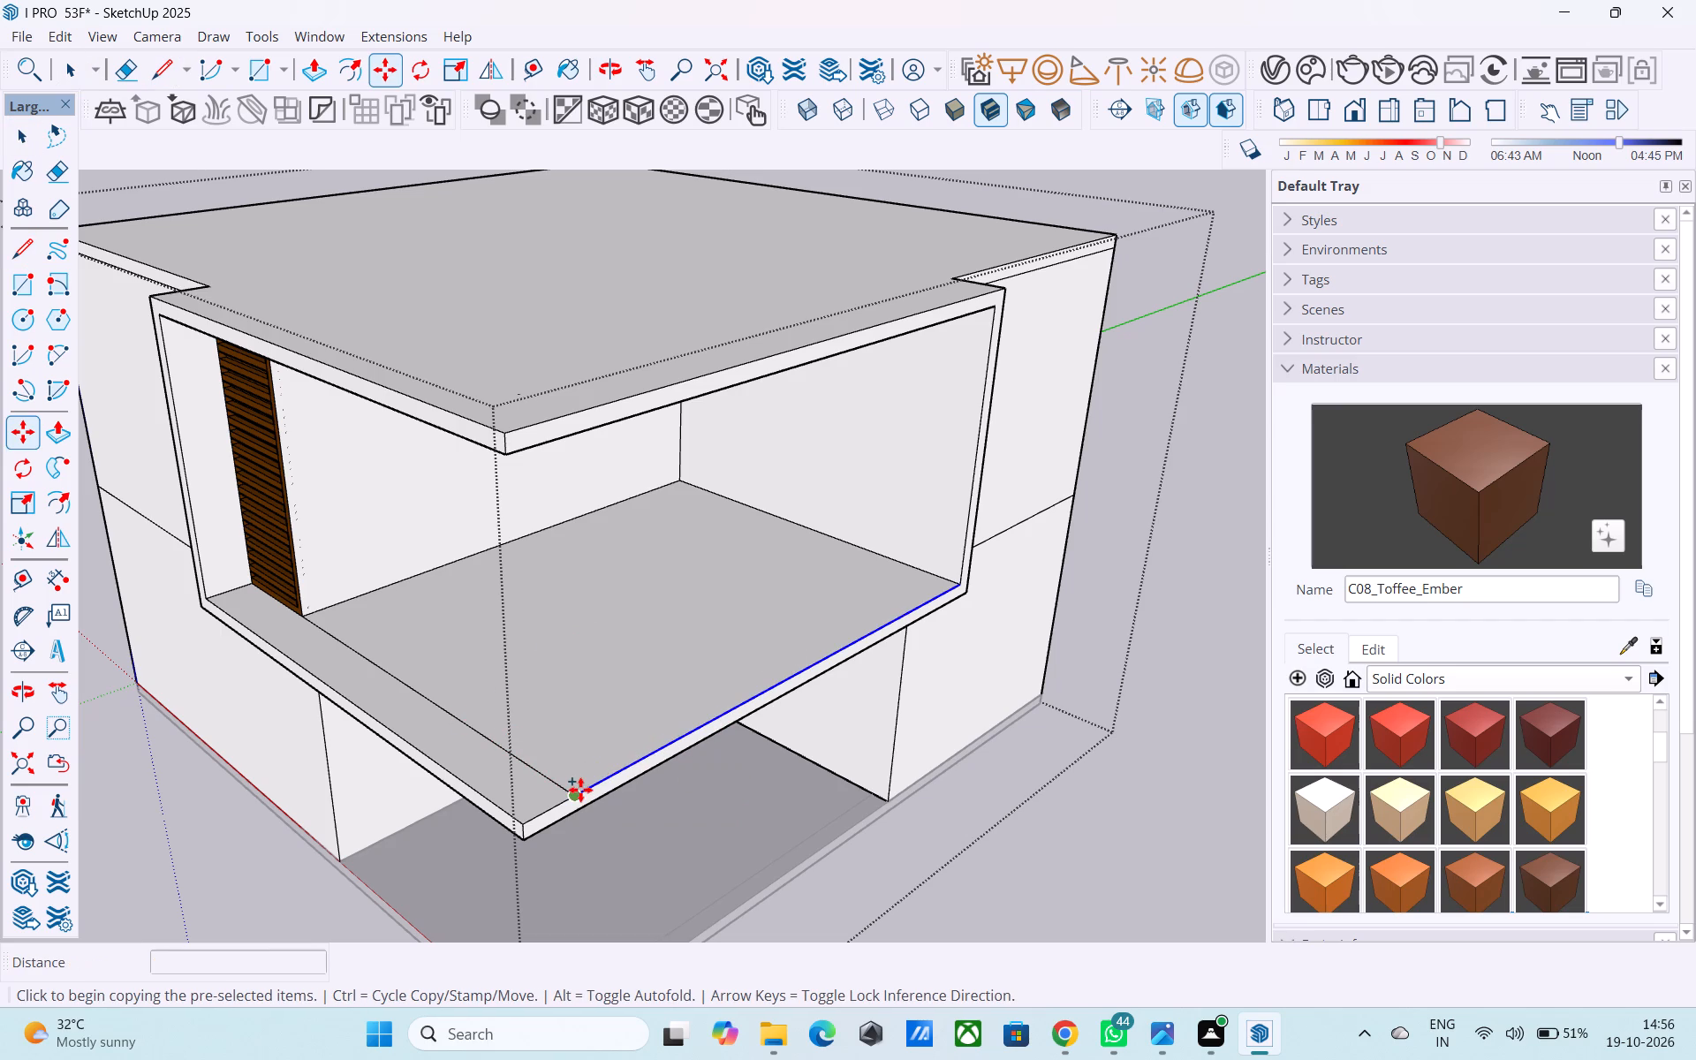
left_click(579, 789)
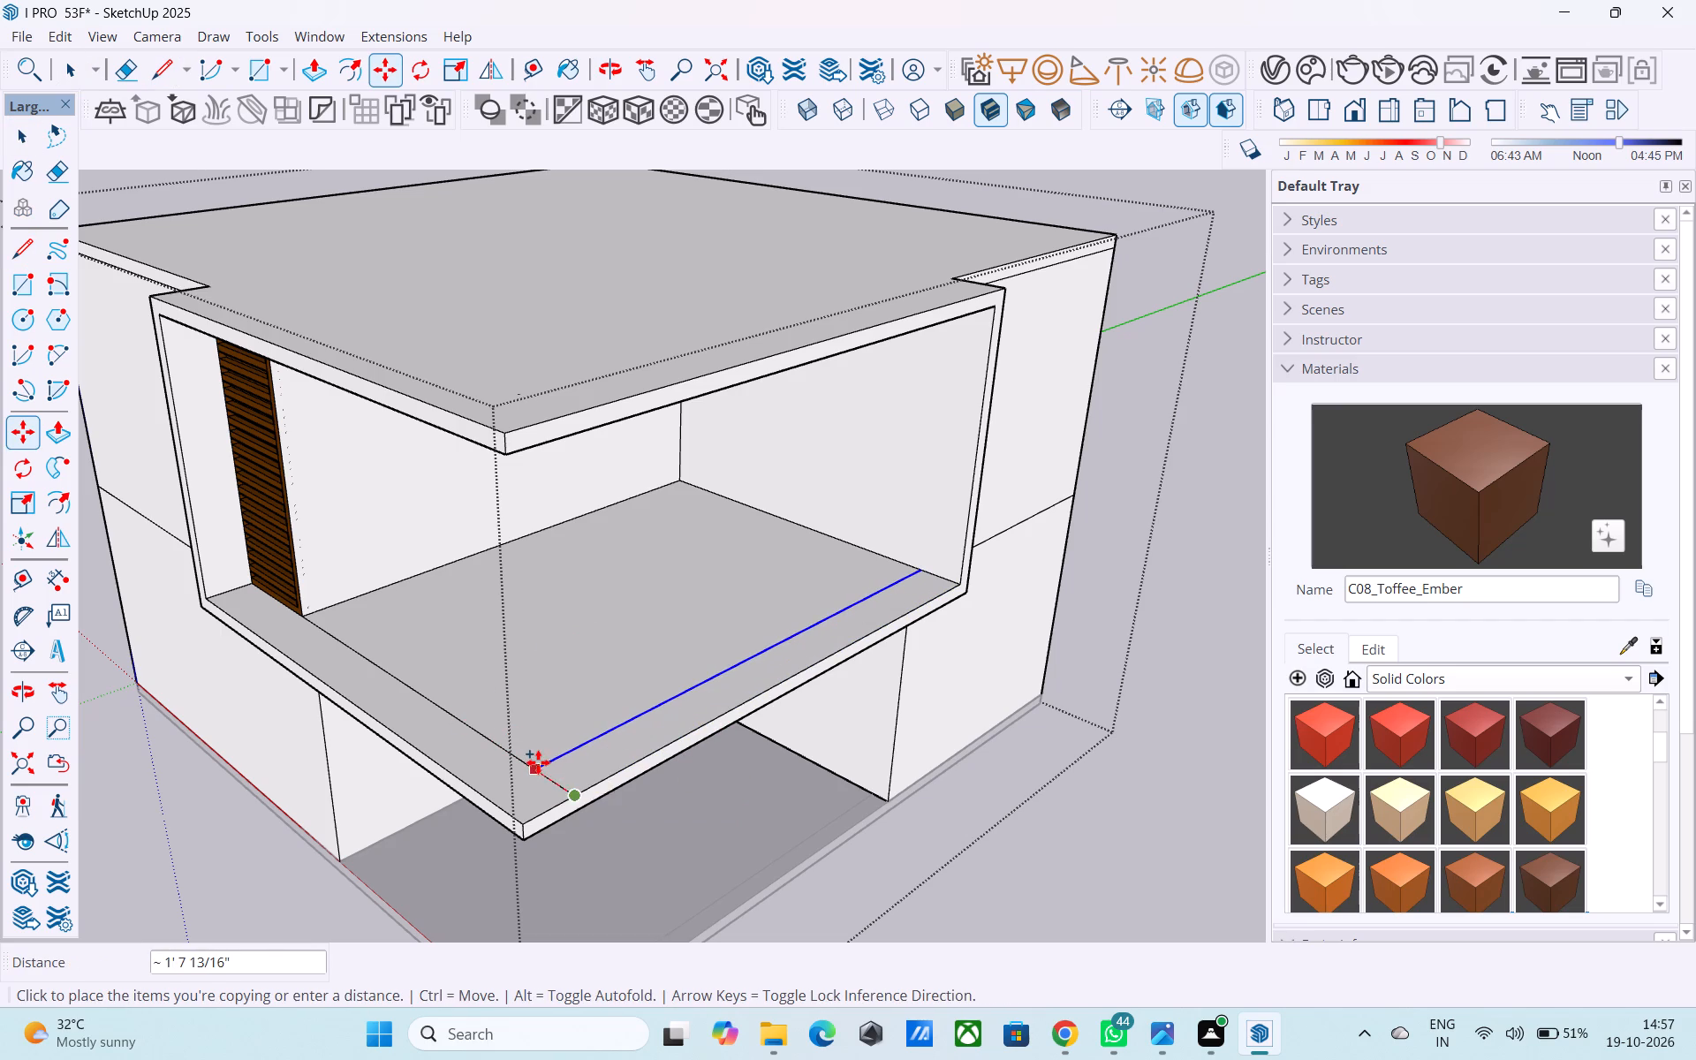
type("2'")
key("Return")
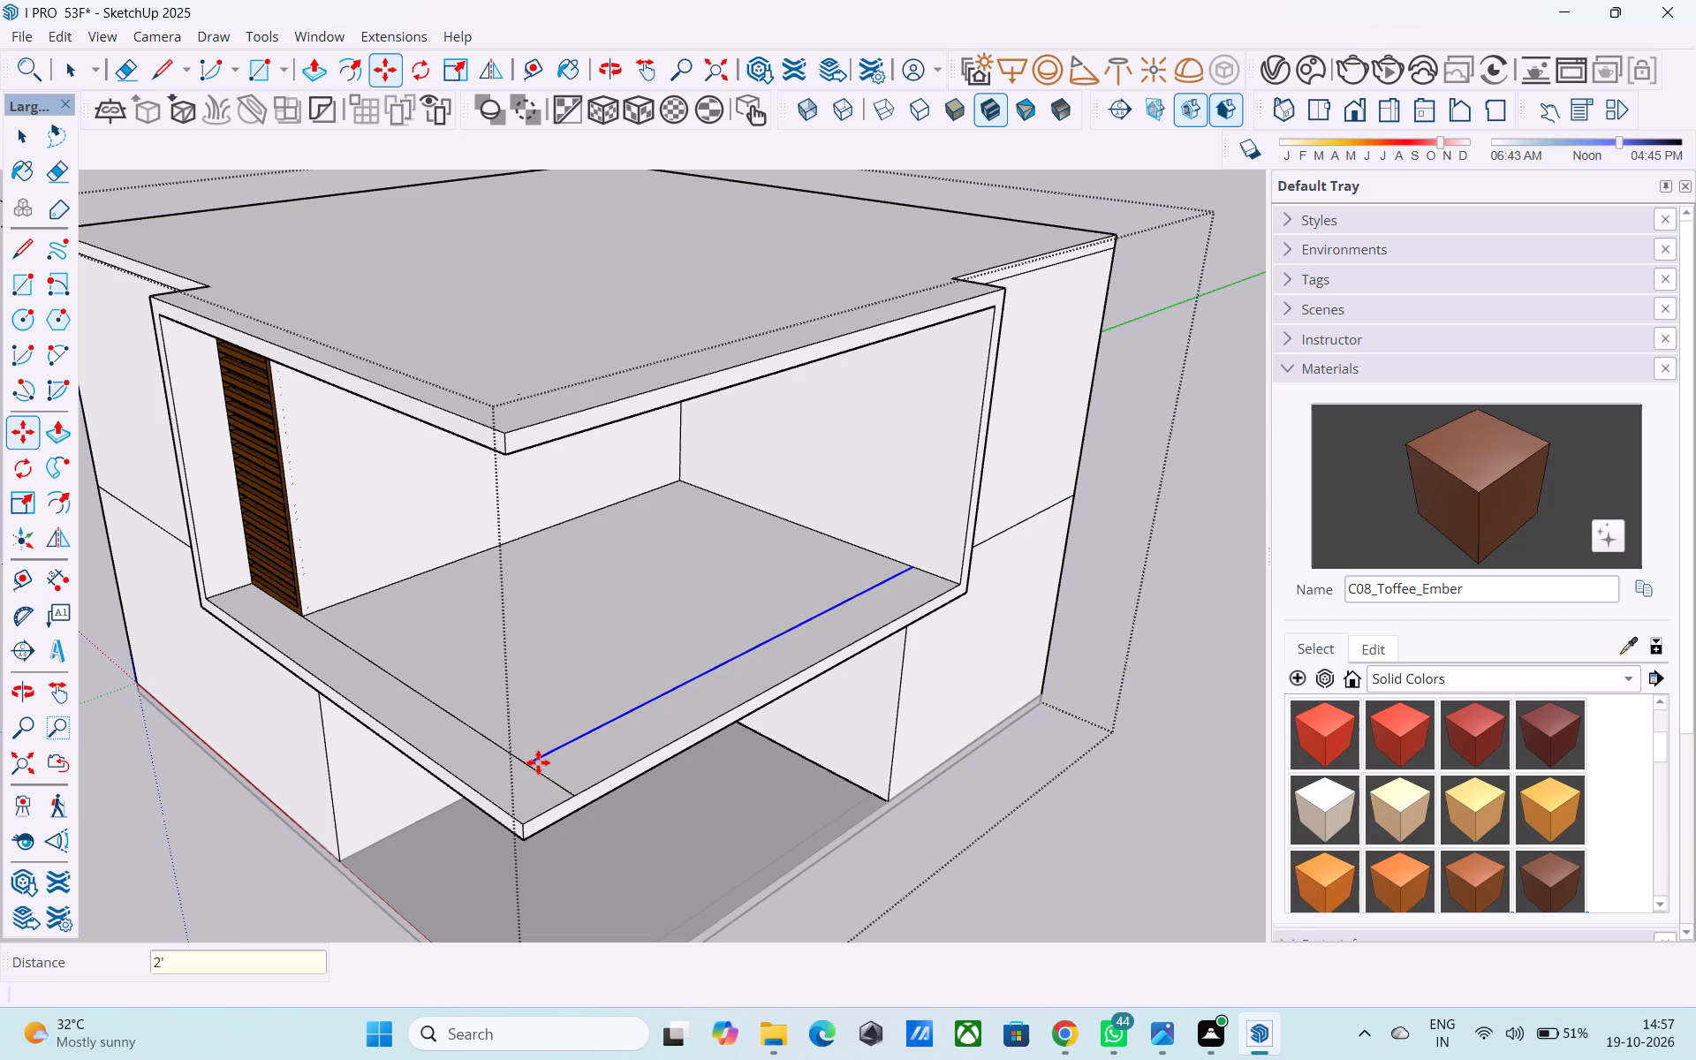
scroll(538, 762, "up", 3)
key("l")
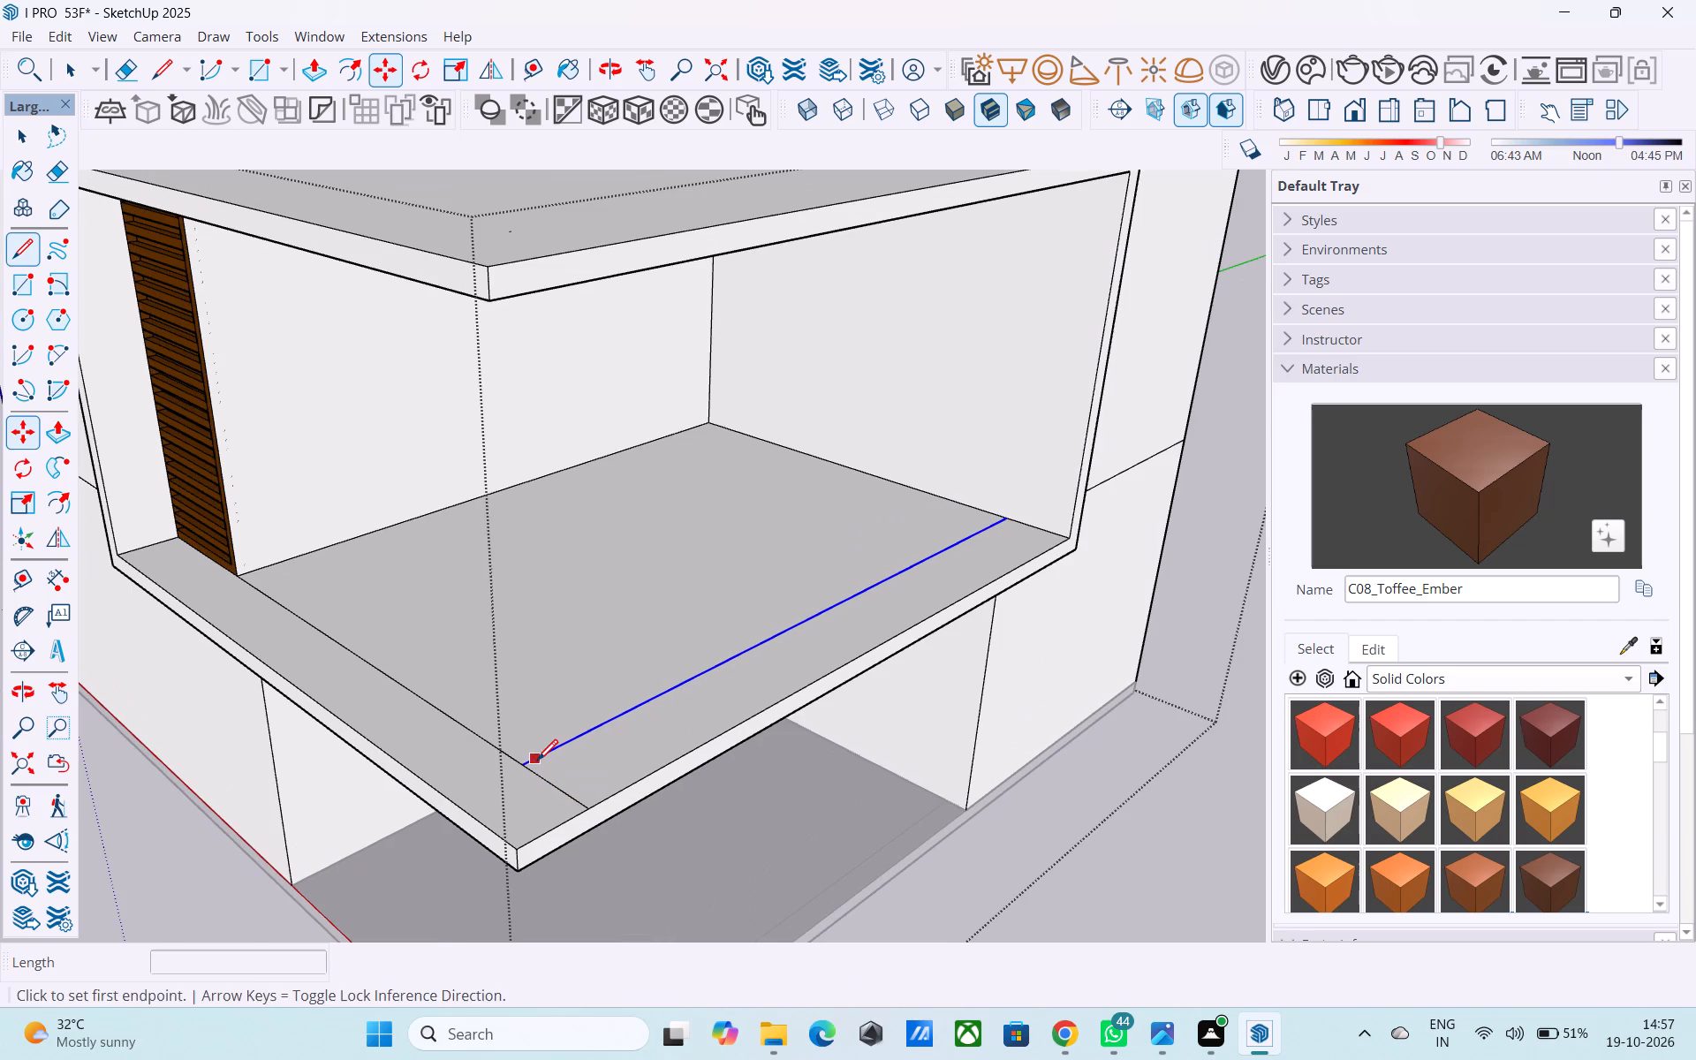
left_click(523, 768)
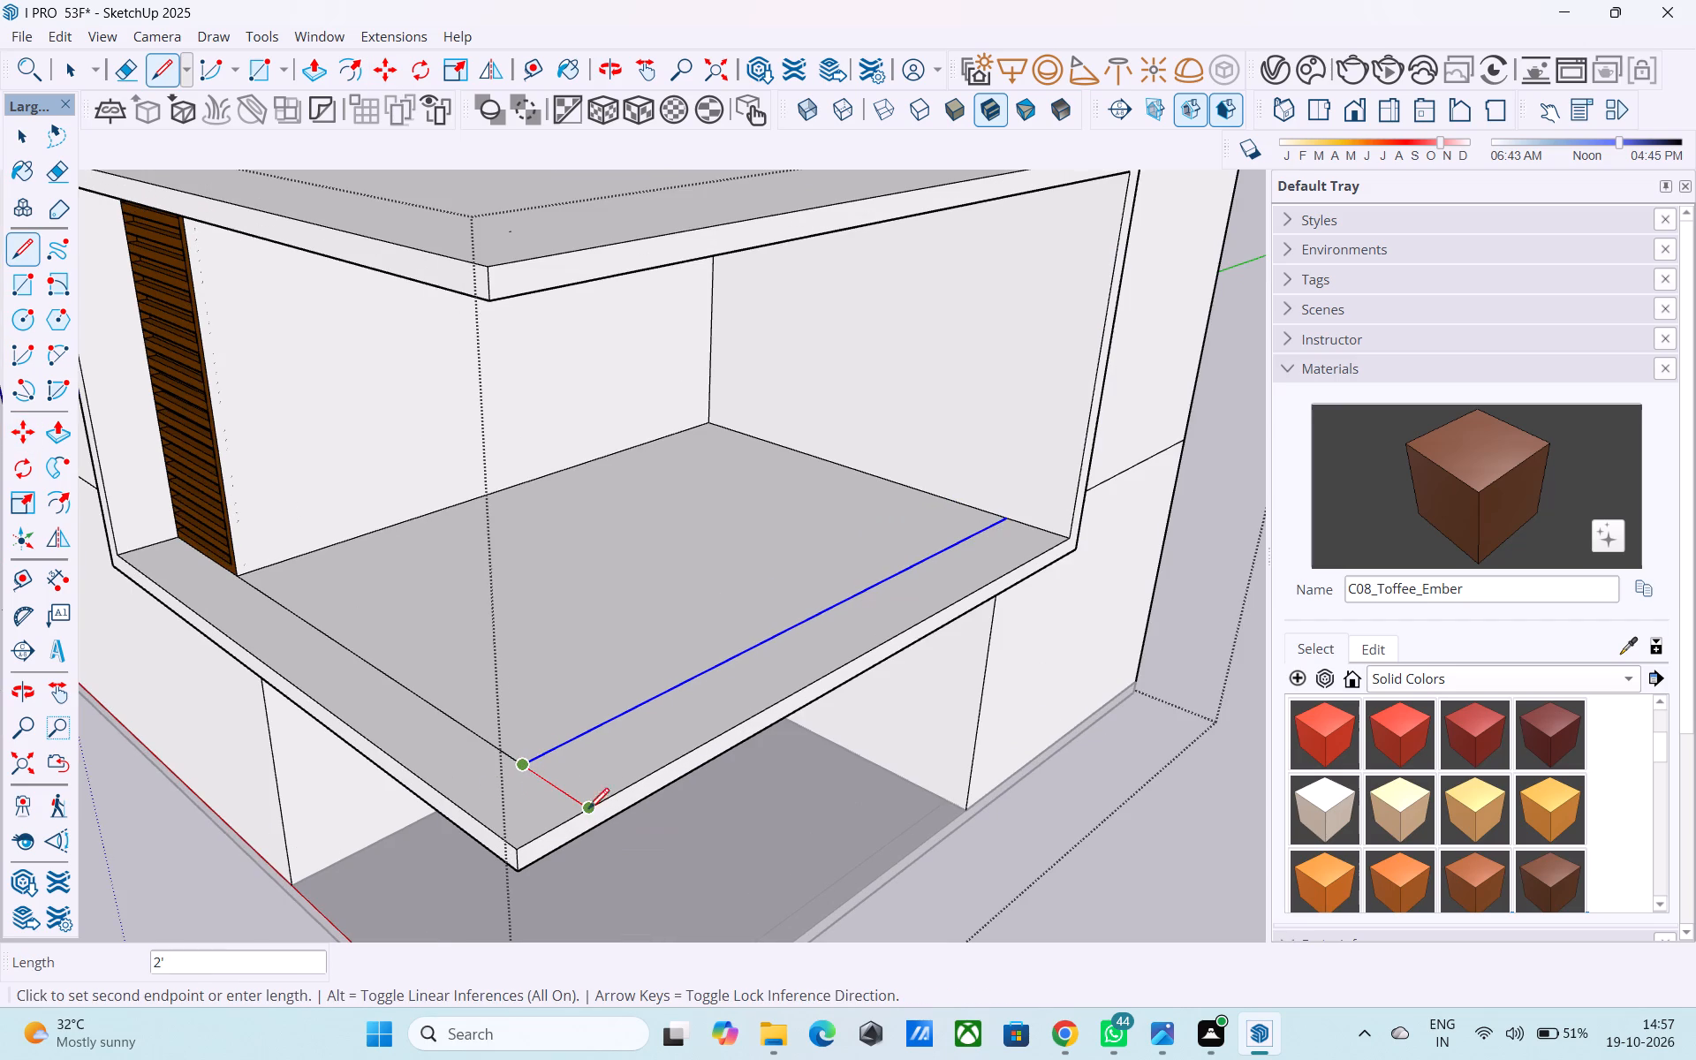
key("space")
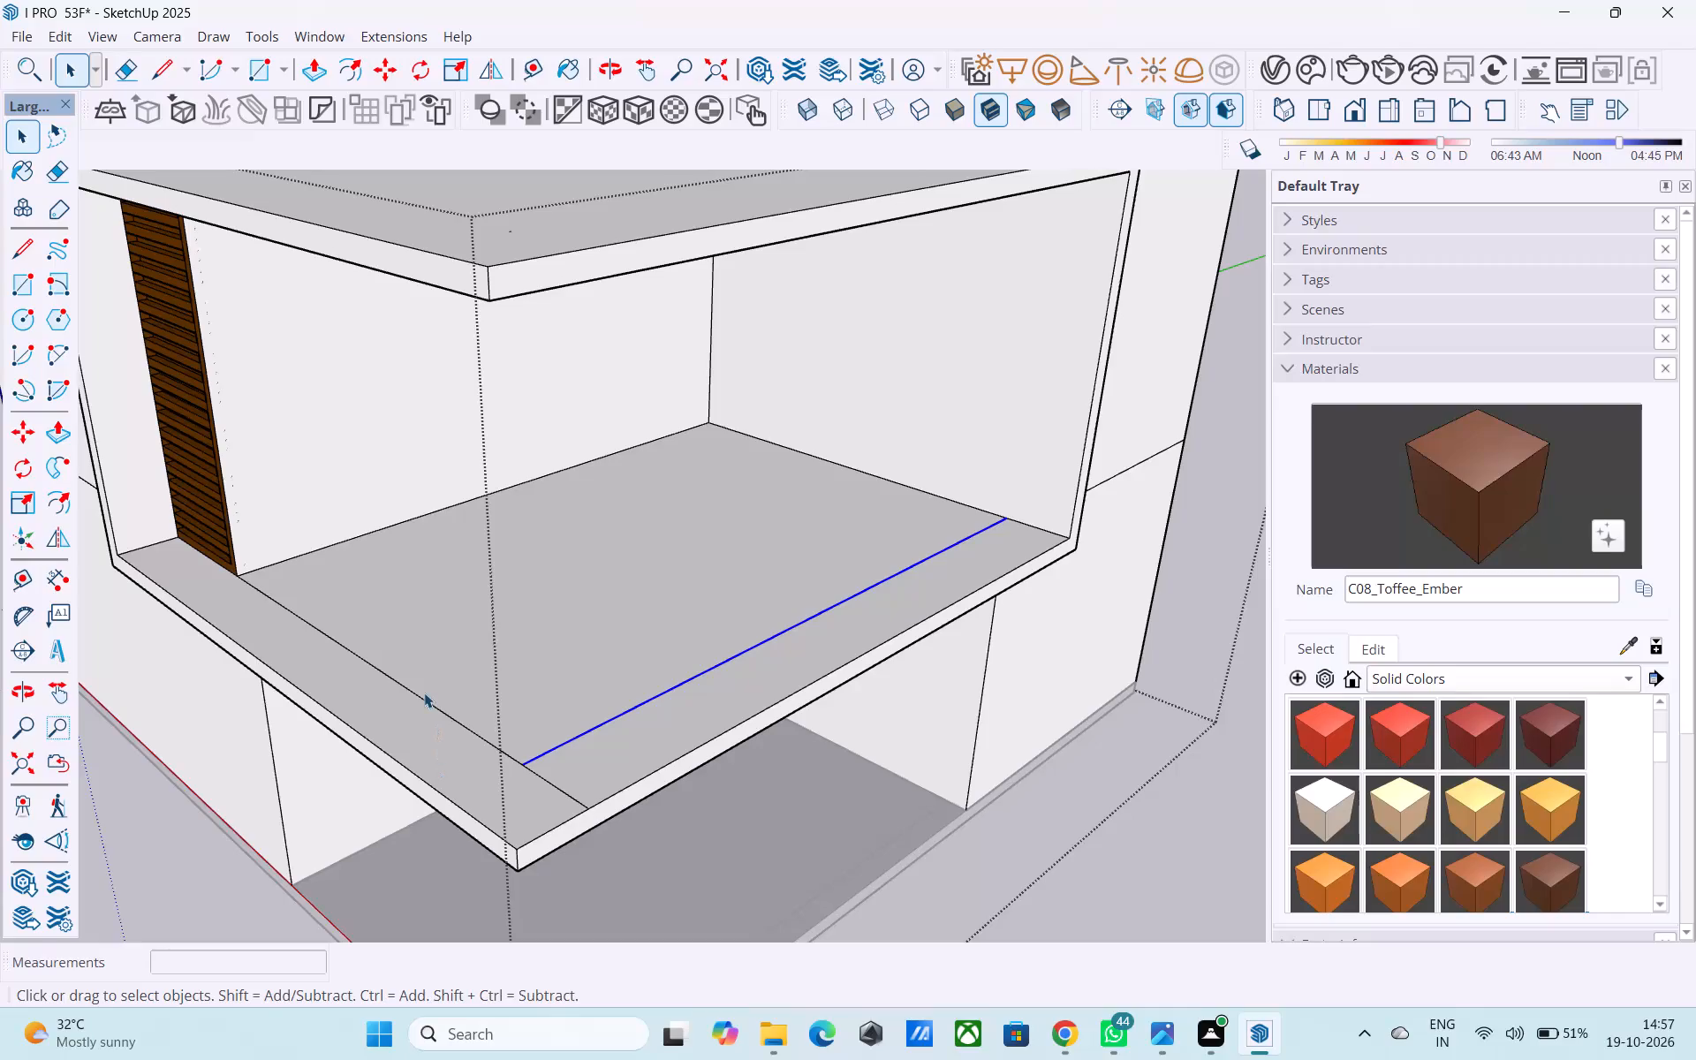
Copy the 14' balcony floor line that starts at the louvre's bottom corner 3" inward.
middle_click_drag(421, 693, 361, 723)
scroll(276, 609, "up", 11)
middle_click_drag(138, 551, 275, 539, "shift")
scroll(264, 558, "up", 4)
left_click(265, 556)
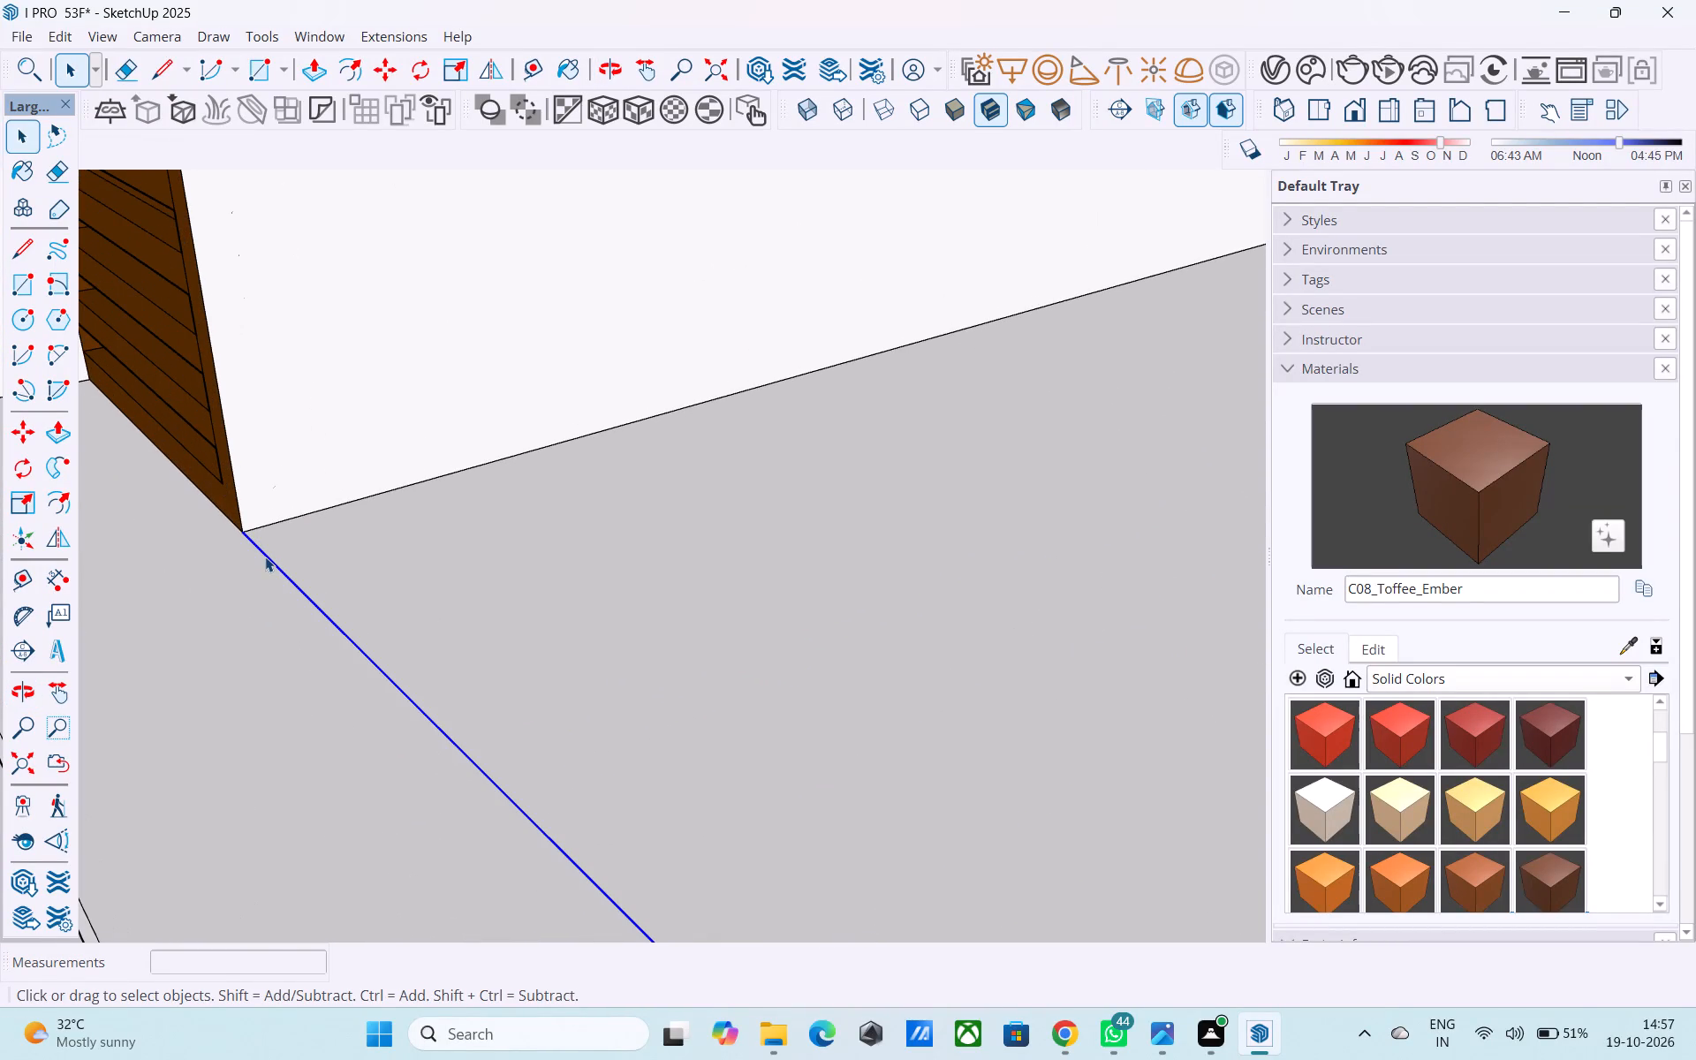
key("m")
left_click(249, 531)
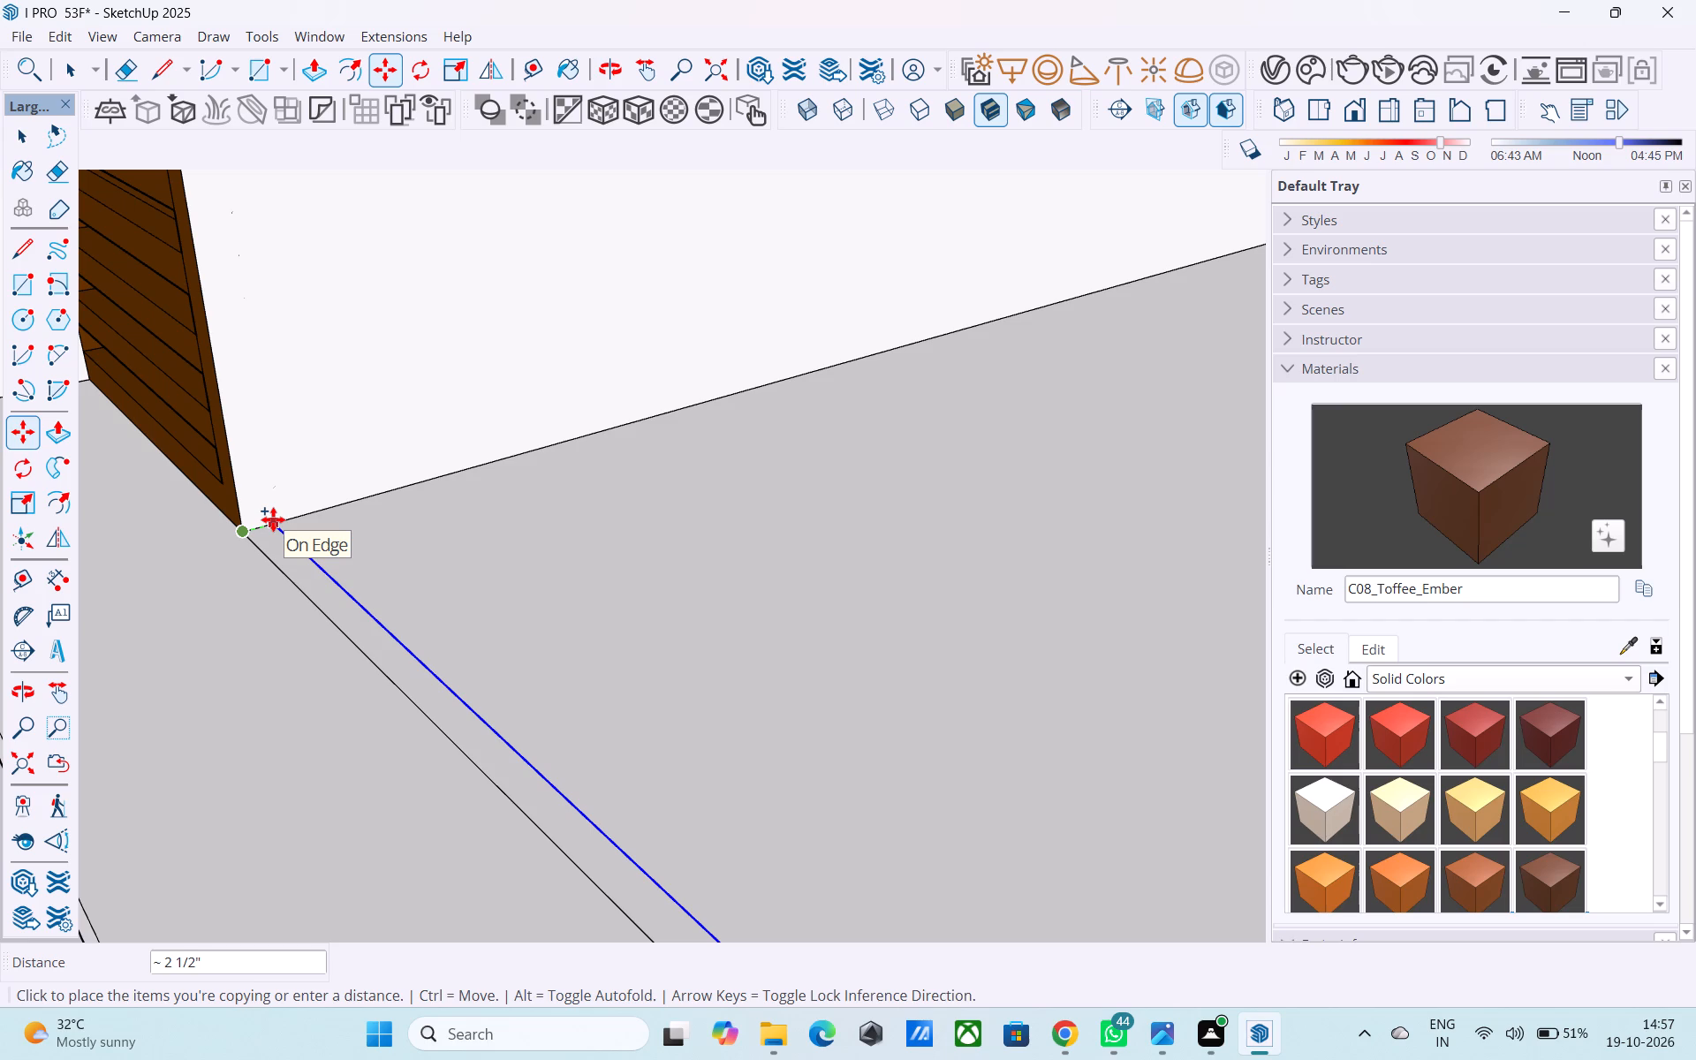
type("3\"")
key("Return")
Copy the perpendicular inset line along the balcony's other open side 3" inward.
scroll(239, 478, "down", 3)
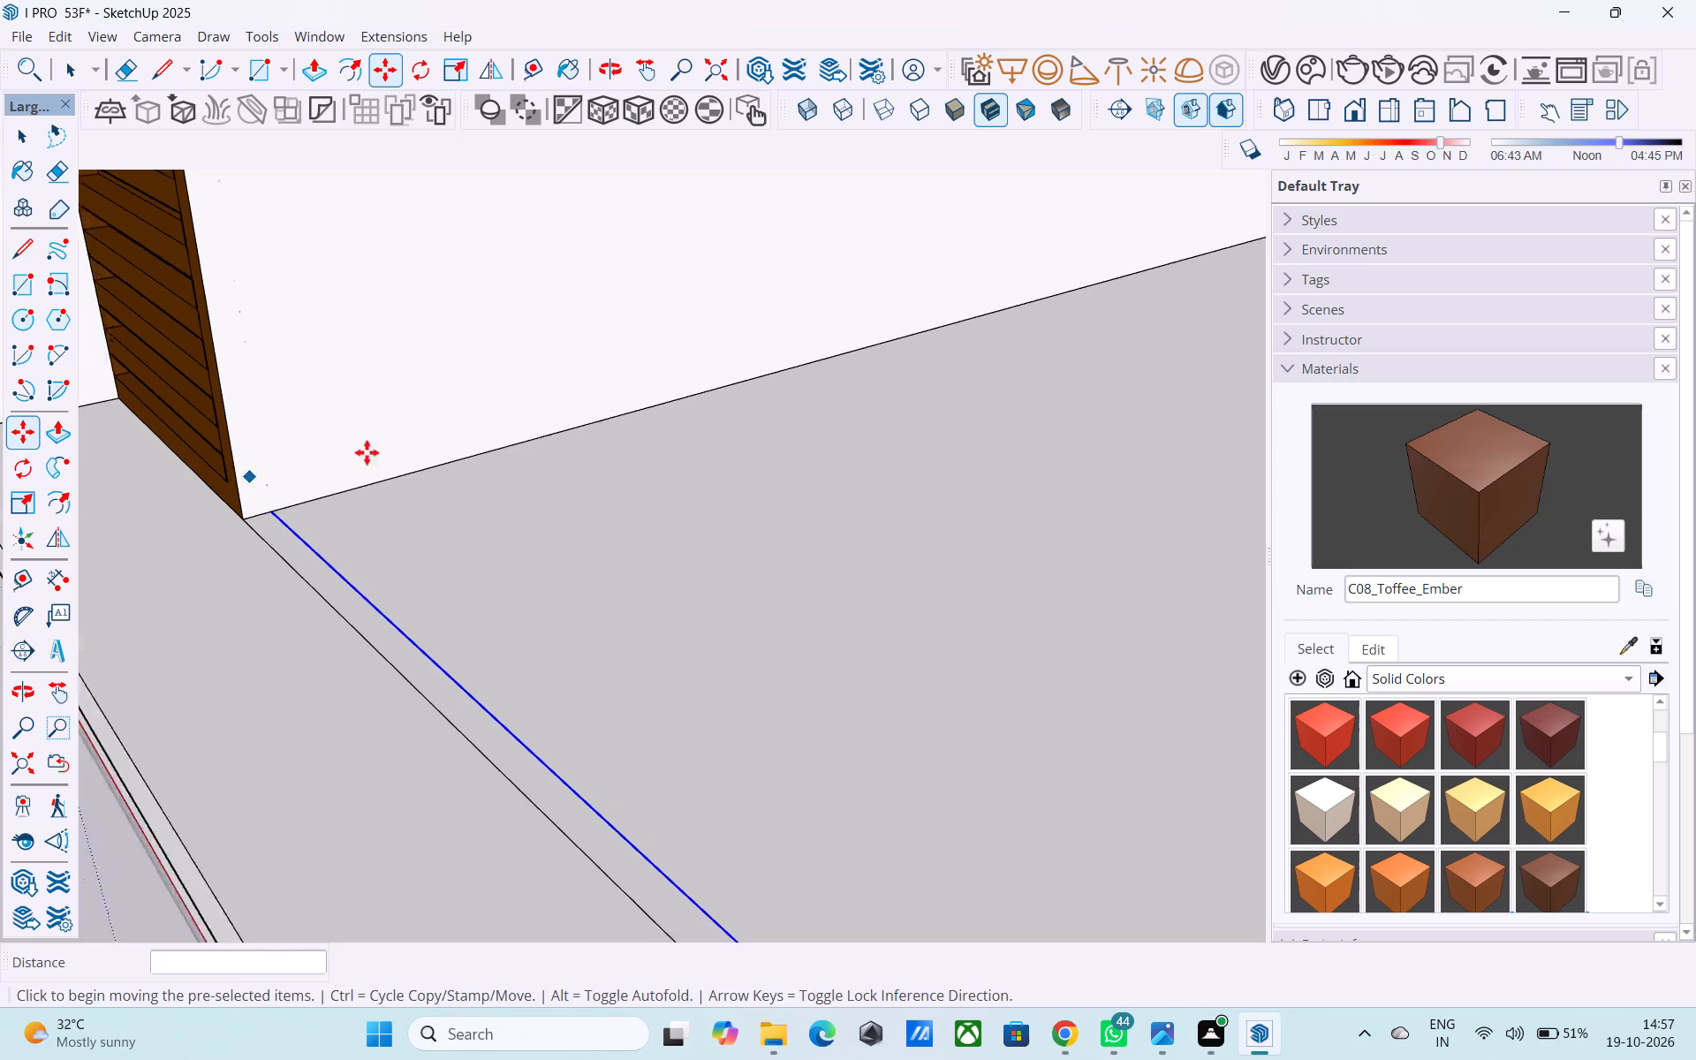
scroll(367, 452, "down", 14)
middle_click_drag(456, 420, 650, 493)
scroll(456, 420, "down", 1)
scroll(929, 614, "up", 10)
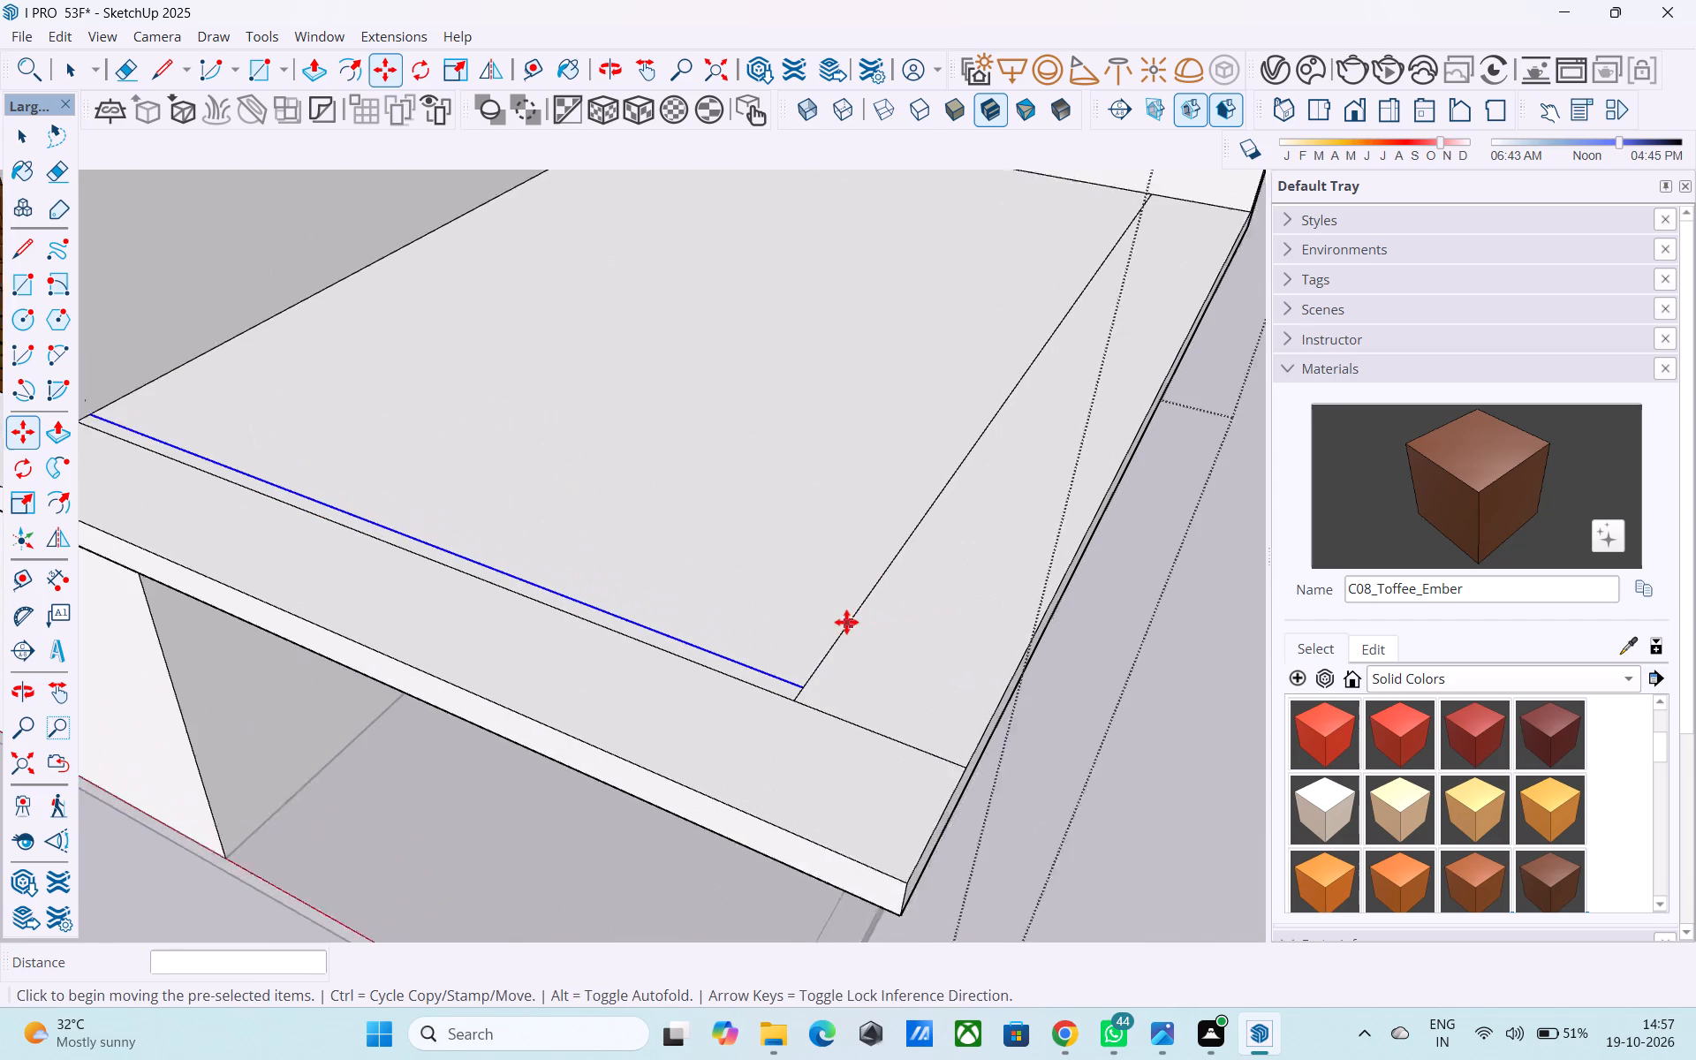
key("space")
left_click(849, 625)
key("m")
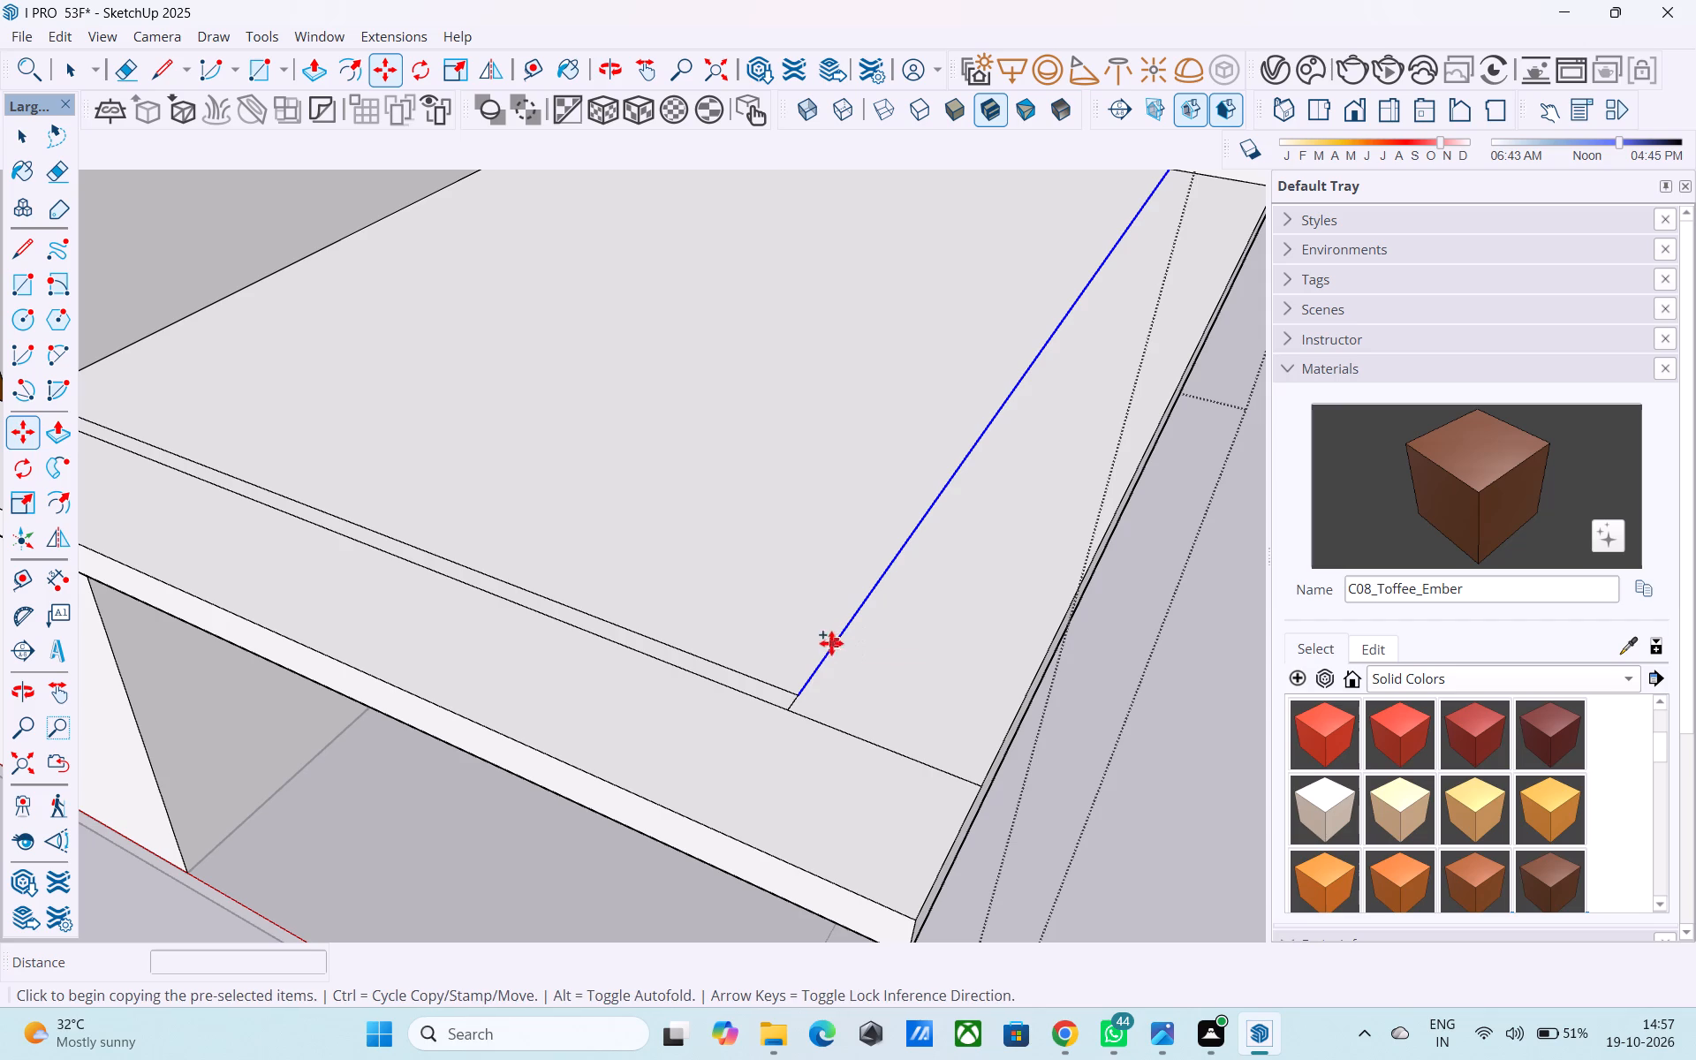
left_click(800, 692)
left_click(772, 680)
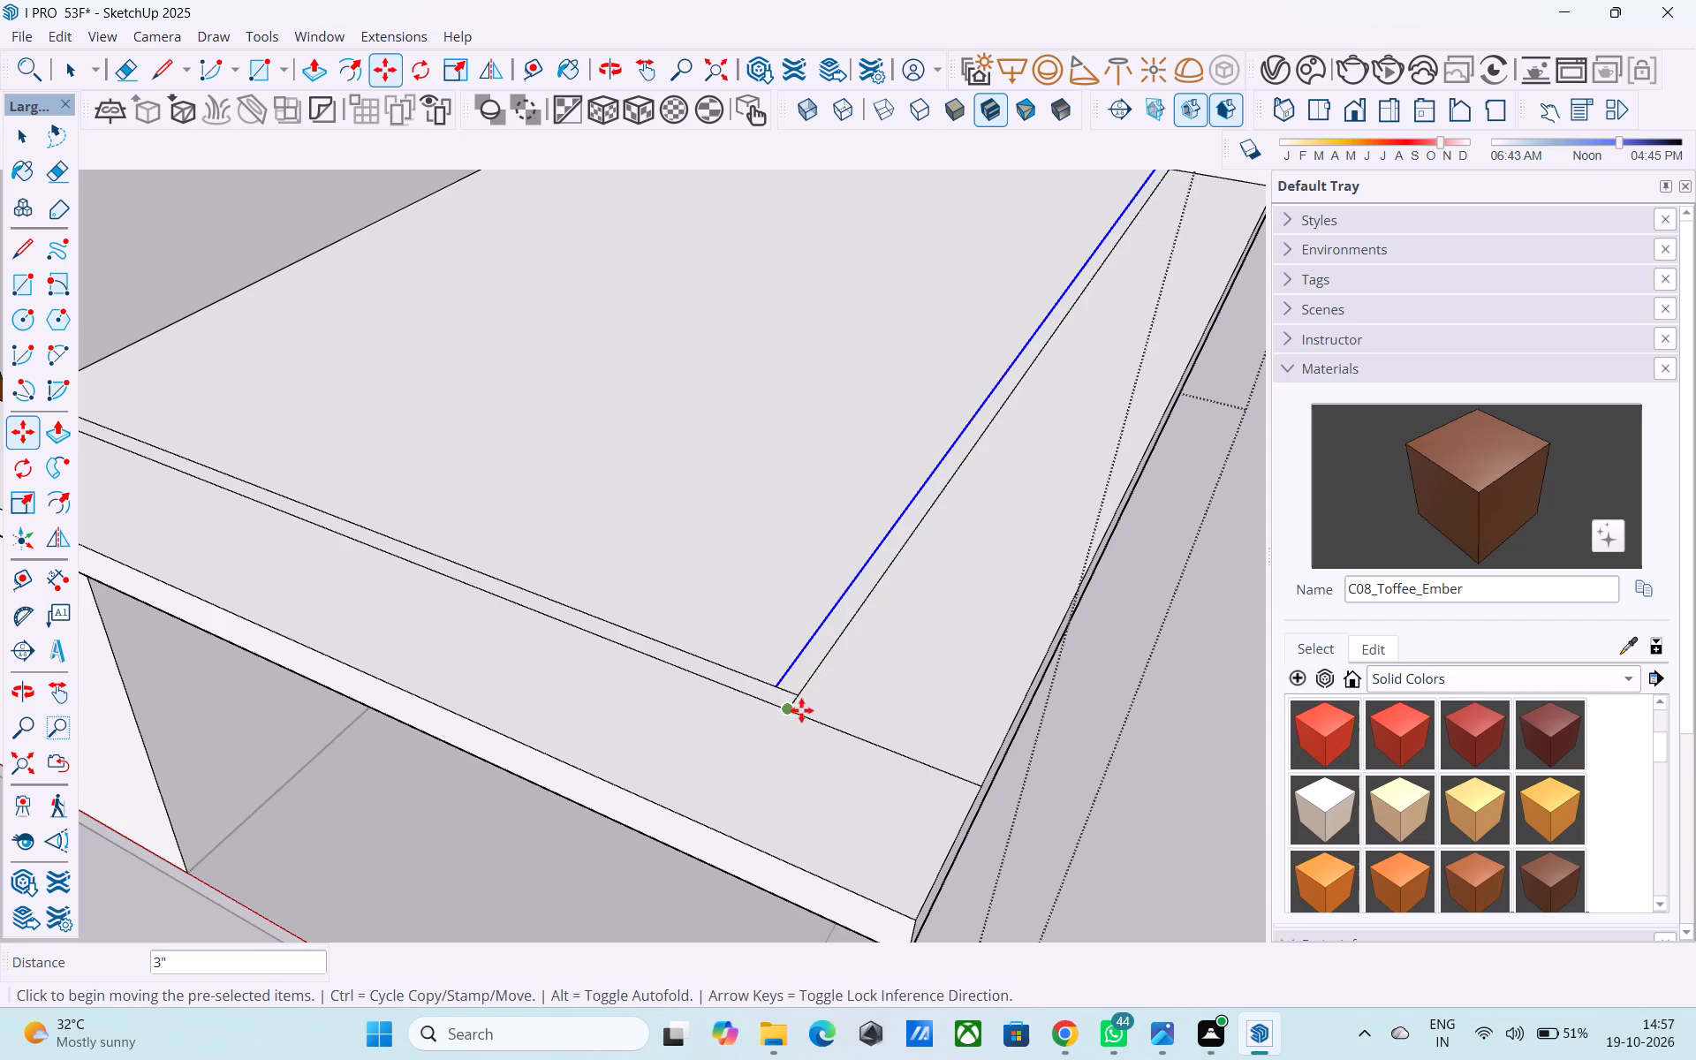
Erase the leftover line stubs at the corner so the double lines form a clean L-shaped strip.
key("e")
left_click_drag(828, 729, 820, 748)
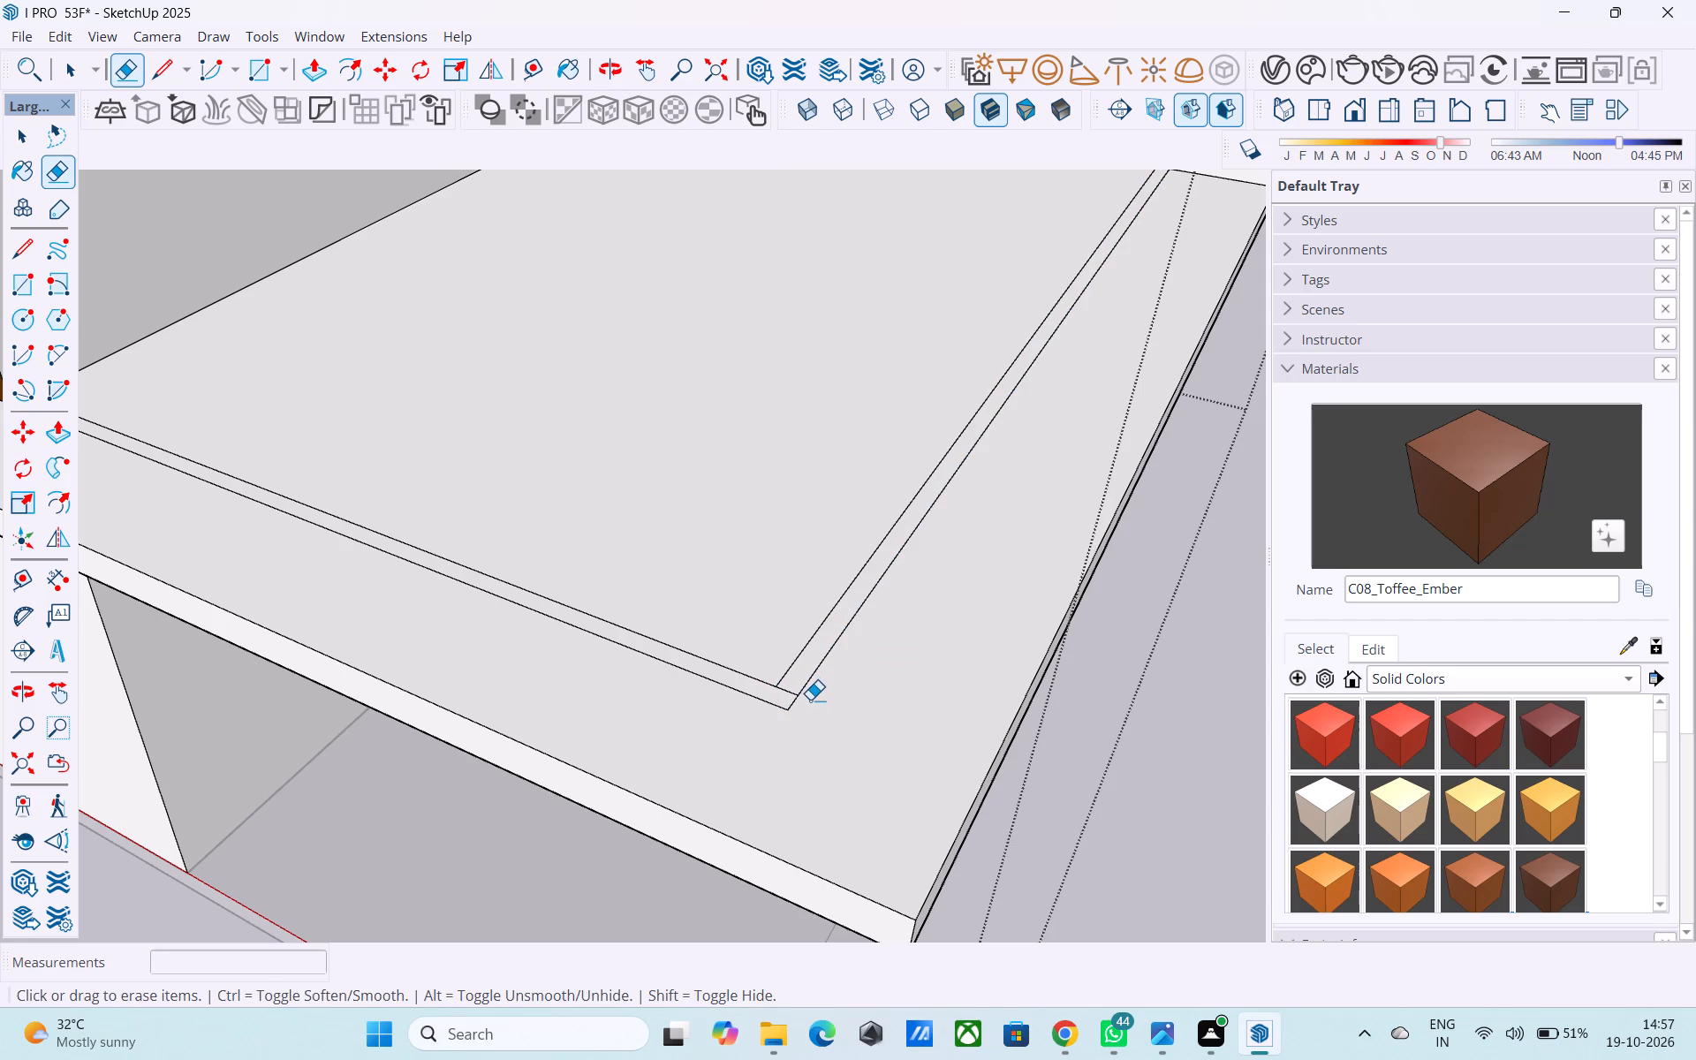
scroll(810, 700, "down", 9)
middle_click_drag(748, 684, 808, 770, "shift")
scroll(874, 781, "up", 2)
middle_click_drag(874, 780, 877, 769)
scroll(877, 769, "up", 2)
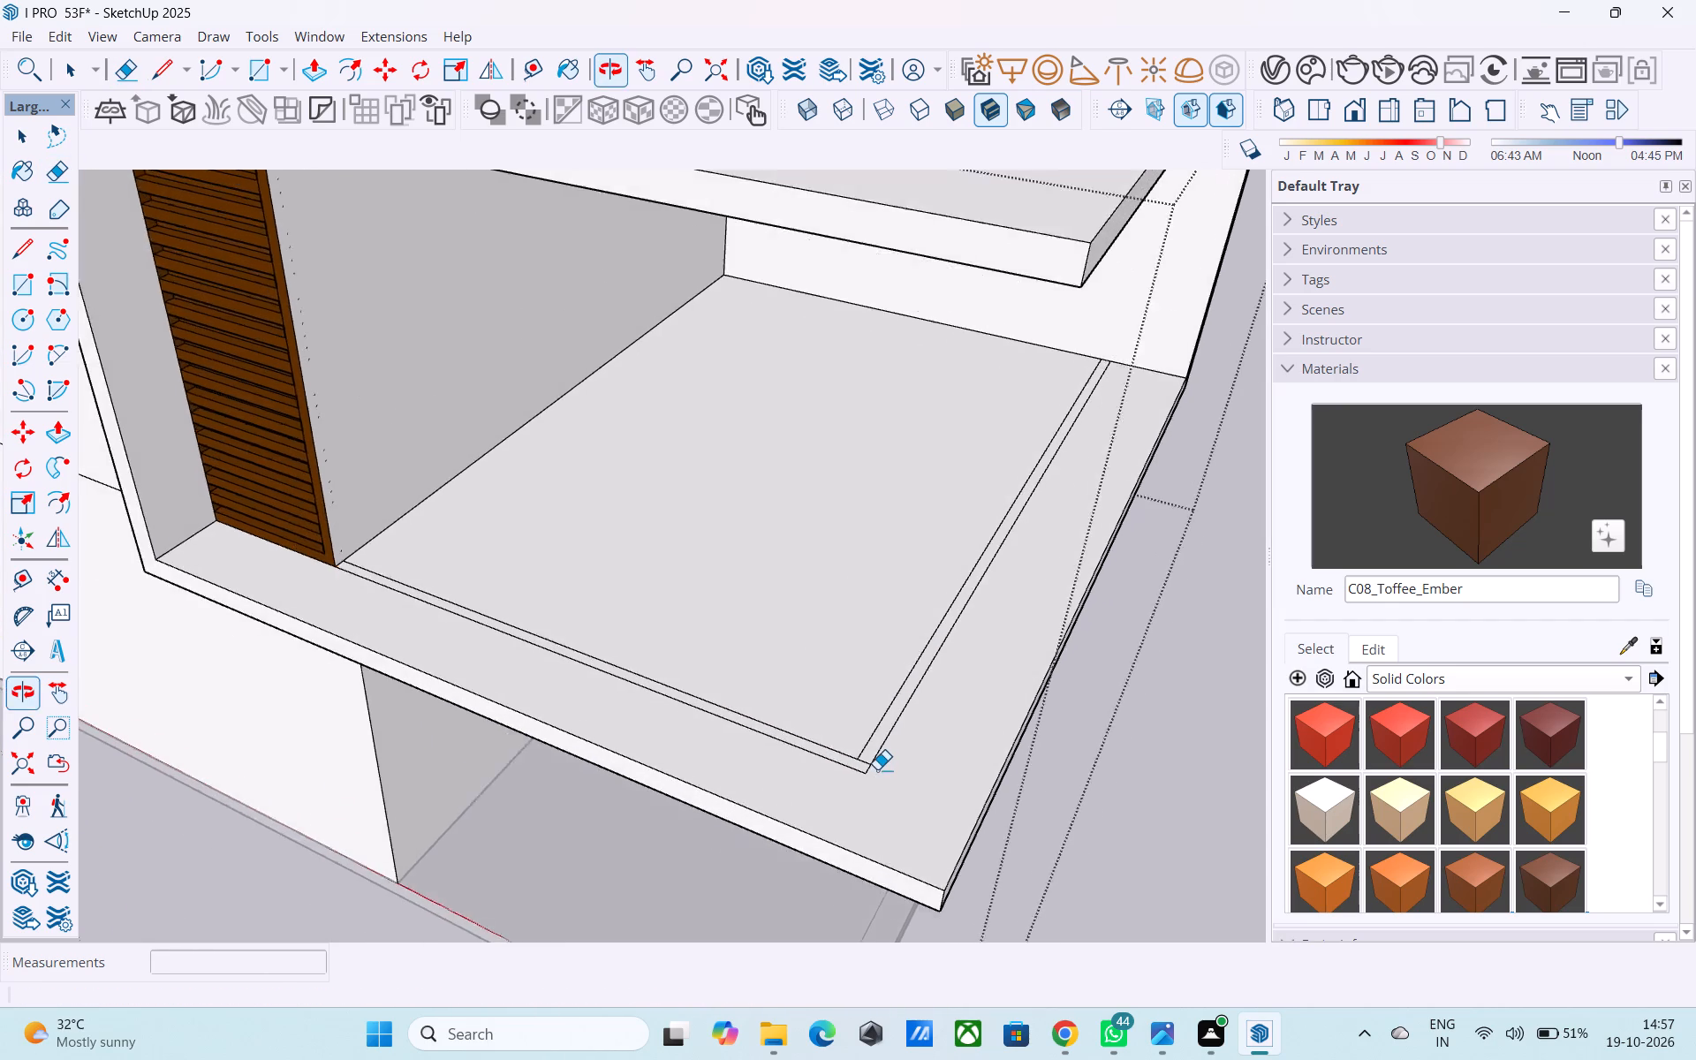
scroll(877, 769, "up", 8)
left_click_drag(859, 760, 854, 746)
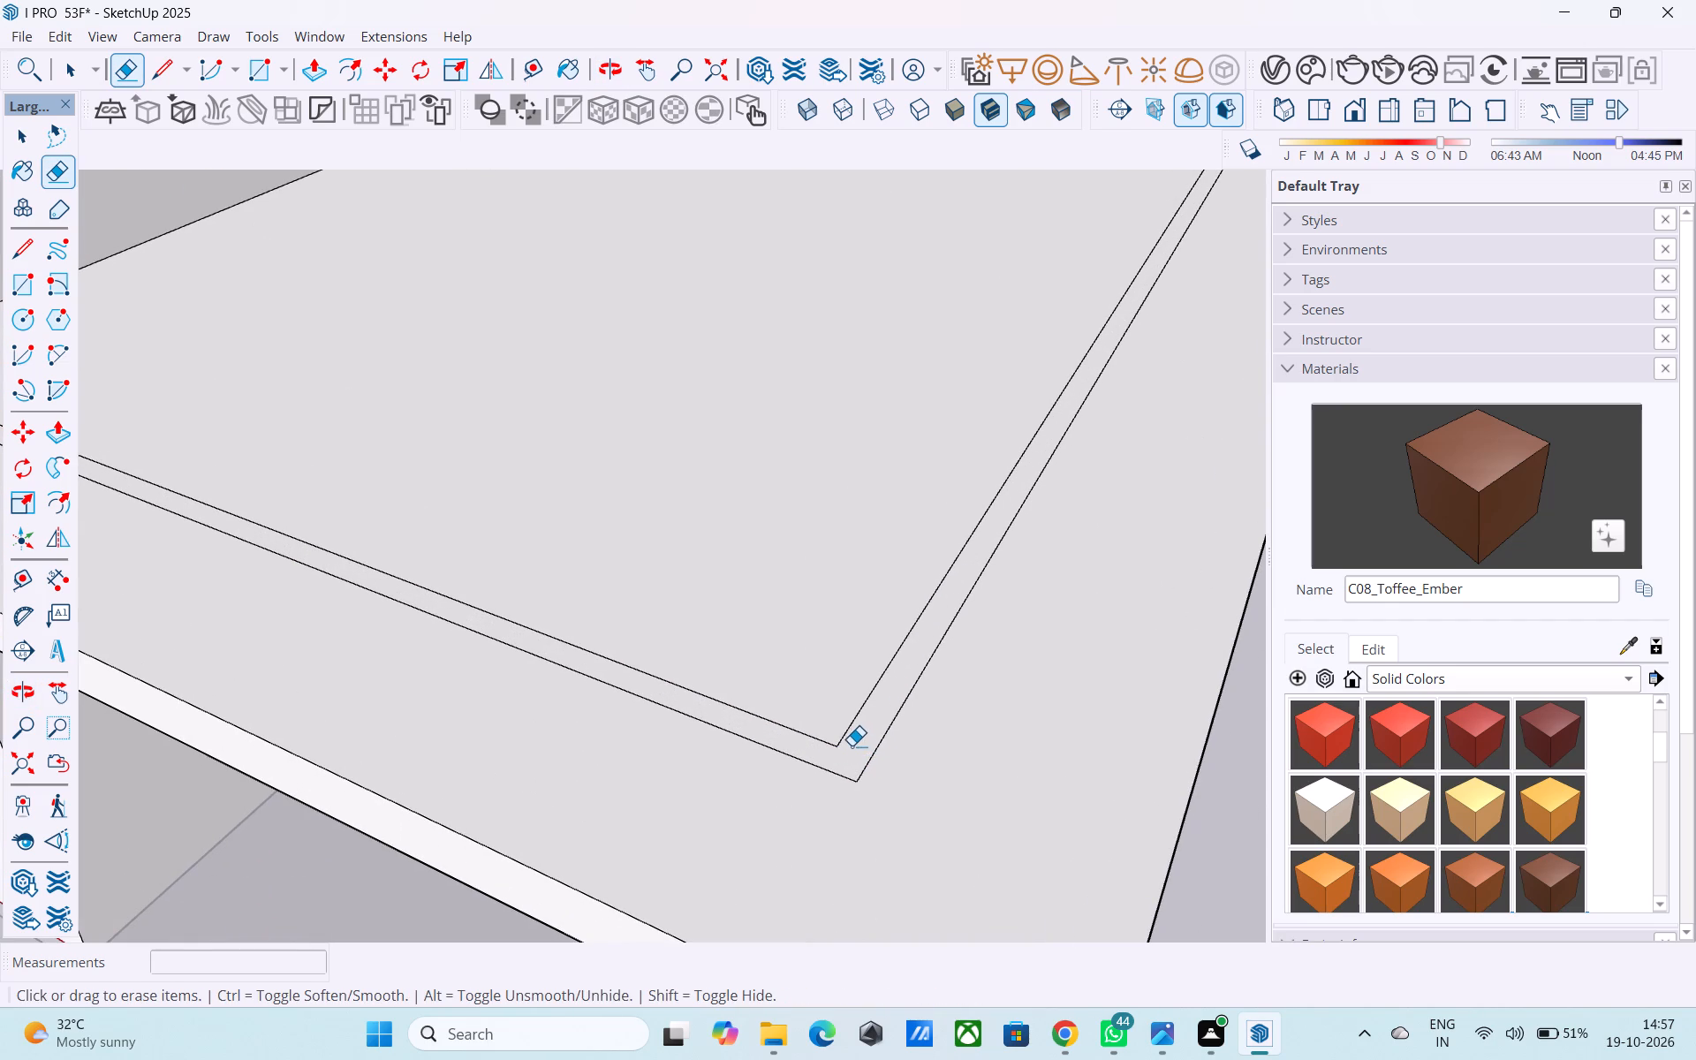
Push/Pull the 3" L-shaped strip on the balcony floor up 1' as a low parapet.
middle_click_drag(852, 748, 870, 761)
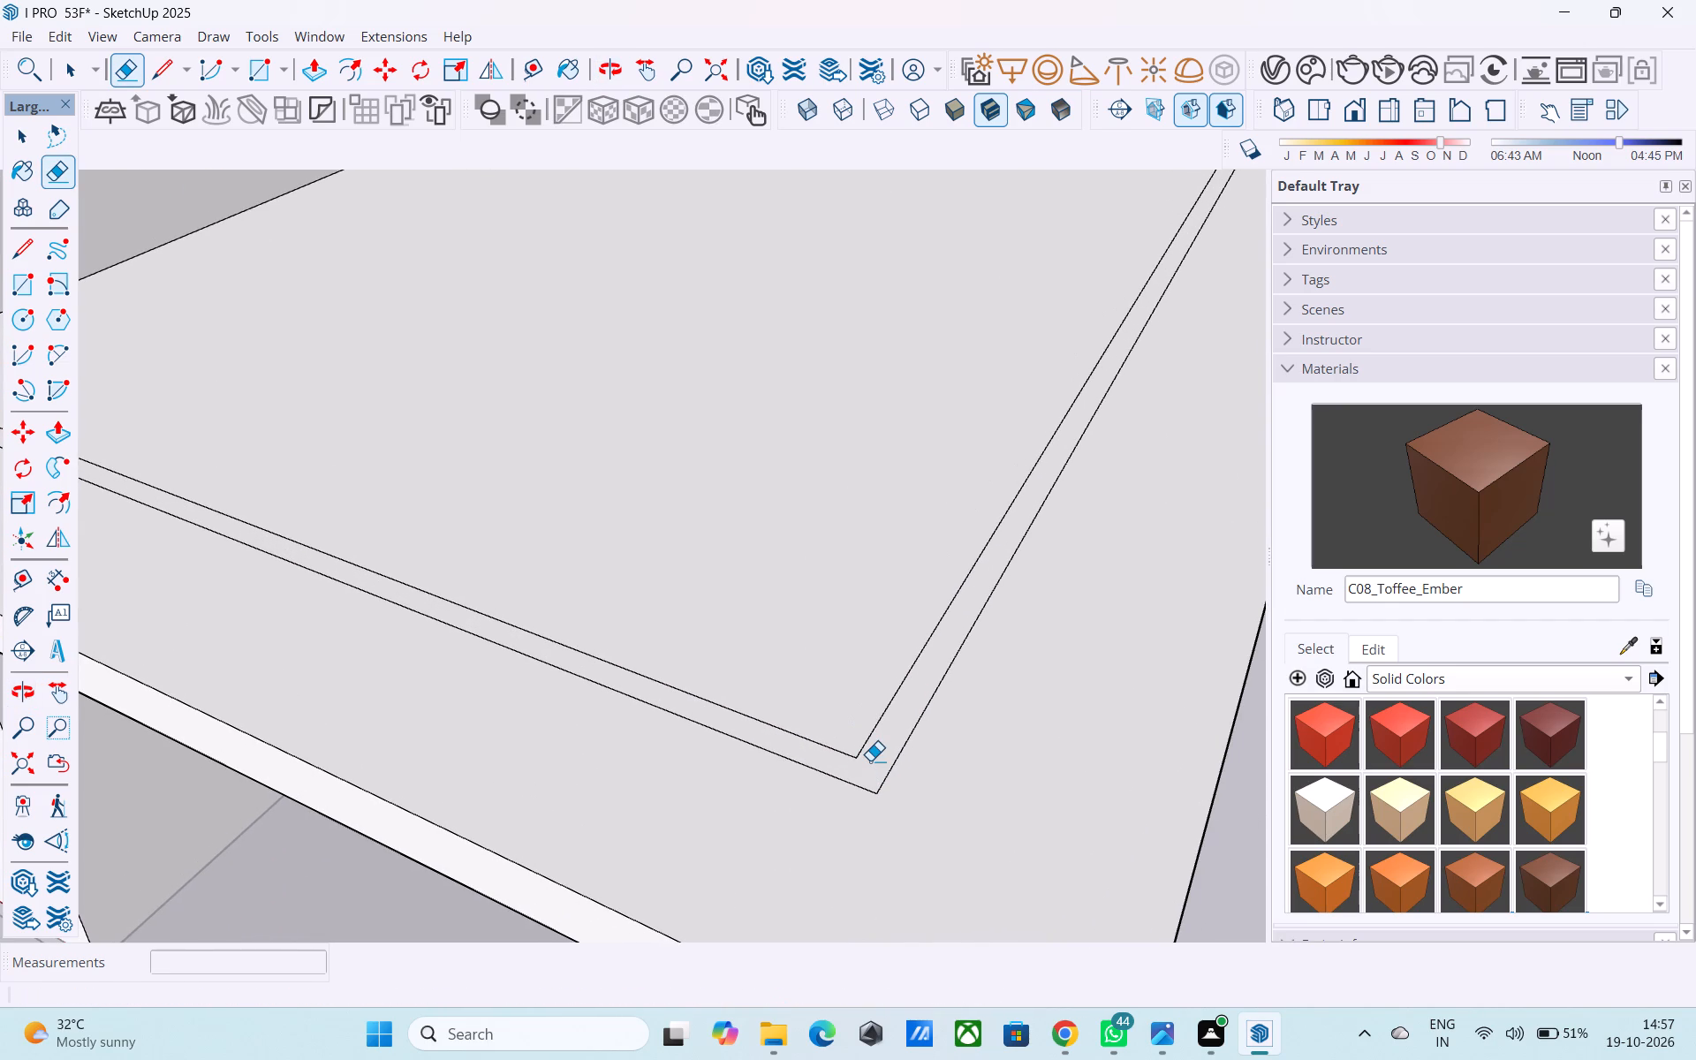
scroll(870, 761, "down", 2)
middle_click_drag(872, 768, 894, 785)
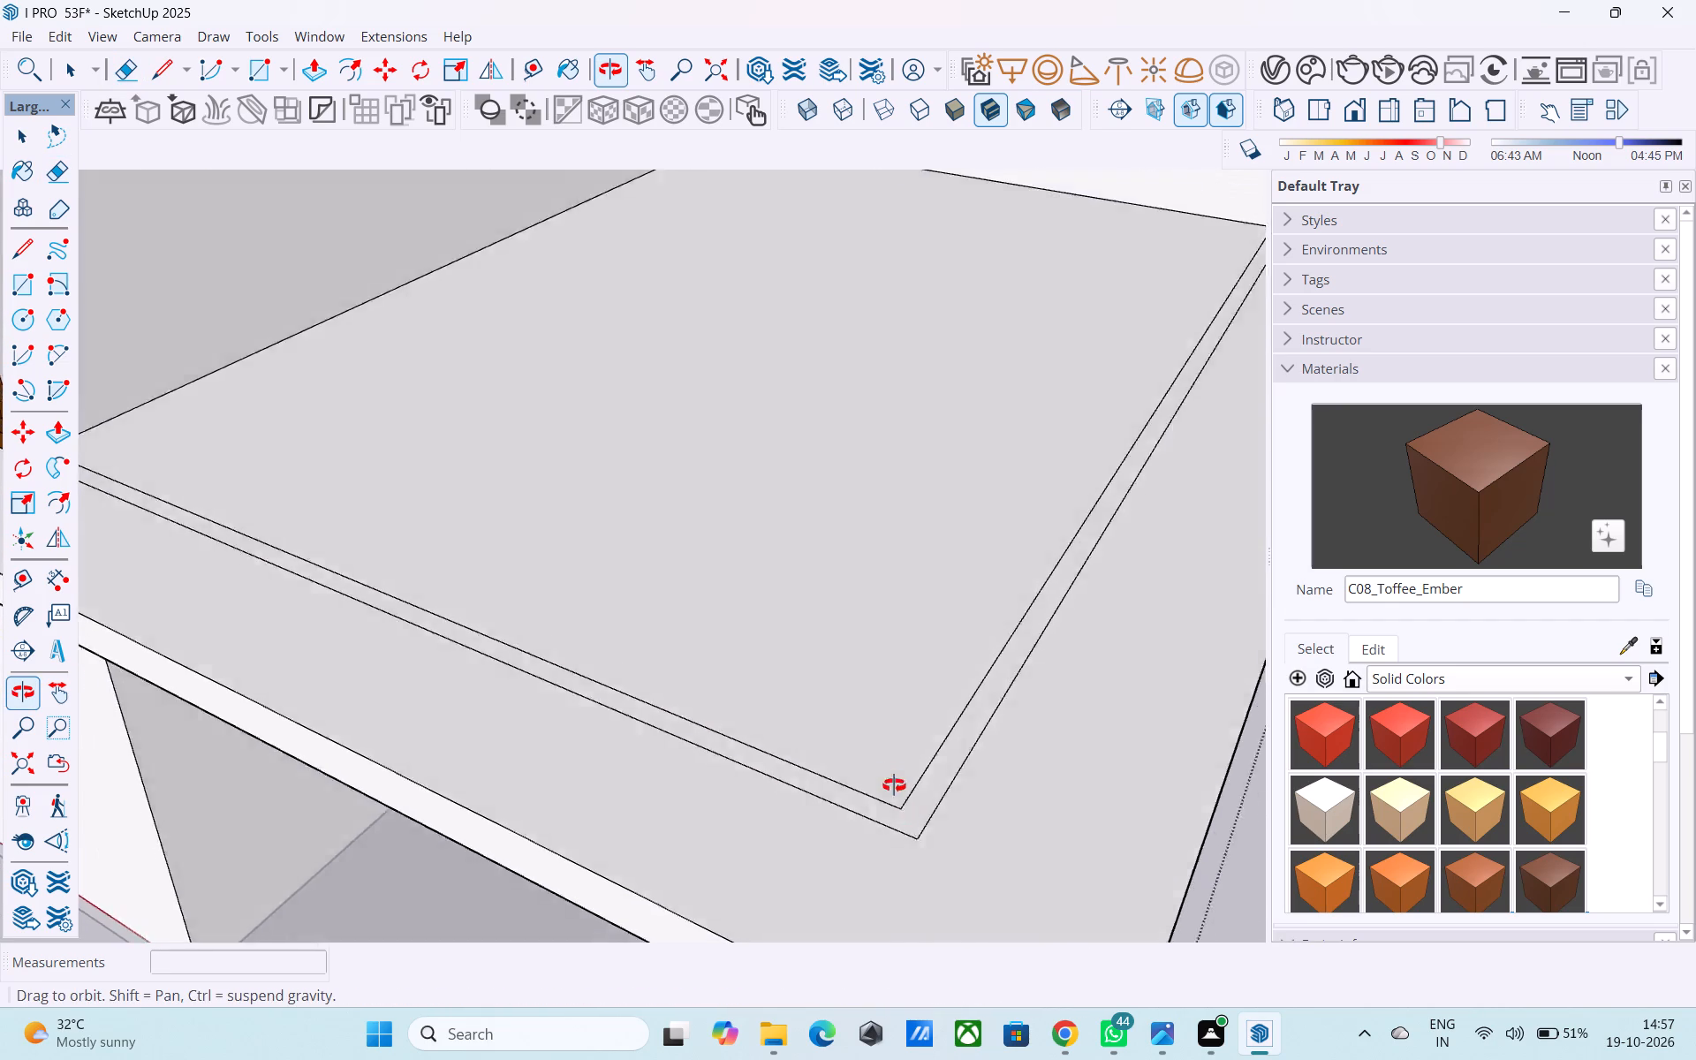
middle_click_drag(894, 785, 964, 805)
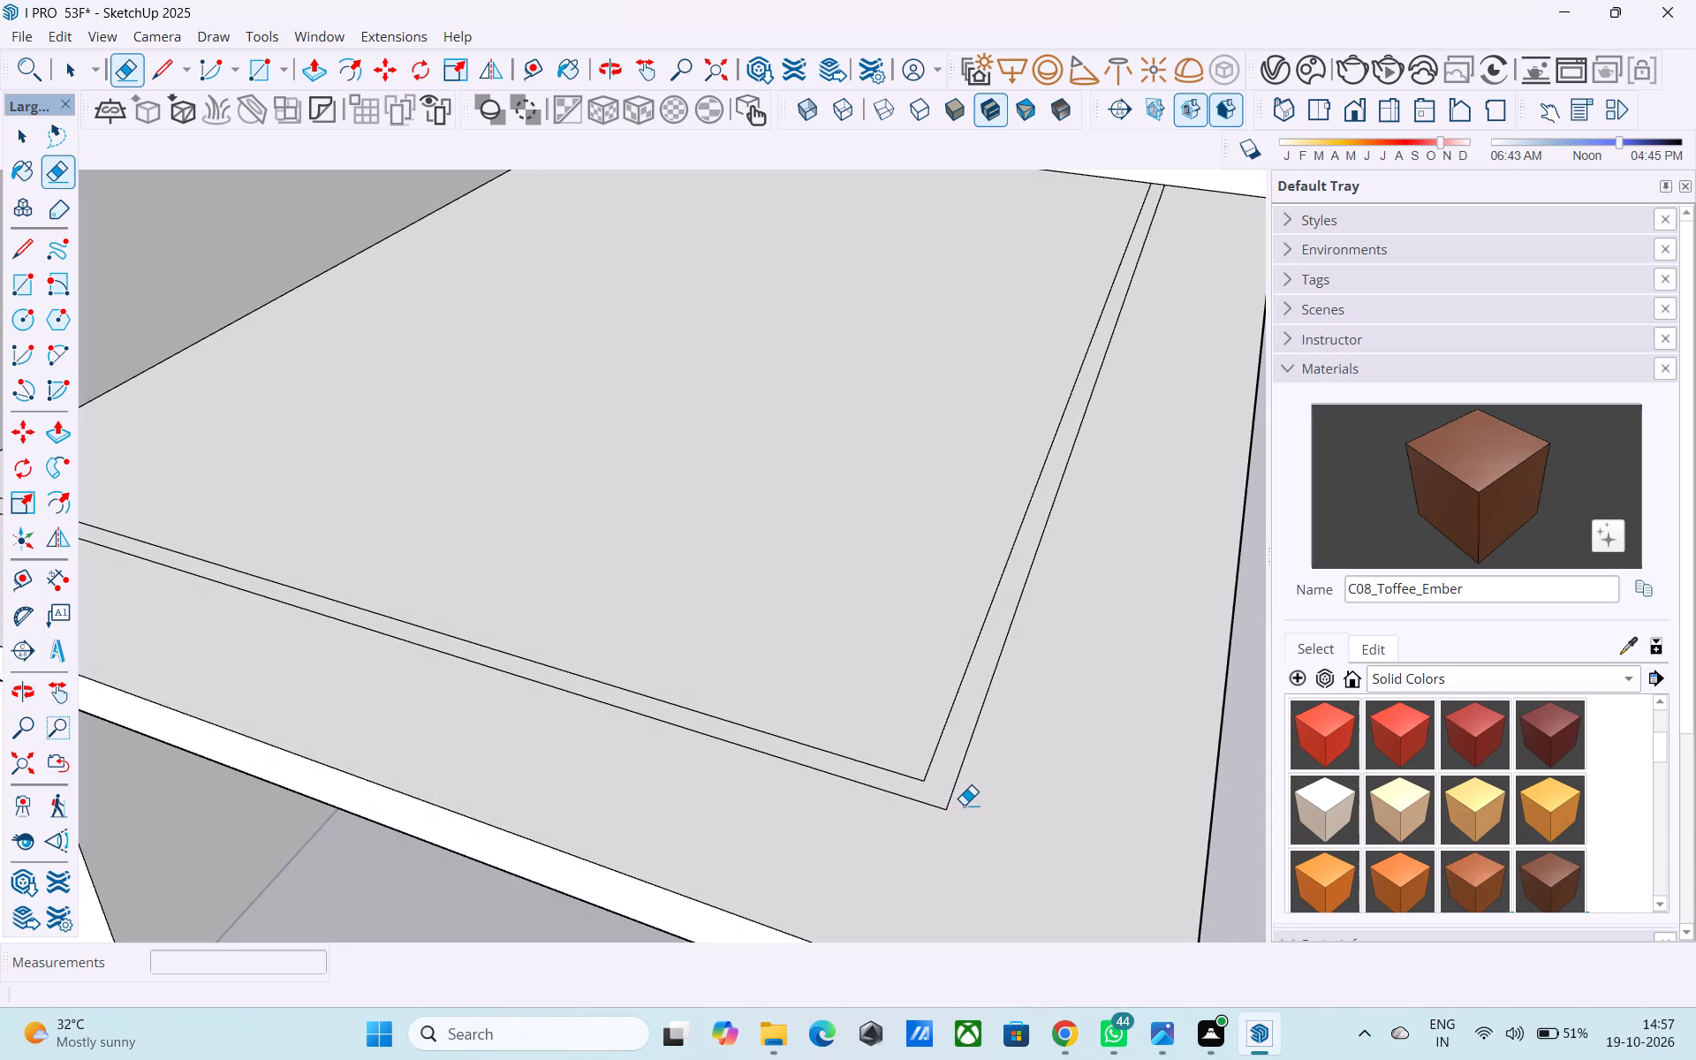
key("space")
left_click(944, 785)
key("p")
left_click(944, 778)
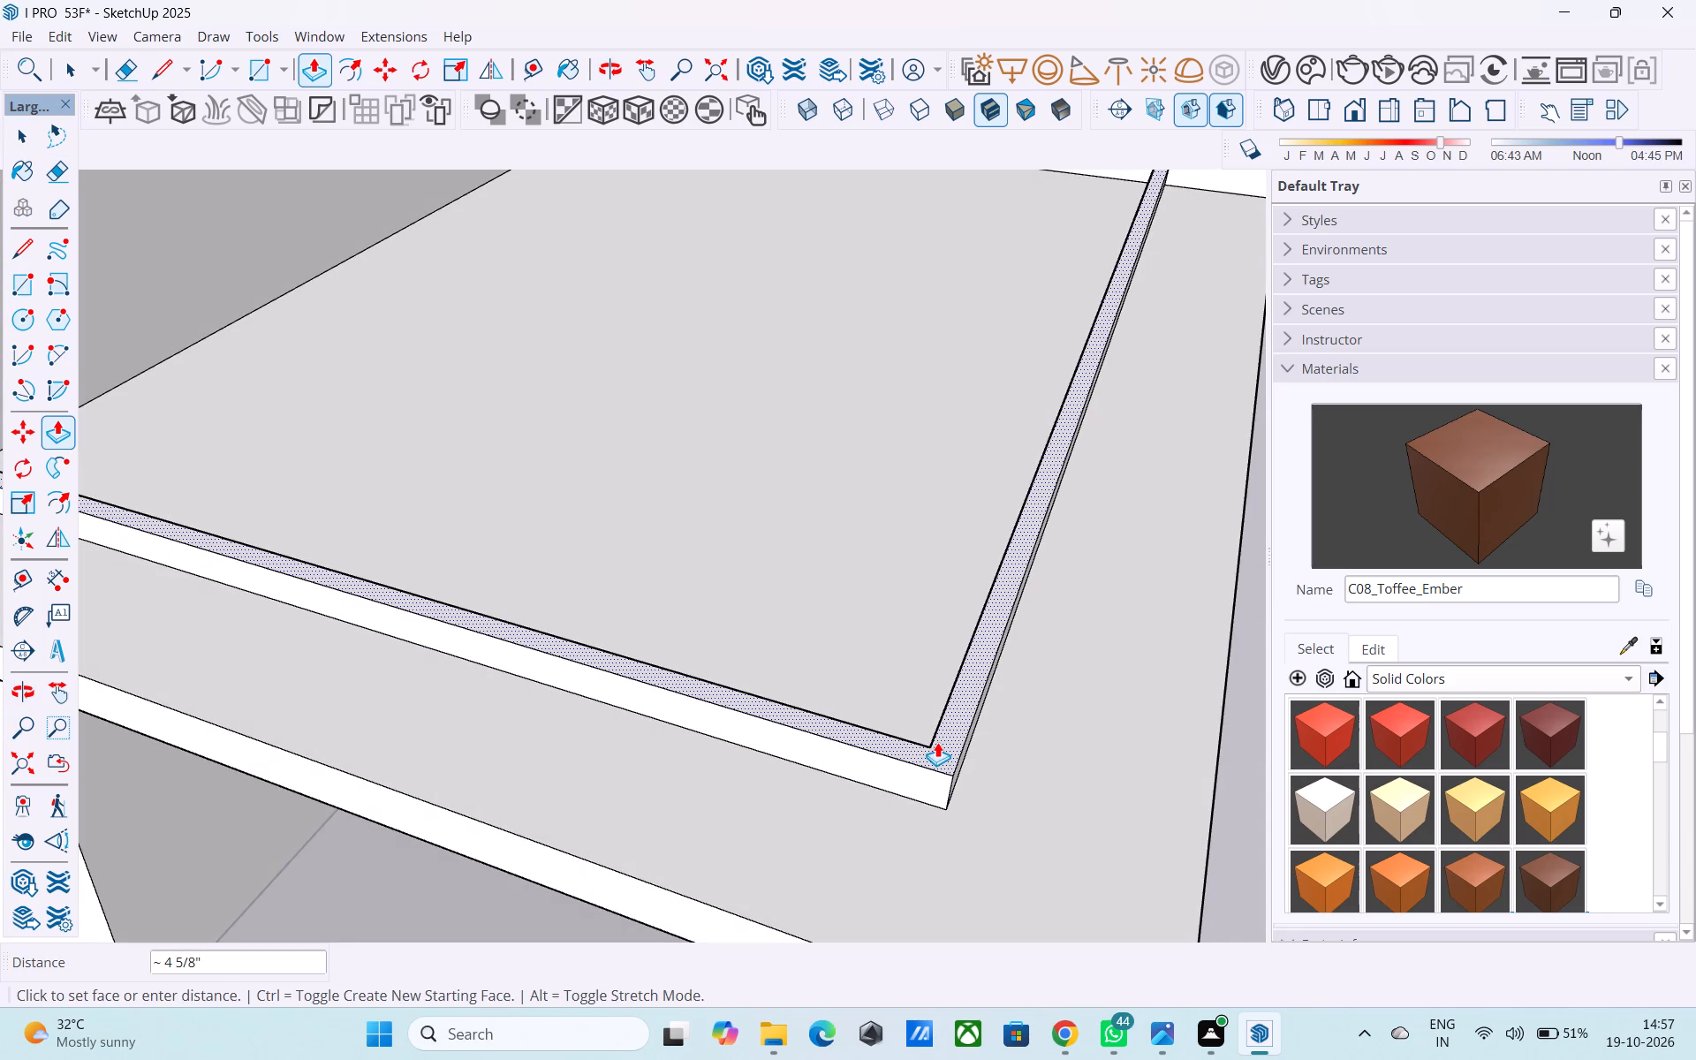
type("1'")
key("Return")
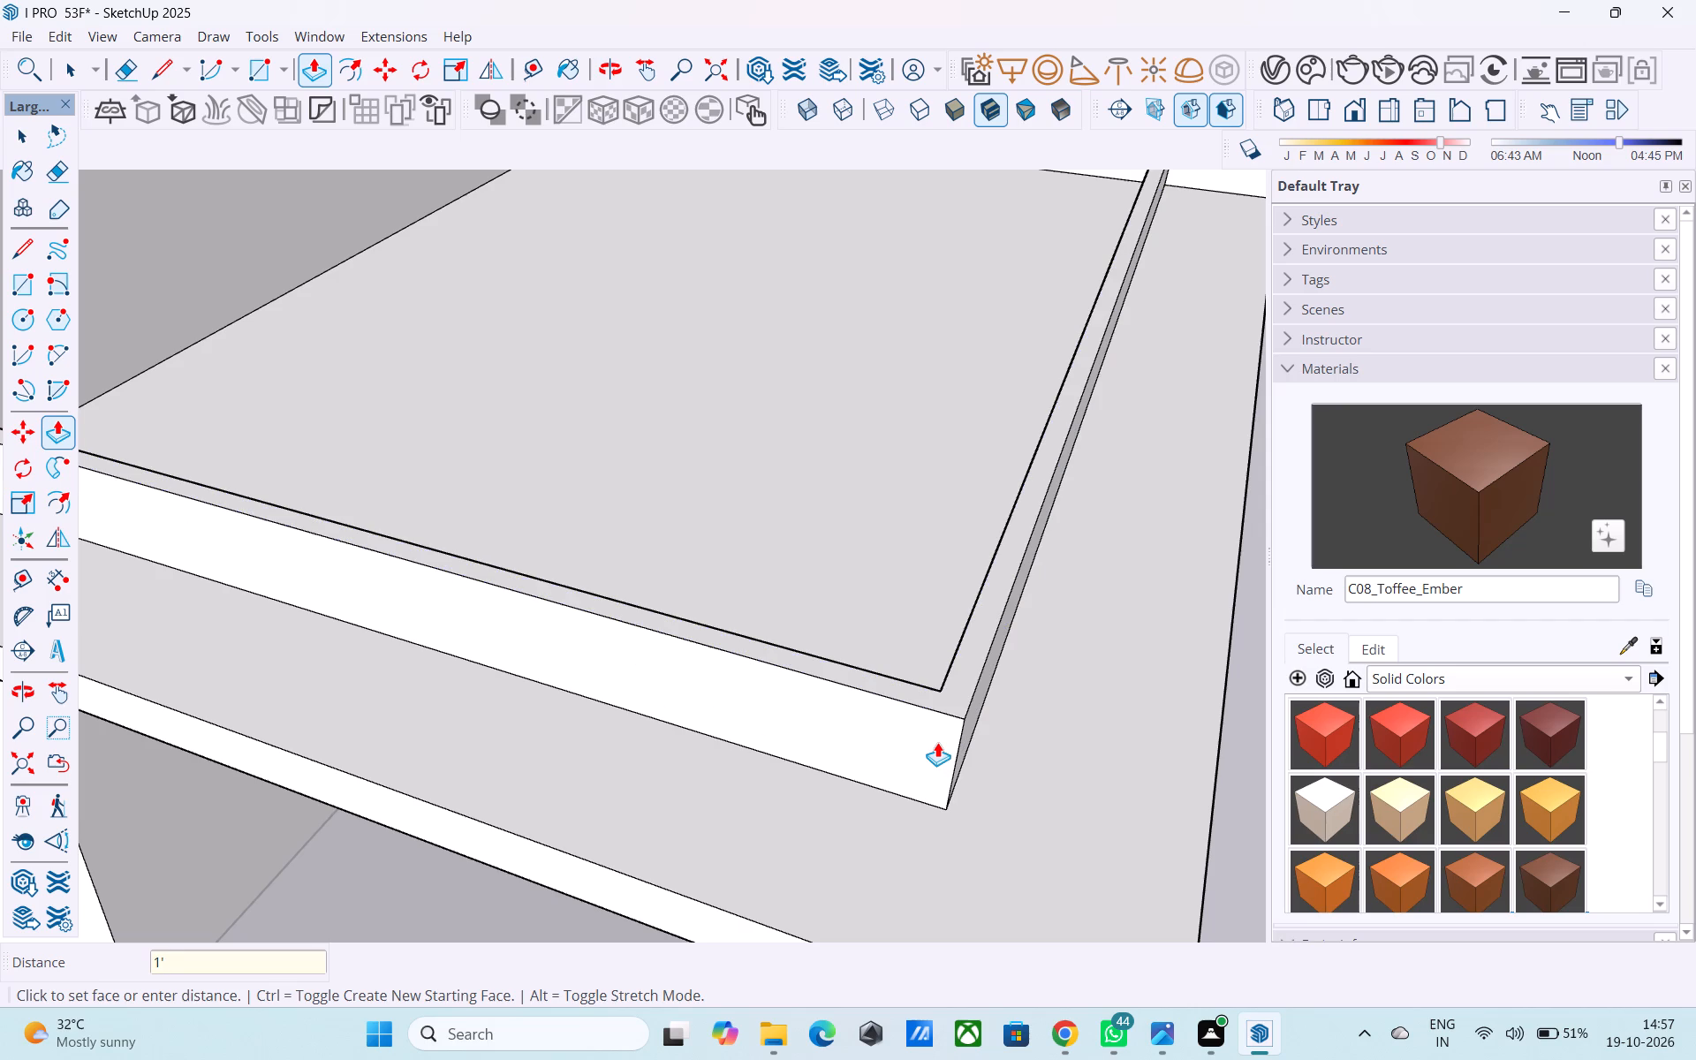
Copy the parapet's two outer top edges 3" down its outer faces.
scroll(957, 758, "down", 11)
middle_click_drag(970, 794, 852, 601)
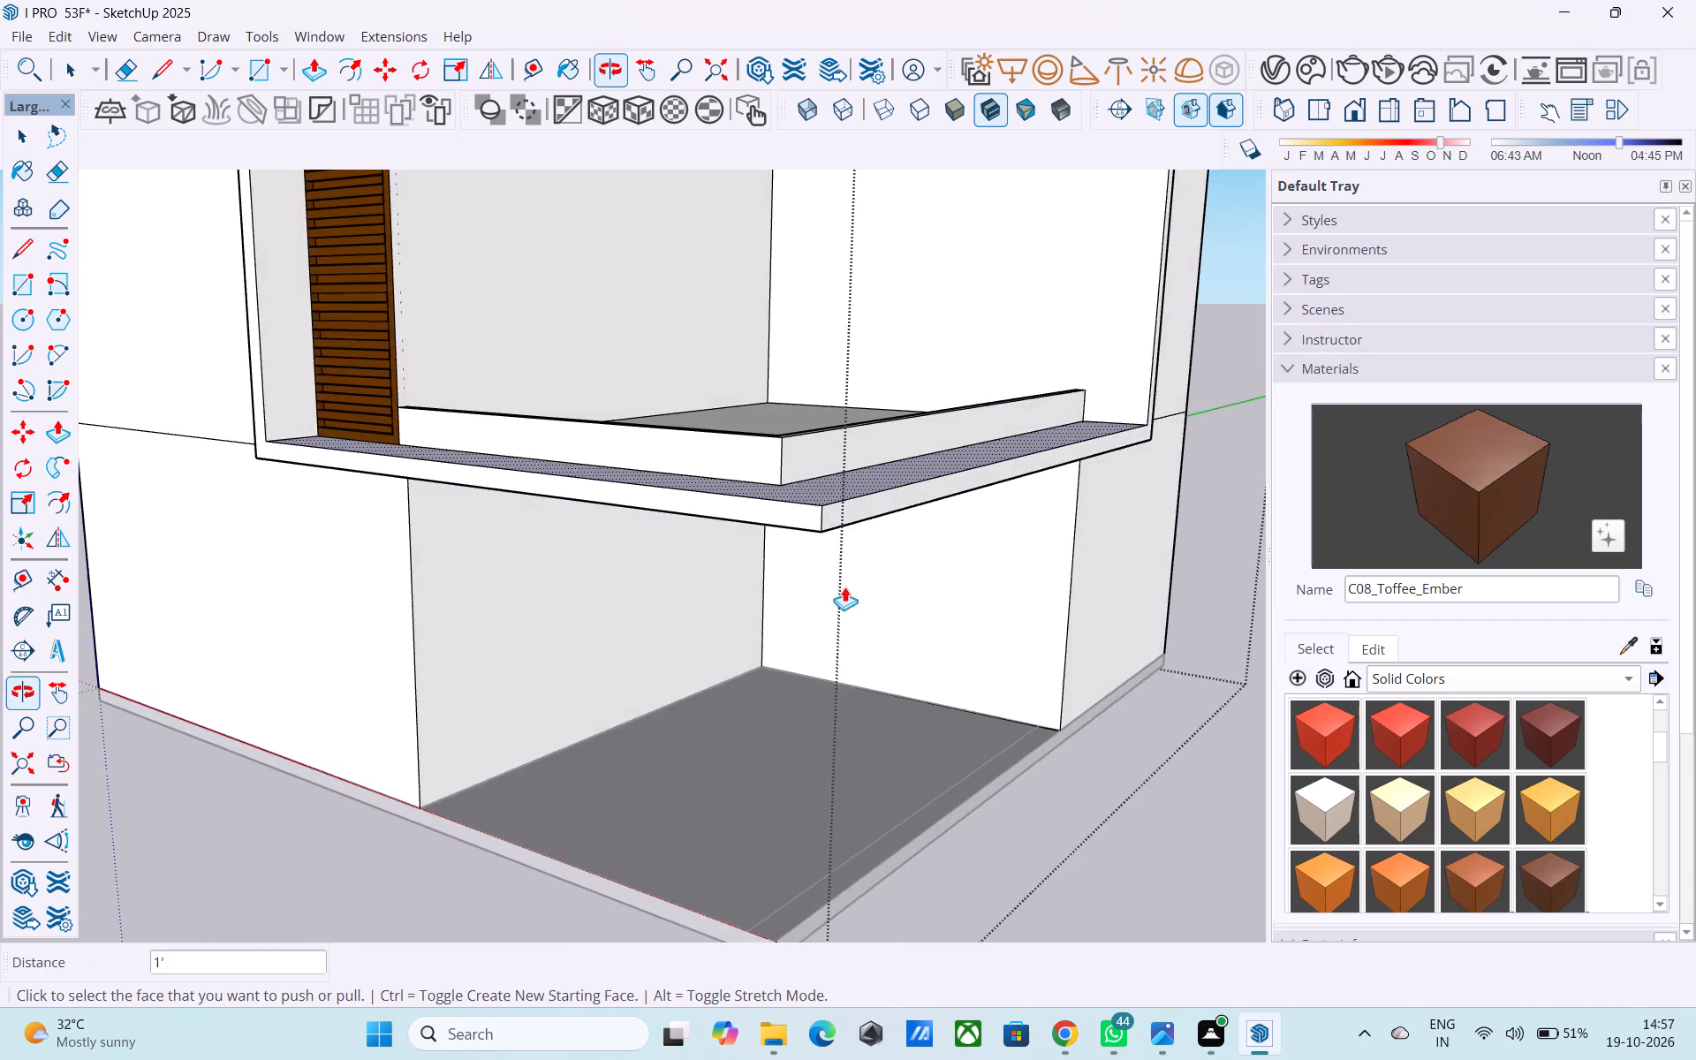
scroll(593, 420, "down", 4)
middle_click_drag(644, 488, 605, 666)
scroll(647, 660, "up", 5)
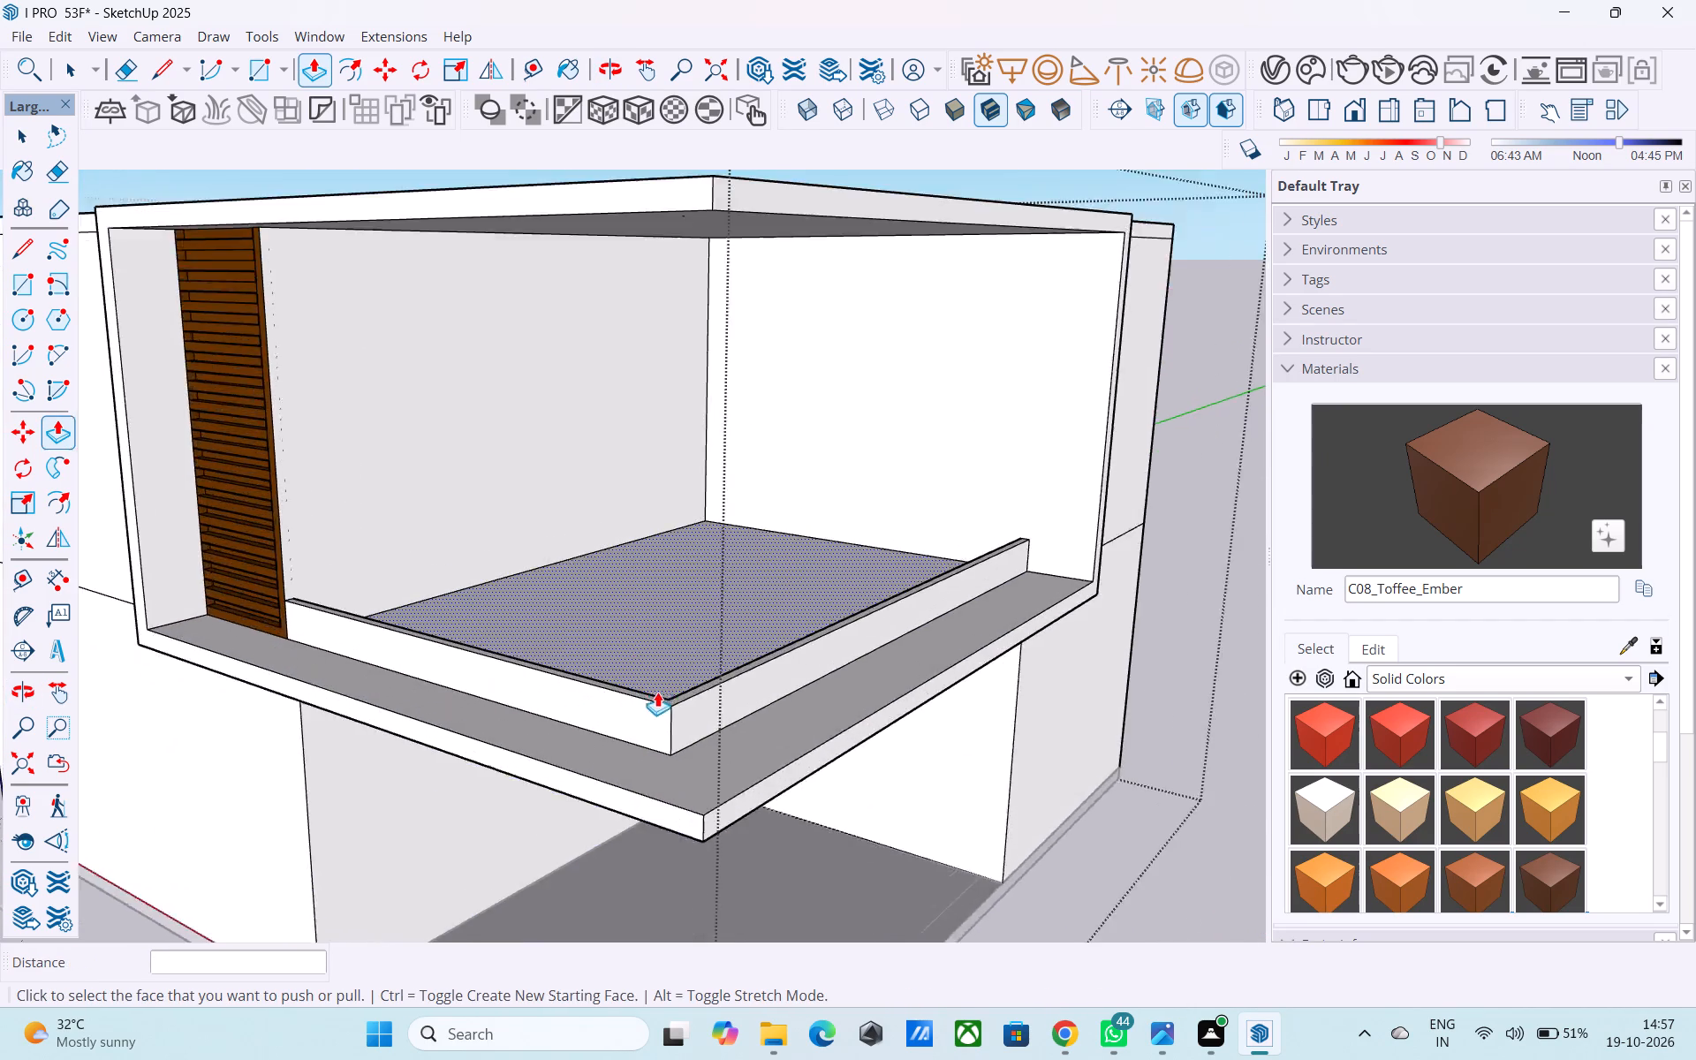
scroll(657, 692, "up", 8)
key("space")
left_click(673, 711)
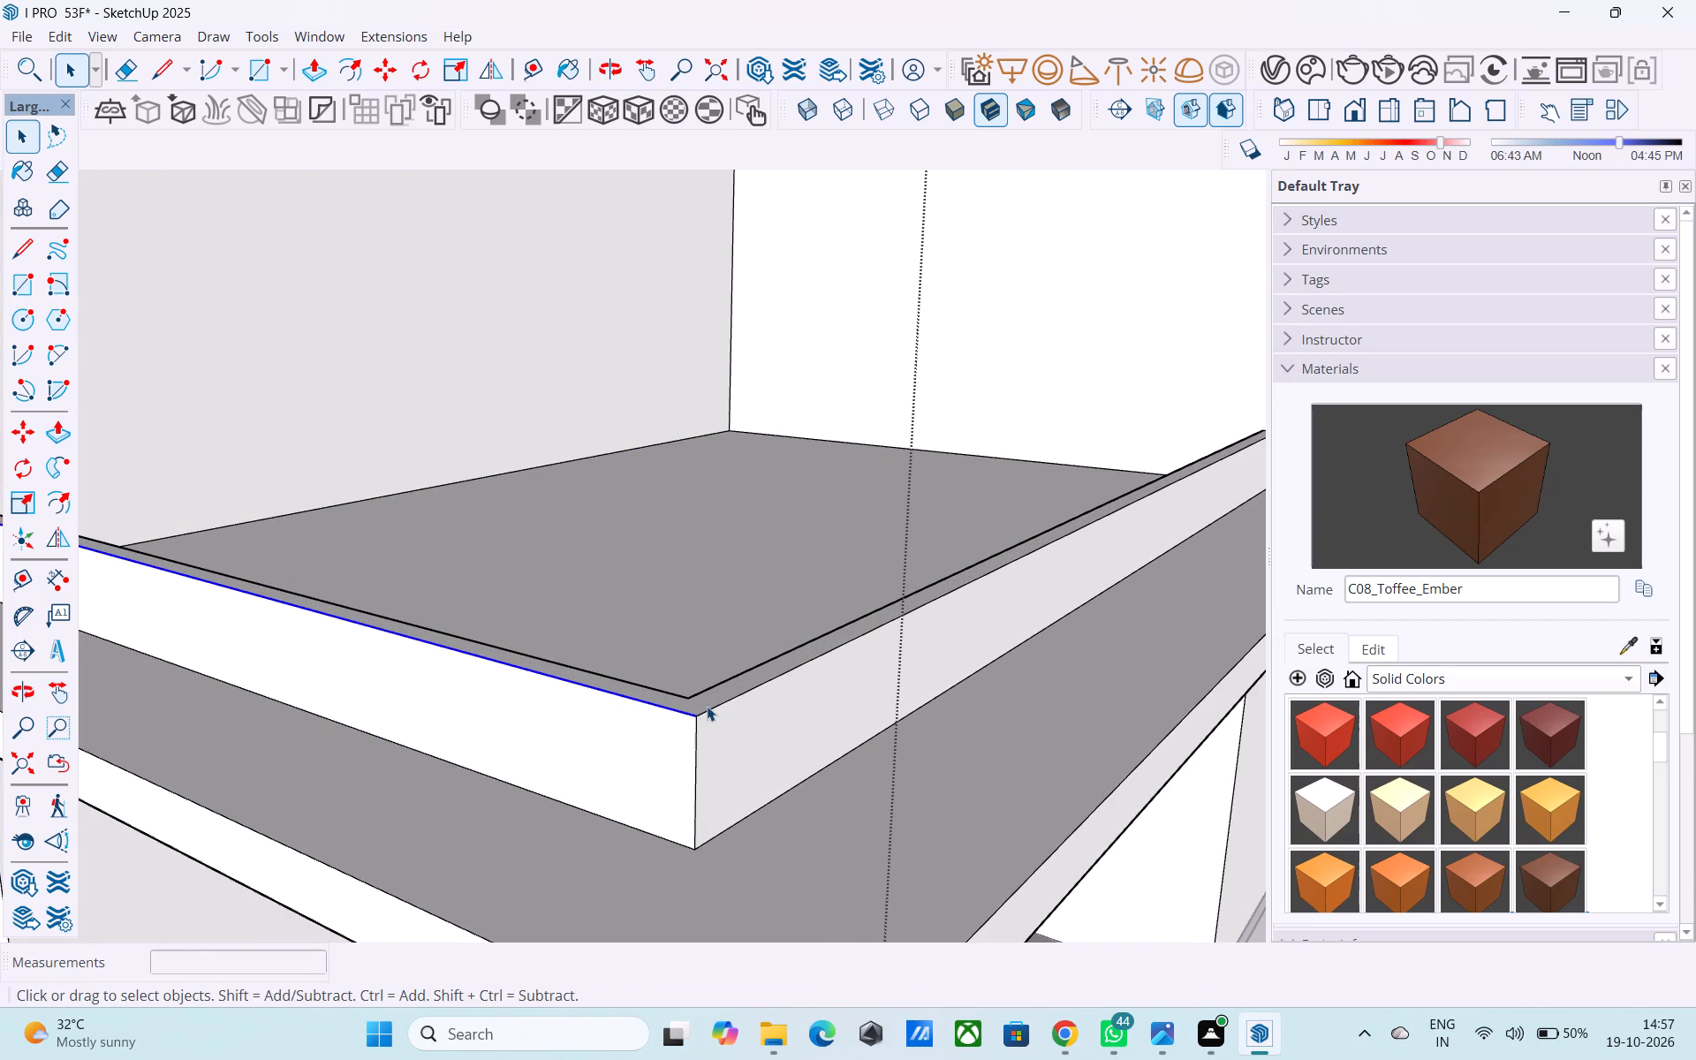
left_click(712, 708, "shift")
key("m")
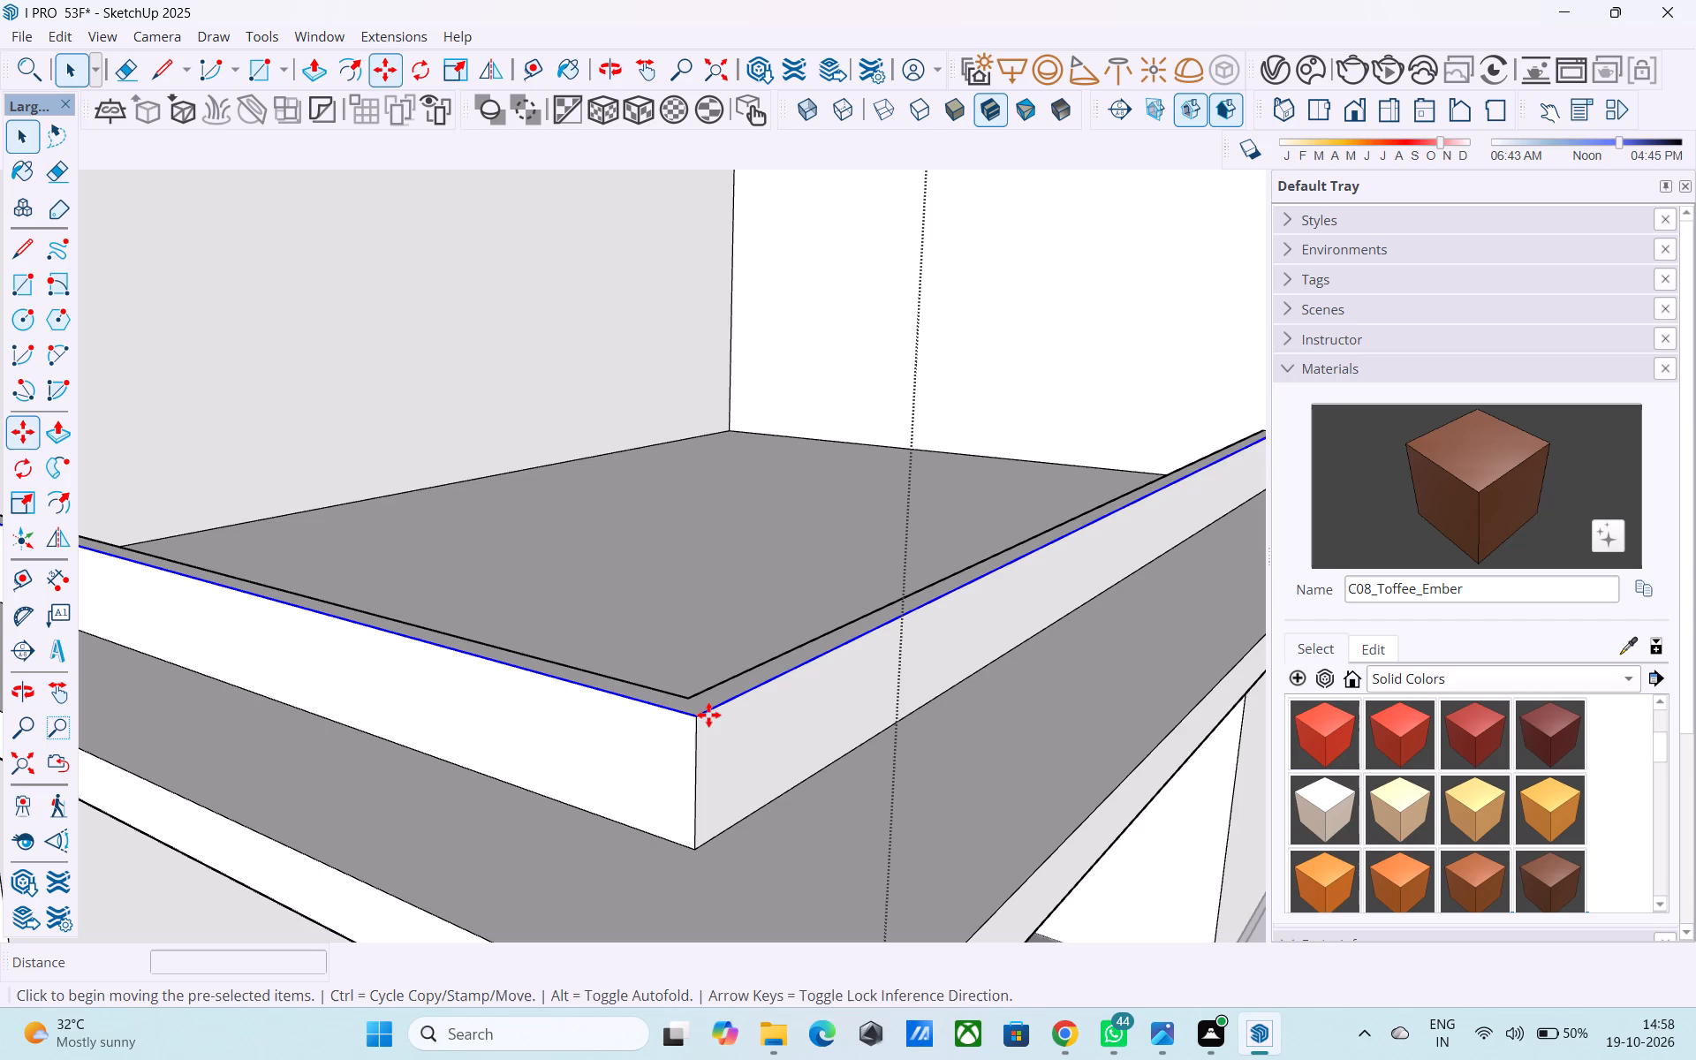
left_click(696, 714)
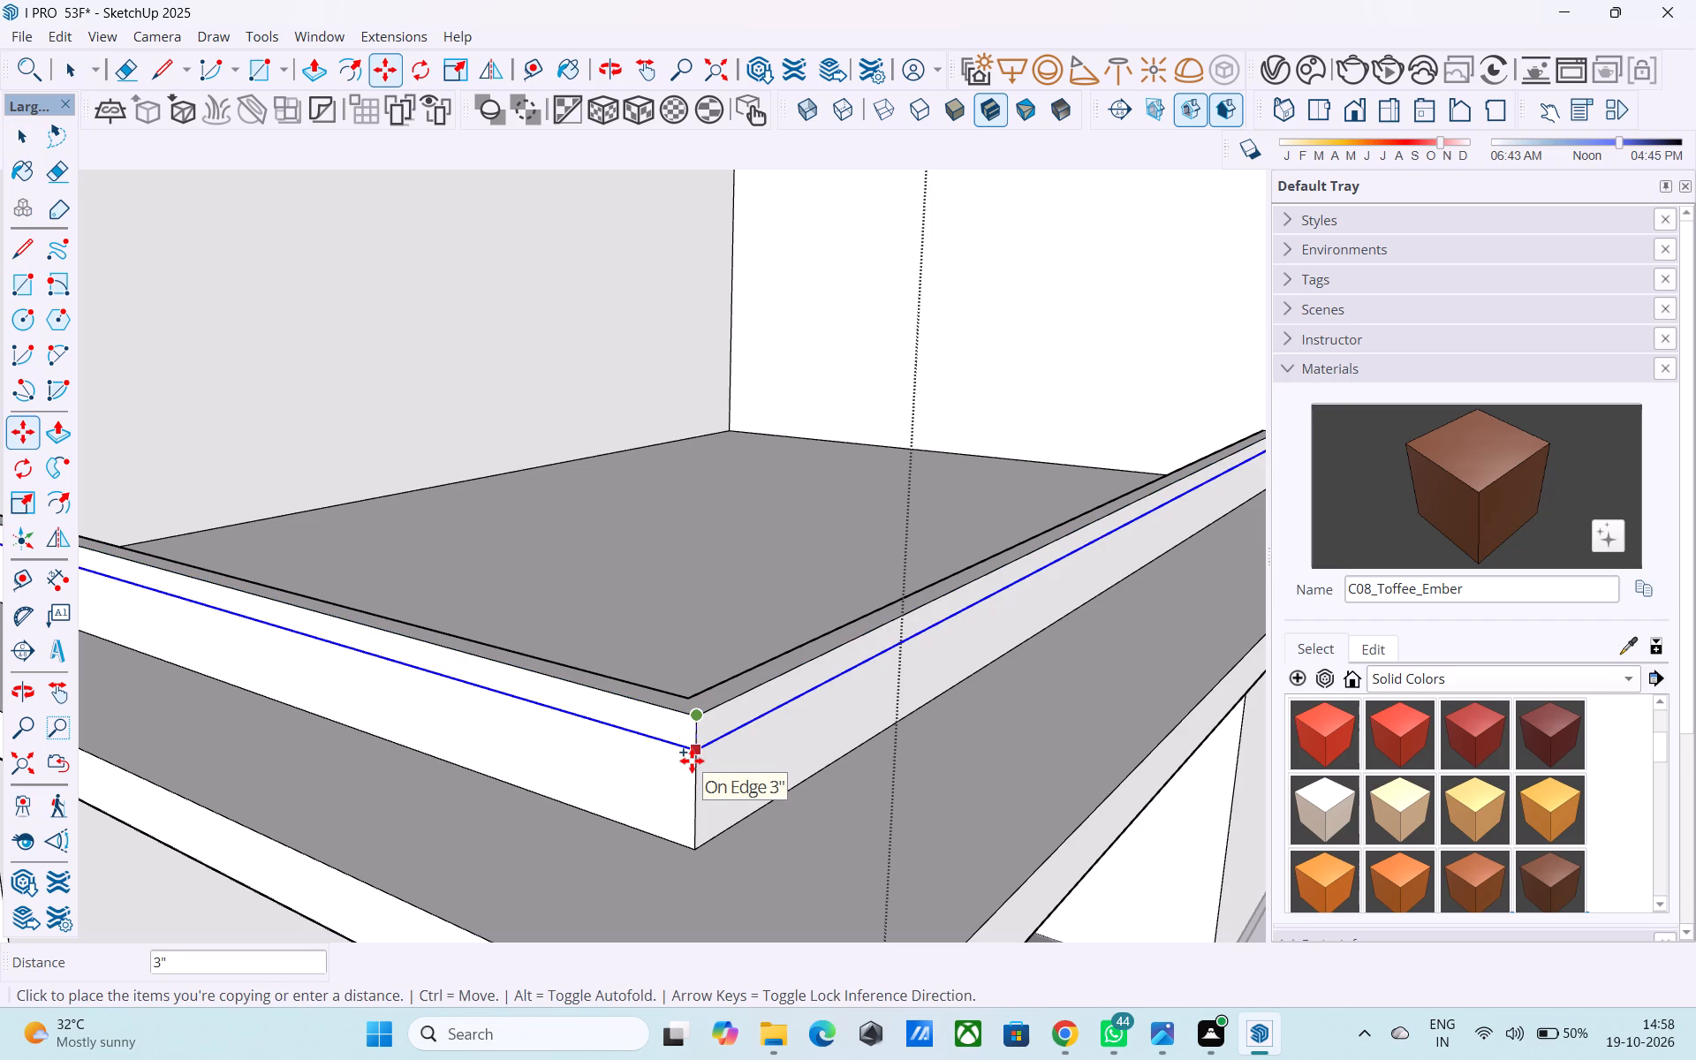
left_click(692, 761)
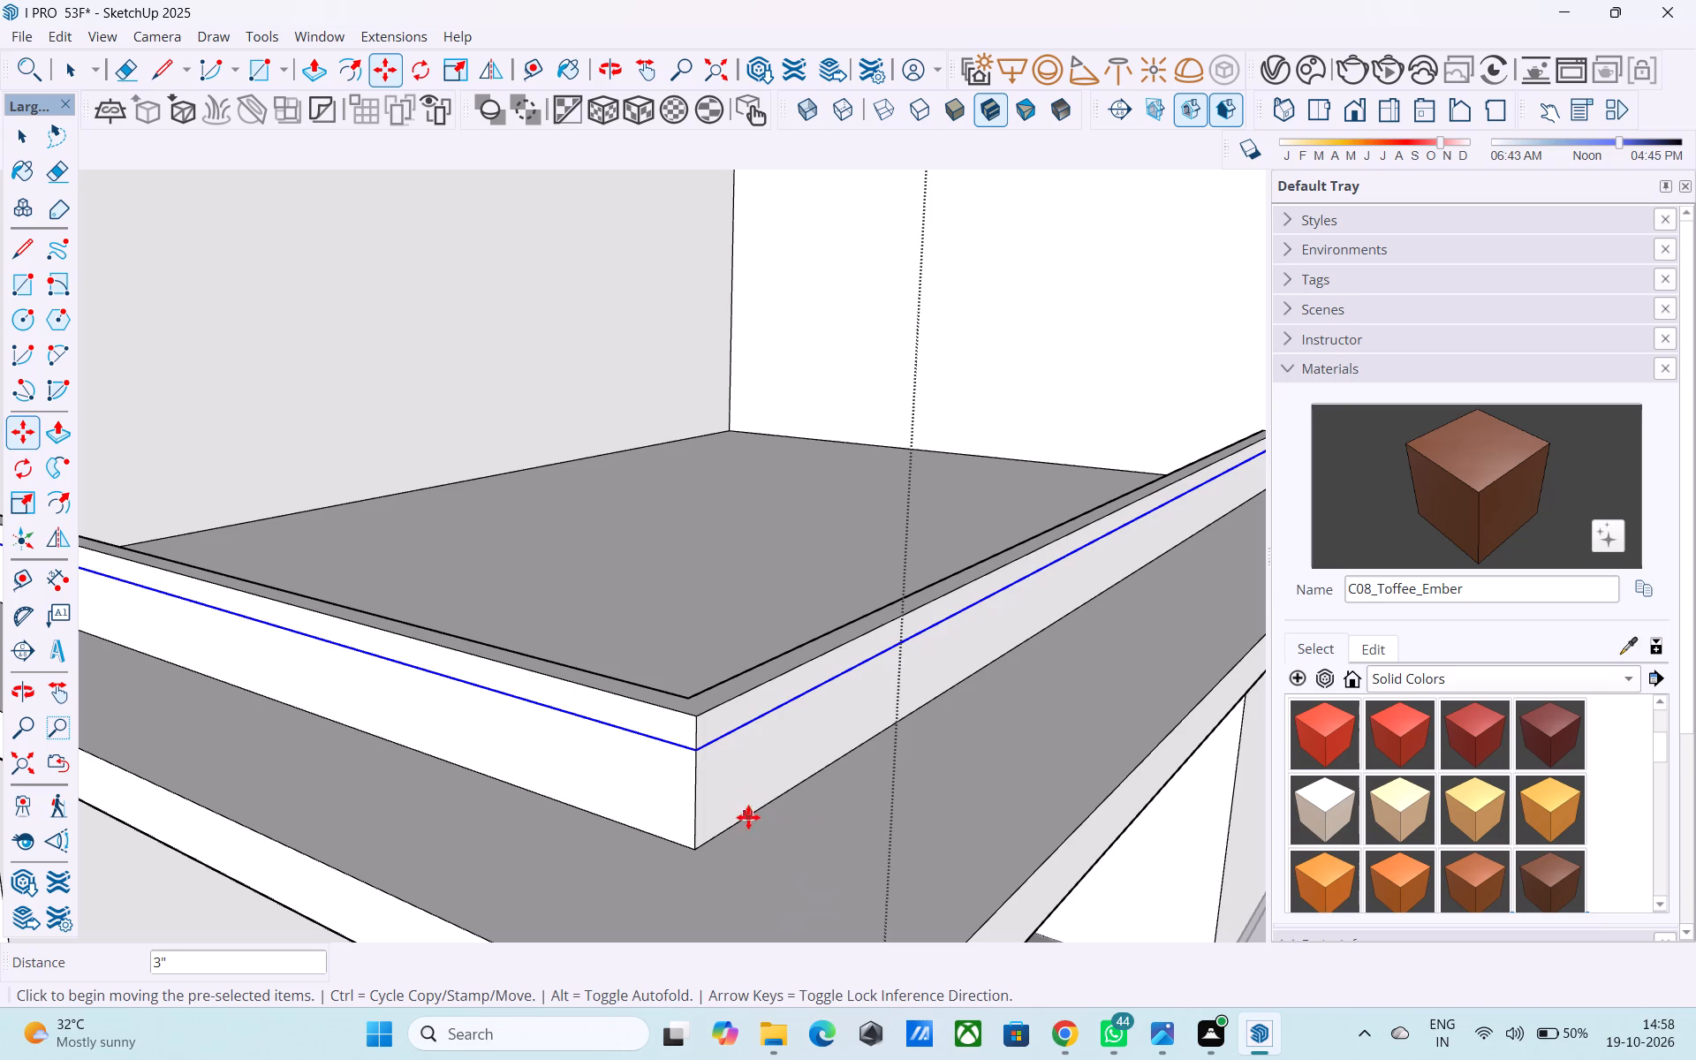
Push/Pull the 3" top band outward 1" on both outer sides of the parapet.
scroll(731, 746, "down", 4)
key("space")
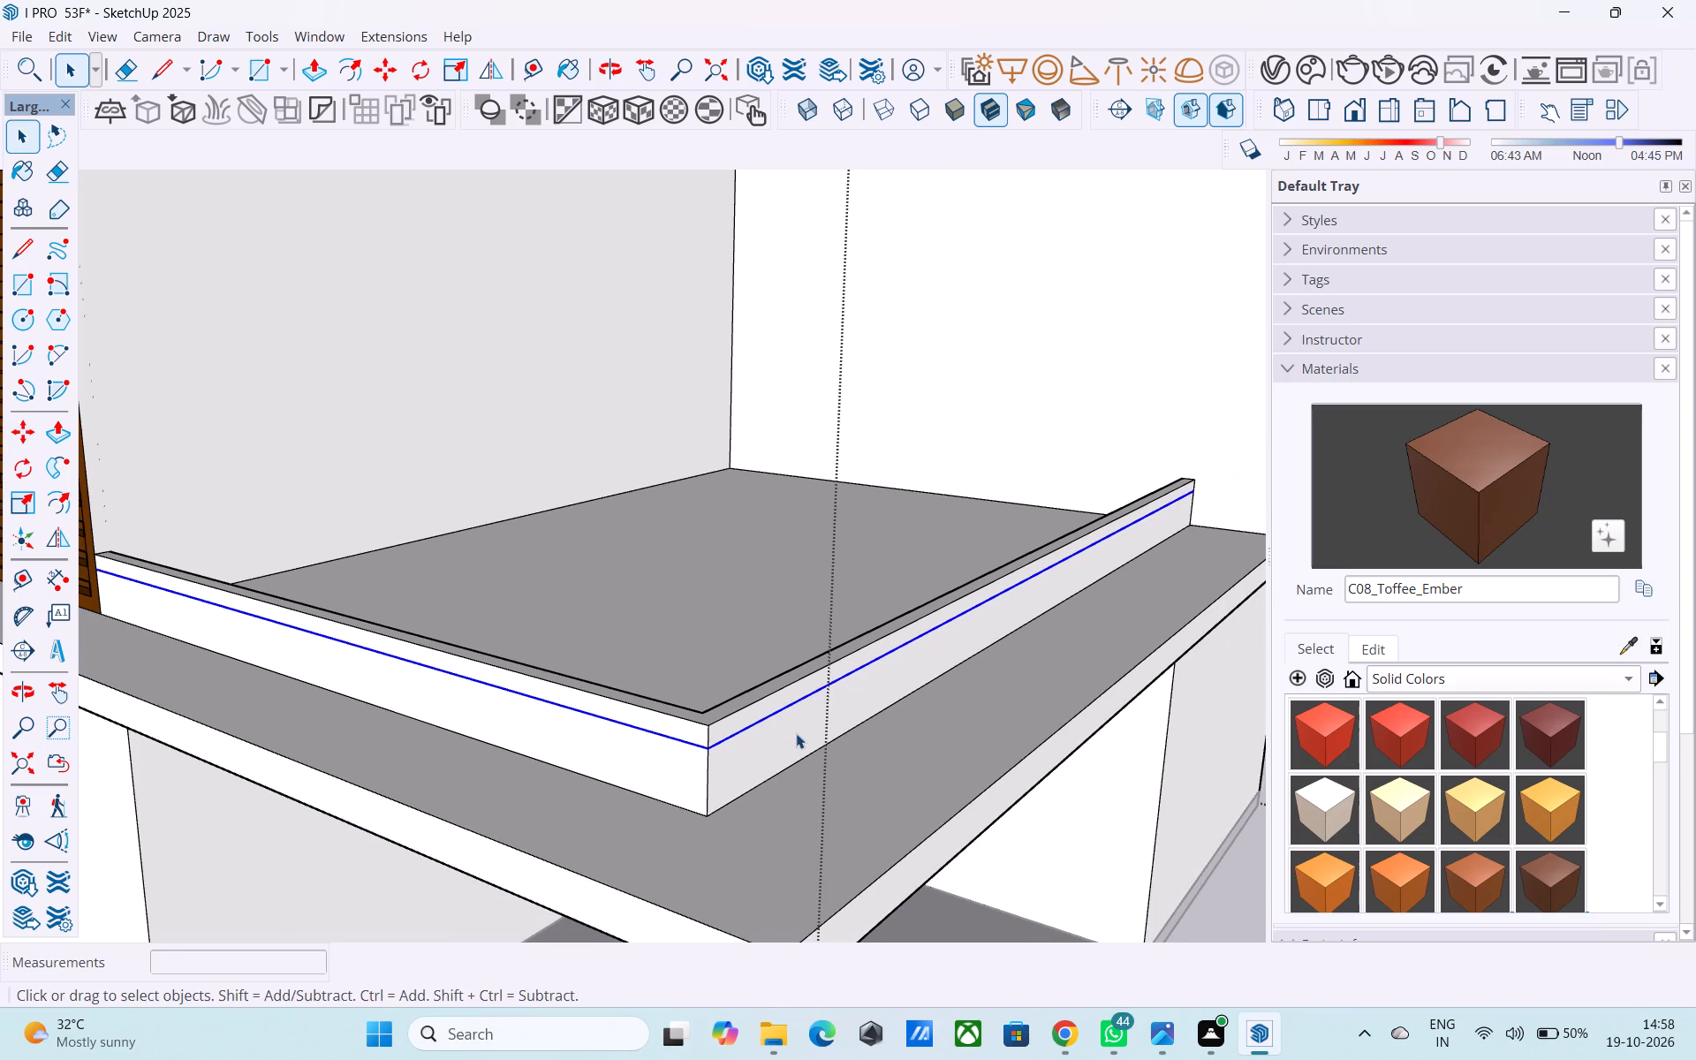
scroll(782, 738, "down", 1)
middle_click_drag(737, 754, 793, 739, "shift")
scroll(808, 730, "up", 2)
left_click(804, 702)
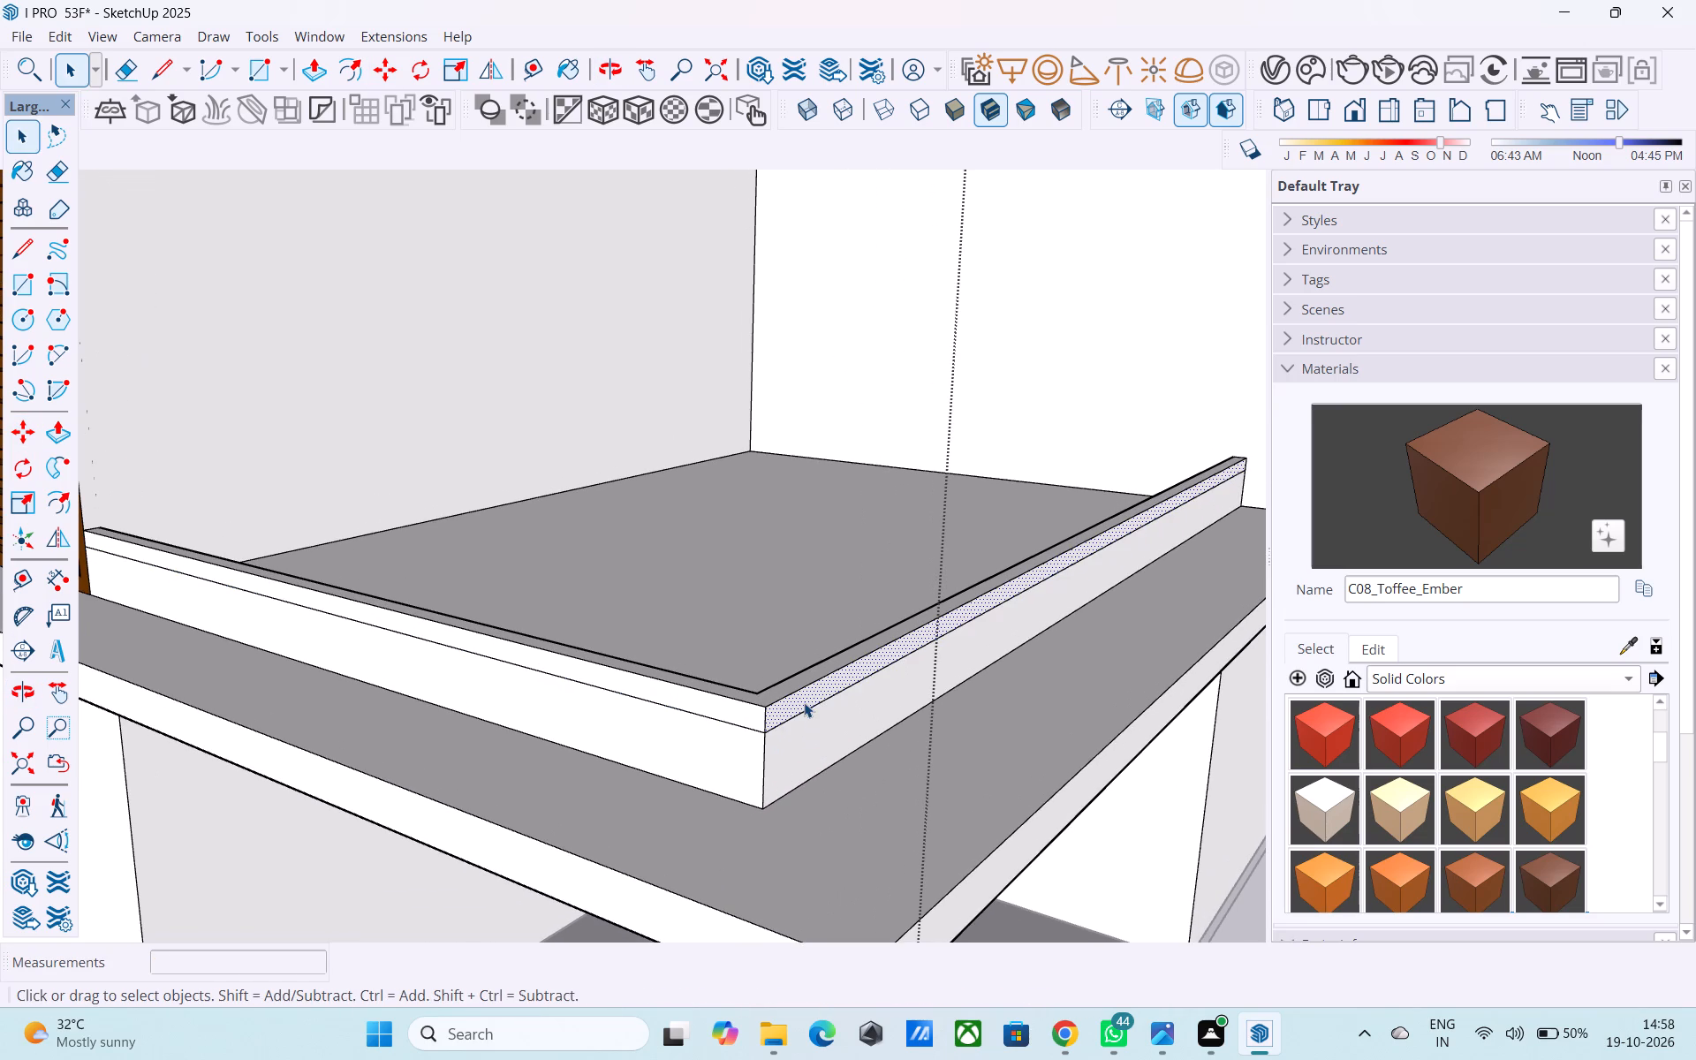
key("p")
left_click(800, 702)
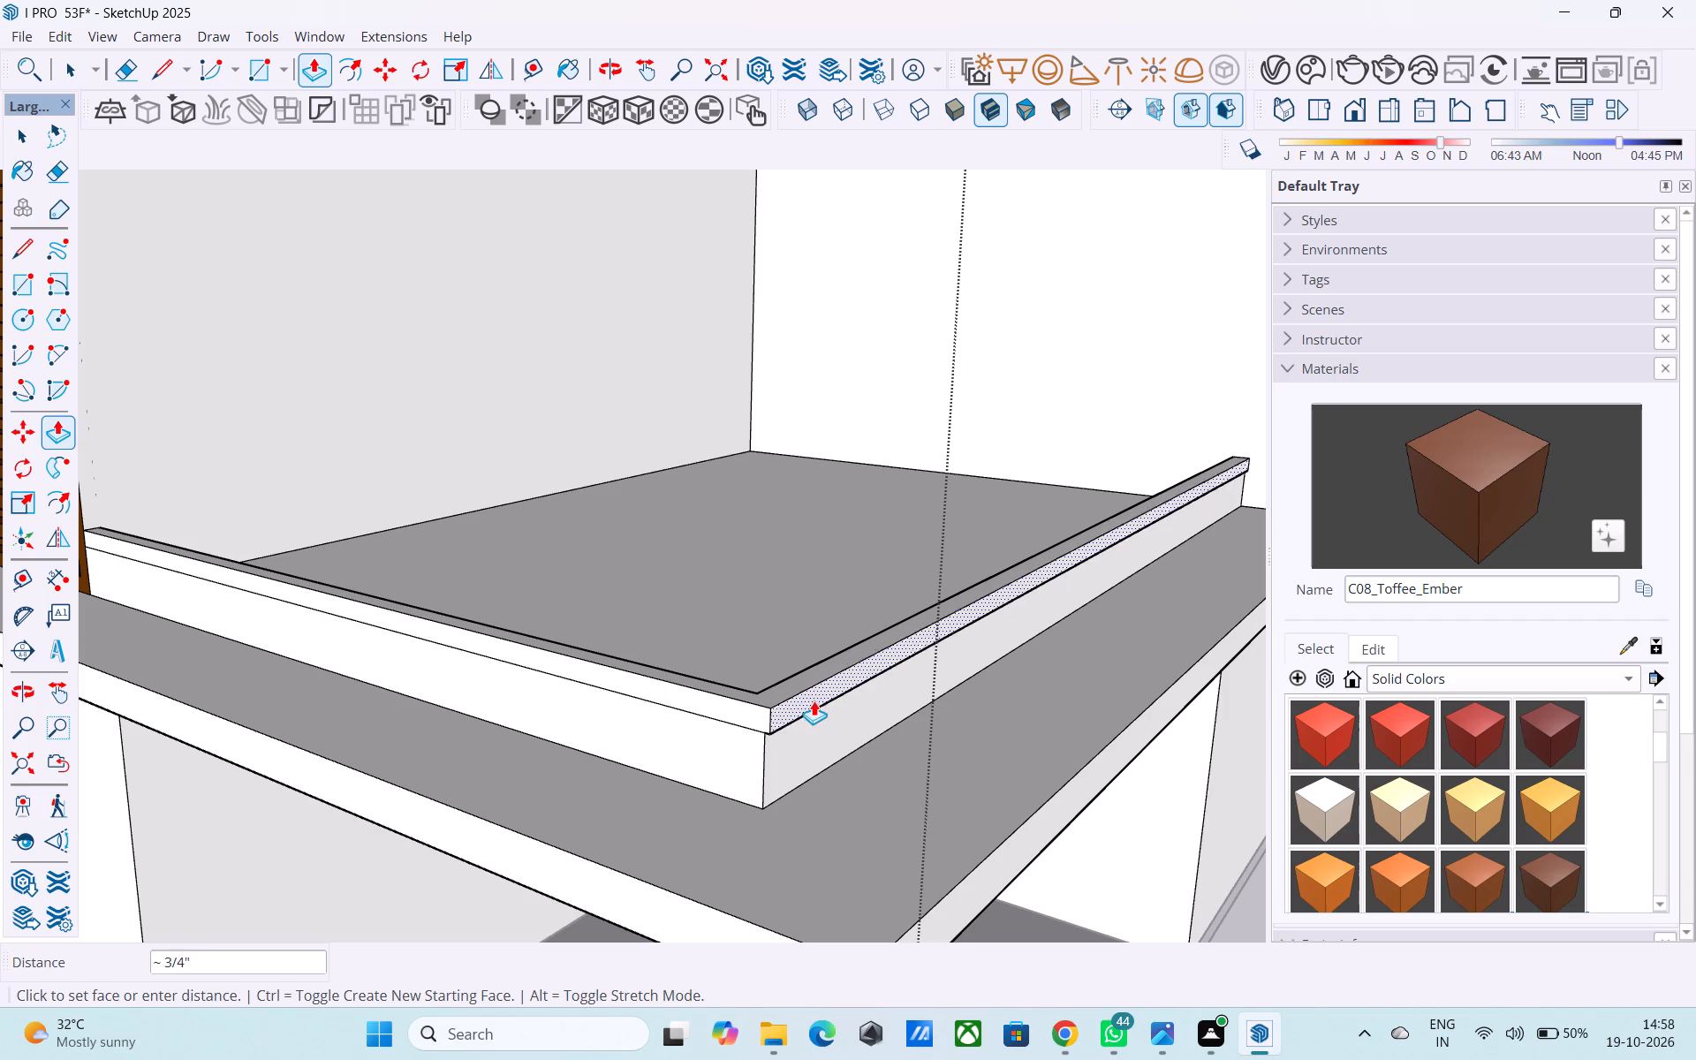
type("1\"")
key("Return")
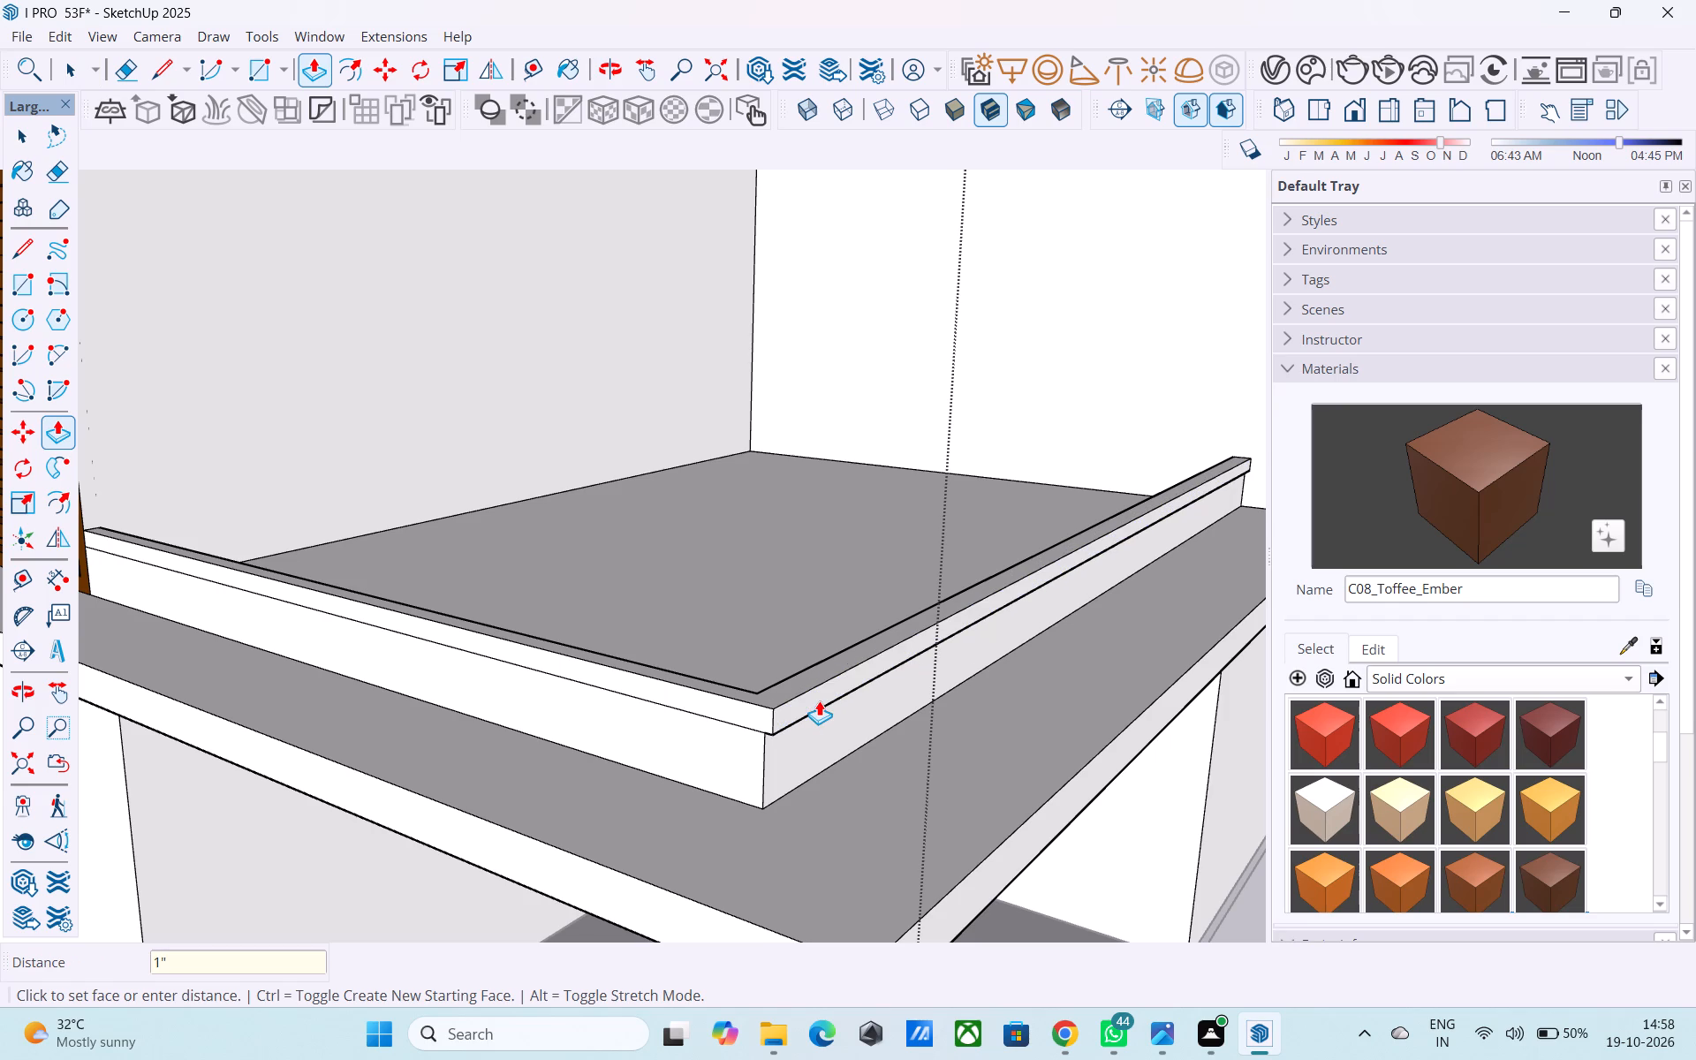
key("space")
left_click(752, 715)
key("p")
double_click(748, 715)
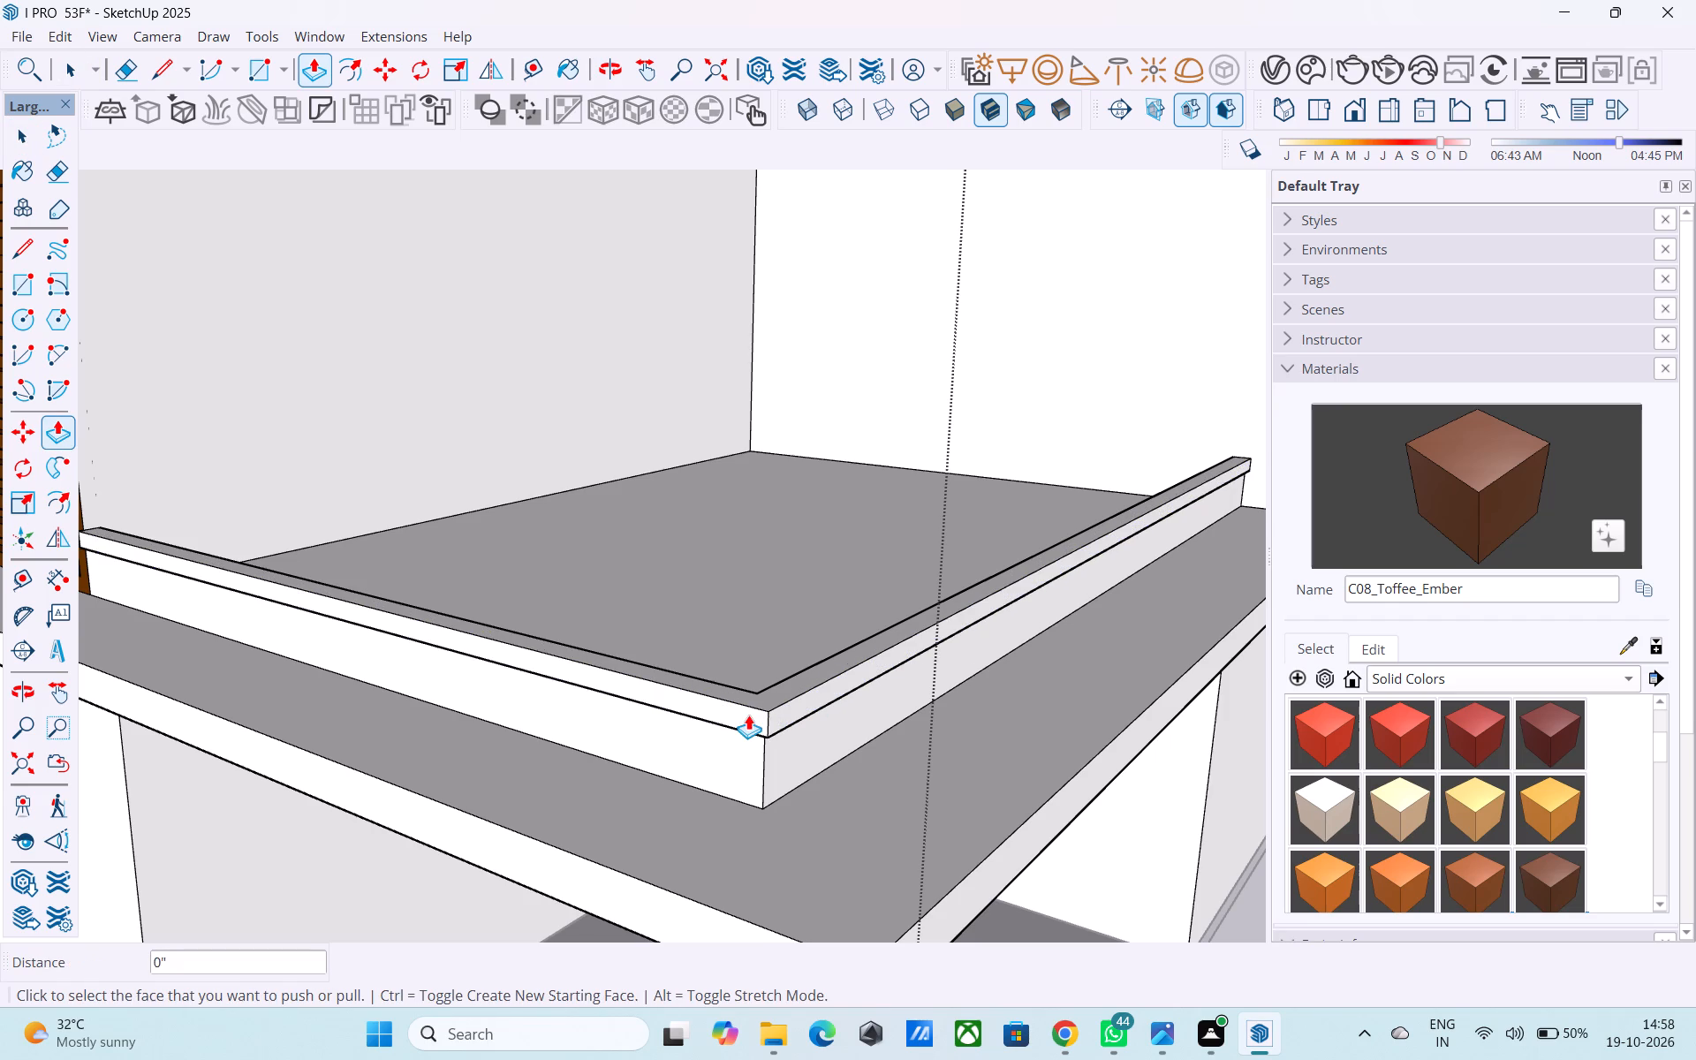
Paint the parapet's two outer faces below the top band with the Fabric material Denim_03_1K.
scroll(748, 715, "down", 3)
middle_click_drag(745, 715, 768, 733)
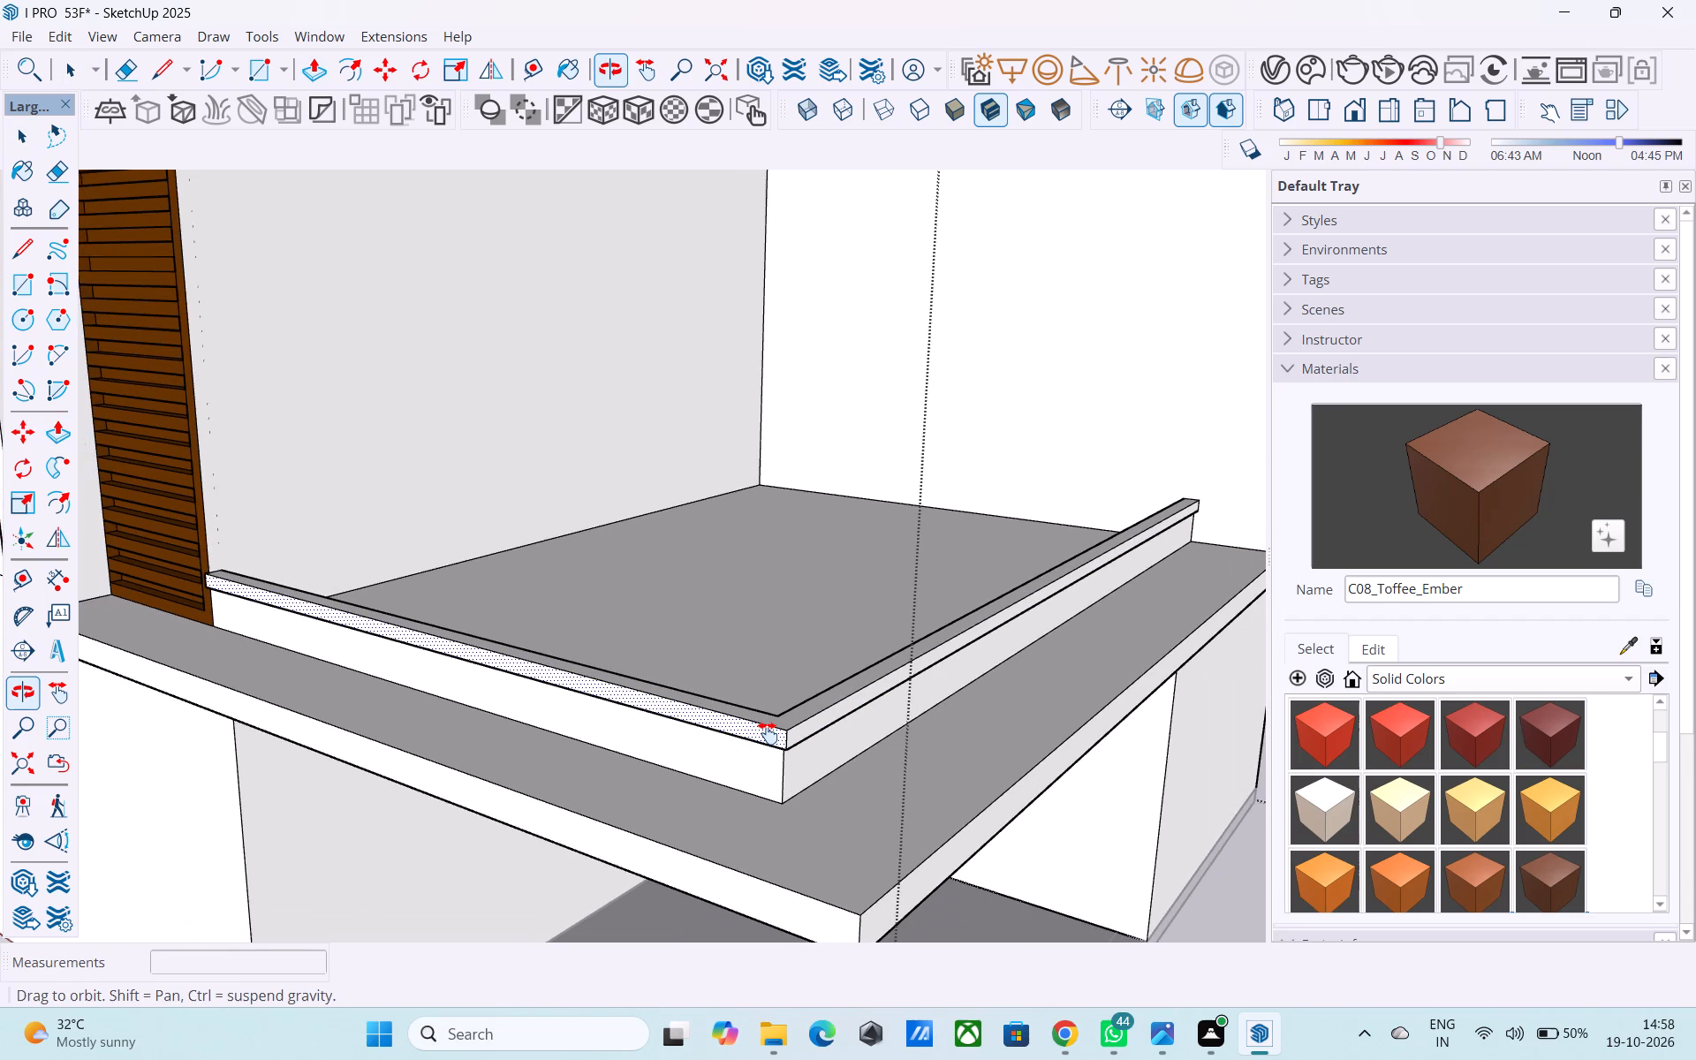
middle_click_drag(768, 733, 649, 549)
scroll(648, 551, "down", 1)
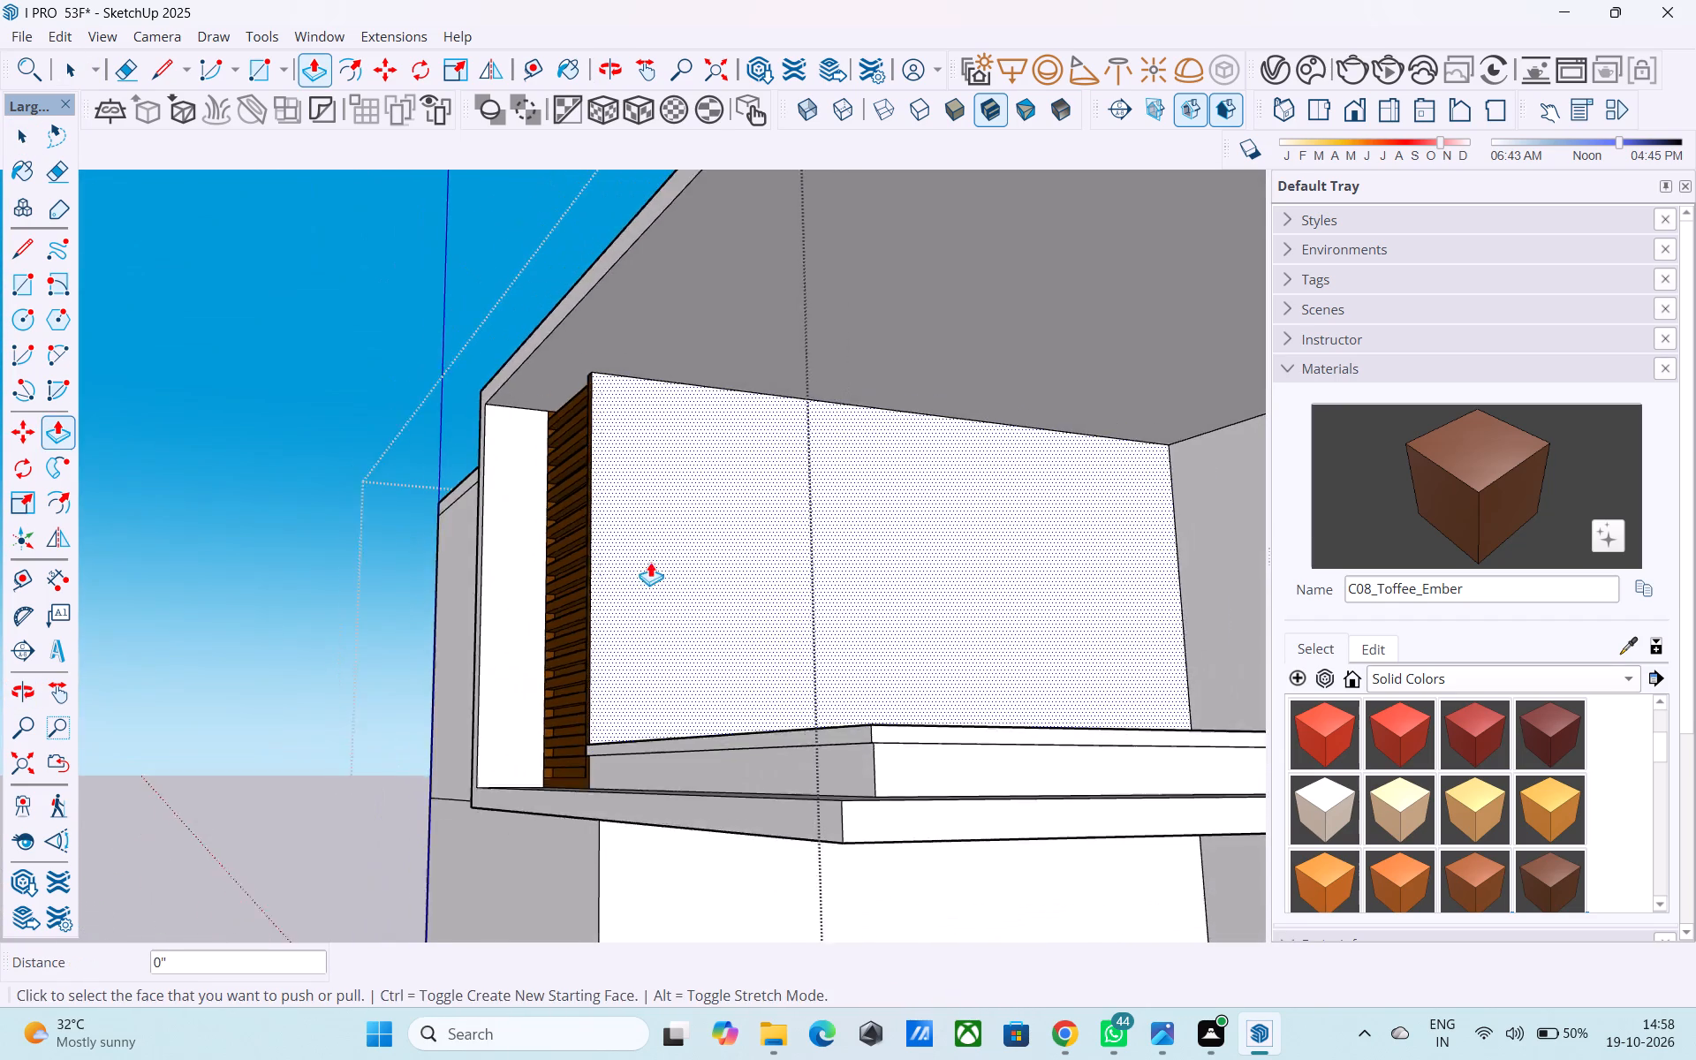
scroll(650, 562, "down", 1)
middle_click_drag(760, 724, 619, 655, "shift")
left_click(1435, 669)
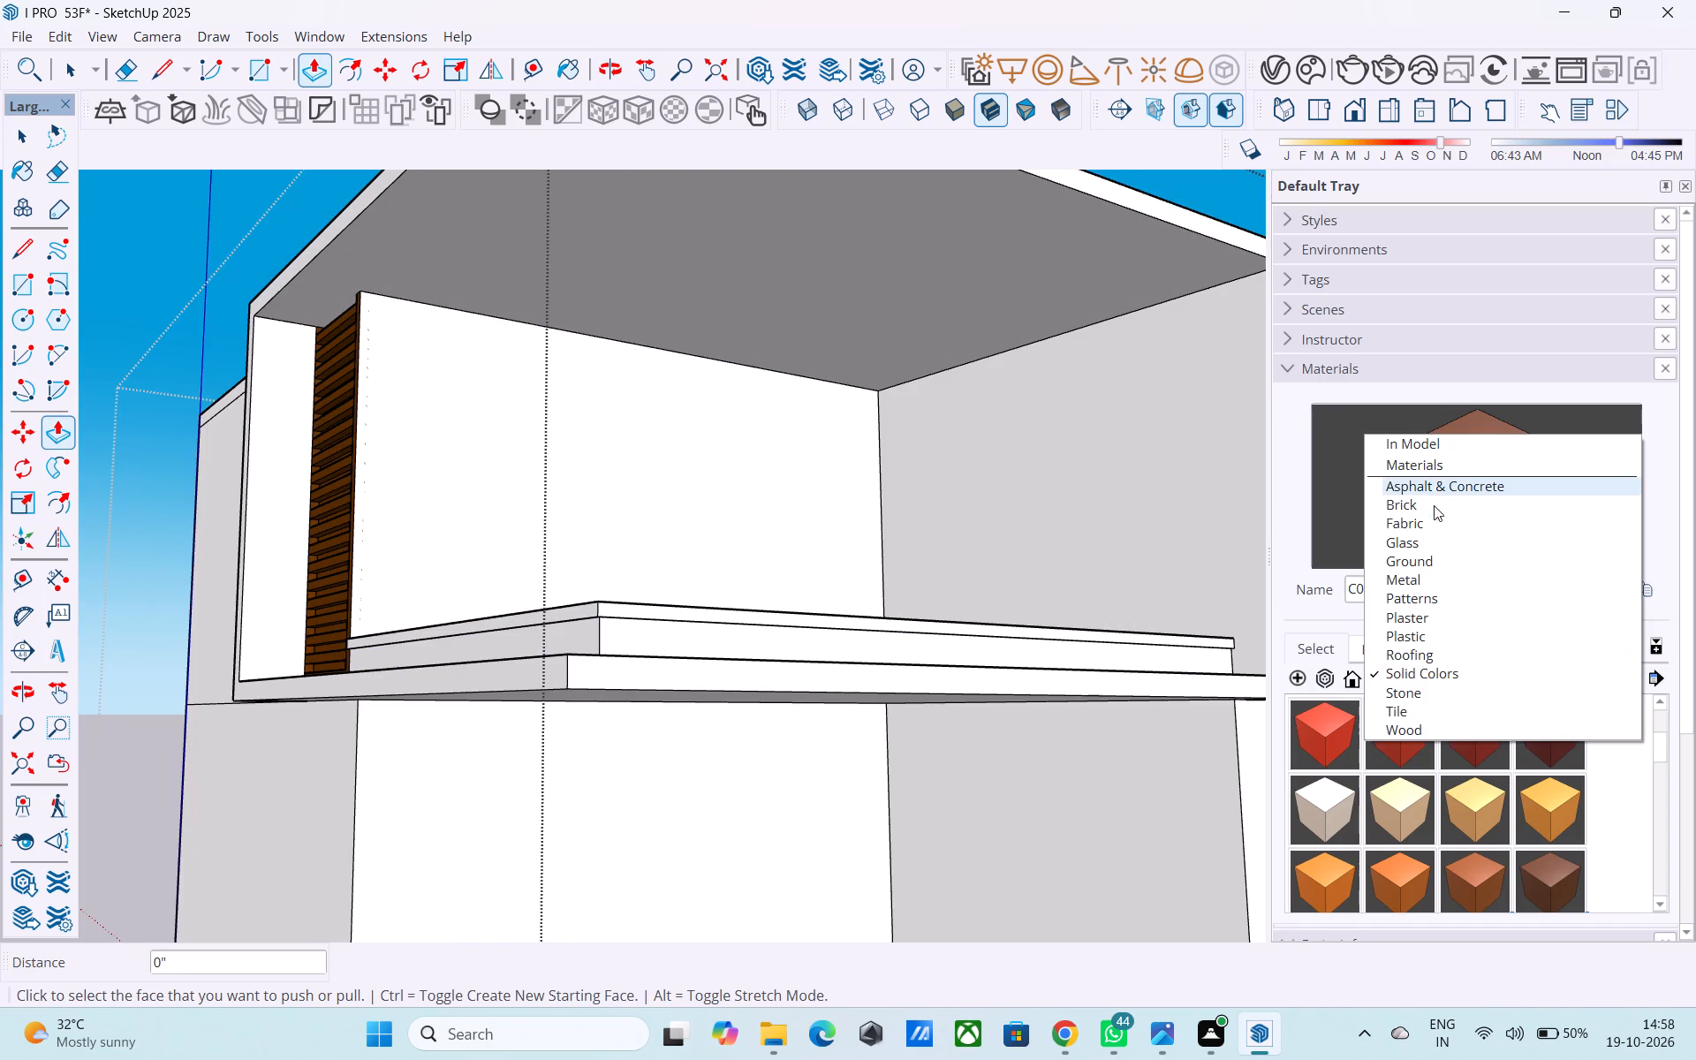
left_click(1433, 518)
left_click(1405, 726)
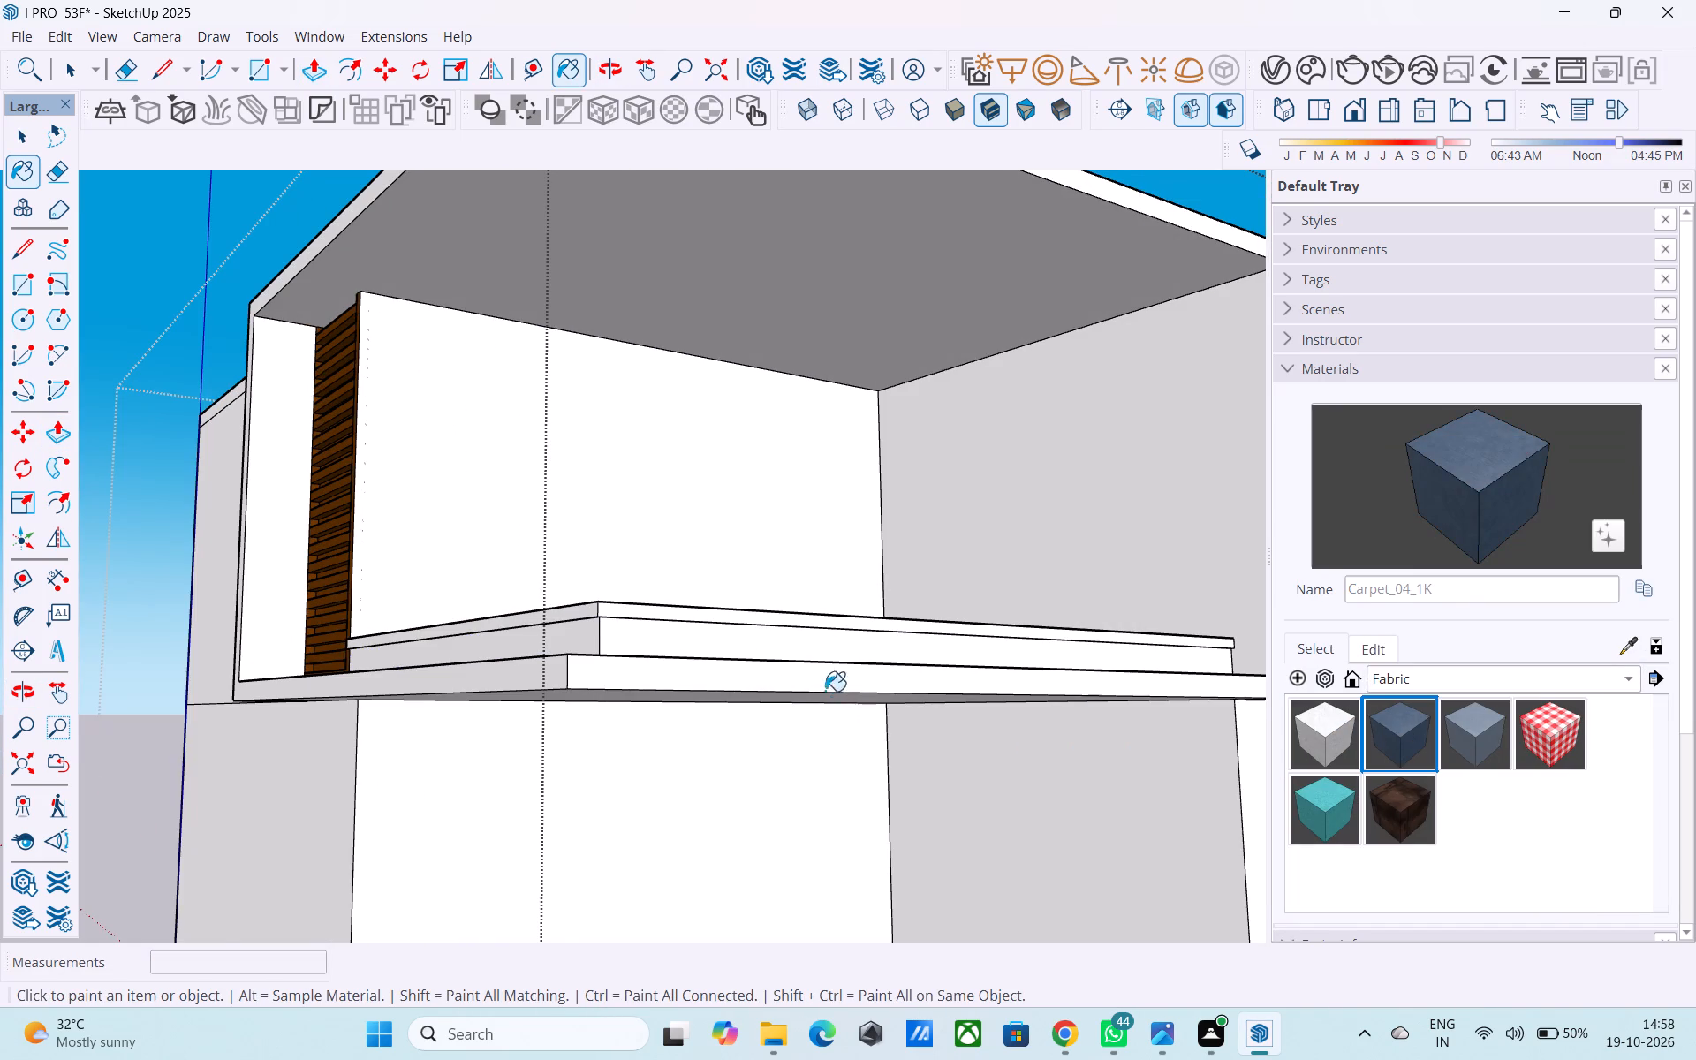
scroll(1170, 687, "down", 1)
left_click(1480, 738)
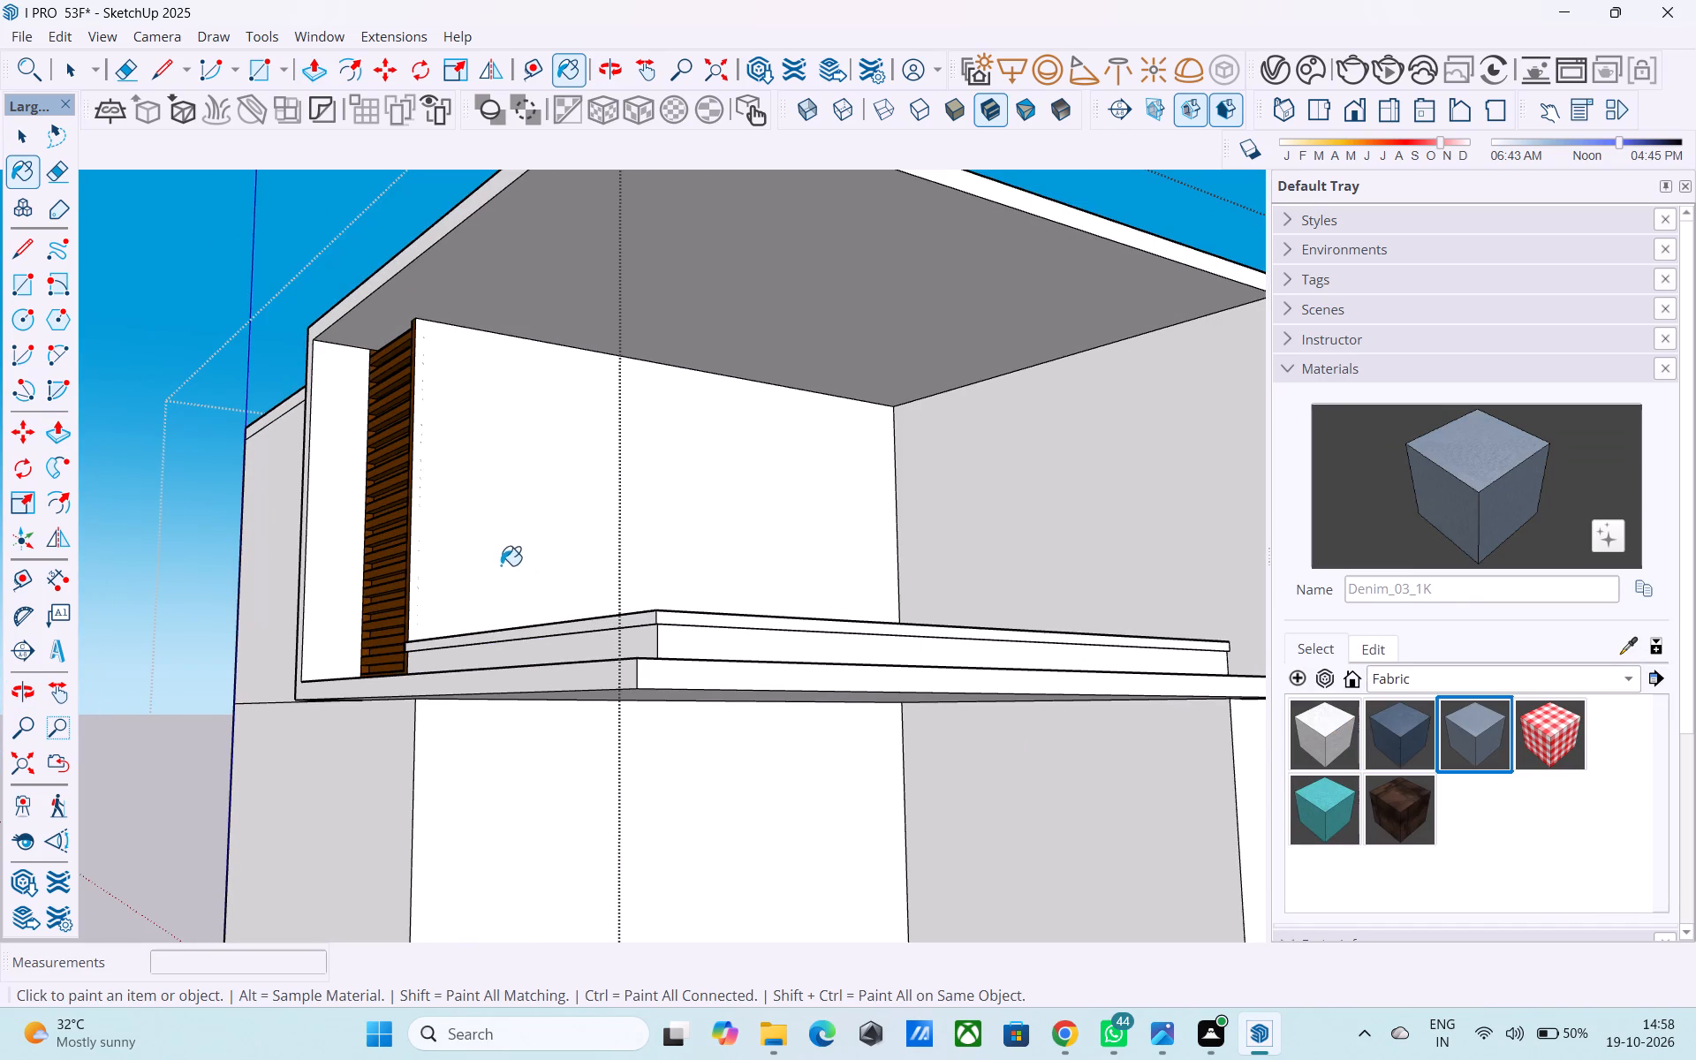
middle_click_drag(502, 565, 545, 638)
scroll(456, 484, "down", 5)
scroll(747, 768, "up", 7)
left_click(579, 661)
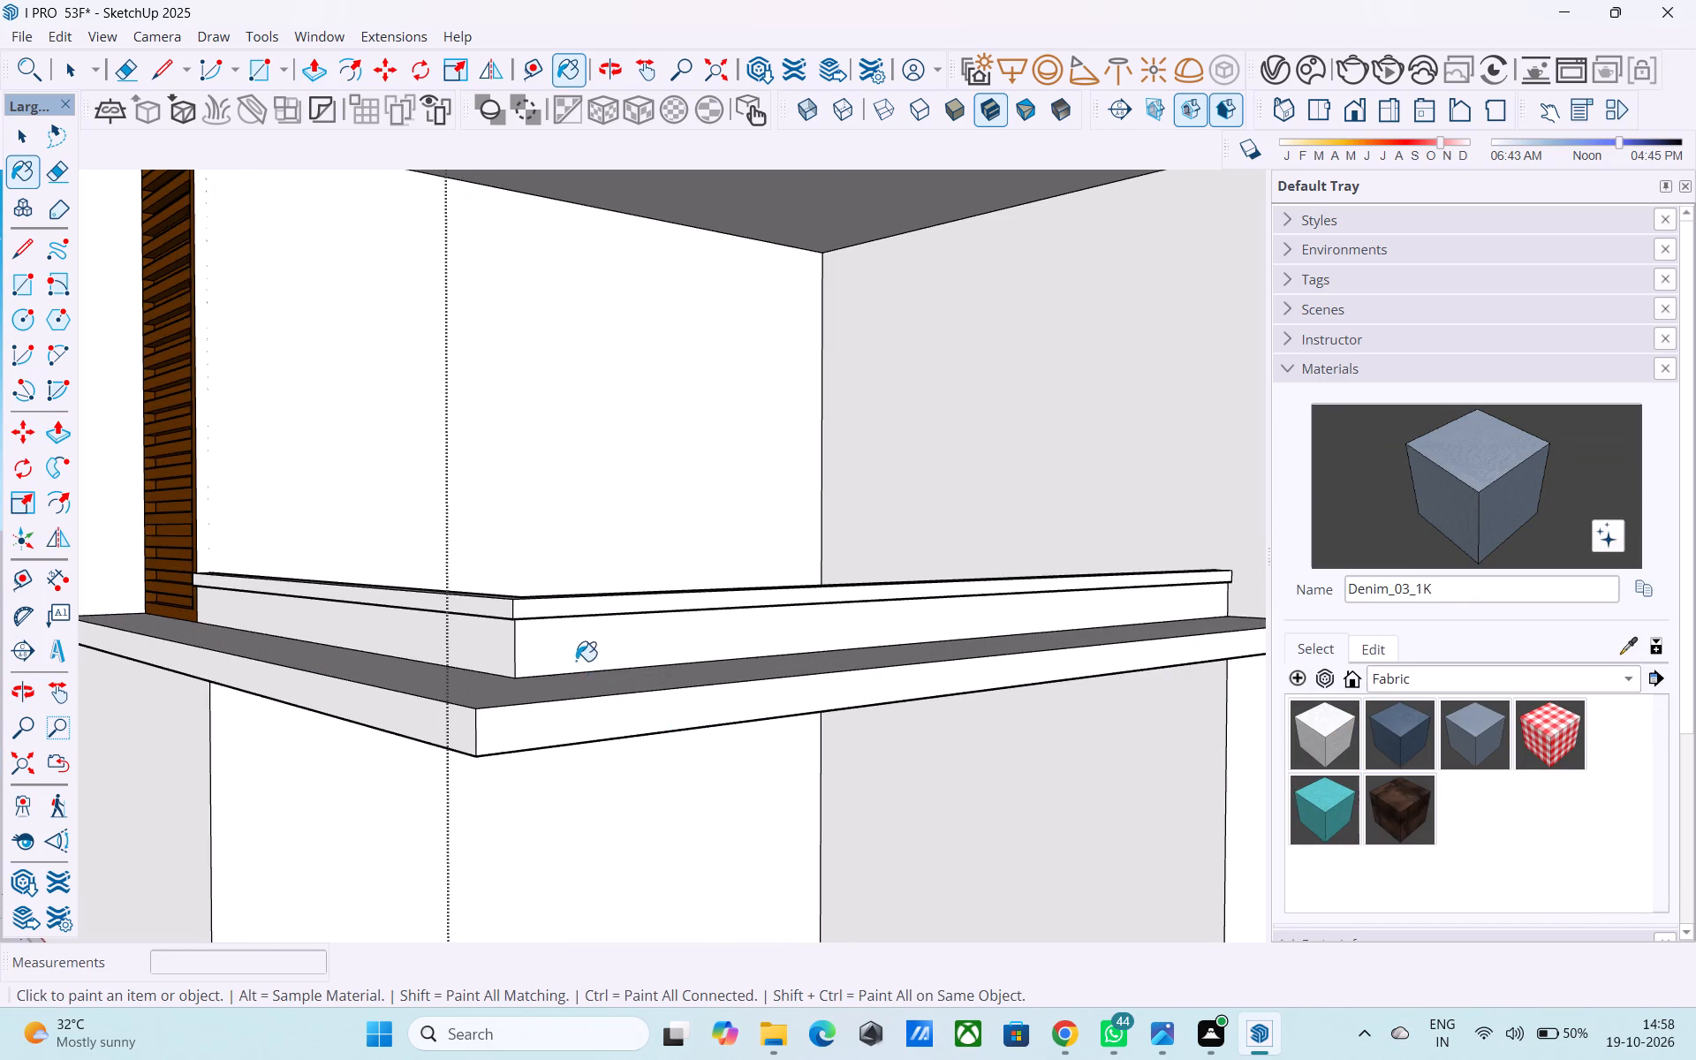
left_click(500, 646)
Draw a 2' vertical line up the louvre's edge from the adjoining end of the parapet's top.
scroll(555, 665, "down", 4)
middle_click_drag(572, 678, 583, 692)
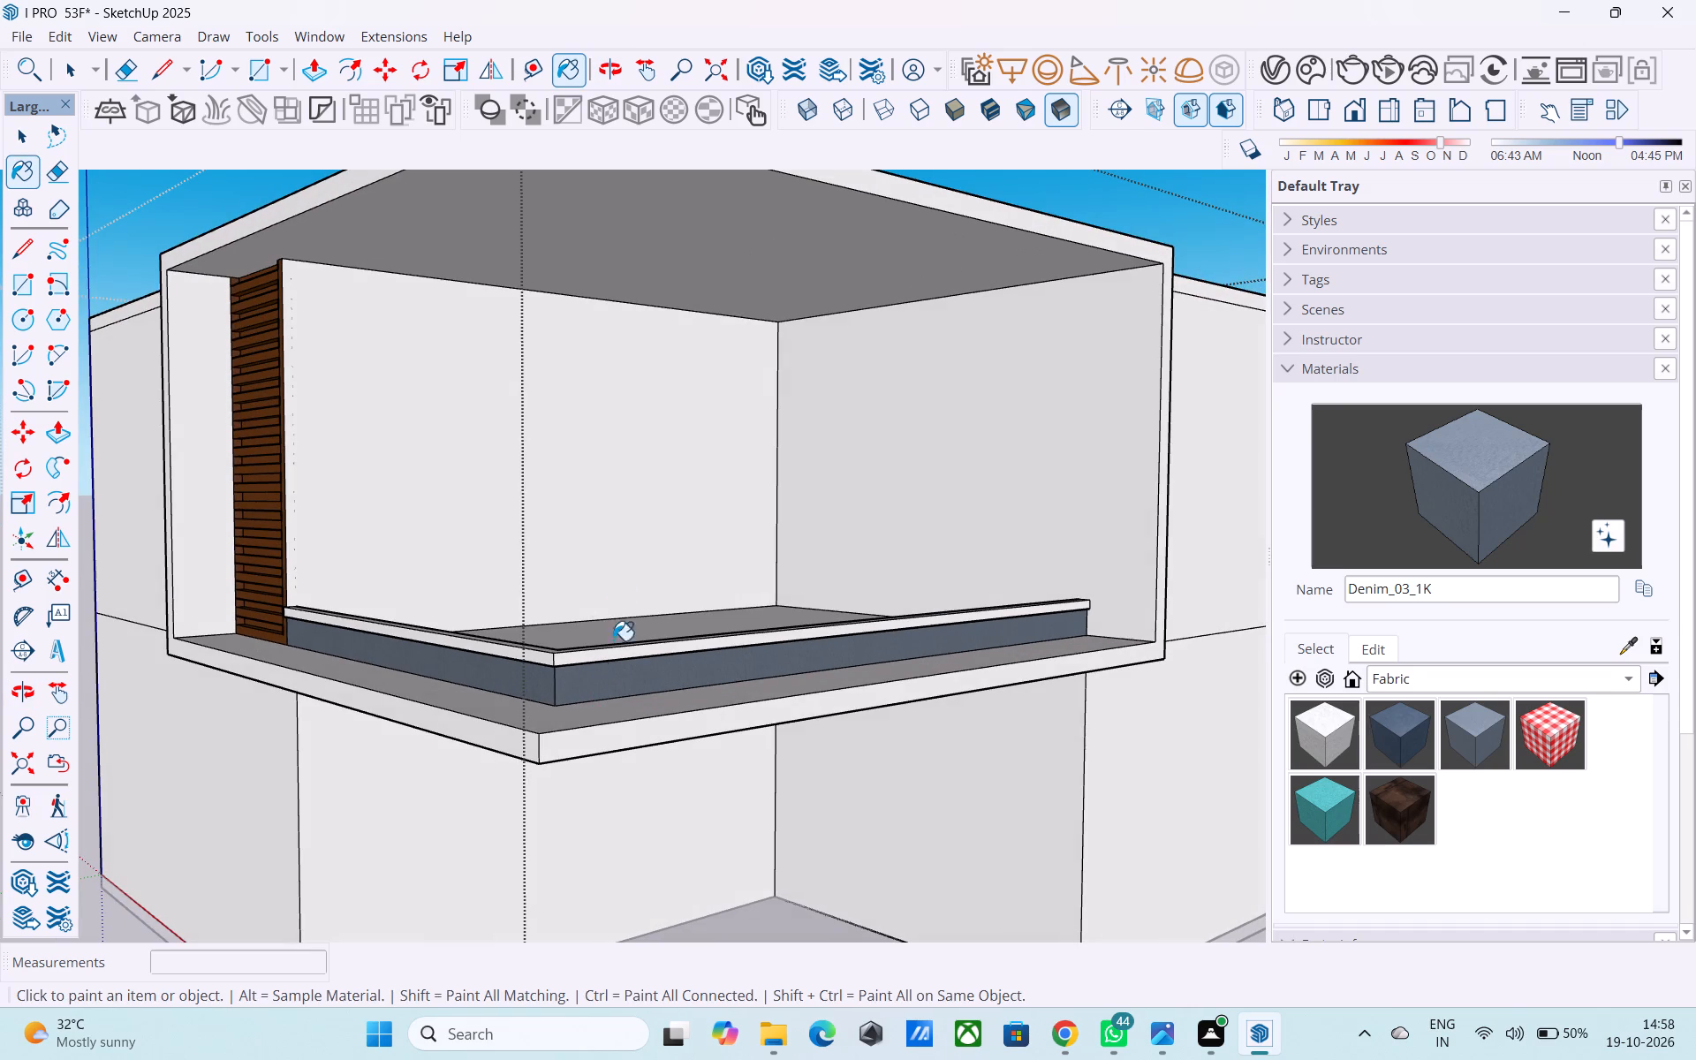
middle_click_drag(618, 583, 634, 715)
scroll(620, 634, "down", 9)
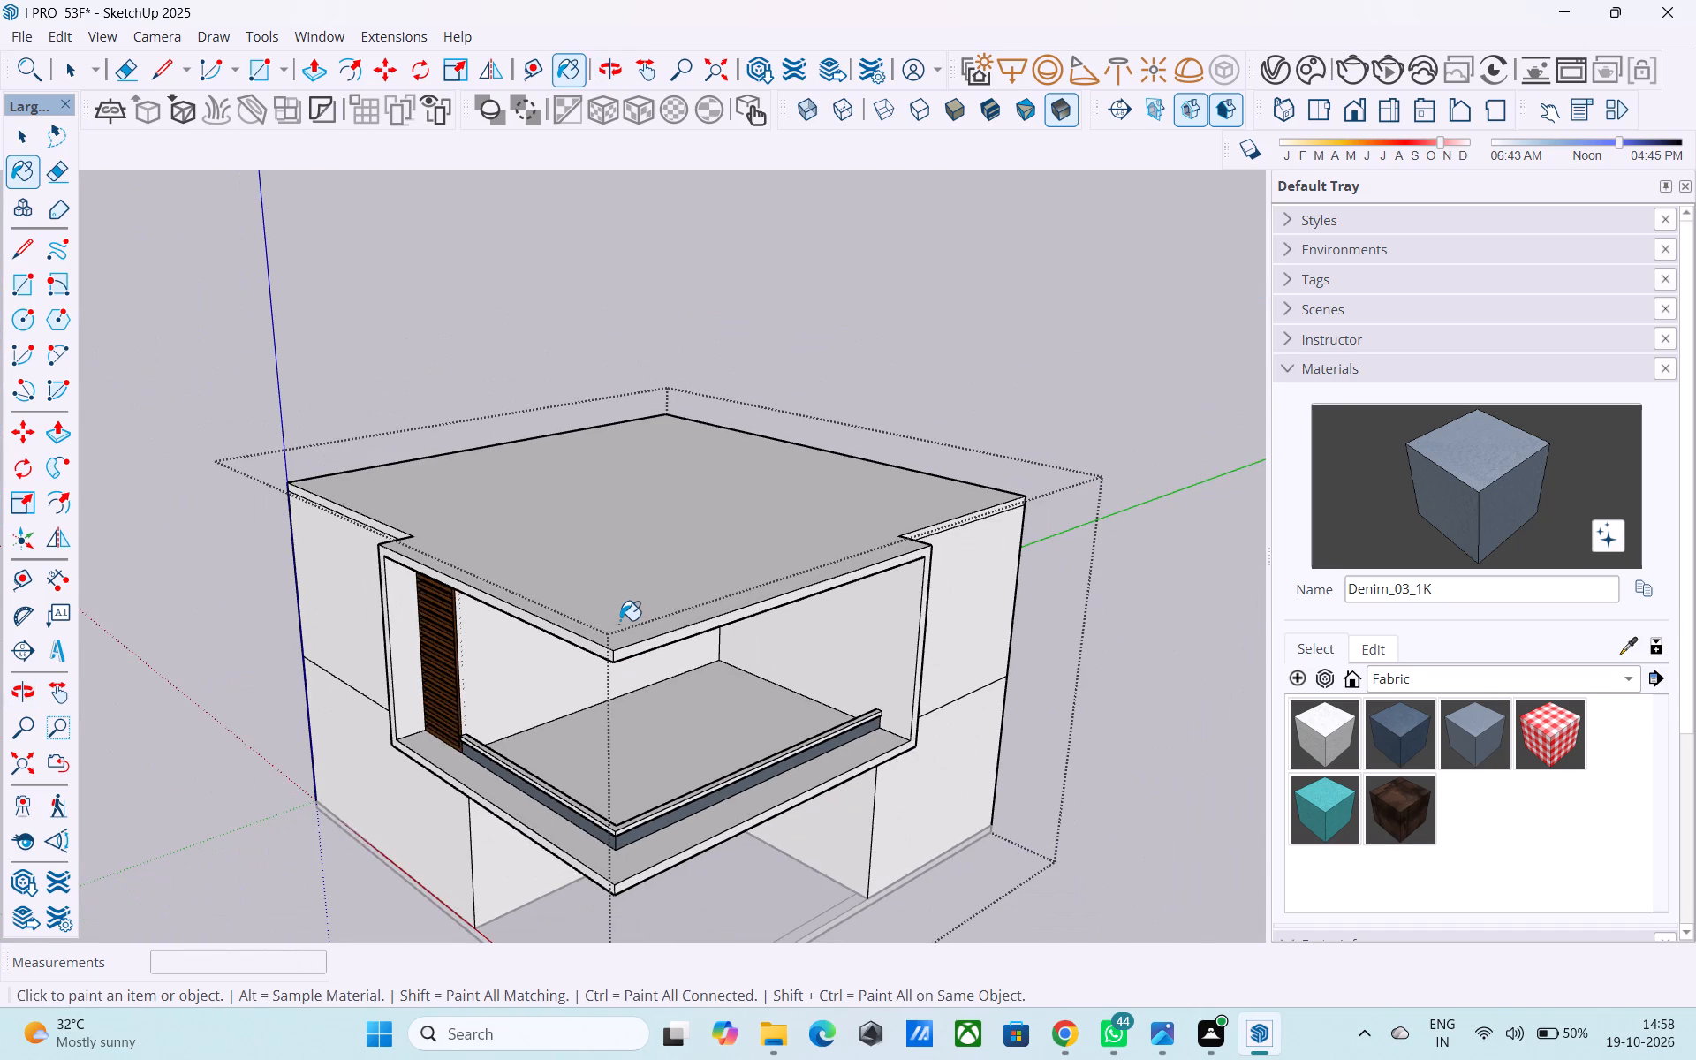
middle_click_drag(601, 652, 692, 602)
middle_click_drag(572, 658, 526, 627)
scroll(487, 663, "up", 5)
middle_click_drag(488, 753, 428, 768)
scroll(417, 746, "up", 10)
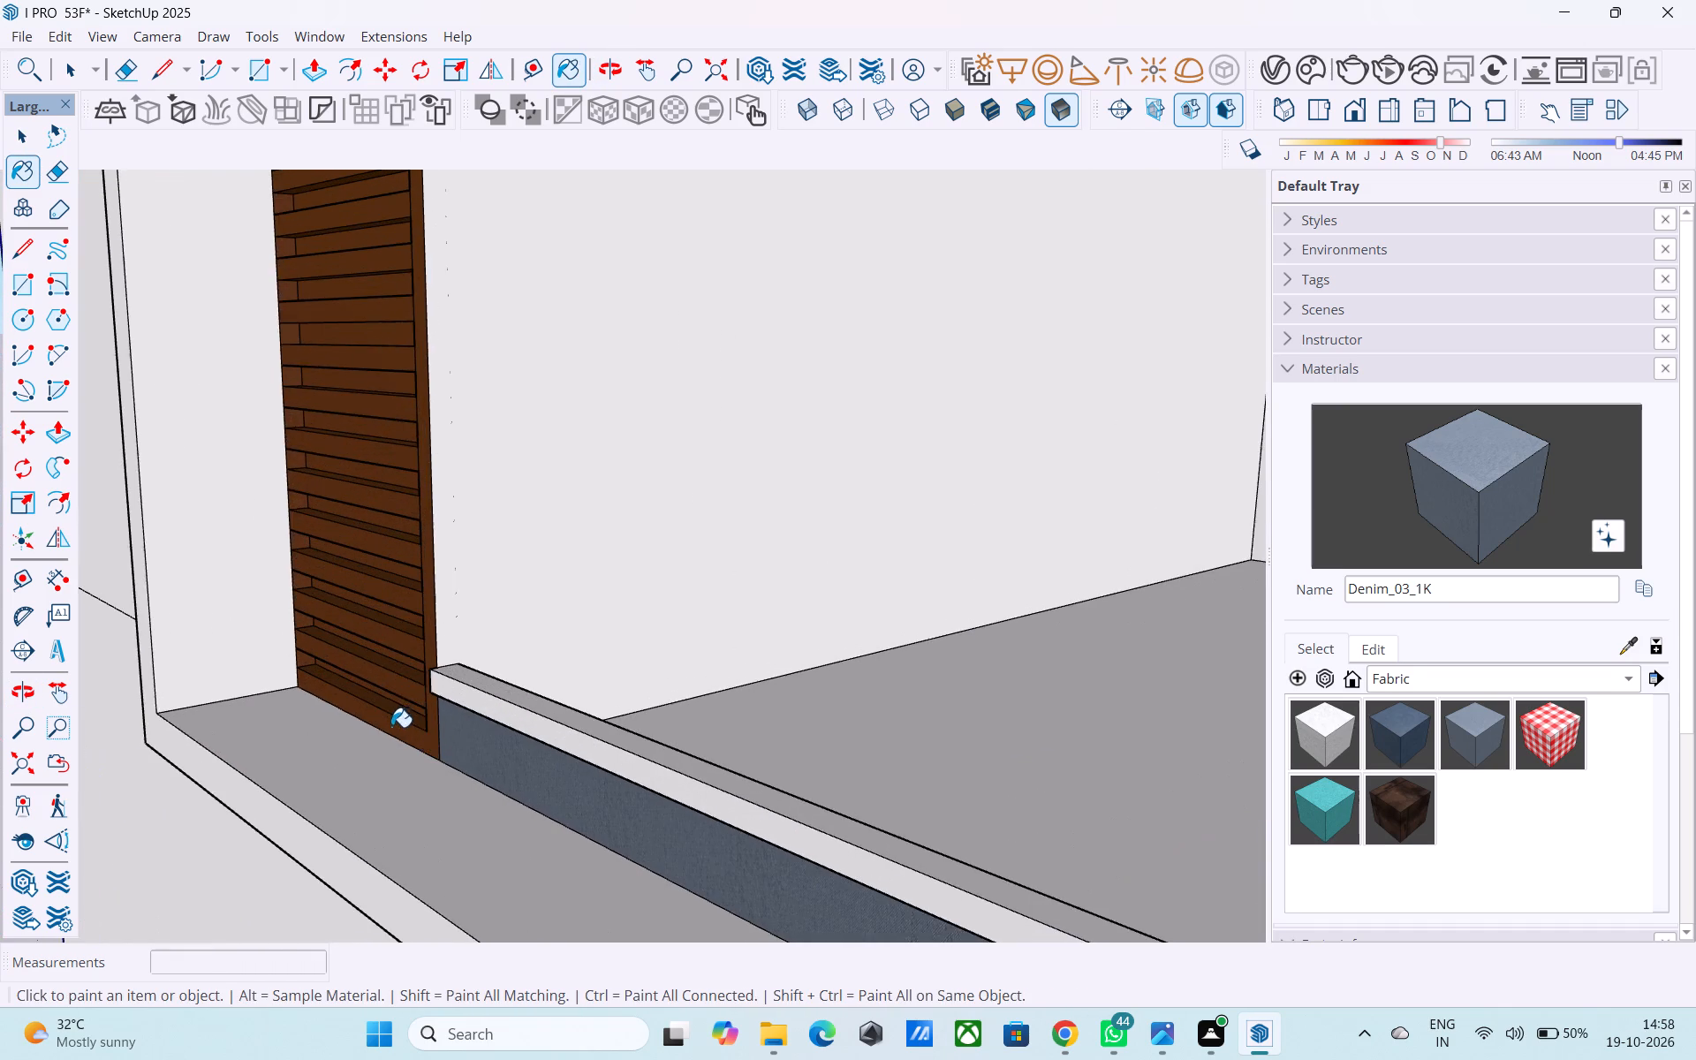
middle_click_drag(389, 726, 318, 756)
scroll(452, 711, "up", 10)
key("l")
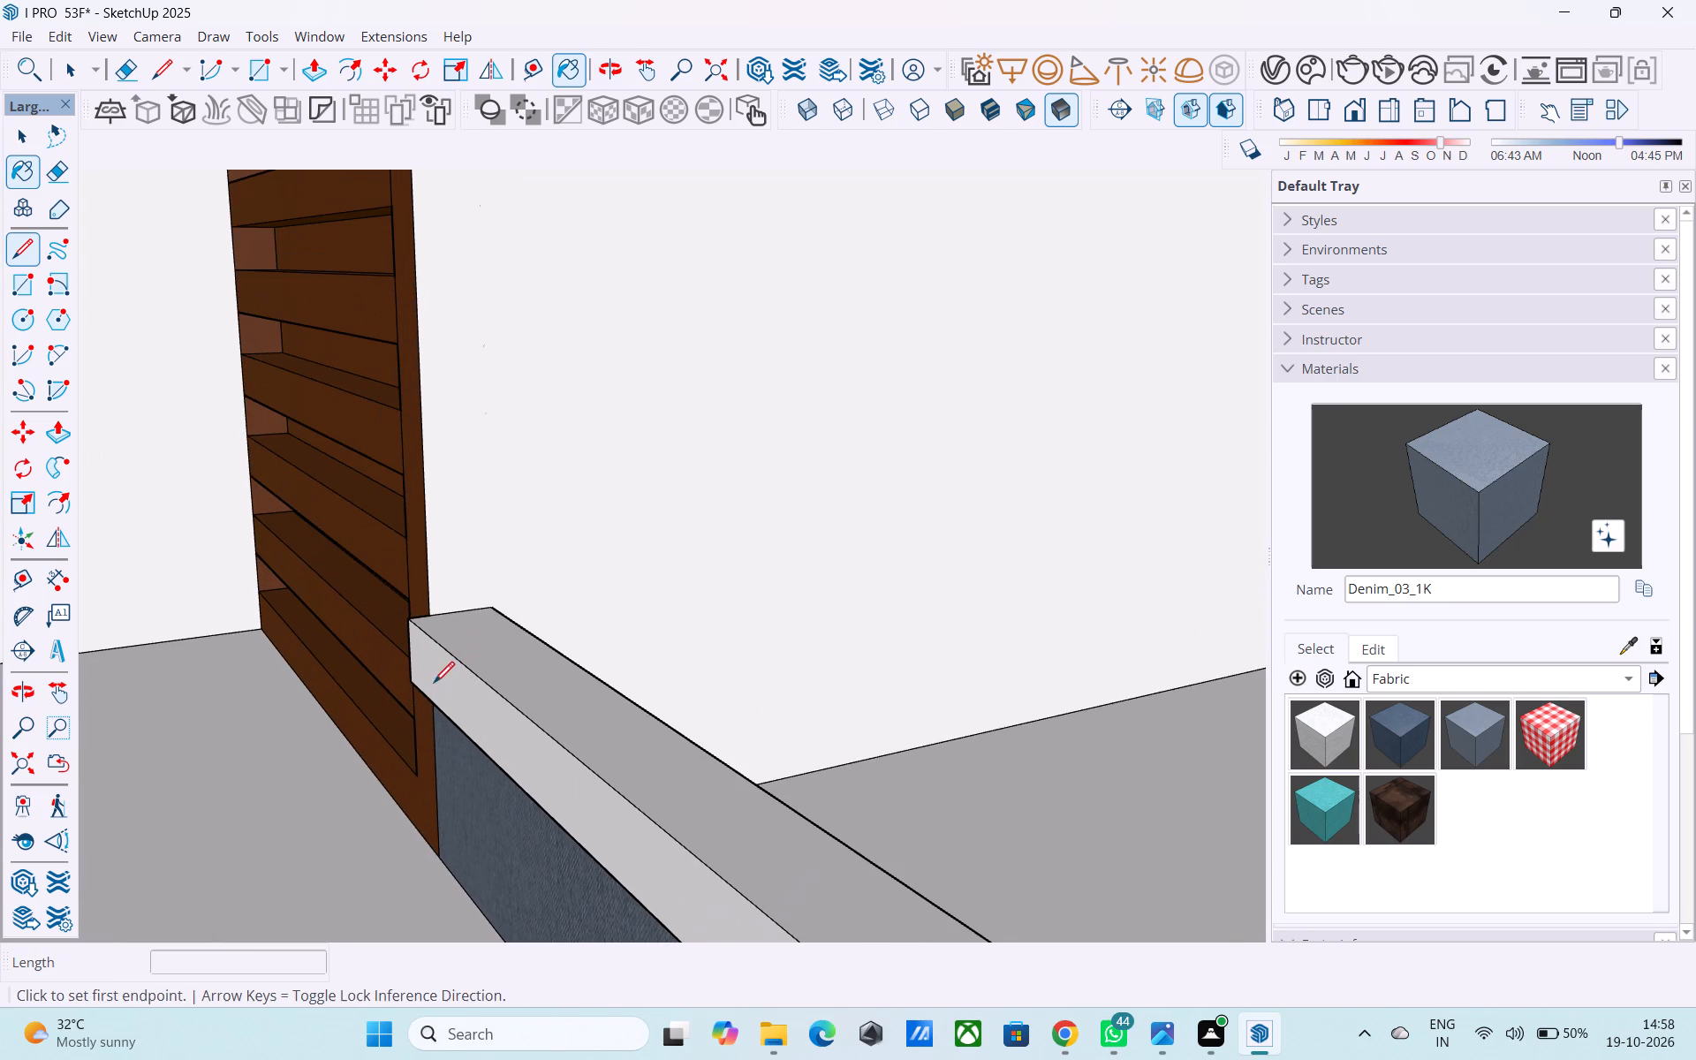
left_click(436, 613)
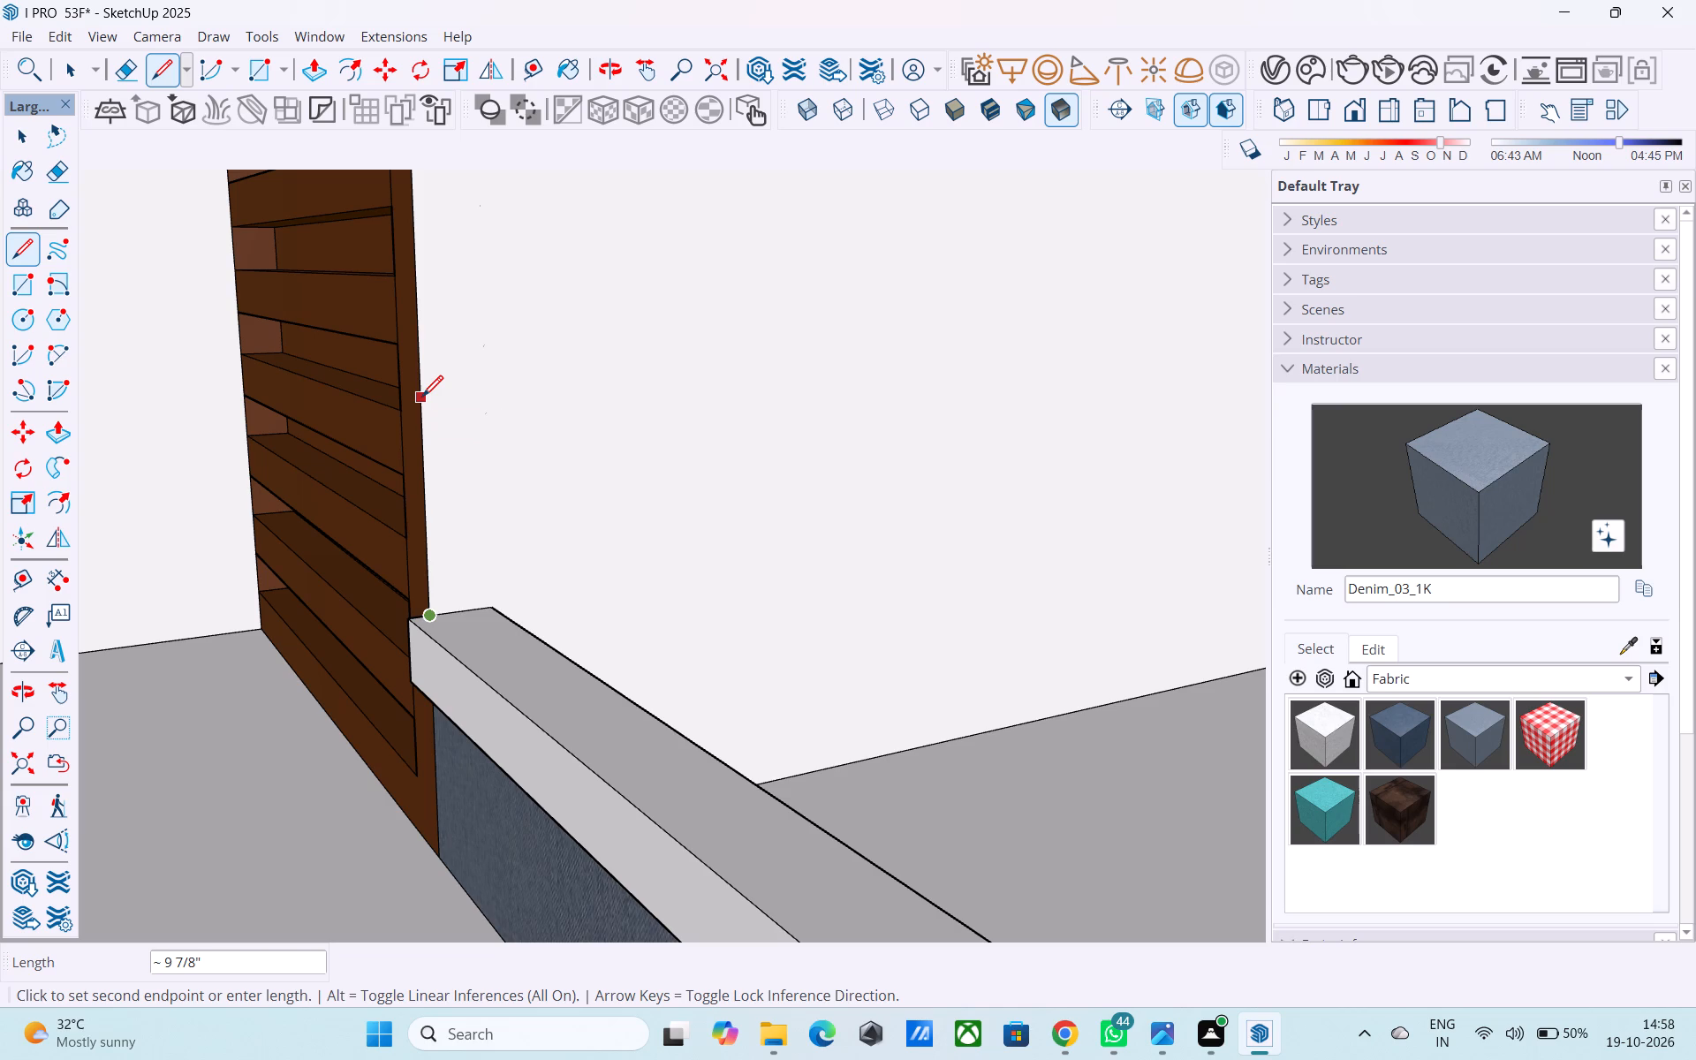
type("2'")
key("Return")
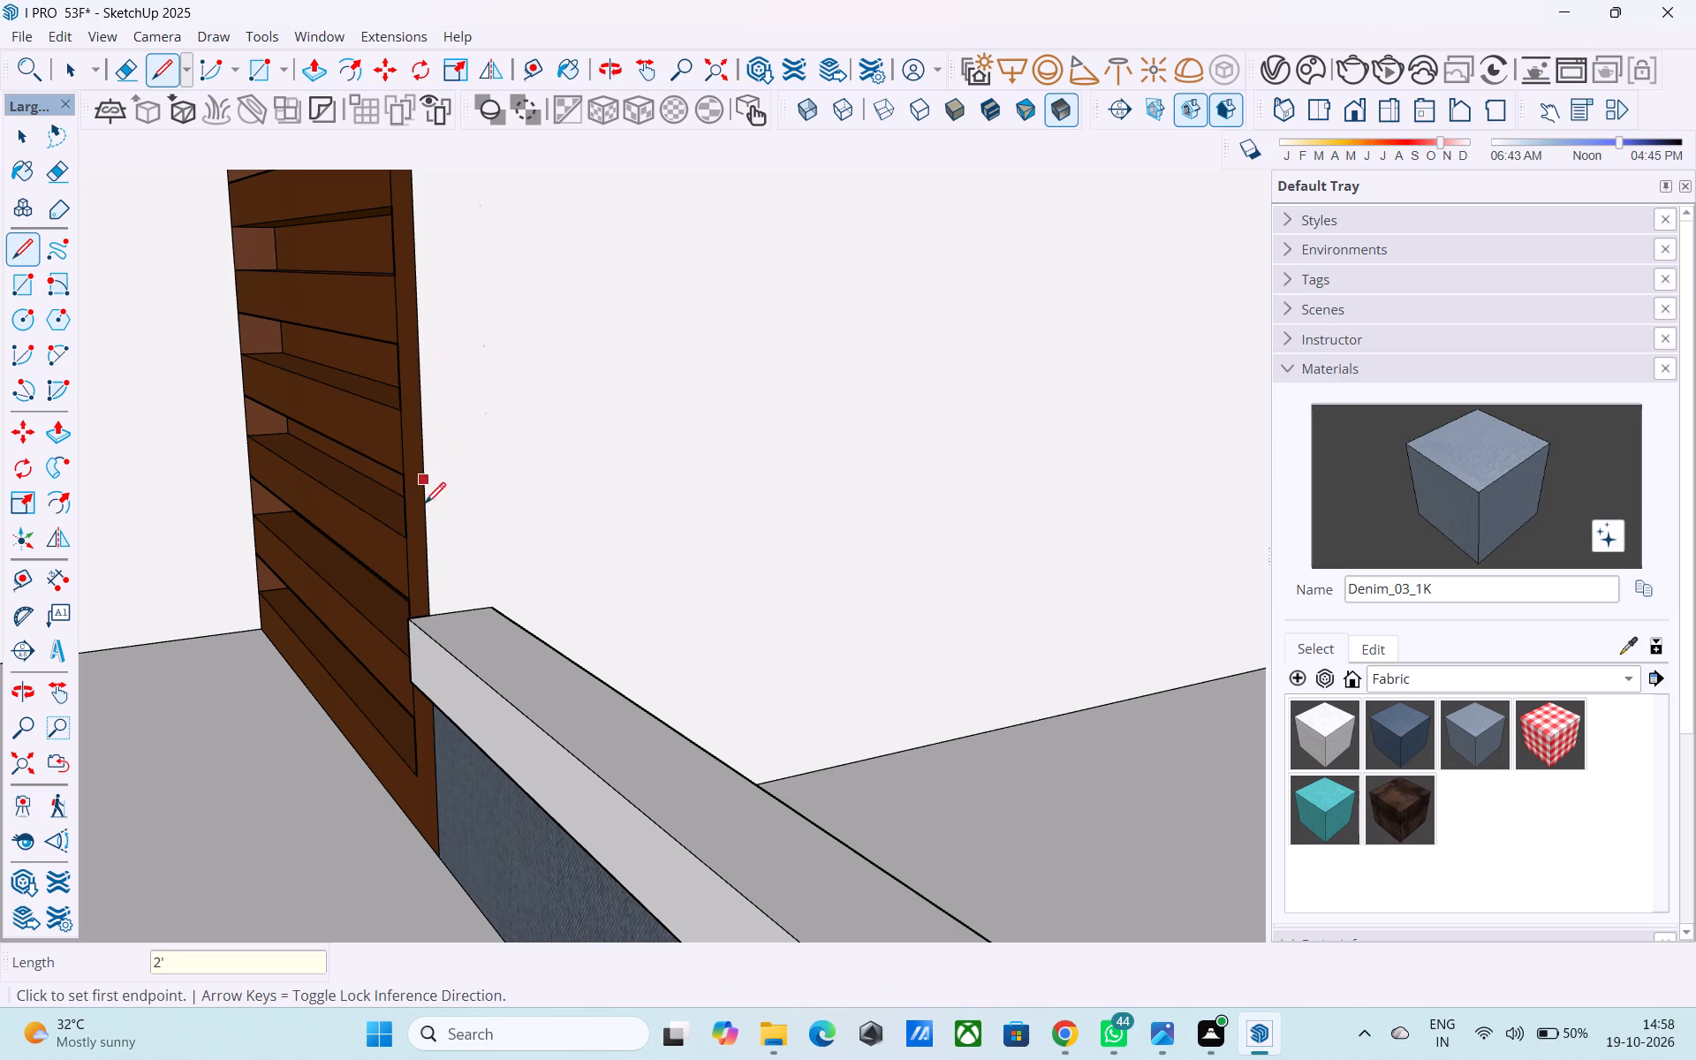
left_click(435, 617)
left_click(430, 616)
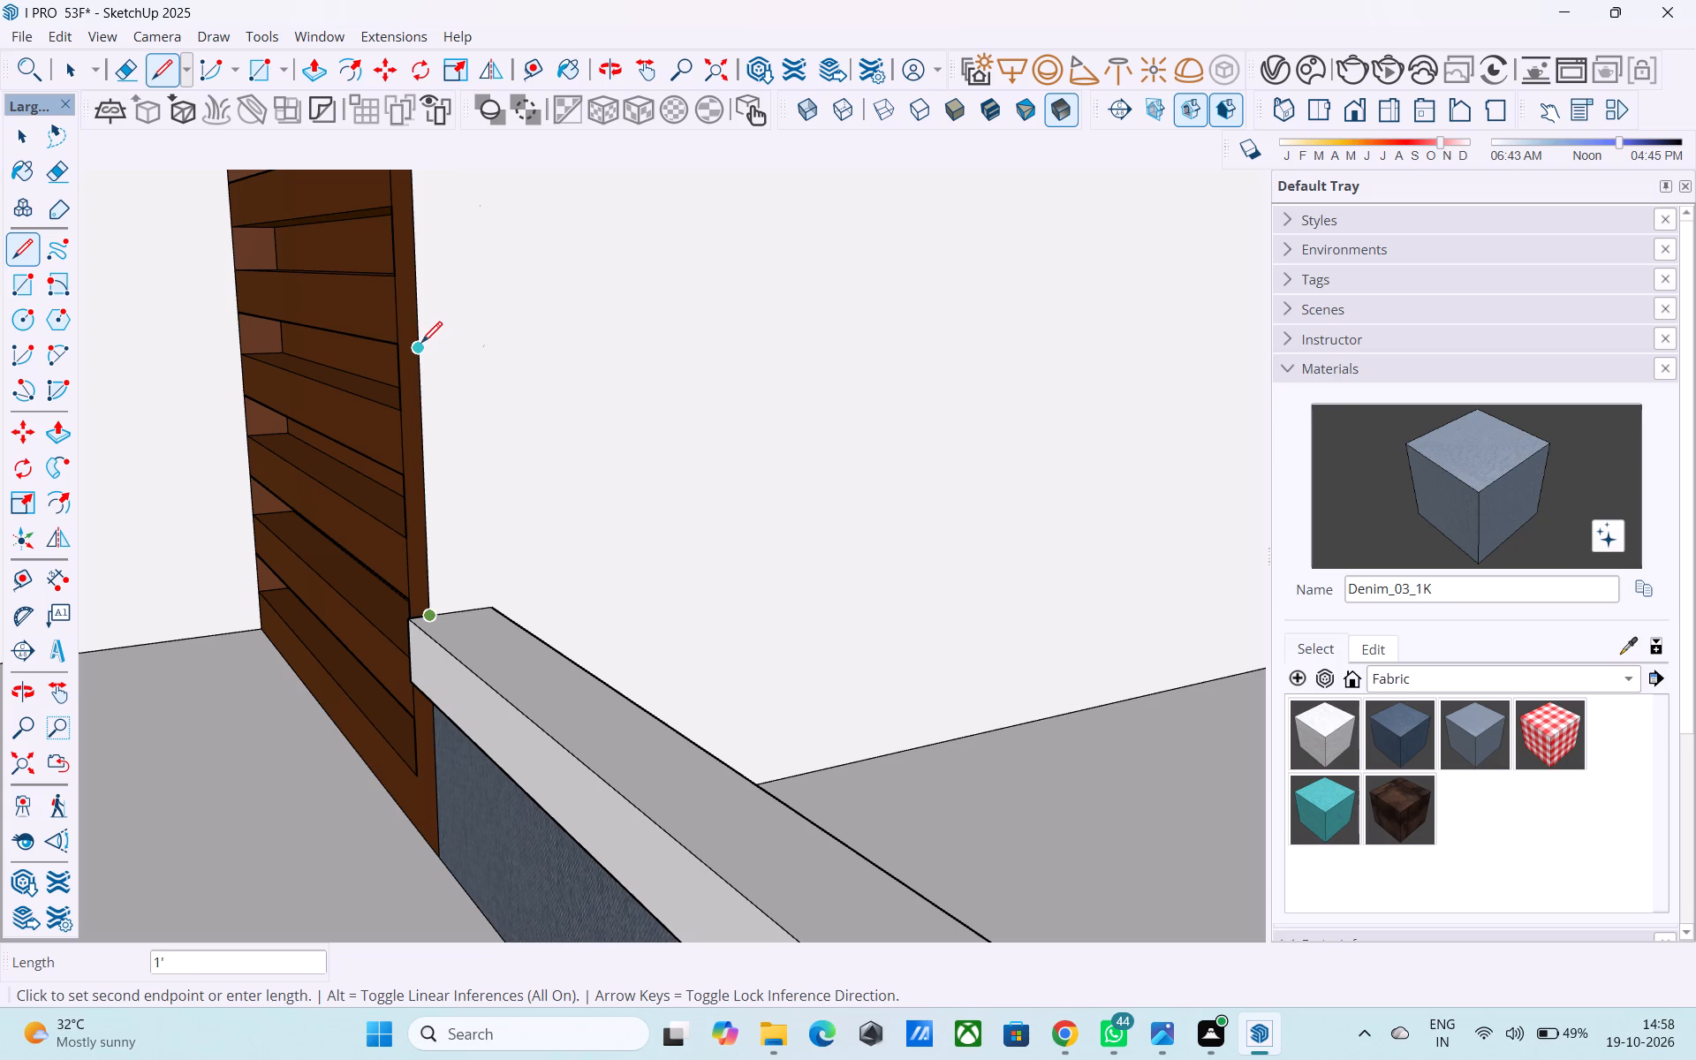
scroll(420, 240, "down", 11)
middle_click_drag(421, 315, 414, 514, "shift")
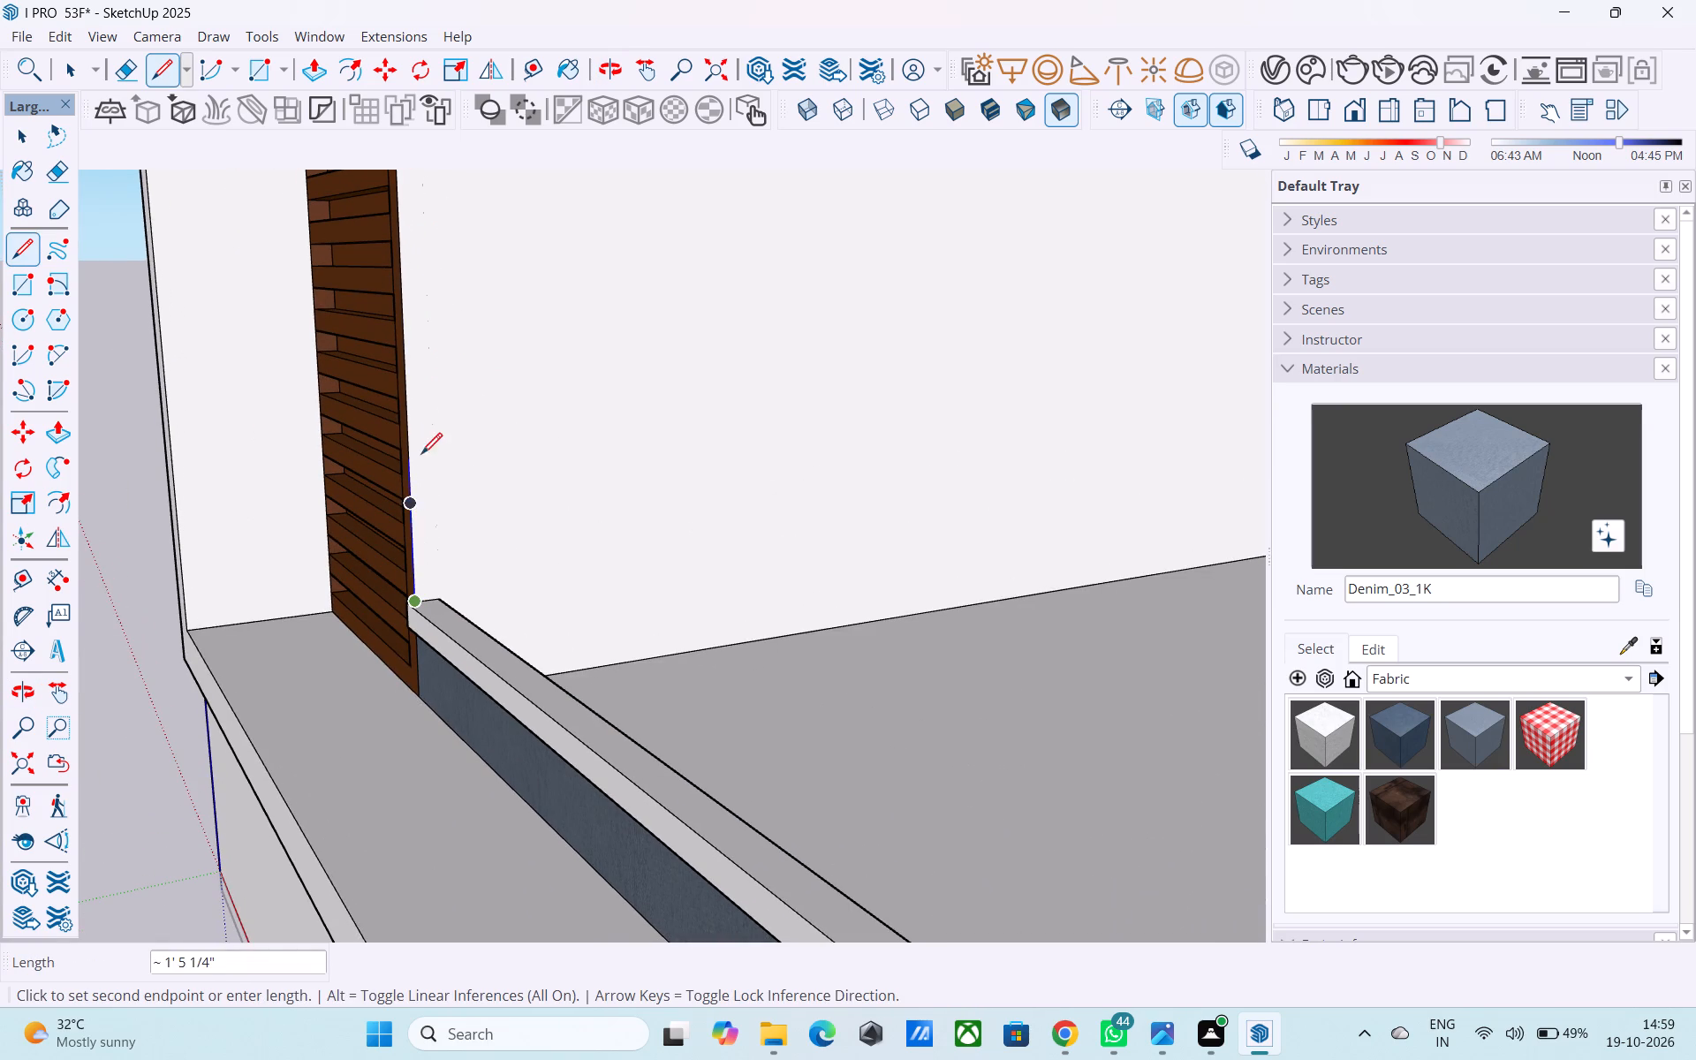
Draw a 12' 1" by 2' upright rectangle along the parapet's top, from the 2' line at the louvre to the outer corner.
key("r")
left_click(407, 404)
scroll(407, 402, "down", 6)
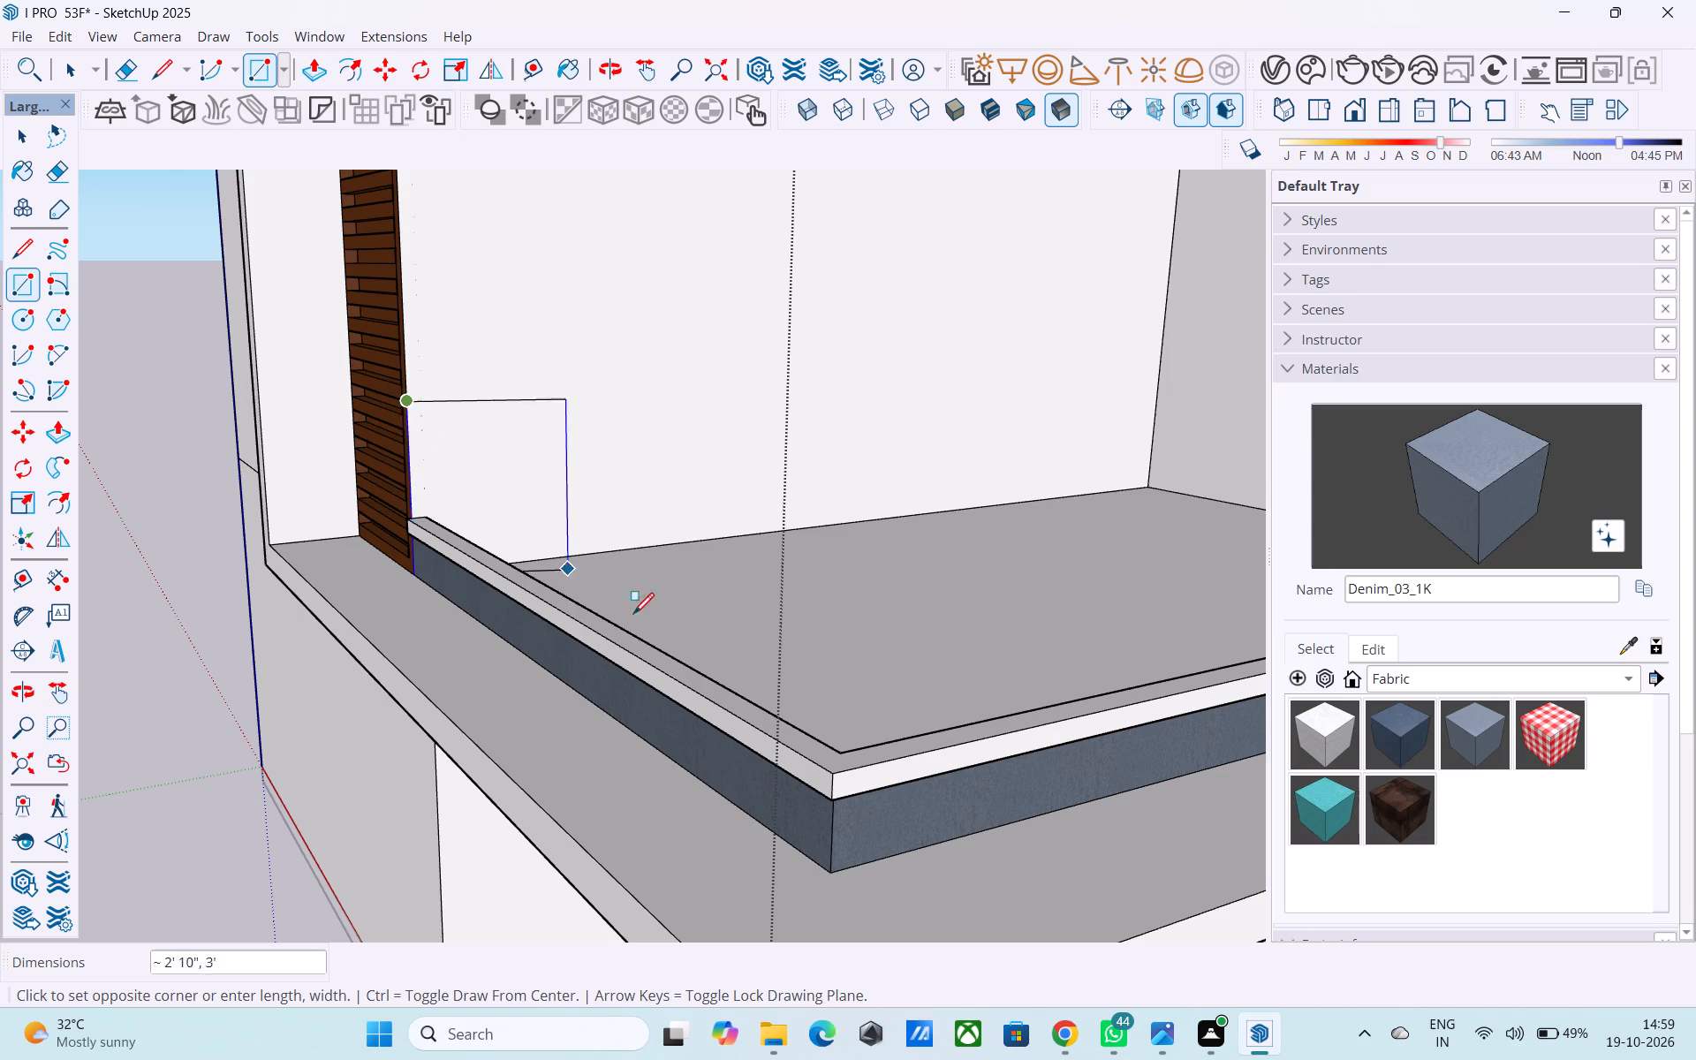
scroll(824, 765, "up", 6)
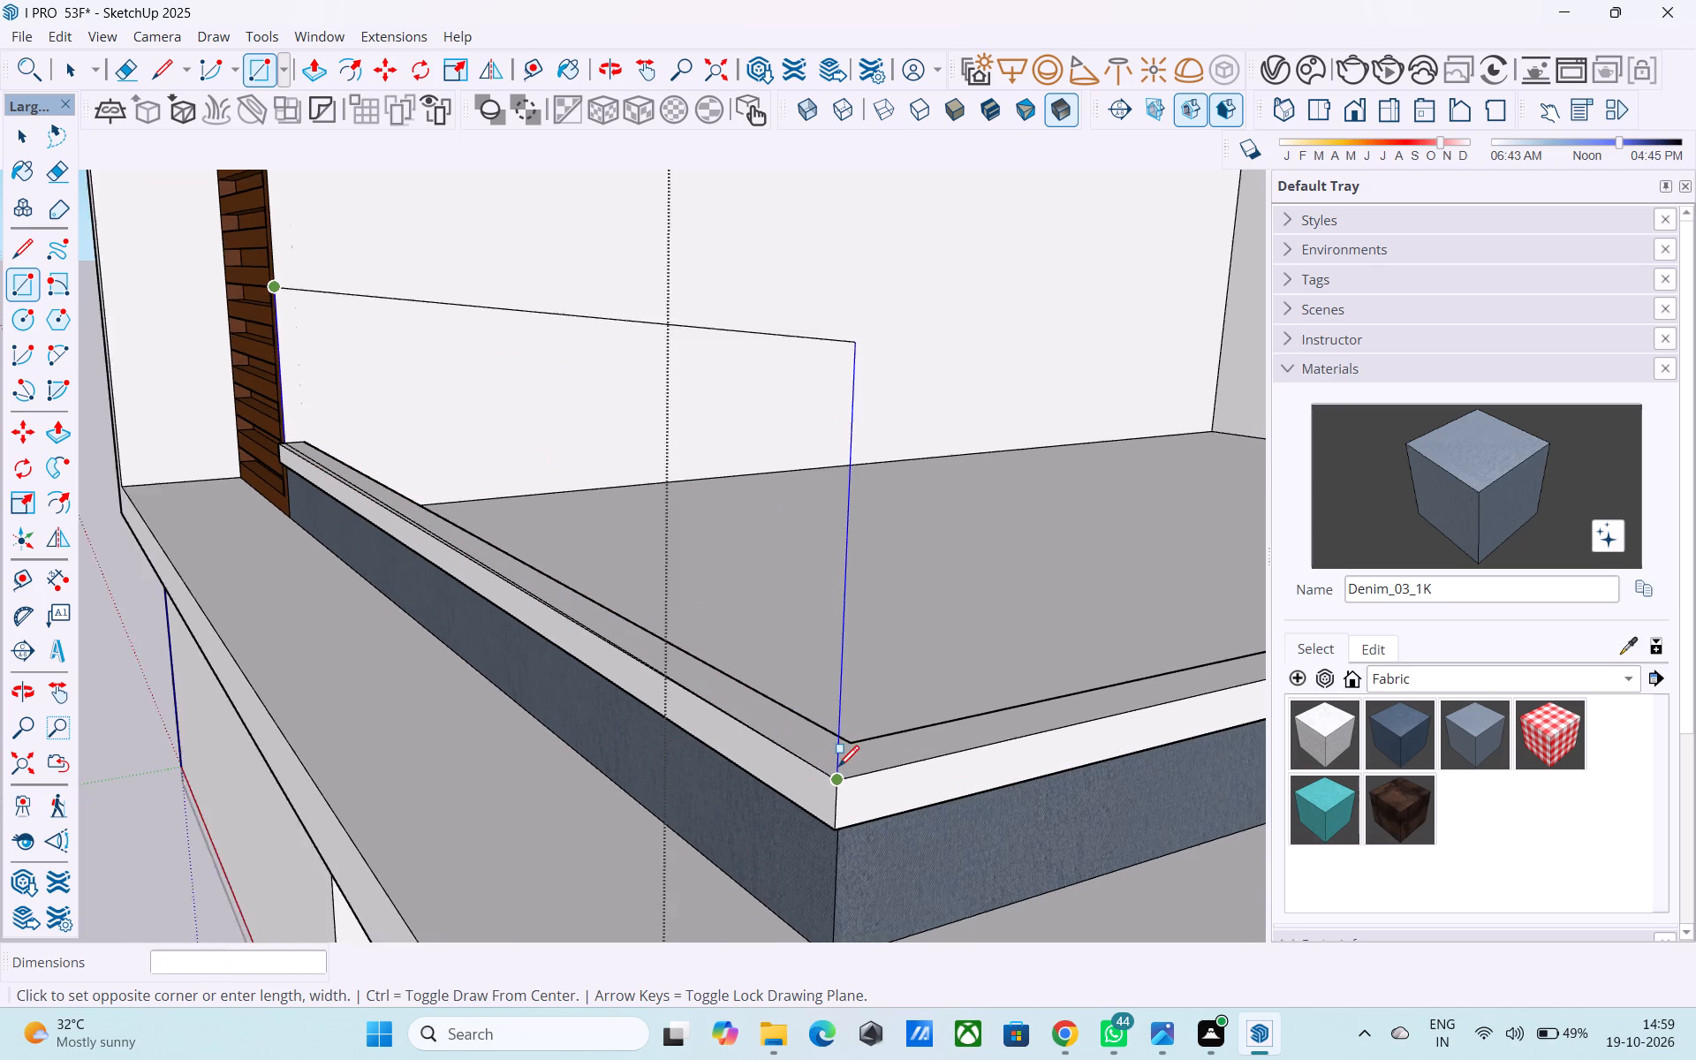
scroll(838, 768, "up", 1)
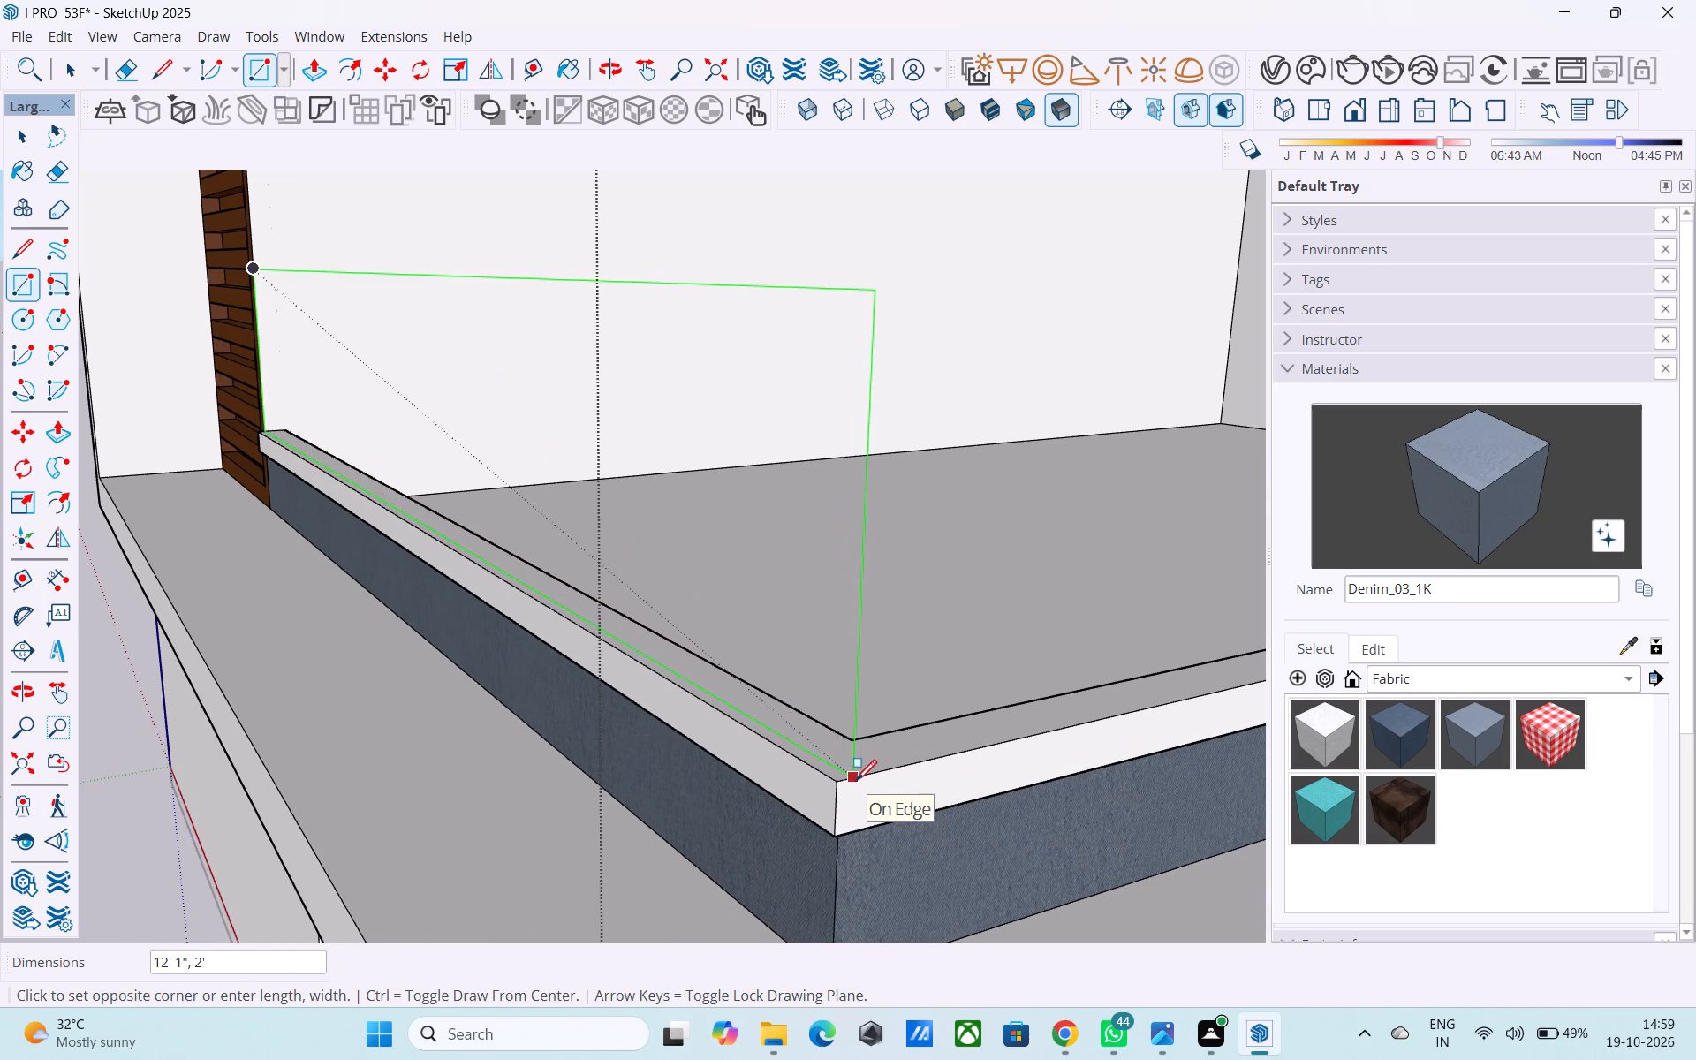
left_click(856, 783)
Copy the upright panel's vertical edge at the parapet's outer corner 1" inward along the panel.
scroll(852, 776, "down", 9)
middle_click_drag(852, 776, 666, 818)
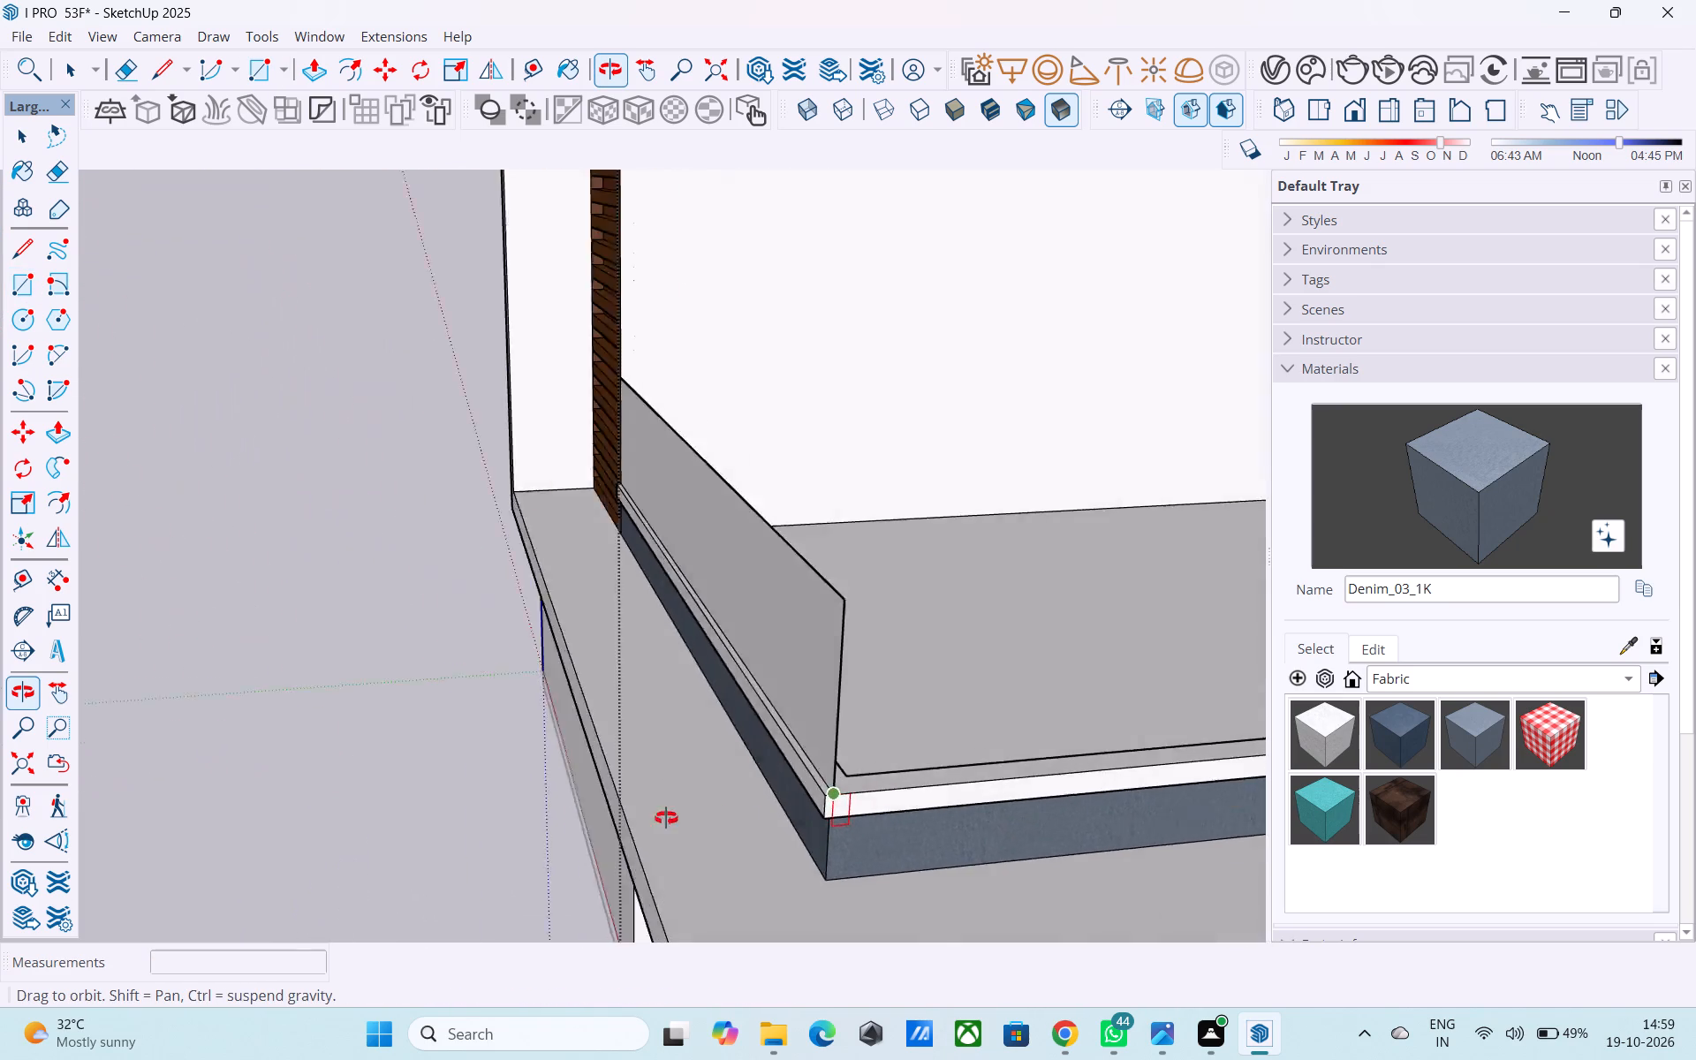
middle_click_drag(666, 818, 259, 827)
middle_click_drag(718, 759, 500, 764)
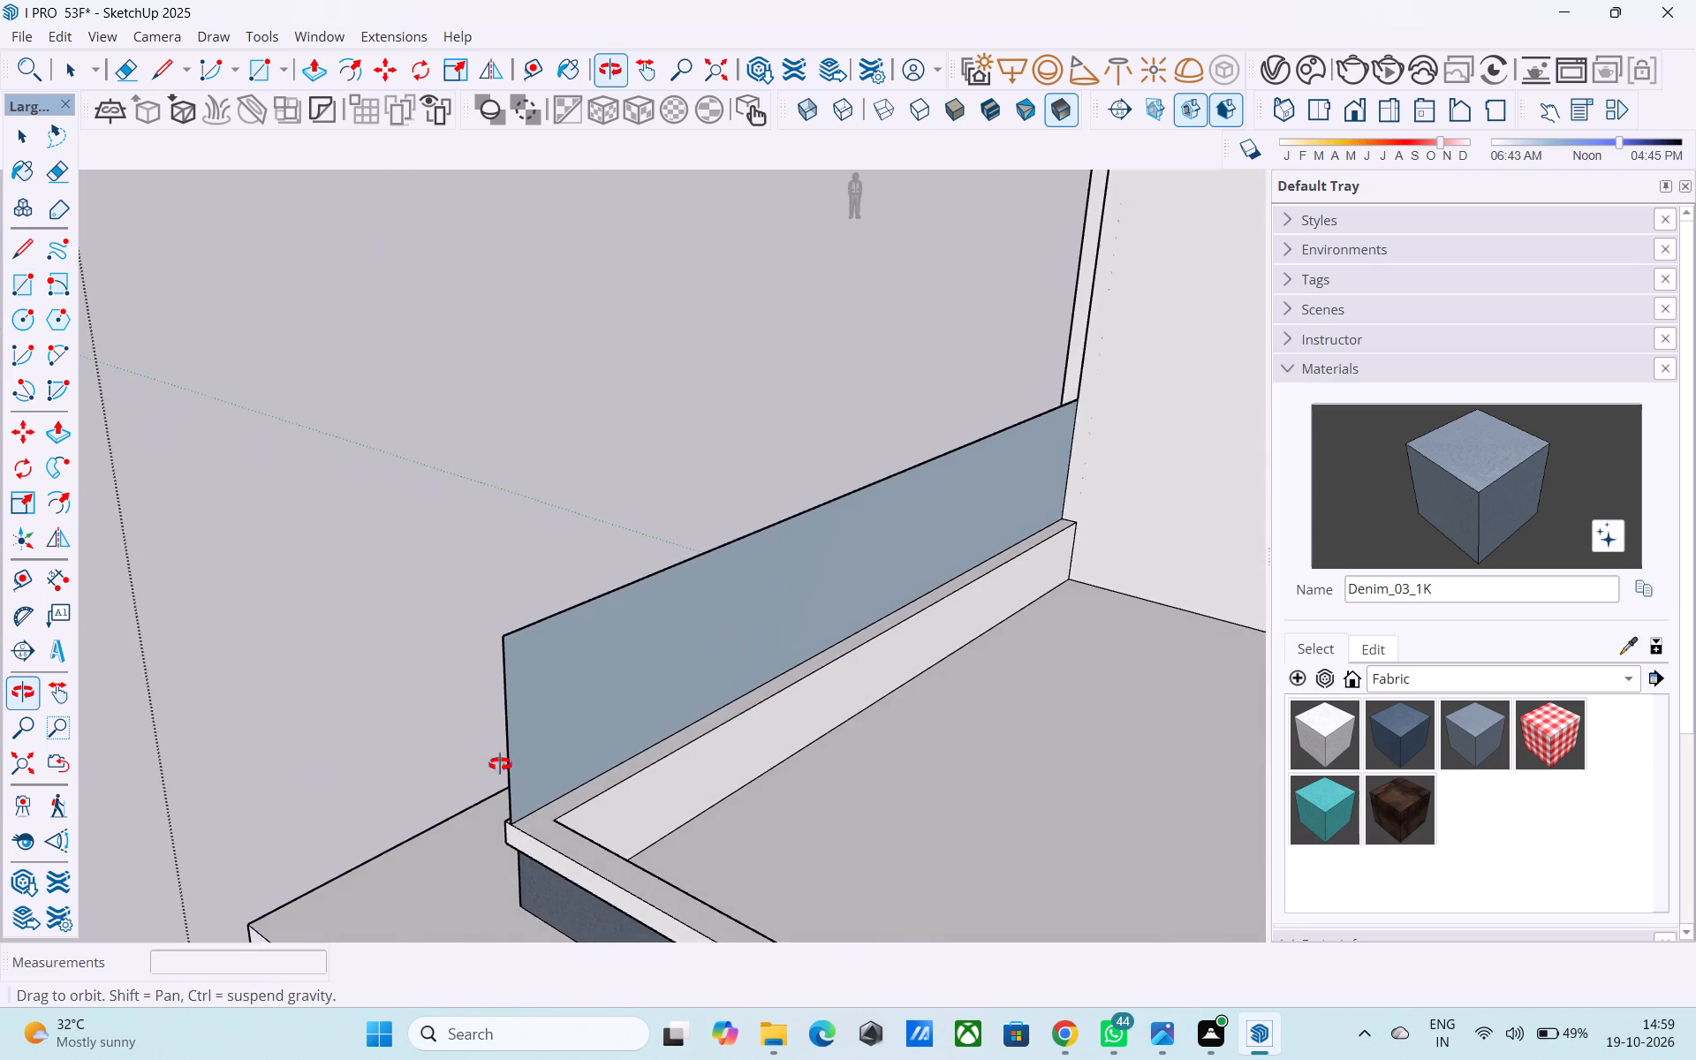
middle_click_drag(500, 764, 499, 764)
scroll(485, 710, "up", 3)
key("space")
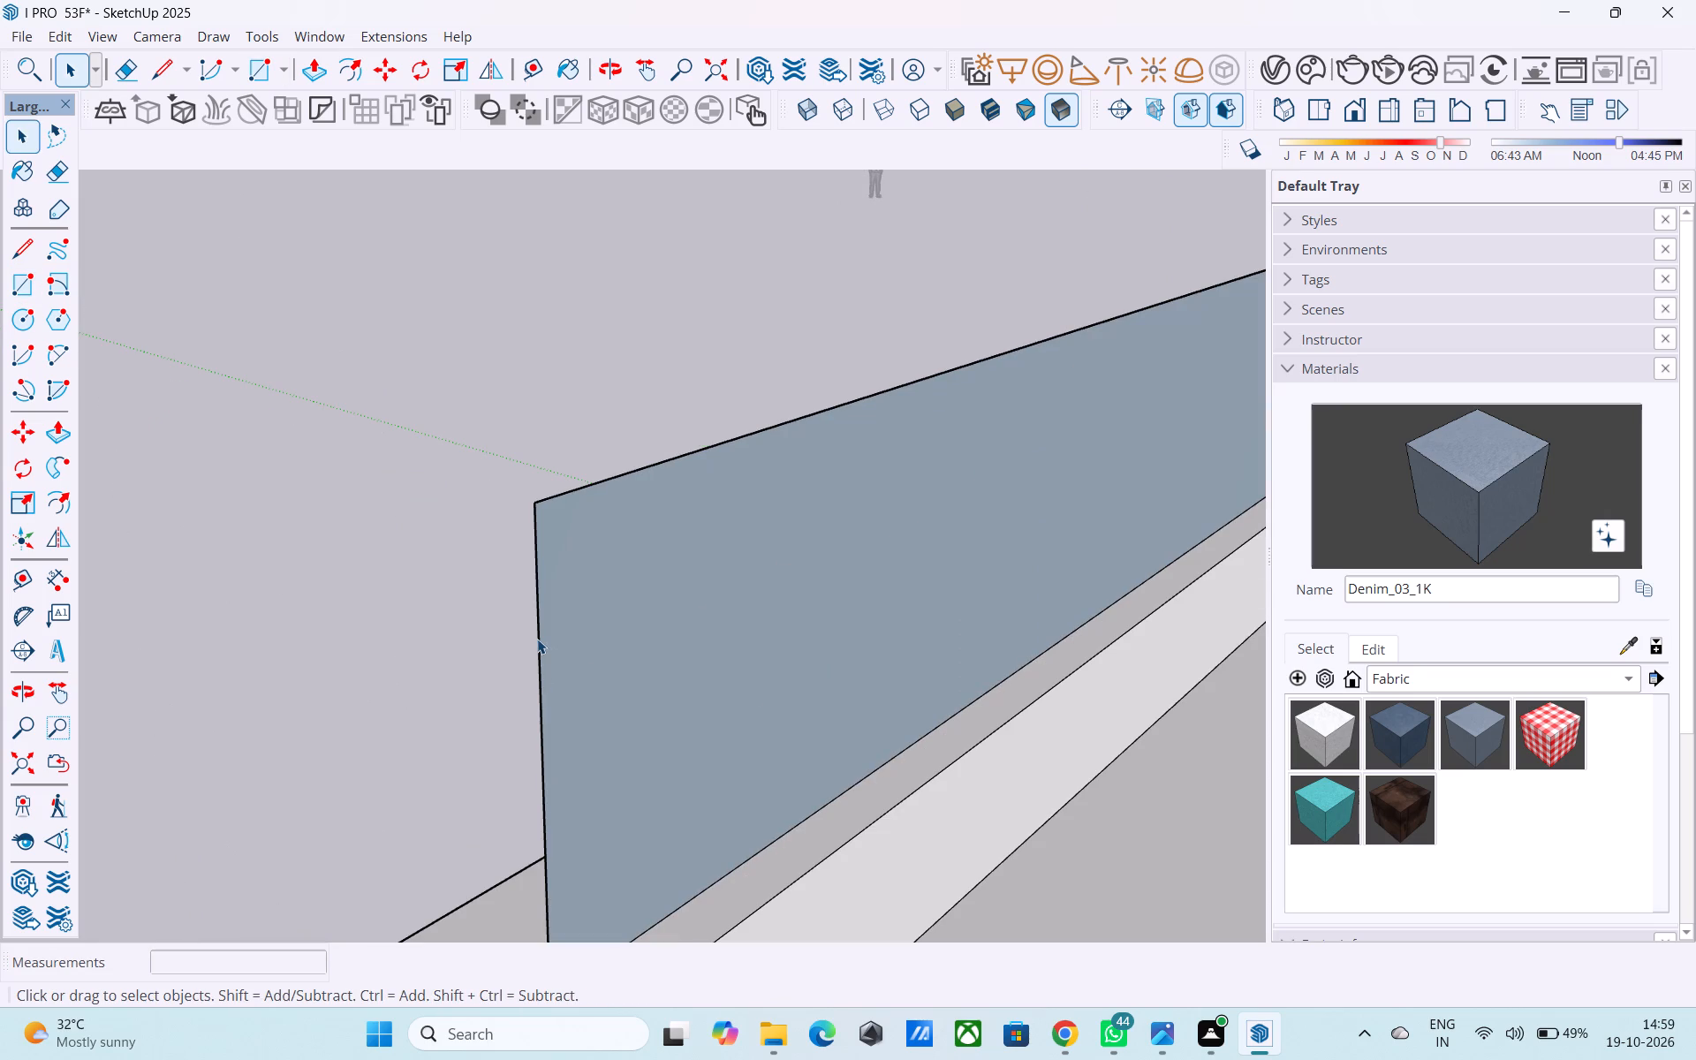
left_click(536, 639)
key("m")
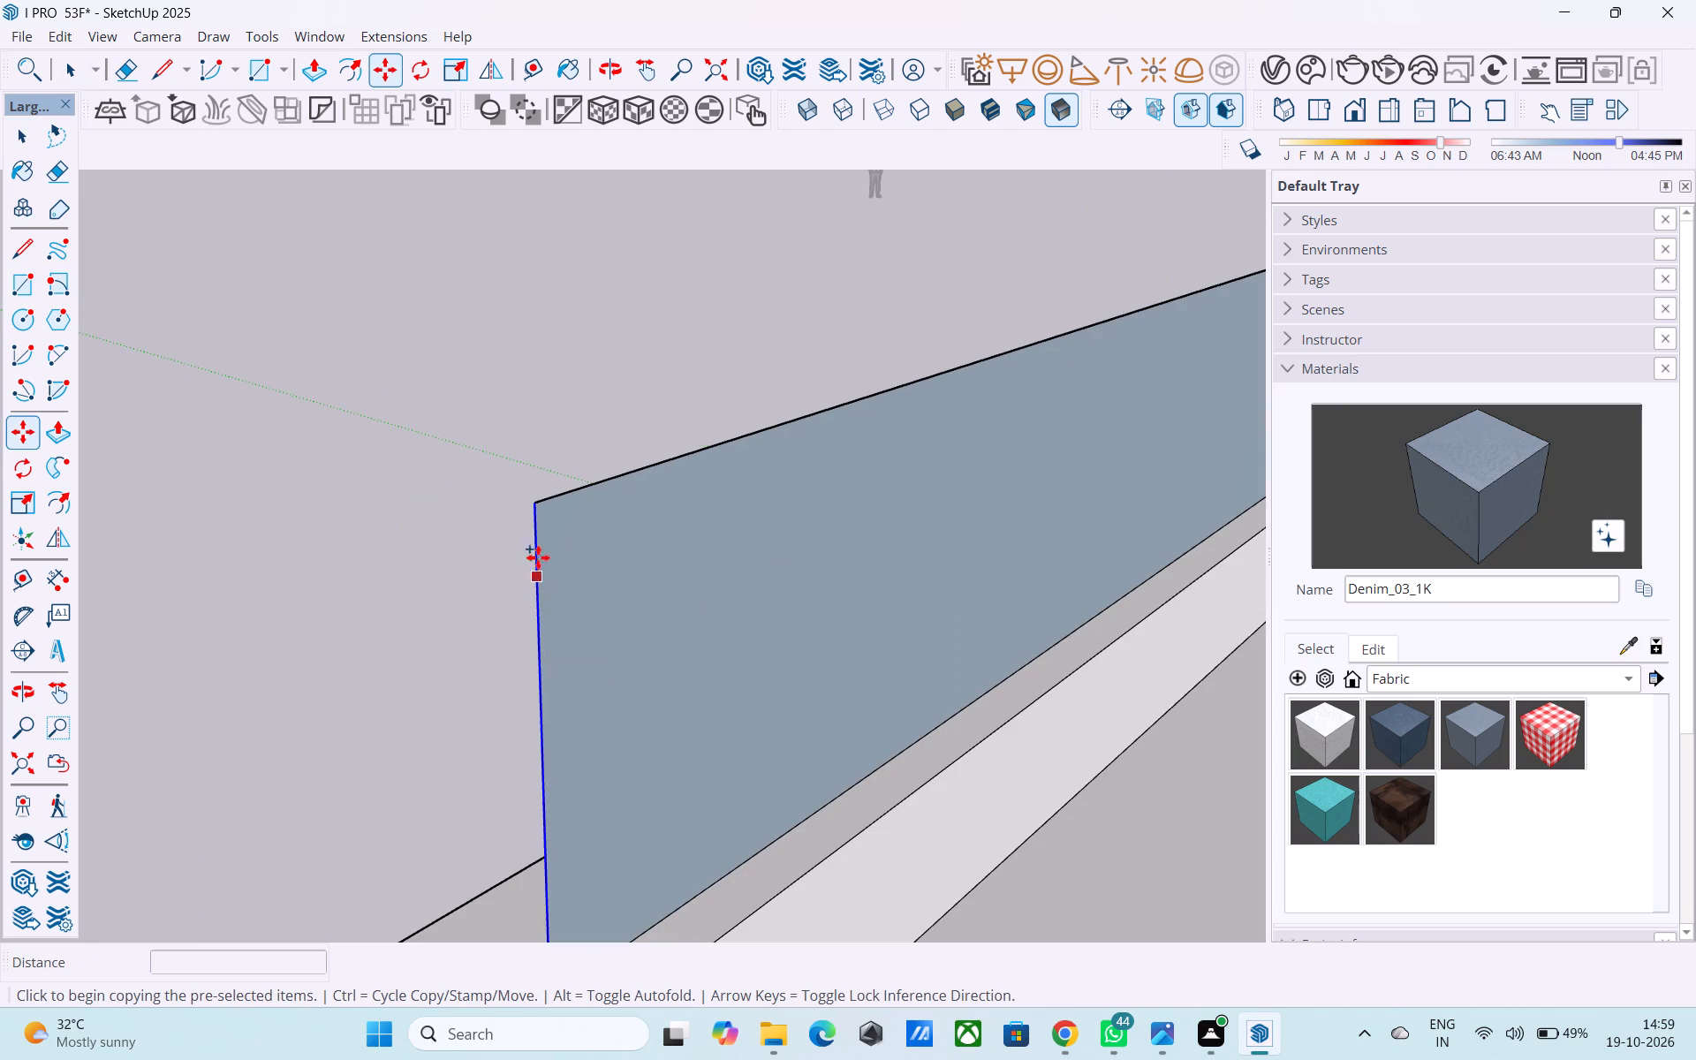
left_click(534, 513)
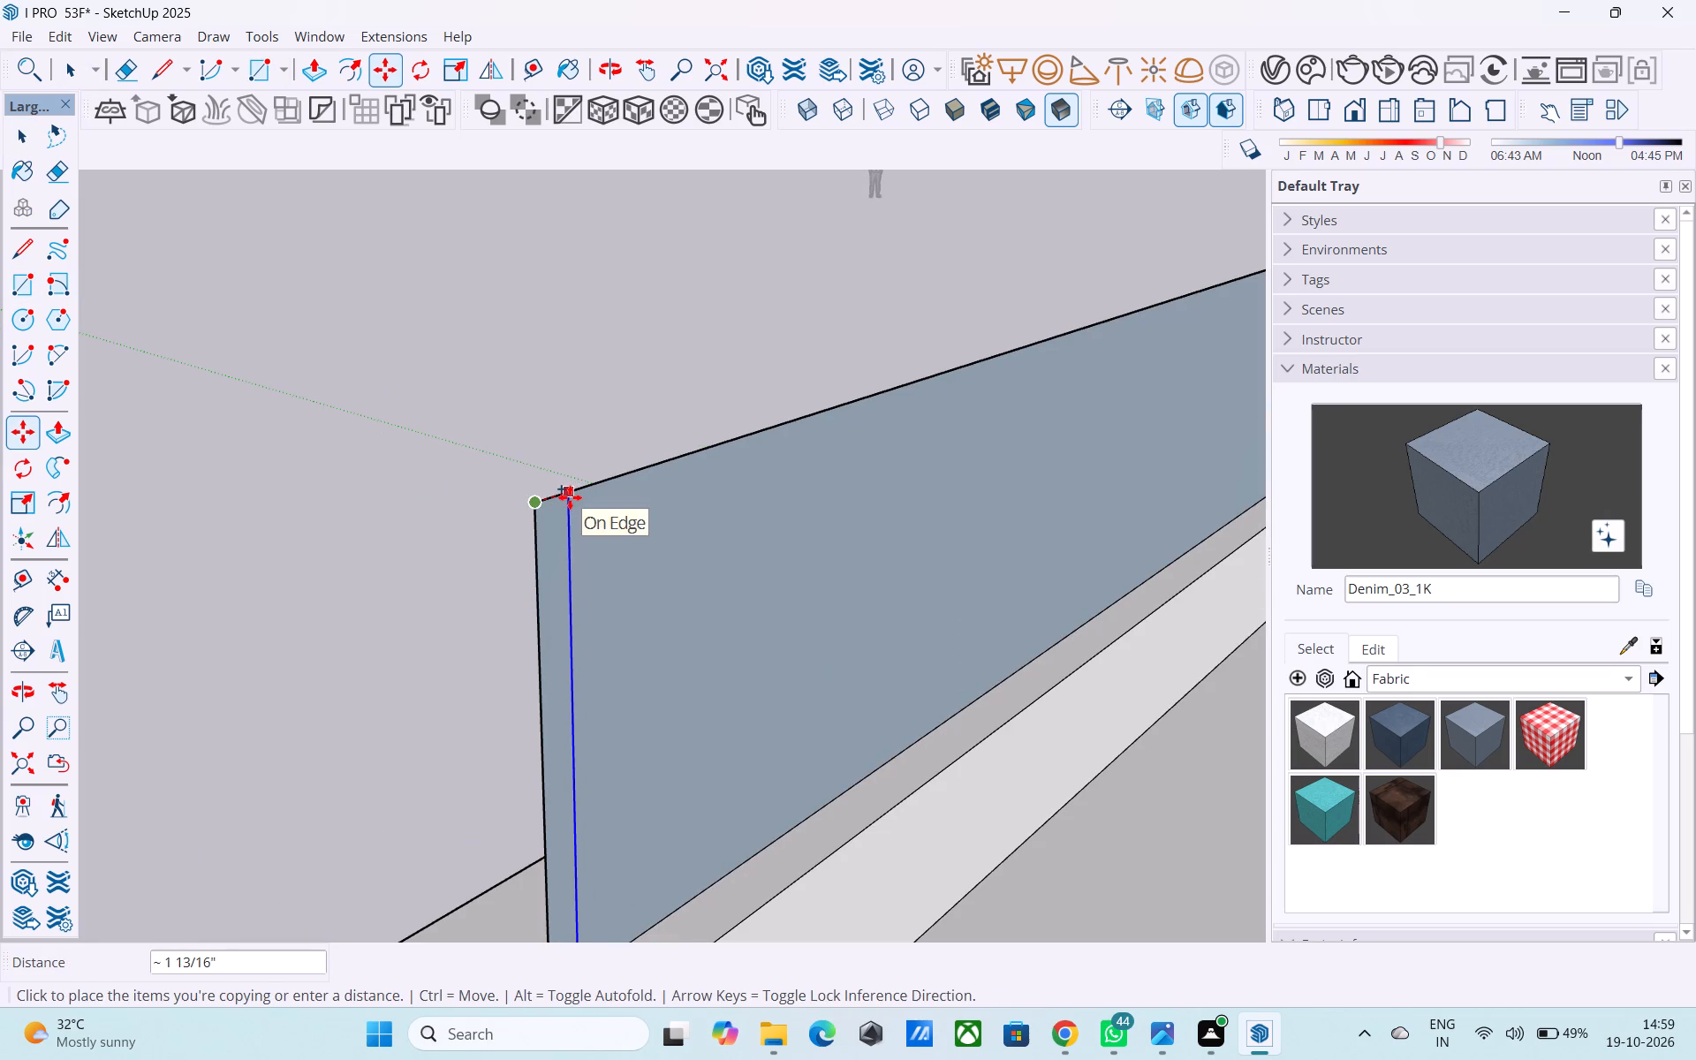
type("2\"")
key("Return")
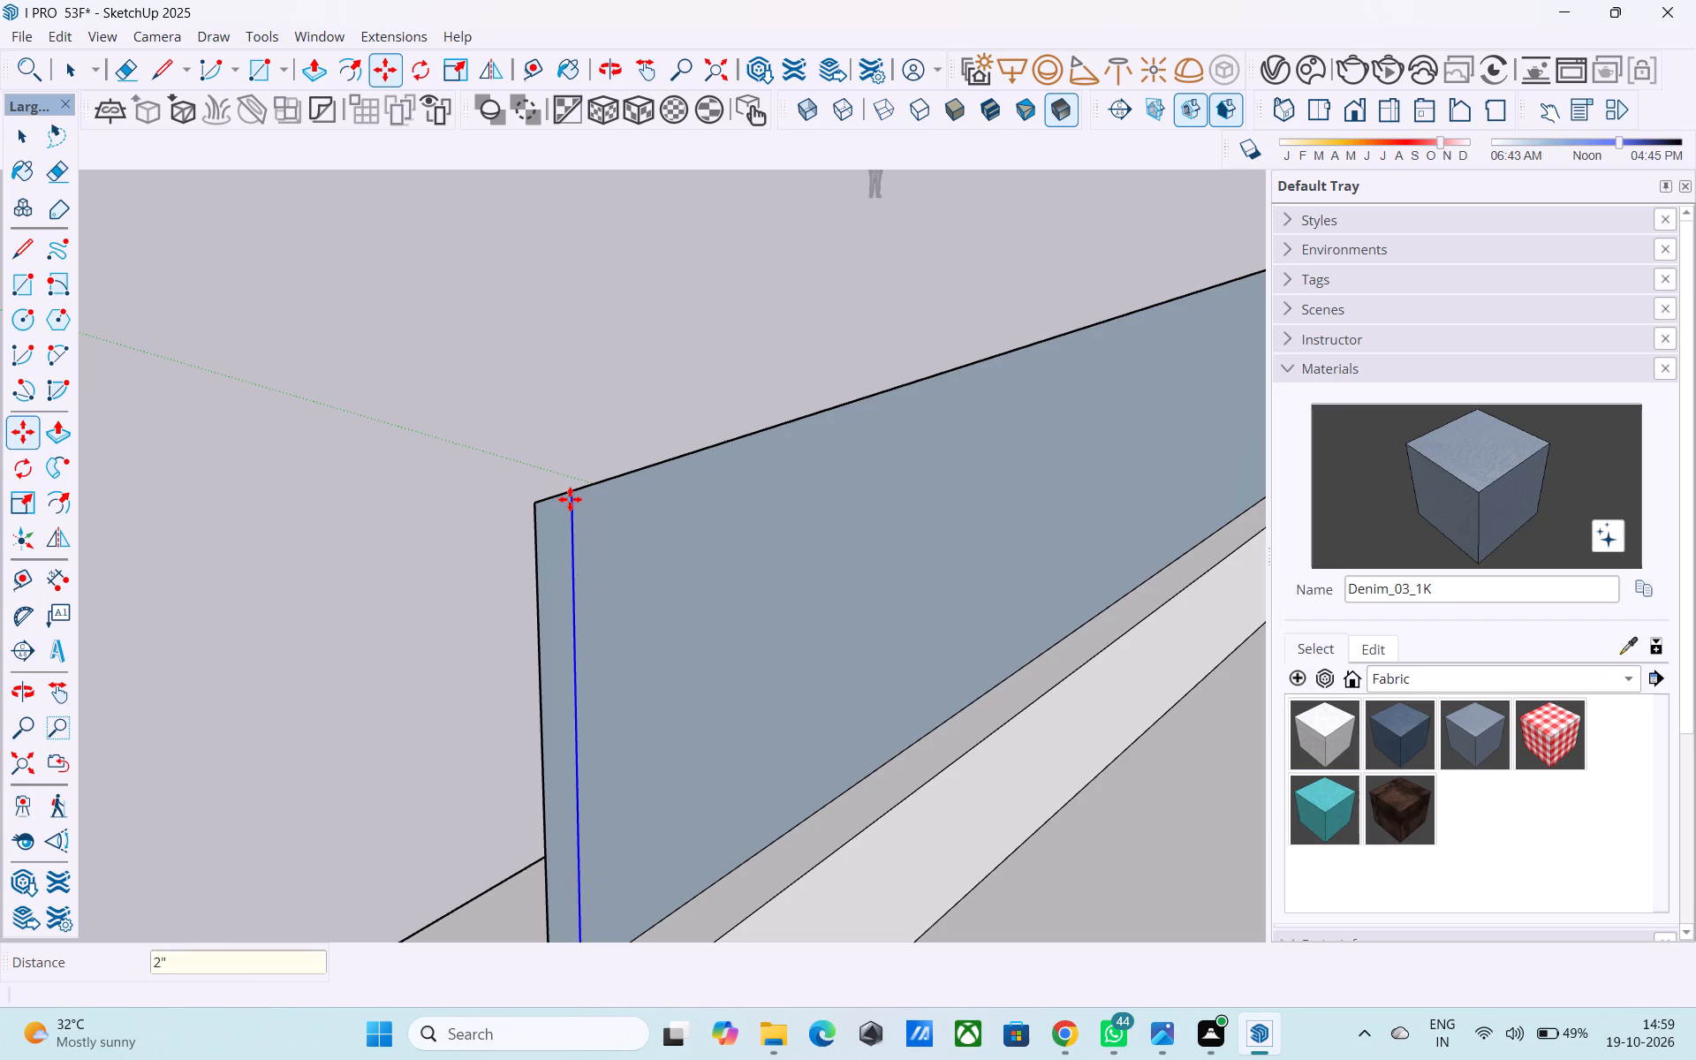
type("1\"")
key("Return")
Draw an 18' 3" by 2' upright rectangle along the parapet's long side, from the copied edge to the side wall.
key("r")
left_click(546, 501)
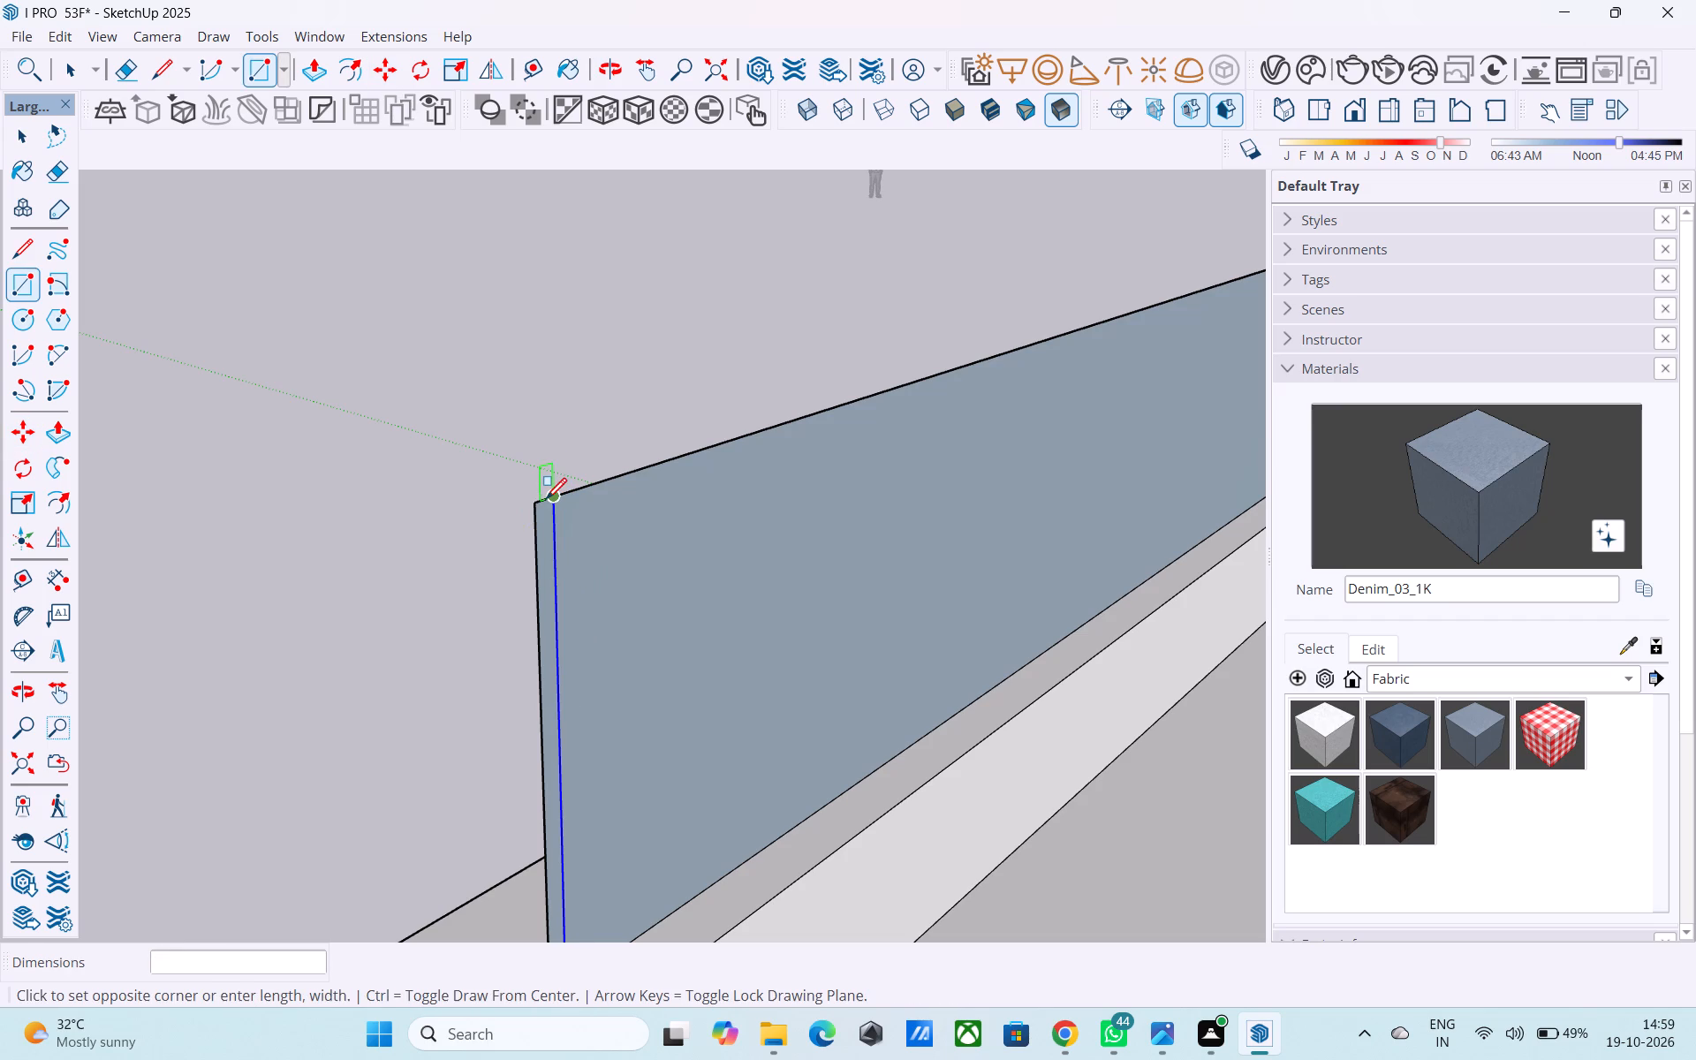
scroll(546, 499, "down", 16)
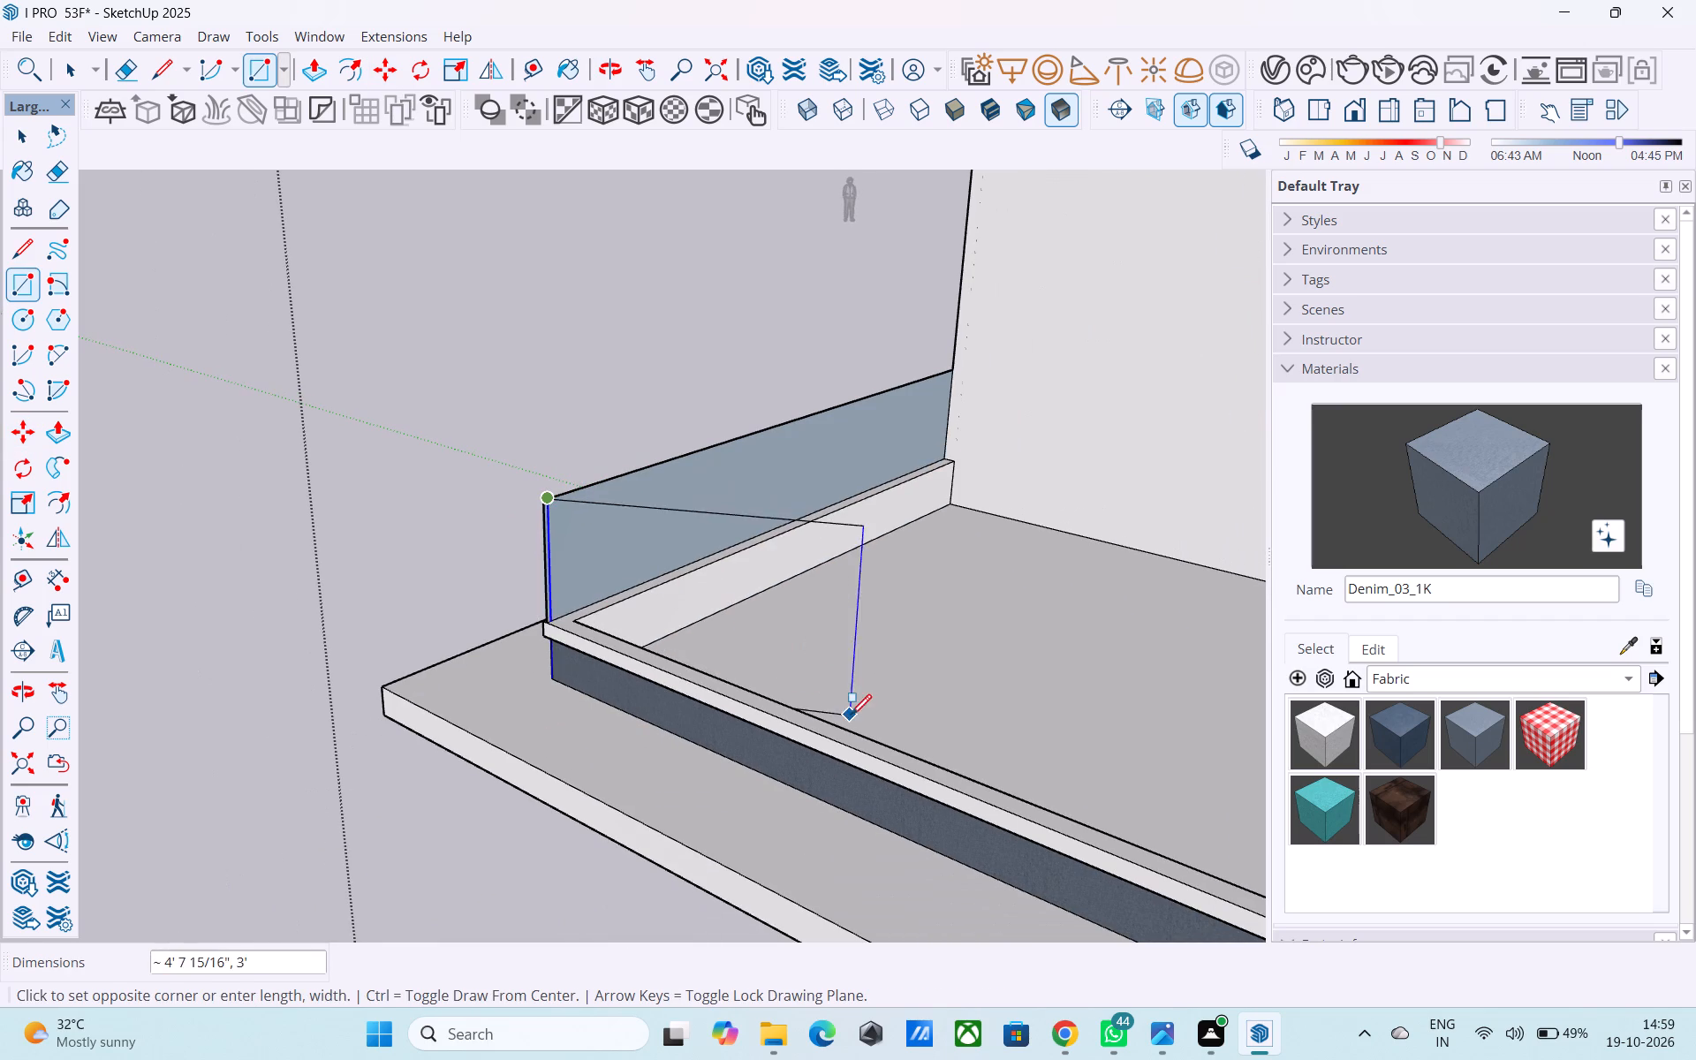
scroll(859, 764, "up", 7)
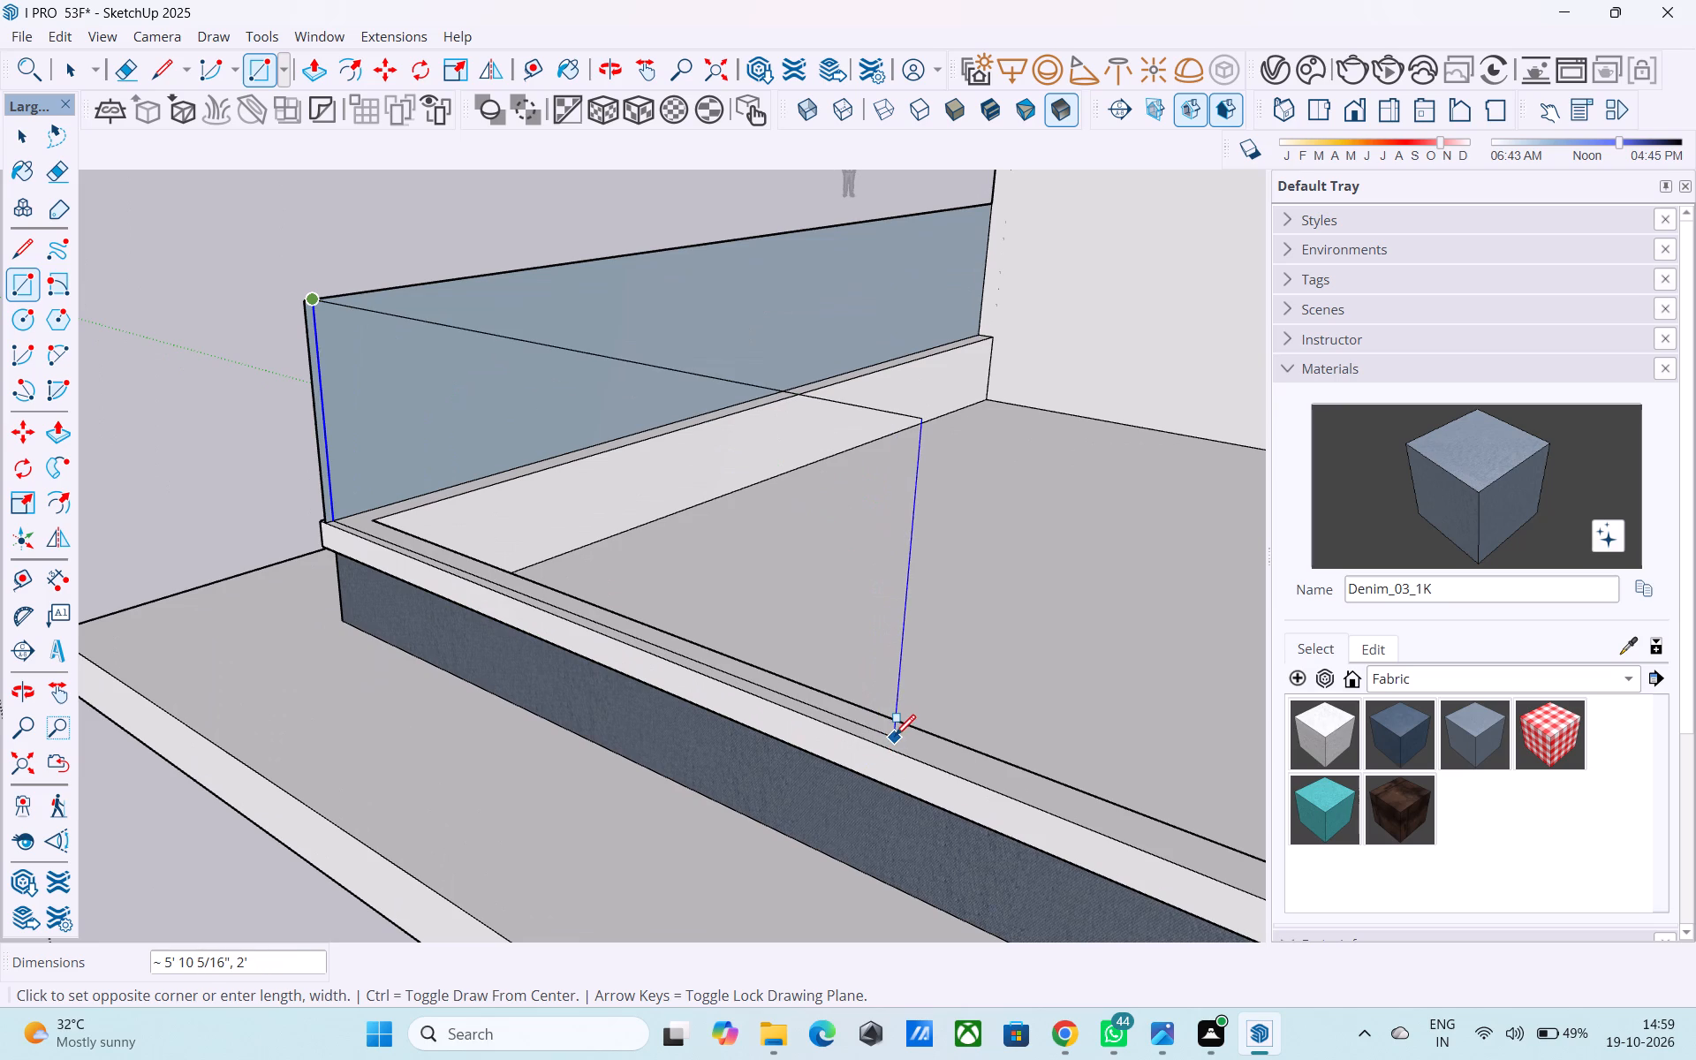
scroll(893, 736, "down", 3)
middle_click_drag(892, 736, 524, 678, "shift")
scroll(523, 664, "down", 11)
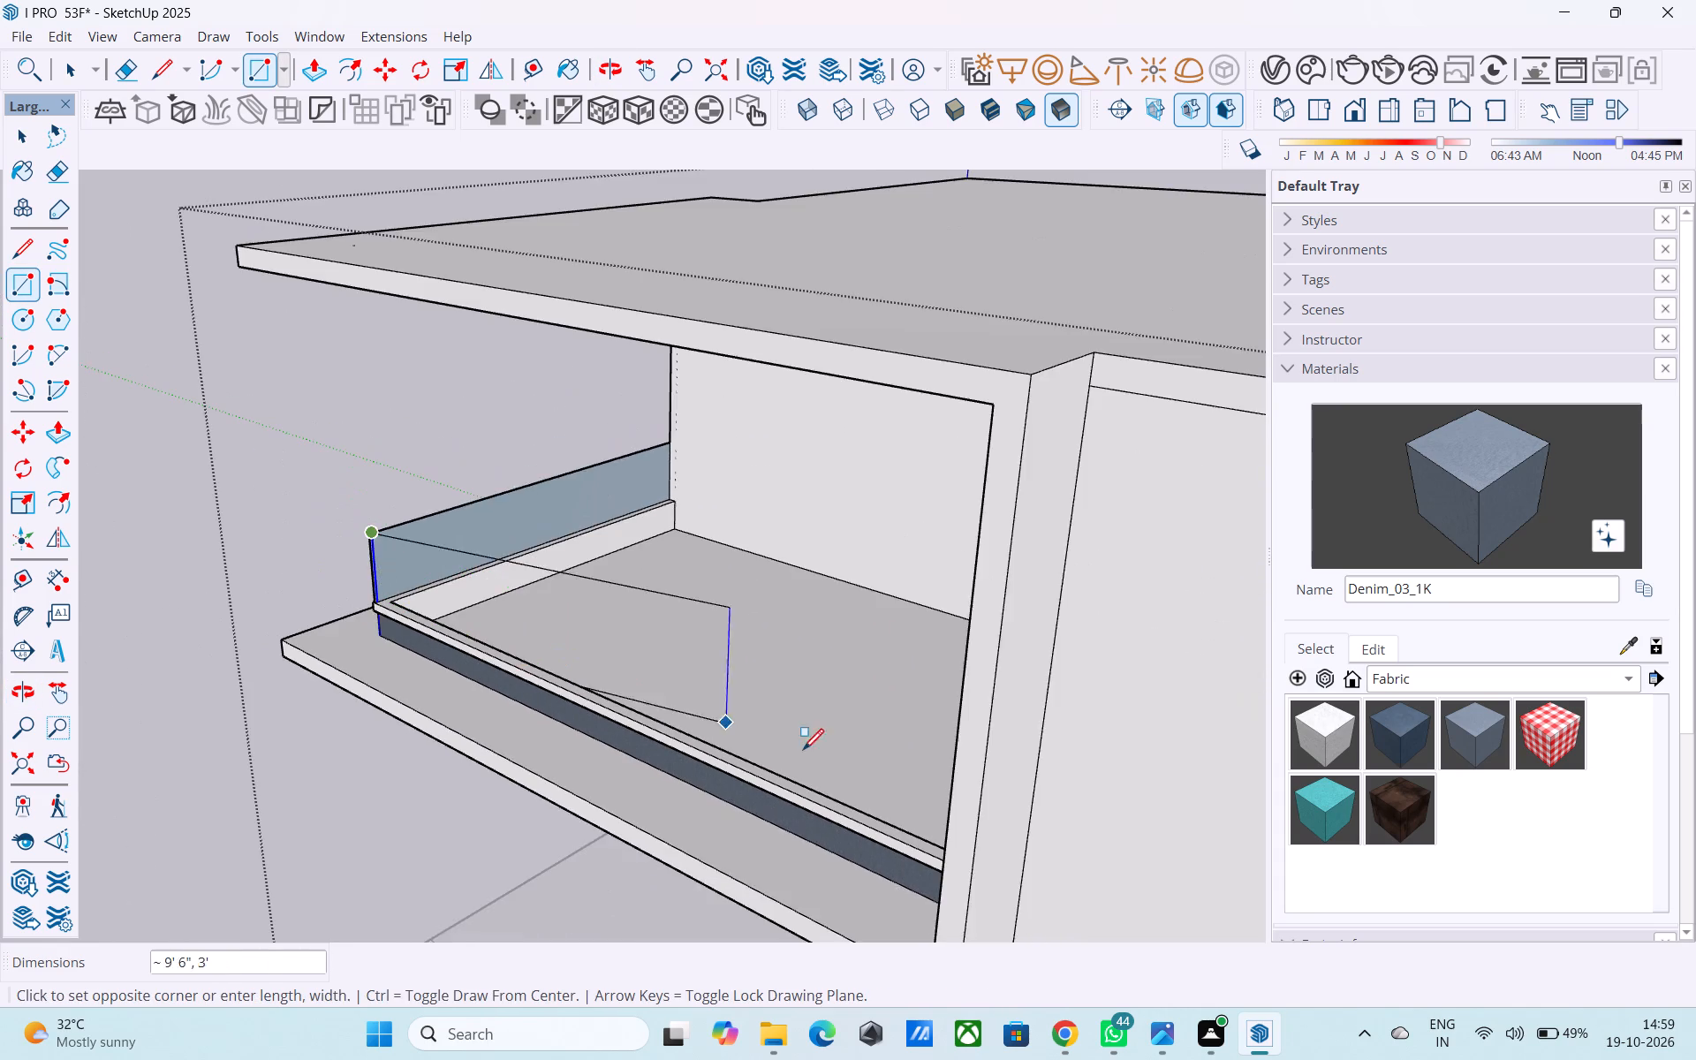
middle_click_drag(814, 758, 996, 837, "shift")
scroll(961, 712, "up", 6)
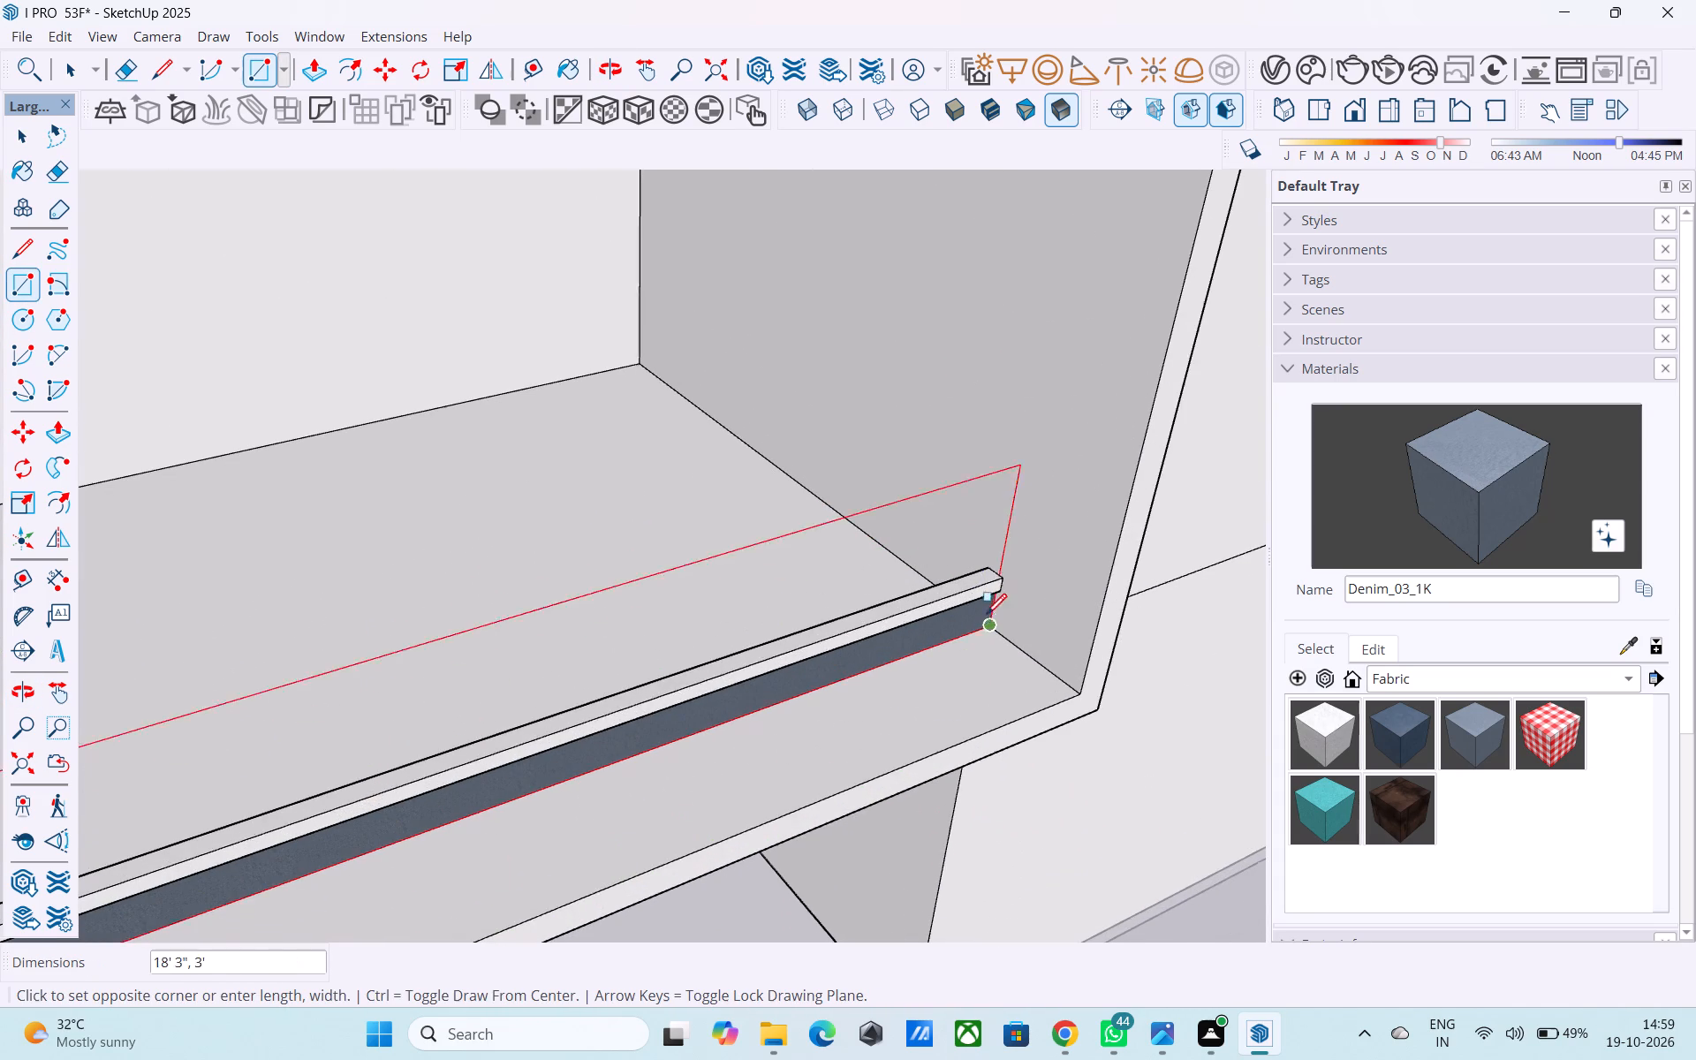
scroll(1002, 564, "up", 10)
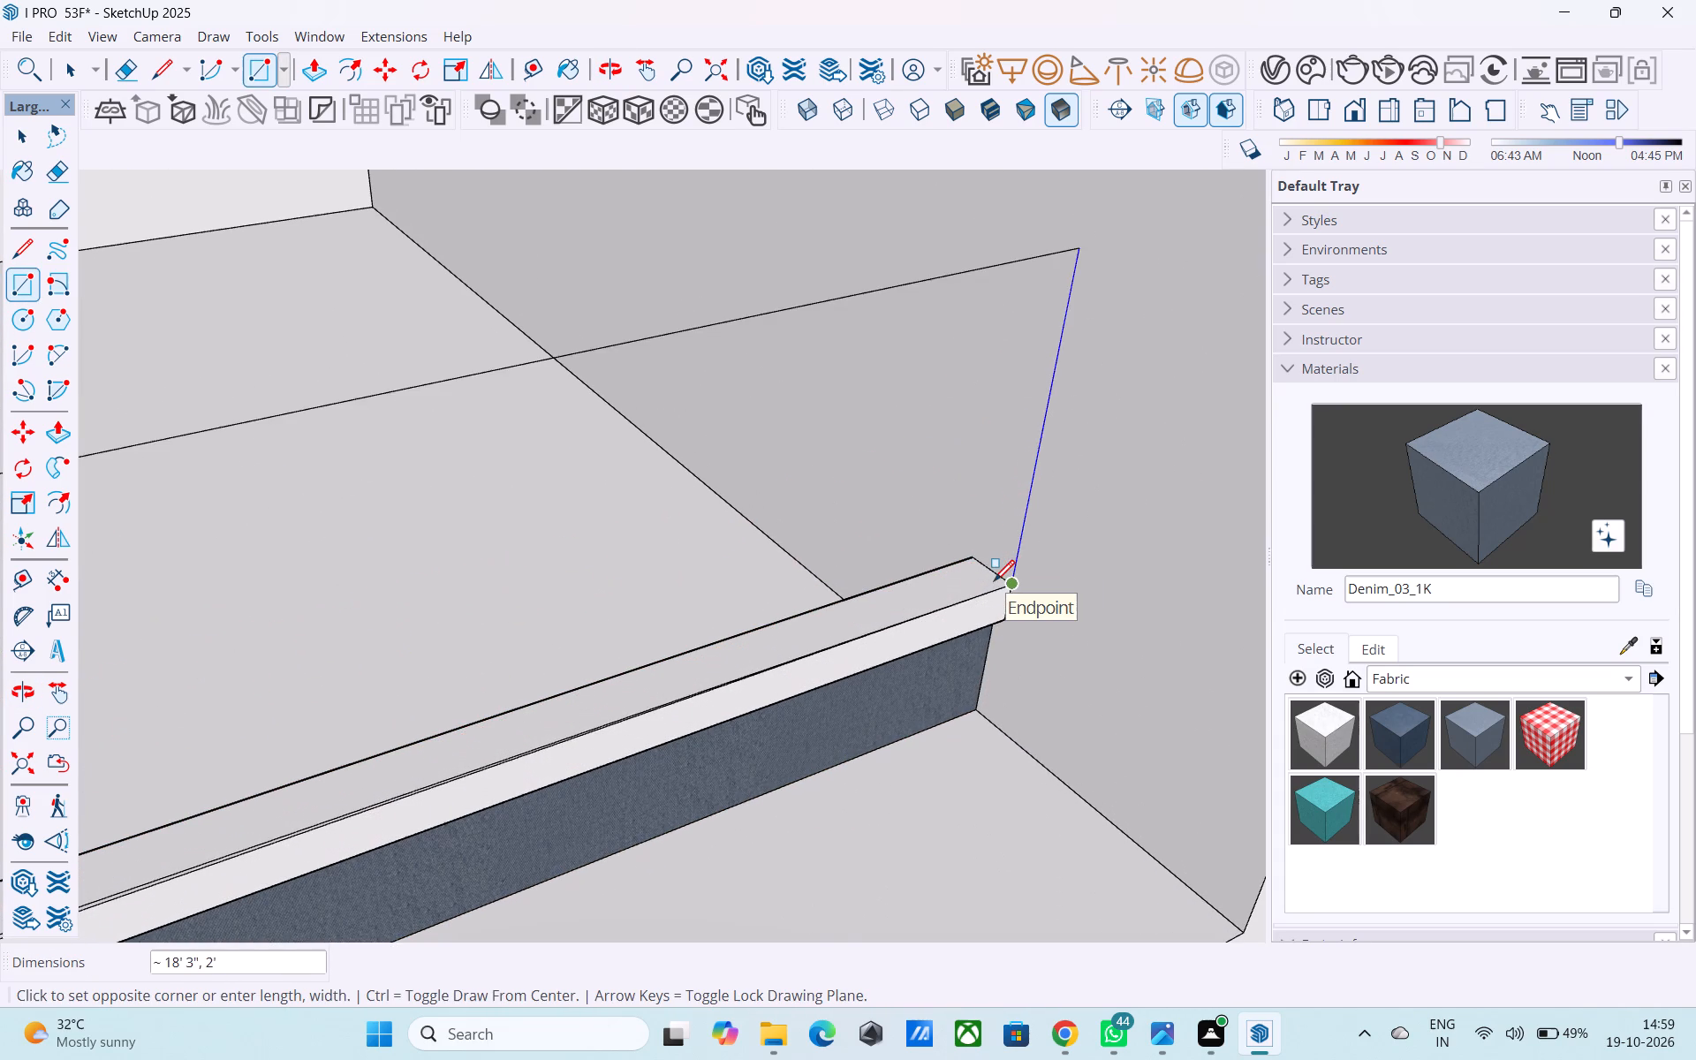
scroll(993, 583, "up", 4)
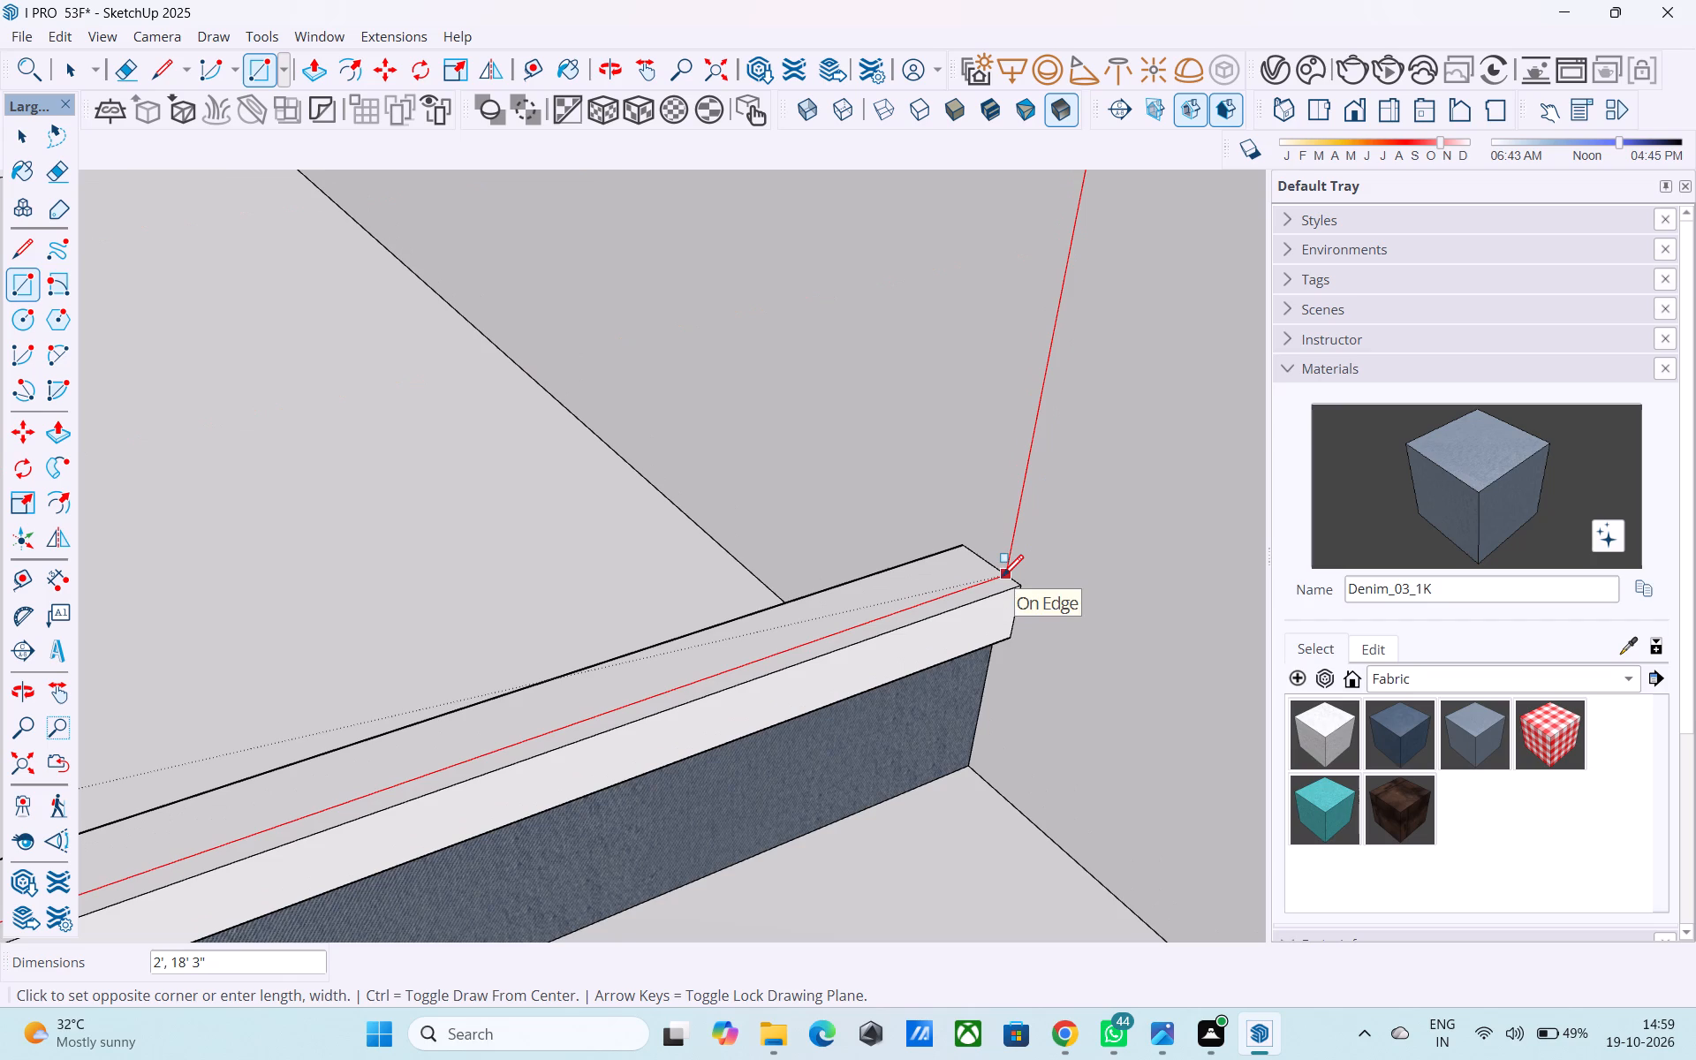
left_click(1003, 578)
Draw a 2' vertical line up from the parapet's inner top corner where its long side meets the side wall.
scroll(1022, 564, "down", 20)
scroll(1022, 564, "down", 4)
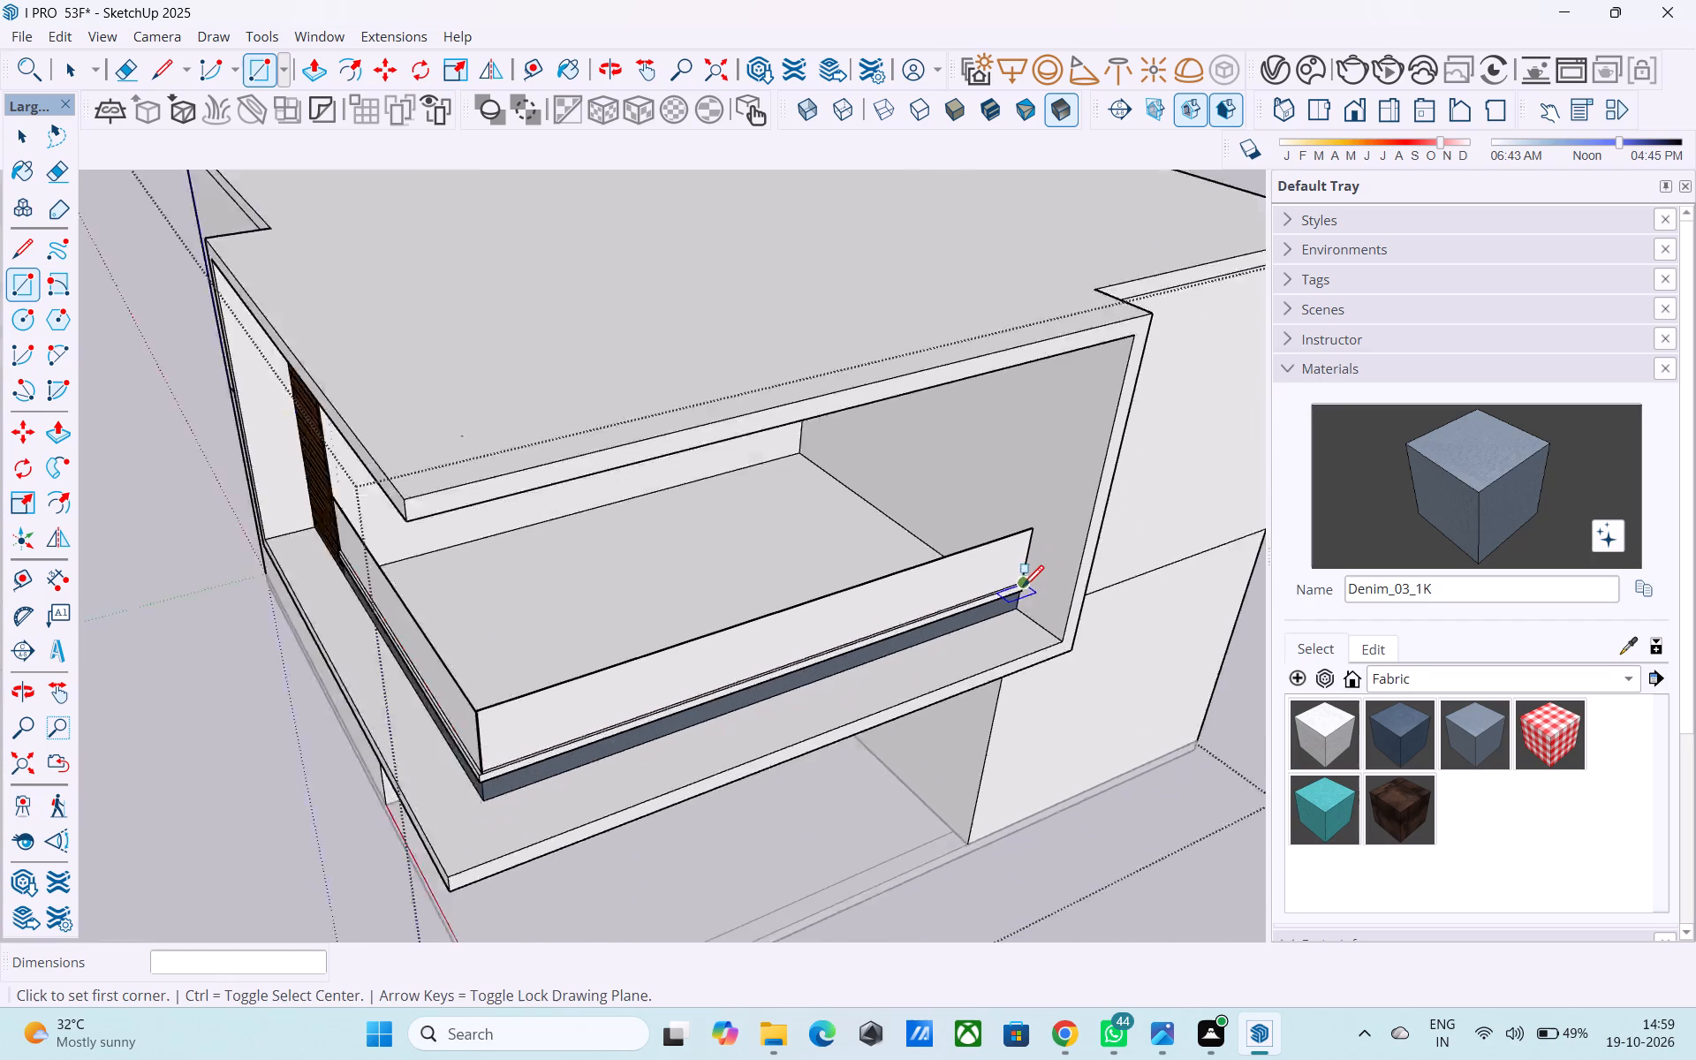
scroll(1023, 588, "down", 1)
middle_click_drag(742, 709, 1201, 597)
middle_click_drag(1130, 607, 951, 817, "shift")
scroll(932, 542, "up", 6)
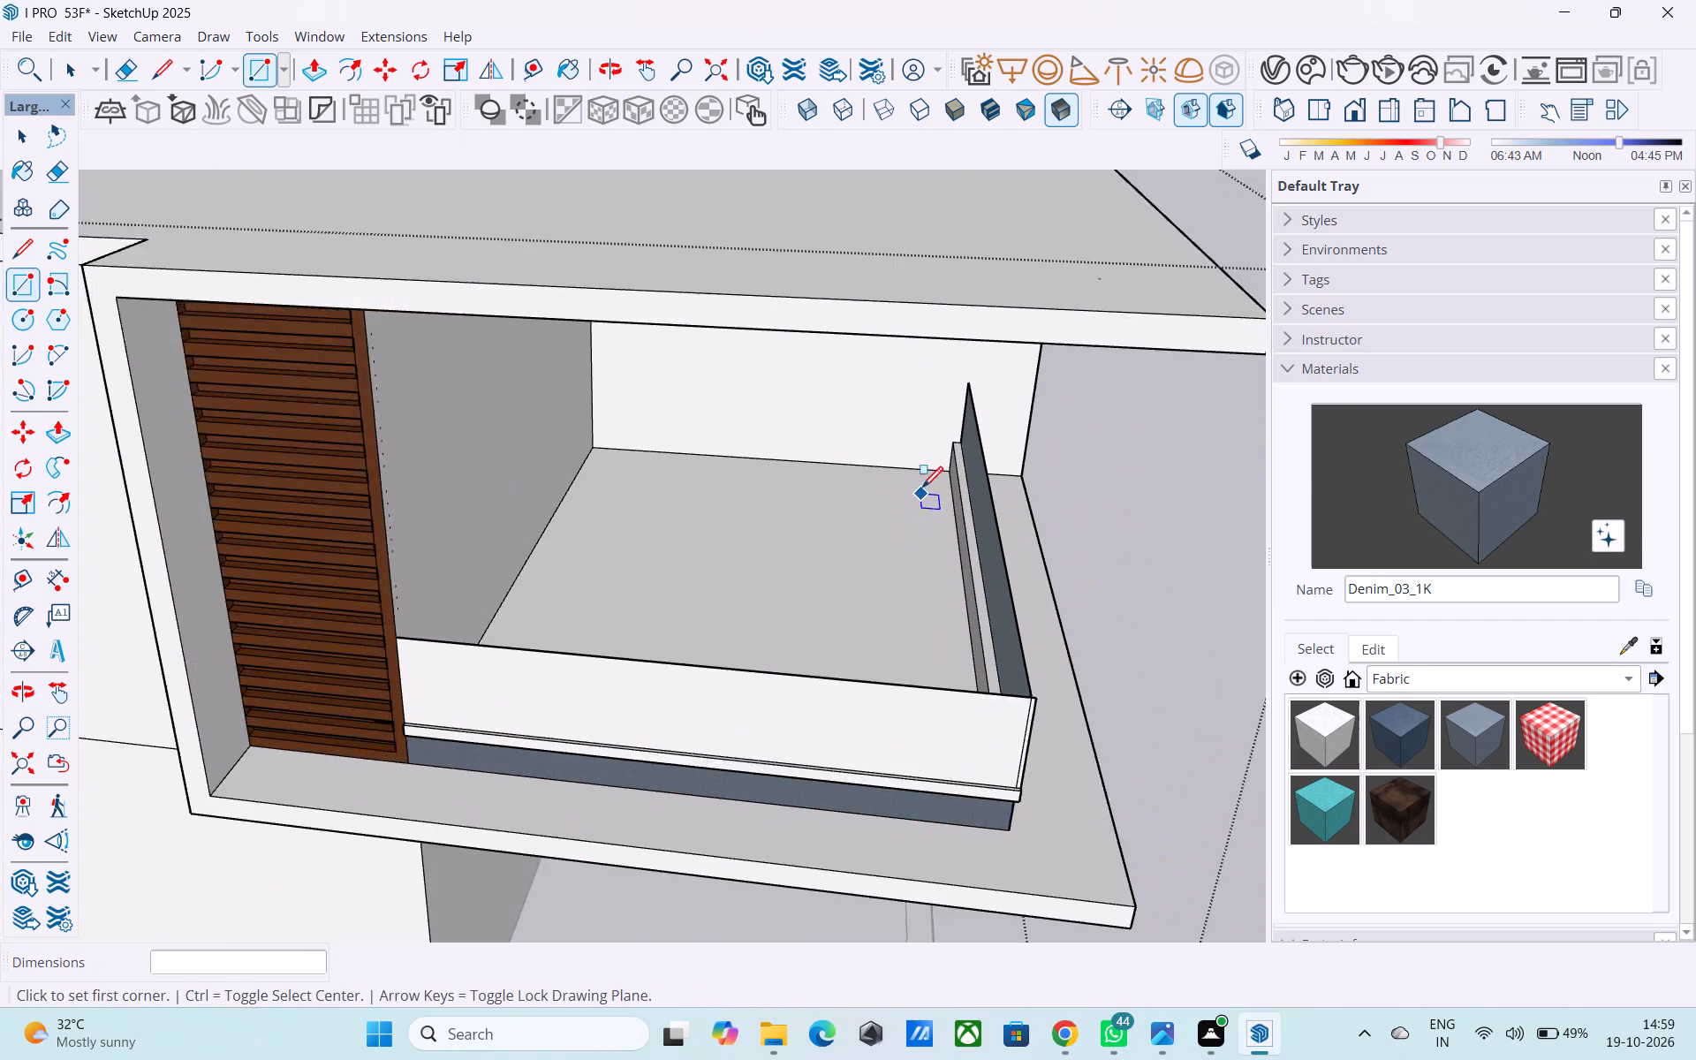
scroll(922, 489, "up", 2)
middle_click(934, 501)
scroll(965, 442, "up", 5)
key("space")
scroll(940, 405, "down", 7)
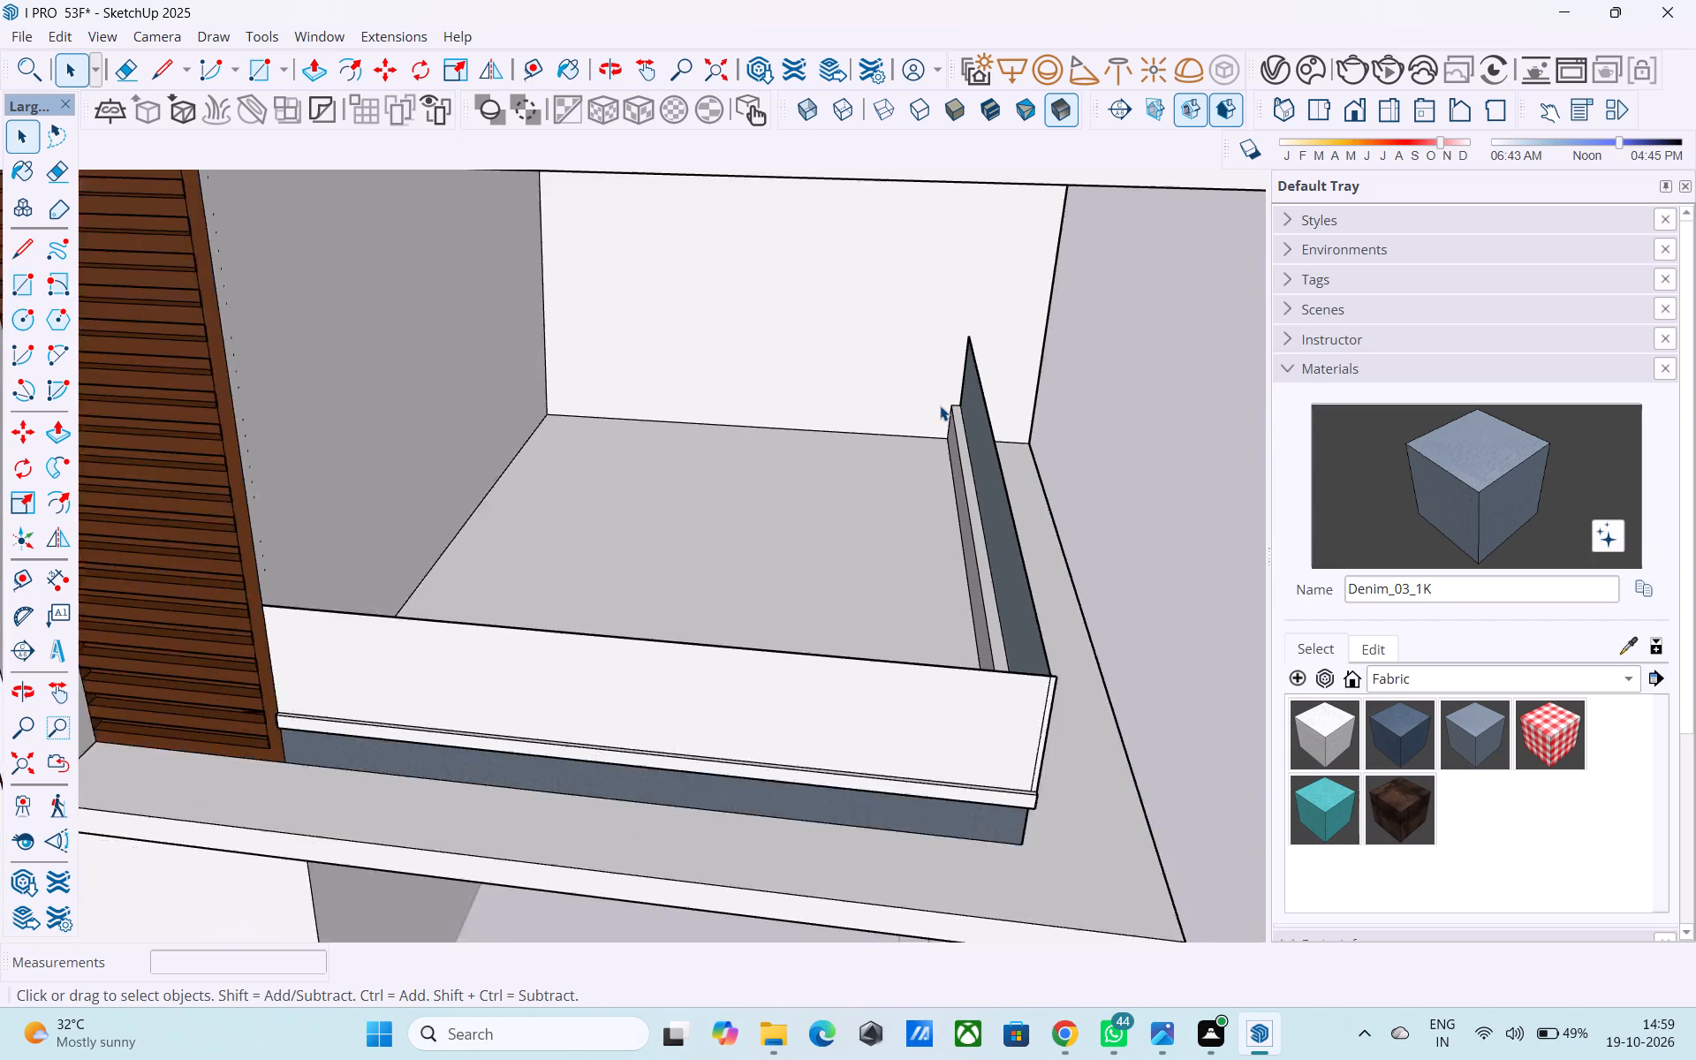
scroll(940, 405, "down", 5)
scroll(936, 440, "up", 6)
key("l")
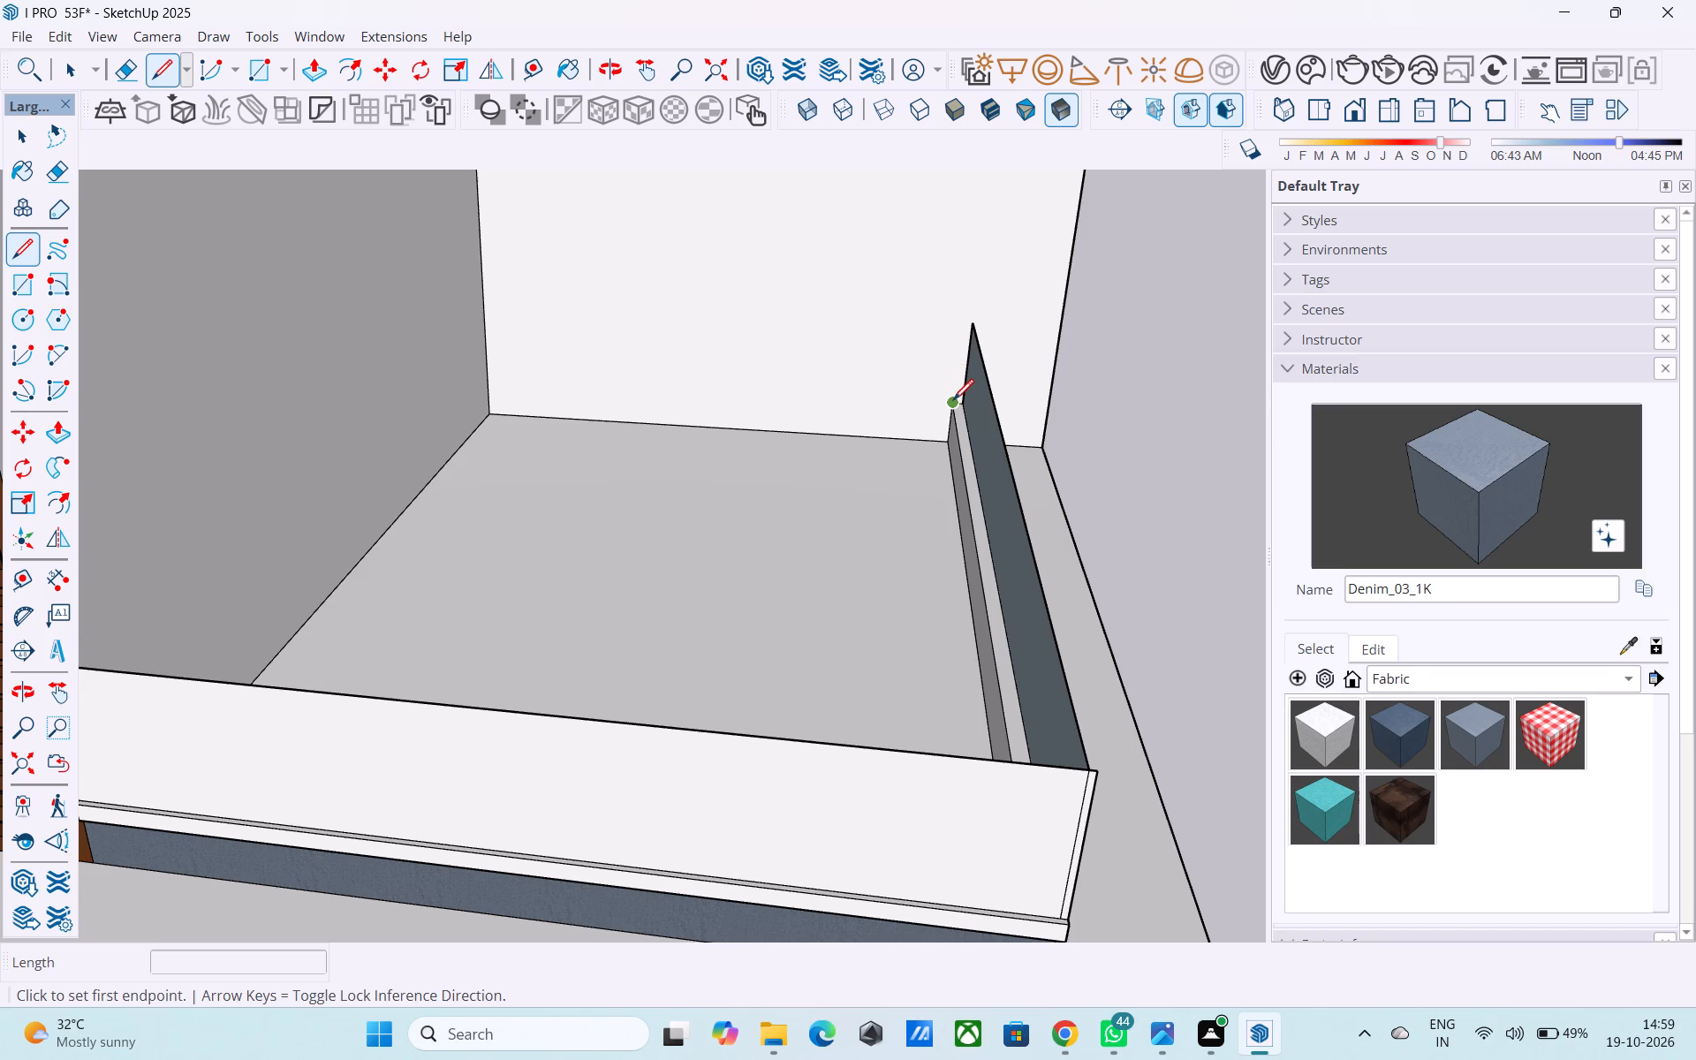
left_click(953, 402)
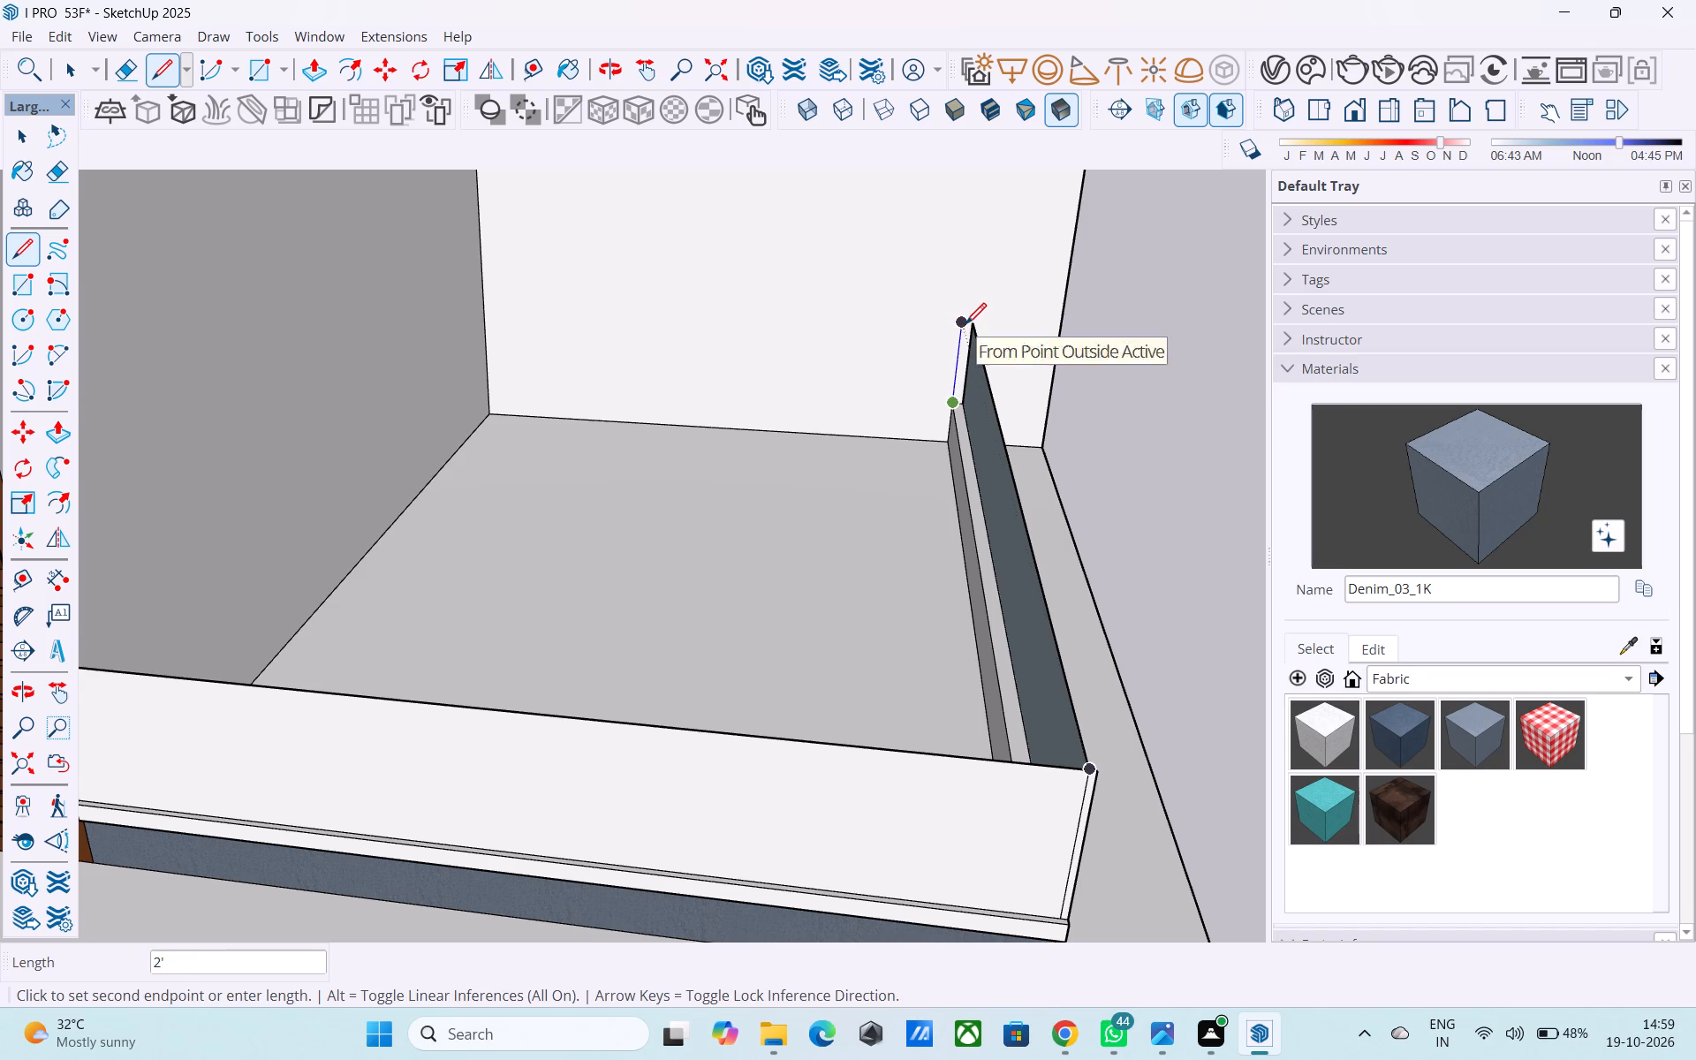
left_click(965, 326)
Draw an 18' by 2' upright rectangle from the new line's top along the parapet's long side to its inner corner.
key("r")
left_click(964, 326)
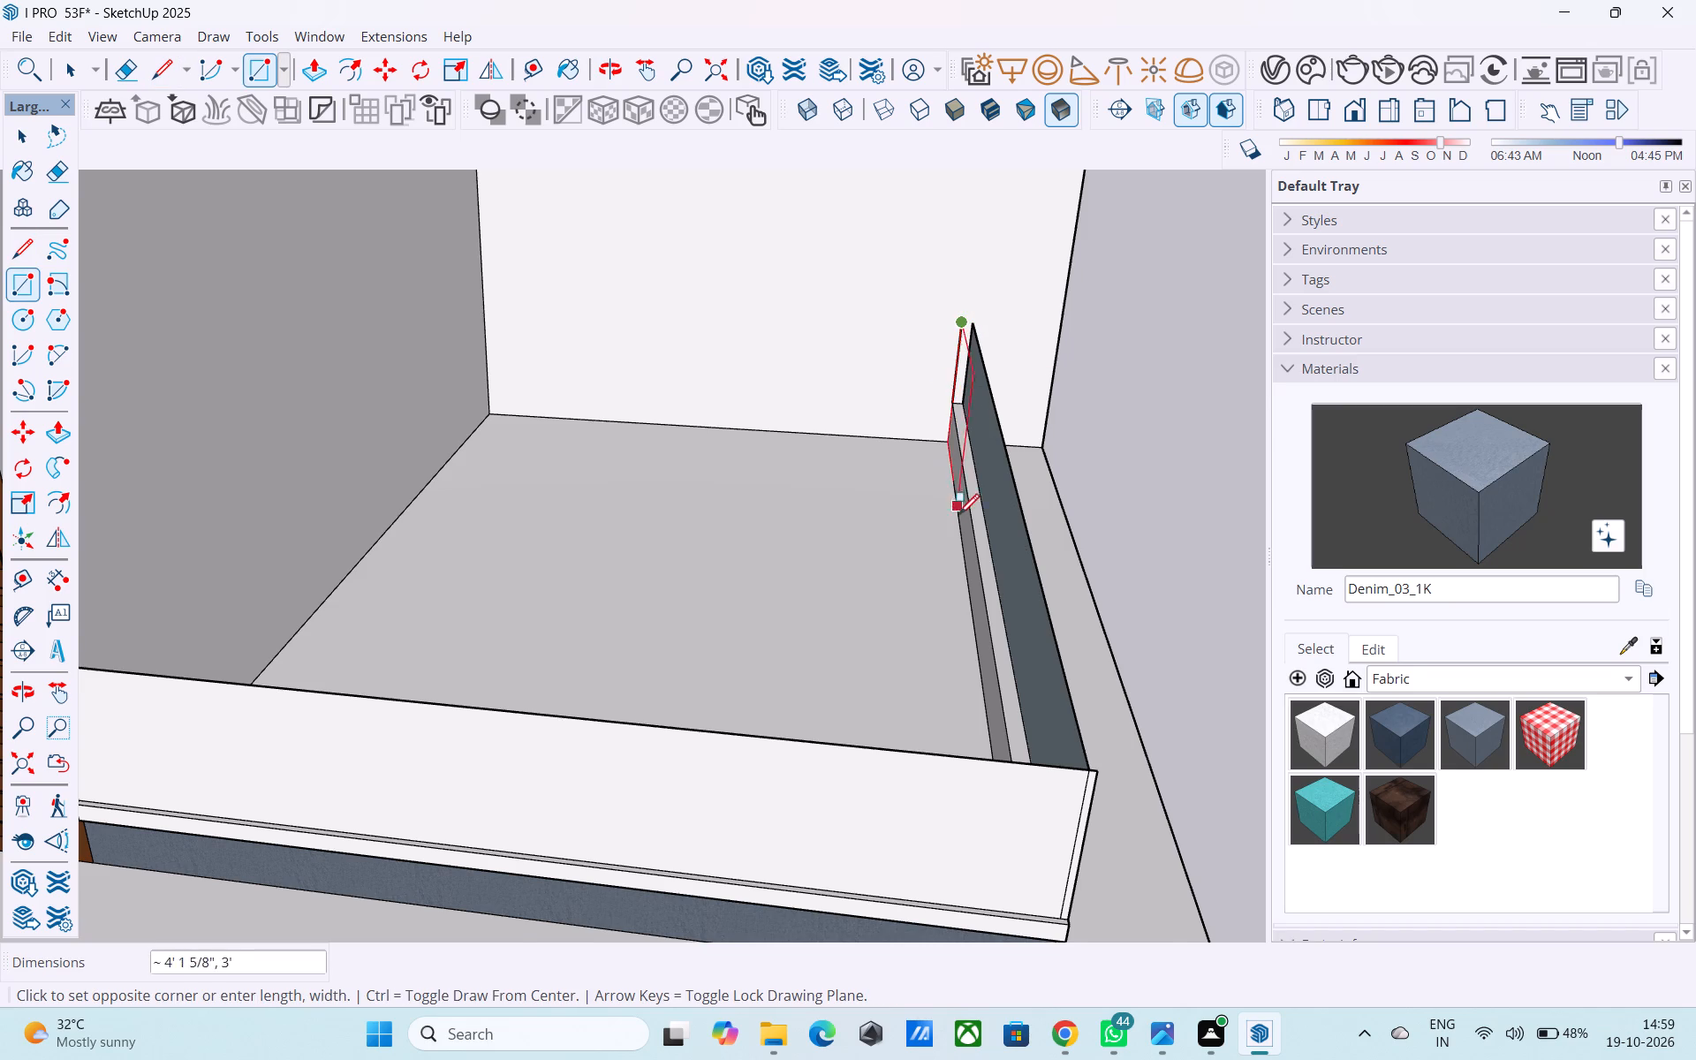
scroll(957, 537, "down", 4)
middle_click_drag(974, 610, 1005, 682)
middle_click_drag(956, 688, 393, 616)
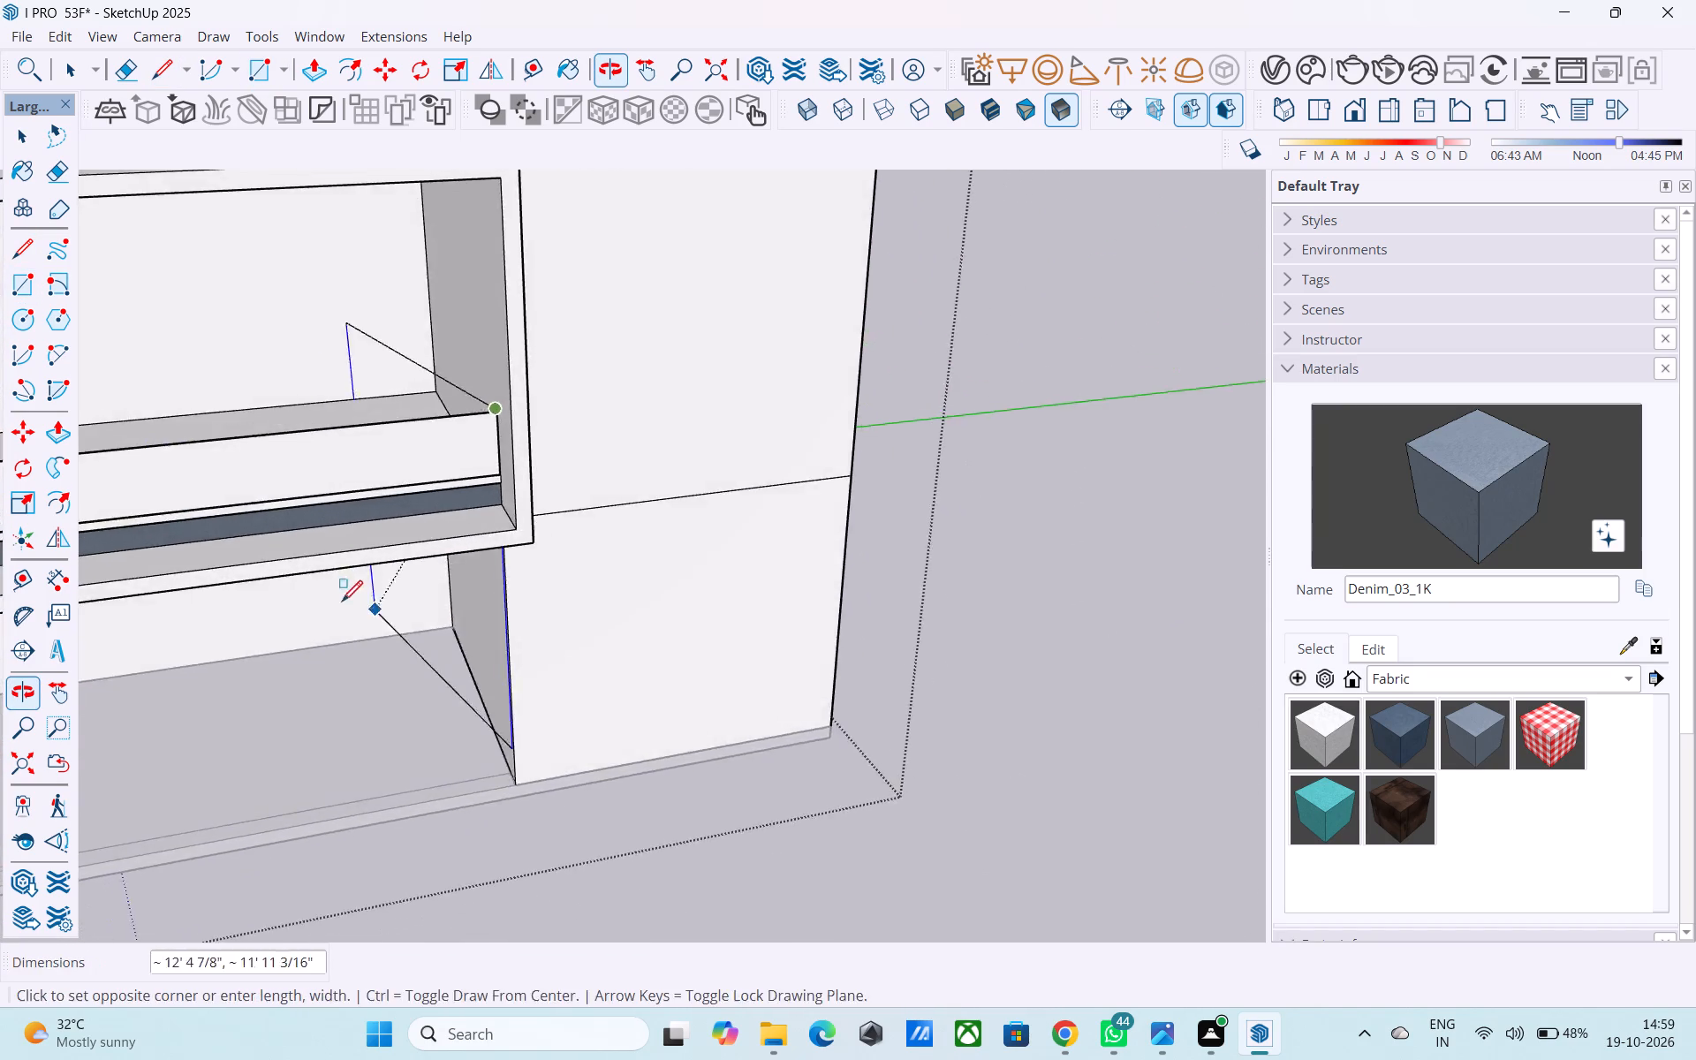
middle_click_drag(342, 596, 607, 829, "shift")
scroll(240, 807, "up", 6)
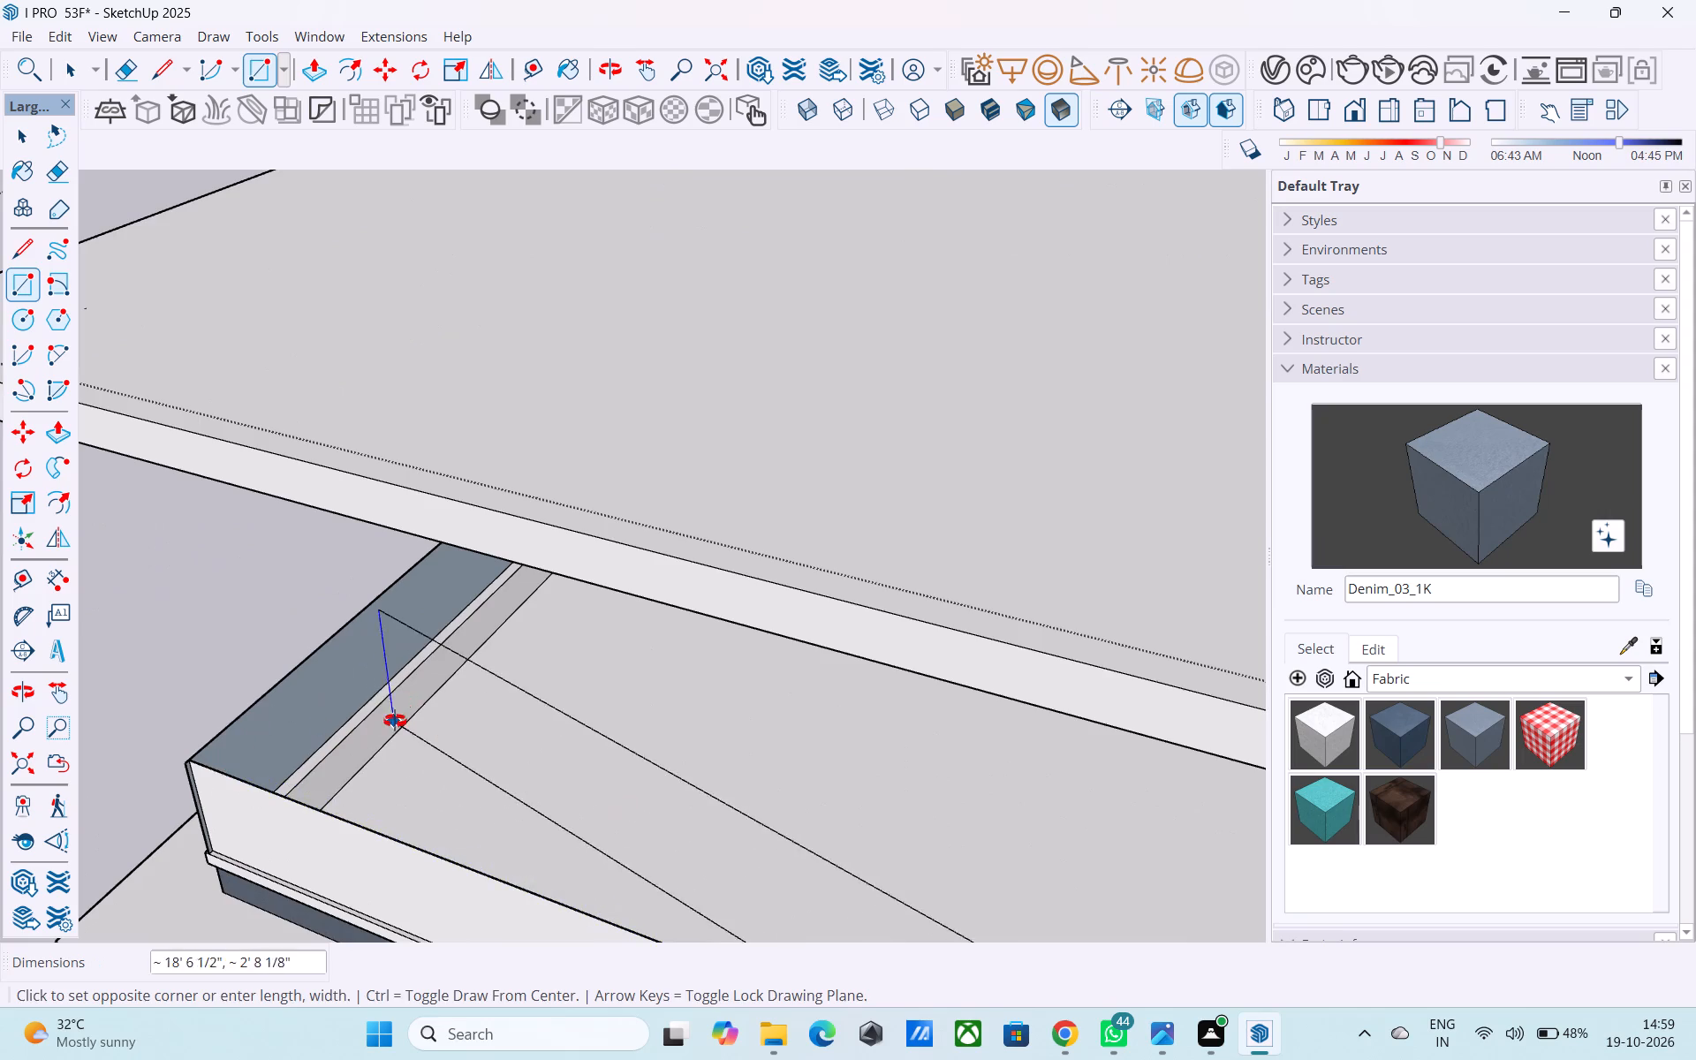
middle_click_drag(395, 721, 376, 669)
scroll(340, 670, "up", 4)
middle_click_drag(290, 663, 99, 700)
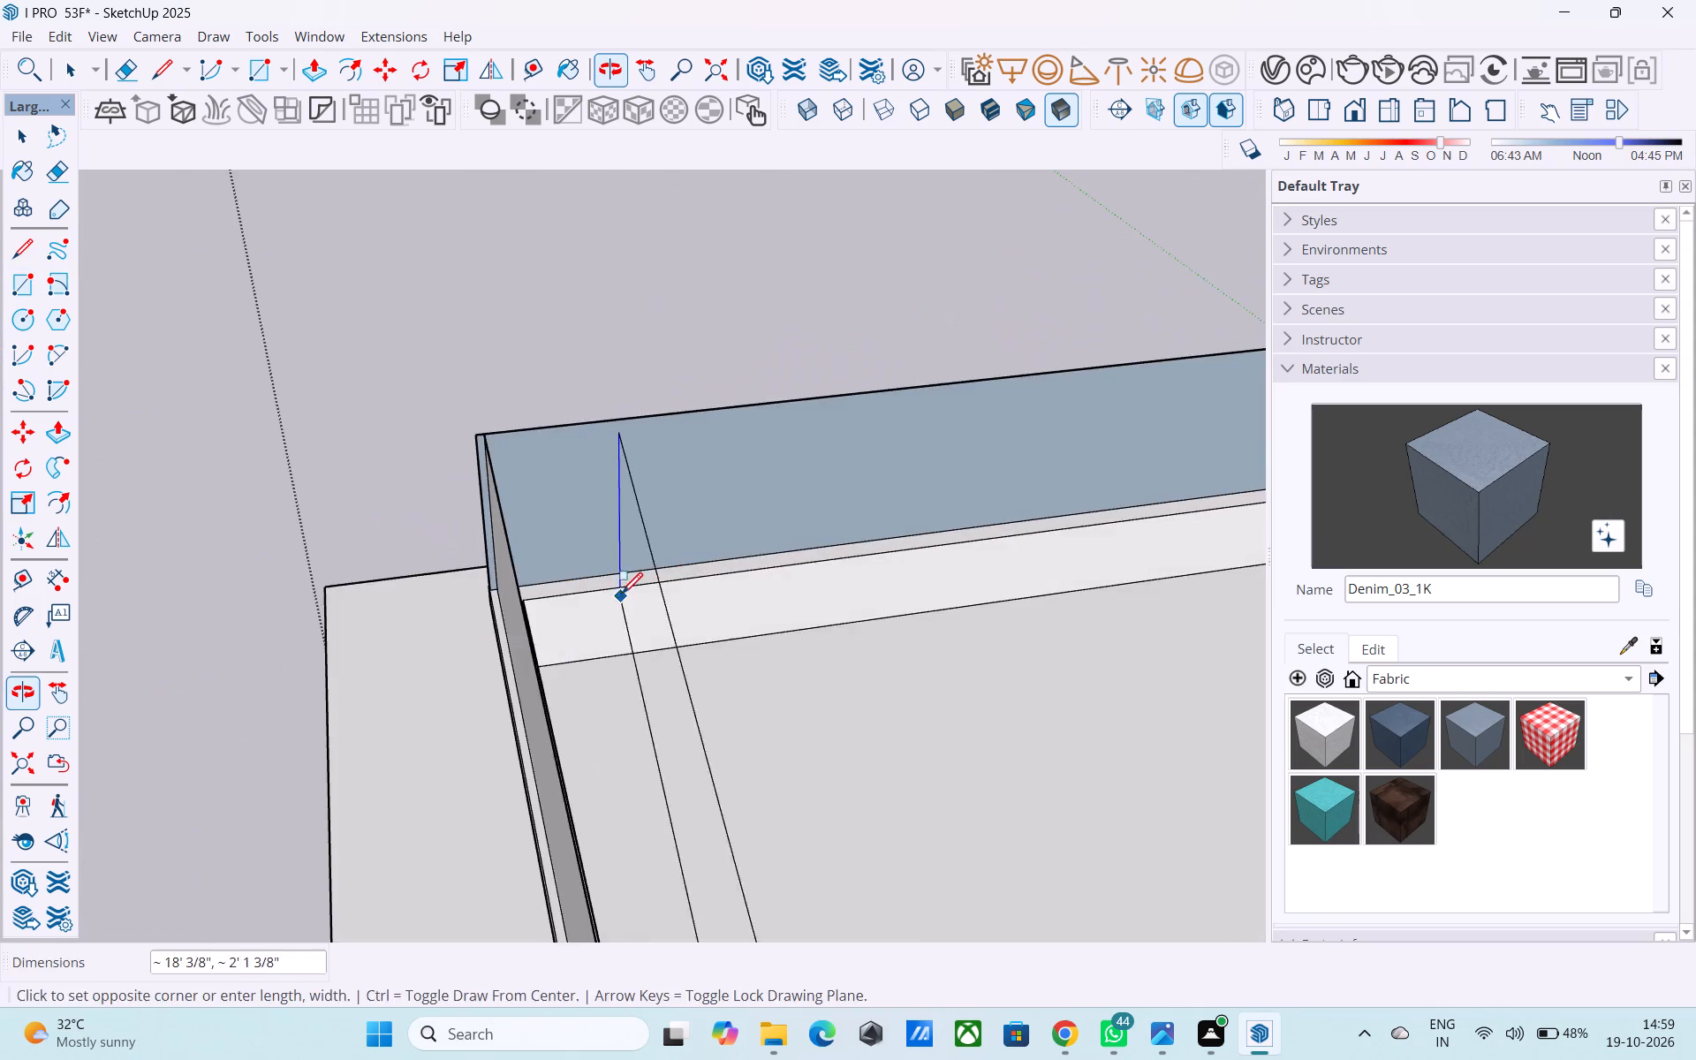
middle_click_drag(622, 595, 600, 592)
scroll(573, 597, "up", 3)
left_click(509, 594)
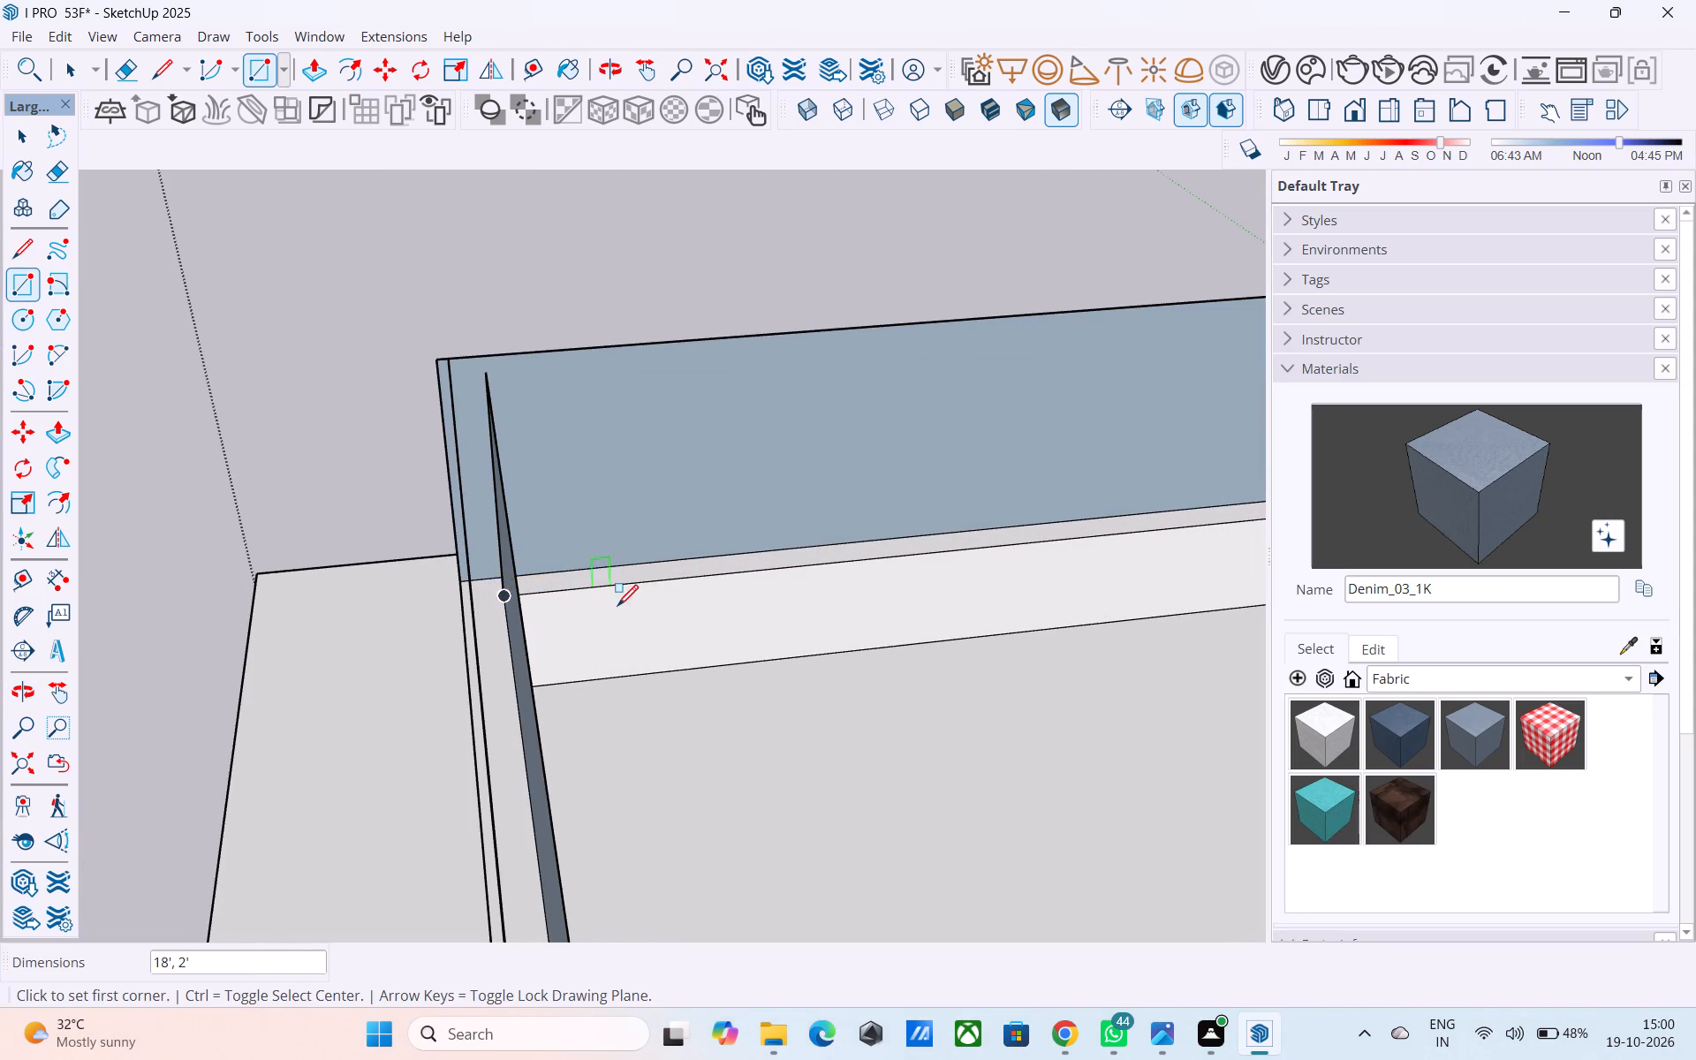
Draw a 2' high upright rectangle from the inner panel's top corner along the parapet's other side to the wall beside the louvres.
middle_click_drag(618, 608, 338, 565, "shift")
left_click(333, 324)
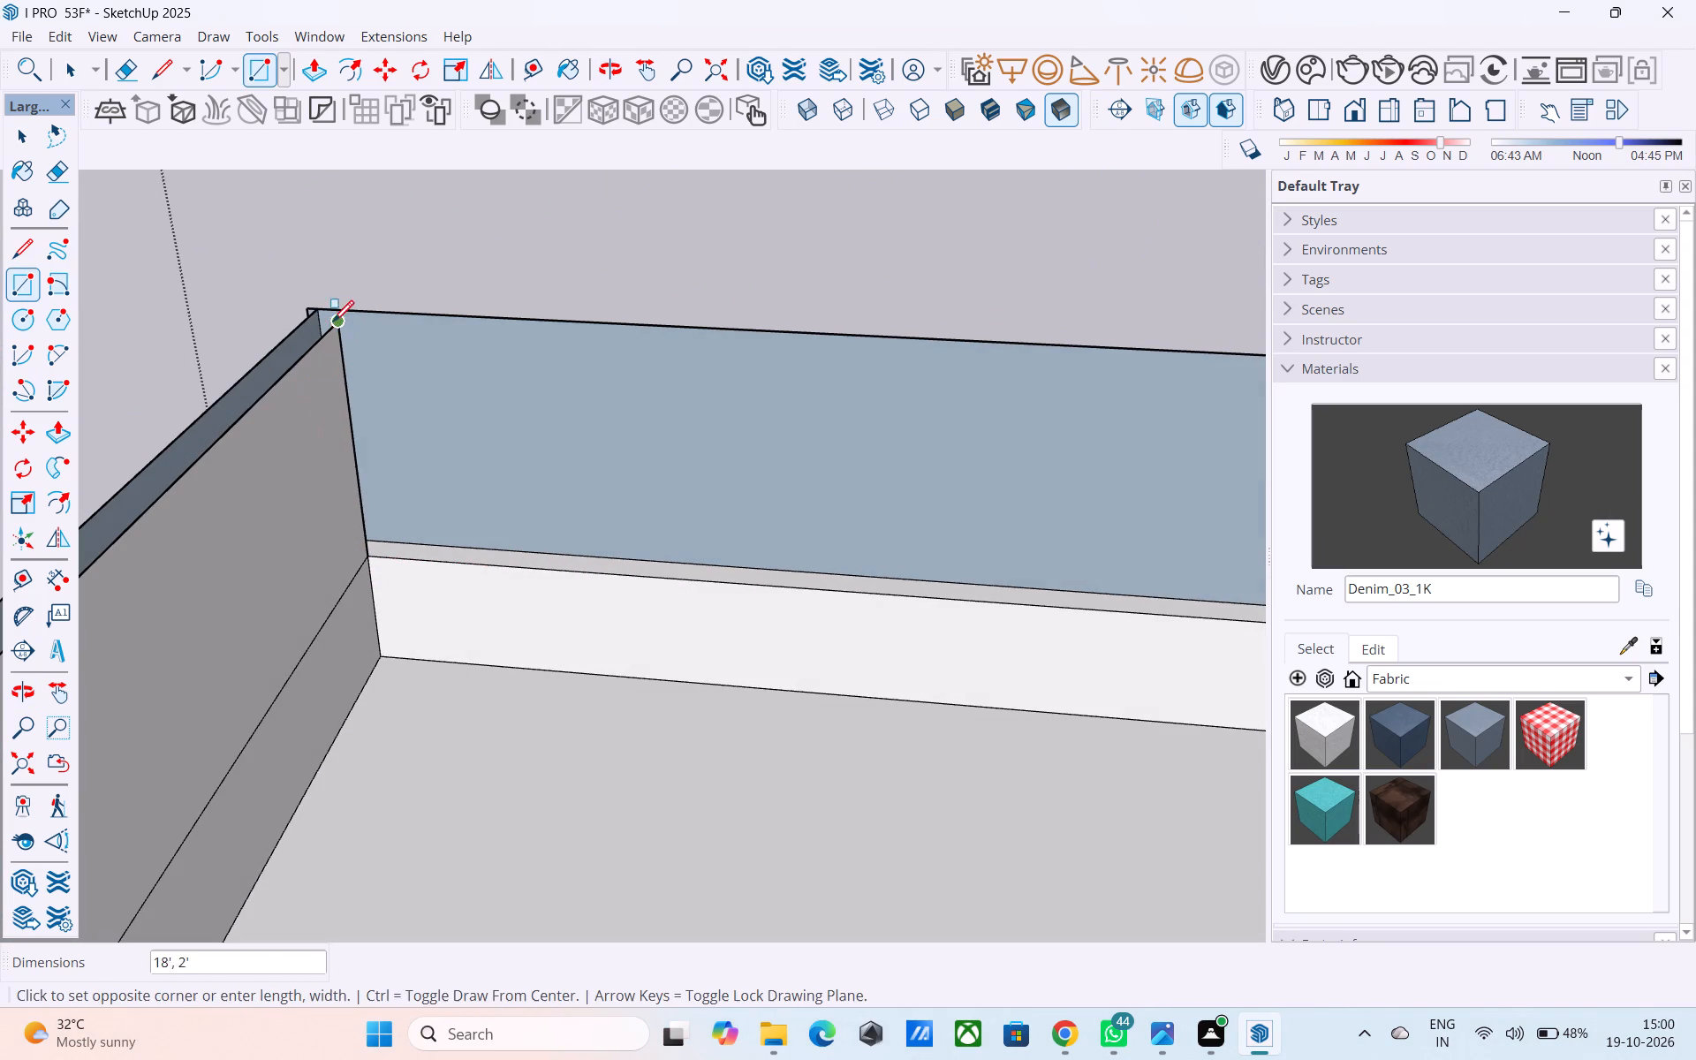
middle_click_drag(665, 488, 578, 470, "shift")
middle_click_drag(821, 465, 474, 586)
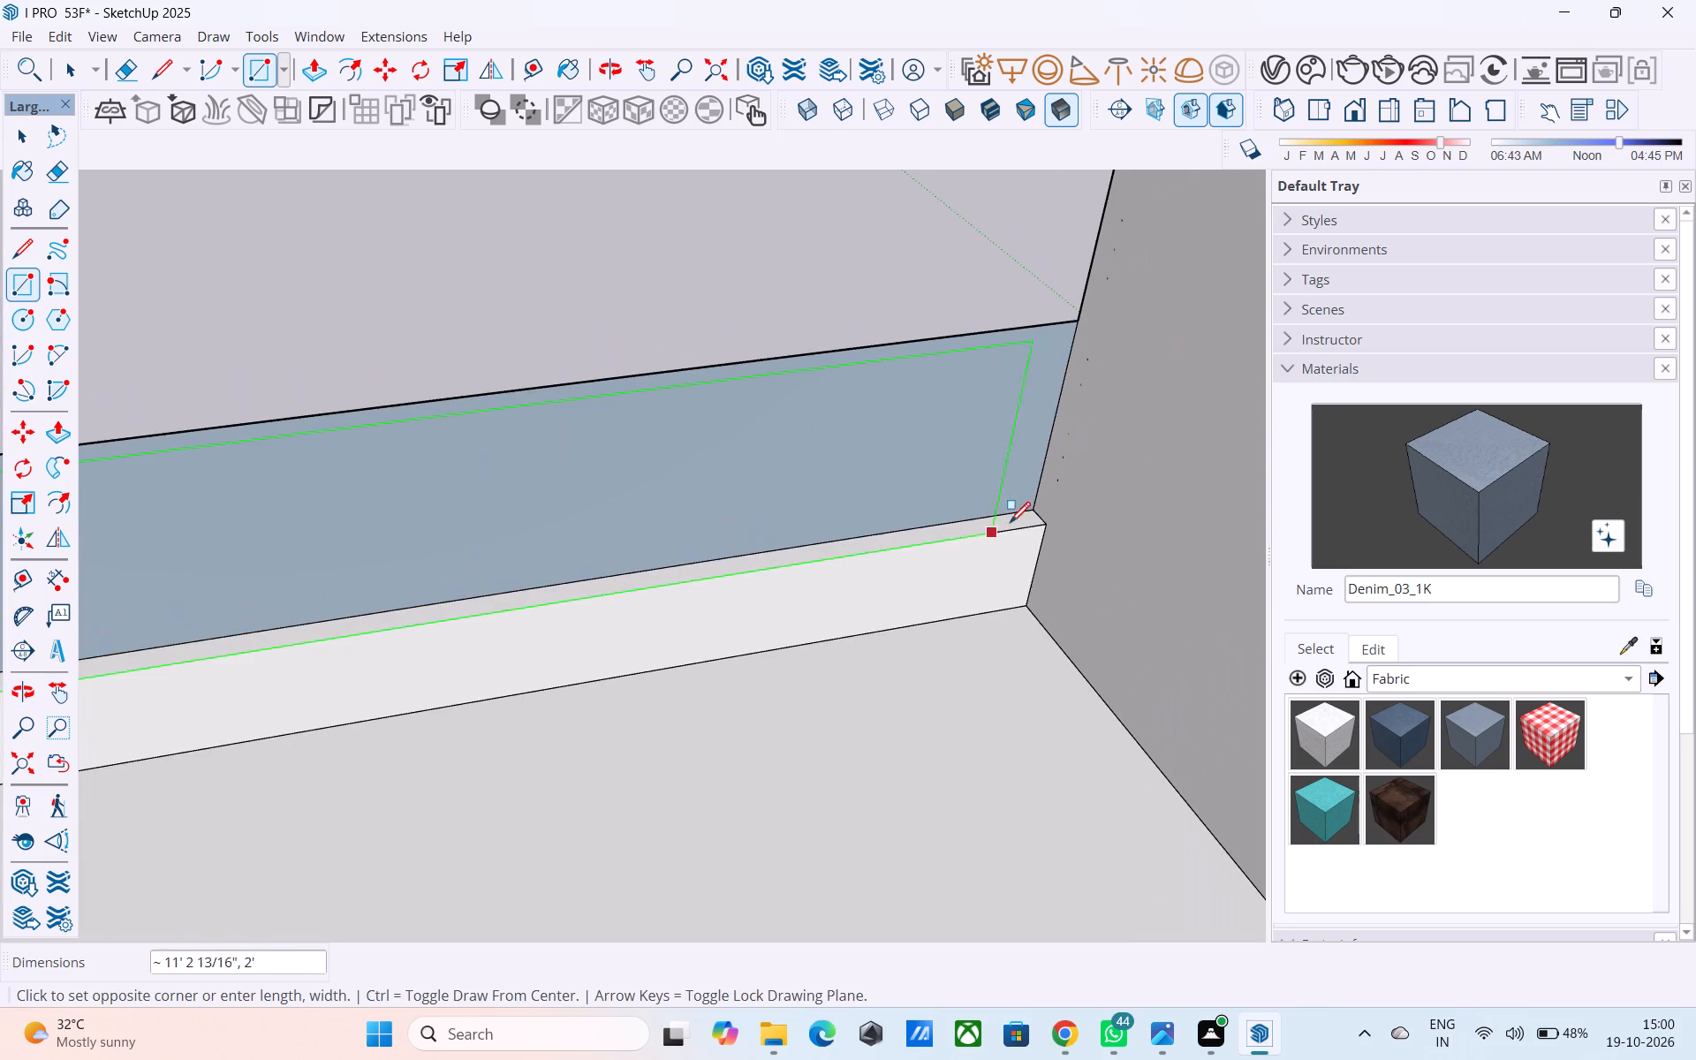
left_click(1038, 523)
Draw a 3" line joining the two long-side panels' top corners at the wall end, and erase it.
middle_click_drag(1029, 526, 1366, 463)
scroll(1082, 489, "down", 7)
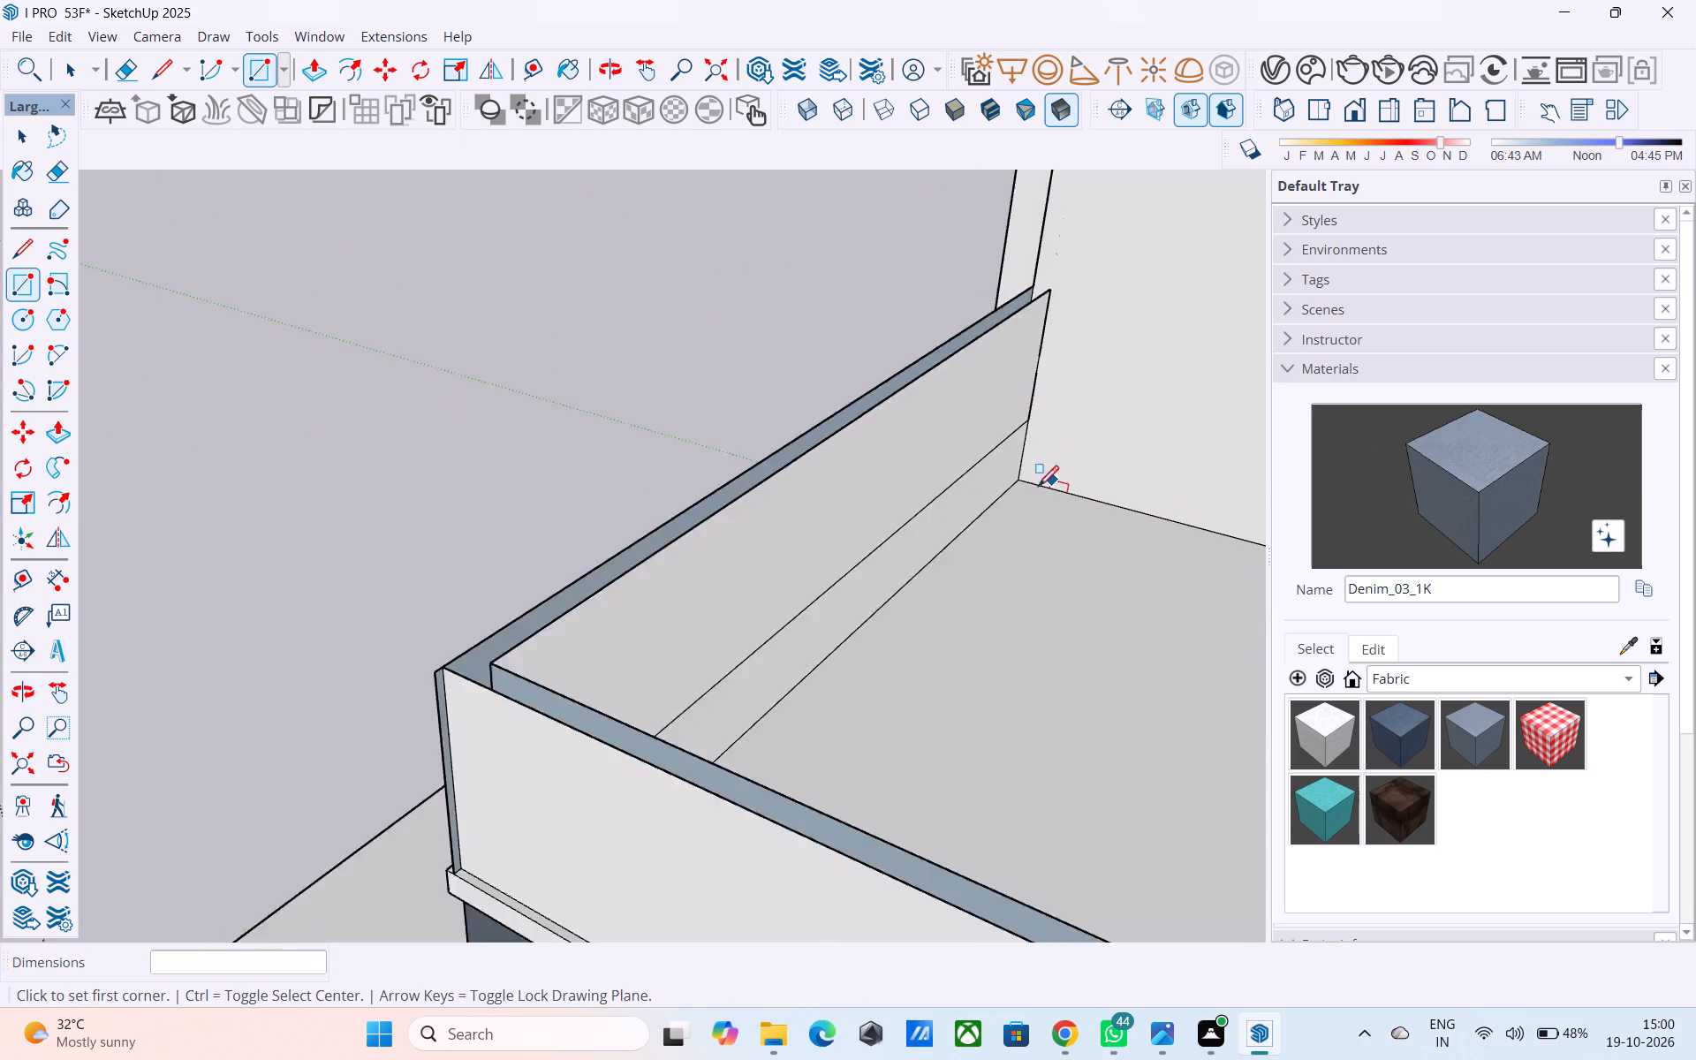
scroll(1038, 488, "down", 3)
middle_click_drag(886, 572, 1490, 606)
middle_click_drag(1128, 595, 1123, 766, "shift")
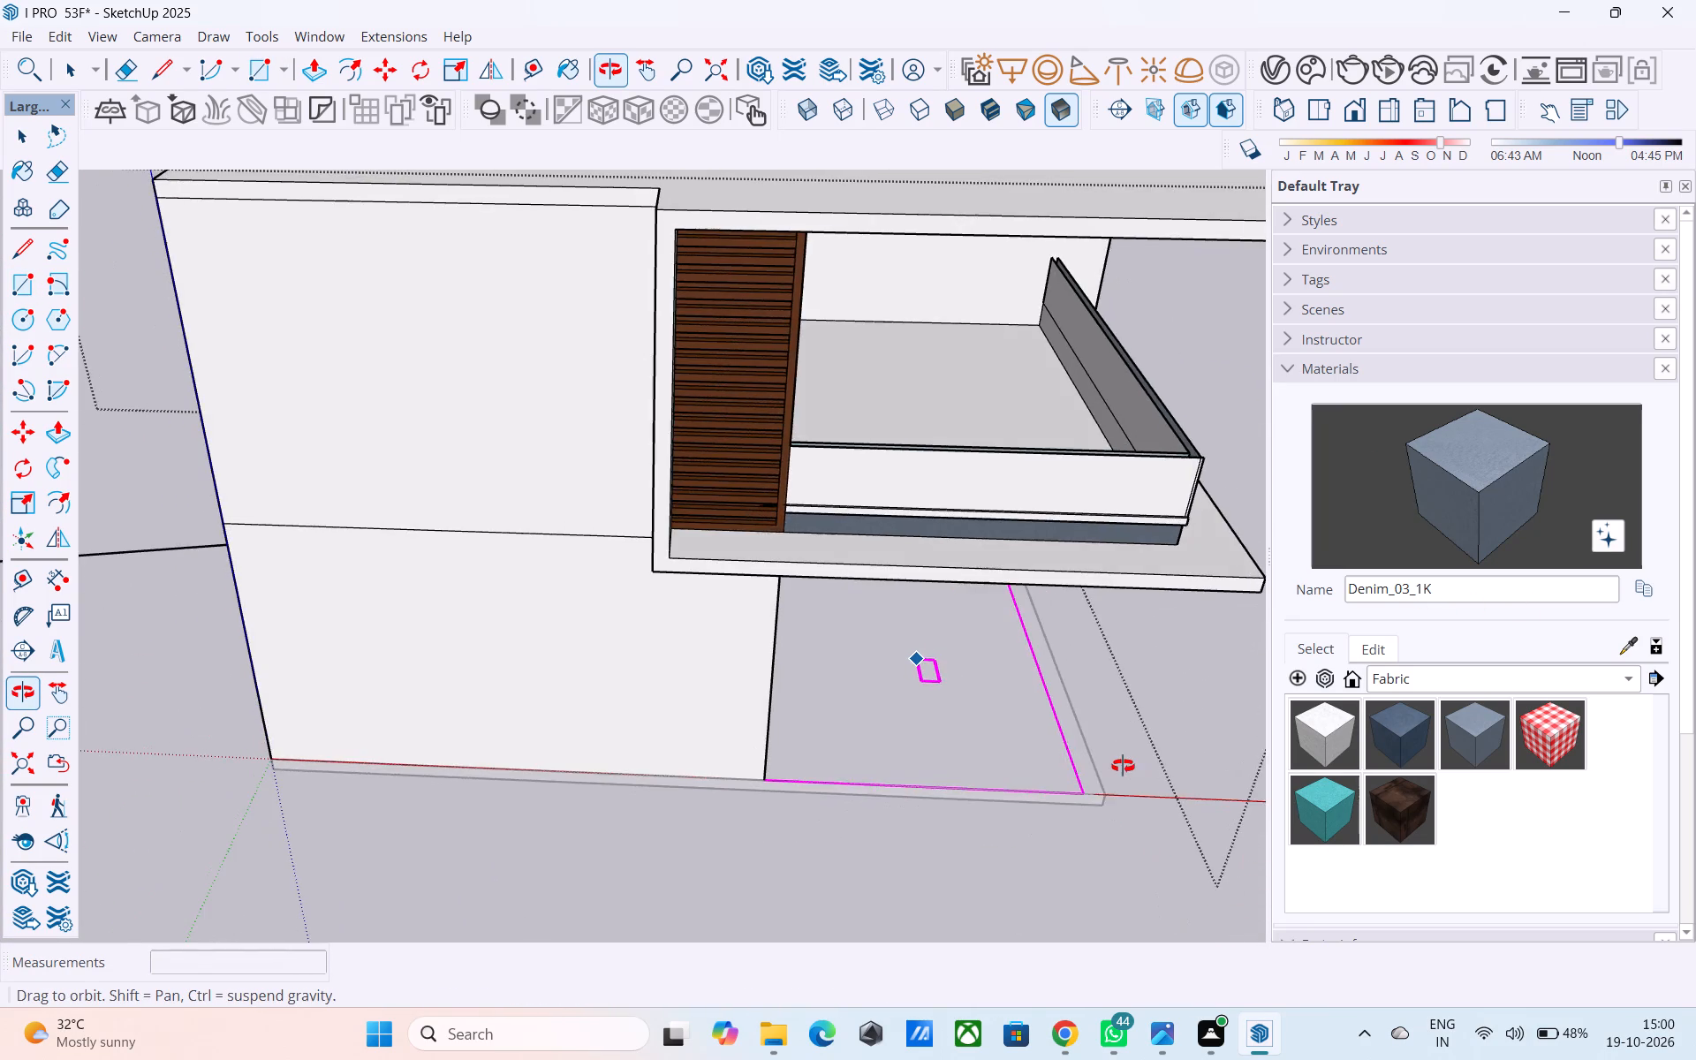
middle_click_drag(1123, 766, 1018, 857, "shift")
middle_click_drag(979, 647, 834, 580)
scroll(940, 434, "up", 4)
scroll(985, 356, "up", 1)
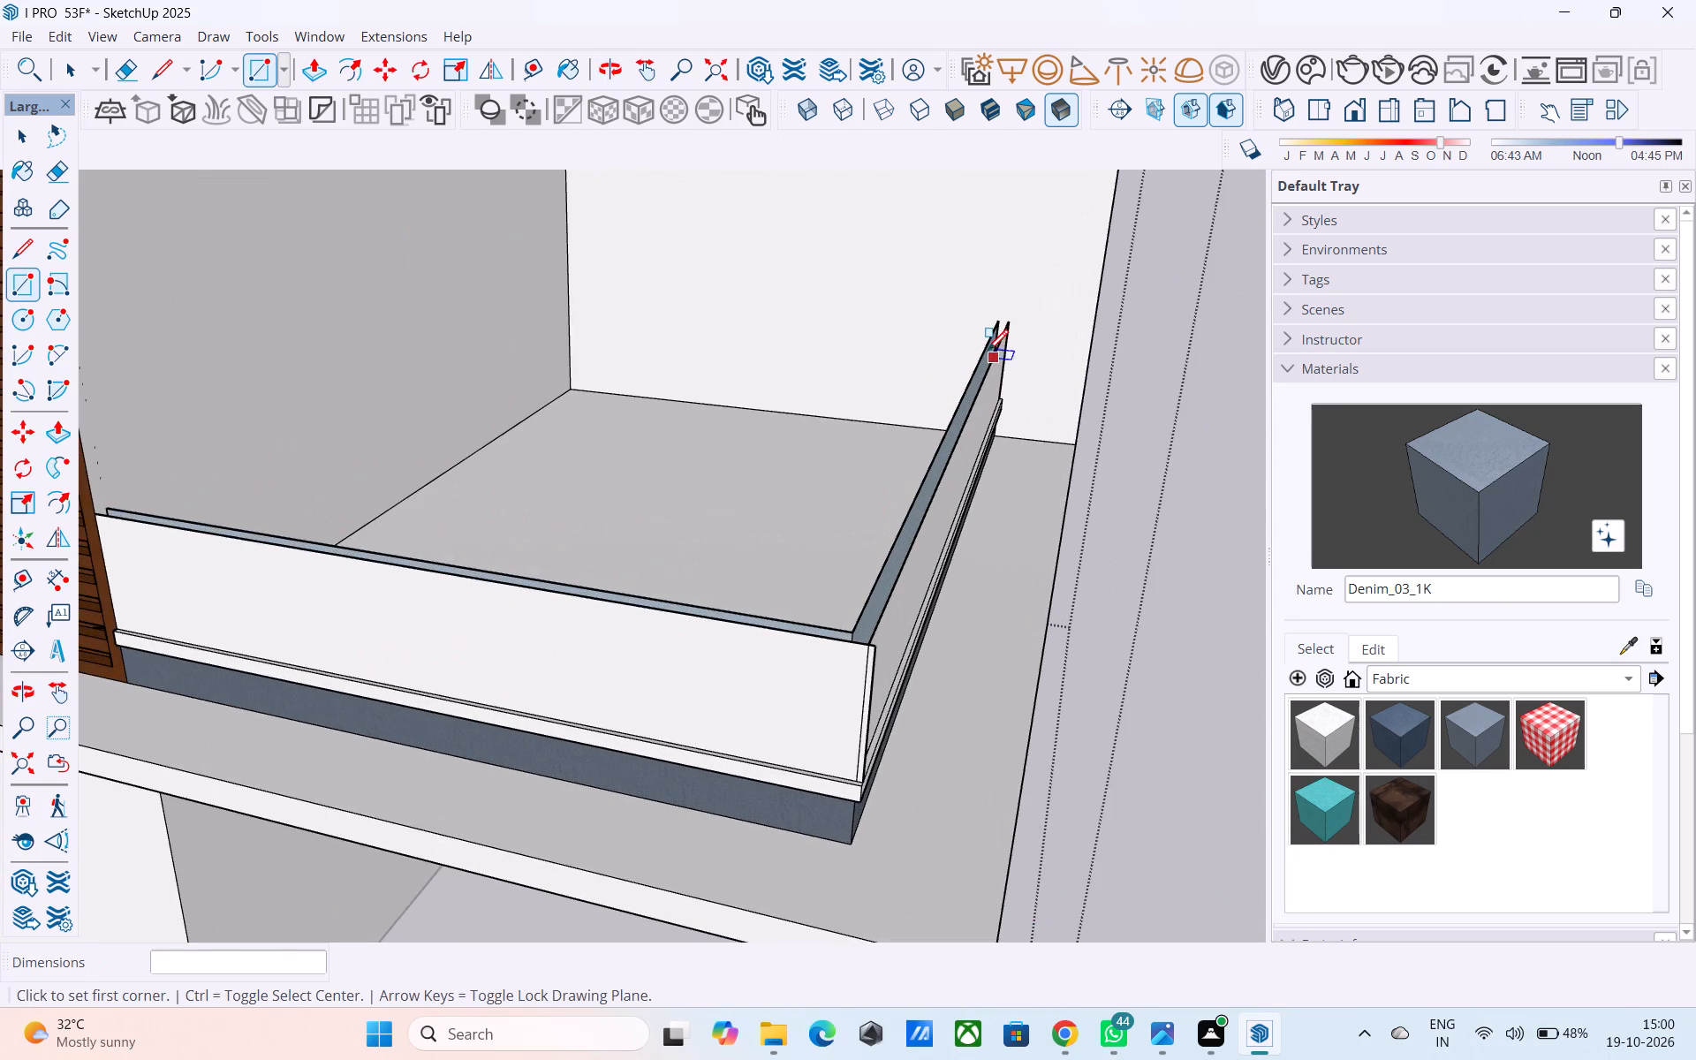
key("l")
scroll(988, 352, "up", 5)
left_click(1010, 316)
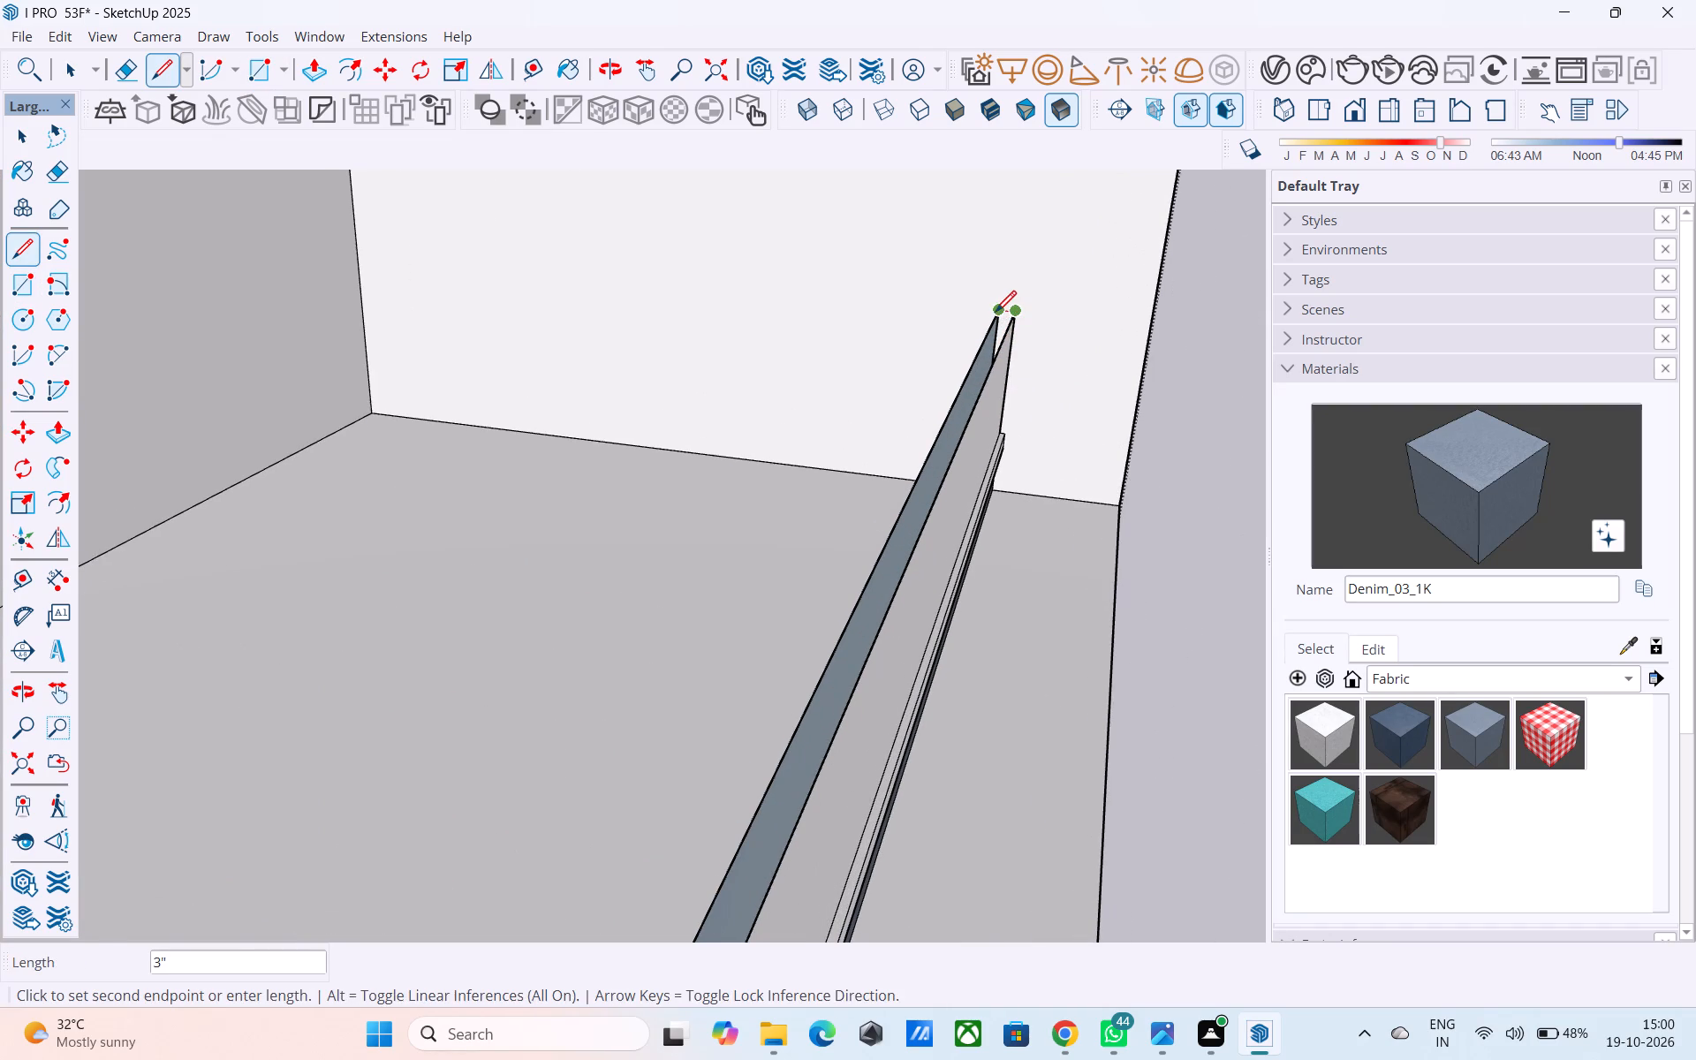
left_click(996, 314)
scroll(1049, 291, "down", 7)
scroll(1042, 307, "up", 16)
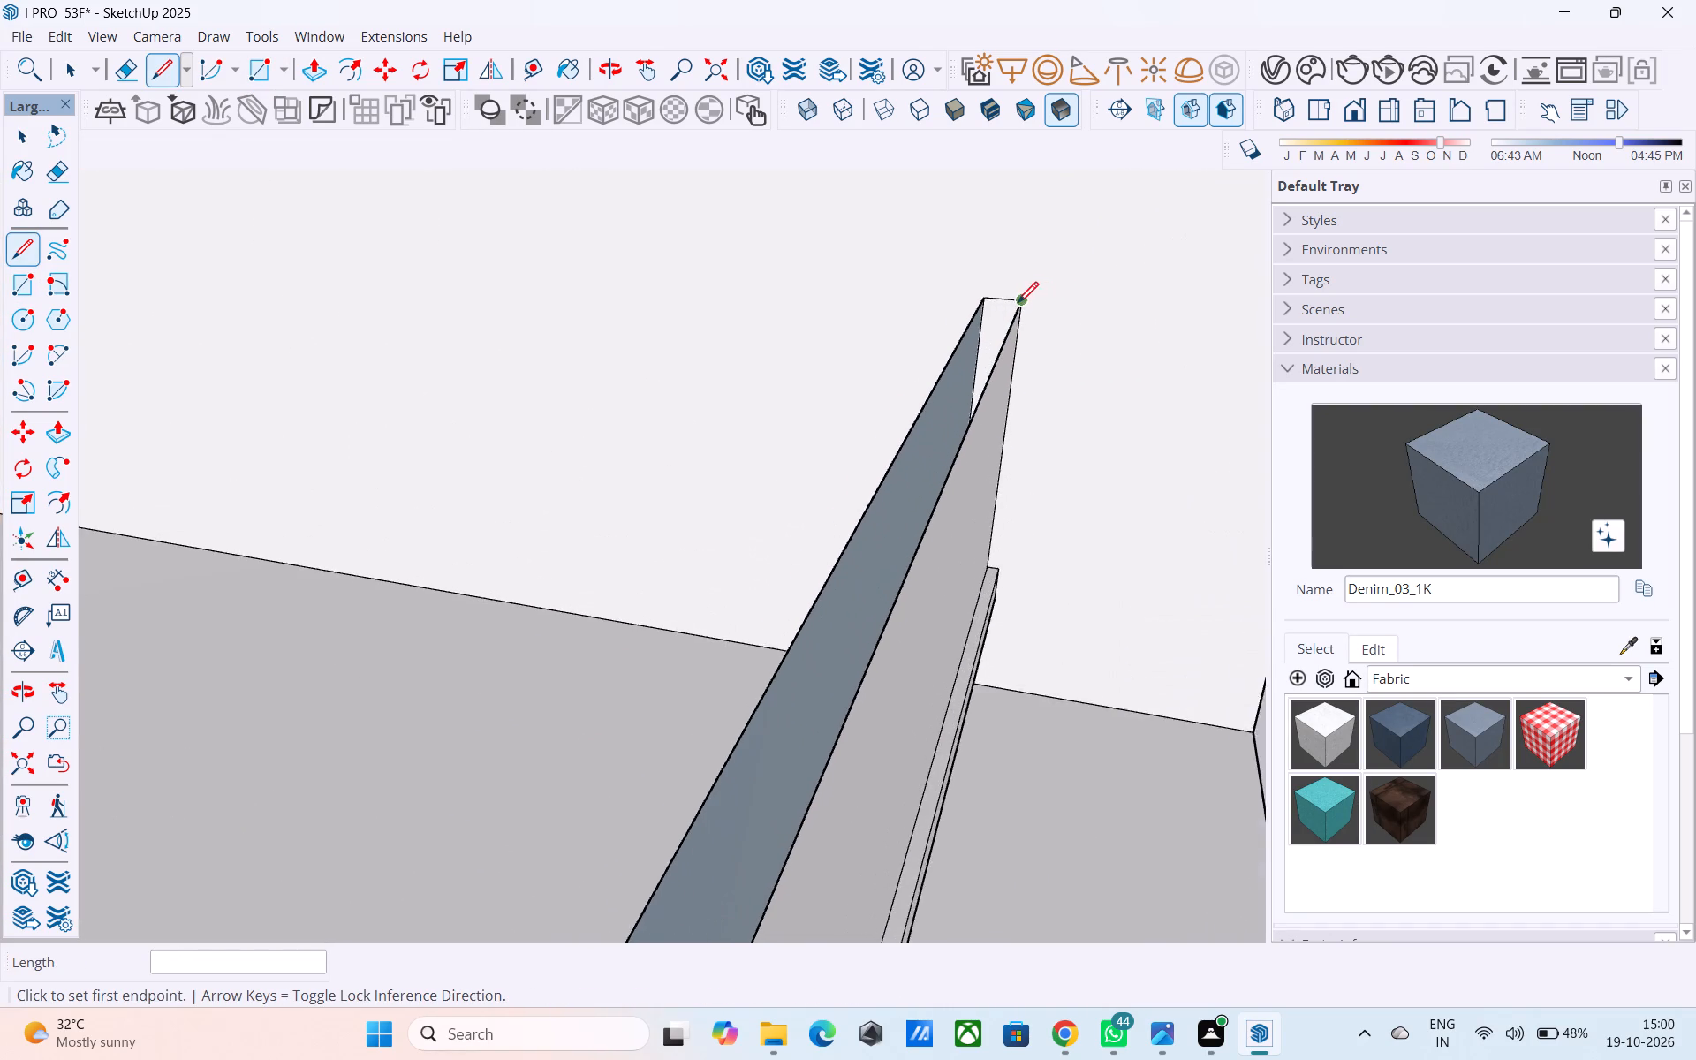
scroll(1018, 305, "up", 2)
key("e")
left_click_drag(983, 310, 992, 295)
Draw a 3" line joining the inner and outer panels' top corners where the long side meets the wall.
middle_click_drag(995, 286, 1097, 242)
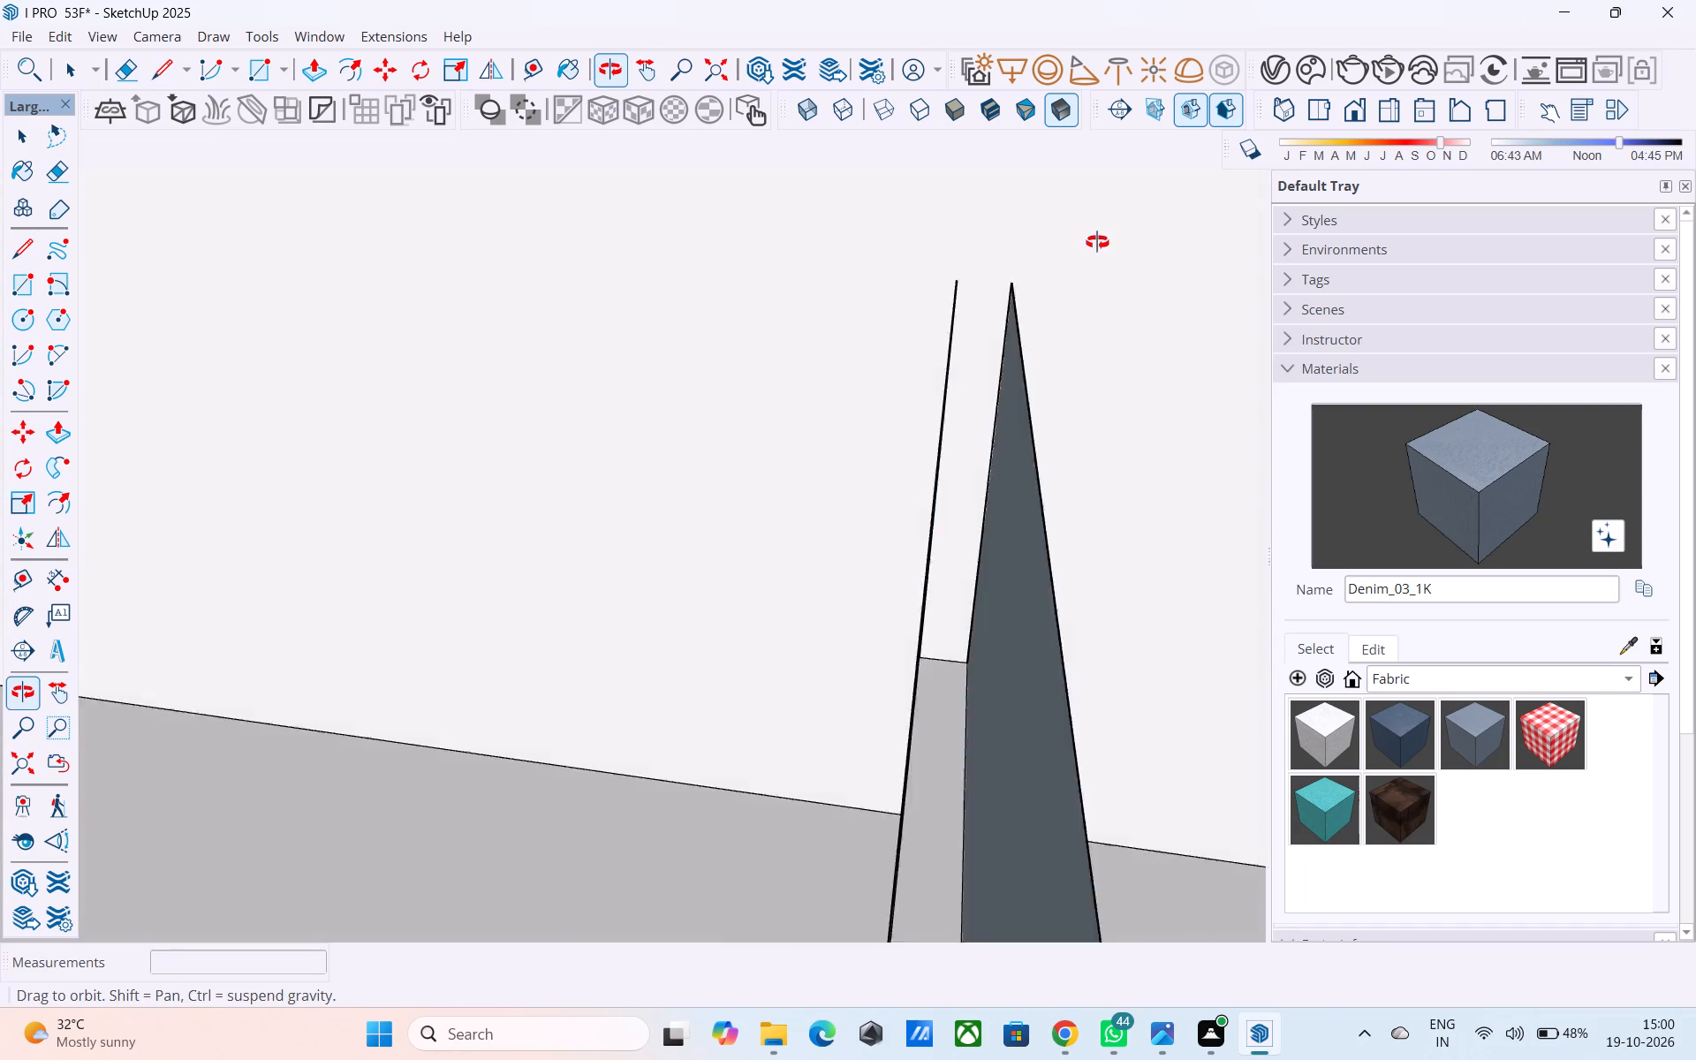
middle_click_drag(1097, 242, 1041, 252)
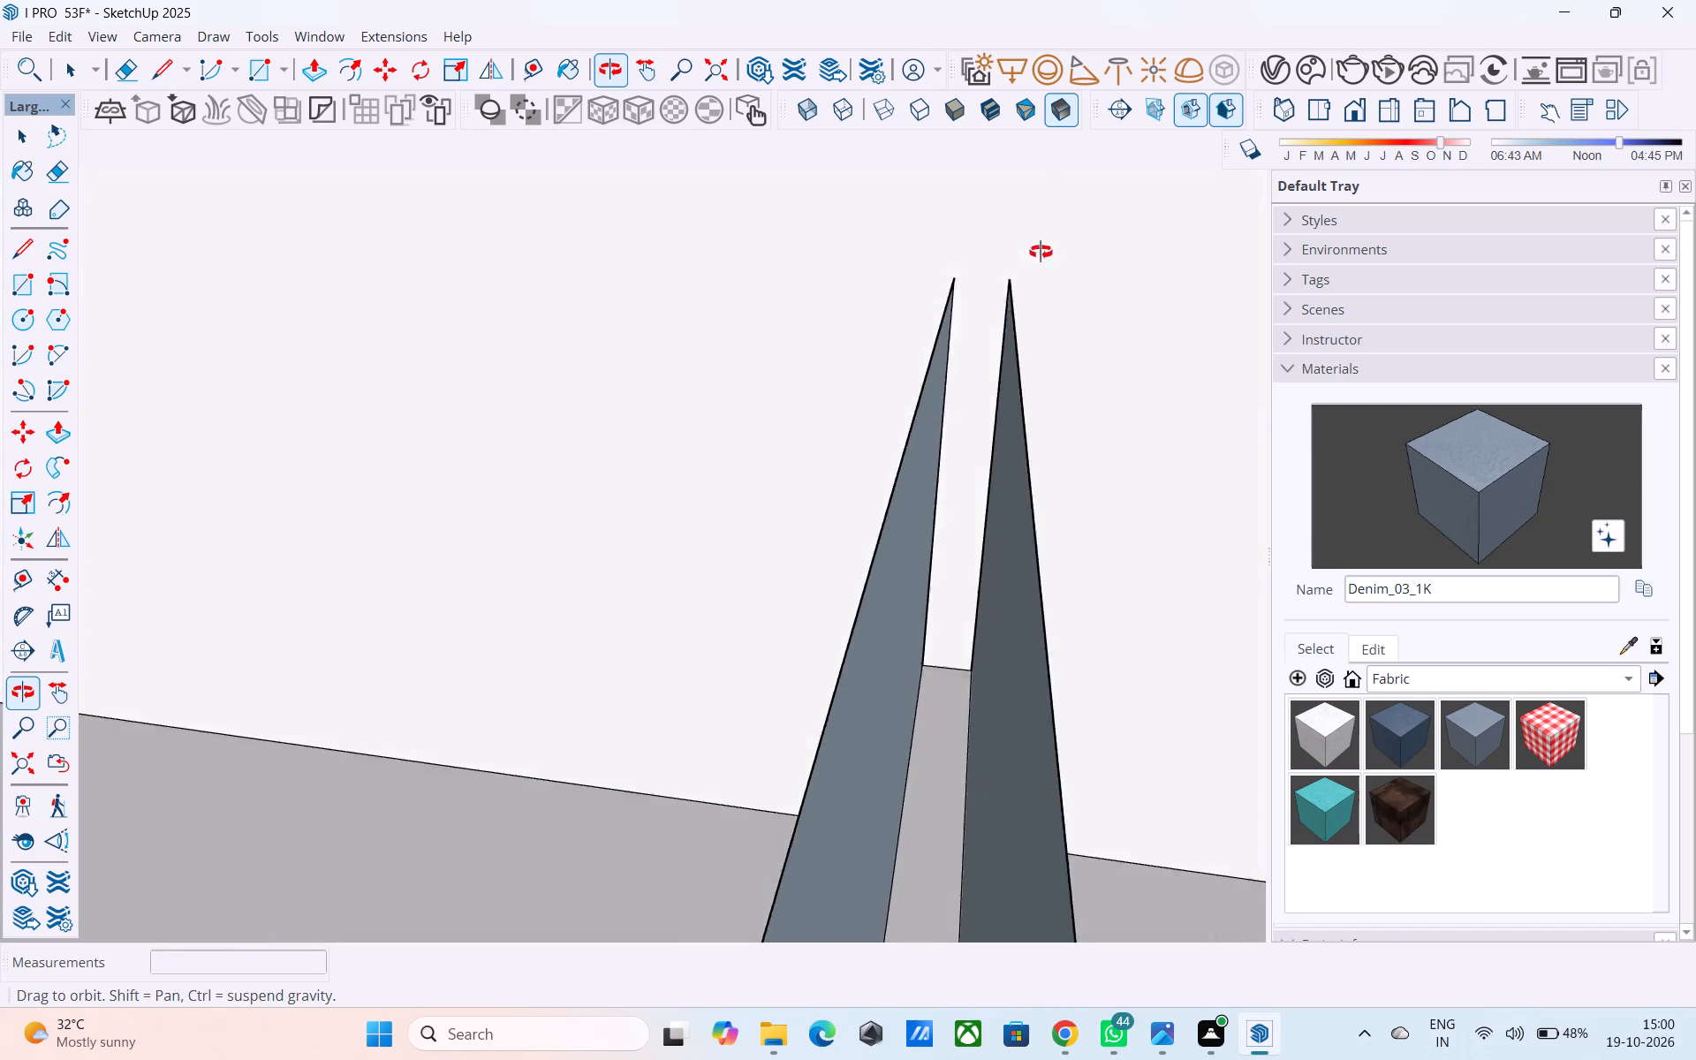
middle_click_drag(1041, 252, 1205, 266)
key("l")
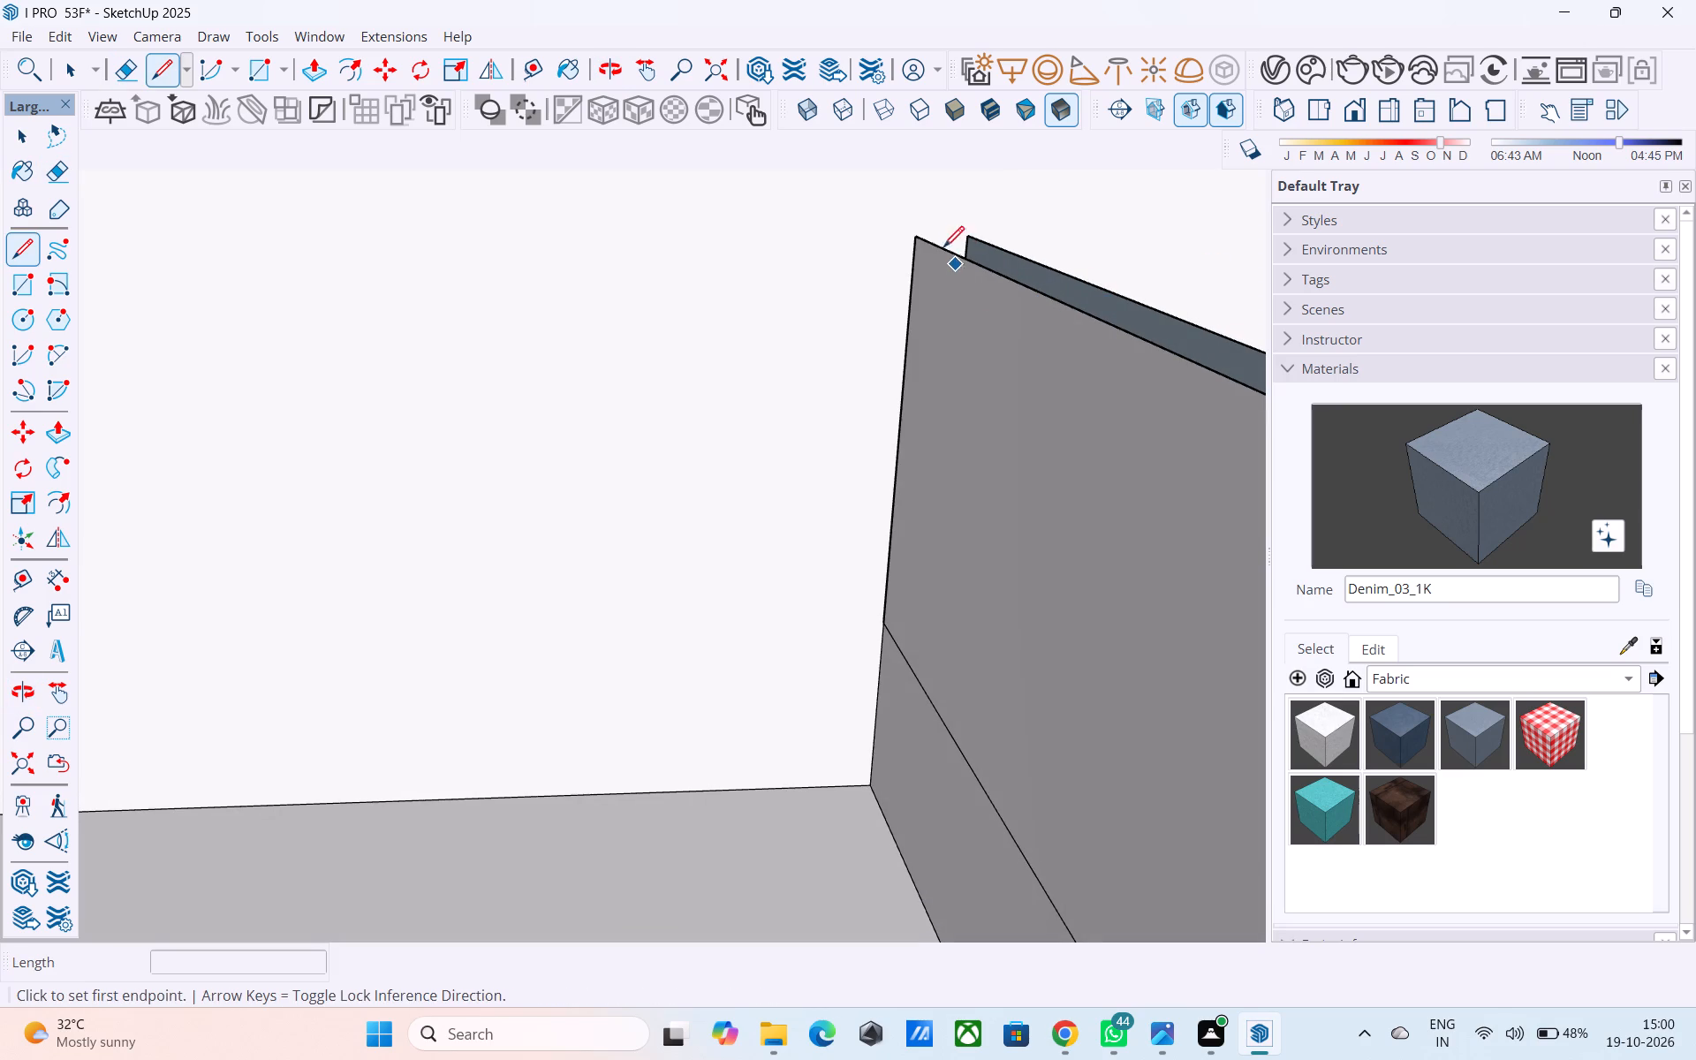
left_click(924, 238)
scroll(924, 238, "up", 7)
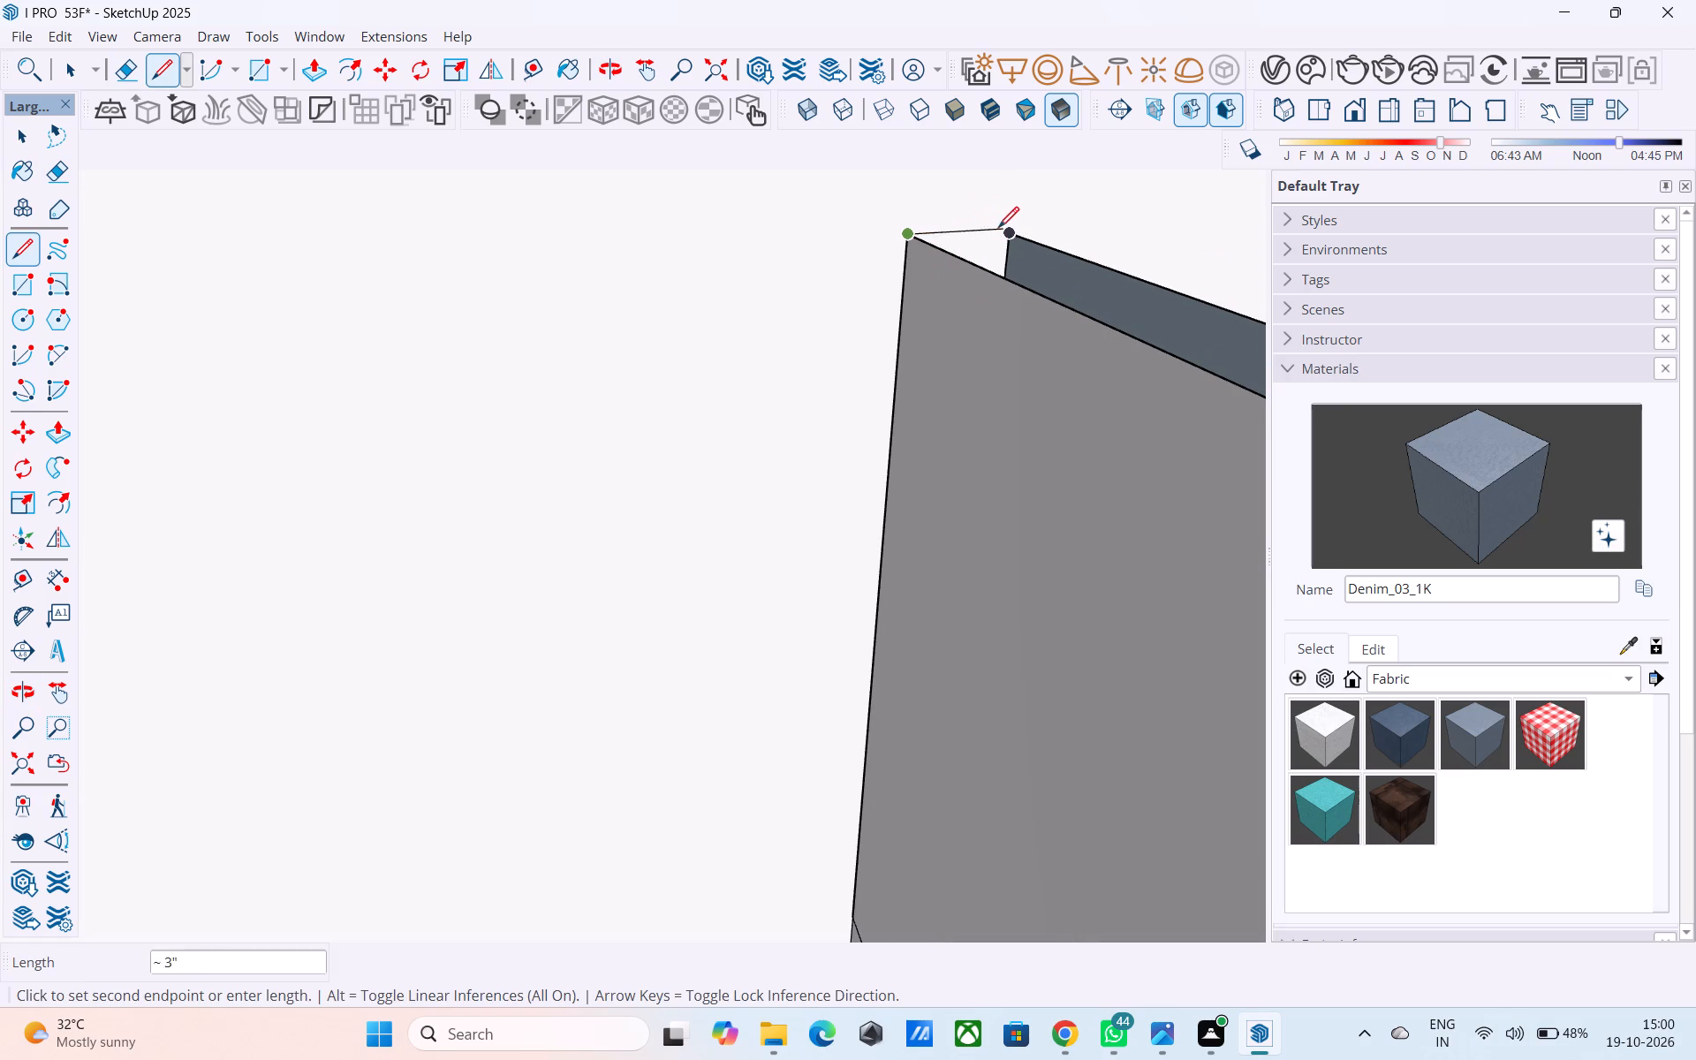
left_click(1008, 232)
Draw a 3" line from the inner panels' top corner across to the outer panel's top edge, capping the long side.
scroll(793, 276, "down", 20)
scroll(793, 276, "down", 2)
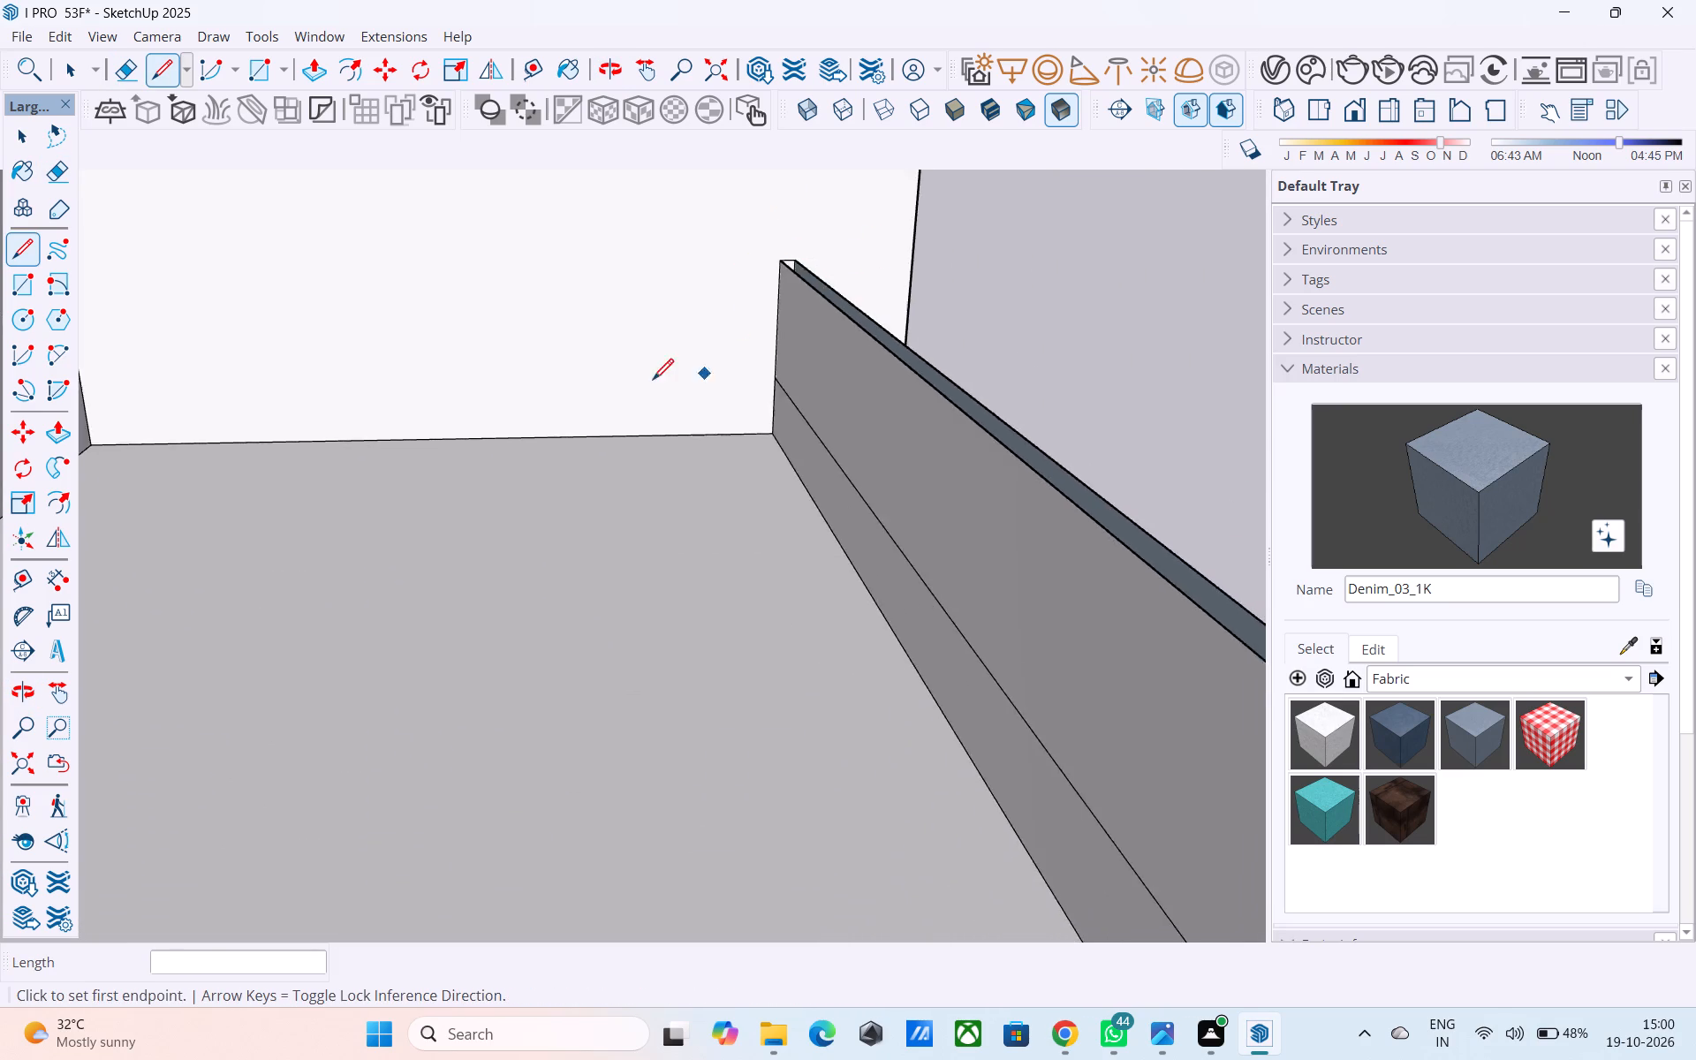
scroll(653, 382, "down", 8)
scroll(768, 467, "up", 13)
middle_click_drag(825, 523, 598, 534)
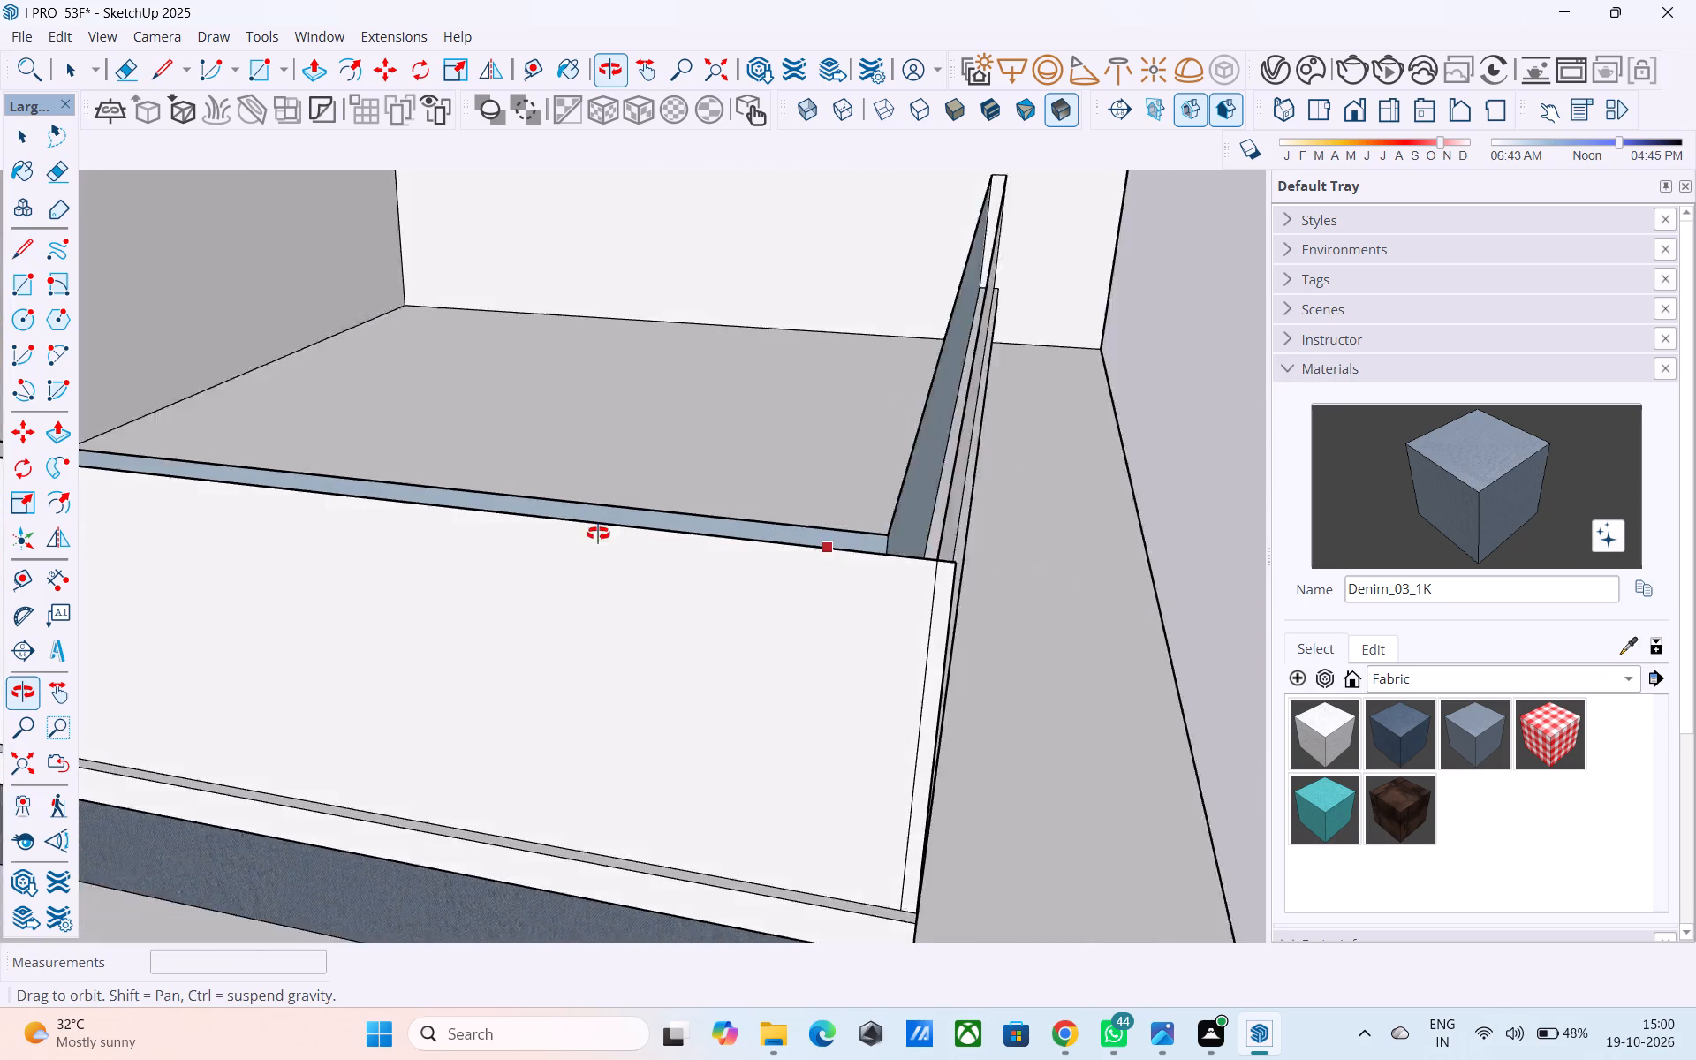
middle_click_drag(598, 534, 316, 491)
scroll(1048, 639, "up", 7)
left_click(815, 569)
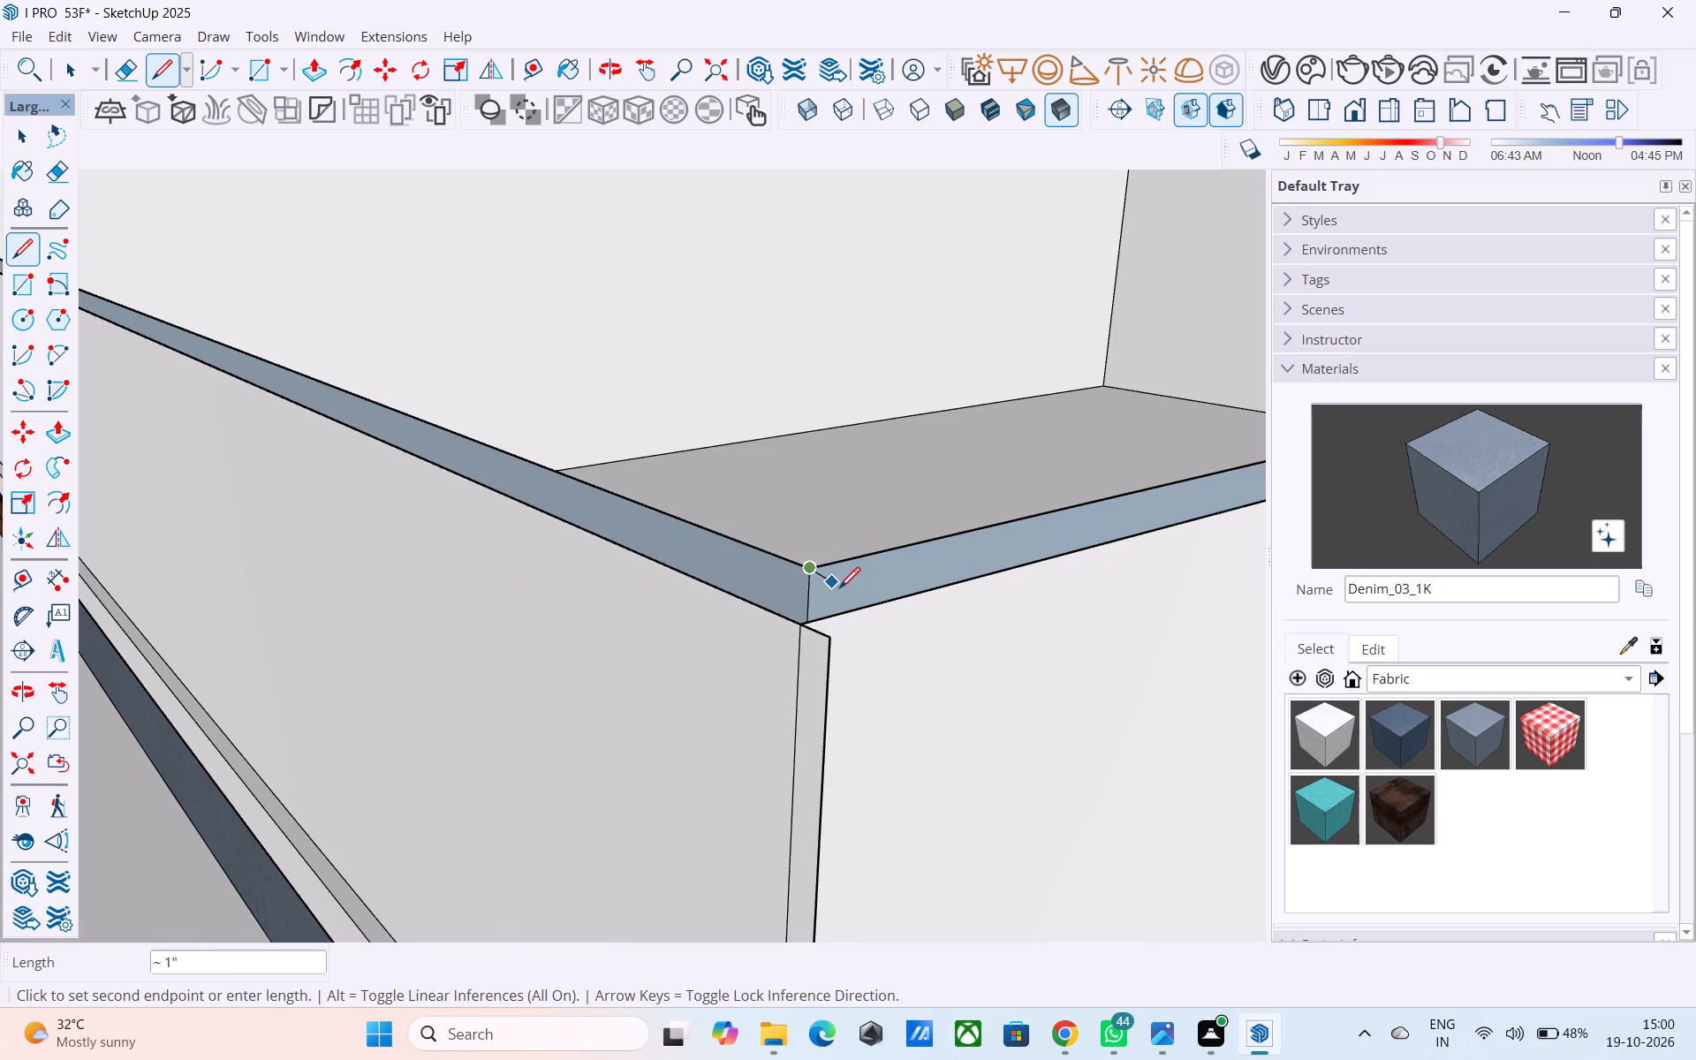
left_click(885, 602)
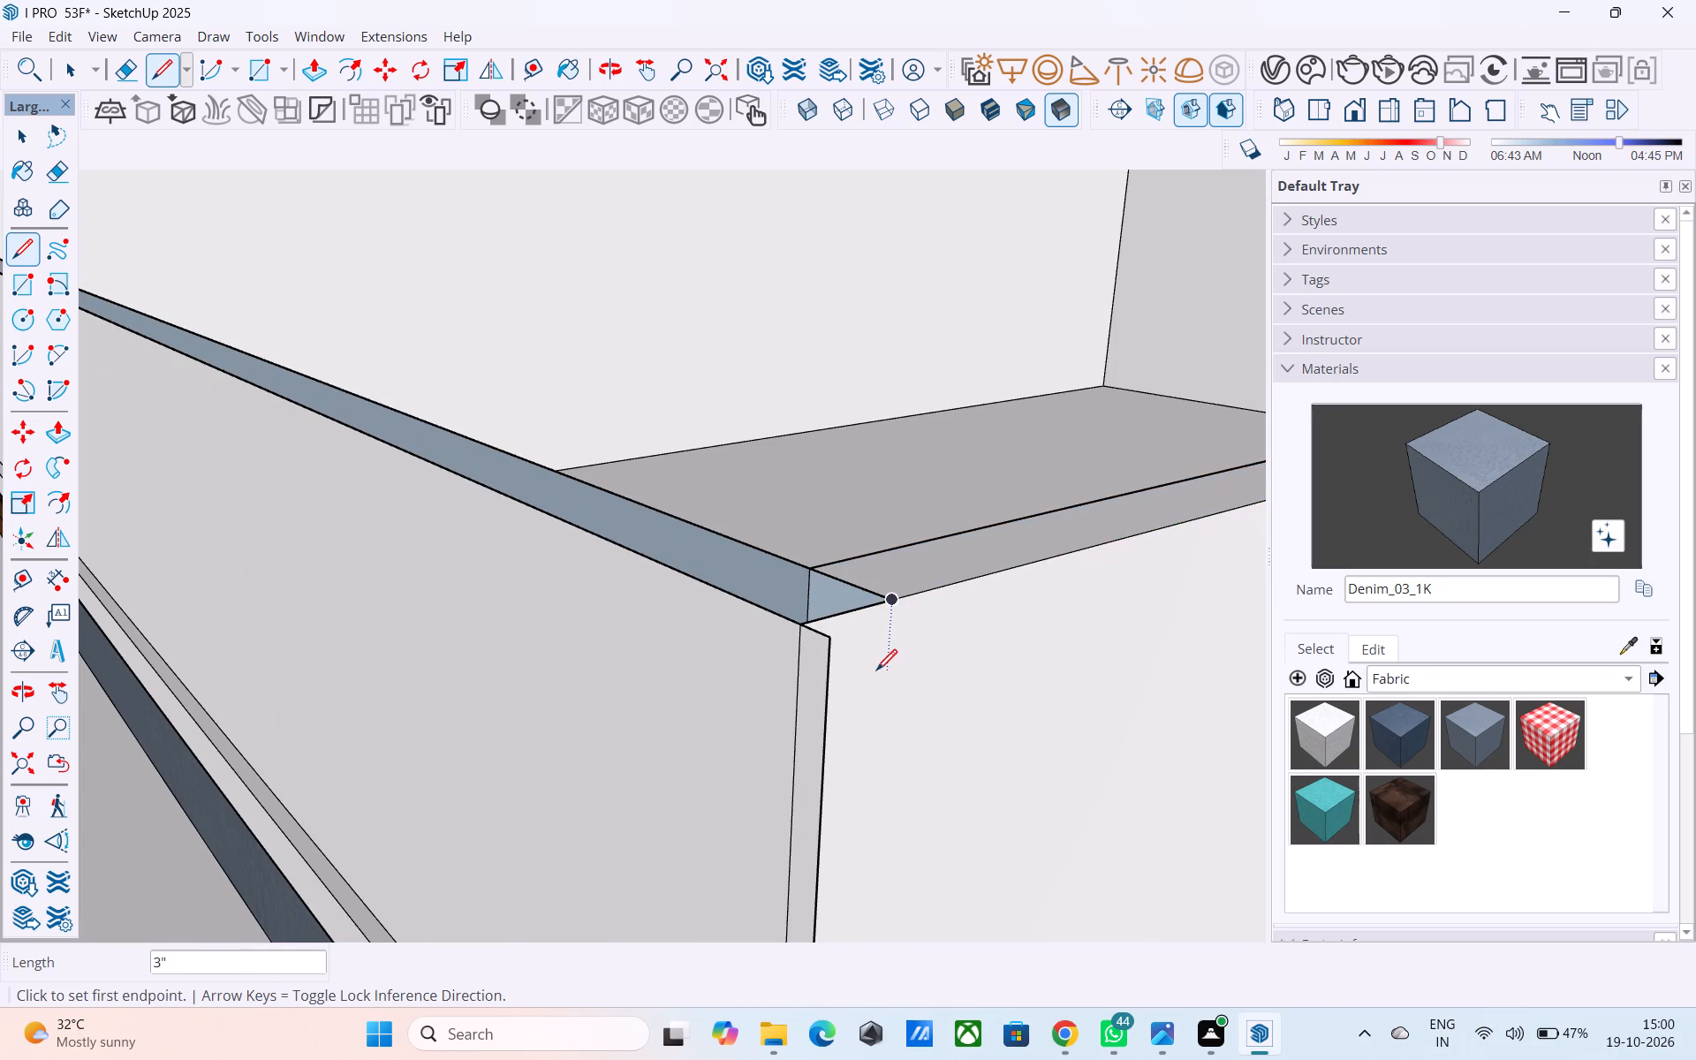
Erase the edges of the narrow panel strip projecting past the railing's outer corner.
key("e")
left_click(829, 690)
left_click_drag(821, 638, 831, 638)
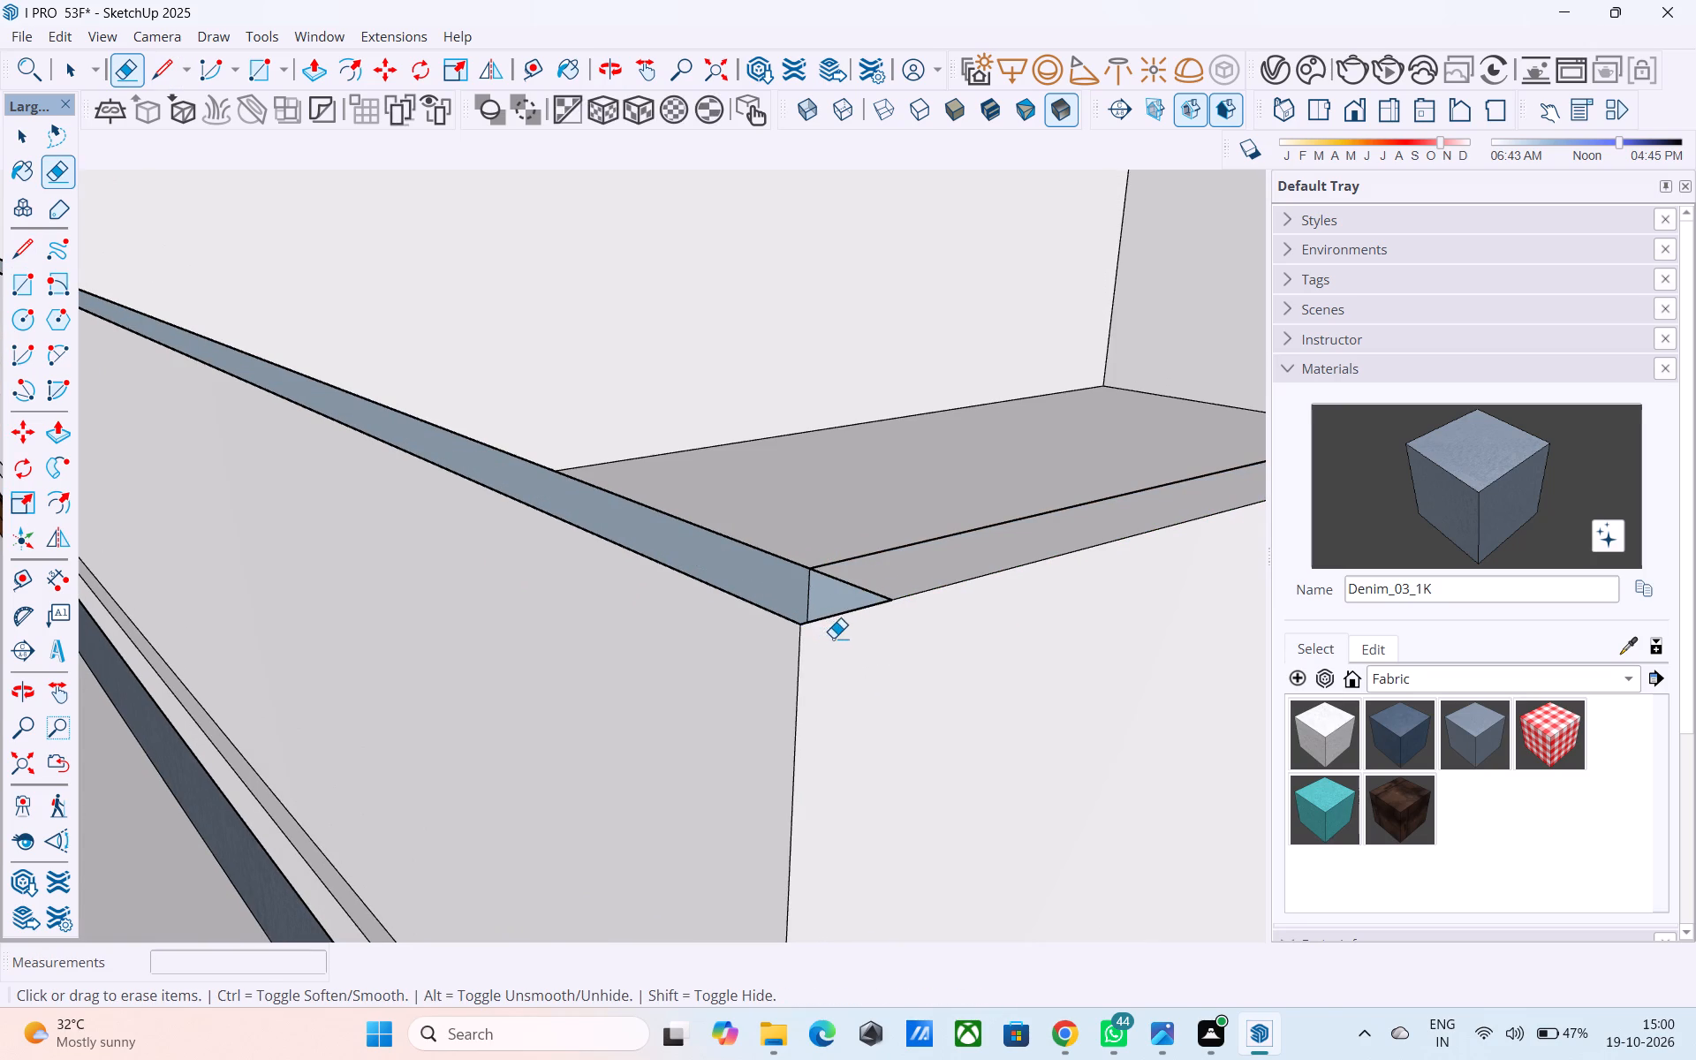
Draw a line joining the outer and inner panels' top corners at the louvre end, capping that side of the railing.
scroll(836, 632, "down", 11)
middle_click_drag(916, 600, 869, 726)
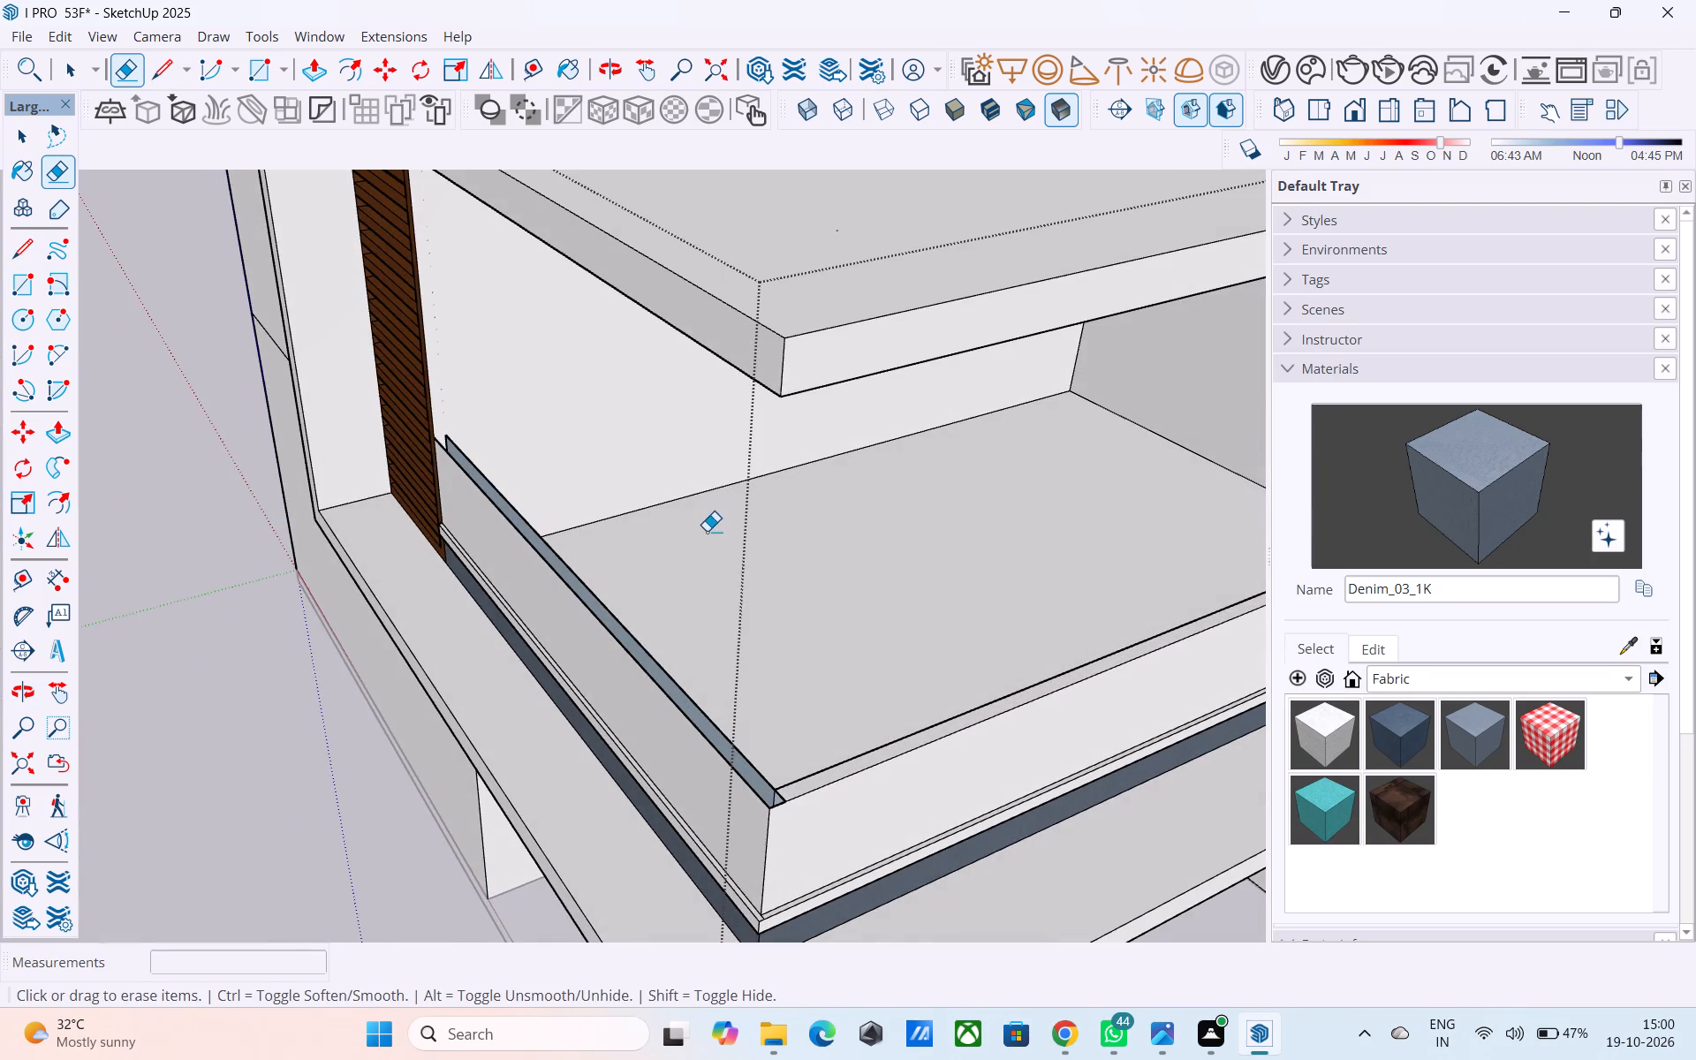
scroll(700, 519, "up", 3)
key("l")
scroll(370, 413, "up", 5)
scroll(278, 397, "up", 7)
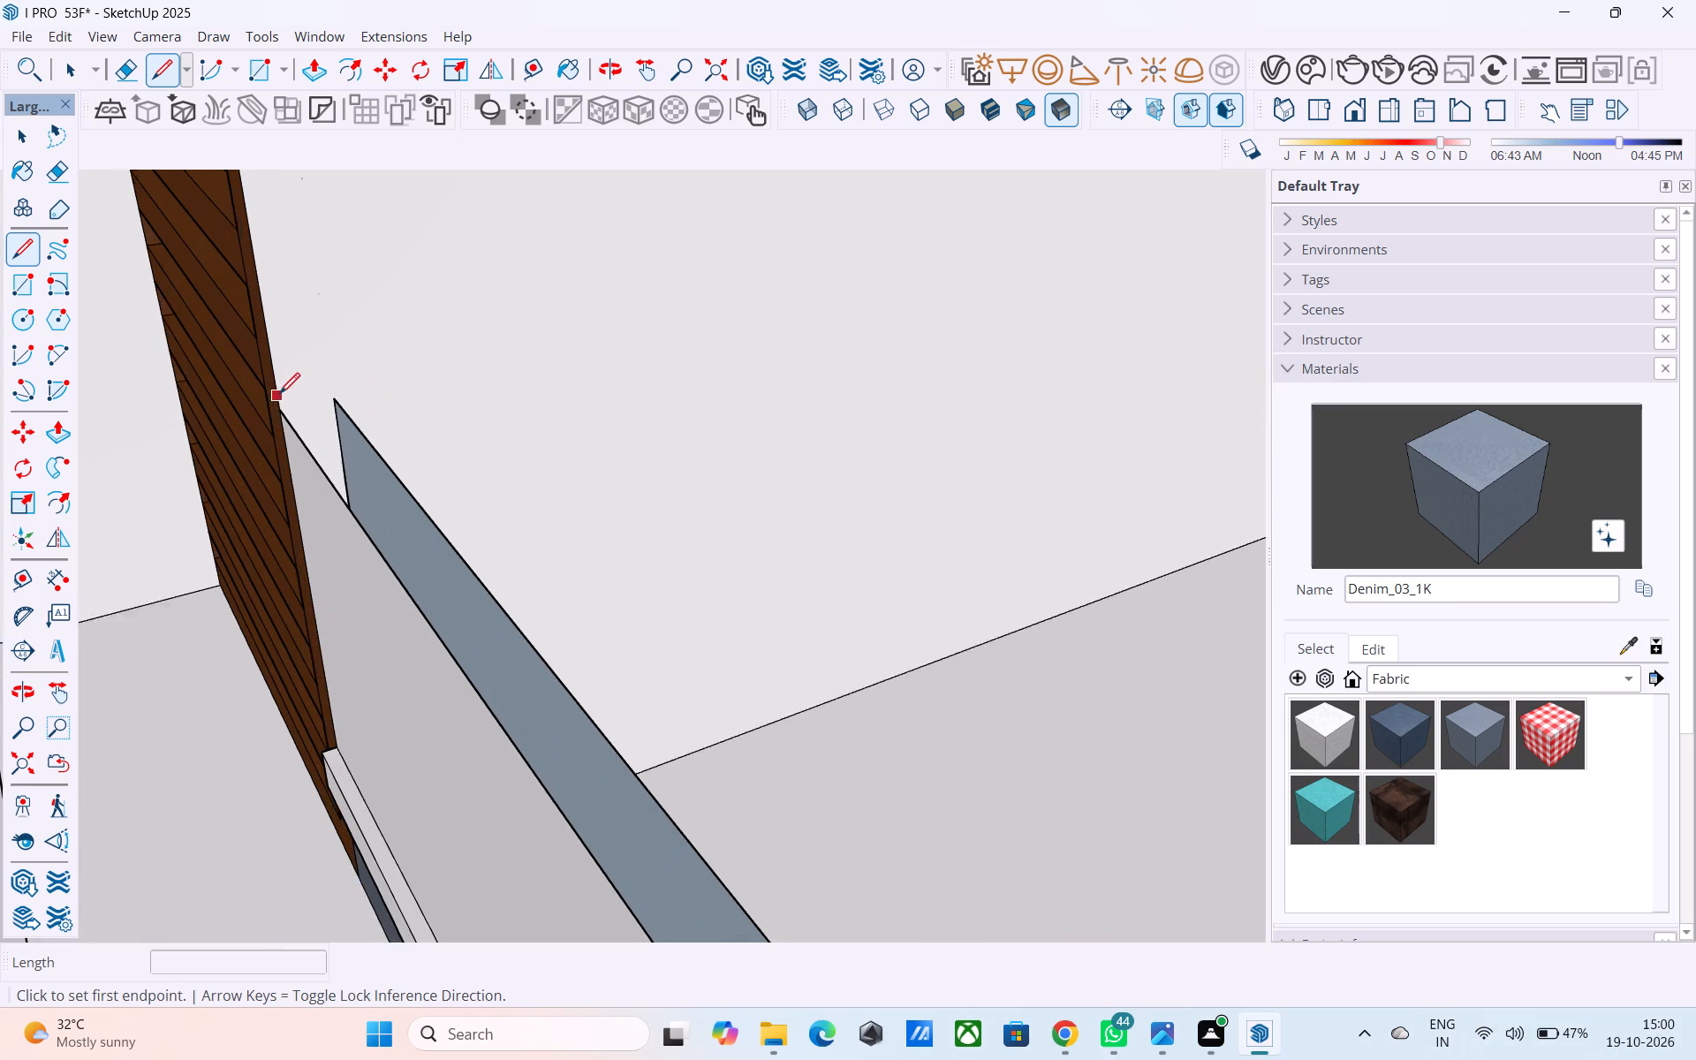
left_click(276, 403)
left_click(335, 403)
scroll(342, 346, "down", 11)
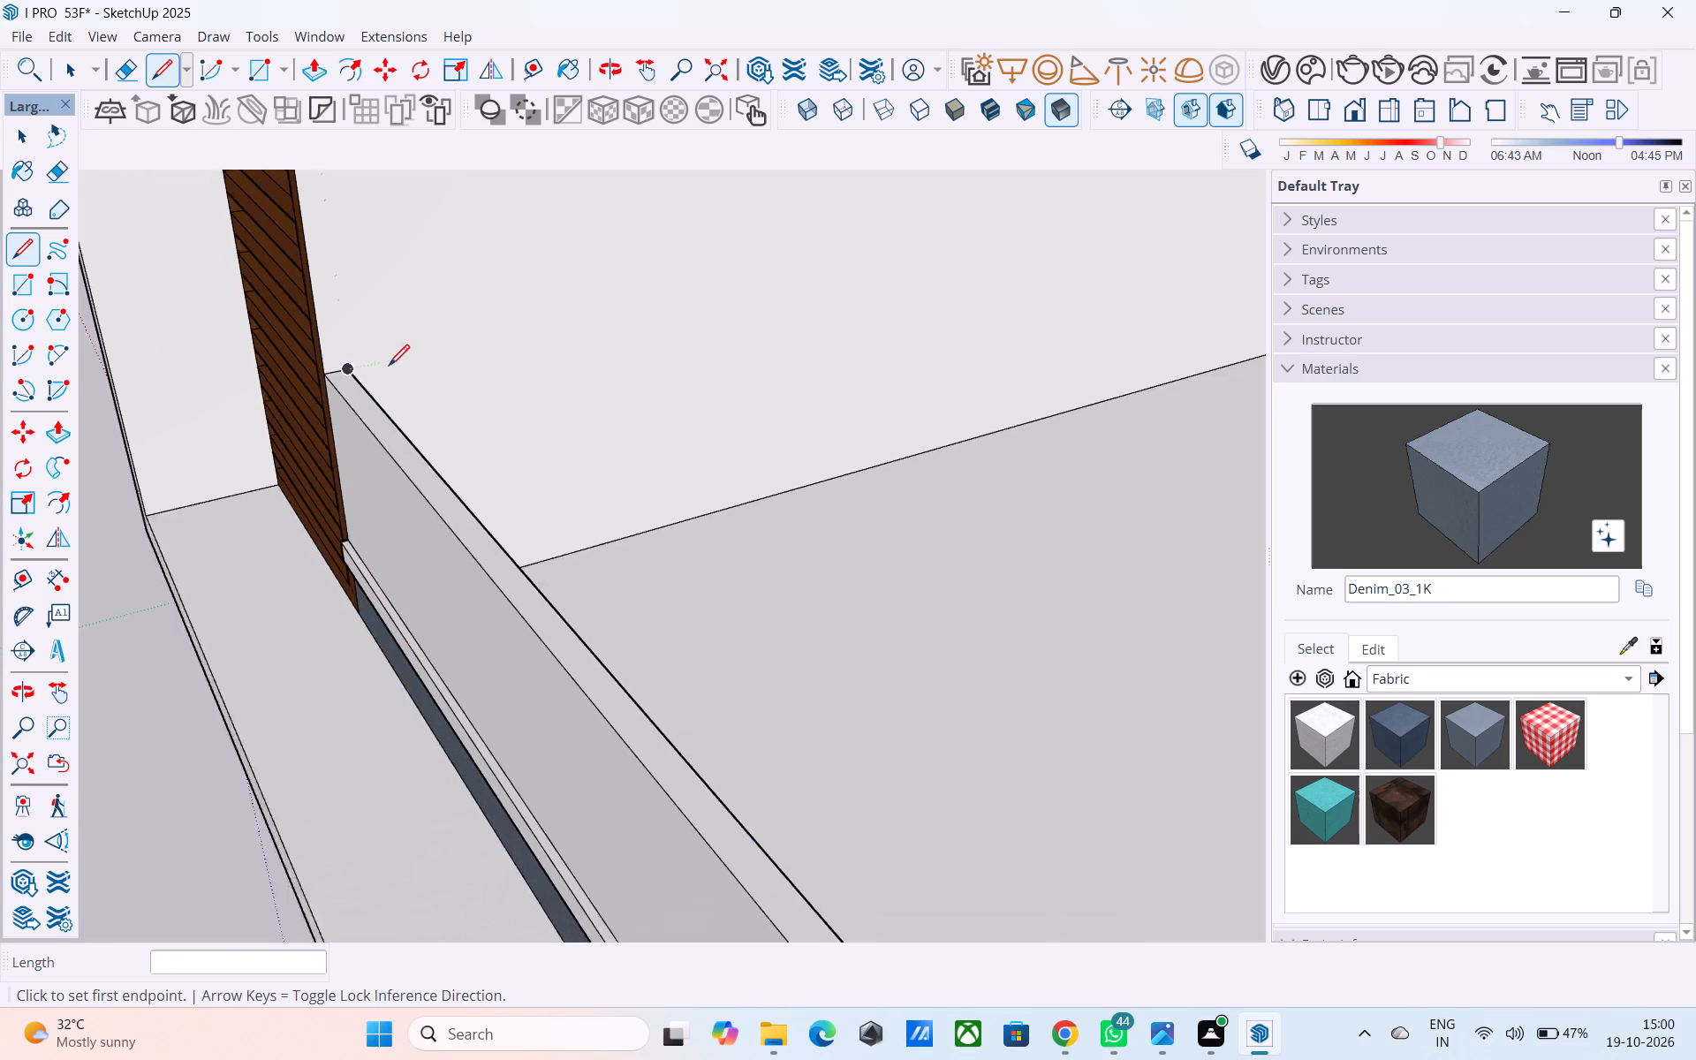
Erase the dividing lines across the railing's top face at its outer corner.
scroll(389, 367, "down", 10)
scroll(664, 659, "up", 2)
key("e")
scroll(594, 640, "up", 5)
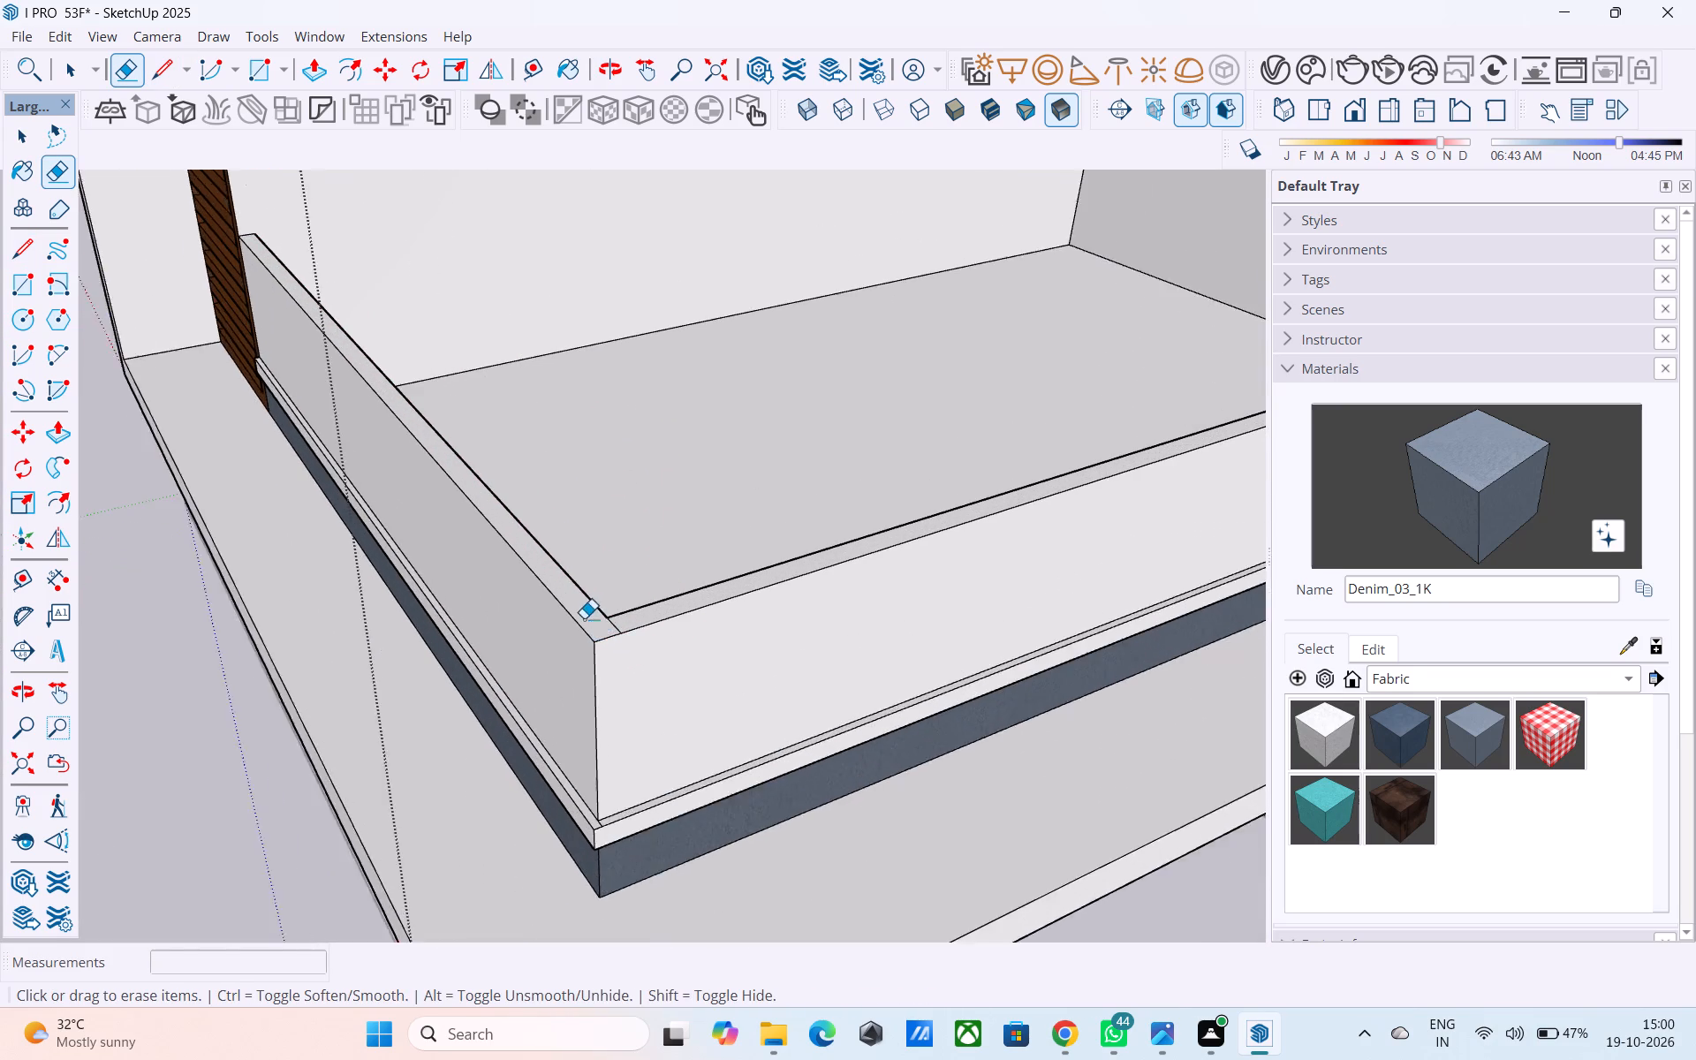
scroll(584, 618, "up", 3)
left_click_drag(616, 632, 635, 626)
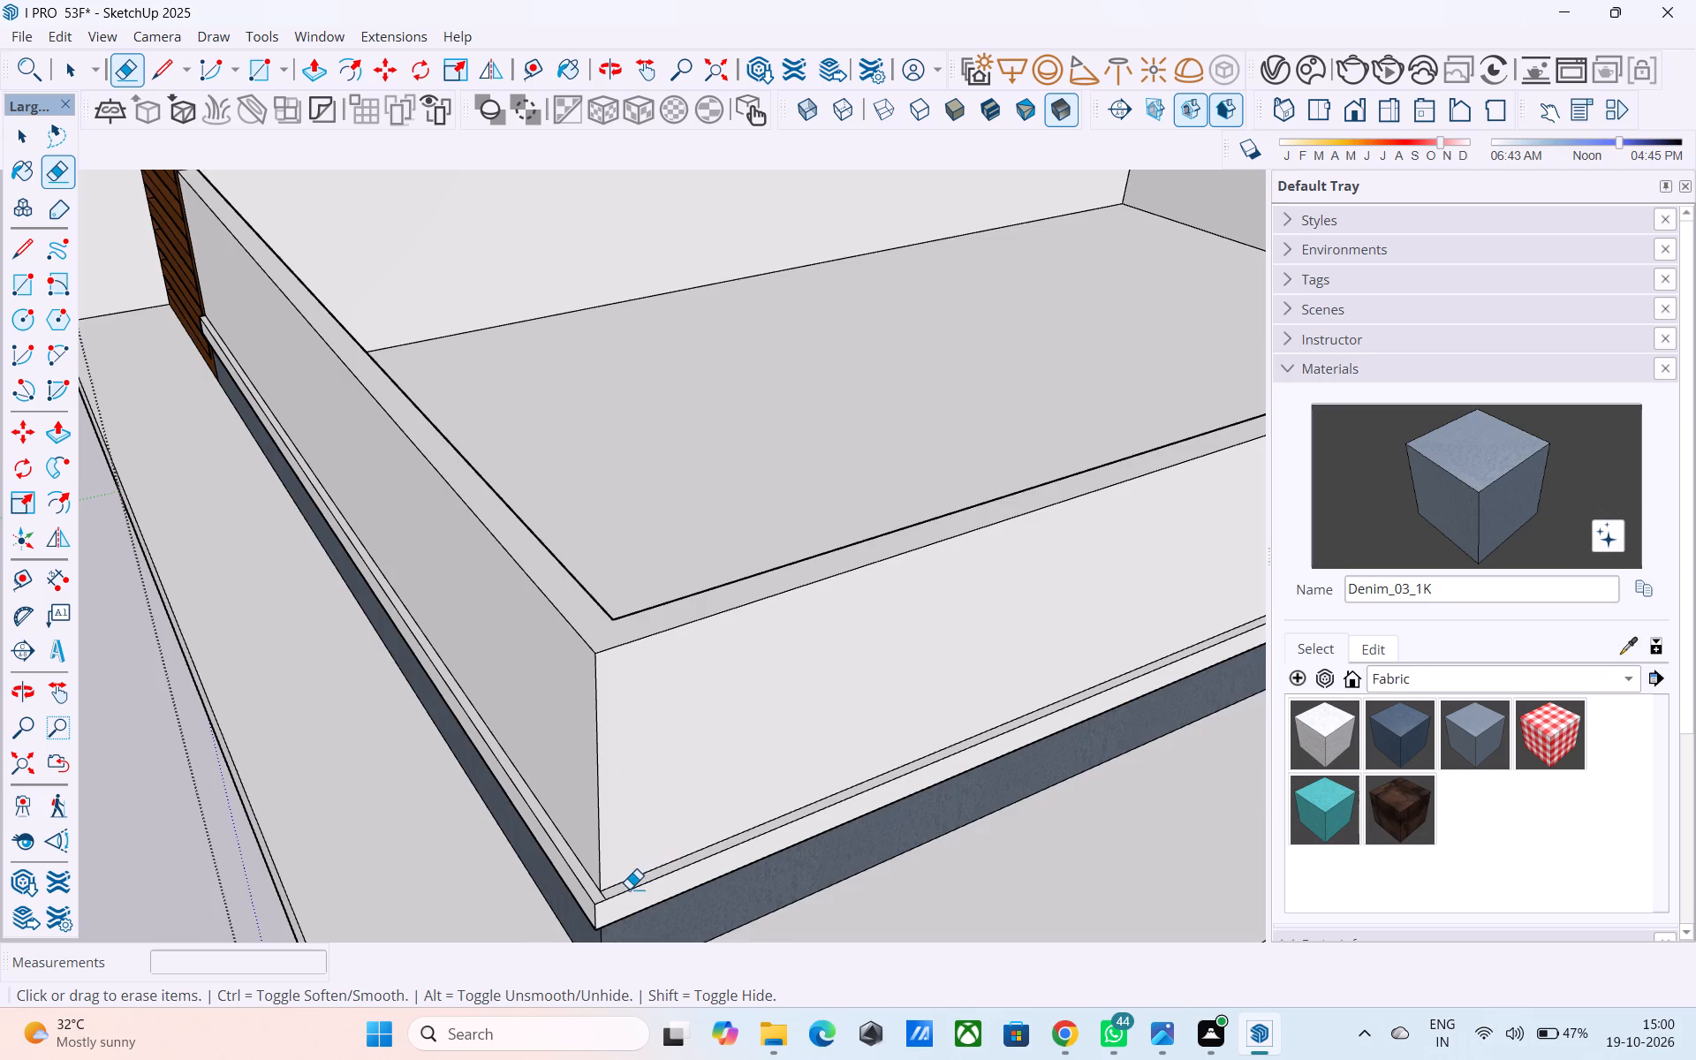
Erase the stray edges at the parapet cap's outer corner, on its top ledge and its underside.
scroll(629, 889, "up", 14)
left_click_drag(574, 891, 552, 900)
scroll(627, 643, "down", 4)
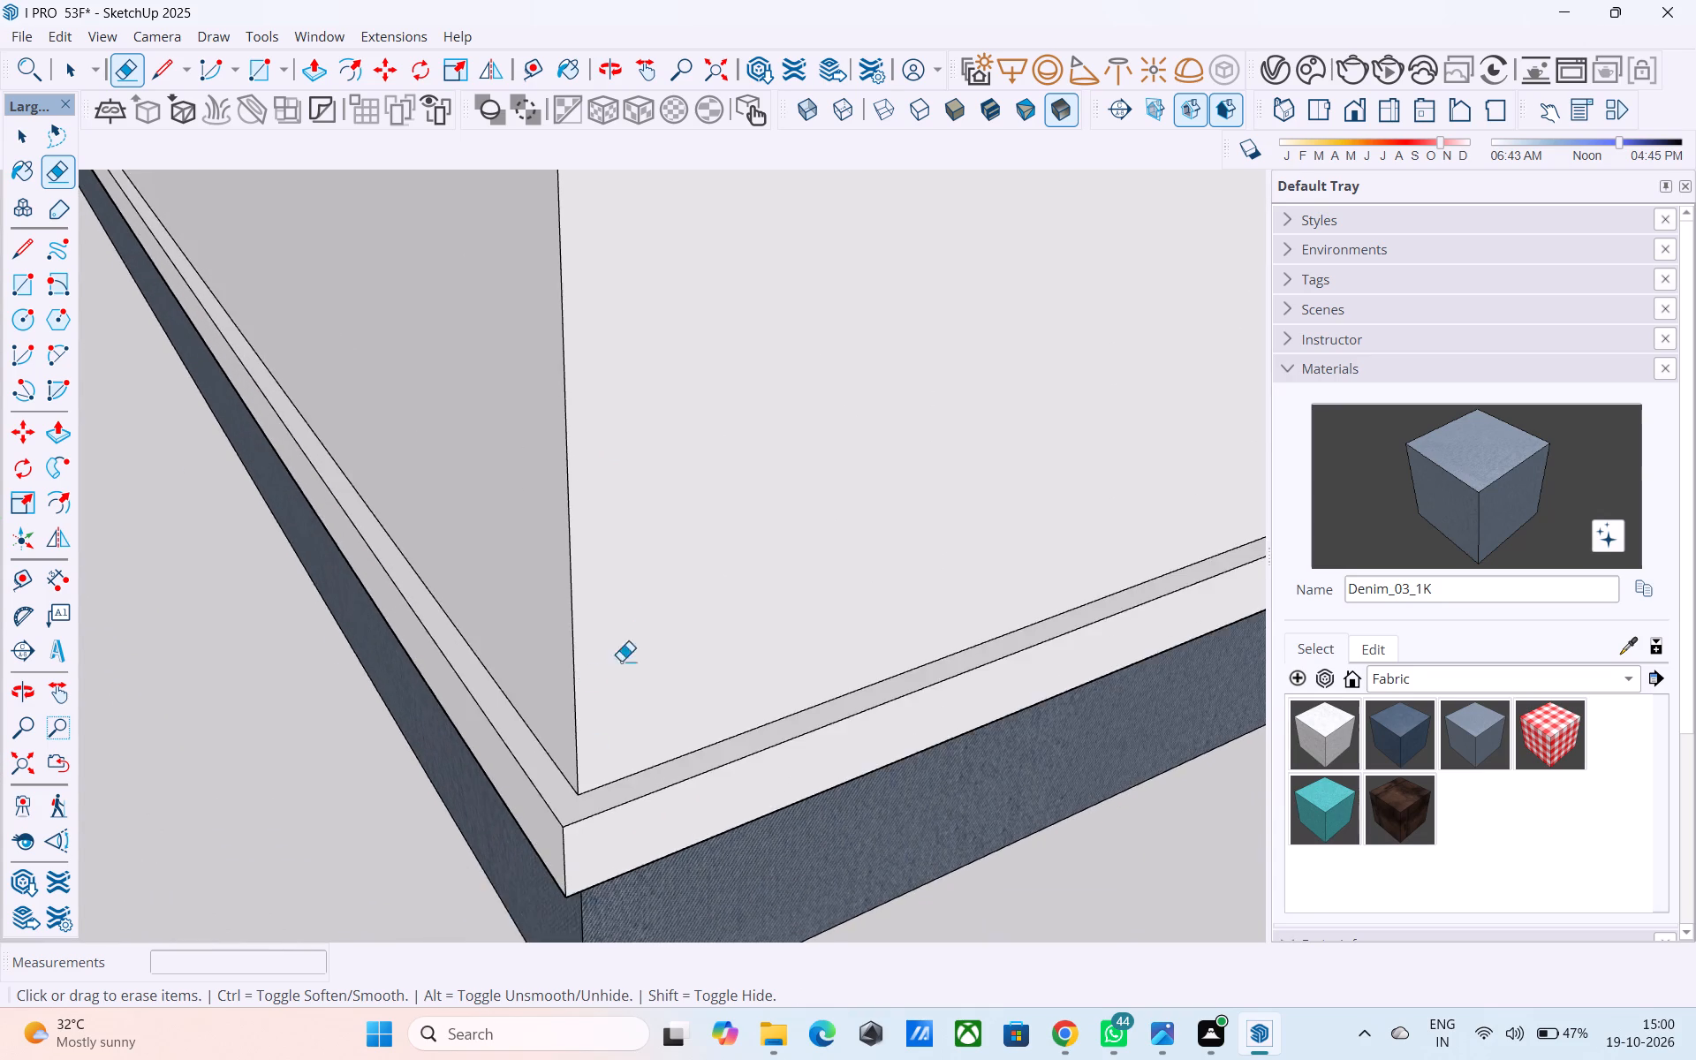
scroll(621, 661, "down", 4)
middle_click_drag(579, 718, 602, 330)
scroll(601, 344, "down", 5)
middle_click_drag(687, 637, 642, 450)
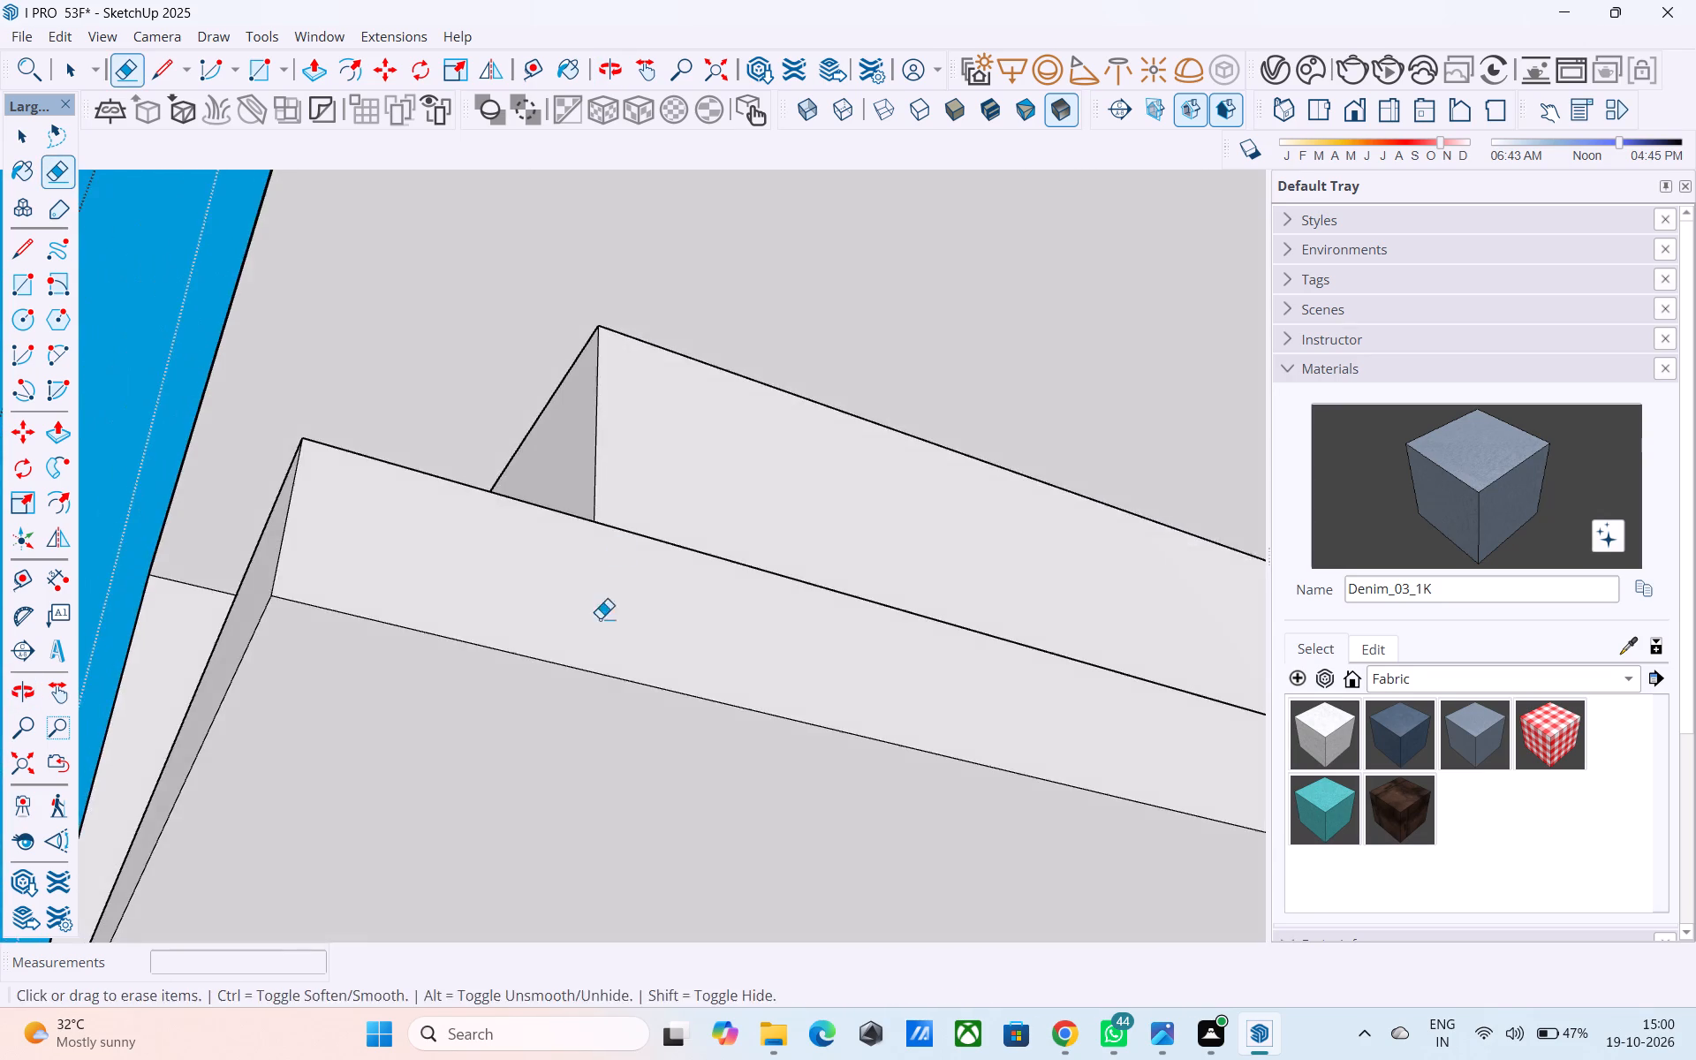
middle_click_drag(601, 627, 666, 912)
scroll(550, 417, "up", 19)
middle_click_drag(521, 376, 520, 350)
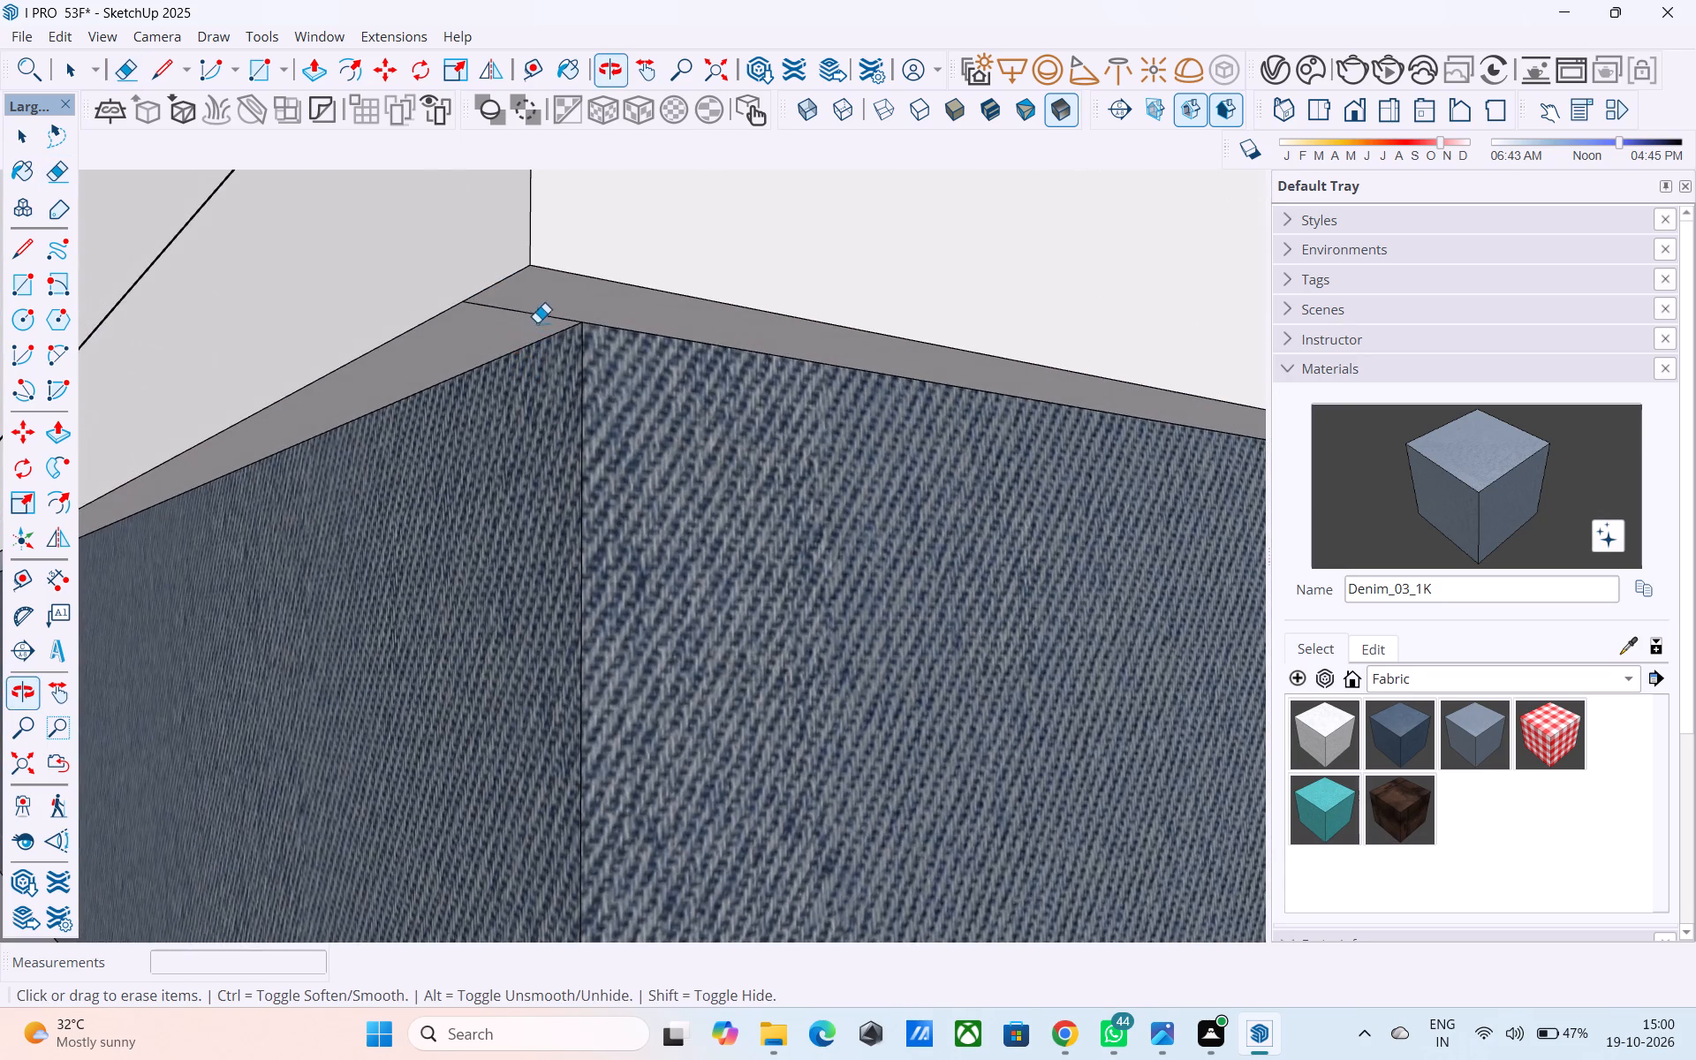
left_click_drag(536, 311, 522, 342)
Apply the Glass_Basic_01 material to the outer faces of both railing sides.
scroll(566, 510, "down", 14)
middle_click_drag(644, 556, 635, 711)
scroll(636, 708, "down", 6)
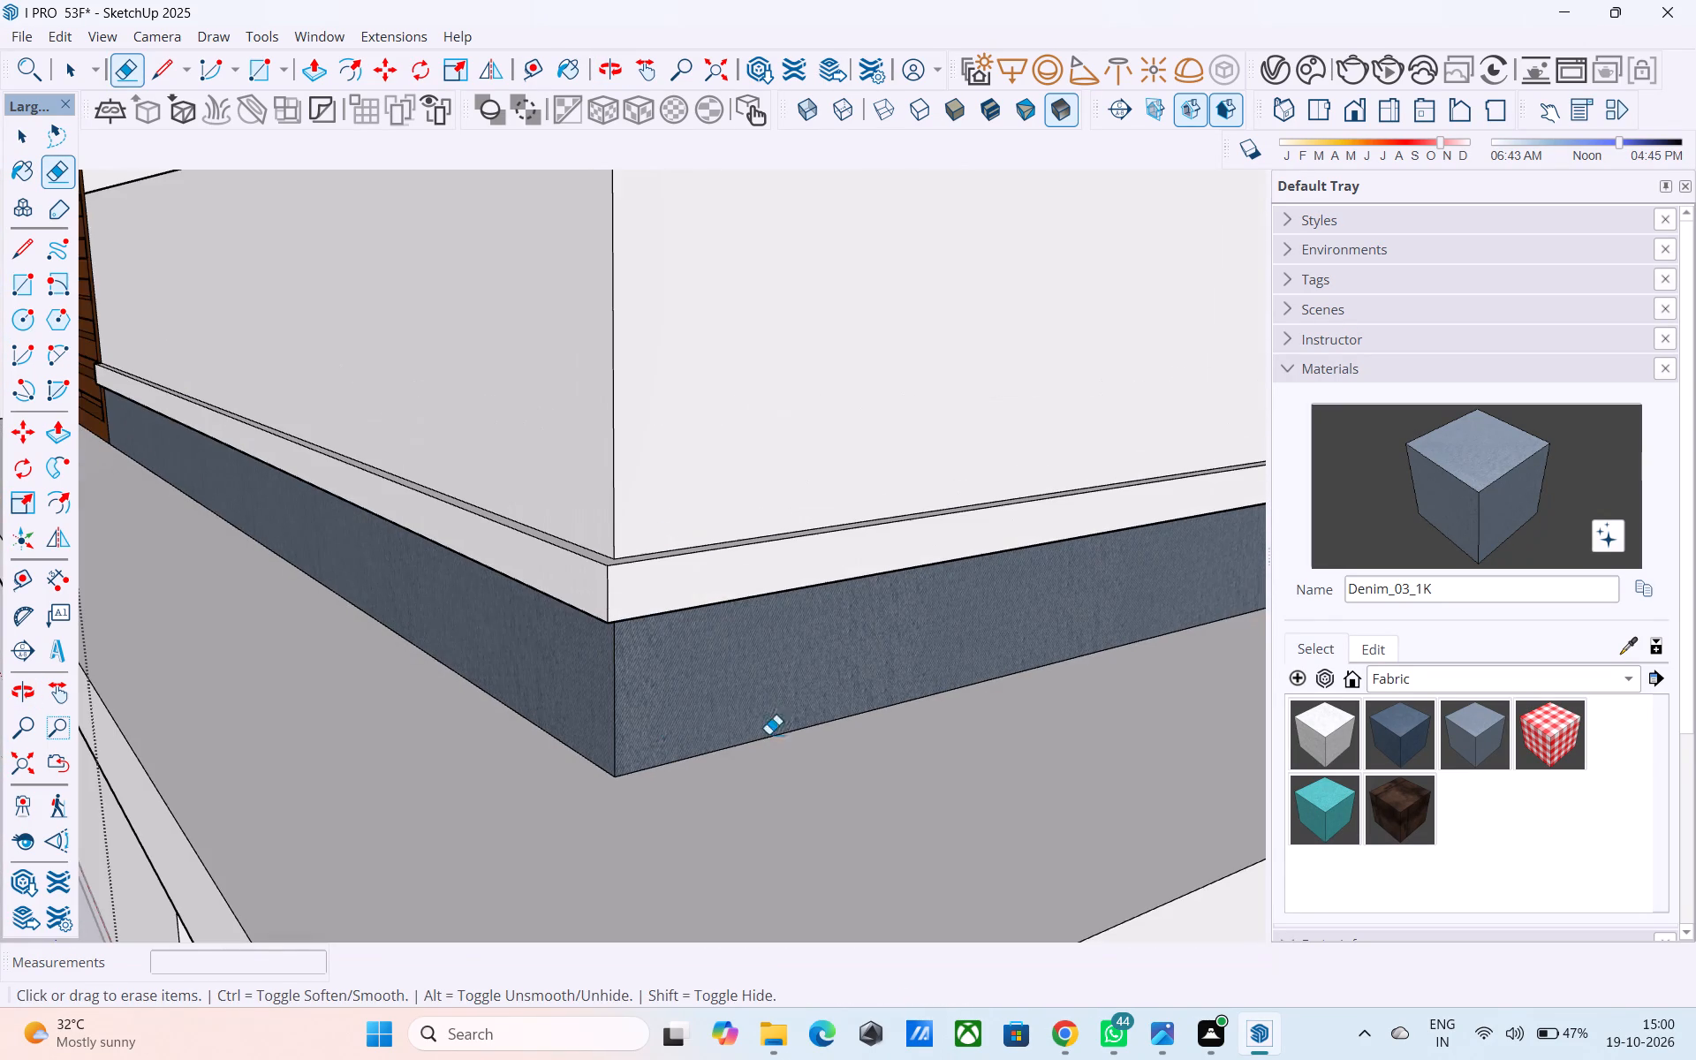
left_click(1399, 678)
left_click(1404, 700)
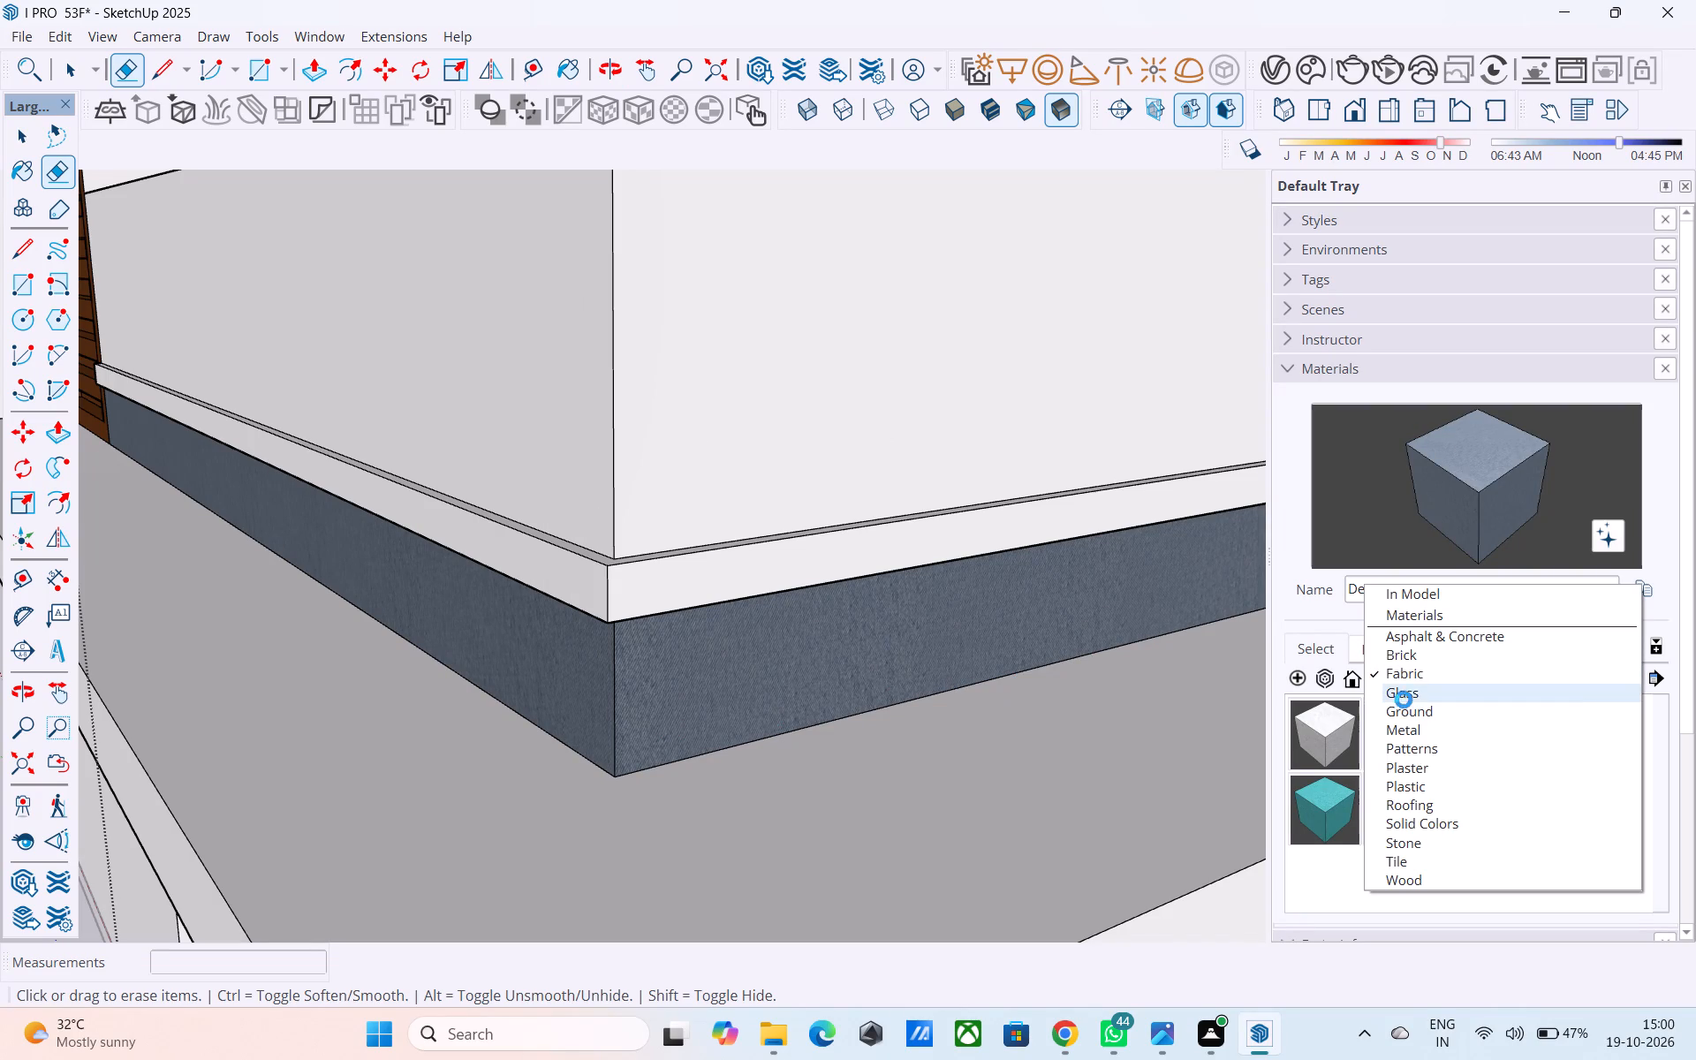
left_click(1314, 733)
scroll(1217, 827, "down", 13)
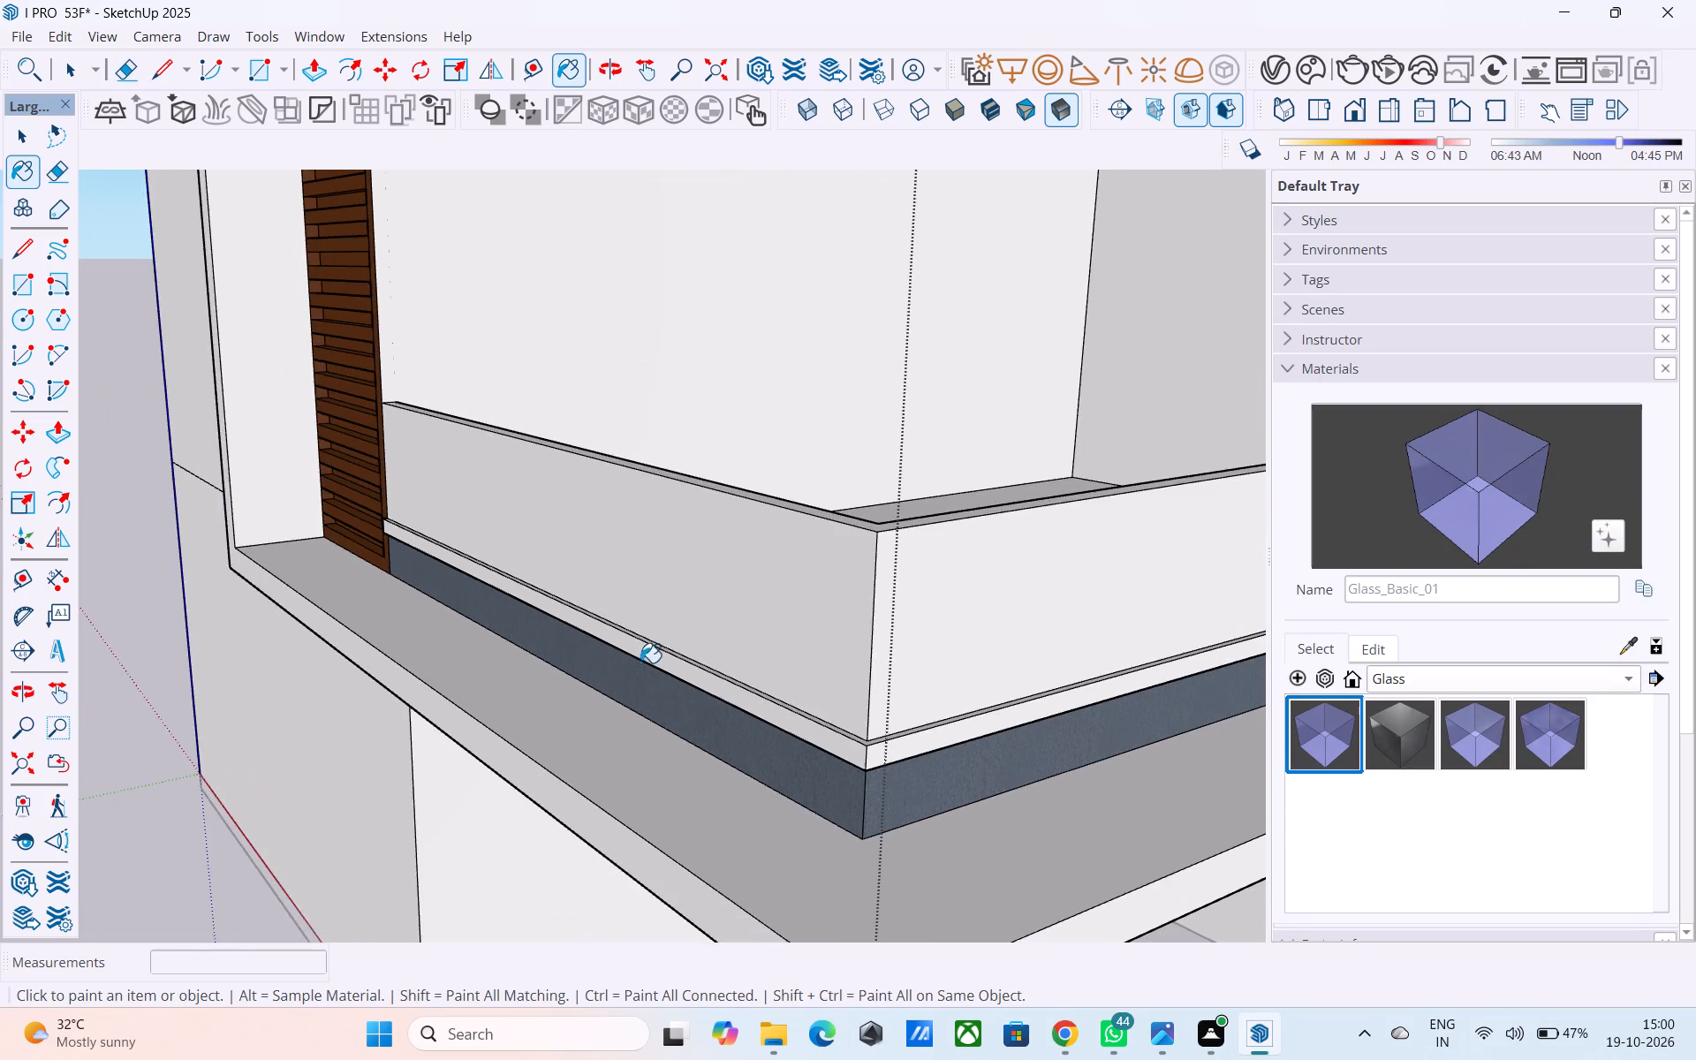
scroll(640, 662, "down", 2)
left_click(686, 618)
left_click(830, 633)
Apply Glass_Basic_01 to the inner faces of both railing sides, leaving the parapet and floor unpainted.
middle_click_drag(813, 635, 296, 806)
scroll(633, 638, "up", 3)
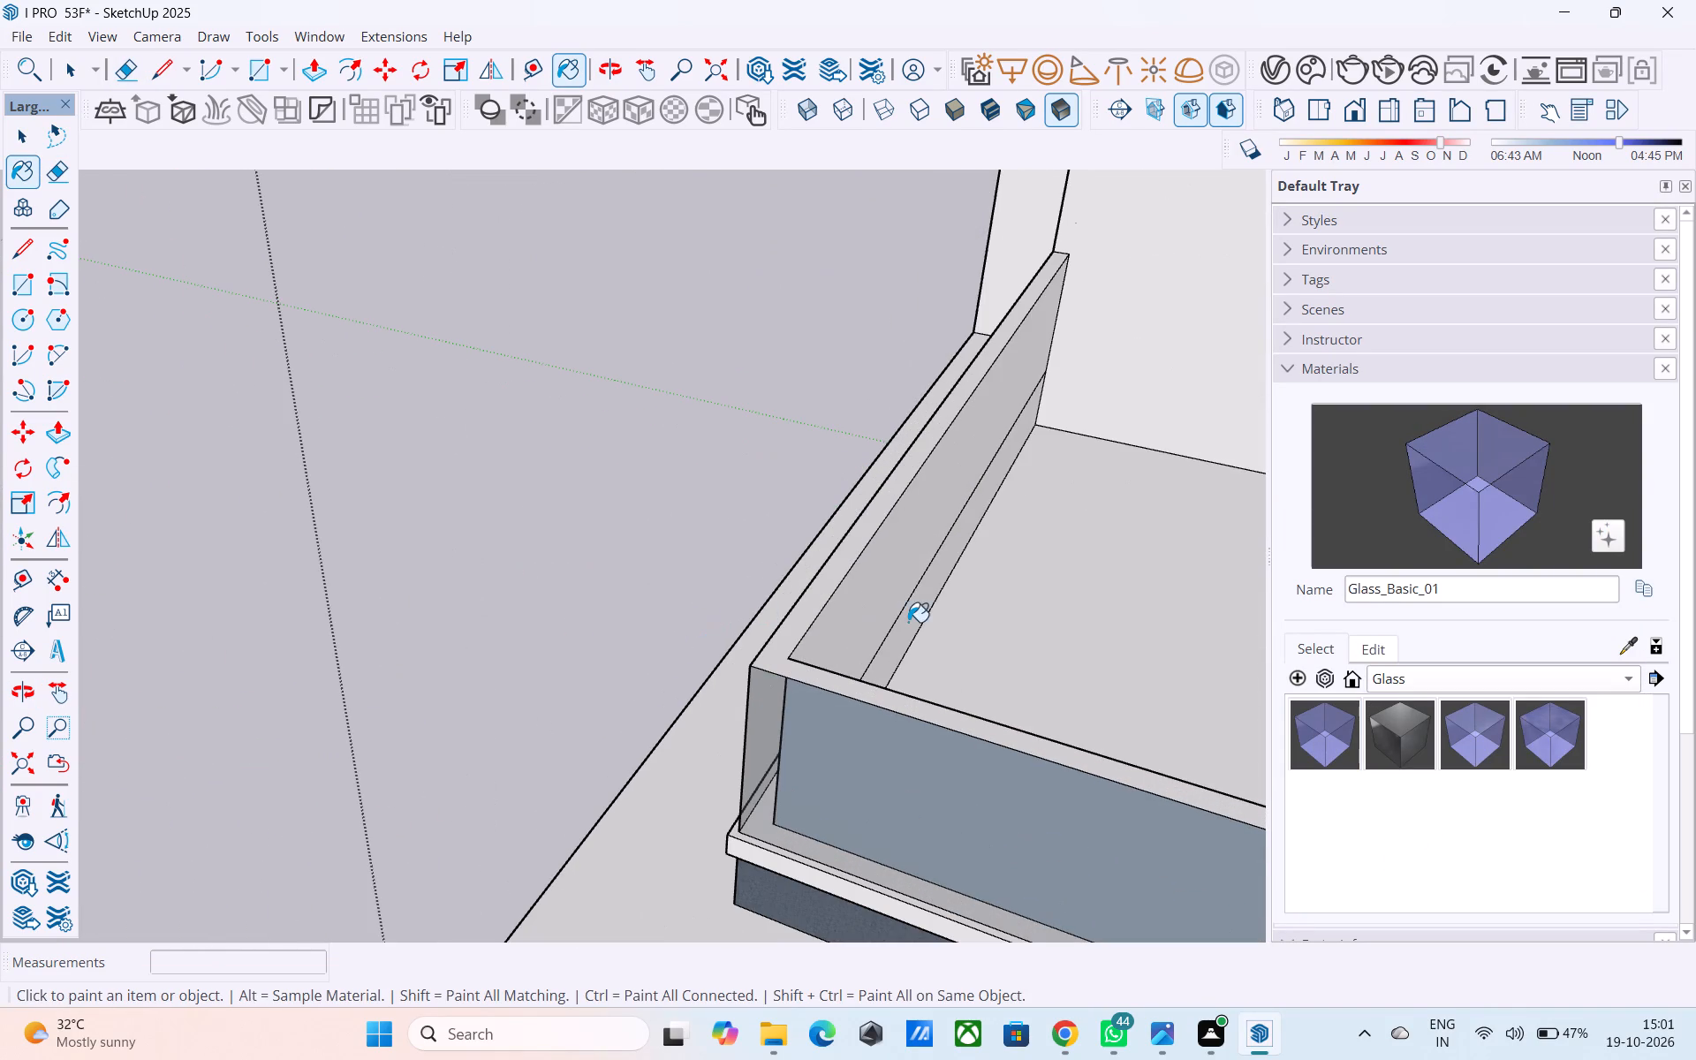
left_click(908, 620)
key("ctrl+z")
left_click(897, 579)
scroll(537, 632, "down", 5)
middle_click_drag(491, 708, 1156, 791)
middle_click_drag(984, 594, 791, 806)
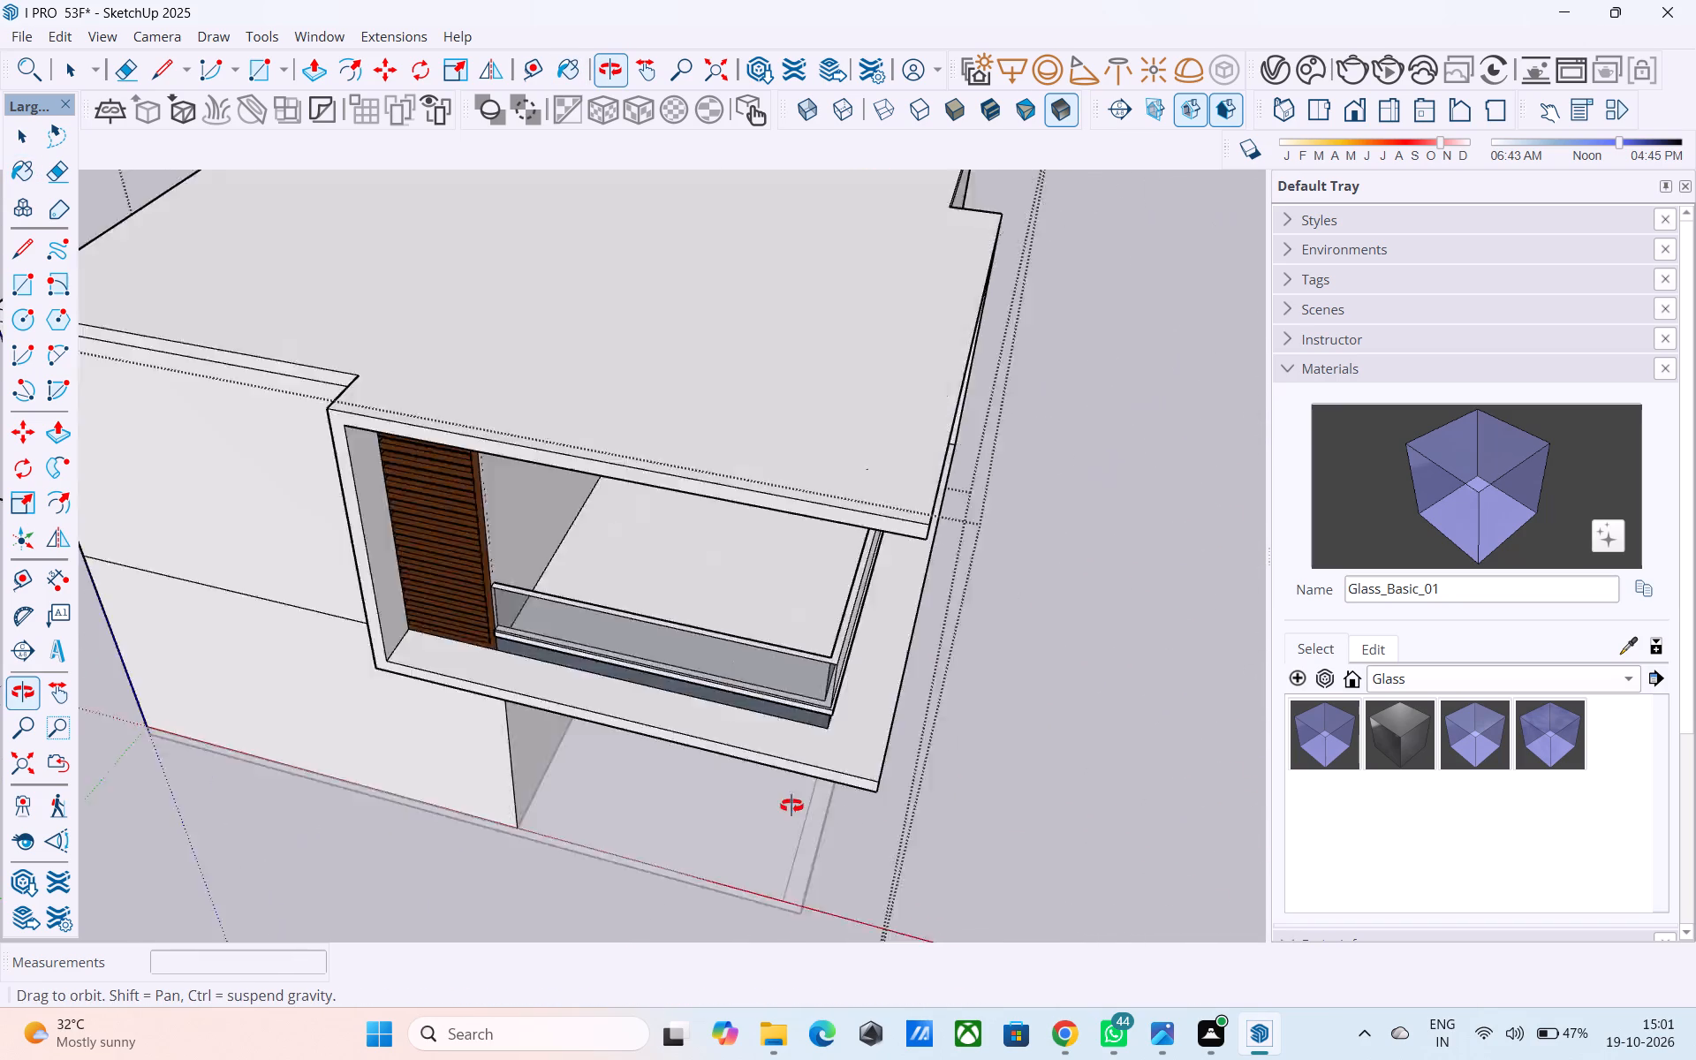
middle_click_drag(791, 806, 1026, 704)
middle_click_drag(1029, 594, 825, 796, "shift")
scroll(810, 735, "up", 8)
left_click(814, 587)
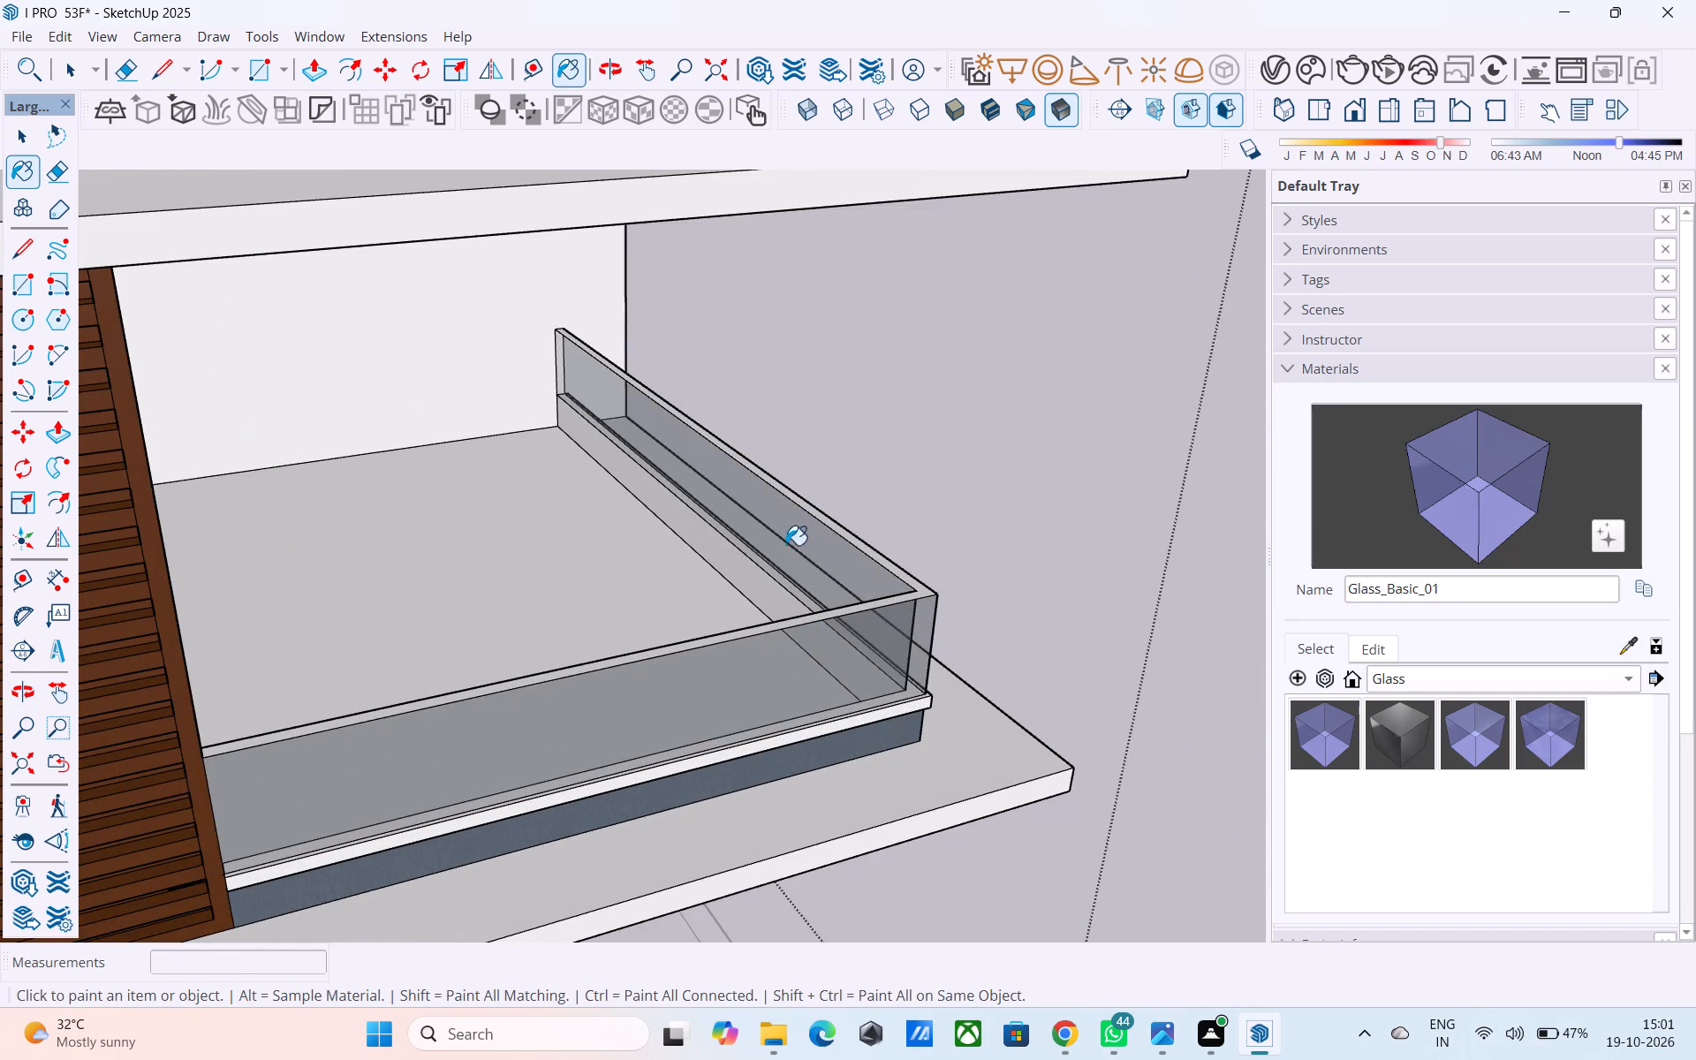
Examine the glass balcony railing and the whole building from several sides and from above.
middle_click_drag(786, 543, 662, 511)
scroll(713, 591, "up", 3)
scroll(770, 617, "down", 1)
middle_click_drag(758, 618, 588, 574)
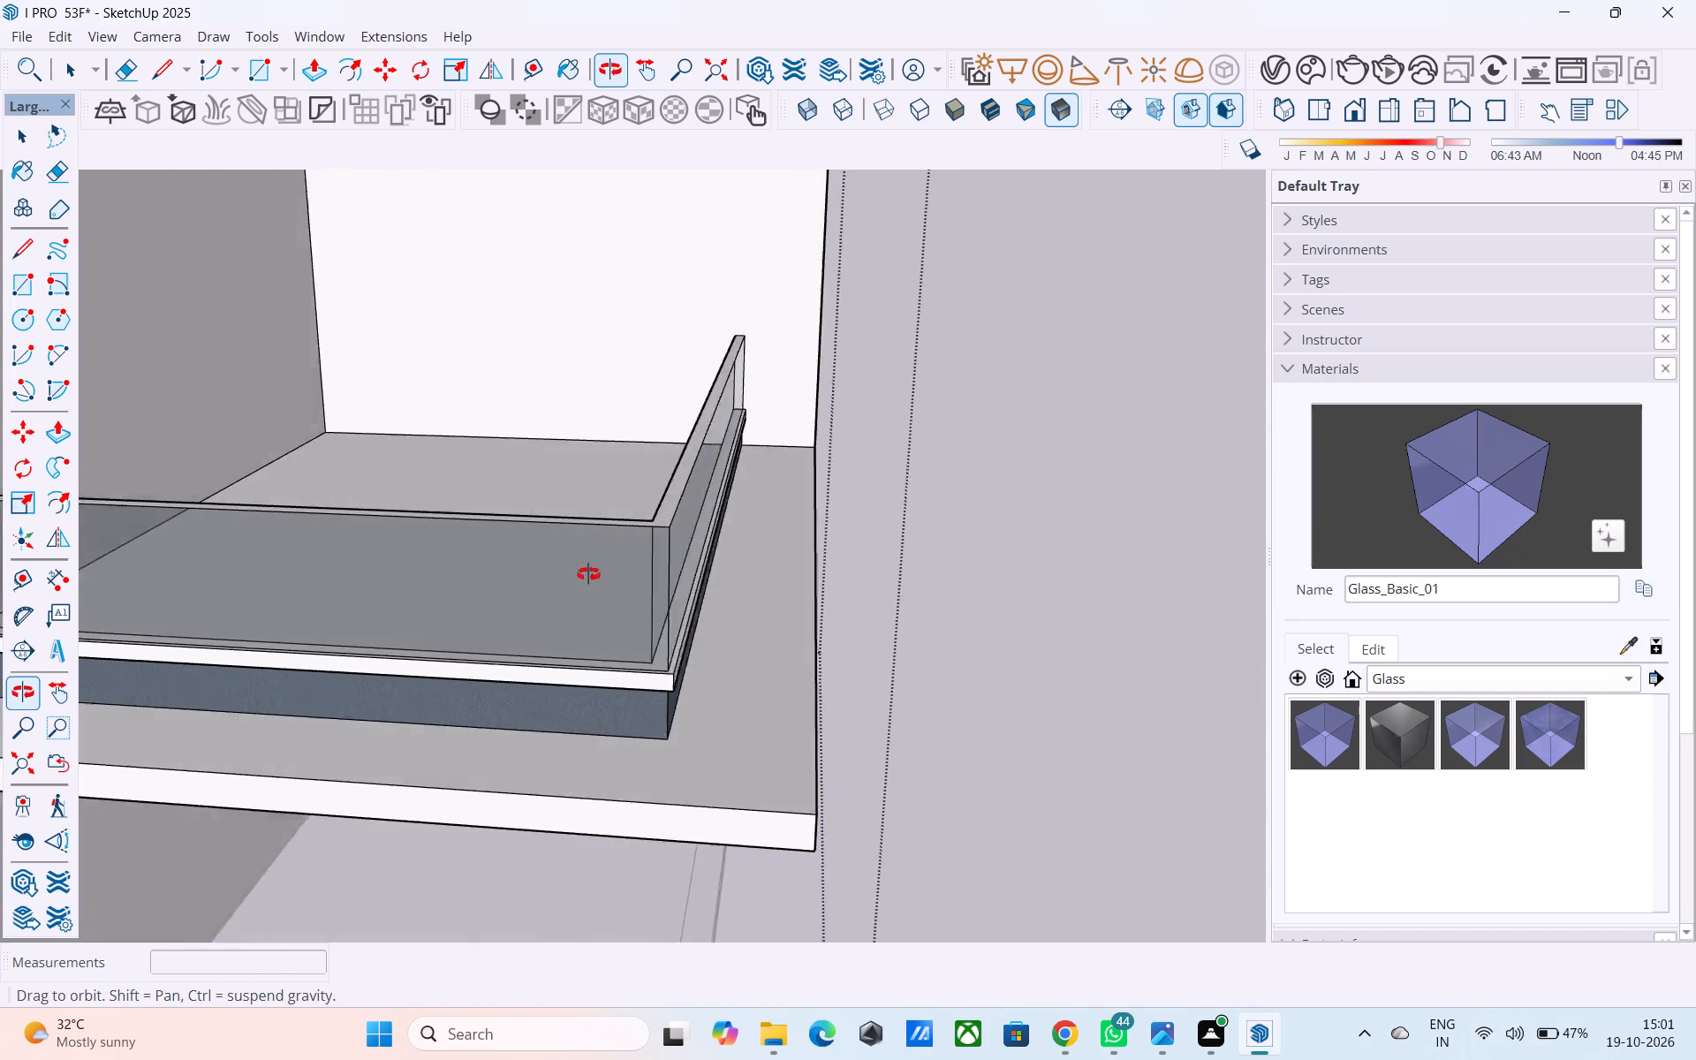
middle_click_drag(588, 574, 395, 547)
middle_click_drag(642, 542, 354, 540)
scroll(375, 533, "down", 11)
scroll(479, 623, "down", 3)
middle_click_drag(487, 634, 495, 633)
scroll(473, 511, "up", 4)
middle_click_drag(471, 505, 556, 445)
scroll(580, 374, "up", 5)
middle_click_drag(550, 361, 602, 530)
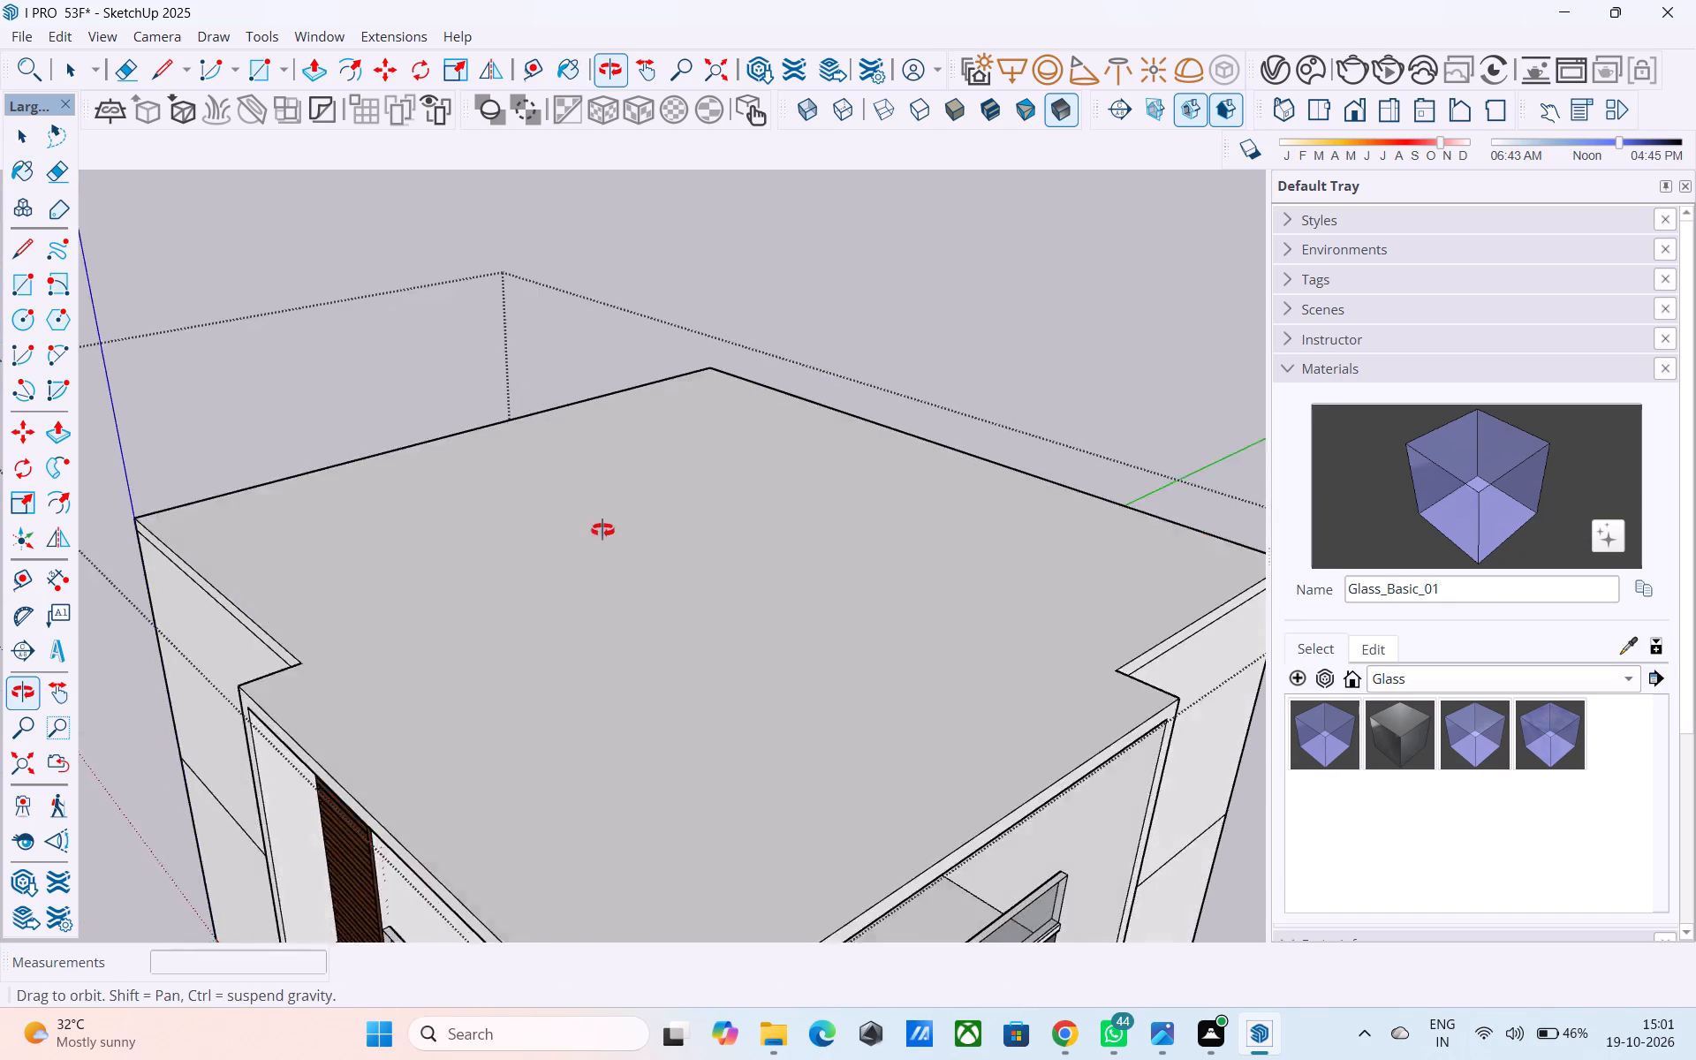
middle_click_drag(602, 530, 614, 466)
scroll(594, 430, "down", 6)
middle_click_drag(713, 602, 653, 604)
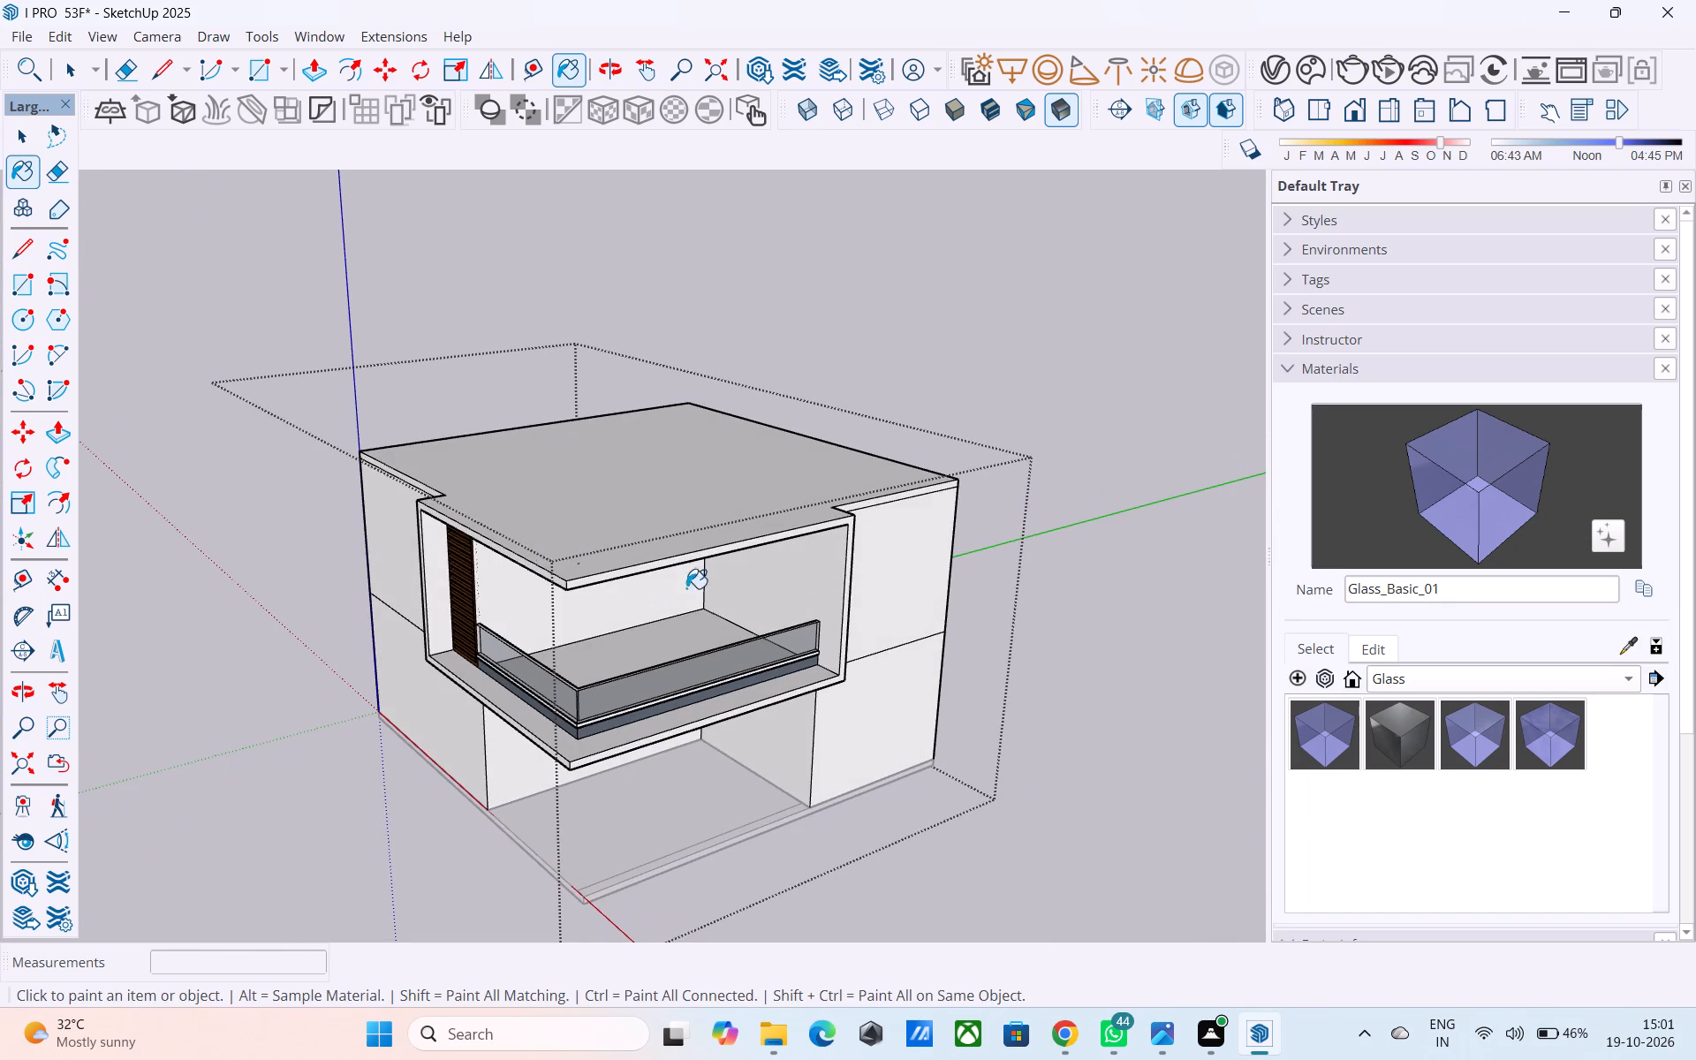
scroll(899, 599, "down", 3)
middle_click_drag(828, 629, 899, 642)
scroll(729, 691, "up", 4)
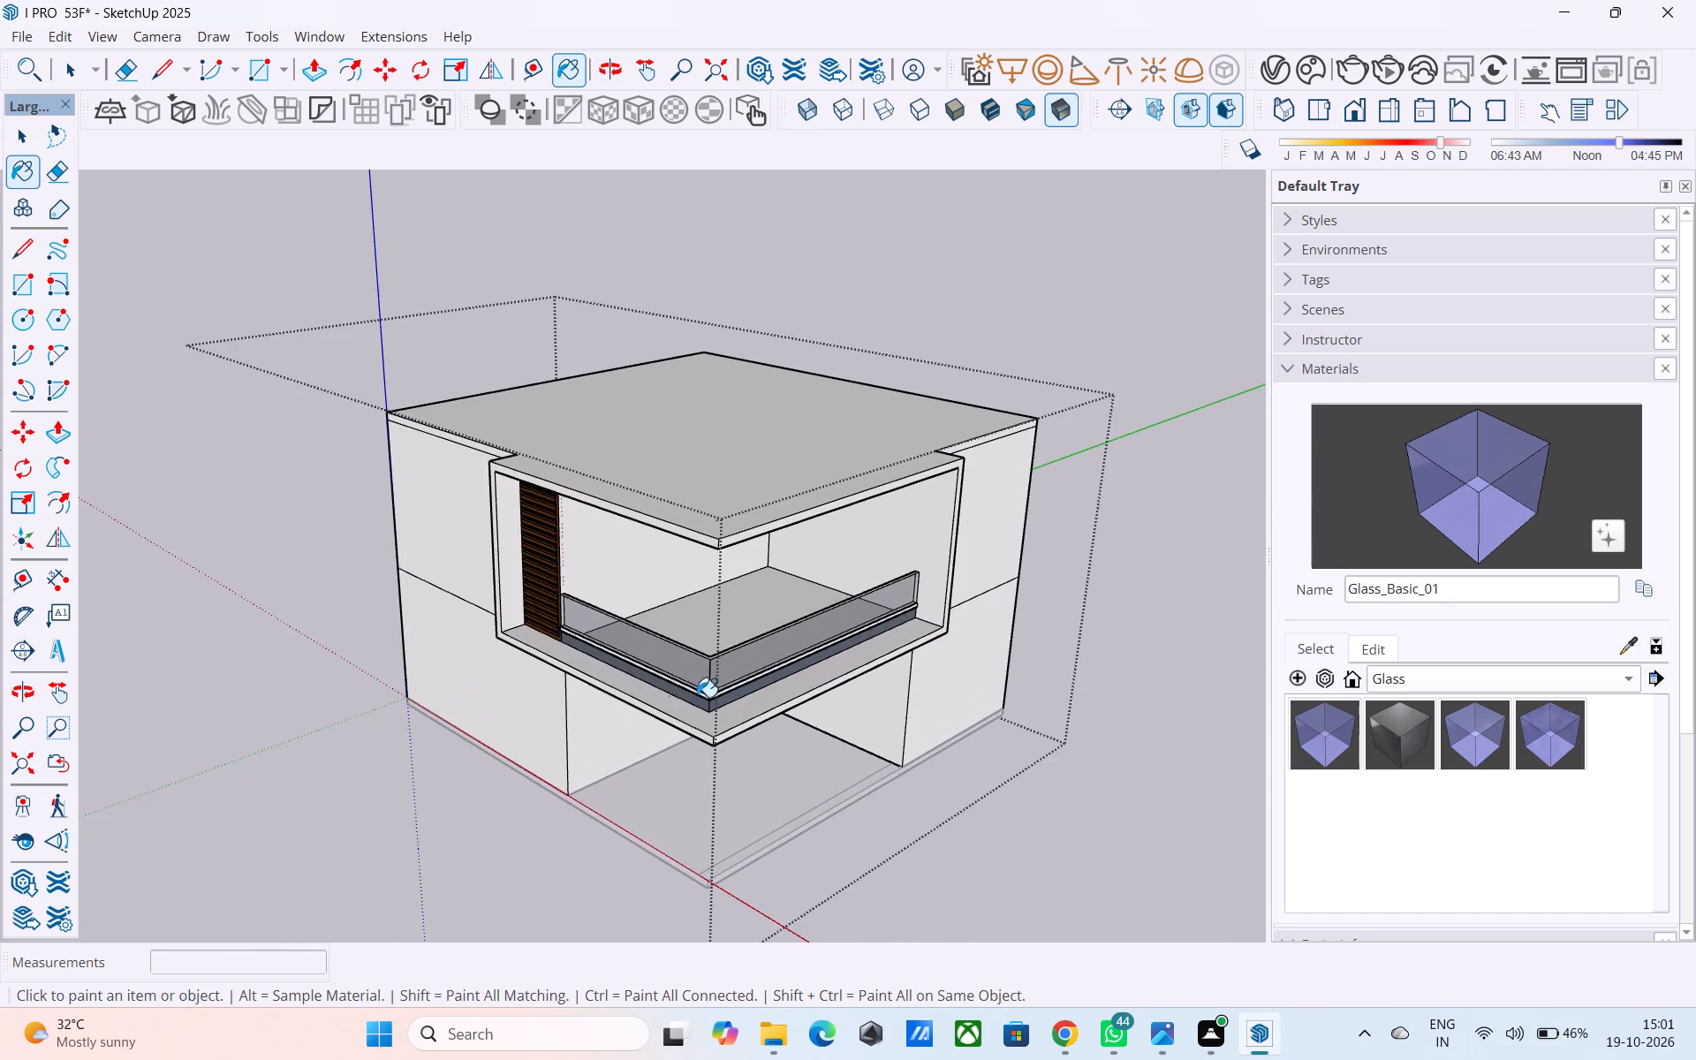
Save the building model.
middle_click_drag(643, 688, 692, 647)
key("ctrl+s")
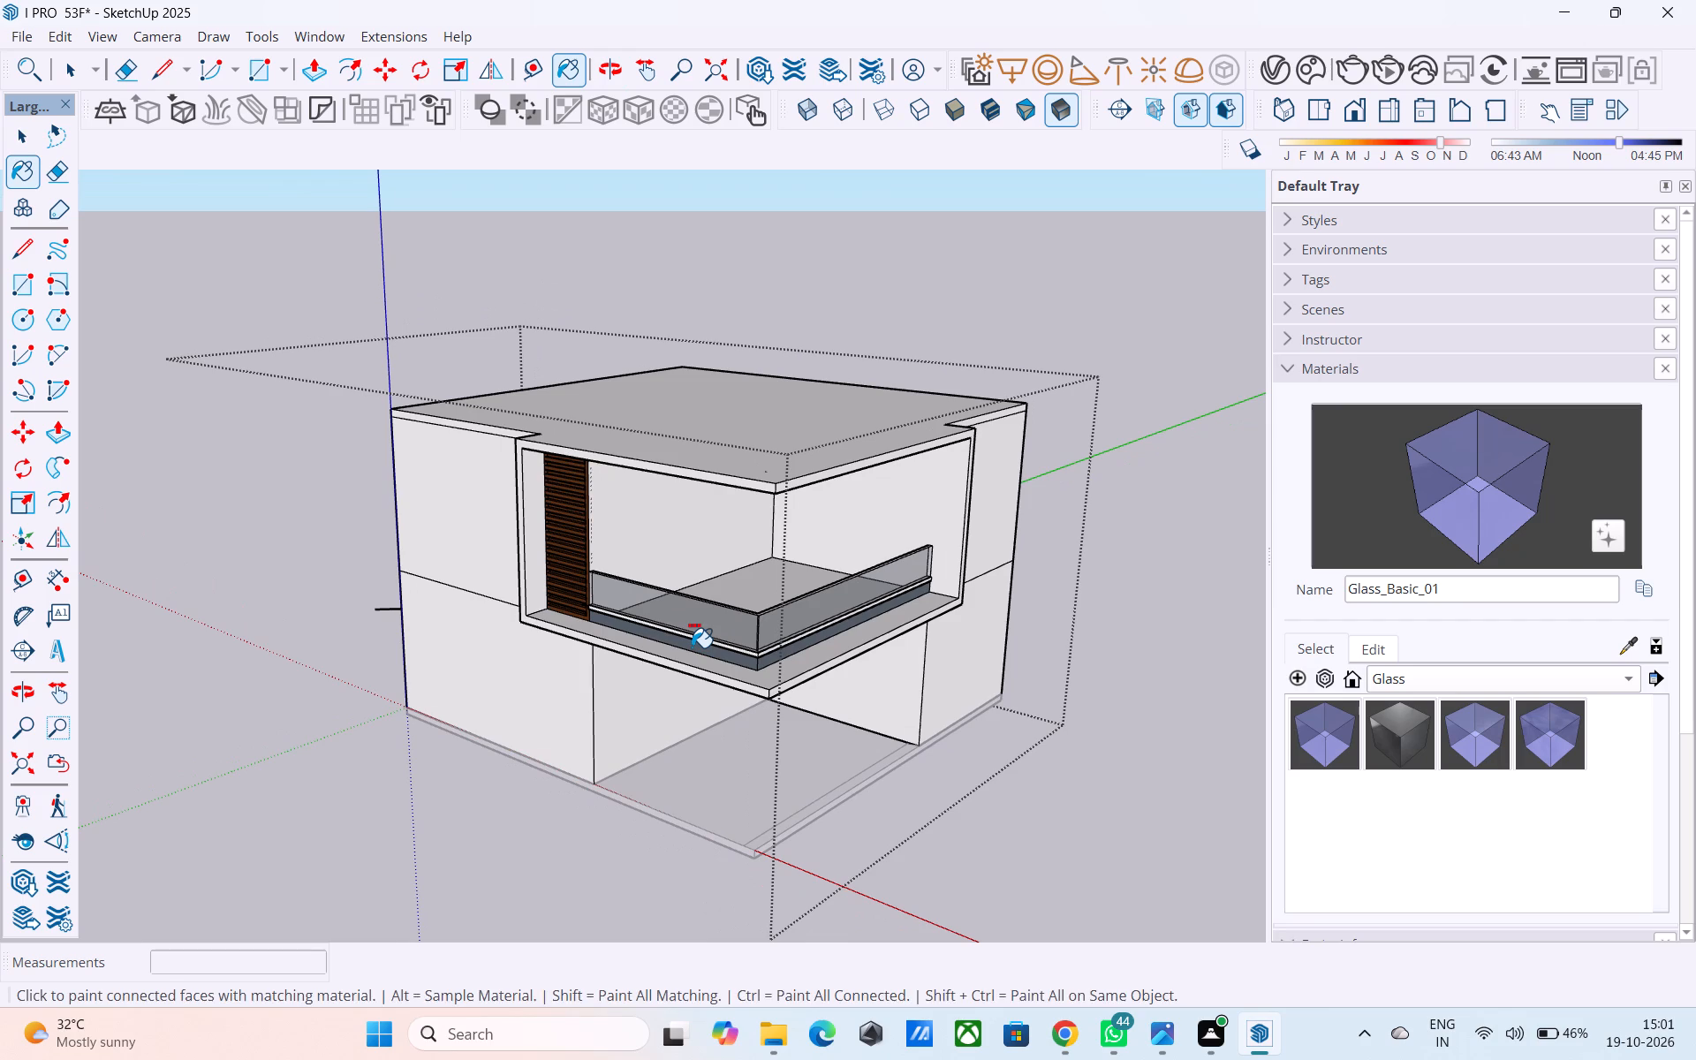
Examine the louvres, glass railing, parapet and roof slab from close up and from several sides.
key("space")
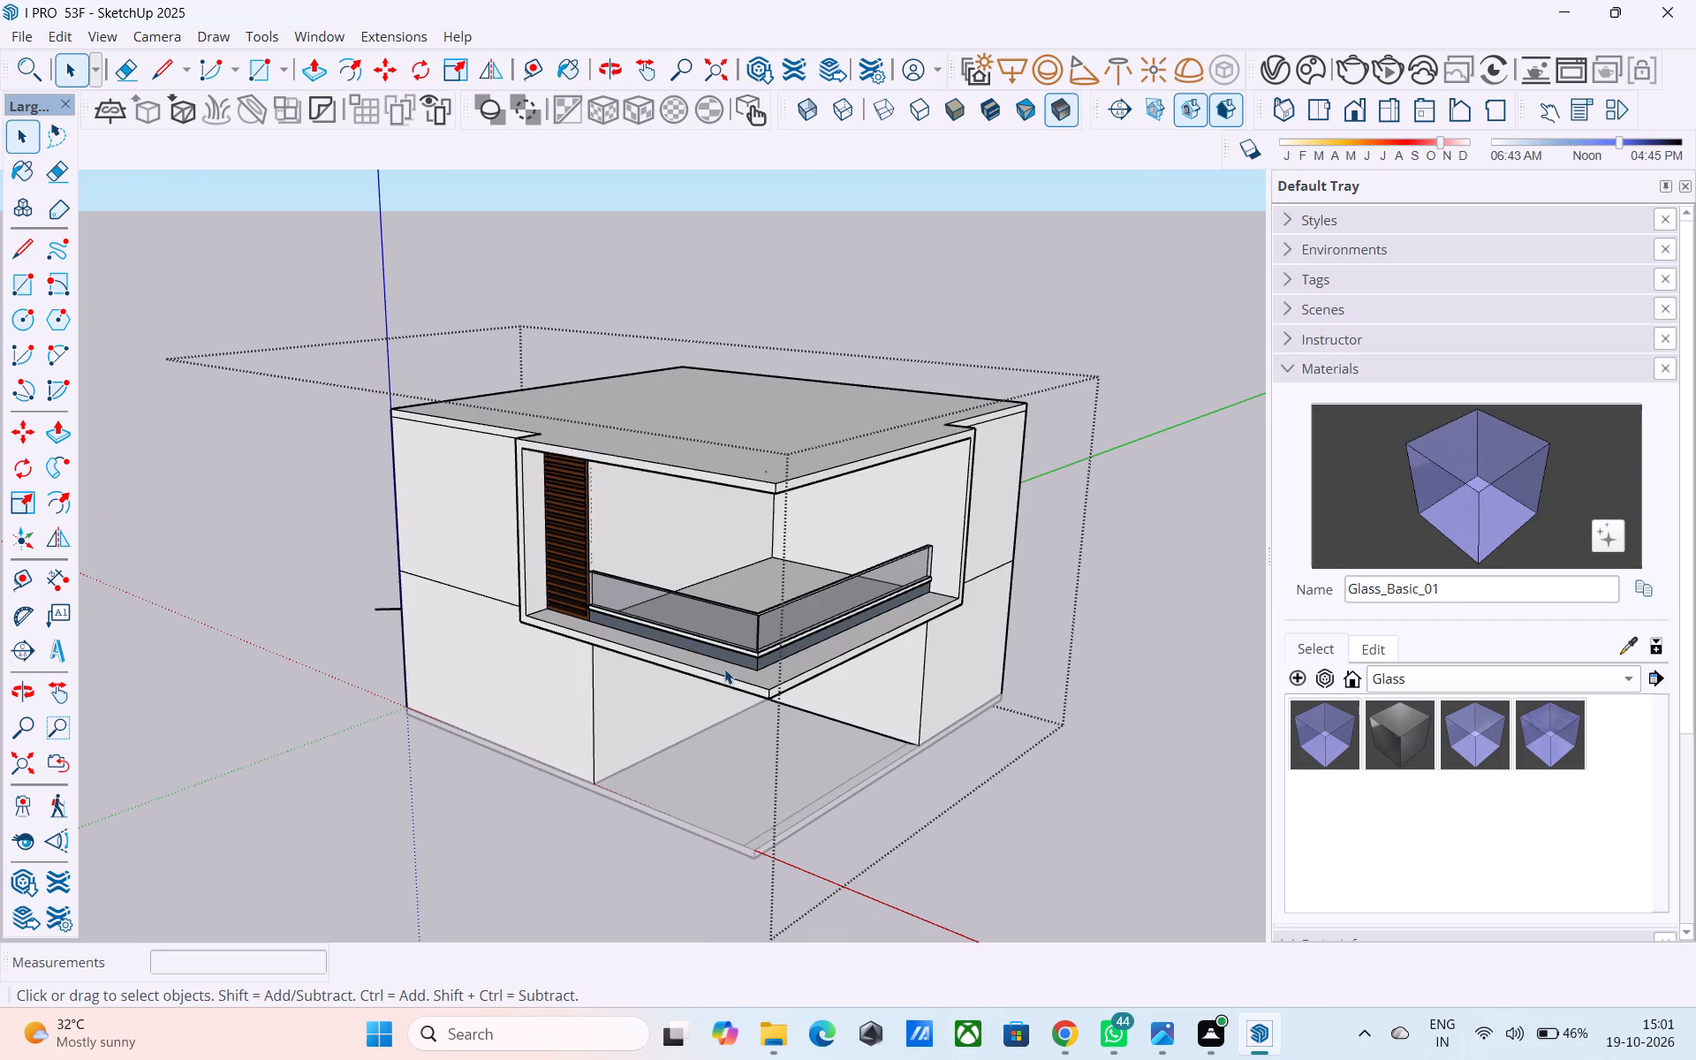
scroll(846, 596, "up", 7)
middle_click_drag(852, 593, 911, 473)
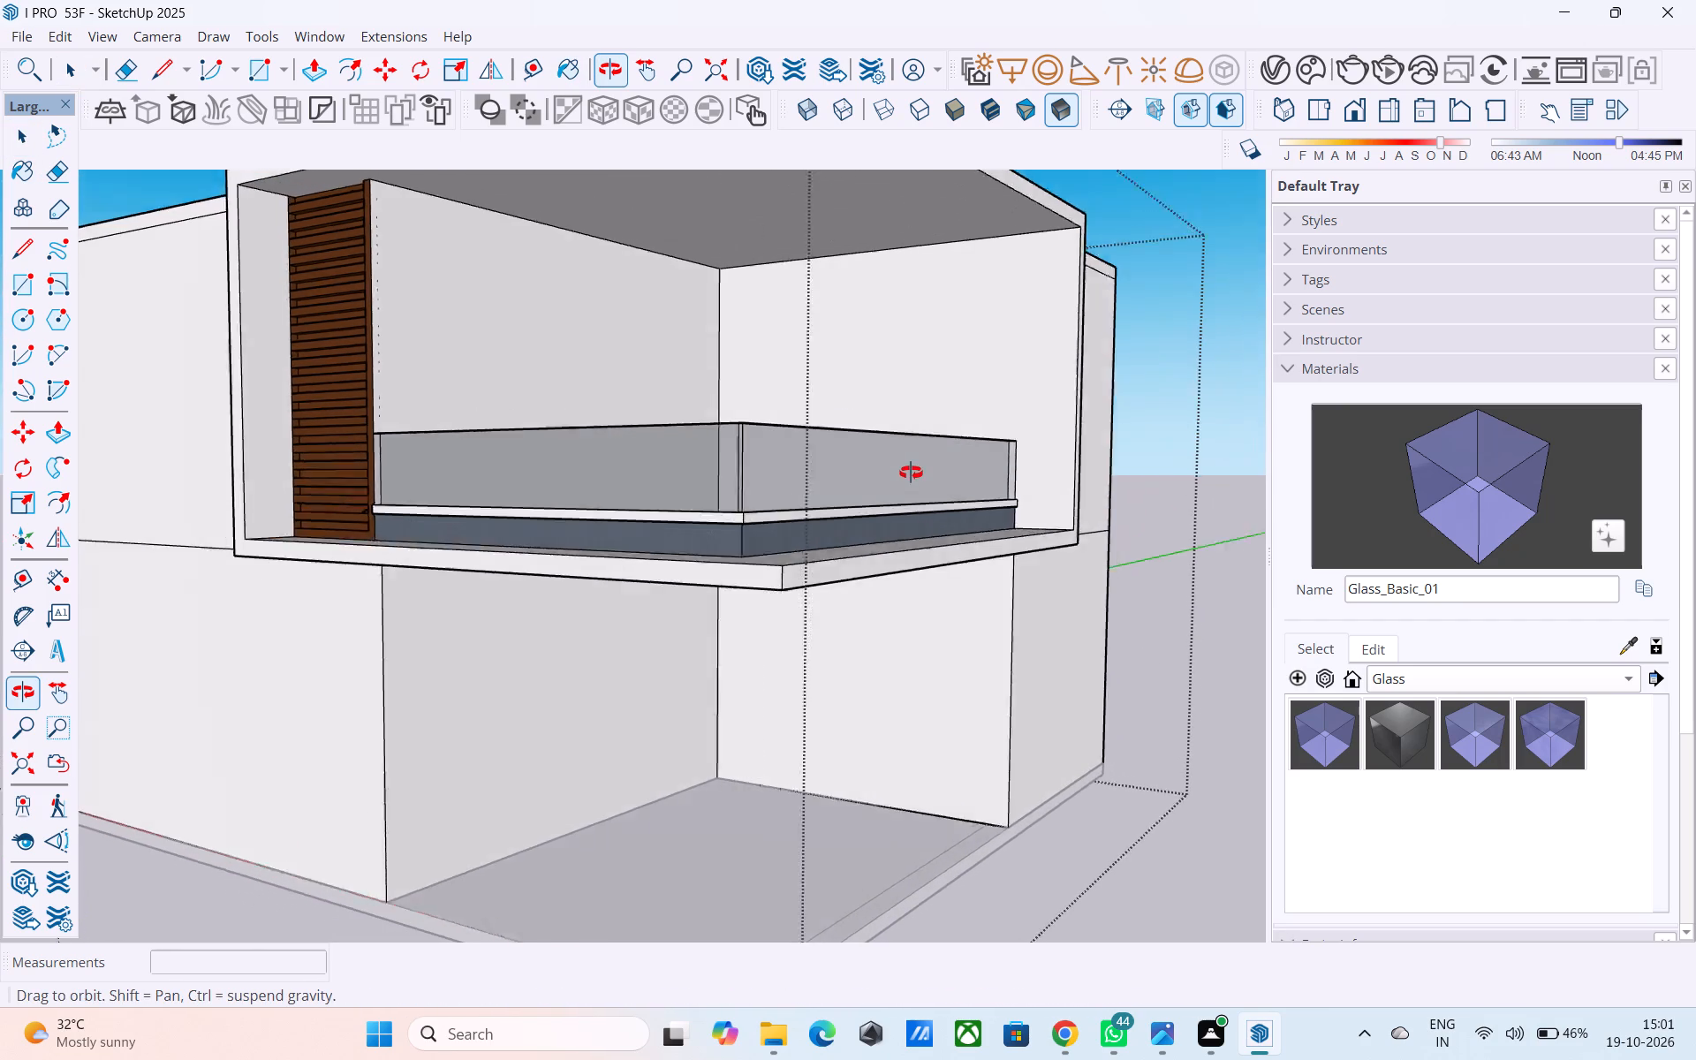
middle_click_drag(911, 473, 693, 581)
scroll(728, 576, "up", 1)
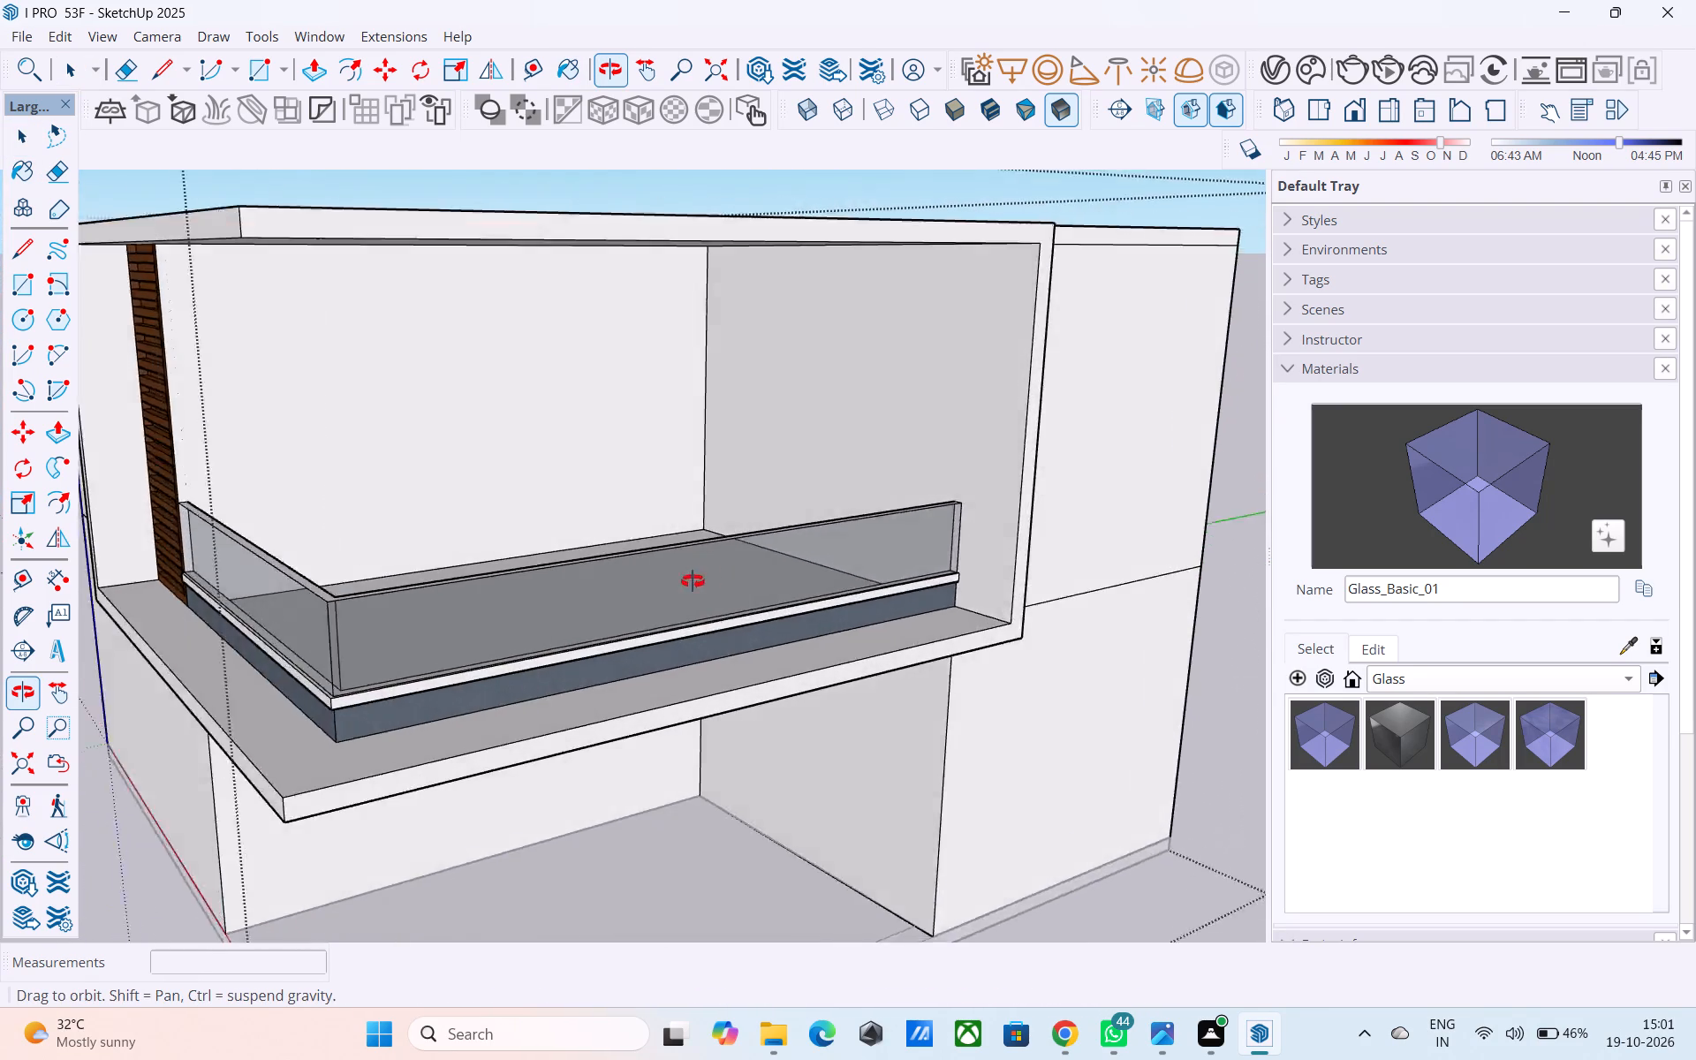
middle_click_drag(693, 581, 529, 593)
scroll(1021, 541, "down", 4)
middle_click_drag(1009, 541, 668, 559)
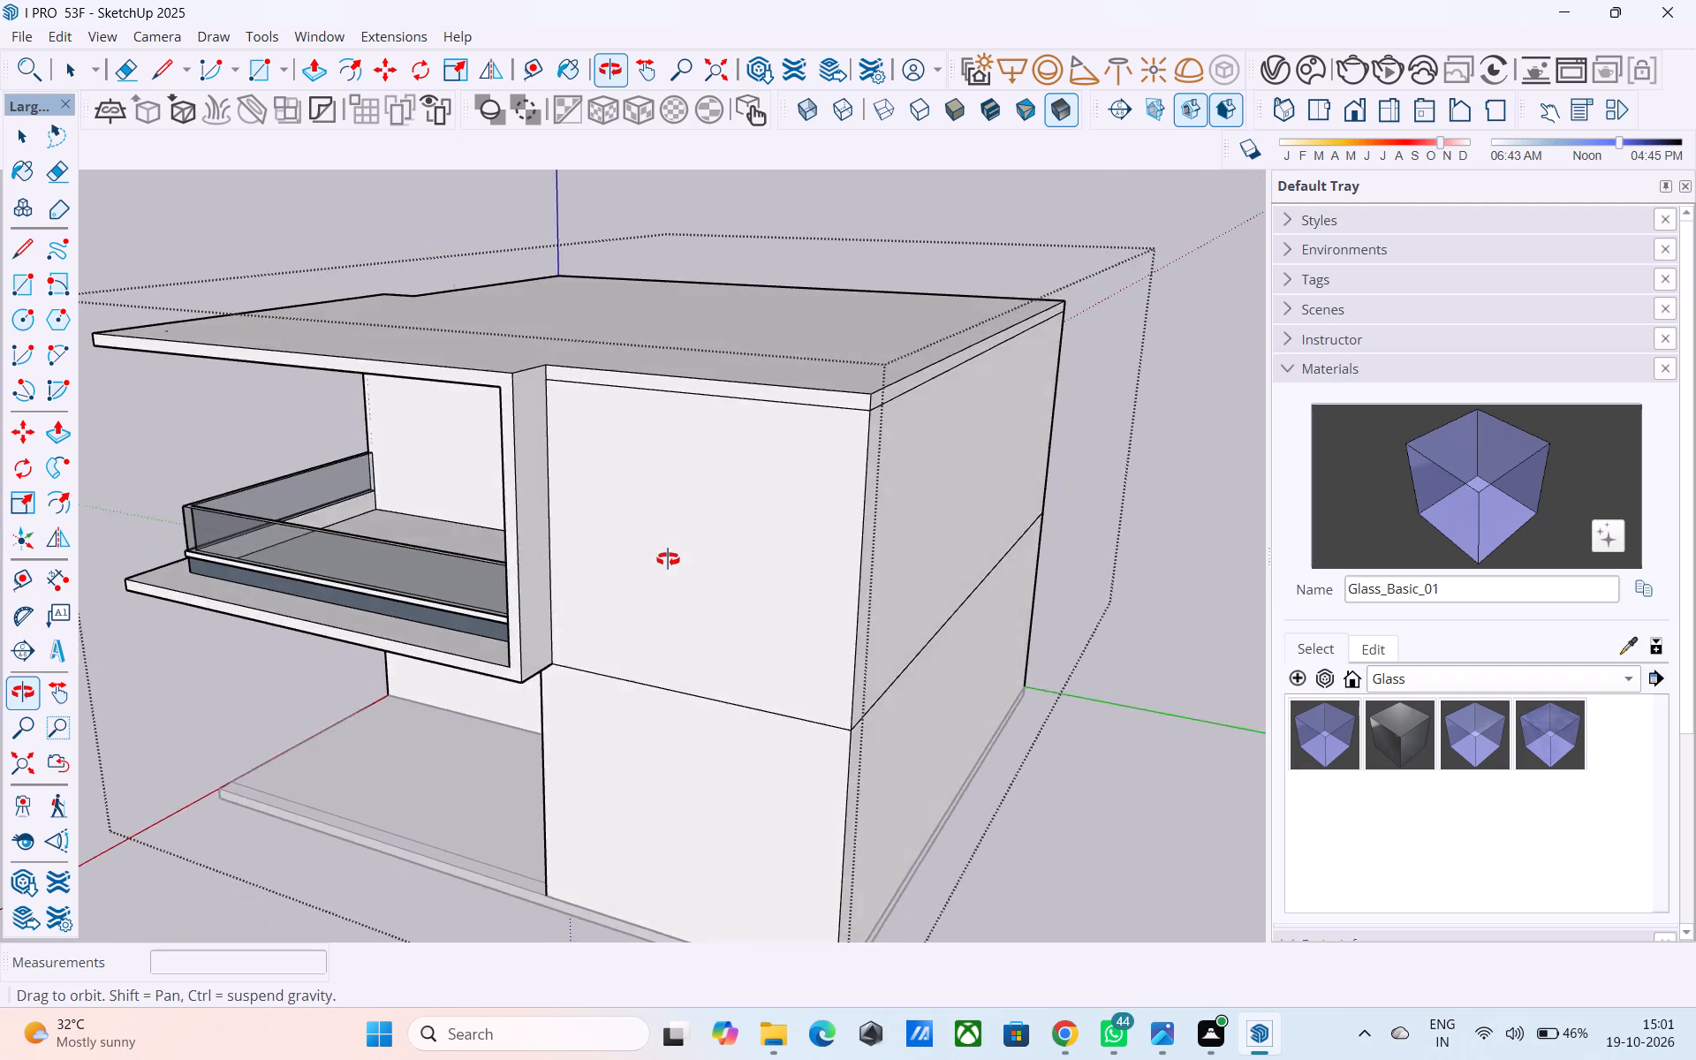
middle_click_drag(668, 559, 1329, 564)
scroll(594, 565, "down", 3)
middle_click_drag(588, 569, 731, 665)
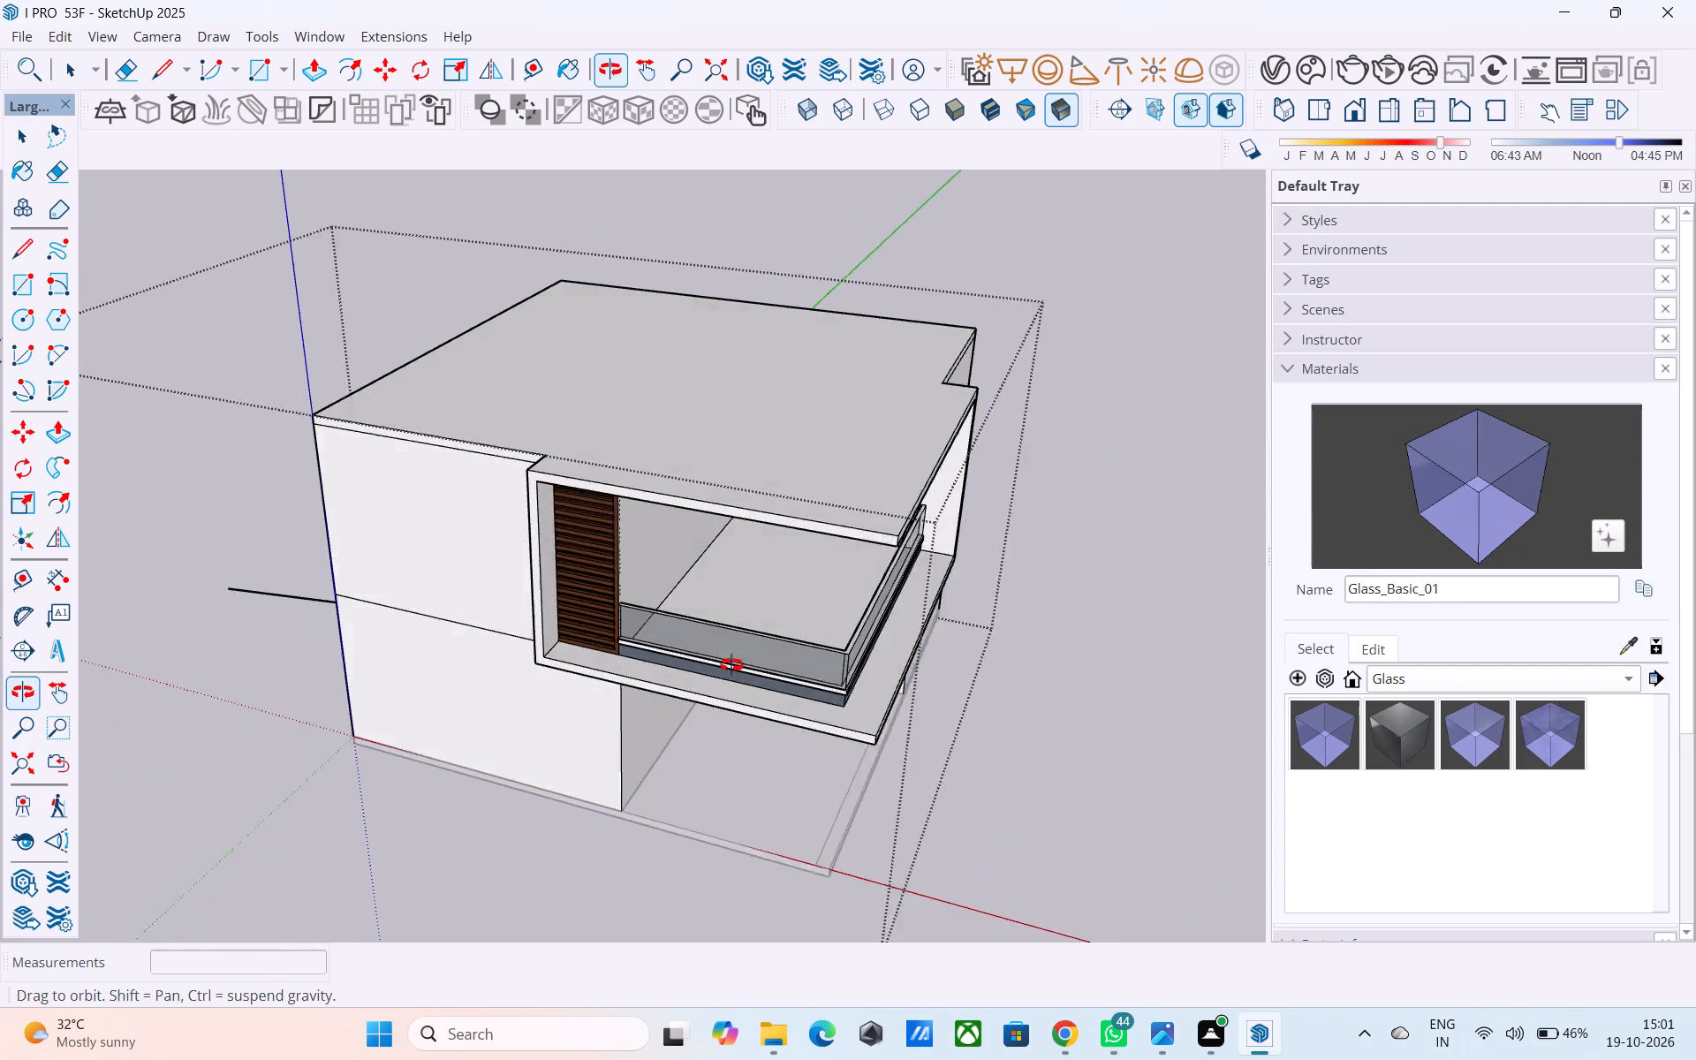
middle_click_drag(731, 665, 731, 667)
middle_click_drag(815, 613, 931, 511)
scroll(931, 502, "up", 8)
middle_click_drag(915, 486, 791, 500)
scroll(937, 547, "down", 8)
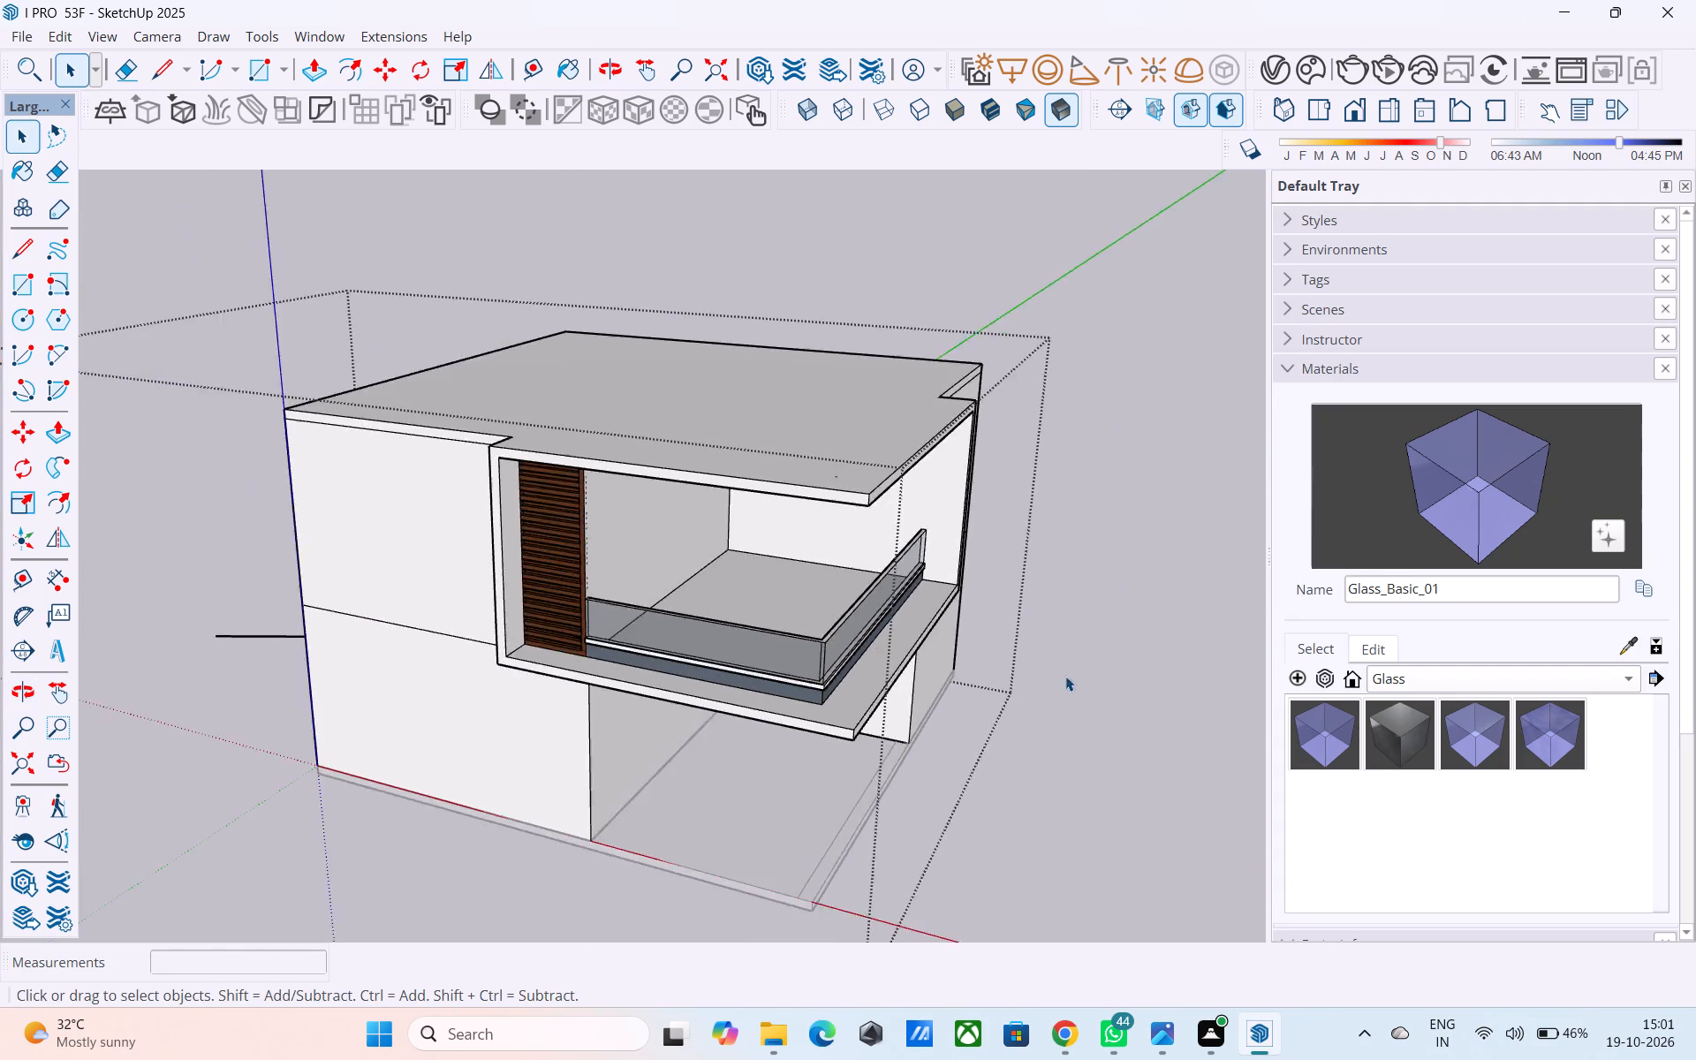
scroll(1065, 676, "down", 6)
middle_click_drag(1109, 733, 1082, 704)
scroll(905, 473, "up", 2)
Delete the stray line floating outside the building beyond its side wall.
middle_click_drag(911, 473, 1301, 492)
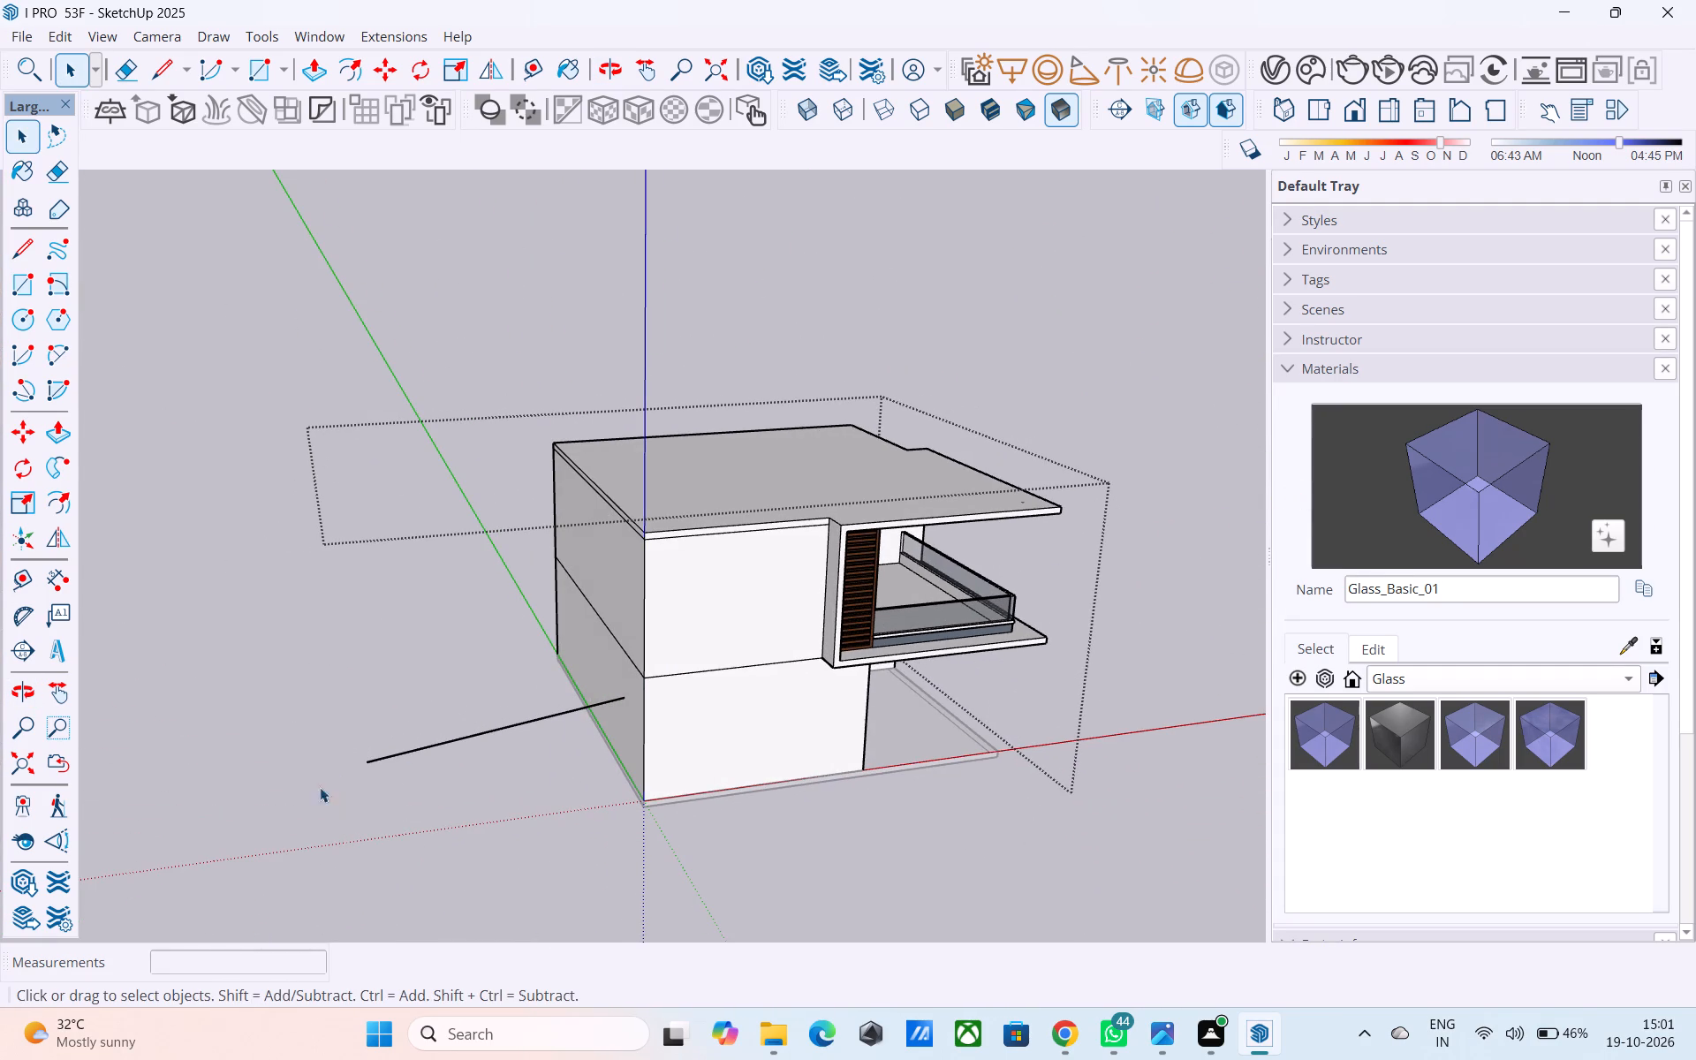
left_click(389, 755)
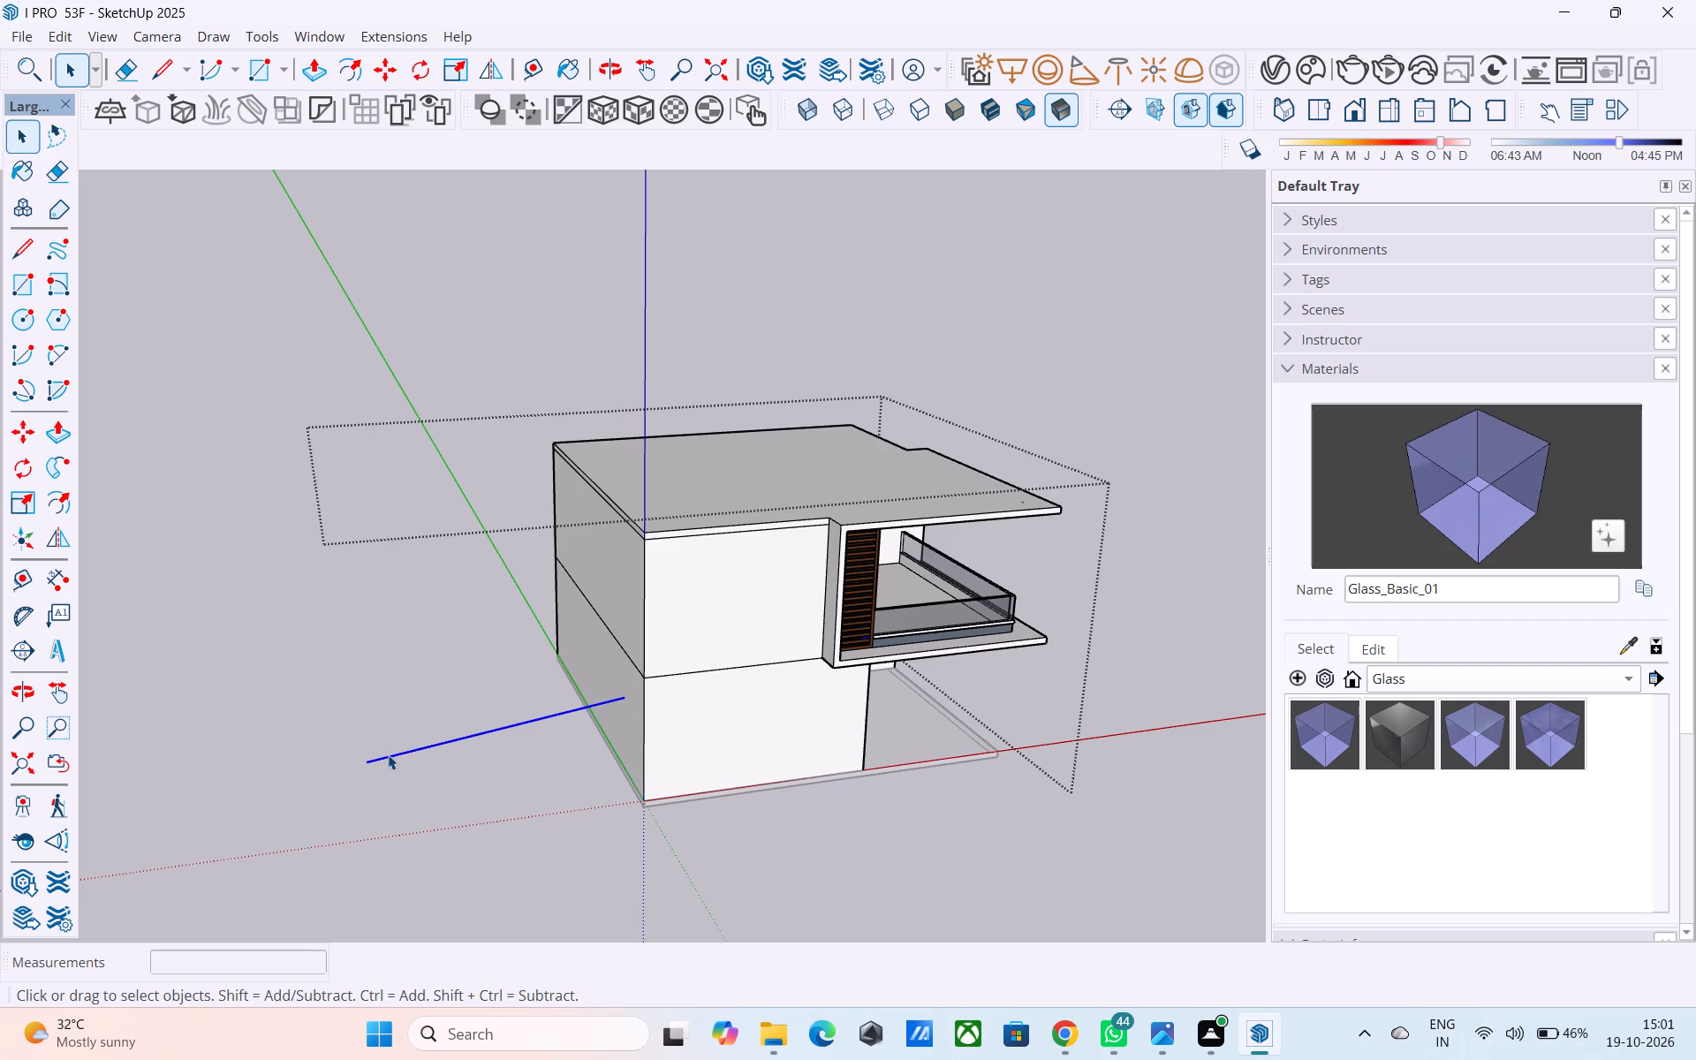
key("Delete")
Examine the whole building and its framed balcony from the front, from below and from the balcony corner.
middle_click_drag(585, 709, 389, 675)
middle_click_drag(824, 609, 367, 603)
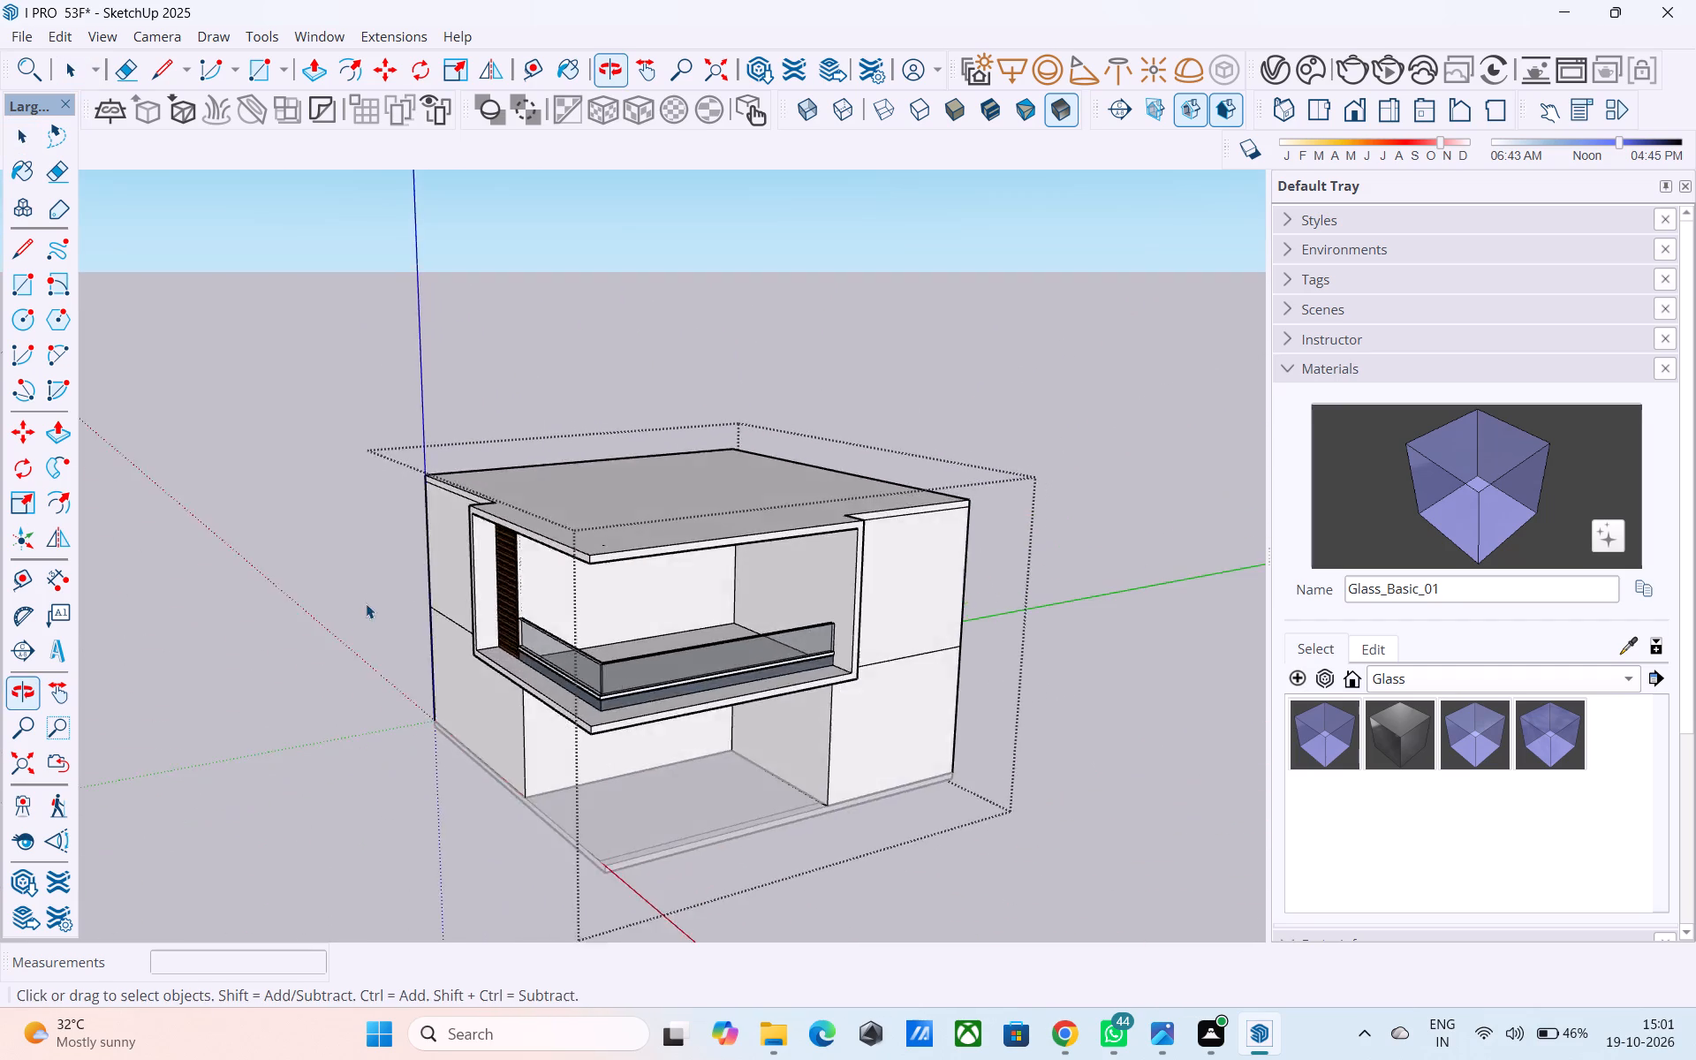
scroll(366, 603, "down", 9)
scroll(449, 435, "up", 6)
middle_click_drag(479, 461, 491, 394)
scroll(626, 389, "up", 5)
middle_click_drag(685, 429, 725, 352)
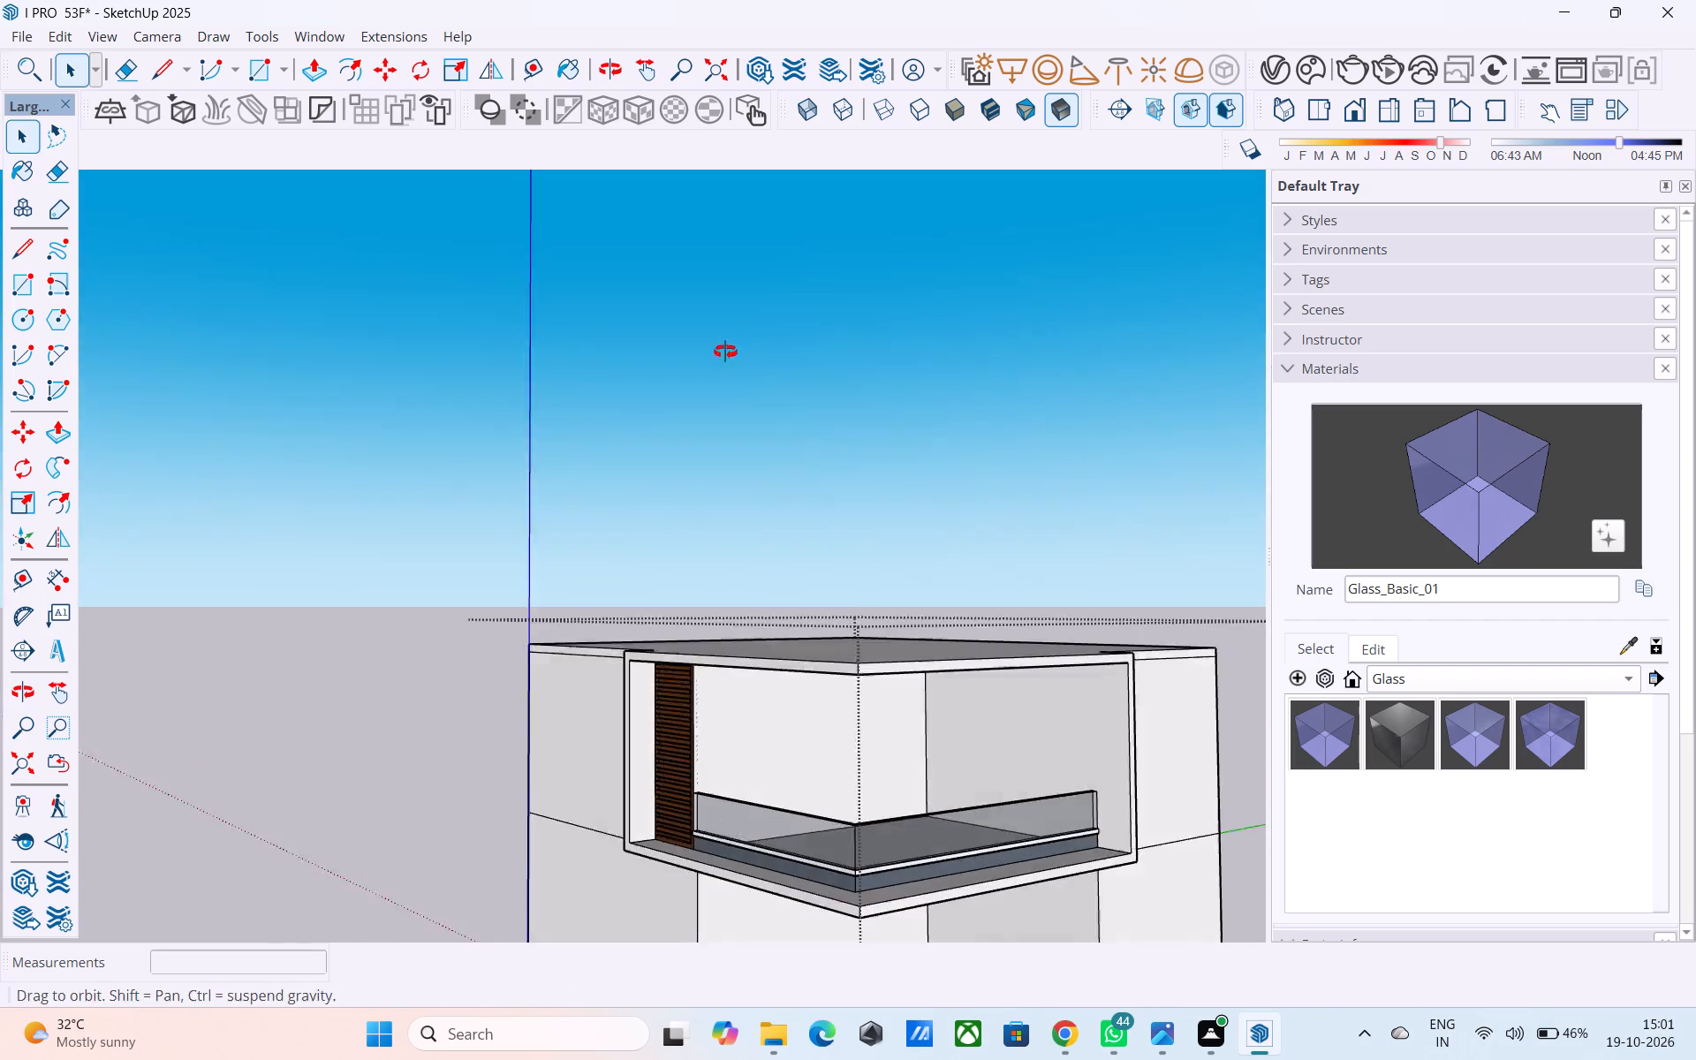
middle_click_drag(725, 352, 725, 350)
scroll(520, 363, "down", 4)
middle_click_drag(825, 524, 591, 466)
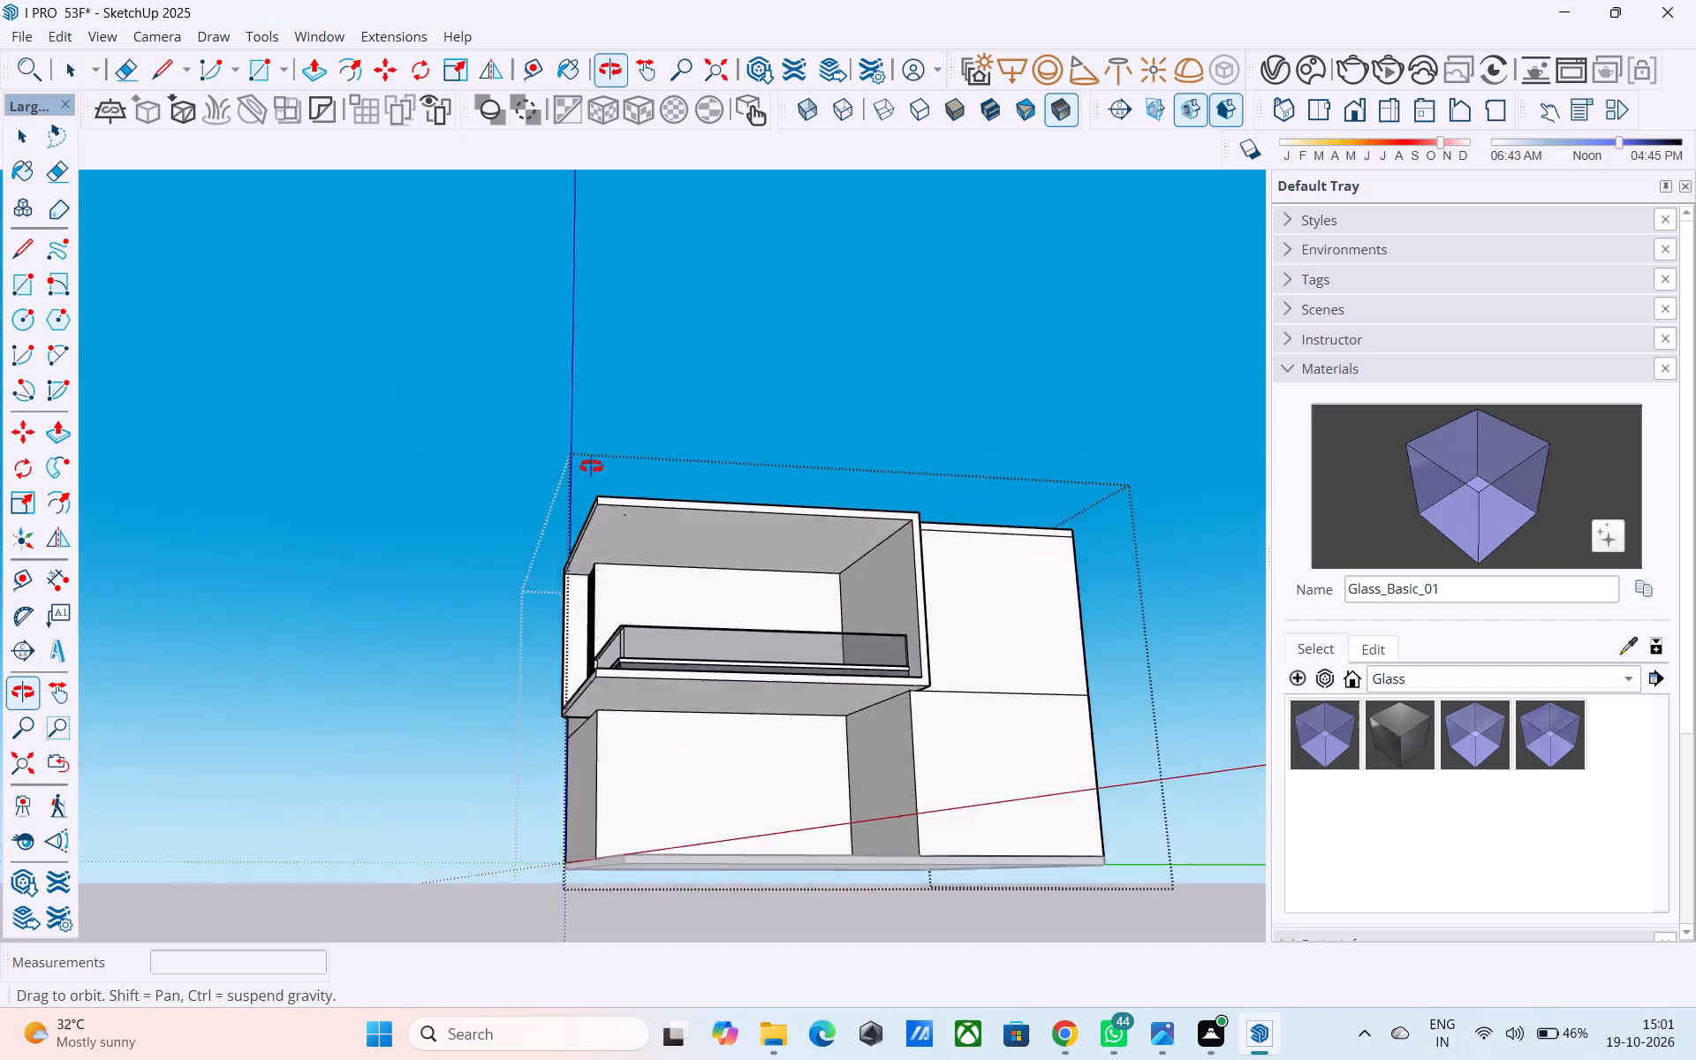
middle_click_drag(591, 466, 762, 606)
middle_click_drag(826, 564, 718, 580)
Save the model with the stray outside line removed.
key("ctrl+s")
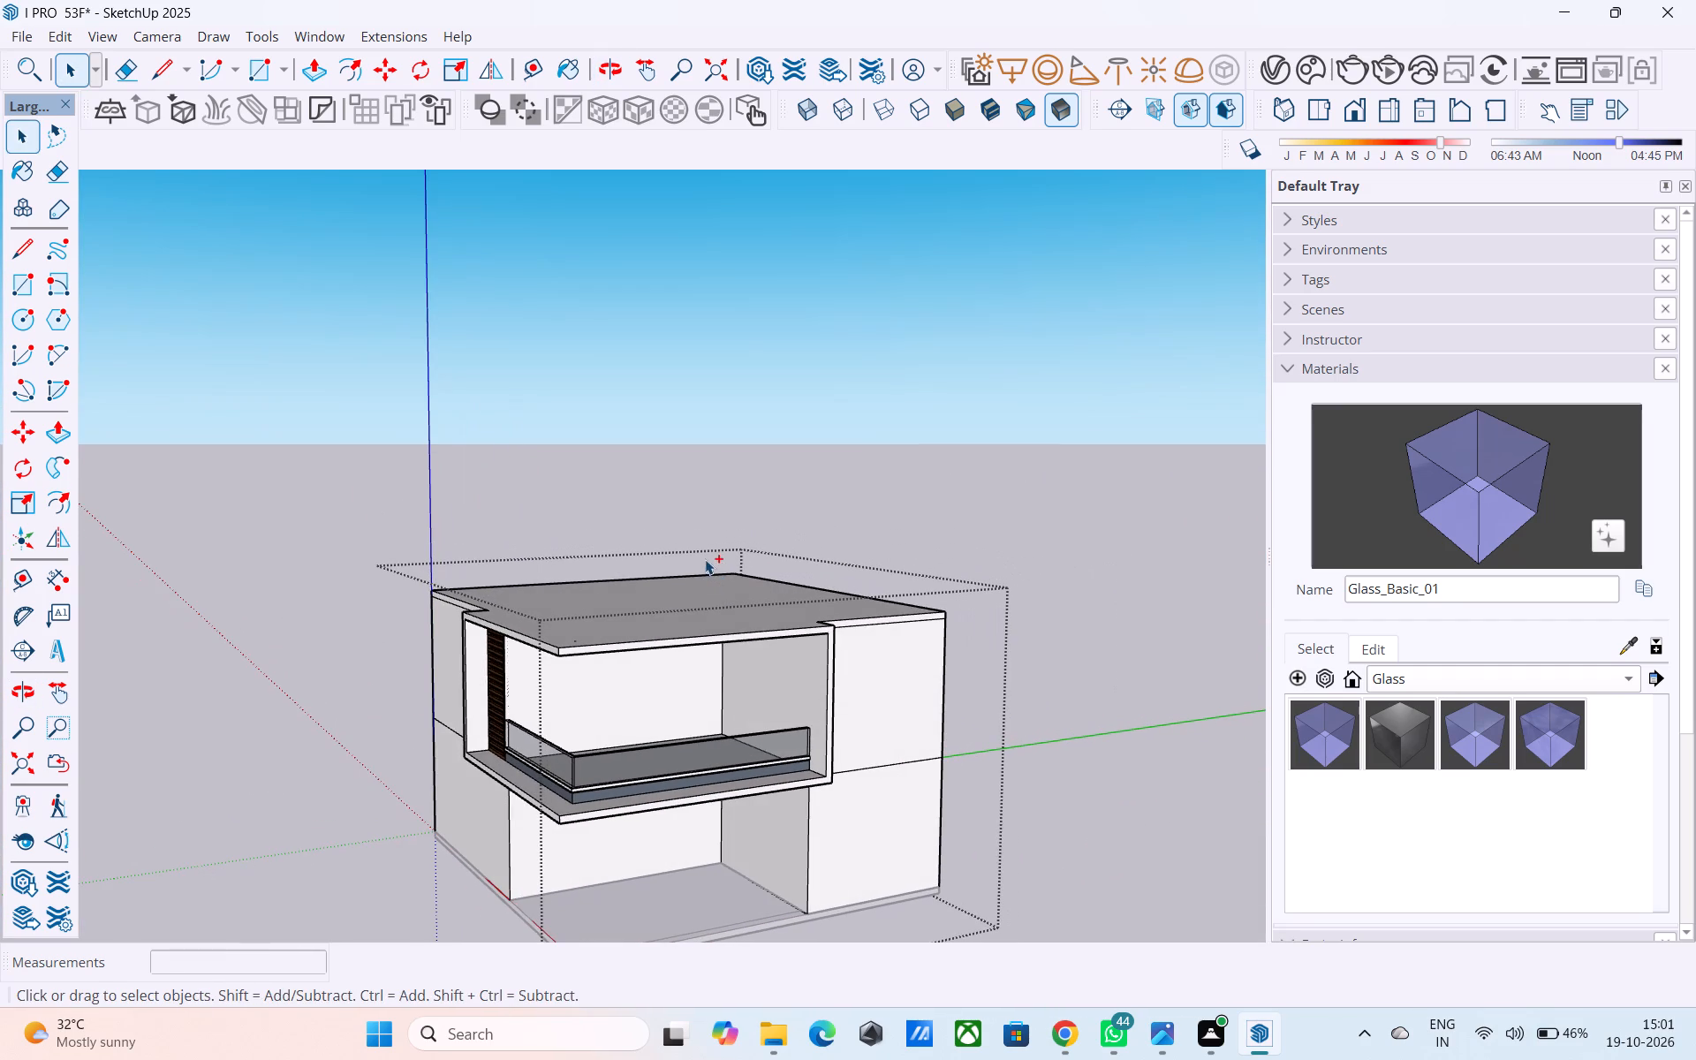
key("space")
Leave the building group and examine the building from the balcony side and from above.
middle_click_drag(703, 552, 648, 537)
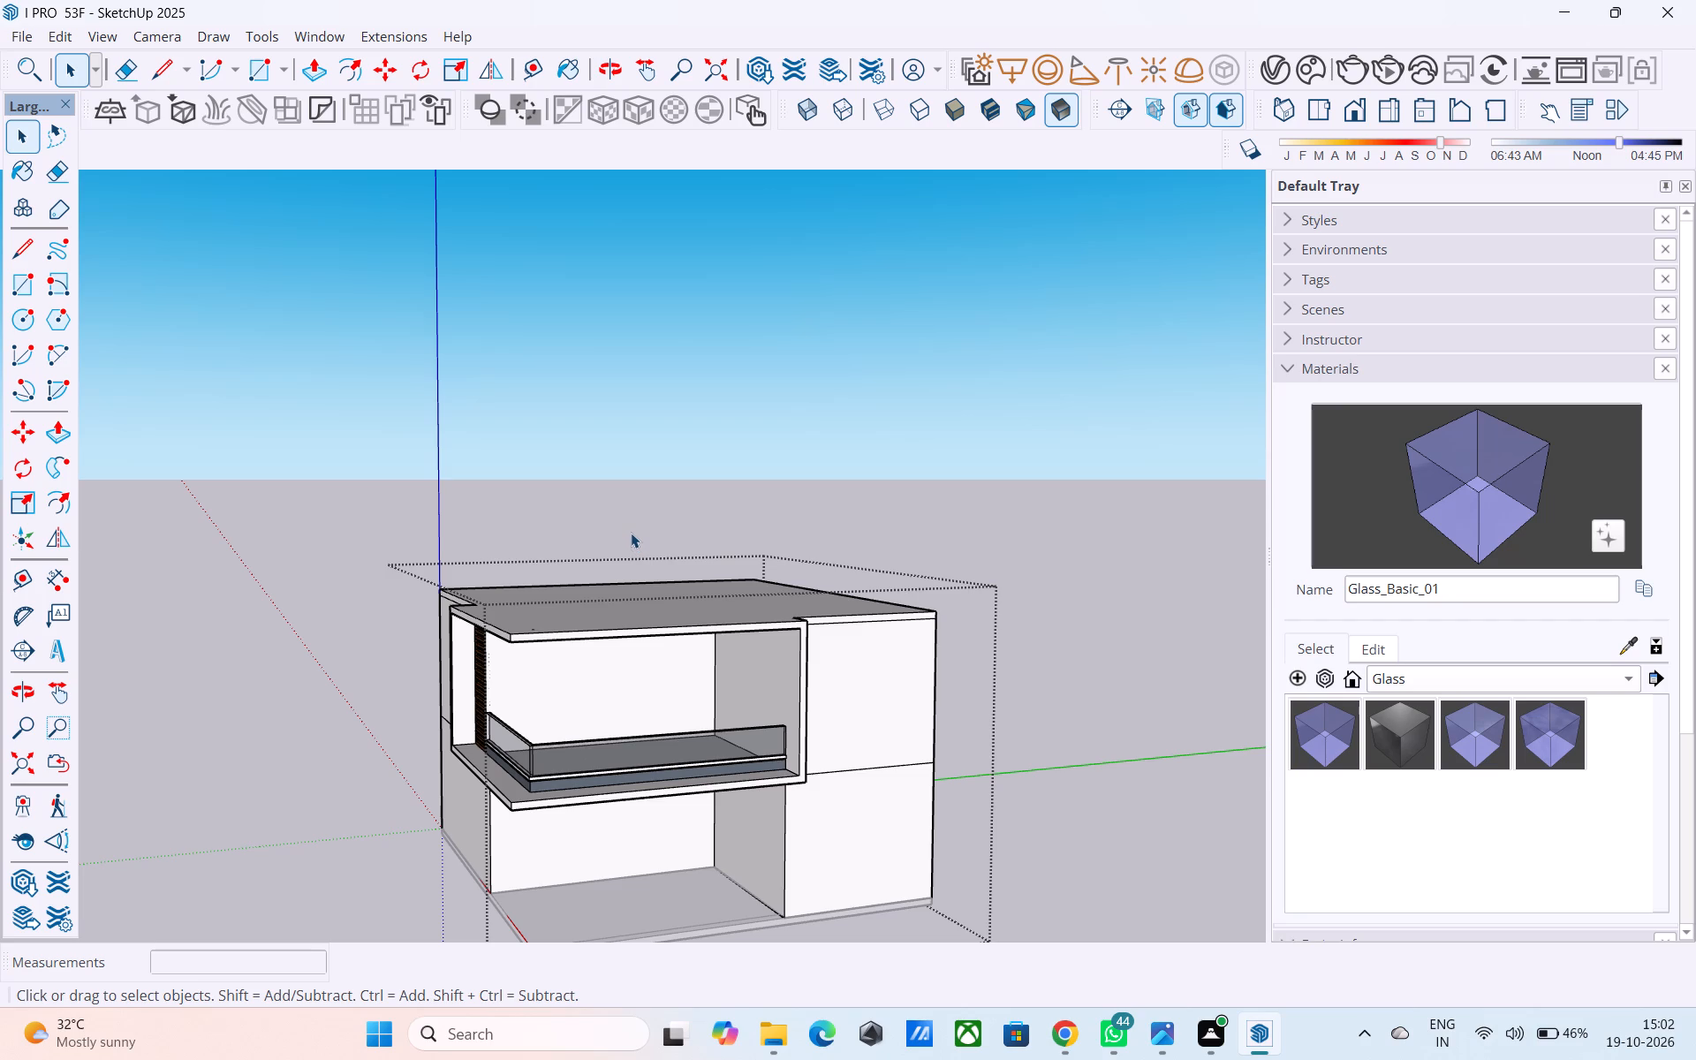
scroll(720, 749, "down", 2)
middle_click_drag(735, 784, 729, 774)
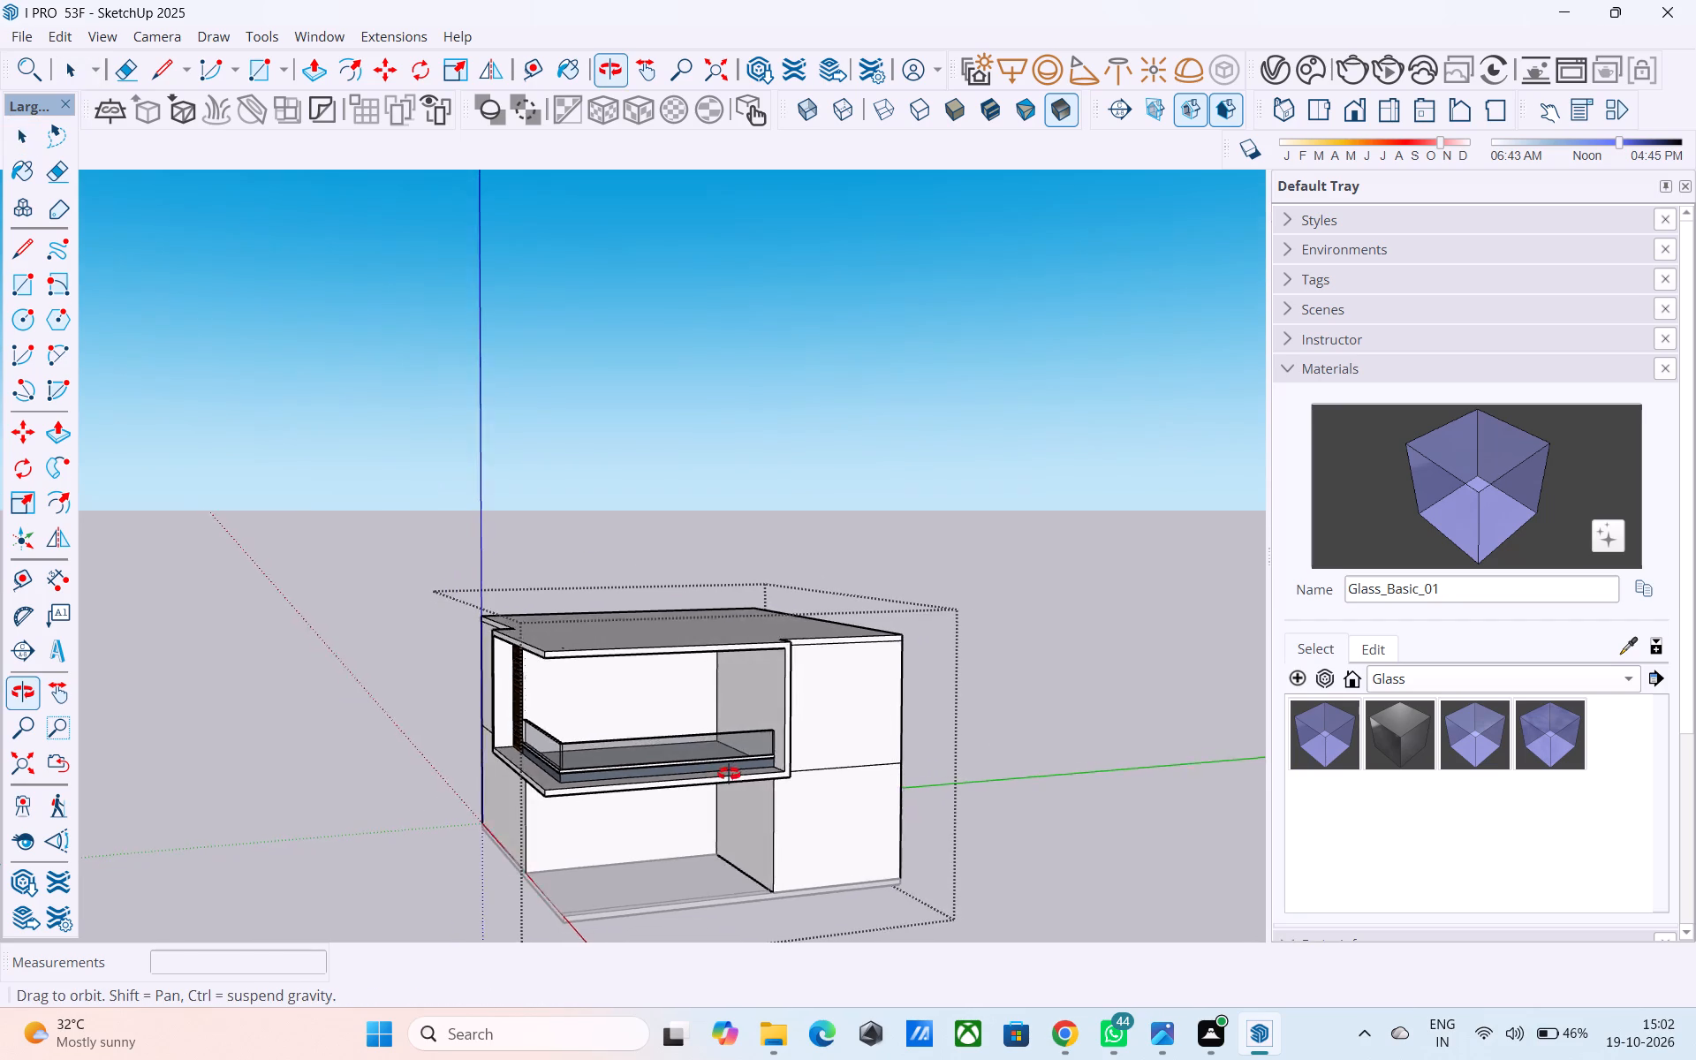
middle_click_drag(729, 774, 795, 670)
scroll(779, 671, "down", 3)
left_click(983, 647)
middle_click_drag(790, 677, 716, 830)
scroll(777, 685, "down", 1)
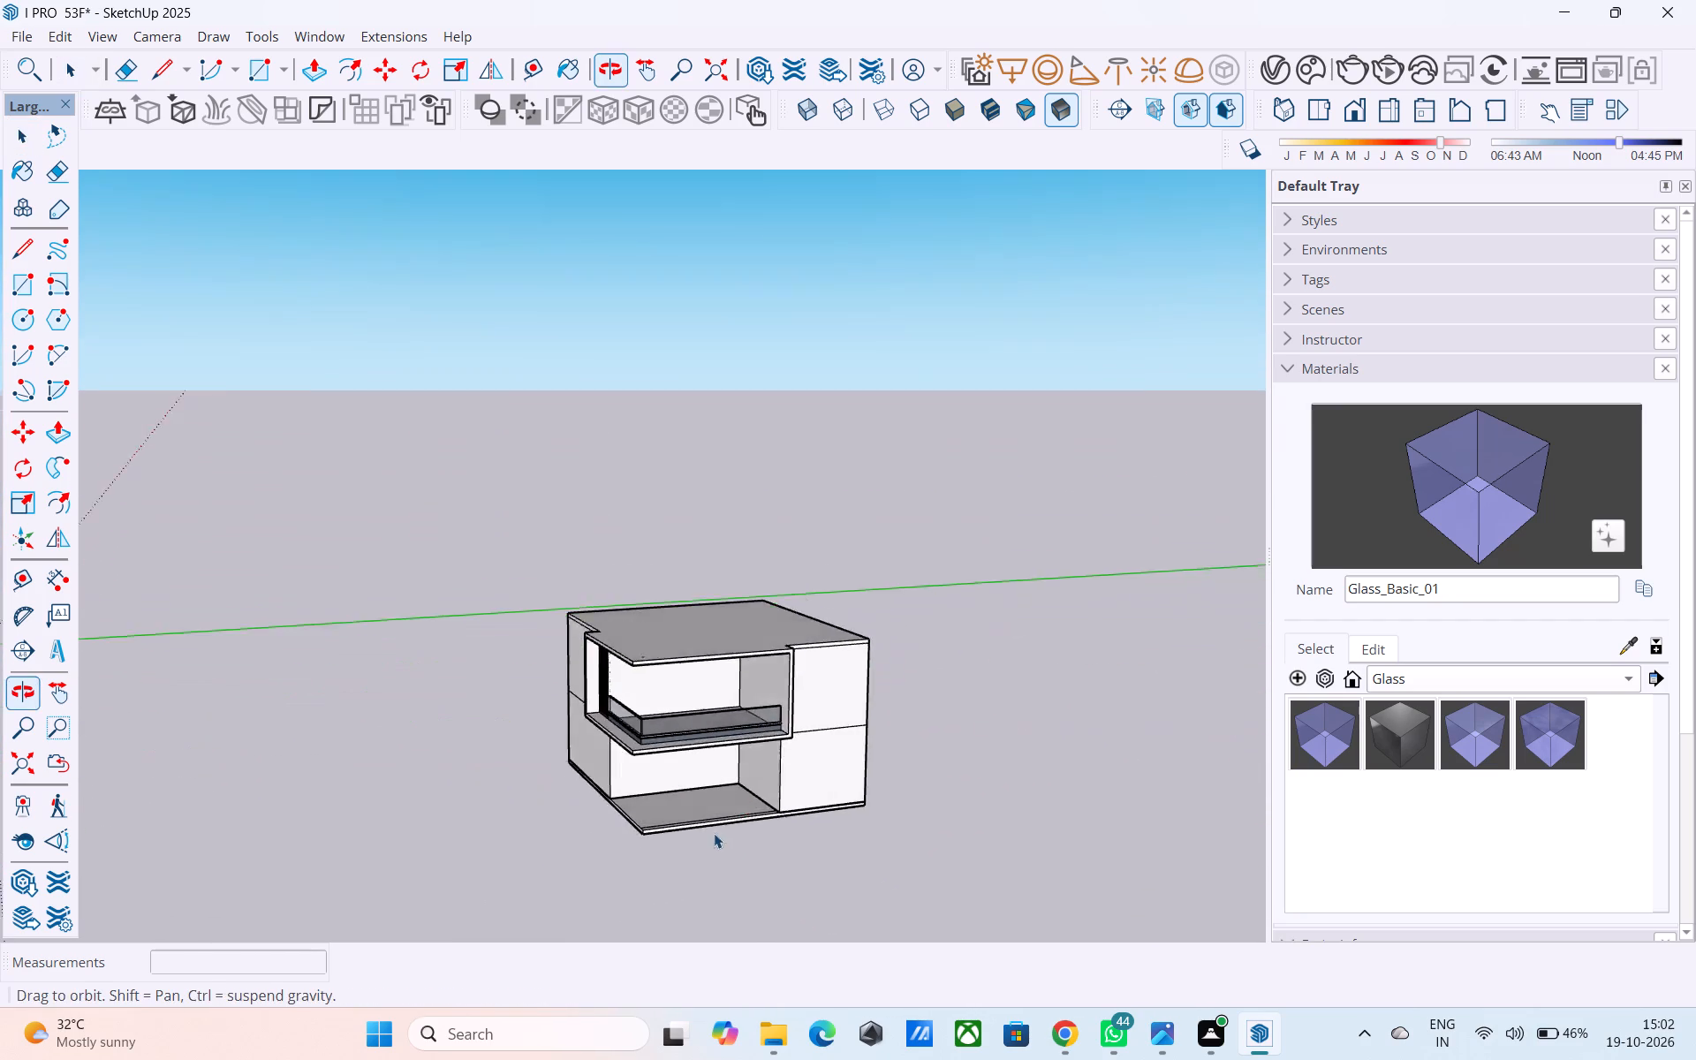
scroll(693, 806, "up", 7)
scroll(648, 699, "down", 3)
middle_click_drag(639, 762, 731, 738)
scroll(709, 499, "up", 3)
middle_click_drag(630, 564, 701, 539)
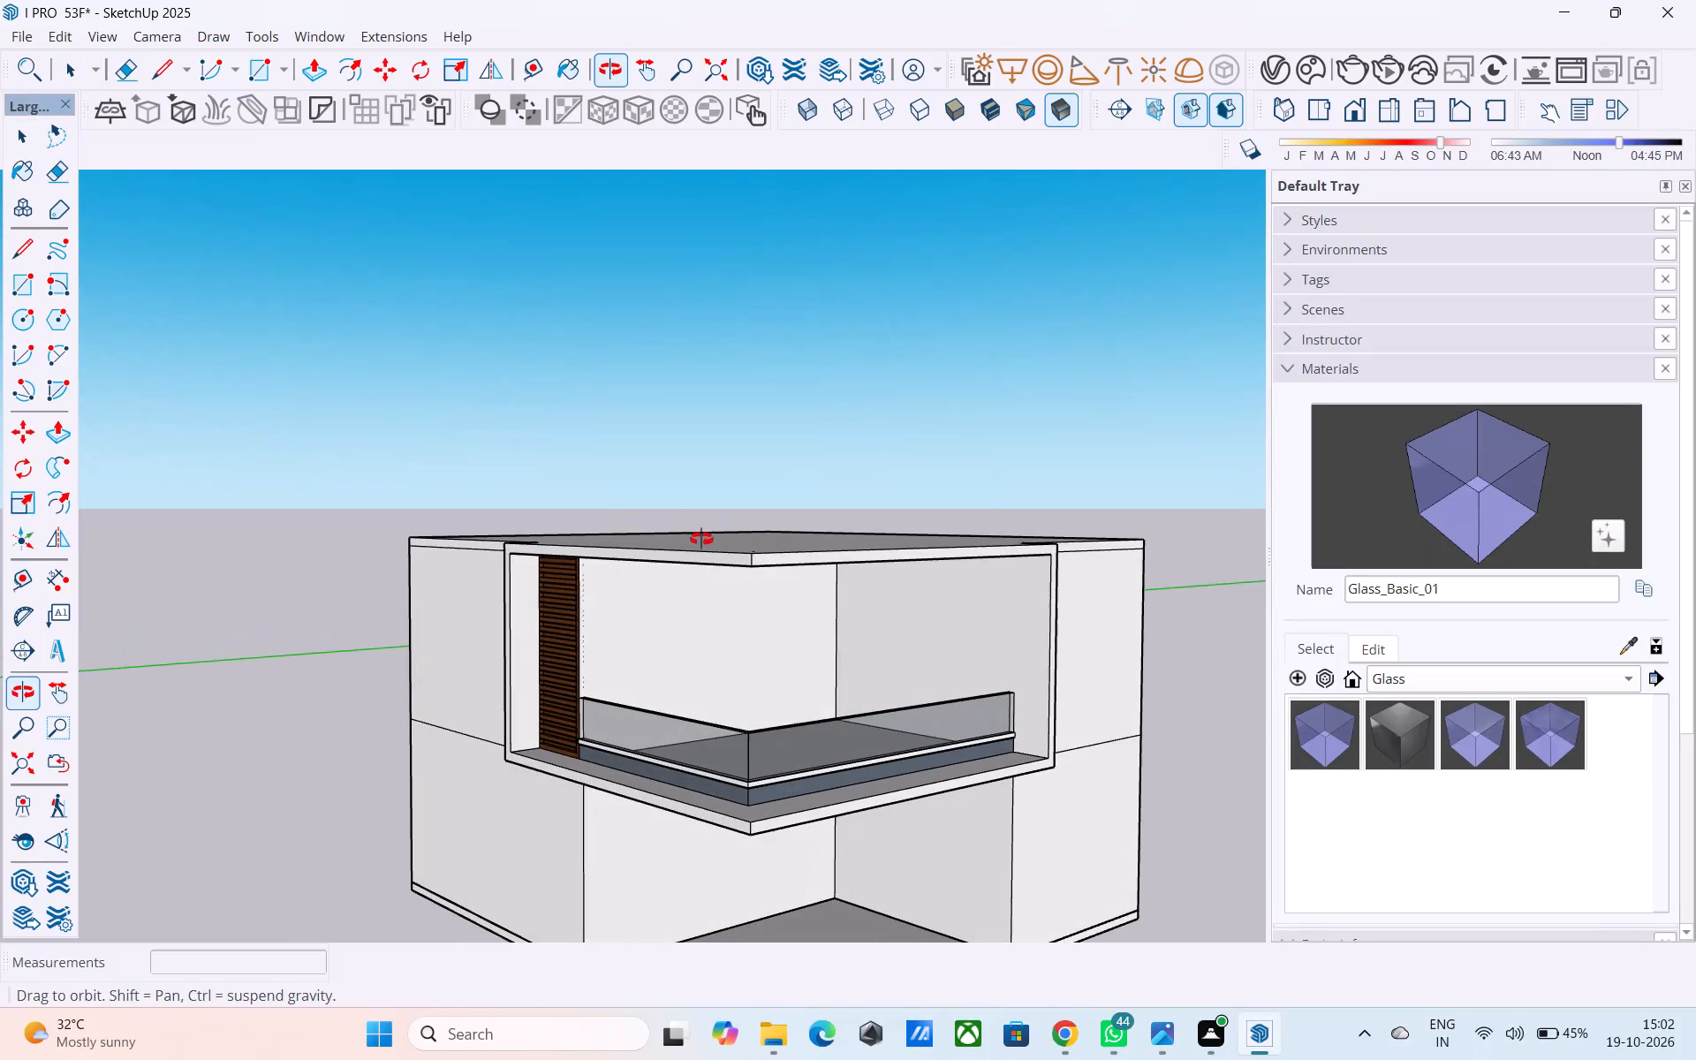
middle_click_drag(701, 539, 631, 534)
Save the model again.
key("ctrl+s")
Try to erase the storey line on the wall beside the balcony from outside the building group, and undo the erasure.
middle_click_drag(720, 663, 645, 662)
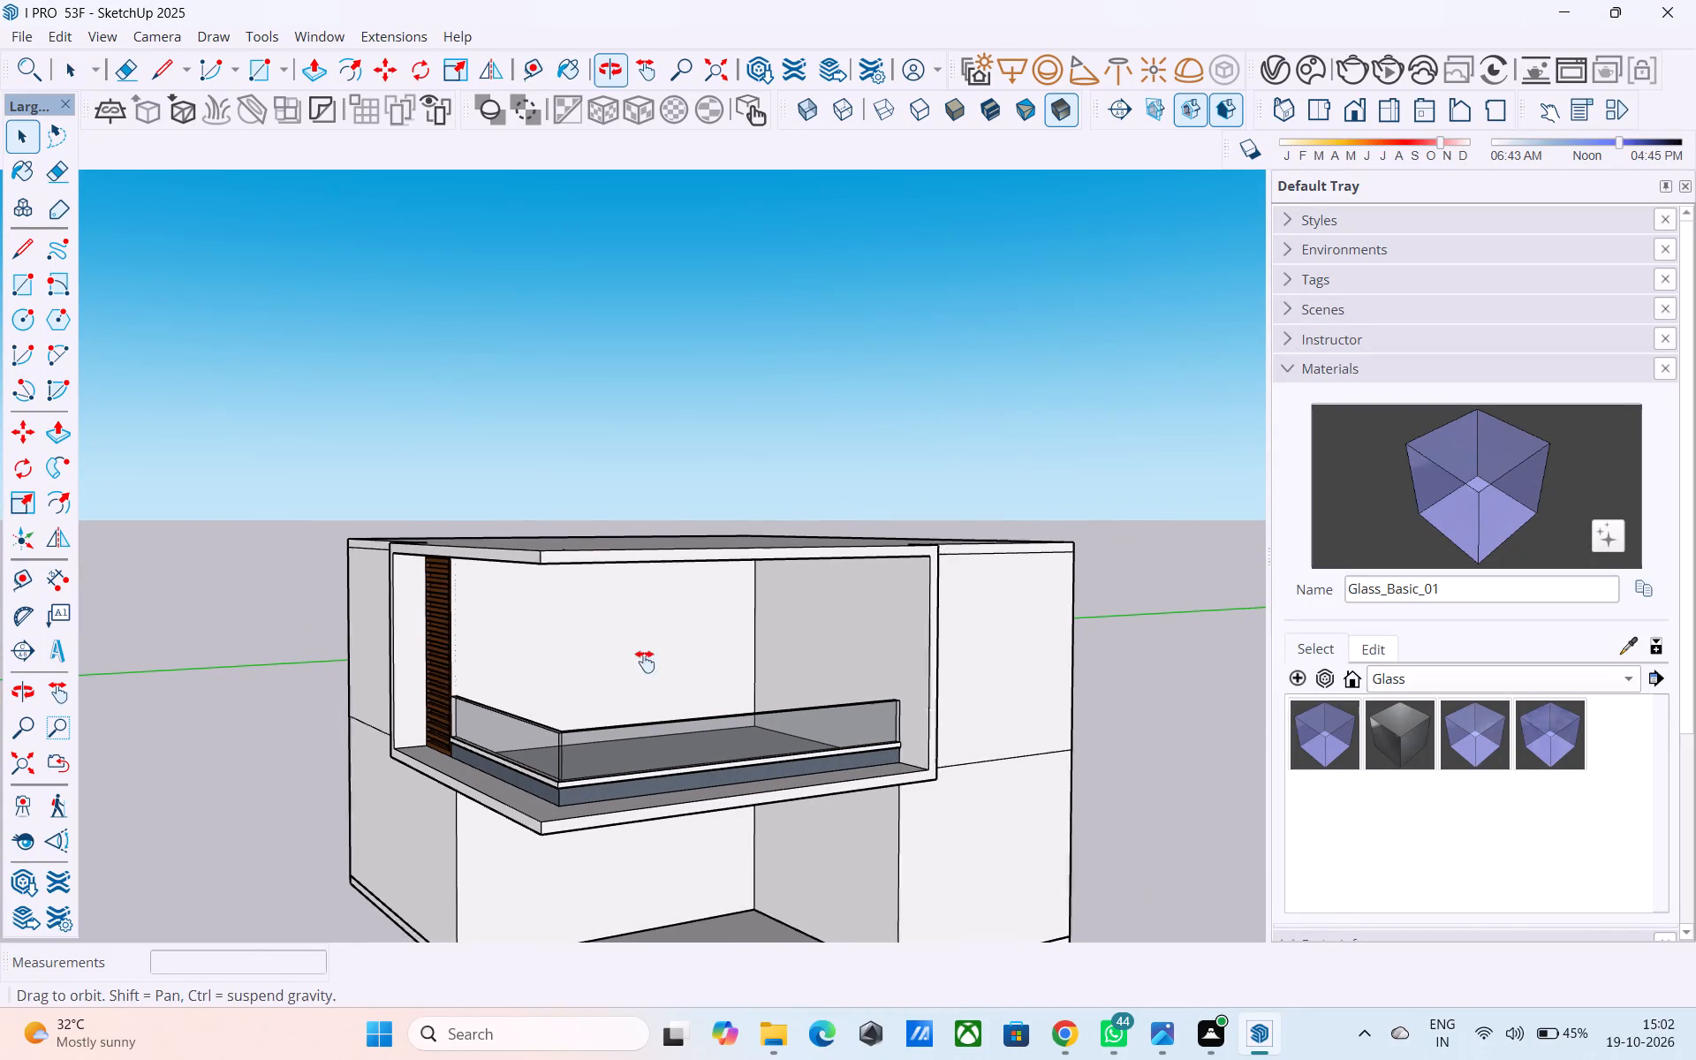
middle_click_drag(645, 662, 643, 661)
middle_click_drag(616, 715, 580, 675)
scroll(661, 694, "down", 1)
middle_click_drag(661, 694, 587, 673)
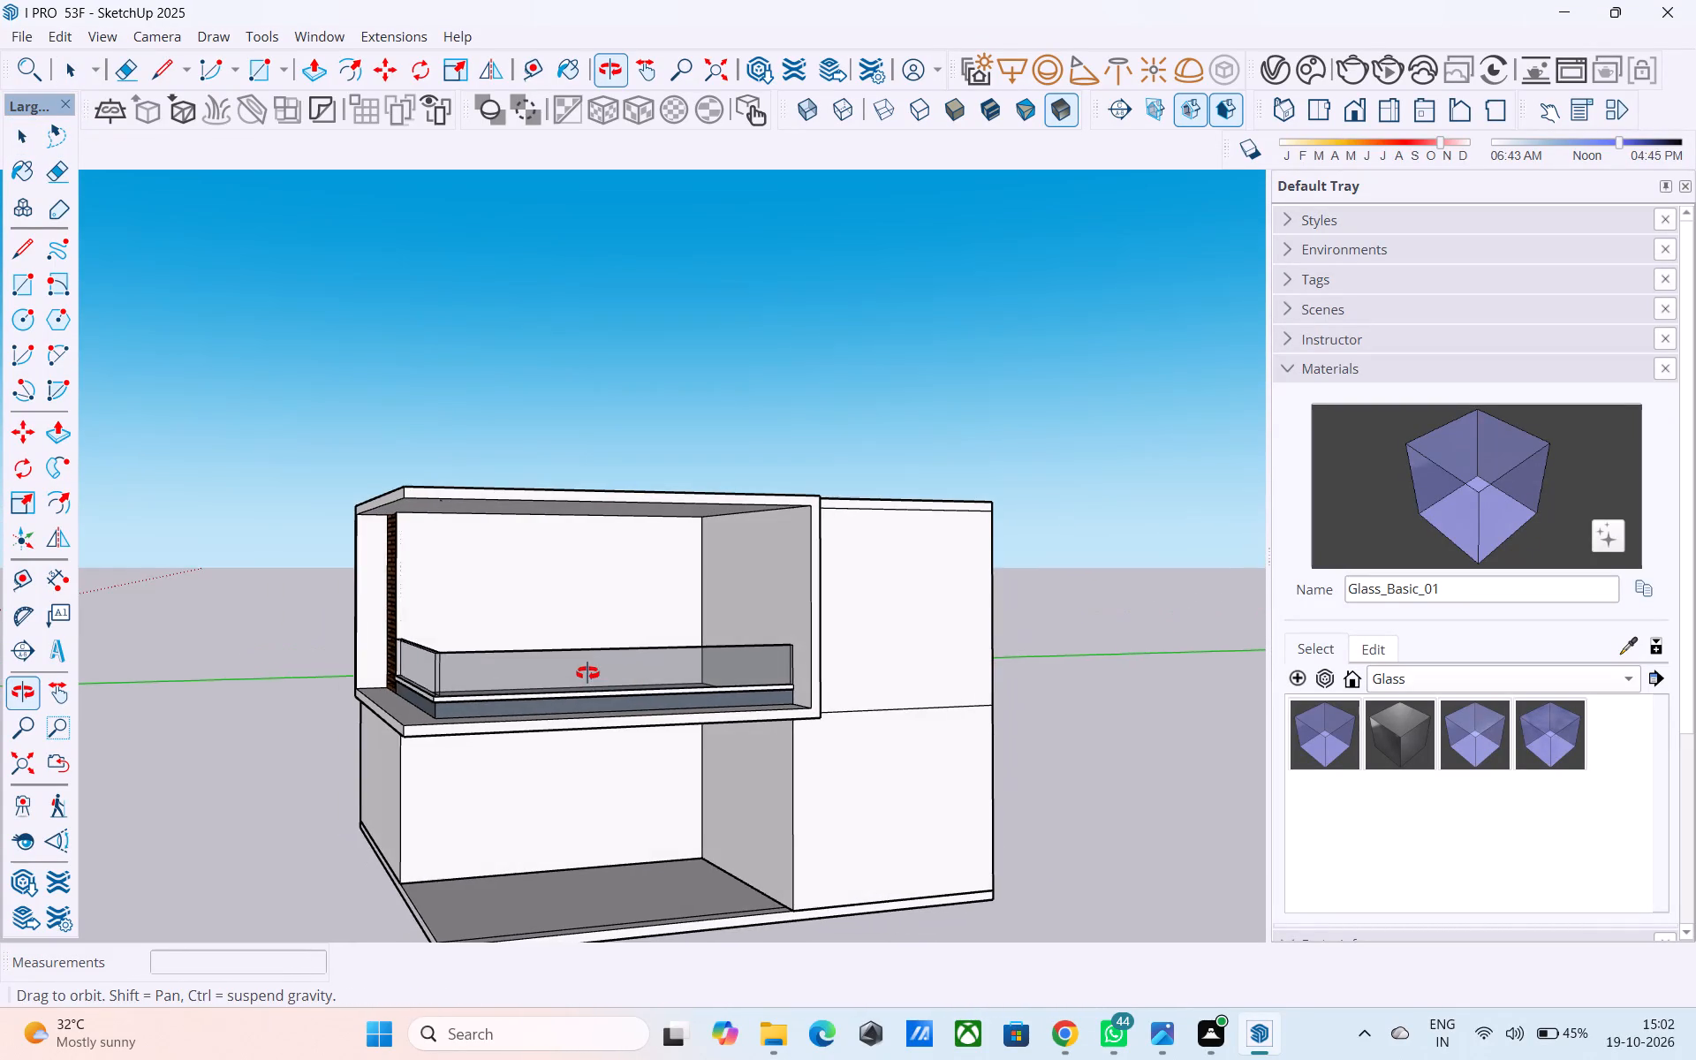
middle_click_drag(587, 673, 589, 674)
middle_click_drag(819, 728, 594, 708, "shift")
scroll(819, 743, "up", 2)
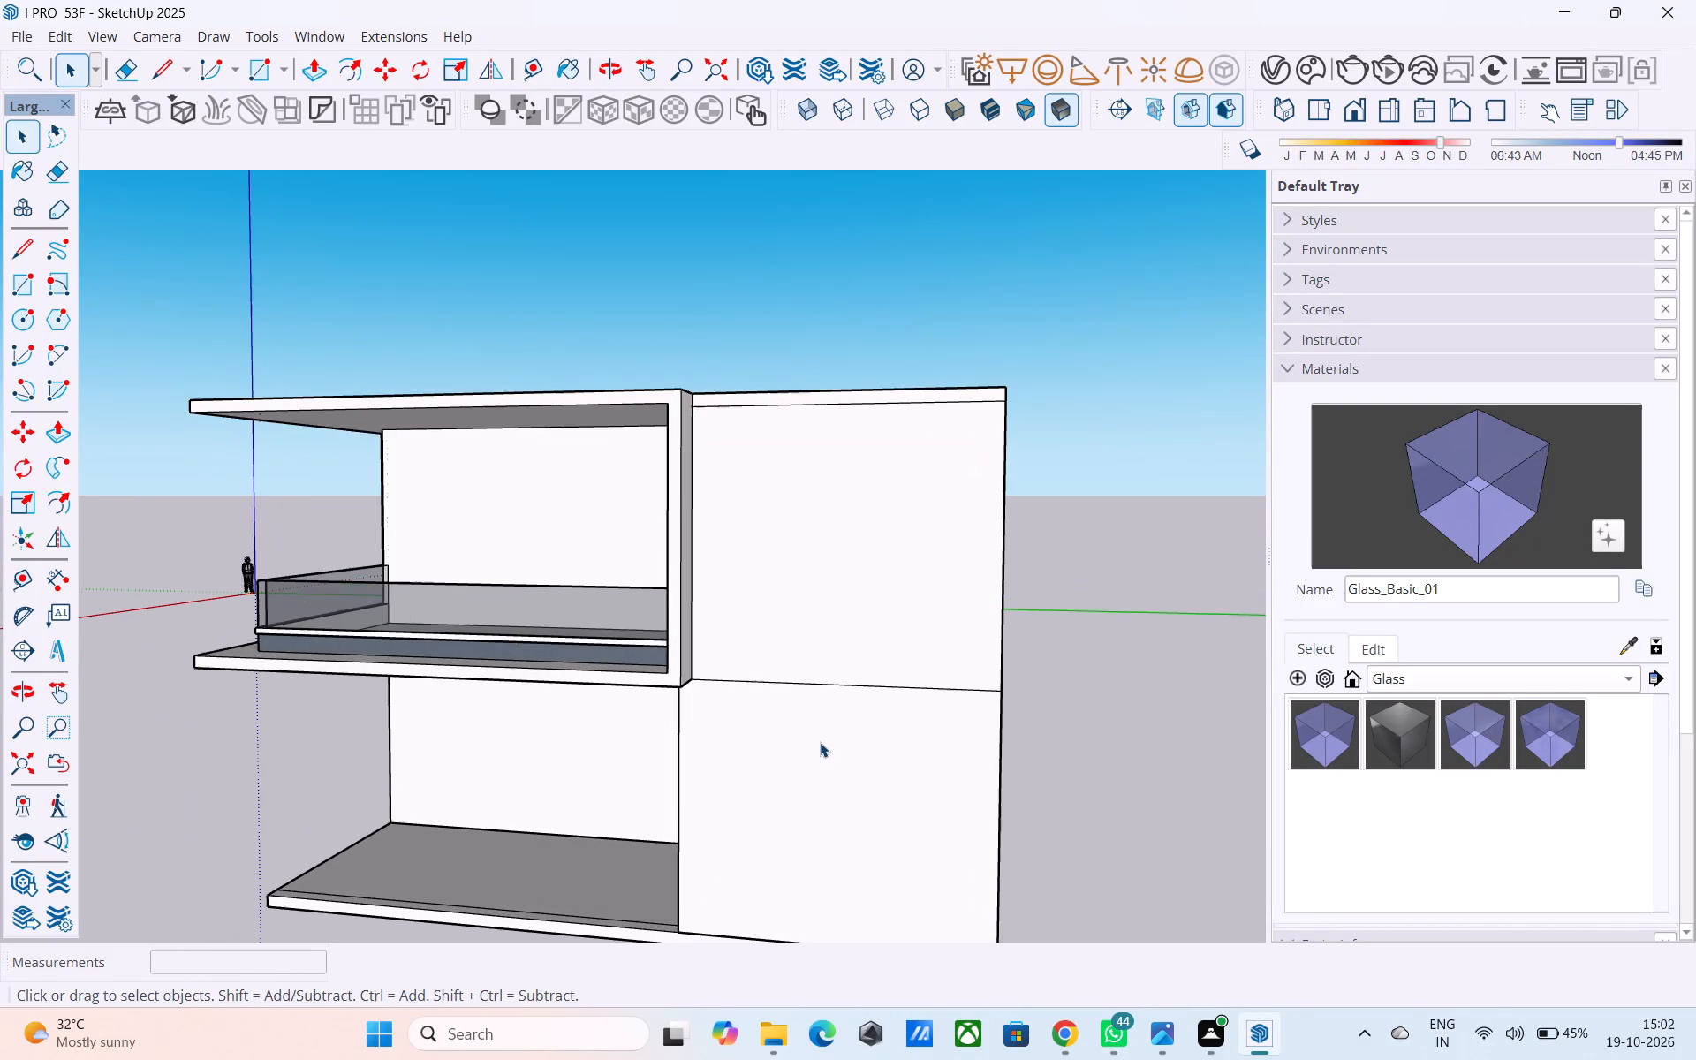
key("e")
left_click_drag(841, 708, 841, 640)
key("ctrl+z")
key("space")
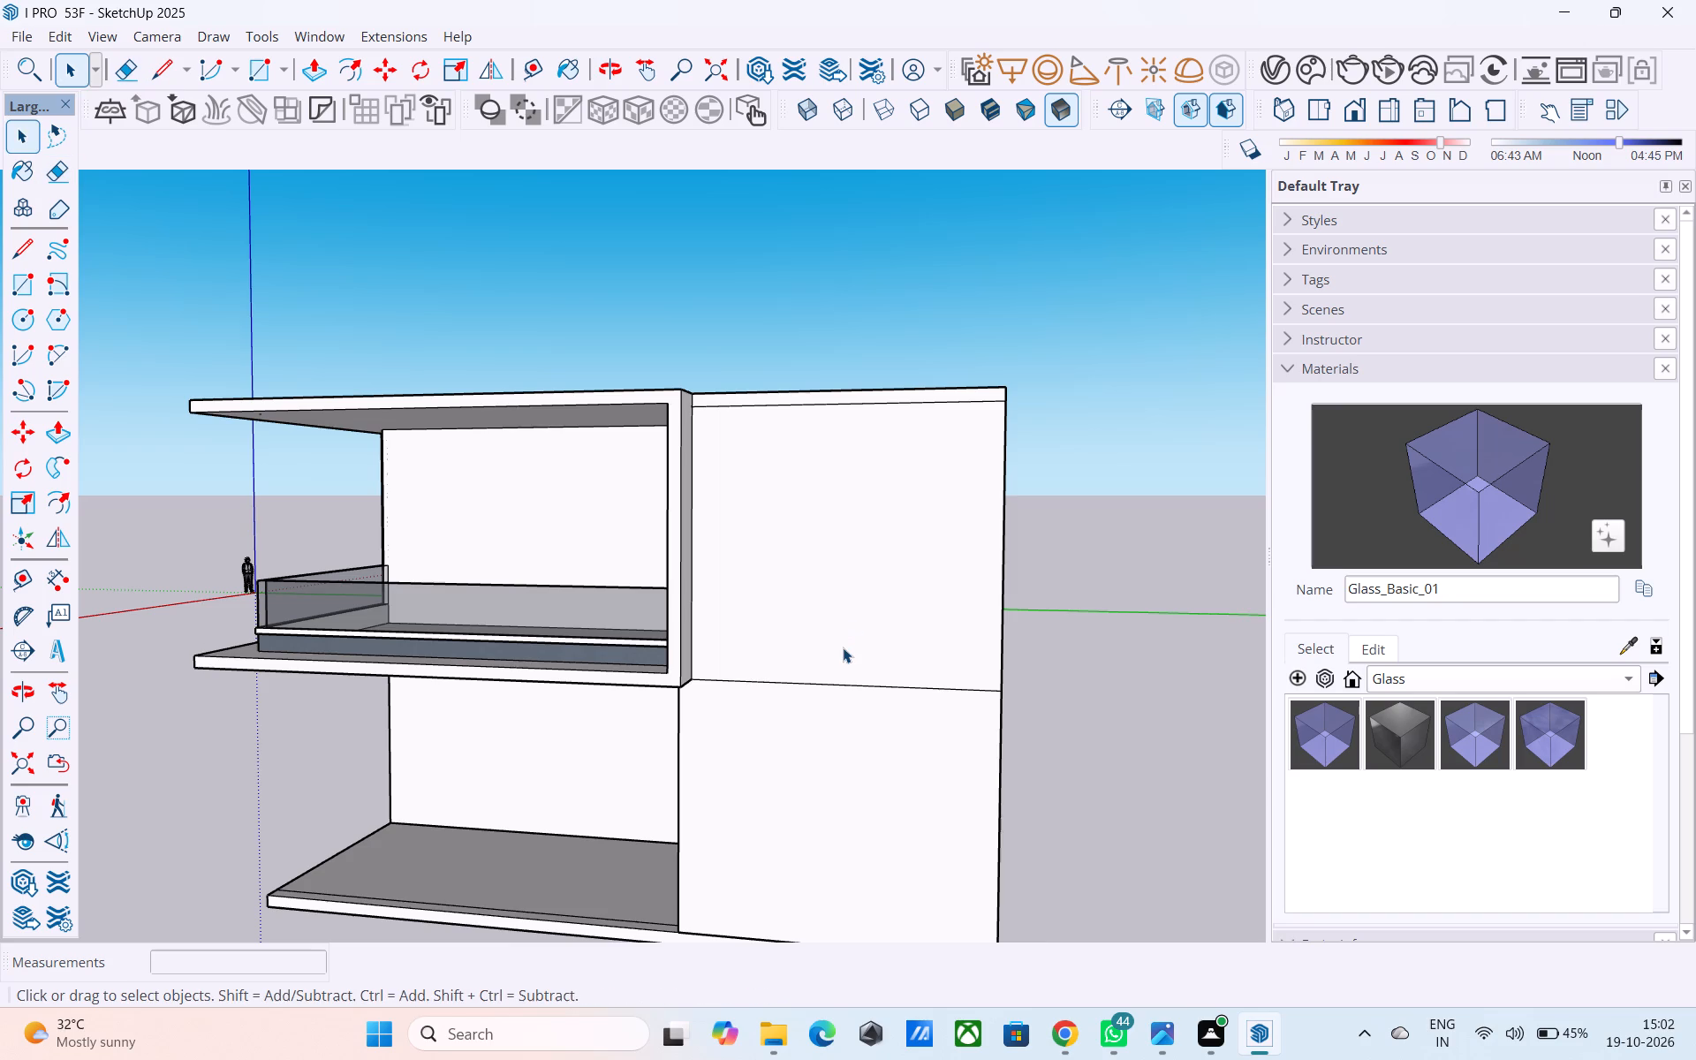
Open the building group and erase the horizontal storey line on the wall beside the balcony, including its leftover end piece.
double_click(843, 647)
key("e")
left_click_drag(833, 654, 842, 705)
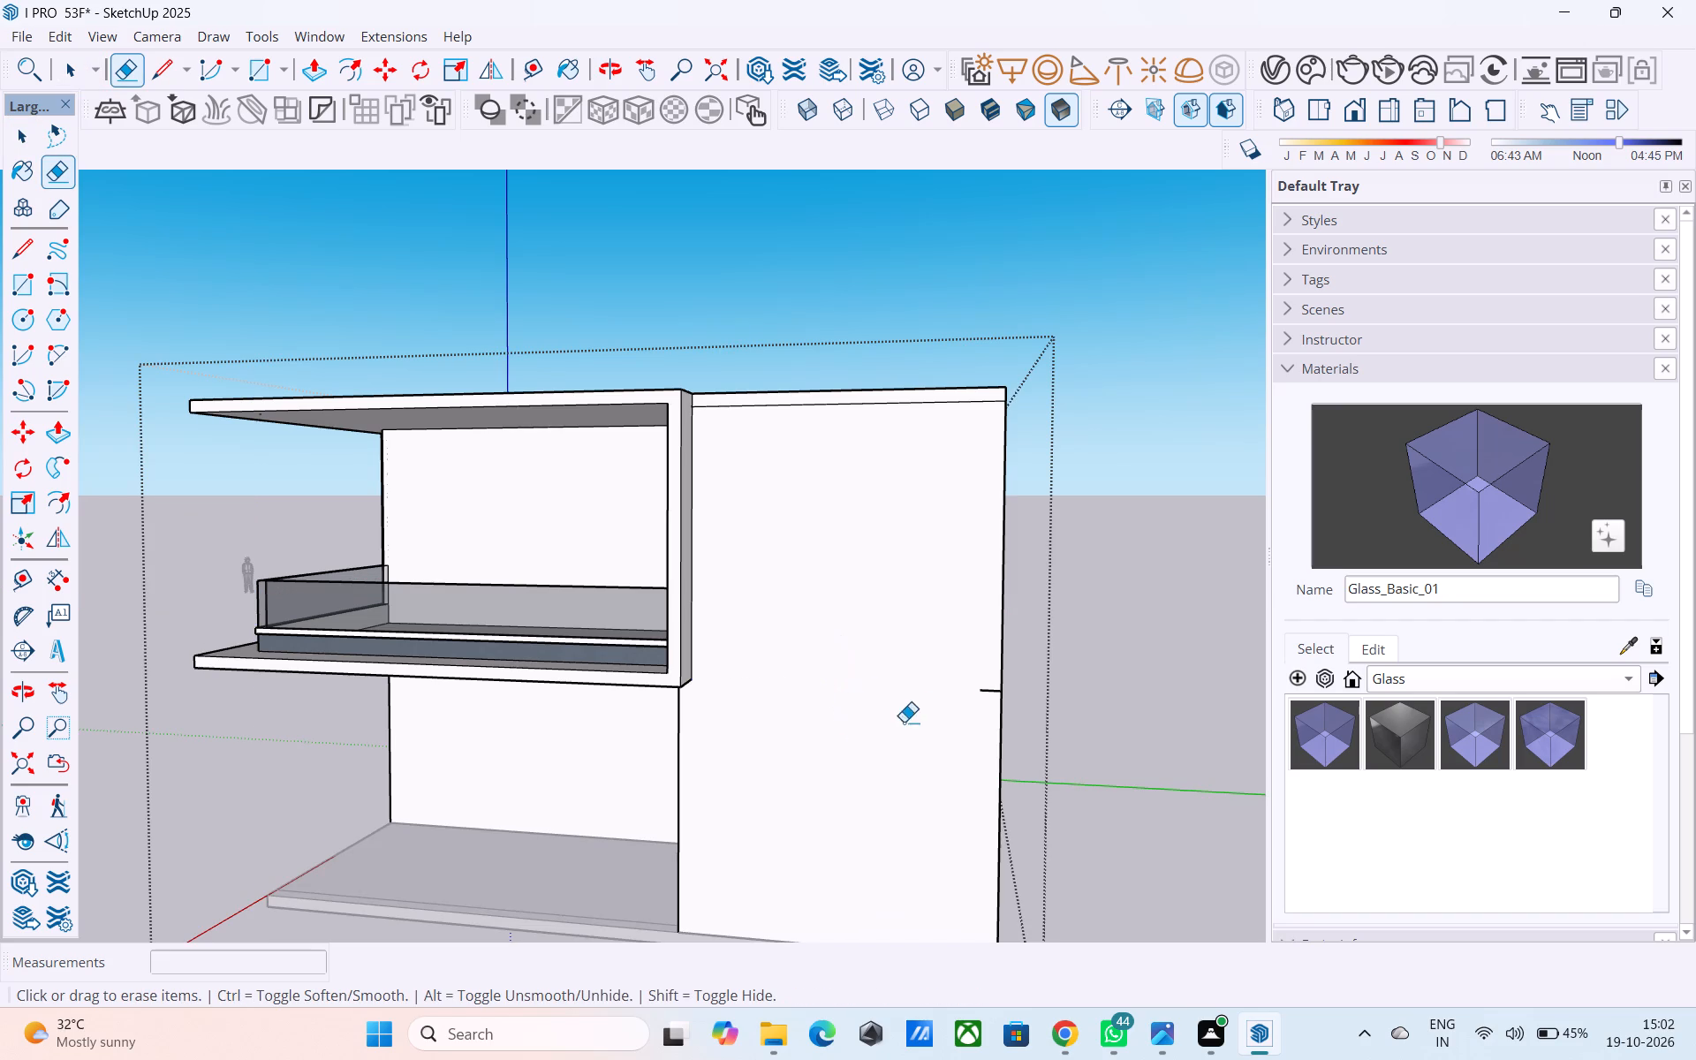
left_click_drag(980, 688, 983, 704)
Examine the cleaned wall, the adjacent side wall and the roof slab from several angles and from above.
scroll(729, 609, "down", 3)
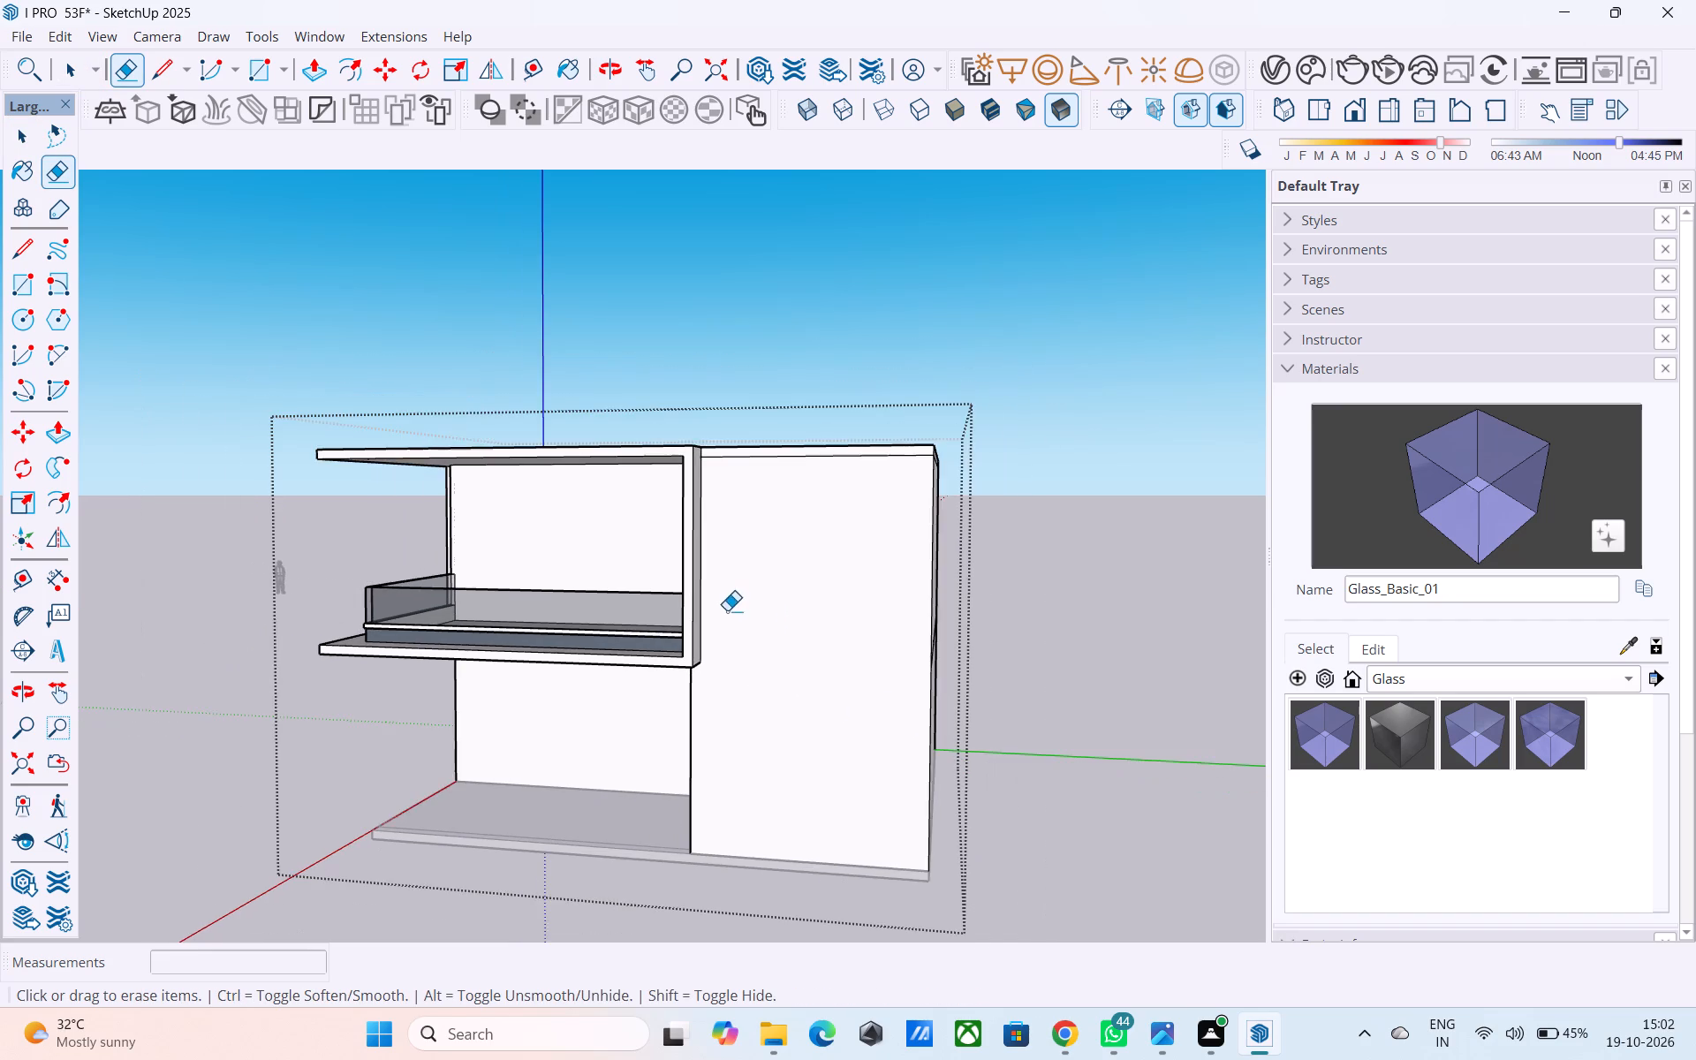
middle_click_drag(845, 670, 789, 684)
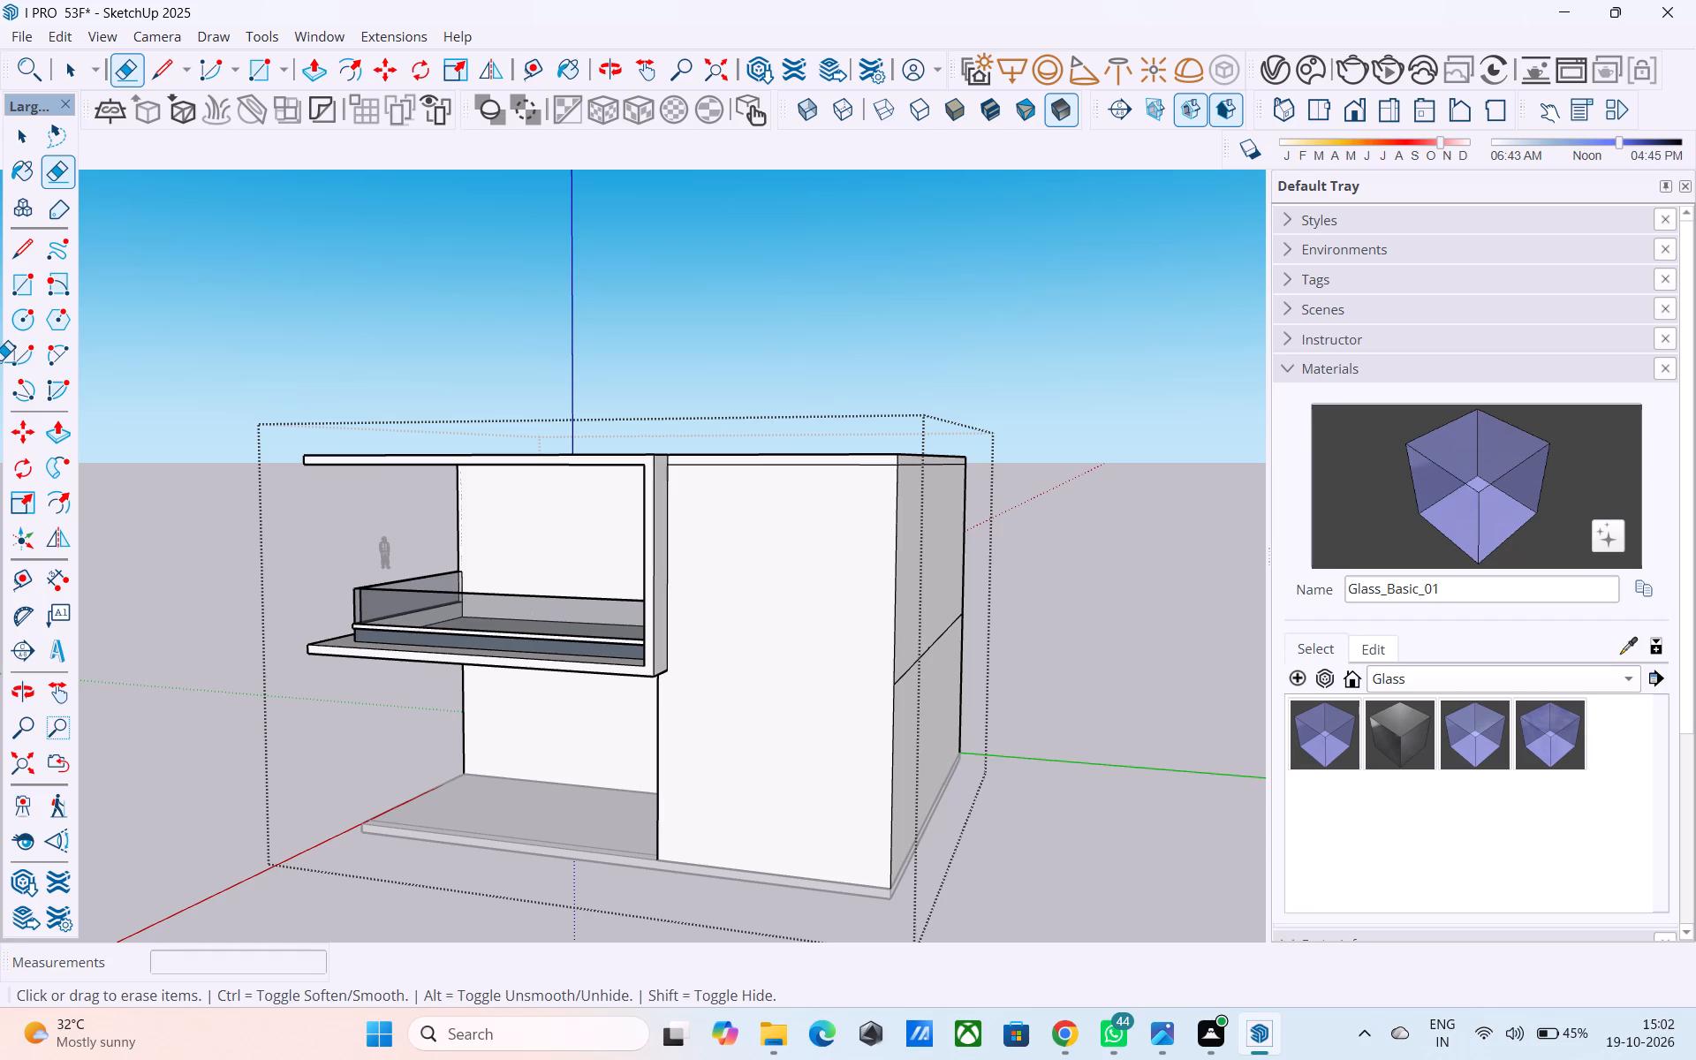
scroll(34, 373, "down", 1)
scroll(159, 238, "down", 1)
scroll(527, 478, "down", 2)
middle_click_drag(561, 507, 733, 567)
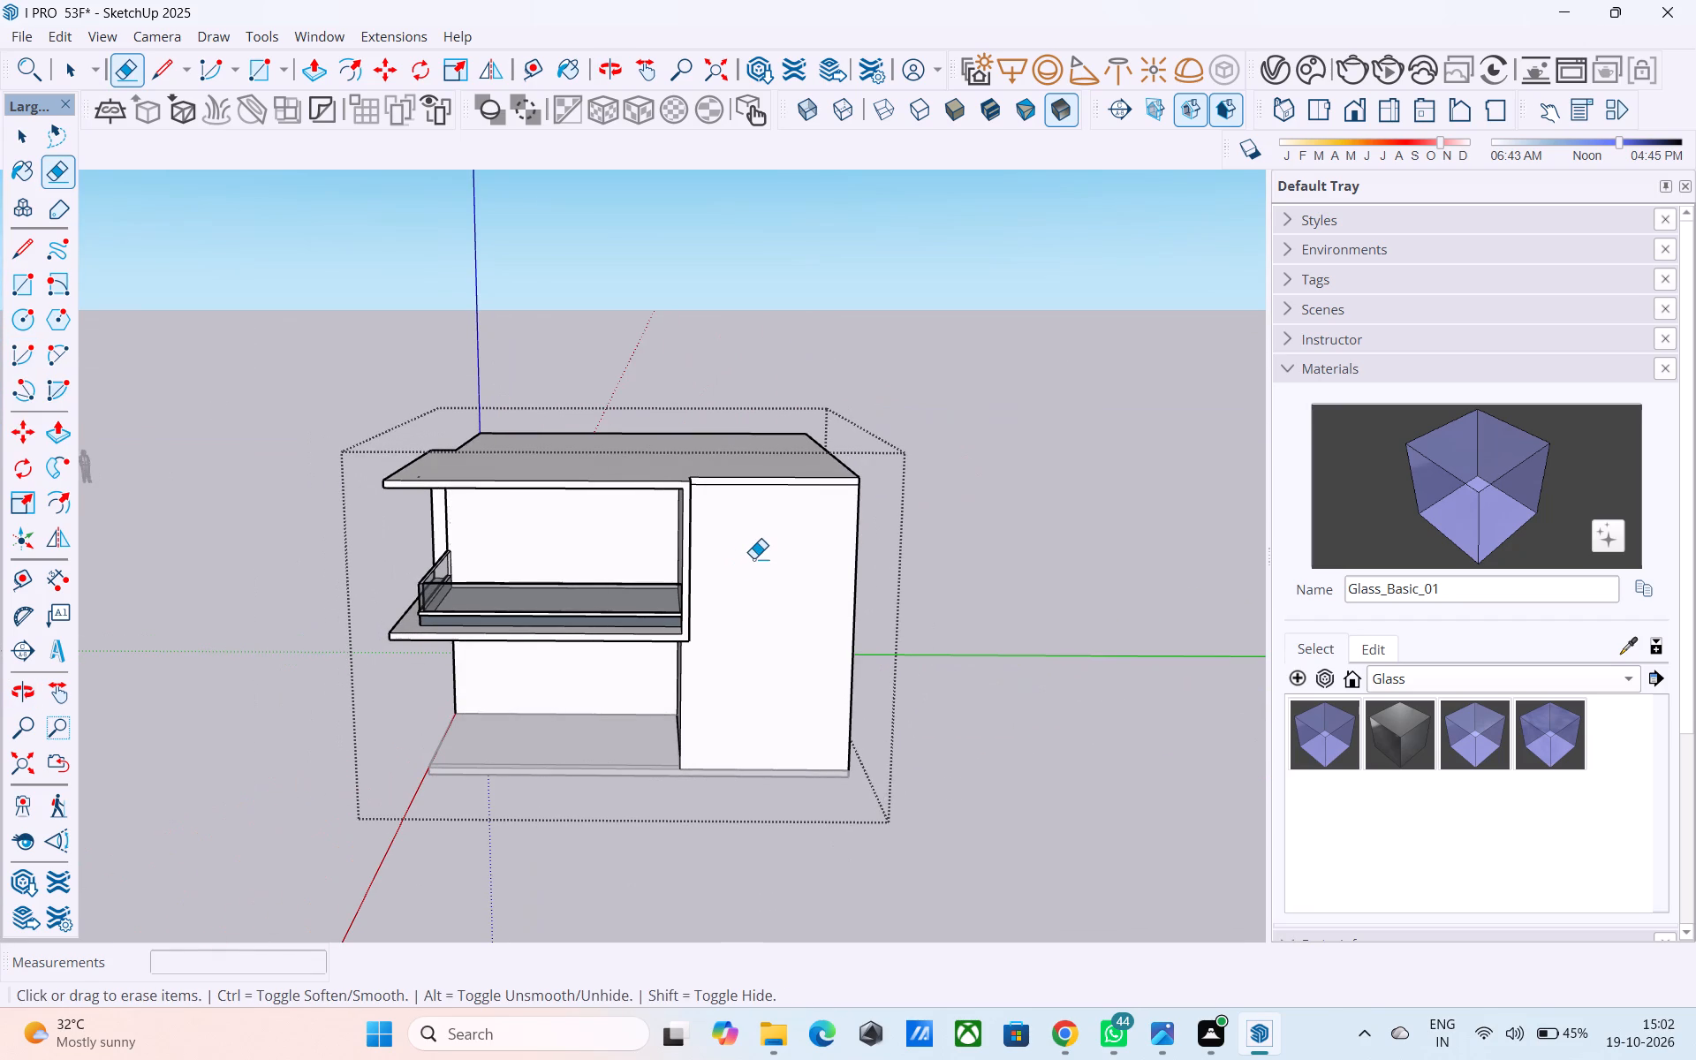
middle_click_drag(753, 558, 738, 713)
scroll(735, 663, "up", 7)
middle_click_drag(724, 663, 649, 635)
middle_click_drag(673, 680, 681, 708, "shift")
middle_click_drag(676, 681, 687, 827)
middle_click_drag(681, 823, 699, 645)
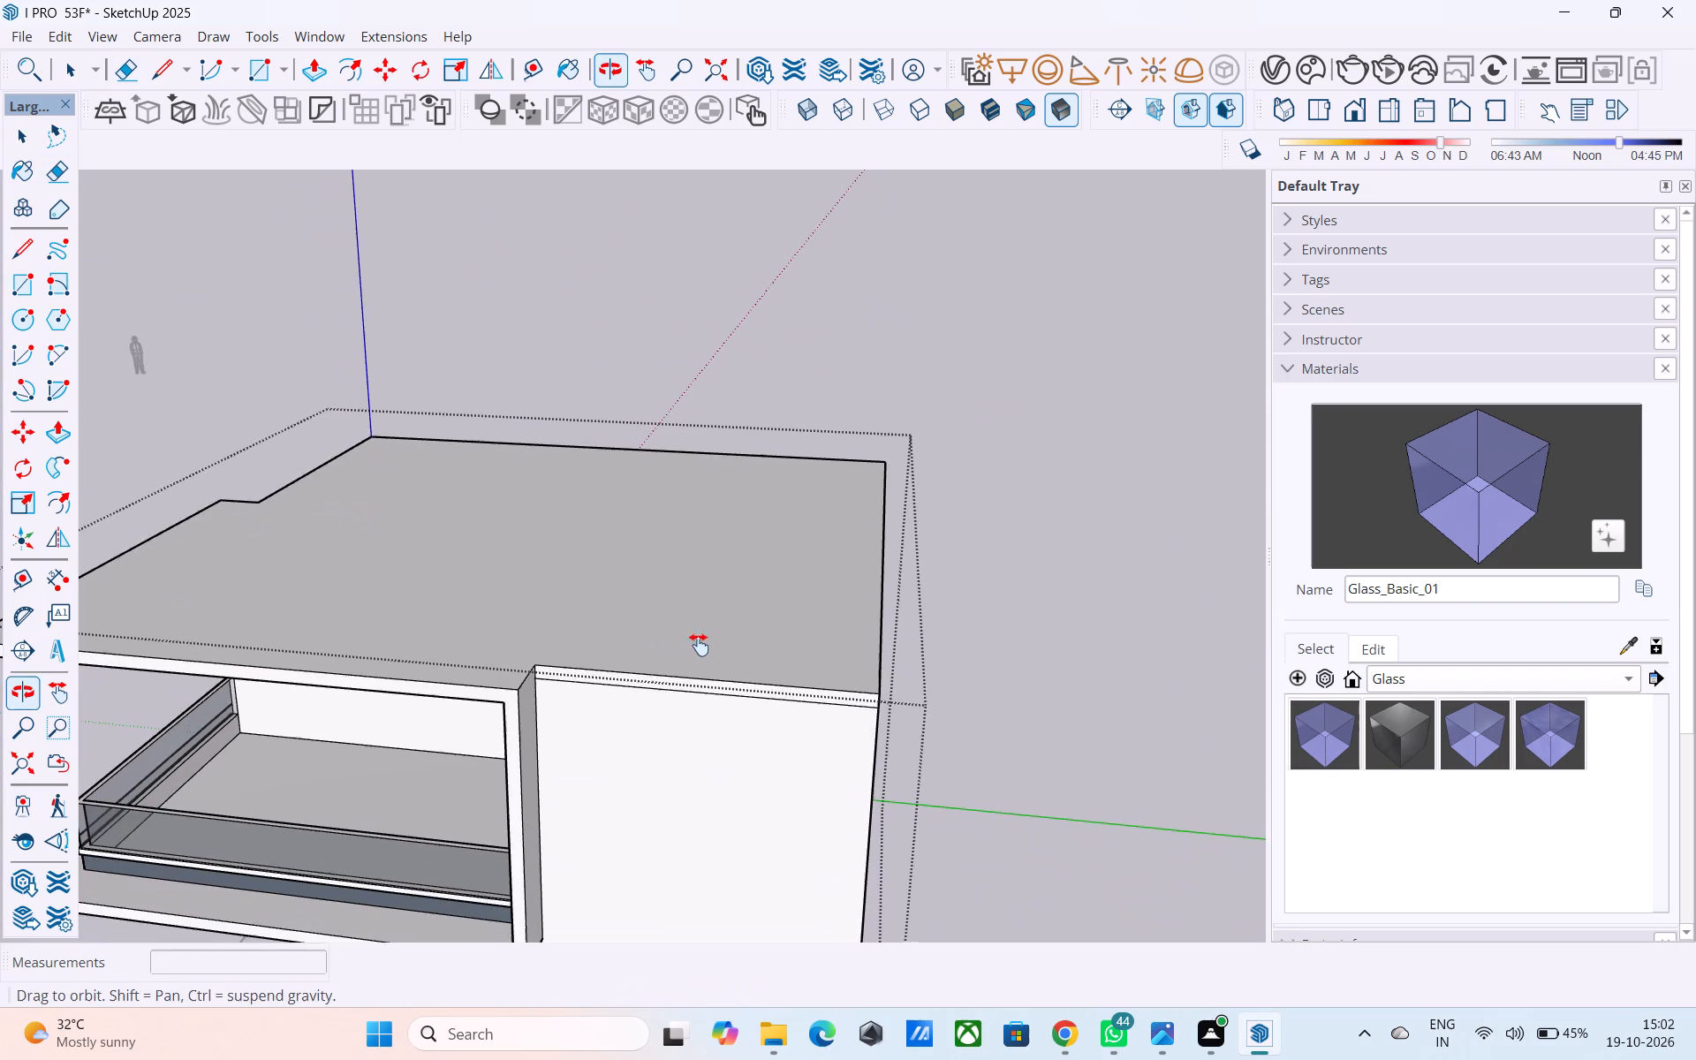
middle_click_drag(699, 645, 708, 707)
scroll(707, 706, "down", 4)
middle_click_drag(704, 706, 665, 534)
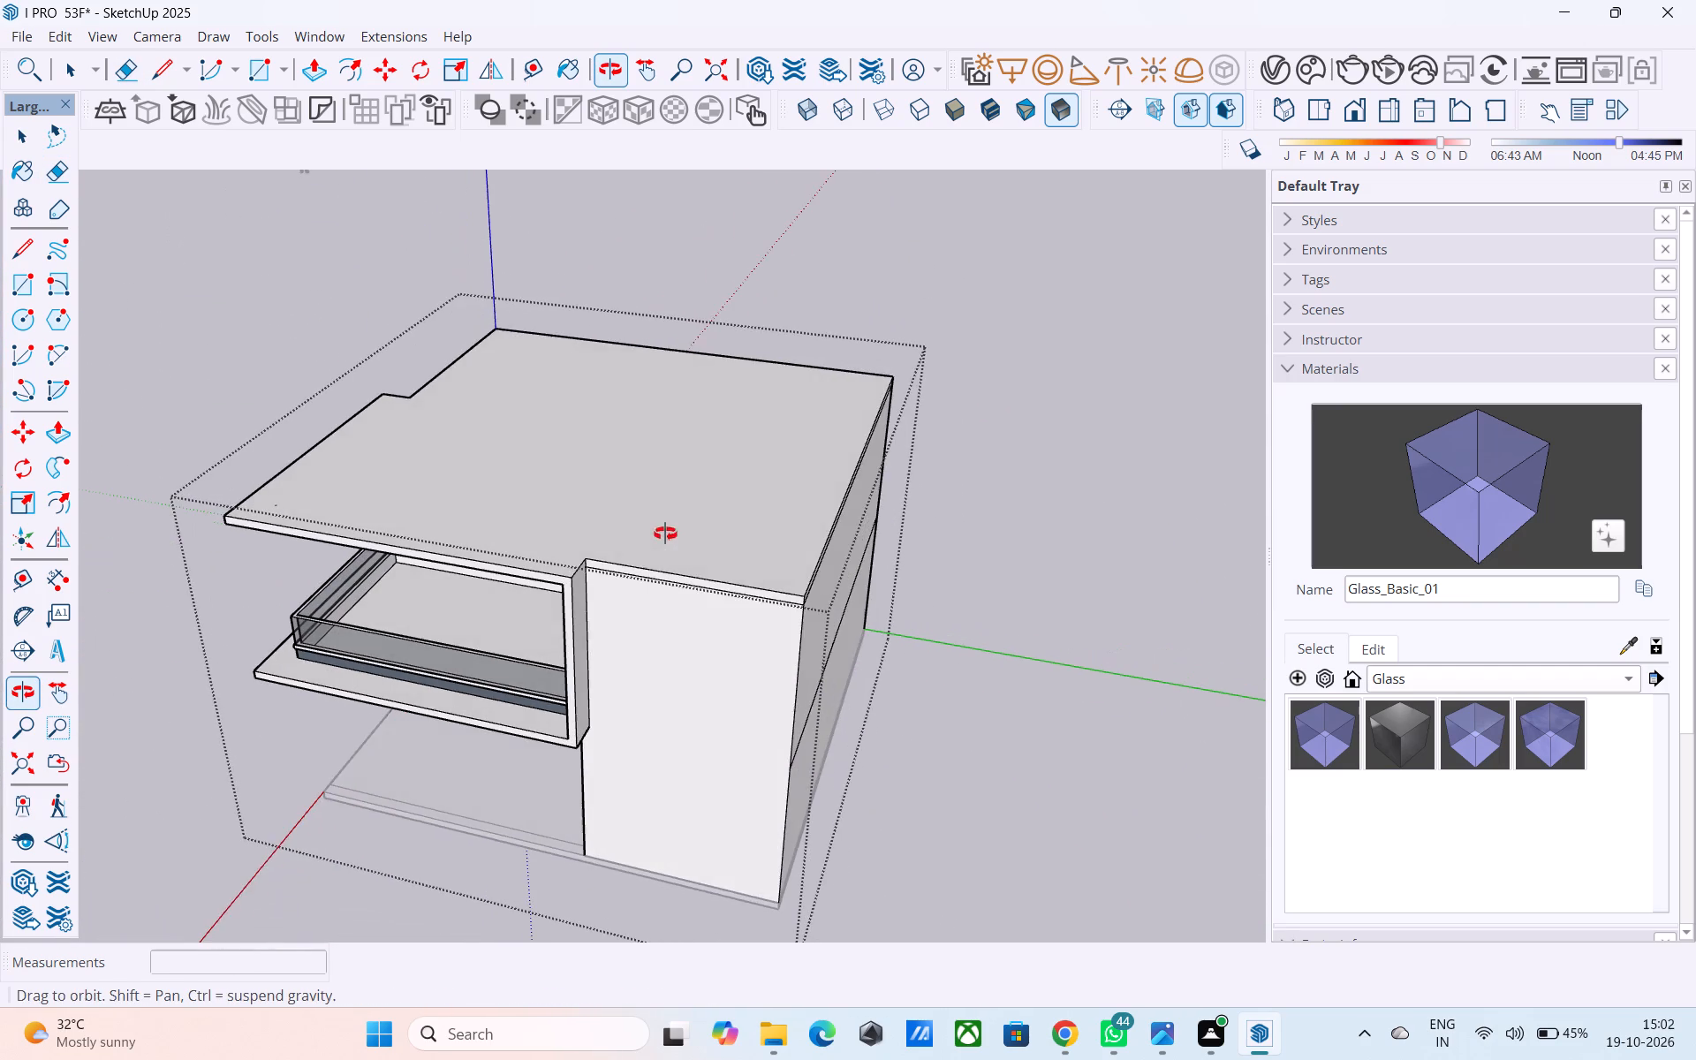
middle_click_drag(665, 534, 665, 534)
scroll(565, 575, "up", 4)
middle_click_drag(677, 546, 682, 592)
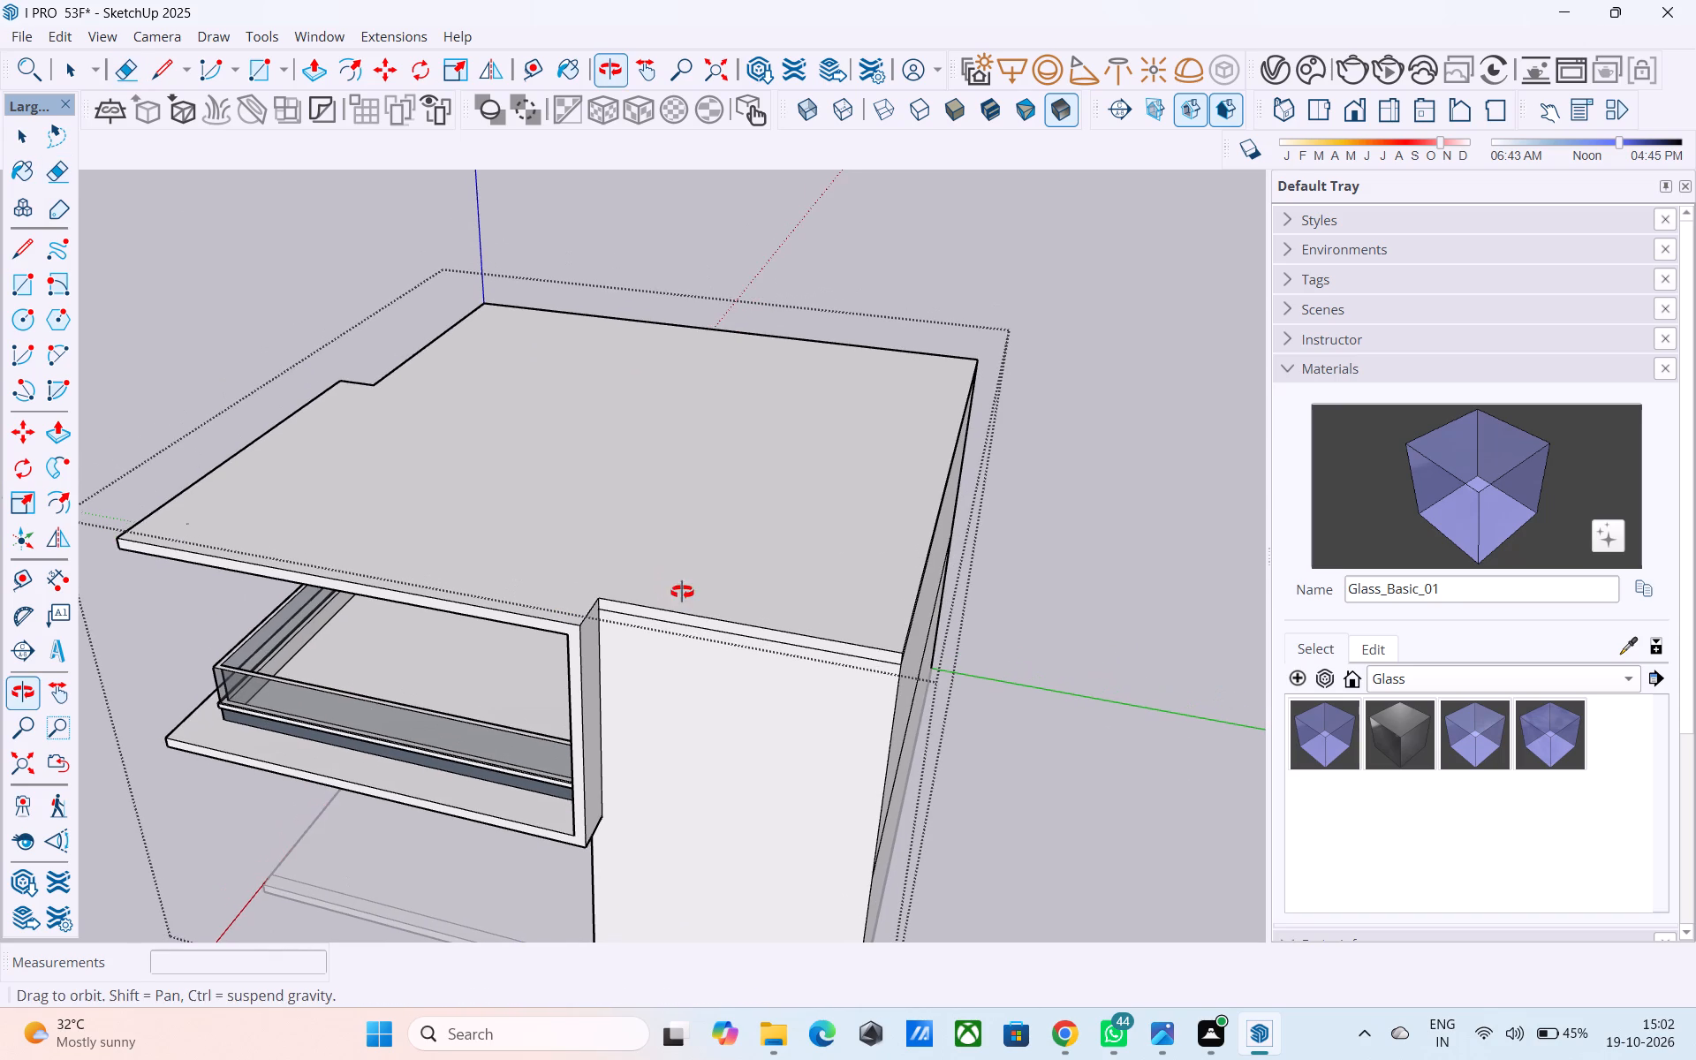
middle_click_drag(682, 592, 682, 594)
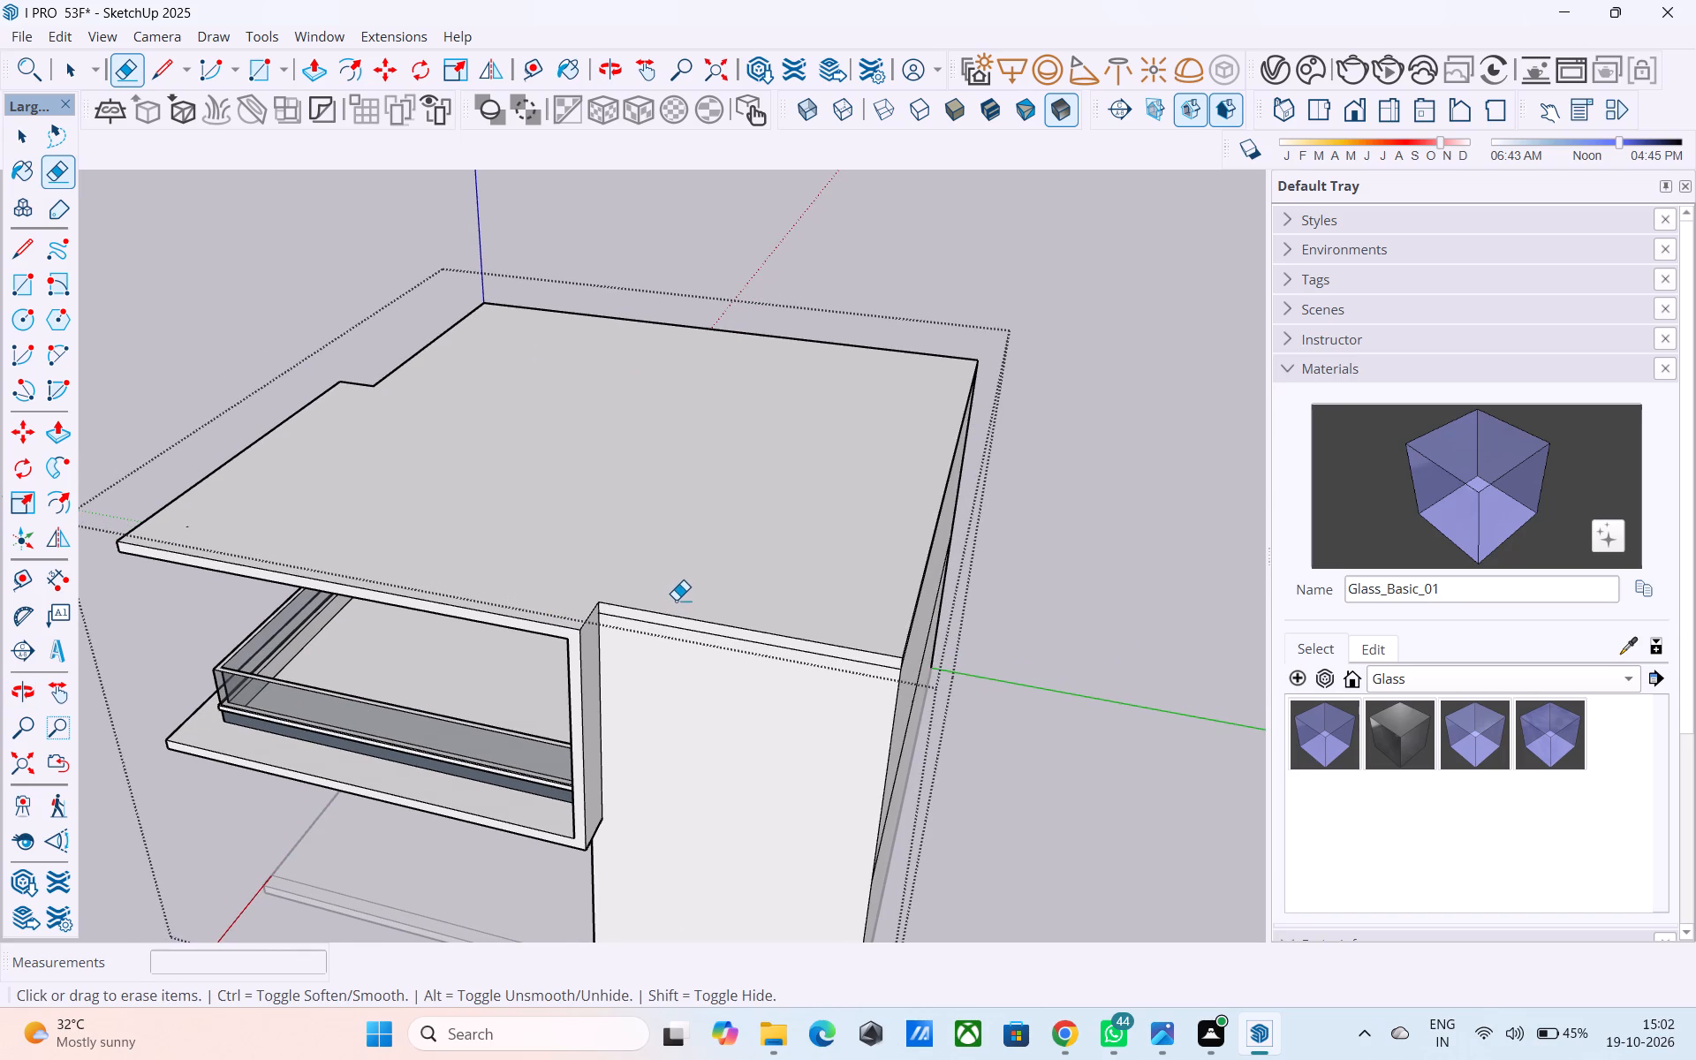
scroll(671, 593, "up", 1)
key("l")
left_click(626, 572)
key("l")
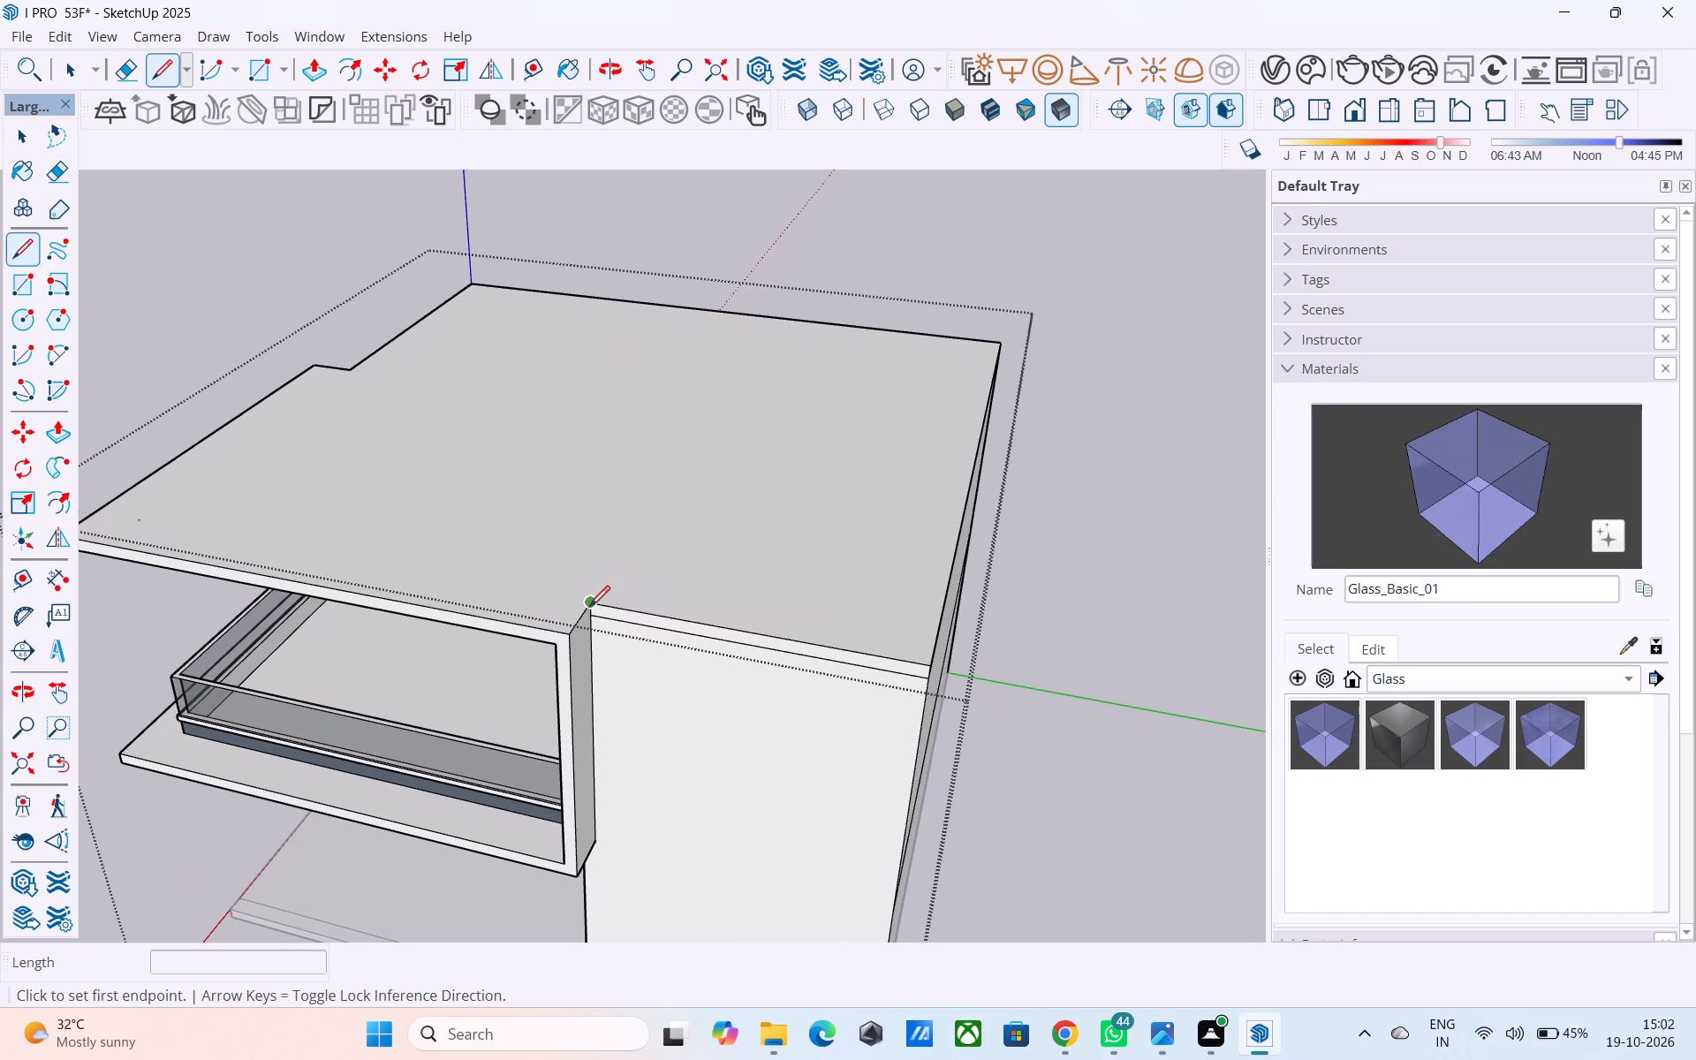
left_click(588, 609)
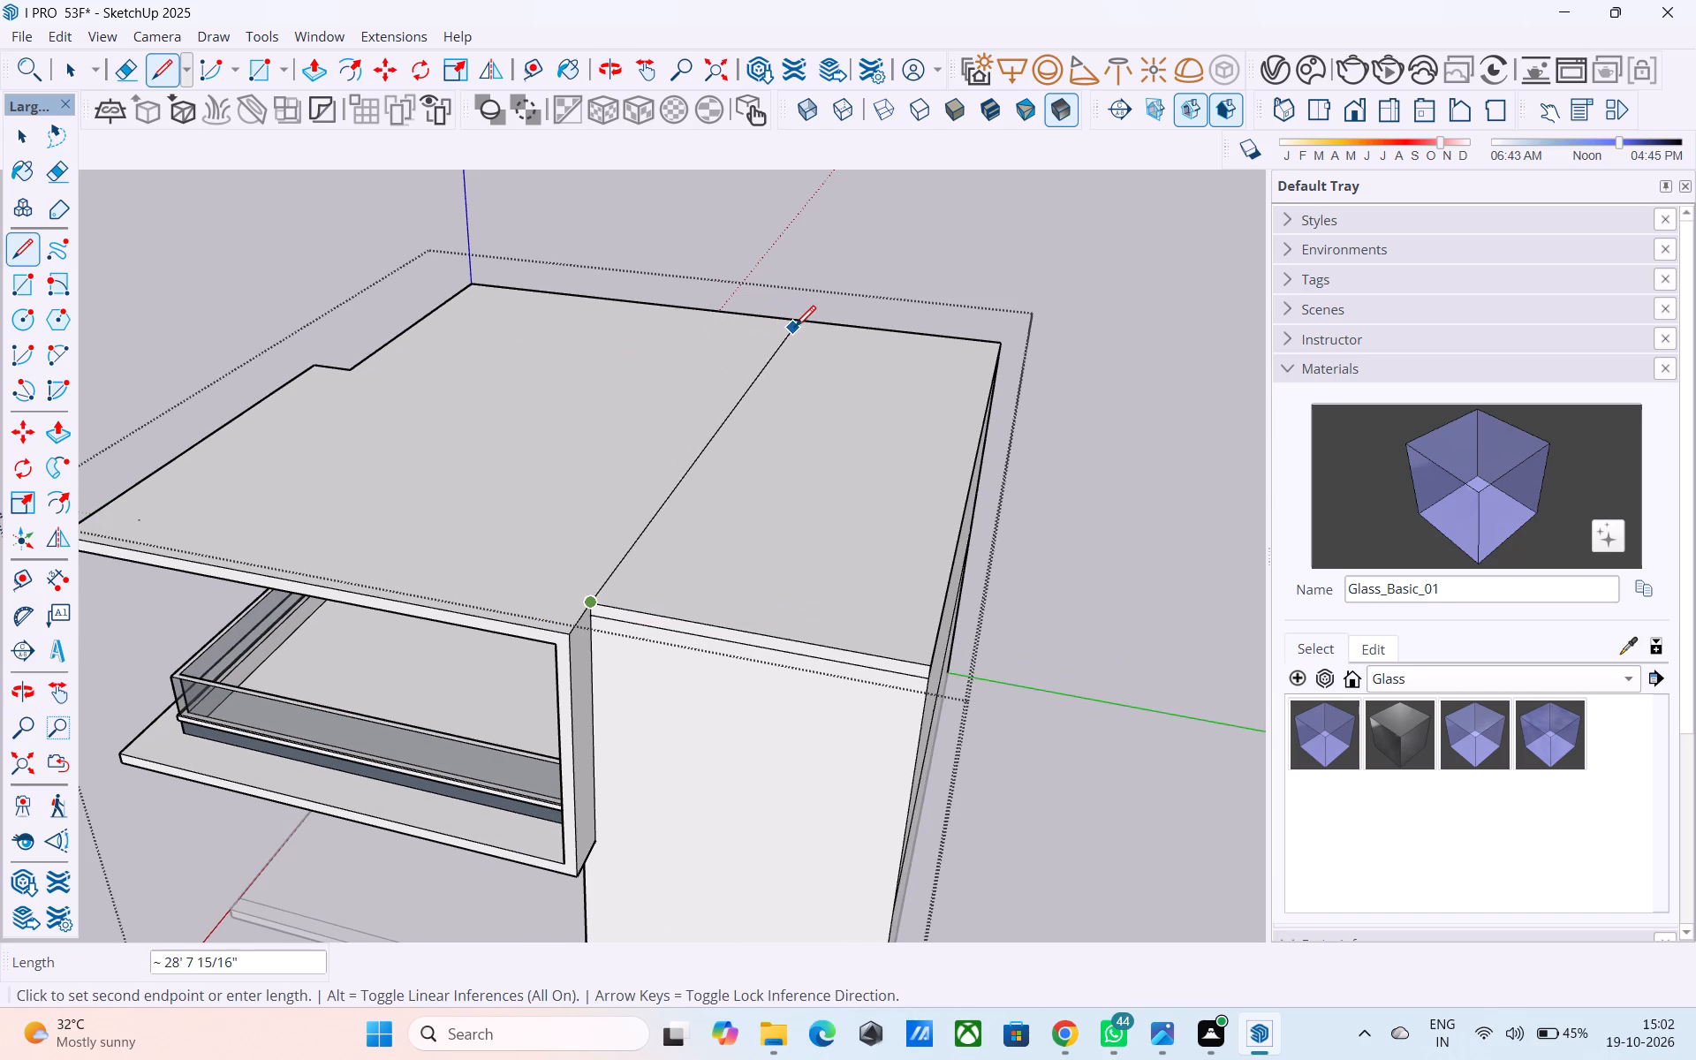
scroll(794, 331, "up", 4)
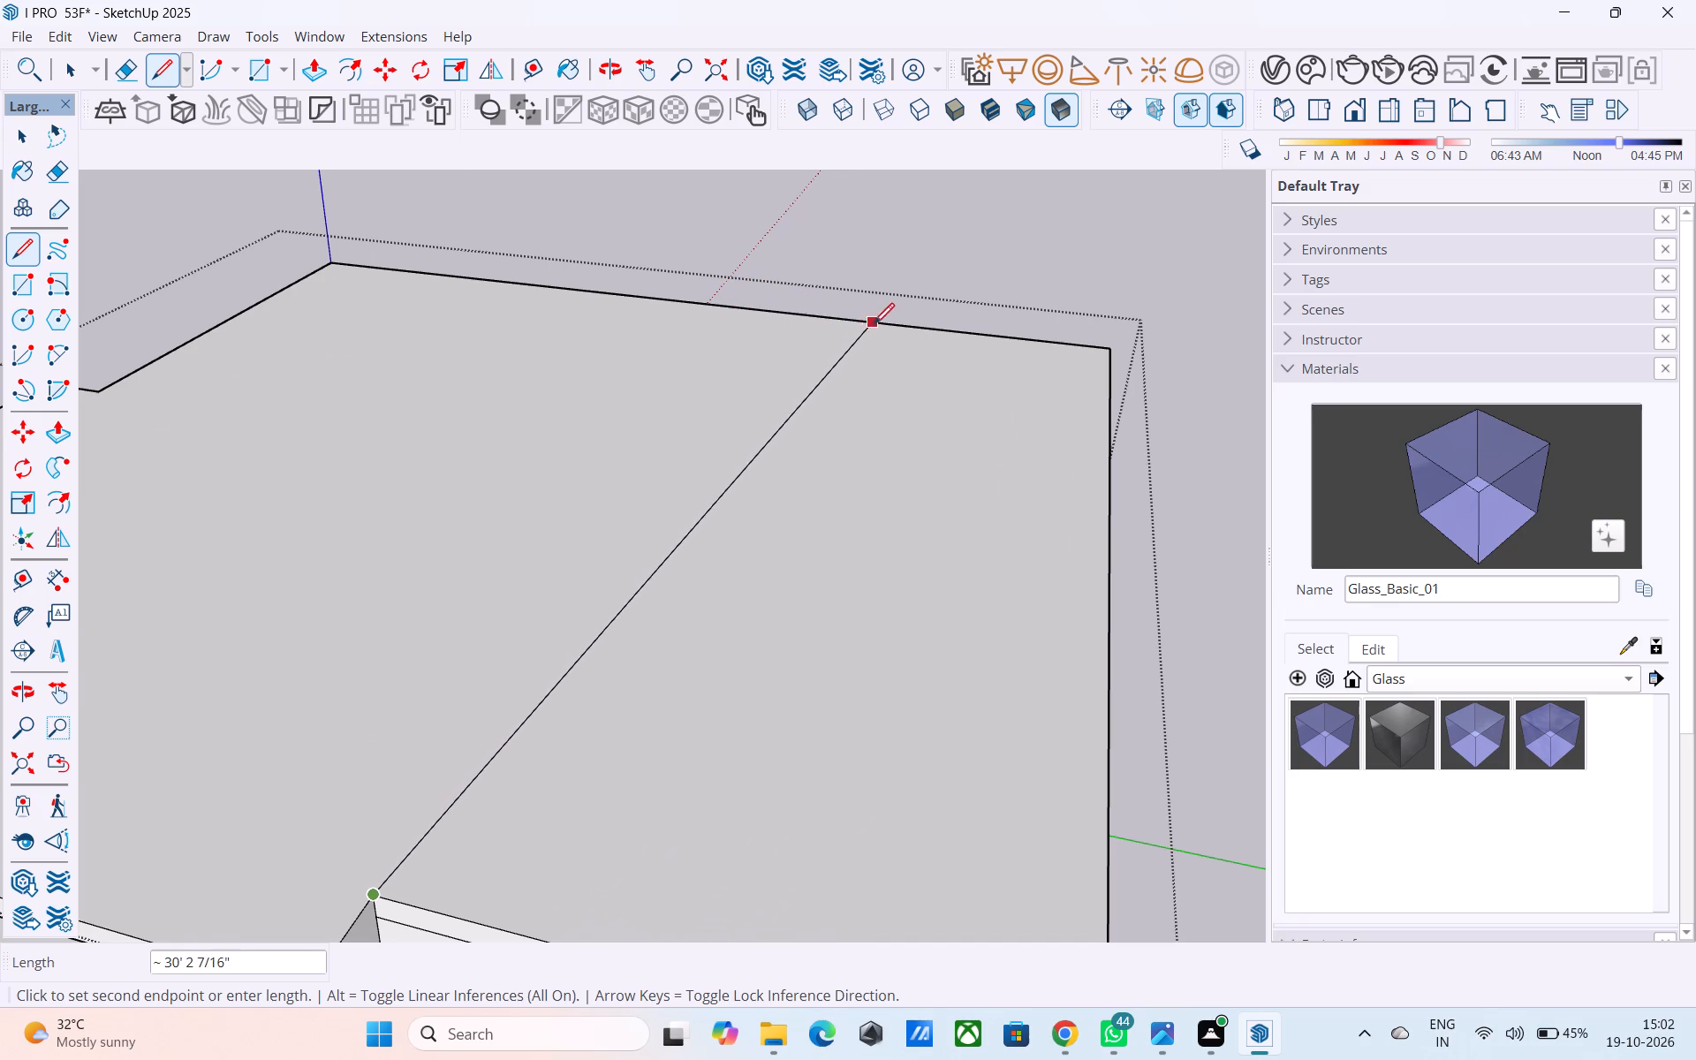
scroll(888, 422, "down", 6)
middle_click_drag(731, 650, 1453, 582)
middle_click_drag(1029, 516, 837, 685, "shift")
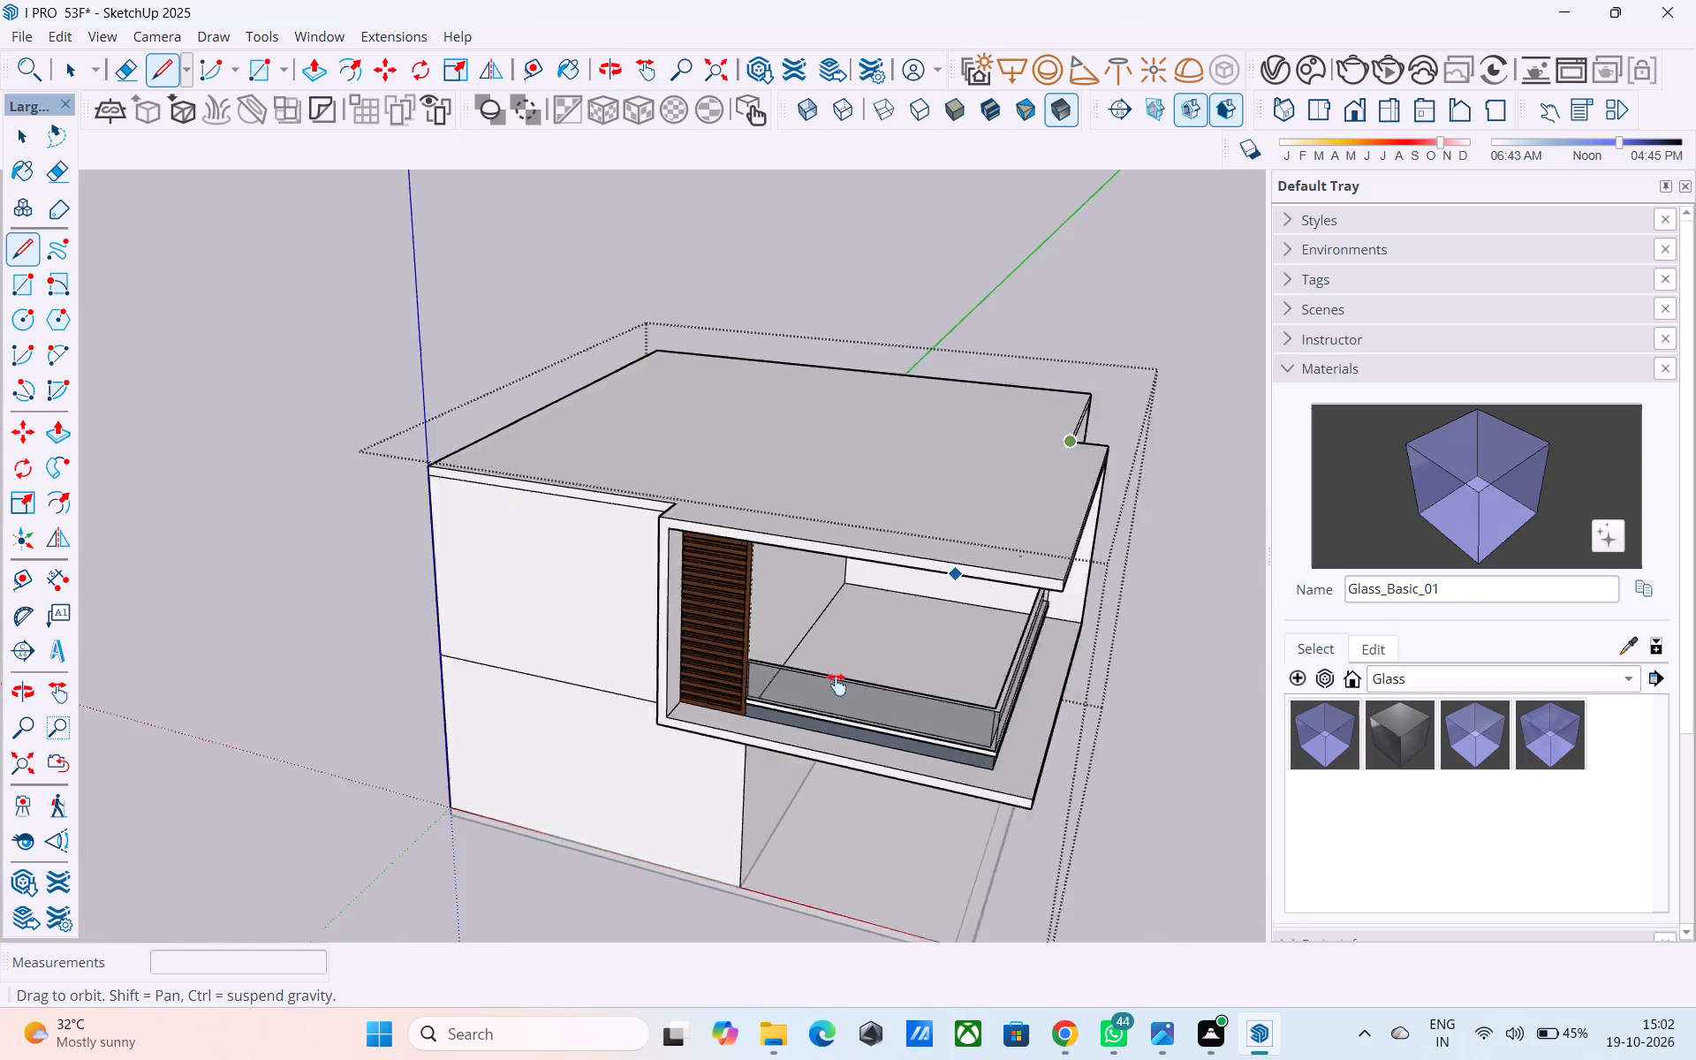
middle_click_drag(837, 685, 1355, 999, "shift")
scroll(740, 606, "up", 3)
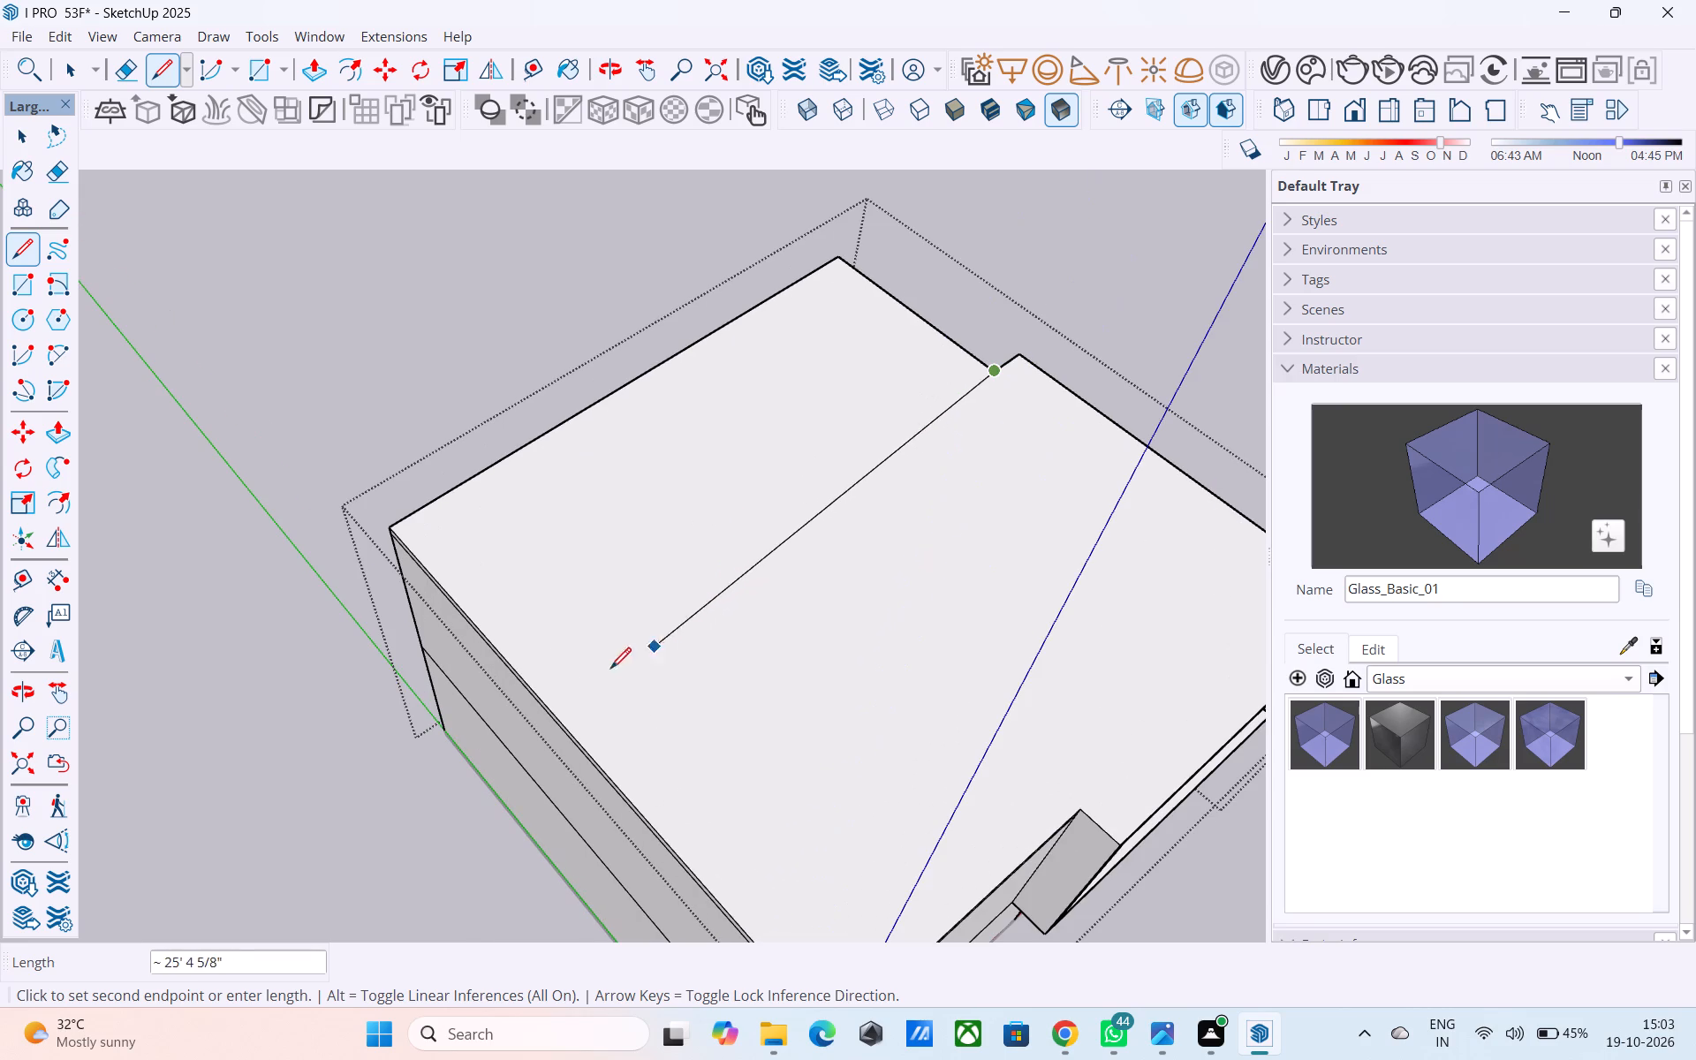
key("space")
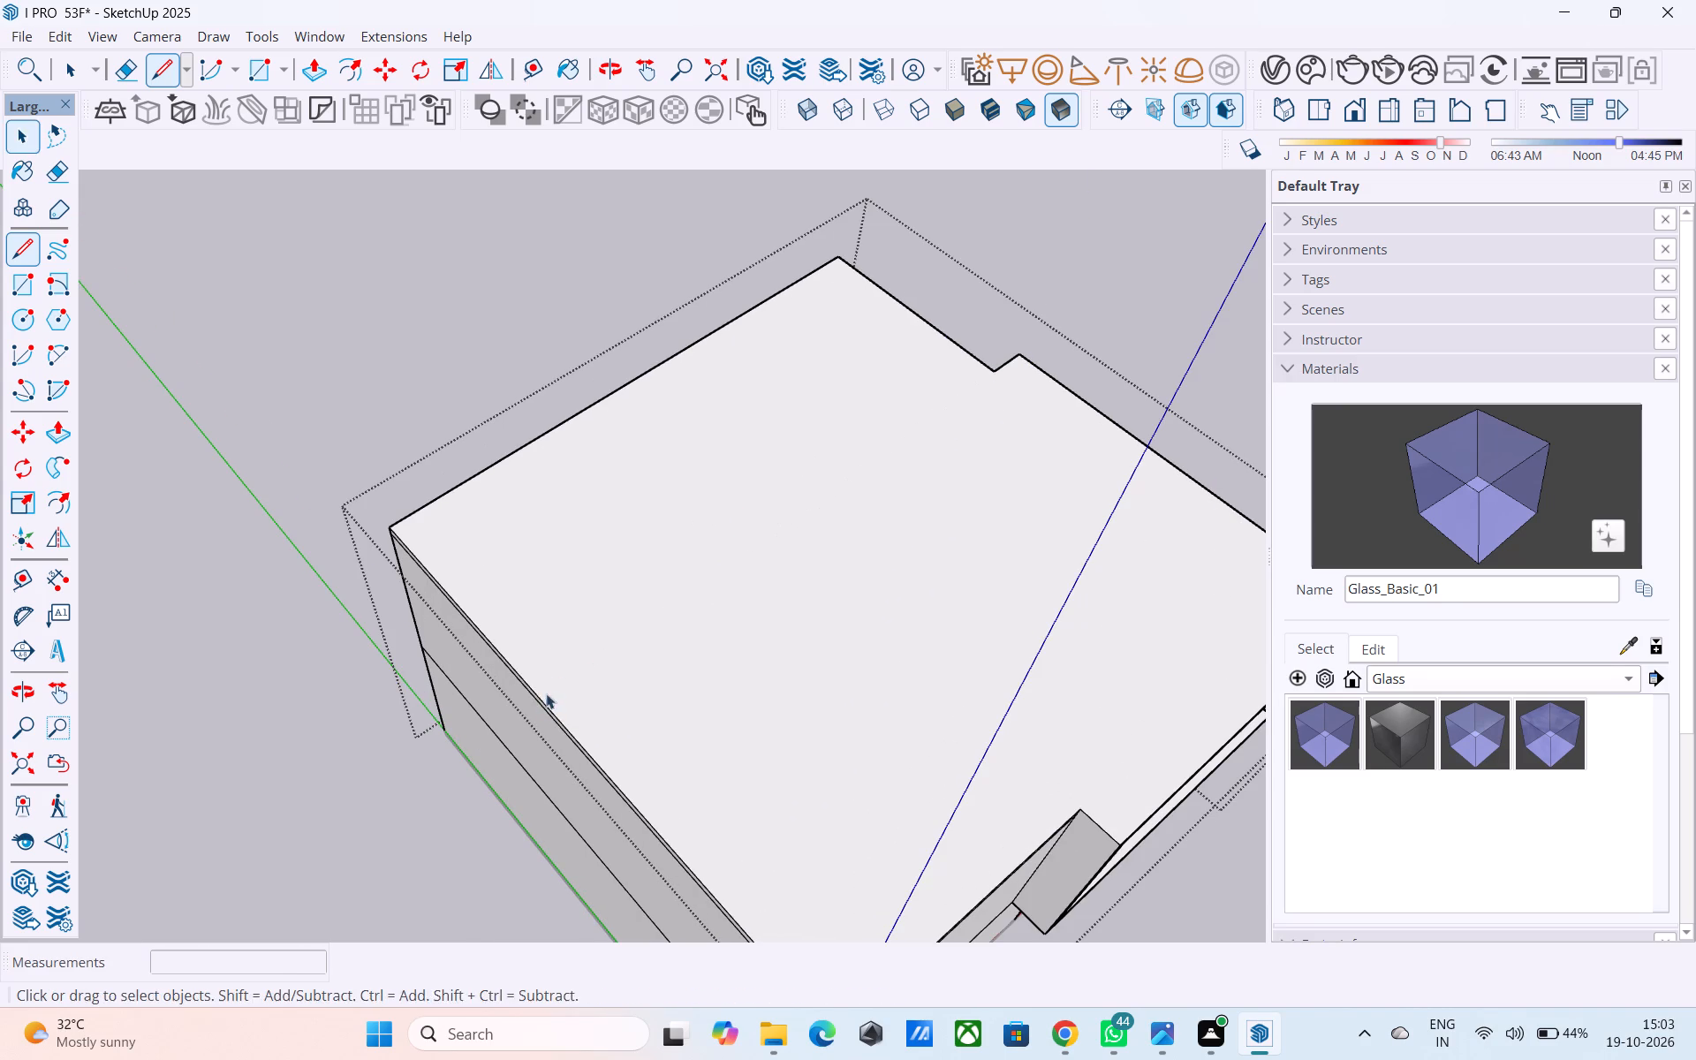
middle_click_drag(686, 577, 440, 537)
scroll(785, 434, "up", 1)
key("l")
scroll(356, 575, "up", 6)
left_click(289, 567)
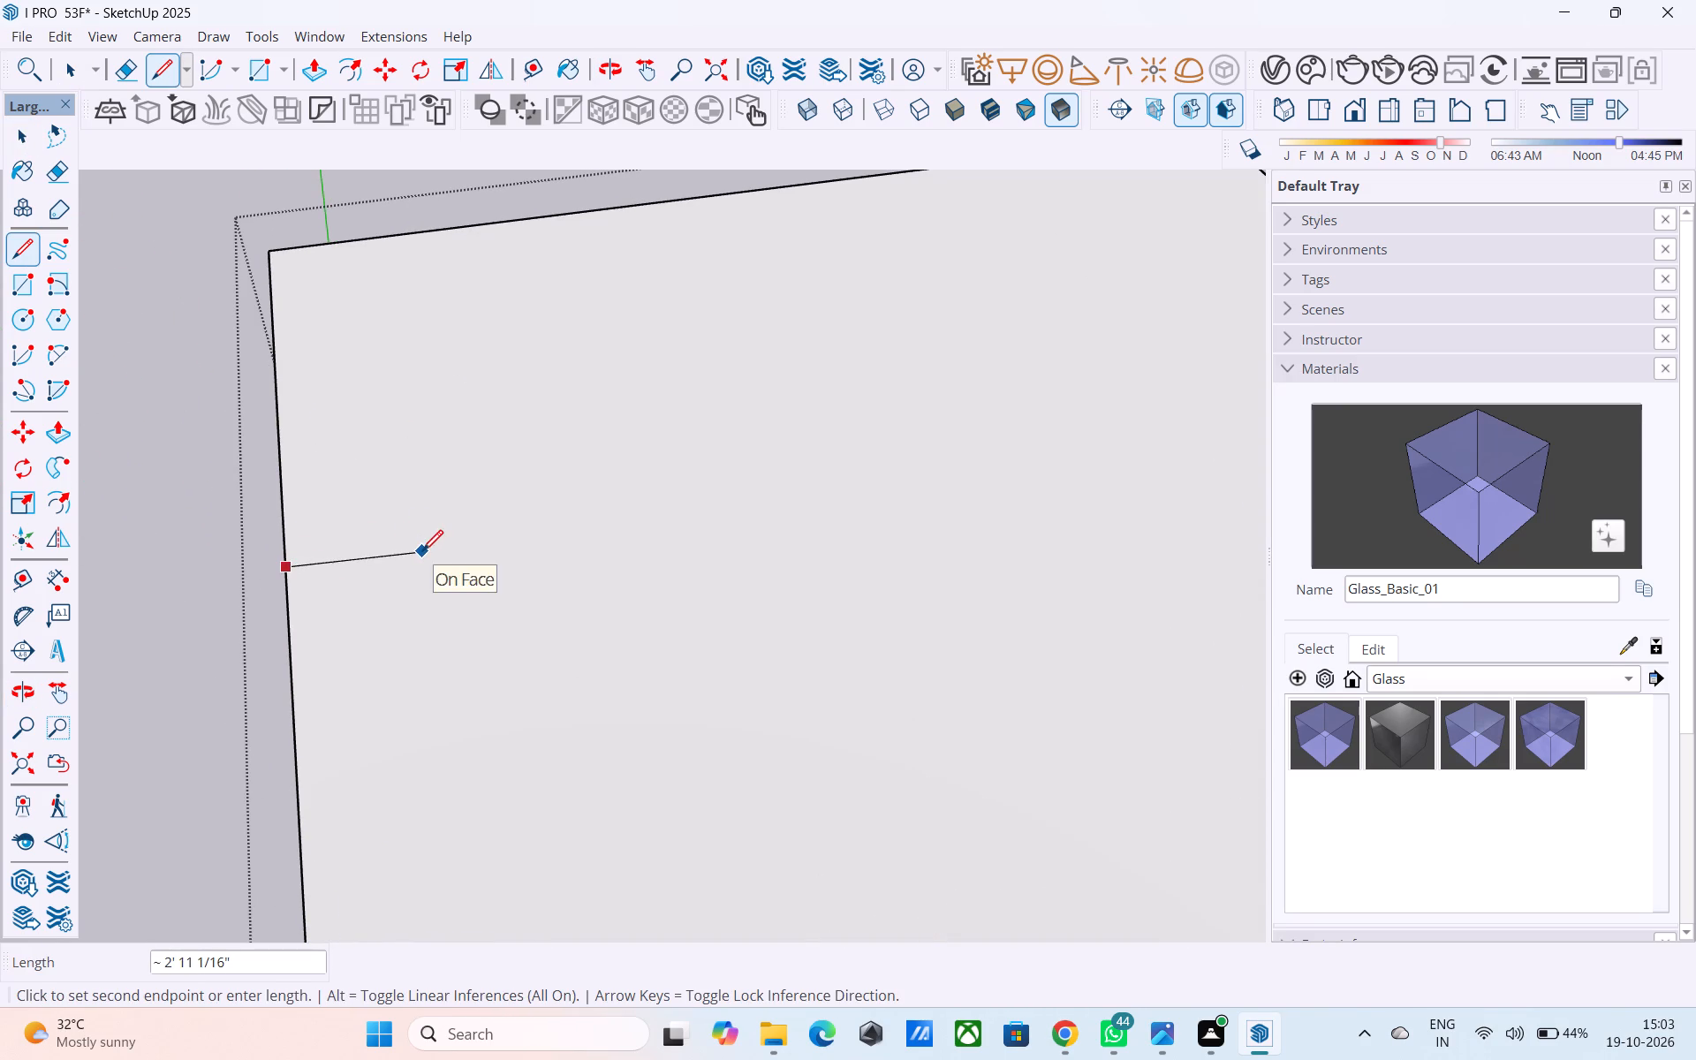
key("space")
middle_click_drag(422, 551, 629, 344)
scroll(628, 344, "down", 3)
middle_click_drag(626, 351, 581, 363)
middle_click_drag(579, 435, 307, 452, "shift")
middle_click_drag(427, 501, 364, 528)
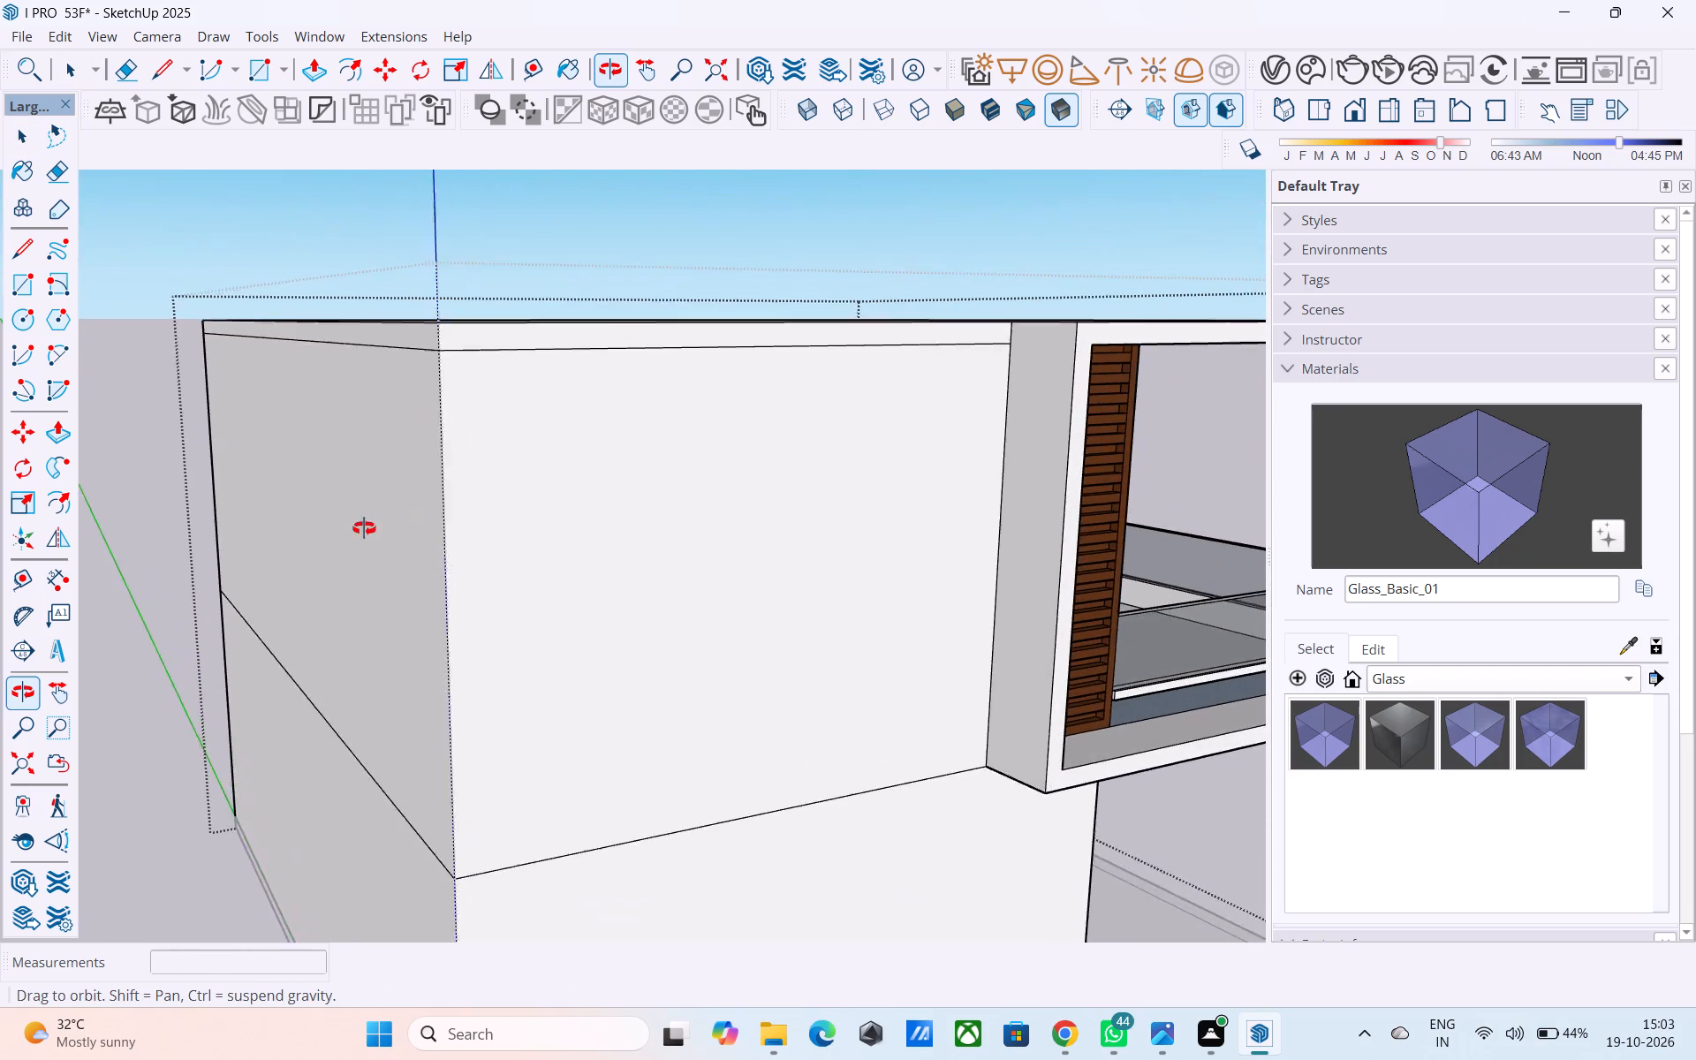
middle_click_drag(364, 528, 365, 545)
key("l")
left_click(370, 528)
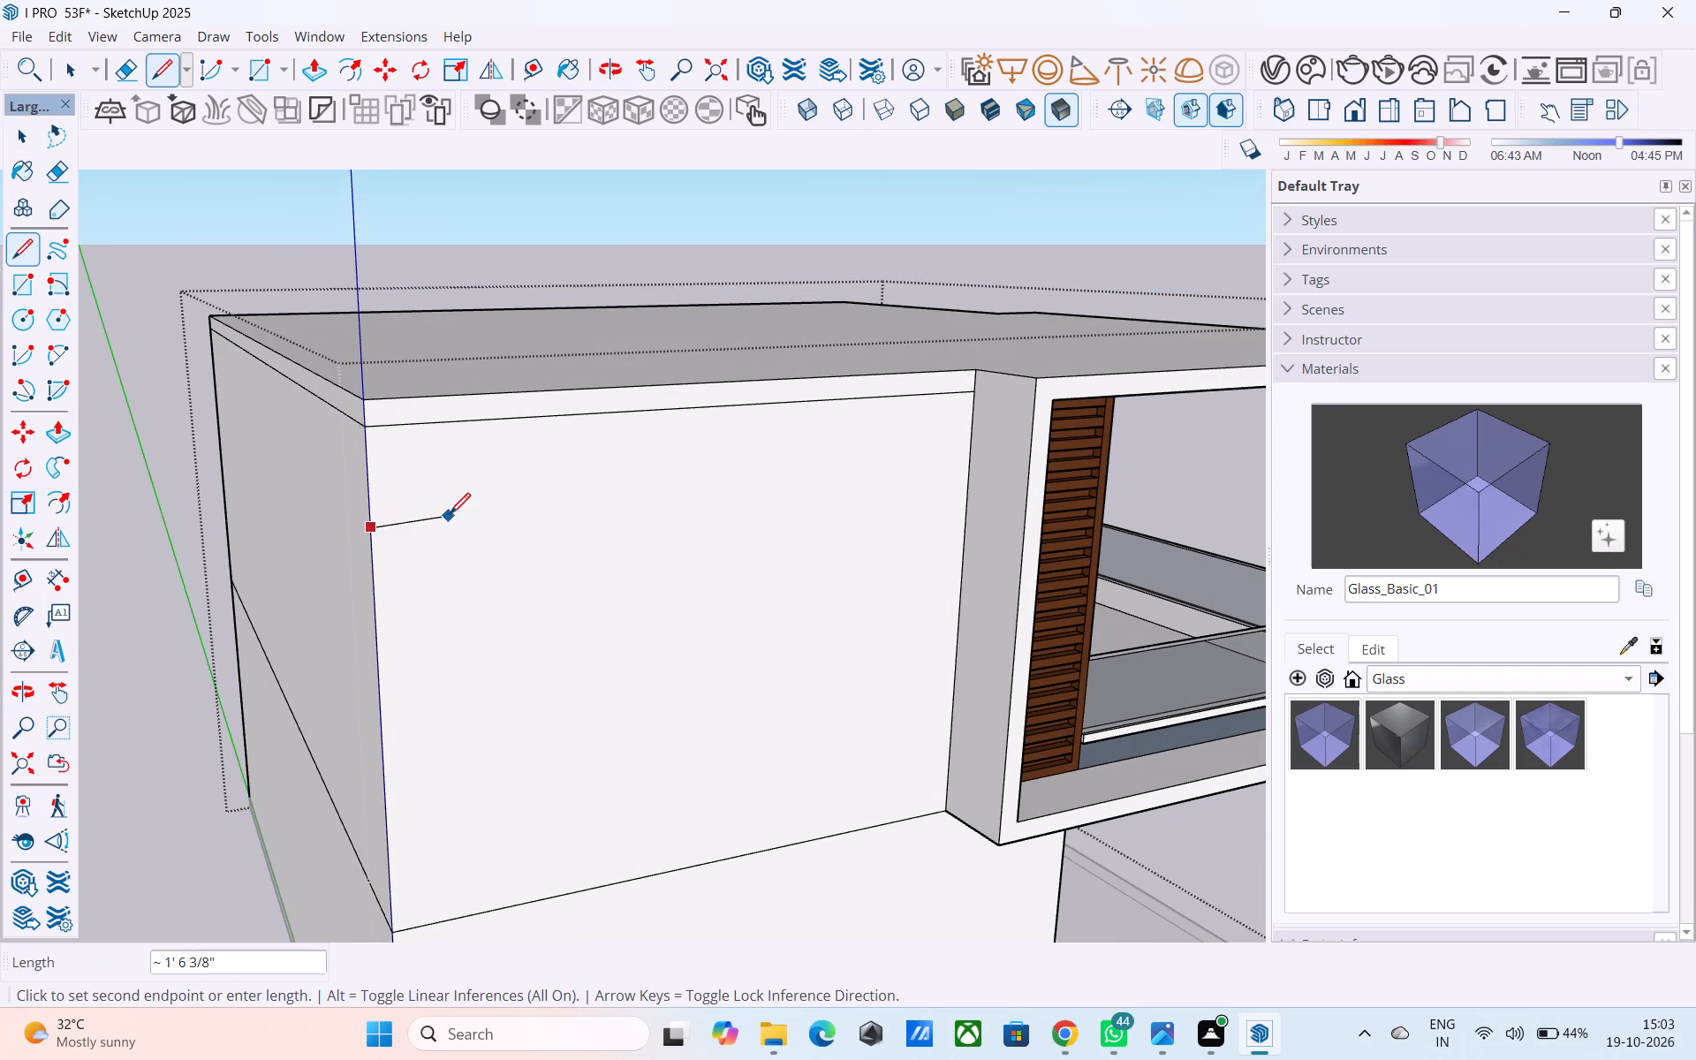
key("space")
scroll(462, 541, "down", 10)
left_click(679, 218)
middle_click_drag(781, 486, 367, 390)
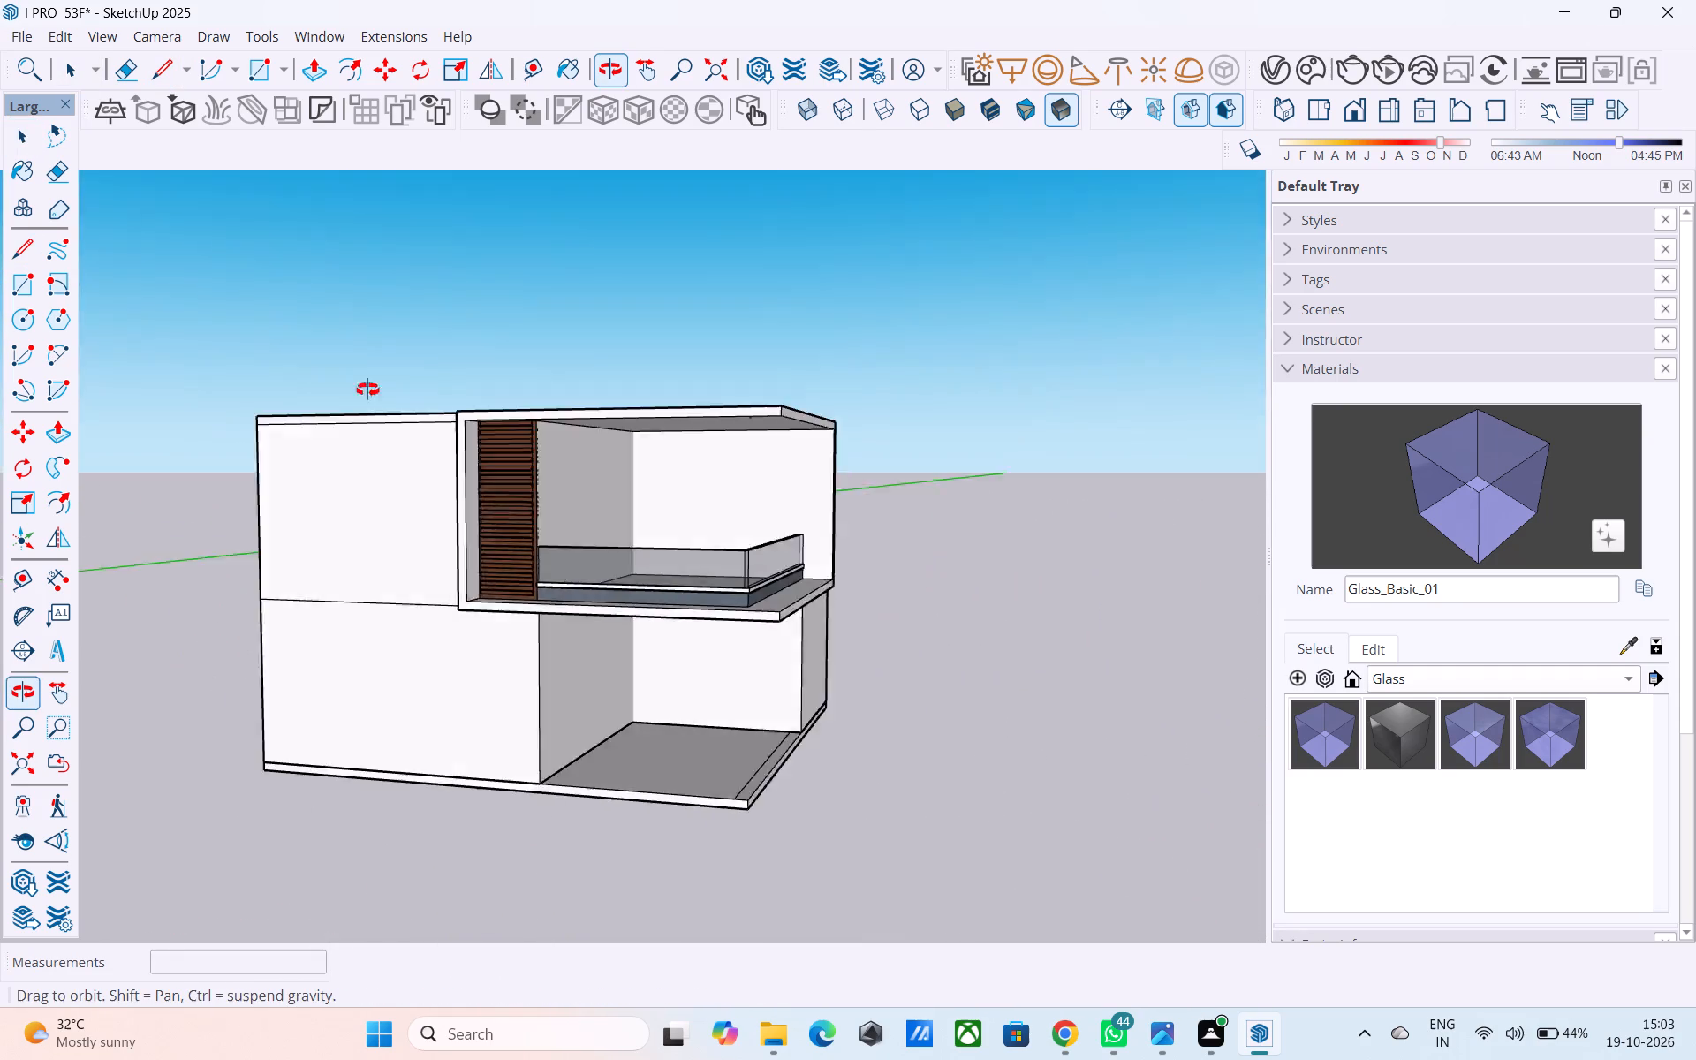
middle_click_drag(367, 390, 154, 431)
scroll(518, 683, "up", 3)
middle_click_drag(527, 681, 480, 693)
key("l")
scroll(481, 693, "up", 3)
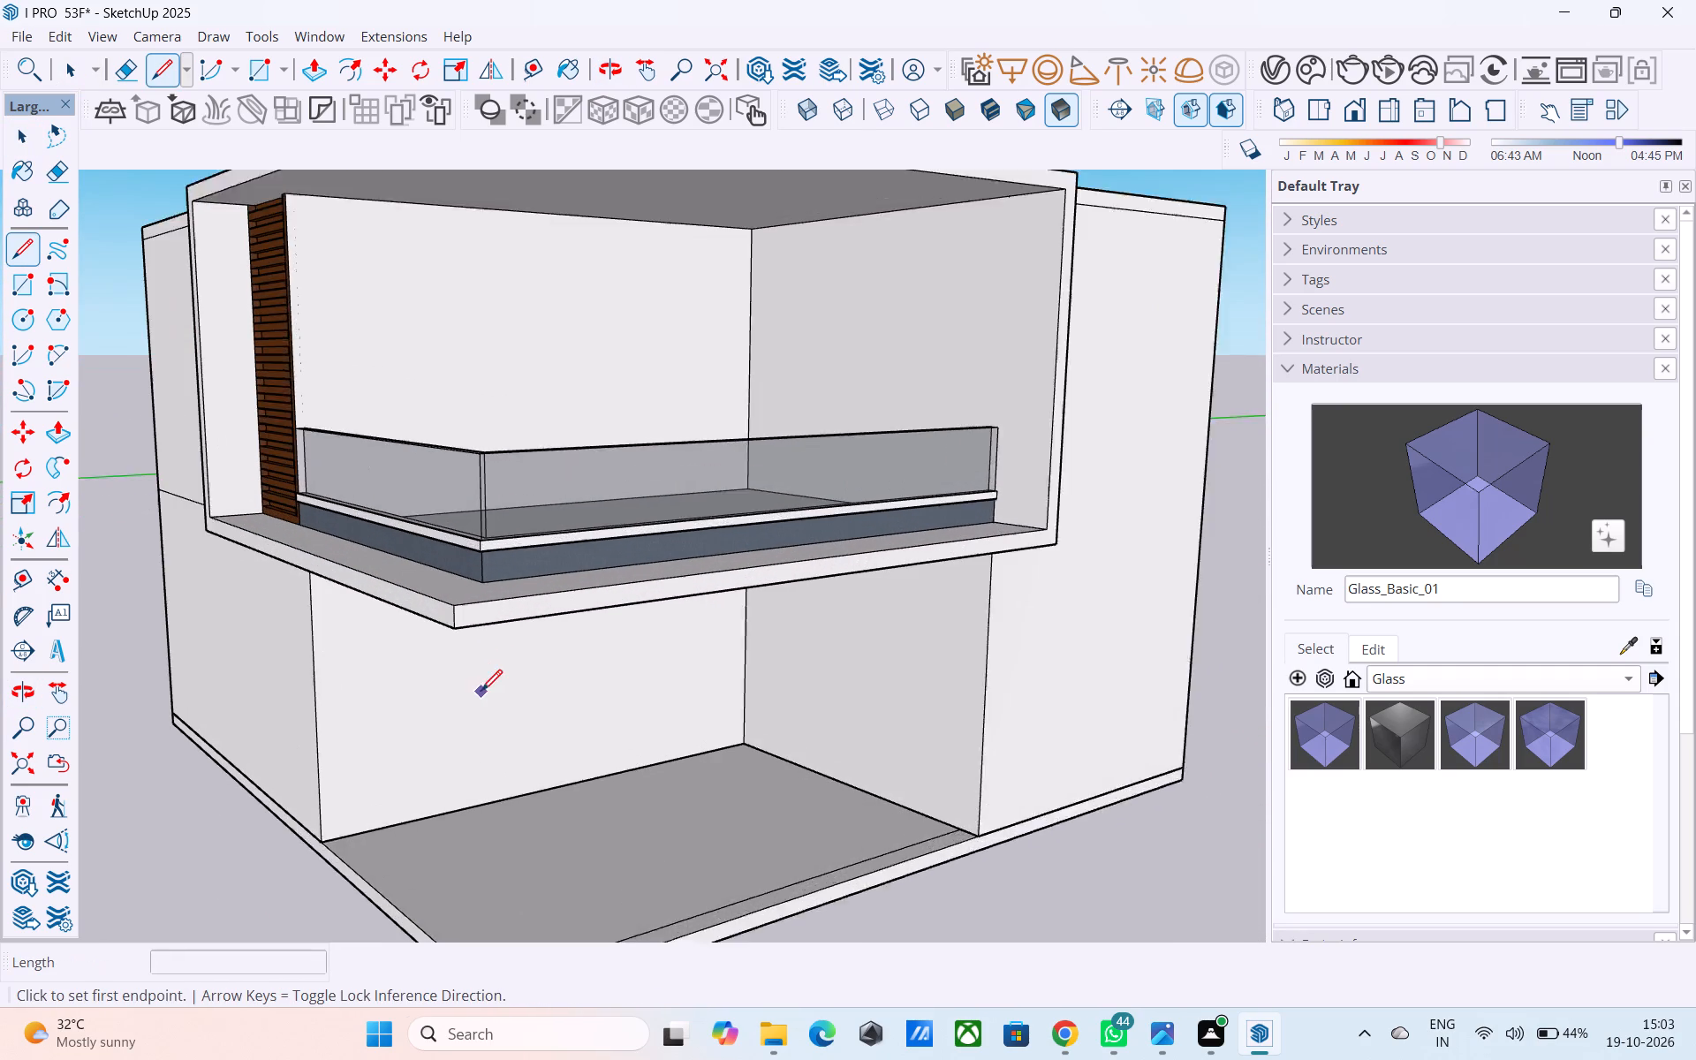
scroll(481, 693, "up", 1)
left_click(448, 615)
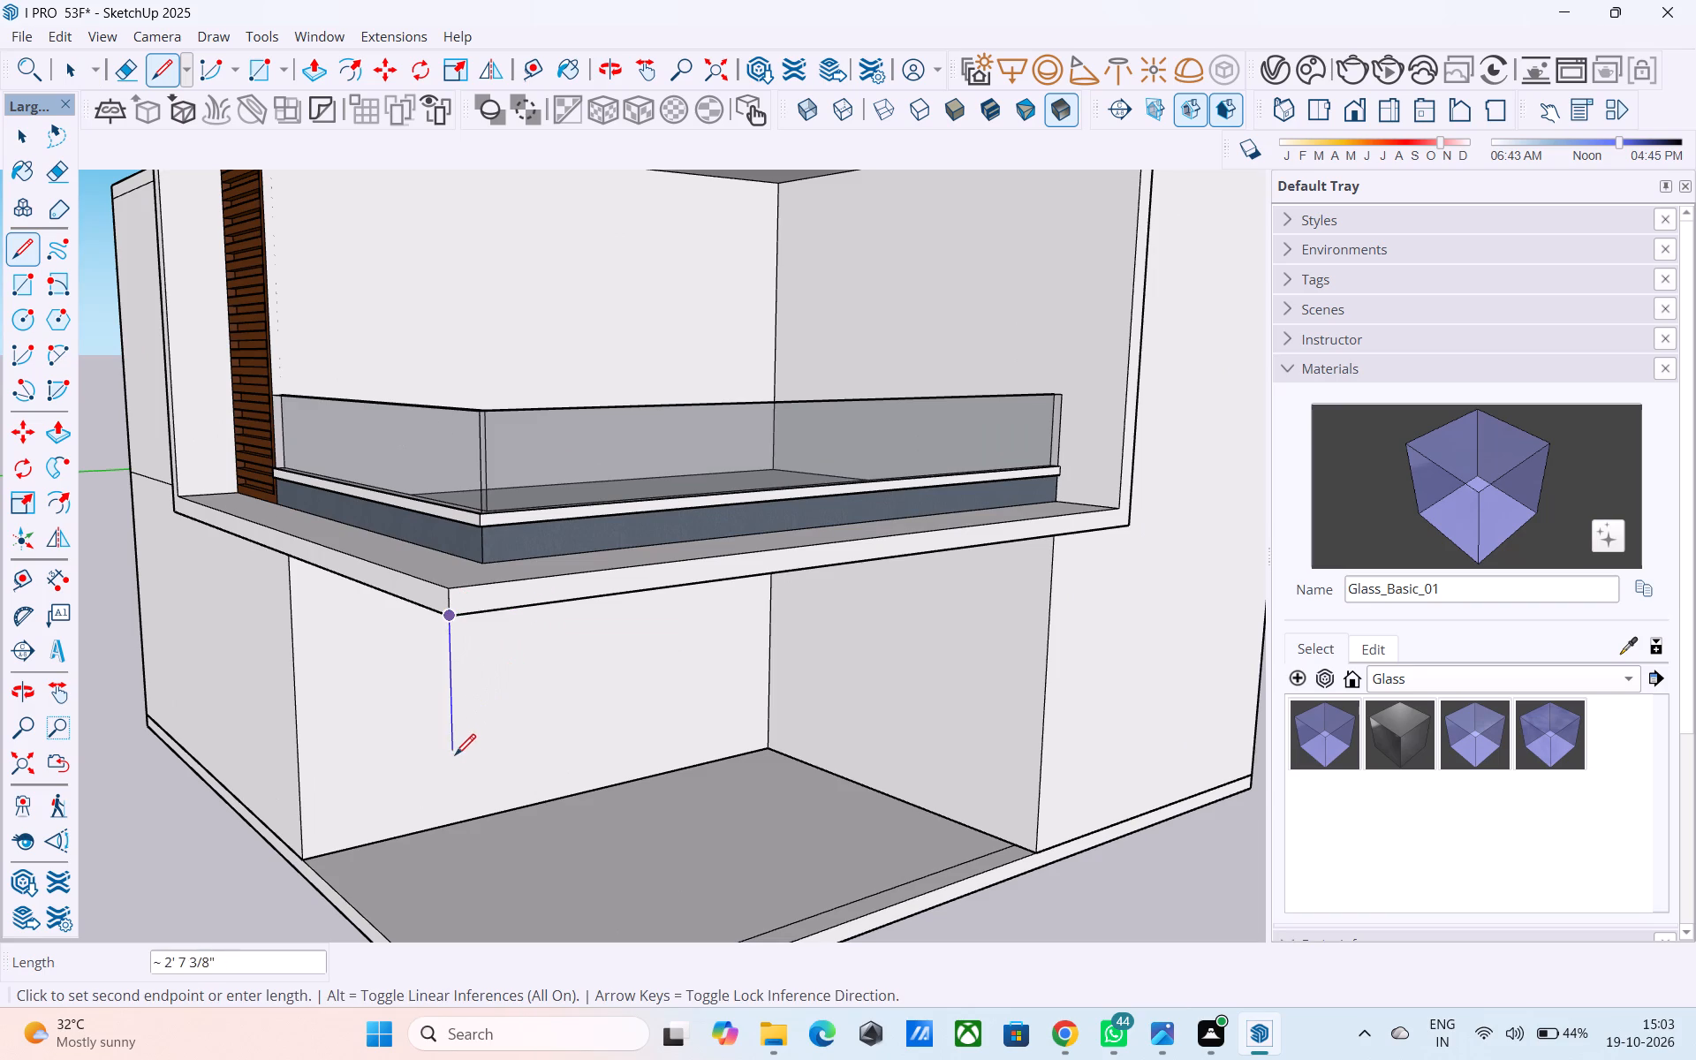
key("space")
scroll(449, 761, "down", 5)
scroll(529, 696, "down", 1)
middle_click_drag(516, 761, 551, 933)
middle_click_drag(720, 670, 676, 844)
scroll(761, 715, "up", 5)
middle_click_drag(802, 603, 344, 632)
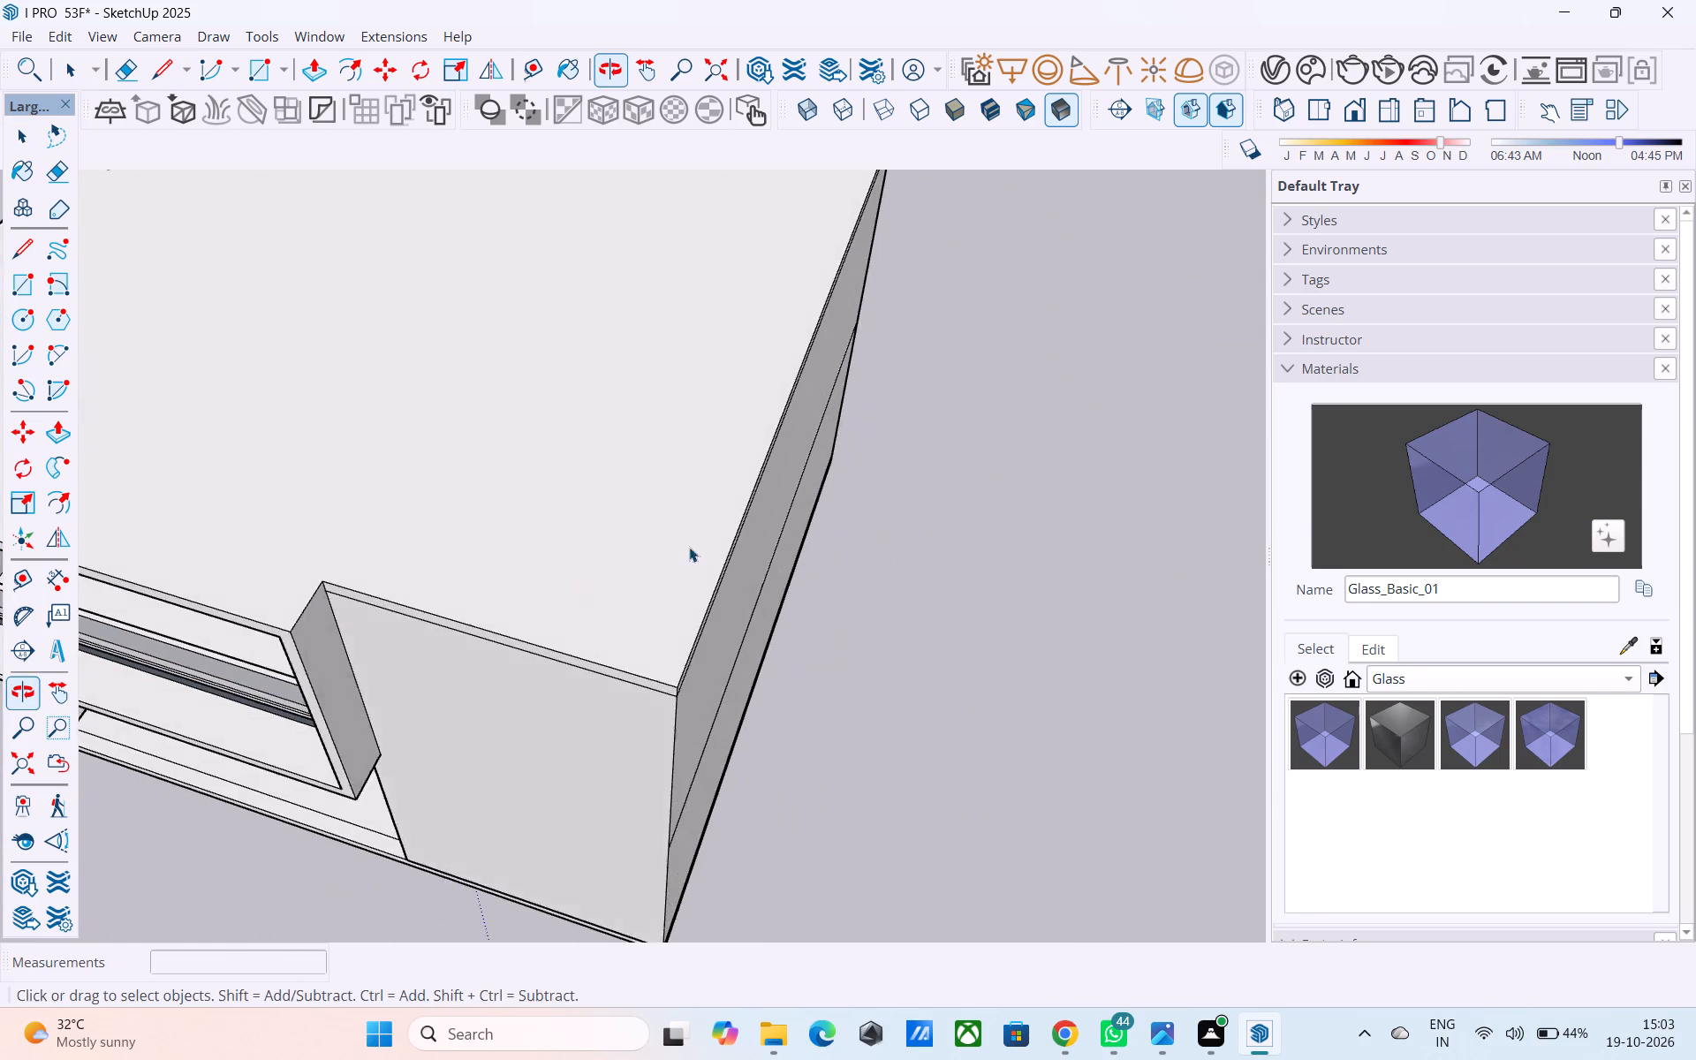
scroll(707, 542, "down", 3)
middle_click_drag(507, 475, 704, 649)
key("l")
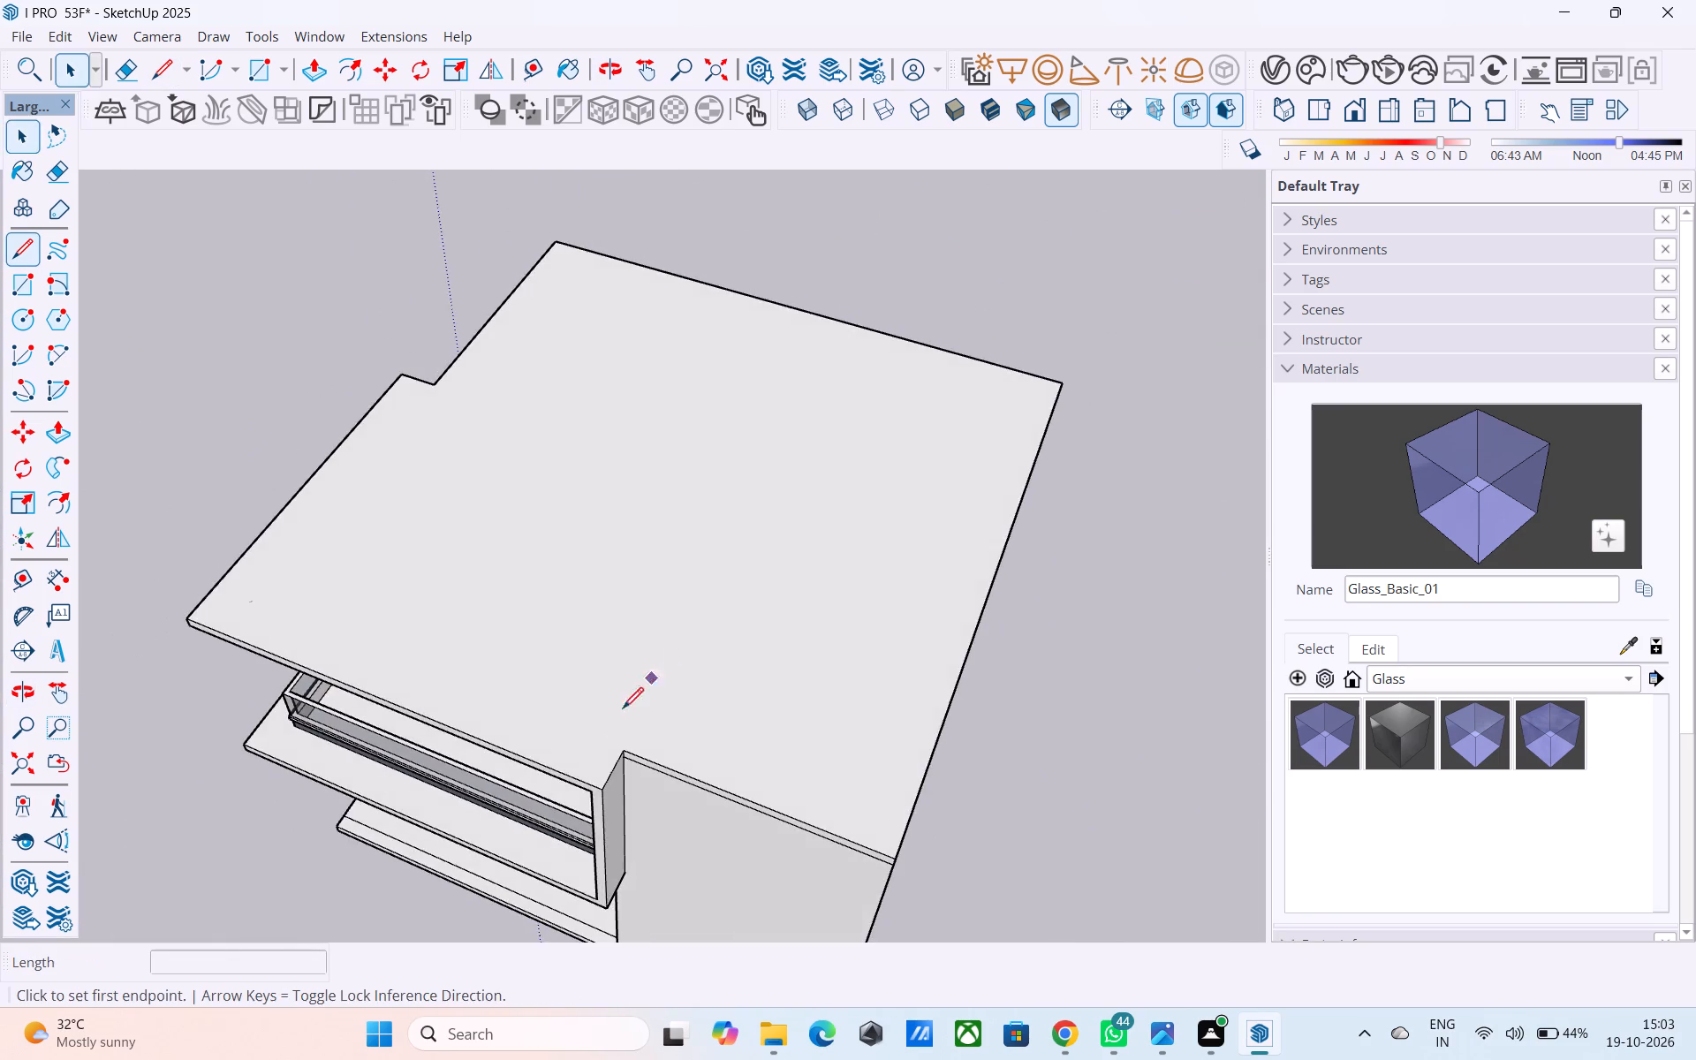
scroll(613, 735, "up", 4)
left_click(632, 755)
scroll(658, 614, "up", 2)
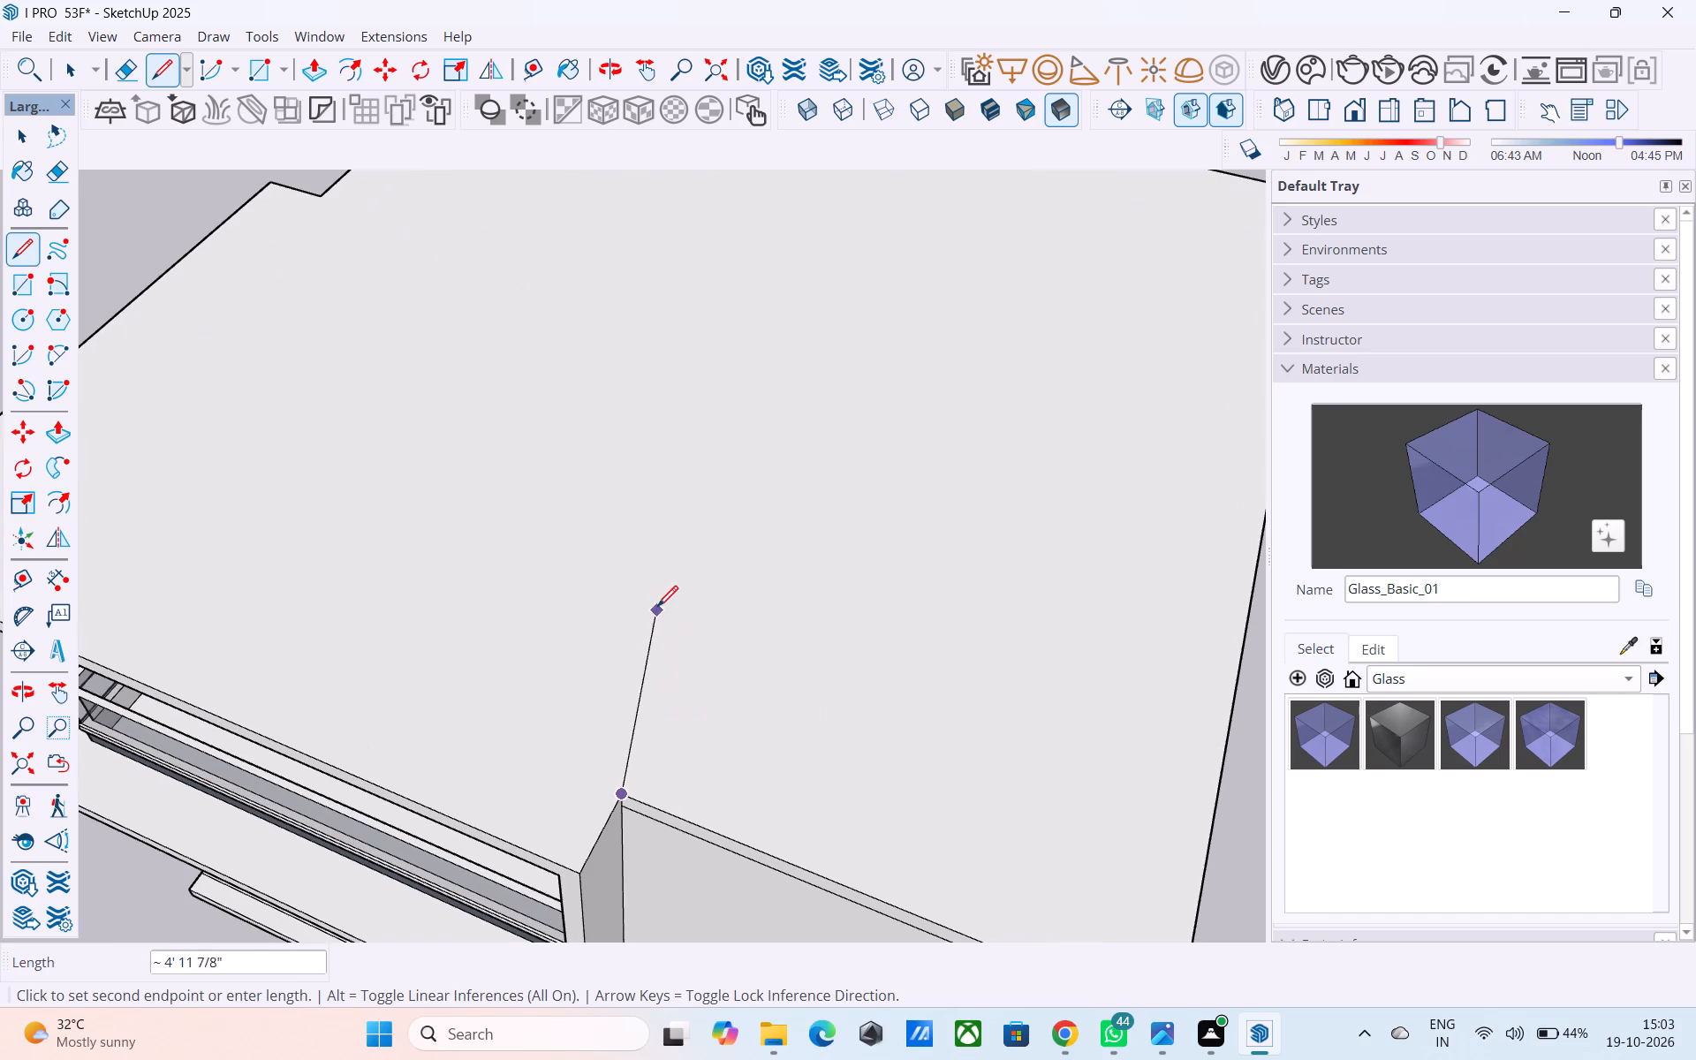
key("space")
Reopen the building group for editing, with the roof slab and the side wall opposite the louvres in view.
scroll(657, 607, "down", 4)
middle_click_drag(657, 607, 601, 385)
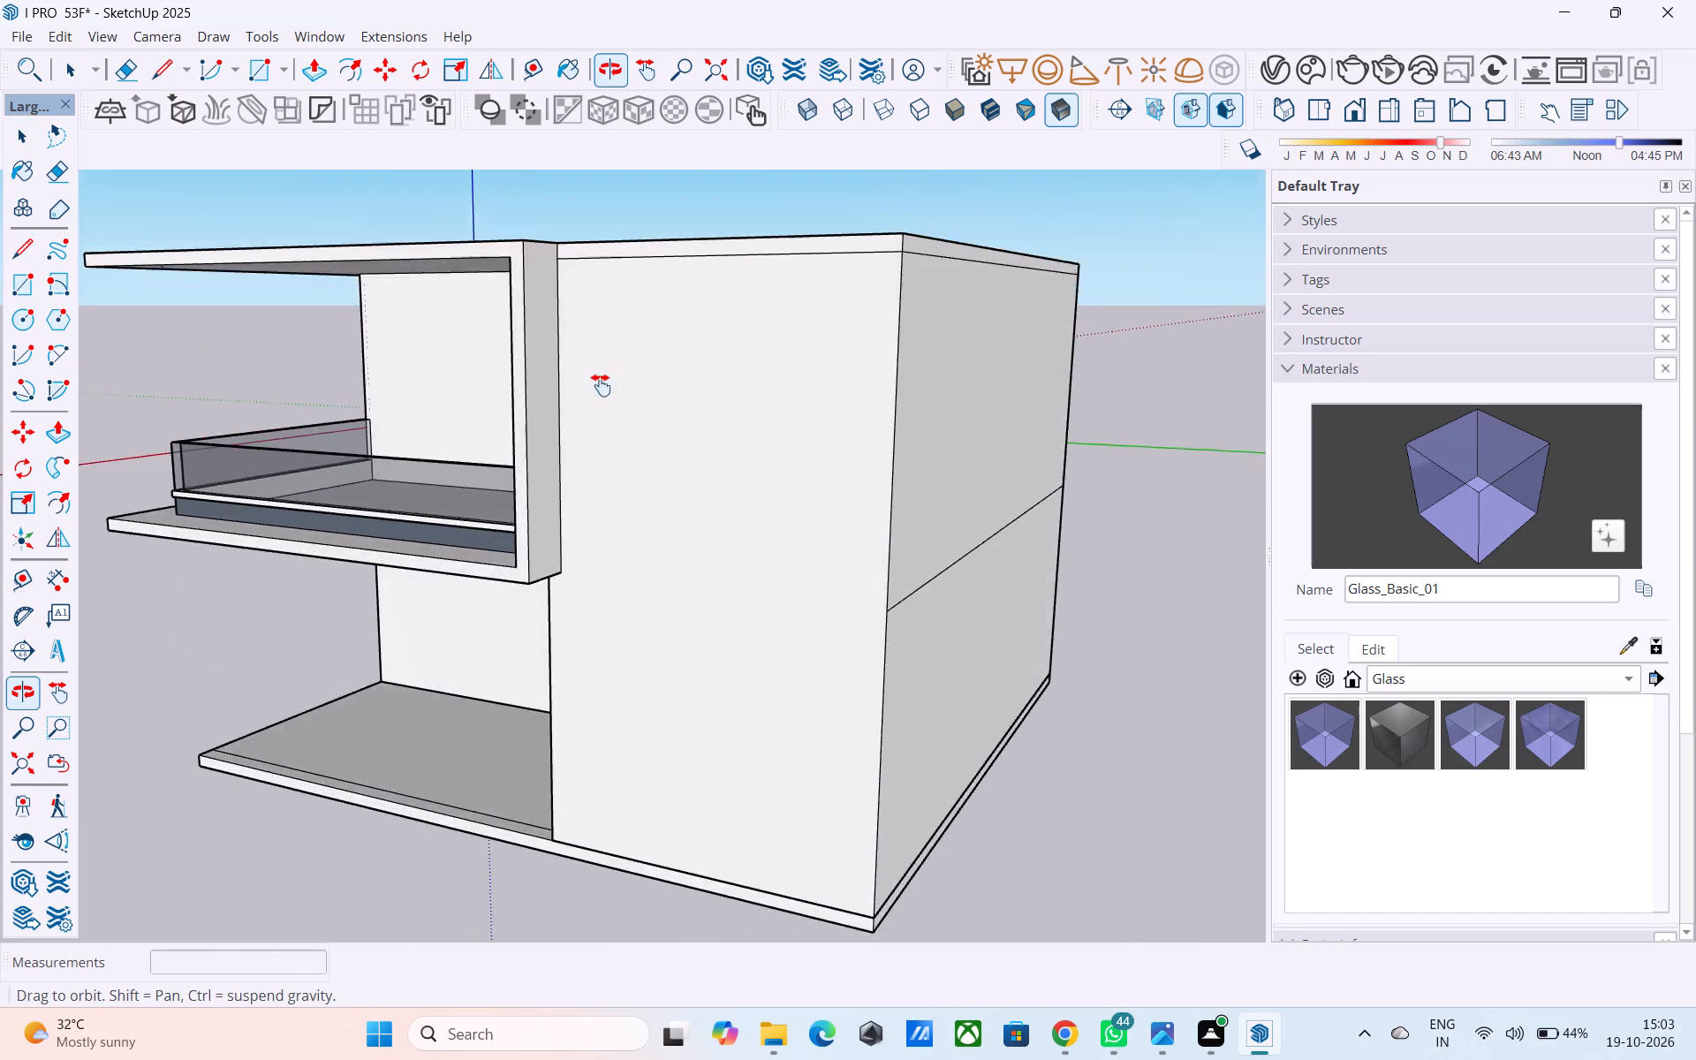
middle_click_drag(601, 385, 296, 685)
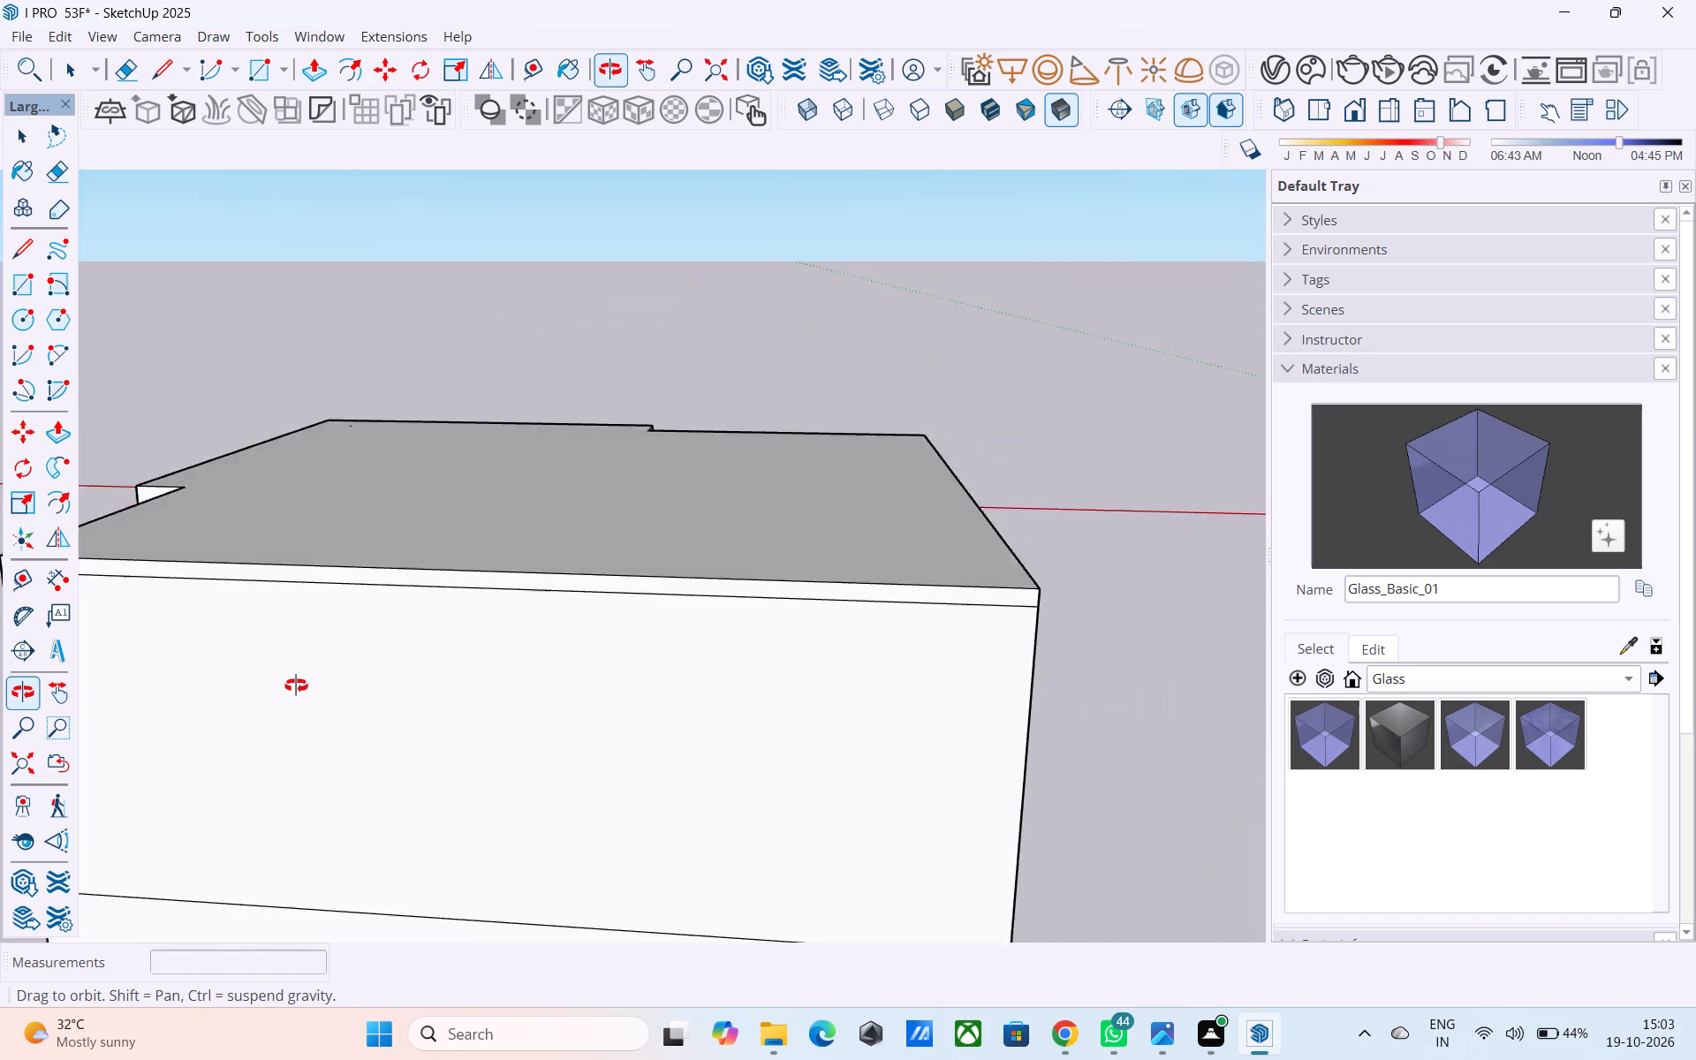
middle_click_drag(296, 685, 630, 625)
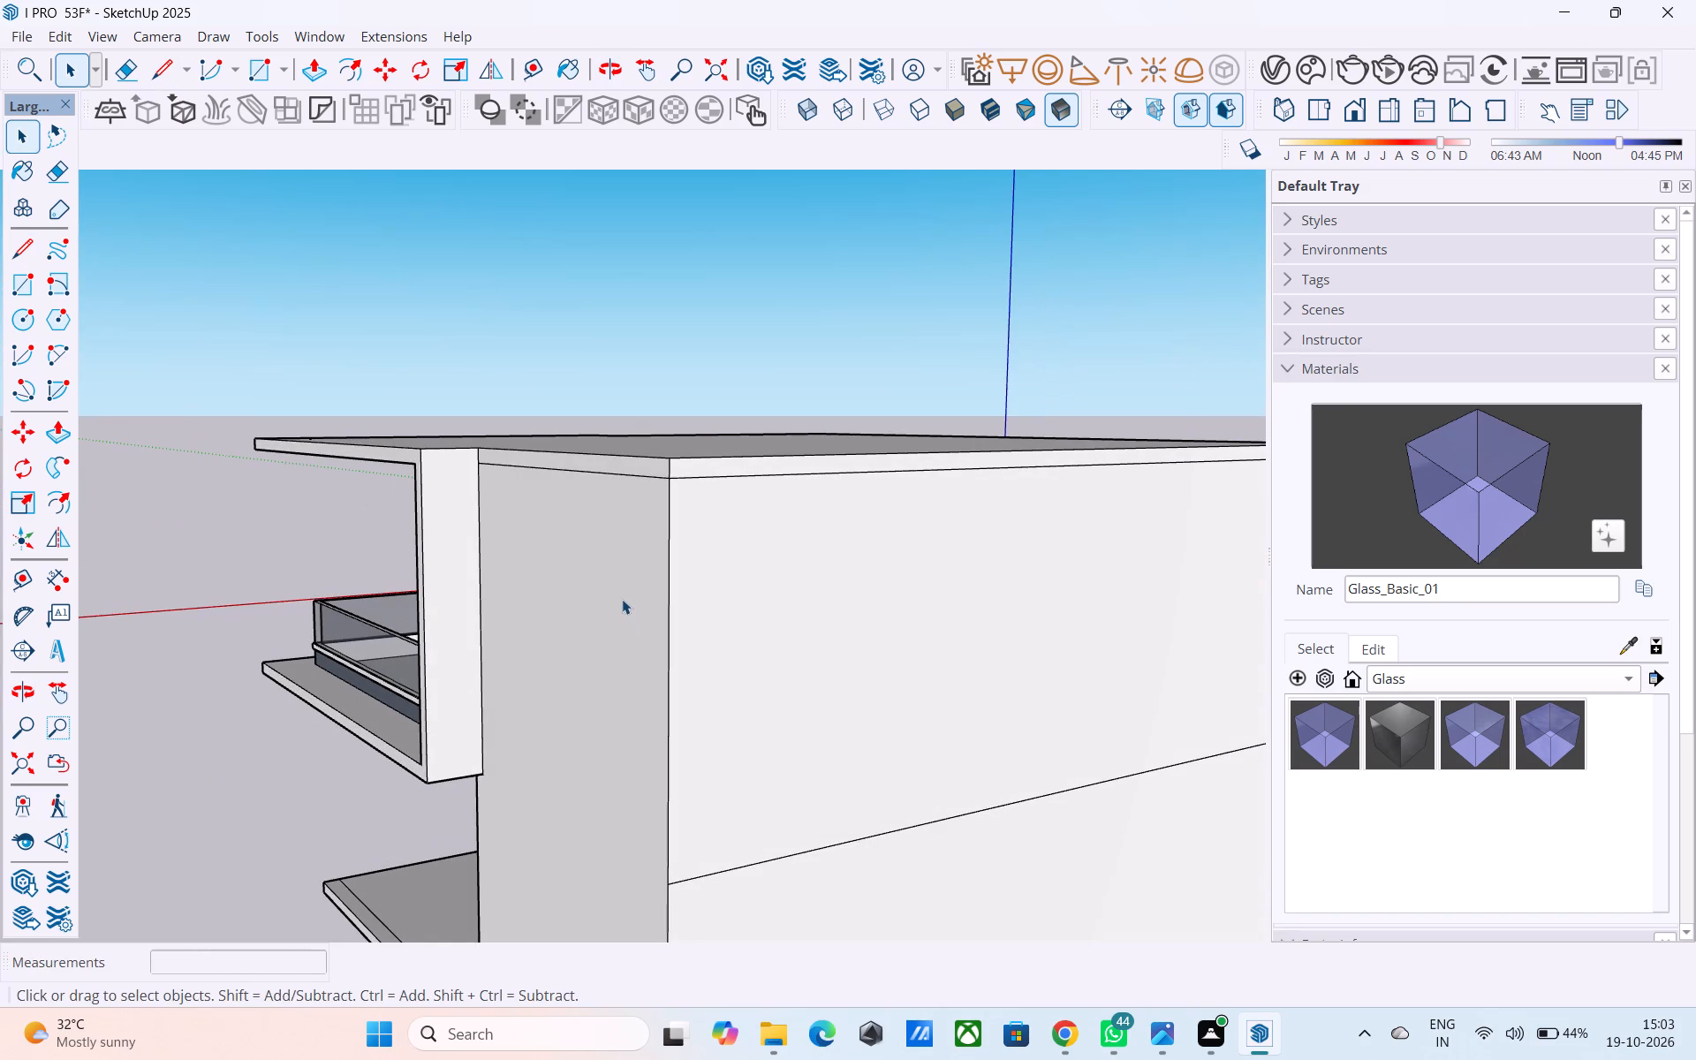
scroll(622, 599, "down", 1)
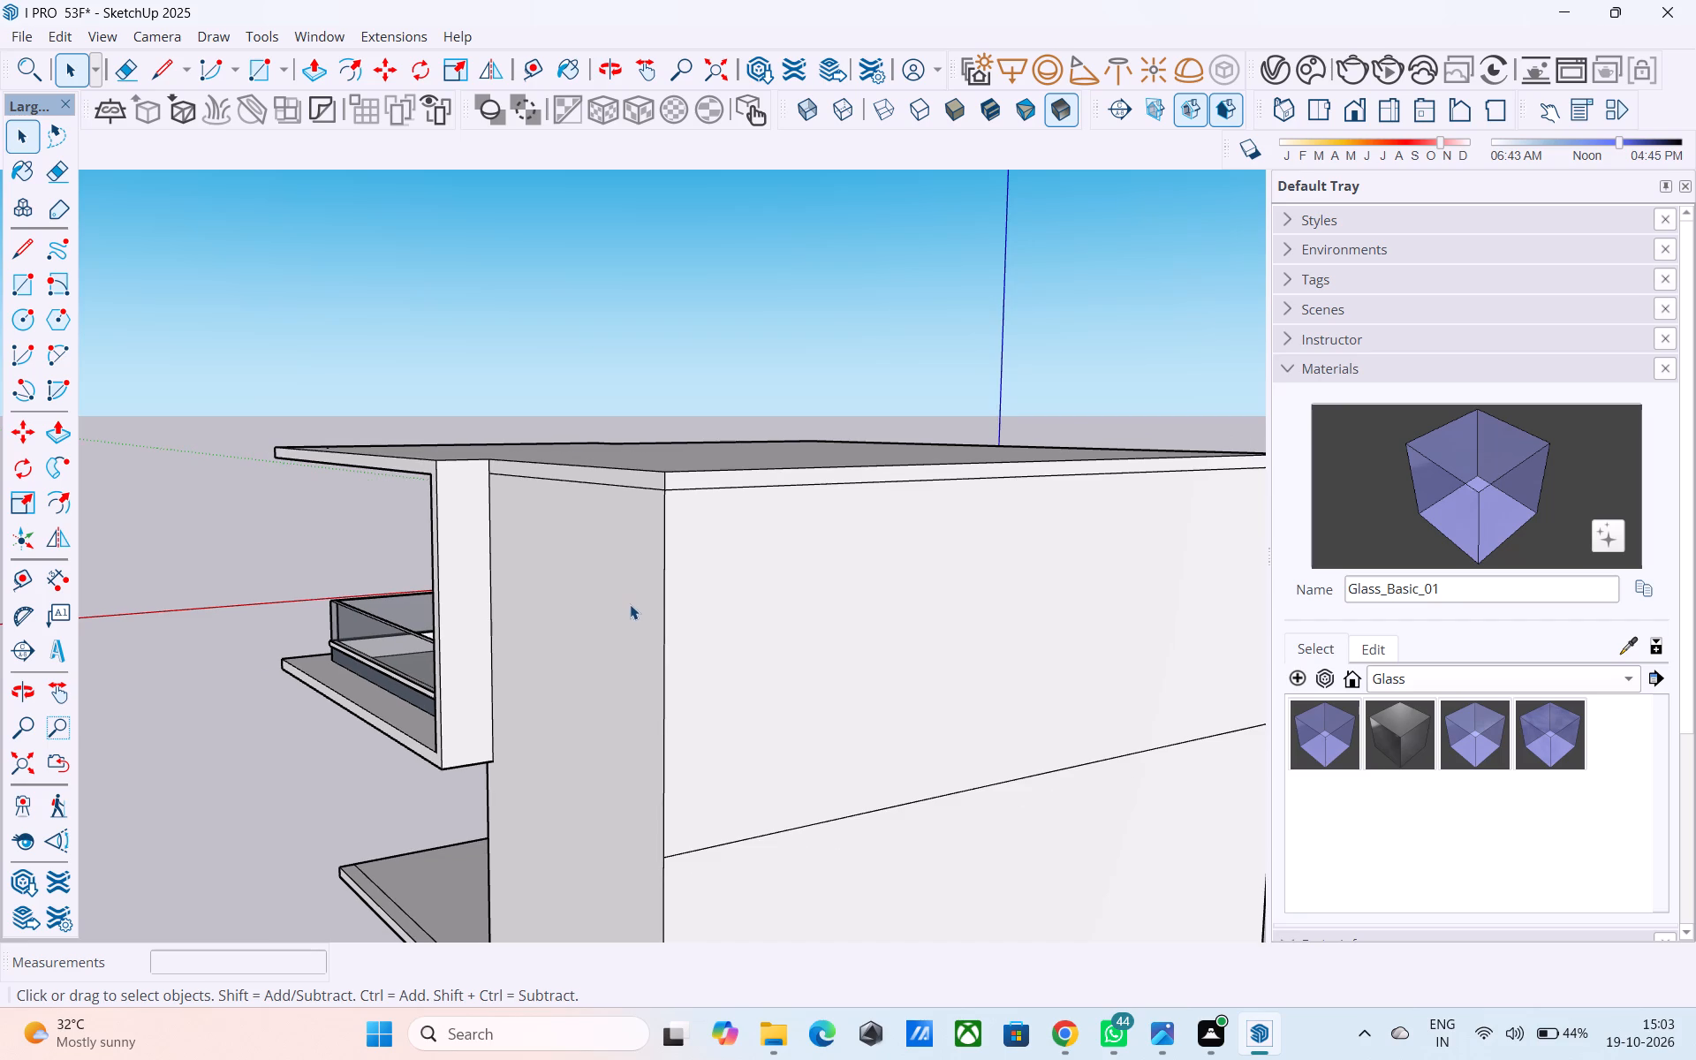
scroll(629, 604, "down", 4)
middle_click_drag(622, 625, 561, 769)
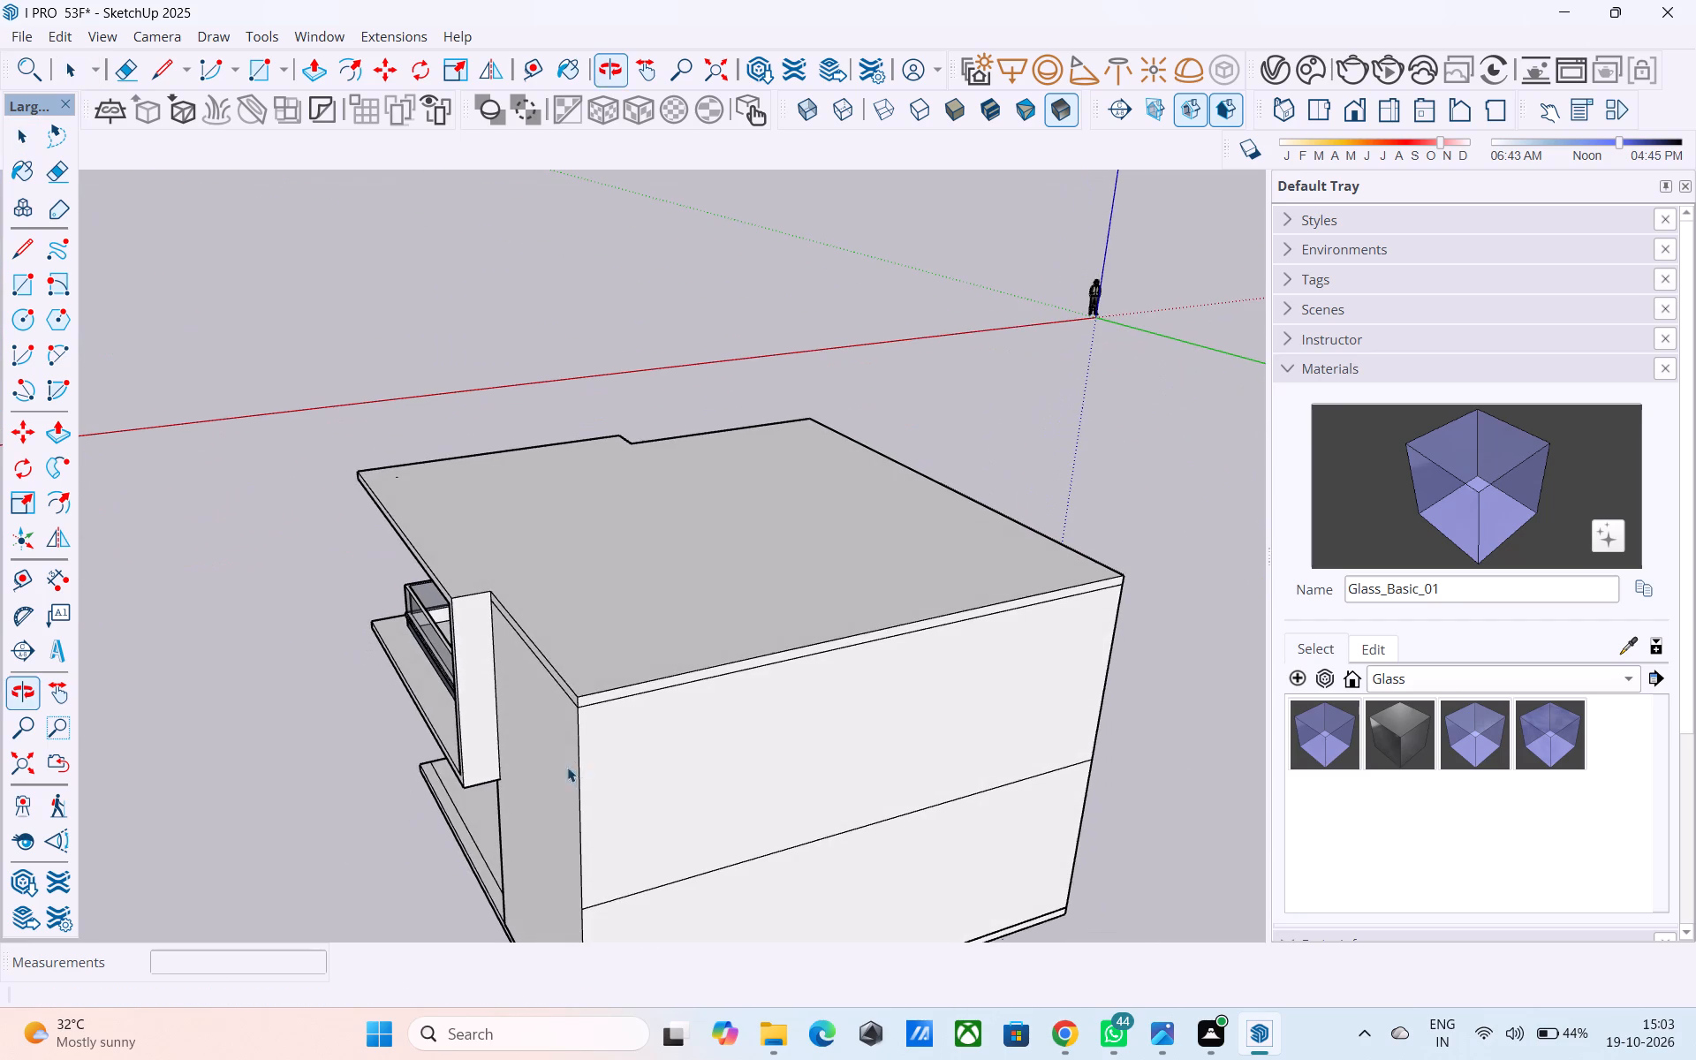
left_click(609, 690)
double_click(609, 691)
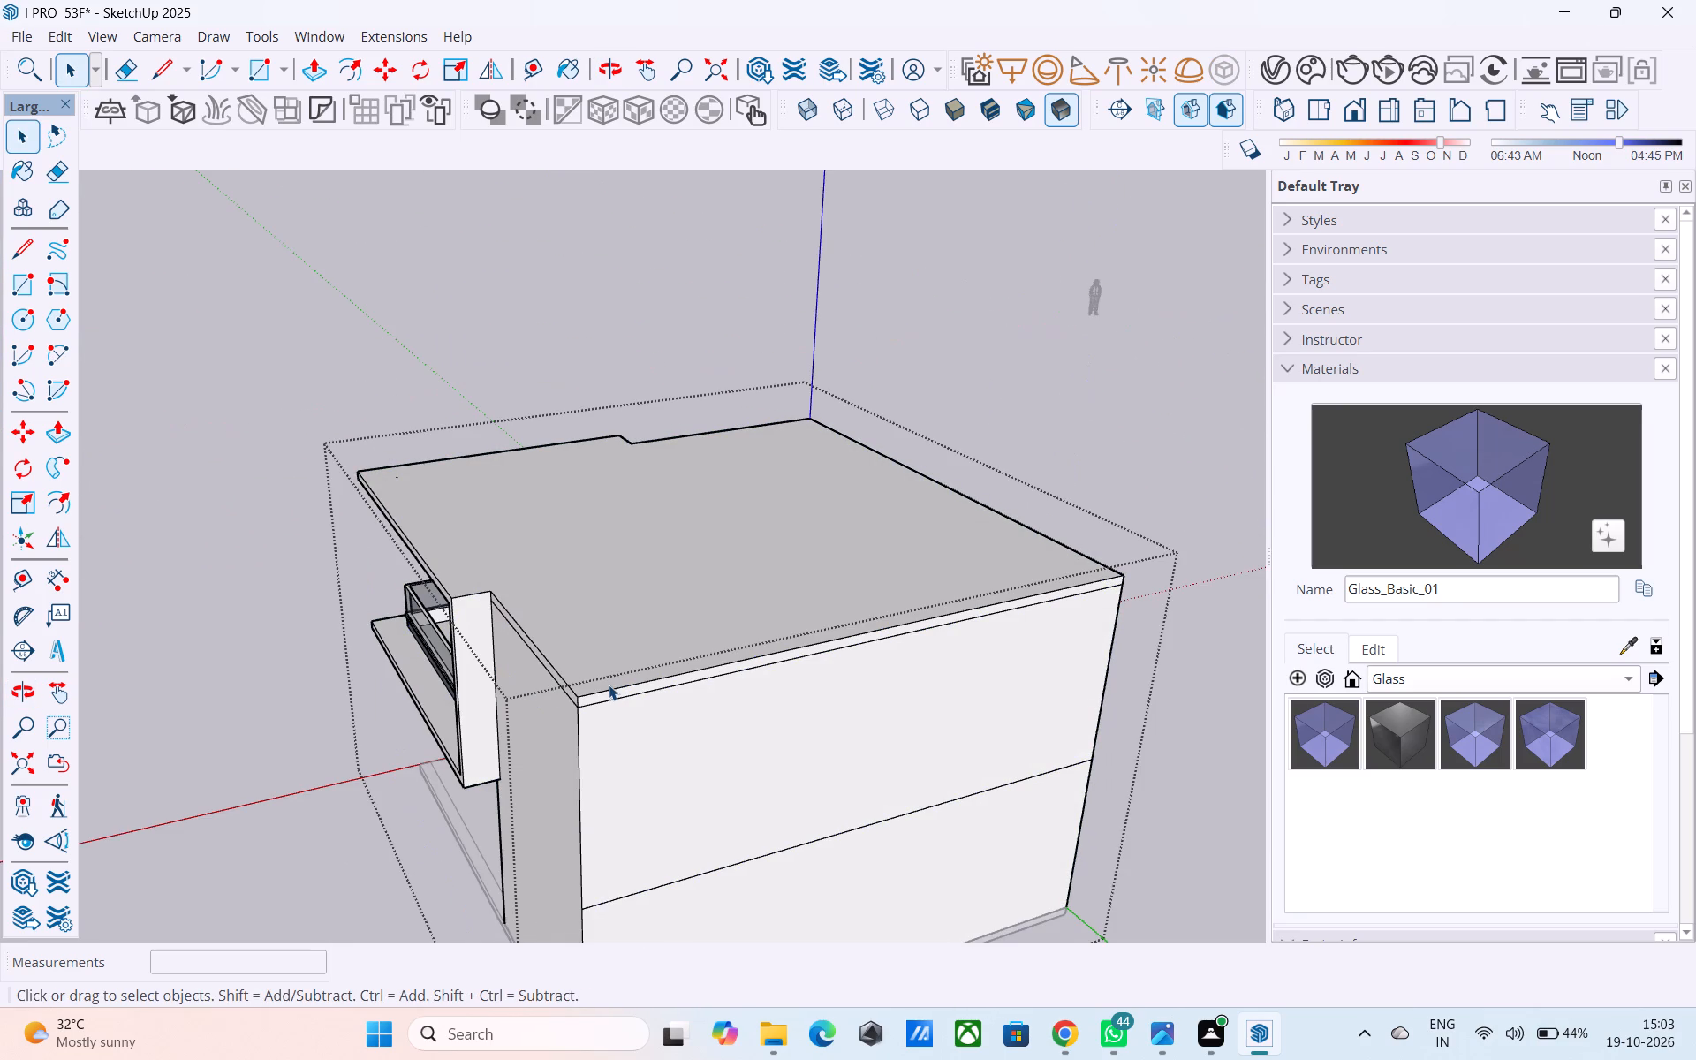
Copy the roof slab's top edge above that side wall inward to the corner where the balcony frame meets the plain front wall.
left_click(609, 685)
left_click(605, 685)
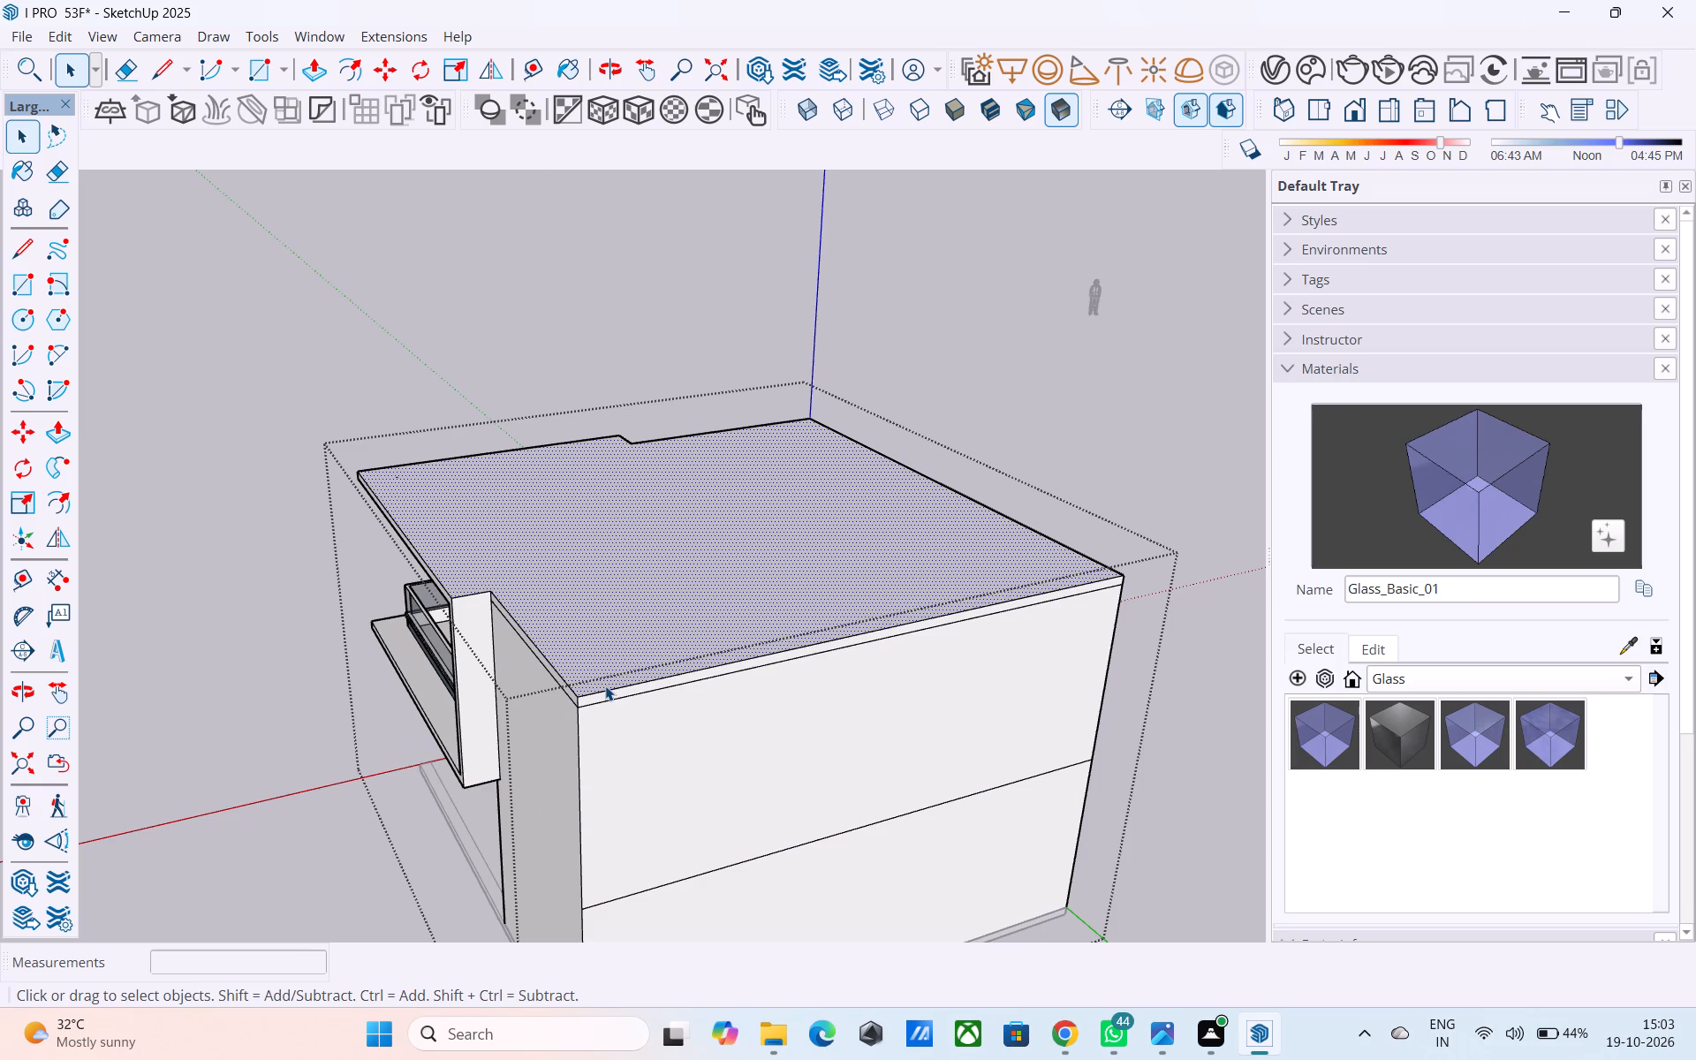
left_click(607, 686)
left_click(607, 689)
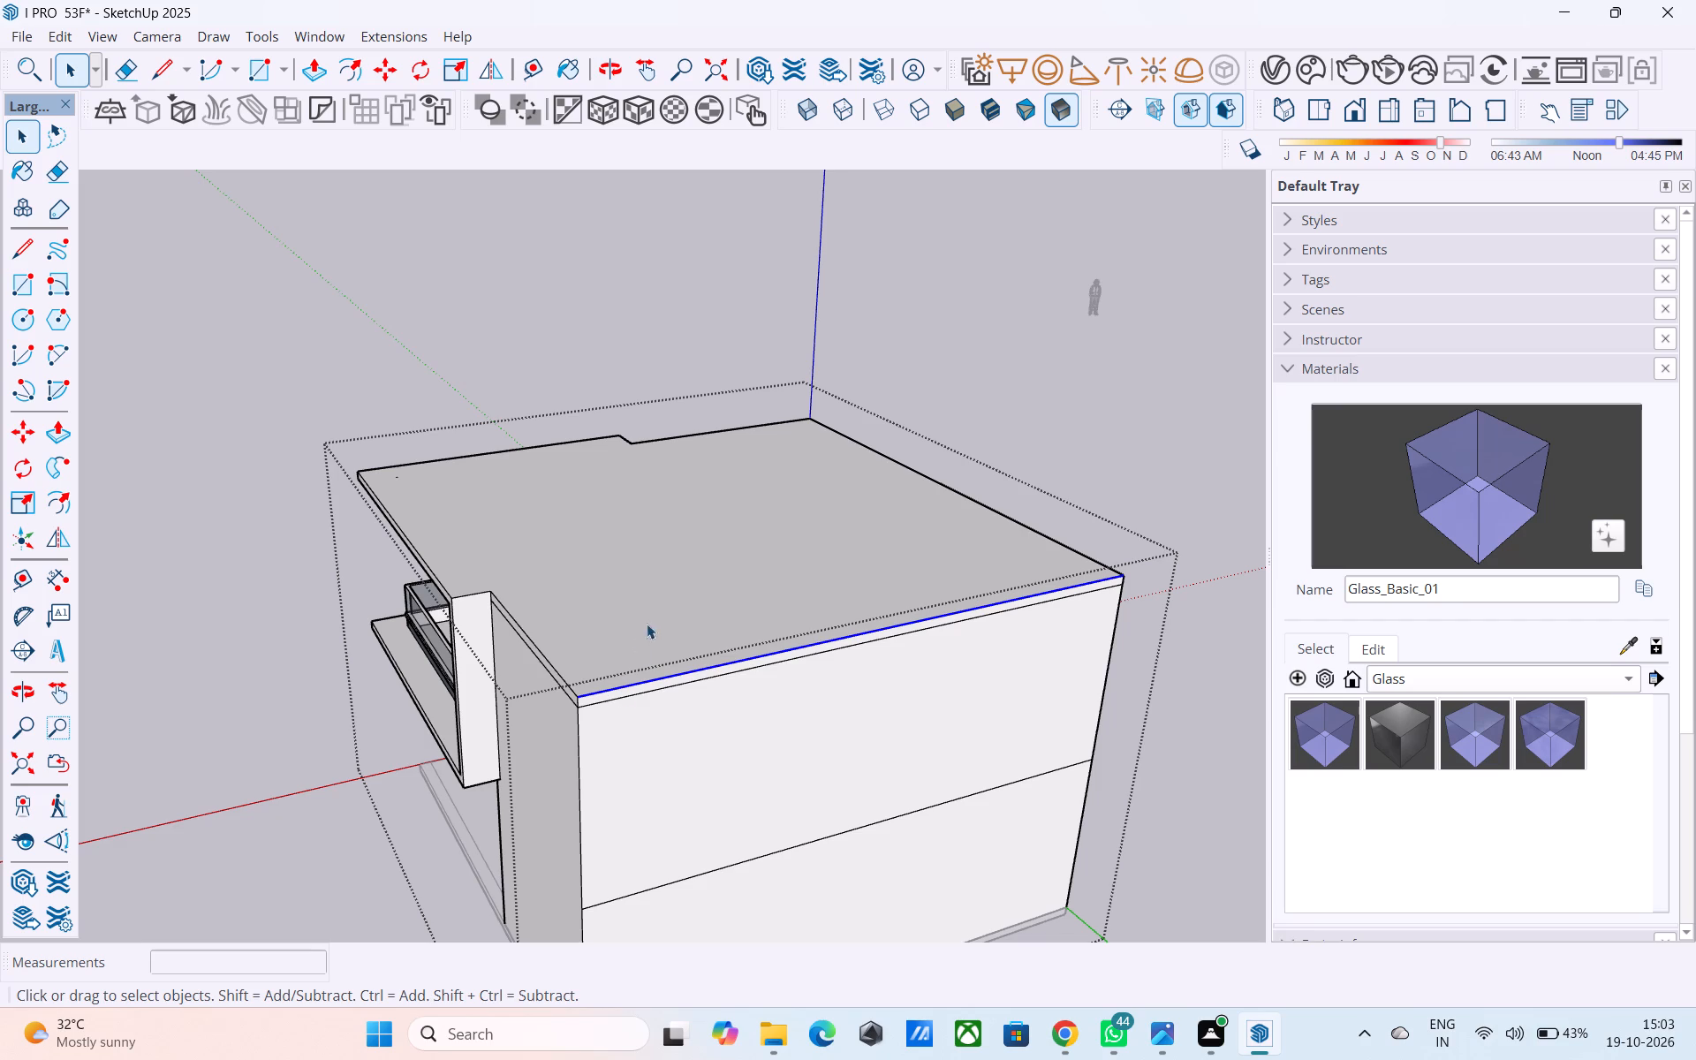
key("m")
scroll(591, 702, "up", 5)
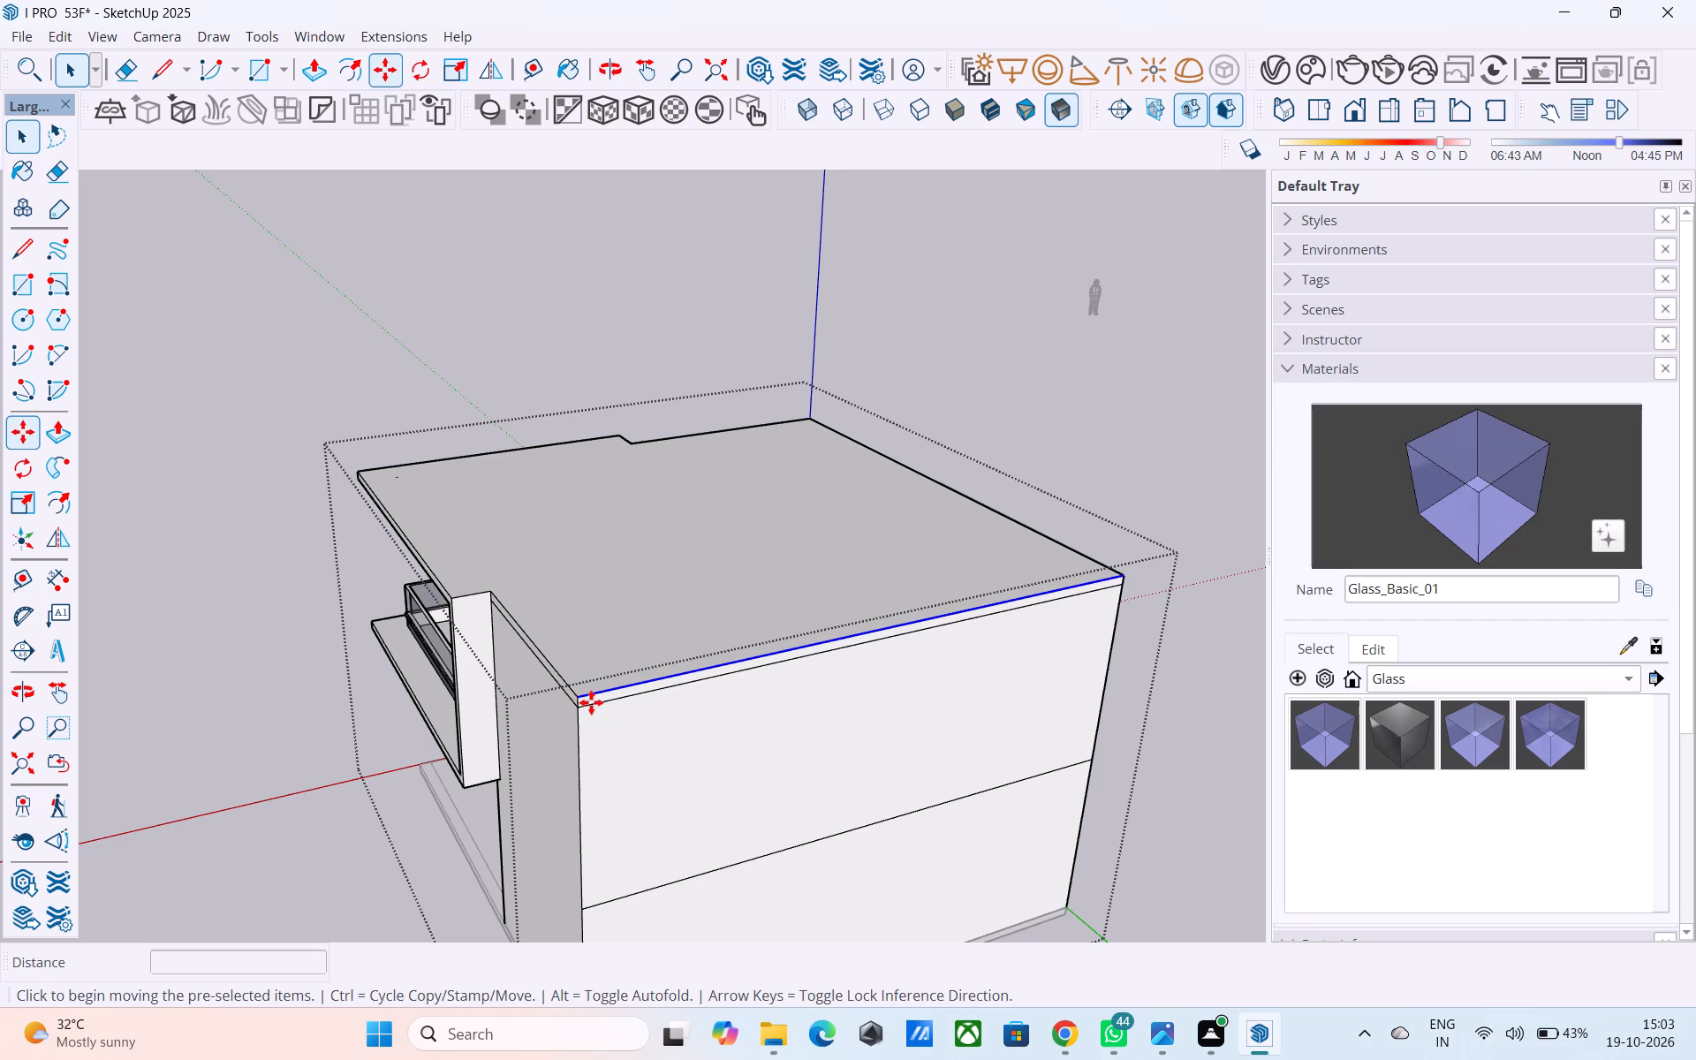
scroll(579, 697, "up", 10)
left_click(570, 697)
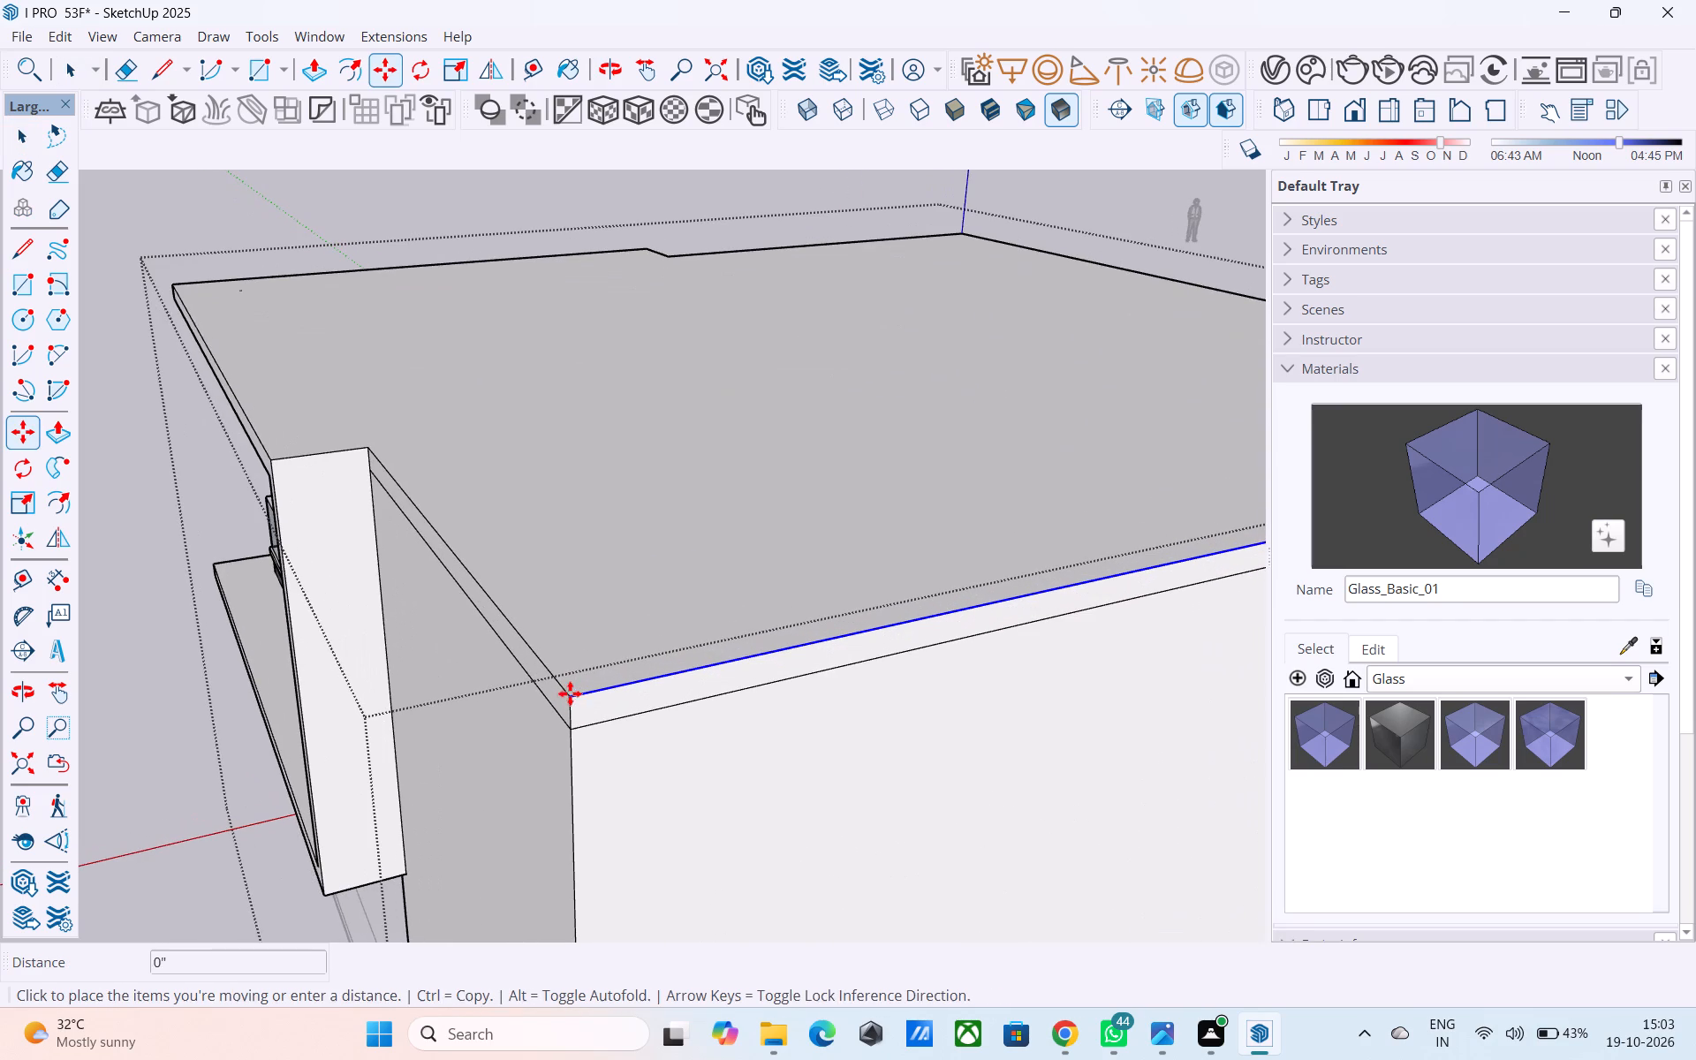
scroll(552, 665, "down", 4)
middle_click_drag(552, 668, 794, 792)
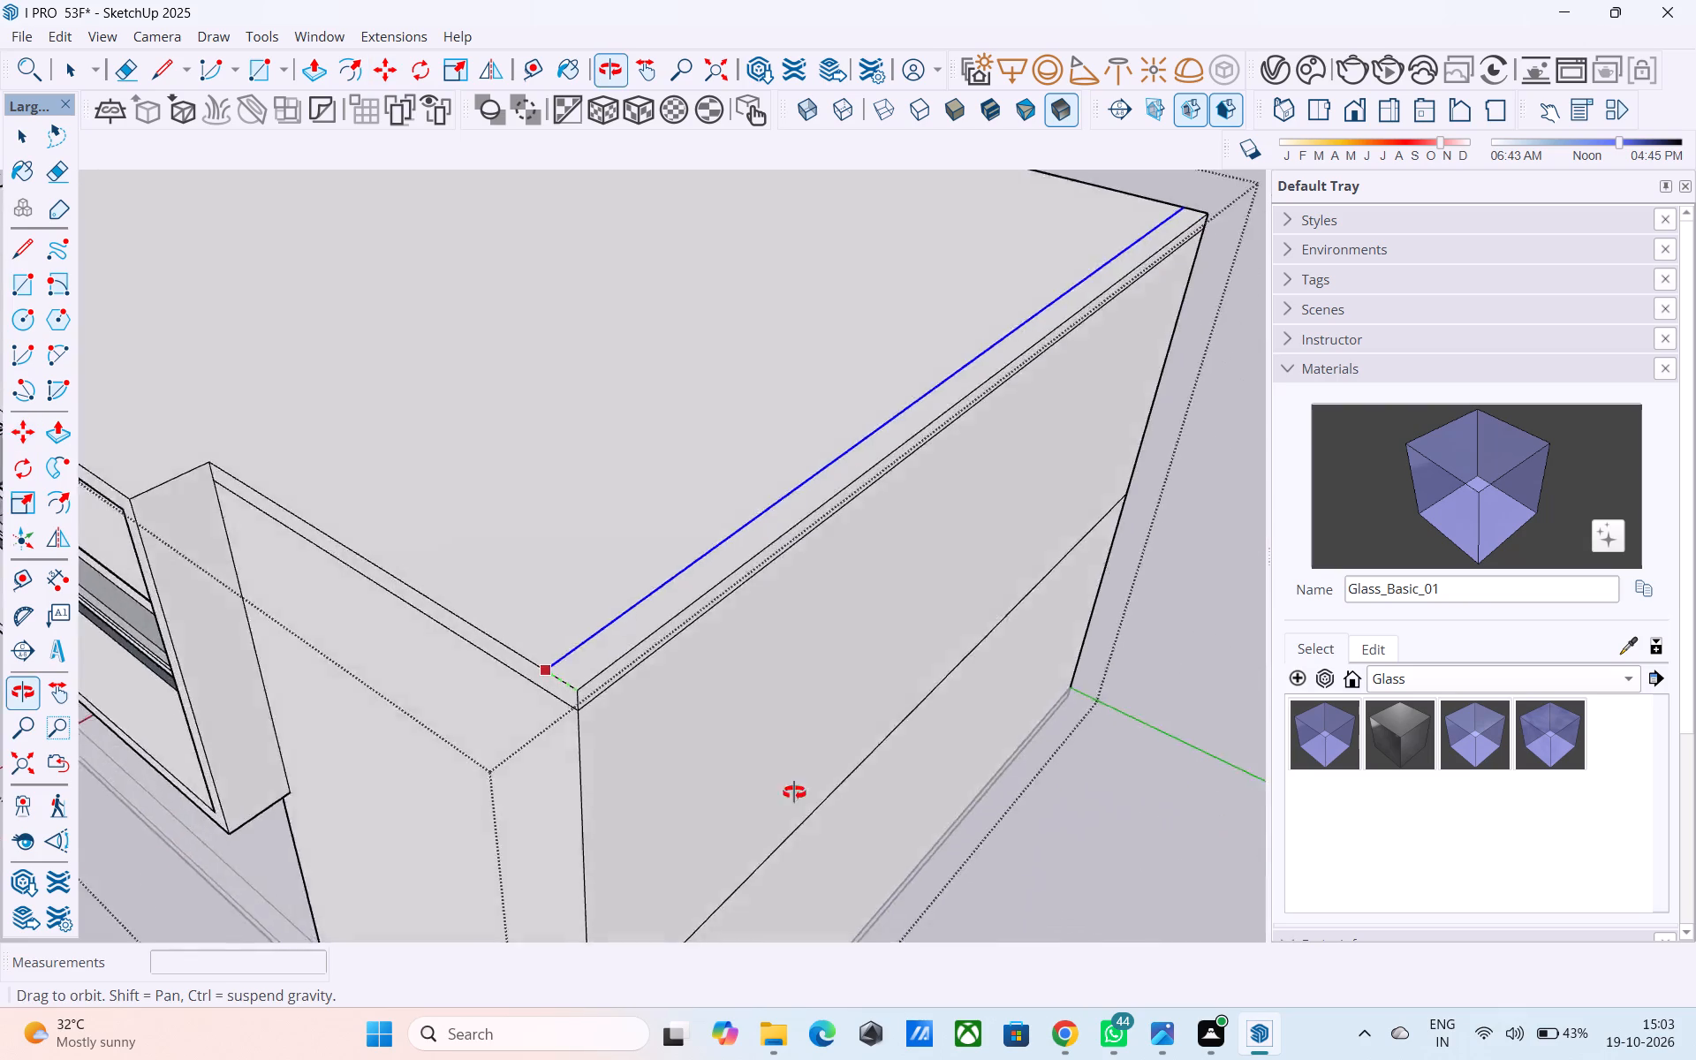
middle_click_drag(794, 792, 931, 810)
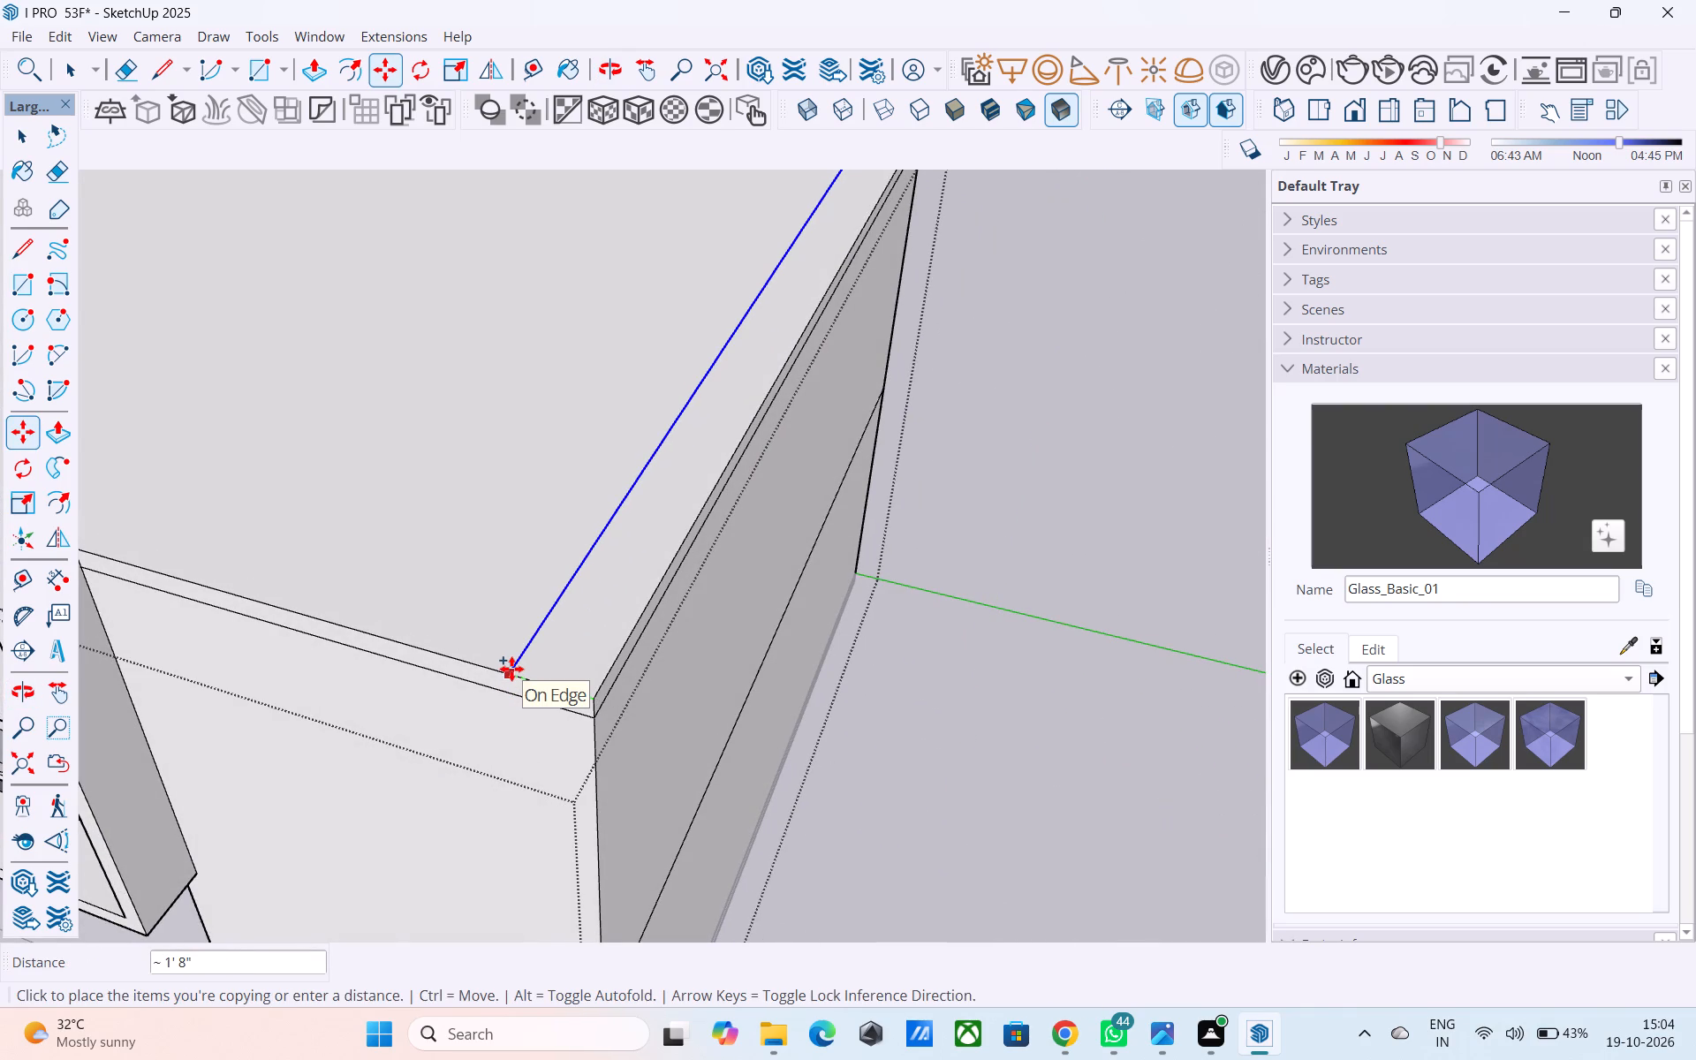
scroll(511, 669, "down", 12)
scroll(559, 676, "up", 9)
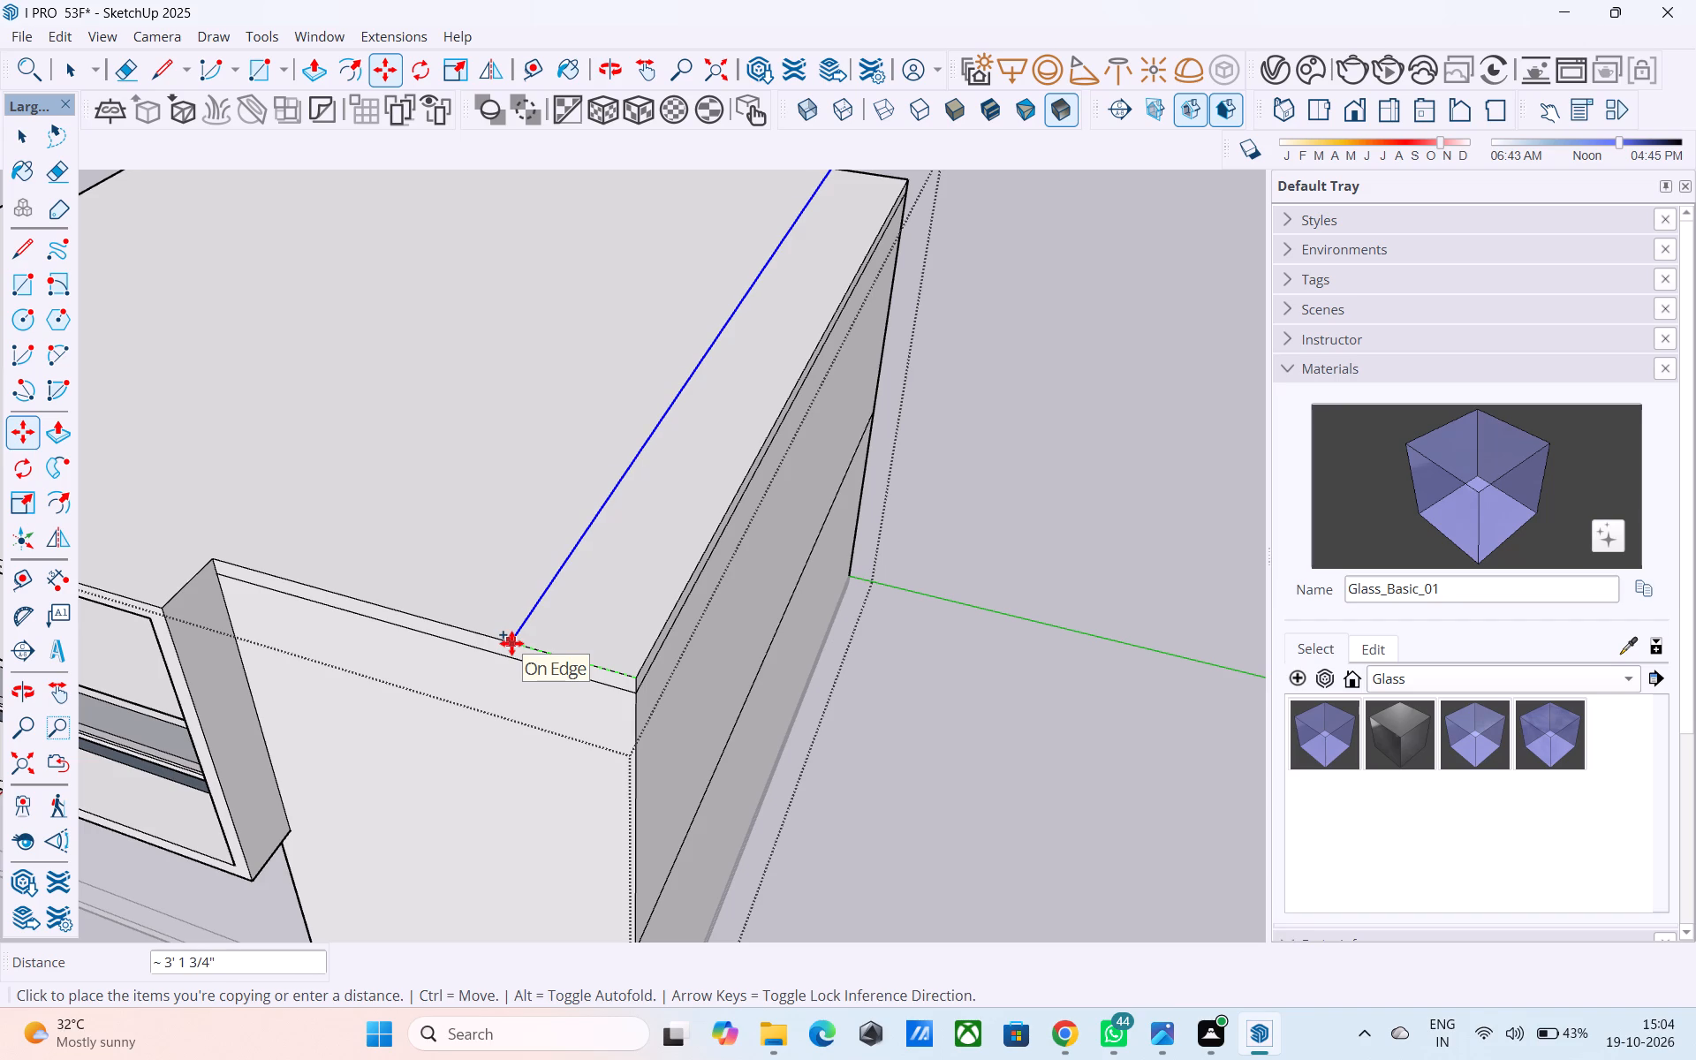
left_click(220, 556)
Examine the copied dividing line on the roof slab from above and from all sides of the building.
scroll(468, 579, "down", 11)
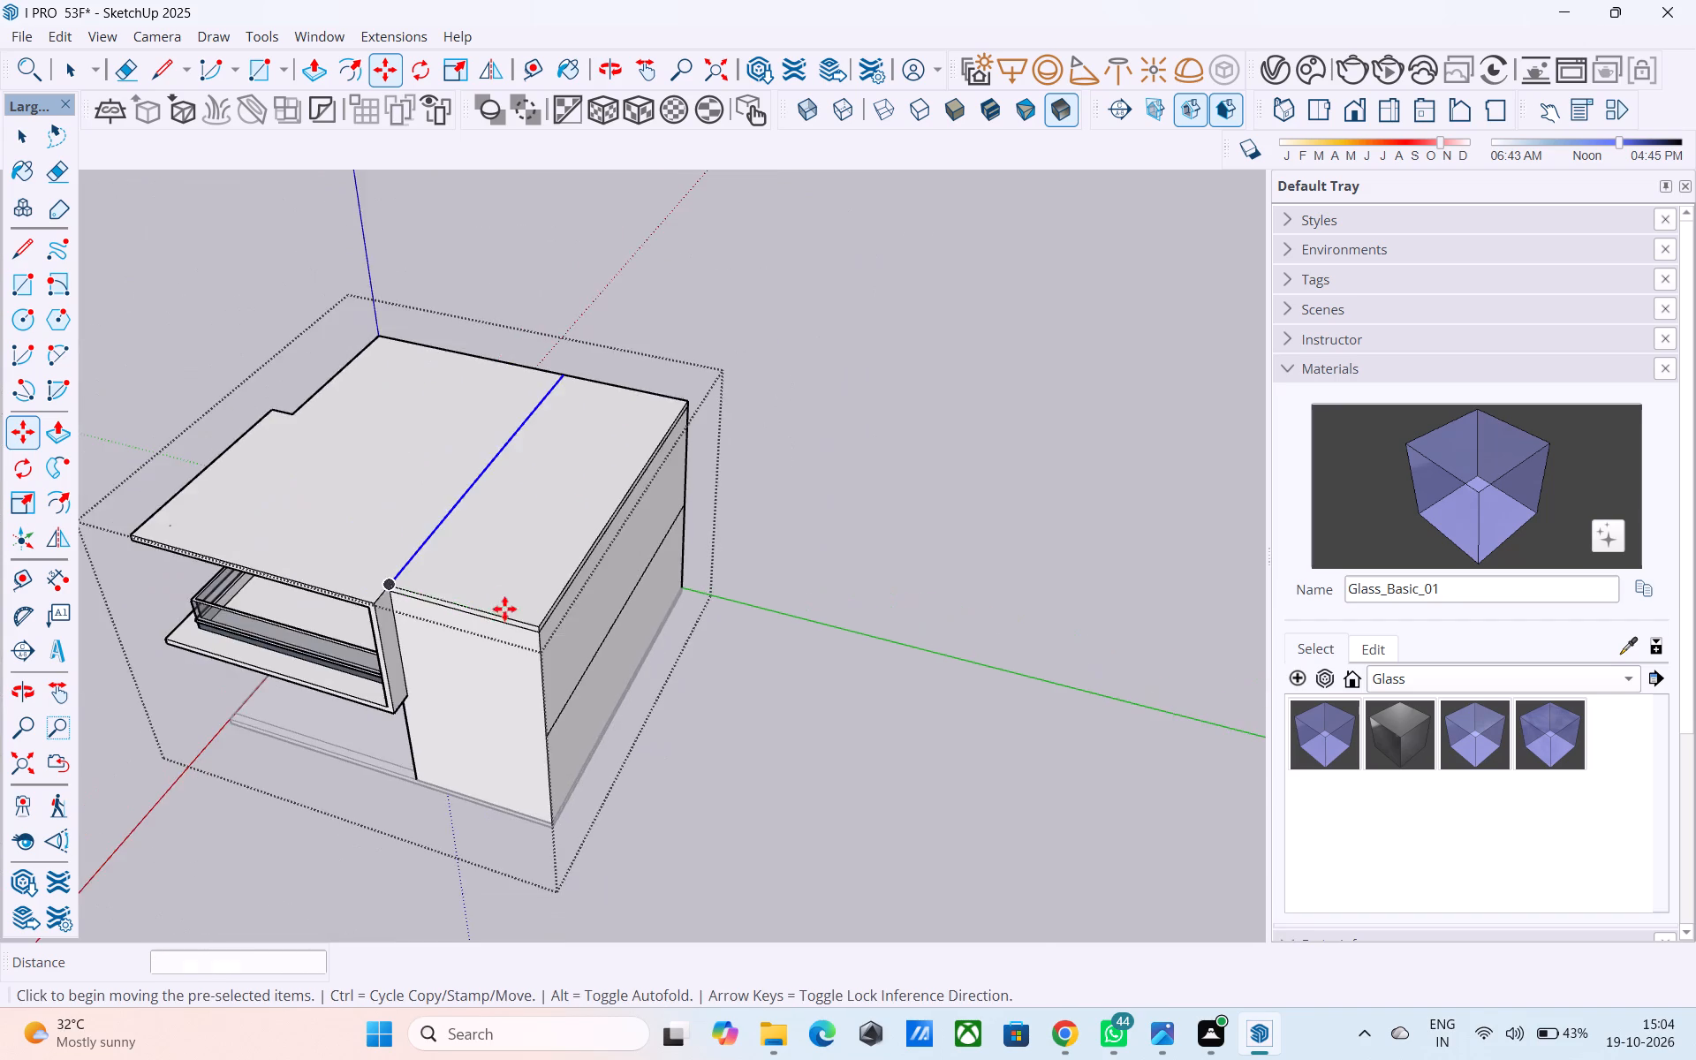
middle_click_drag(504, 609, 1339, 597)
middle_click_drag(750, 646, 1208, 620)
scroll(585, 700, "down", 3)
scroll(847, 365, "up", 8)
middle_click_drag(713, 475, 1162, 534)
scroll(674, 530, "down", 4)
middle_click_drag(482, 575, 1325, 647)
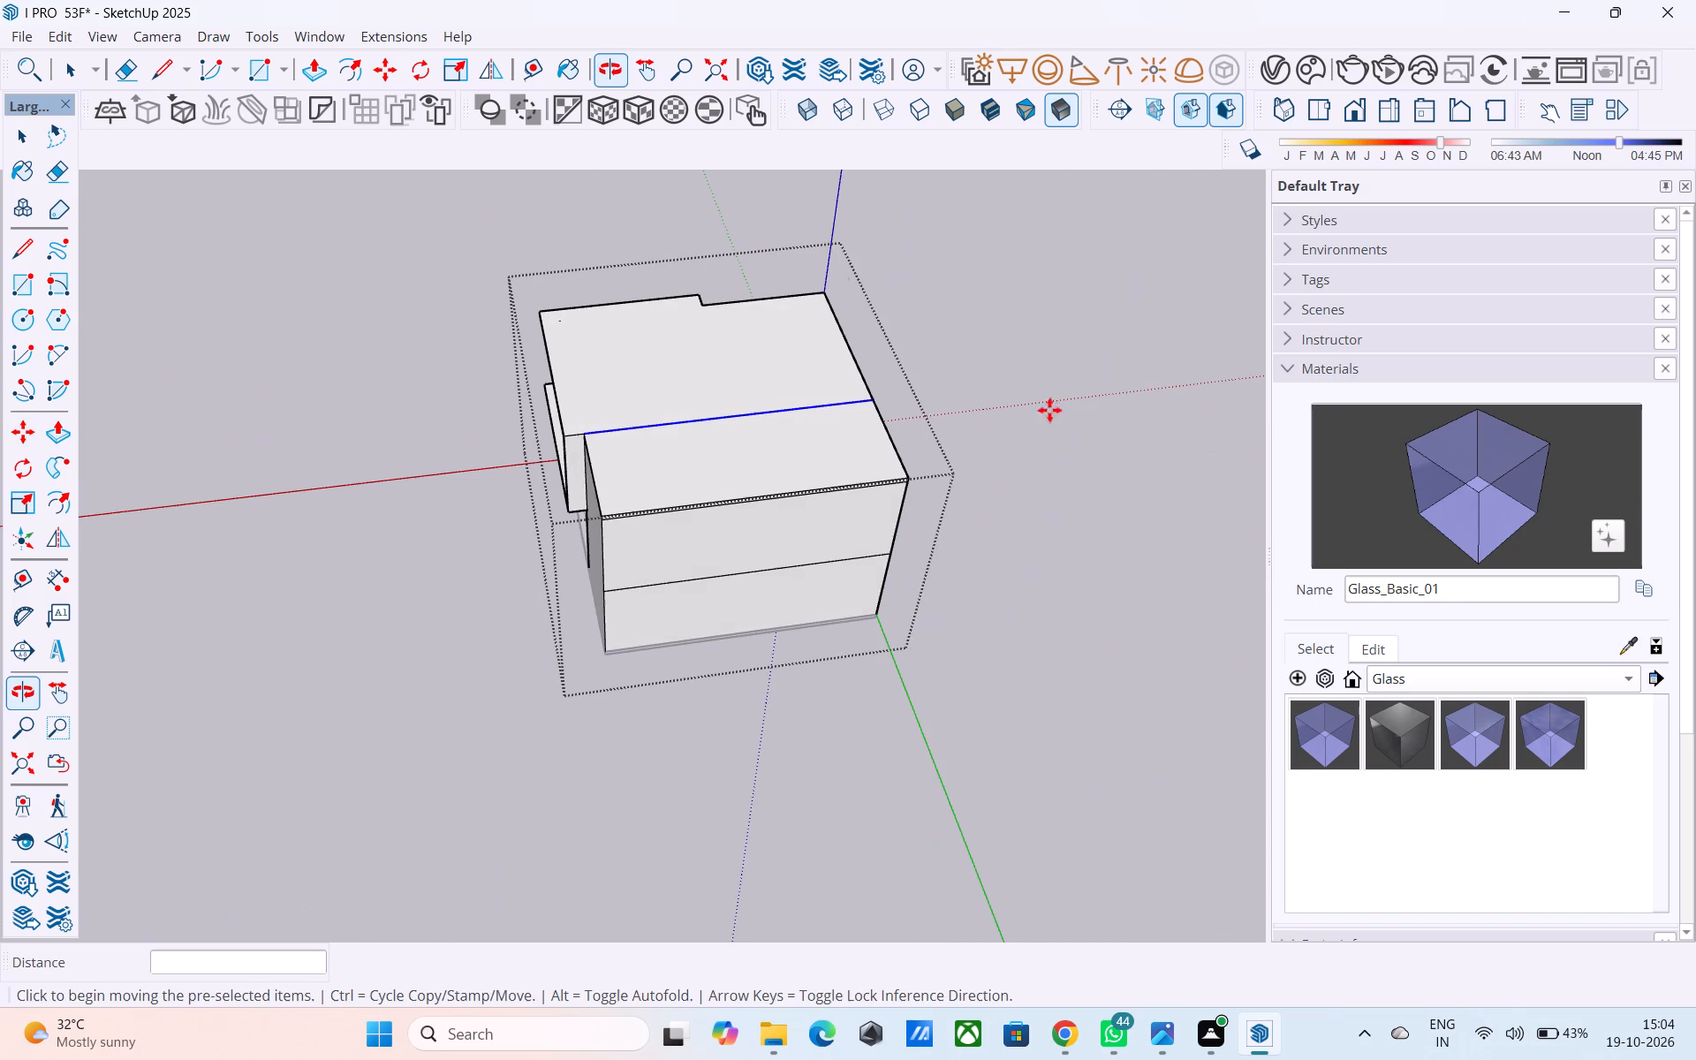
scroll(503, 131, "up", 4)
scroll(595, 254, "up", 6)
middle_click_drag(560, 299, 1110, 409)
scroll(1082, 520, "down", 5)
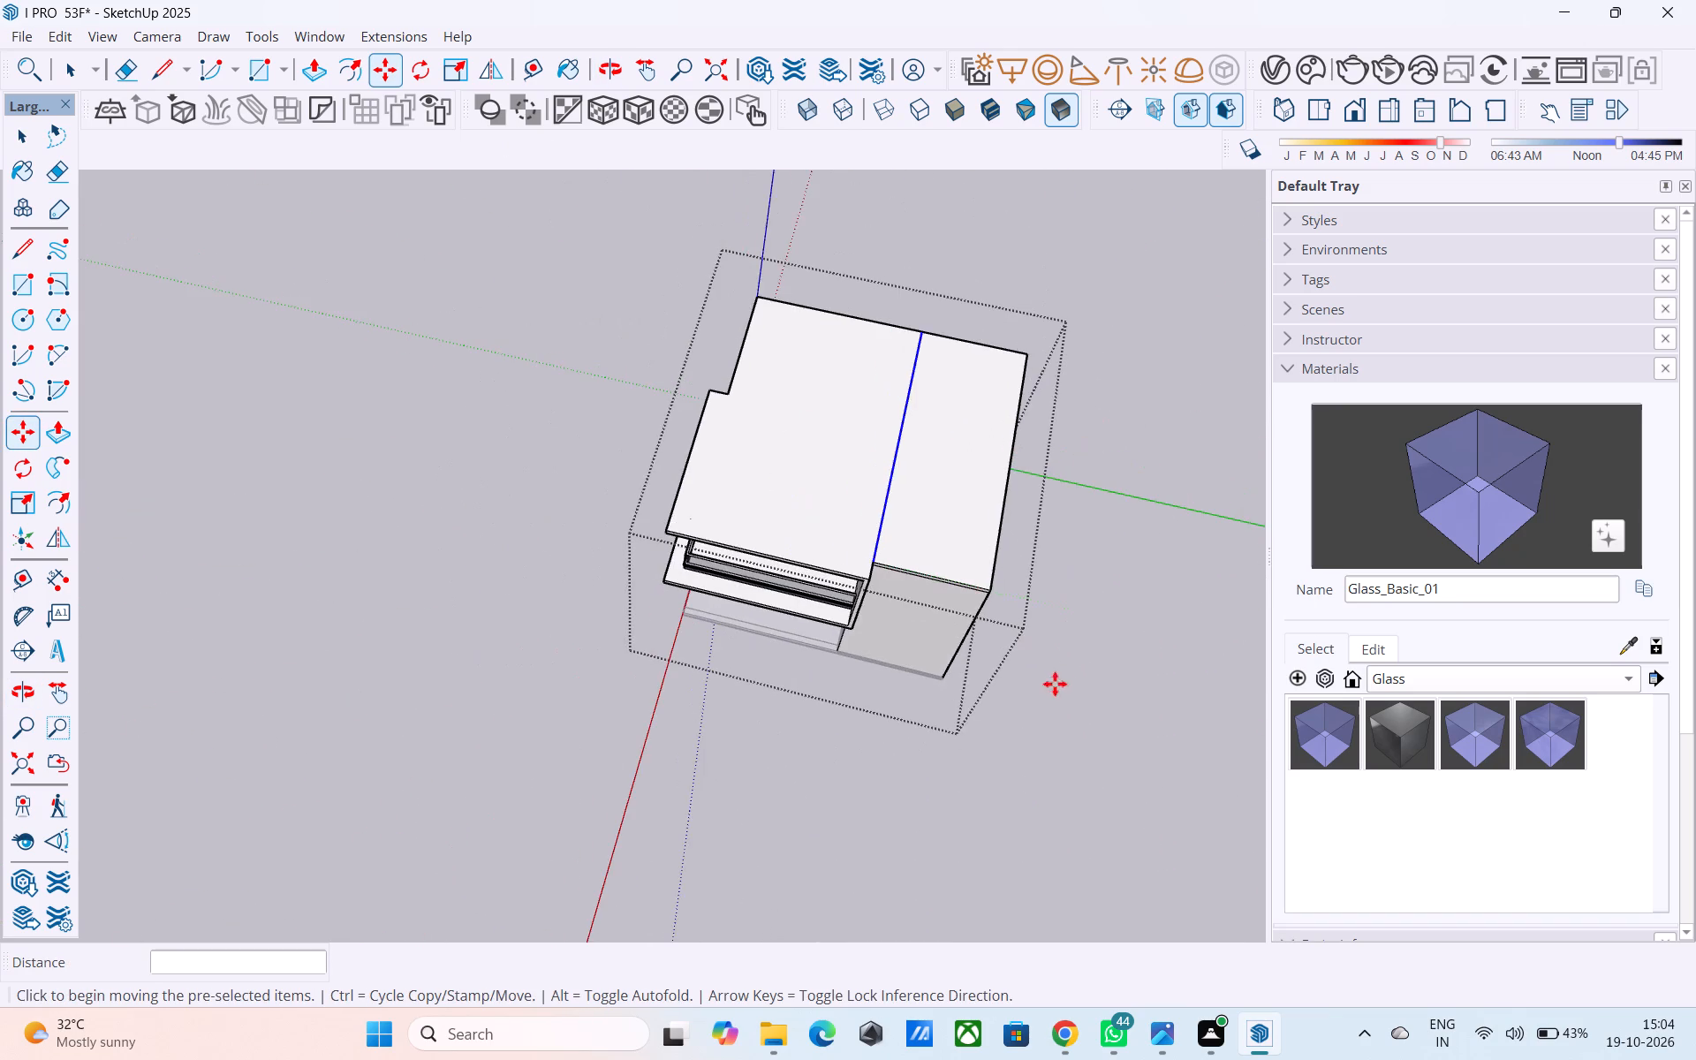
scroll(901, 285, "up", 9)
middle_click_drag(902, 360, 609, 269)
middle_click_drag(623, 365, 571, 493)
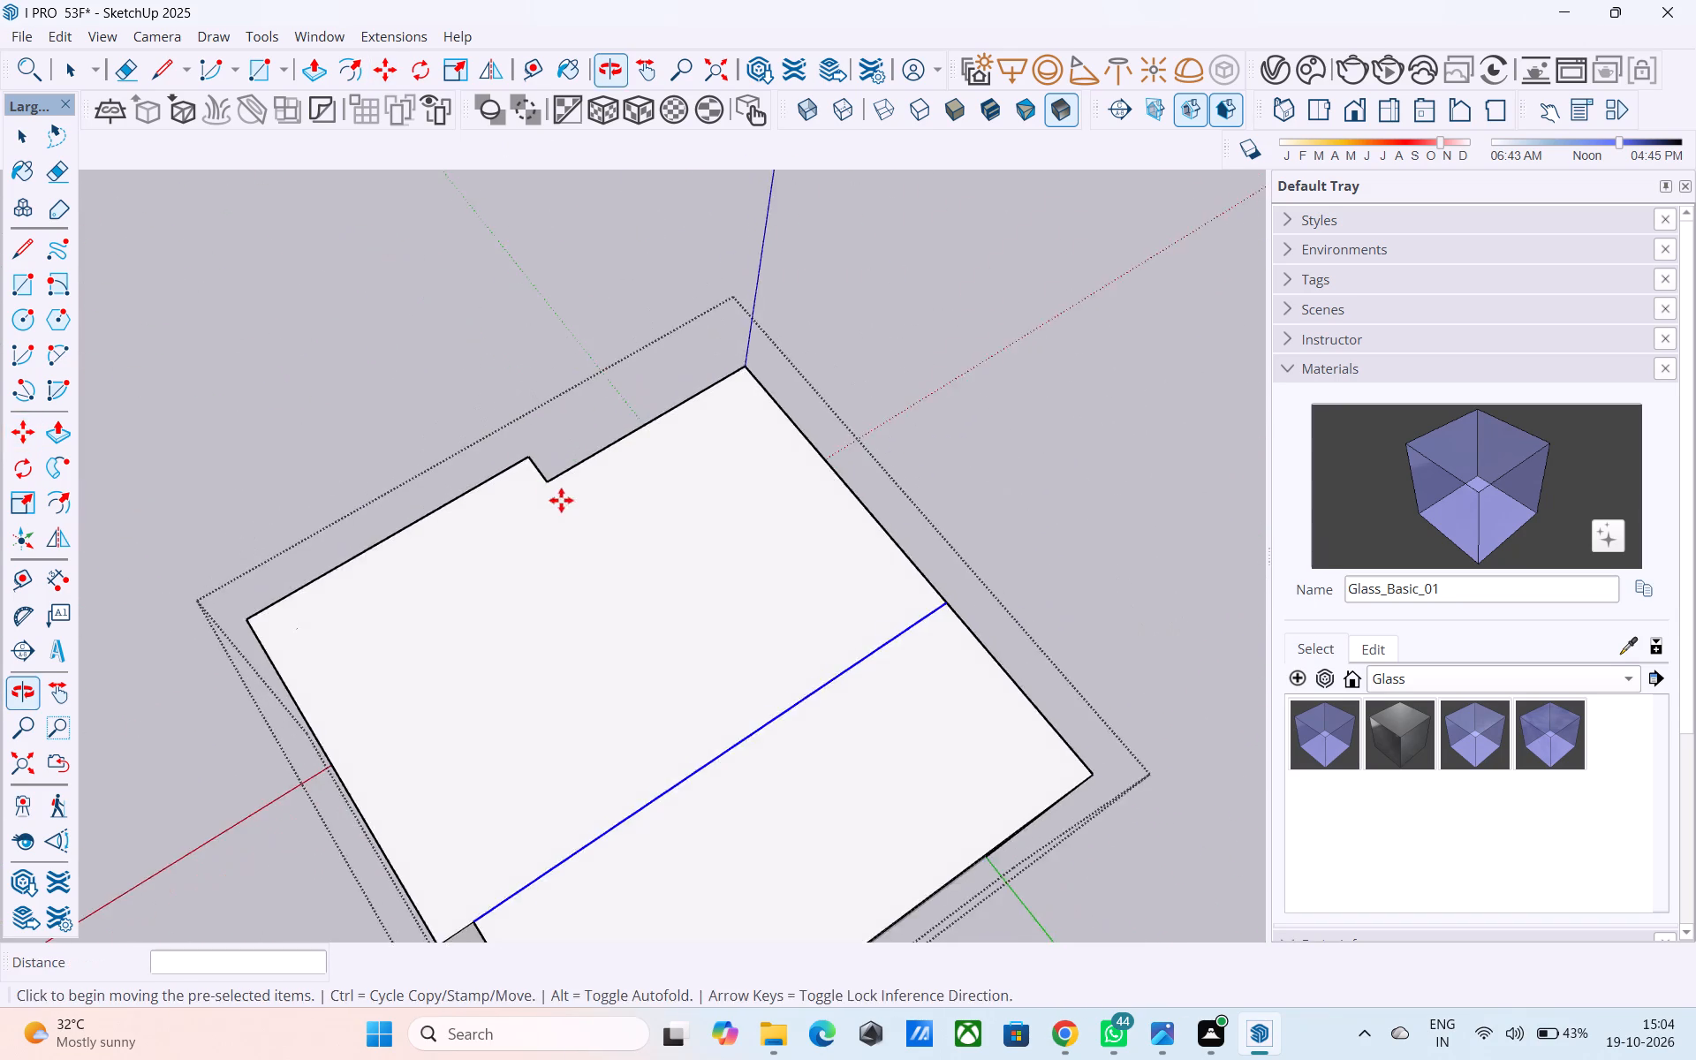
scroll(522, 464, "down", 5)
middle_click_drag(500, 511, 653, 168)
scroll(687, 174, "up", 9)
middle_click_drag(615, 243, 974, 190)
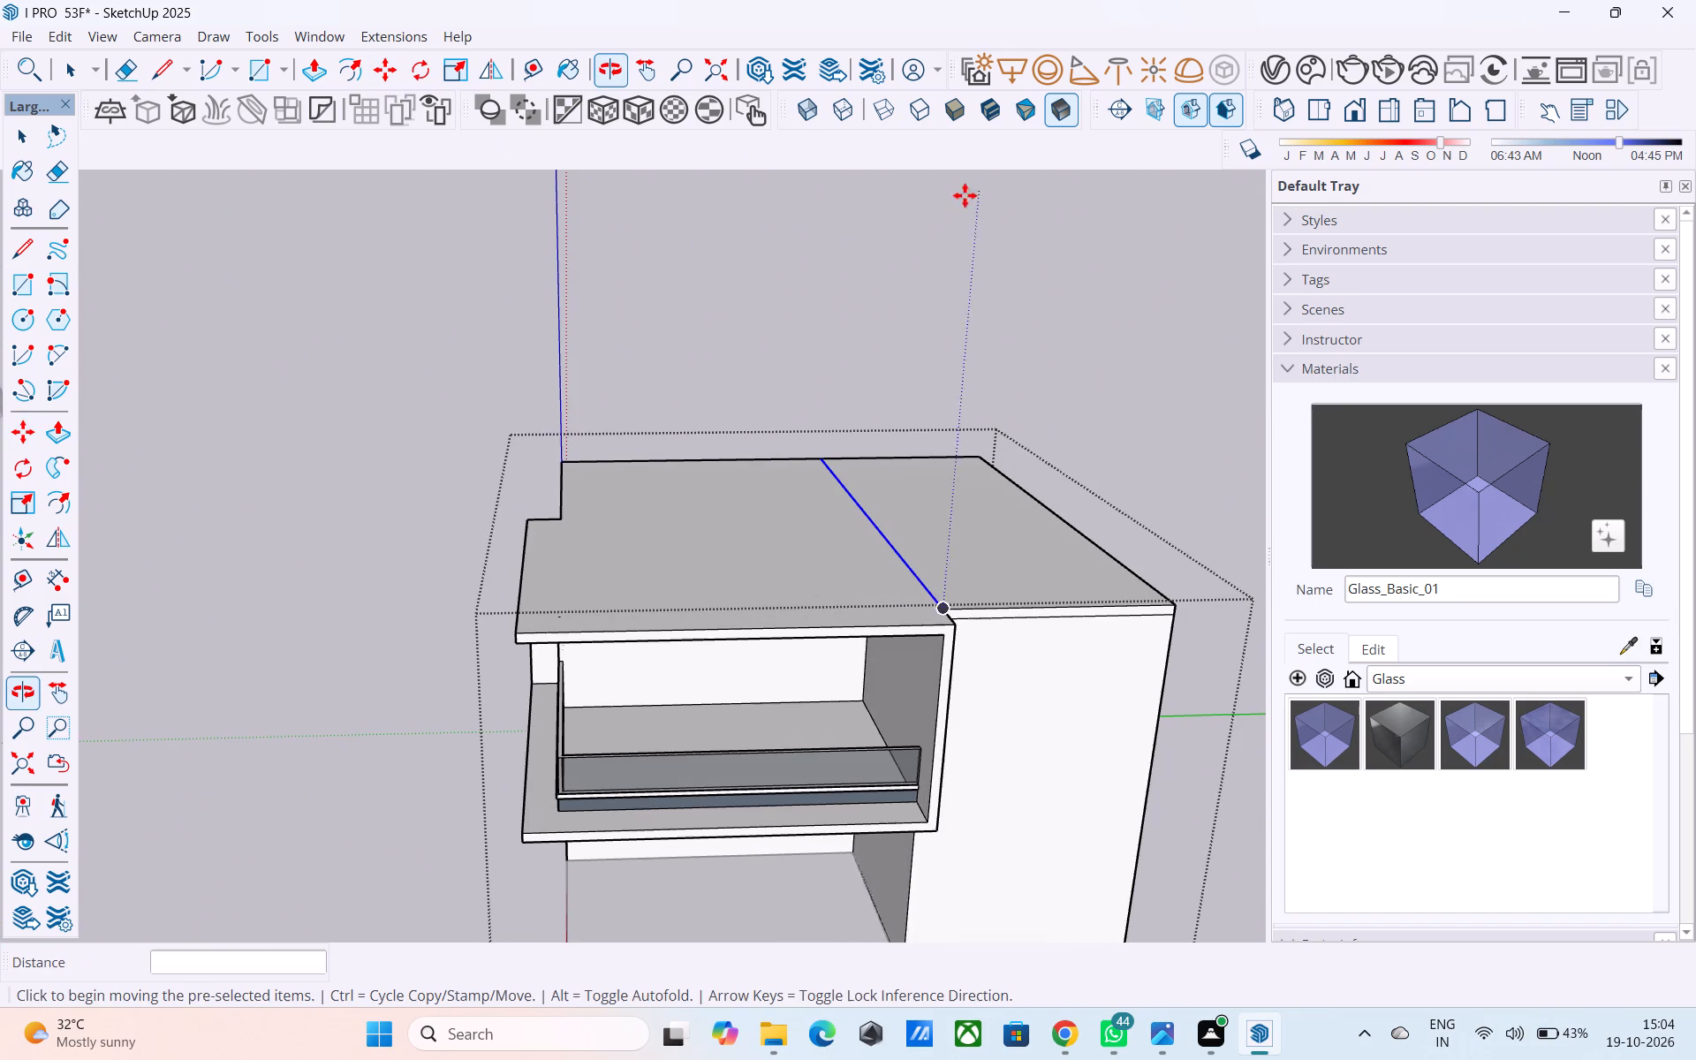
Offset the outline of the roof strip beside the plain side wall 6" inward.
key("space")
middle_click_drag(787, 306, 536, 280)
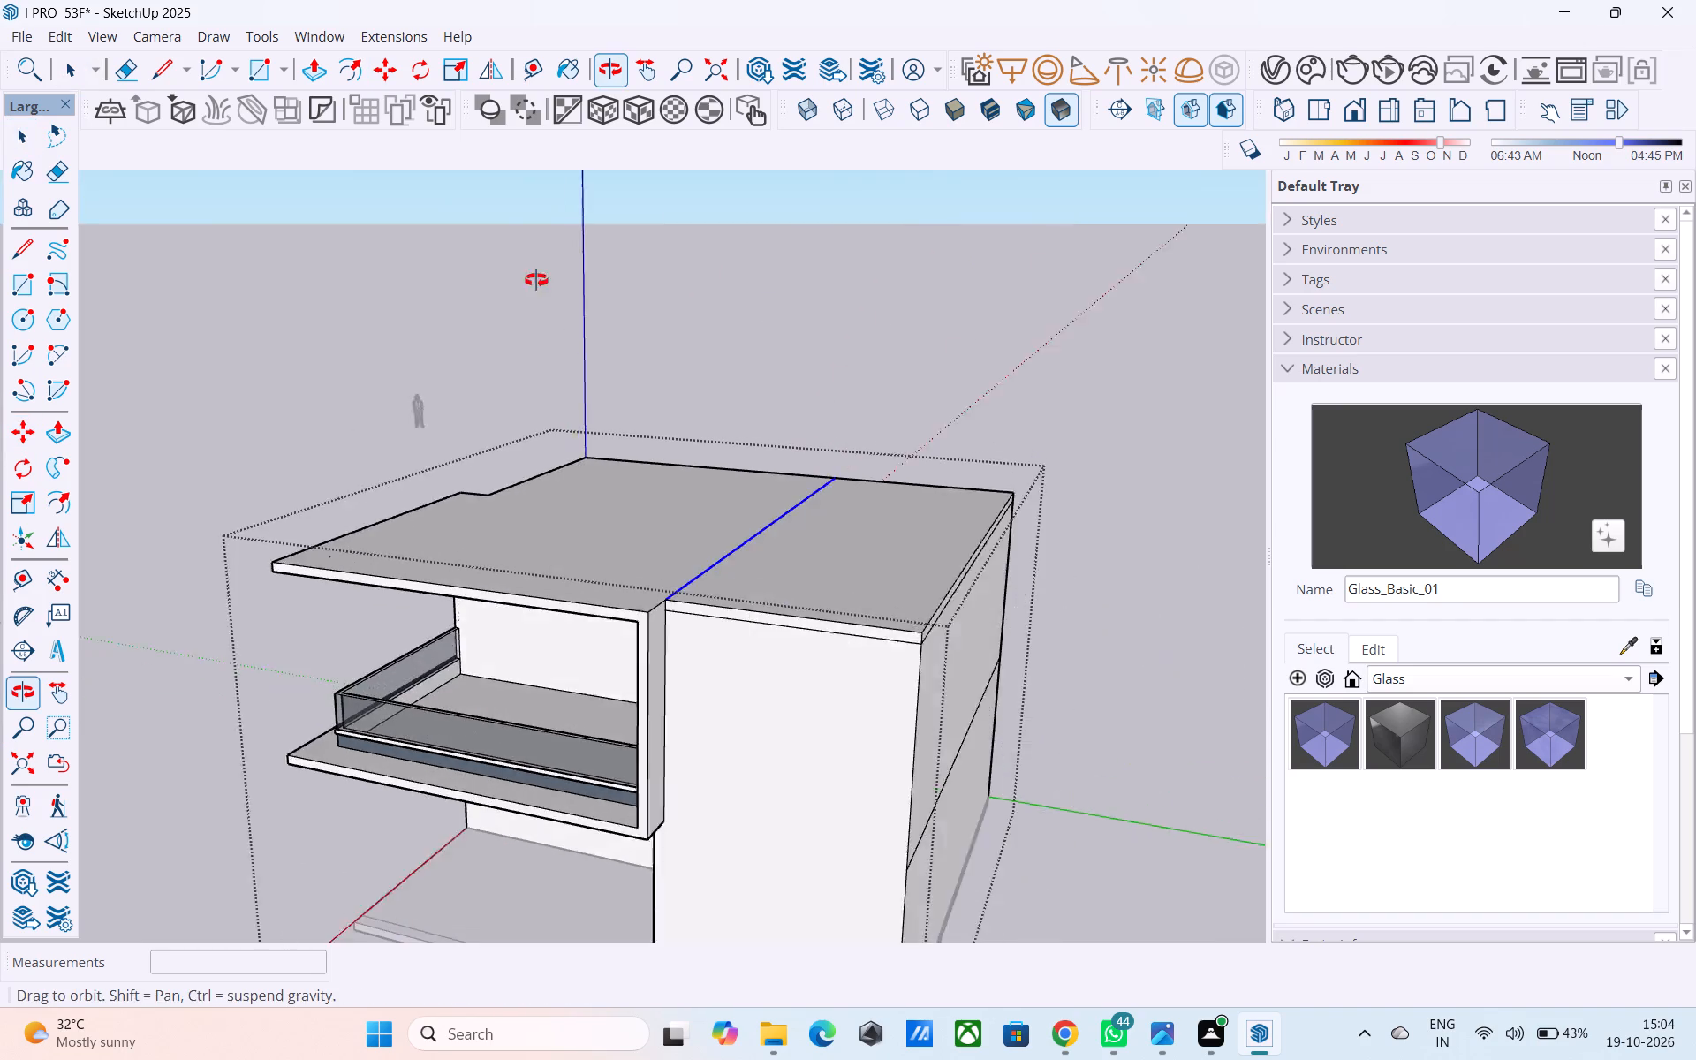
middle_click_drag(536, 280, 526, 286)
scroll(519, 295, "down", 4)
middle_click_drag(530, 323, 415, 344)
middle_click_drag(713, 513, 193, 590)
middle_click_drag(333, 564, 537, 522)
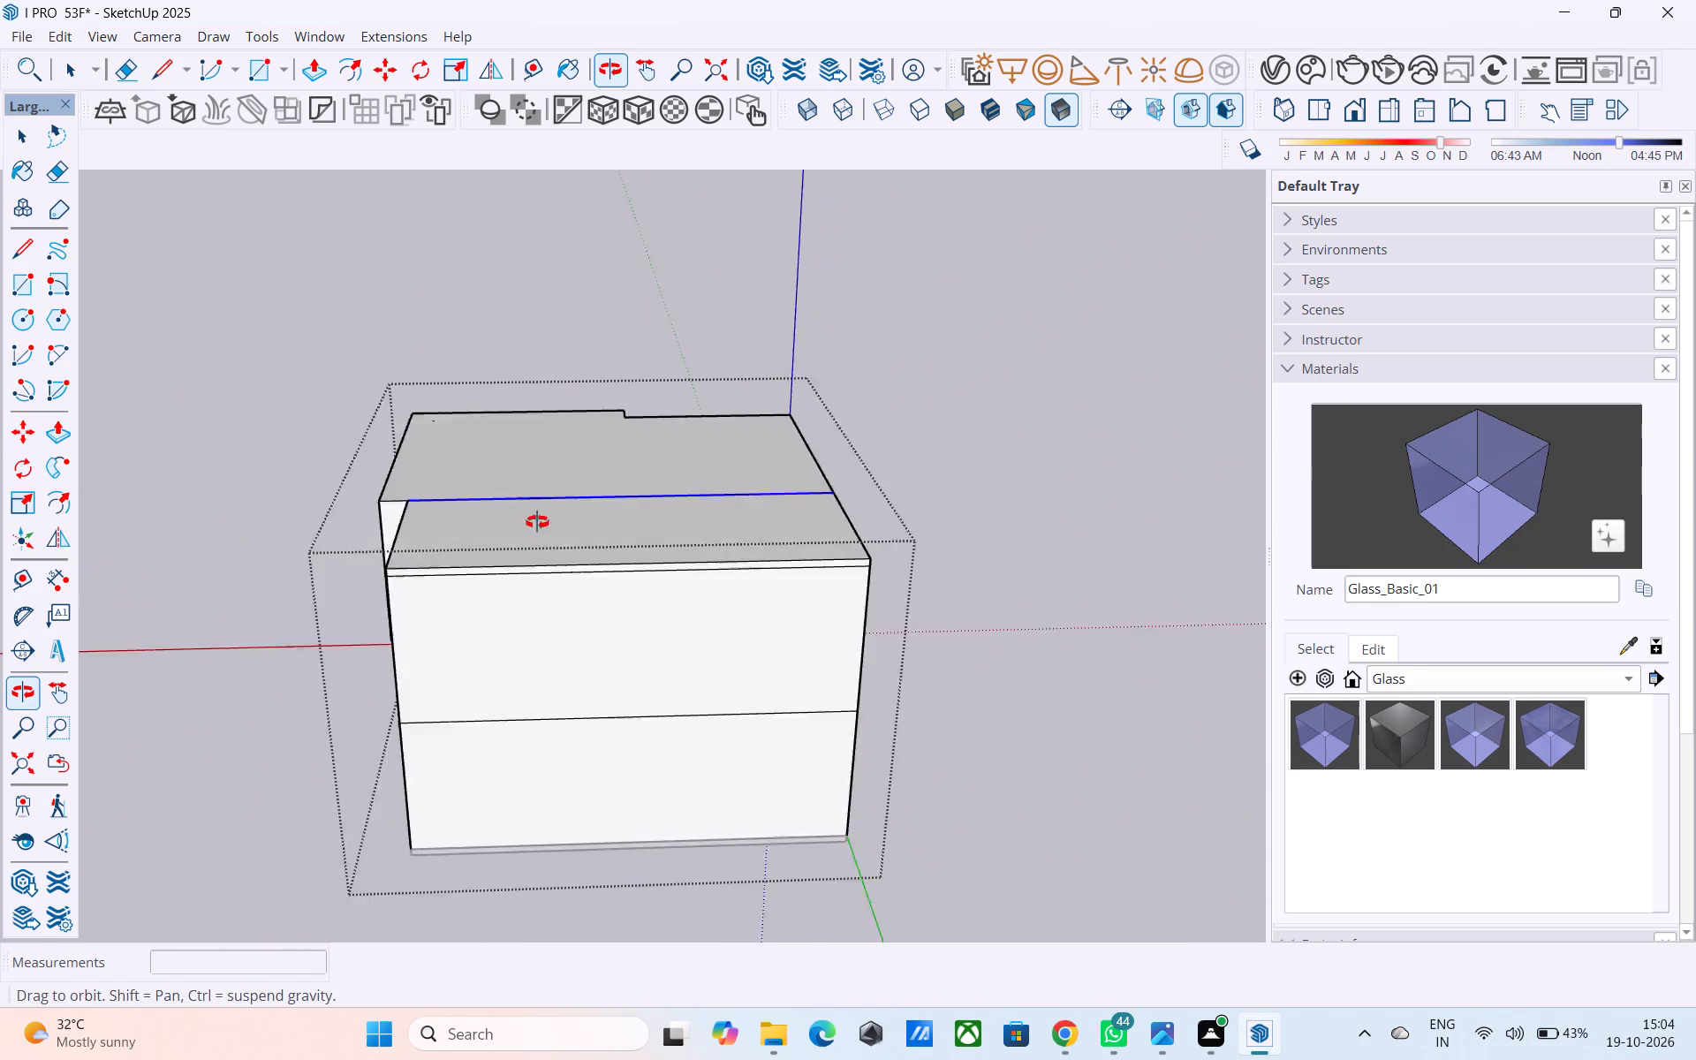
middle_click_drag(537, 522, 756, 505)
scroll(744, 512, "up", 6)
middle_click_drag(750, 503, 704, 484)
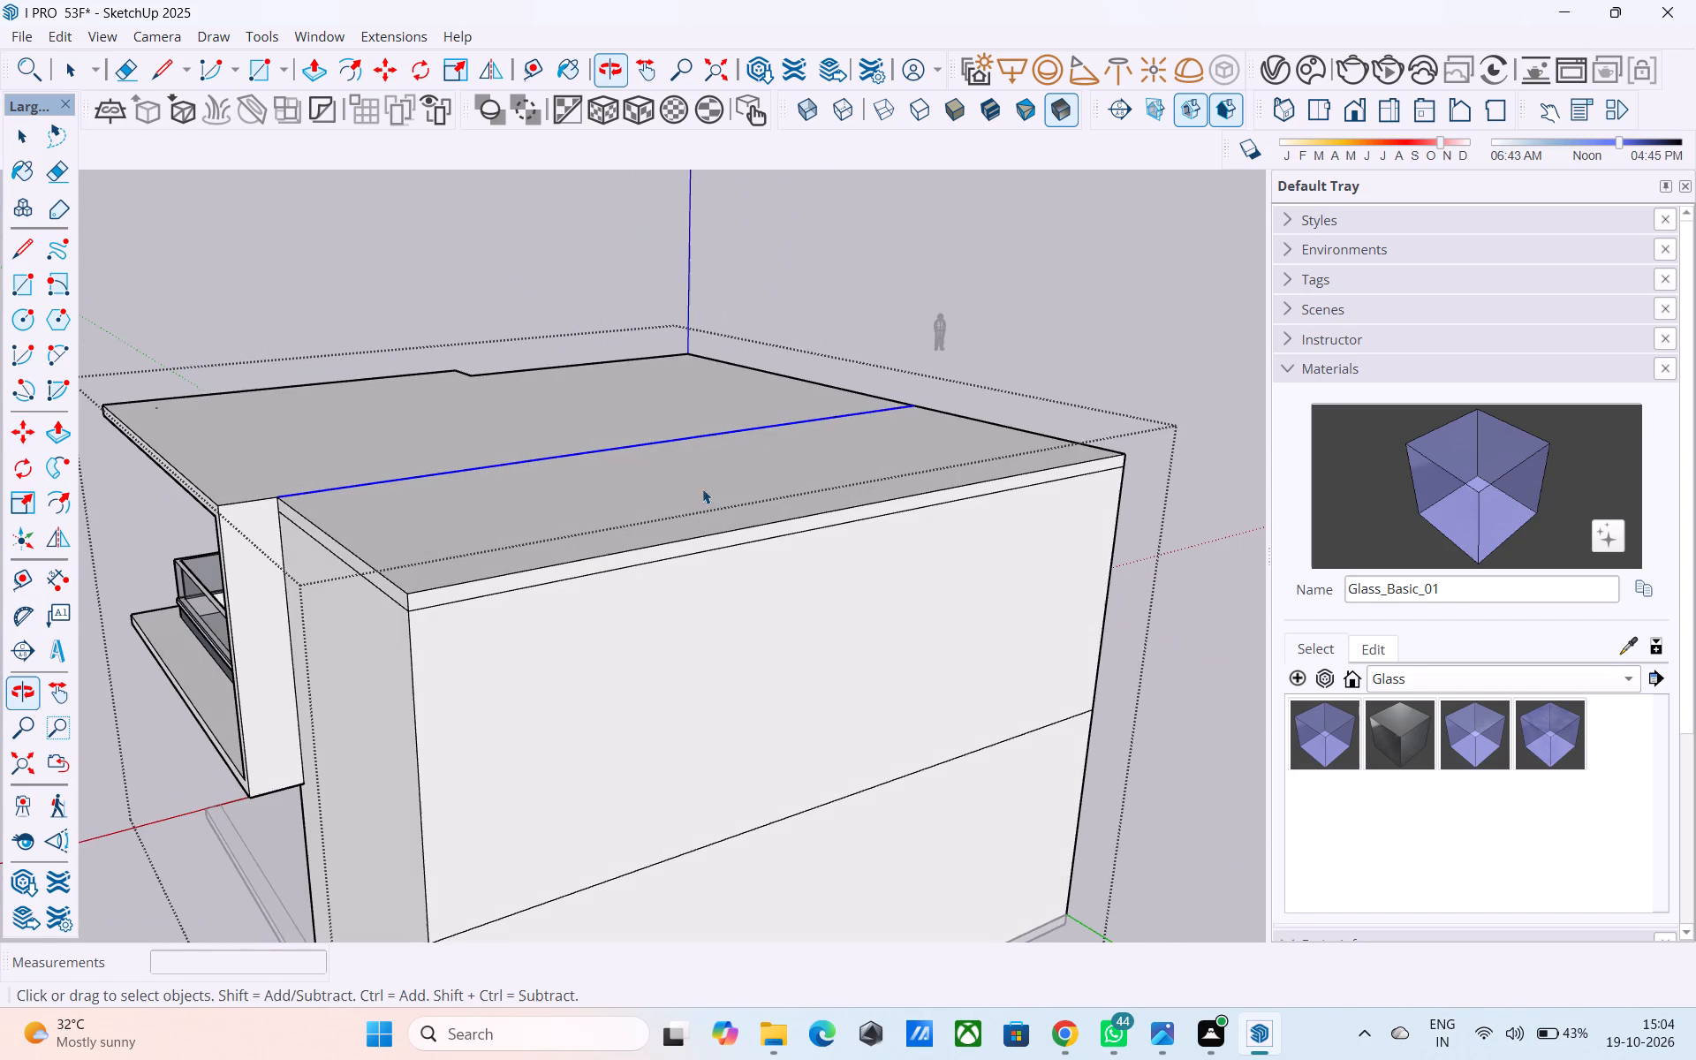
scroll(441, 577, "down", 2)
middle_click_drag(414, 610, 397, 728)
left_click(503, 588)
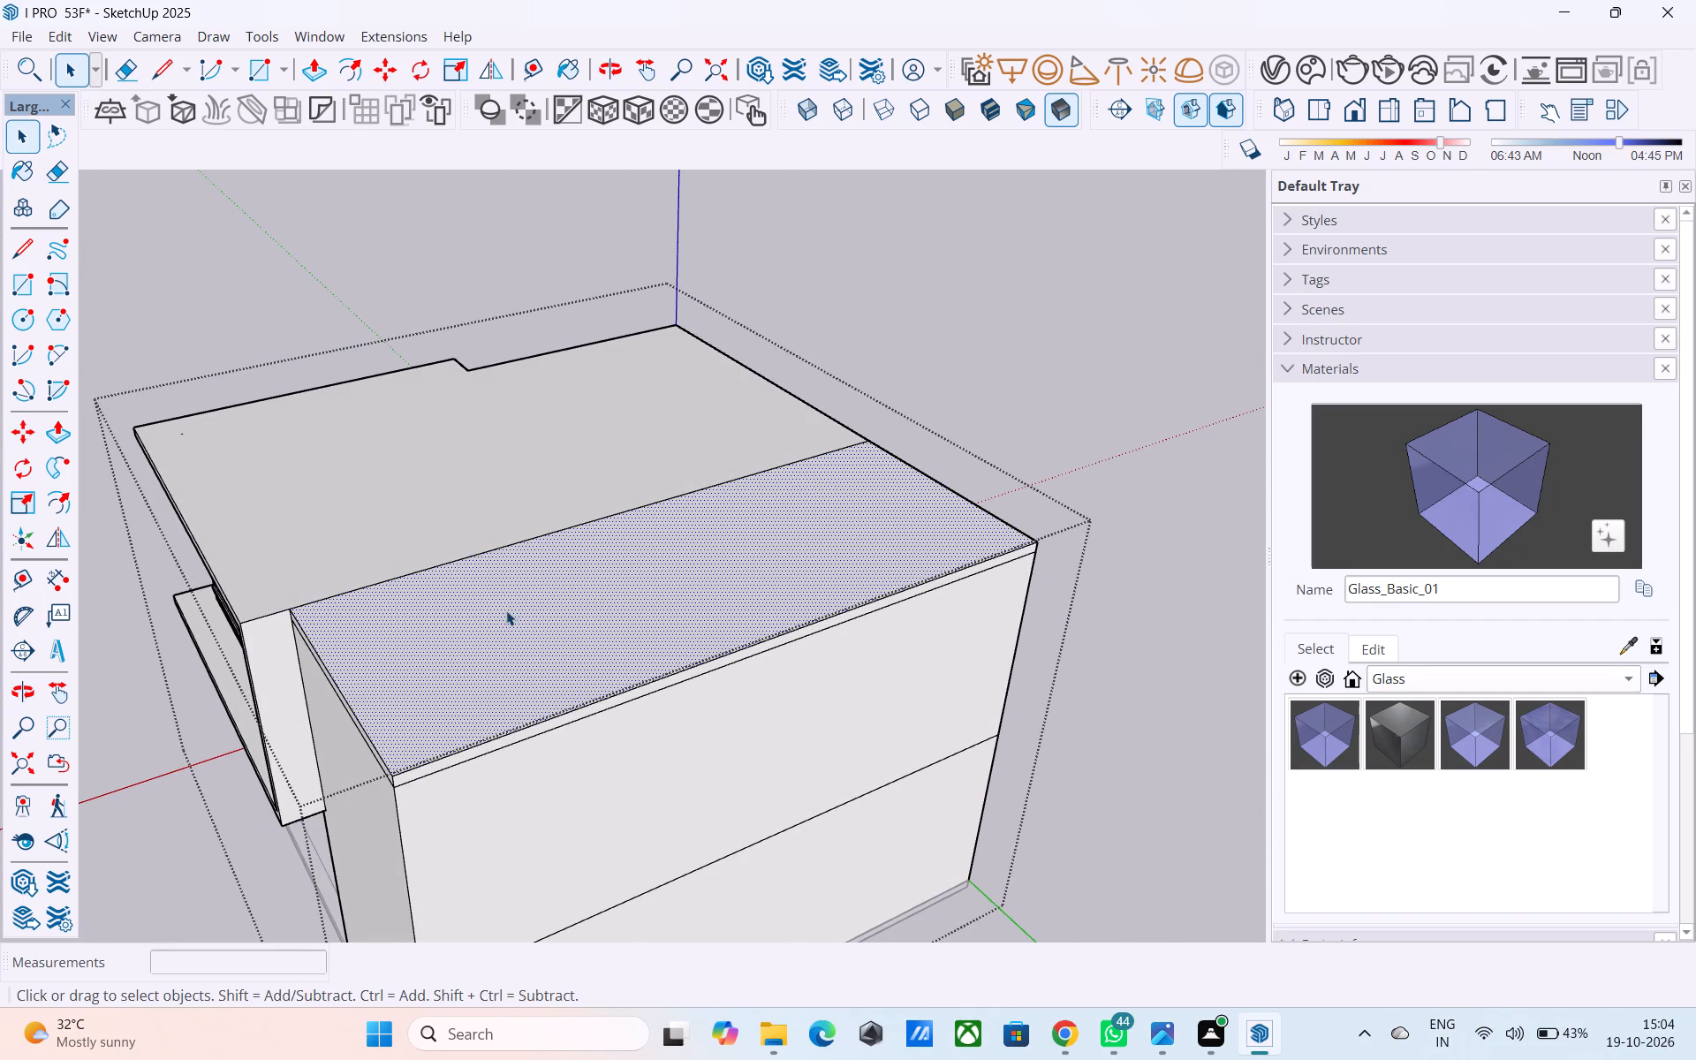
key("f")
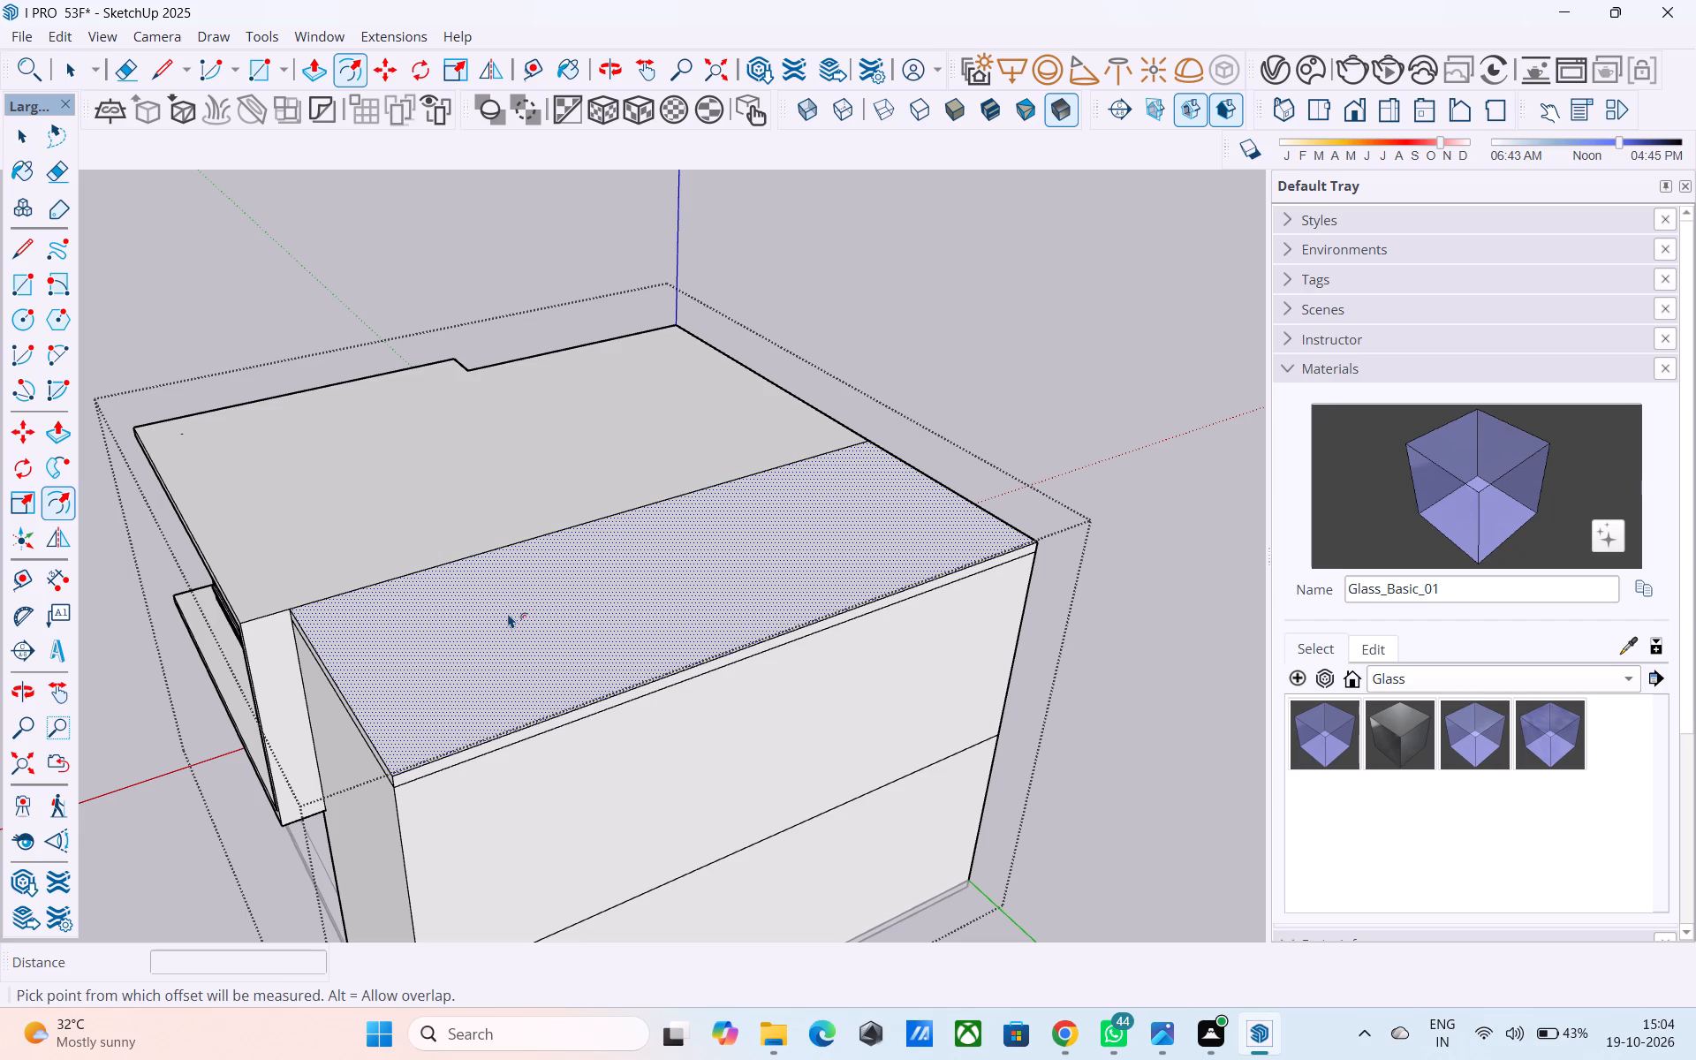
left_click(508, 611)
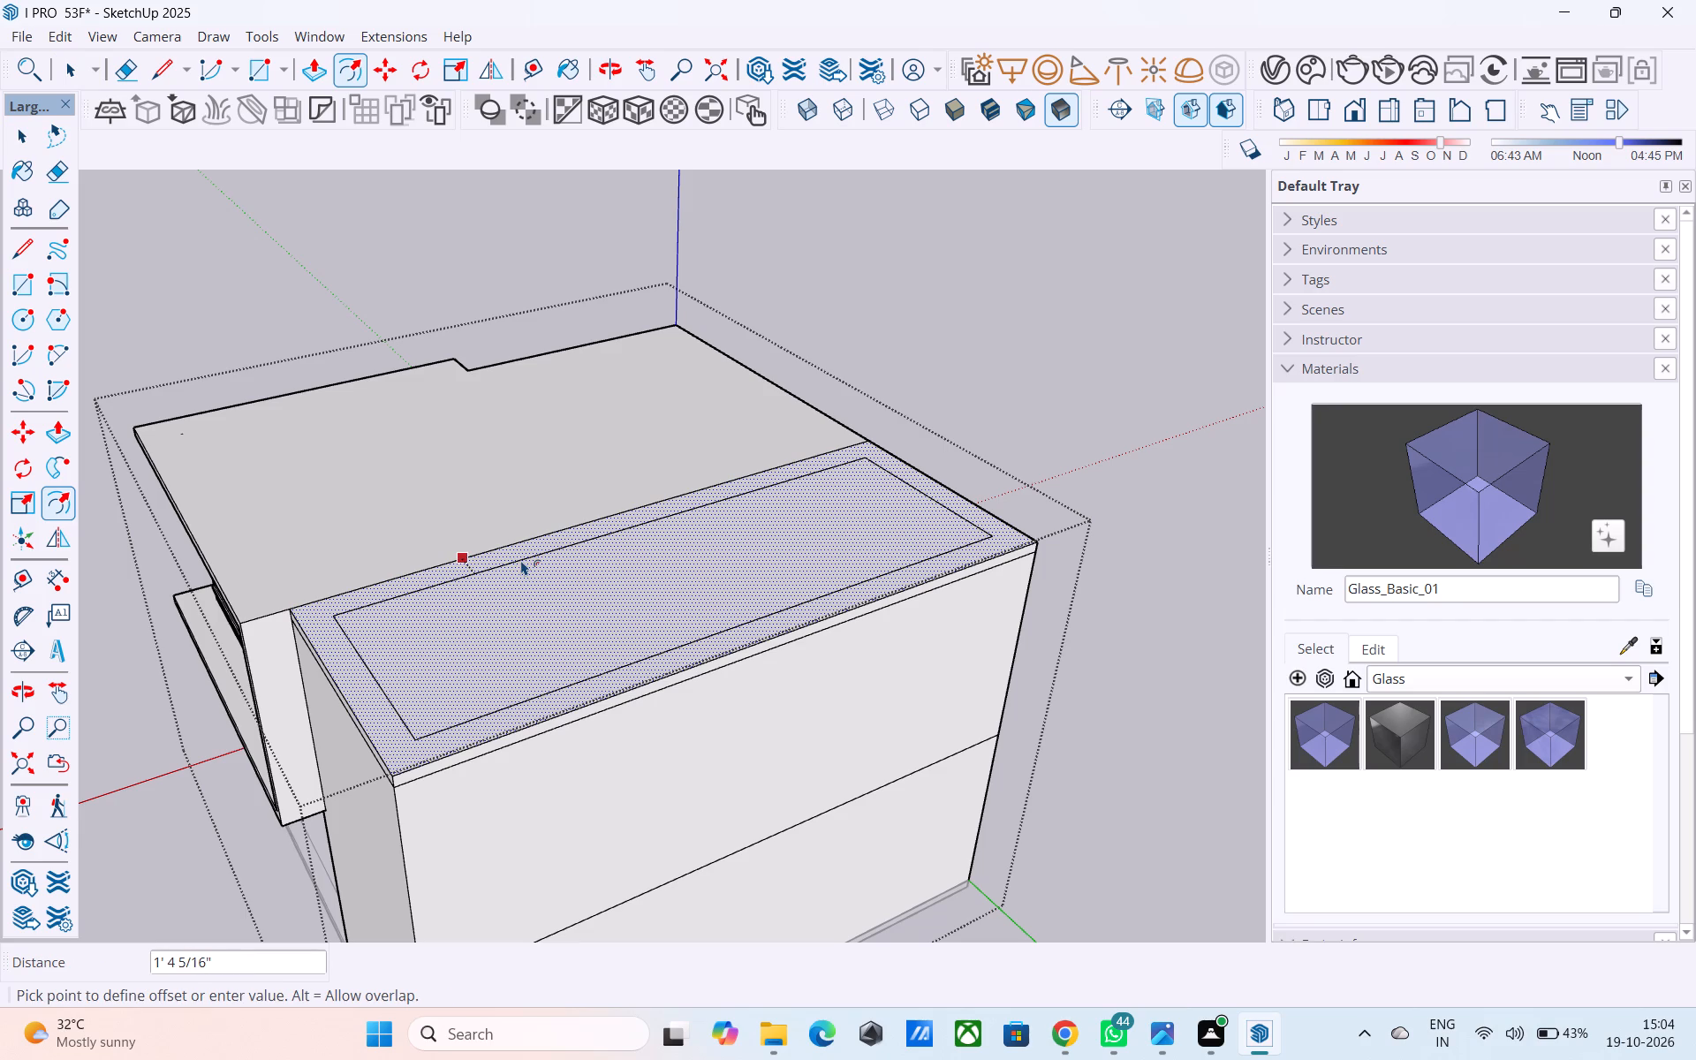
key("6")
key("shift+quotedbl")
key("Return")
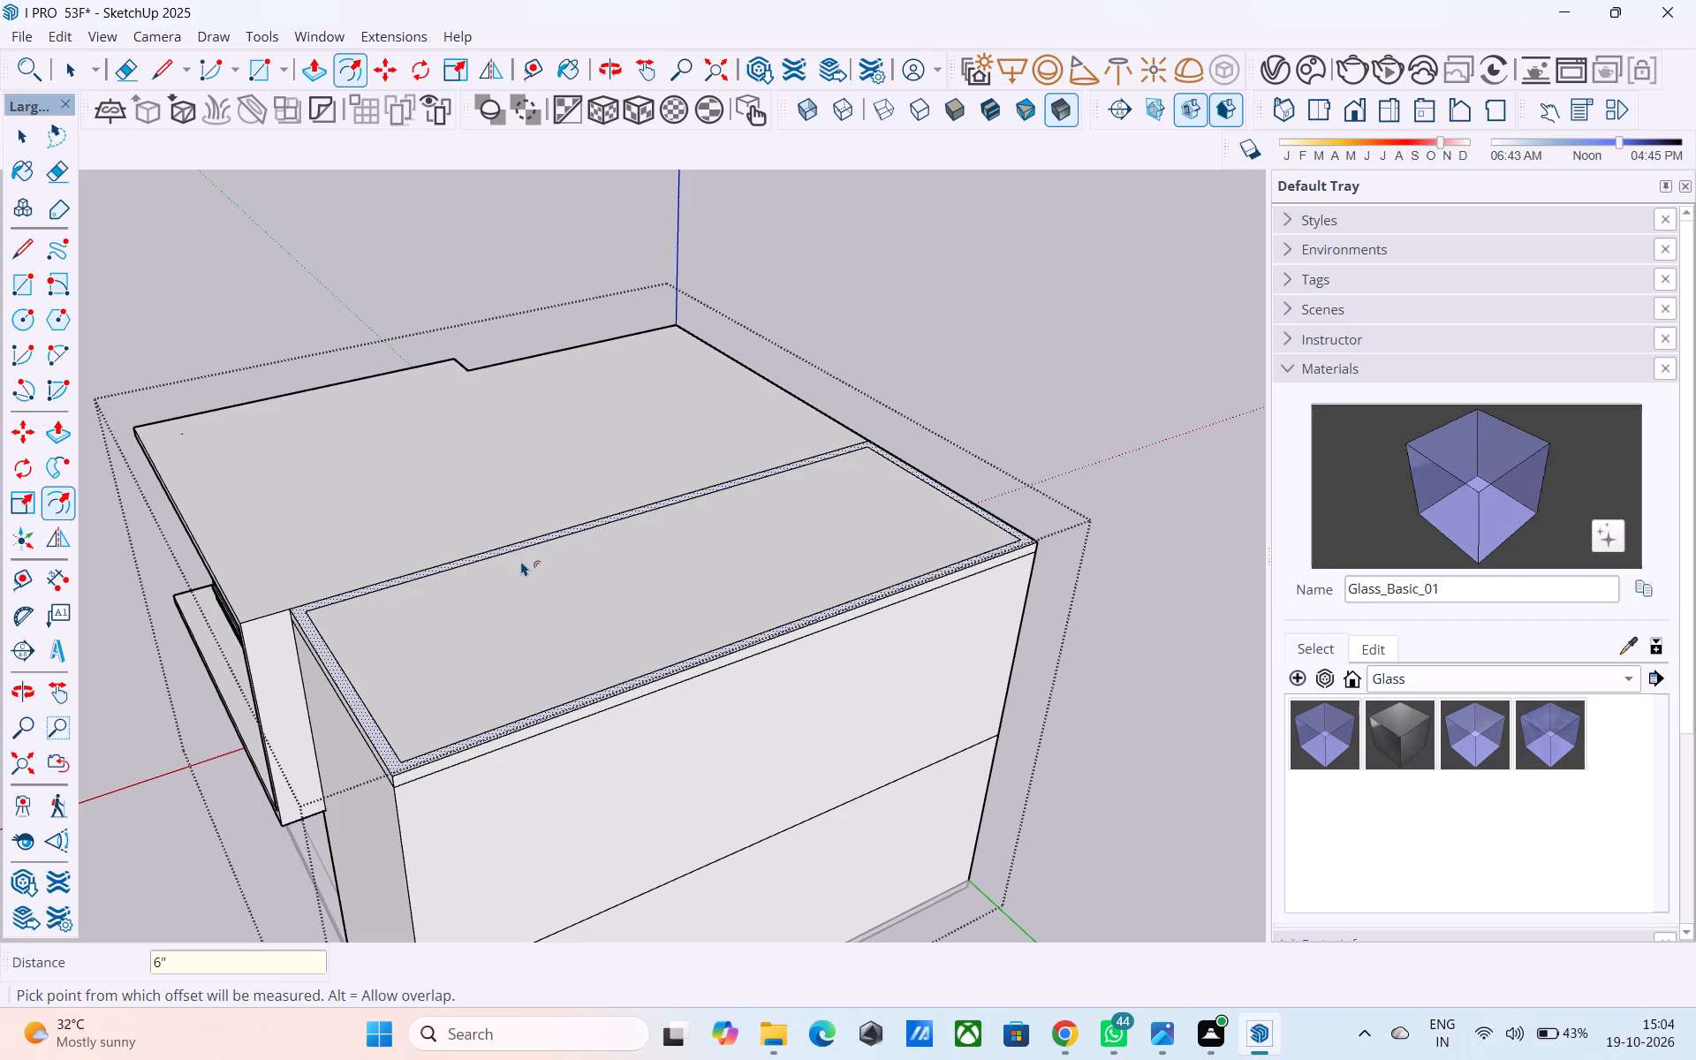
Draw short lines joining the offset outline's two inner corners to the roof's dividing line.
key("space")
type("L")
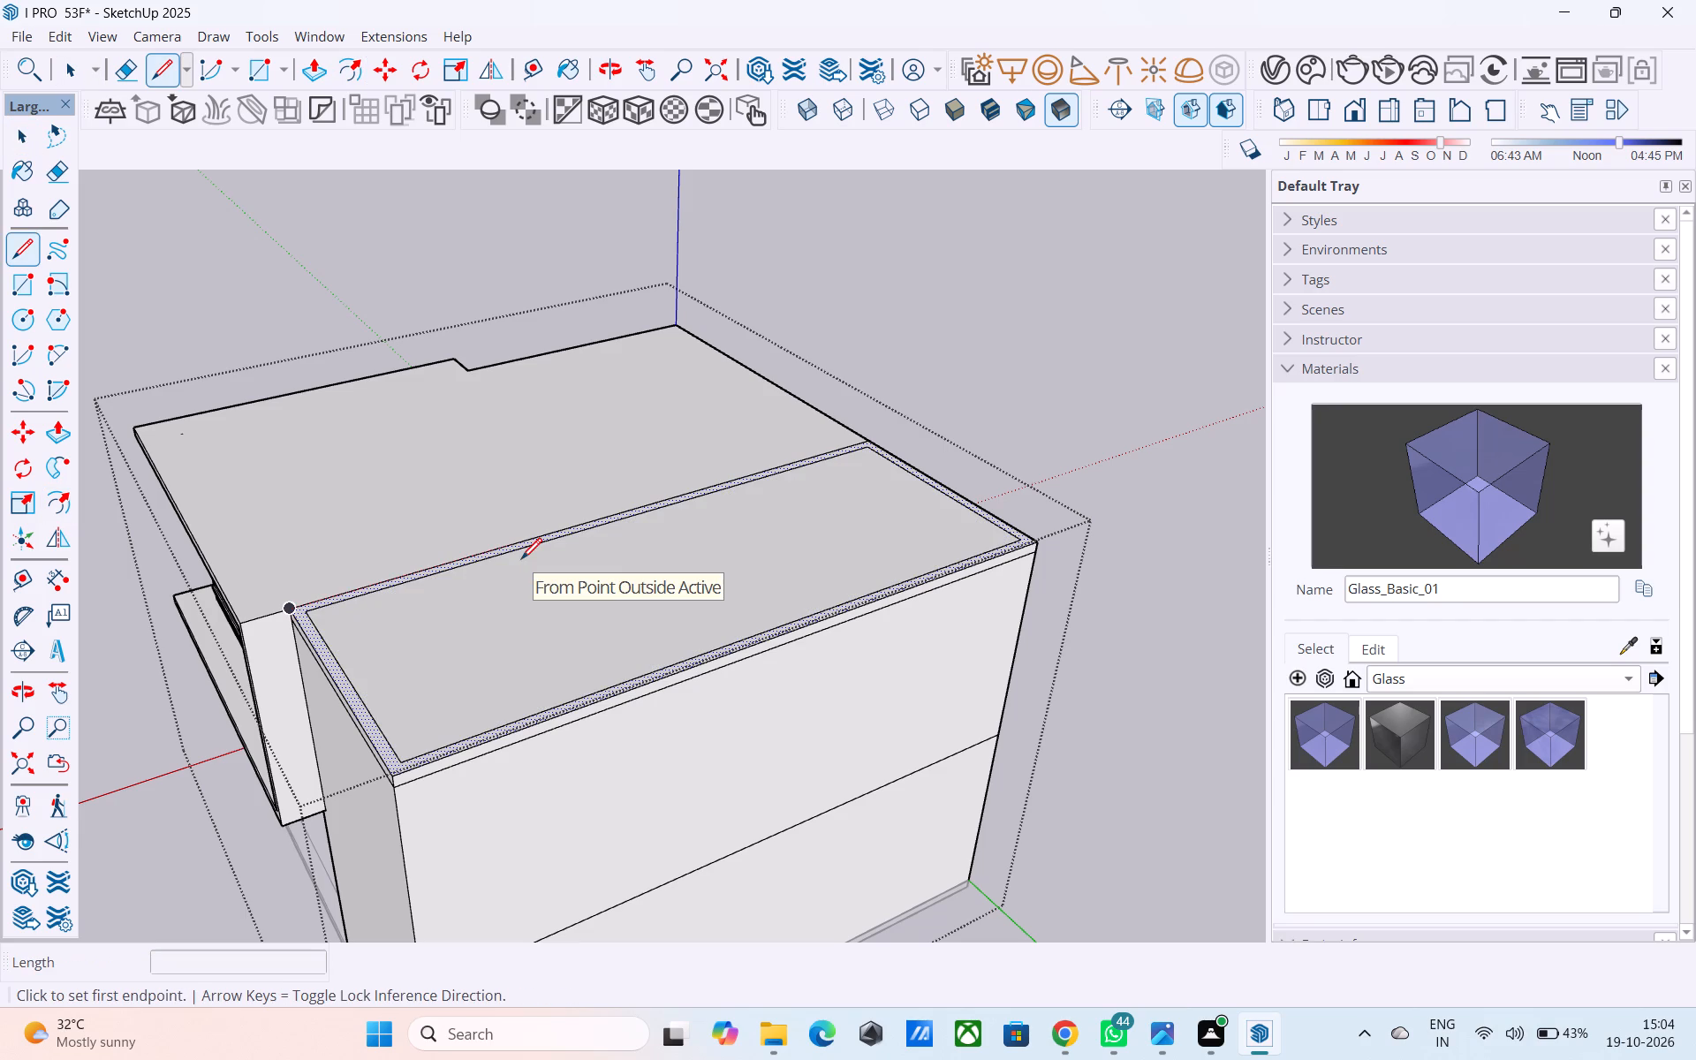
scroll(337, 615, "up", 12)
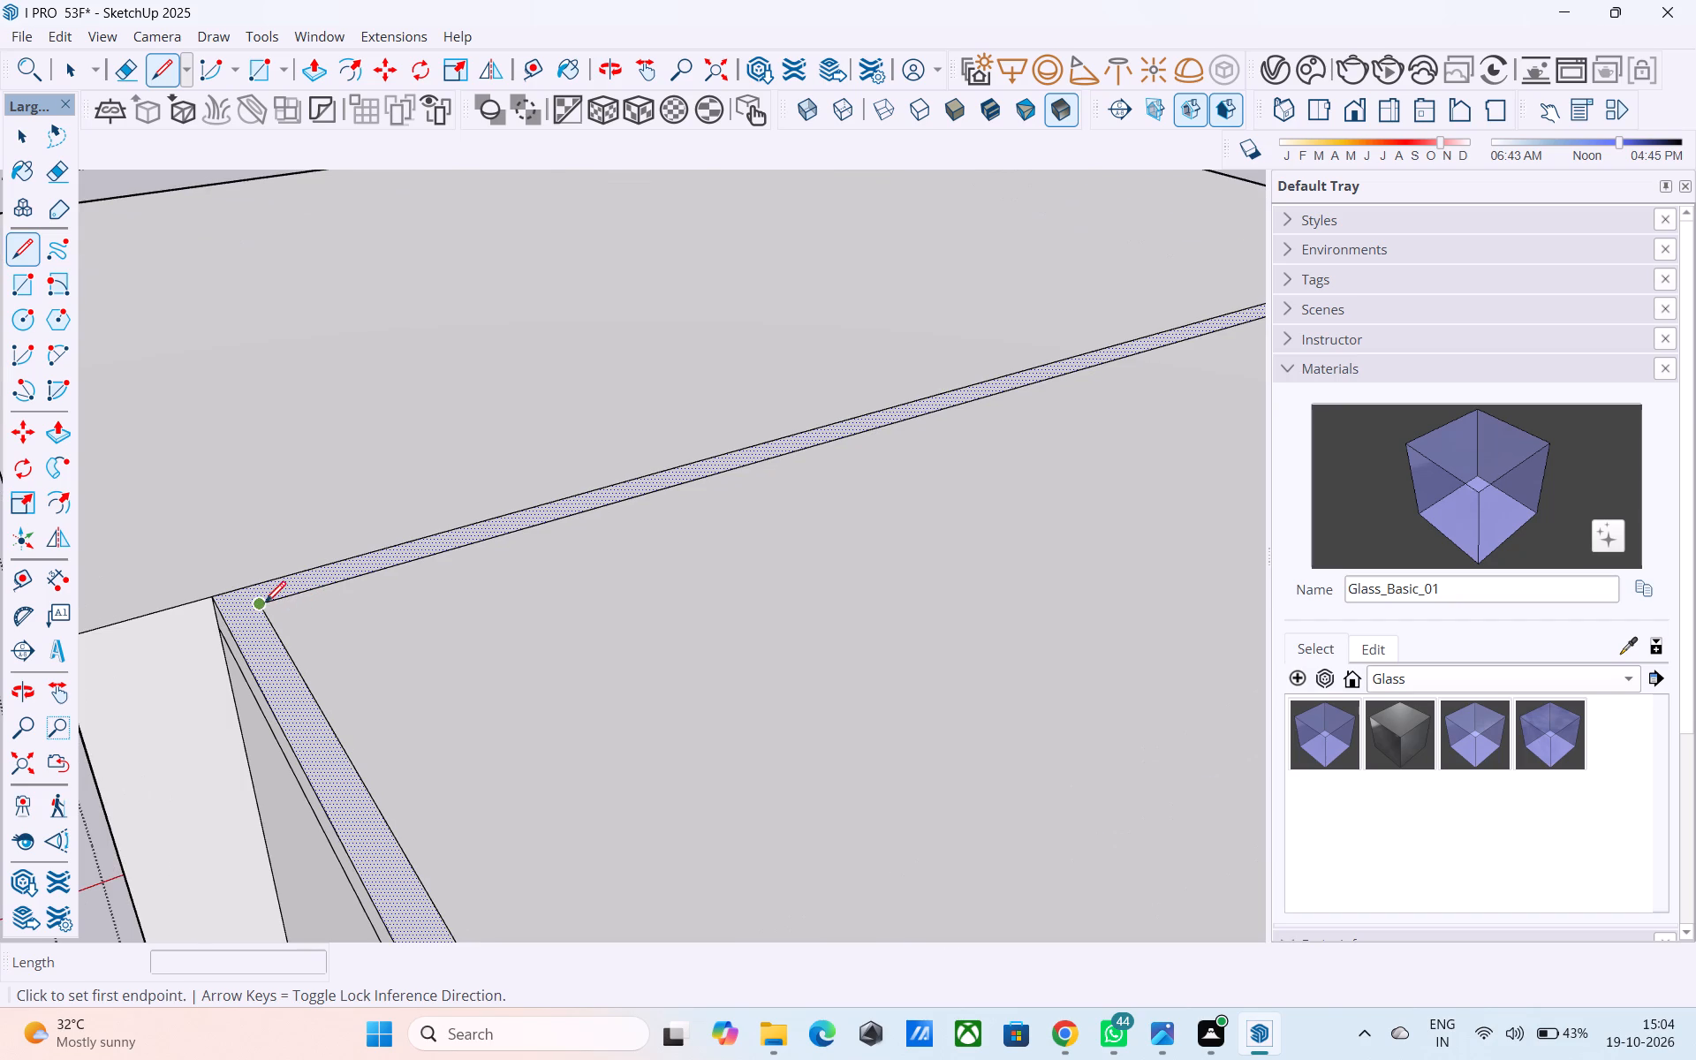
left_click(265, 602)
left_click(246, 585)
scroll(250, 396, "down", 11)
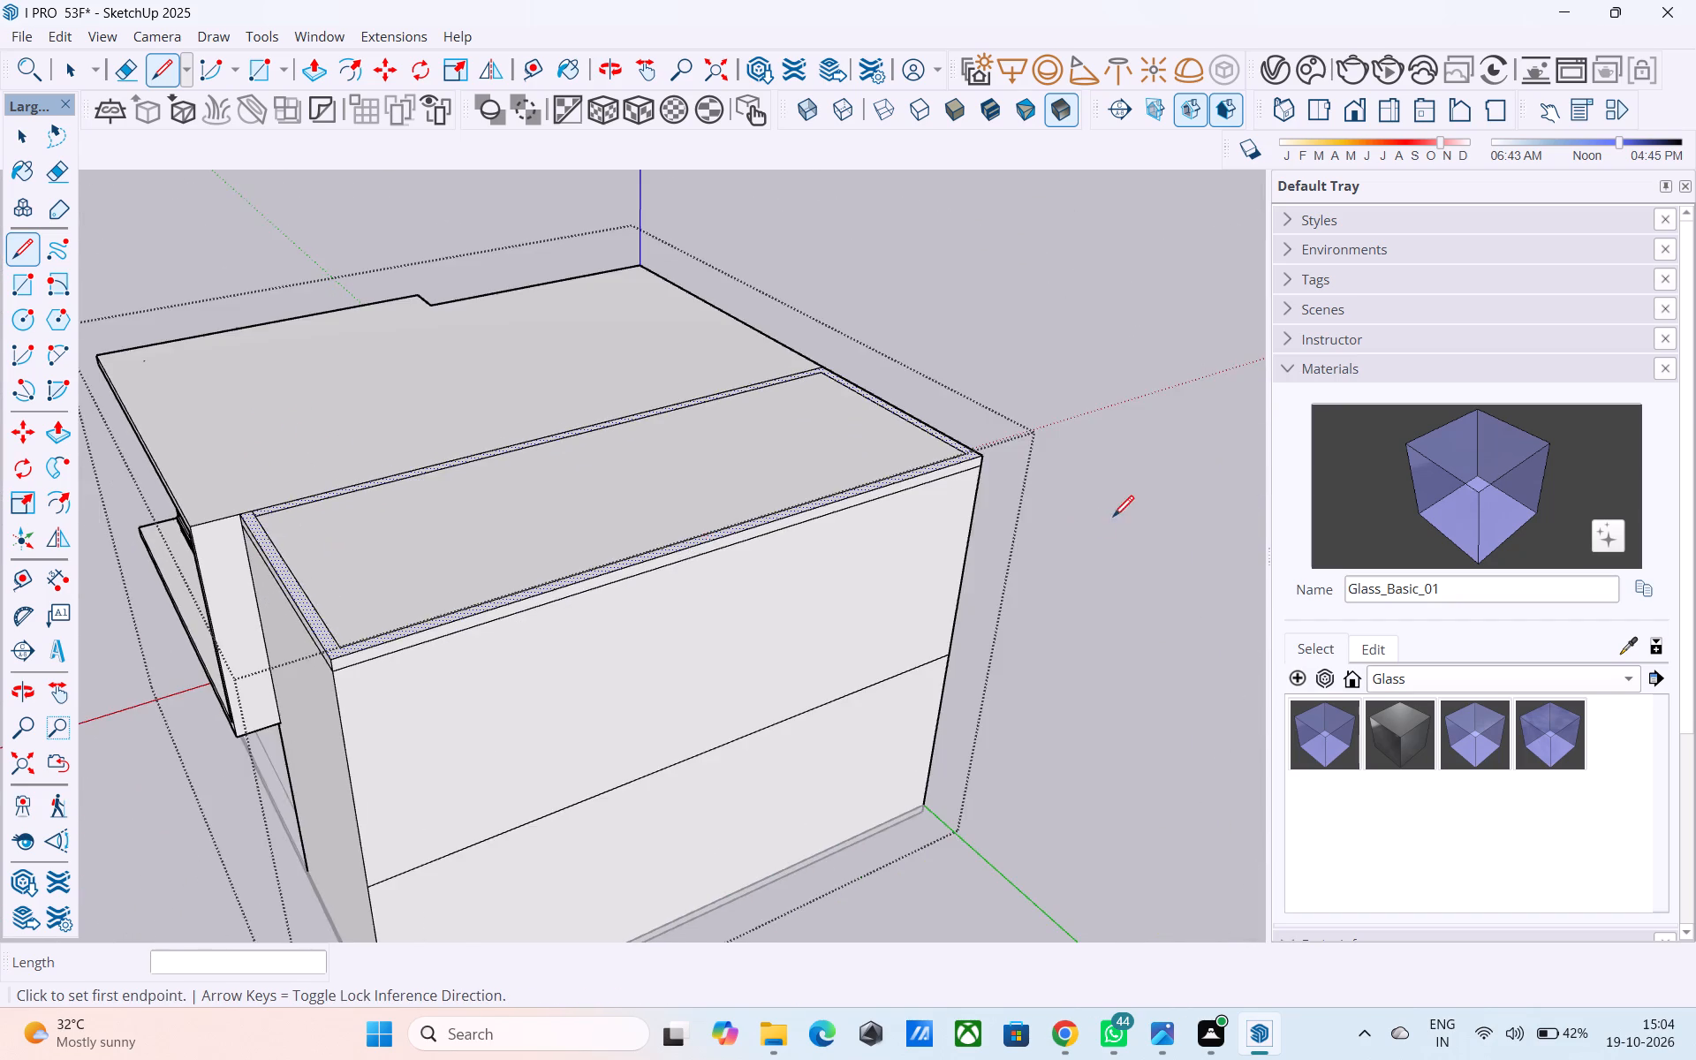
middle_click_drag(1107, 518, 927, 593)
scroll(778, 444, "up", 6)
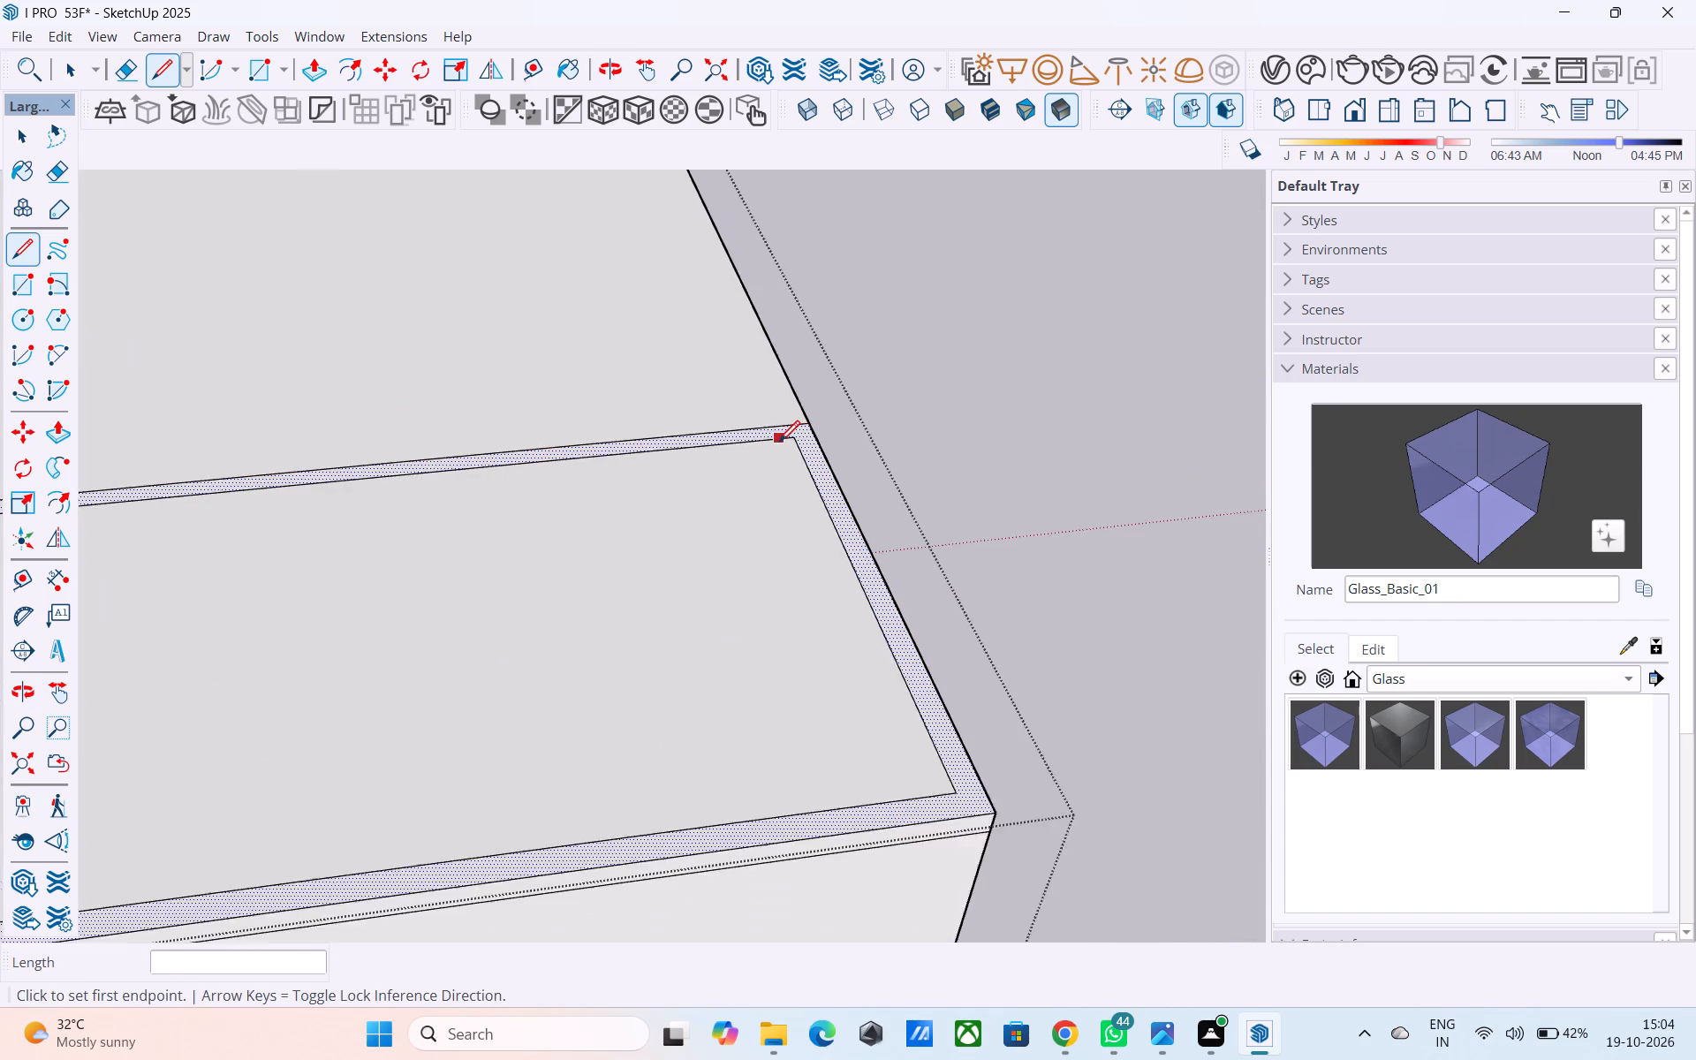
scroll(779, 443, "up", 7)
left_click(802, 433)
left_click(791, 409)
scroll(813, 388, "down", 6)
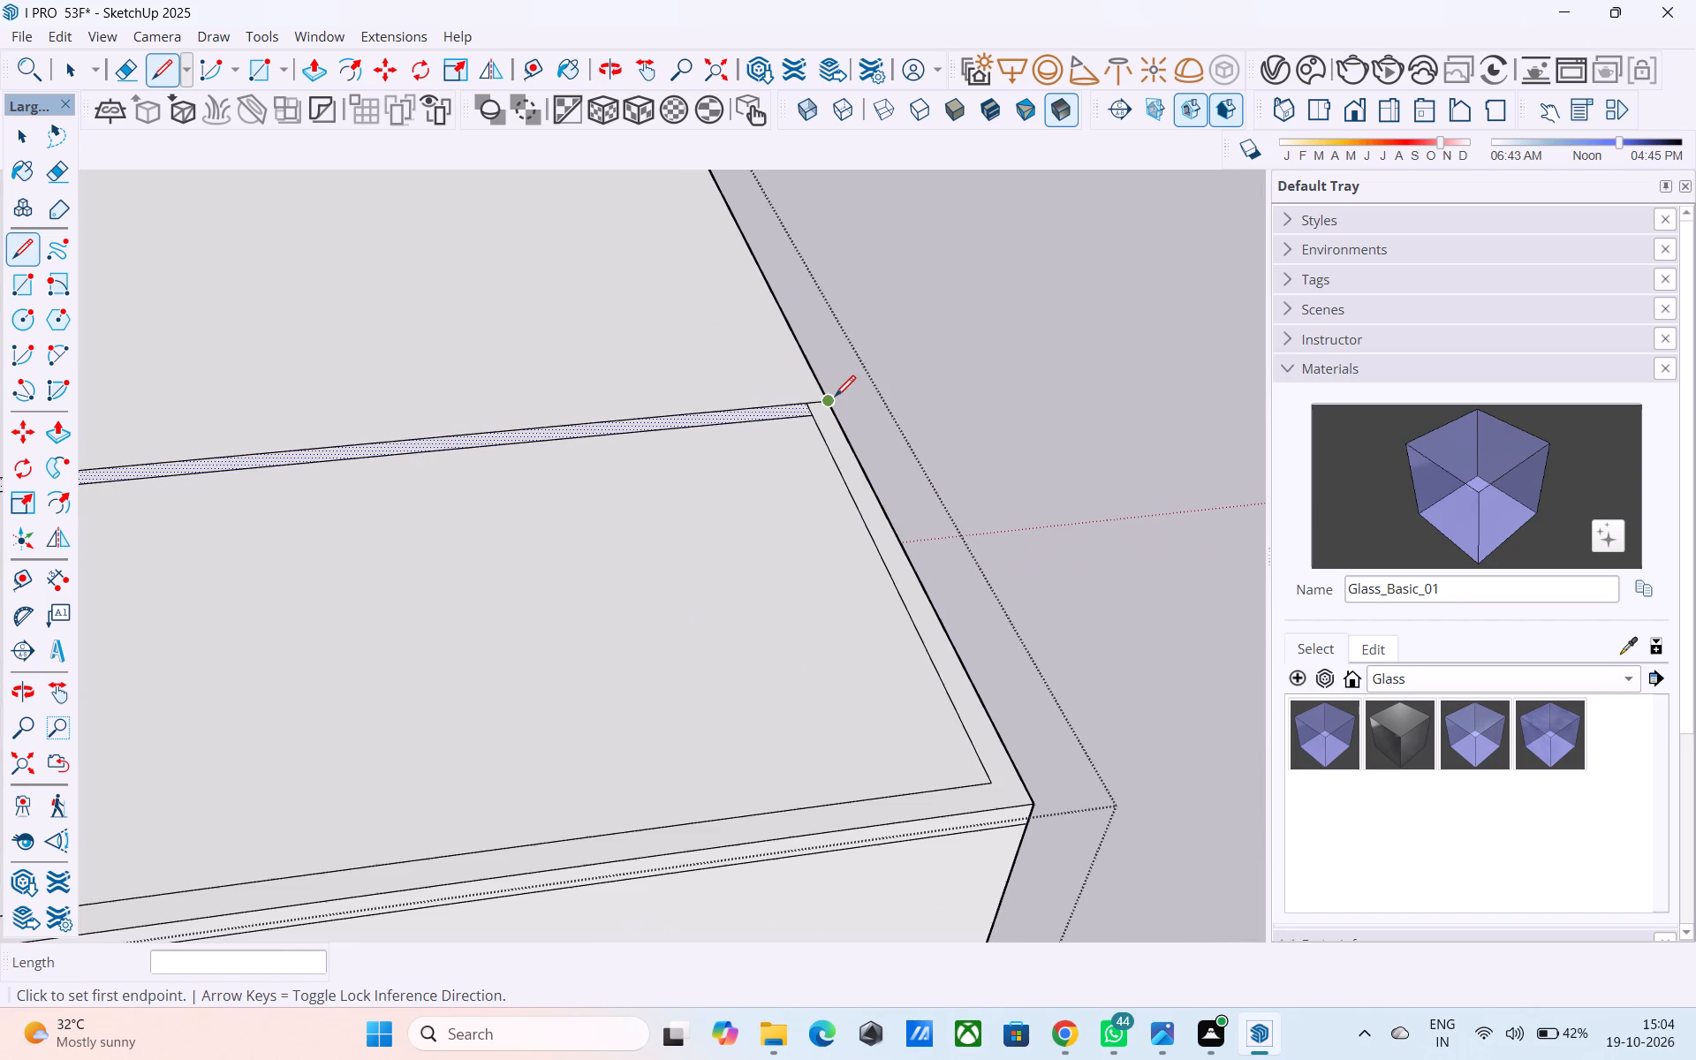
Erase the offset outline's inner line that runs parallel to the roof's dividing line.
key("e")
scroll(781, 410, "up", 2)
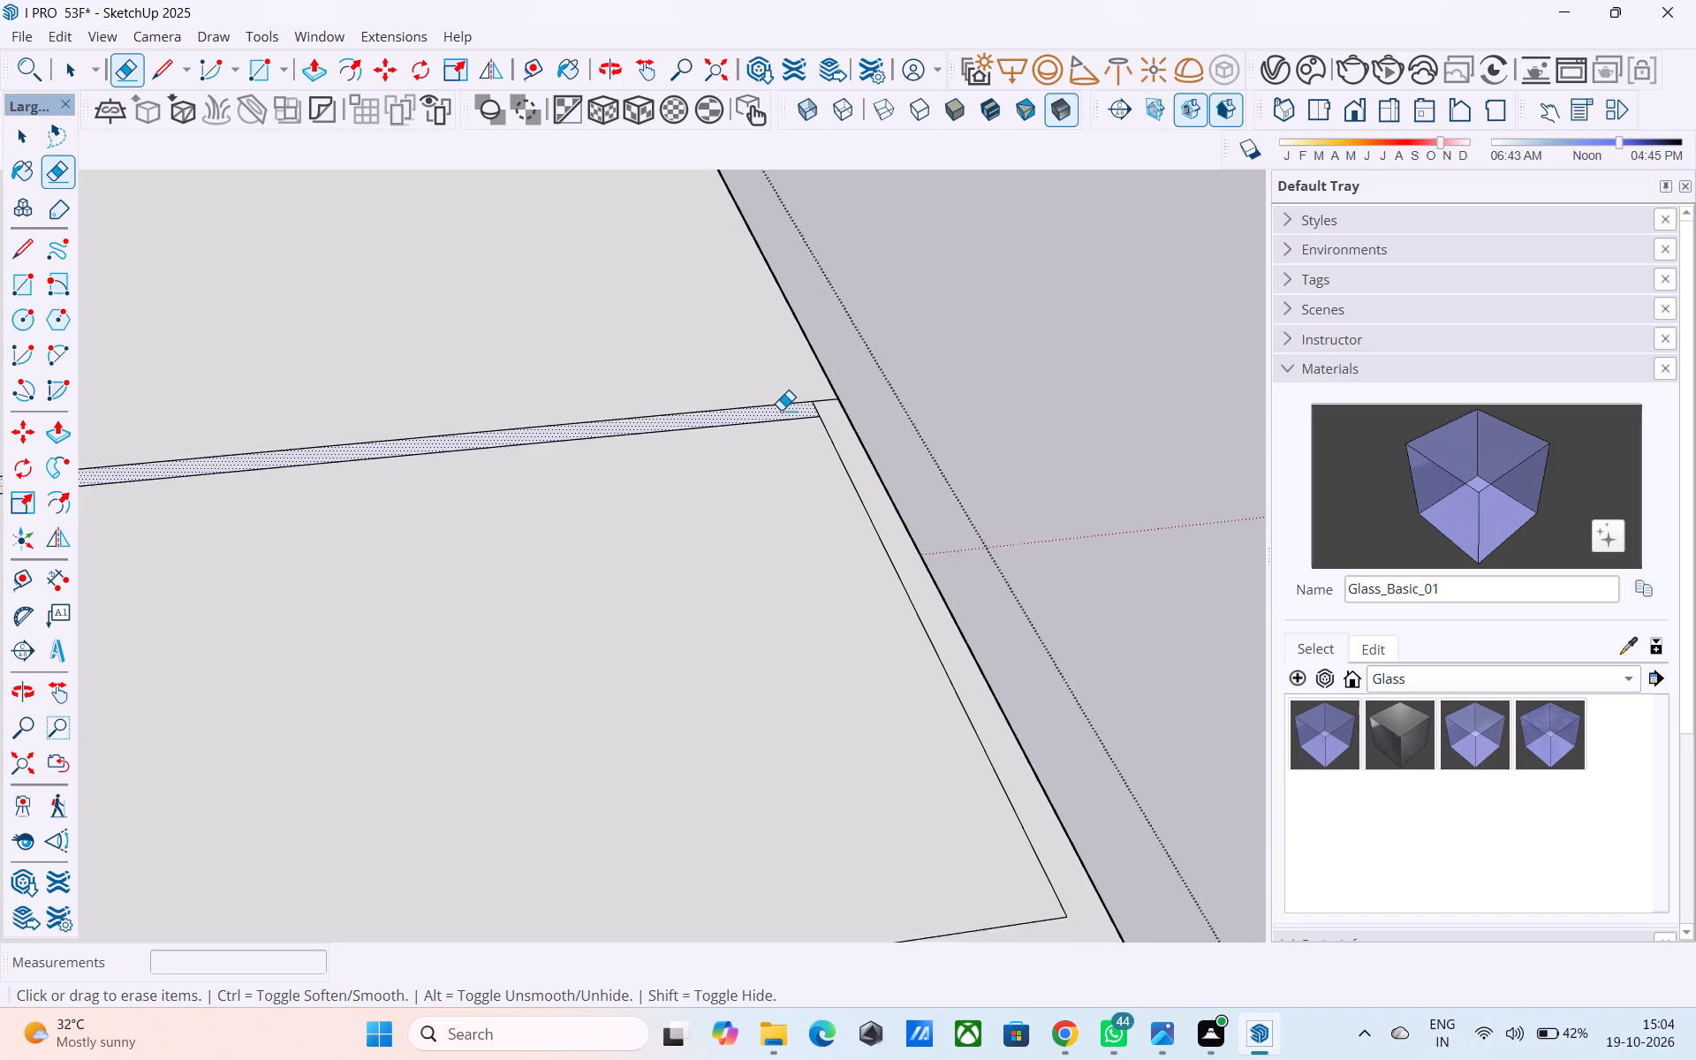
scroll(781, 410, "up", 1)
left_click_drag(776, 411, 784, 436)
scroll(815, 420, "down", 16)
Examine the roof border and its corner beside the balcony frame from several sides of the building.
middle_click_drag(1019, 453, 990, 515)
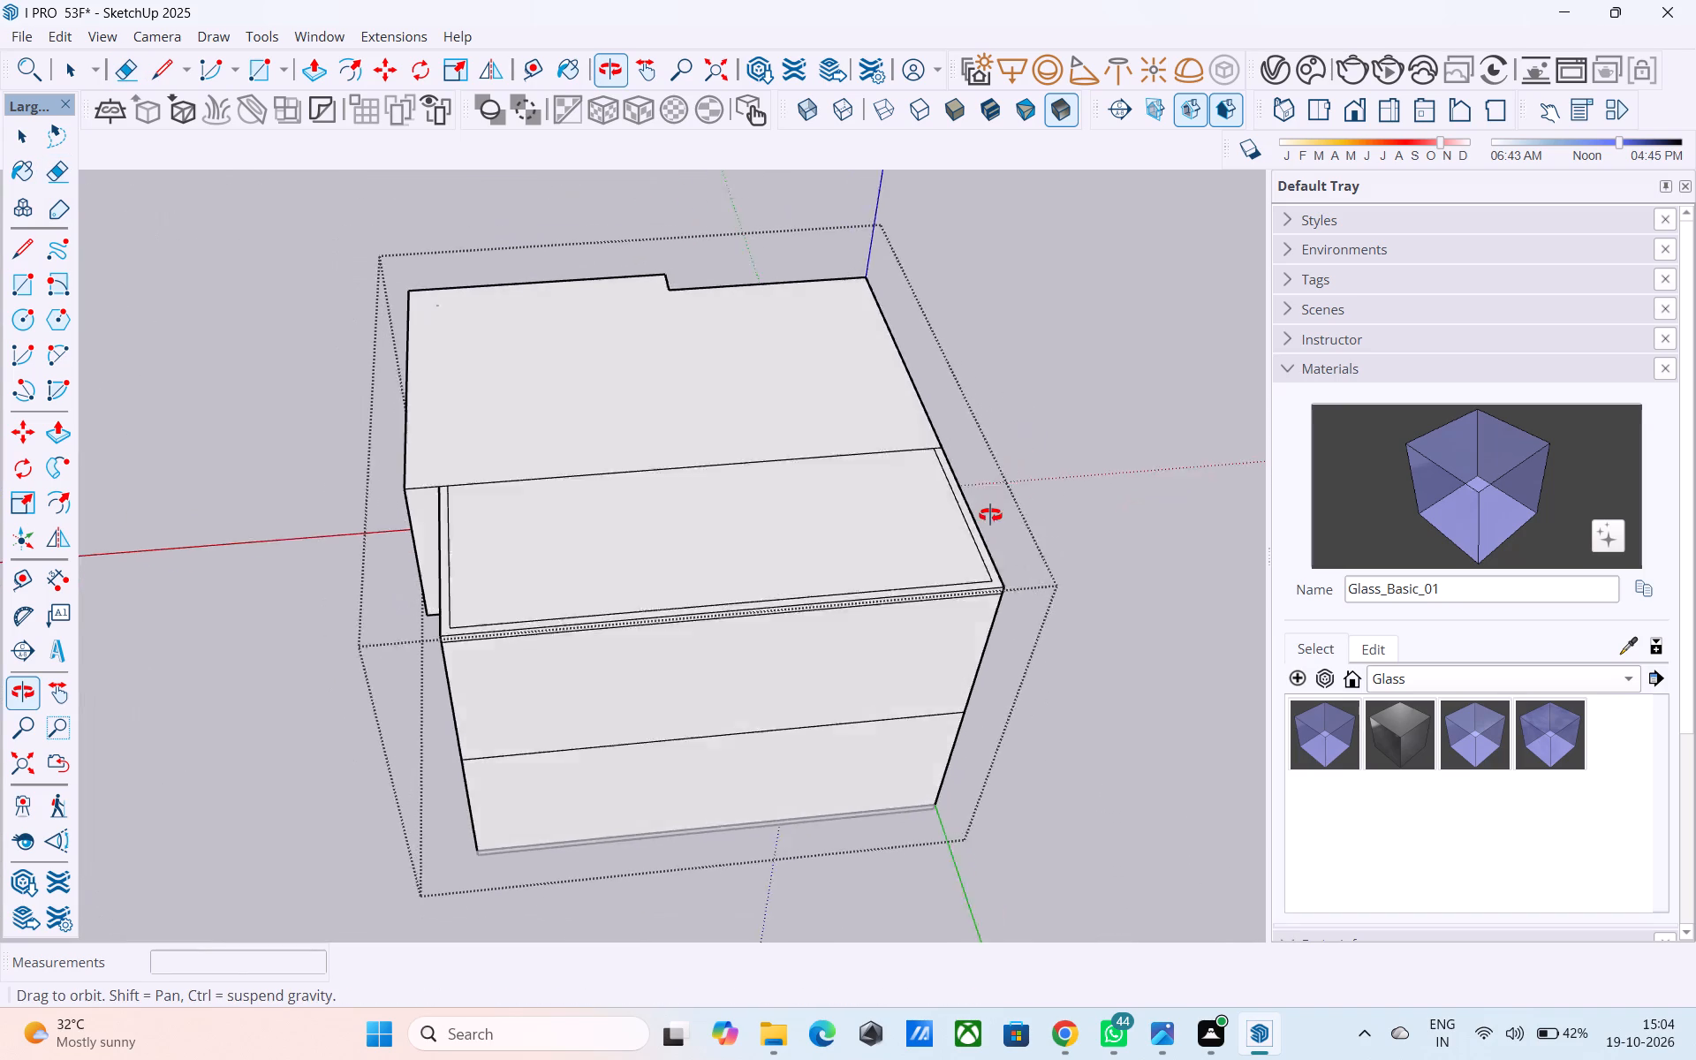
middle_click_drag(990, 515, 1380, 545)
middle_click_drag(680, 615, 1079, 401)
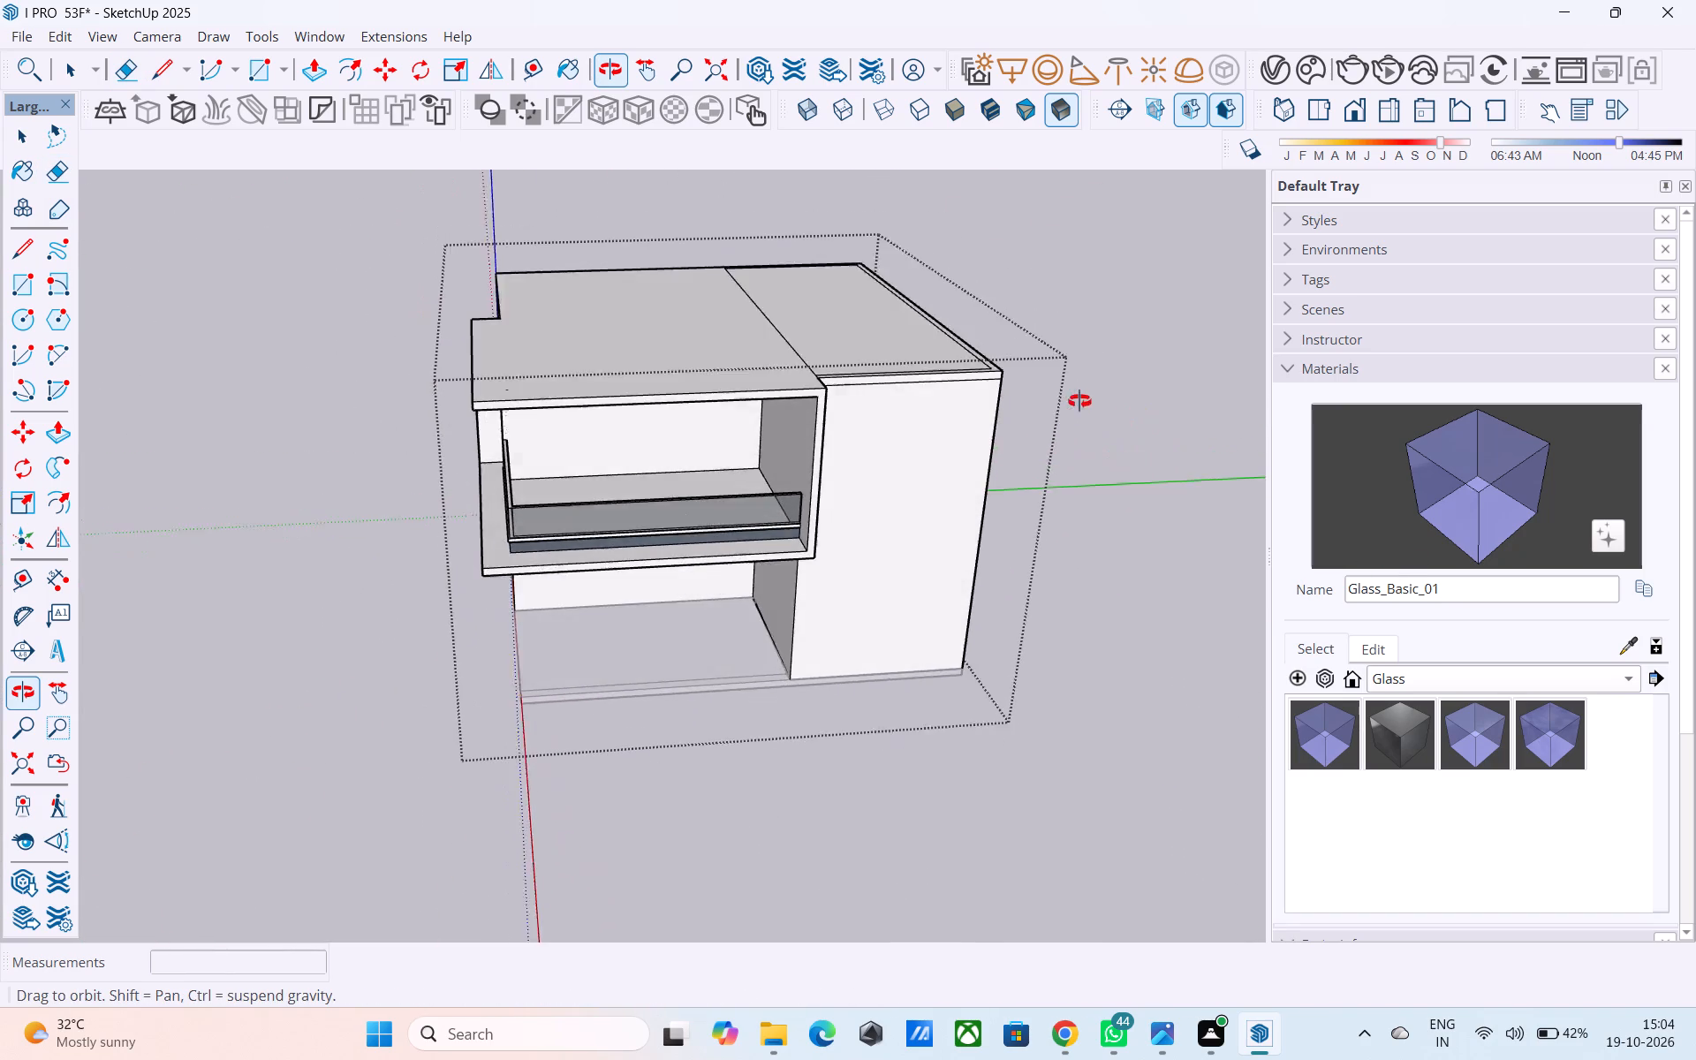
middle_click_drag(1079, 401, 367, 557)
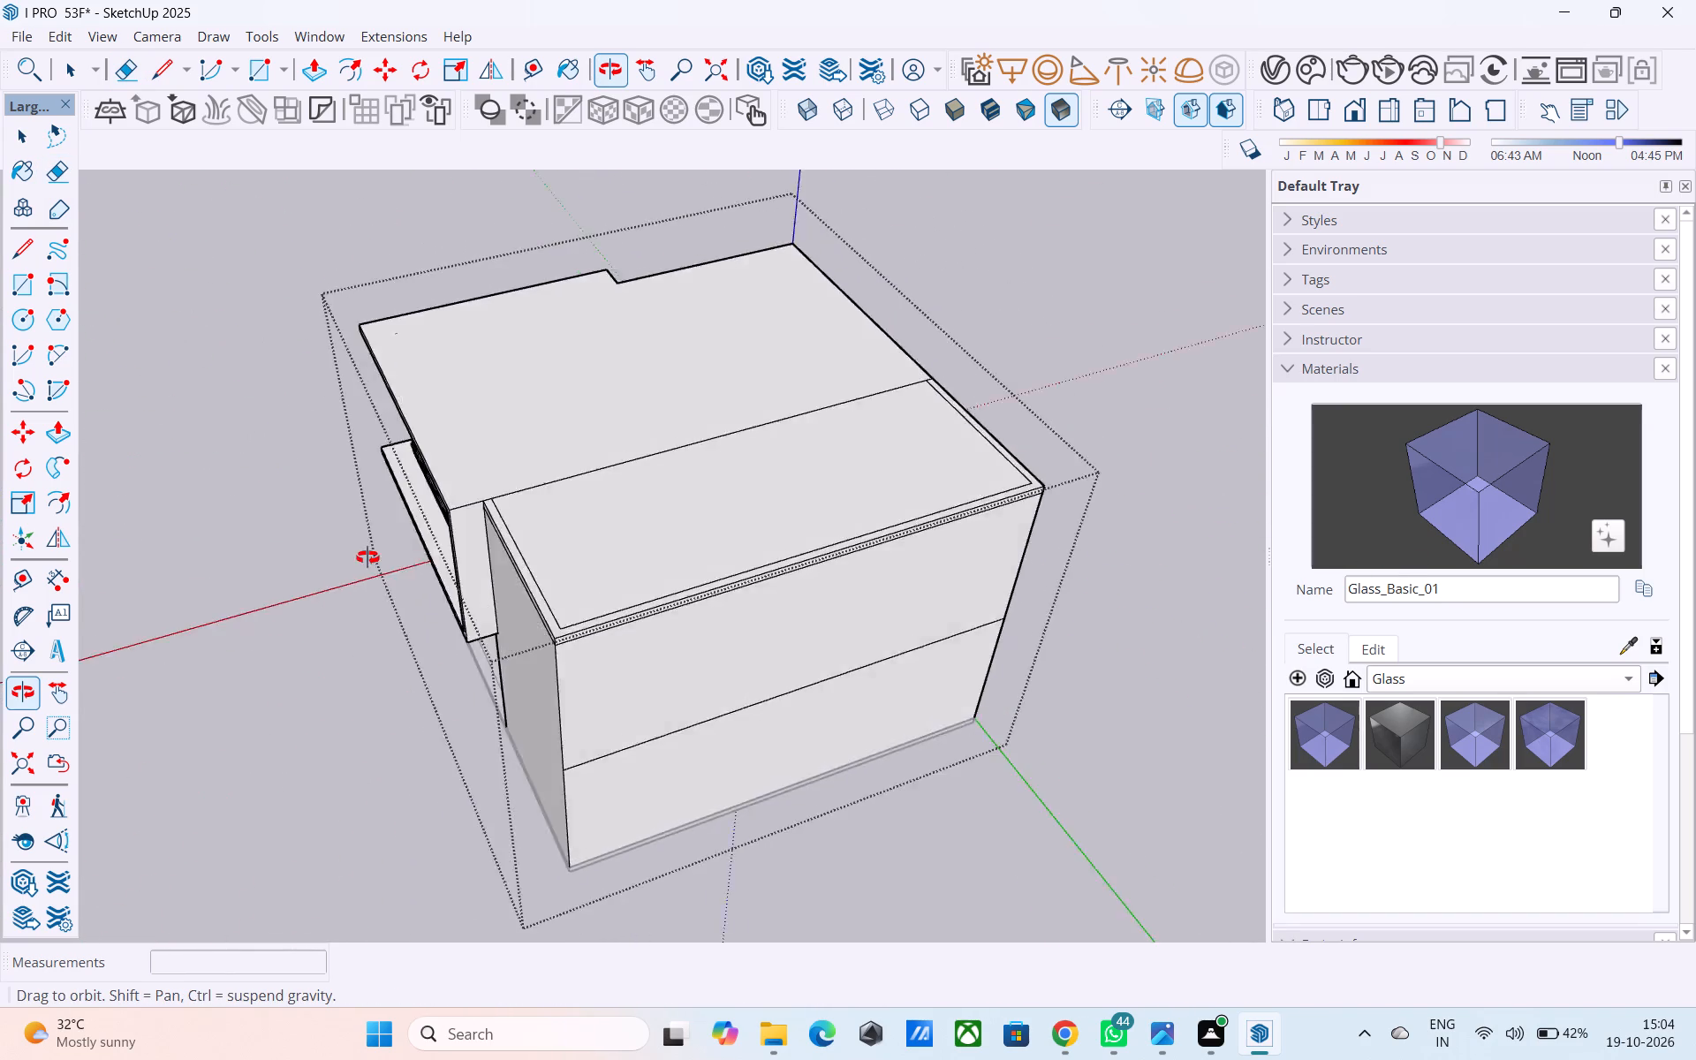
middle_click_drag(367, 557, 248, 559)
scroll(437, 465, "up", 8)
middle_click_drag(435, 463, 507, 388)
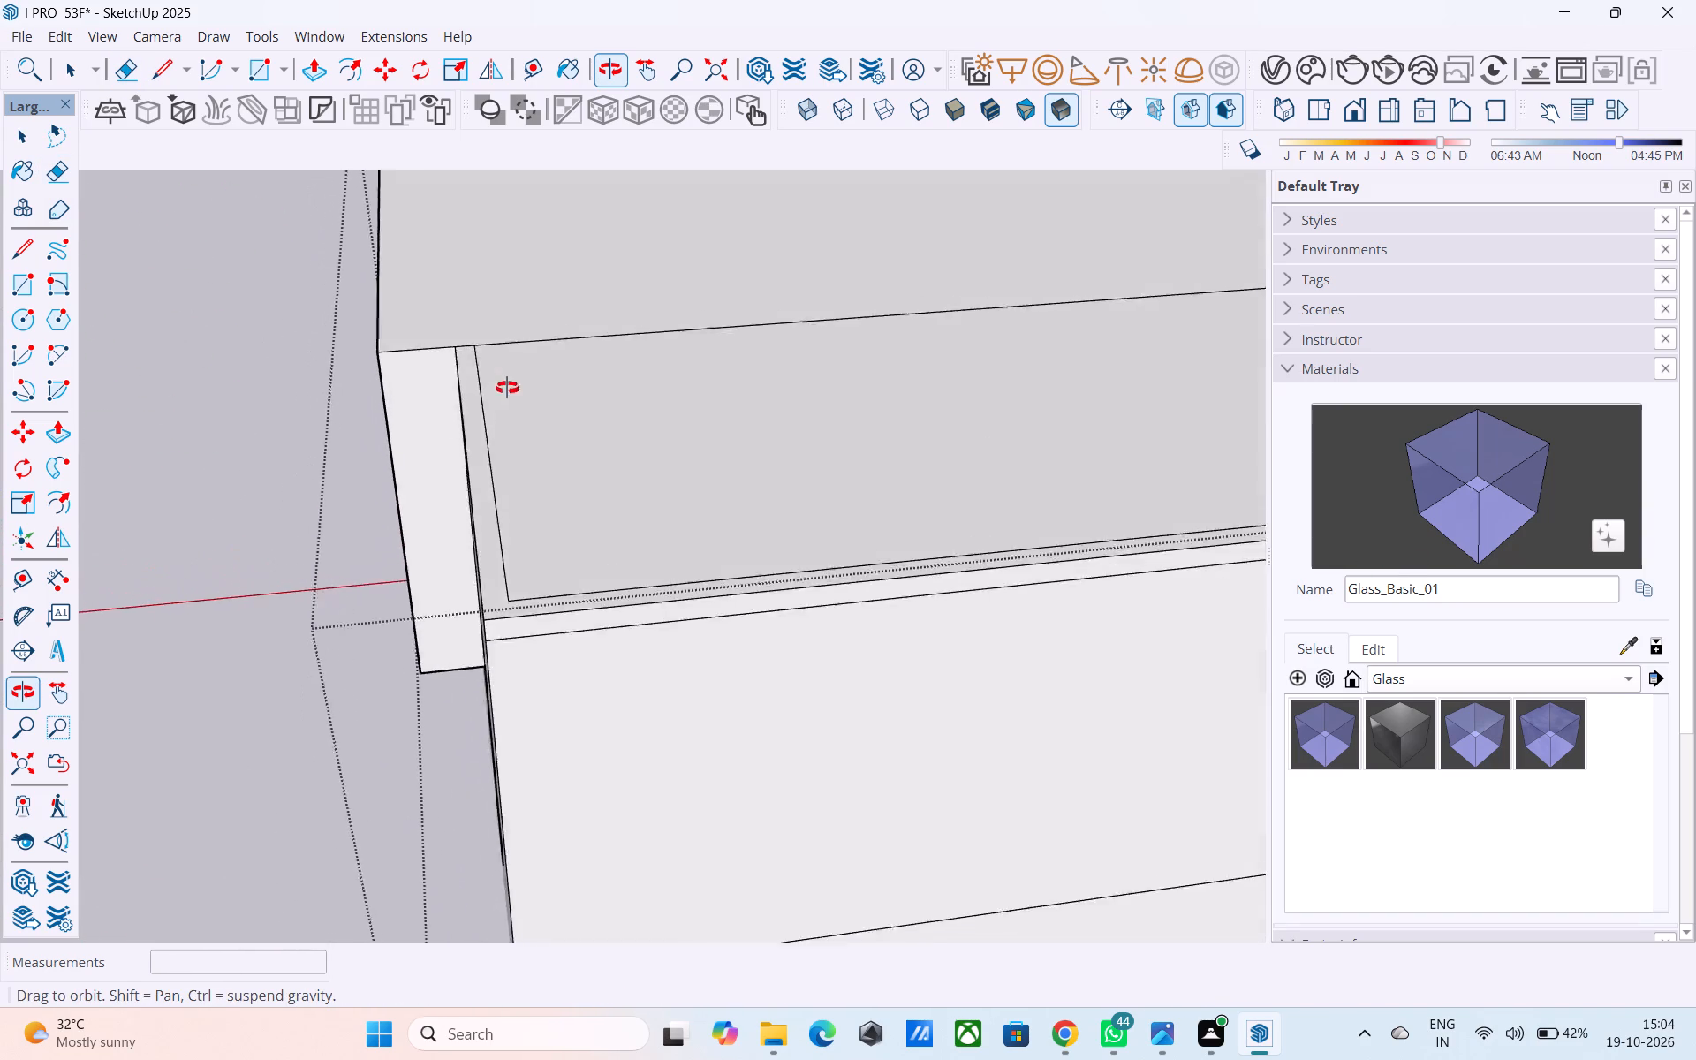
middle_click_drag(507, 388, 500, 379)
Copy the roof's dividing line 6" toward the plain side wall, between the border's two end lines.
key("space")
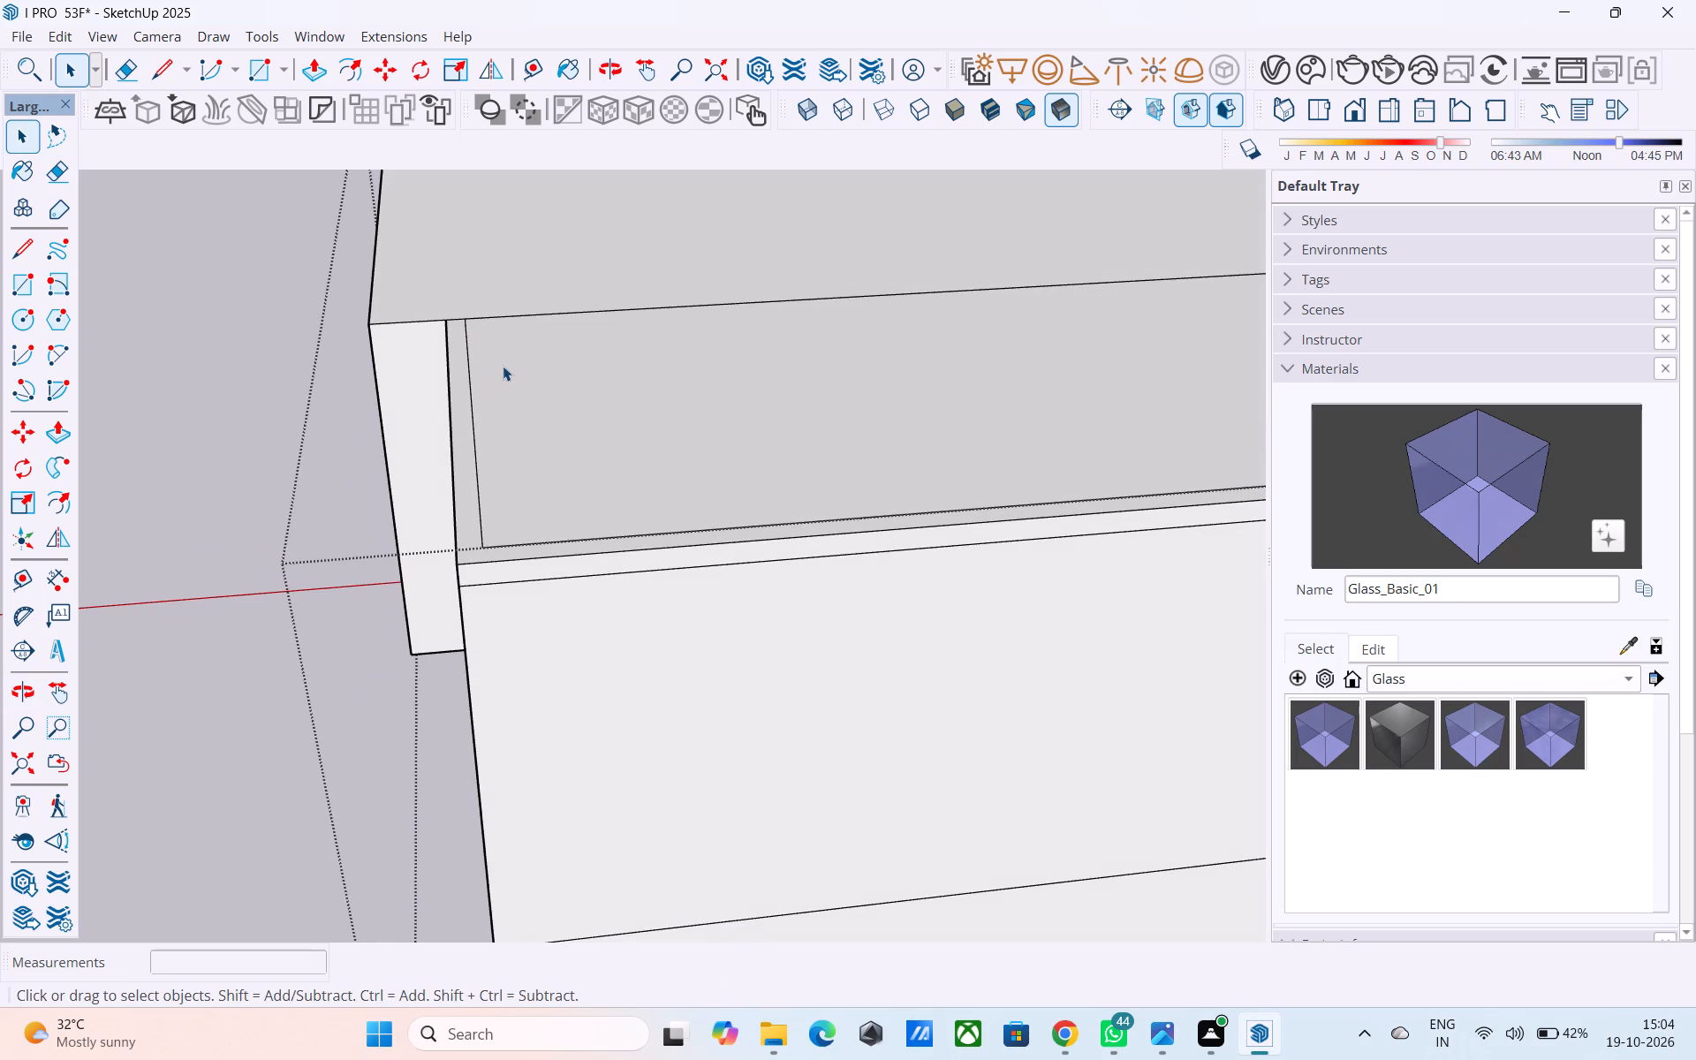
scroll(421, 323, "down", 4)
middle_click_drag(562, 360, 767, 627)
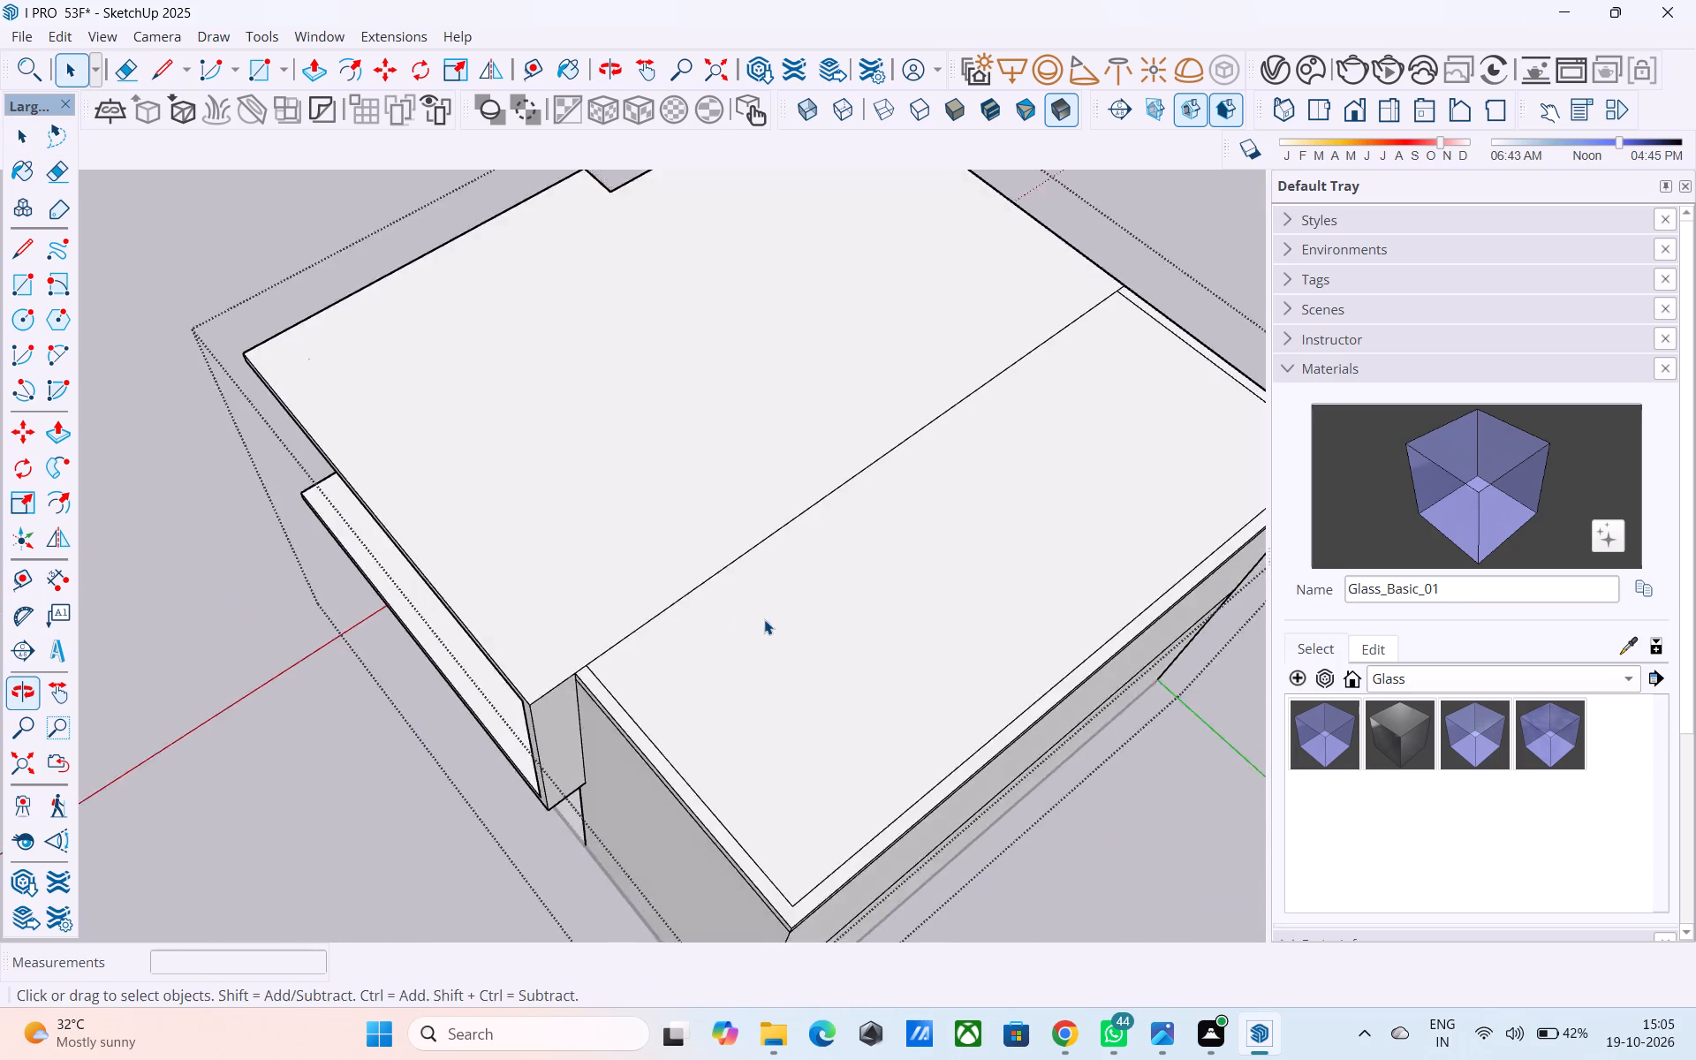
scroll(723, 608, "up", 5)
left_click(600, 631)
middle_click_drag(599, 632, 576, 557, "shift")
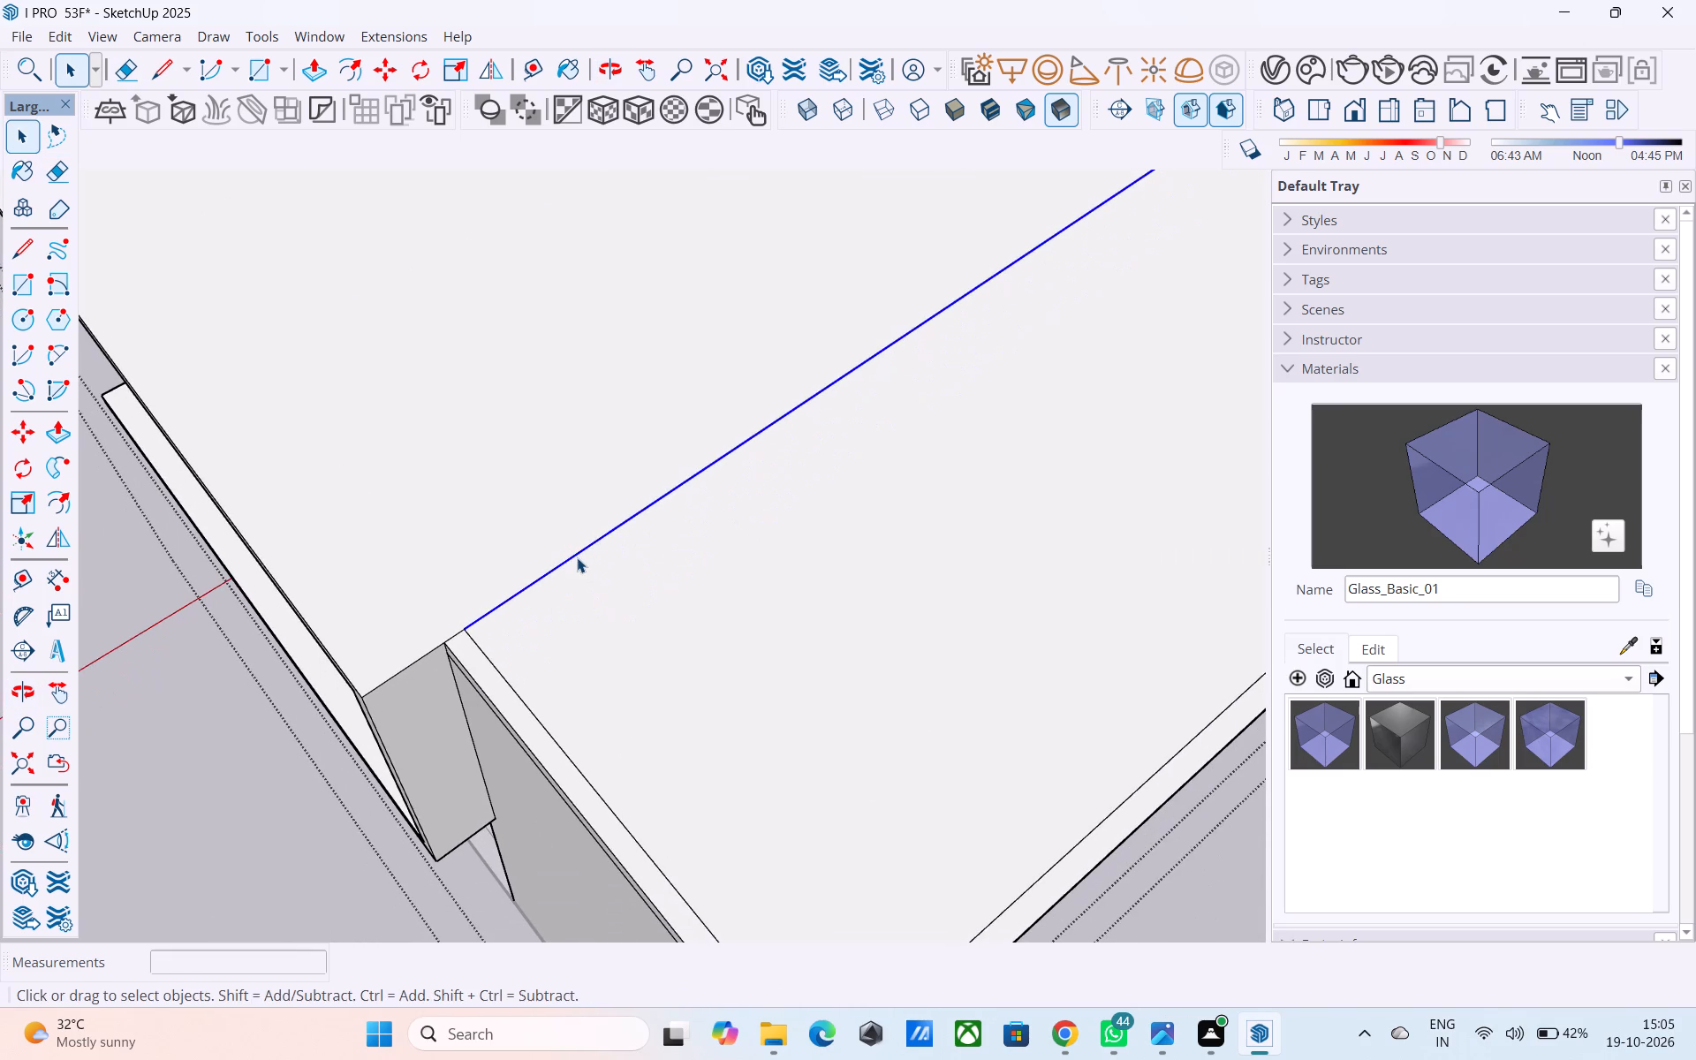
key("m")
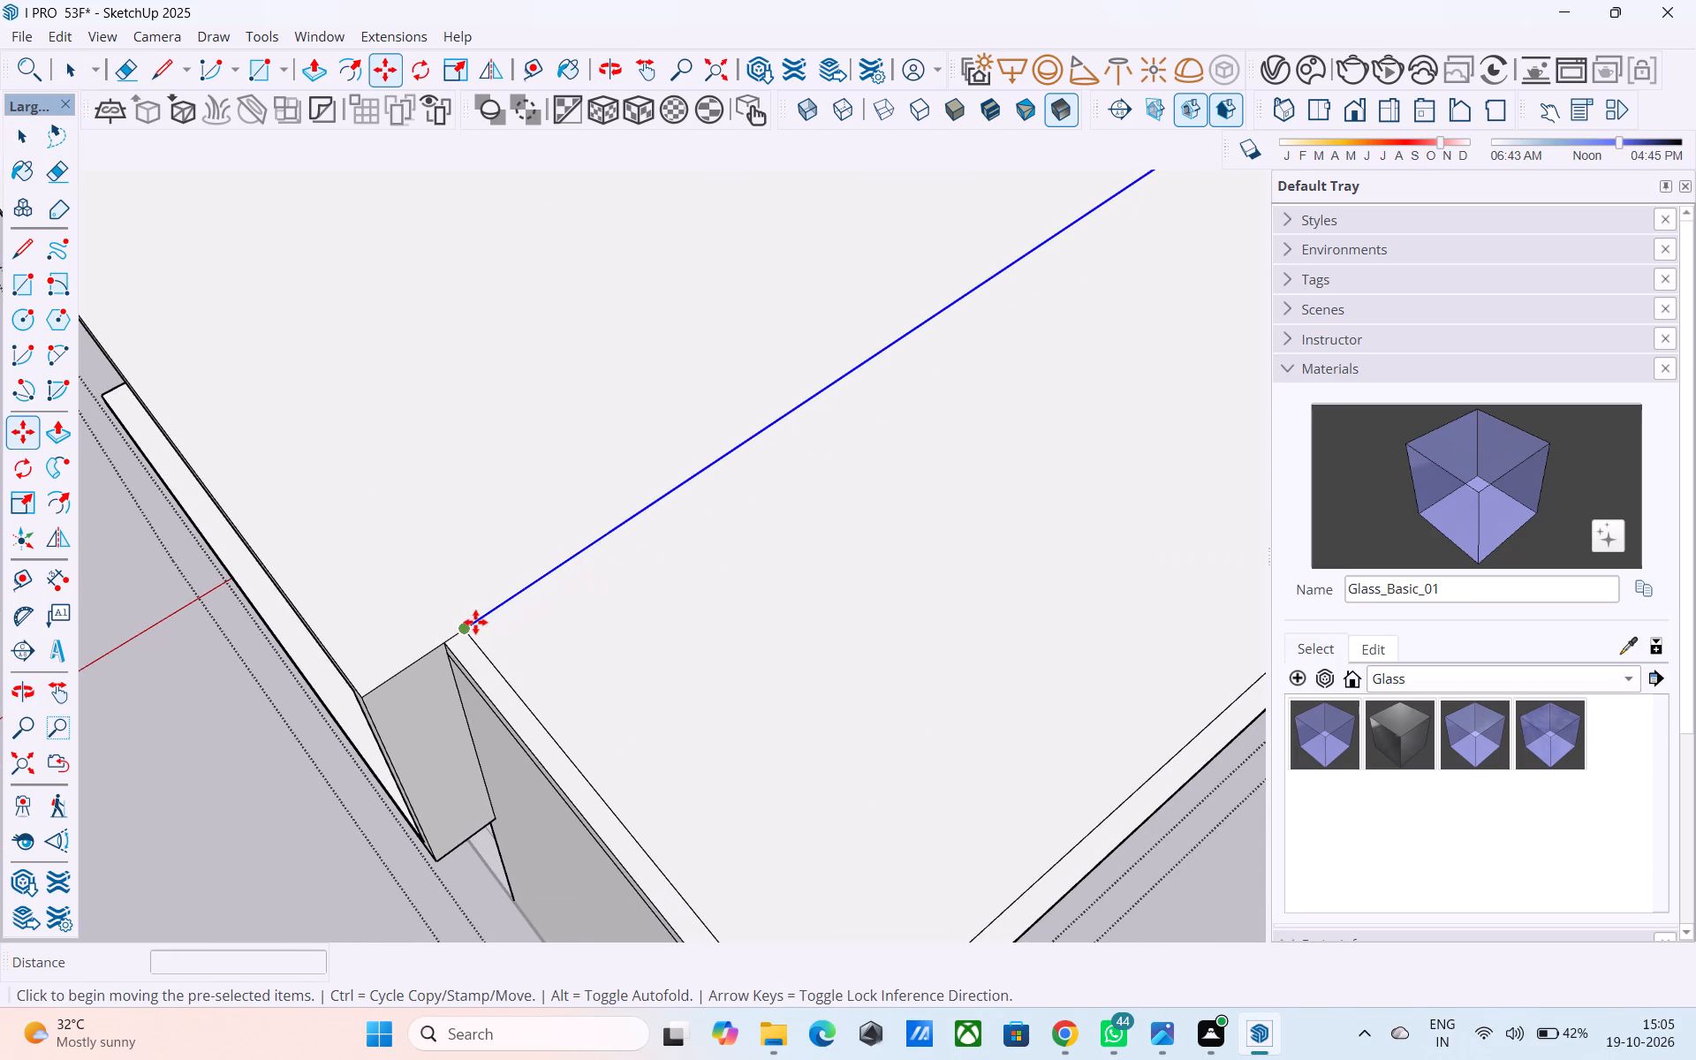
left_click(473, 623)
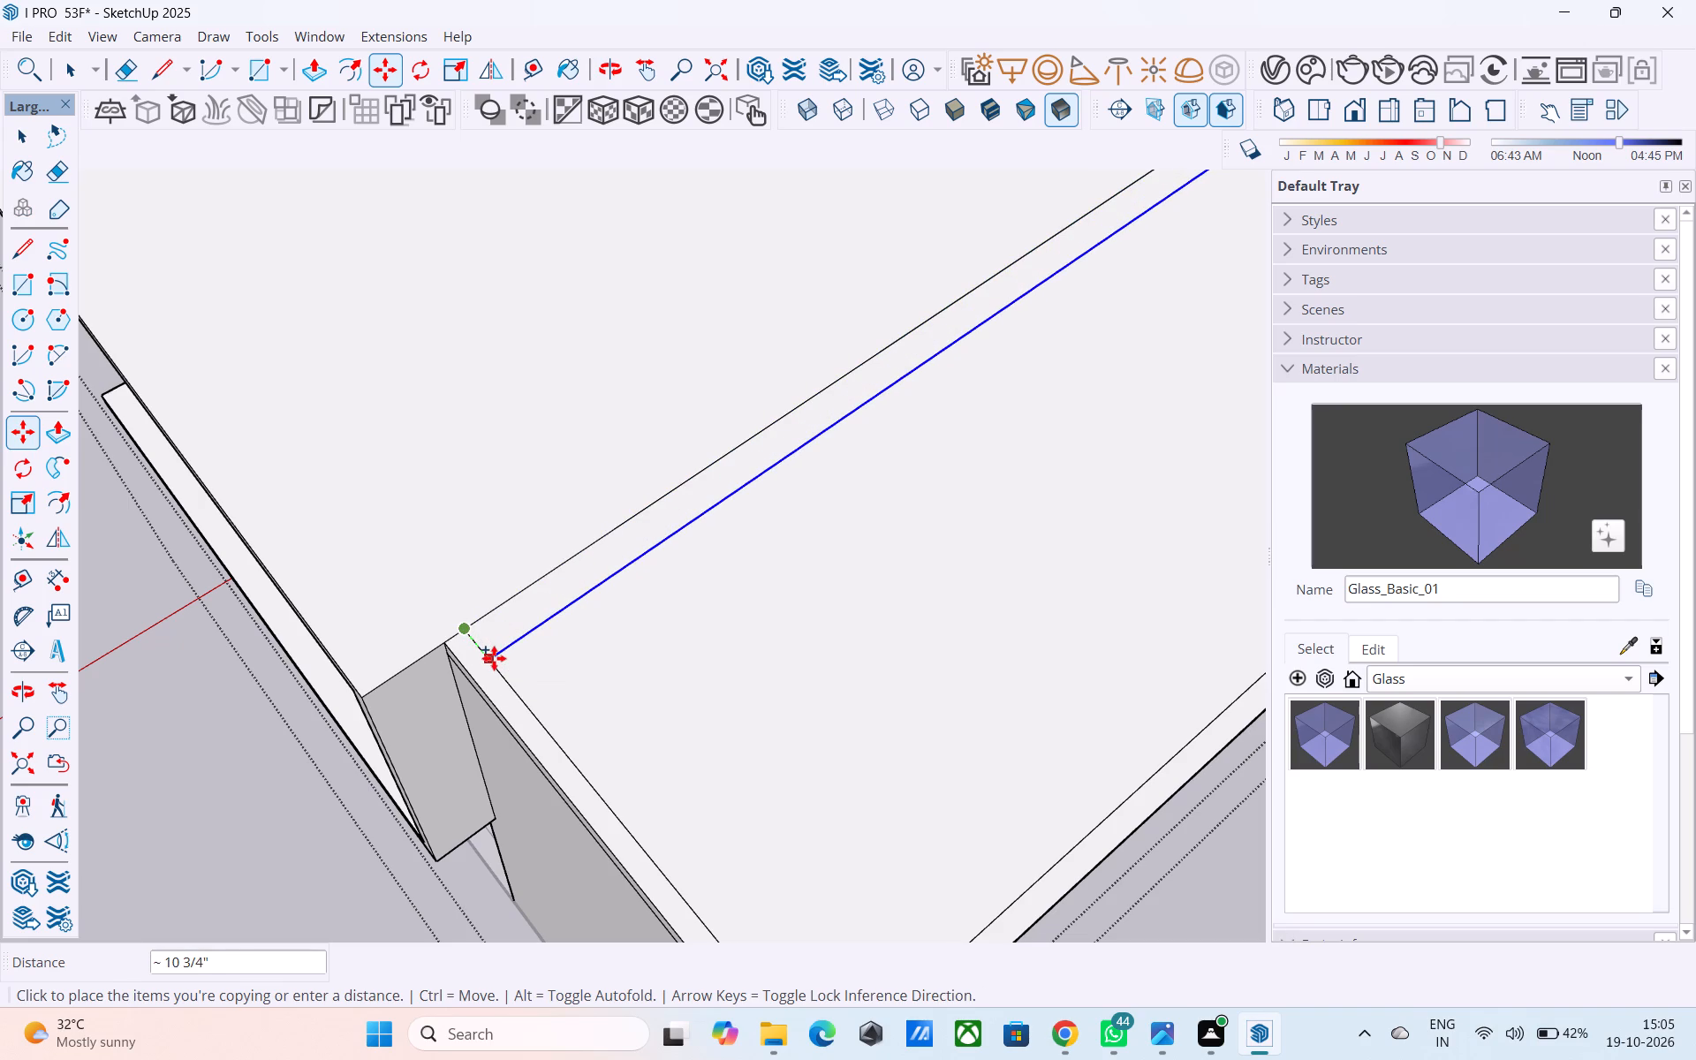
key("6")
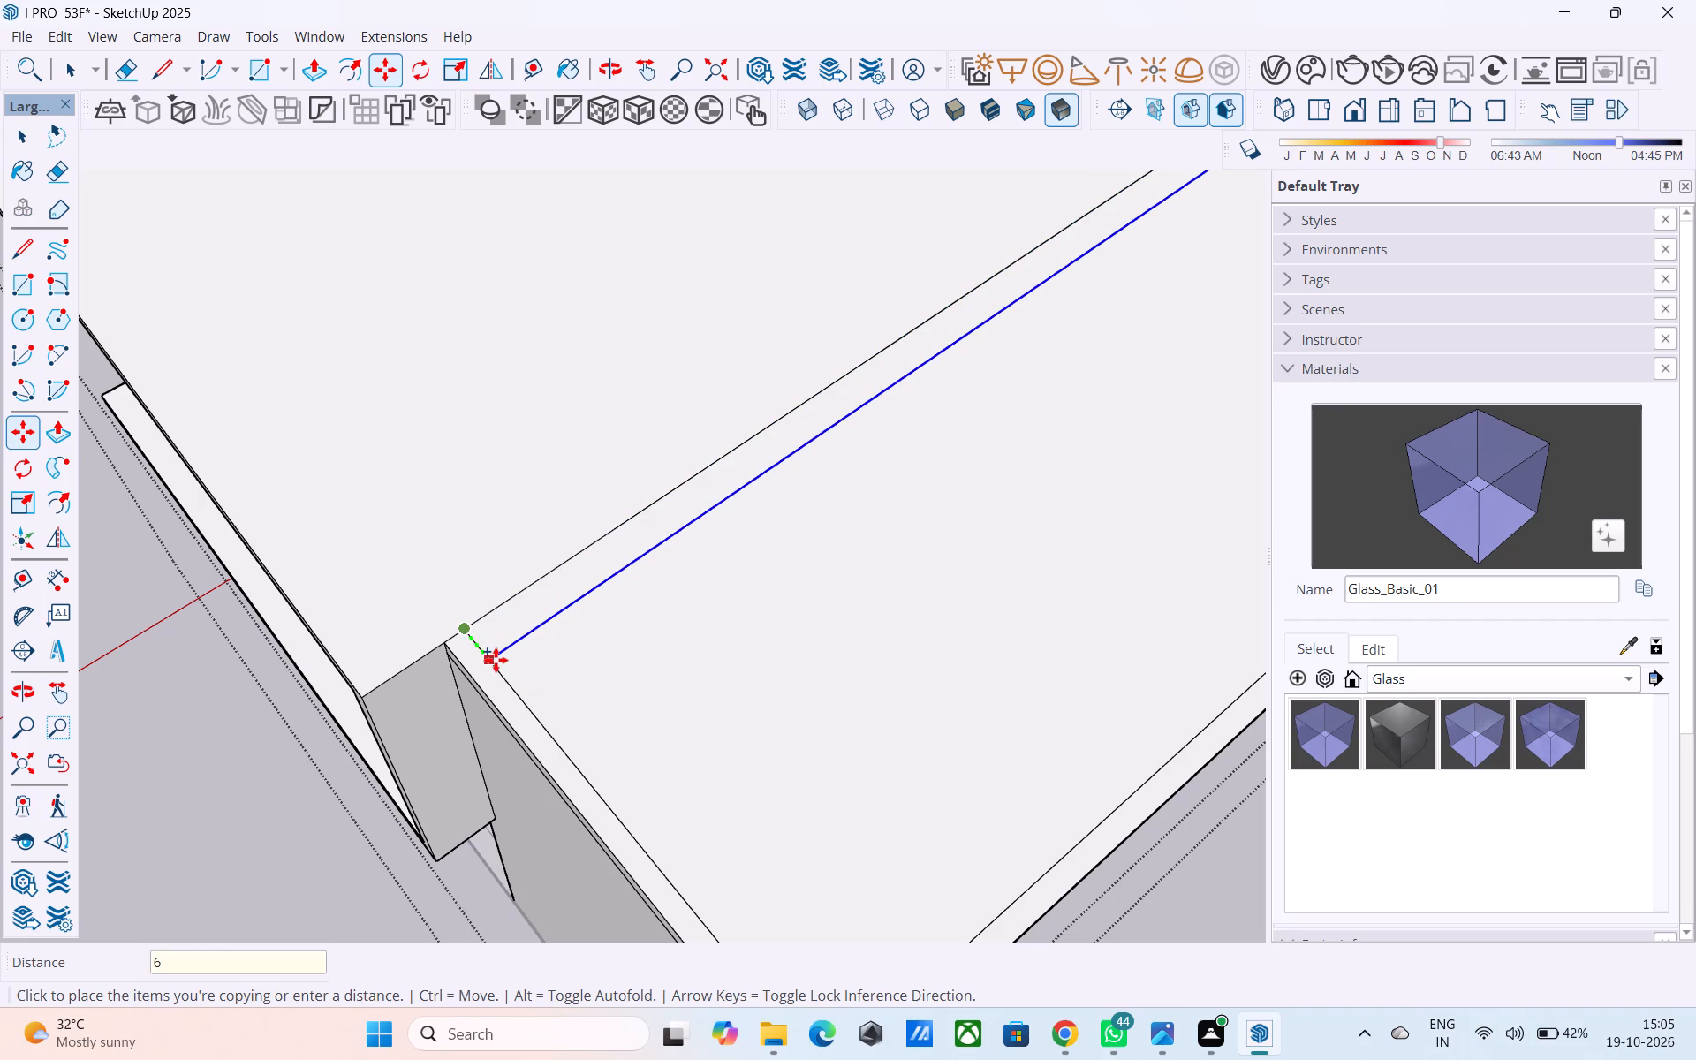
key("shift+quotedbl")
key("Return")
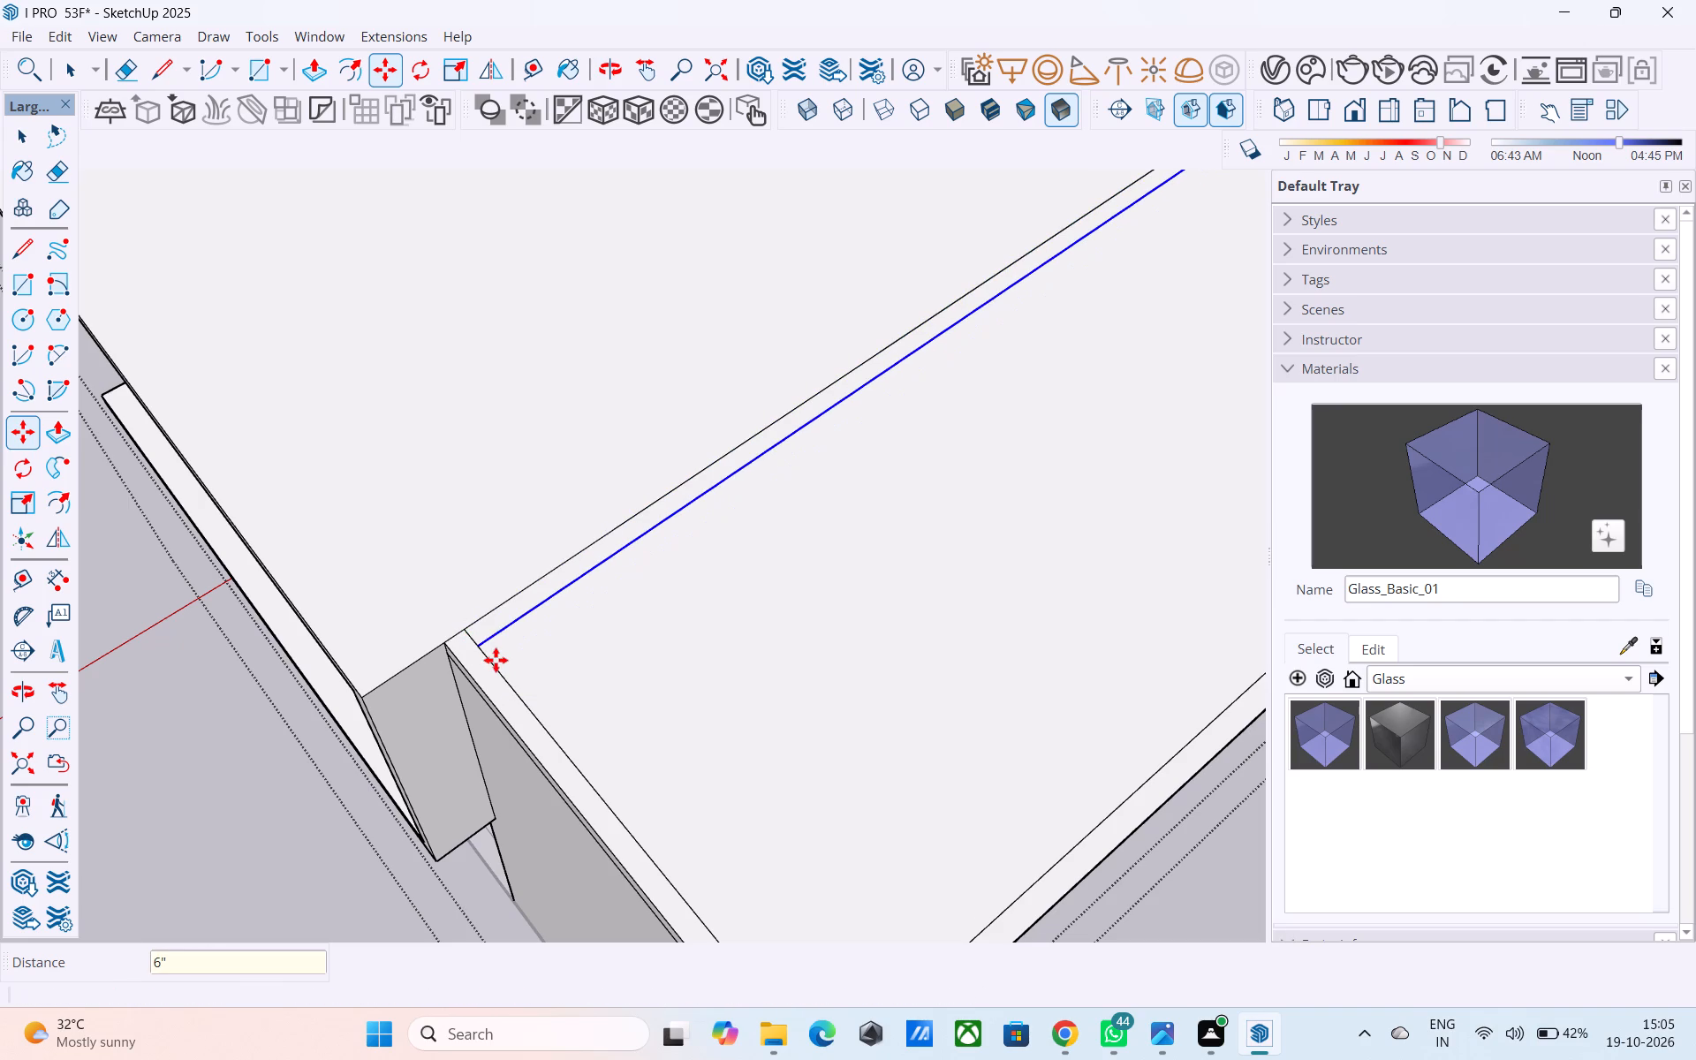
Erase the short leftover segments between the dividing line and its copy at both ends of the border.
key("e")
scroll(500, 649, "up", 8)
left_click(447, 626)
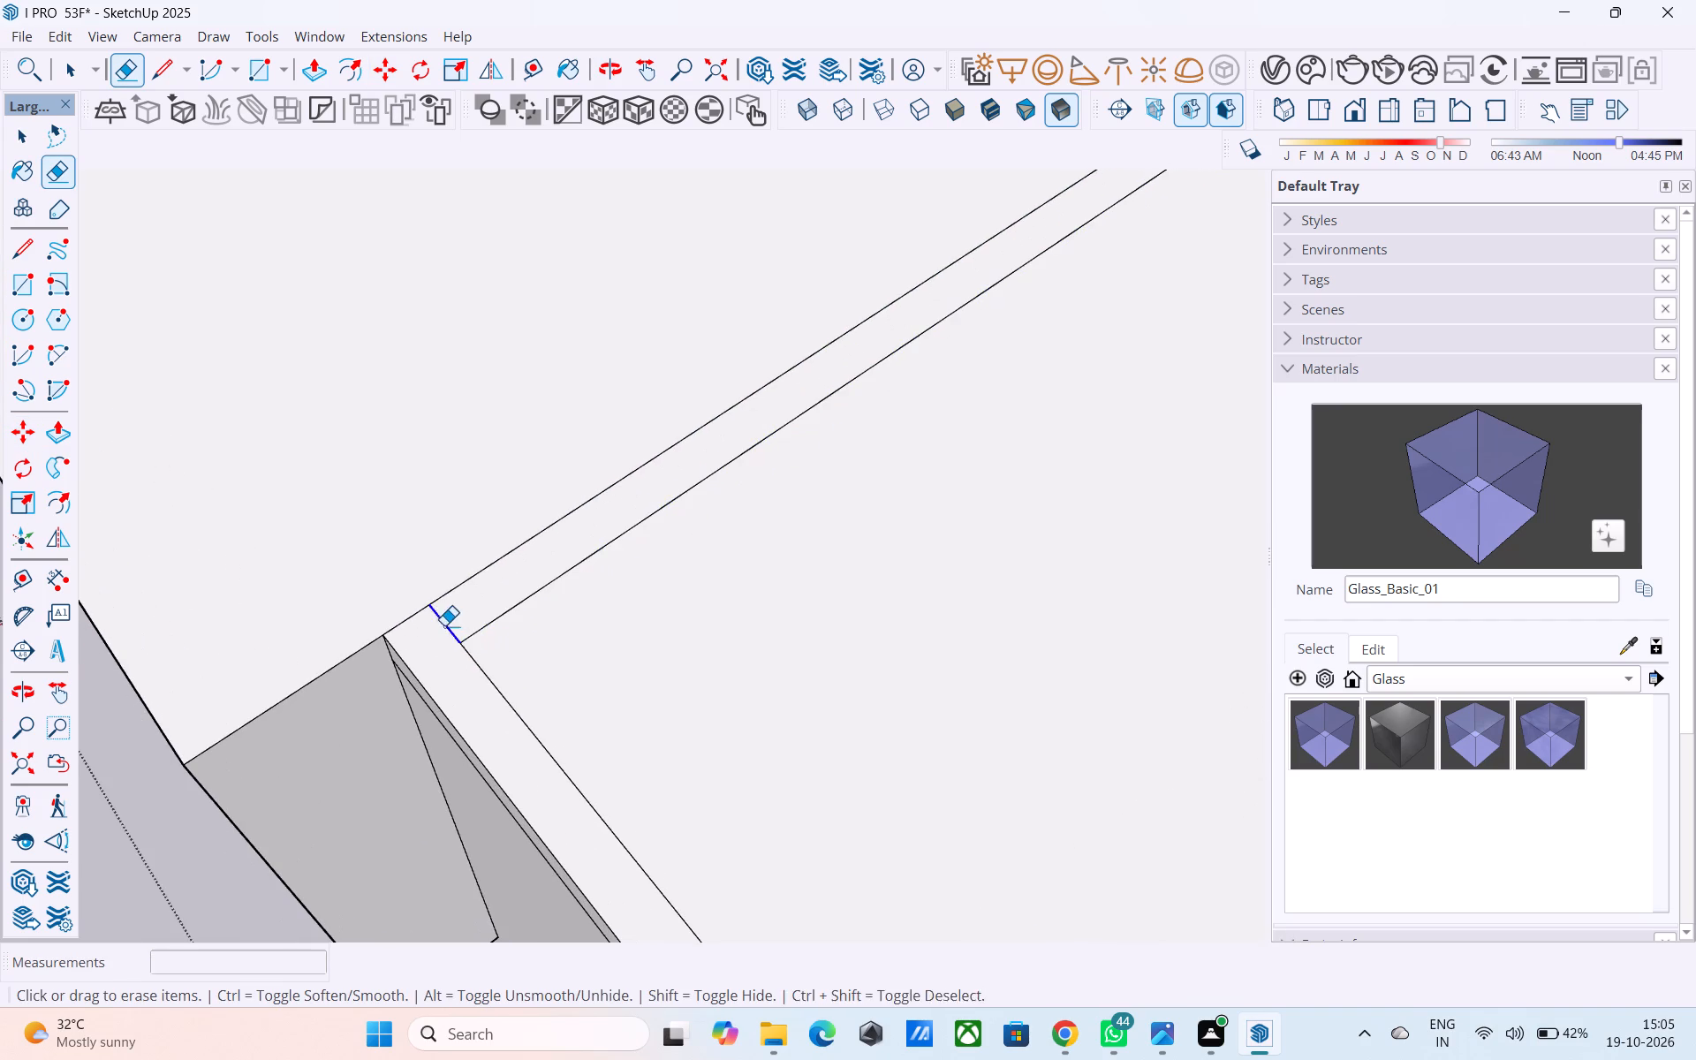
scroll(435, 655, "down", 20)
scroll(435, 655, "down", 3)
scroll(899, 492, "up", 7)
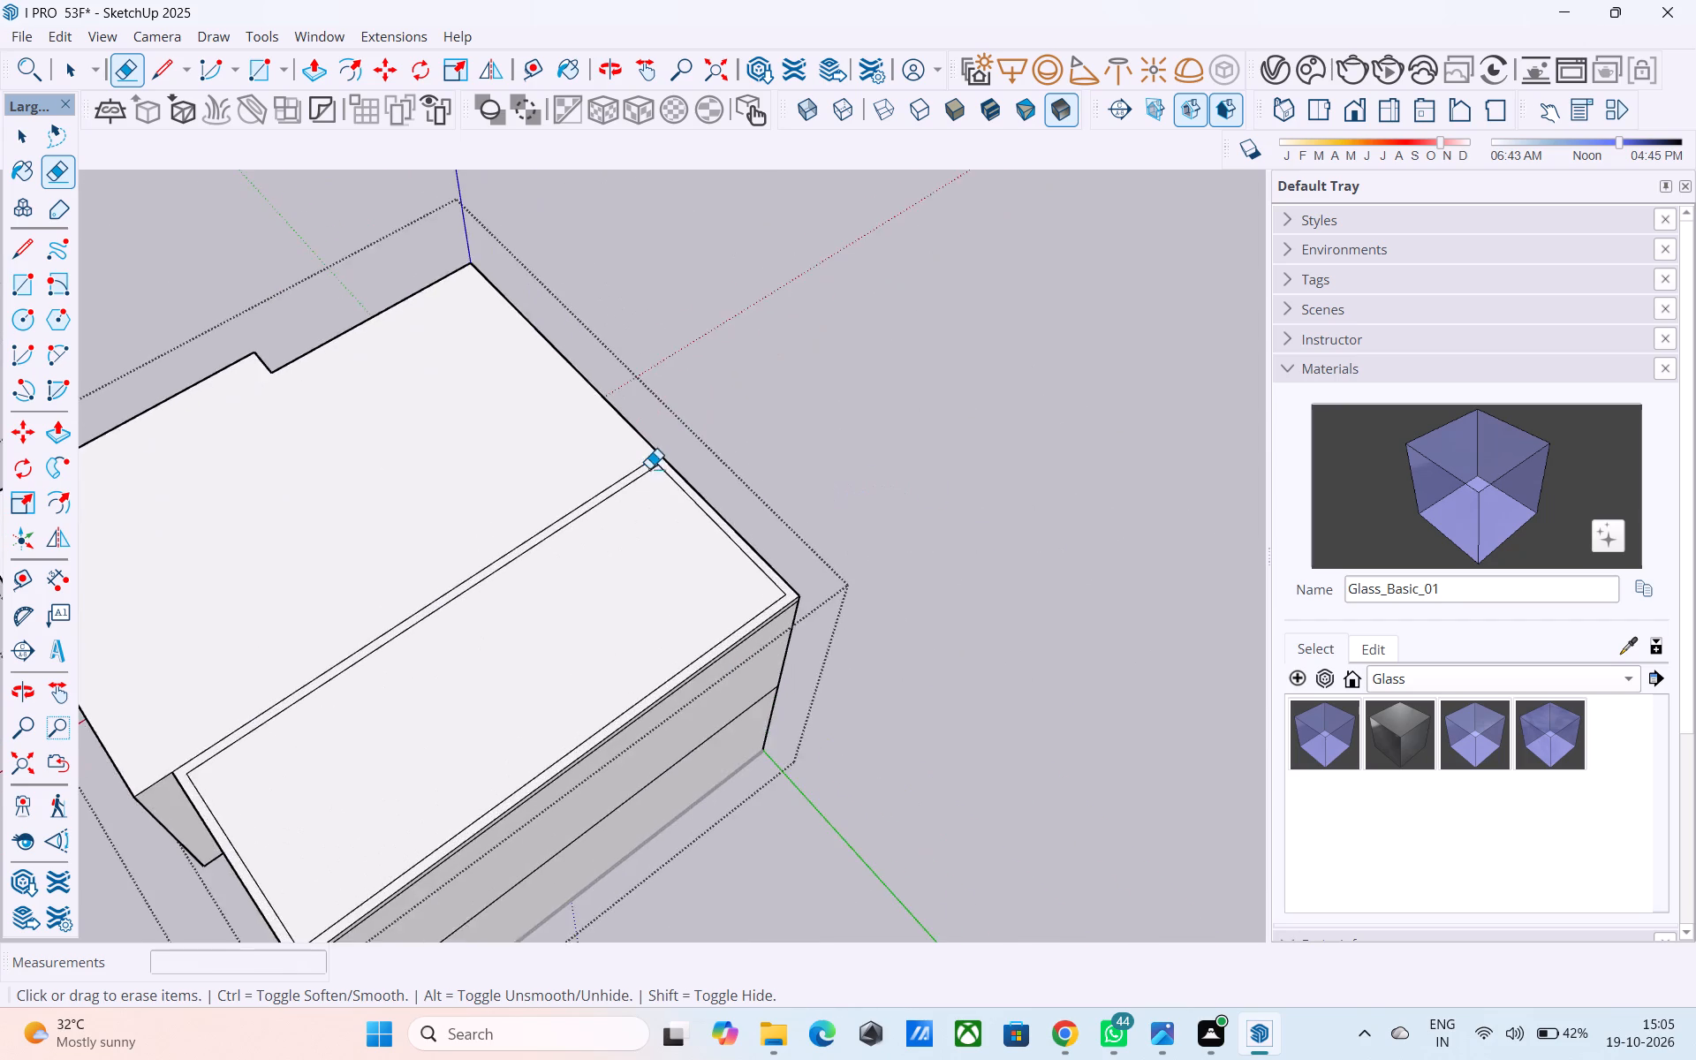
scroll(649, 468, "up", 13)
left_click_drag(673, 452, 686, 452)
scroll(686, 452, "down", 7)
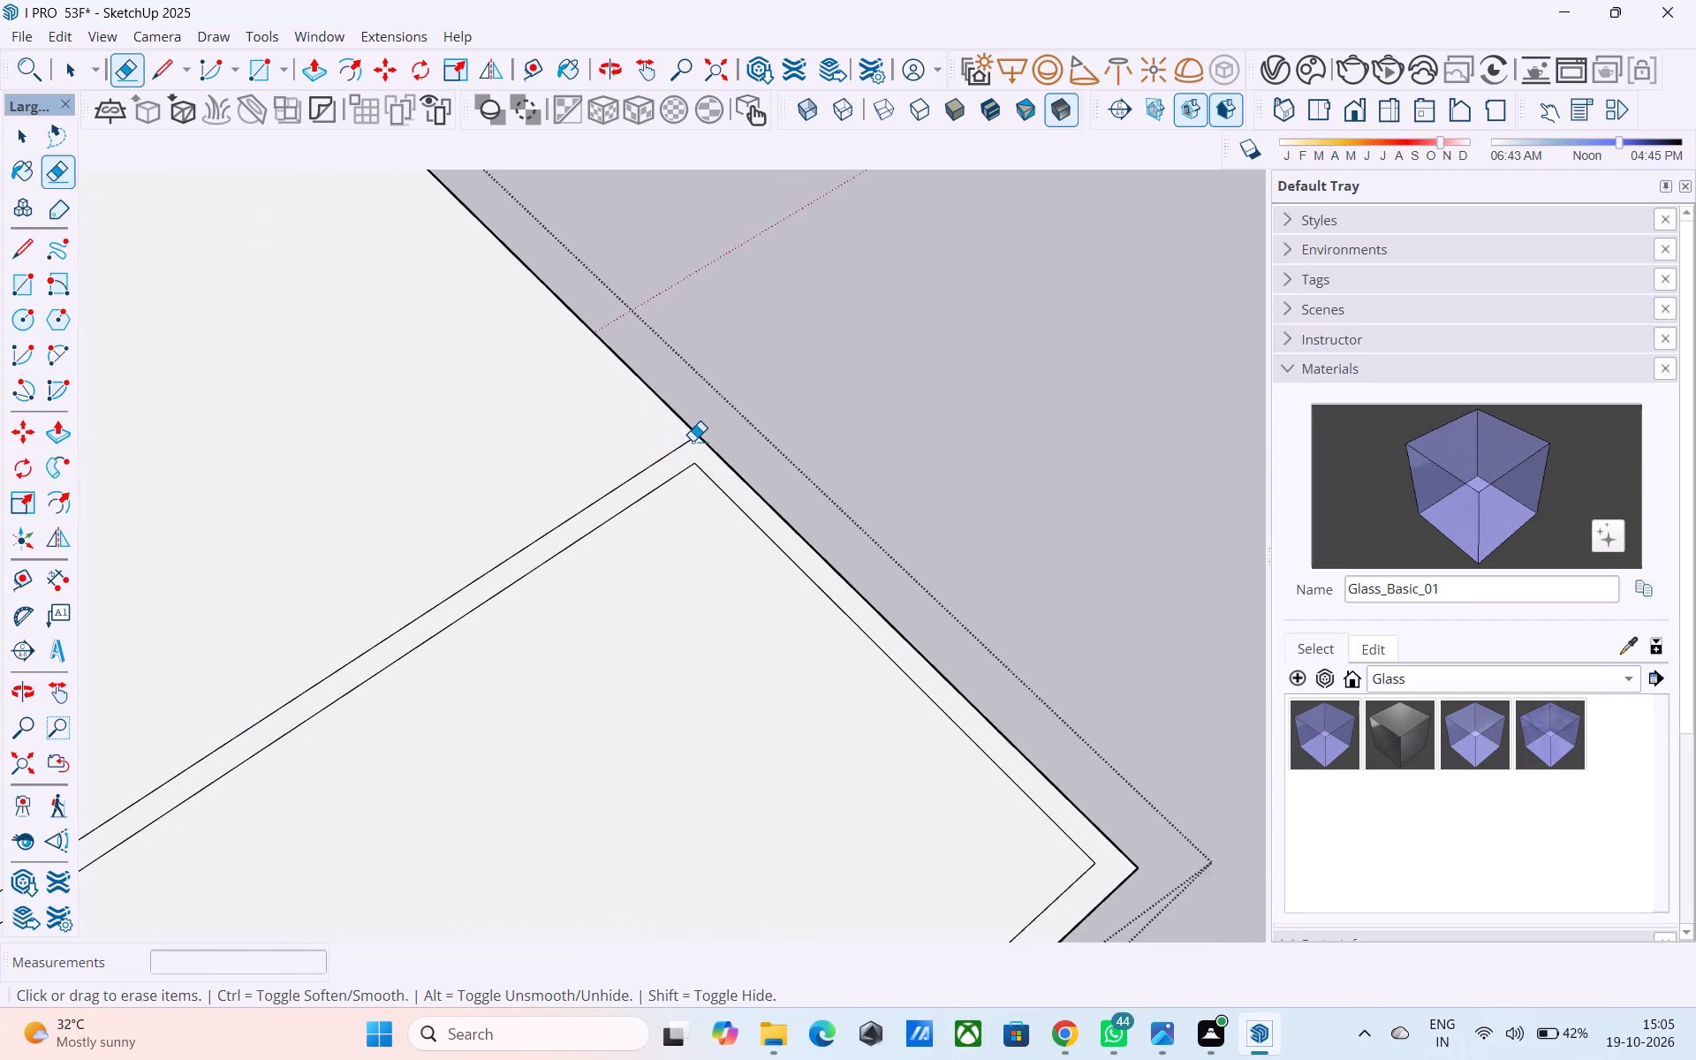
Push/Pull the 6" border face on the roof strip up 10' to raise the third-level walls.
scroll(693, 441, "down", 4)
scroll(748, 399, "up", 1)
scroll(755, 387, "down", 11)
middle_click_drag(711, 715, 767, 642)
scroll(534, 603, "up", 9)
middle_click_drag(507, 722, 520, 647)
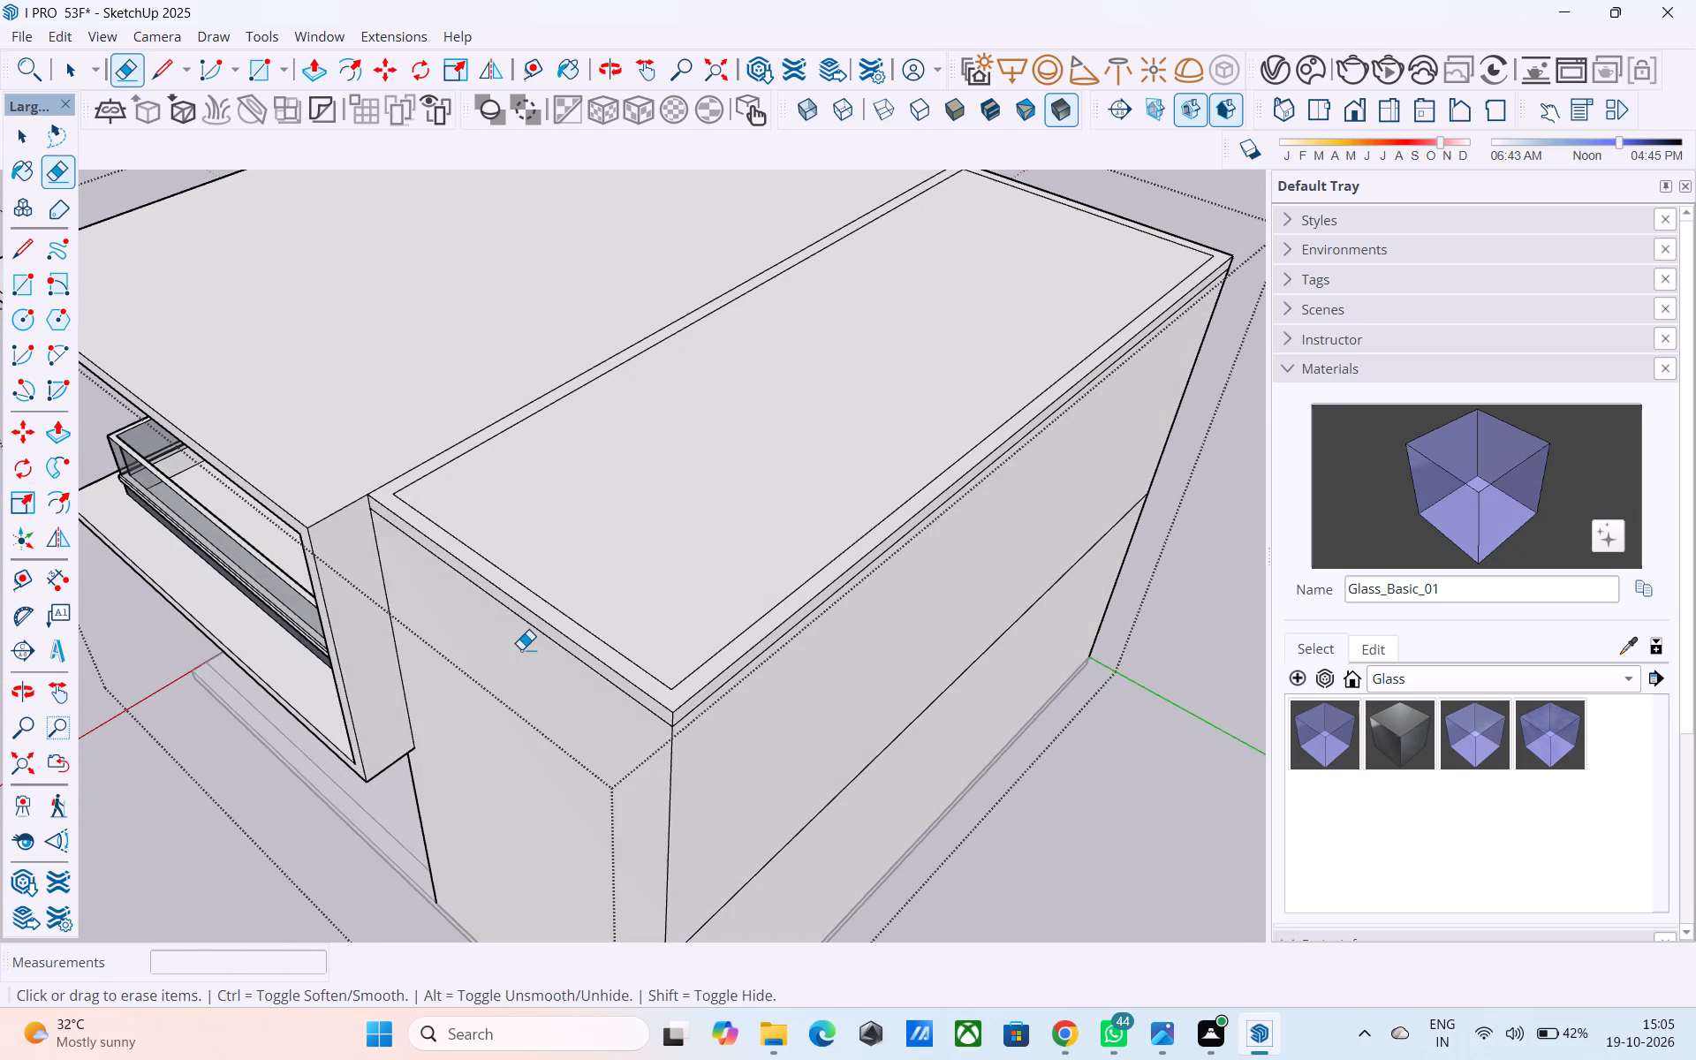
key("space")
scroll(450, 524, "down", 5)
scroll(565, 646, "up", 7)
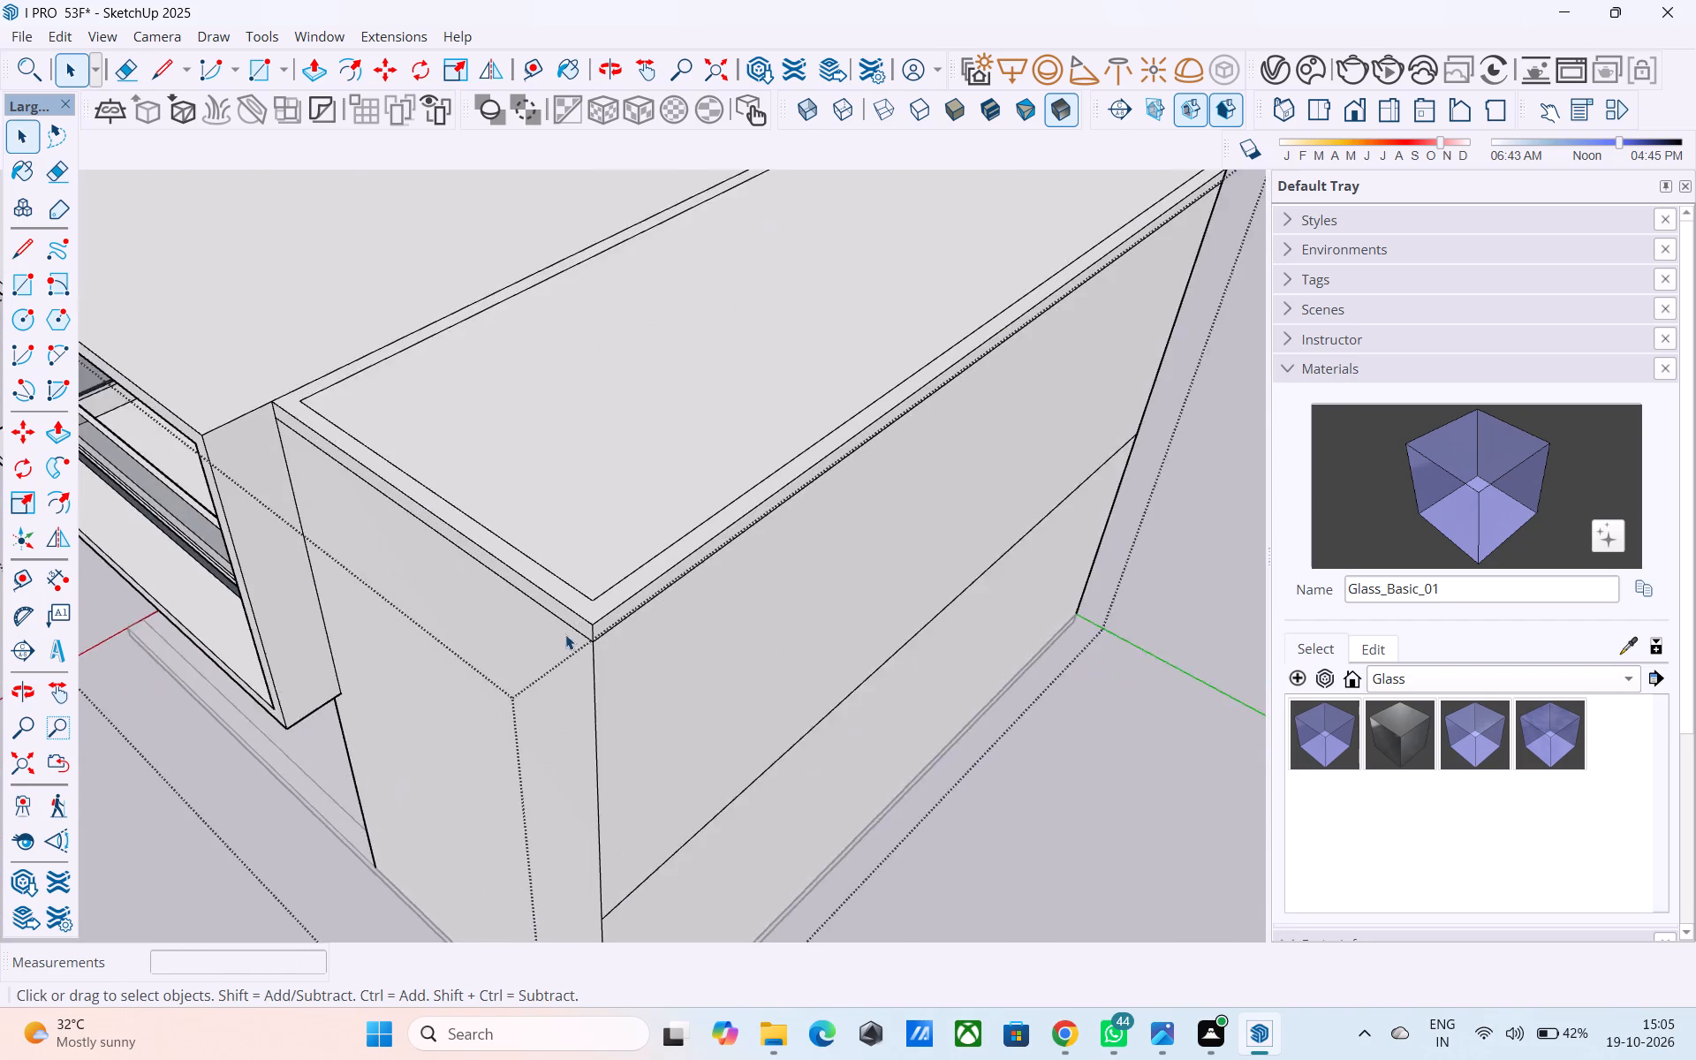
scroll(565, 634, "up", 2)
left_click(589, 598)
key("p")
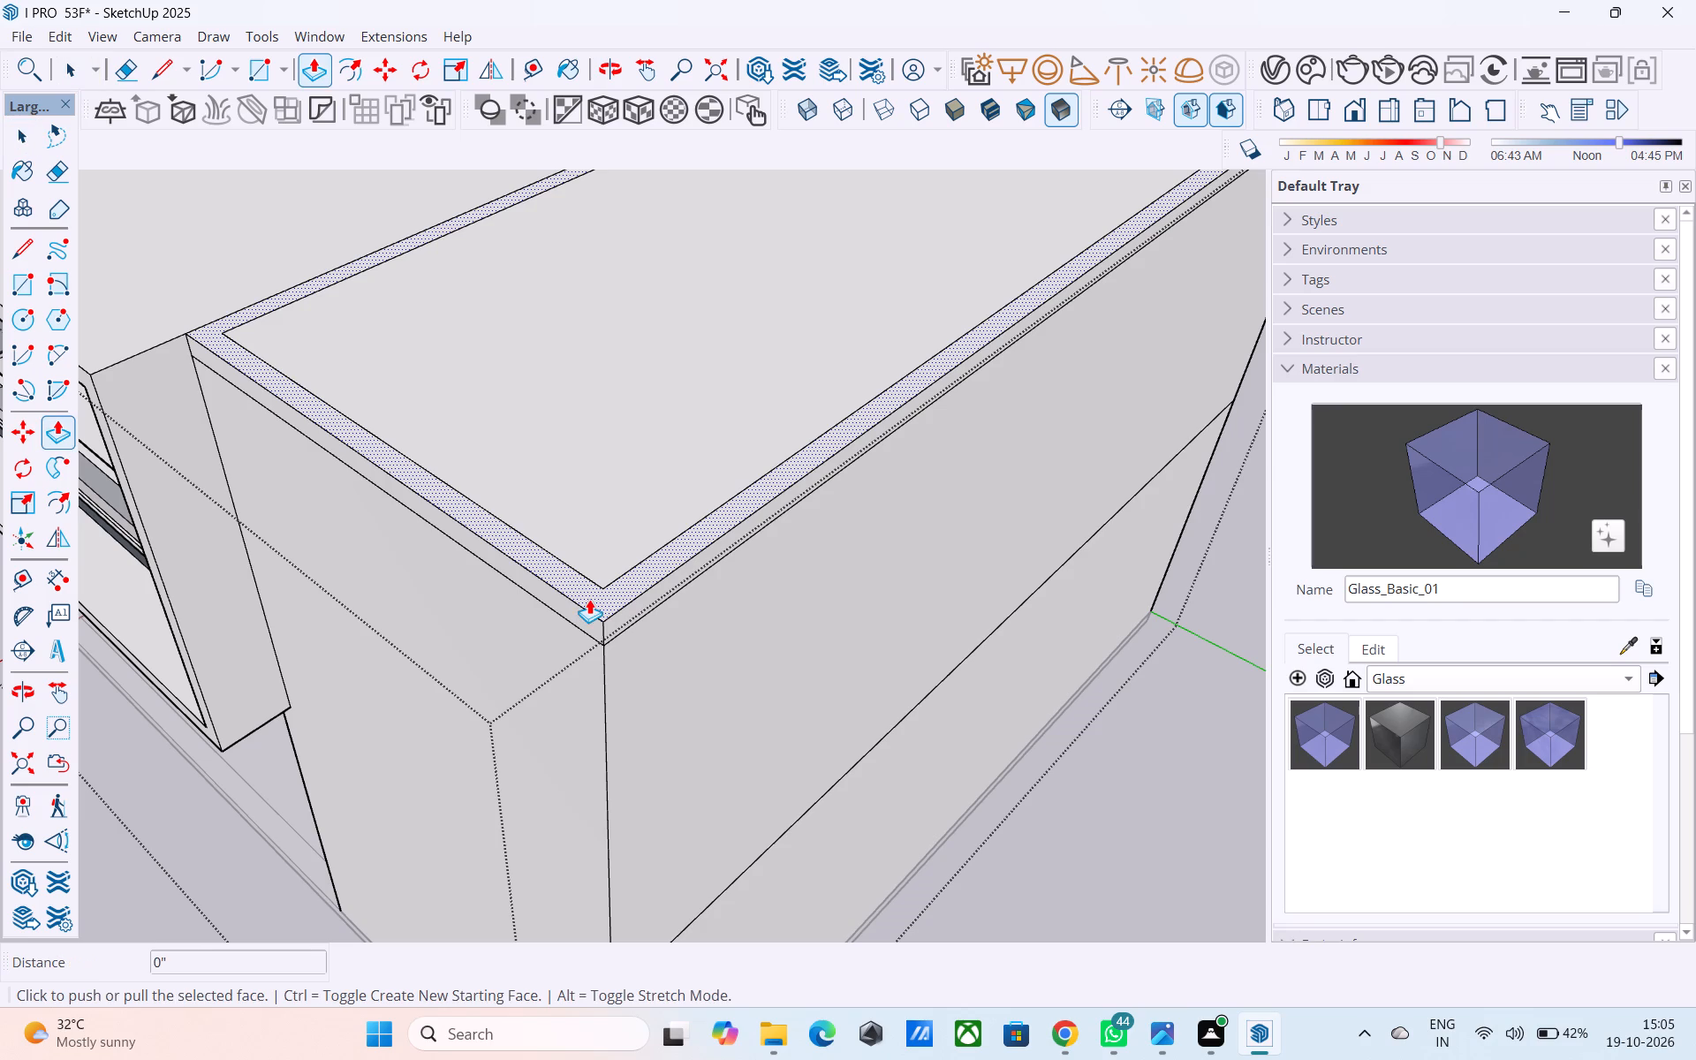
left_click(620, 588)
scroll(640, 488, "down", 5)
middle_click_drag(641, 478, 748, 317)
scroll(471, 506, "down", 7)
scroll(578, 389, "up", 4)
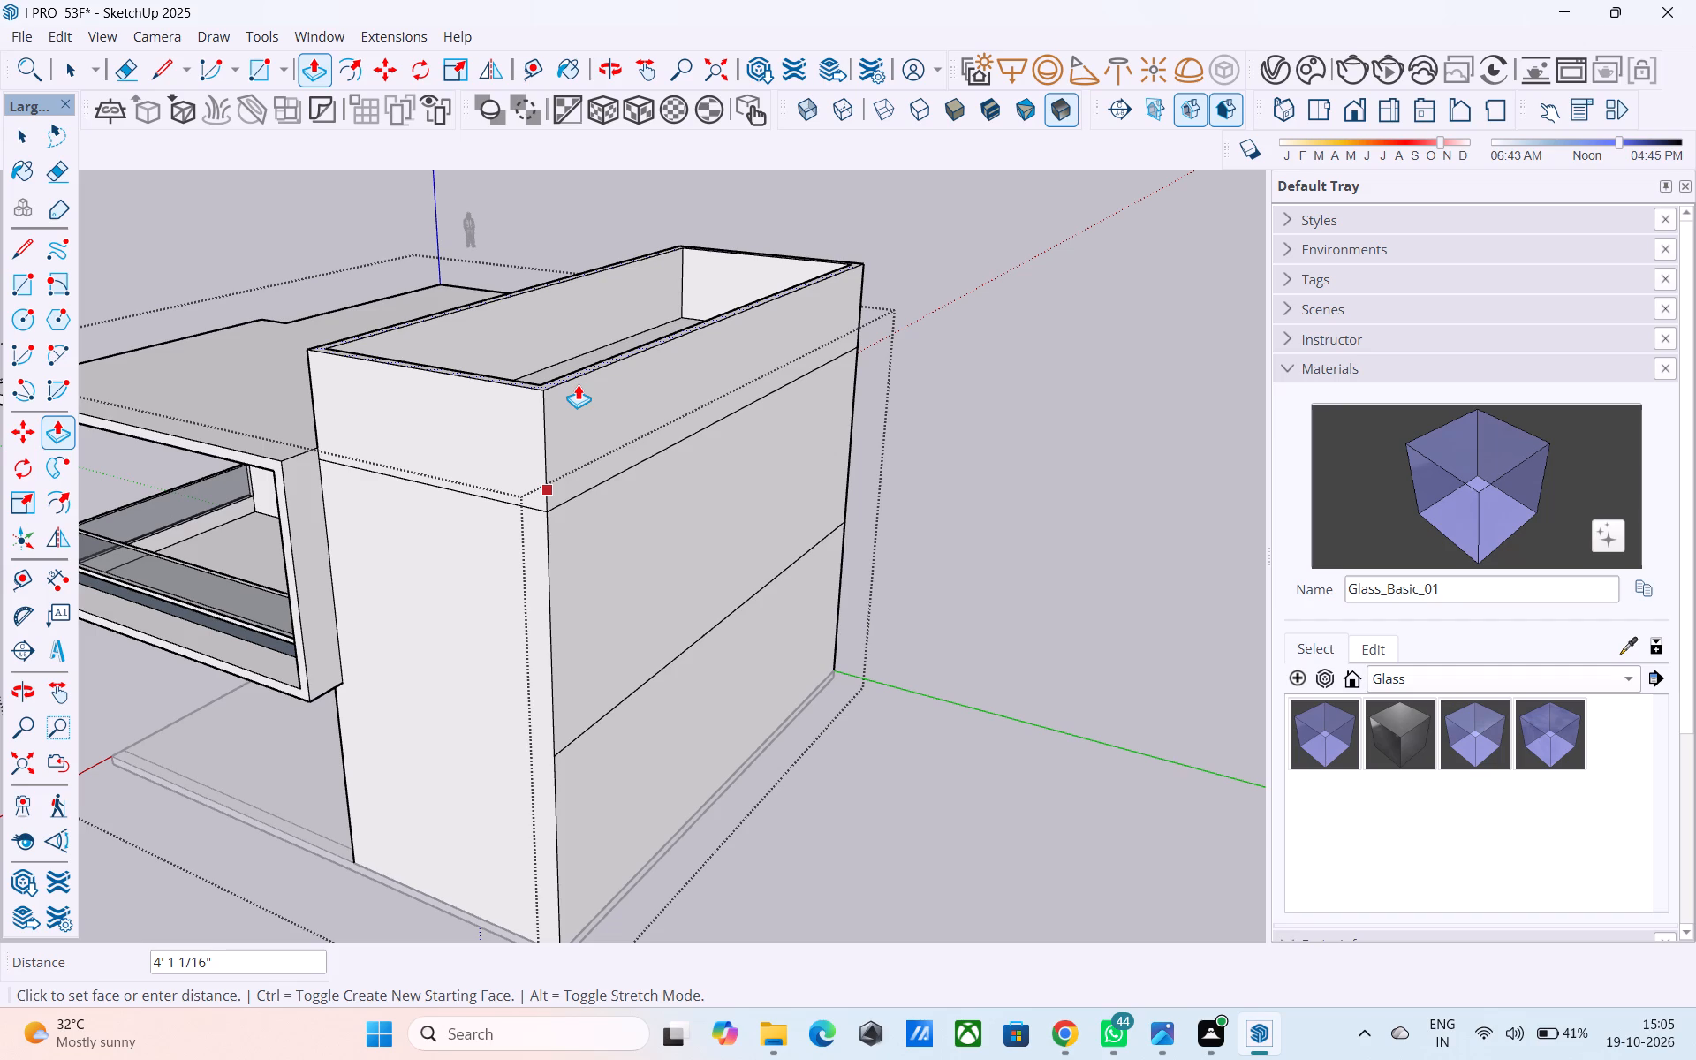
type("10'")
key("Return")
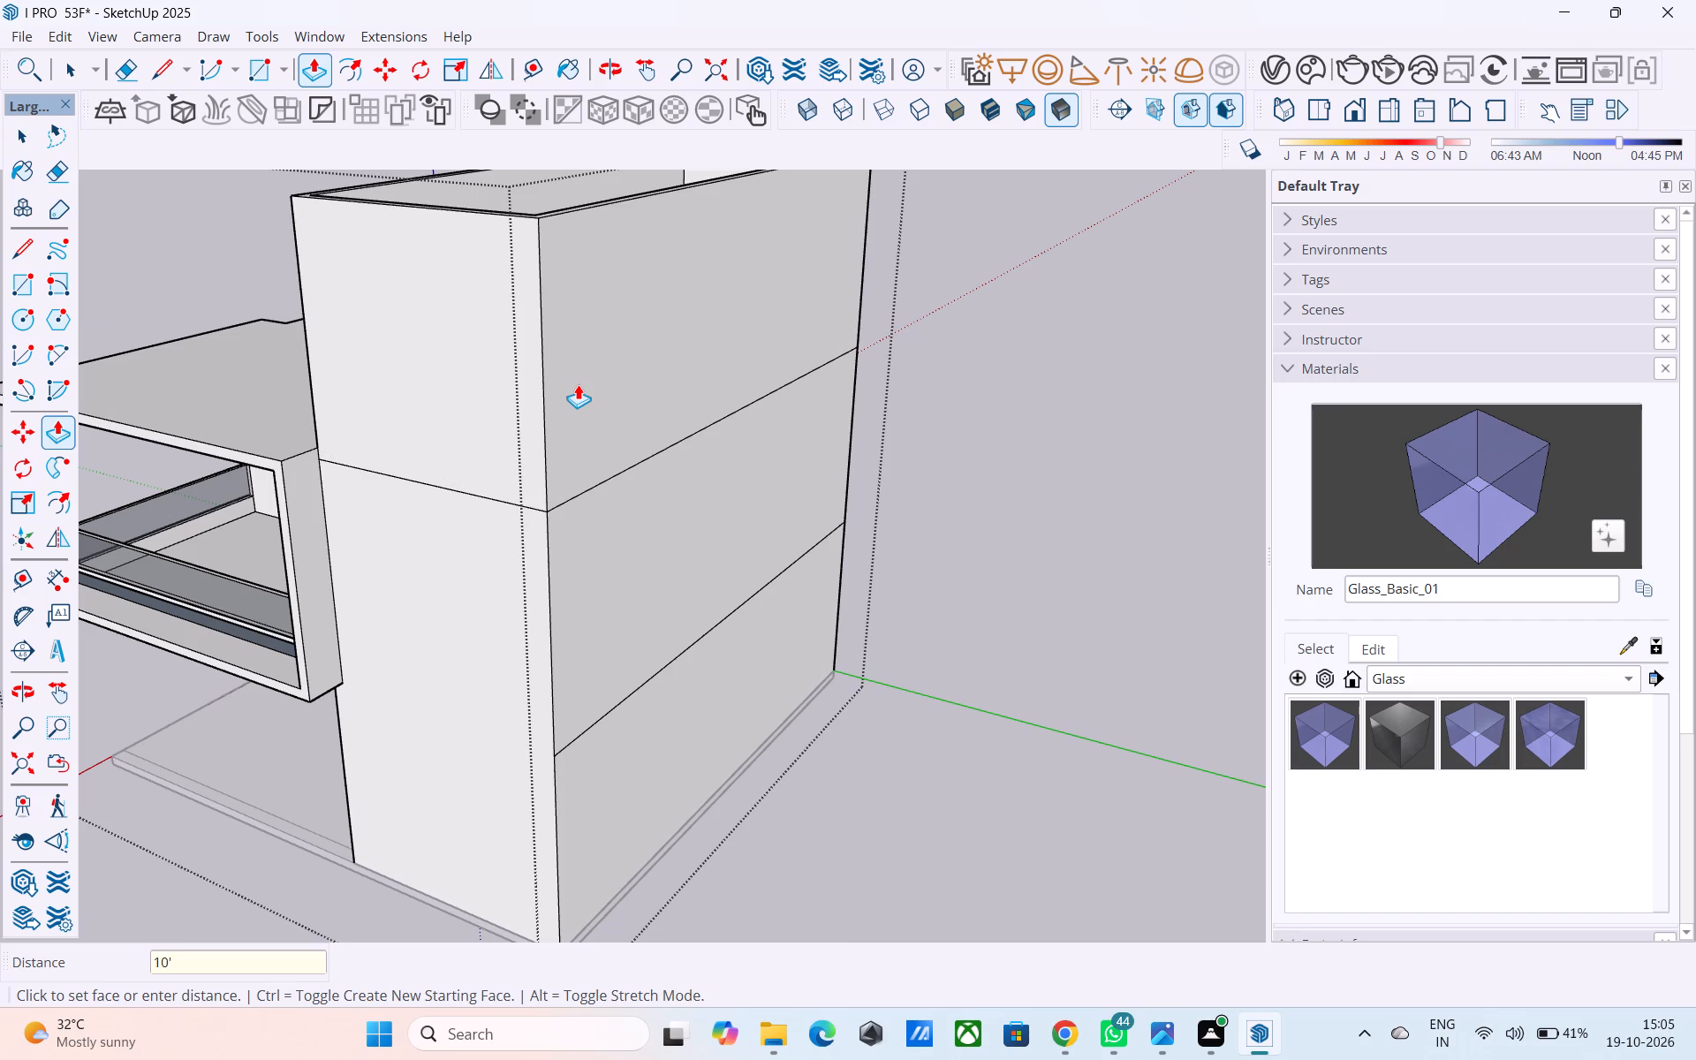
key("space")
Draw a line across the plain front wall from the side wall's lower floor line to the balcony frame's bottom corner.
scroll(572, 445, "down", 7)
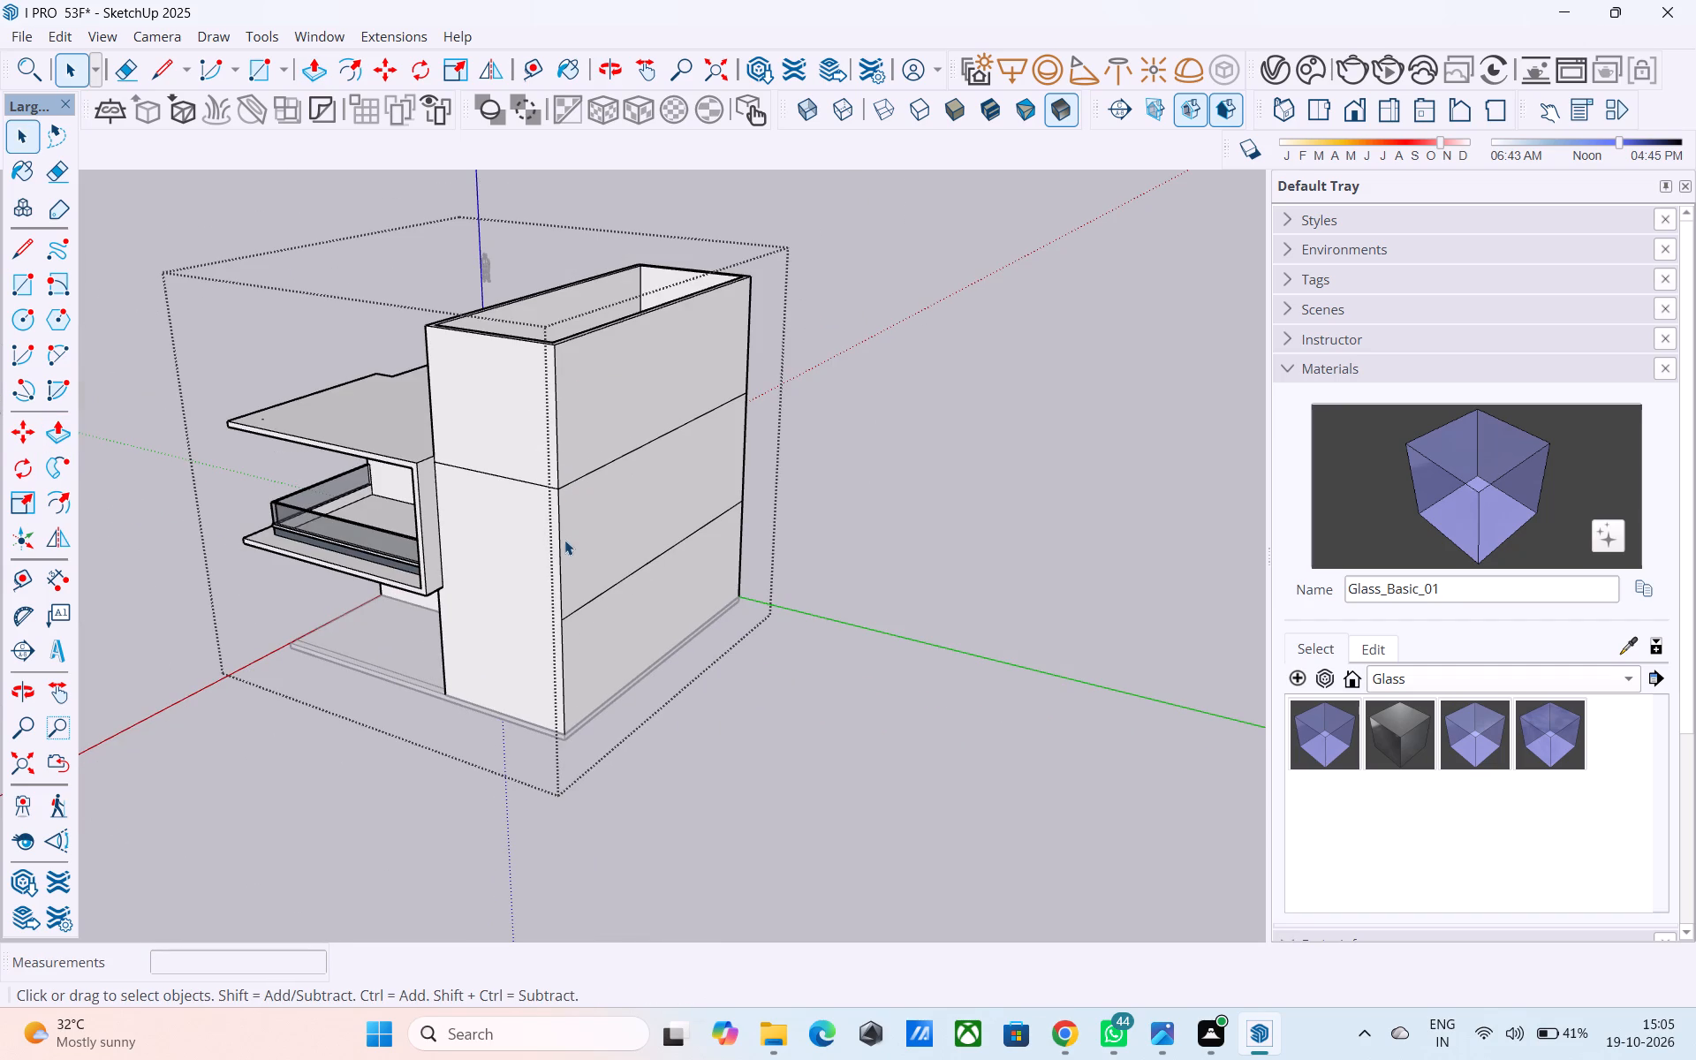
key("l")
scroll(592, 633, "up", 7)
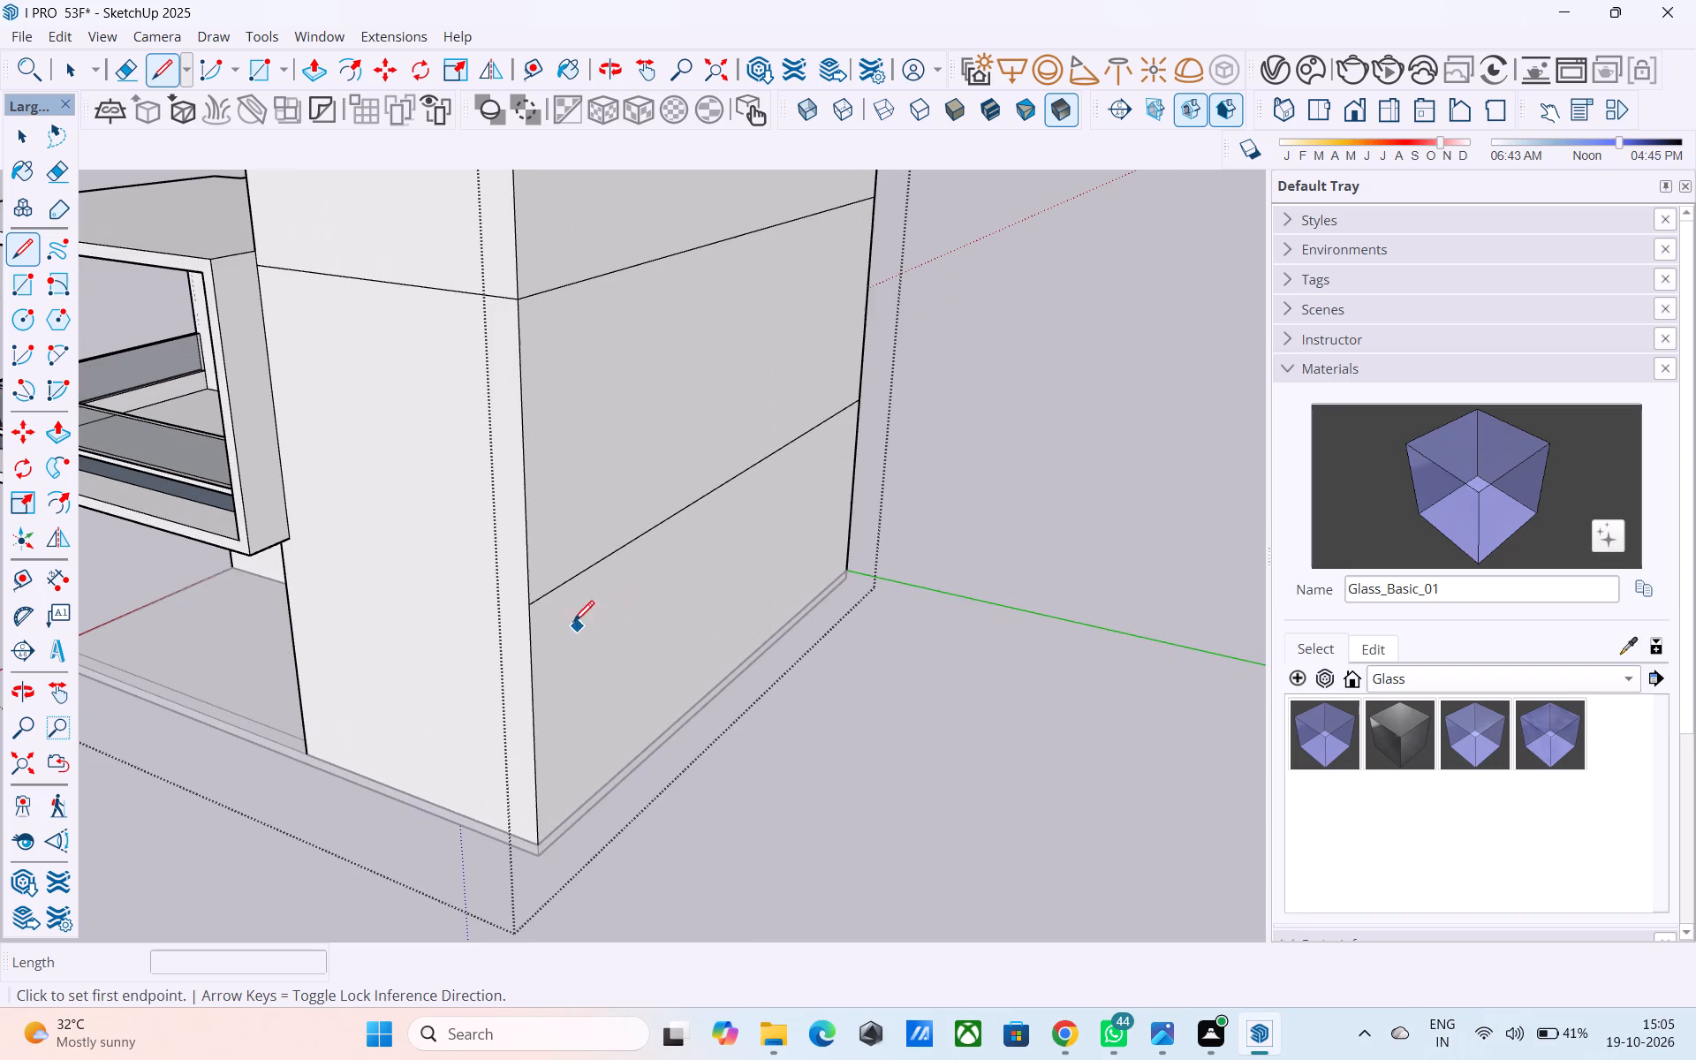
left_click(525, 606)
middle_click_drag(403, 585, 729, 473)
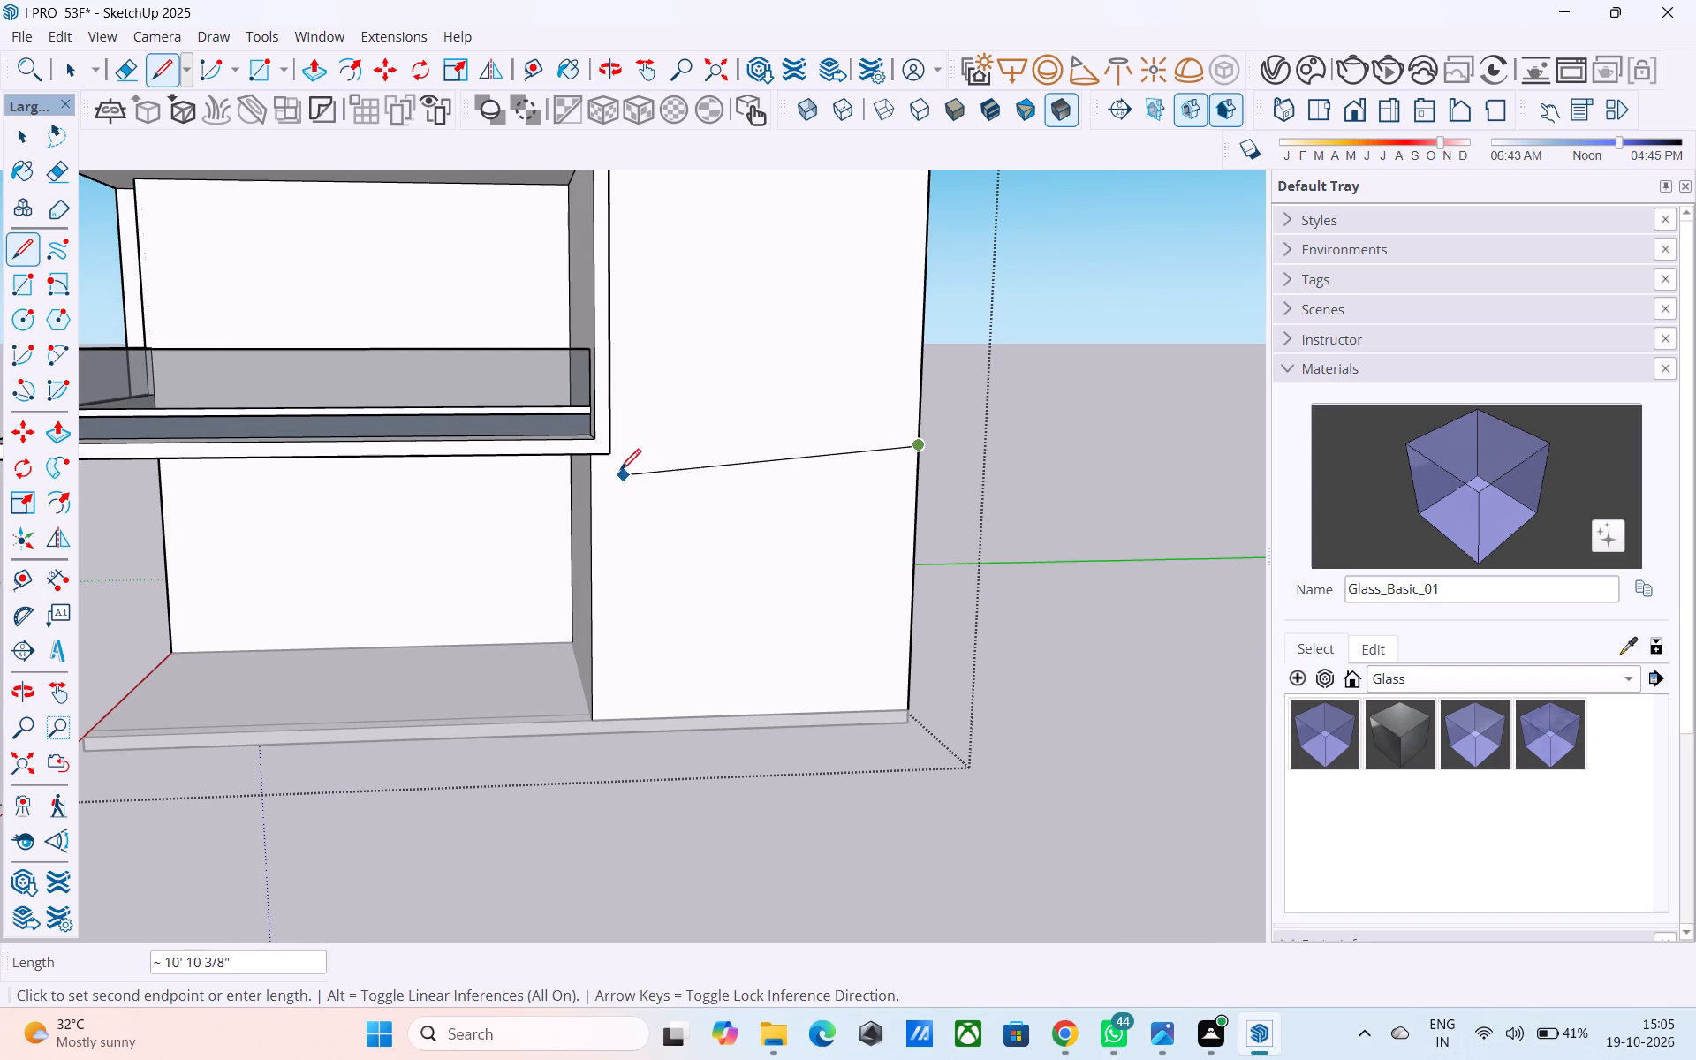
middle_click_drag(496, 352, 455, 310)
scroll(554, 392, "up", 5)
middle_click_drag(611, 440, 539, 396)
scroll(539, 396, "up", 3)
left_click(550, 408)
scroll(549, 430, "down", 4)
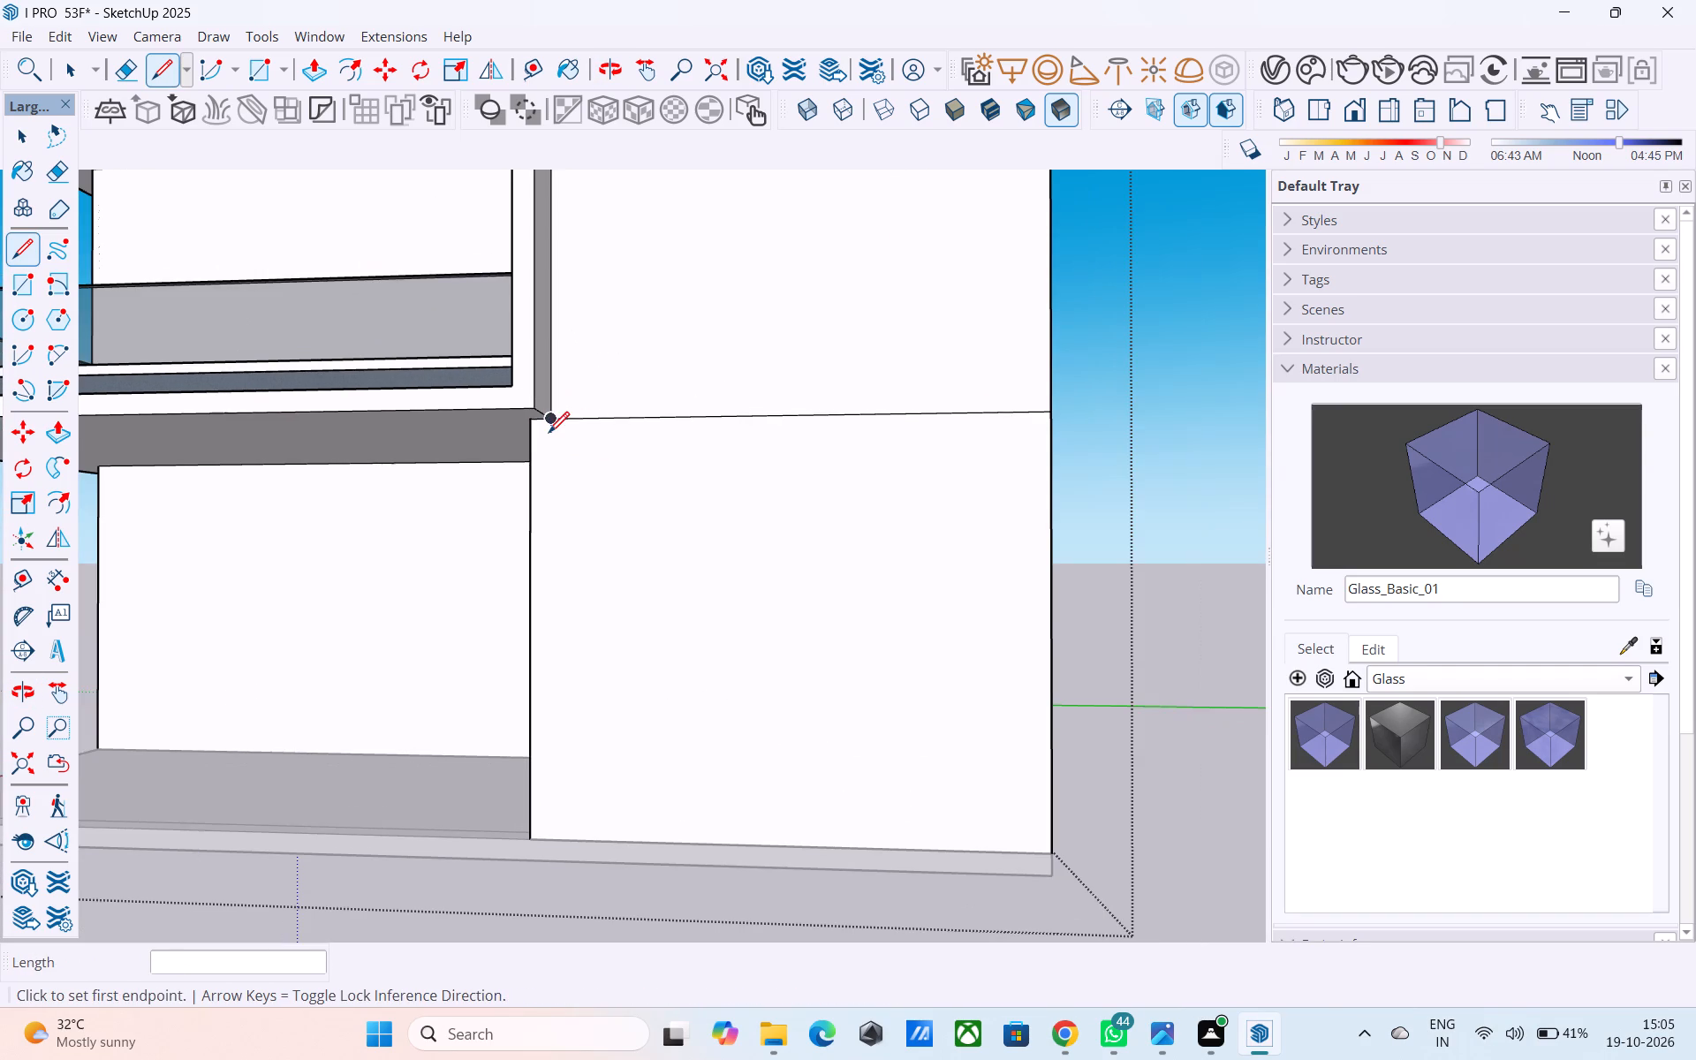
key("space")
Examine the whole building from several sides, including the third-level walls, the balcony frame and the floor lines.
scroll(593, 452, "down", 9)
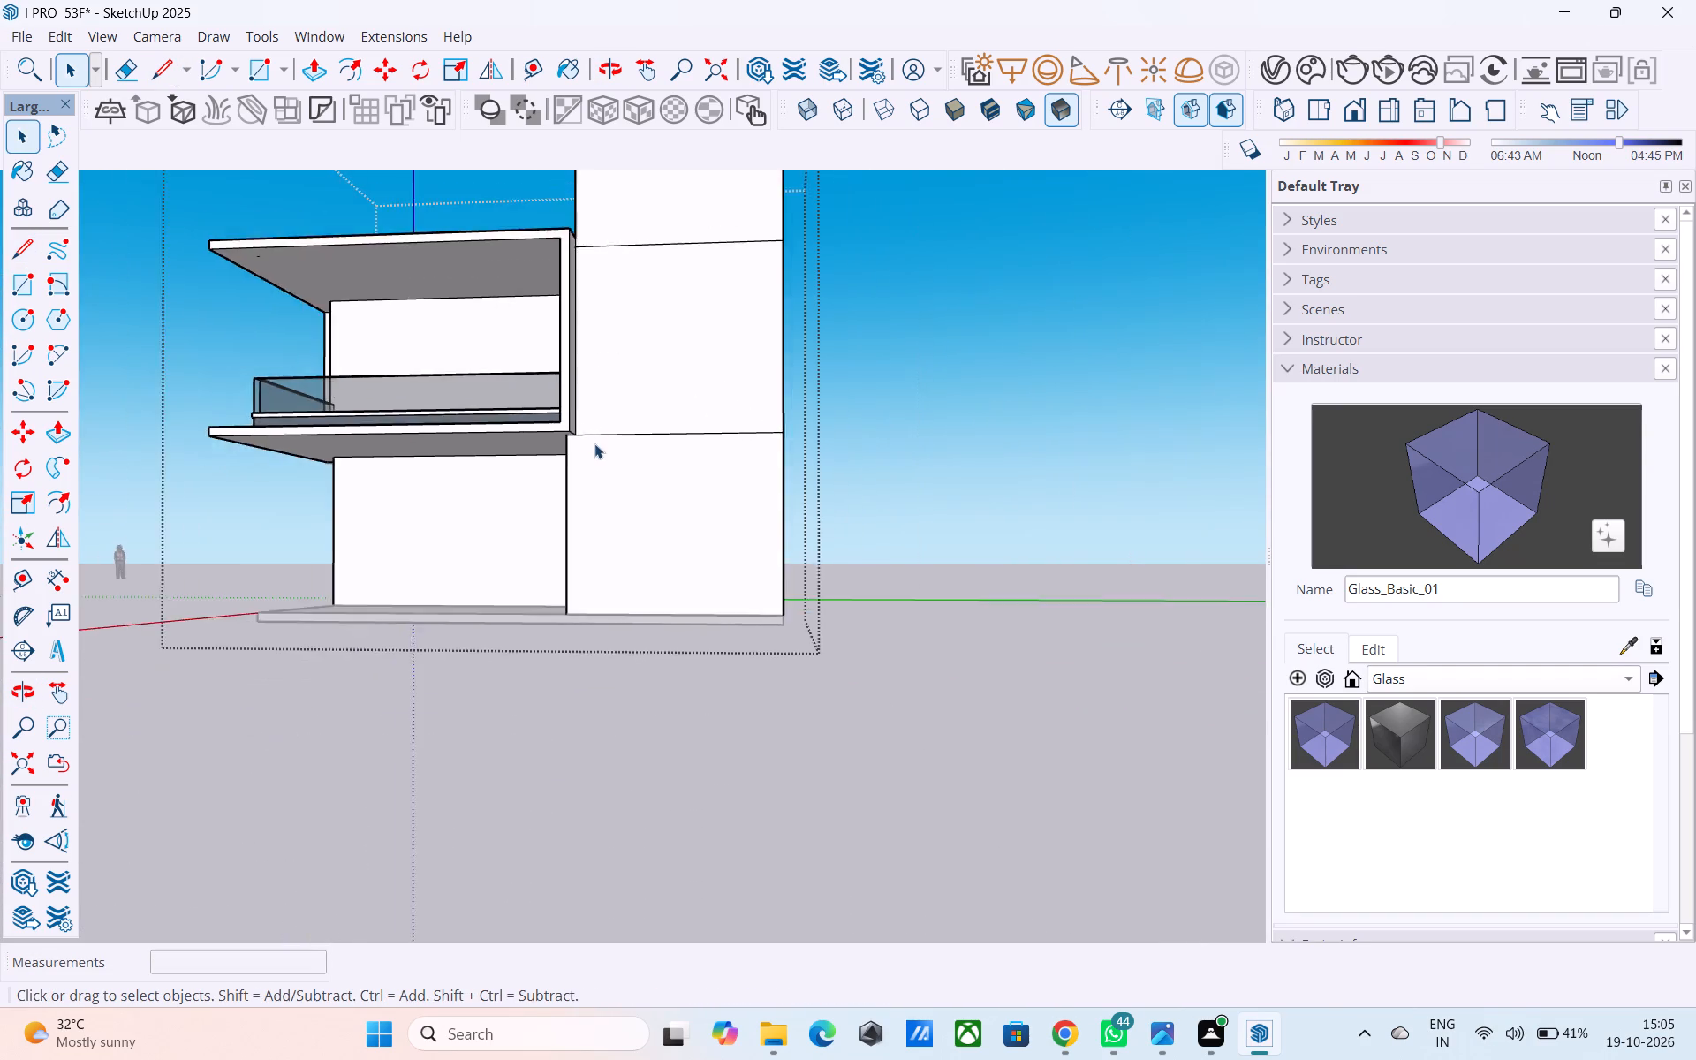
middle_click_drag(594, 443, 560, 616)
scroll(620, 511, "down", 4)
middle_click_drag(640, 502, 415, 700)
scroll(546, 467, "down", 3)
middle_click_drag(546, 466, 1233, 477)
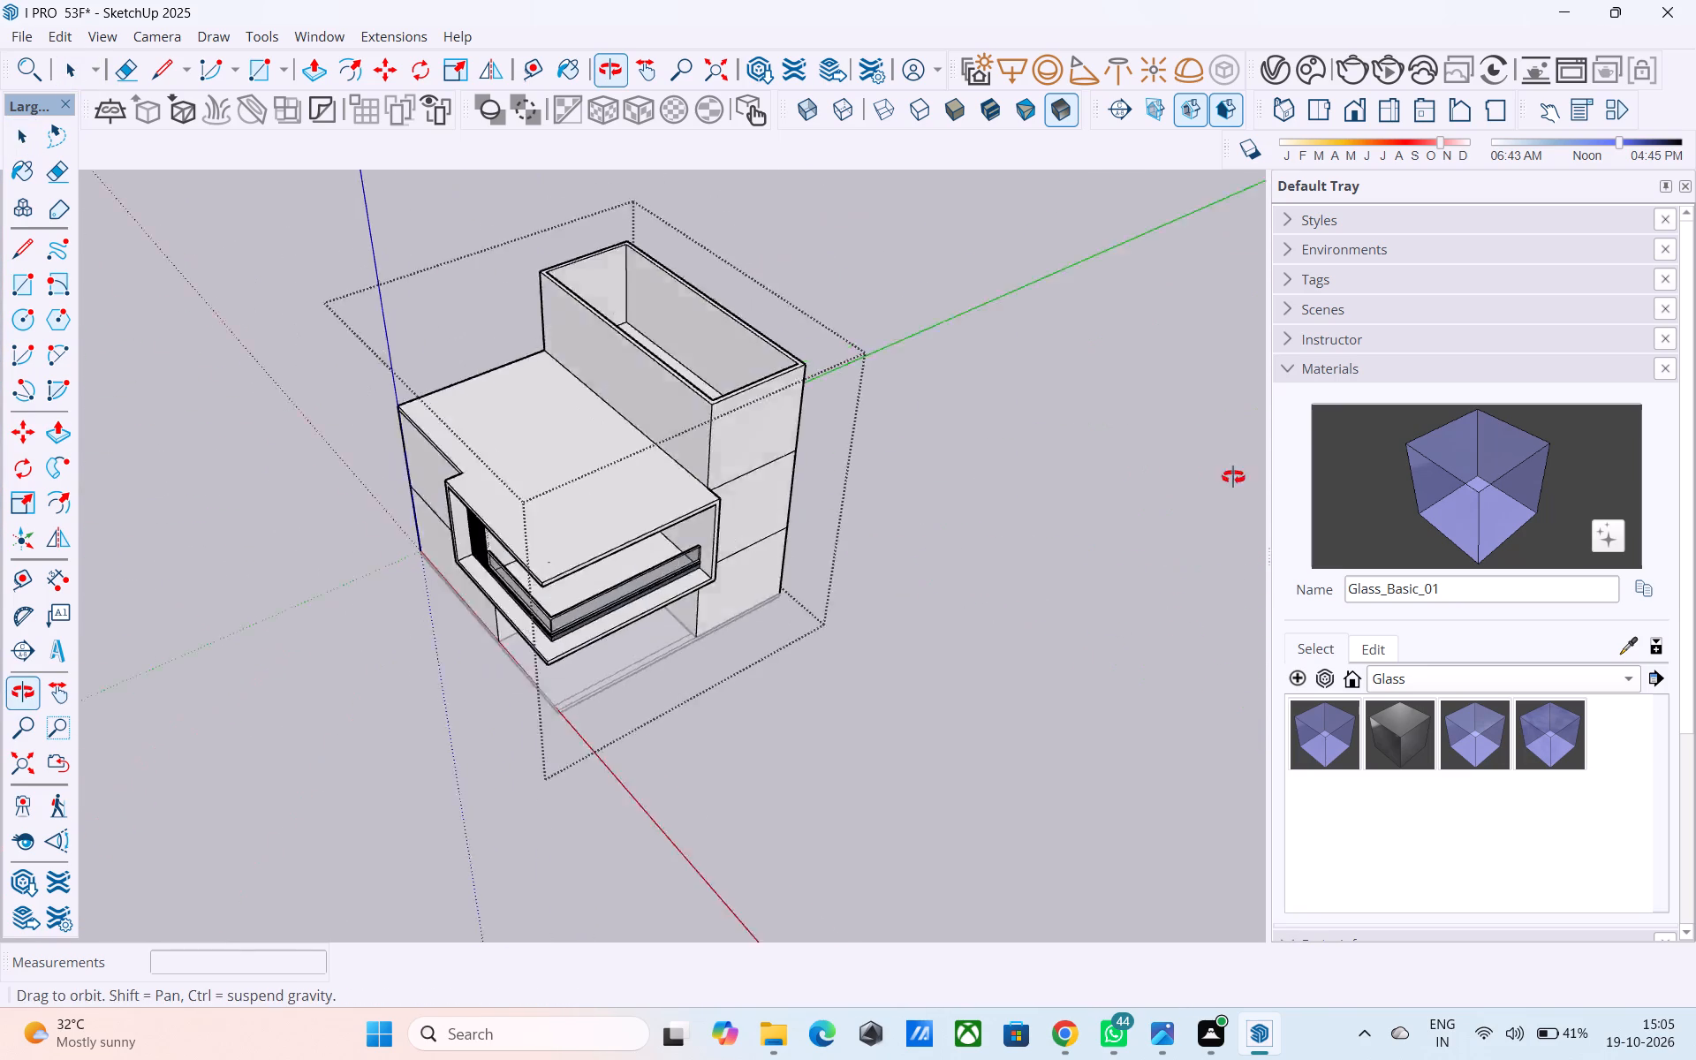
middle_click_drag(1233, 477, 1222, 481)
scroll(1043, 473, "down", 3)
scroll(644, 281, "up", 5)
scroll(647, 321, "down", 5)
middle_click_drag(654, 769, 761, 859)
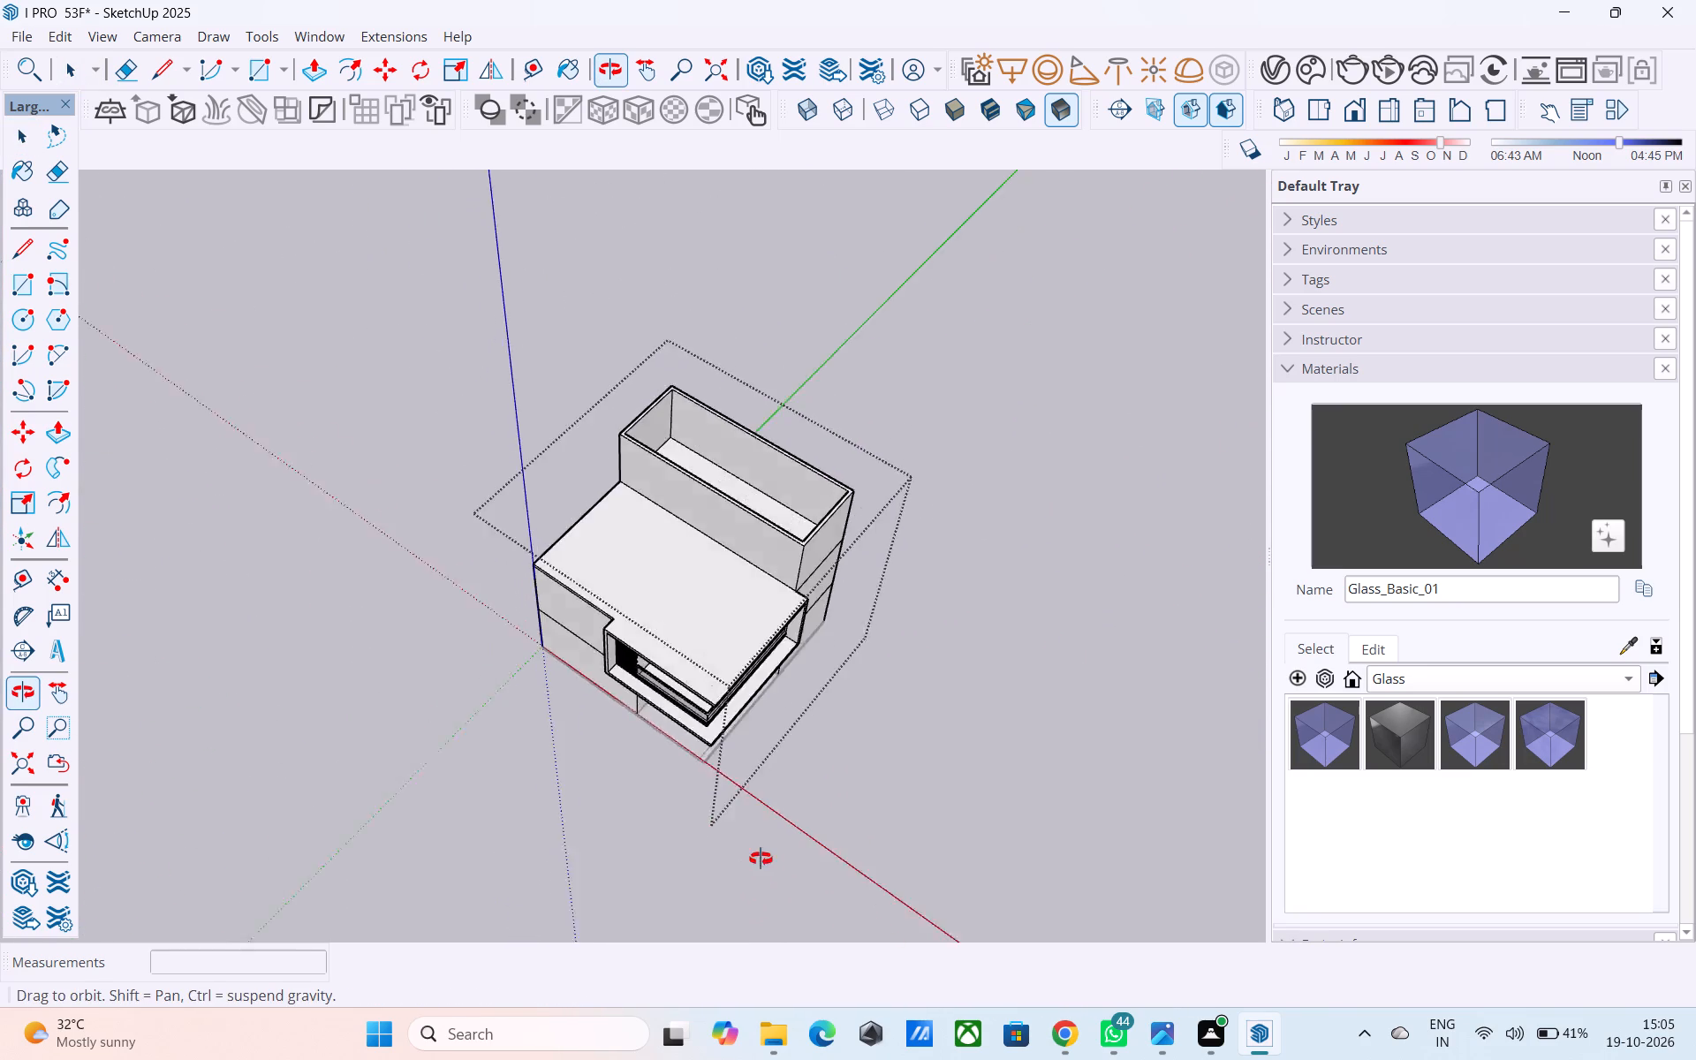
middle_click_drag(761, 859, 746, 780)
scroll(814, 236, "up", 5)
middle_click_drag(754, 257, 771, 110)
middle_click_drag(738, 337, 683, 193)
middle_click_drag(613, 388, 576, 283)
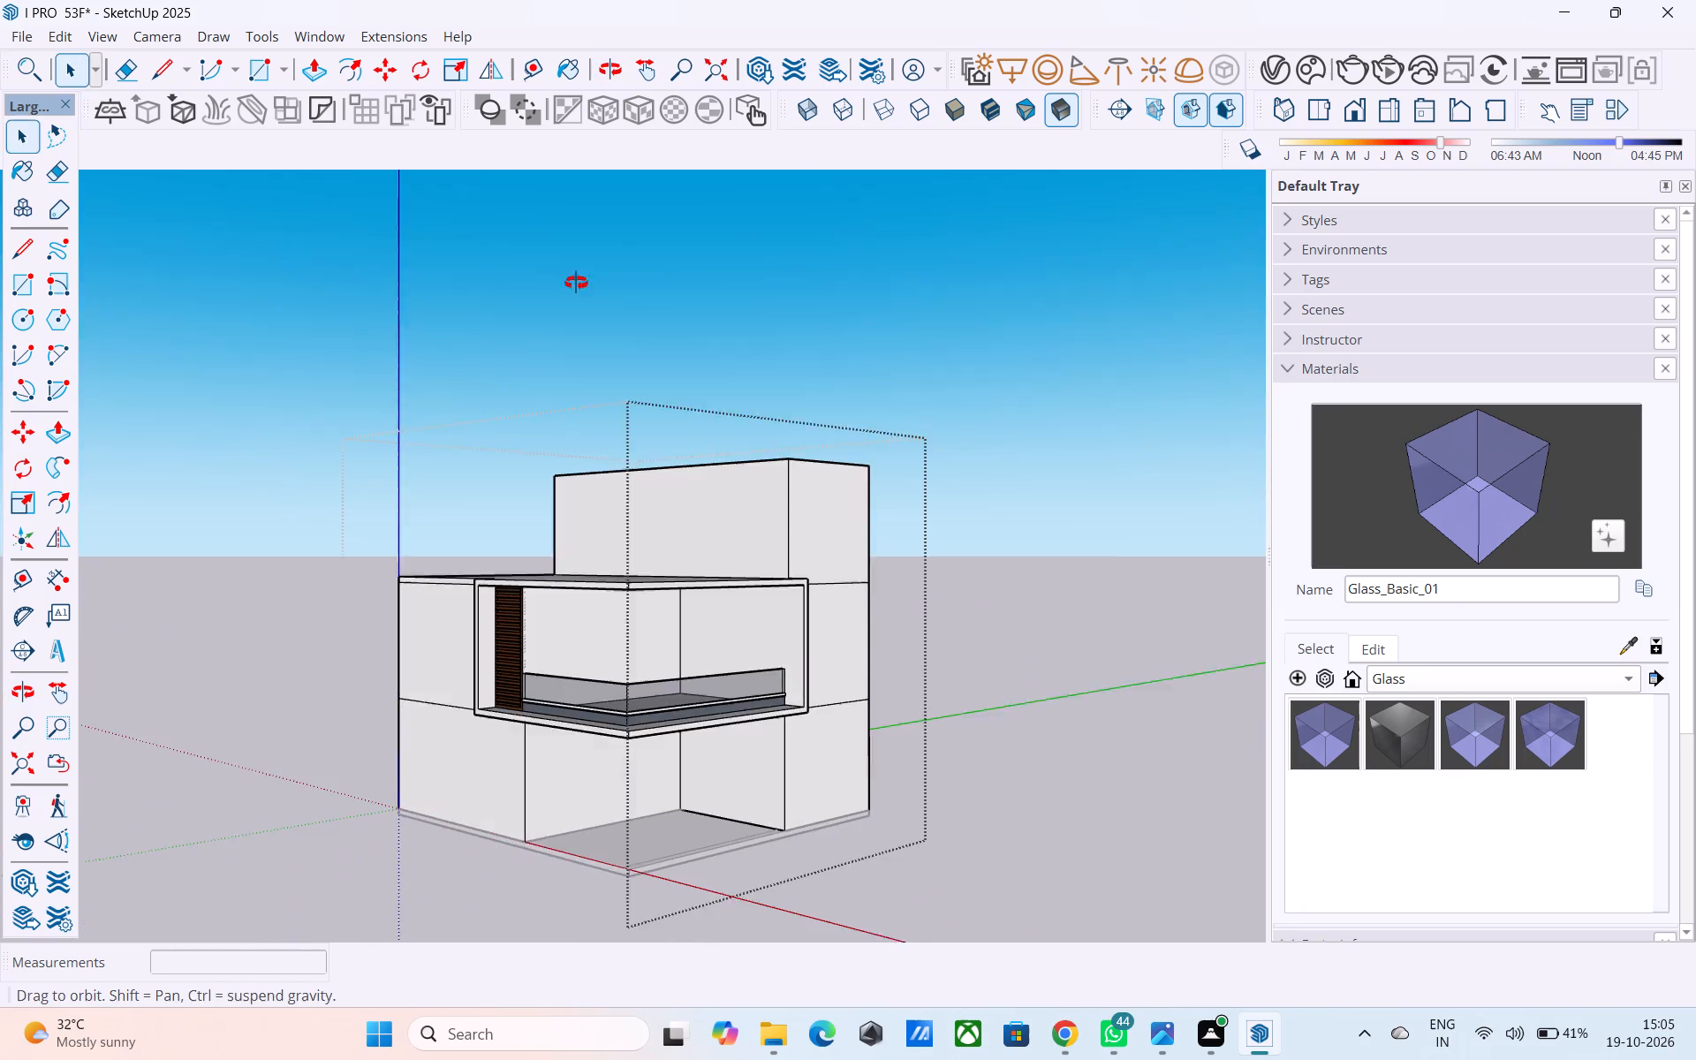
middle_click_drag(576, 283, 579, 290)
scroll(677, 473, "up", 1)
middle_click_drag(670, 467, 427, 472)
middle_click_drag(833, 574, 447, 593)
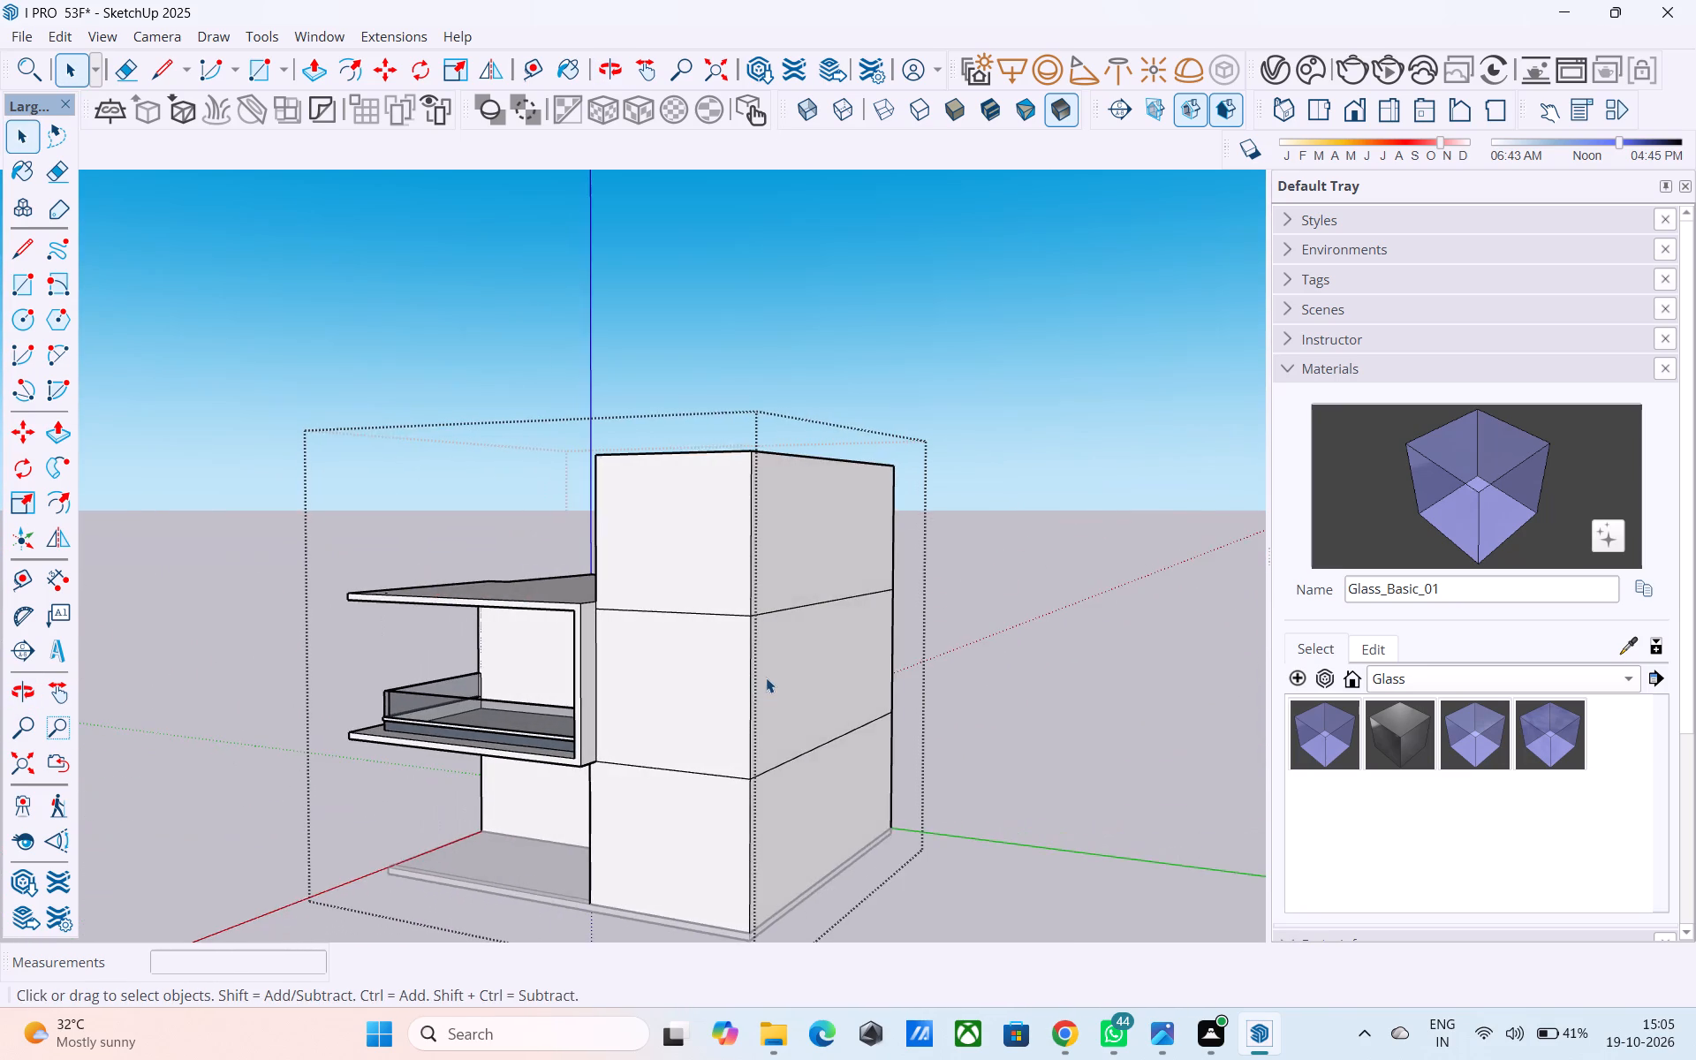
scroll(766, 678, "up", 4)
scroll(761, 662, "down", 2)
middle_click_drag(761, 662, 1003, 683)
scroll(731, 560, "down", 2)
middle_click_drag(731, 558, 1098, 578)
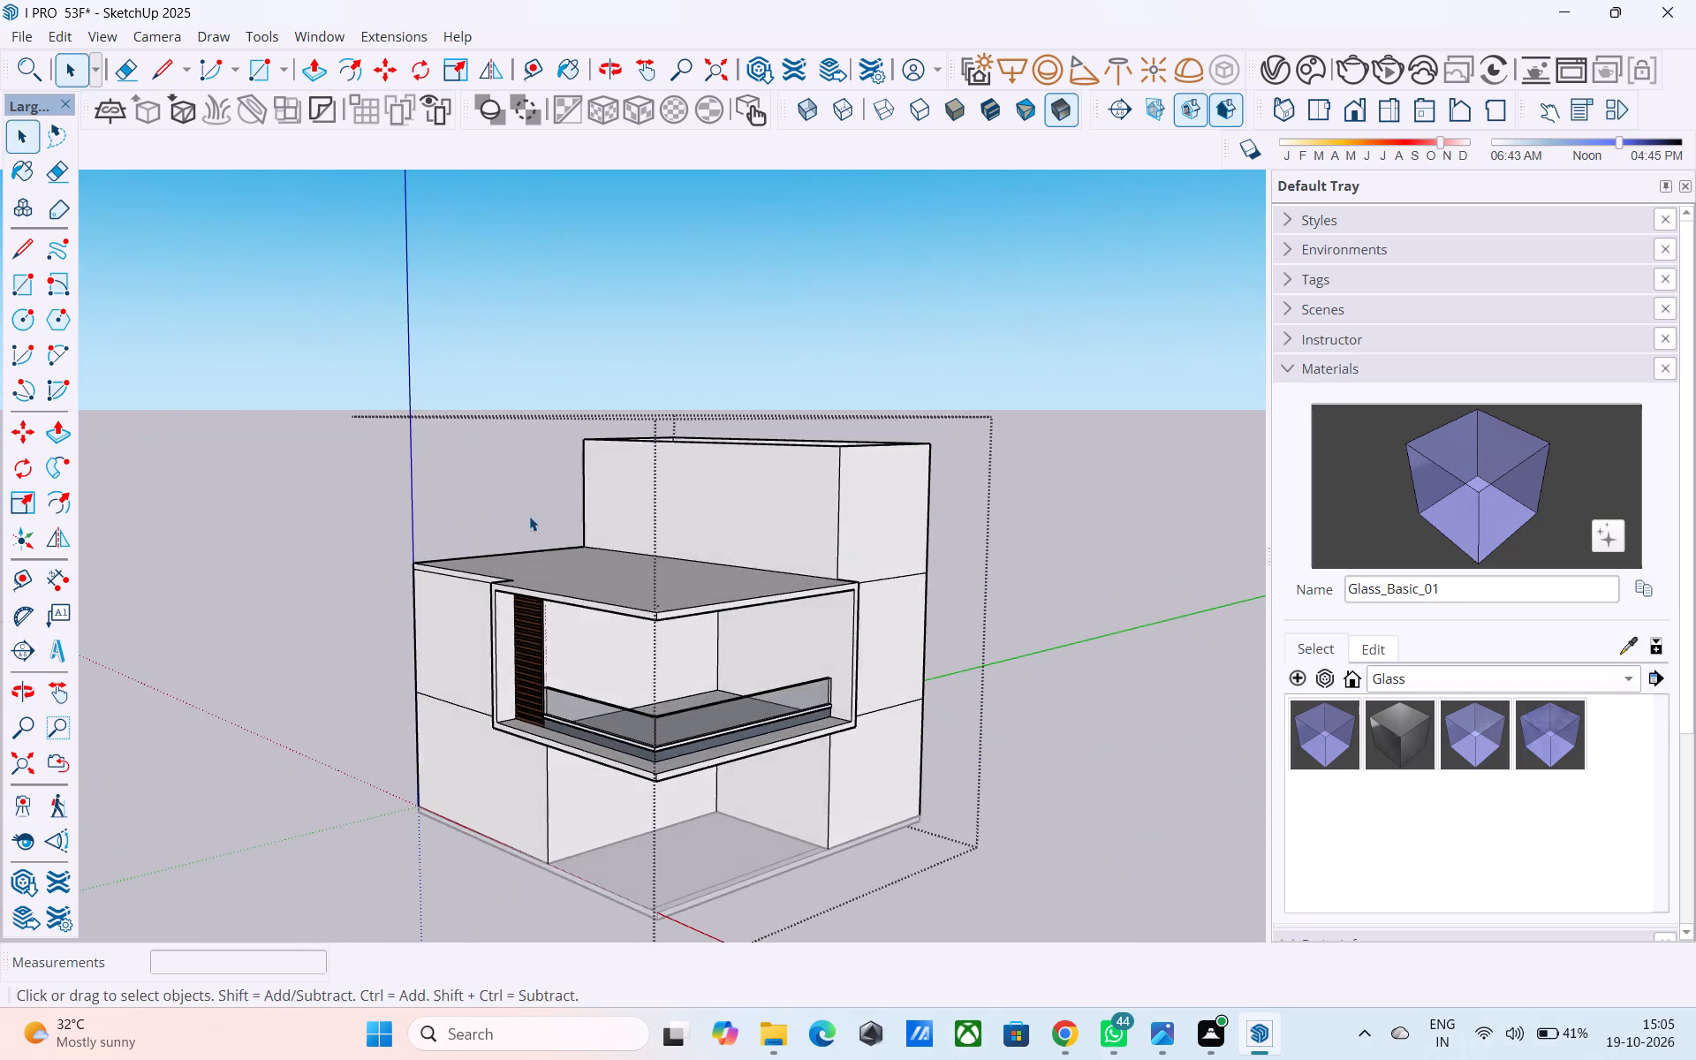
middle_click_drag(530, 519, 1080, 633)
middle_click_drag(590, 593, 312, 566)
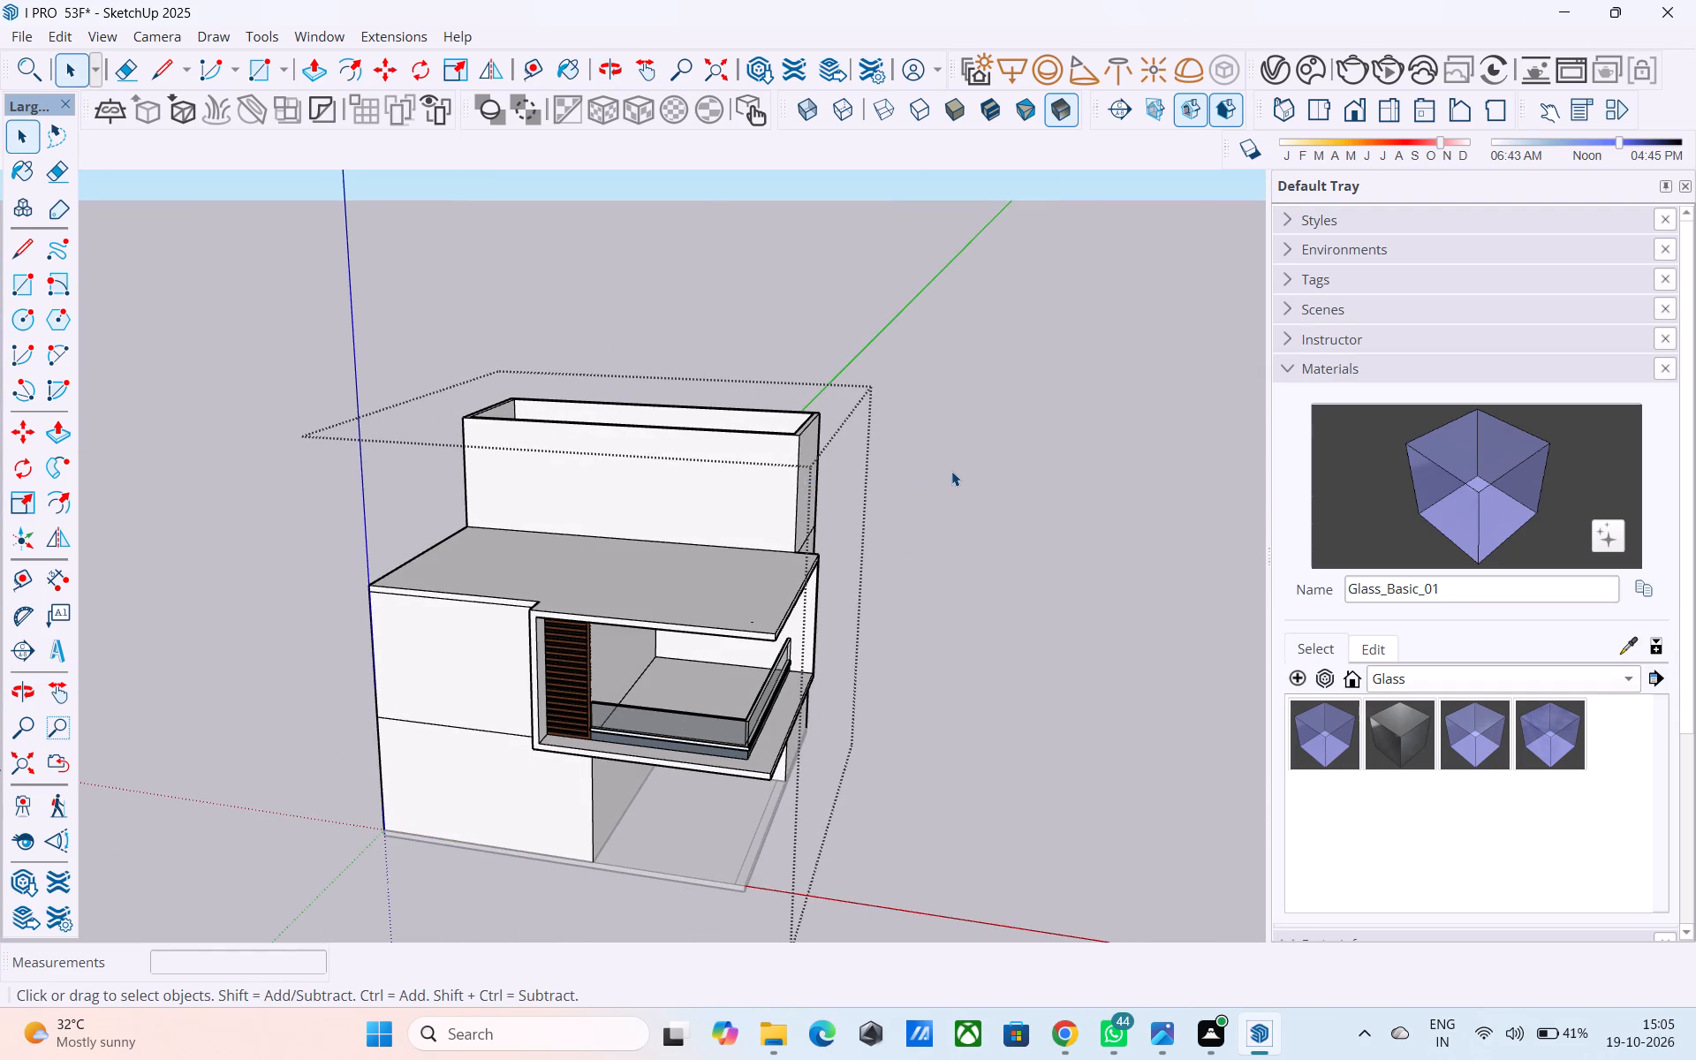
Save the model.
left_click(951, 466)
key("ctrl+s")
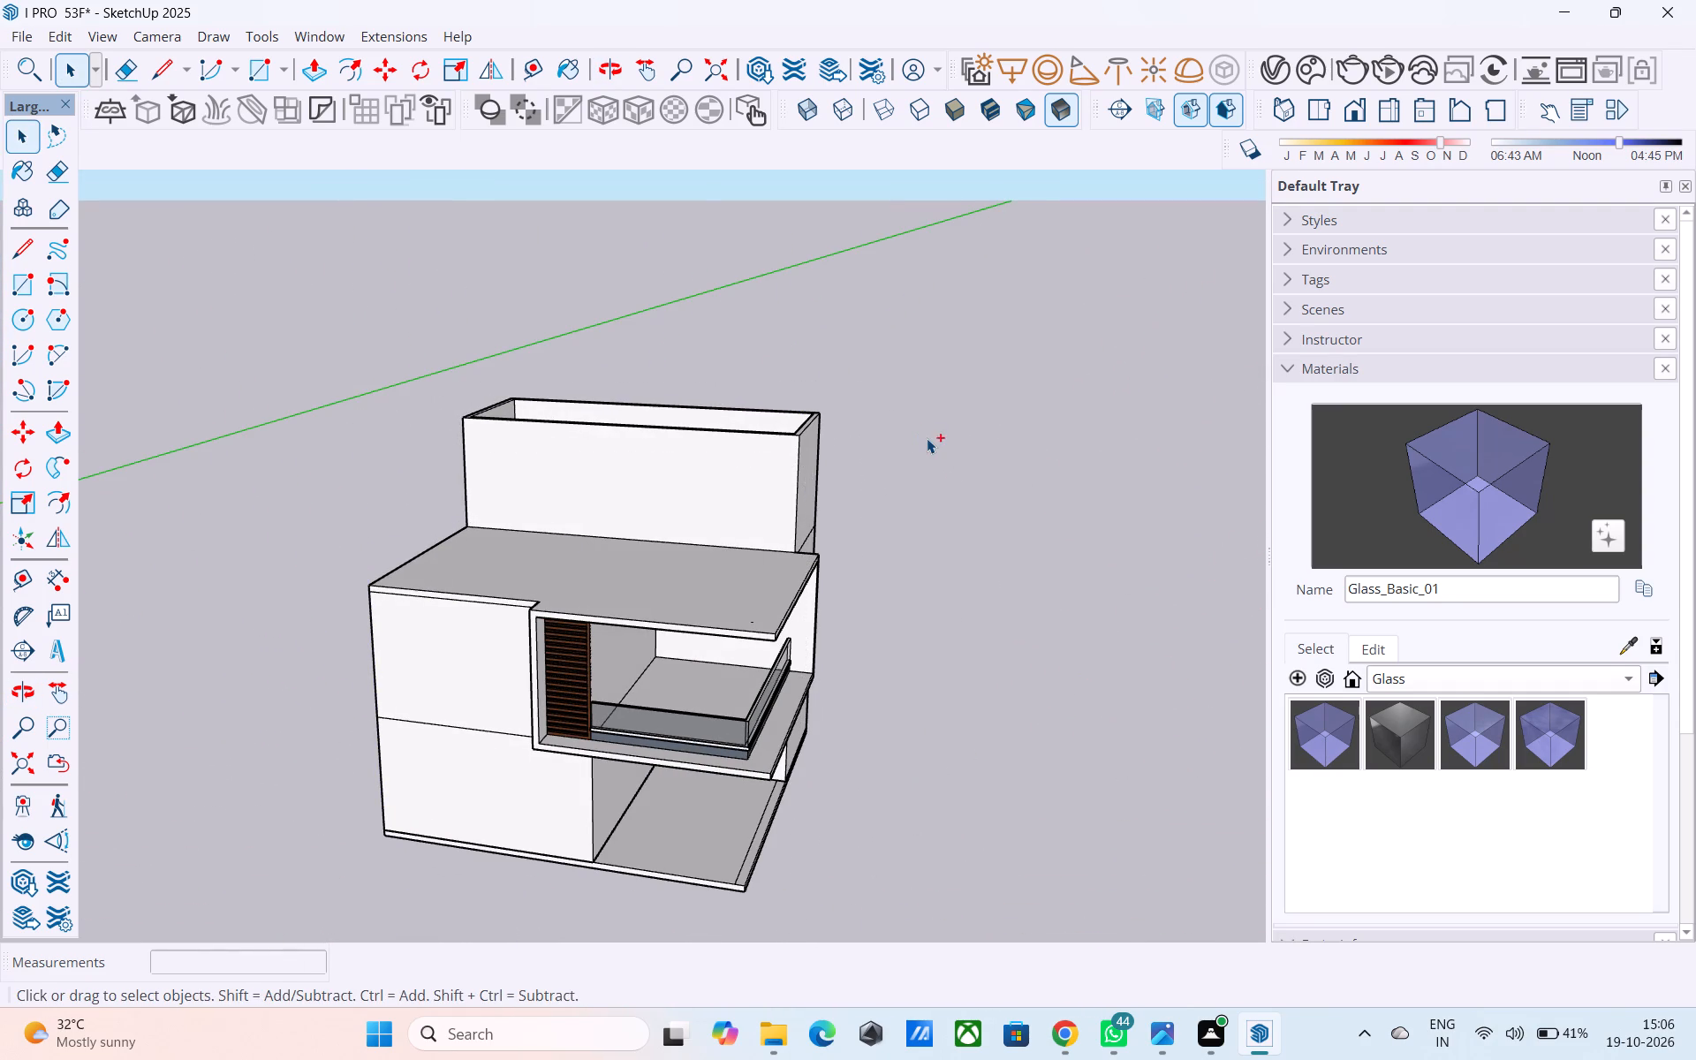
key("space")
Examine the open third-level walls and the adjoining roof slab from the balcony side and from above.
scroll(828, 390, "down", 3)
middle_click_drag(804, 423, 585, 466)
scroll(807, 533, "up", 4)
middle_click_drag(816, 537, 803, 537)
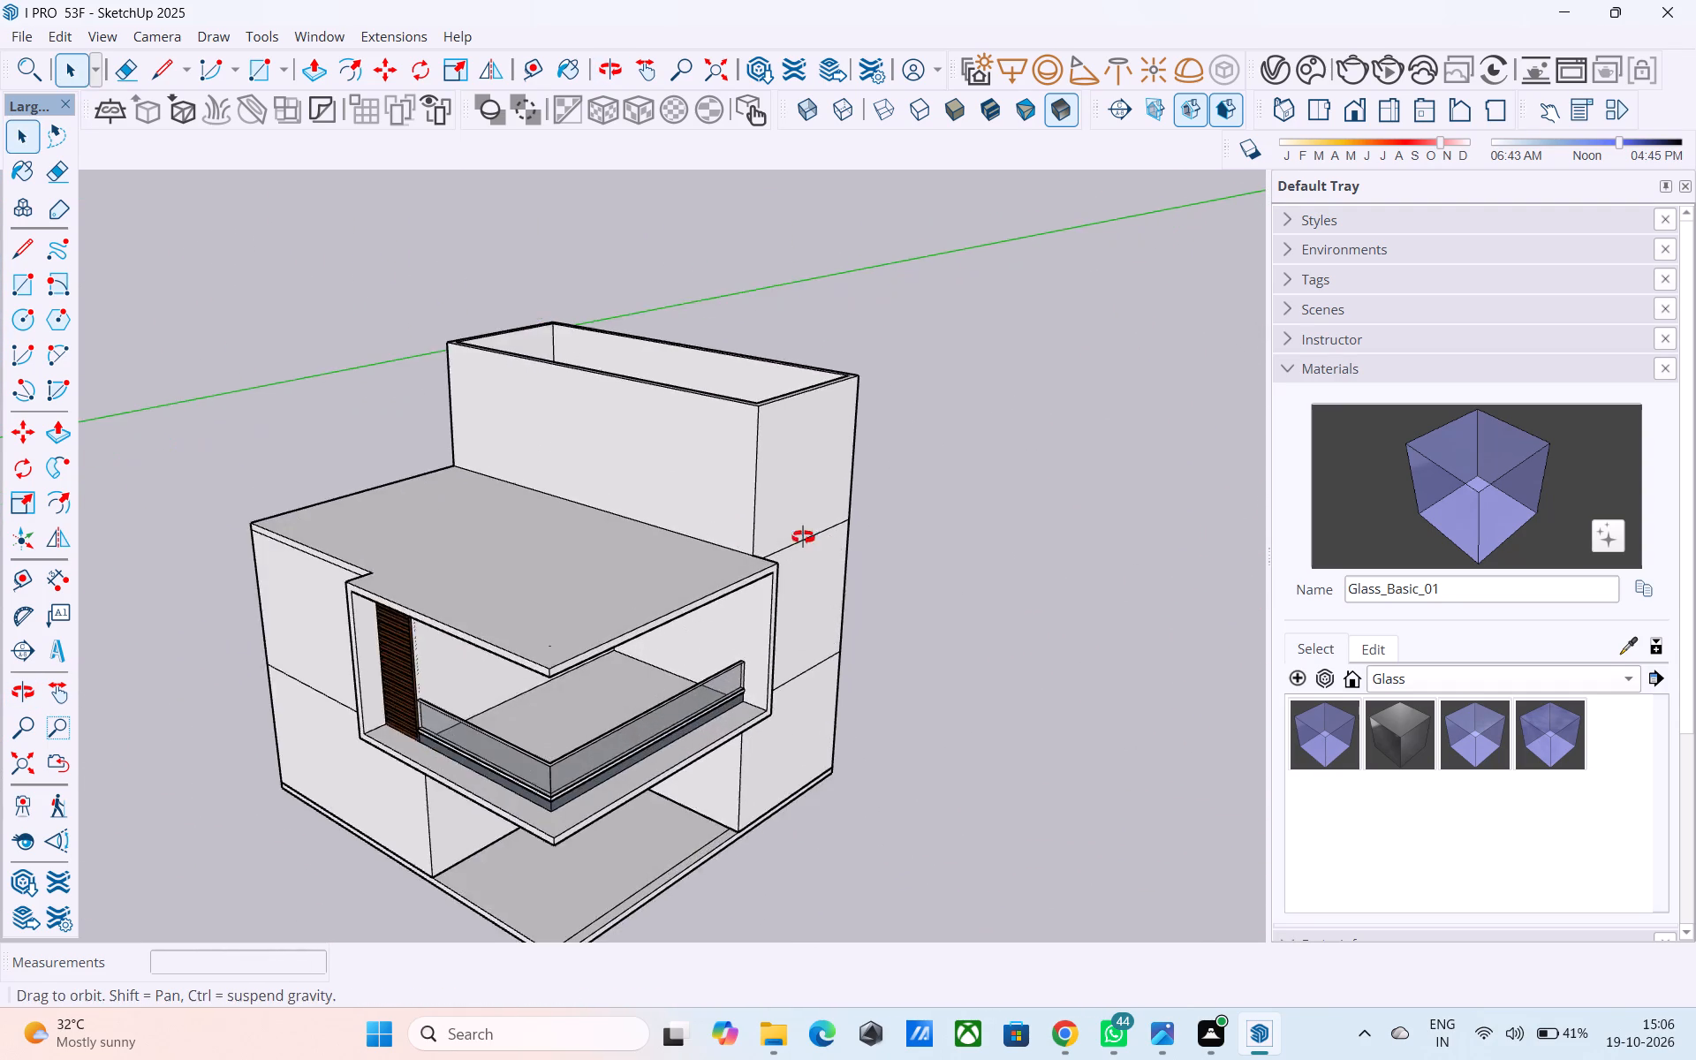
middle_click_drag(803, 537, 441, 508)
scroll(307, 375, "down", 3)
middle_click_drag(307, 375, 587, 416)
scroll(1076, 456, "down", 4)
middle_click_drag(681, 370, 644, 553)
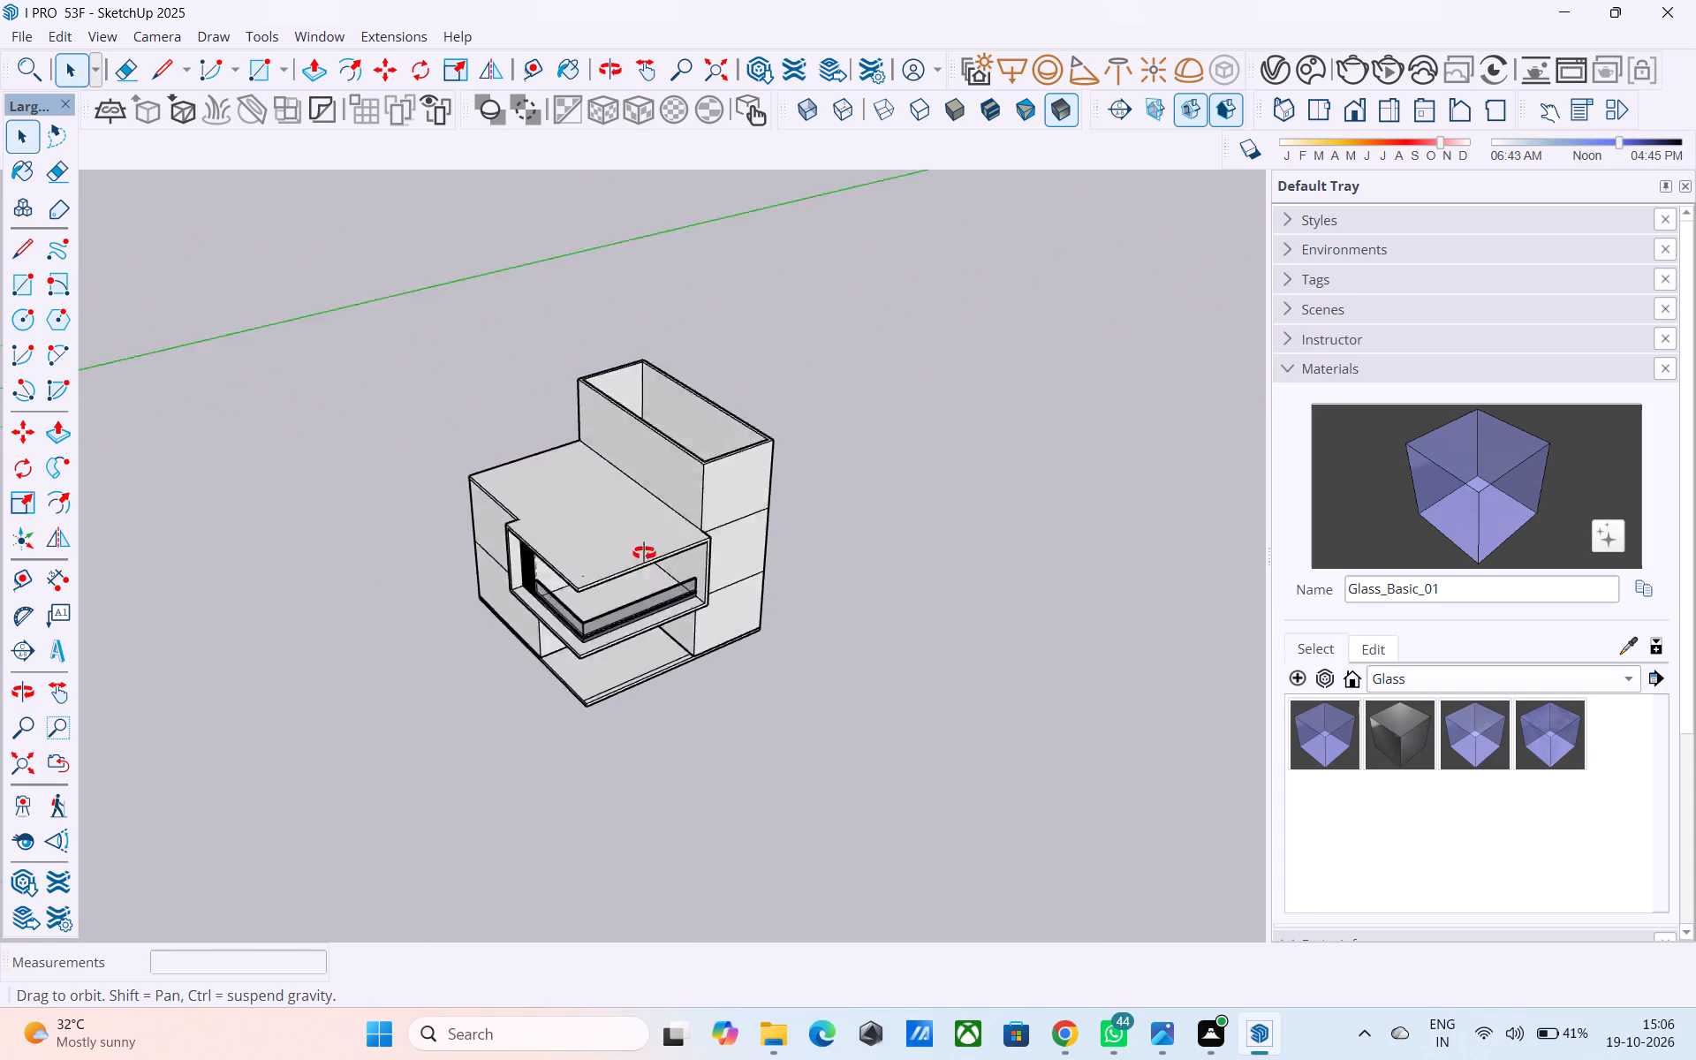
middle_click_drag(644, 553, 621, 722)
scroll(622, 712, "down", 4)
scroll(652, 408, "up", 9)
Draw a 29' by 10' 6" rectangle between opposite inner corners of the third-level wall tops to close the opening.
middle_click_drag(639, 574, 525, 493)
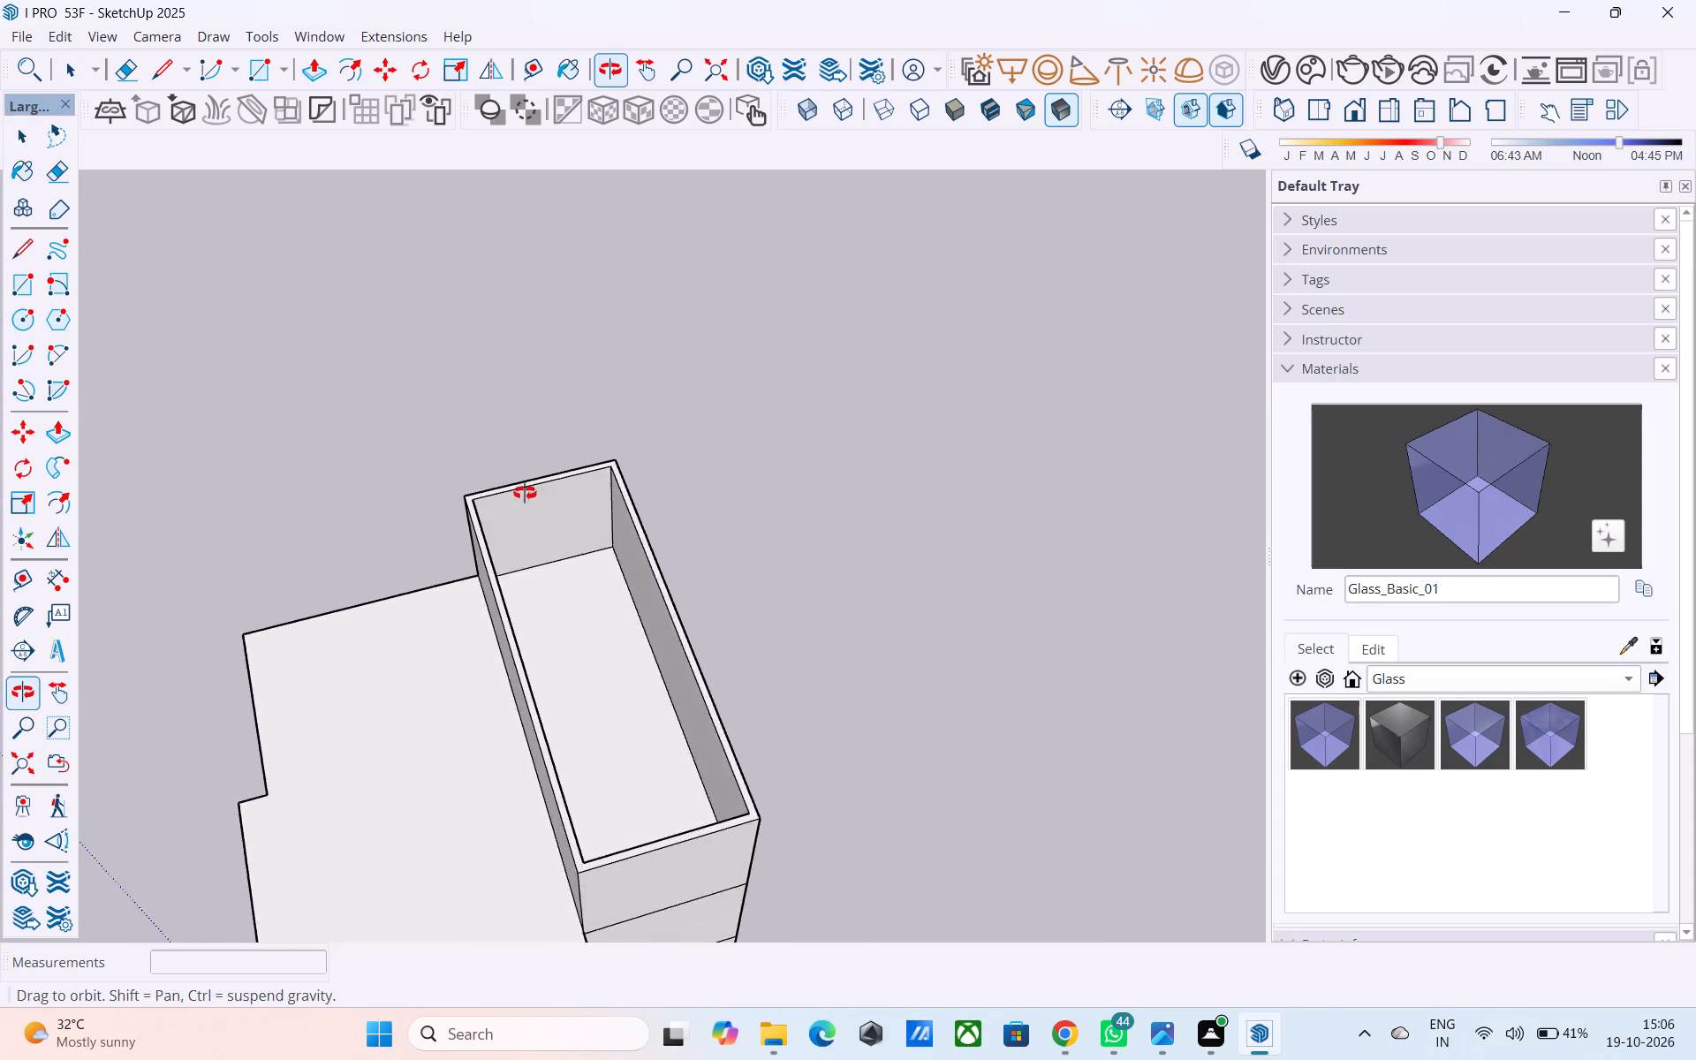
middle_click_drag(525, 493, 515, 491)
scroll(469, 511, "up", 3)
middle_click_drag(461, 516, 458, 474)
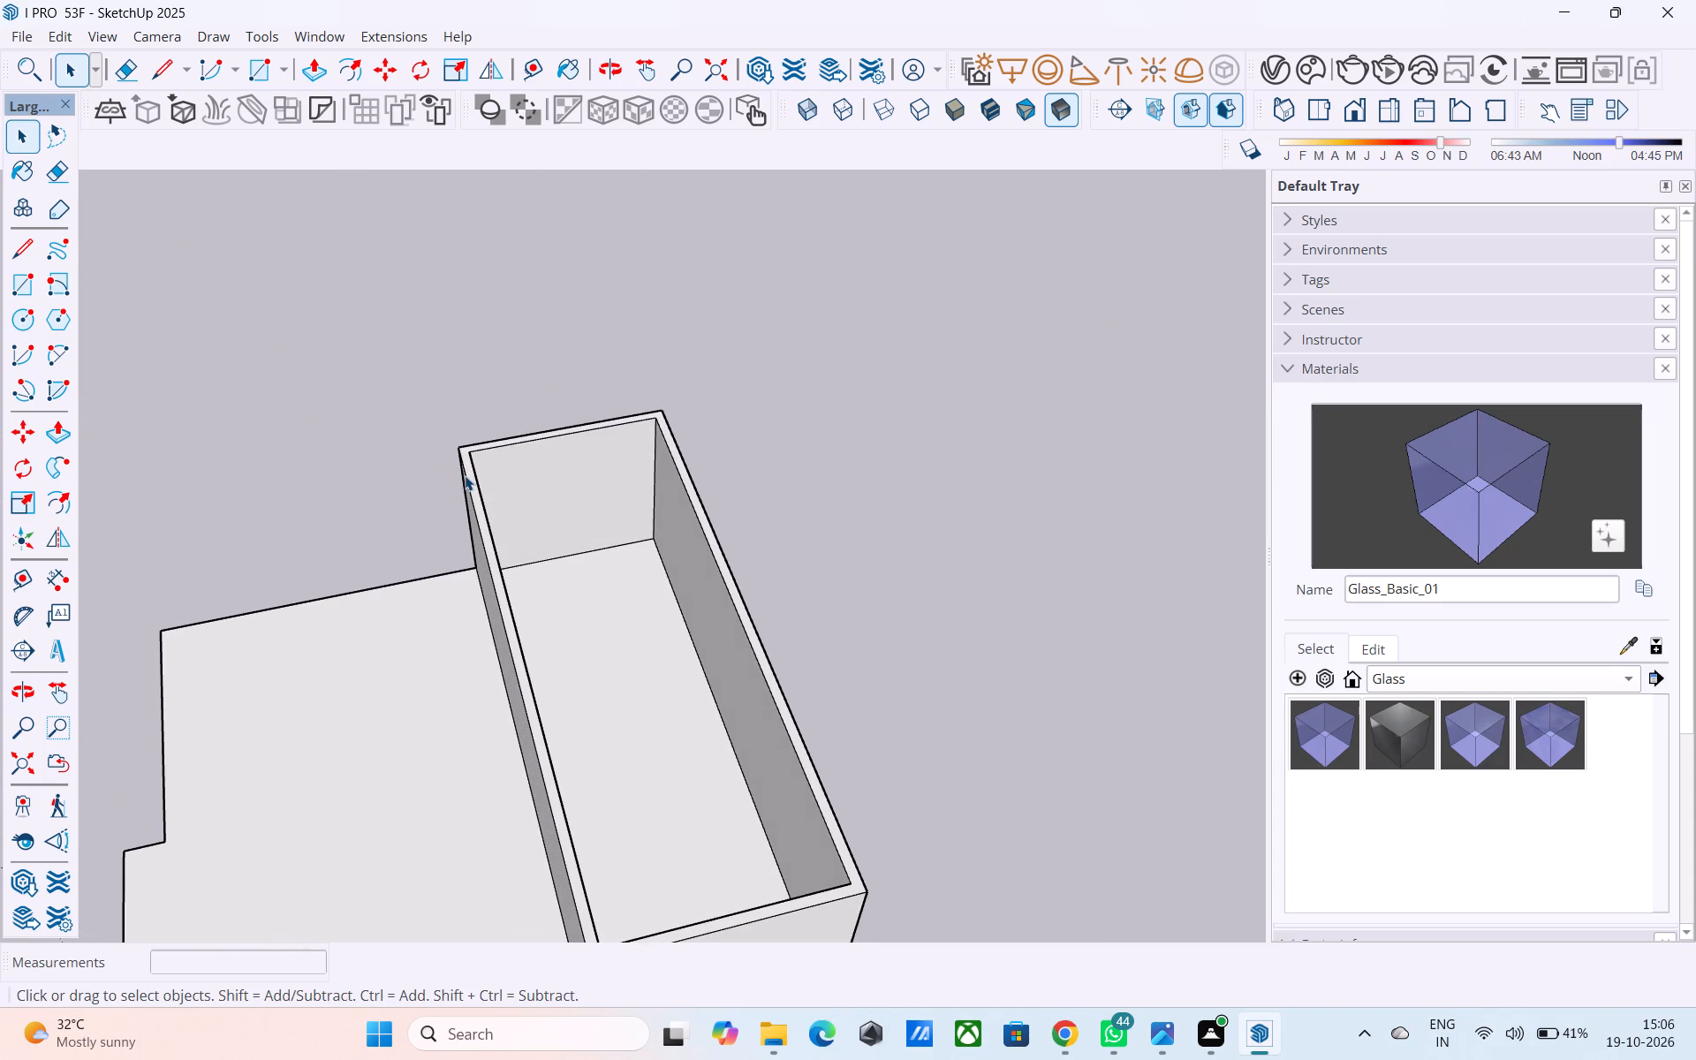
scroll(465, 475, "down", 1)
middle_click(466, 475)
middle_click_drag(621, 549, 510, 530)
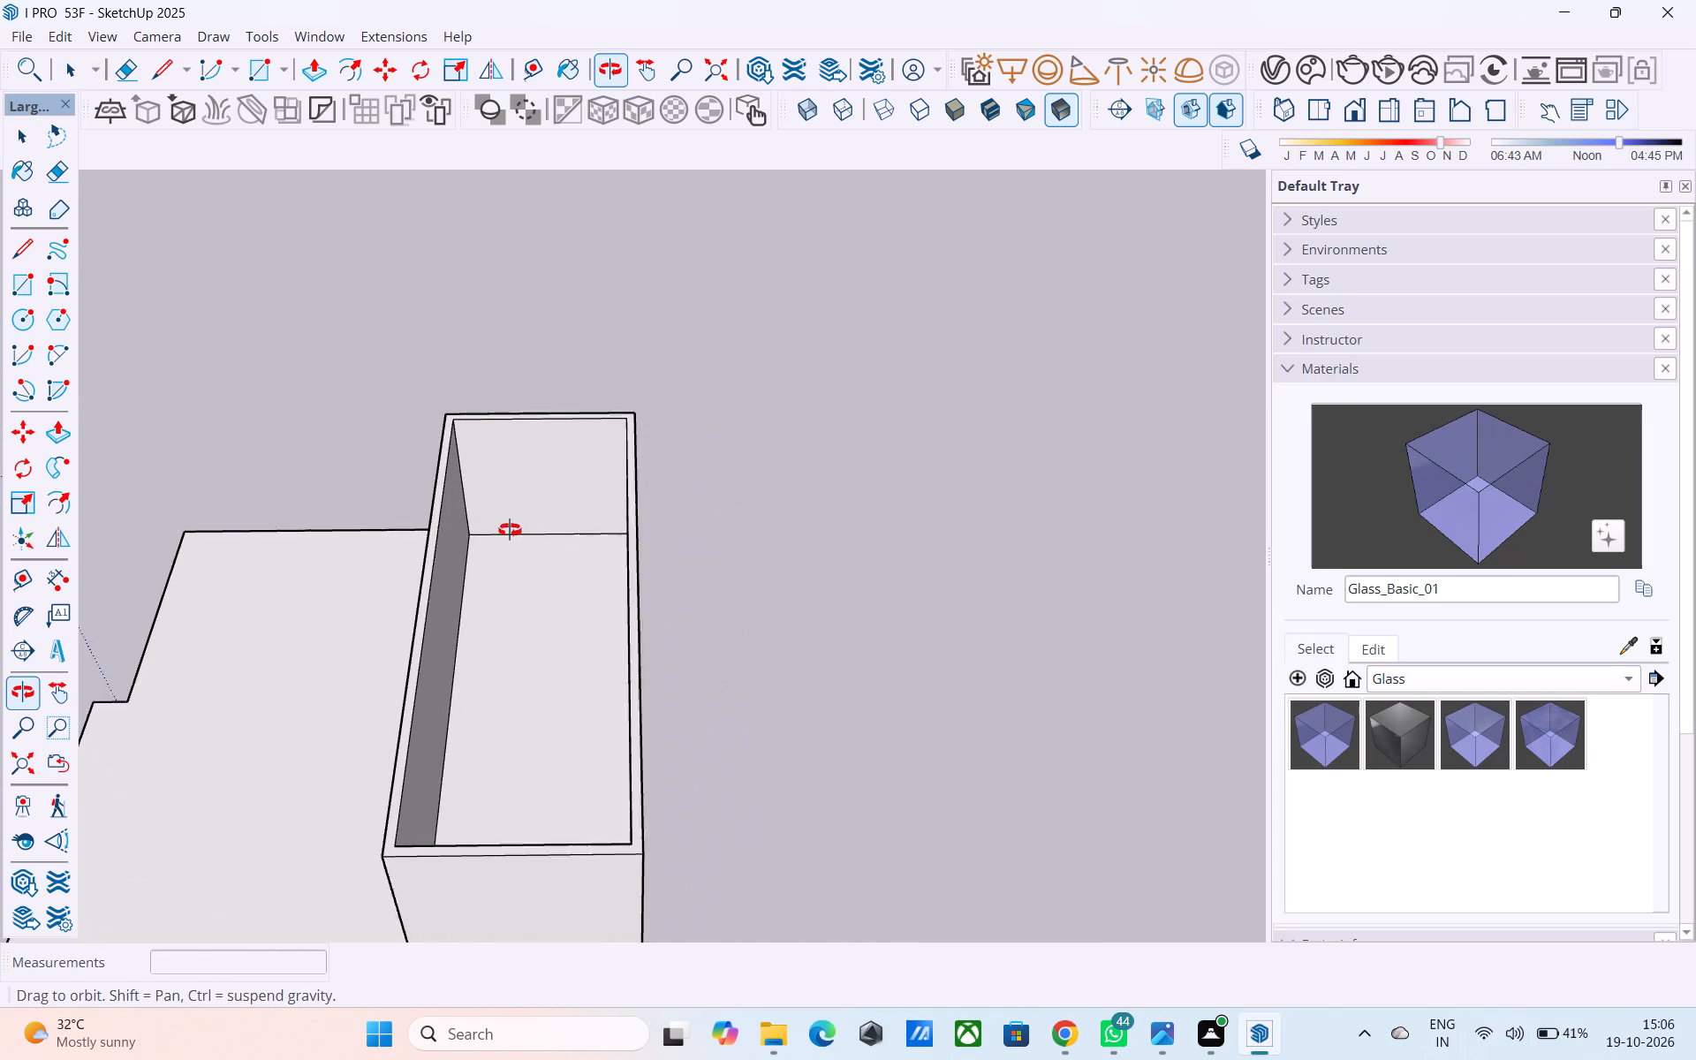
middle_click_drag(510, 530, 504, 526)
key("r")
scroll(501, 479, "up", 4)
left_click(415, 381)
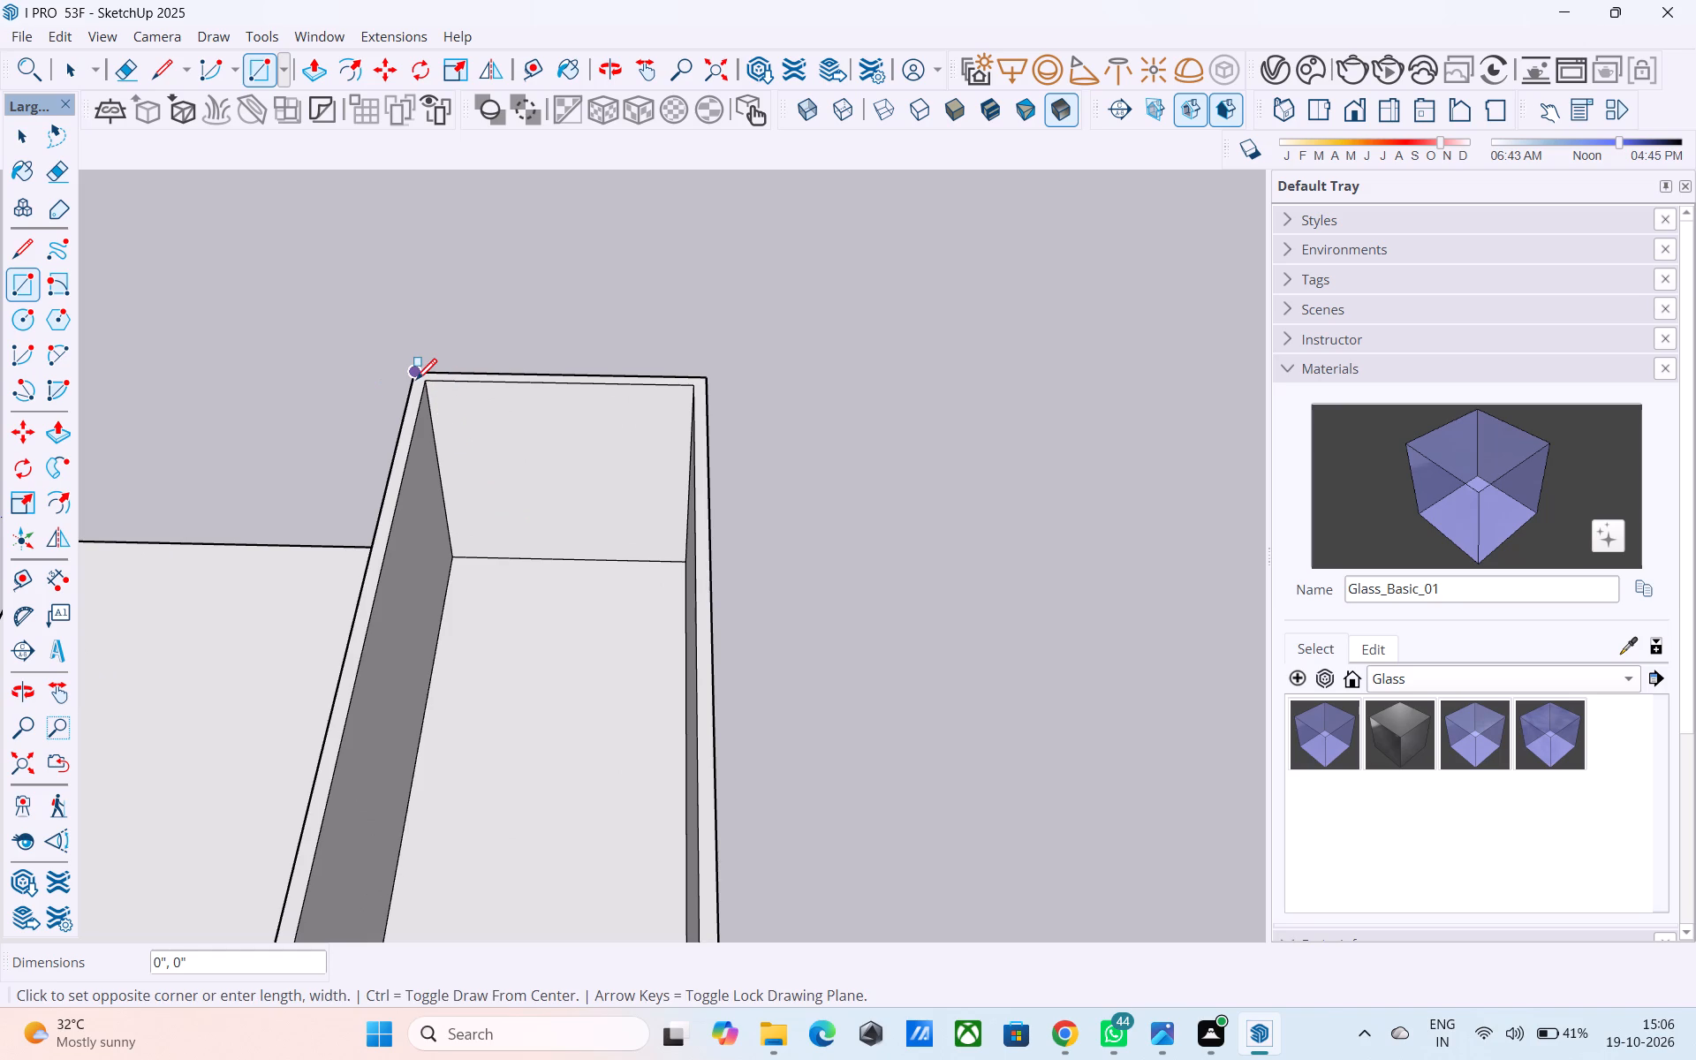
key("r")
left_click(428, 384)
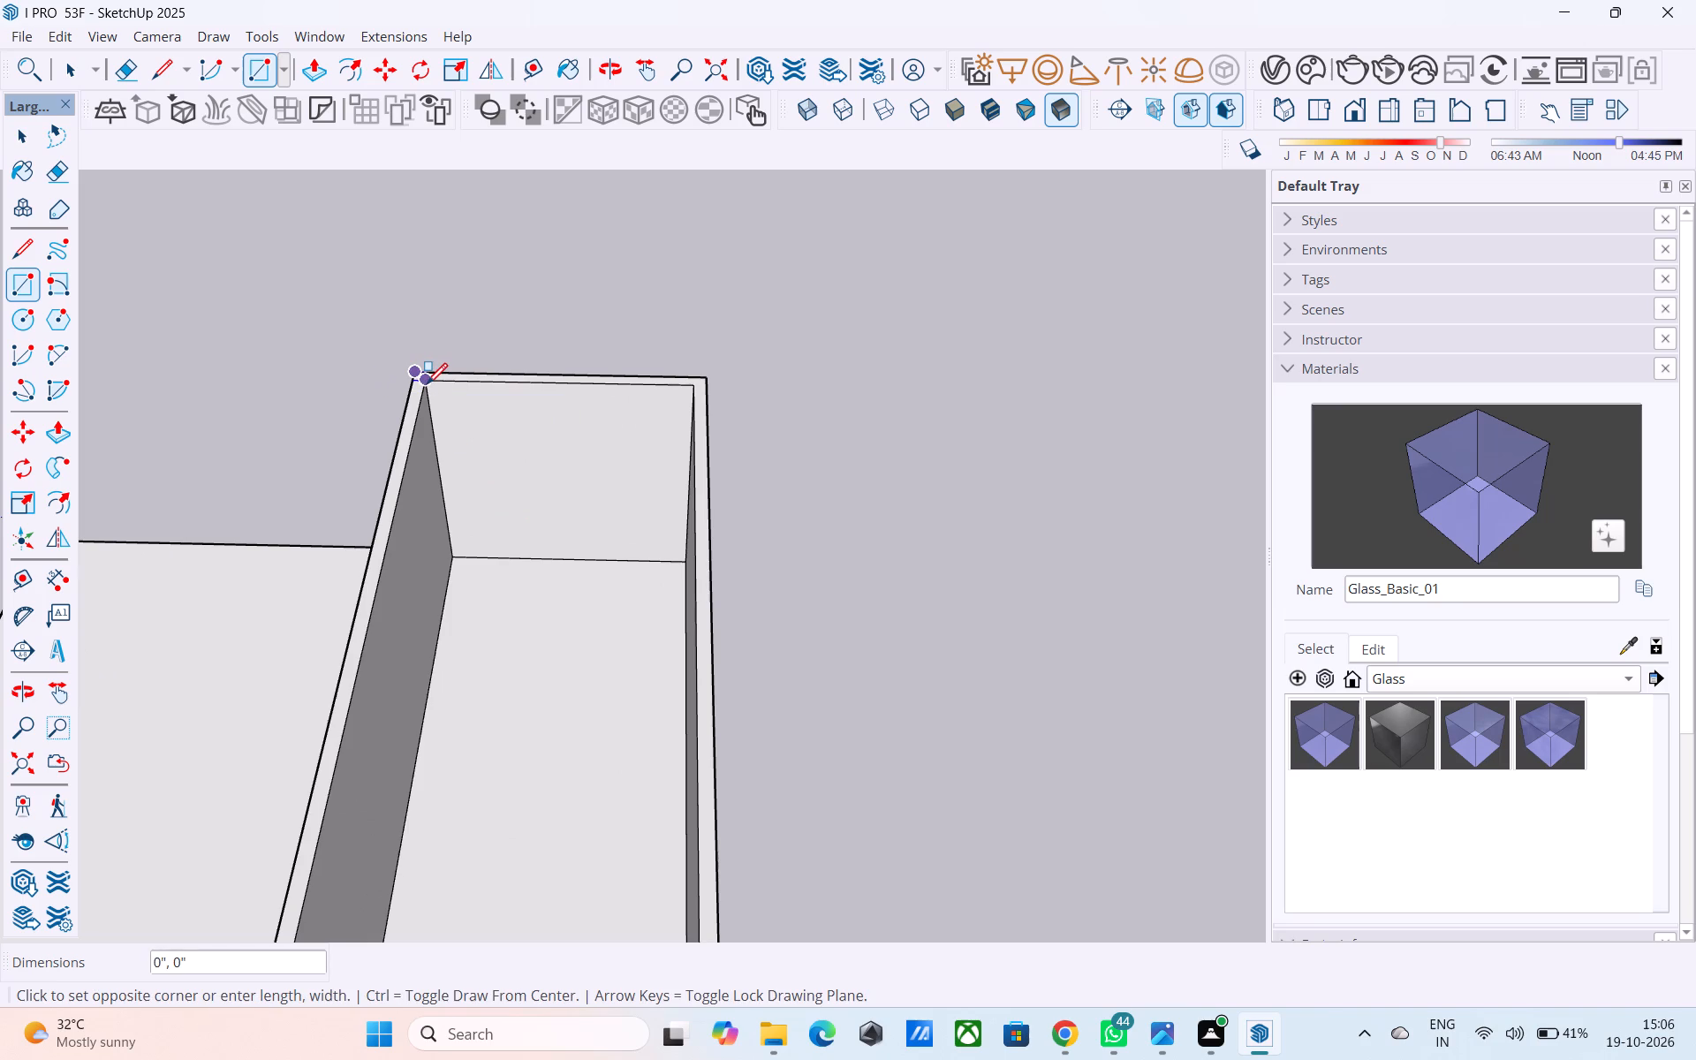
key("r")
left_click(428, 382)
scroll(428, 382, "down", 6)
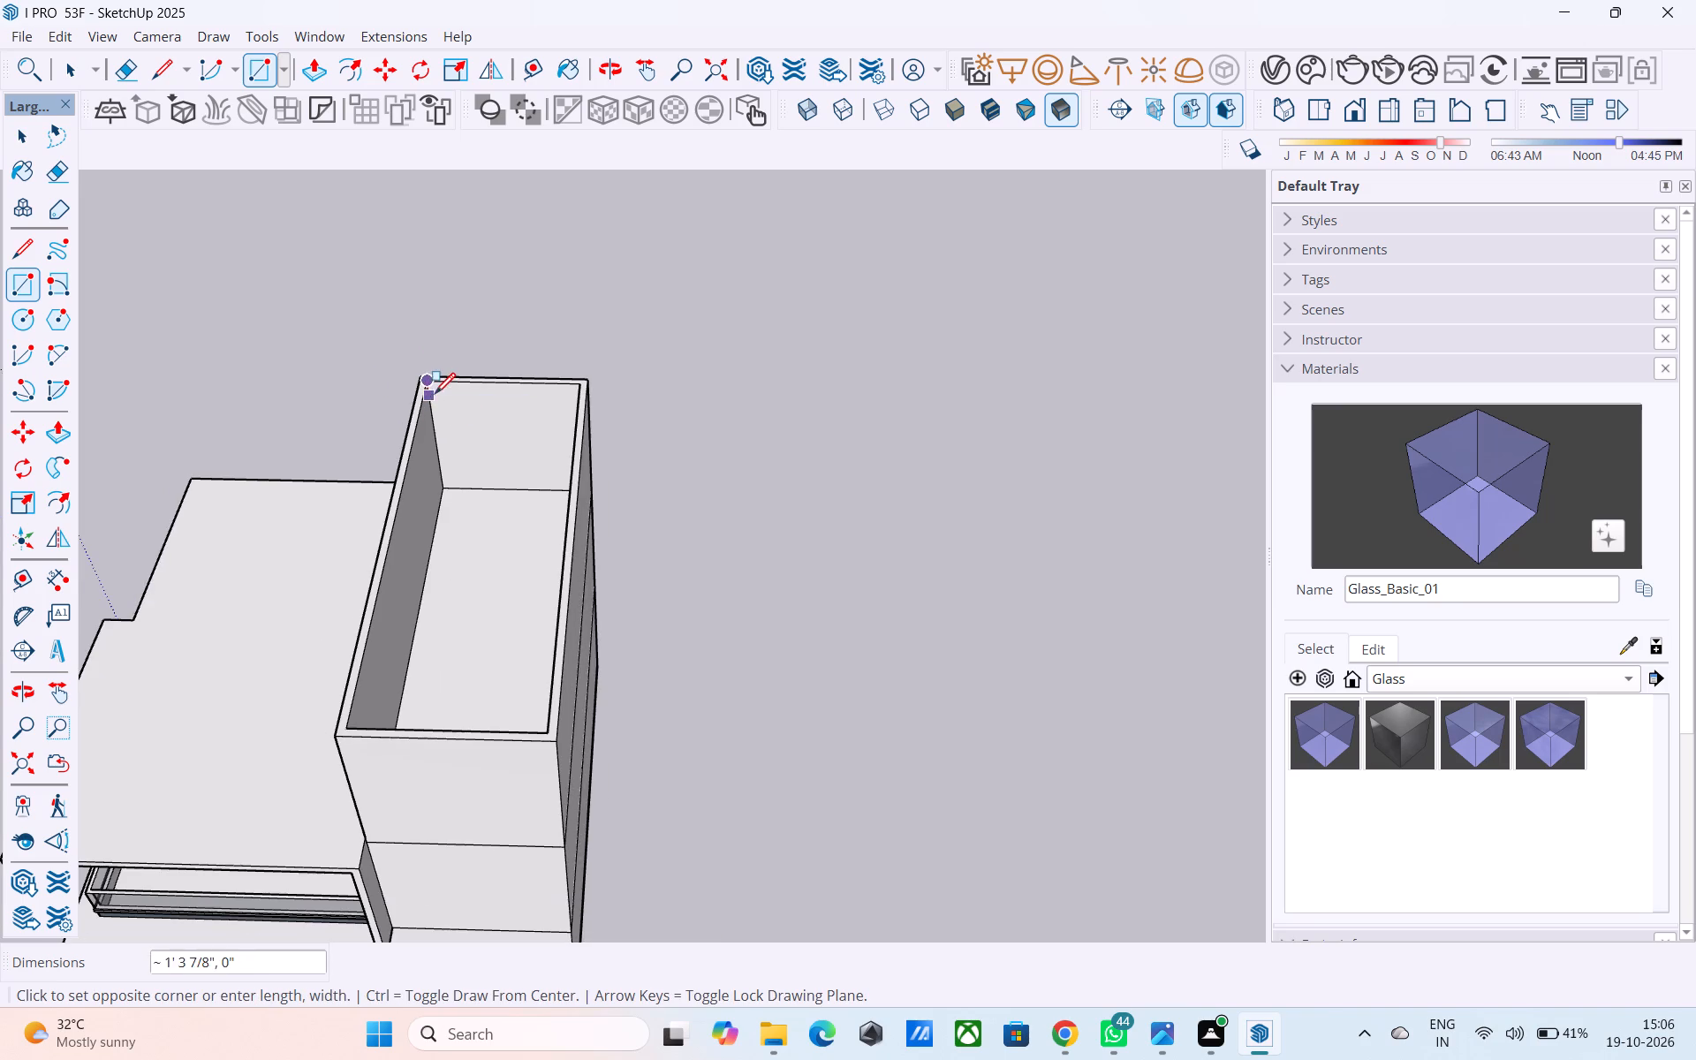
middle_click_drag(499, 609, 505, 571, "shift")
scroll(545, 661, "up", 3)
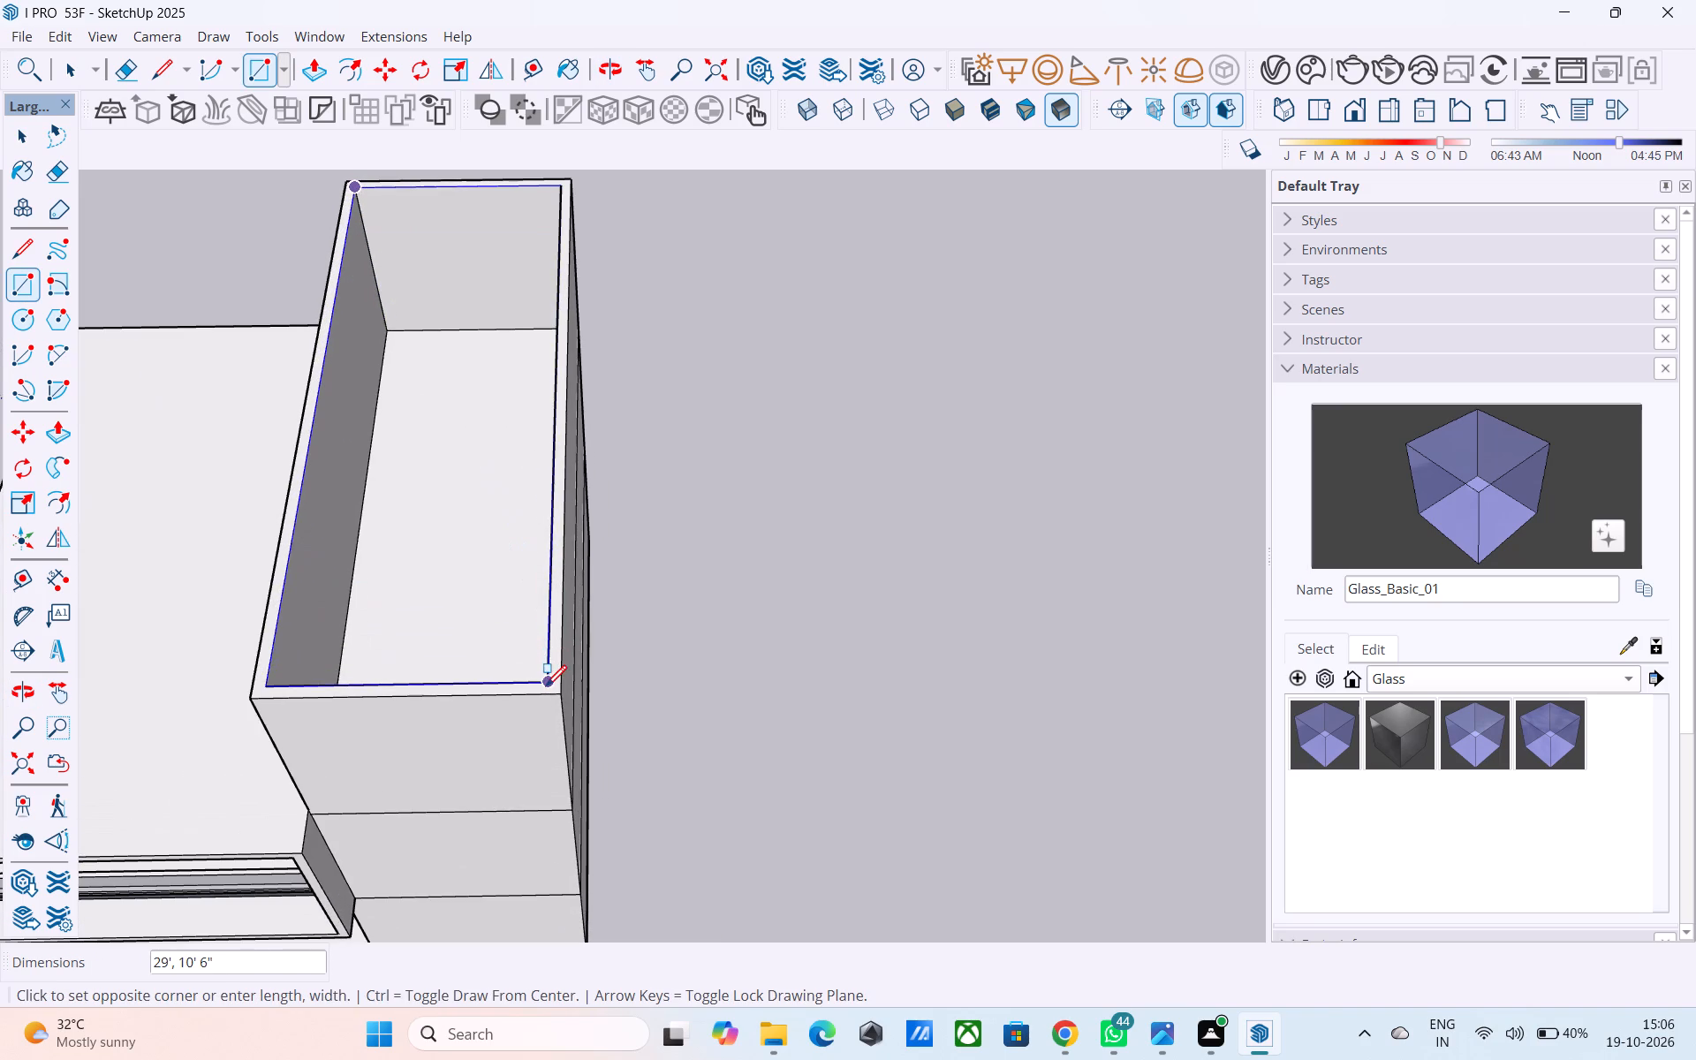
left_click(546, 686)
scroll(548, 680, "down", 4)
middle_click_drag(546, 678, 555, 704, "shift")
Reverse the new face spanning the opening between the third-level wall tops.
key("space")
left_click(525, 623)
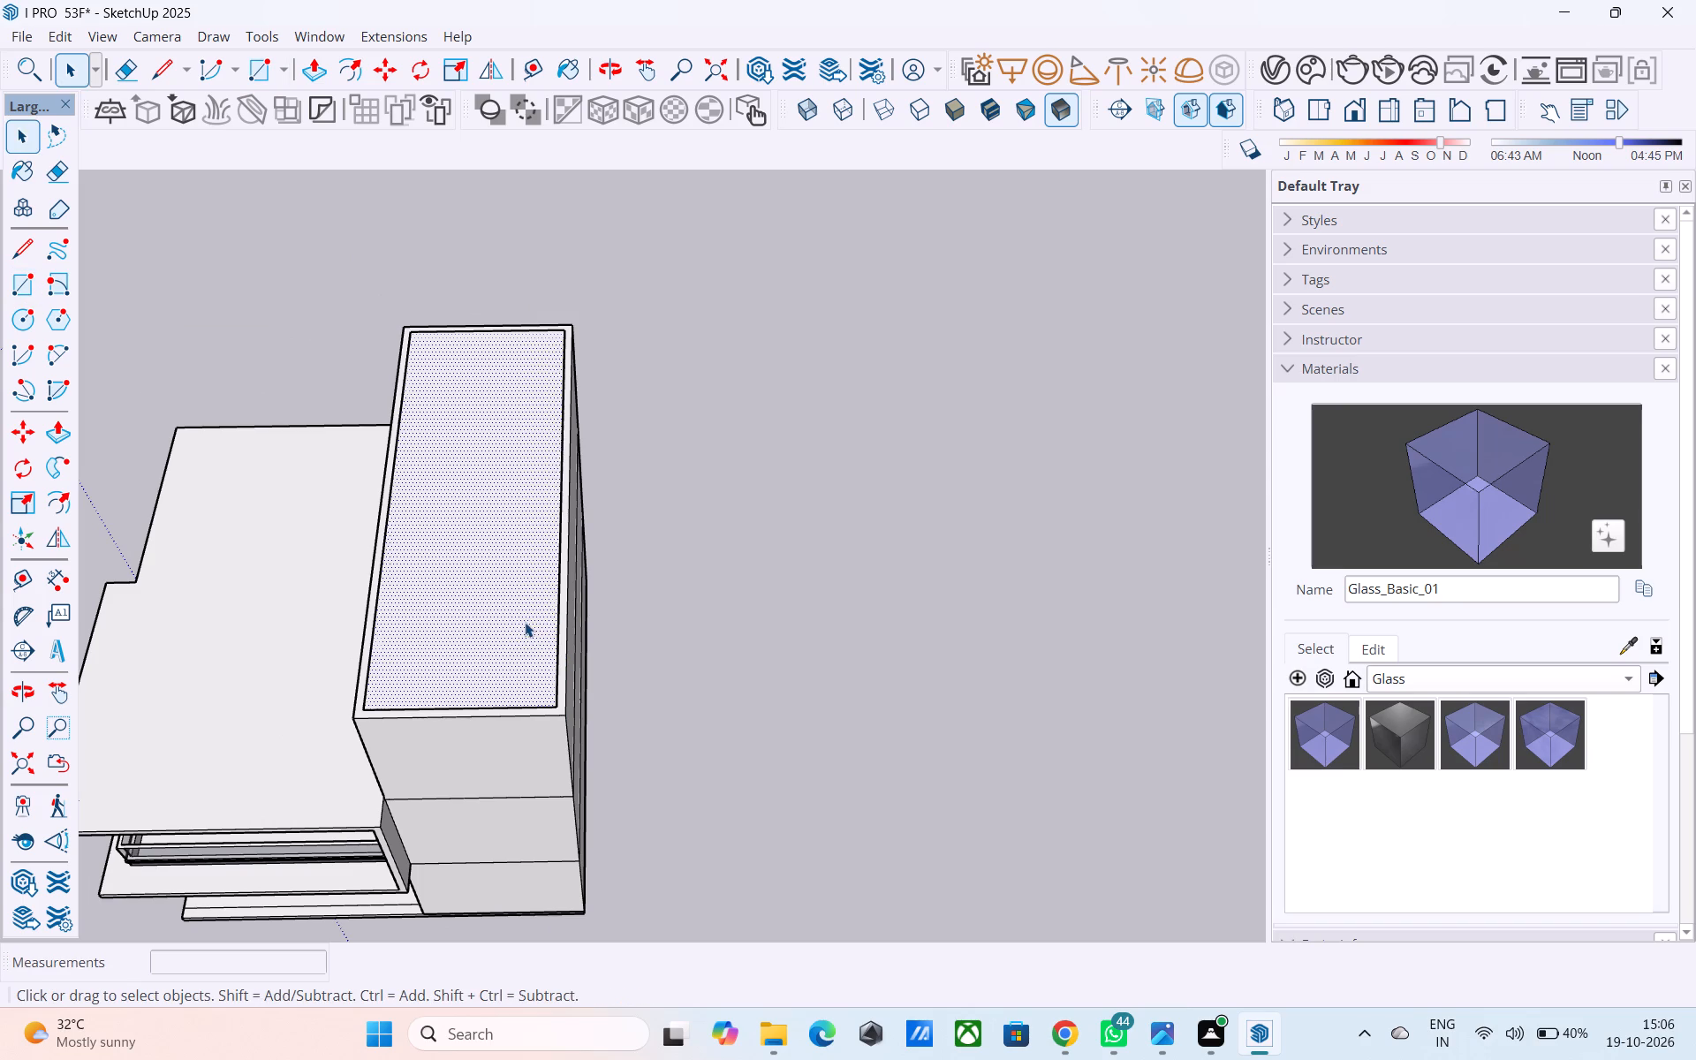
right_click(525, 622)
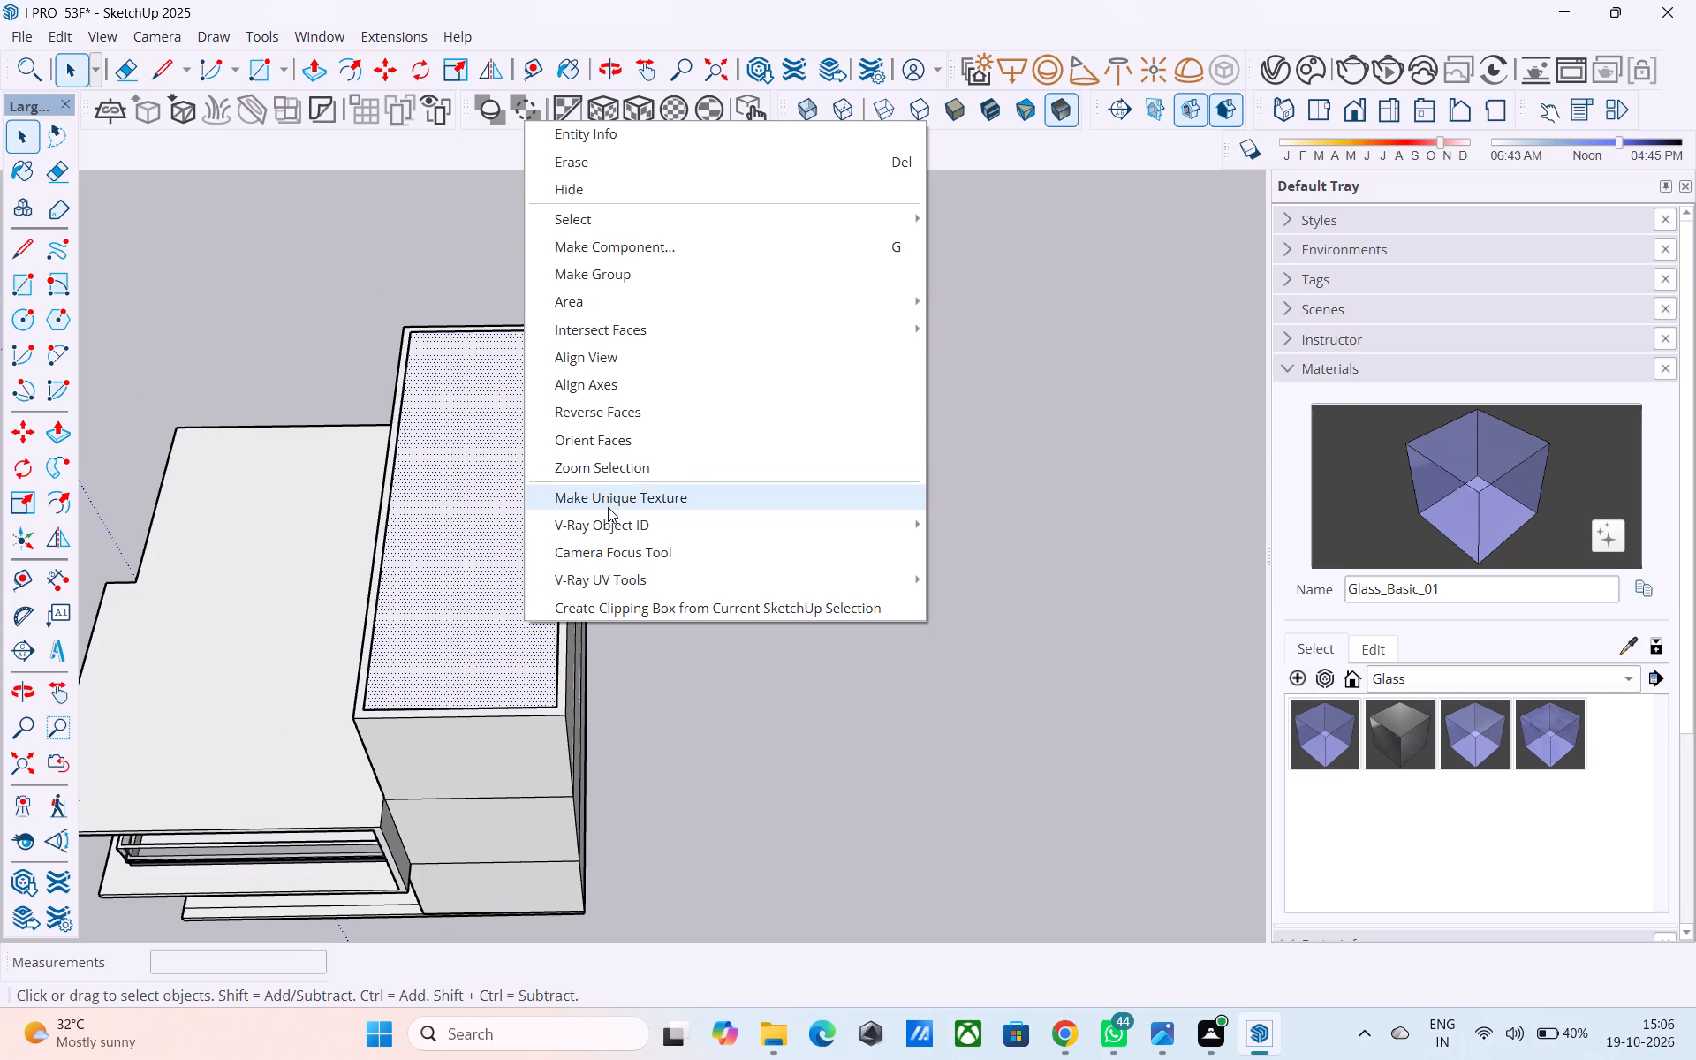
left_click(592, 413)
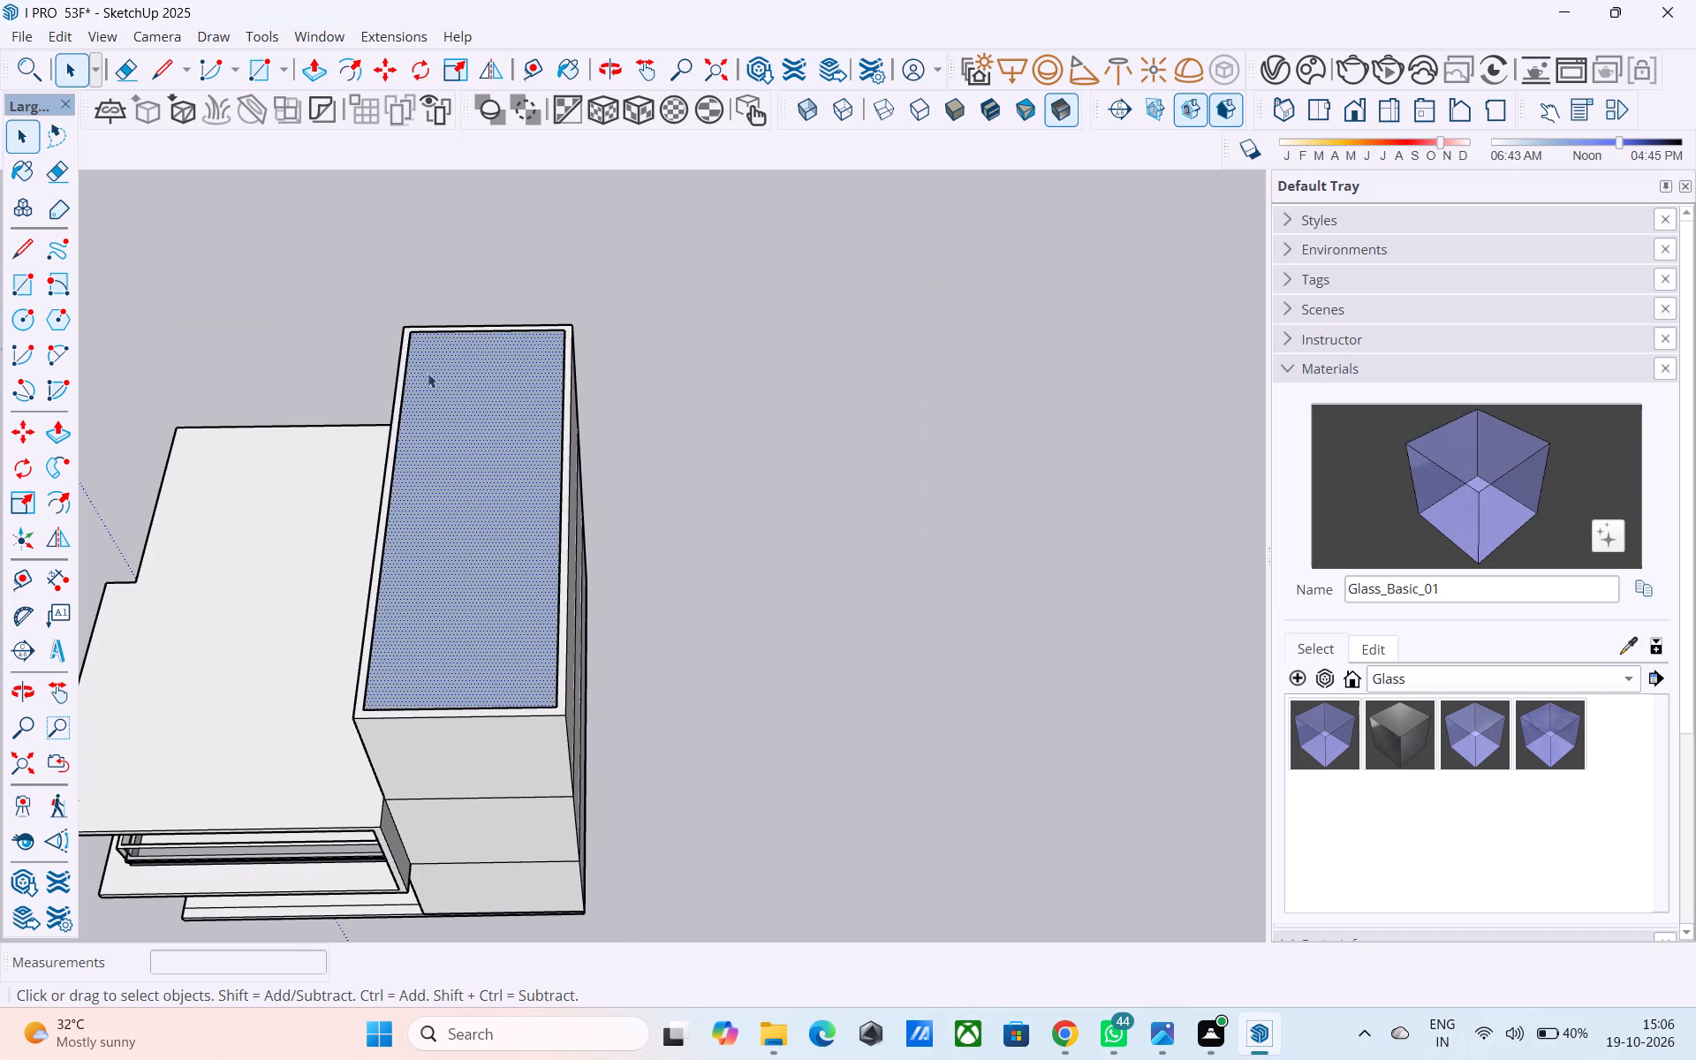
Draw a 6" vertical line up from the roof face's far inner corner on the side next to the lower roof slab.
scroll(404, 343, "up", 7)
key("l")
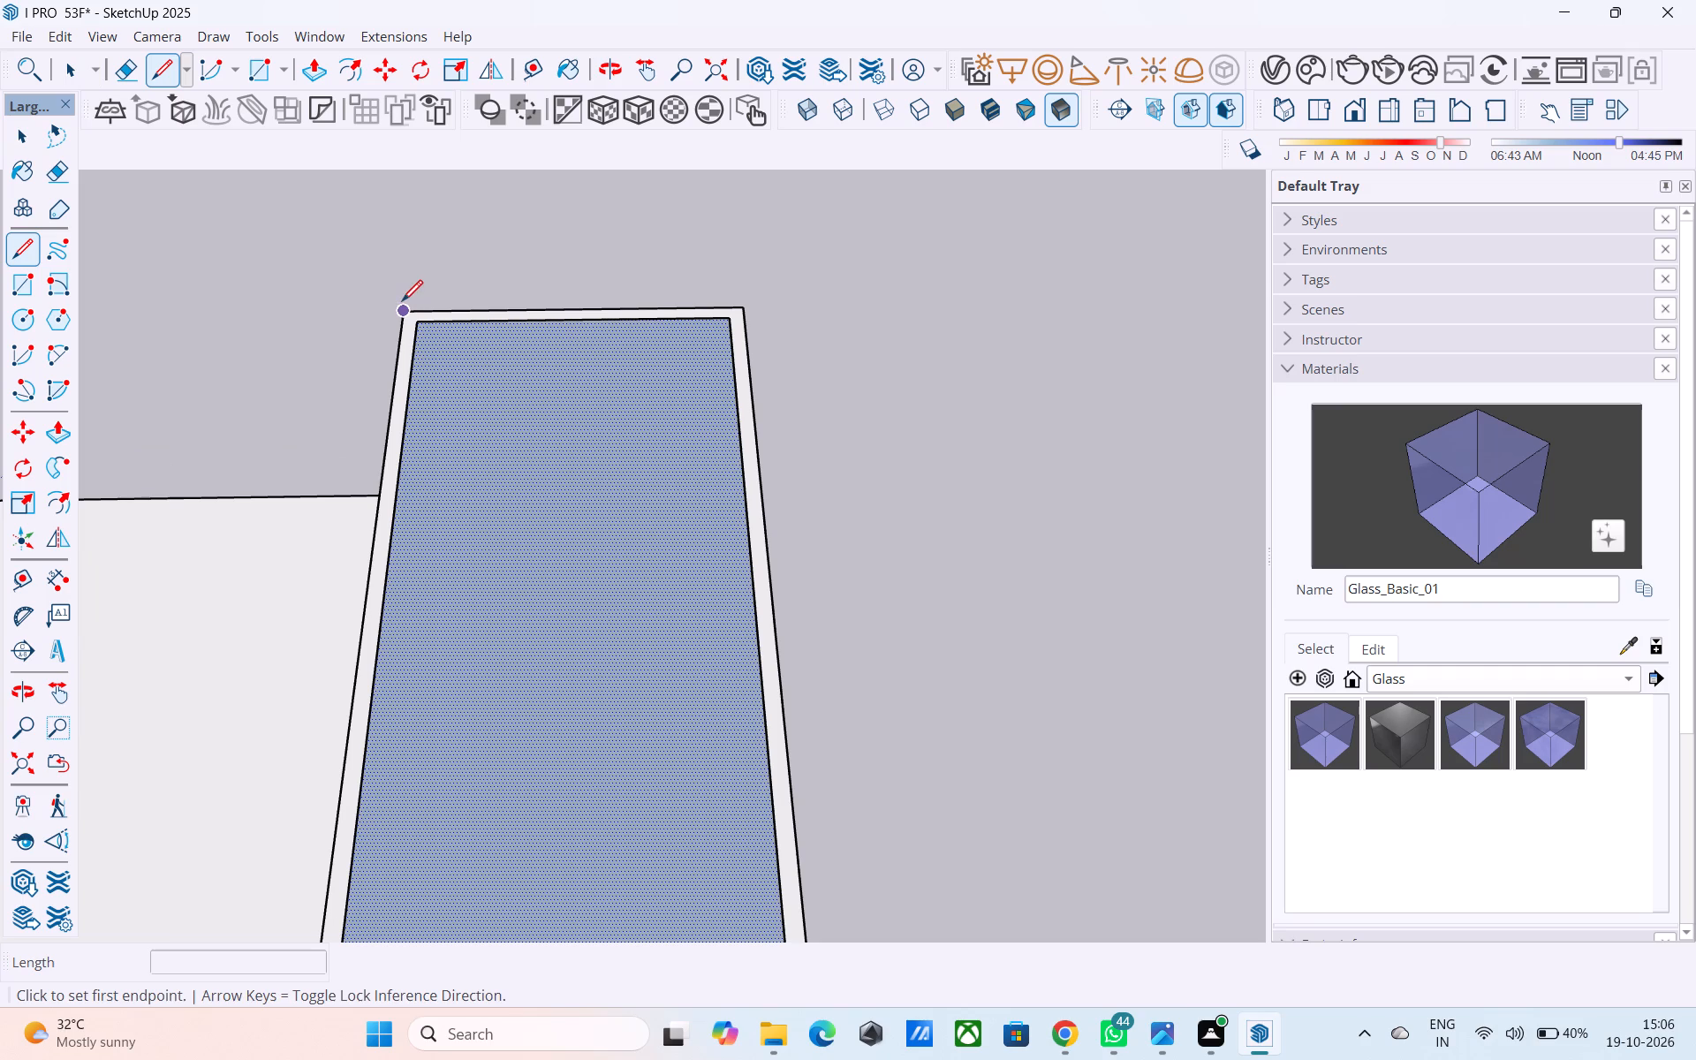
left_click(402, 303)
key("space")
scroll(416, 320, "up", 3)
middle_click_drag(416, 321, 397, 291)
key("l")
scroll(429, 292, "up", 1)
middle_click_drag(424, 277, 435, 390, "shift")
scroll(434, 382, "up", 3)
left_click(421, 372)
middle_click_drag(411, 347, 425, 263)
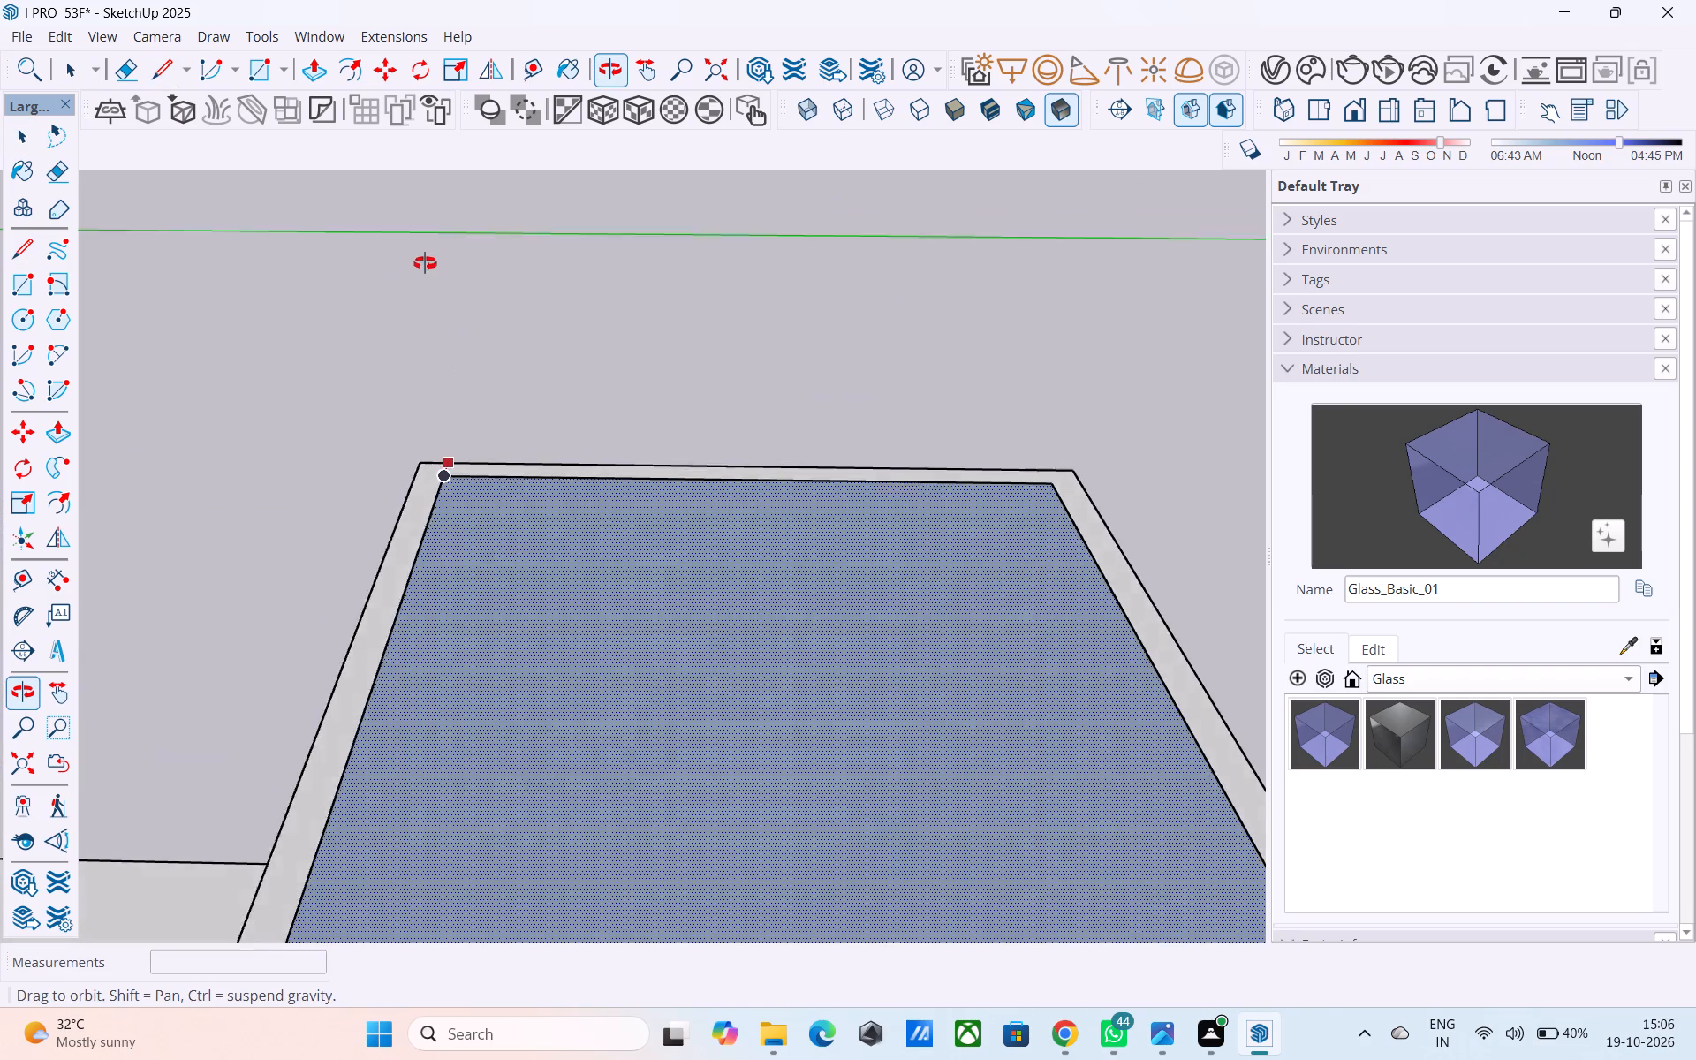
middle_click_drag(425, 263, 397, 228)
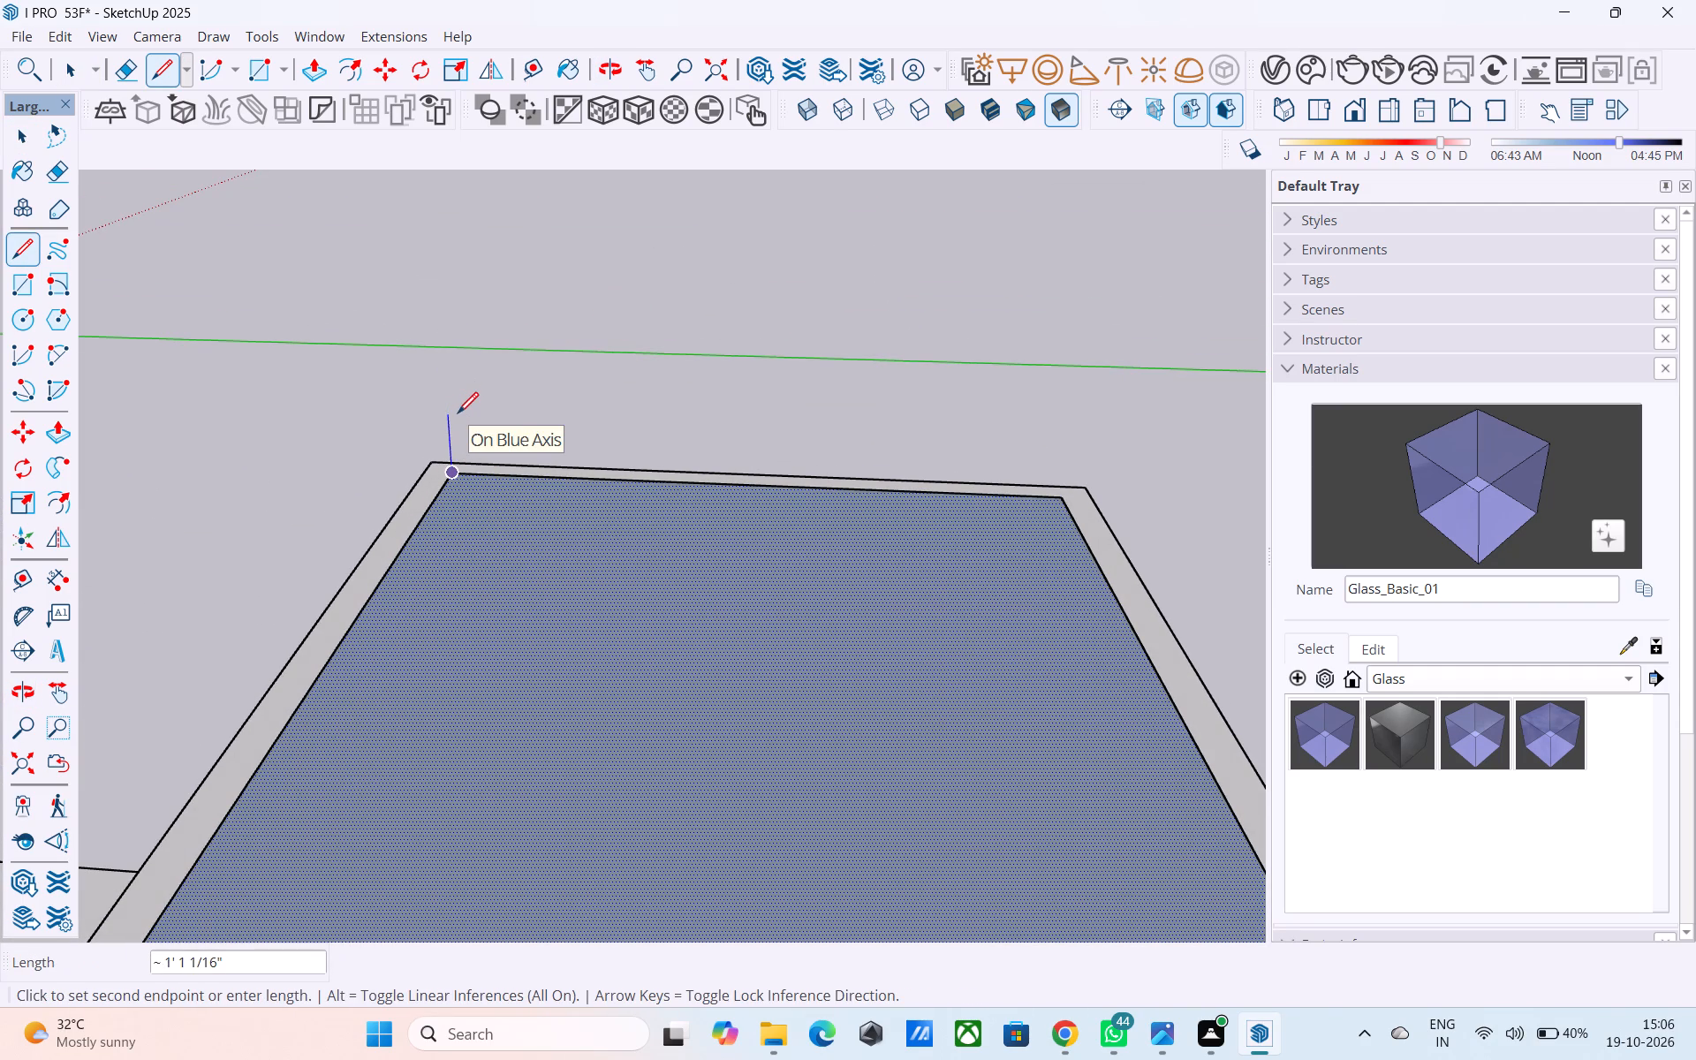
key("6")
key("shift+quotedbl")
key("Return")
key("space")
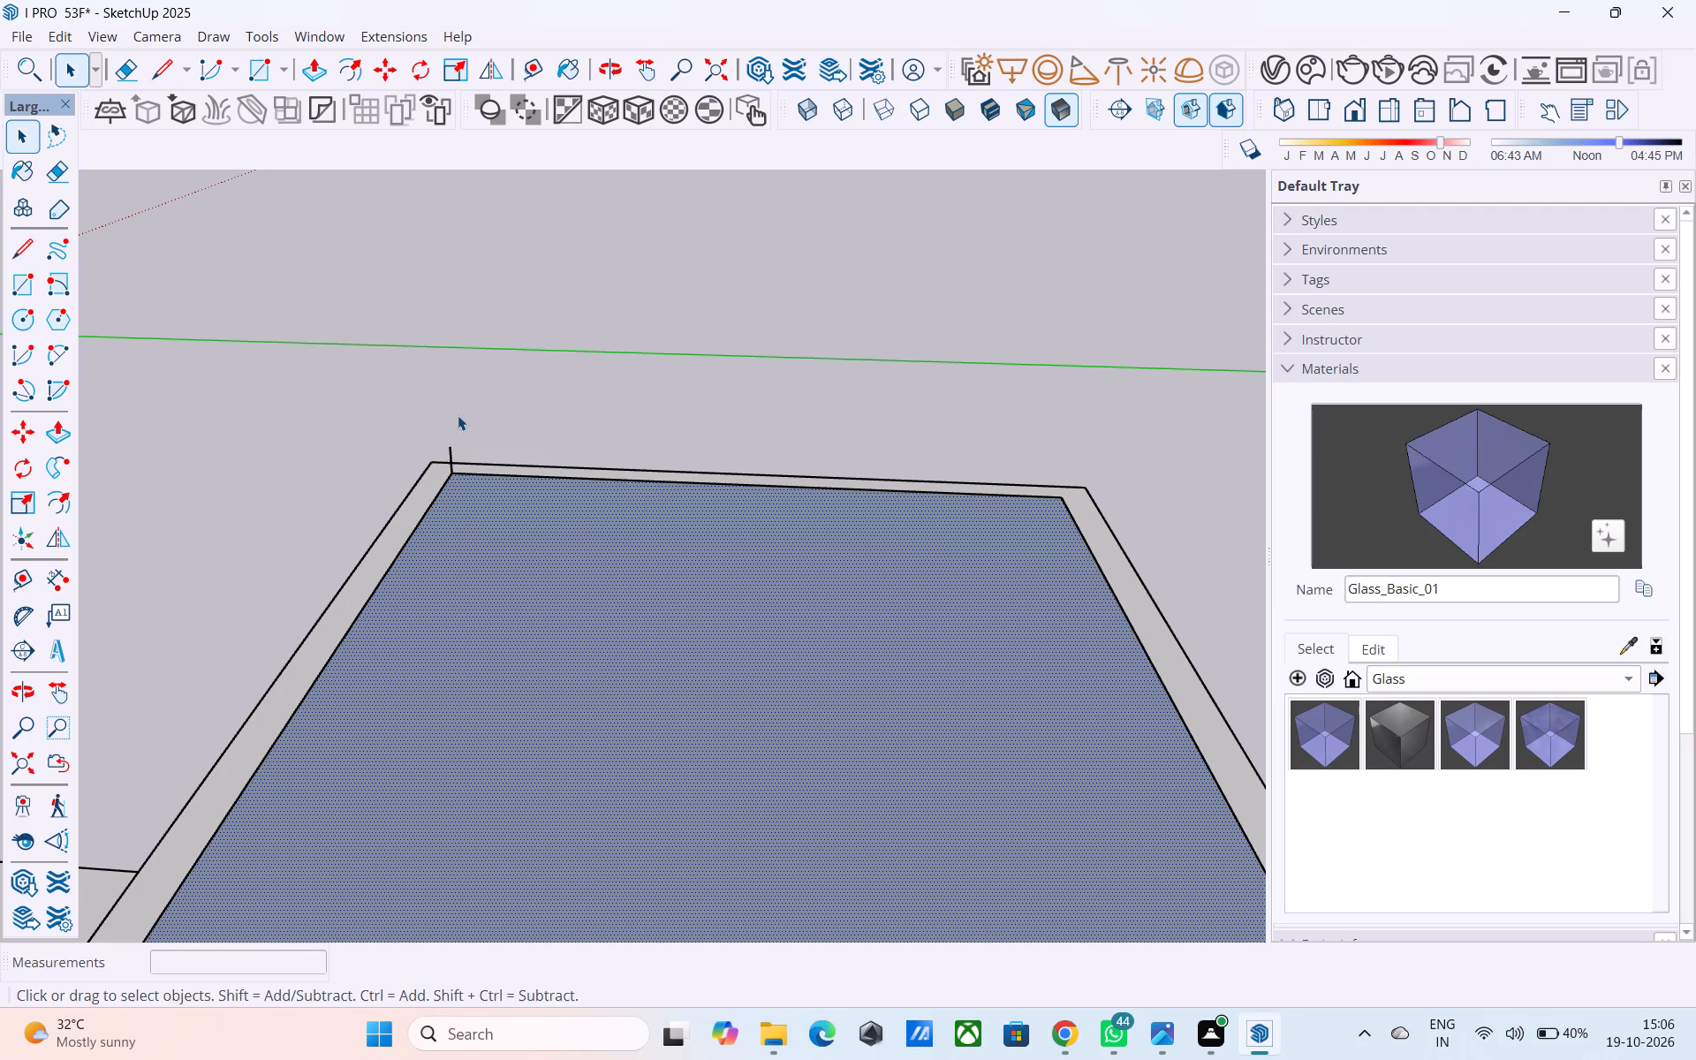
Draw a 6" vertical line up from the diagonally opposite inner corner, at the front beside the plain side wall.
scroll(432, 404, "down", 7)
middle_click_drag(466, 495, 511, 516)
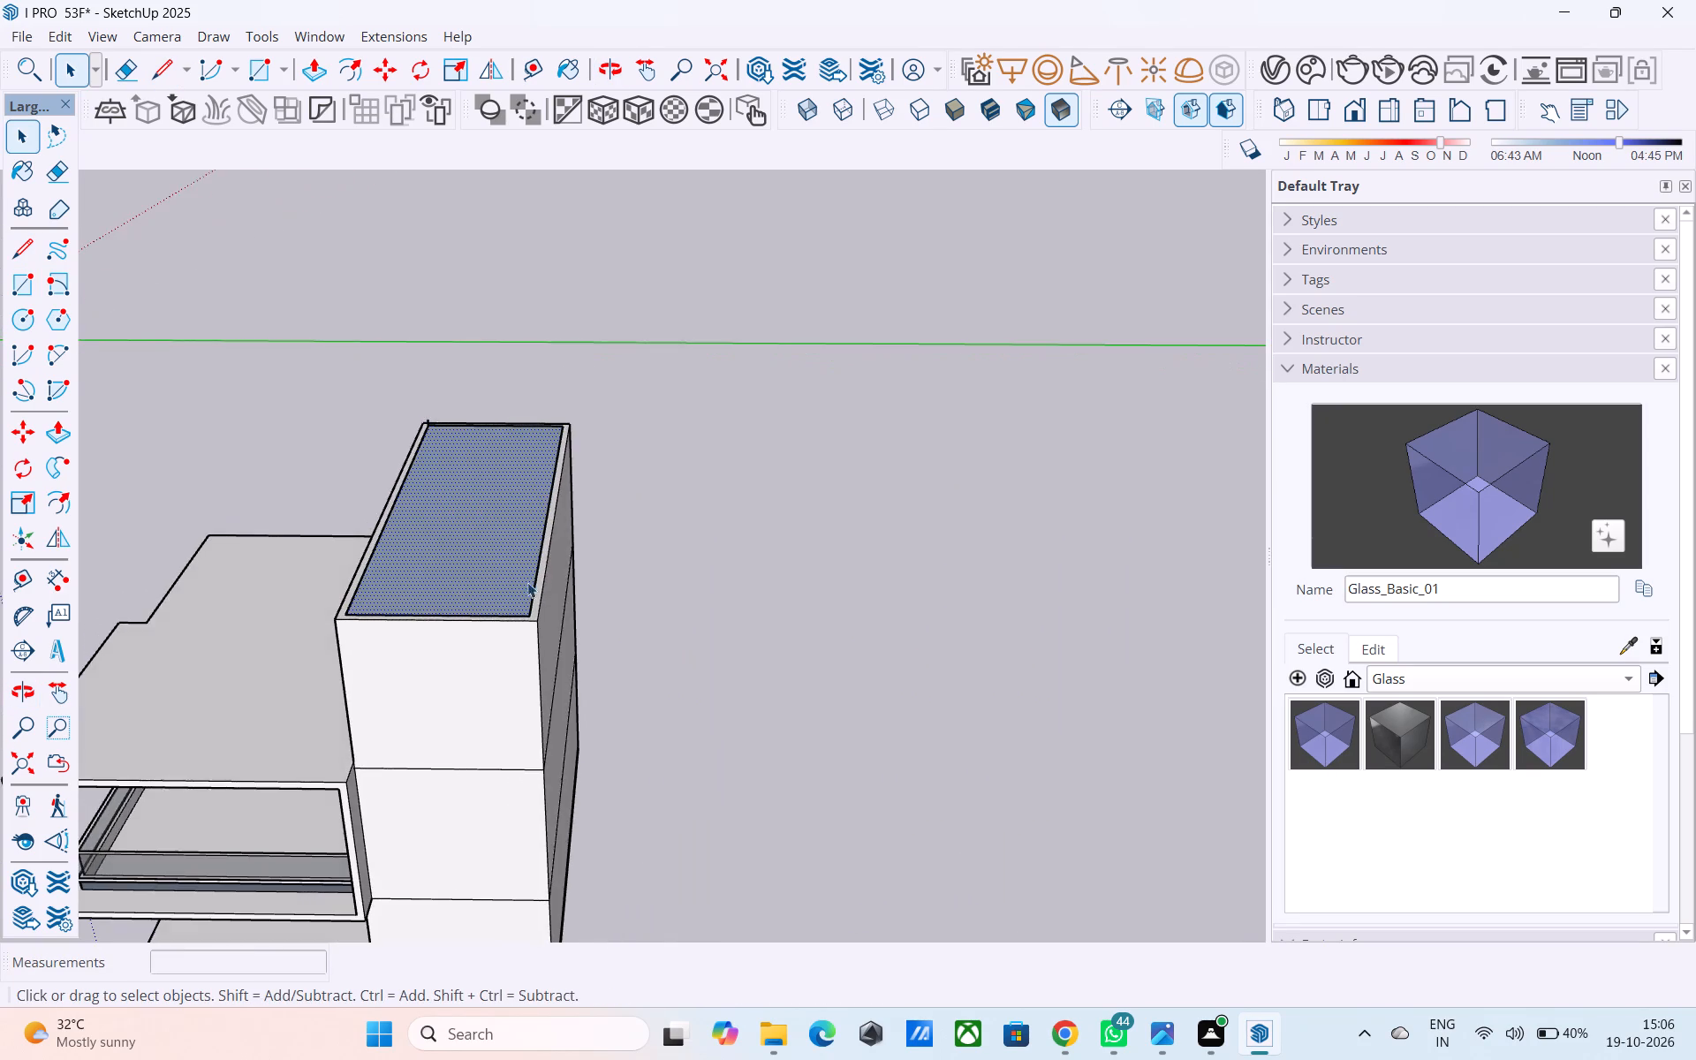
scroll(520, 589, "up", 7)
key("l")
left_click(536, 640)
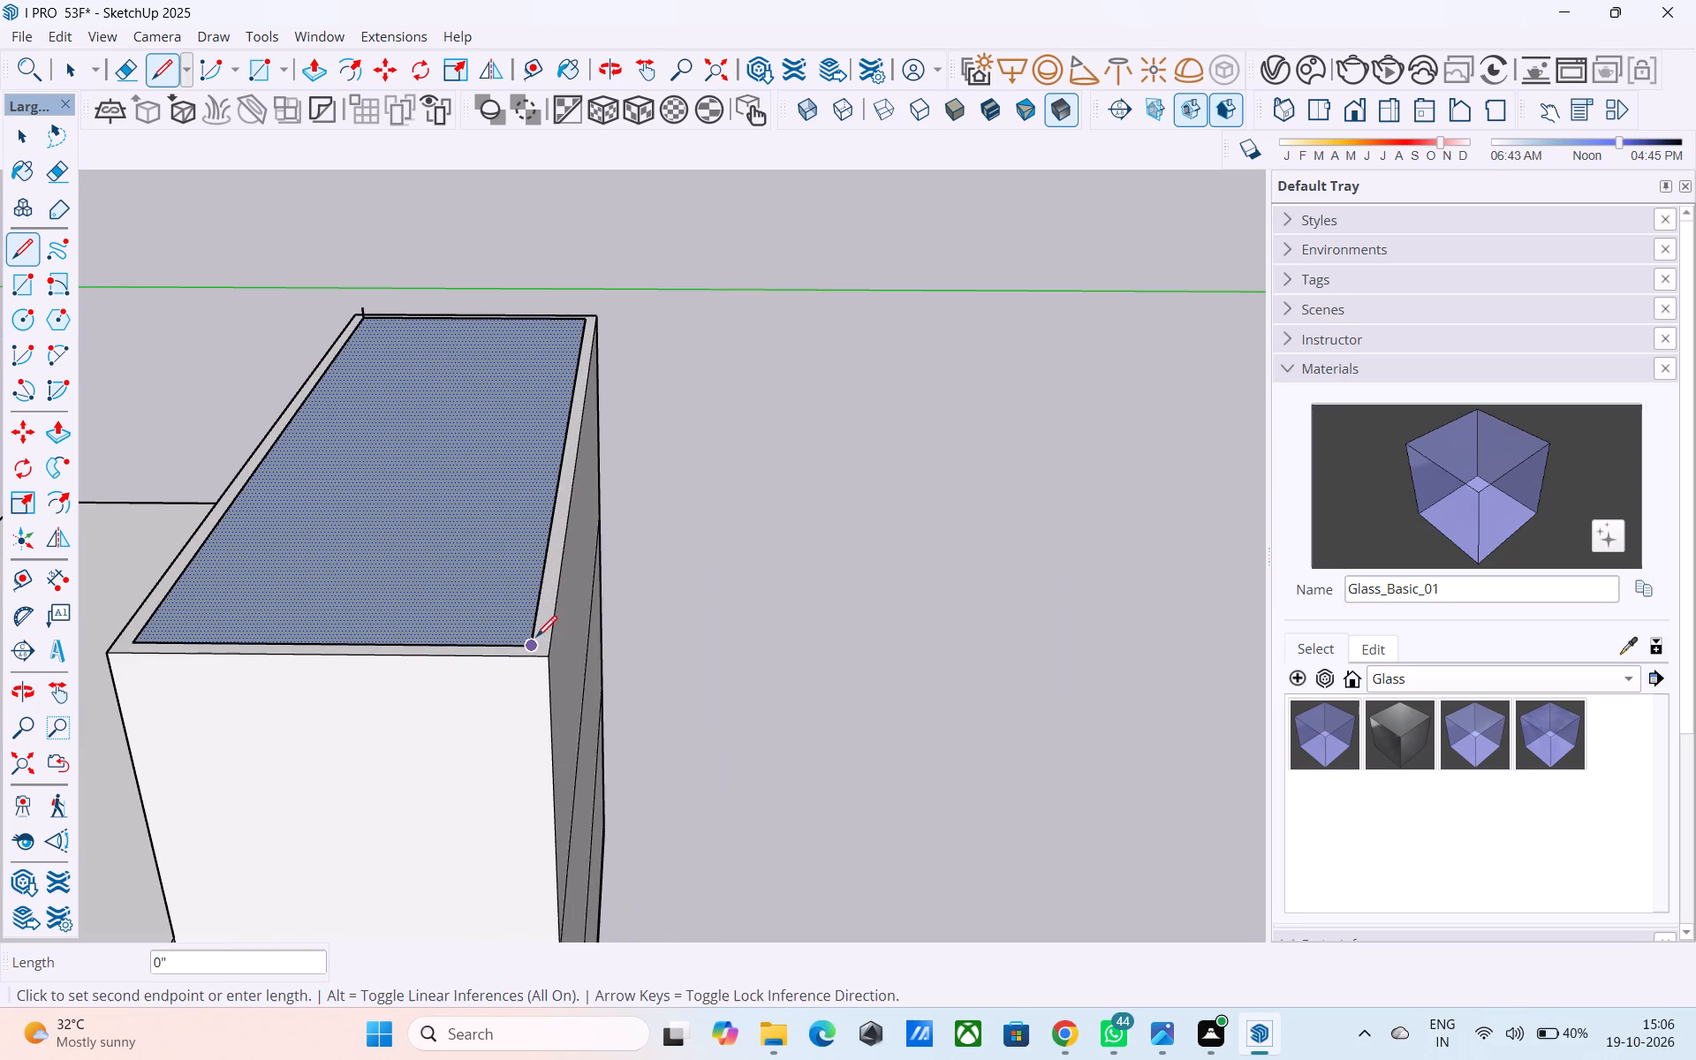
middle_click_drag(531, 619, 516, 565)
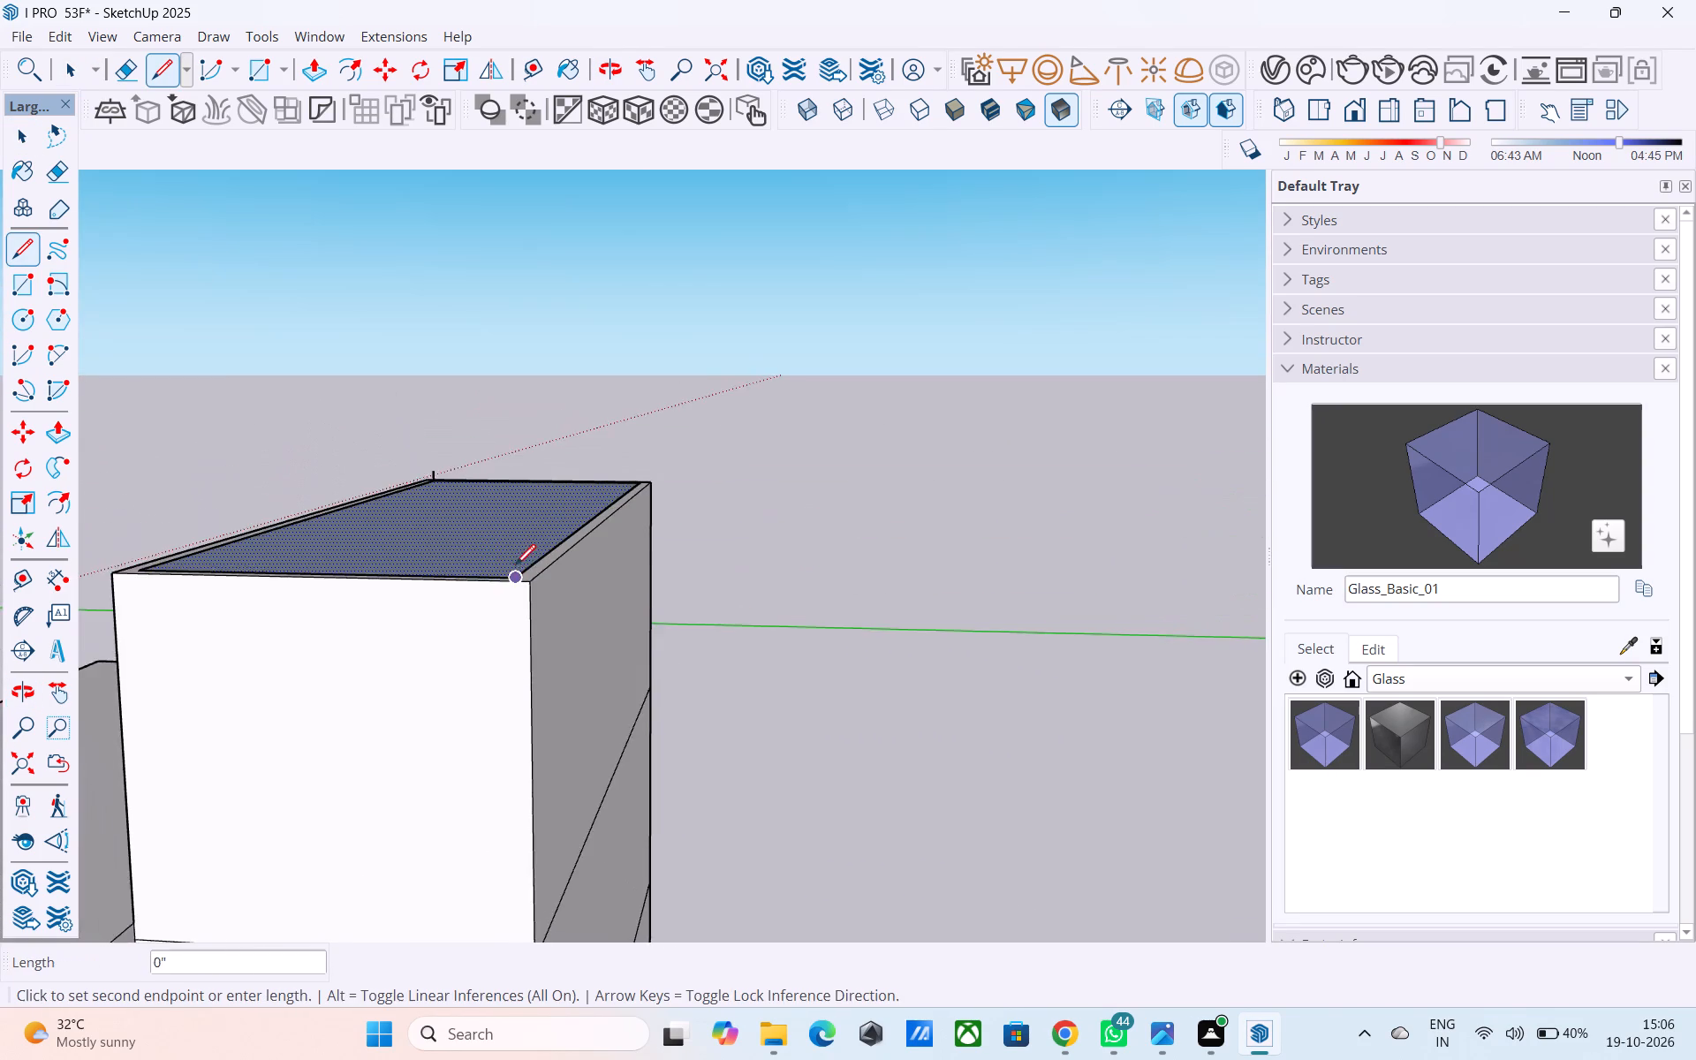
scroll(515, 565, "up", 4)
type("6\"")
key("Return")
Draw a raised horizontal rectangle above the third-level roof face, between the top ends of the two vertical lines.
key("r")
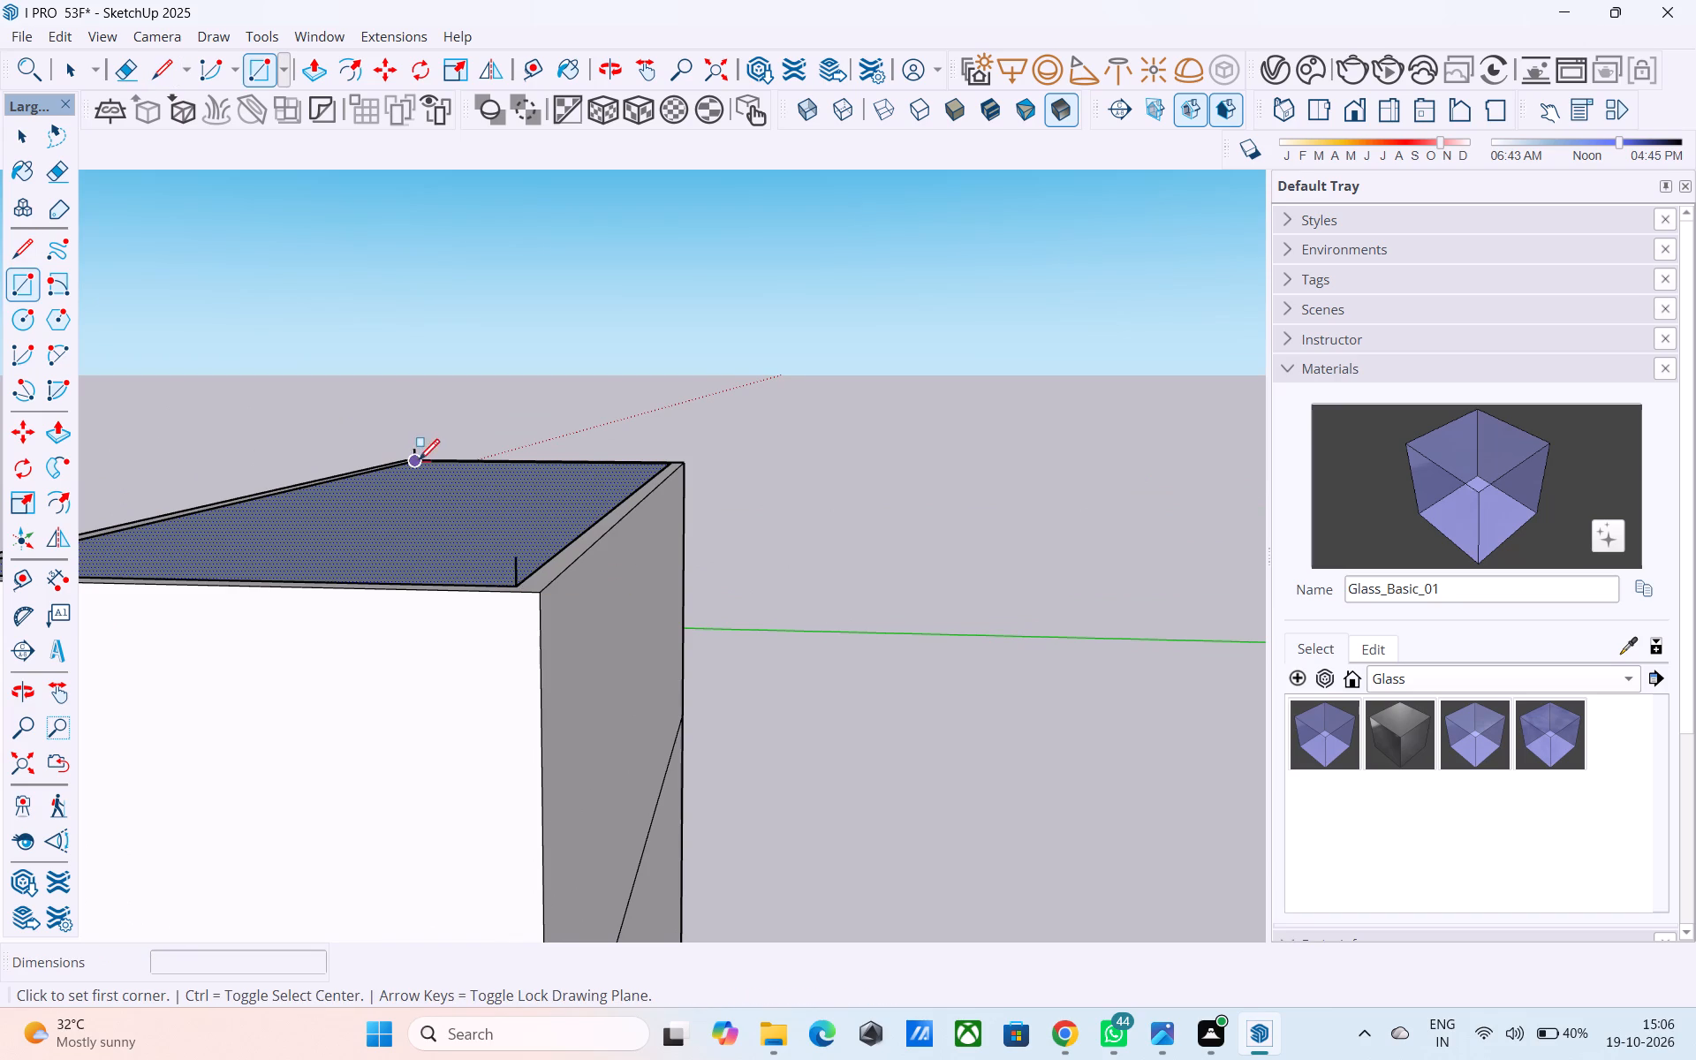
scroll(411, 452, "up", 7)
scroll(442, 460, "down", 2)
left_click(474, 473)
scroll(461, 460, "down", 4)
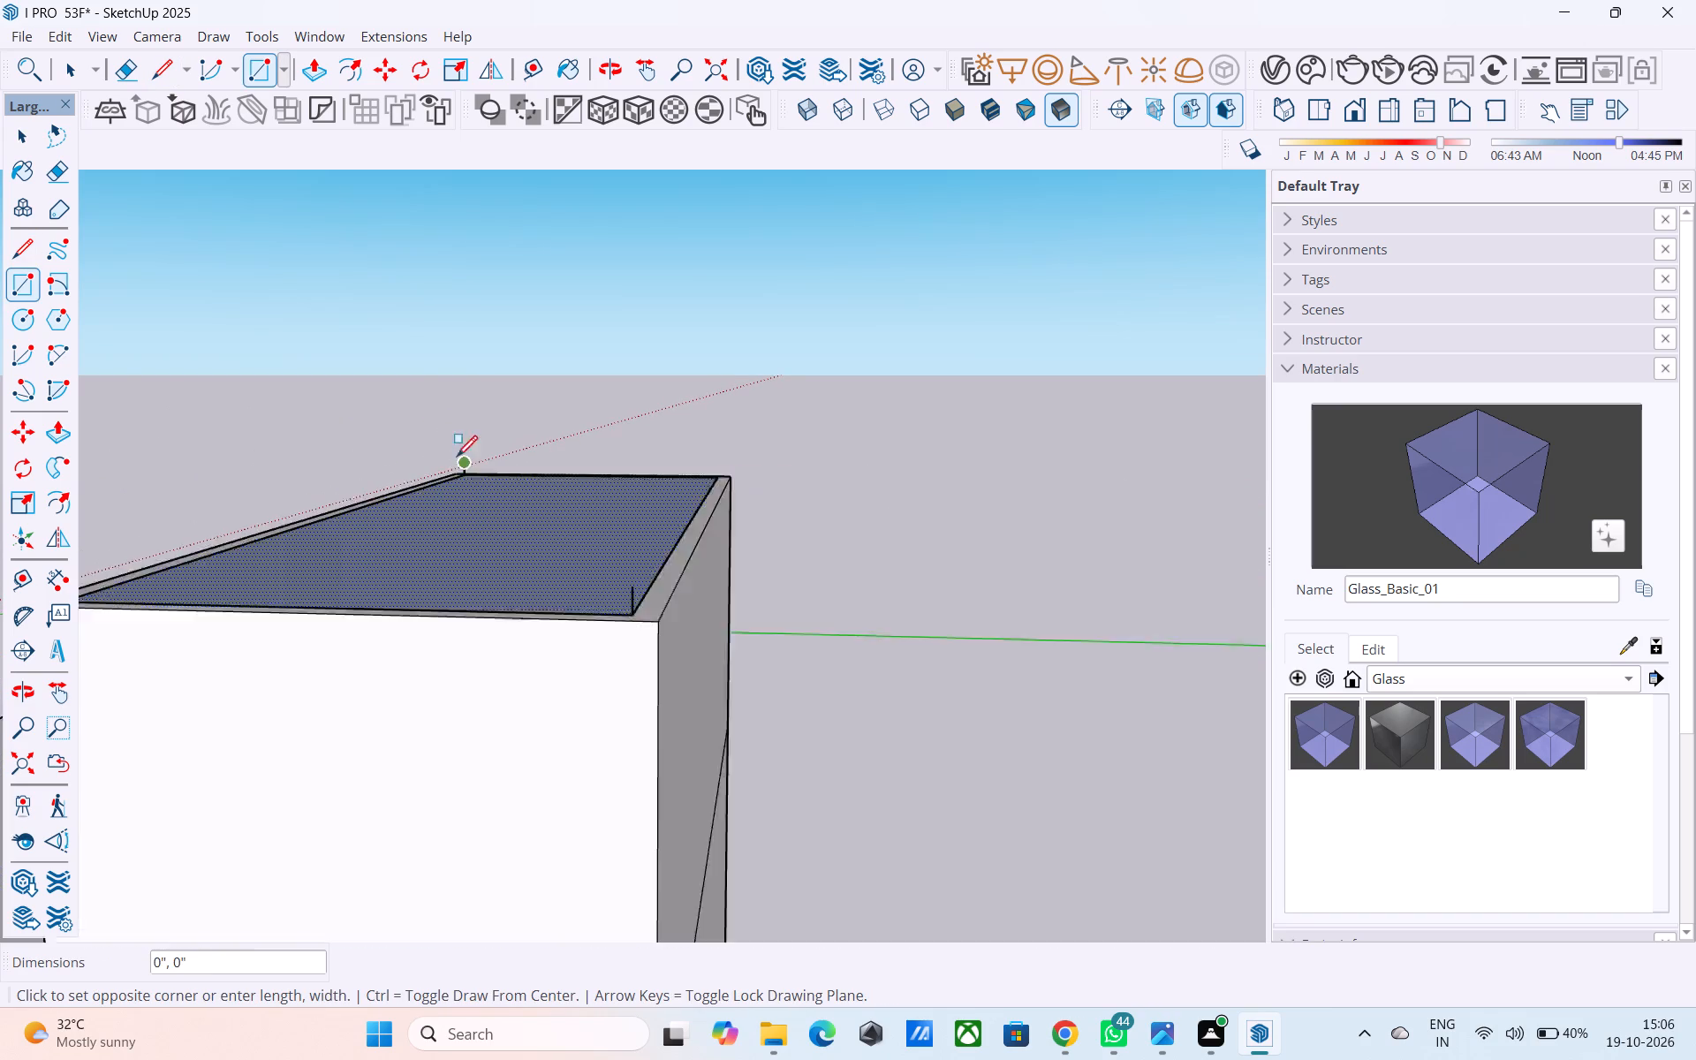
scroll(457, 458, "down", 2)
scroll(513, 518, "up", 4)
left_click(563, 525)
scroll(562, 522, "down", 3)
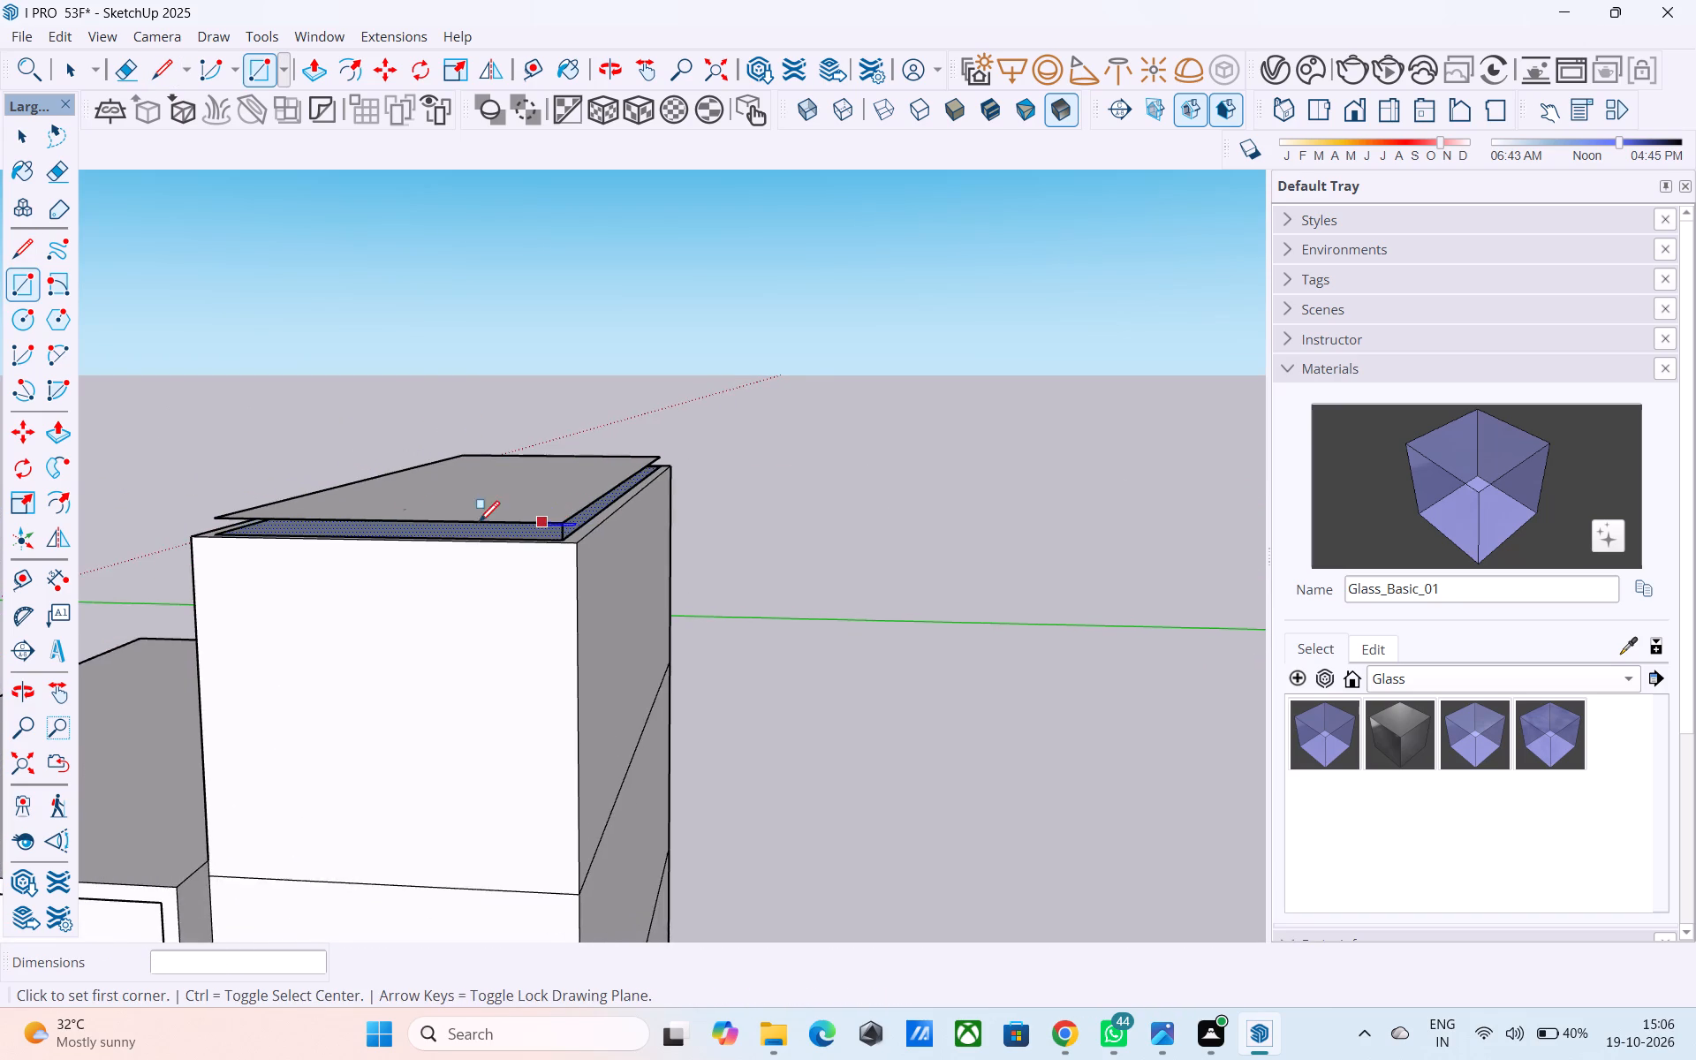
middle_click_drag(404, 511, 806, 586)
scroll(677, 636, "up", 4)
middle_click_drag(667, 648, 581, 649)
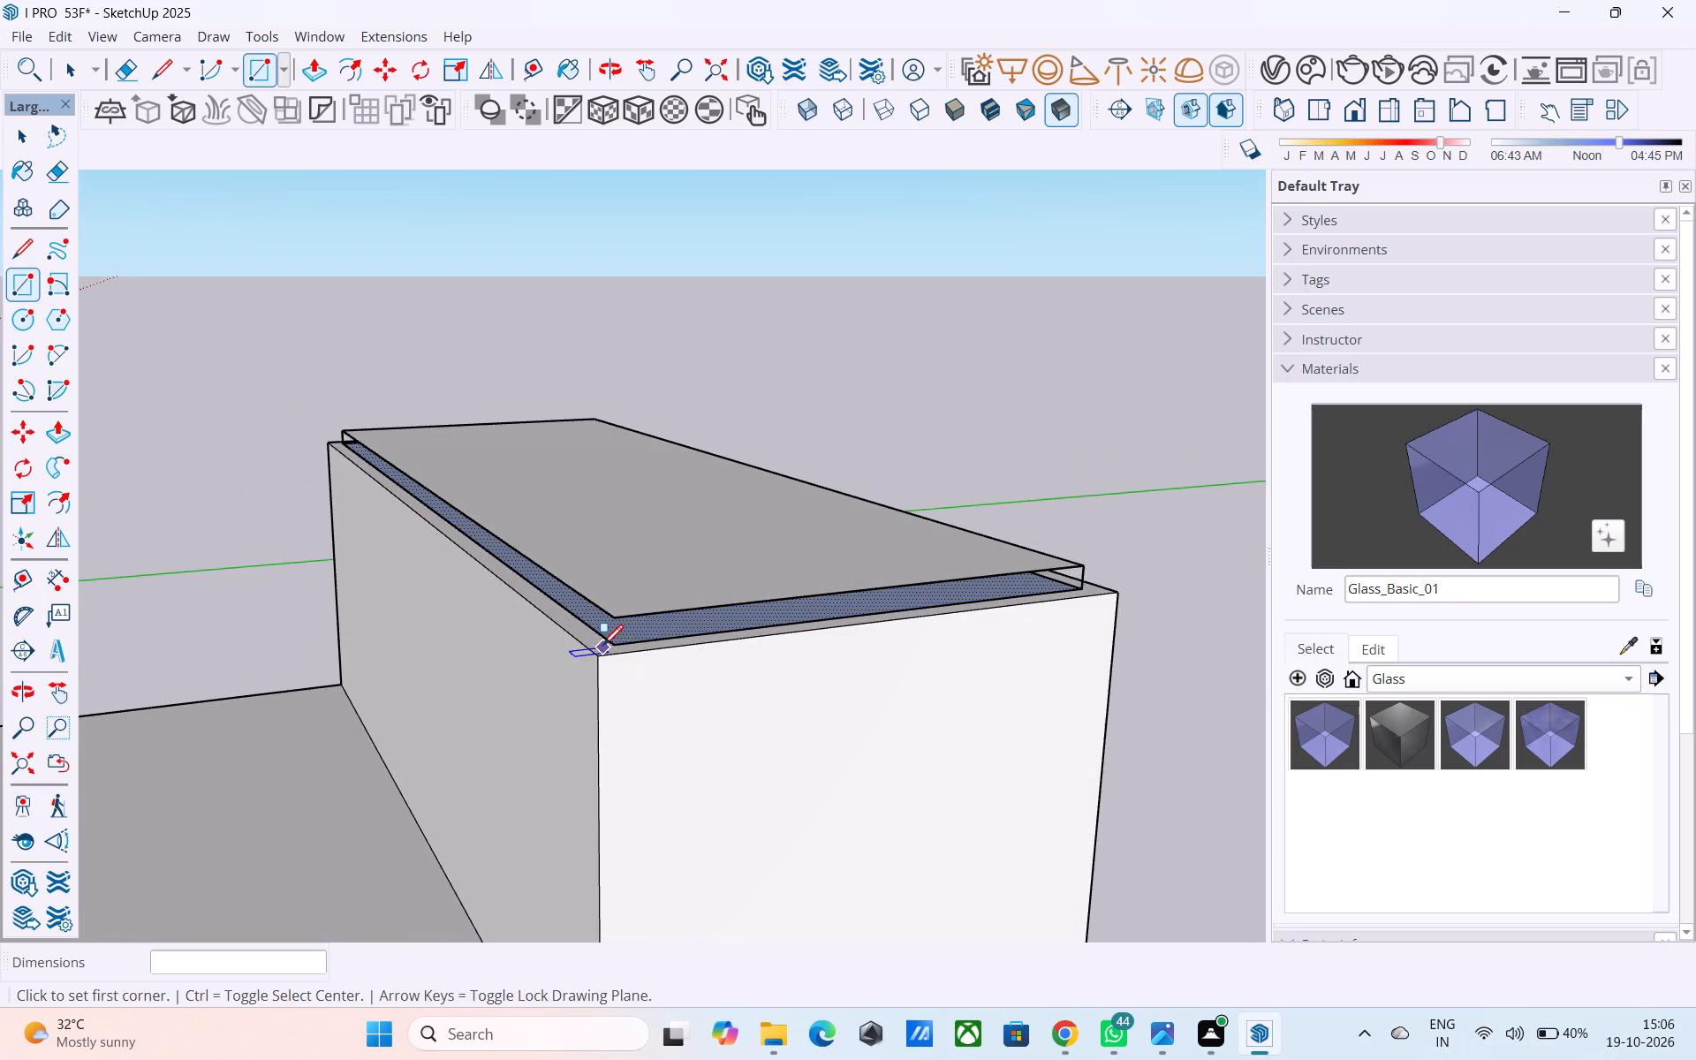
Draw 6" vertical lines at the raised rectangle's two remaining corners to close the sides of the third-level roof slab.
key("l")
scroll(602, 647, "up", 5)
left_click(617, 642)
left_click(617, 607)
middle_click_drag(661, 594, 264, 626)
scroll(255, 633, "down", 6)
middle_click_drag(610, 561, 155, 619, "shift")
scroll(484, 540, "up", 11)
middle_click_drag(576, 489, 682, 585)
scroll(691, 581, "up", 5)
scroll(564, 572, "down", 7)
middle_click_drag(582, 550, 755, 590, "shift")
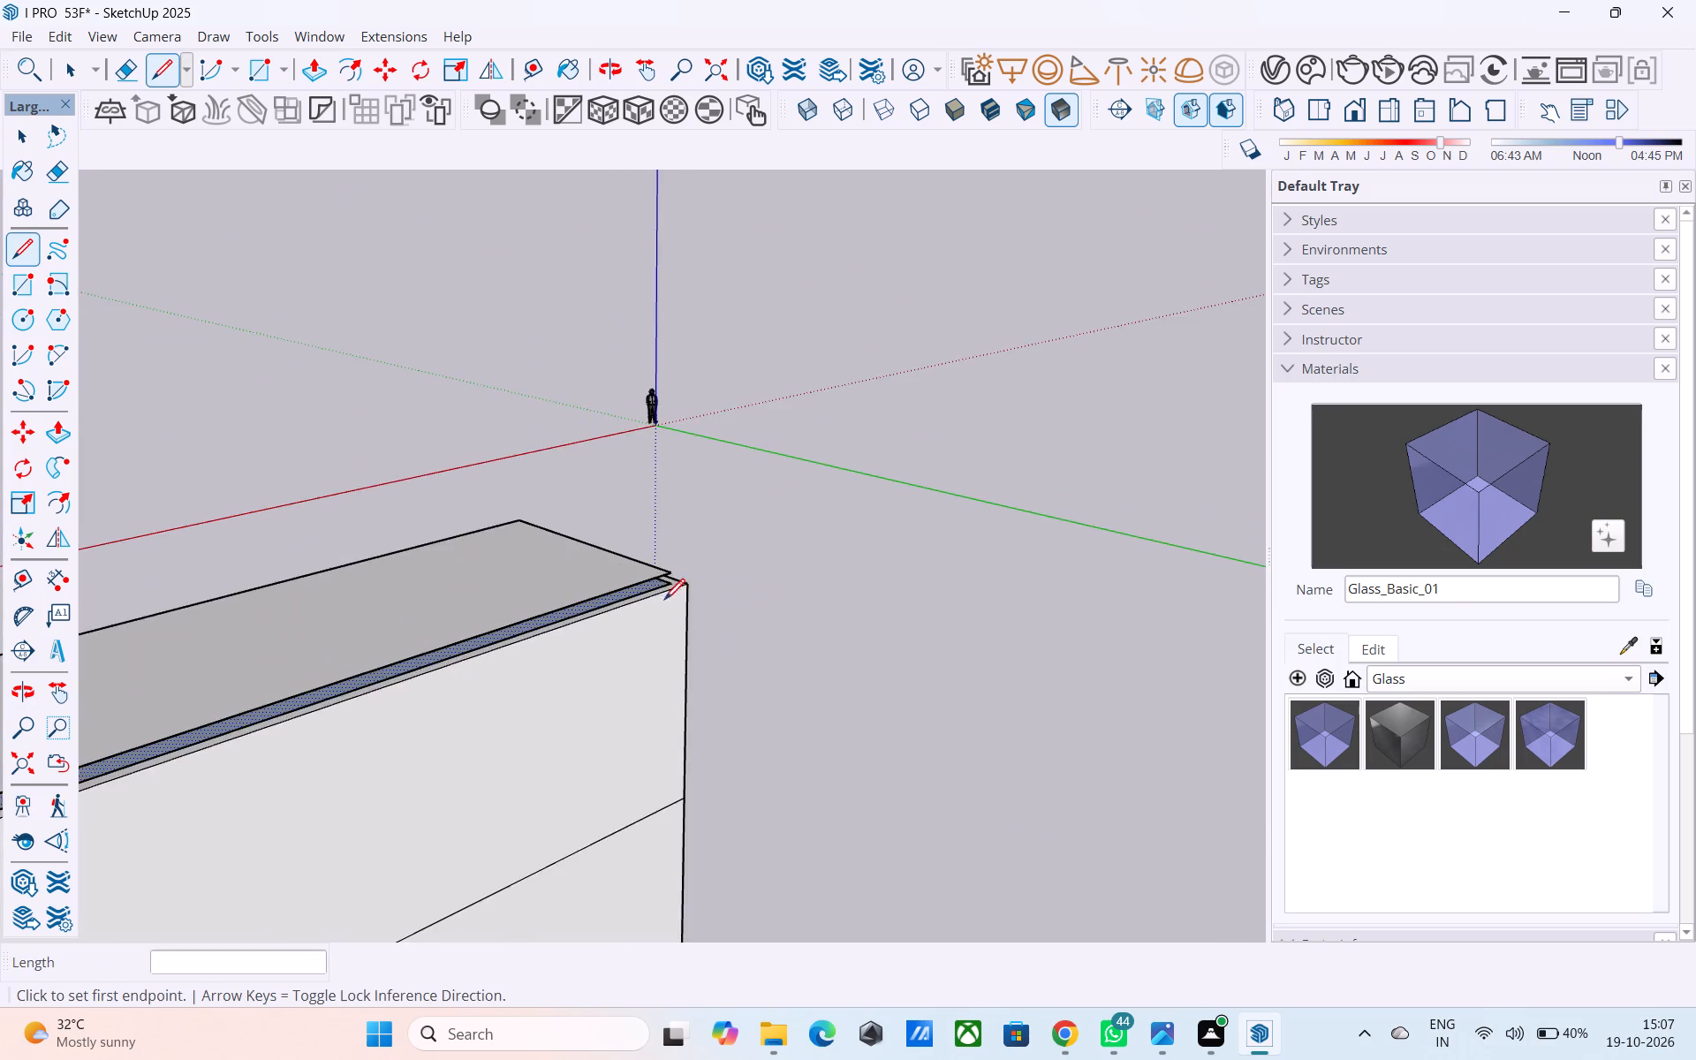
scroll(662, 599, "up", 13)
left_click(685, 572)
left_click(687, 532)
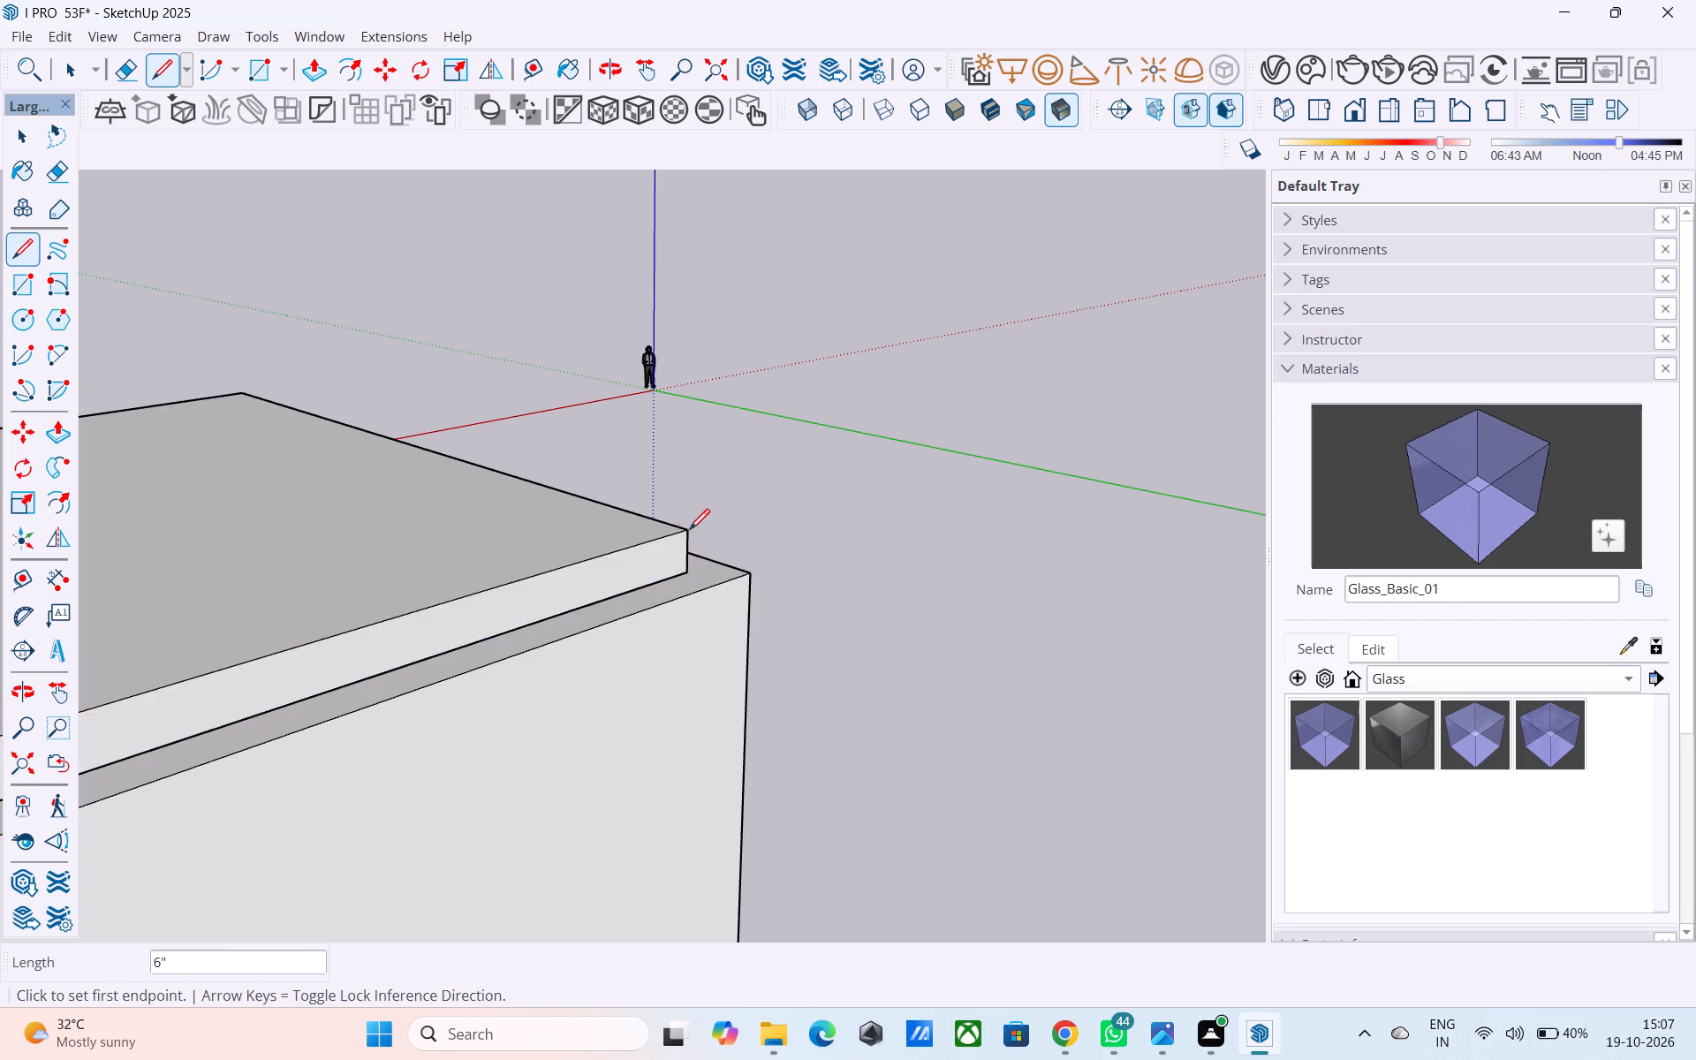
Push/Pull the roof slab's rear end face outward 6" to the outer edge of the third-level wall.
scroll(723, 516, "down", 10)
middle_click_drag(557, 542, 1052, 537)
middle_click_drag(852, 510, 1306, 615)
middle_click_drag(677, 614, 492, 583)
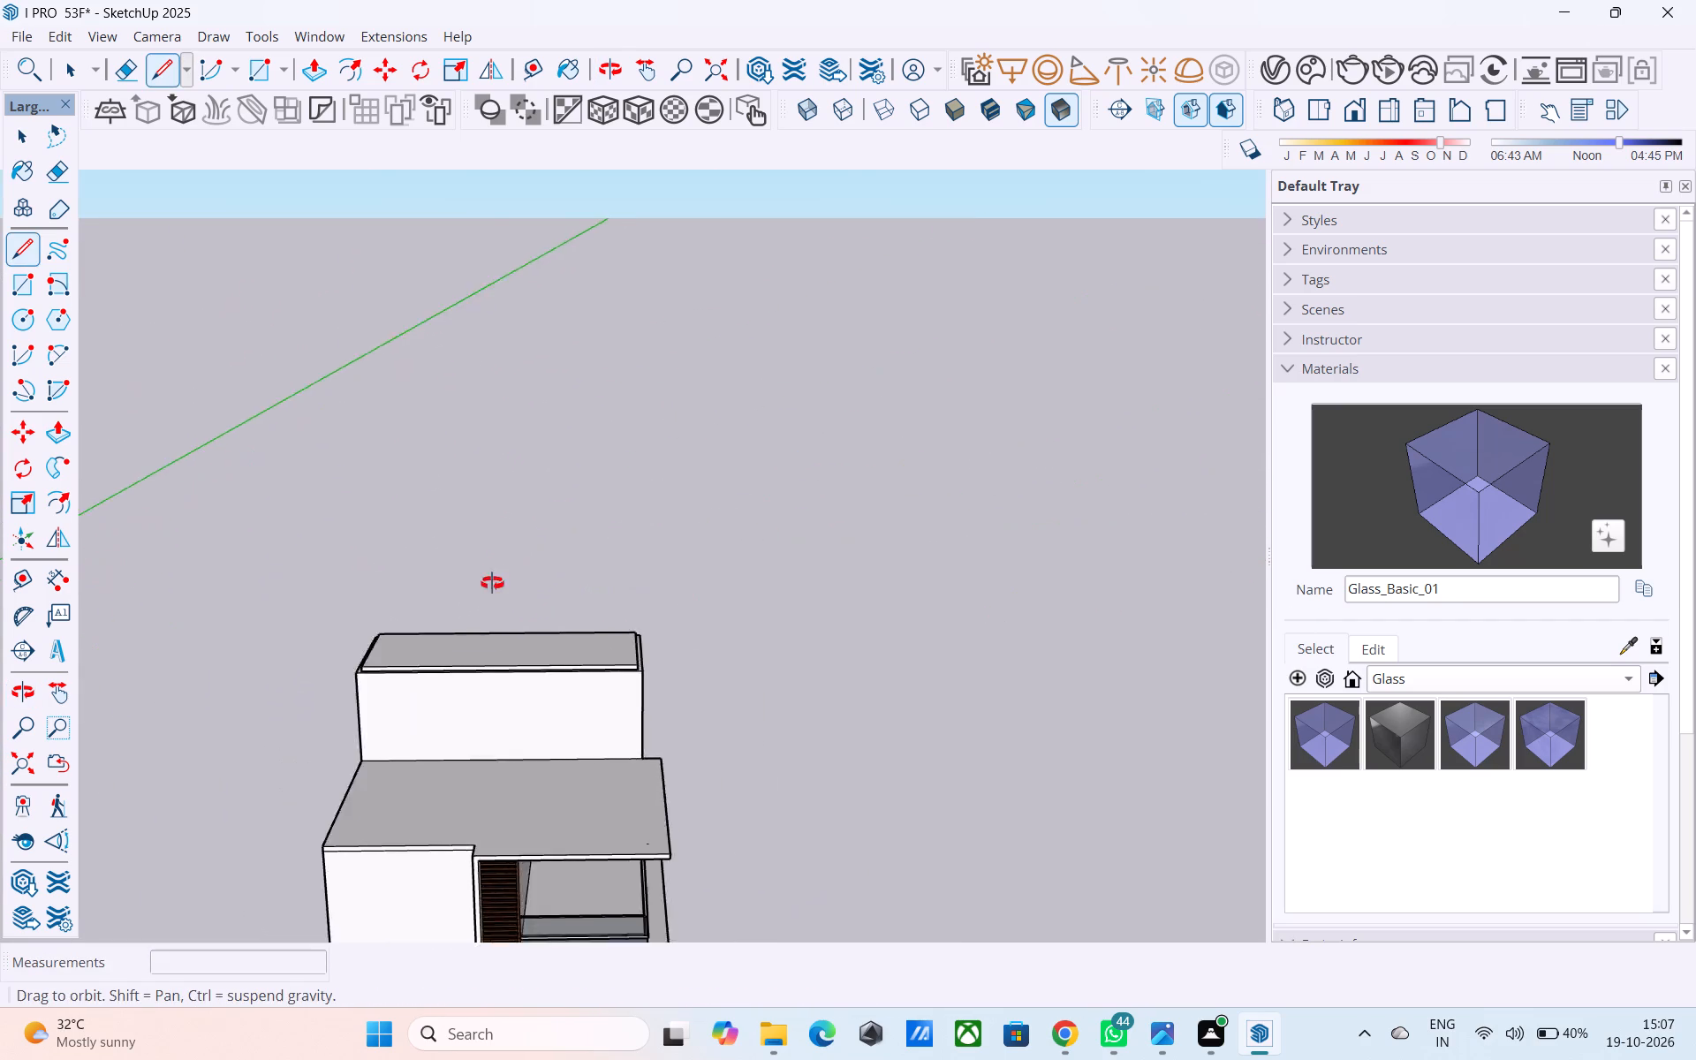
middle_click_drag(492, 583, 1157, 551)
scroll(695, 712, "up", 15)
key("space")
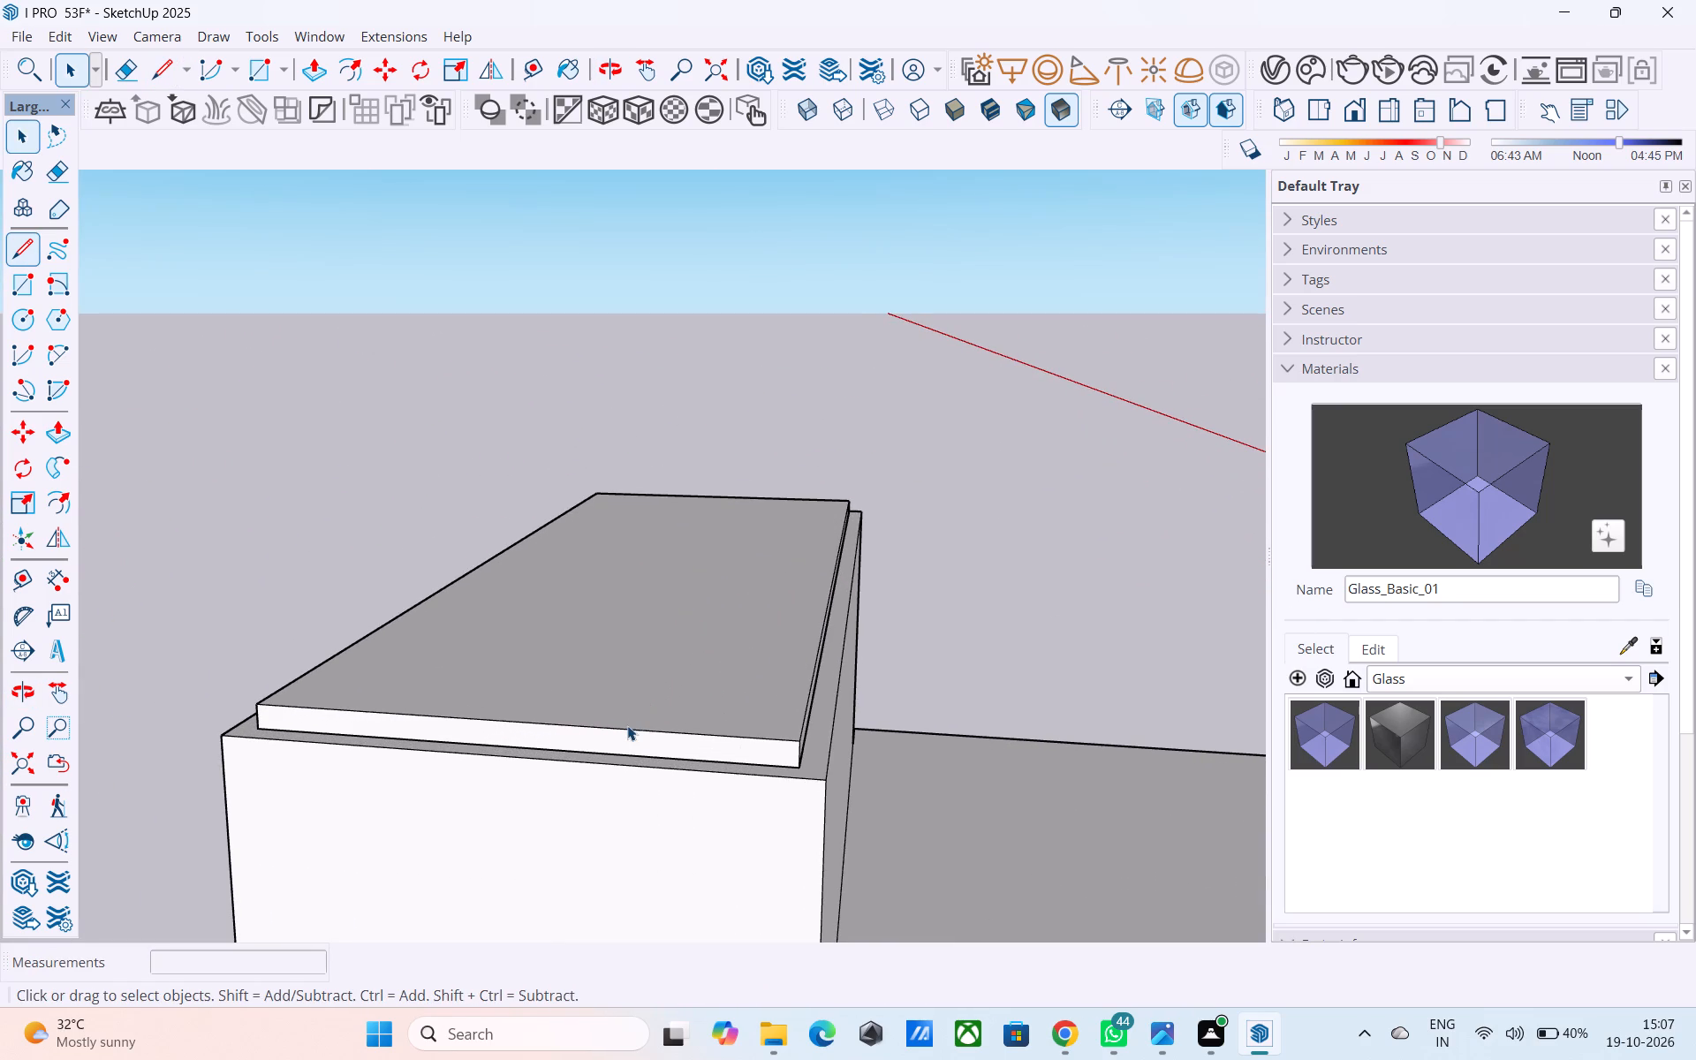
left_click(613, 732)
key("p")
left_click(612, 741)
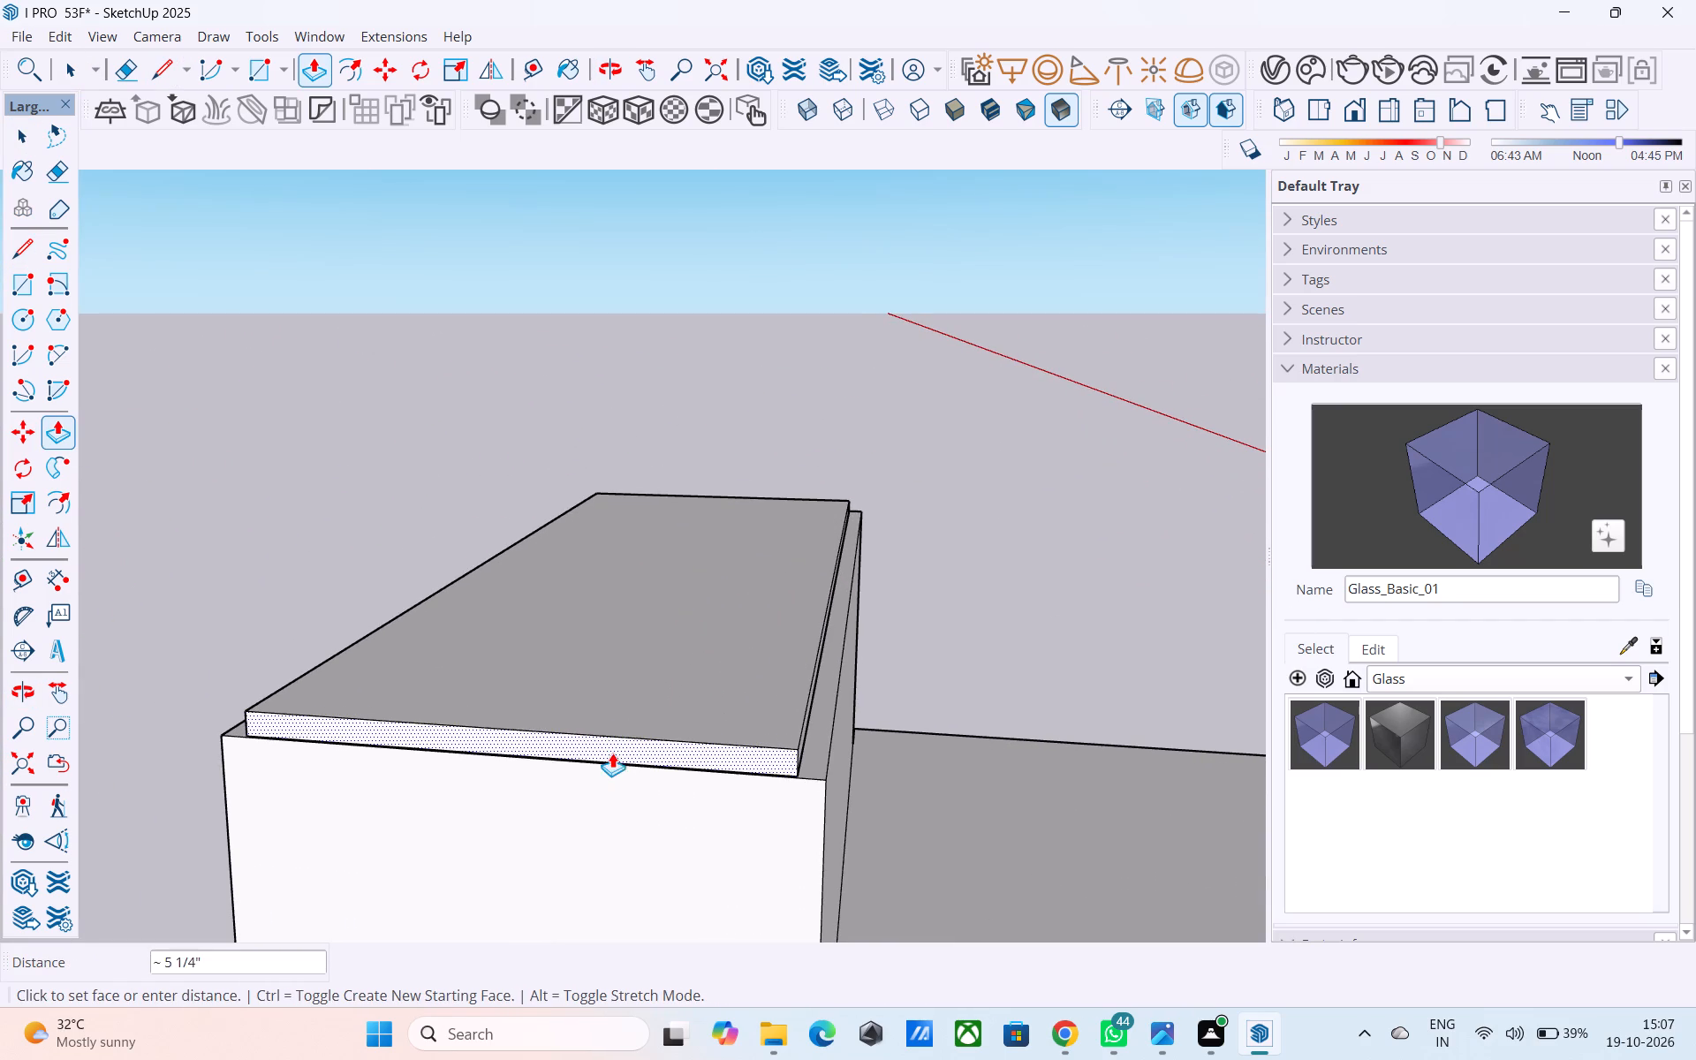
middle_click_drag(549, 763, 312, 506)
scroll(312, 506, "up", 1)
scroll(345, 511, "down", 6)
left_click(501, 706)
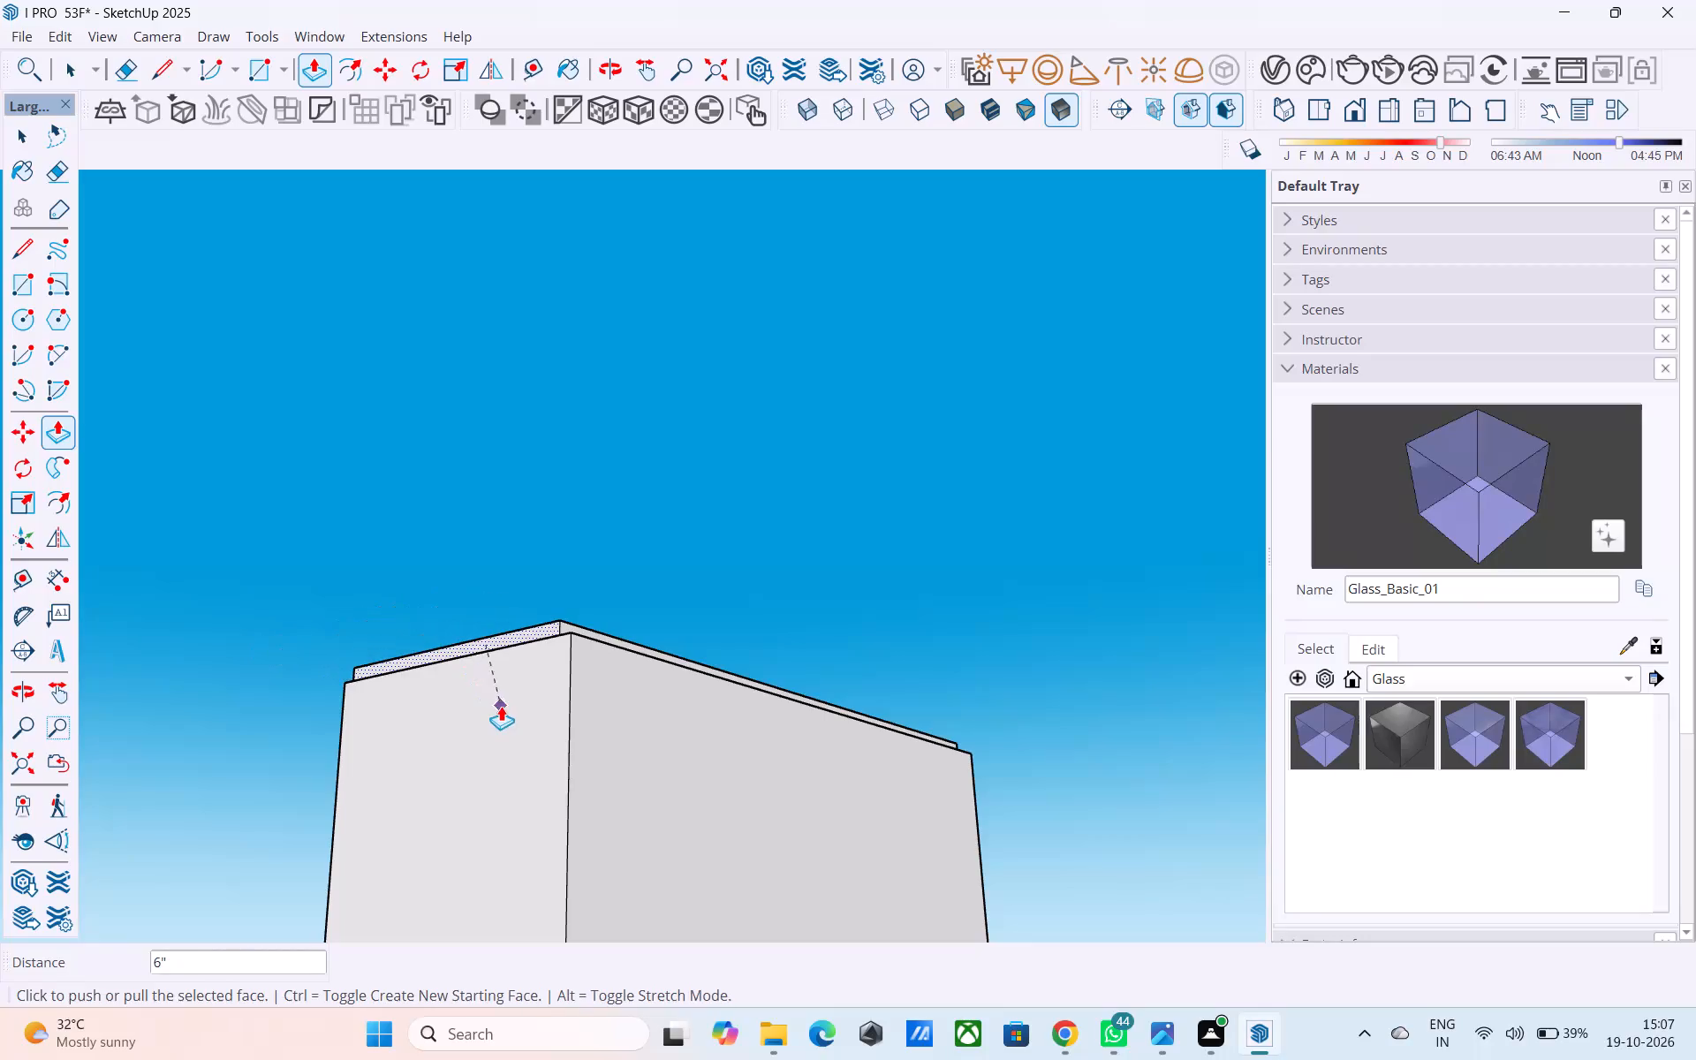
Push/Pull the roof slab's long face above the plain side wall outward to that wall's outer edge.
middle_click_drag(459, 707, 423, 837)
scroll(466, 681, "up", 7)
scroll(472, 726, "down", 2)
middle_click_drag(492, 746, 832, 810)
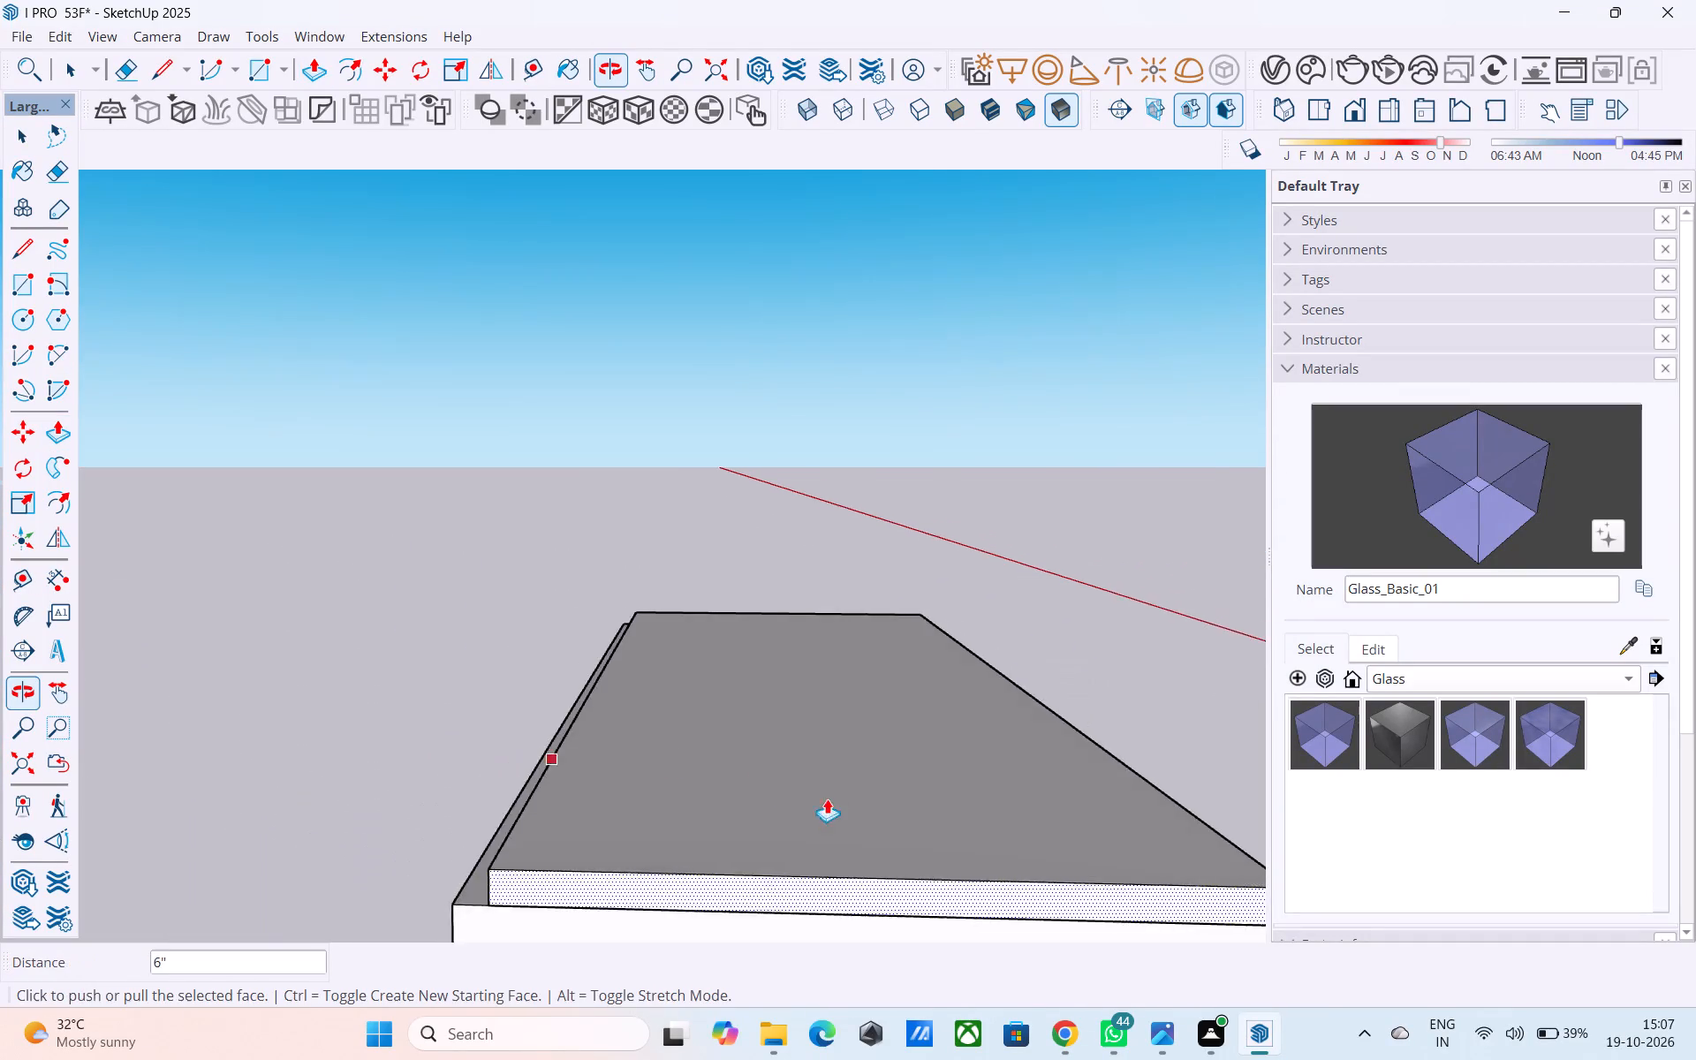
scroll(665, 746, "down", 3)
middle_click_drag(665, 747, 805, 685)
scroll(751, 738, "up", 4)
key("space")
left_click(751, 743)
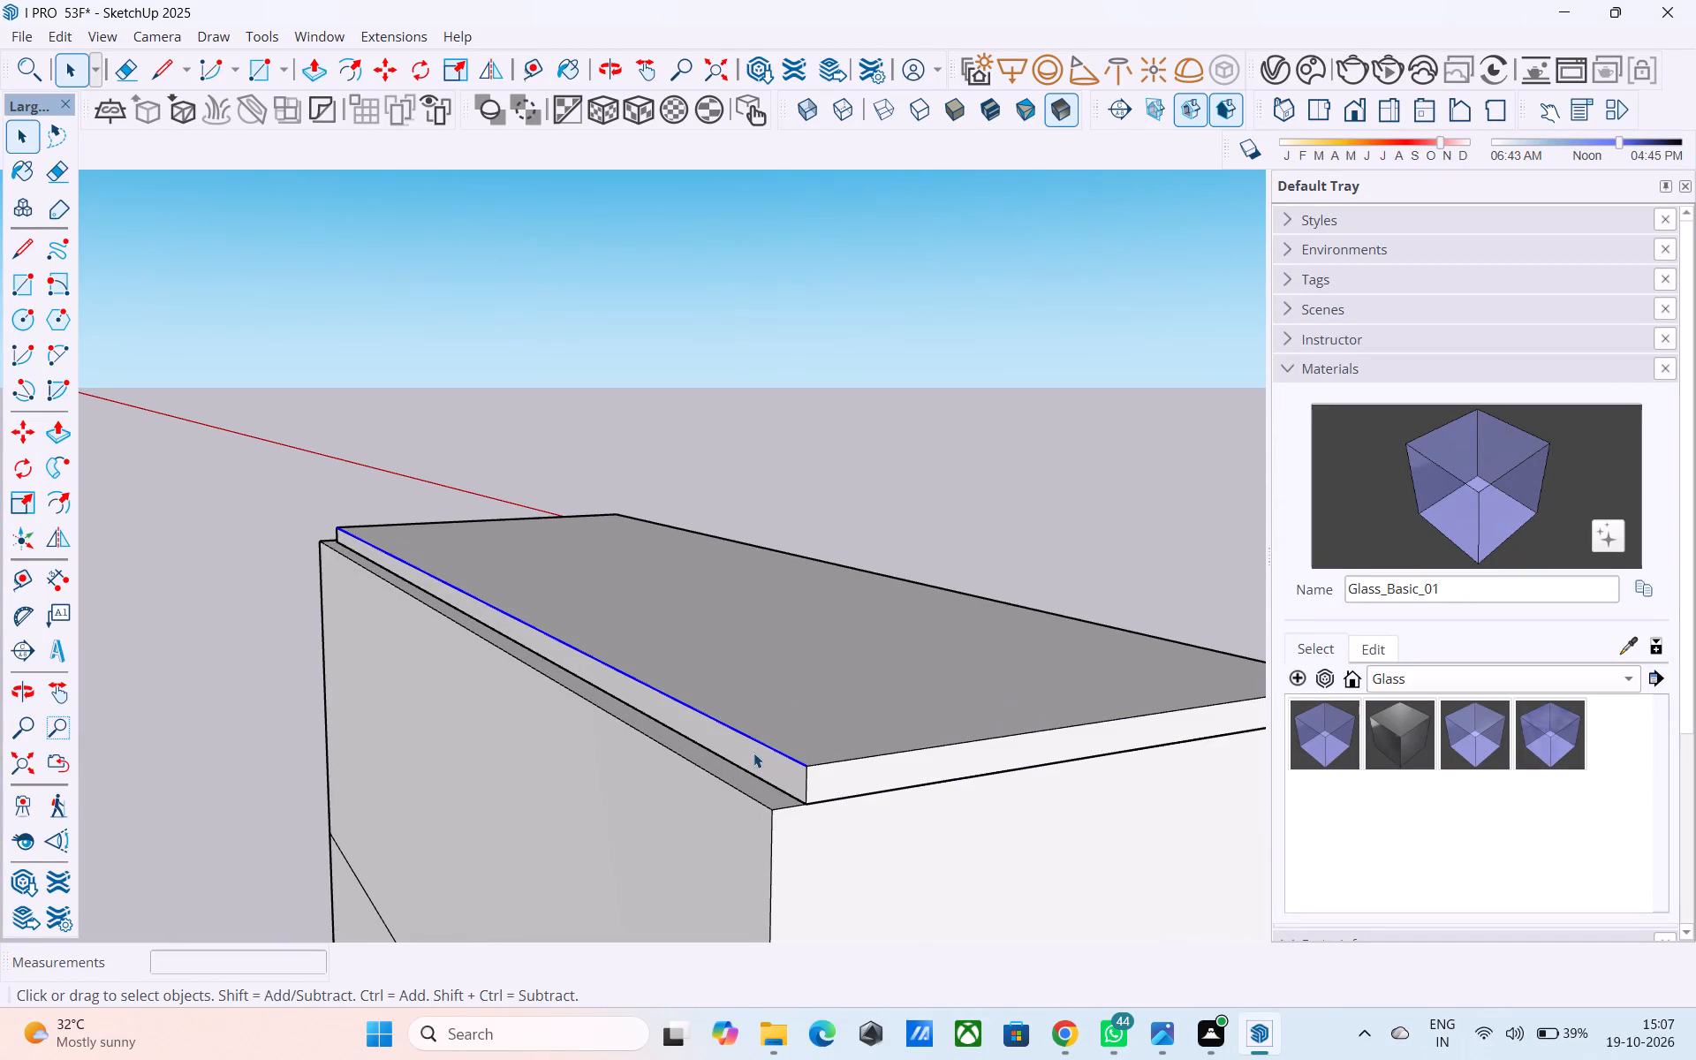
left_click(753, 766)
key("p")
left_click(753, 766)
left_click(725, 806)
Push/Pull the roof slab's front end face outward to the outer face of the third-level front wall.
scroll(705, 795, "down", 2)
middle_click_drag(650, 784, 337, 719)
middle_click_drag(785, 725, 428, 629)
scroll(403, 613, "down", 5)
middle_click_drag(648, 573, 299, 648)
scroll(264, 640, "down", 6)
middle_click_drag(716, 640, 341, 679)
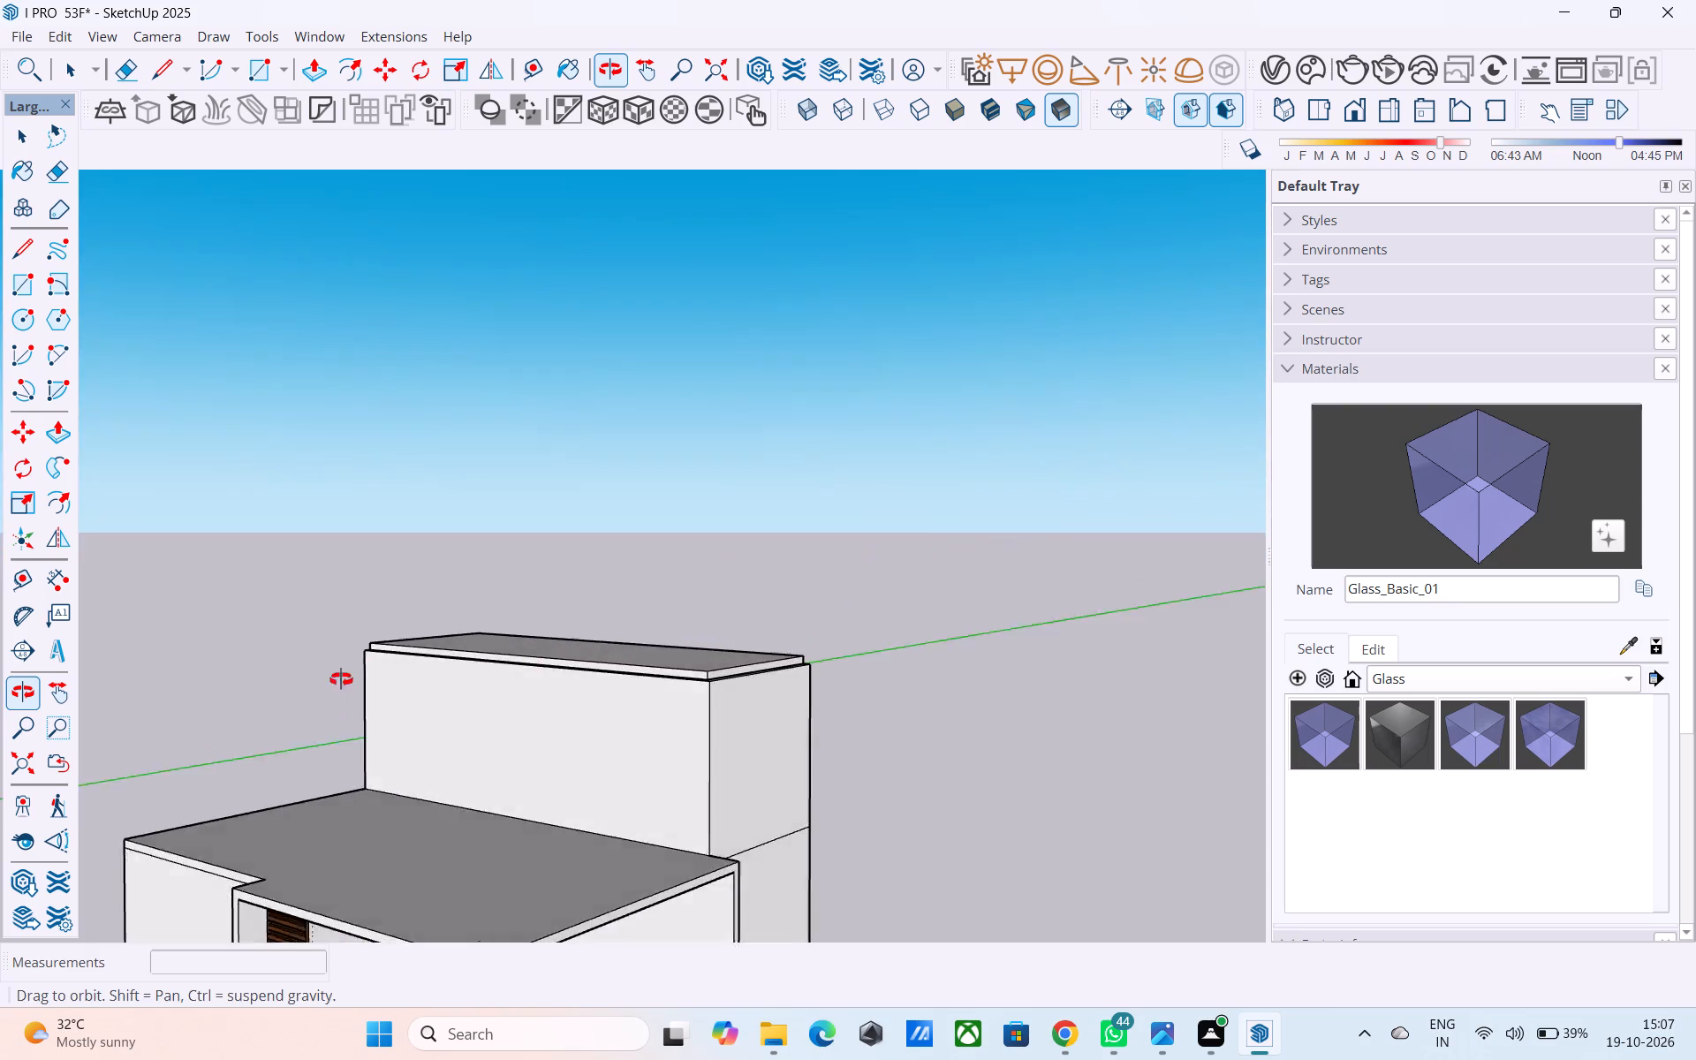
middle_click_drag(341, 679, 337, 682)
scroll(912, 675, "up", 7)
scroll(977, 590, "down", 5)
scroll(719, 638, "up", 3)
key("space")
scroll(618, 617, "up", 4)
left_click(607, 610)
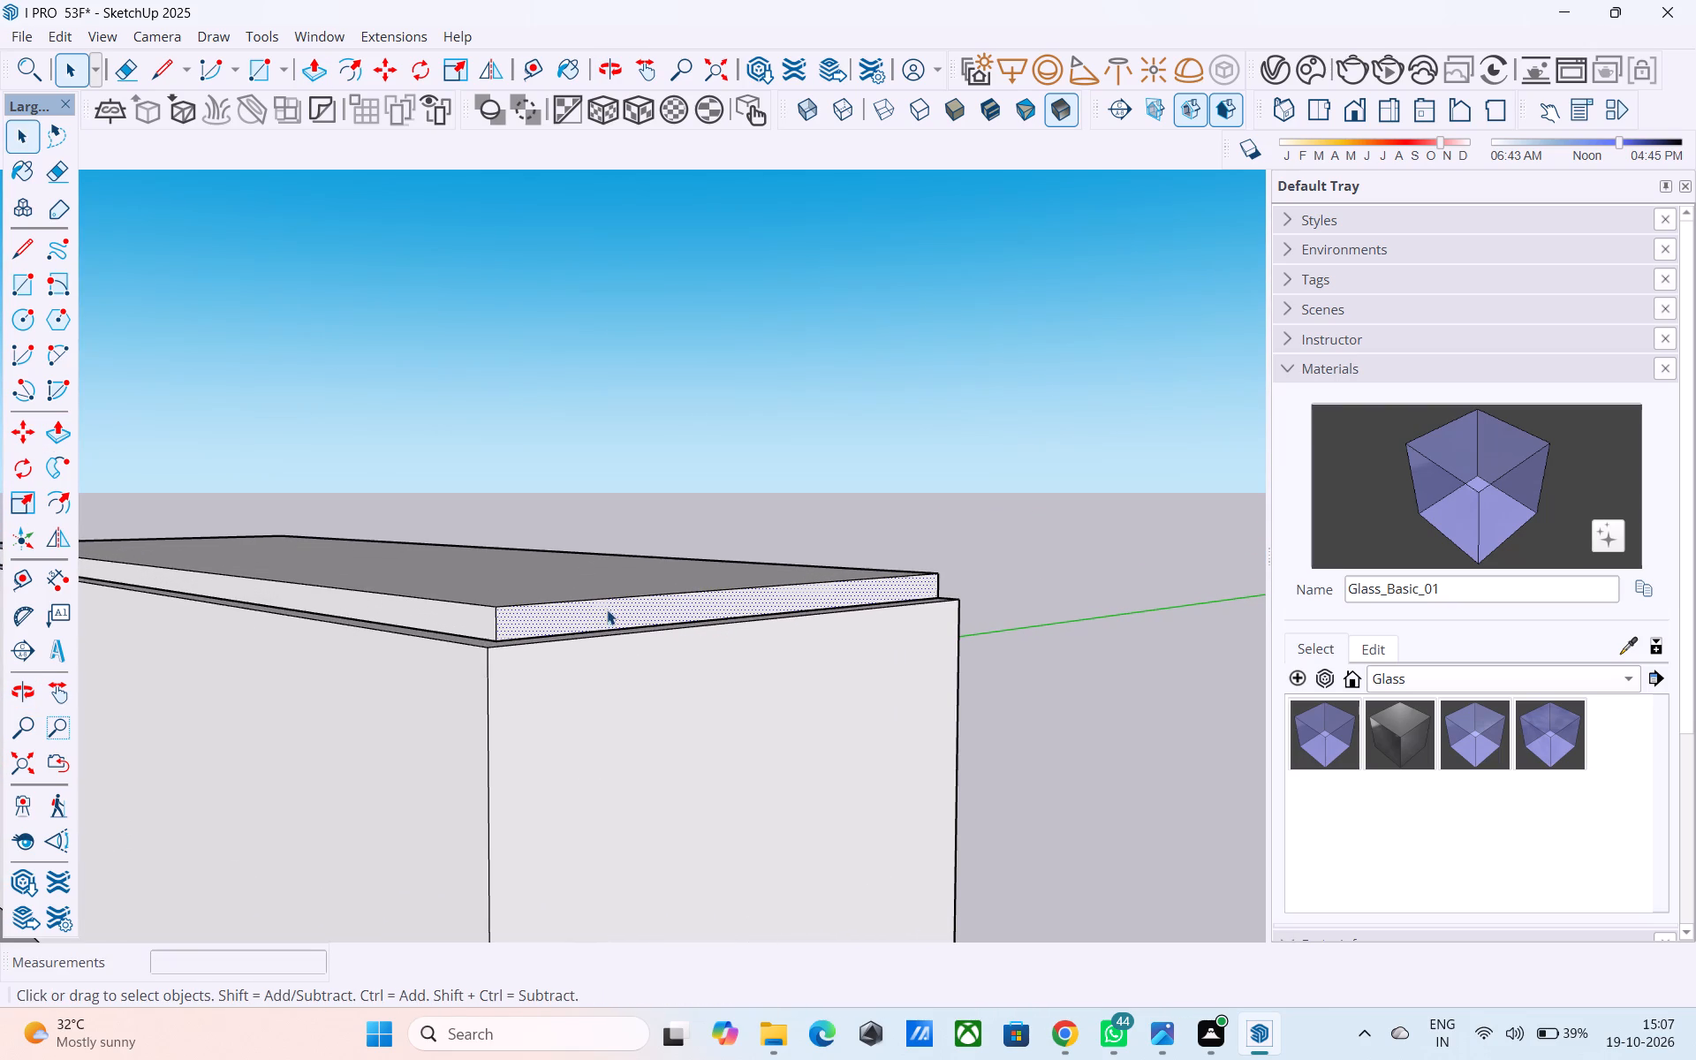
key("p")
left_click(605, 612)
left_click(614, 661)
key("space")
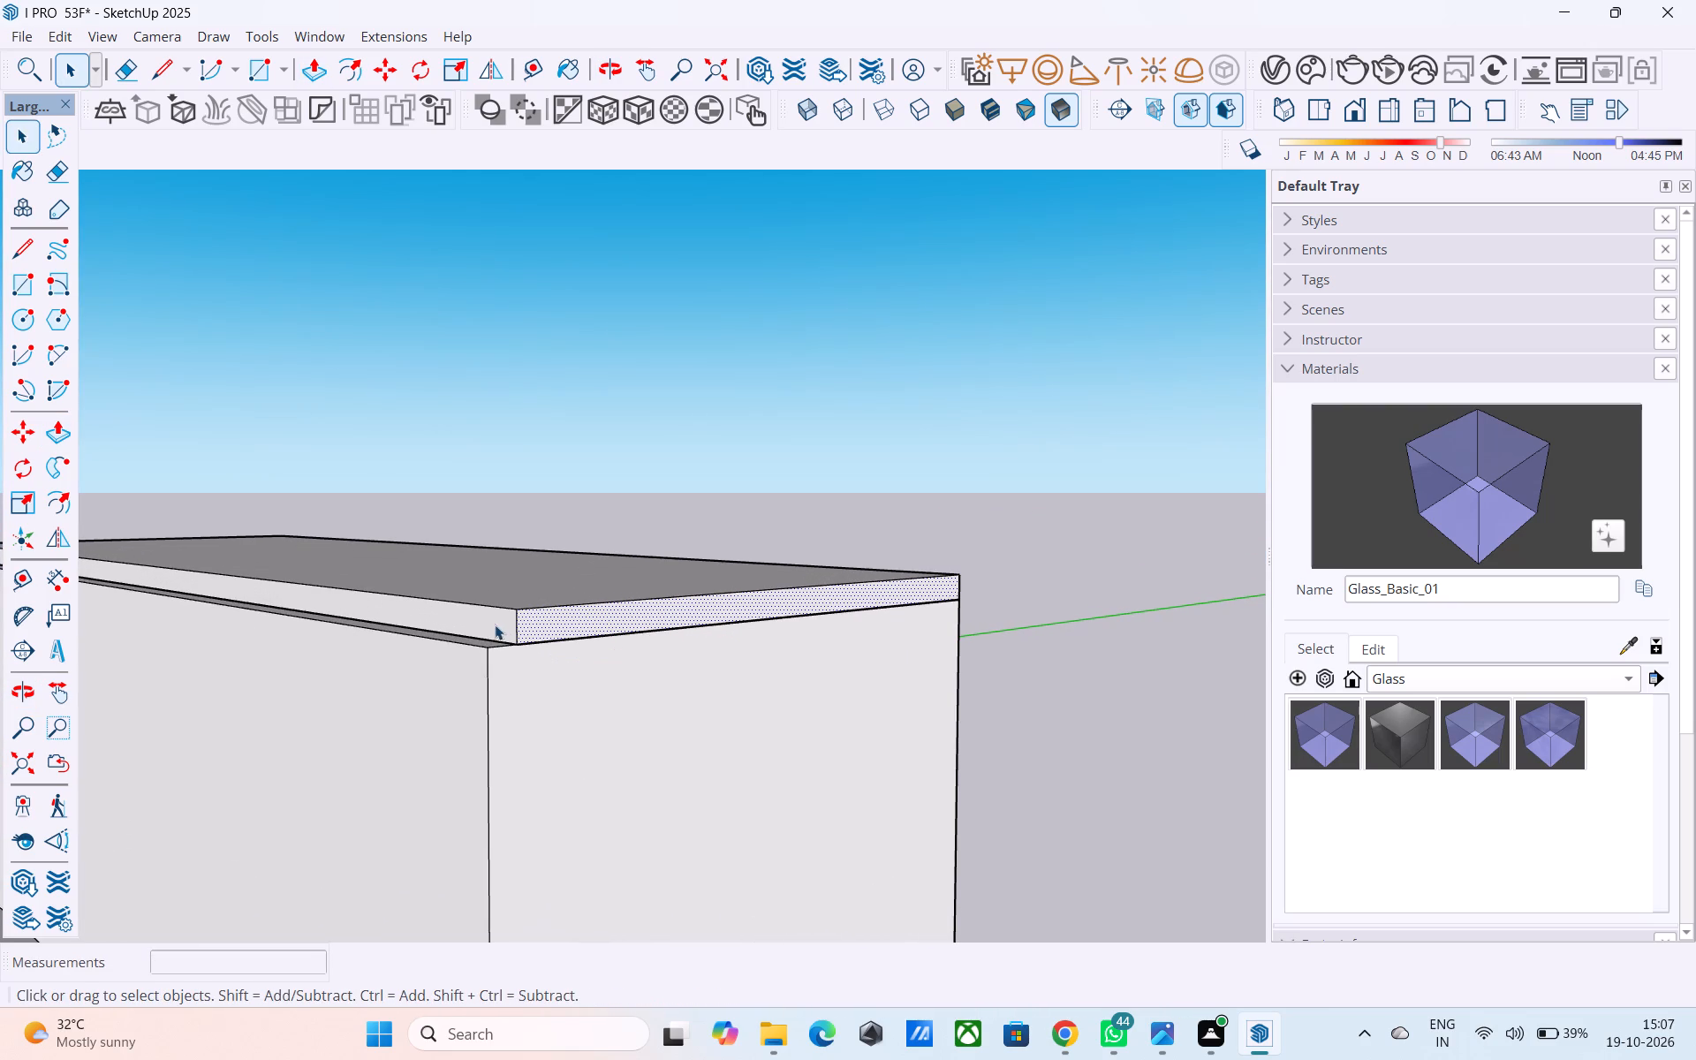
Push/Pull the roof slab's long face on the lower-roof side outward to the wall's outer face.
left_click(495, 623)
key("p")
left_click(495, 623)
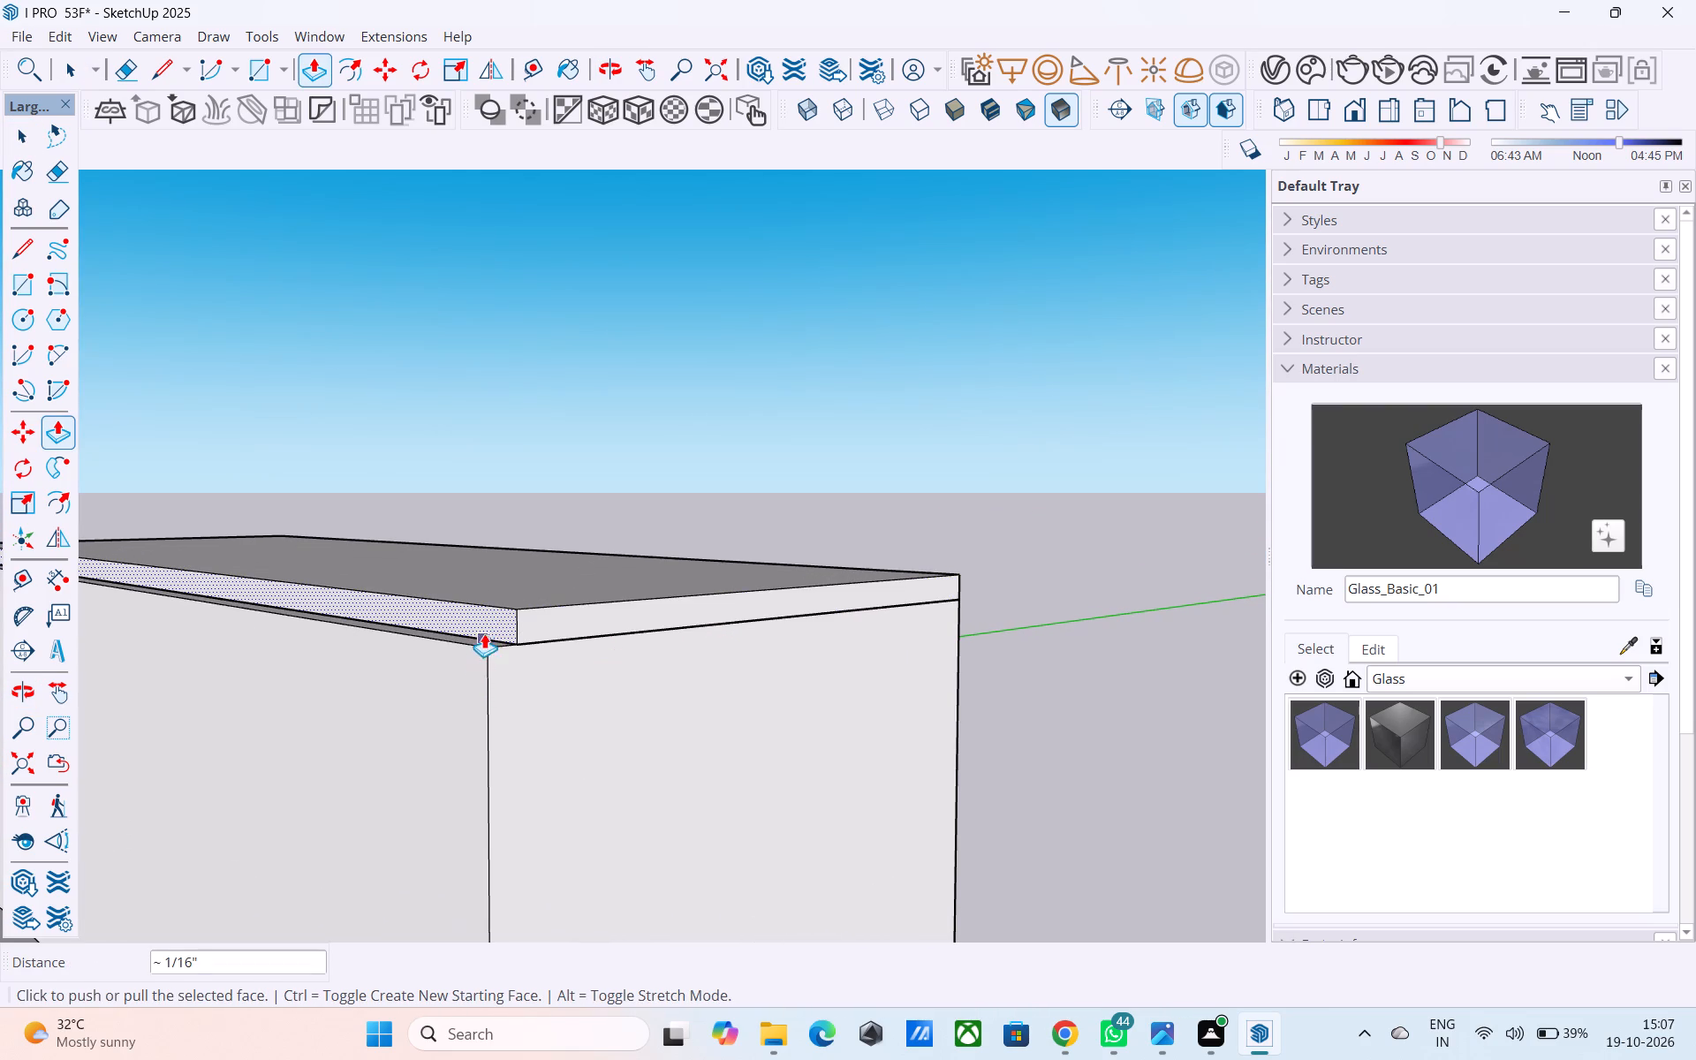
left_click(489, 617)
left_click(465, 657)
key("space")
Examine the extended third-level roof slab from all sides of the building.
scroll(614, 625, "down", 9)
middle_click_drag(745, 545, 402, 643)
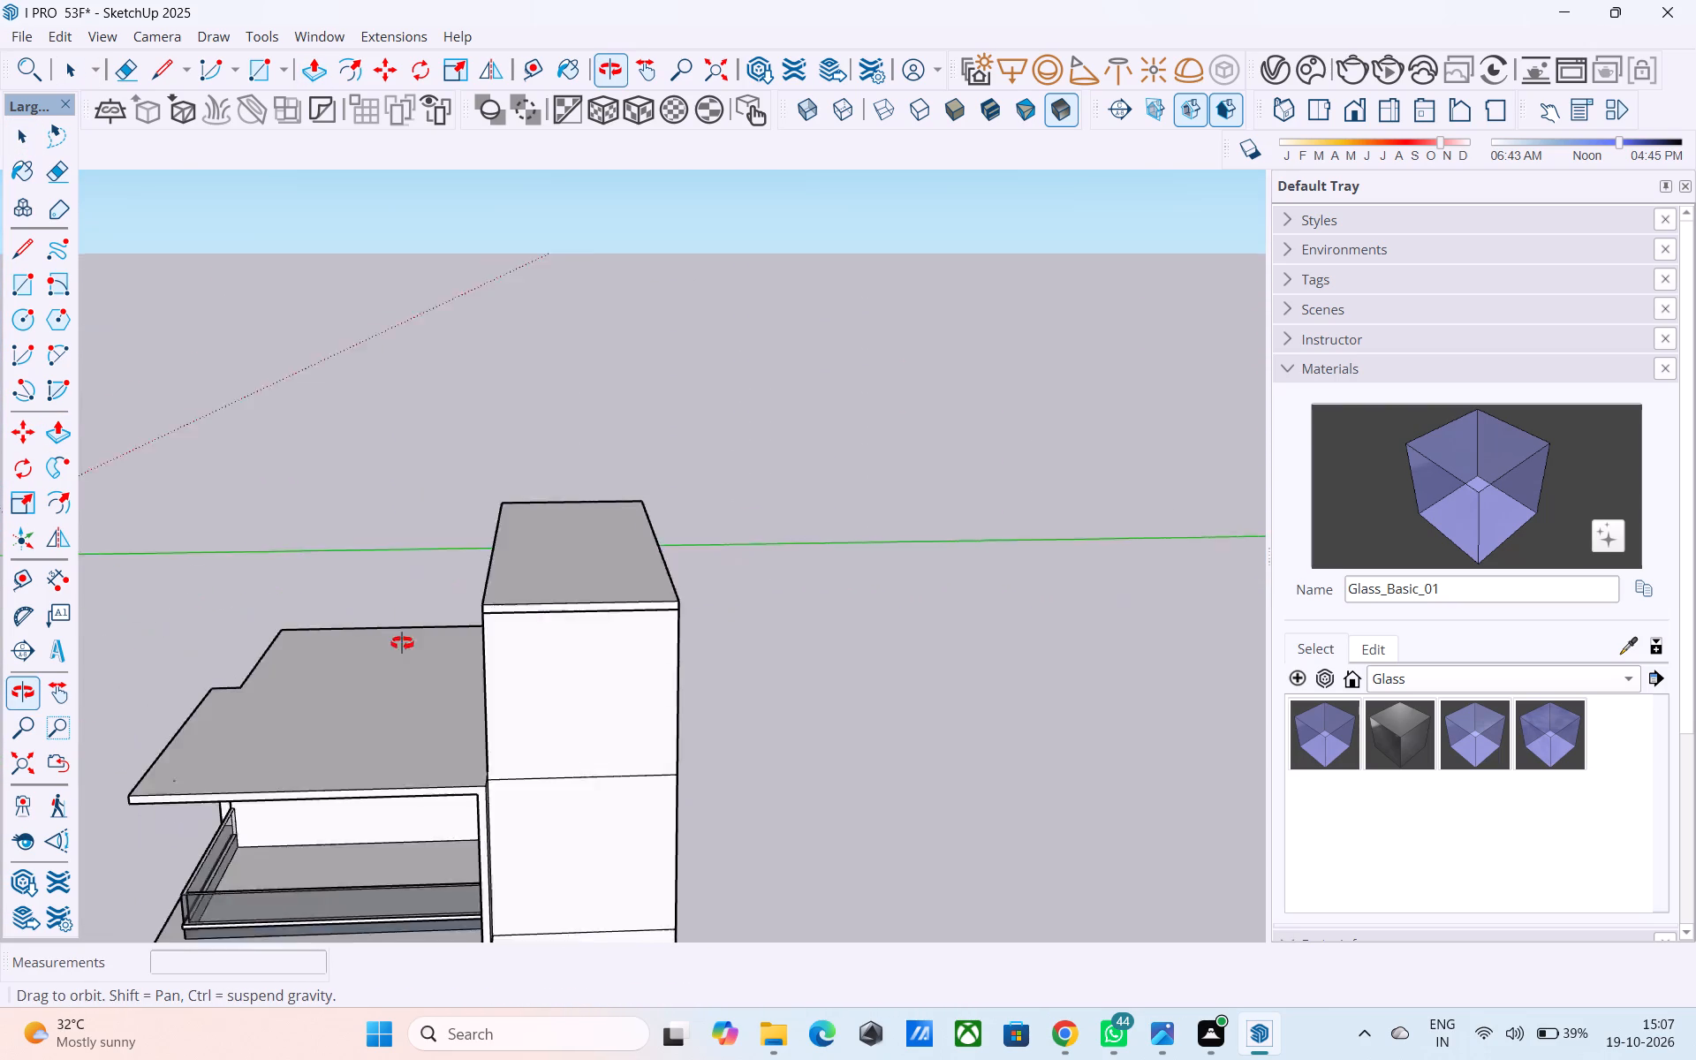
middle_click_drag(402, 643, 1140, 562)
middle_click_drag(658, 595, 1161, 594)
middle_click_drag(754, 625, 1335, 590)
middle_click_drag(524, 650, 1085, 622)
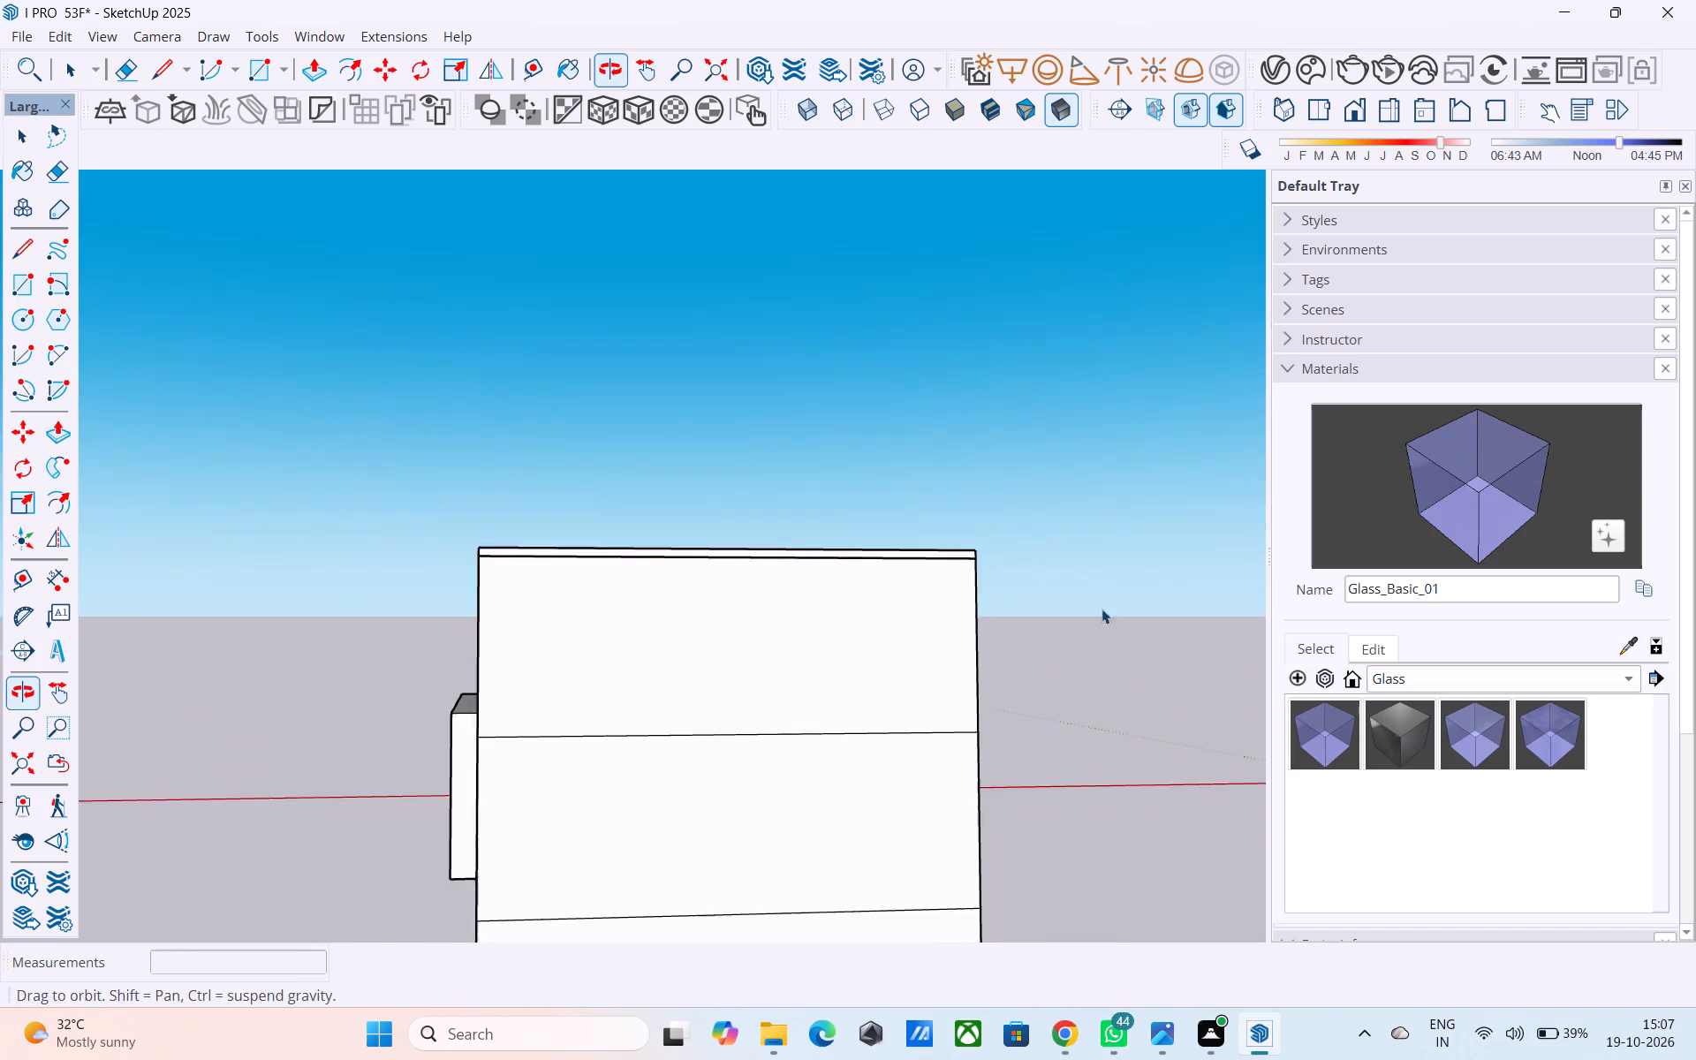
scroll(941, 549, "down", 3)
middle_click_drag(814, 587, 1283, 571)
middle_click_drag(617, 577, 799, 616)
scroll(756, 540, "down", 2)
middle_click_drag(735, 558, 1017, 545)
scroll(957, 518, "up", 4)
middle_click_drag(778, 535, 1066, 486)
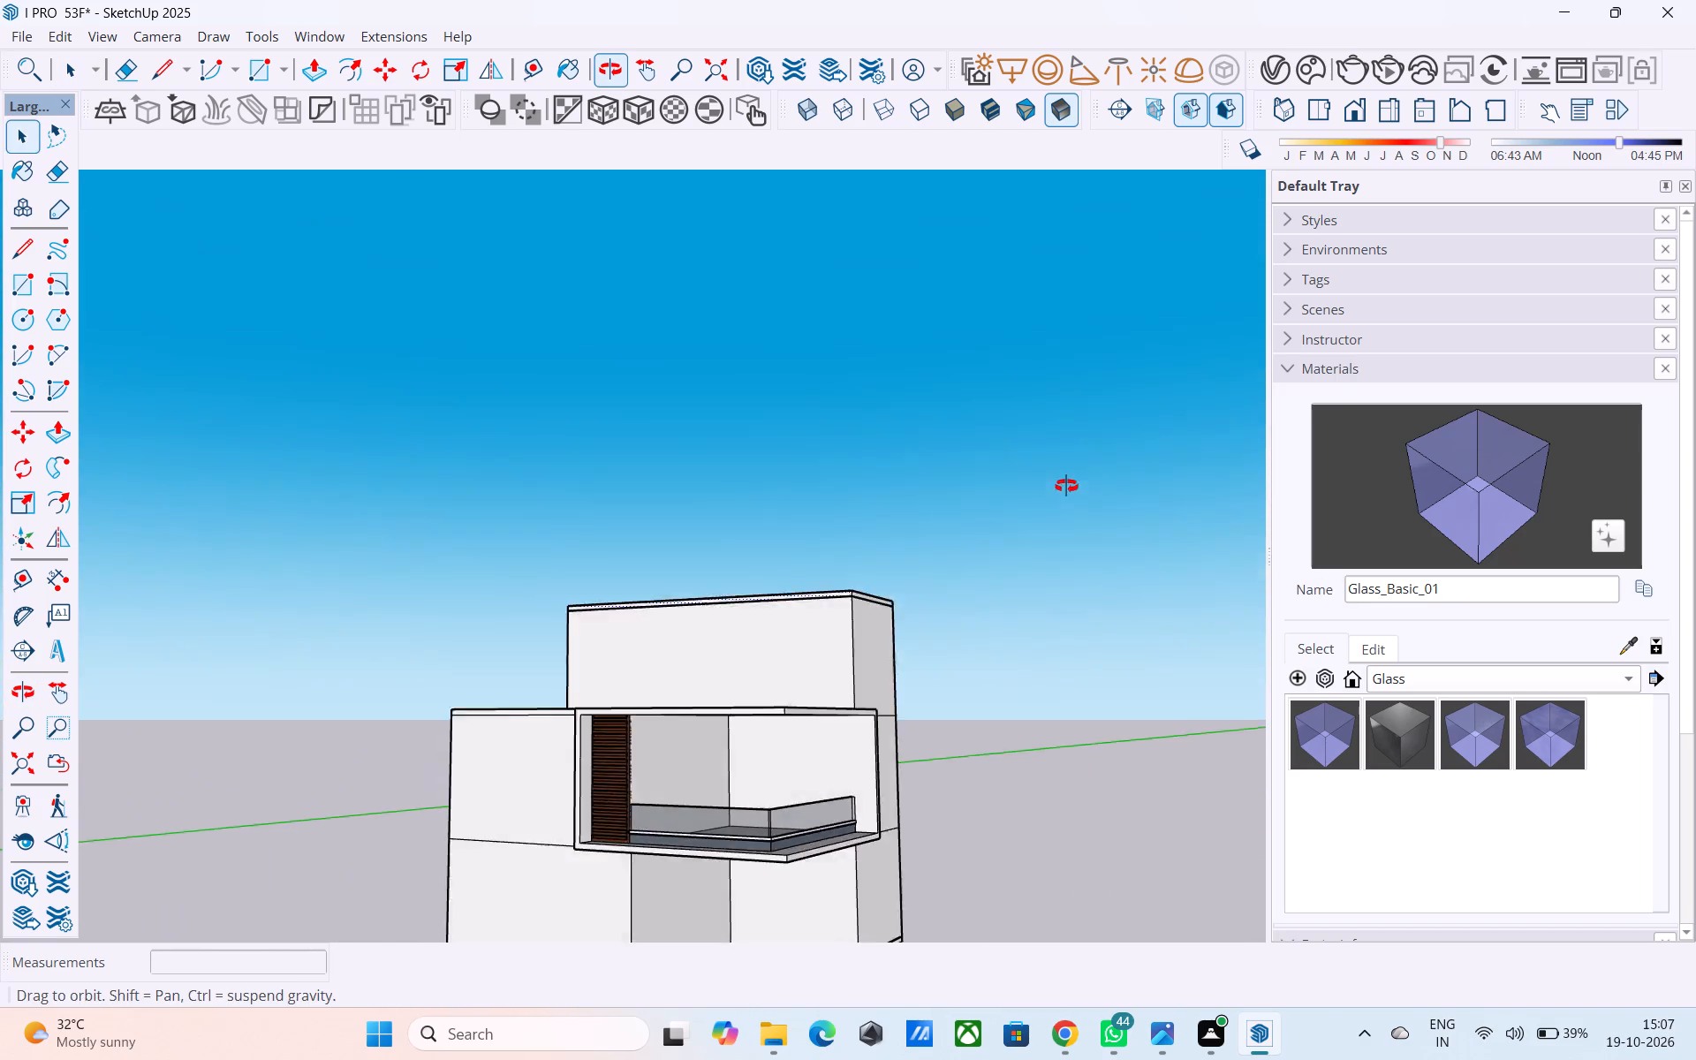
middle_click_drag(1066, 486, 827, 536)
middle_click_drag(773, 583, 769, 541)
Save the model.
key("ctrl+s")
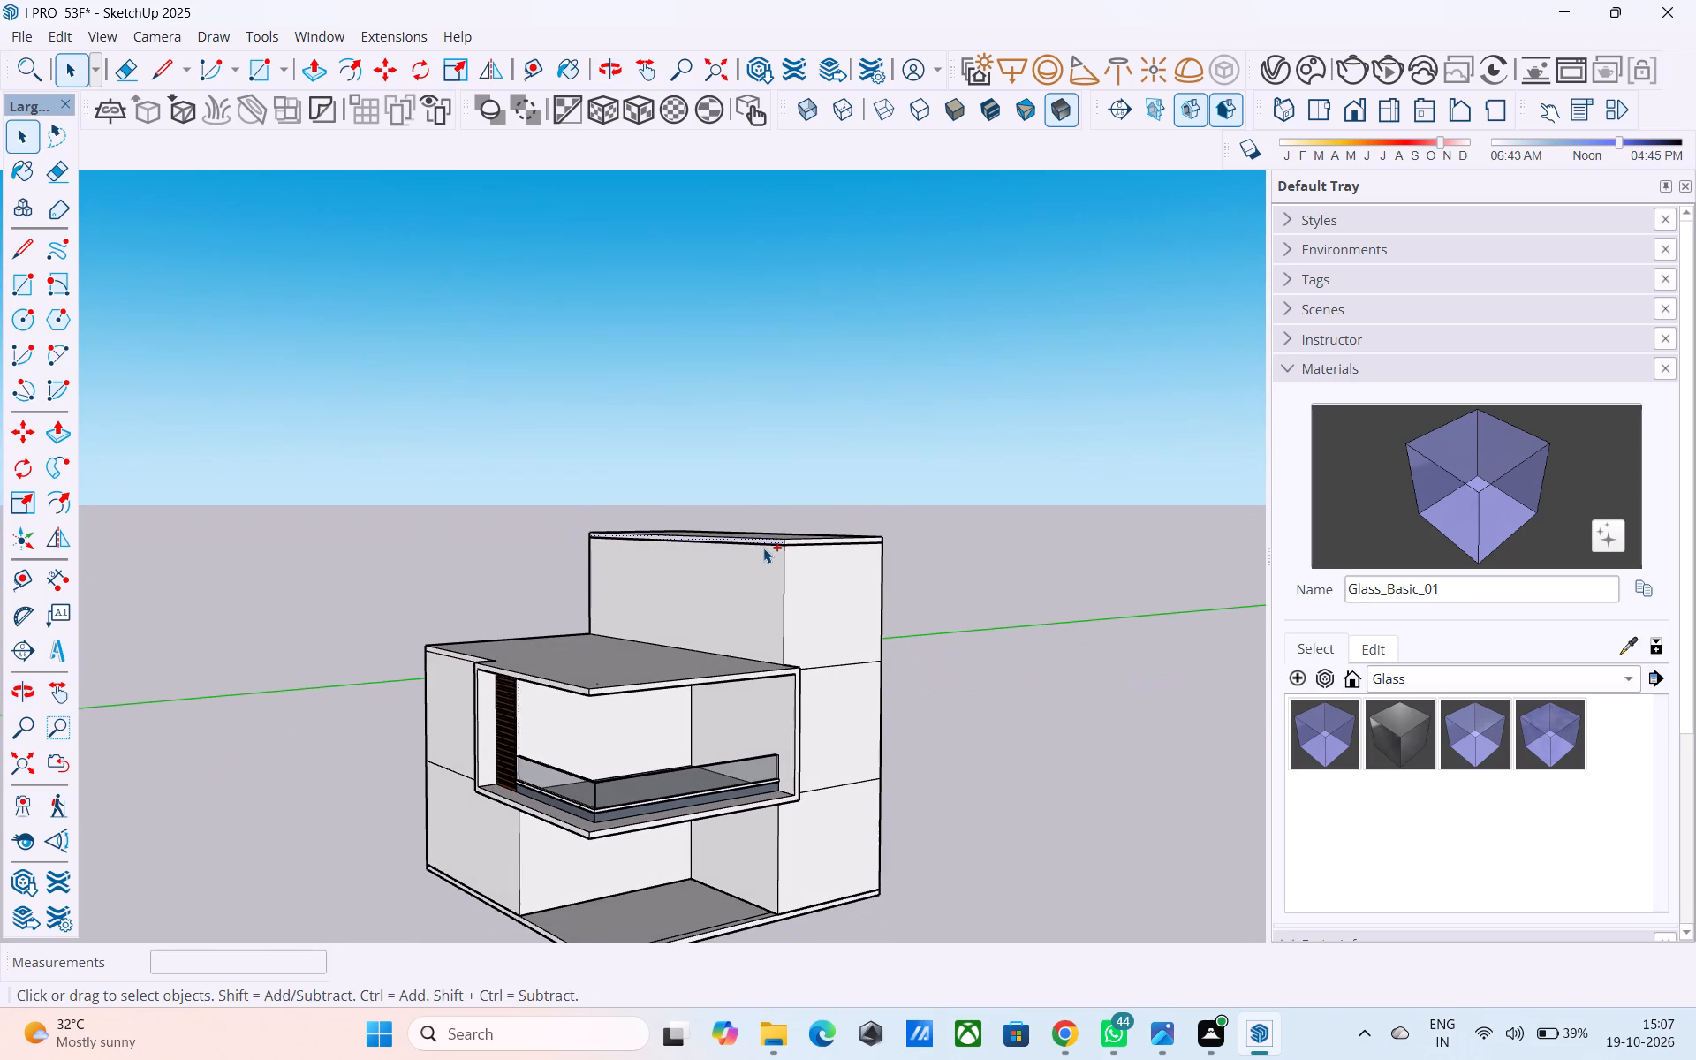
Review the whole building's massing, roofs and balcony from above and from the front.
middle_click_drag(760, 531, 731, 507)
scroll(734, 513, "up", 3)
scroll(729, 504, "down", 4)
middle_click_drag(729, 504, 717, 697)
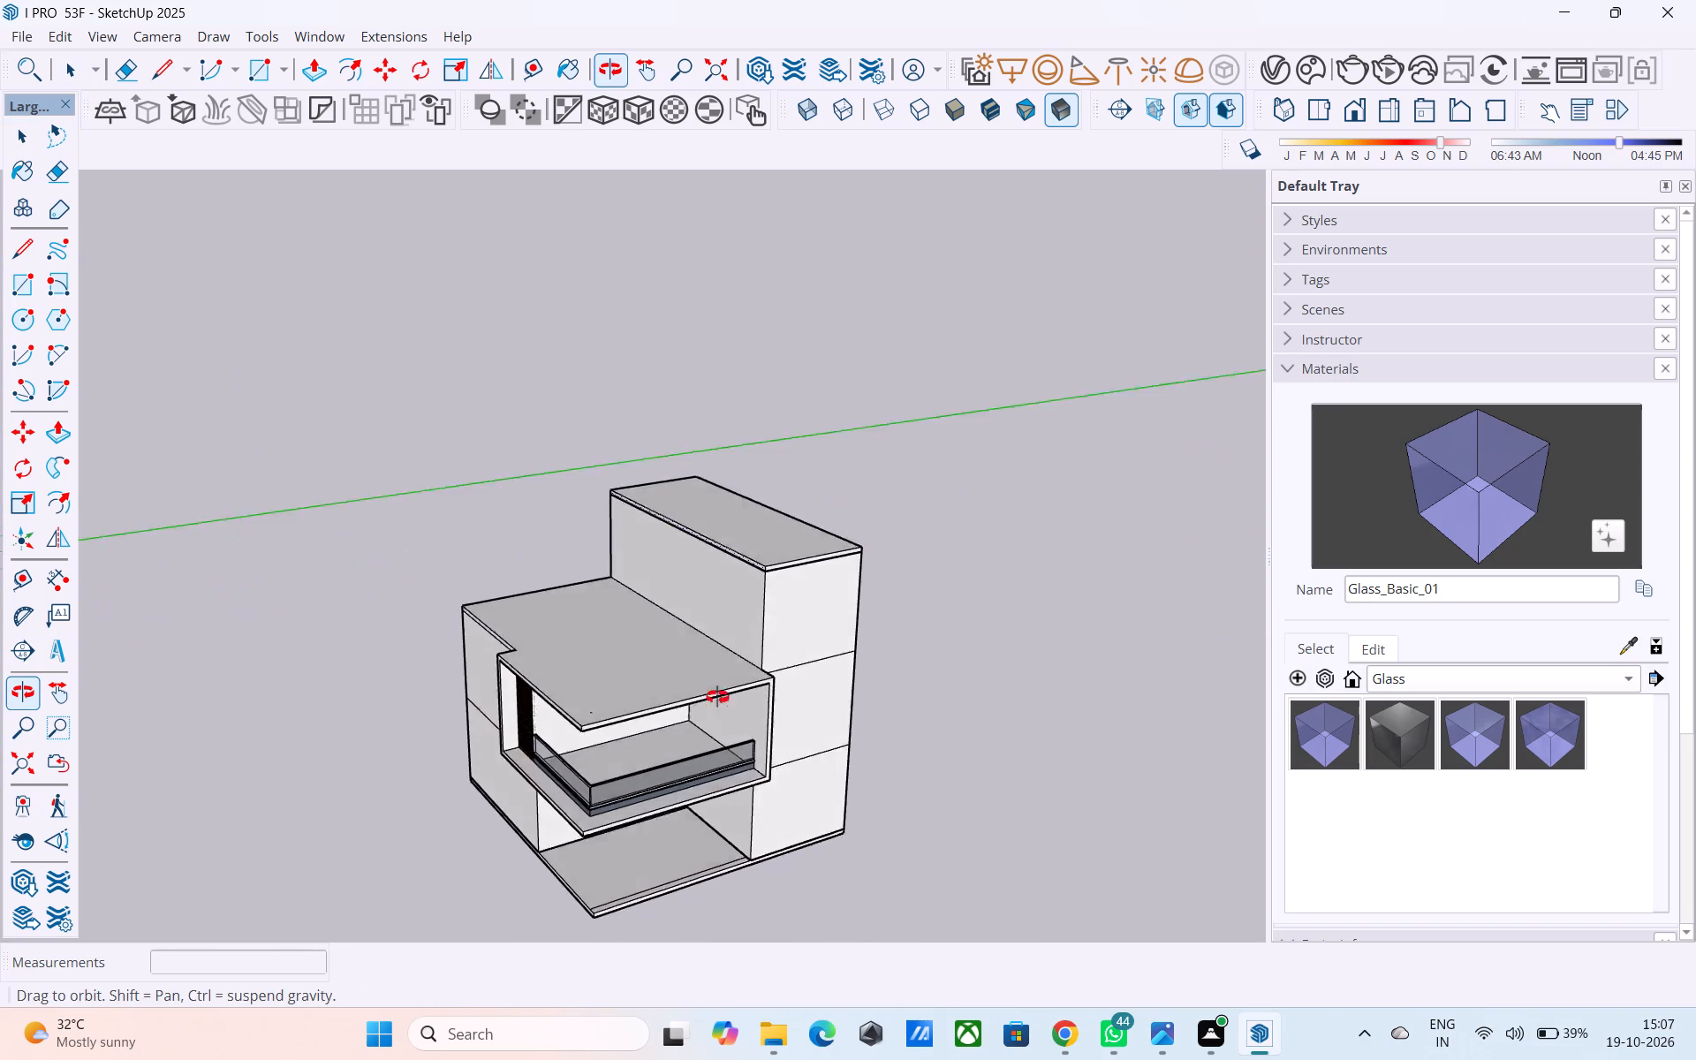
middle_click_drag(717, 697, 721, 719)
scroll(729, 607, "up", 4)
middle_click_drag(655, 597, 753, 587)
scroll(747, 548, "up", 2)
scroll(719, 551, "down", 1)
middle_click_drag(717, 552, 1106, 413)
scroll(854, 443, "down", 2)
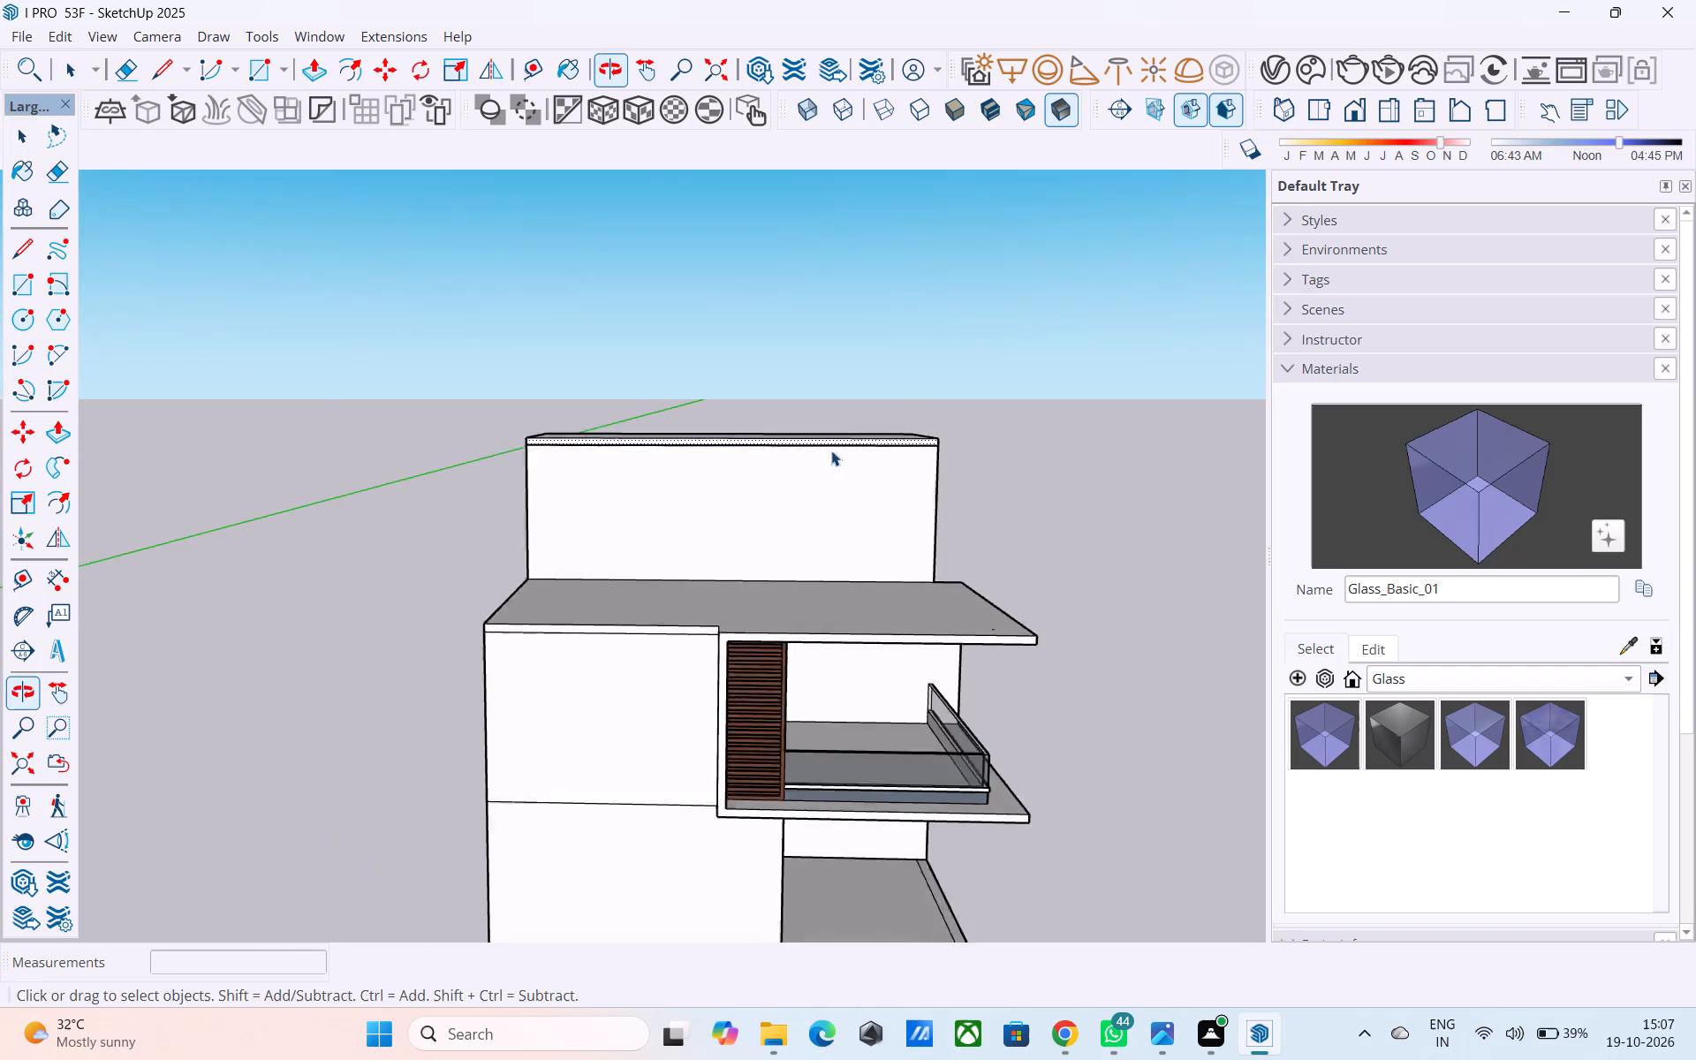
scroll(831, 450, "down", 2)
middle_click_drag(821, 454, 572, 456)
middle_click_drag(817, 481, 776, 494)
scroll(758, 522, "down", 1)
middle_click_drag(731, 532, 331, 626)
scroll(651, 474, "down", 1)
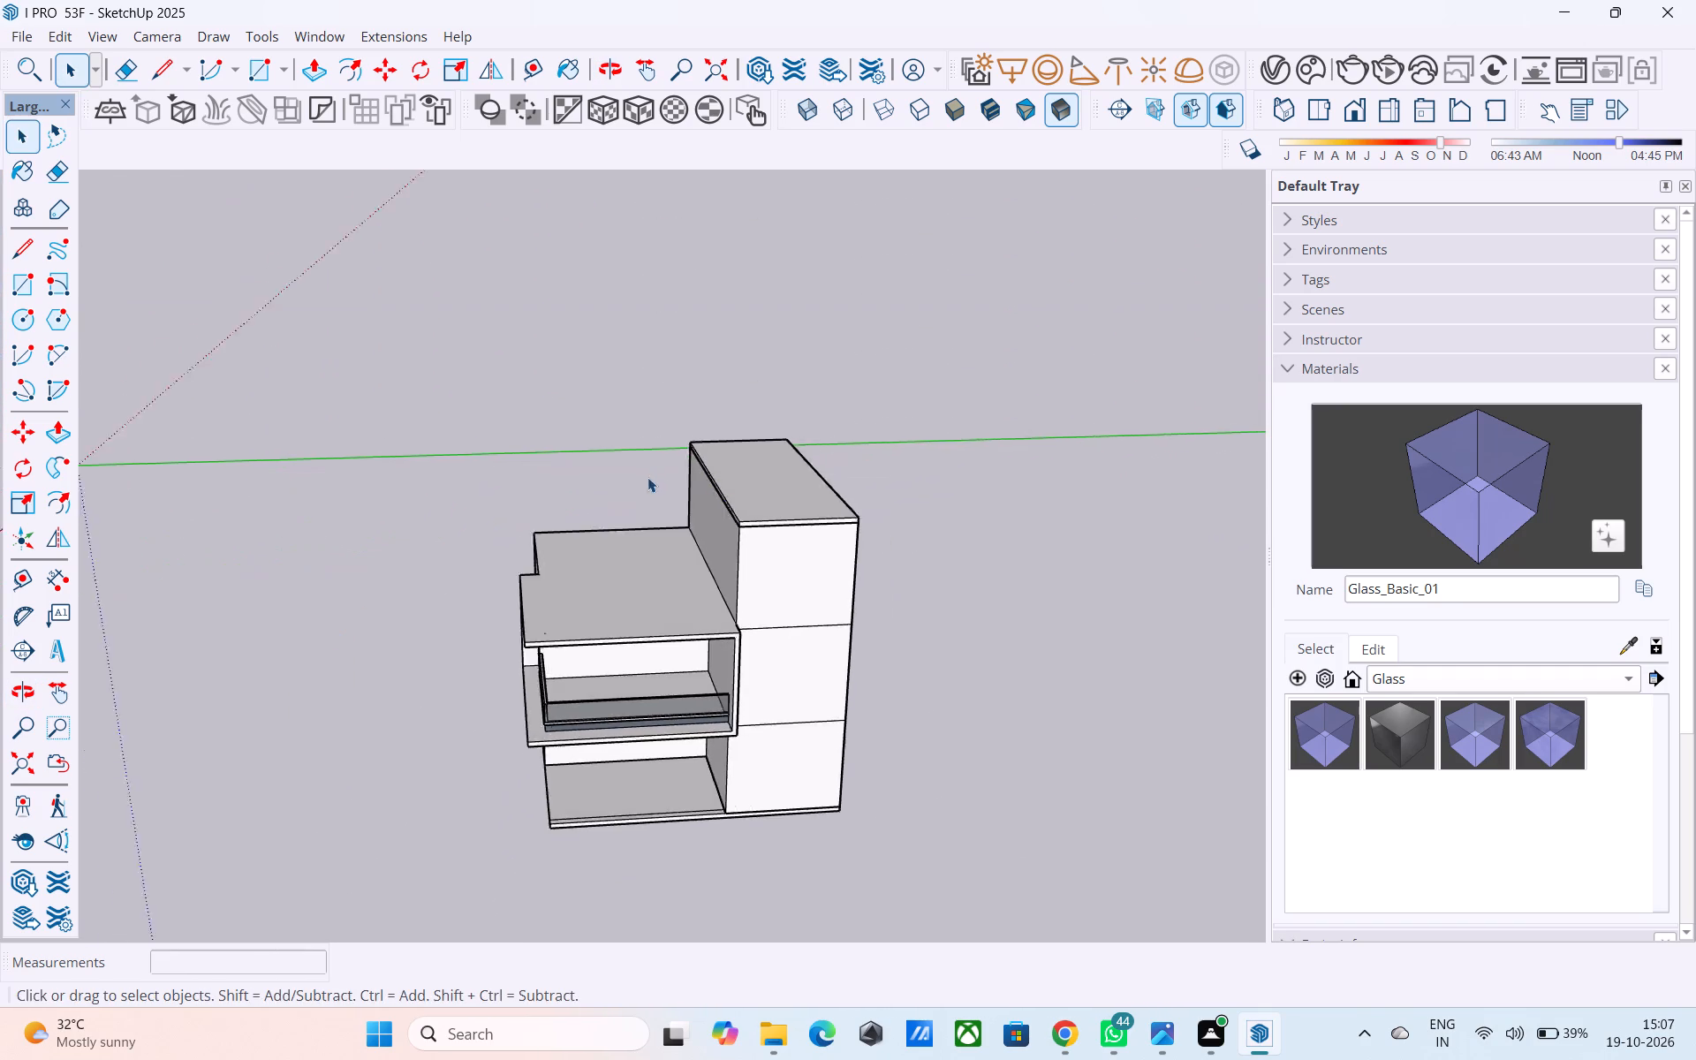
middle_click_drag(647, 477, 881, 505)
scroll(685, 532, "up", 3)
middle_click_drag(701, 536, 887, 338)
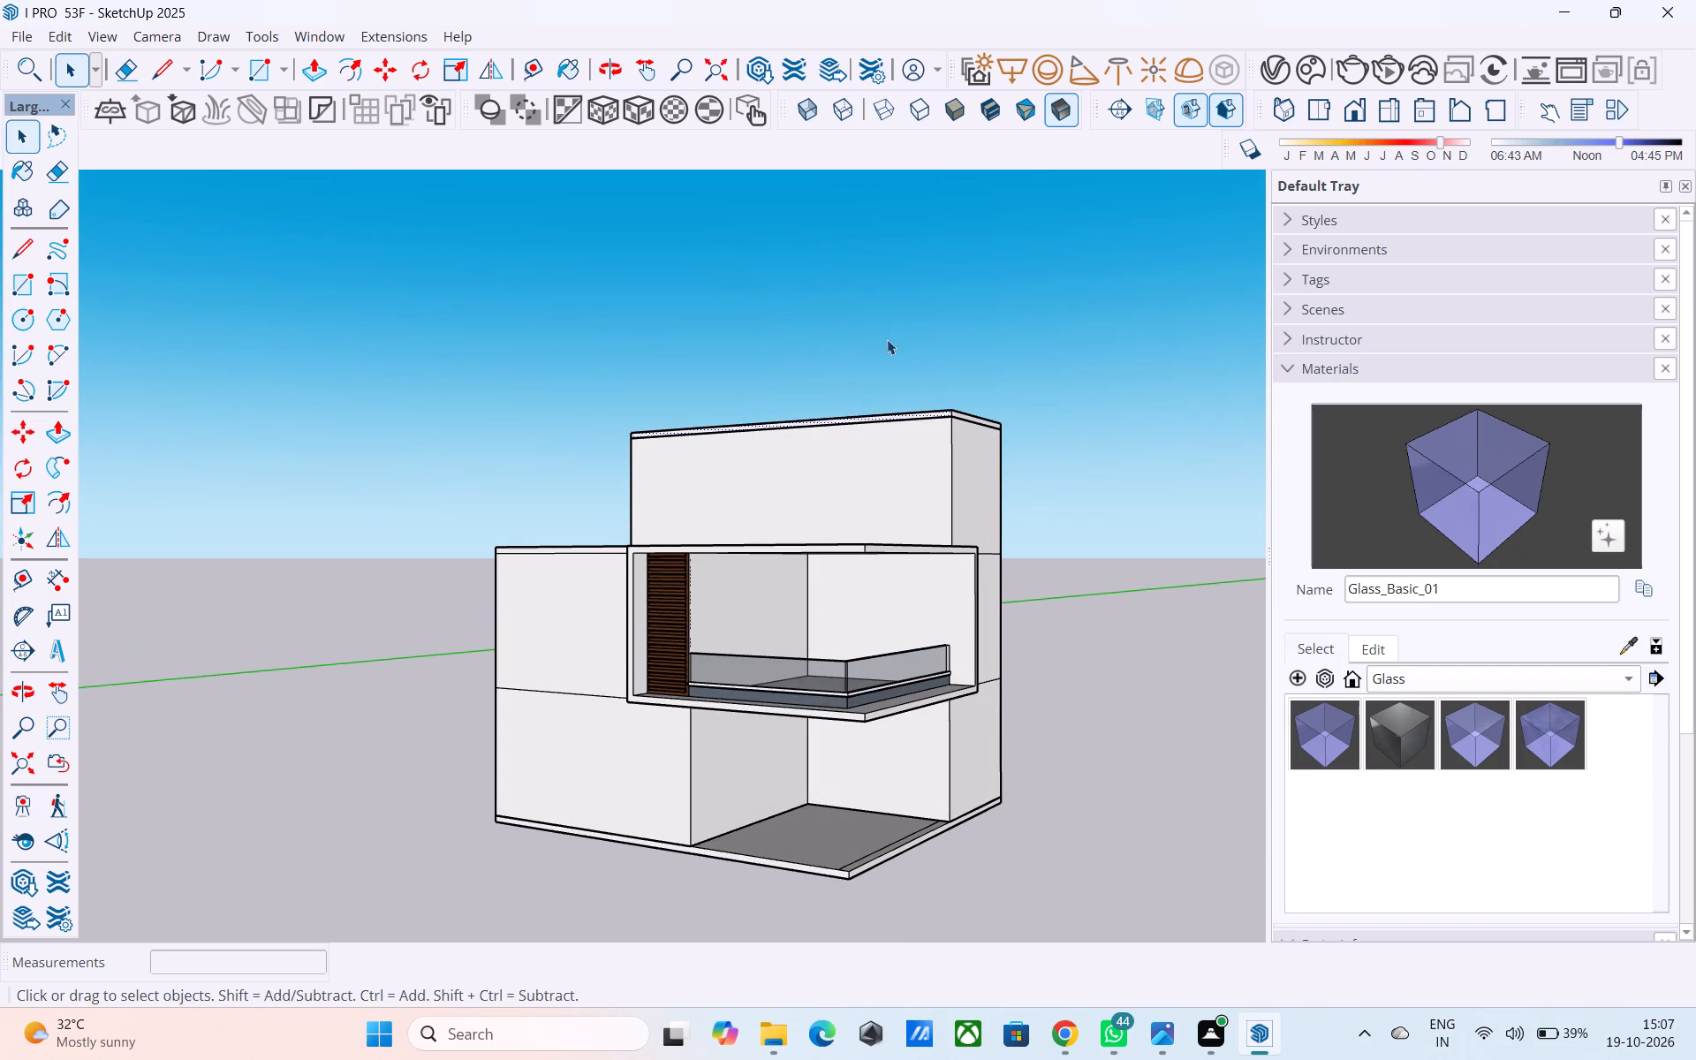
Save the model again.
key("ctrl+s")
key("space")
Inspect the building's exterior walls from all sides, including the seams between levels.
middle_click_drag(869, 359, 548, 367)
scroll(553, 382, "down", 3)
middle_click_drag(553, 382, 392, 433)
scroll(397, 429, "up", 4)
middle_click_drag(801, 478, 543, 480)
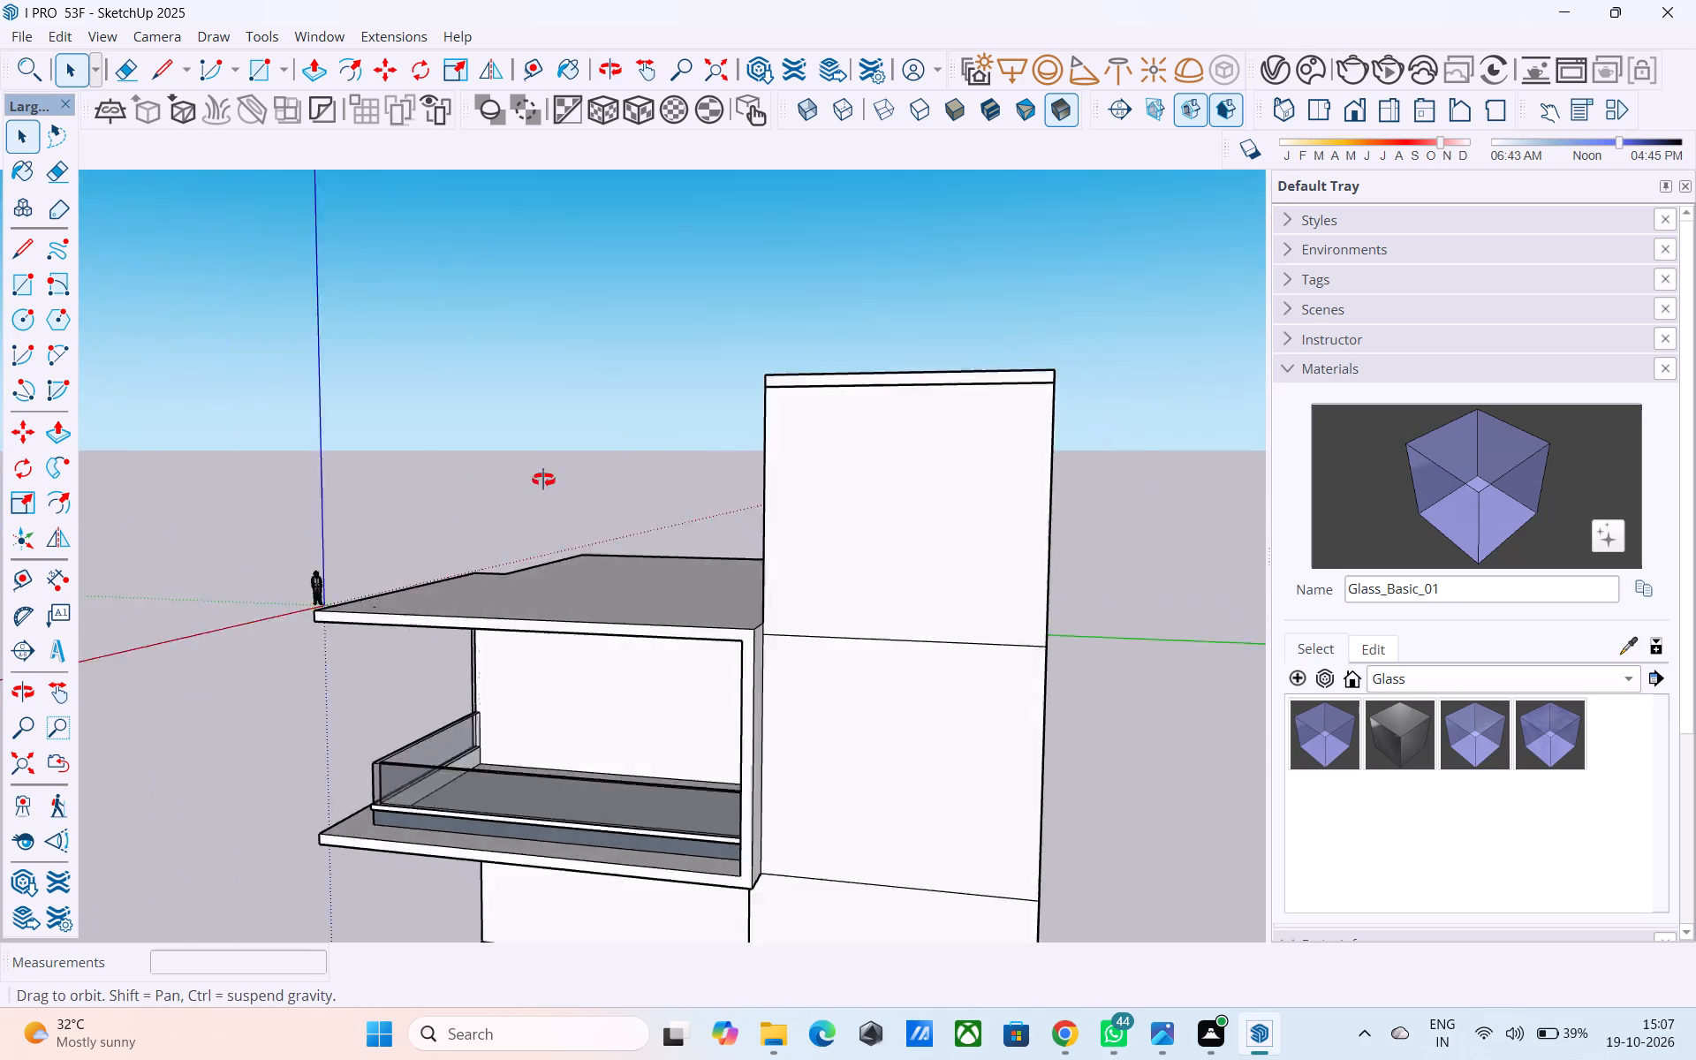
middle_click_drag(543, 480, 336, 508)
scroll(502, 446, "down", 4)
middle_click_drag(495, 451, 950, 450)
middle_click_drag(587, 464, 1043, 431)
scroll(1031, 374, "down", 3)
middle_click_drag(730, 449, 1326, 459)
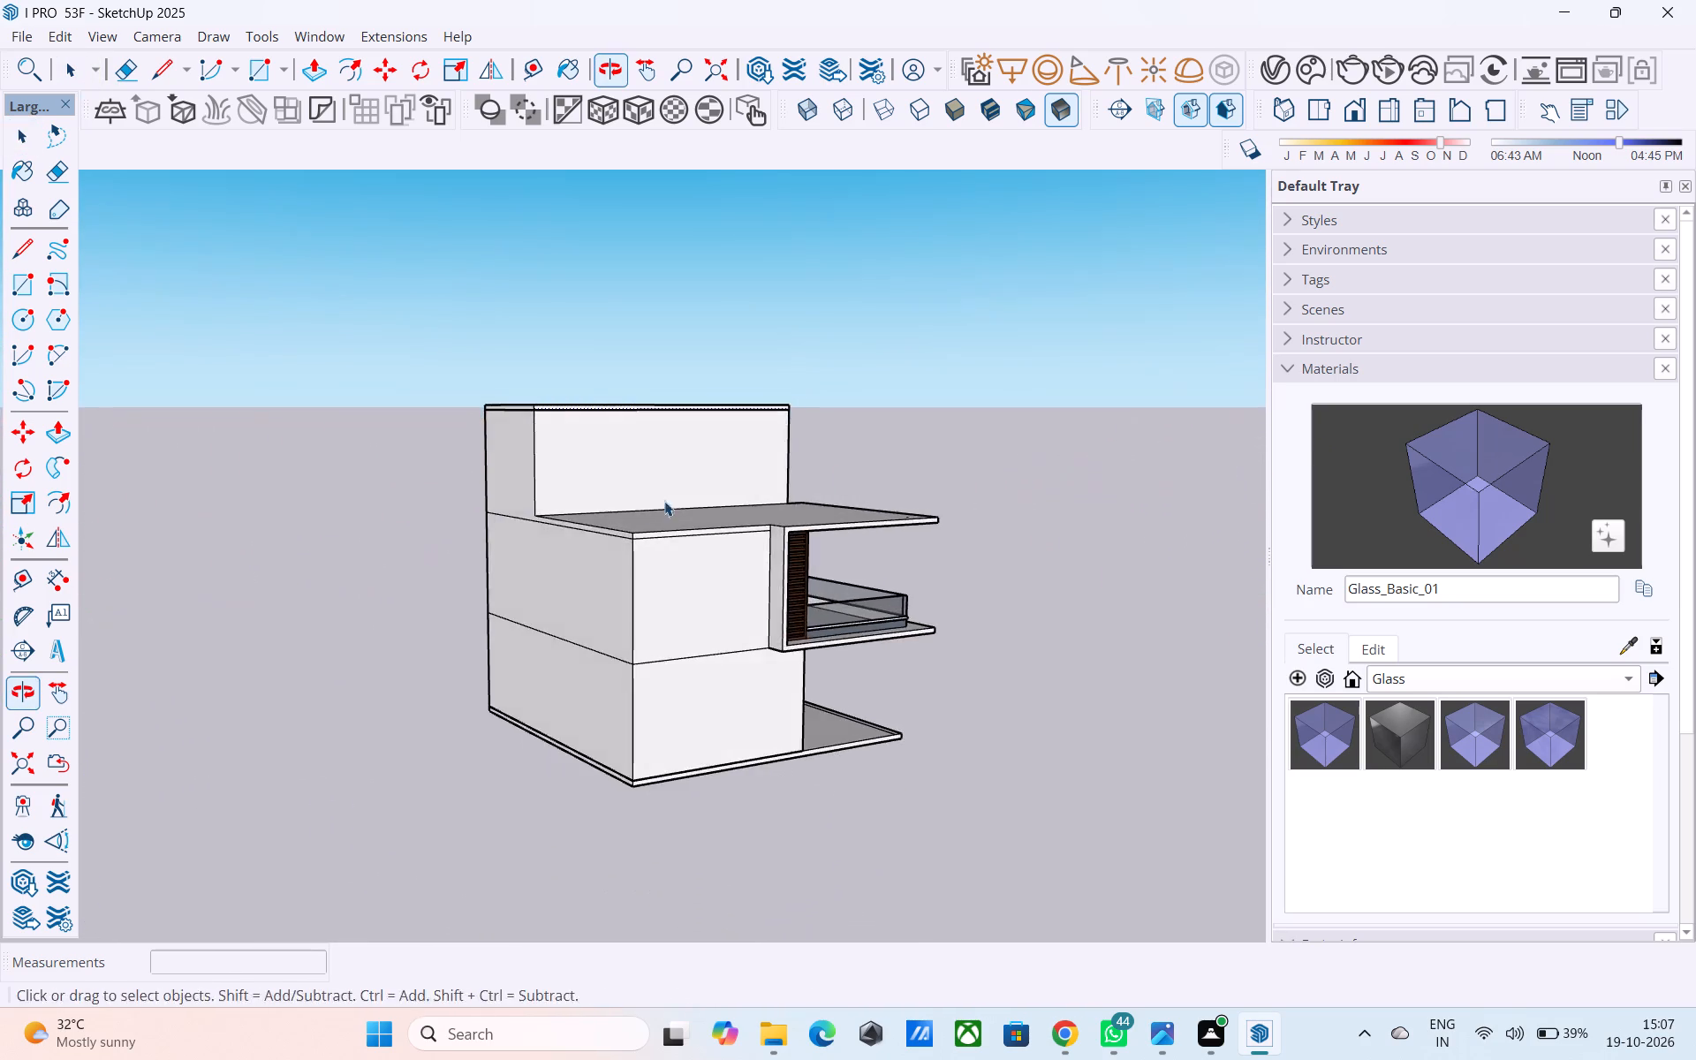
middle_click_drag(643, 508, 1357, 477)
middle_click_drag(776, 503, 1232, 529)
middle_click_drag(395, 572, 1181, 551)
middle_click_drag(666, 568, 1218, 562)
scroll(678, 534, "up", 2)
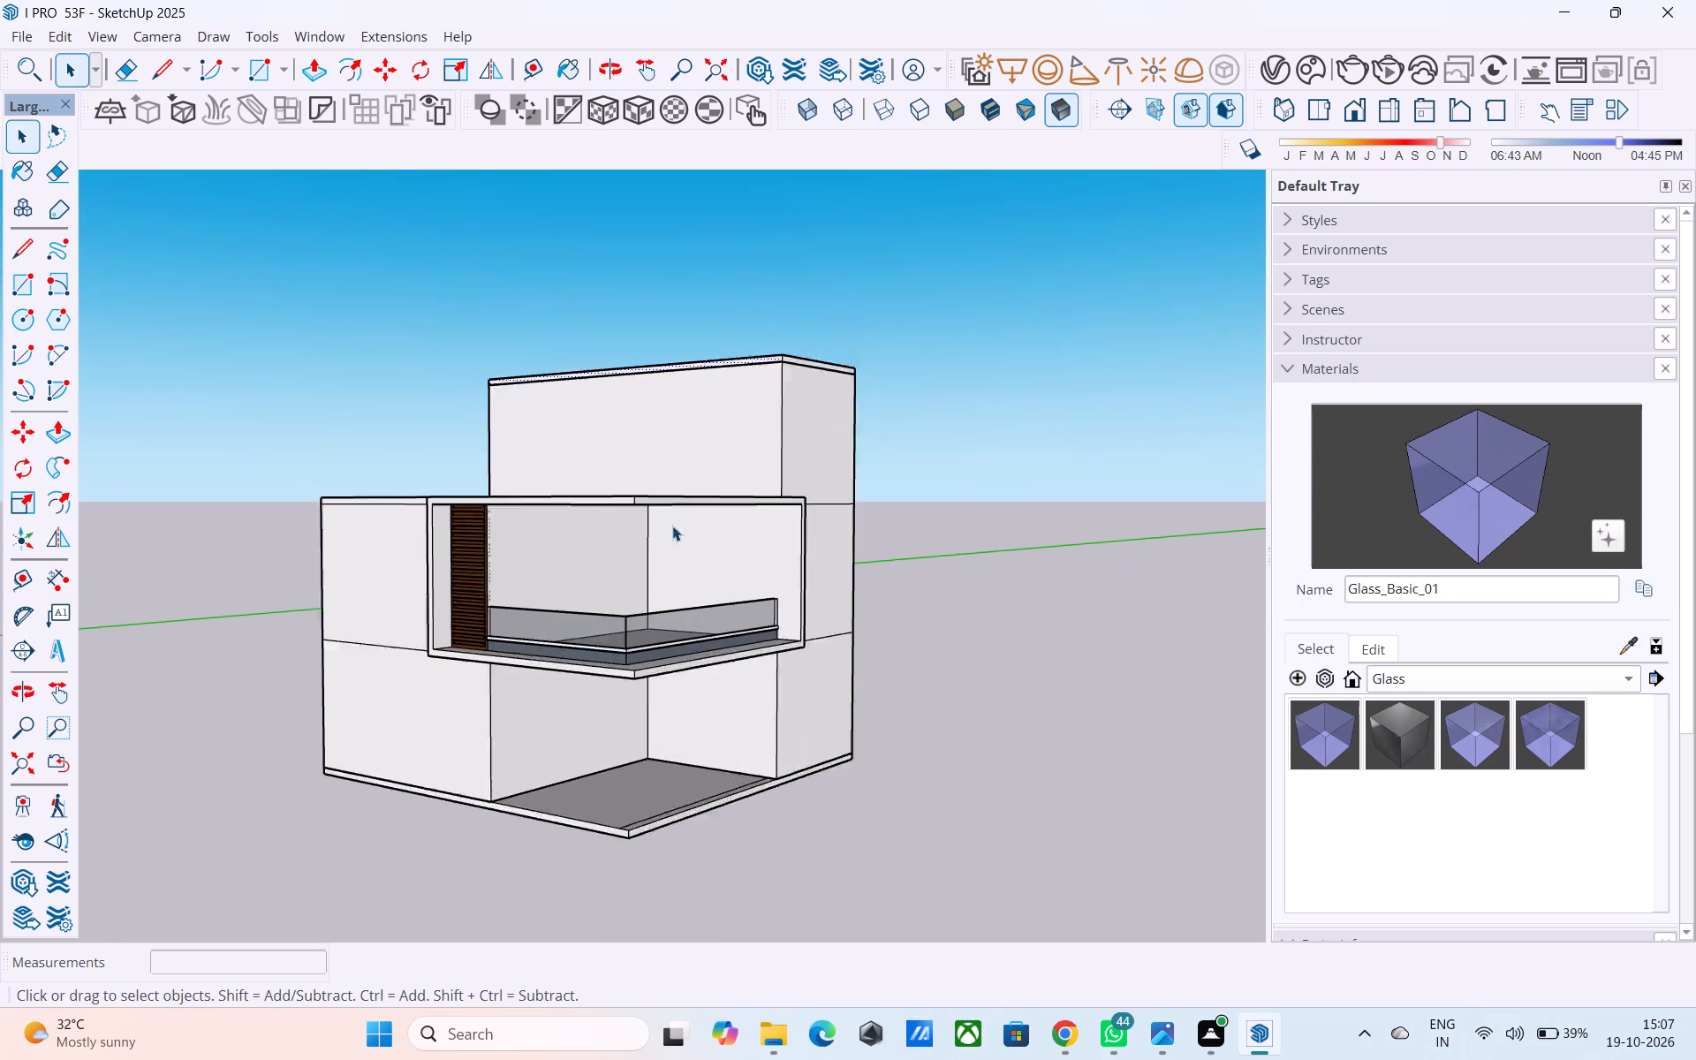
scroll(672, 526, "up", 2)
middle_click_drag(752, 446, 231, 486)
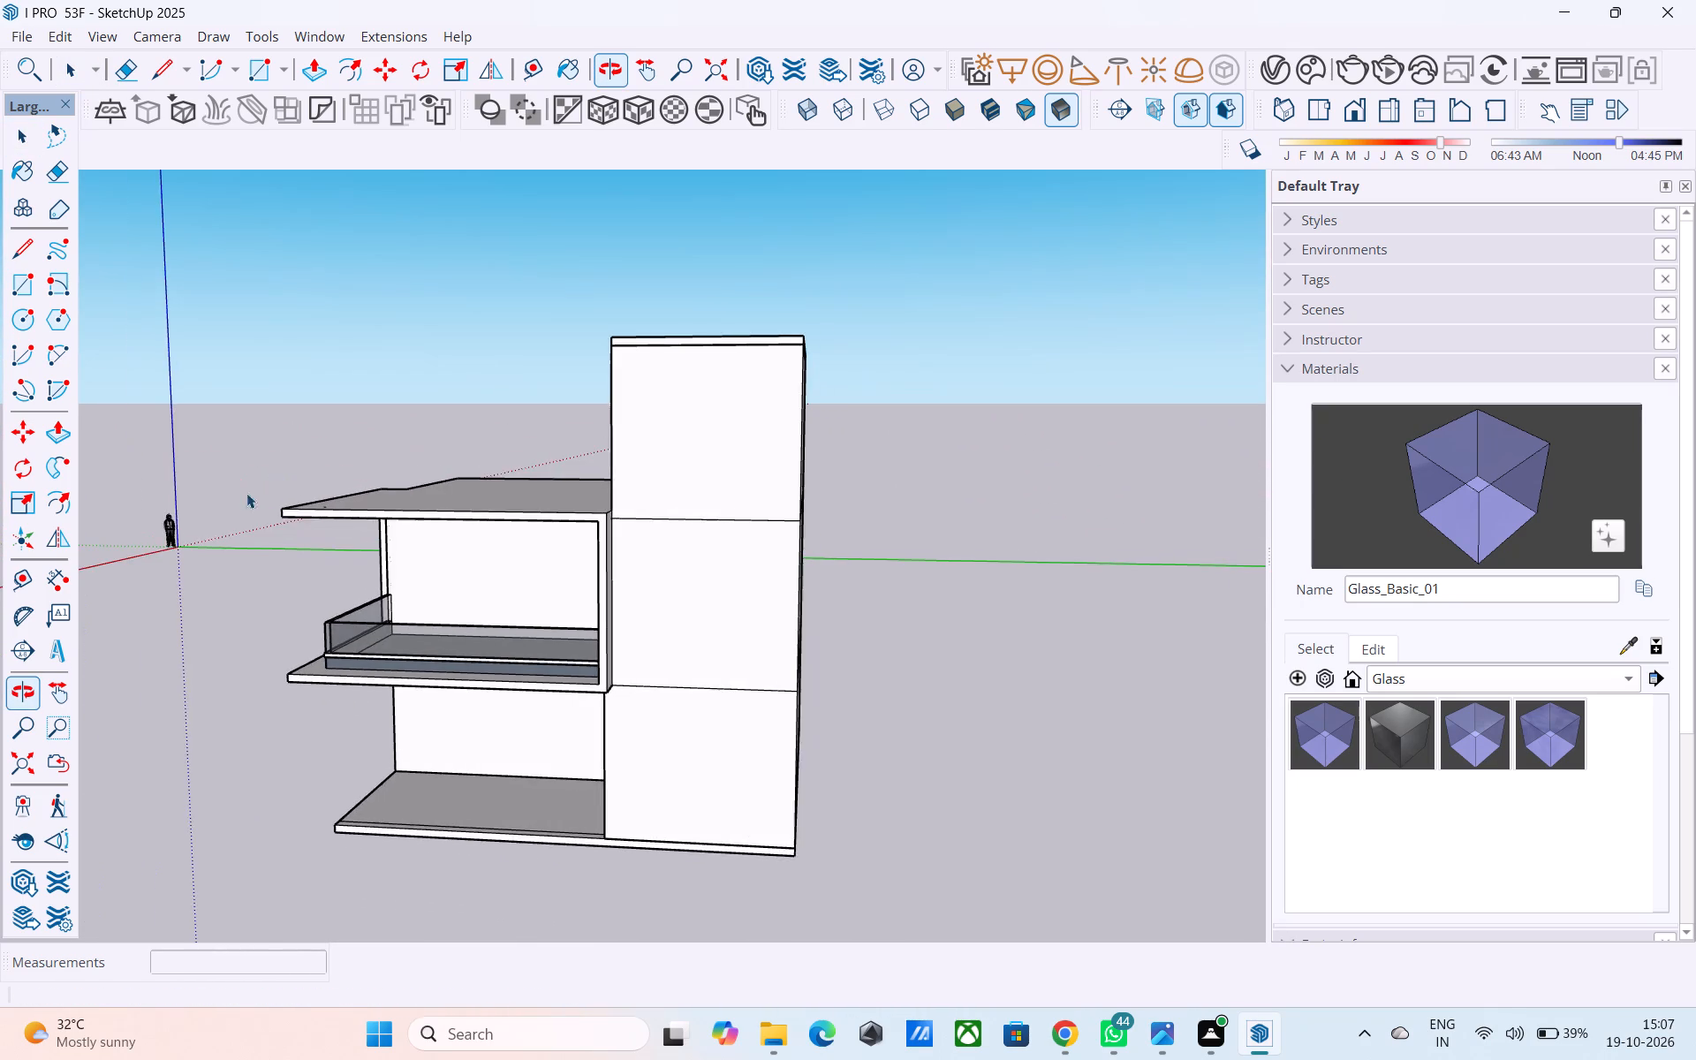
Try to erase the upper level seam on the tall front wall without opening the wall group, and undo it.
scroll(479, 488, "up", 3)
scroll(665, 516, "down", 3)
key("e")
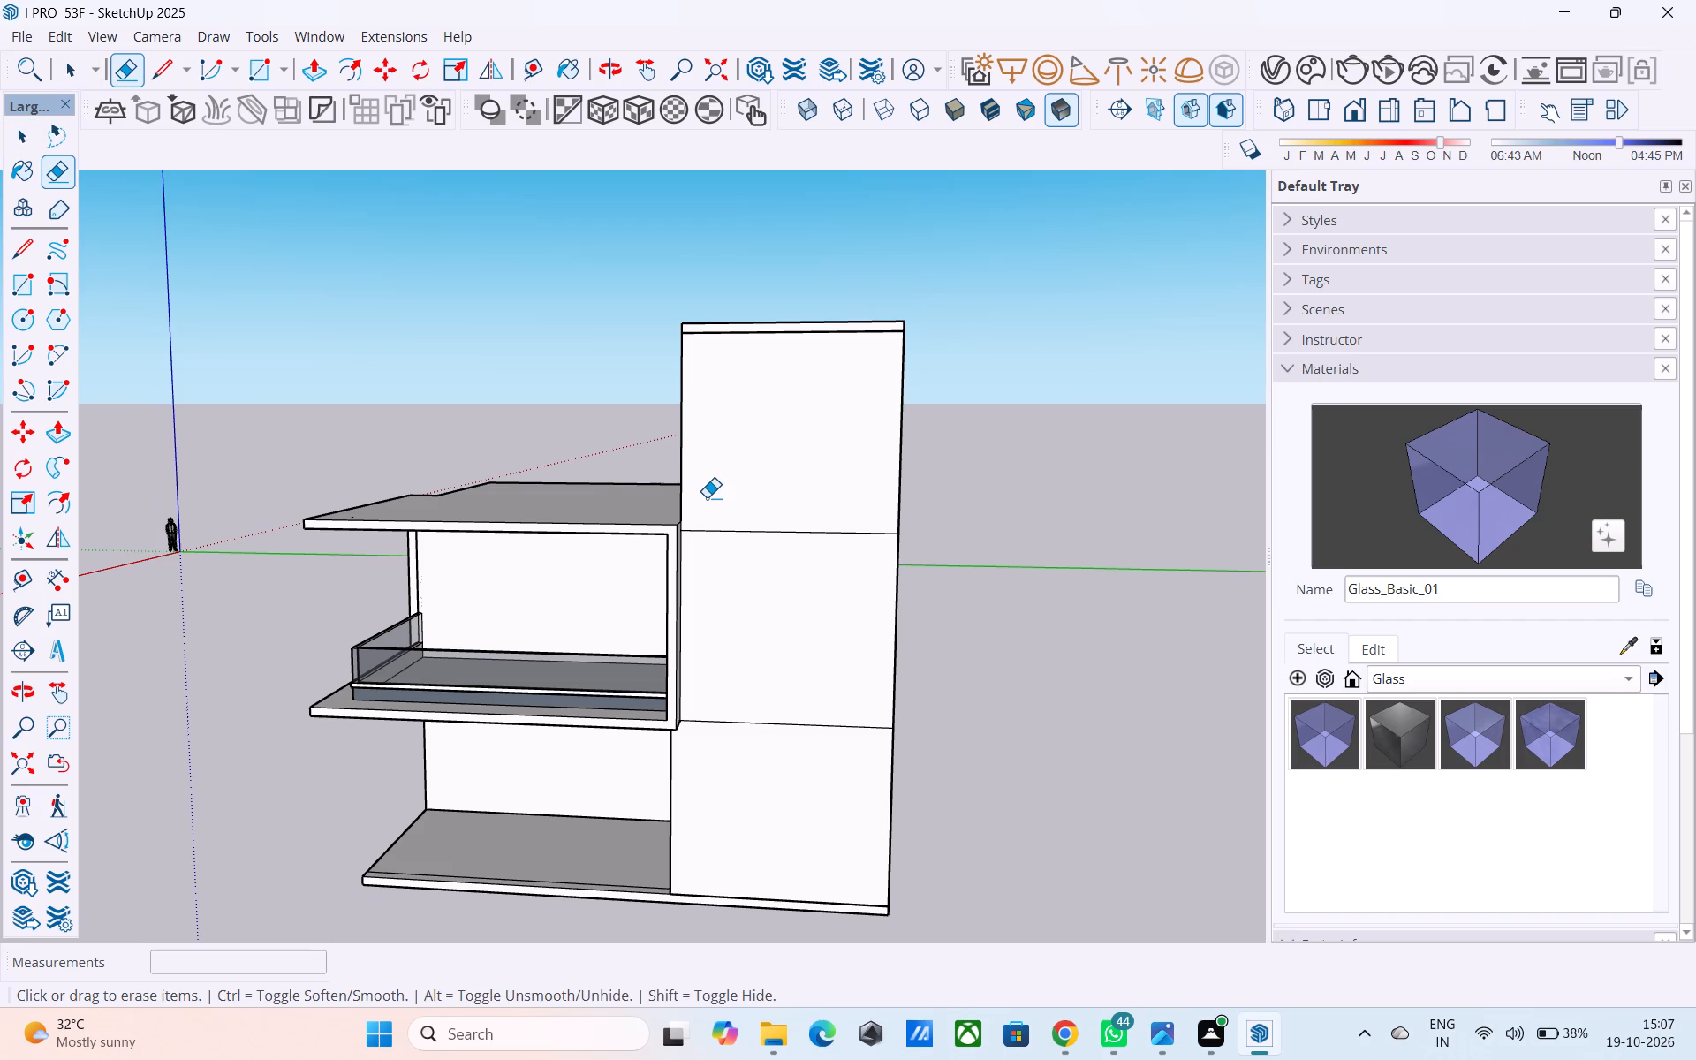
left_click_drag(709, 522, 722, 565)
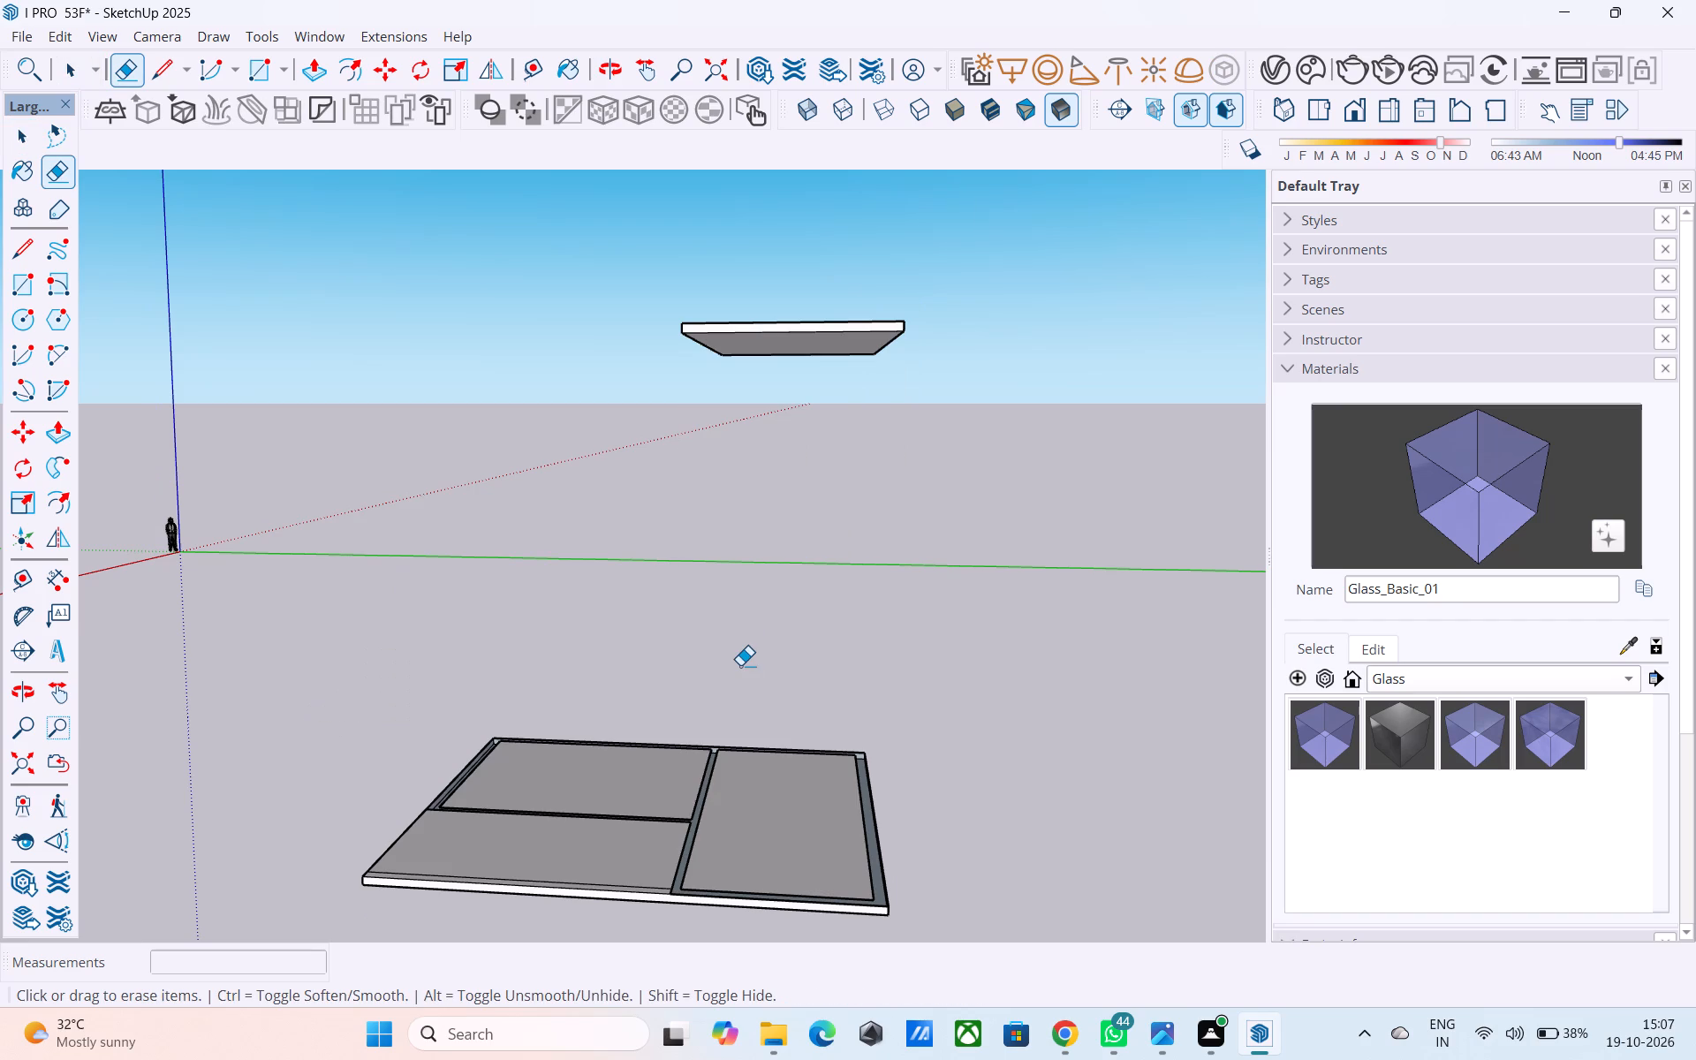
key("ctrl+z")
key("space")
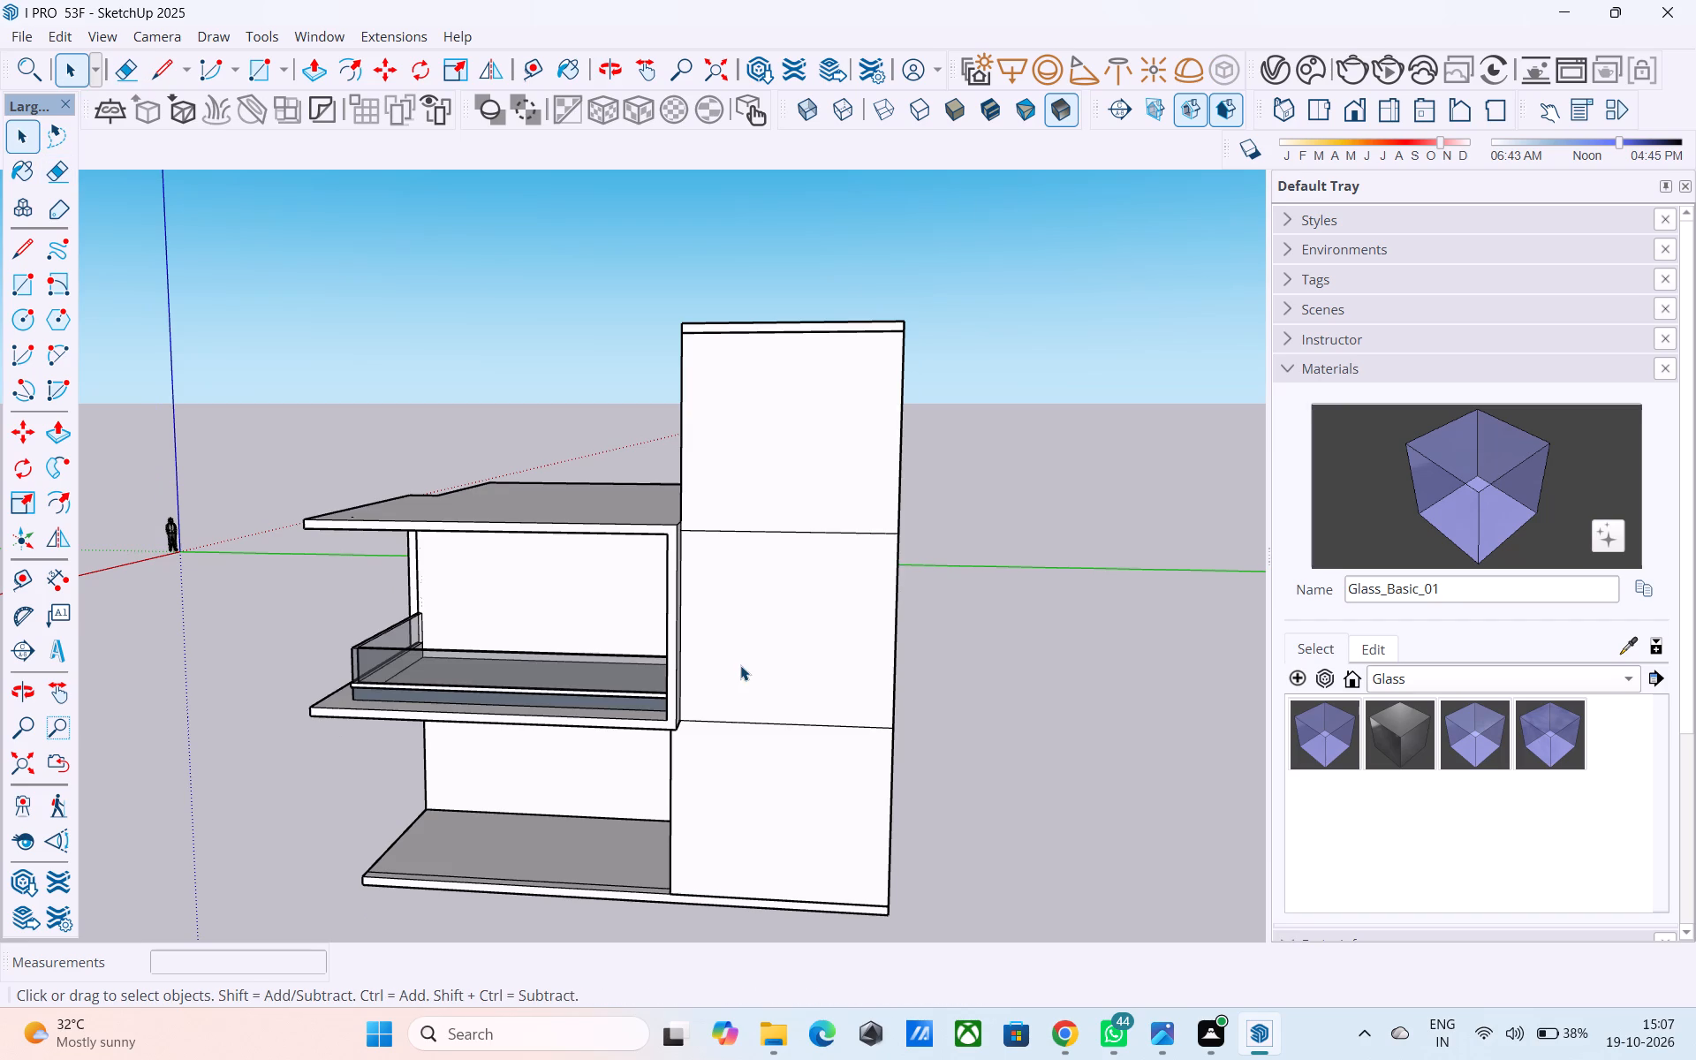
Open the wall group and erase both horizontal level seams, including leftover end pieces, from the tall front wall beside the balcony.
double_click(744, 619)
key("e")
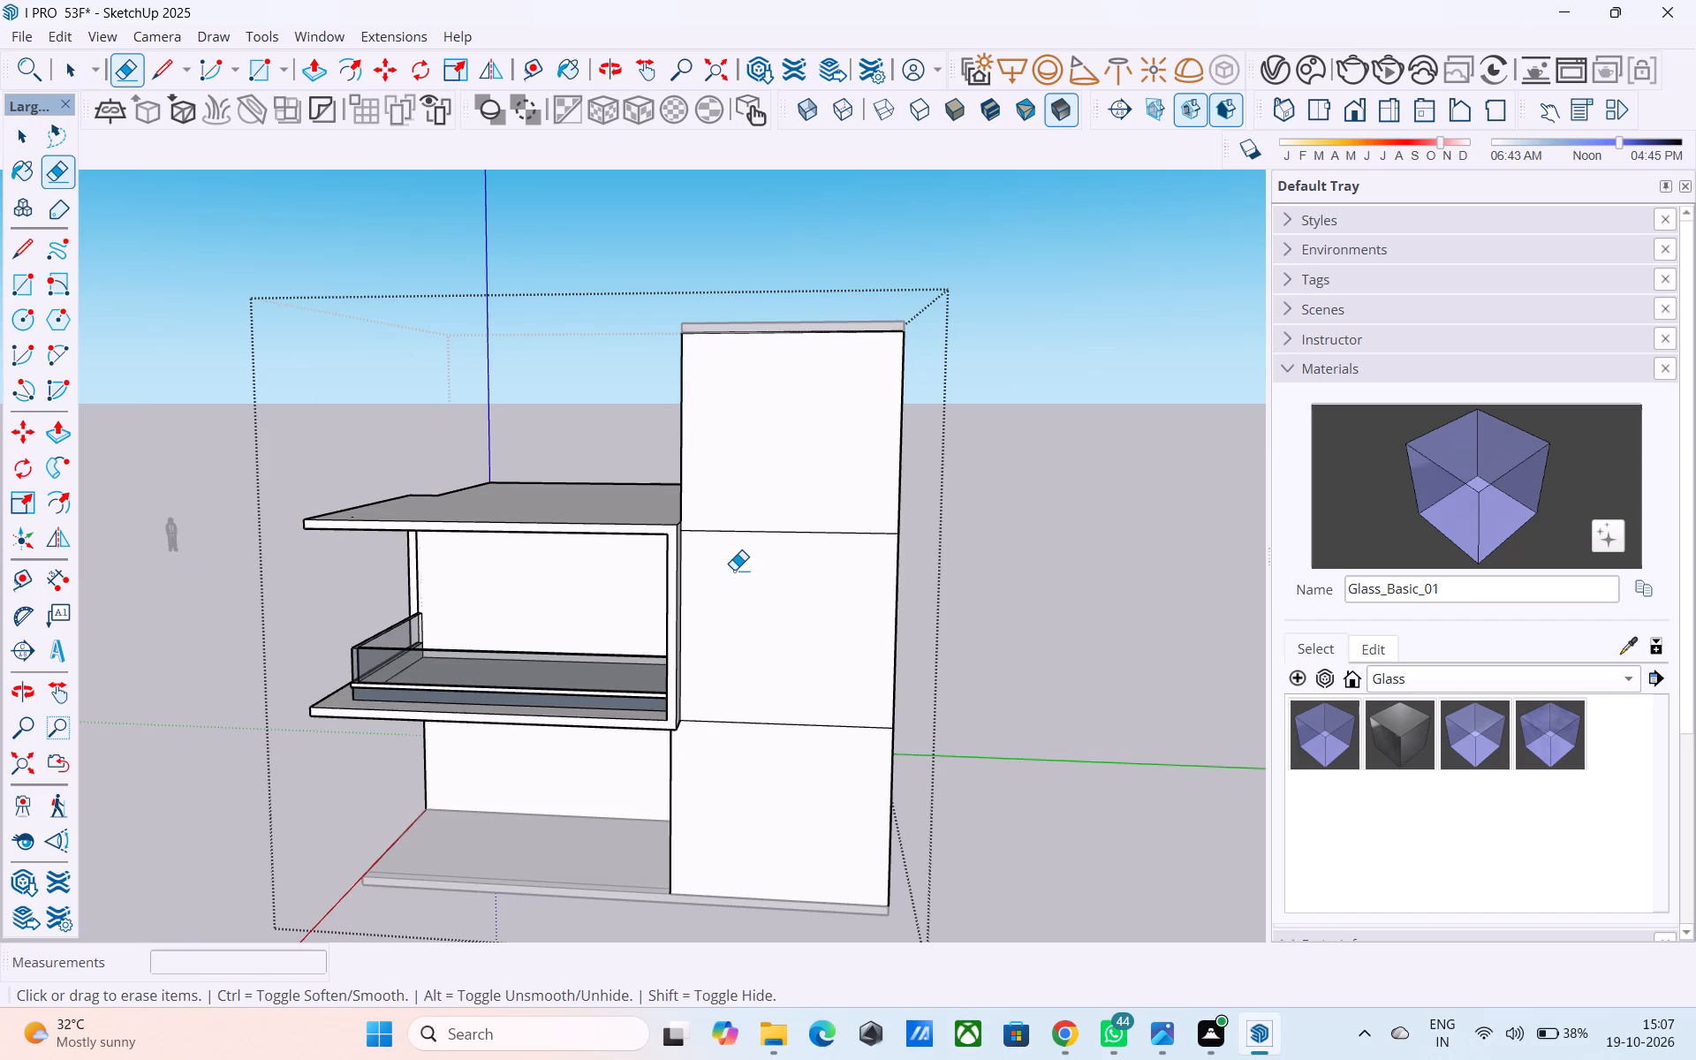
left_click_drag(731, 515, 729, 572)
left_click_drag(738, 740, 740, 774)
left_click_drag(823, 695, 825, 810)
scroll(908, 543, "up", 7)
left_click_drag(870, 518, 879, 542)
scroll(478, 554, "up", 11)
left_click_drag(462, 479, 463, 490)
scroll(515, 489, "down", 7)
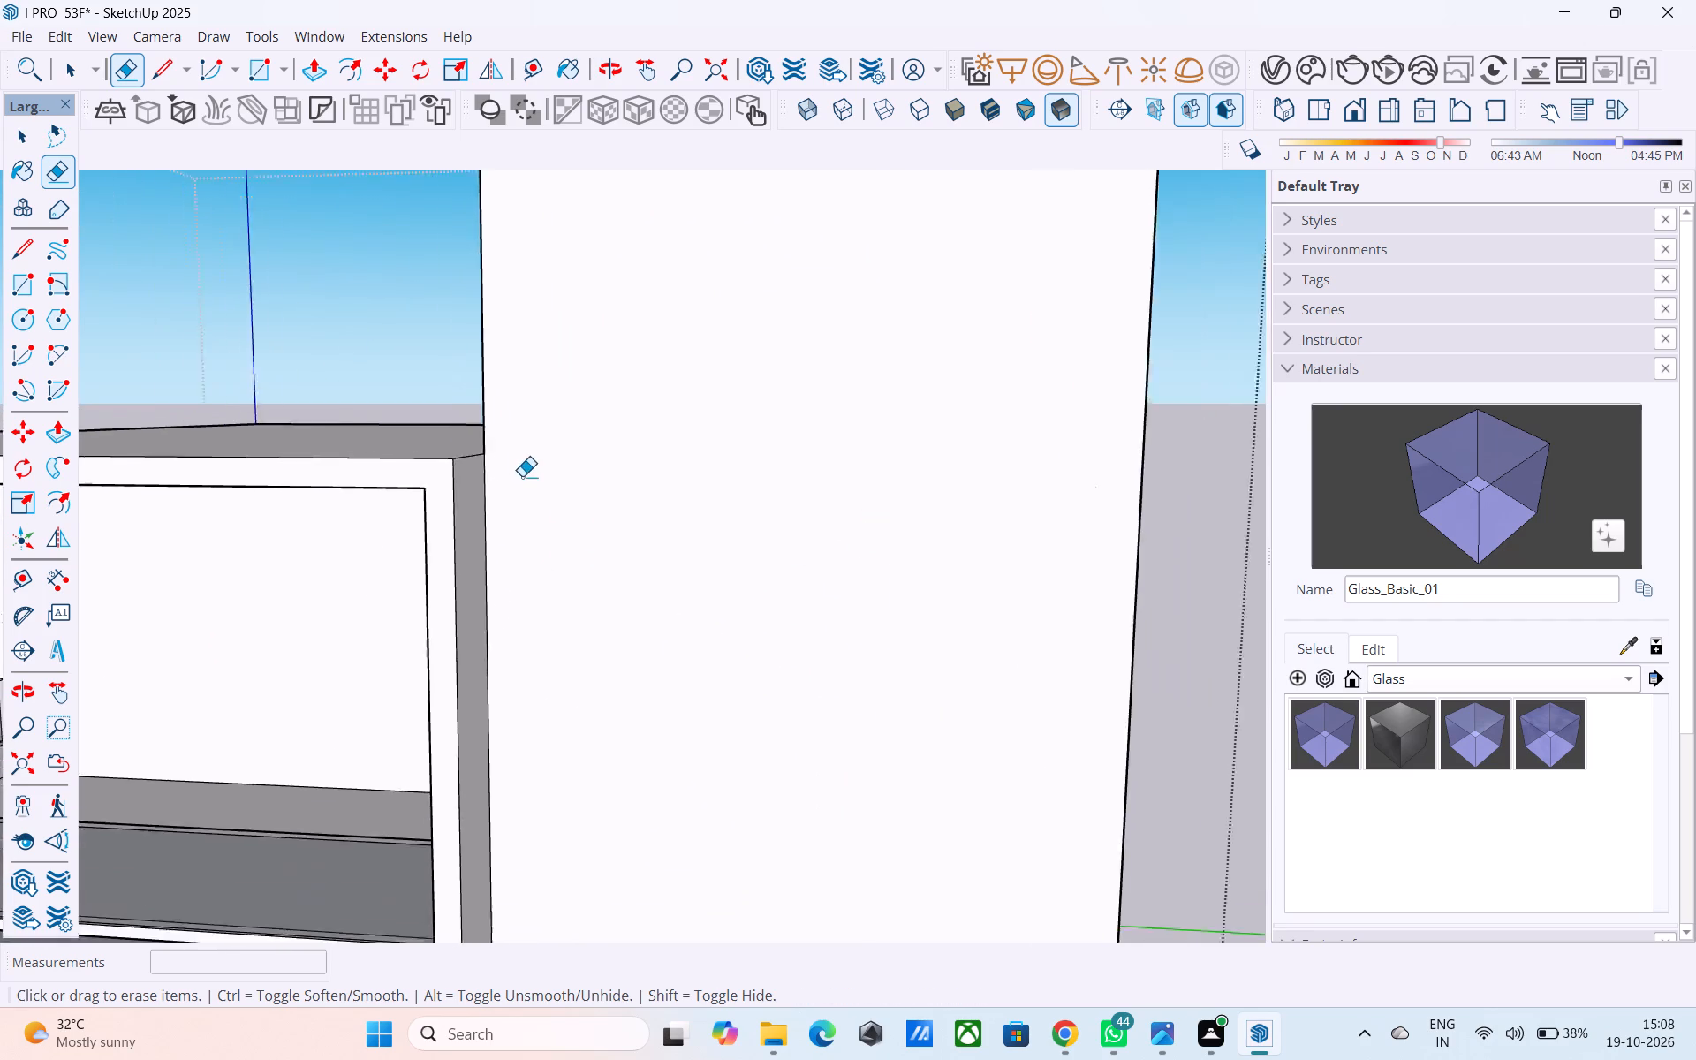
Examine the cleaned front wall and the rest of the wall group from above and from the front.
scroll(522, 476, "down", 7)
middle_click_drag(634, 521, 582, 602)
scroll(578, 589, "down", 6)
middle_click_drag(545, 608, 668, 490)
scroll(668, 490, "up", 1)
scroll(661, 491, "down", 5)
middle_click_drag(590, 526, 843, 722)
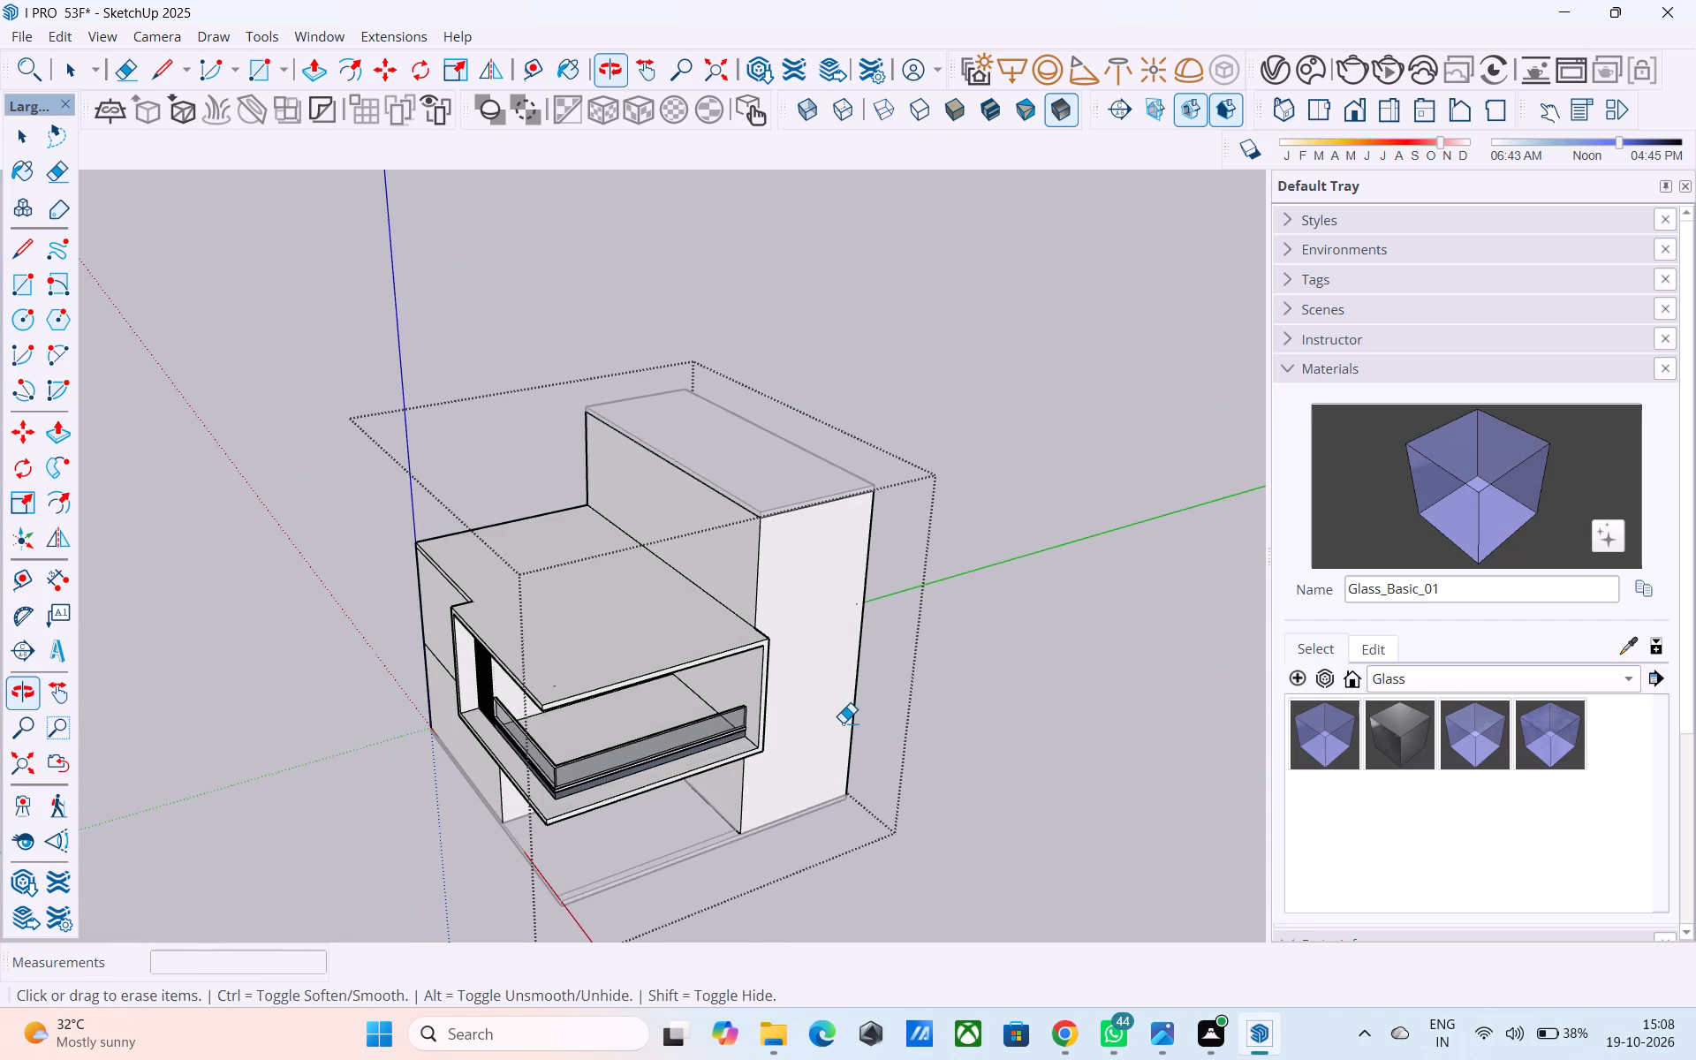
key("space")
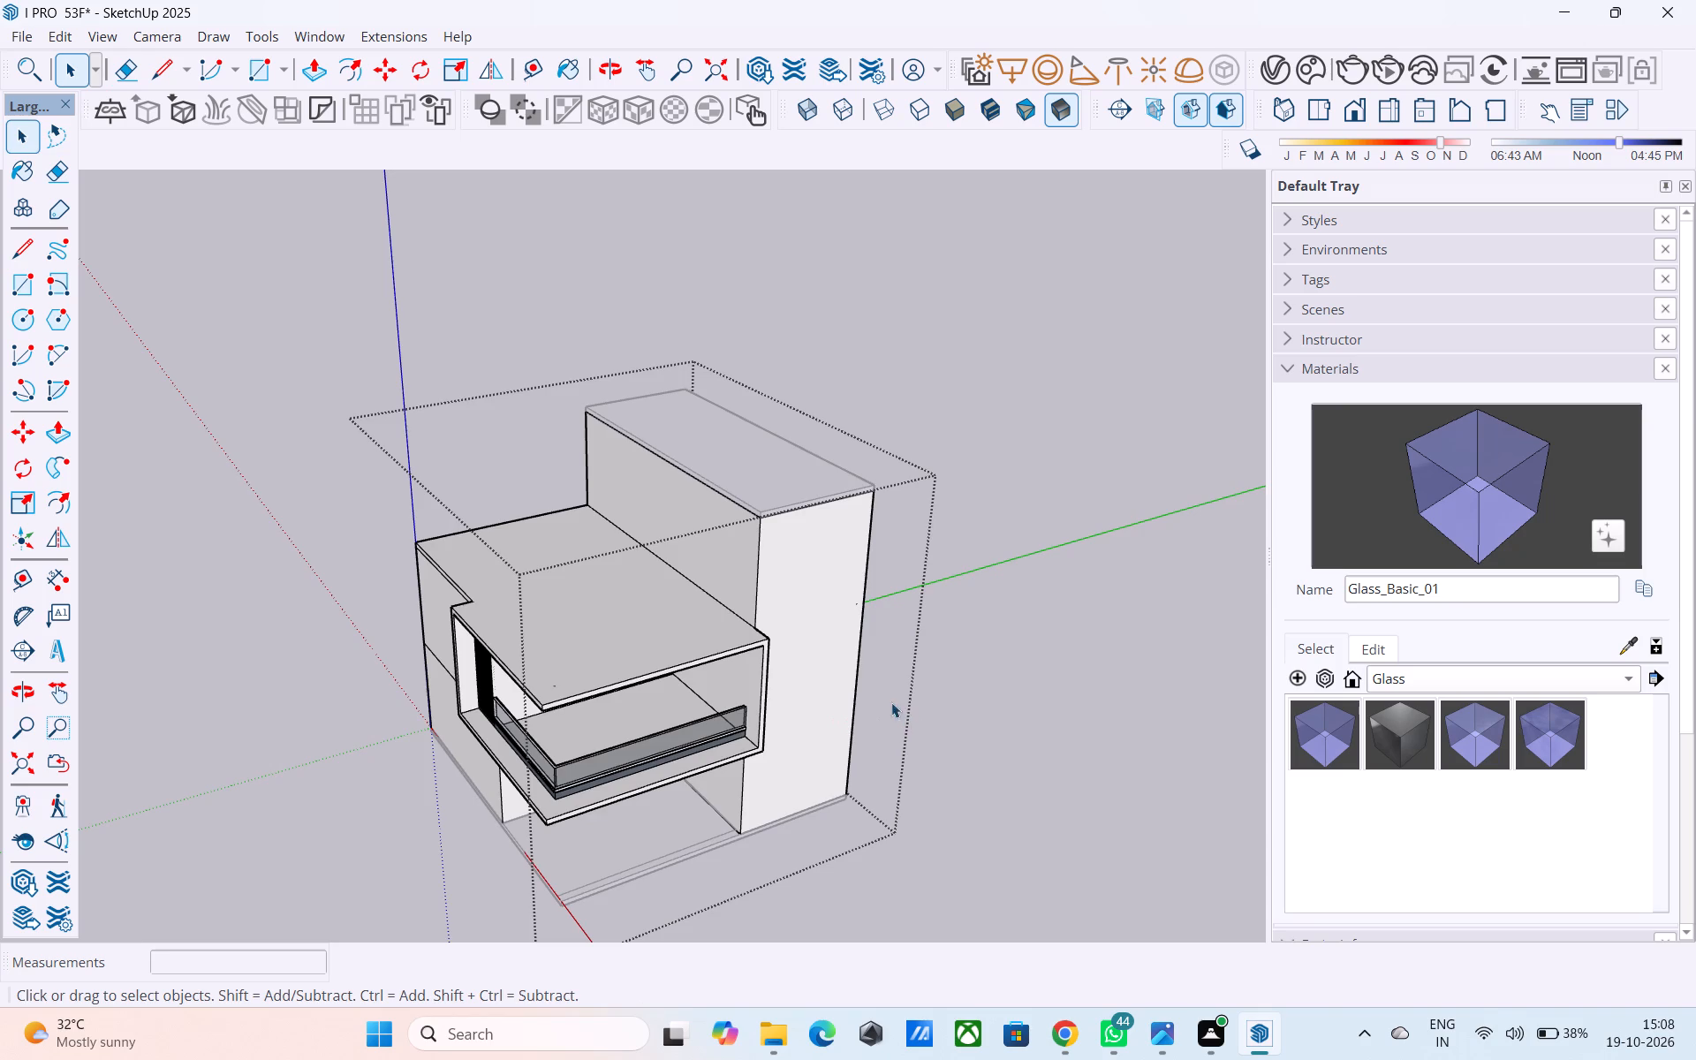
scroll(753, 547, "up", 11)
scroll(685, 443, "down", 15)
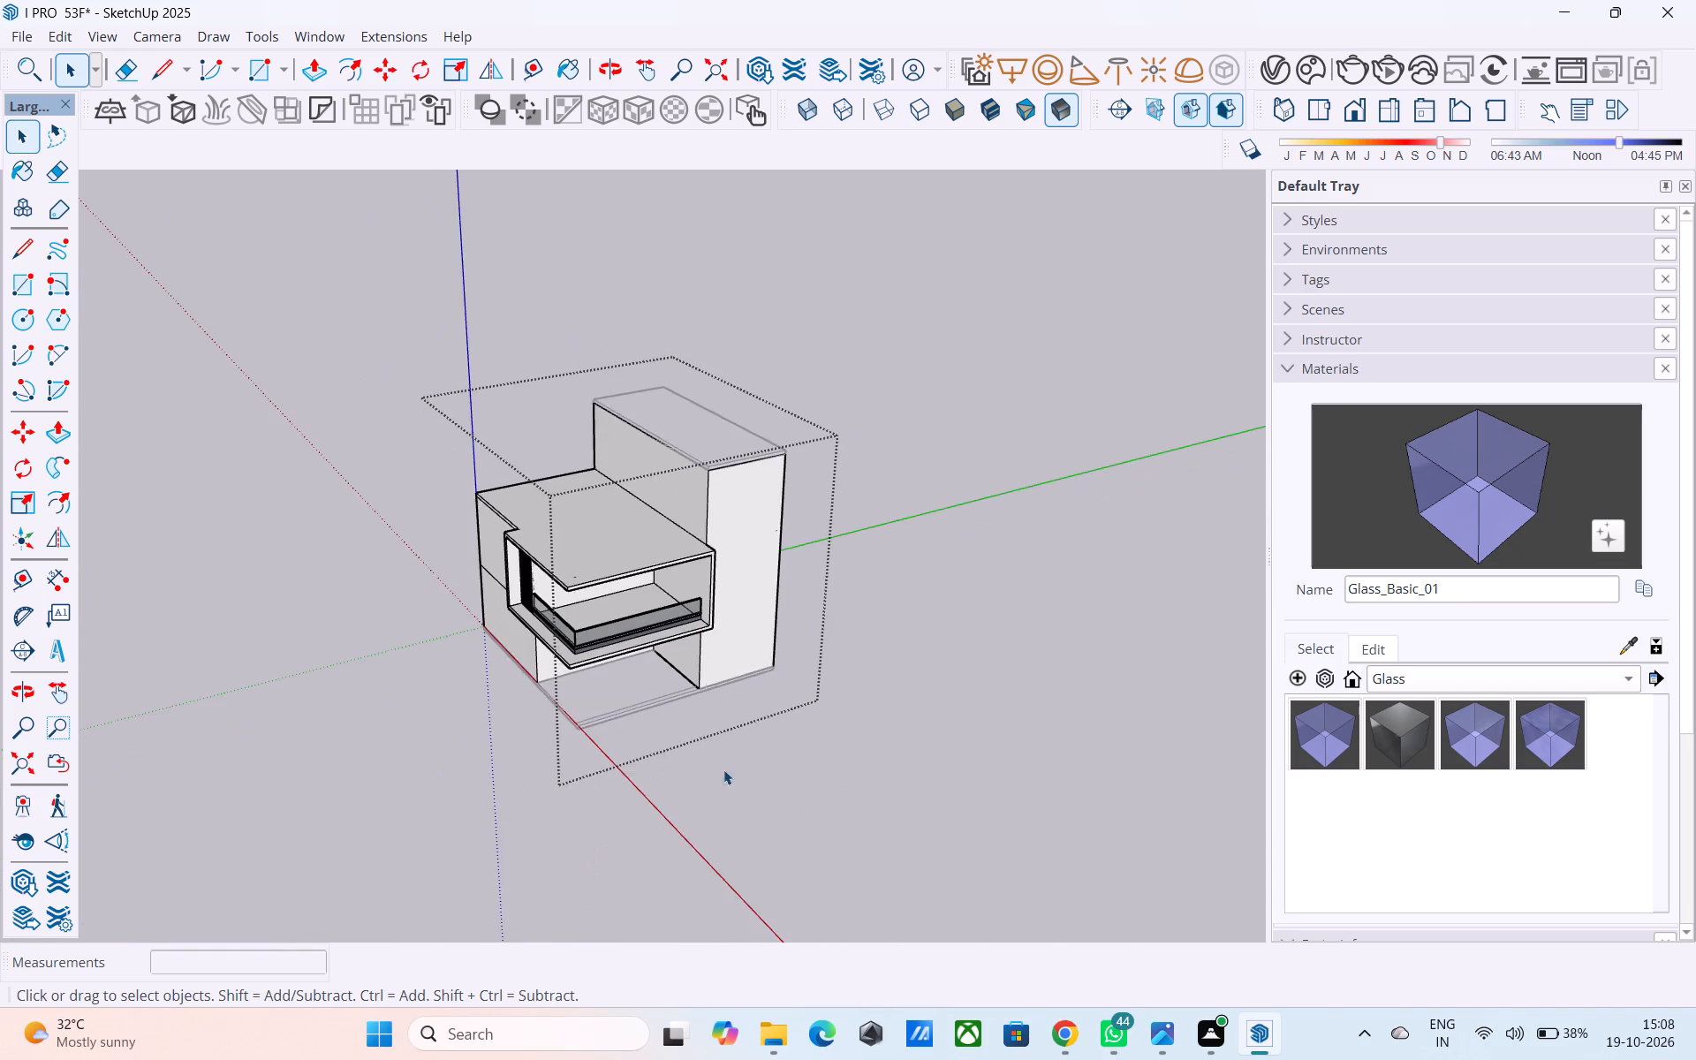
scroll(731, 791, "down", 1)
scroll(644, 302, "up", 3)
middle_click_drag(640, 301, 543, 112)
scroll(540, 213, "up", 1)
middle_click_drag(541, 312, 509, 256)
scroll(589, 384, "up", 3)
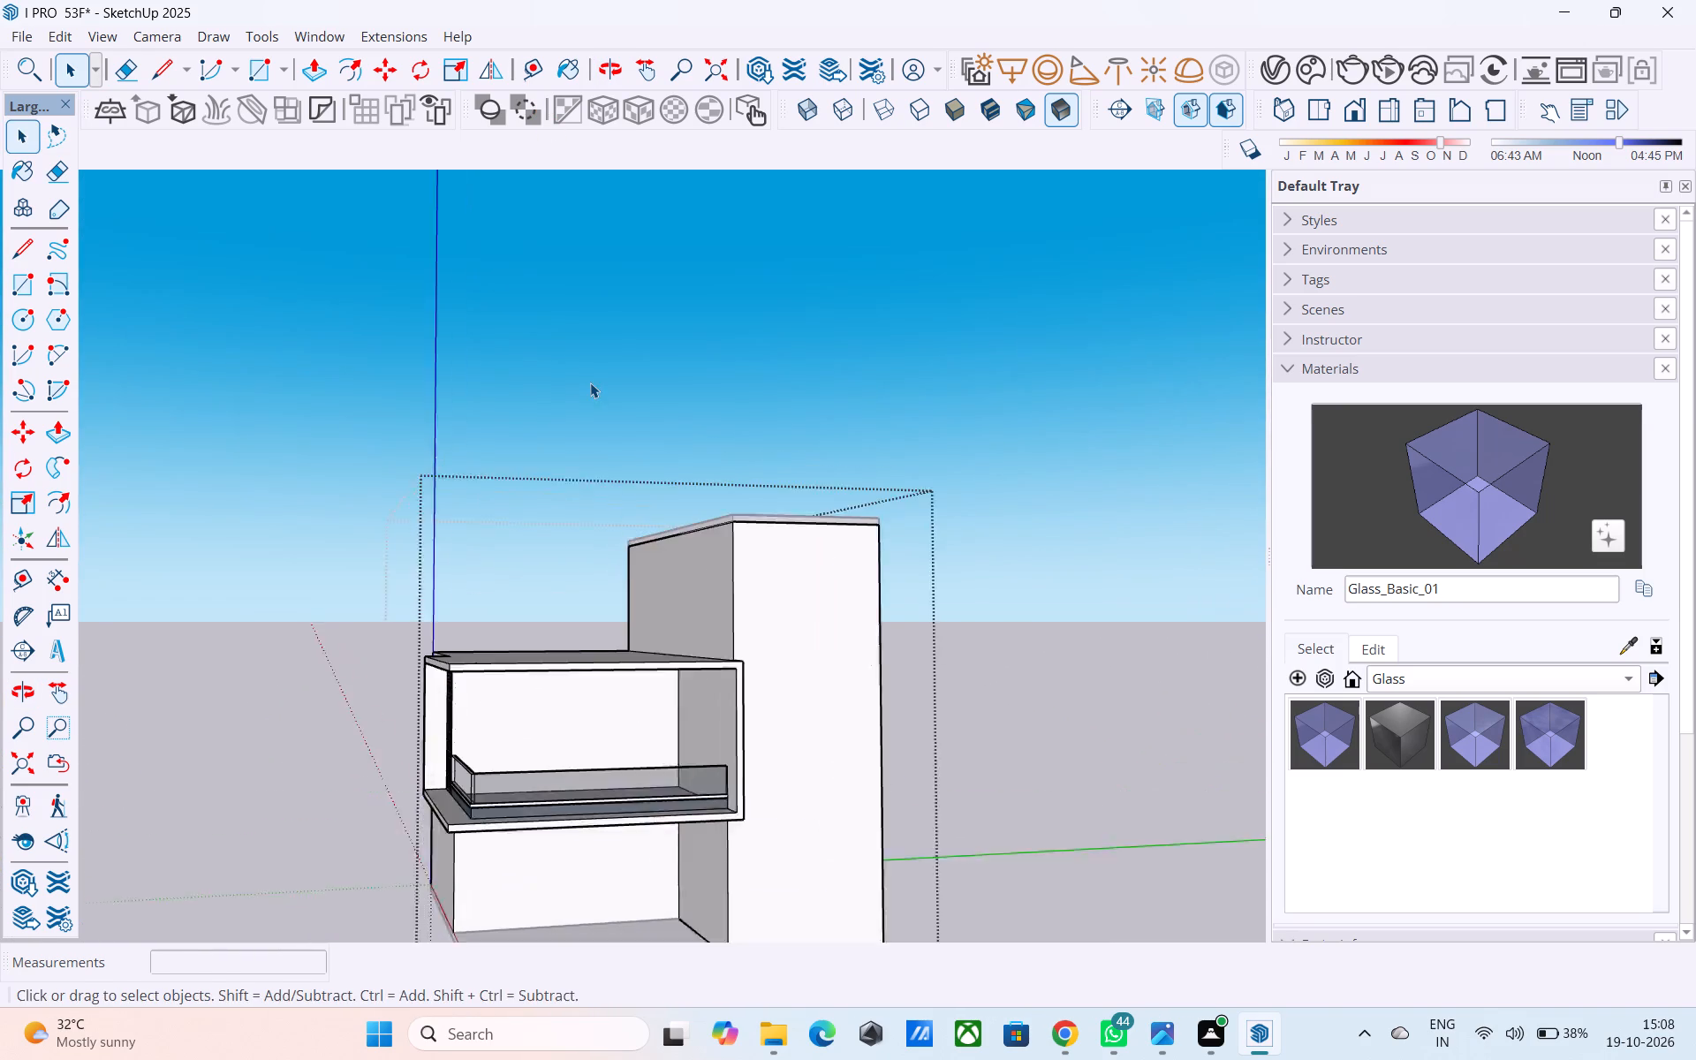
Examine the tall front wall, roof edge and balcony frame from above, from the front and from below.
scroll(590, 382, "up", 1)
scroll(591, 386, "down", 1)
middle_click_drag(609, 396, 1164, 338)
middle_click_drag(487, 381, 99, 560)
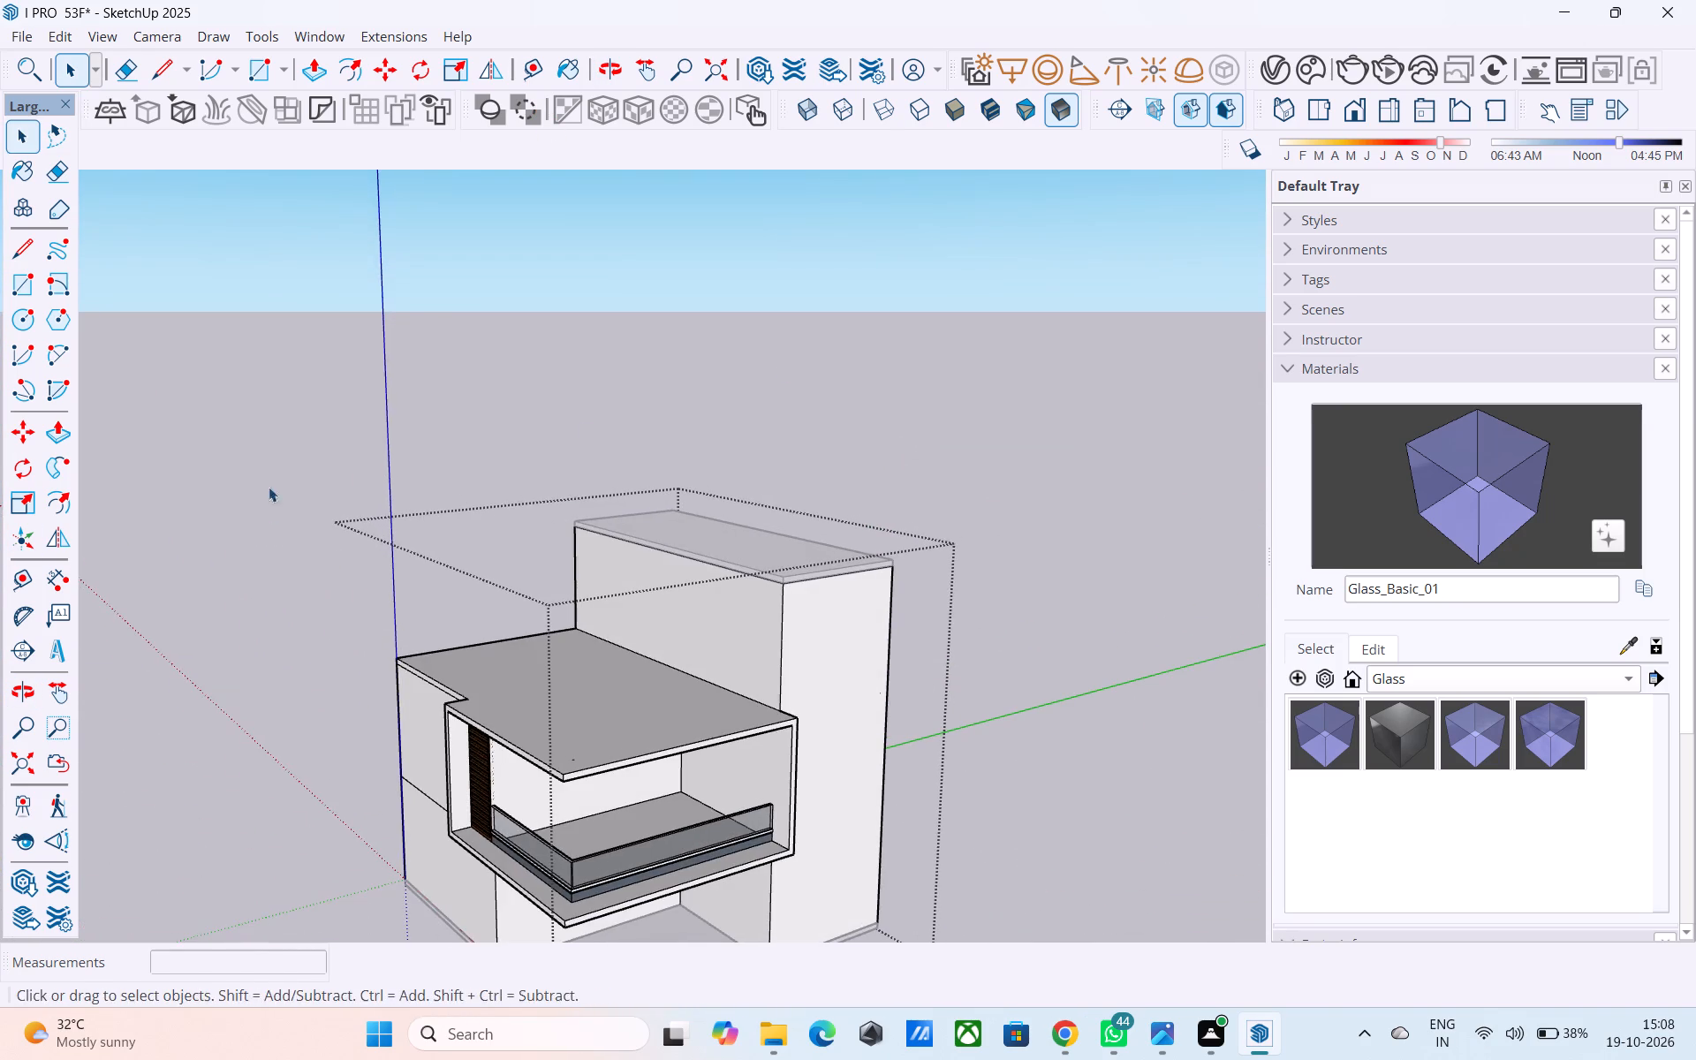
scroll(778, 364, "down", 2)
middle_click_drag(781, 374, 511, 245)
scroll(711, 396, "up", 5)
scroll(693, 428, "down", 1)
middle_click_drag(685, 425, 580, 255)
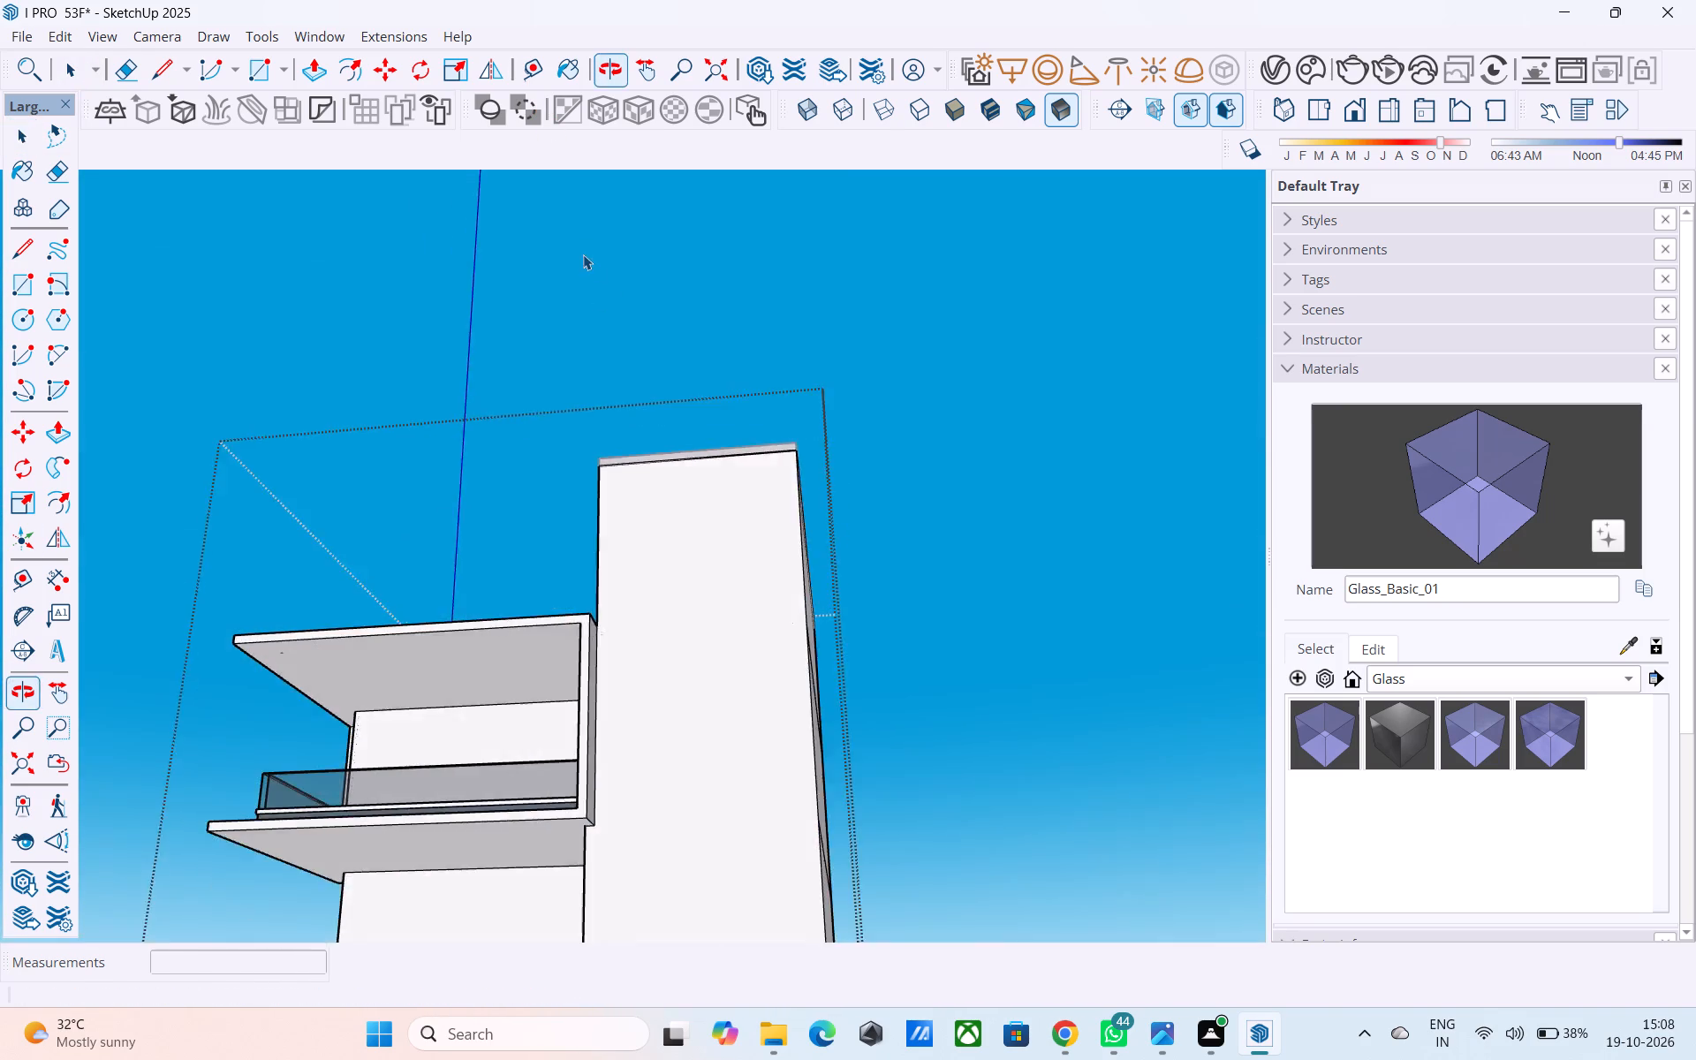
scroll(584, 251, "down", 5)
middle_click_drag(590, 276, 466, 375)
scroll(643, 538, "up", 6)
middle_click_drag(619, 556, 744, 462)
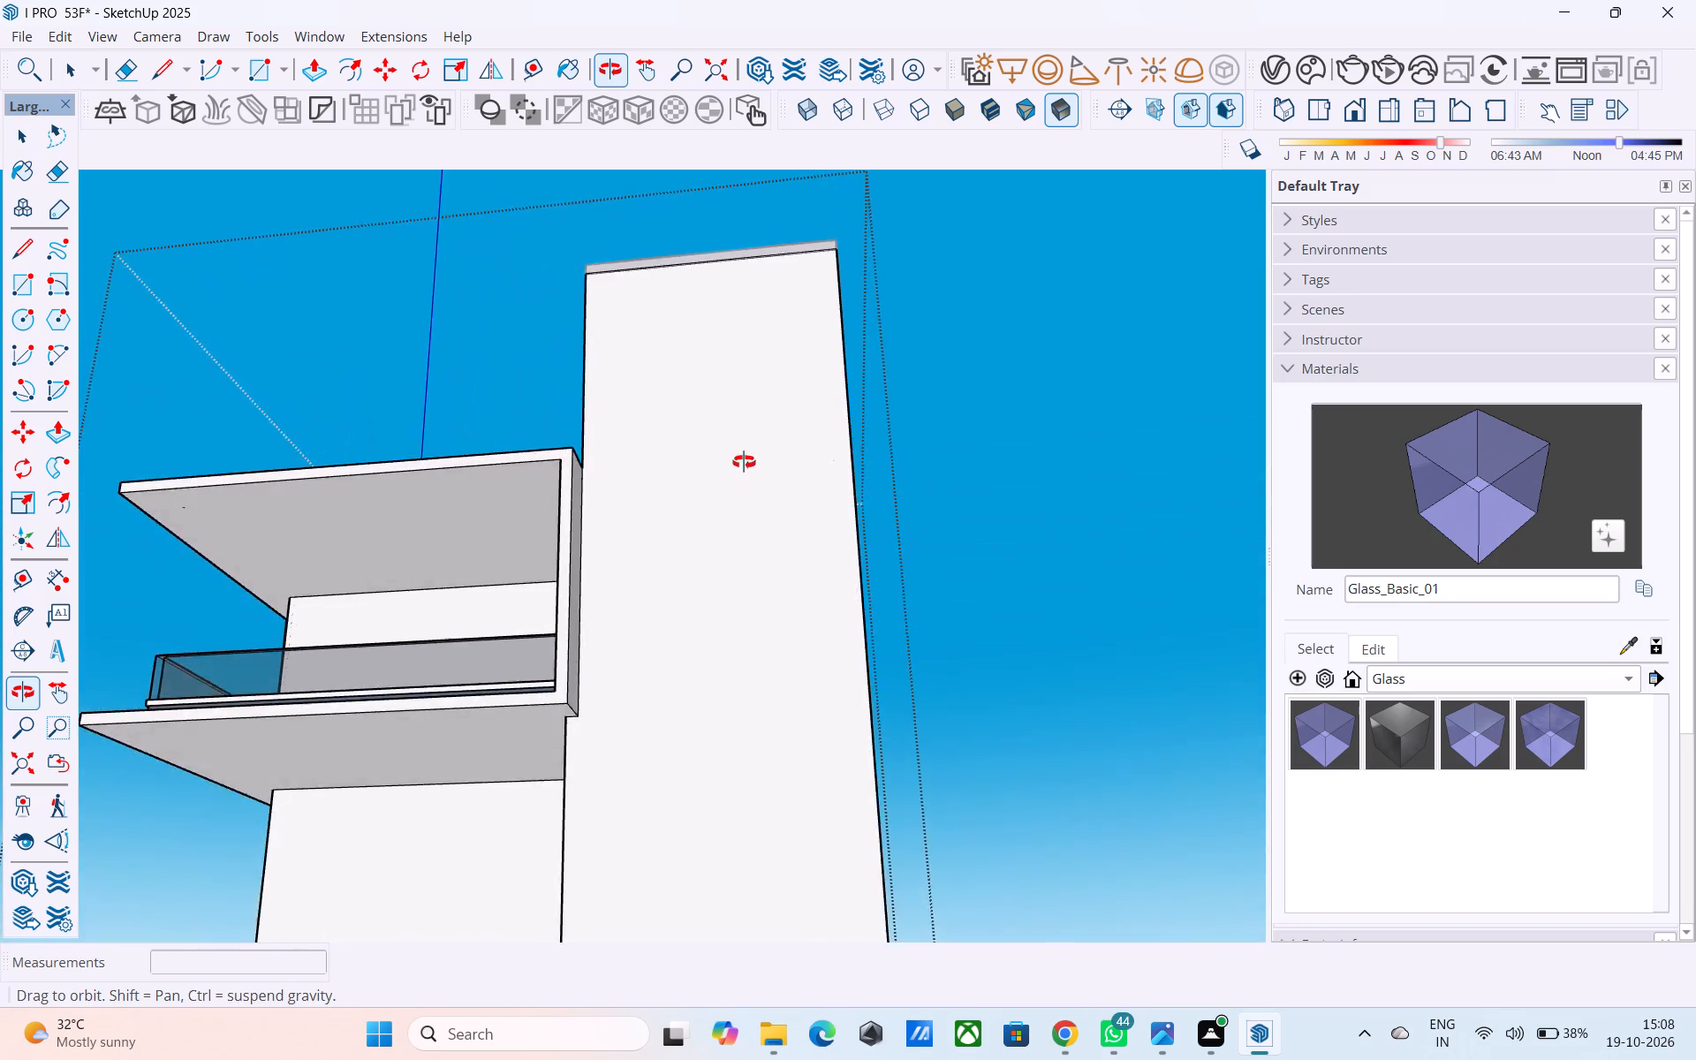
middle_click_drag(744, 462, 916, 555)
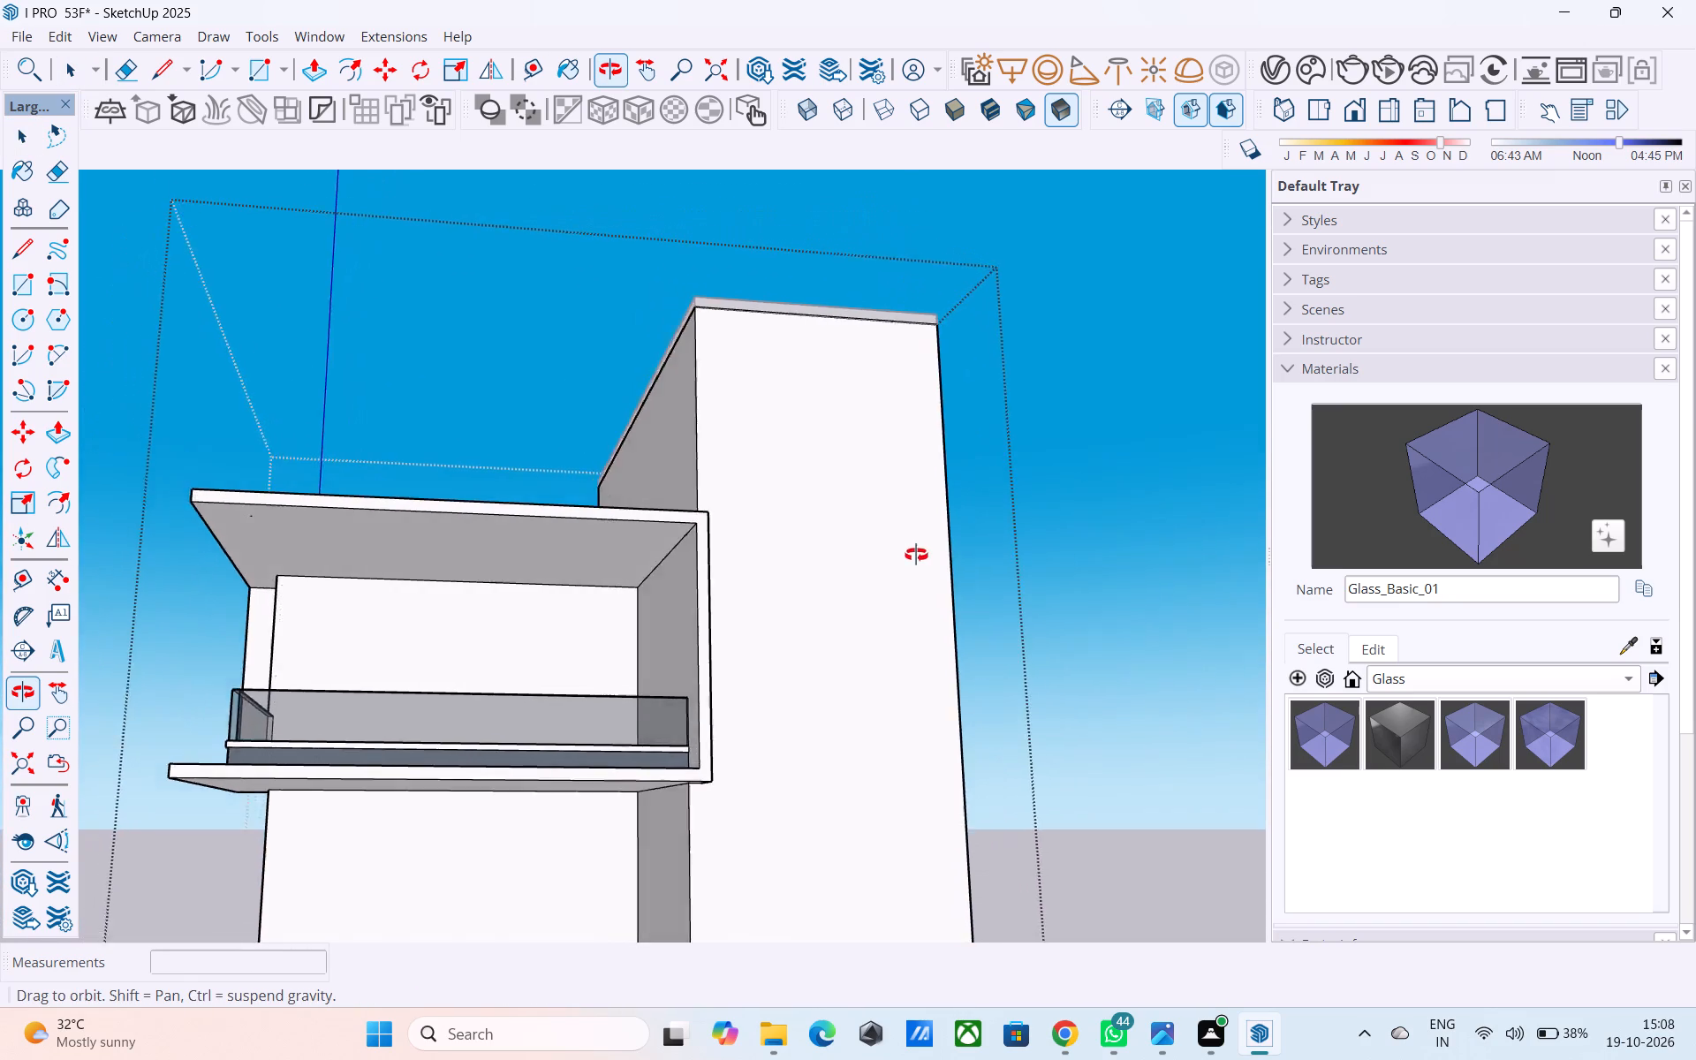
middle_click_drag(916, 555, 925, 558)
scroll(626, 395, "down", 5)
middle_click_drag(727, 588, 593, 457)
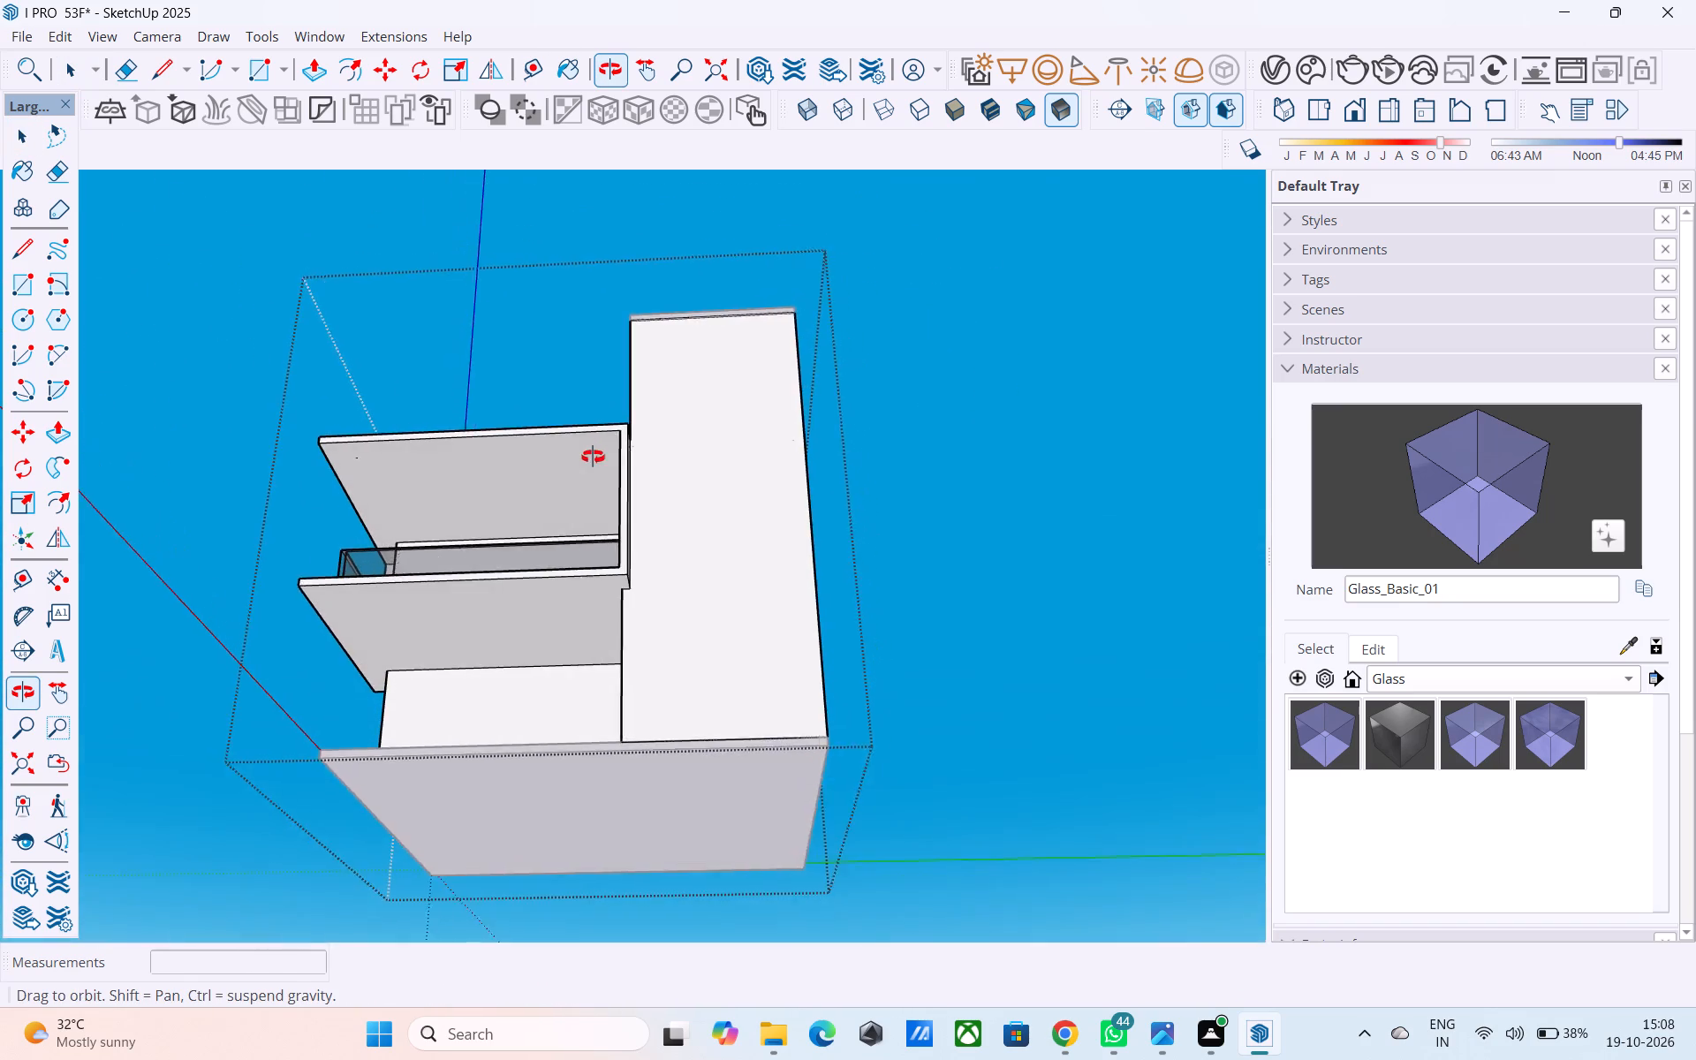
middle_click_drag(593, 457, 614, 521)
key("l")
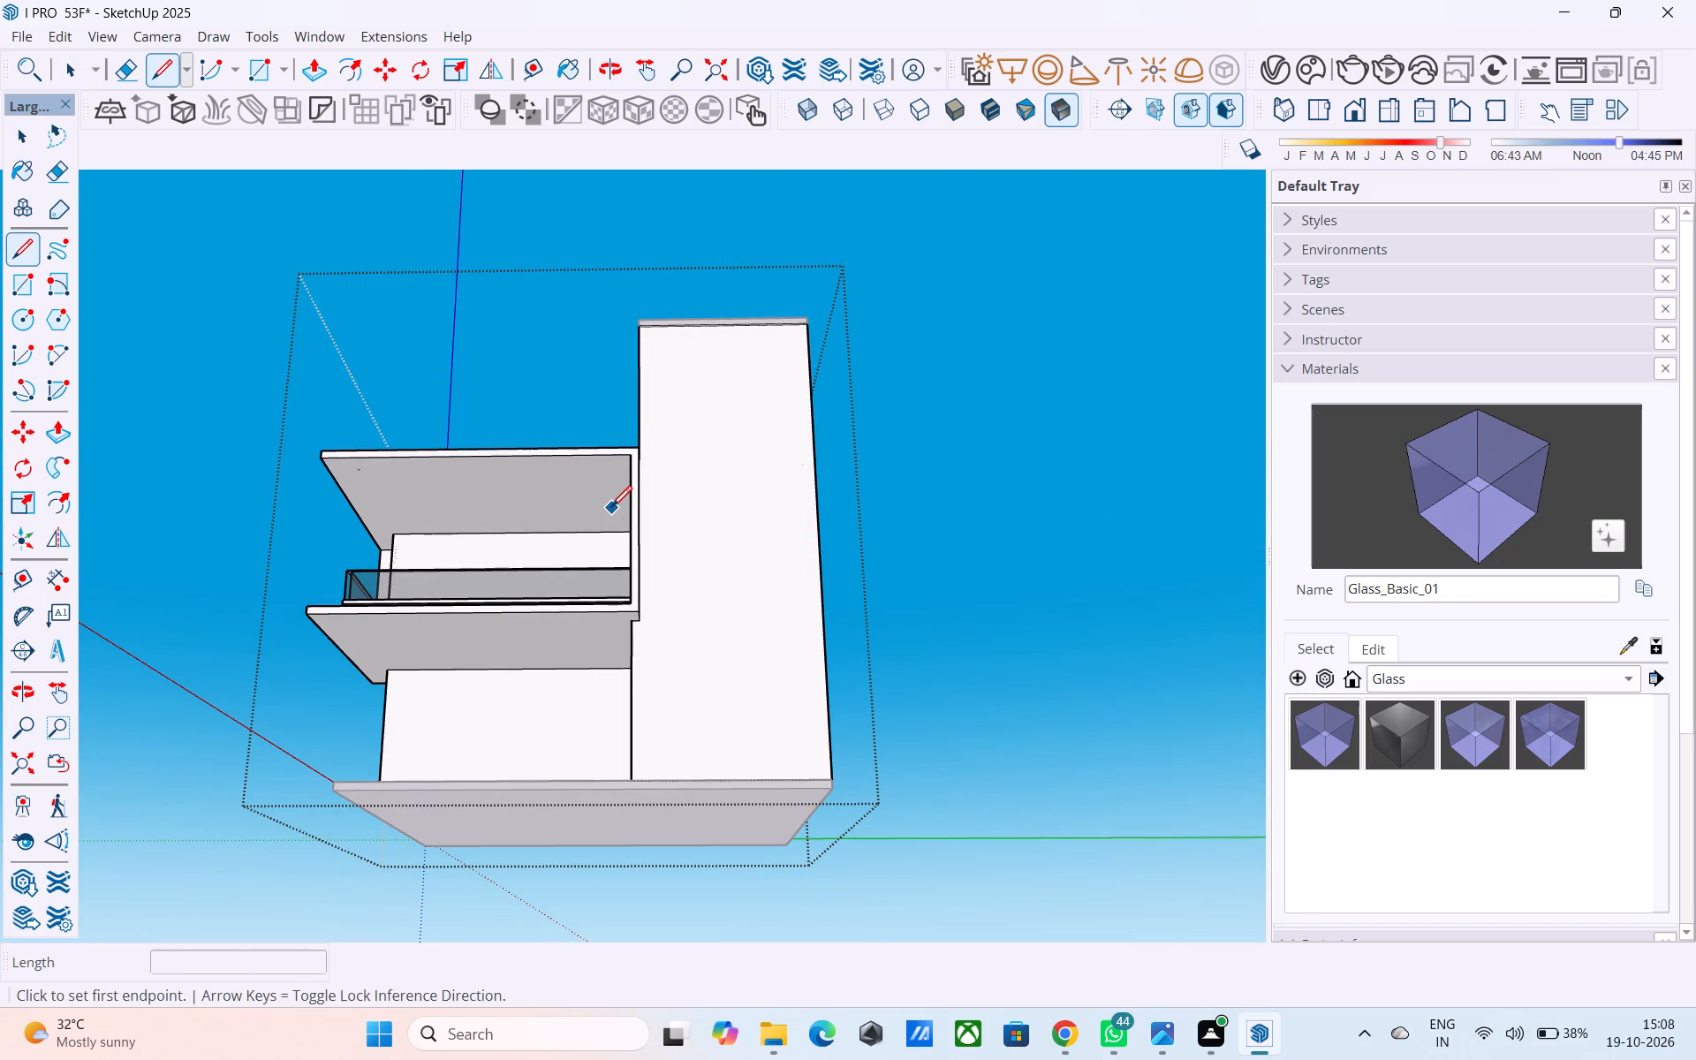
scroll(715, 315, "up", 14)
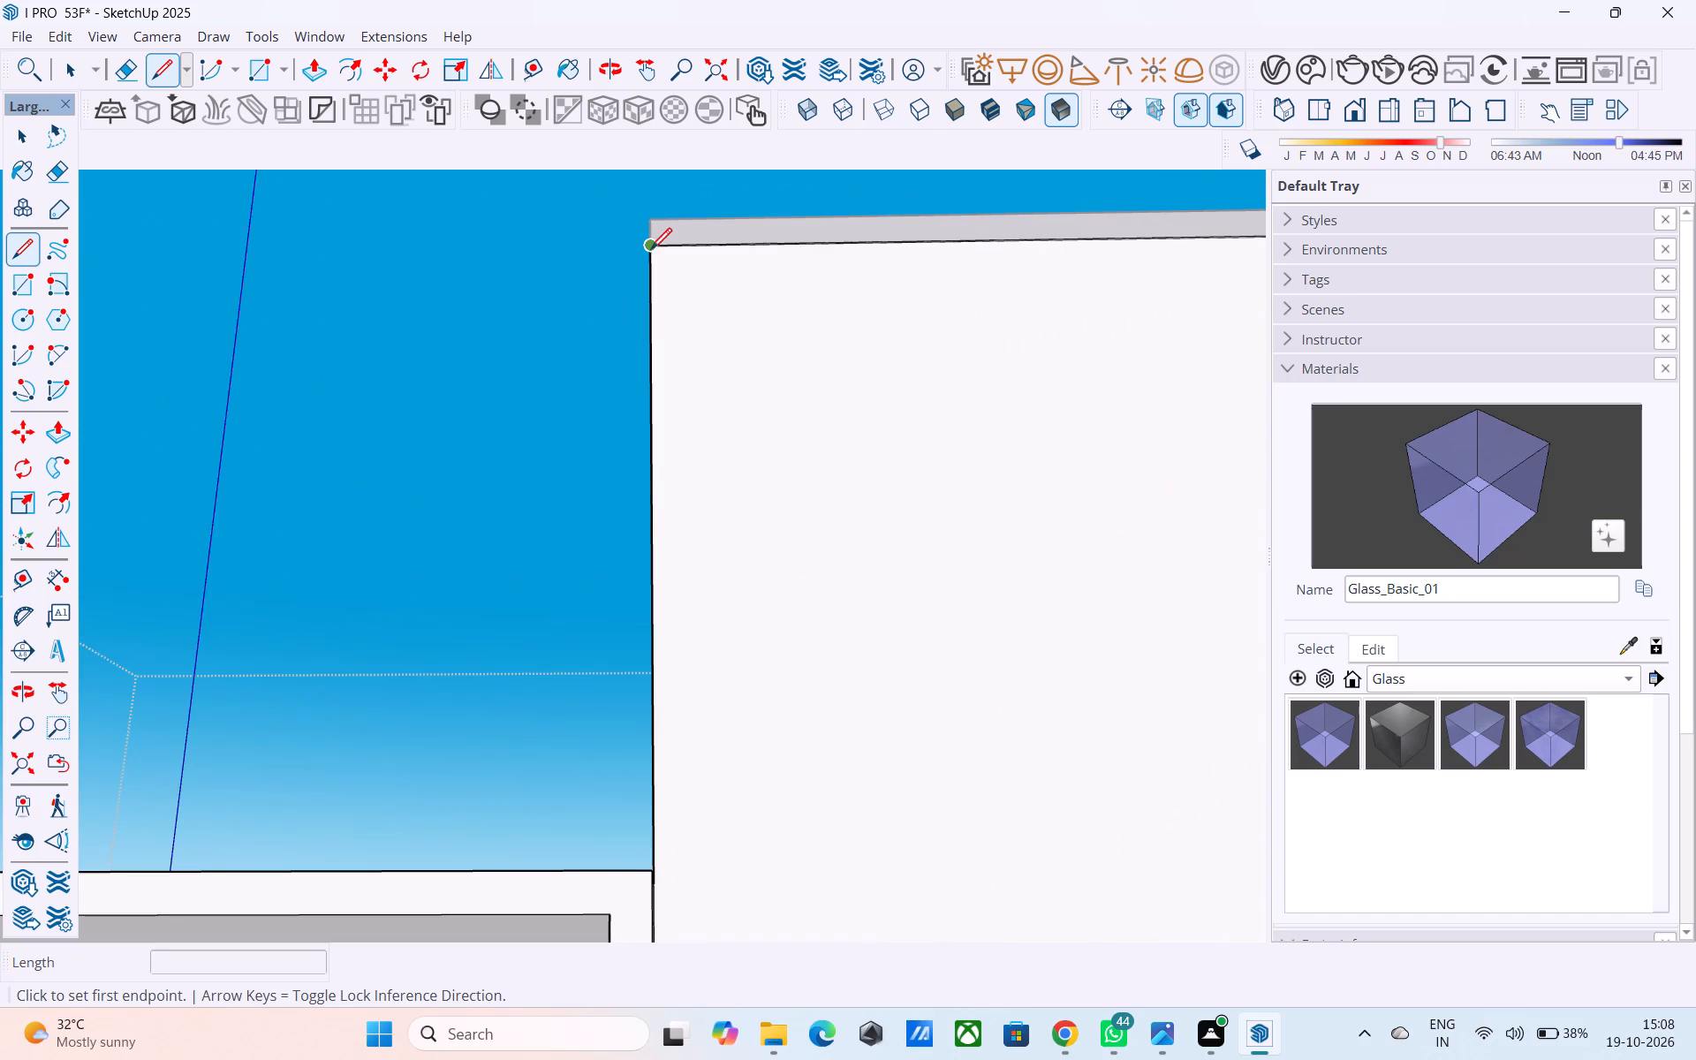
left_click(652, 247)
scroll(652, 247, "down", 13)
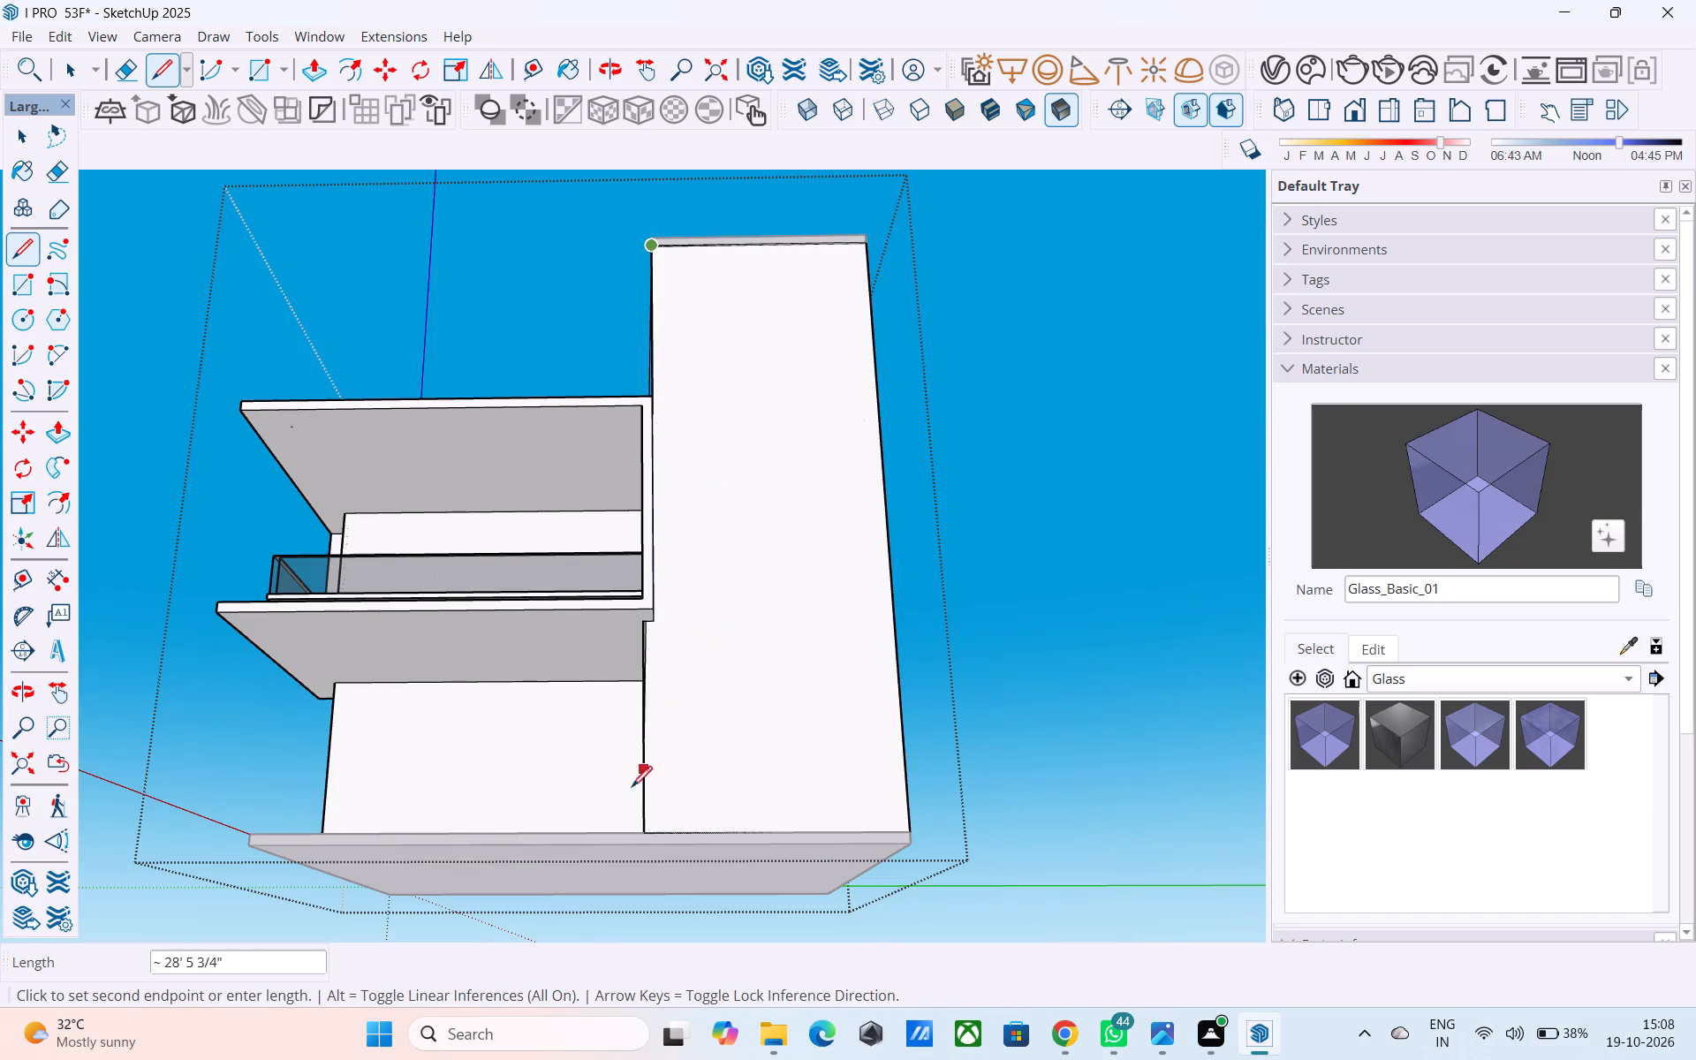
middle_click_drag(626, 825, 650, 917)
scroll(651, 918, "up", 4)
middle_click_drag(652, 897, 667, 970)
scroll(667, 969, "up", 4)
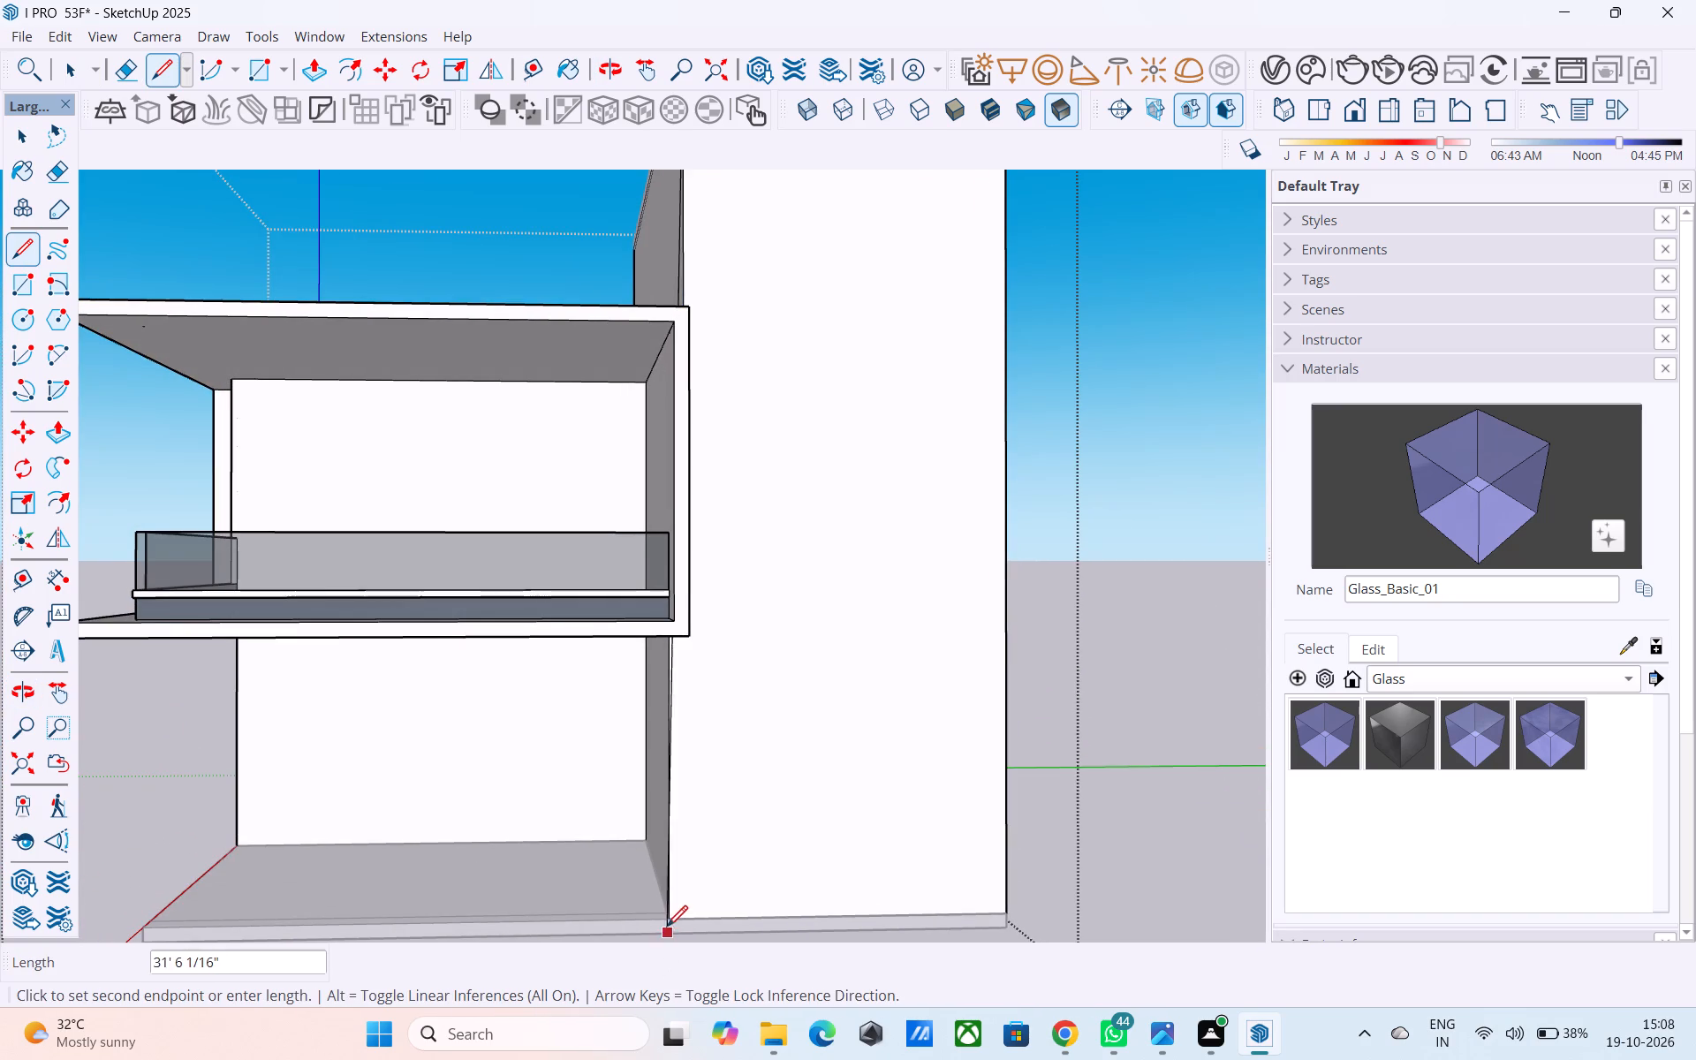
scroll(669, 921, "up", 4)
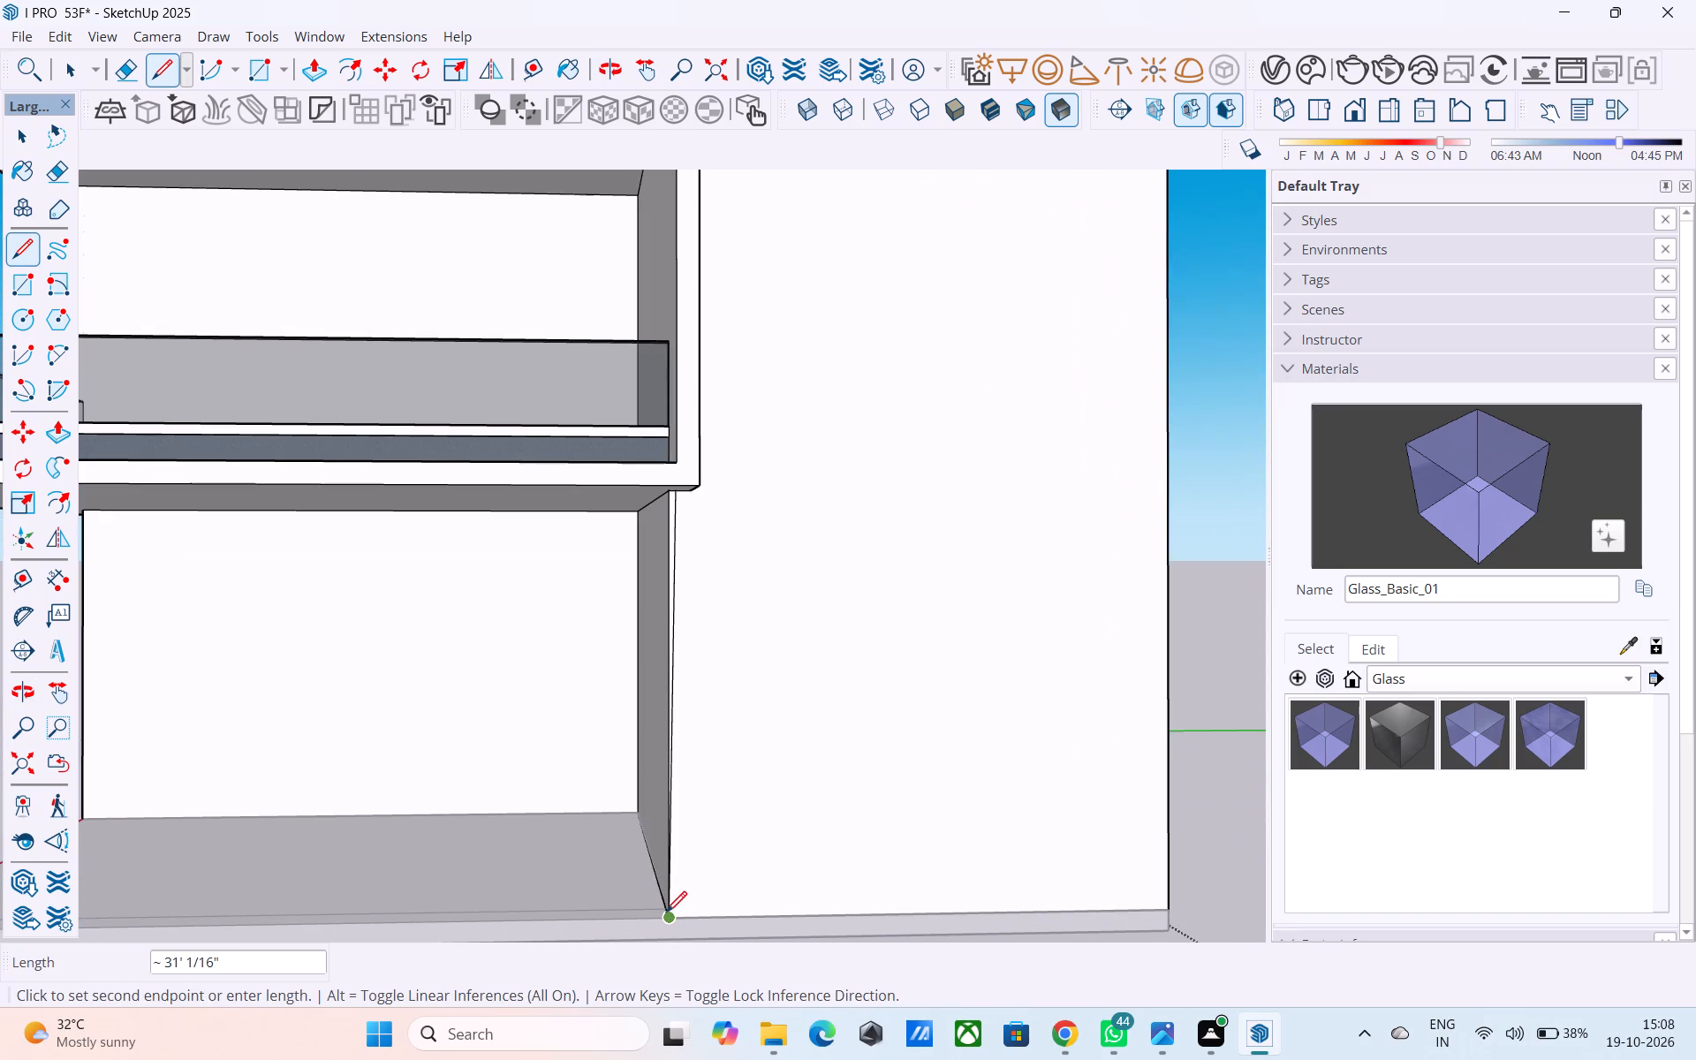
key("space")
Inspect the tall front wall and the third-level roof edge from several sides, and close the wall group.
scroll(662, 817, "down", 13)
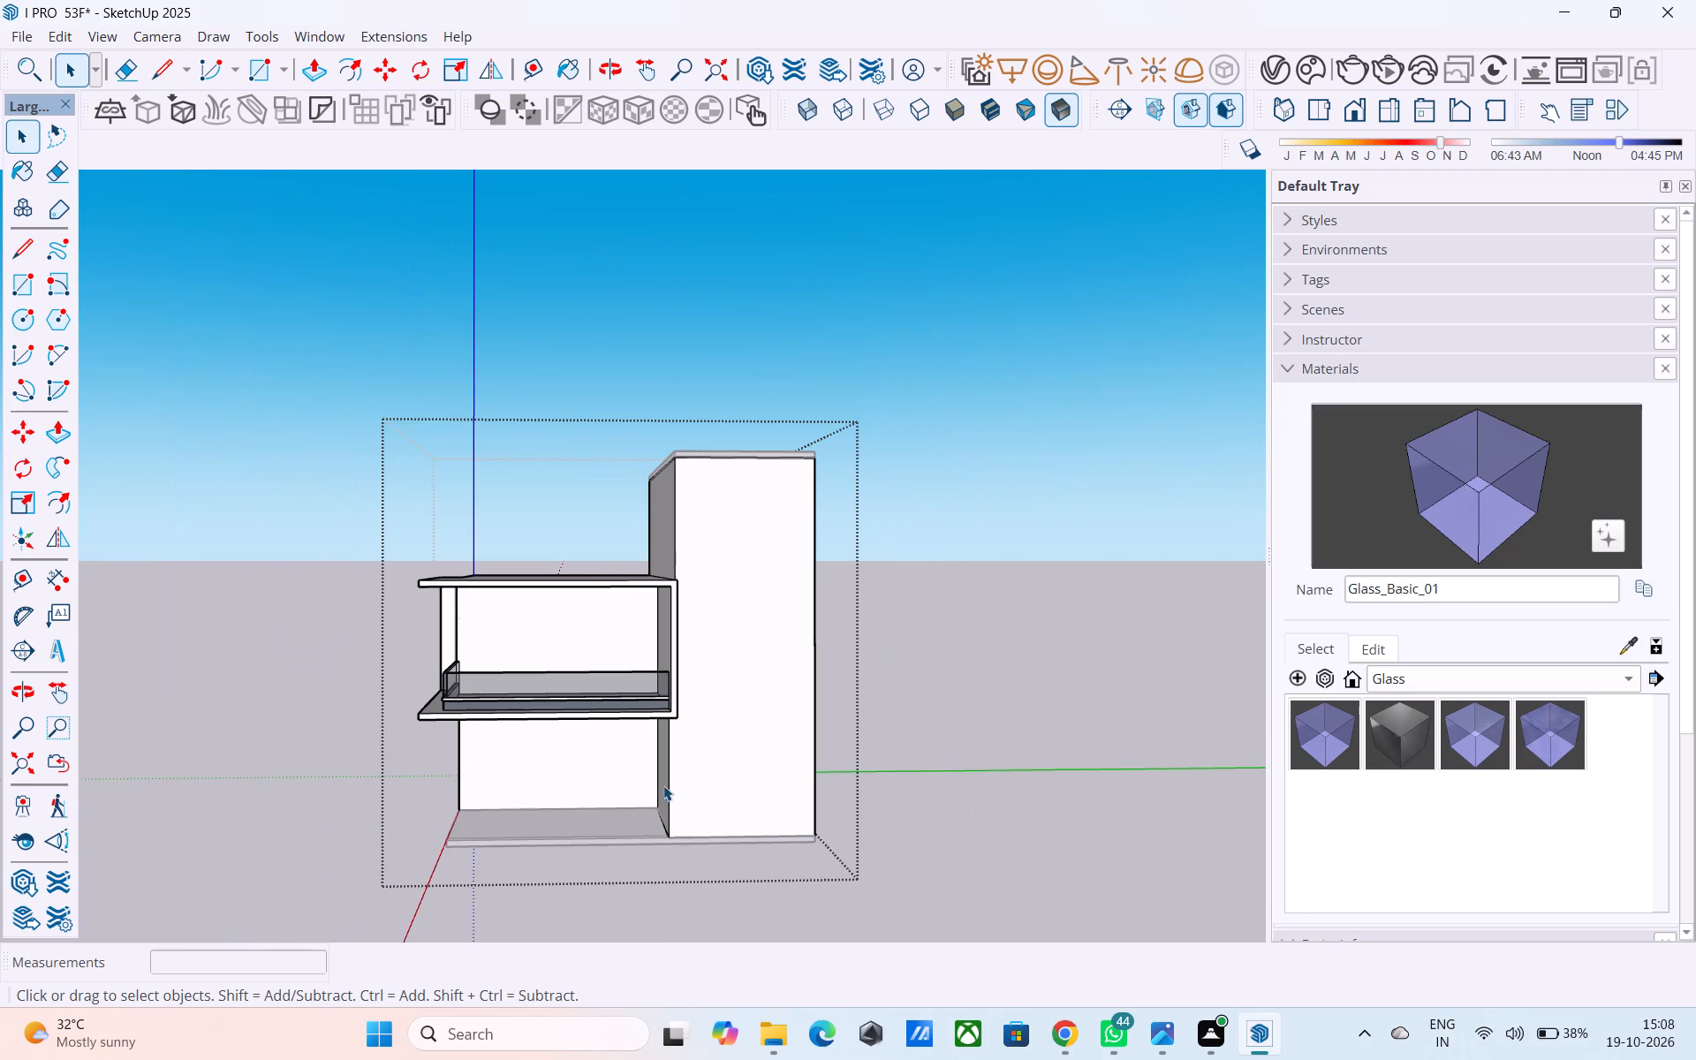
middle_click_drag(582, 723, 719, 831)
scroll(793, 619, "up", 5)
scroll(793, 616, "down", 5)
middle_click_drag(788, 613, 884, 501)
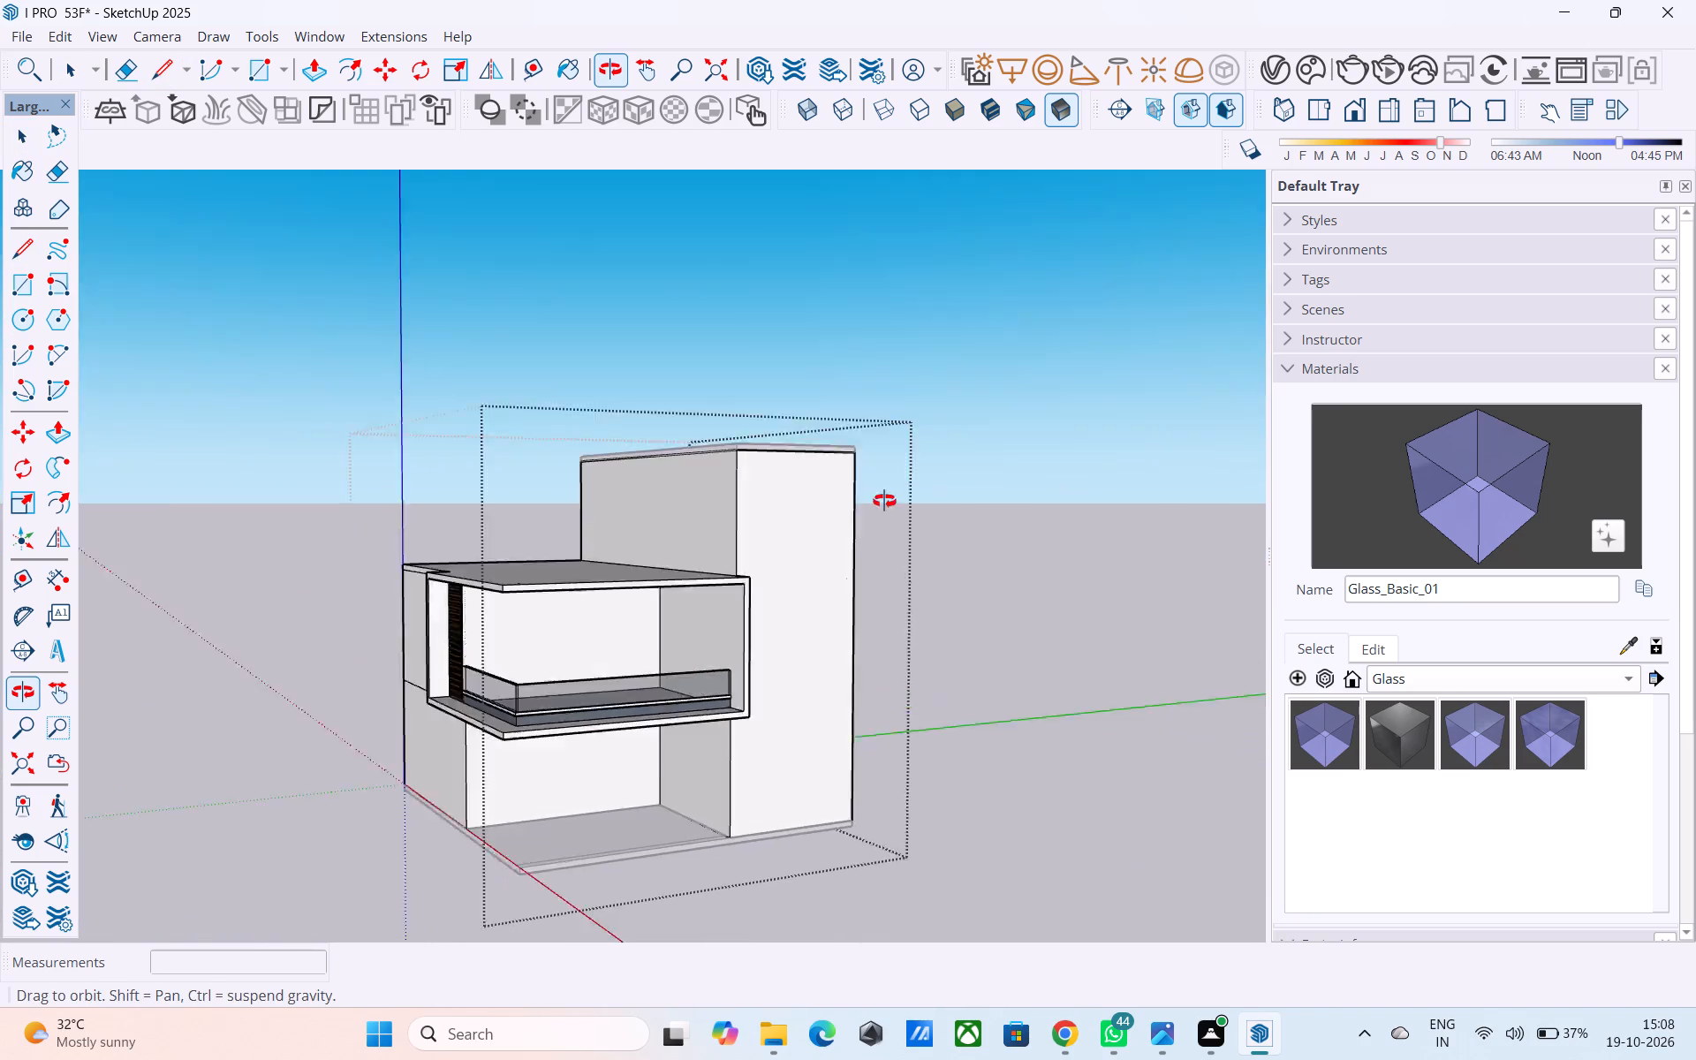
middle_click_drag(884, 501, 887, 464)
scroll(780, 433, "up", 5)
middle_click_drag(731, 435, 696, 409)
scroll(696, 409, "up", 7)
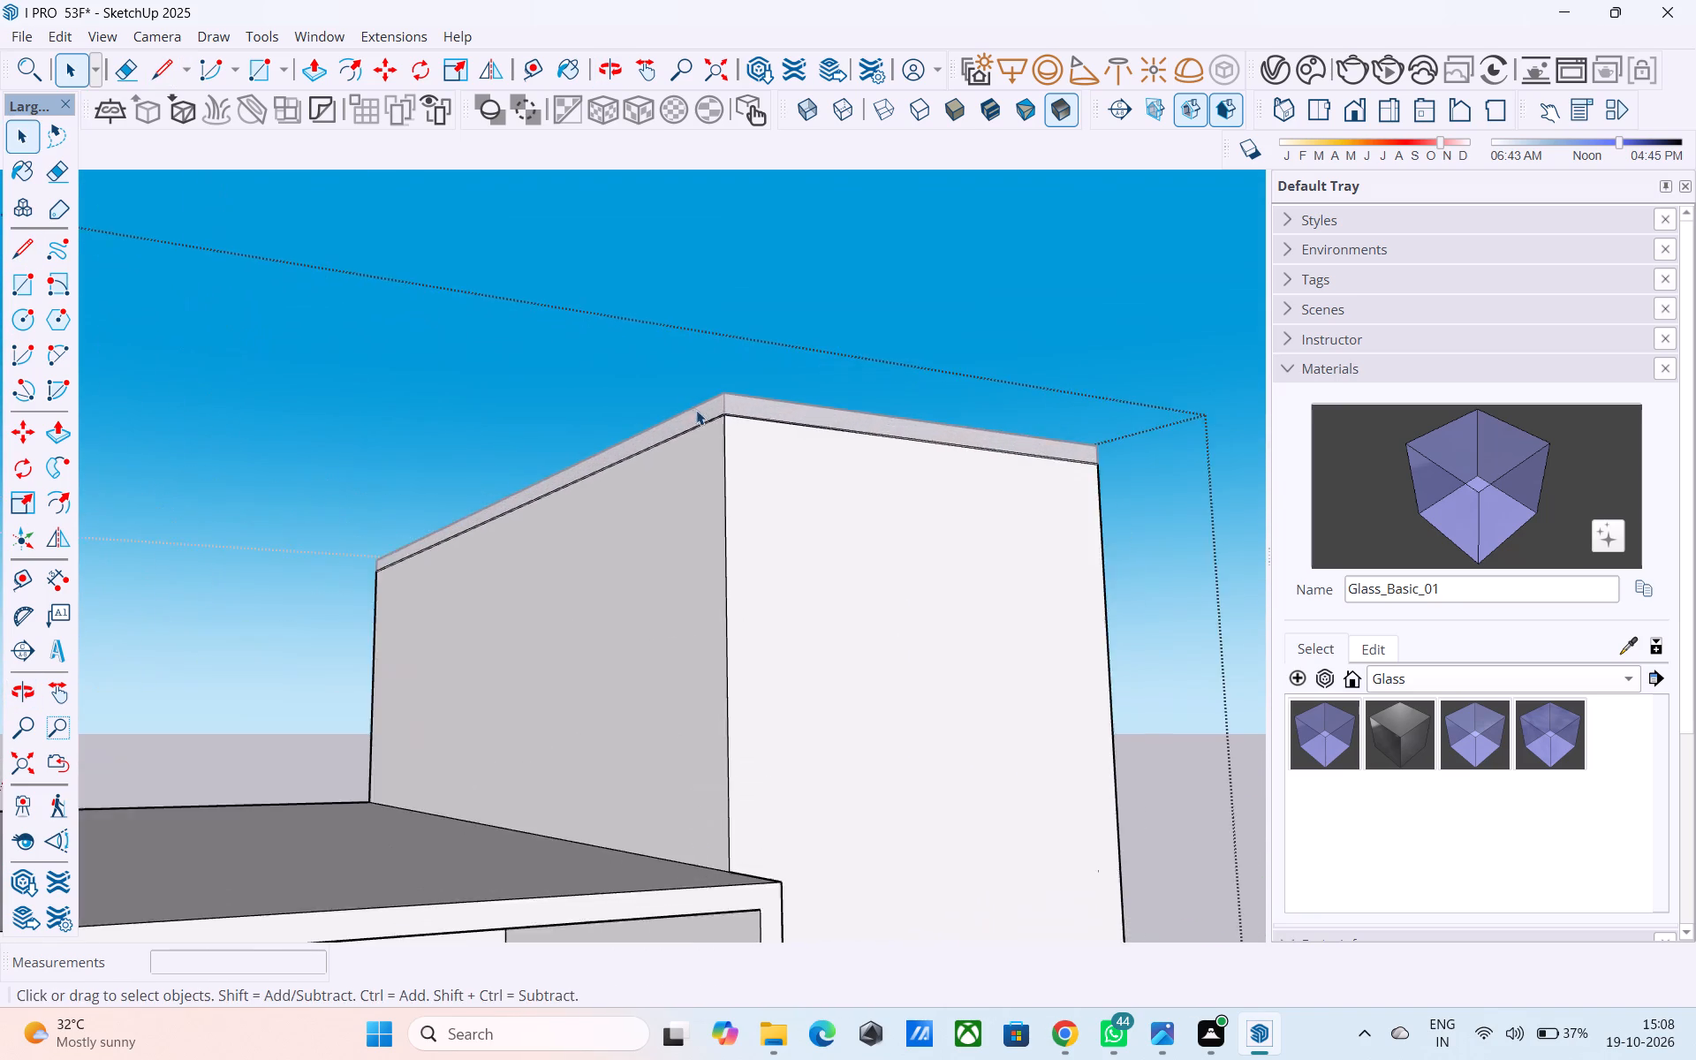
scroll(700, 411, "down", 8)
middle_click_drag(706, 413, 648, 564)
key("space")
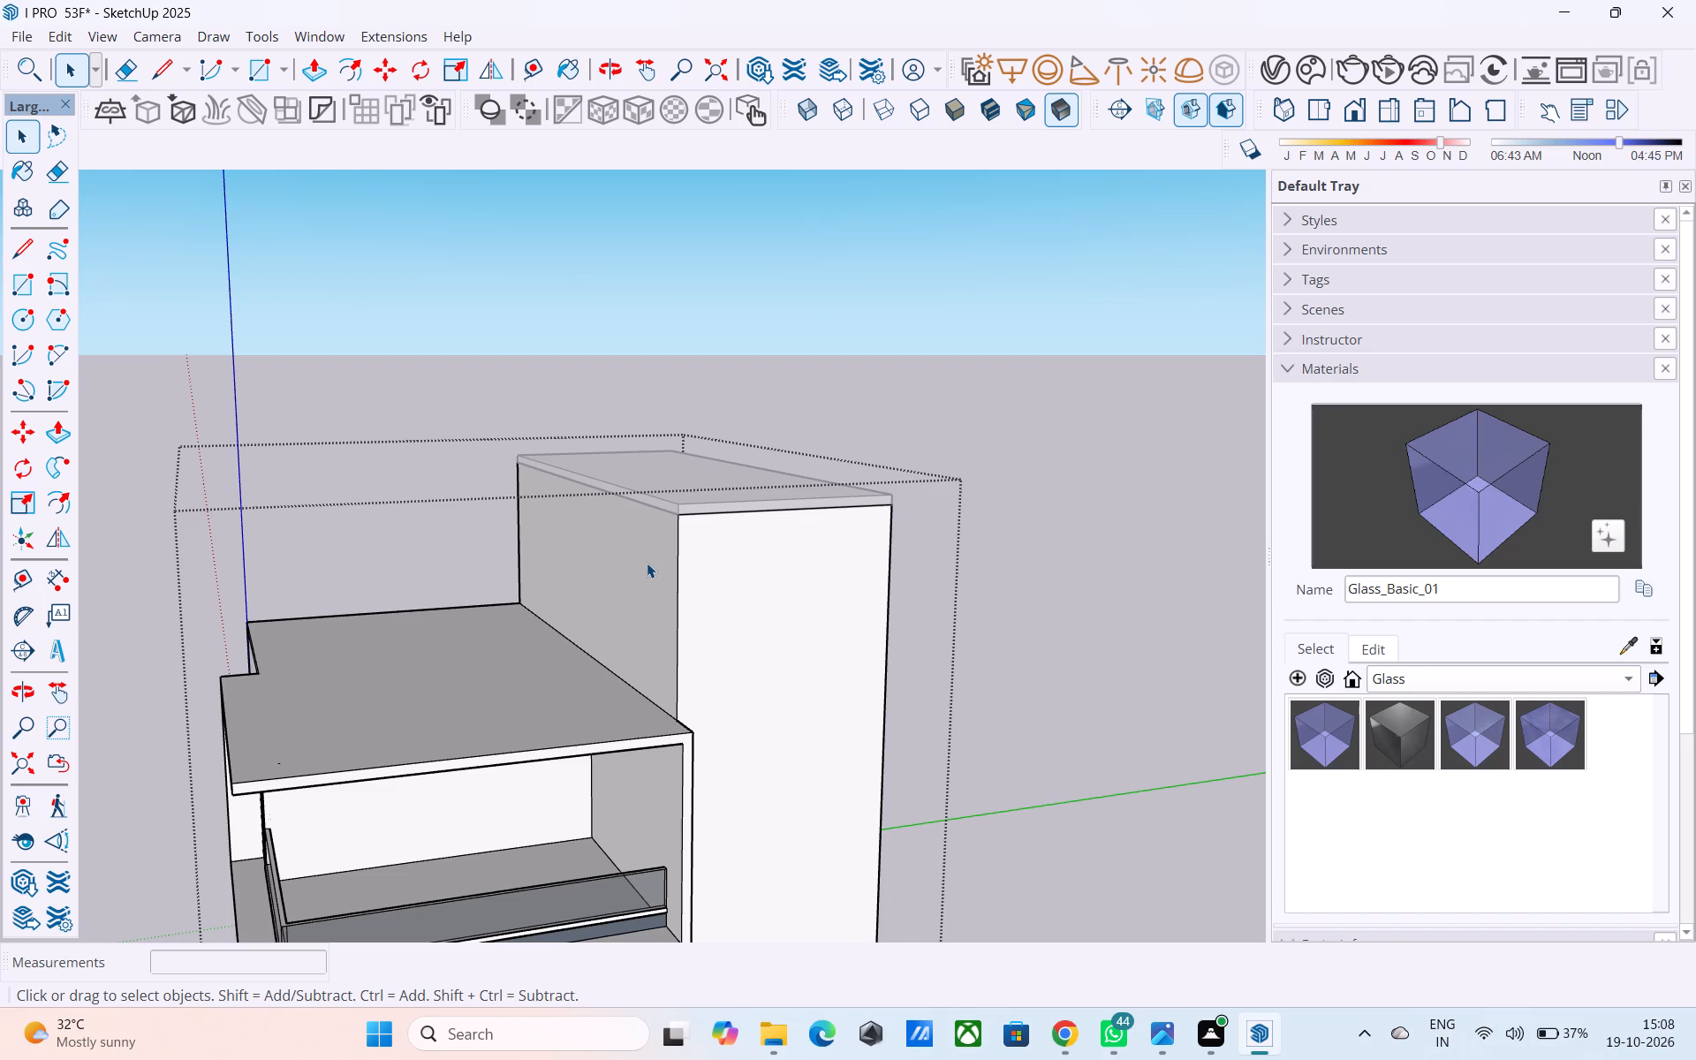
scroll(829, 256, "down", 1)
scroll(841, 308, "up", 1)
scroll(859, 354, "down", 4)
middle_click_drag(903, 517, 852, 495)
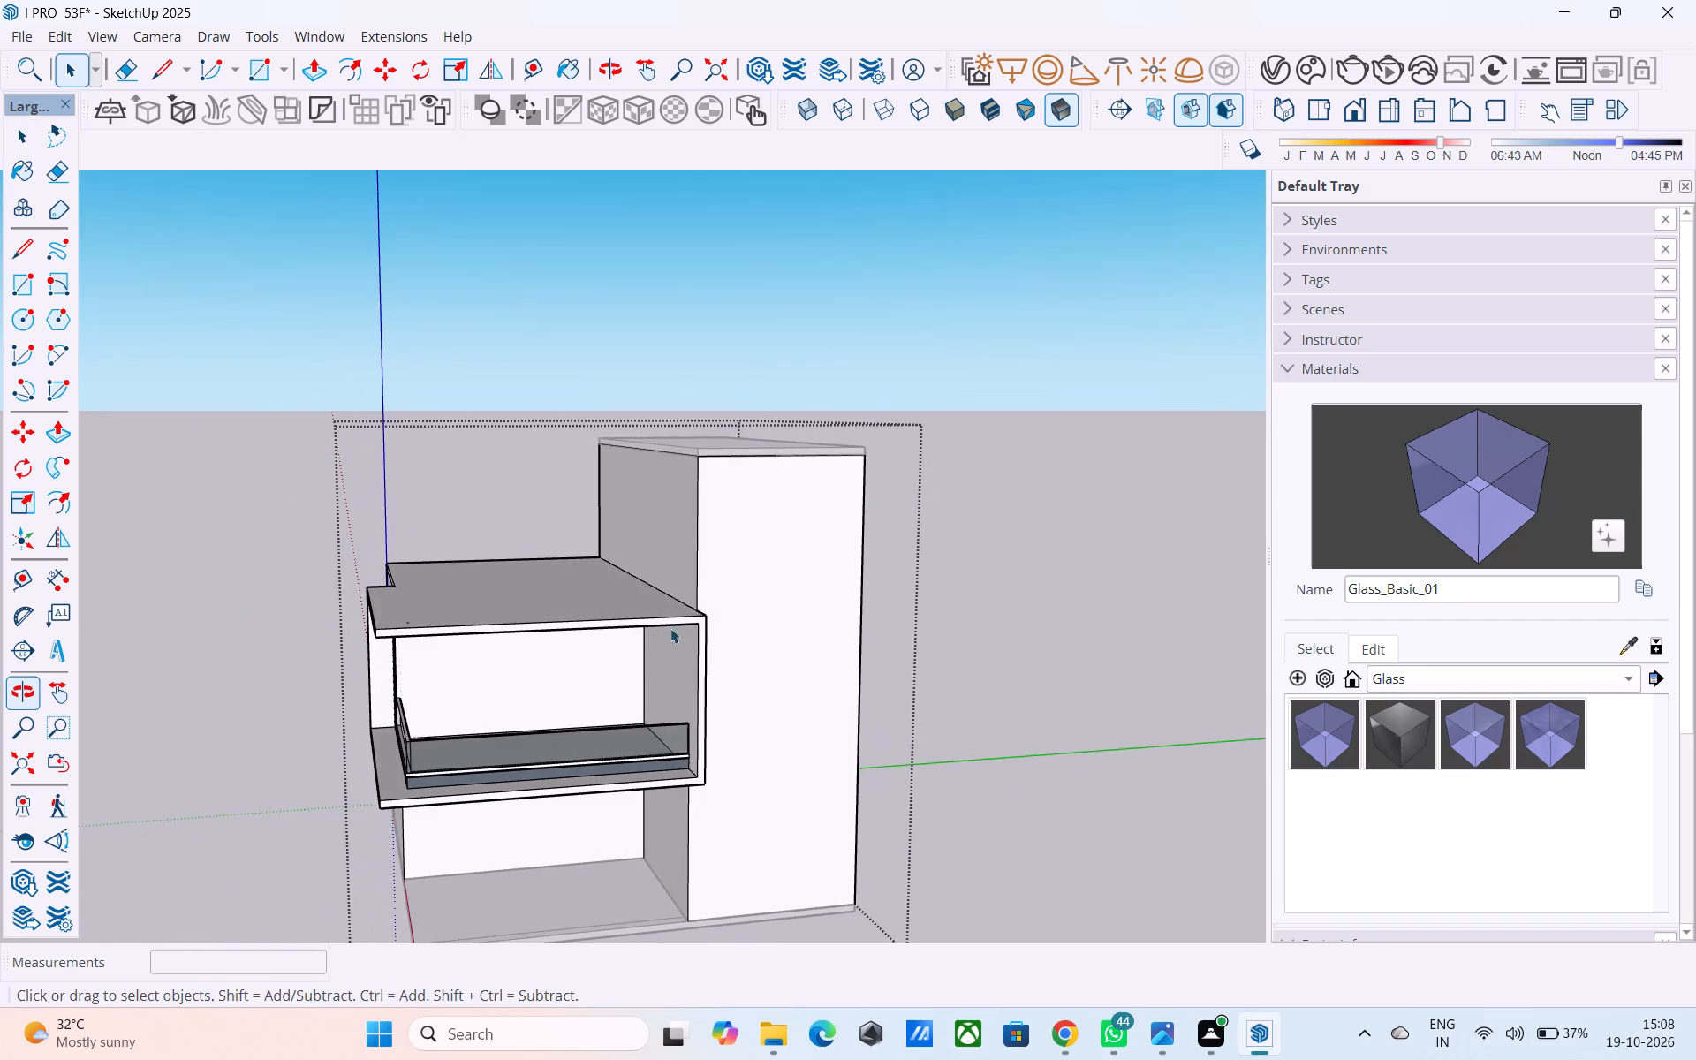
middle_click_drag(638, 659, 417, 504)
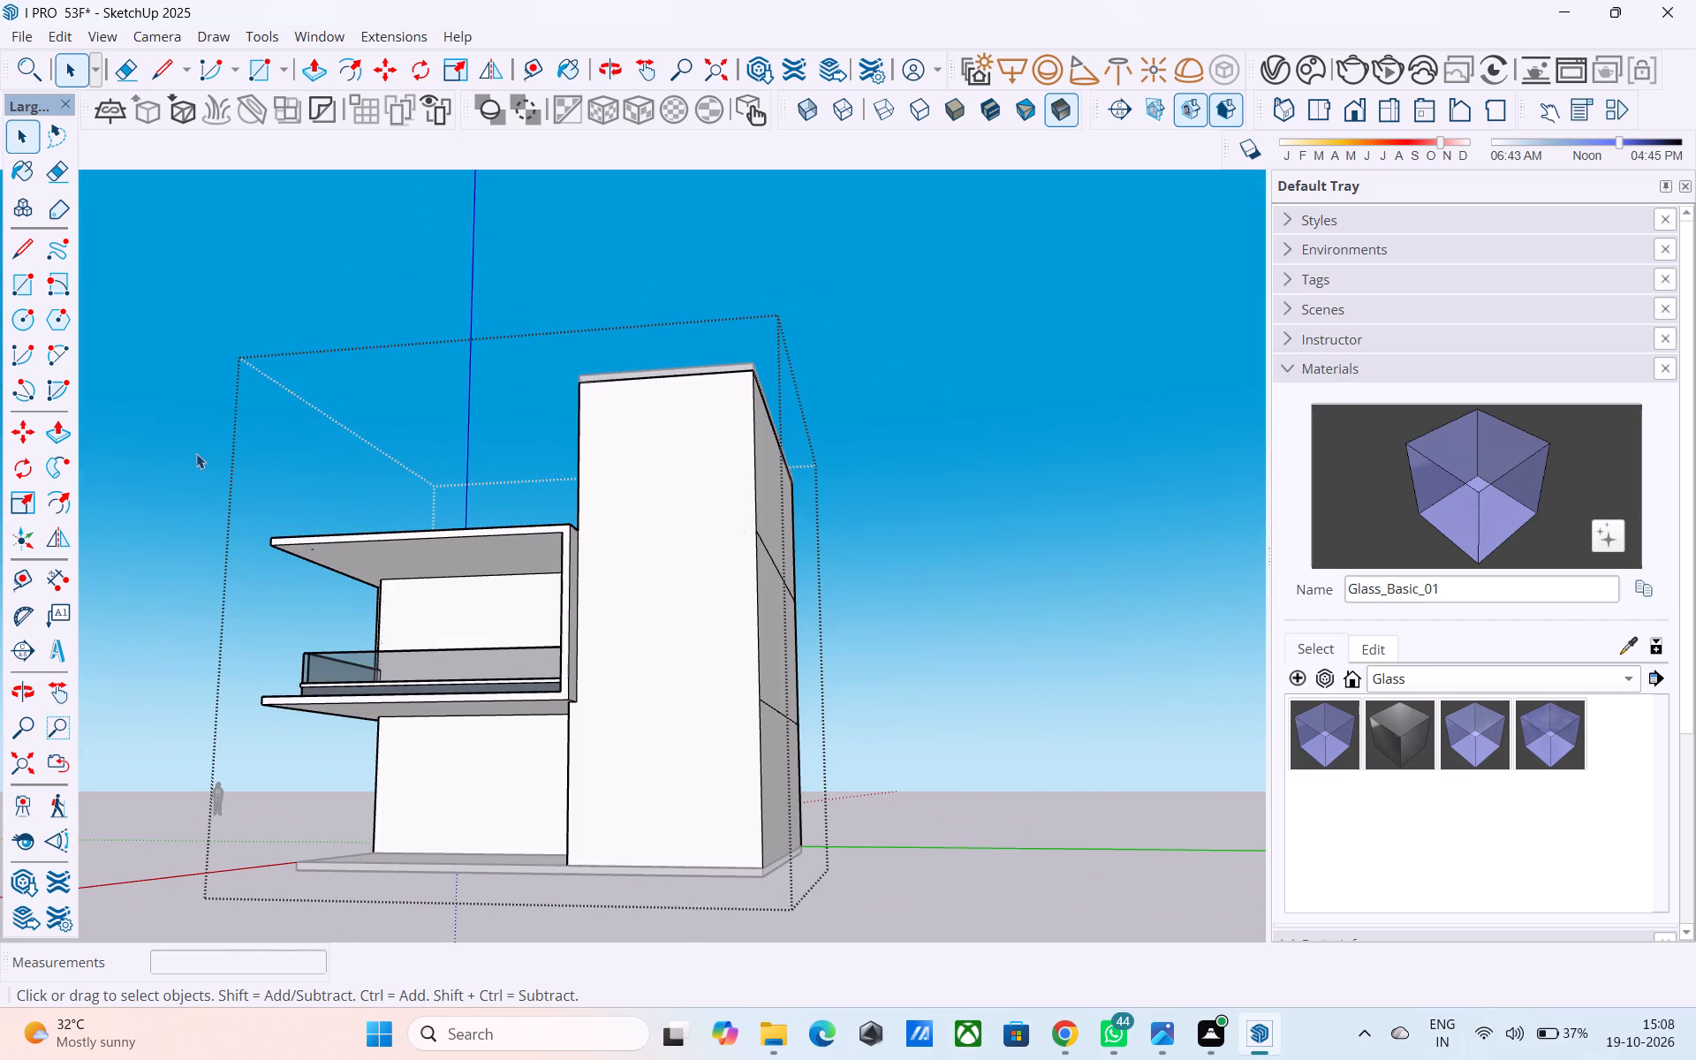
middle_click_drag(194, 454, 743, 532)
scroll(961, 459, "down", 4)
middle_click_drag(966, 473, 597, 518)
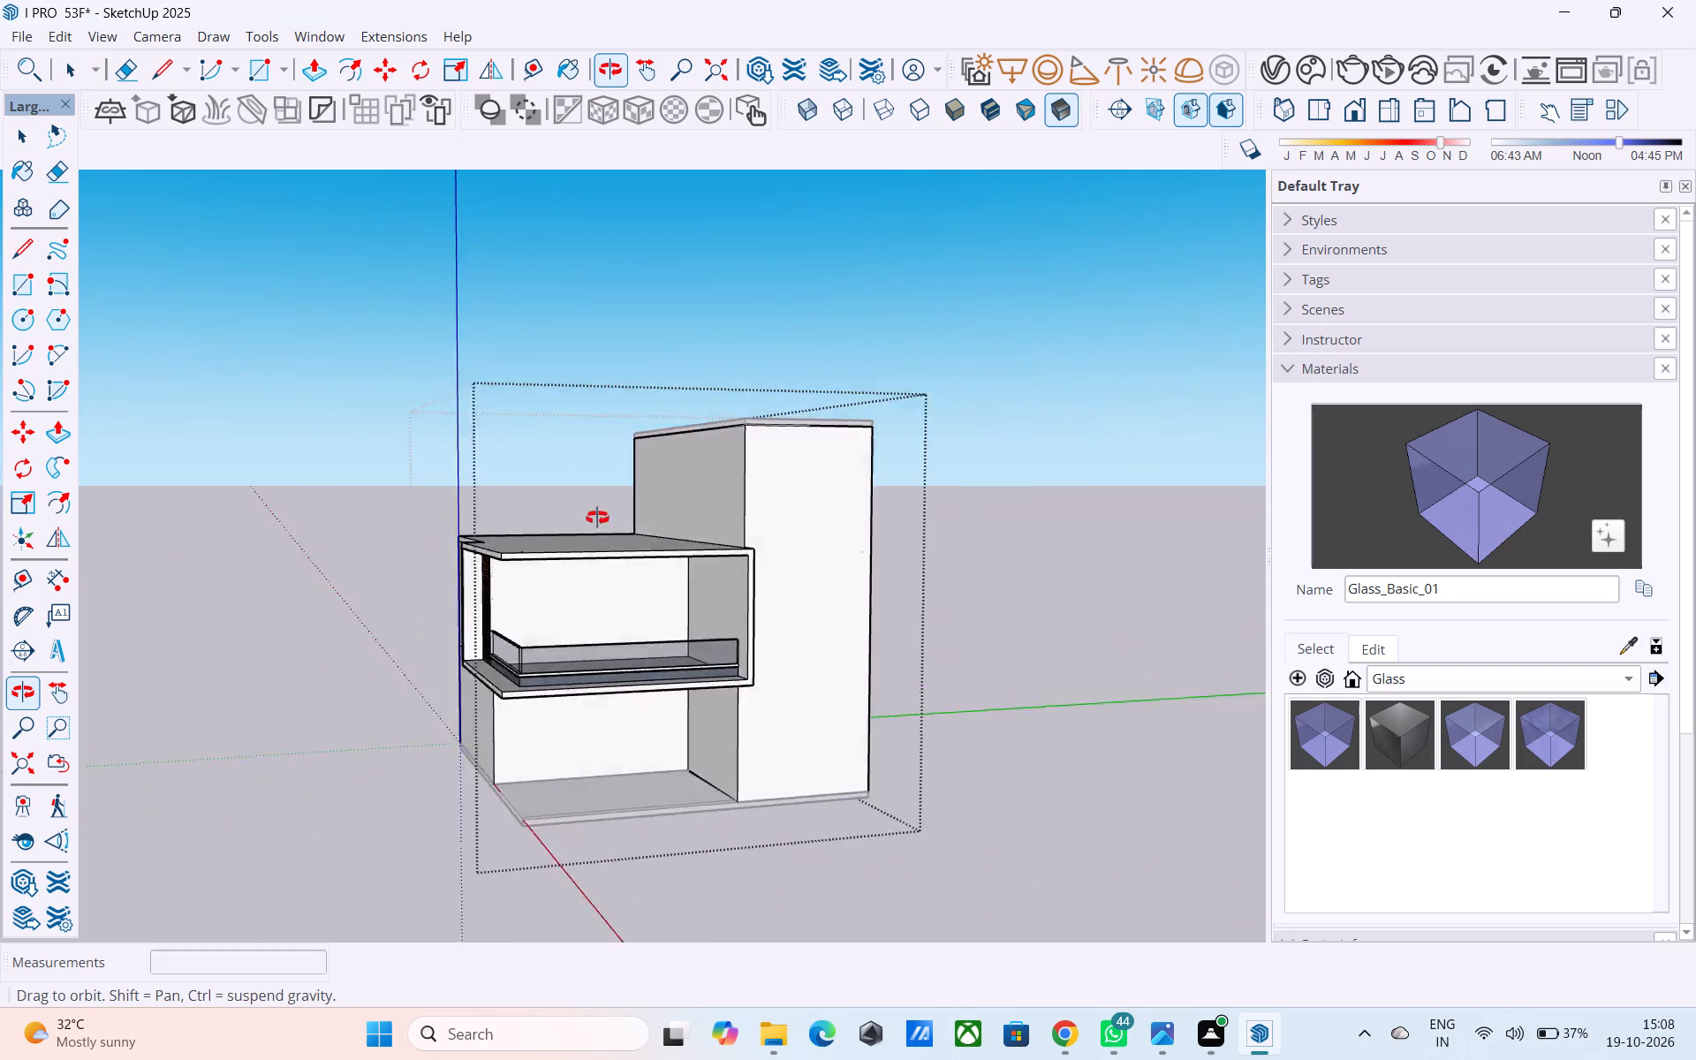
middle_click_drag(597, 518, 343, 499)
middle_click_drag(825, 418, 986, 436)
scroll(988, 407, "up", 3)
scroll(859, 373, "up", 1)
scroll(617, 302, "down", 5)
middle_click_drag(576, 534, 639, 513)
scroll(639, 513, "up", 6)
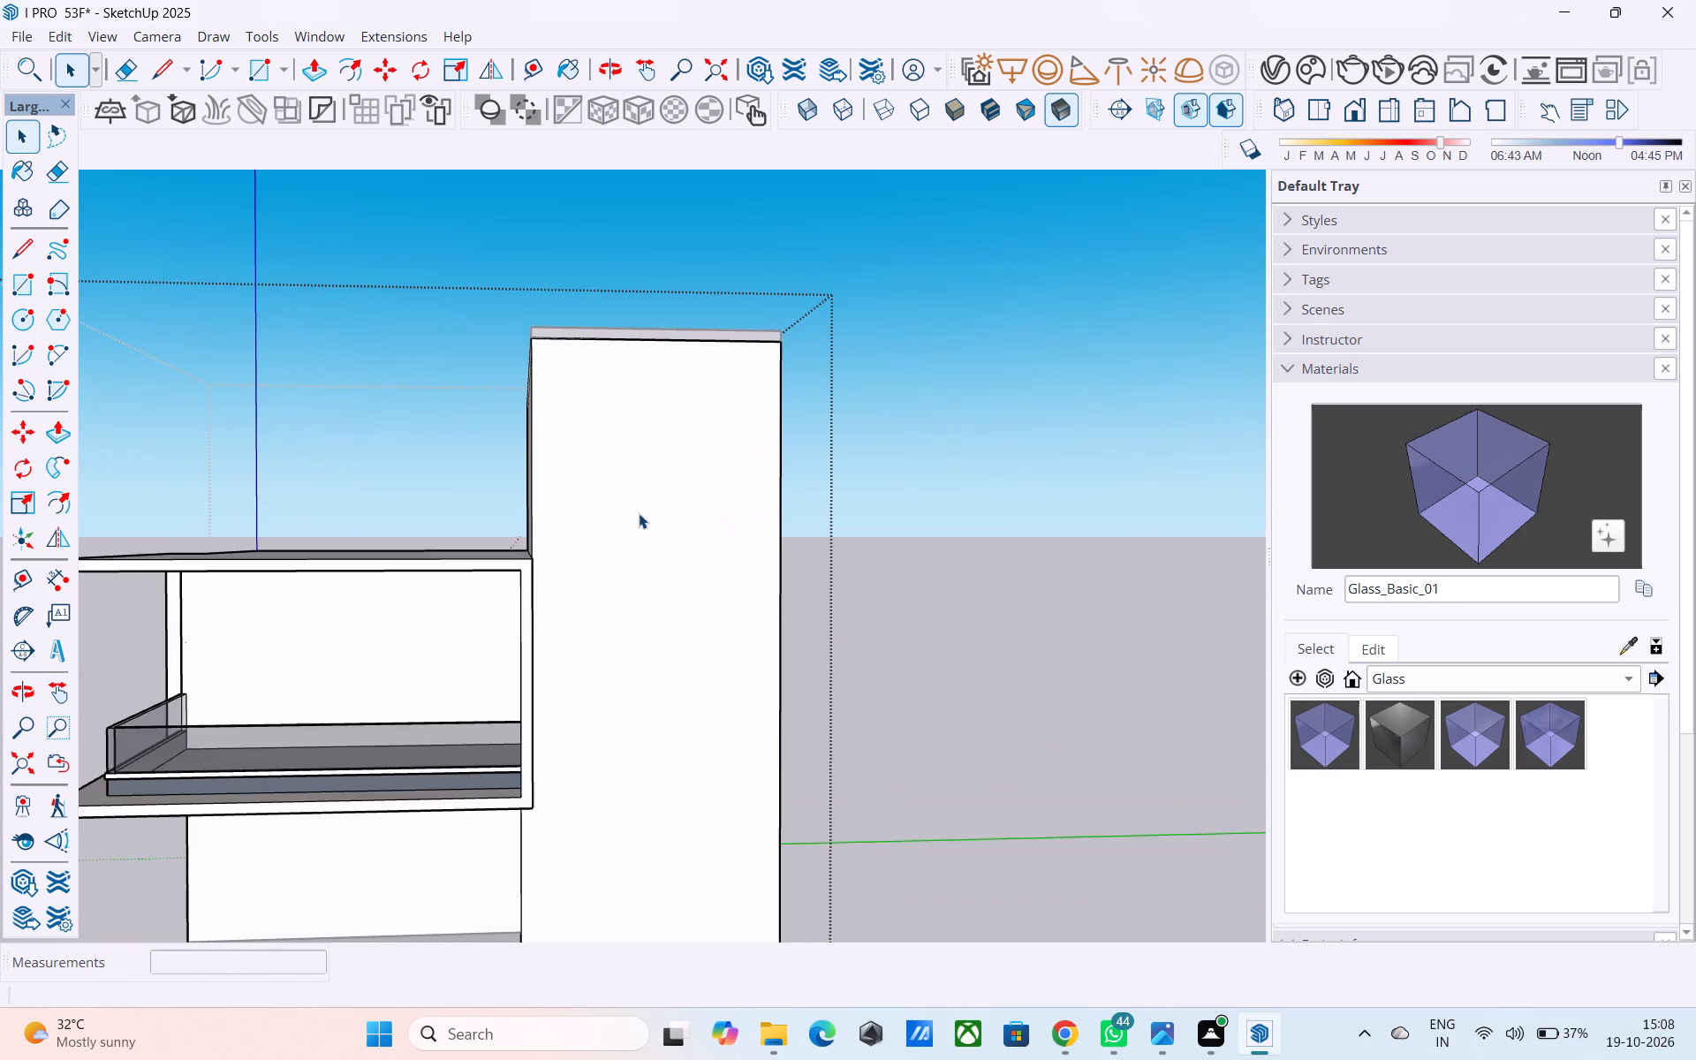
left_click(639, 512)
scroll(638, 486, "down", 5)
left_click(940, 456)
Inspect the whole building from the front, the balcony corner and the louvre side, including the remaining level seams.
scroll(657, 478, "down", 3)
middle_click_drag(715, 434, 809, 548)
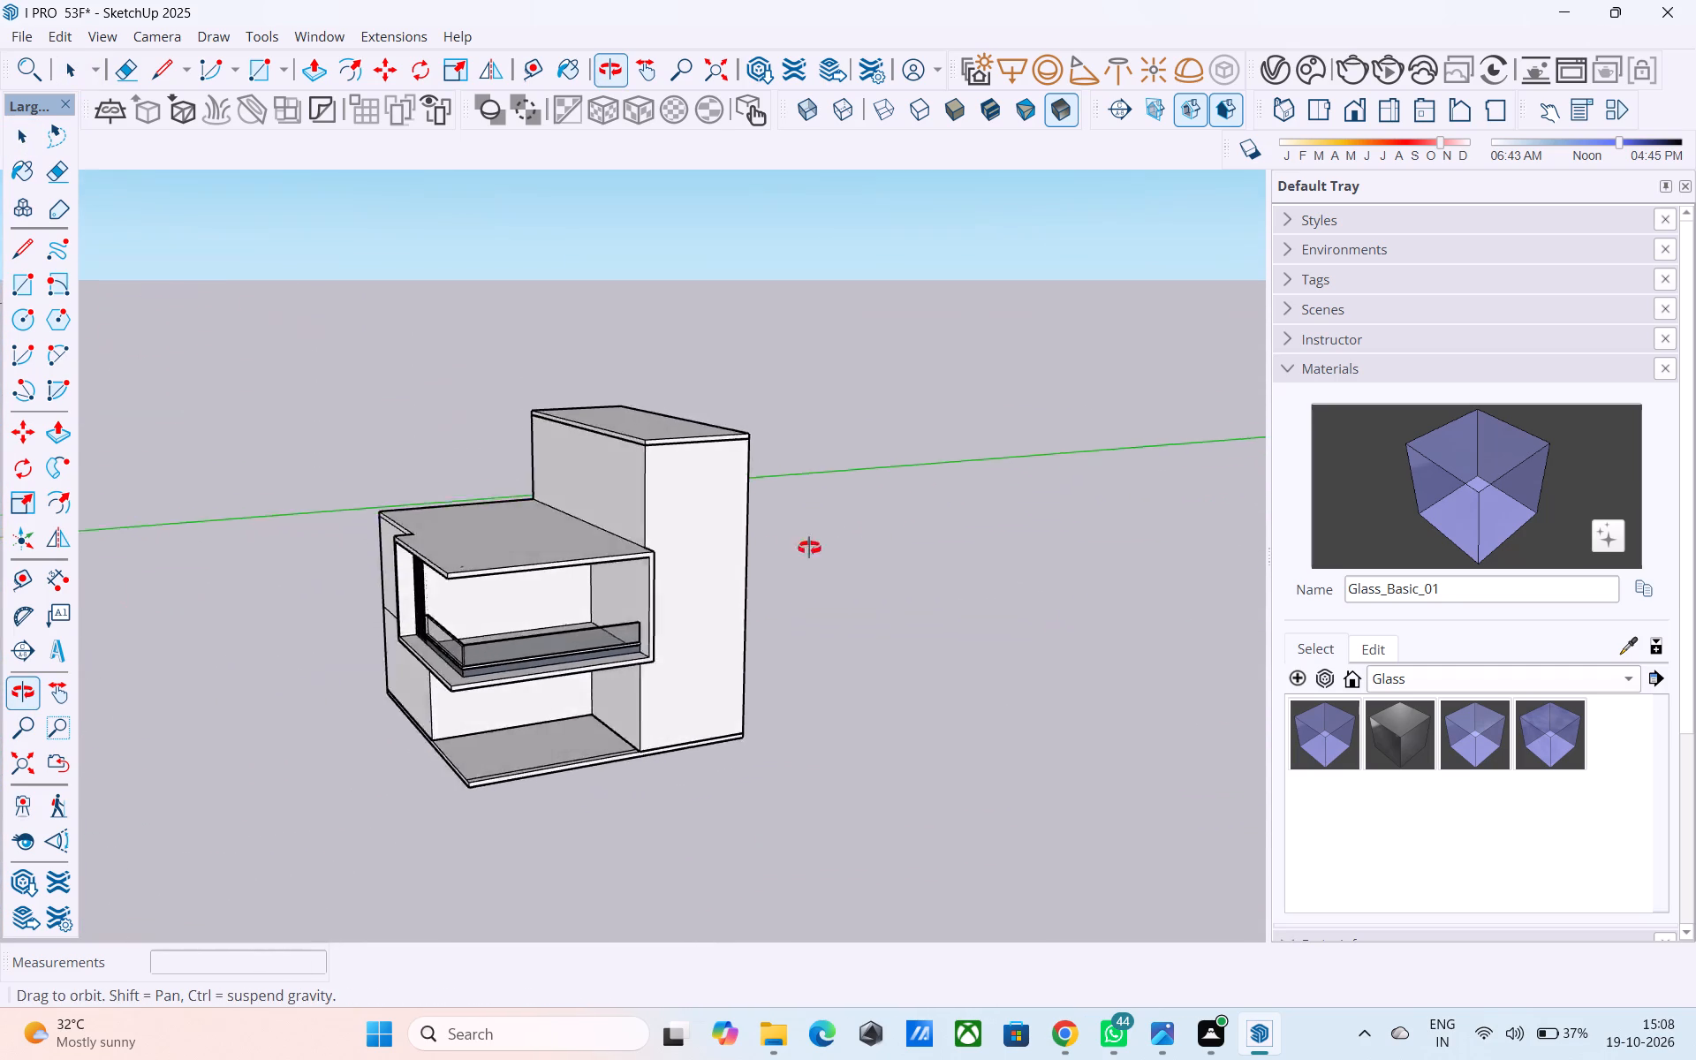
middle_click_drag(809, 548, 739, 539)
scroll(619, 561, "up", 5)
middle_click_drag(824, 528, 996, 510)
scroll(733, 548, "down", 1)
middle_click_drag(678, 578, 1126, 562)
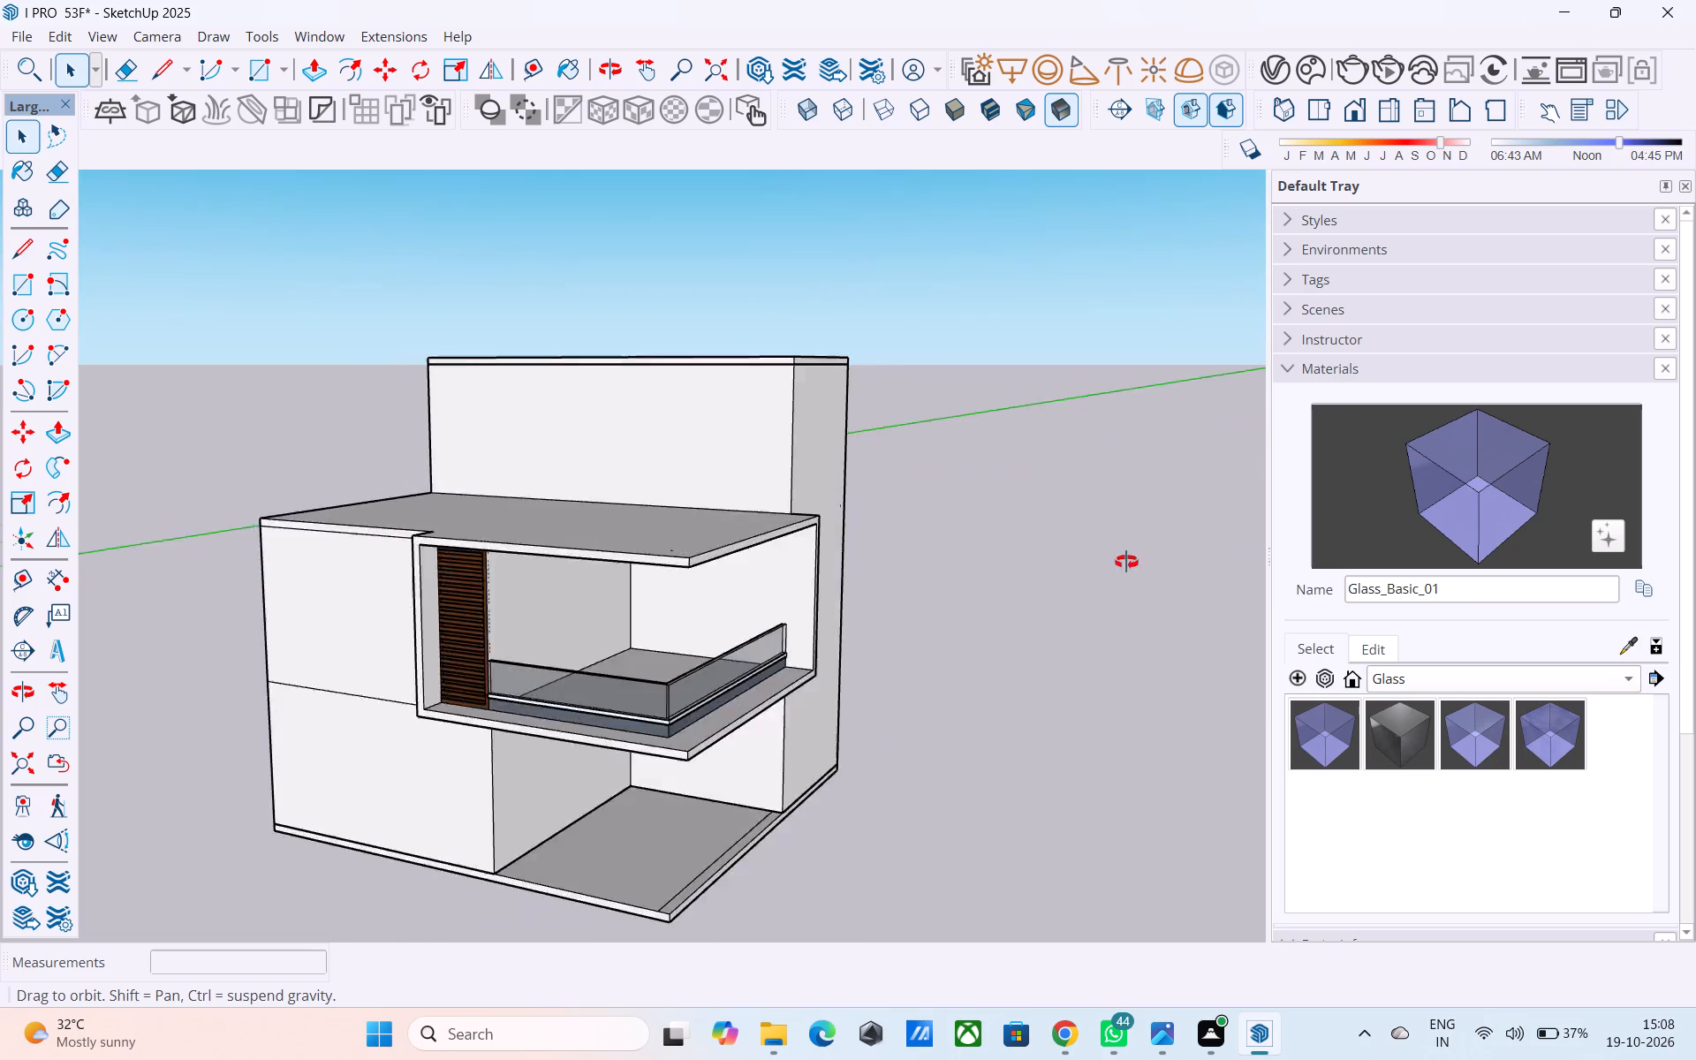
middle_click_drag(1126, 562, 432, 599)
middle_click_drag(583, 559, 962, 473)
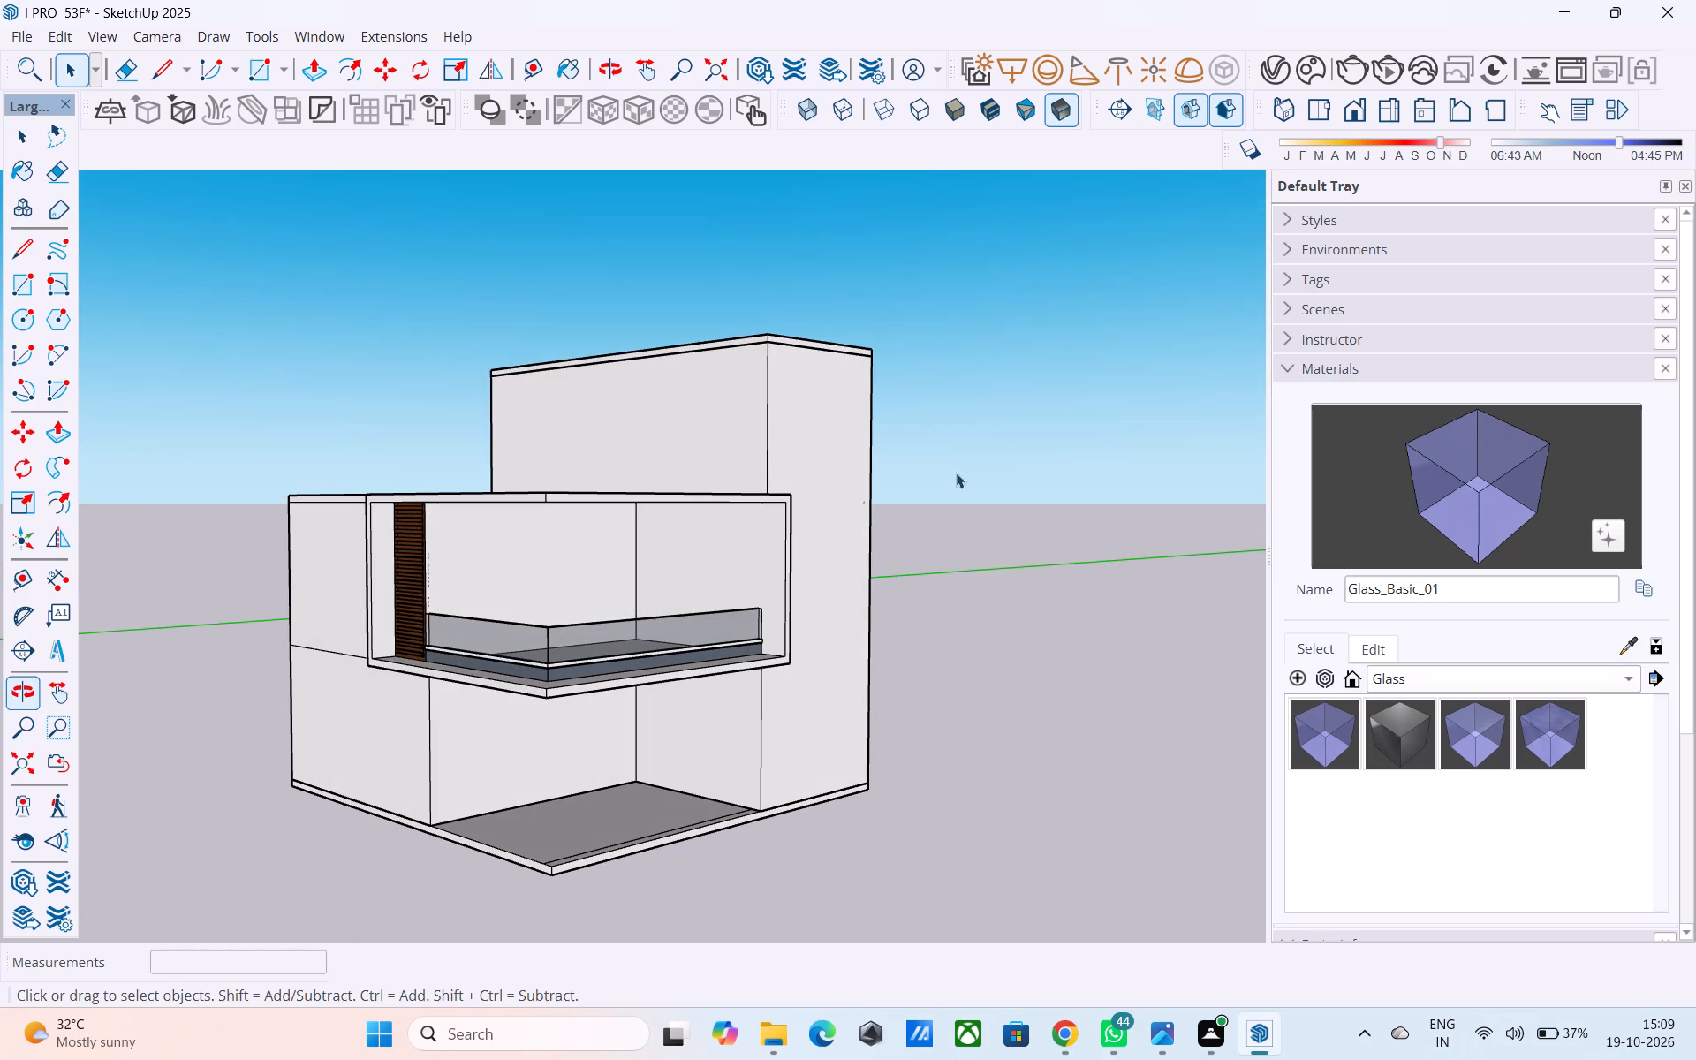
middle_click_drag(798, 466, 1073, 583)
scroll(693, 557, "down", 3)
middle_click_drag(566, 606, 887, 564)
scroll(748, 620, "up", 5)
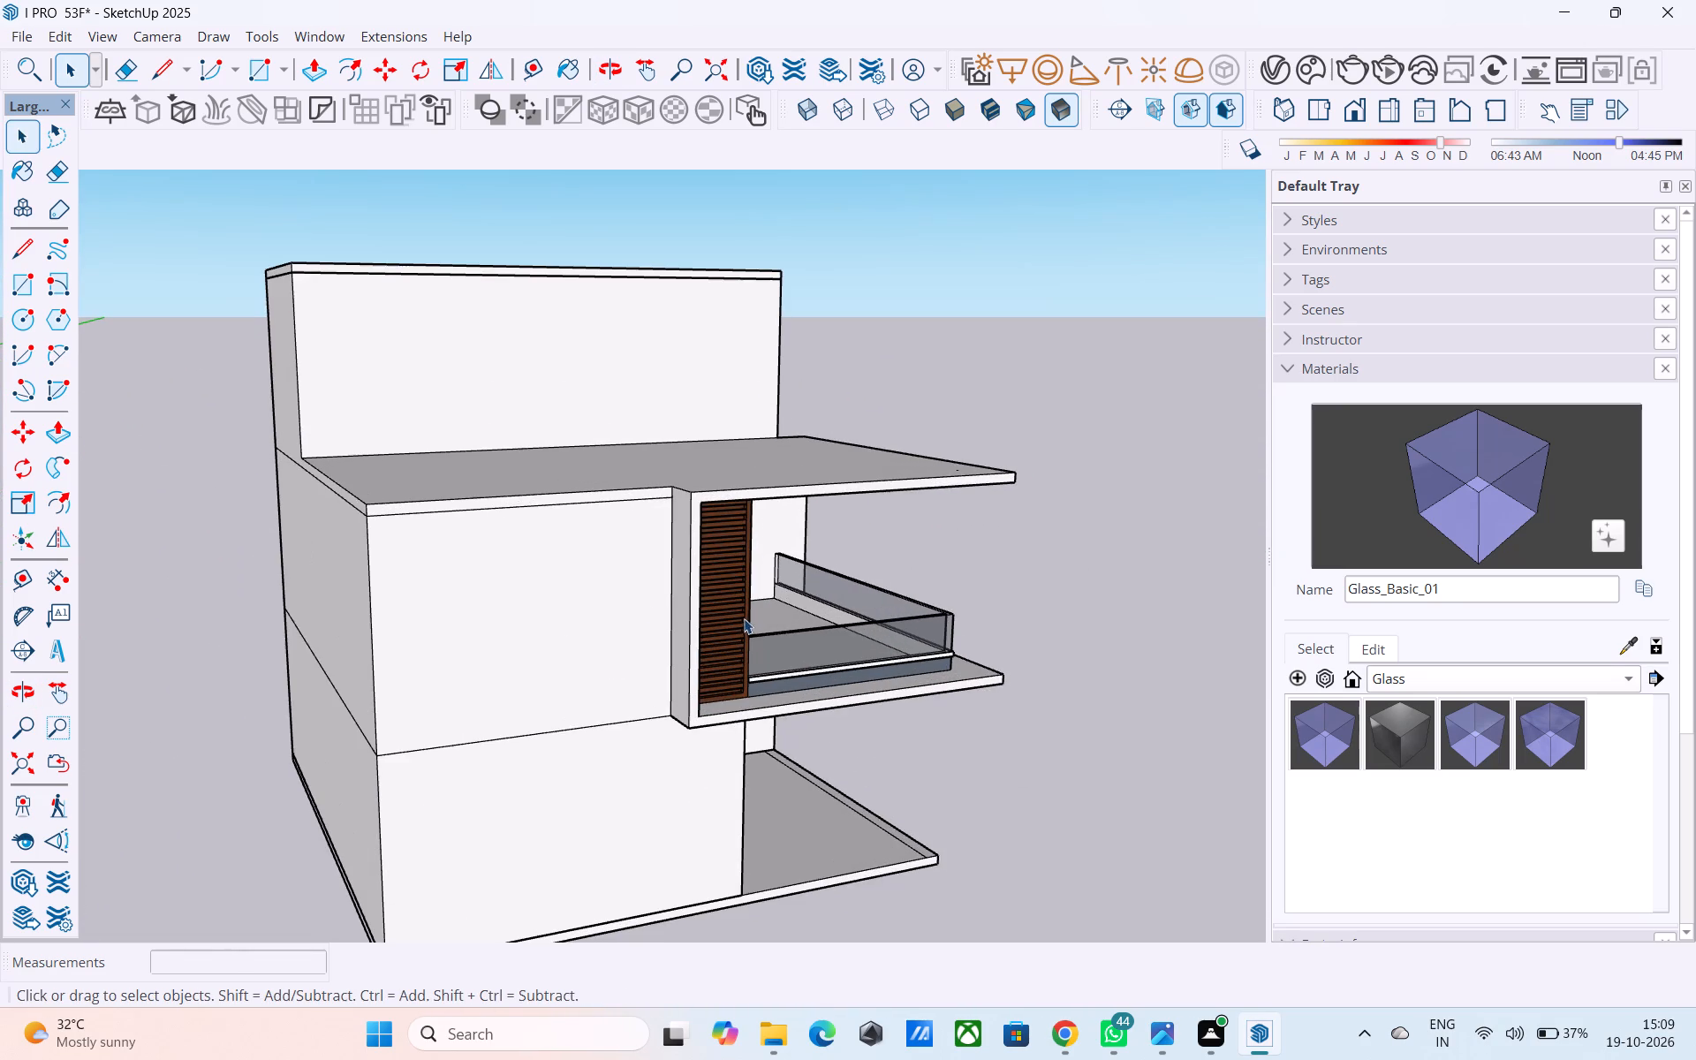
Open the wall group and copy the vertical wall edge beside the louvre-side balcony frame 8' along the side wall.
left_click(669, 571)
double_click(669, 571)
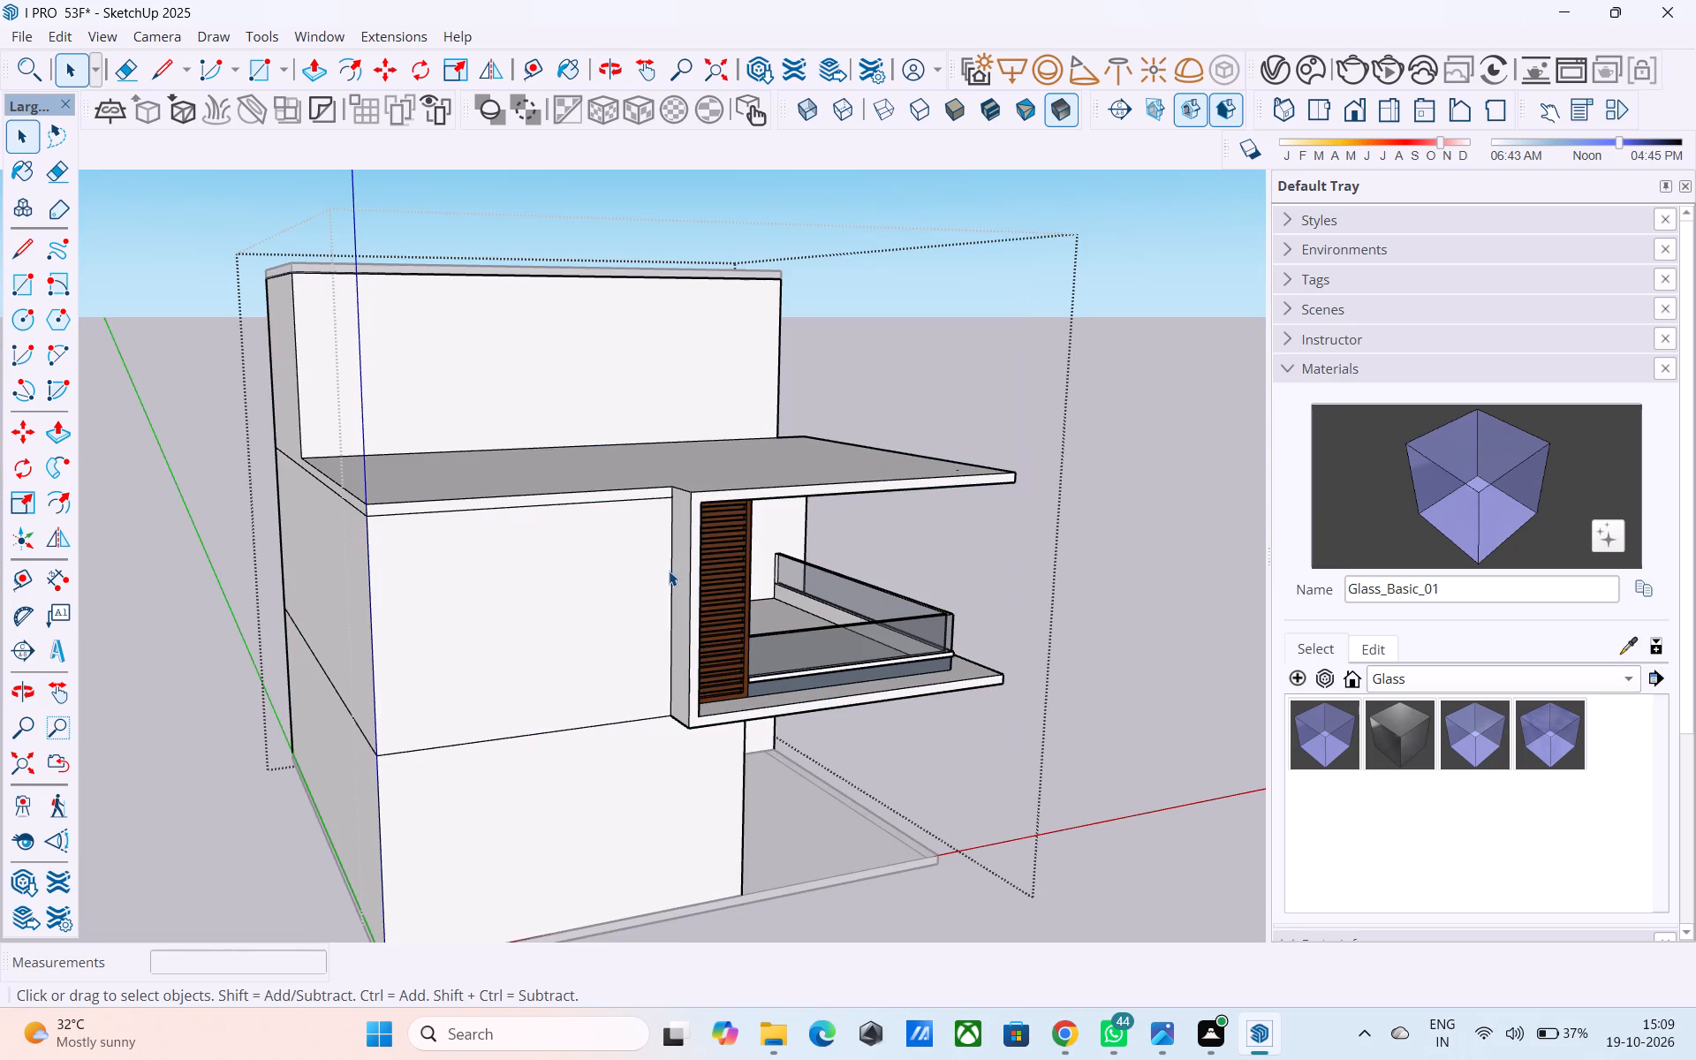
left_click(671, 567)
key("m")
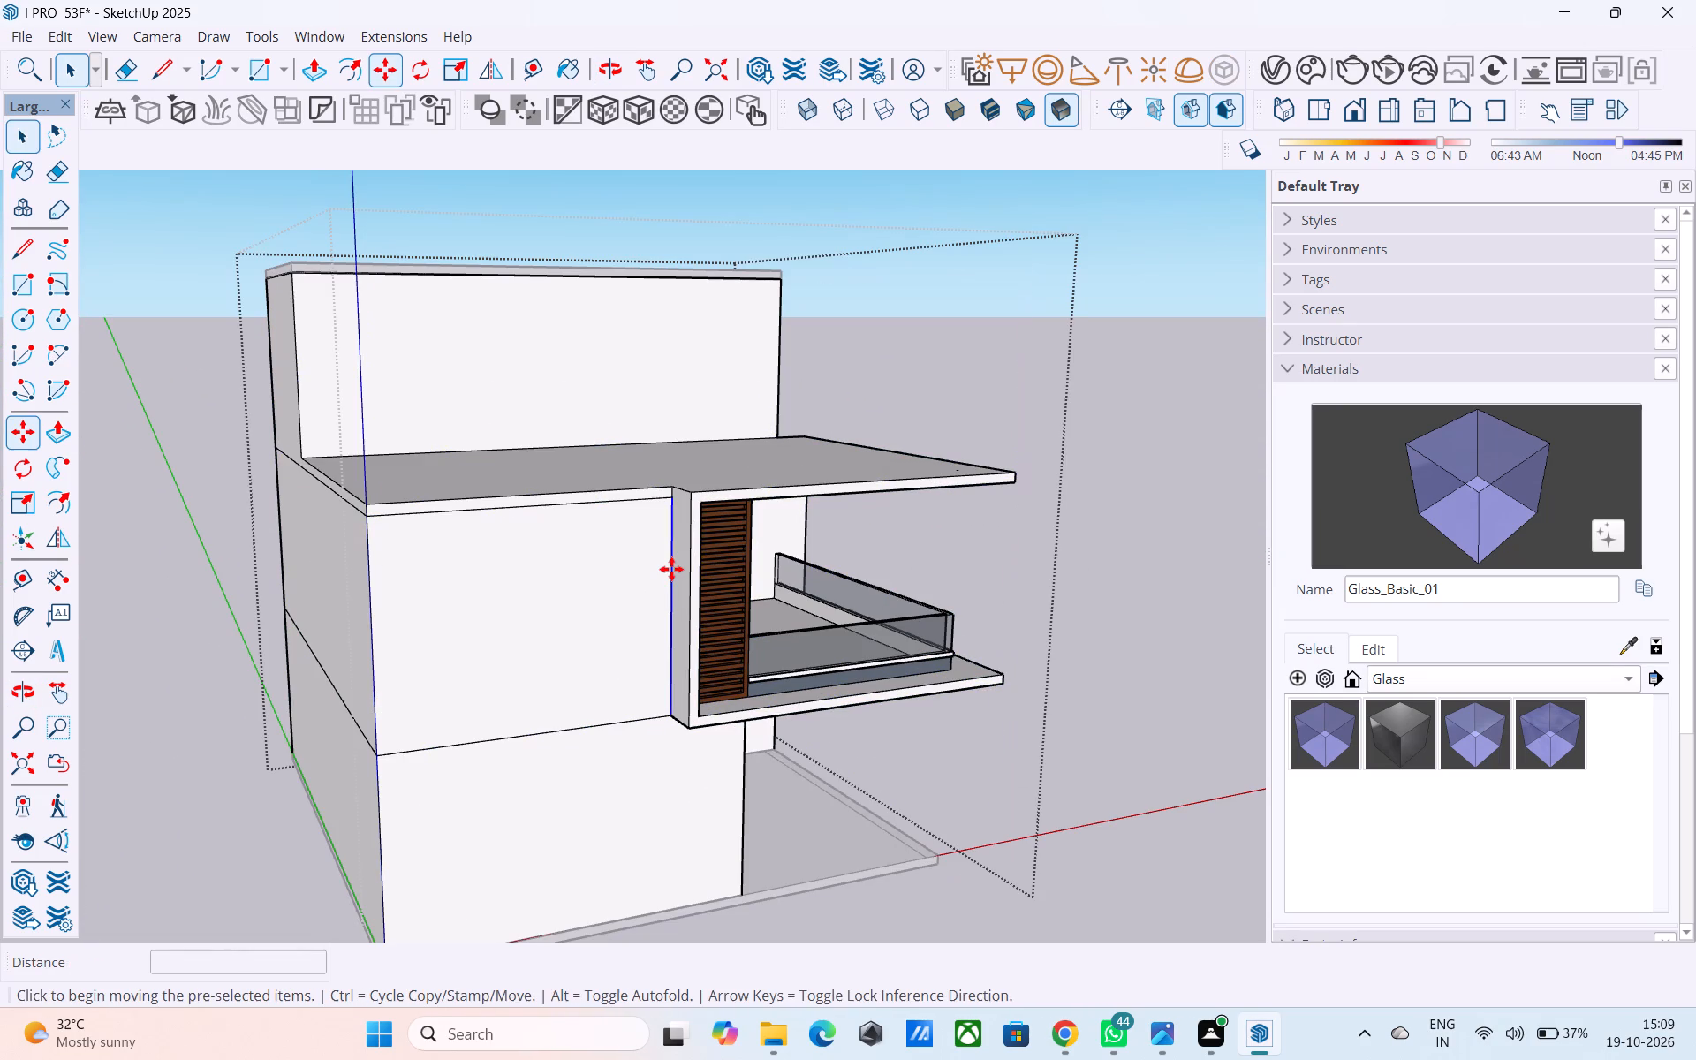
scroll(642, 519, "up", 3)
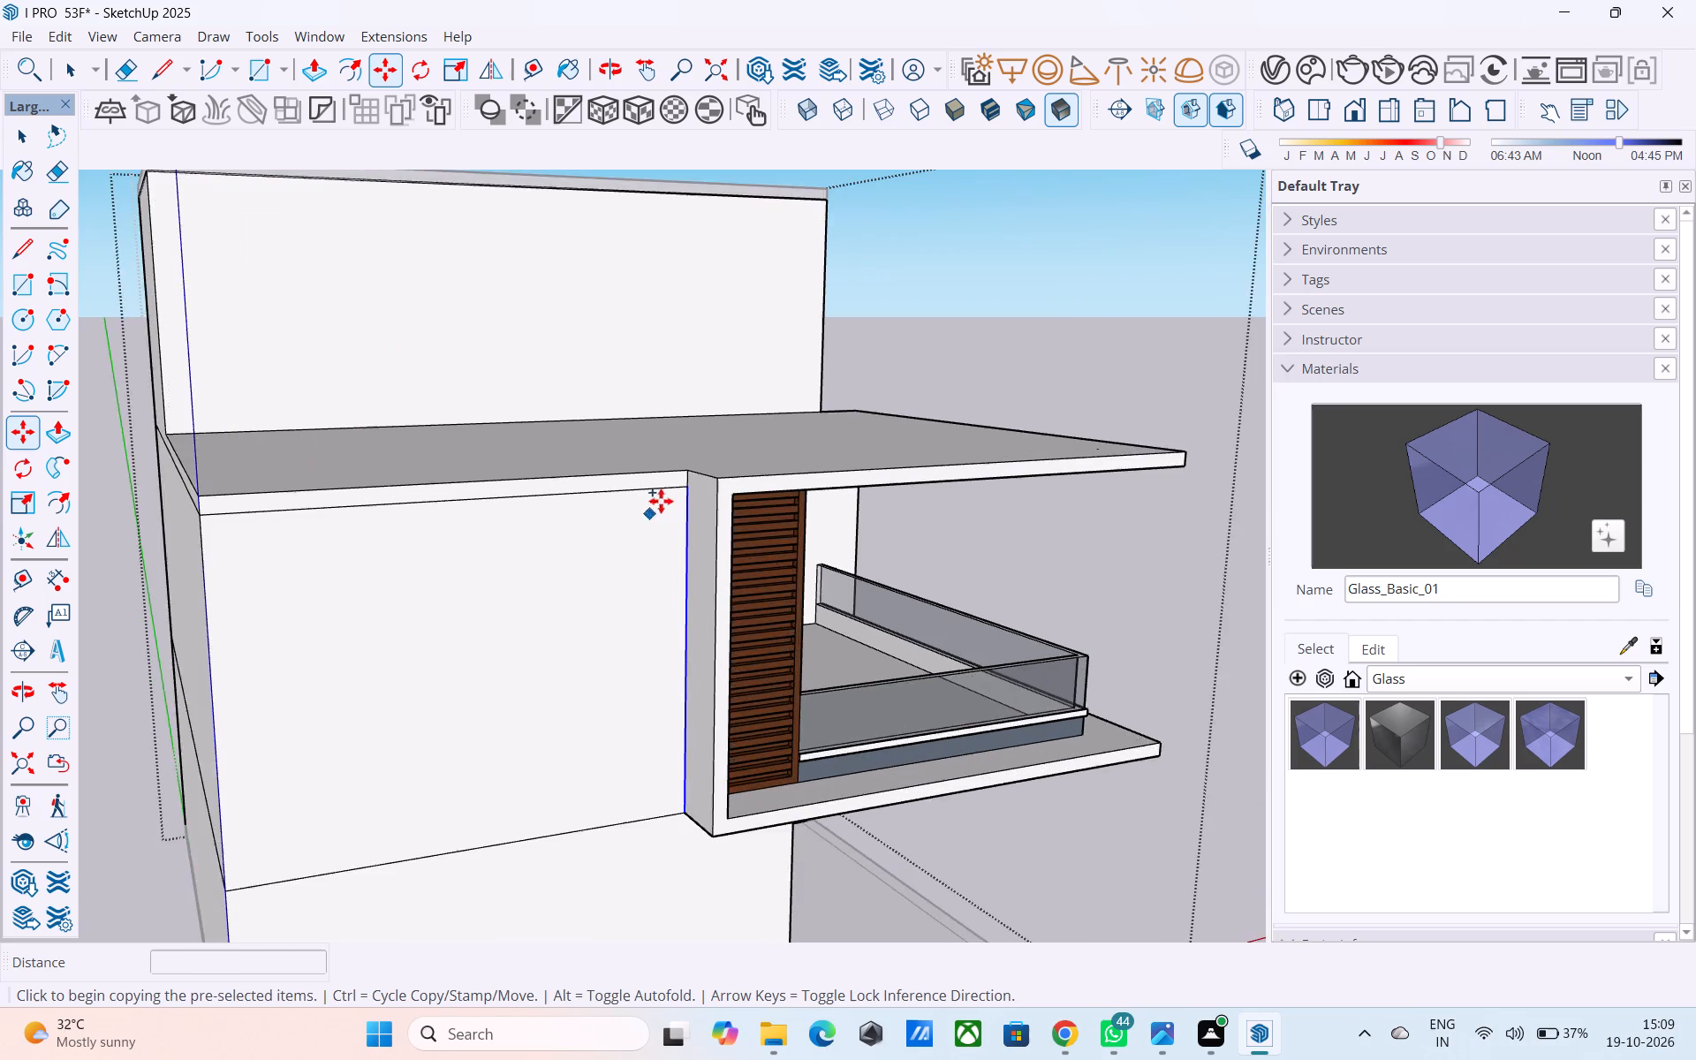
scroll(661, 501, "up", 2)
middle_click_drag(660, 496, 607, 452)
scroll(727, 433, "down", 5)
scroll(617, 445, "up", 4)
middle_click_drag(660, 433, 756, 450)
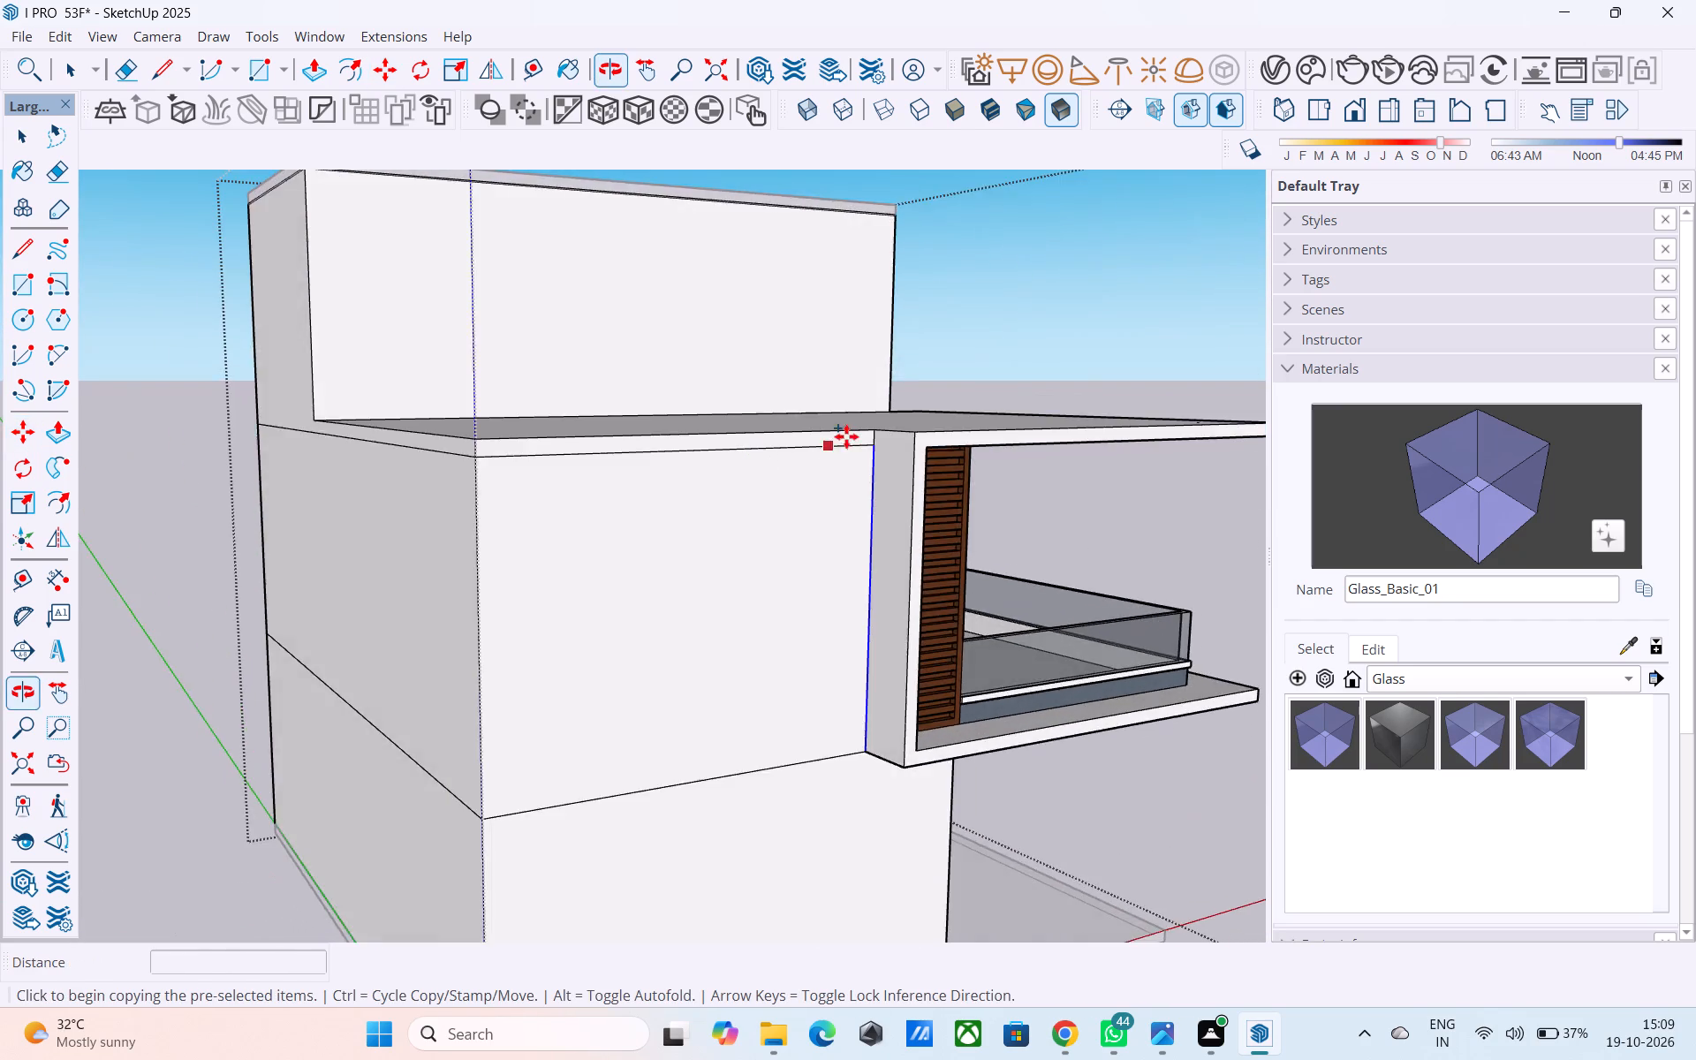
scroll(846, 436, "up", 4)
left_click(882, 443)
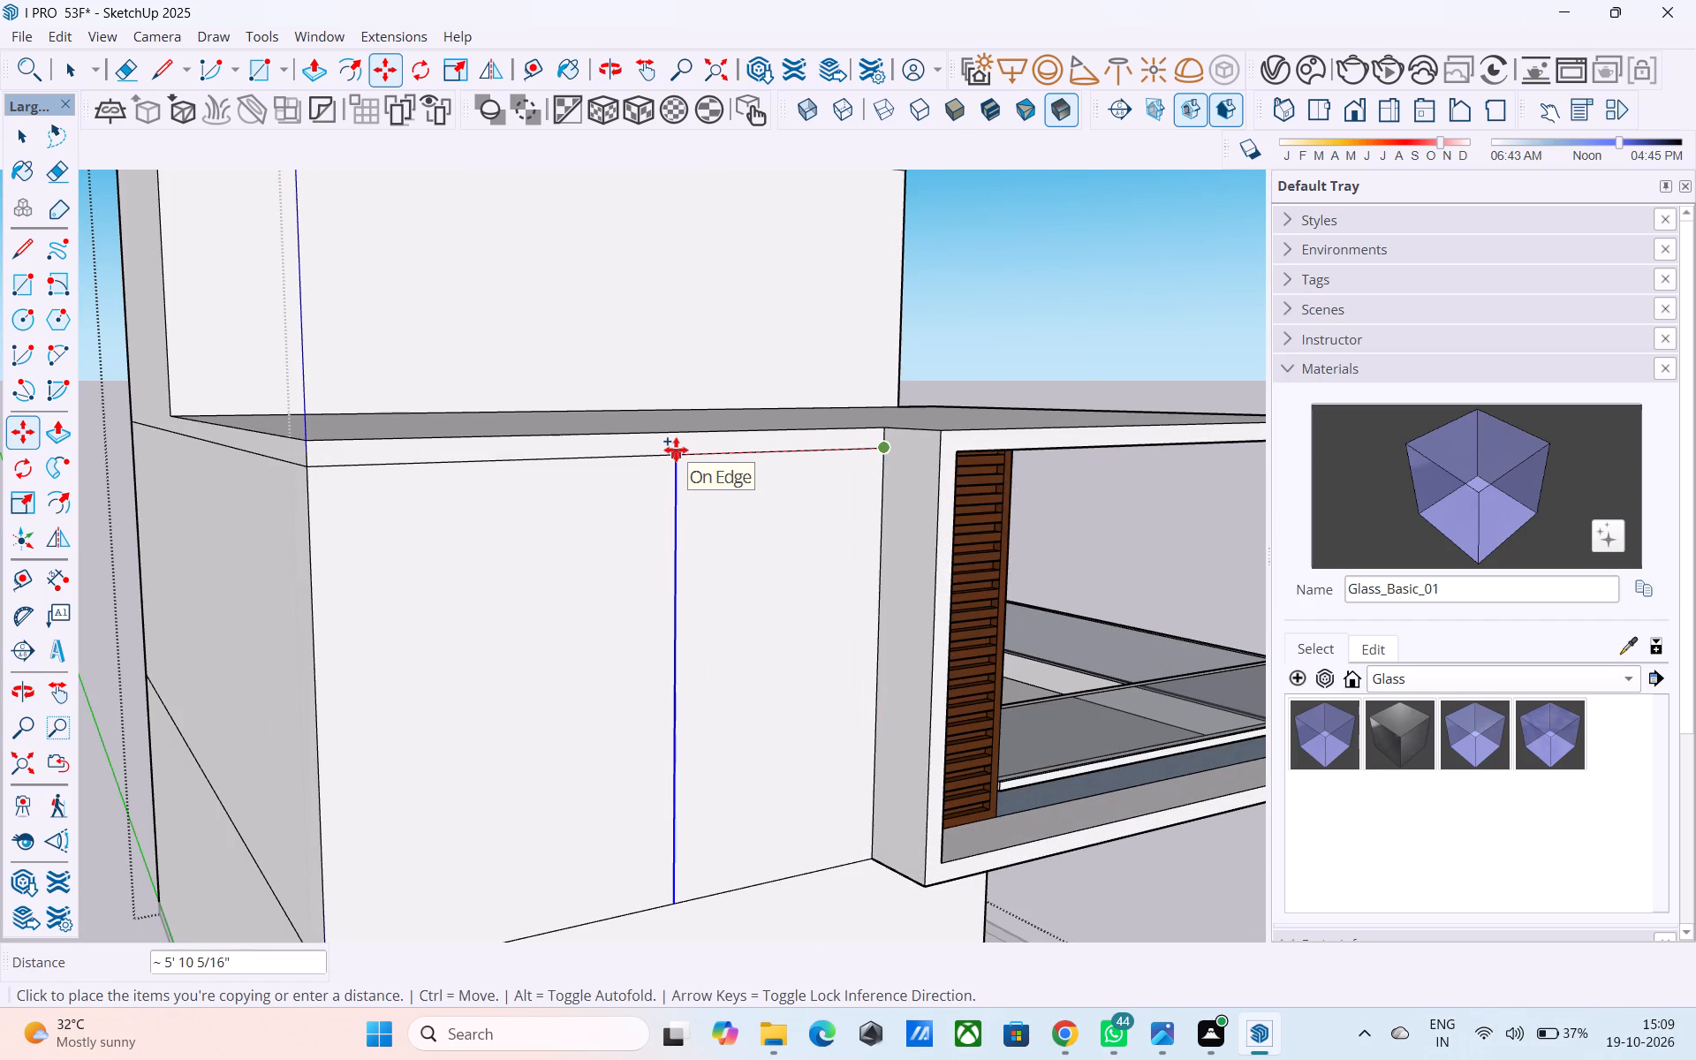
type("8'")
key("Return")
Draw a 10' vertical line from the copied edge's lower end down to the base of the ground-level side wall.
key("l")
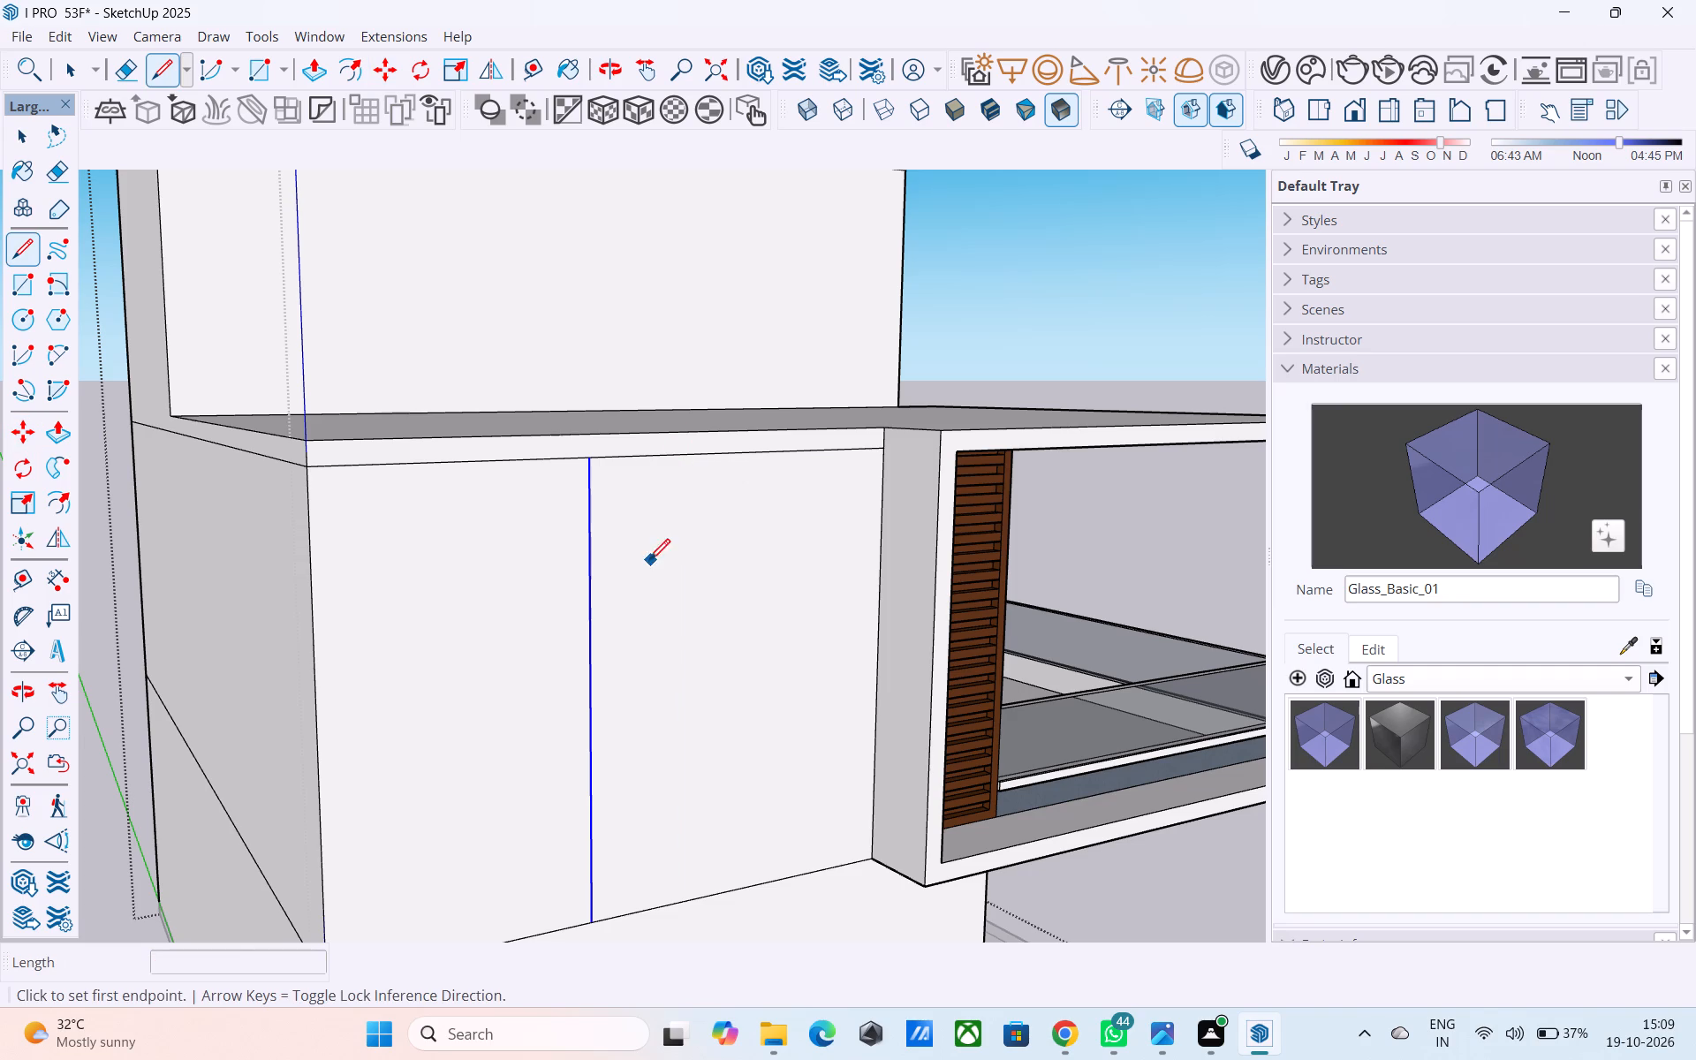
scroll(606, 230, "down", 6)
scroll(658, 529, "up", 4)
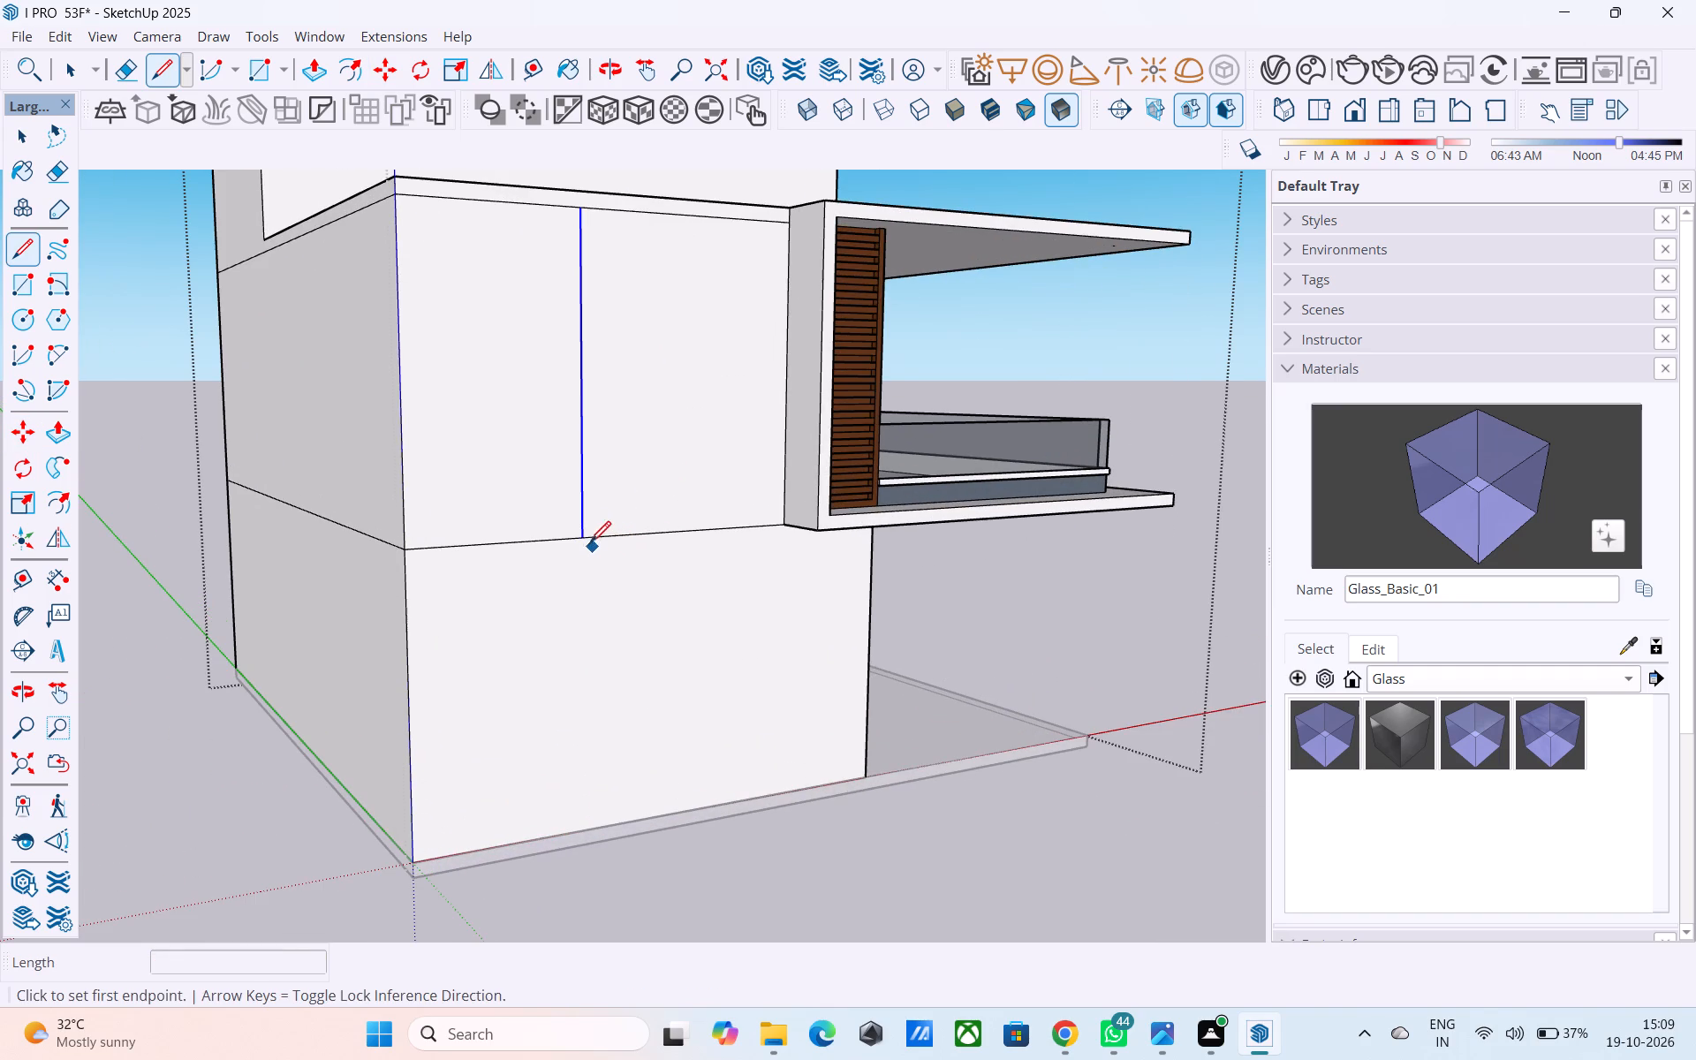
left_click(587, 539)
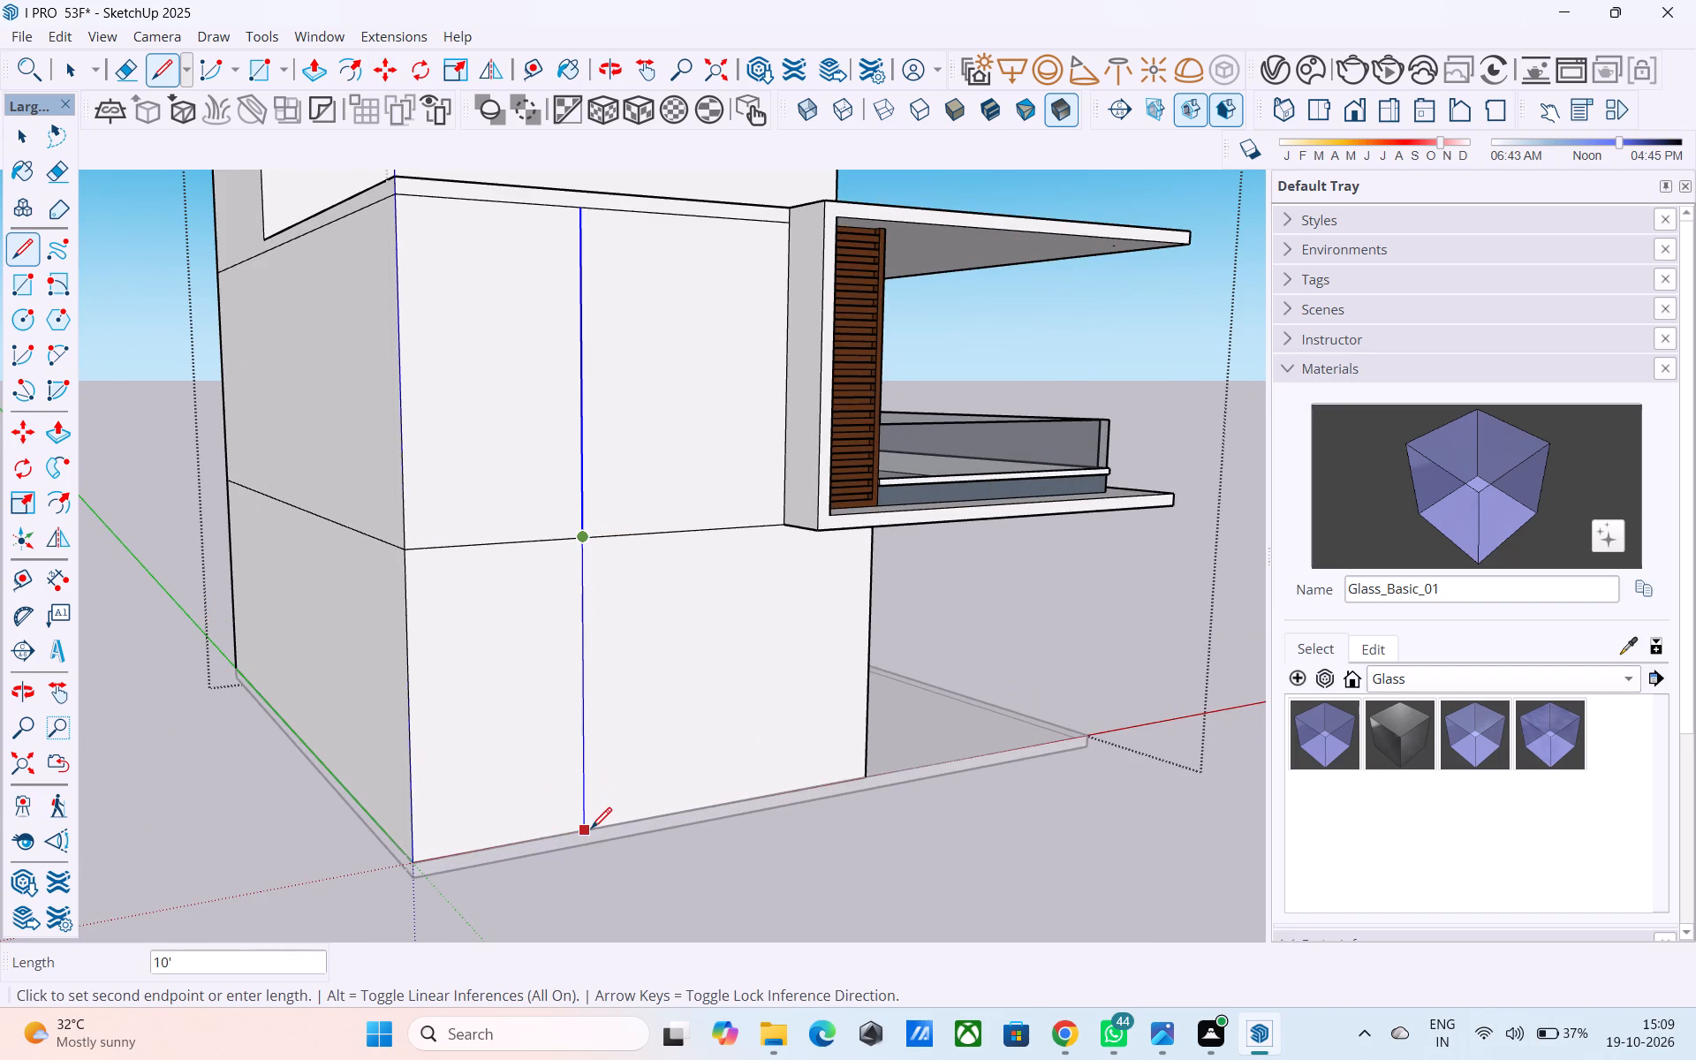
left_click(591, 829)
scroll(583, 559, "down", 4)
middle_click_drag(579, 565, 473, 732)
scroll(481, 711, "up", 5)
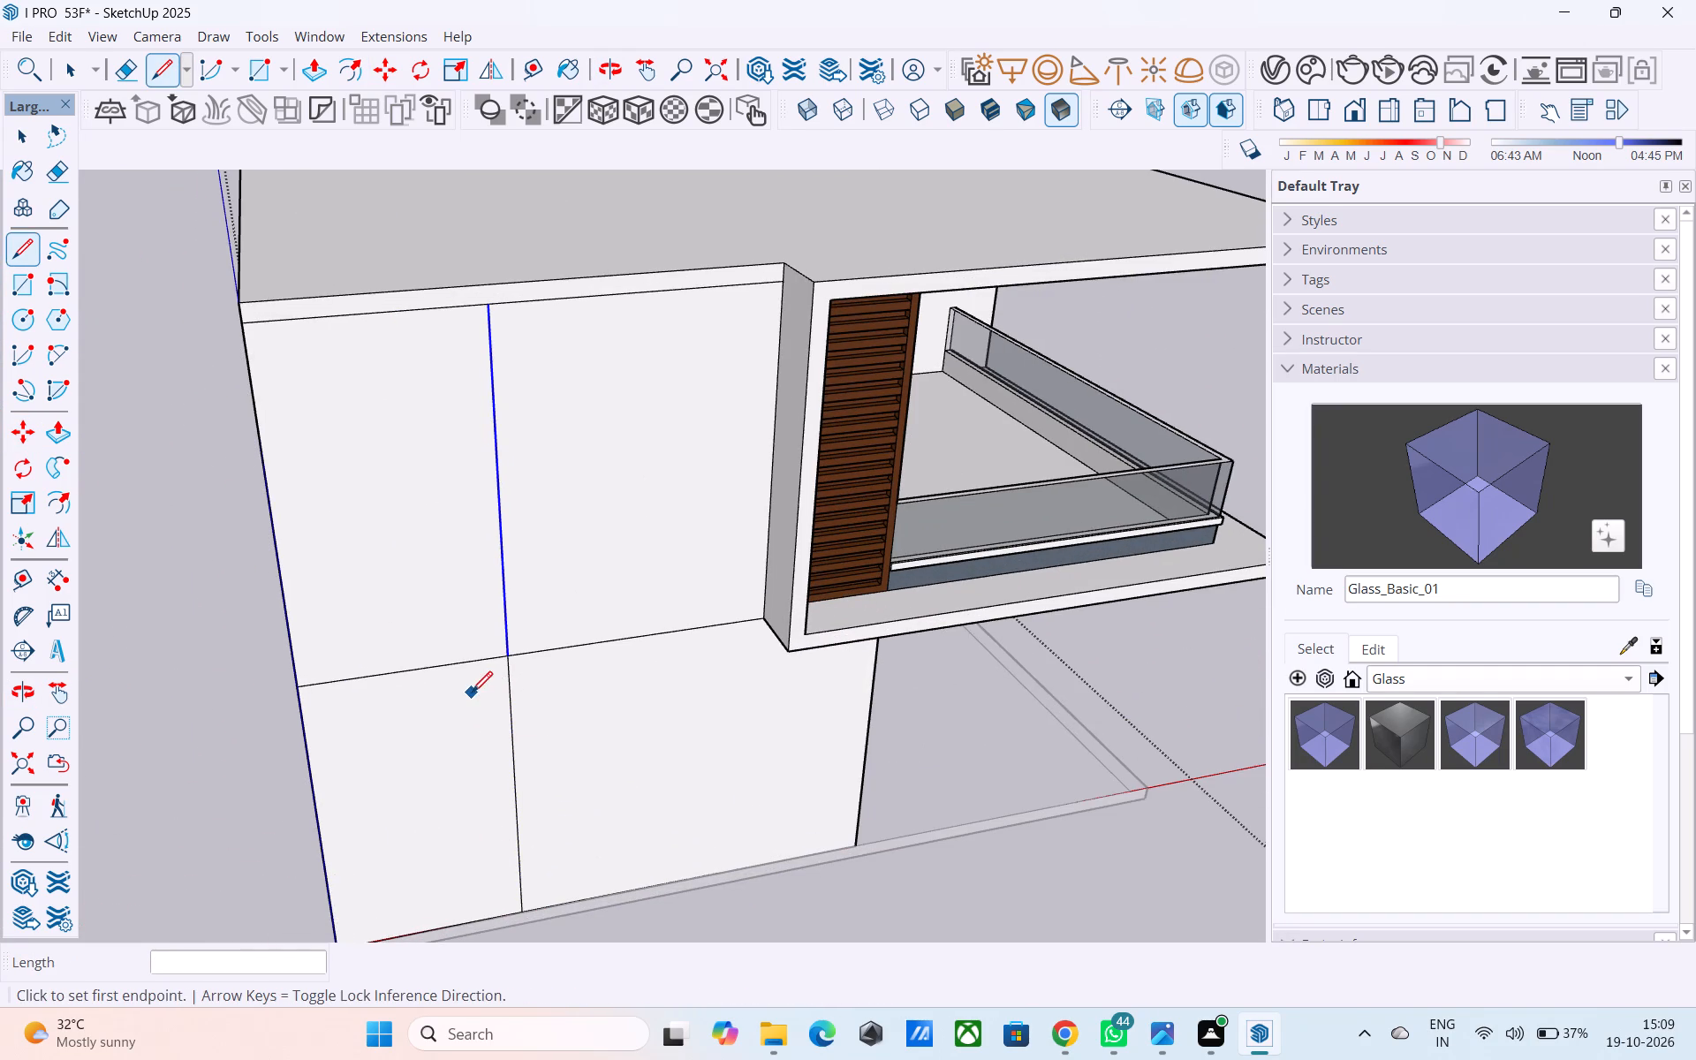
key("space")
Examine the divided side wall and the balcony front from above and from a low viewpoint.
scroll(479, 552, "down", 6)
middle_click_drag(706, 573, 415, 563)
scroll(999, 452, "down", 5)
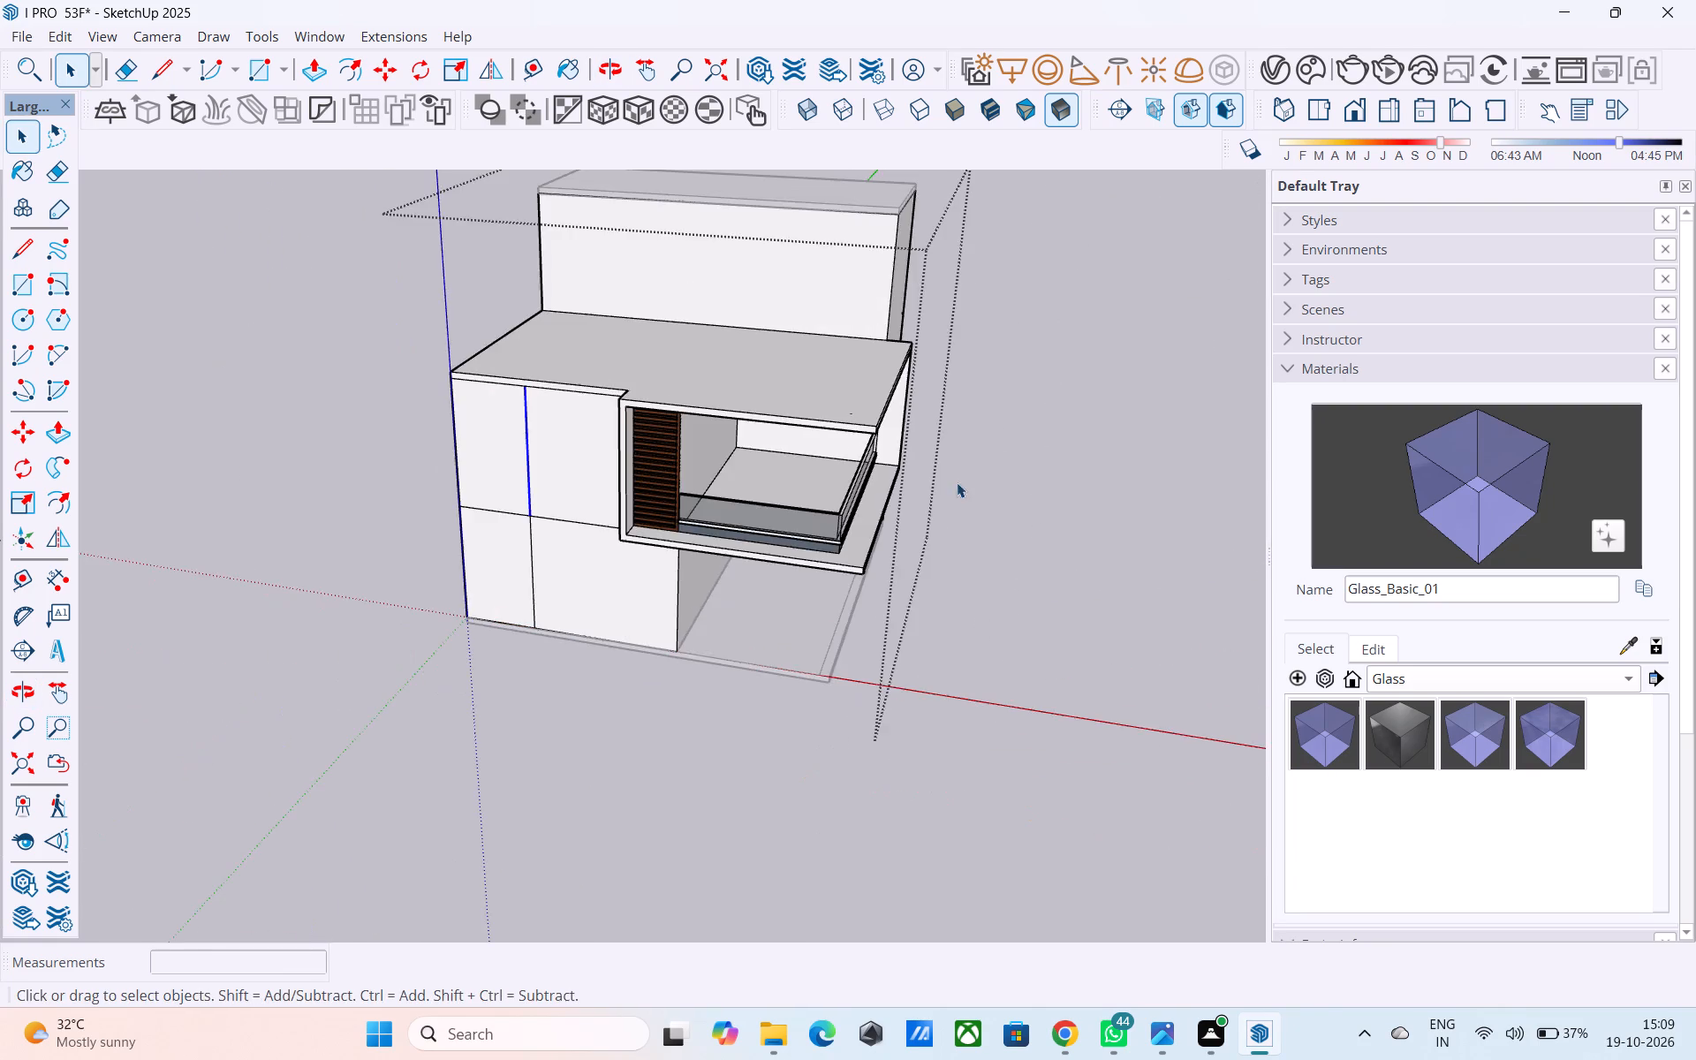
middle_click_drag(946, 482, 720, 438)
scroll(493, 276, "up", 5)
scroll(561, 511, "down", 9)
middle_click_drag(623, 738, 623, 737)
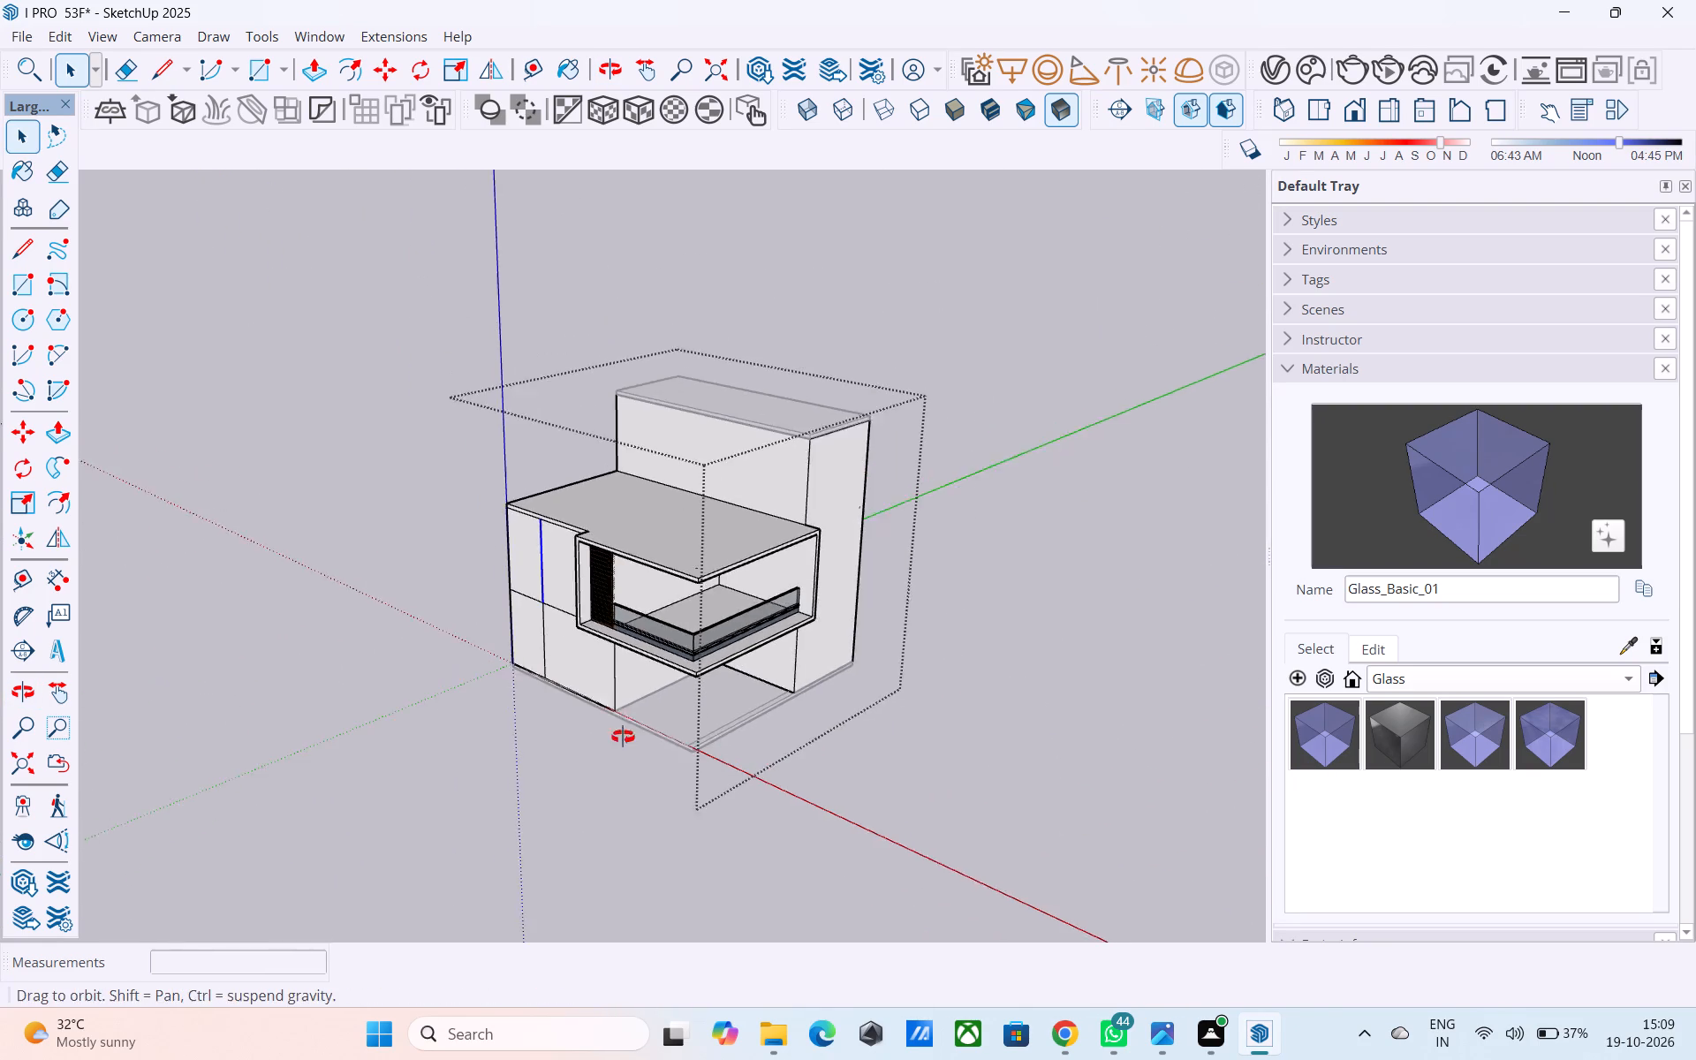
middle_click_drag(623, 737, 628, 709)
scroll(610, 514, "up", 5)
middle_click_drag(628, 499, 602, 248)
scroll(602, 246, "up", 4)
scroll(602, 241, "down", 4)
middle_click_drag(602, 240, 605, 254)
scroll(552, 206, "down", 2)
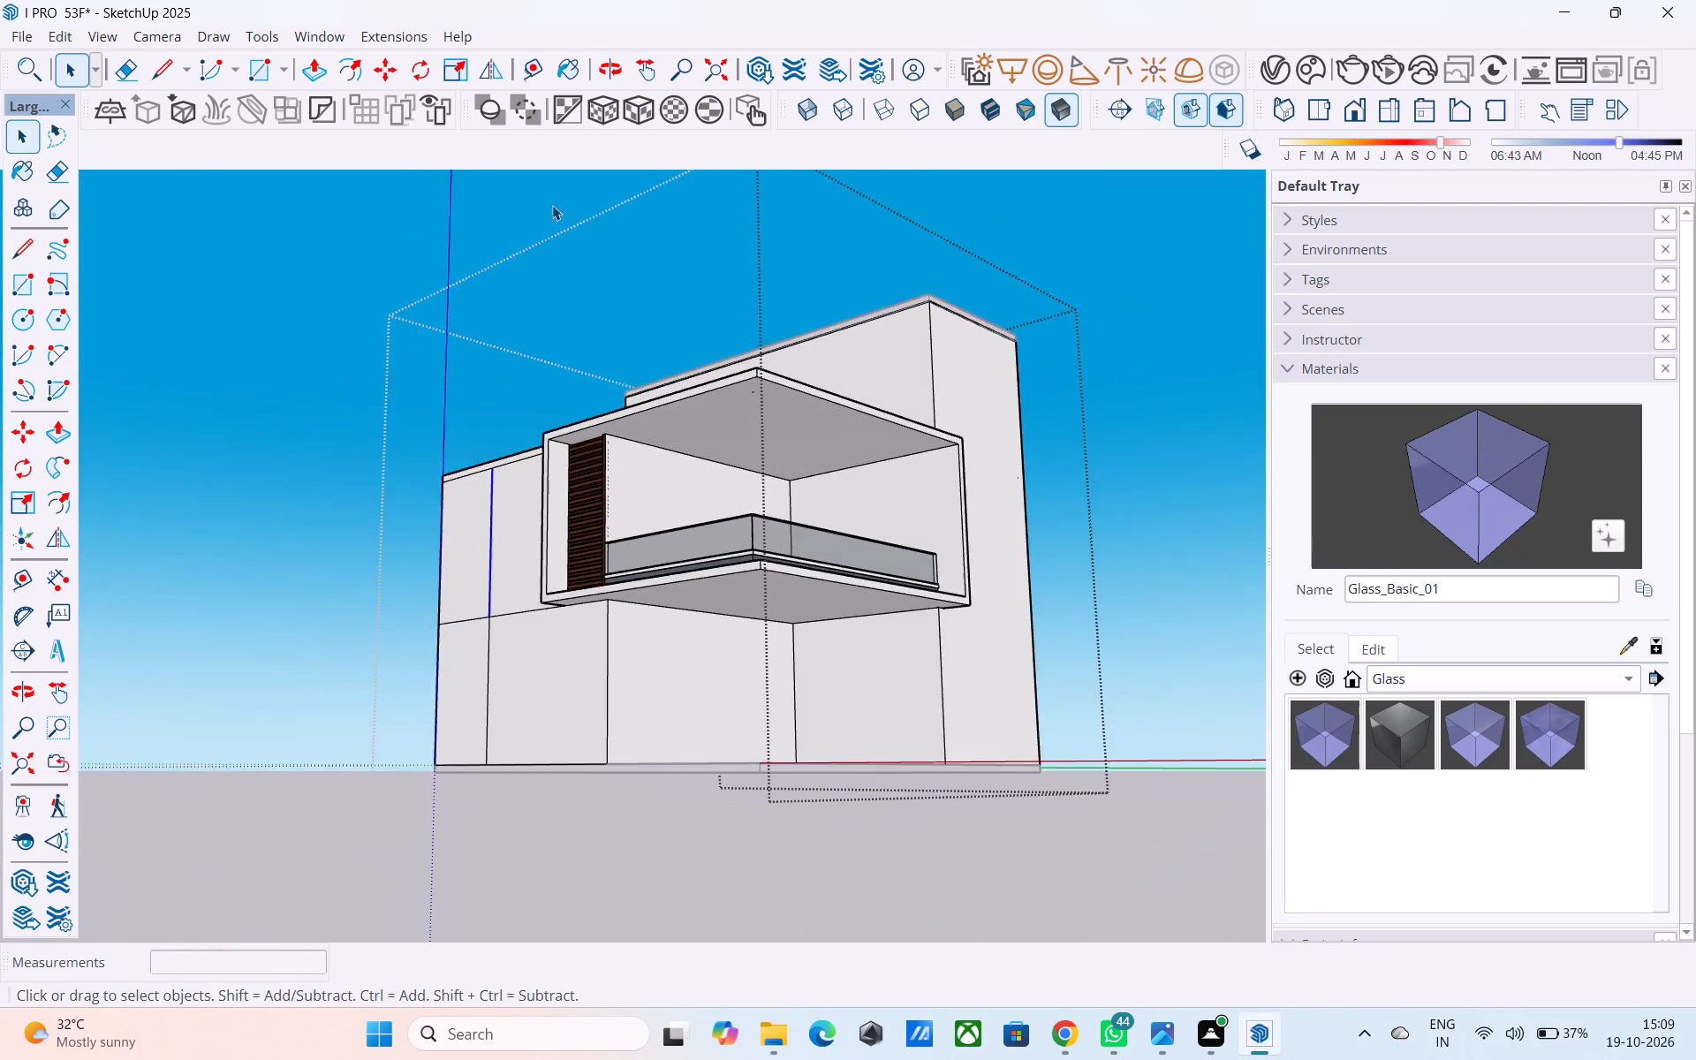
Examine the whole building from above, from the louvre side and from the balcony corner.
scroll(542, 192, "down", 1)
scroll(657, 704, "down", 6)
scroll(612, 307, "up", 5)
middle_click_drag(685, 448, 683, 615)
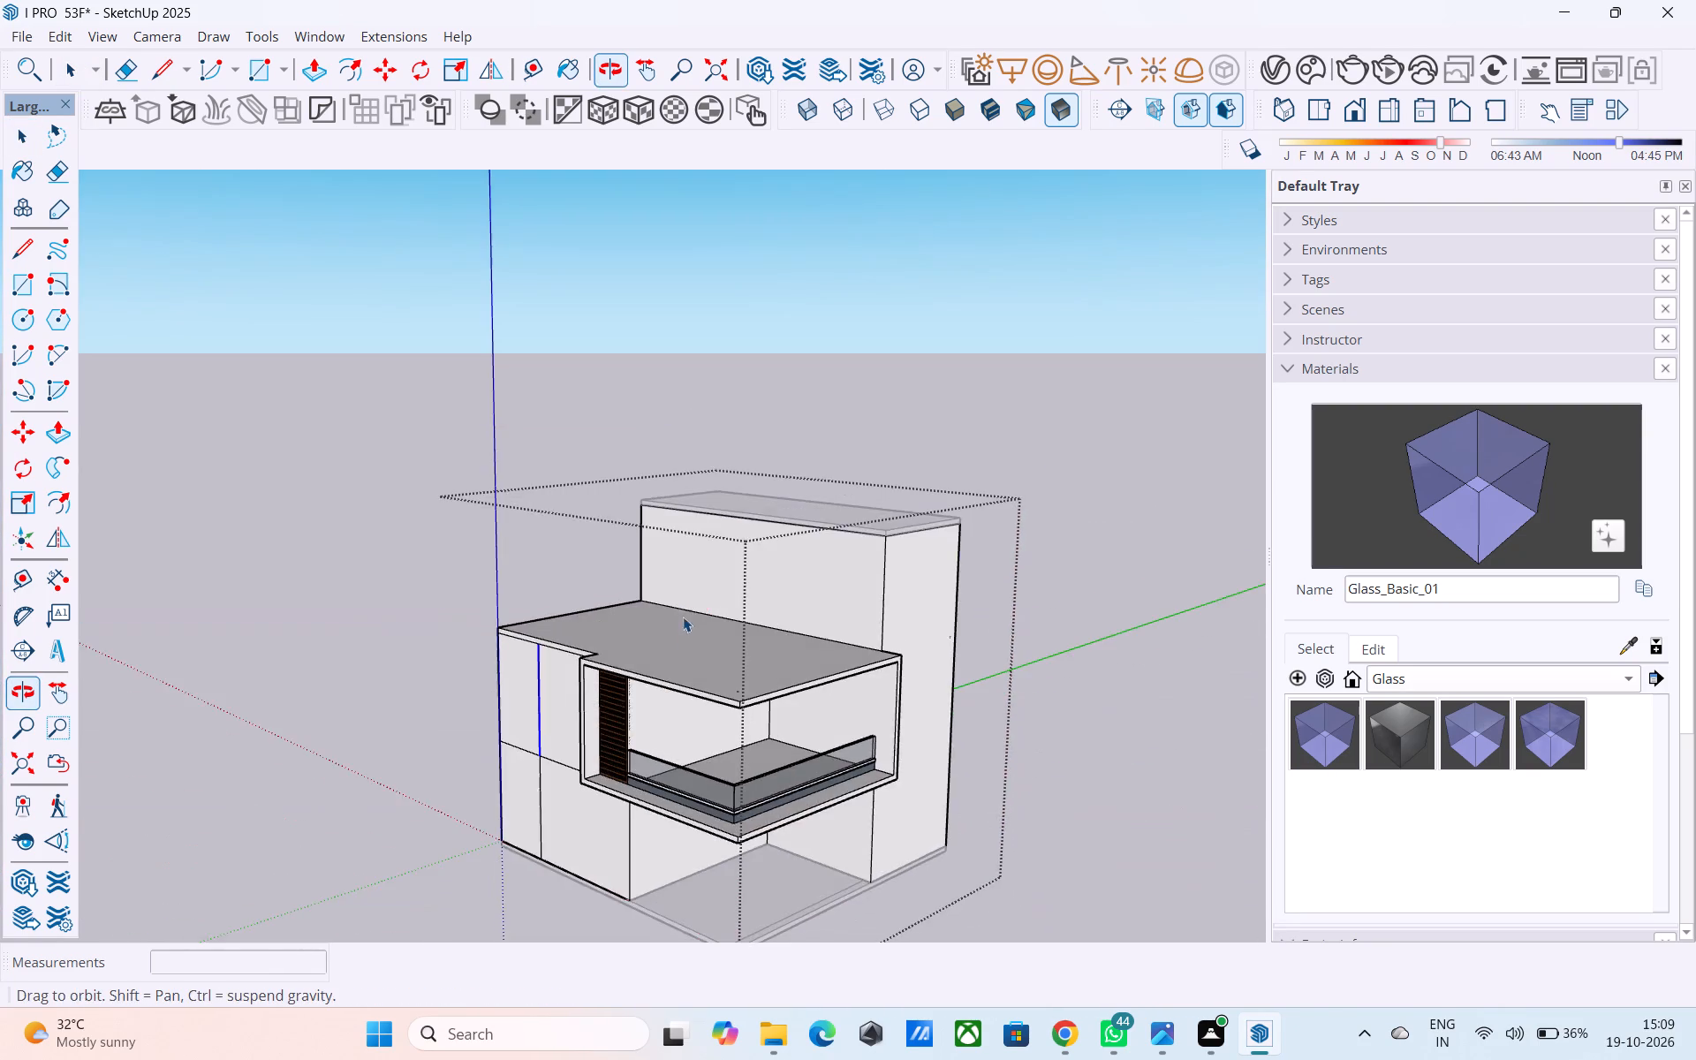
scroll(676, 647, "up", 9)
scroll(593, 661, "down", 3)
middle_click_drag(587, 659, 735, 662)
scroll(557, 469, "down", 5)
middle_click_drag(615, 544, 812, 506)
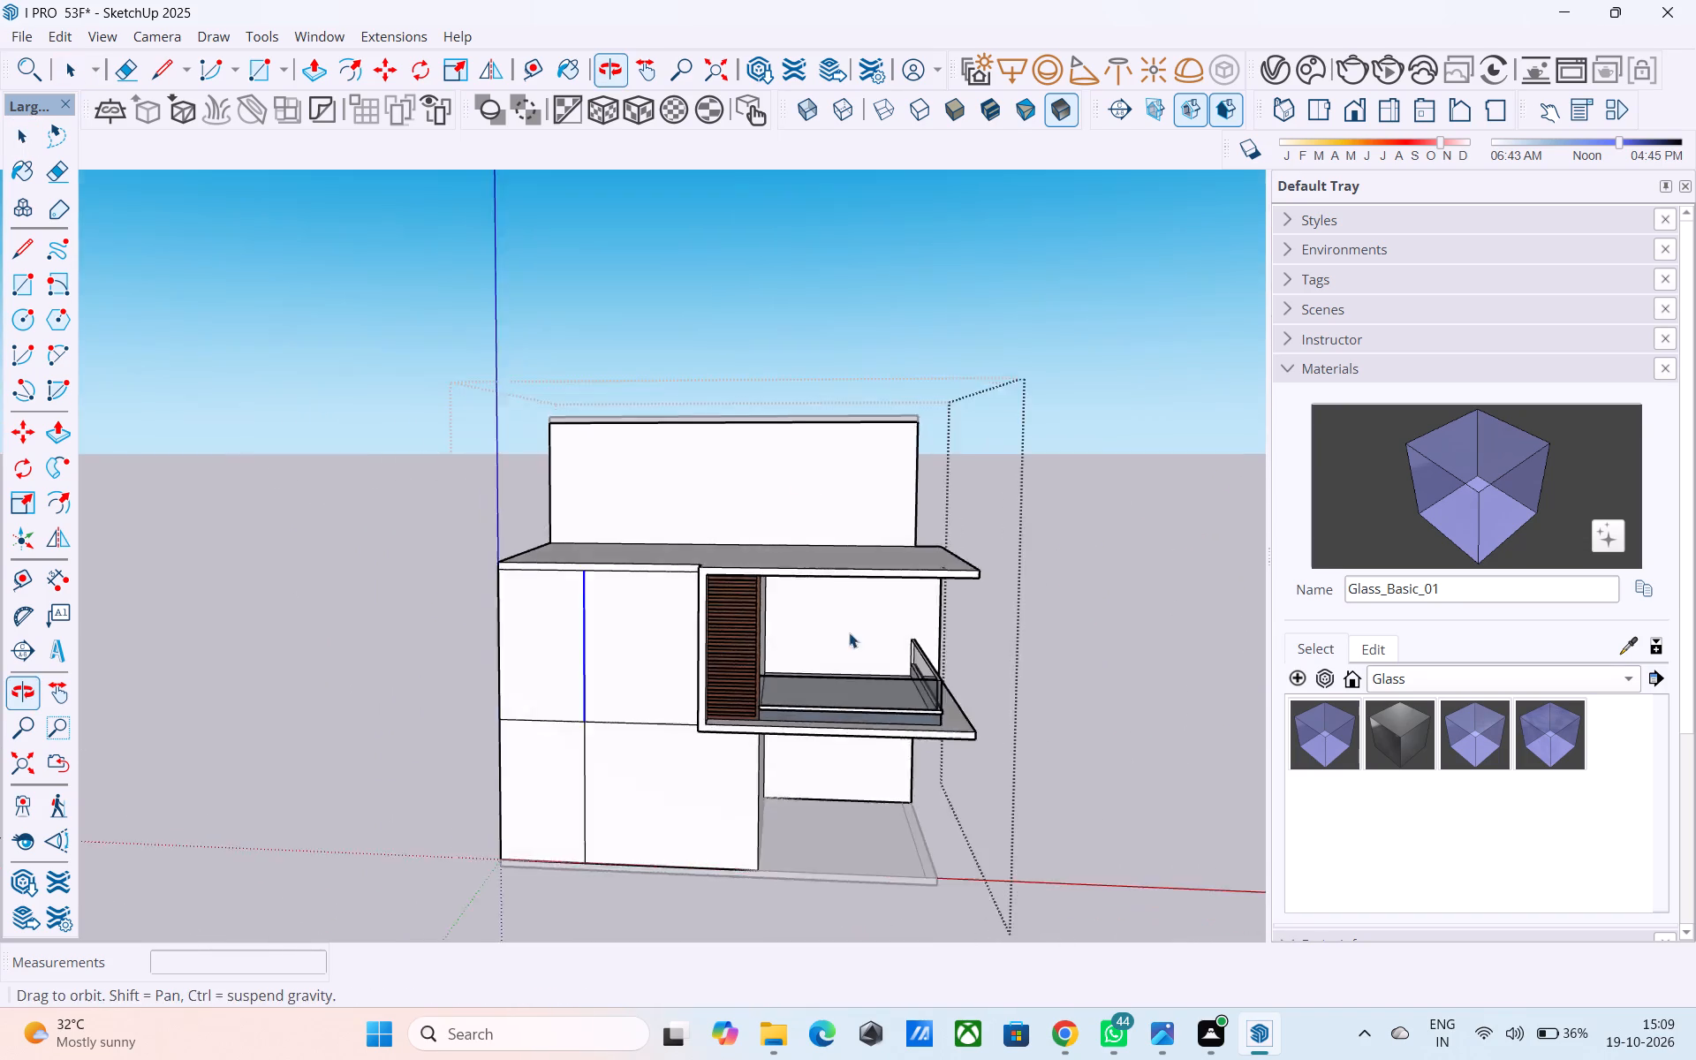
scroll(832, 648, "up", 6)
middle_click_drag(749, 647, 531, 579)
scroll(1002, 532, "down", 4)
middle_click_drag(1088, 522, 980, 532)
middle_click_drag(716, 494, 715, 531)
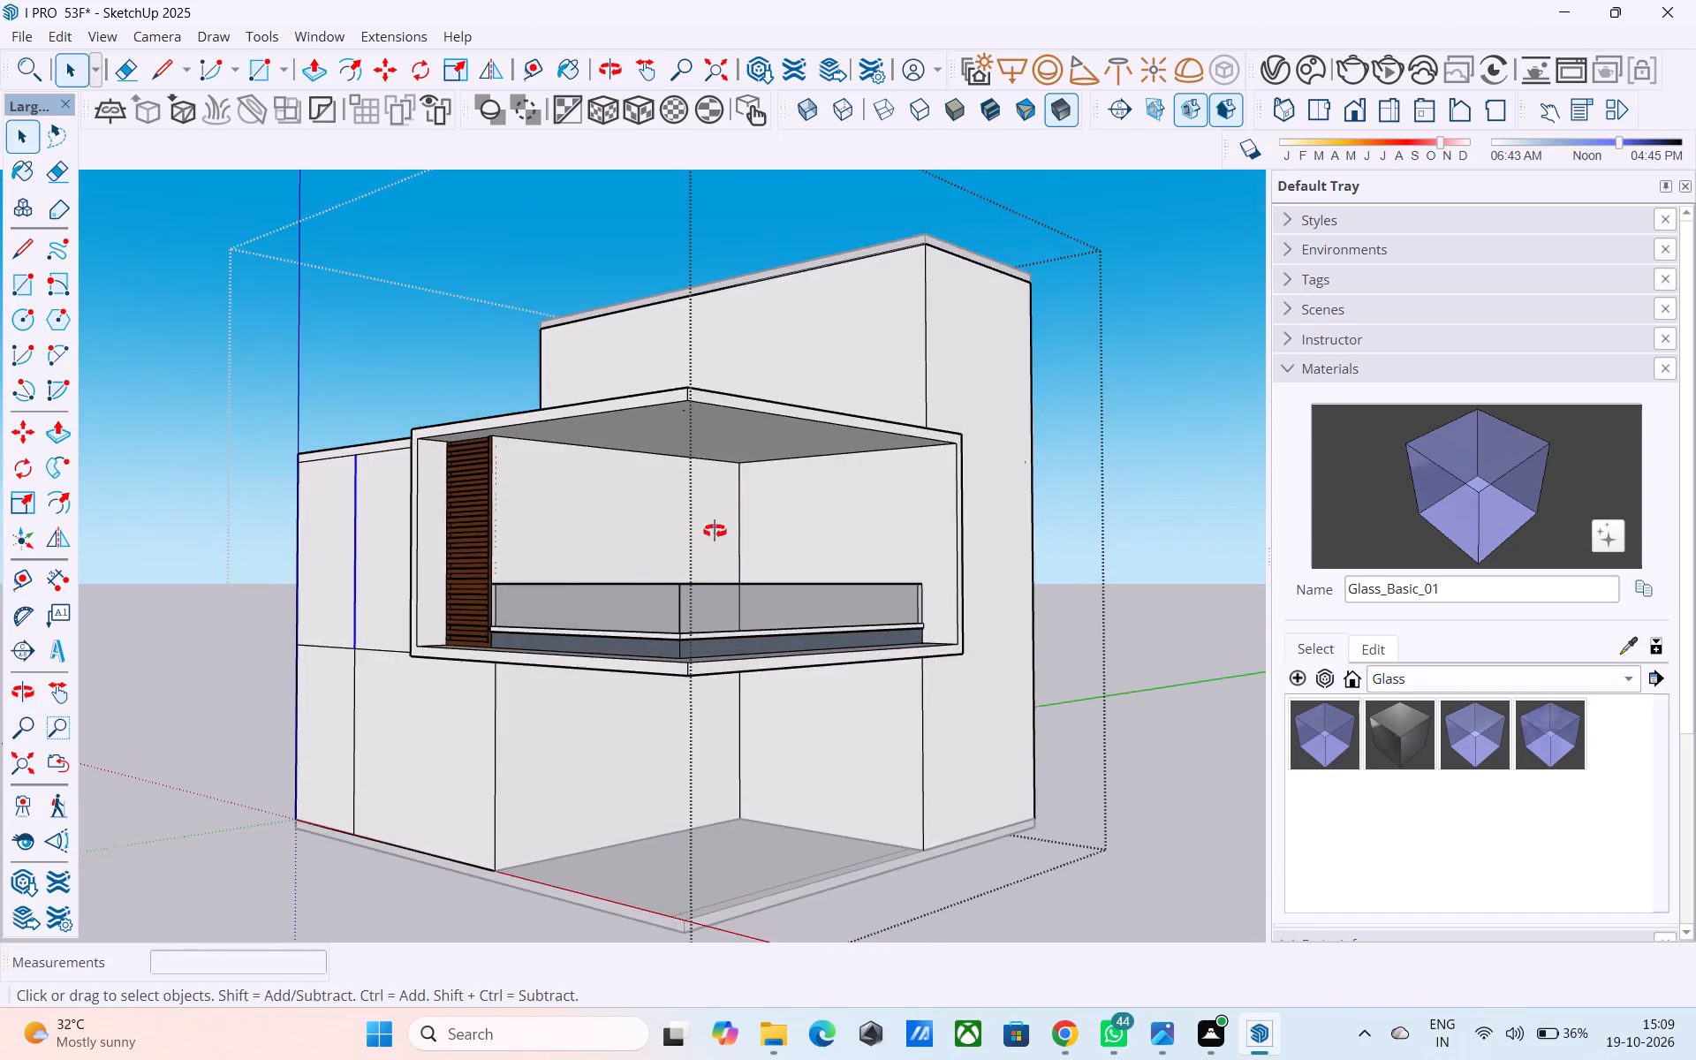
middle_click_drag(715, 531, 720, 686)
middle_click_drag(832, 562, 842, 747)
scroll(468, 665, "up", 5)
scroll(444, 659, "down", 7)
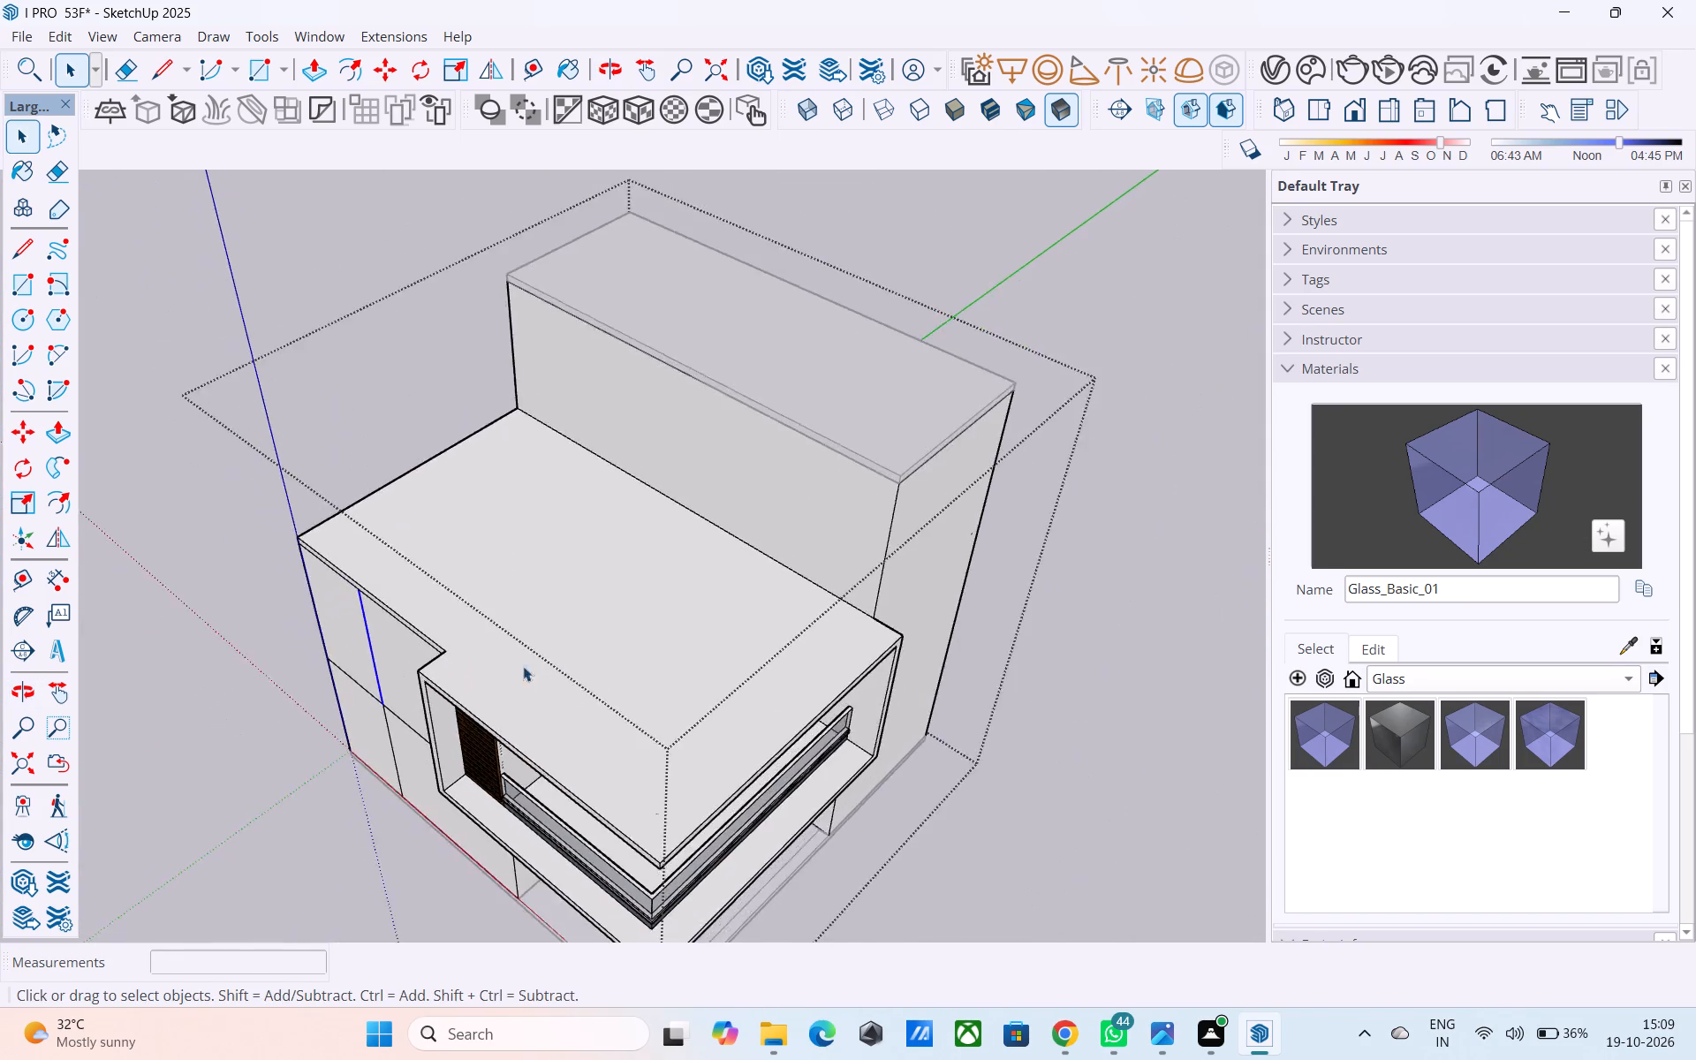
Examine the tall end wall beside the balcony and compare it with the open balcony corner.
middle_click_drag(571, 660, 961, 665)
middle_click_drag(1047, 591, 503, 253)
scroll(858, 444, "up", 4)
middle_click_drag(800, 449, 556, 466)
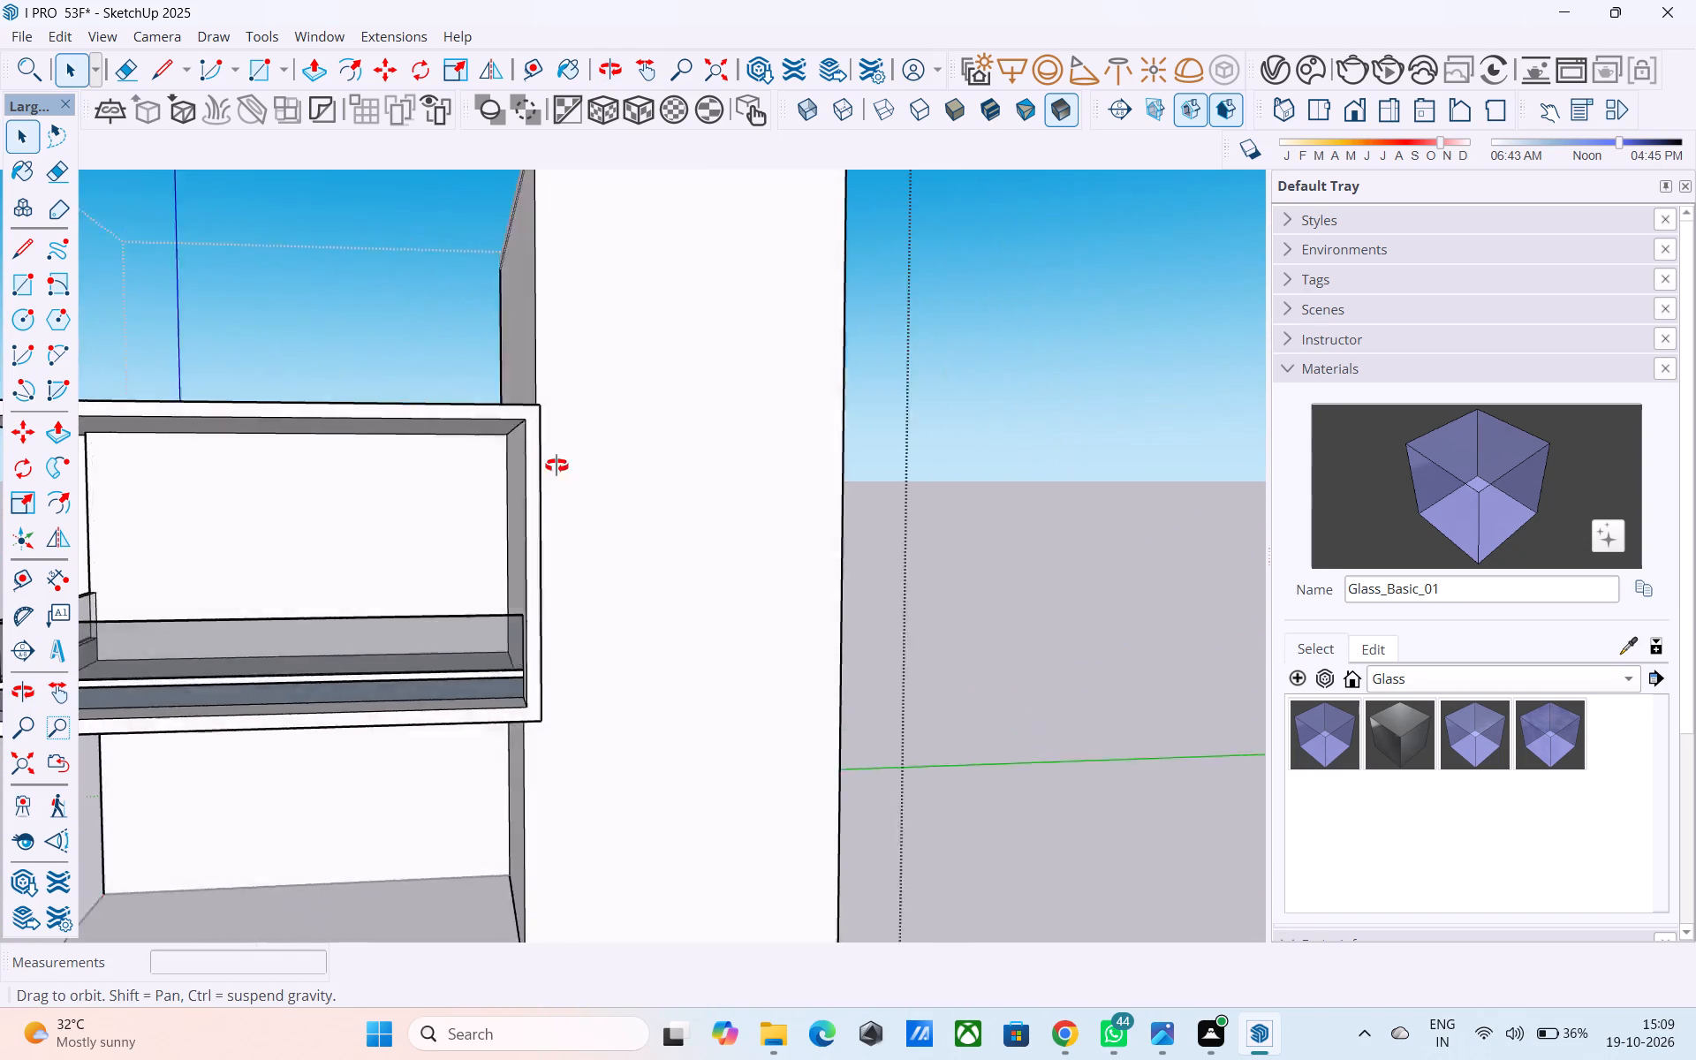
middle_click_drag(556, 466, 877, 502)
scroll(1086, 440, "down", 5)
scroll(889, 545, "up", 4)
scroll(915, 533, "down", 3)
middle_click_drag(933, 526, 1016, 476)
scroll(1000, 489, "up", 7)
middle_click_drag(877, 552, 753, 519)
scroll(753, 516, "down", 4)
middle_click_drag(753, 516, 901, 514)
scroll(992, 506, "down", 5)
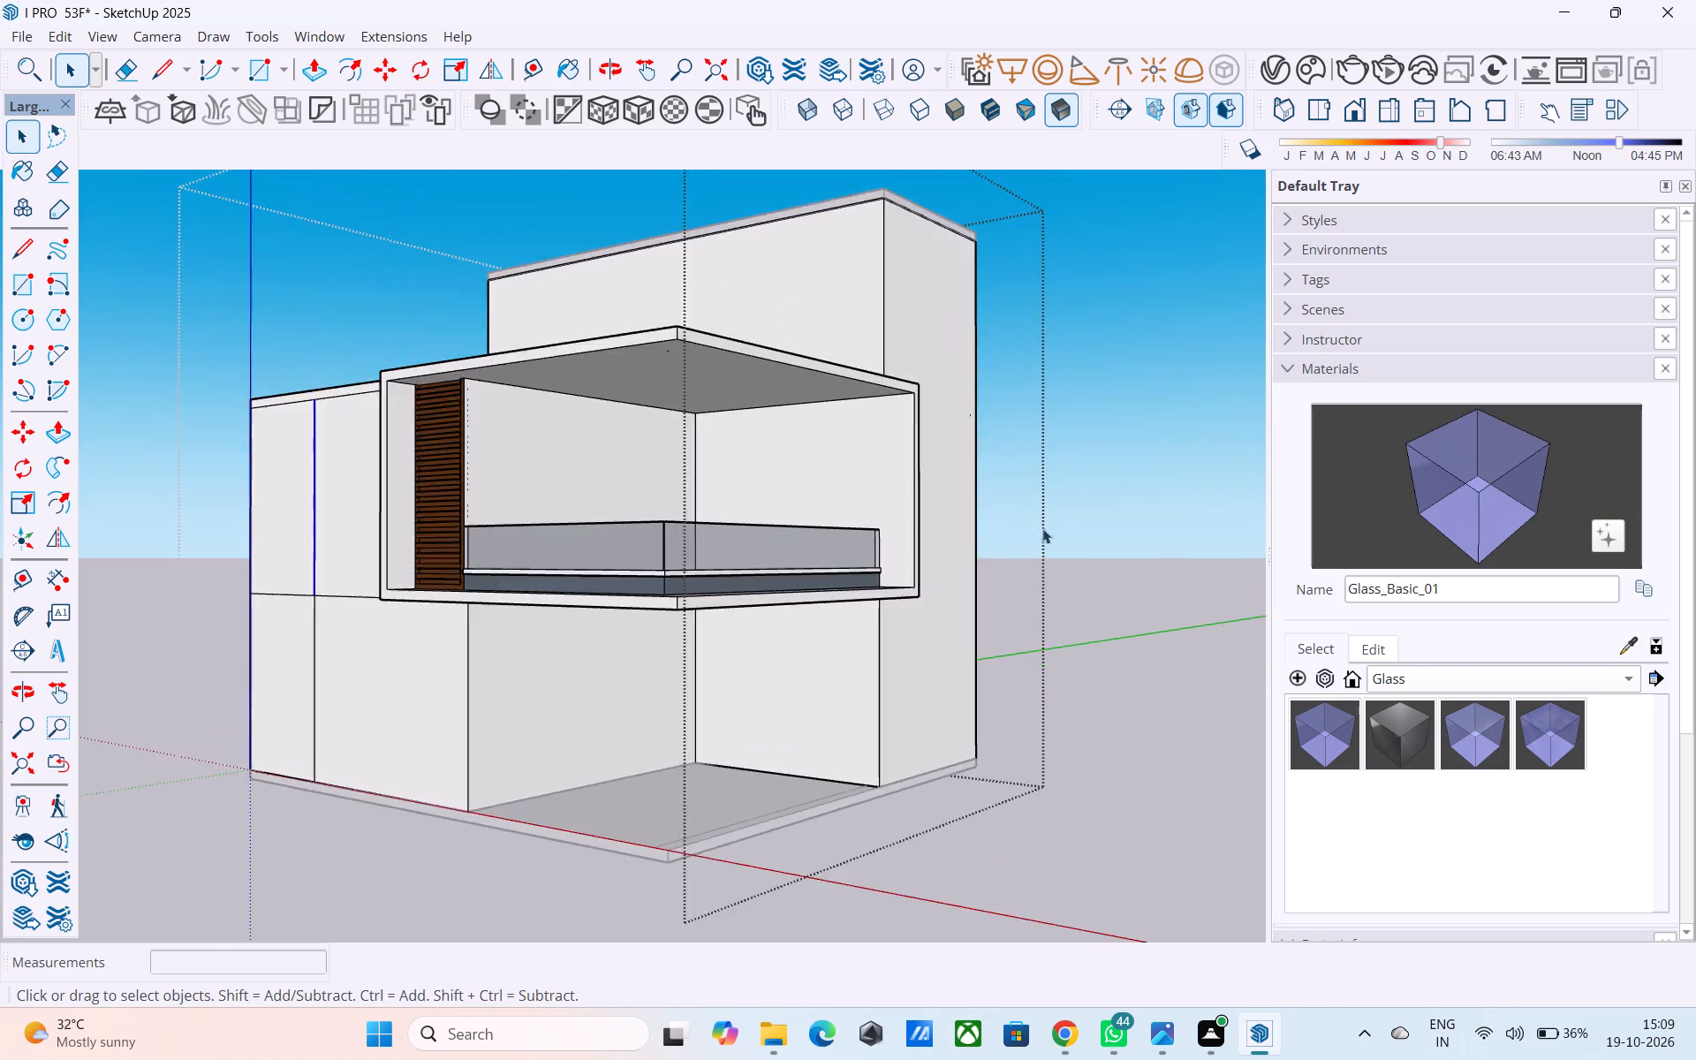
scroll(1042, 528, "down", 4)
middle_click_drag(1095, 595, 981, 751)
scroll(771, 655, "up", 5)
middle_click_drag(679, 607, 326, 571)
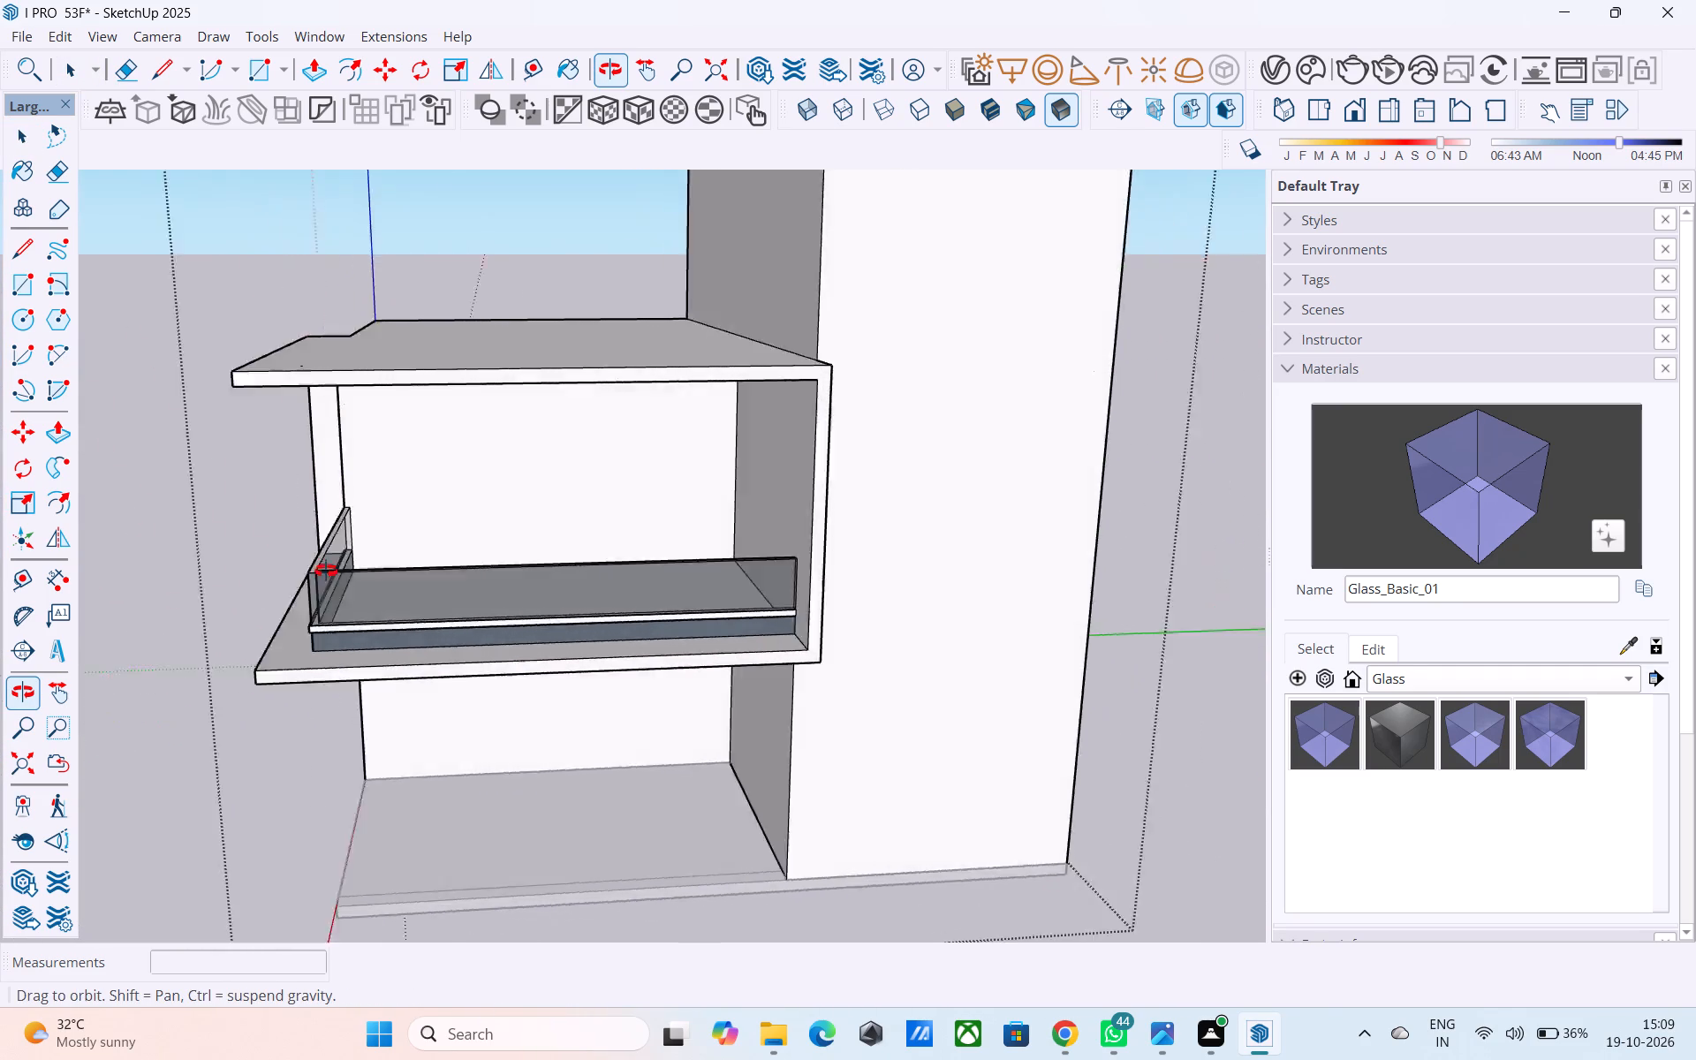
middle_click_drag(326, 571, 697, 570)
scroll(383, 486, "down", 3)
middle_click_drag(383, 486, 687, 556)
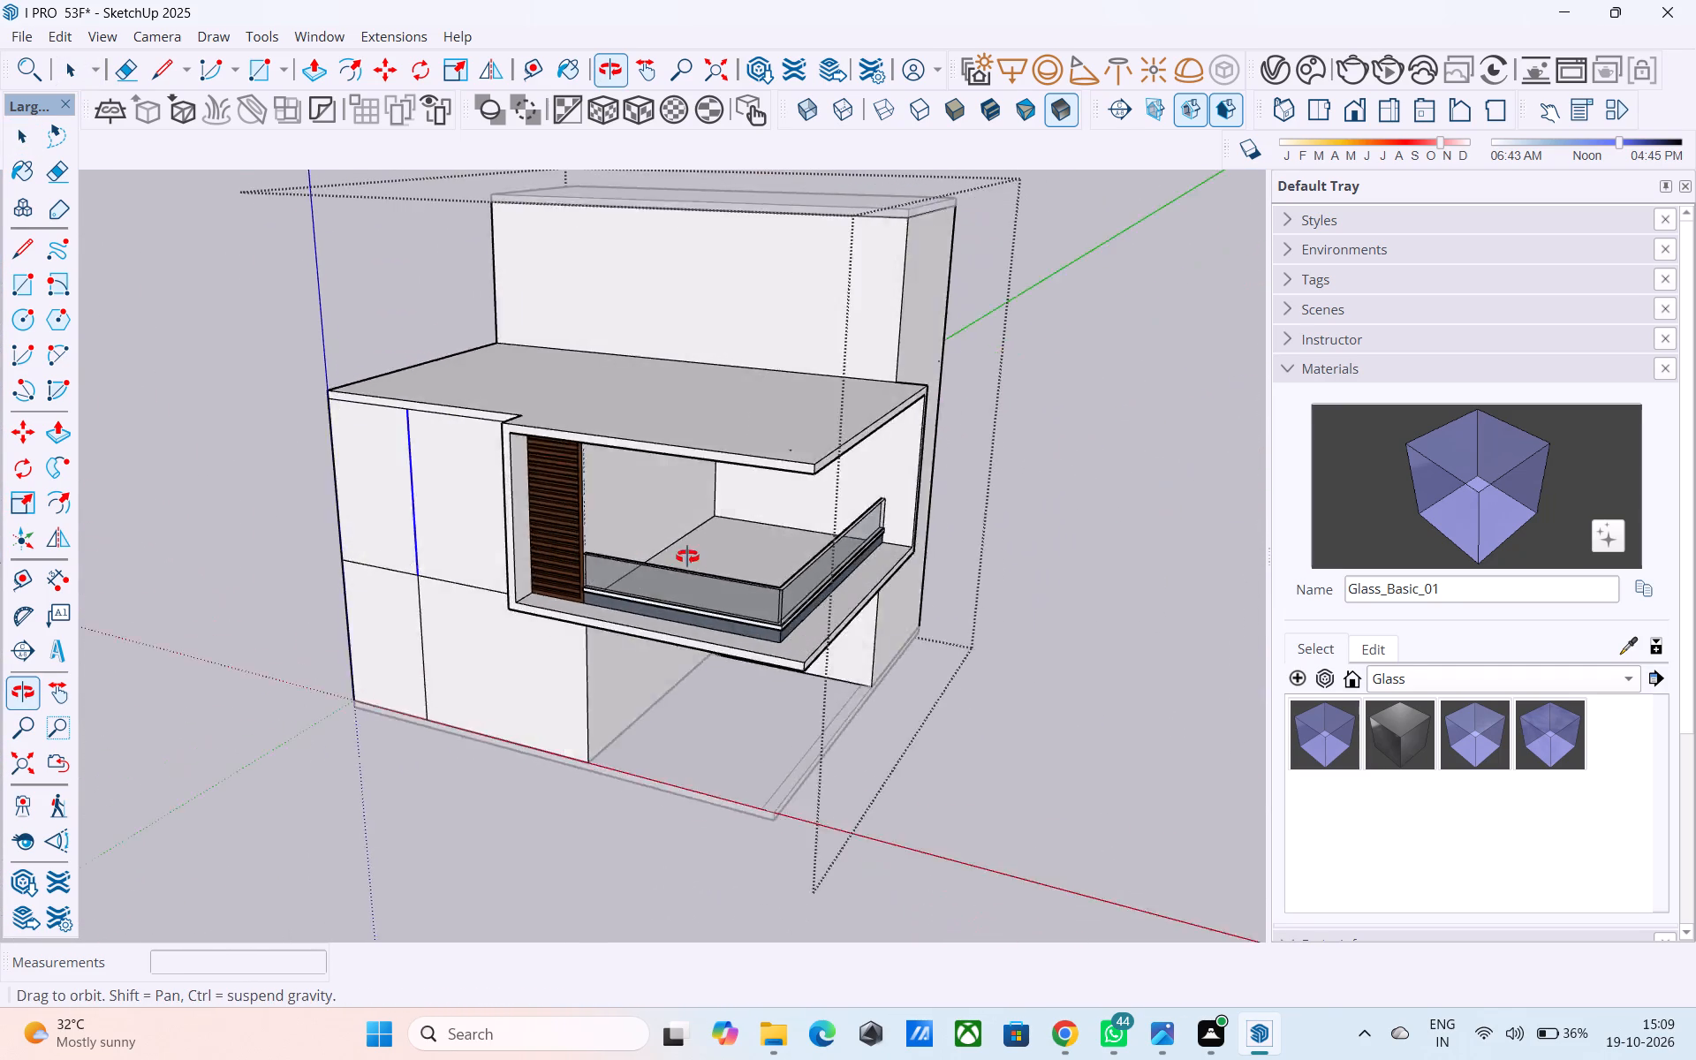
Examine the divided side wall, the louvres and the third level from the louvre side.
middle_click_drag(687, 556, 793, 549)
middle_click_drag(616, 597, 587, 567)
scroll(582, 580, "down", 3)
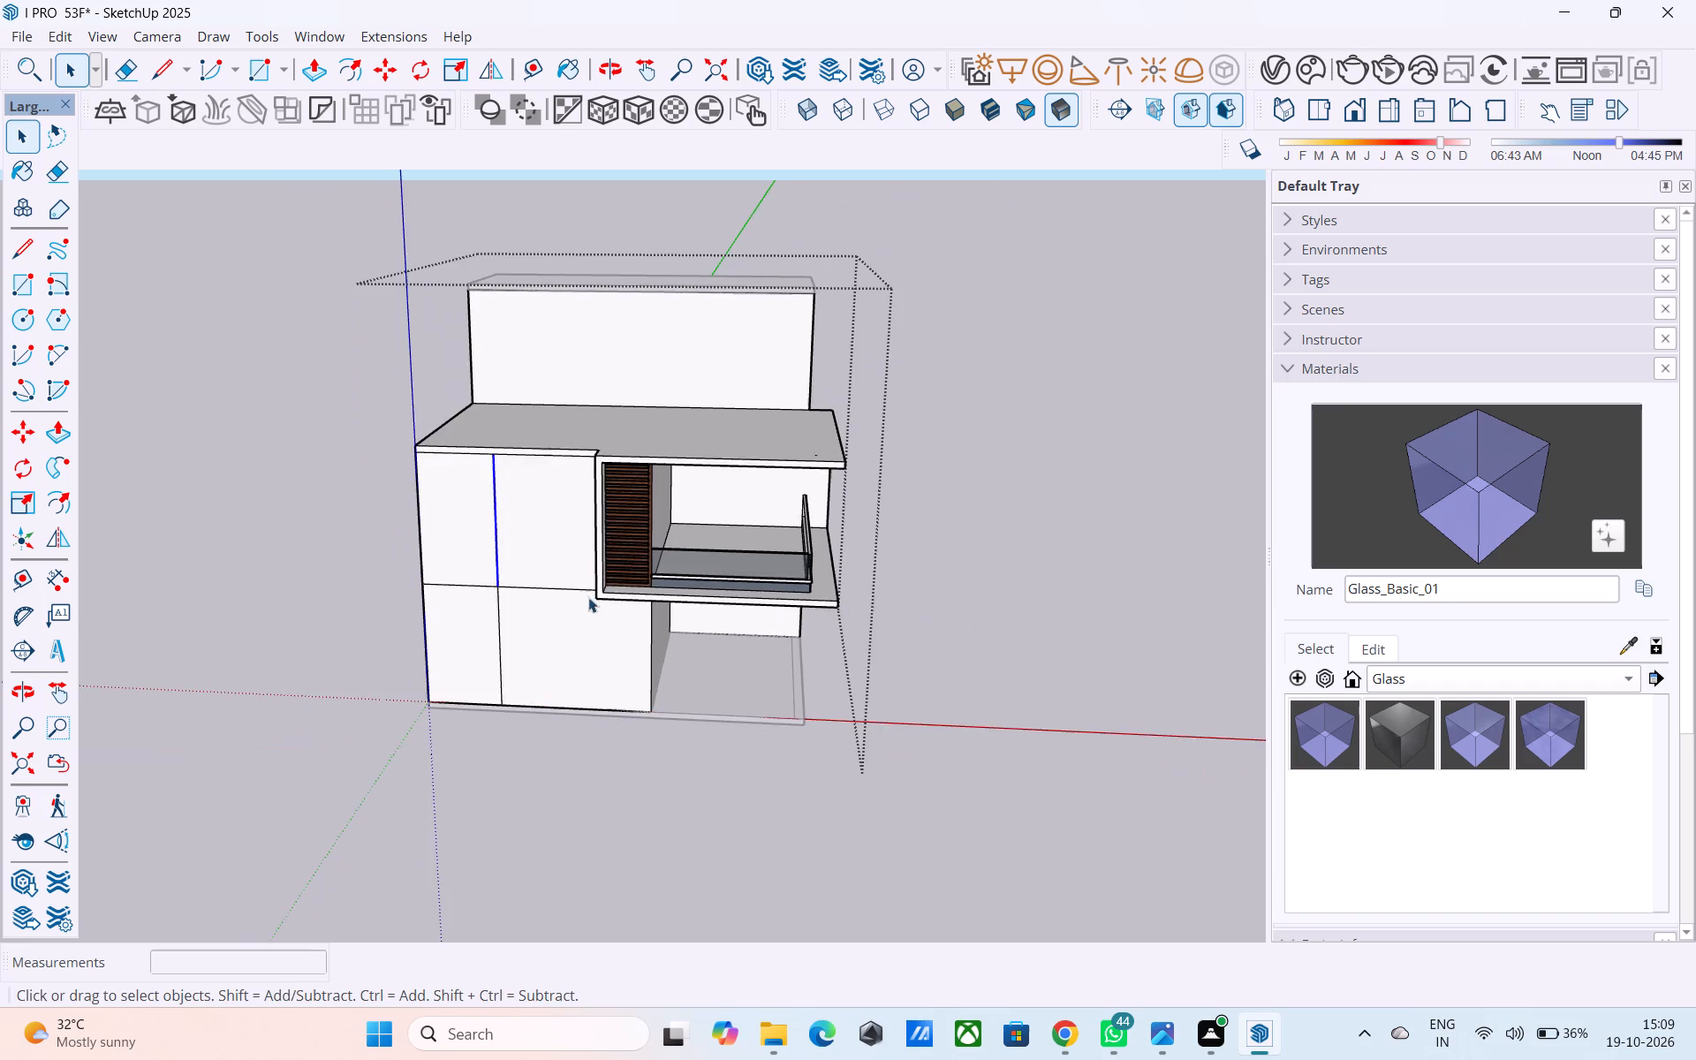
middle_click_drag(605, 665, 618, 704)
scroll(615, 716, "down", 5)
middle_click_drag(609, 693, 555, 625)
scroll(655, 470, "up", 4)
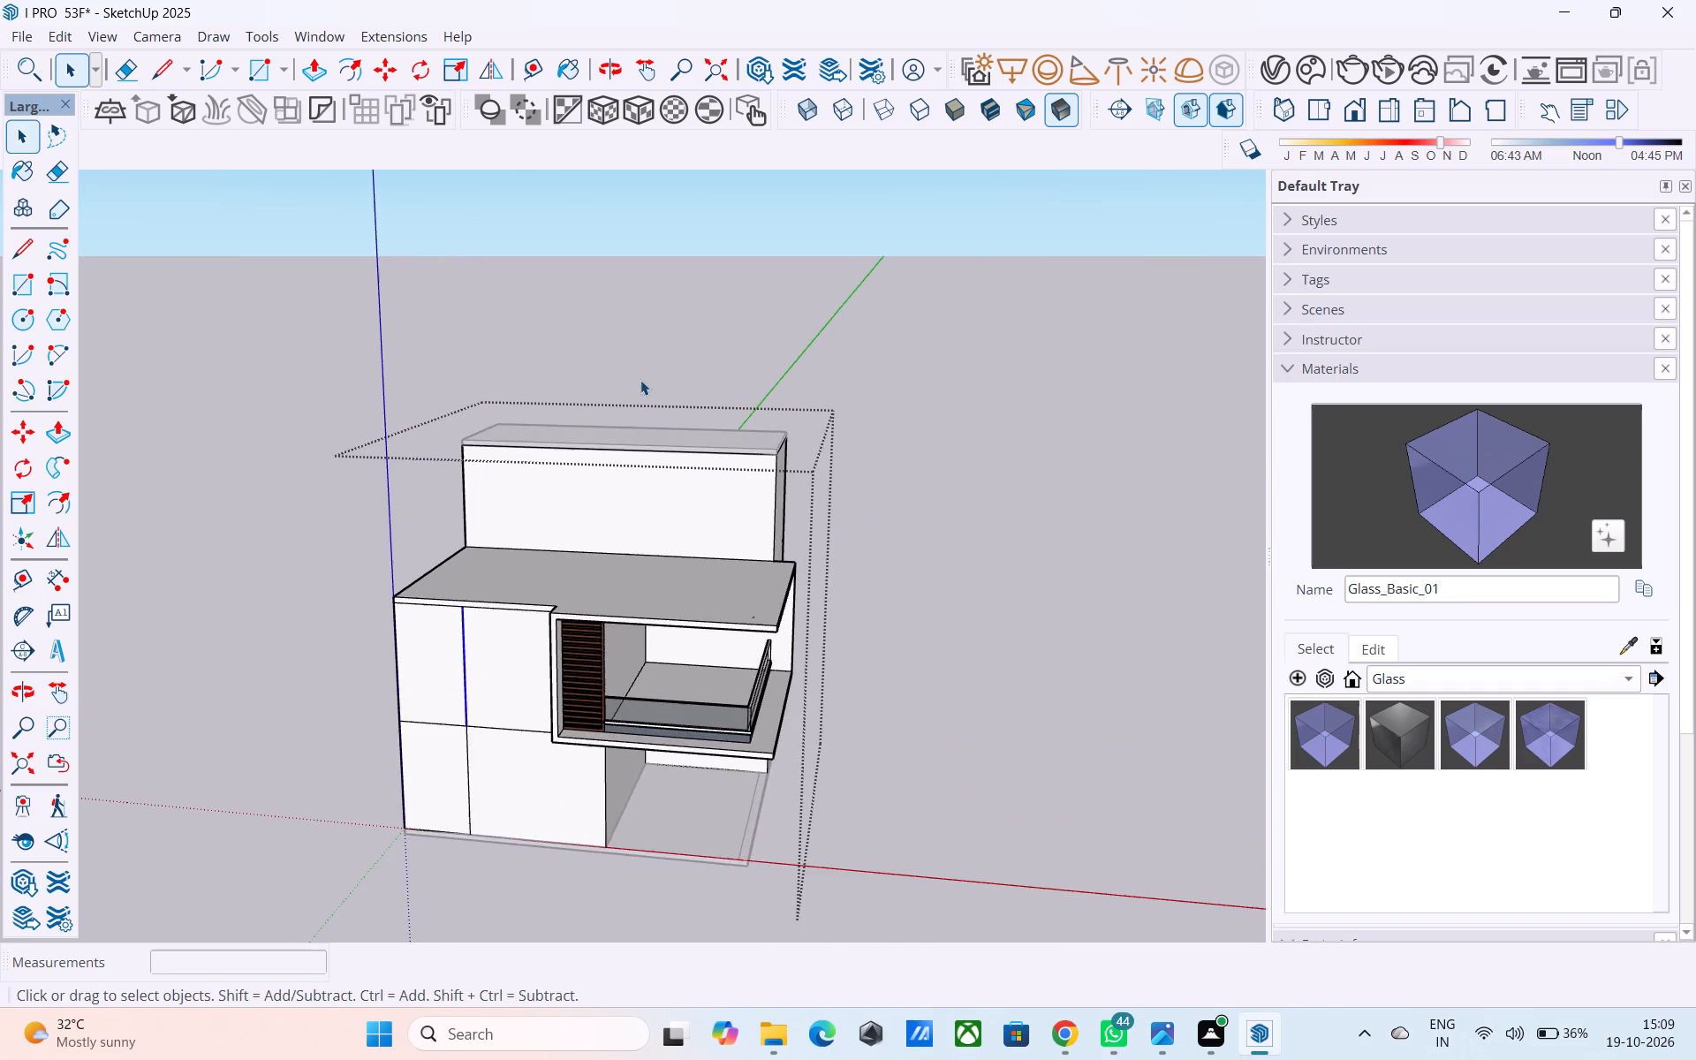
middle_click_drag(640, 376, 556, 299)
scroll(556, 300, "up", 3)
middle_click_drag(524, 291, 488, 269)
middle_click_drag(610, 383, 535, 334)
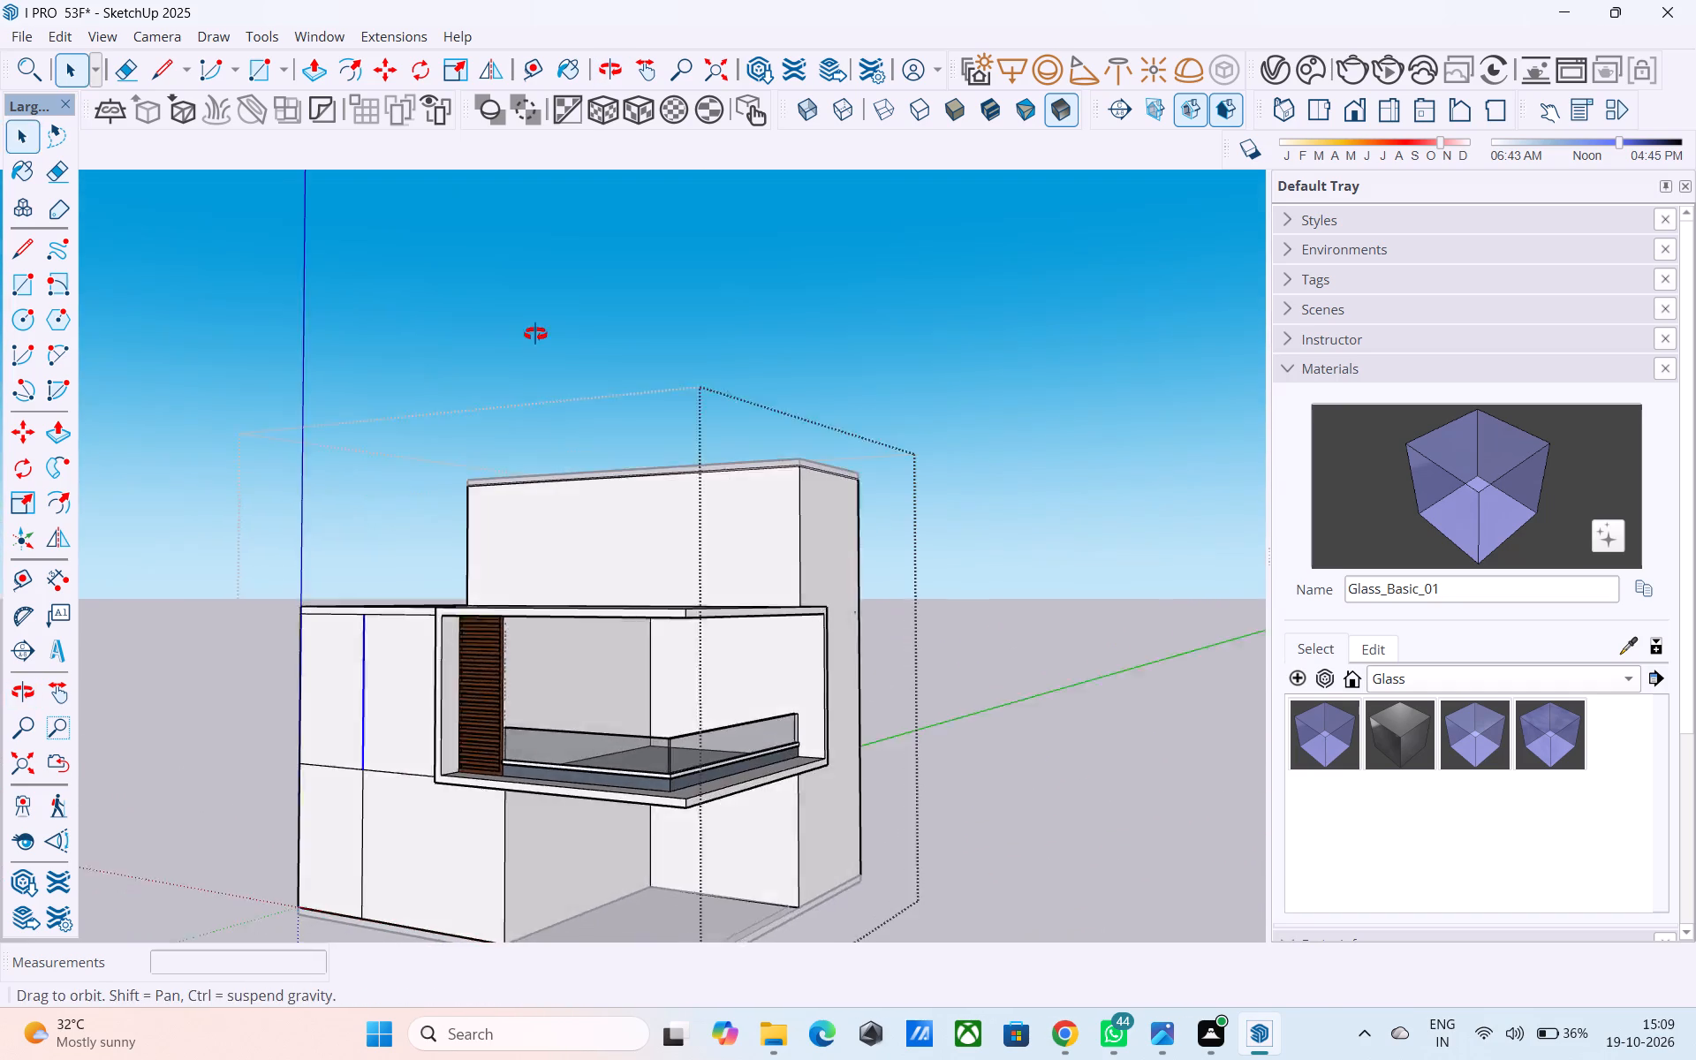
middle_click_drag(535, 334, 540, 343)
scroll(598, 379, "down", 2)
key("space")
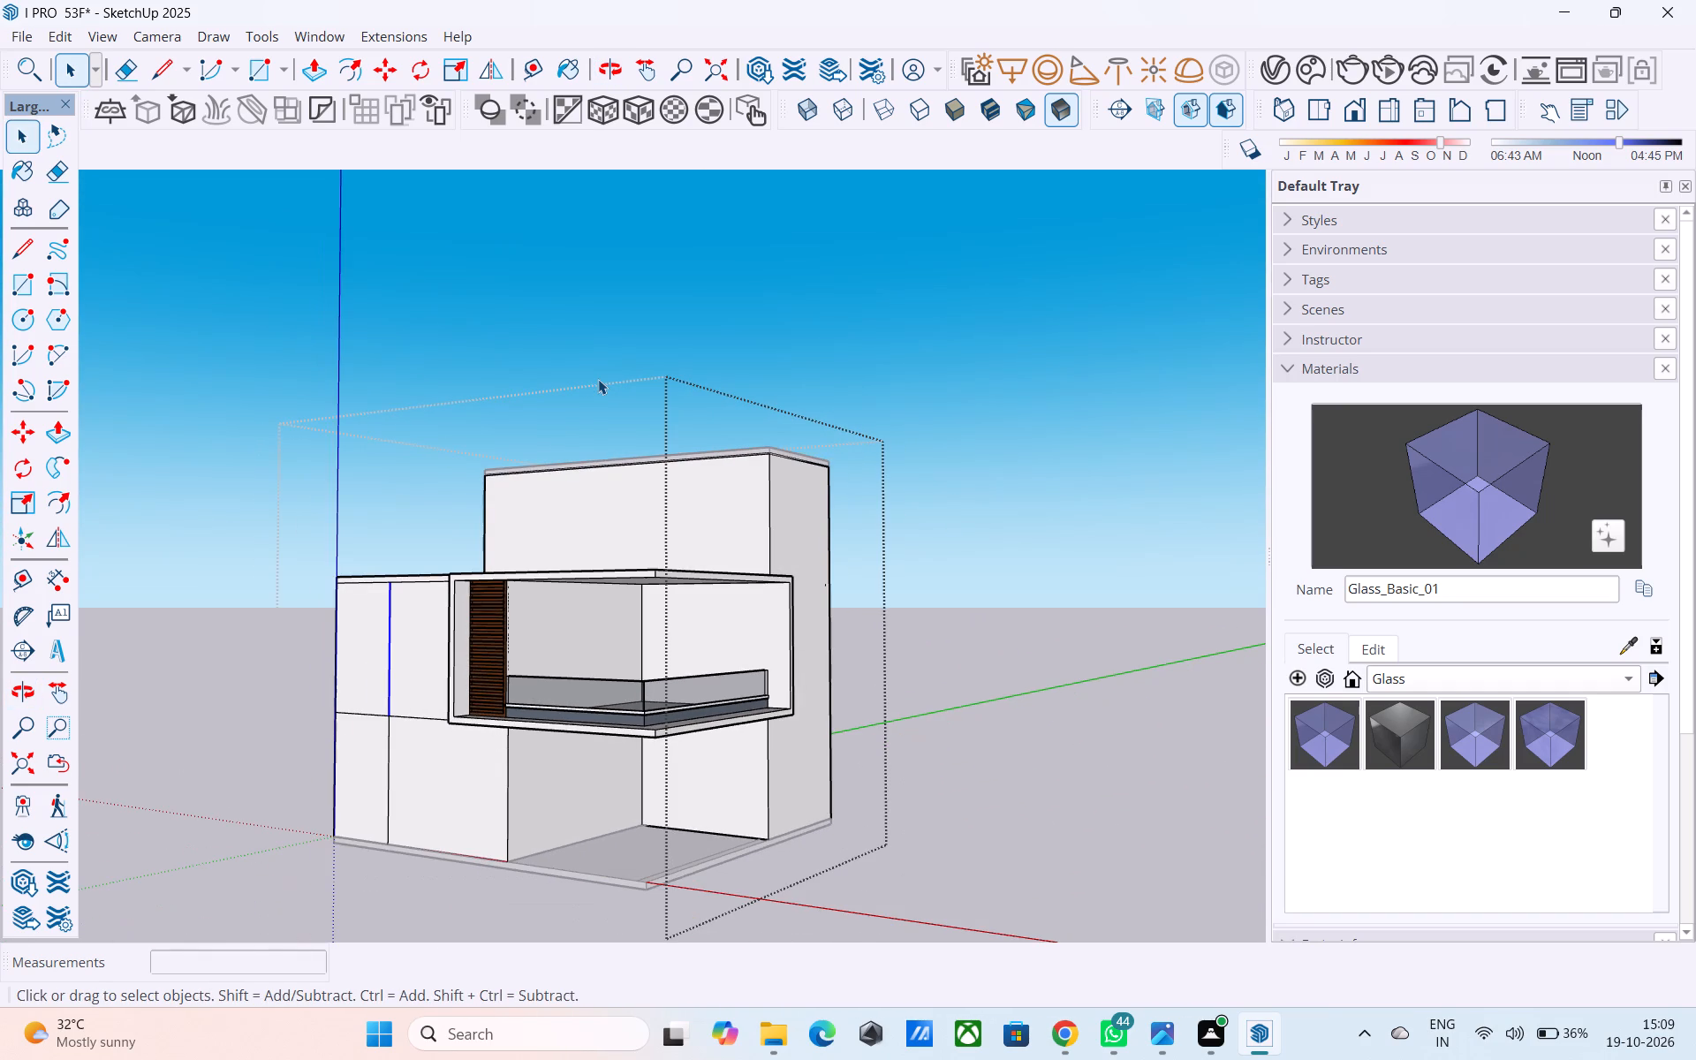
Examine the balcony side and the frame corner where the balcony roof meets the tall end wall.
middle_click_drag(772, 637, 755, 633)
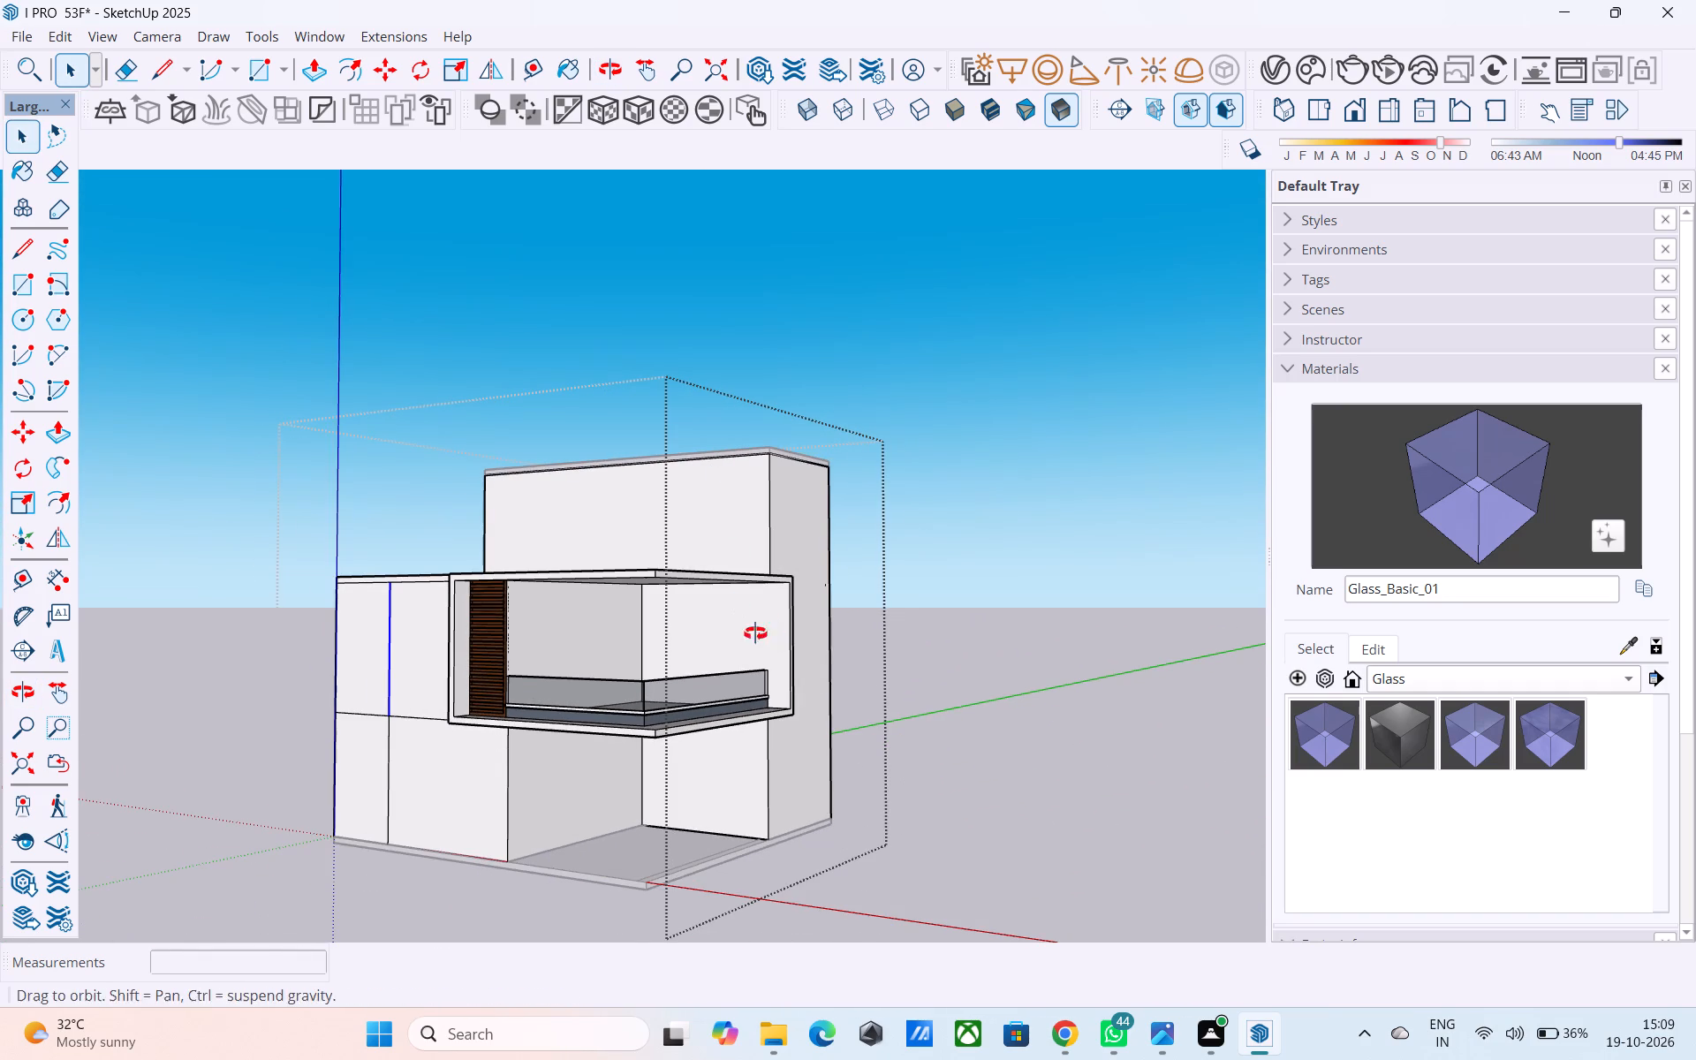
middle_click_drag(755, 633, 723, 631)
scroll(723, 631, "up", 3)
middle_click_drag(723, 625, 591, 639)
scroll(1076, 653, "down", 3)
middle_click_drag(1064, 670, 716, 707)
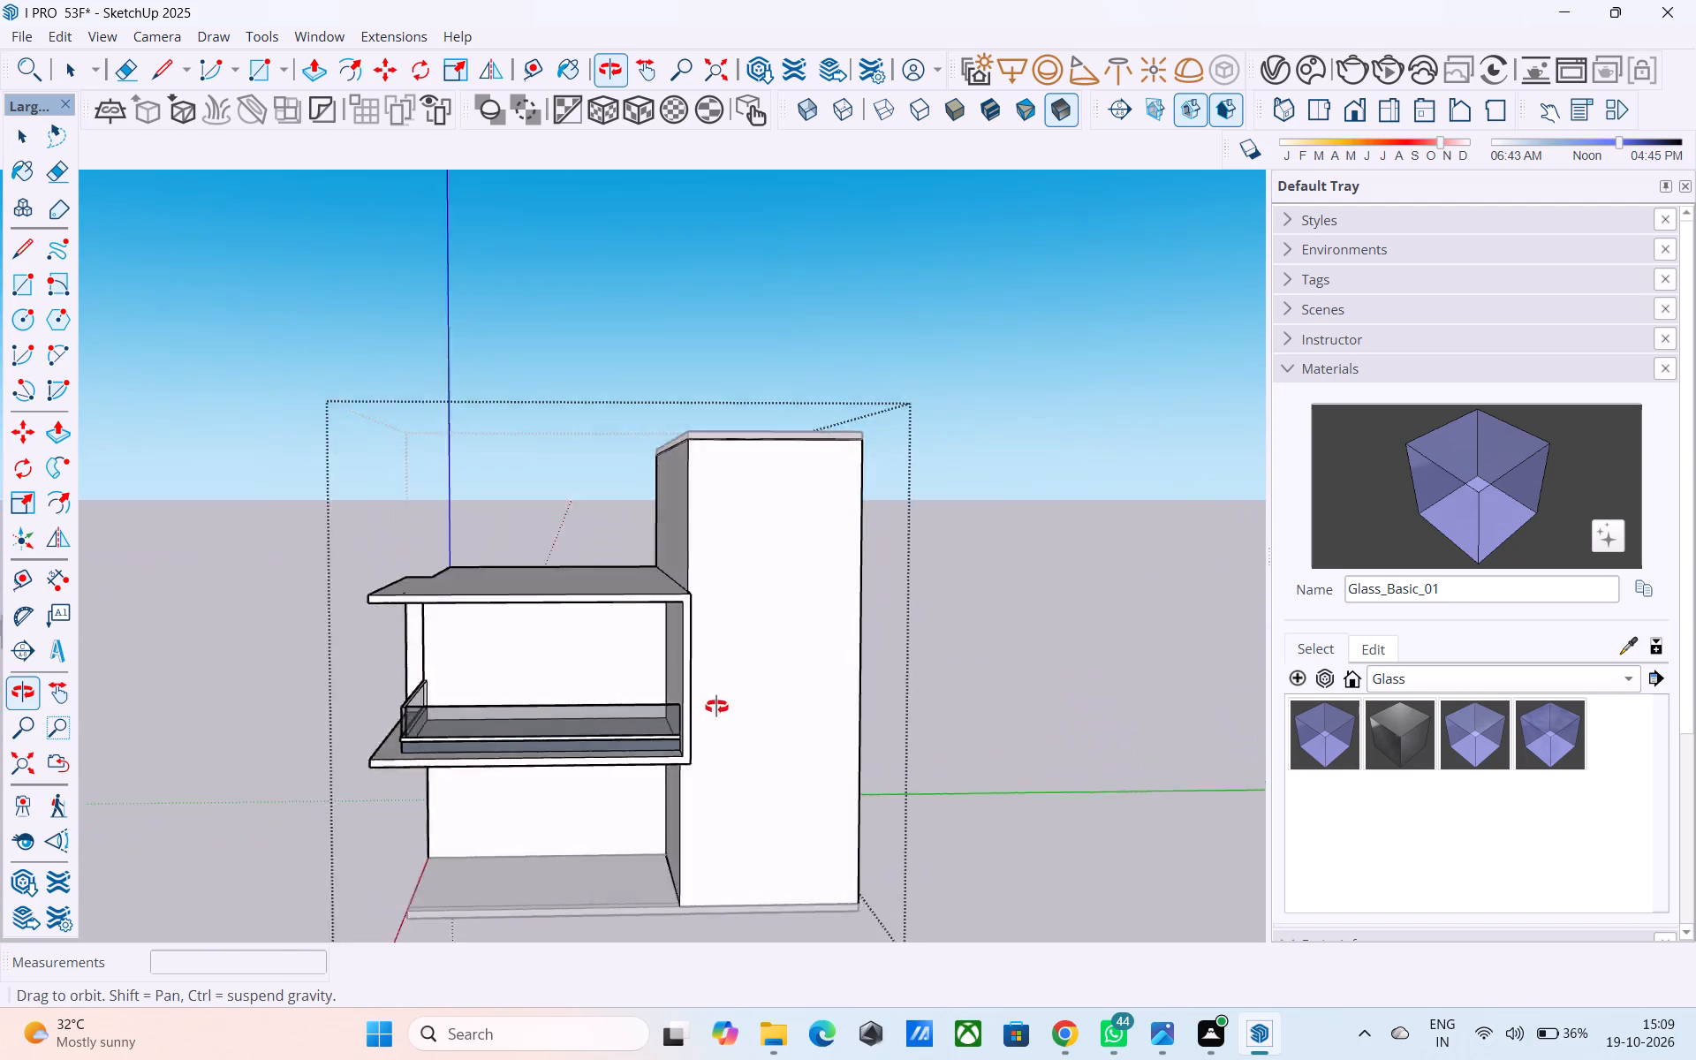
middle_click_drag(716, 707, 851, 633)
scroll(866, 600, "down", 2)
middle_click_drag(623, 739, 568, 879)
scroll(484, 752, "up", 4)
middle_click_drag(465, 685, 424, 682)
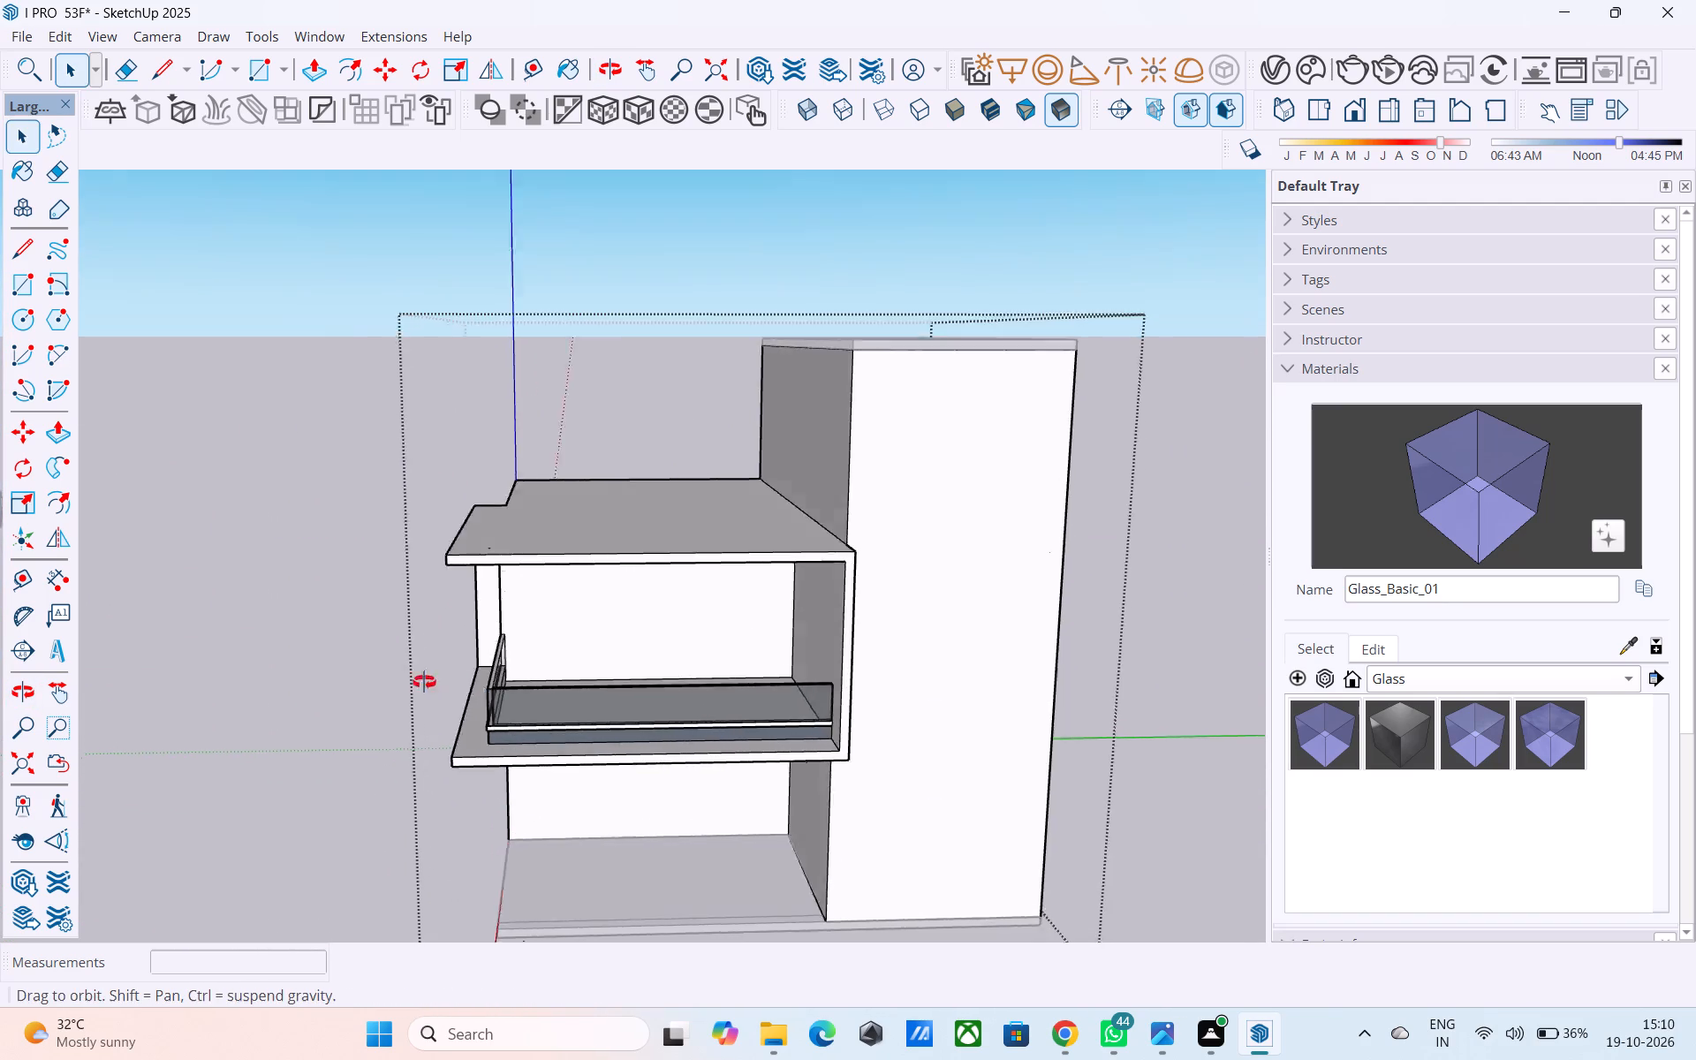
middle_click_drag(424, 682, 225, 706)
middle_click_drag(473, 773, 759, 748)
scroll(577, 786, "up", 3)
middle_click_drag(486, 739, 667, 701)
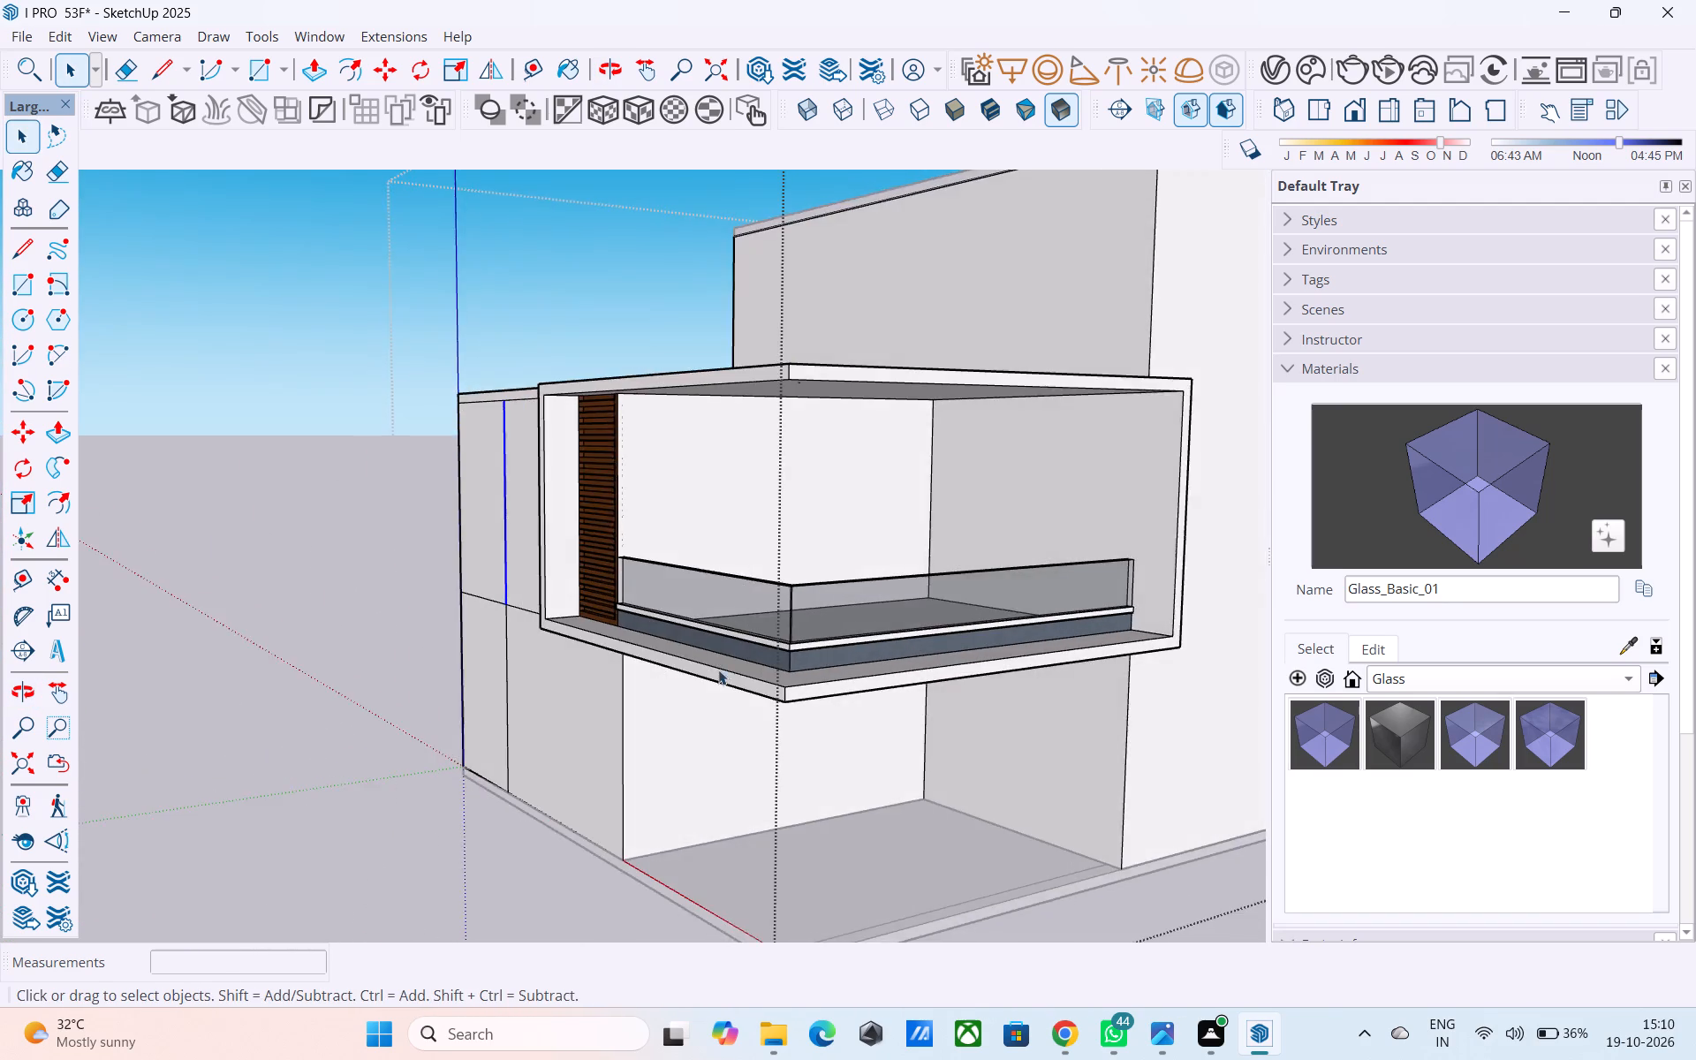
scroll(738, 663, "up", 9)
scroll(571, 626, "down", 7)
middle_click_drag(676, 604, 579, 792)
scroll(469, 702, "down", 5)
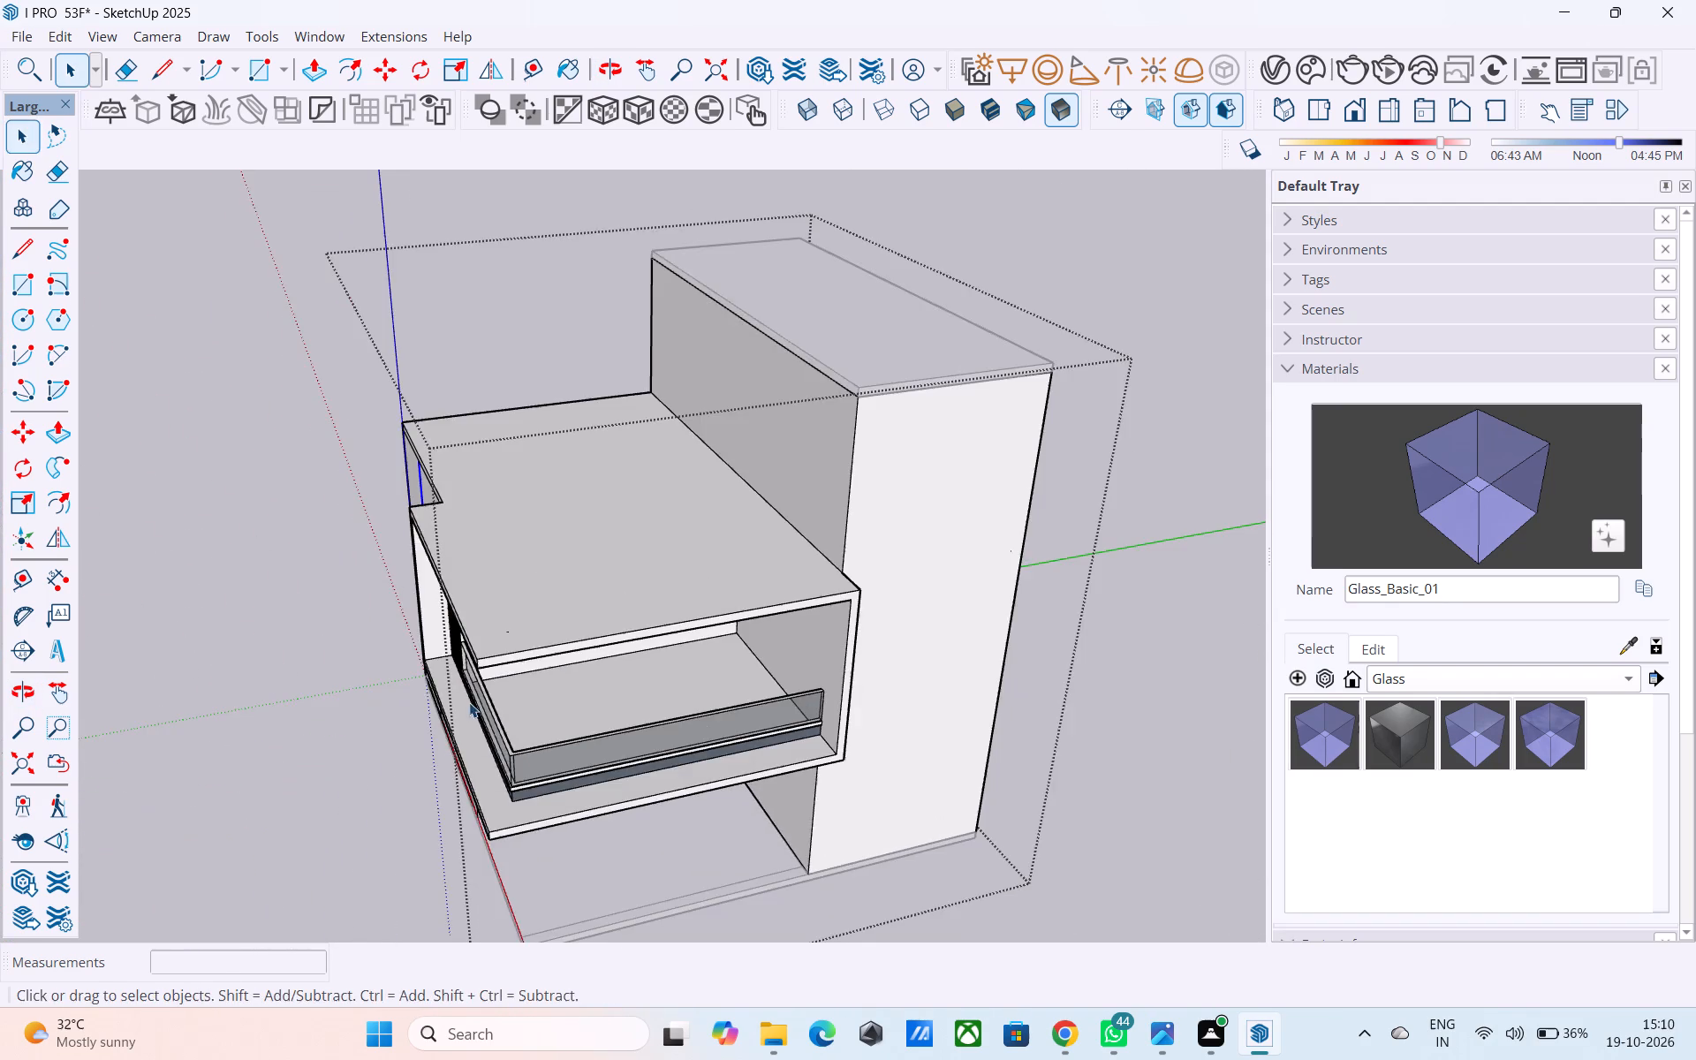
middle_click_drag(614, 652, 658, 607)
scroll(882, 556, "up", 3)
middle_click_drag(878, 569, 872, 556)
scroll(872, 554, "up", 8)
left_click(876, 532)
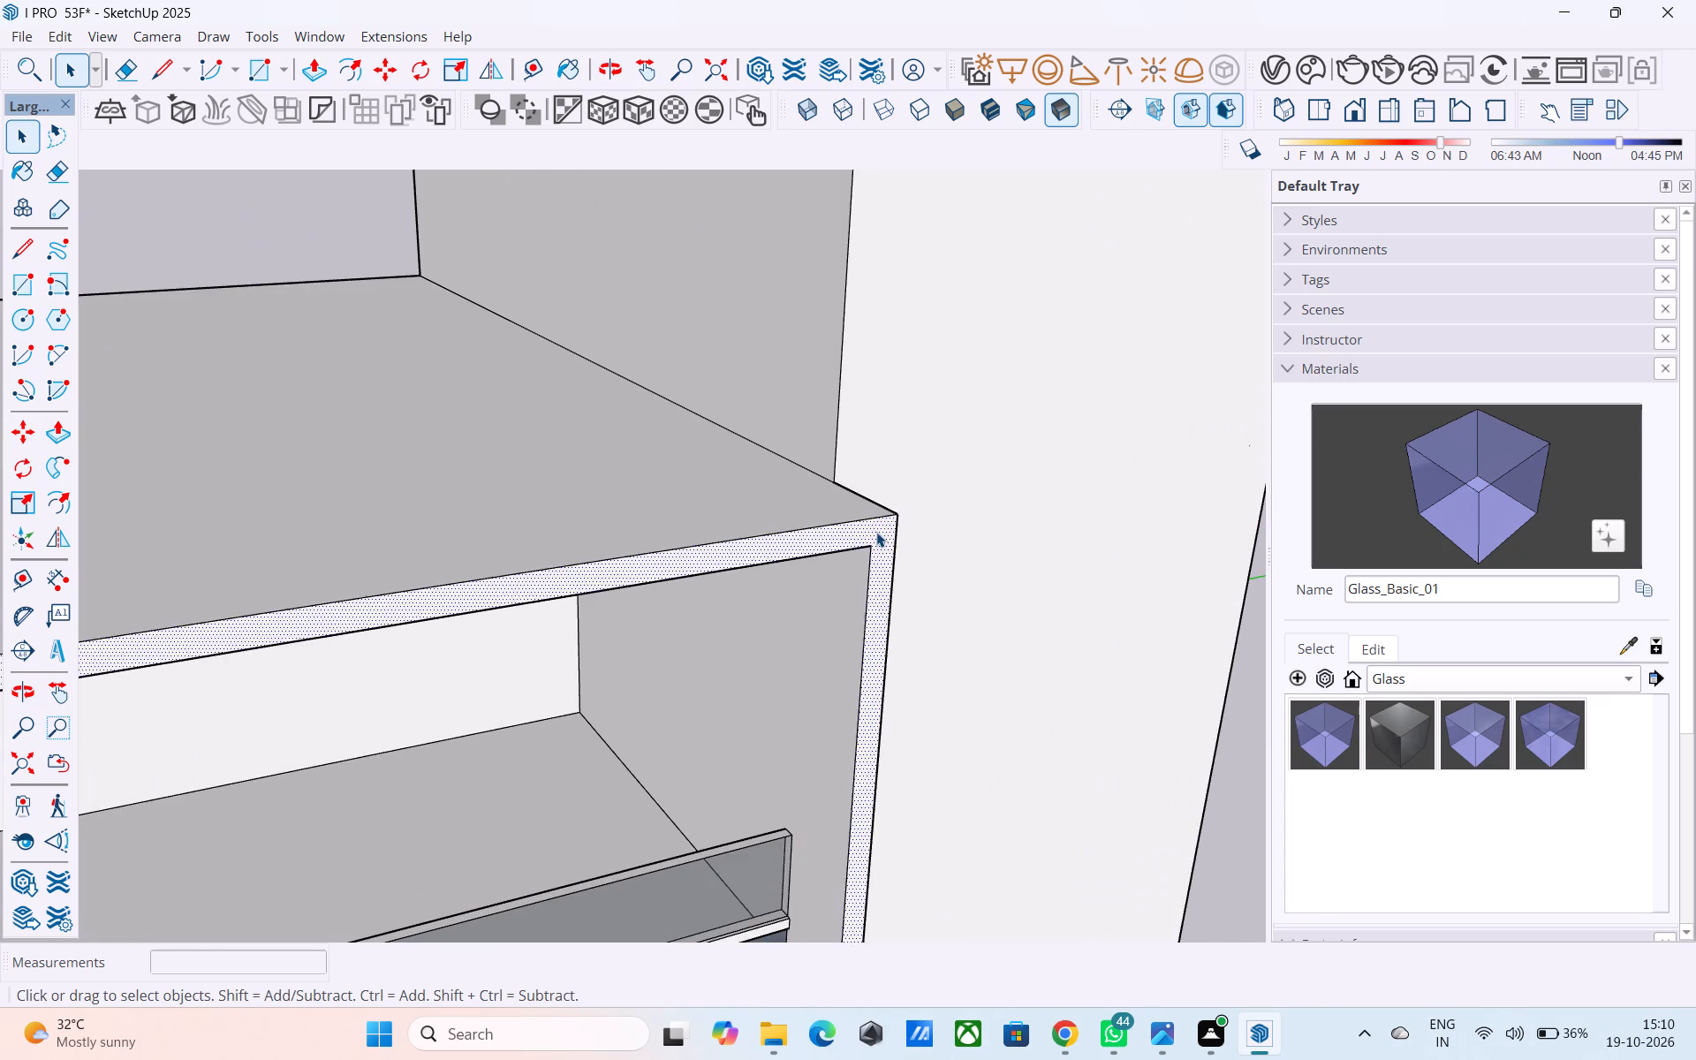
Offset the tall end wall's outline inward on its face, trying 1' and 2' and settling on 2.5'.
scroll(876, 532, "down", 6)
middle_click_drag(257, 661, 731, 626)
scroll(670, 536, "down", 4)
middle_click_drag(627, 539, 410, 526)
middle_click_drag(989, 526, 442, 545)
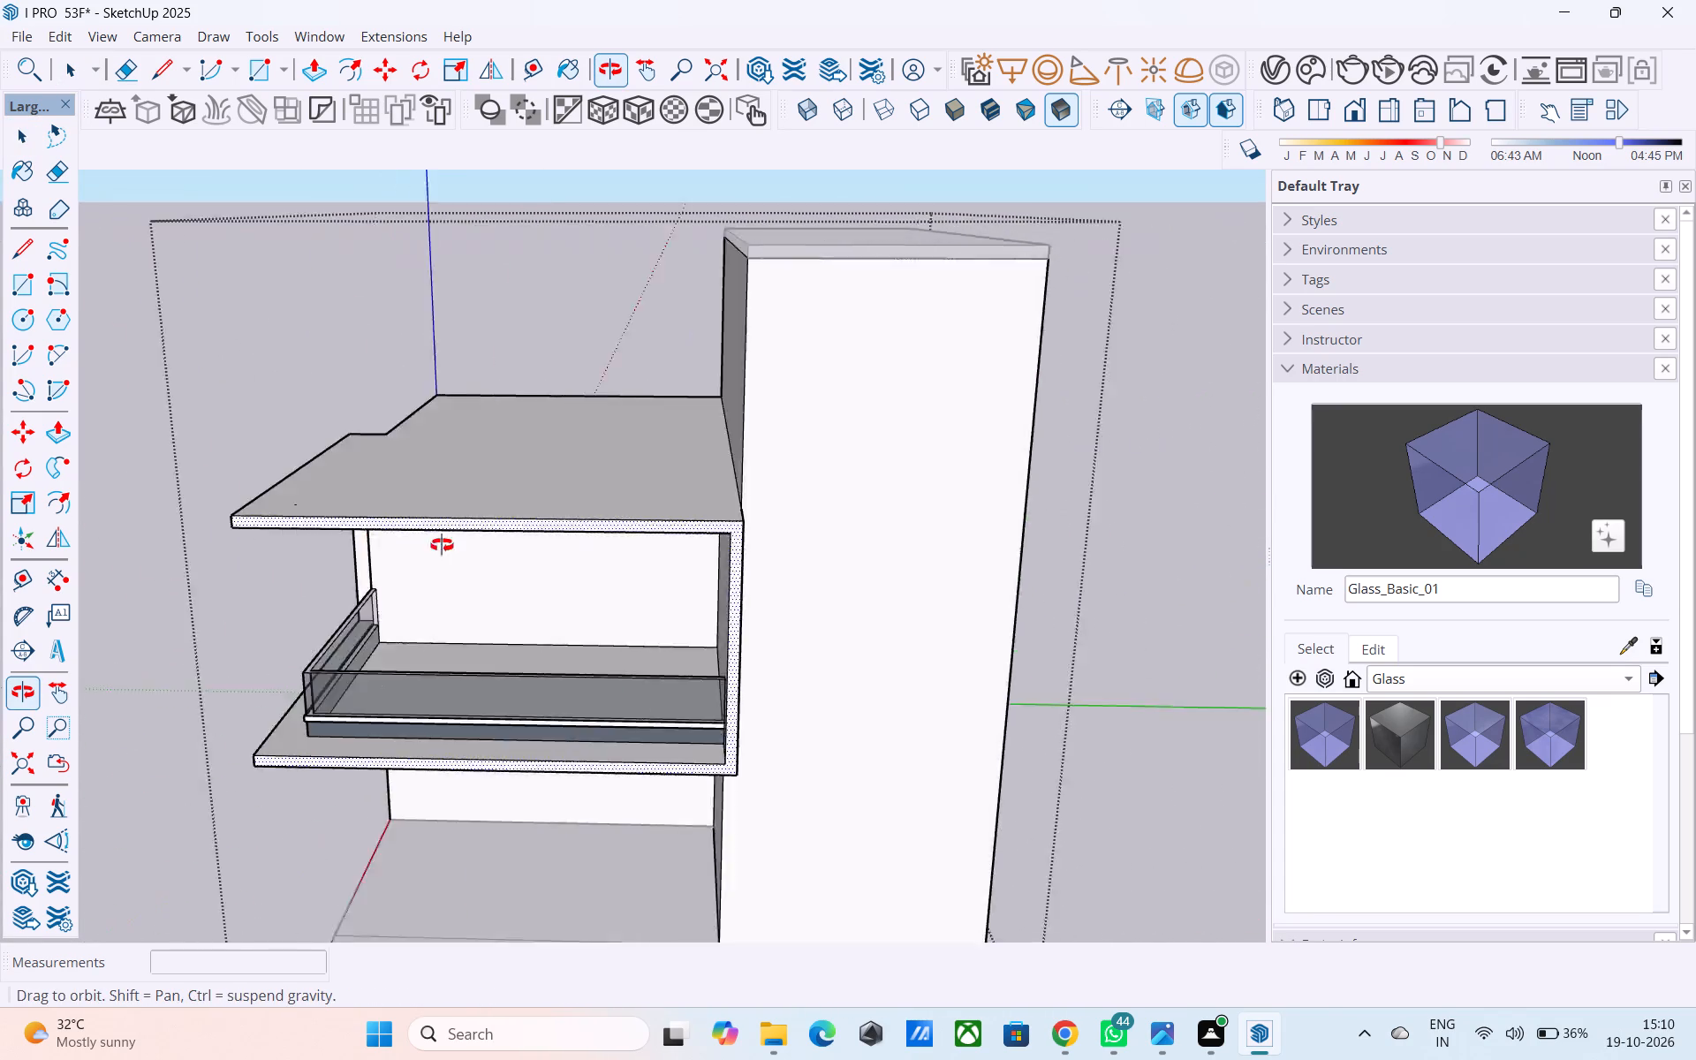
middle_click_drag(442, 545, 261, 552)
left_click(479, 516)
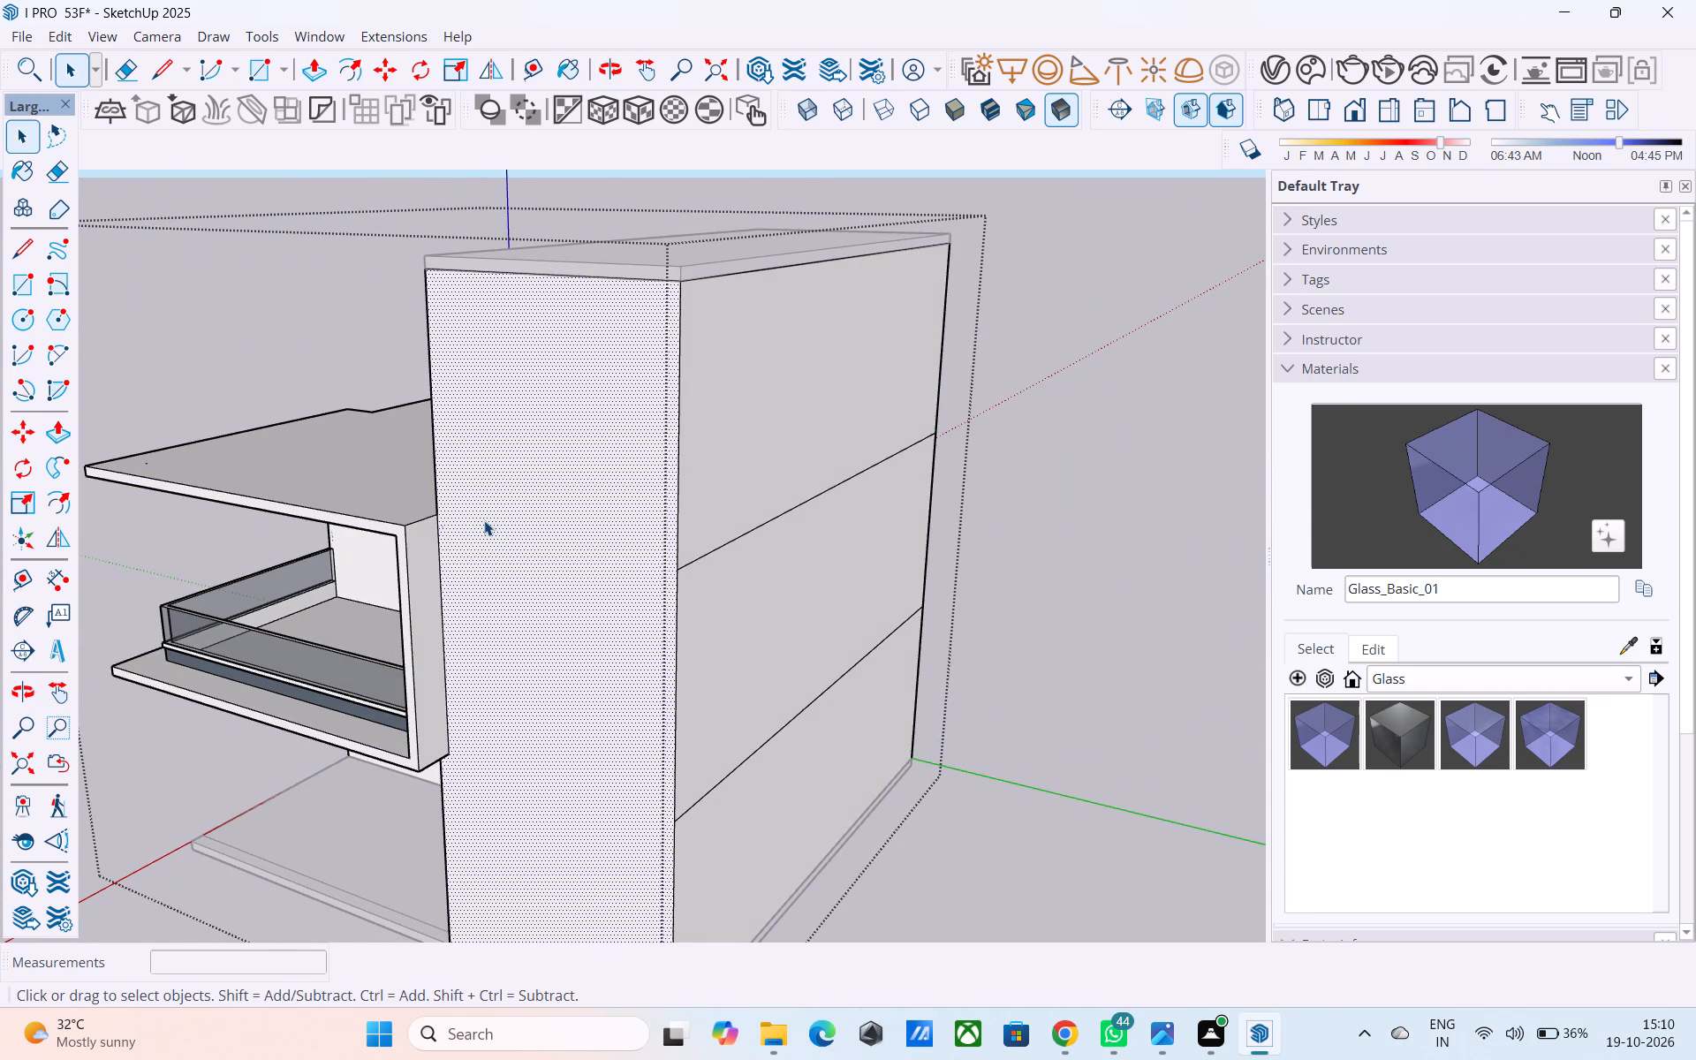
key("f")
left_click(479, 494)
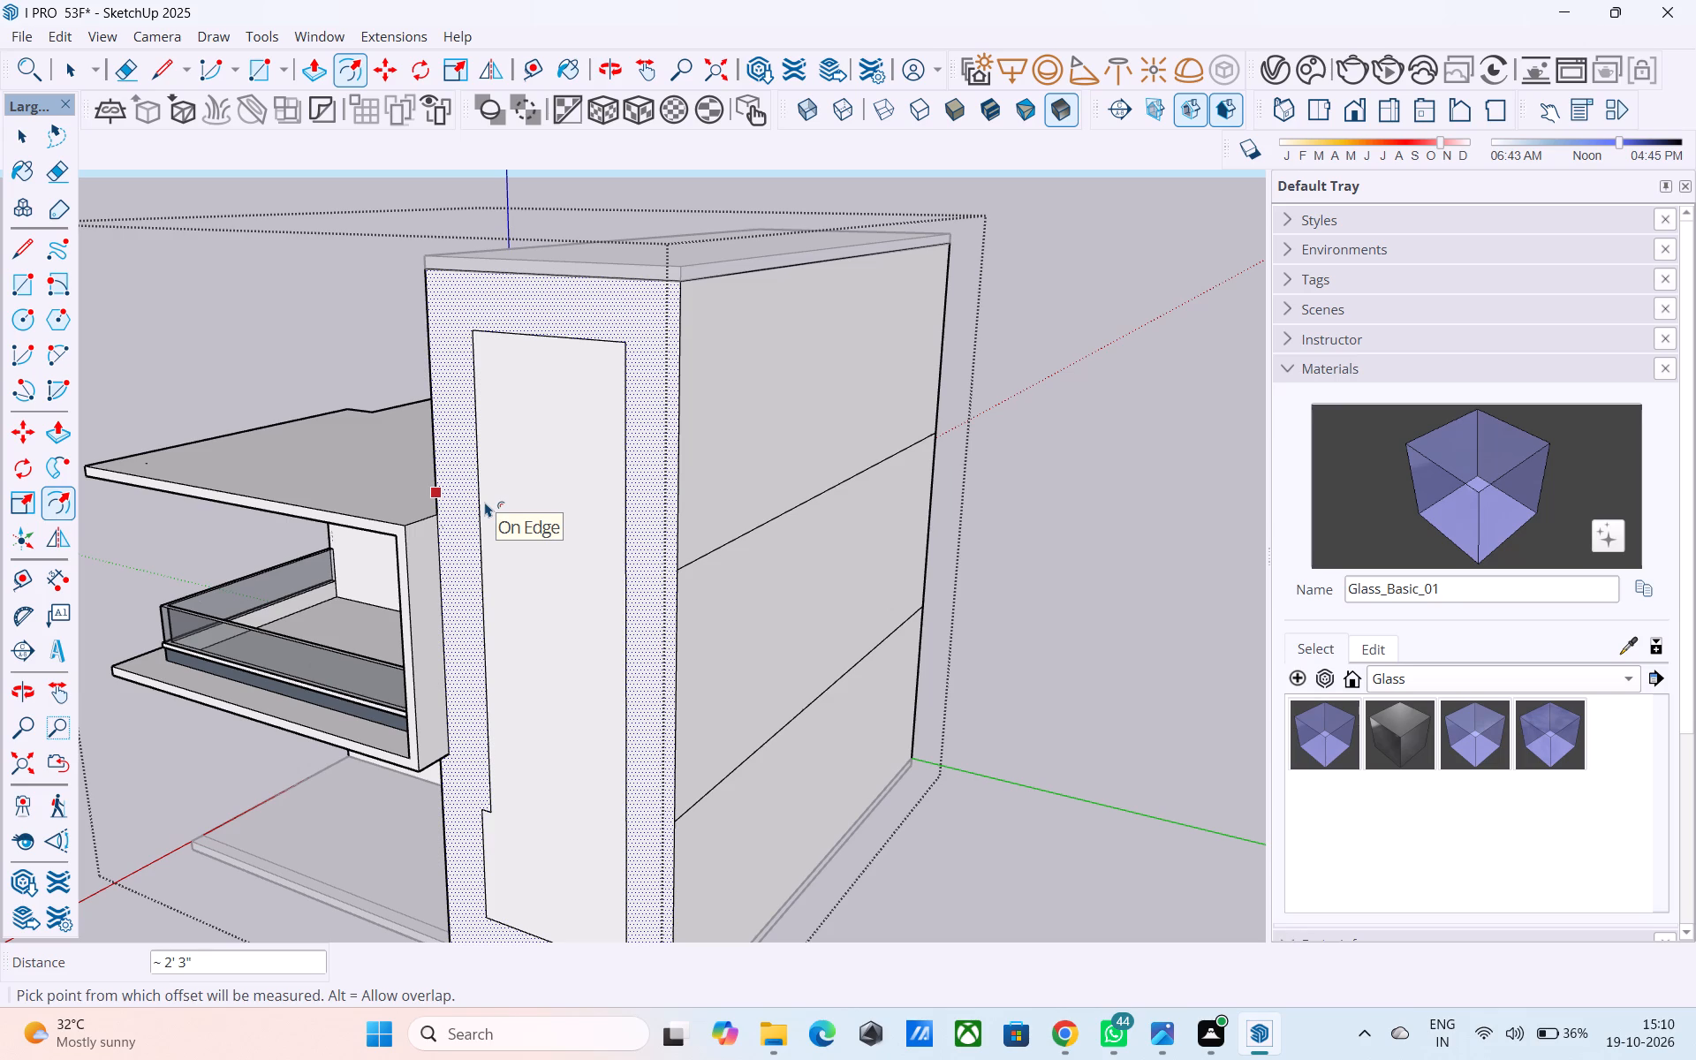
type("1'")
key("Return")
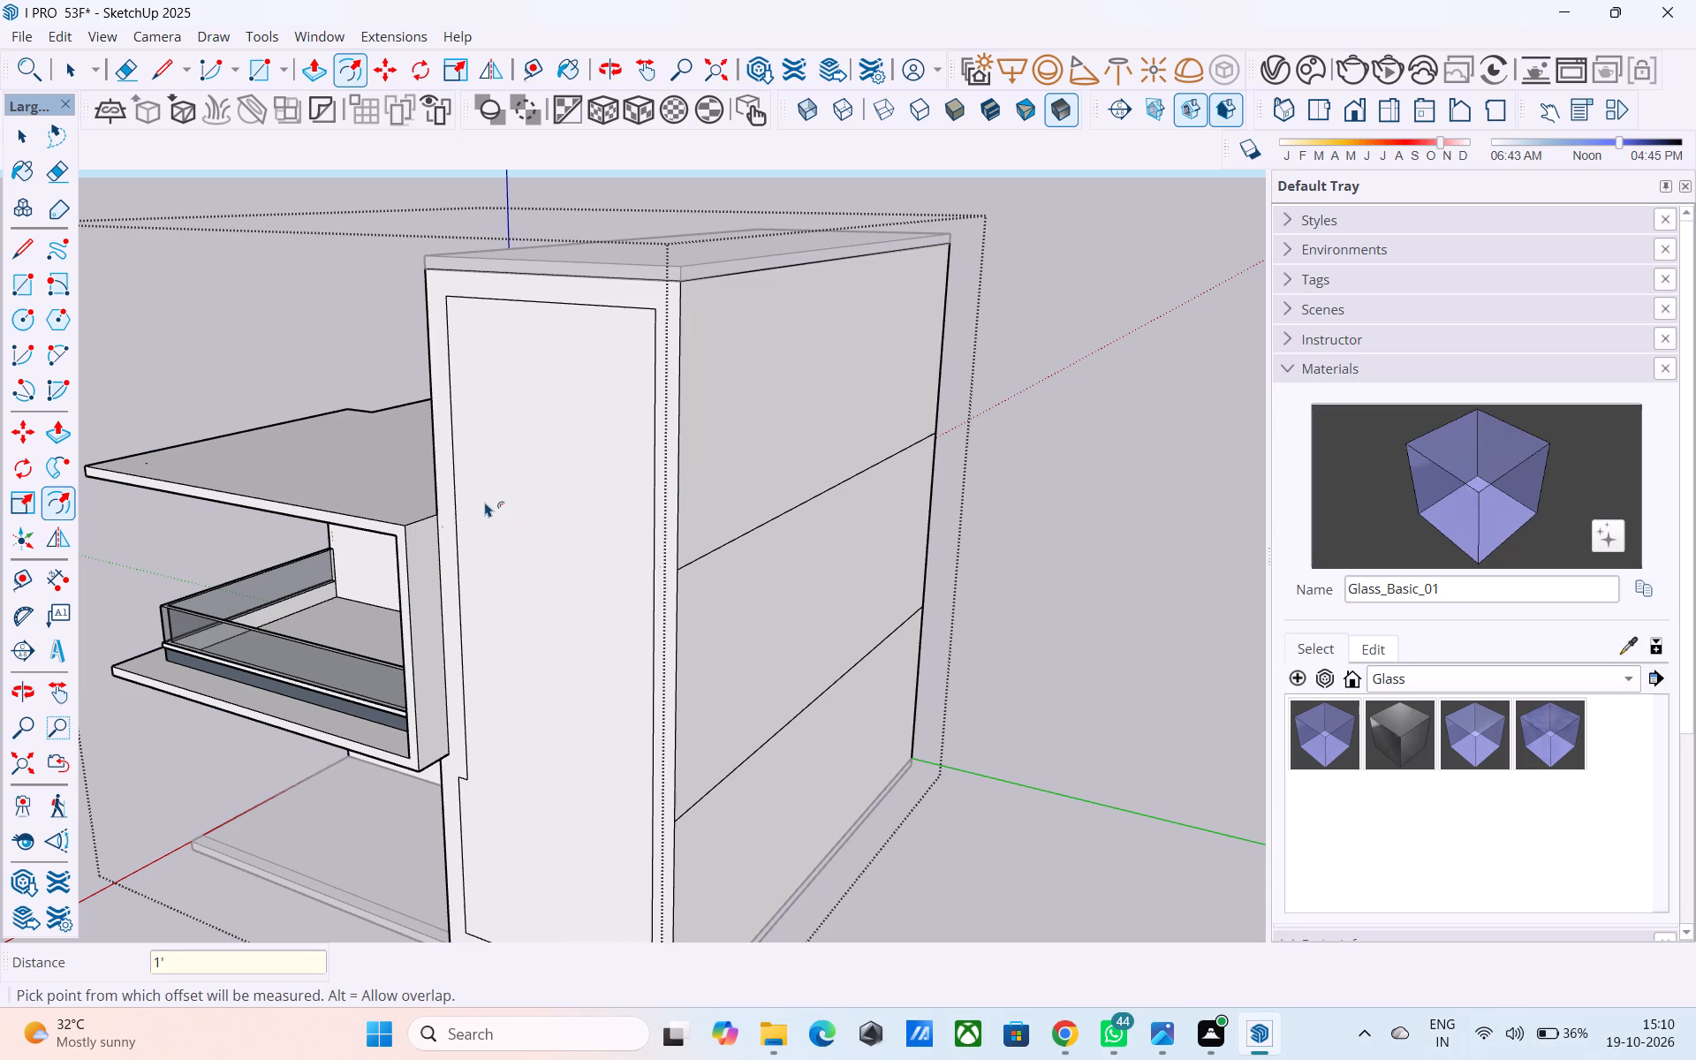
type("2'")
key("Return")
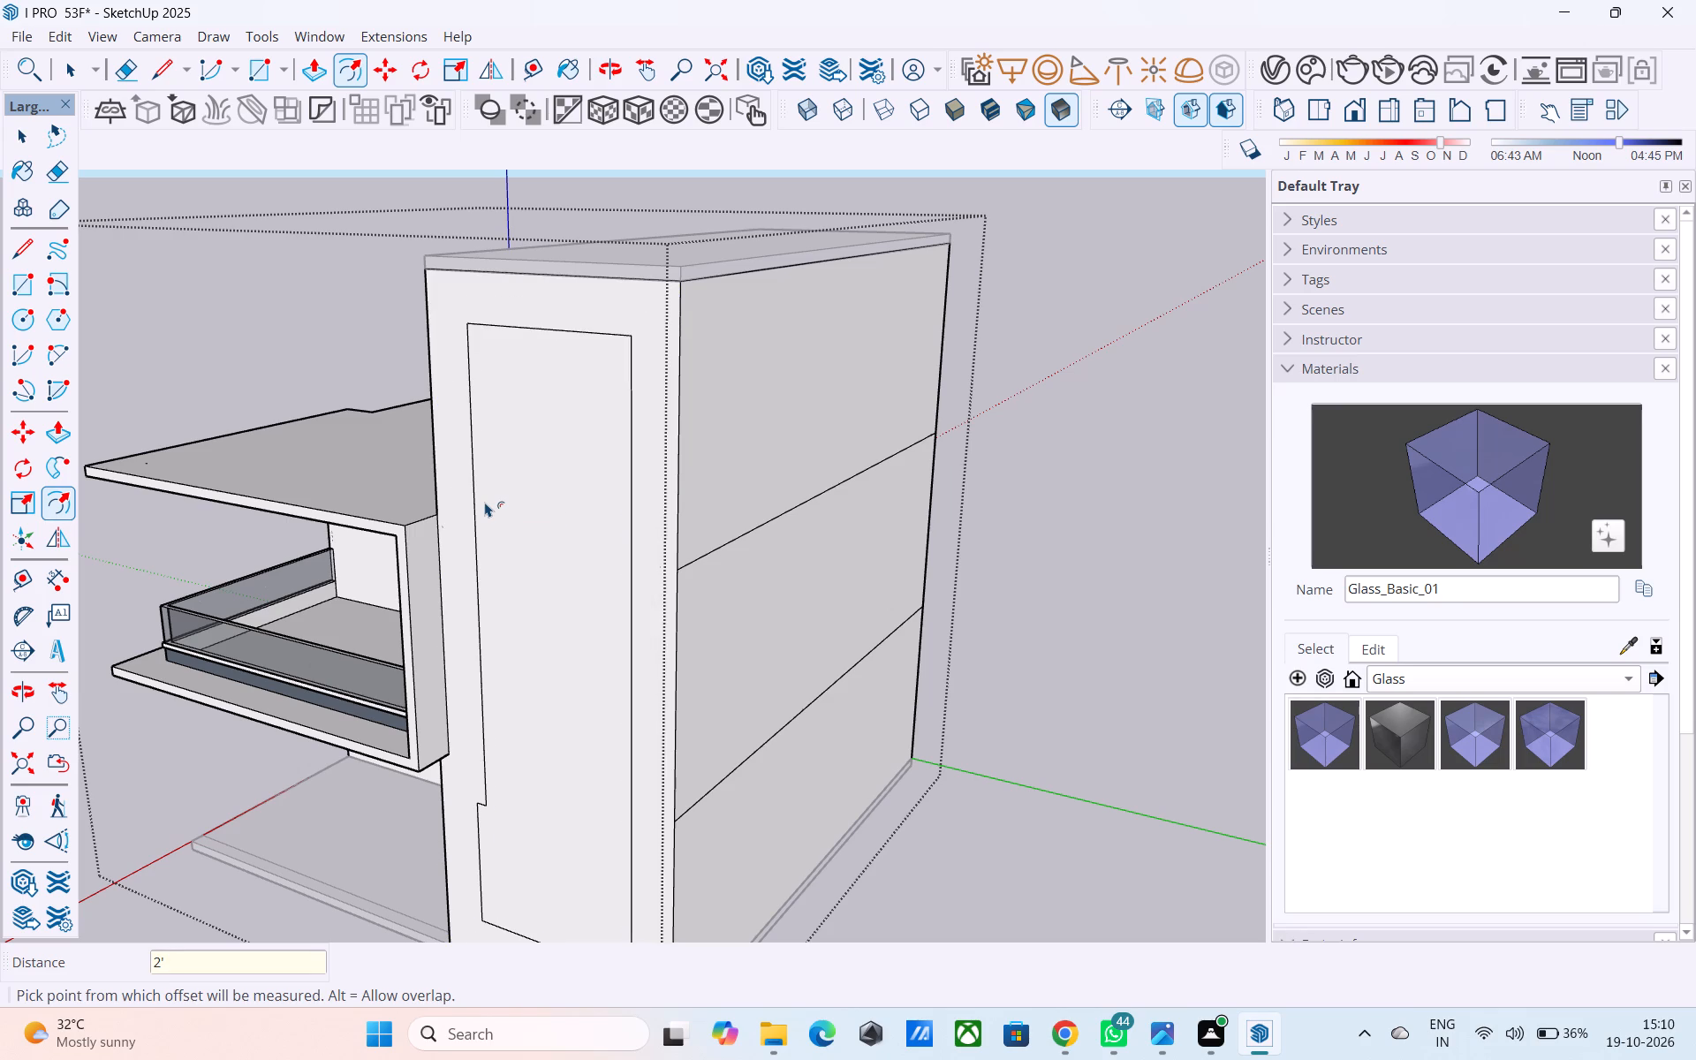
type("2.5'")
key("Return")
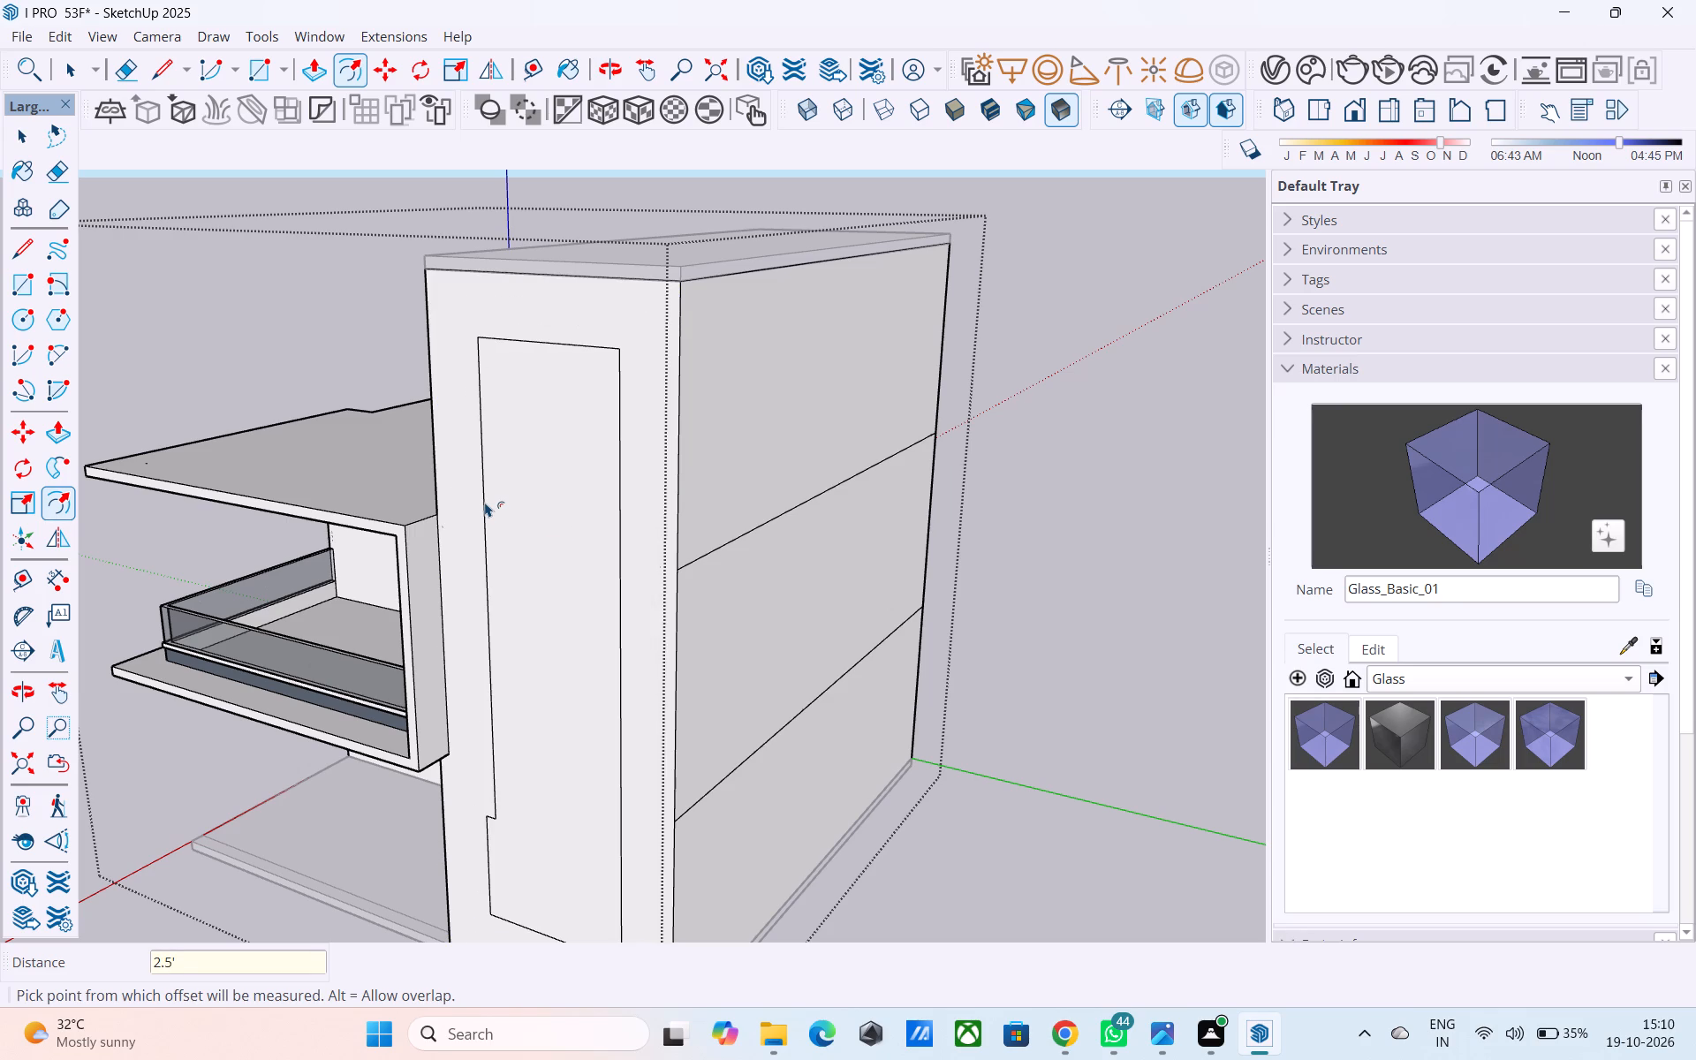
key("space")
Draw a 21' vertical line up from the inset outline's notch corner and close it with a 6" line to the outline's top corner.
scroll(504, 413, "down", 6)
middle_click_drag(509, 428, 640, 384)
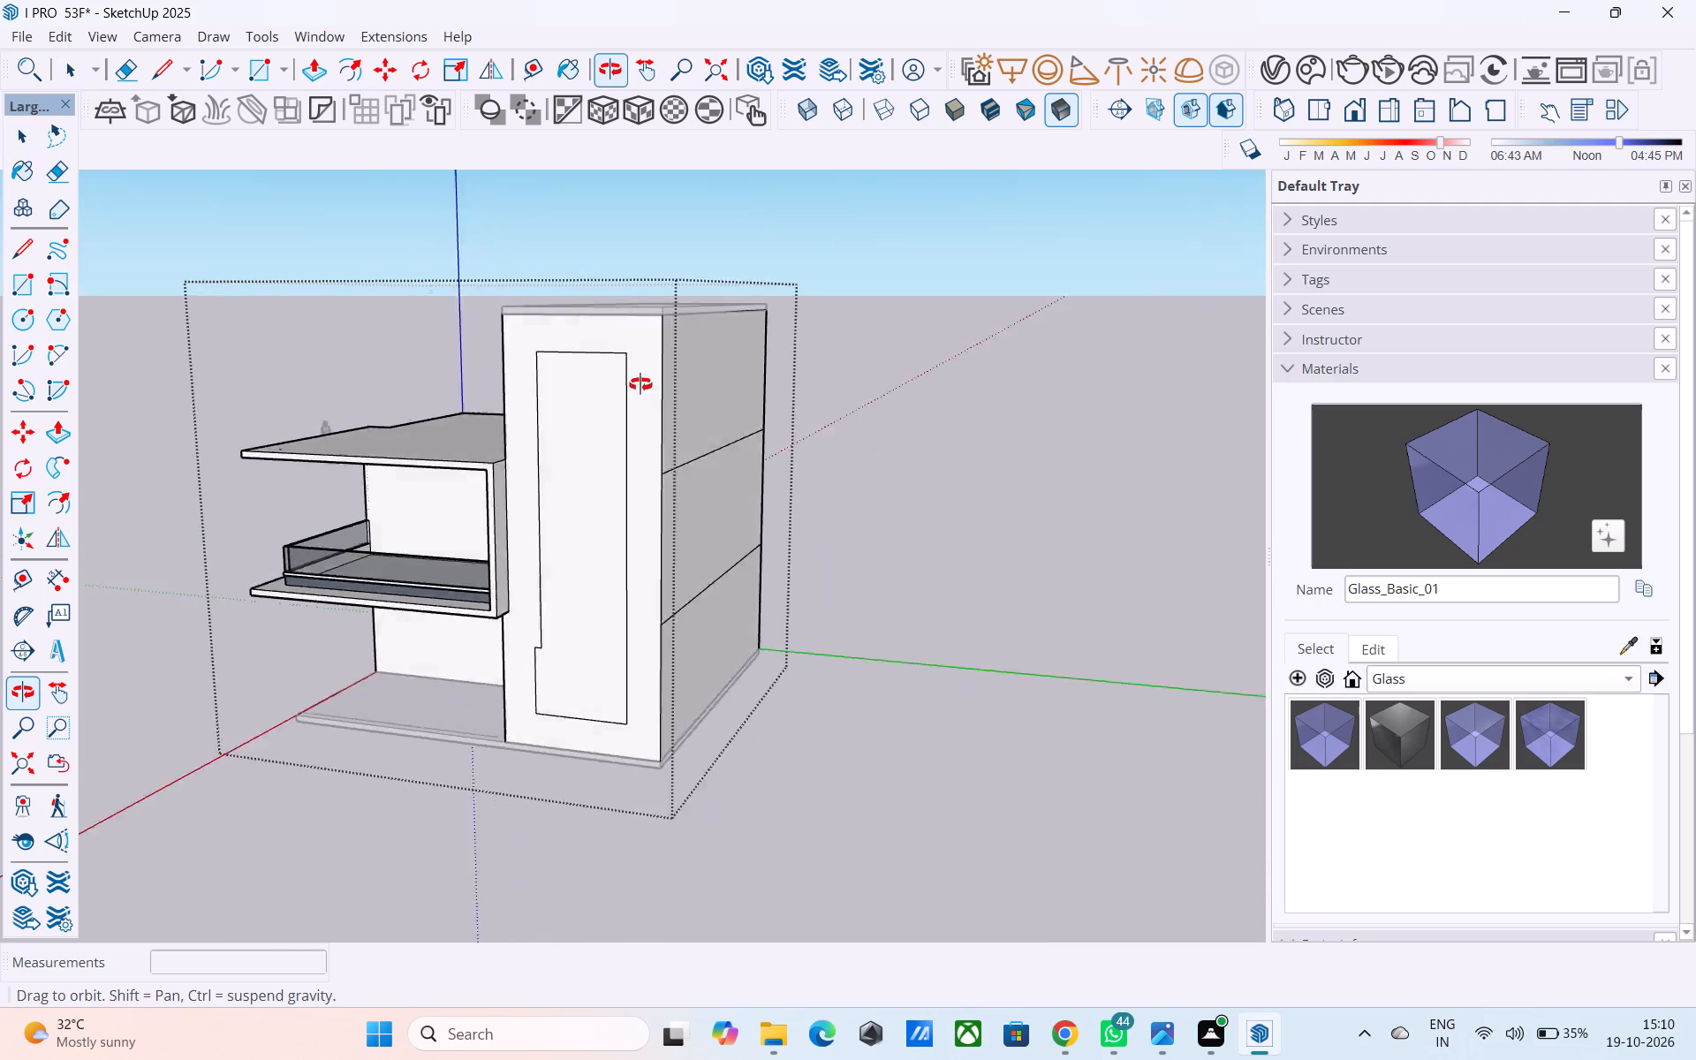
middle_click_drag(640, 384, 1109, 405)
scroll(1109, 405, "up", 2)
middle_click_drag(1109, 404, 757, 447)
scroll(1078, 410, "up", 1)
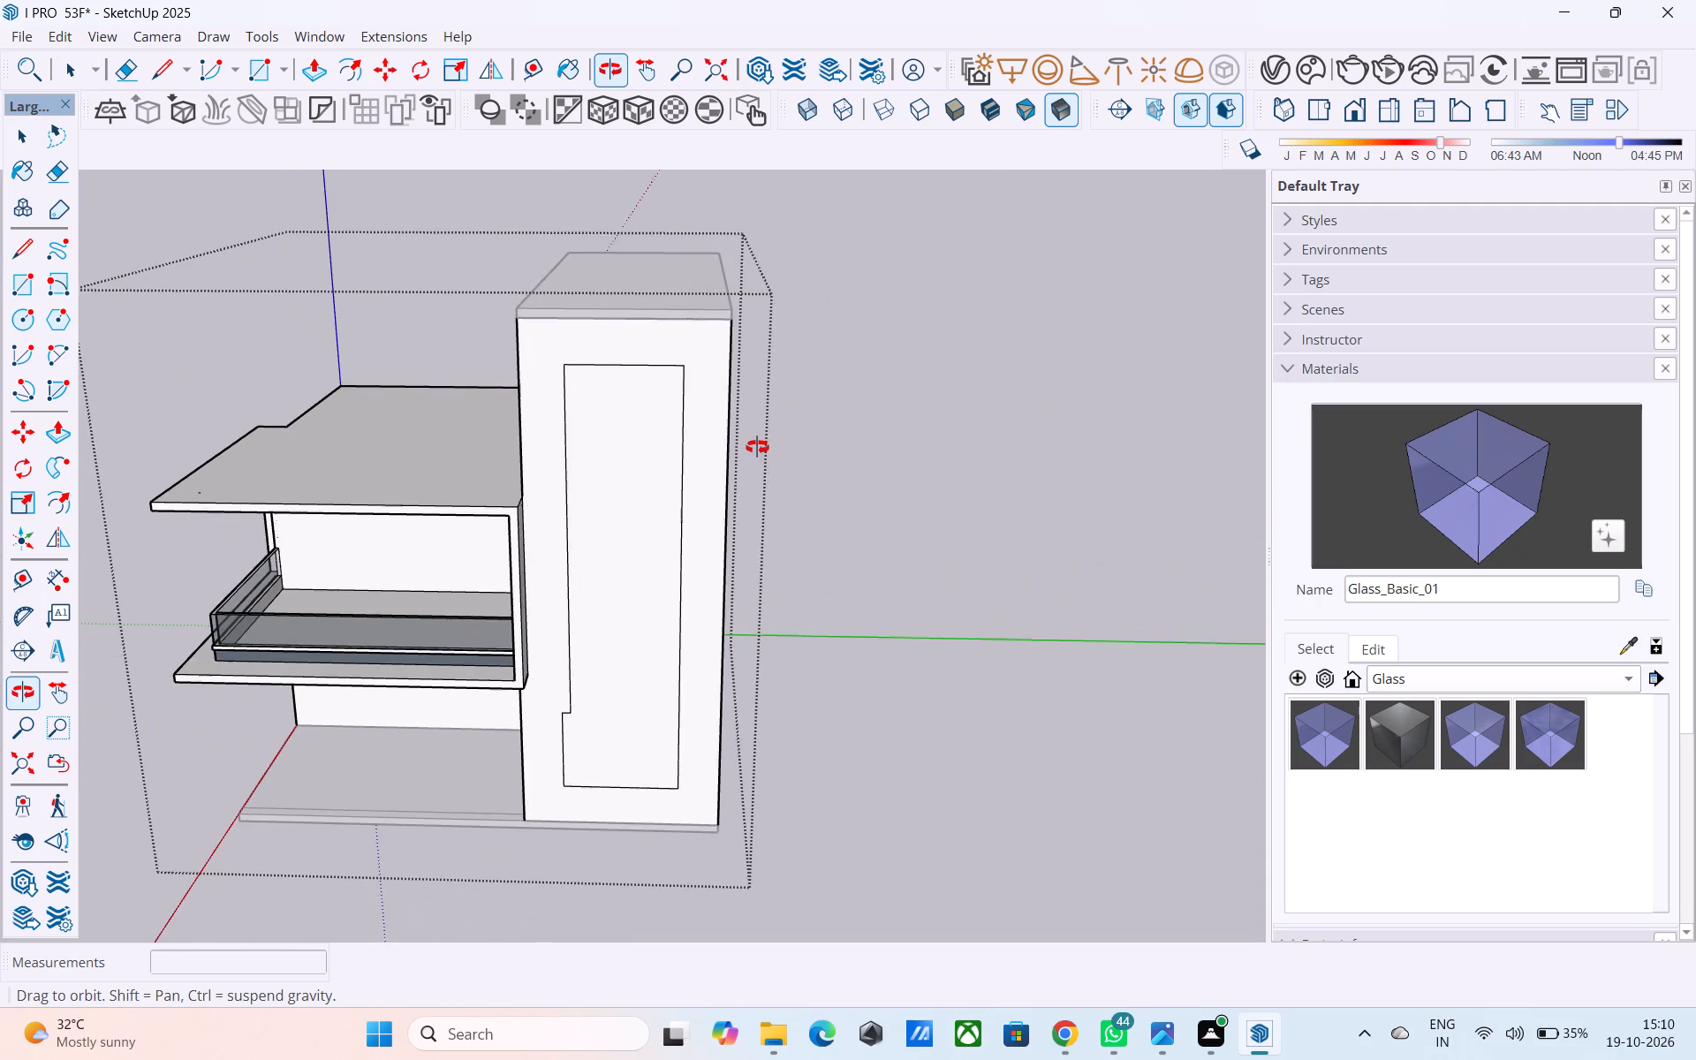
middle_click_drag(757, 447, 752, 447)
key("l")
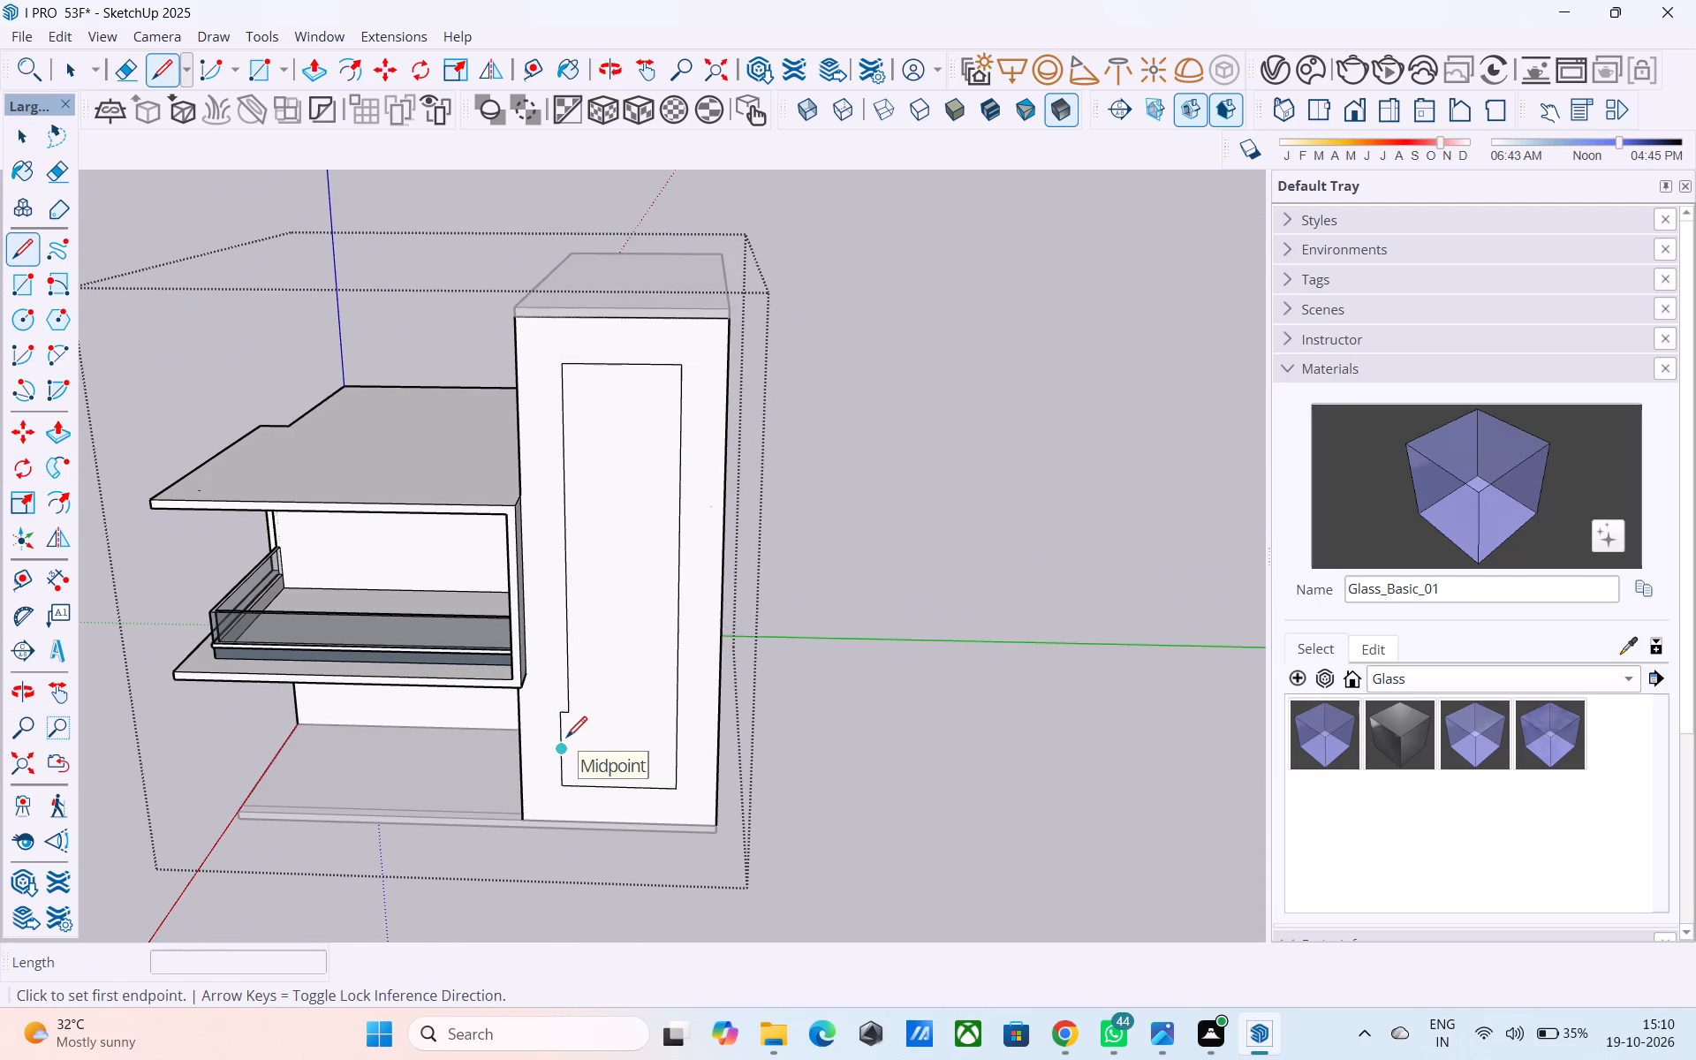
scroll(569, 694, "up", 4)
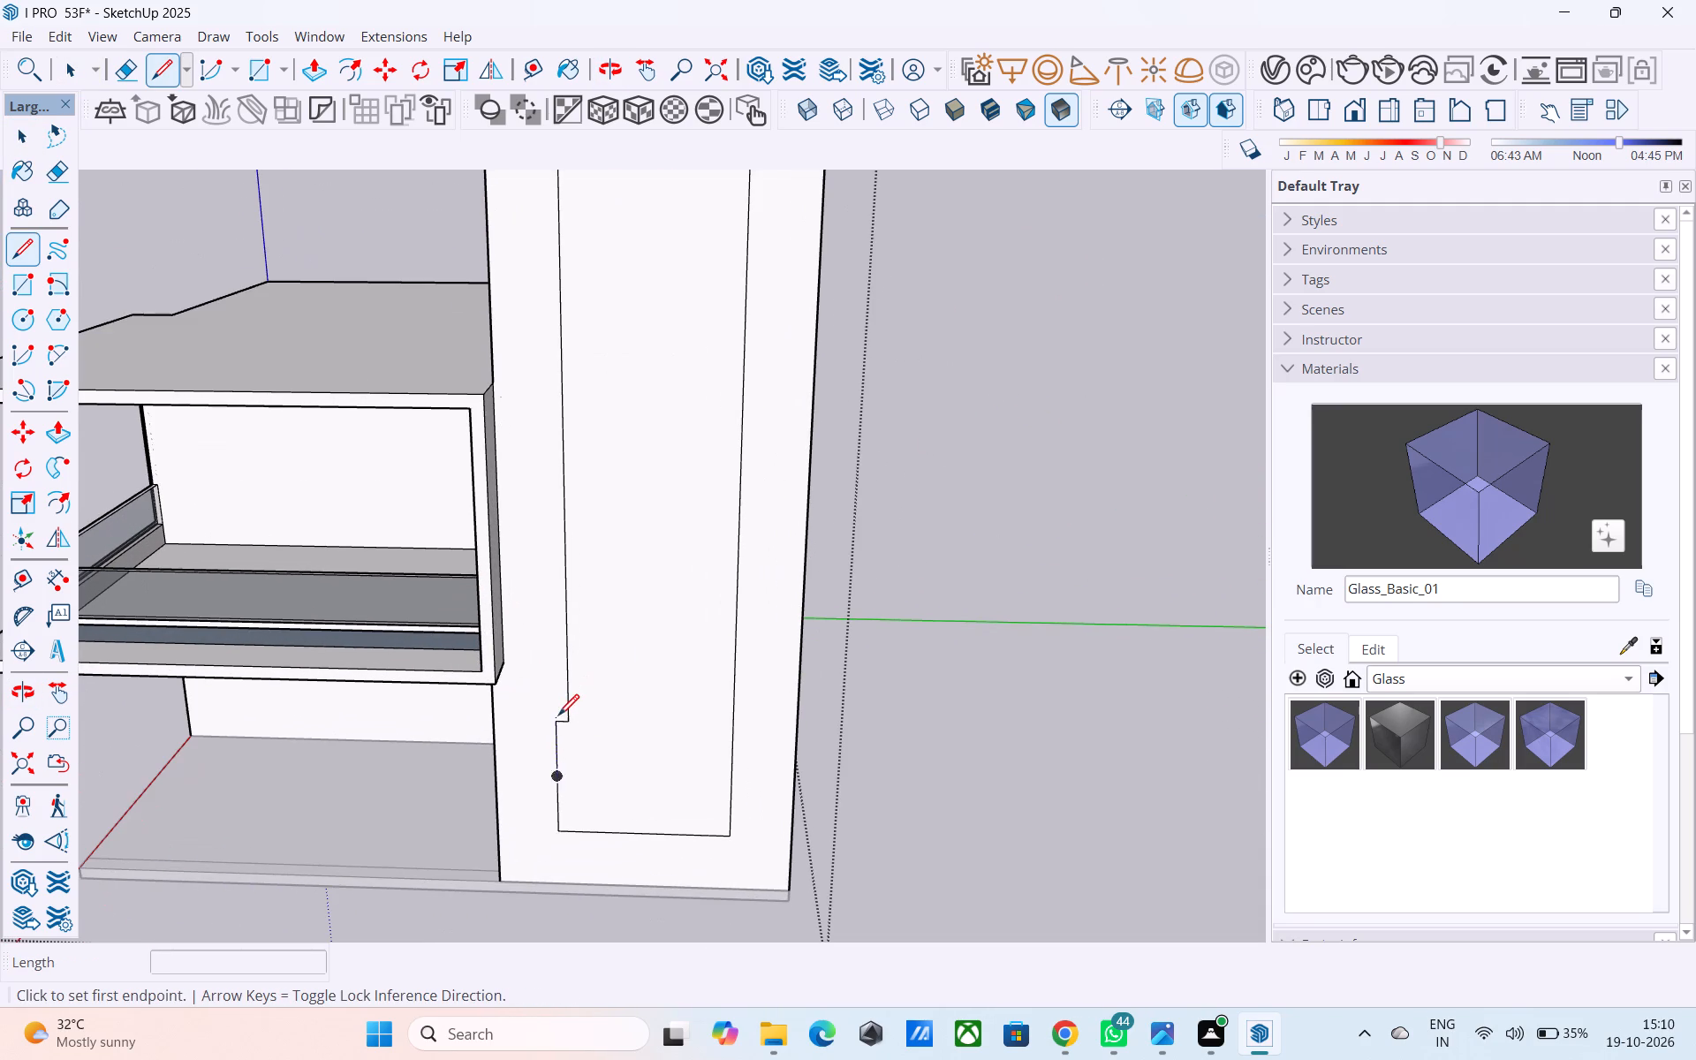
left_click(556, 716)
scroll(556, 716, "down", 6)
scroll(537, 439, "up", 3)
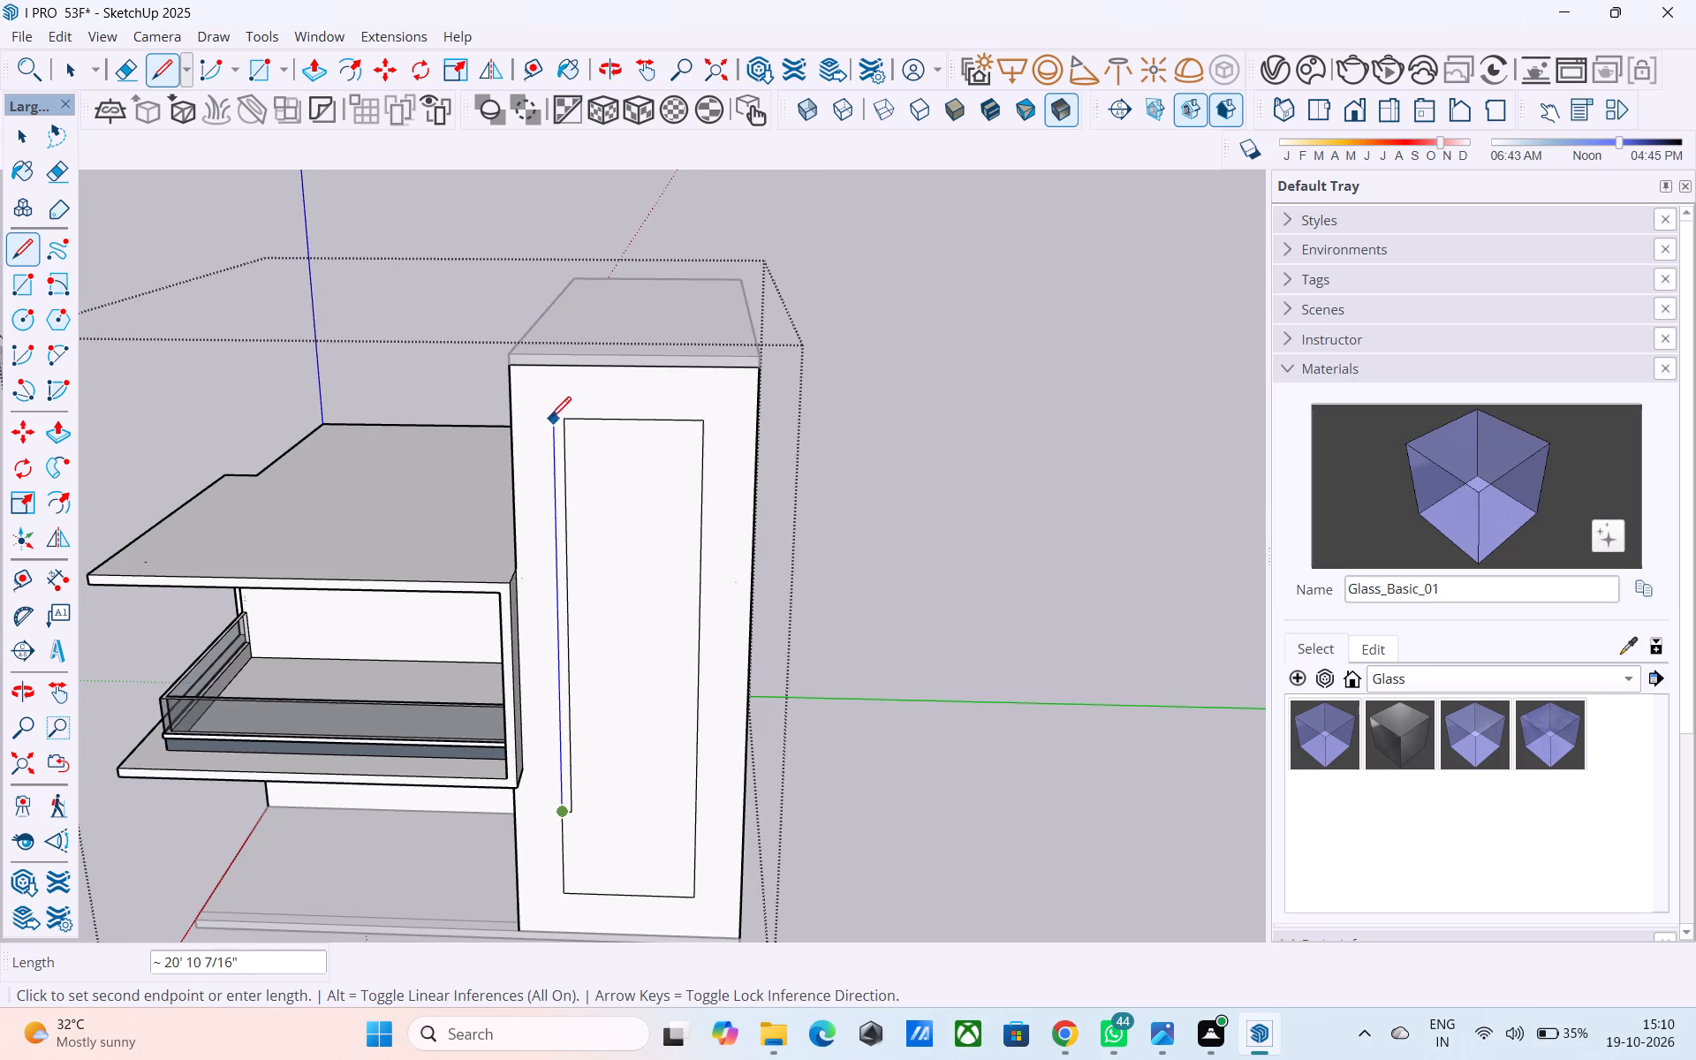
scroll(556, 420, "up", 5)
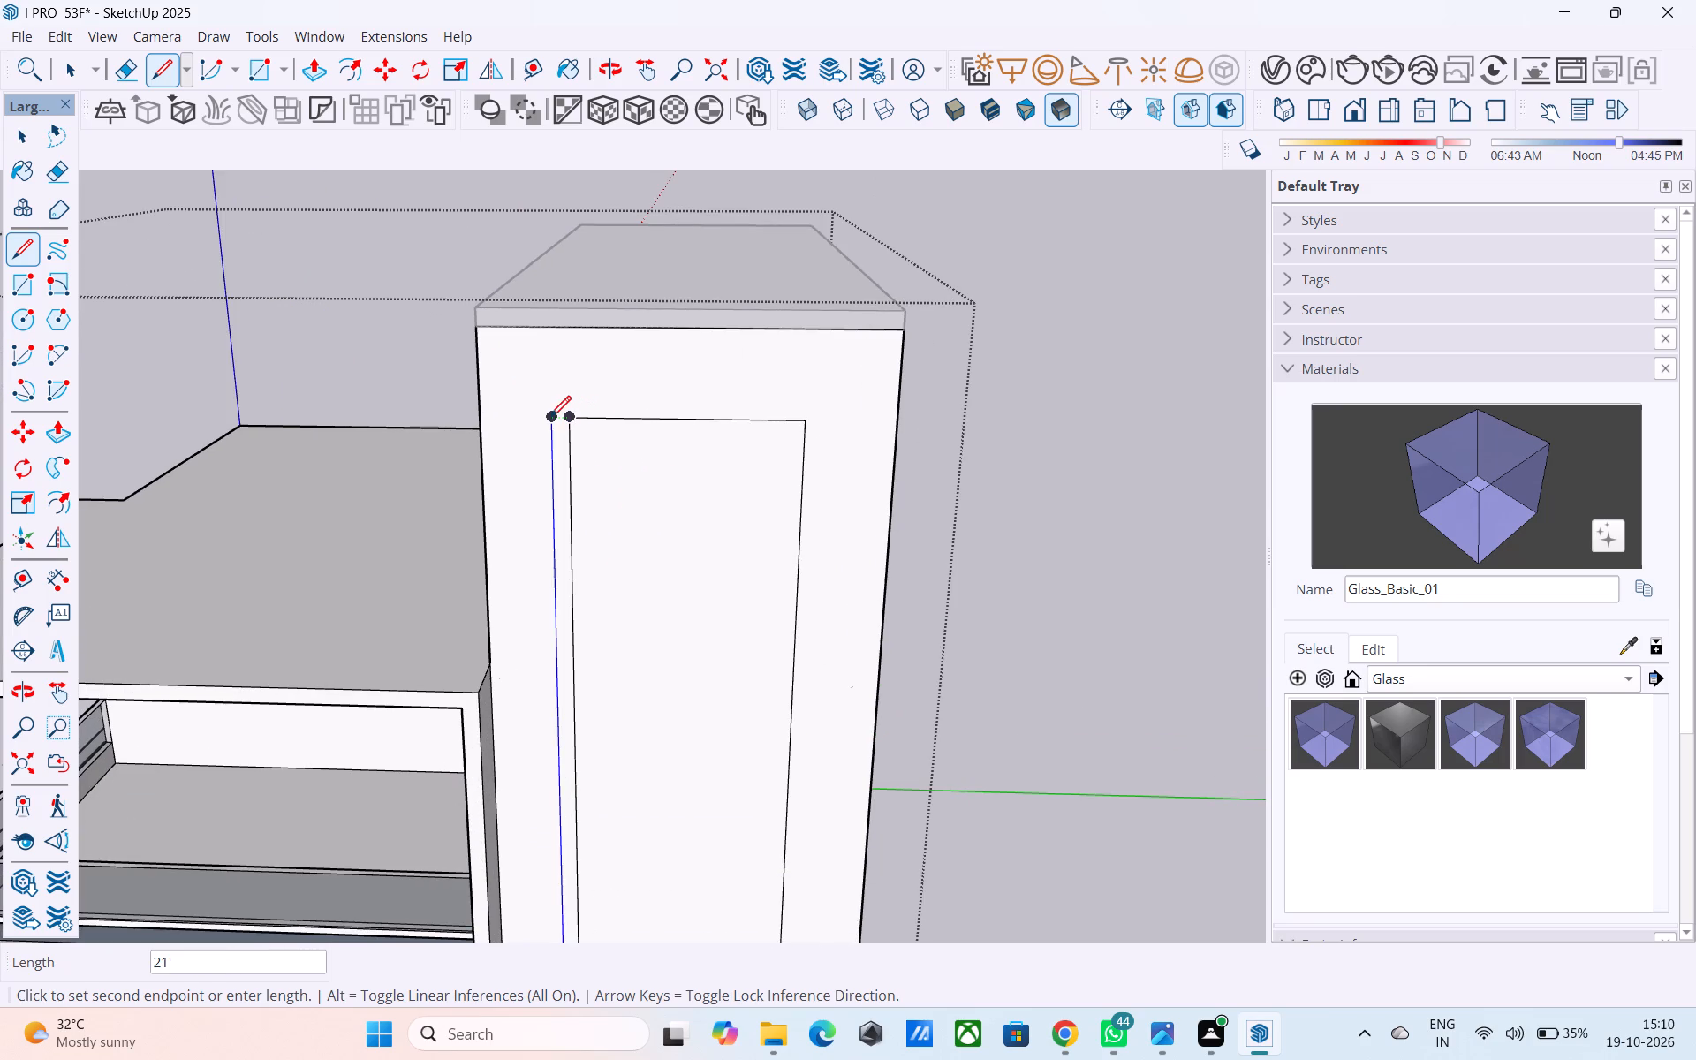
left_click(550, 419)
left_click(567, 420)
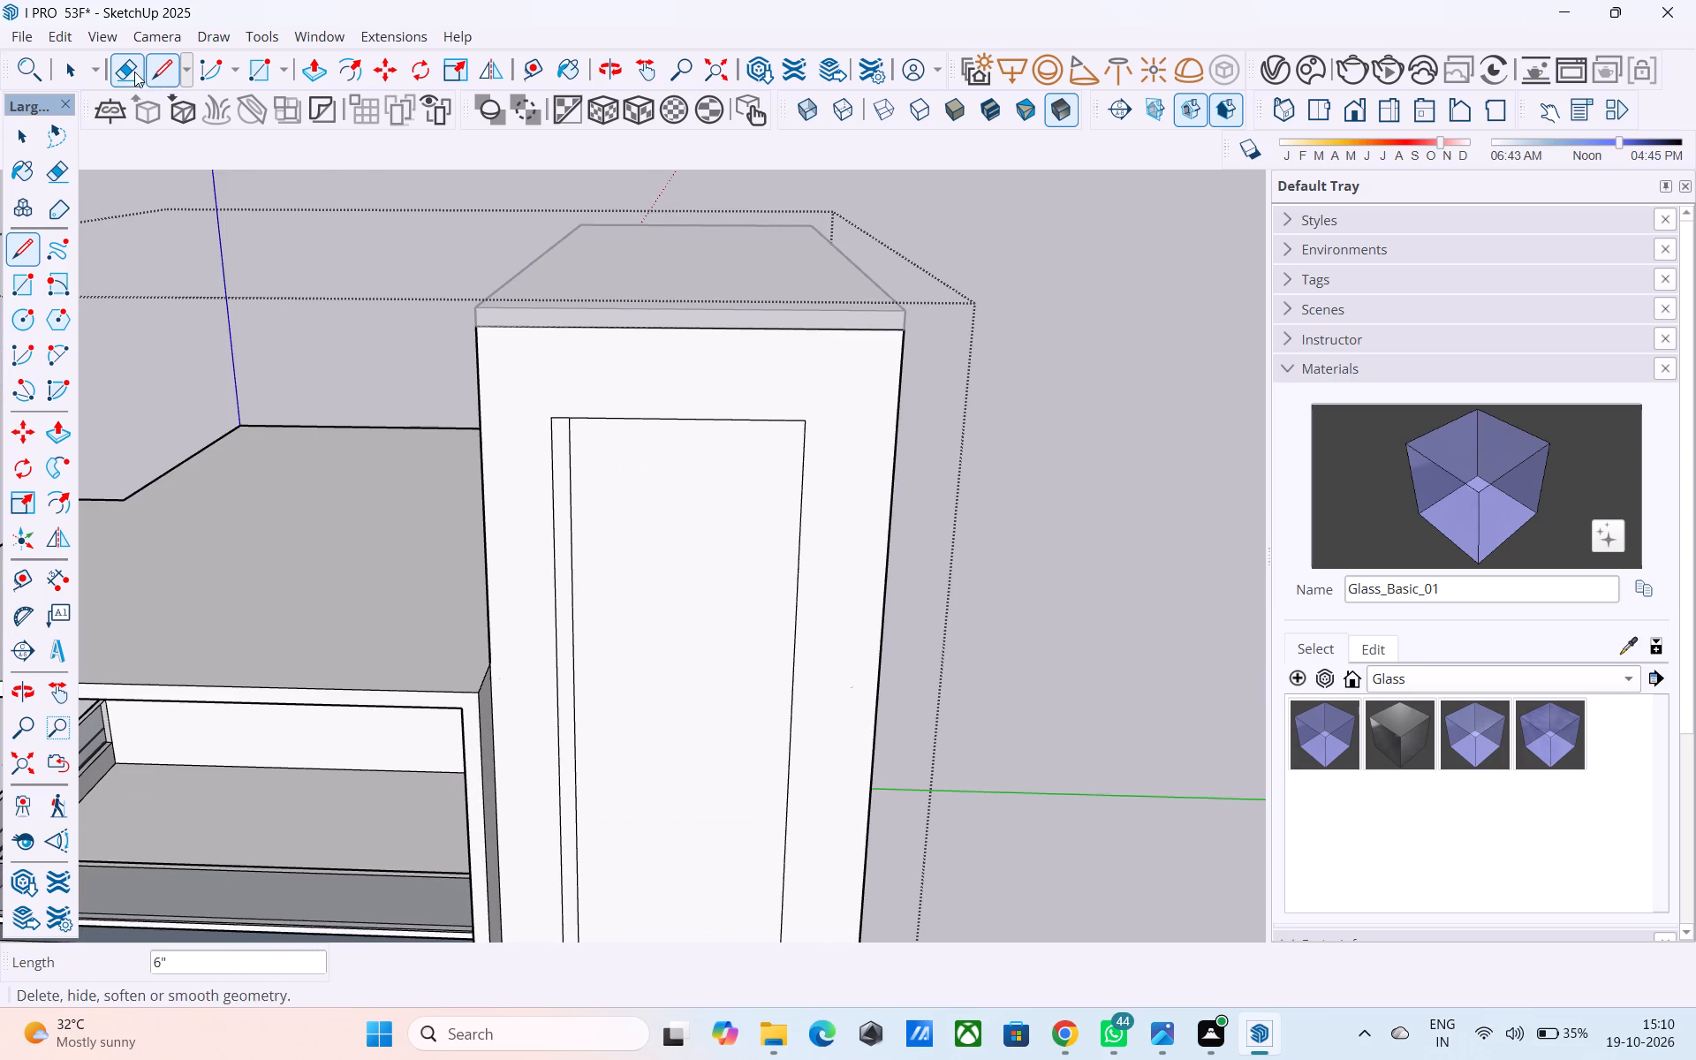
Erase the stepped inner edge and its leftover pieces so the inset outline on the tall wall is a plain rectangle.
left_click(132, 72)
scroll(607, 542, "up", 4)
left_click_drag(574, 511, 552, 509)
scroll(618, 325, "down", 6)
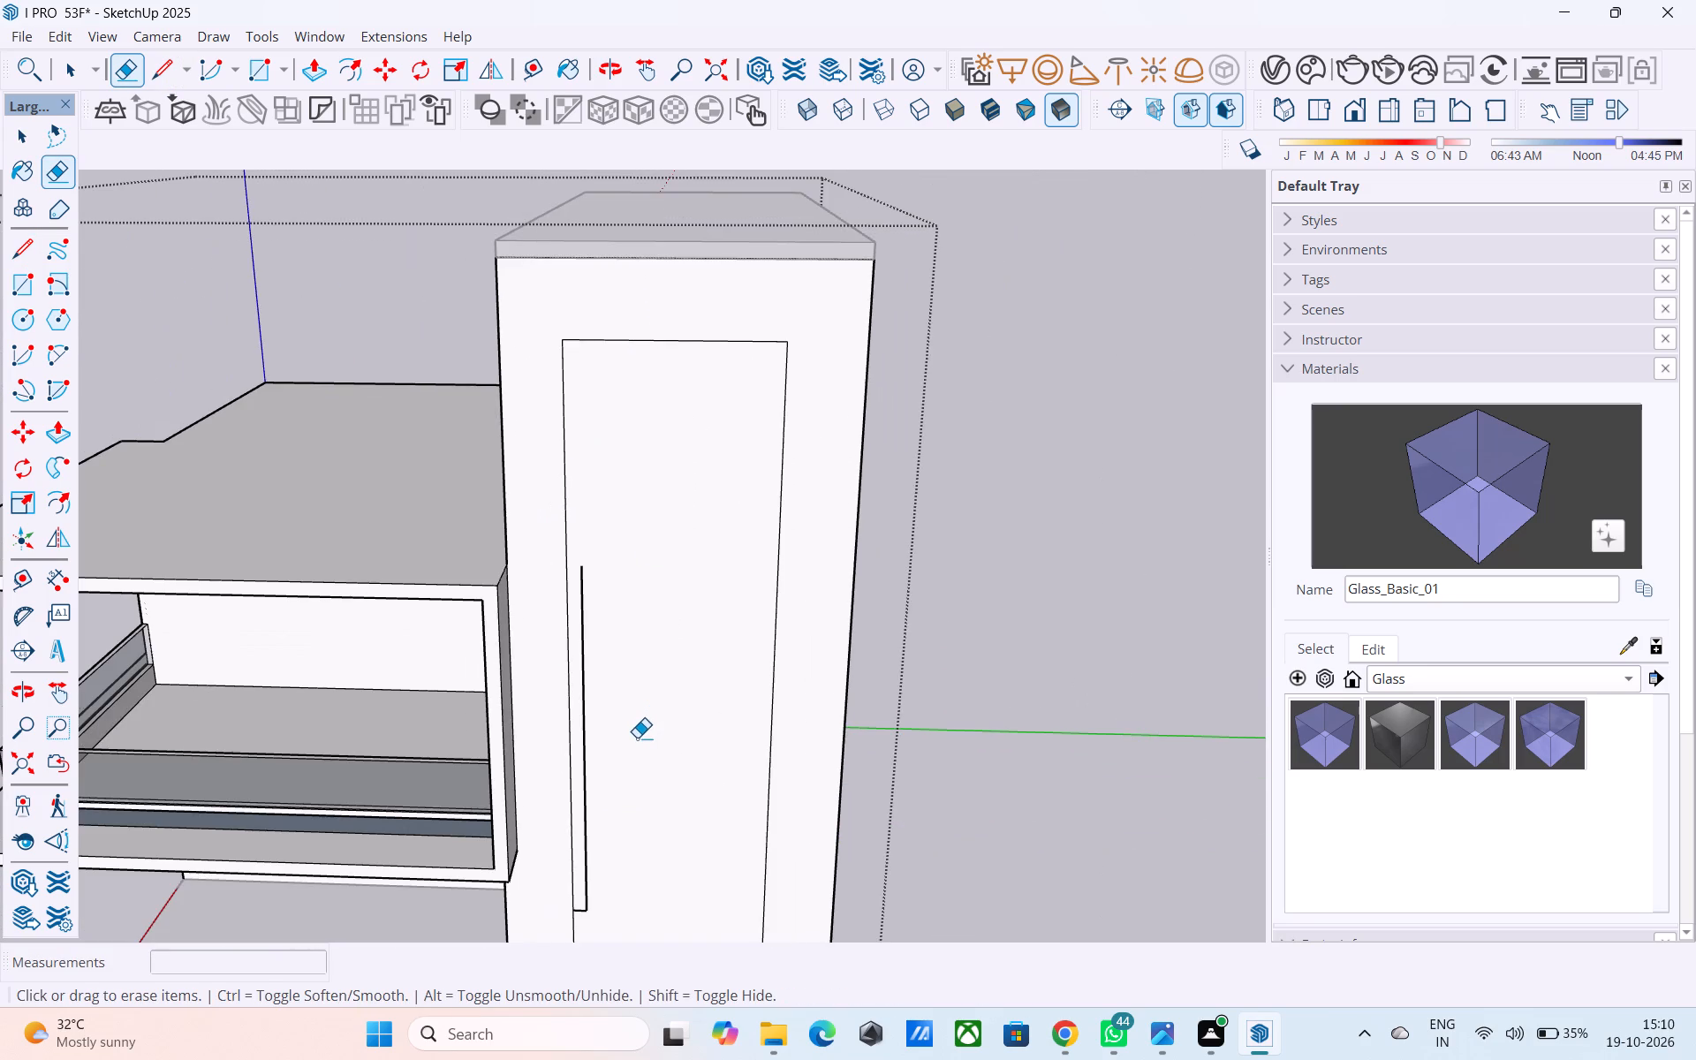
scroll(635, 743, "down", 4)
middle_click_drag(632, 759, 608, 847)
middle_click_drag(605, 865, 601, 602)
scroll(601, 706, "up", 10)
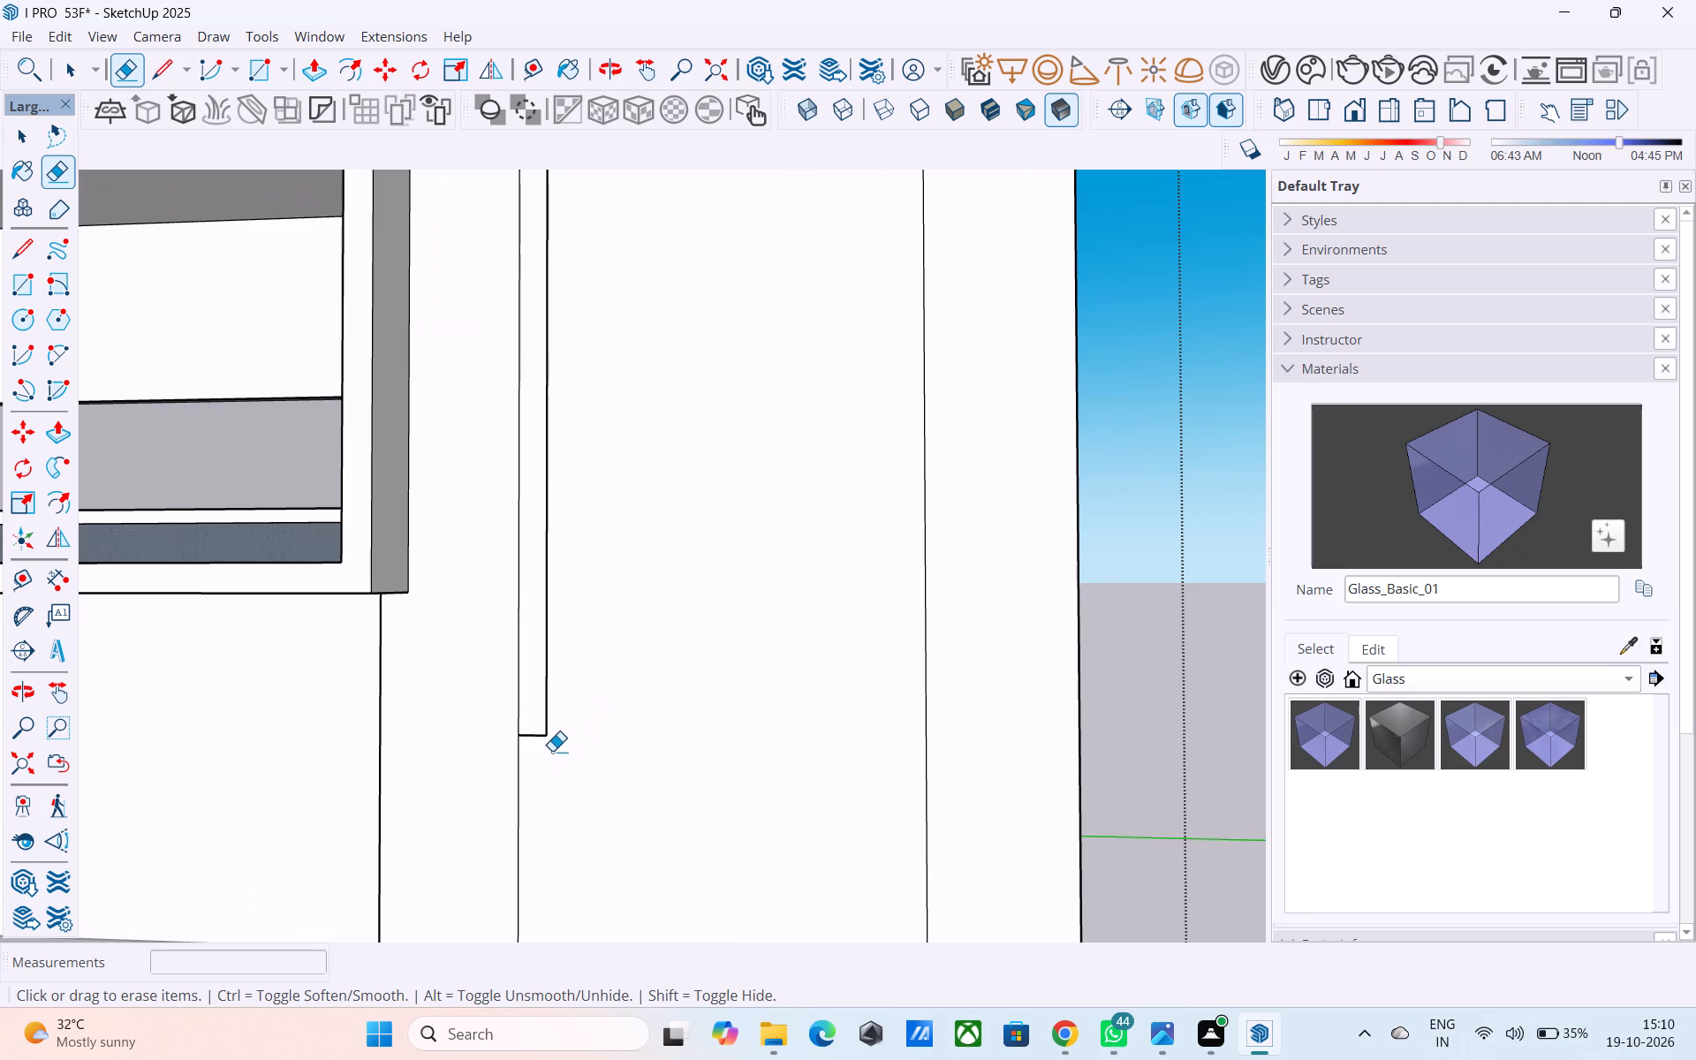
left_click_drag(544, 743, 552, 711)
scroll(574, 709, "down", 10)
scroll(597, 462, "up", 3)
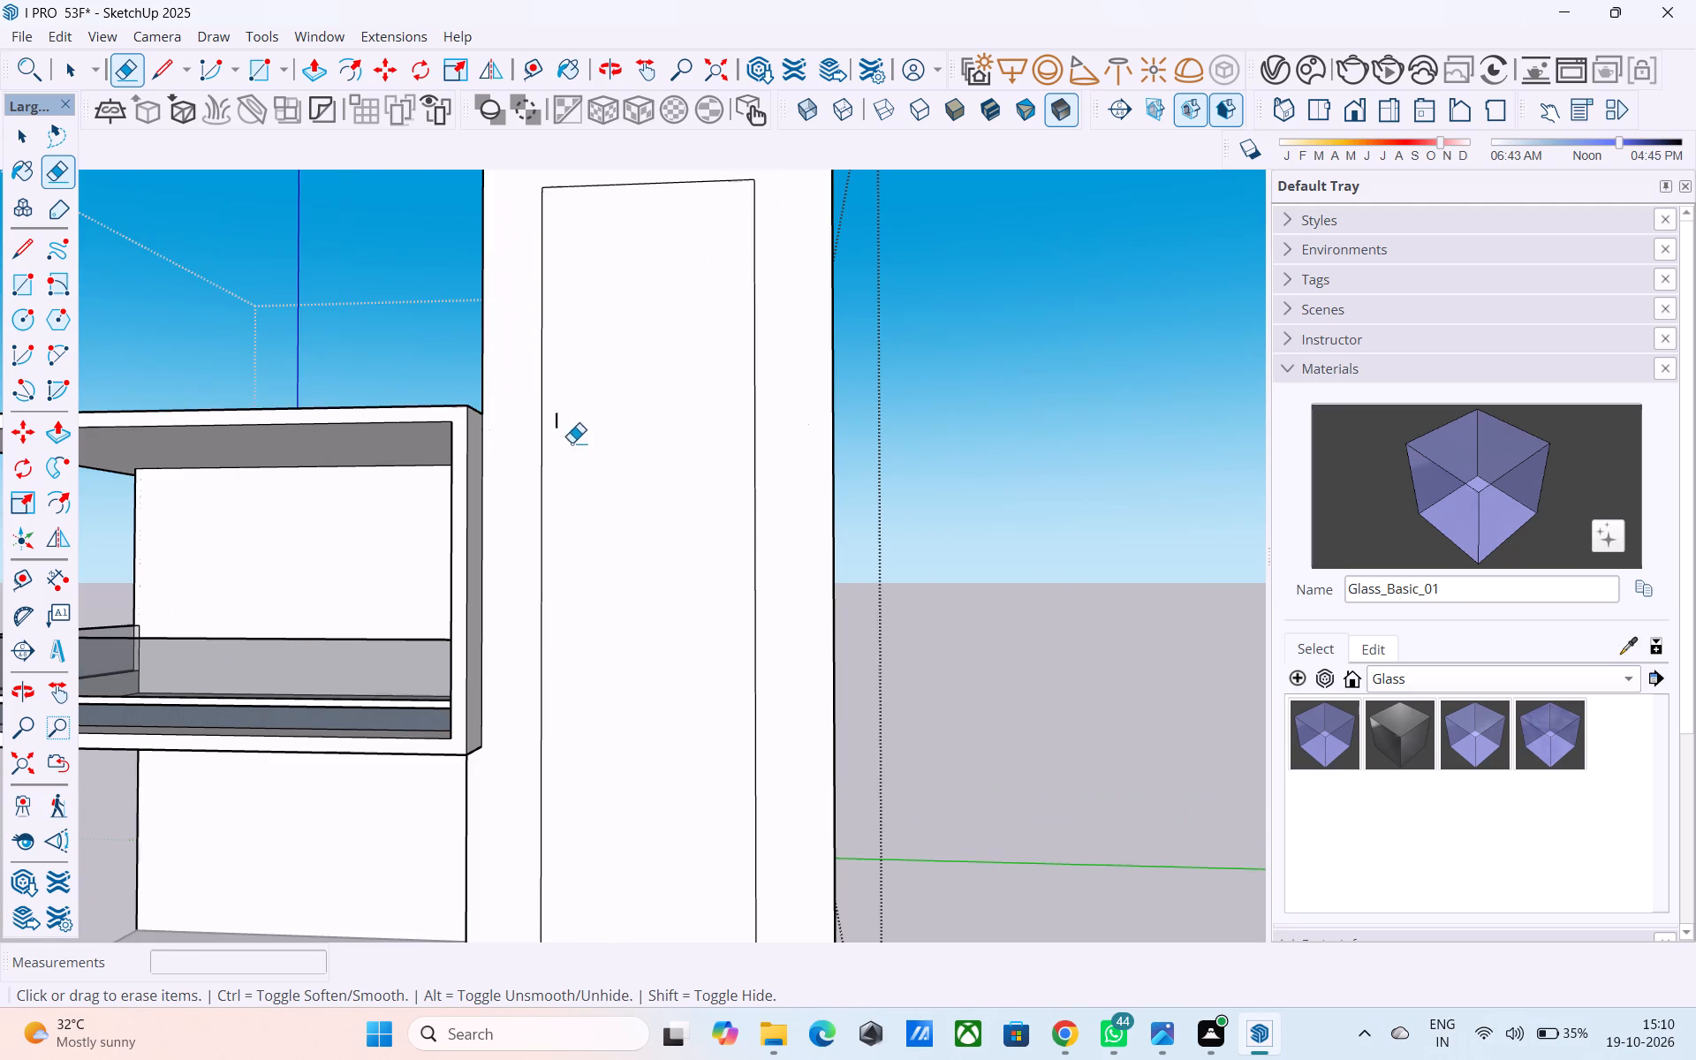
left_click(555, 417)
key("space")
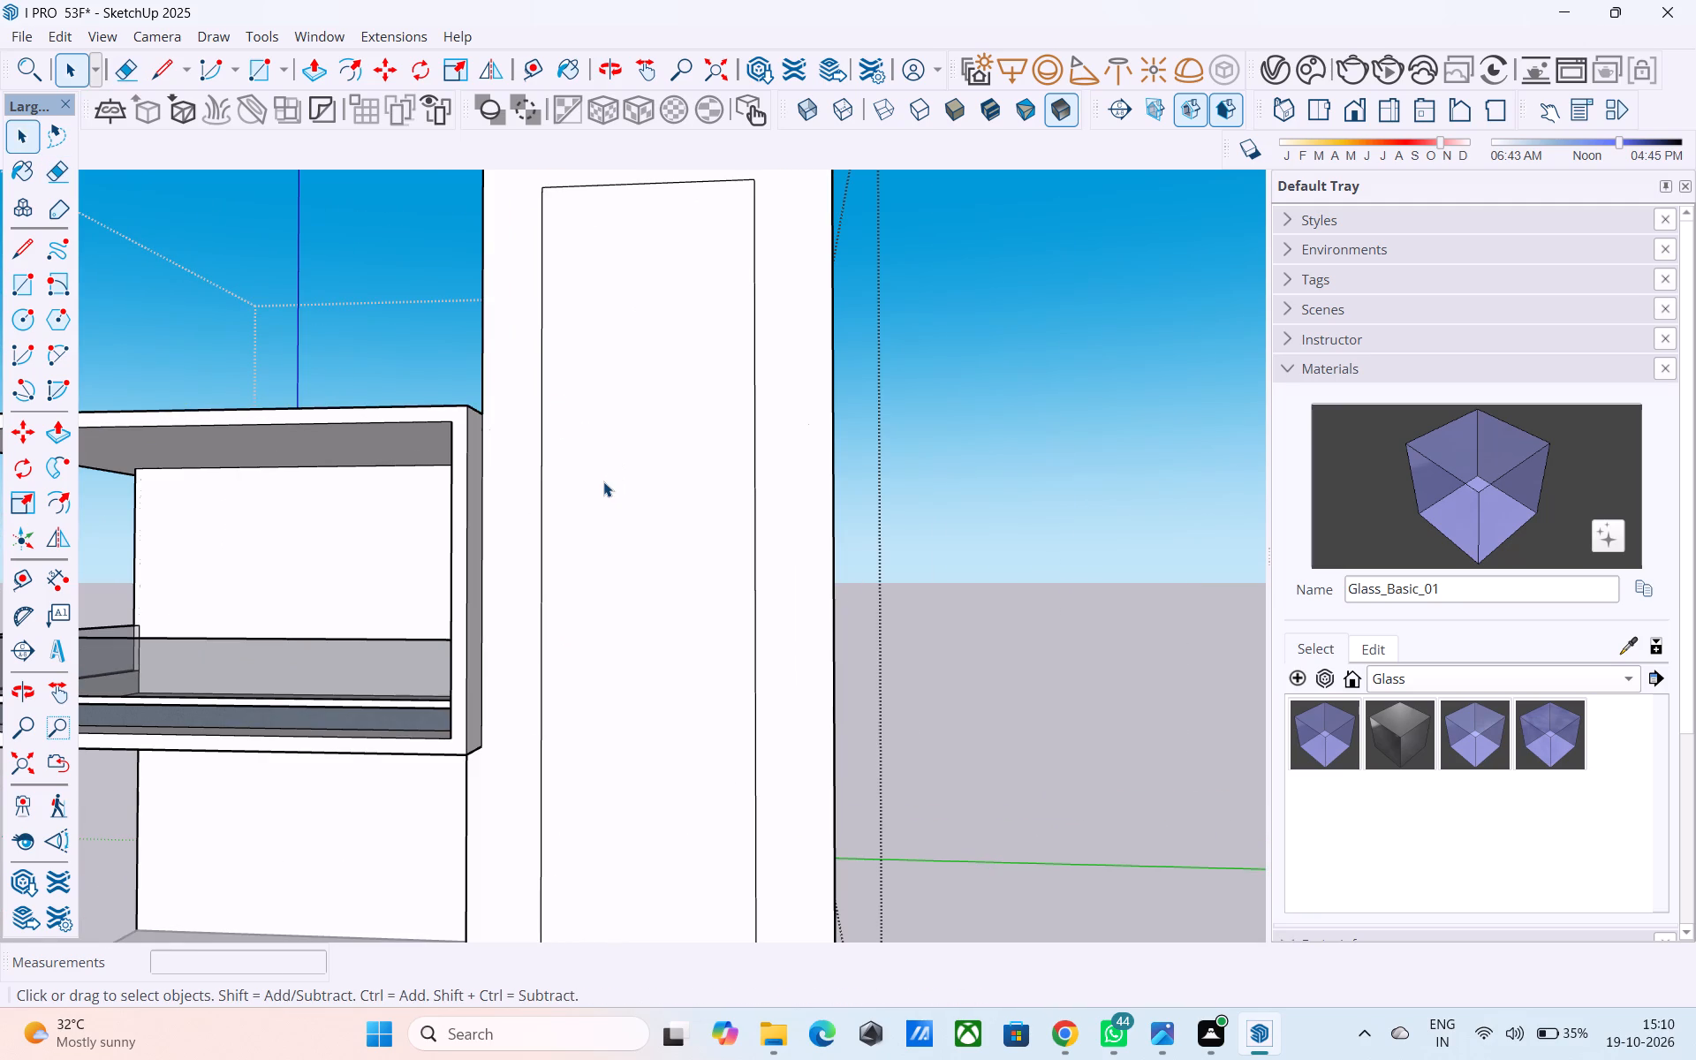
Offset the inset rectangle on the tall end wall 1' inward.
left_click(603, 481)
key("f")
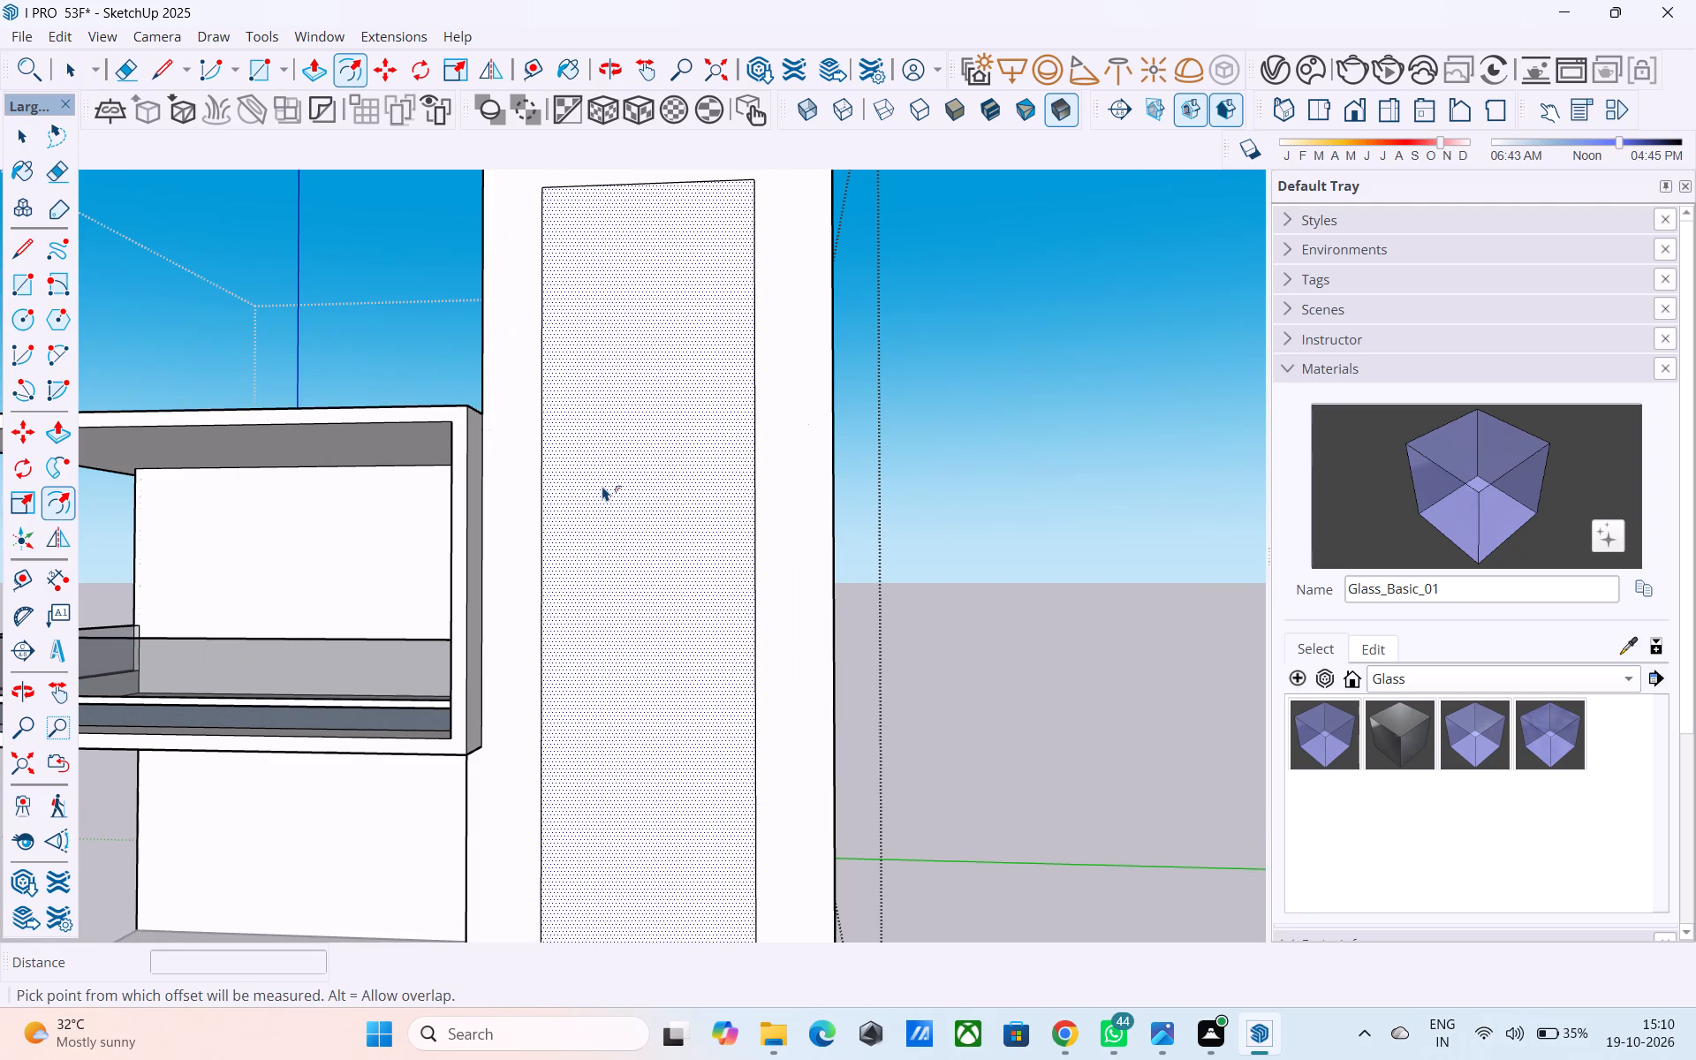
left_click(602, 486)
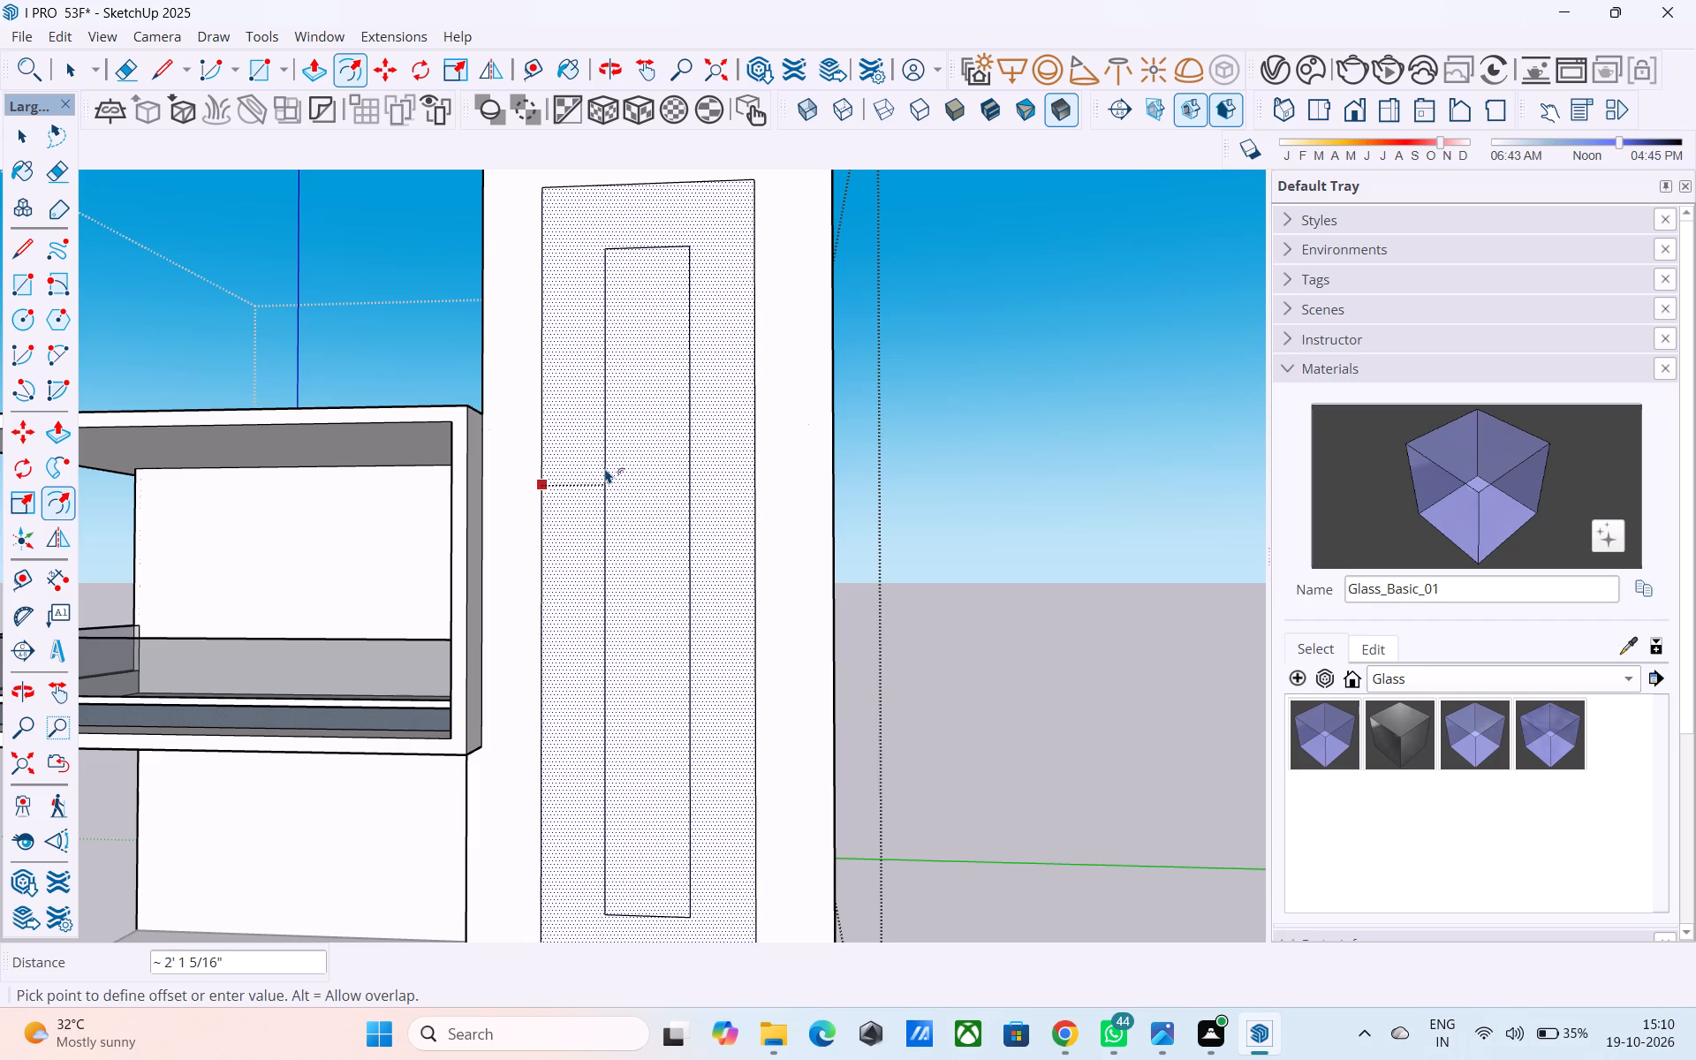
type("1'")
key("Return")
key("space")
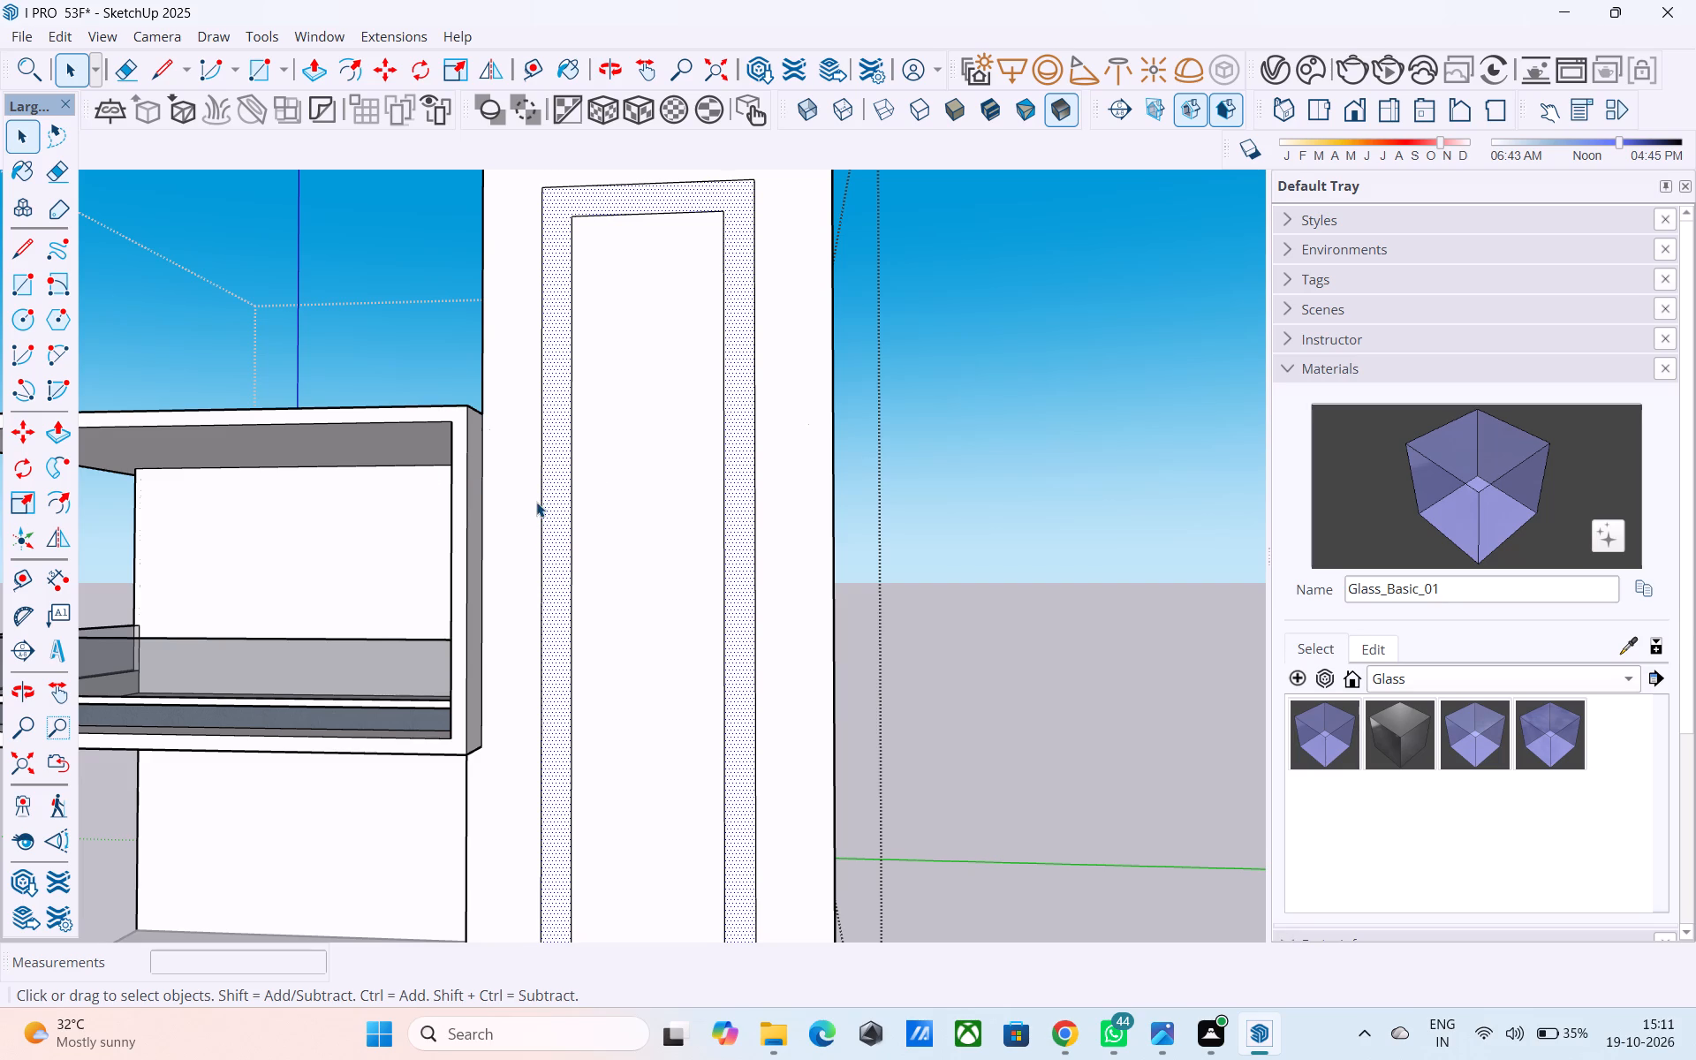
Examine the nested rectangles on the tall end wall in relation to the balcony and the whole building.
scroll(699, 551, "down", 2)
middle_click_drag(698, 554, 891, 541)
scroll(873, 549, "down", 7)
middle_click_drag(795, 541, 677, 734)
scroll(763, 618, "up", 4)
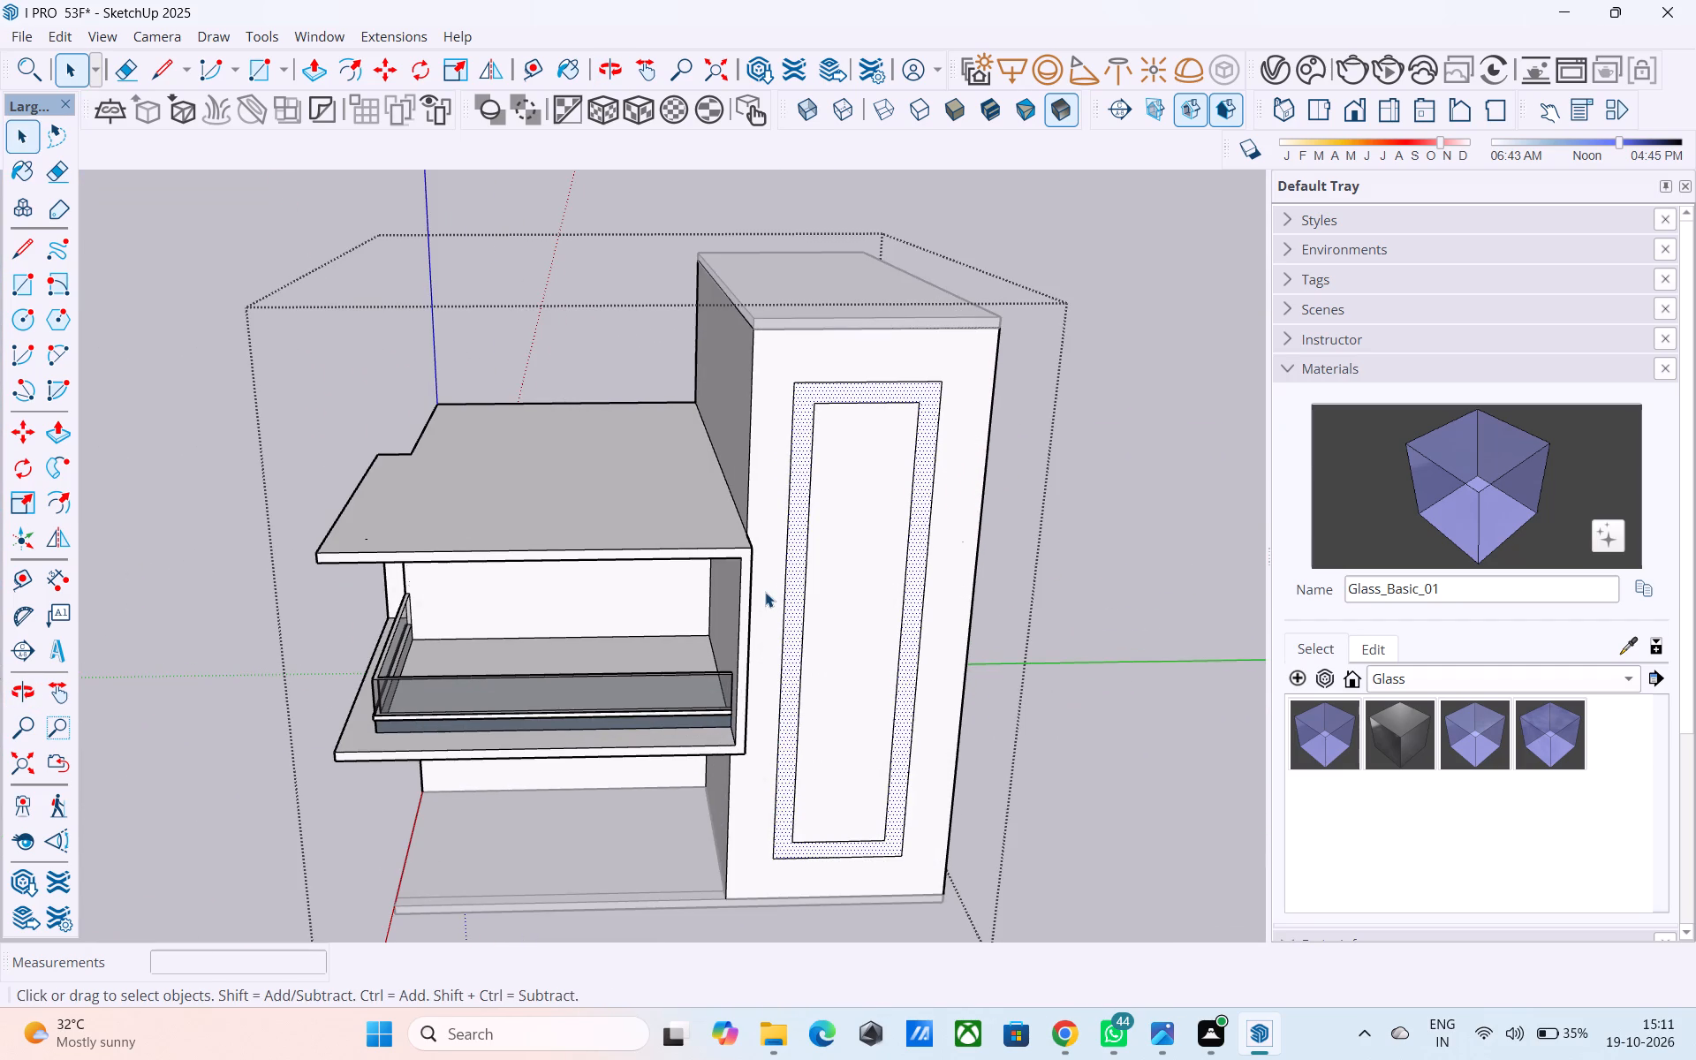
key("space")
middle_click_drag(764, 592, 725, 602)
left_click(1006, 581)
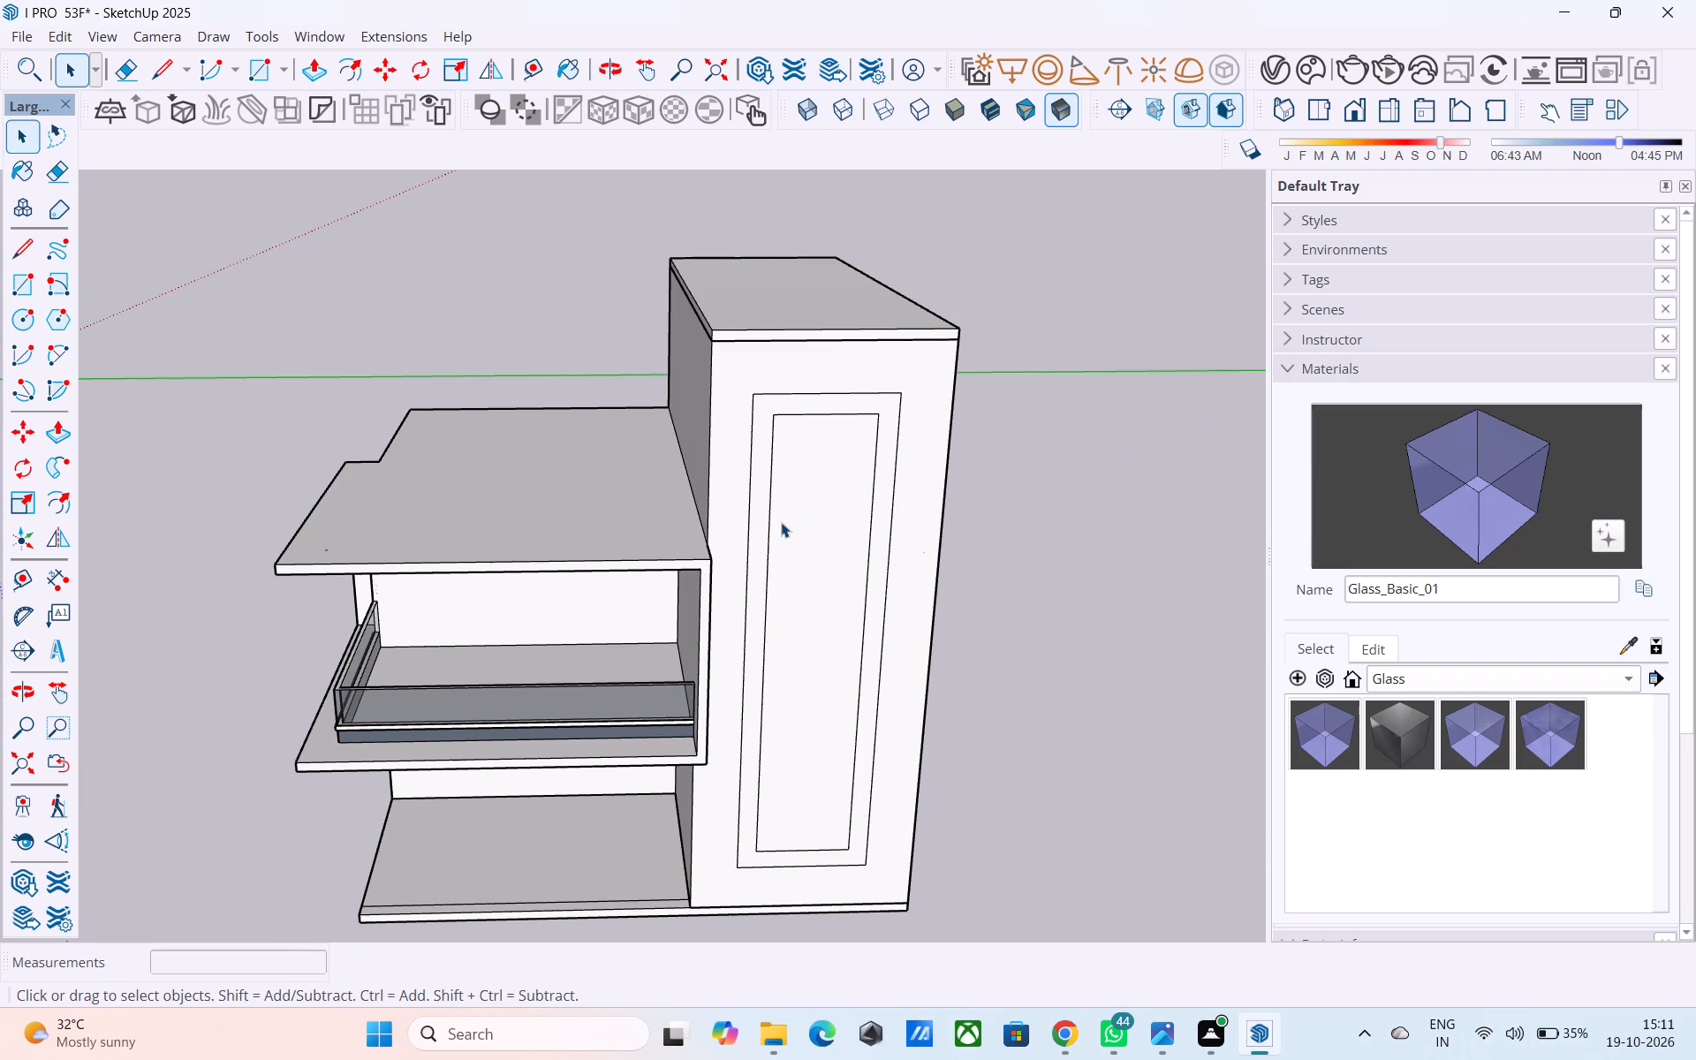
middle_click_drag(818, 496, 783, 469)
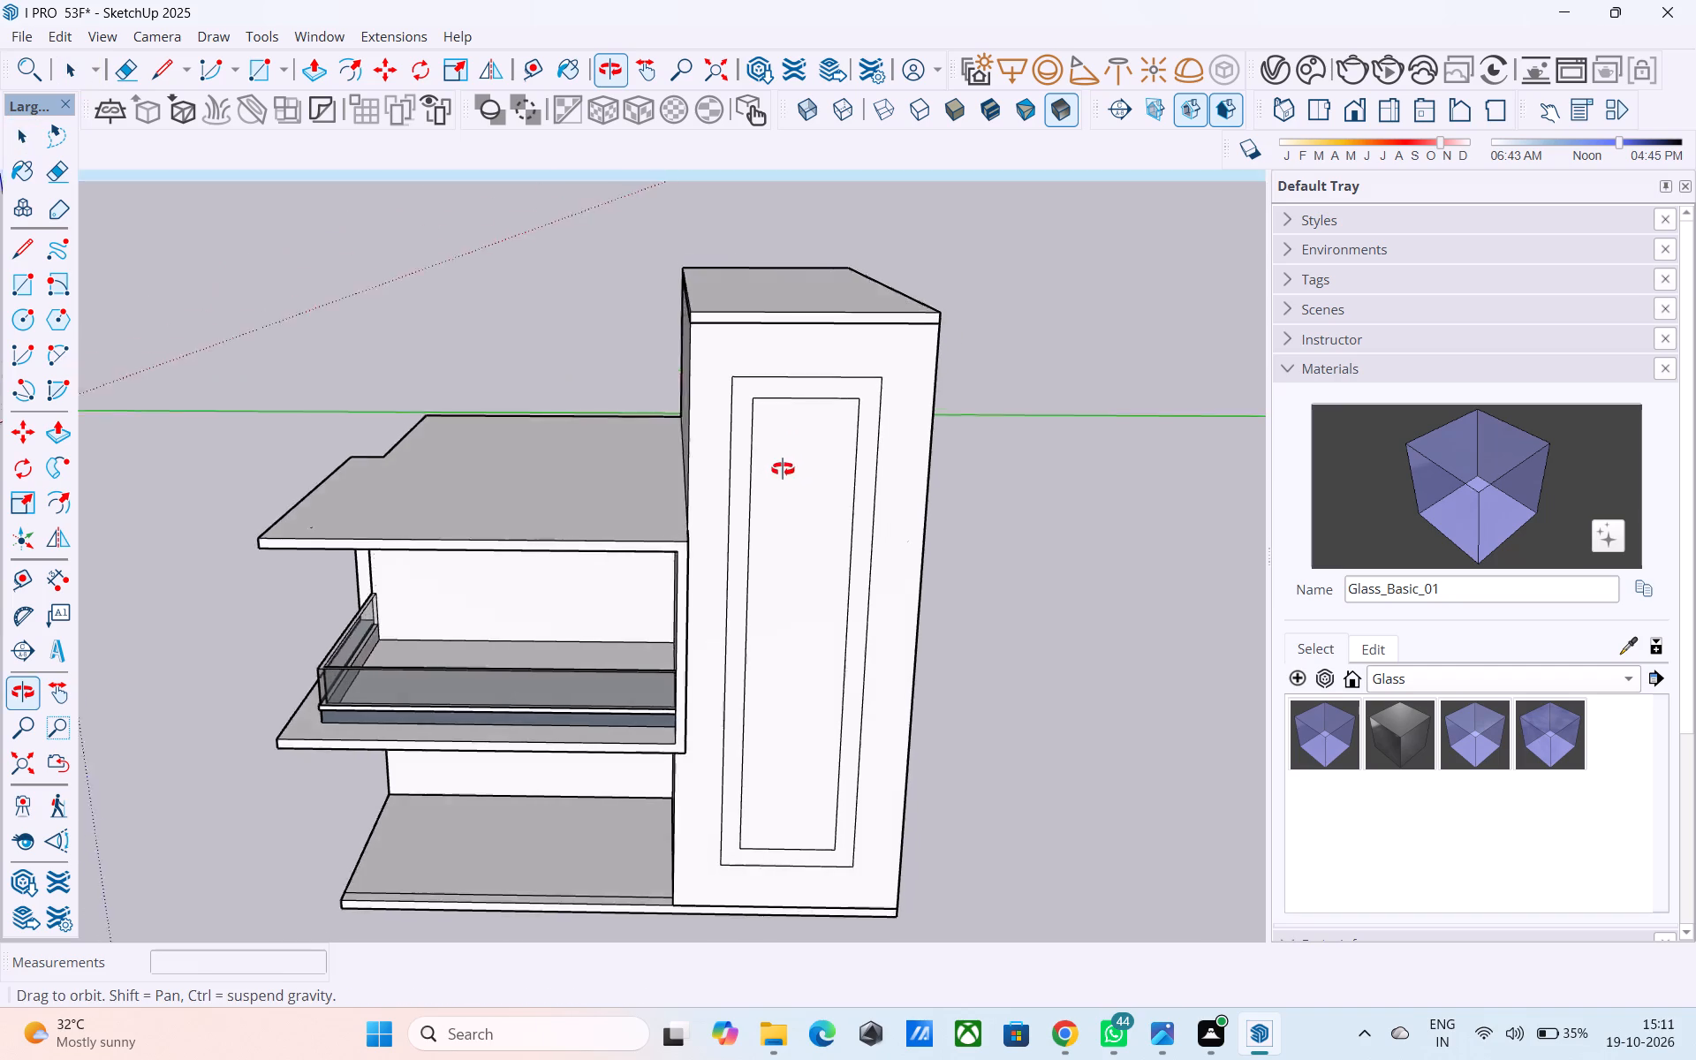
middle_click_drag(783, 469, 831, 387)
middle_click_drag(695, 521, 1094, 478)
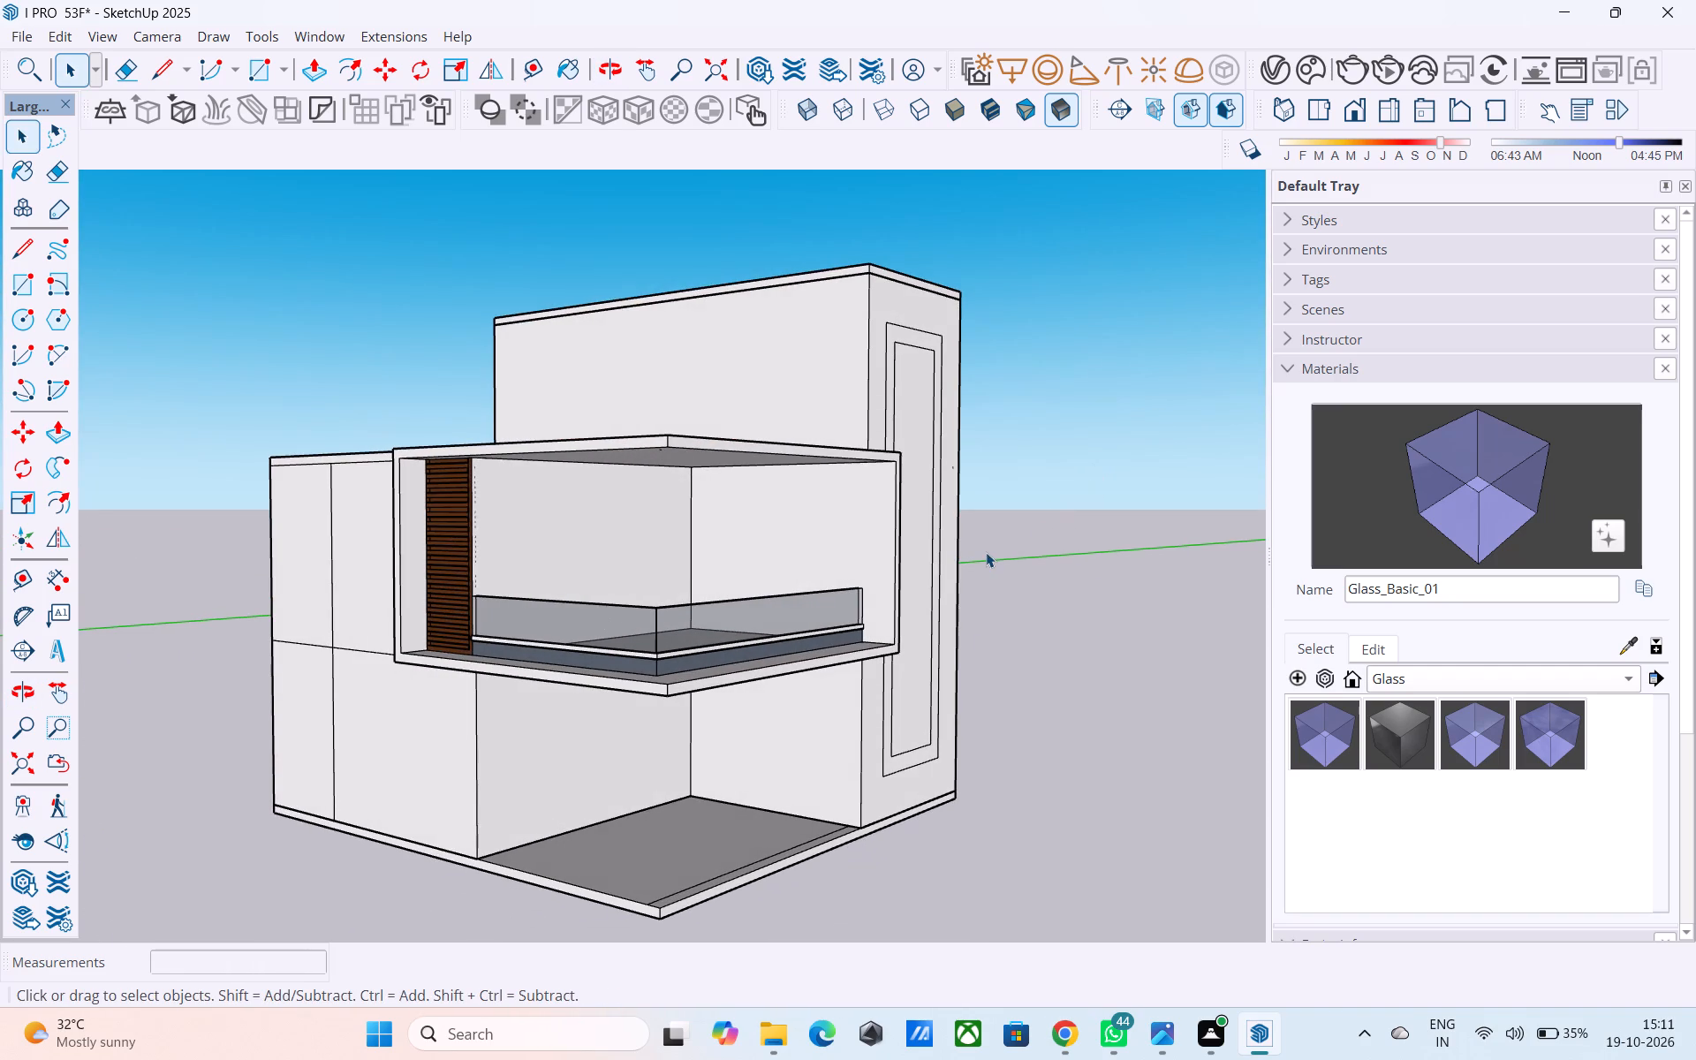
middle_click_drag(985, 552, 602, 583)
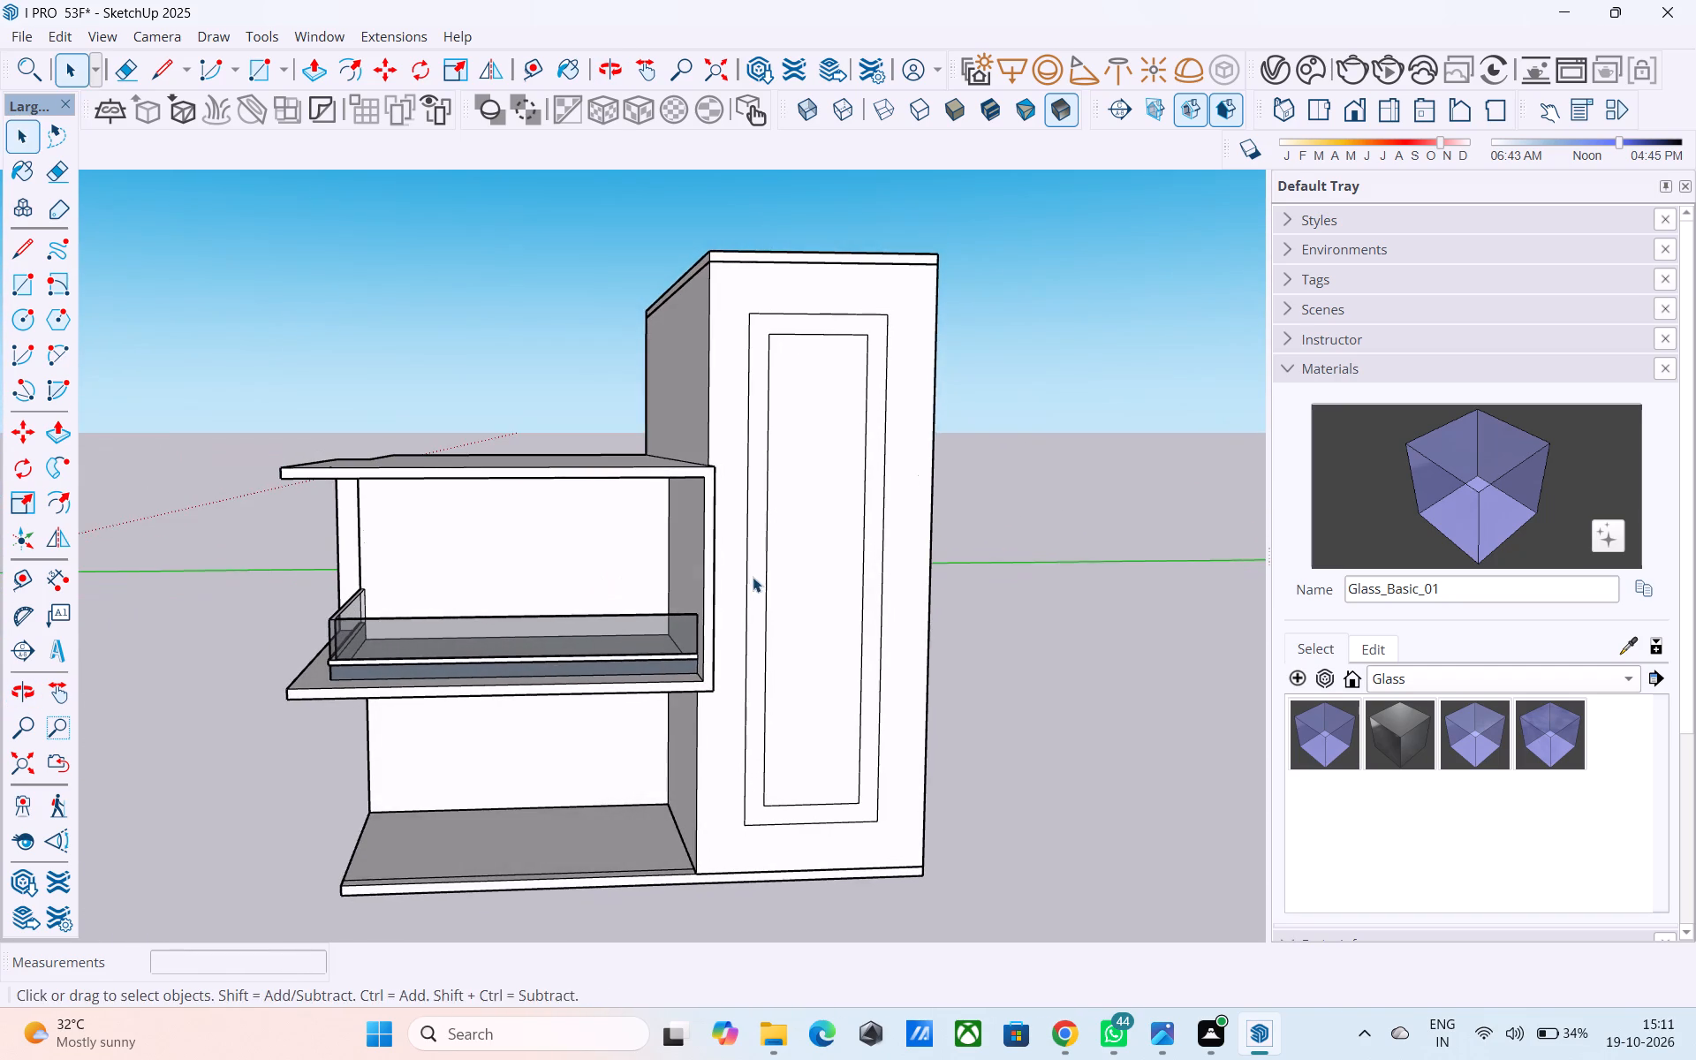
middle_click_drag(753, 576, 712, 562)
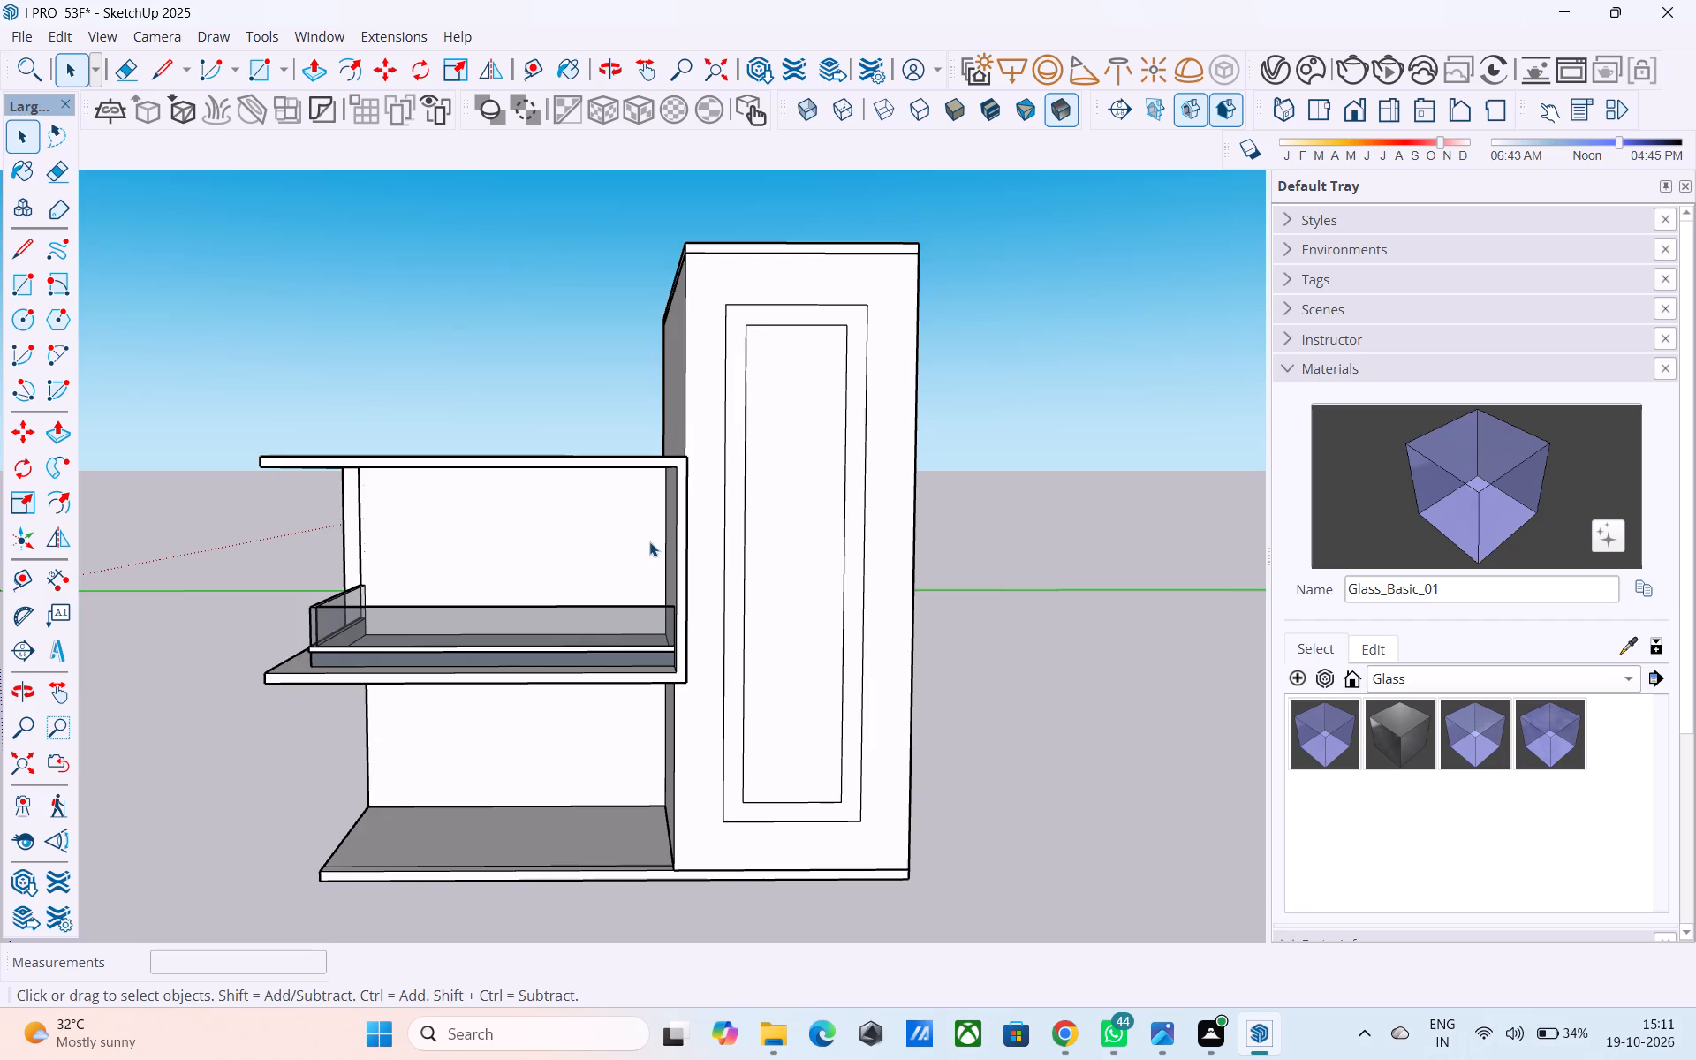
scroll(660, 543, "down", 1)
middle_click_drag(723, 555, 711, 591)
scroll(746, 555, "up", 1)
Offset the inner rectangle on the tall end wall inward again, trying 2' and settling on 1'.
left_click(761, 545)
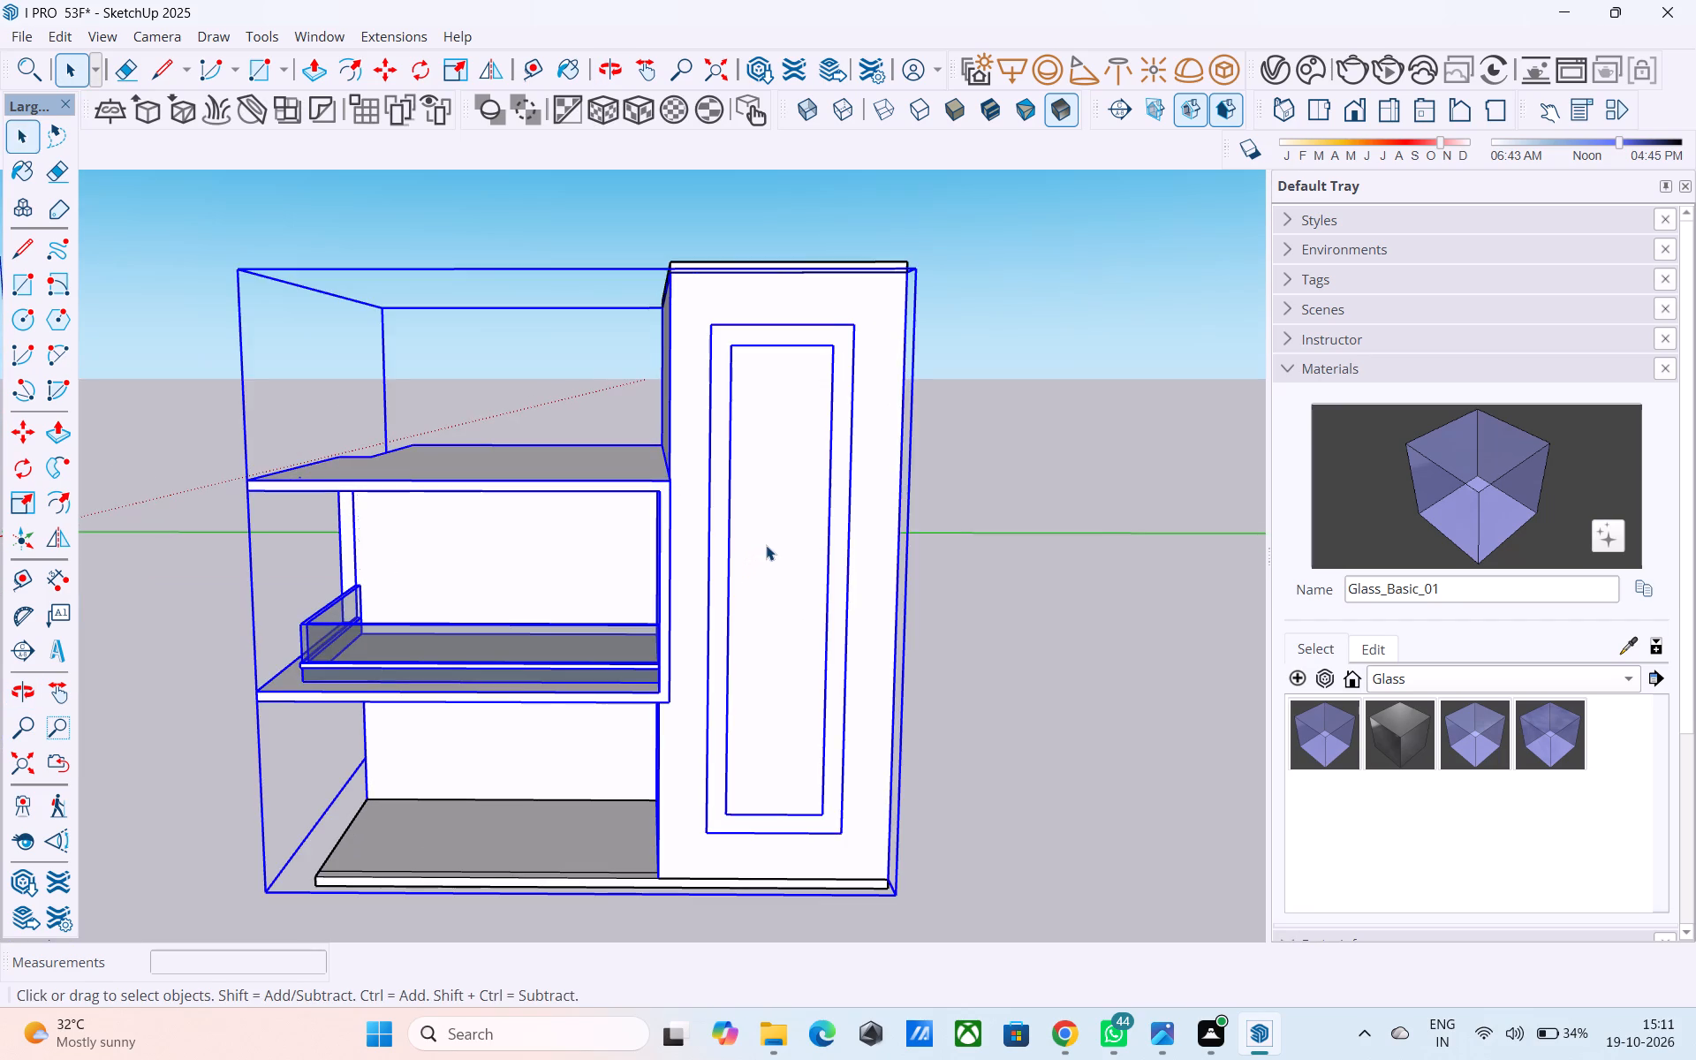
key("f")
double_click(768, 544)
key("space")
double_click(768, 543)
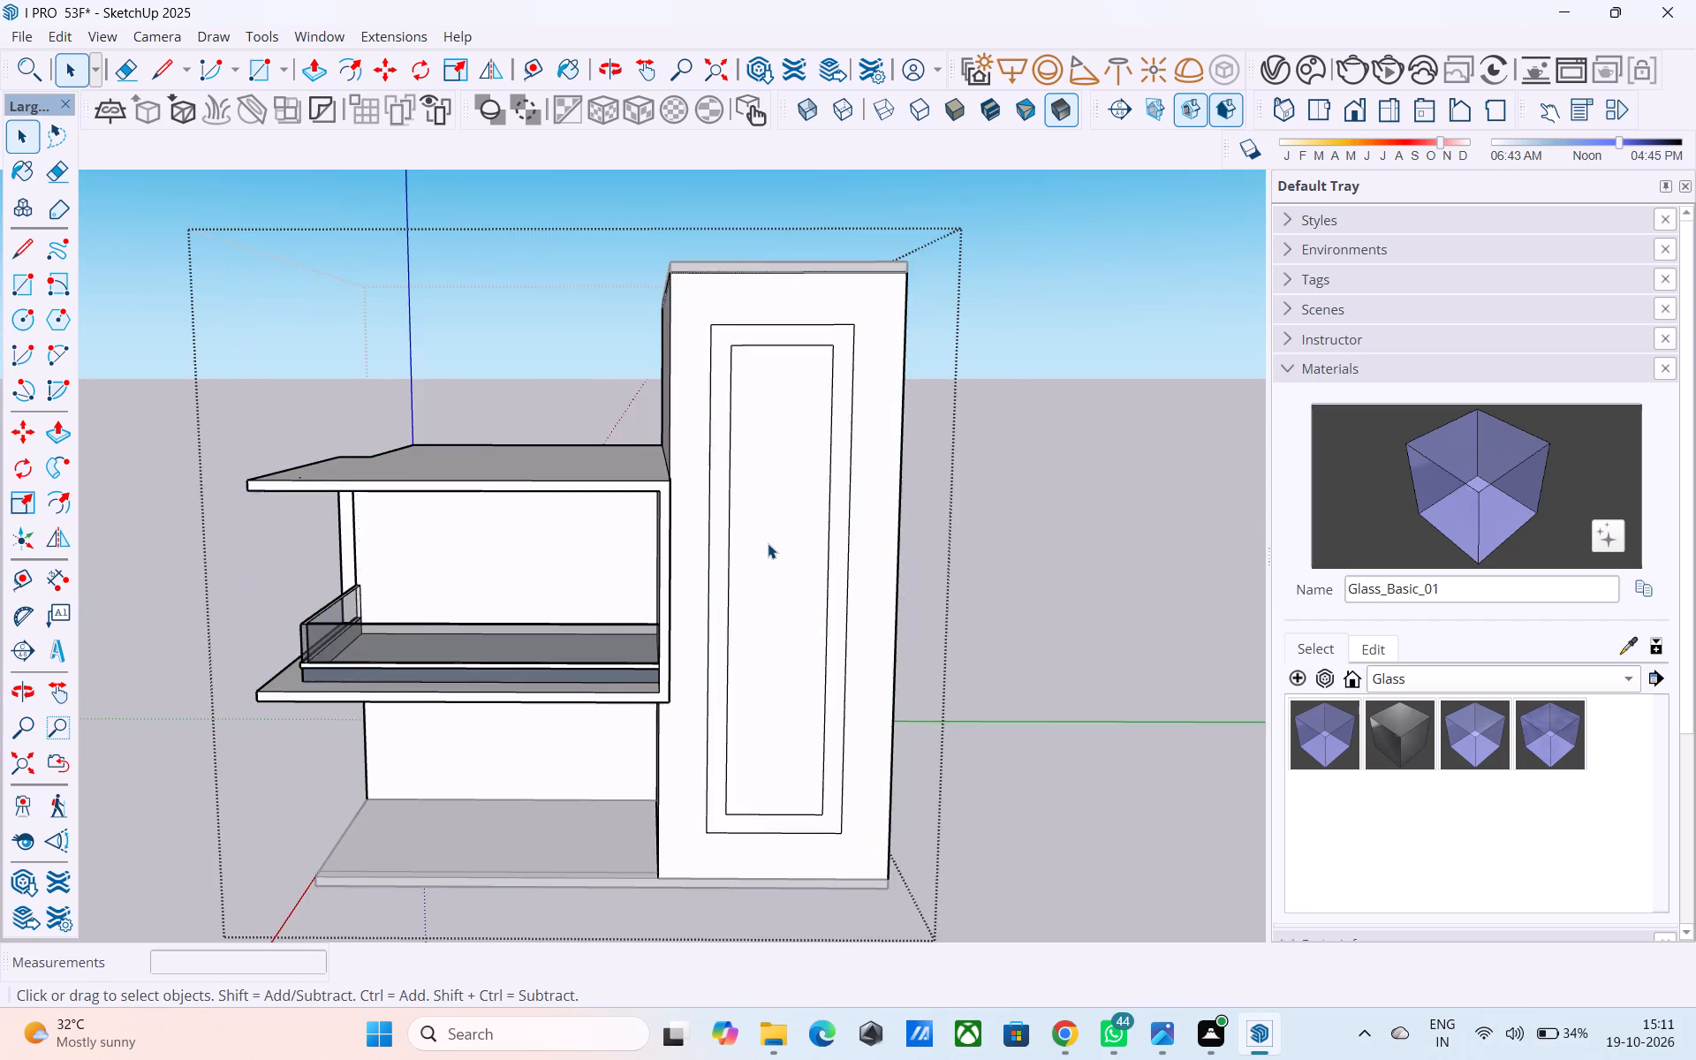
scroll(768, 543, "up", 3)
key("f")
left_click(768, 543)
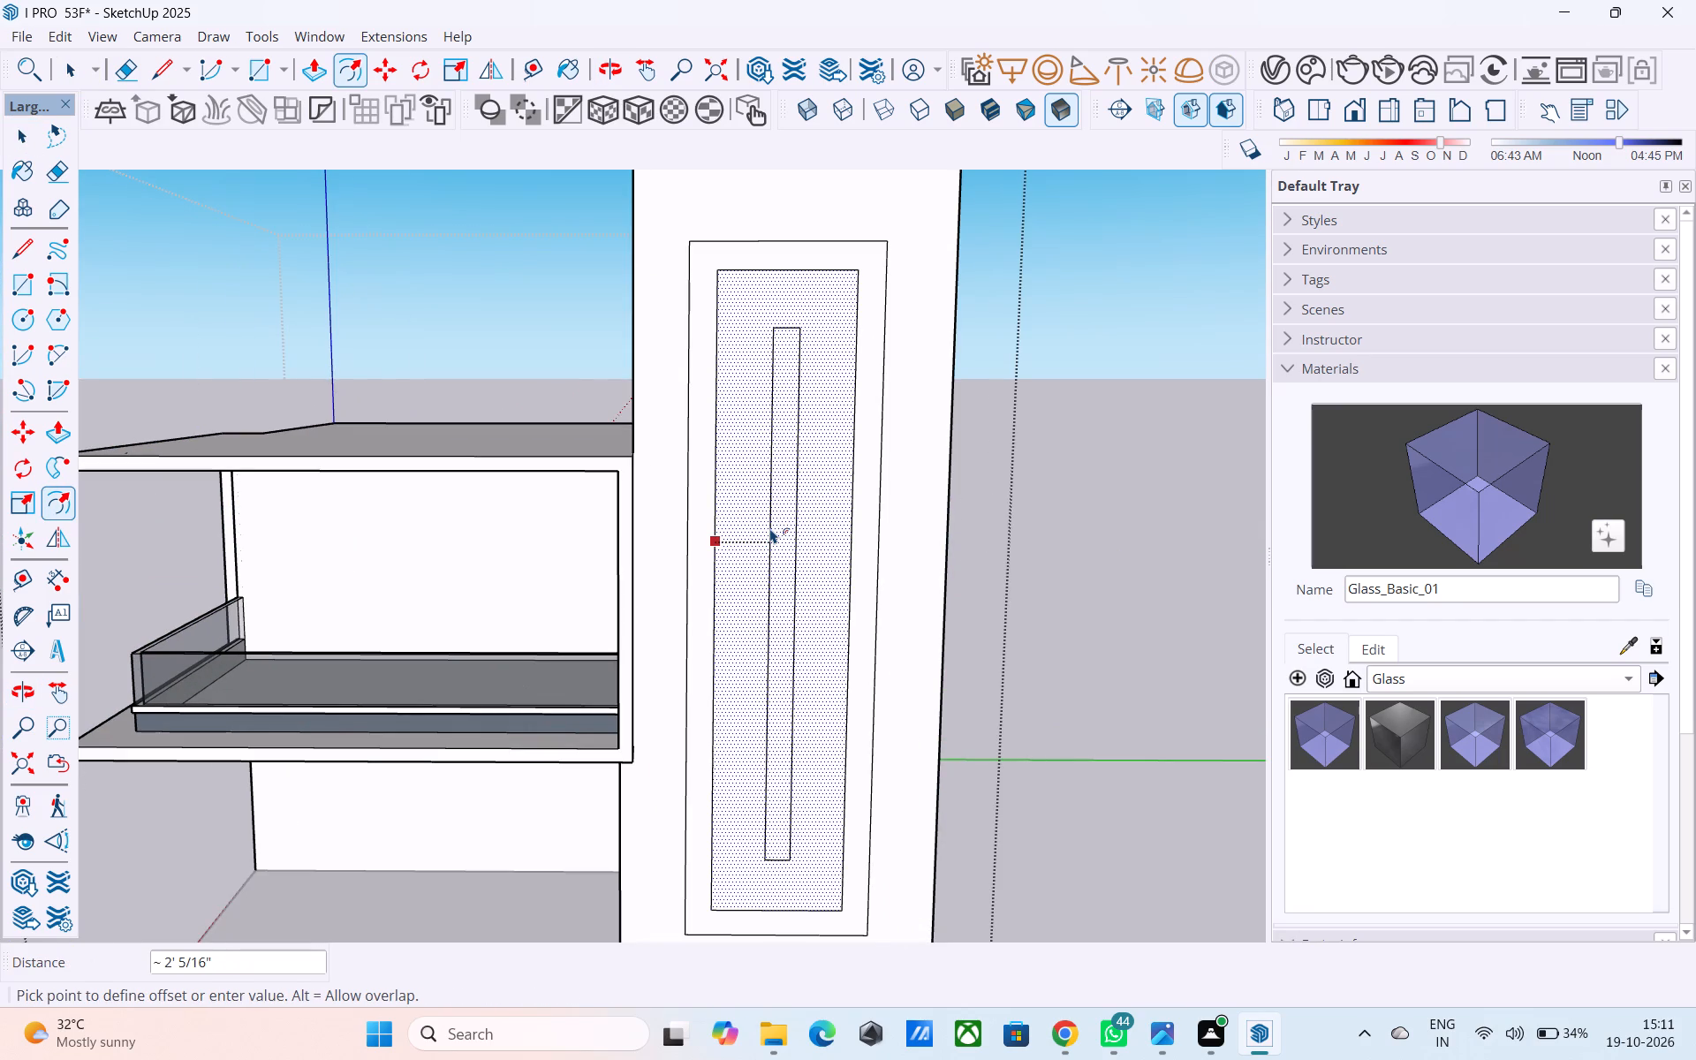
type("2'")
key("Return")
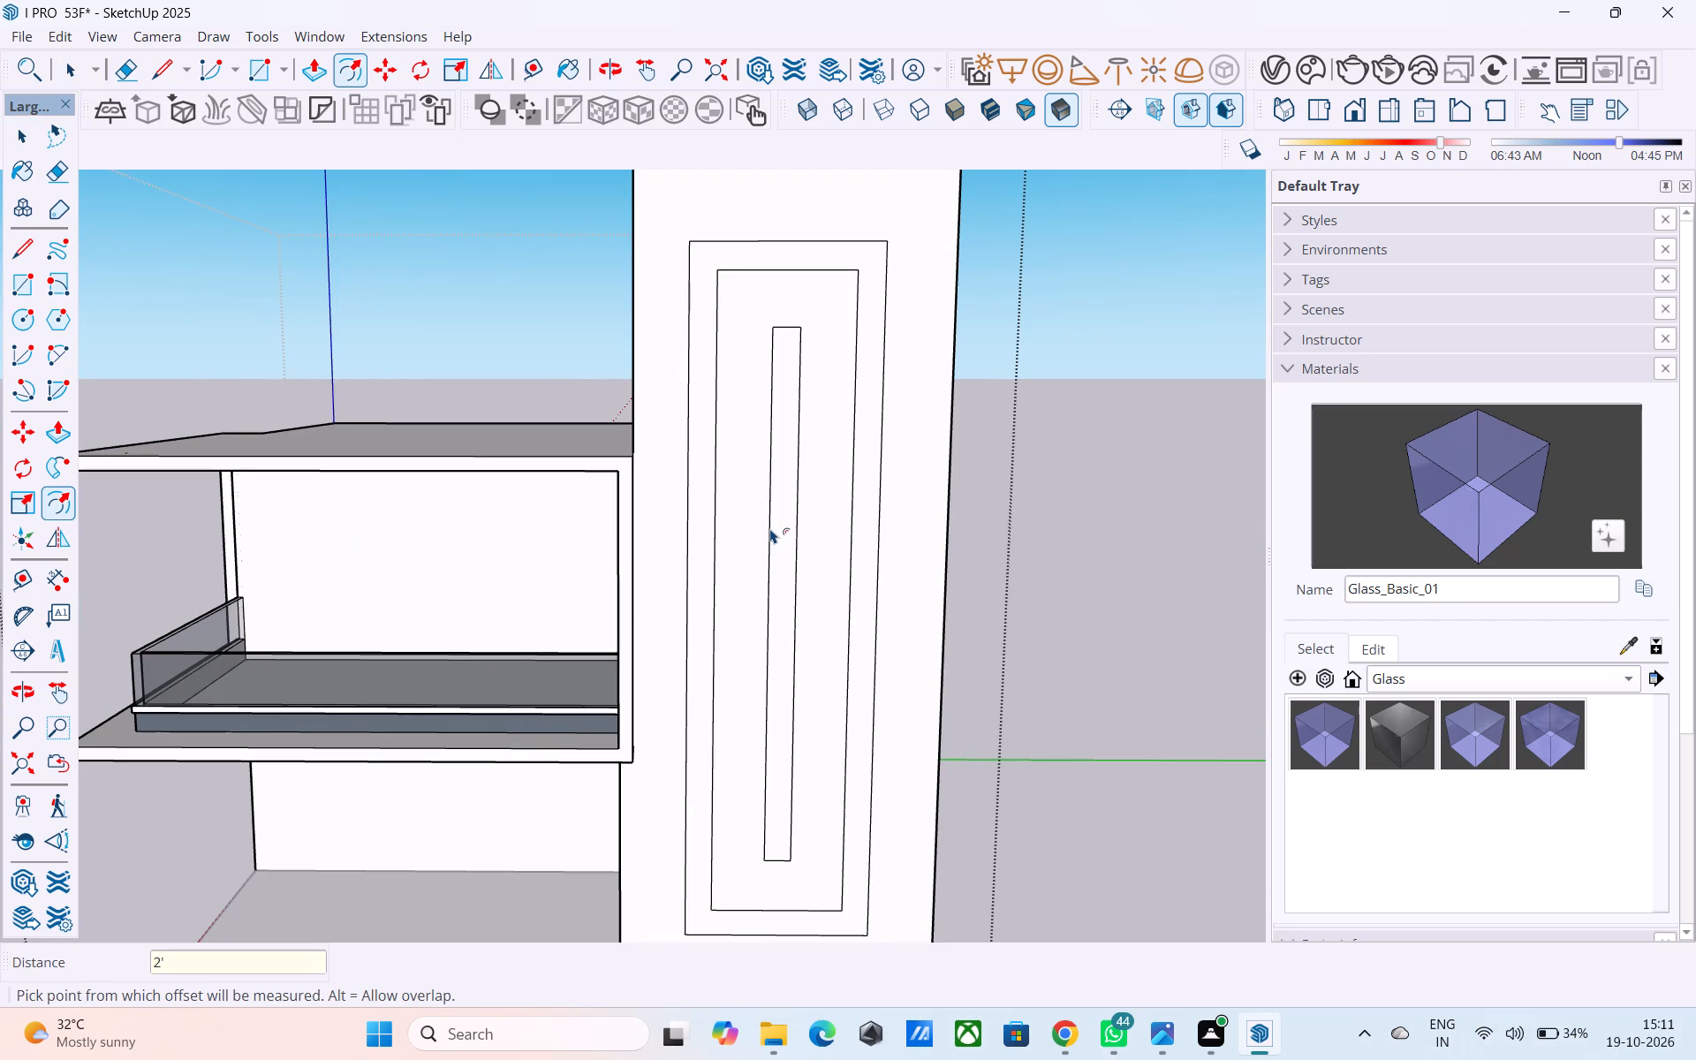
type("1'")
key("Return")
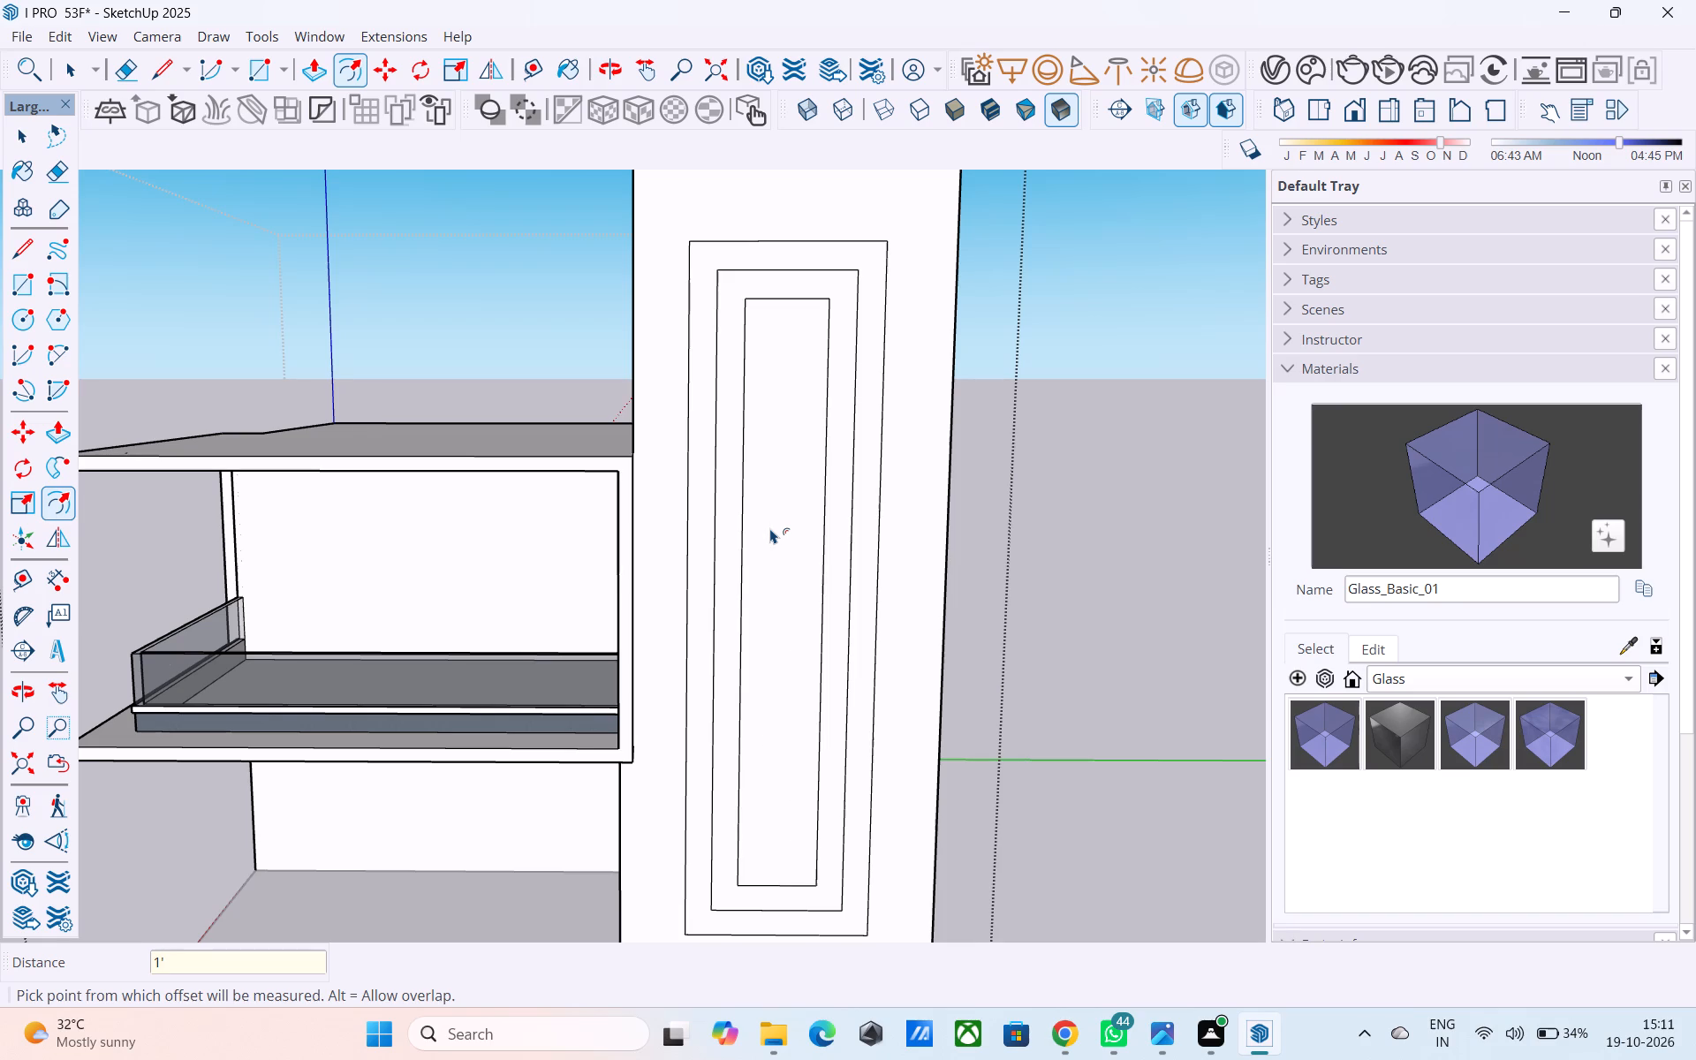
Erase the two outer rectangles on the tall end wall, keeping only the innermost narrow one.
key("e")
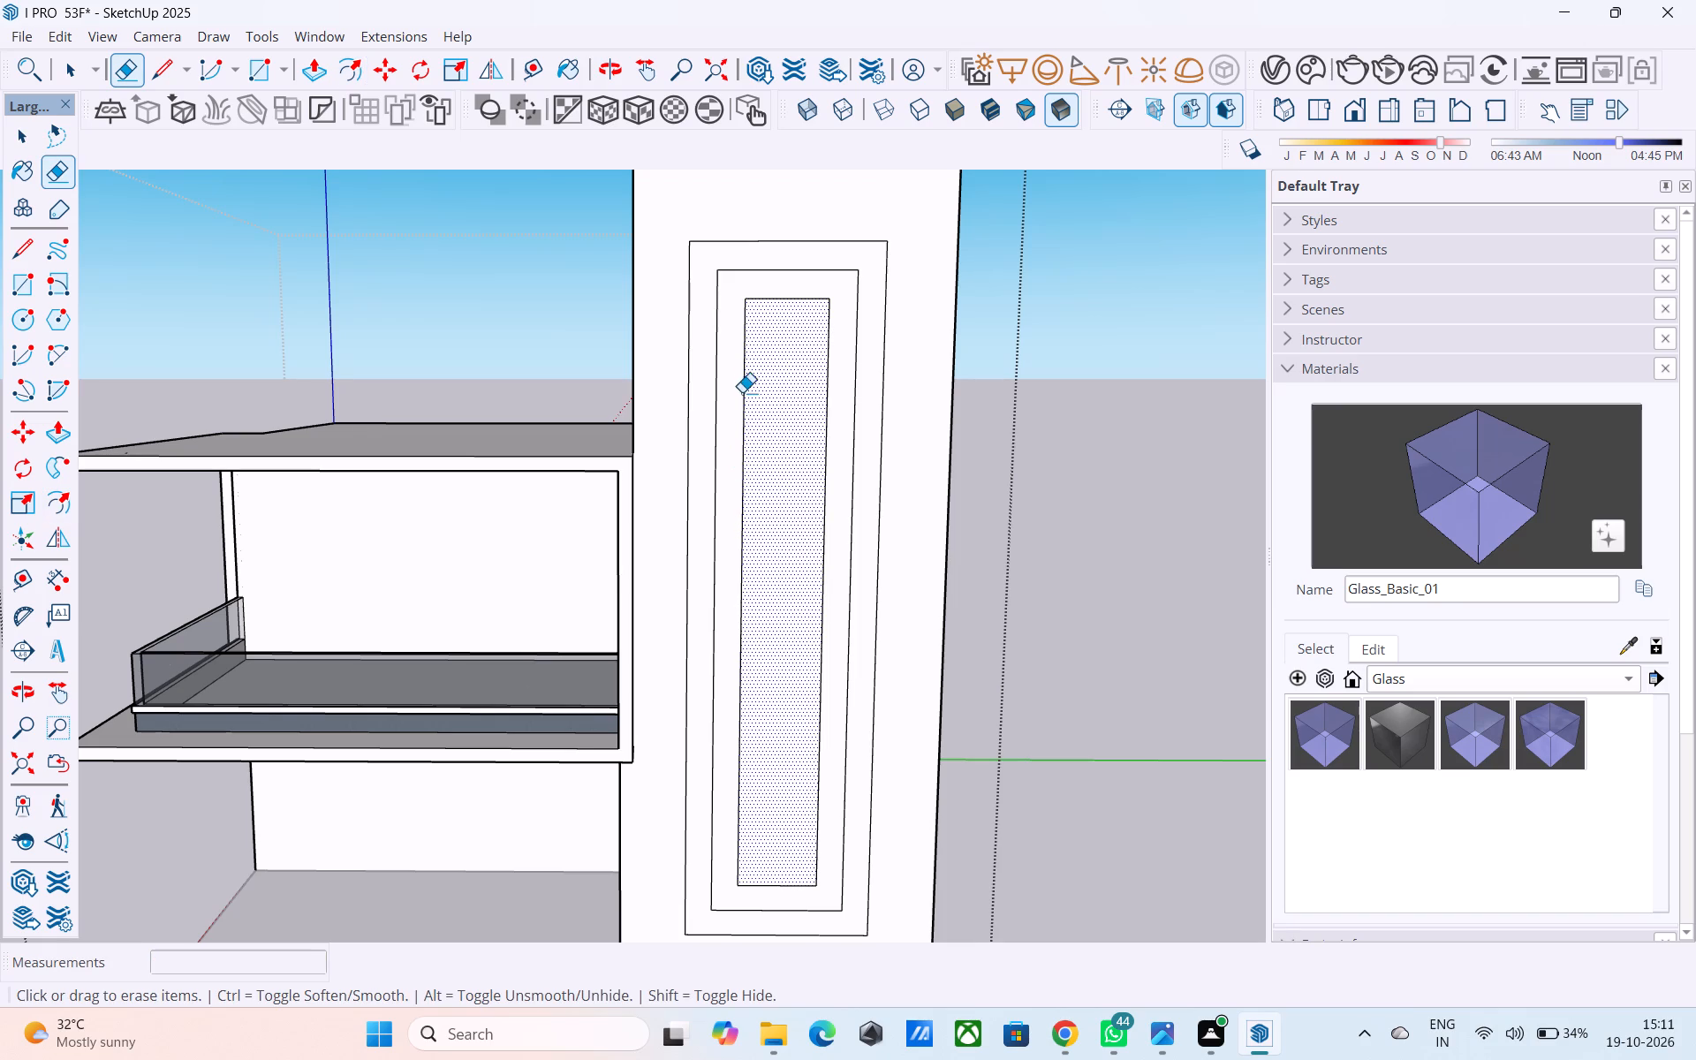
left_click_drag(746, 239, 679, 307)
left_click_drag(838, 258, 894, 305)
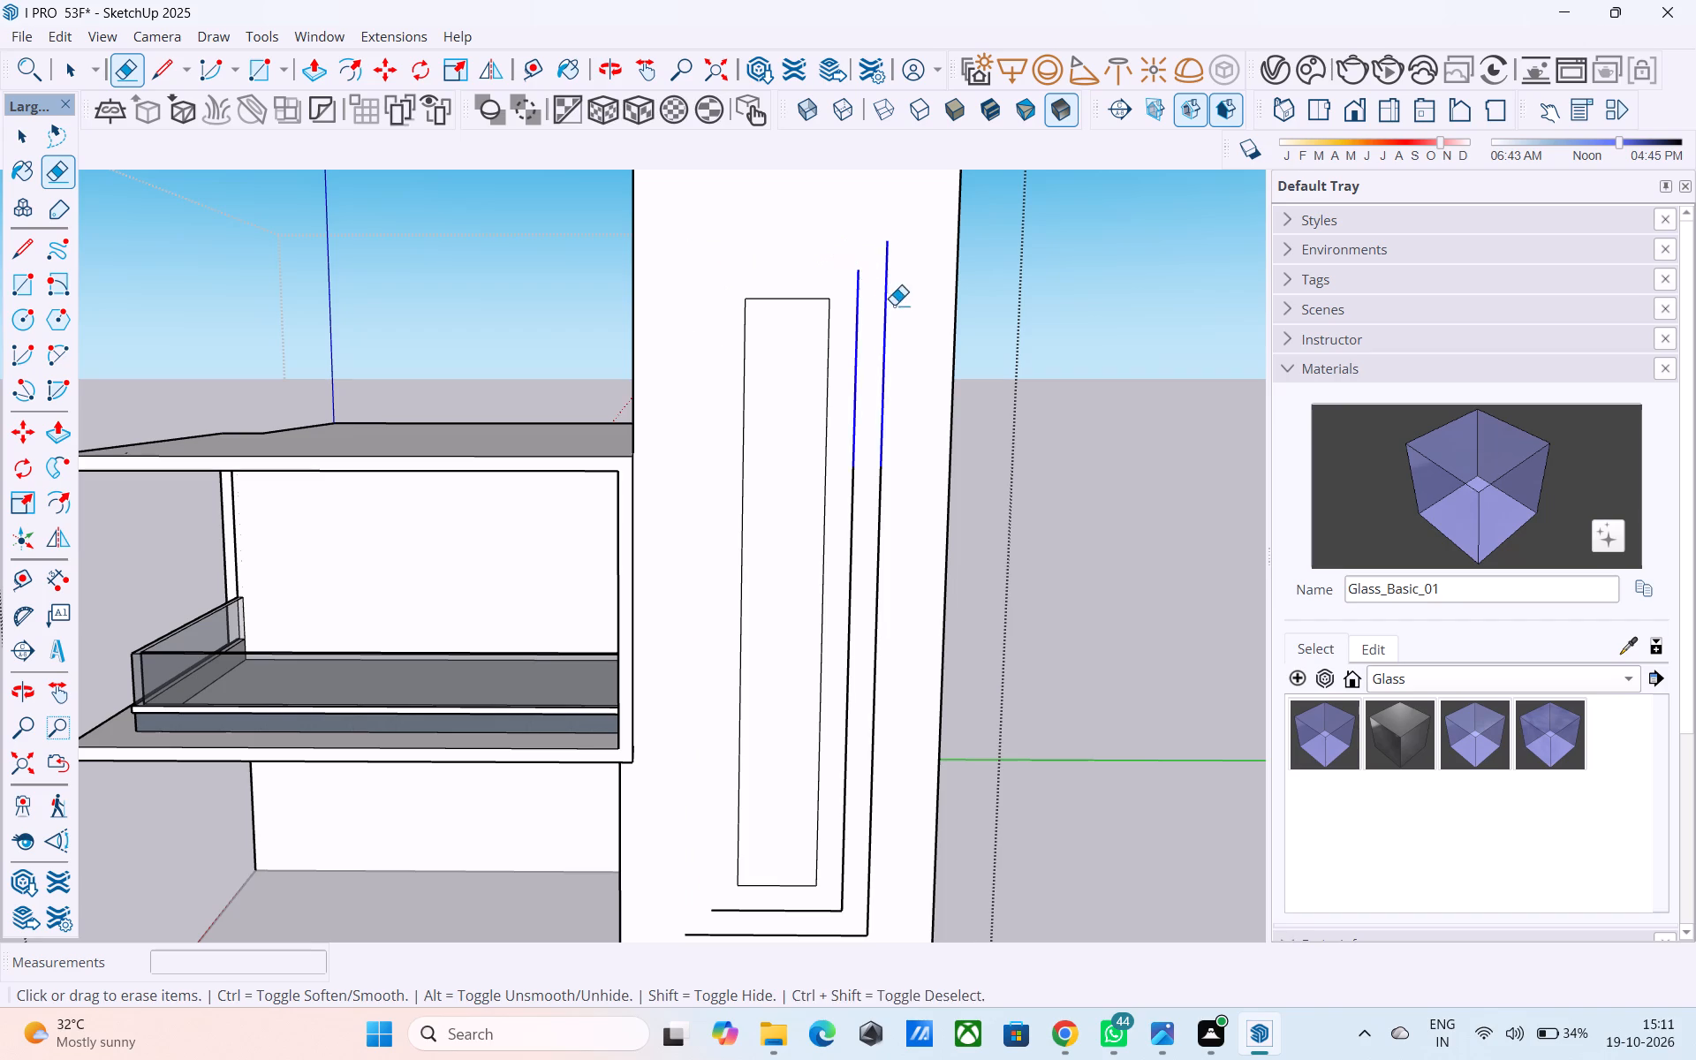
left_click_drag(894, 305, 896, 307)
left_click_drag(854, 458, 887, 535)
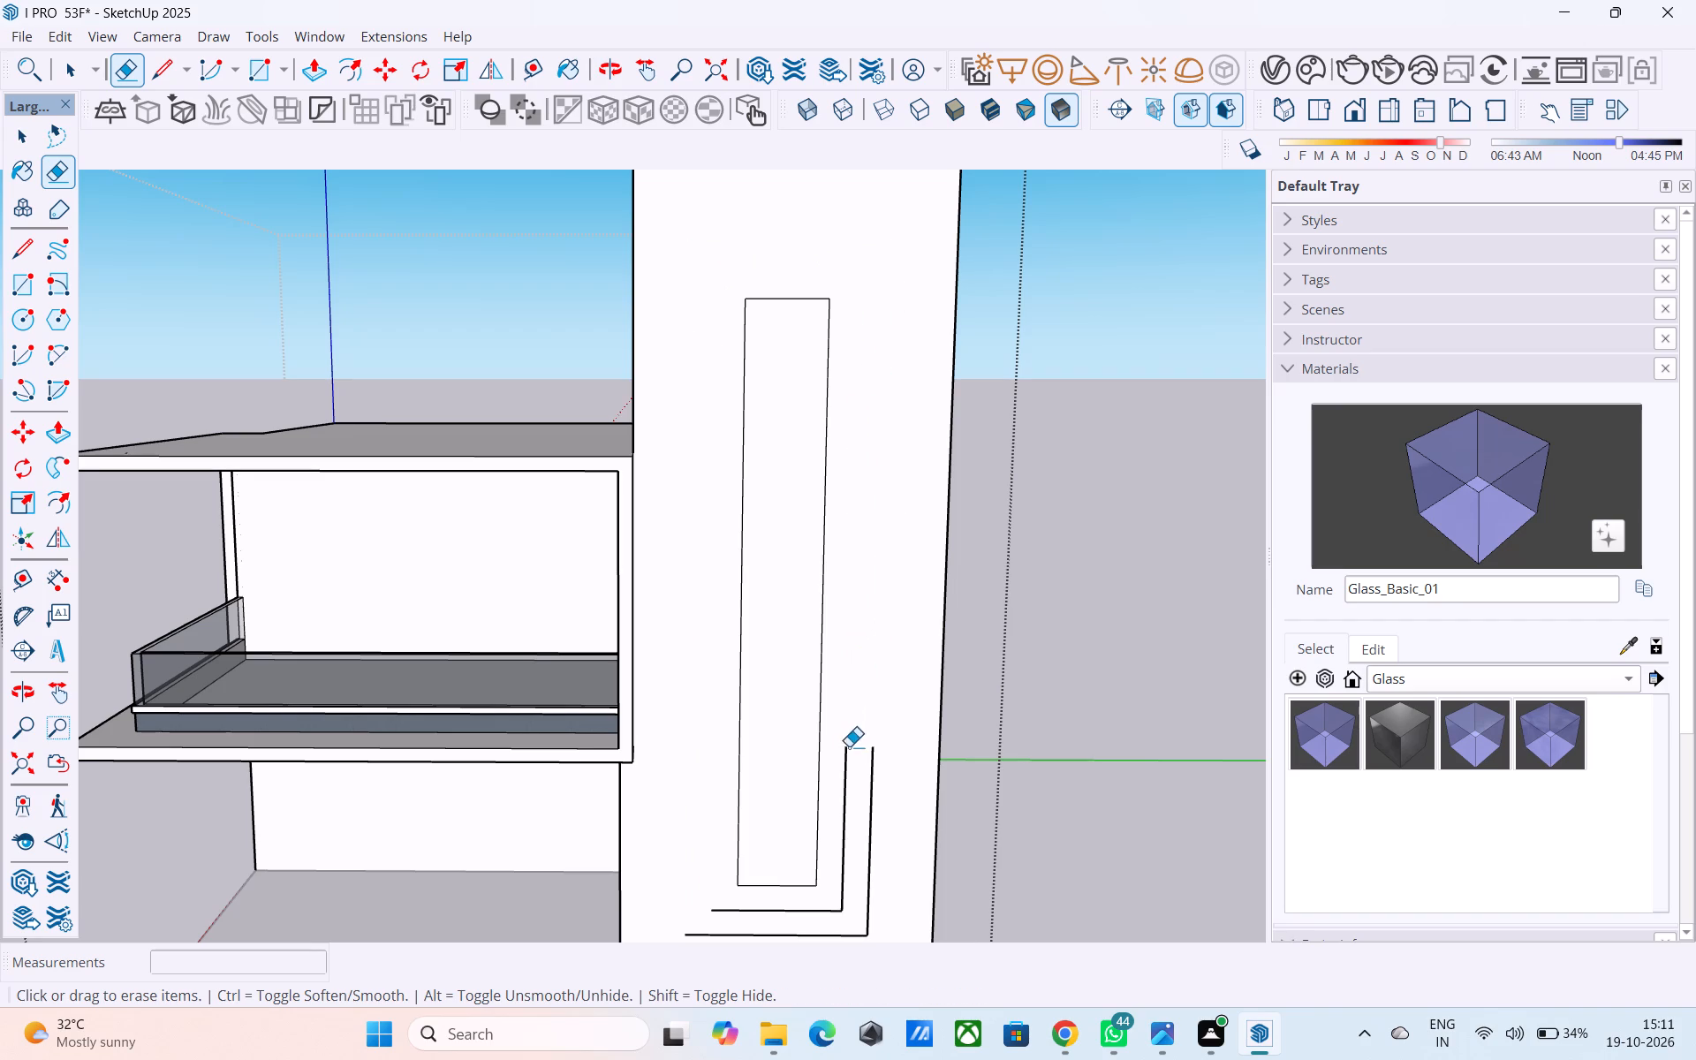
left_click_drag(847, 753, 882, 811)
scroll(834, 437, "down", 6)
scroll(843, 716, "up", 6)
left_click_drag(819, 689, 821, 694)
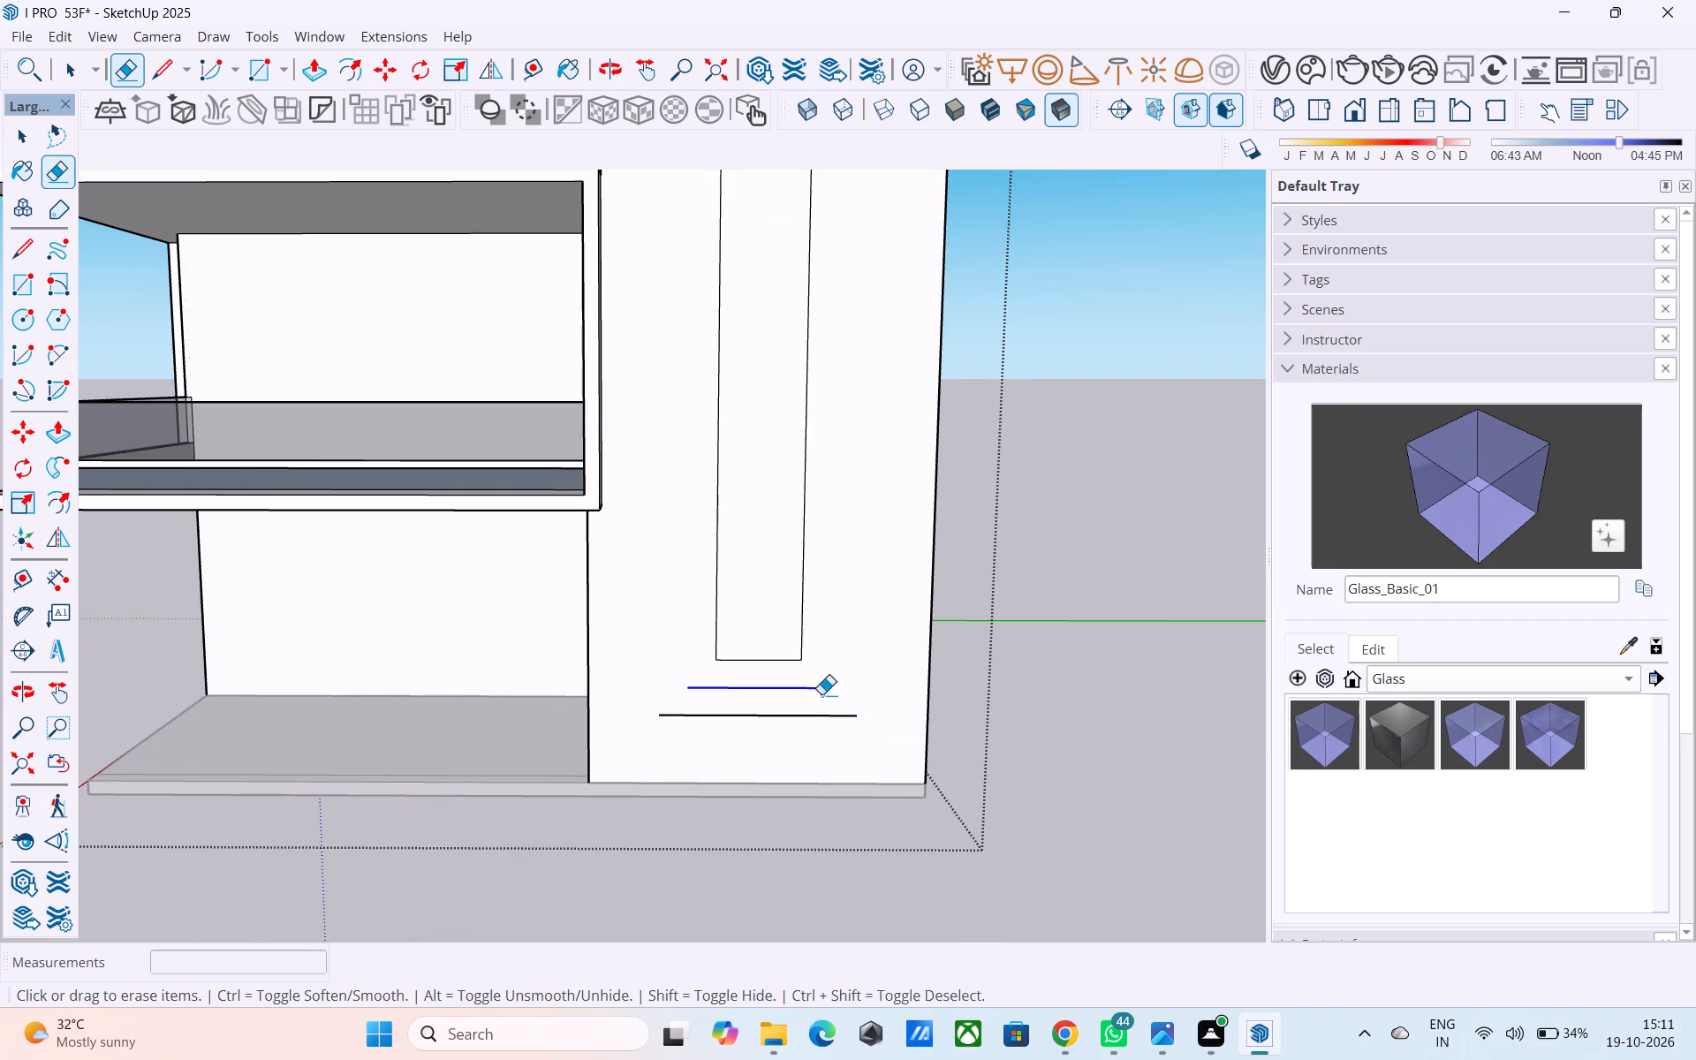
left_click_drag(821, 694, 816, 736)
Push the narrow rectangle 3" into the tall end wall to form a recessed vertical panel.
scroll(732, 882, "down", 5)
scroll(751, 736, "down", 4)
middle_click_drag(730, 589, 757, 710)
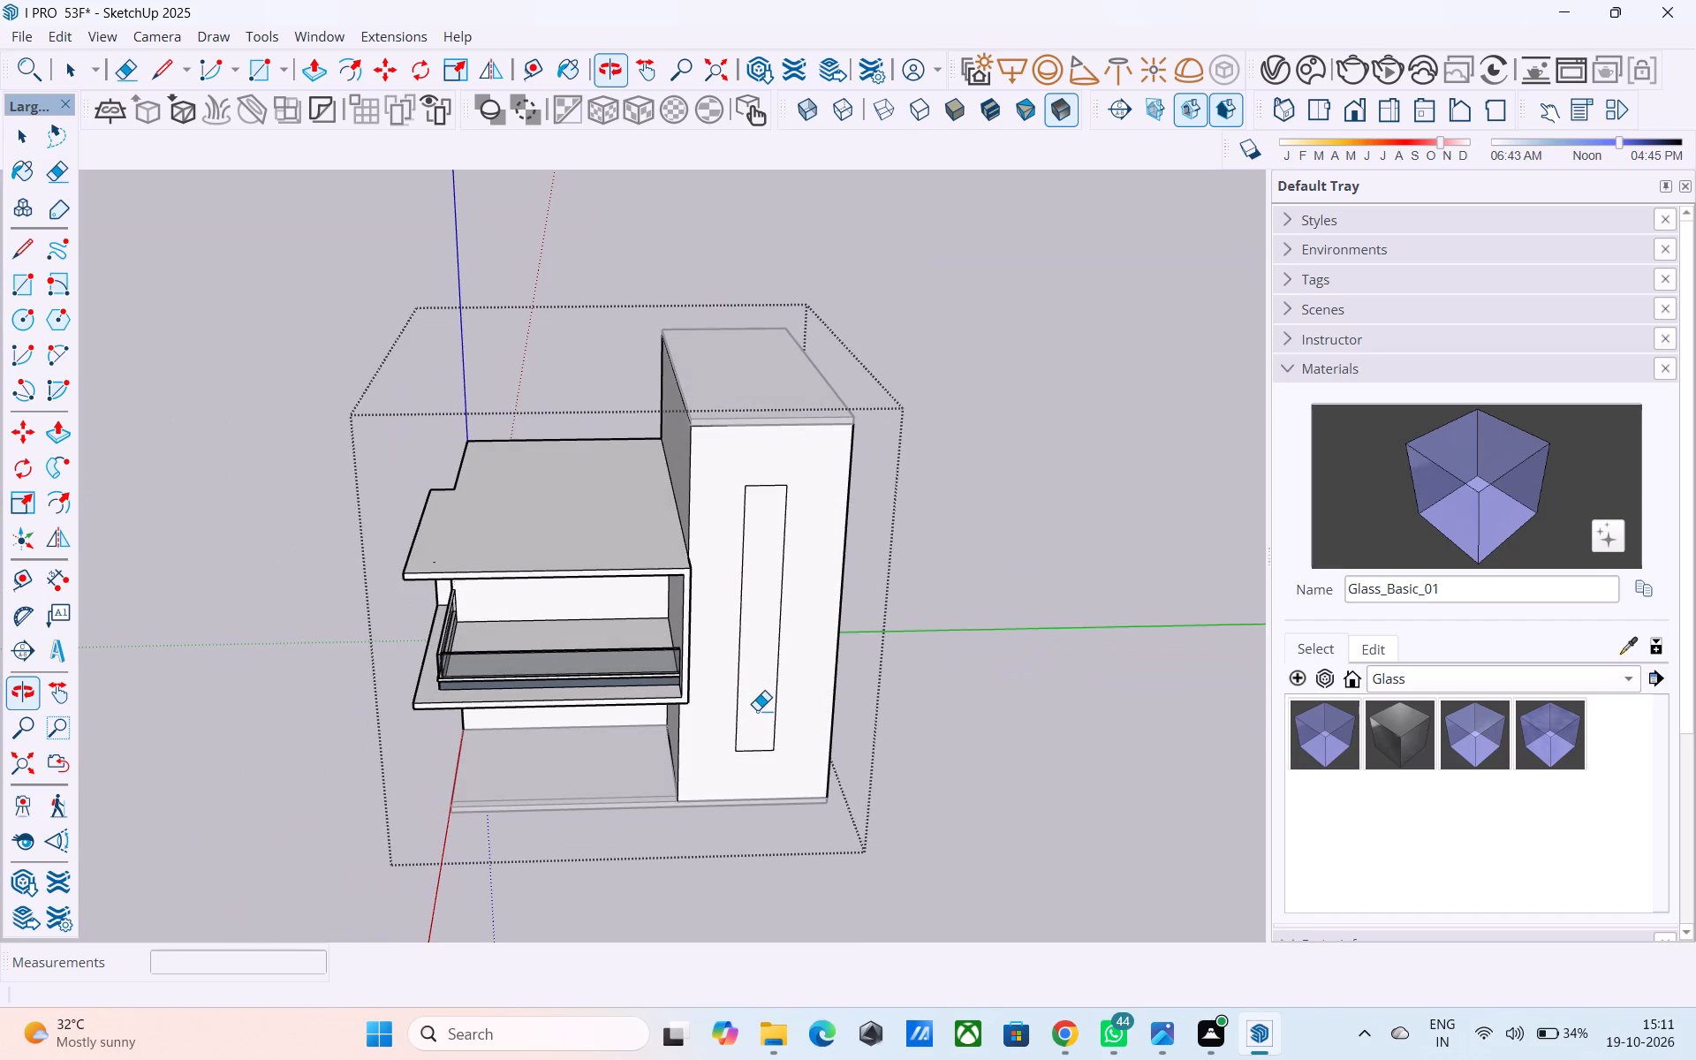
middle_click_drag(765, 672, 771, 729)
scroll(772, 706, "up", 4)
key("space")
left_click(771, 690)
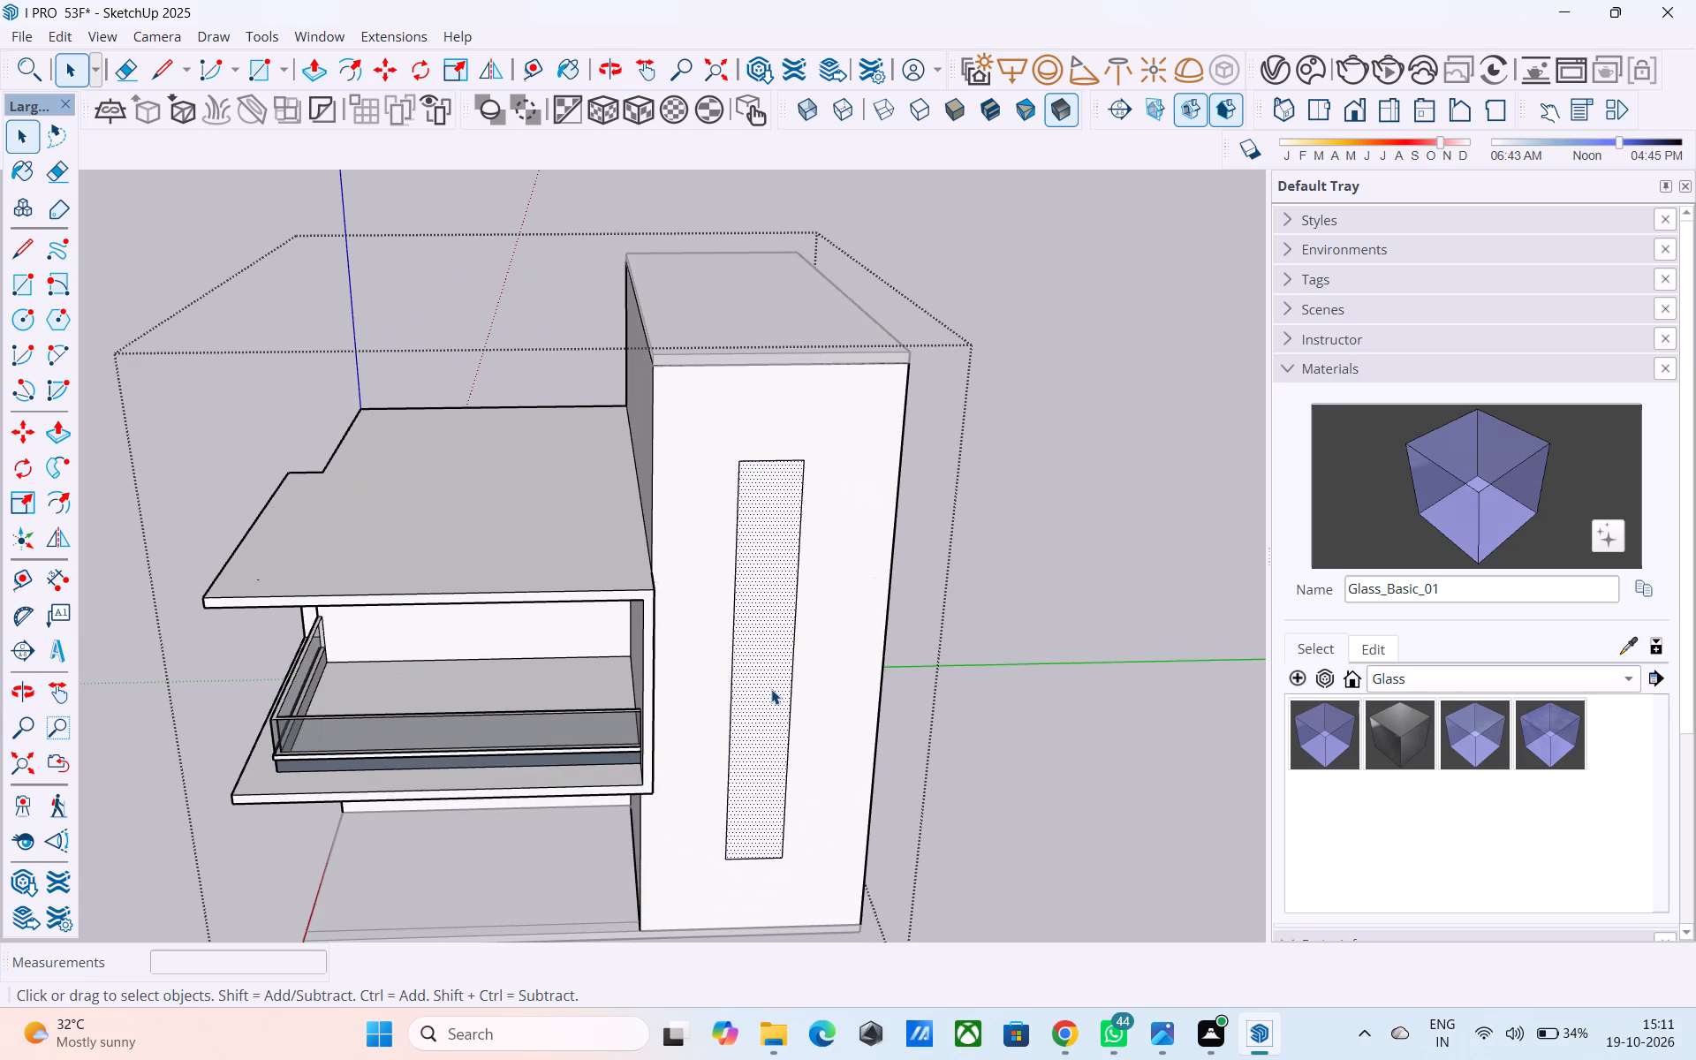
key("p")
left_click(771, 689)
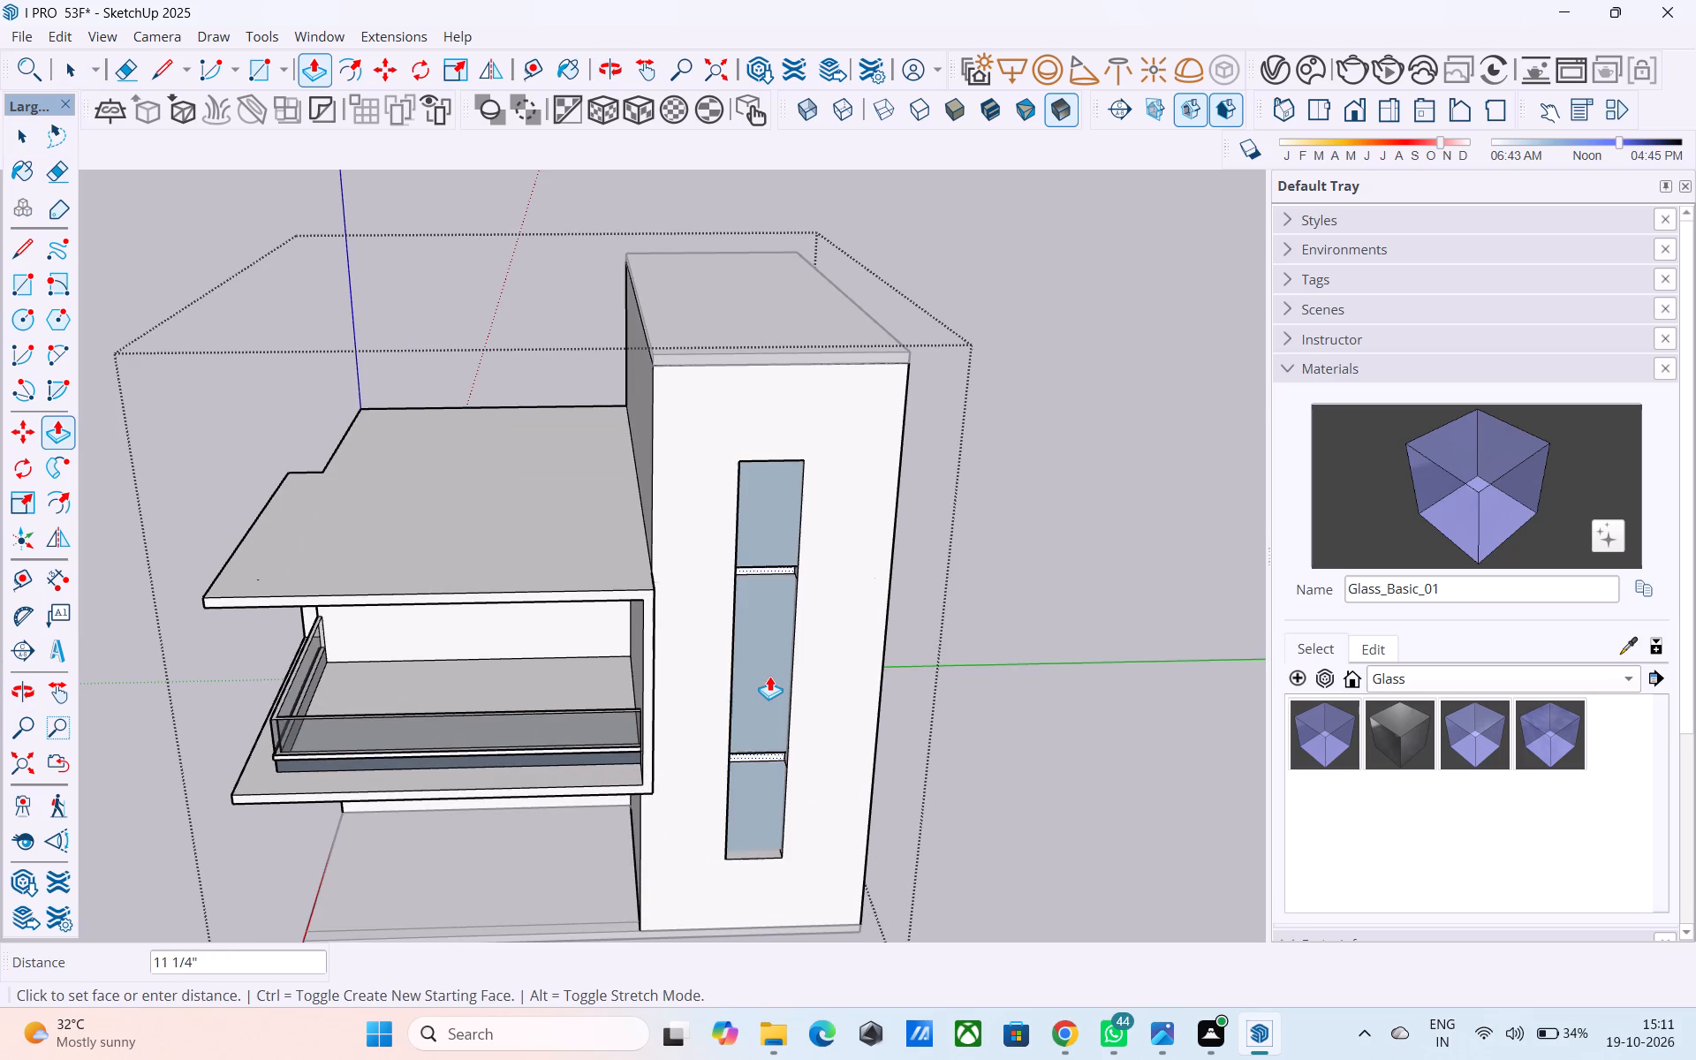
scroll(769, 679, "up", 4)
middle_click_drag(768, 668, 939, 680)
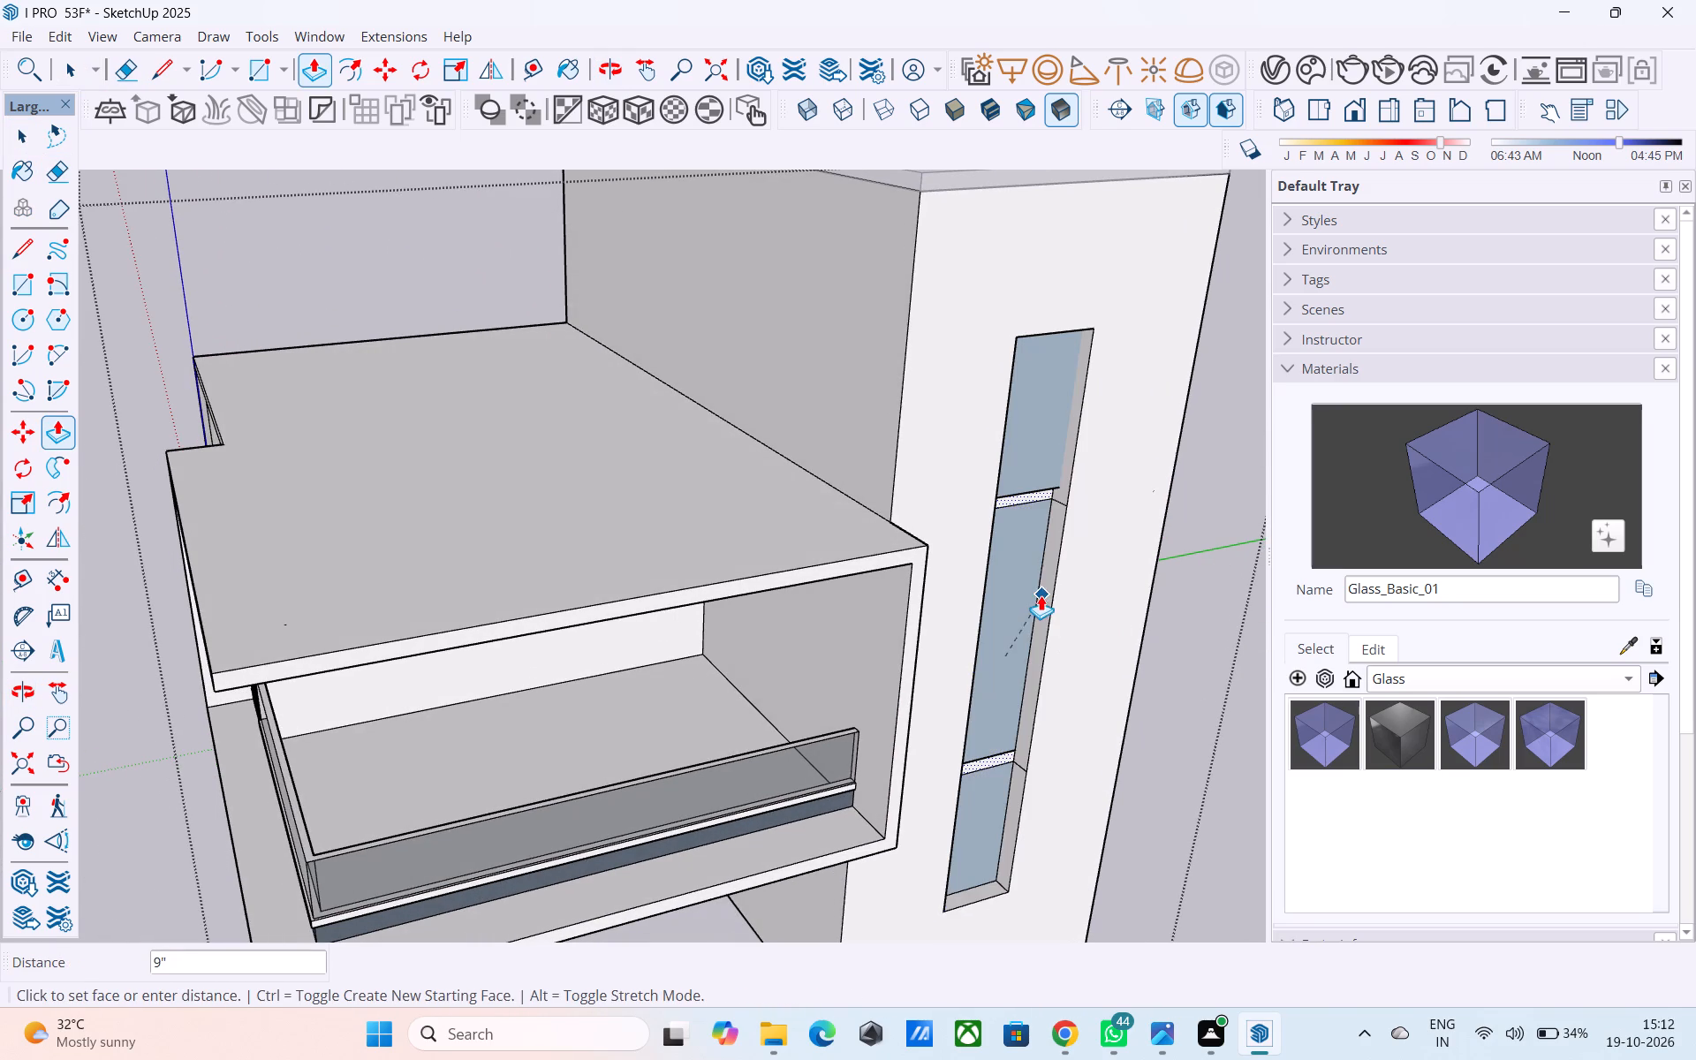
type("3\"")
key("Return")
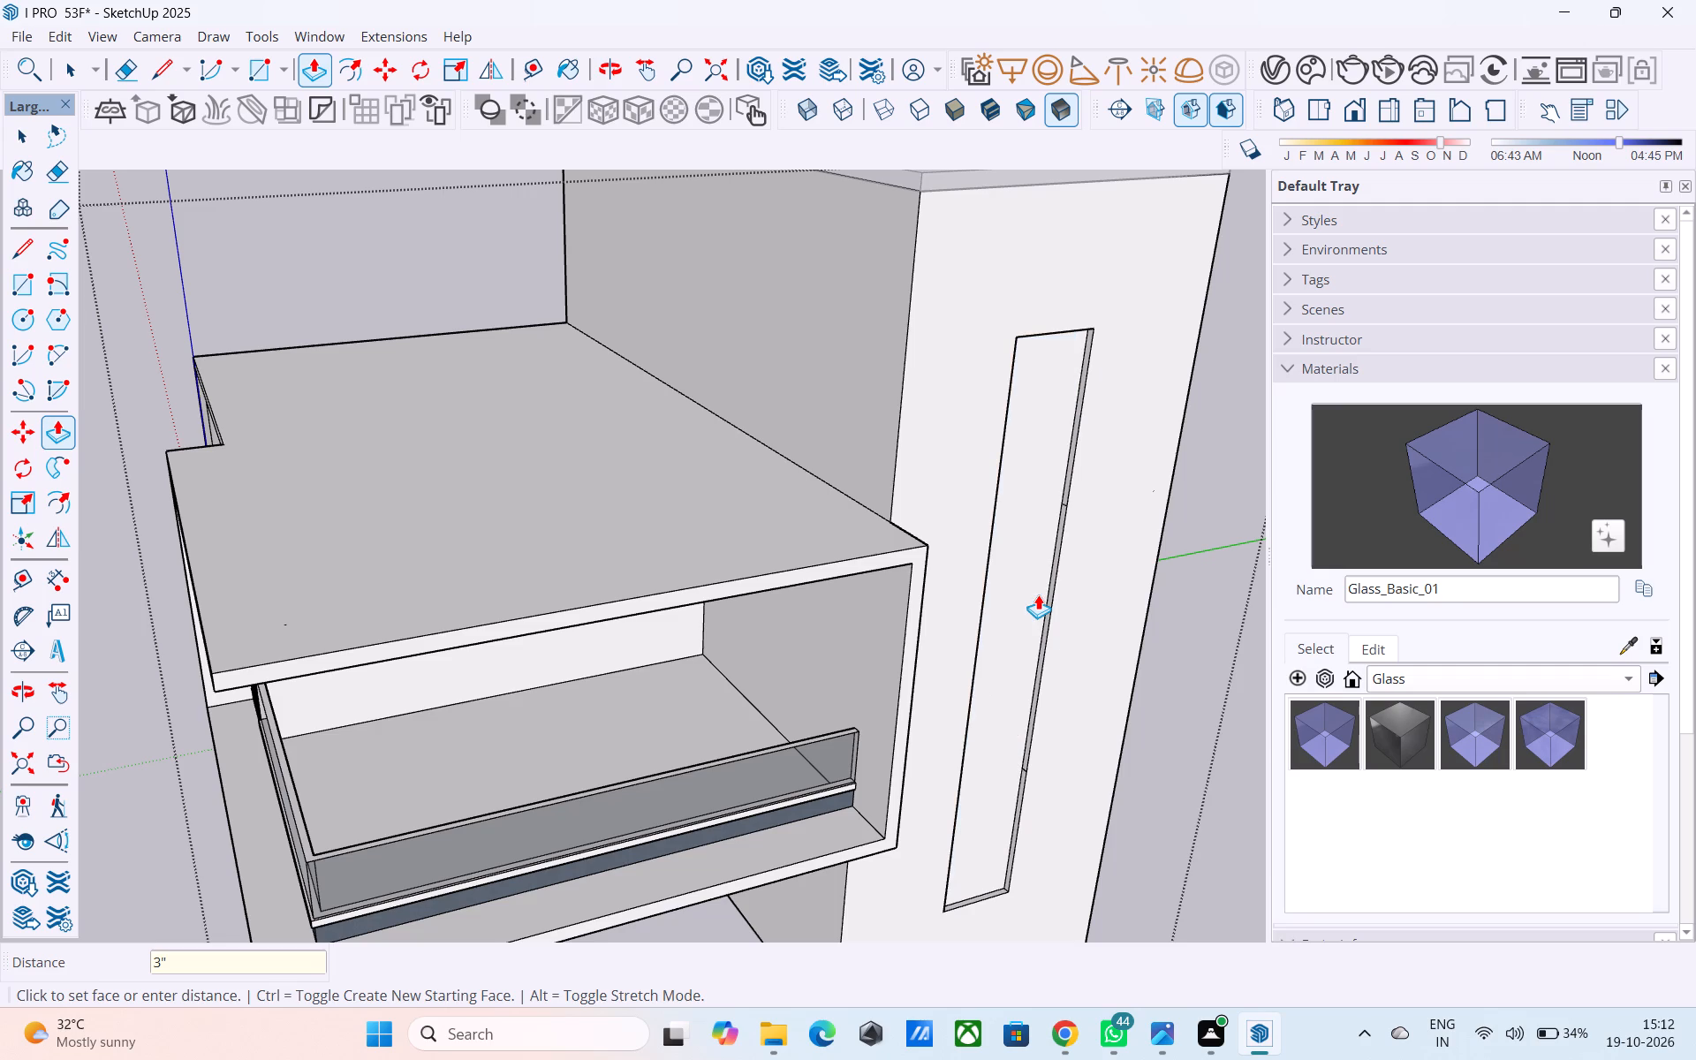
key("space")
Erase the short stray edge crossing the recessed panel's side face.
middle_click_drag(1034, 587, 858, 731, "shift")
scroll(845, 690, "up", 4)
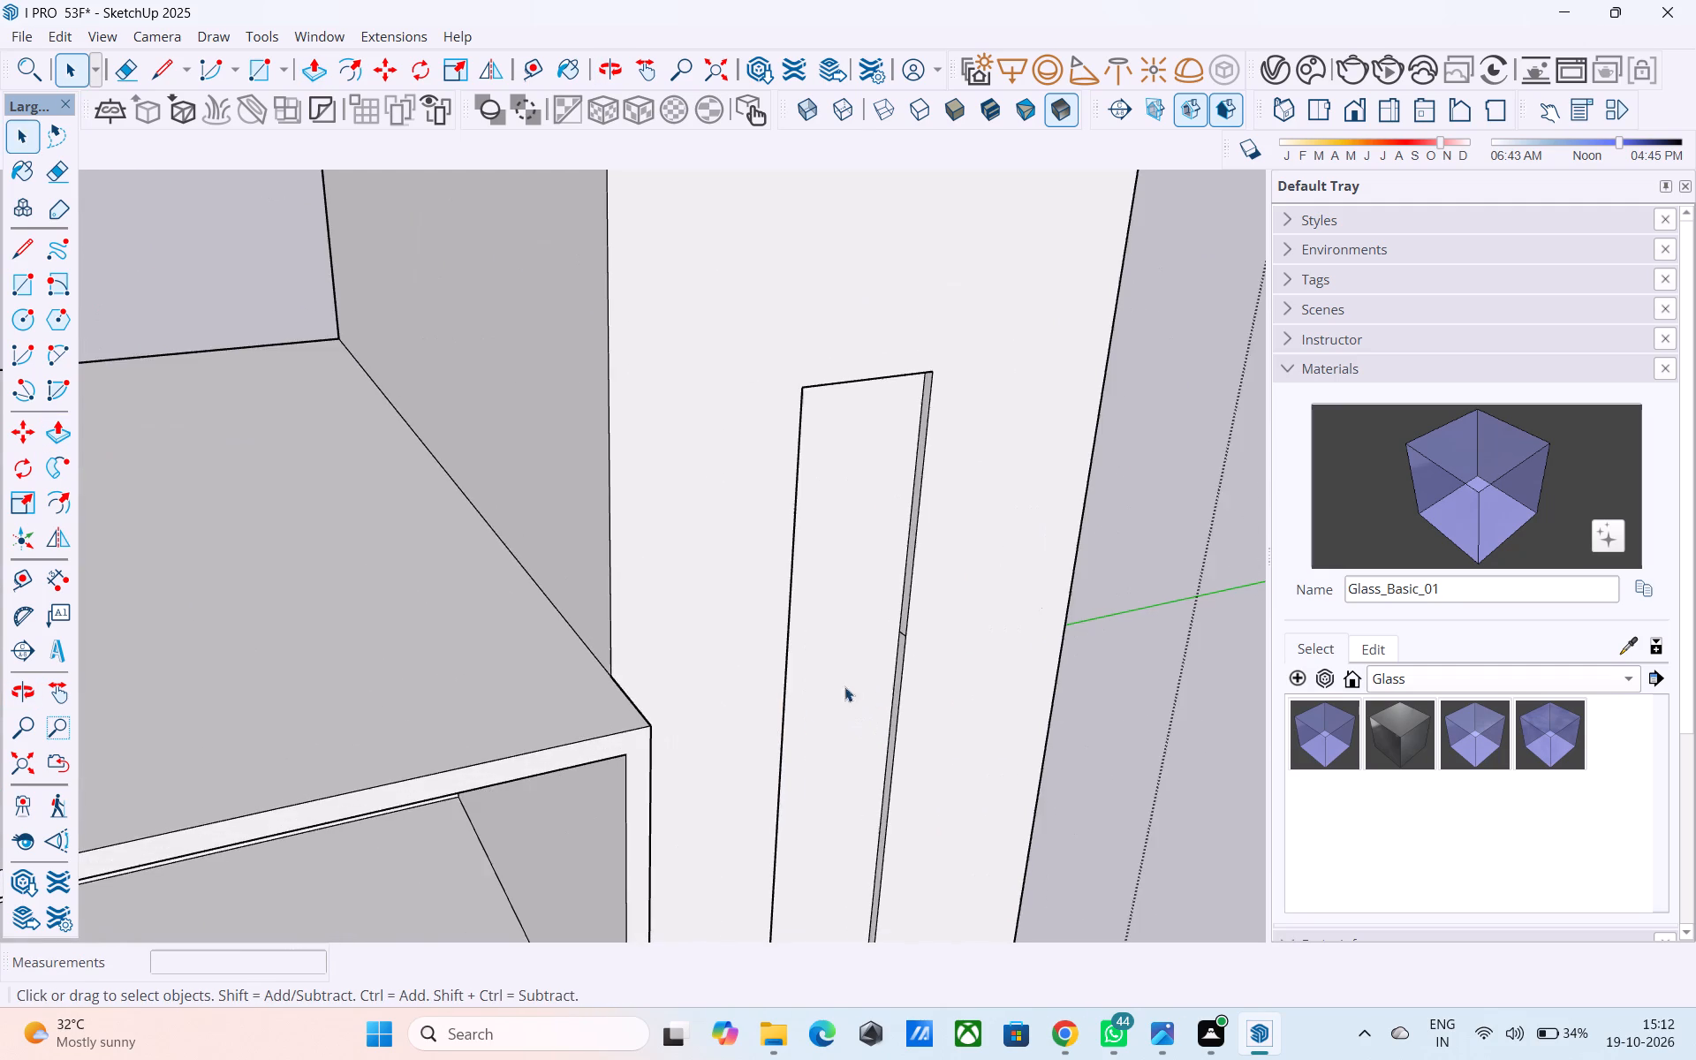
scroll(890, 622, "up", 11)
key("e")
left_click(924, 655)
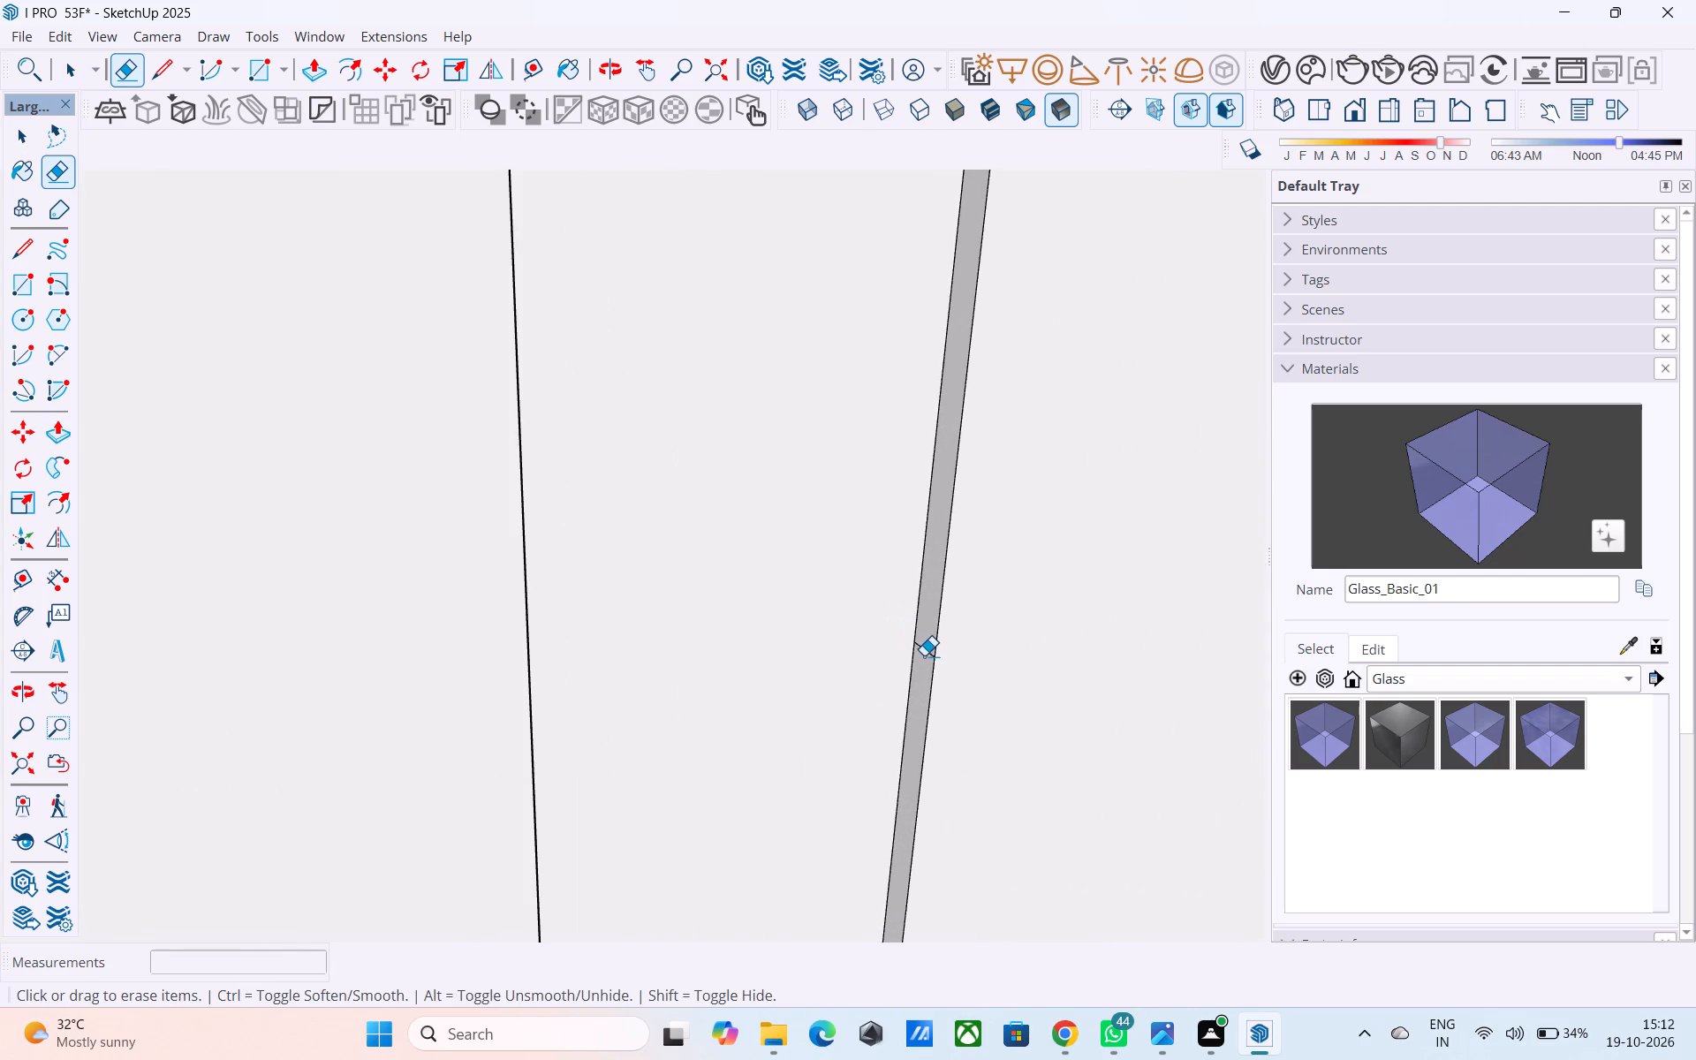
Examine the recessed panel and the tall end wall from the balcony side.
scroll(933, 646, "down", 9)
middle_click_drag(924, 699, 256, 590)
scroll(861, 406, "down", 9)
middle_click_drag(746, 674, 939, 497)
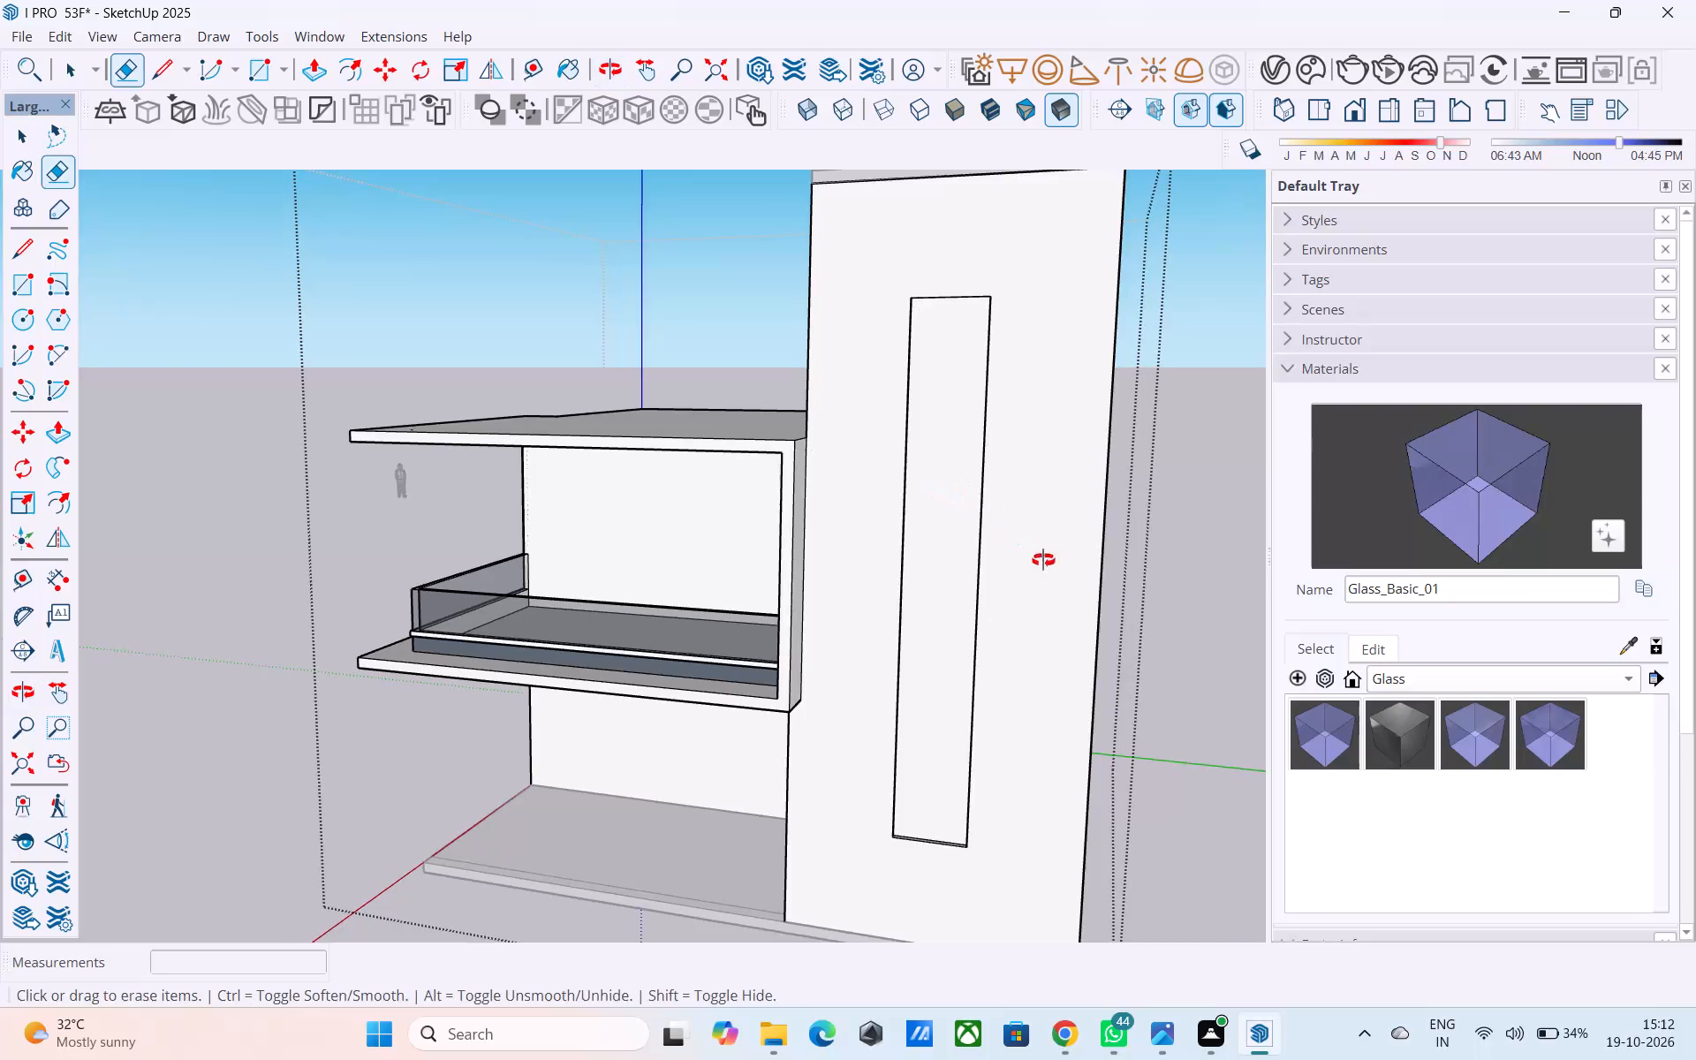
middle_click_drag(1043, 560, 1125, 569)
middle_click_drag(1124, 569, 996, 596, "shift")
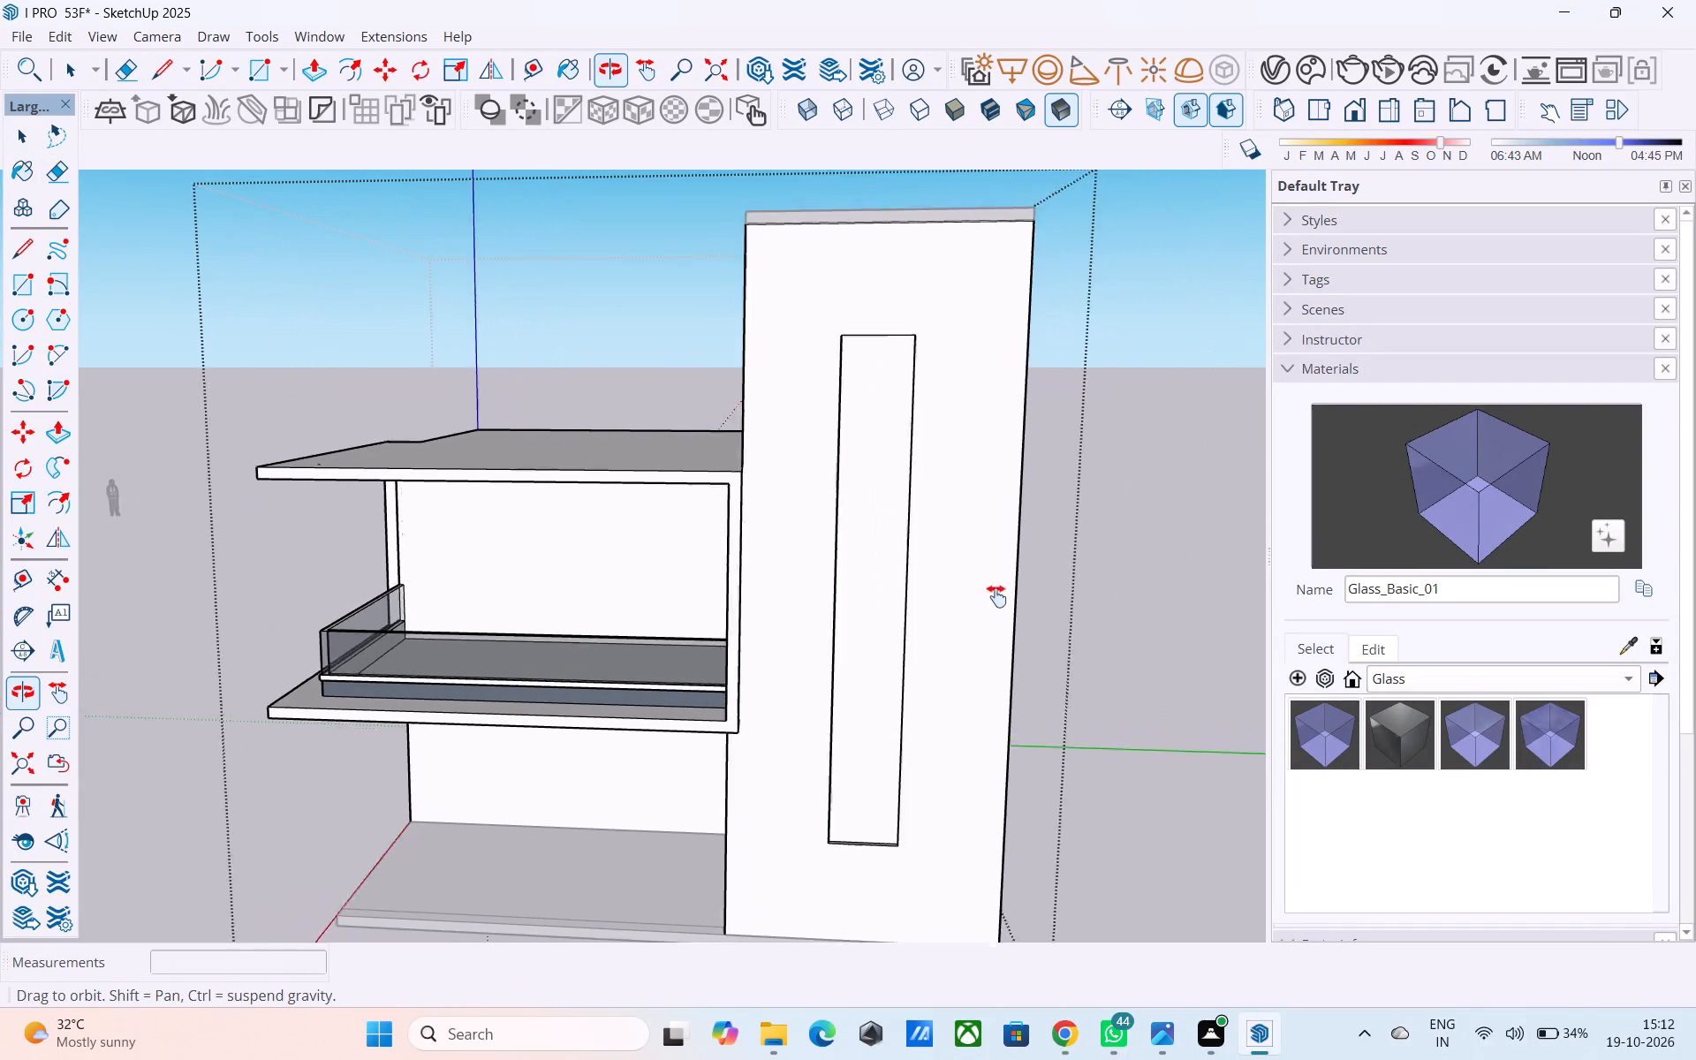
middle_click_drag(996, 596, 973, 526, "shift")
scroll(964, 508, "down", 2)
middle_click_drag(954, 535, 942, 708, "shift")
scroll(913, 639, "up", 3)
Copy the tall end wall's top edge 9" down the wall face, just below the roof slab.
key("space")
middle_click_drag(943, 450, 899, 485)
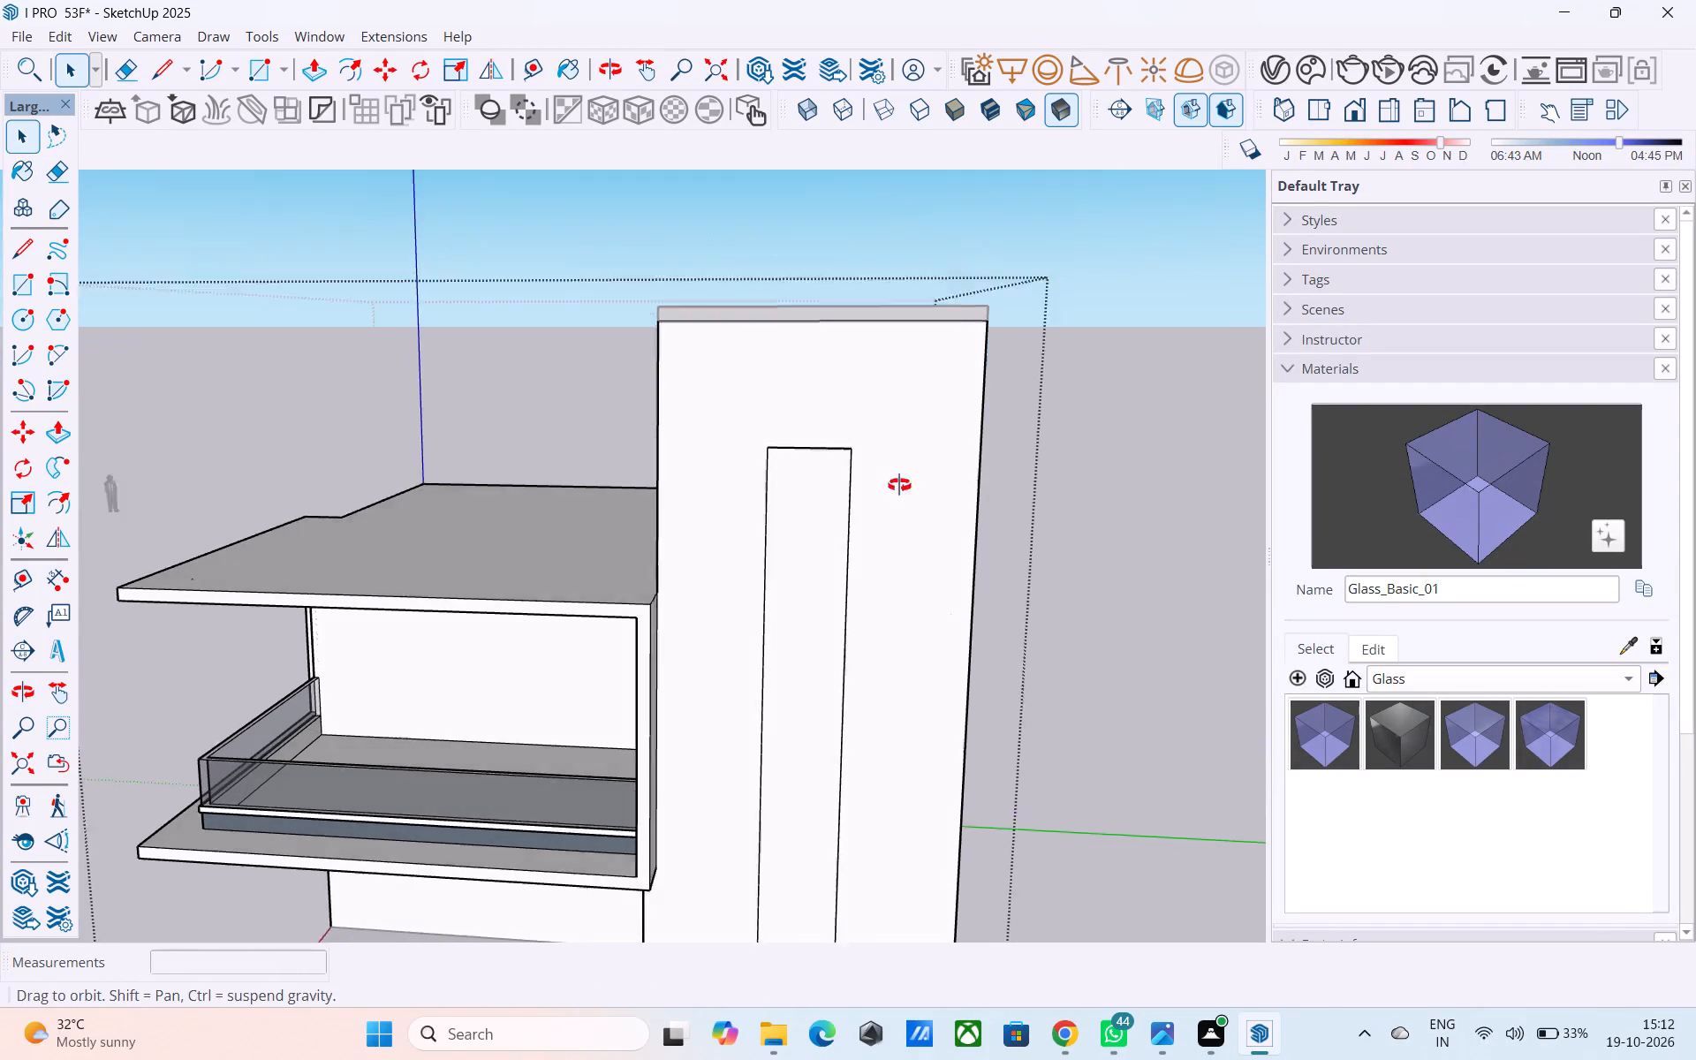
middle_click_drag(899, 485, 839, 507)
scroll(850, 386, "up", 2)
left_click(849, 384)
left_click(849, 384)
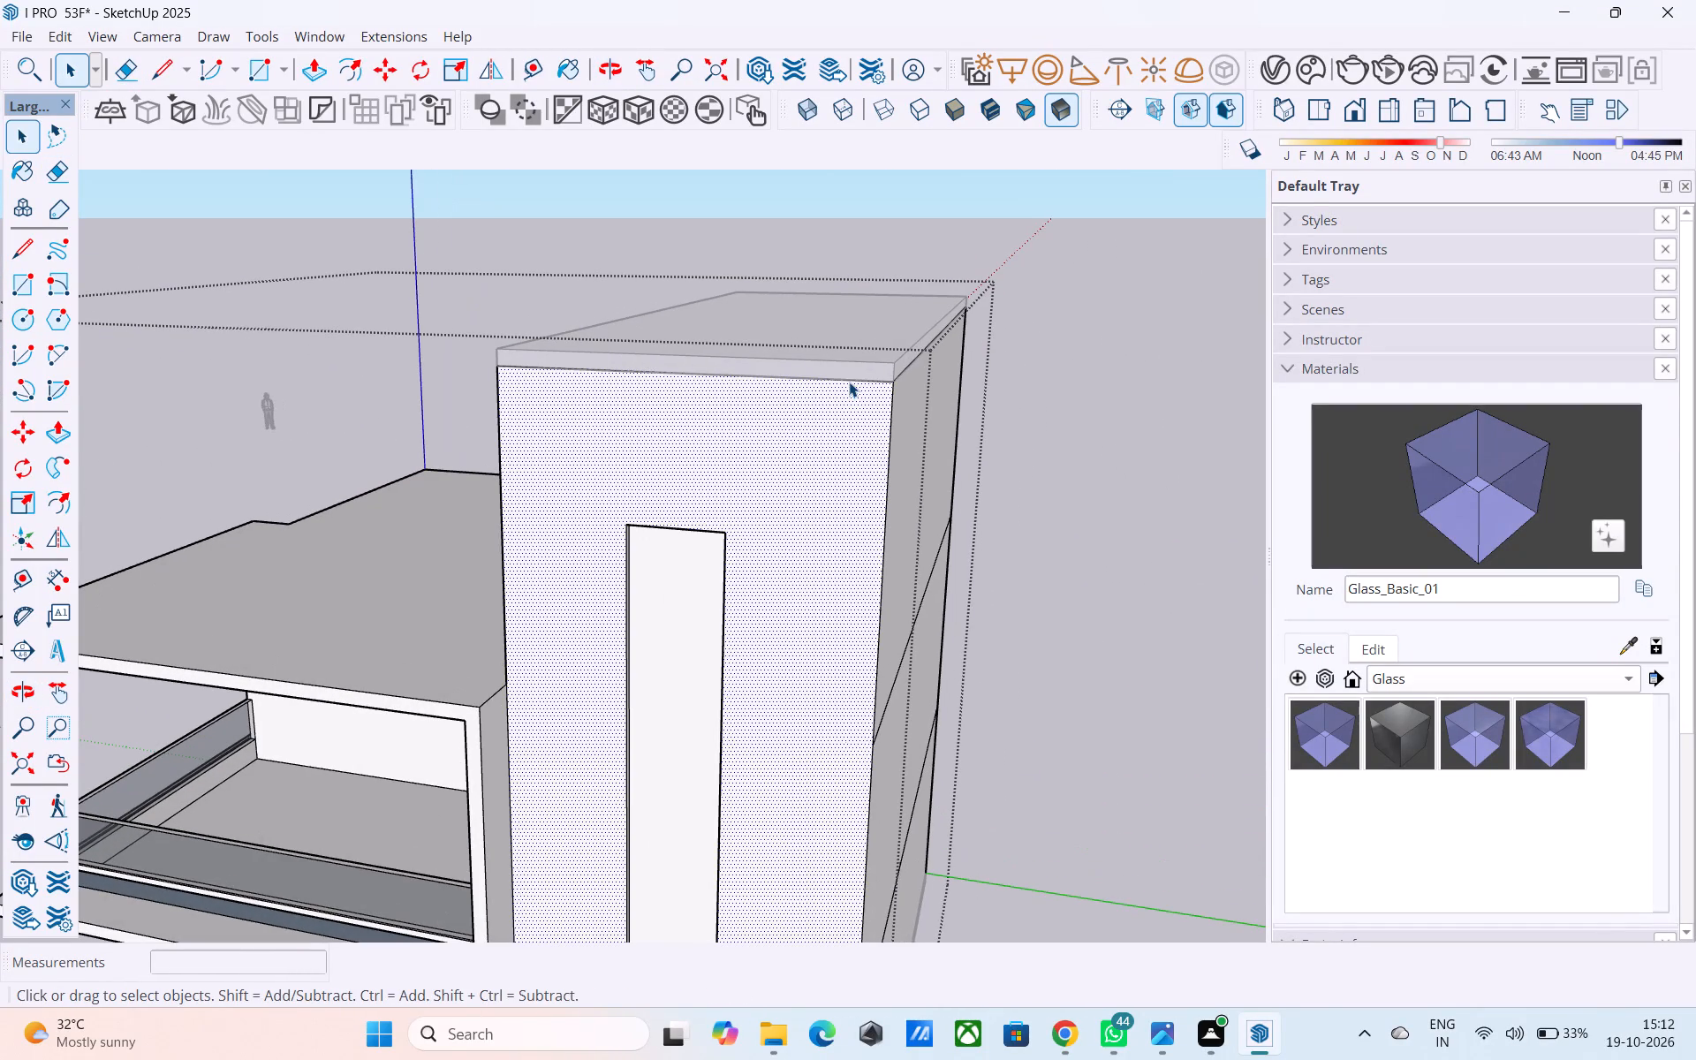
left_click(849, 382)
left_click(851, 380)
key("m")
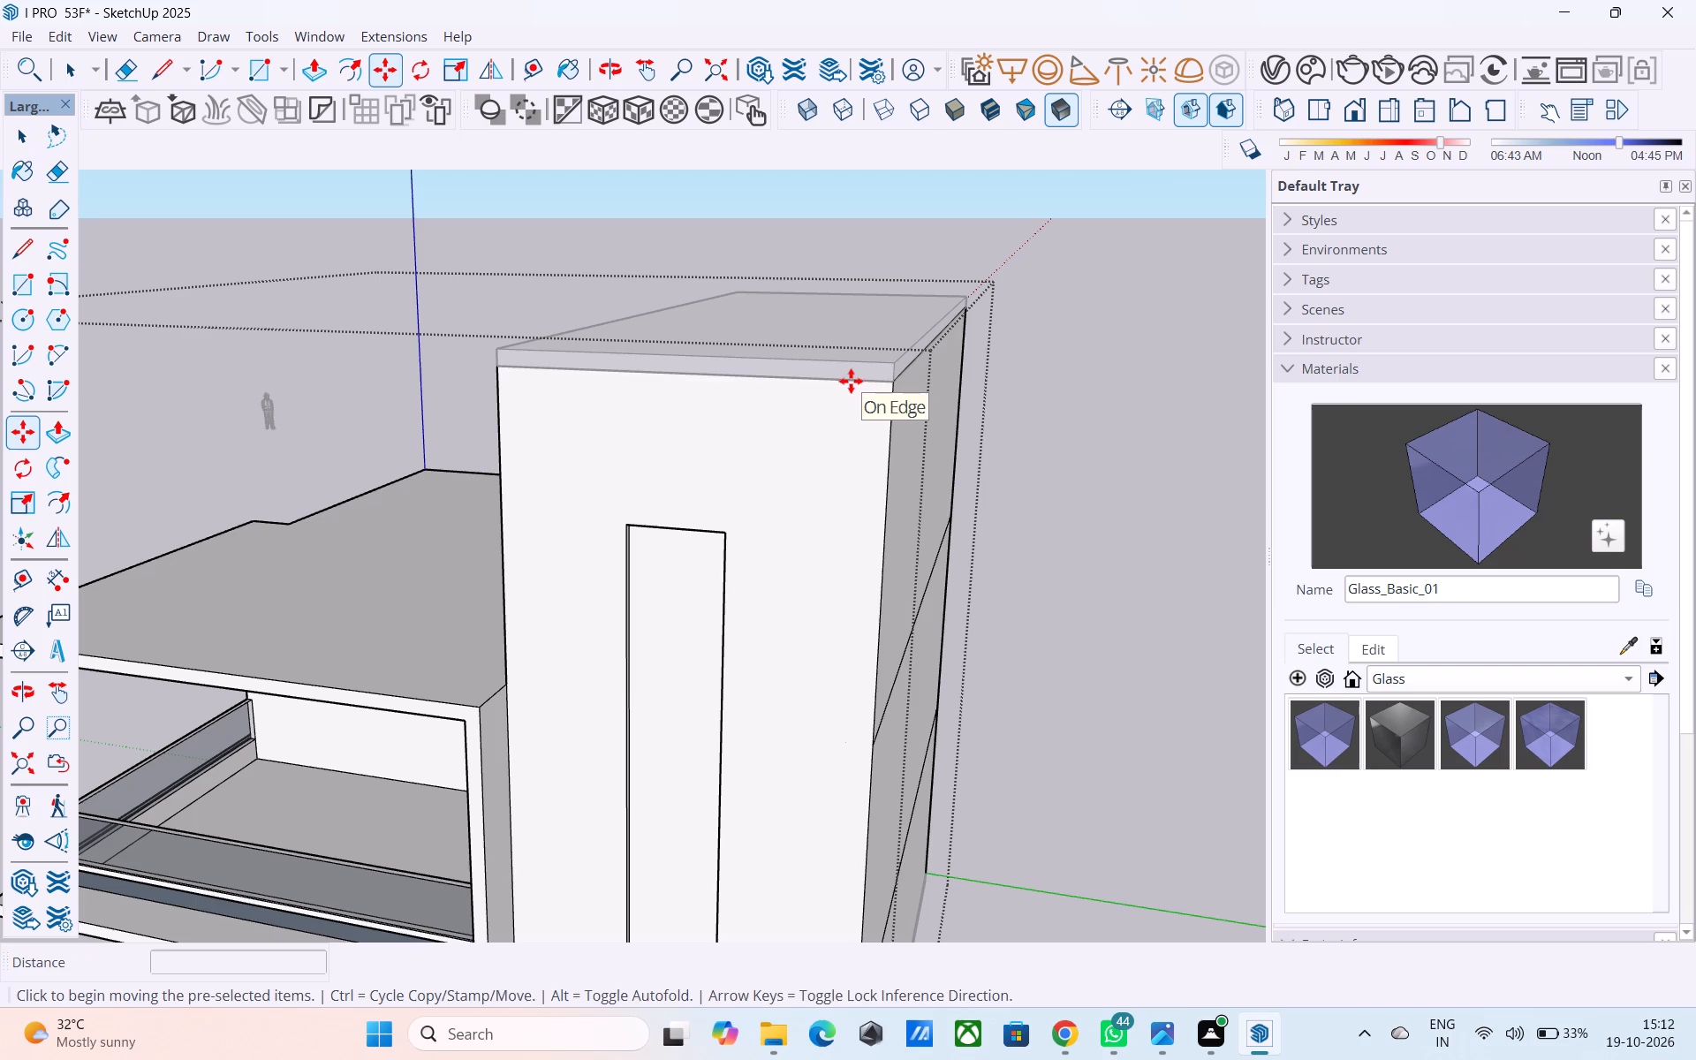
left_click(887, 389)
middle_click_drag(913, 420, 810, 396)
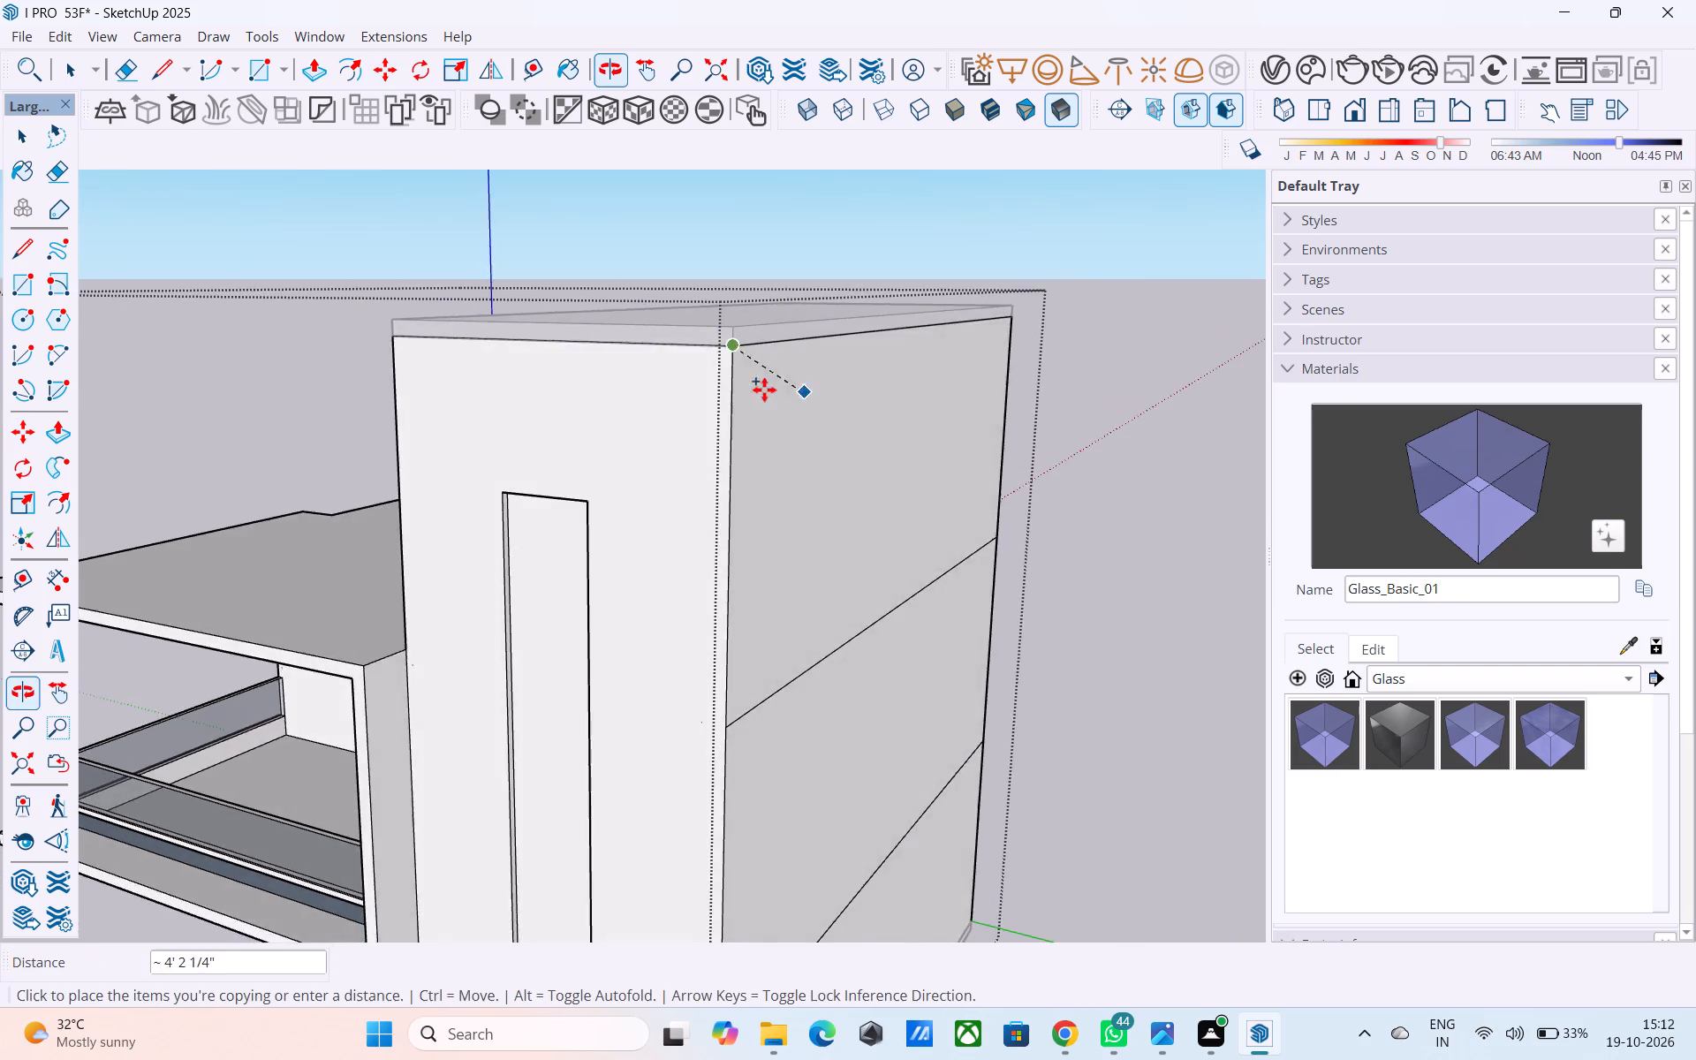
scroll(716, 388, "up", 8)
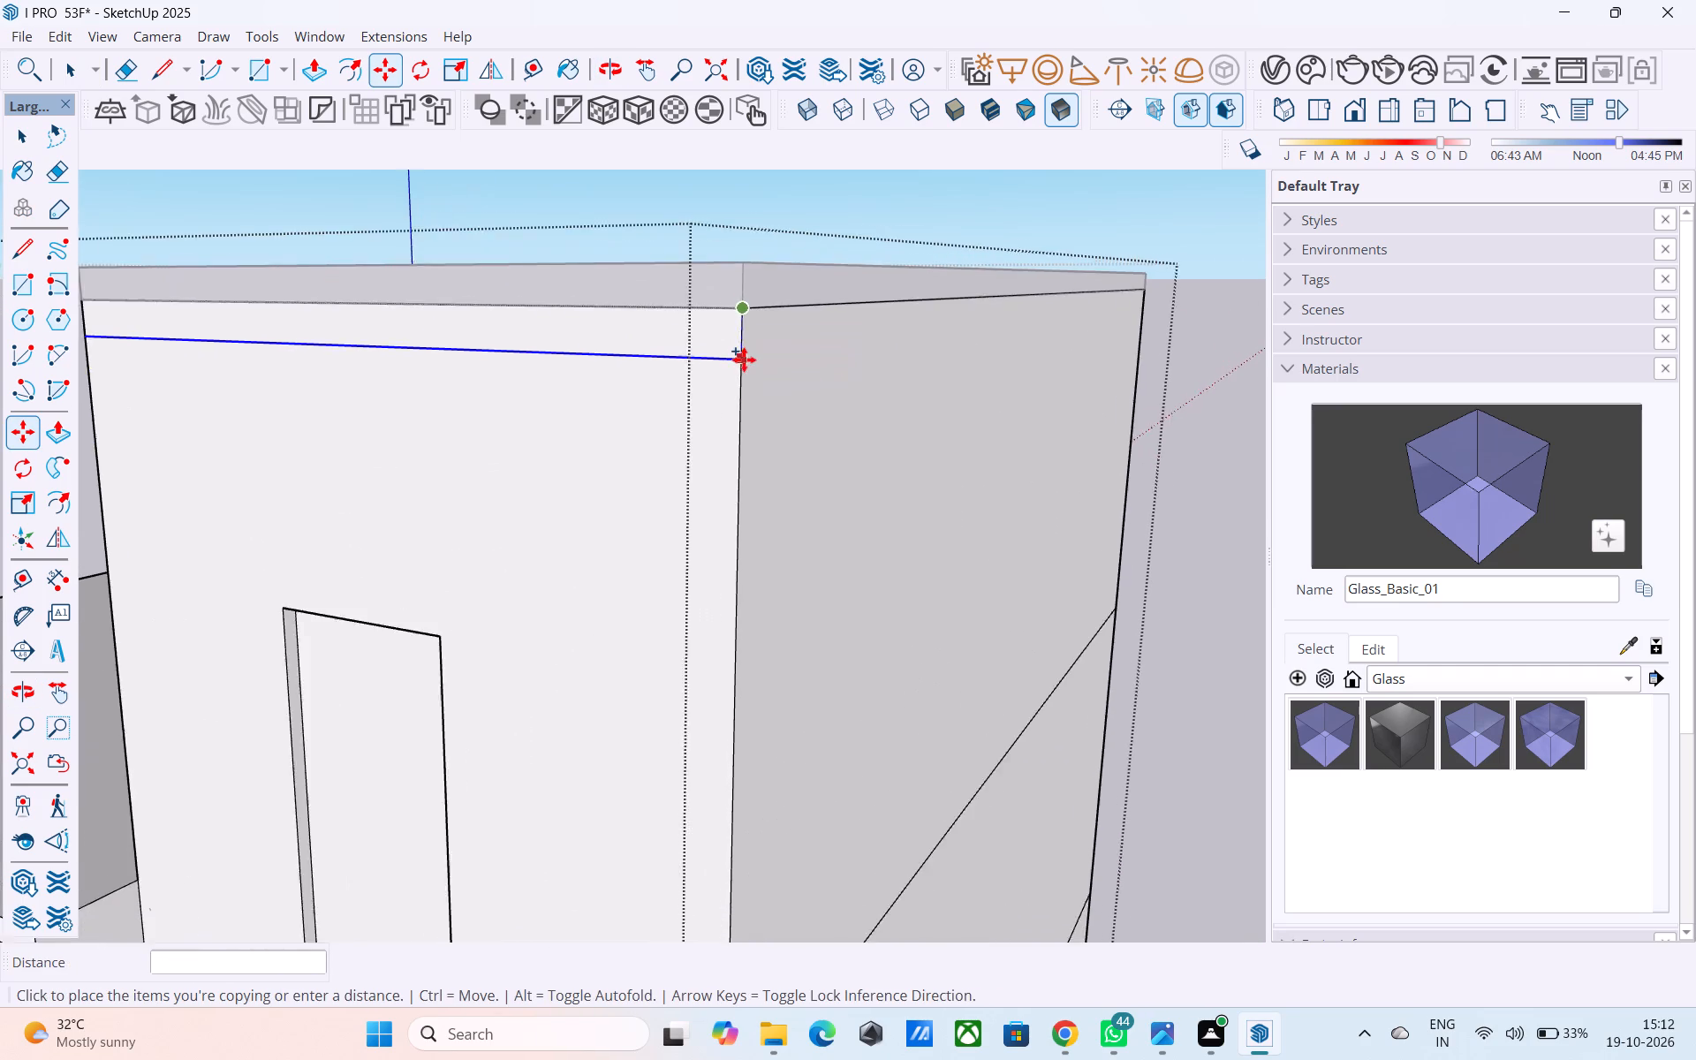
scroll(744, 360, "up", 5)
middle_click(744, 358)
middle_click_drag(732, 405, 611, 407)
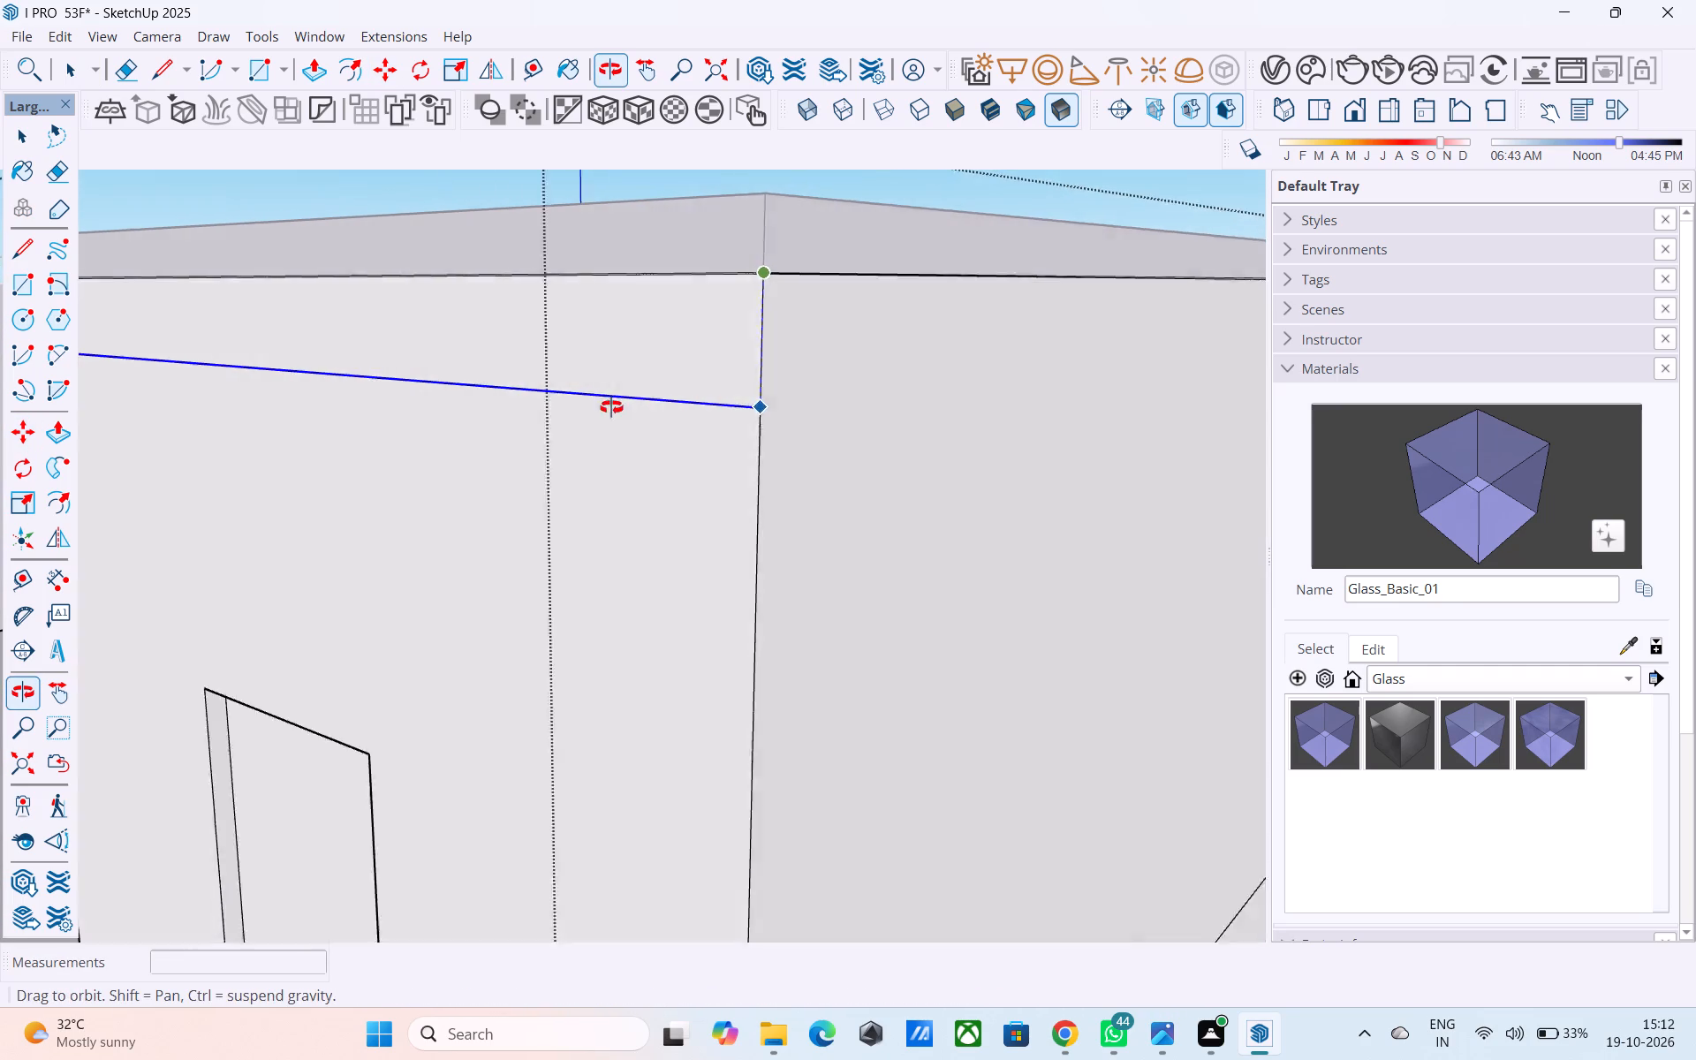
middle_click_drag(611, 407, 484, 413)
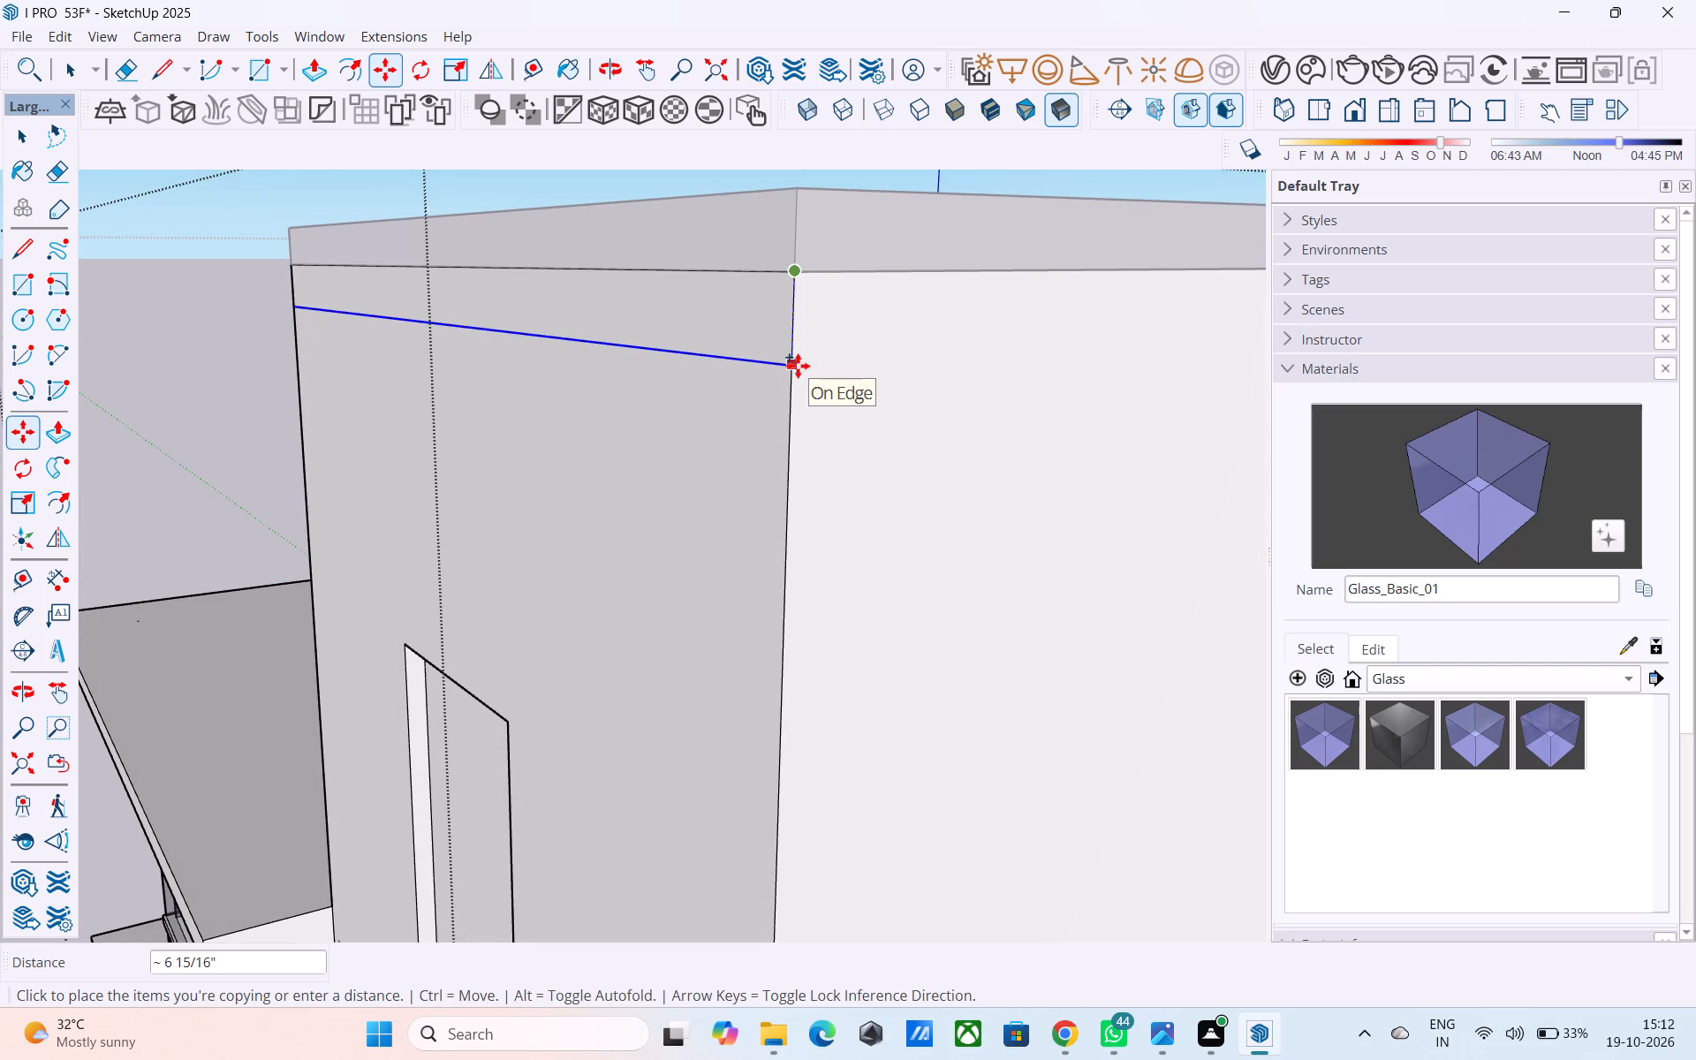
type("9\"")
key("Return")
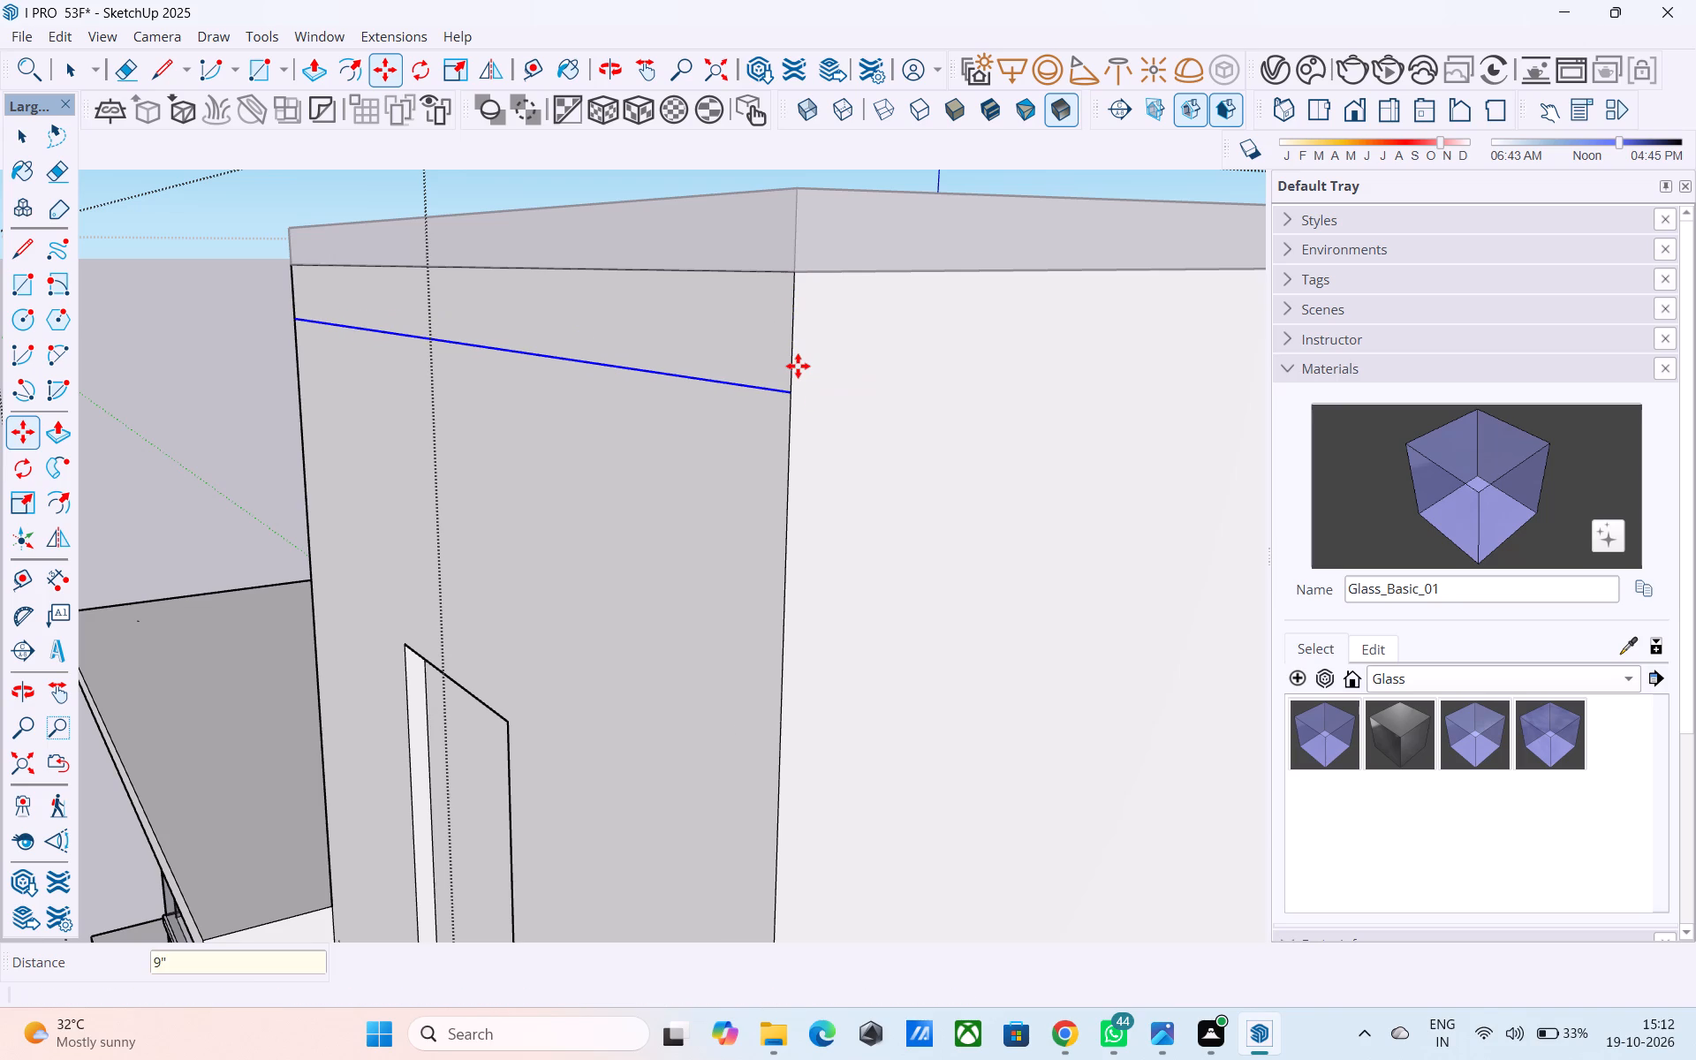
Copy the tall end wall's outer vertical corner edge 9" inward across the wall face, starting at the upper horizontal line.
scroll(710, 370, "down", 6)
middle_click_drag(681, 405, 887, 443)
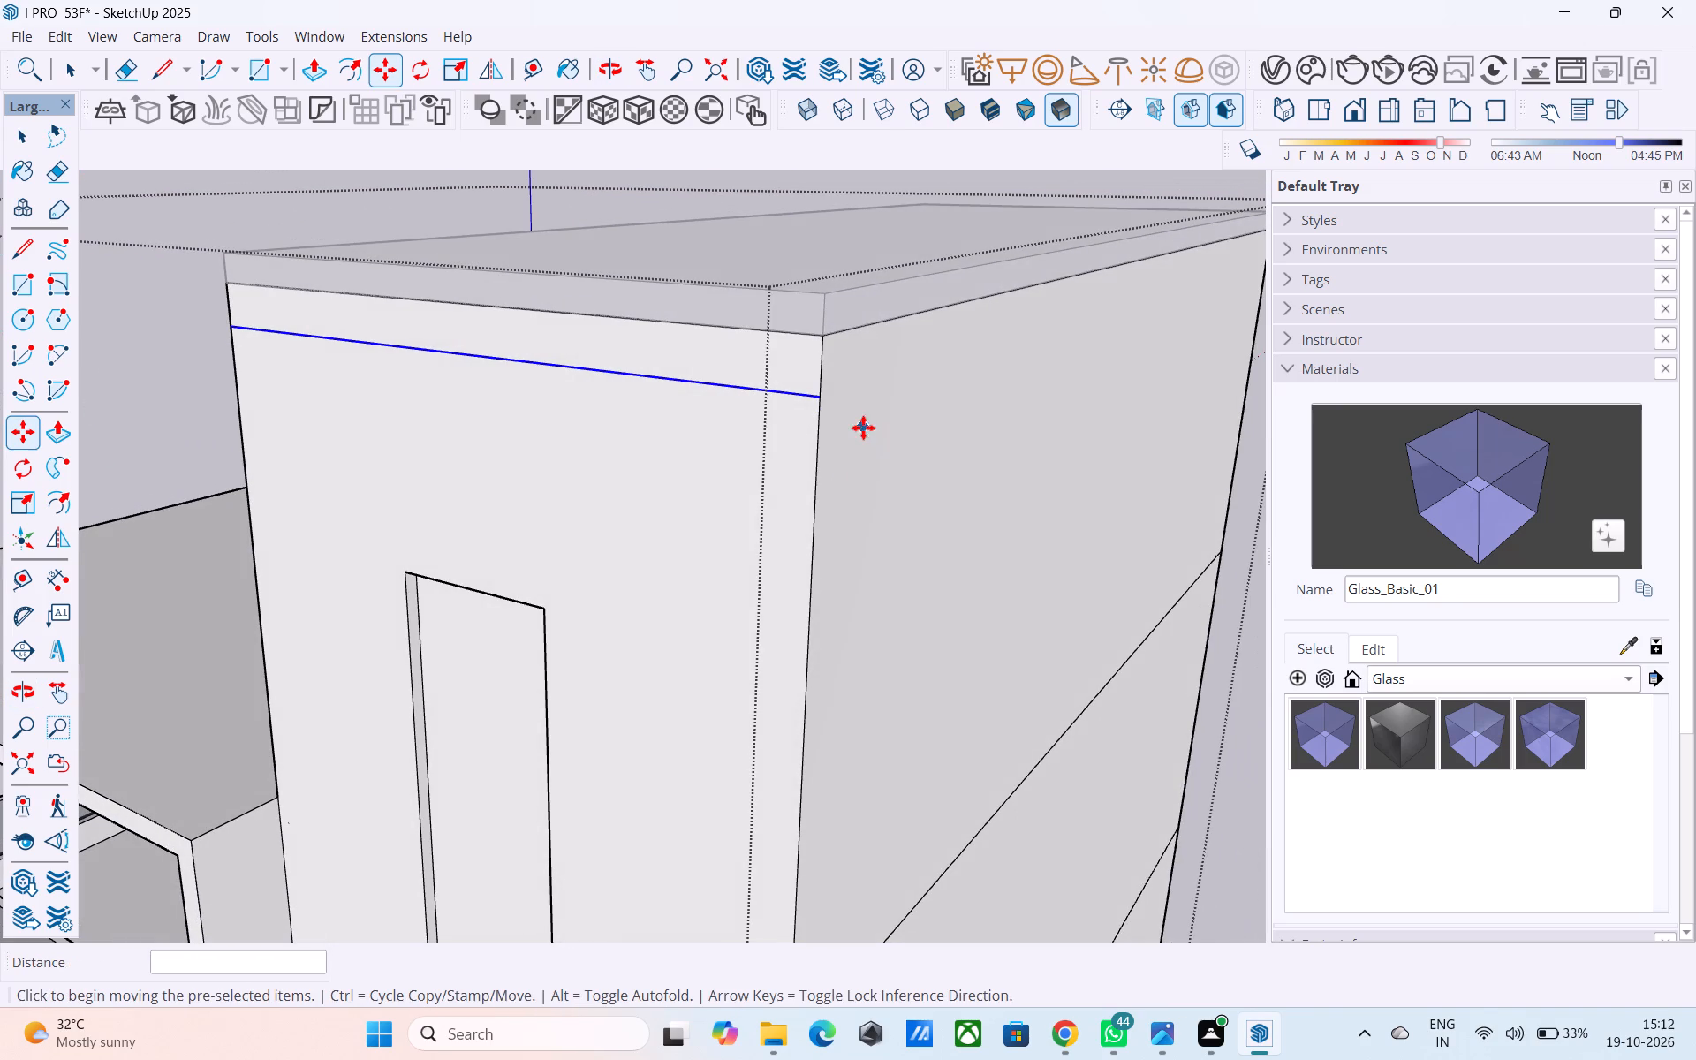
key("space")
left_click(813, 534)
key("m")
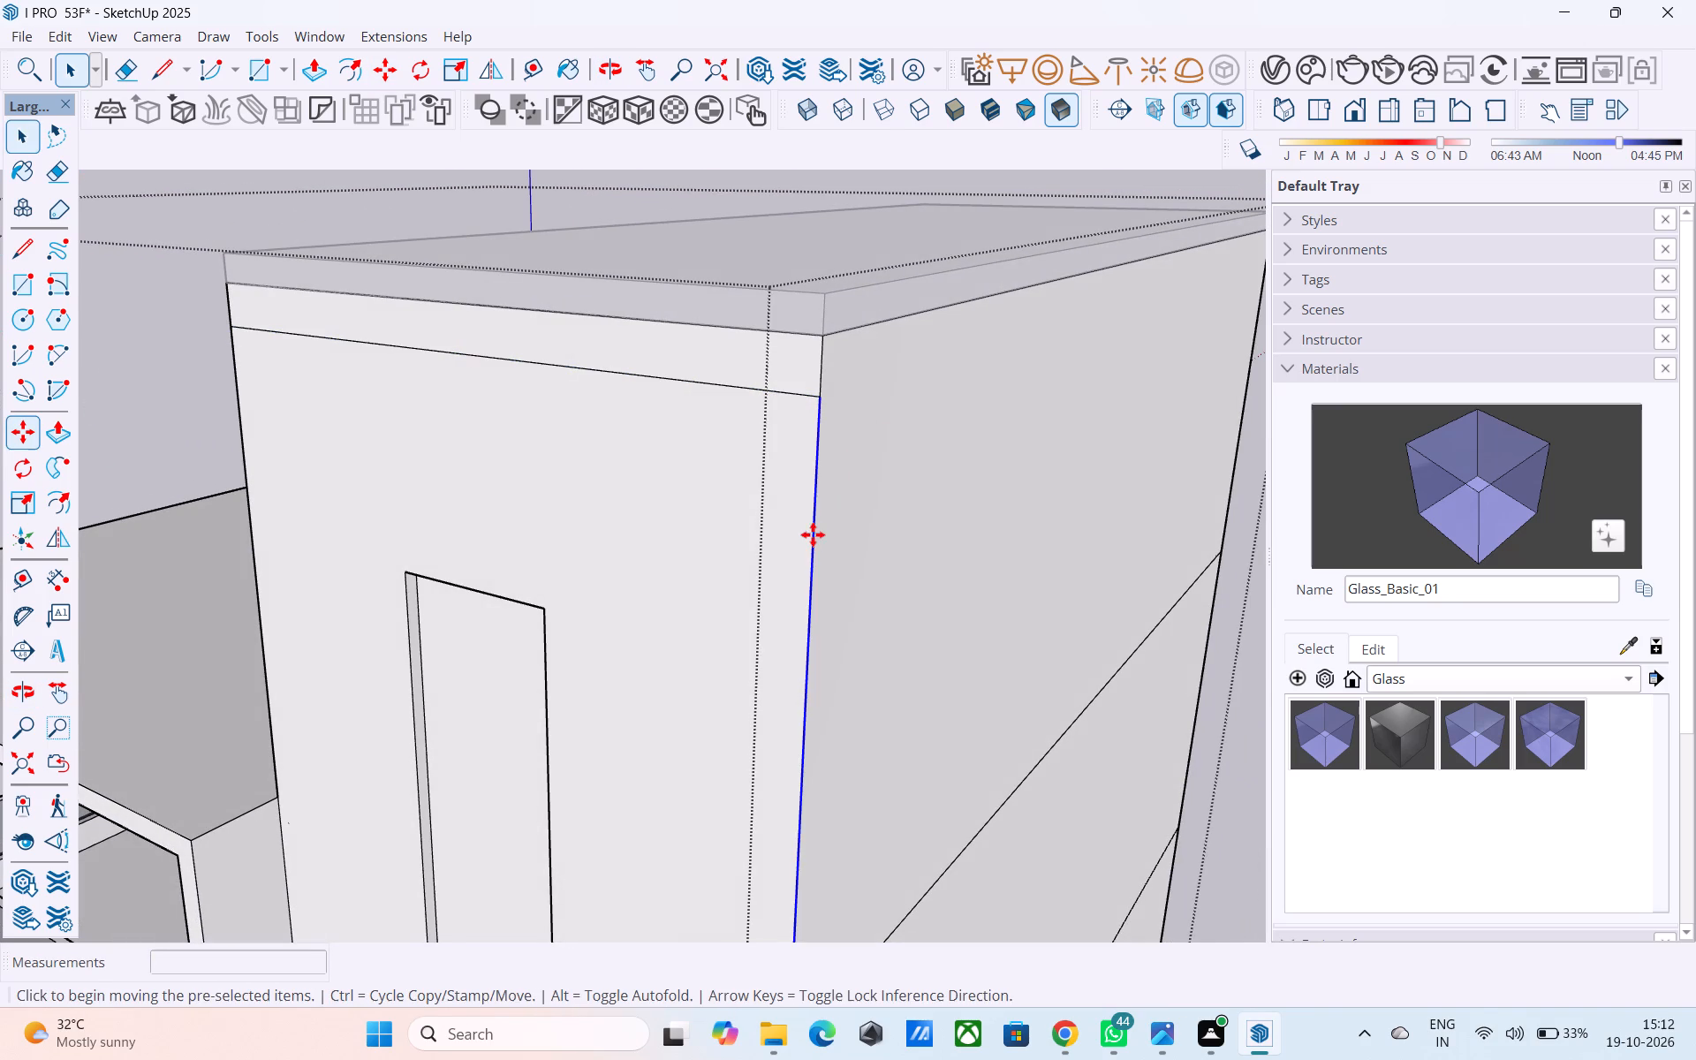
left_click(817, 405)
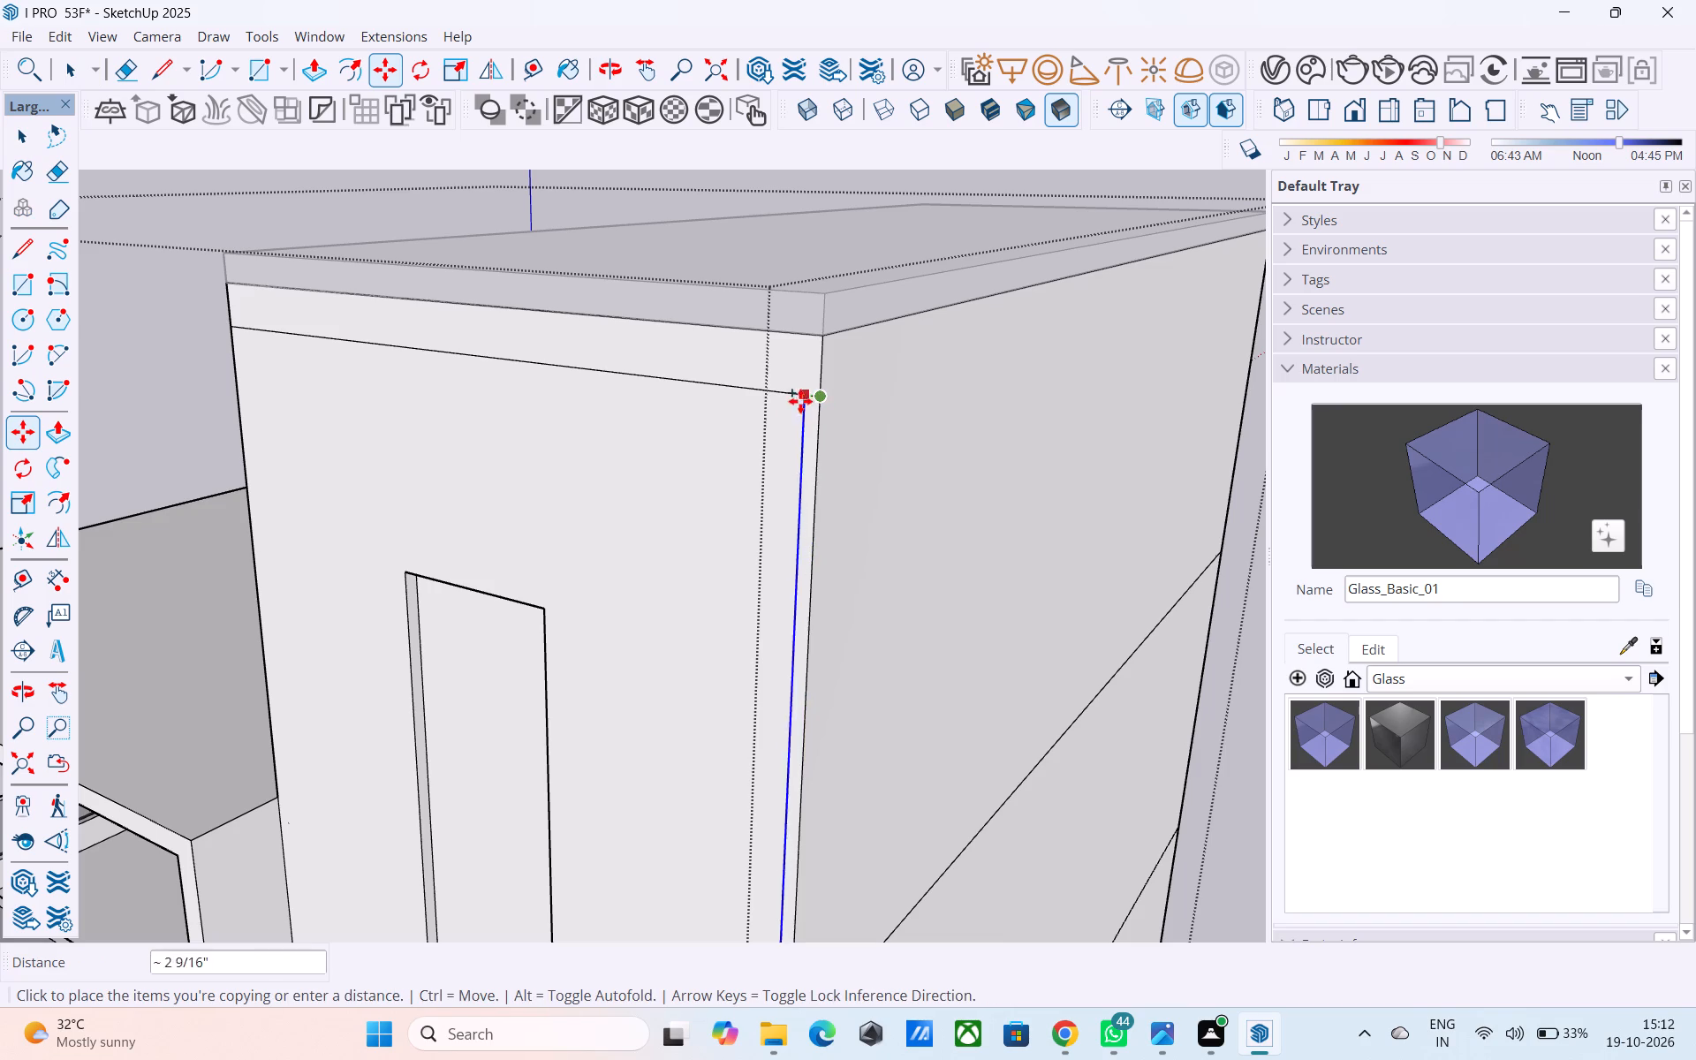
left_click(764, 391)
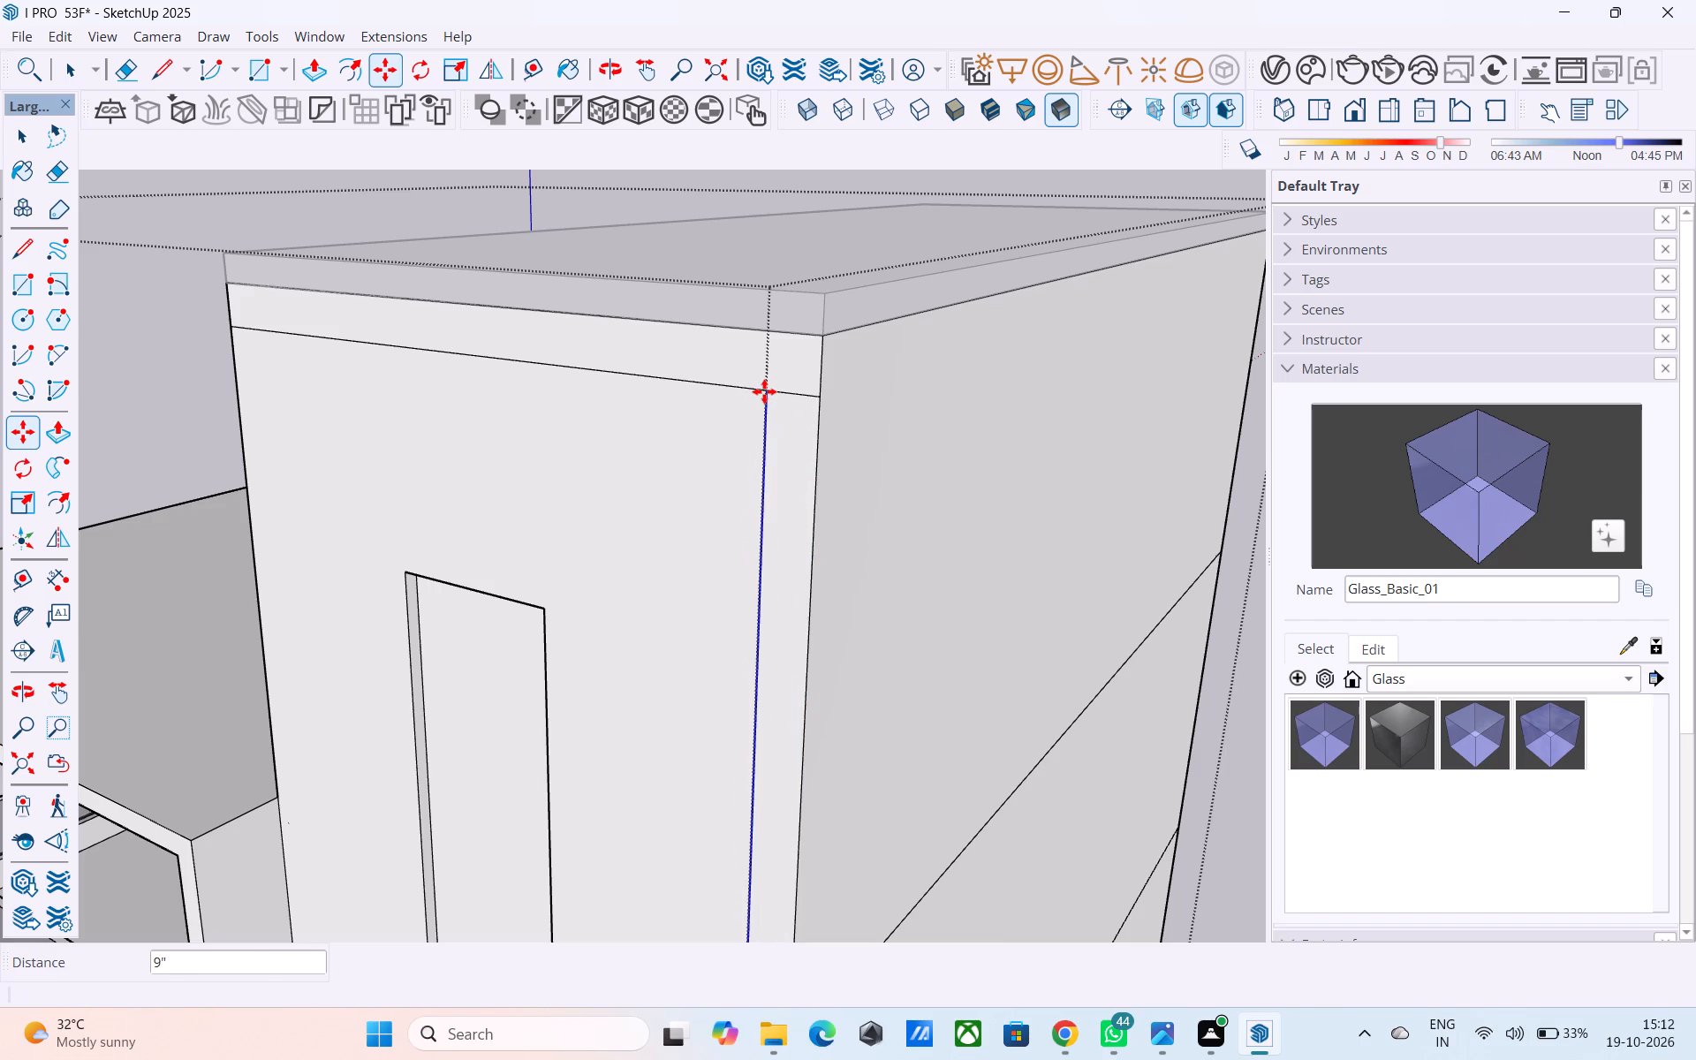
Draw a vertical line about 13' 3" long down the wall face from the copied edge's lower end.
scroll(755, 390, "down", 9)
middle_click_drag(595, 411, 757, 412)
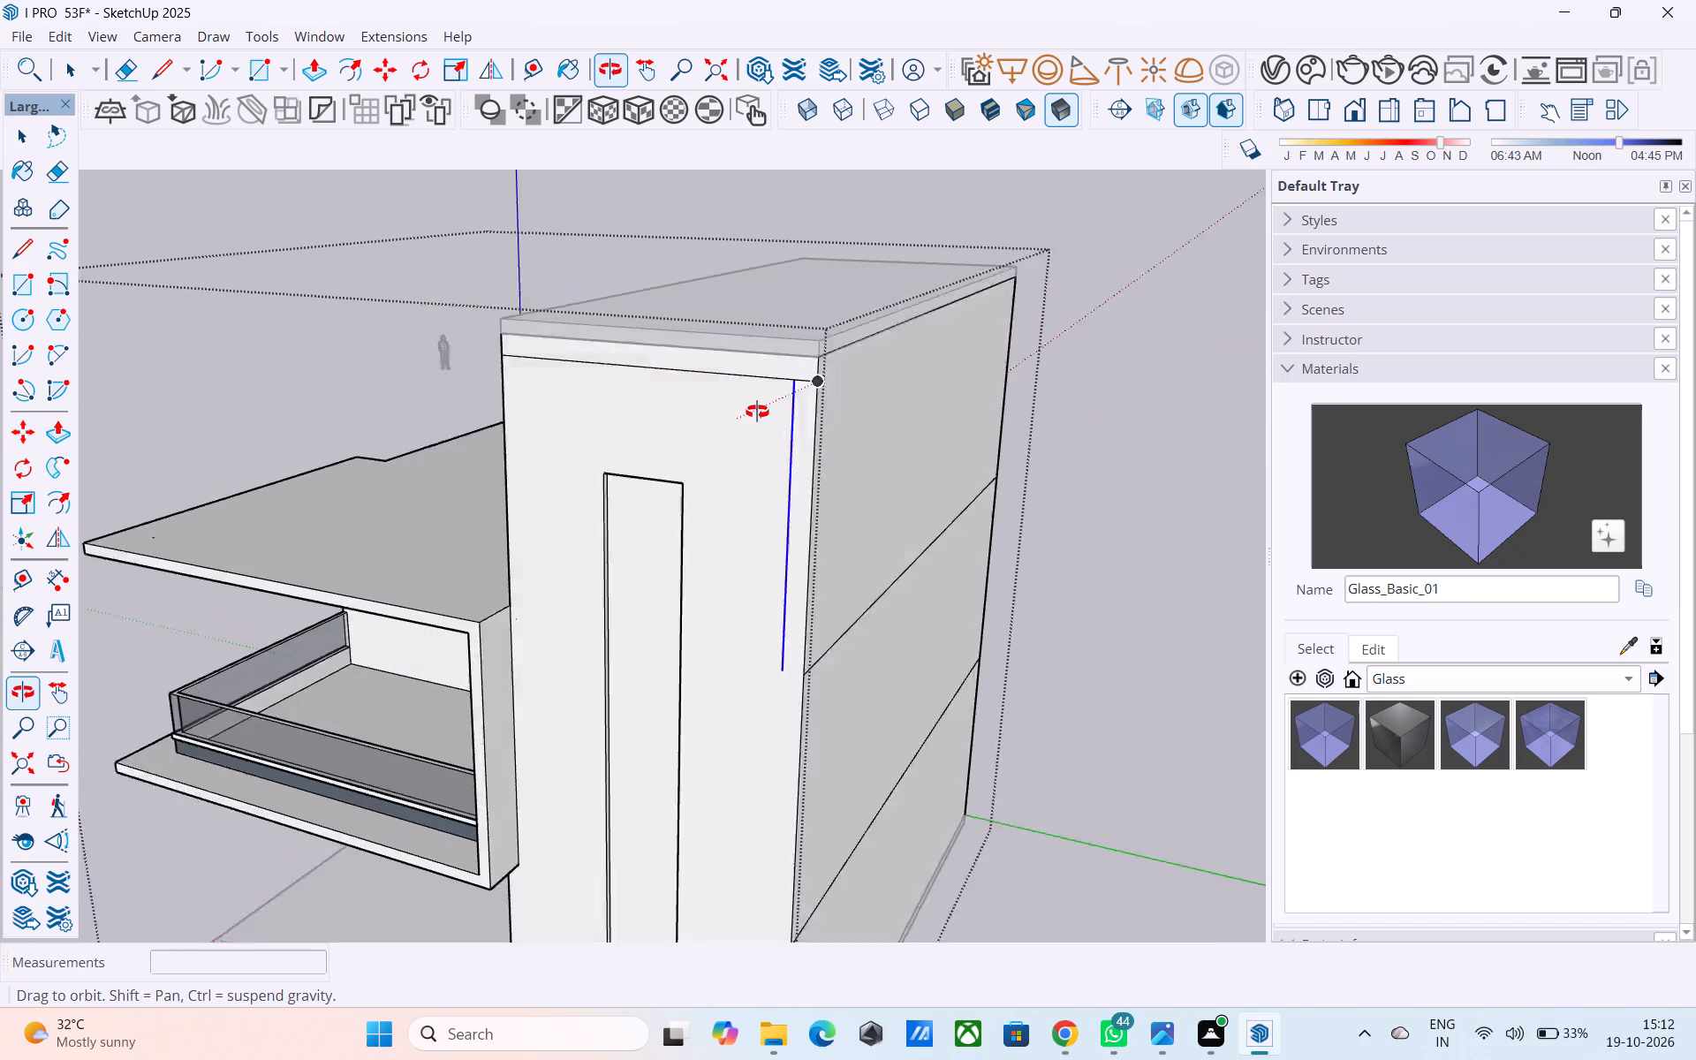
middle_click_drag(757, 412, 760, 413)
middle_click_drag(844, 542, 805, 353)
key("l")
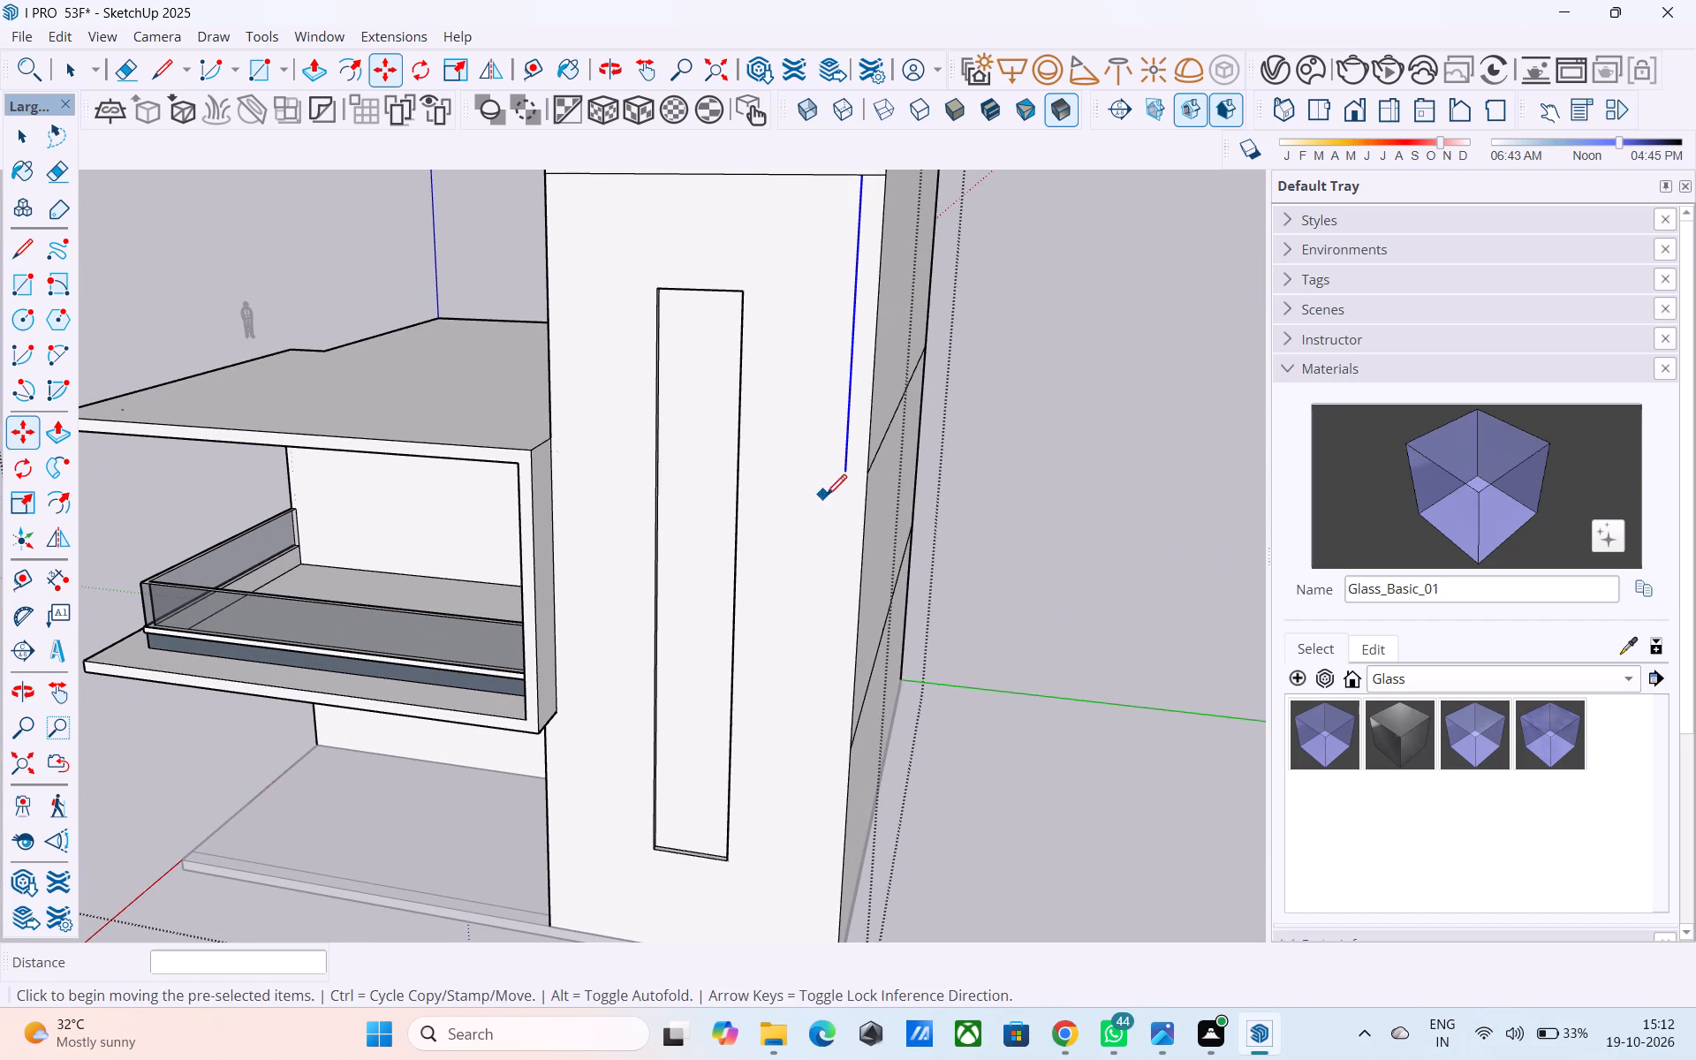
left_click(848, 468)
scroll(846, 466, "down", 5)
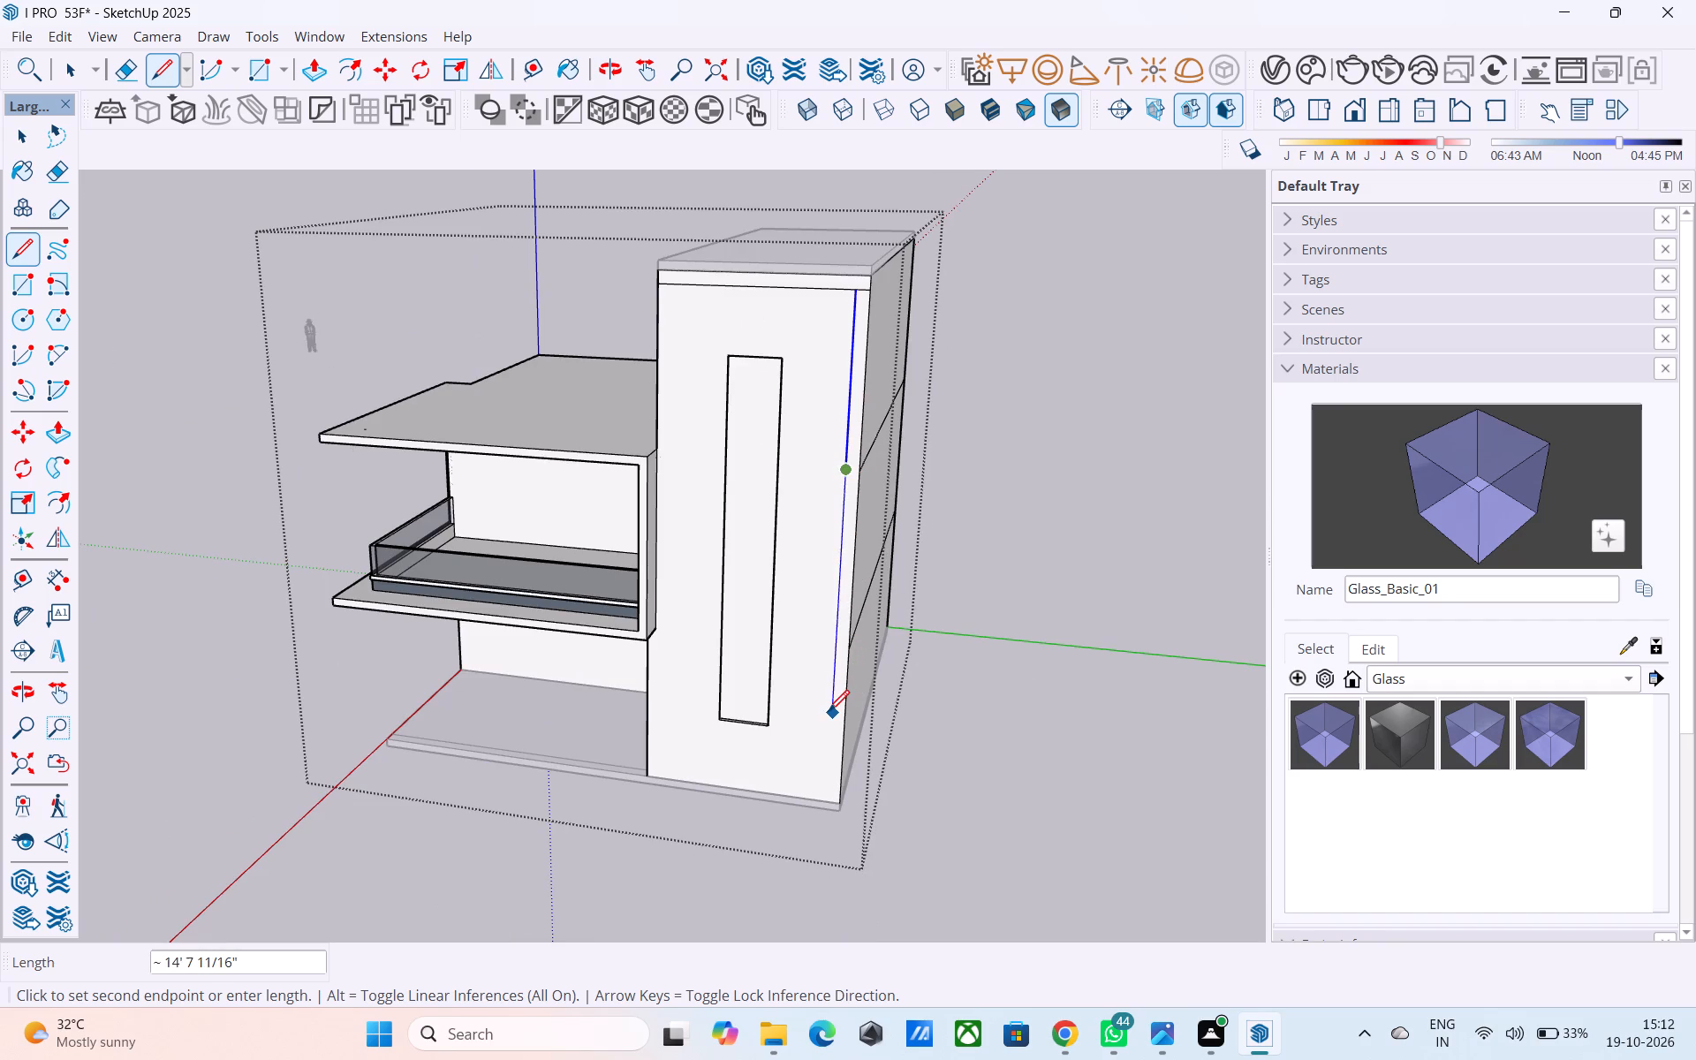
middle_click_drag(827, 778, 853, 746)
scroll(854, 736, "up", 4)
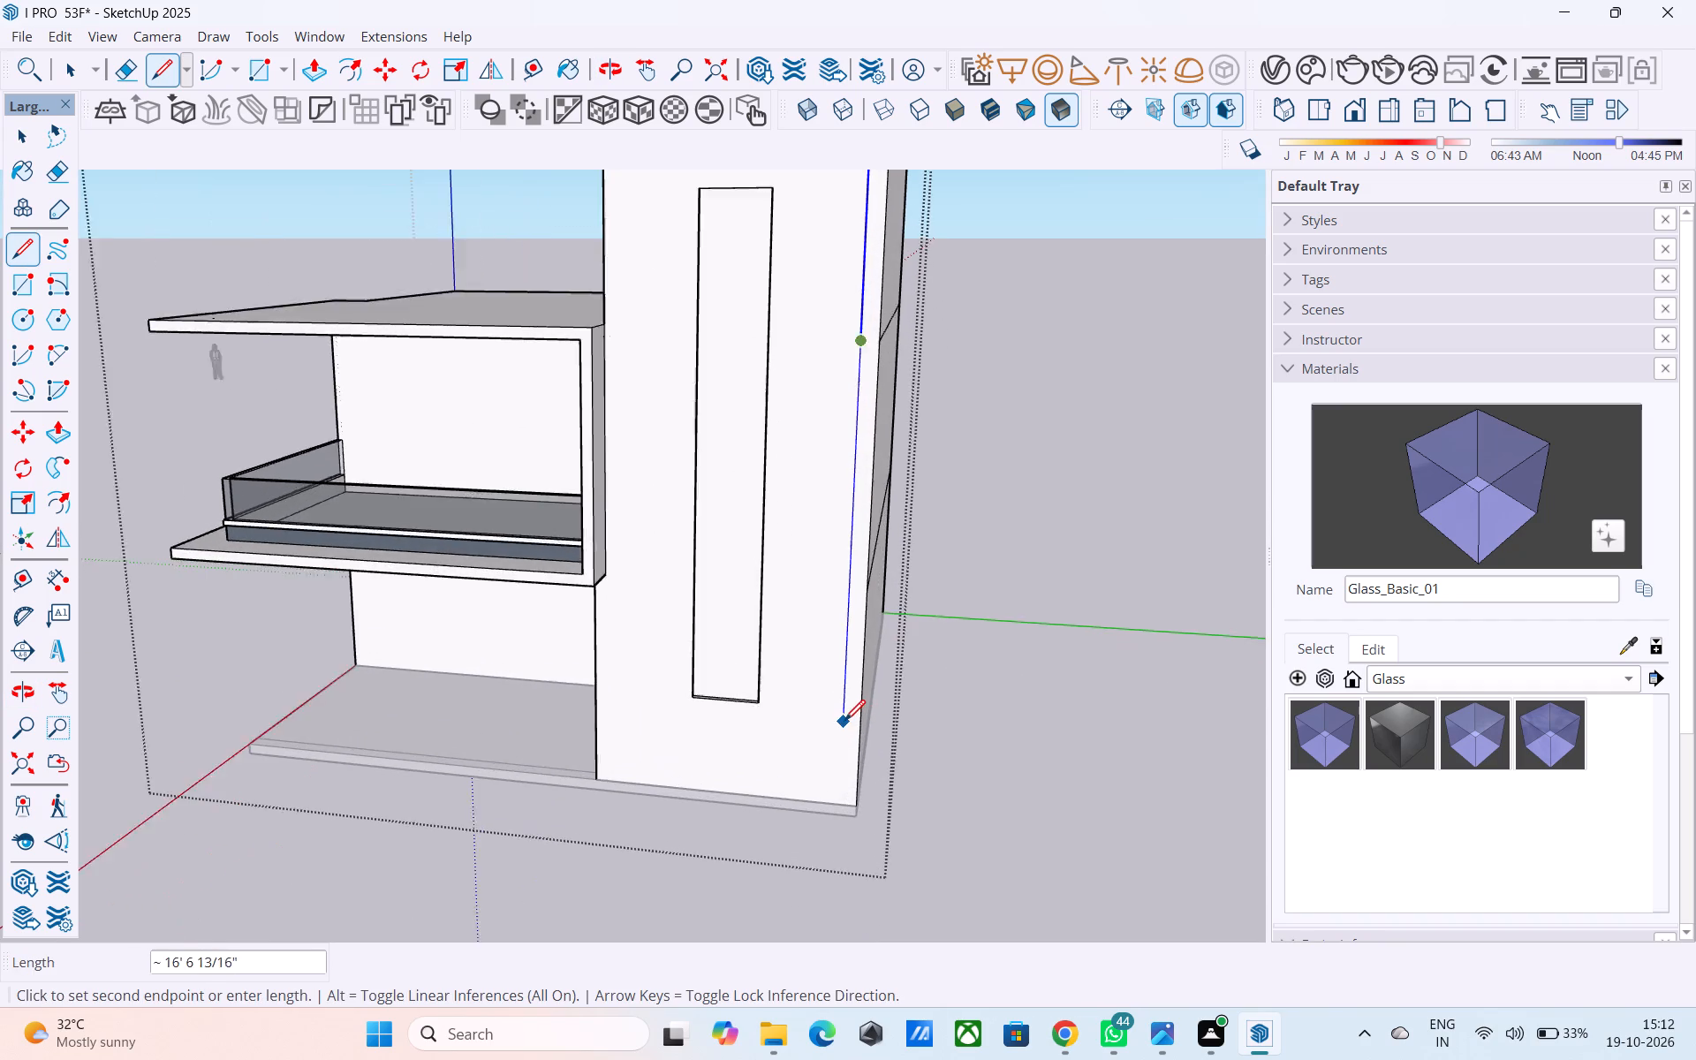
scroll(844, 723, "up", 2)
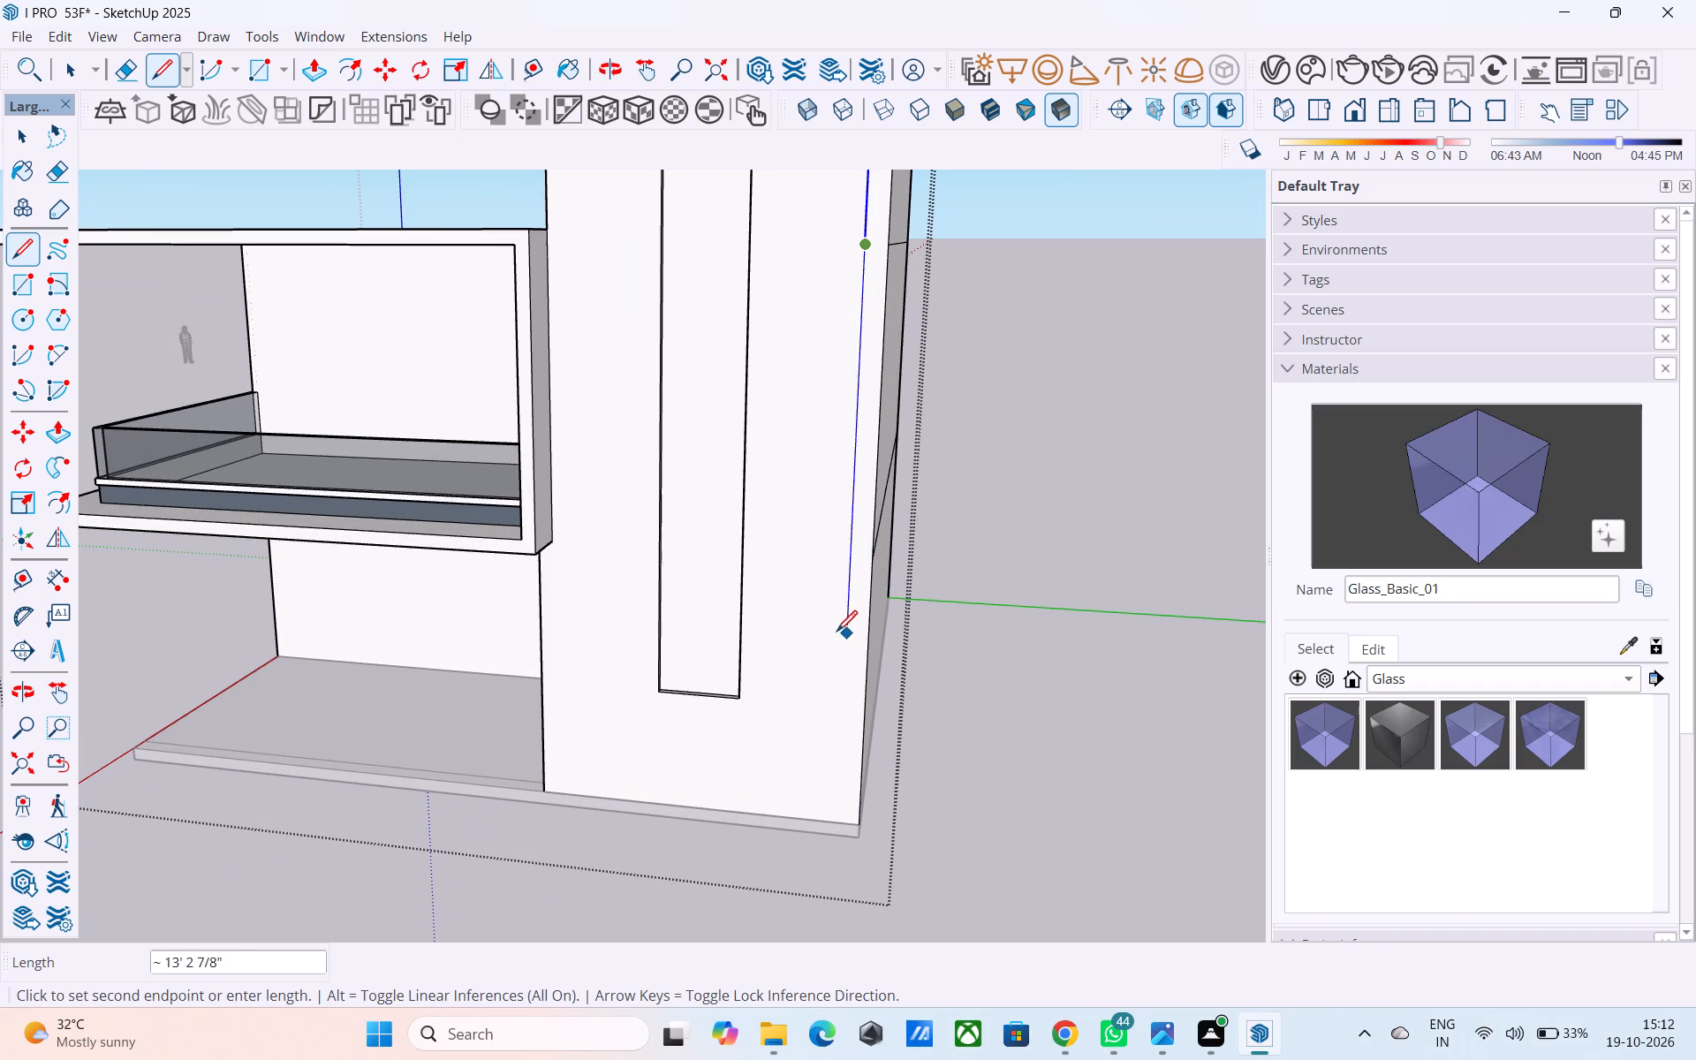
left_click(836, 633)
key("space")
Push/Pull the recessed panel's bottom face upward about 3' 6" to shorten the recess.
scroll(632, 693, "up", 3)
middle_click_drag(712, 686, 640, 767)
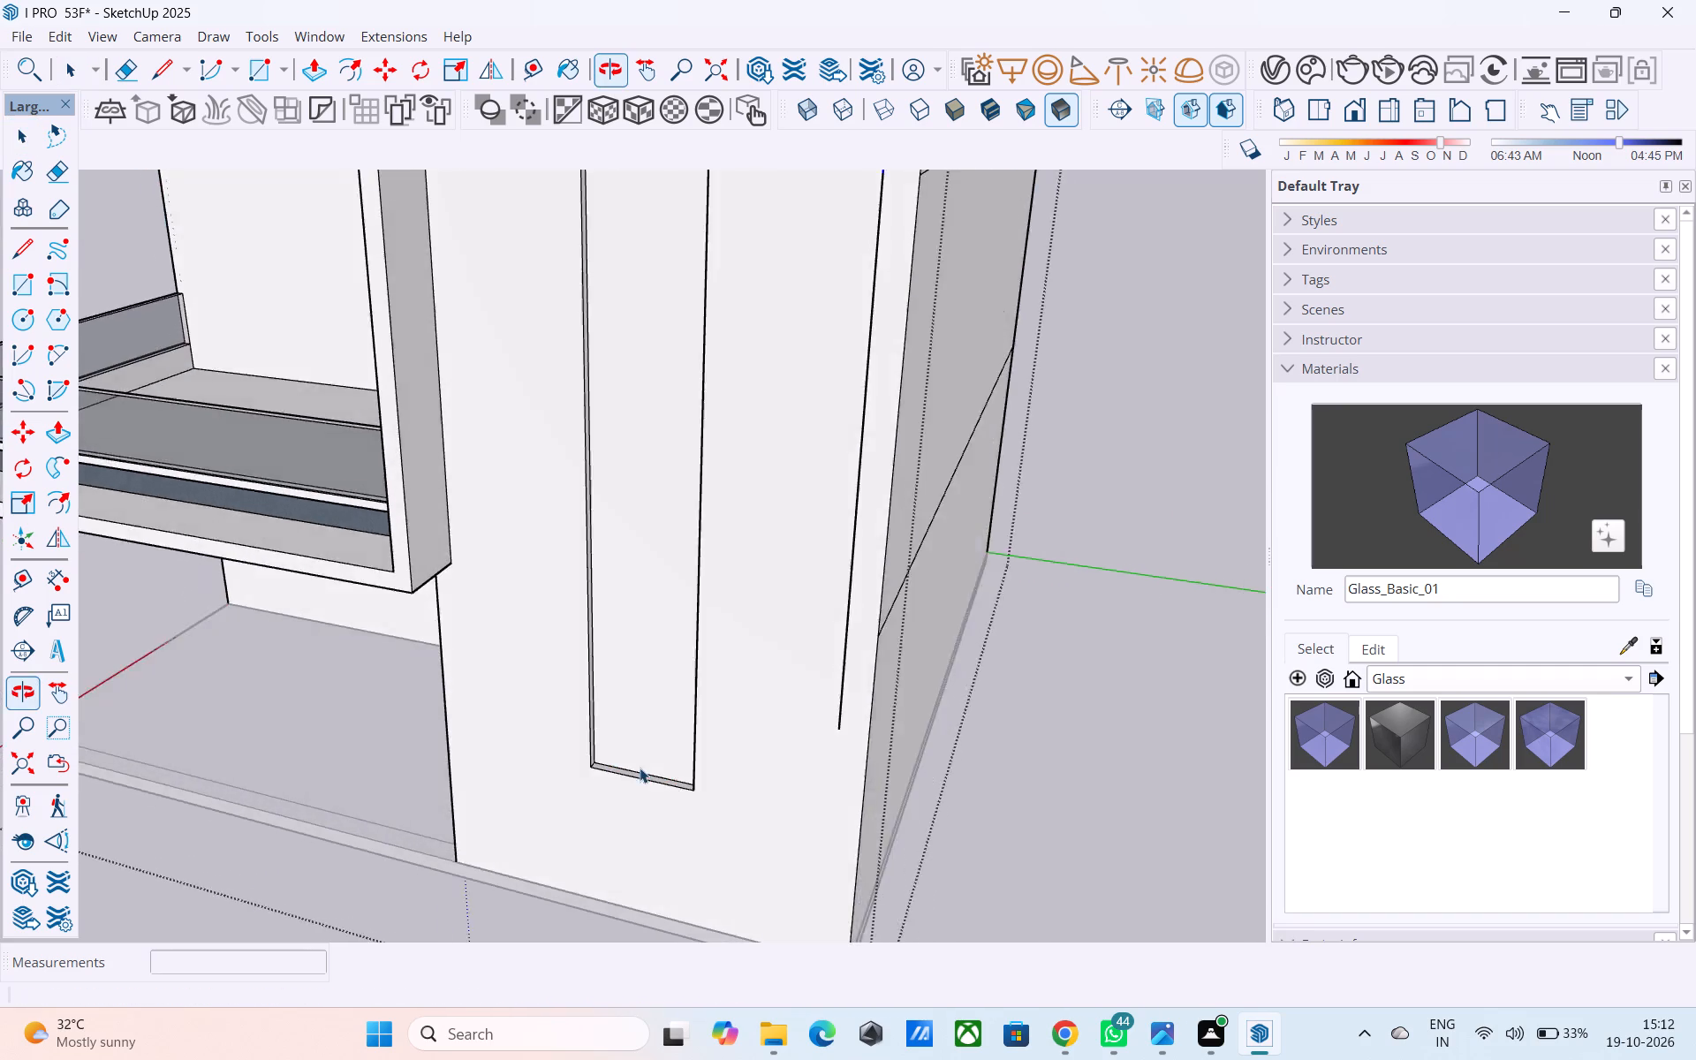
scroll(641, 776, "up", 7)
left_click(634, 771)
scroll(634, 777, "up", 3)
left_click(634, 776)
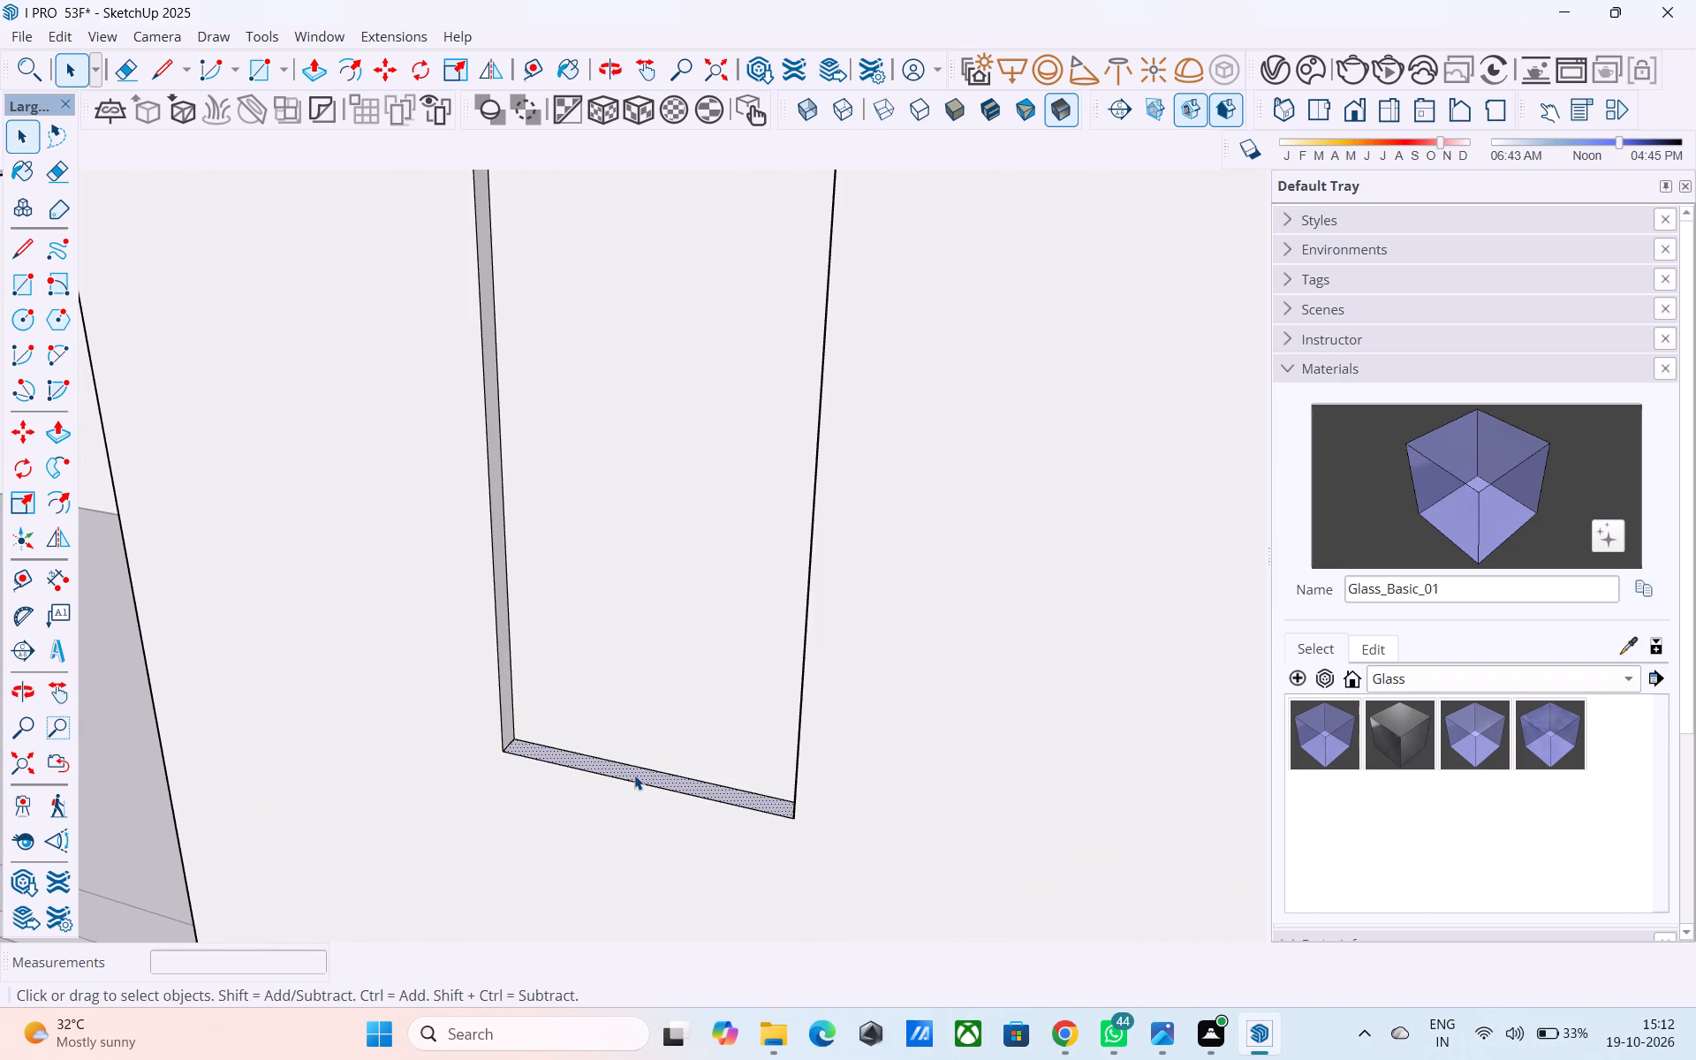
key("p")
left_click(634, 776)
left_click(625, 768)
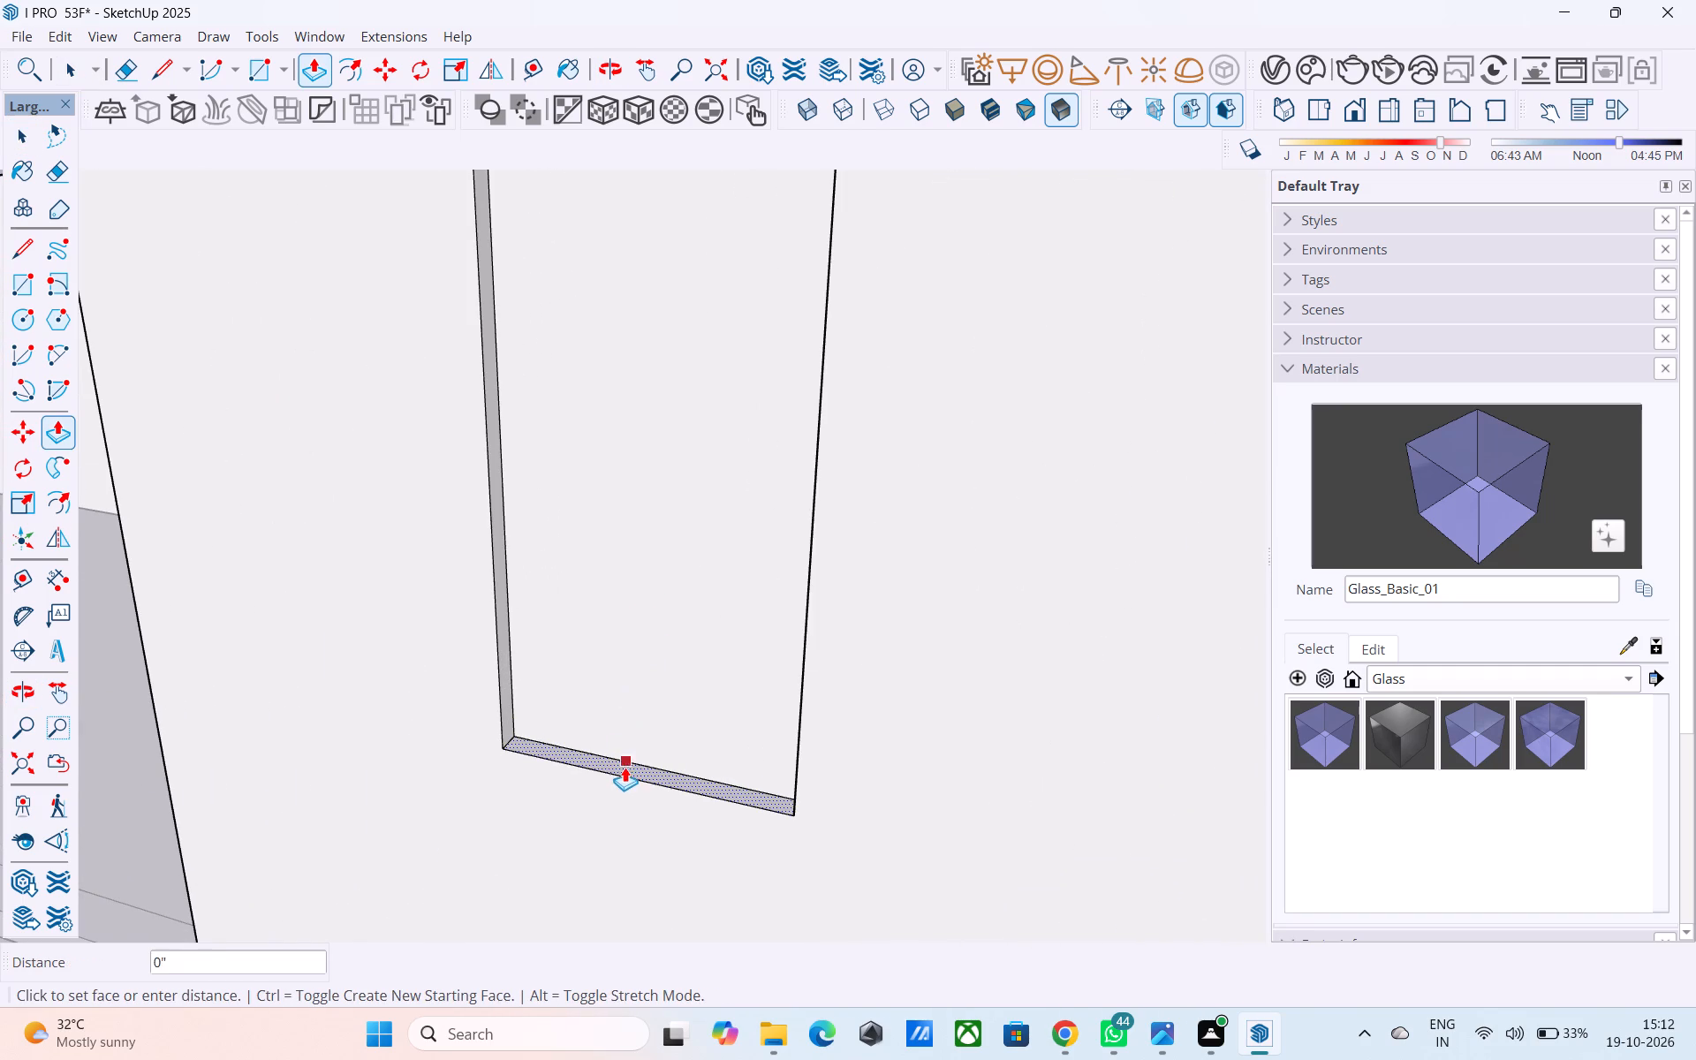
scroll(603, 591, "down", 9)
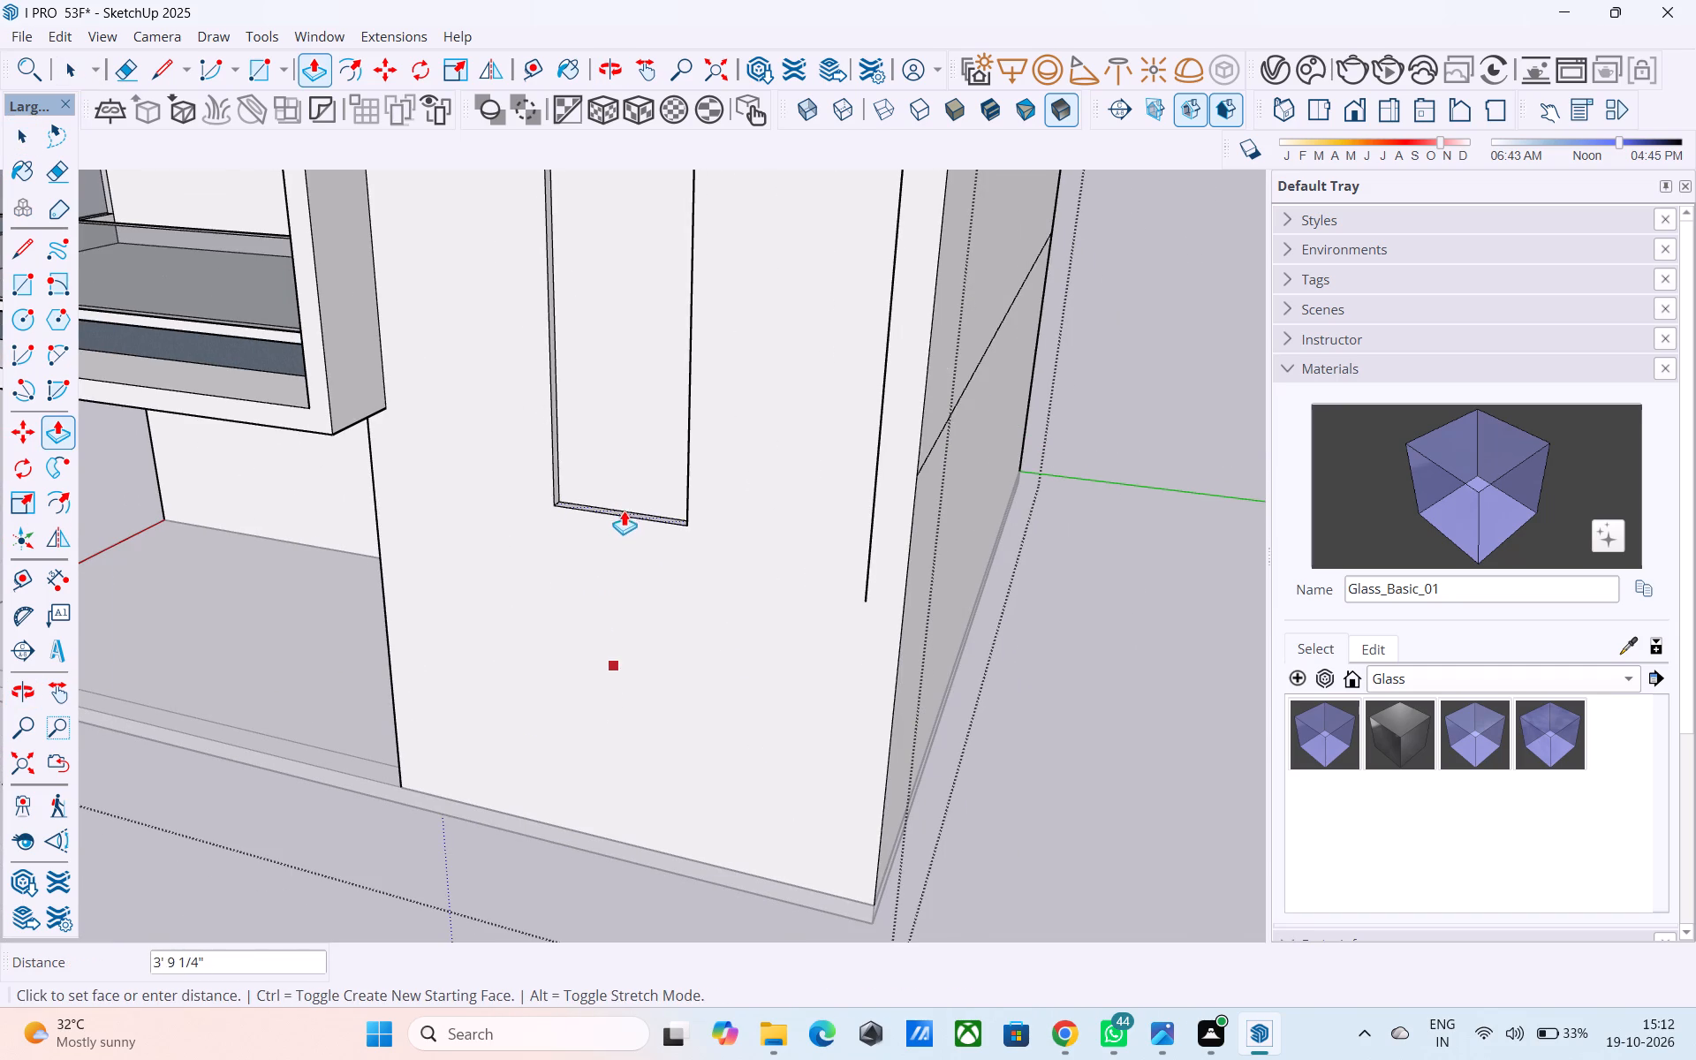
left_click(627, 523)
Draw a horizontal line from the inset vertical line's lower end to below the recess's balcony-side bottom corner.
middle_click_drag(630, 534, 735, 460)
middle_click_drag(736, 434, 753, 445)
middle_click_drag(852, 583, 743, 556, "shift")
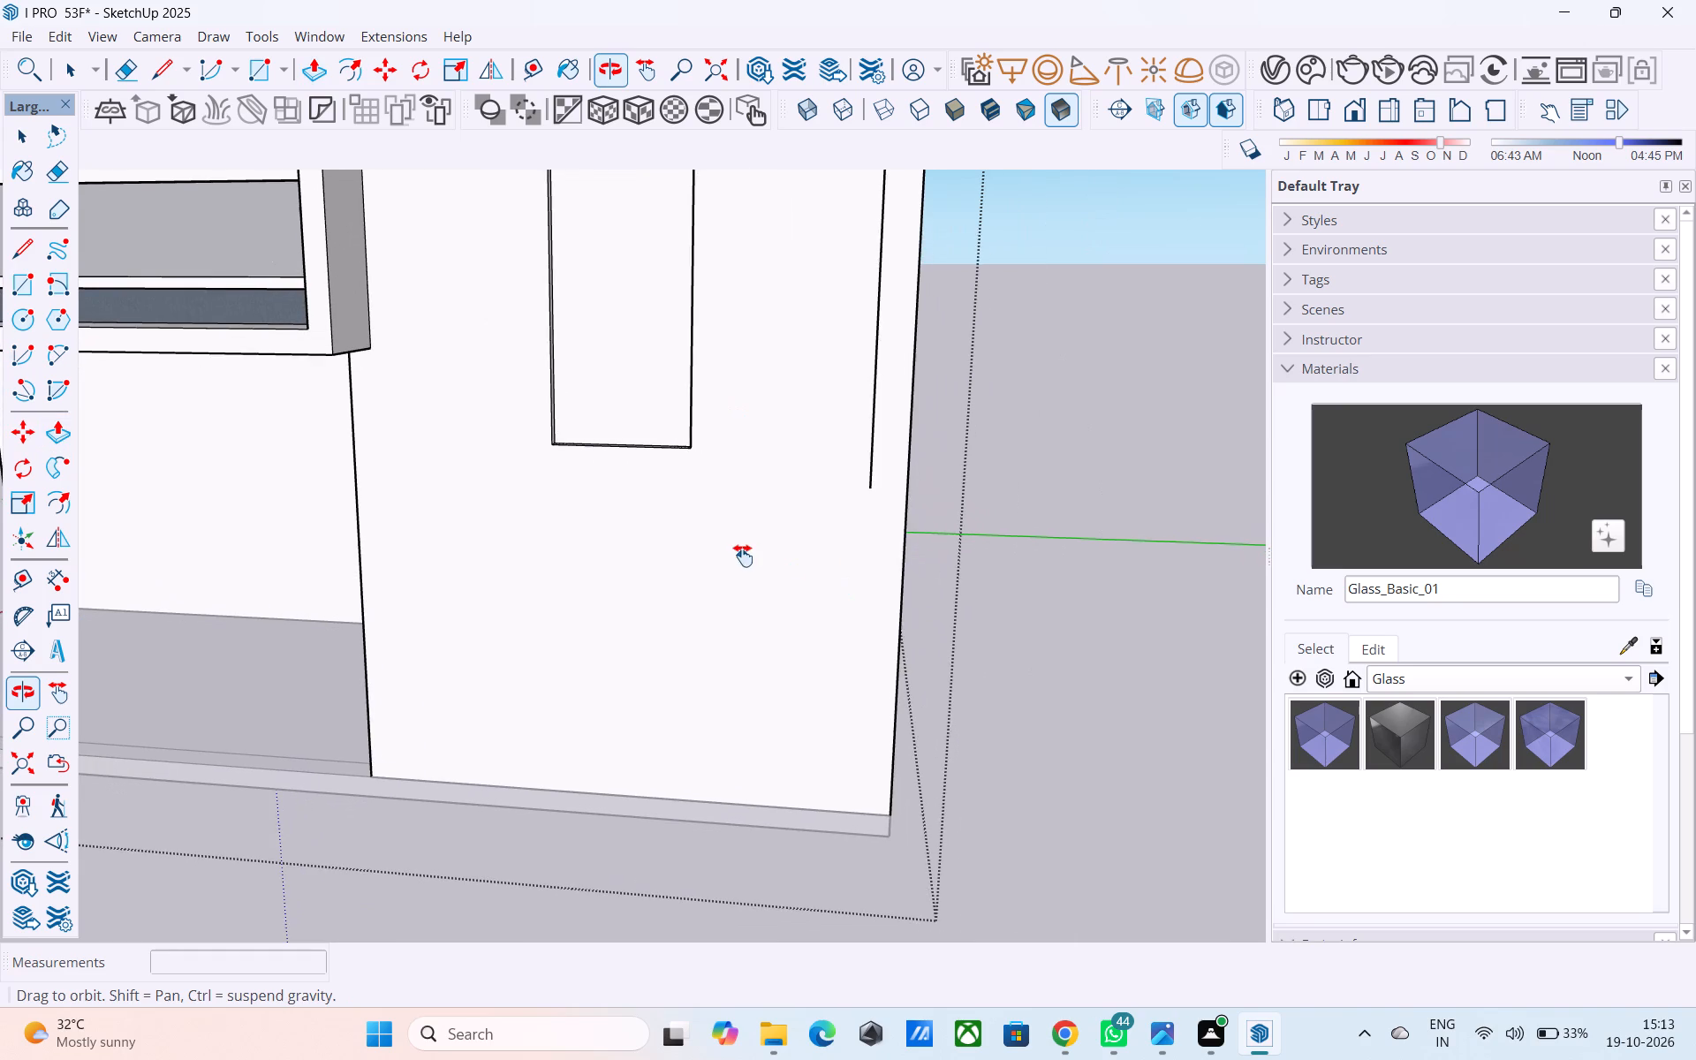
middle_click_drag(743, 556, 701, 613, "shift")
middle_click_drag(686, 644, 803, 670, "shift")
scroll(905, 597, "up", 1)
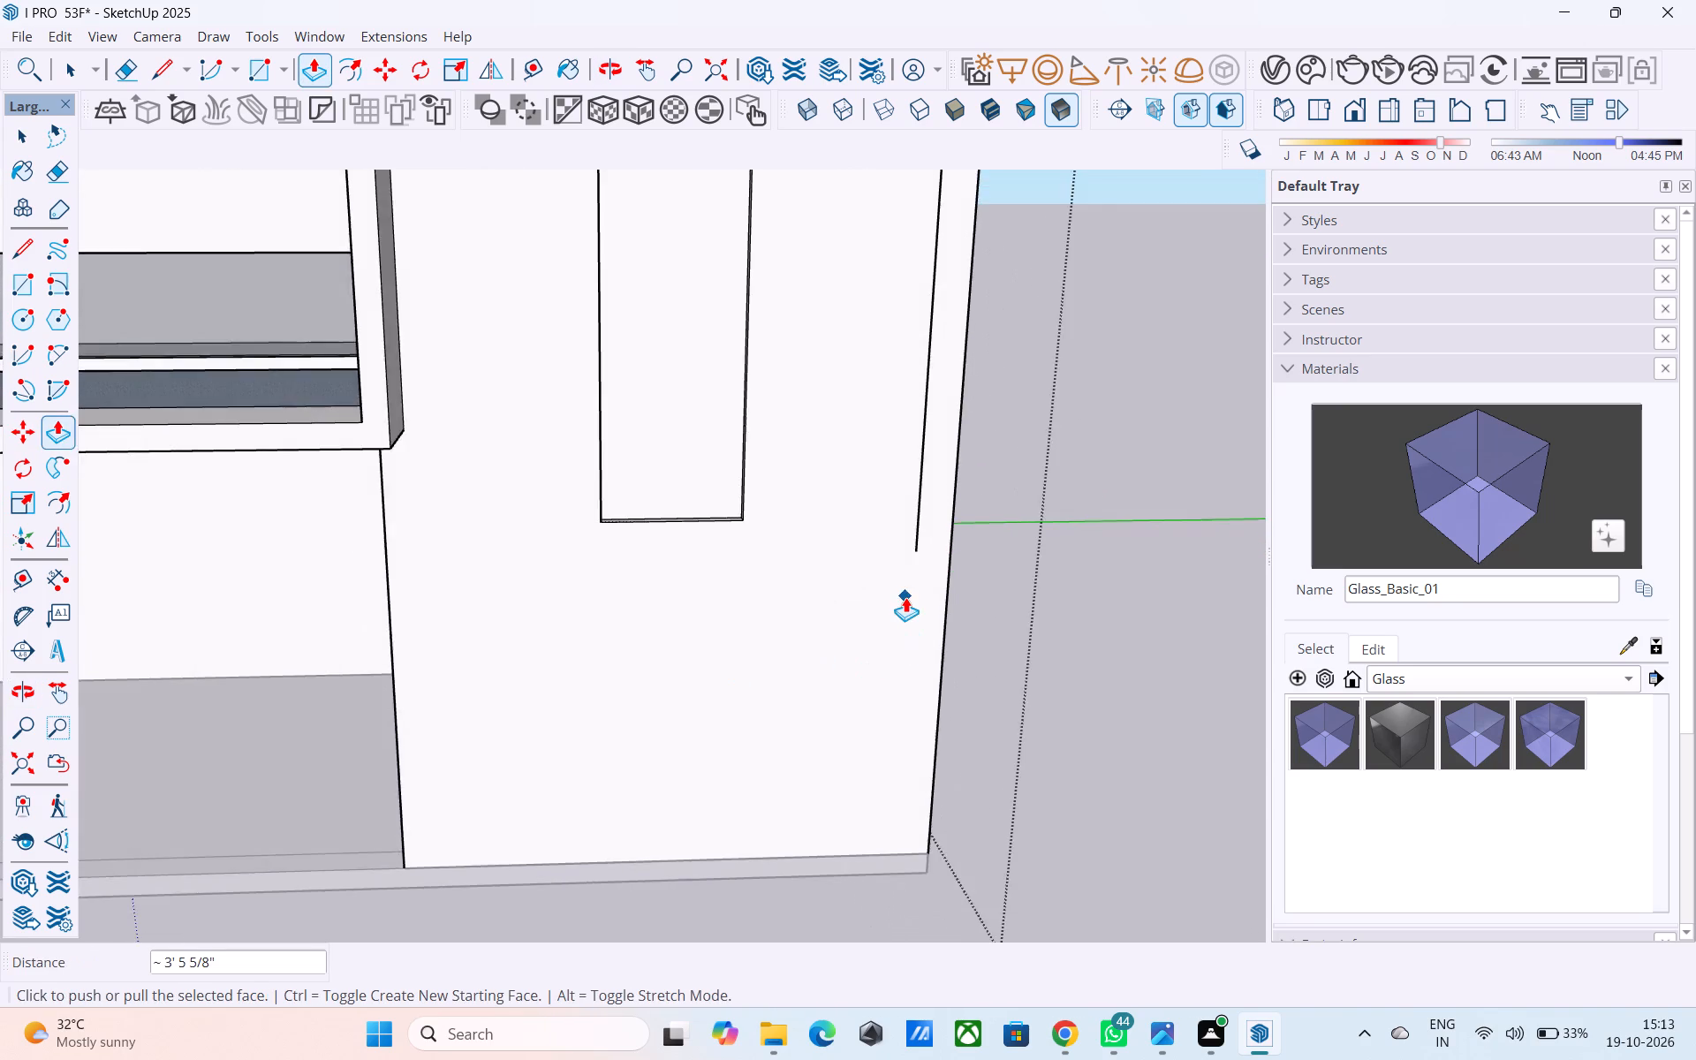
scroll(905, 597, "up", 3)
key("space")
key("l")
left_click(927, 540)
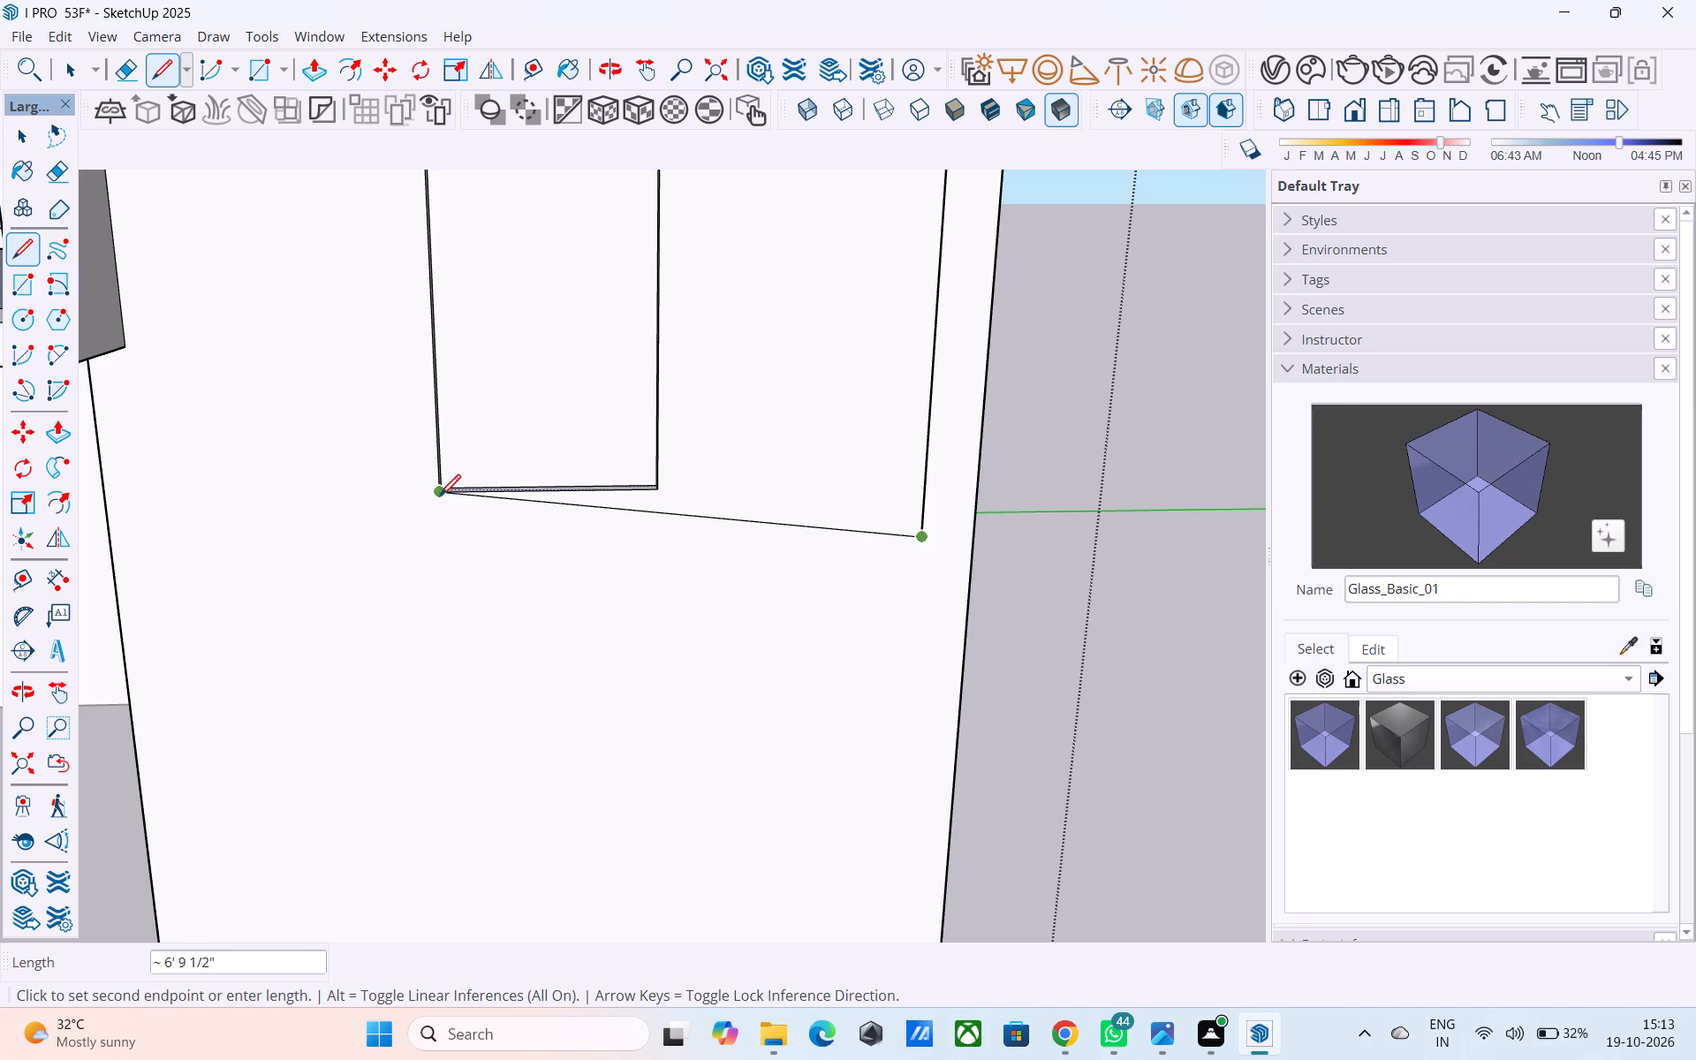
left_click(440, 549)
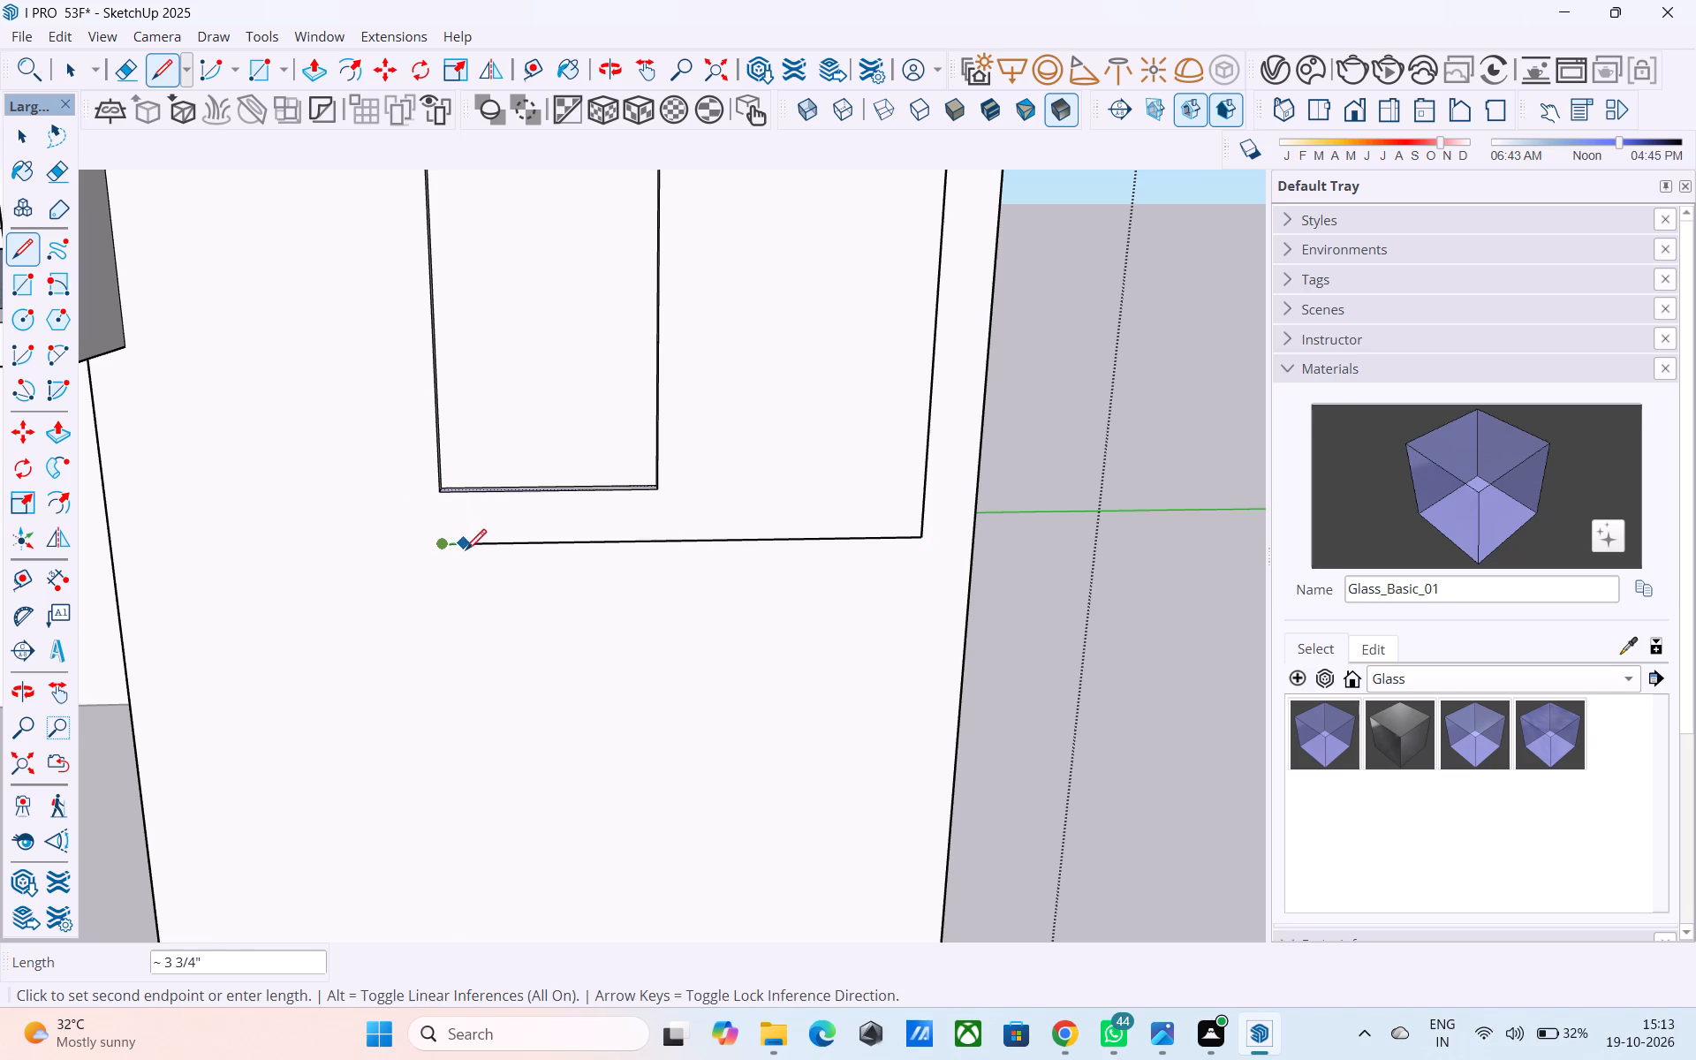
key("space")
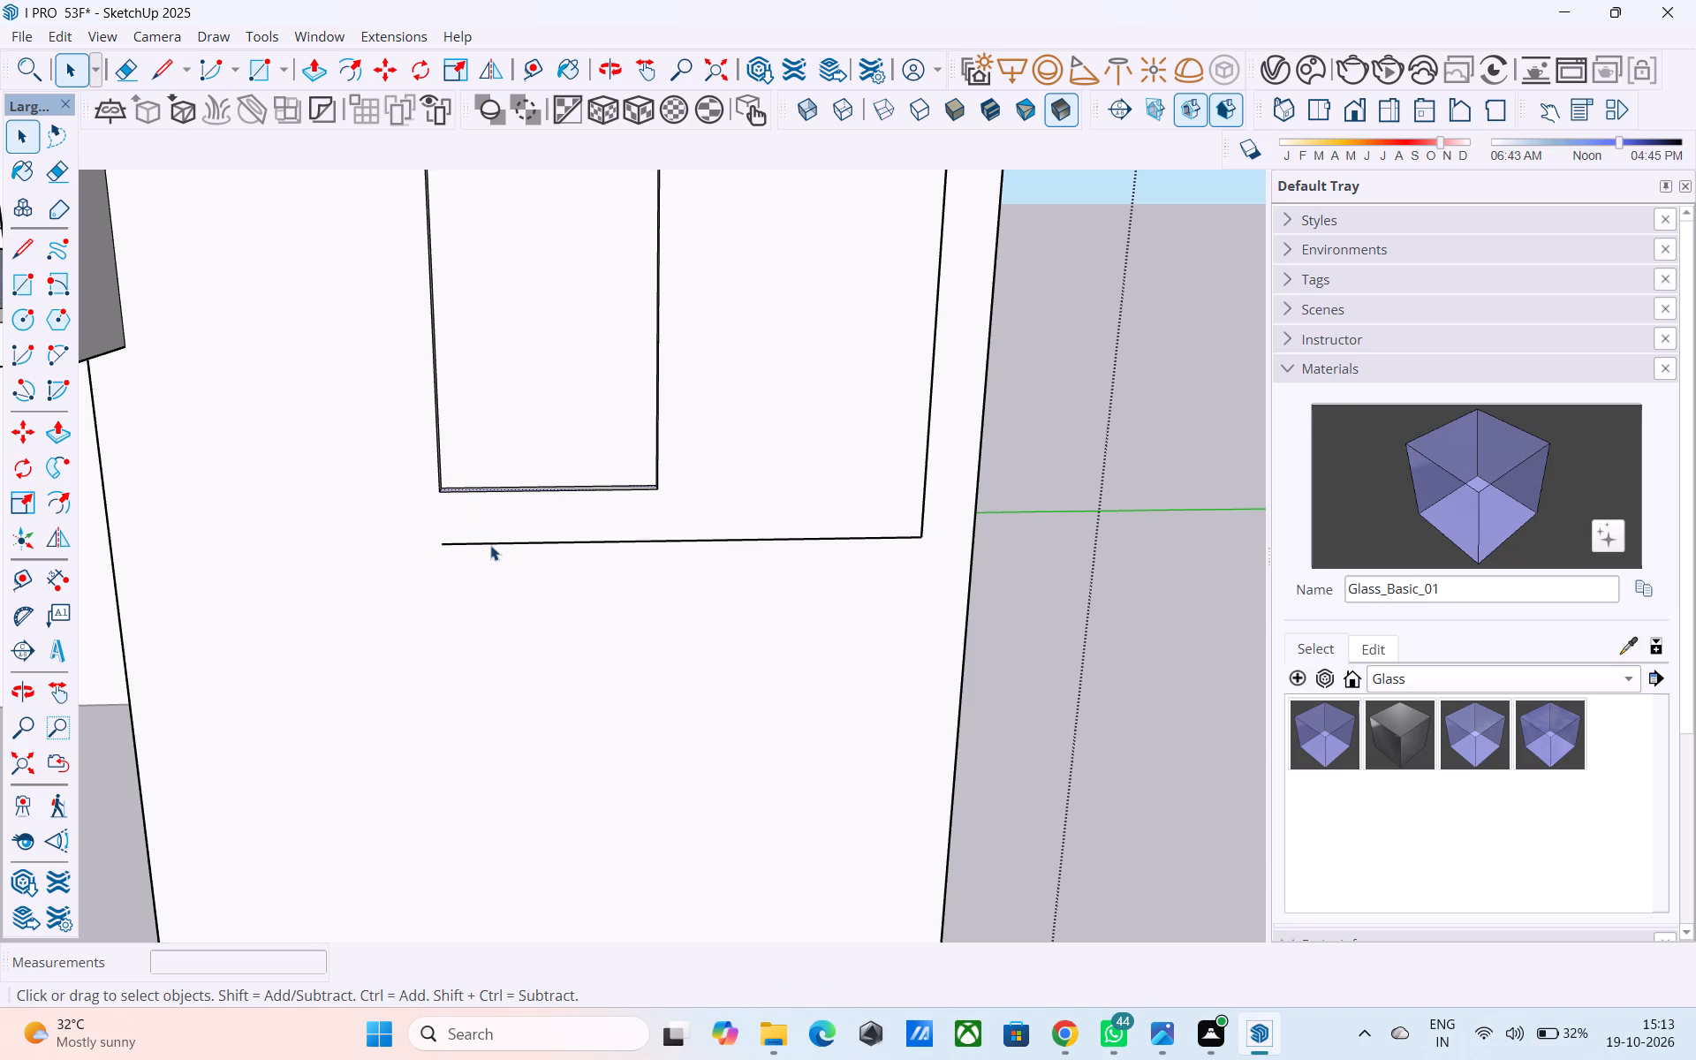
Copy the new horizontal line 9" upward along the inset vertical line.
left_click(564, 541)
key("m")
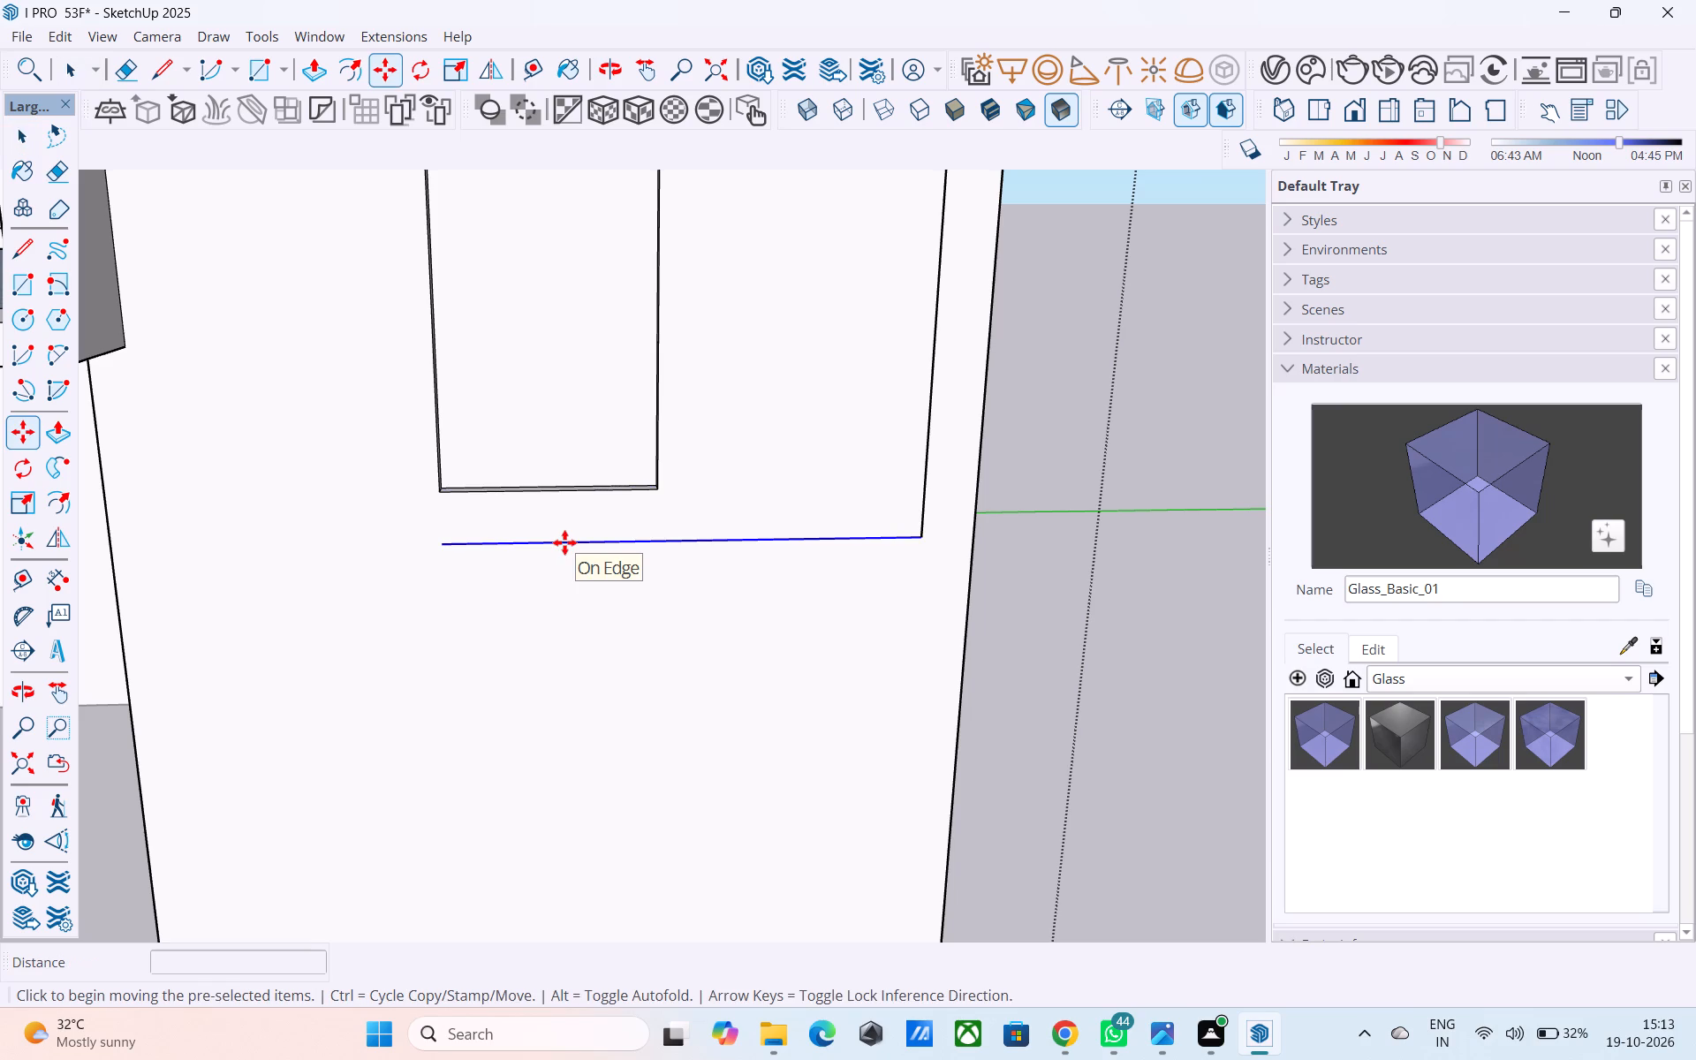
left_click(927, 530)
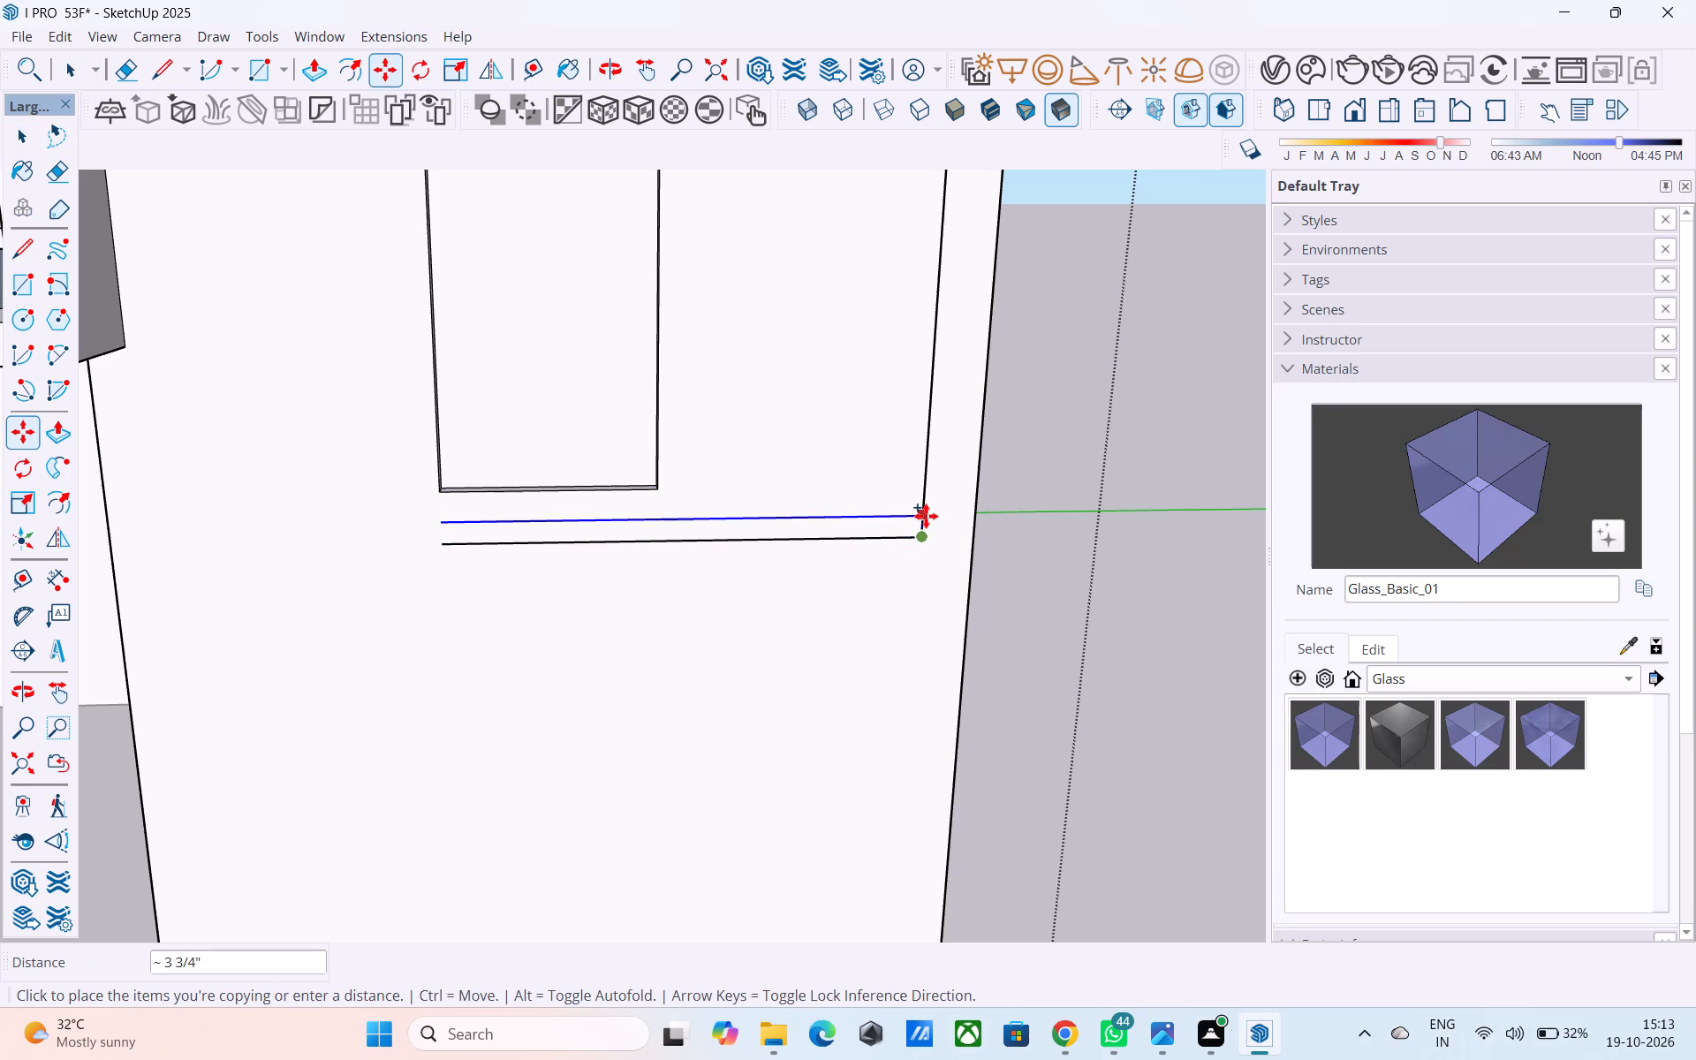
type("9\"")
key("Return")
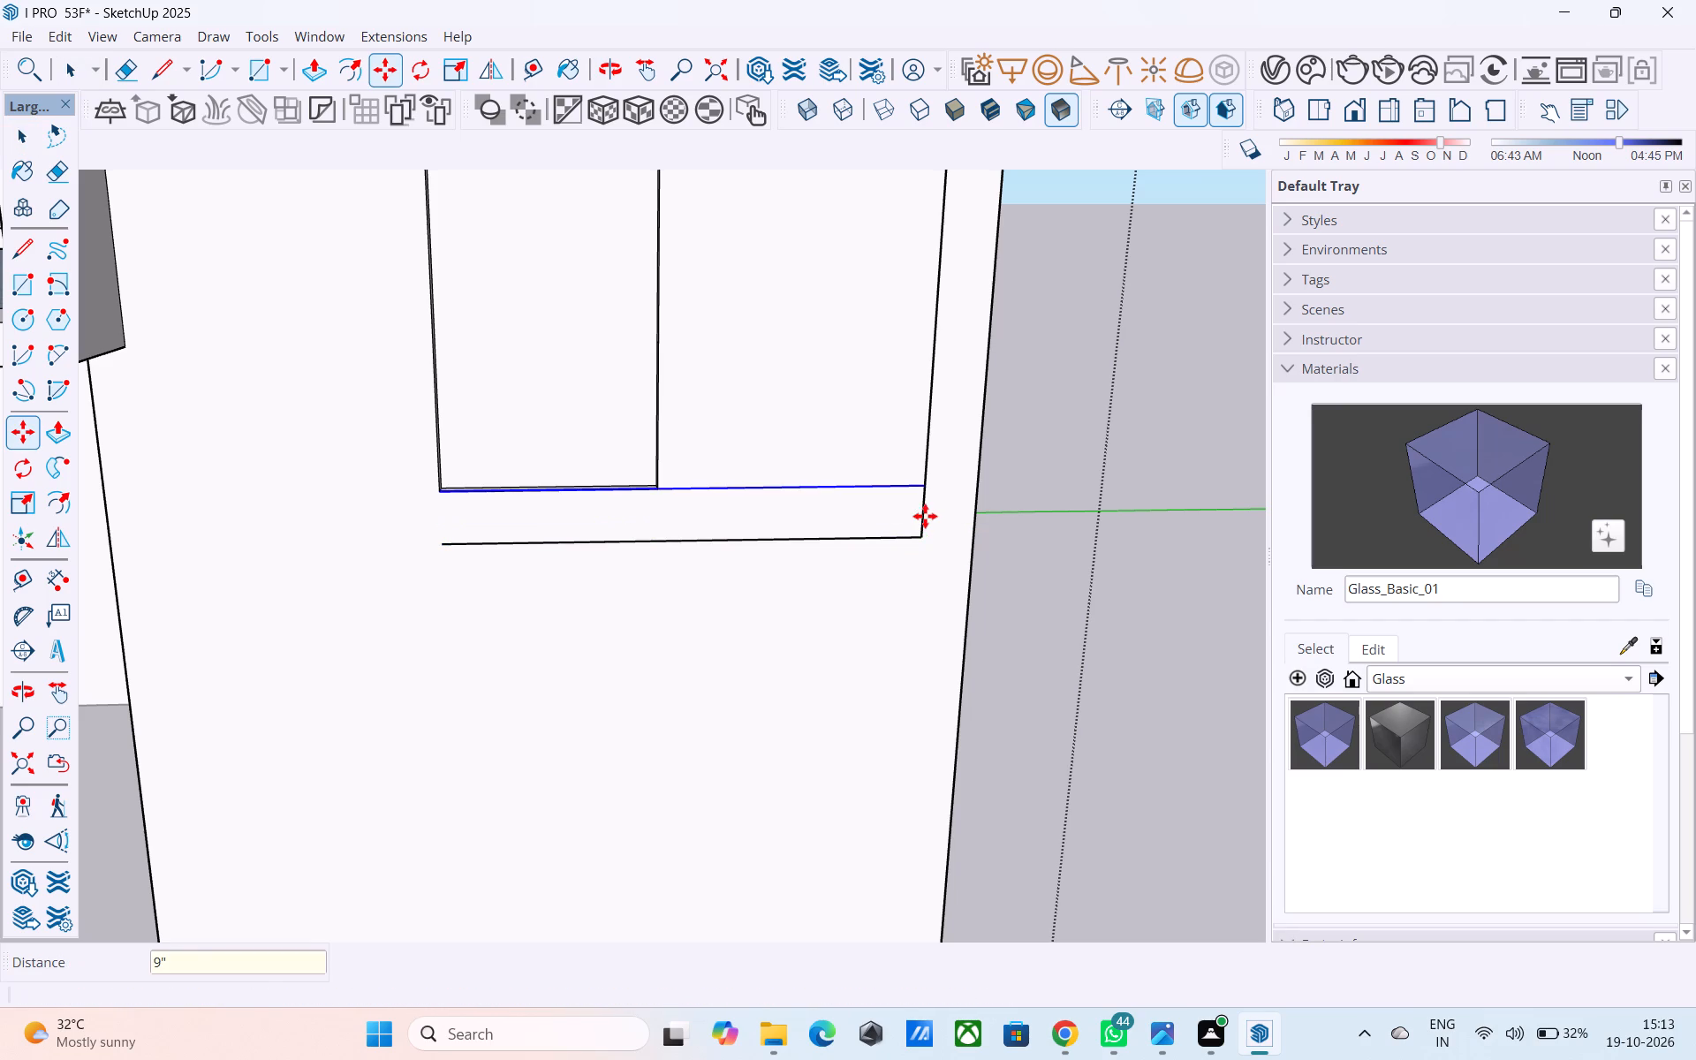
key("space")
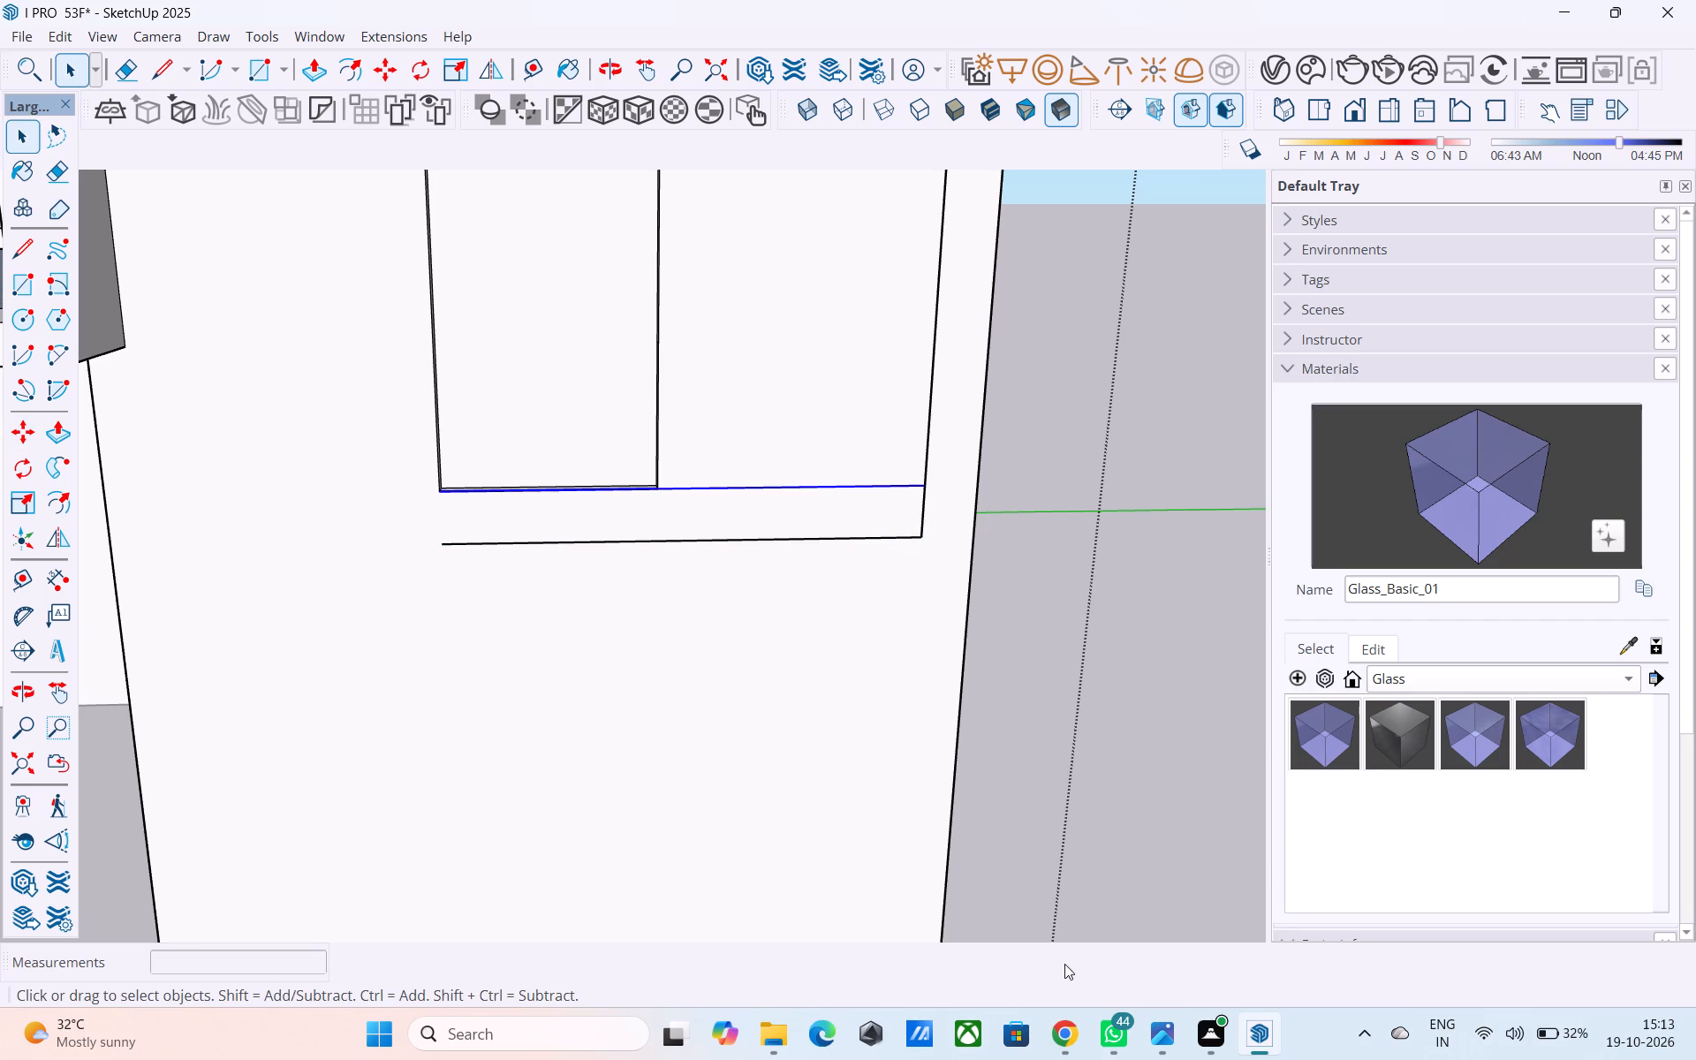
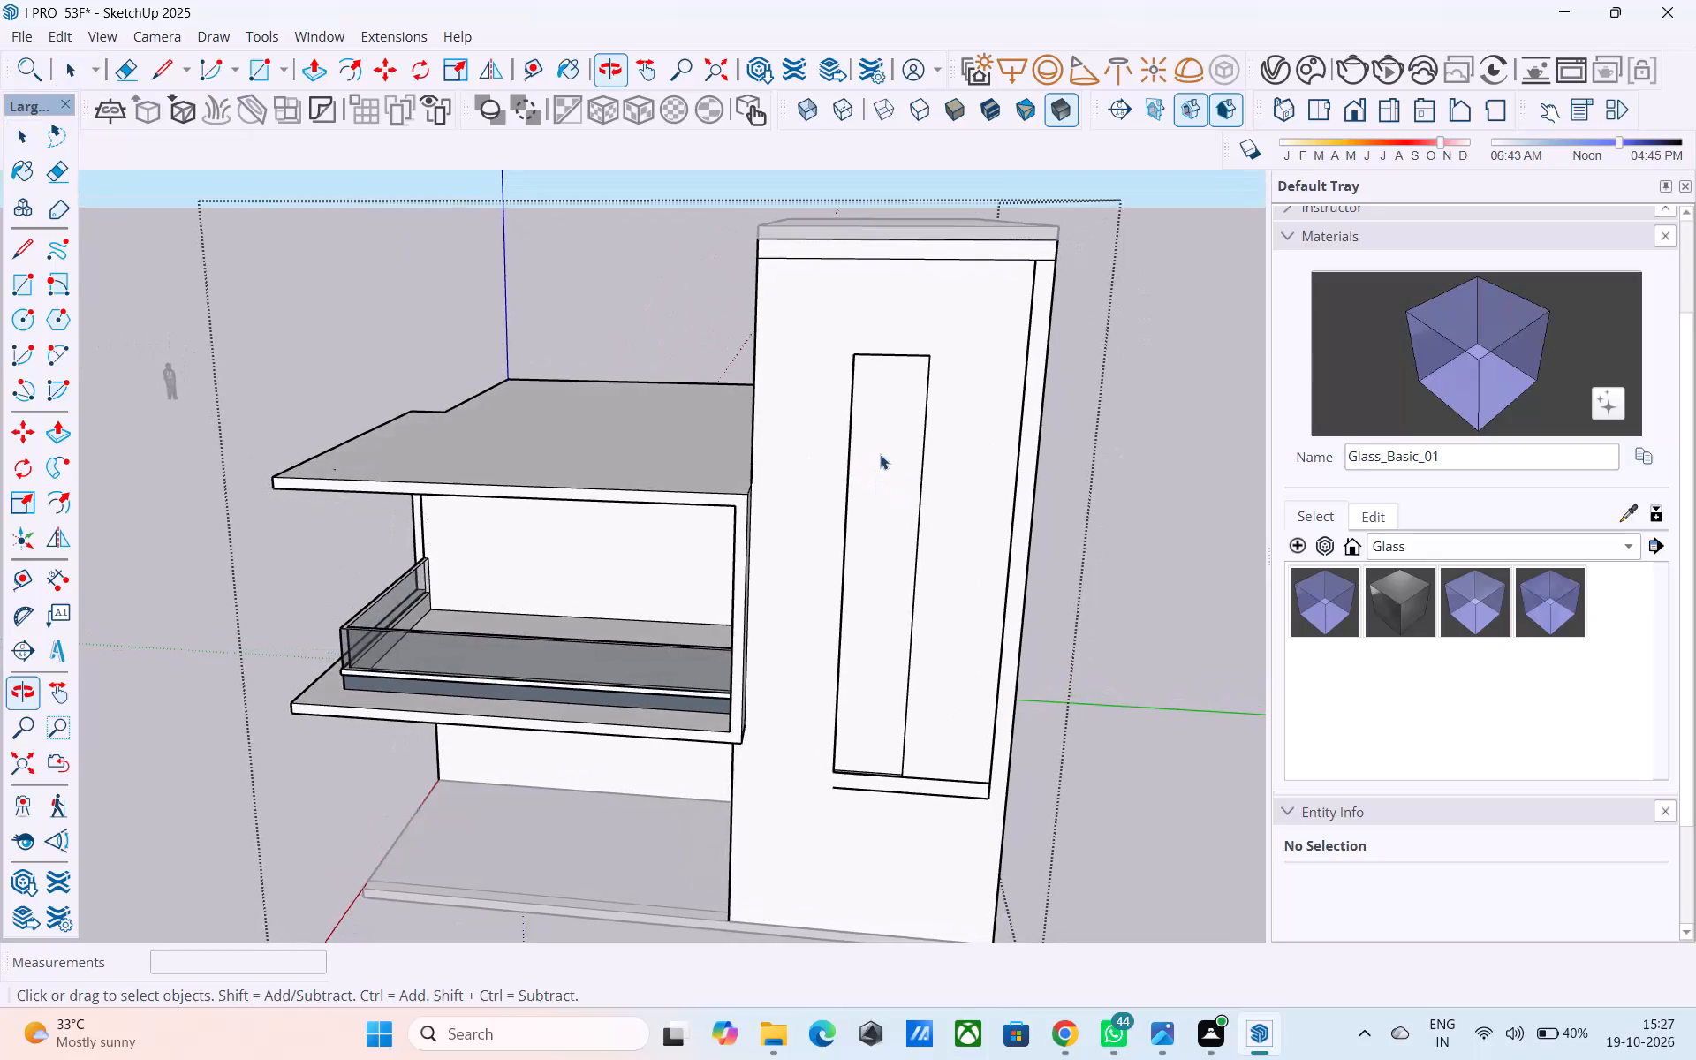
Copy the horizontal edge beneath the tower's top band 4" downward on the front face.
scroll(881, 445, "down", 2)
middle_click_drag(880, 440, 1001, 618)
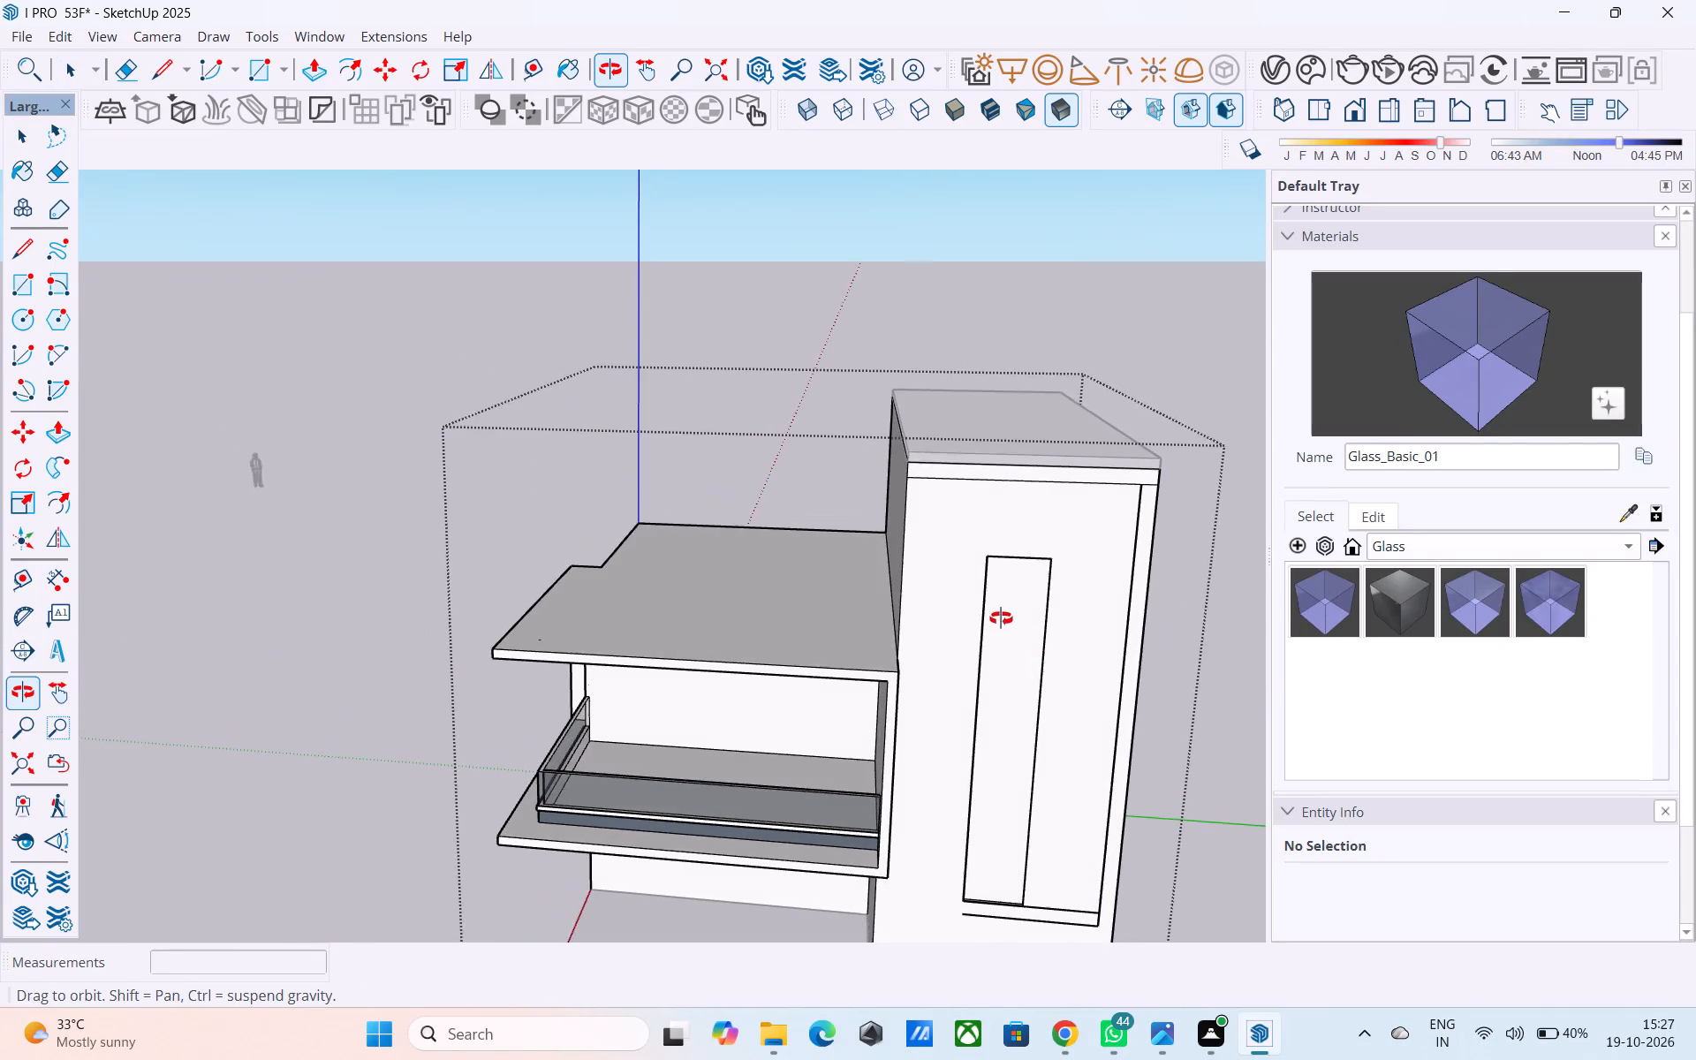
middle_click_drag(1001, 618, 988, 570)
middle_click_drag(988, 570, 998, 615, "shift")
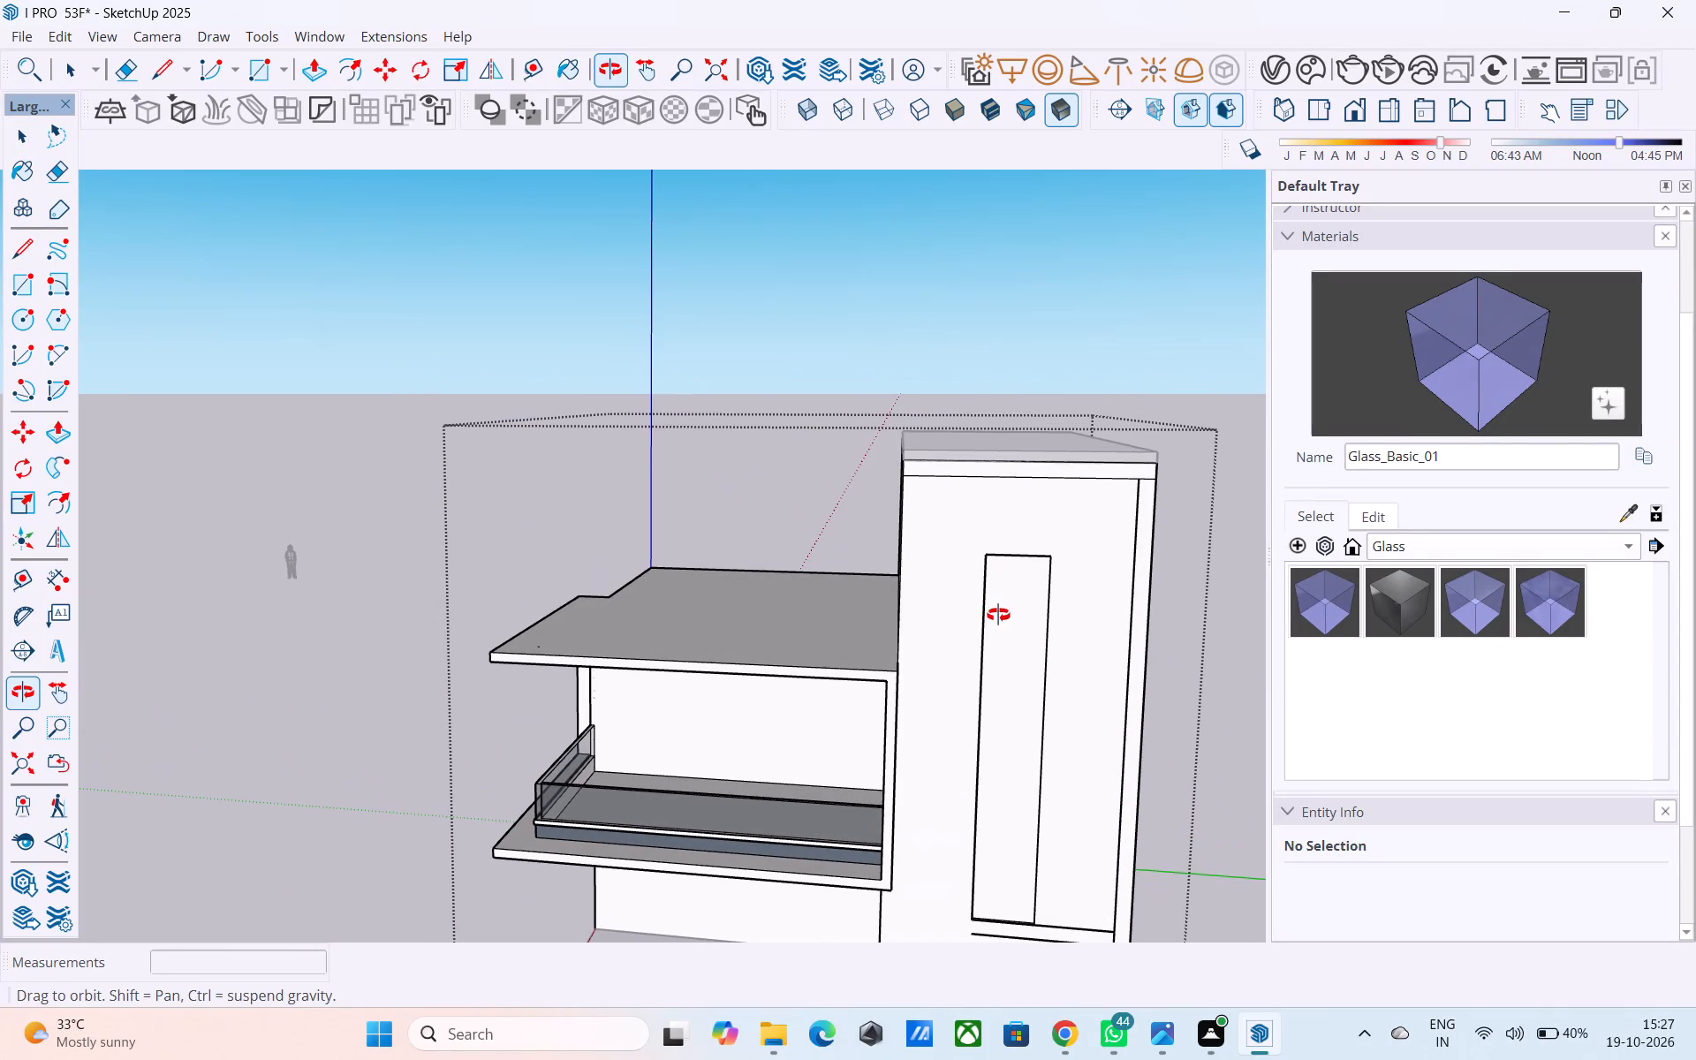
middle_click_drag(998, 615, 999, 617, "shift")
middle_click_drag(999, 617, 981, 652, "shift")
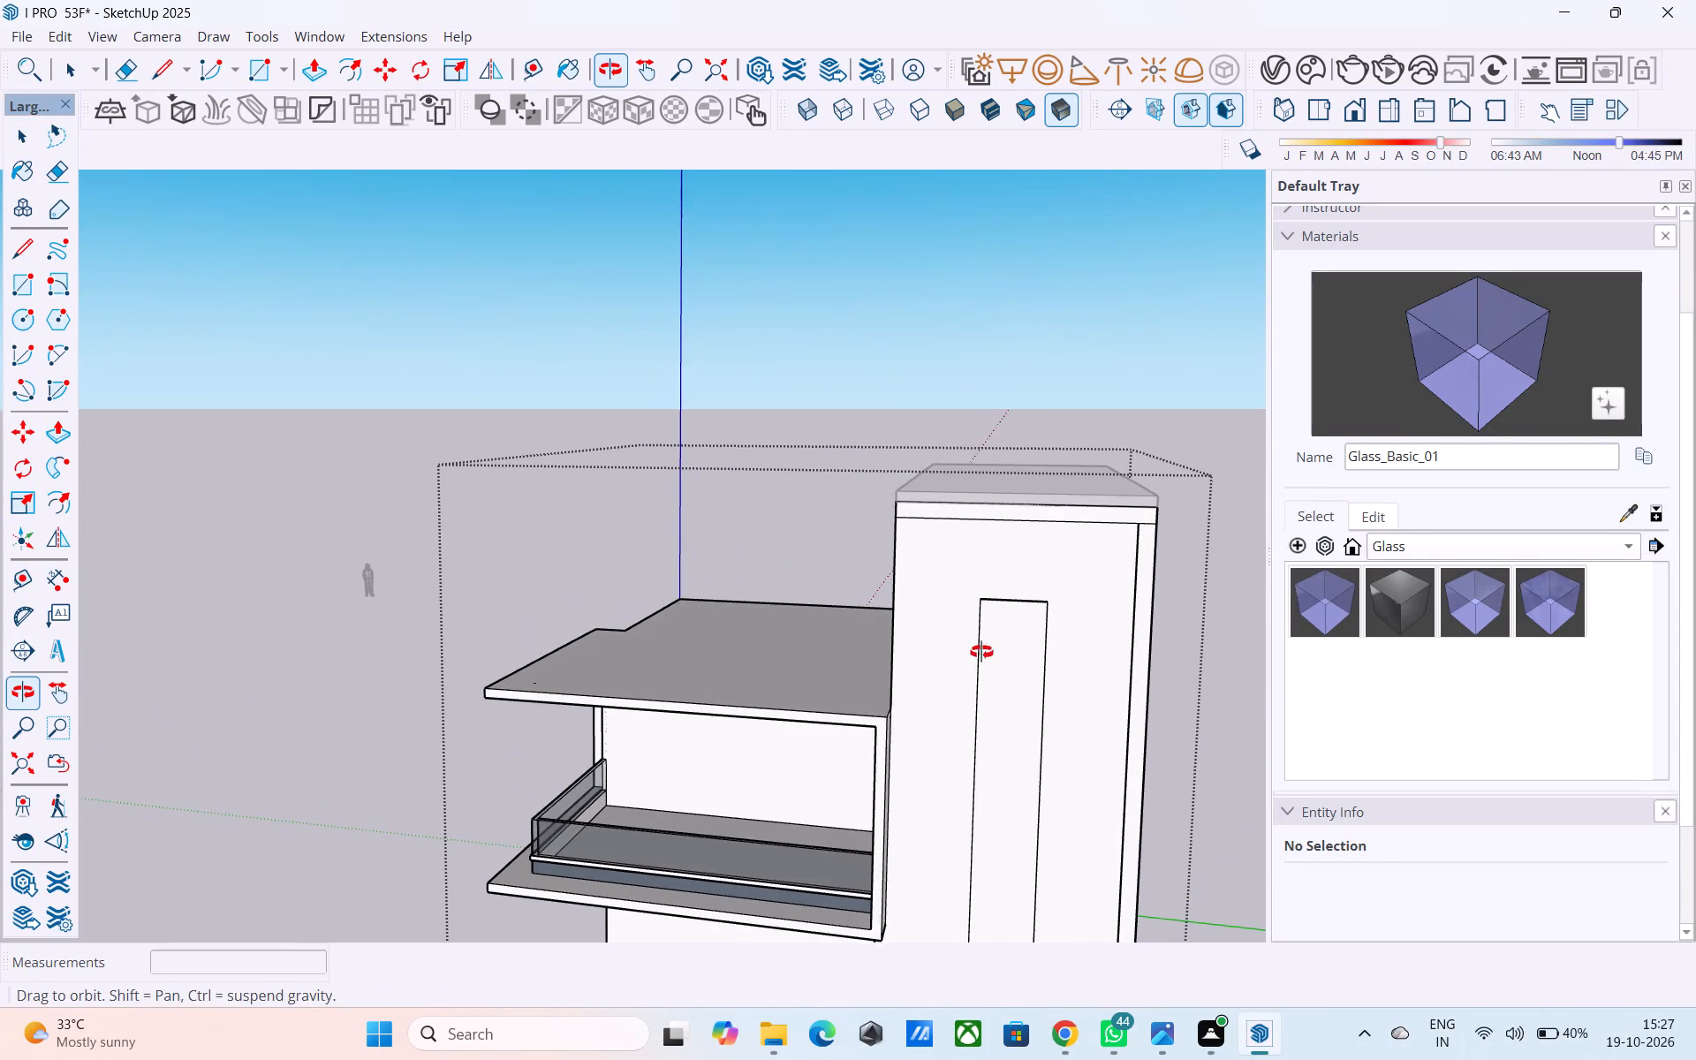
middle_click_drag(981, 652, 980, 648, "shift")
scroll(966, 528, "up", 5)
middle_click_drag(963, 526, 919, 513, "shift")
scroll(931, 506, "up", 1)
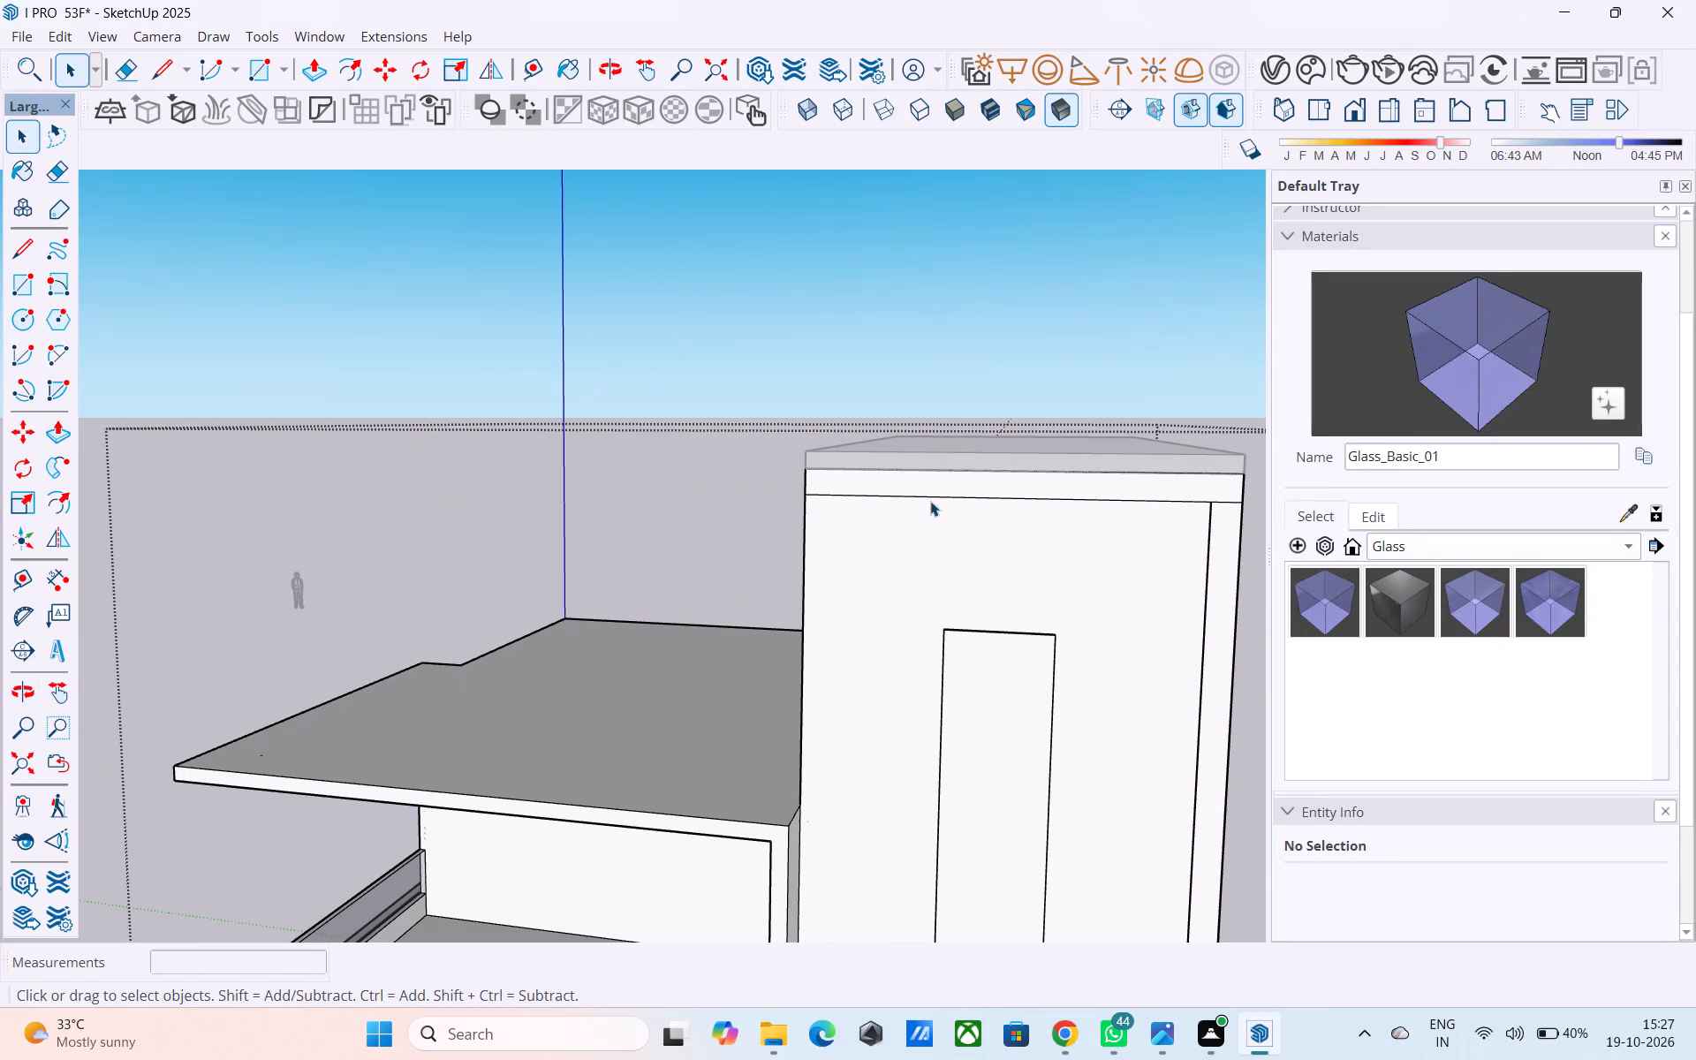
left_click(930, 499)
key("m")
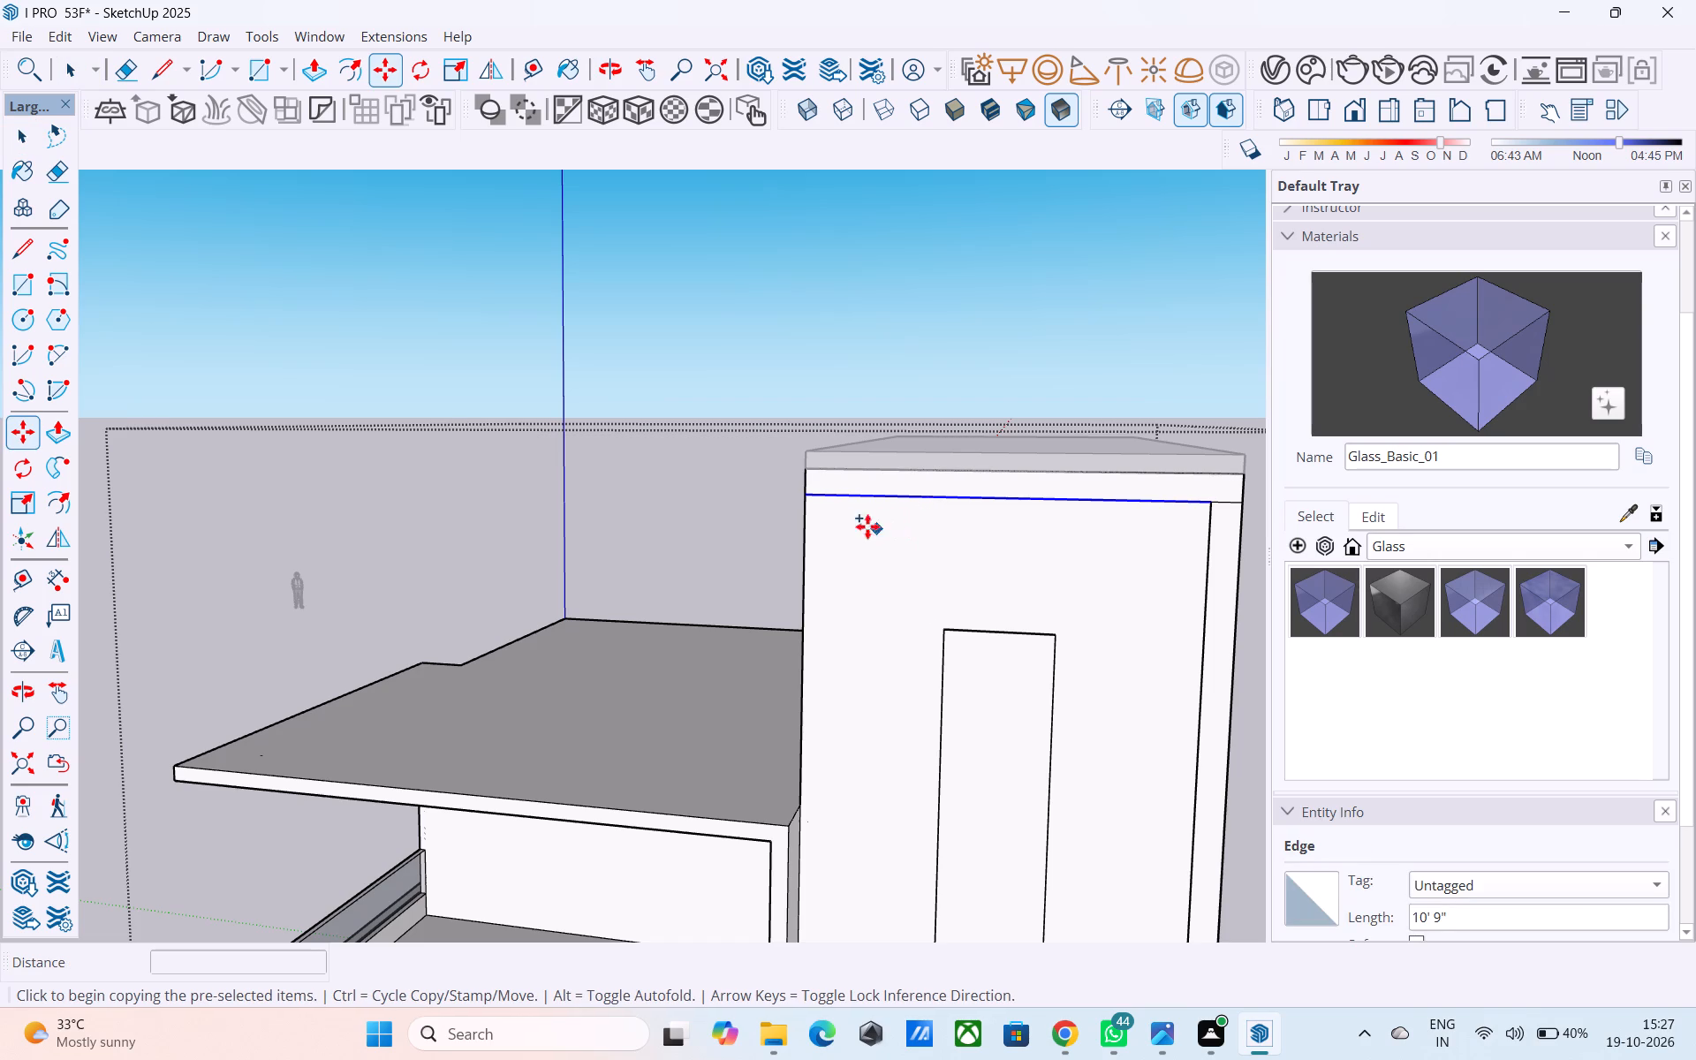
left_click(810, 500)
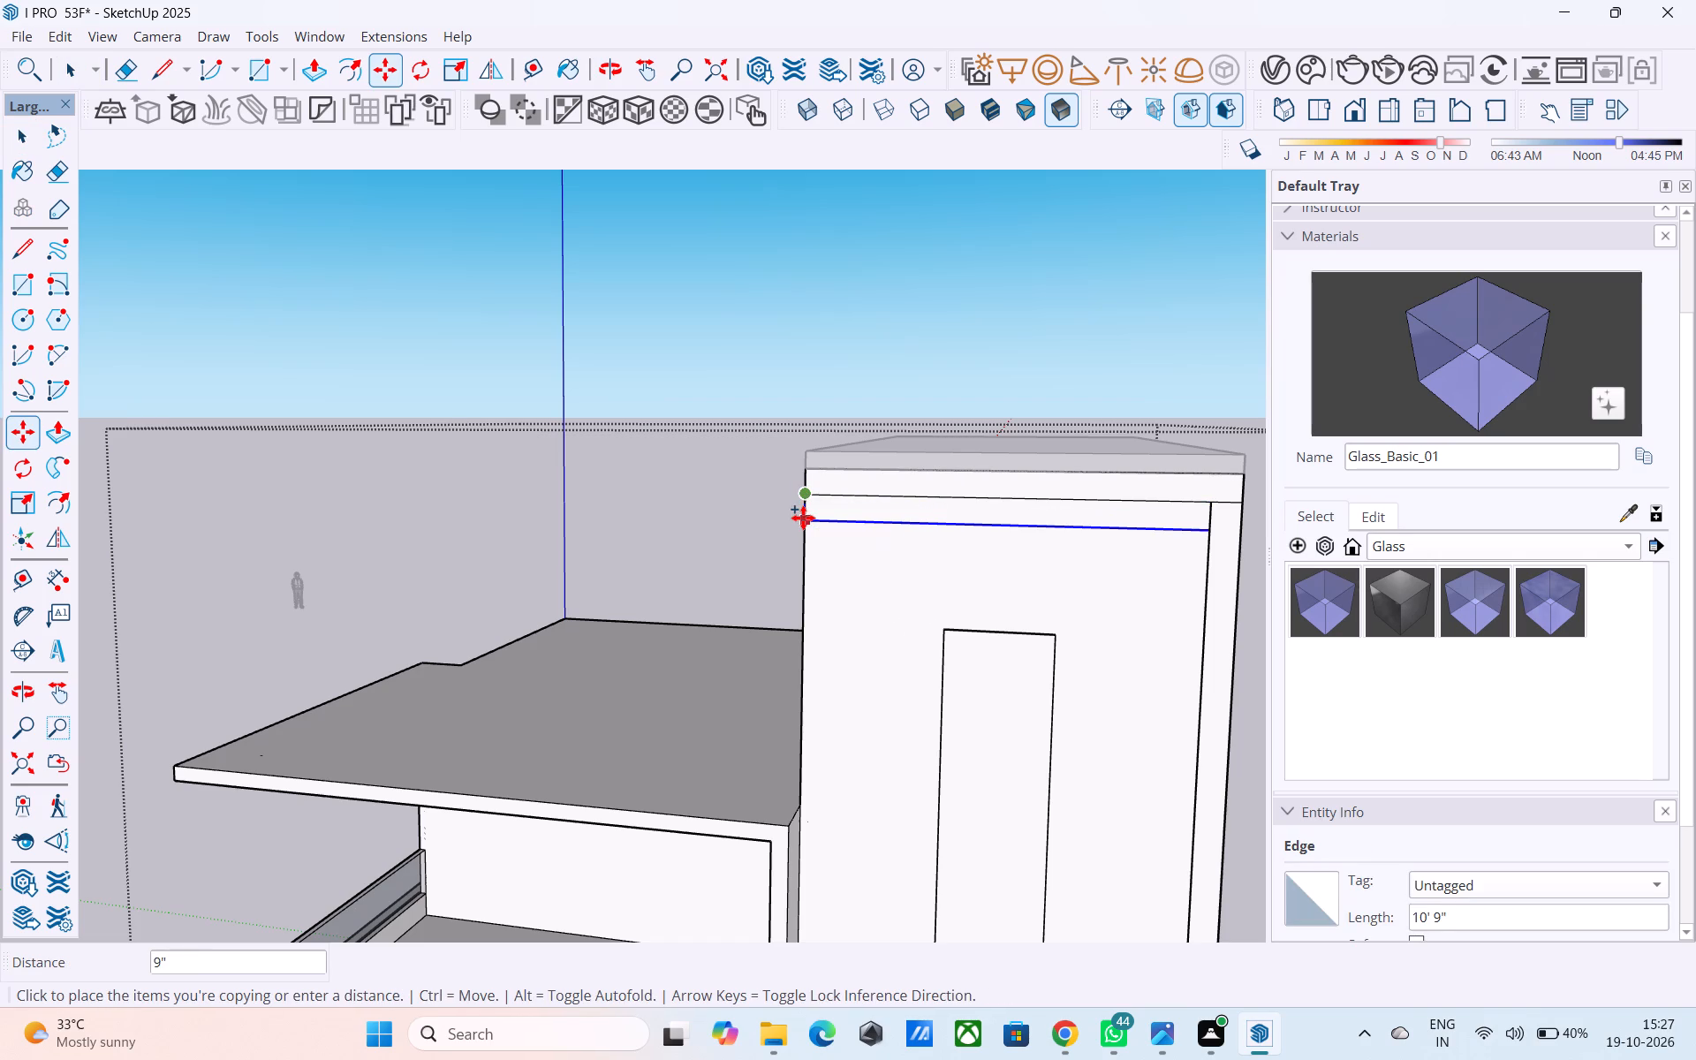
scroll(814, 521, "up", 4)
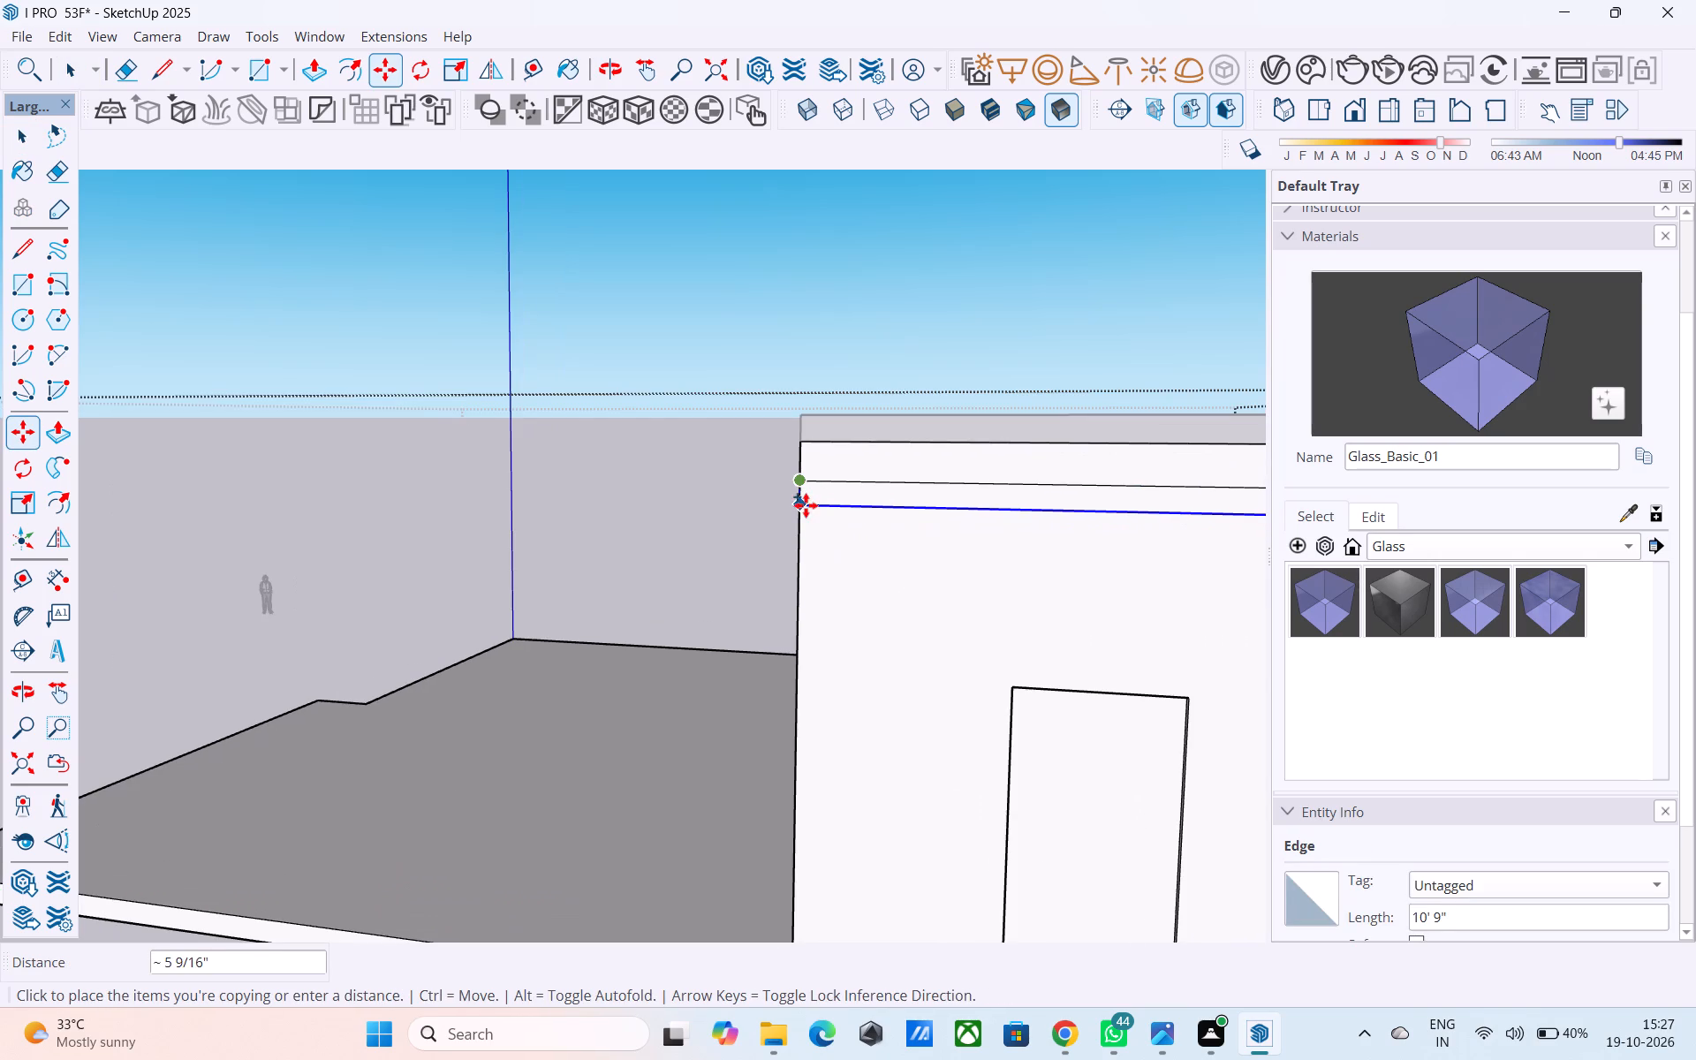
type("4\"")
key("Return")
Draw a vertical line about 29' 11" long from the copied edge down to the tower's base.
scroll(806, 467, "down", 8)
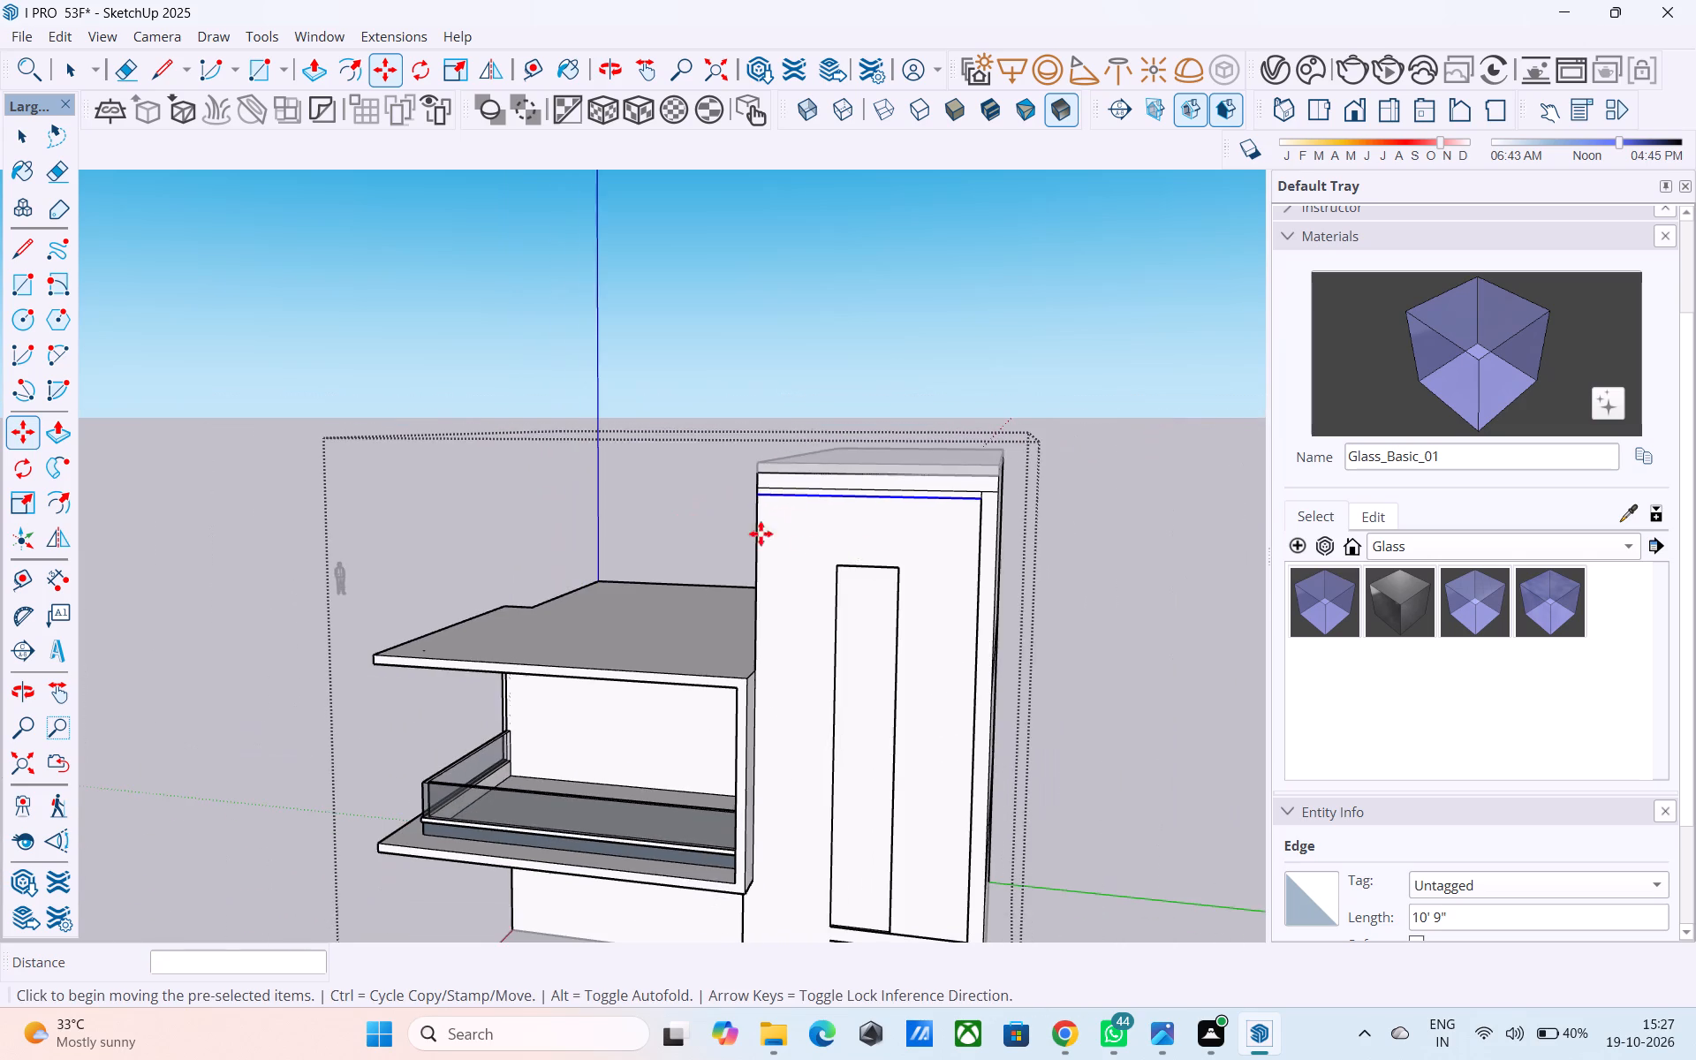
middle_click(941, 543)
middle_click(954, 521)
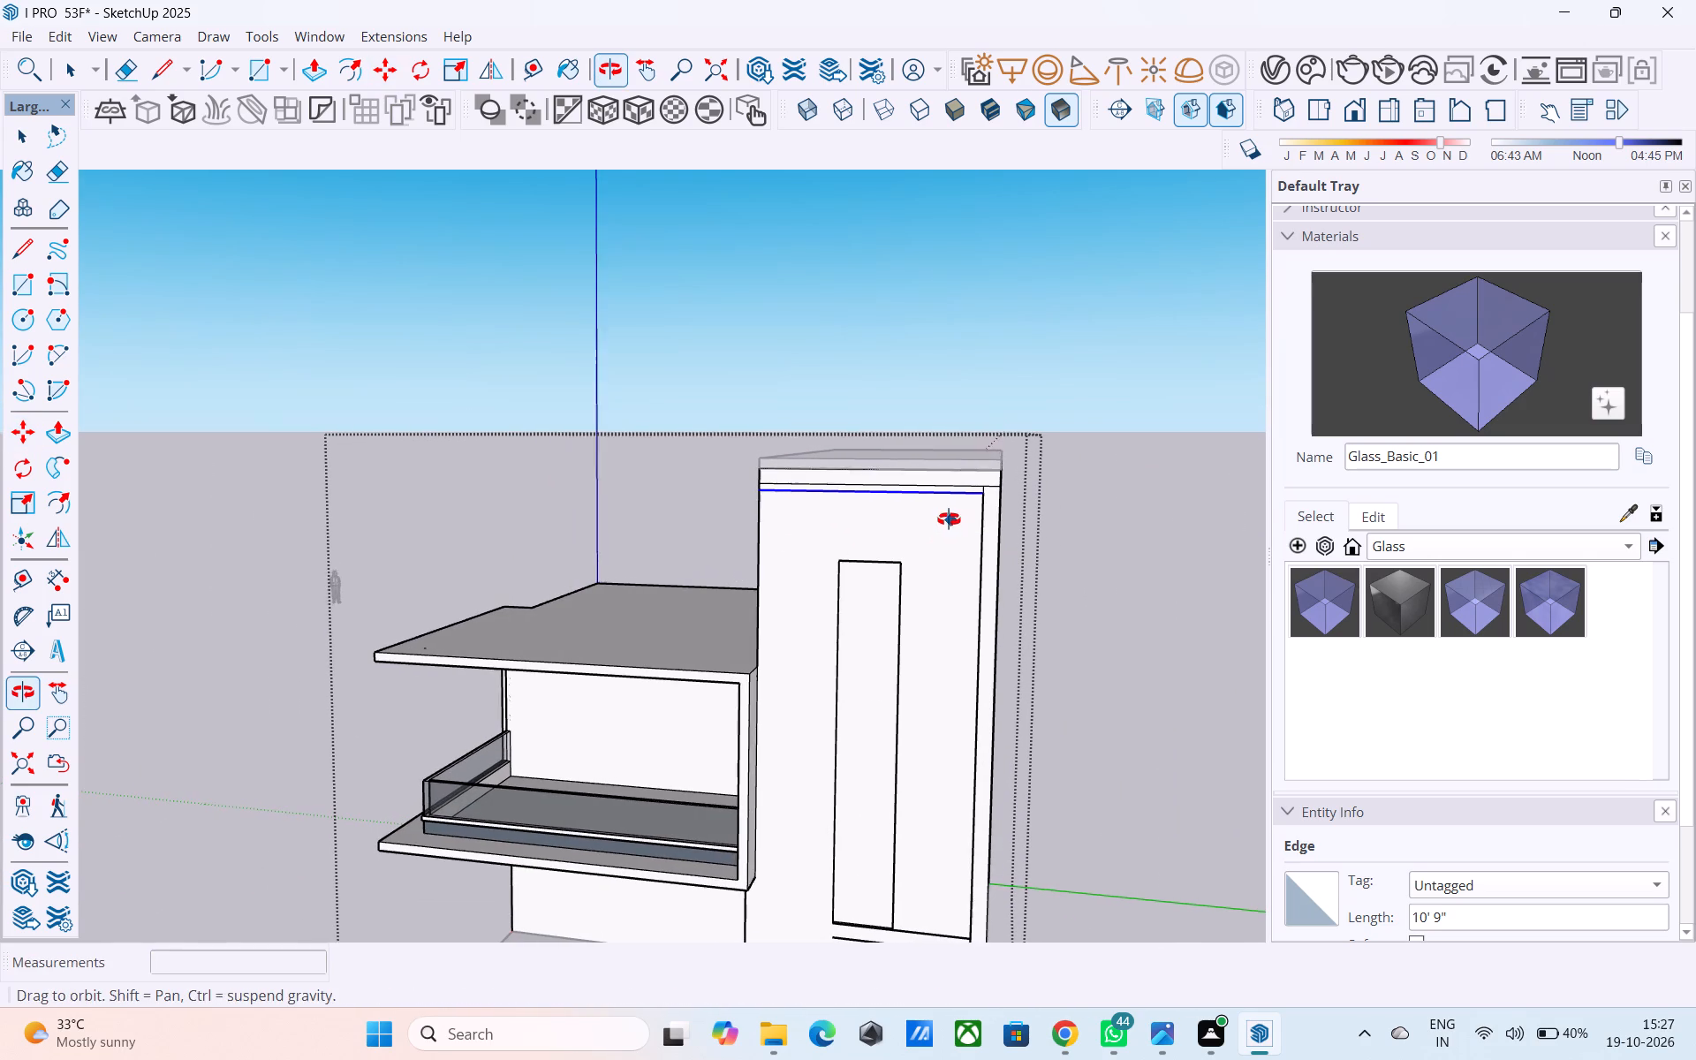
key("l")
middle_click_drag(947, 514, 945, 497)
scroll(945, 497, "up", 6)
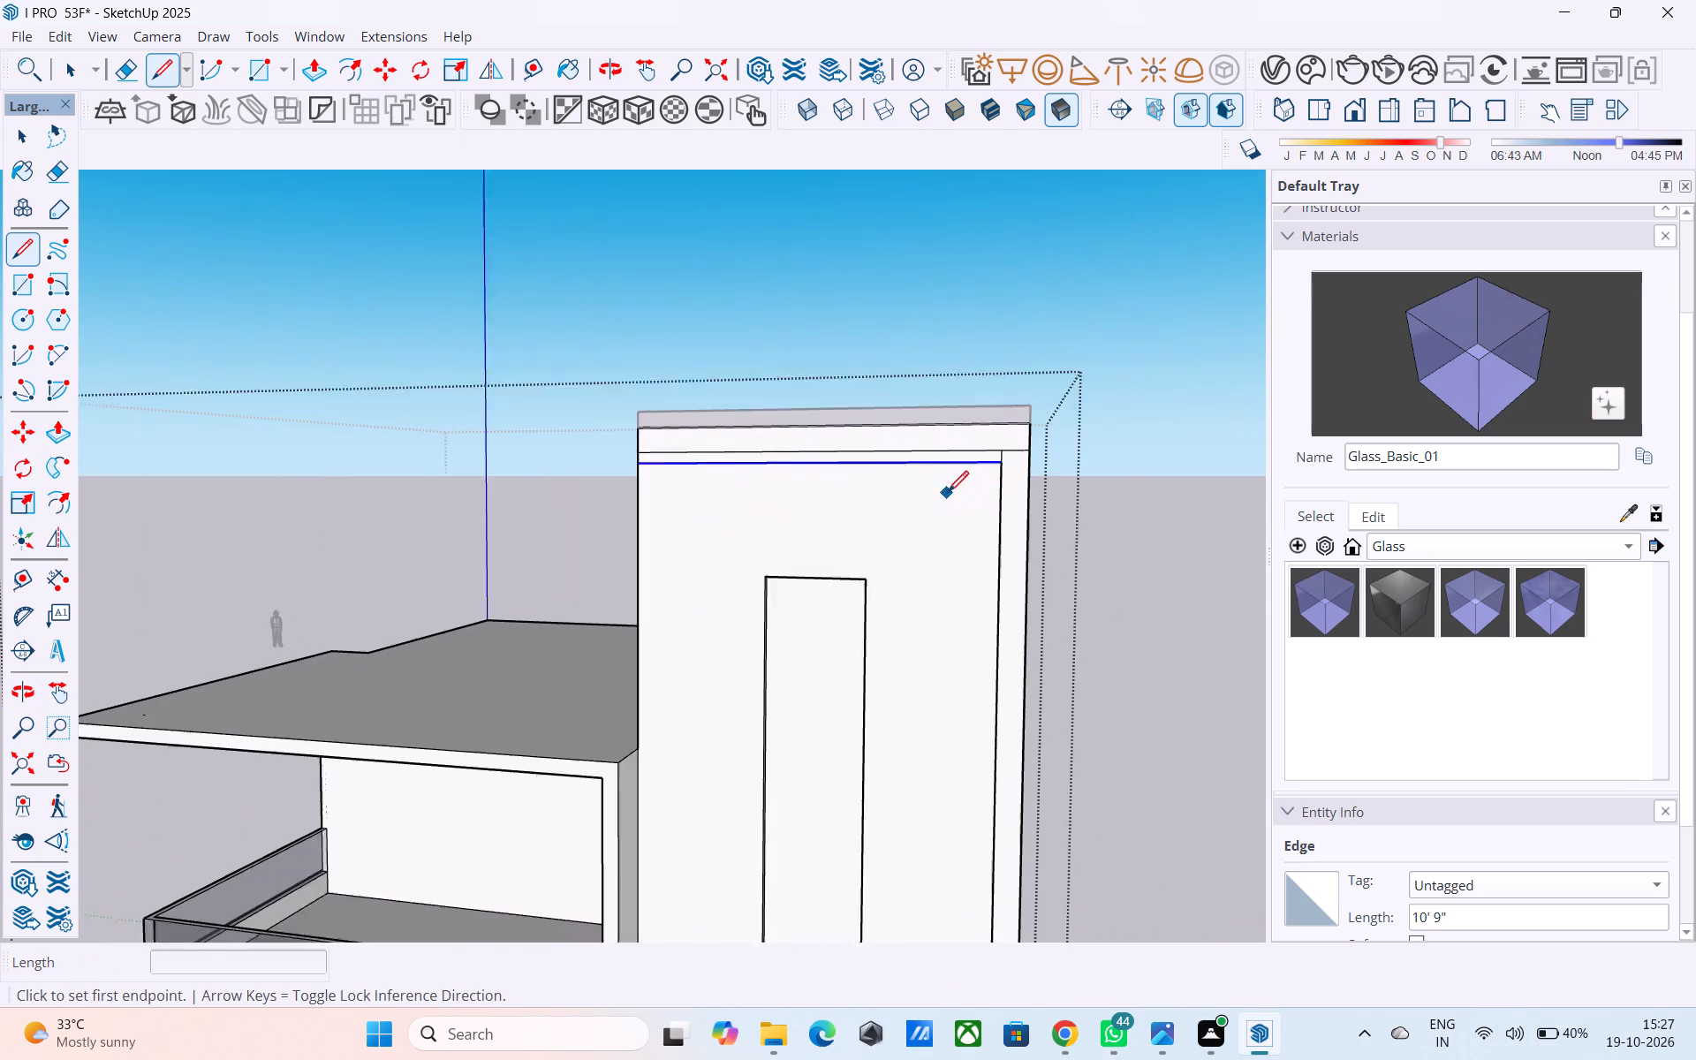
left_click(931, 459)
scroll(931, 458, "down", 9)
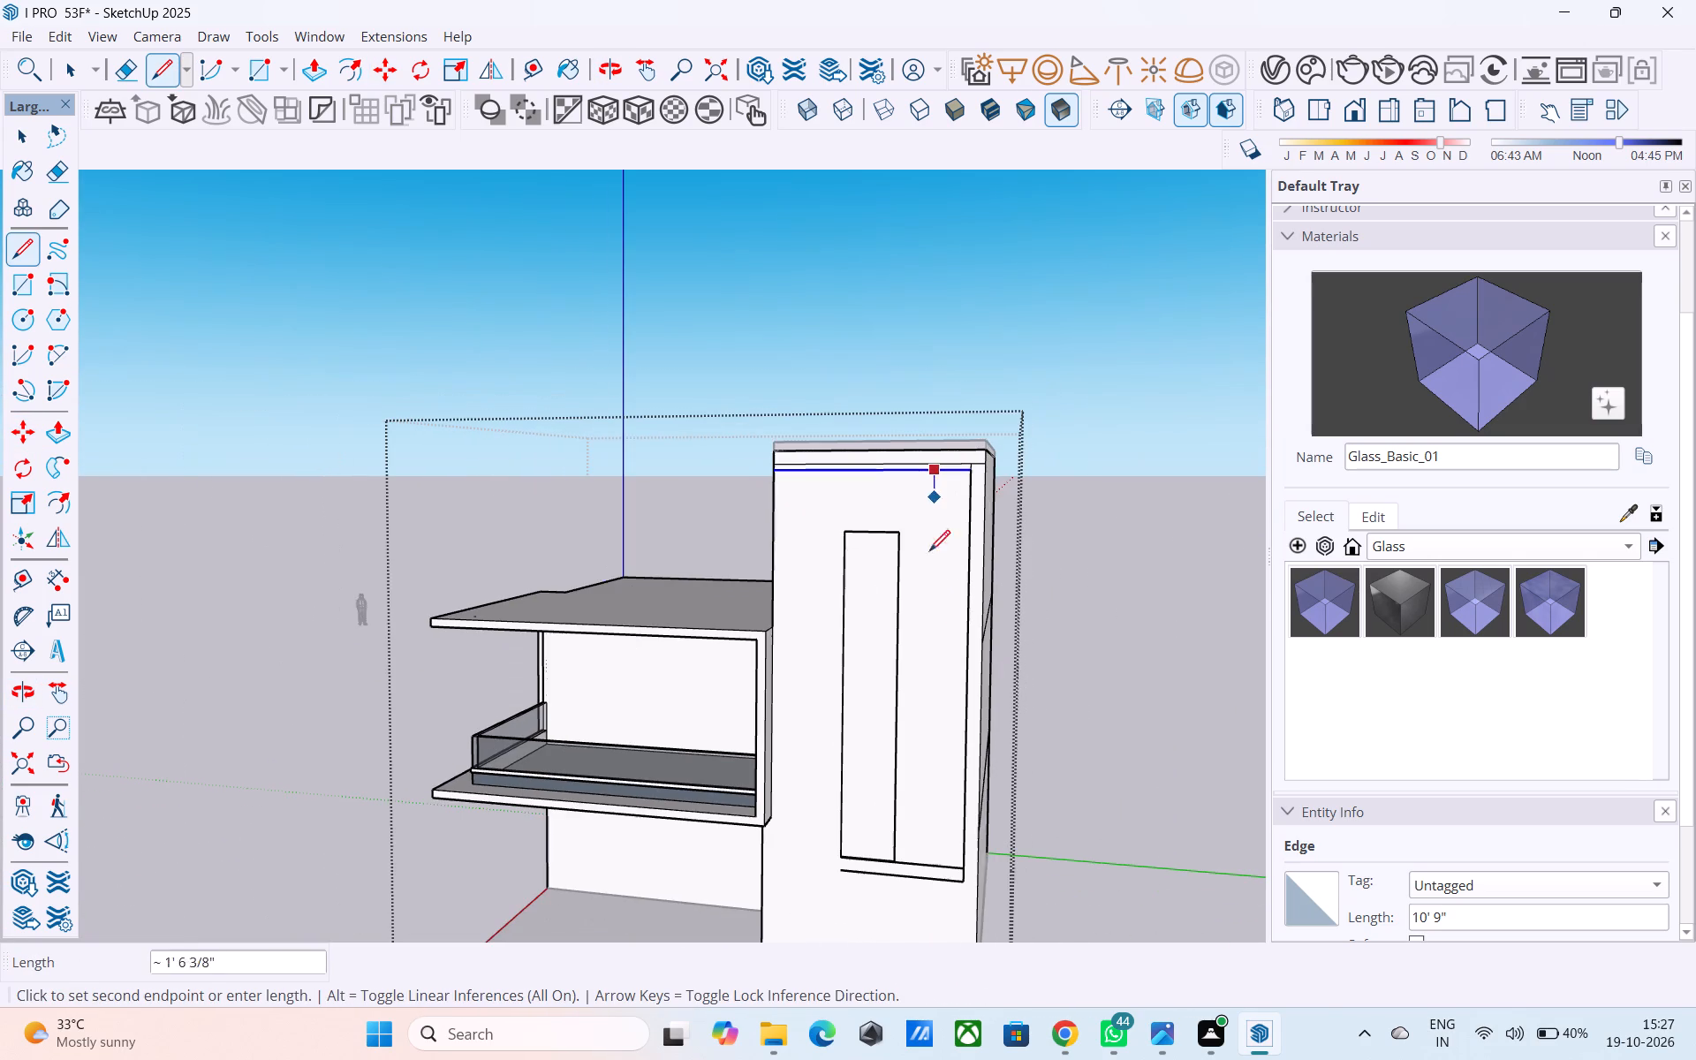
middle_click_drag(920, 715, 952, 513)
scroll(942, 638, "up", 7)
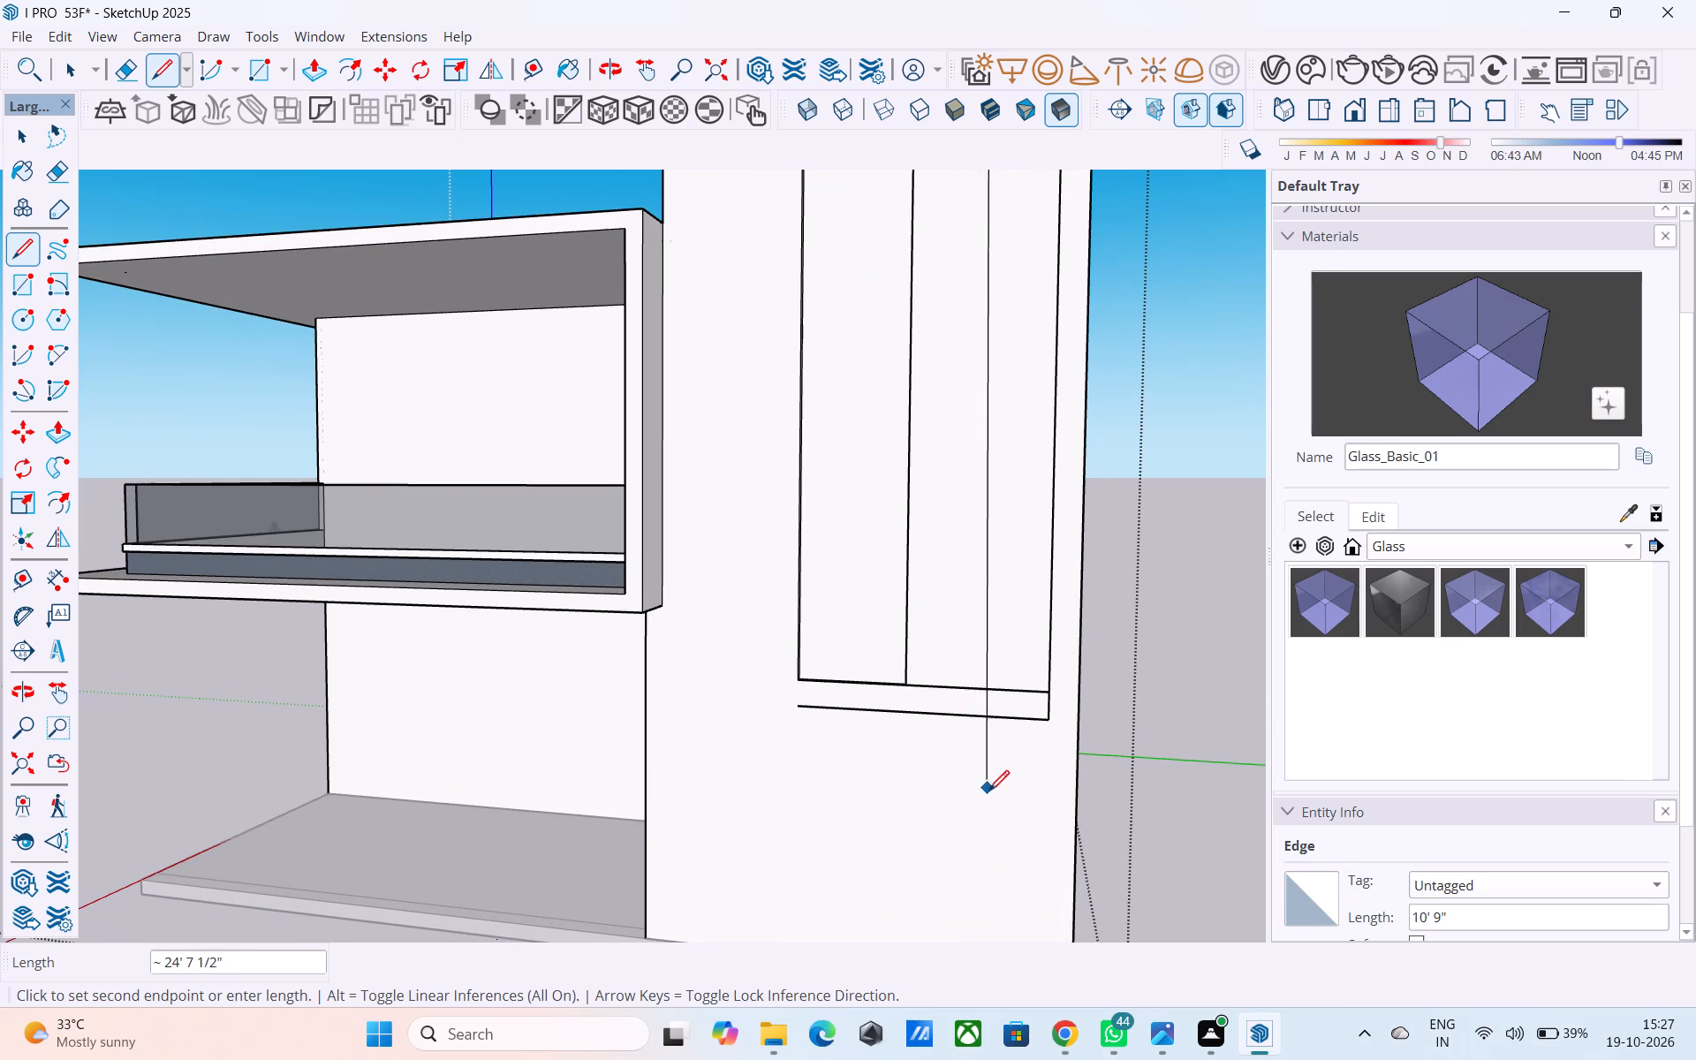
middle_click_drag(999, 722, 993, 512, "shift")
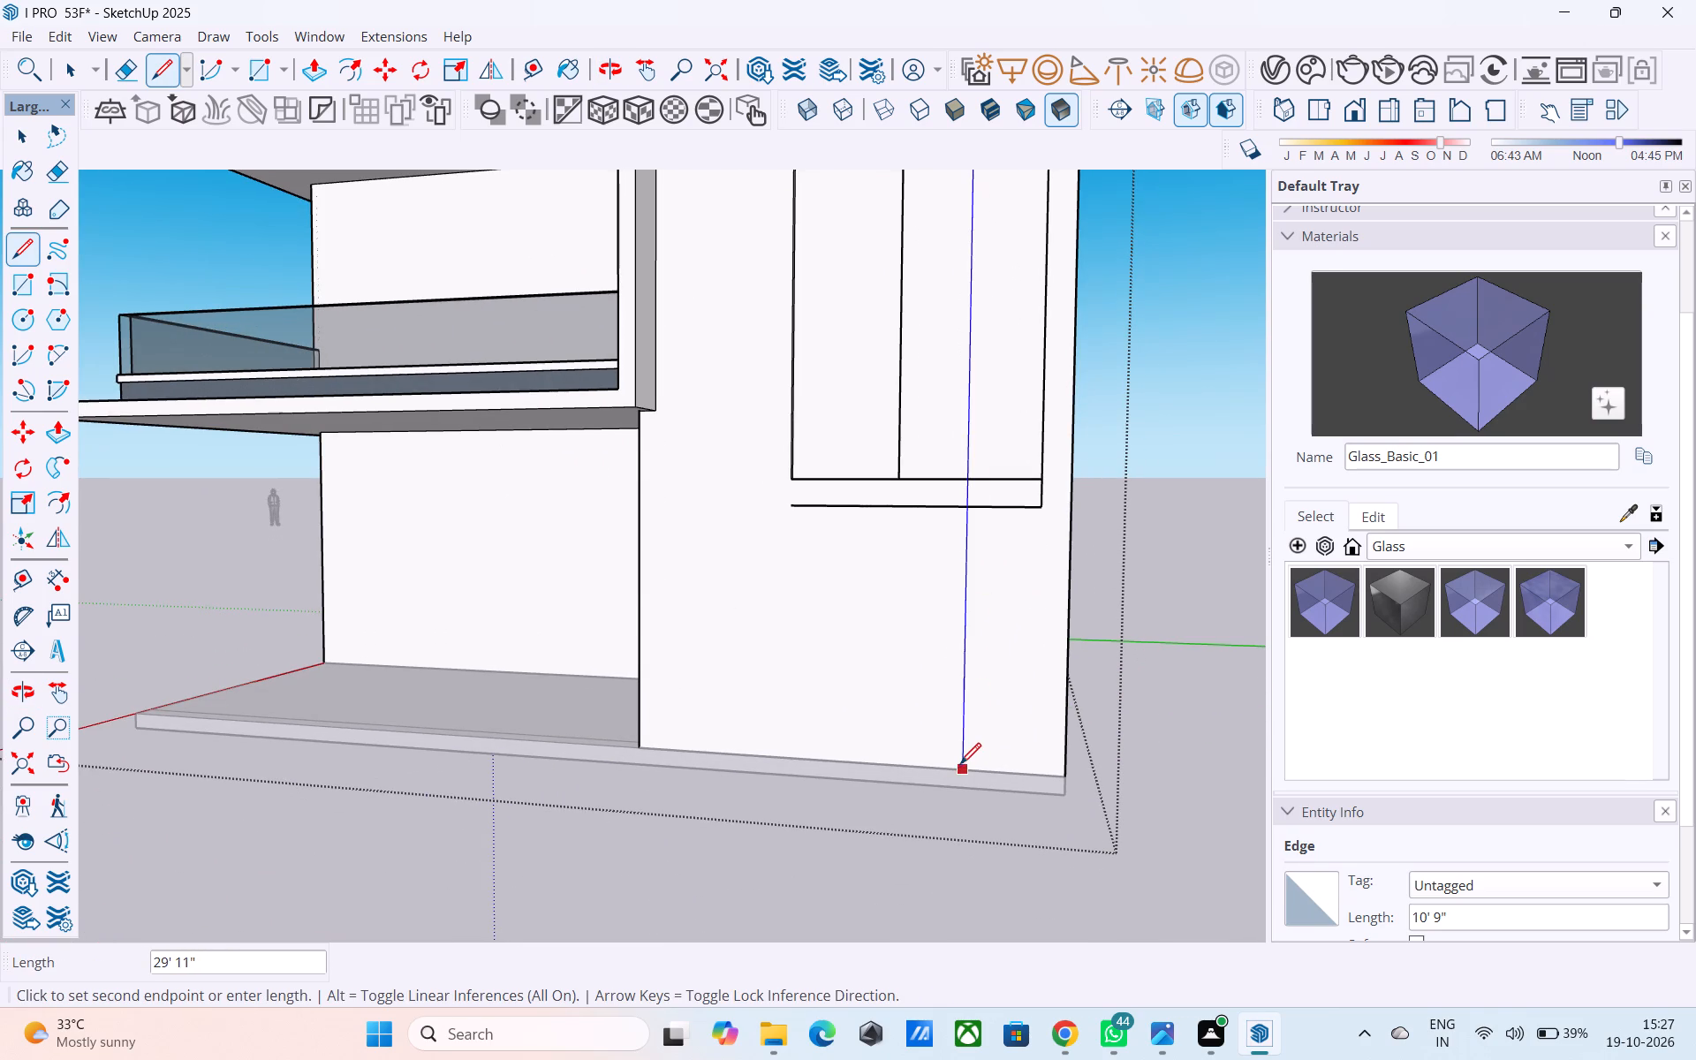
left_click(960, 765)
Draw a rectangle about 21' 10 7/8" by 1' 11" over the open vertical strip on the tower front.
scroll(1017, 549, "down", 1, "shift")
middle_click_drag(1014, 554, 878, 841, "shift")
scroll(906, 675, "down", 5)
middle_click_drag(890, 584, 1007, 689, "shift")
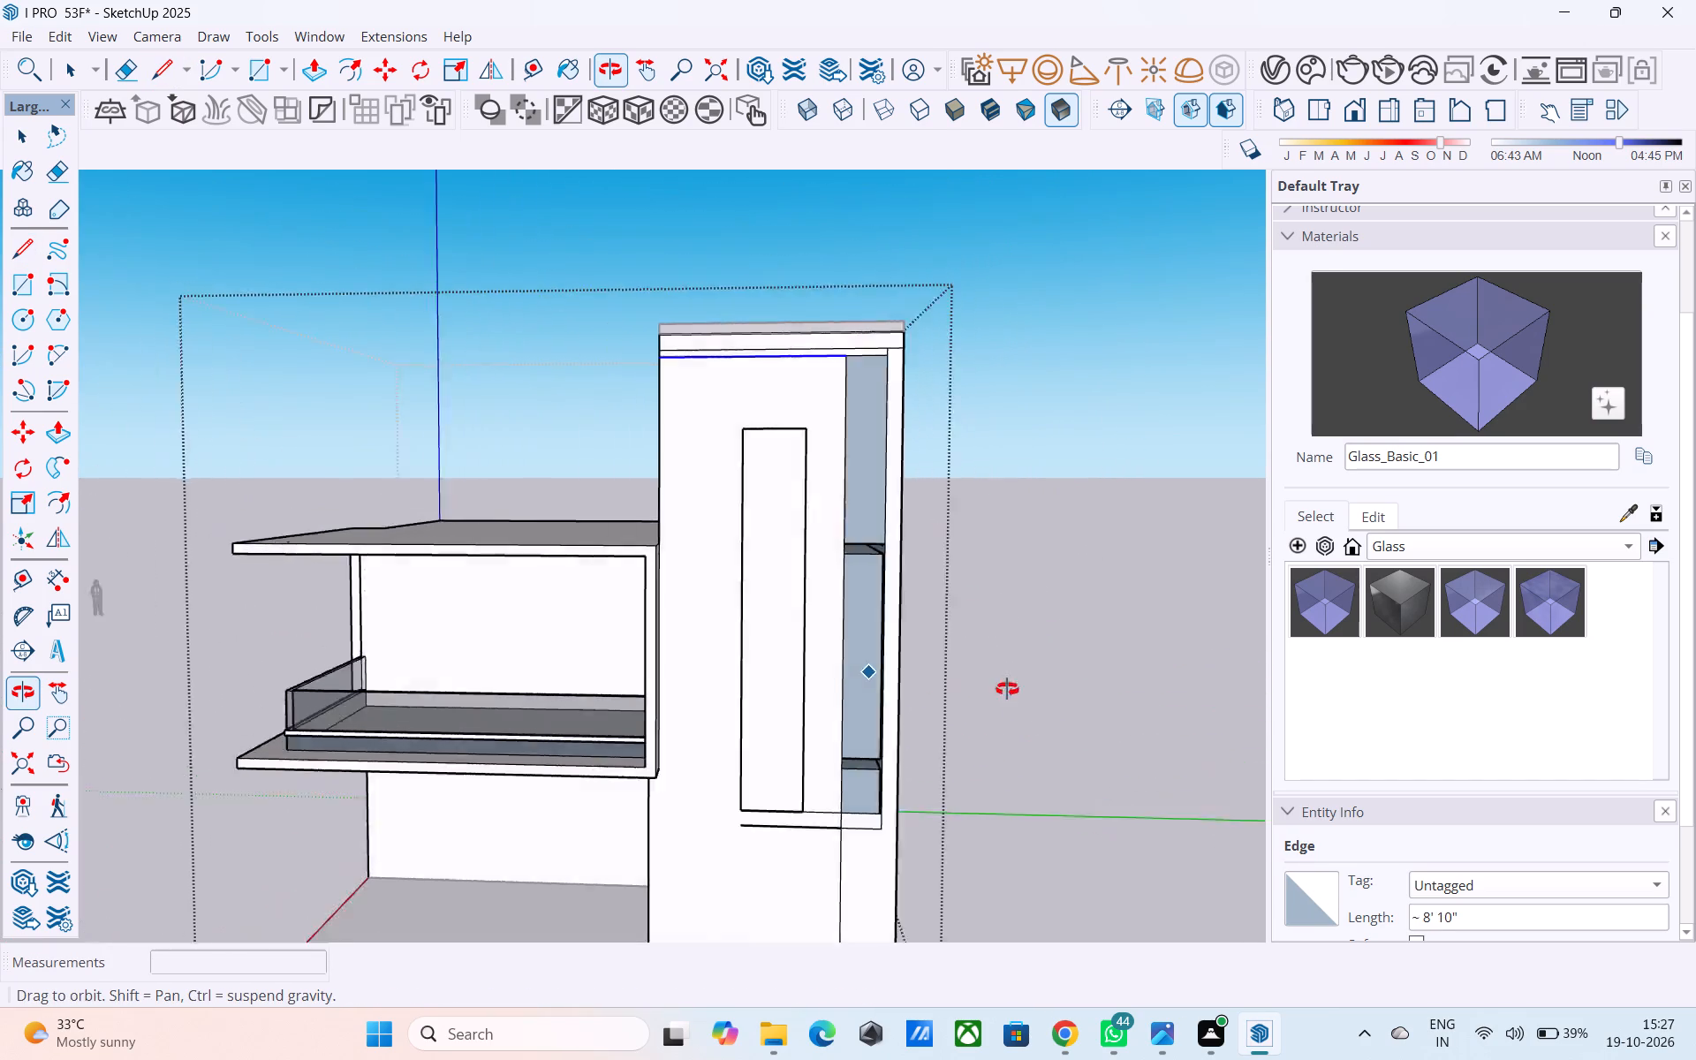
middle_click_drag(1007, 689, 1199, 691, "shift")
scroll(1016, 503, "up", 7)
scroll(989, 423, "up", 3)
key("e")
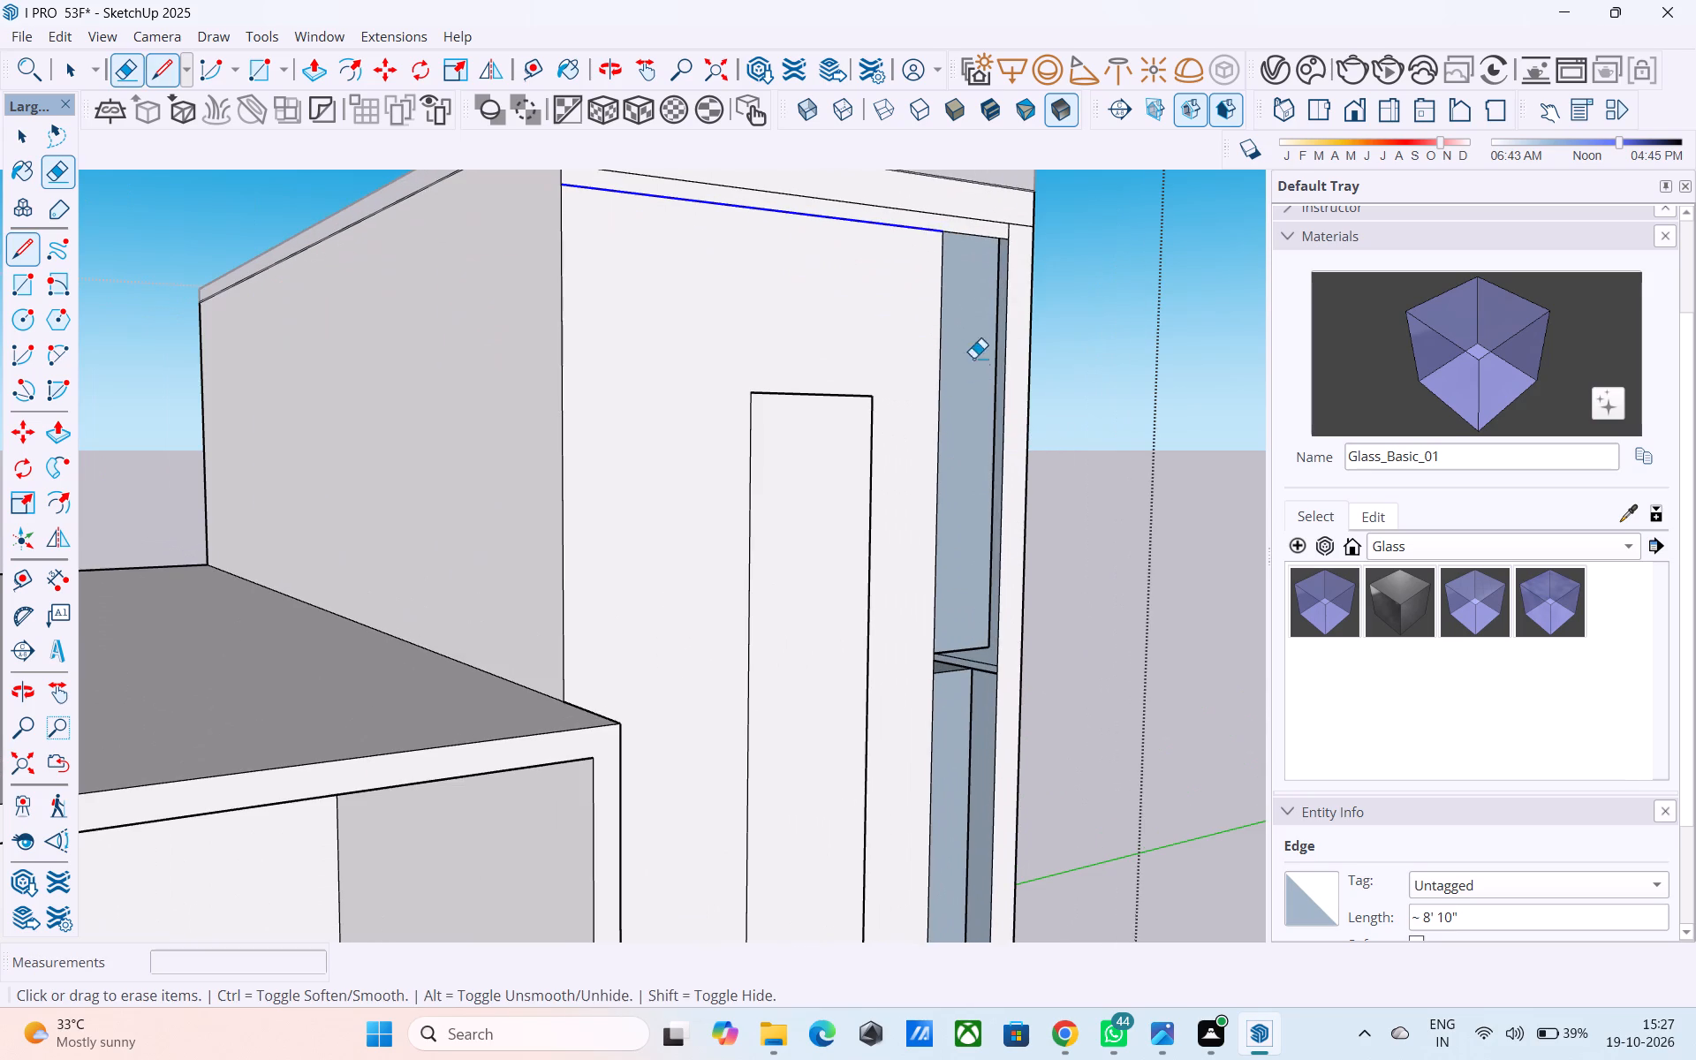
key("r")
scroll(961, 239, "up", 3)
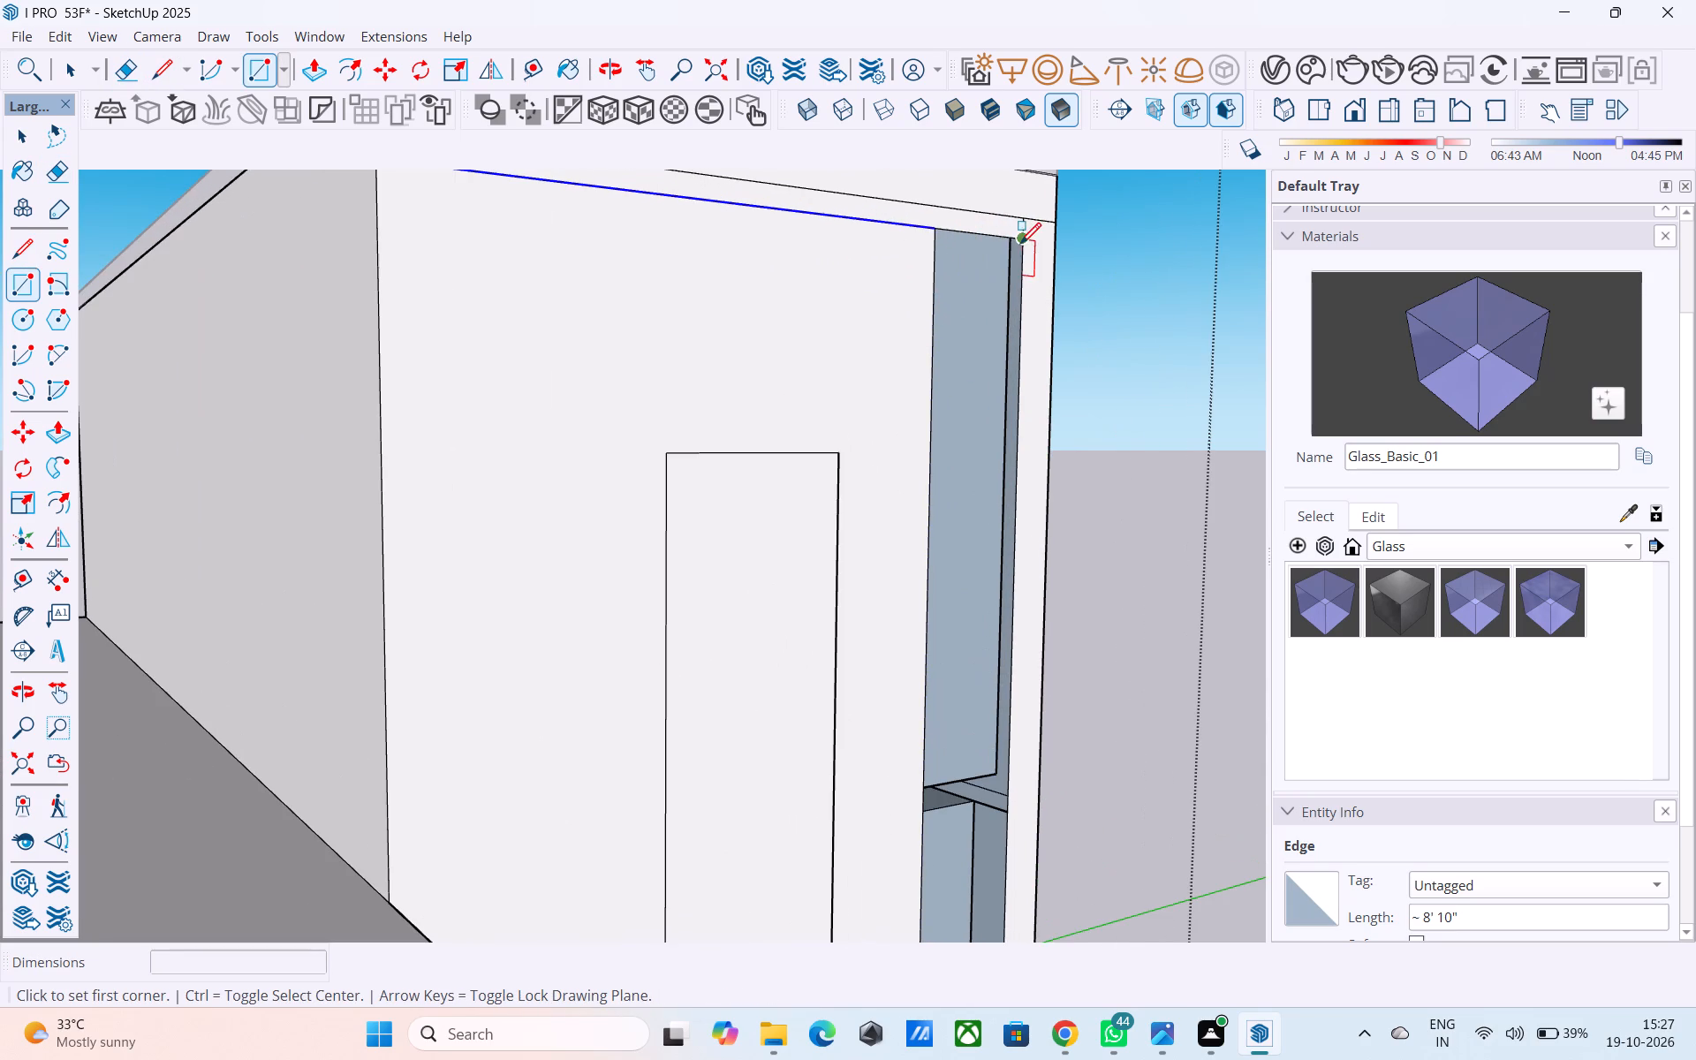
left_click(1026, 246)
scroll(1026, 247, "down", 9)
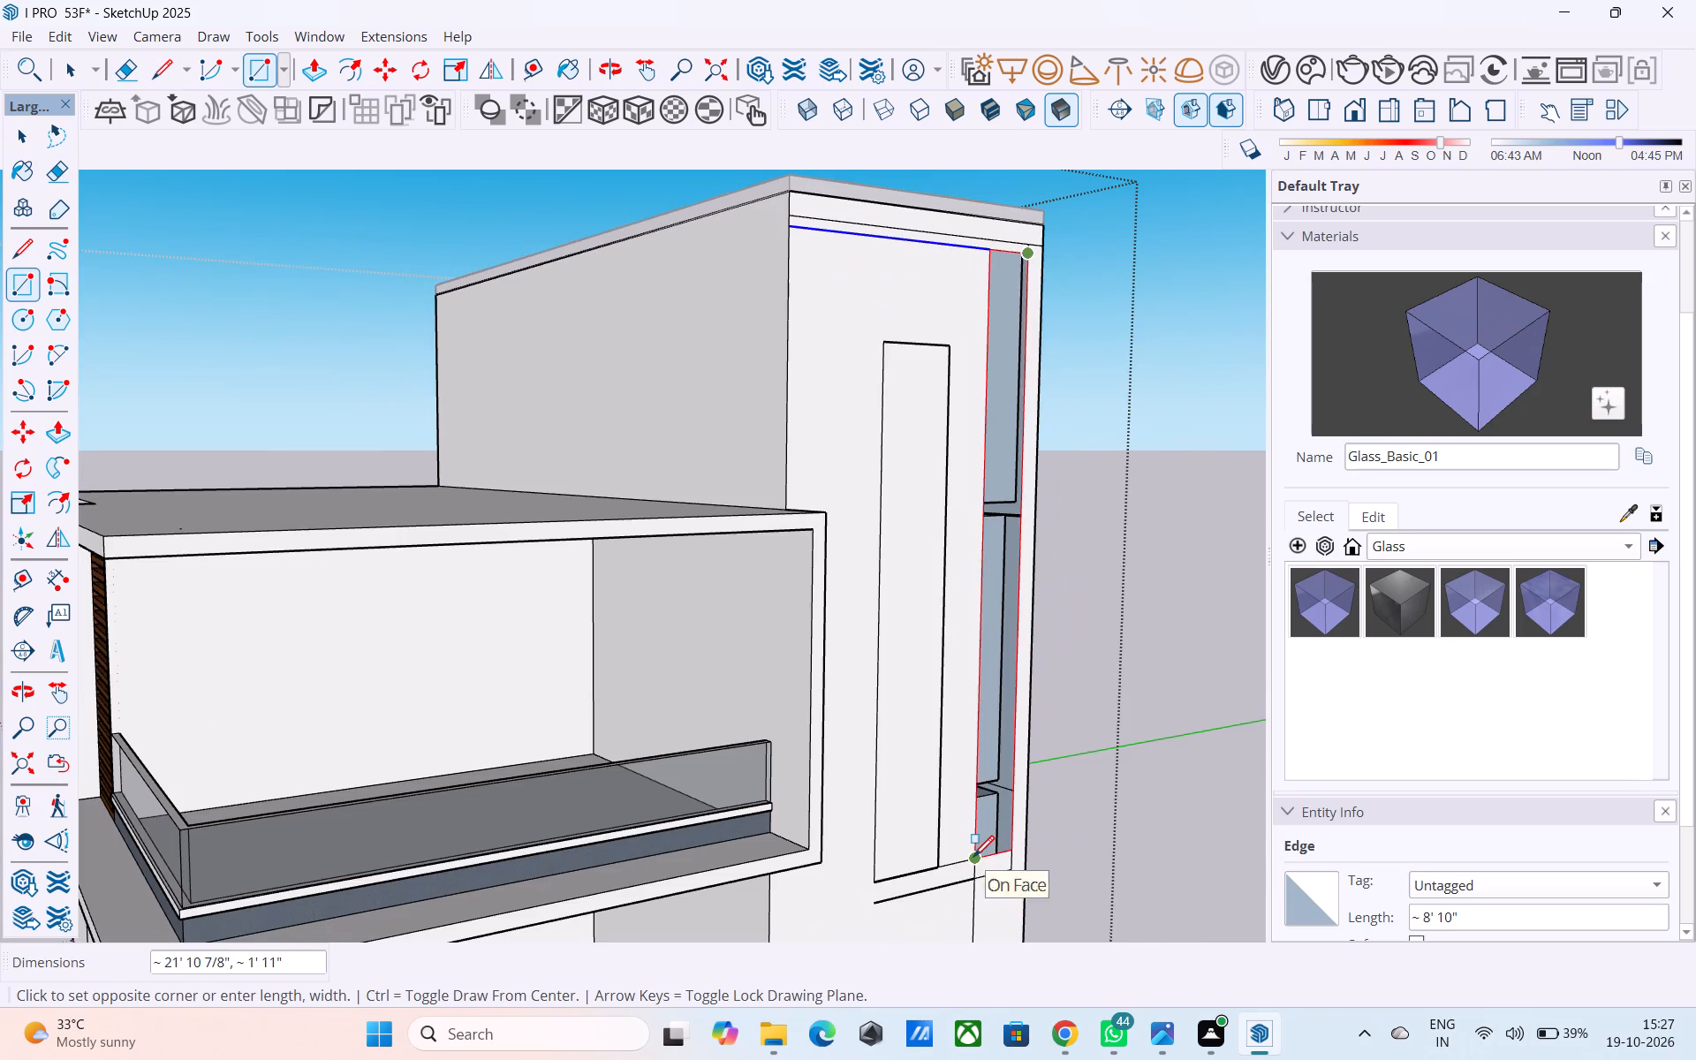
left_click(973, 859)
Erase the short vertical edge between the top band line and the copied line at the strip's outer upper corner.
middle_click_drag(977, 671, 879, 760)
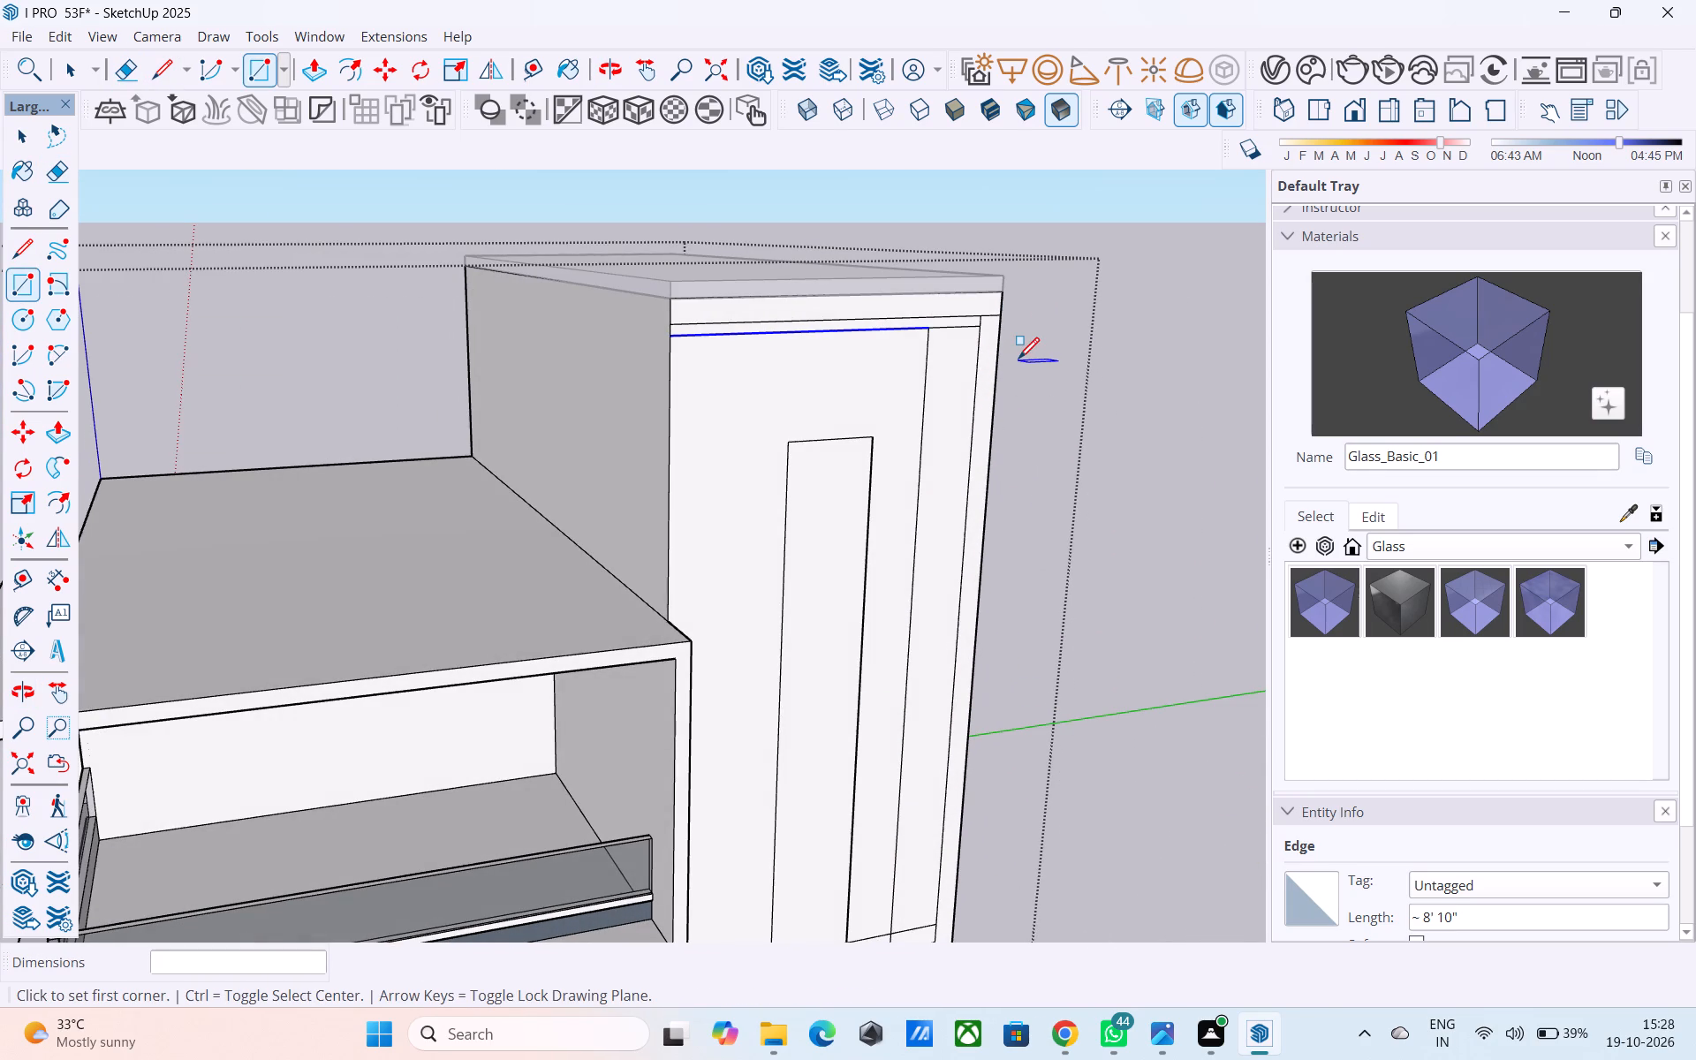
scroll(1018, 360, "down", 1)
middle_click_drag(1010, 365, 988, 469)
scroll(975, 435, "up", 8)
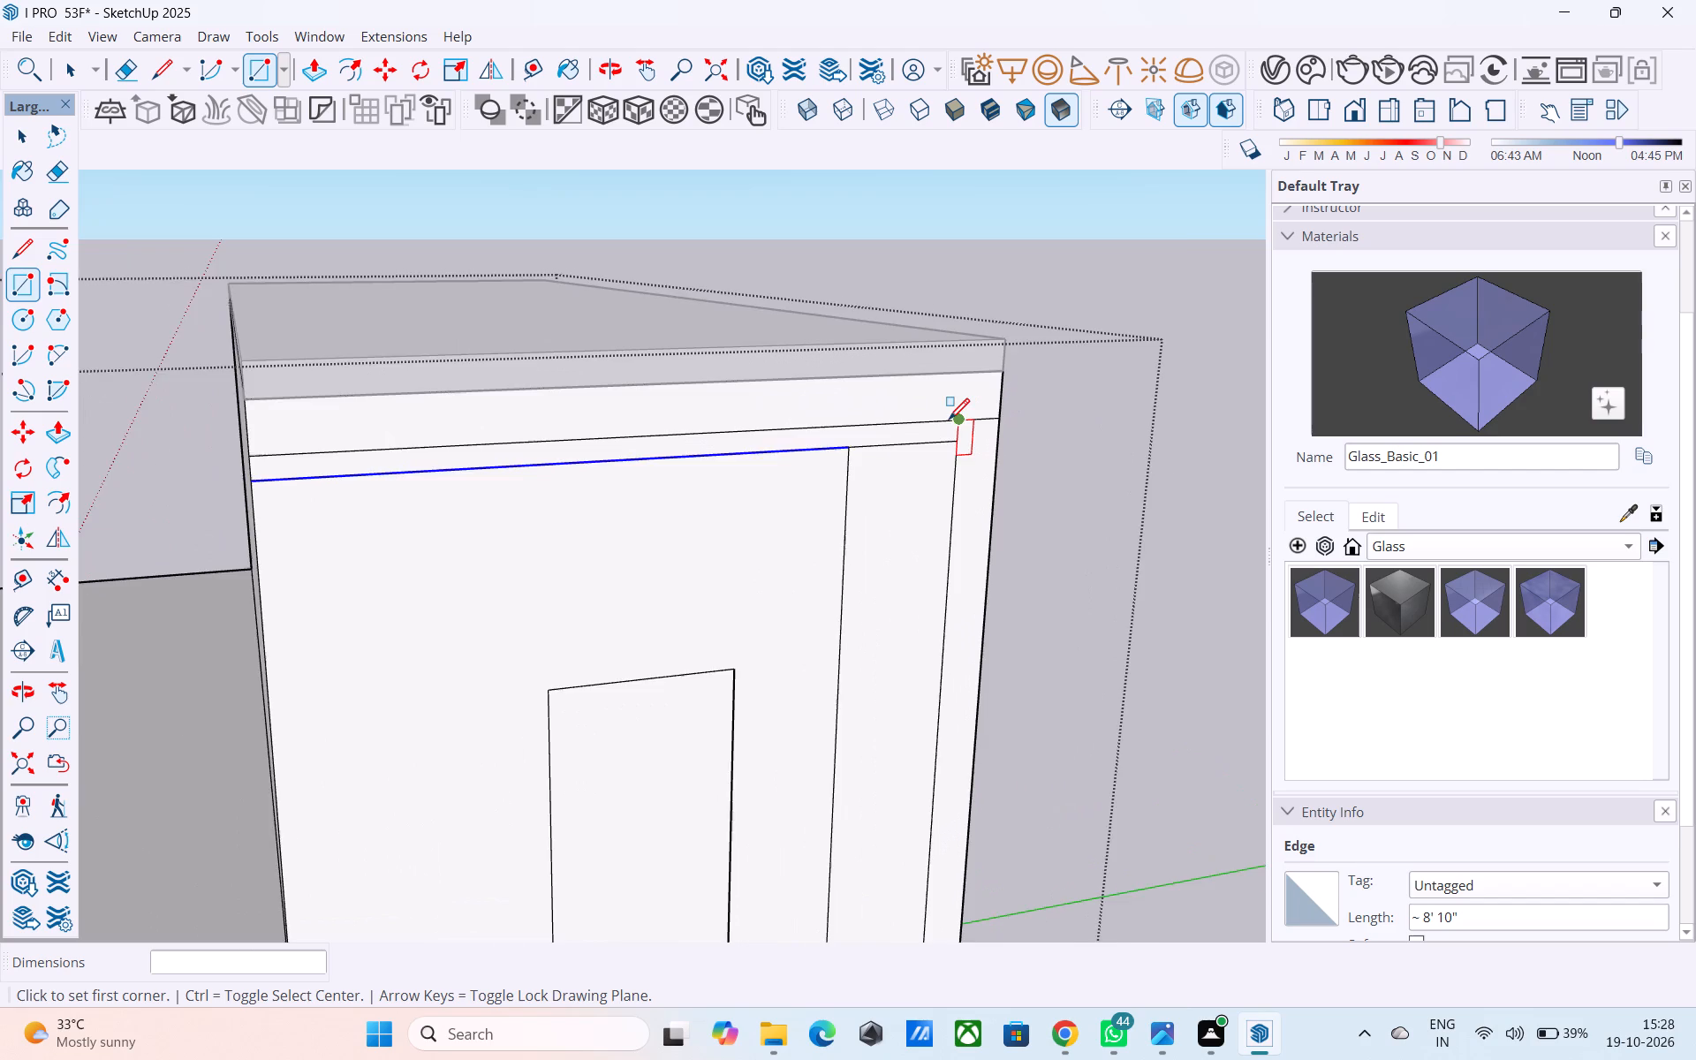
scroll(949, 421, "up", 5)
key("e")
left_click_drag(959, 435, 974, 446)
Erase the two leftover horizontal edges between the tall narrow panel's base and the vertical strip.
scroll(991, 471, "down", 8)
middle_click_drag(991, 491, 981, 421)
scroll(981, 418, "down", 4)
middle_click_drag(850, 582, 905, 565)
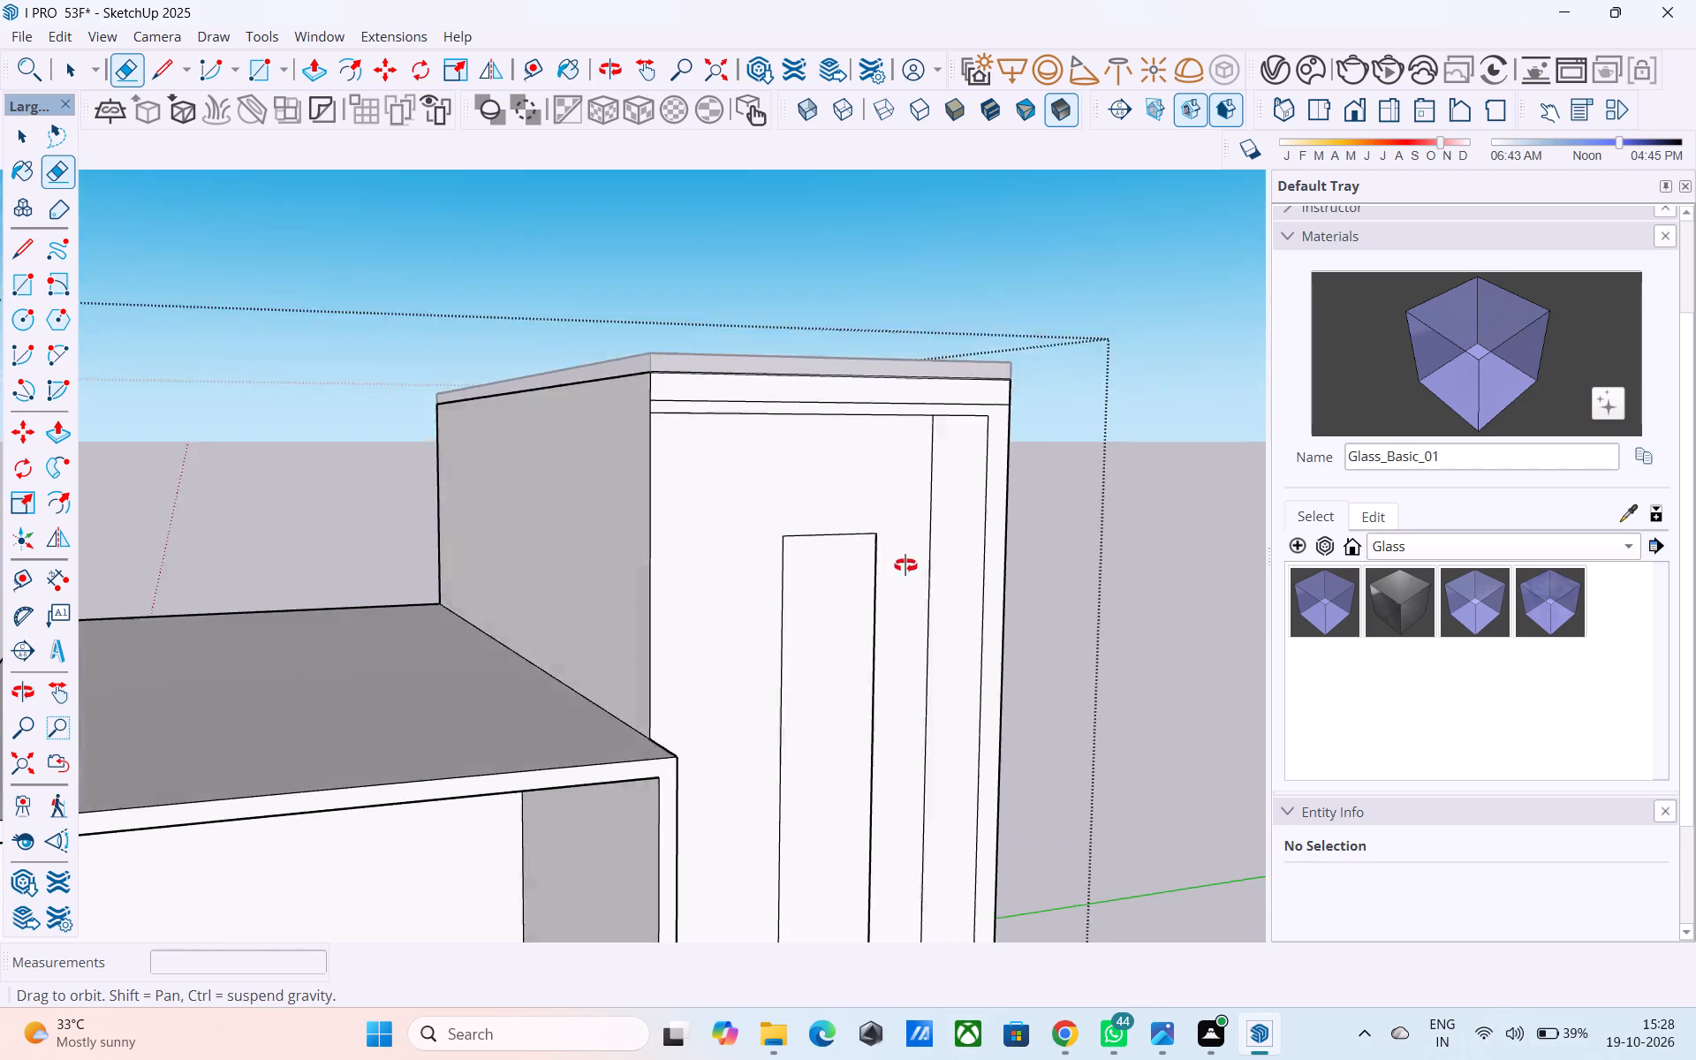
middle_click_drag(905, 565, 1039, 386)
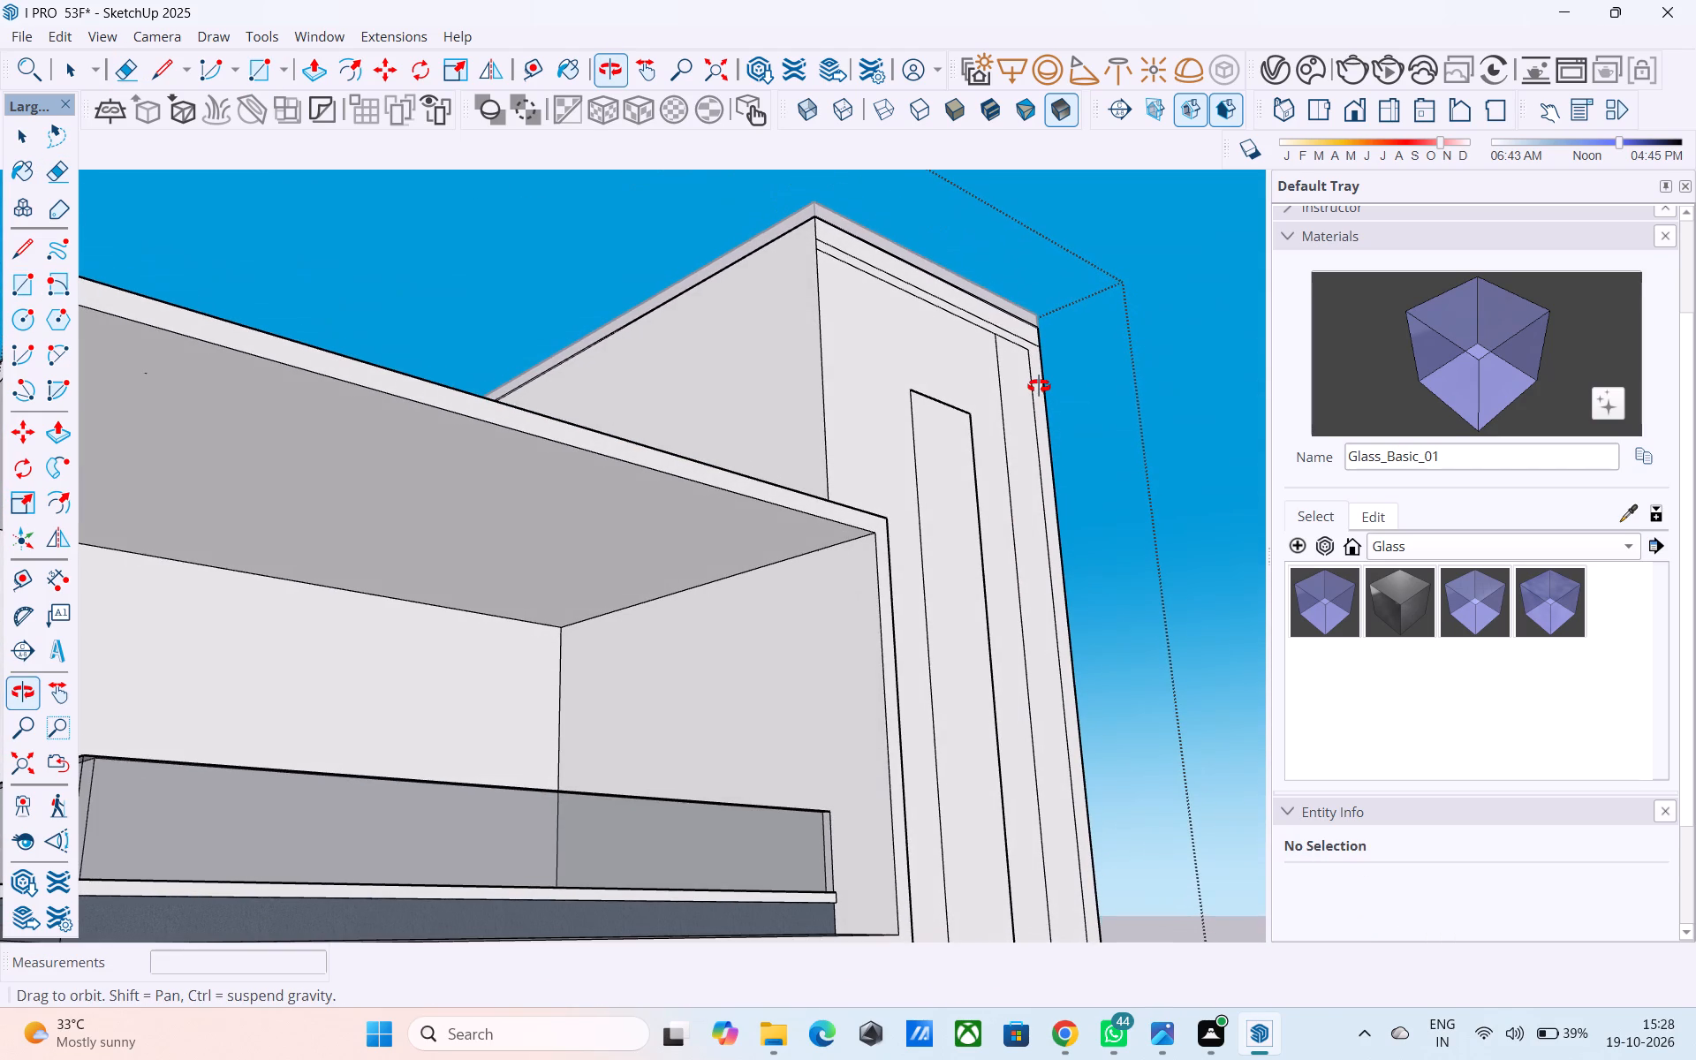
middle_click_drag(1039, 386, 1014, 405)
scroll(951, 391, "down", 9)
middle_click_drag(940, 409, 878, 469)
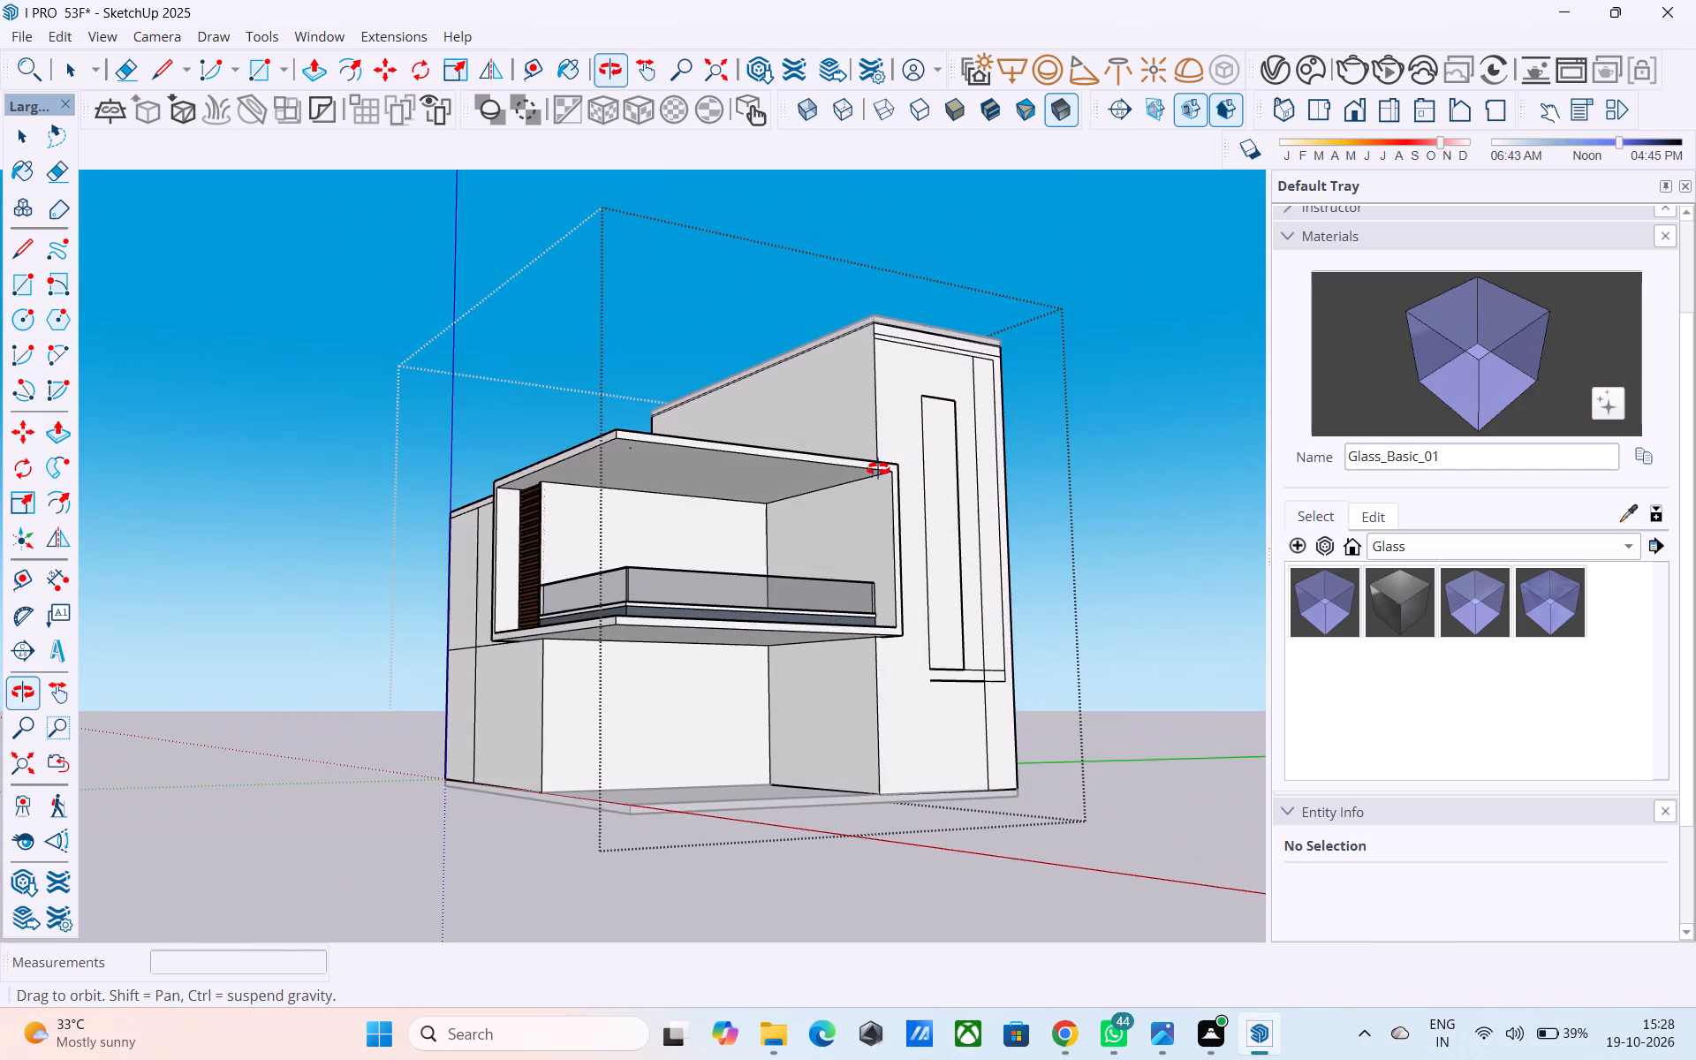
middle_click_drag(878, 469, 859, 464)
scroll(942, 625, "up", 7)
left_click(951, 715)
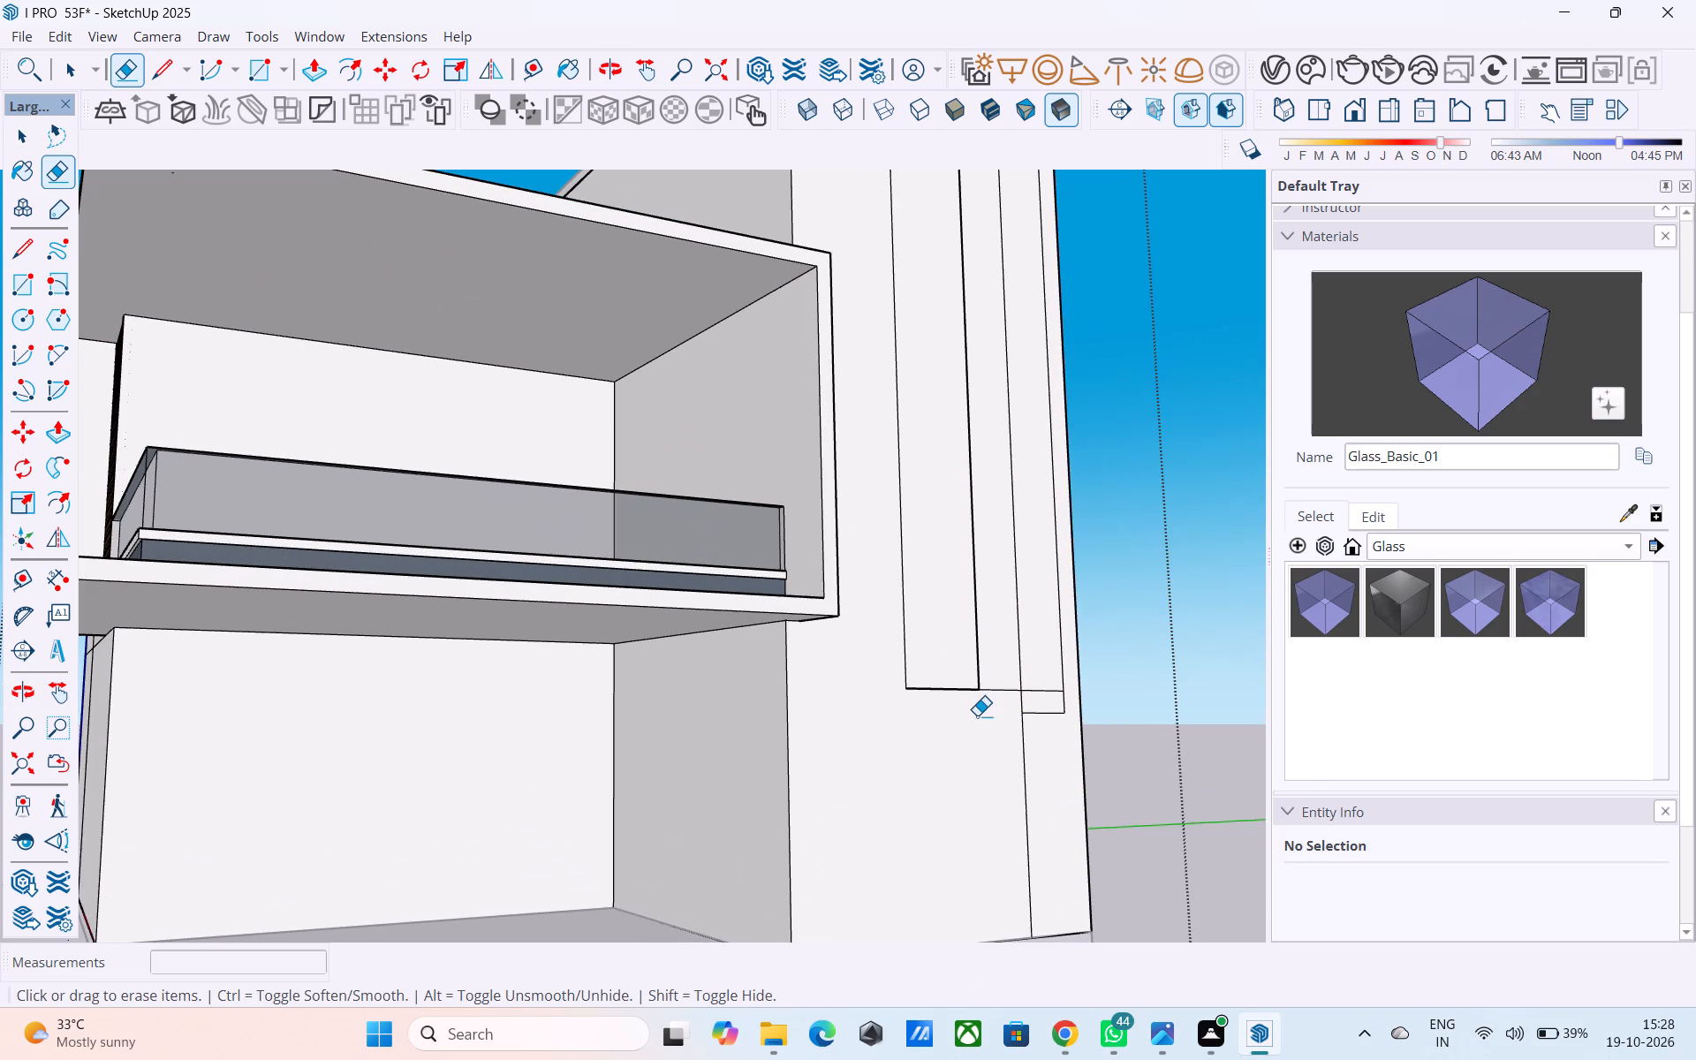
middle_click_drag(993, 717, 924, 801)
left_click_drag(924, 768, 920, 818)
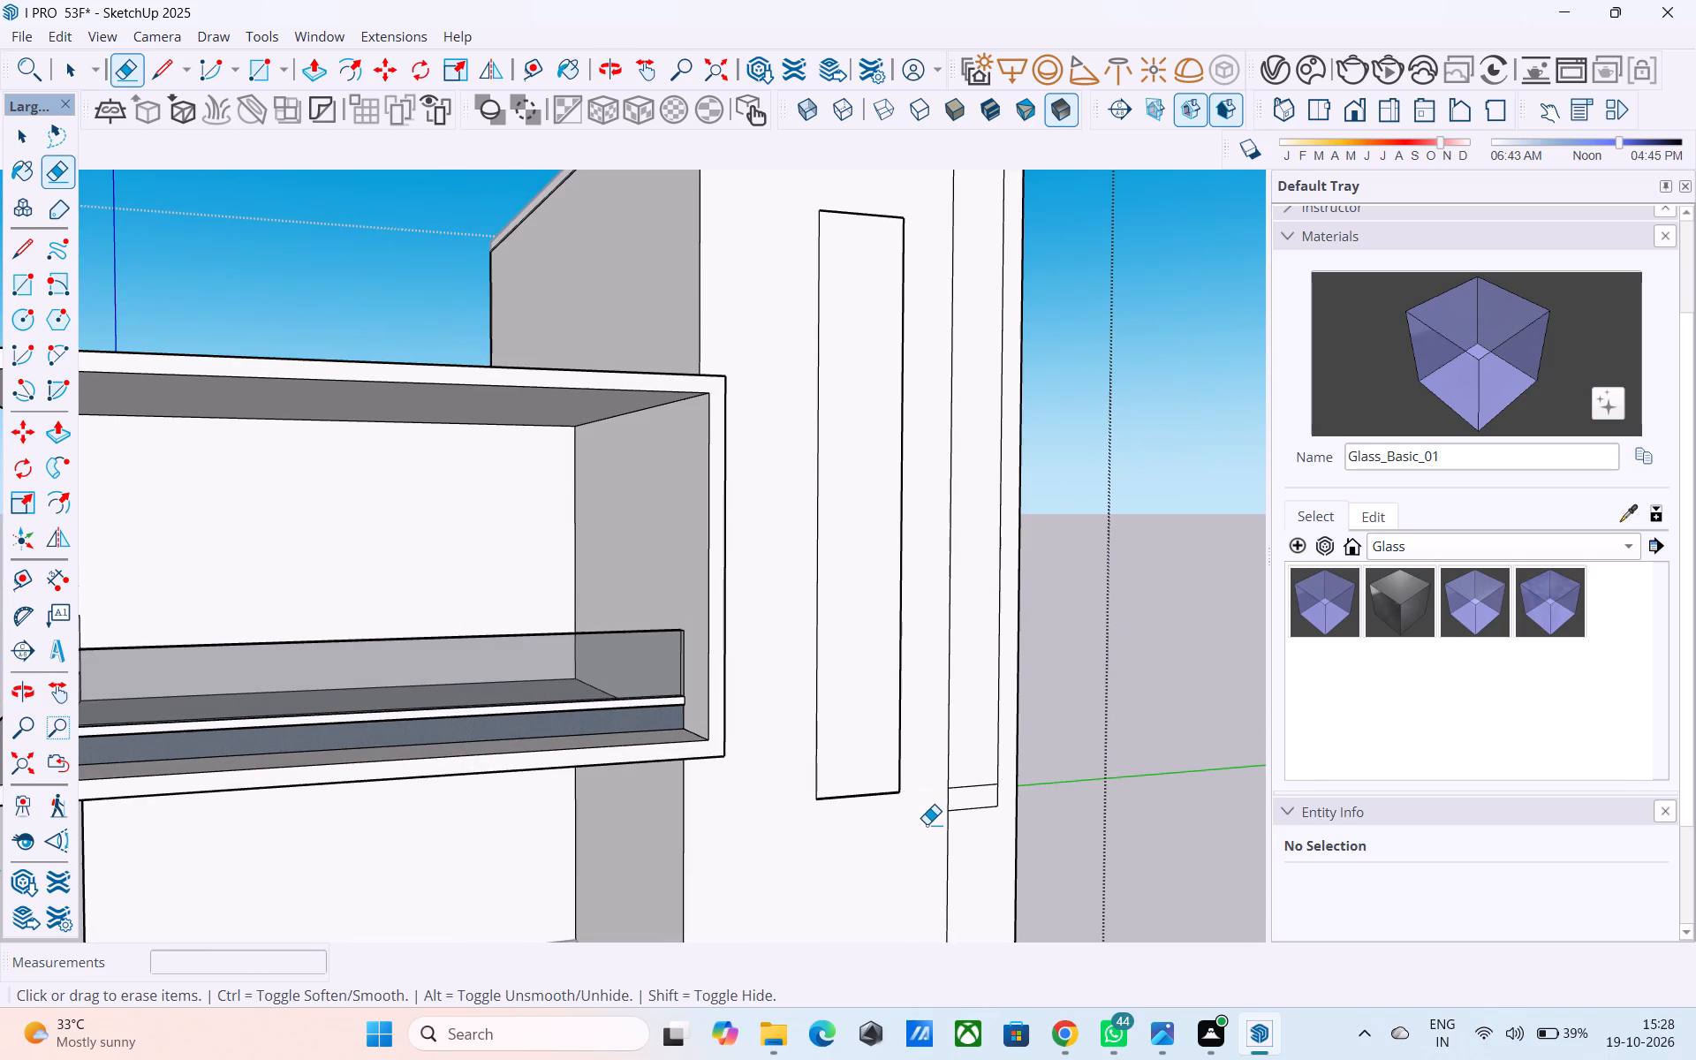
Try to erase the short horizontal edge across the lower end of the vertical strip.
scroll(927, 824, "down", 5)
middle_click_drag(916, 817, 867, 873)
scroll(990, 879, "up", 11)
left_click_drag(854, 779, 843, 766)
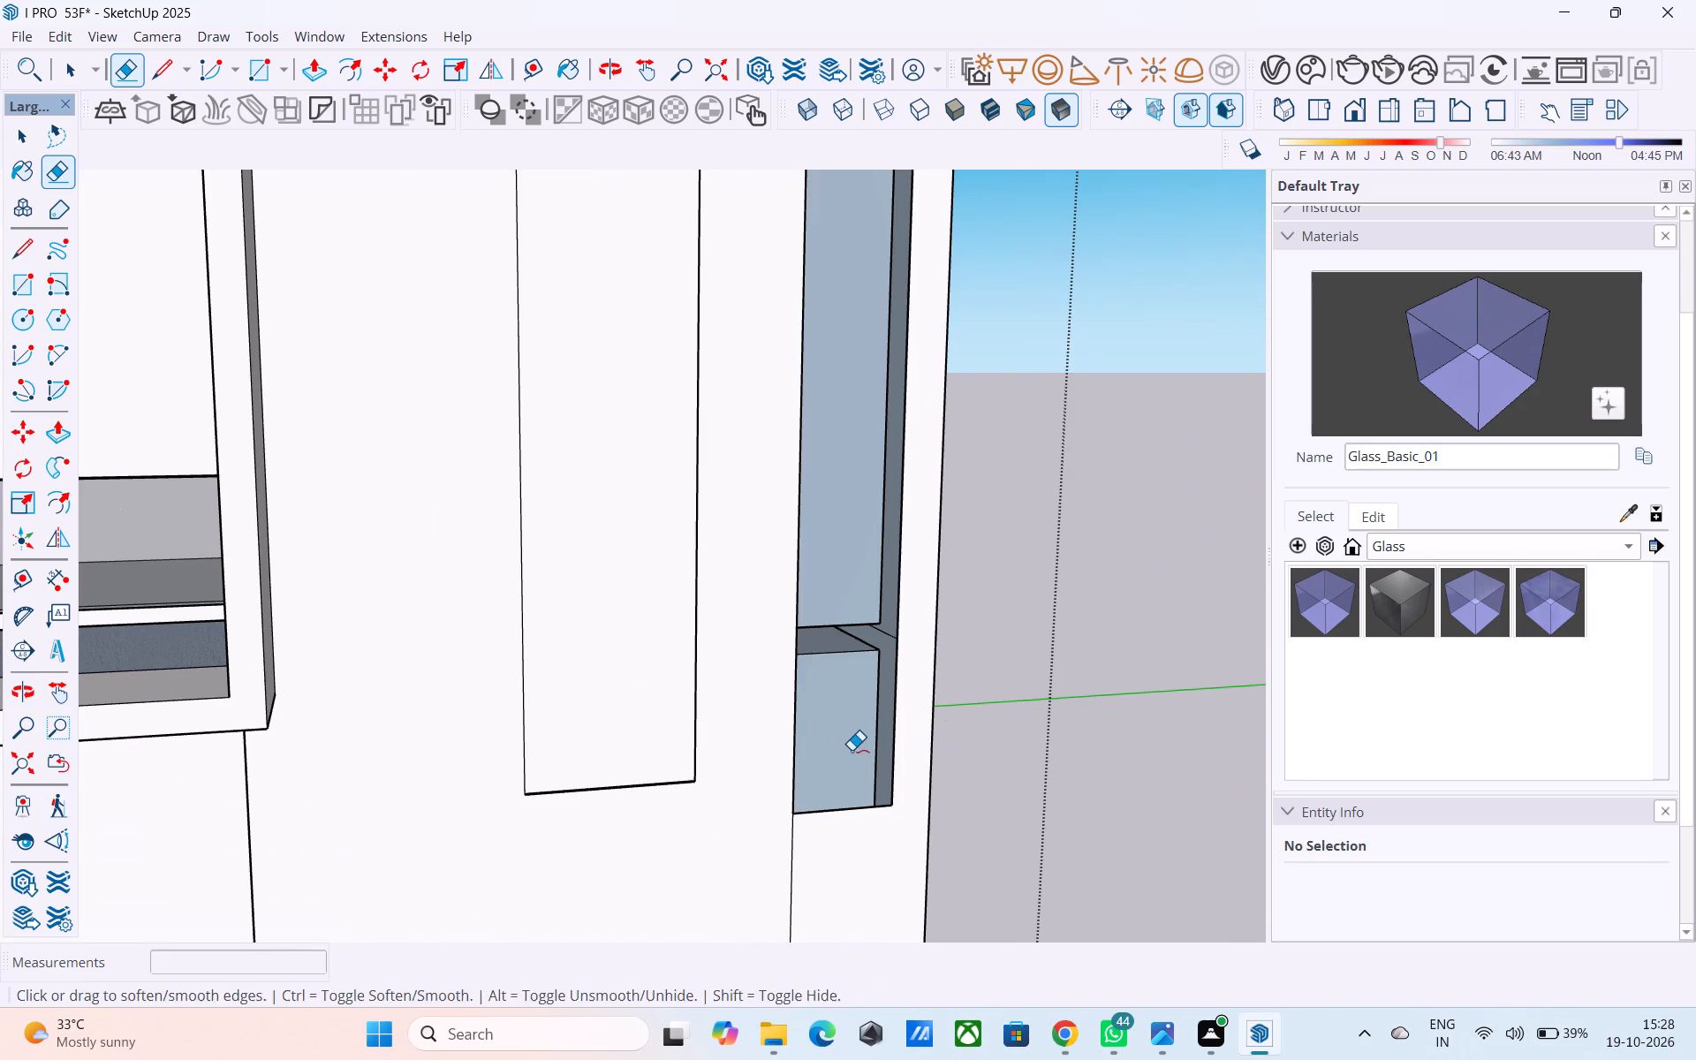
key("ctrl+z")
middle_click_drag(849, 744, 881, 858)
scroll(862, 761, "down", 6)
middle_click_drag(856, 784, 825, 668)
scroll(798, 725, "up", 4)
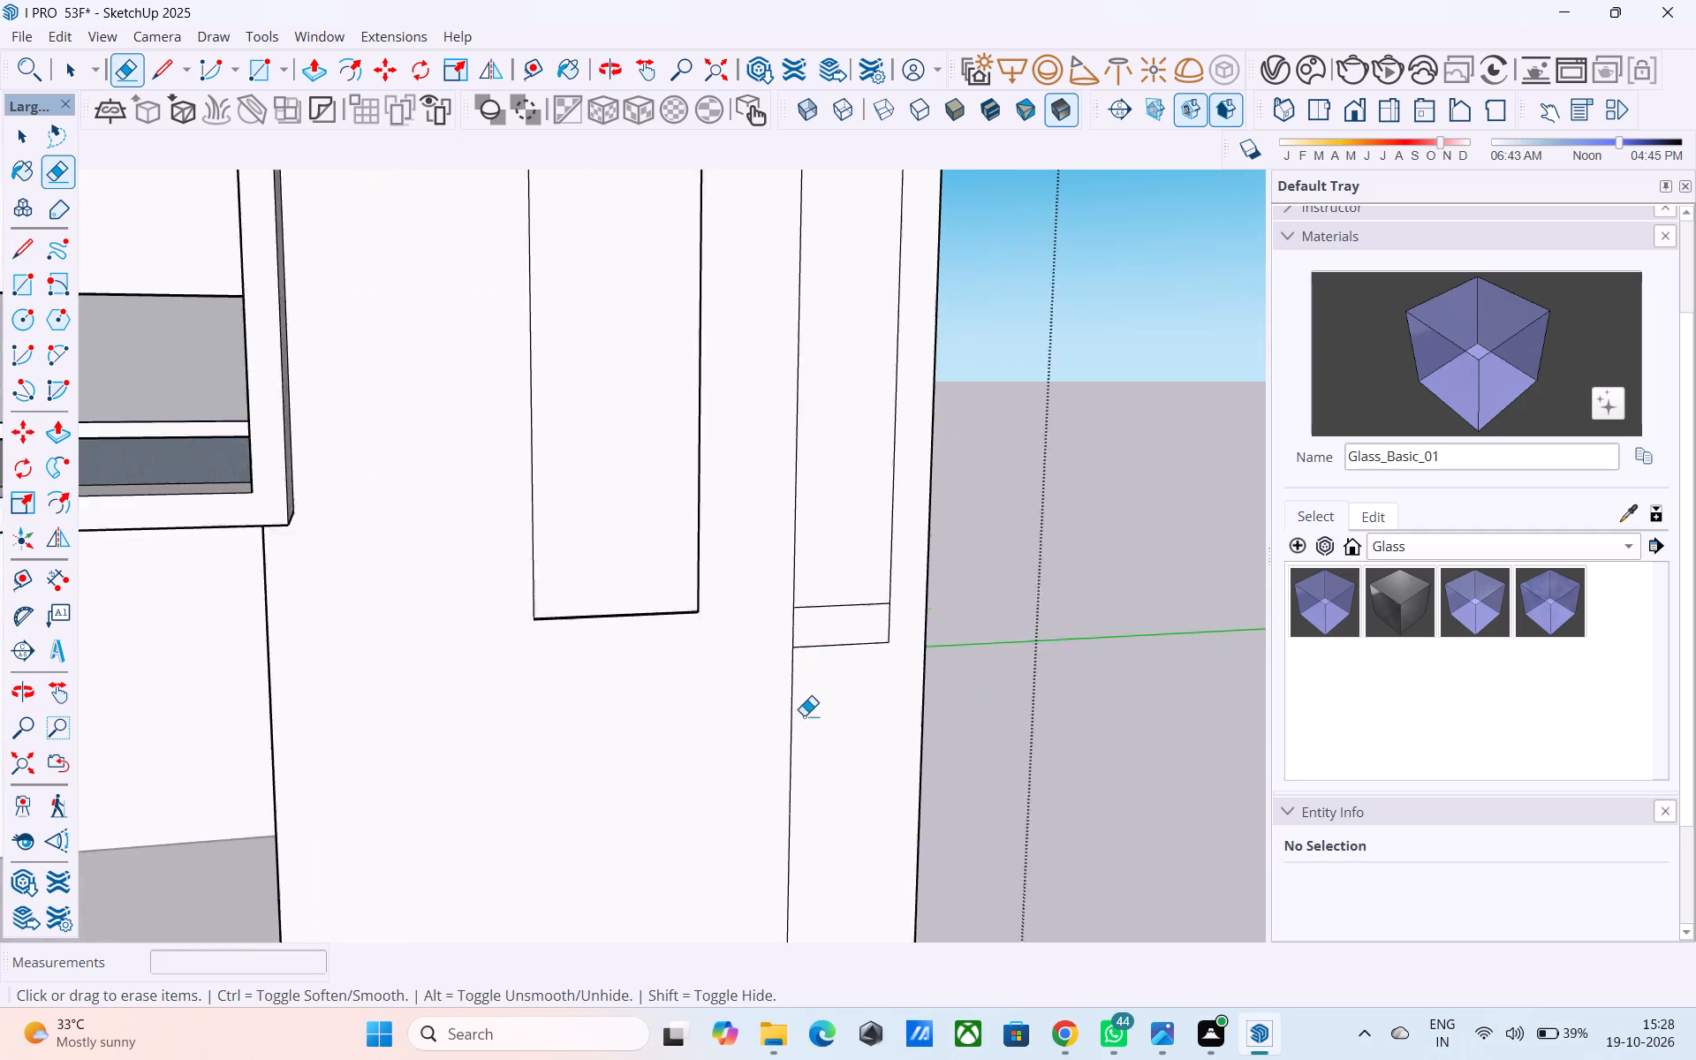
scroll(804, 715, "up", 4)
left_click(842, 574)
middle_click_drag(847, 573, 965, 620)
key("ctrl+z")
Push the tall upper face of the vertical strip slightly into the tower wall.
middle_click_drag(980, 622, 971, 607, "shift")
scroll(1008, 587, "up", 5)
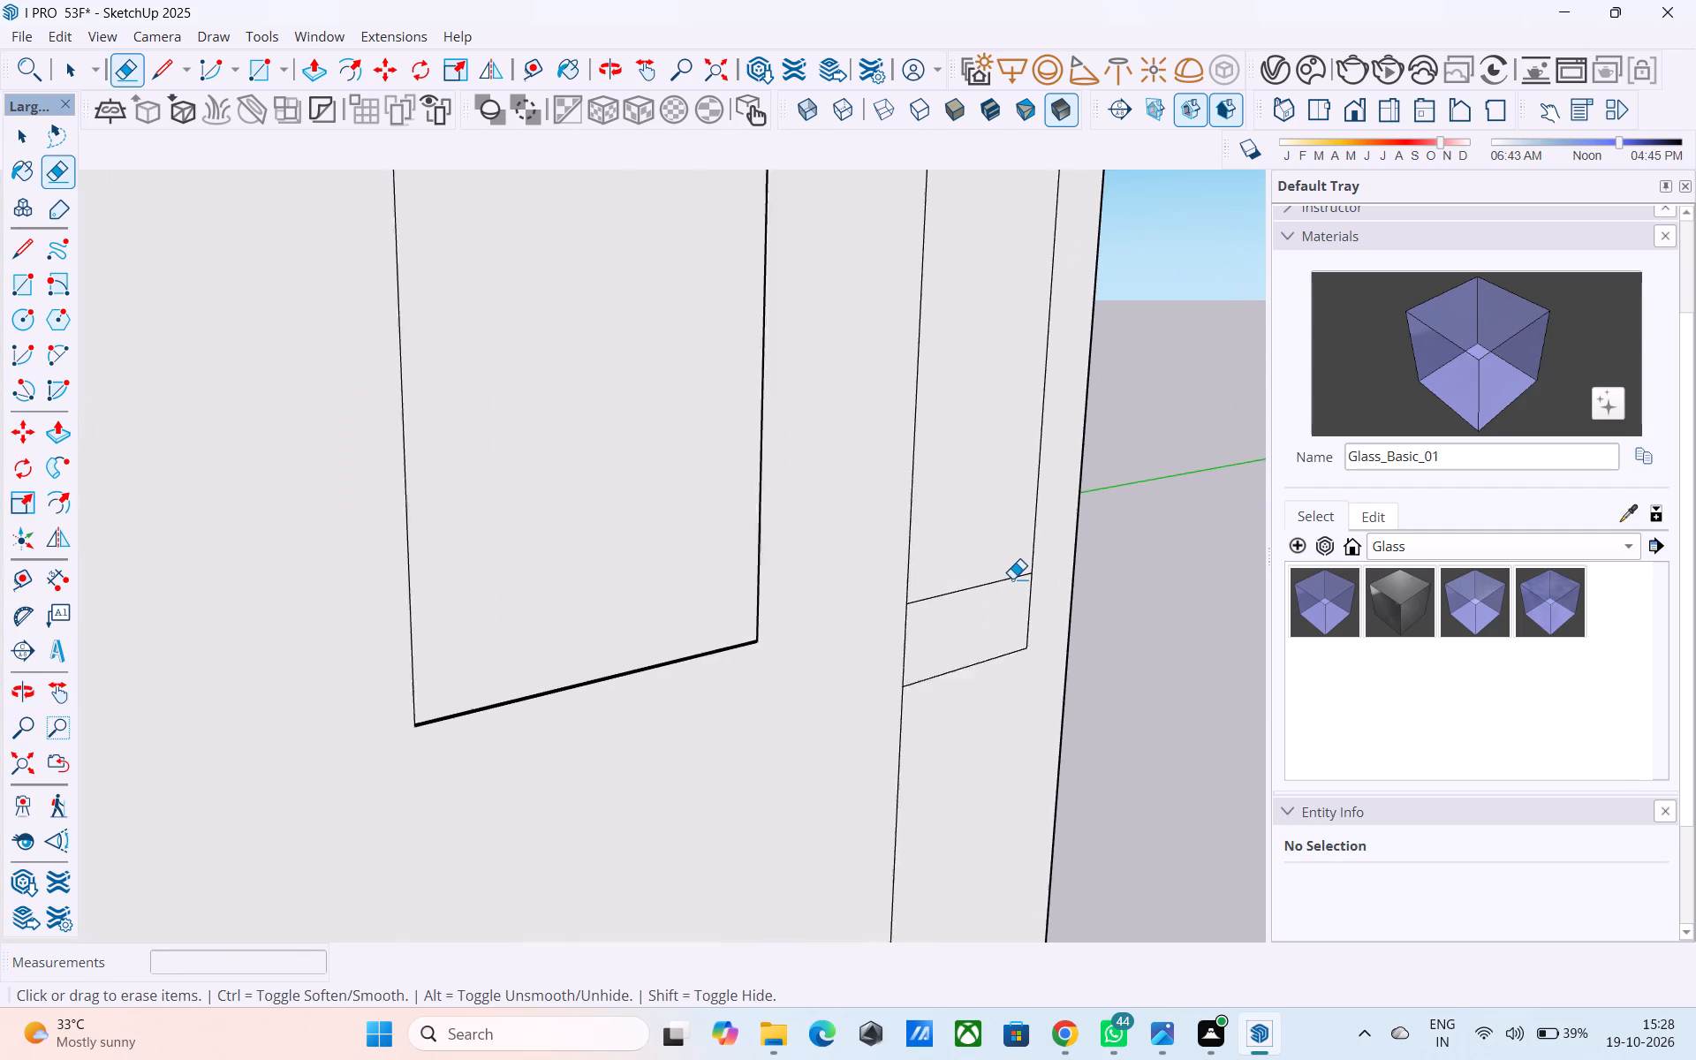
scroll(1012, 579, "up", 2)
key("space")
left_click(1000, 541)
key("p")
left_click(1000, 540)
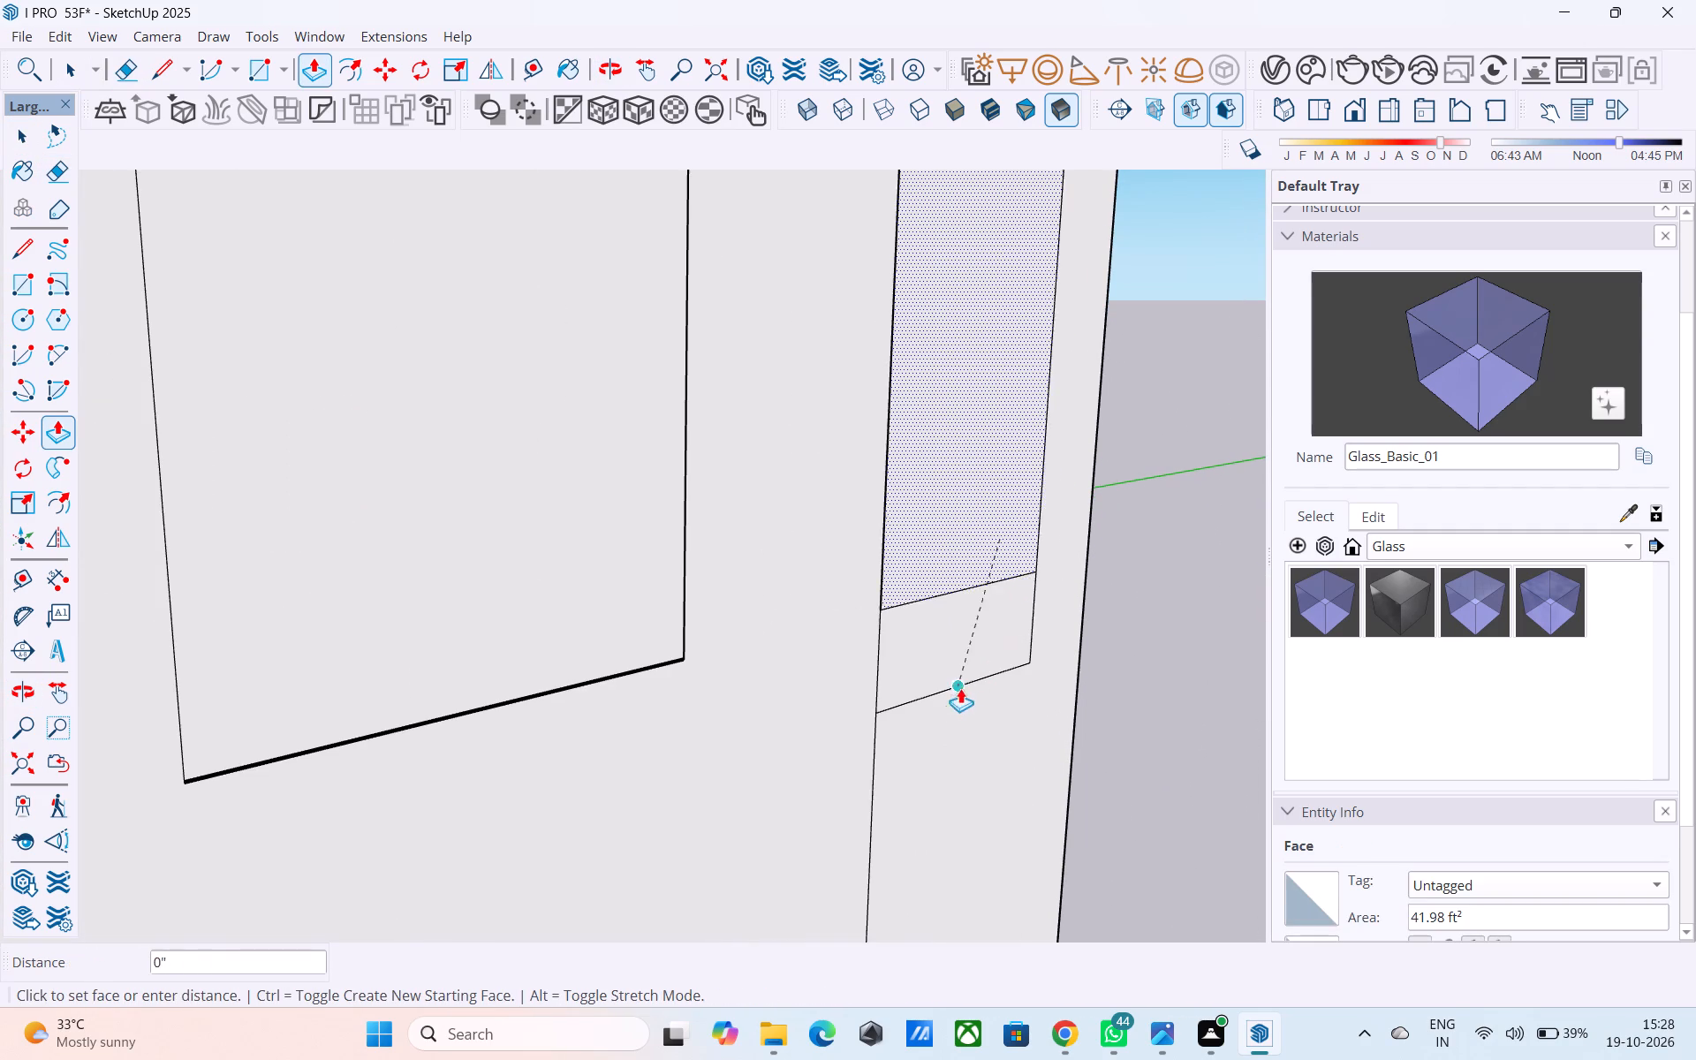
left_click(927, 756)
Push the small face at the strip's lower end inward about 9/16", matching the recessed face above.
key("space")
left_click(938, 663)
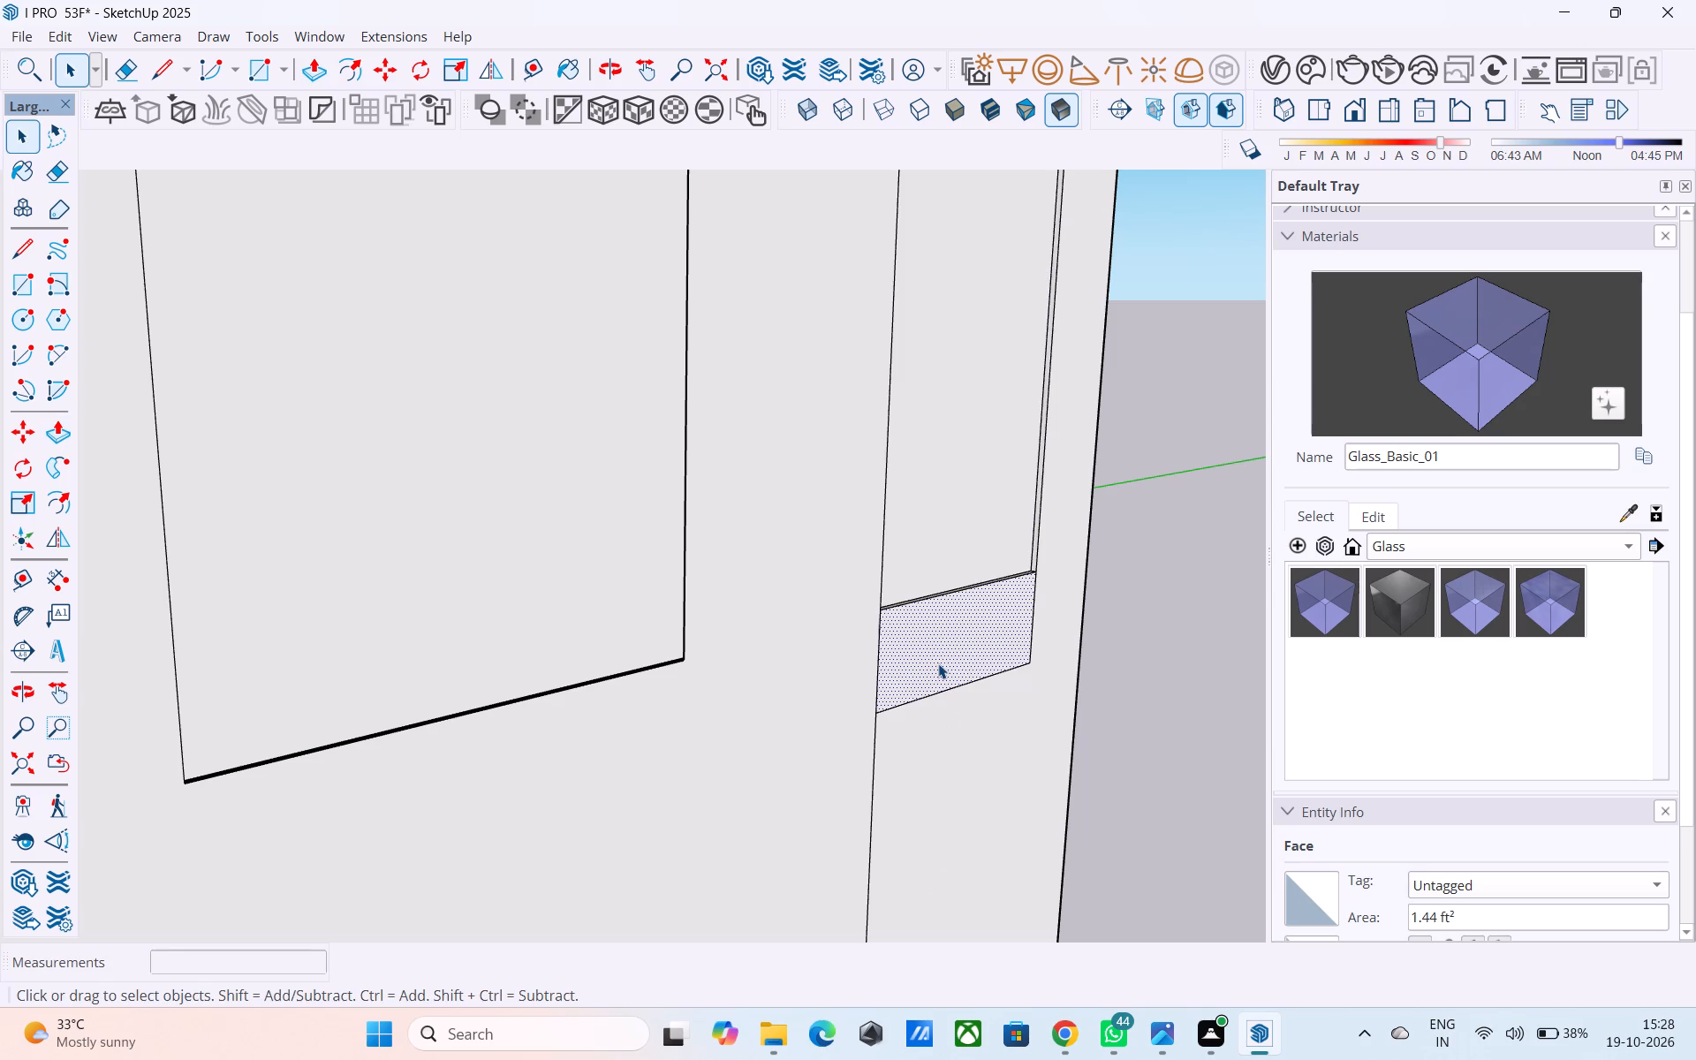
key("p")
left_click(938, 663)
scroll(907, 456, "up", 4)
left_click(908, 453)
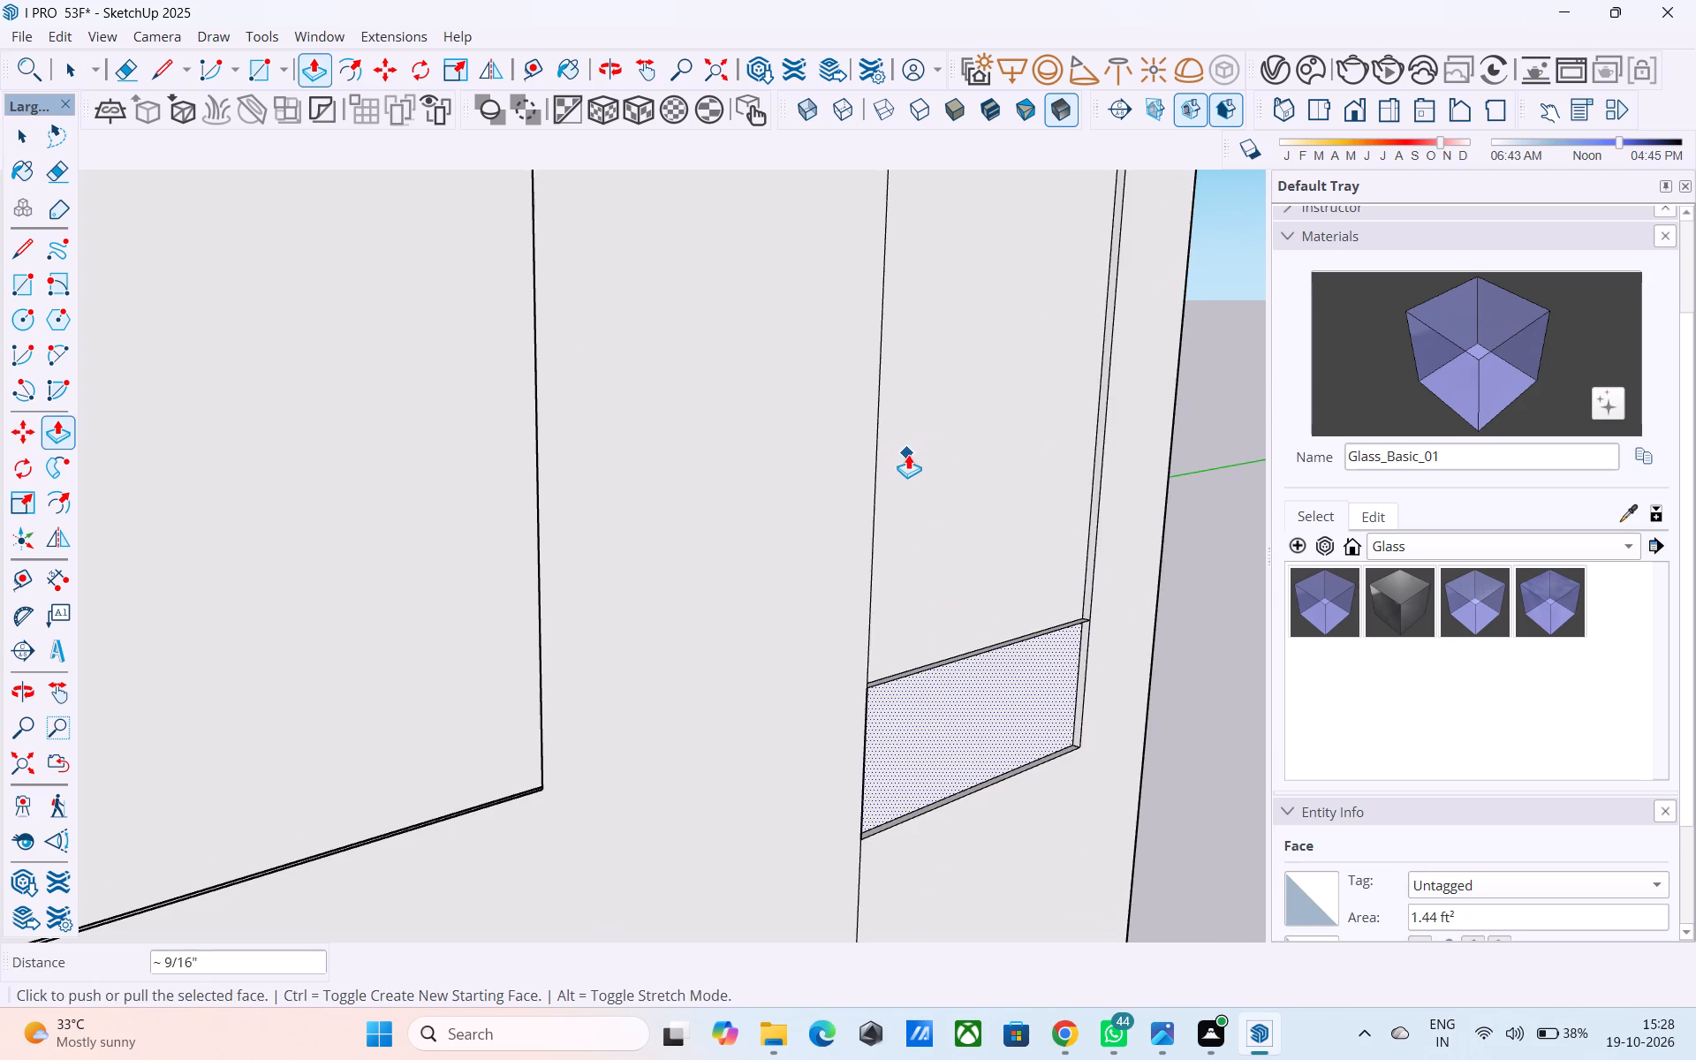
Erase the leftover ridge and horizontal edge dividing the recessed vertical strip's upper and lower faces.
middle_click_drag(954, 478, 180, 626)
scroll(991, 800, "up", 5)
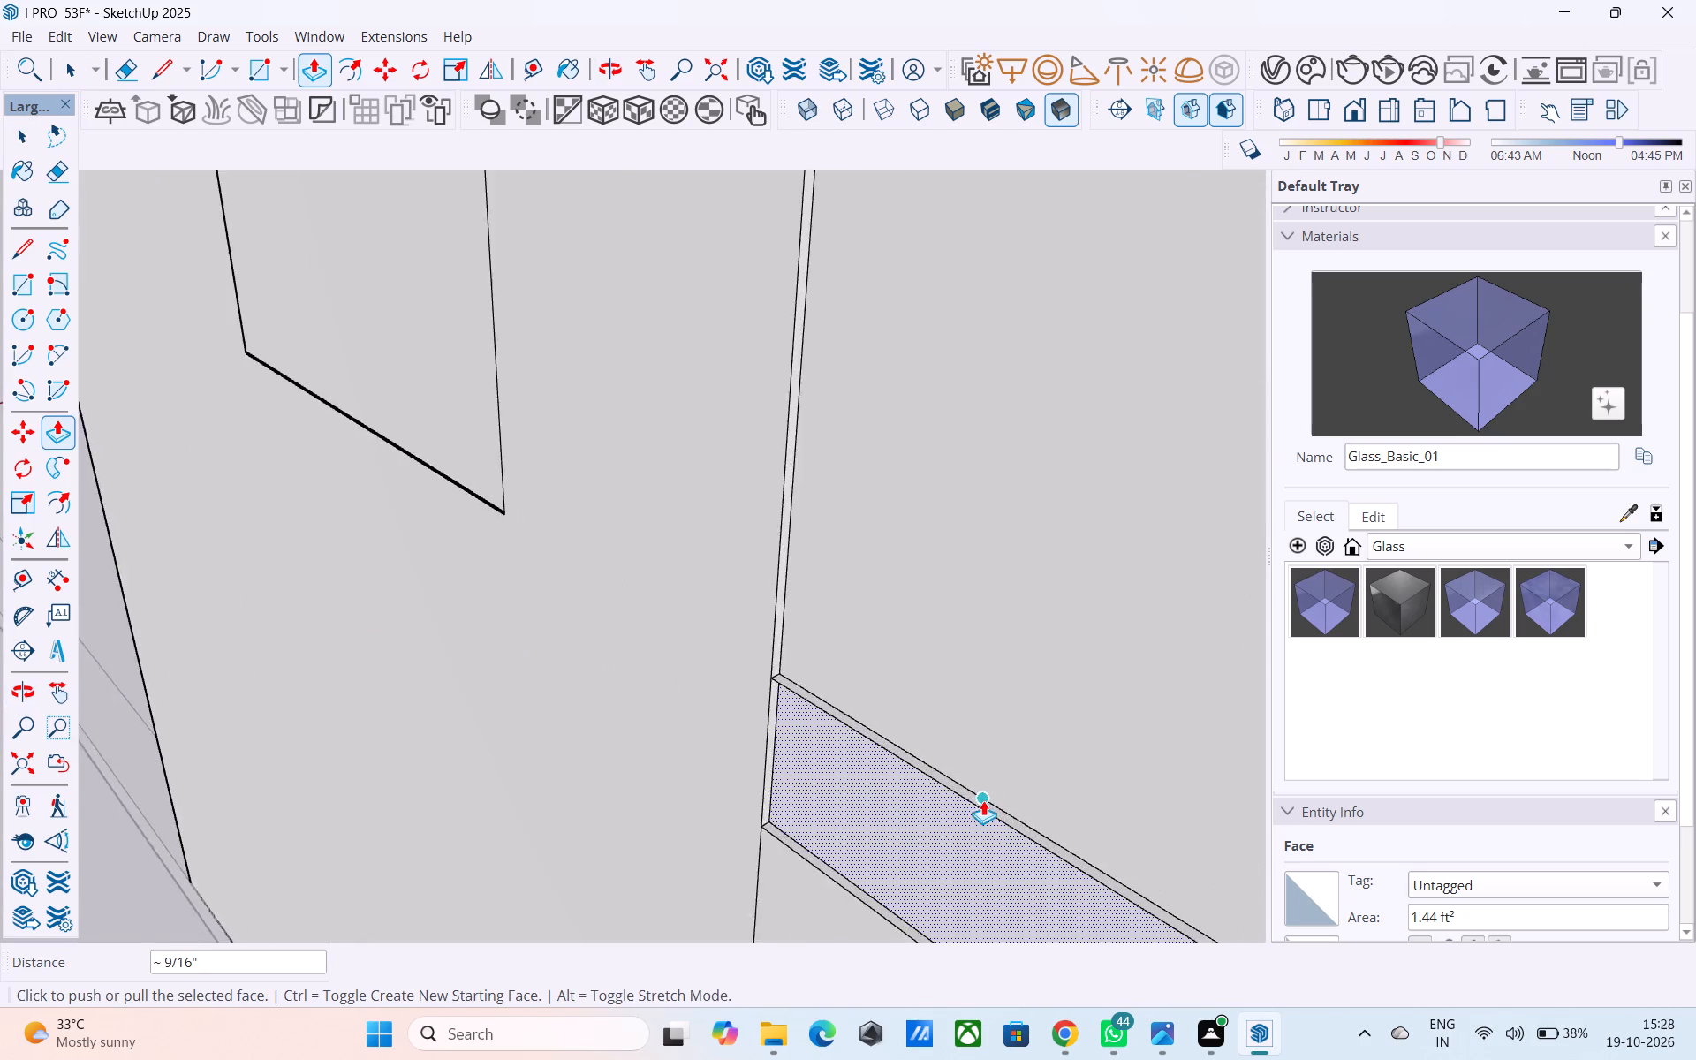
scroll(983, 800, "up", 6)
key("space")
scroll(880, 768, "up", 1)
middle_click_drag(852, 756, 959, 397)
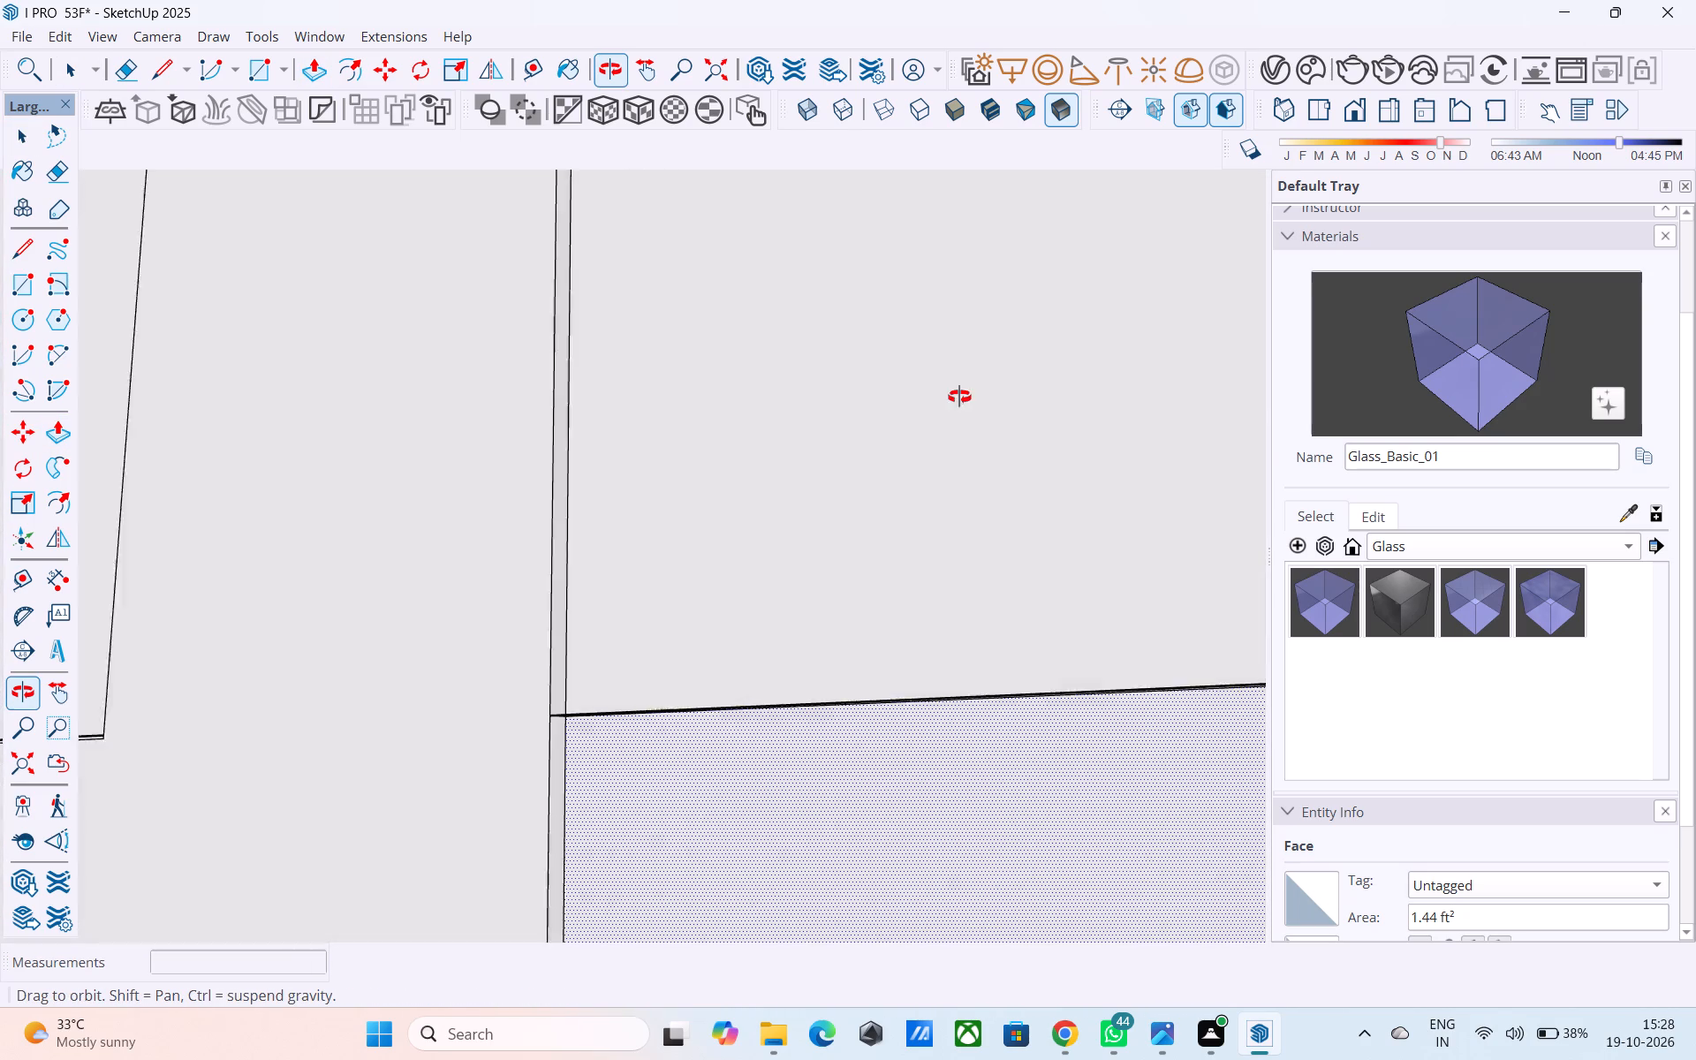
middle_click_drag(959, 397, 770, 487)
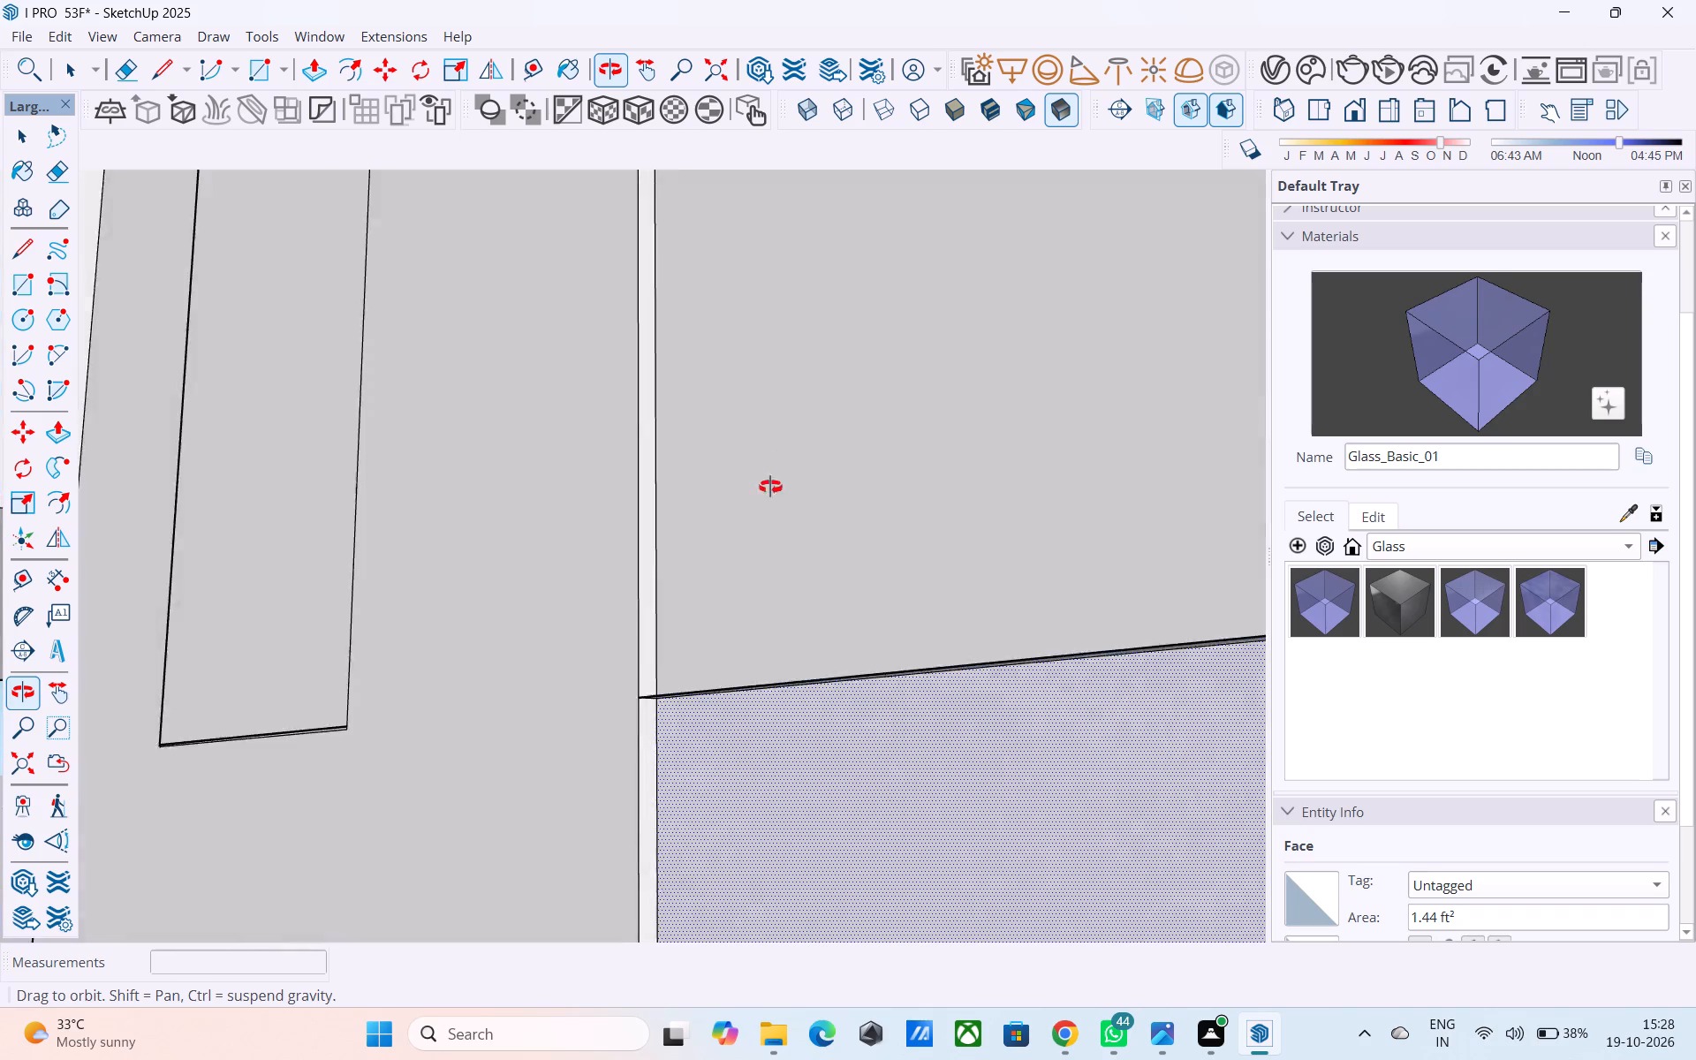
middle_click_drag(770, 487, 595, 695)
key("e")
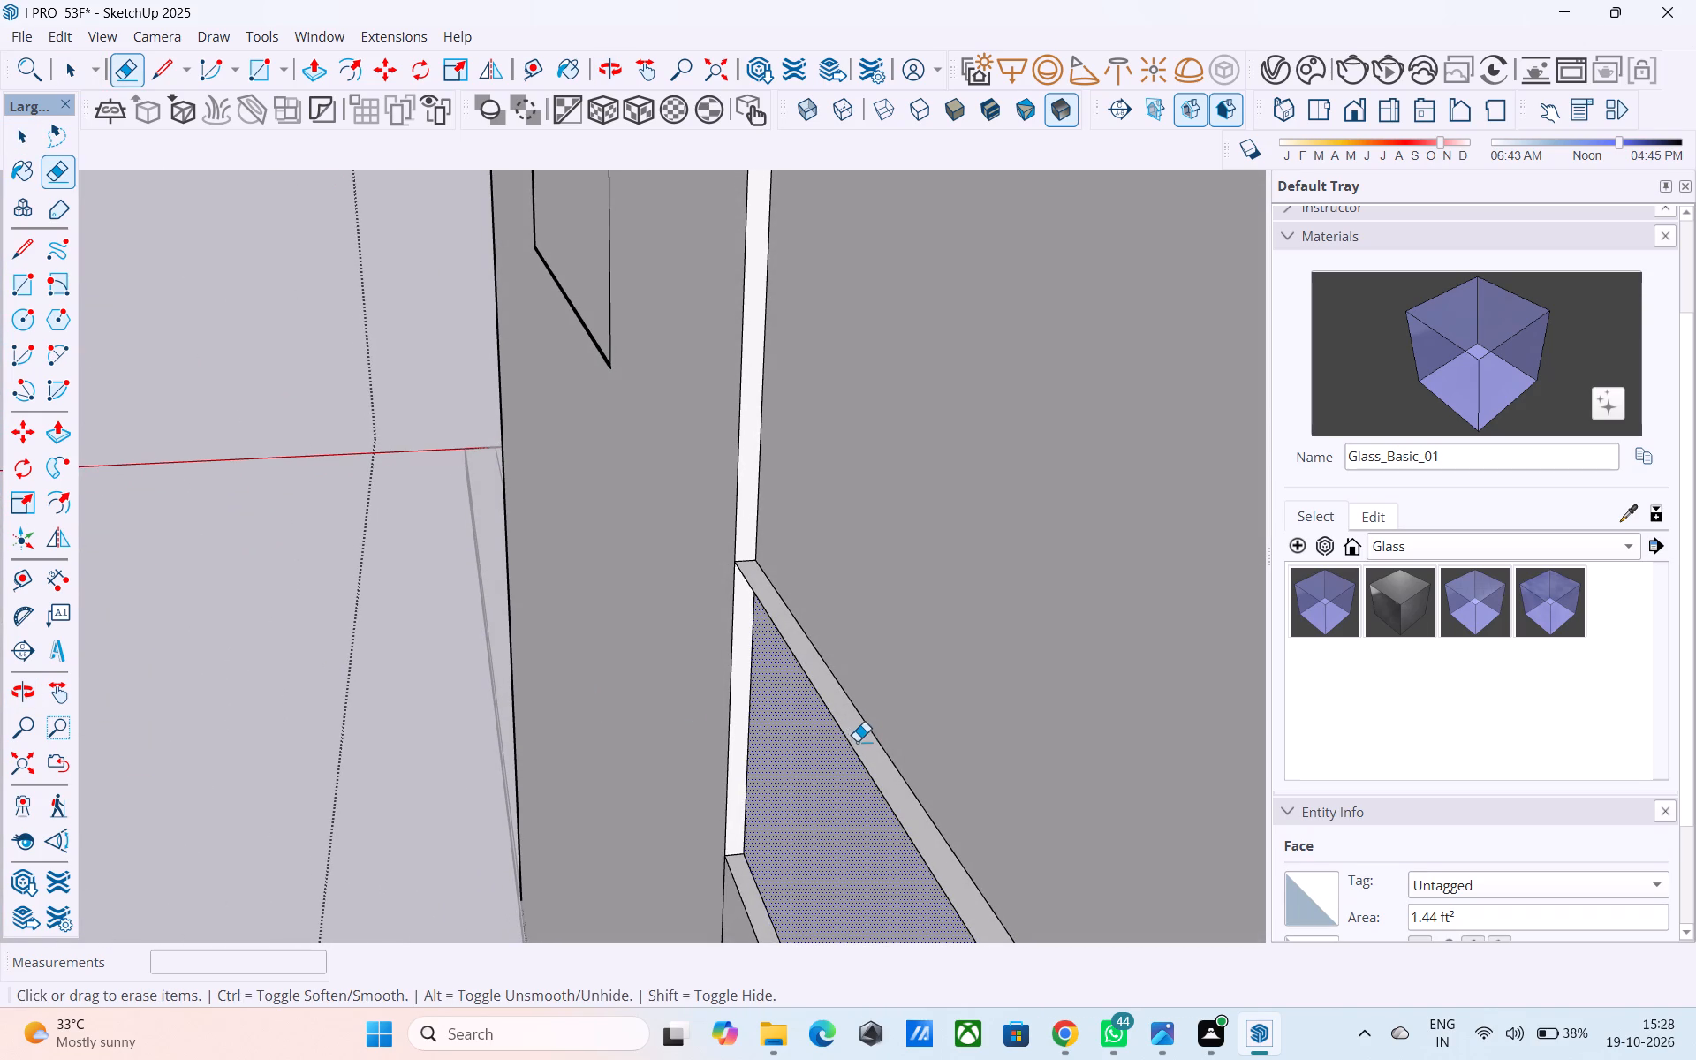
left_click(853, 743)
middle_click_drag(862, 742, 1111, 599)
scroll(1011, 570, "down", 8)
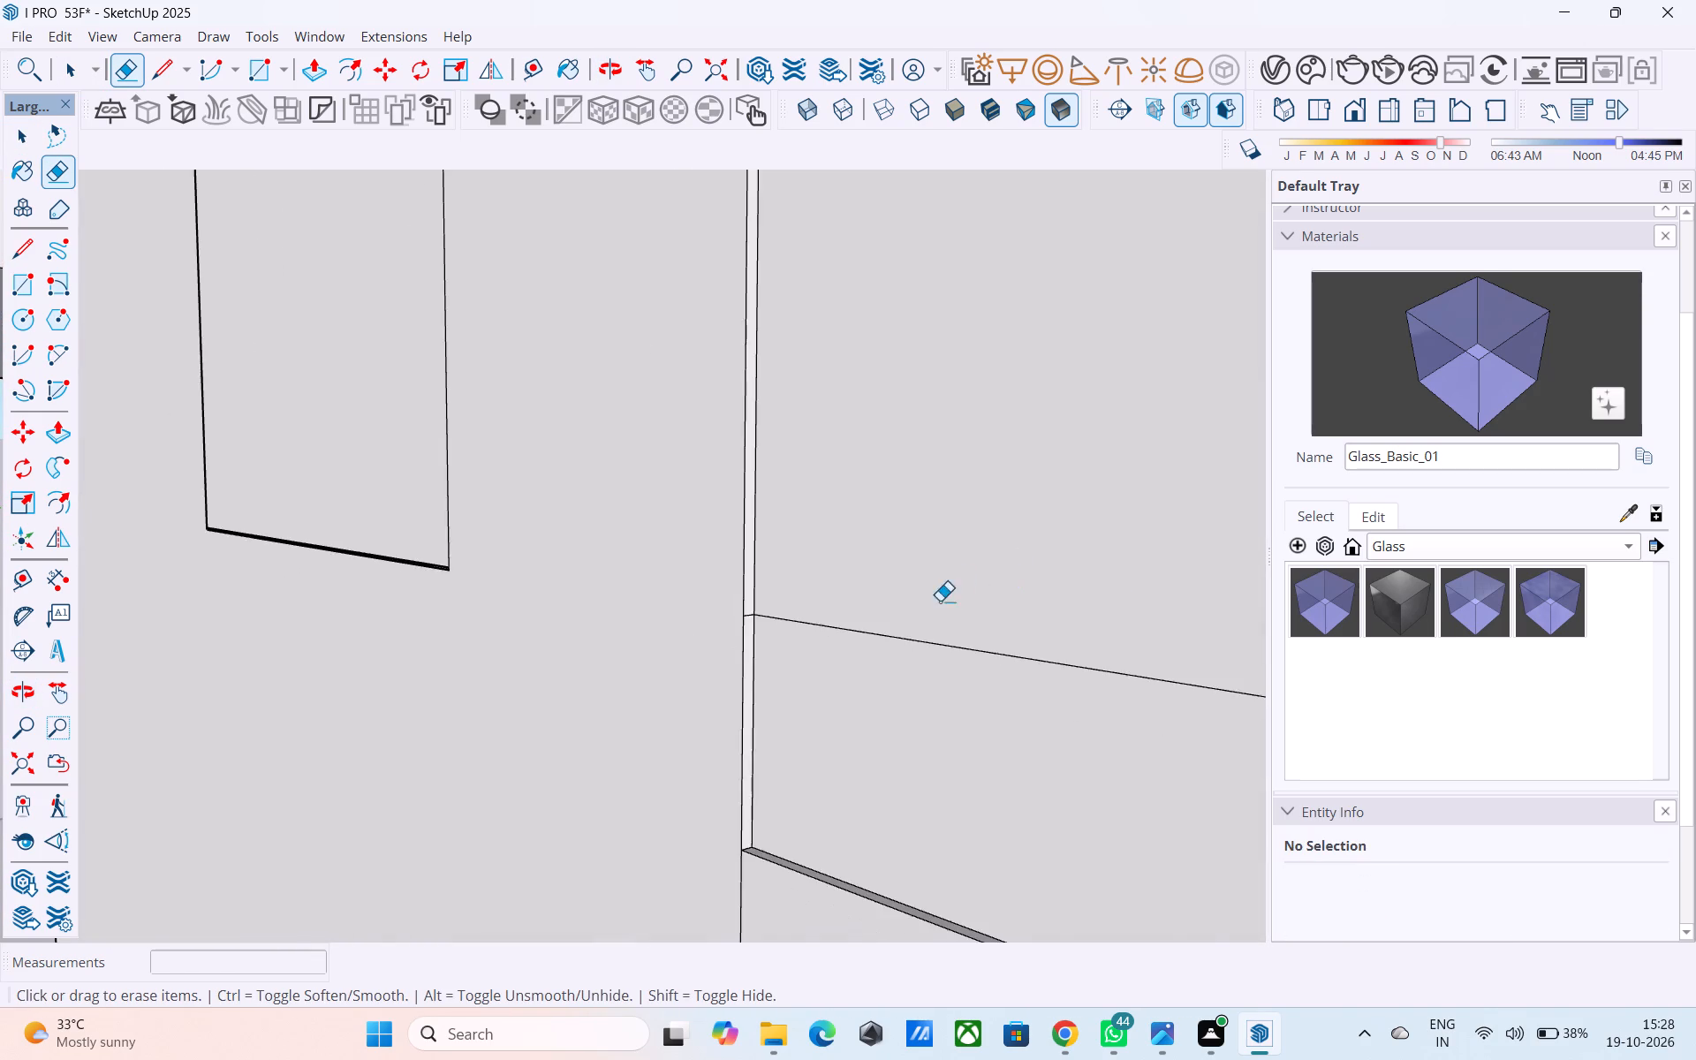
scroll(940, 601, "down", 8)
left_click_drag(884, 623, 878, 650)
Erase the short leftover edge crossing the narrow side face of the vertical strip's recess.
middle_click_drag(873, 665, 947, 670)
middle_click_drag(856, 673, 927, 699)
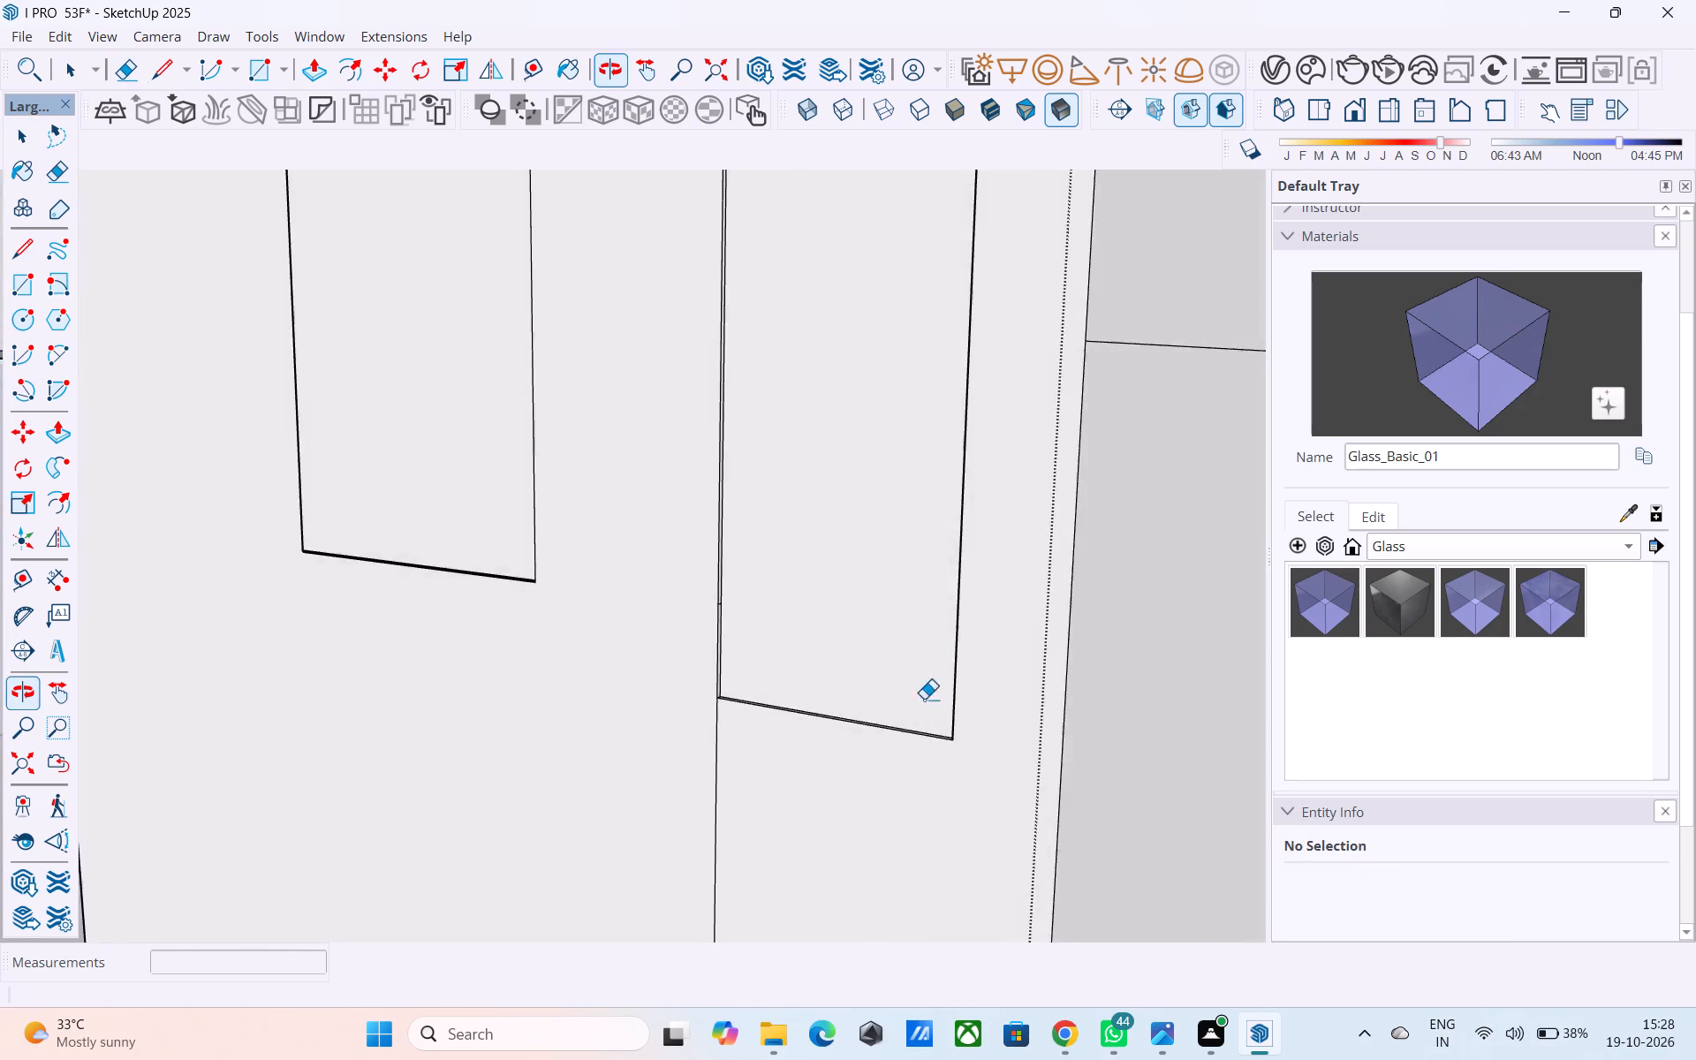
scroll(726, 643, "up", 20)
scroll(726, 643, "up", 3)
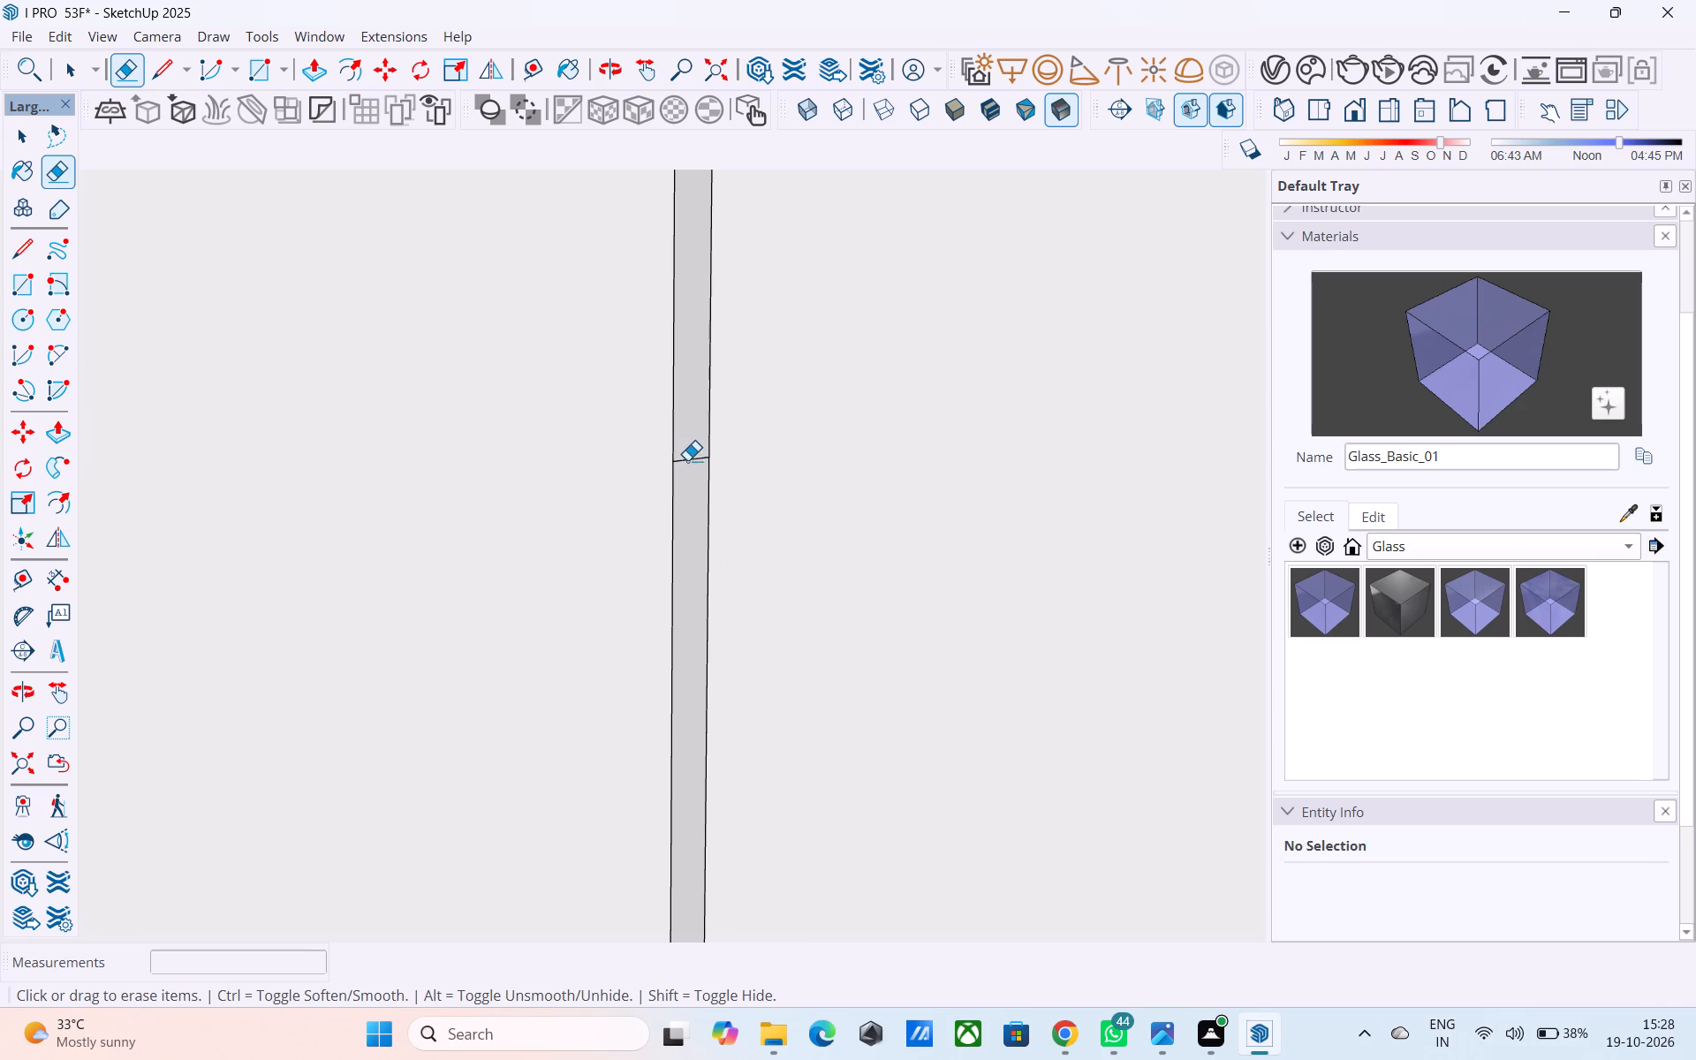
left_click(688, 460)
key("space")
Examine the recessed strip and the tall narrow panel on the tower's front from several angles and distances.
scroll(746, 567, "down", 18)
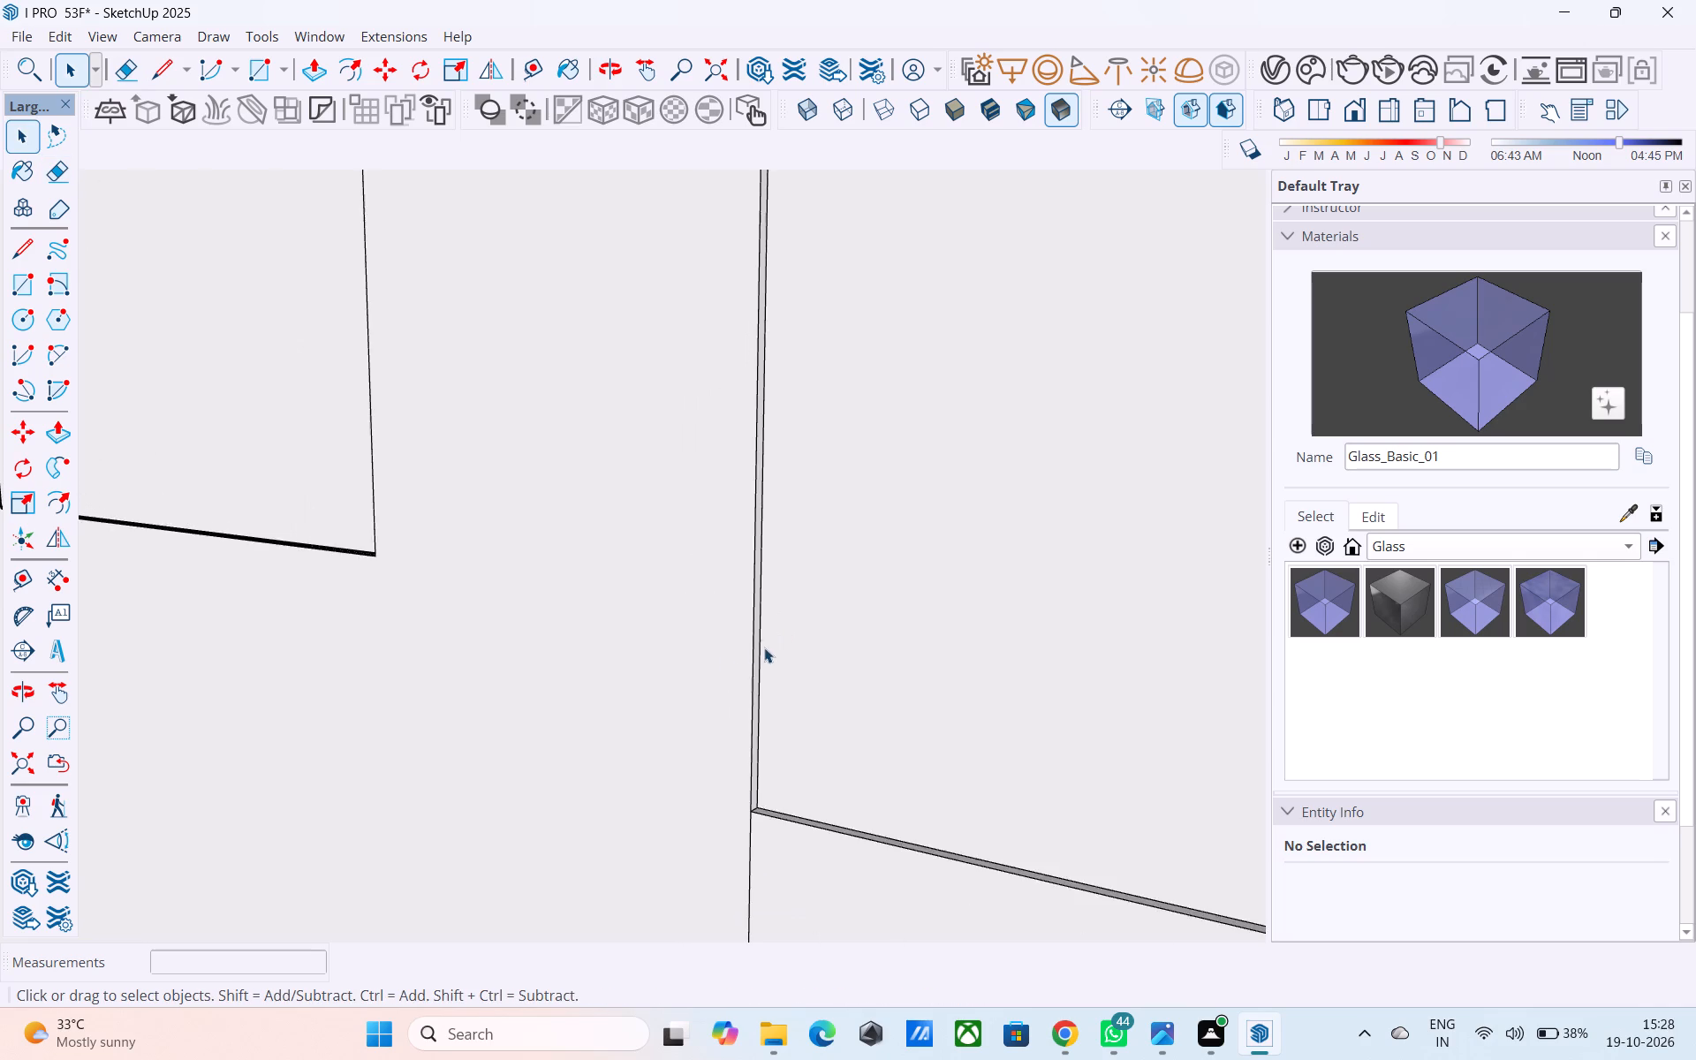
scroll(764, 647, "down", 8)
middle_click_drag(590, 690, 954, 775)
middle_click_drag(753, 713, 1040, 704)
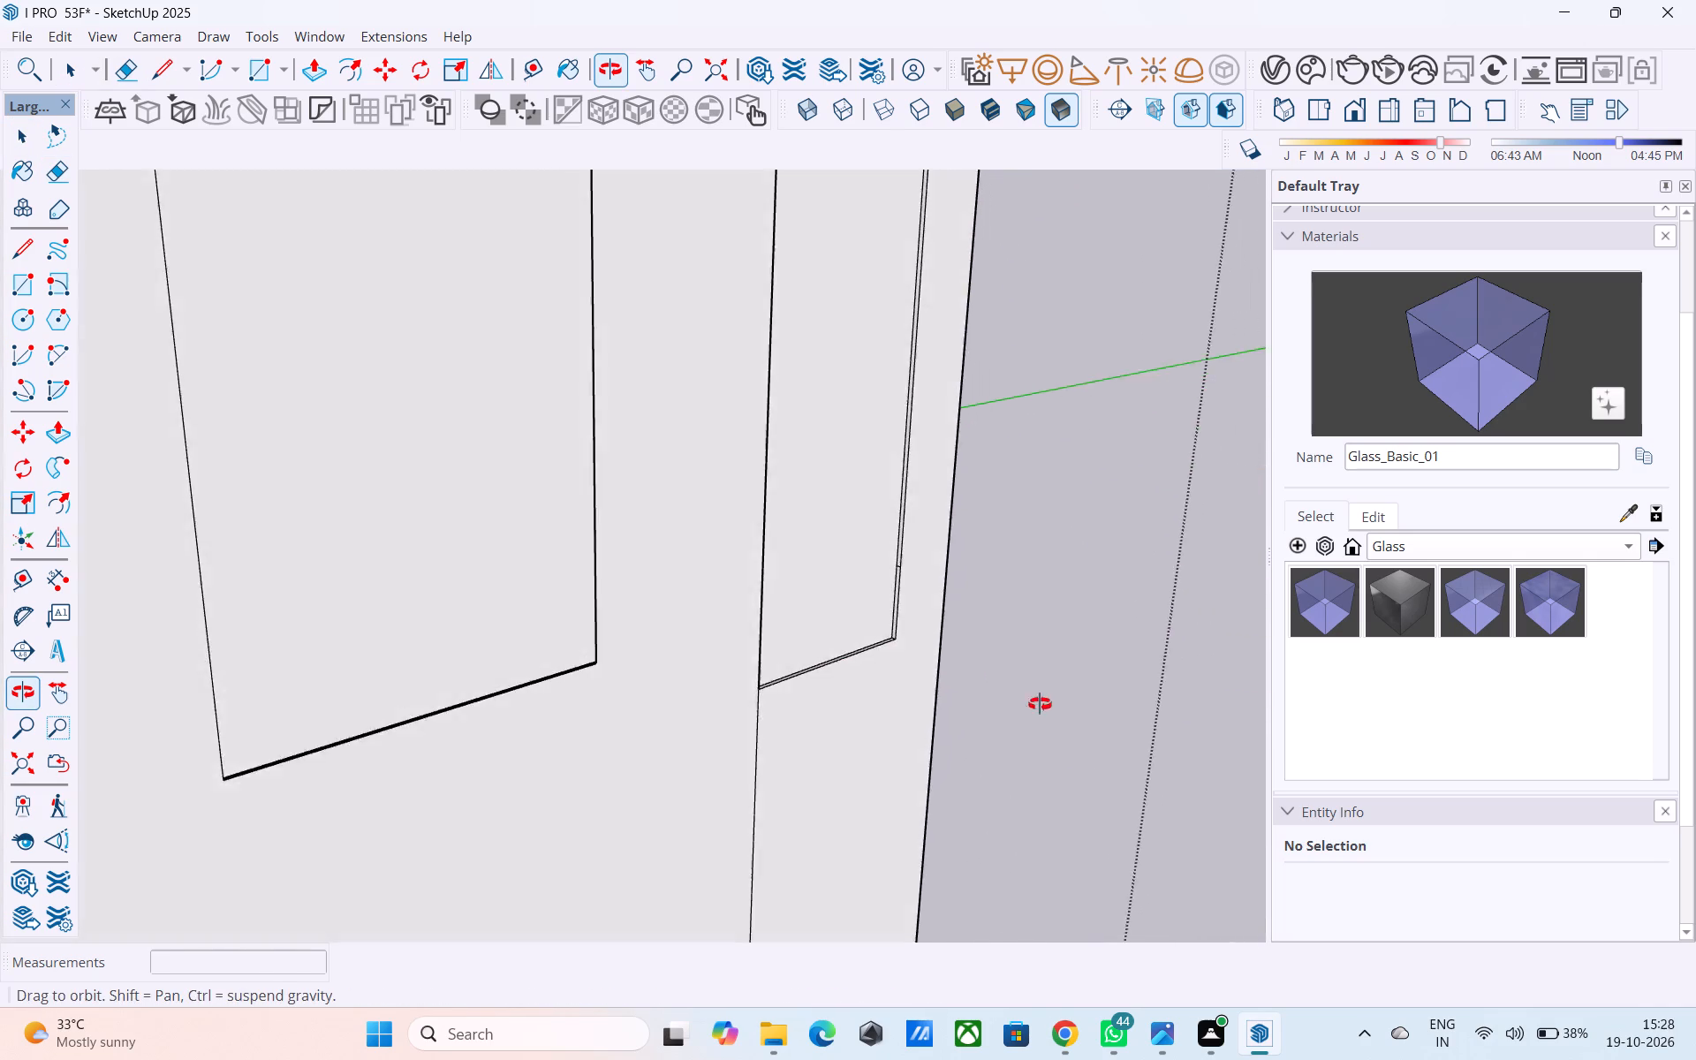
middle_click_drag(1040, 704, 1077, 716)
scroll(1100, 696, "down", 2)
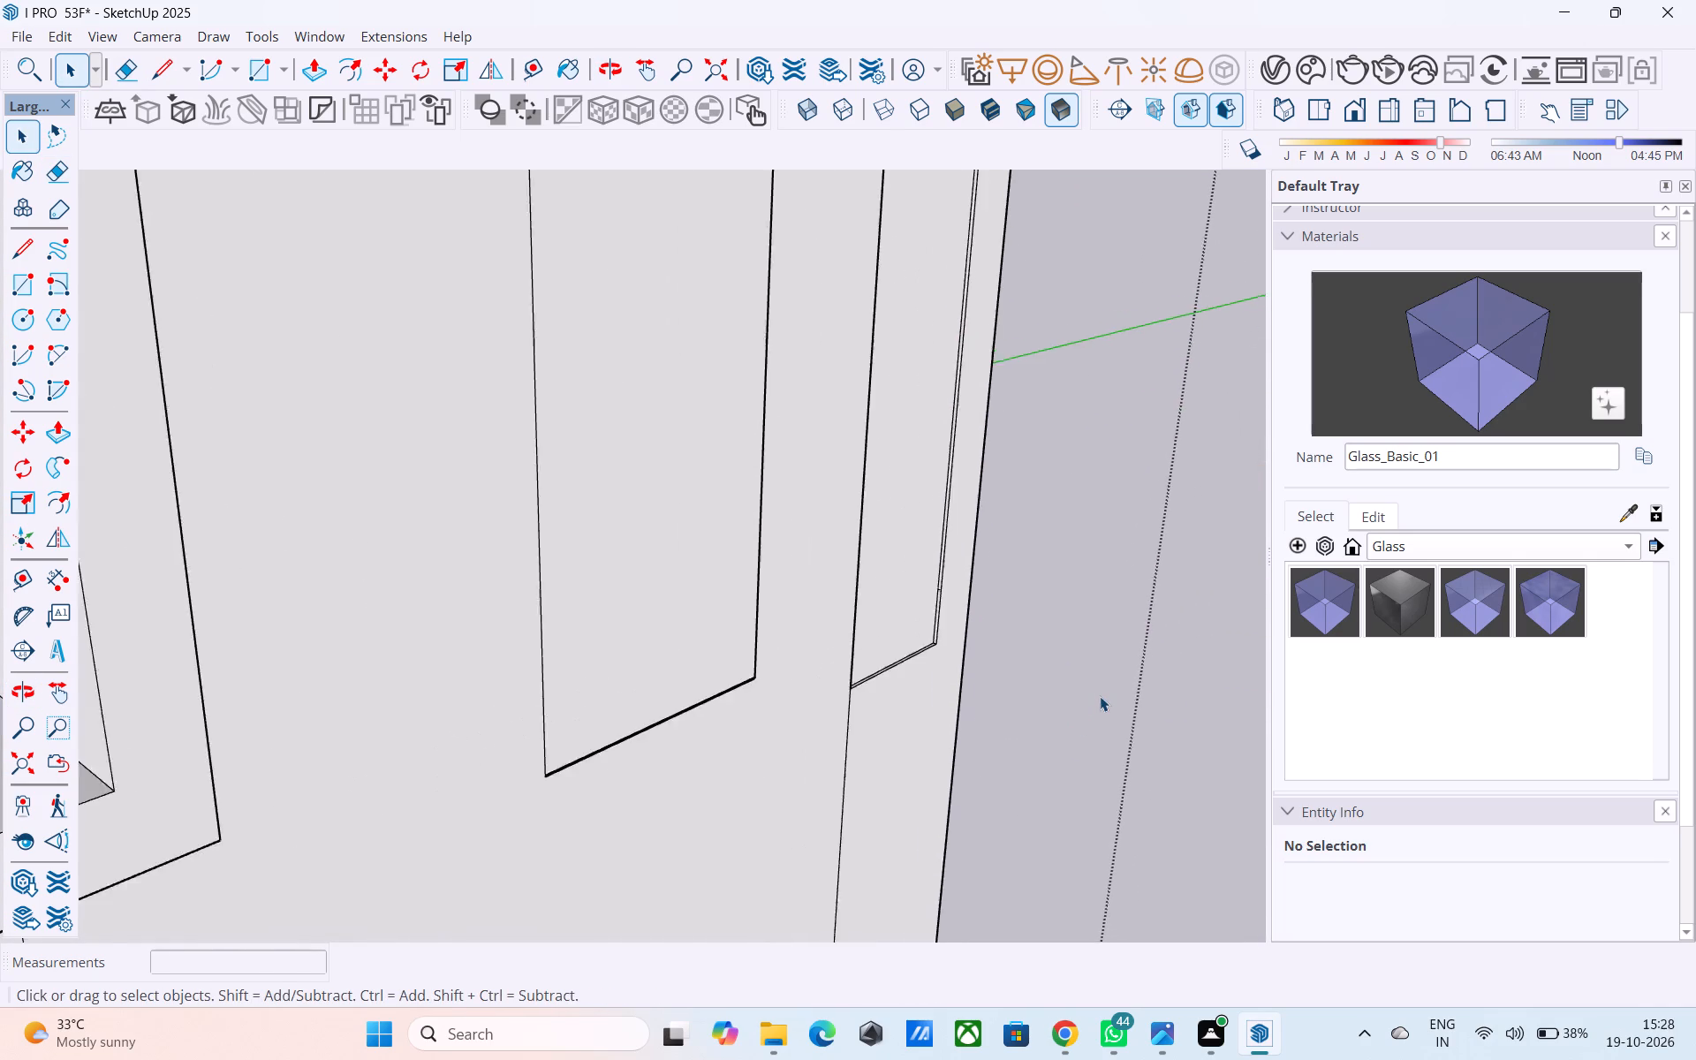
scroll(1100, 696, "down", 13)
middle_click(1102, 696)
middle_click_drag(994, 743, 781, 753)
scroll(797, 748, "down", 2)
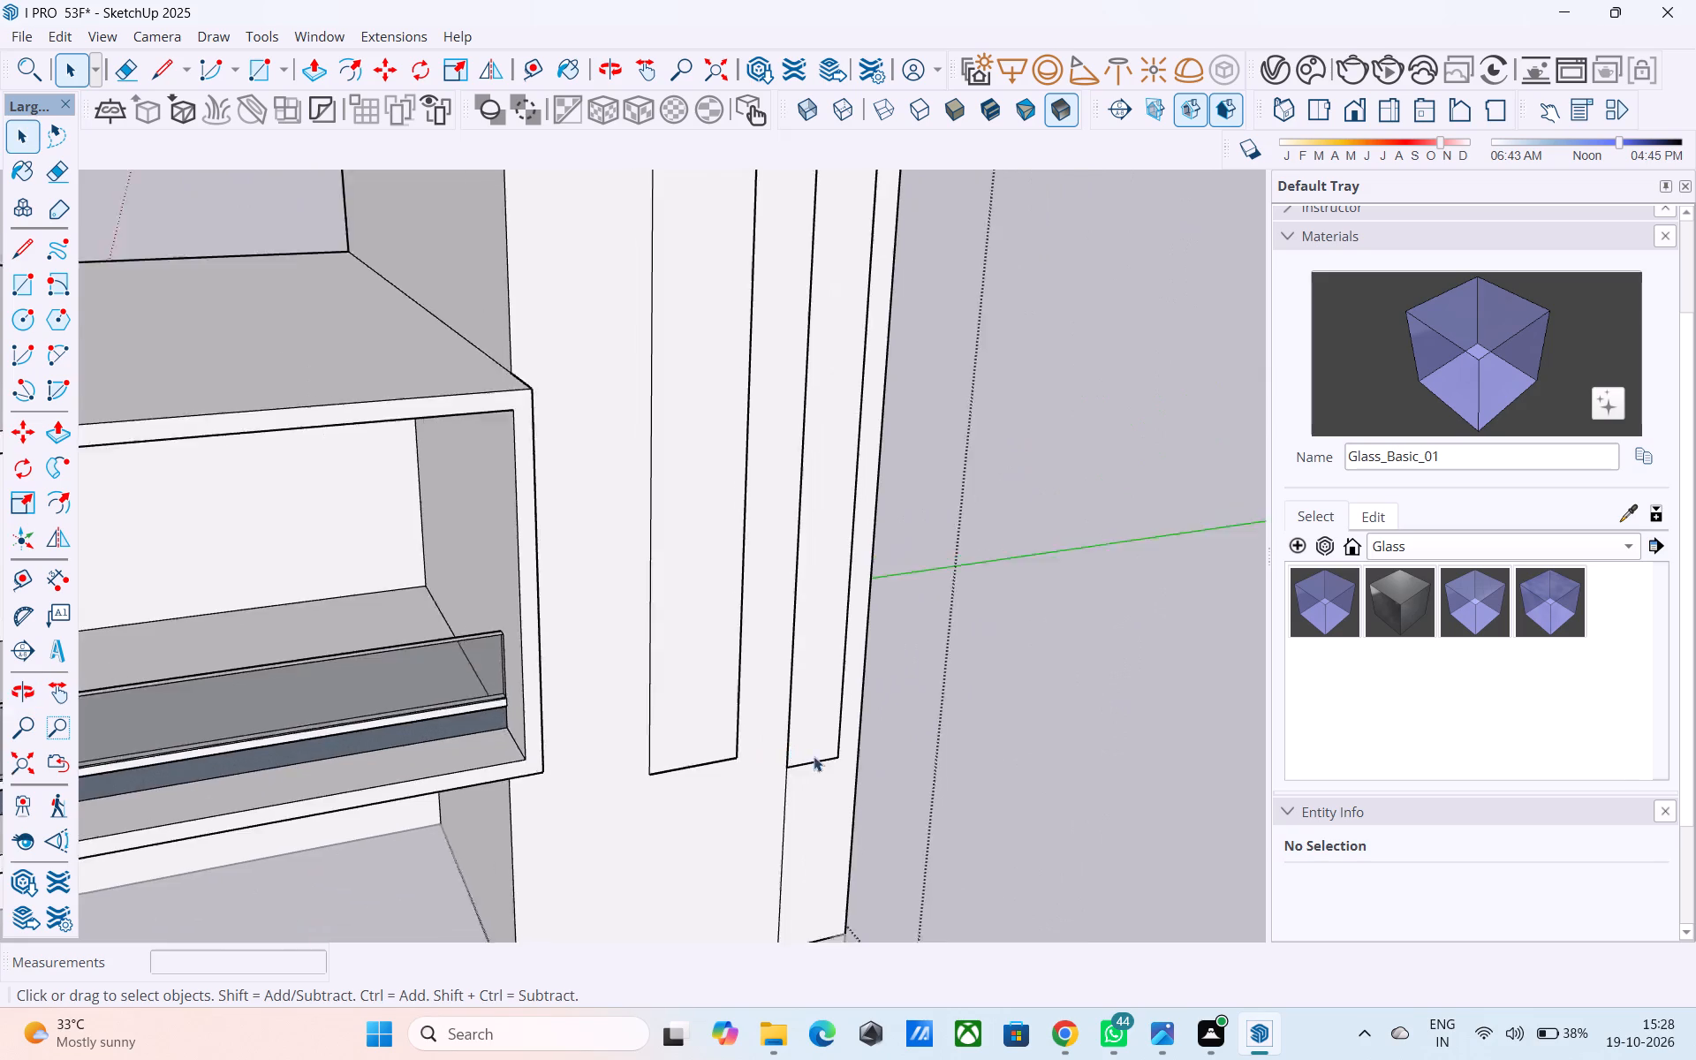
scroll(814, 756, "down", 9)
middle_click_drag(804, 700, 776, 684)
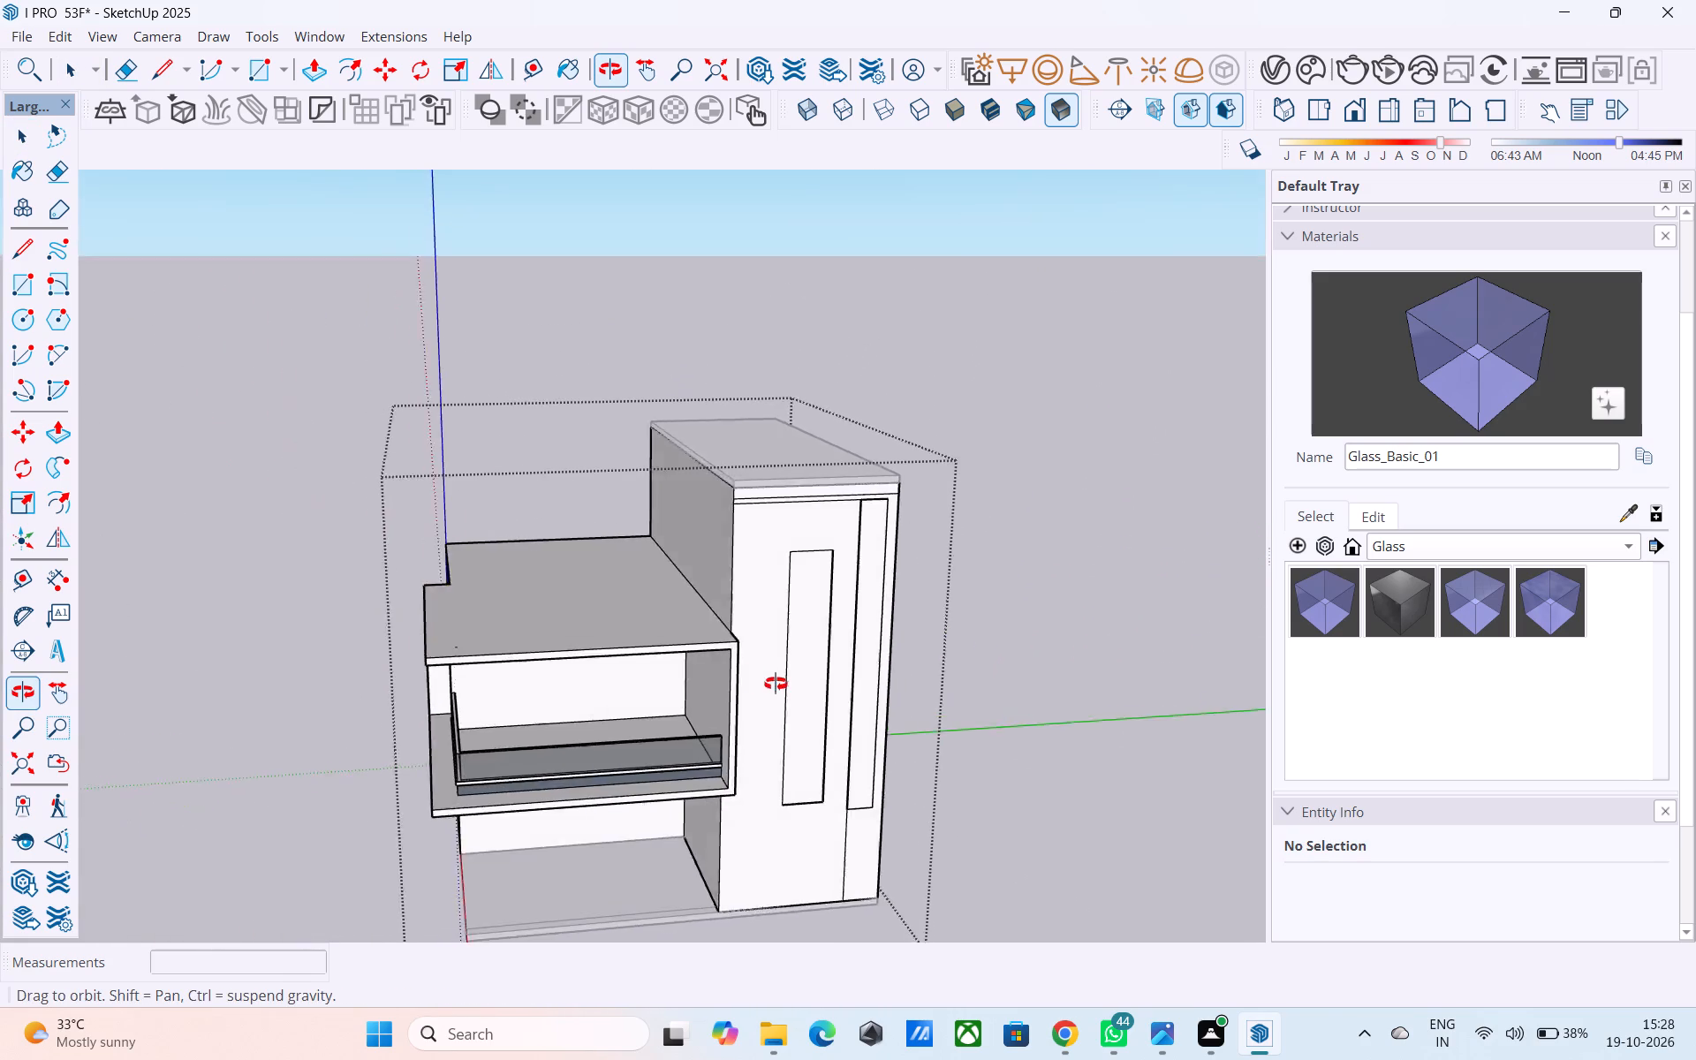
middle_click_drag(776, 684, 716, 675)
scroll(802, 738, "up", 10)
middle_click_drag(865, 787, 1066, 715)
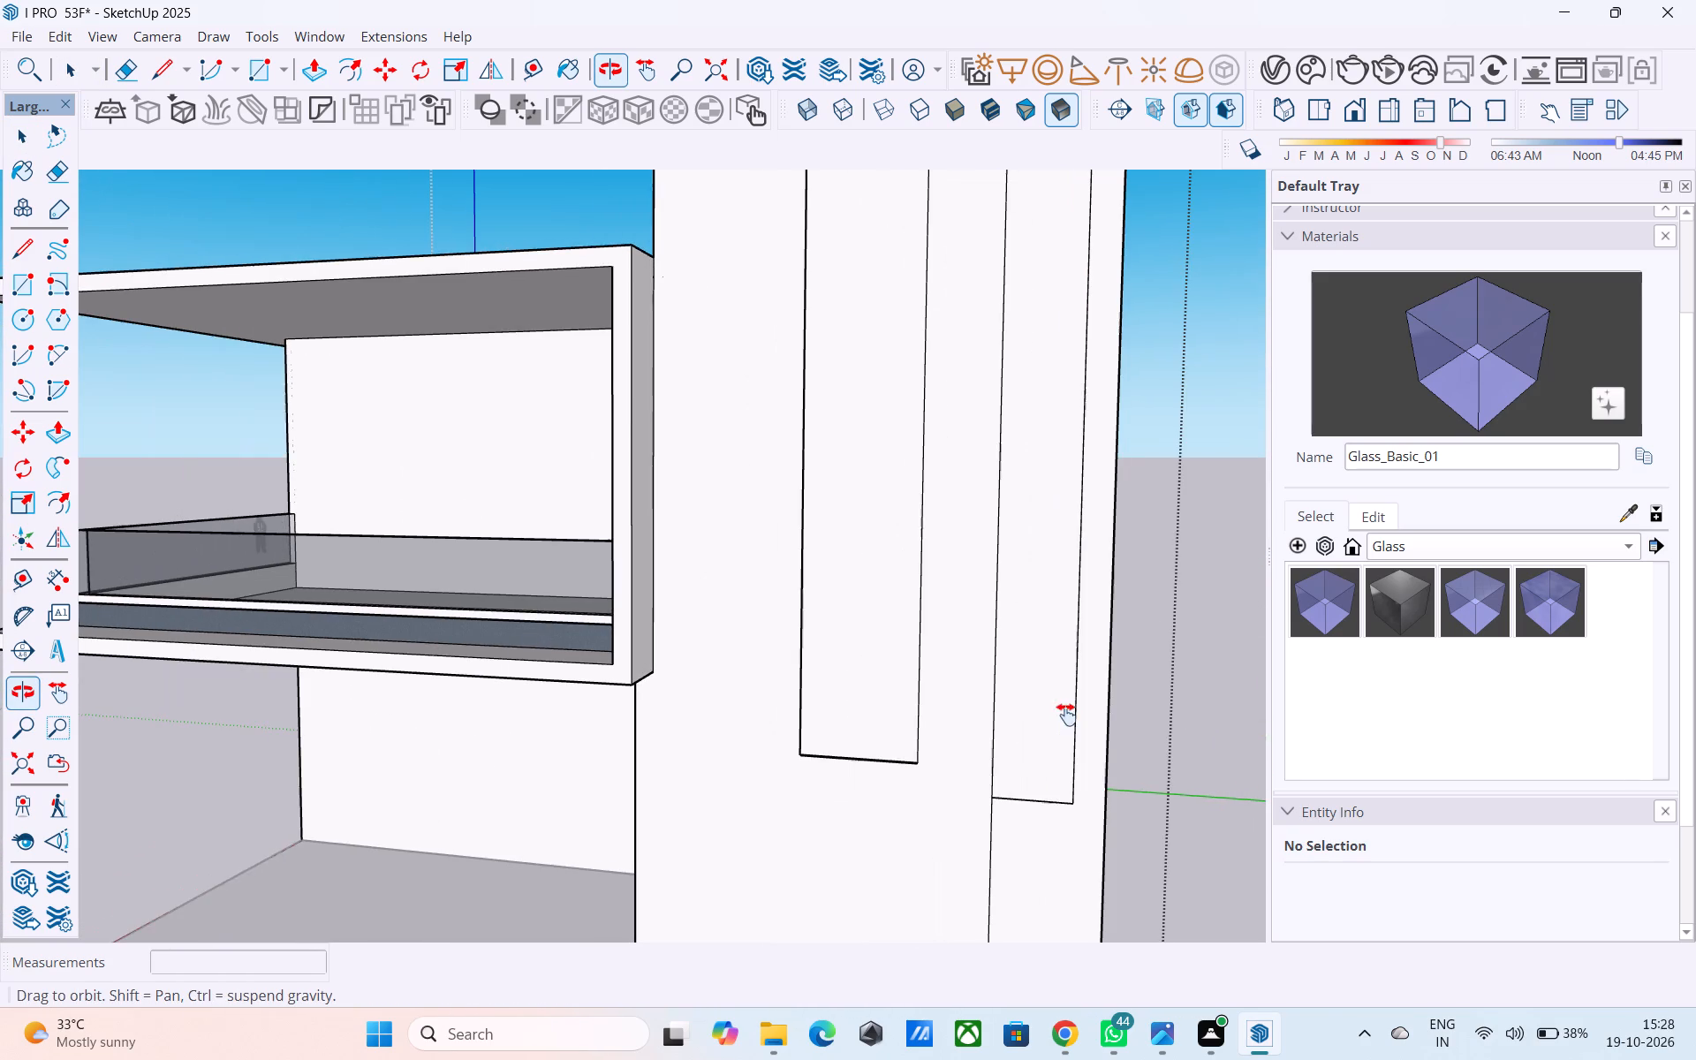
middle_click_drag(1066, 715, 1066, 715)
scroll(1068, 716, "down", 3, "shift")
middle_click_drag(1070, 716, 1088, 699, "shift")
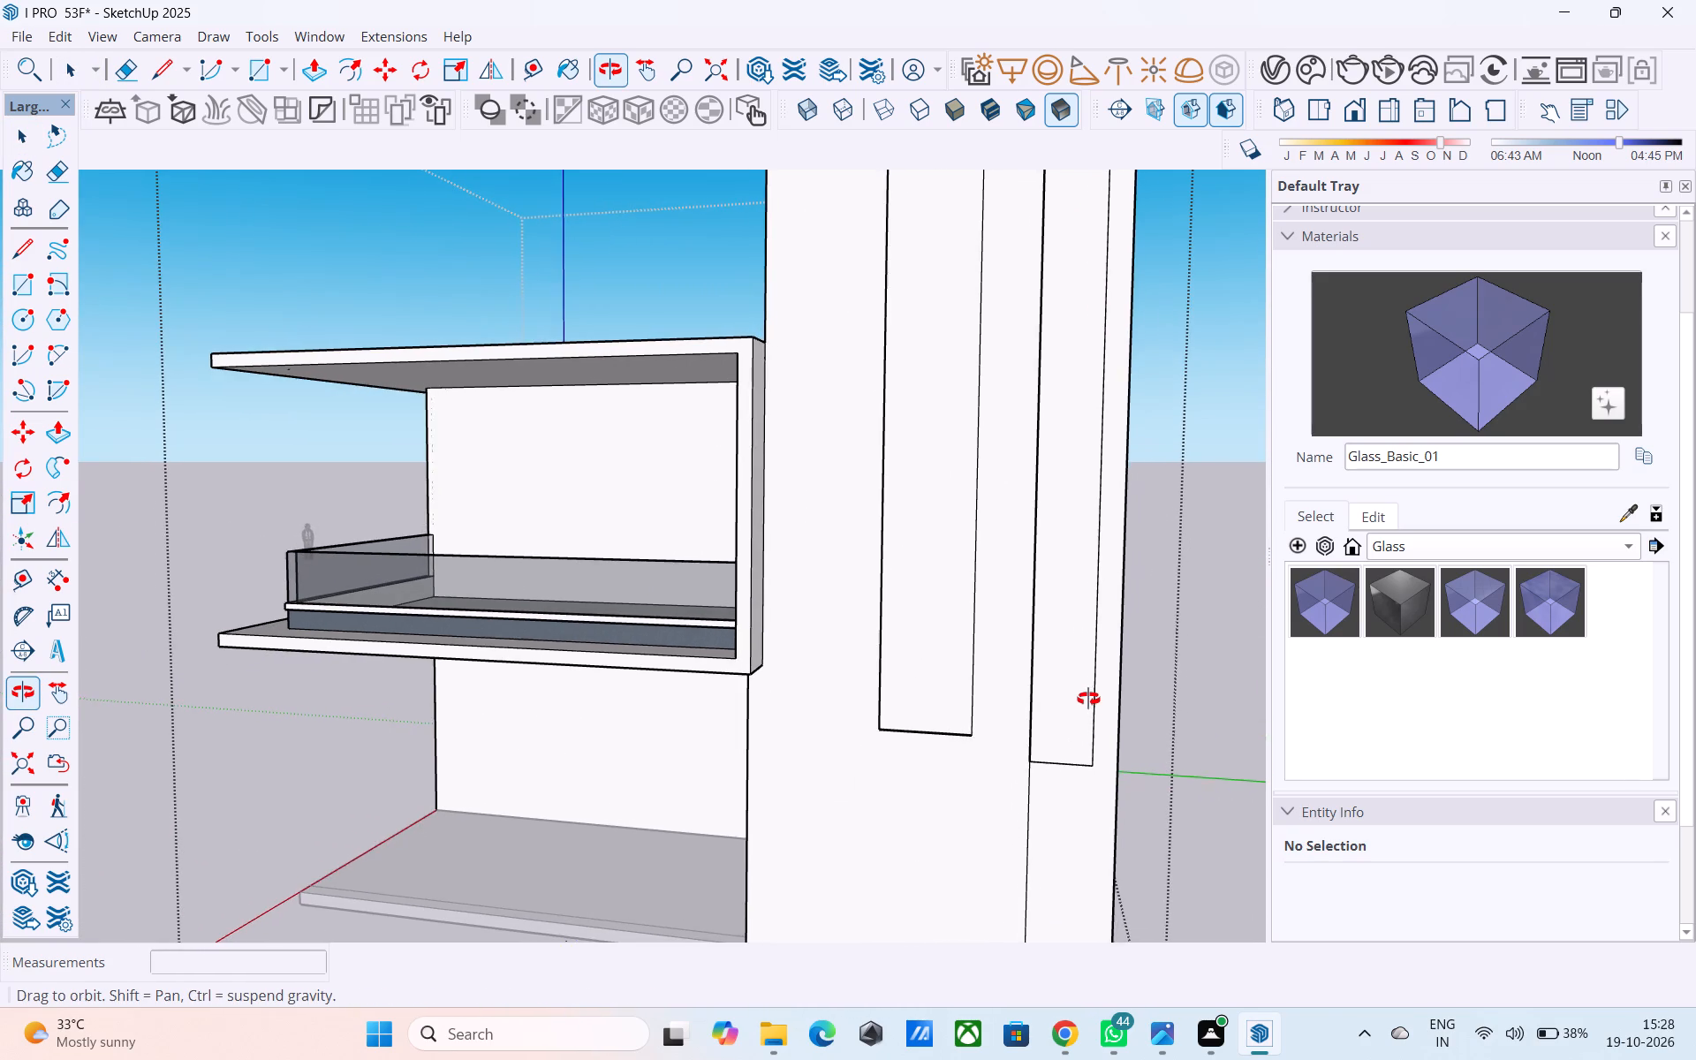
middle_click_drag(1088, 699, 874, 689, "shift")
scroll(741, 657, "up", 13)
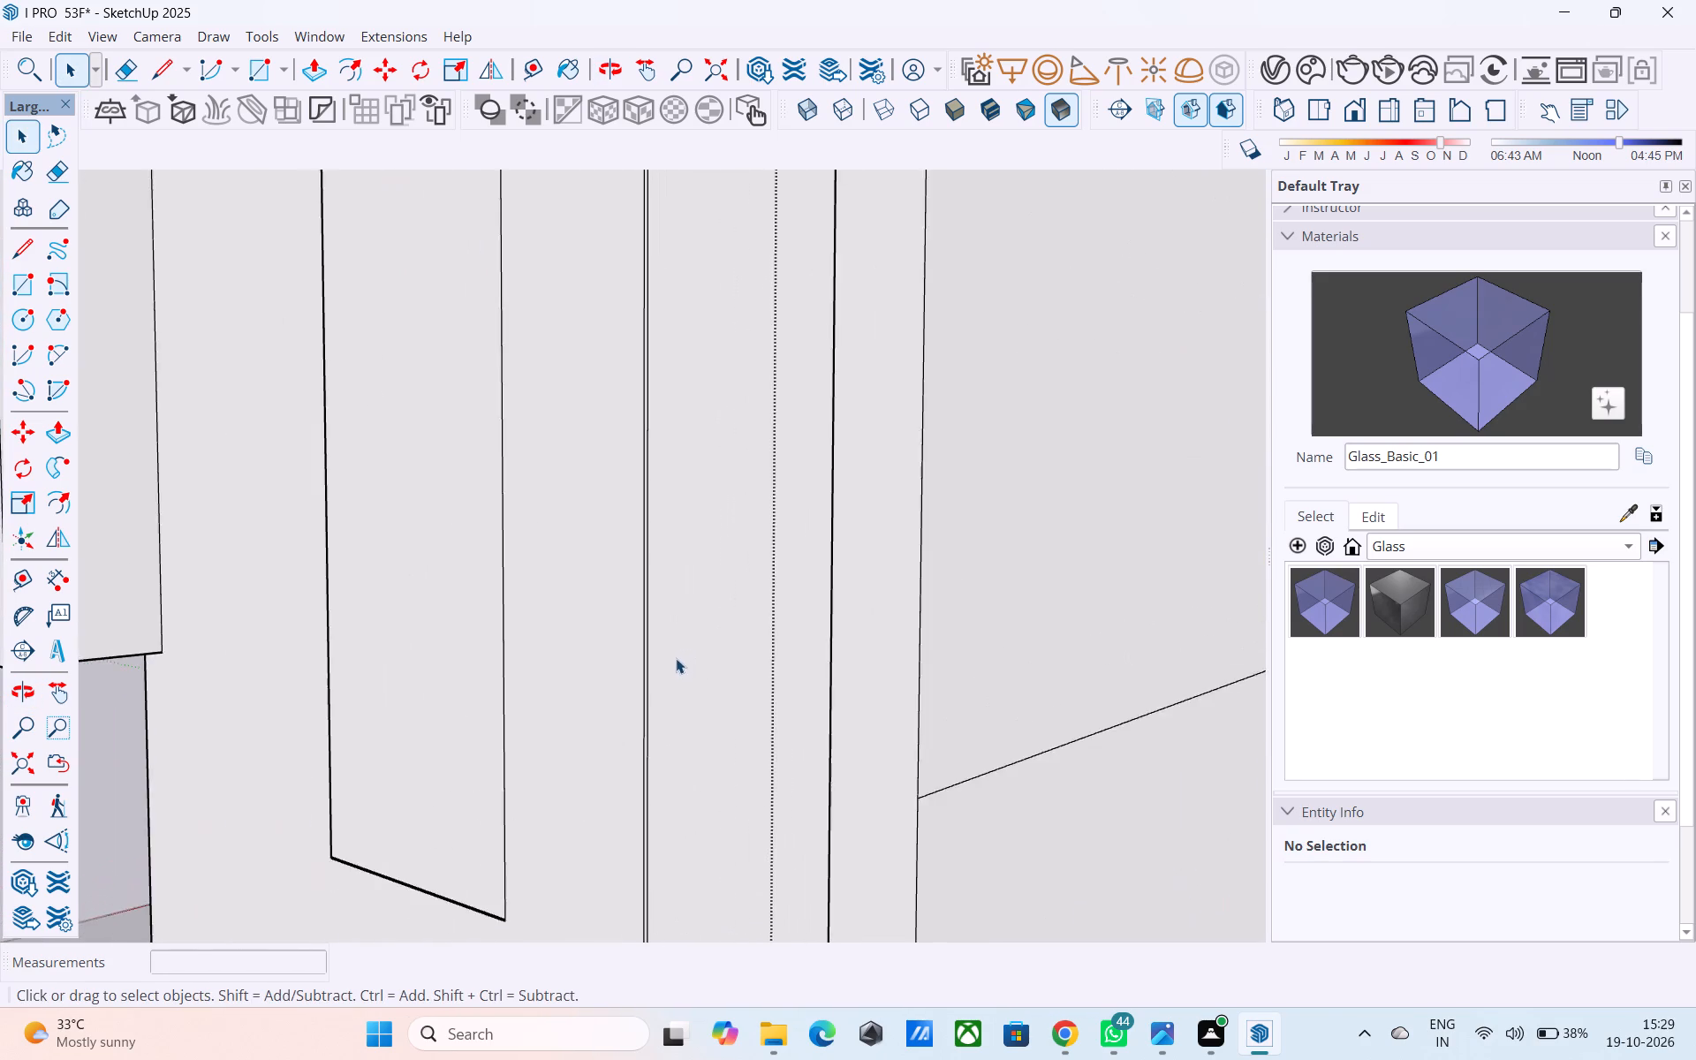
scroll(676, 658, "up", 7)
scroll(661, 662, "down", 9)
middle_click_drag(701, 647, 817, 528, "shift")
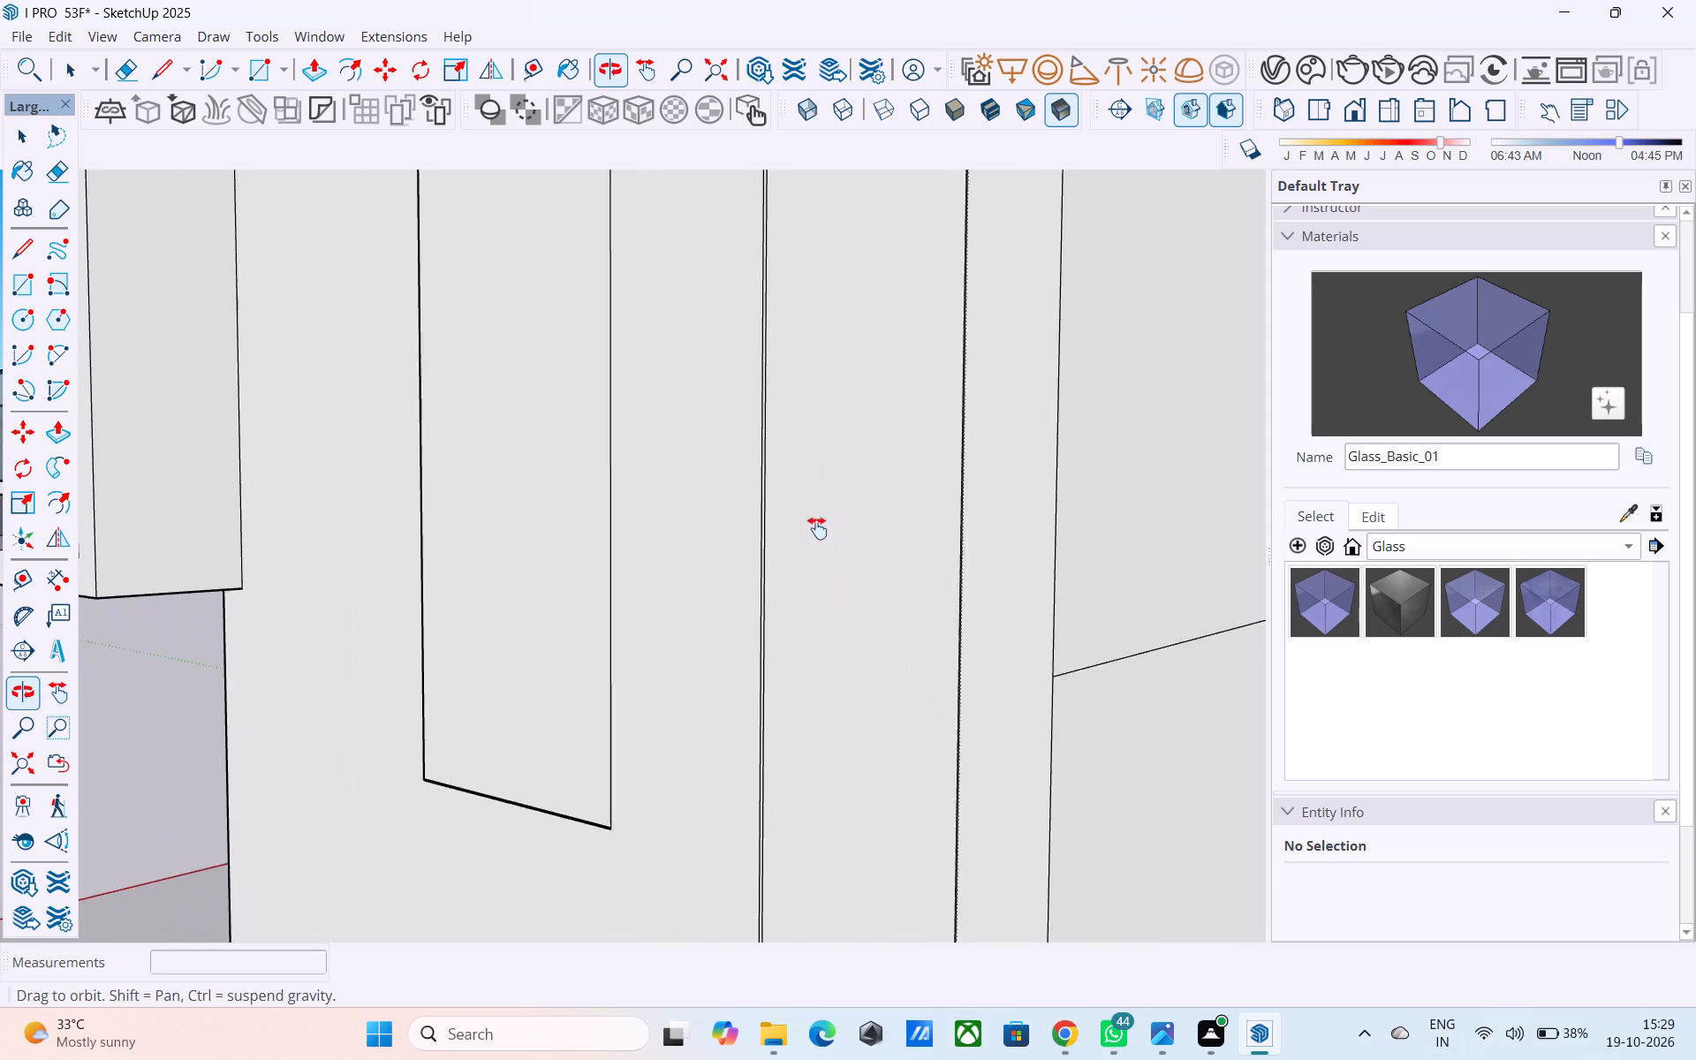
middle_click_drag(817, 528, 803, 458, "shift")
scroll(785, 468, "up", 1)
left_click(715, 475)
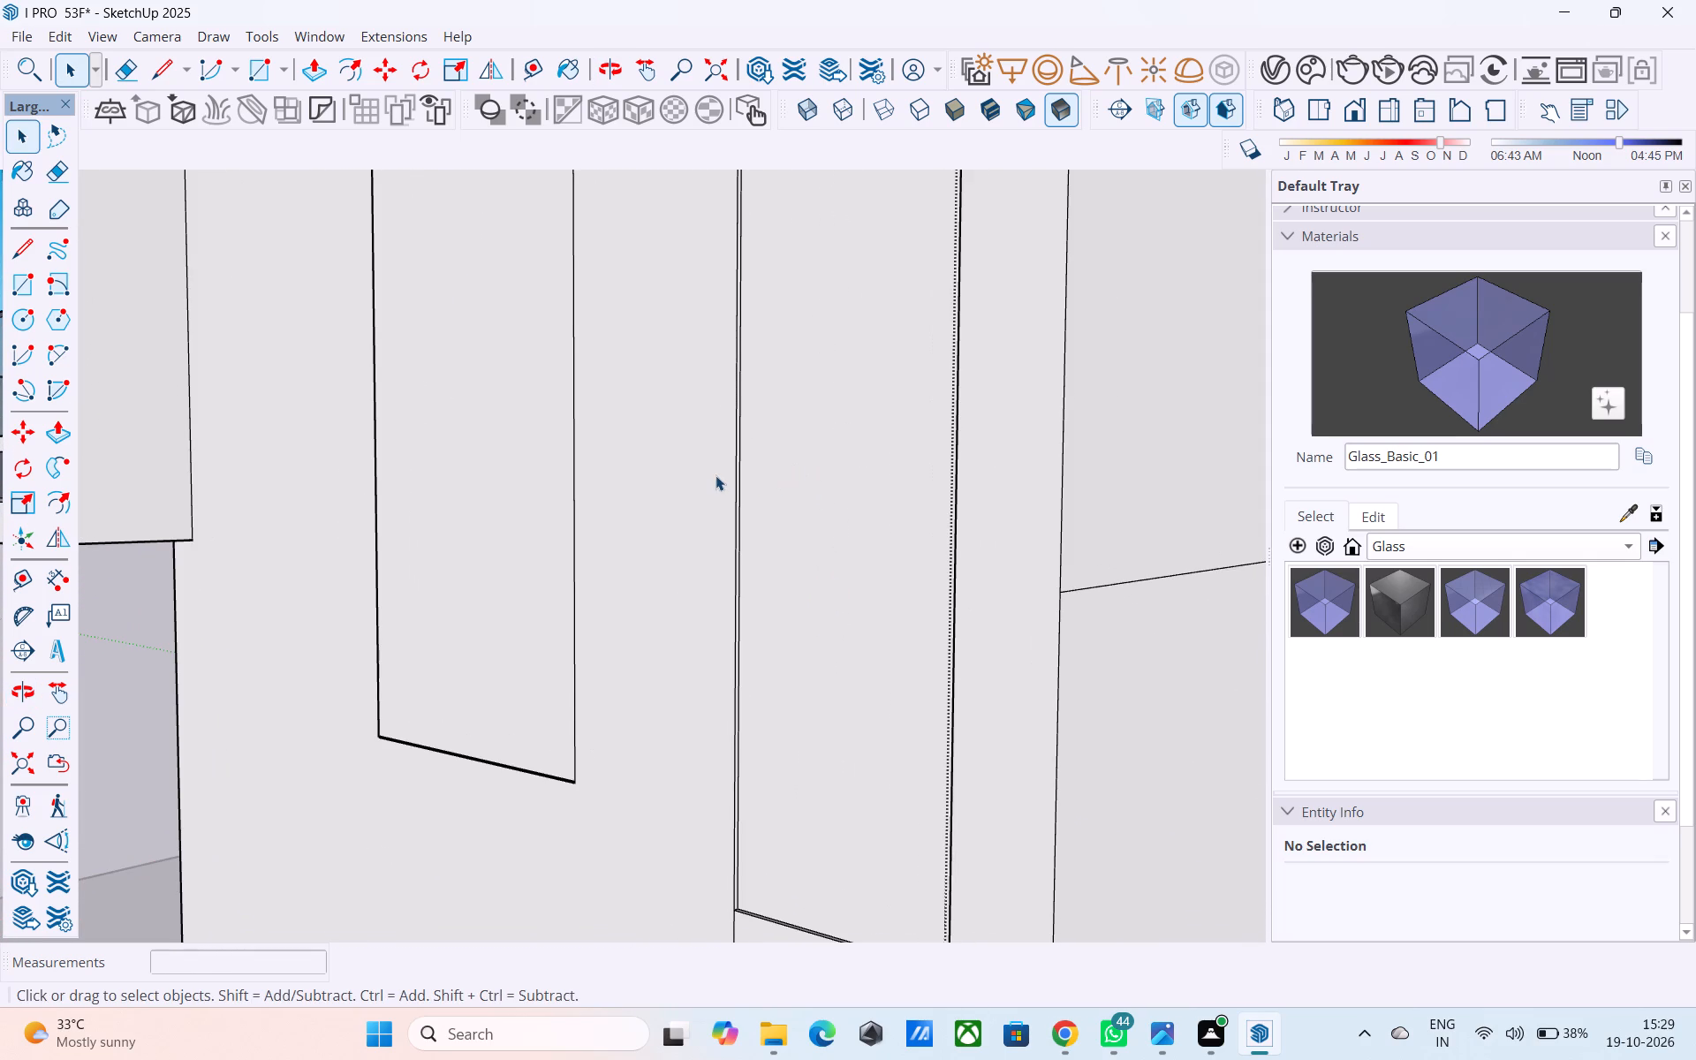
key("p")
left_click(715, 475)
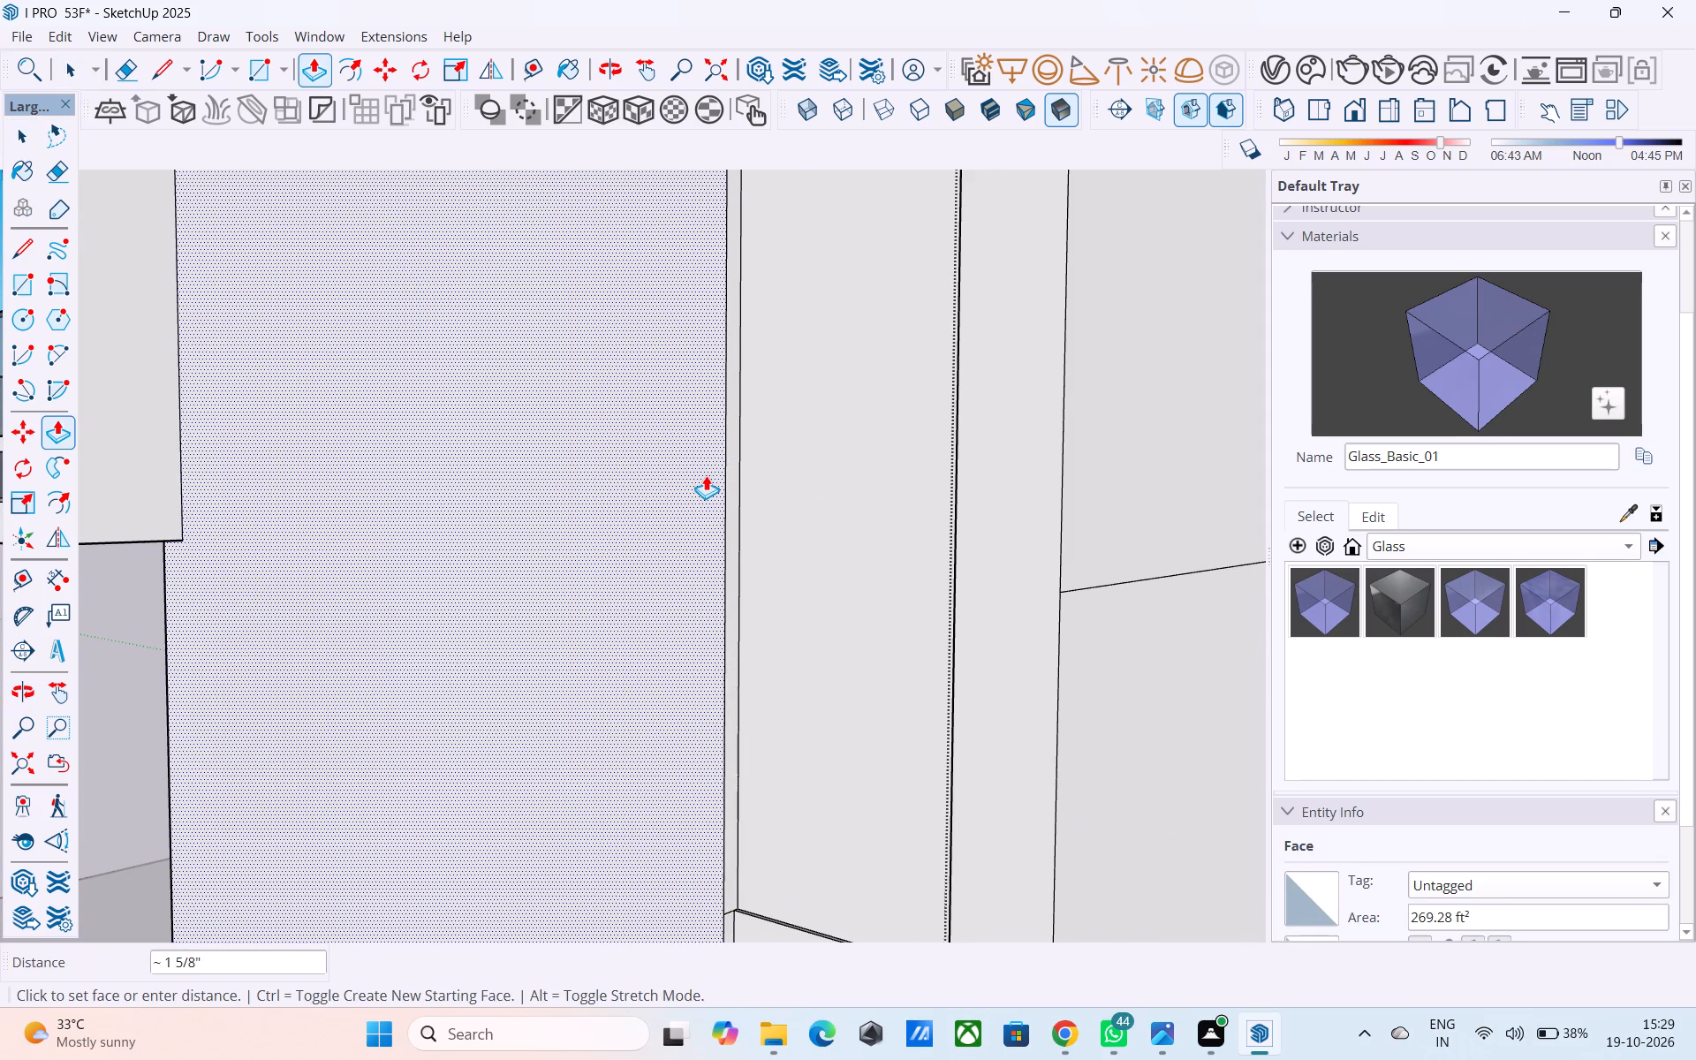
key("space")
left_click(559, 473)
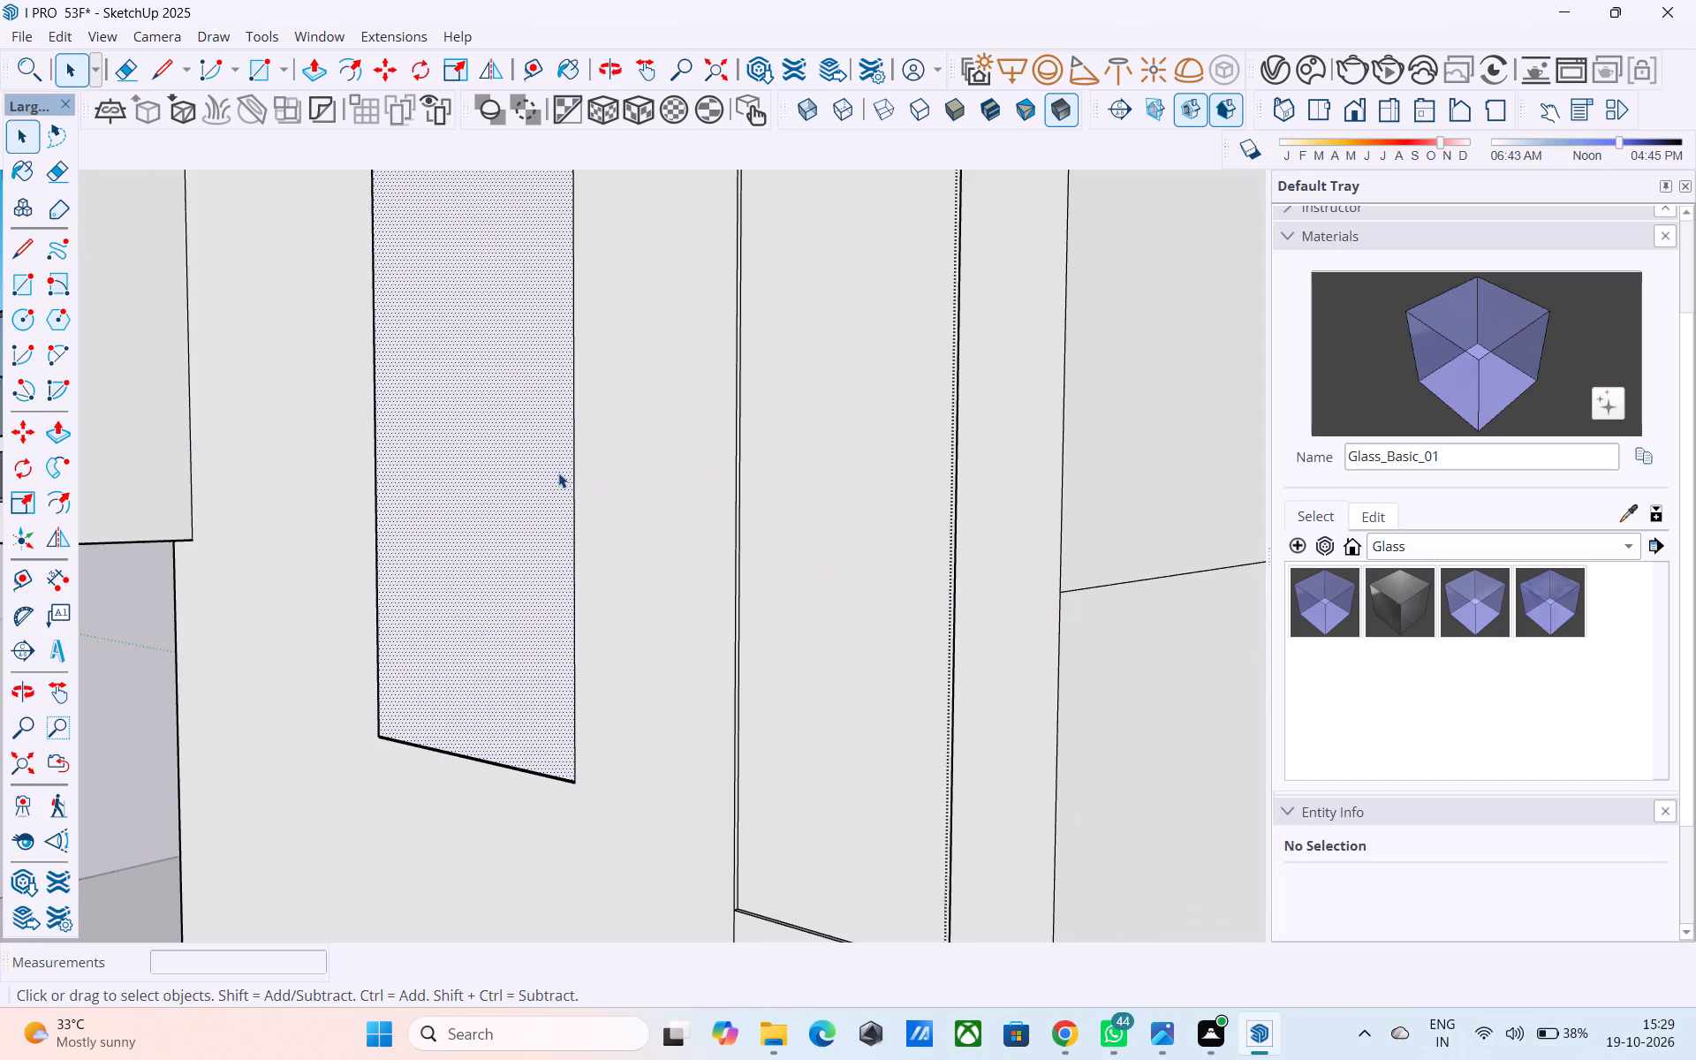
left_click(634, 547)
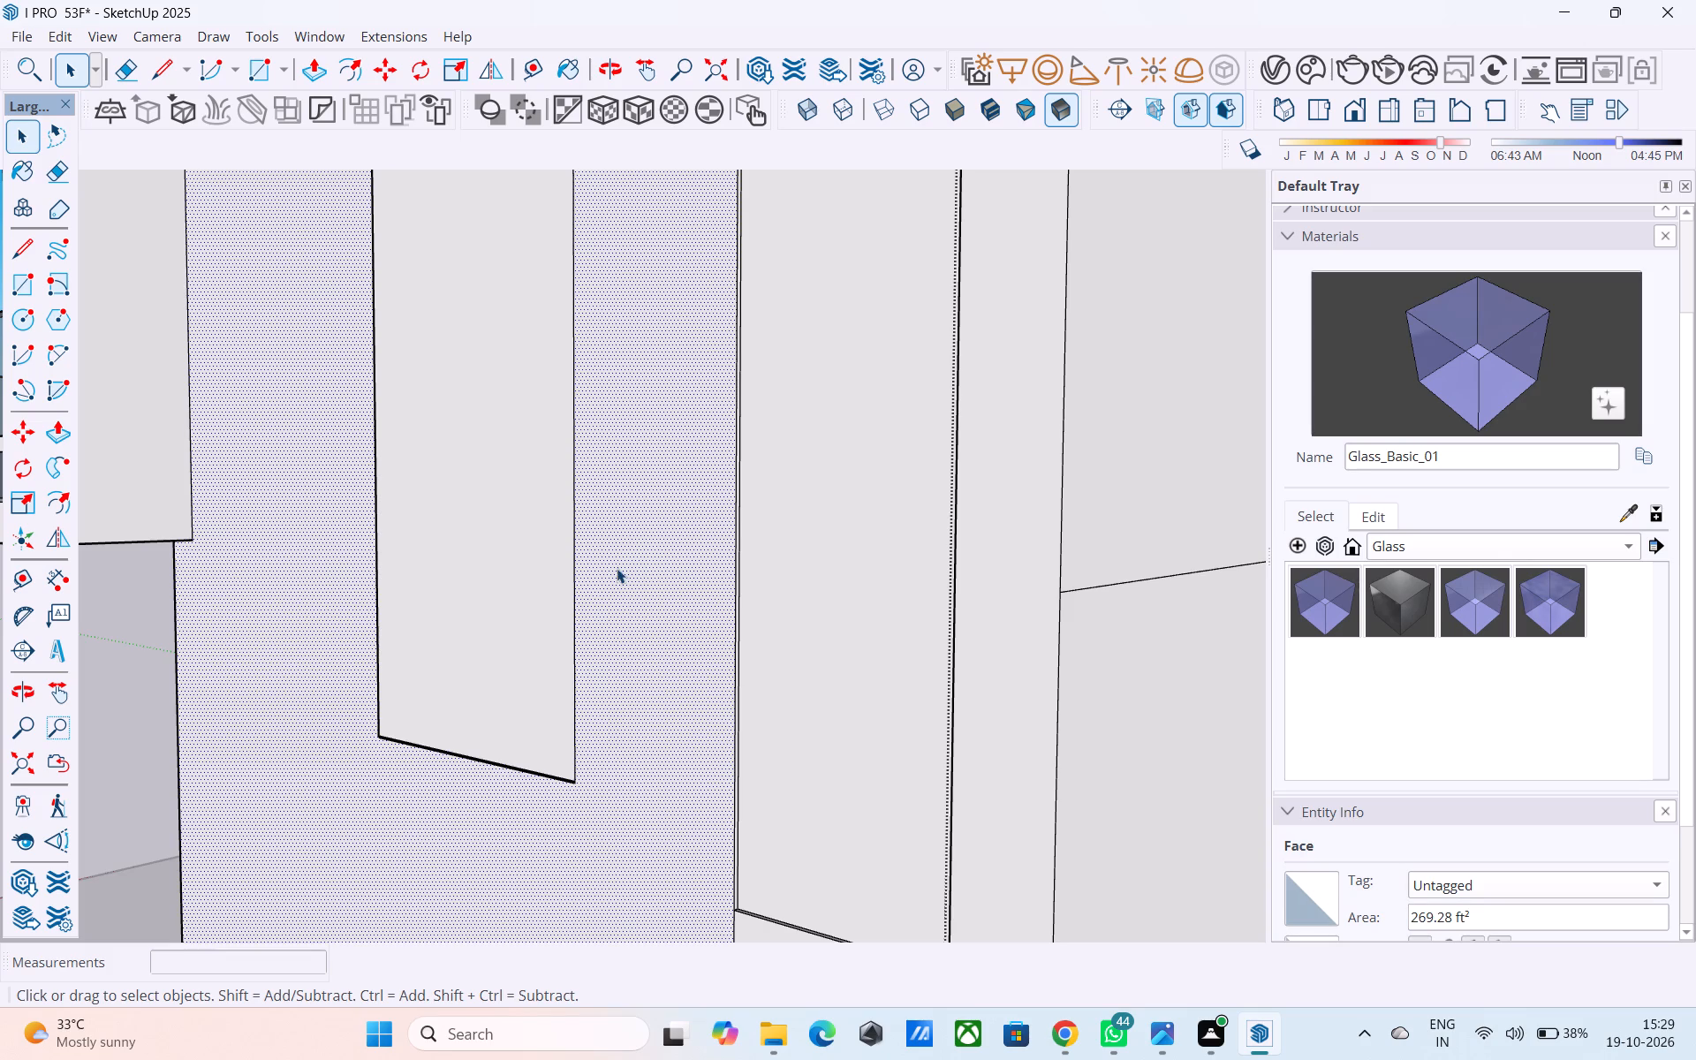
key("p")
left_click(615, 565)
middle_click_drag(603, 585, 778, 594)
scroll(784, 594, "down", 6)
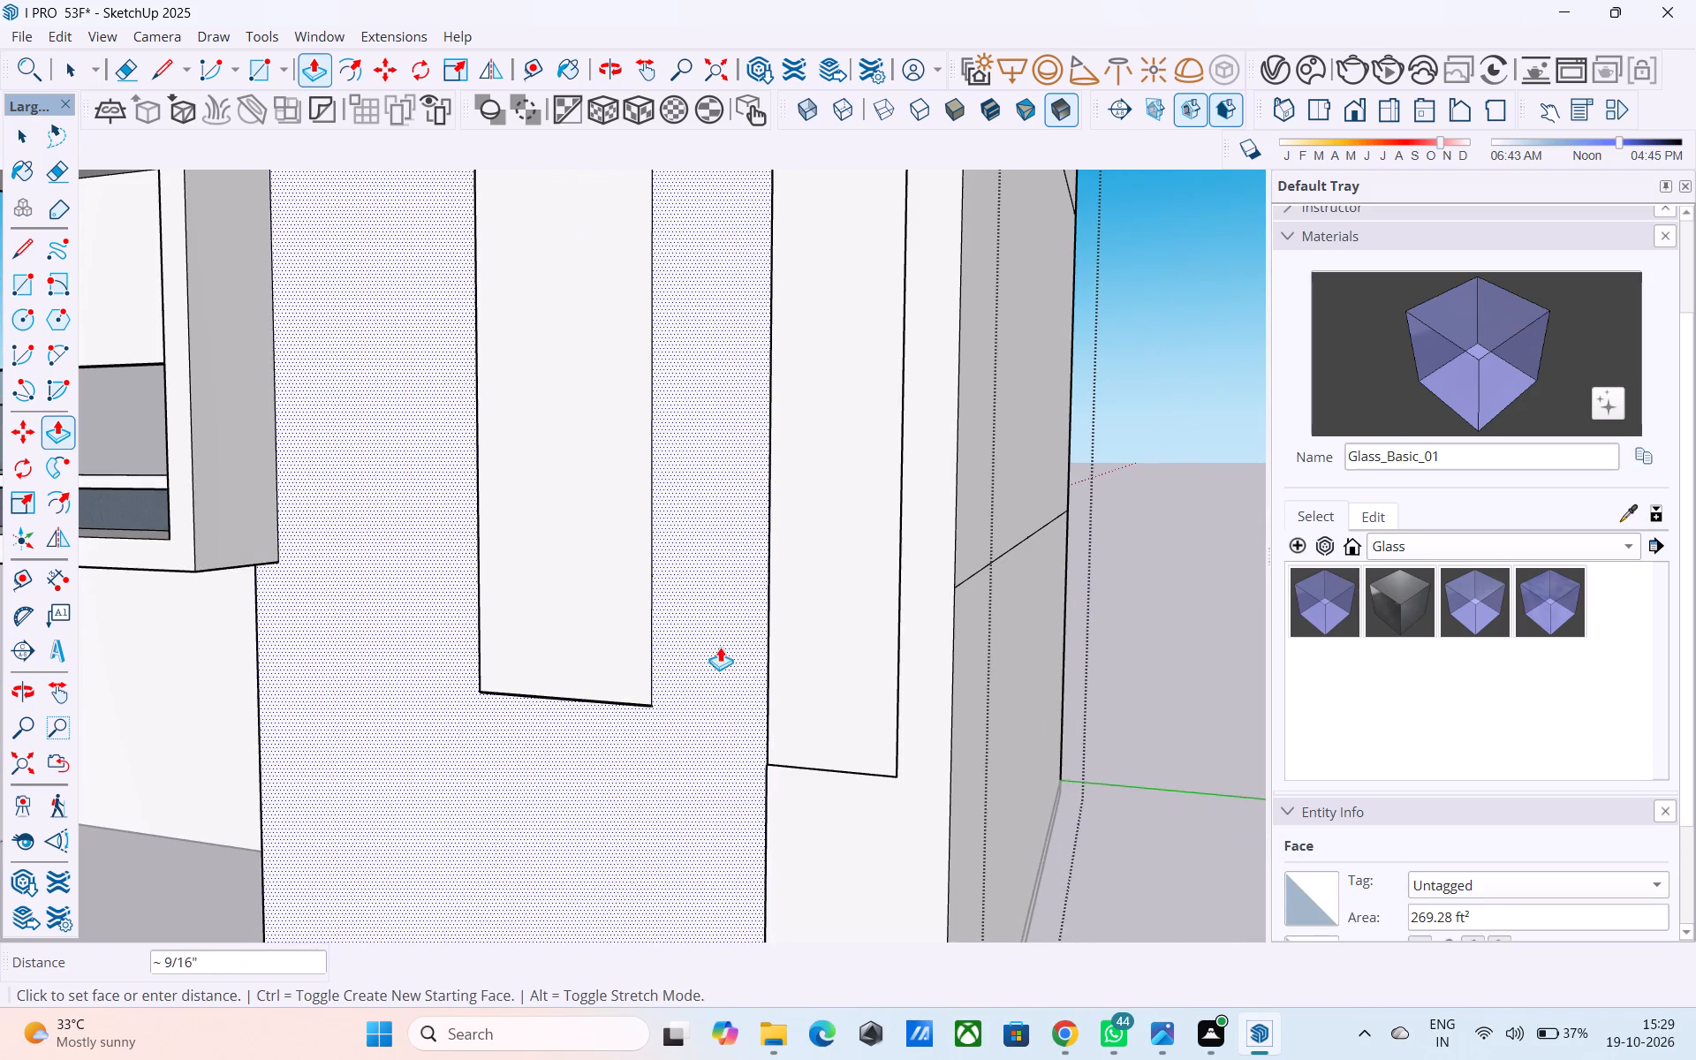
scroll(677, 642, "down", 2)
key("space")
Delete the face inside the tall narrow panel's outline on the tower's front.
left_click(607, 618)
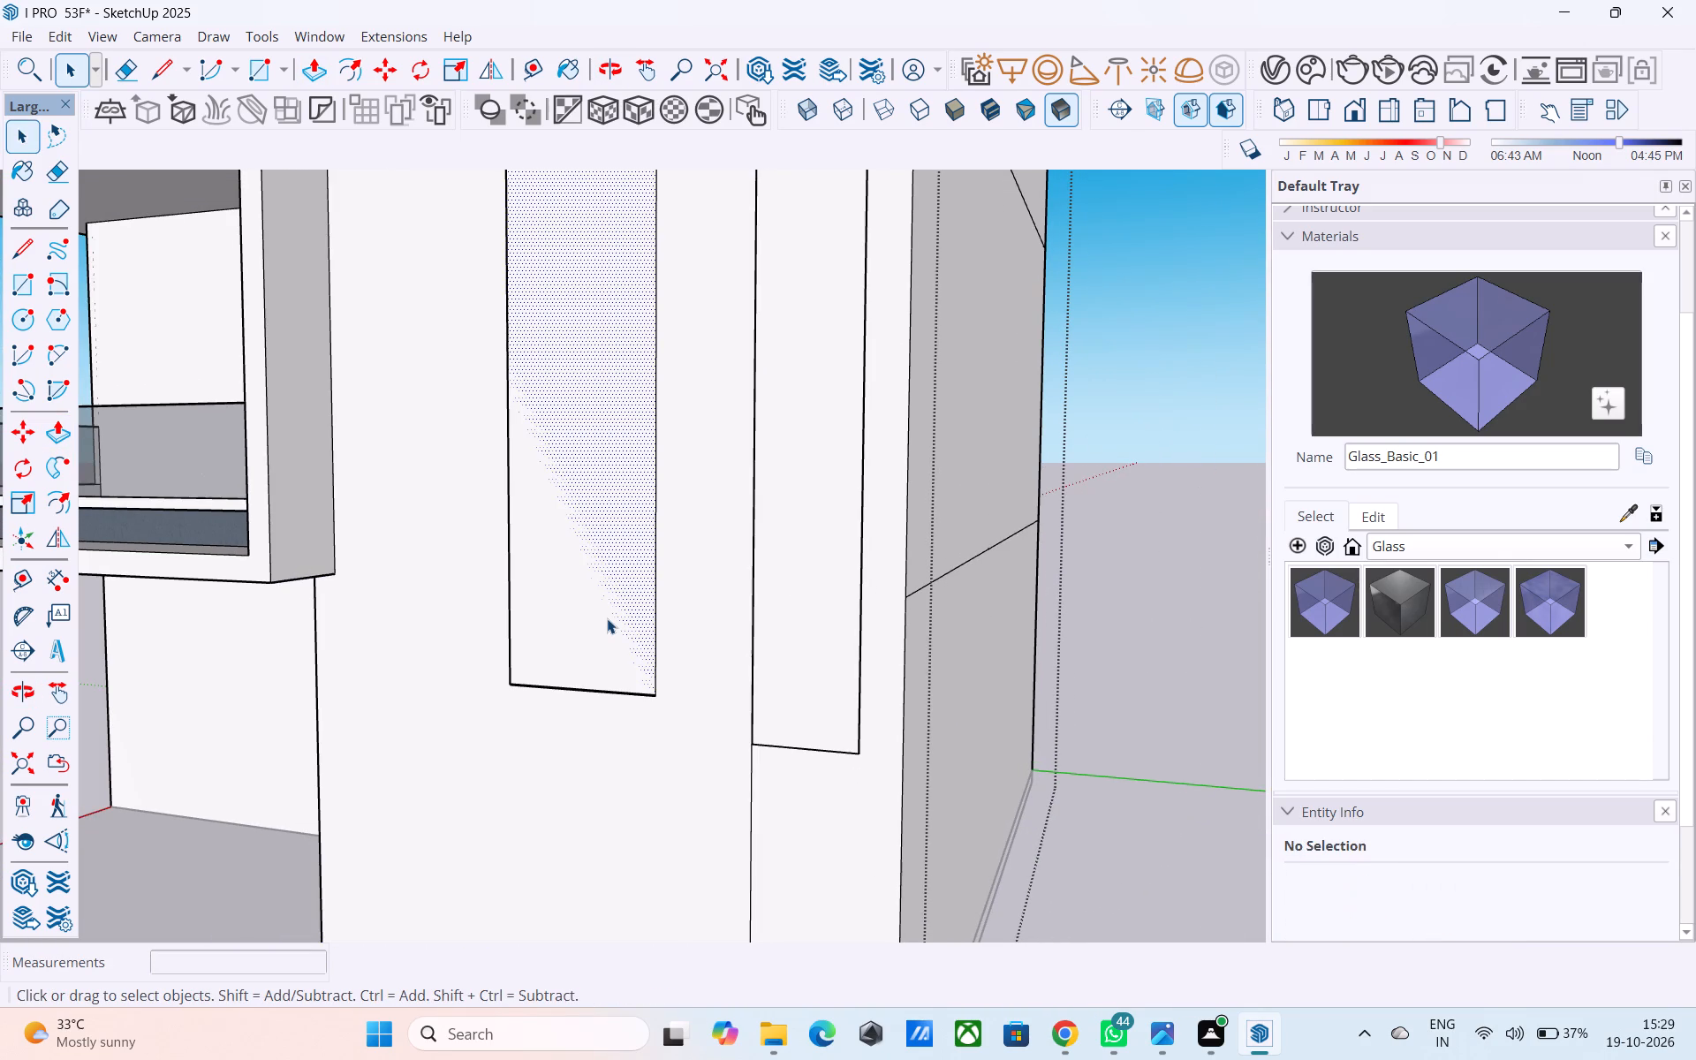
key("Delete")
left_click(607, 618)
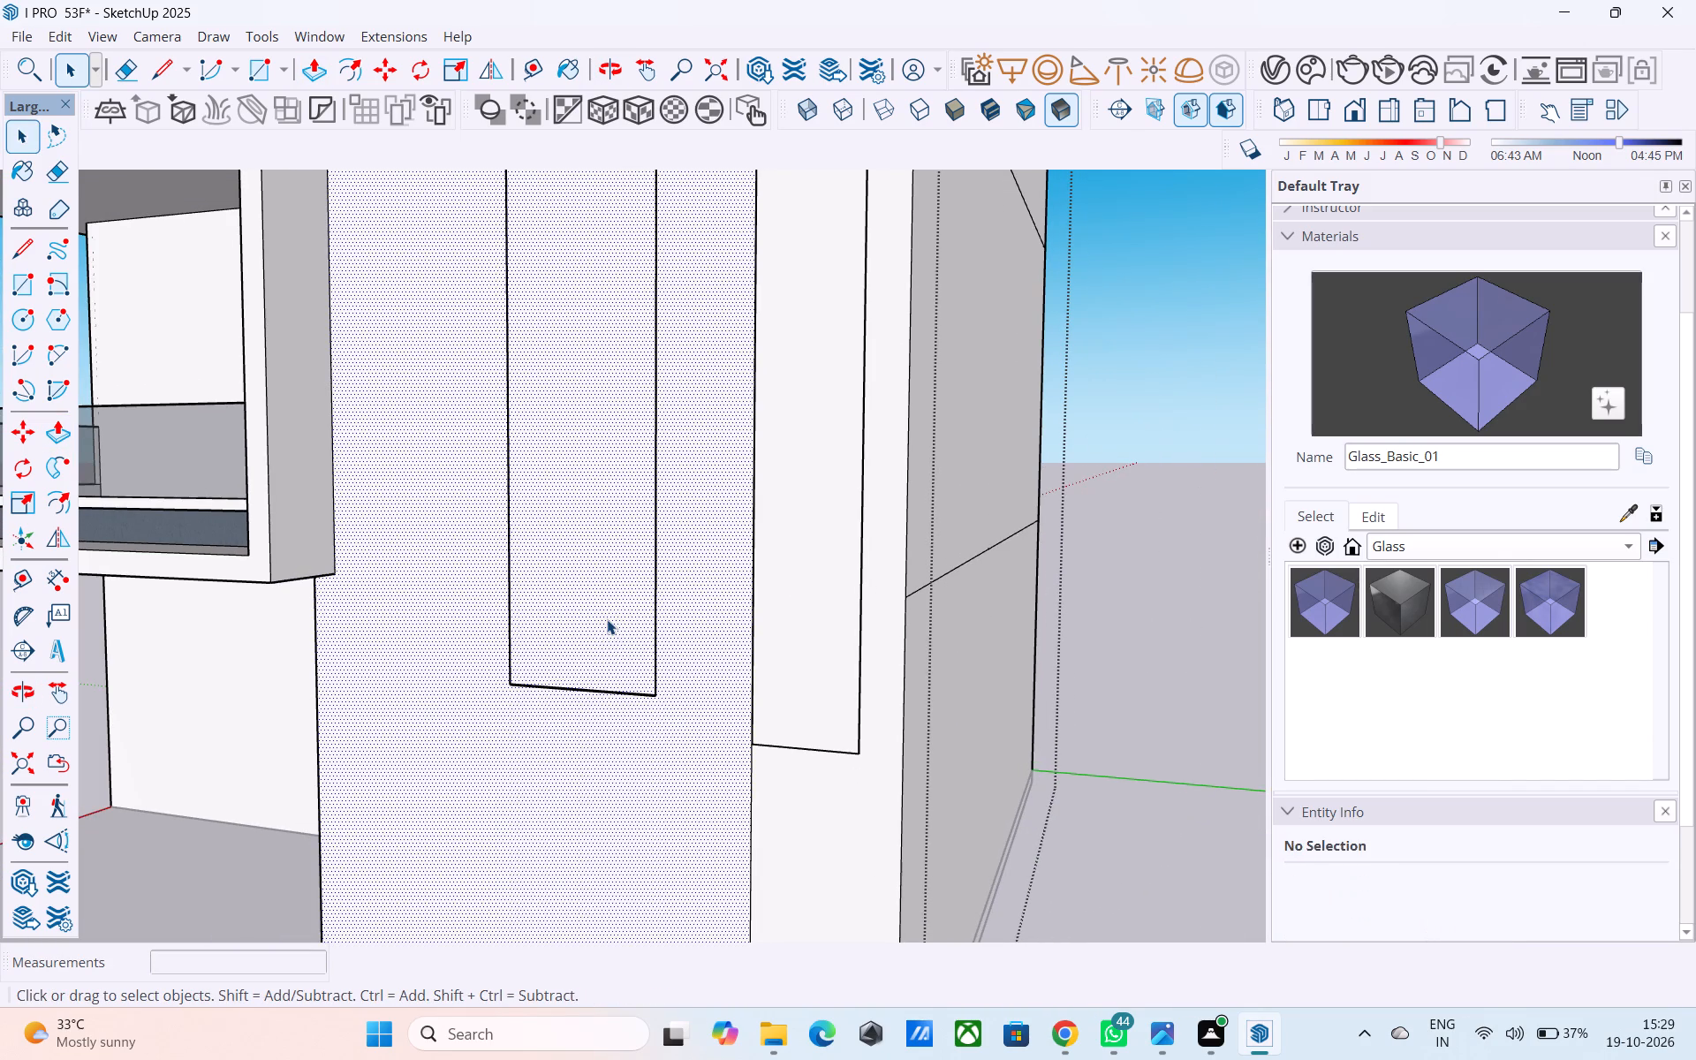
Draw a rectangle over the tall narrow panel's outline between its opposite corners and check the face selection there.
scroll(614, 633, "down", 8)
middle_click_drag(617, 644, 615, 779)
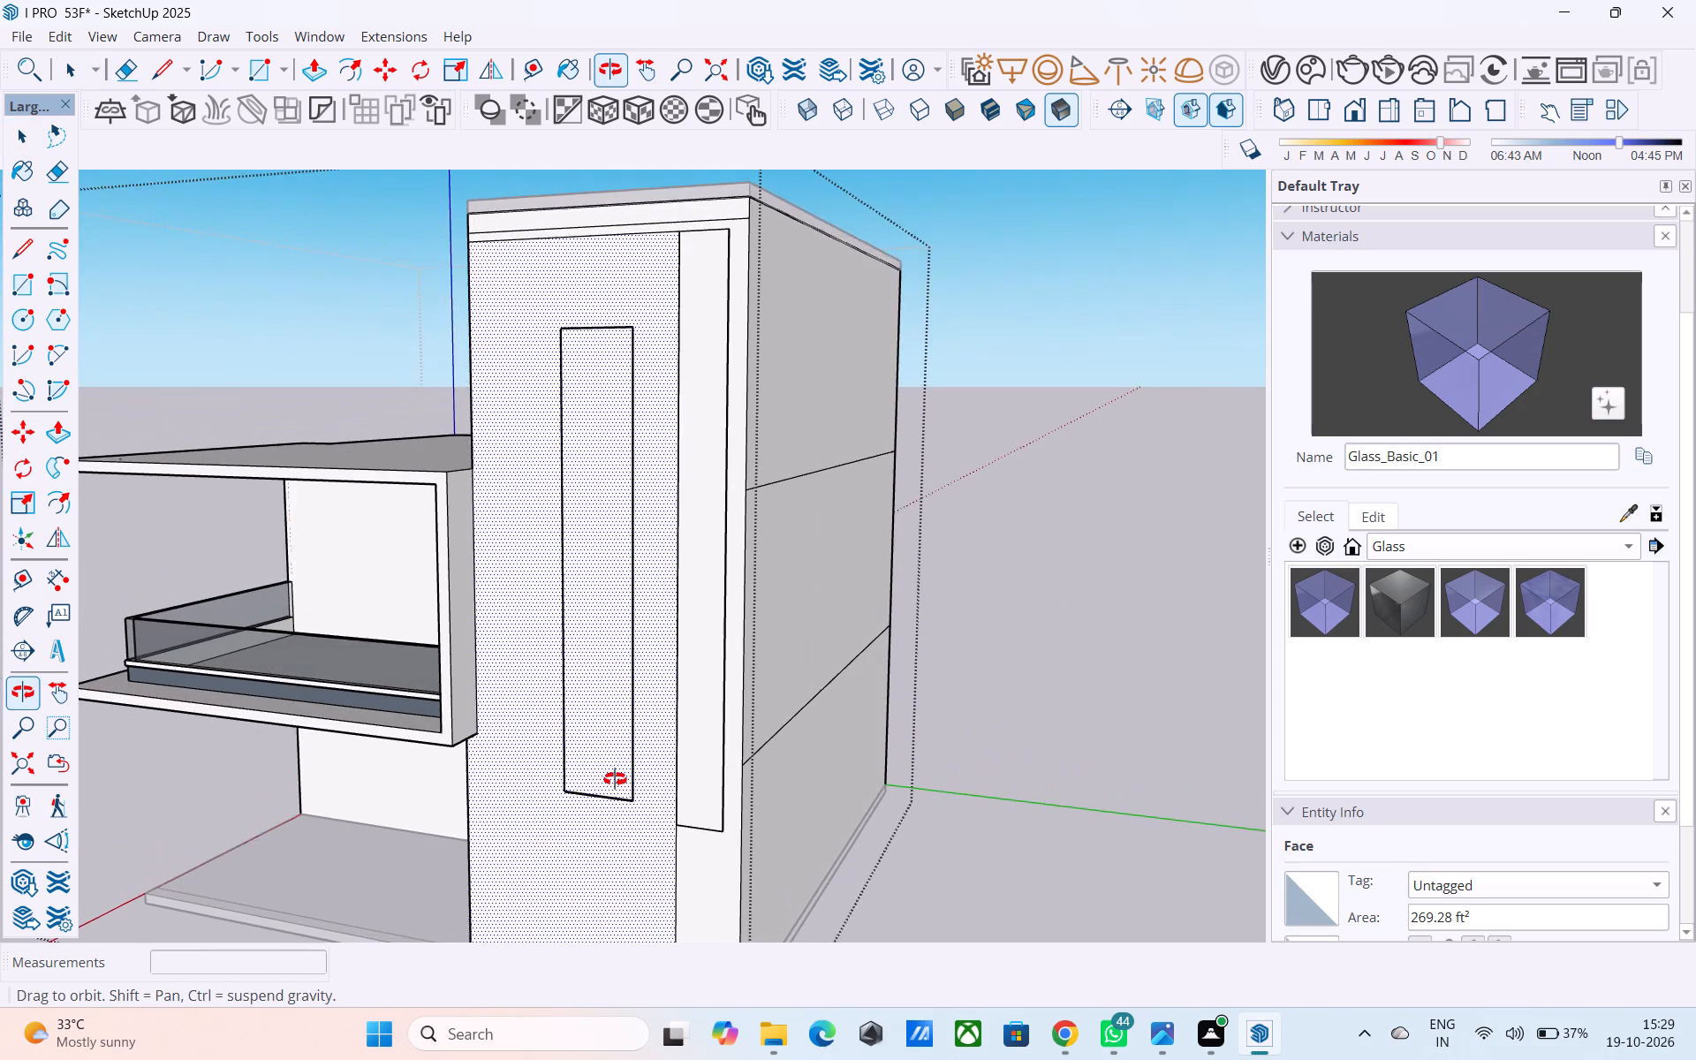
middle_click_drag(615, 779, 615, 780)
scroll(645, 658, "up", 4)
scroll(595, 531, "up", 4)
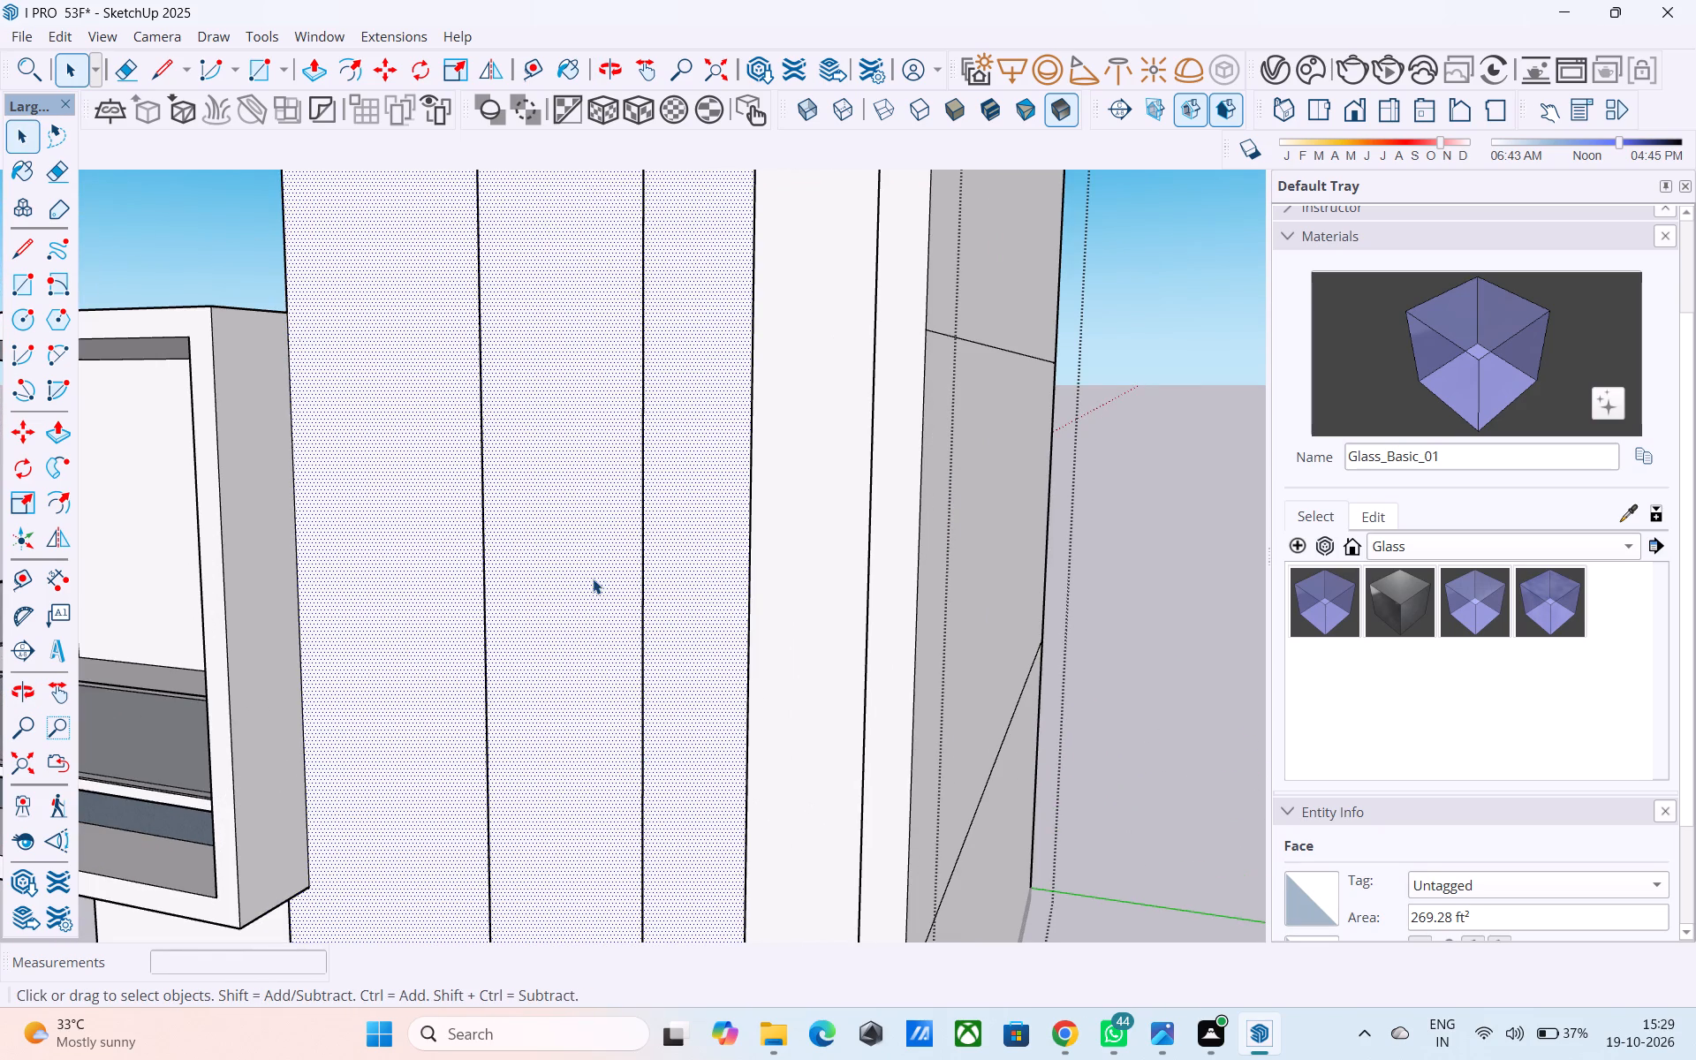
left_click(602, 601)
scroll(597, 609, "down", 8)
middle_click_drag(599, 608, 594, 672)
key("r")
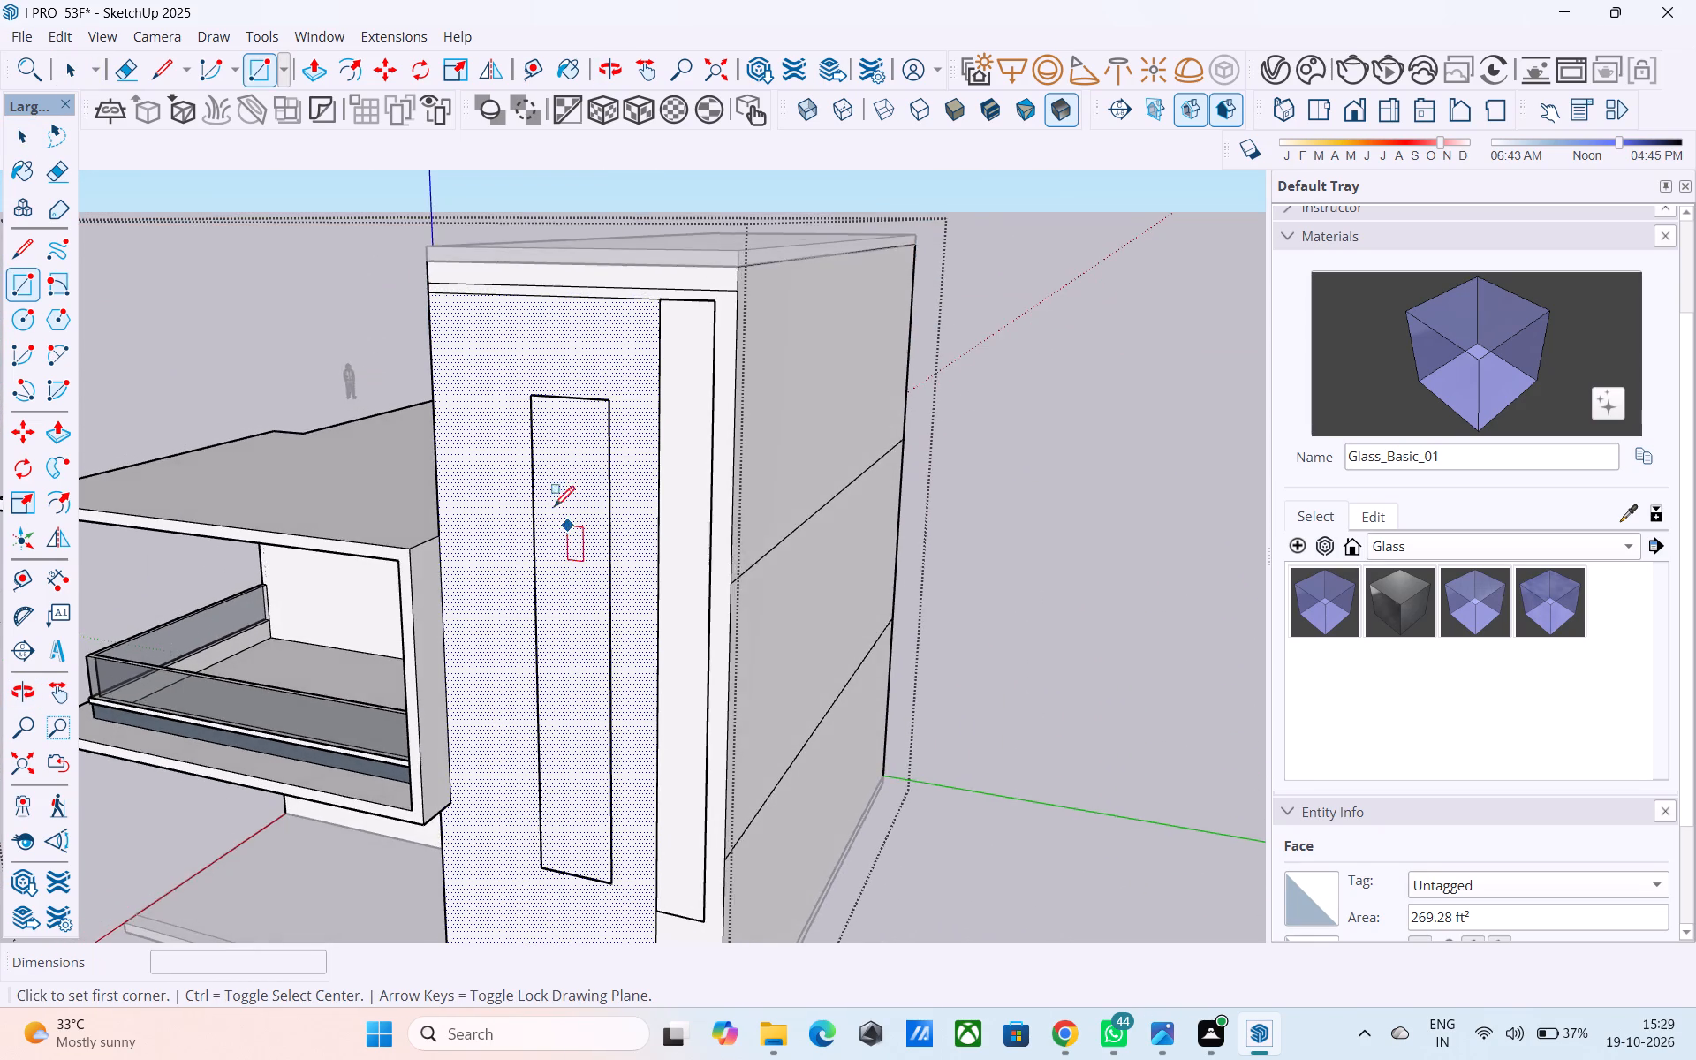
scroll(541, 476, "up", 7)
left_click(510, 328)
scroll(510, 326, "up", 1)
scroll(511, 329, "down", 8)
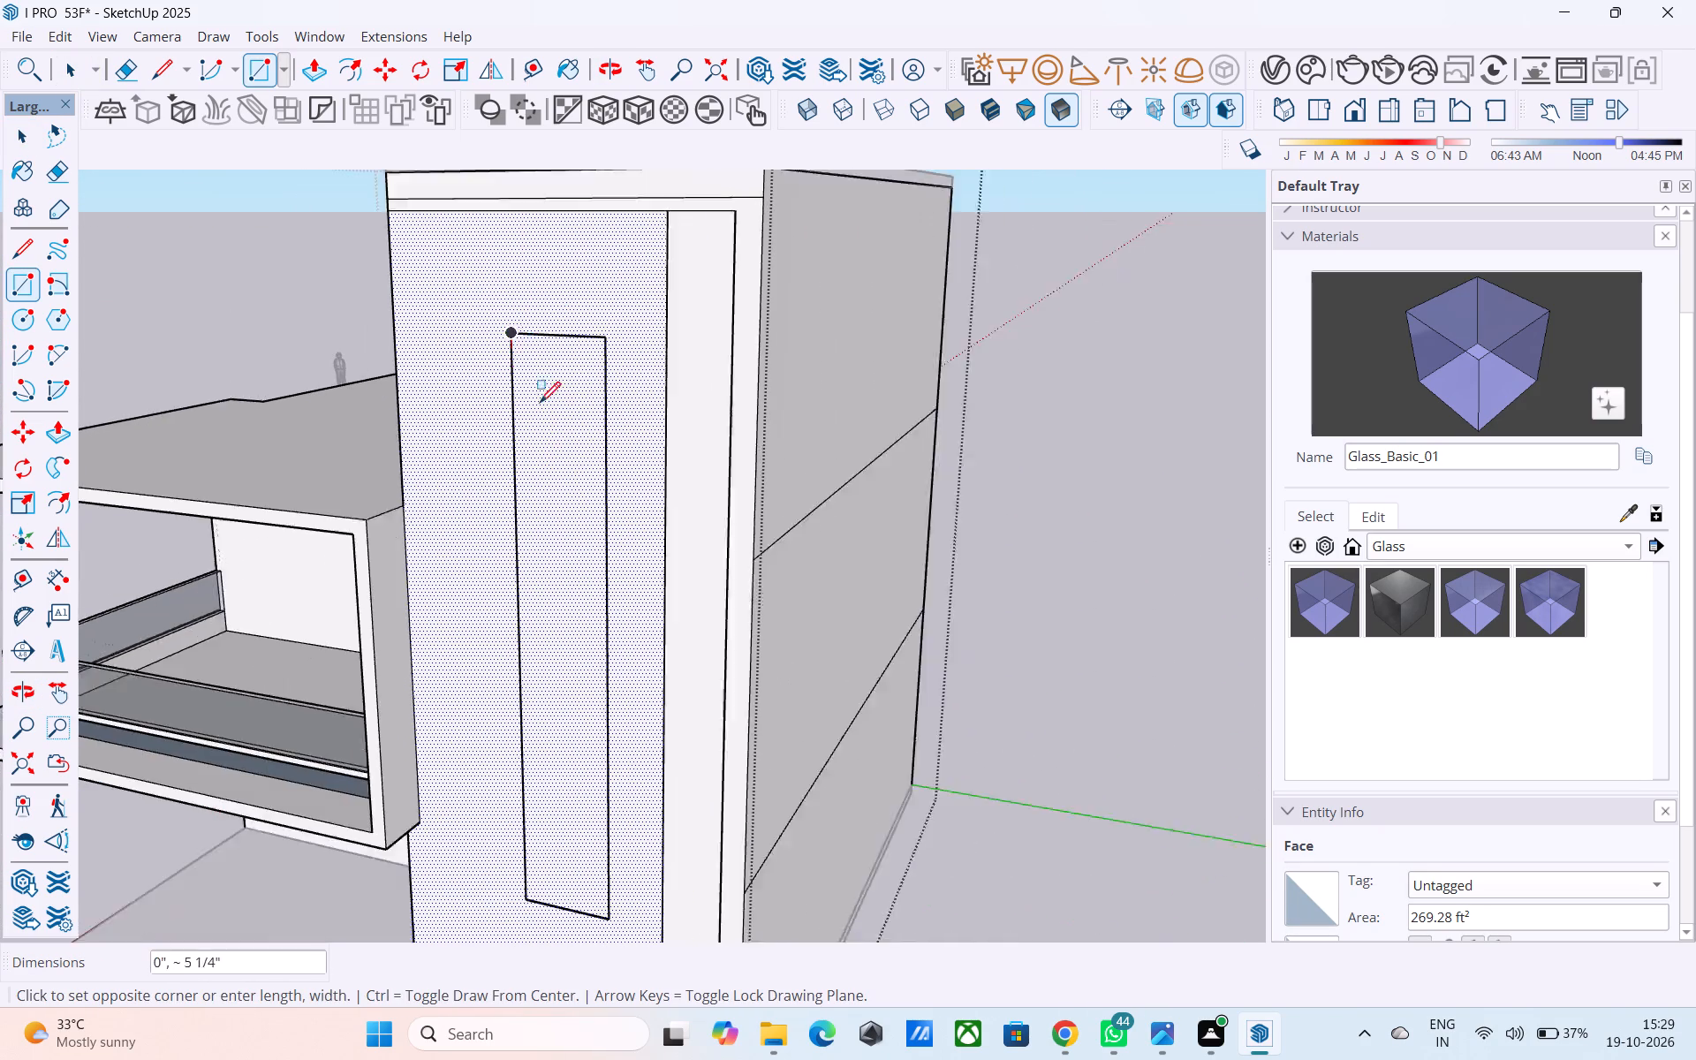
scroll(540, 405, "down", 2)
left_click(587, 803)
scroll(544, 709, "up", 3)
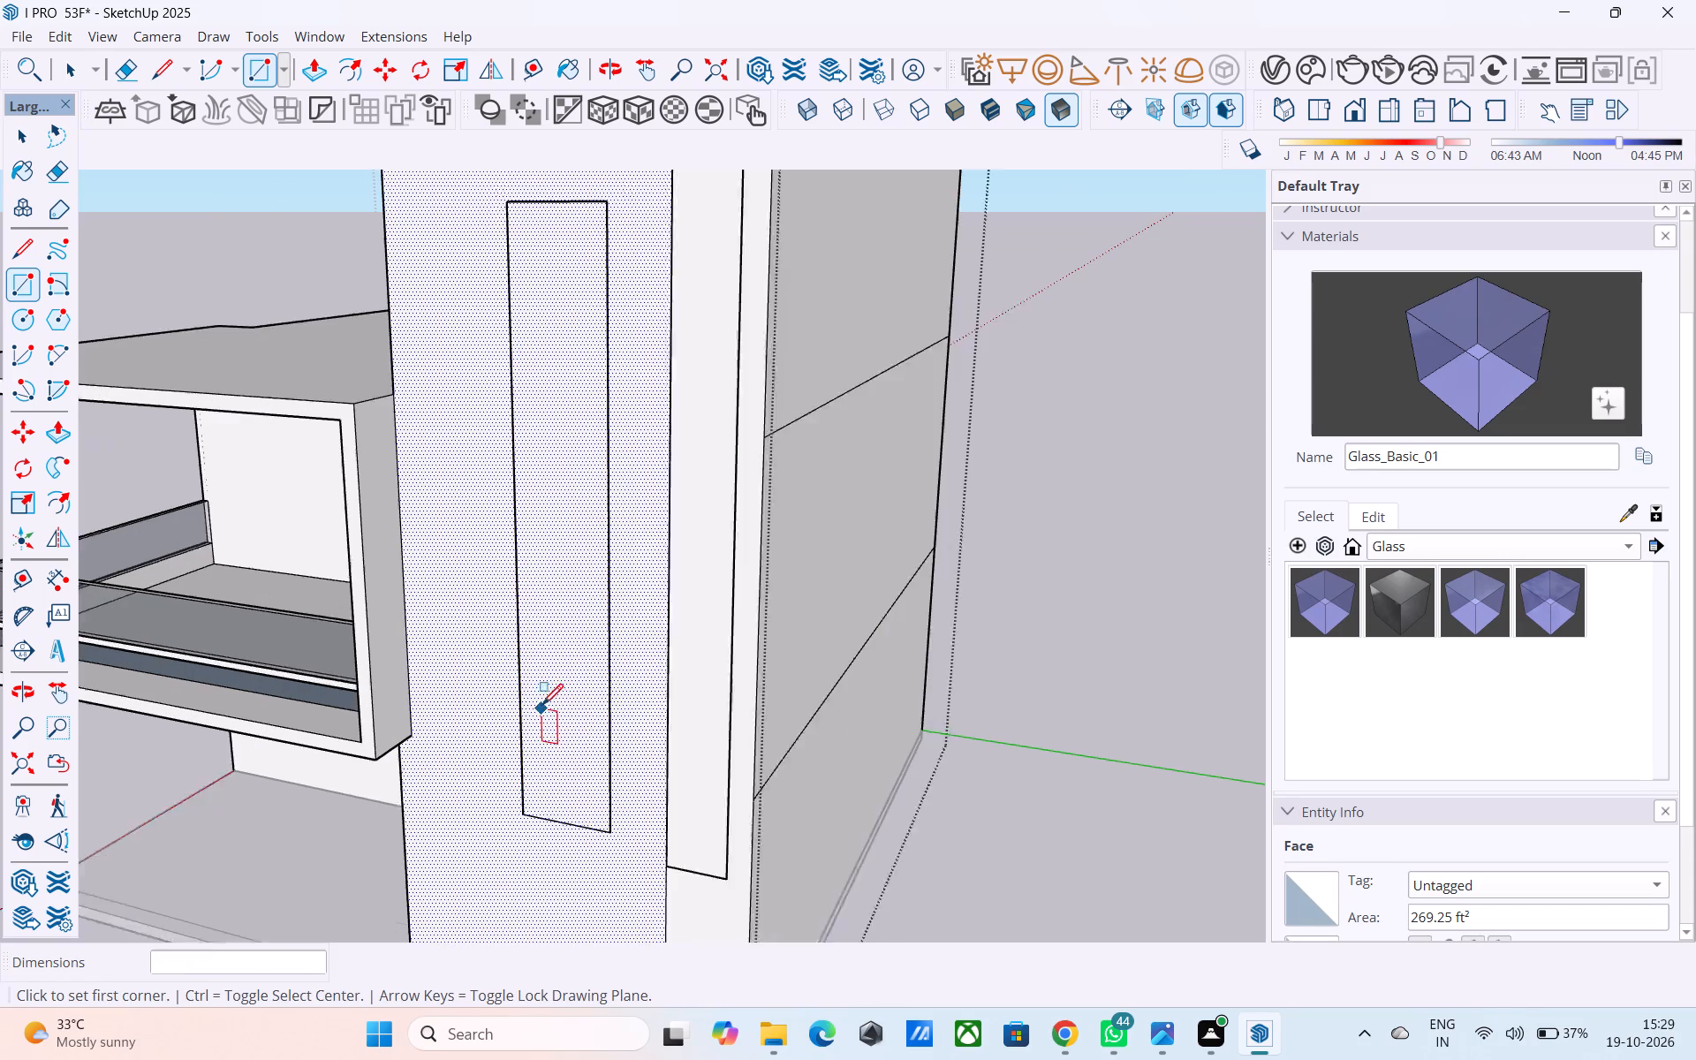
scroll(542, 707, "up", 2)
key("space")
left_click(547, 685)
left_click(549, 685)
Pull the recessed vertical strip's face outward about 9/16" so it is flush with the surrounding tower wall.
middle_click_drag(666, 666, 596, 729)
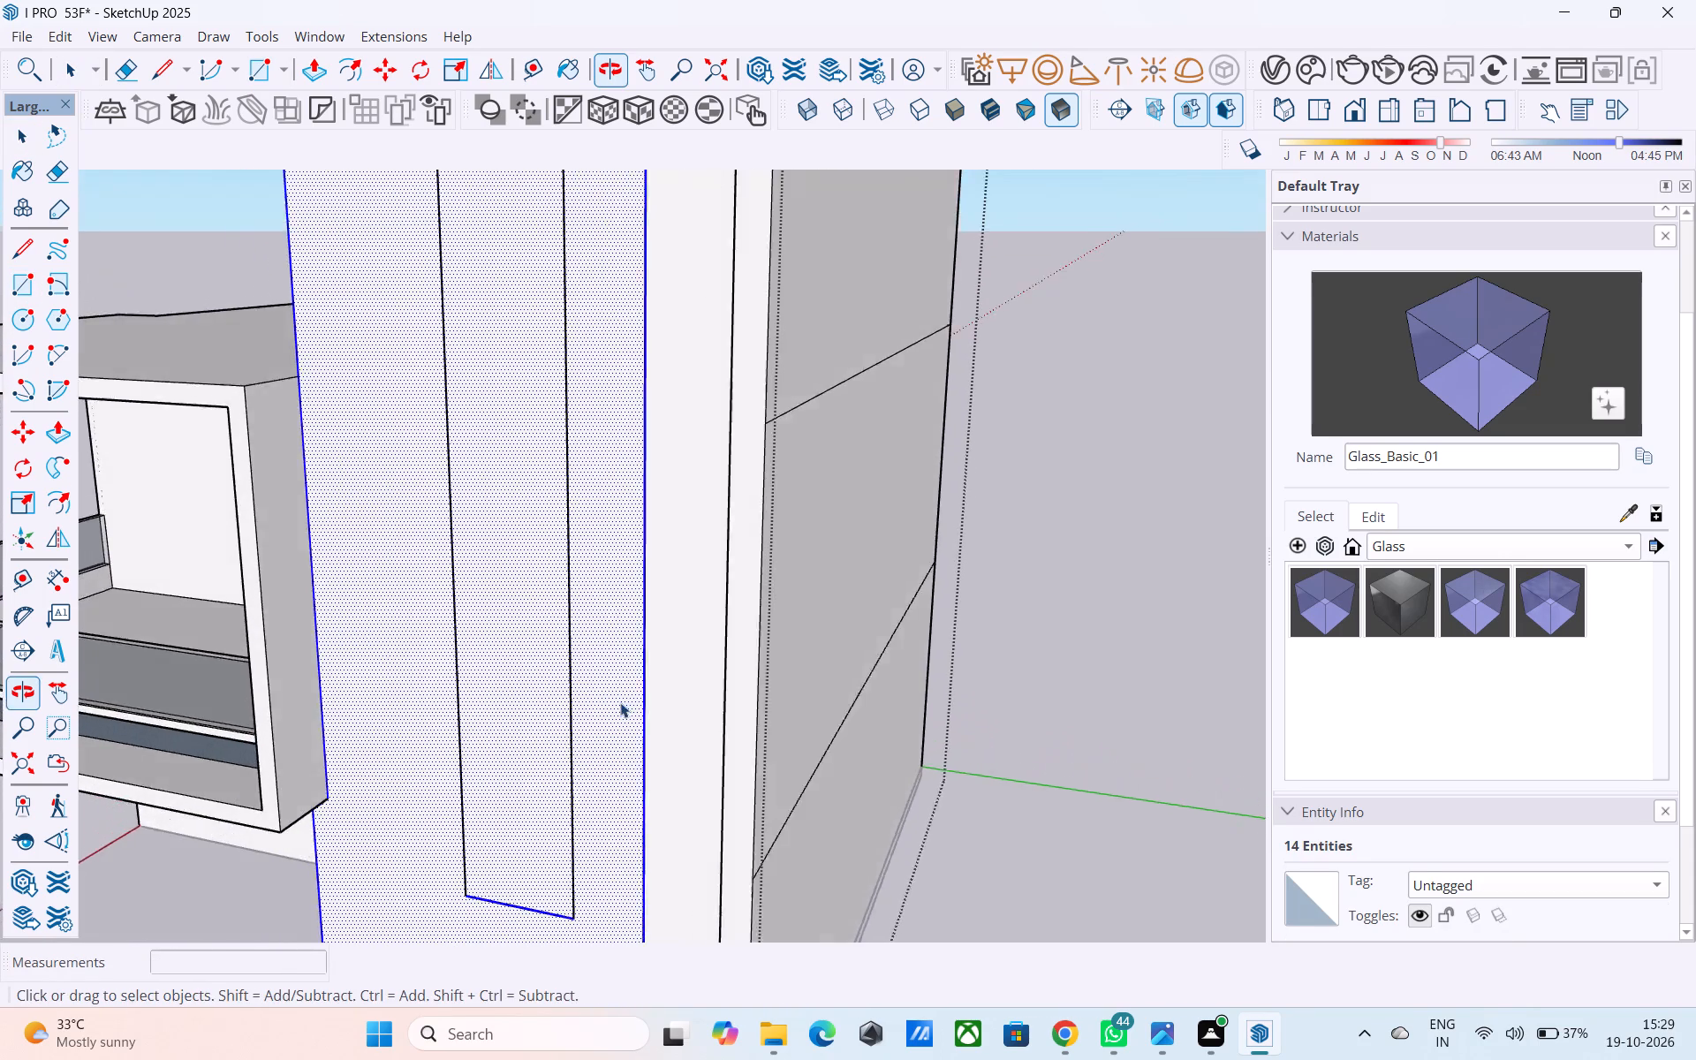
scroll(625, 697, "down", 5)
left_click(633, 701)
left_click(648, 677)
scroll(650, 675, "up", 3)
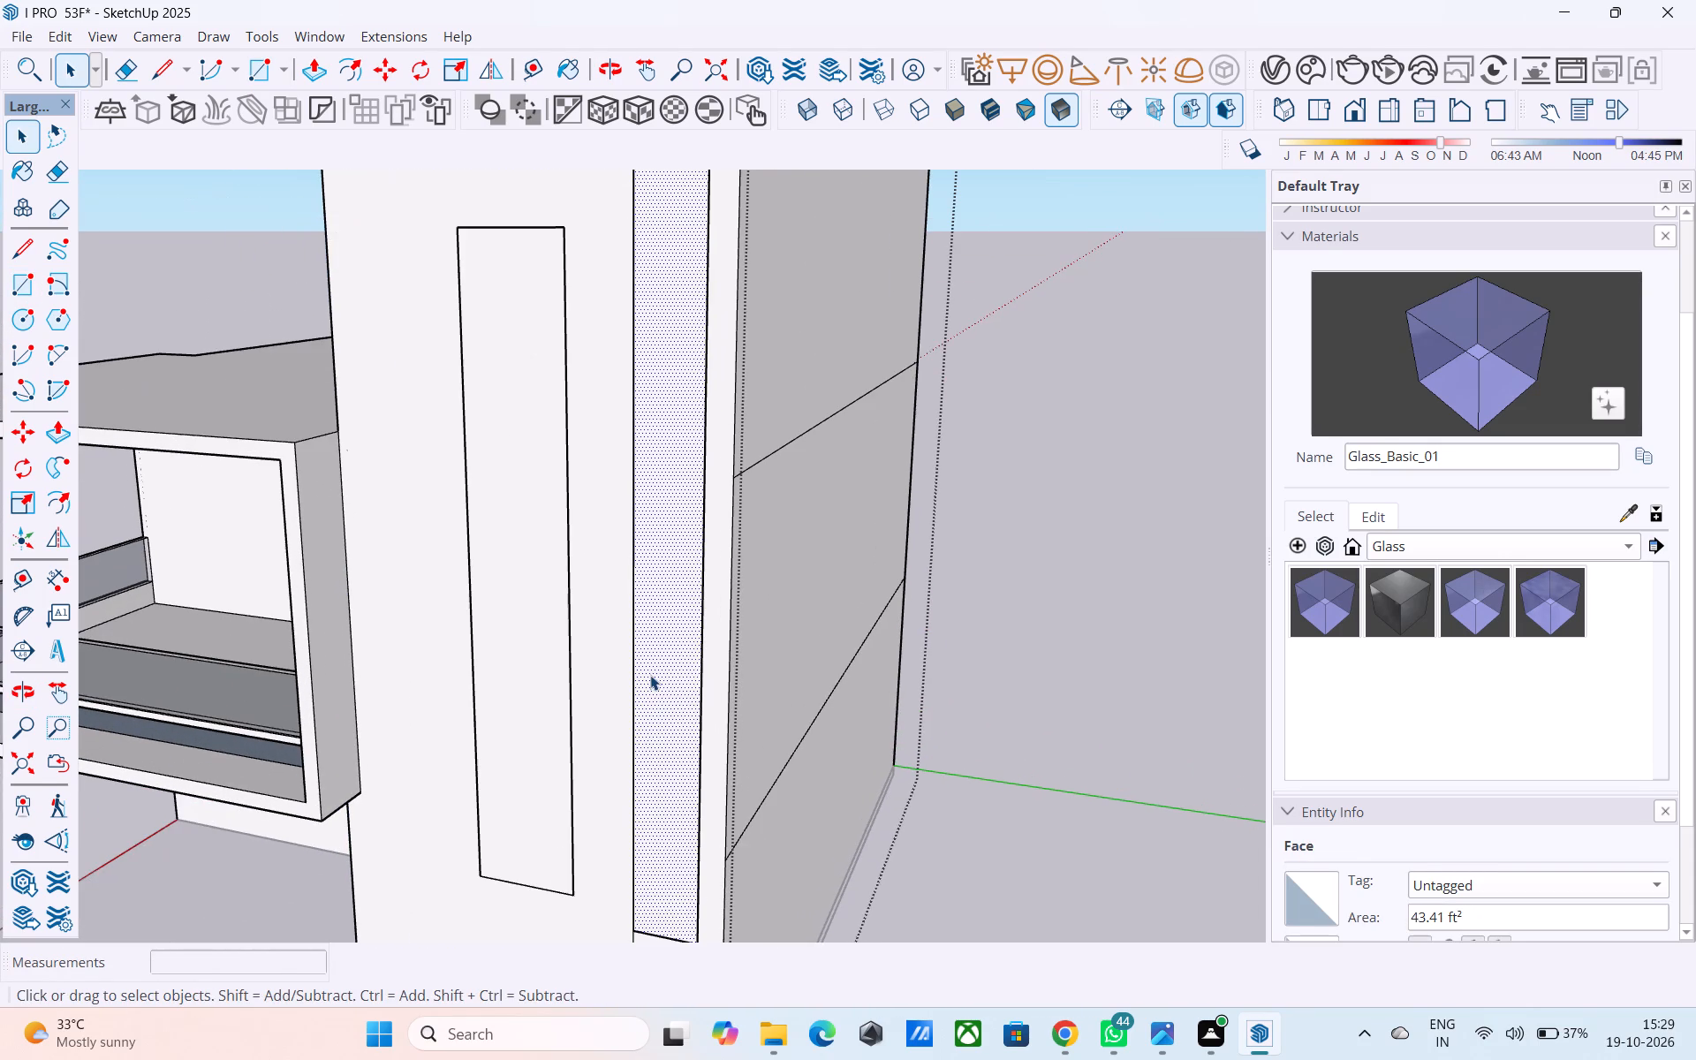
key("p")
left_click(651, 675)
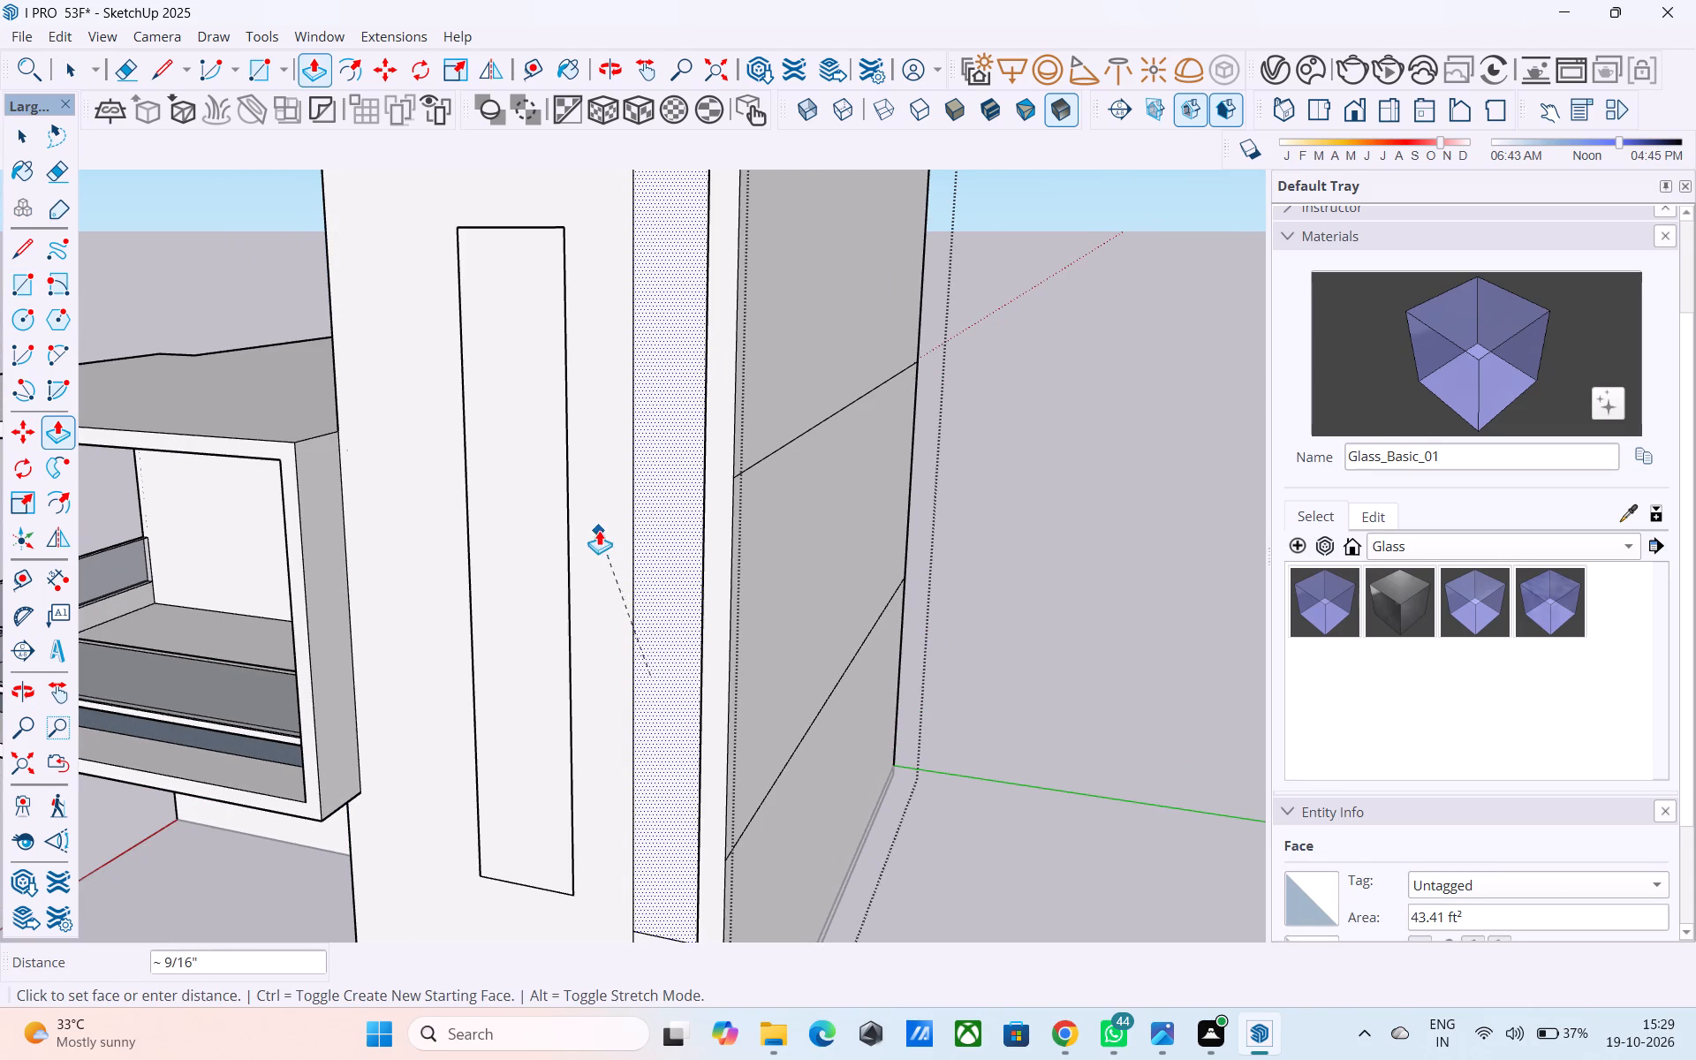
left_click(599, 530)
key("space")
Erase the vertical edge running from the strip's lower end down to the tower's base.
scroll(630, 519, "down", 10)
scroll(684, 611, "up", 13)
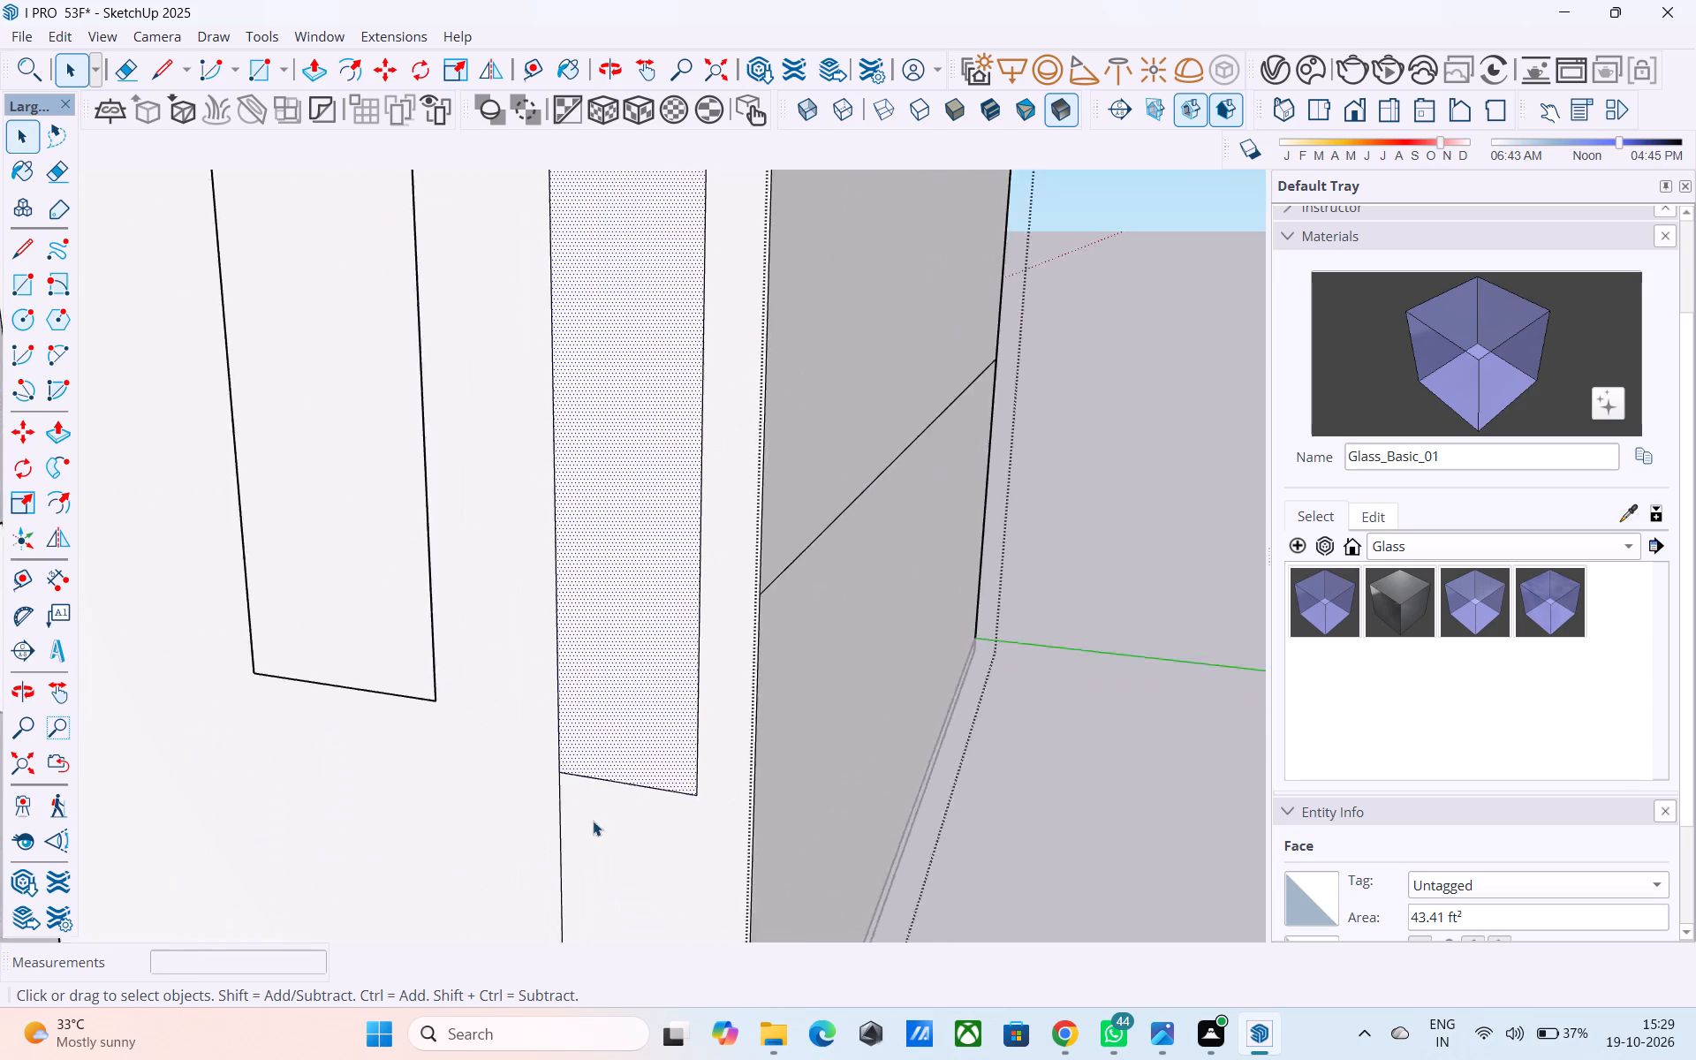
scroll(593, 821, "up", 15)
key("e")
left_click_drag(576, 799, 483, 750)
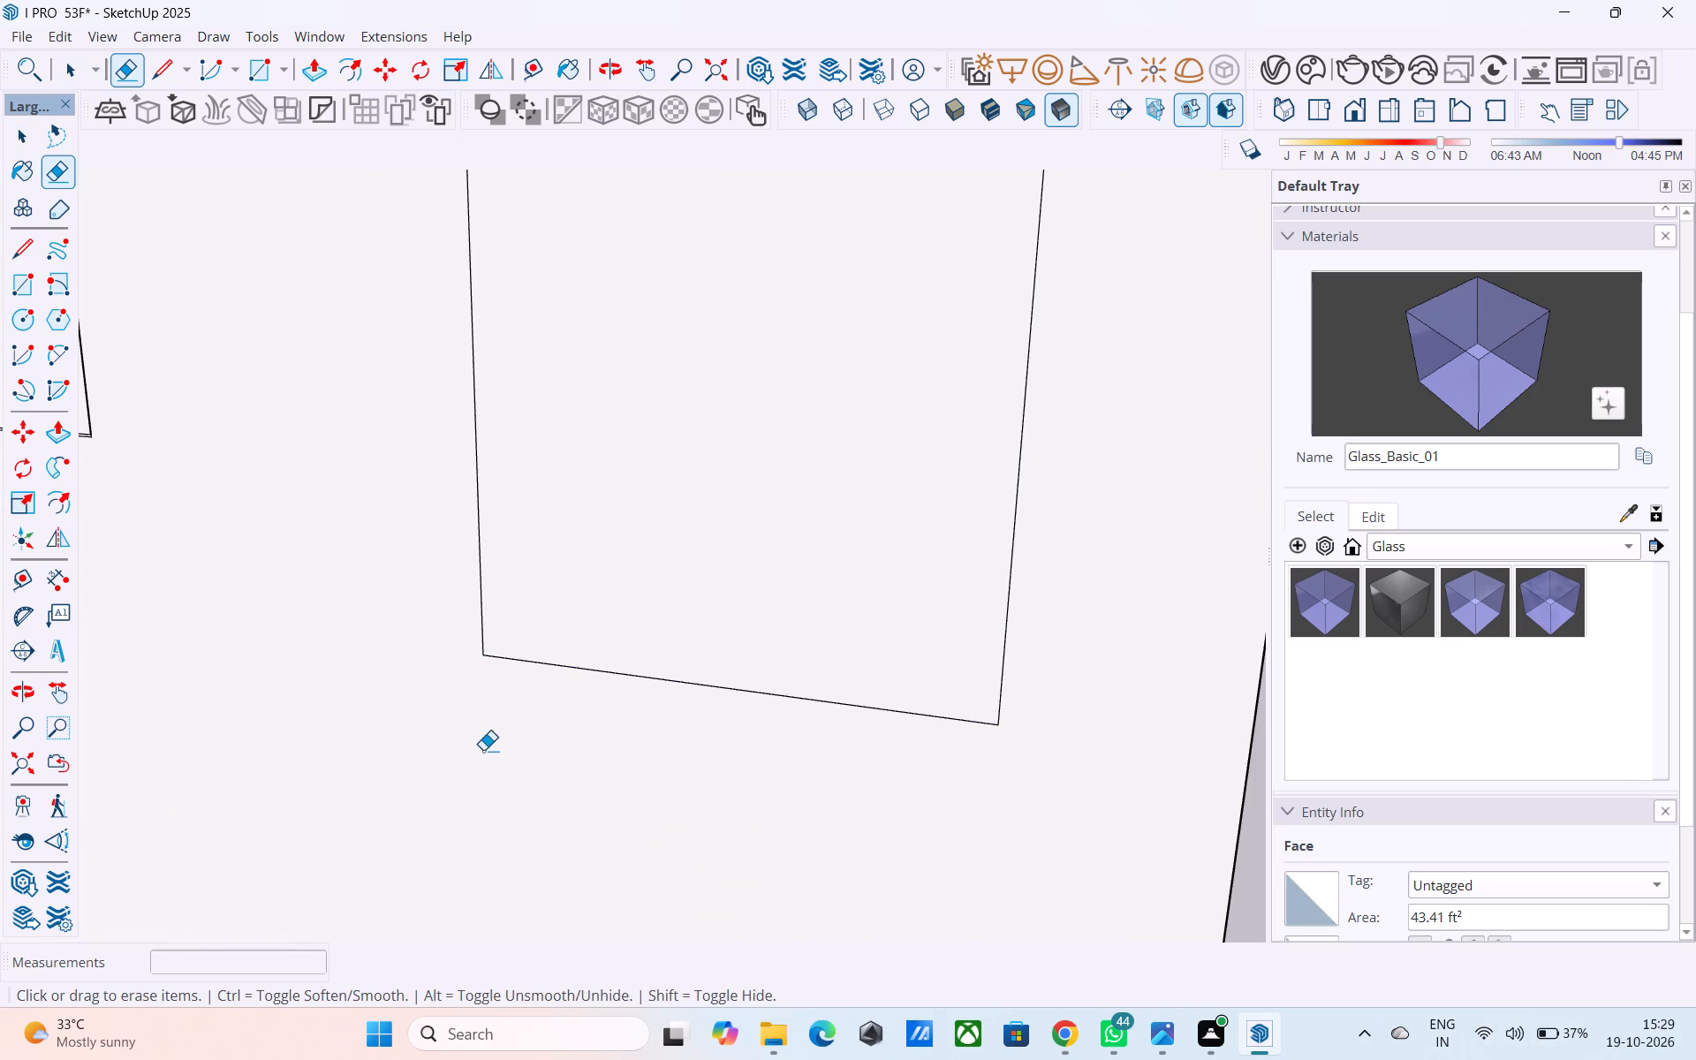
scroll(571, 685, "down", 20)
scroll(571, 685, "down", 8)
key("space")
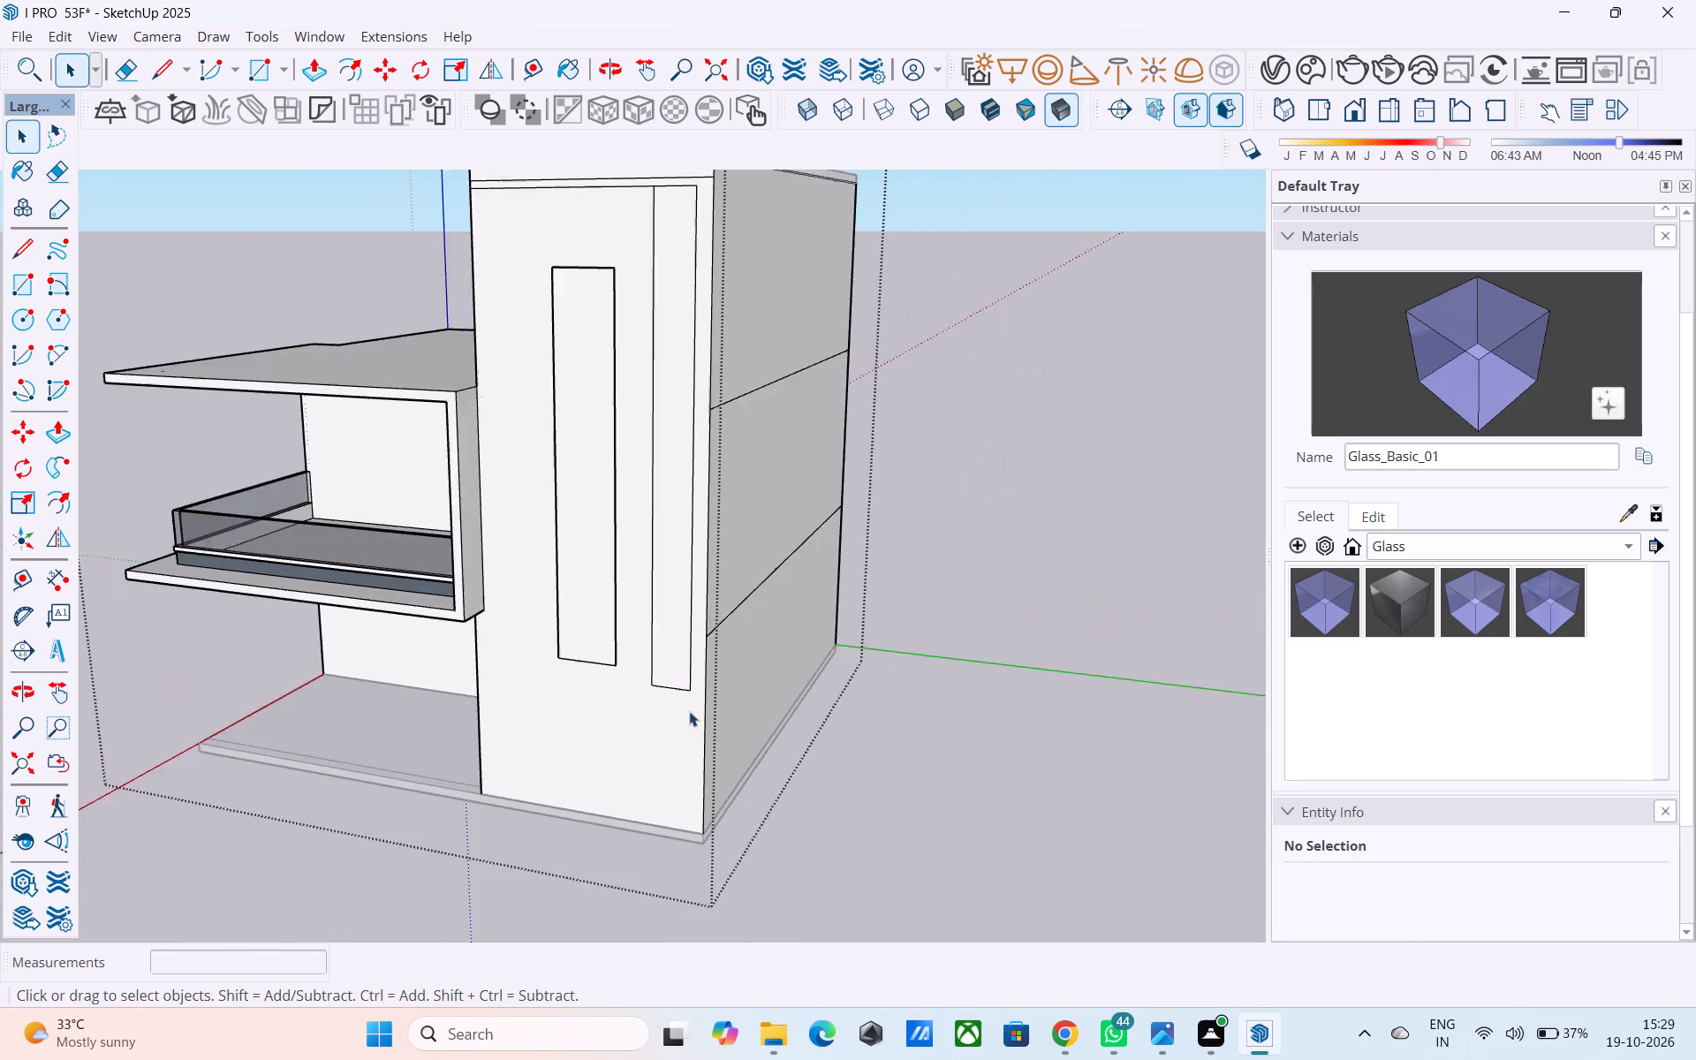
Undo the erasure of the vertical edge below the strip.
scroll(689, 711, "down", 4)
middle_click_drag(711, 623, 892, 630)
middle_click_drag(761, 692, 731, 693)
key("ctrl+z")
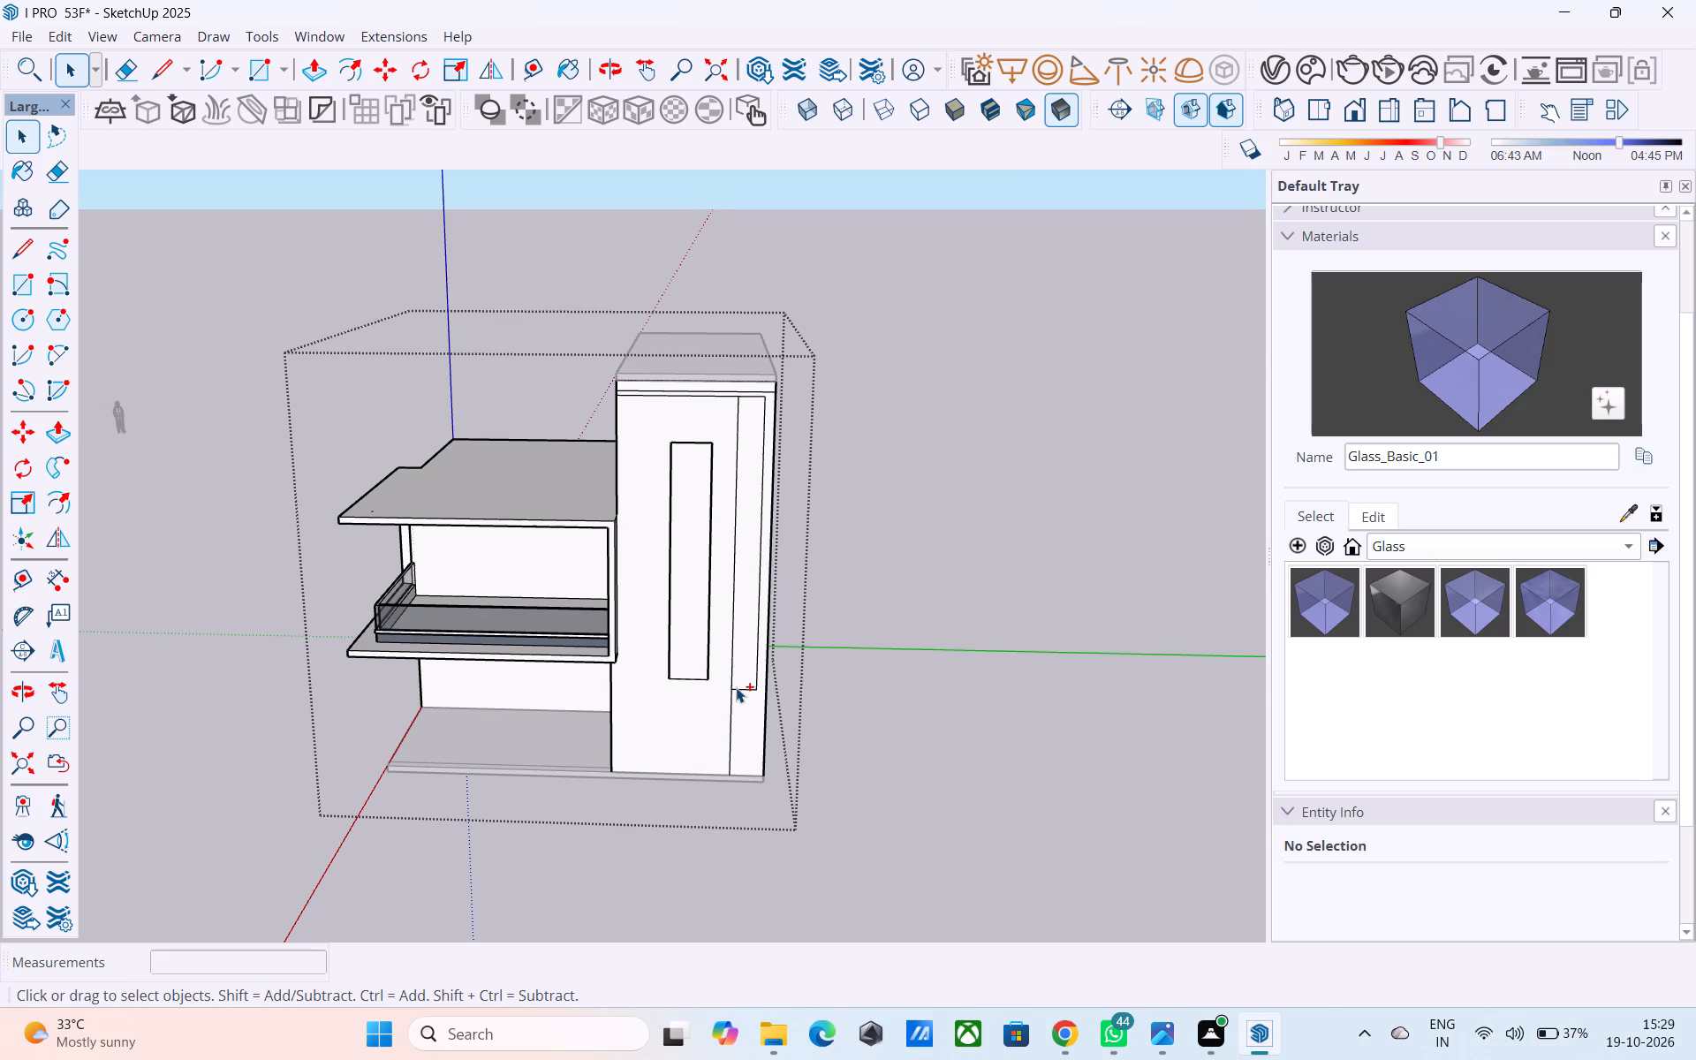
Draw a horizontal line about 4' 9 1/4" long from the strip's lower inner corner, running just below the tall narrow panel.
scroll(749, 690, "up", 5)
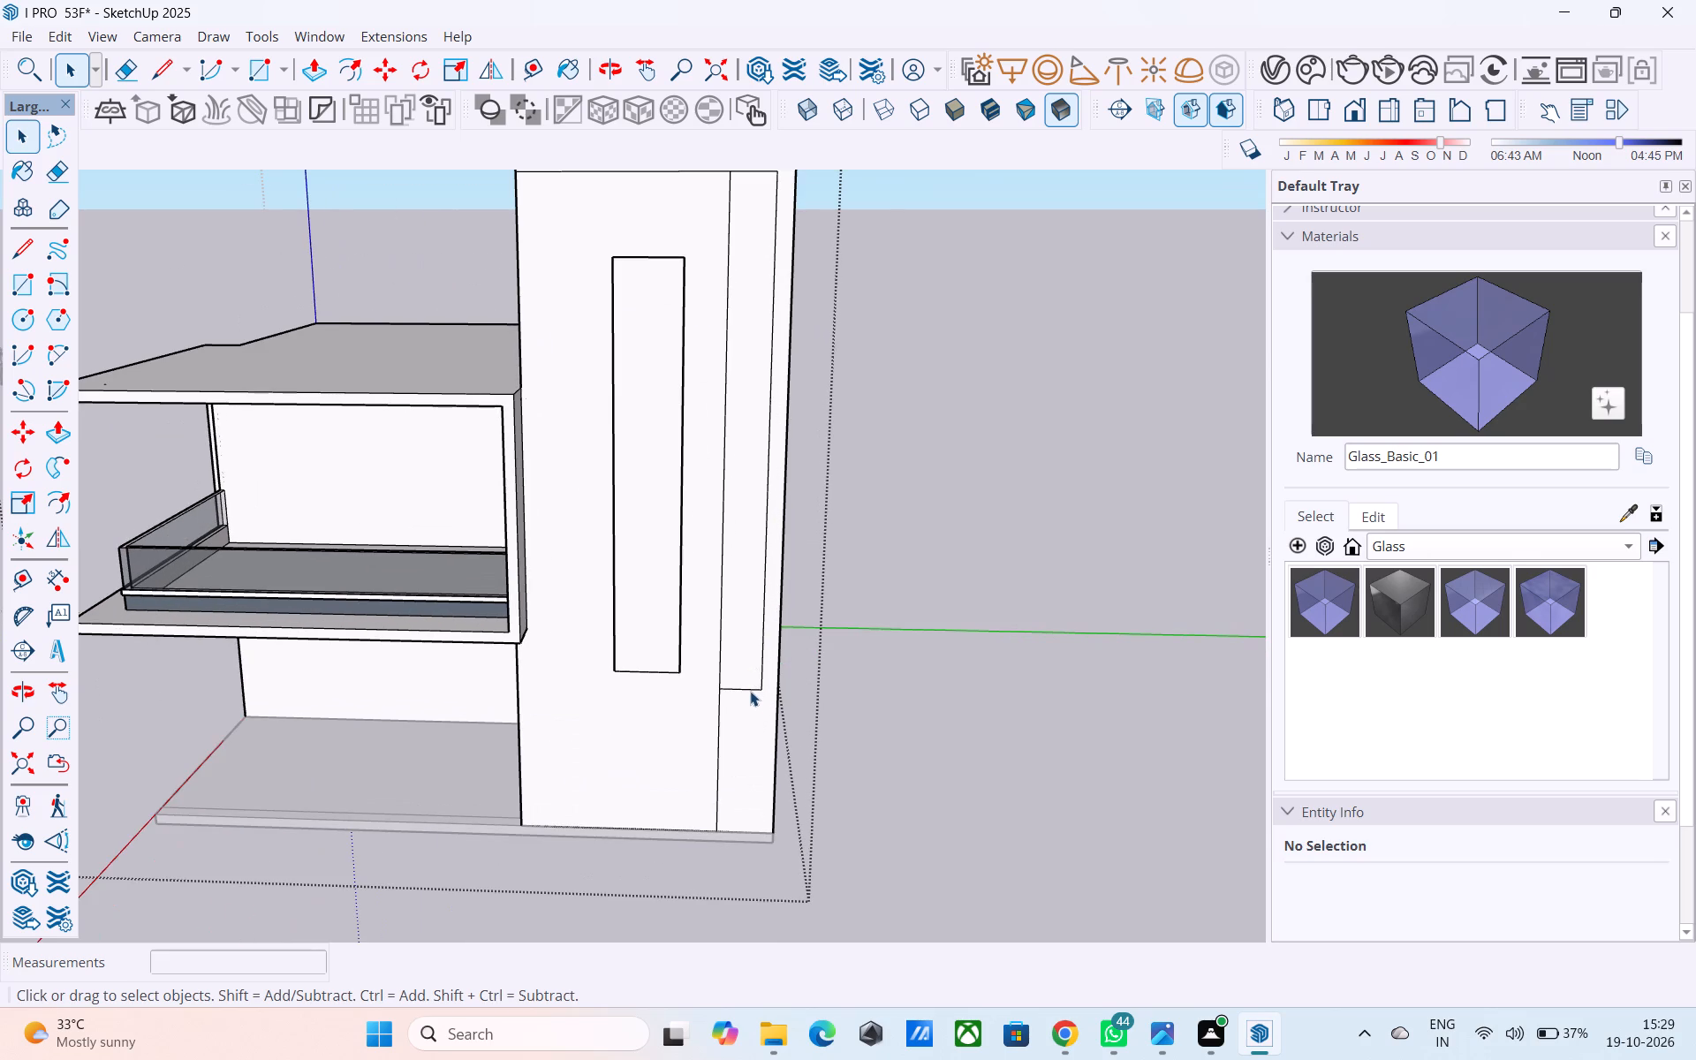
scroll(752, 692, "up", 7)
middle_click_drag(721, 689, 740, 684)
middle_click_drag(737, 676, 729, 662)
key("l")
scroll(712, 671, "up", 5)
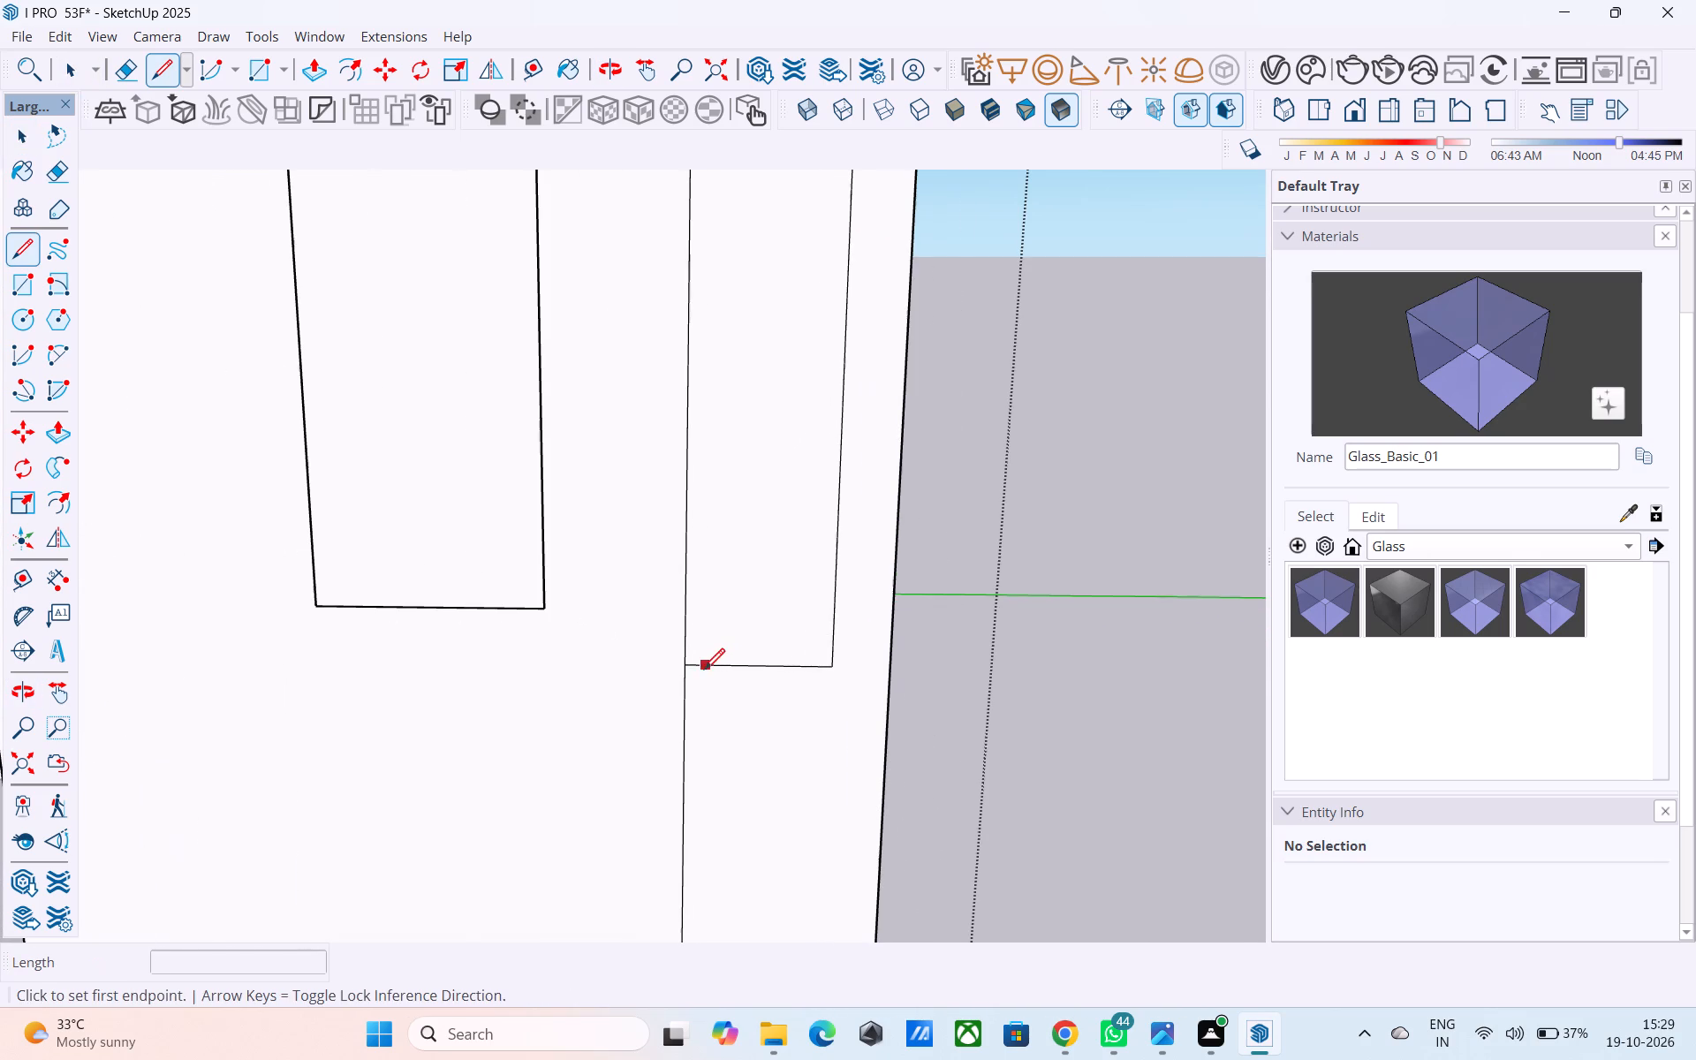
left_click(688, 666)
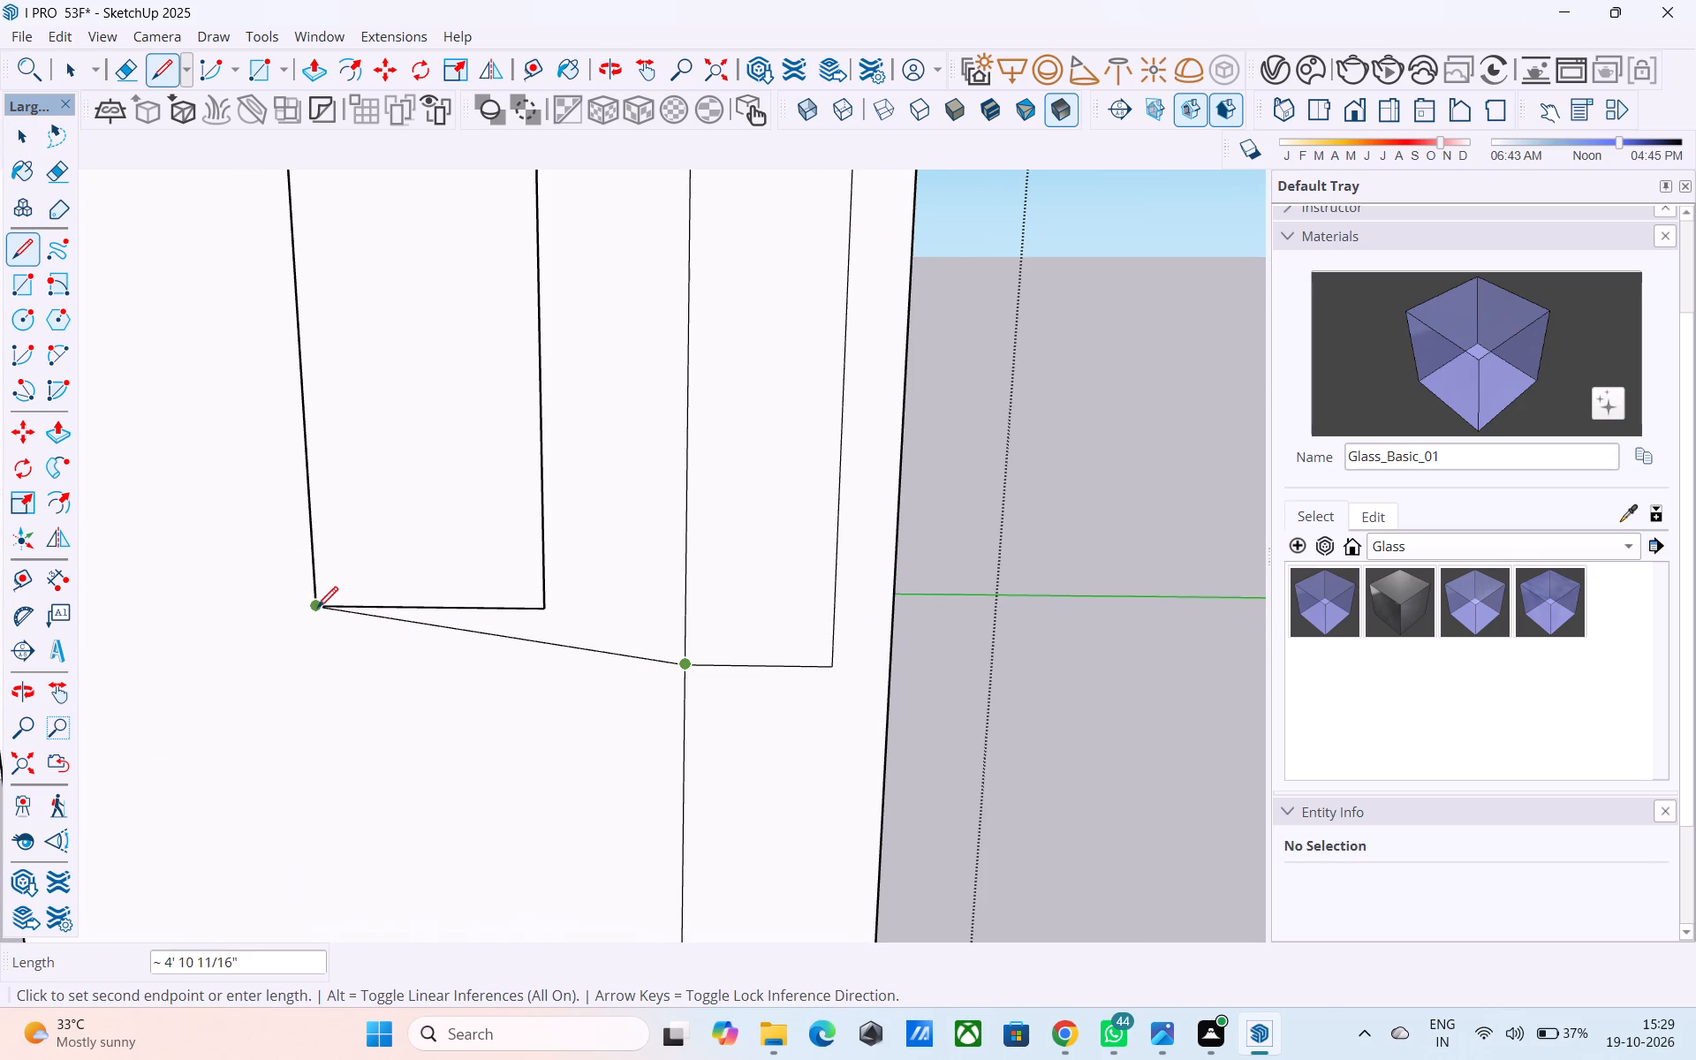
left_click(324, 659)
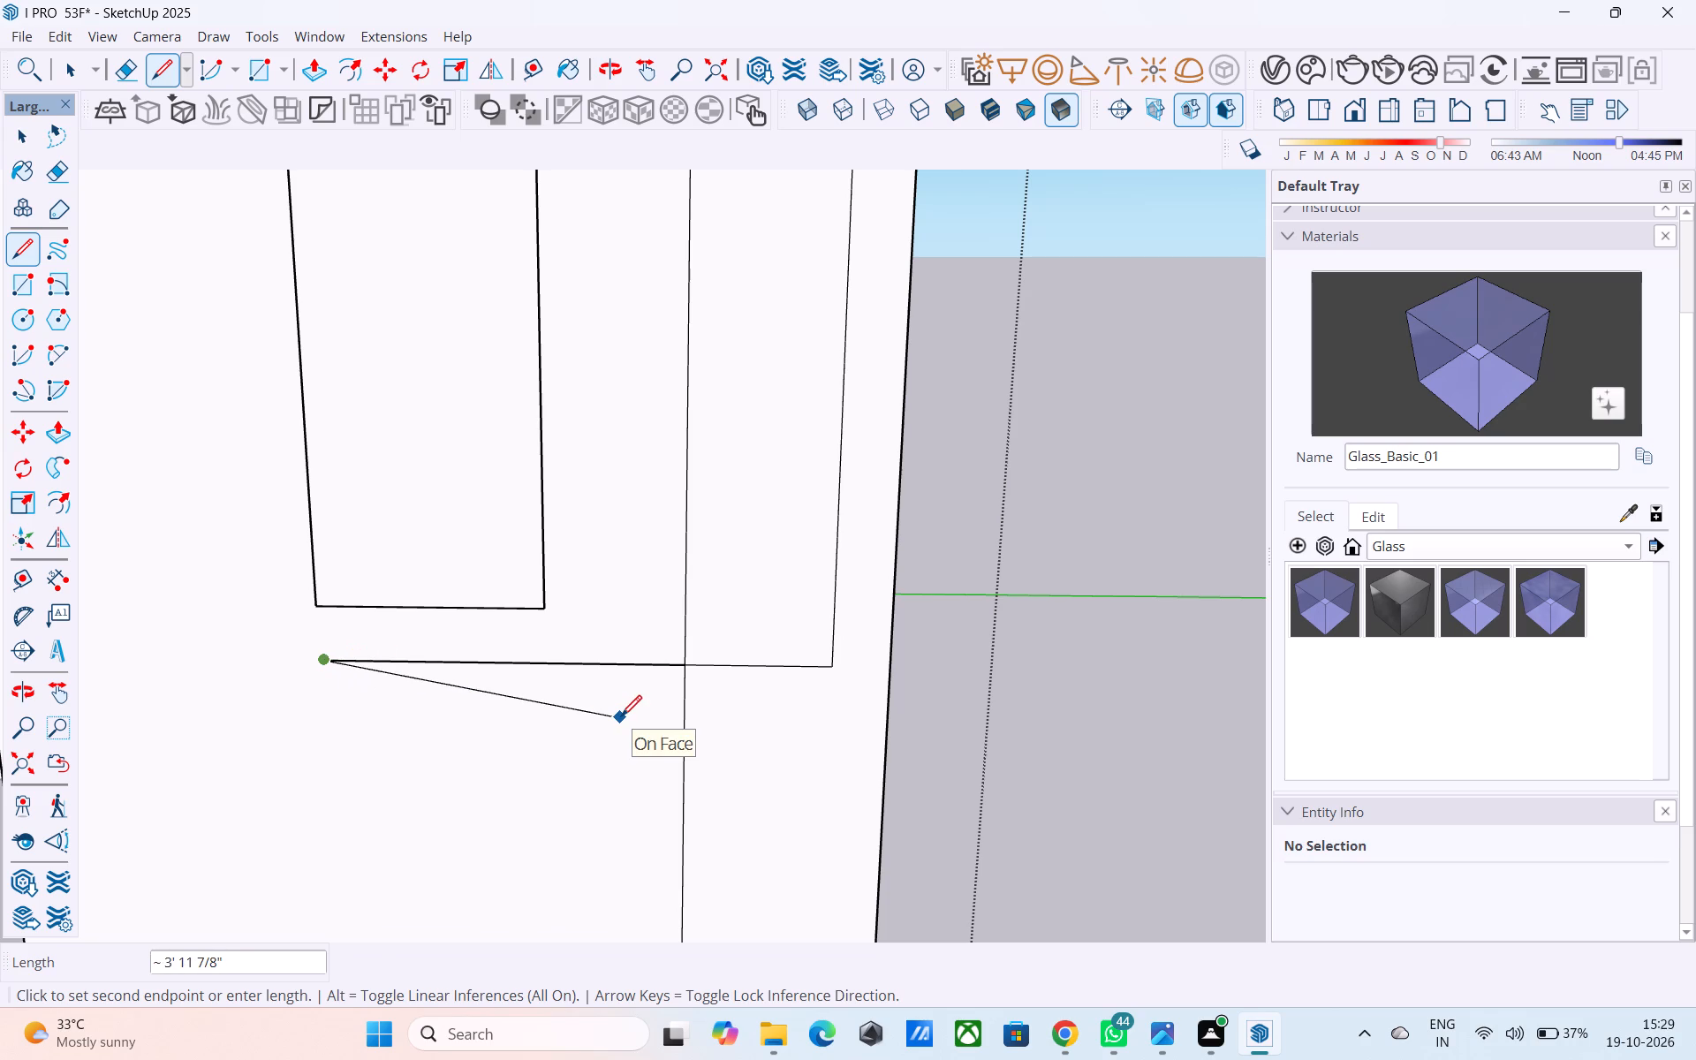
key("space")
Copy the new horizontal line 9" straight down the tower front.
left_click(580, 658)
left_click(584, 663)
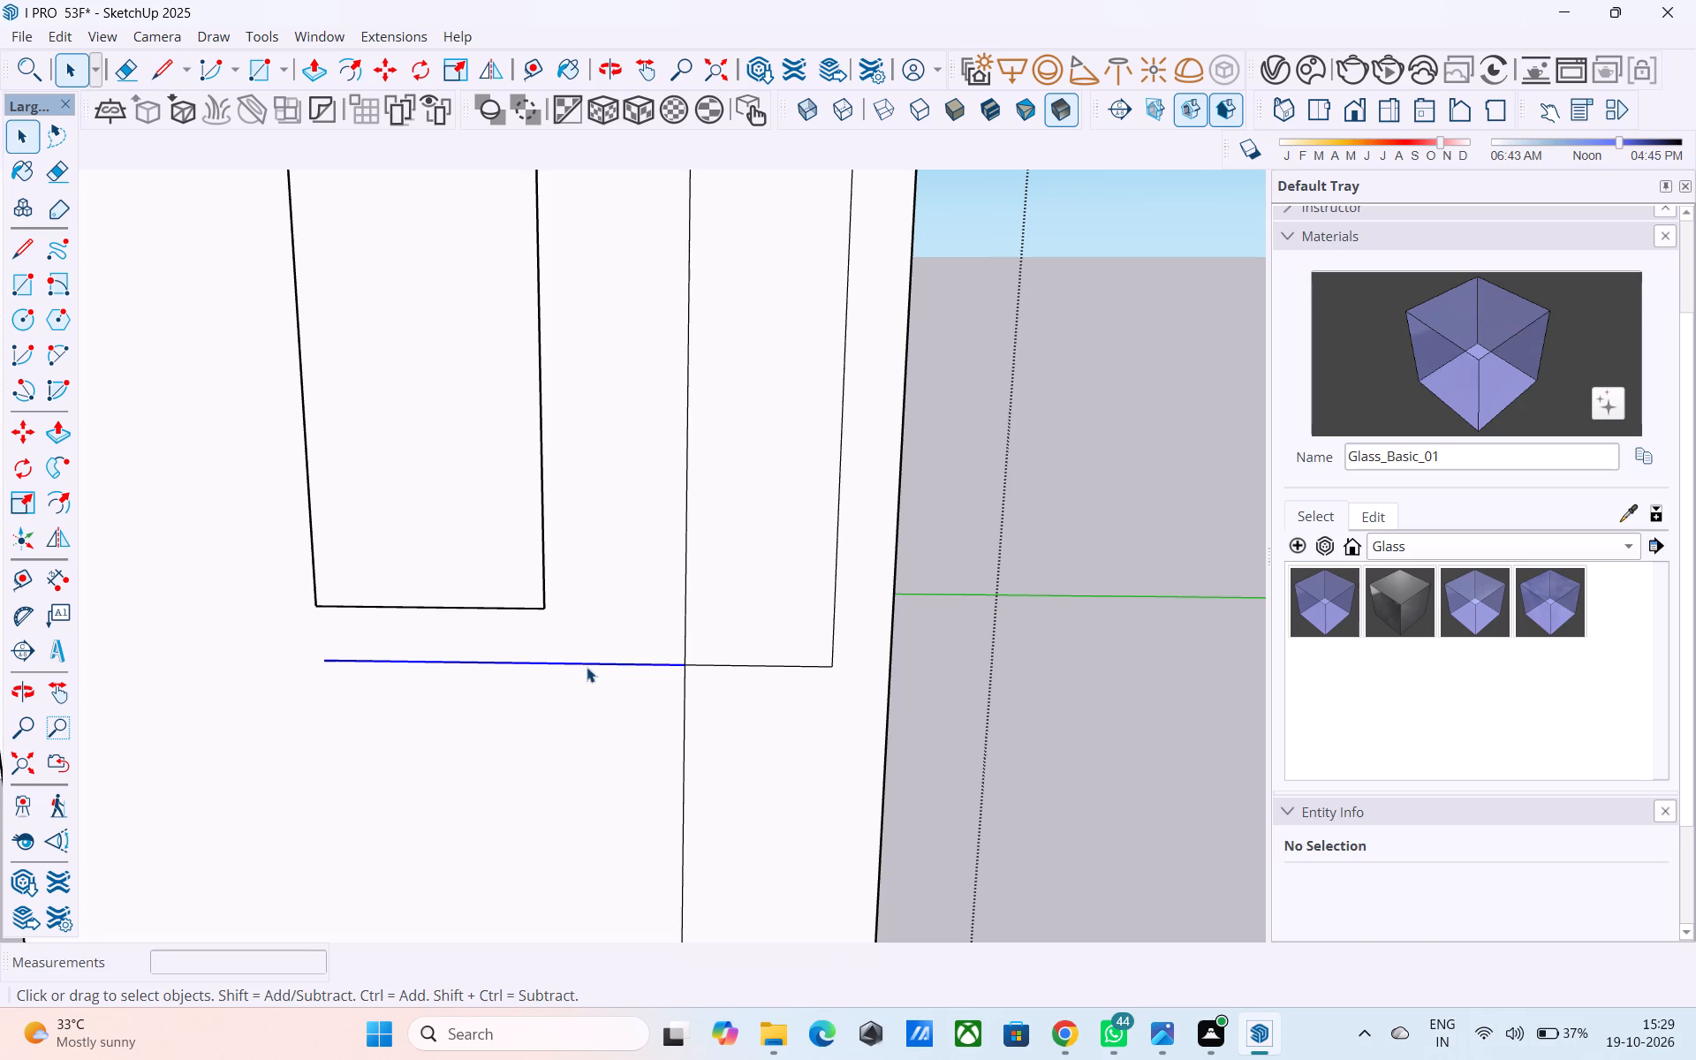
key("m")
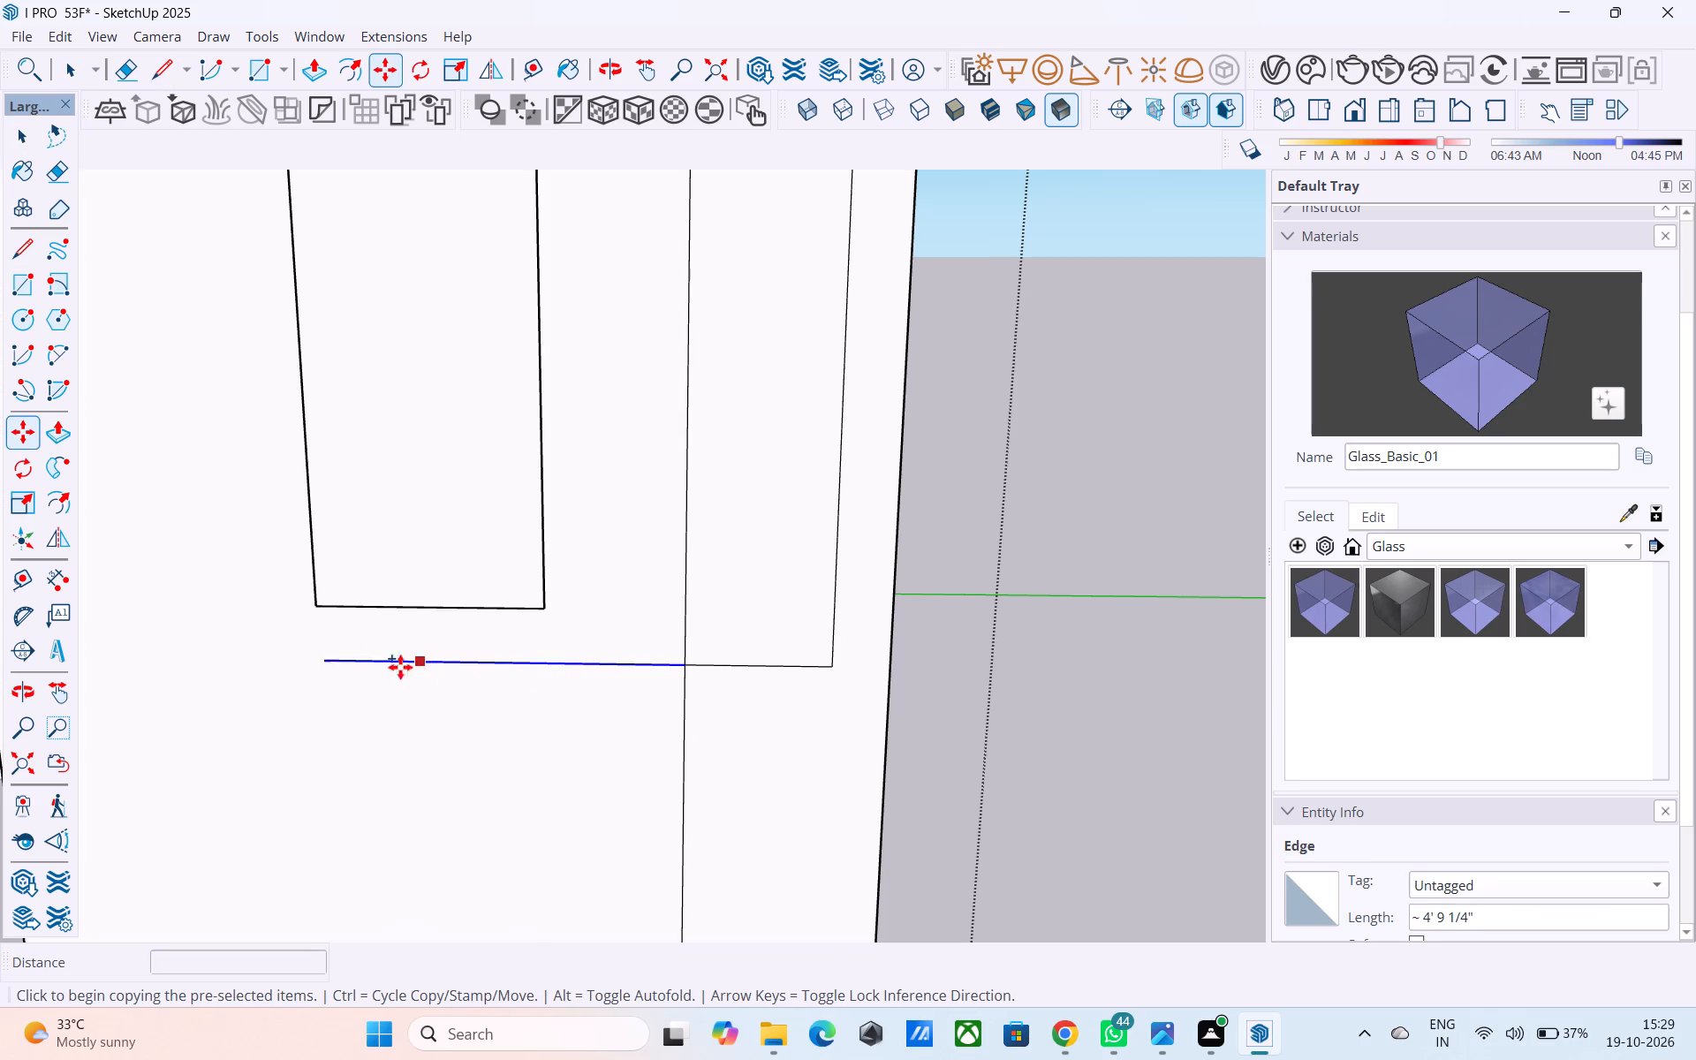
left_click(320, 655)
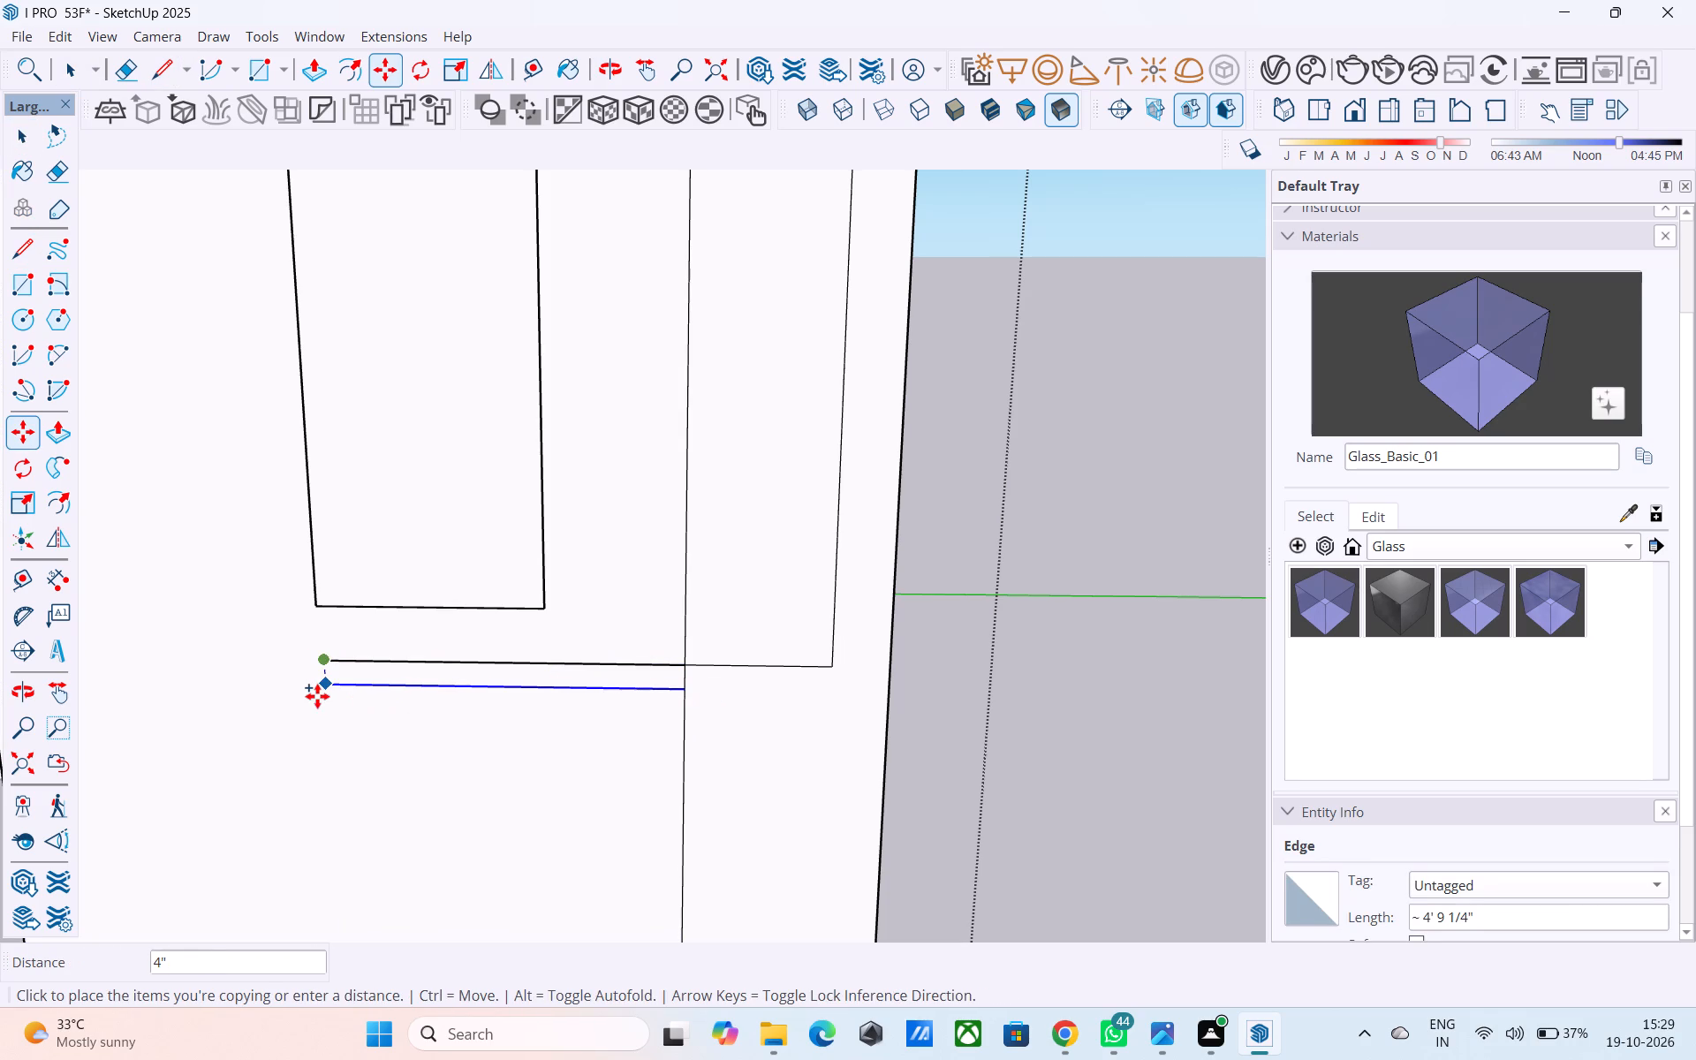
type("9\"")
key("Return")
Extend the copied line to the tower's outer edge and close the band's free end with a short vertical line.
key("l")
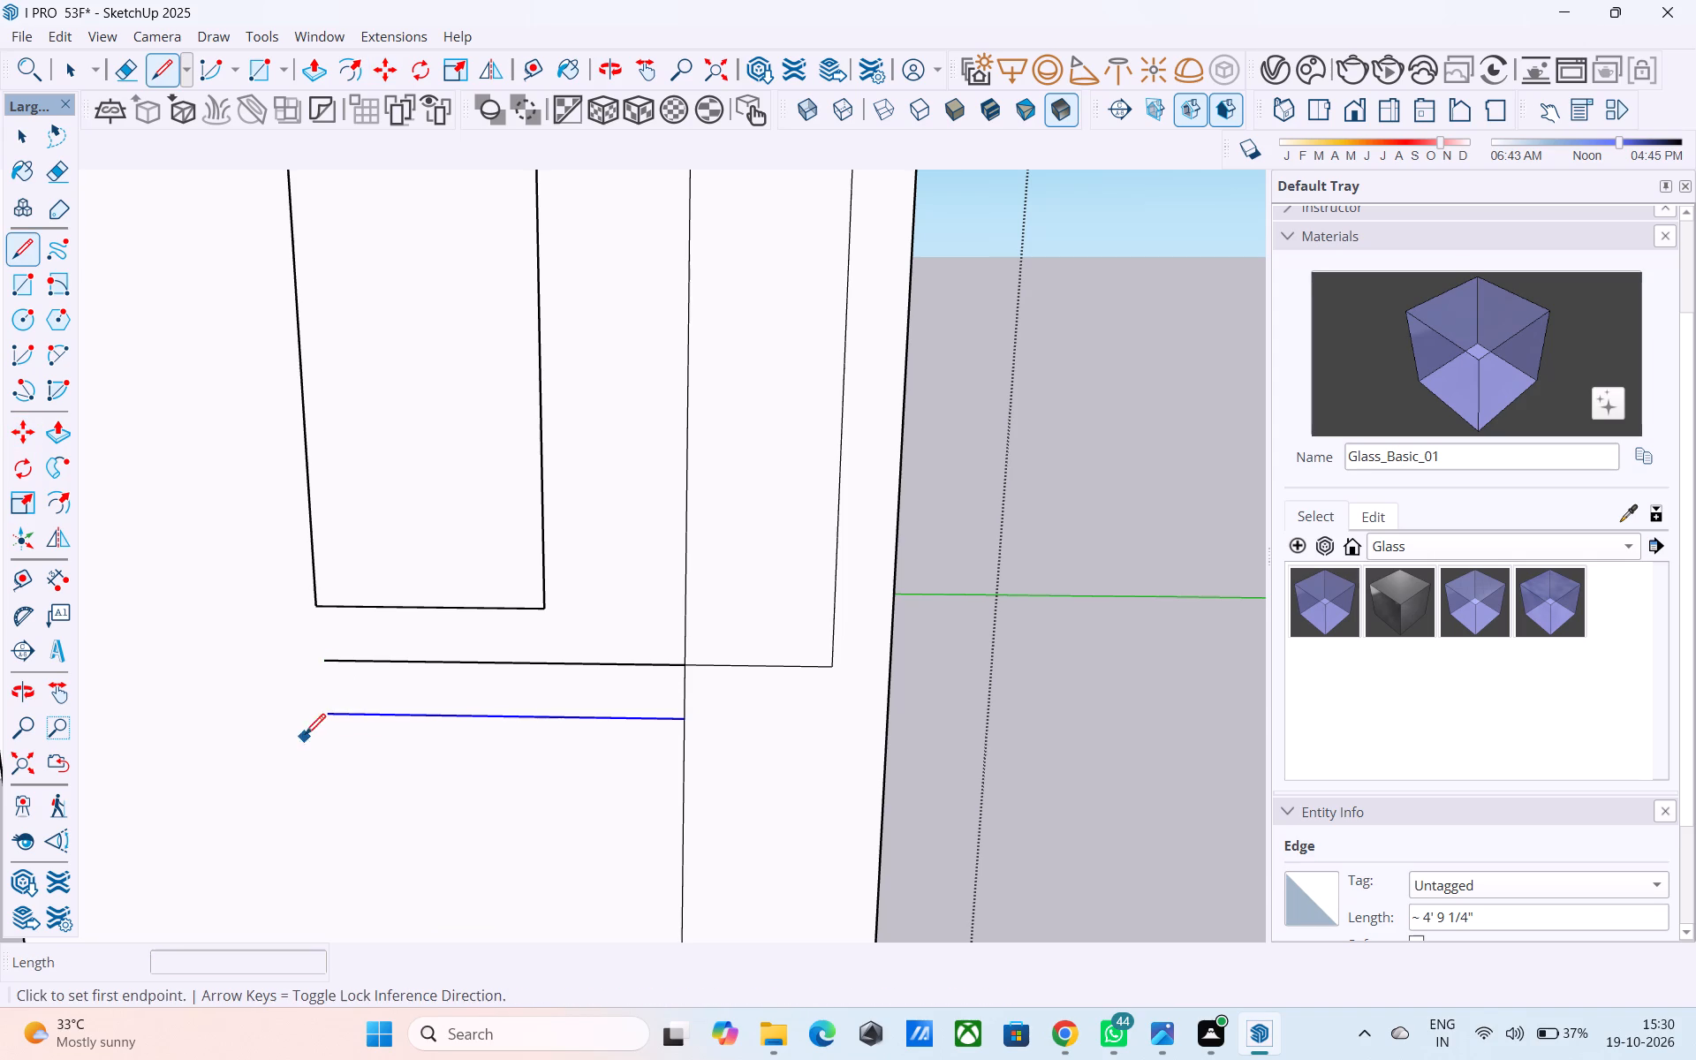
left_click(679, 717)
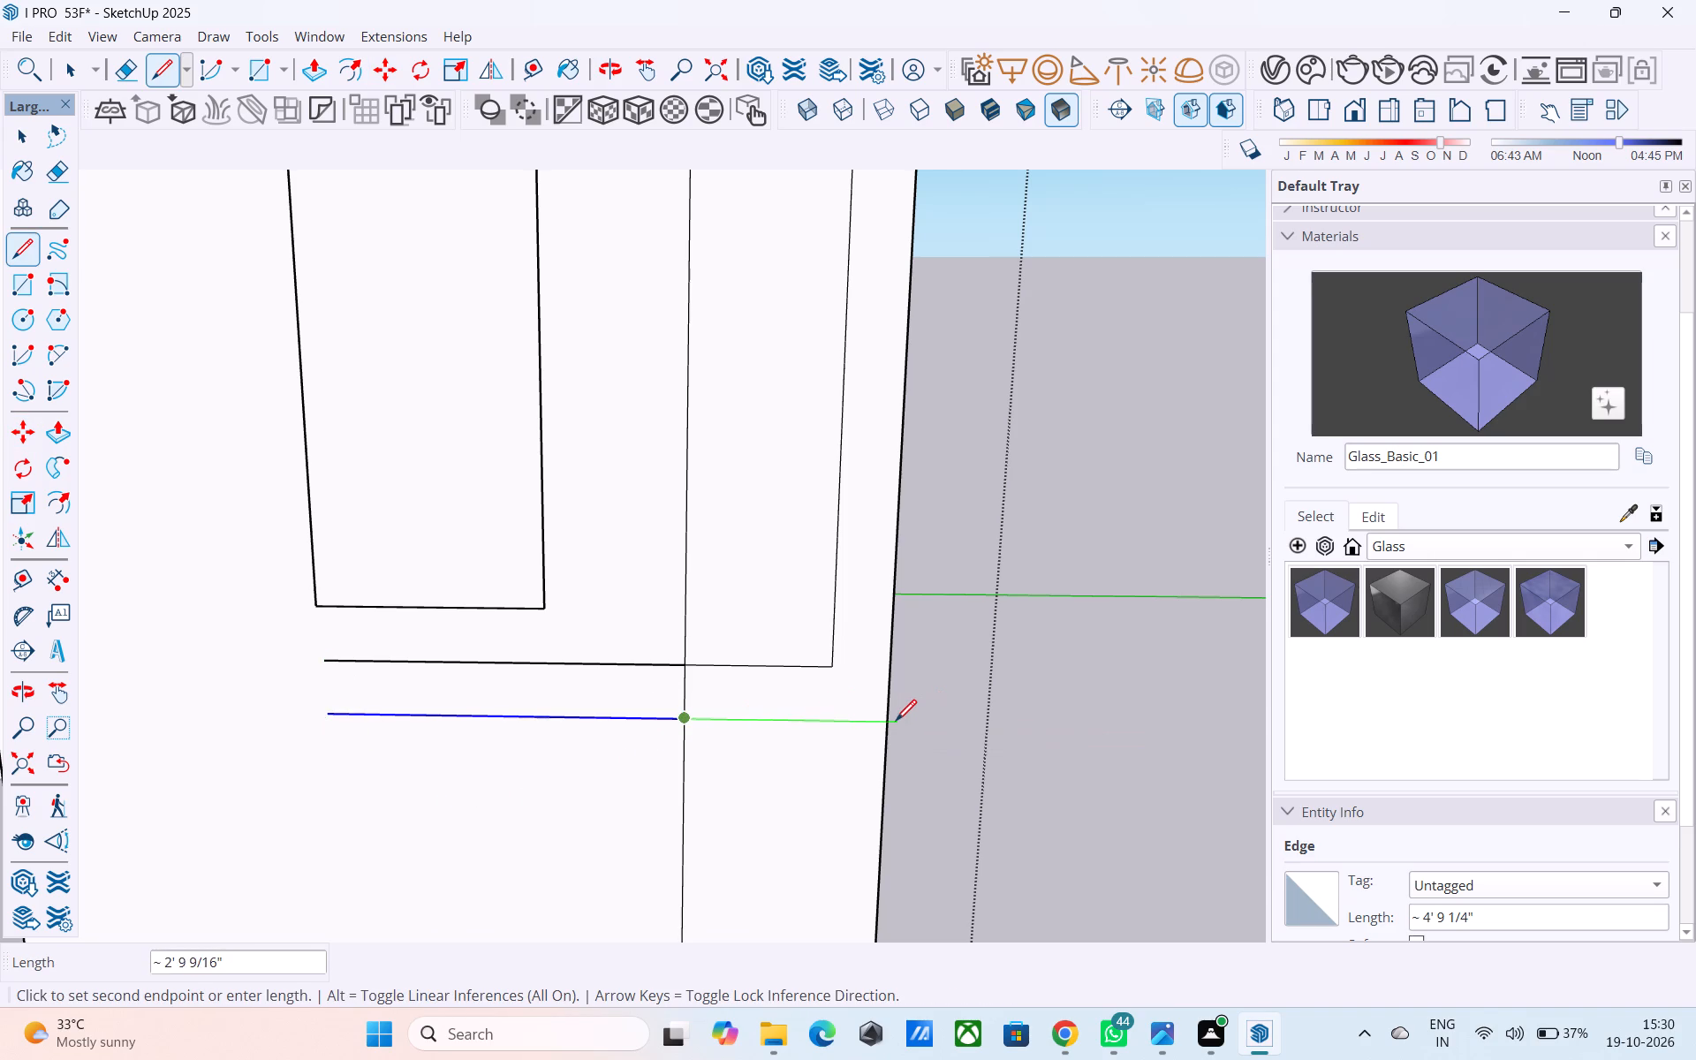
left_click(891, 722)
key("space")
key("l")
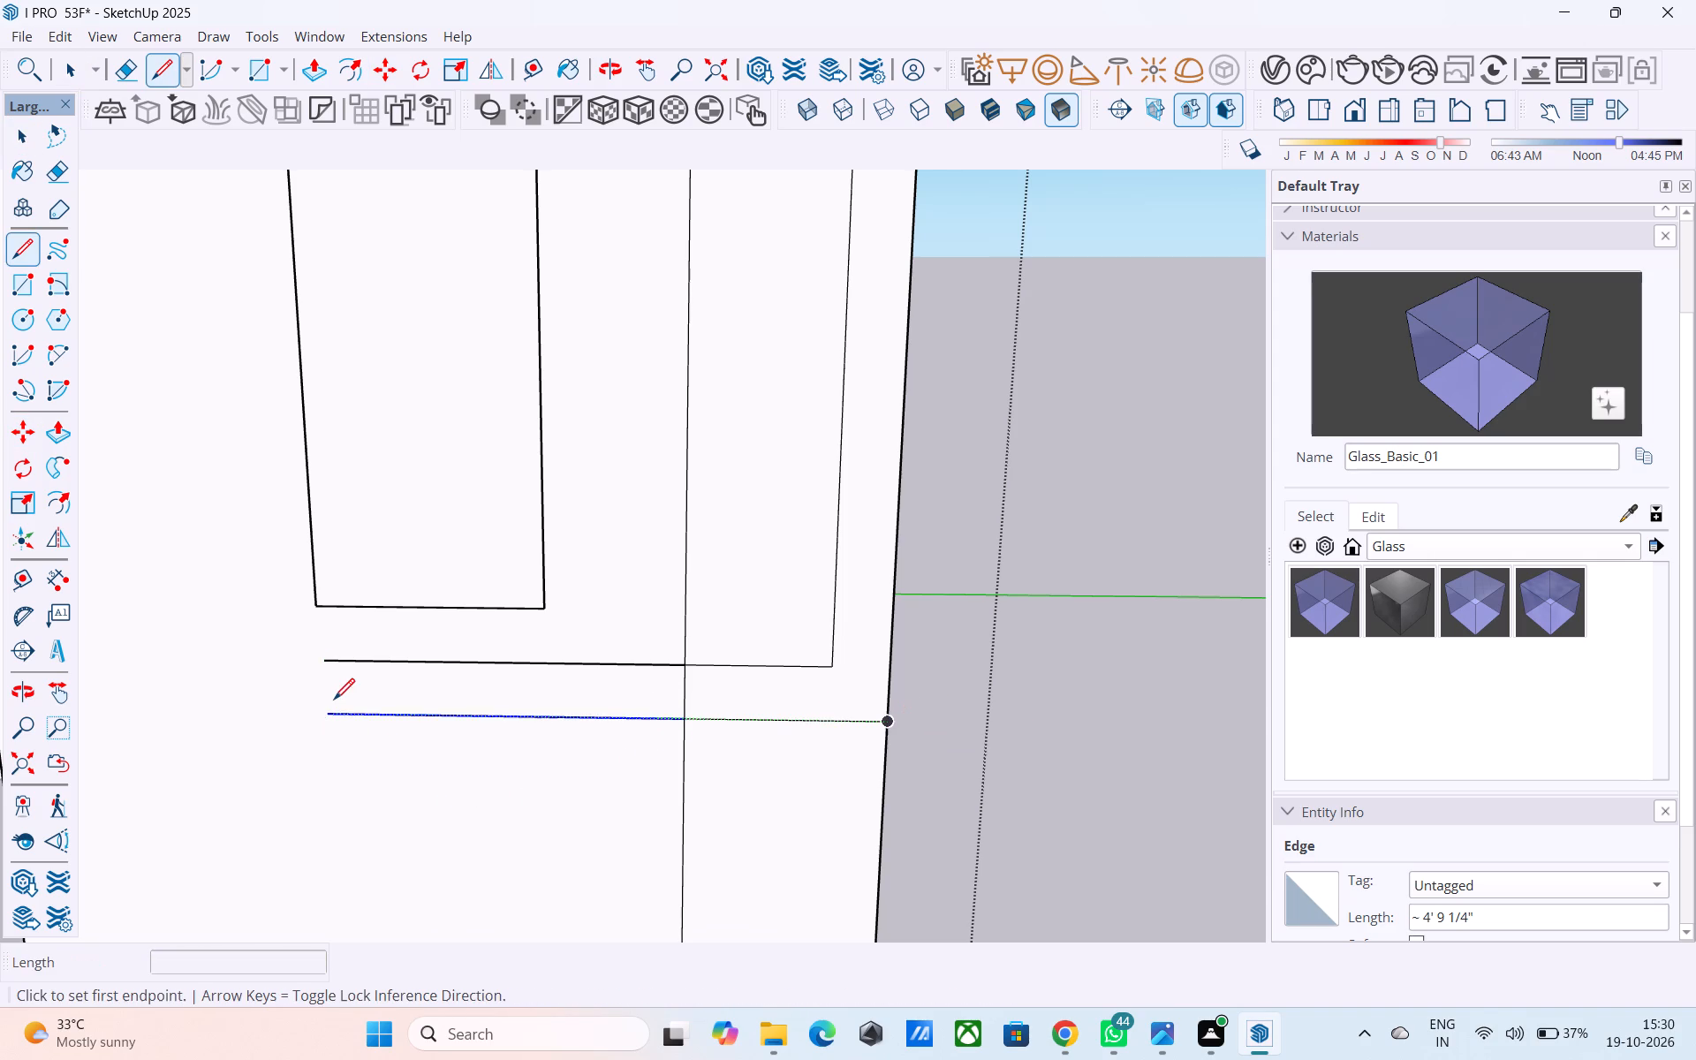
left_click(328, 717)
left_click(326, 660)
key("space")
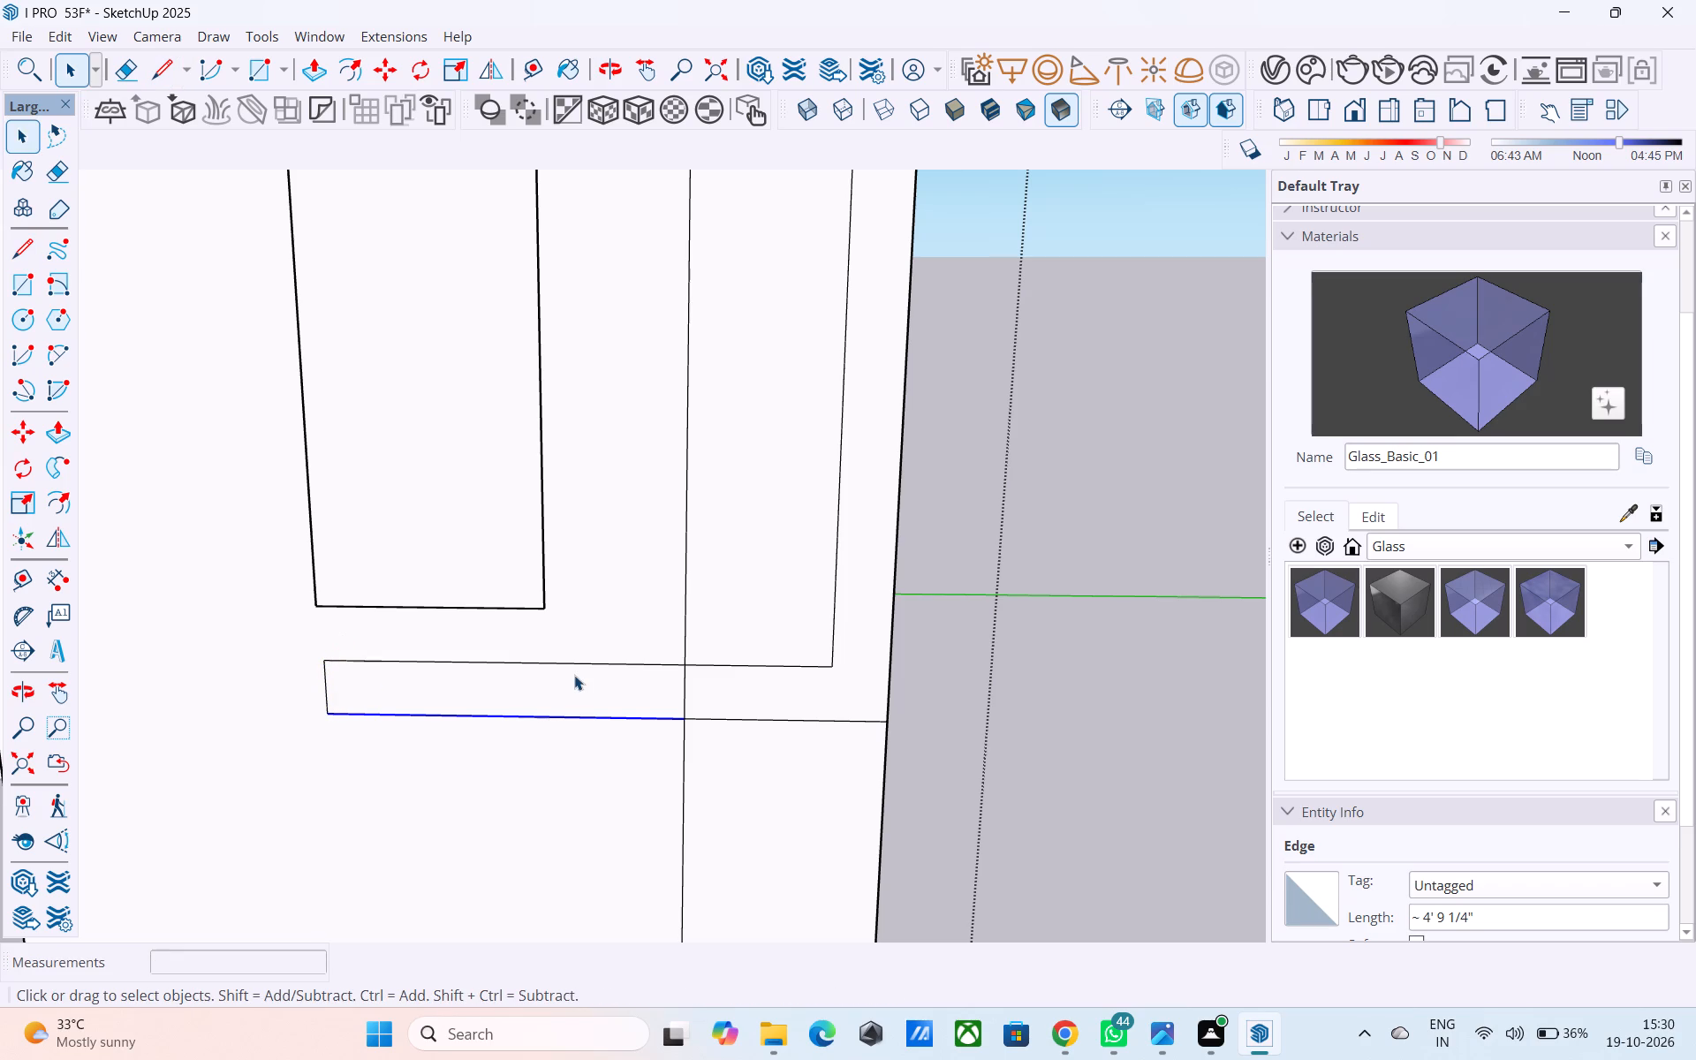
Erase the piece of the strip's vertical edge that crosses the new horizontal band.
key("e")
left_click_drag(663, 692, 694, 692)
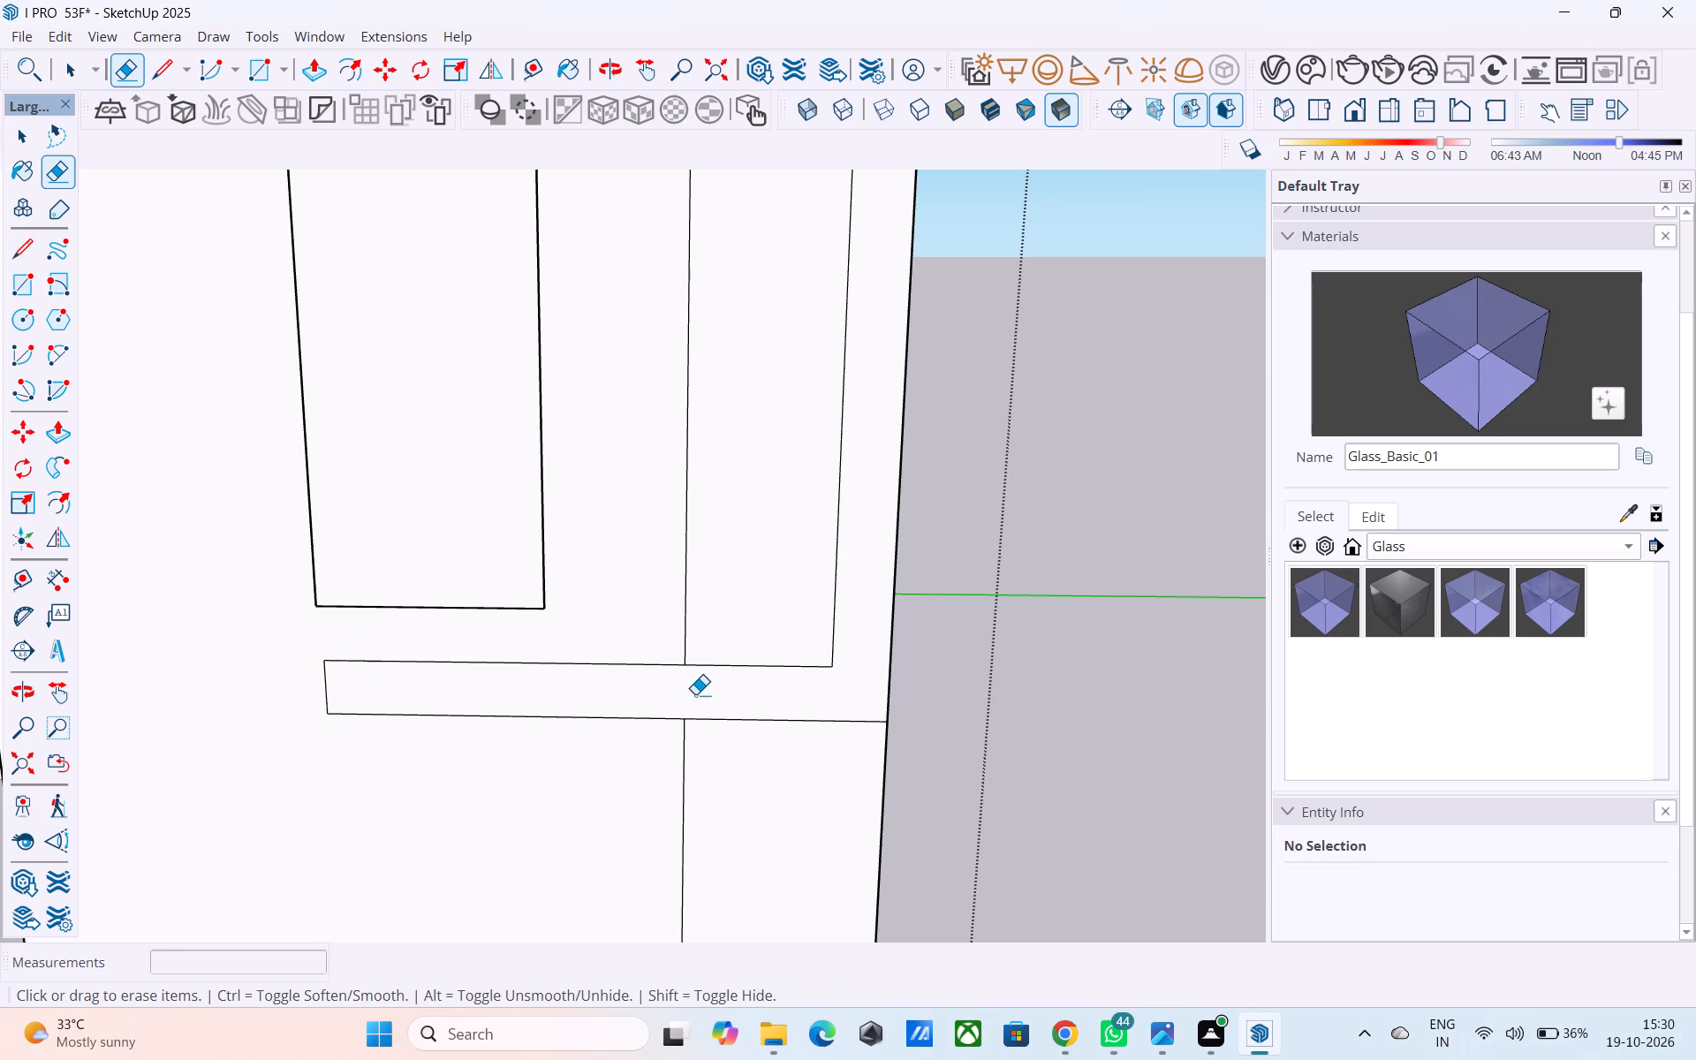
key("space")
Draw a 4" line up from the strip's top outer corner and erase the edge beyond it, merging the side border with the top band.
scroll(695, 694, "down", 13)
scroll(661, 771, "down", 4)
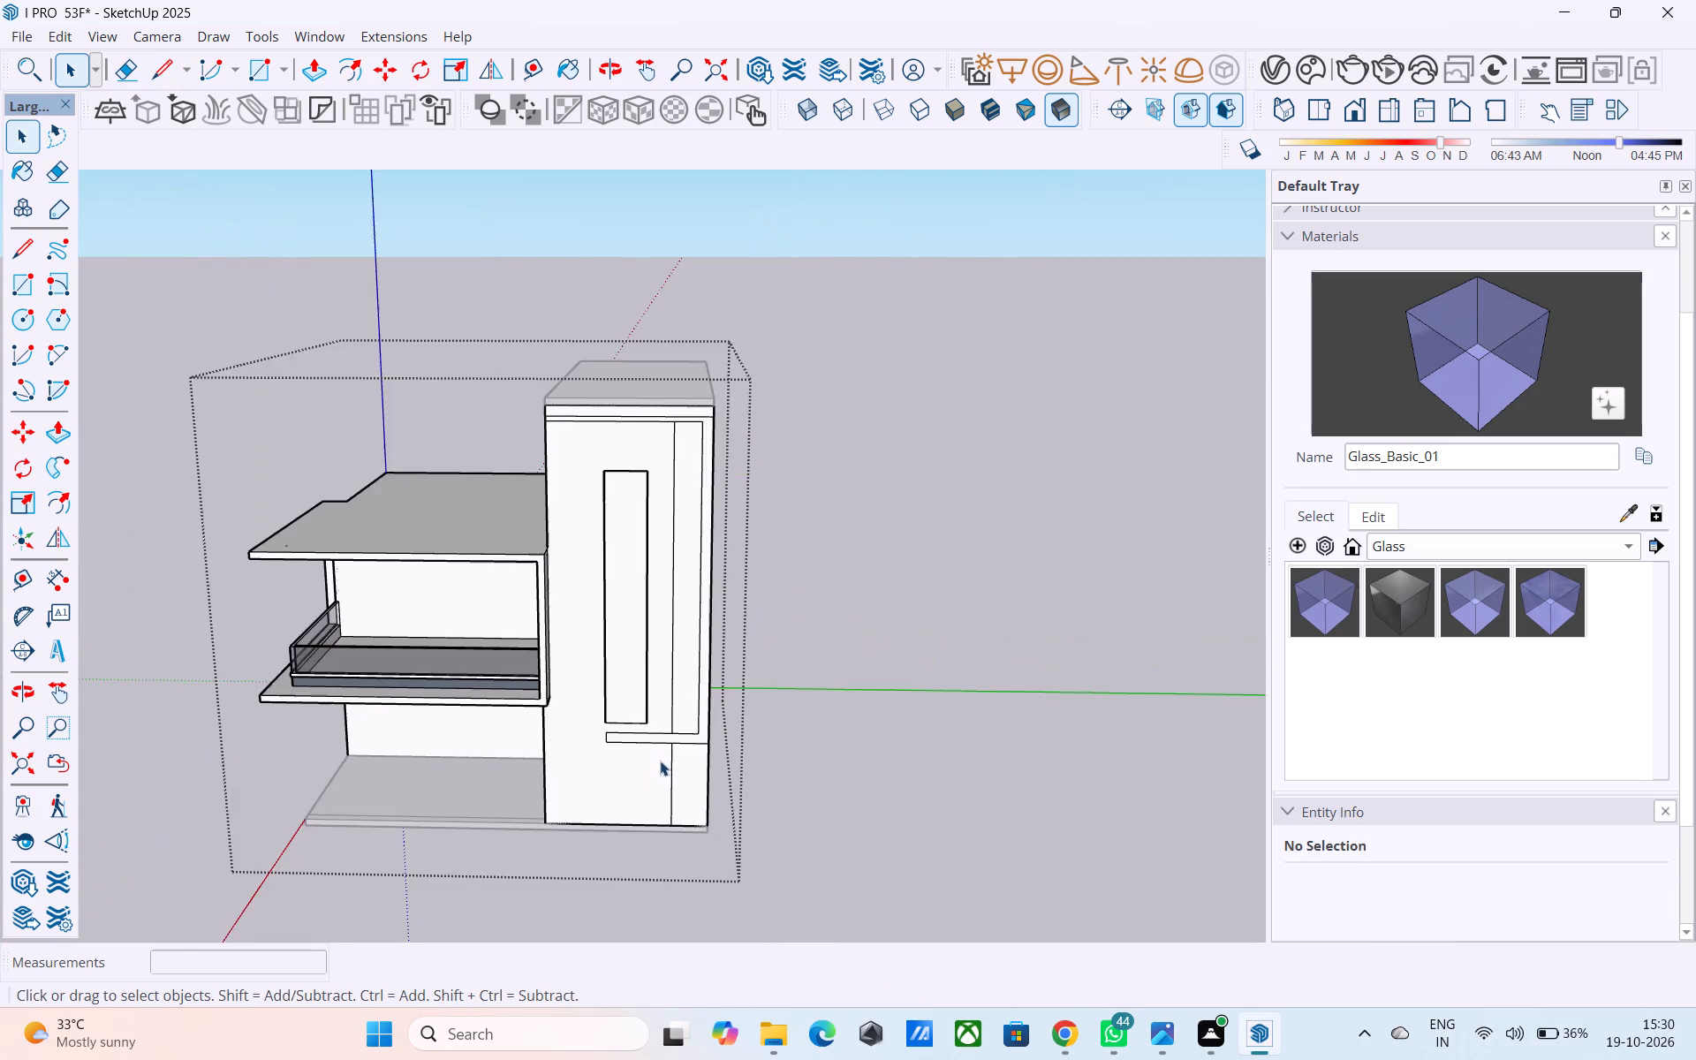
scroll(660, 761, "down", 4)
scroll(675, 470, "up", 18)
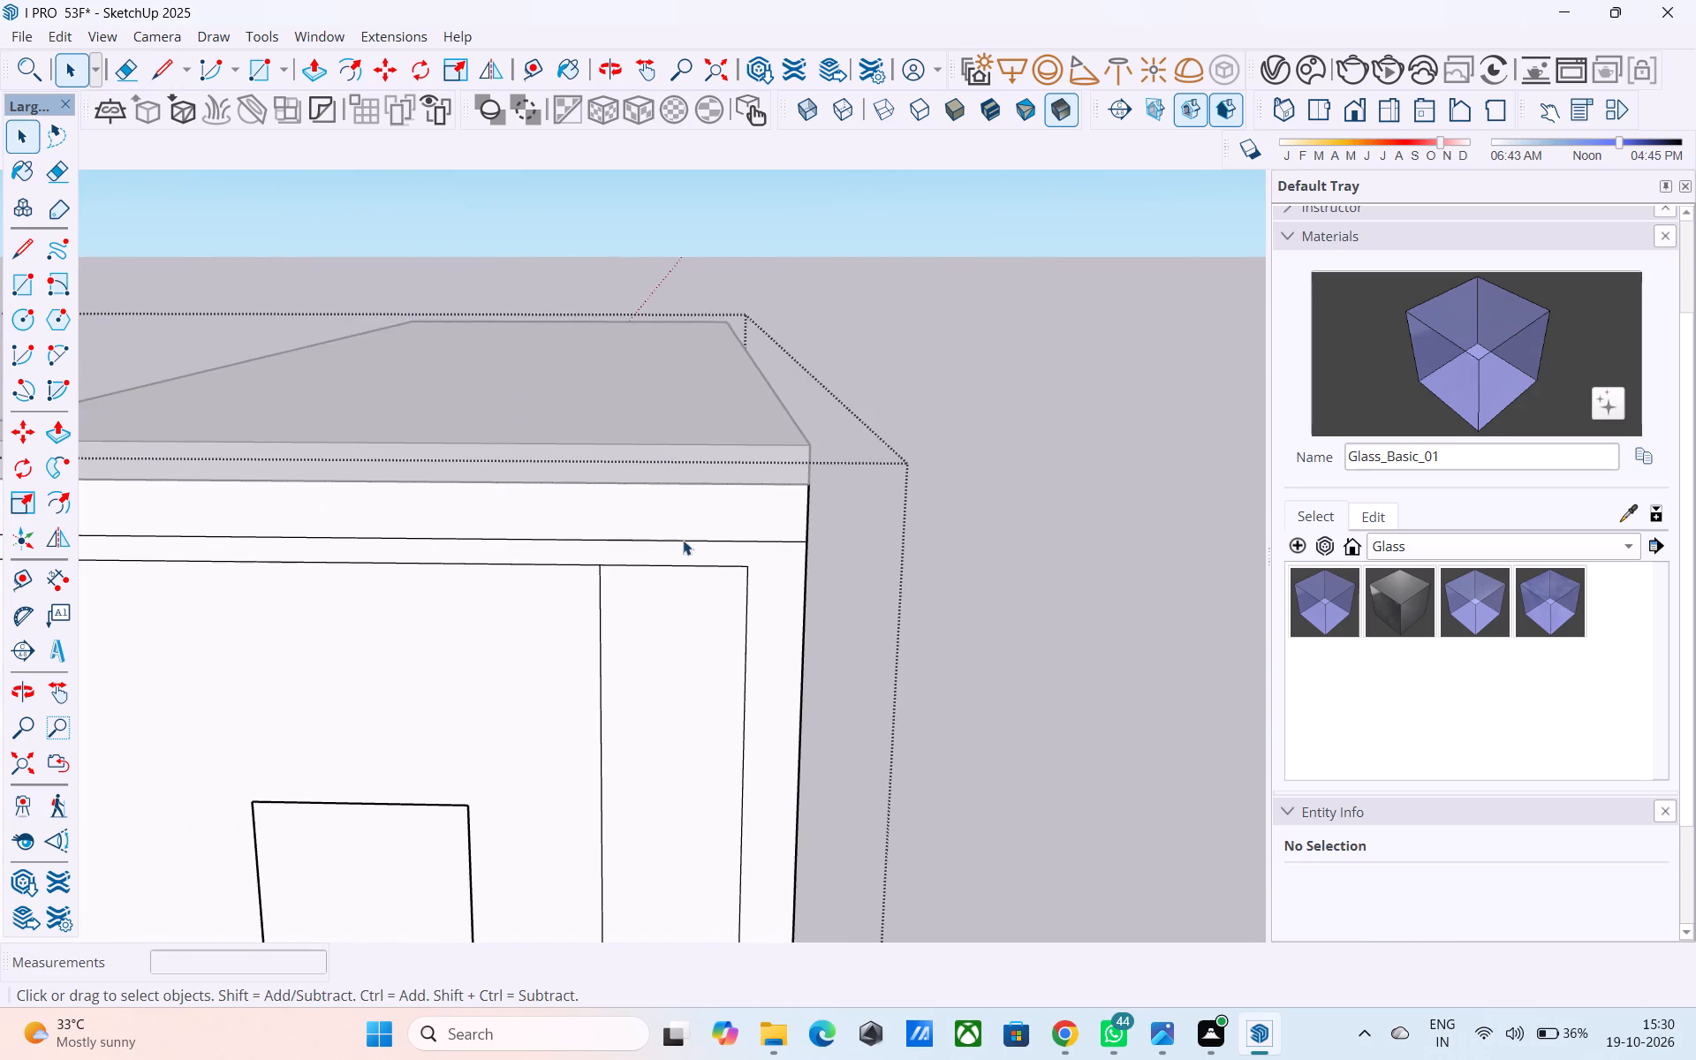
scroll(678, 536, "down", 7)
middle_click_drag(692, 549, 664, 505)
scroll(674, 506, "up", 3)
scroll(679, 504, "down", 3)
middle_click(680, 504)
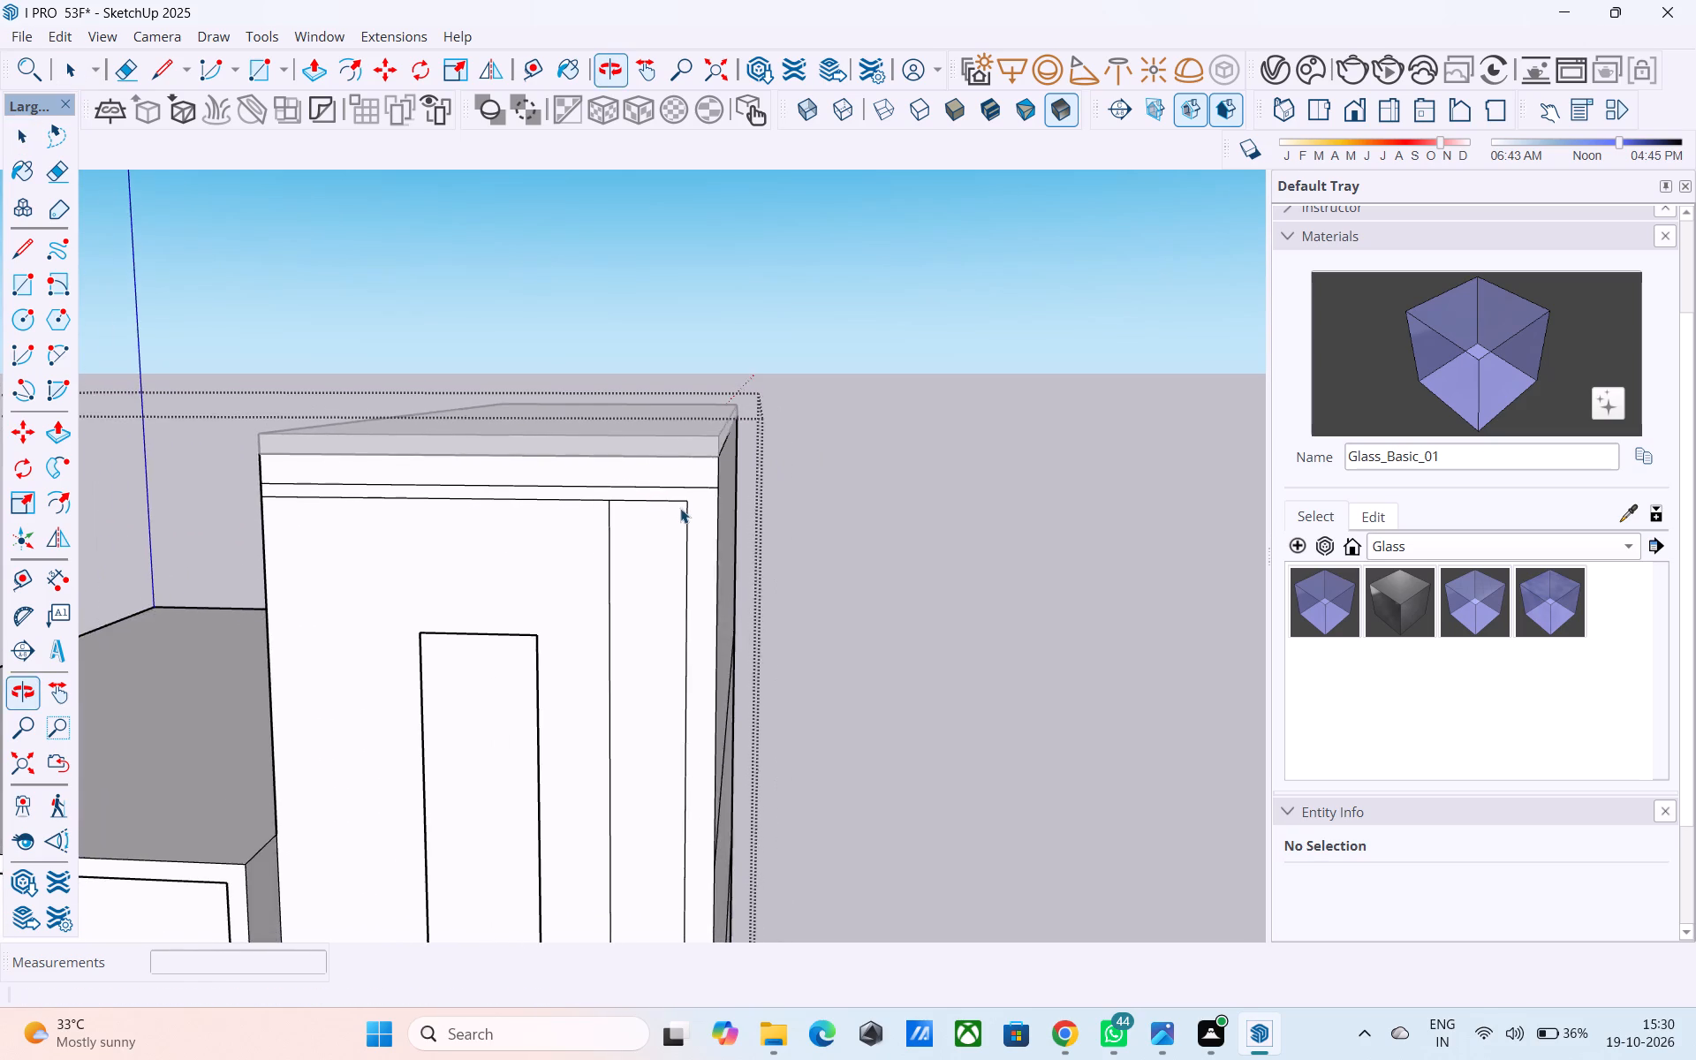
scroll(680, 508, "up", 7)
key("l")
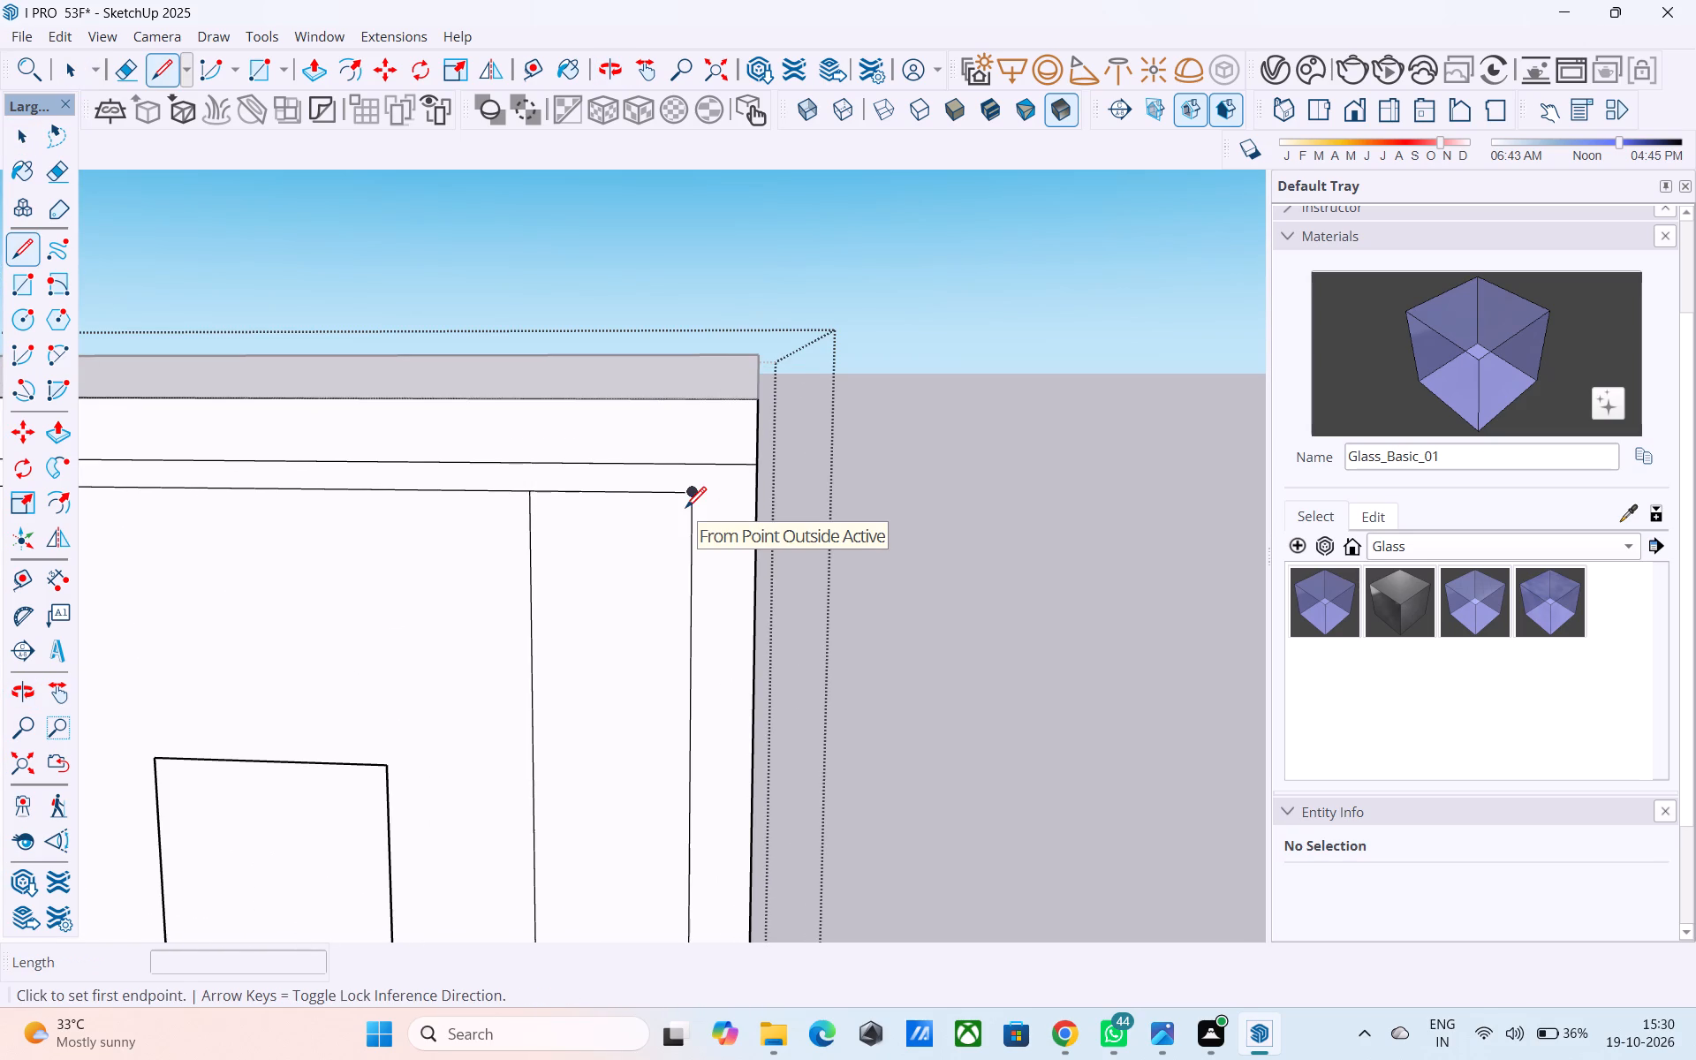
scroll(686, 510, "up", 2)
left_click(687, 493)
left_click(689, 453)
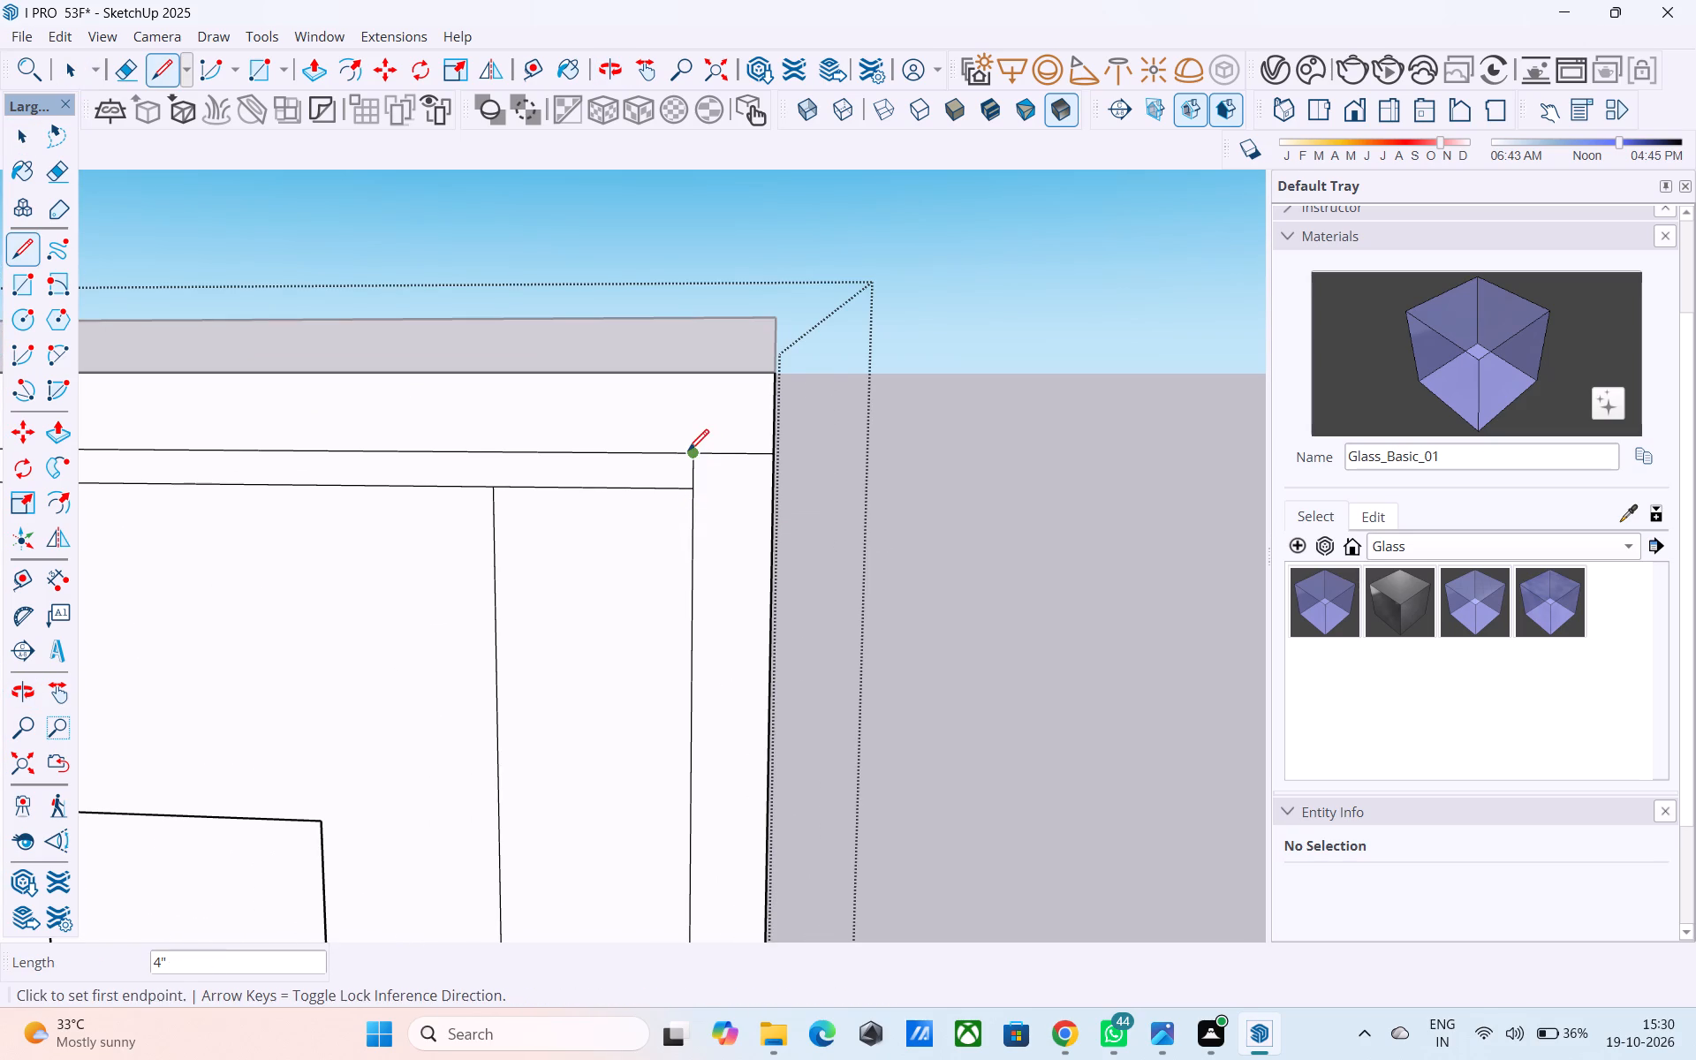
key("e")
left_click_drag(710, 452, 730, 503)
key("space")
Pull the merged border face along the tower's top, outer side and lower band outward 6".
left_click(731, 507)
scroll(732, 503, "down", 5)
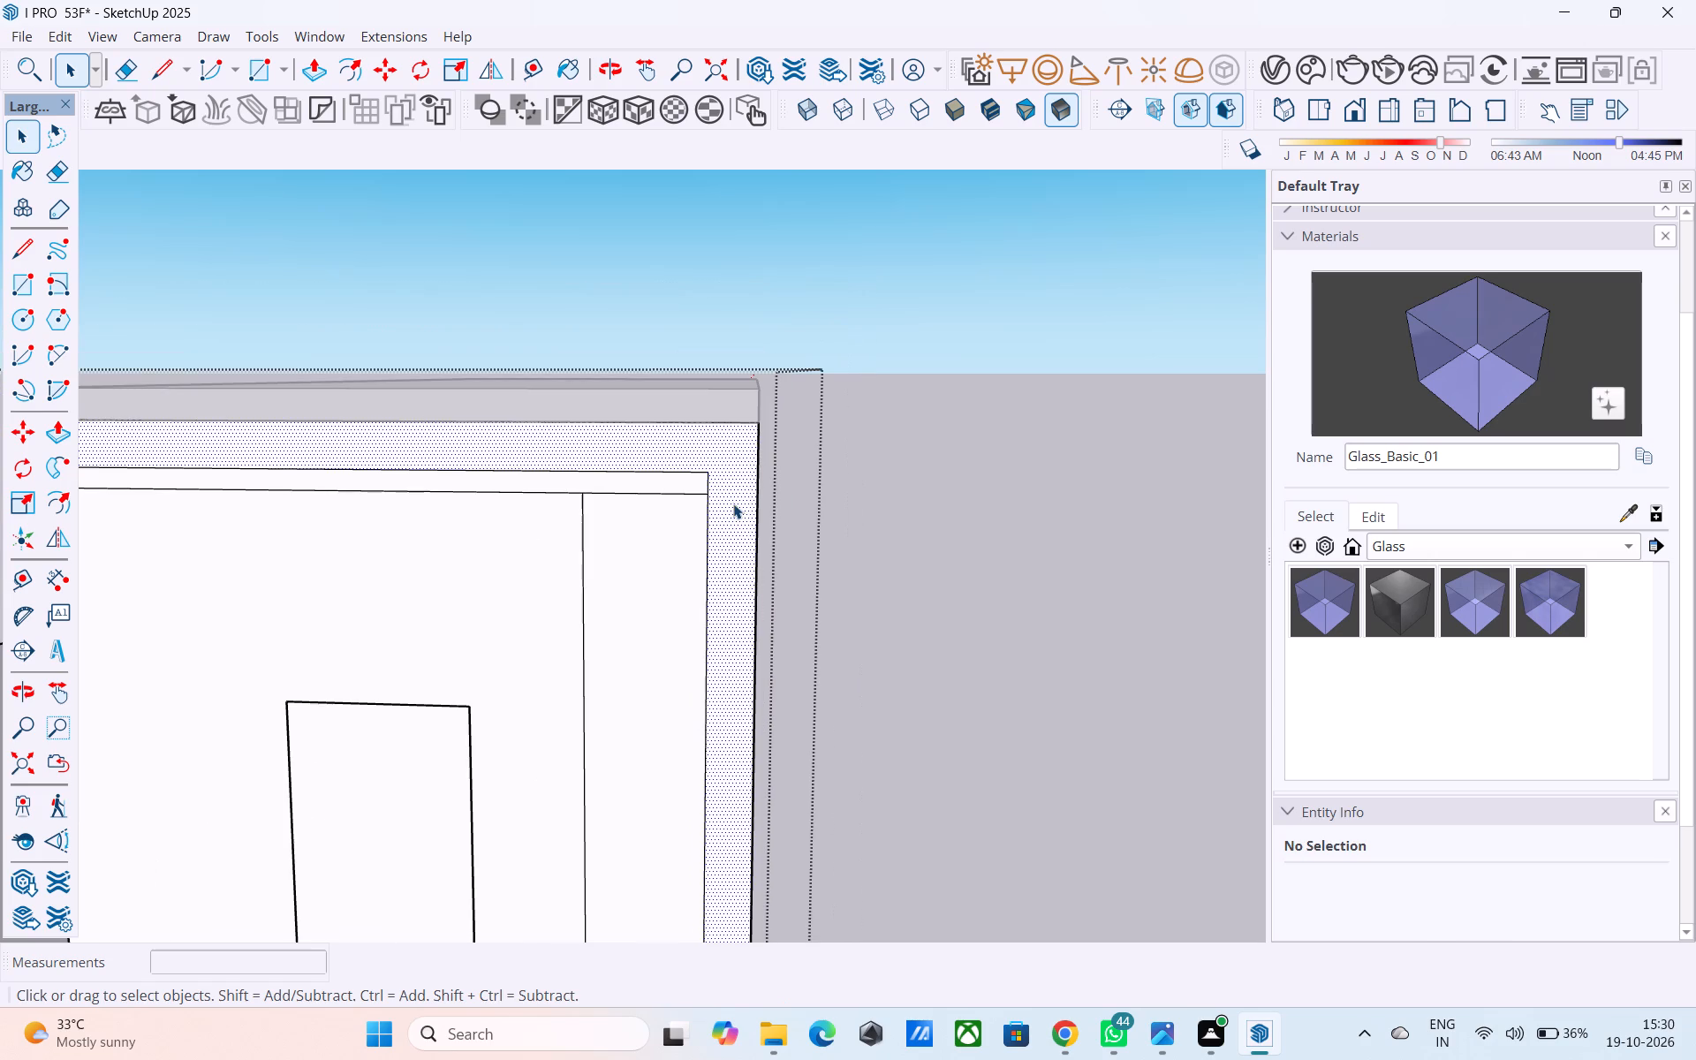
key("p")
left_click(733, 503)
middle_click_drag(719, 520, 898, 481)
scroll(897, 481, "up", 1)
scroll(895, 481, "down", 5)
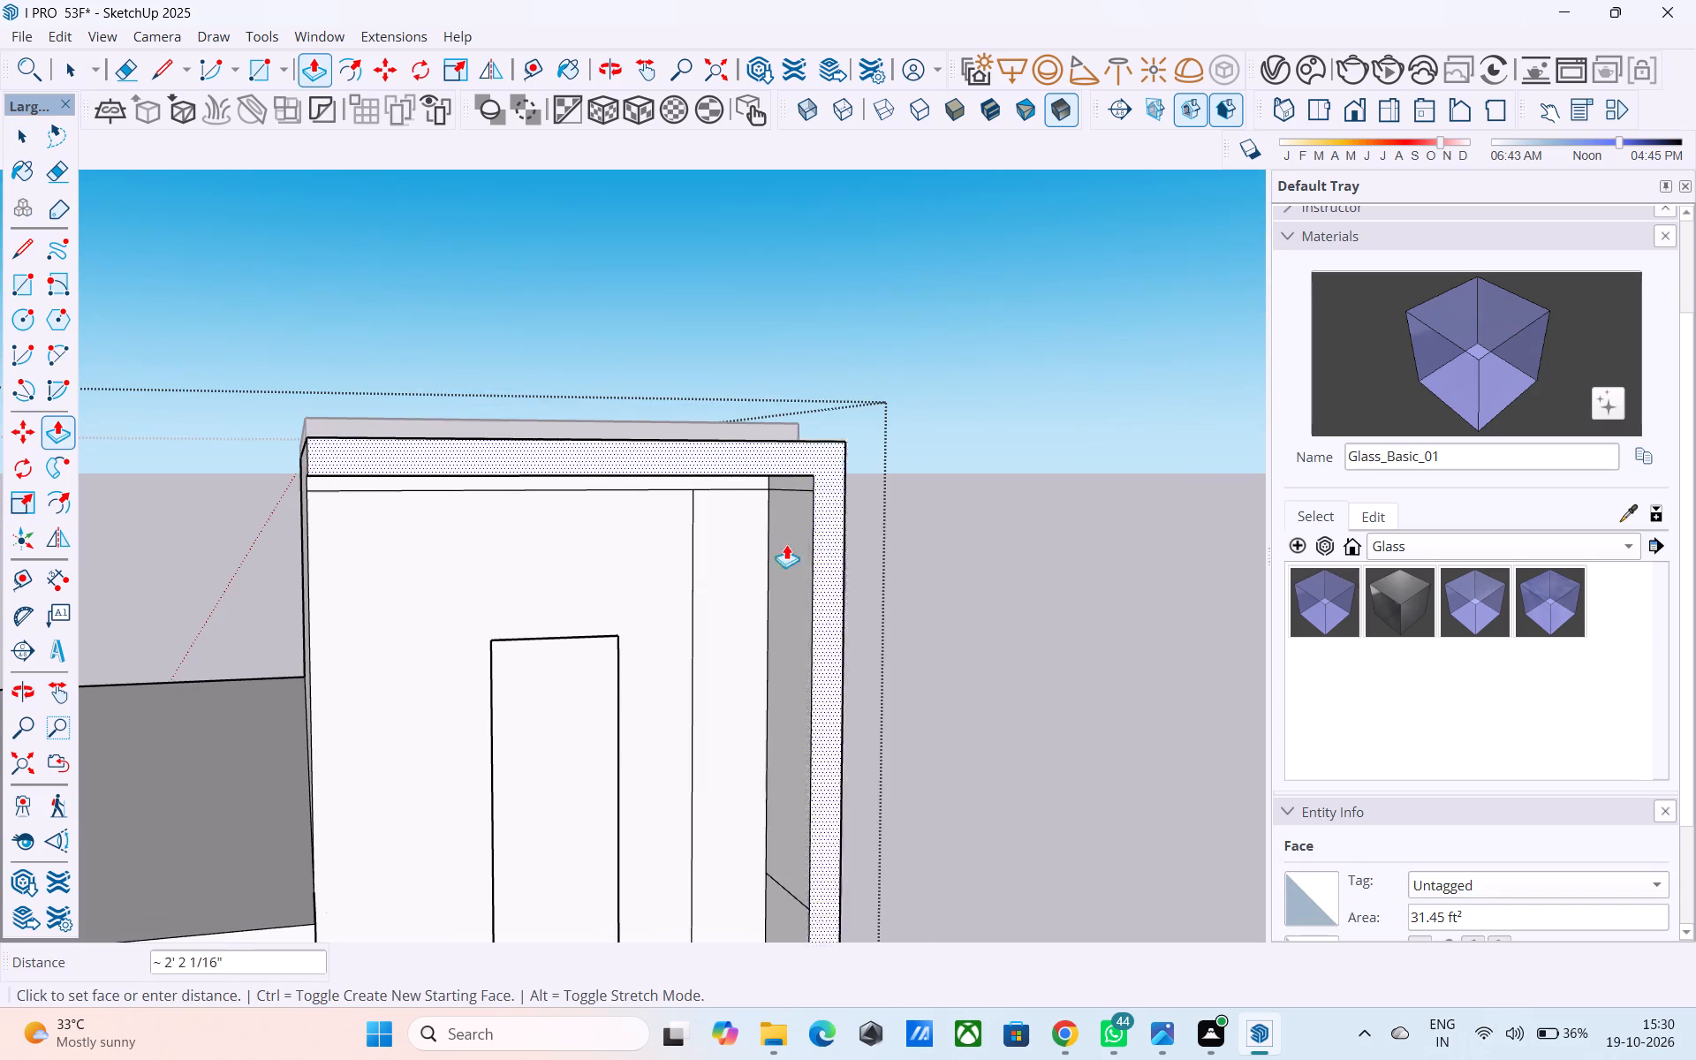
type("6\"")
key("Return")
Erase the leftover edge crossing the raised frame's inner side face near its top corner.
key("space")
scroll(790, 496, "up", 3)
middle_click_drag(790, 496, 892, 475)
key("e")
scroll(678, 514, "up", 8)
left_click_drag(816, 461, 814, 475)
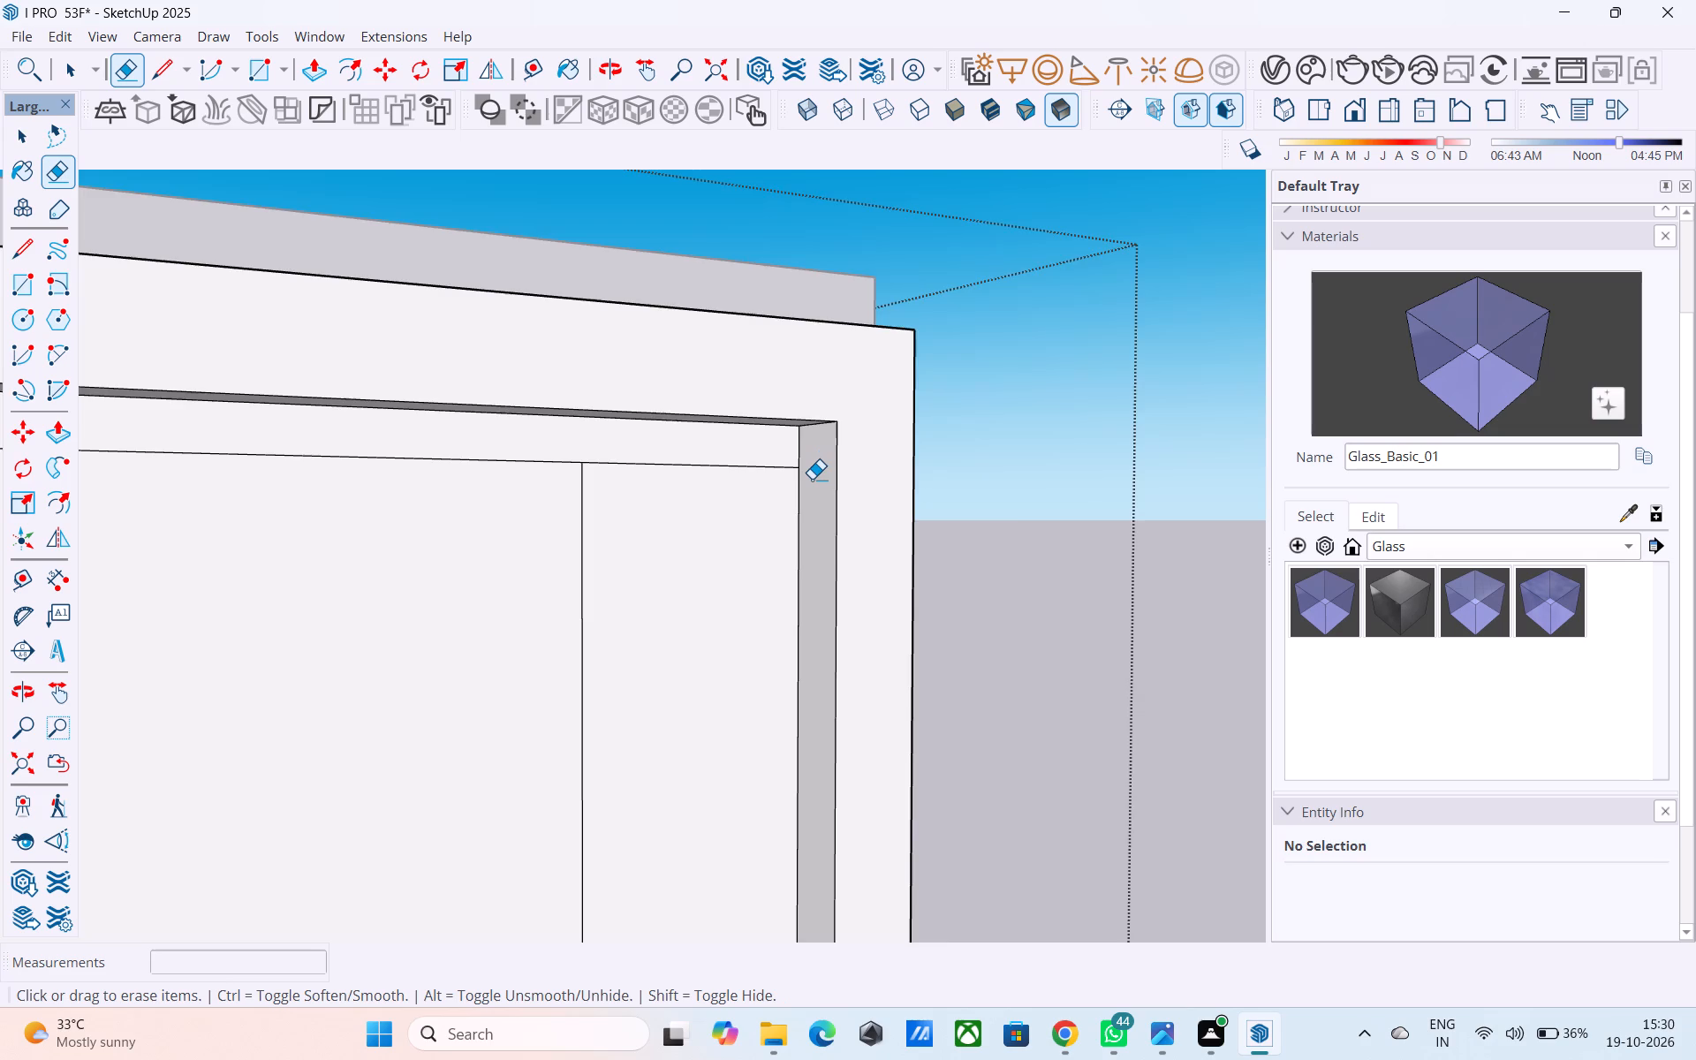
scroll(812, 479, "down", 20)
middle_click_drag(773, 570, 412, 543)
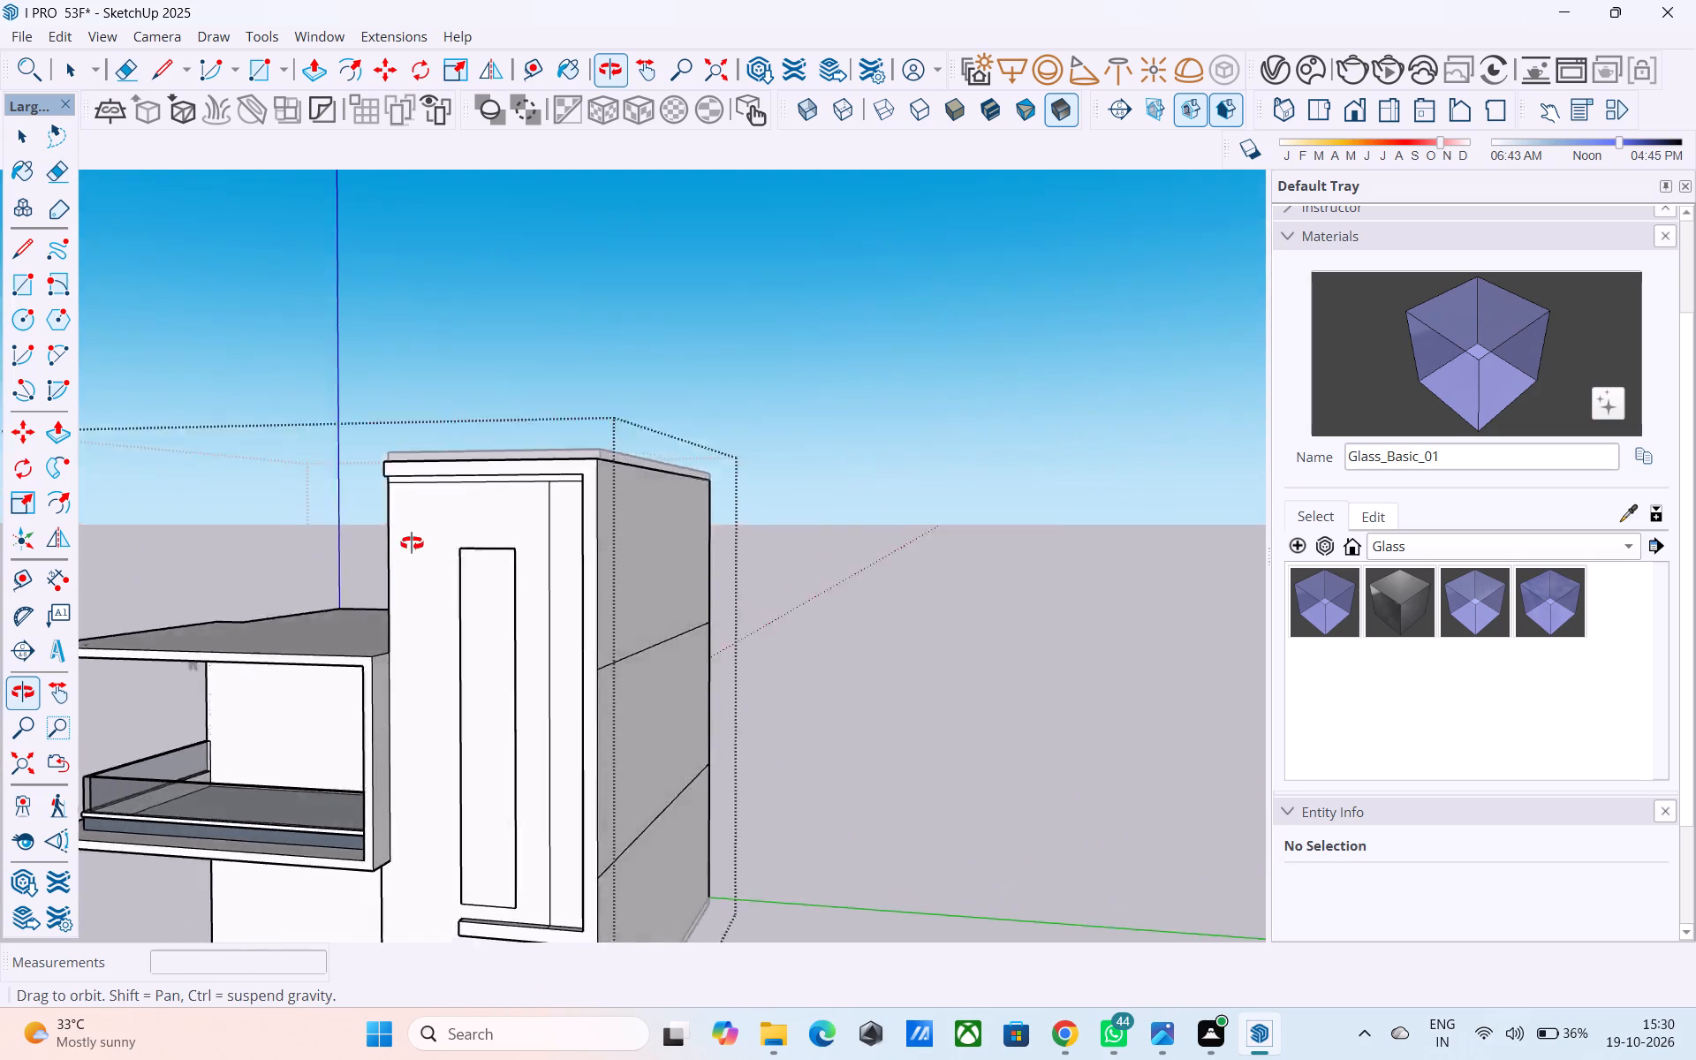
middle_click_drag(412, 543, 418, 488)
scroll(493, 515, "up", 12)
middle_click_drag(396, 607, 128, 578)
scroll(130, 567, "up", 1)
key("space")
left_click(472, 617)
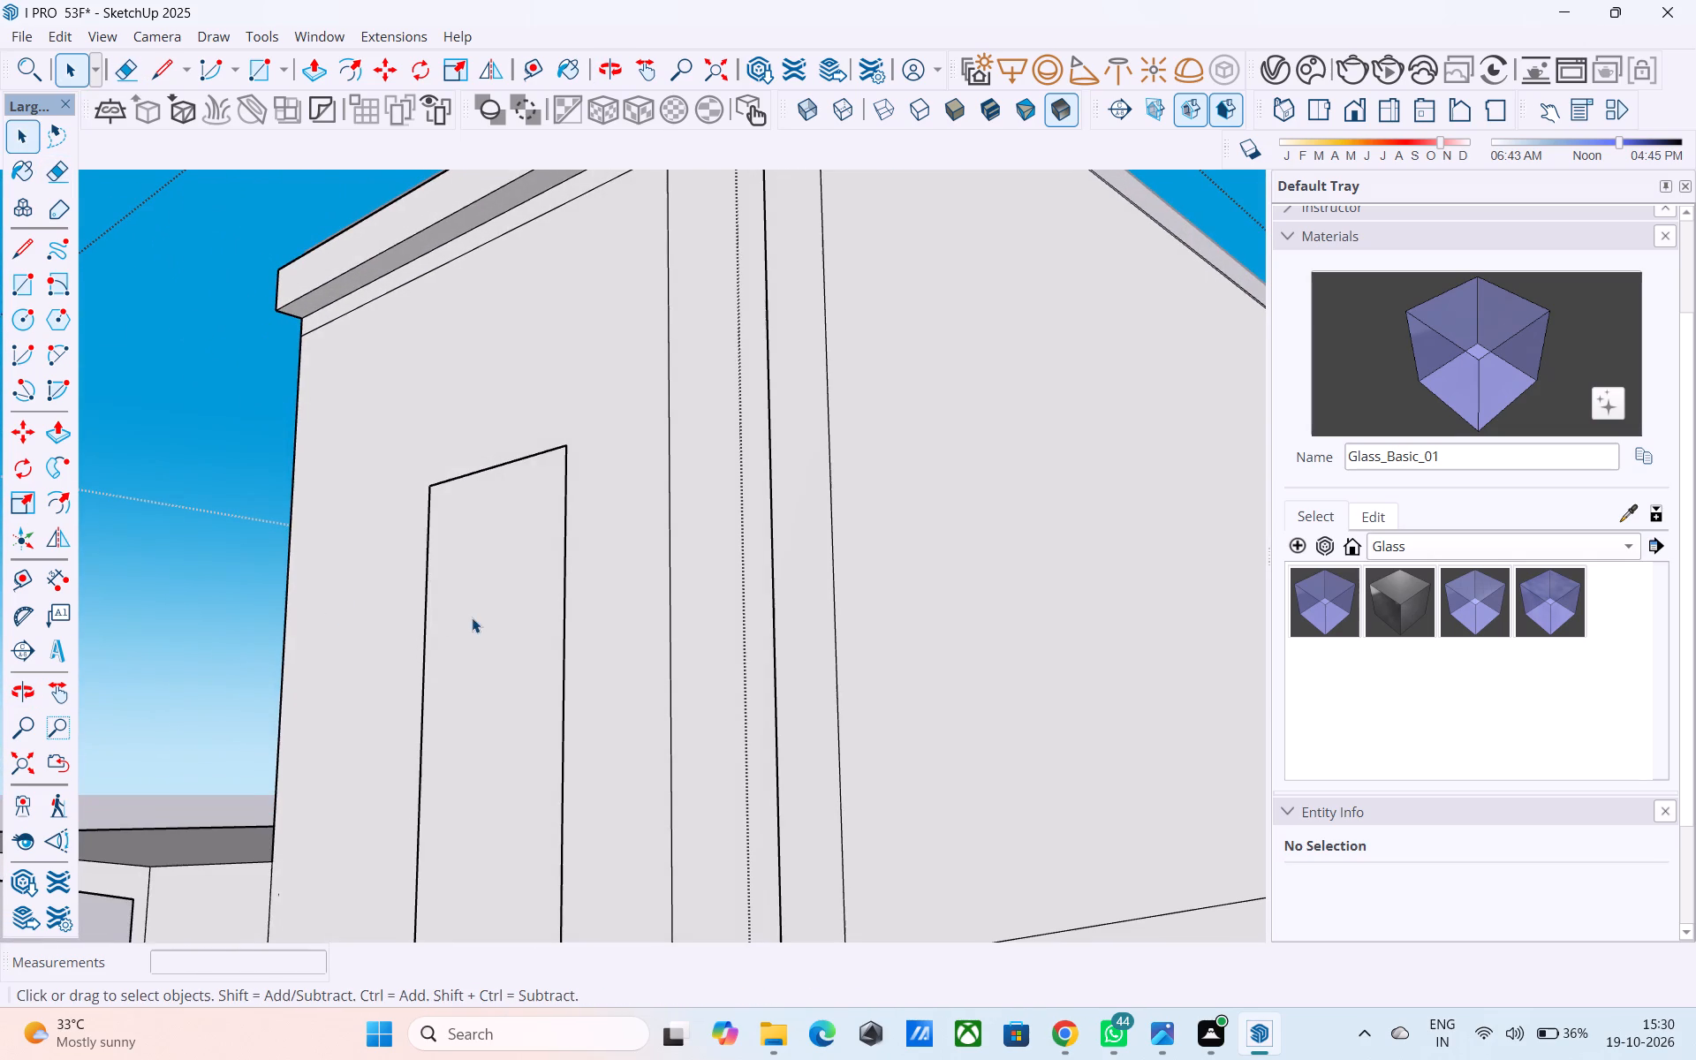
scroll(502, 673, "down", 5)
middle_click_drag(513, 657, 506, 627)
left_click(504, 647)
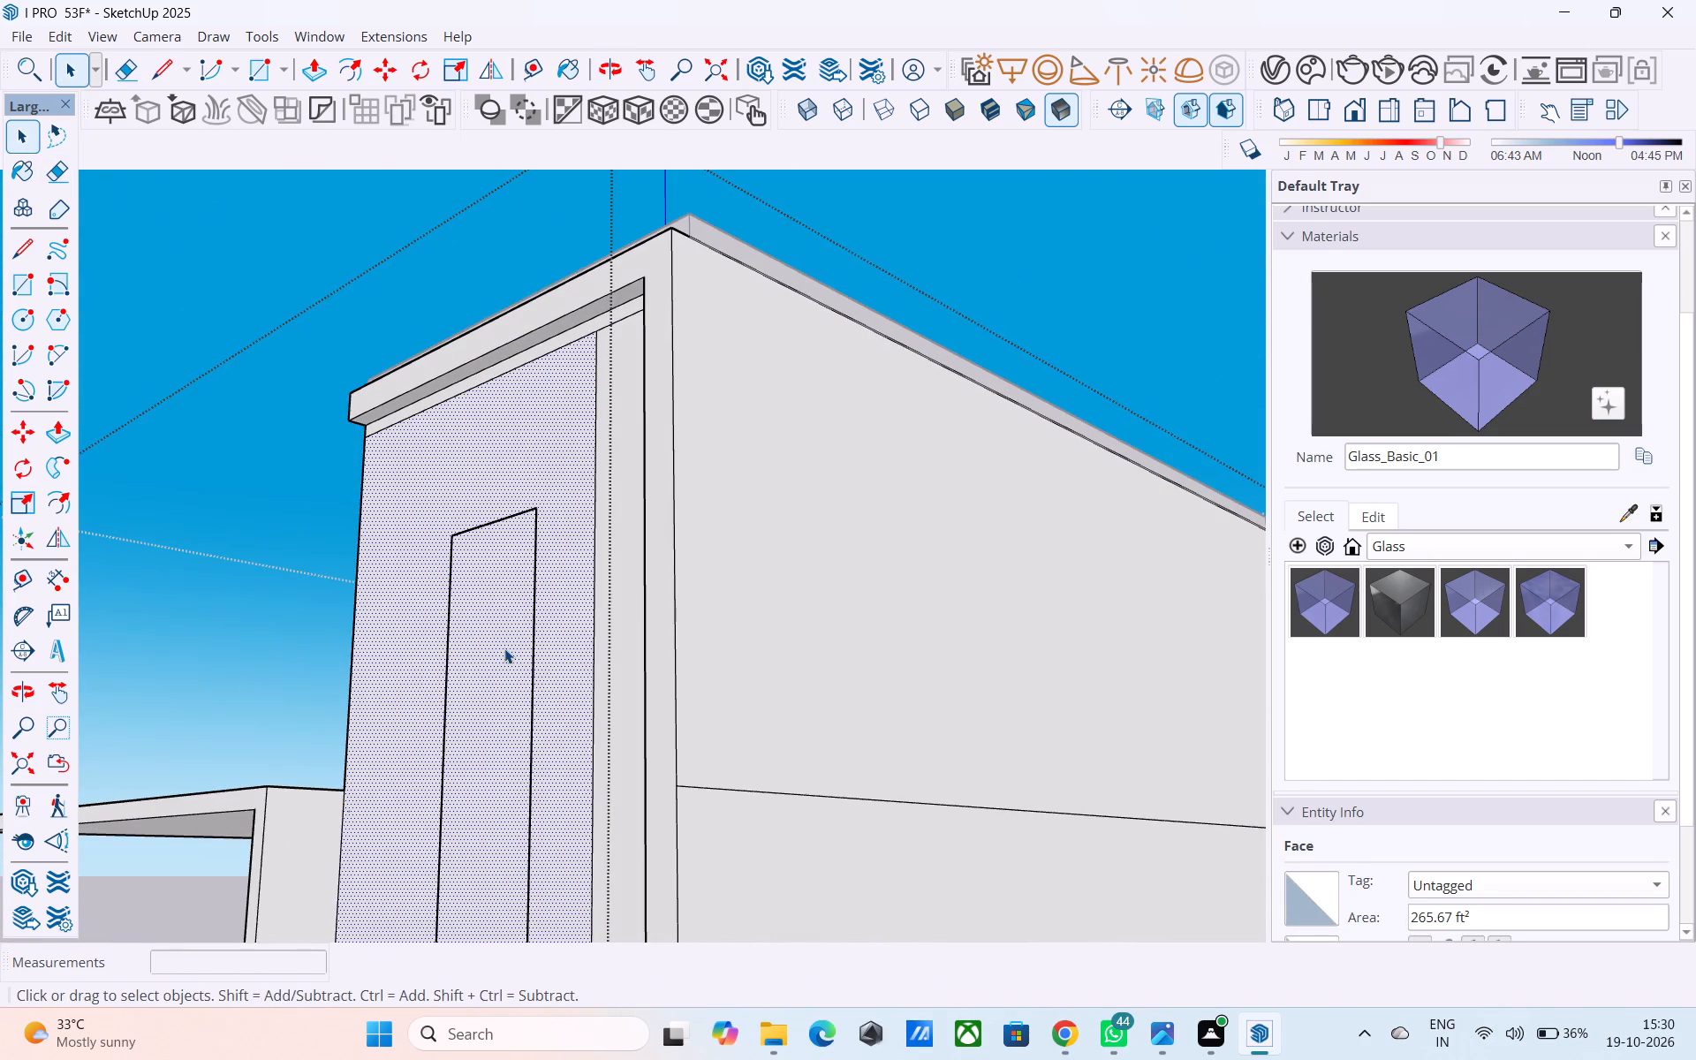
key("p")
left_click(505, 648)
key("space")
Erase the side and top edges of the tall narrow panel's outline on the tower front.
middle_click_drag(497, 664, 1147, 401)
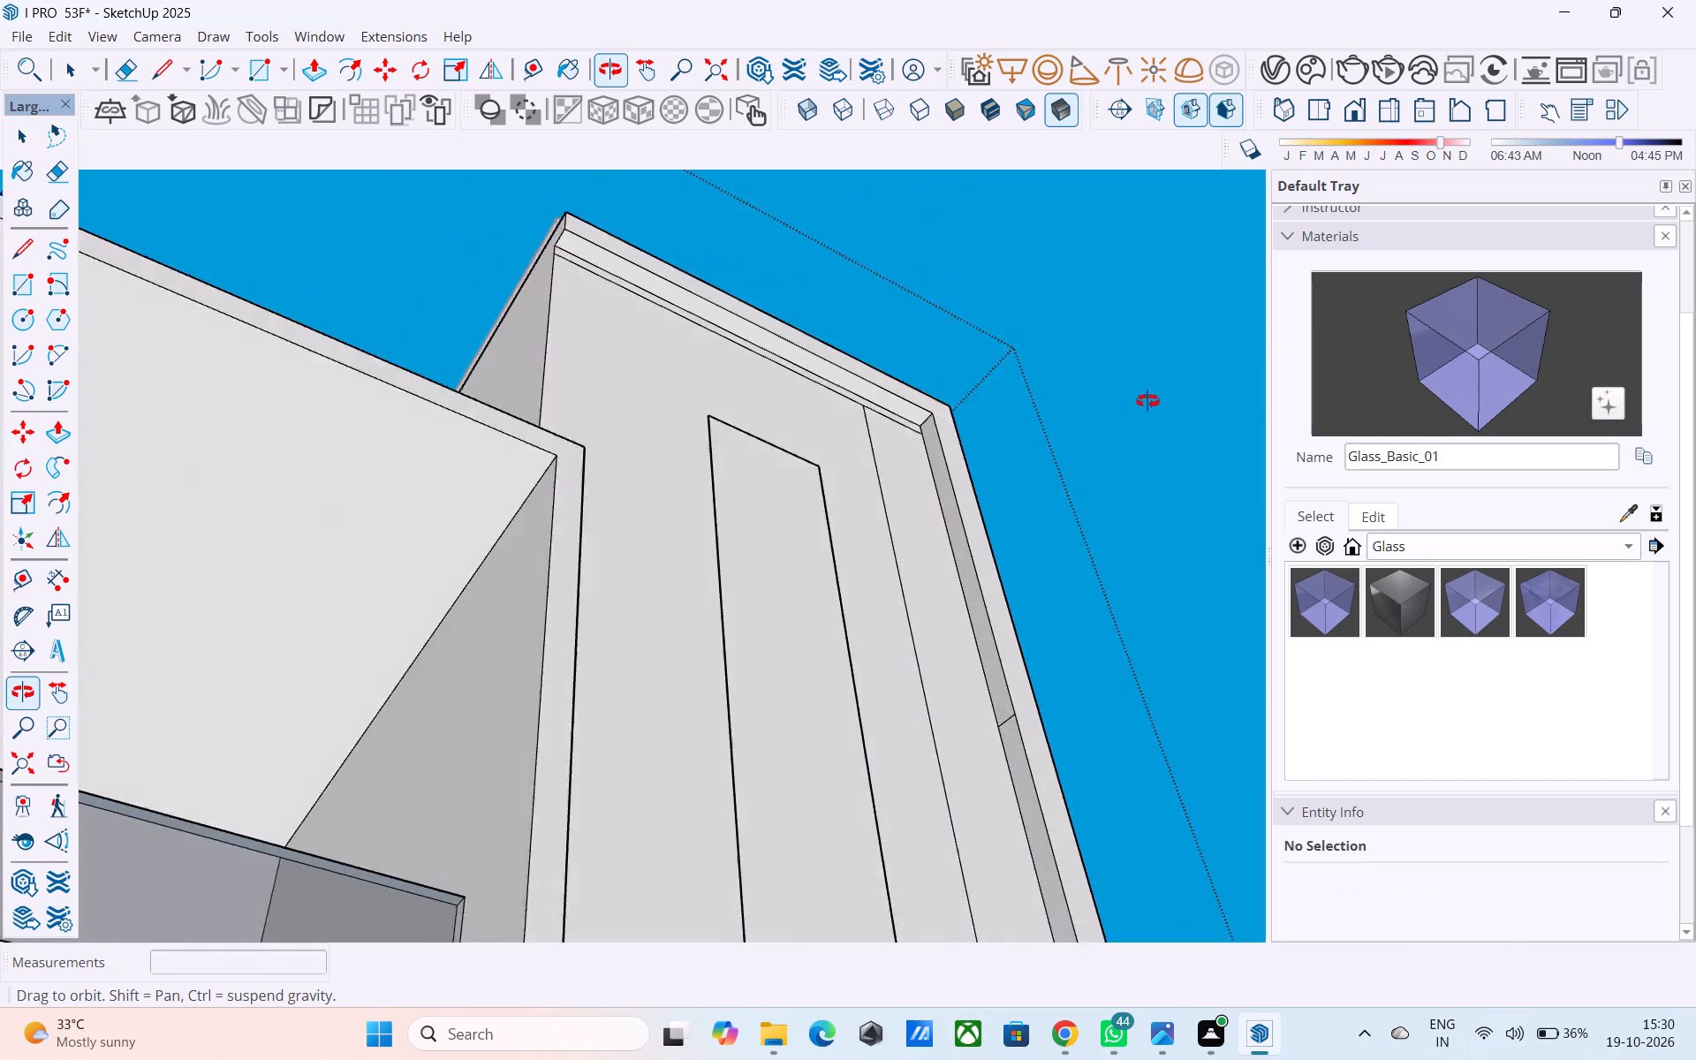
middle_click_drag(1147, 401, 1336, 435)
scroll(1289, 443, "up", 1)
scroll(1173, 433, "down", 6)
left_click(1109, 368)
middle_click_drag(932, 503, 824, 580)
scroll(781, 587, "up", 4)
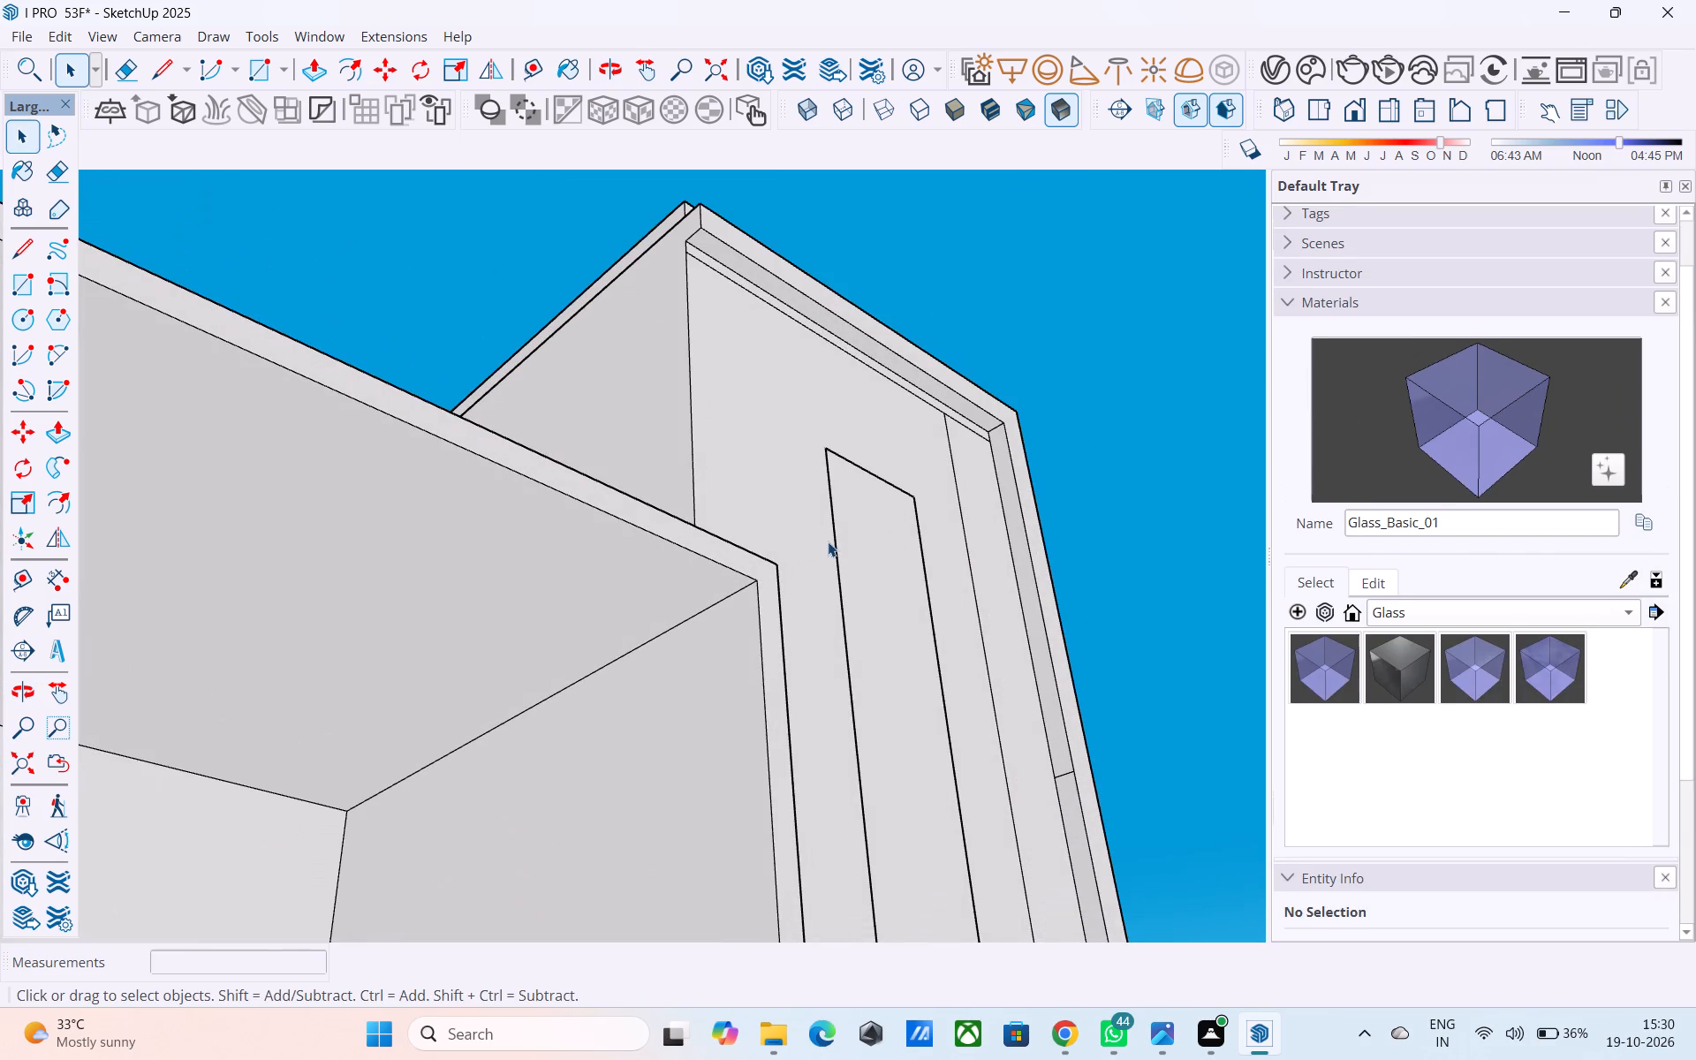
left_click(832, 541)
double_click(832, 541)
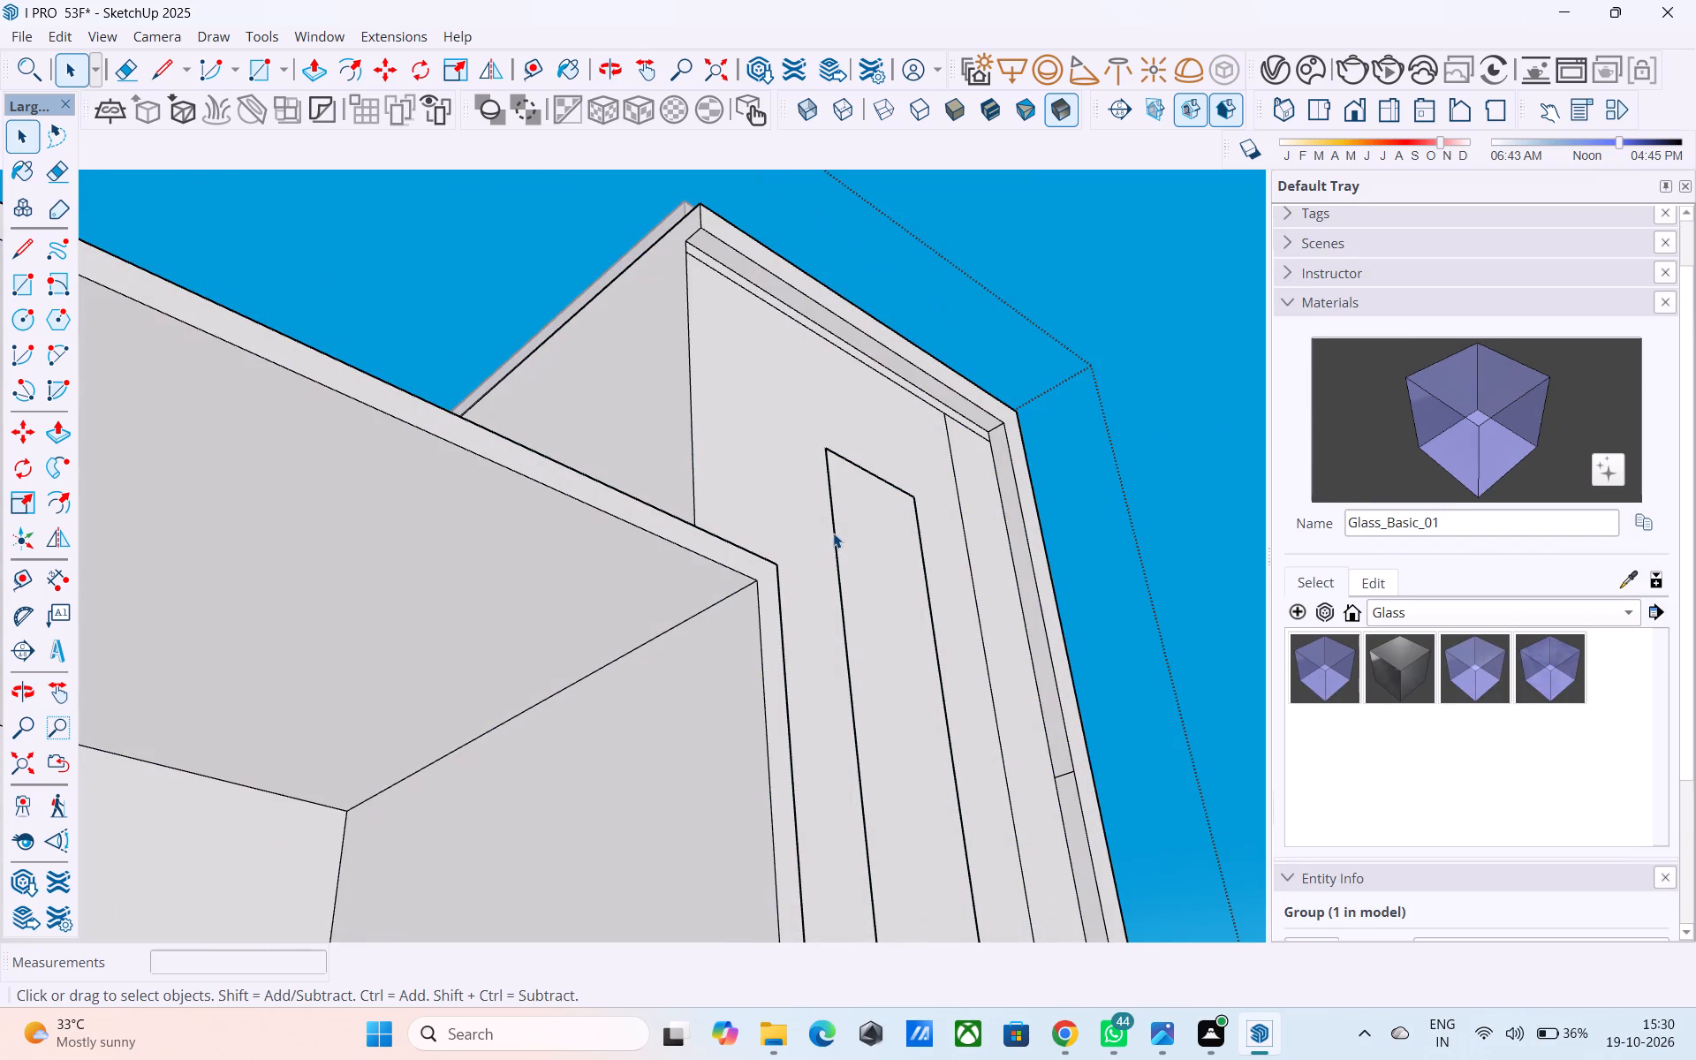
left_click(833, 533)
scroll(833, 533, "up", 1)
middle_click(834, 534)
key("e")
left_click_drag(829, 534, 844, 556)
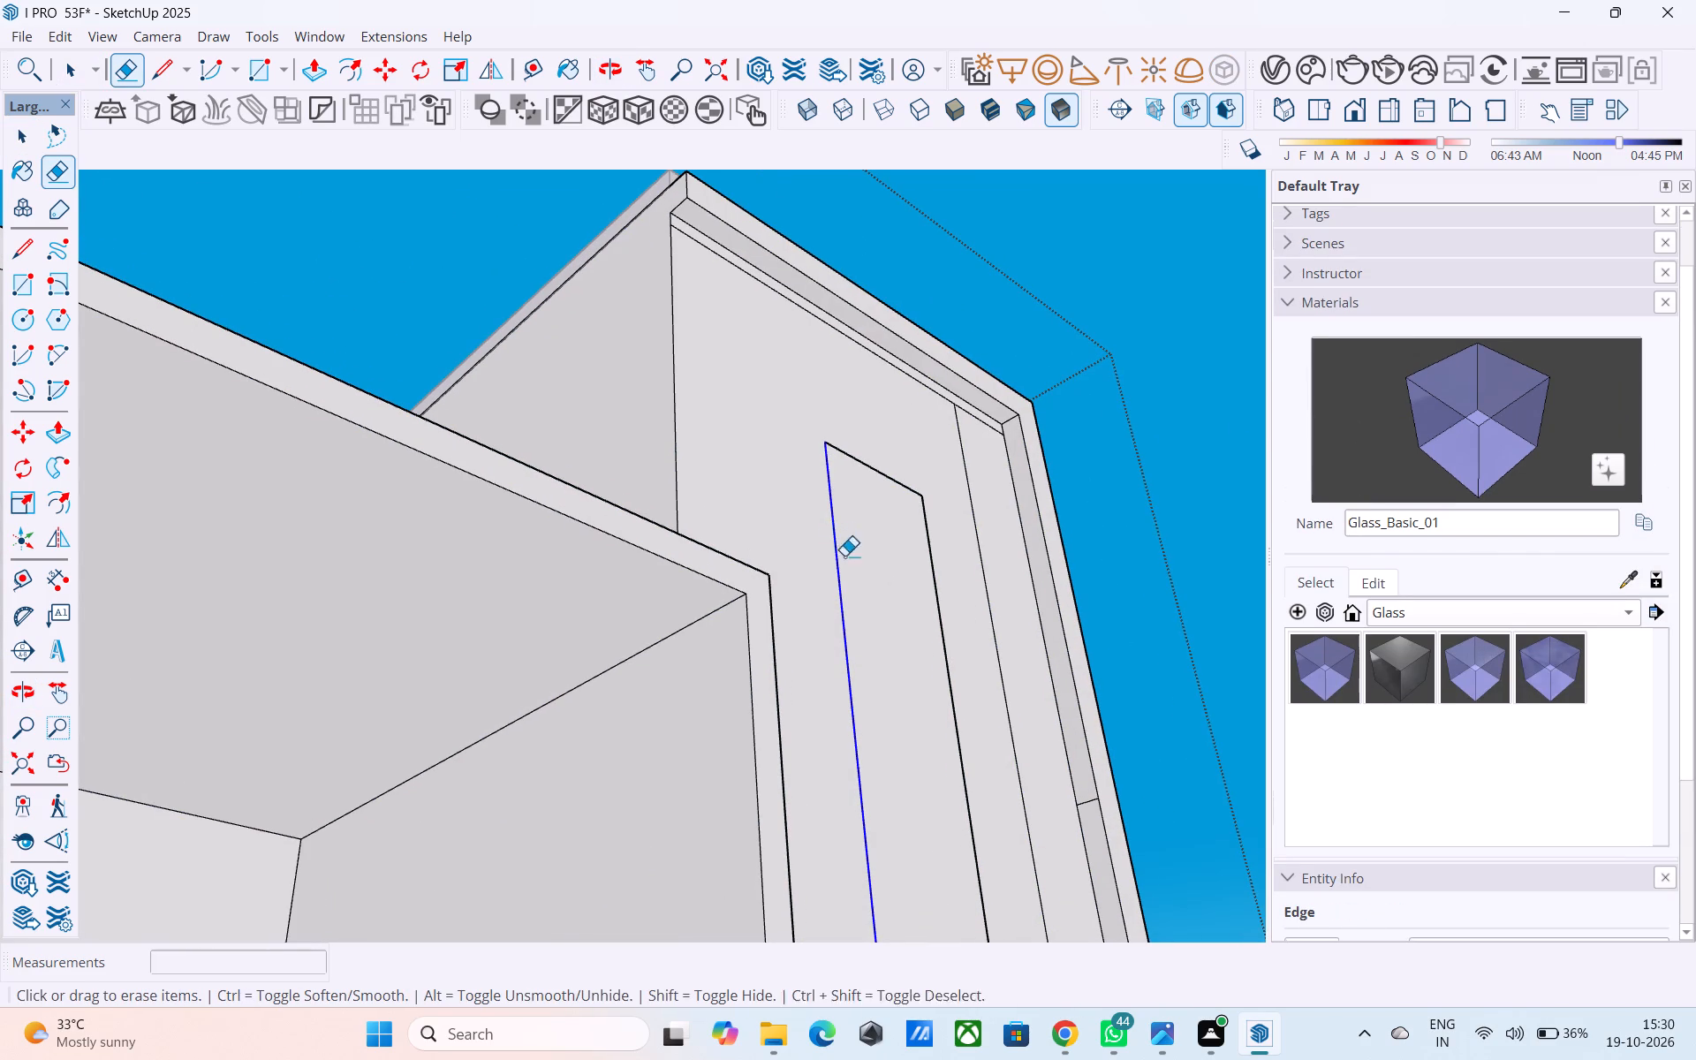
left_click_drag(844, 556, 845, 556)
left_click_drag(865, 458, 875, 484)
left_click_drag(938, 579, 965, 613)
left_click_drag(955, 614, 918, 618)
Erase the remaining pieces of the panel's outline just above the raised horizontal band.
scroll(800, 492, "down", 9)
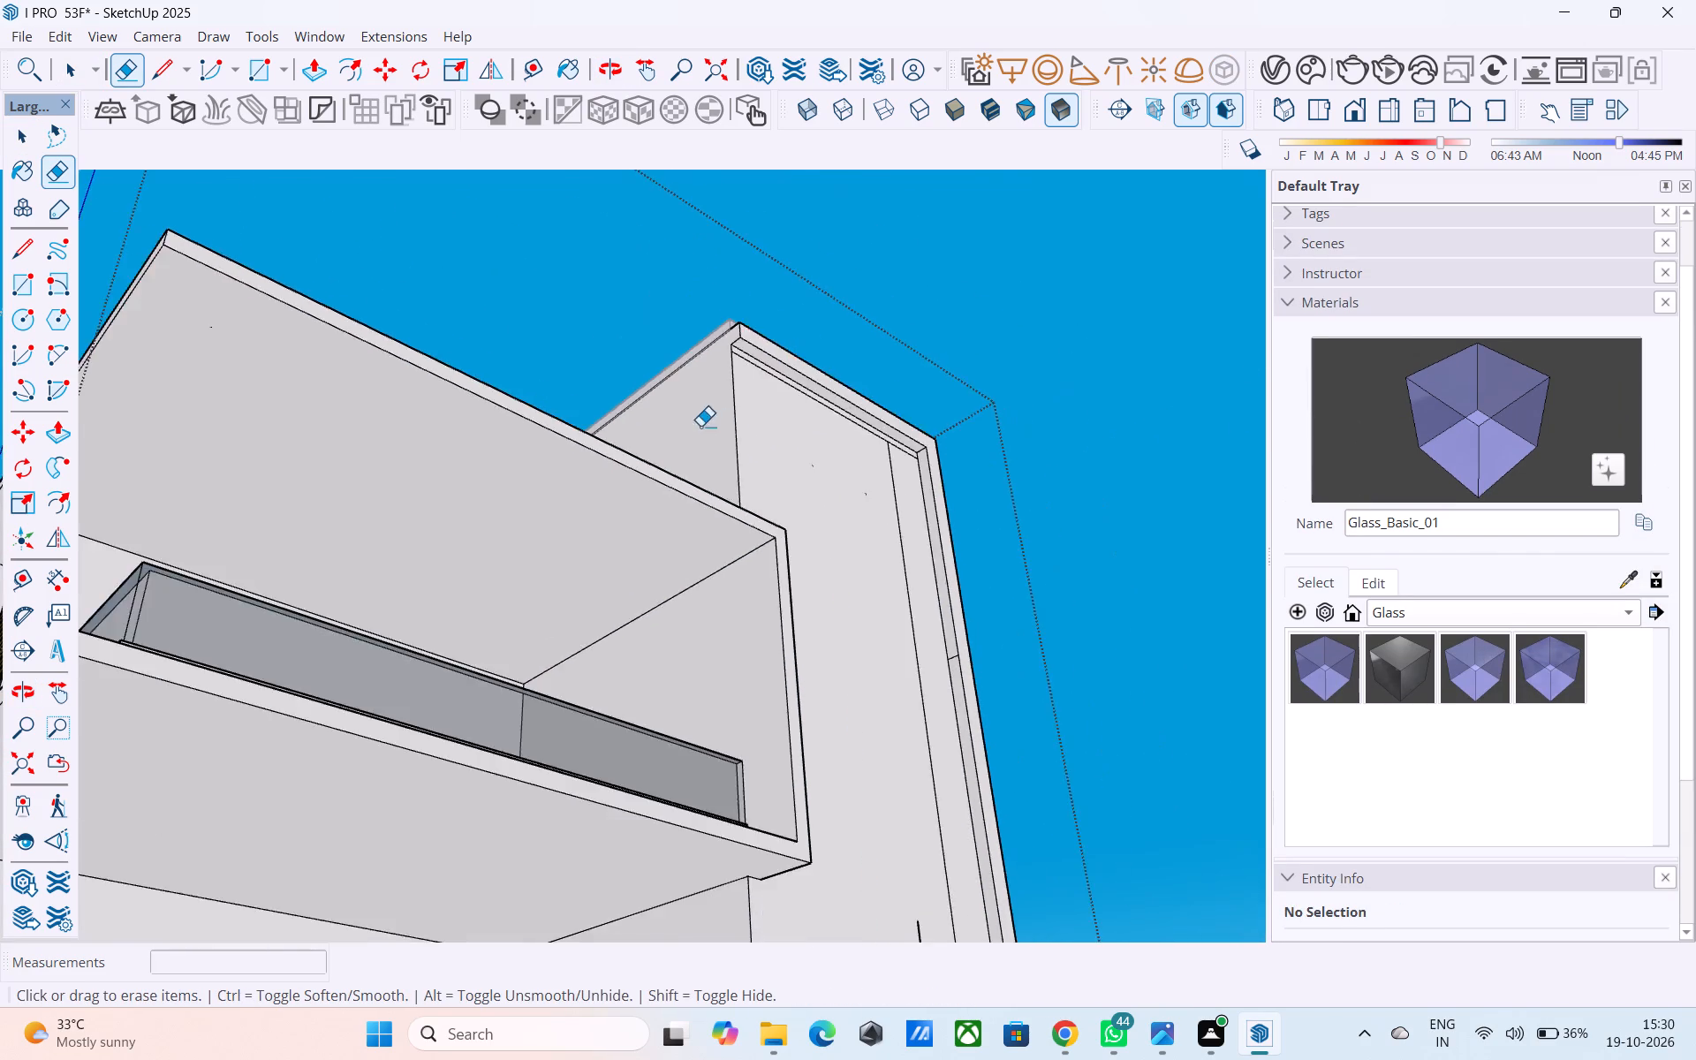
scroll(700, 426, "down", 3)
middle_click_drag(788, 731, 744, 845)
scroll(821, 779, "up", 9)
left_click_drag(826, 736, 836, 708)
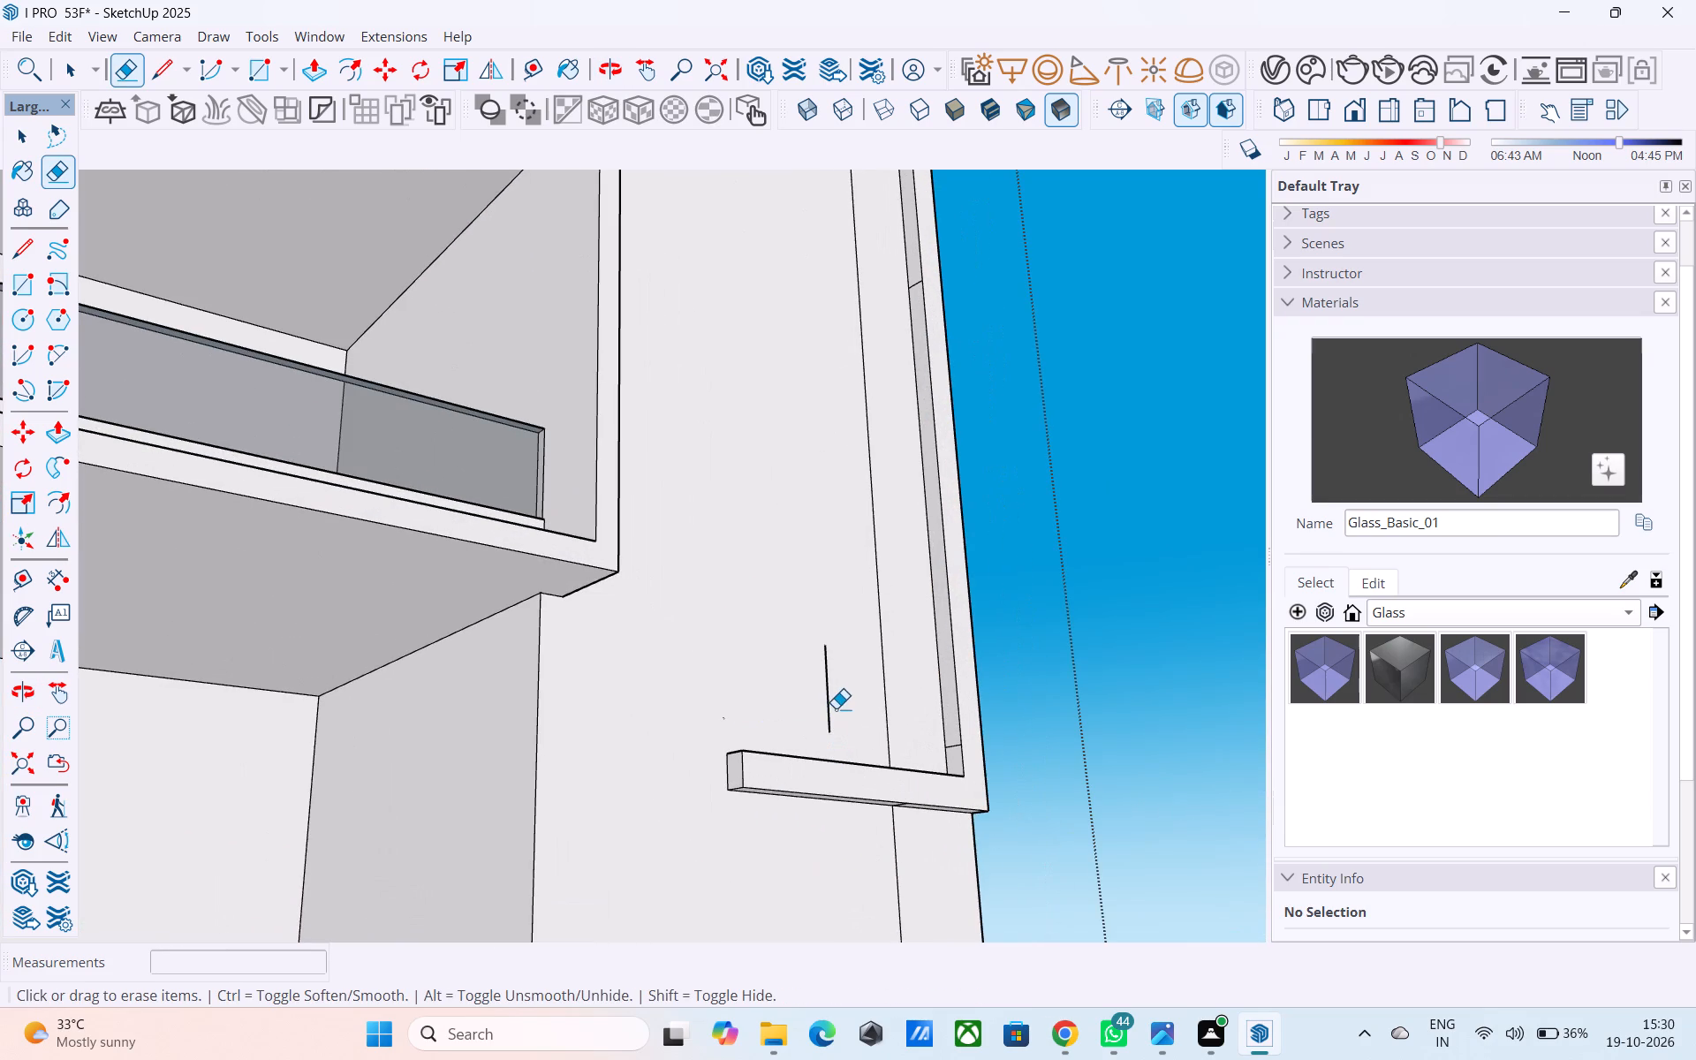
left_click_drag(835, 707, 814, 705)
key("space")
Select the tower's front face and examine it with its raised frame from several angles.
scroll(807, 701, "down", 4)
middle_click_drag(768, 778, 648, 960)
scroll(622, 815, "down", 6)
left_click(599, 729)
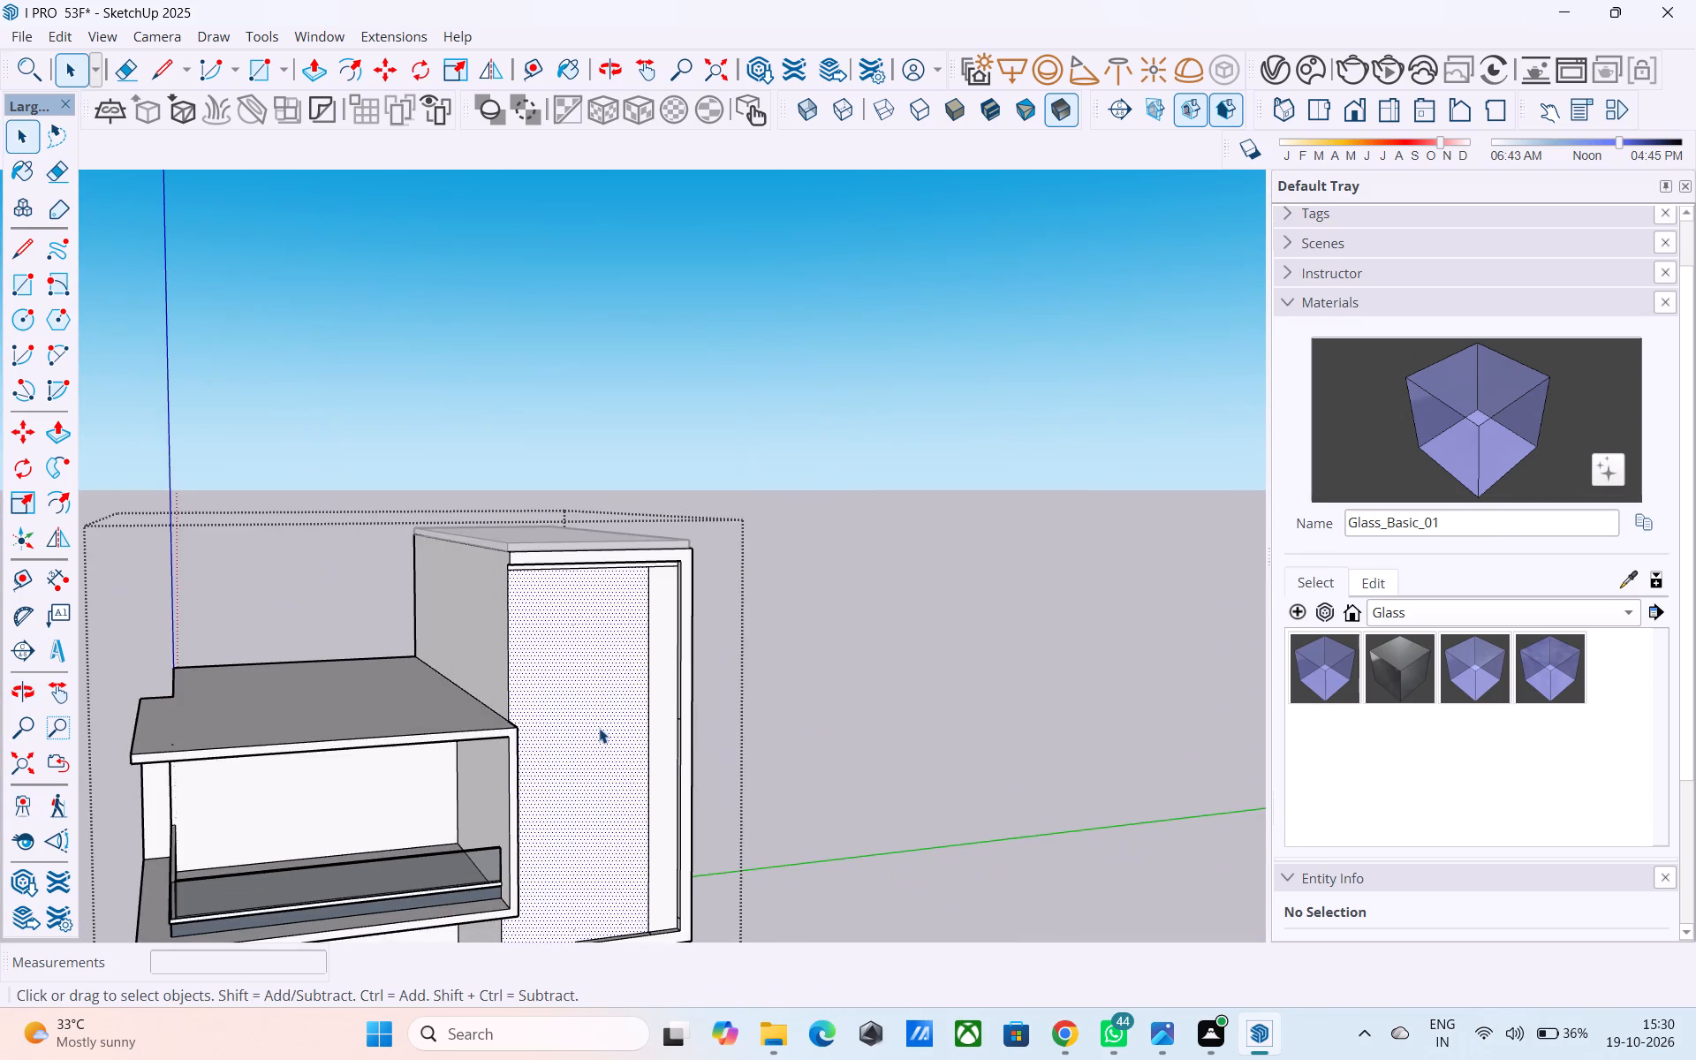
scroll(580, 744, "down", 5)
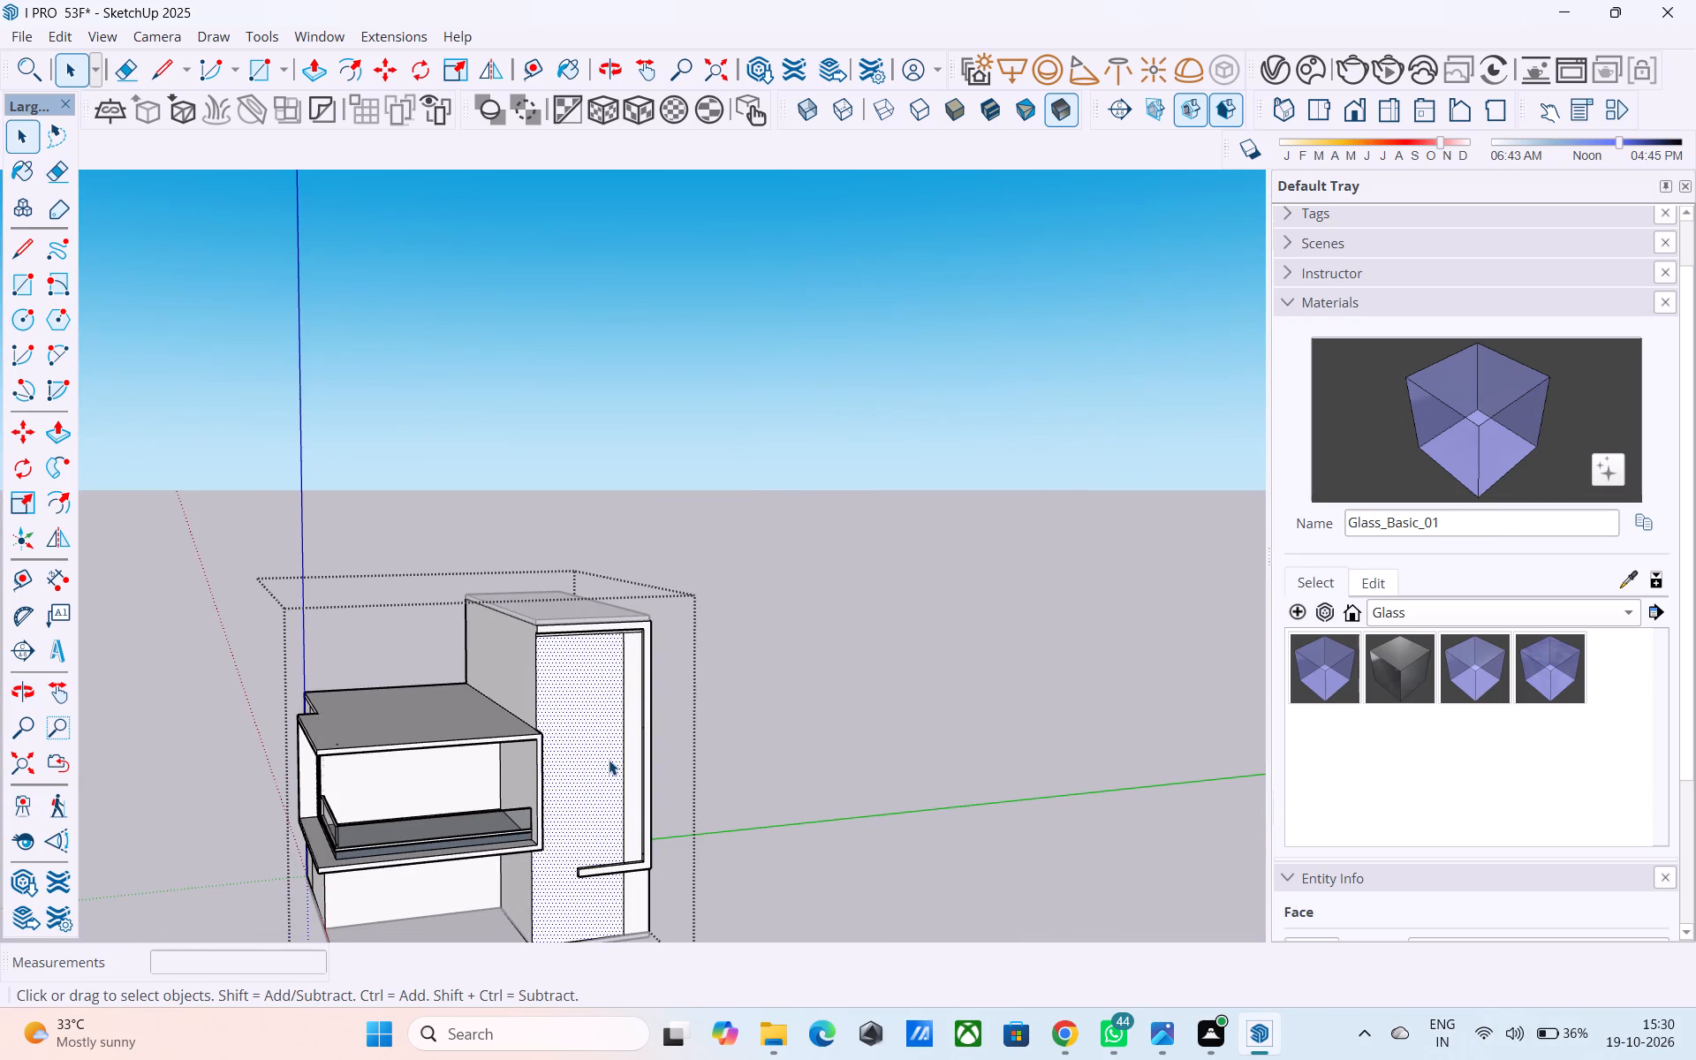
middle_click_drag(609, 759, 609, 776)
scroll(720, 967, "down", 3)
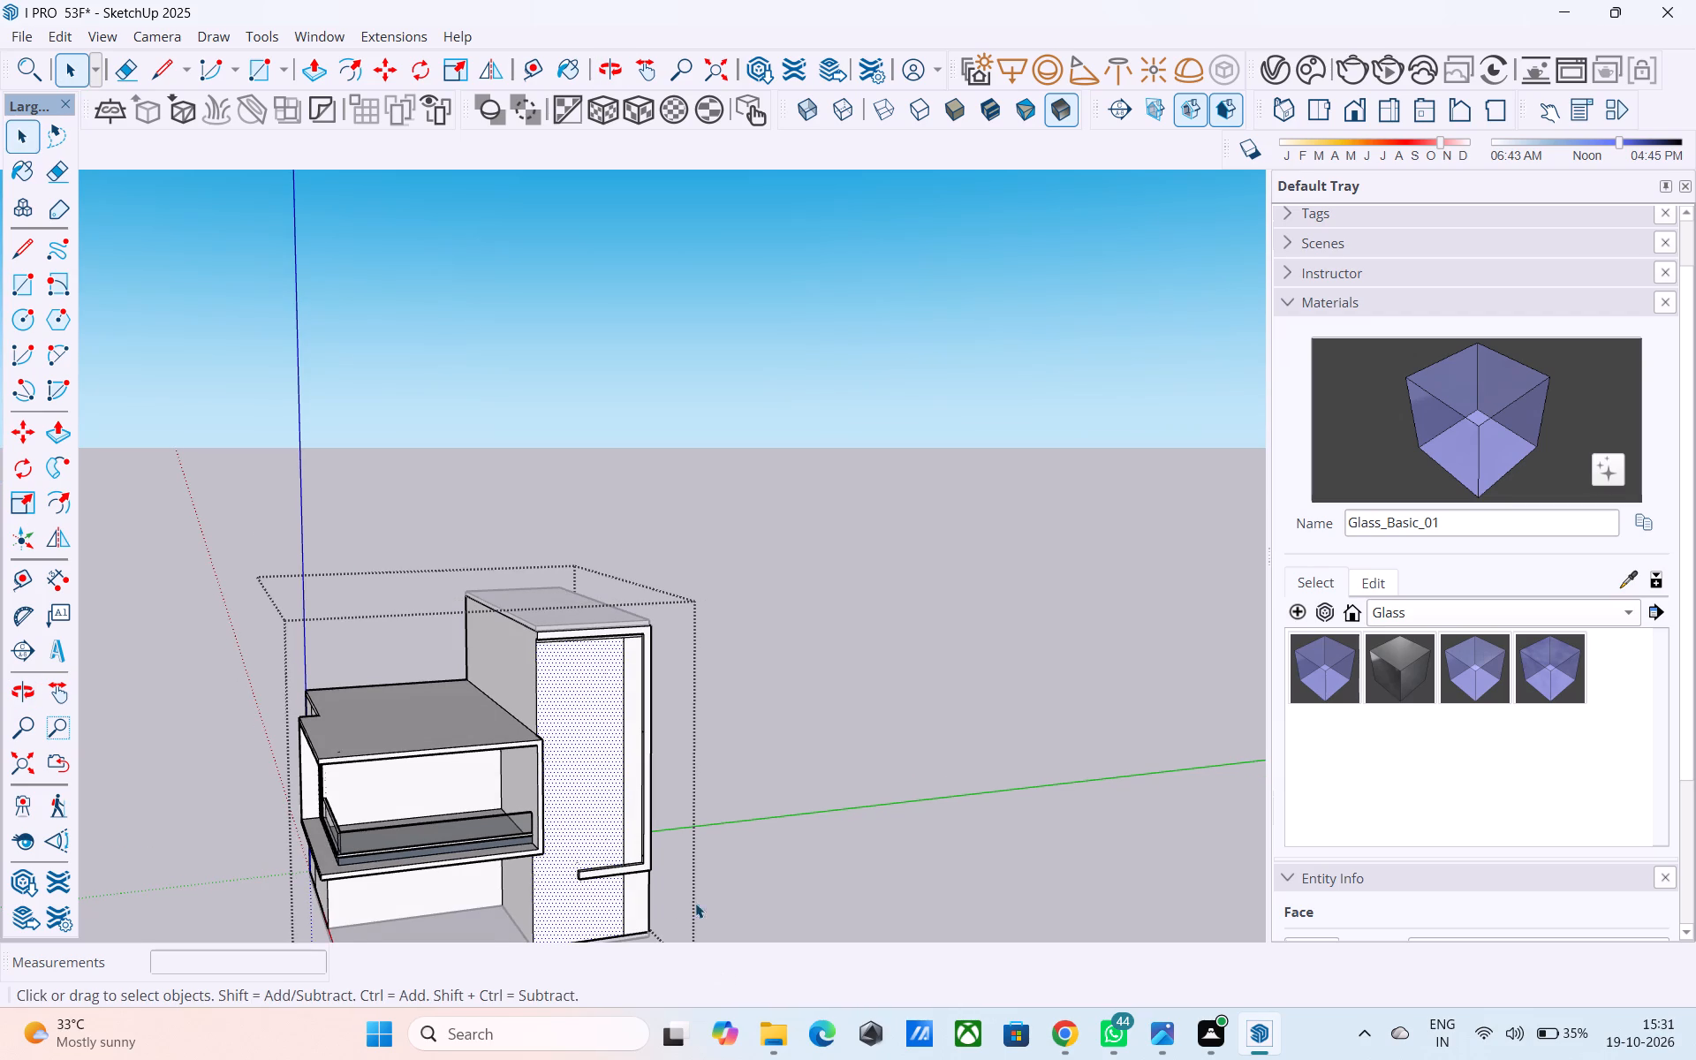
scroll(695, 864, "up", 1)
scroll(723, 820, "down", 2)
scroll(1680, 143, "up", 1)
scroll(1026, 360, "down", 3)
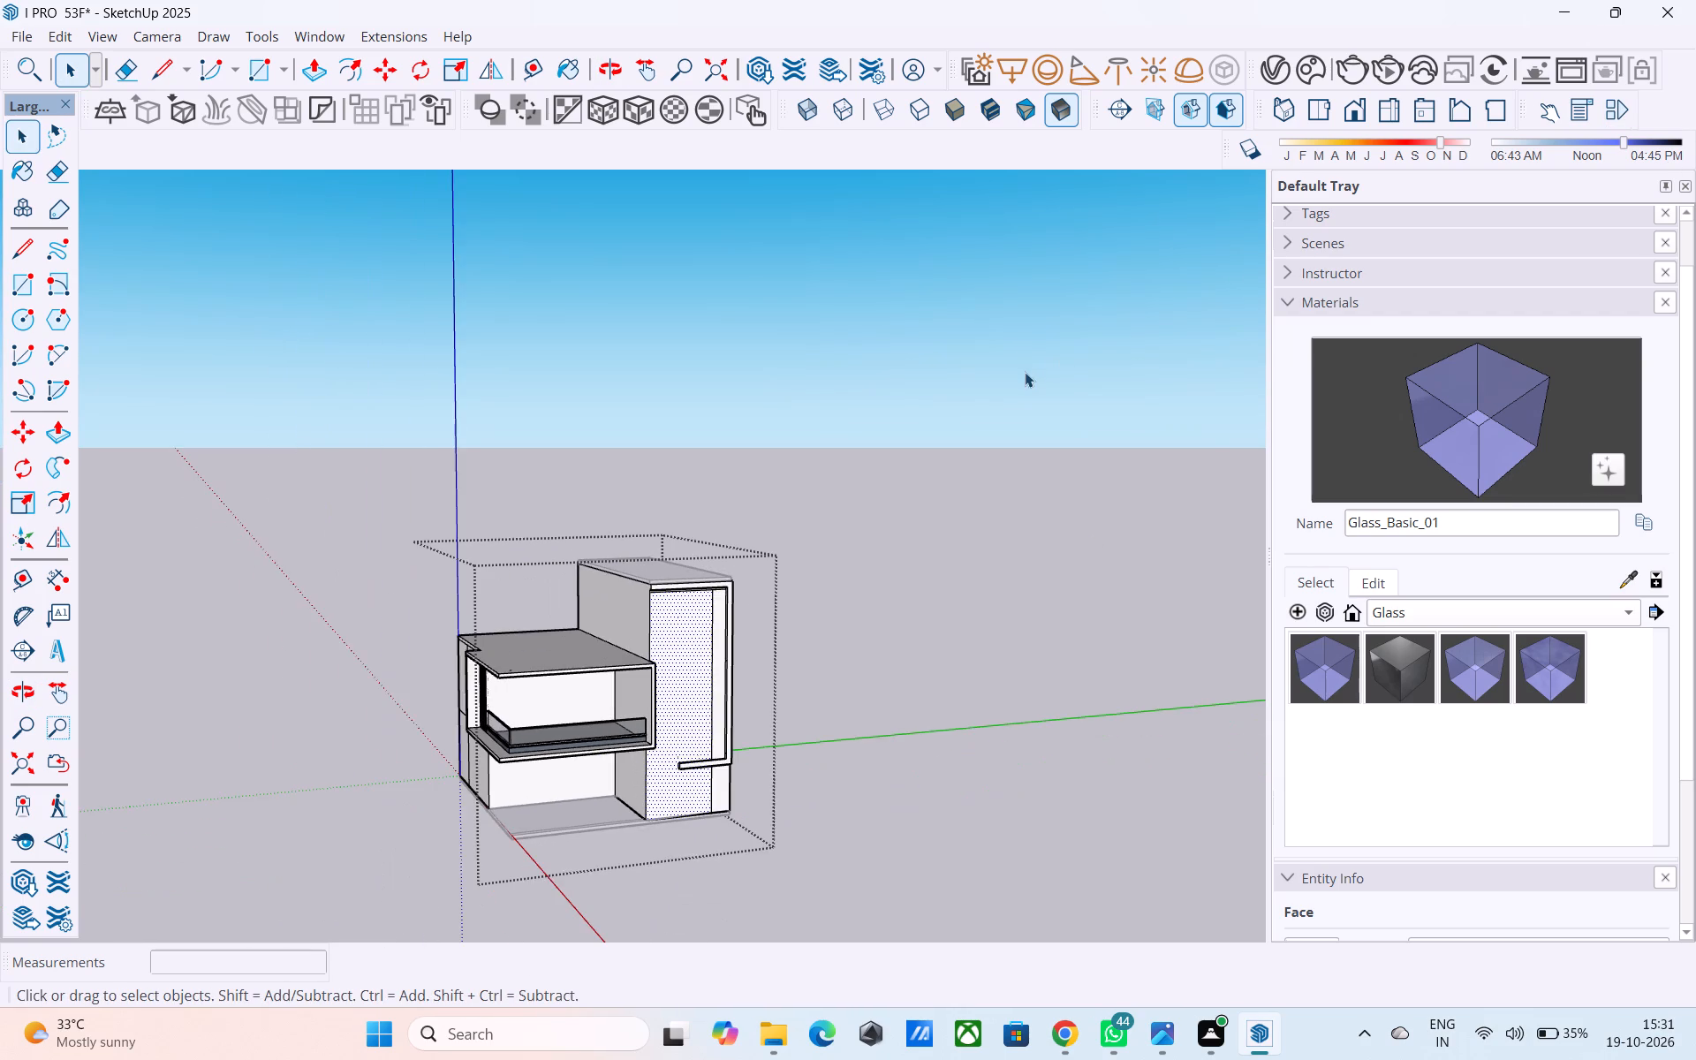
middle_click_drag(1033, 373, 971, 379)
scroll(971, 379, "down", 1)
middle_click_drag(792, 444, 868, 358, "shift")
scroll(815, 584, "up", 6)
middle_click_drag(811, 626, 938, 533, "shift")
middle_click_drag(927, 534, 962, 501, "shift")
scroll(962, 501, "up", 1, "shift")
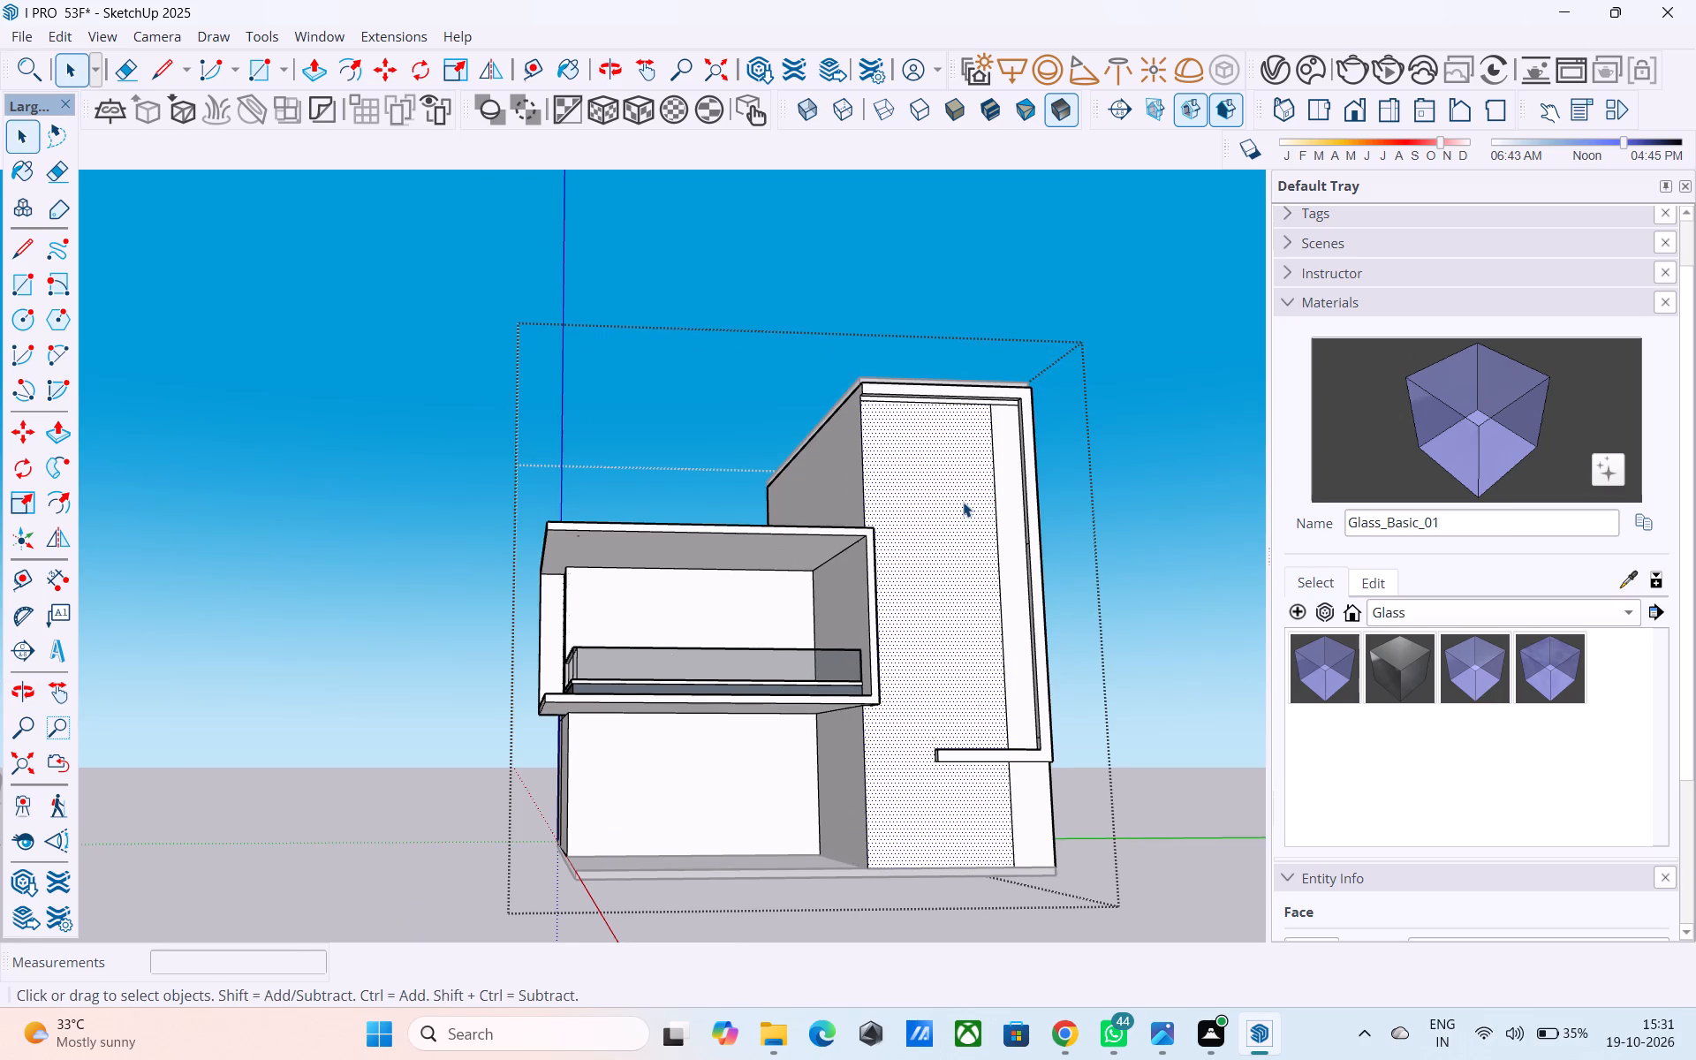
scroll(960, 521, "down", 2)
middle_click_drag(961, 520, 956, 489)
scroll(1071, 526, "down", 1)
middle_click_drag(1071, 528, 1042, 544)
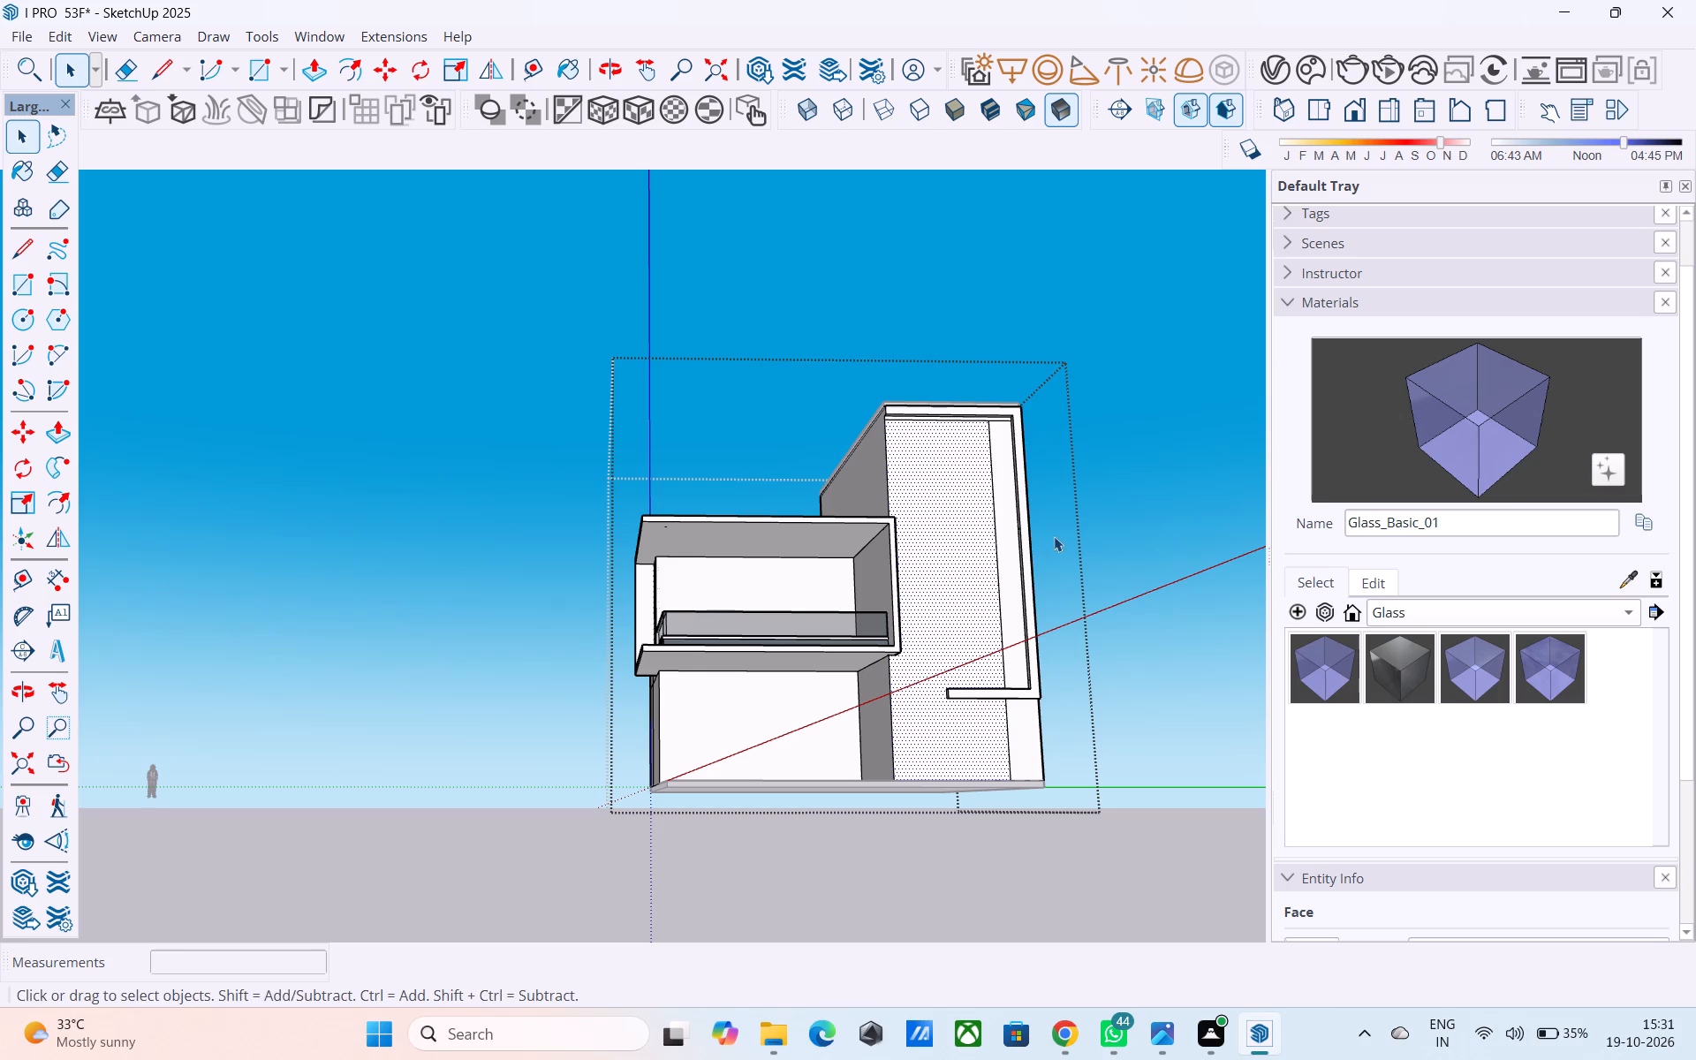
Examine the whole house front and the tower's raised frame from farther away and from several angles.
scroll(1056, 534, "down", 1)
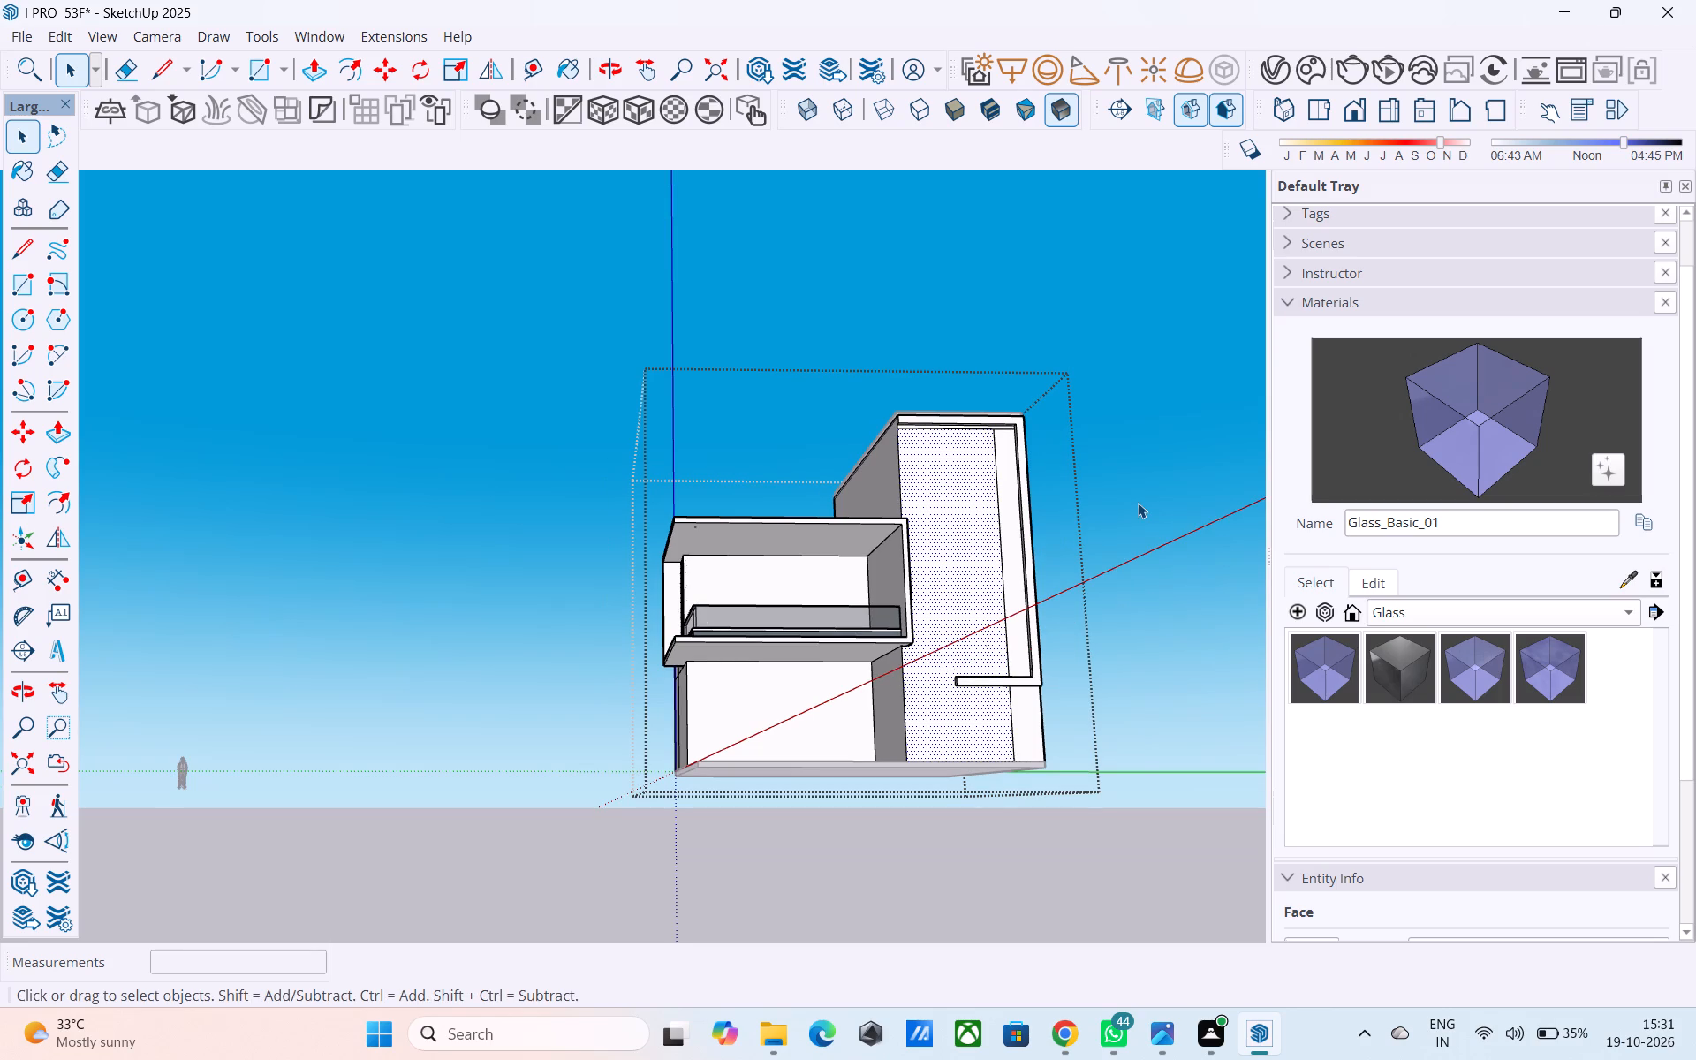
scroll(1138, 503, "down", 1)
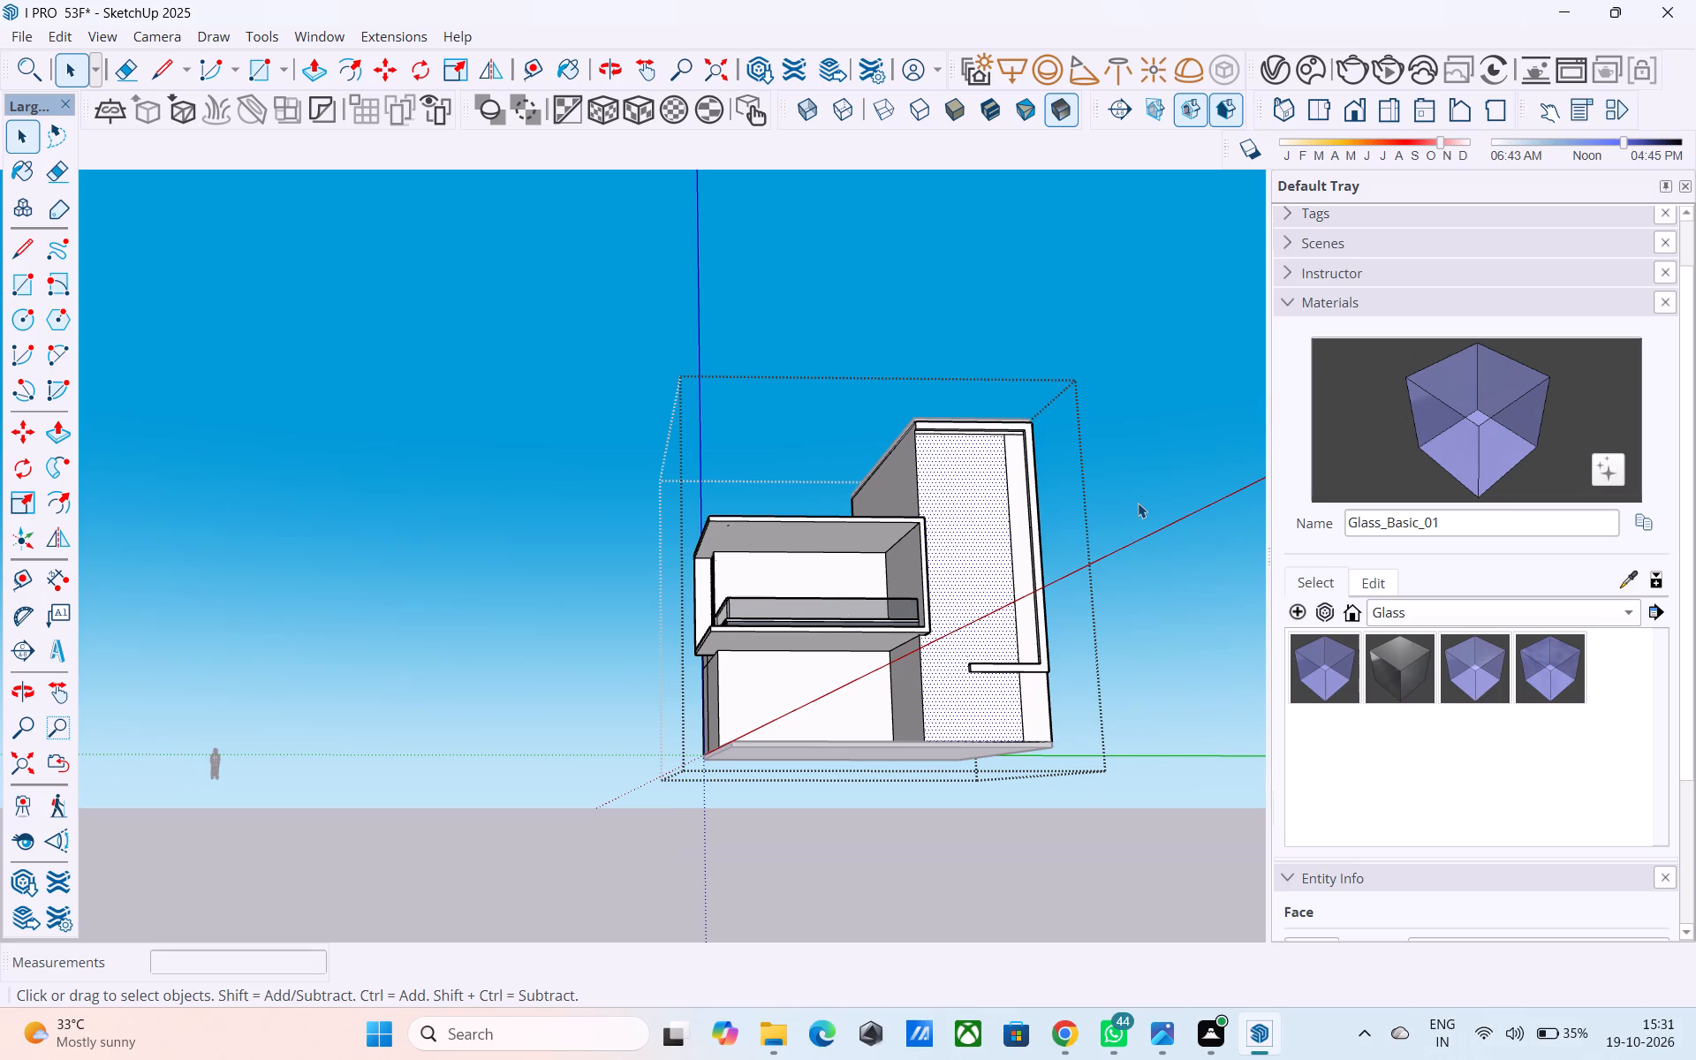
scroll(1140, 503, "up", 2)
scroll(1143, 503, "down", 3)
middle_click_drag(1137, 507, 1062, 581)
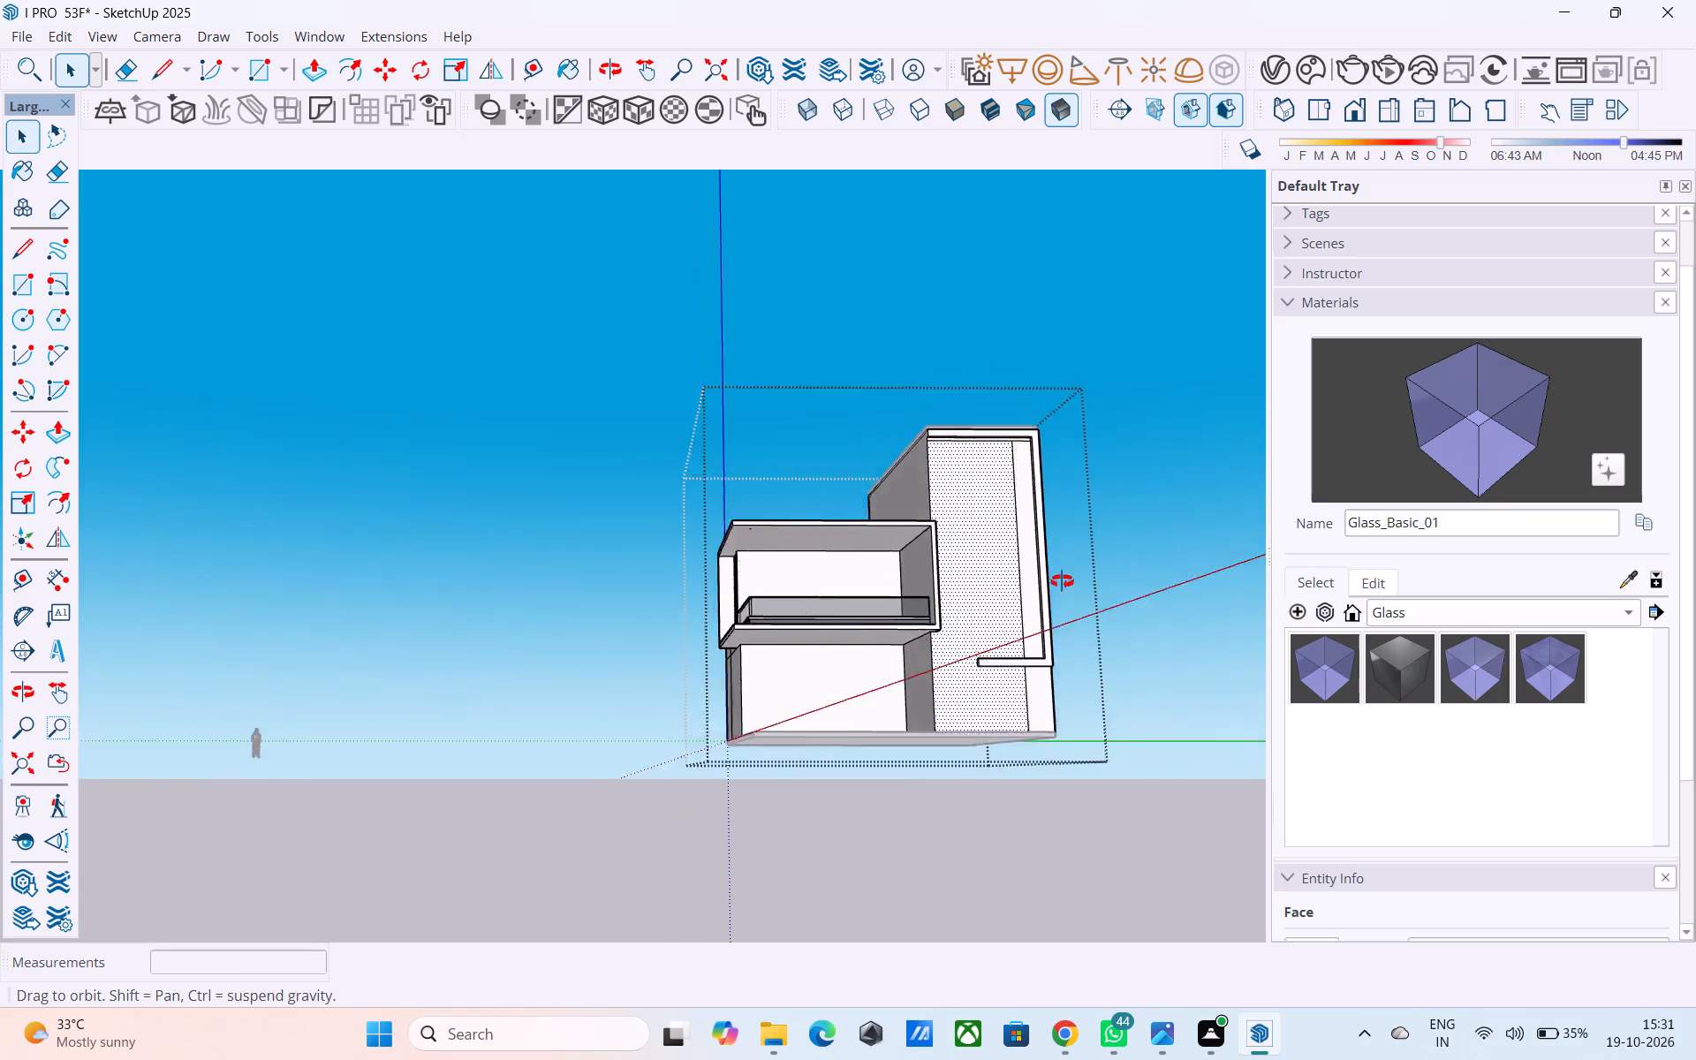
middle_click_drag(1062, 581, 1041, 662)
scroll(1025, 499, "up", 4)
middle_click_drag(991, 629, 974, 560)
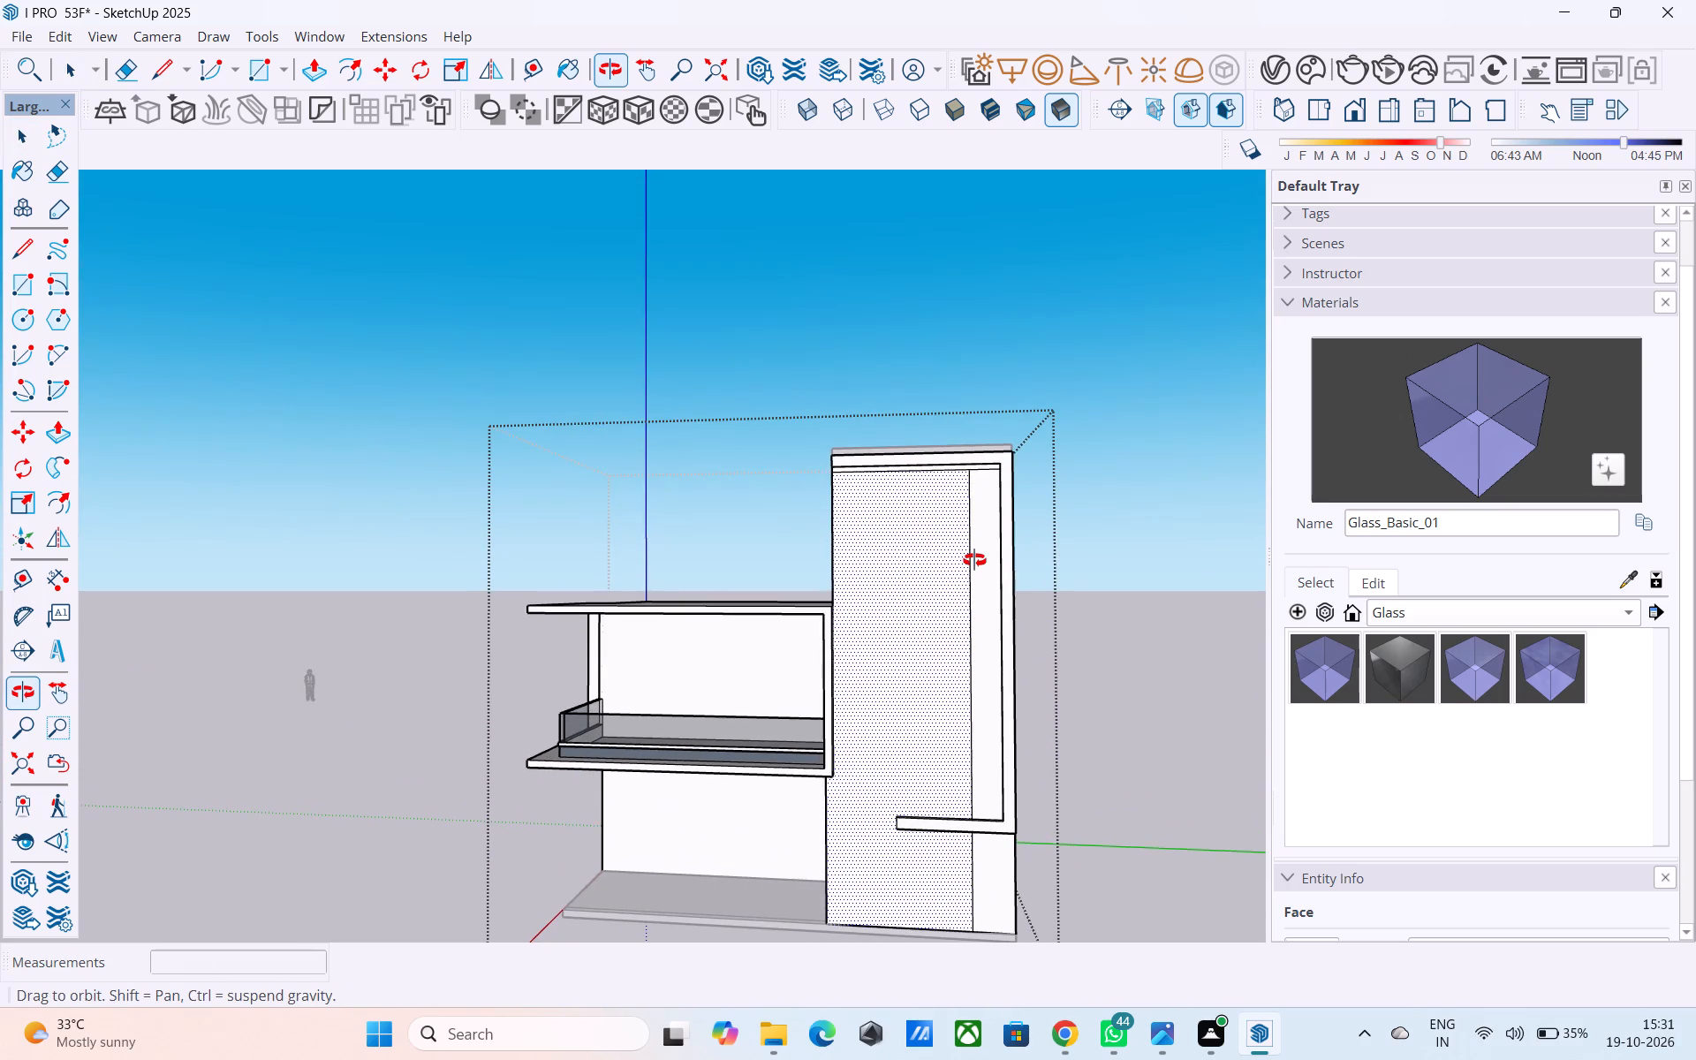
middle_click_drag(974, 560, 988, 572)
scroll(988, 571, "up", 2)
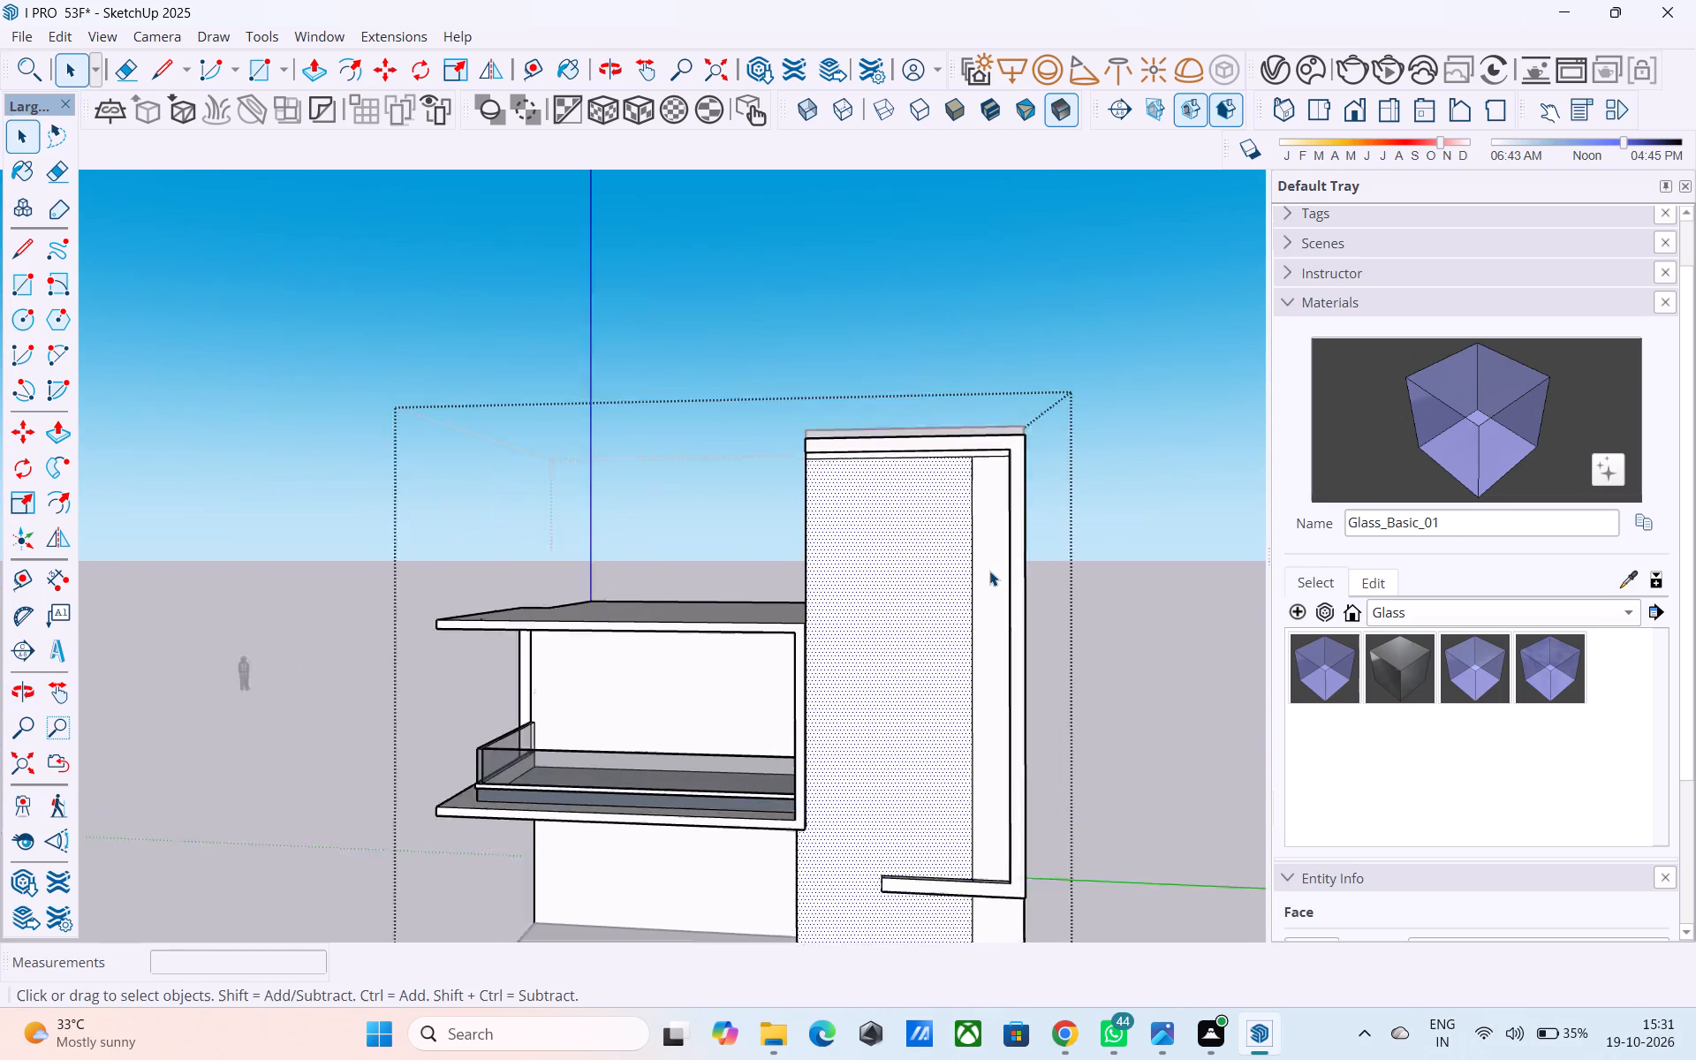
scroll(989, 571, "up", 2)
scroll(991, 567, "down", 3)
scroll(1003, 556, "up", 4)
Select the raised frame's front face and examine its top, side and lower horizontal band.
left_click(1018, 546)
middle_click_drag(1018, 546, 1141, 448)
scroll(1084, 455, "up", 6)
scroll(1006, 447, "down", 3)
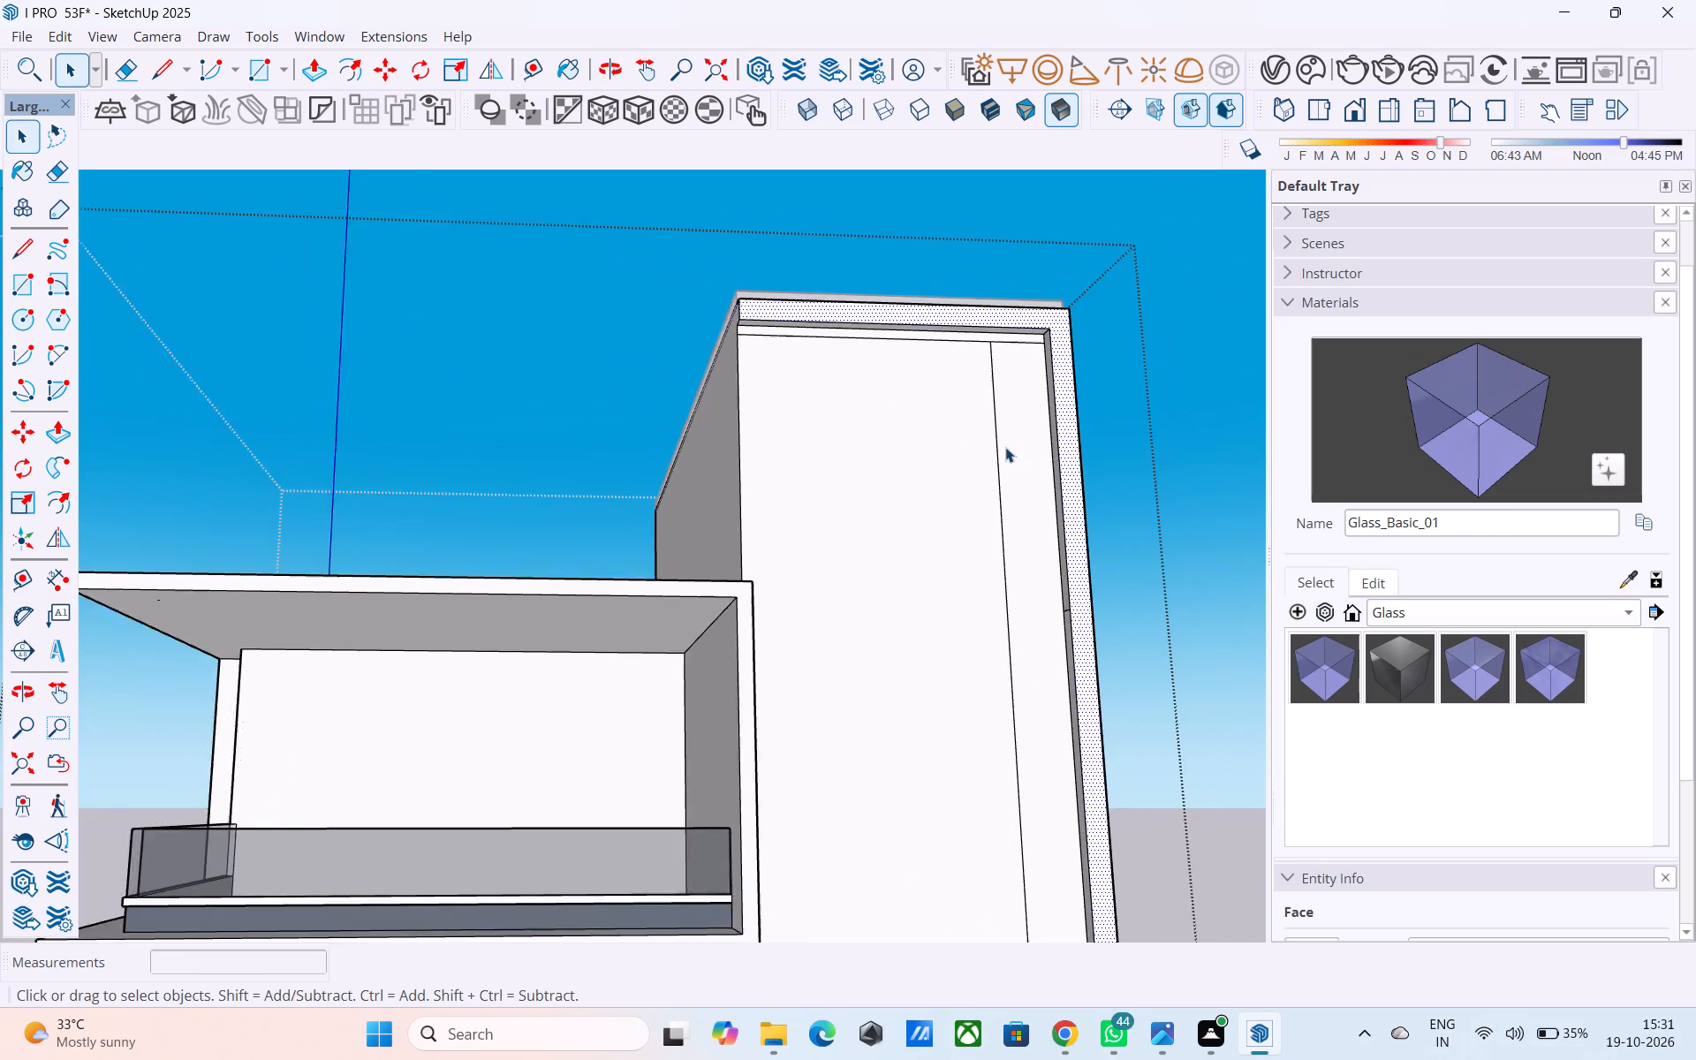
scroll(1005, 447, "down", 2)
scroll(766, 488, "down", 2)
middle_click_drag(875, 715, 874, 765)
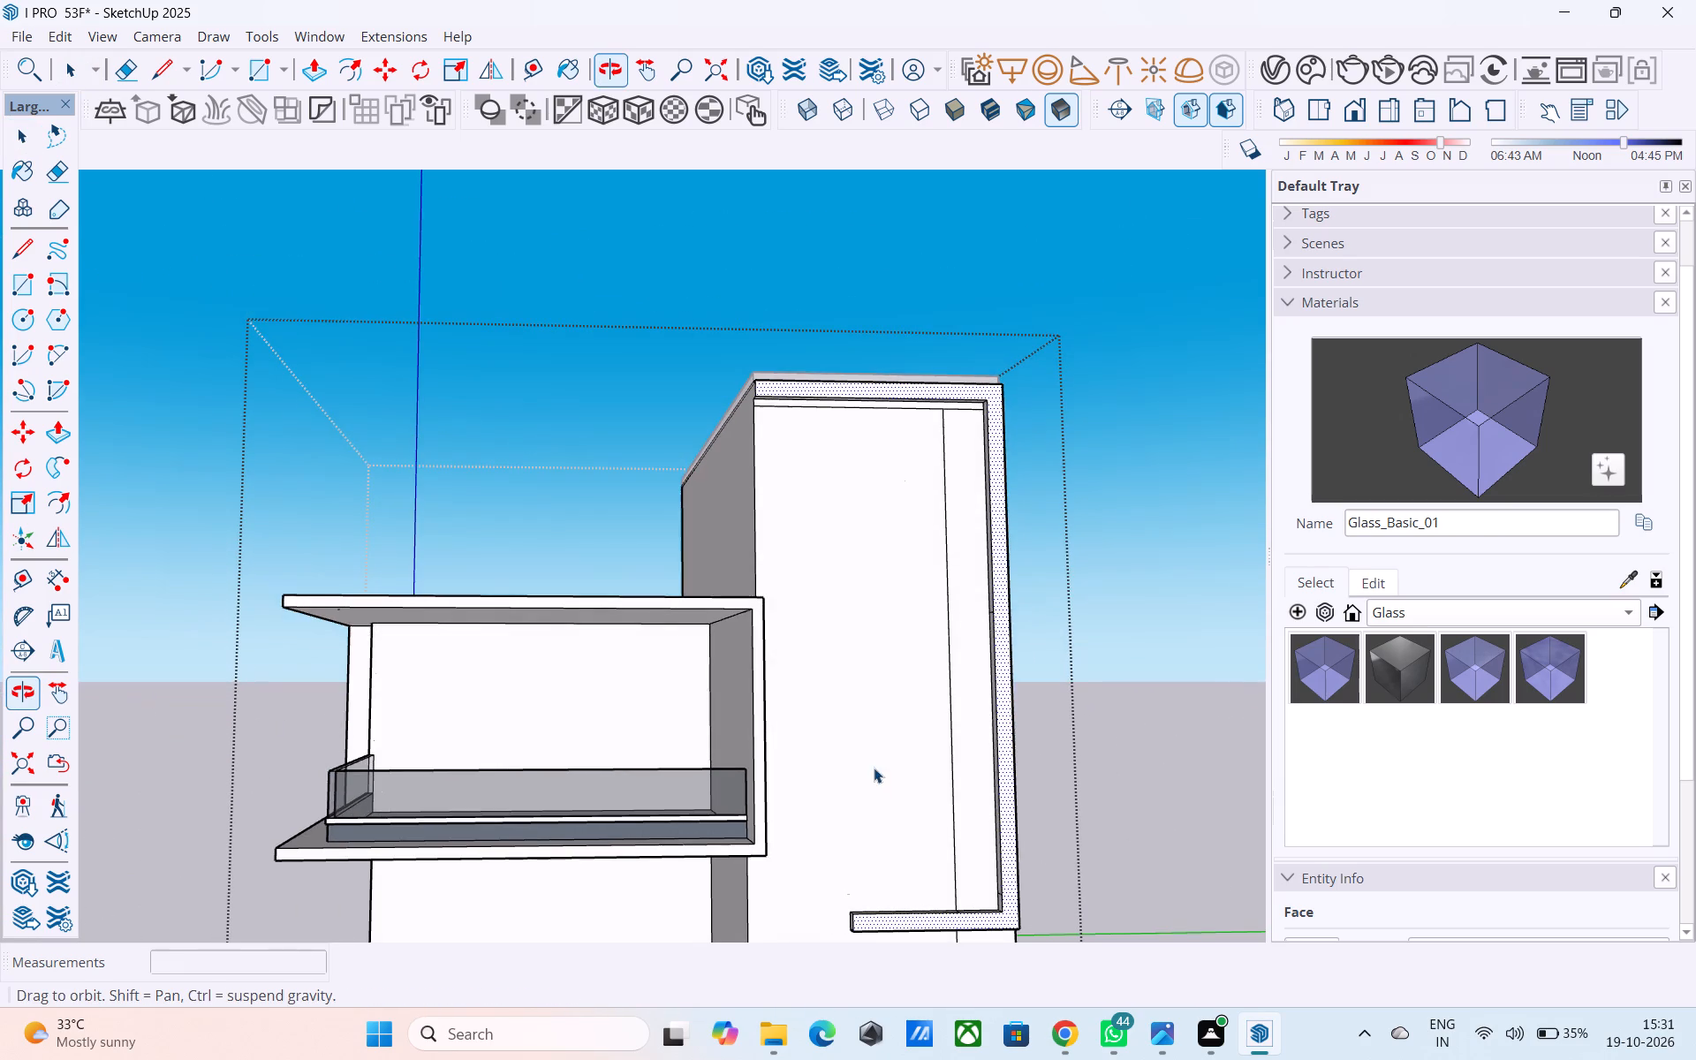
scroll(756, 675, "down", 3)
scroll(819, 795, "up", 3)
middle_click_drag(857, 800, 829, 806)
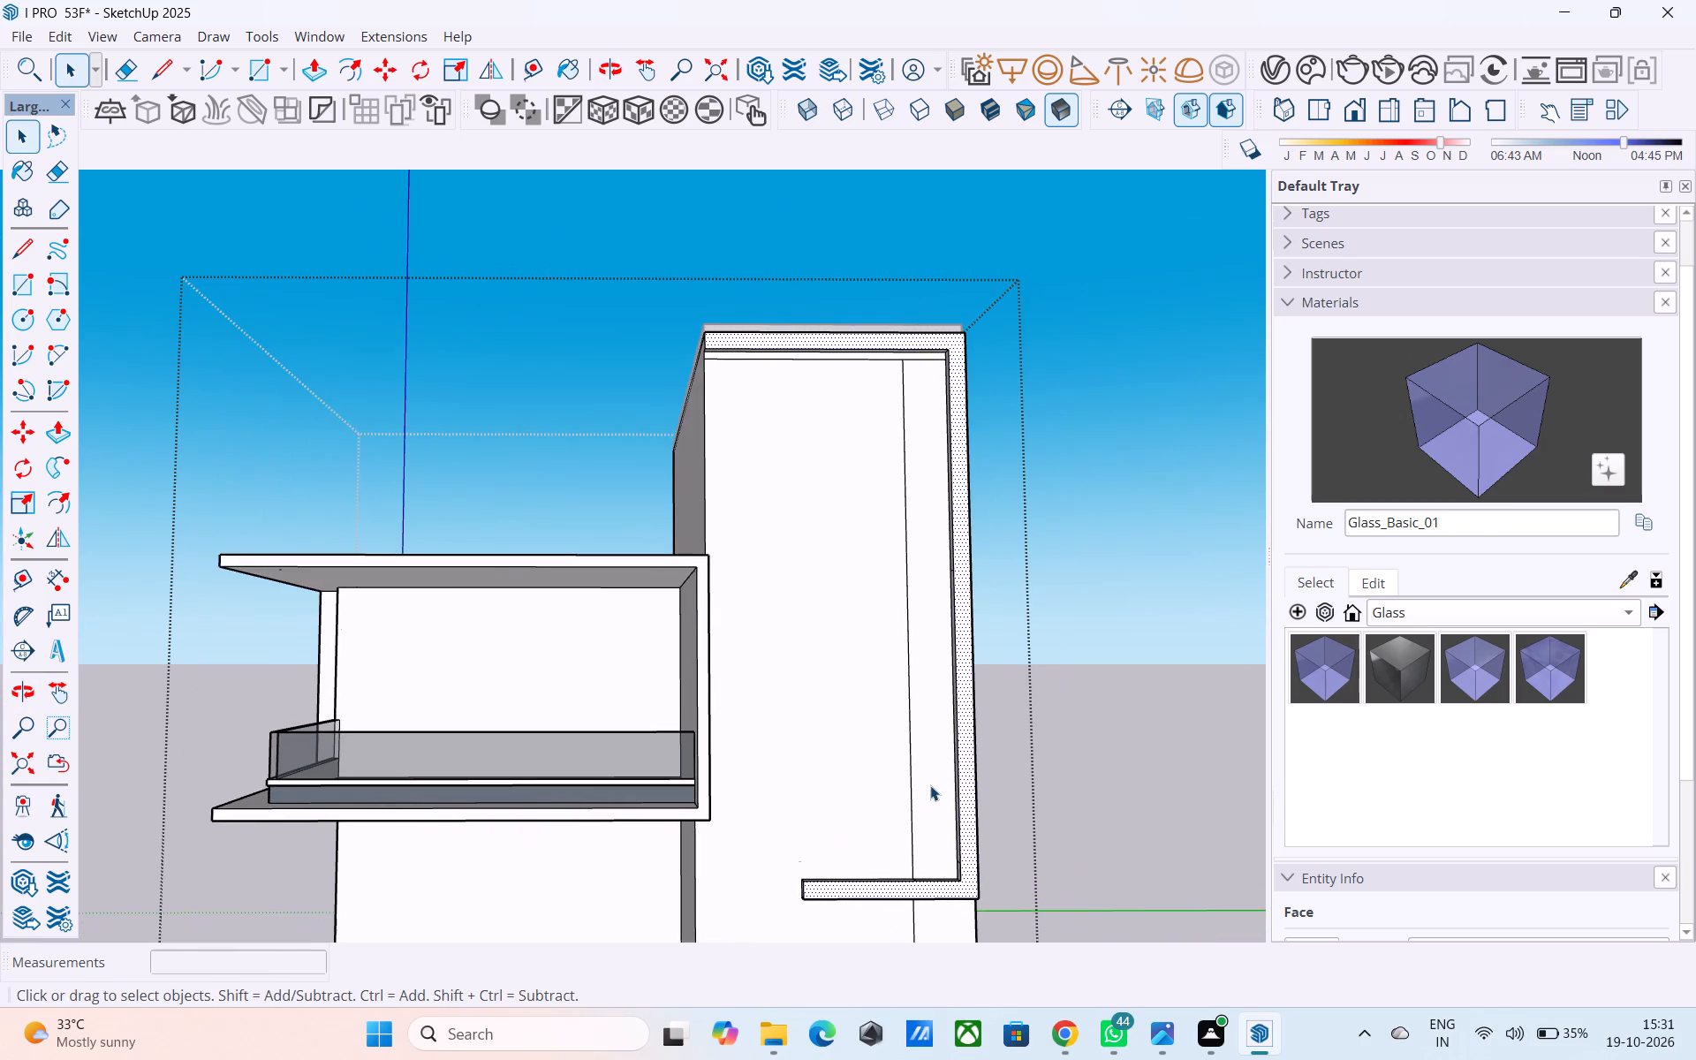
scroll(916, 761, "up", 3)
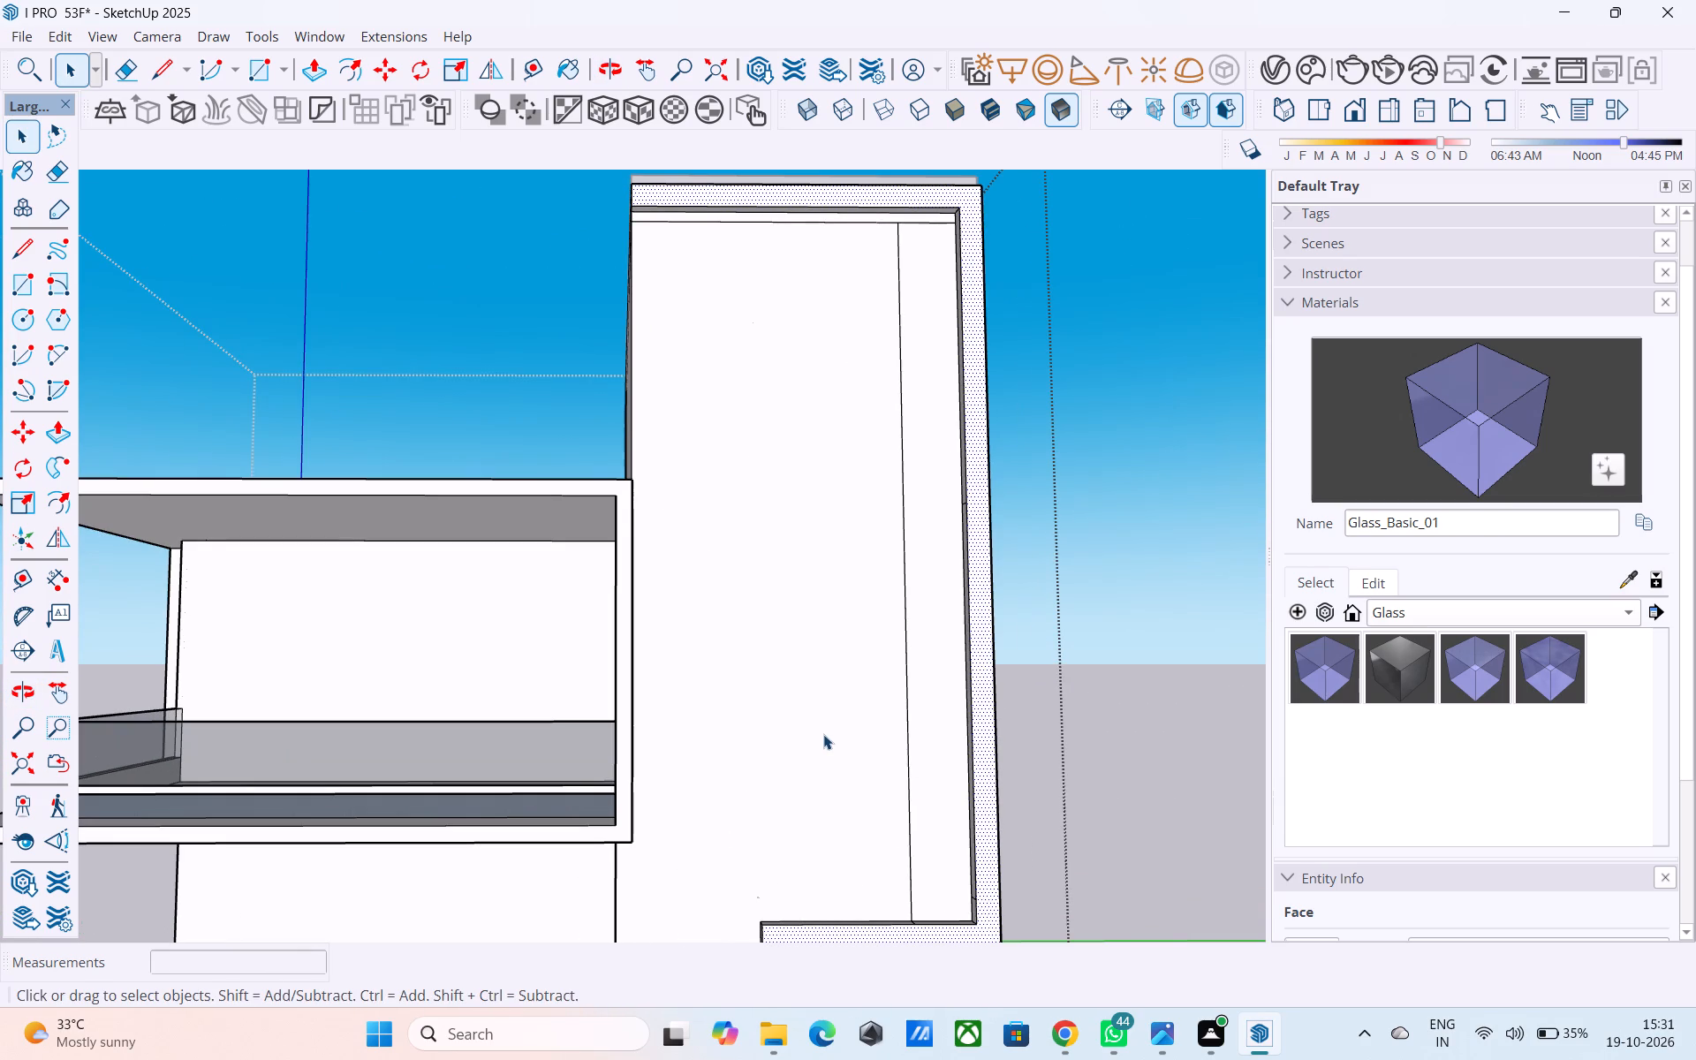
Offset the outline of the tower's large front face inside the raised frame.
middle_click_drag(823, 732, 910, 873)
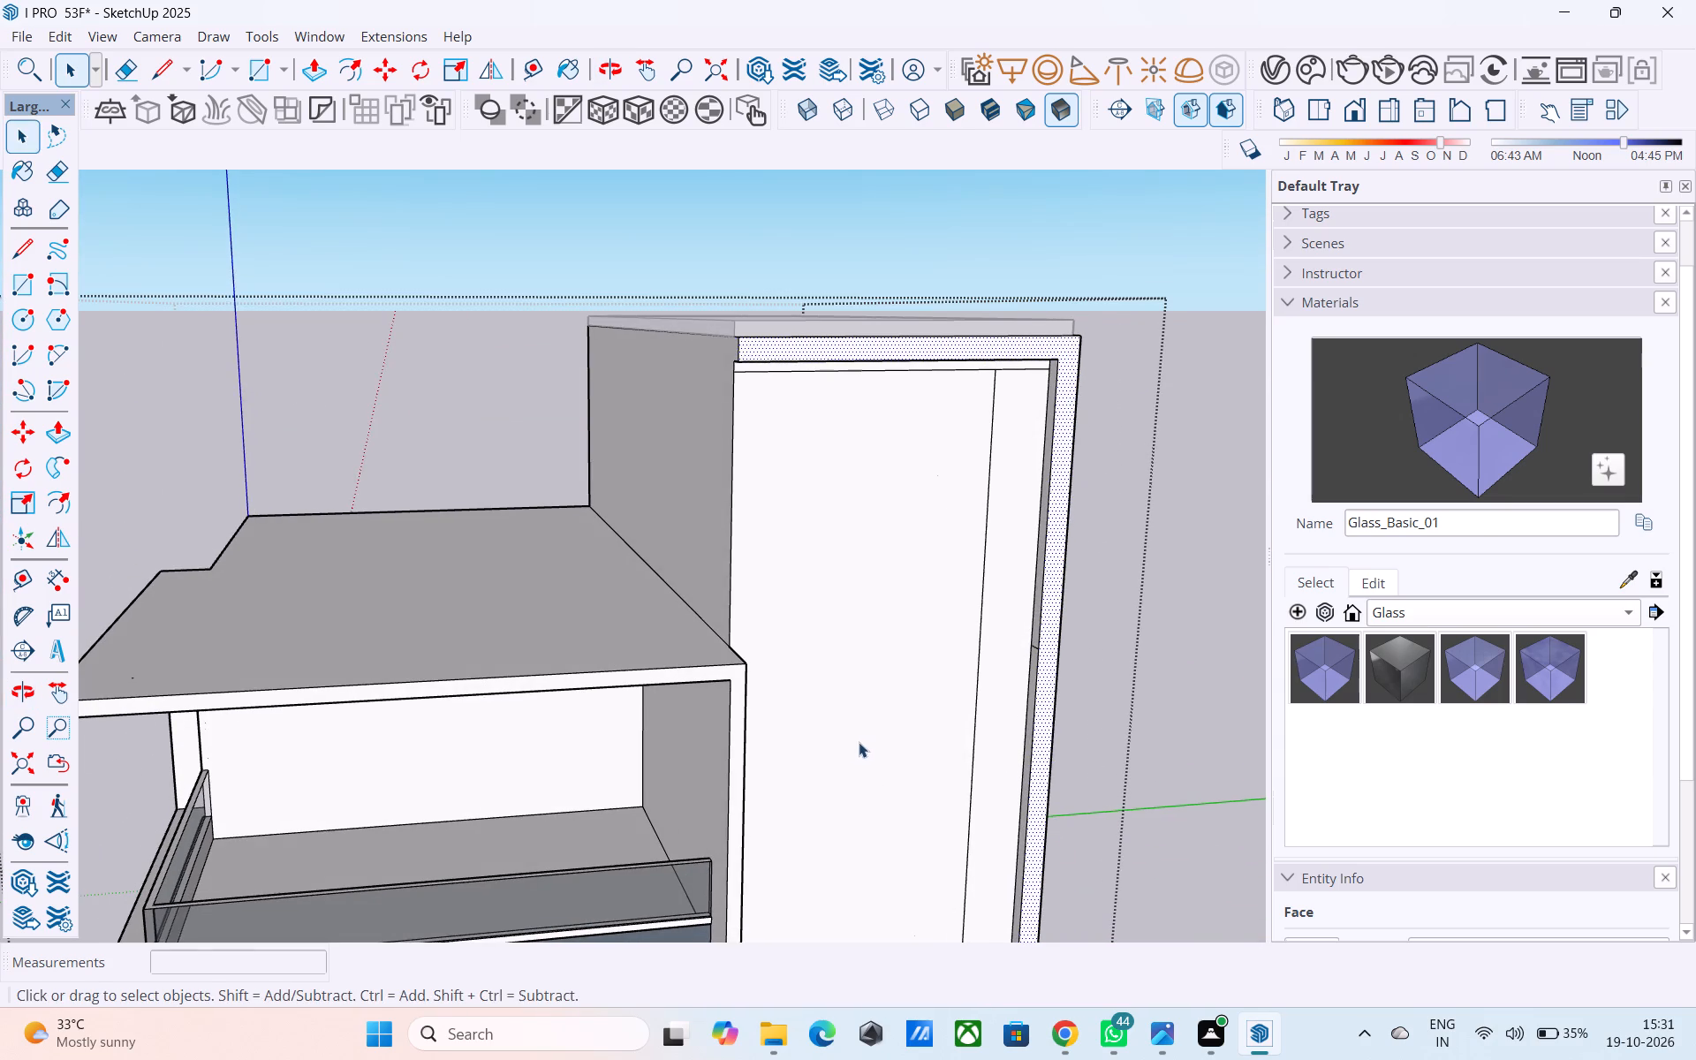
middle_click_drag(843, 732, 827, 729)
left_click(829, 725)
key("f")
left_click(829, 724)
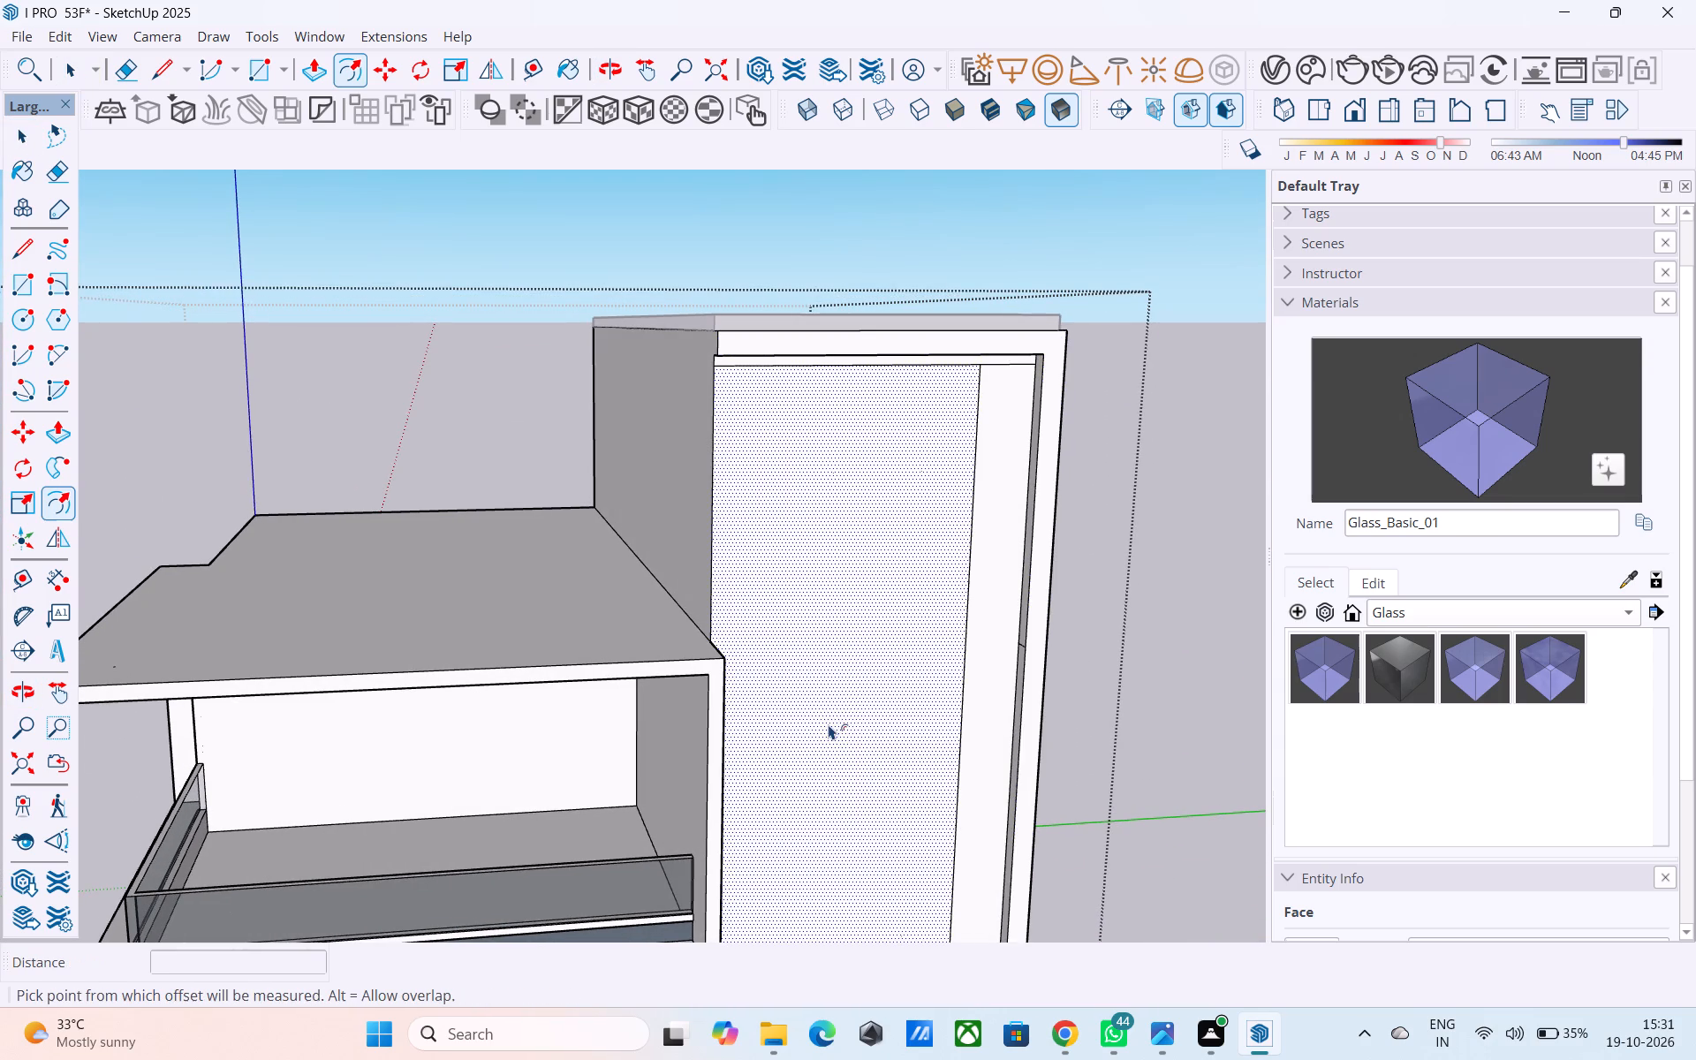
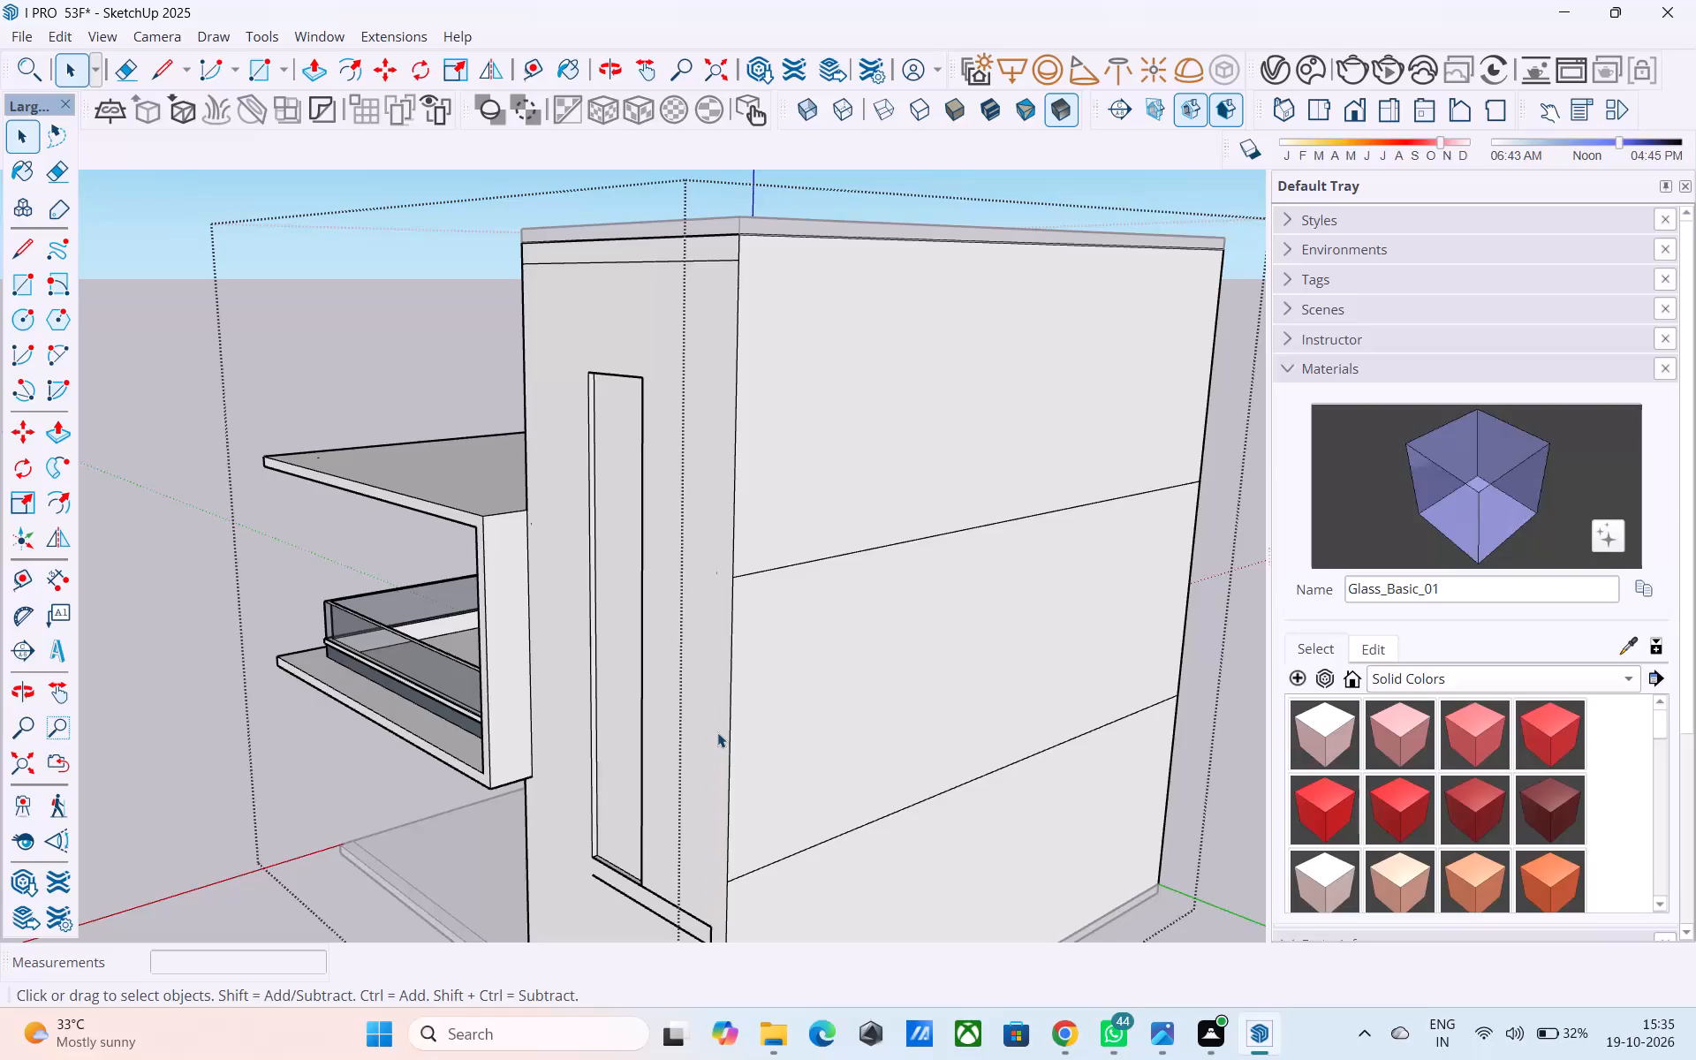
Erase the leftover edges below the tall narrow recess on the tower's front face.
scroll(718, 731, "down", 4)
middle_click_drag(718, 731, 740, 717)
scroll(699, 879, "up", 3)
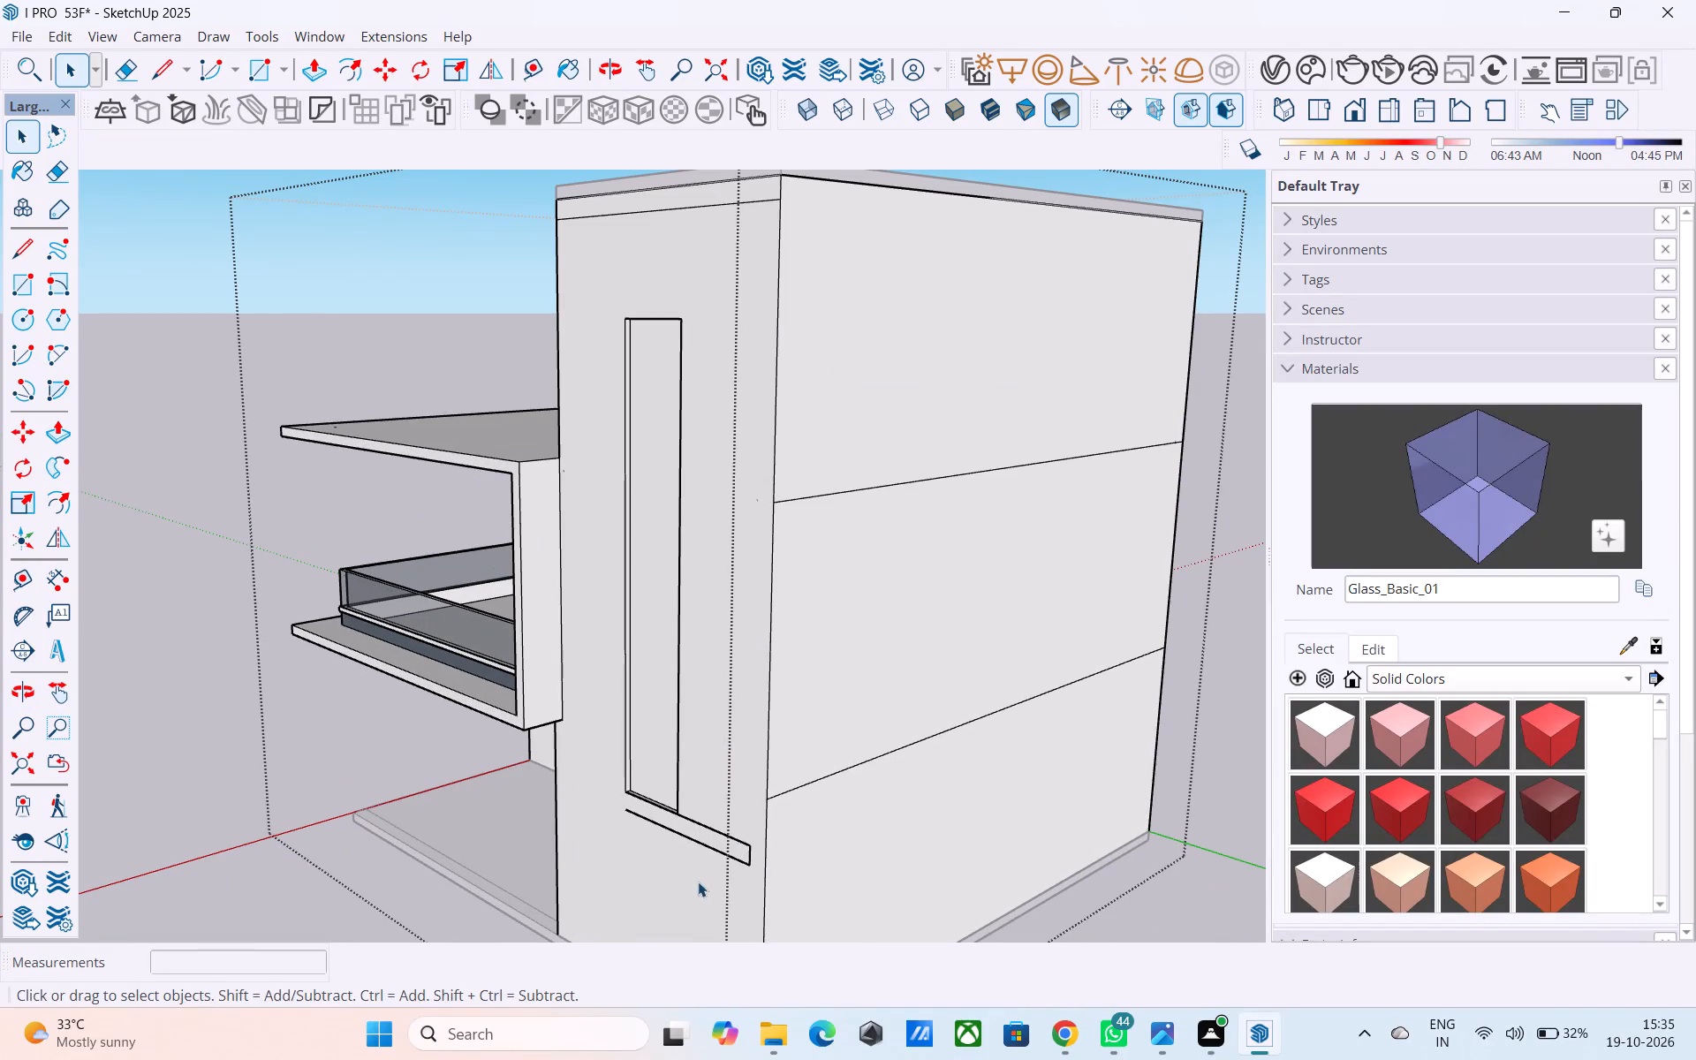
key("e")
left_click_drag(703, 821, 690, 870)
left_click_drag(756, 852, 746, 852)
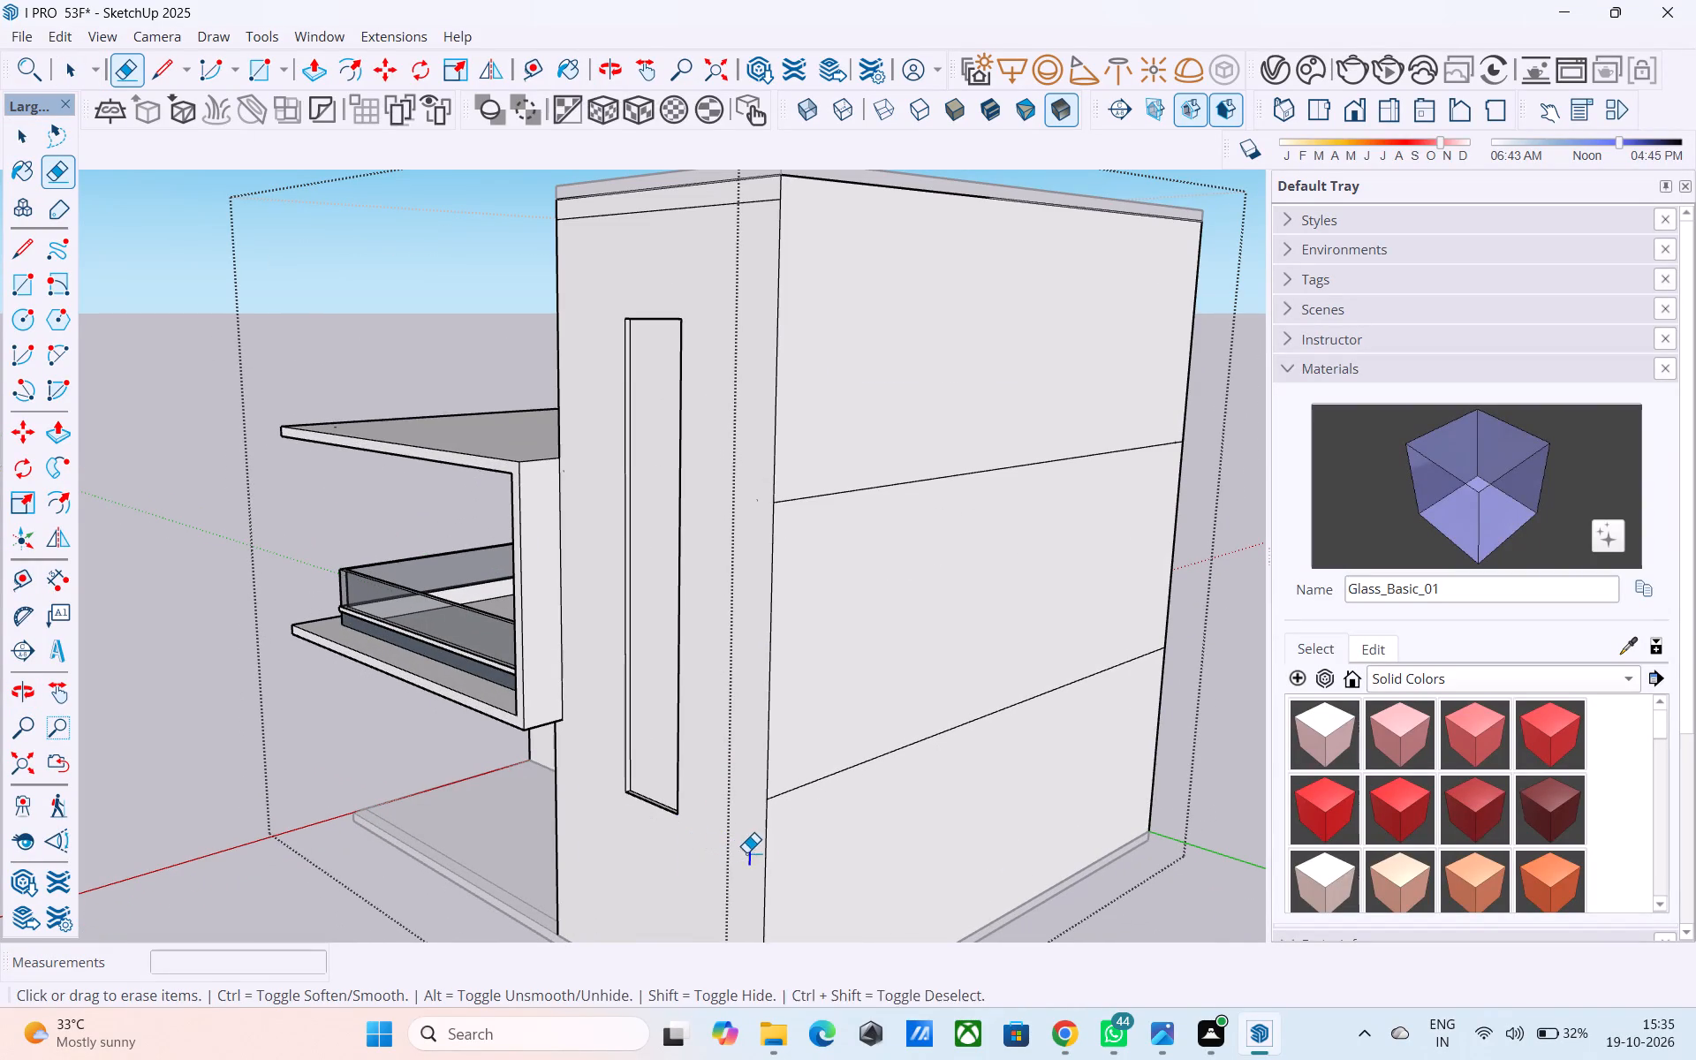
left_click_drag(746, 852, 746, 852)
key("space")
Push/Pull the tower's front face surrounding the tall narrow recess outward by 3".
scroll(693, 806, "up", 5)
left_click(639, 769)
scroll(632, 775, "up", 5)
left_click(580, 815)
left_click(638, 754)
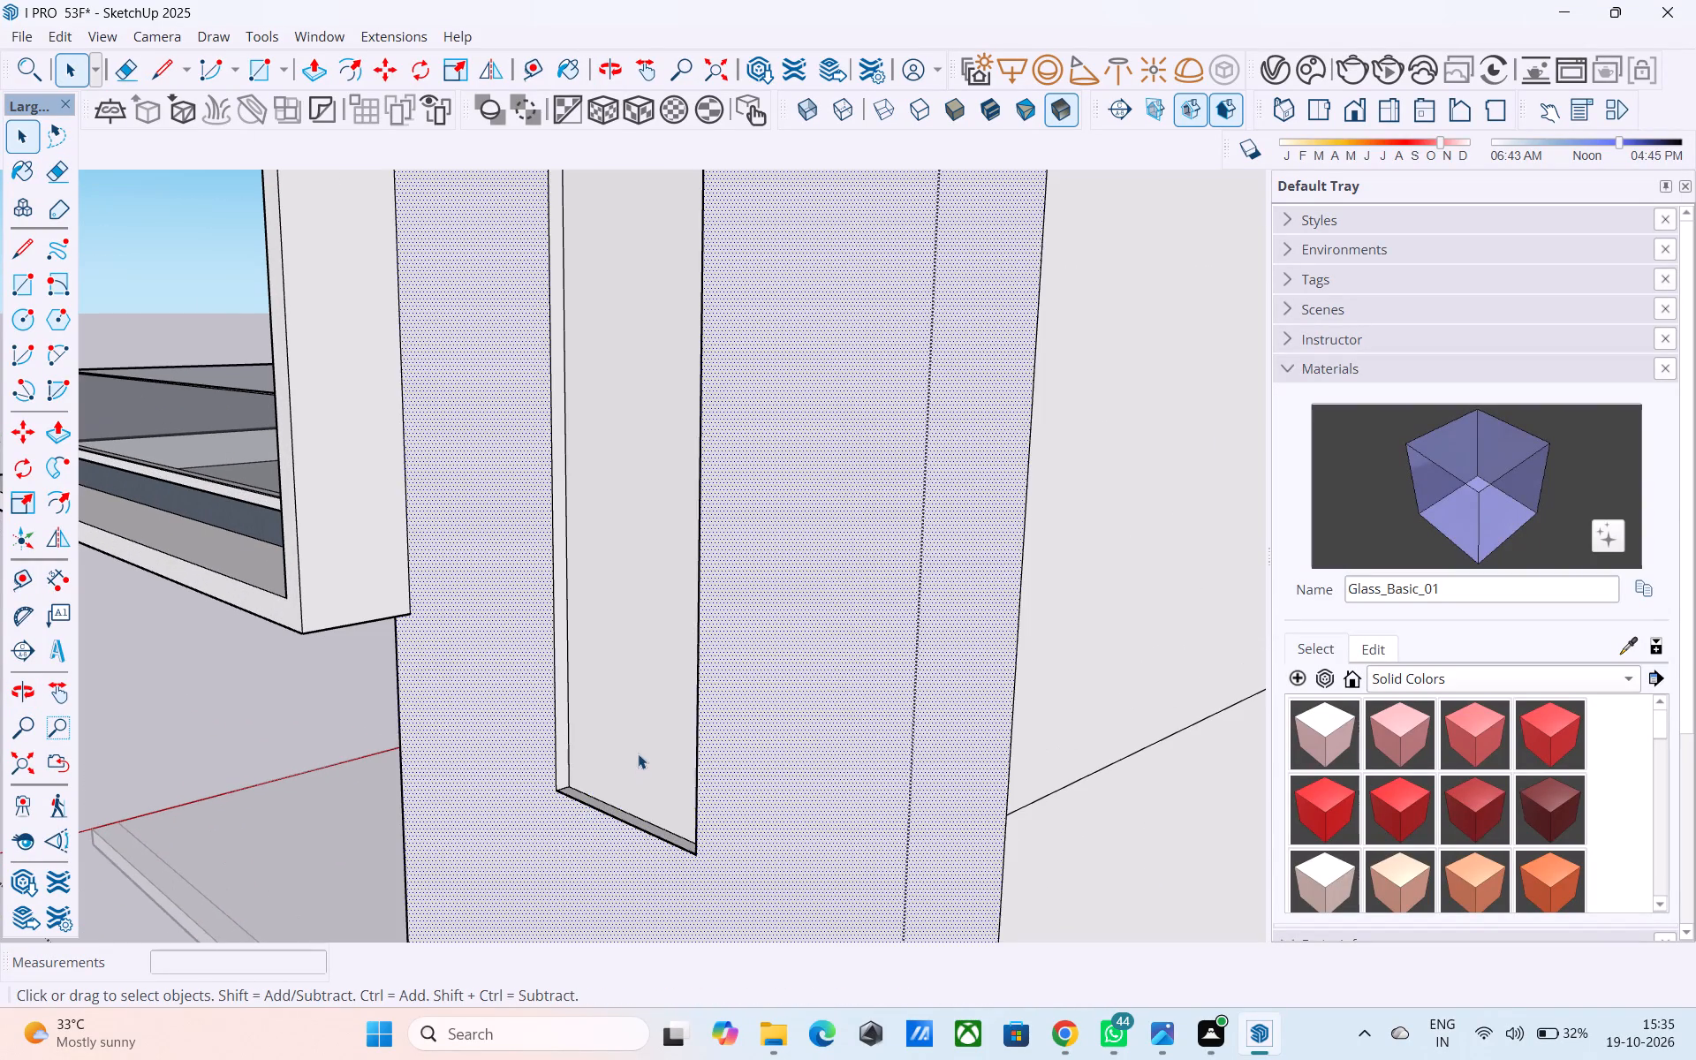
middle_click_drag(752, 784, 1273, 717)
middle_click_drag(738, 758, 935, 764)
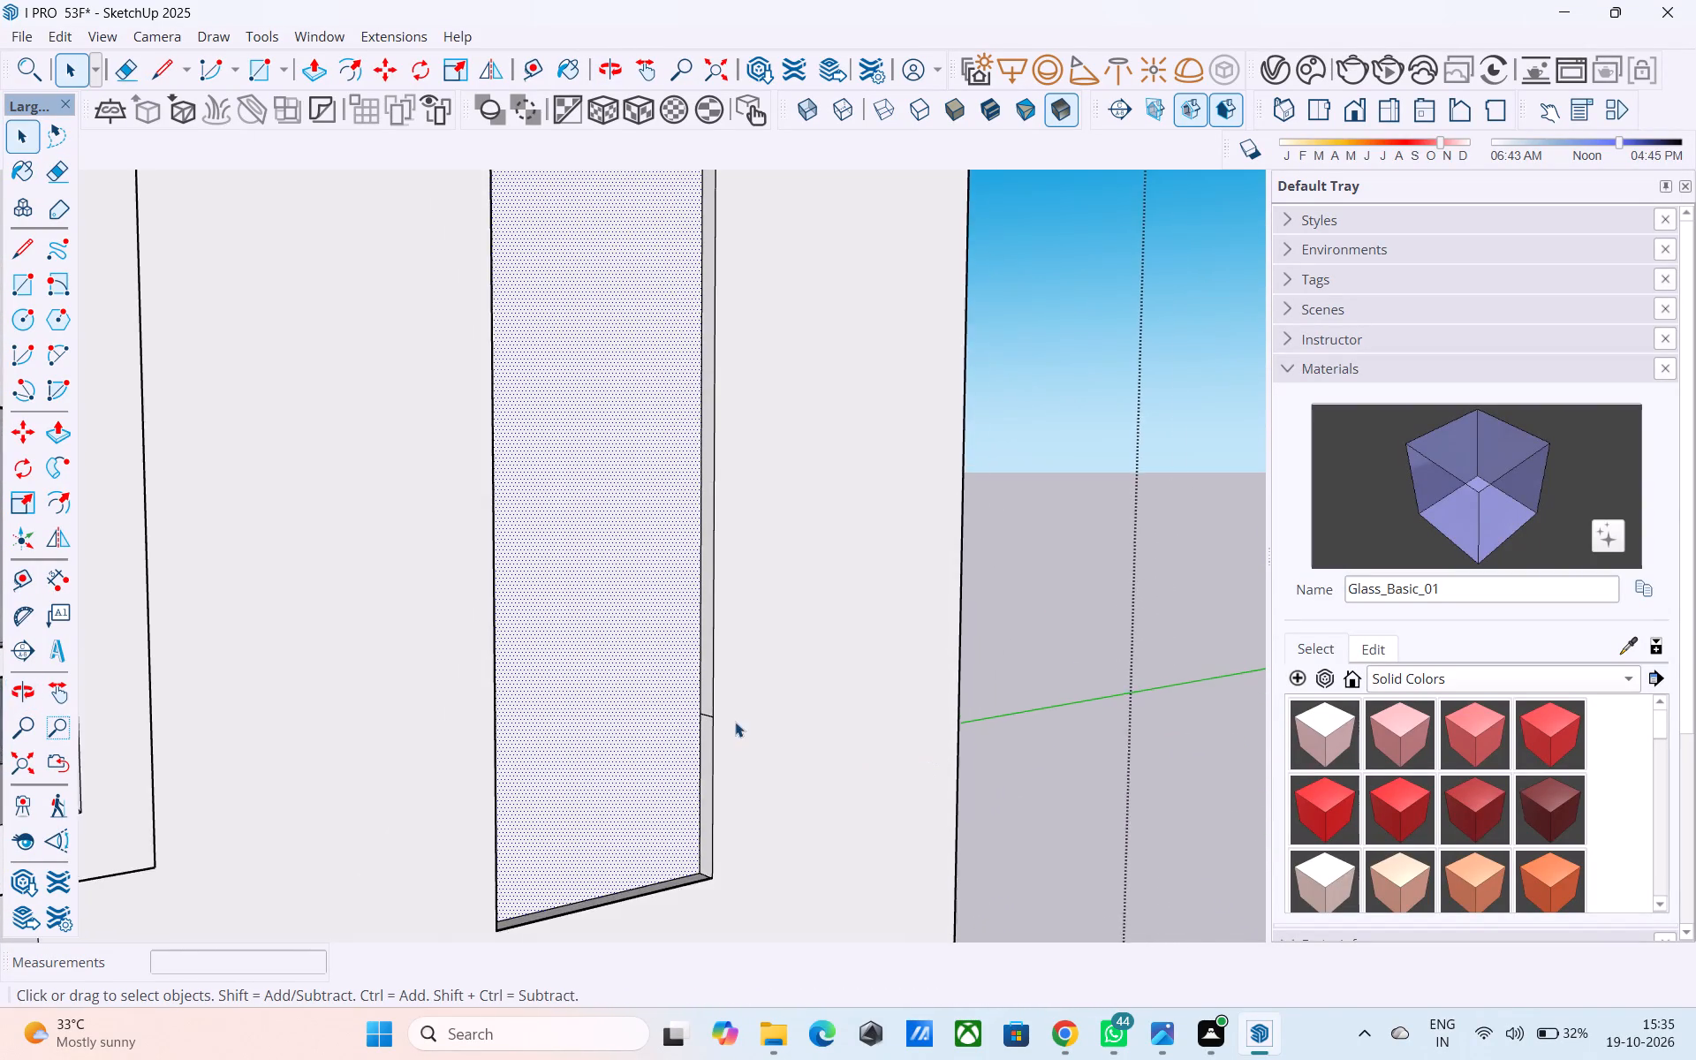
scroll(735, 722, "up", 2)
left_click(643, 723)
scroll(691, 754, "down", 9)
left_click(733, 746)
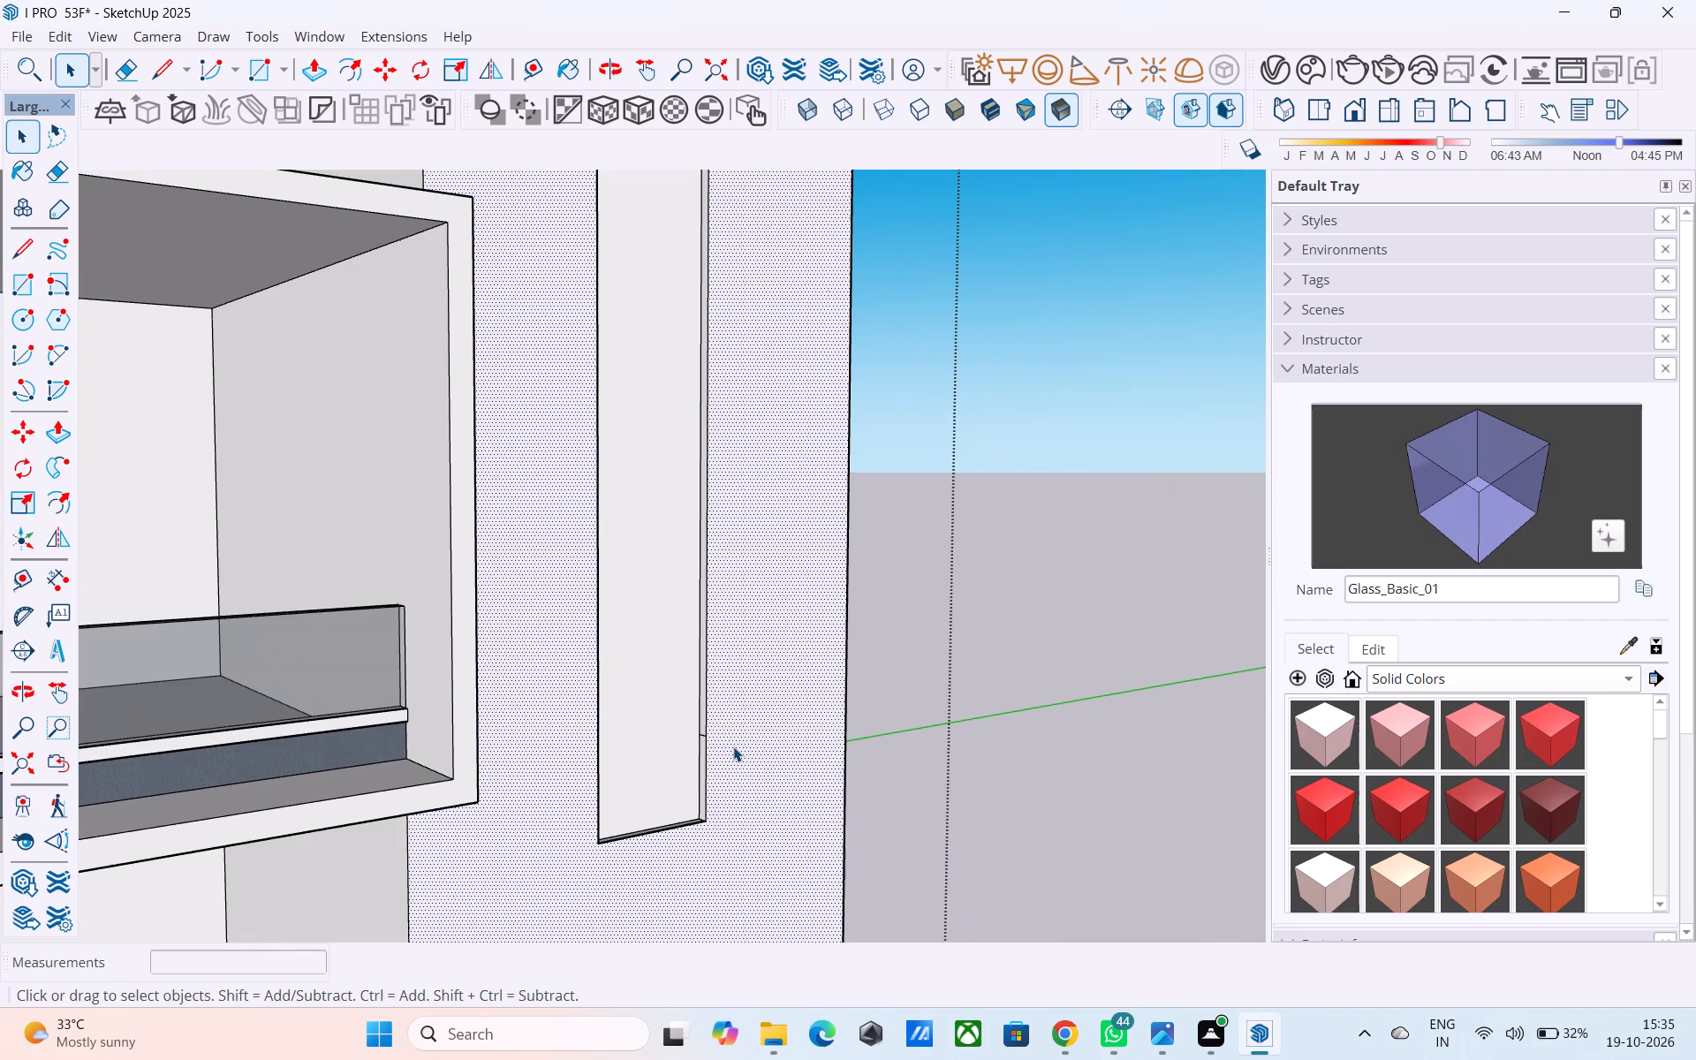
key("p")
left_click(733, 746)
key("3")
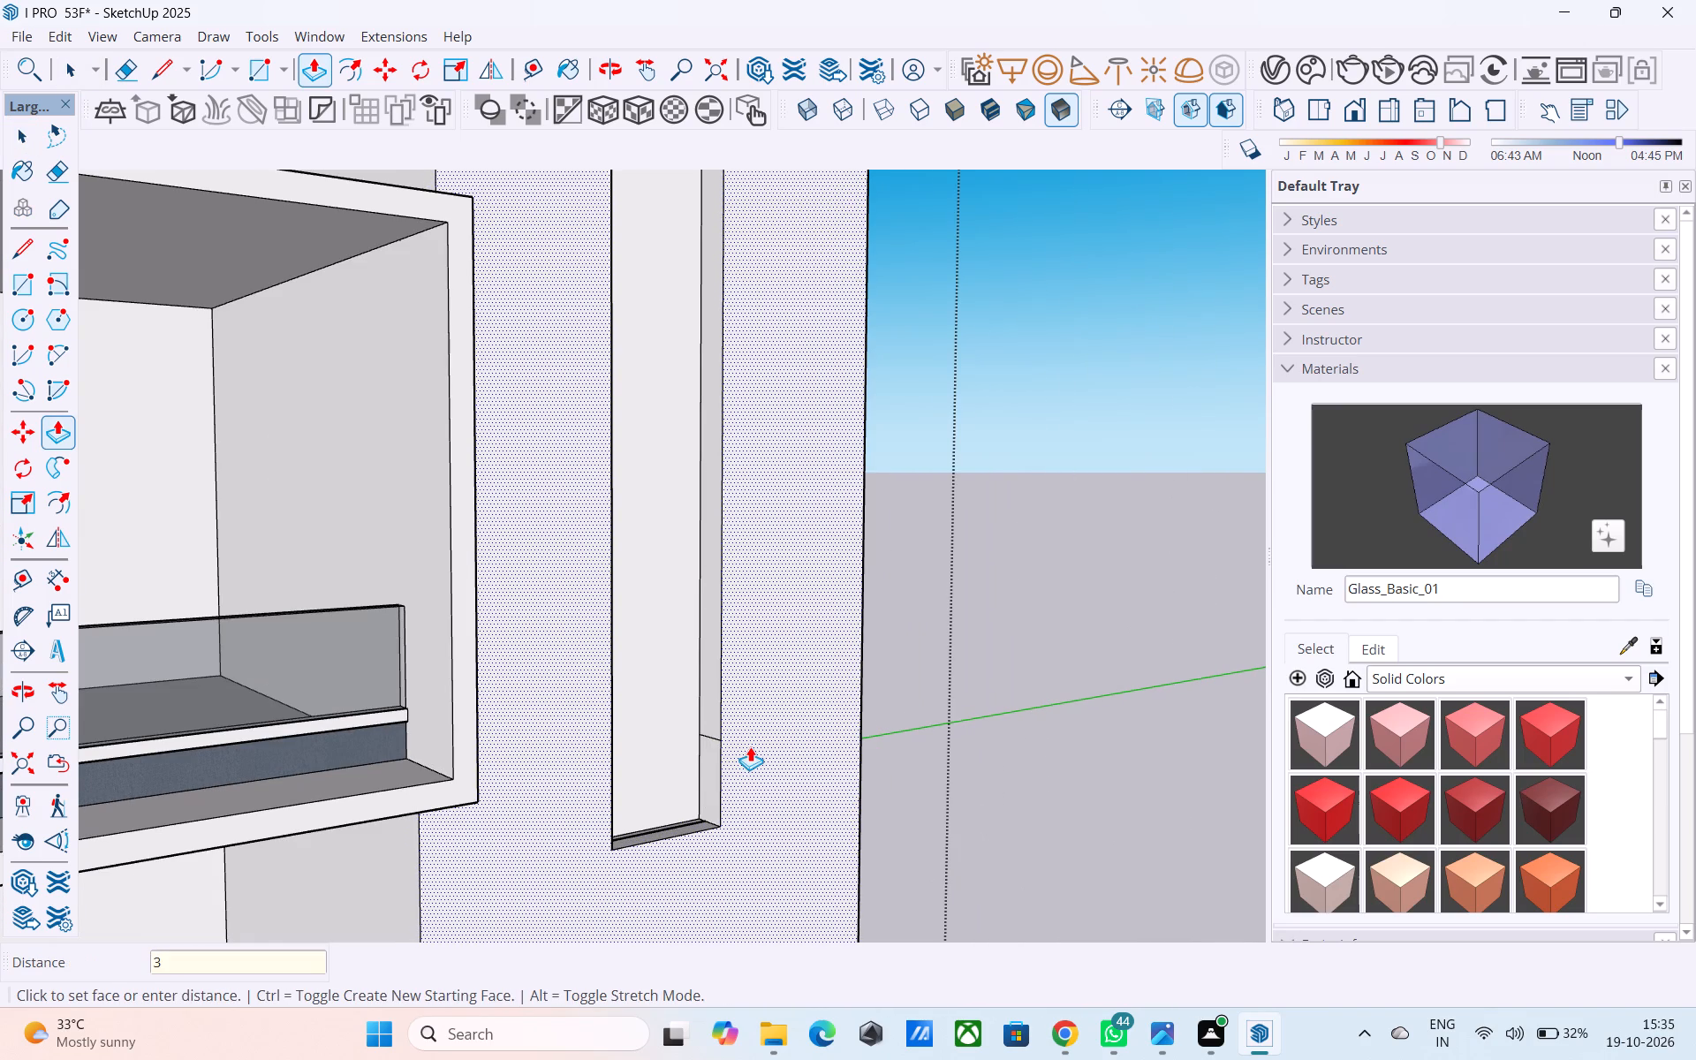
key("shift+quotedbl")
key("Return")
key("space")
Erase the leftover edges on the side and bottom reveals of the tall narrow recess.
scroll(680, 743, "up", 7)
key("e")
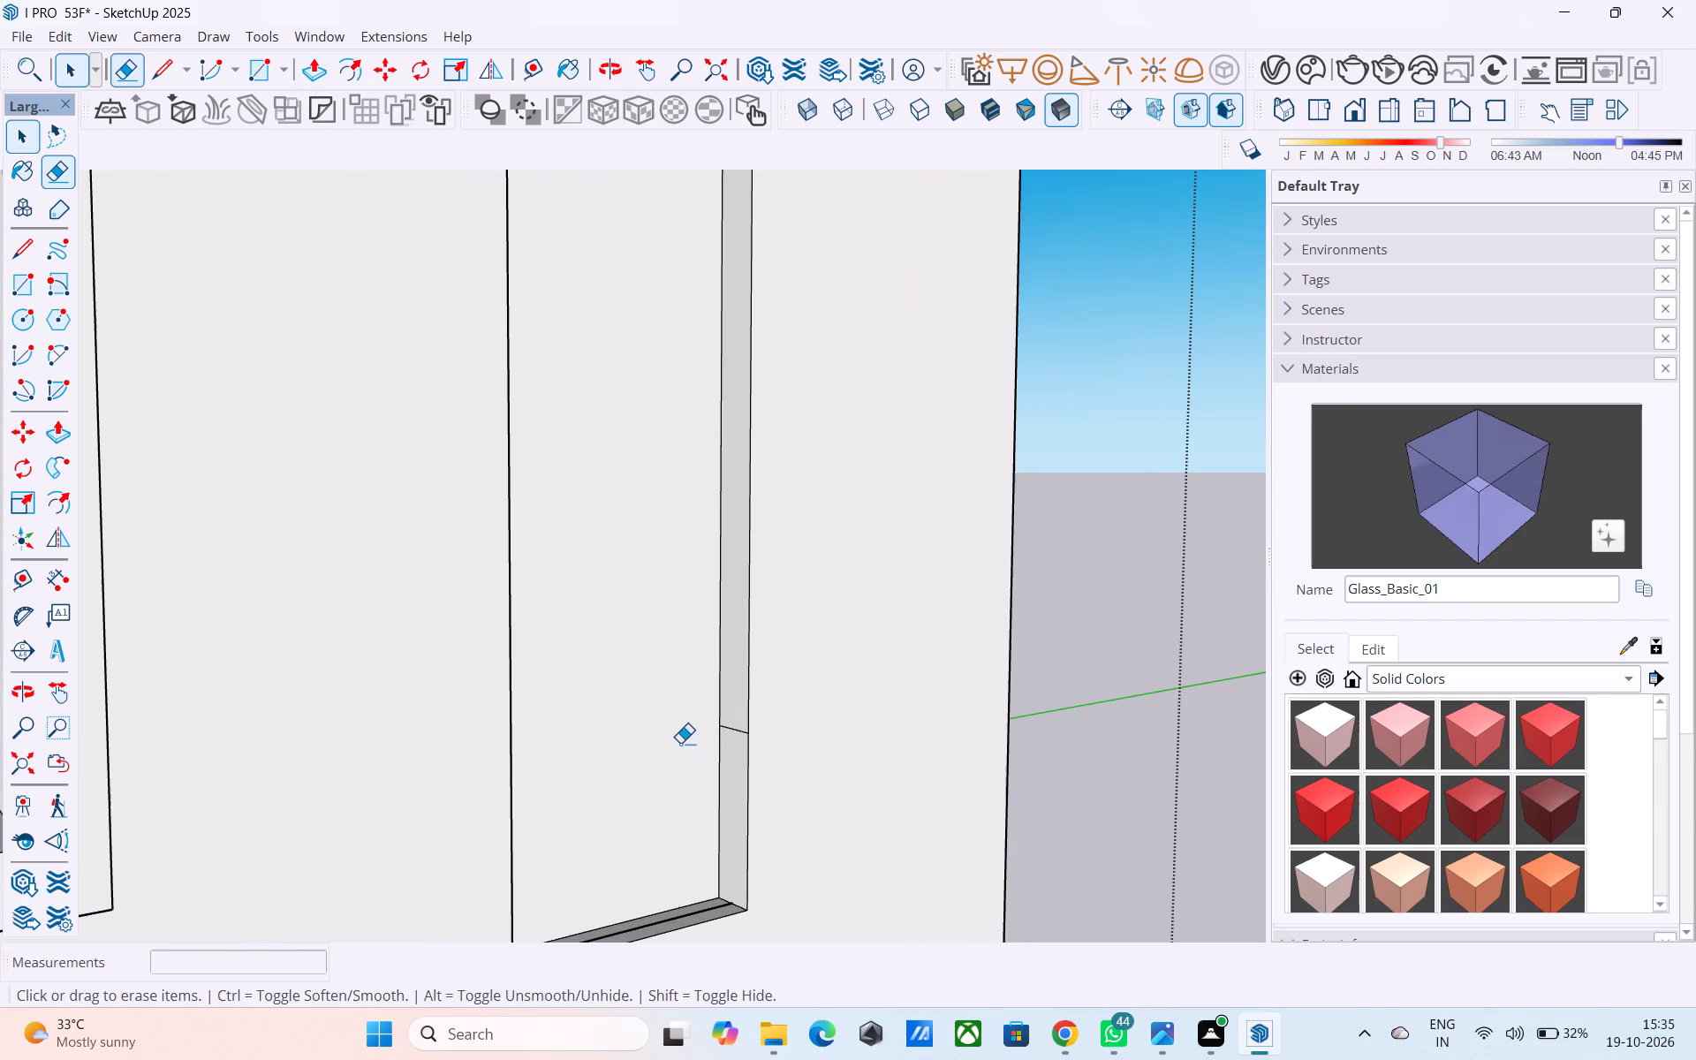
left_click_drag(731, 728, 735, 755)
scroll(726, 622, "down", 7)
middle_click_drag(715, 693, 703, 829)
scroll(703, 833, "down", 1)
scroll(689, 983, "up", 3)
scroll(589, 491, "down", 2)
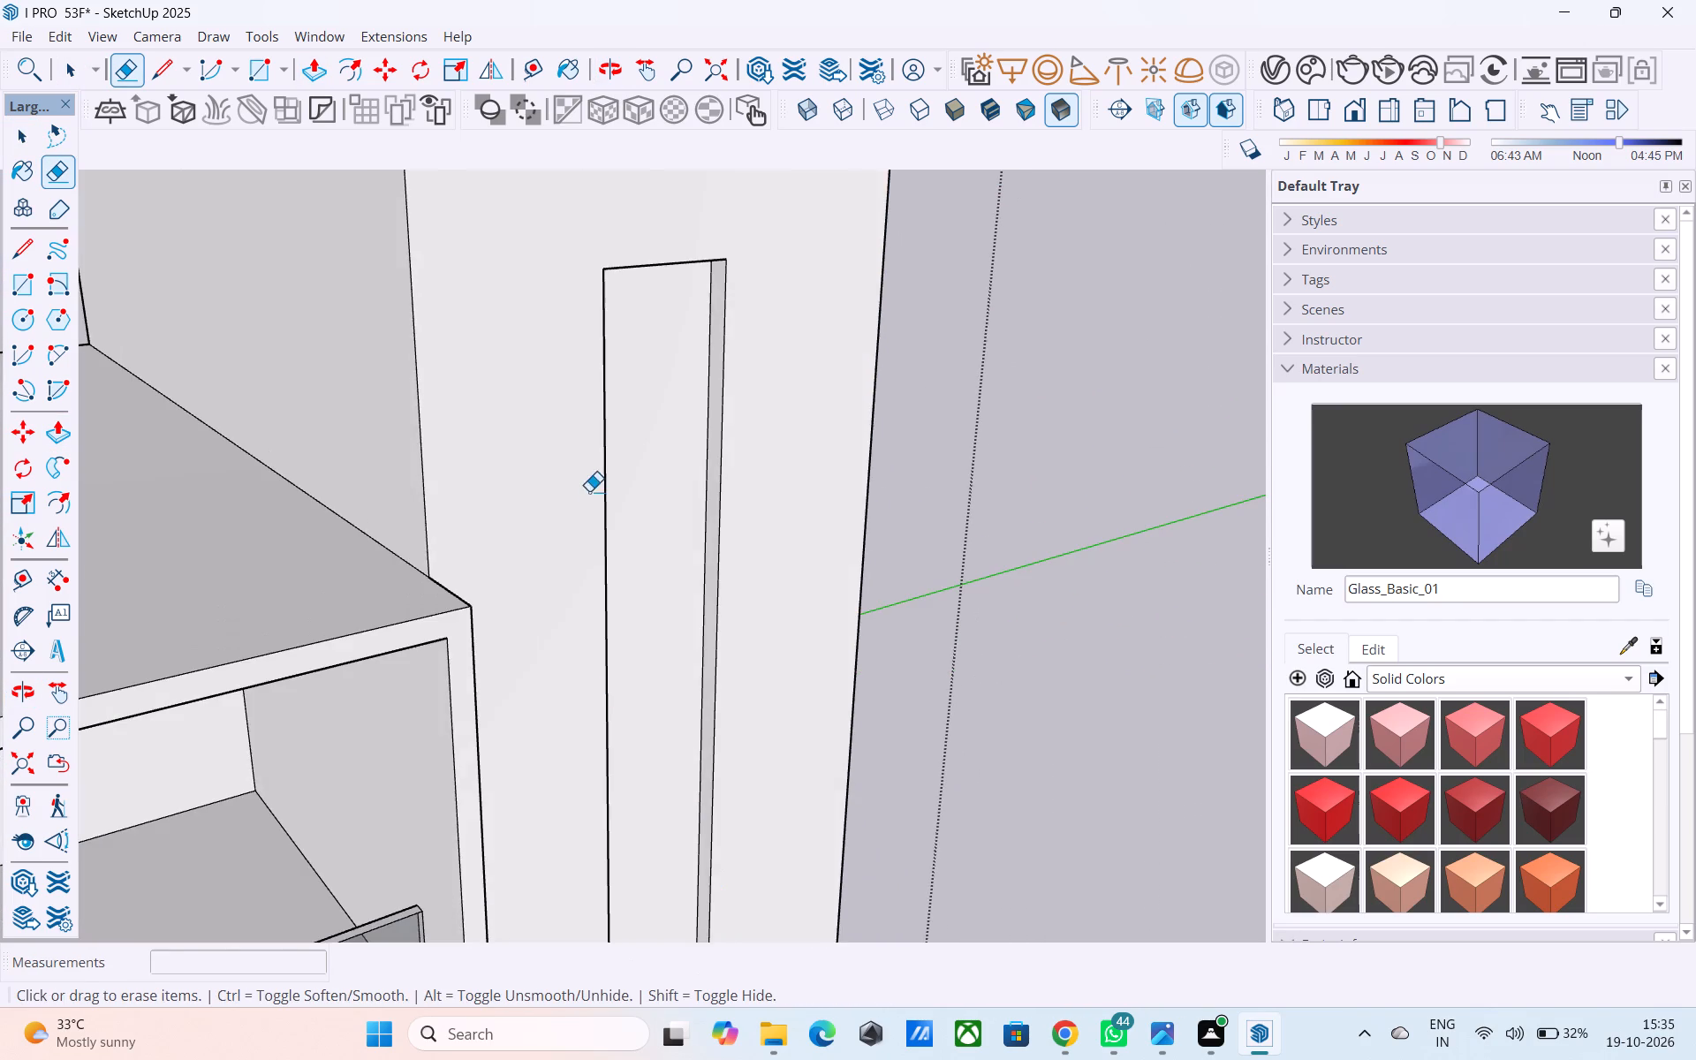
scroll(589, 491, "down", 8)
scroll(669, 733, "up", 20)
scroll(669, 733, "up", 2)
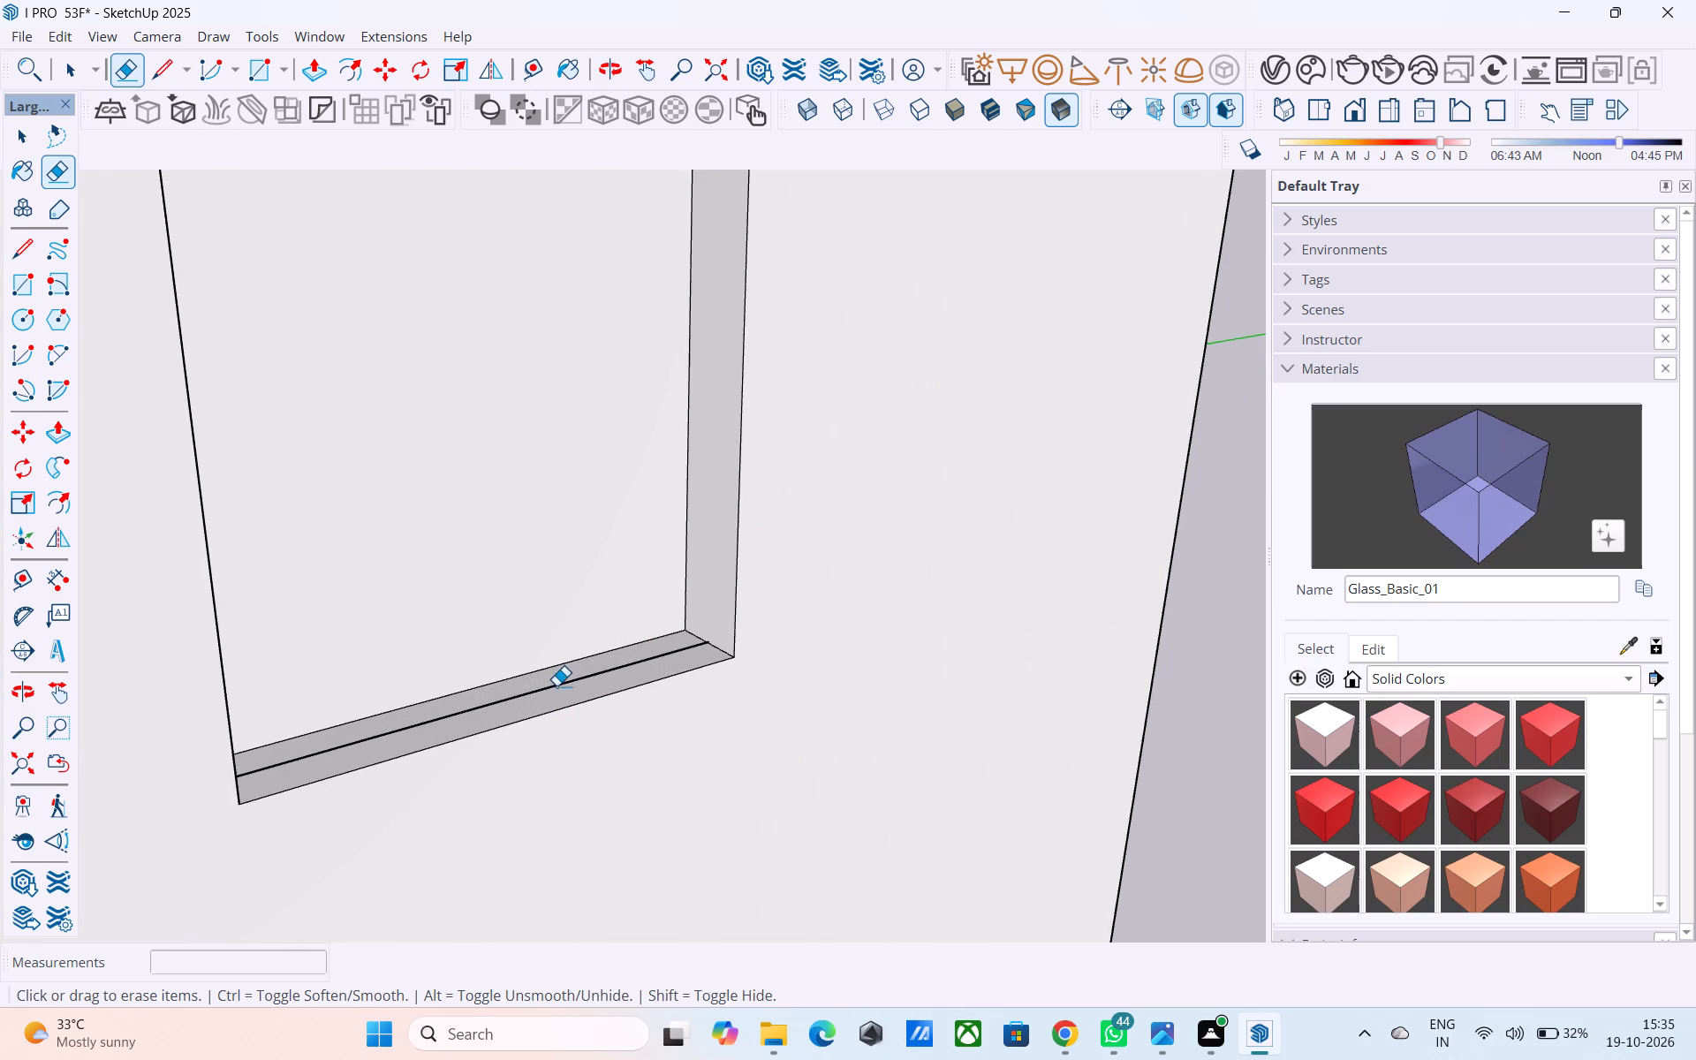
left_click(556, 685)
key("space")
Draw a vertical line about 30' 3" long down the tower's front face, between the recess and the outer corner.
scroll(740, 655, "down", 19)
middle_click_drag(783, 778, 733, 816)
scroll(746, 799, "down", 2)
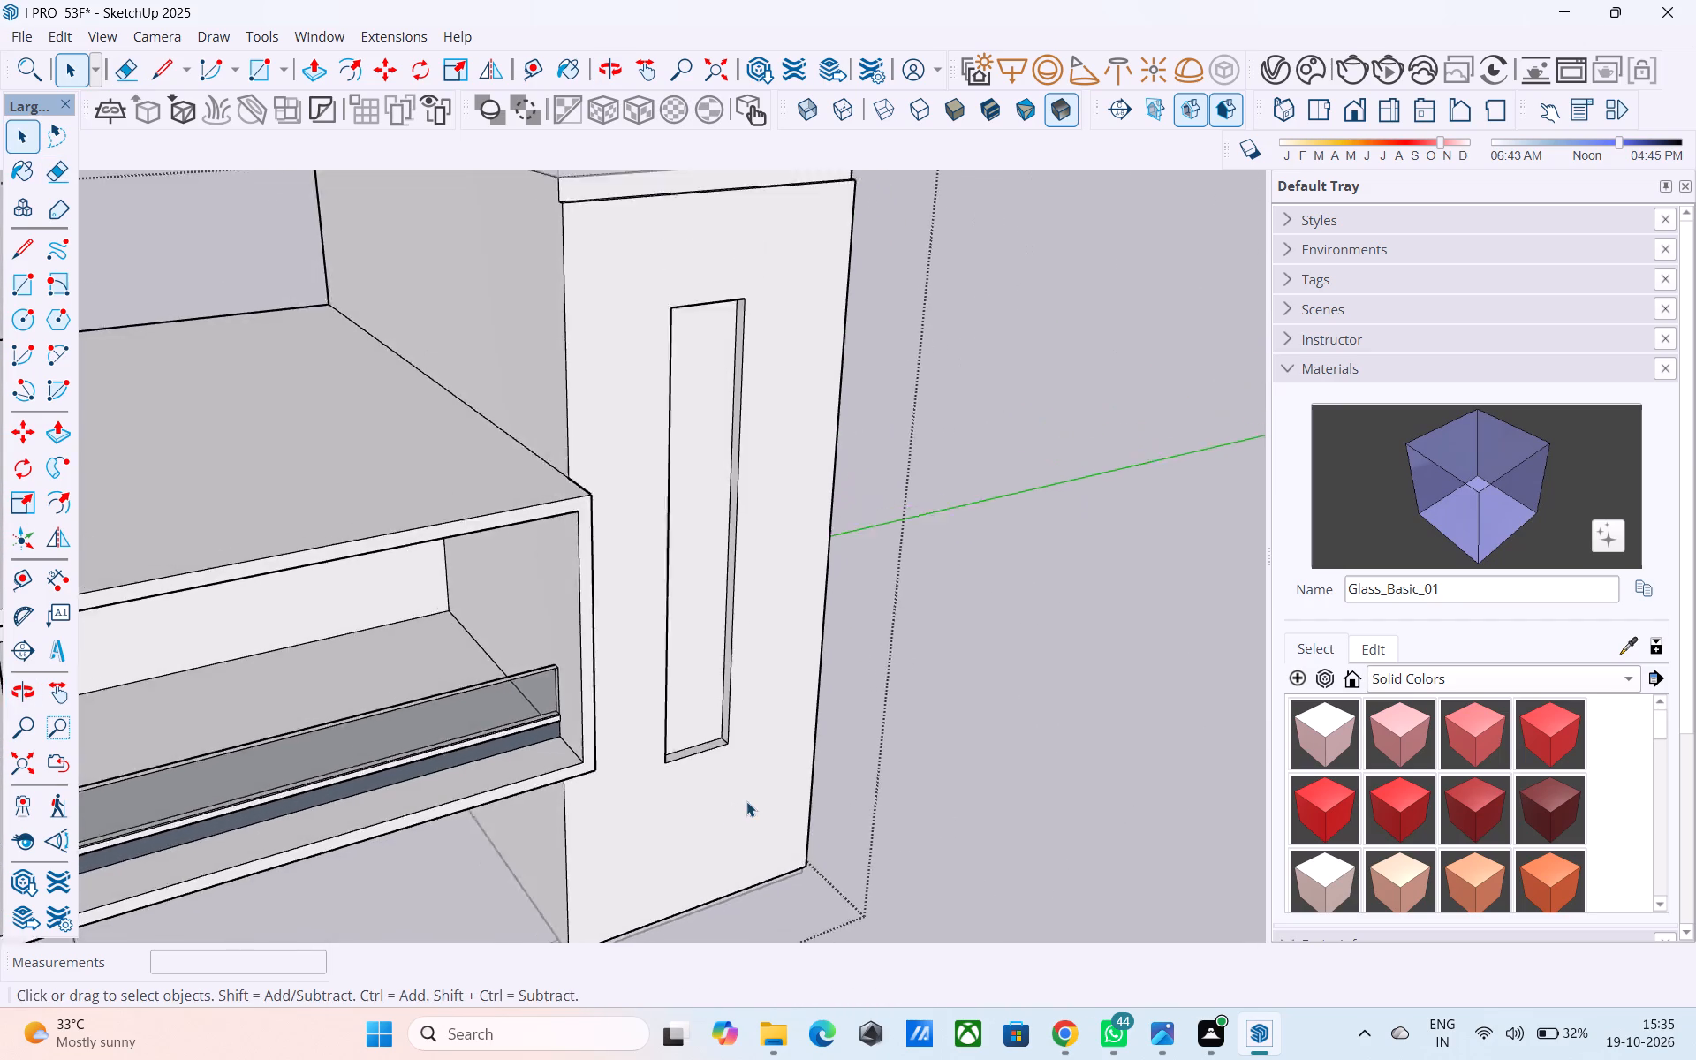
scroll(746, 801, "down", 6)
middle_click_drag(812, 750, 621, 654)
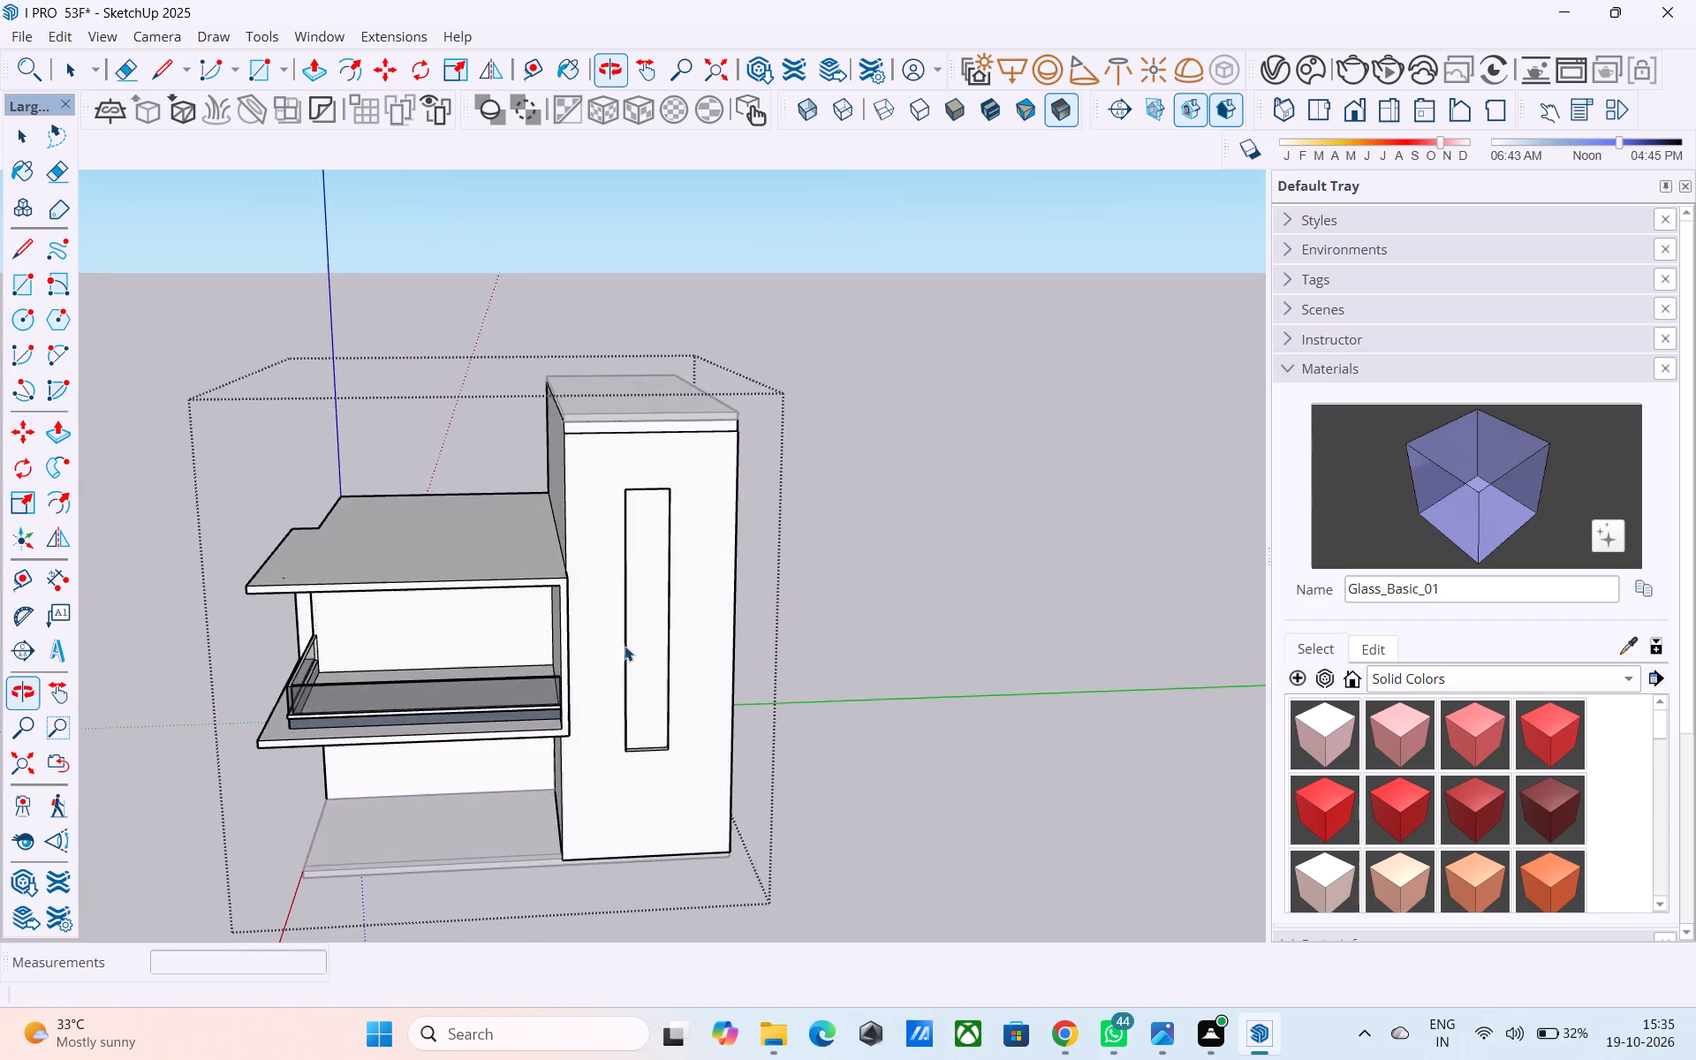
scroll(655, 564, "up", 4)
middle_click_drag(674, 517, 691, 532, "shift")
scroll(713, 423, "up", 6)
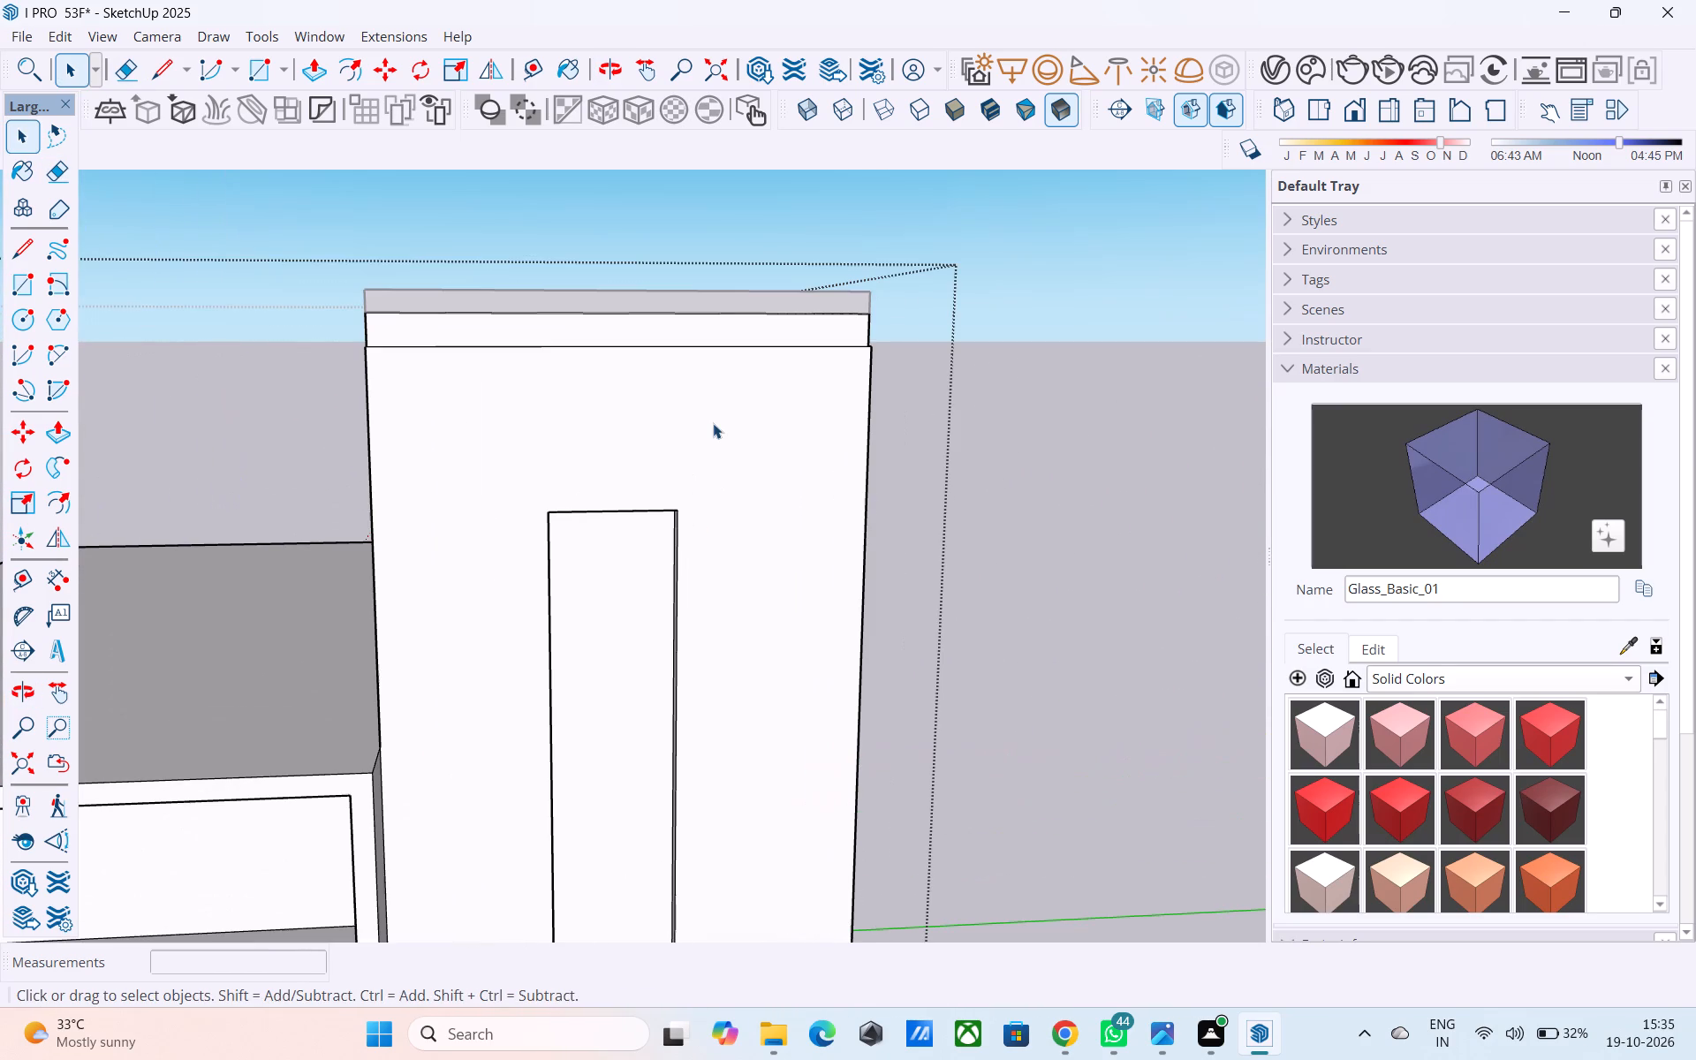
left_click(708, 425)
key("l")
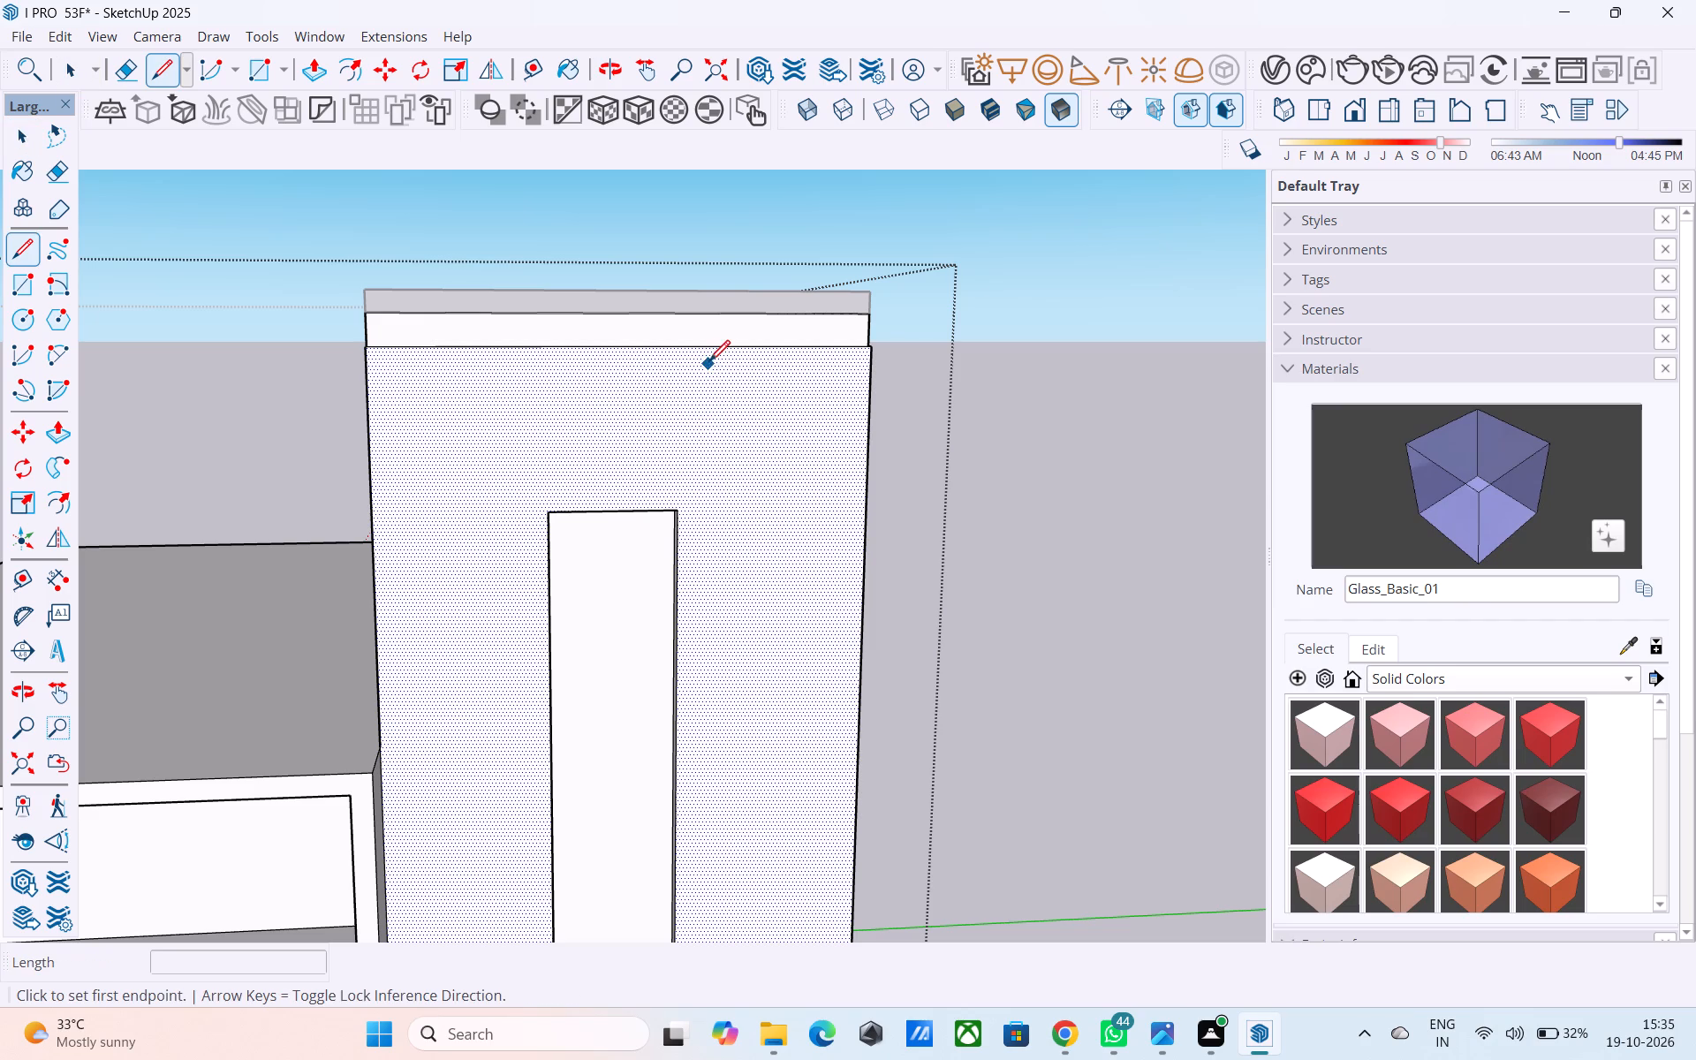
left_click(707, 347)
scroll(707, 347, "down", 5)
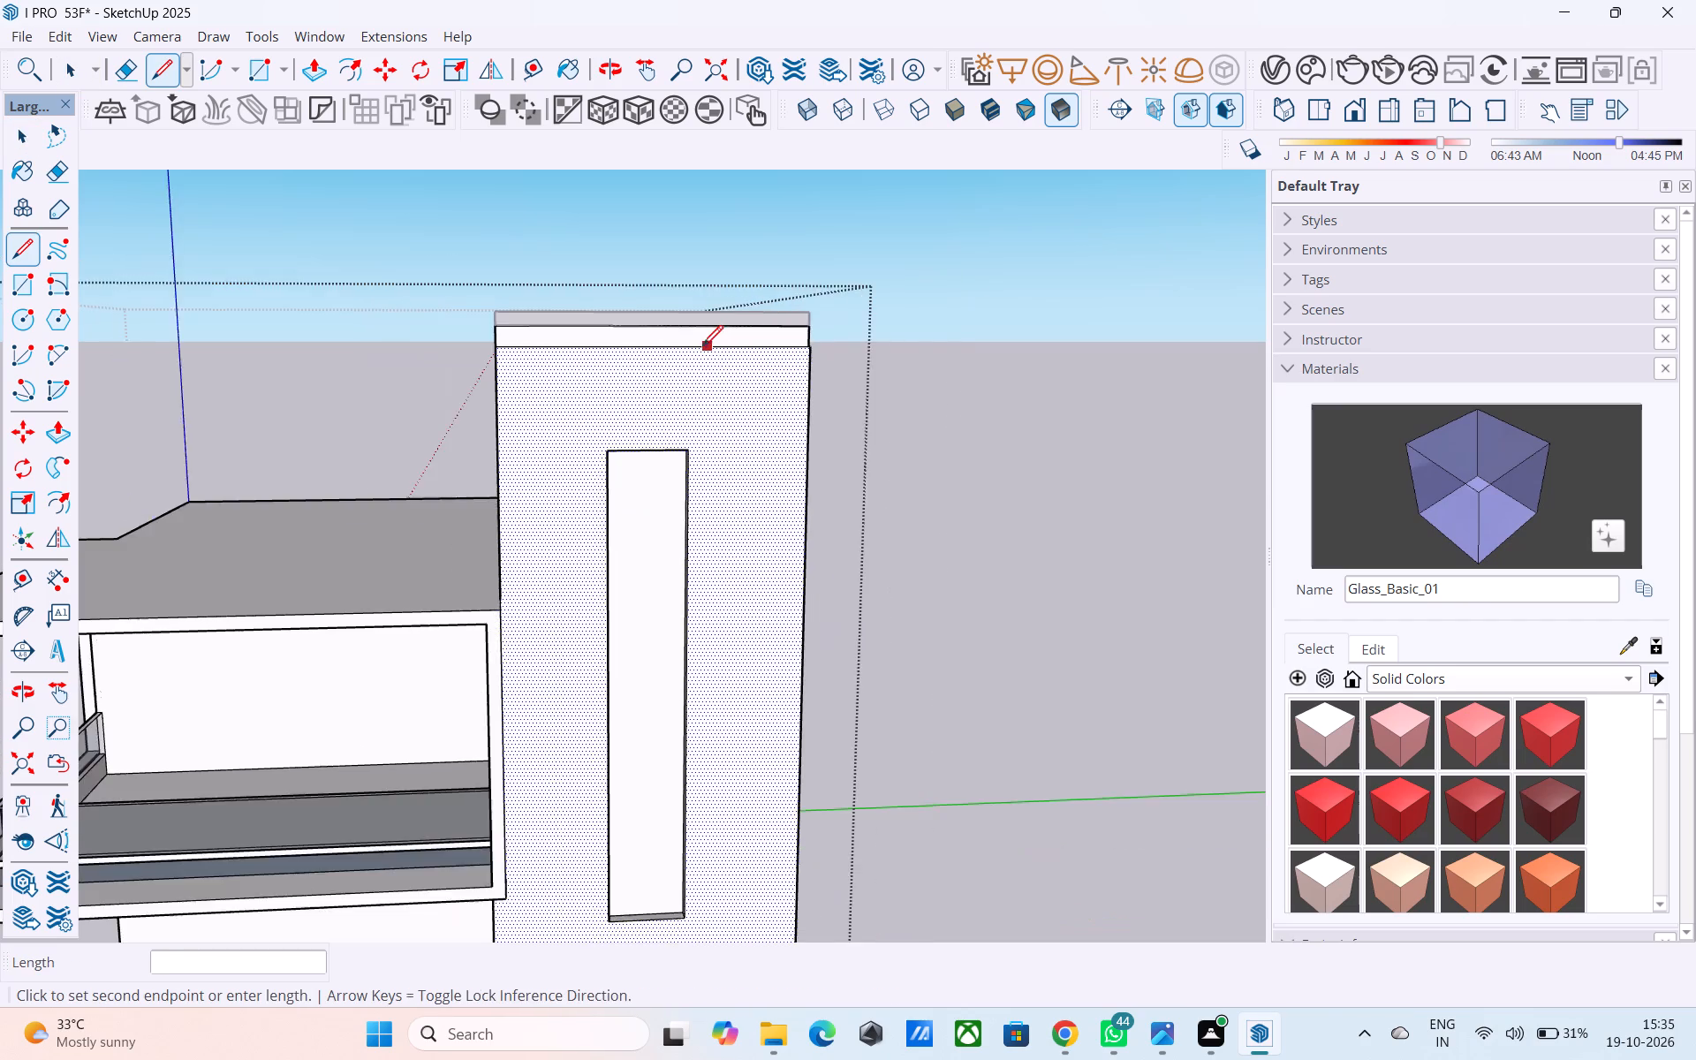
scroll(700, 356, "down", 4)
middle_click_drag(698, 906, 685, 877)
scroll(685, 870, "up", 7)
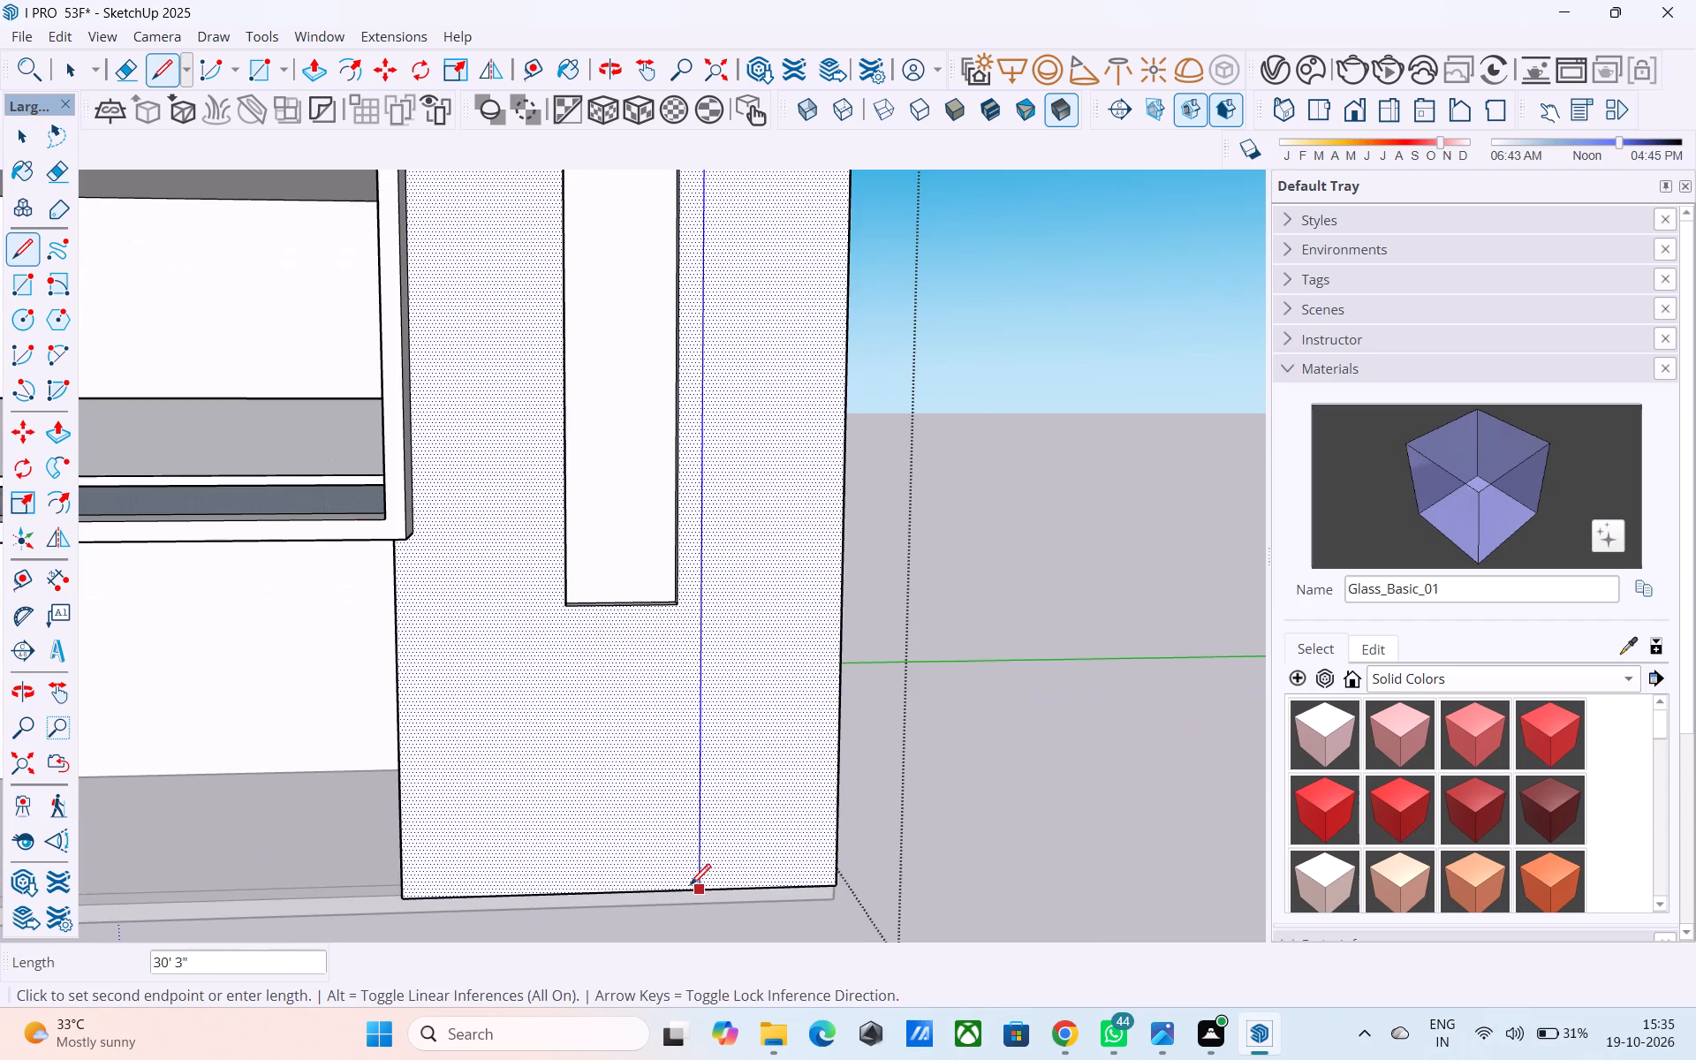
left_click(697, 896)
scroll(694, 879, "down", 6)
key("space")
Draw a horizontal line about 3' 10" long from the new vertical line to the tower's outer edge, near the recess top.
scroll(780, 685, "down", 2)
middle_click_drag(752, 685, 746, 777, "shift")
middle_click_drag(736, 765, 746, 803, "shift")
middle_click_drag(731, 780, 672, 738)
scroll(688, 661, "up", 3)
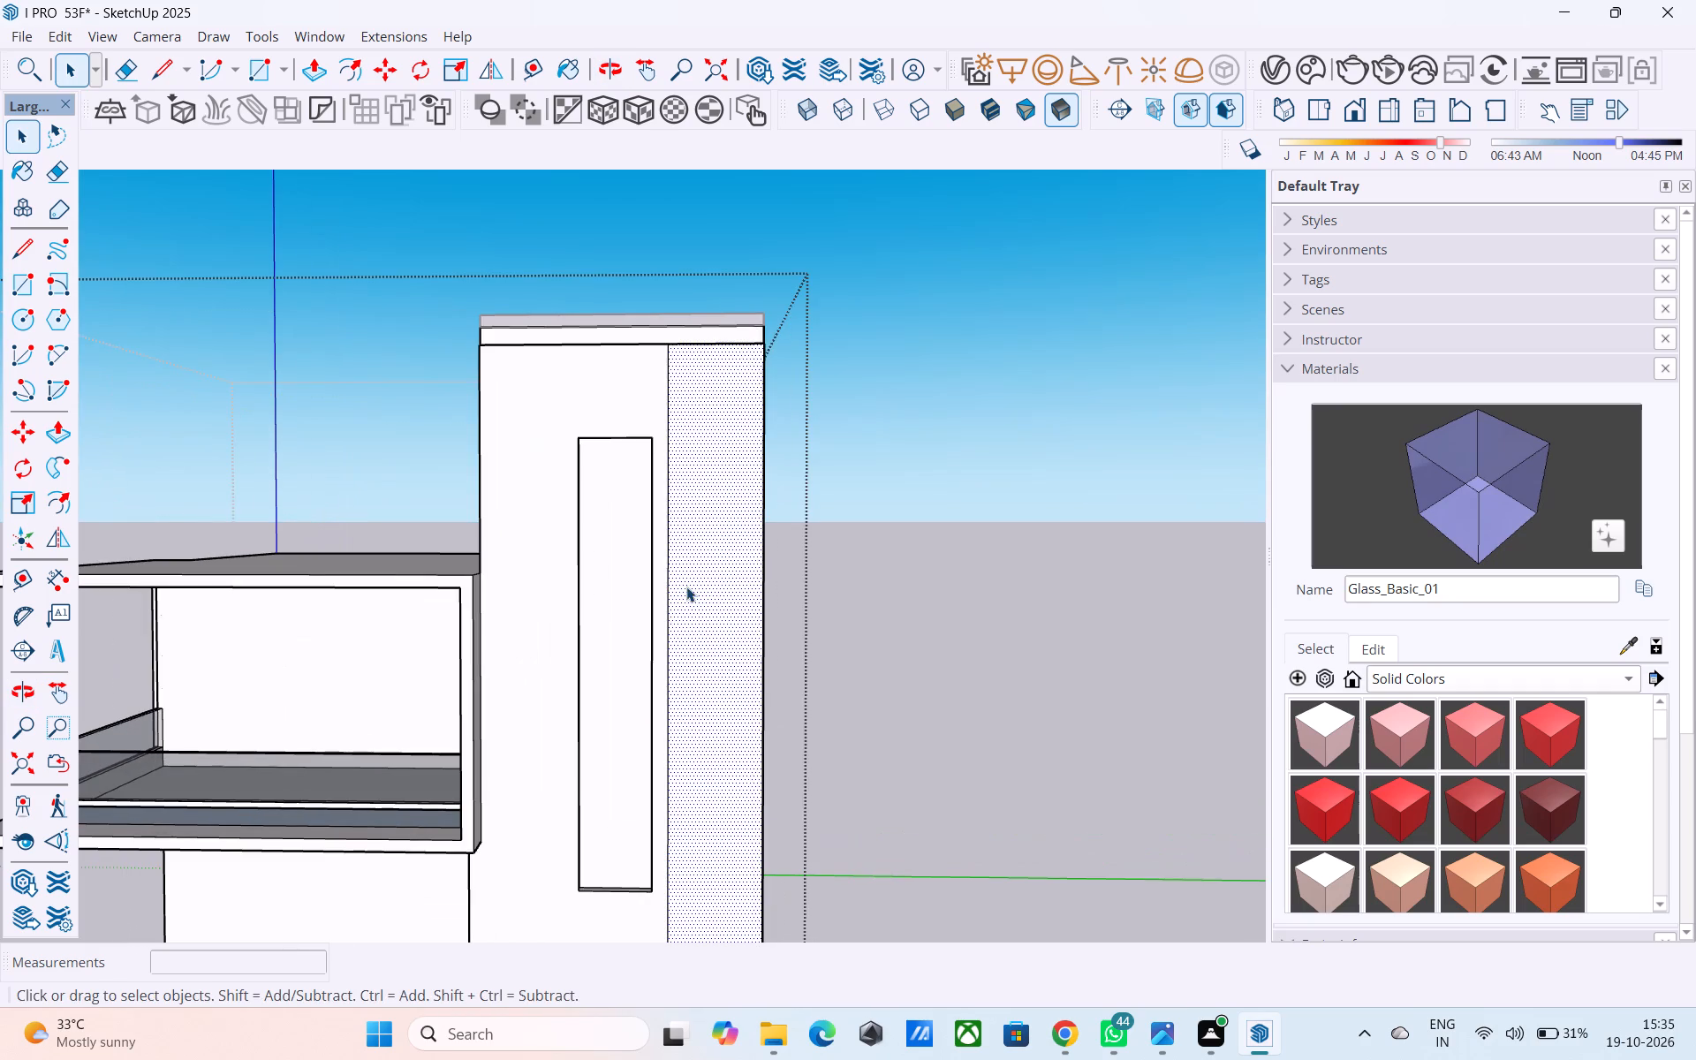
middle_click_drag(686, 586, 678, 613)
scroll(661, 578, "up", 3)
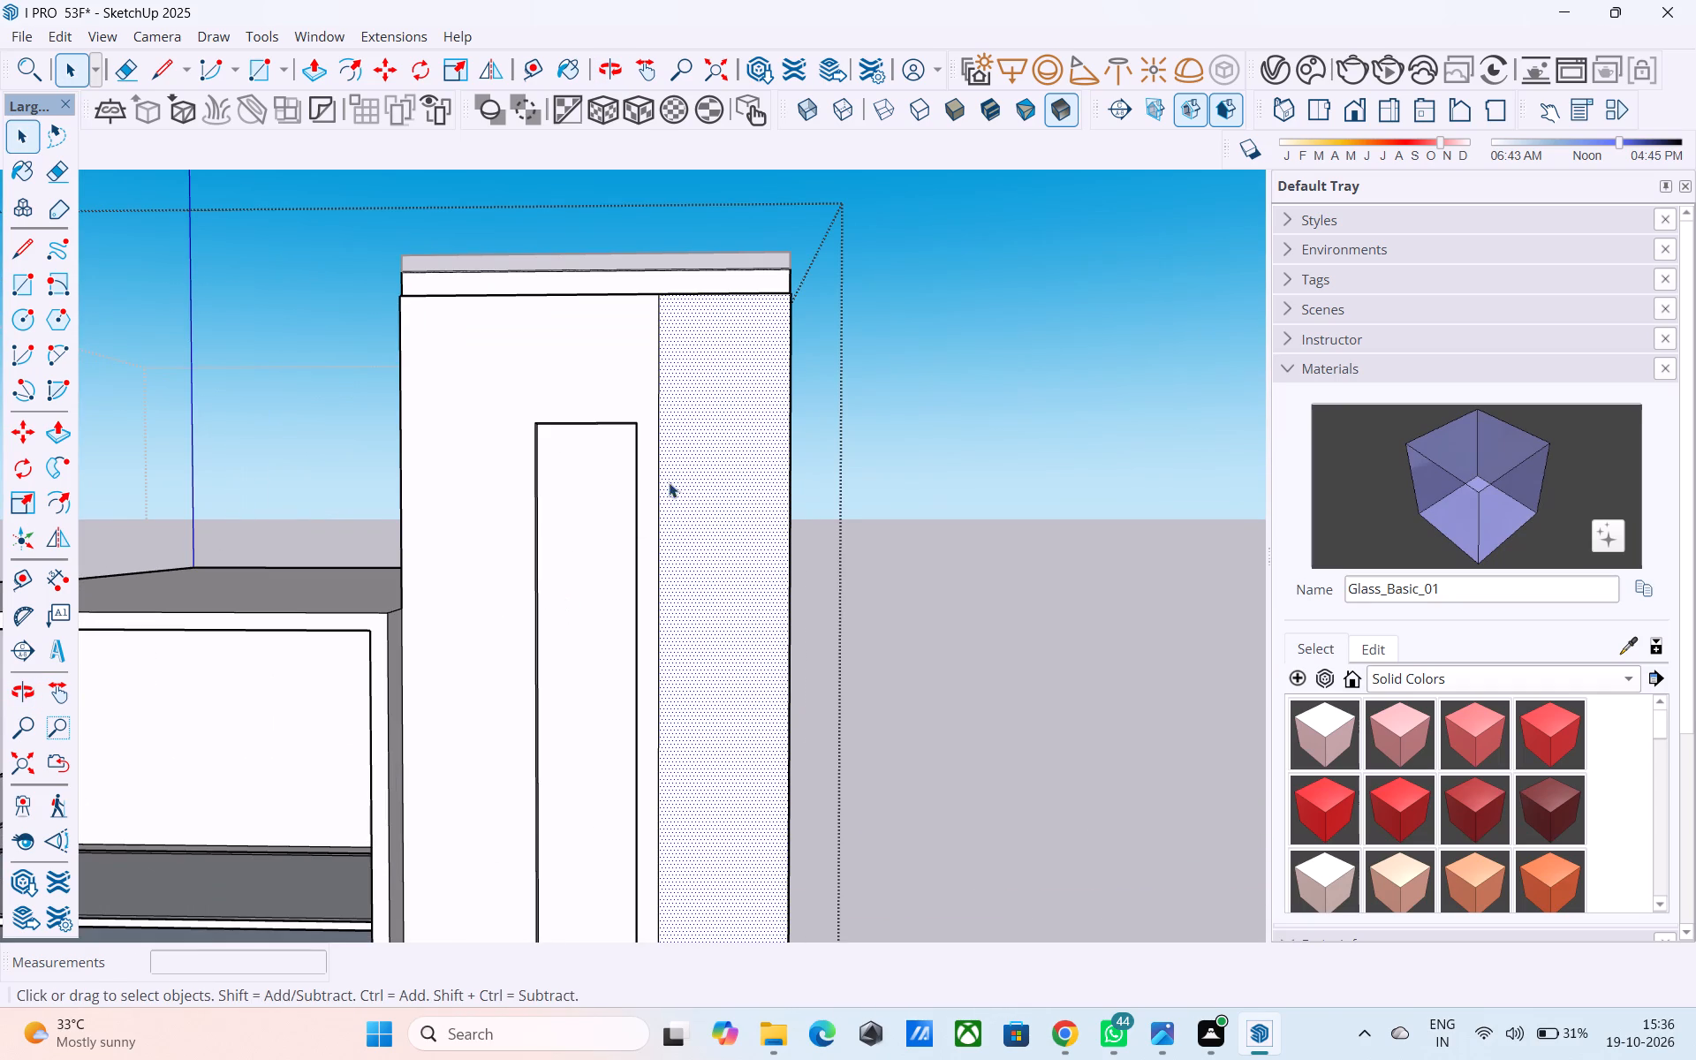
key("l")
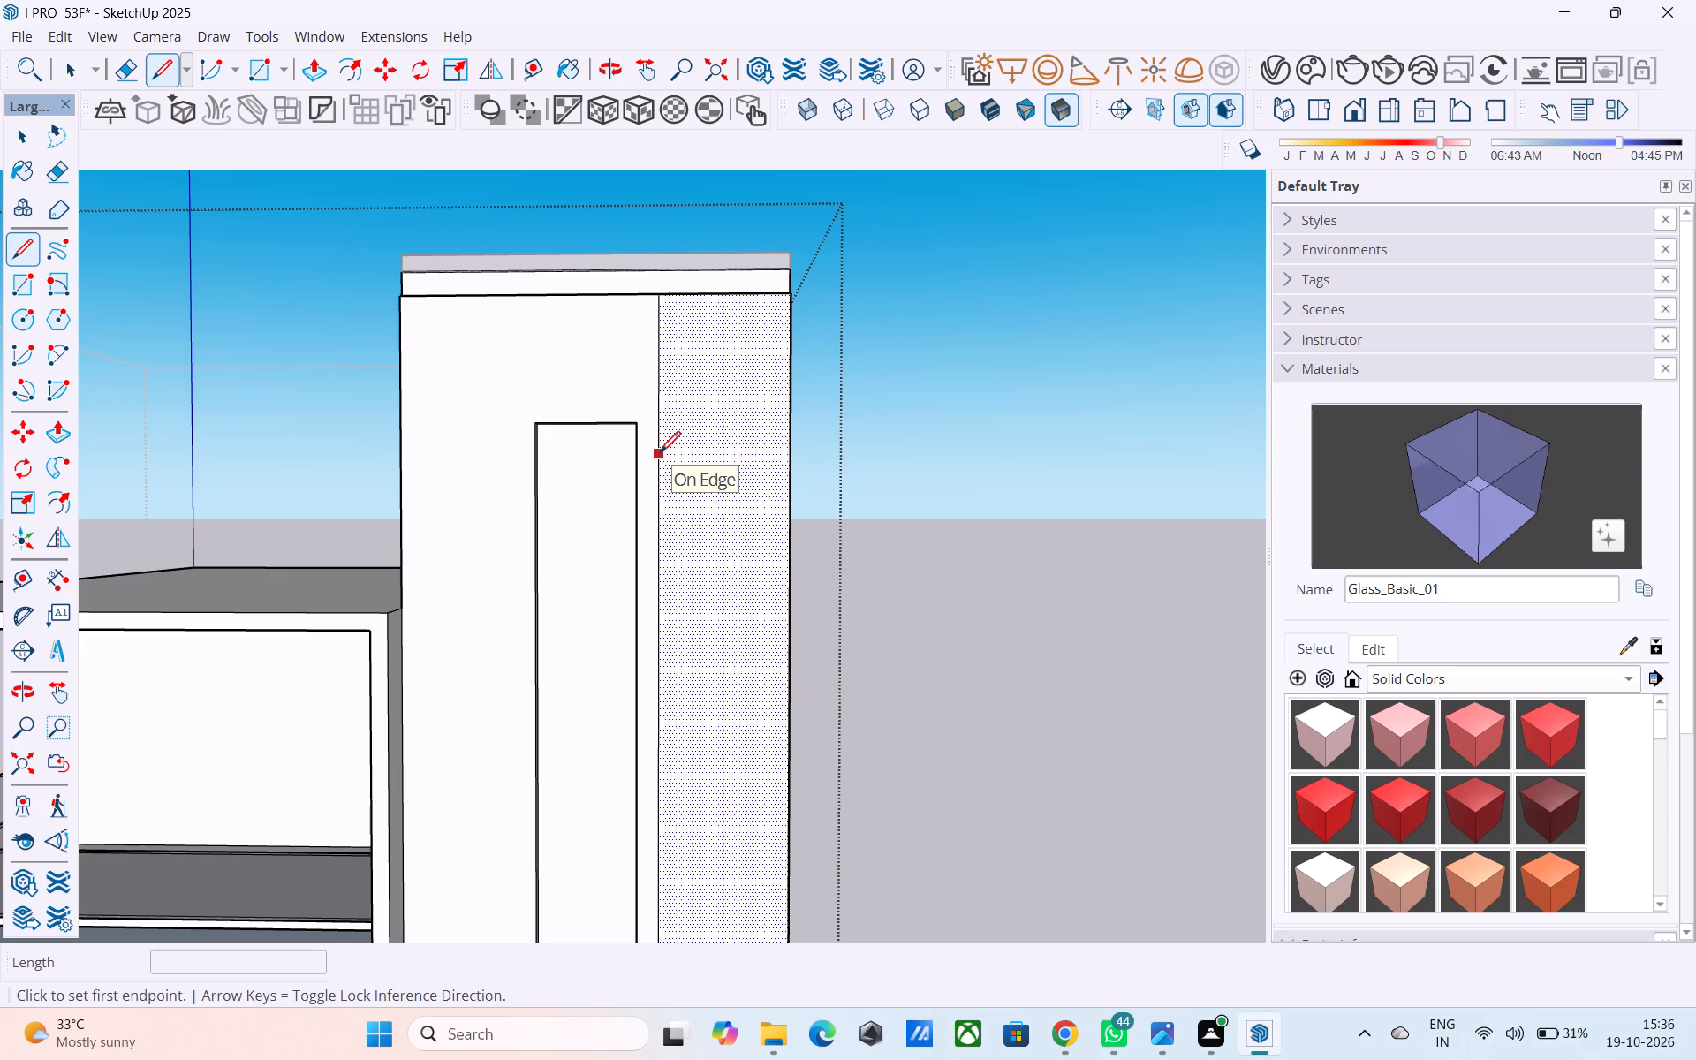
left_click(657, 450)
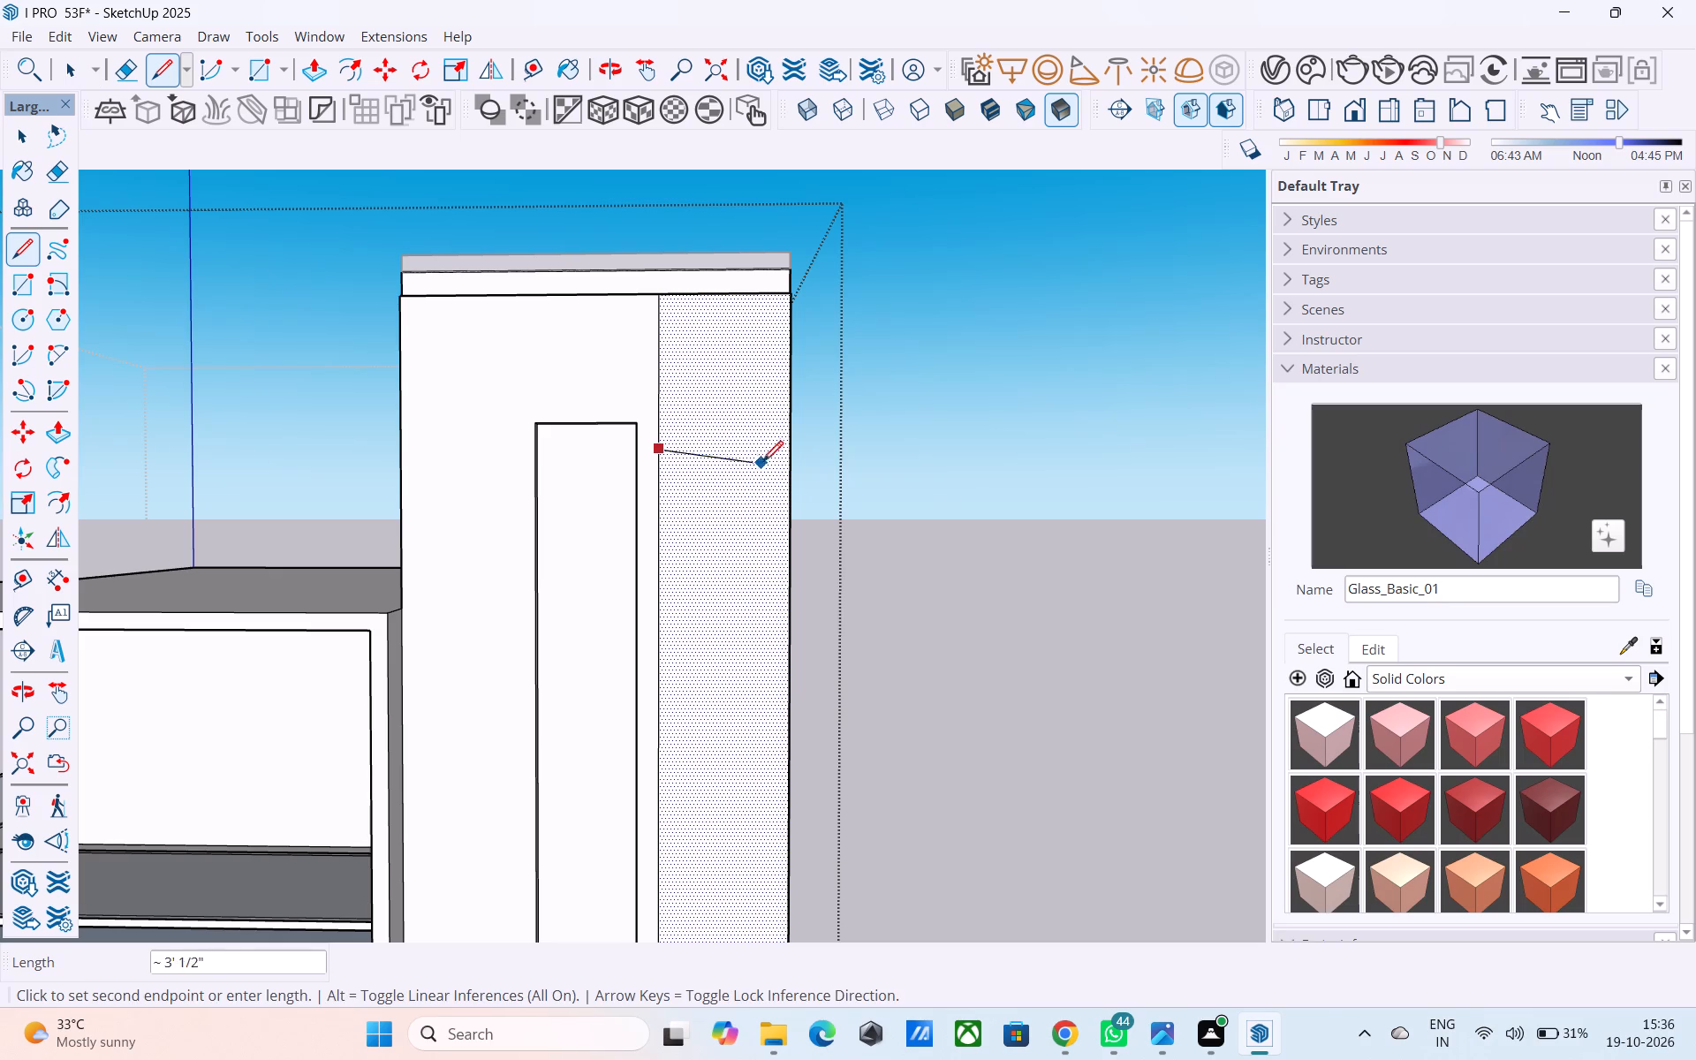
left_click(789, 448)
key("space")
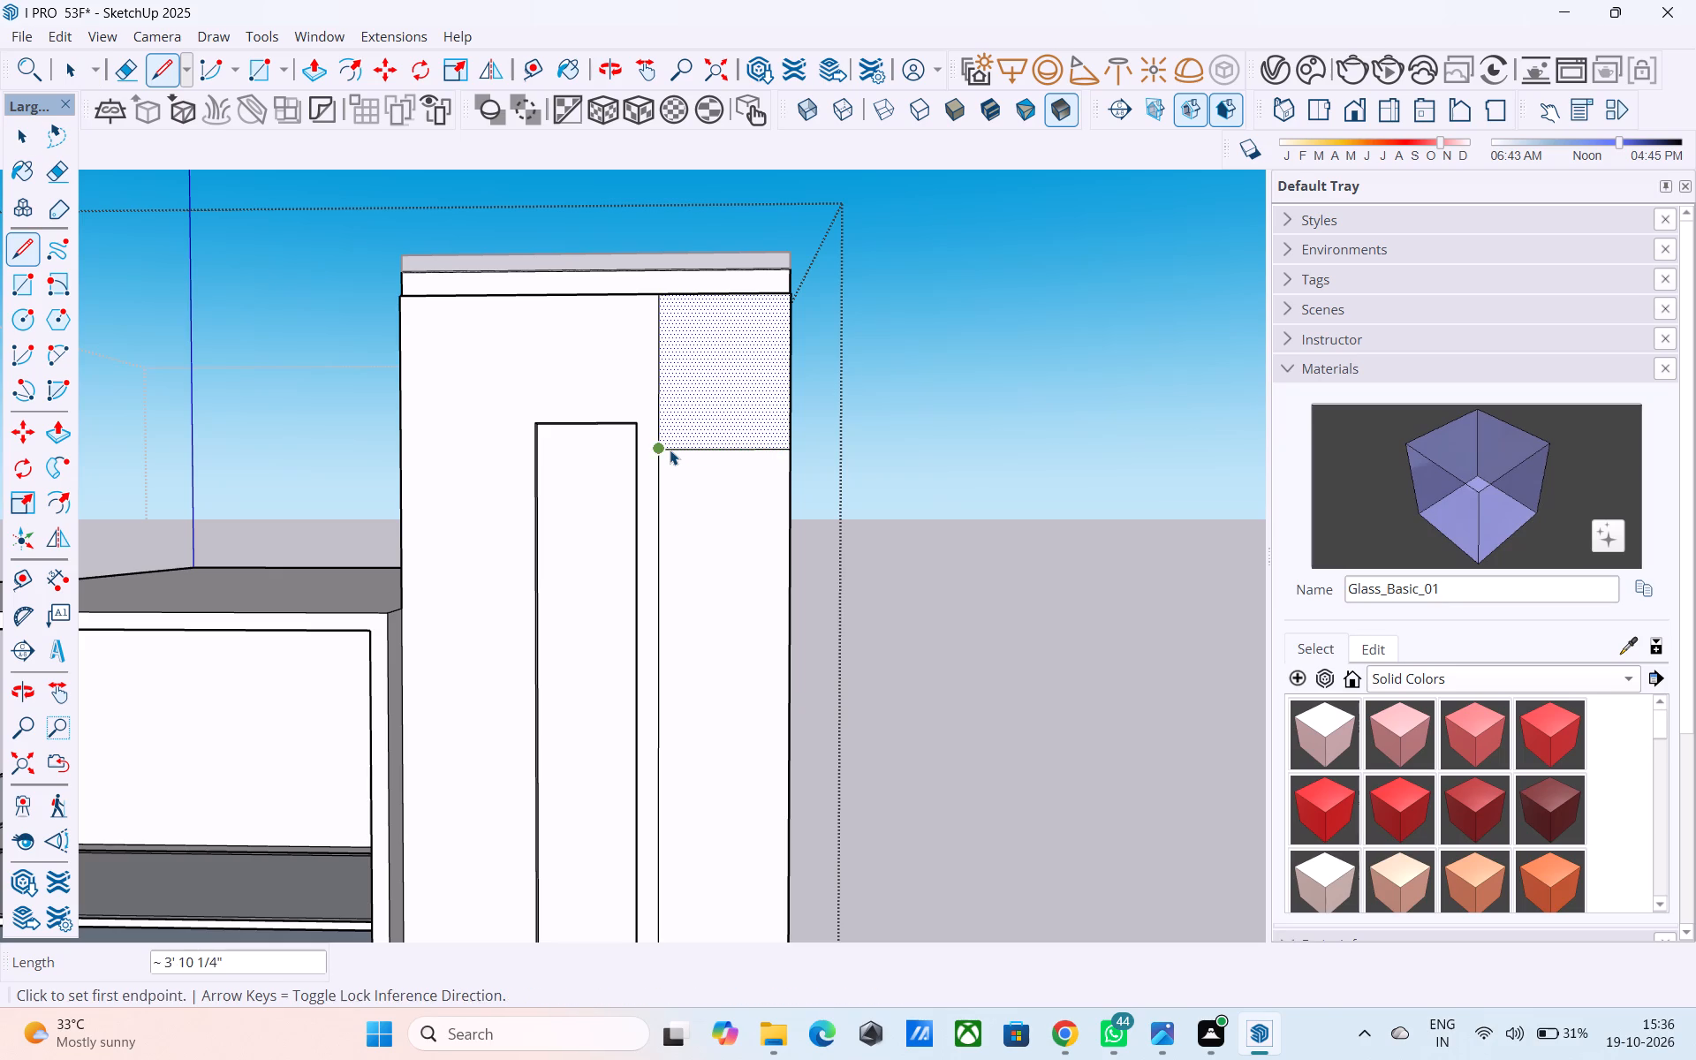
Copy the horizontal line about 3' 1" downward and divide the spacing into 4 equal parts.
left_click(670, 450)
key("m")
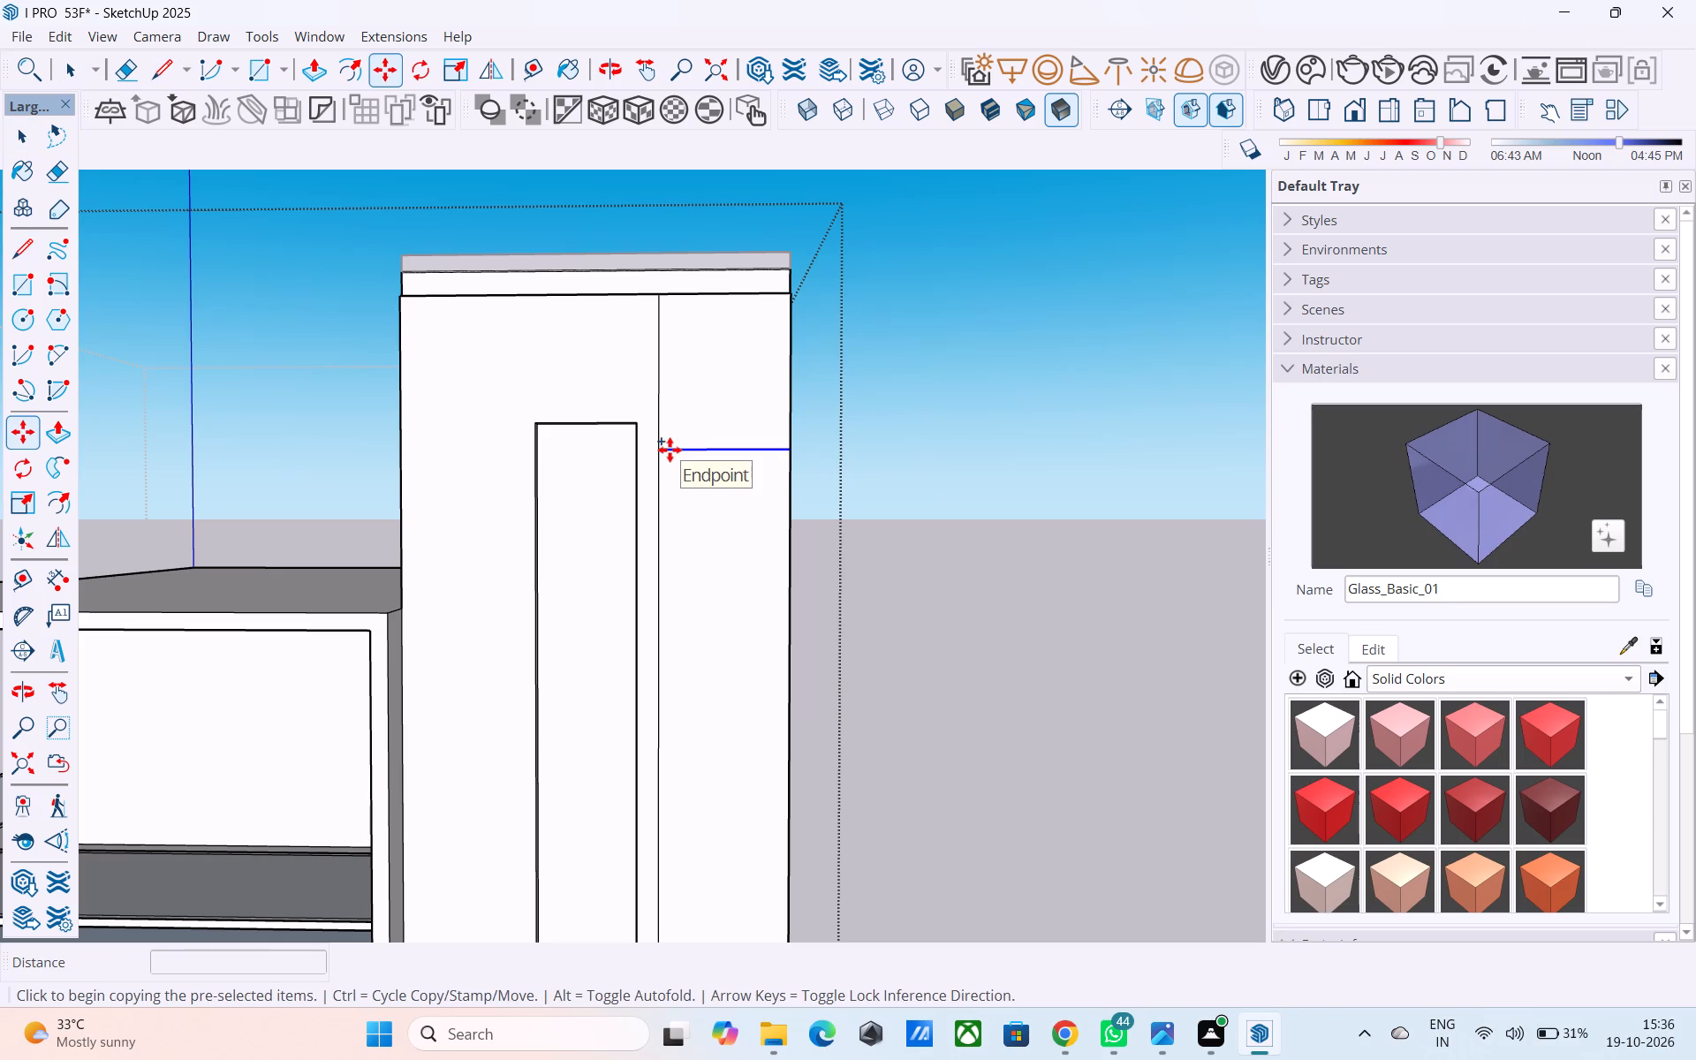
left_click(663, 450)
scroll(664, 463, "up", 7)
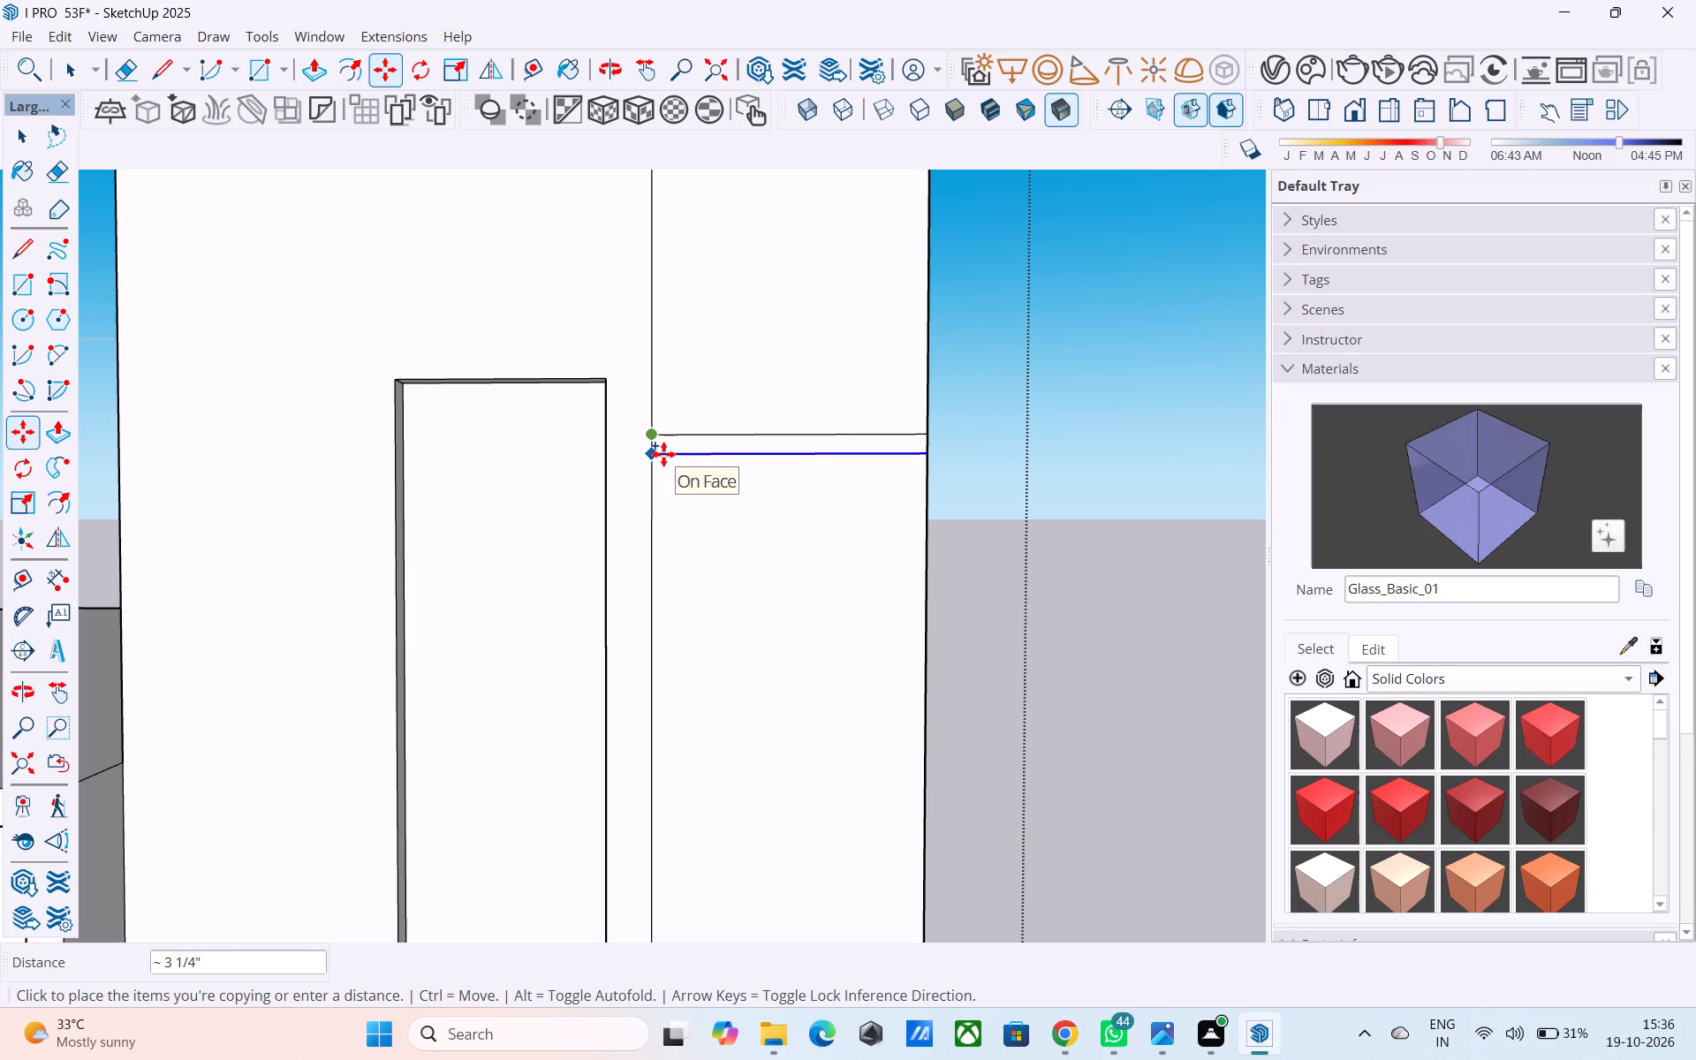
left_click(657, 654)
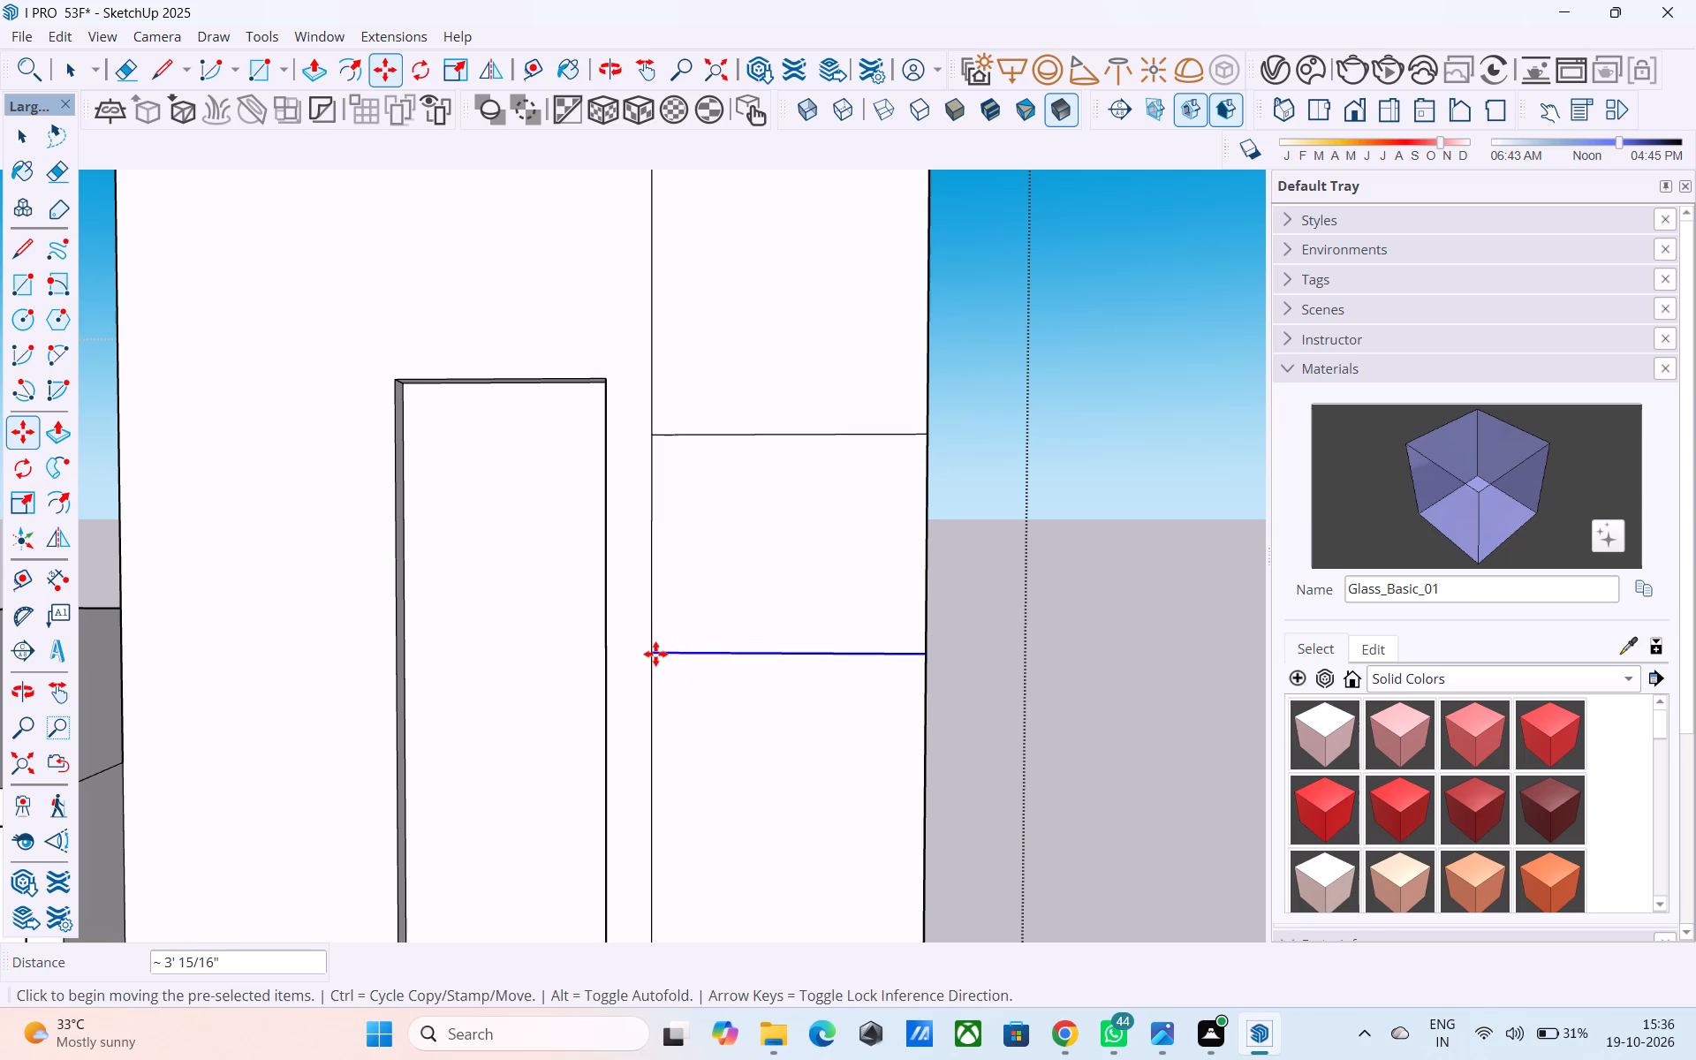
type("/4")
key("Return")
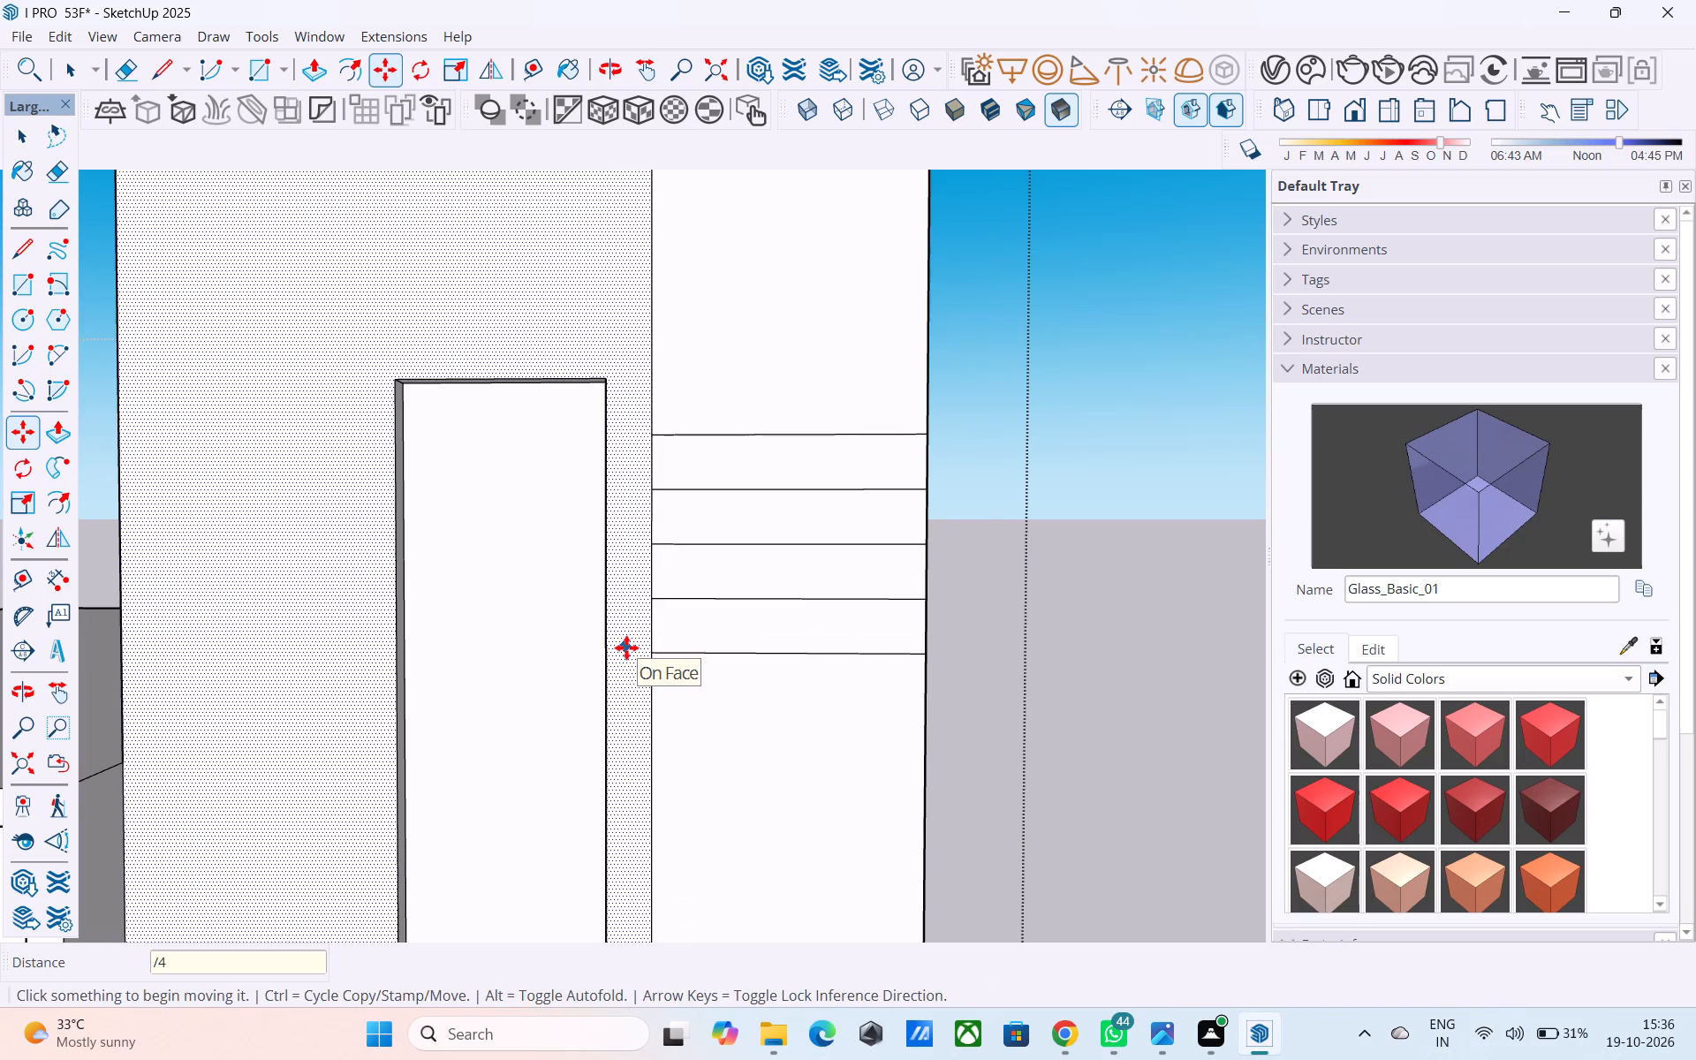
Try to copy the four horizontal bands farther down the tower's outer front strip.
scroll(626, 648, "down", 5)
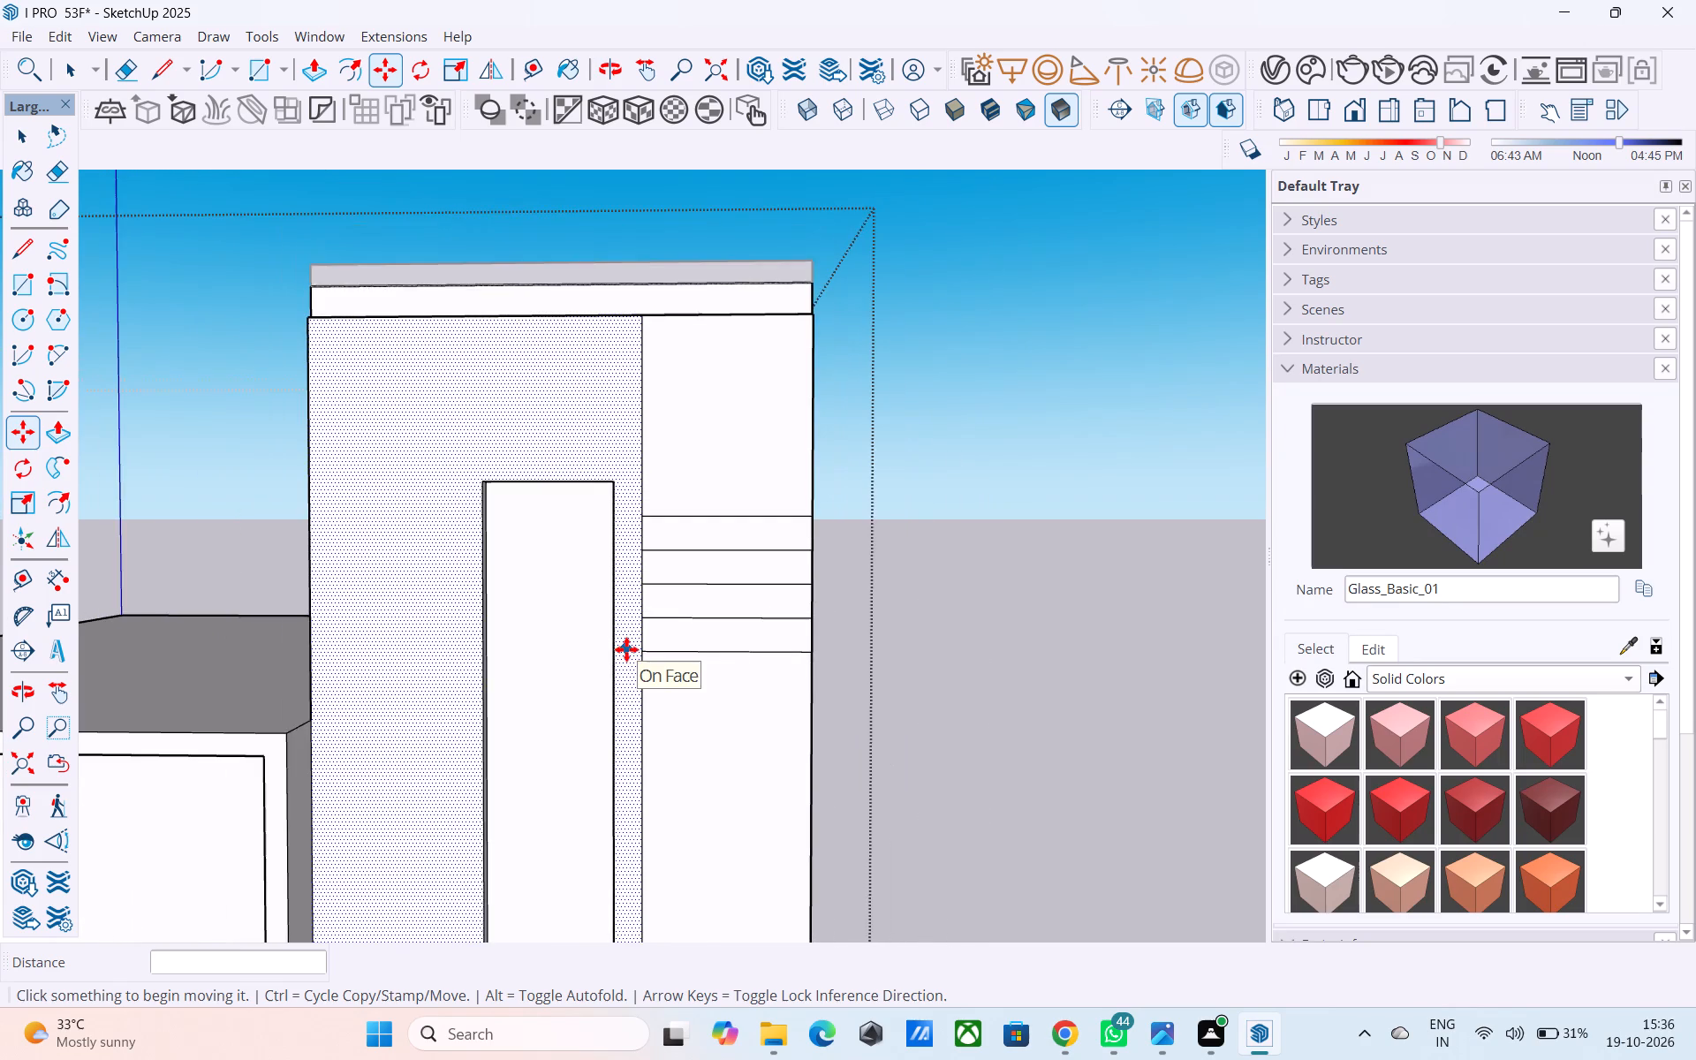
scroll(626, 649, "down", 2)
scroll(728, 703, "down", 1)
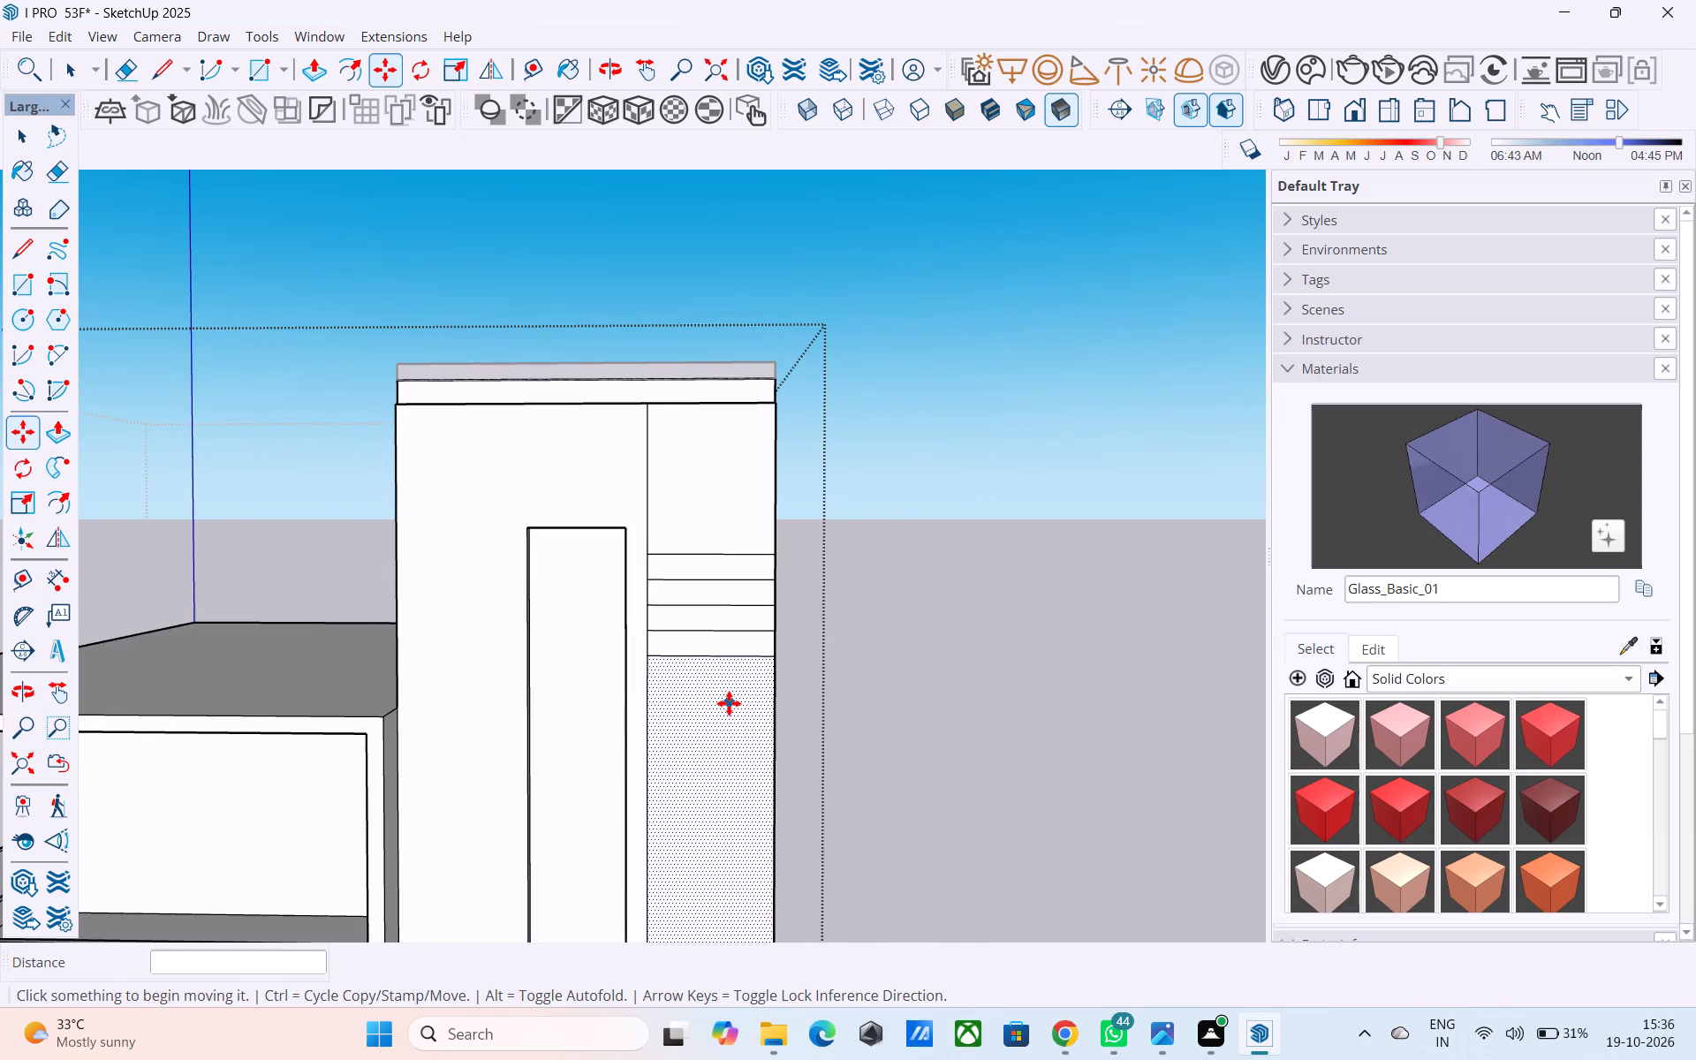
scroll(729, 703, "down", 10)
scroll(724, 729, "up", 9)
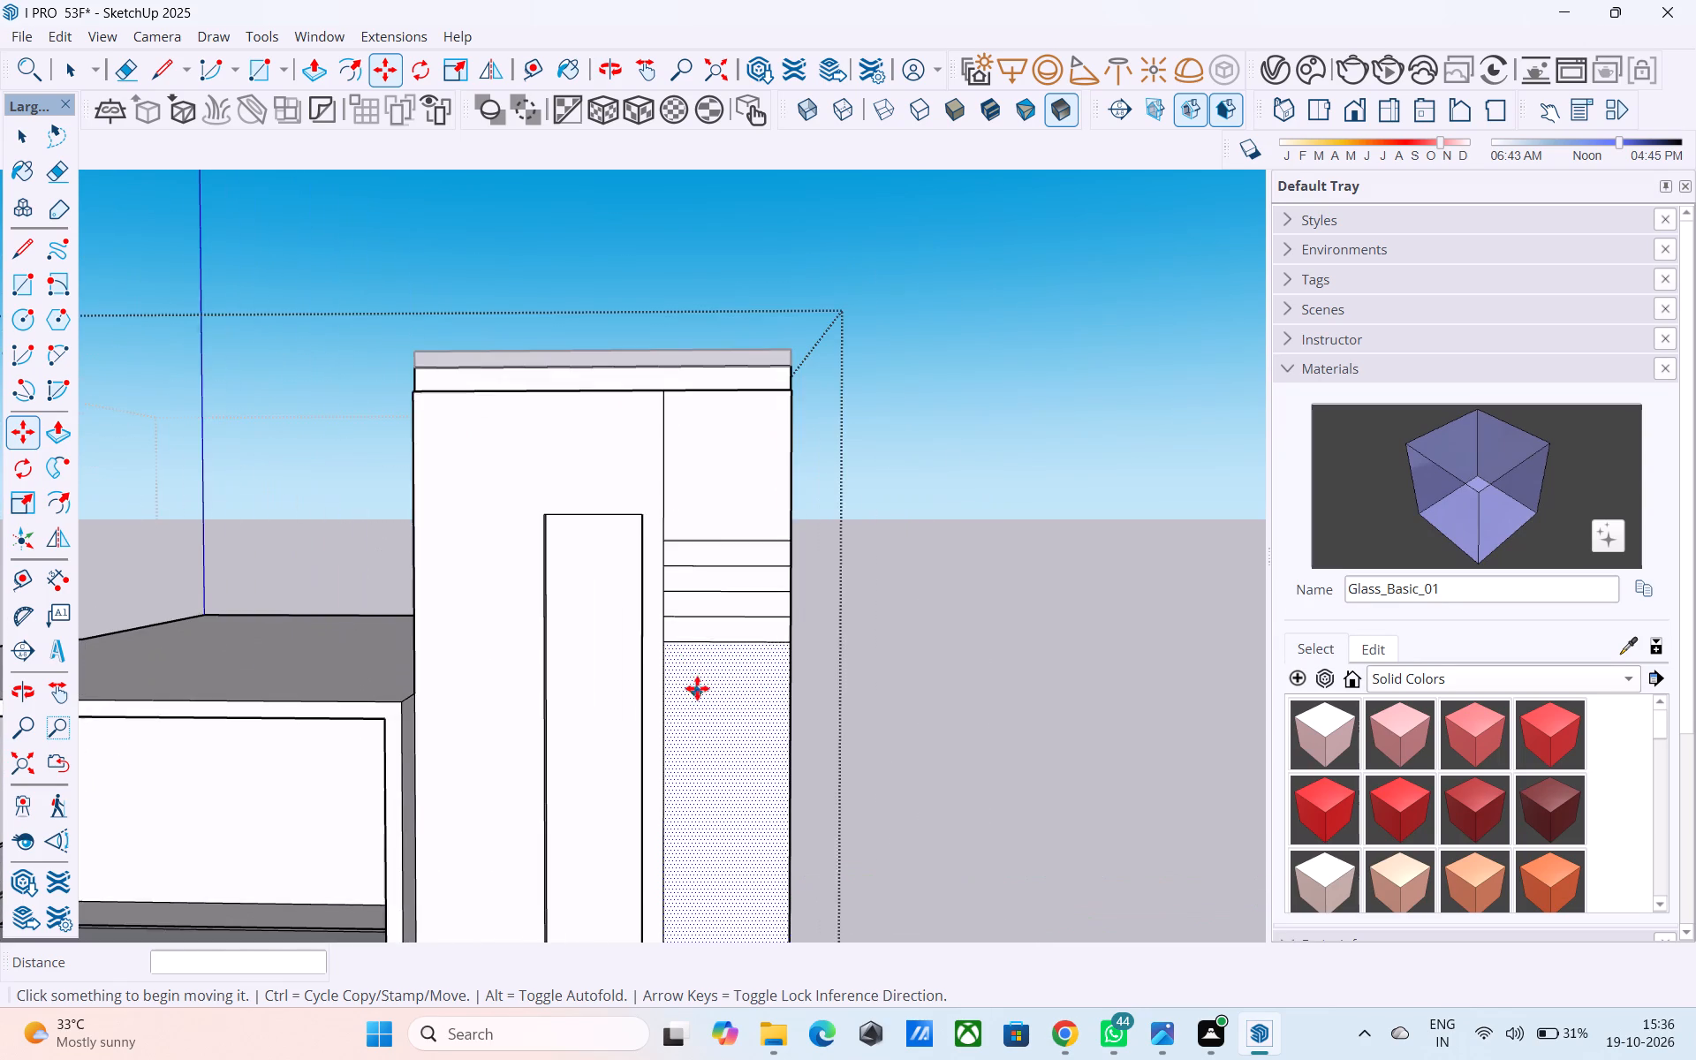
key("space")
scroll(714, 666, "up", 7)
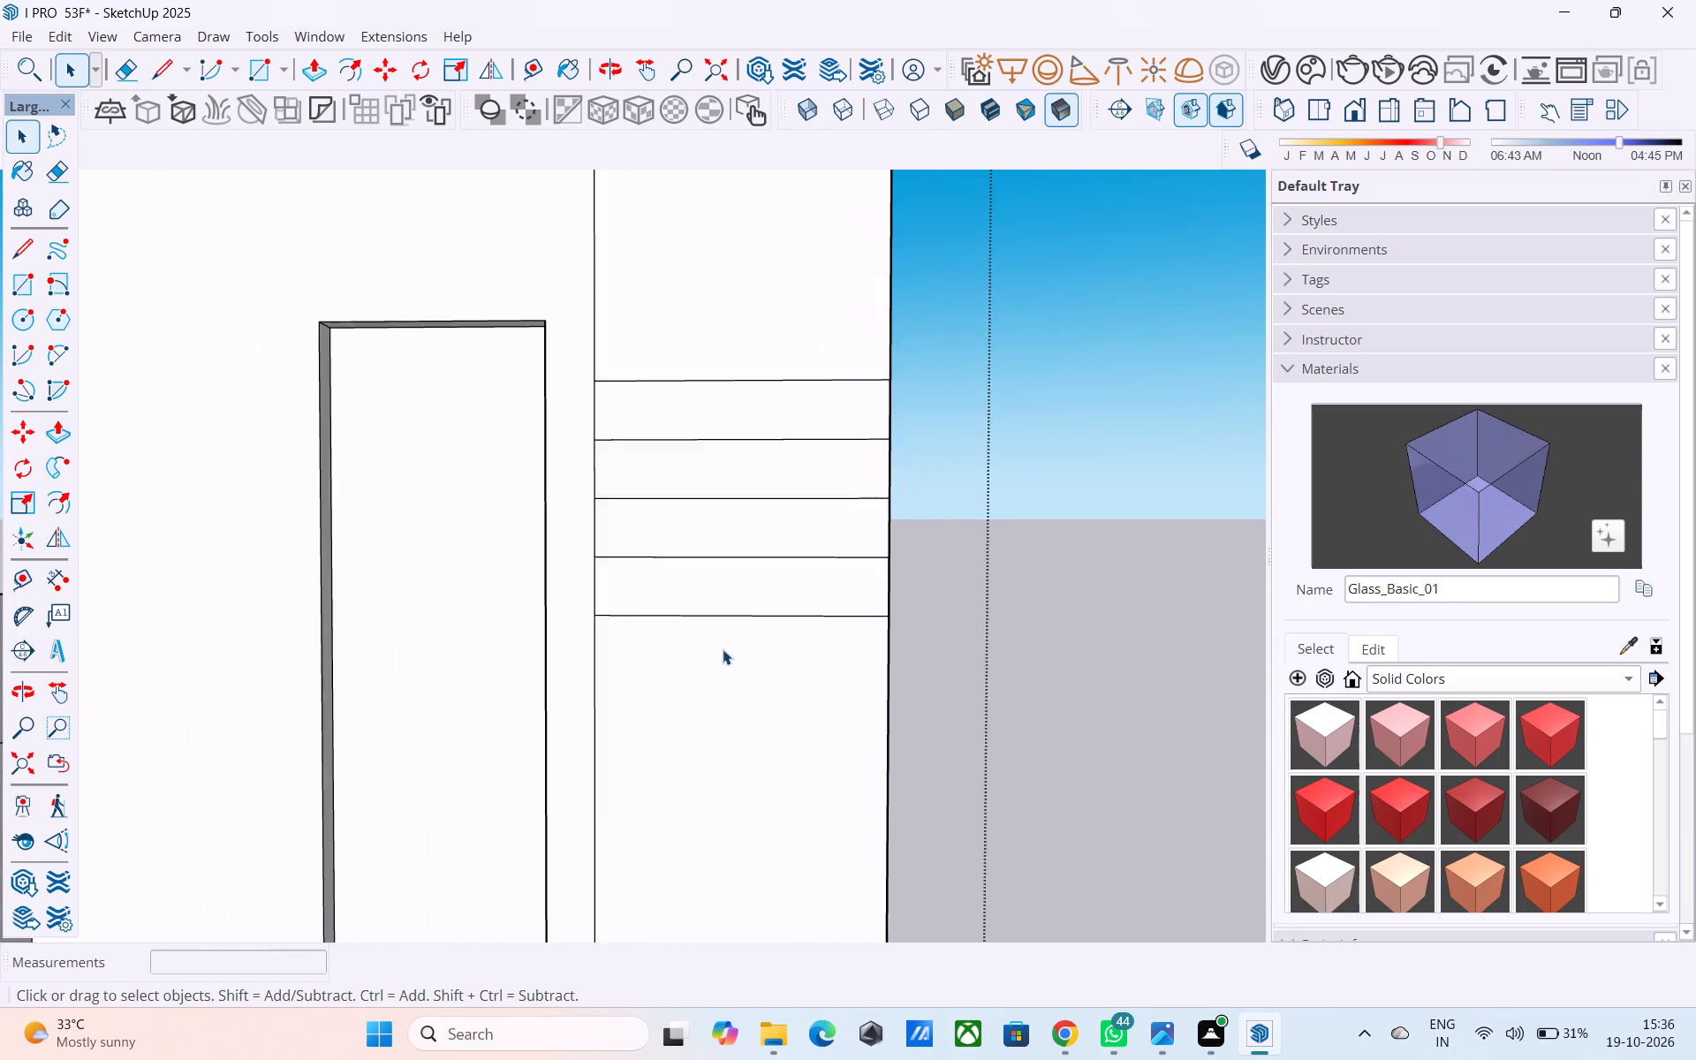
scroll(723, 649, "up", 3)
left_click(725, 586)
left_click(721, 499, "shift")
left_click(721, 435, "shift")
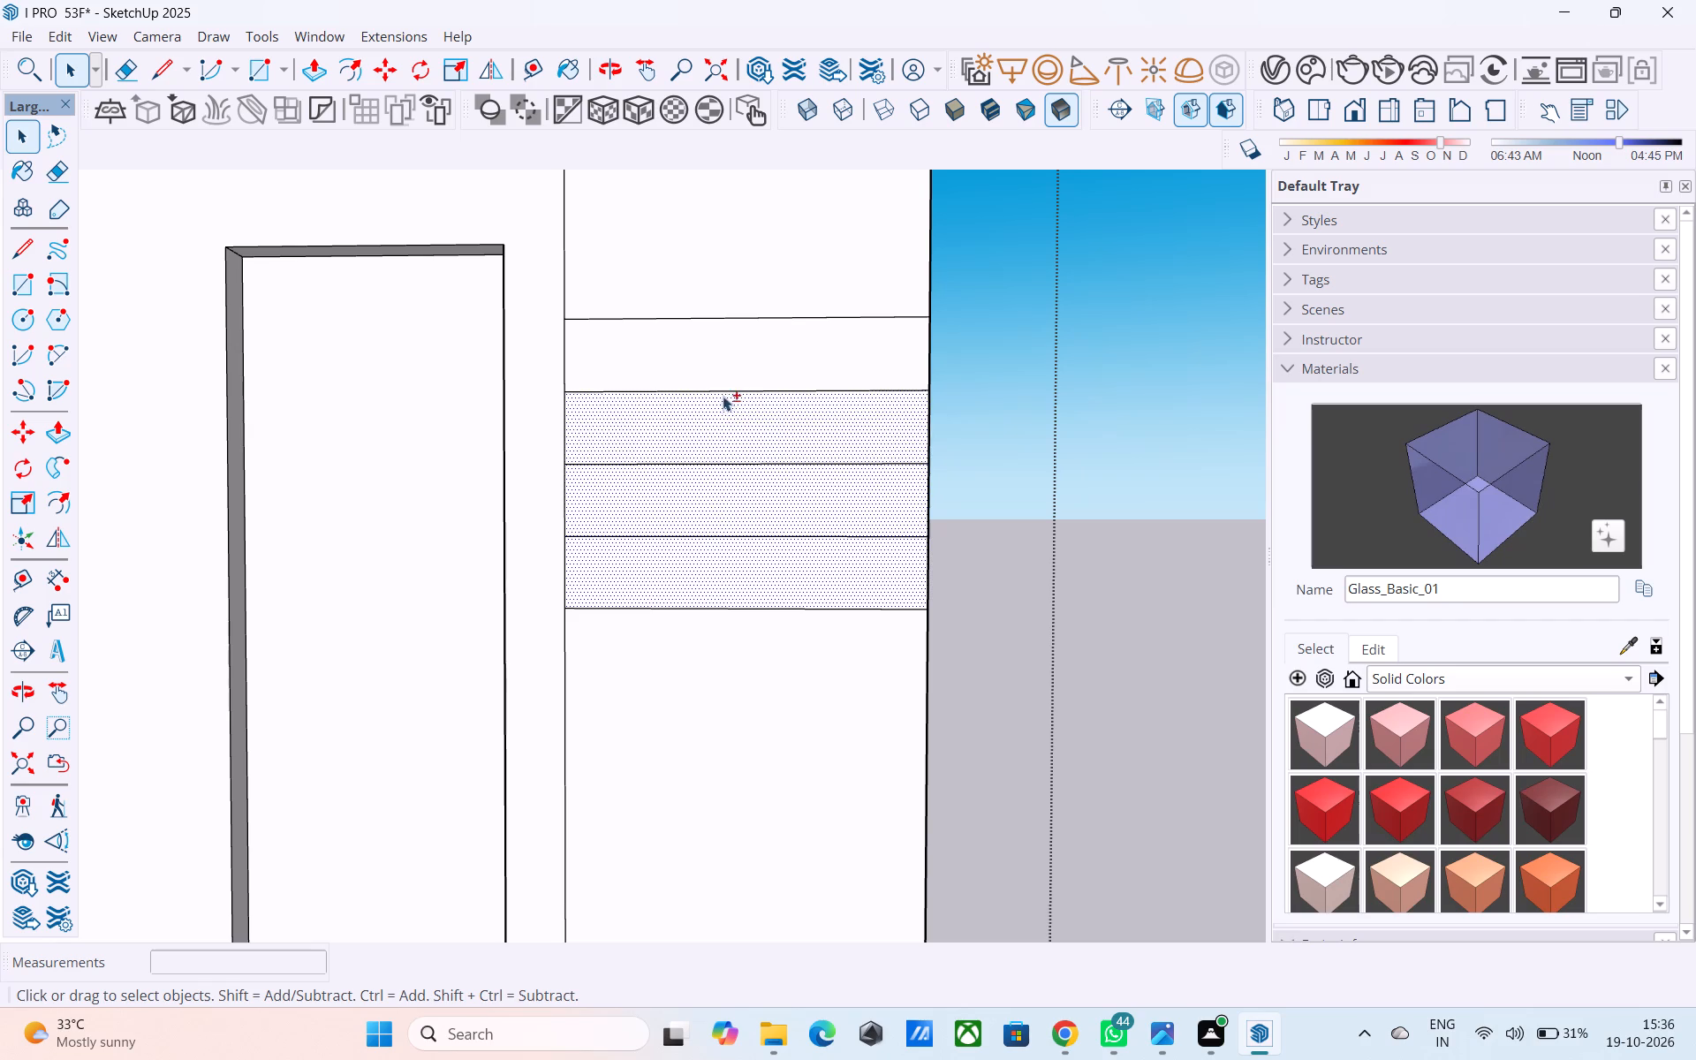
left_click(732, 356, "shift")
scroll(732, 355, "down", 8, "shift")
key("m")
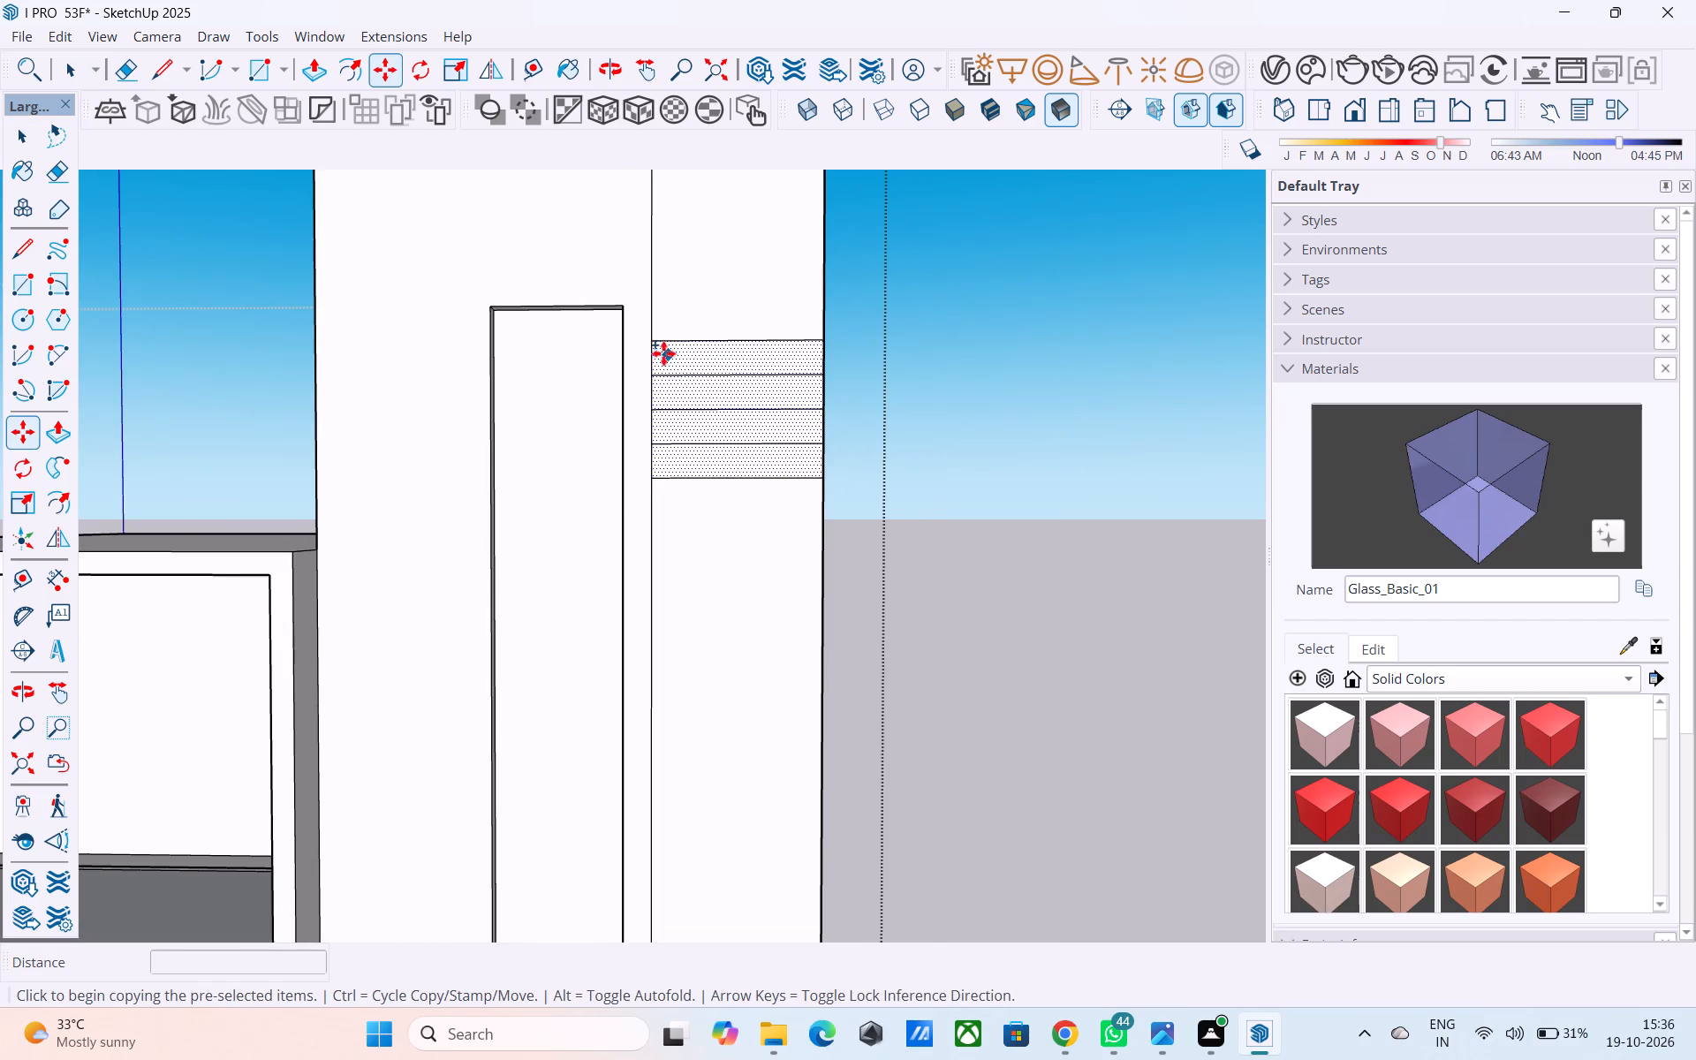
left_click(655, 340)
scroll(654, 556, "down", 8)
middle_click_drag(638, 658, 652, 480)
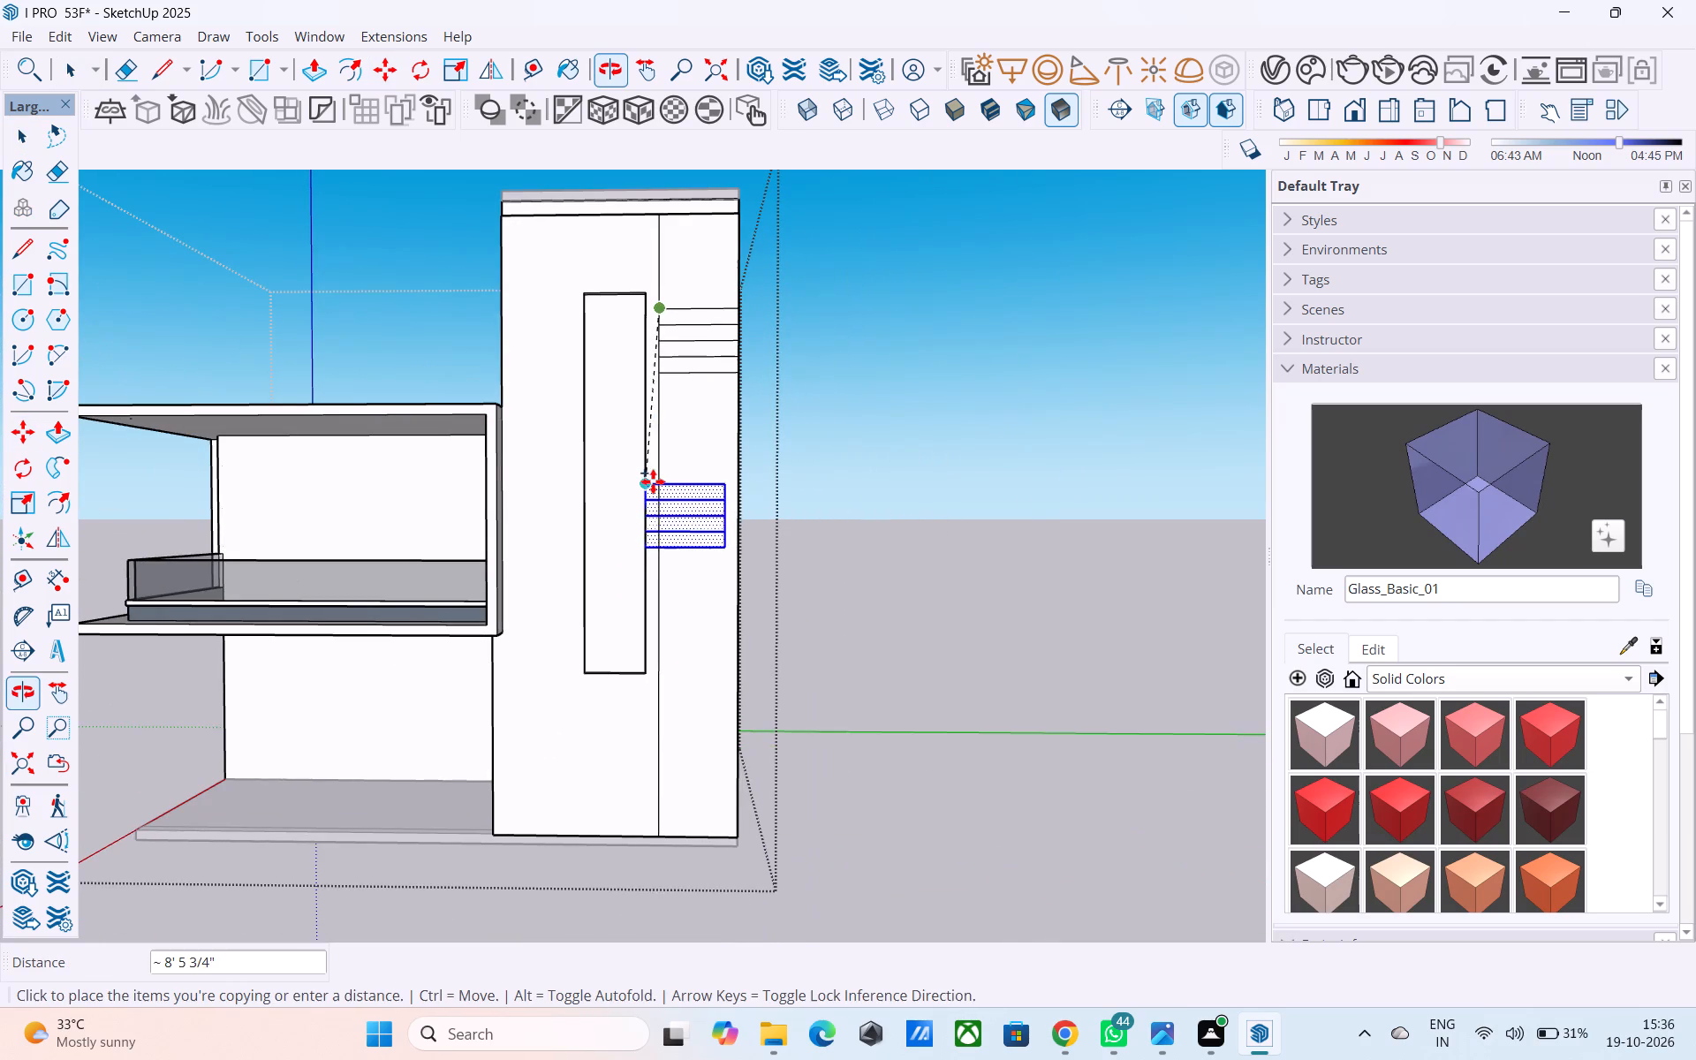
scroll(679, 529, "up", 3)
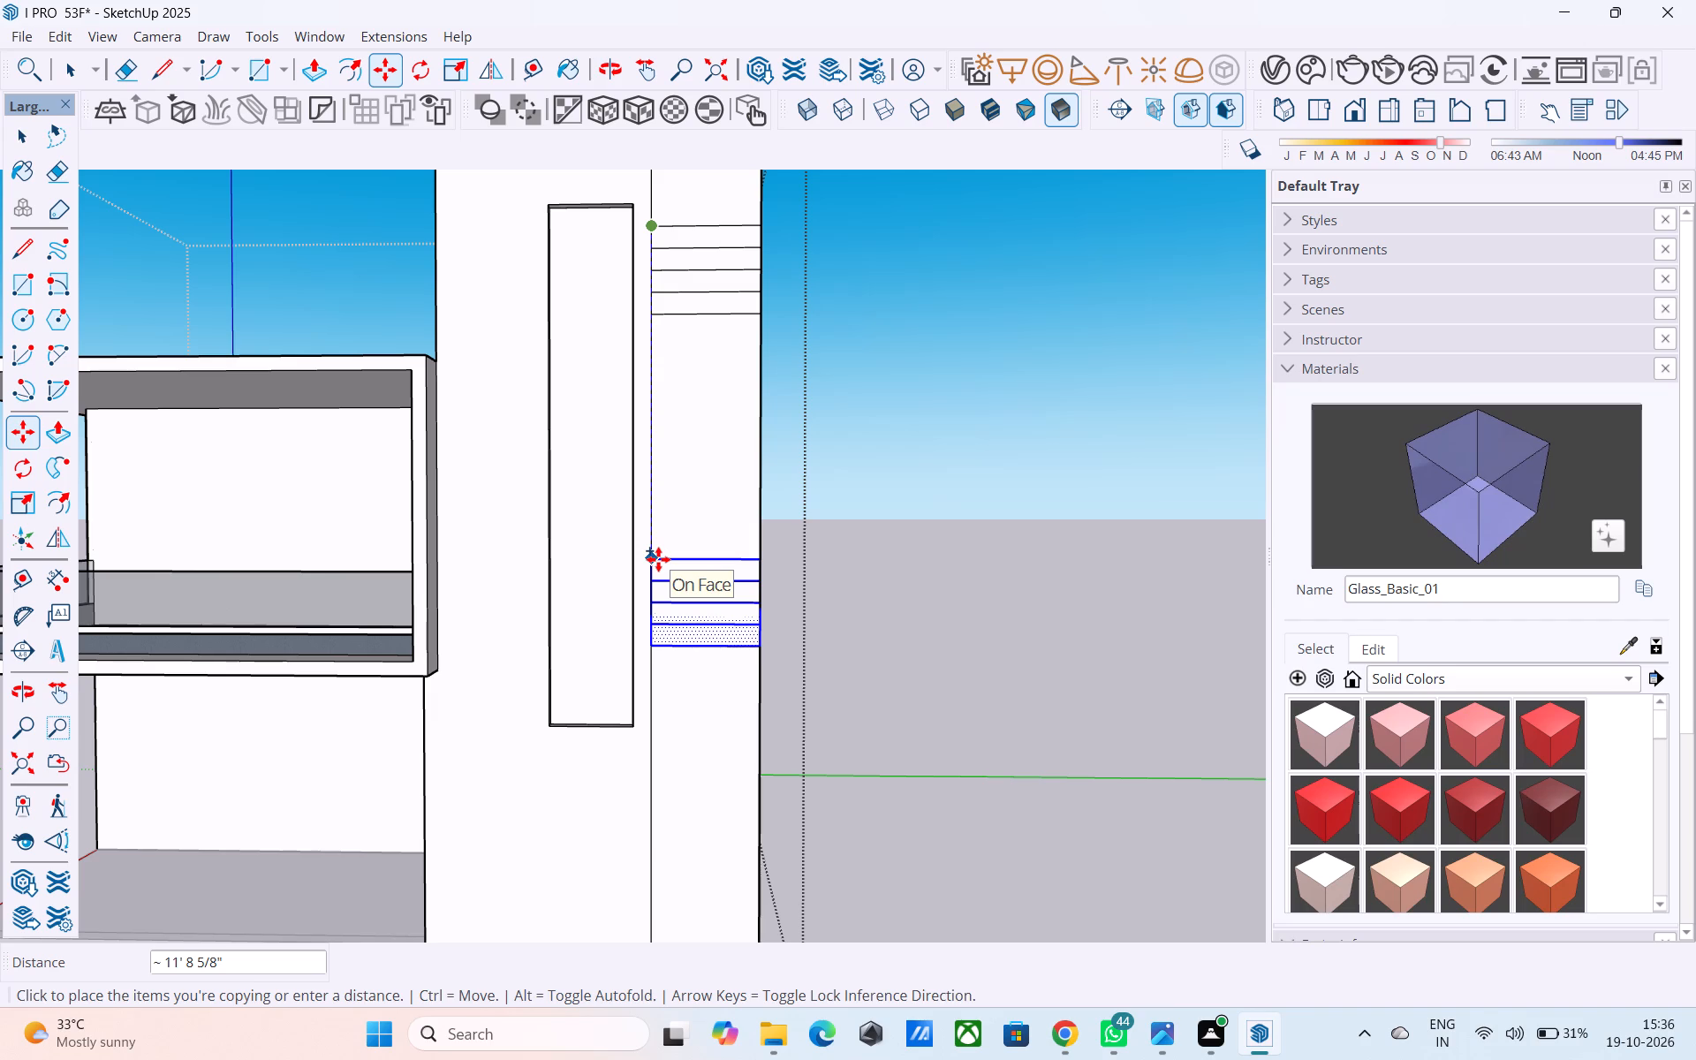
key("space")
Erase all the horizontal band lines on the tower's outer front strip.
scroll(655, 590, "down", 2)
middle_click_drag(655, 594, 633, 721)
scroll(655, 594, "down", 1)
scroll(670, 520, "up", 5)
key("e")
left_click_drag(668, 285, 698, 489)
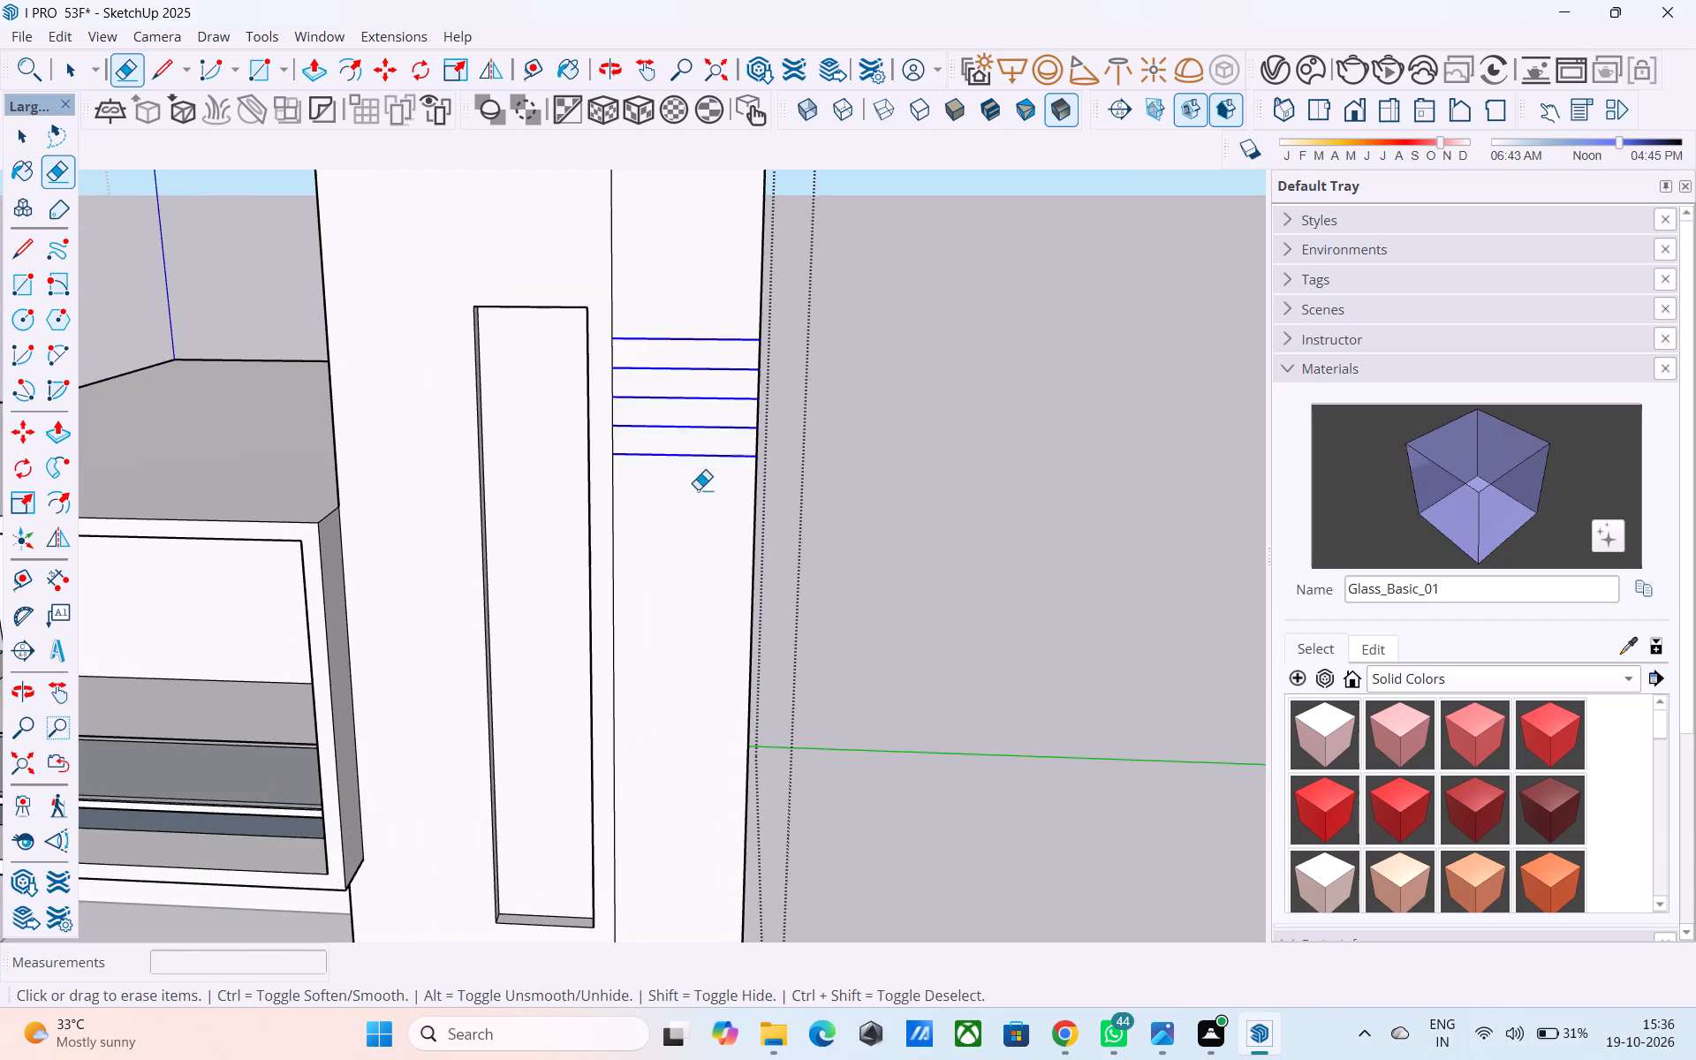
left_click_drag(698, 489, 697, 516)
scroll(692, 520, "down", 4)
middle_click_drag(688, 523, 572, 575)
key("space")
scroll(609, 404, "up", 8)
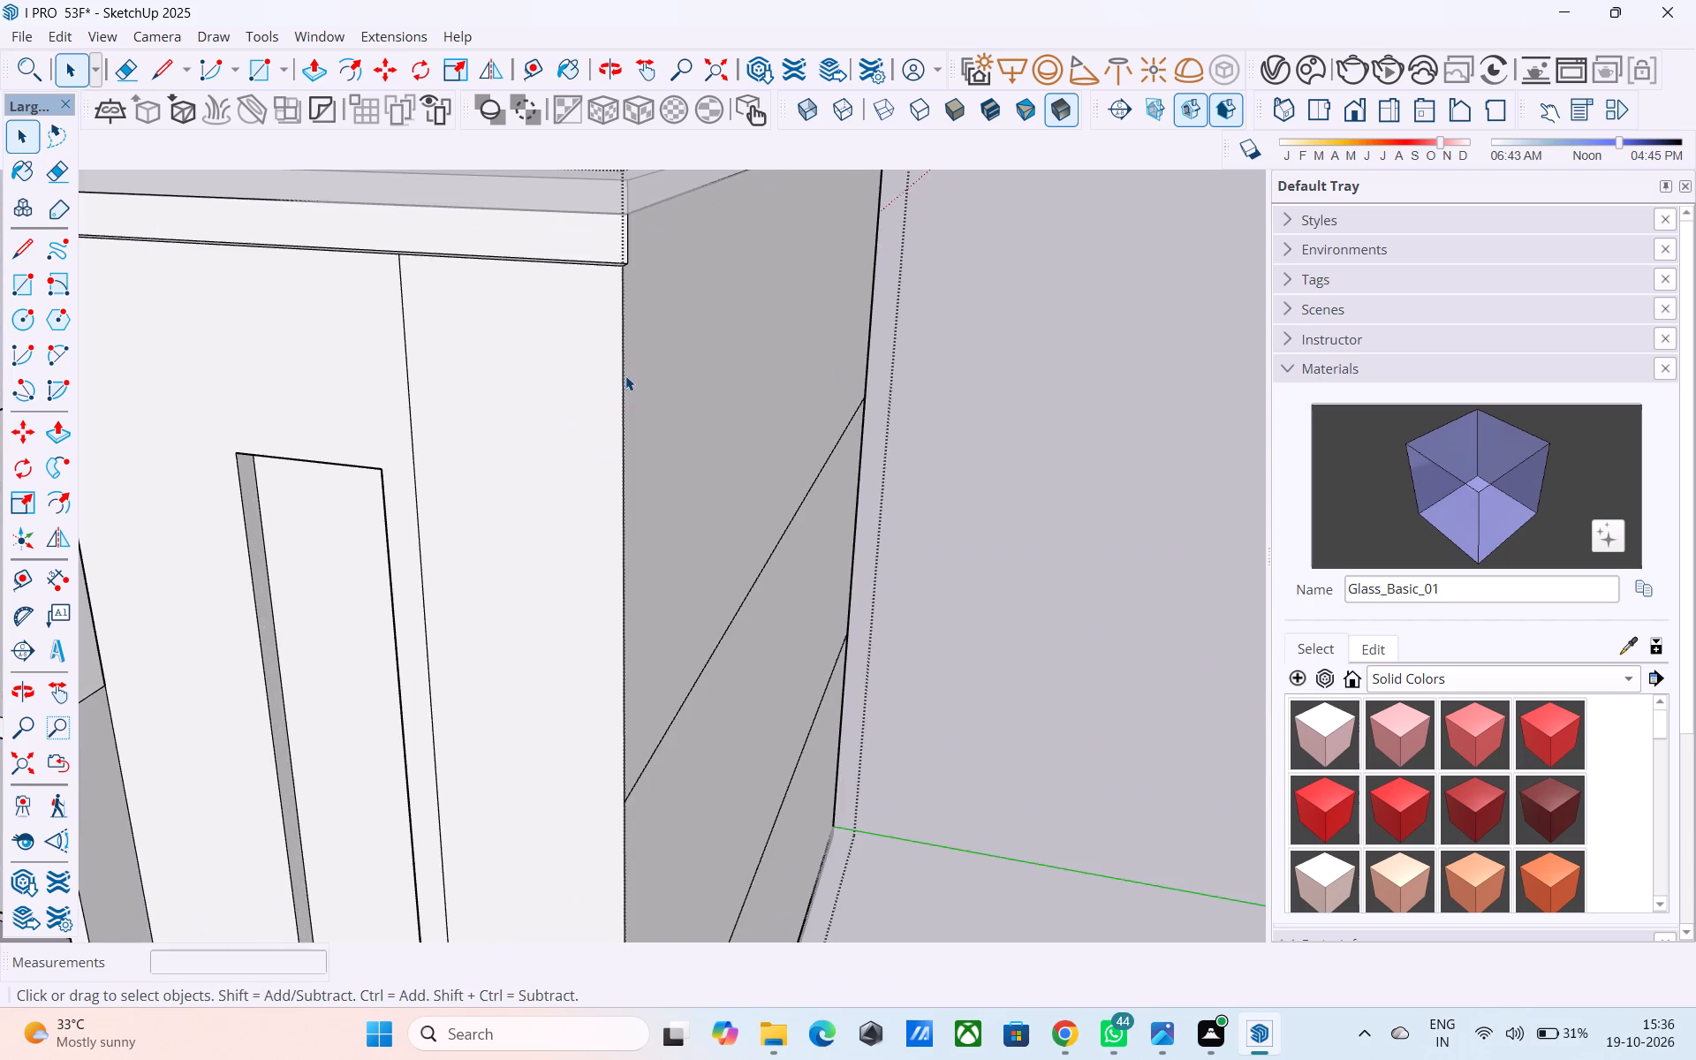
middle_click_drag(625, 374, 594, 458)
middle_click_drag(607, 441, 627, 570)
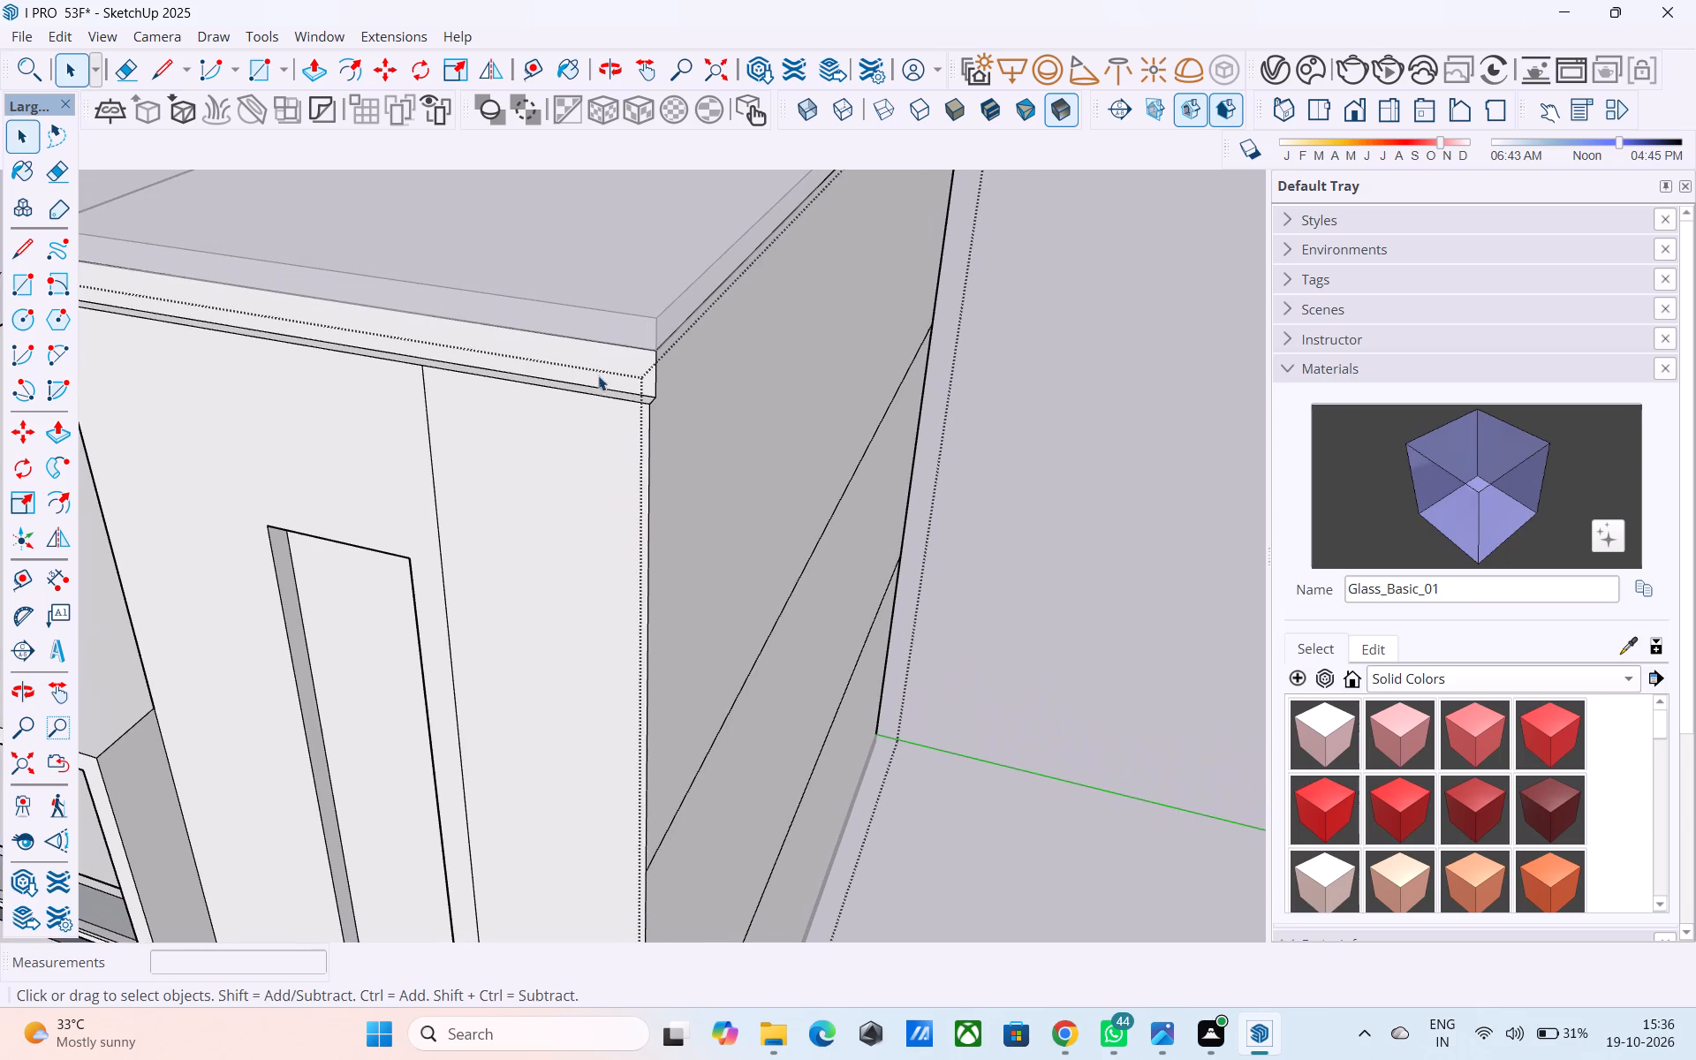
Push the projecting band along the tower's top edge back flush with the front face.
left_click(598, 371)
key("p")
left_click(598, 370)
left_click(583, 404)
key("space")
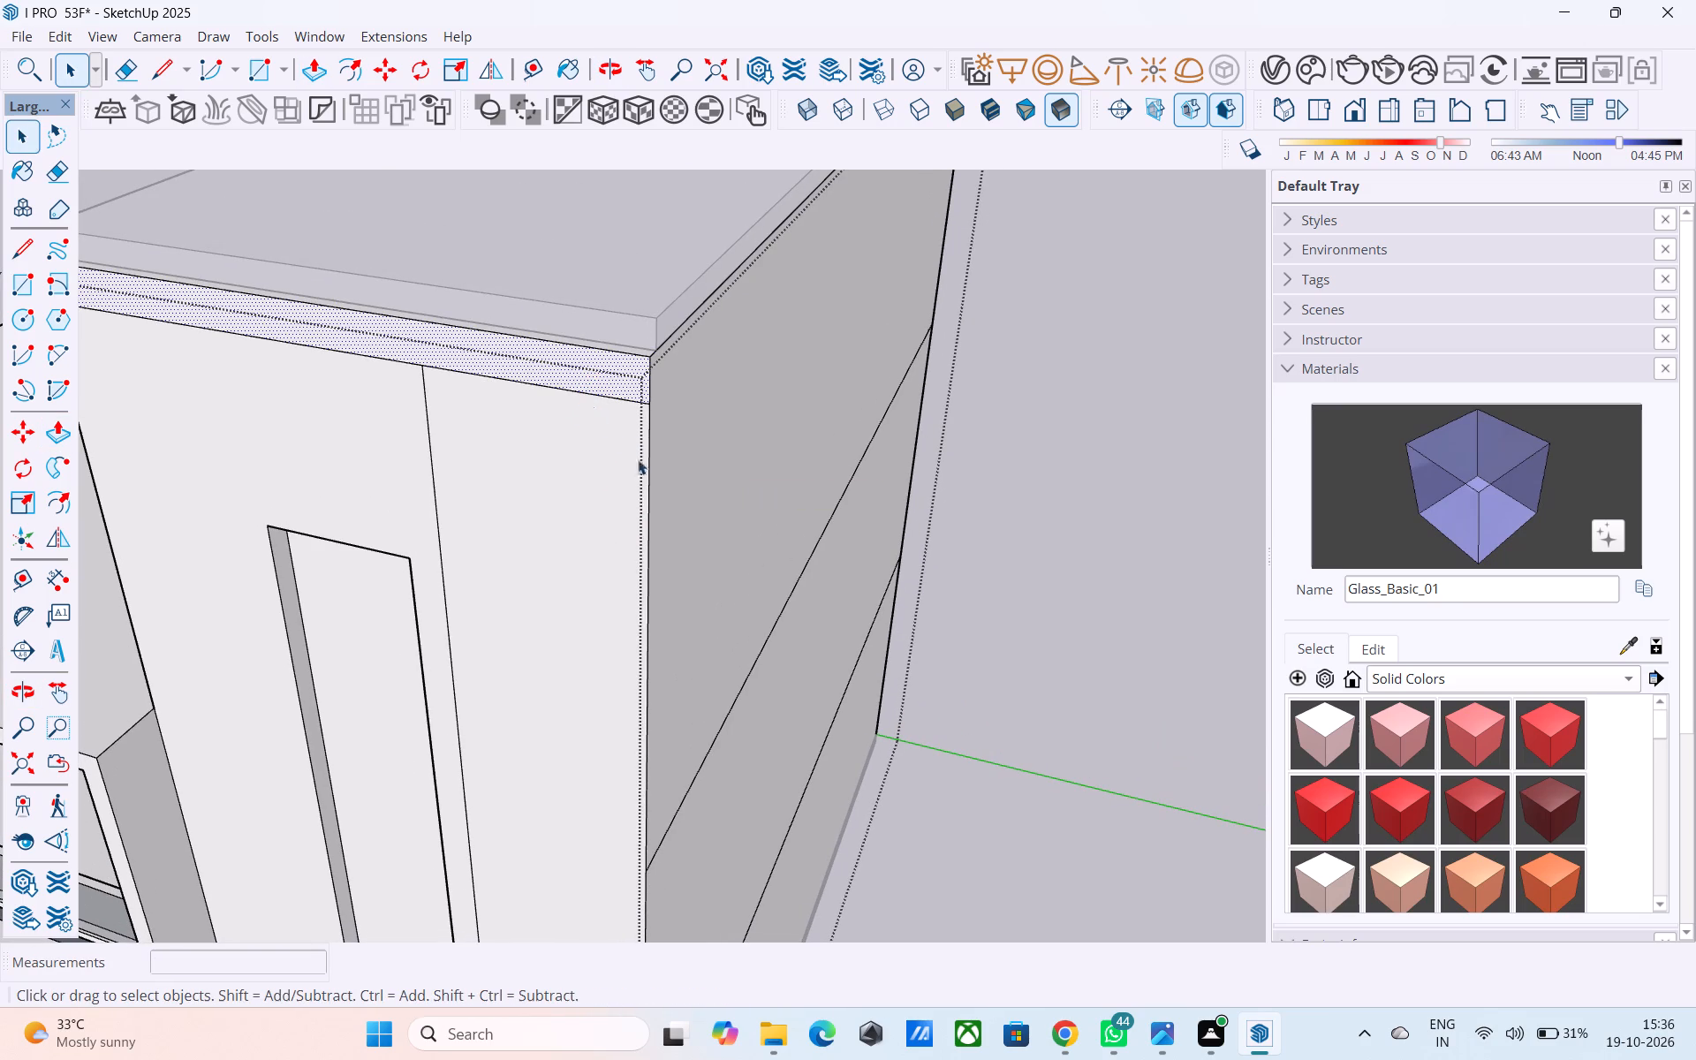
Copy the upper segment of the tower front's outer corner edge 9" inward across the front face.
left_click(650, 475)
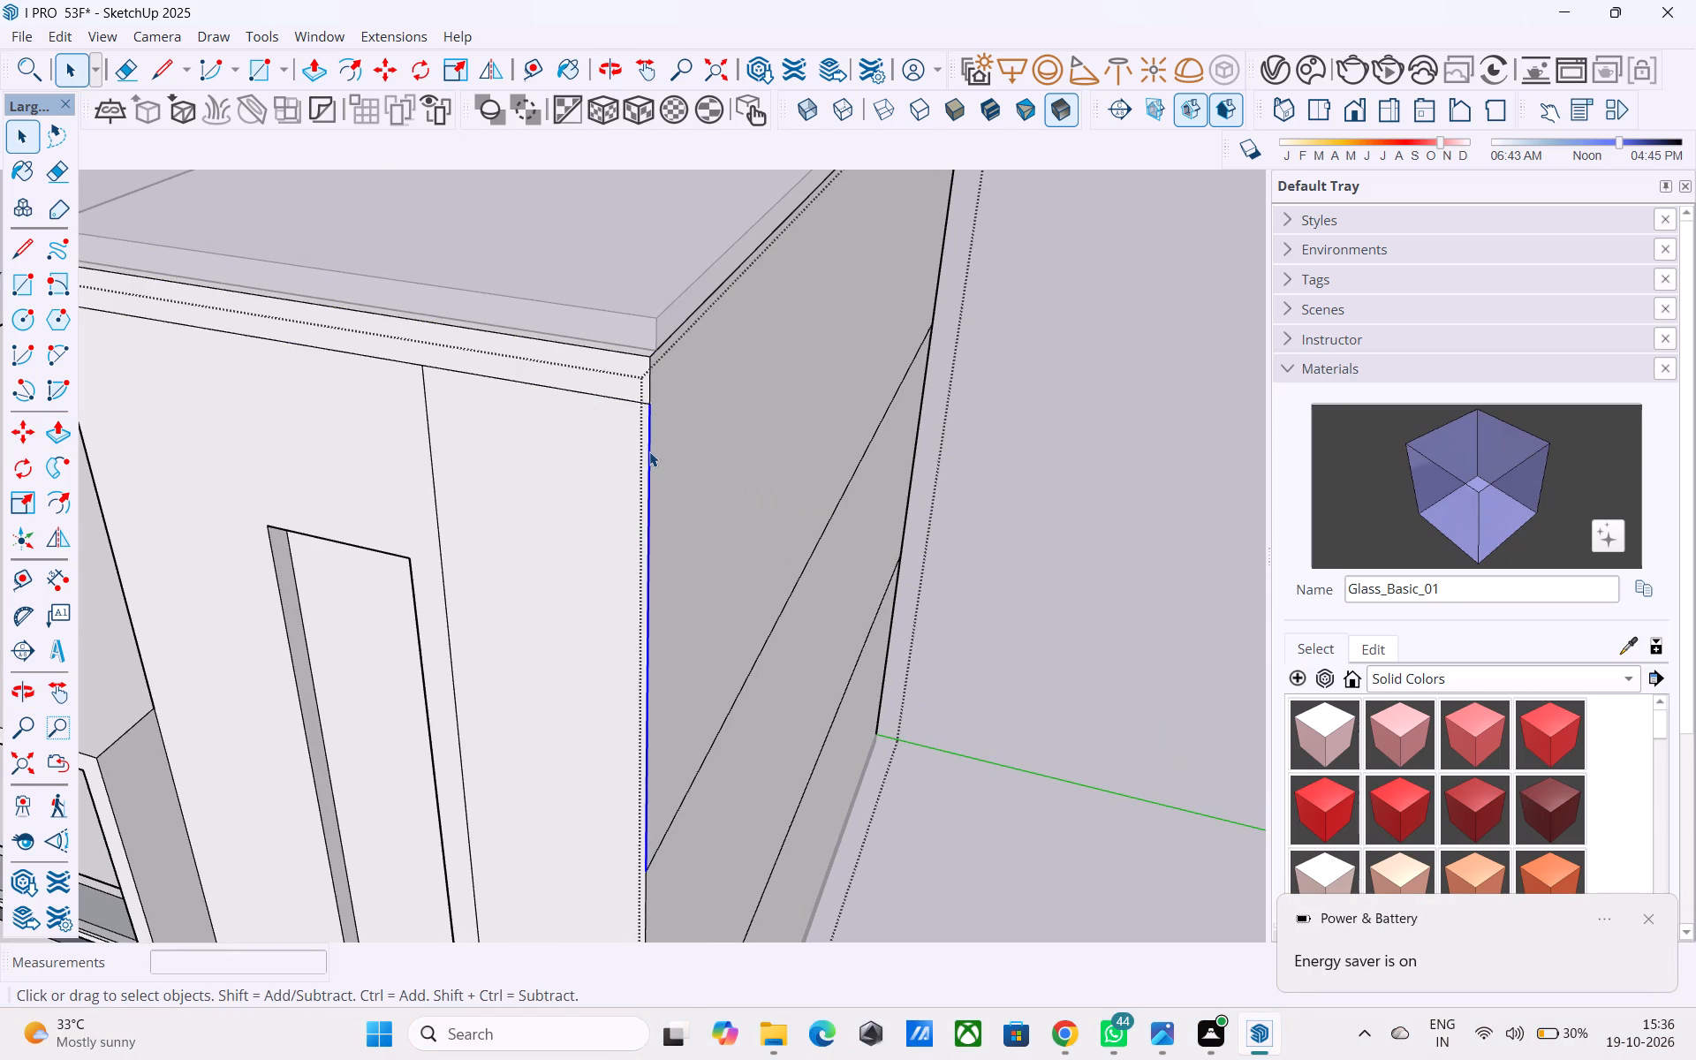
key("m")
left_click(651, 412)
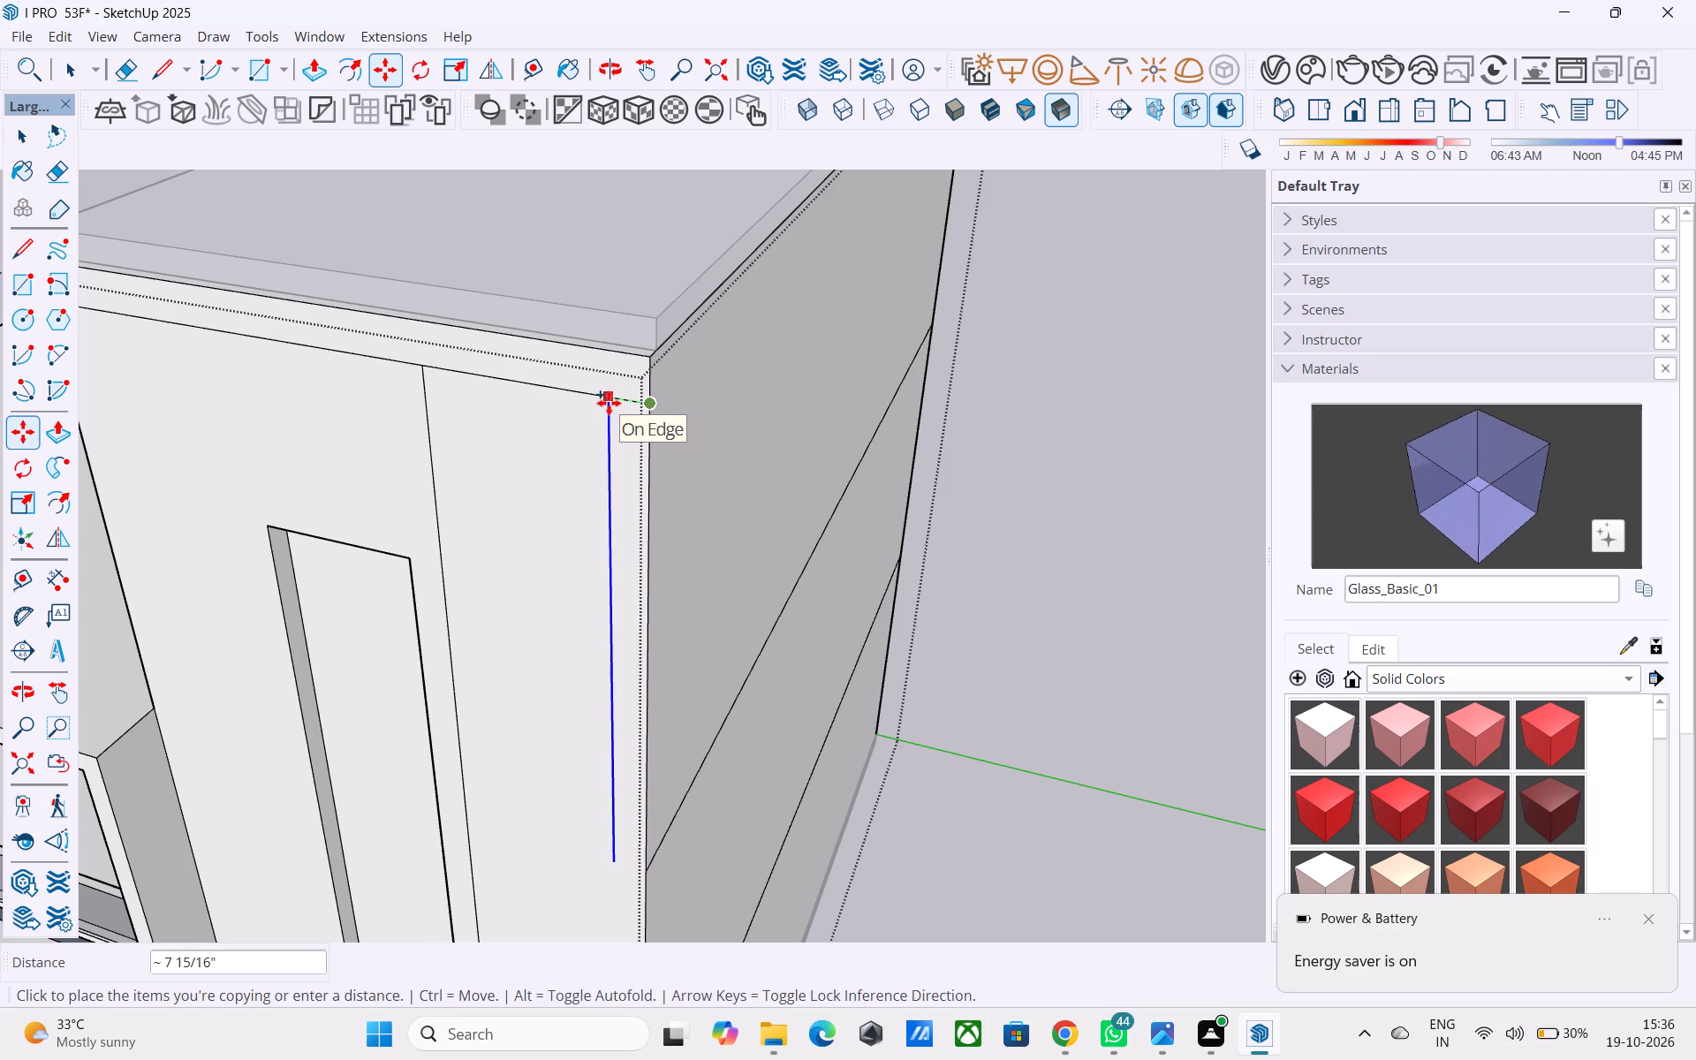
type("9\"")
key("Return")
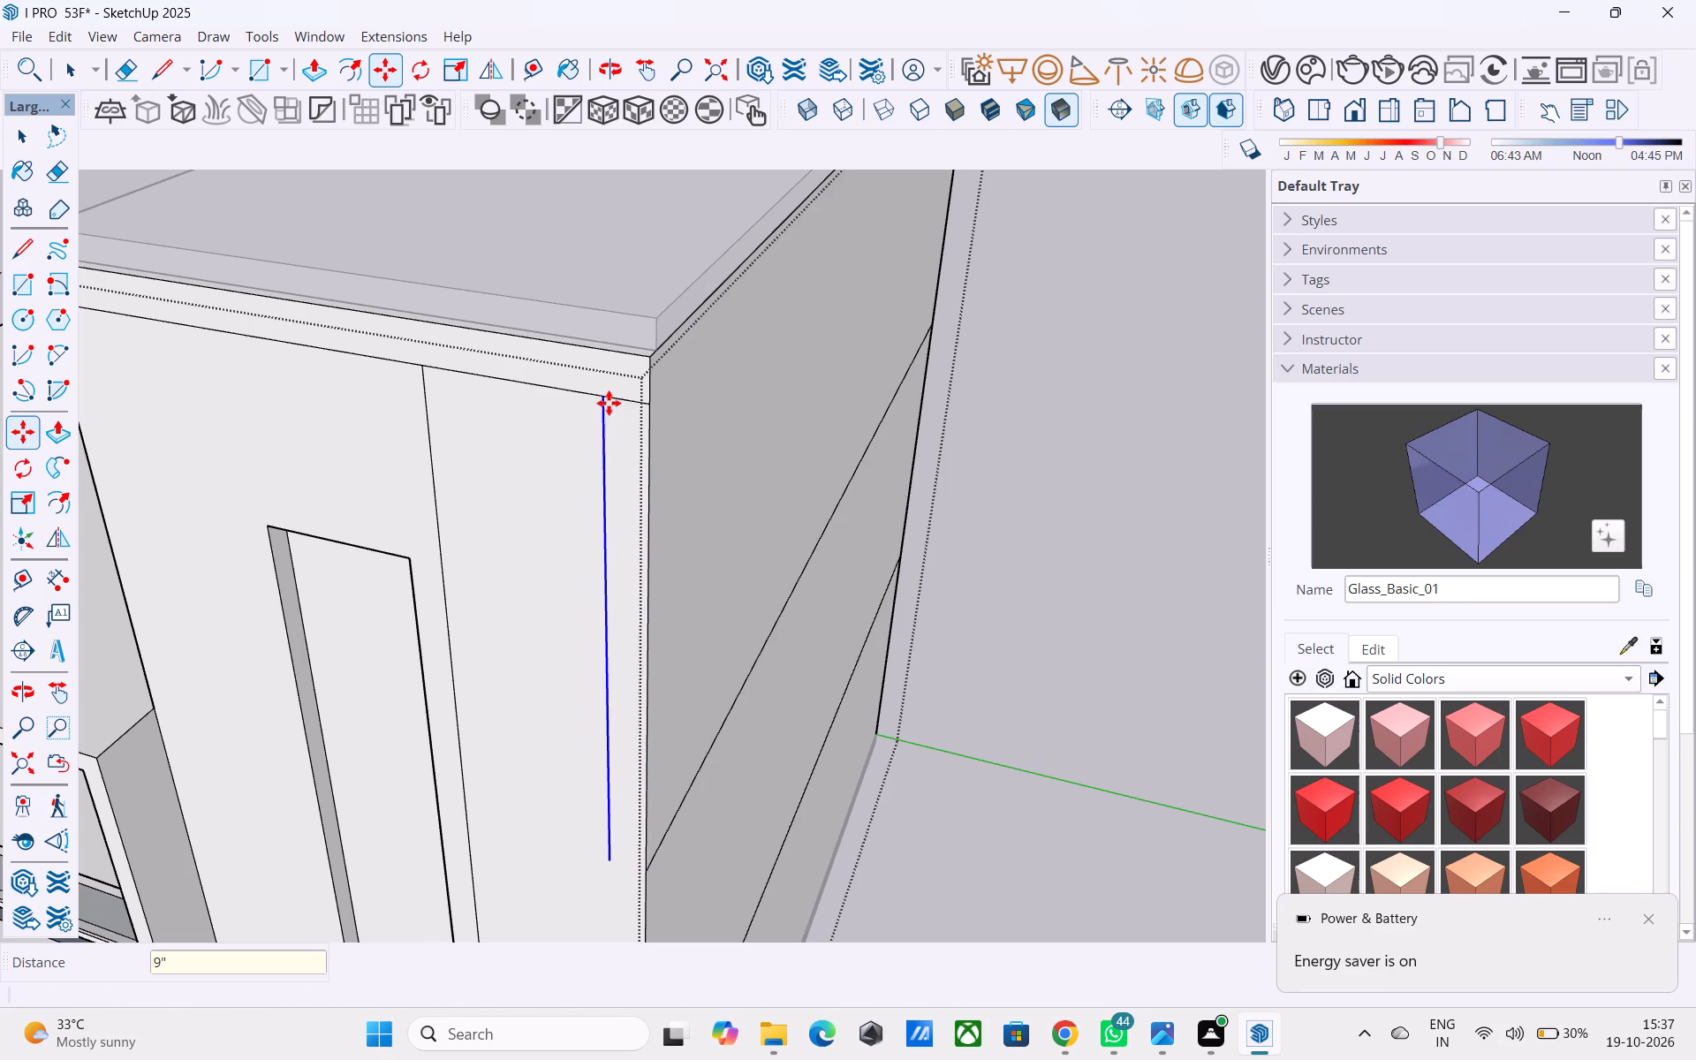
Draw a vertical line about 20' 6" long from the copied edge's lower end down to the tower's base.
scroll(595, 403, "down", 5)
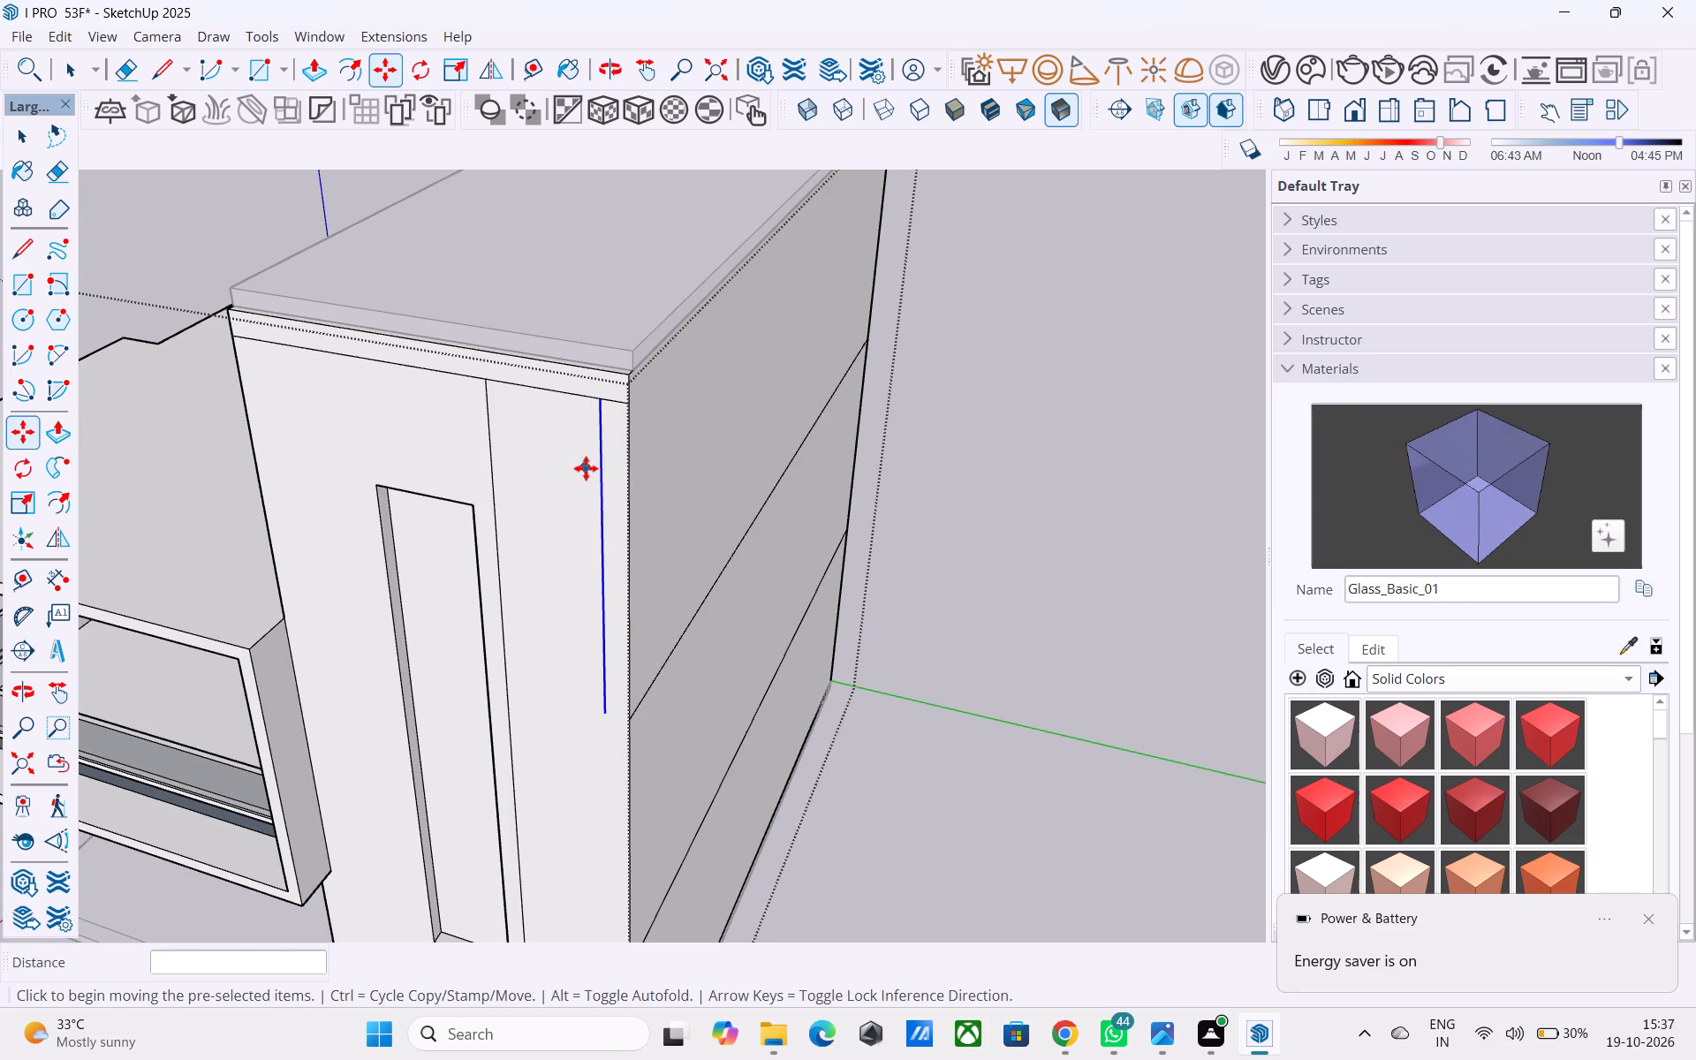
key("l")
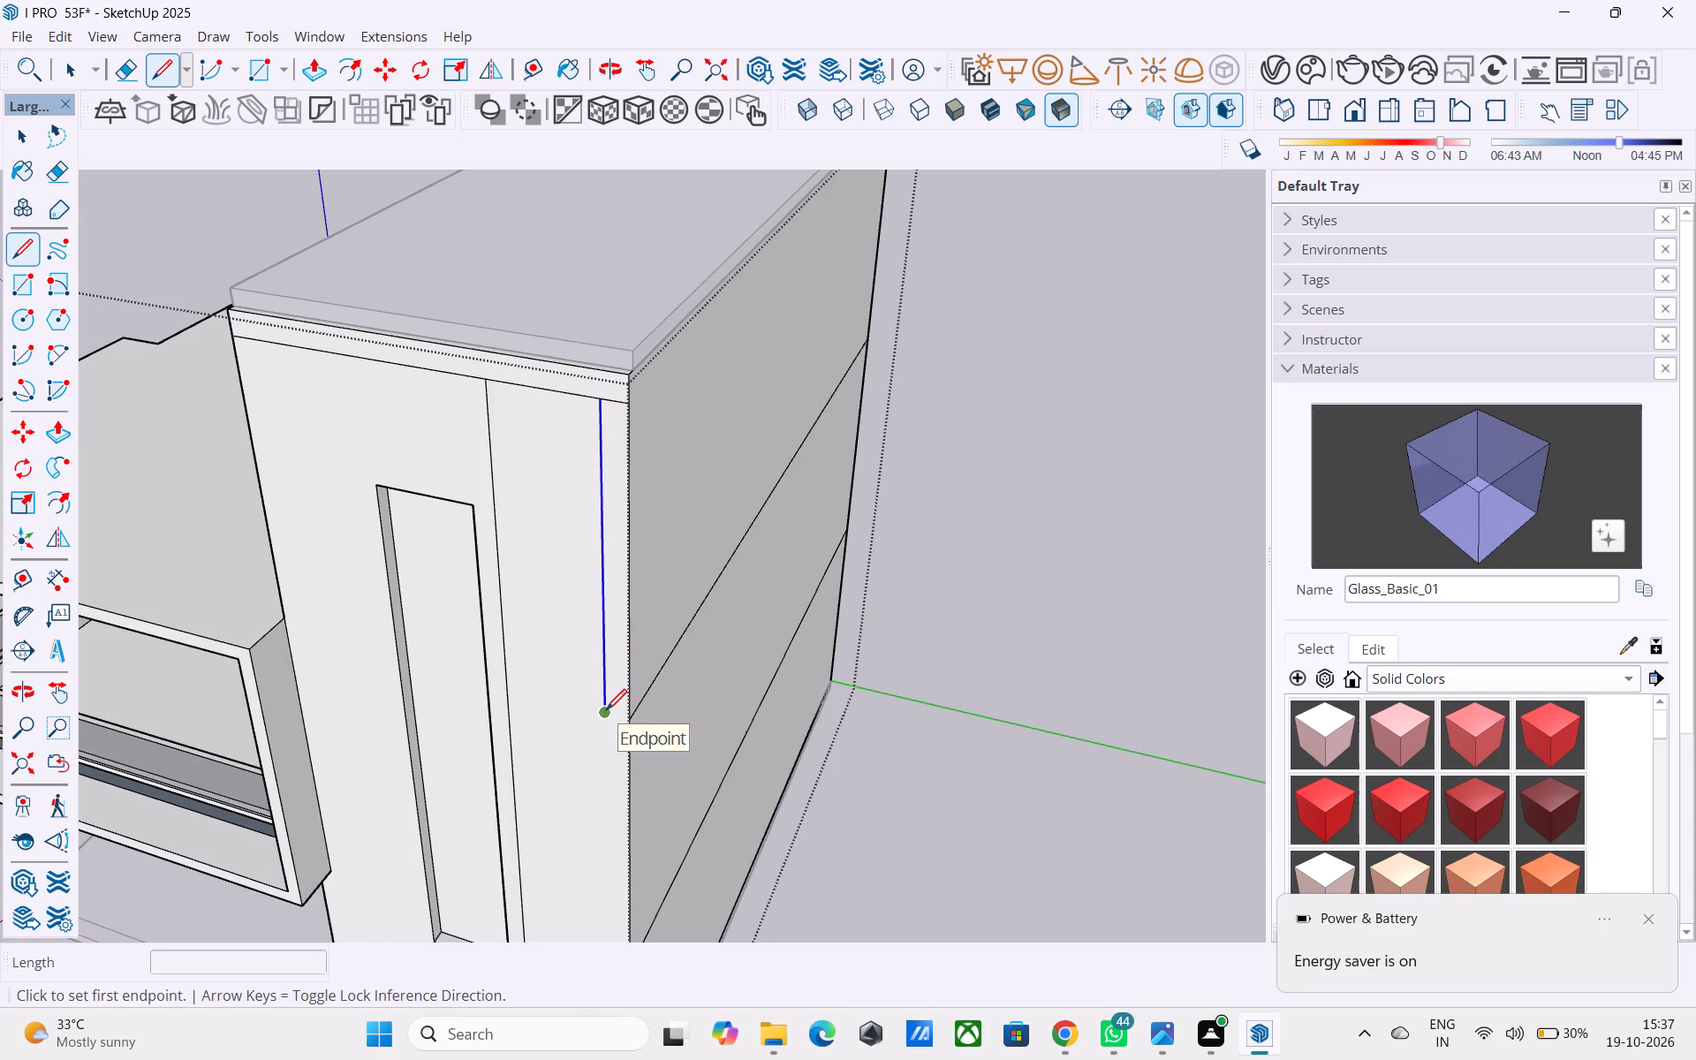
left_click(602, 719)
scroll(621, 810, "down", 3)
middle_click_drag(621, 810, 618, 407)
scroll(572, 705, "up", 4)
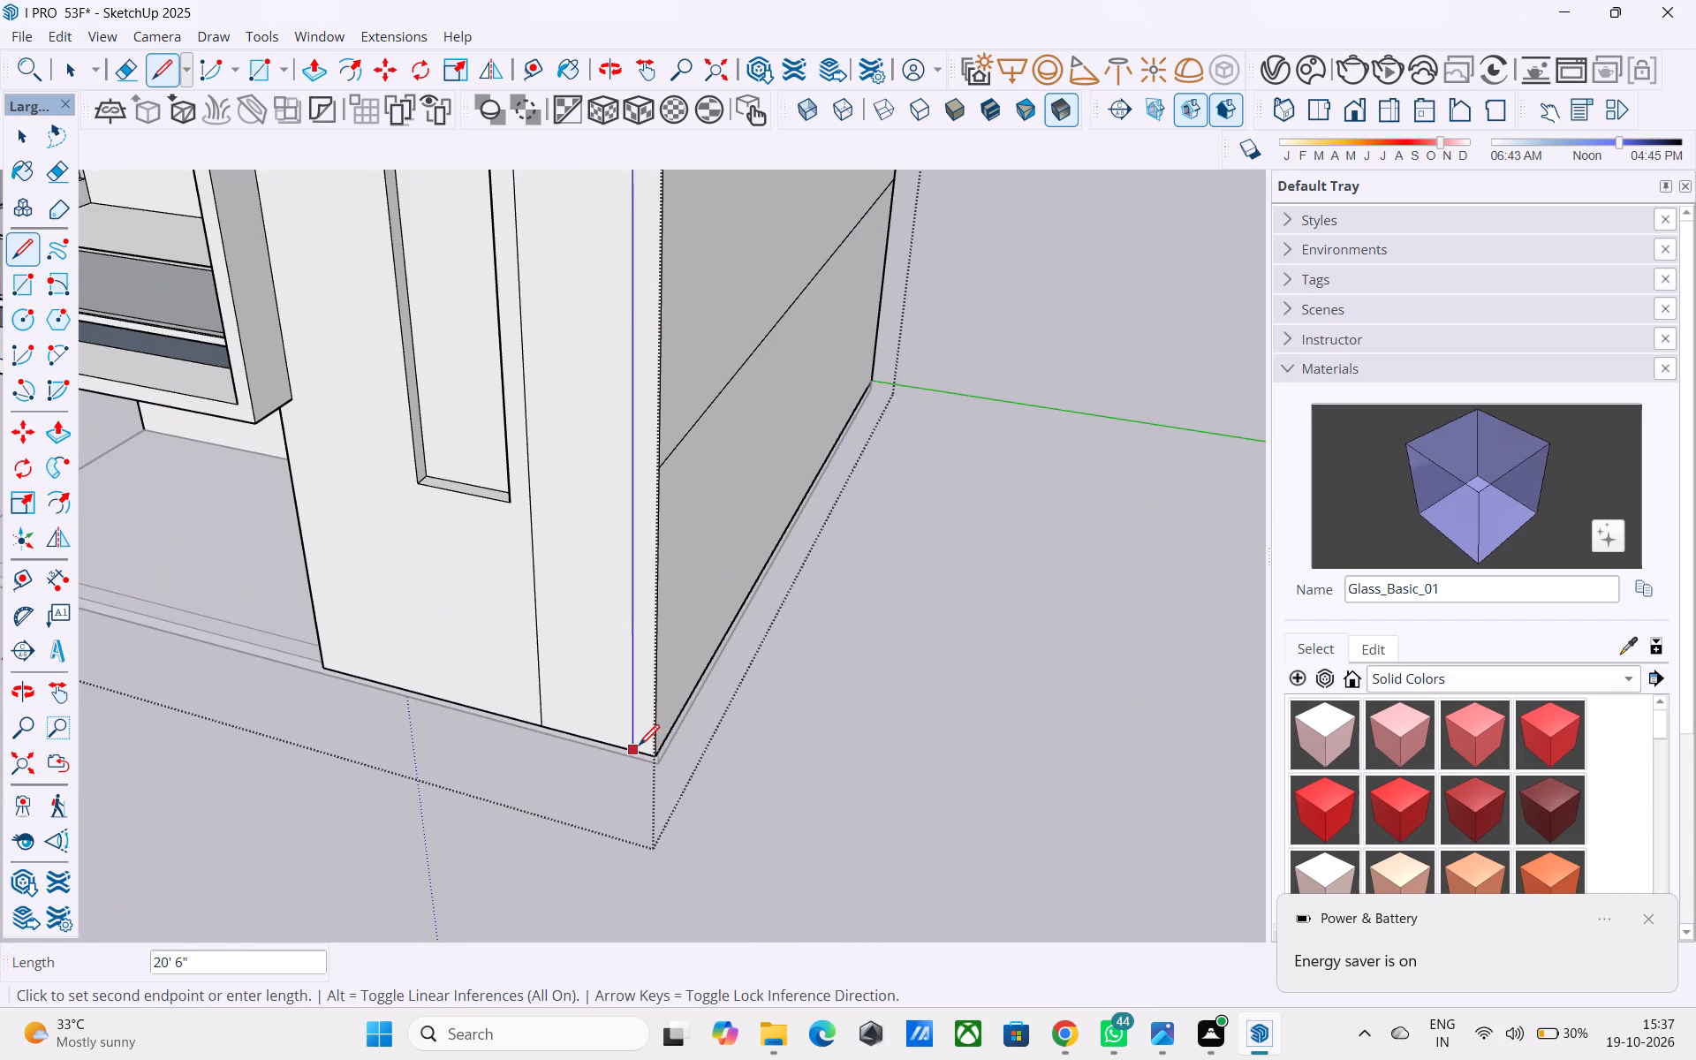
left_click(639, 746)
Erase the short edge between the top band and the 9" outer strip, joining them into one L-shaped face.
scroll(637, 502, "down", 3)
middle_click_drag(637, 501, 644, 901, "shift")
middle_click_drag(638, 572, 649, 693, "shift")
scroll(666, 516, "up", 4)
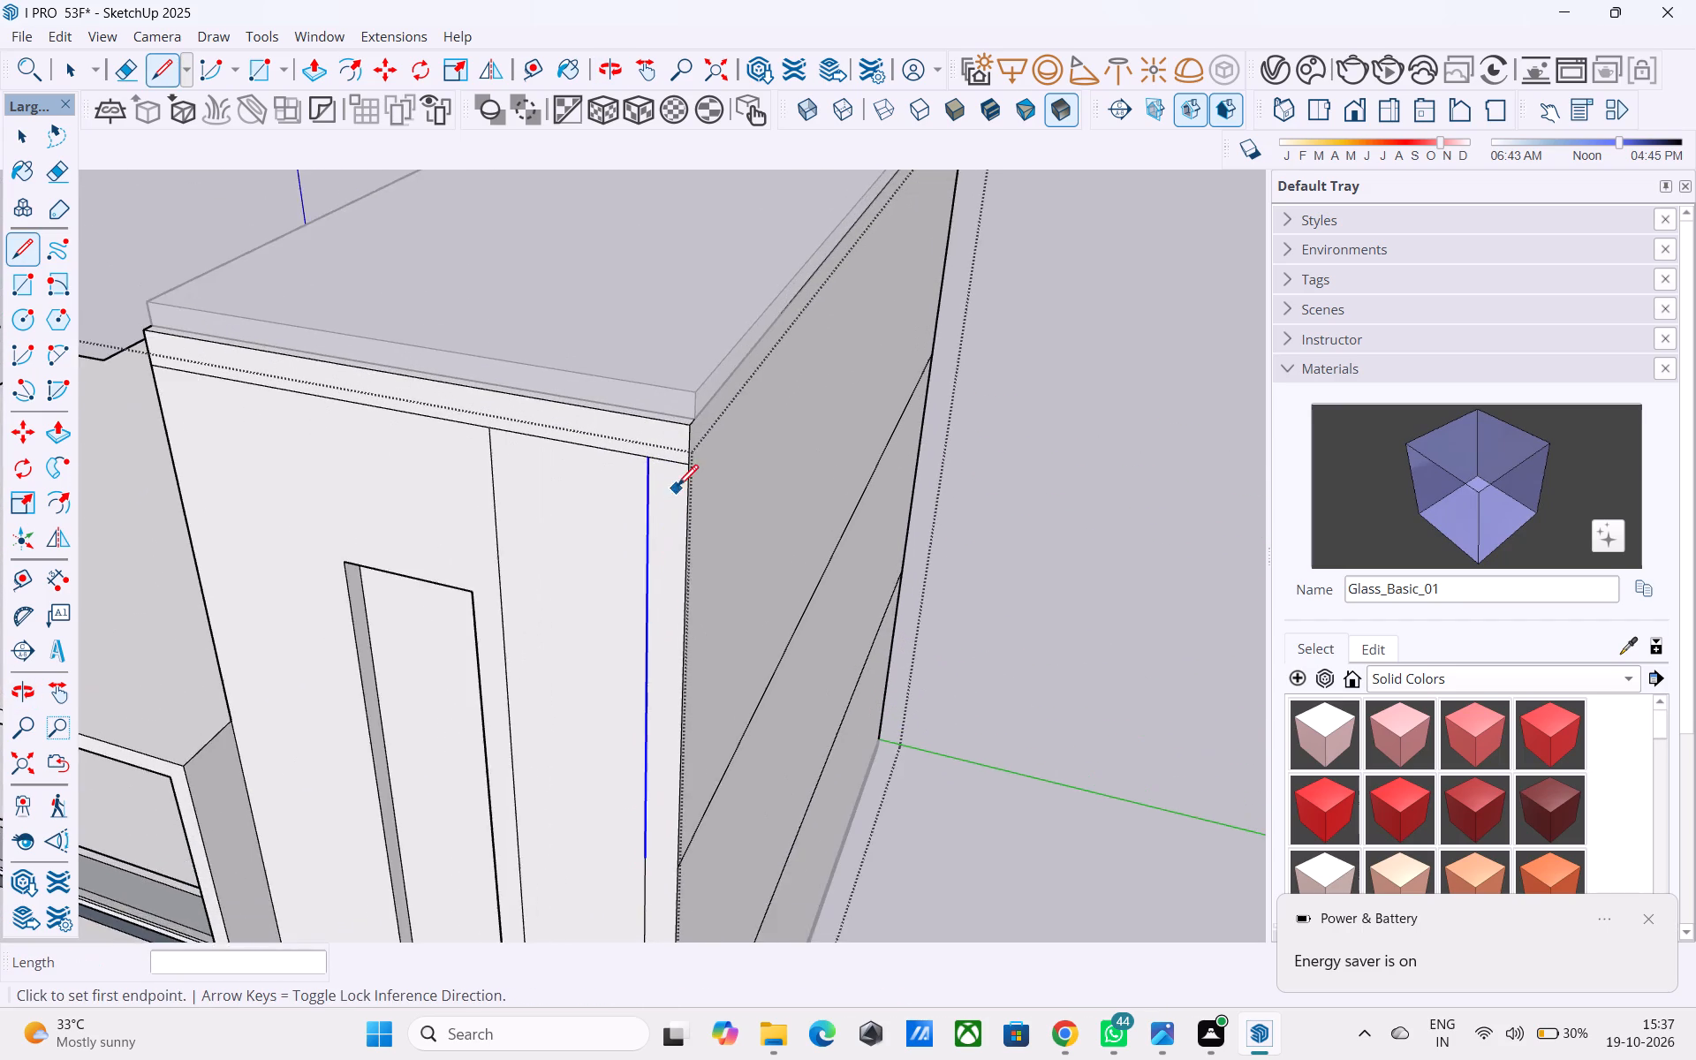
scroll(681, 483, "up", 3)
key("e")
left_click_drag(680, 454, 676, 466)
Push/Pull the L-shaped border face outward 6" from the tower front.
key("space")
left_click(676, 466)
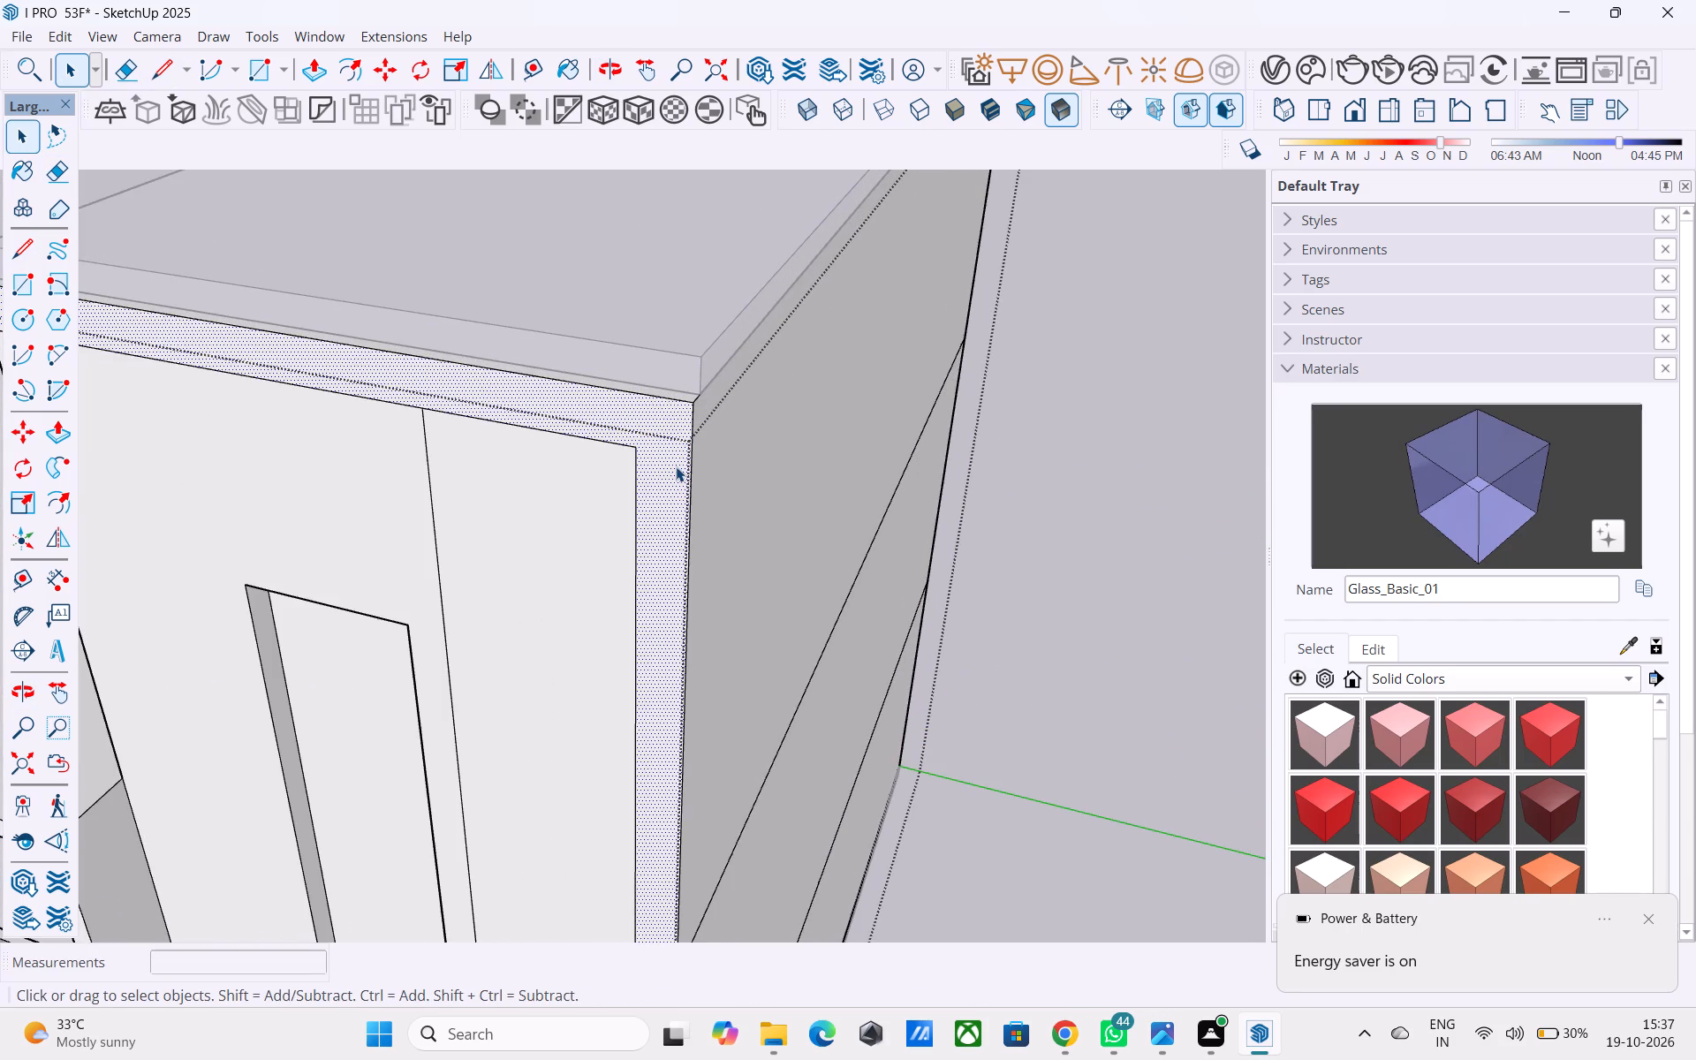
scroll(676, 466, "down", 3)
key("p")
left_click(676, 466)
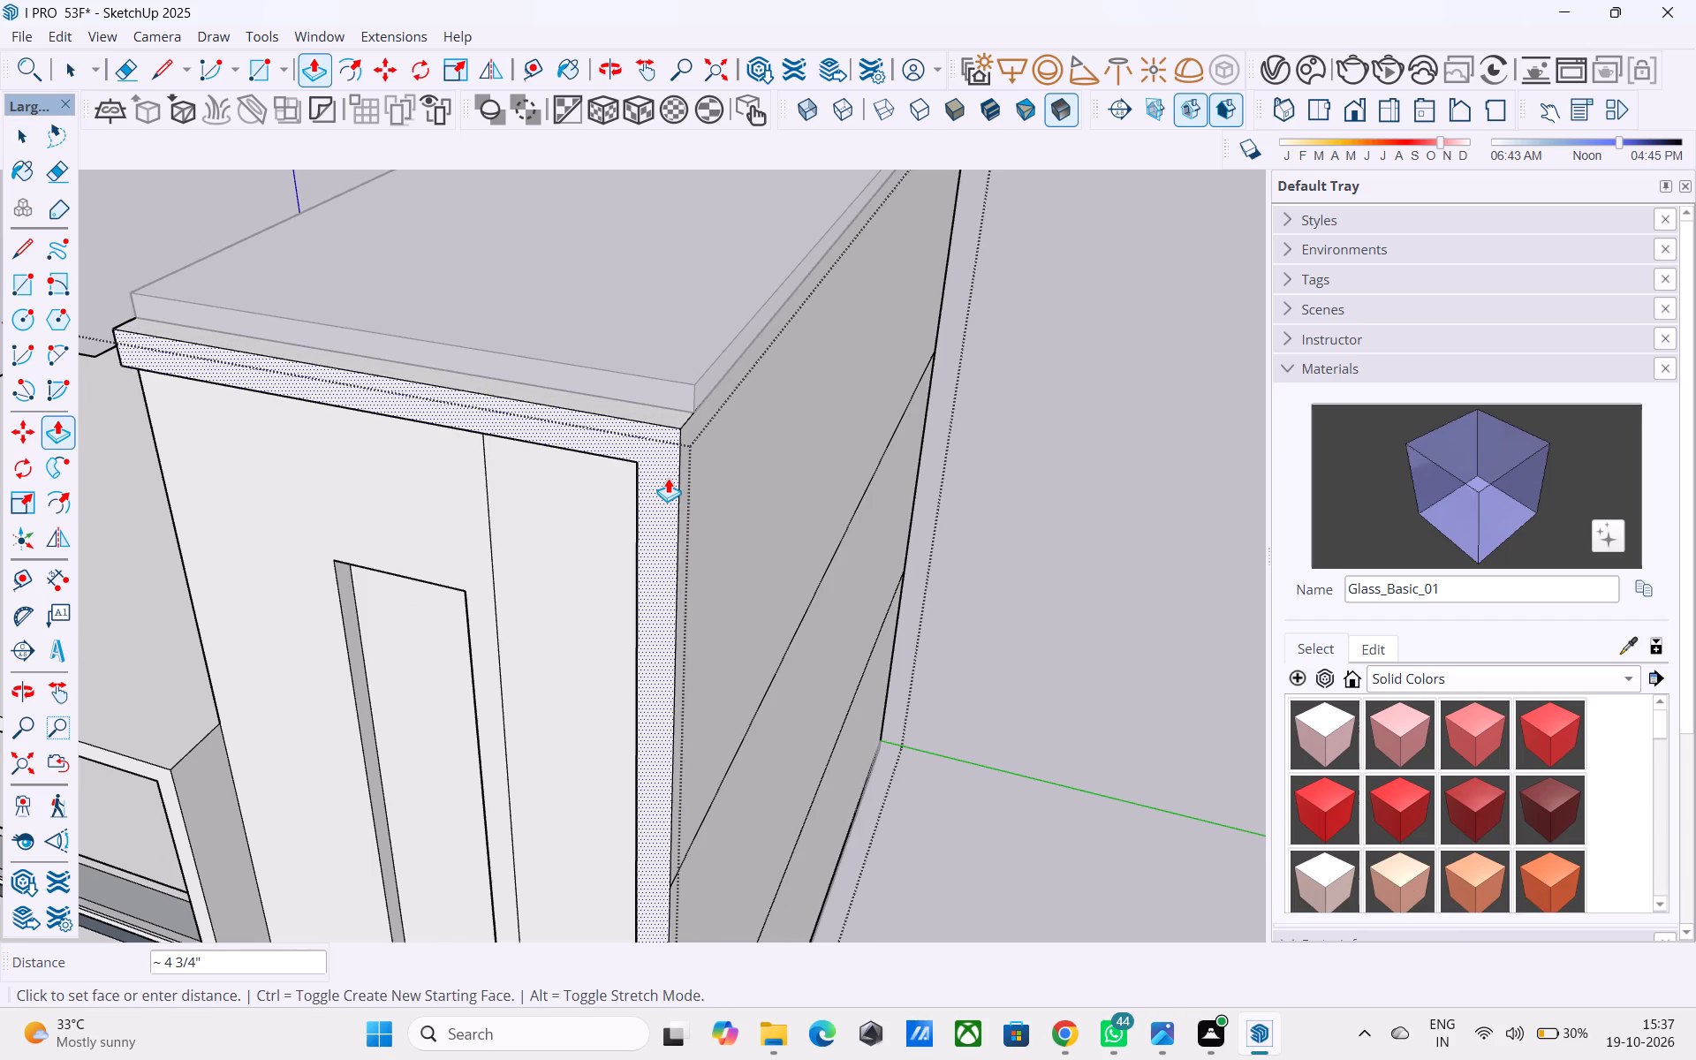
type("6\"")
key("Return")
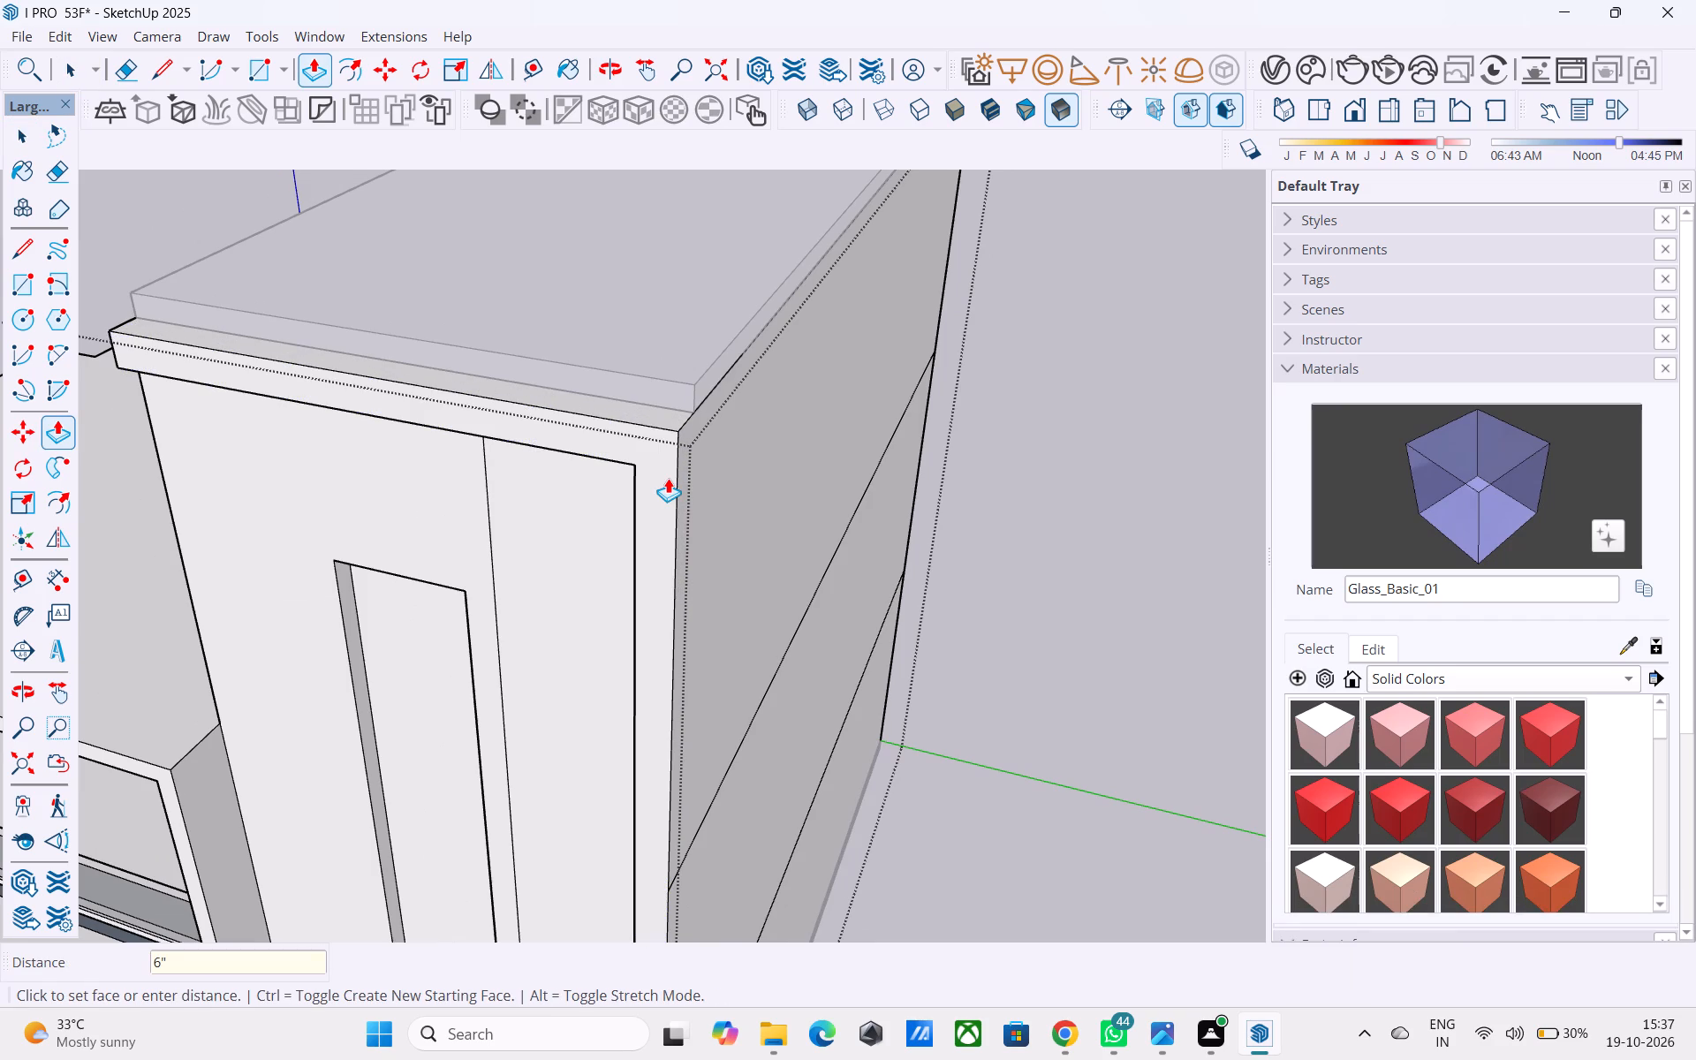
Draw a horizontal line about 3' 1" long across the recessed strip between the vertical line and the raised border.
scroll(668, 476, "down", 3)
middle_click_drag(668, 476, 859, 309)
scroll(852, 310, "down", 4)
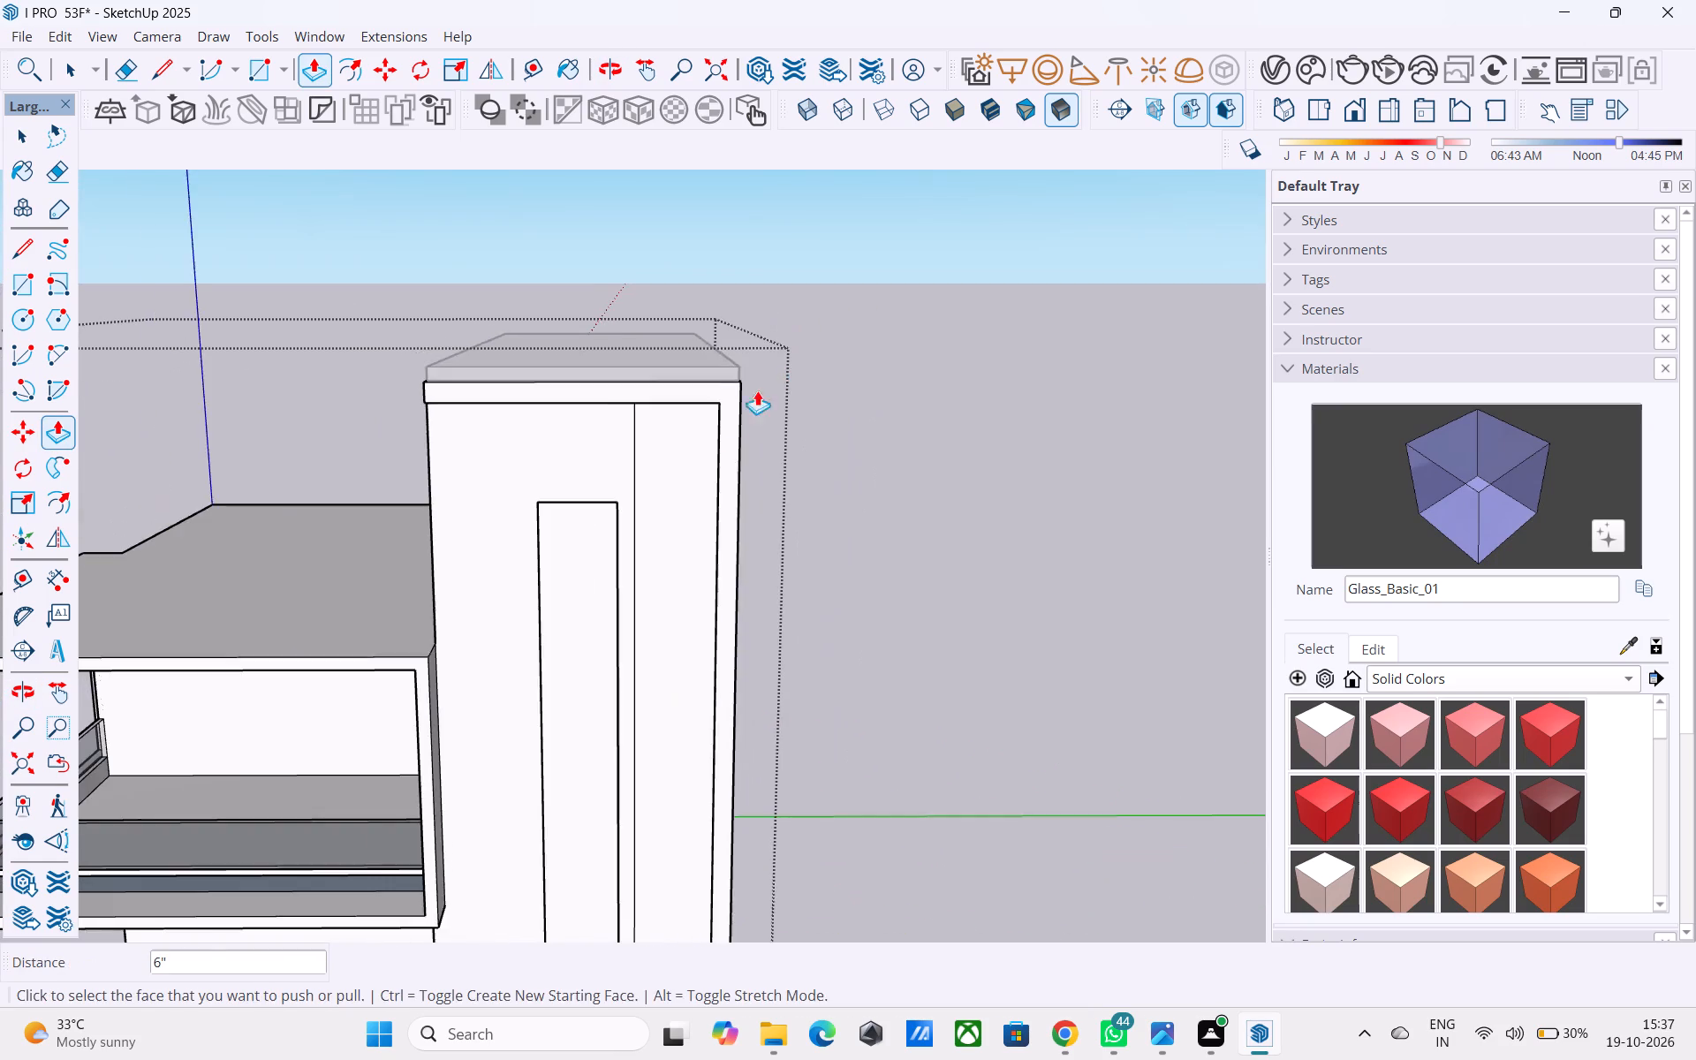
middle_click_drag(715, 420, 746, 344)
middle_click_drag(734, 376, 728, 366)
scroll(693, 420, "up", 3)
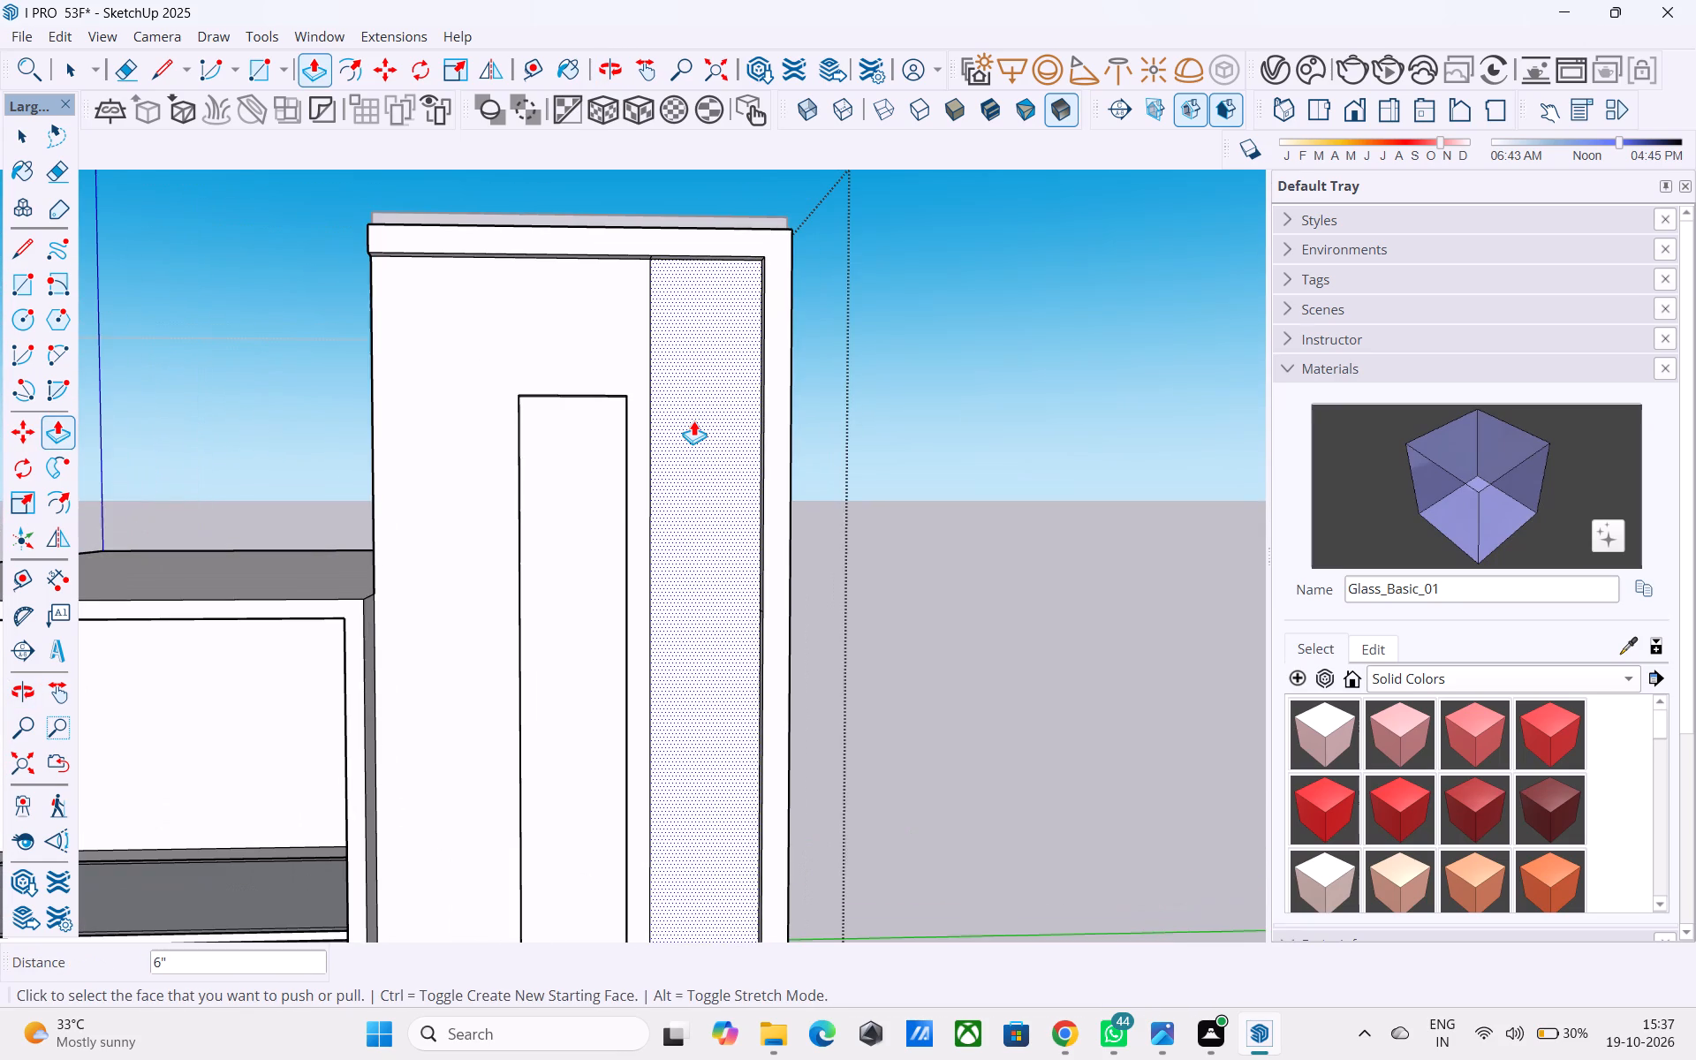
key("space")
middle_click_drag(684, 422, 682, 443)
scroll(675, 461, "up", 2)
key("l")
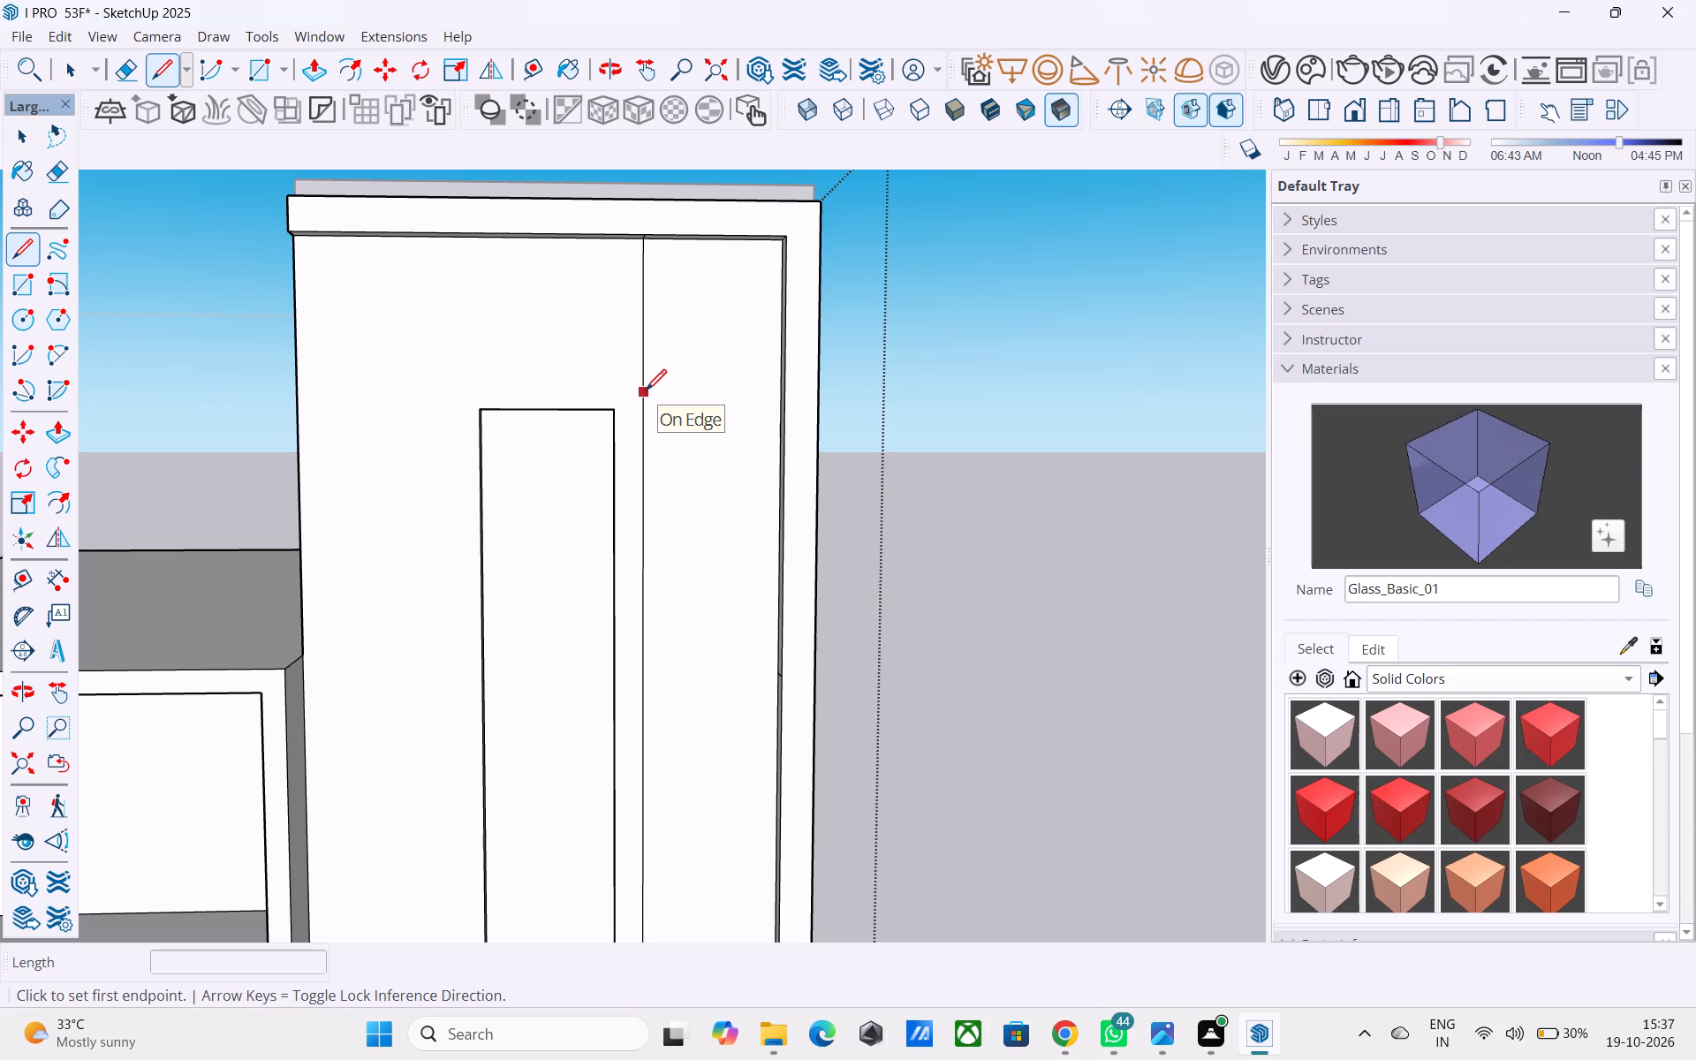
left_click(646, 481)
middle_click_drag(719, 481, 814, 487)
left_click(768, 473)
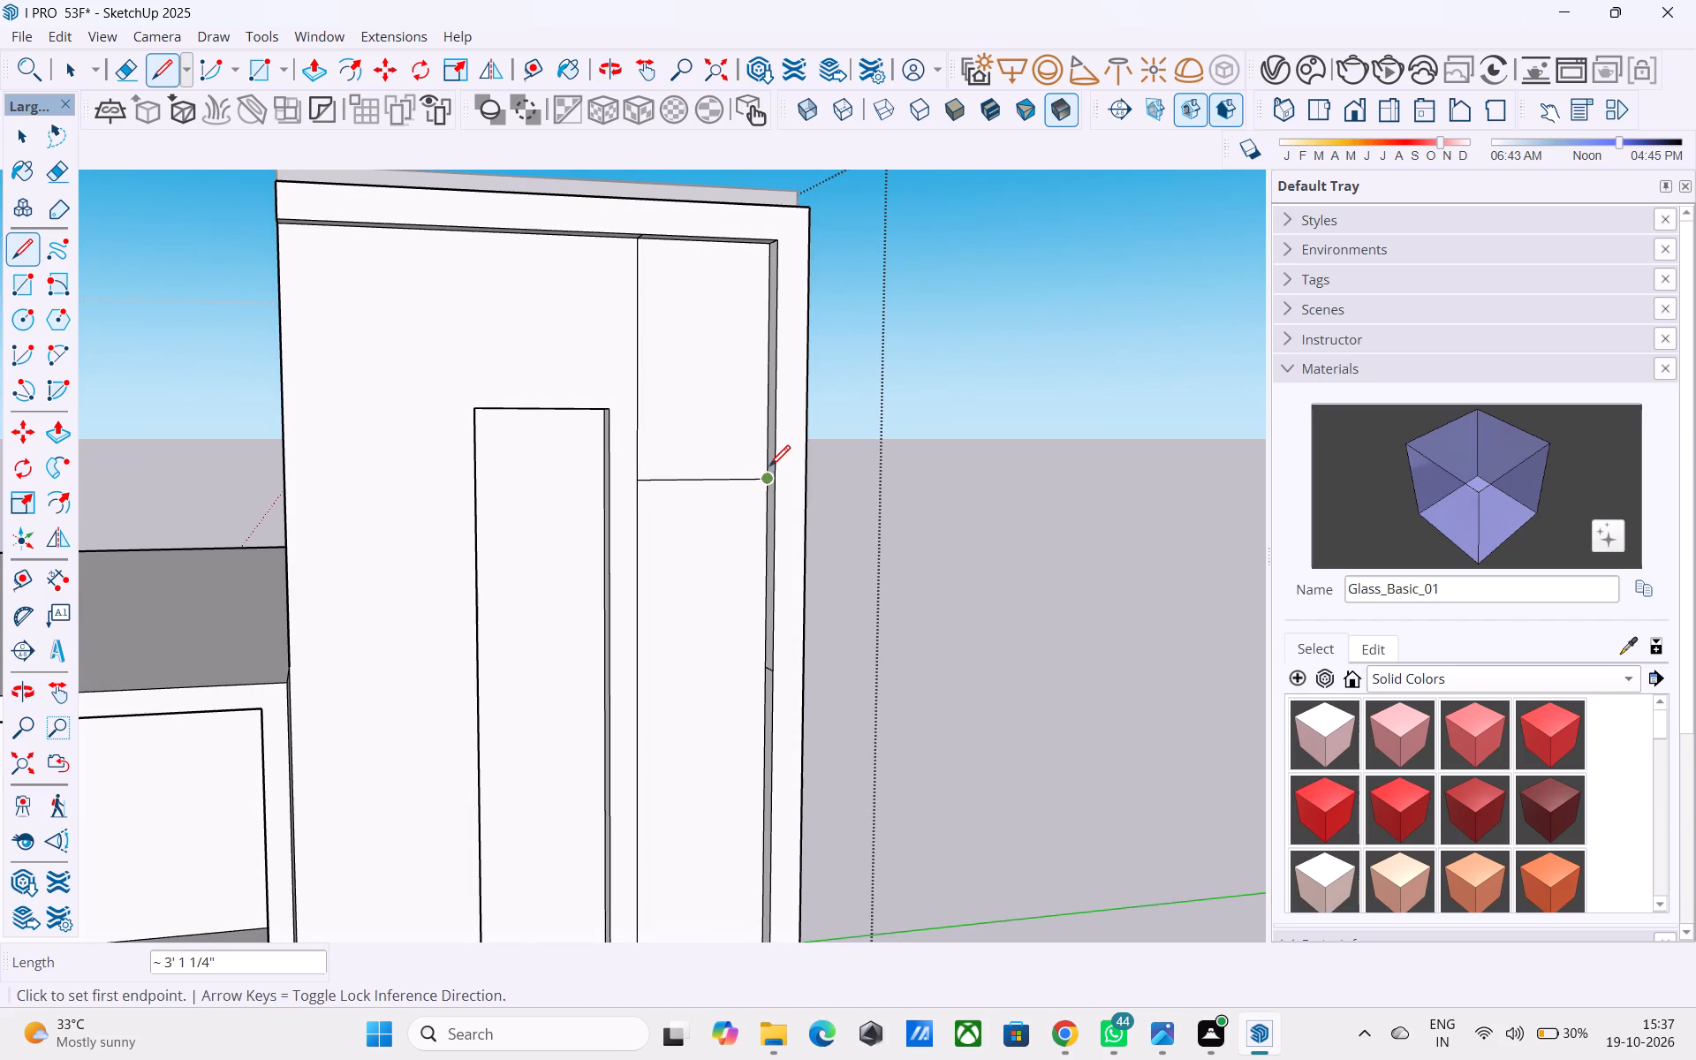
Copy the horizontal line down the strip and divide the spacing into 6 equal parts.
scroll(777, 448, "down", 3)
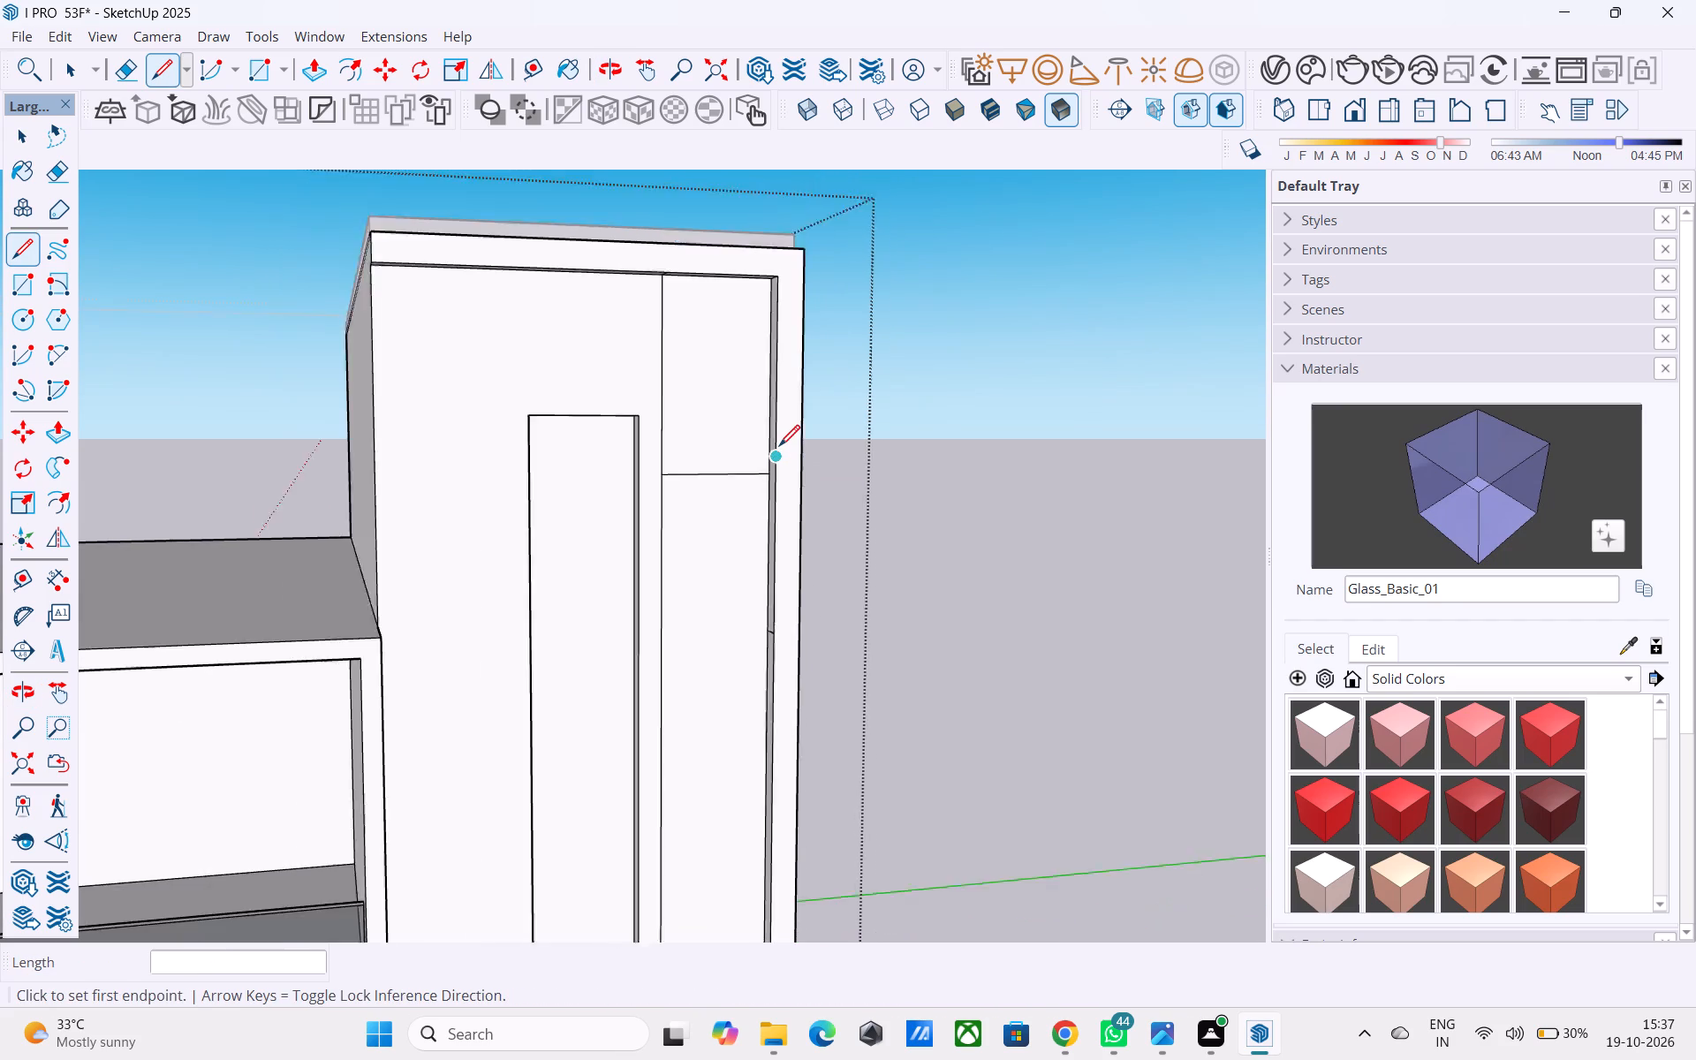
middle_click(779, 448)
scroll(773, 447, "down", 1)
middle_click(773, 447)
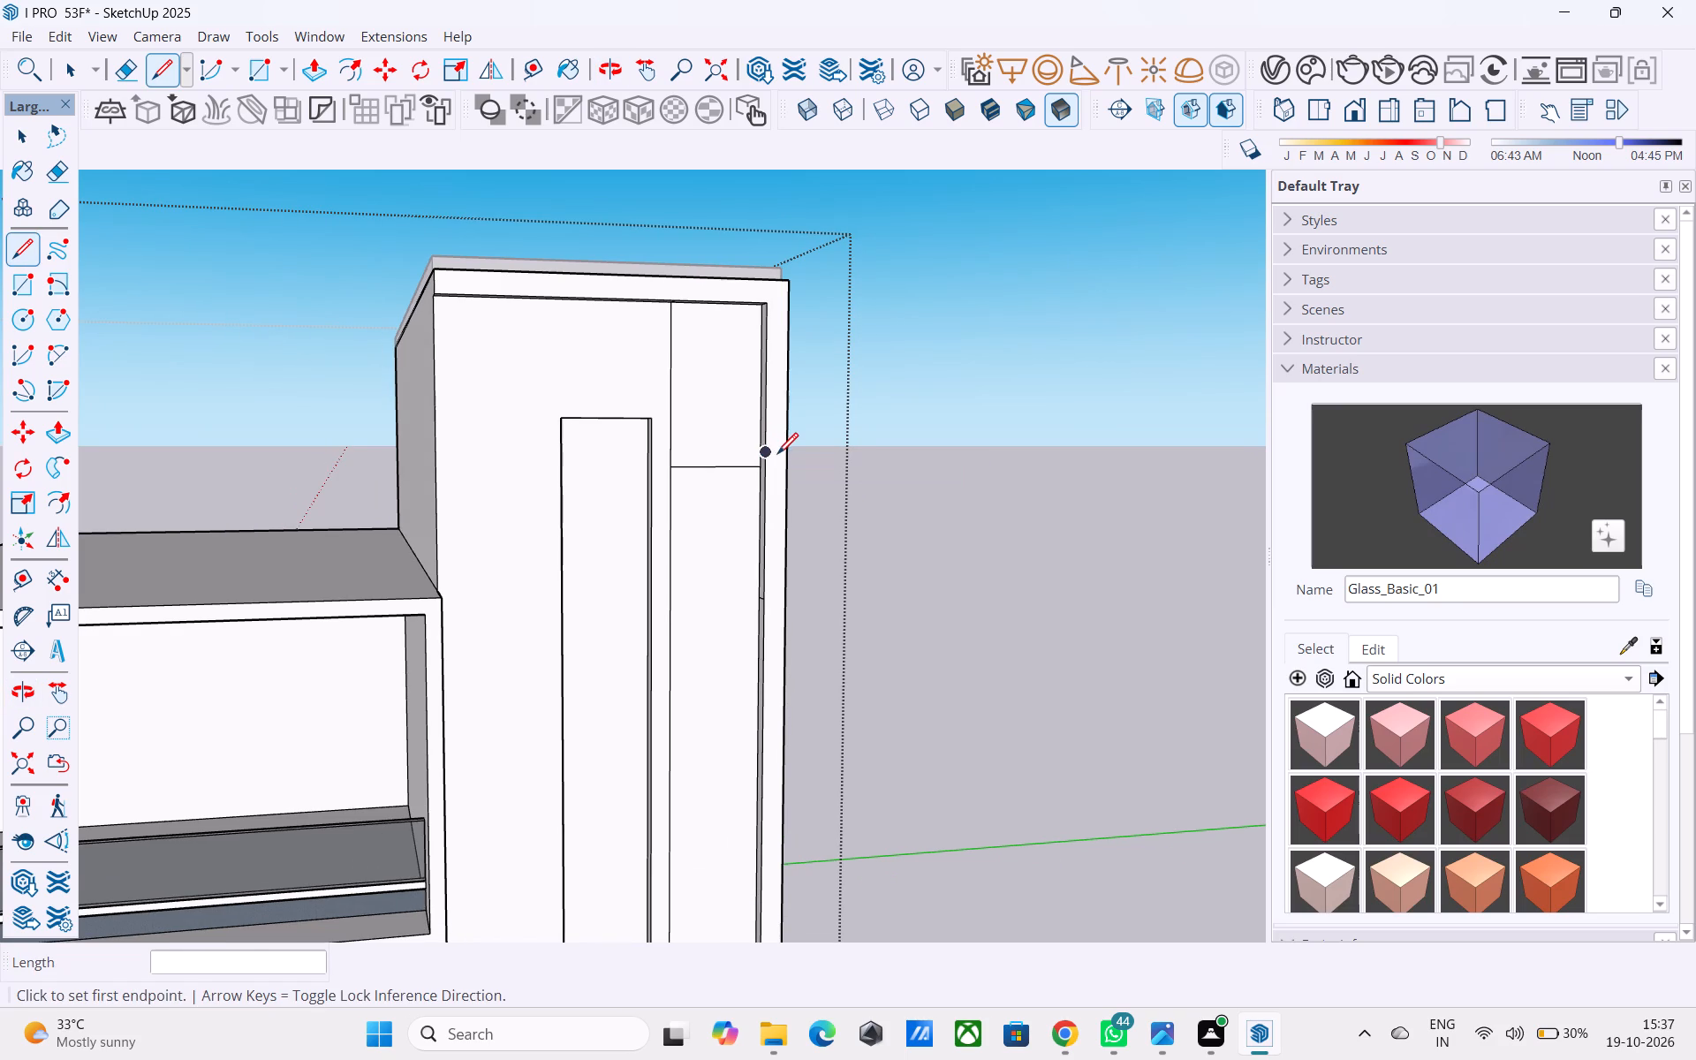
scroll(777, 456, "down", 1)
scroll(720, 491, "up", 4)
key("space")
left_click(700, 457)
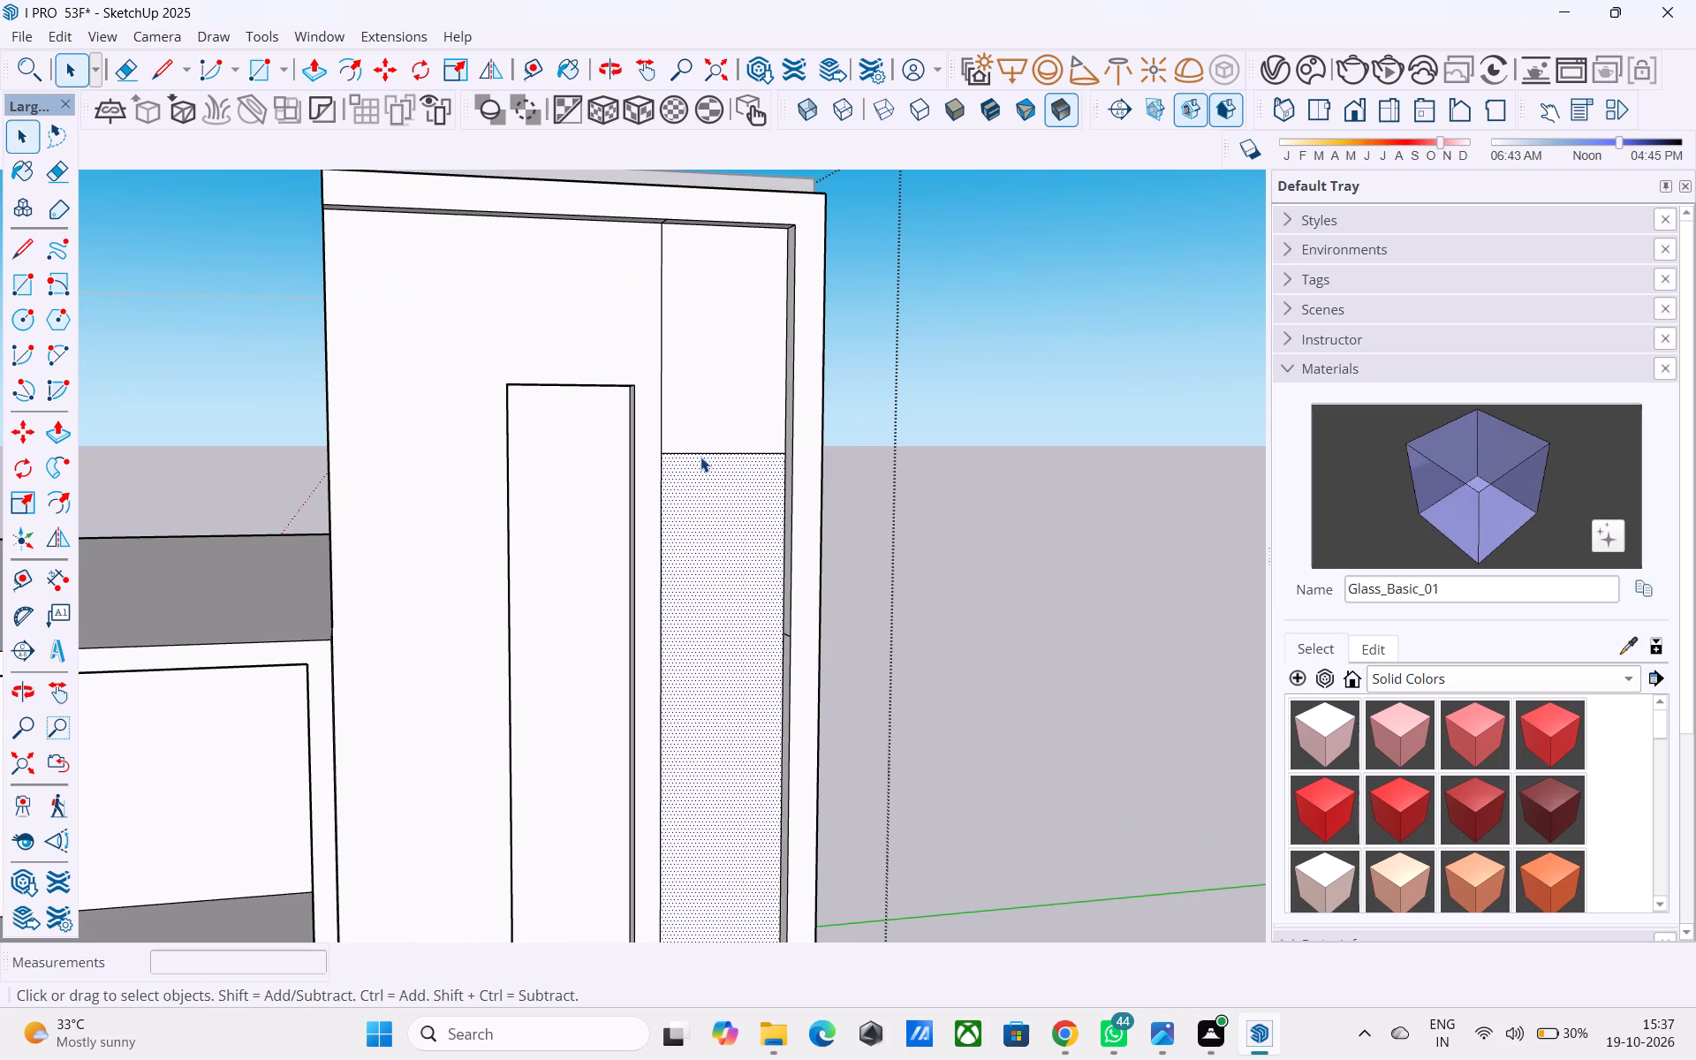
left_click(700, 456)
key("m")
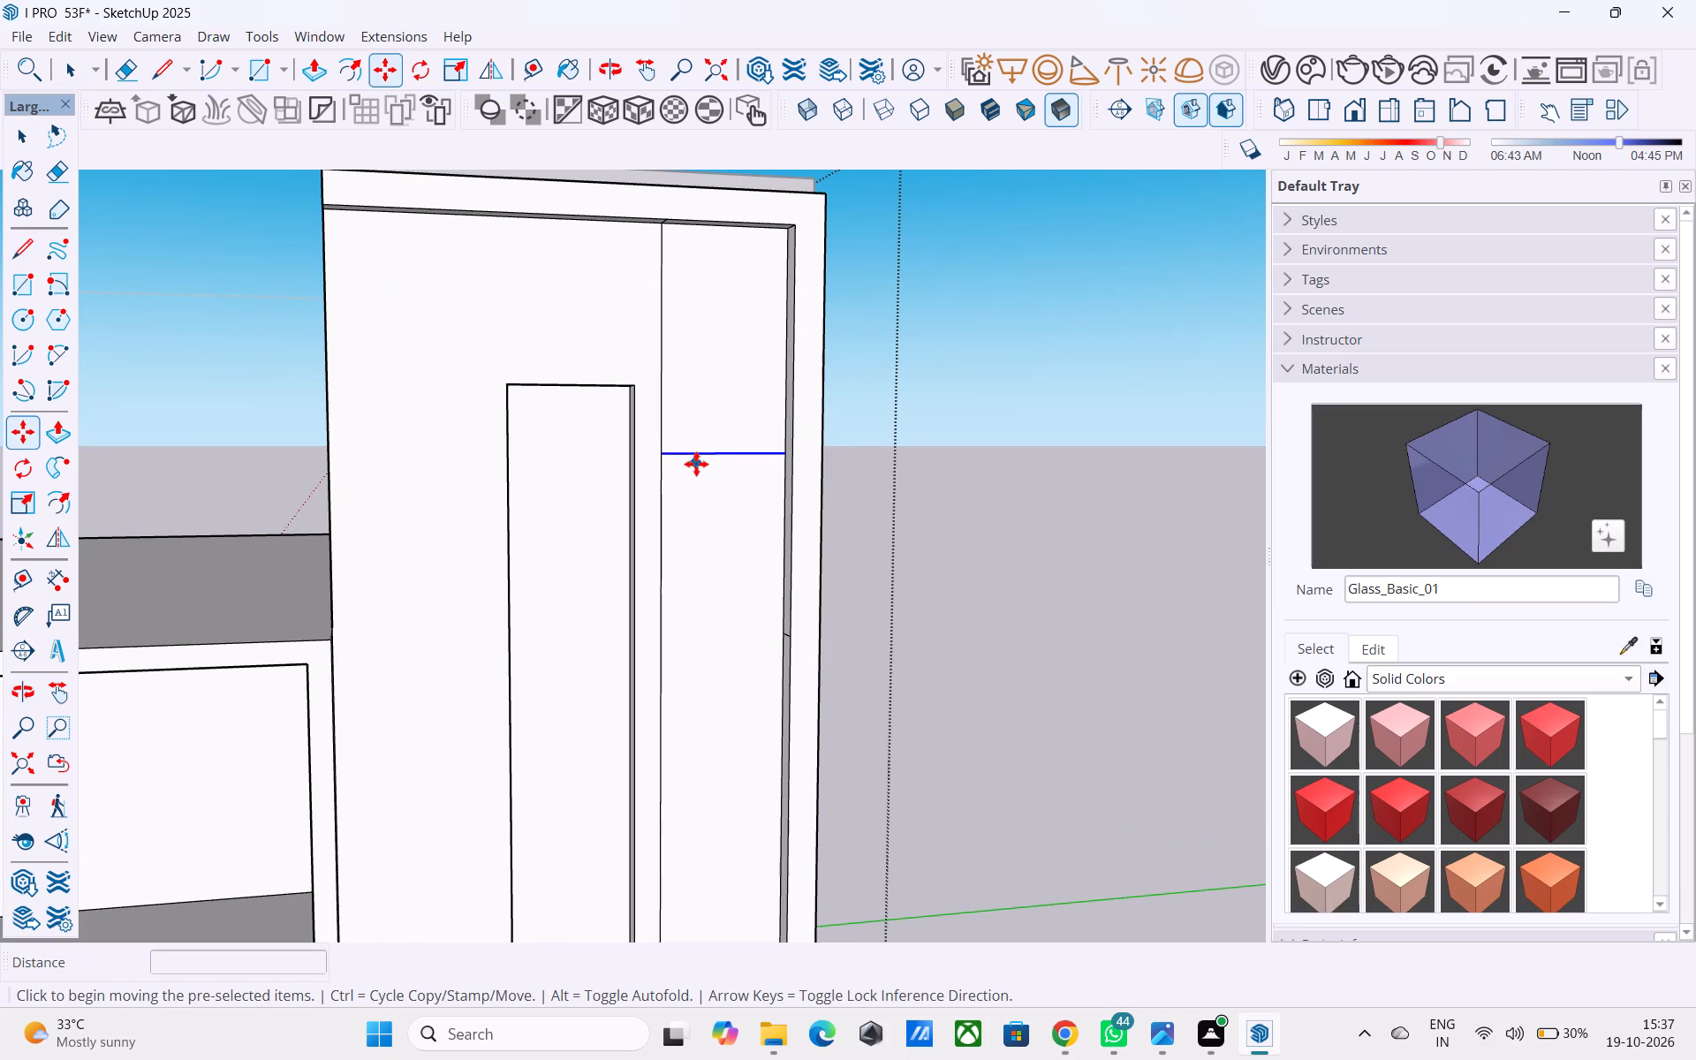
left_click(662, 458)
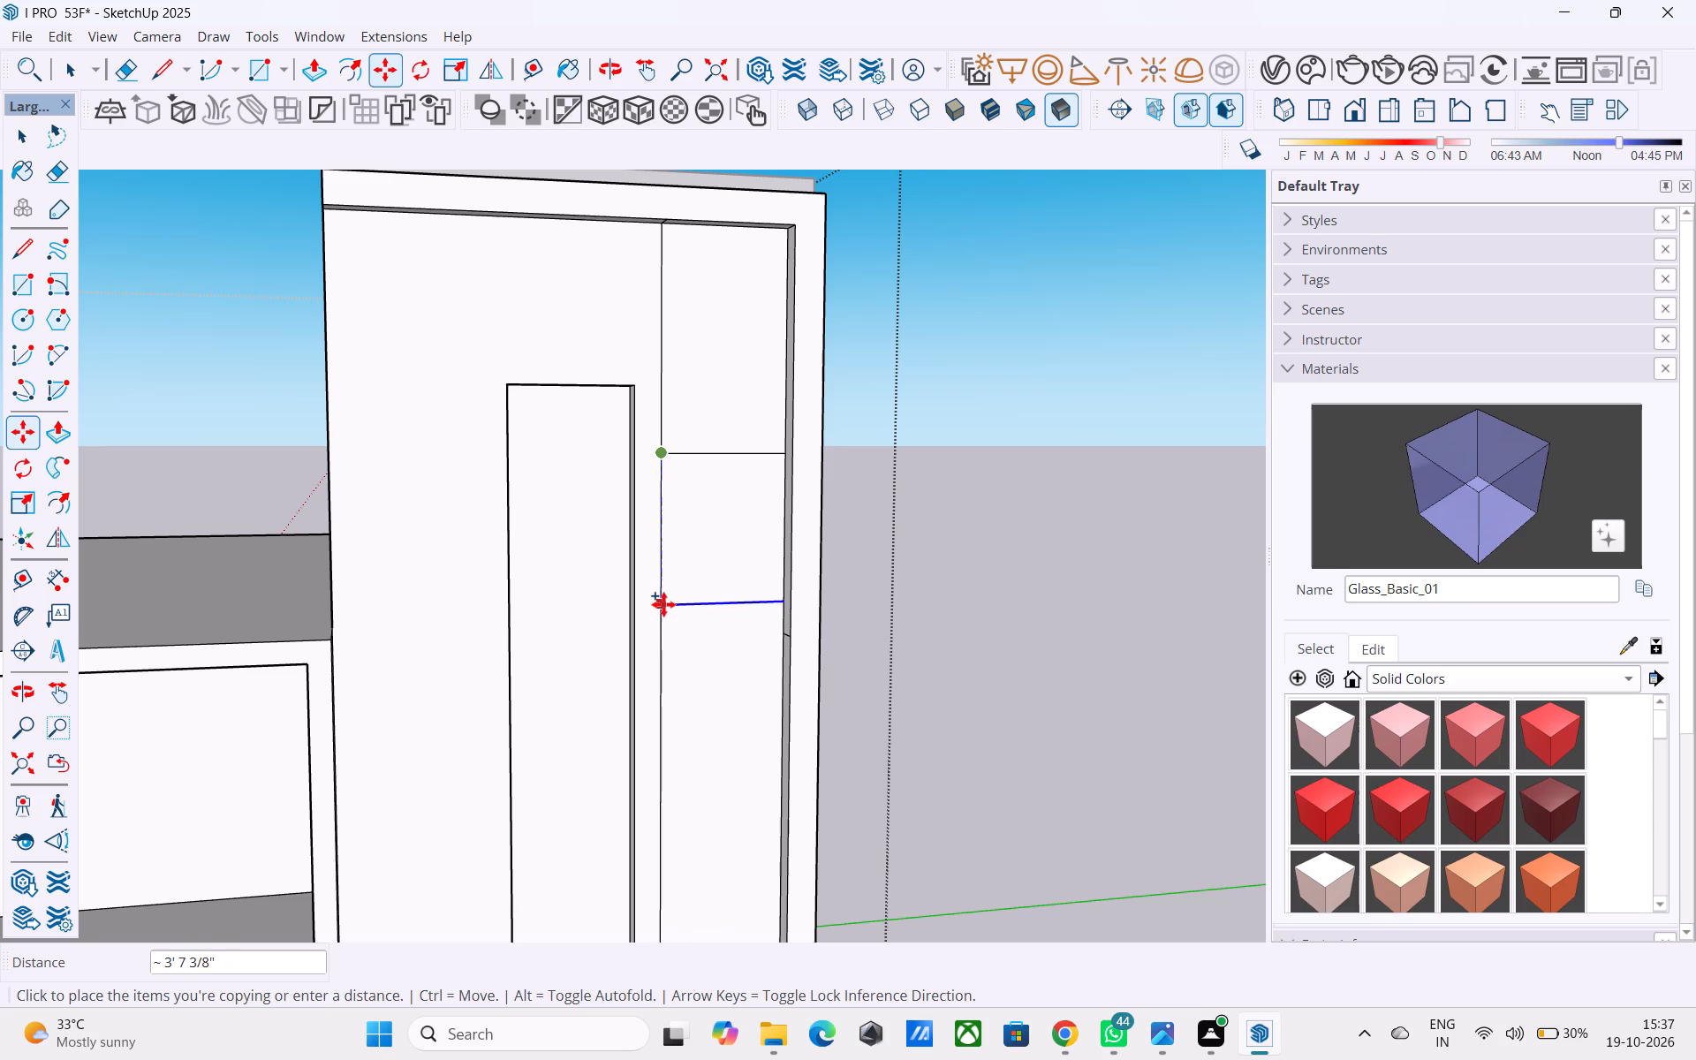
left_click(663, 596)
type("/3")
key("Return")
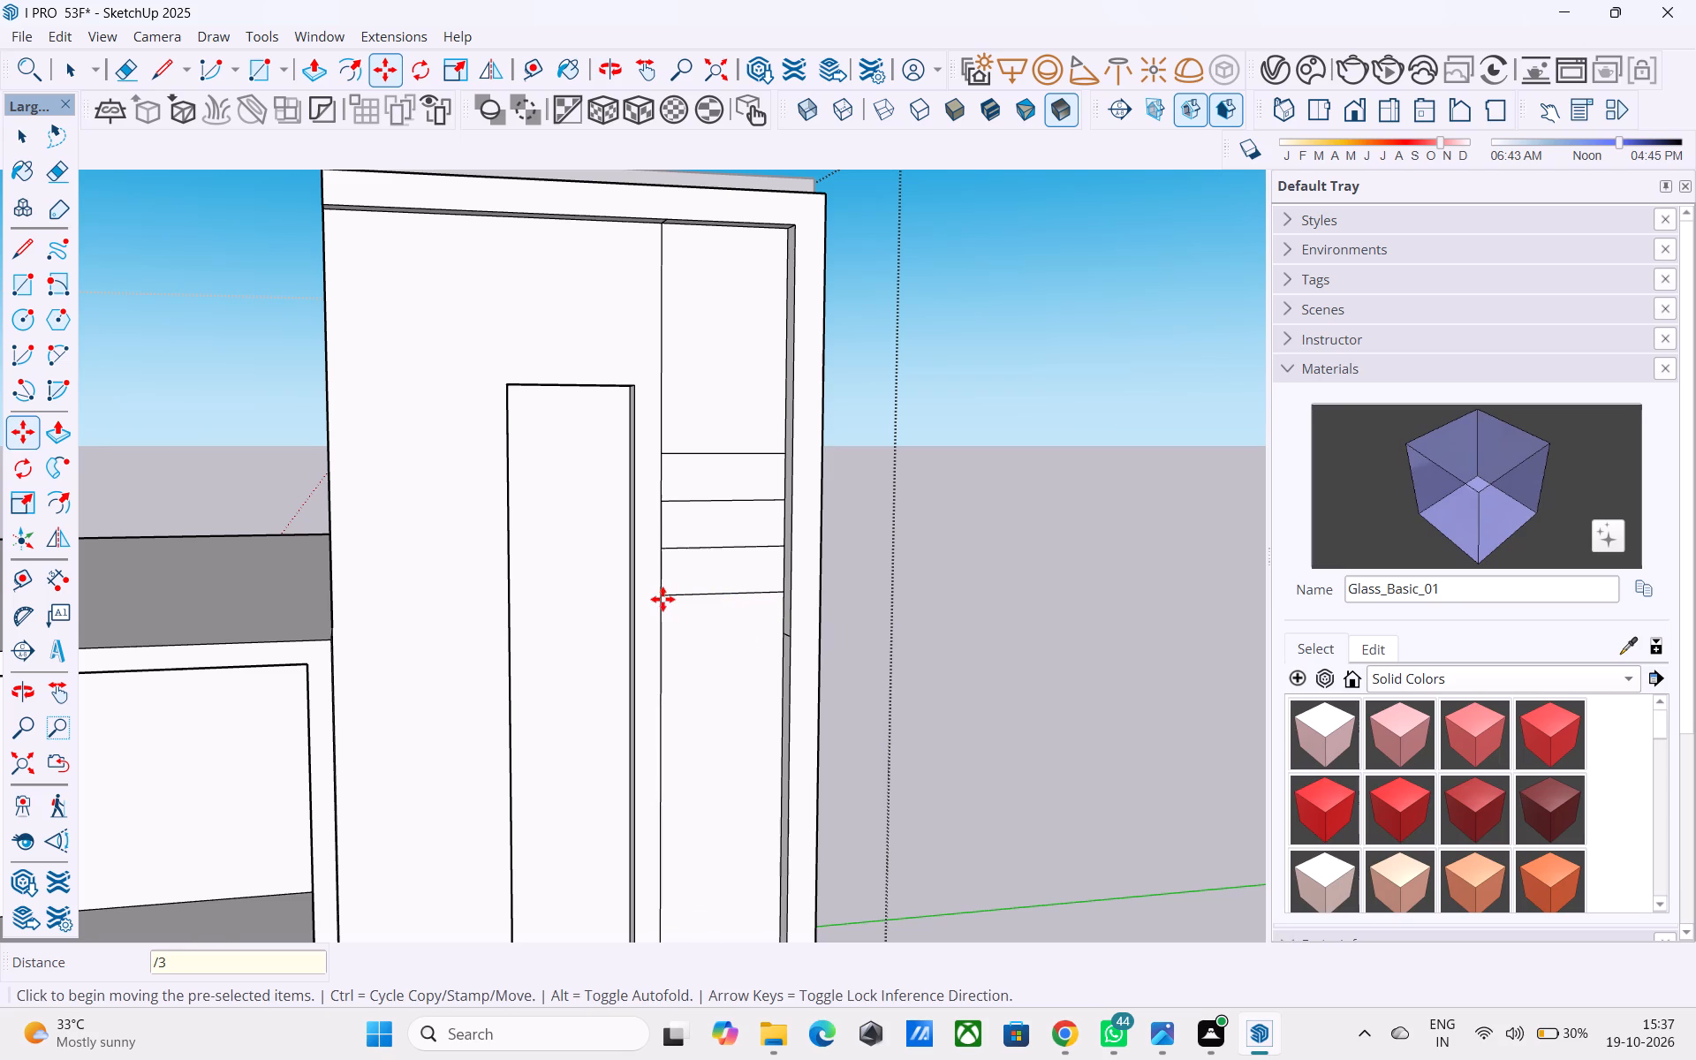
type("/6")
key("Return")
Copy the six horizontal bands about 10' 4" down the same vertical strip.
scroll(772, 560, "down", 3)
middle_click_drag(751, 554, 713, 568)
scroll(705, 572, "up", 7)
key("space")
left_click(683, 443)
left_click(669, 471)
left_click(655, 508)
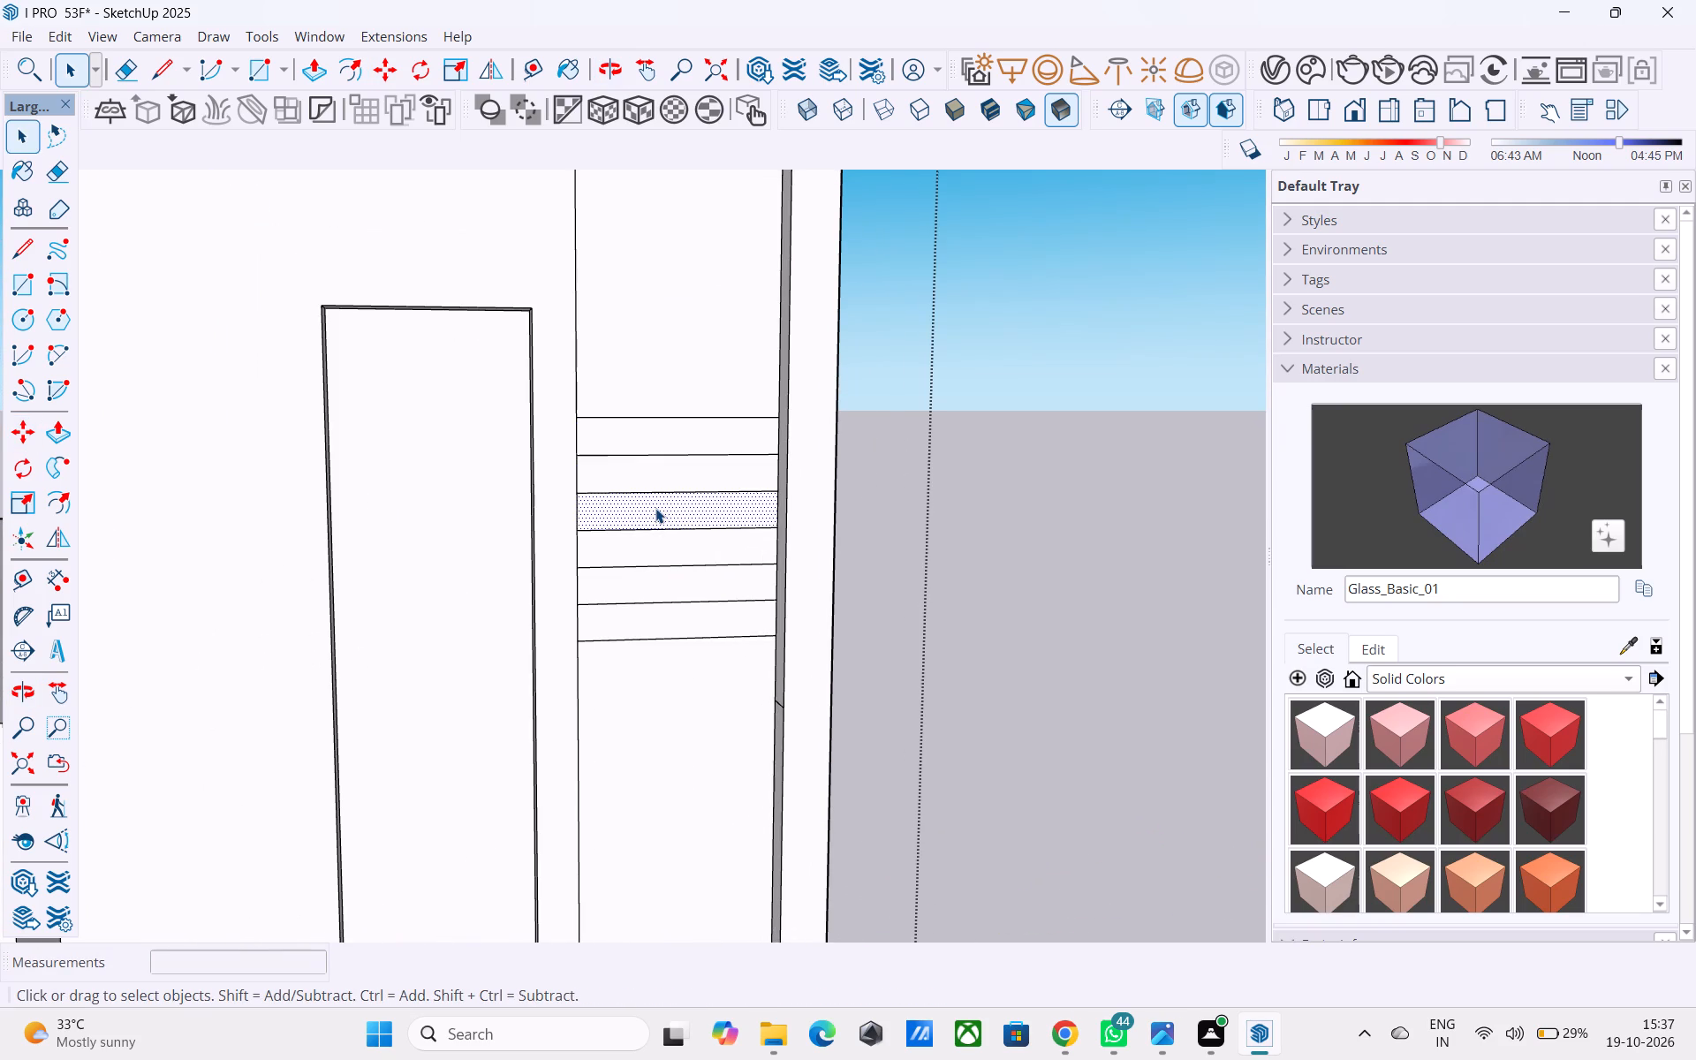
left_click(662, 436, "shift")
left_click(655, 471, "shift")
left_click(634, 563, "shift")
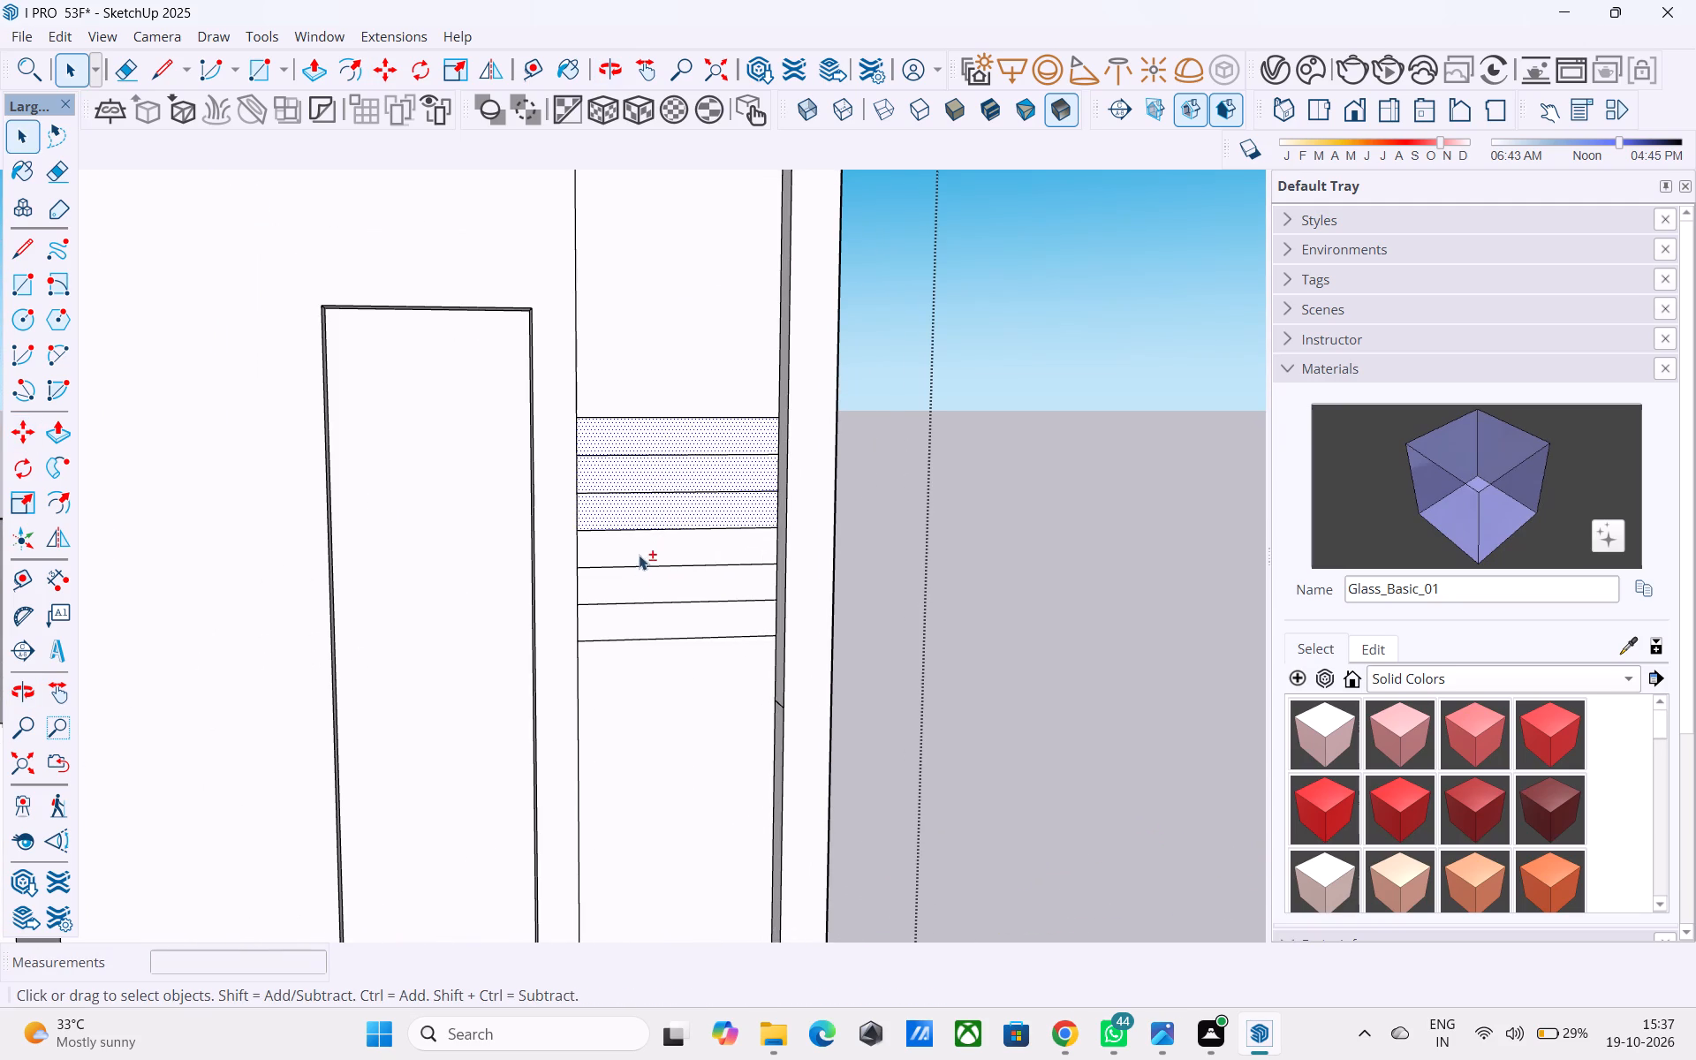
left_click(641, 544, "shift")
left_click(640, 591, "shift")
left_click(639, 633, "shift")
key("m")
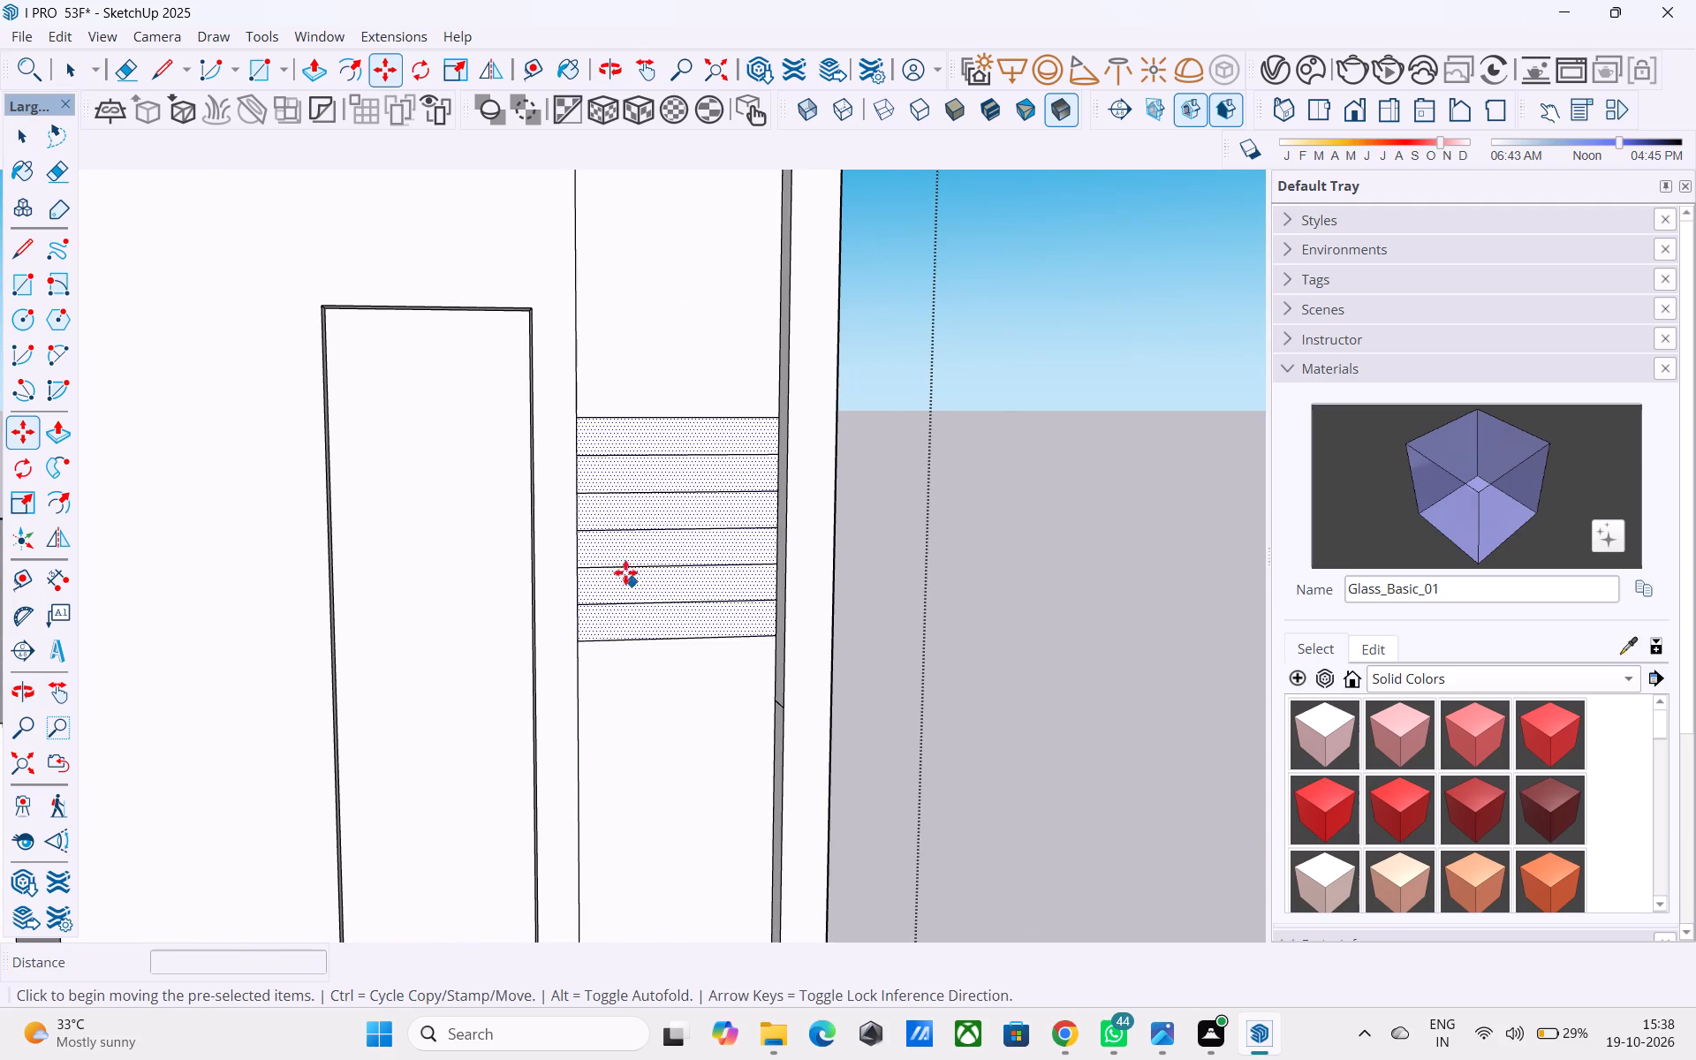
left_click(582, 417)
scroll(600, 579, "down", 7)
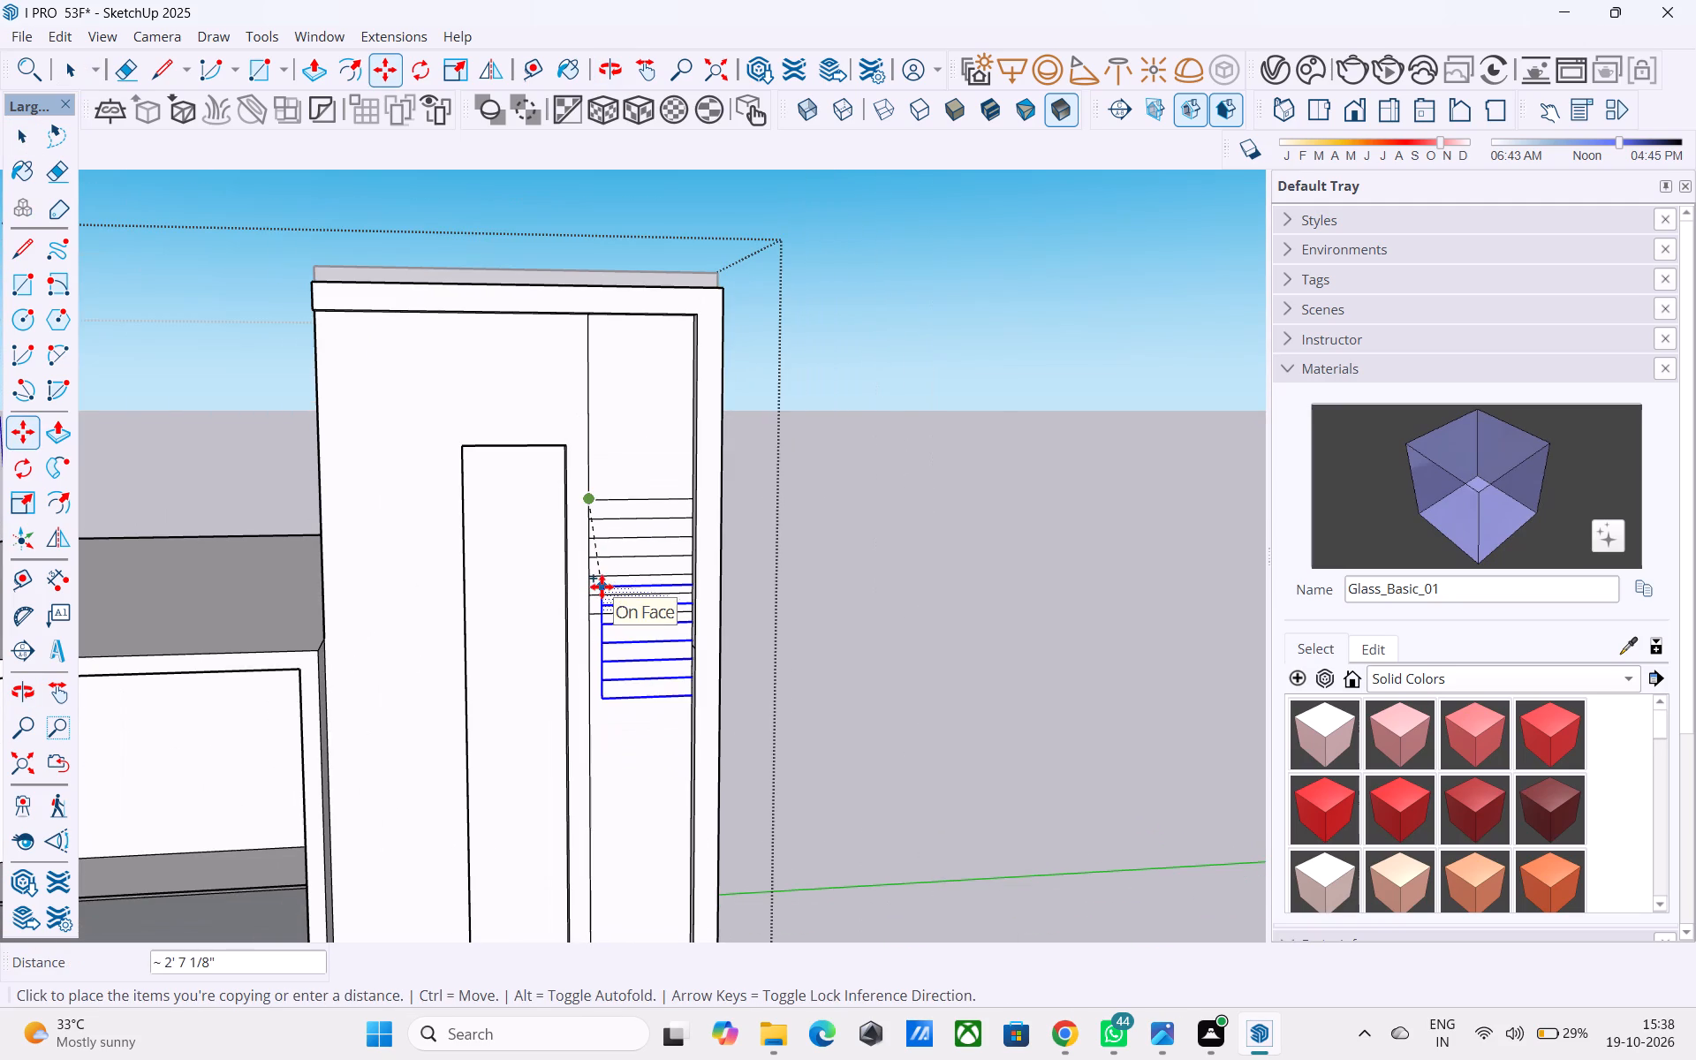
scroll(610, 752, "down", 3)
middle_click_drag(607, 753, 603, 474)
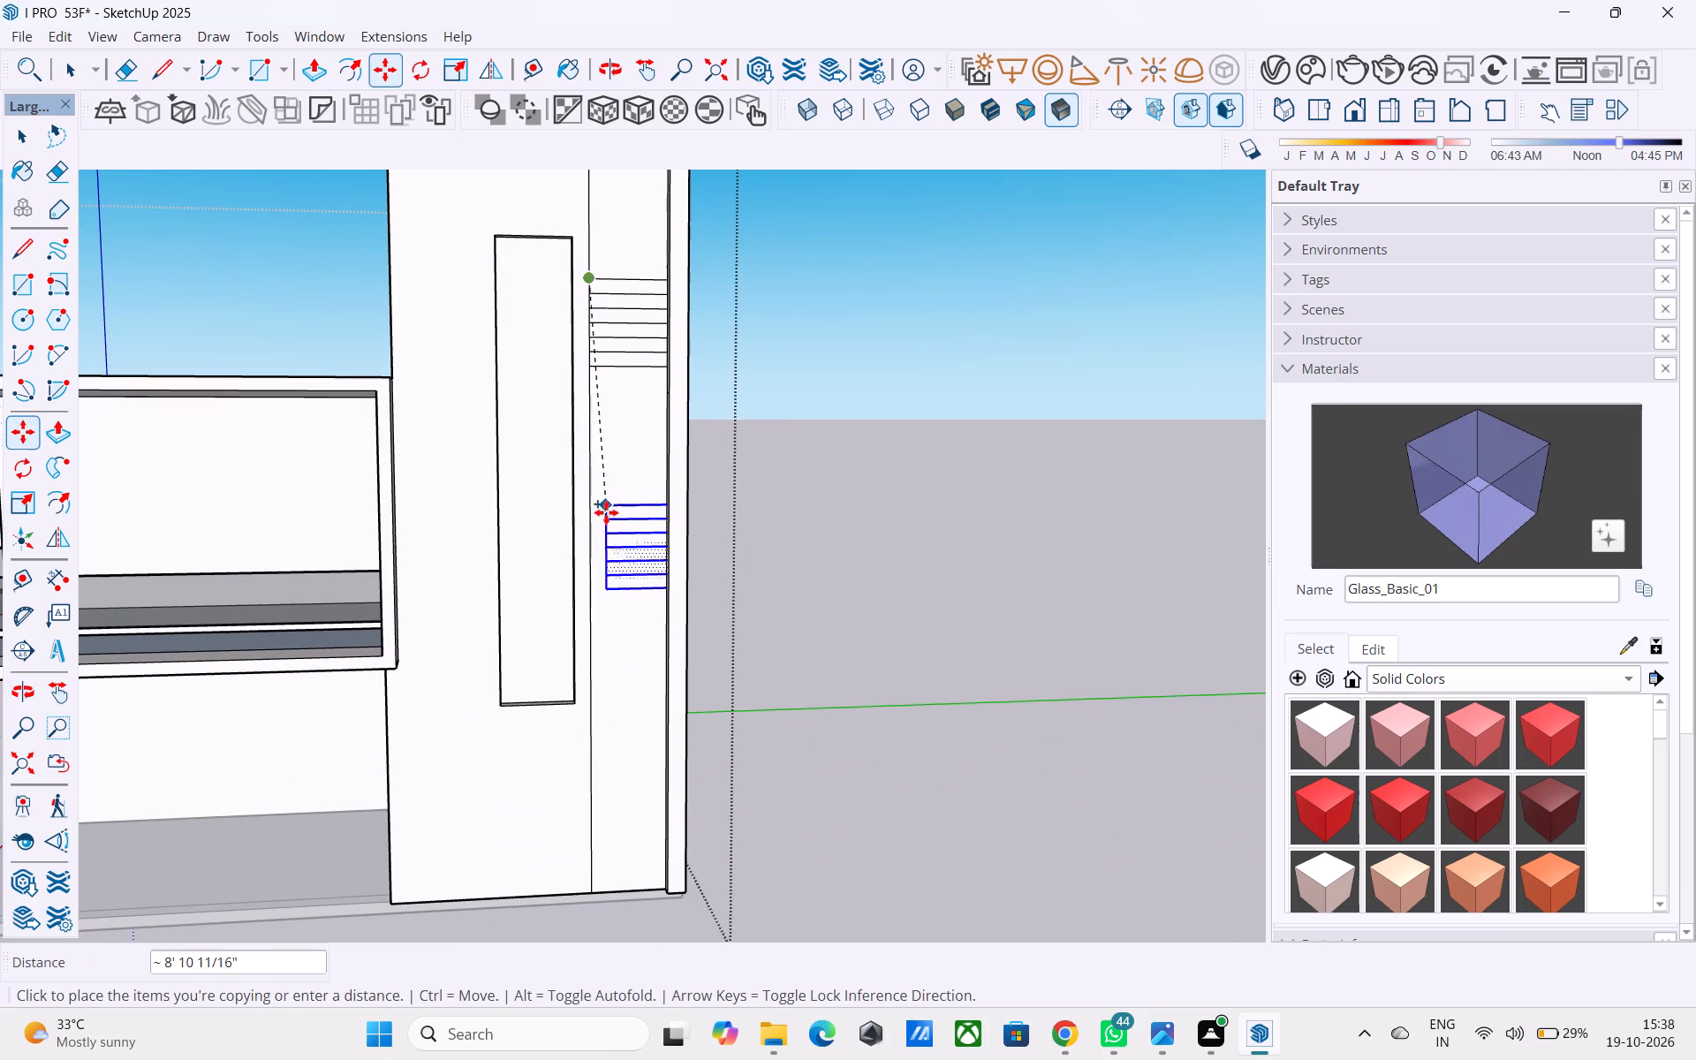
scroll(598, 530, "up", 3)
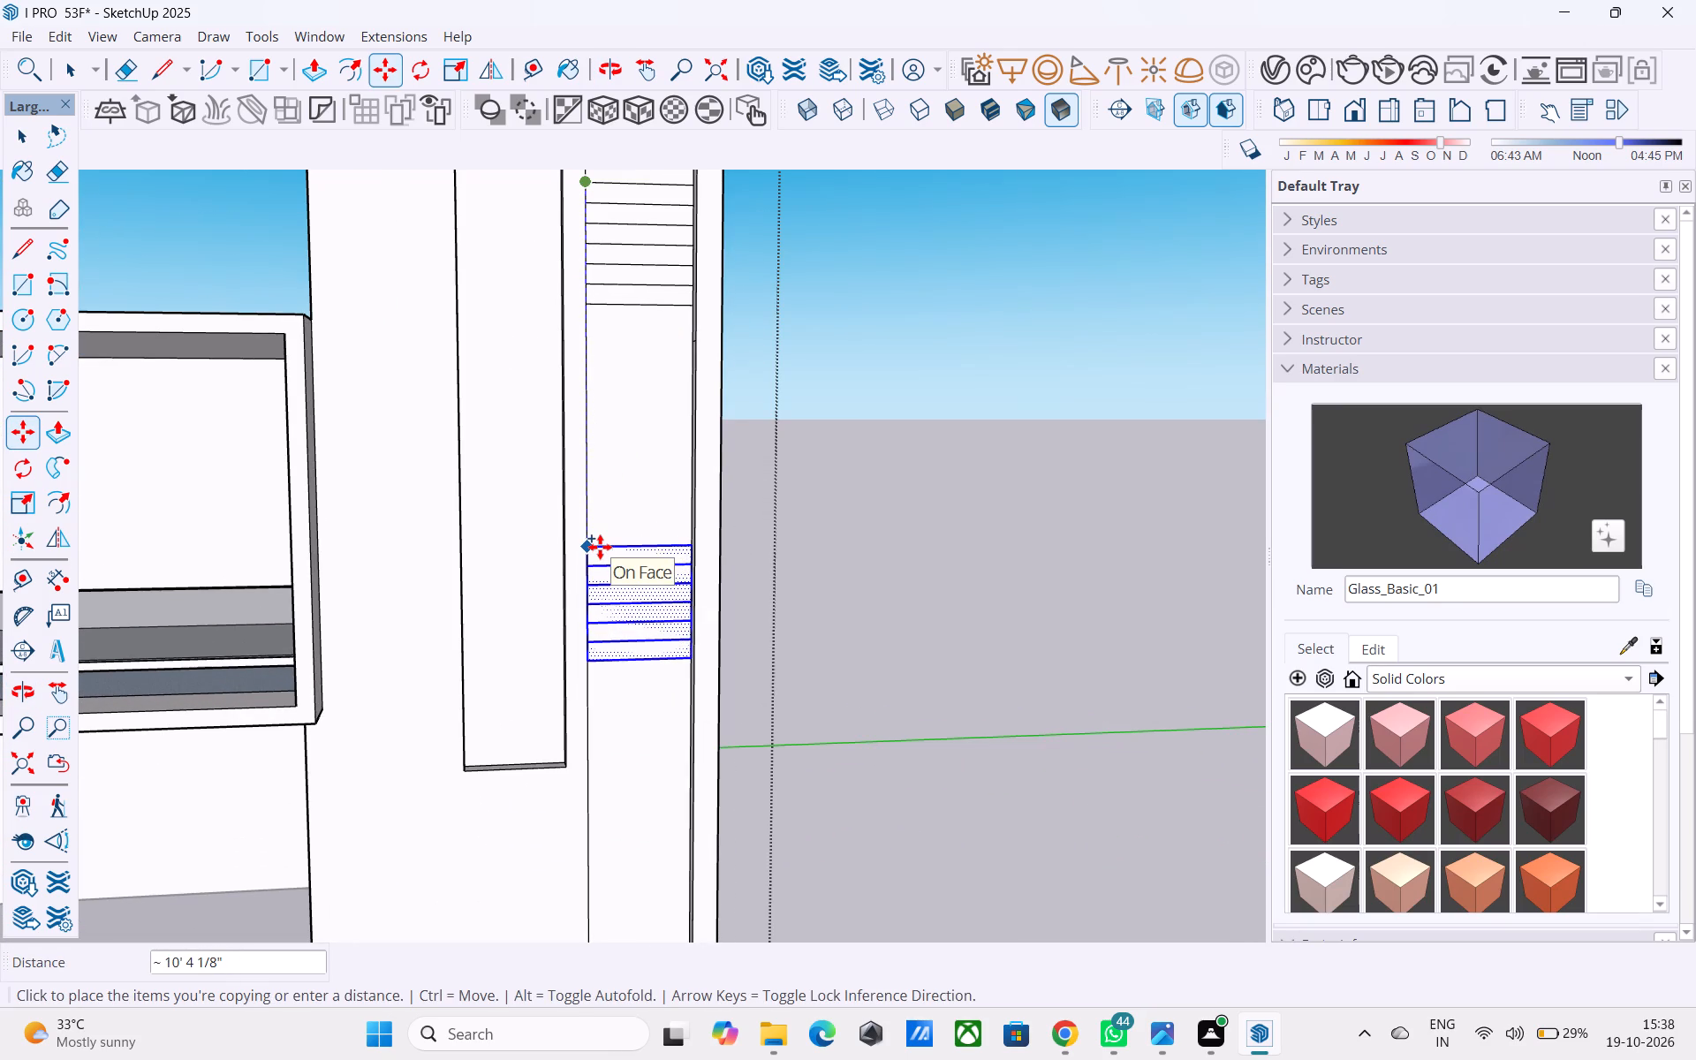
left_click(600, 547)
Paint the first, third and fifth bands of the upper group with C08_Toffee_Ember.
scroll(588, 489, "down", 1)
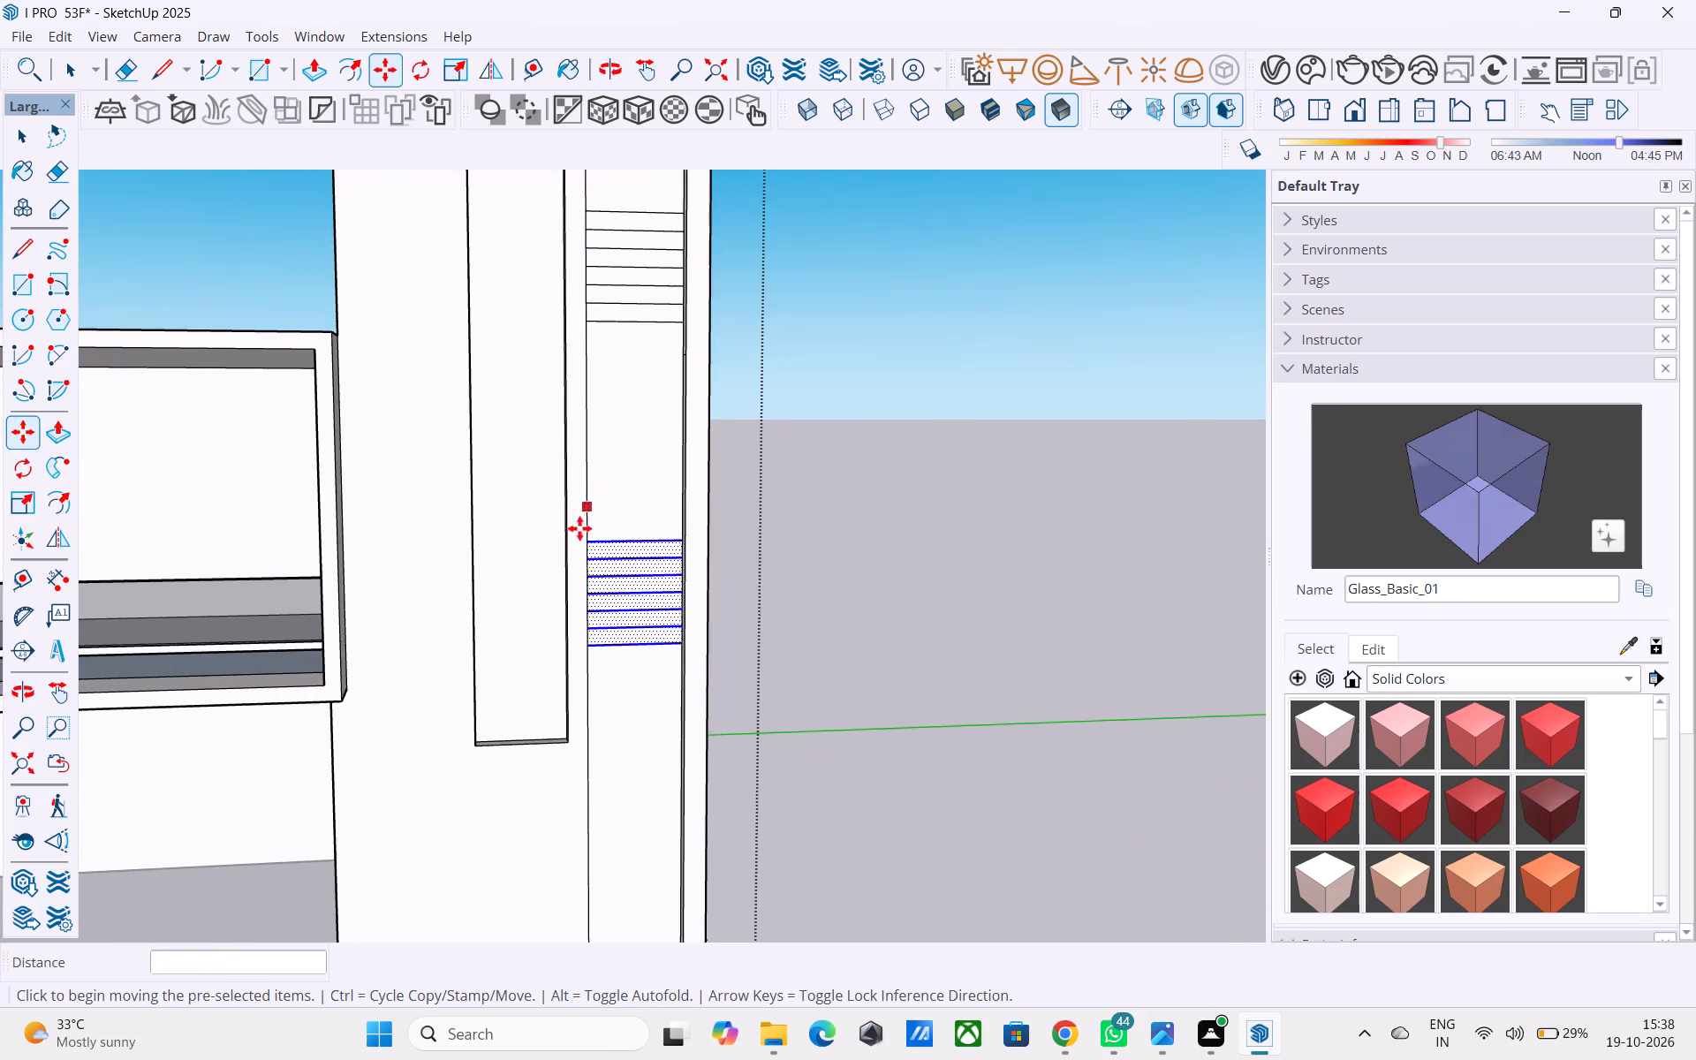
middle_click_drag(579, 528, 576, 587)
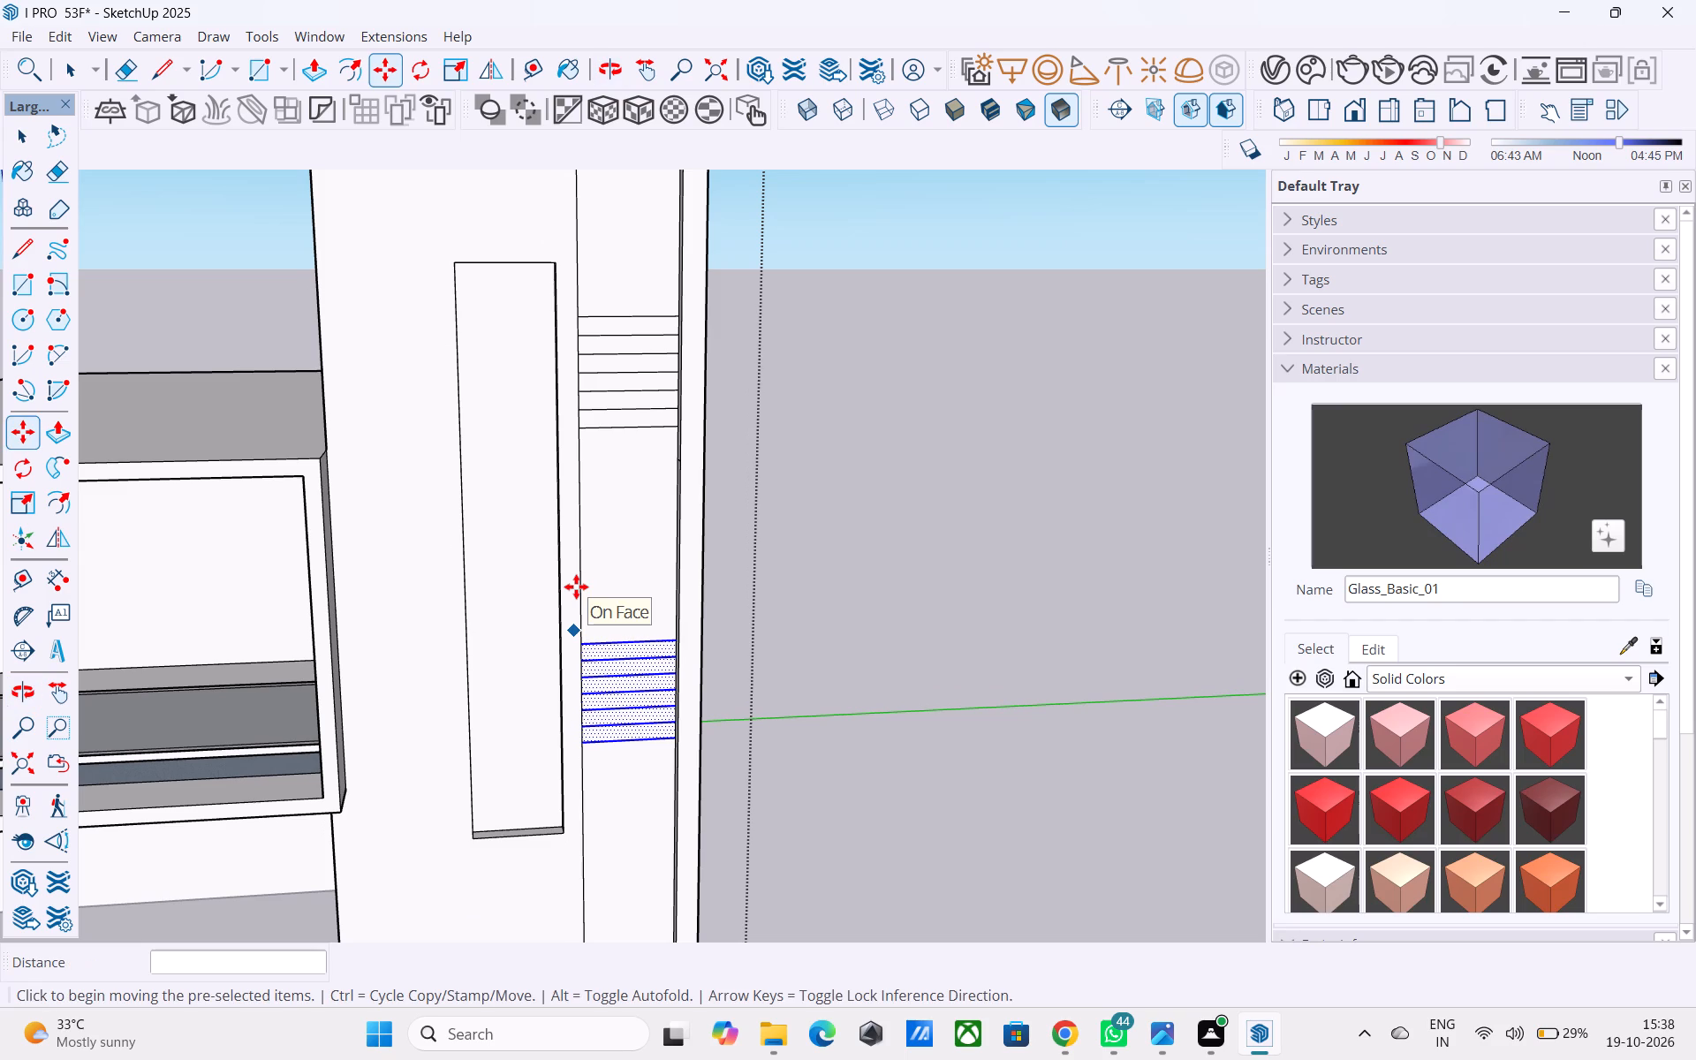
scroll(576, 587, "down", 2)
scroll(1382, 763, "down", 5)
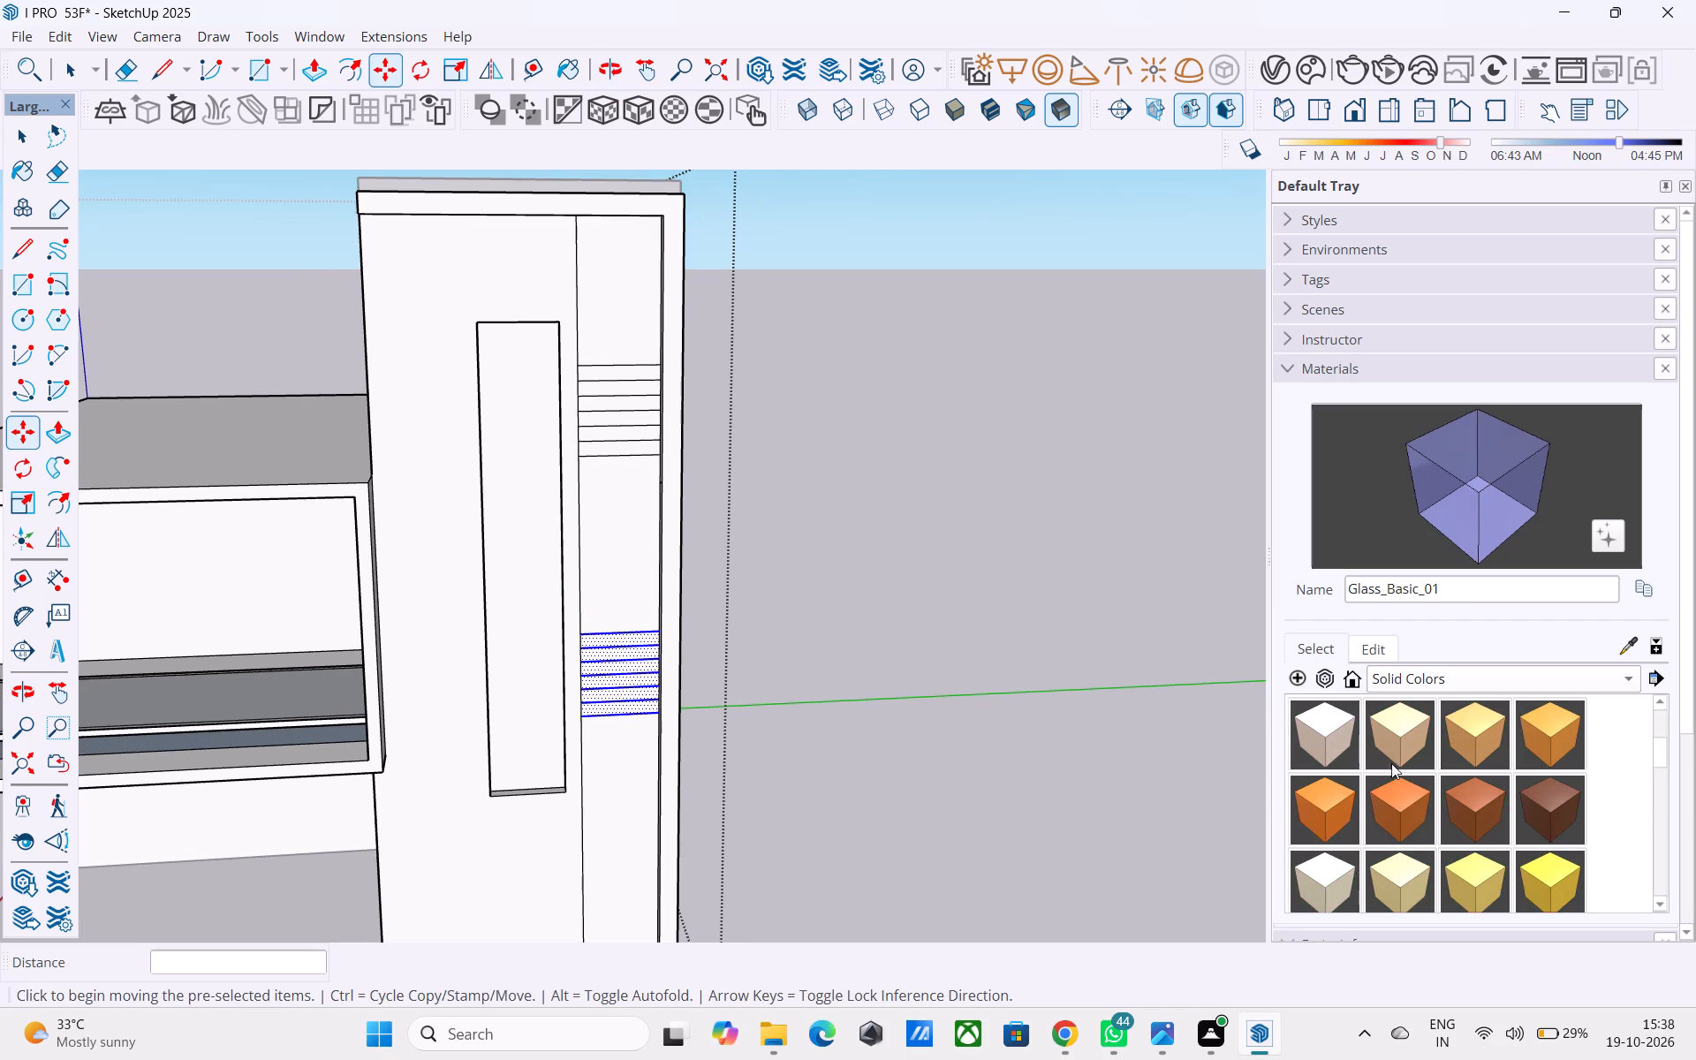
left_click(1537, 801)
scroll(579, 416, "up", 6)
left_click(630, 333)
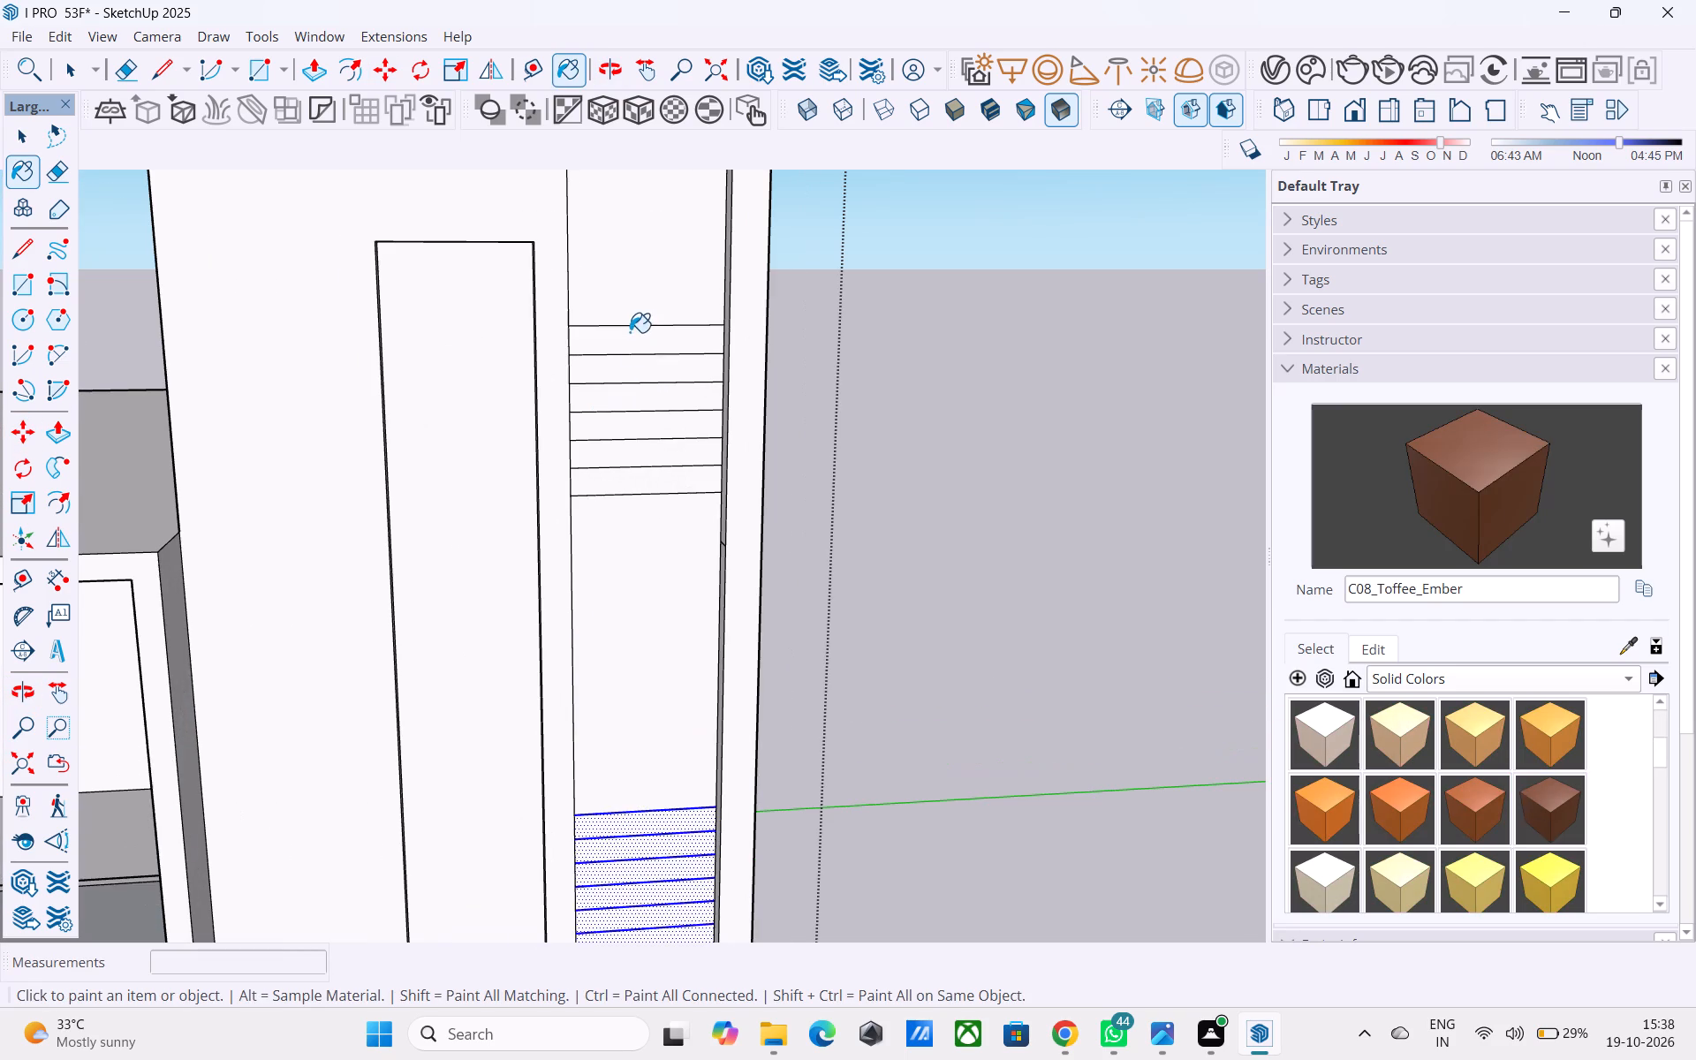
left_click(632, 386)
left_click(639, 450)
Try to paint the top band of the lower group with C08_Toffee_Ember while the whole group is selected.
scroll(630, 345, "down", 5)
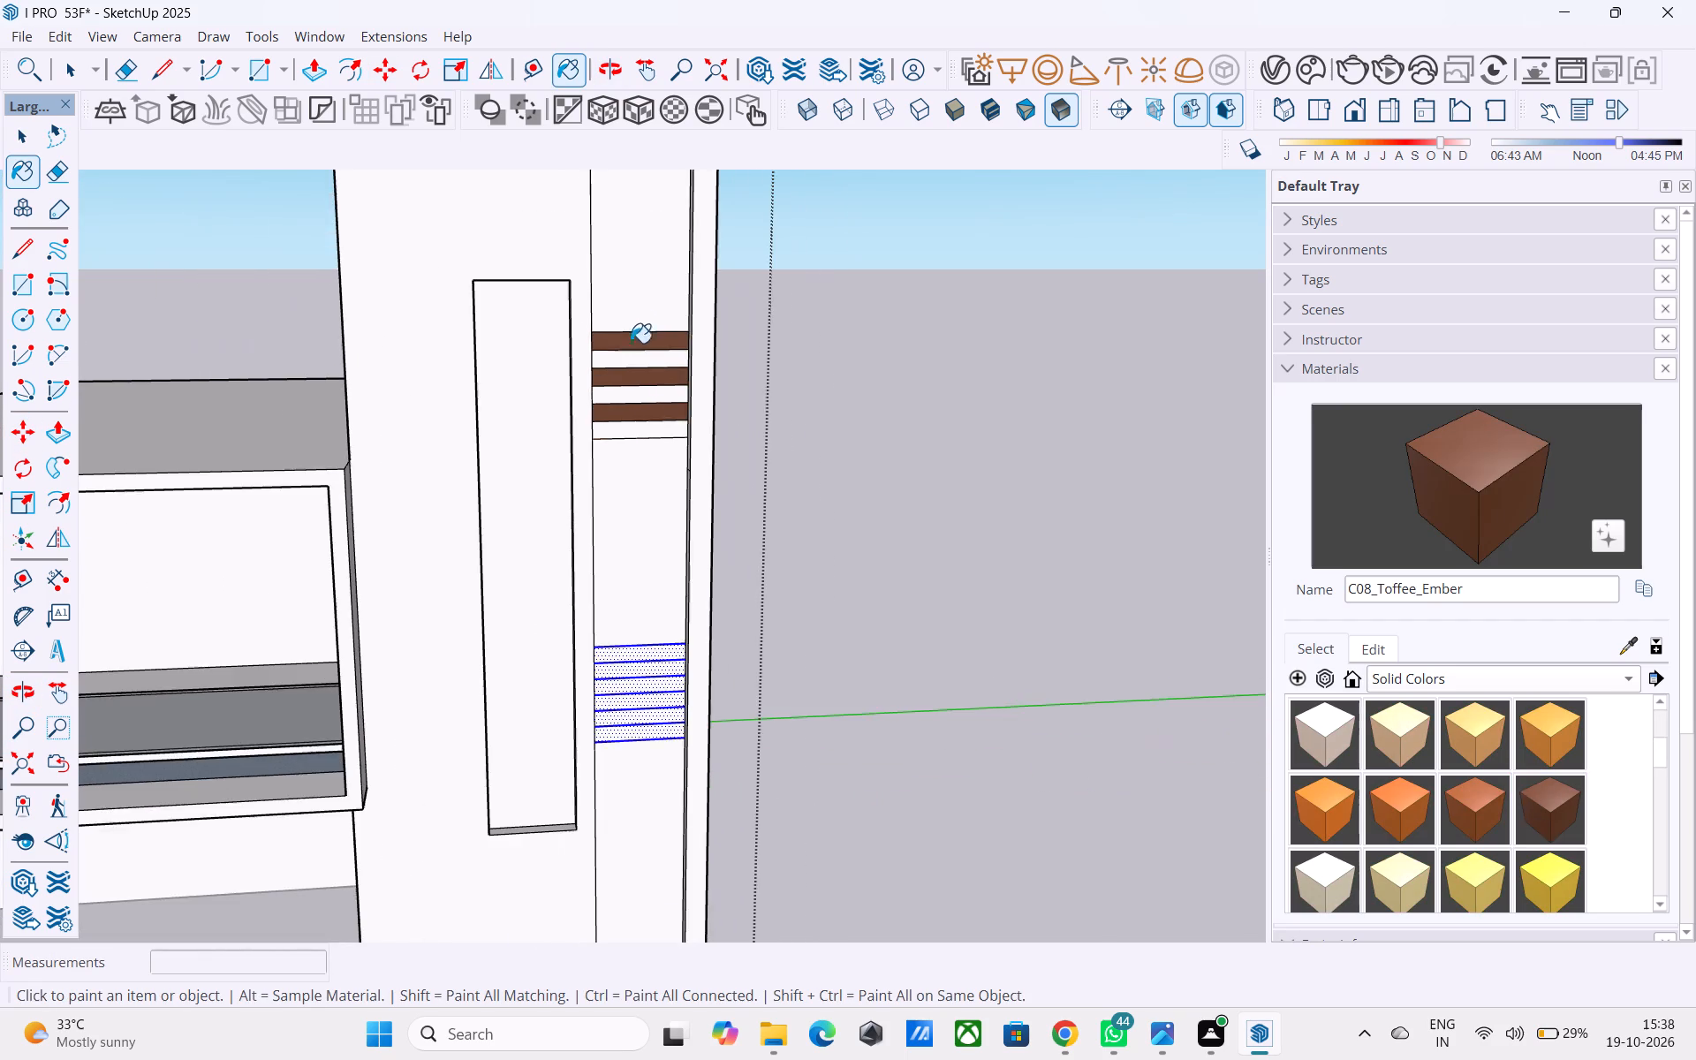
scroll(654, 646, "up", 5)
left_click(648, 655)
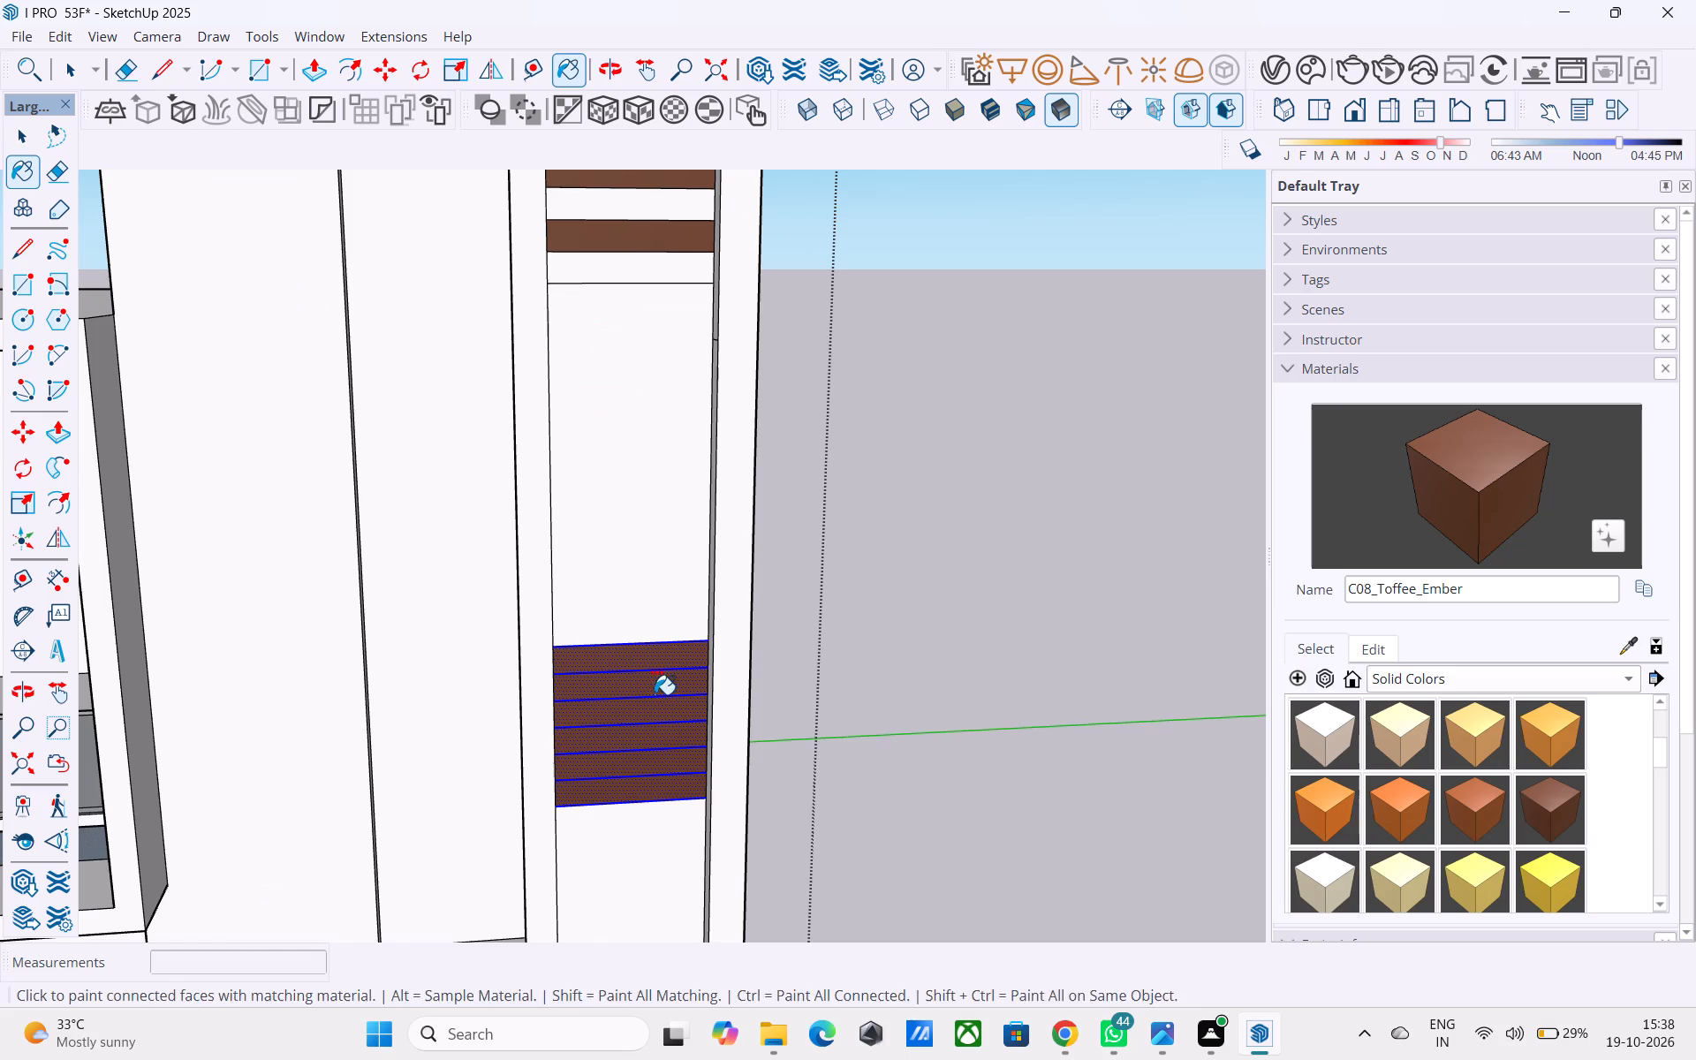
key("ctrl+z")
Paint the first, third and fifth bands of the lower group on the vertical strip with C08_Toffee_Ember.
key("space")
left_click(655, 693)
left_click(643, 655)
left_click(1465, 491)
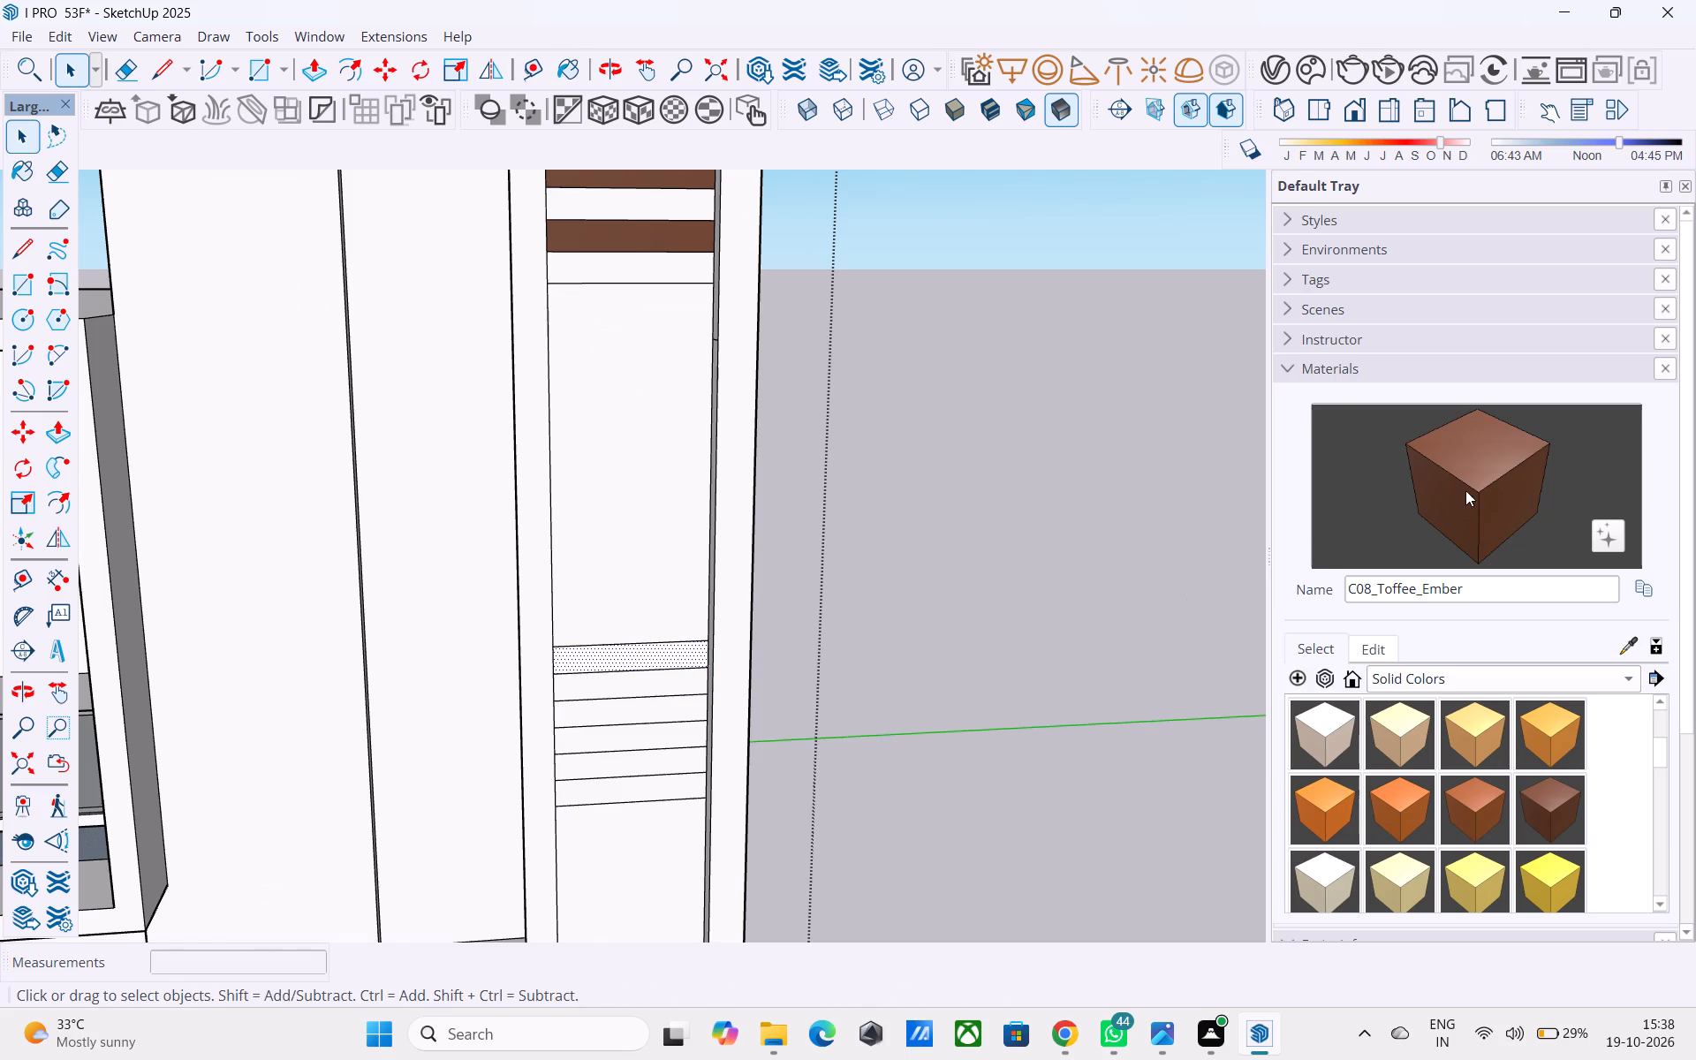
left_click(580, 663)
left_click(573, 715)
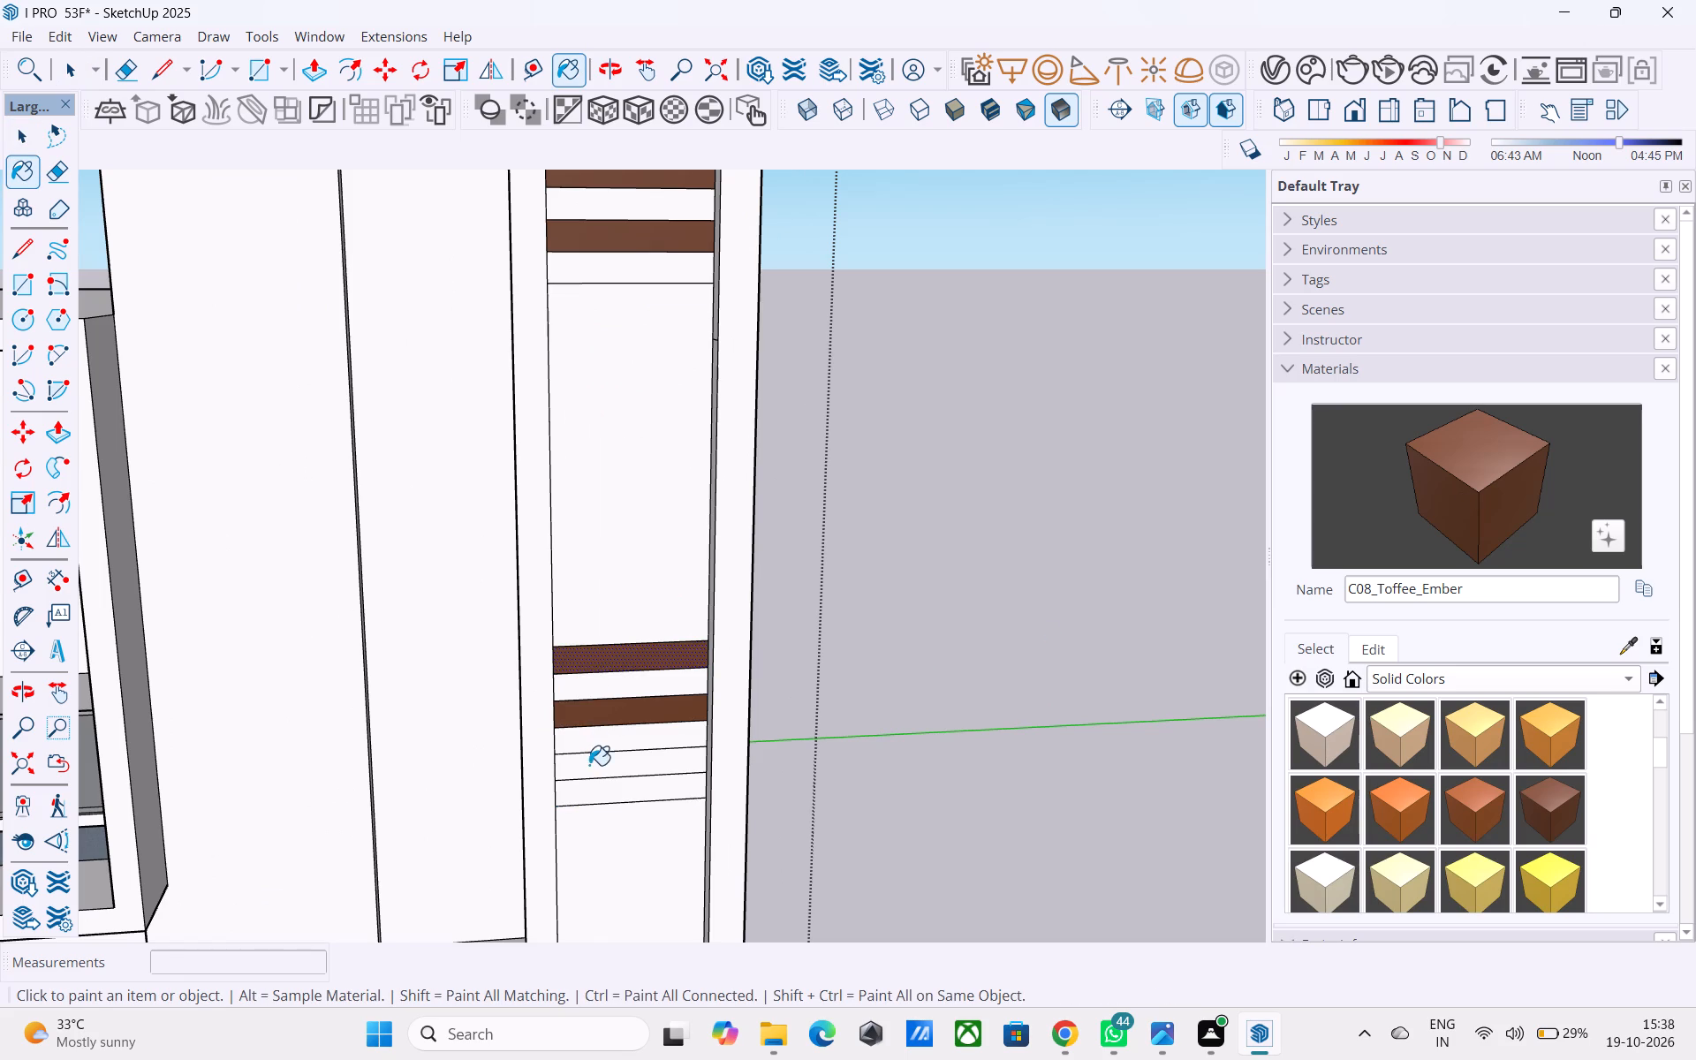
left_click(589, 765)
key("space")
Examine the tower front and its two groups of brown bands from several distances and angles.
scroll(591, 795, "down", 1)
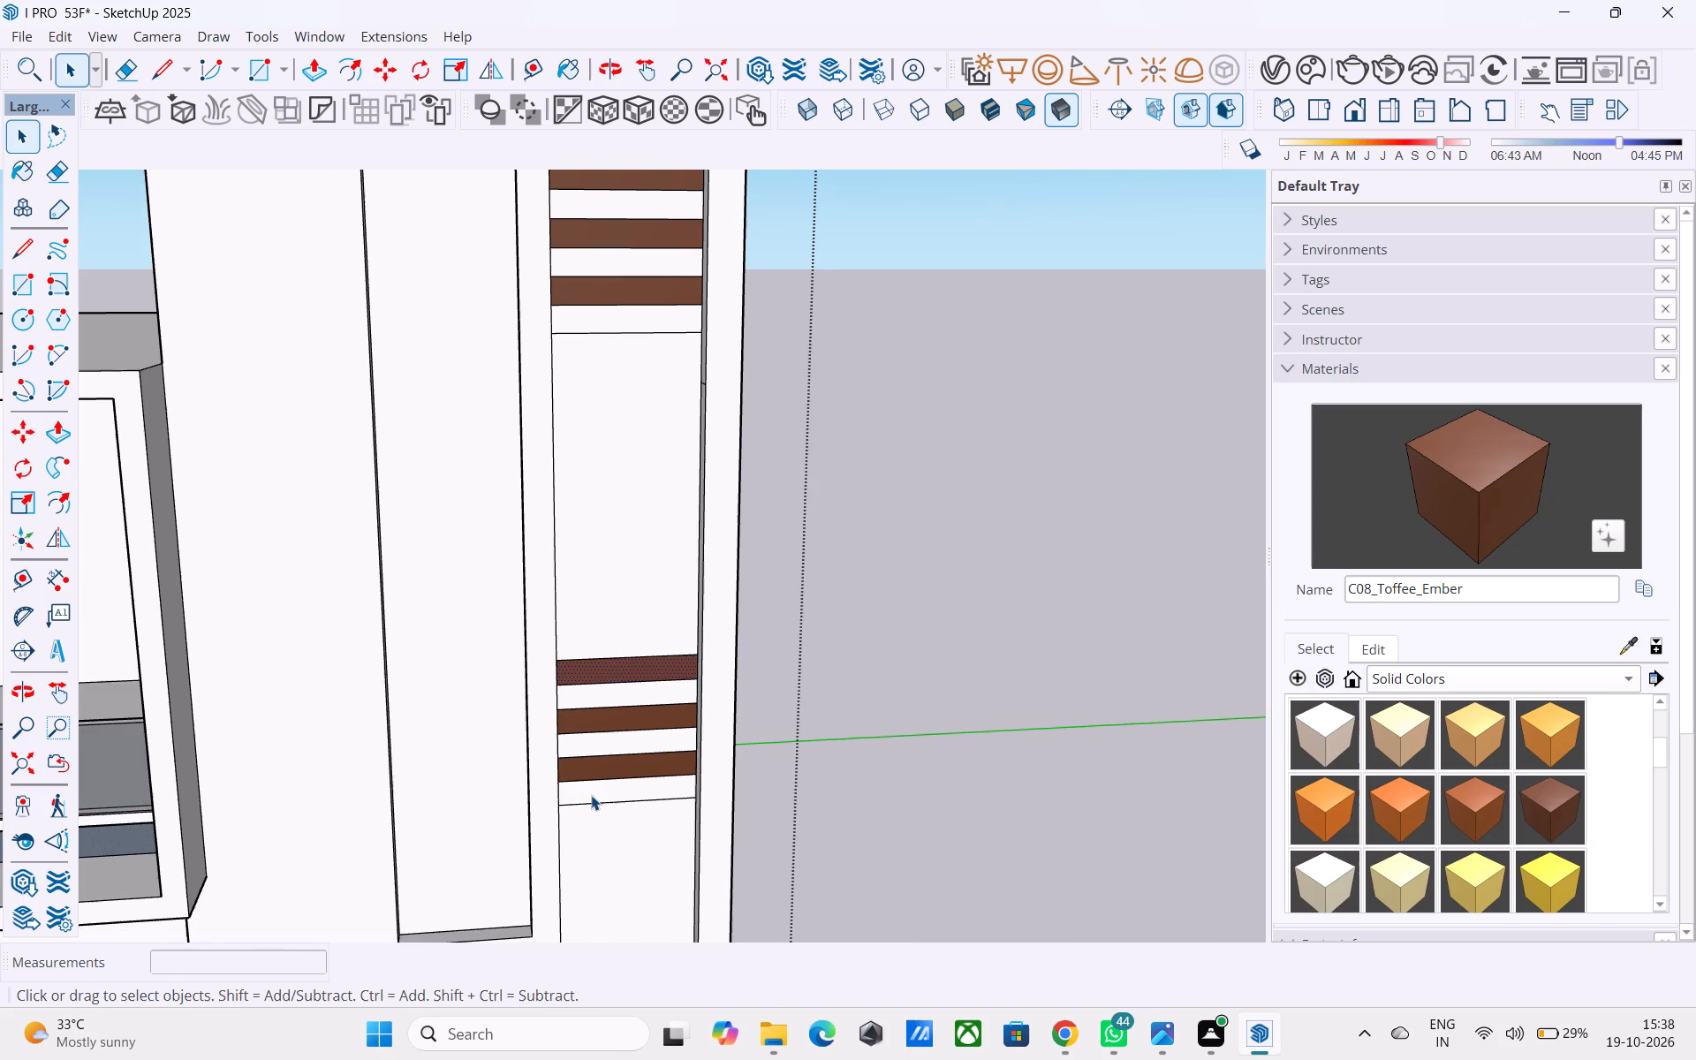
scroll(591, 795, "down", 2)
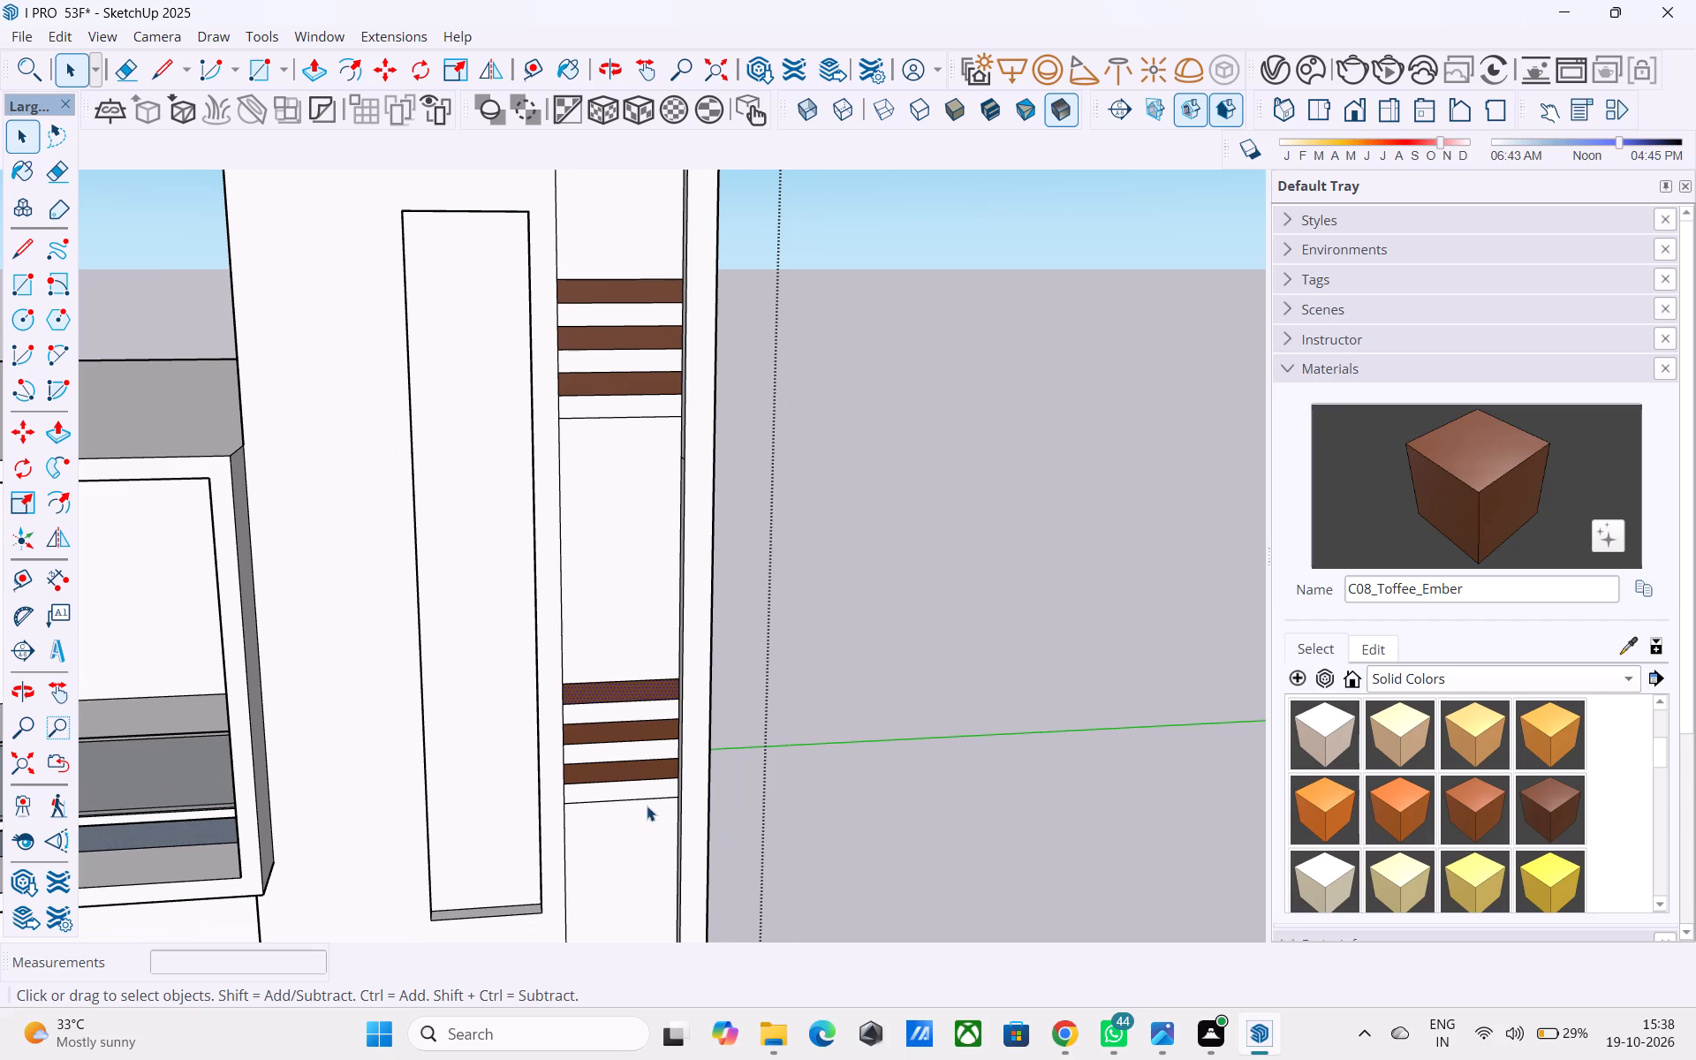
scroll(647, 806, "down", 2)
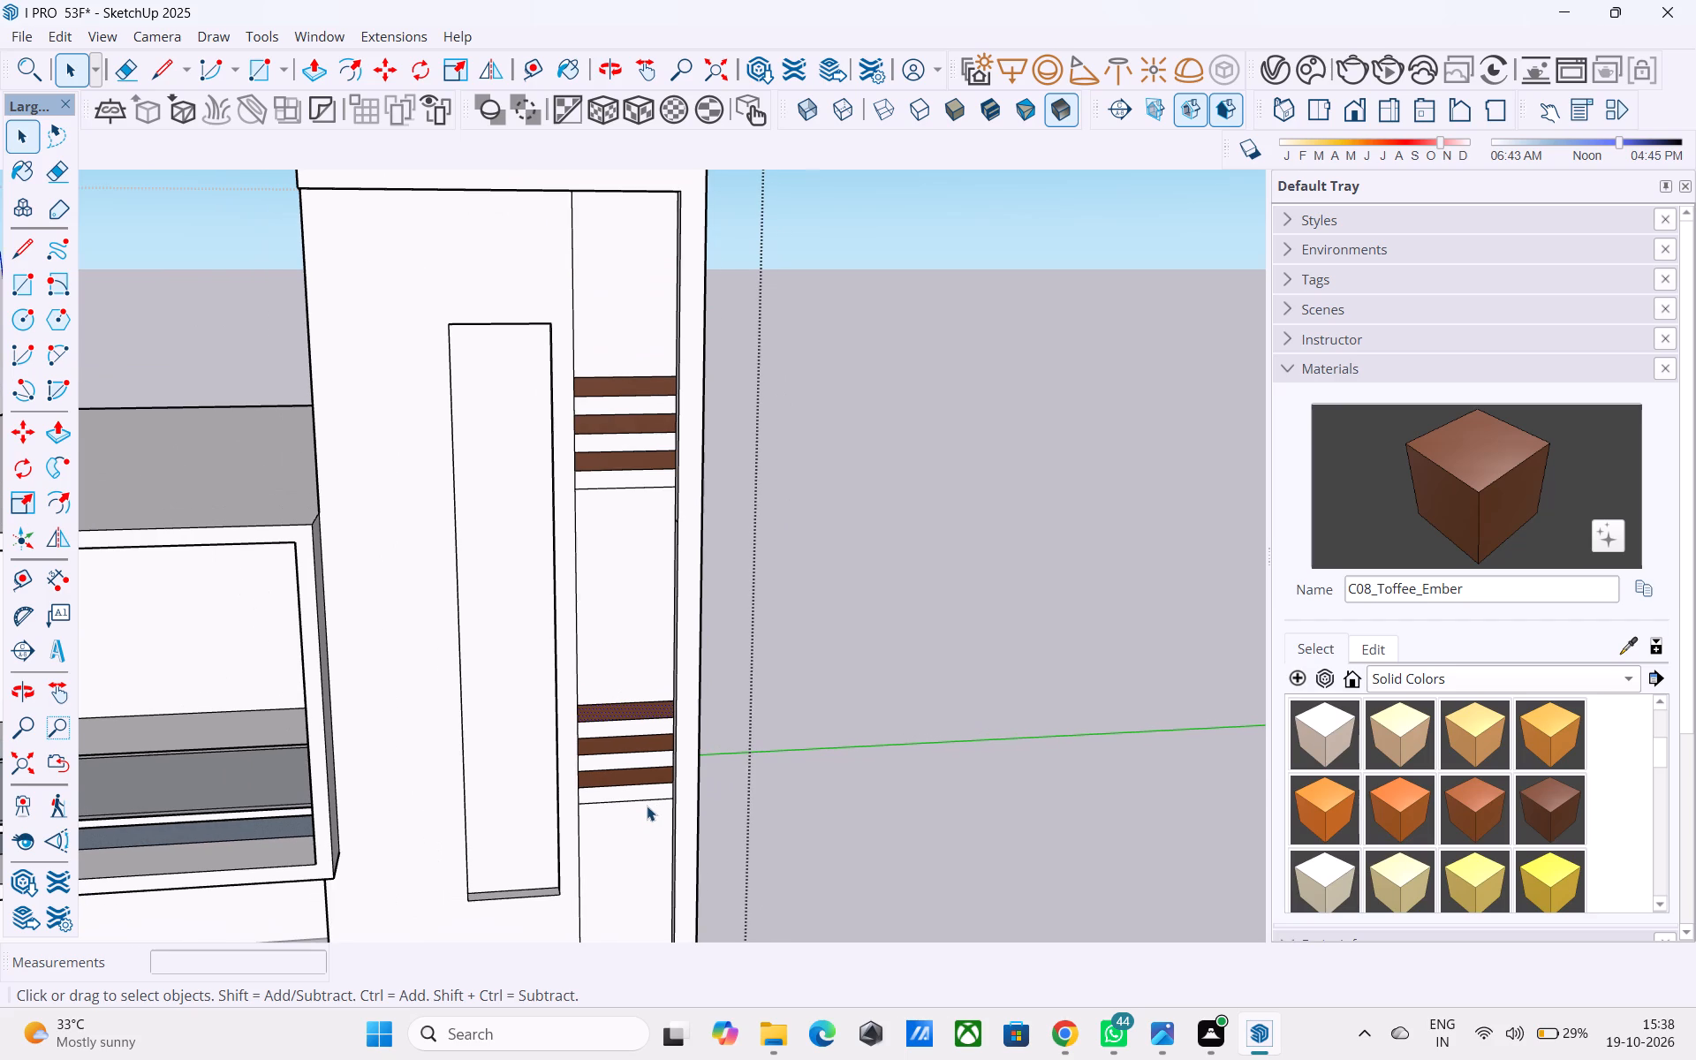
middle_click_drag(640, 795, 622, 774)
scroll(625, 772, "down", 9)
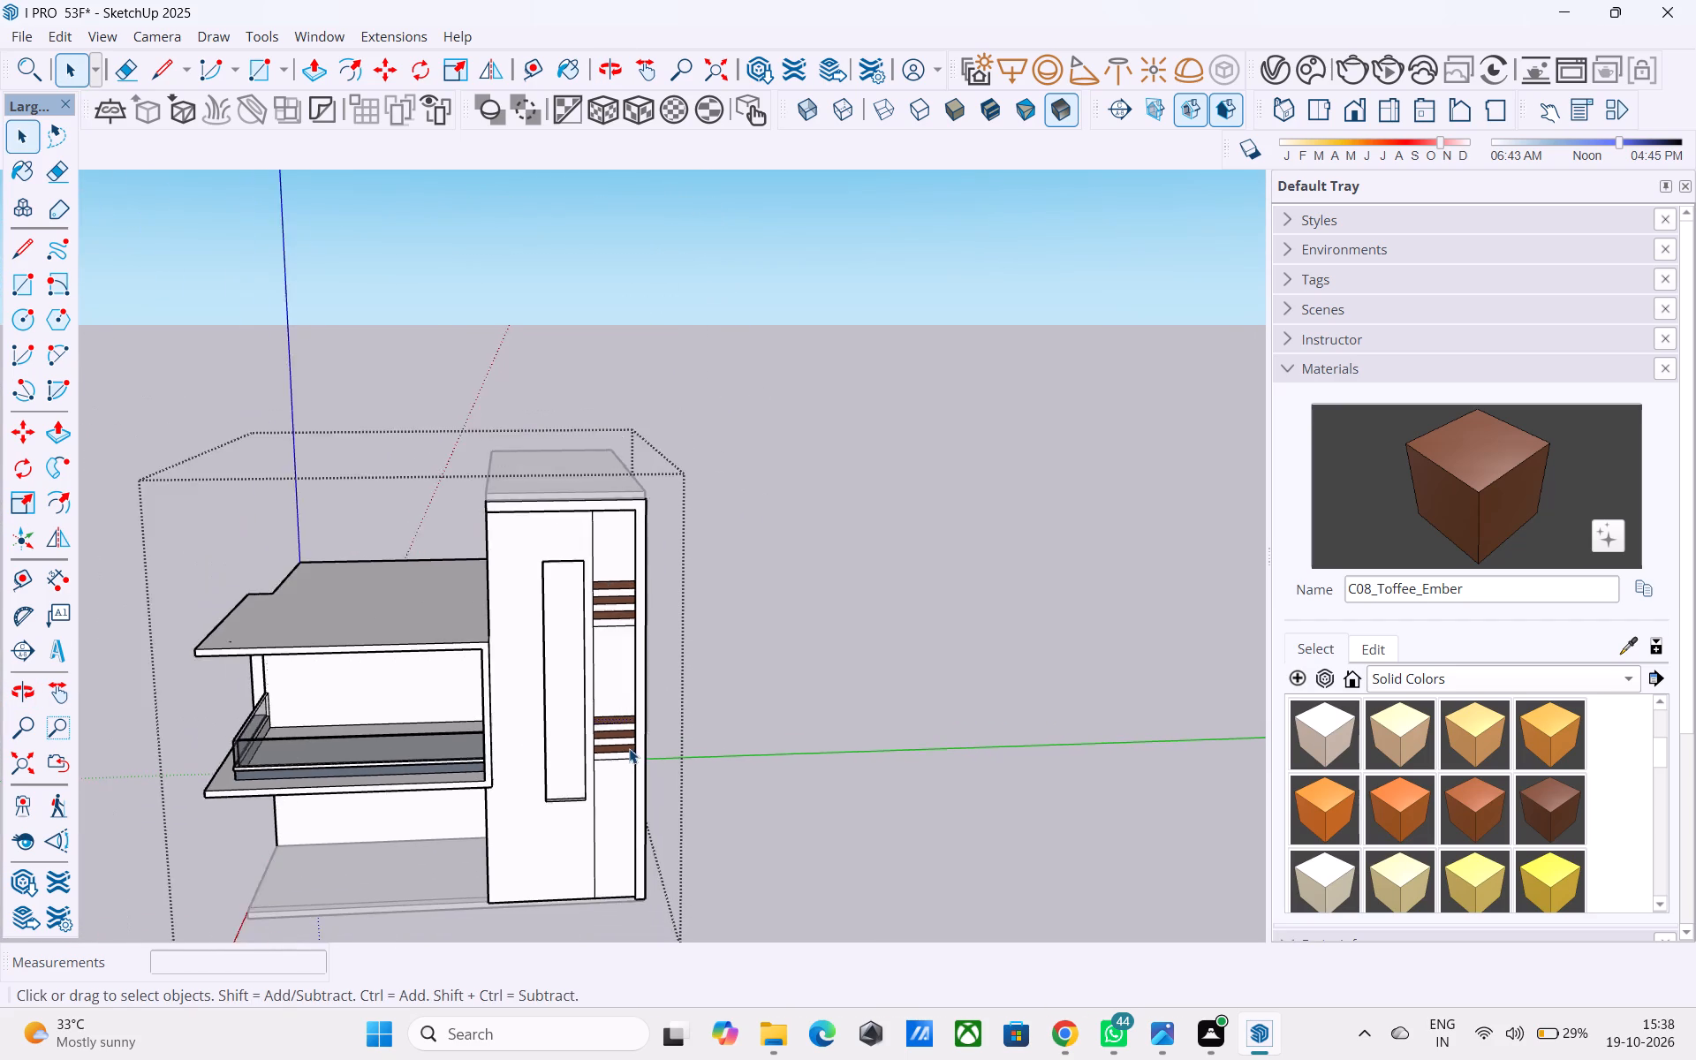
scroll(629, 748, "down", 2)
middle_click_drag(629, 748, 676, 706)
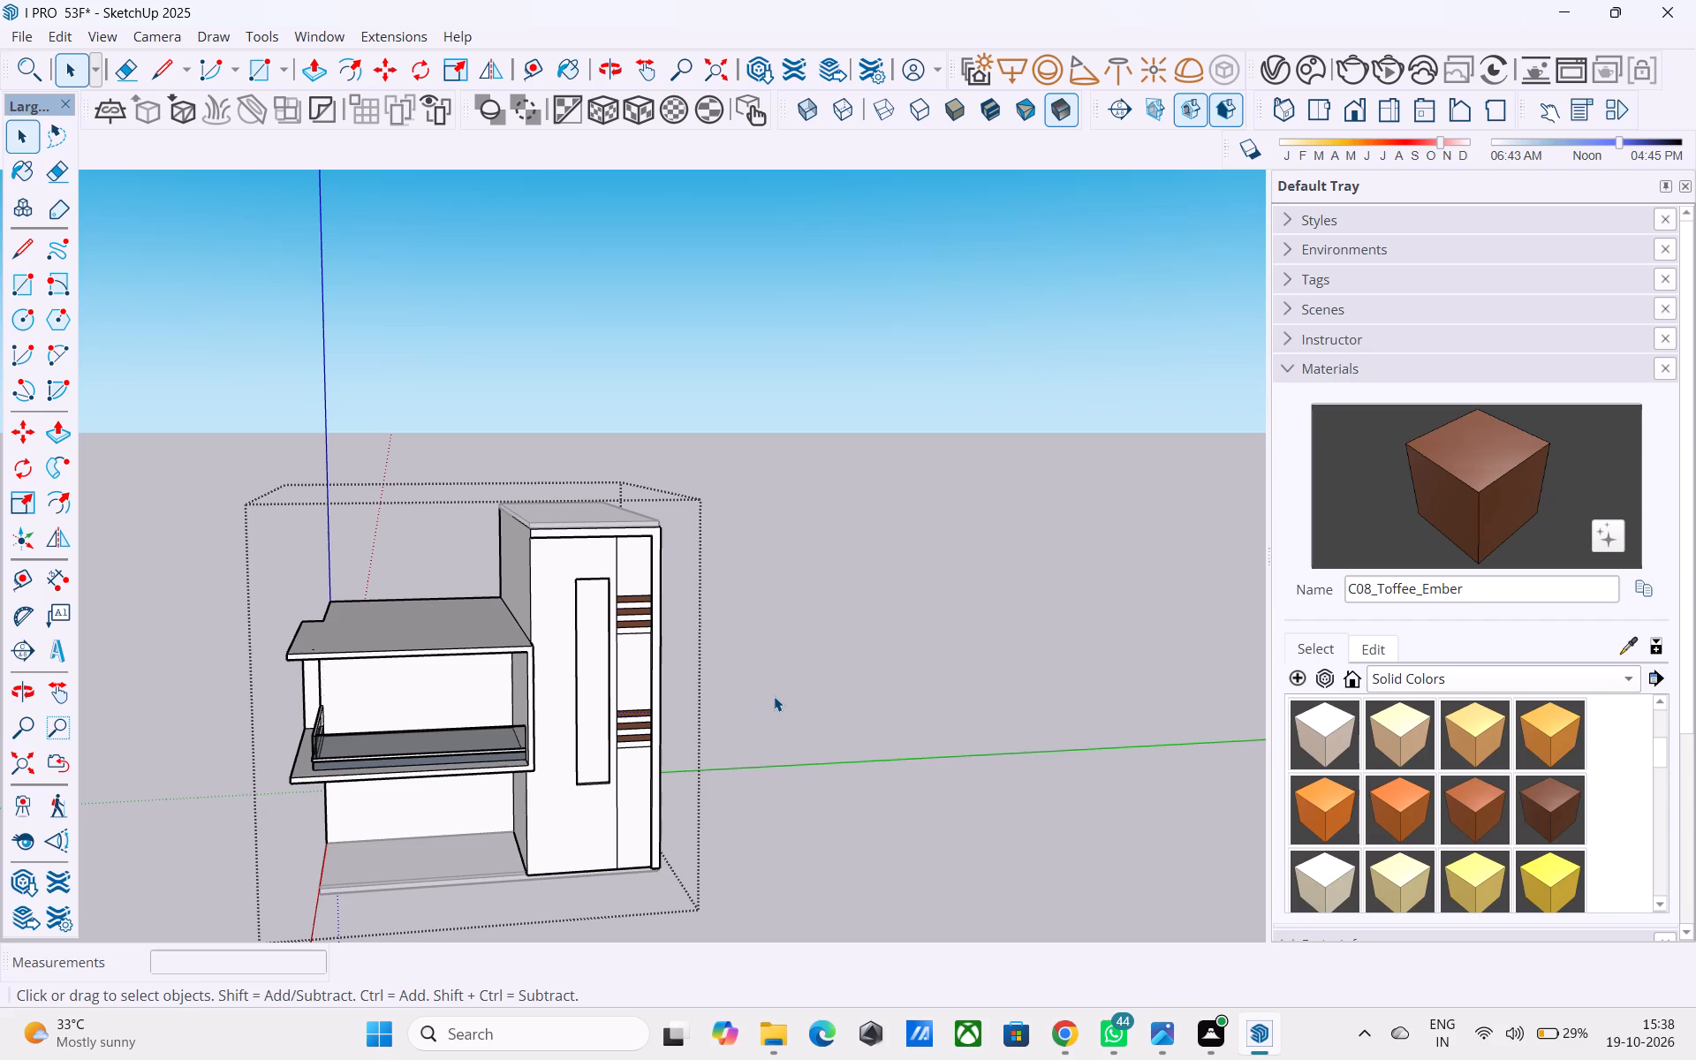
scroll(774, 696, "down", 3)
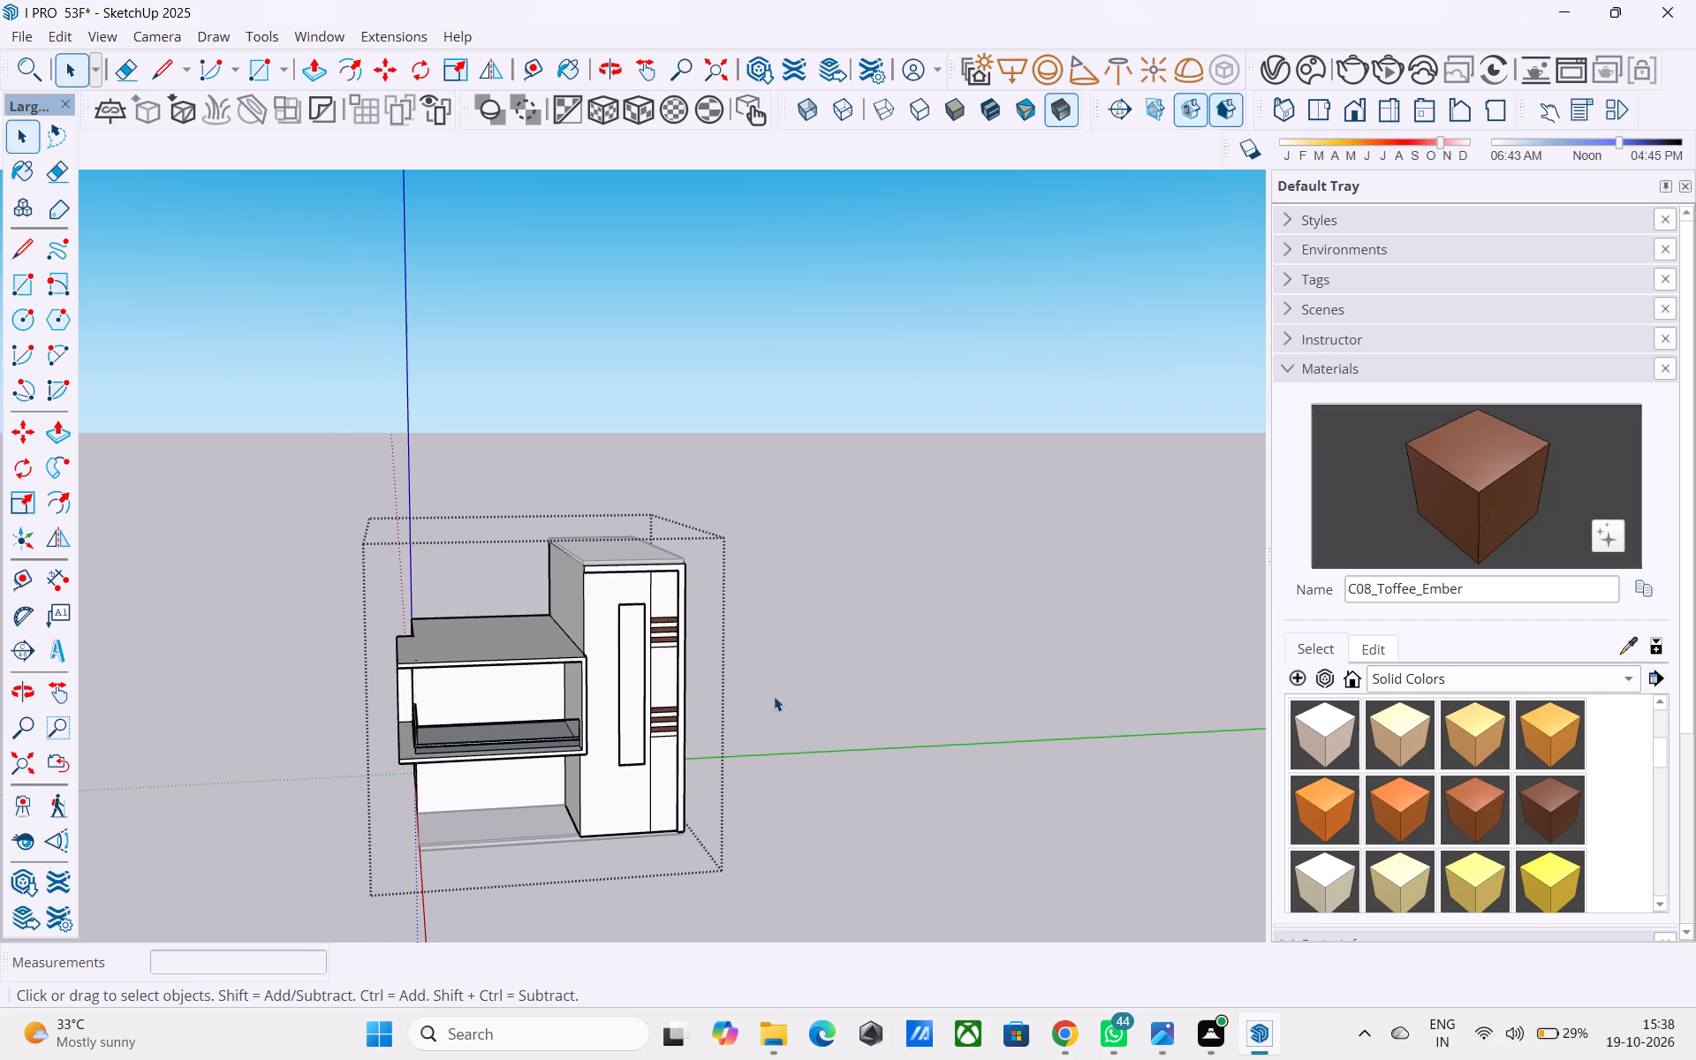
scroll(774, 696, "down", 1)
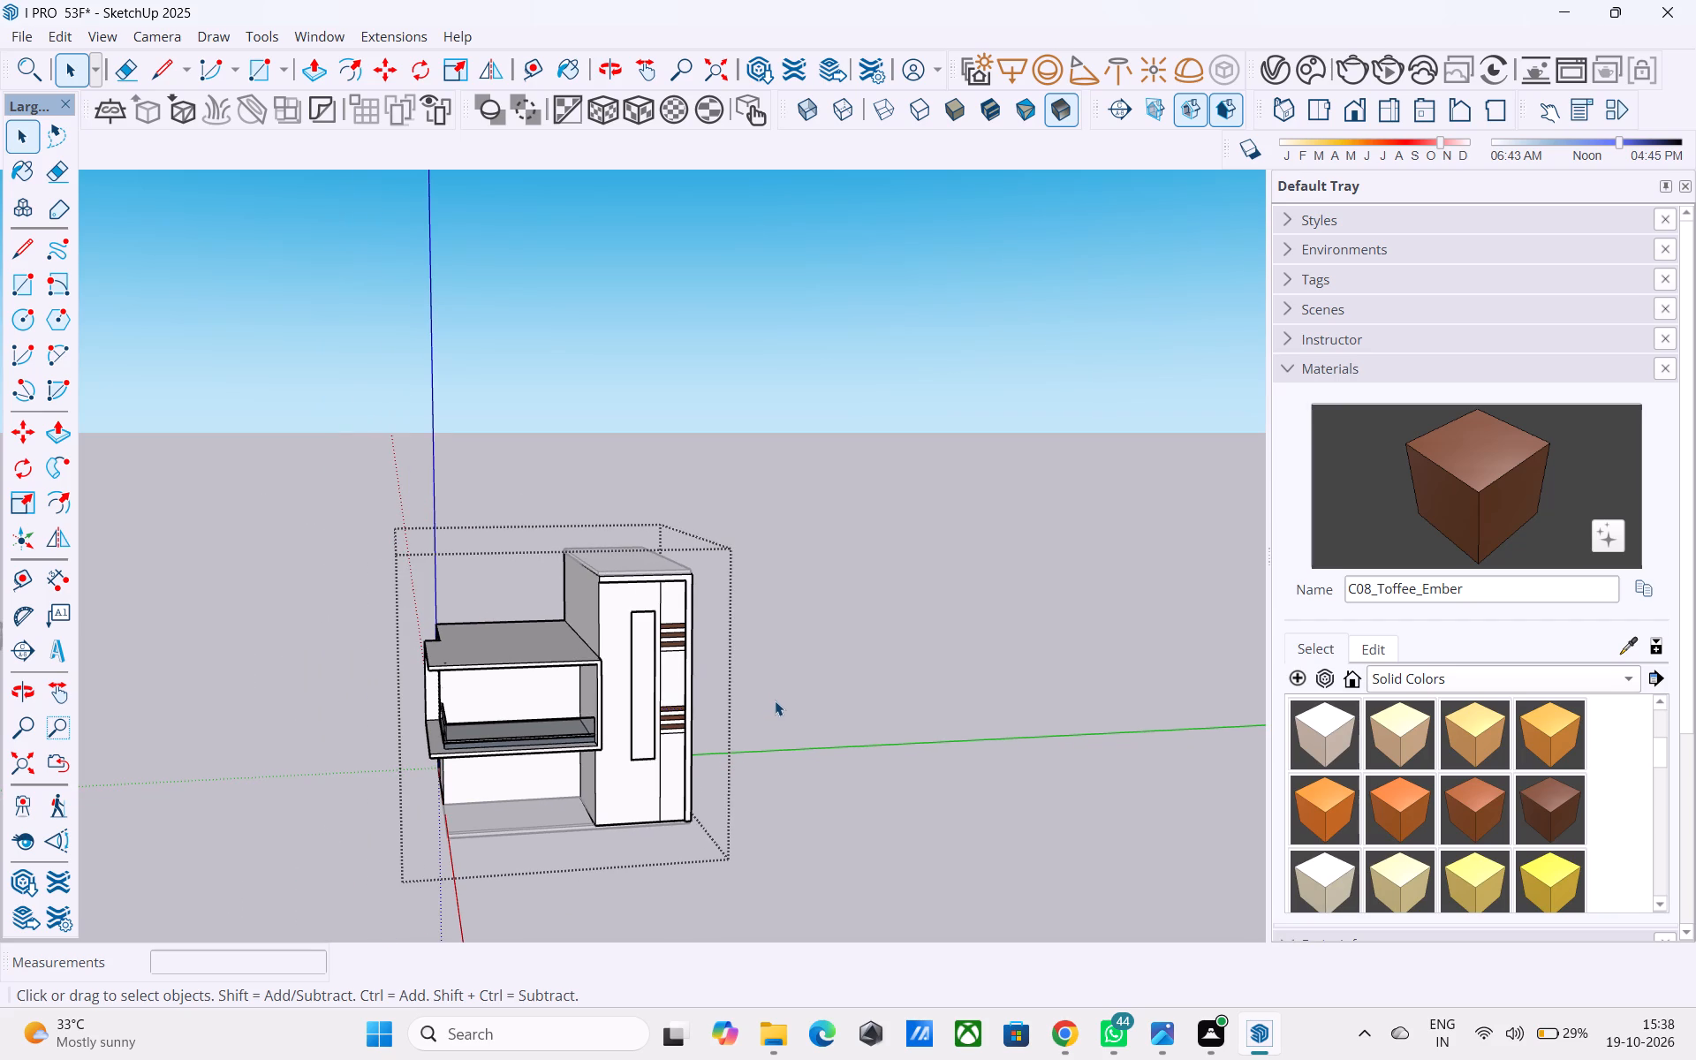
scroll(775, 700, "down", 1)
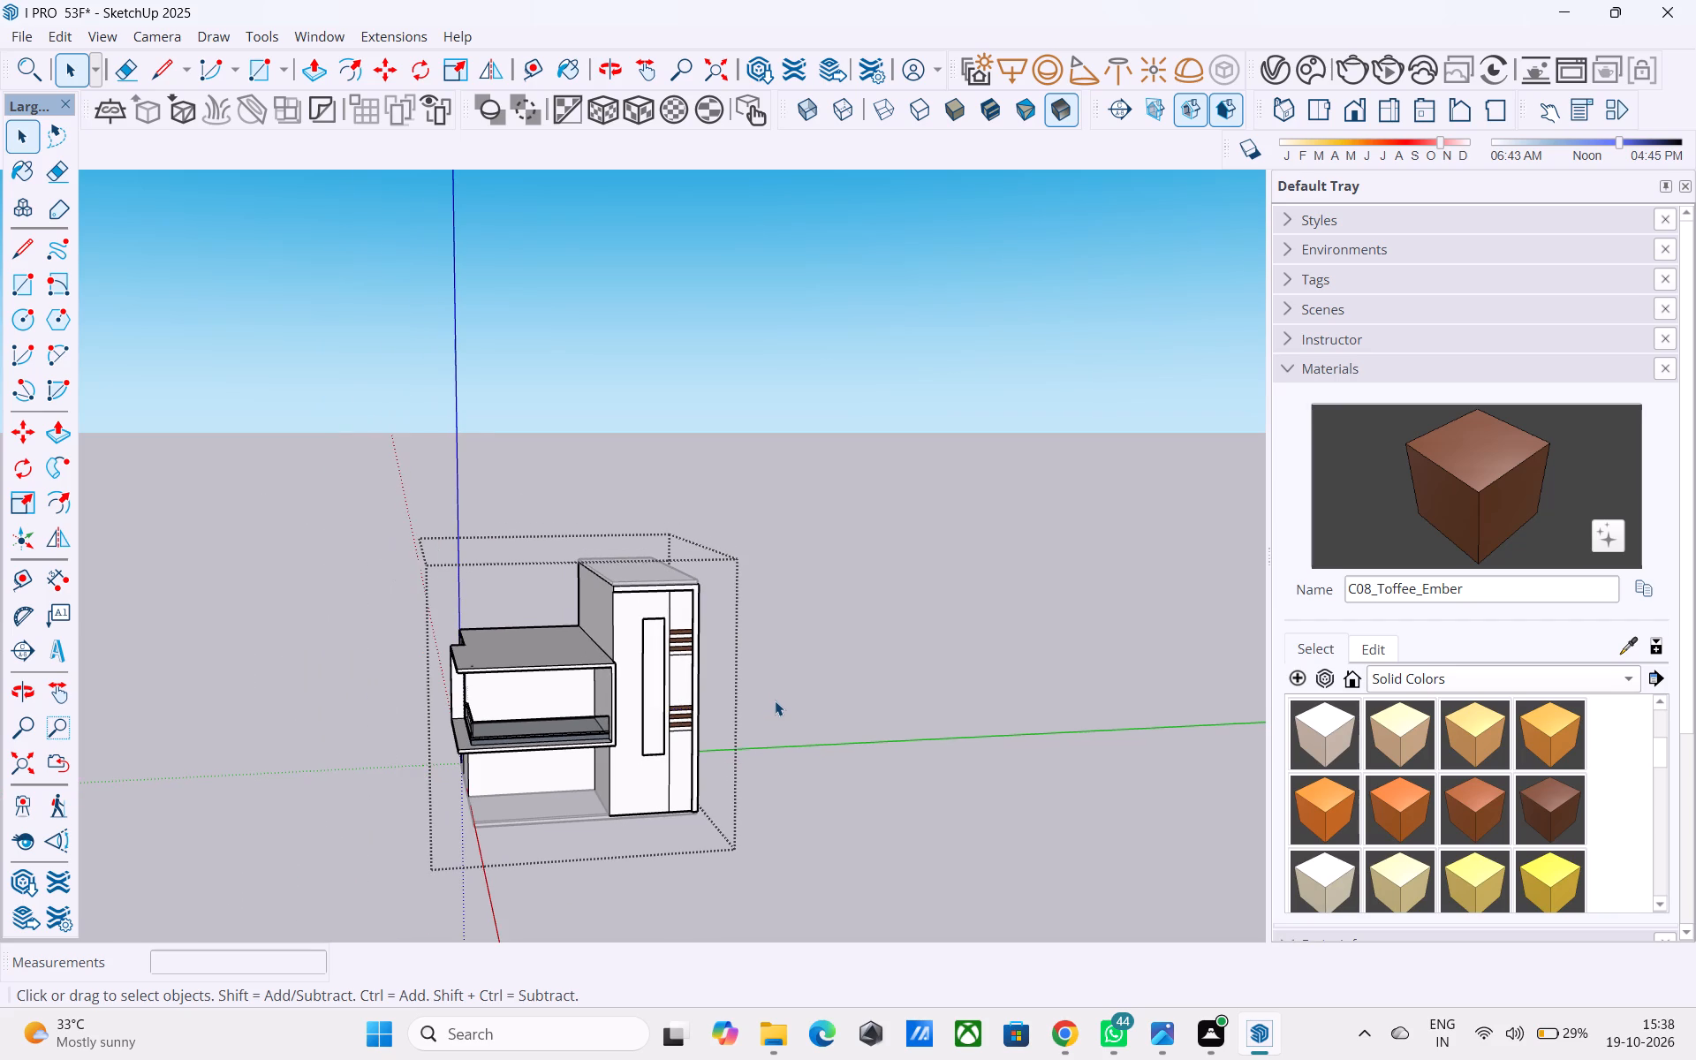
scroll(775, 700, "down", 2)
middle_click_drag(722, 714, 689, 625, "shift")
scroll(725, 693, "down", 1)
scroll(689, 625, "up", 8)
middle_click_drag(689, 625, 690, 619, "shift")
middle_click_drag(685, 625, 651, 567, "shift")
scroll(644, 564, "up", 6)
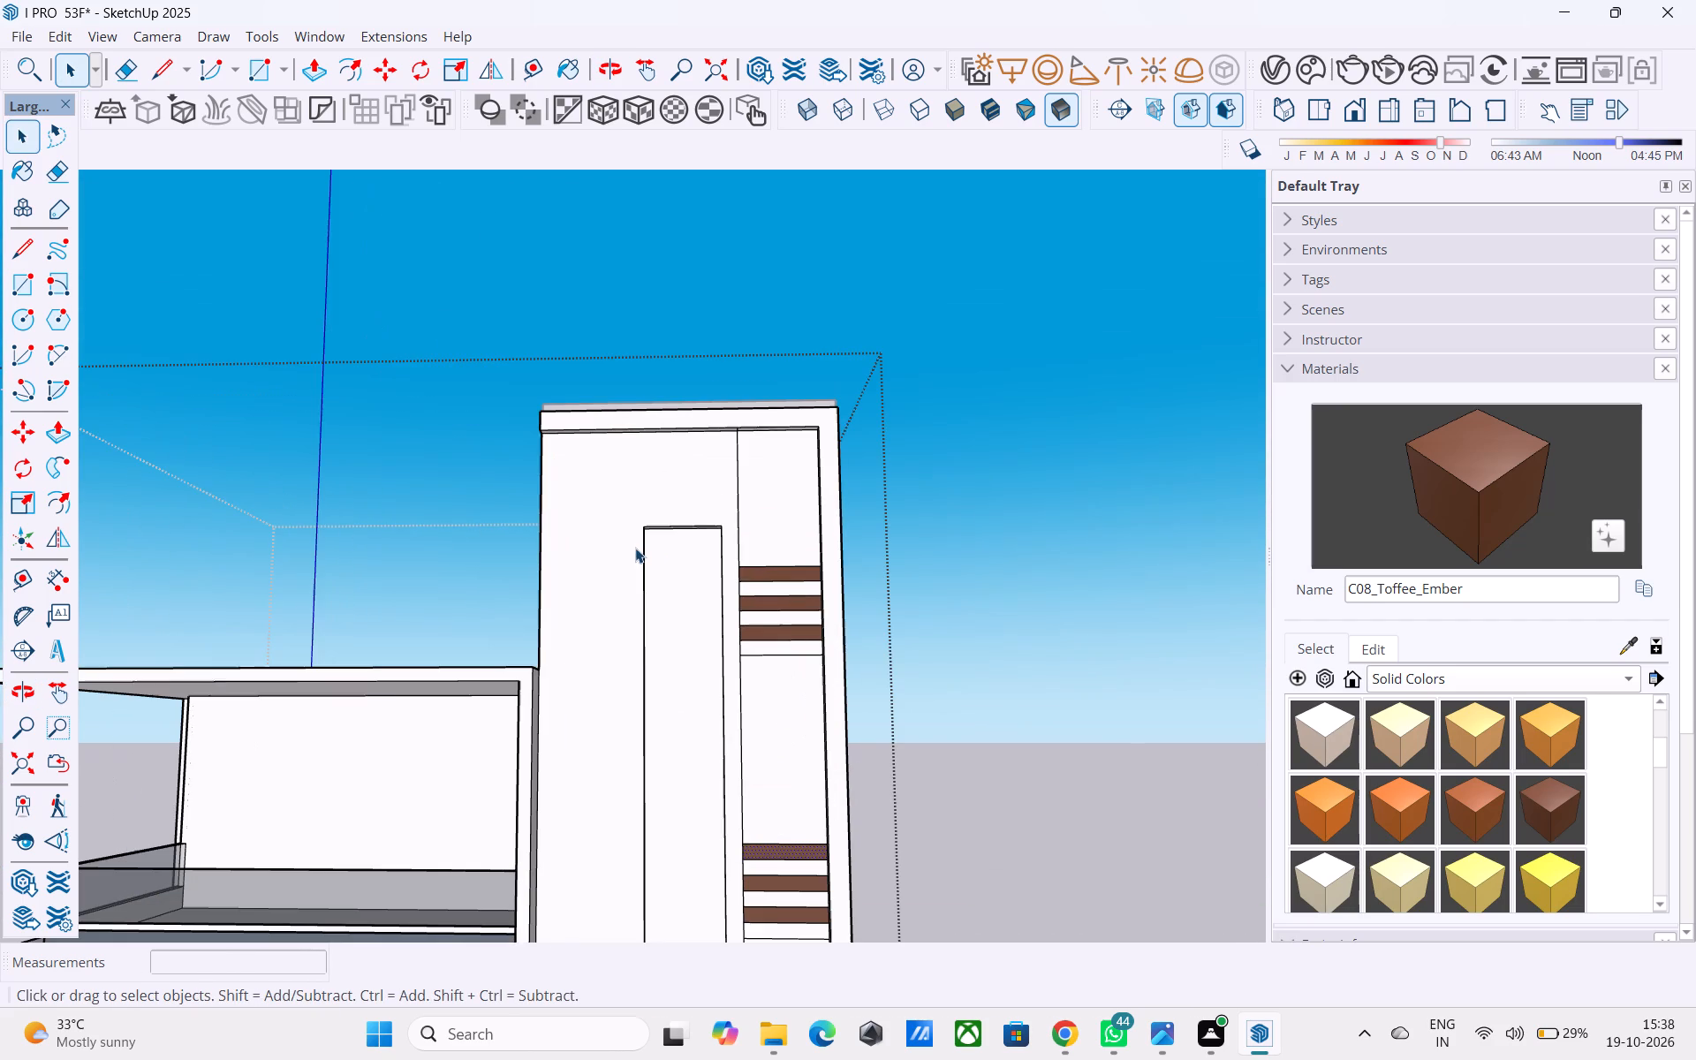
middle_click_drag(635, 548, 638, 566)
middle_click_drag(638, 567, 630, 568)
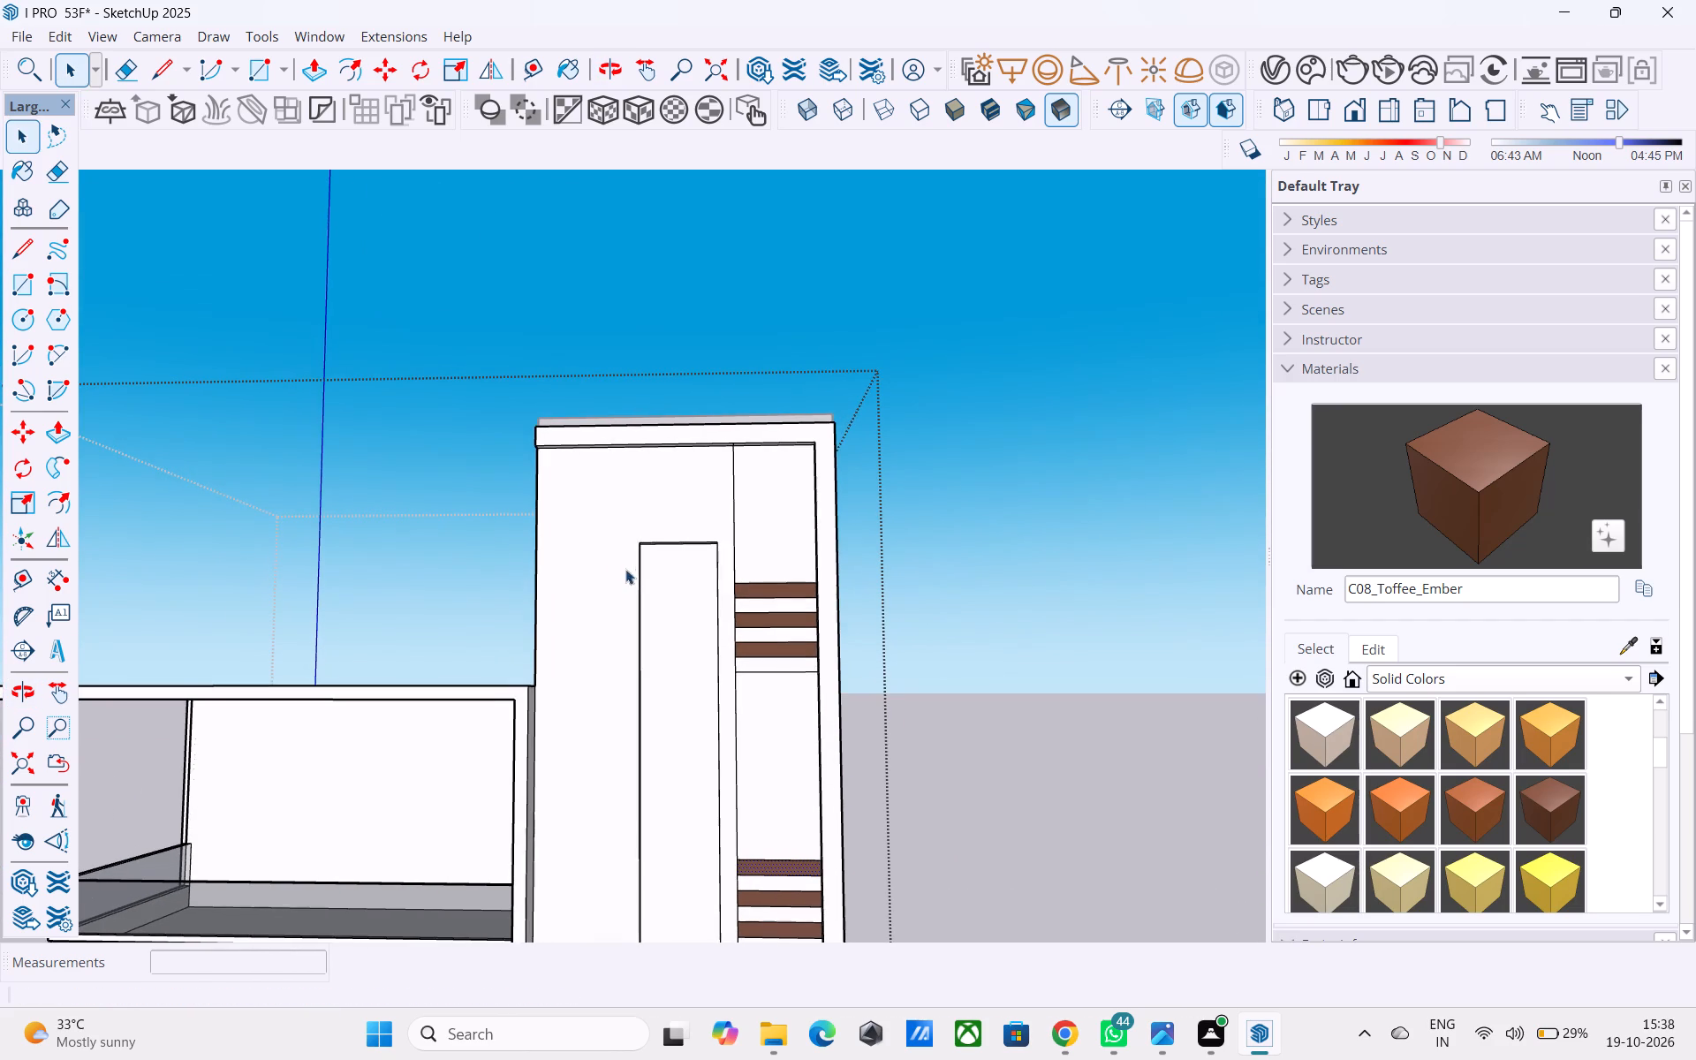
middle_click_drag(587, 621, 589, 638)
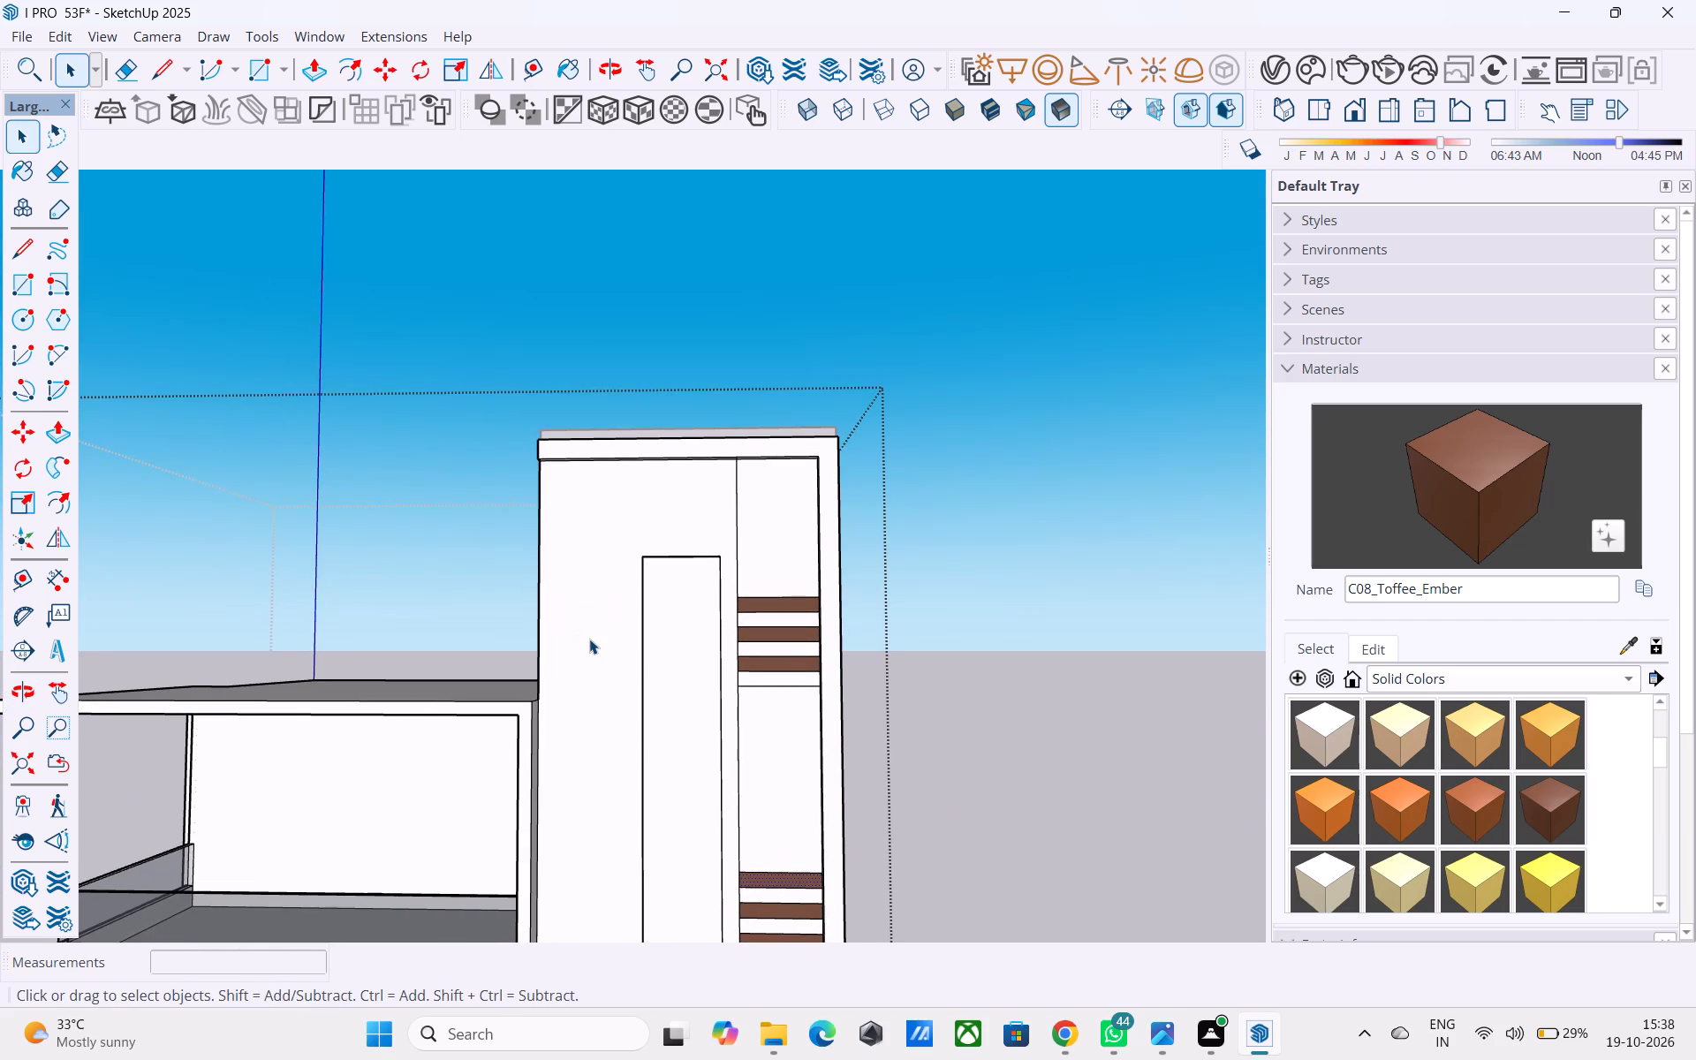
middle_click_drag(589, 639, 618, 620)
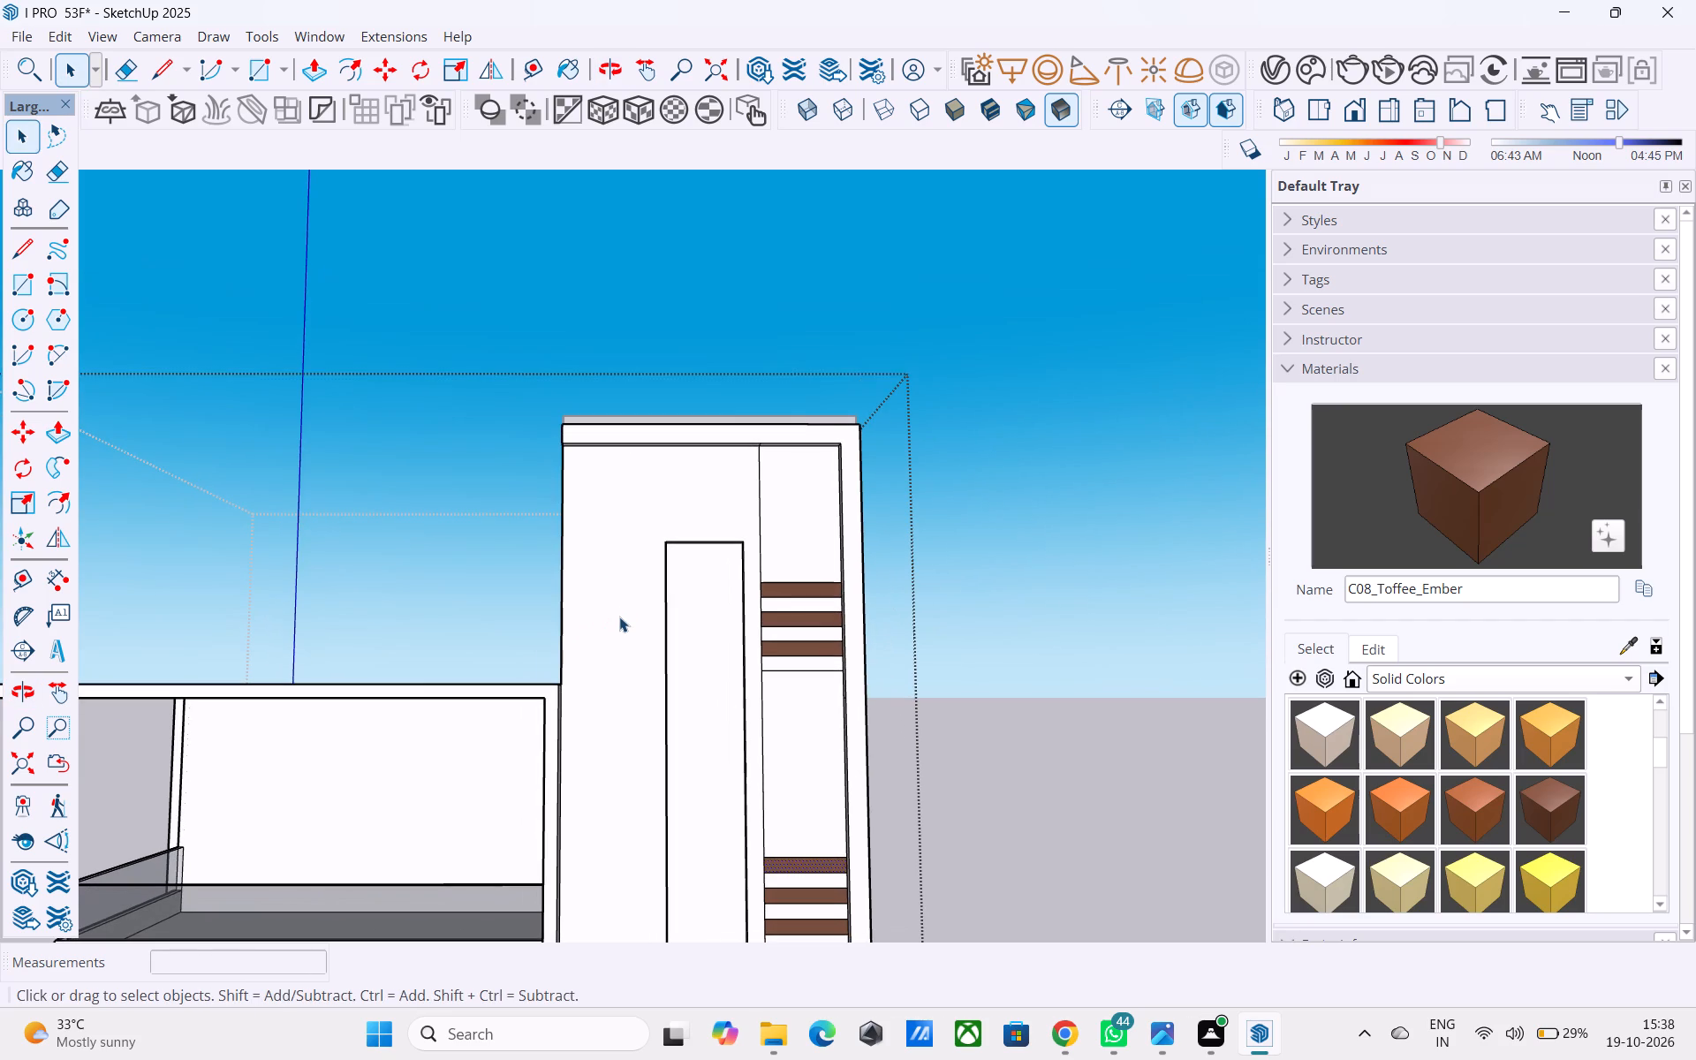
scroll(619, 615, "down", 1)
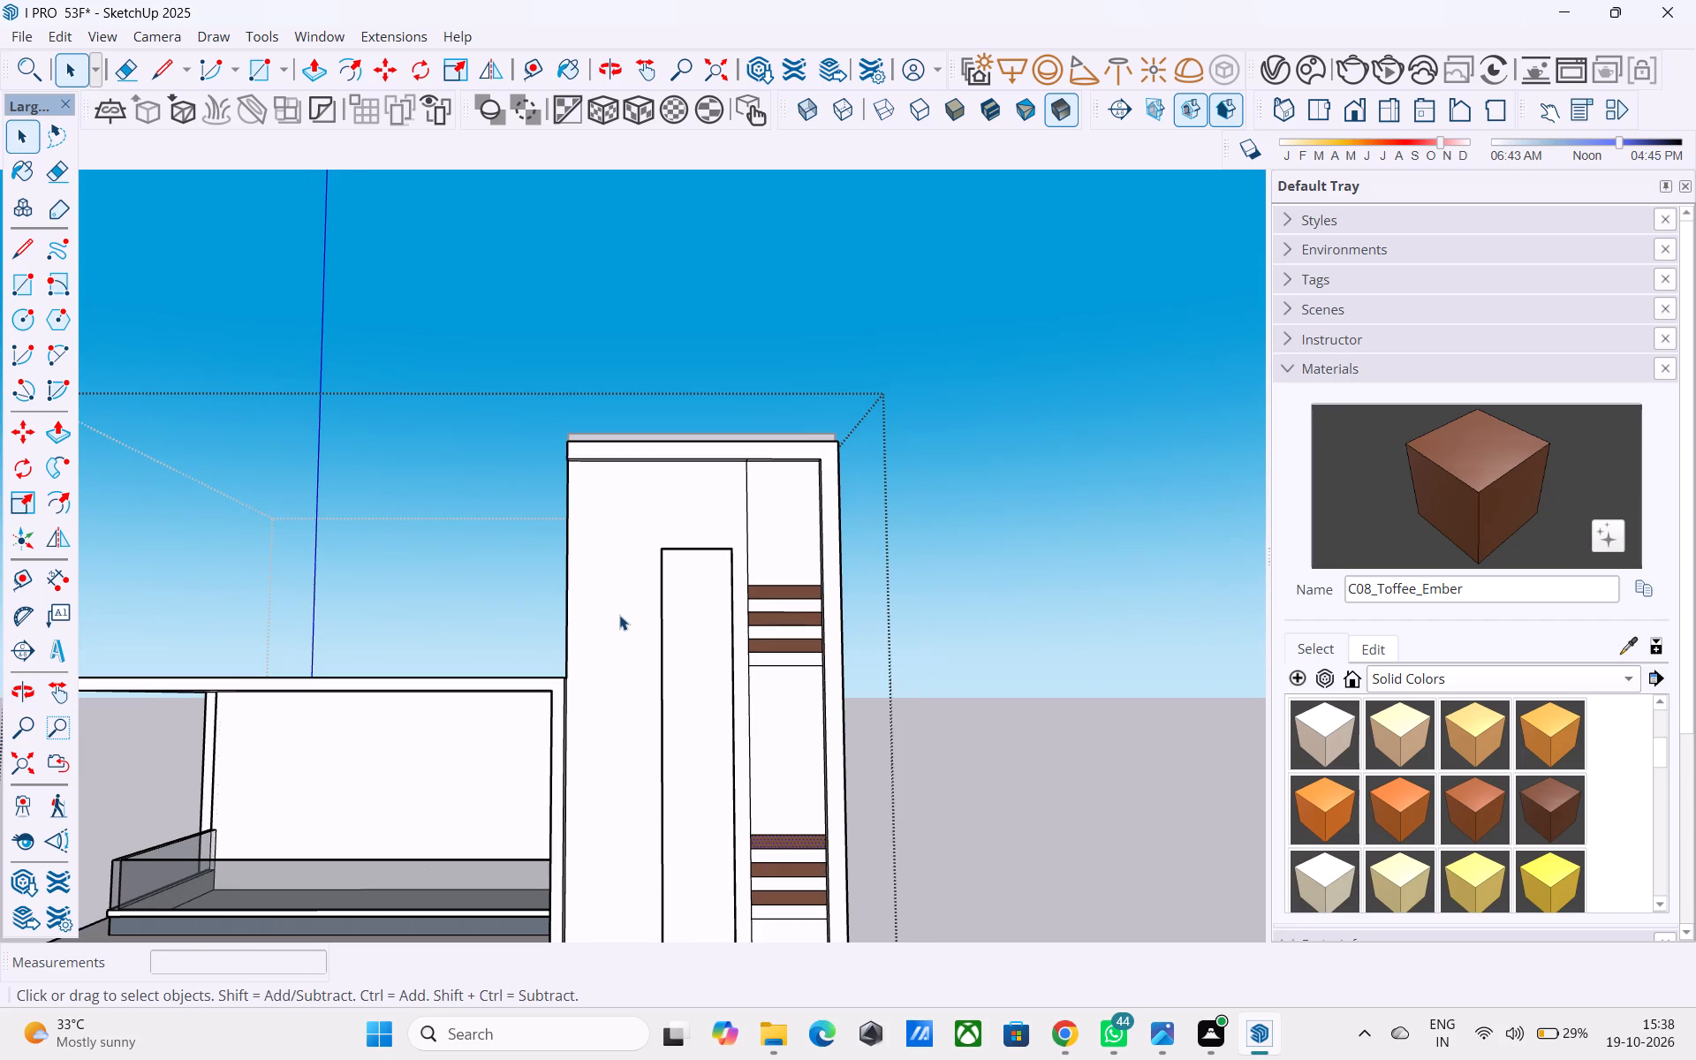
scroll(619, 615, "down", 2)
middle_click_drag(619, 615, 894, 678)
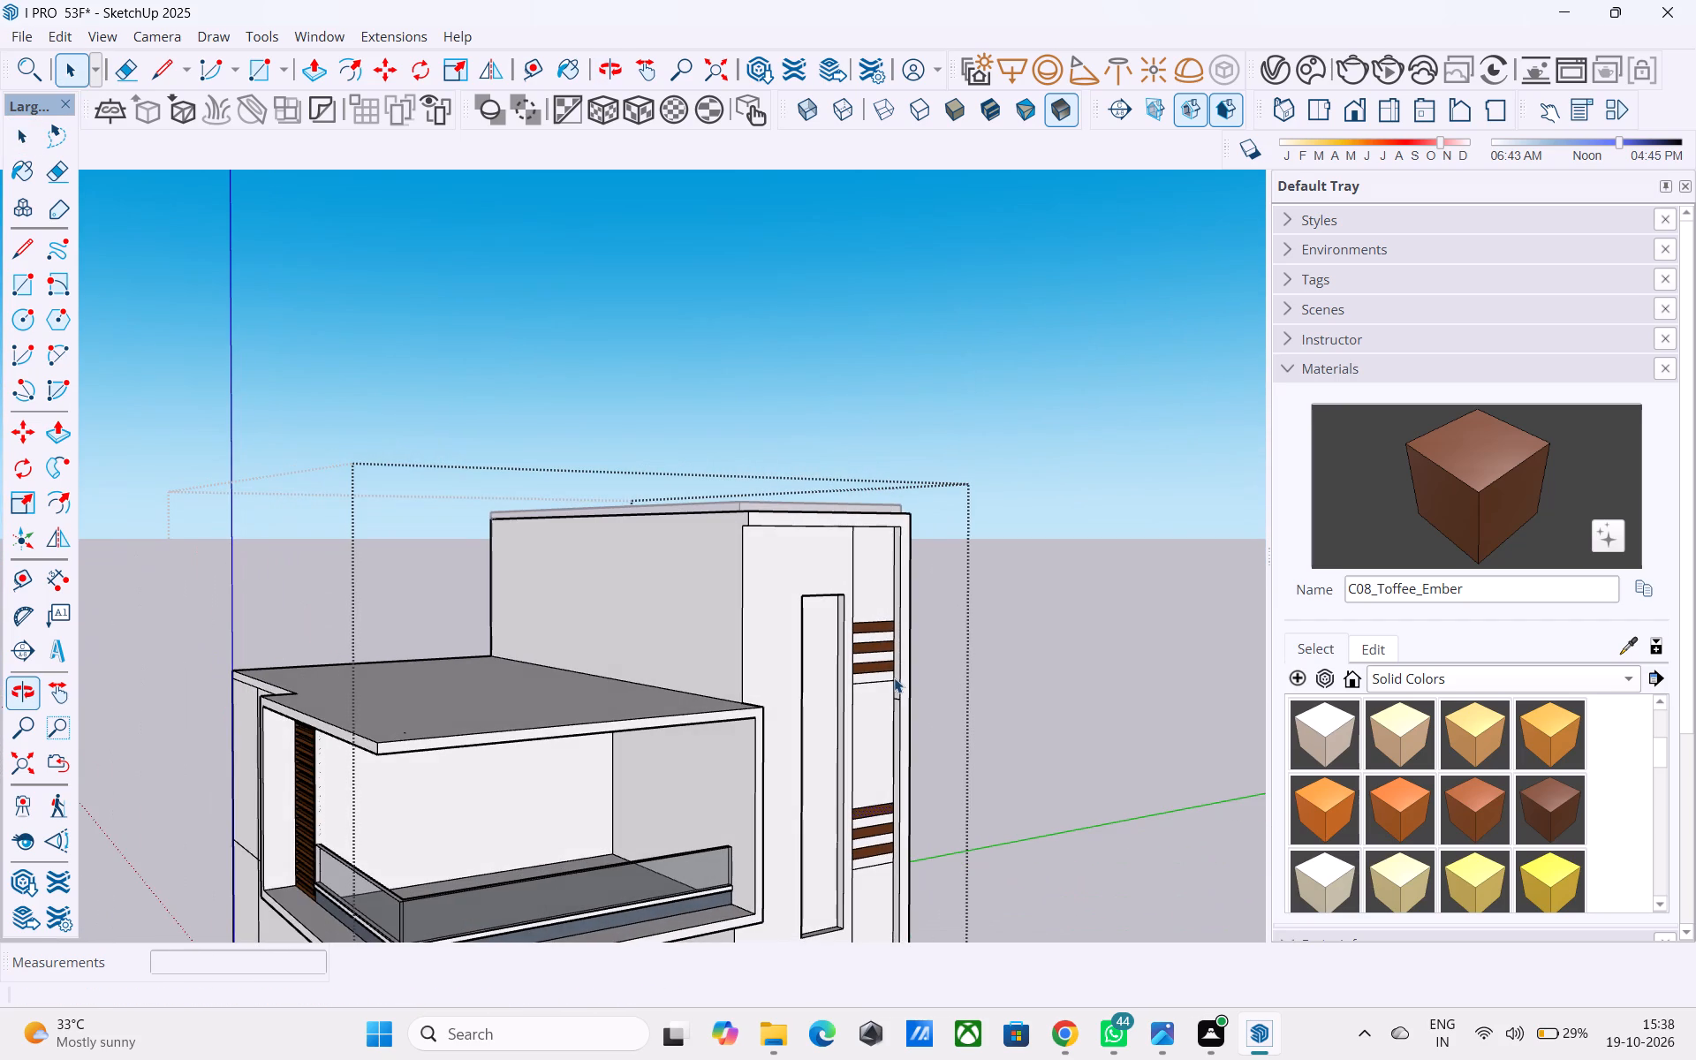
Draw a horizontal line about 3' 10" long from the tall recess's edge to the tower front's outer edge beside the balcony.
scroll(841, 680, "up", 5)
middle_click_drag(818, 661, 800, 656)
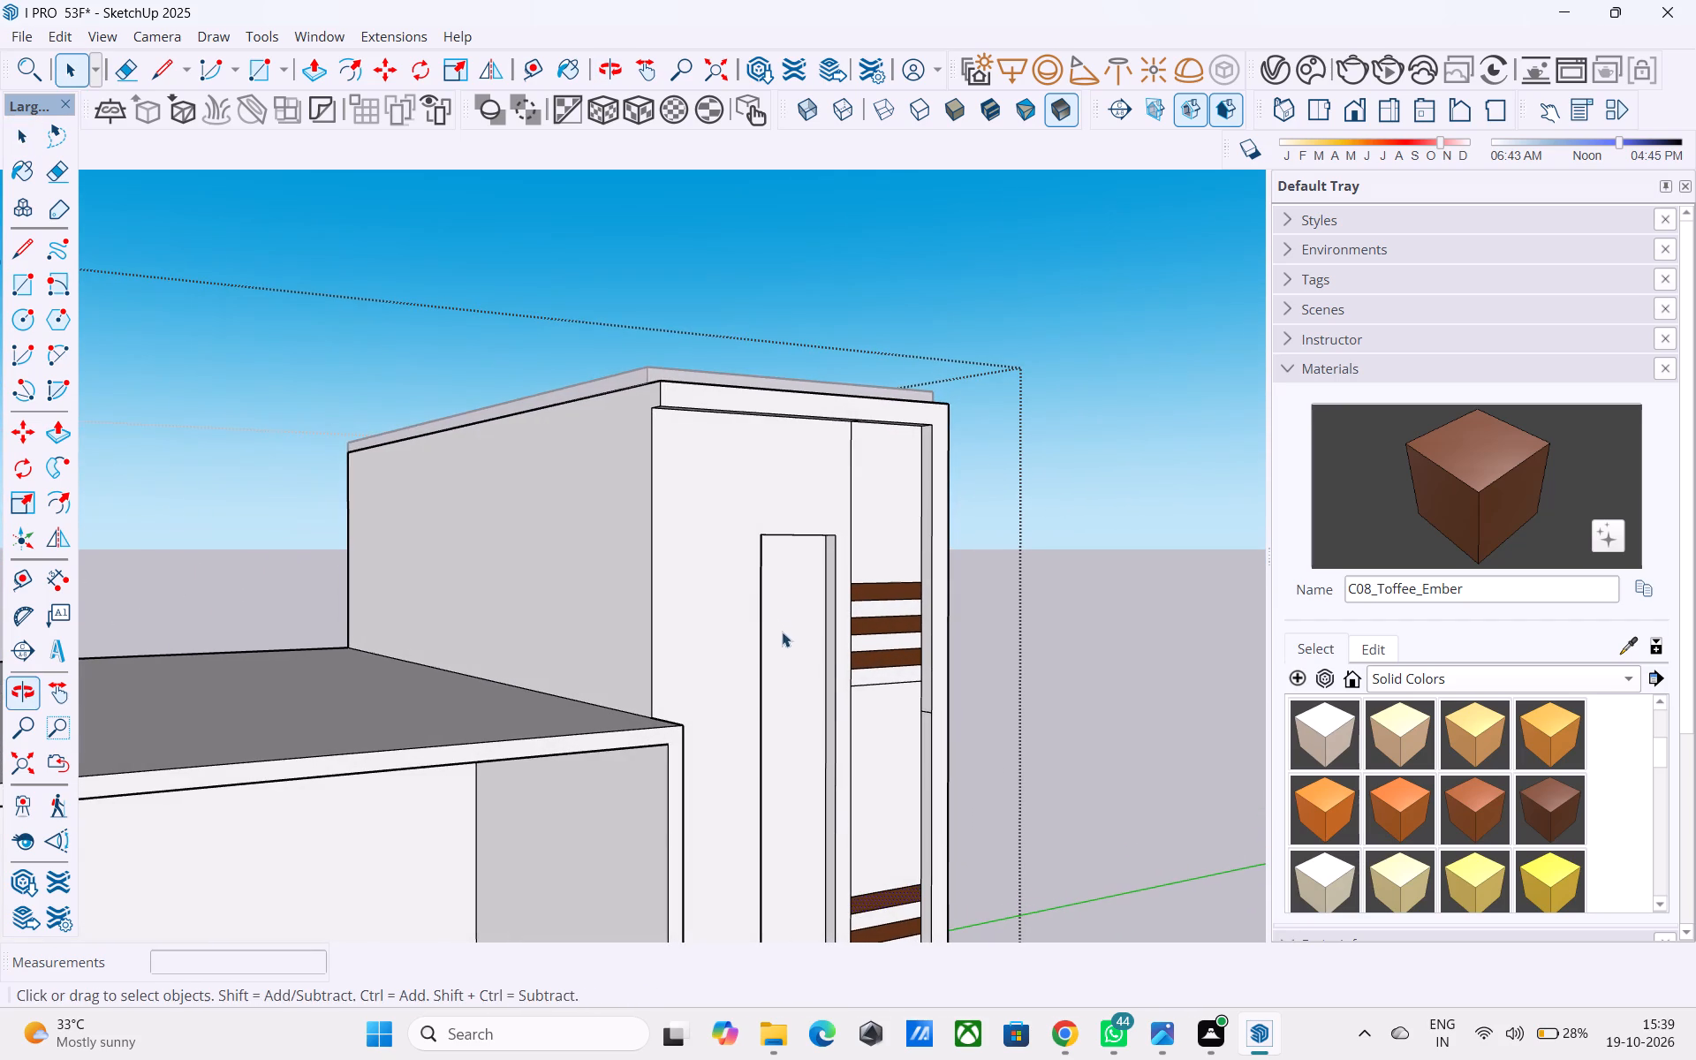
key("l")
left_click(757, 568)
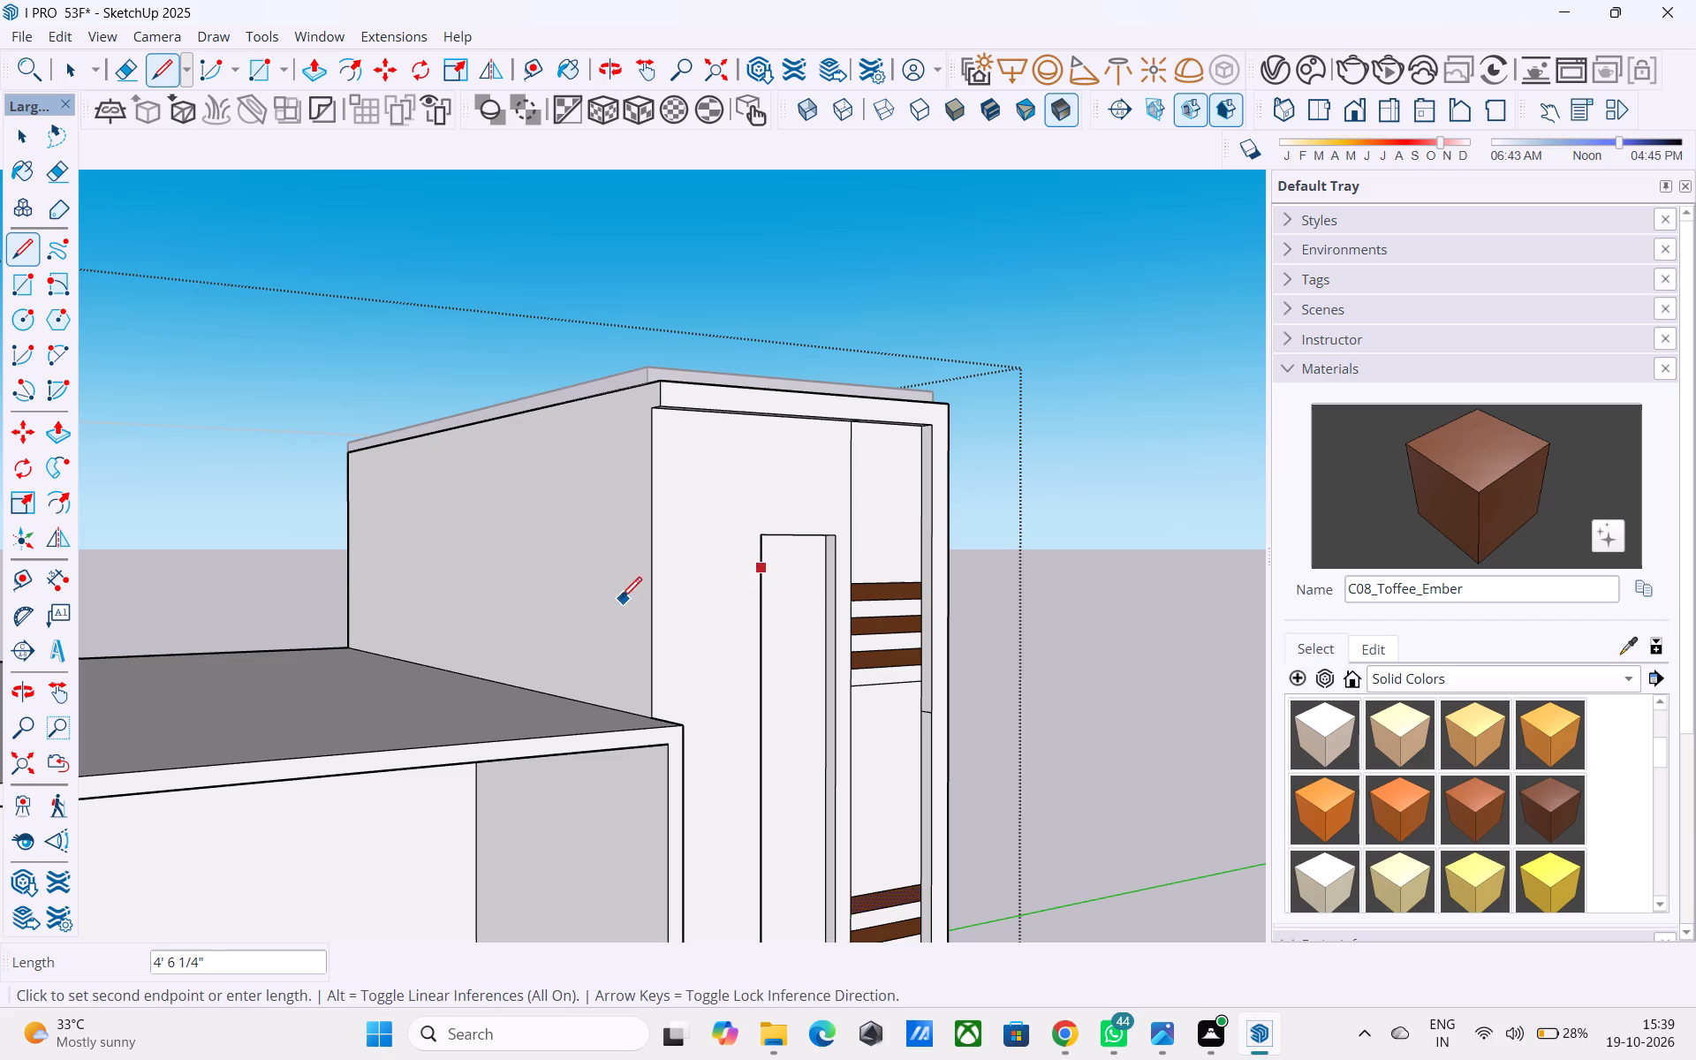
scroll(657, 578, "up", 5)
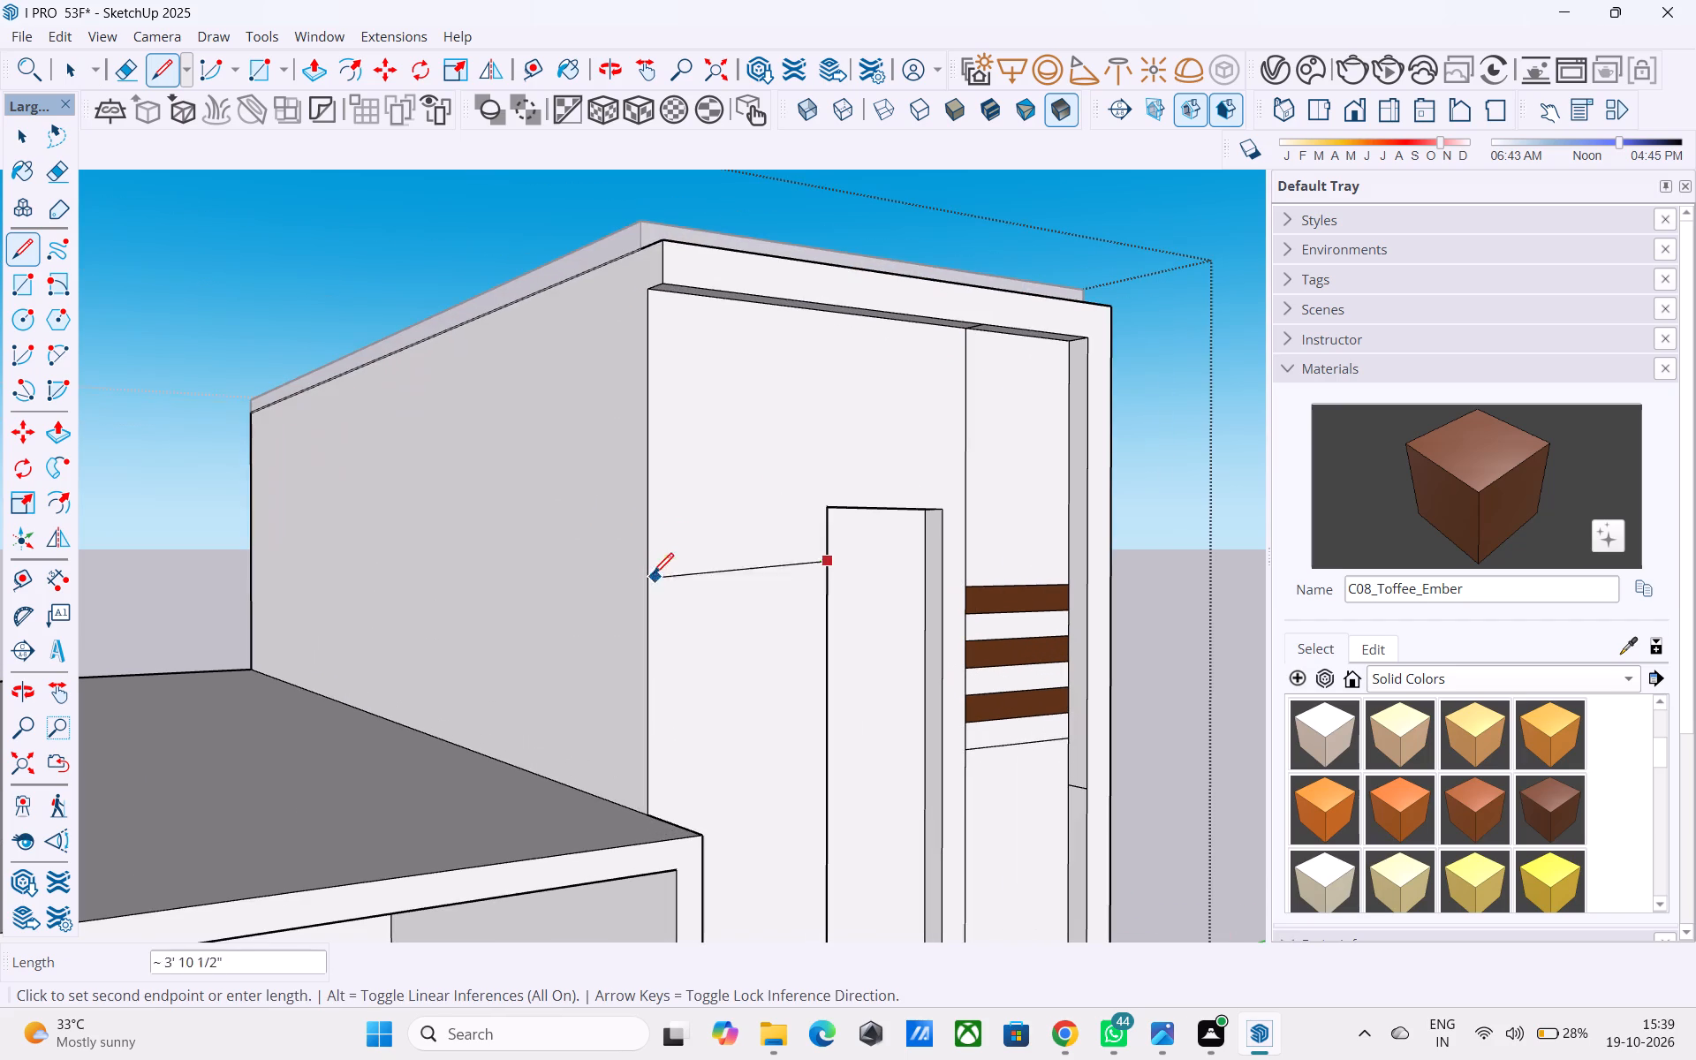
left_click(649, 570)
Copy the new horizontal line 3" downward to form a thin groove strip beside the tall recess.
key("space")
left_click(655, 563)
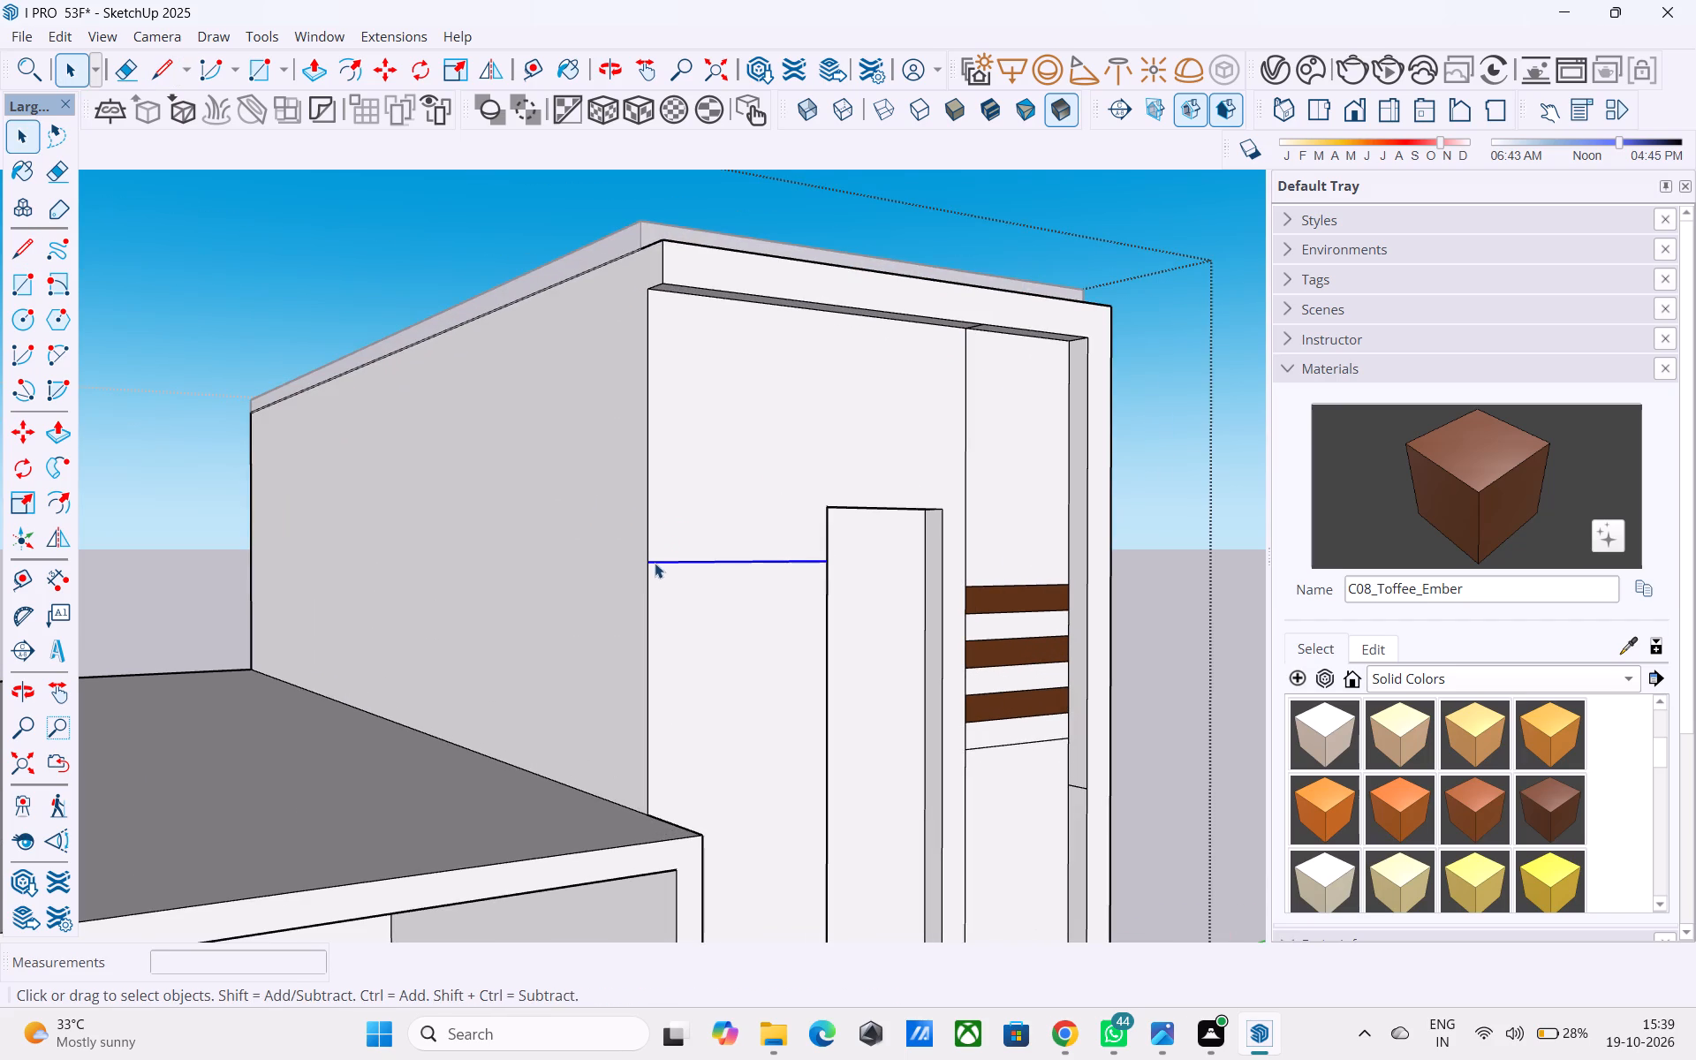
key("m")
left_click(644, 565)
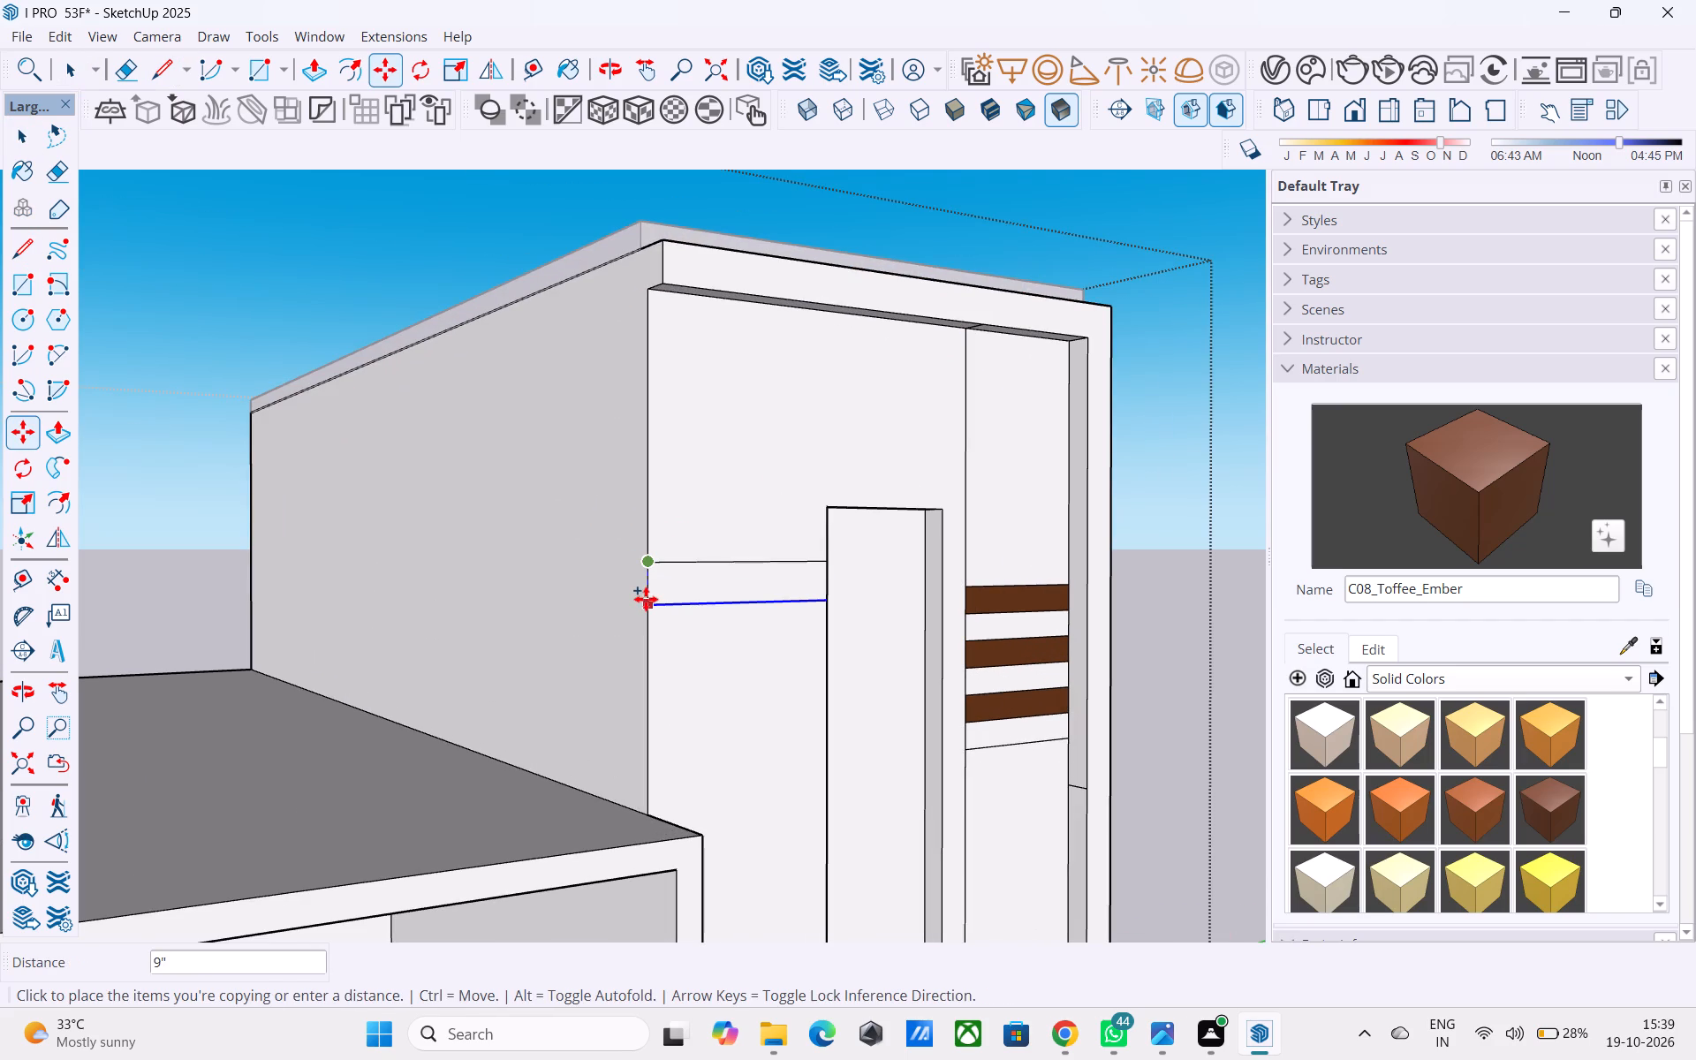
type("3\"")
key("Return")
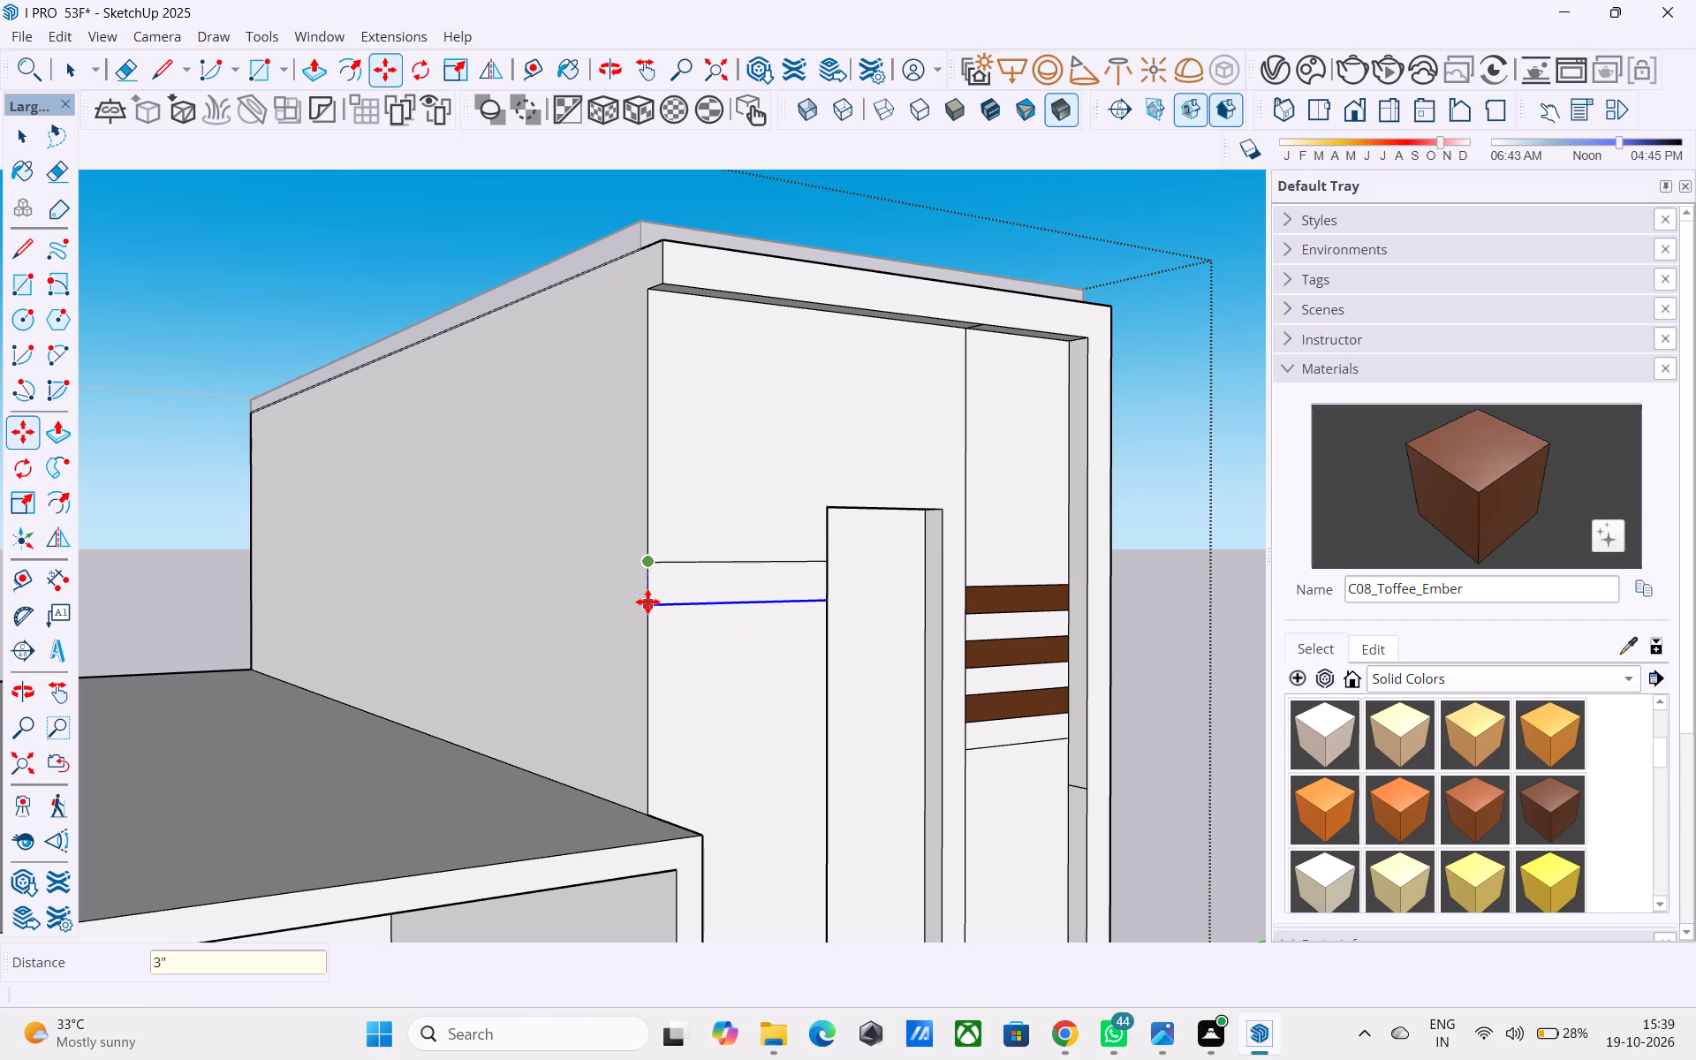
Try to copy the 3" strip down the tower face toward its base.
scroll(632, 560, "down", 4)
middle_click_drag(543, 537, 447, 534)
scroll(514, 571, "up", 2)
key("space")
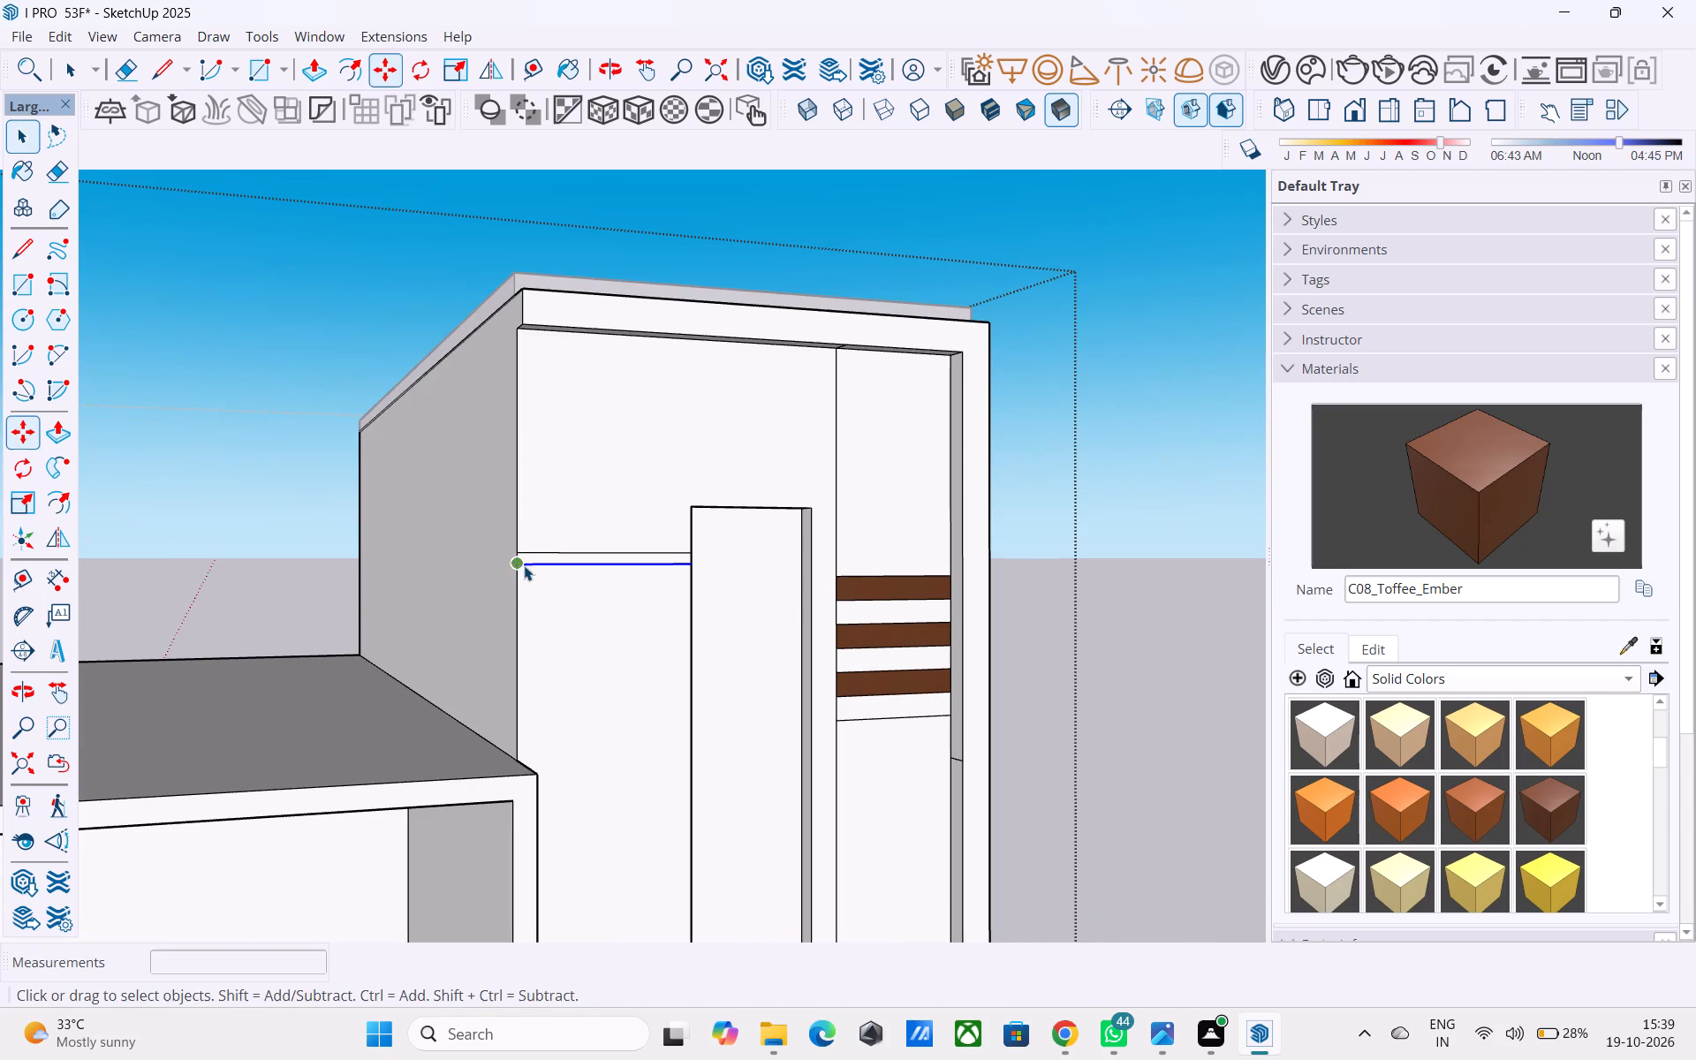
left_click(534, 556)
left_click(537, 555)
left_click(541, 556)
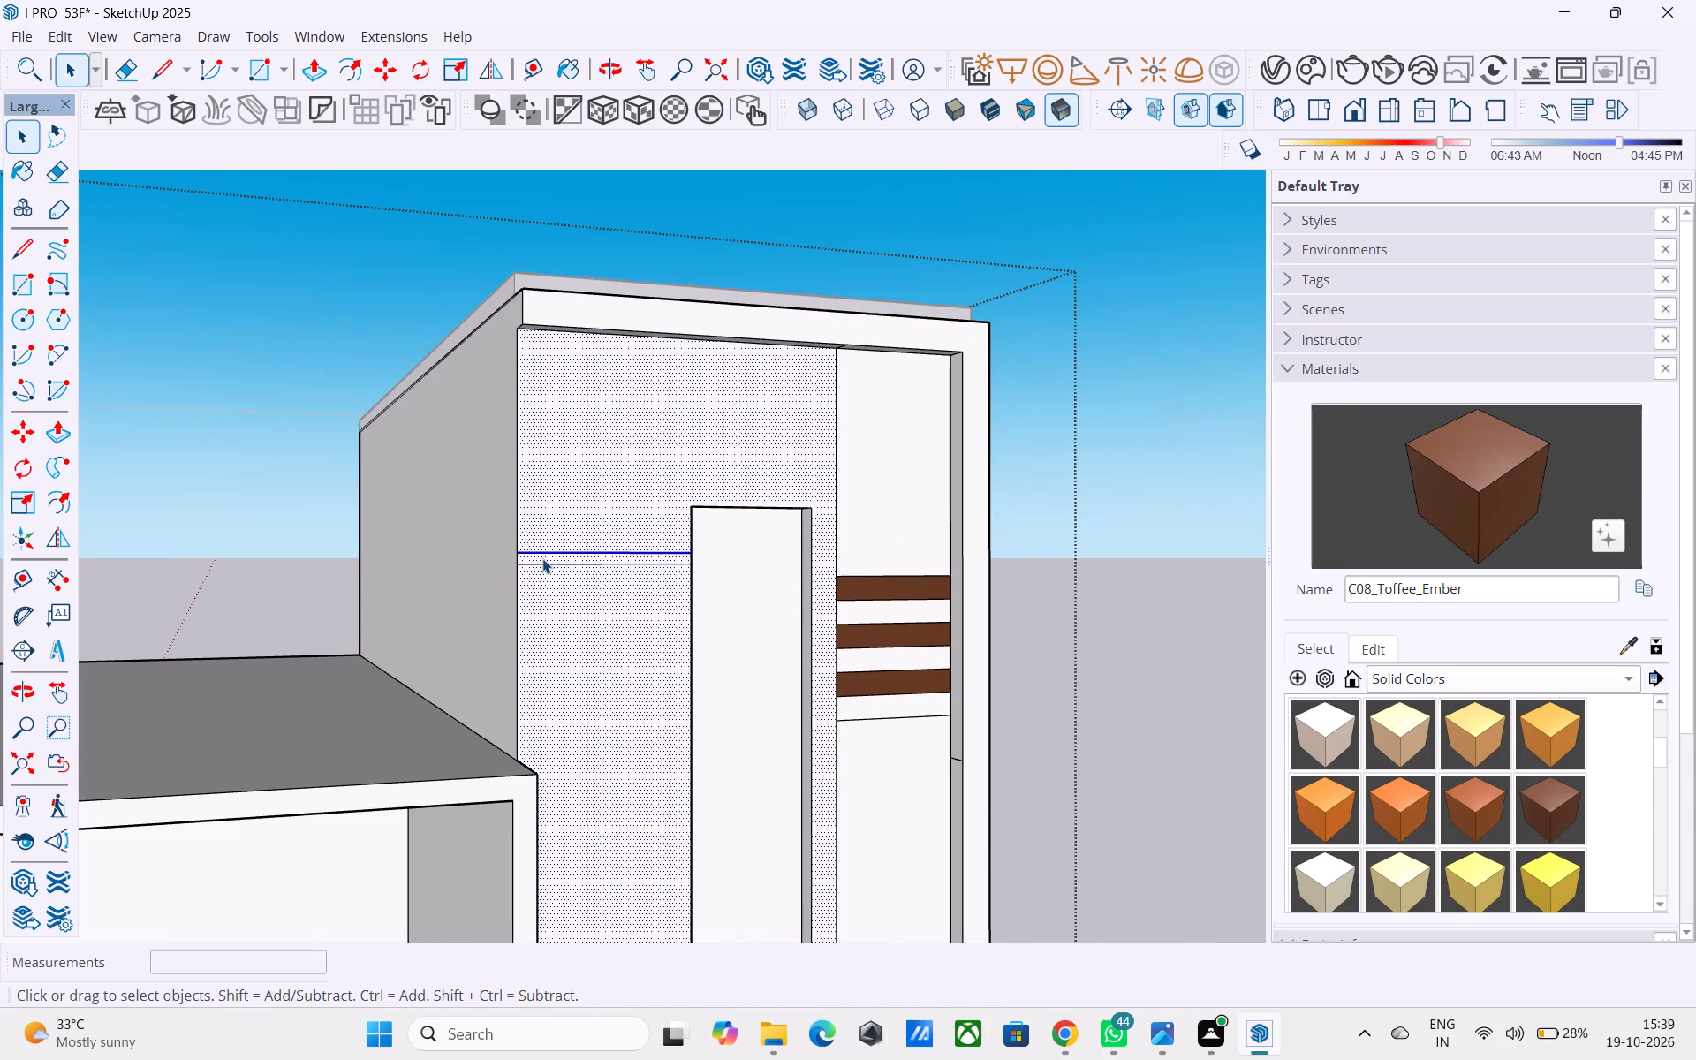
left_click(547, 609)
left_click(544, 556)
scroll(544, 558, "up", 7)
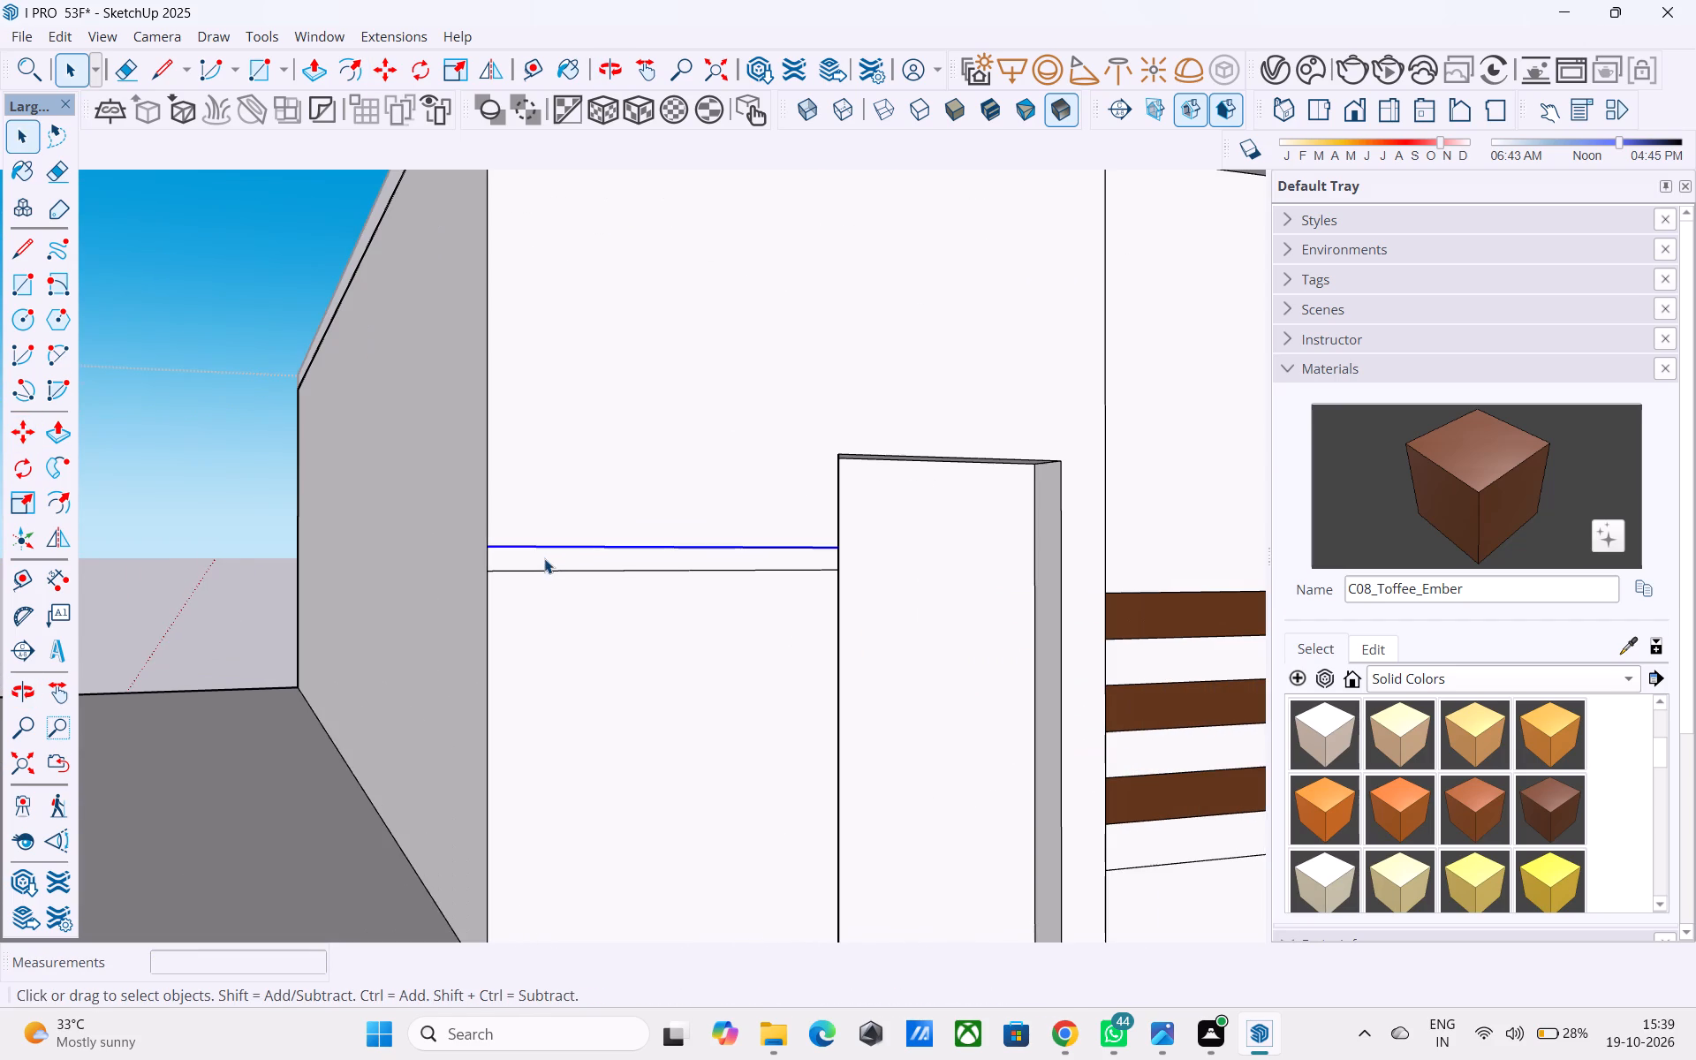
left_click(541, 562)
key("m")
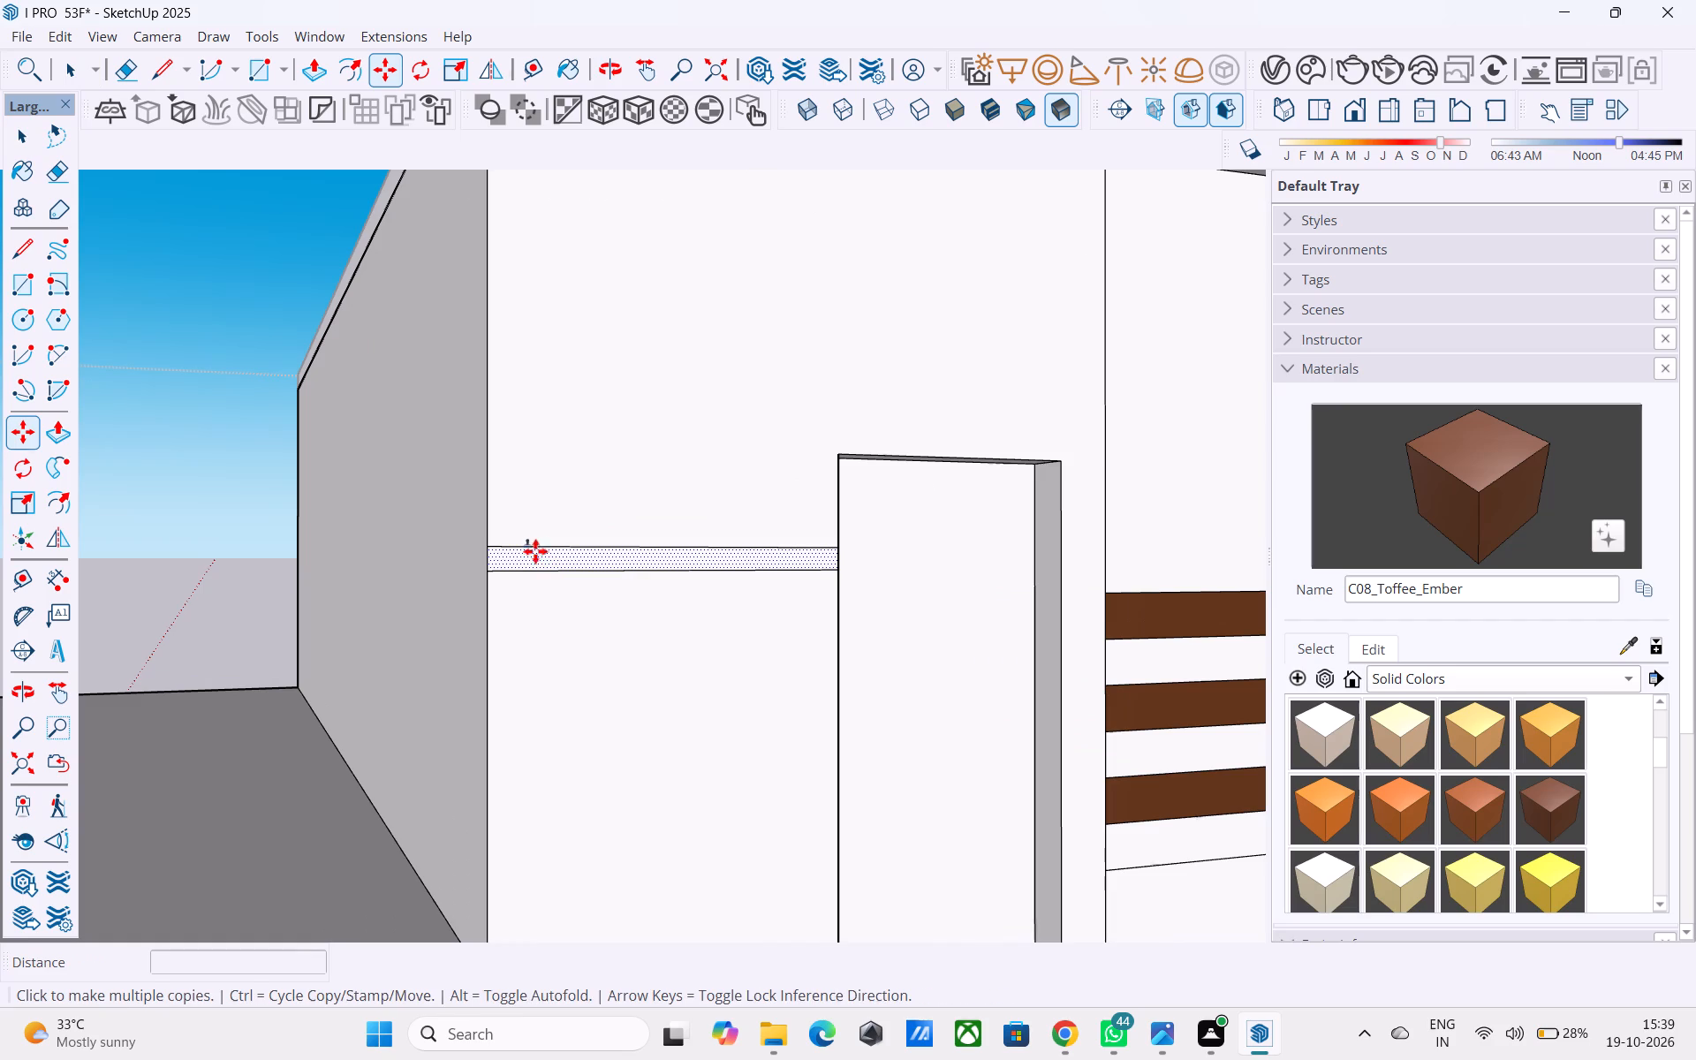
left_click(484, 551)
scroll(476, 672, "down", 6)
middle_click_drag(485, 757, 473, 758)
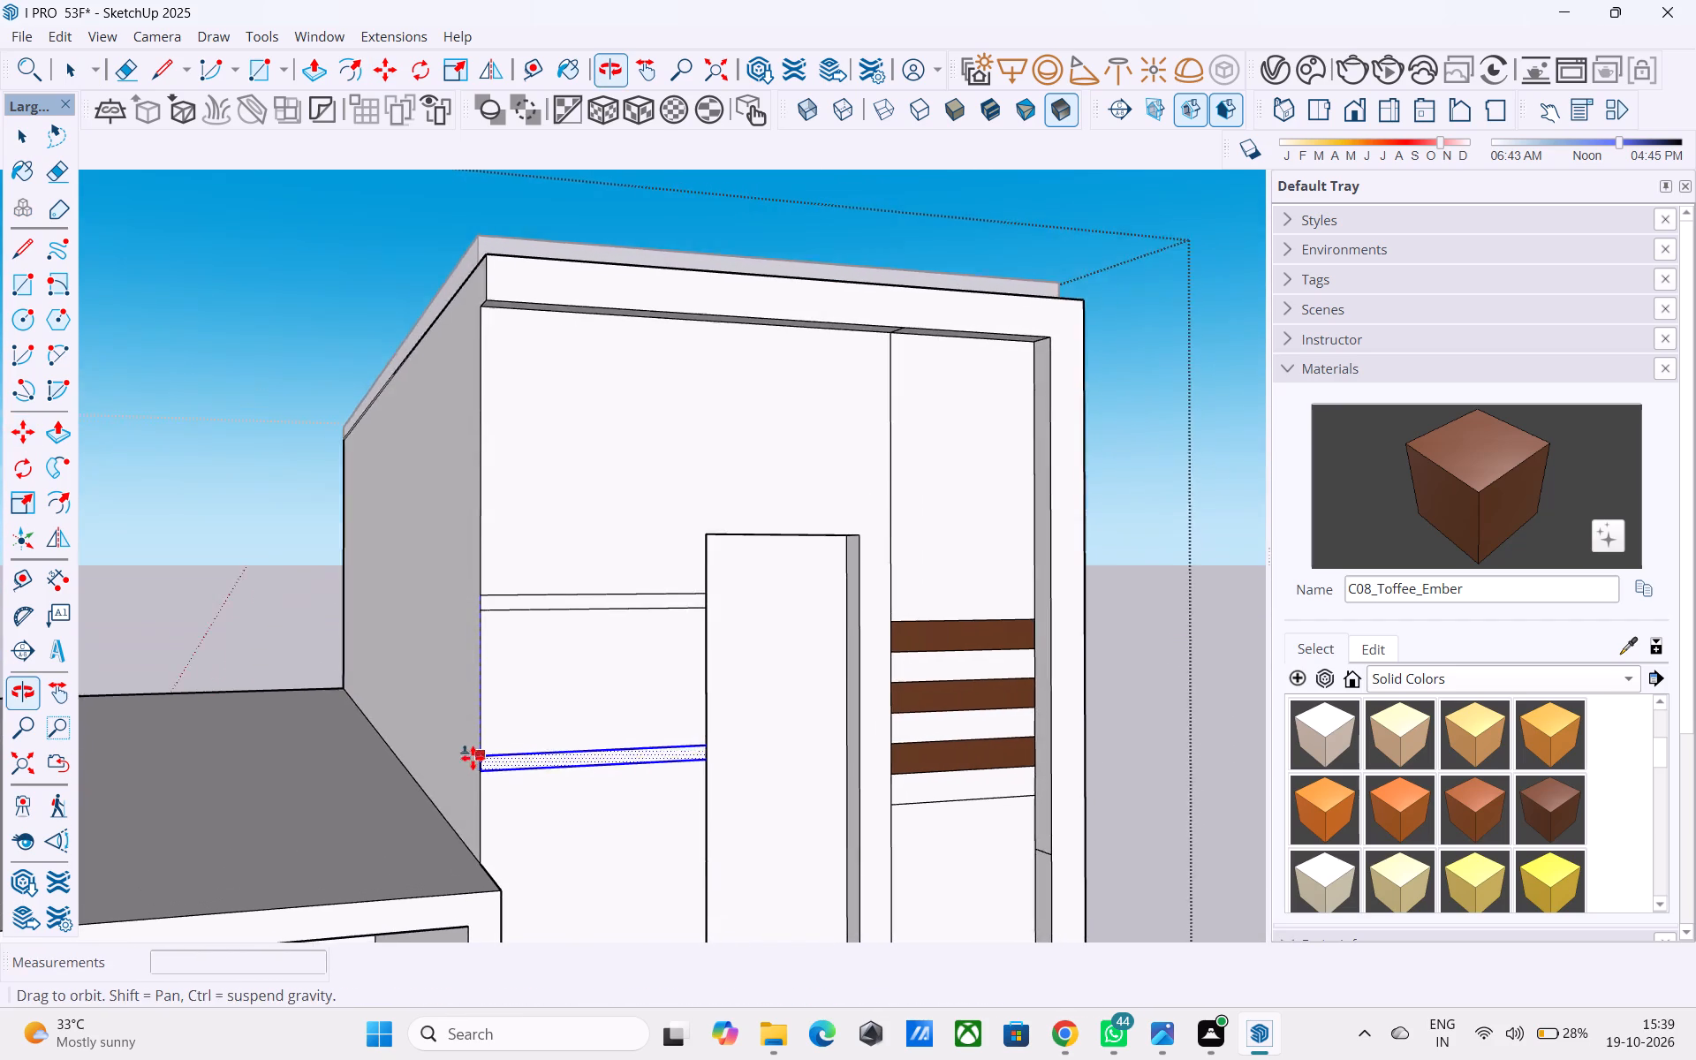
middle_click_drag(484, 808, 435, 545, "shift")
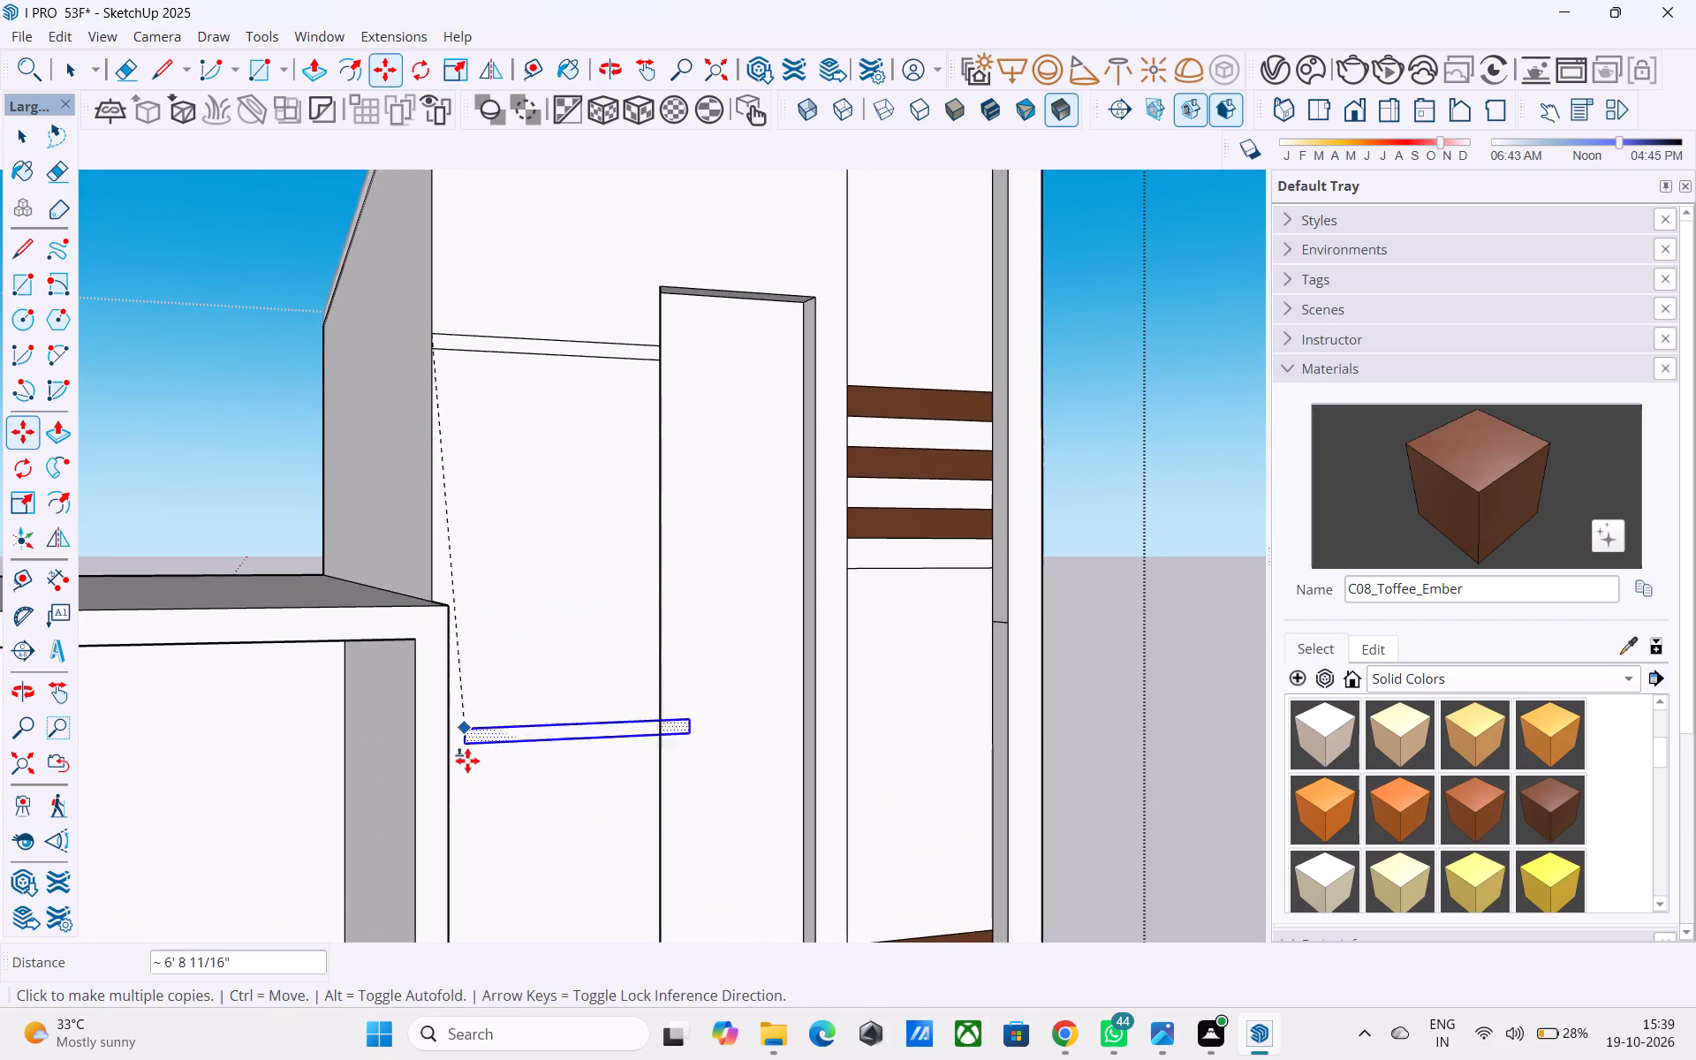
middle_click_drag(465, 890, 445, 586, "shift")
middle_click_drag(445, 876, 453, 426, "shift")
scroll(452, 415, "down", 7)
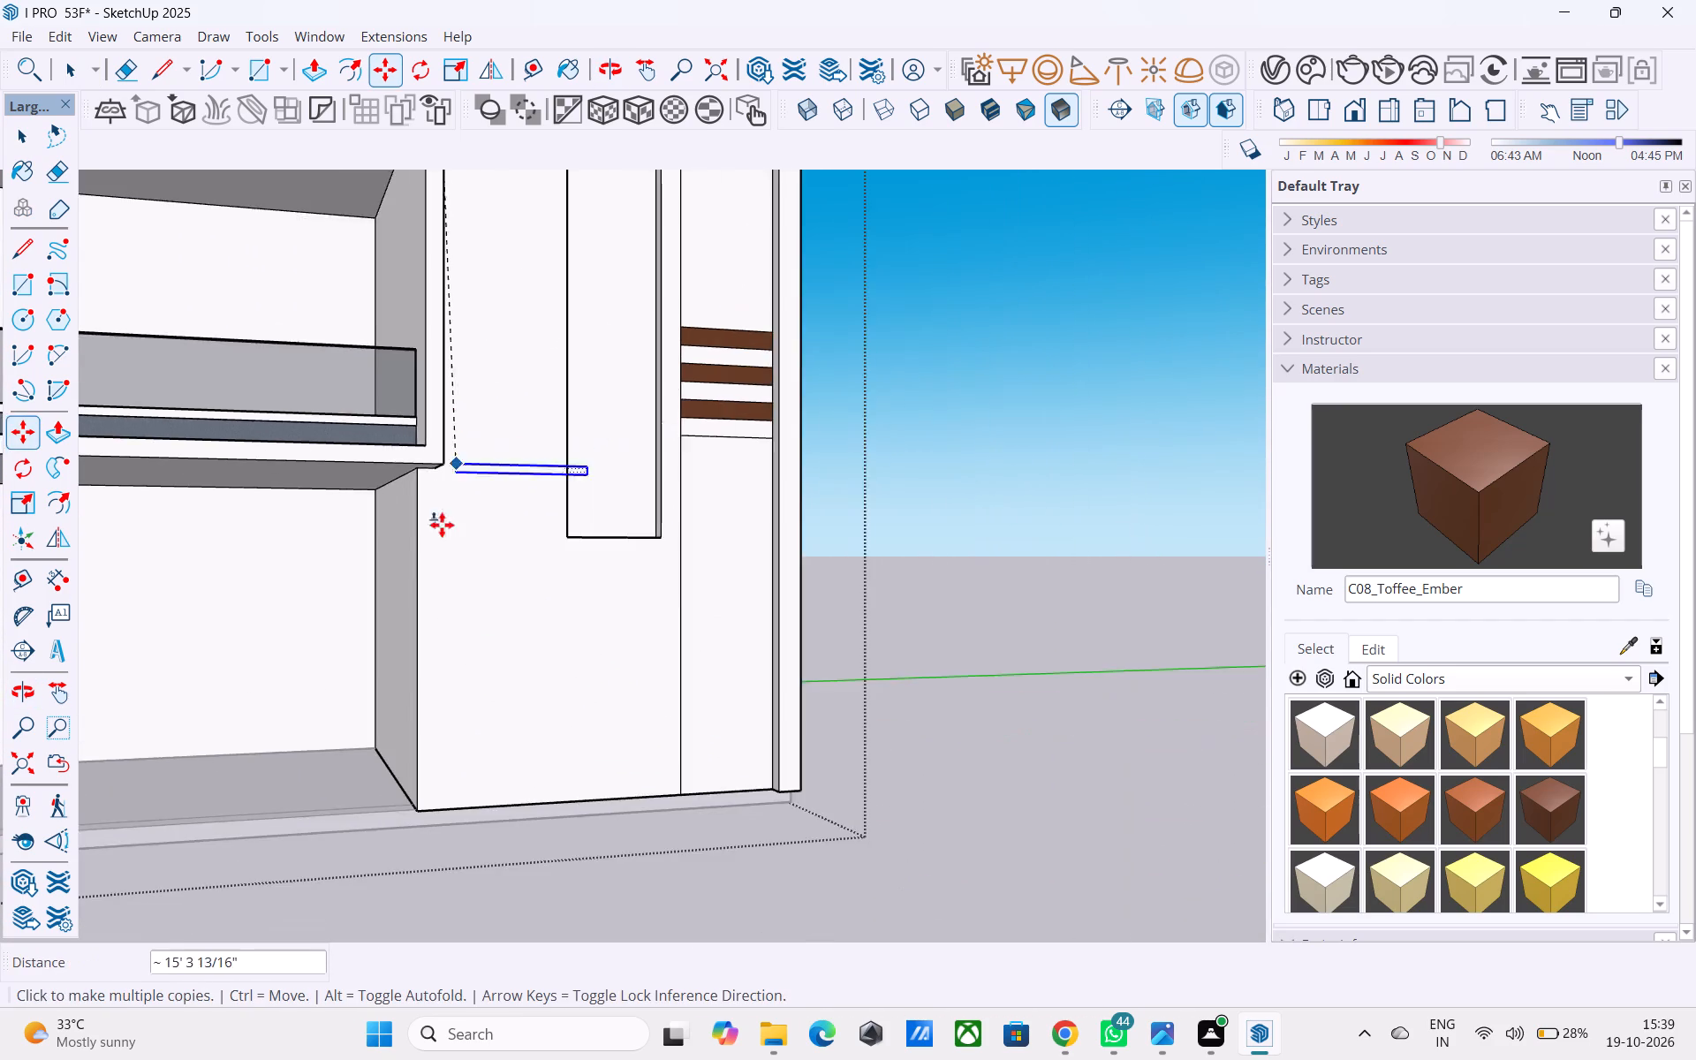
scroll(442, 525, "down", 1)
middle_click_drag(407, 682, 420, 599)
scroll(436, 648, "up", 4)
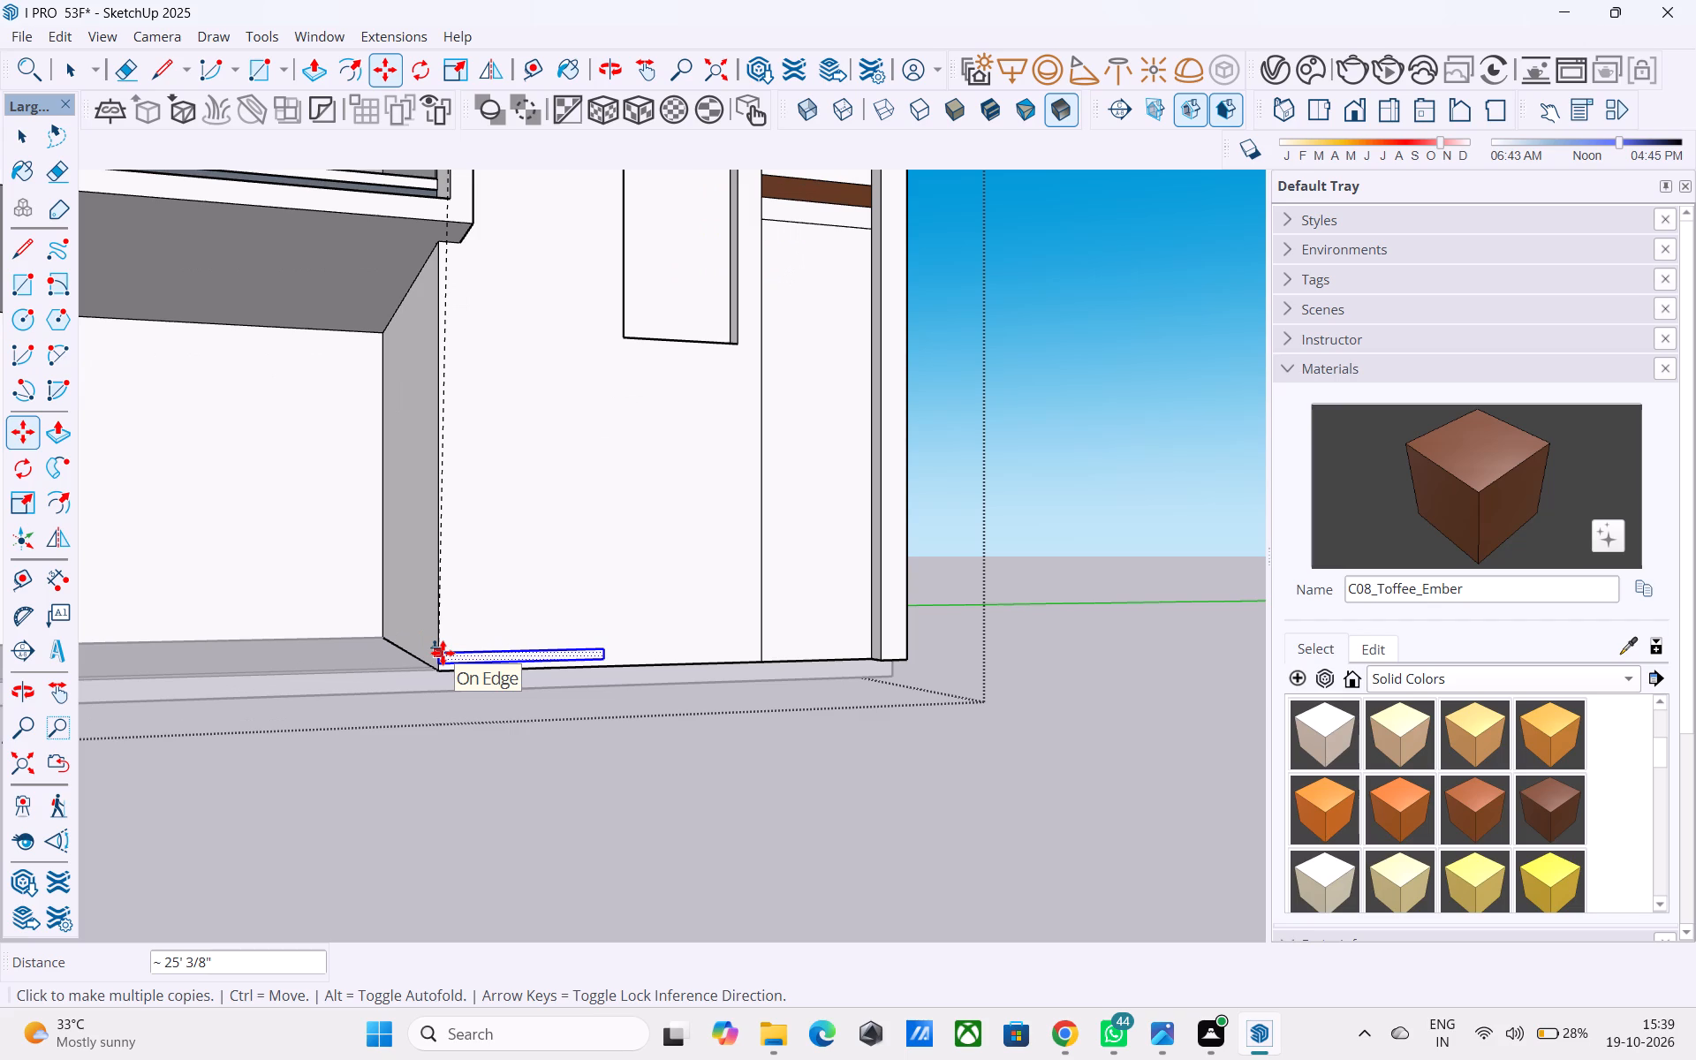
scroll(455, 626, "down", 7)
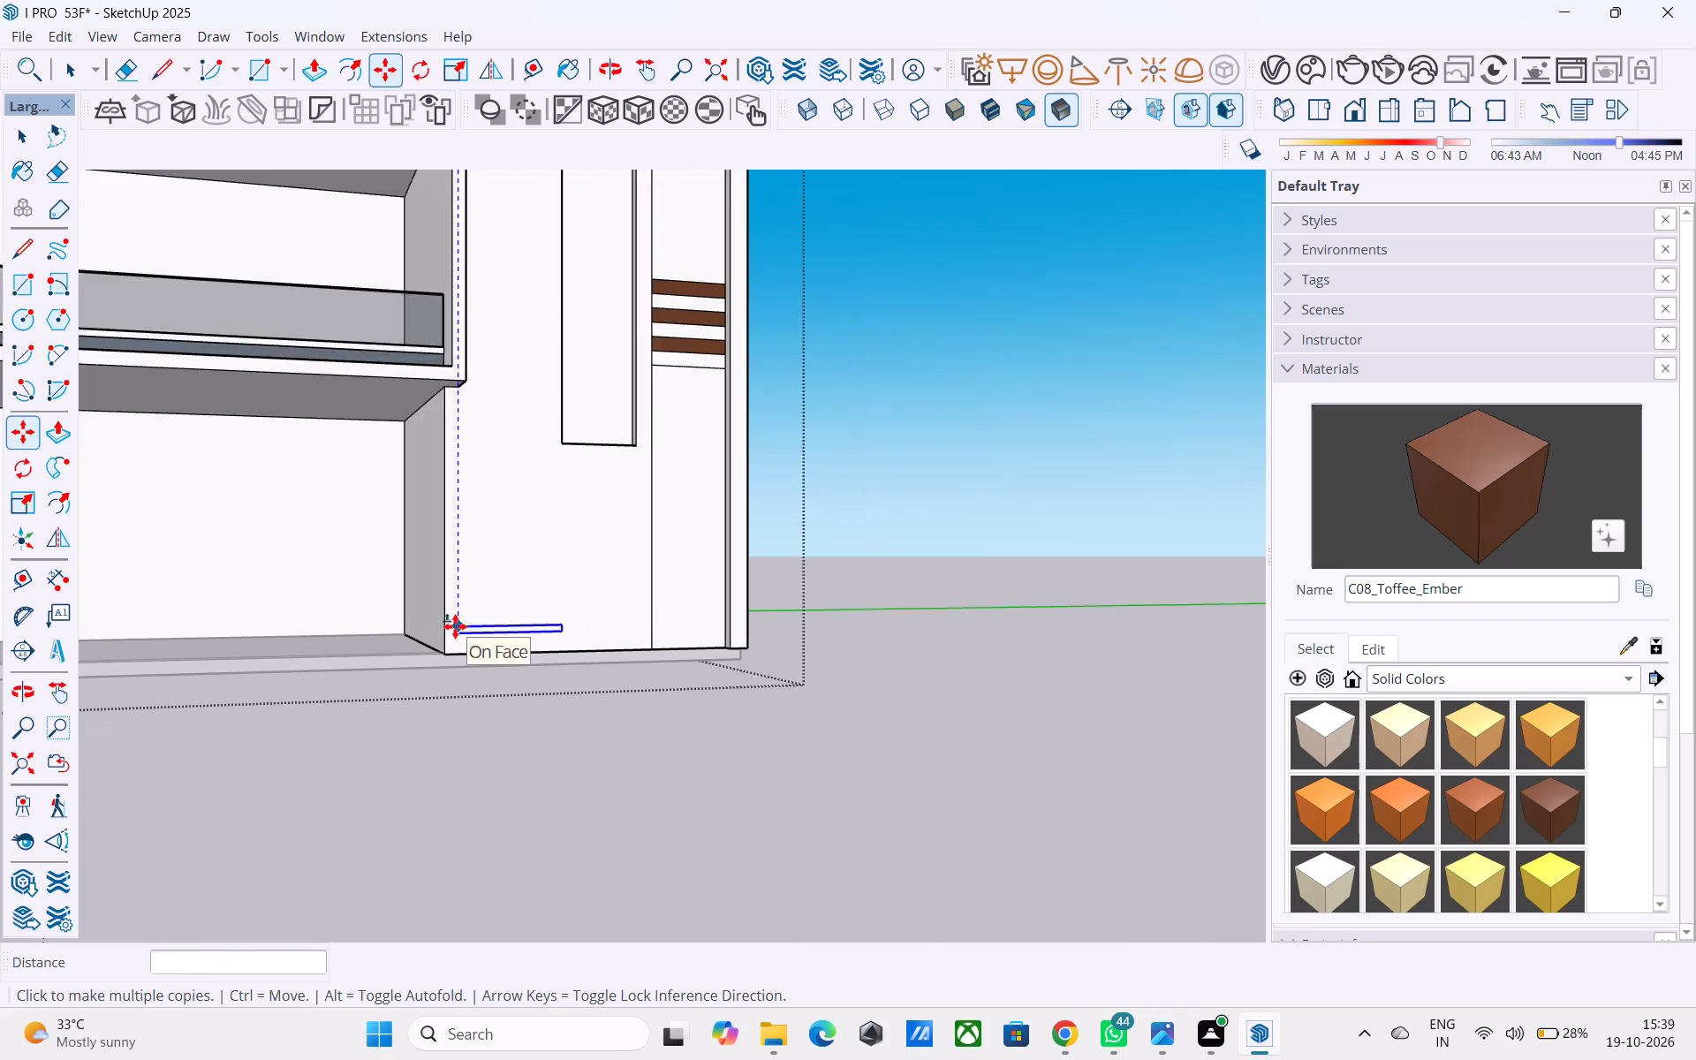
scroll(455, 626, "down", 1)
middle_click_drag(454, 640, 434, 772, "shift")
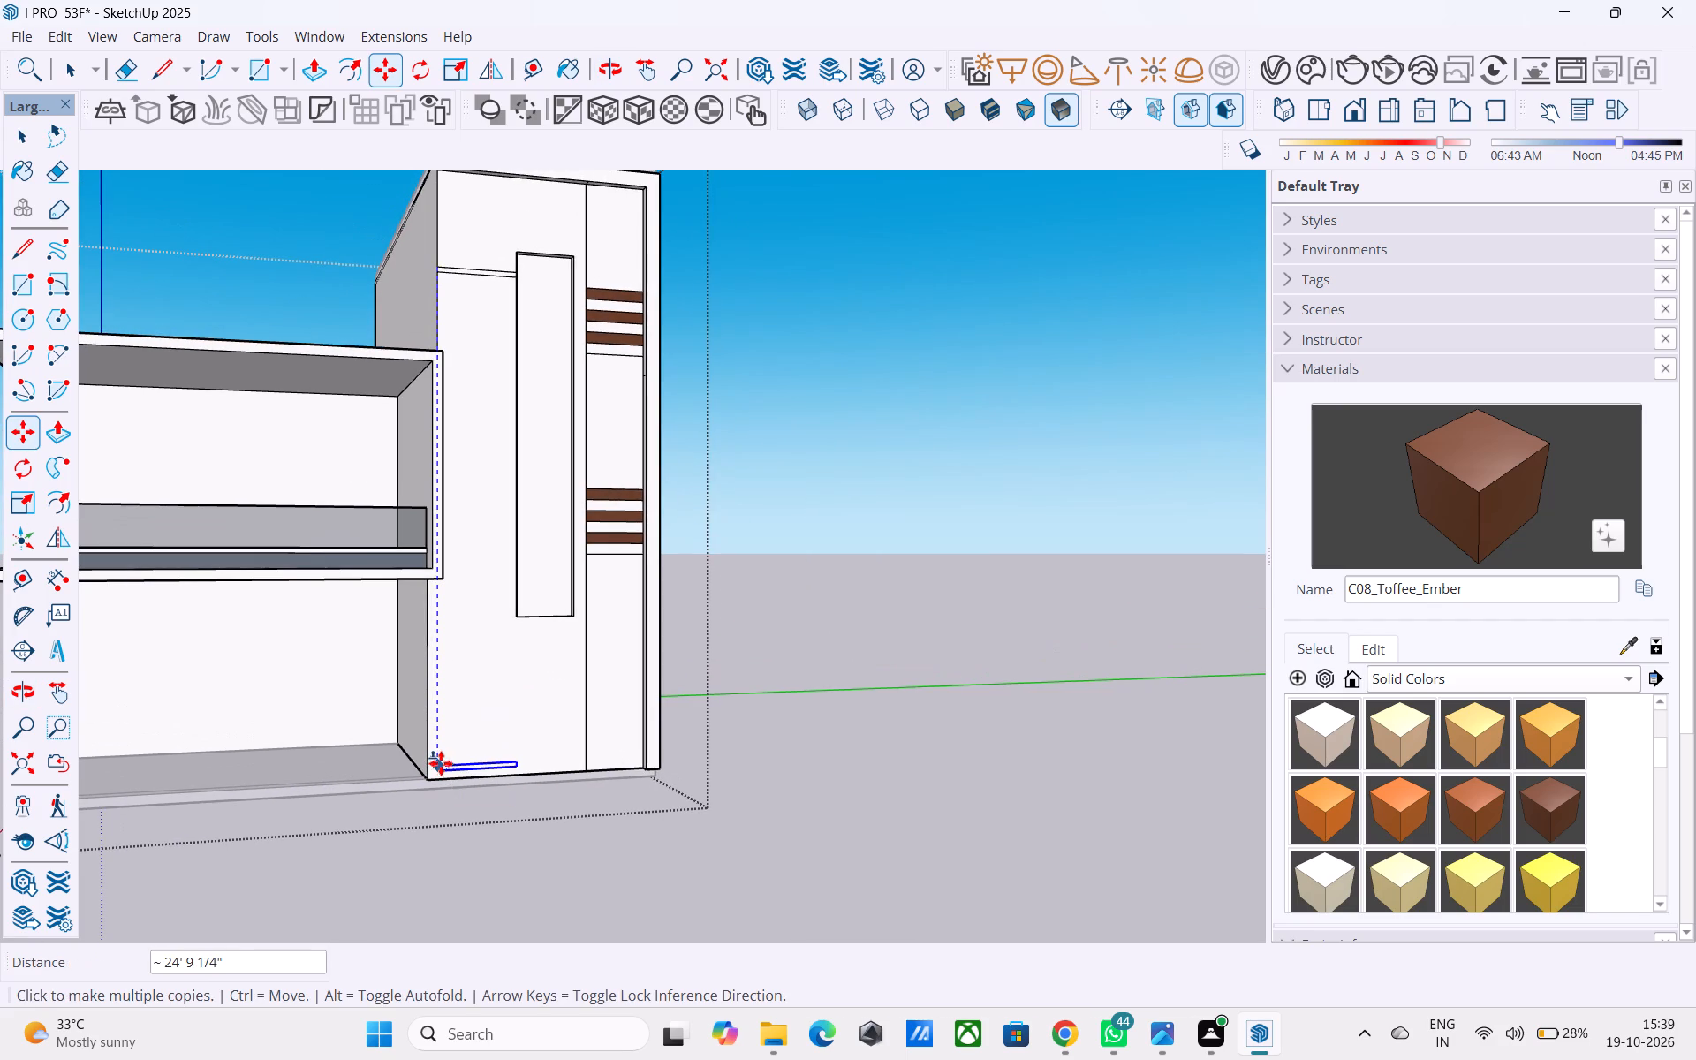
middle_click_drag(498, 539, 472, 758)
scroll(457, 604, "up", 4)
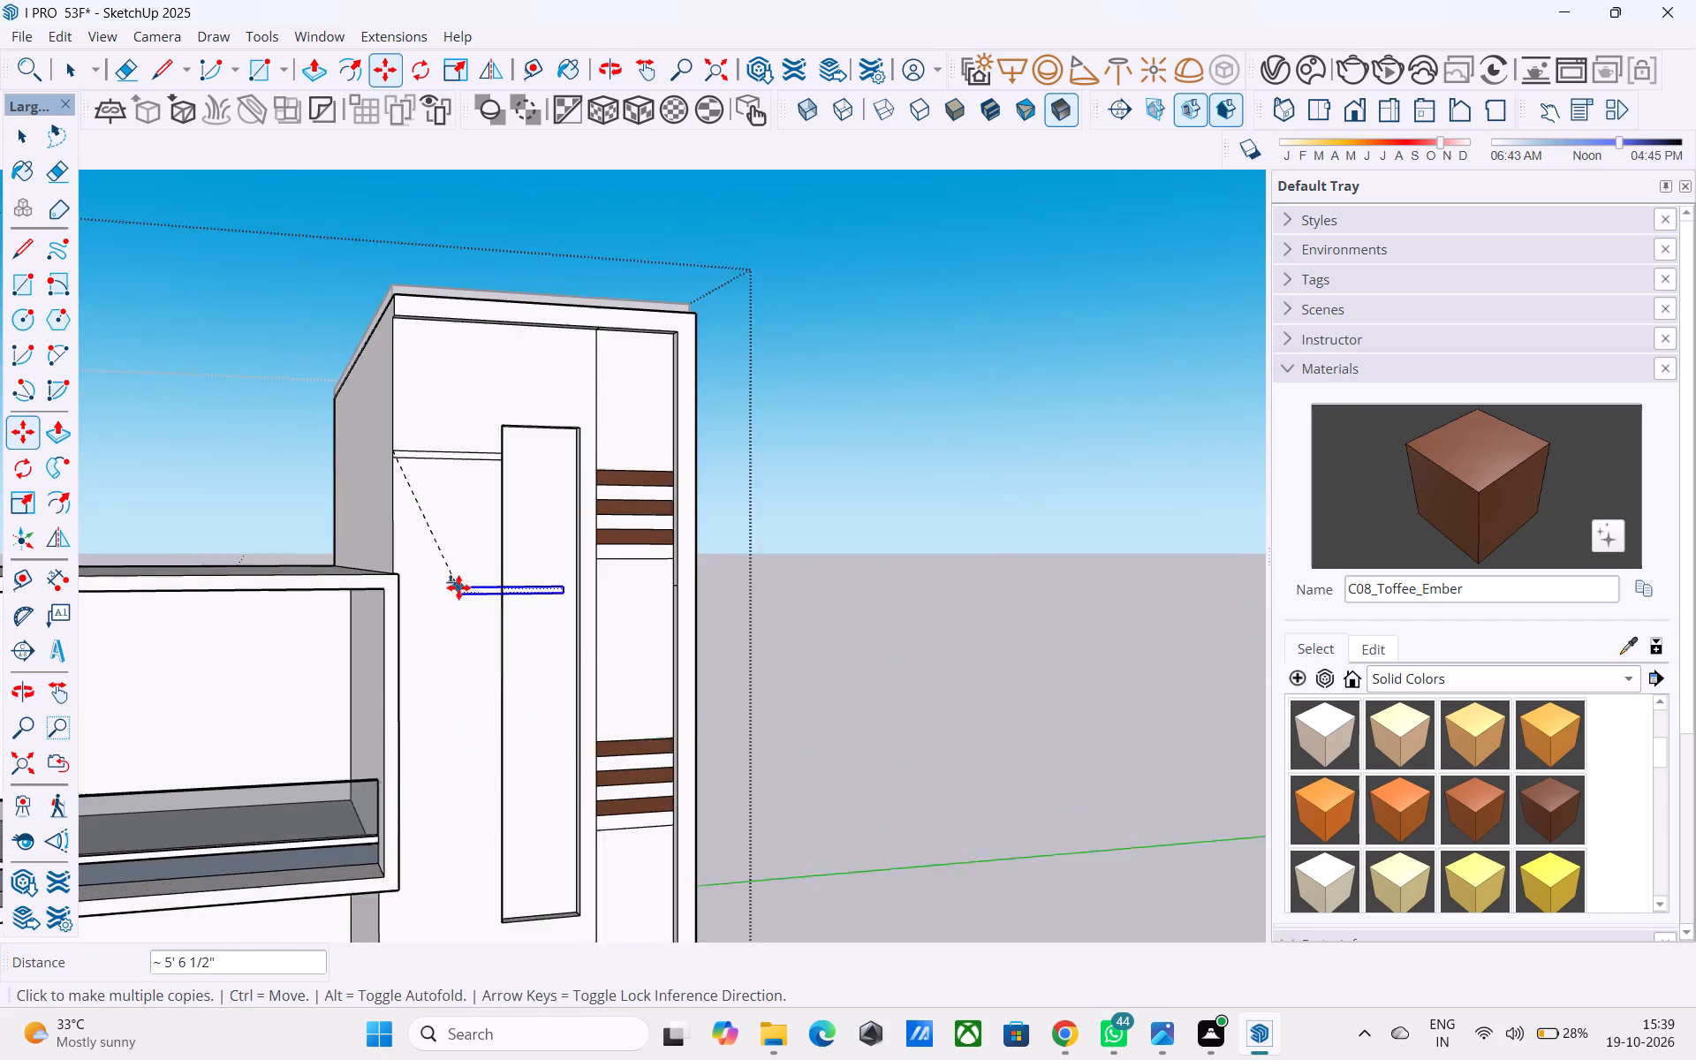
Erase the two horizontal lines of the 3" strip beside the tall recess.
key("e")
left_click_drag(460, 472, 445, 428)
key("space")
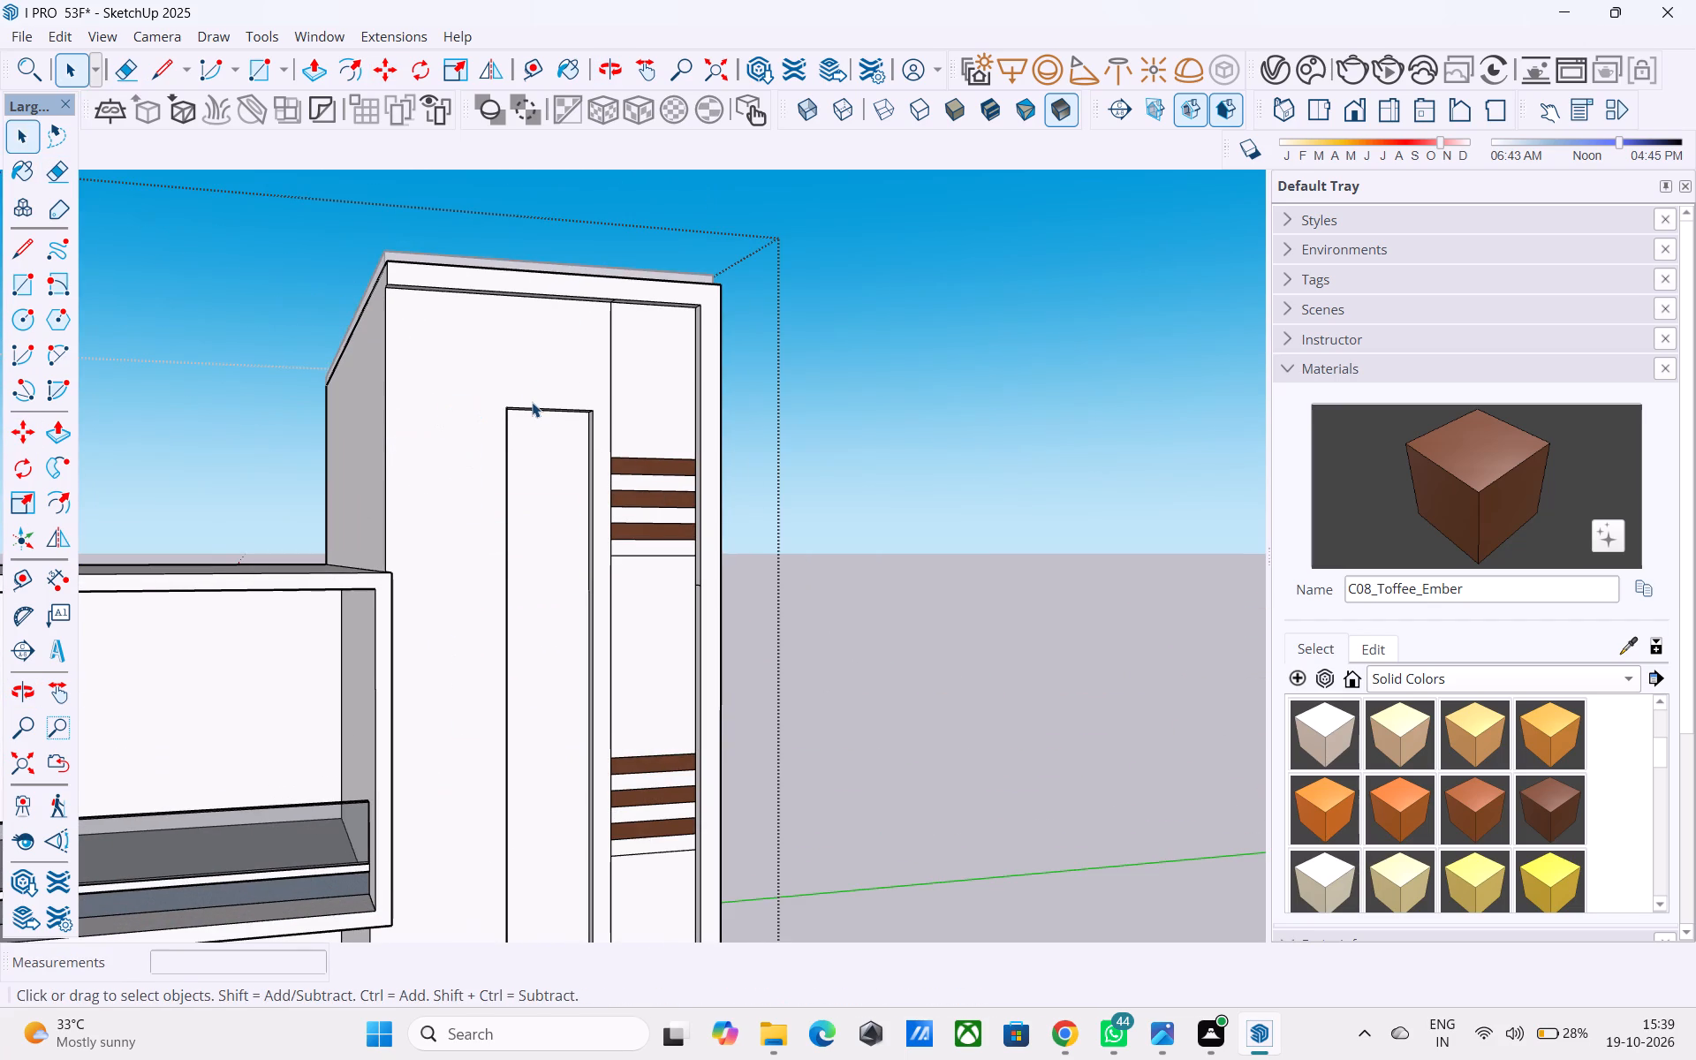
Draw a horizontal line about 7' 8" long above the tall recess, from the banded vertical strip's edge to the tower front's outer edge.
key("l")
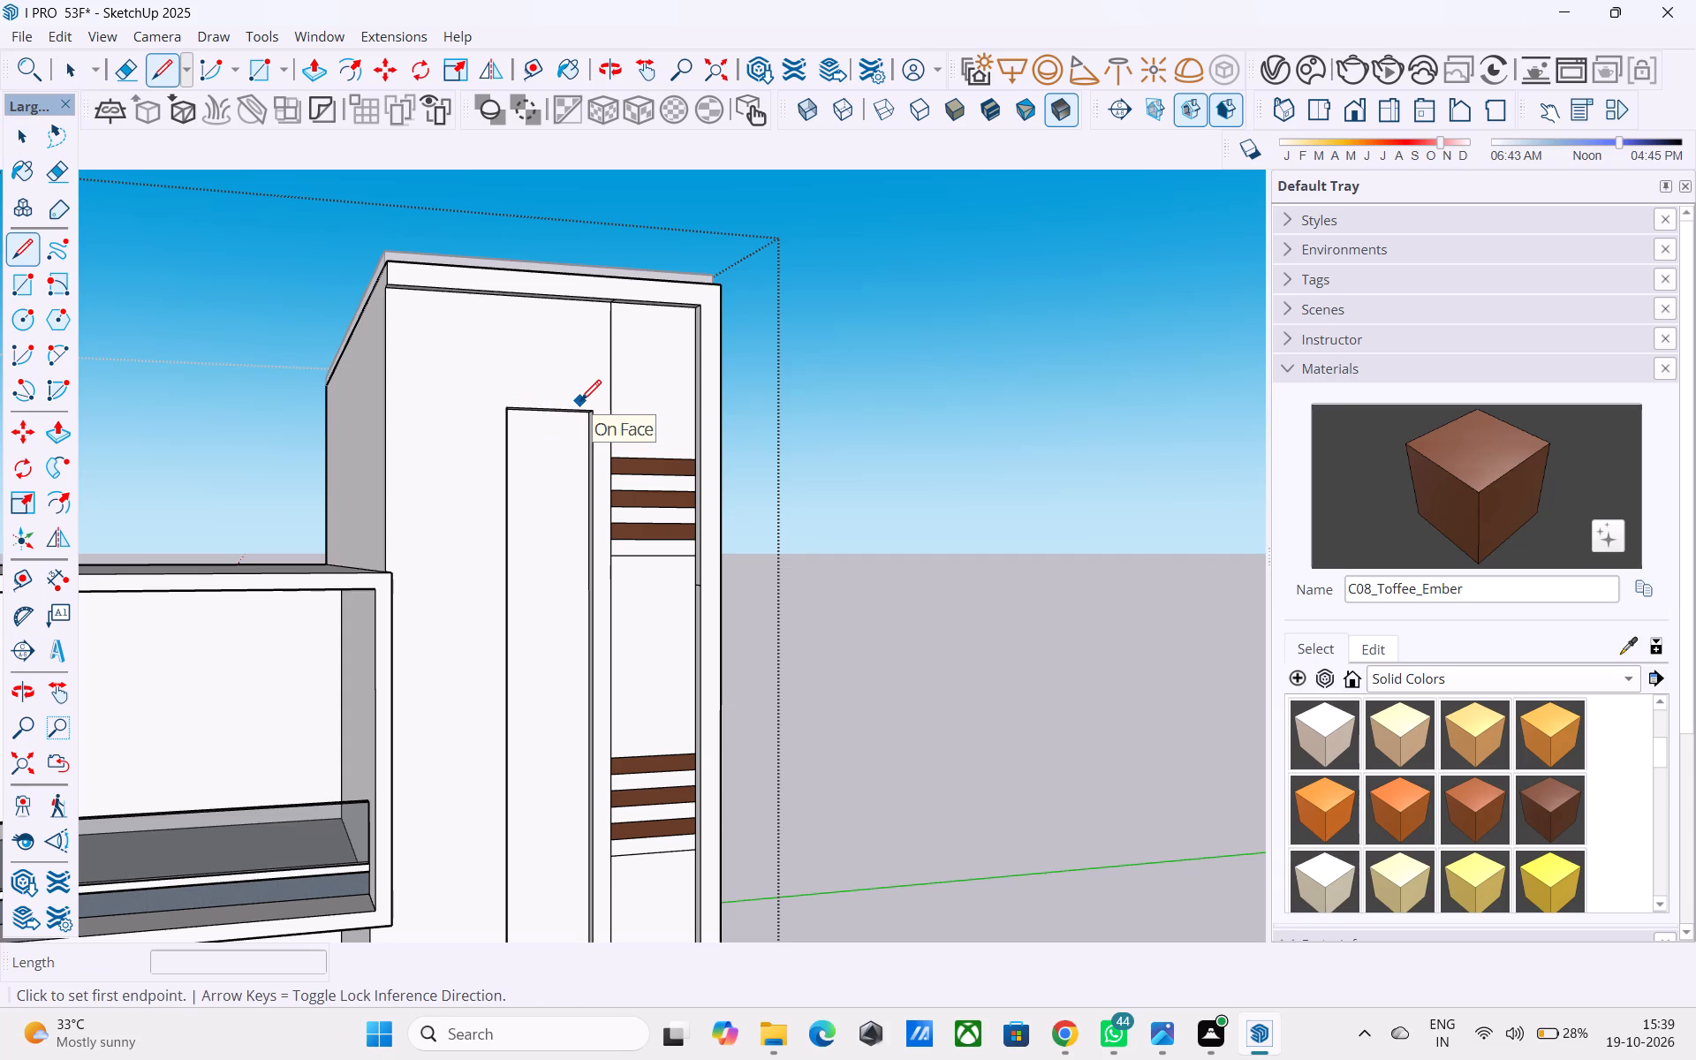
scroll(609, 395, "up", 3)
left_click(608, 373)
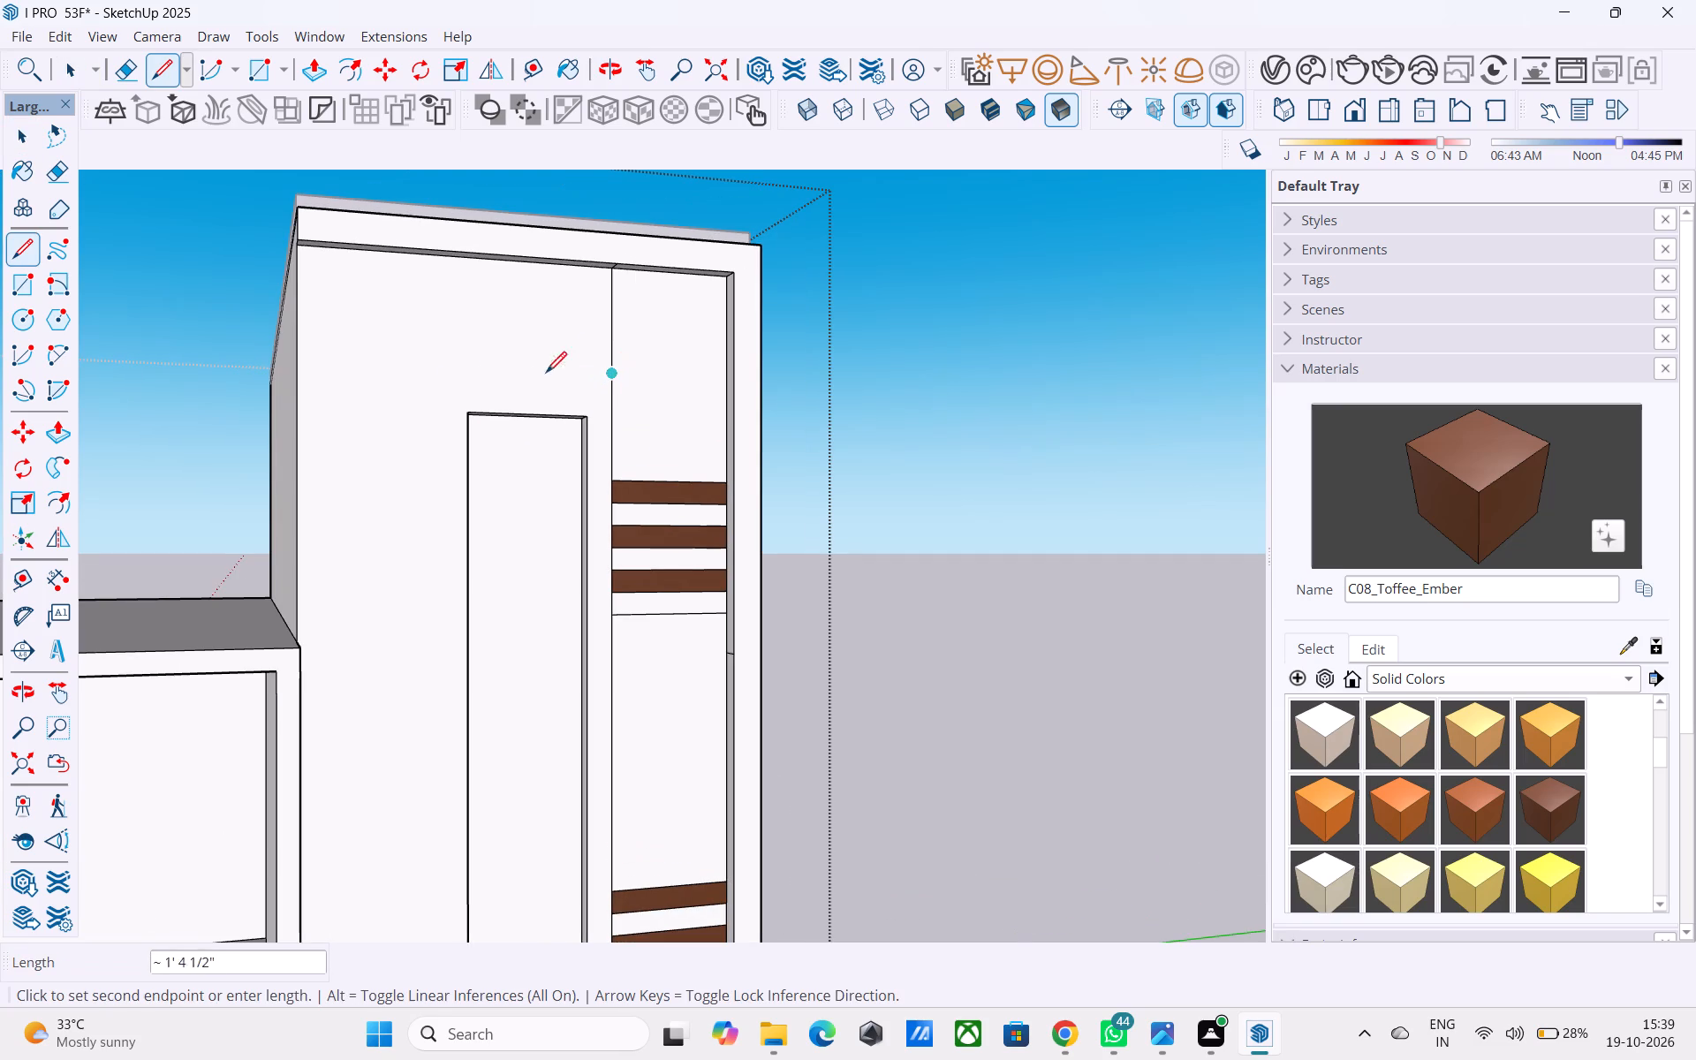
left_click(299, 359)
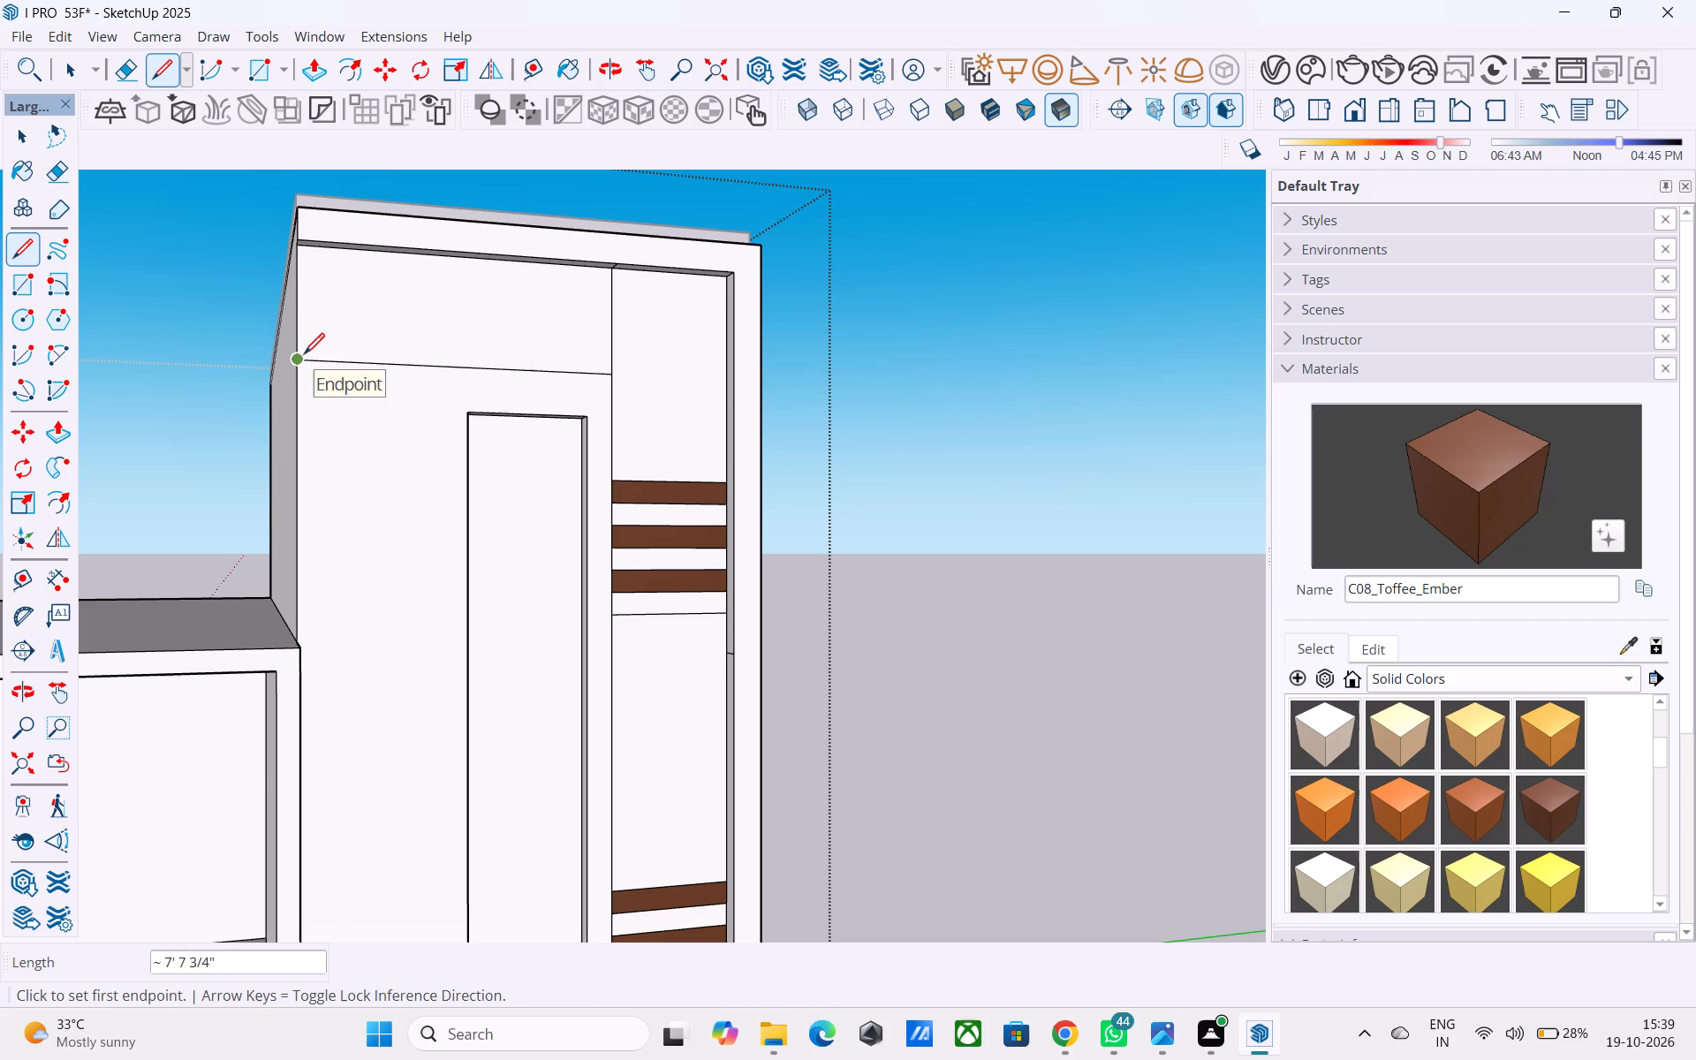
key("space")
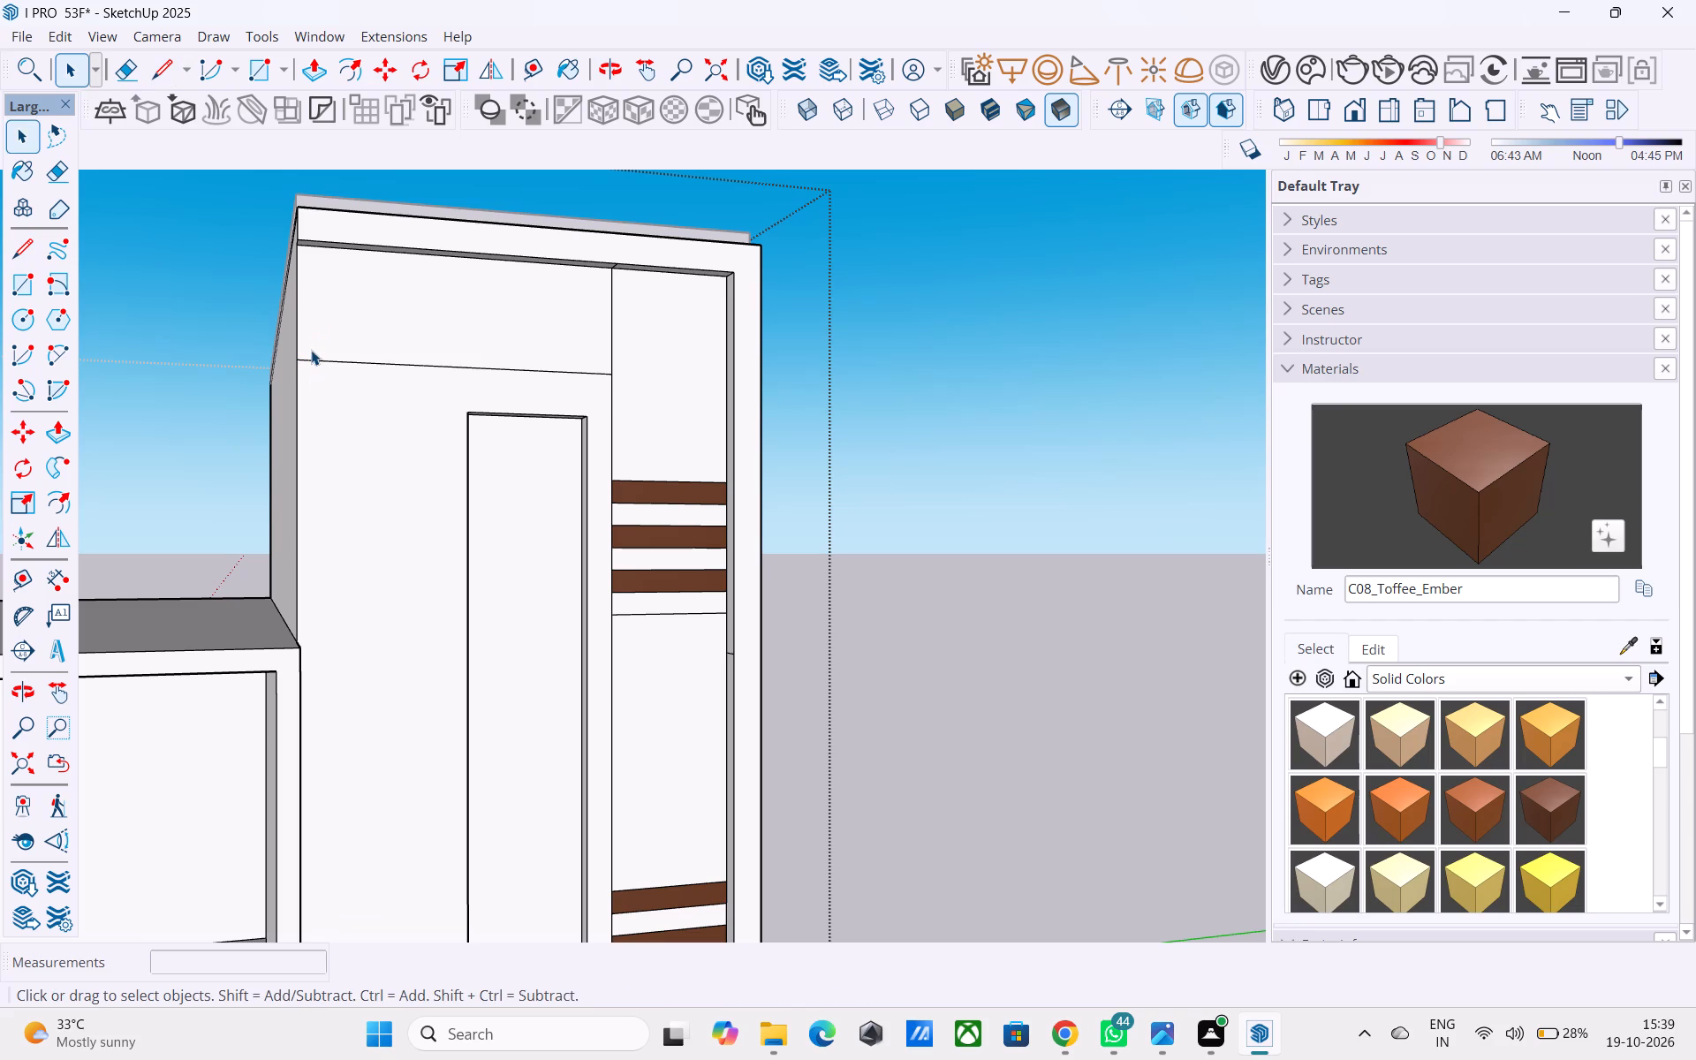
Copy the horizontal line above the tall recess 3" upward to form a thin strip.
middle_click_drag(314, 350, 426, 453, "shift")
scroll(434, 470, "up", 3)
left_click(439, 460)
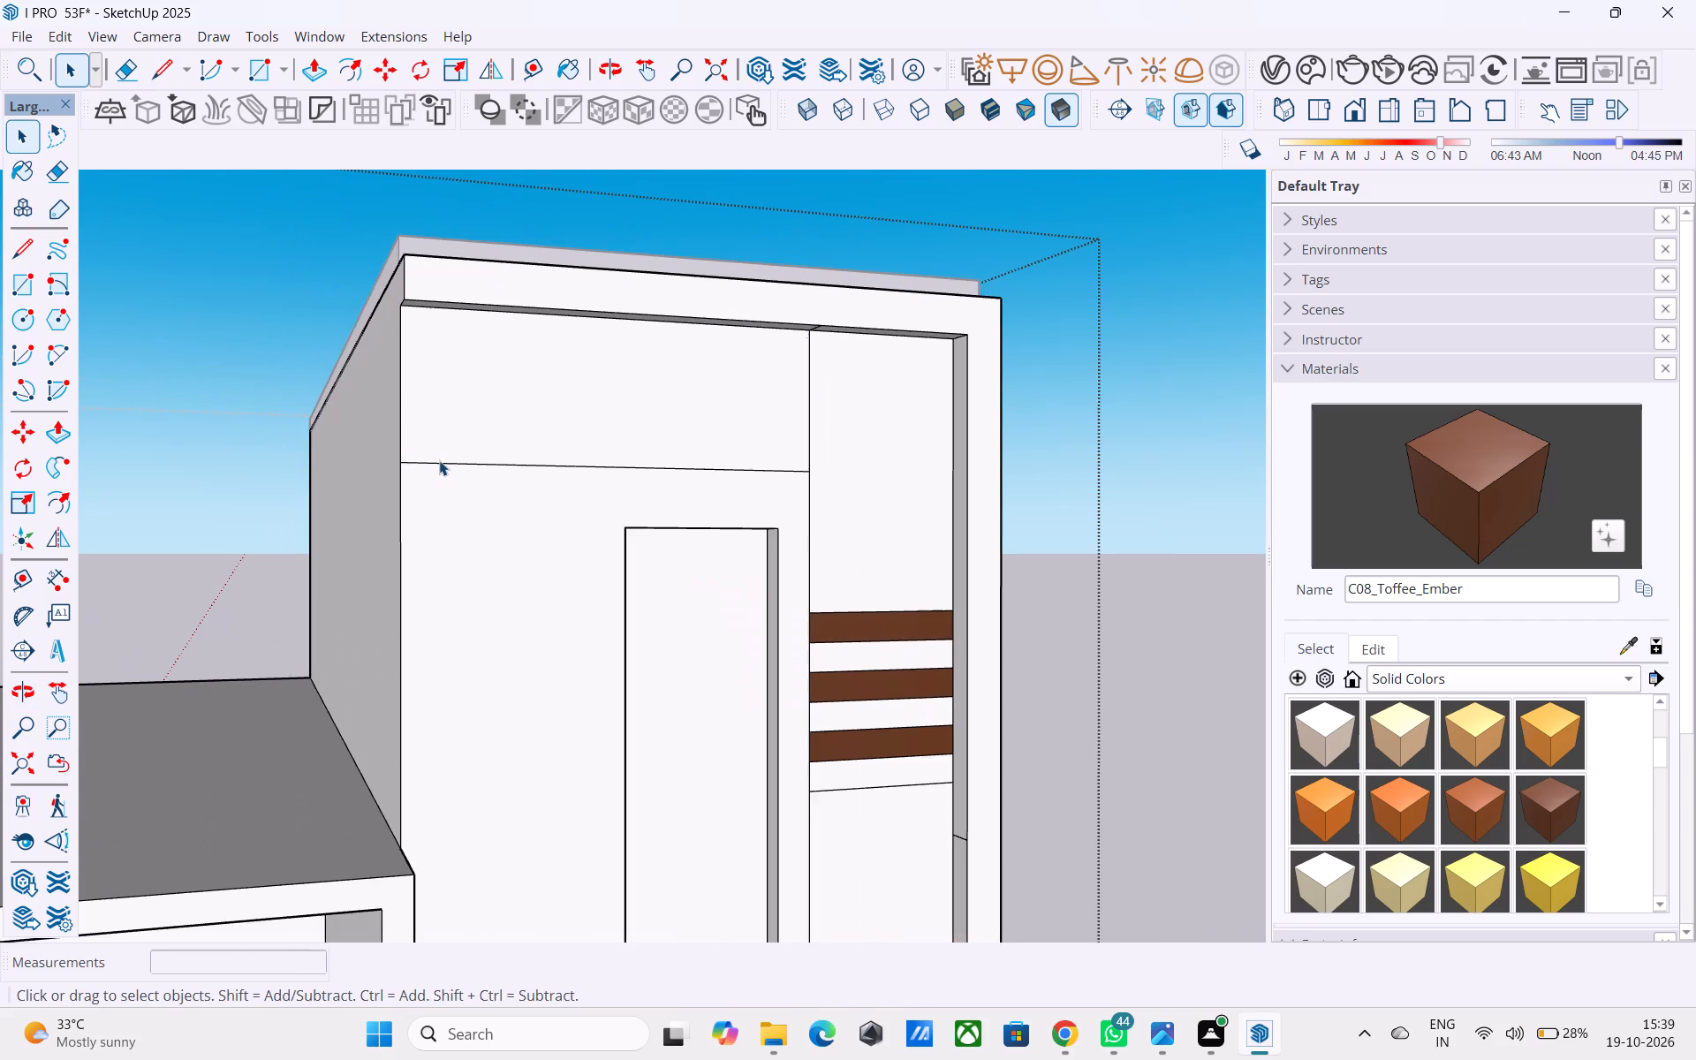
left_click(443, 462)
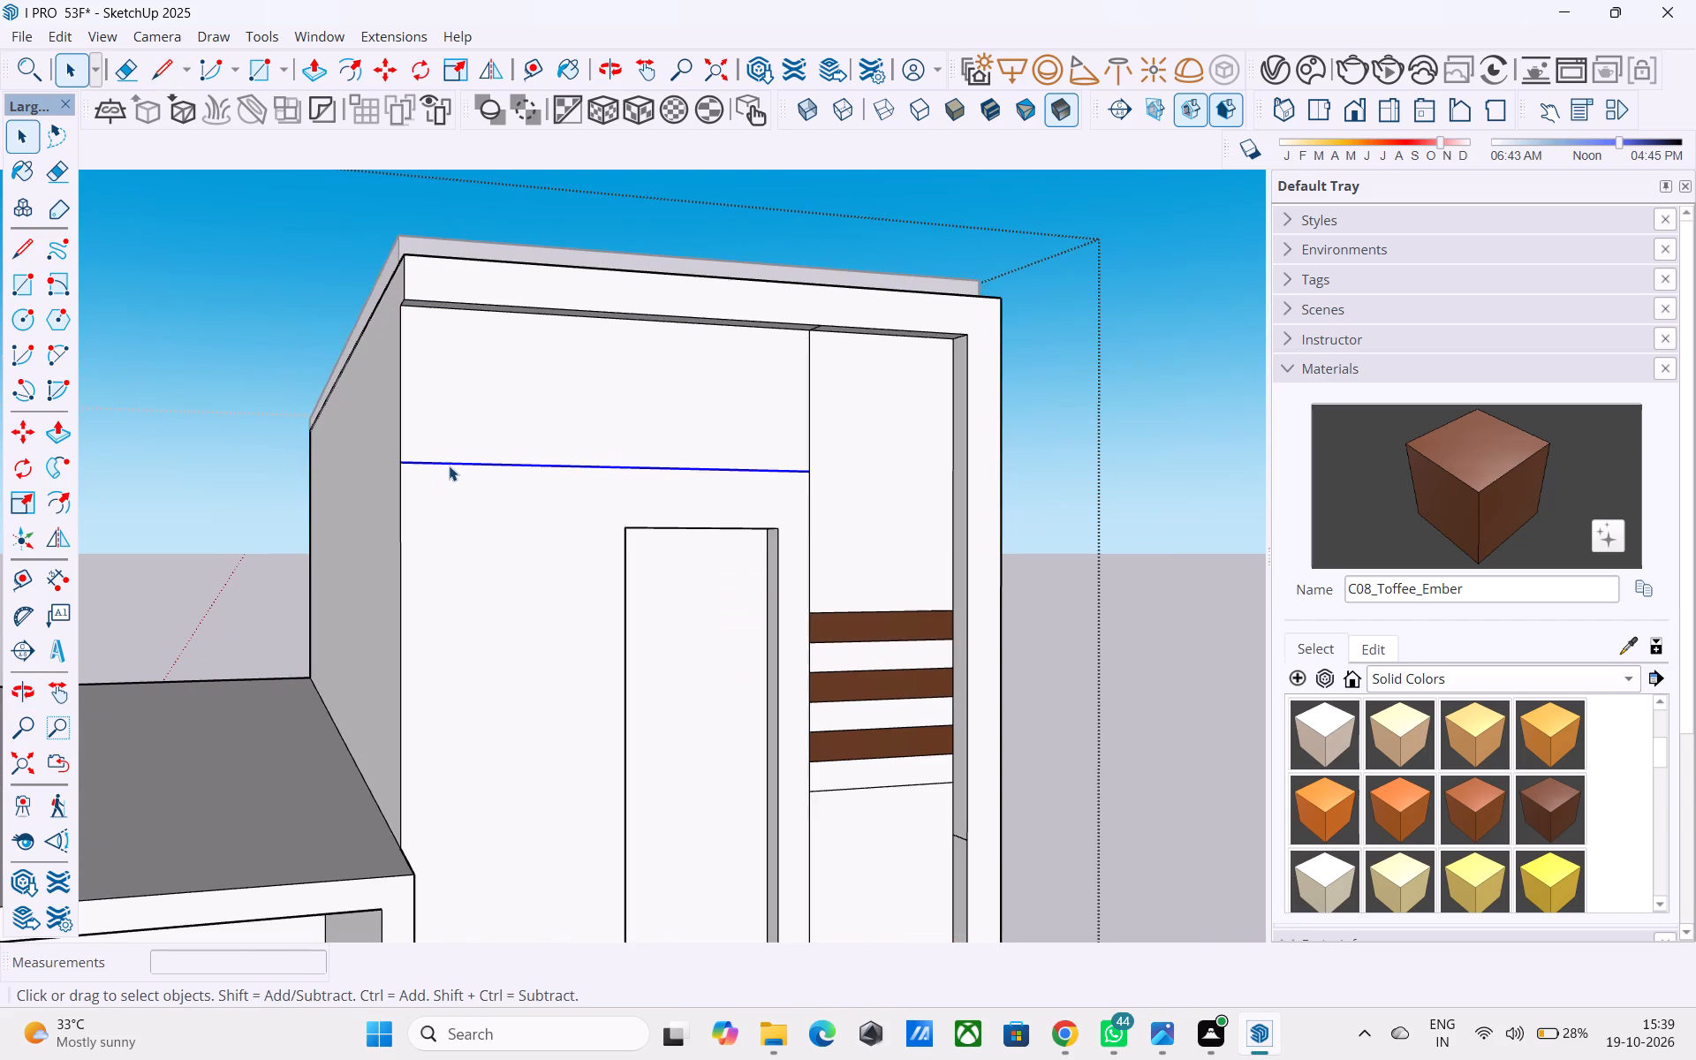
key("m")
left_click(402, 466)
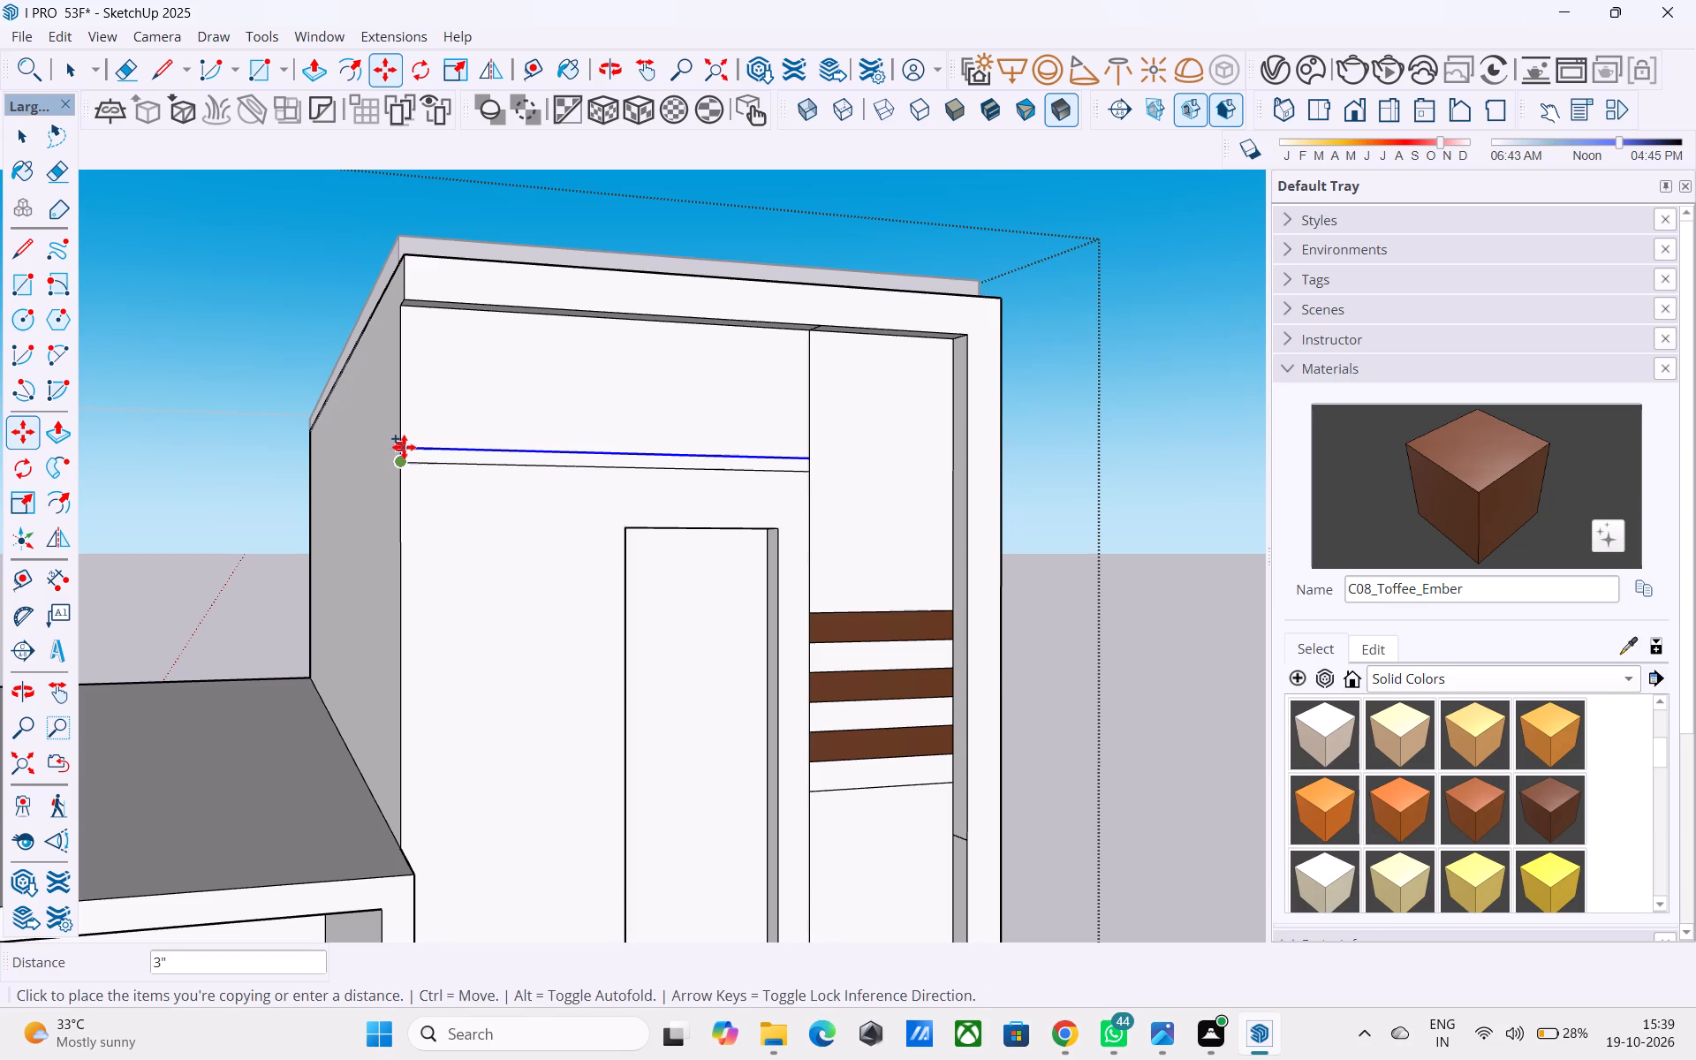
left_click(404, 447)
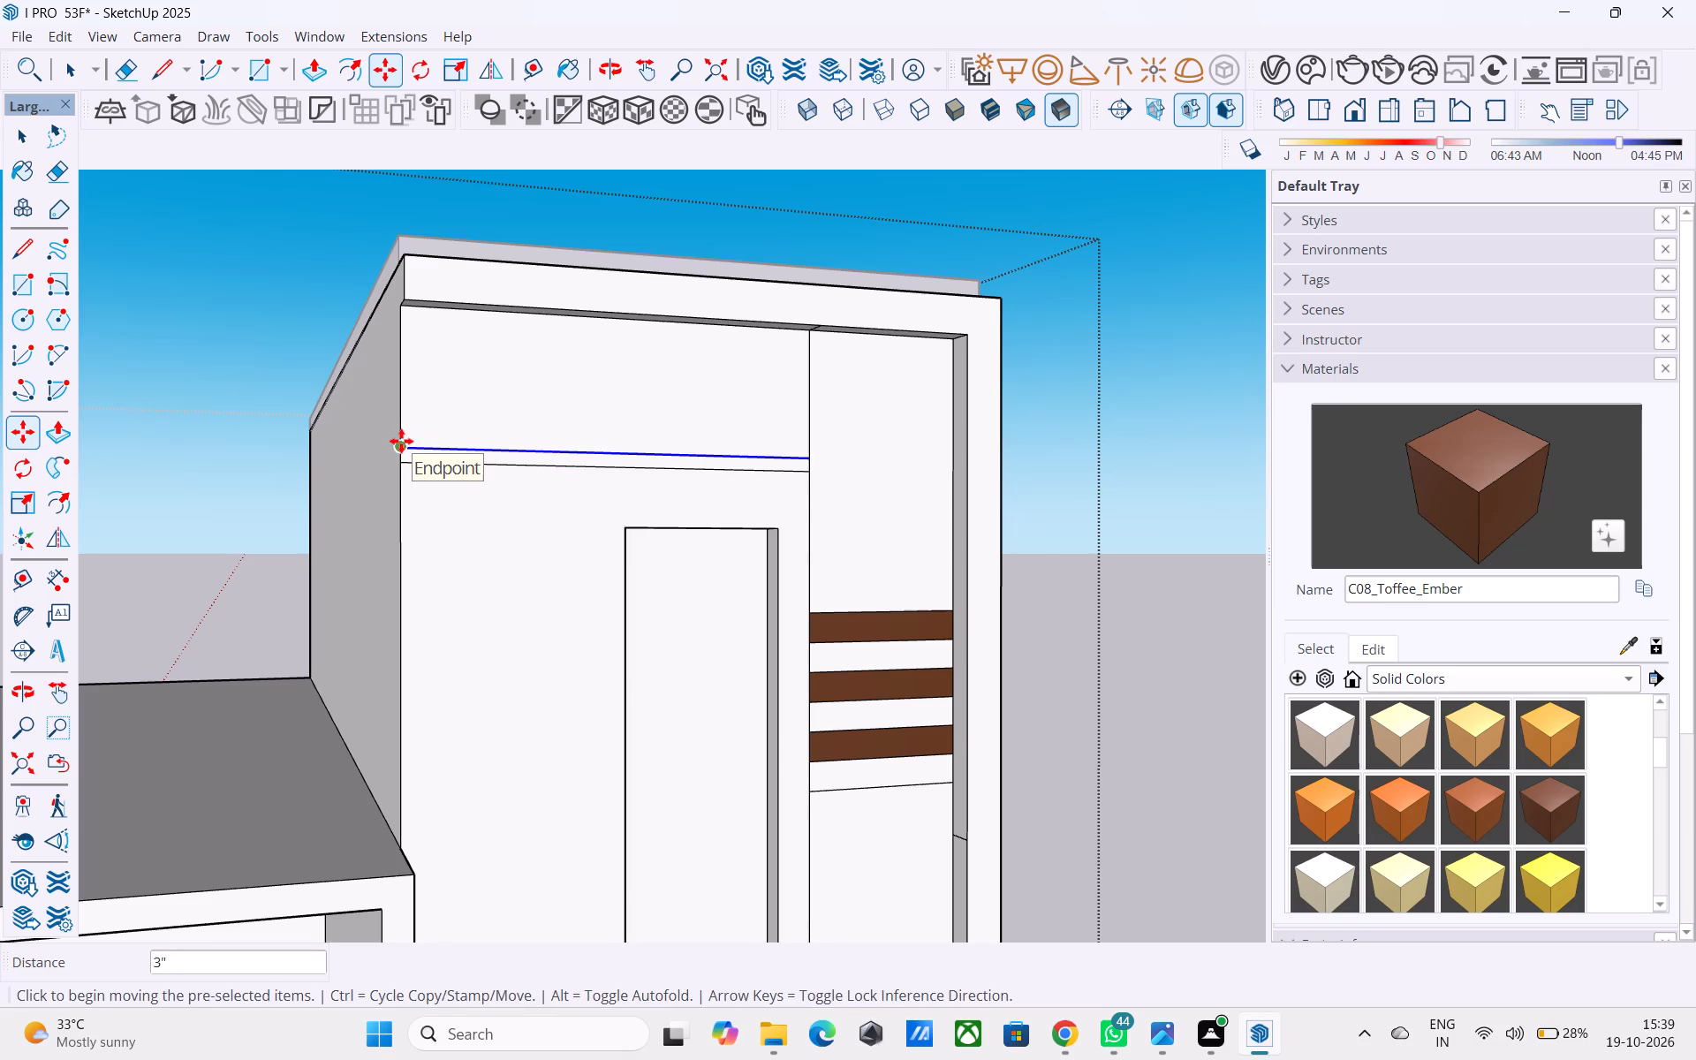
scroll(401, 441, "down", 1)
key("space")
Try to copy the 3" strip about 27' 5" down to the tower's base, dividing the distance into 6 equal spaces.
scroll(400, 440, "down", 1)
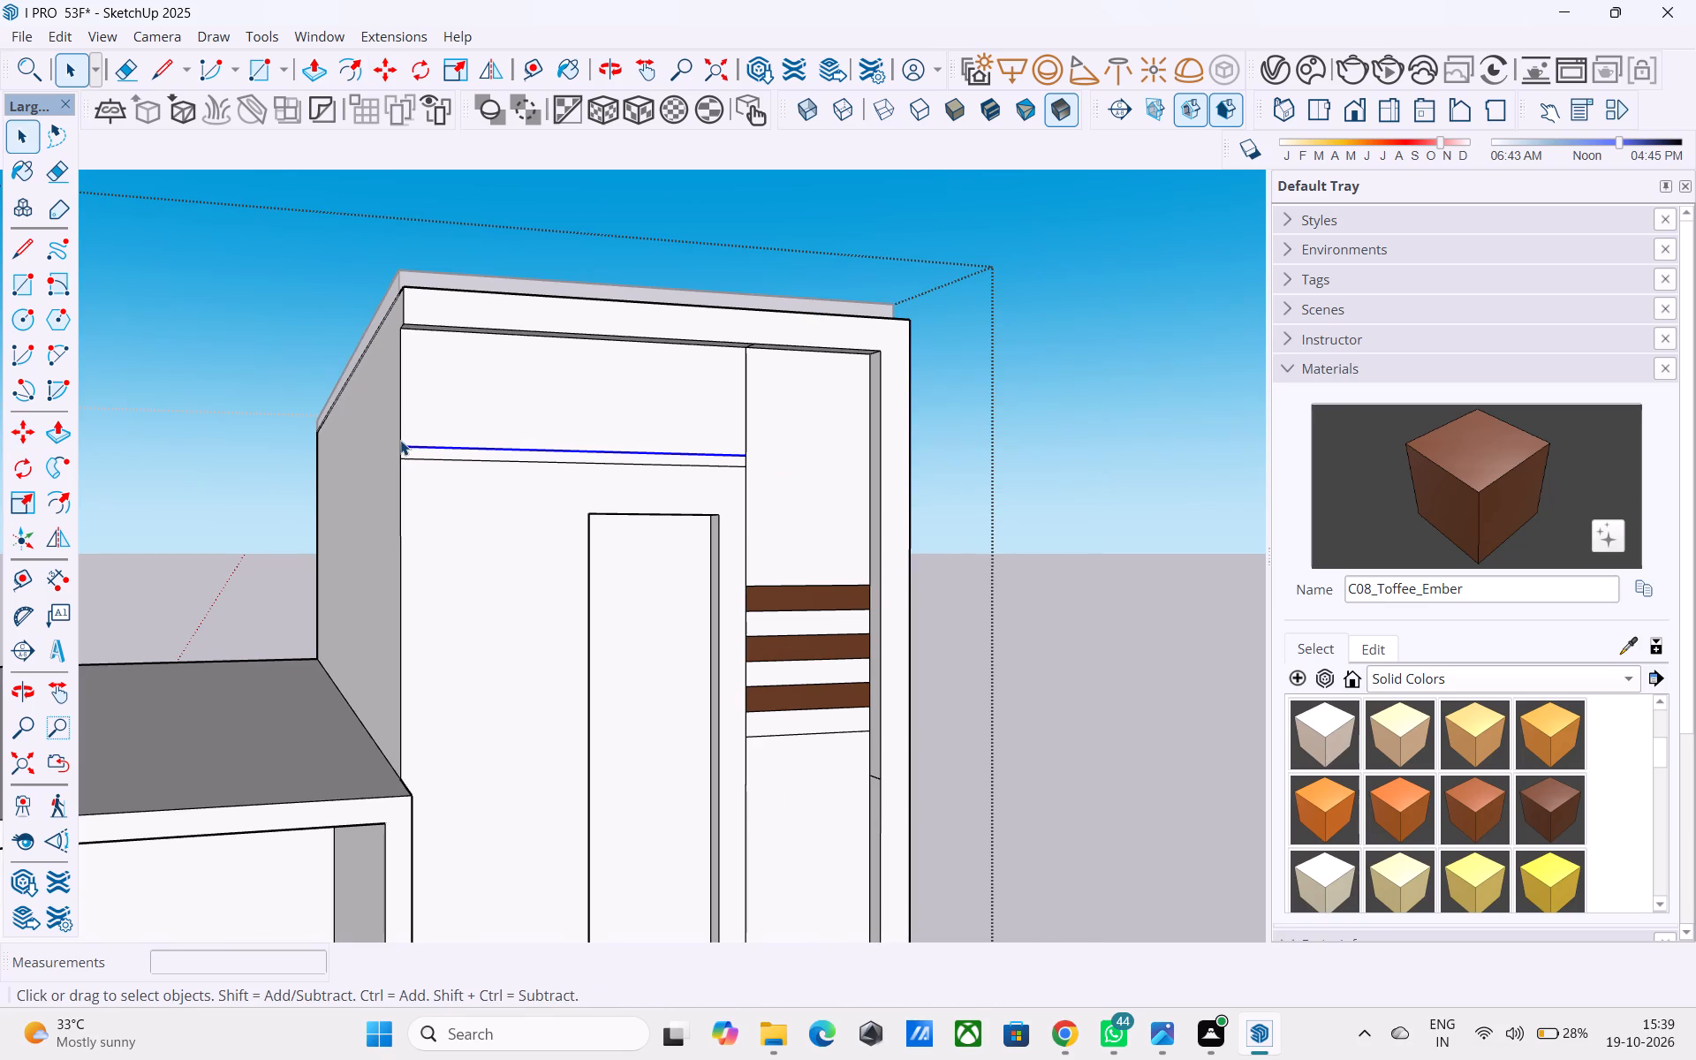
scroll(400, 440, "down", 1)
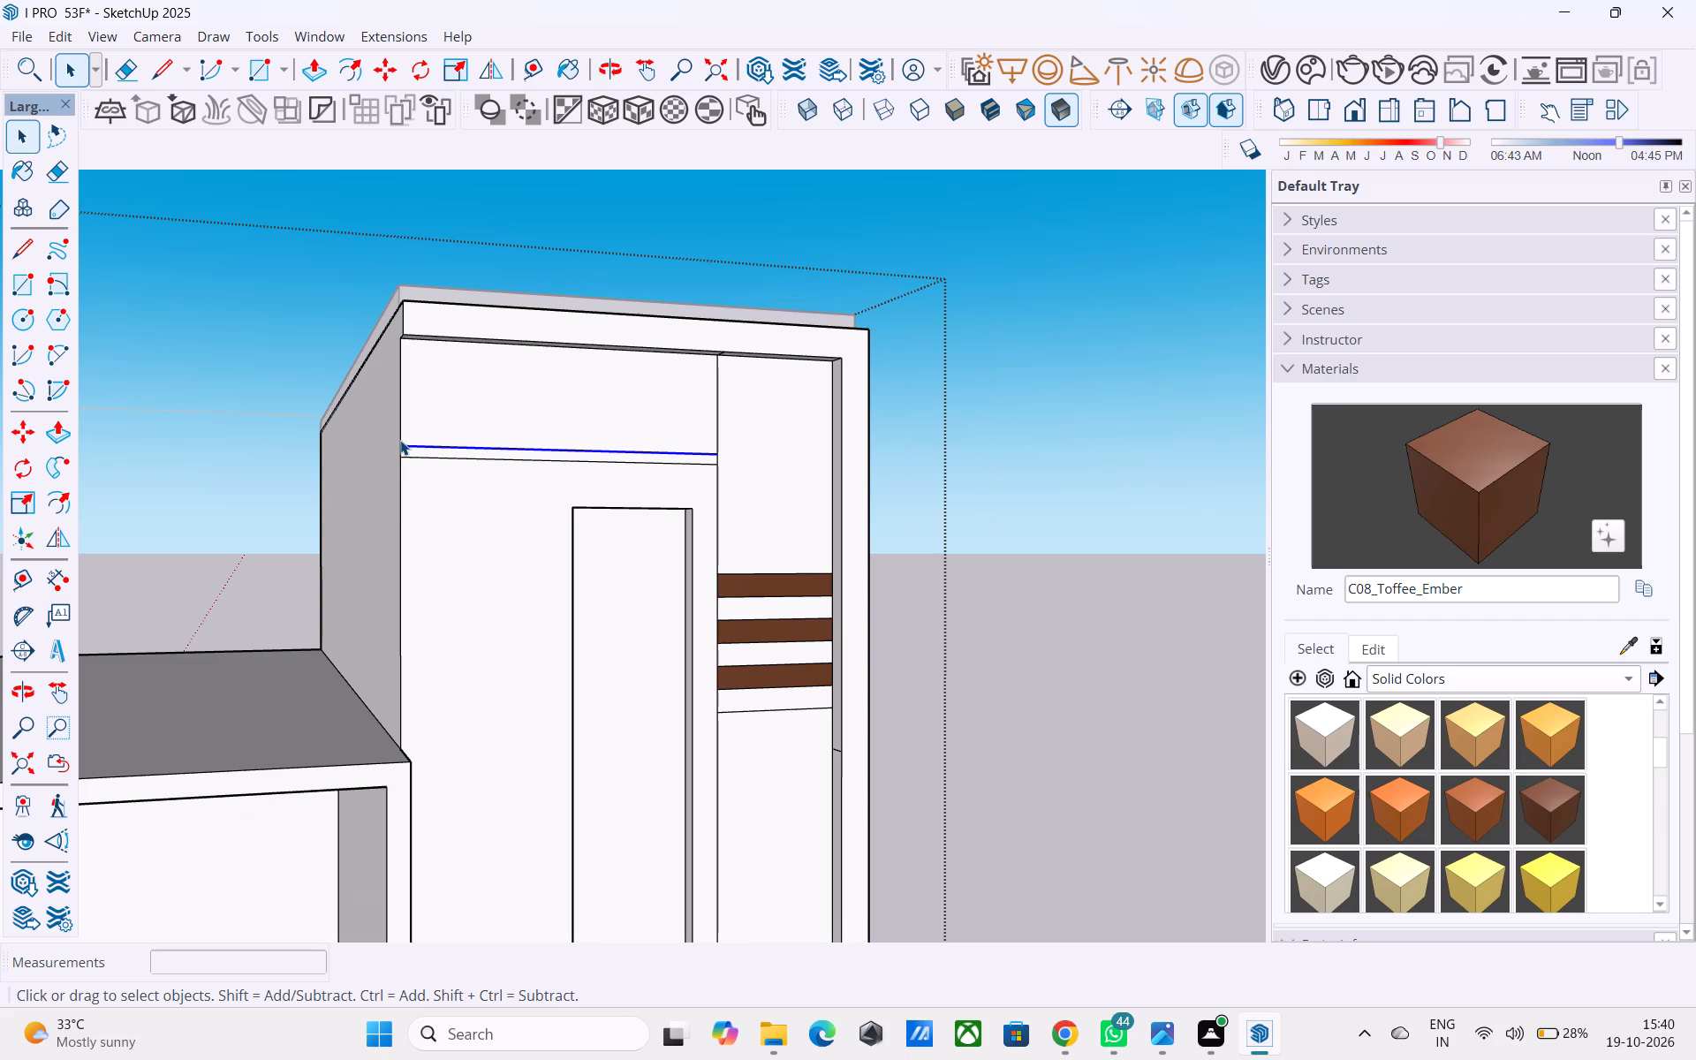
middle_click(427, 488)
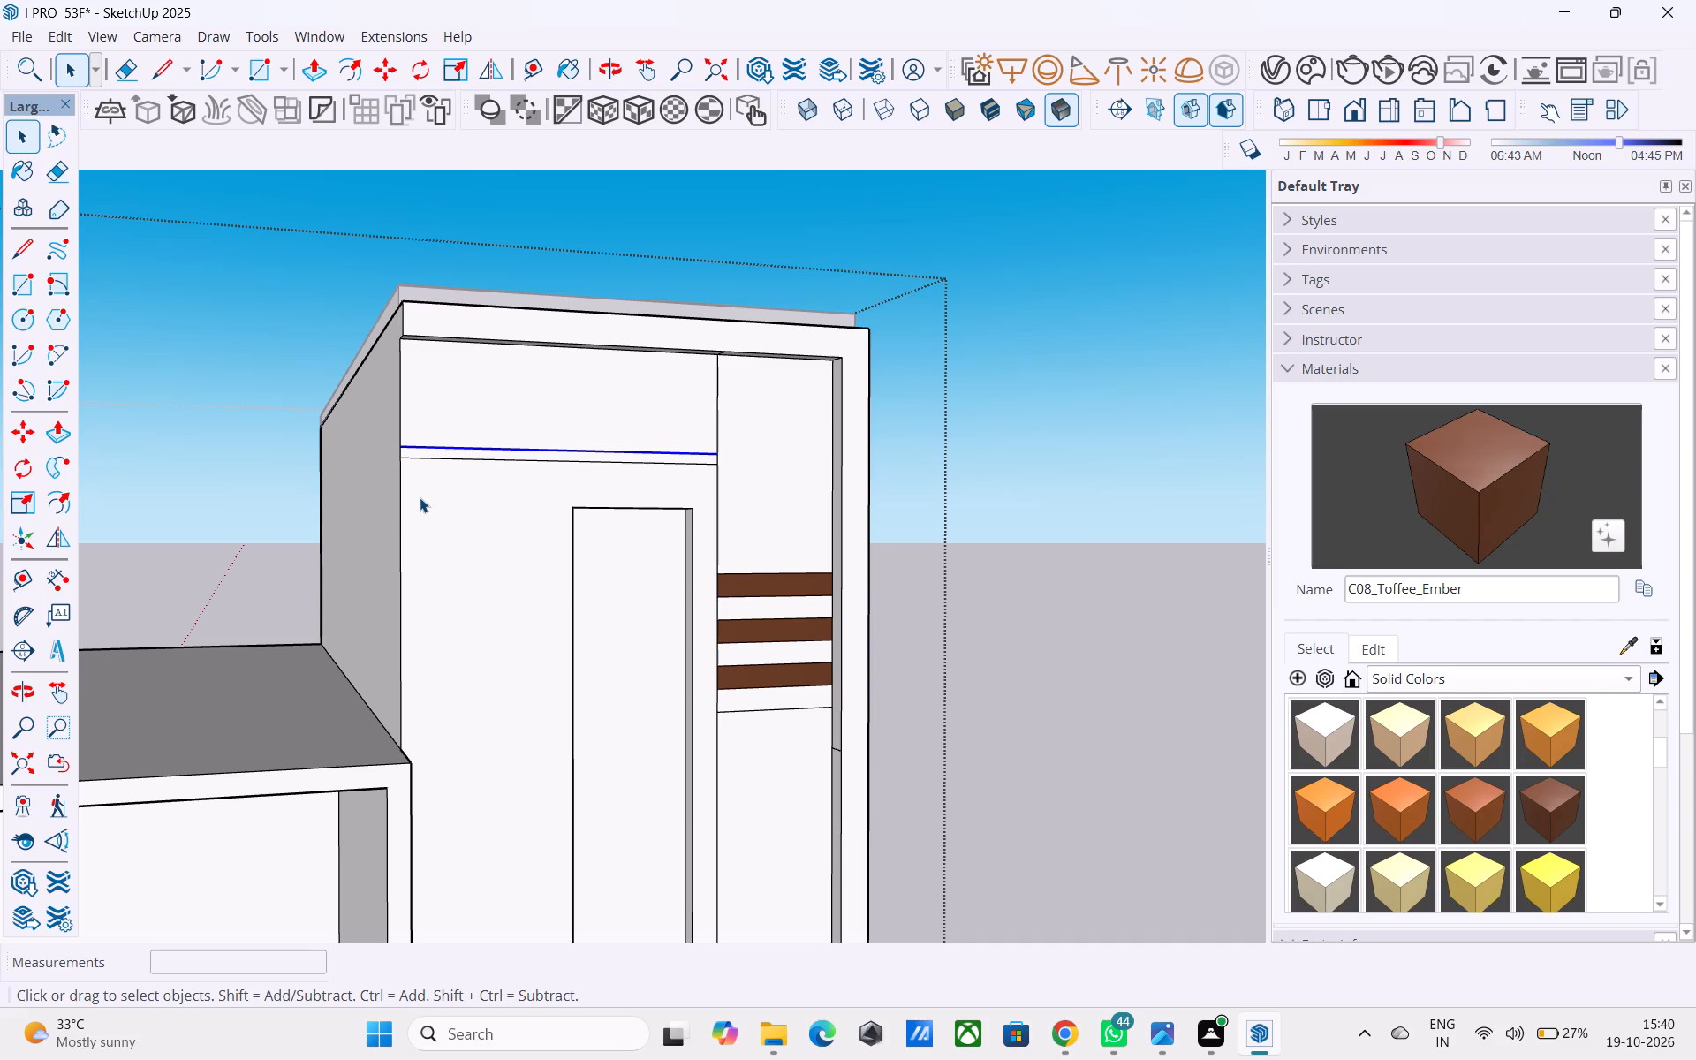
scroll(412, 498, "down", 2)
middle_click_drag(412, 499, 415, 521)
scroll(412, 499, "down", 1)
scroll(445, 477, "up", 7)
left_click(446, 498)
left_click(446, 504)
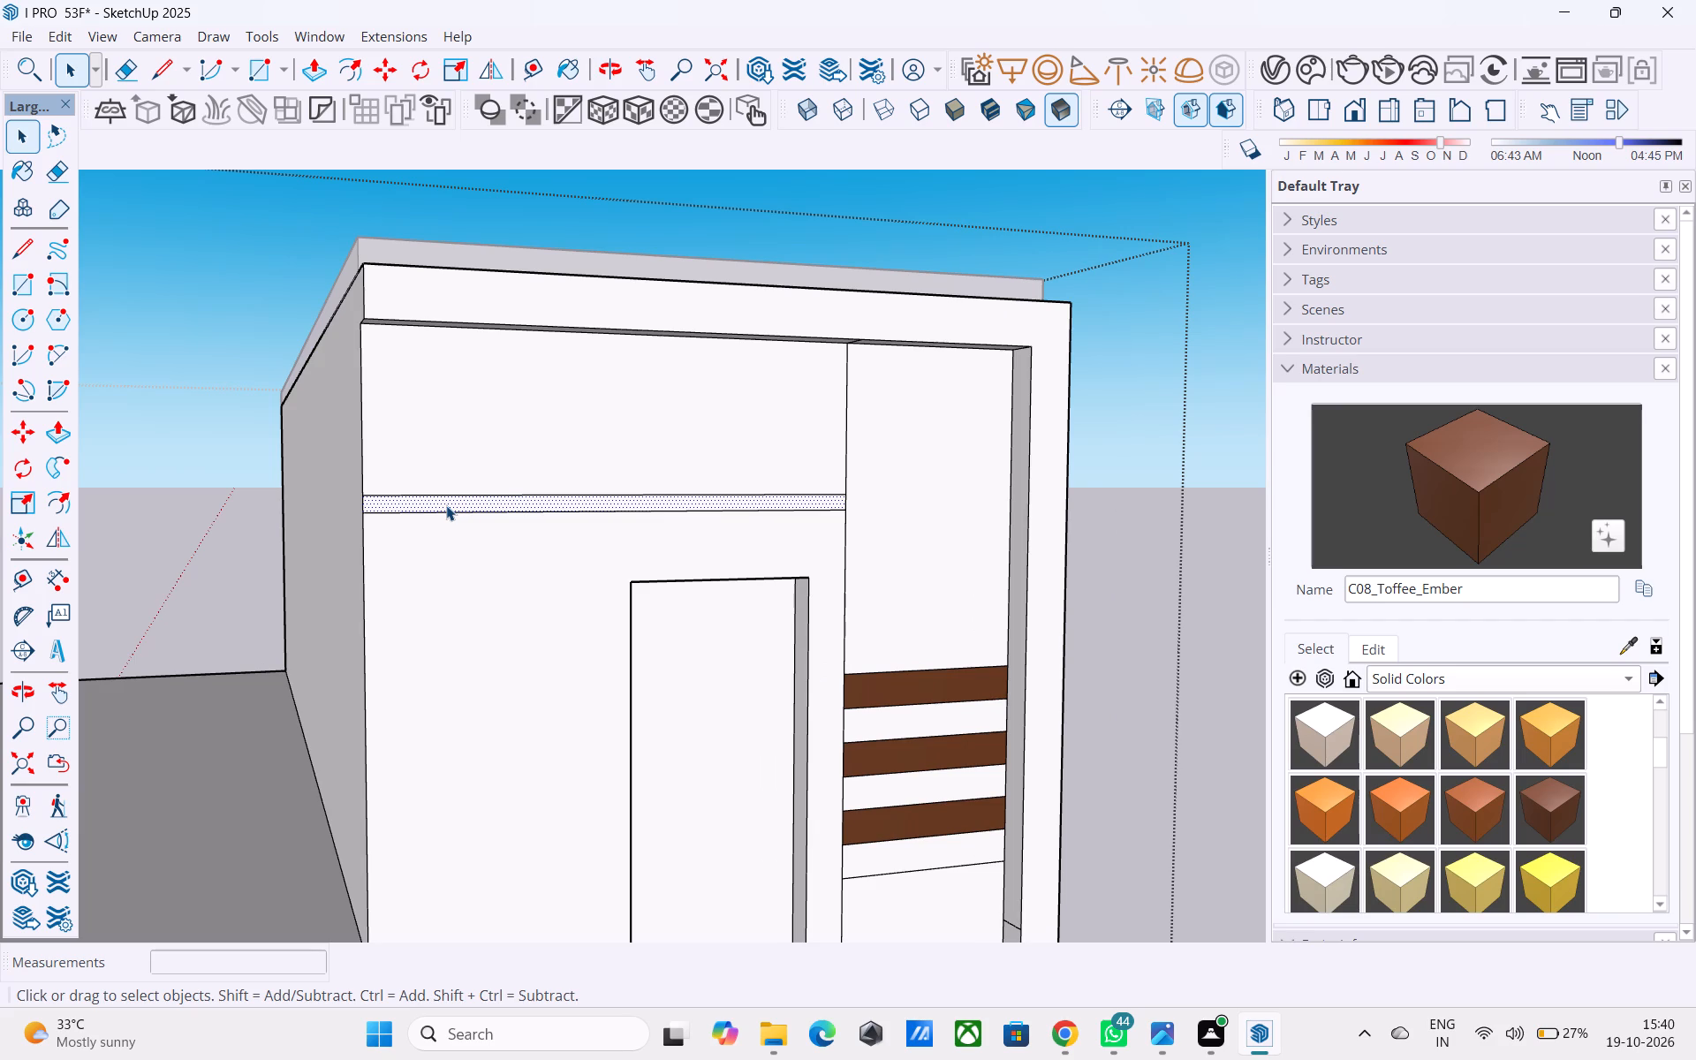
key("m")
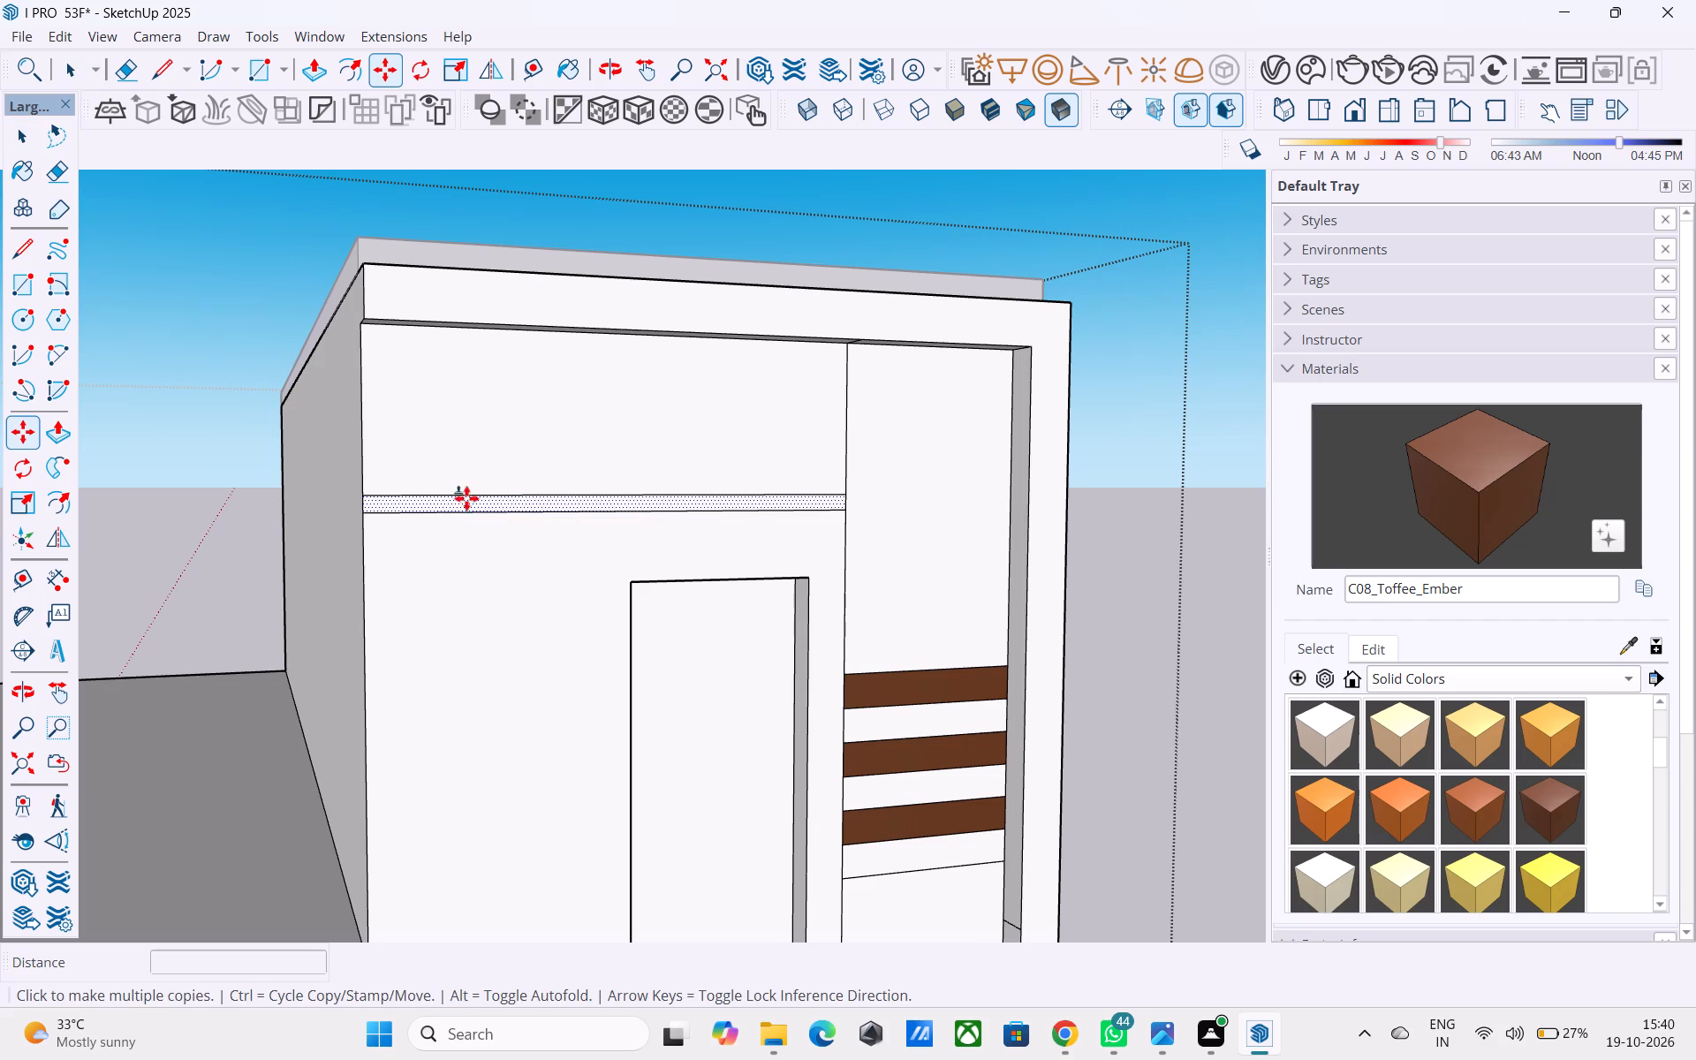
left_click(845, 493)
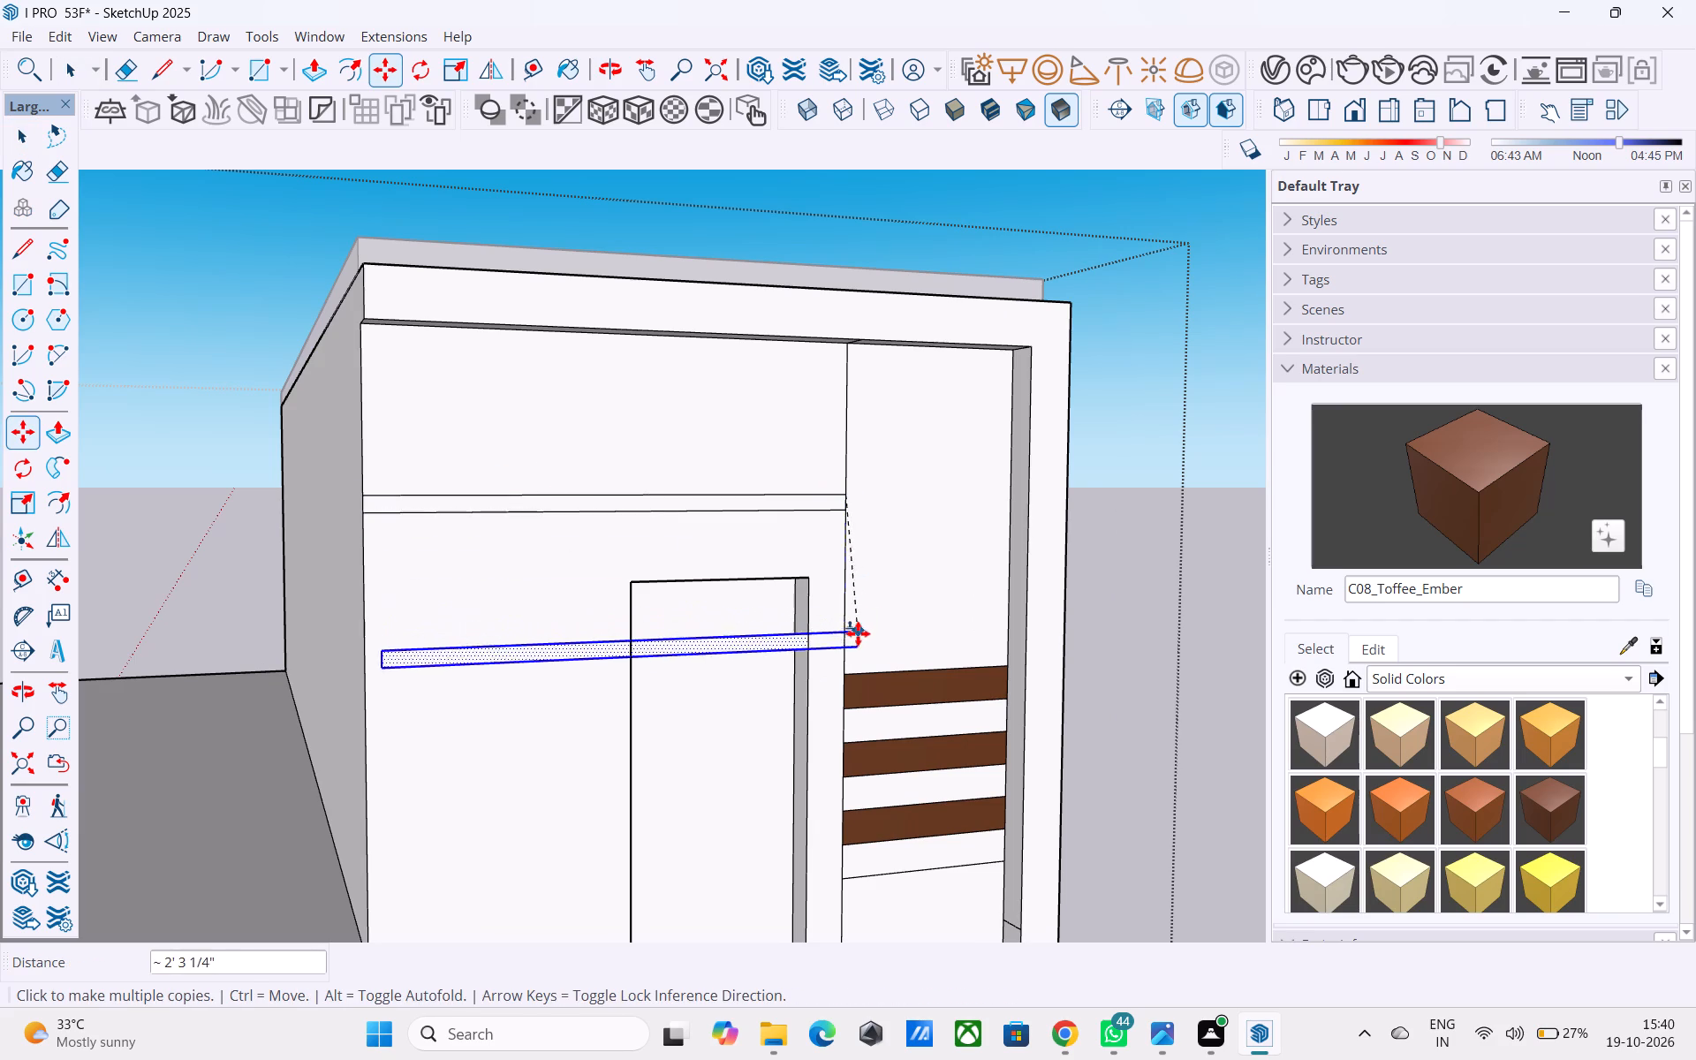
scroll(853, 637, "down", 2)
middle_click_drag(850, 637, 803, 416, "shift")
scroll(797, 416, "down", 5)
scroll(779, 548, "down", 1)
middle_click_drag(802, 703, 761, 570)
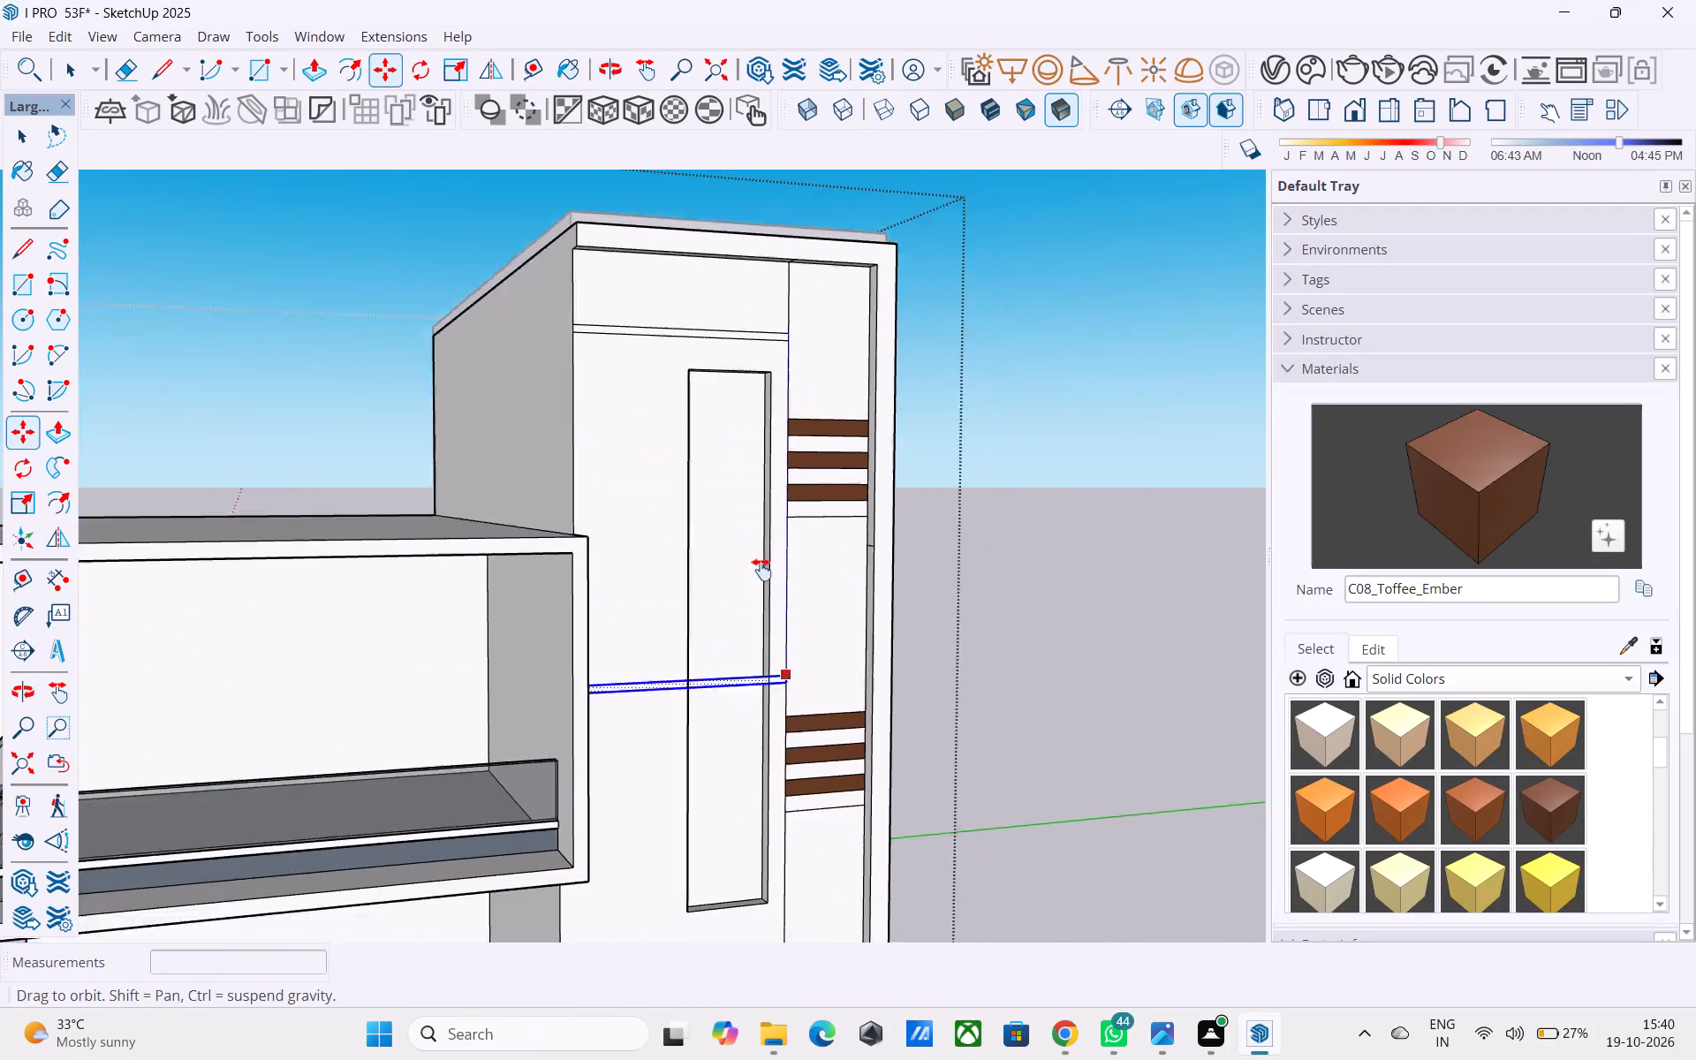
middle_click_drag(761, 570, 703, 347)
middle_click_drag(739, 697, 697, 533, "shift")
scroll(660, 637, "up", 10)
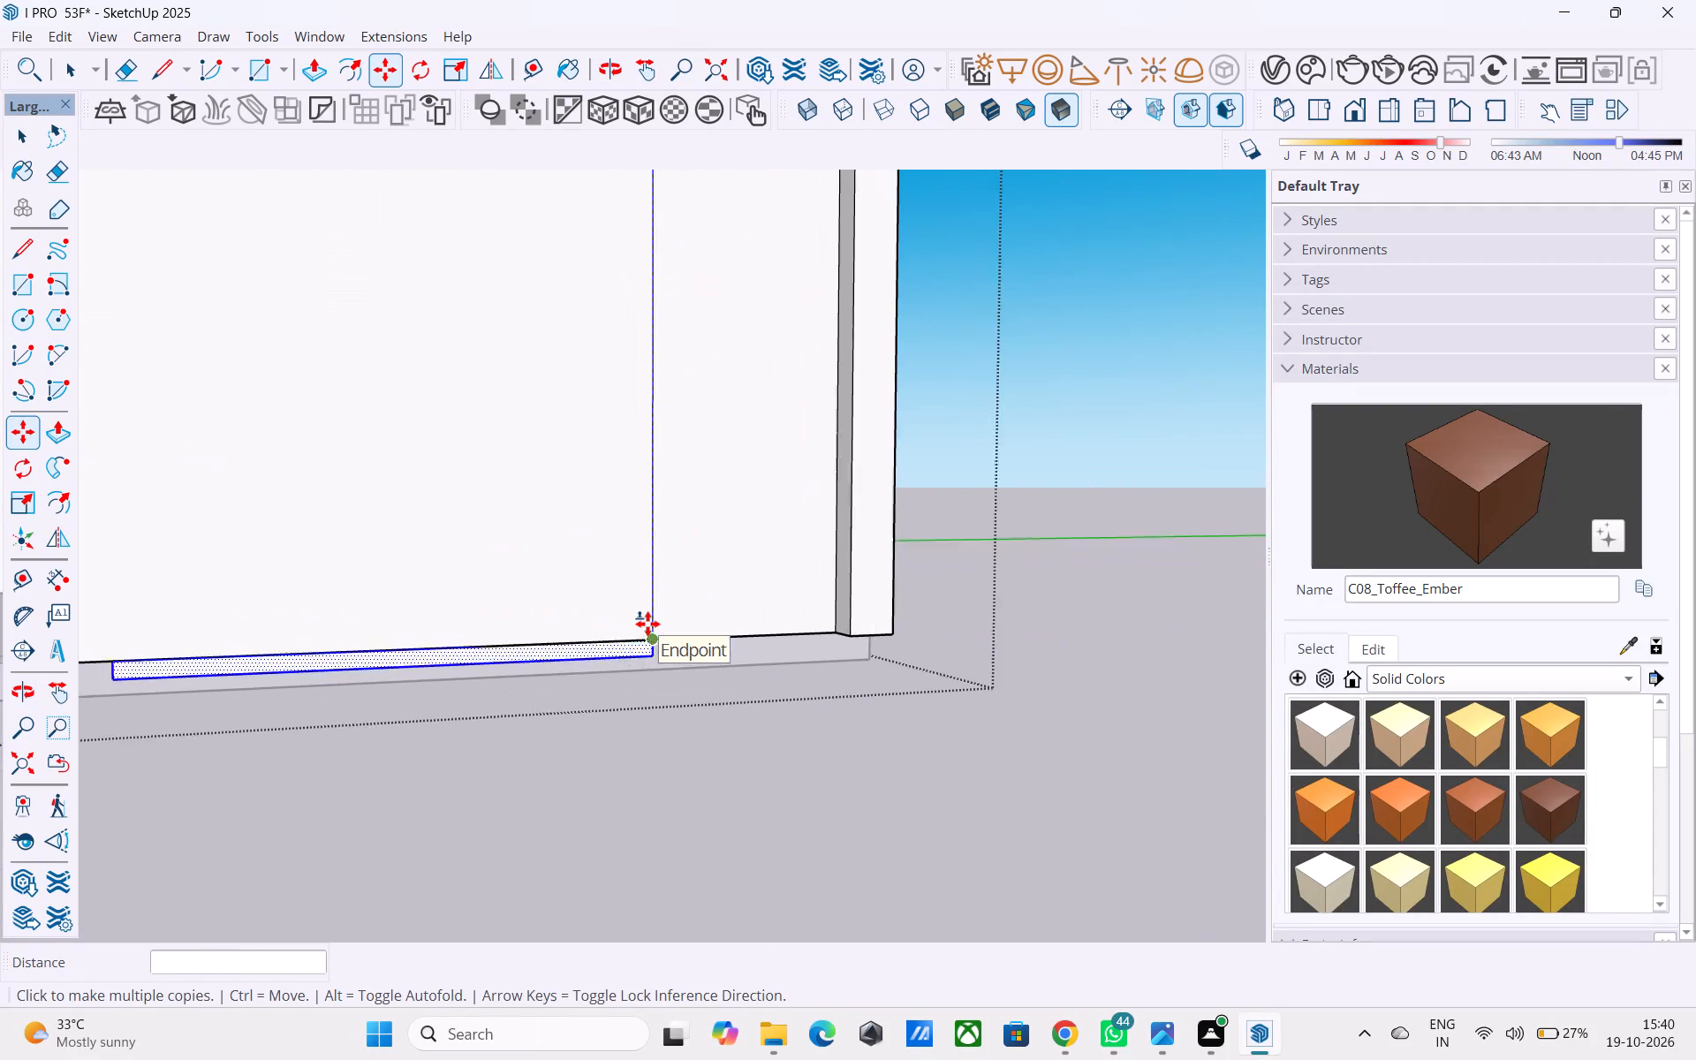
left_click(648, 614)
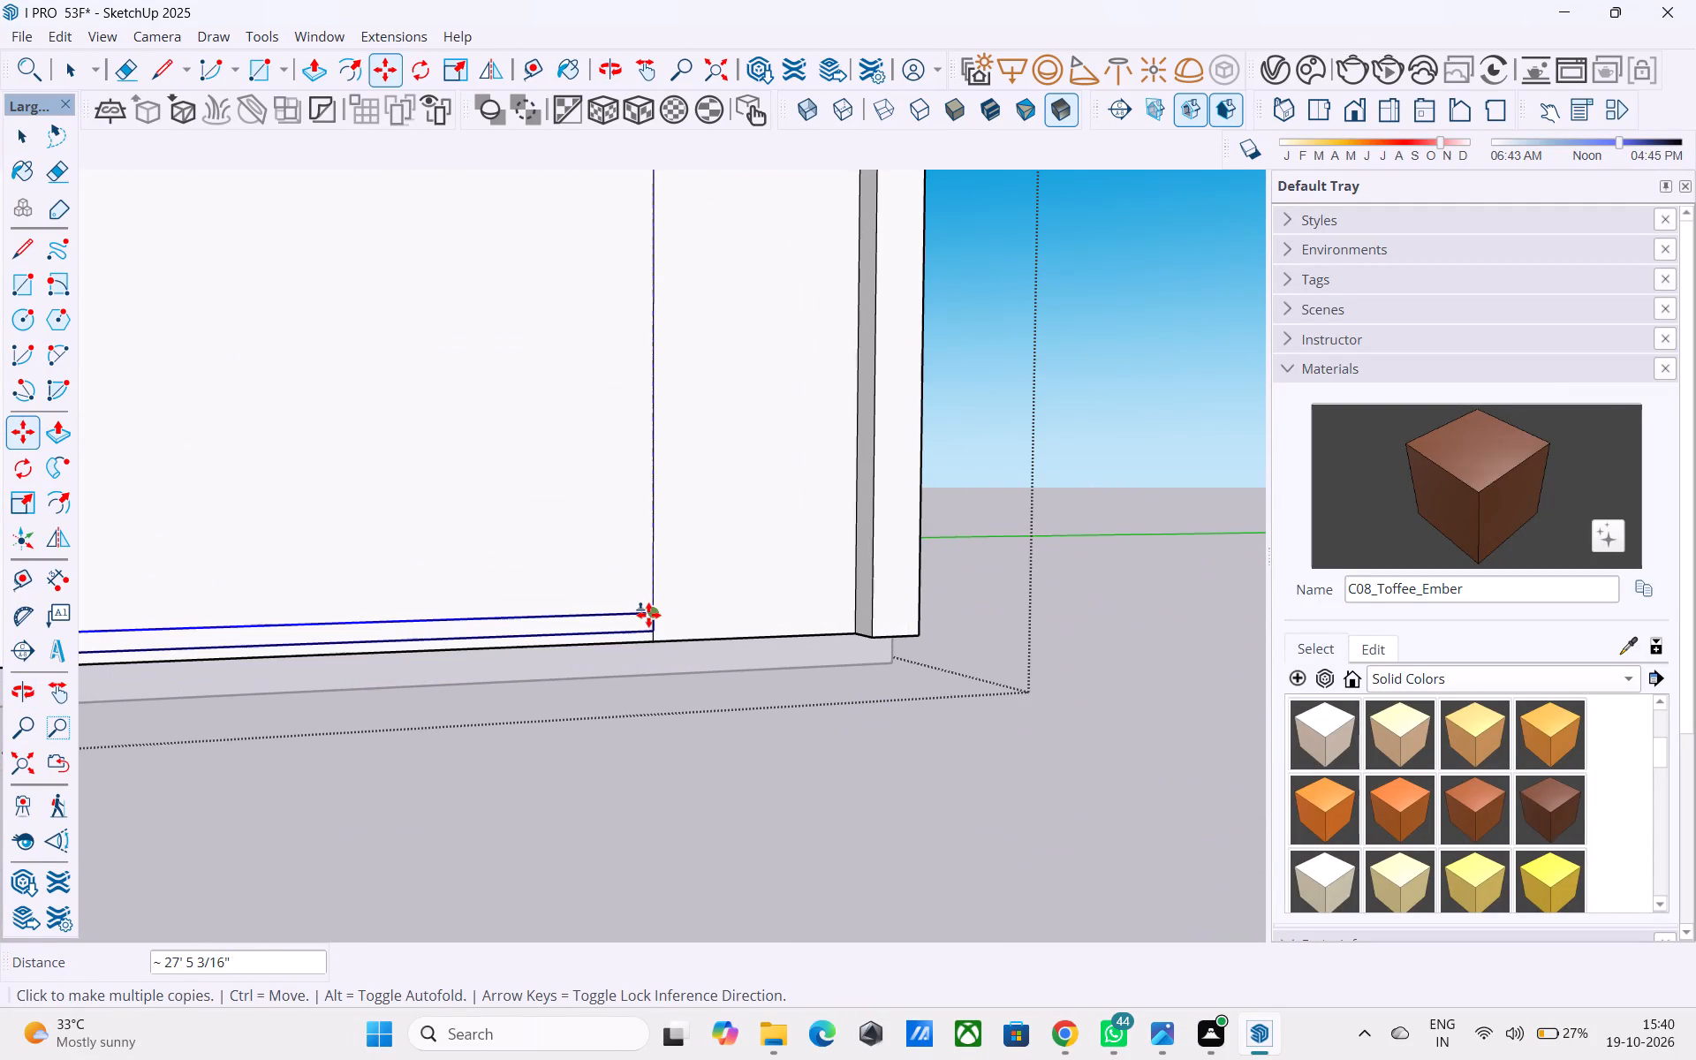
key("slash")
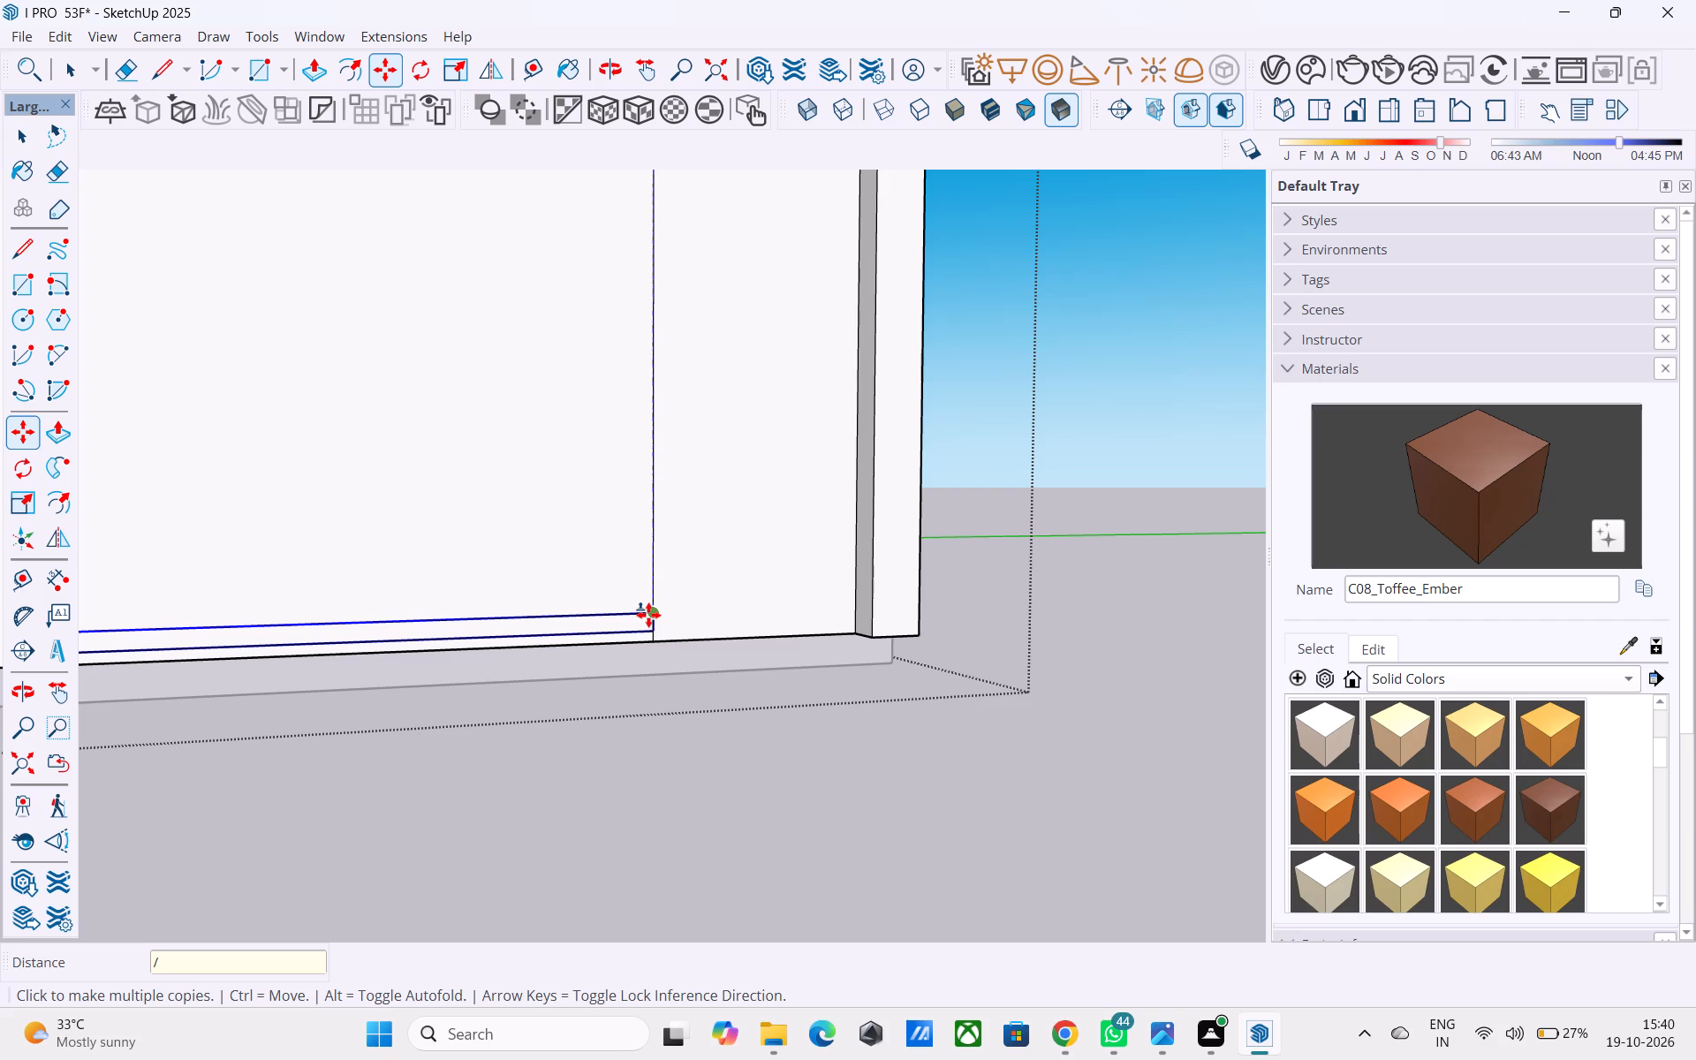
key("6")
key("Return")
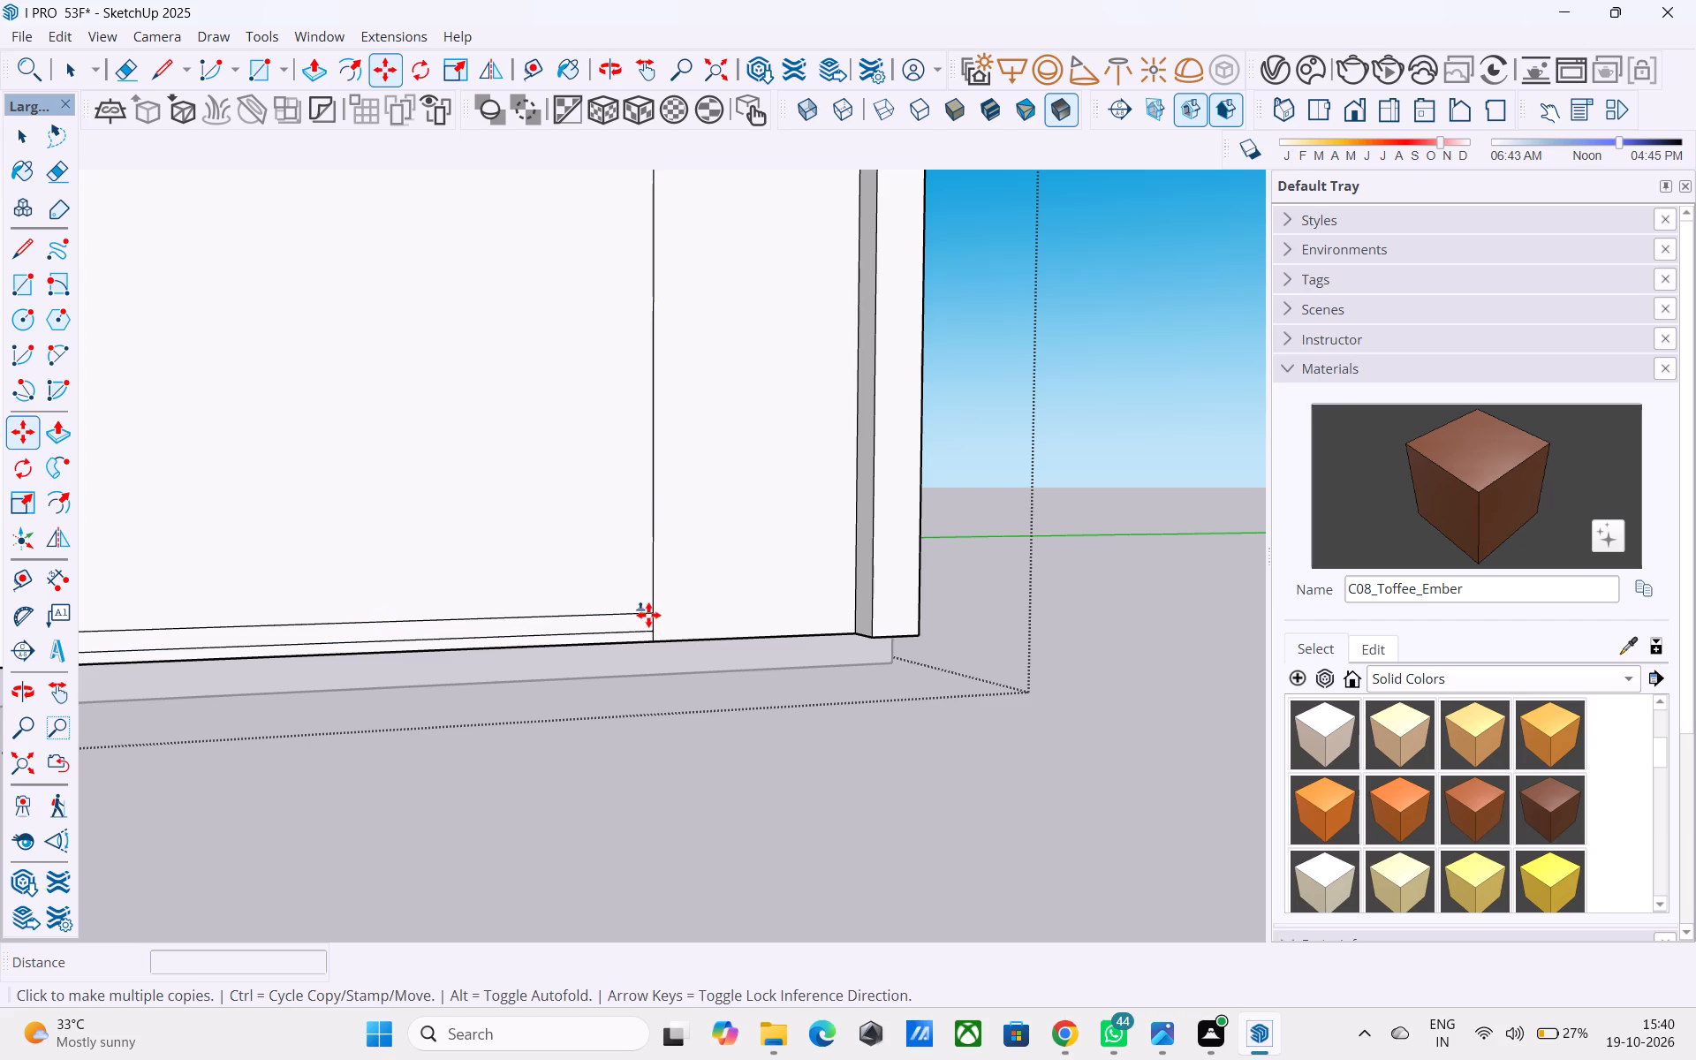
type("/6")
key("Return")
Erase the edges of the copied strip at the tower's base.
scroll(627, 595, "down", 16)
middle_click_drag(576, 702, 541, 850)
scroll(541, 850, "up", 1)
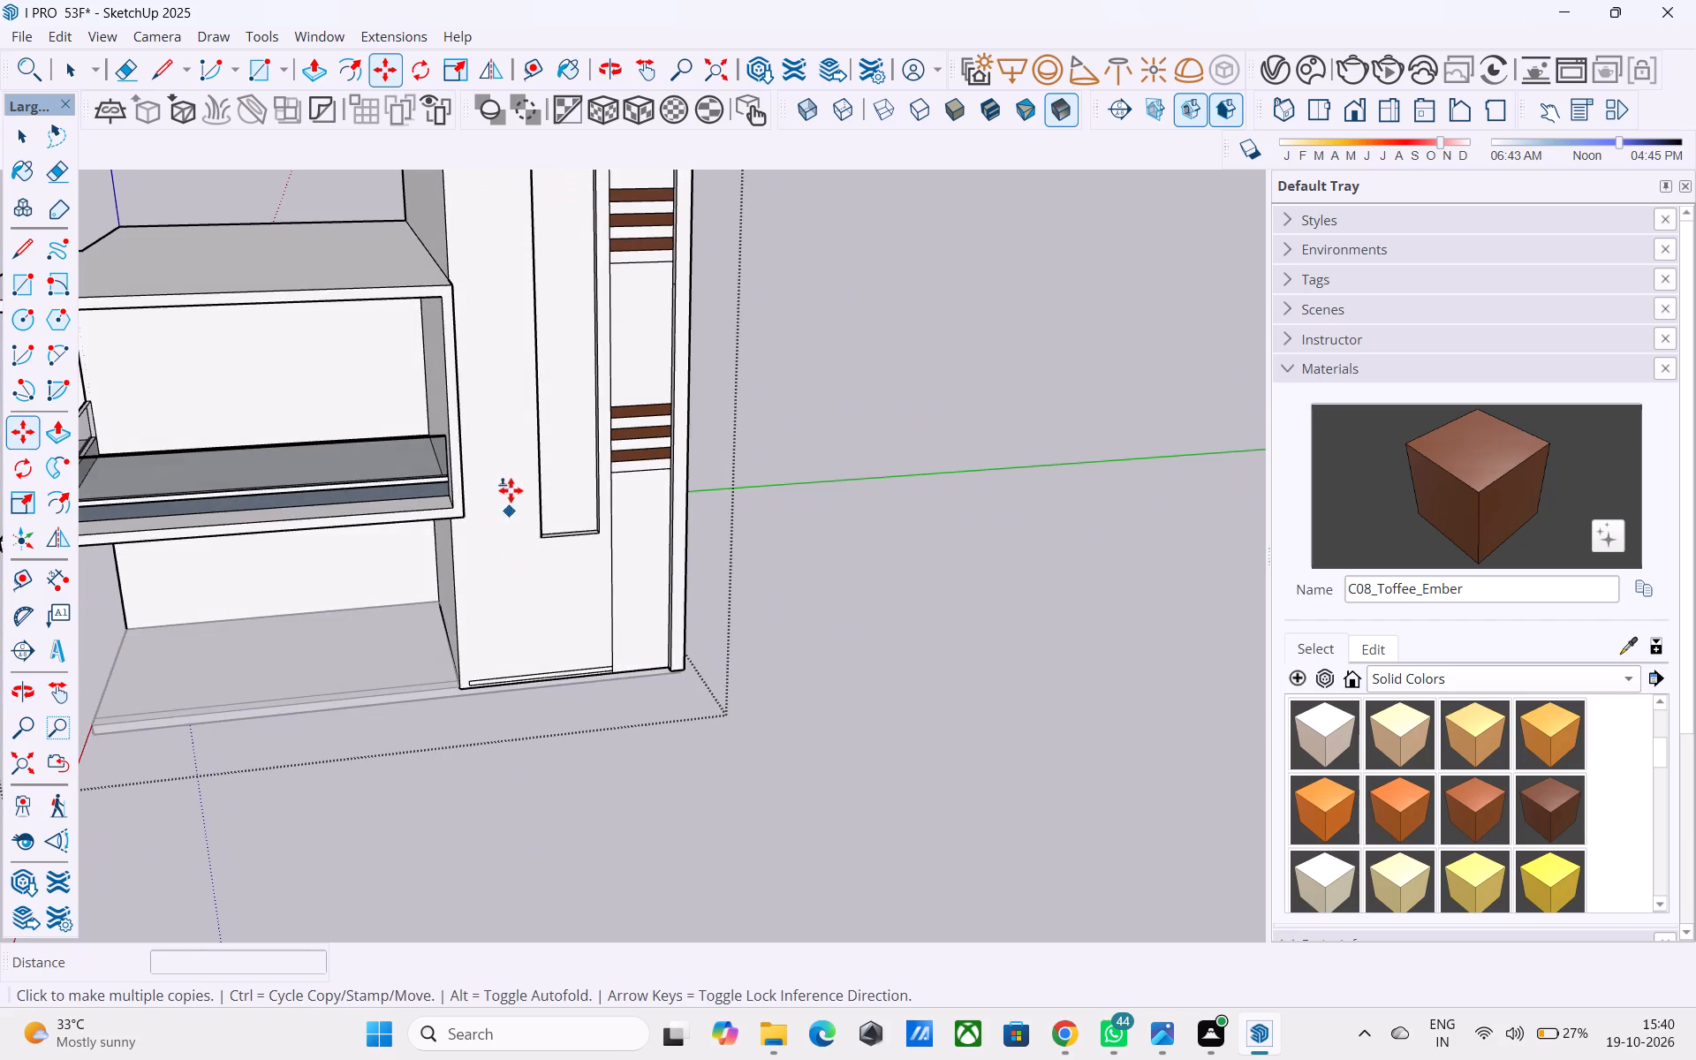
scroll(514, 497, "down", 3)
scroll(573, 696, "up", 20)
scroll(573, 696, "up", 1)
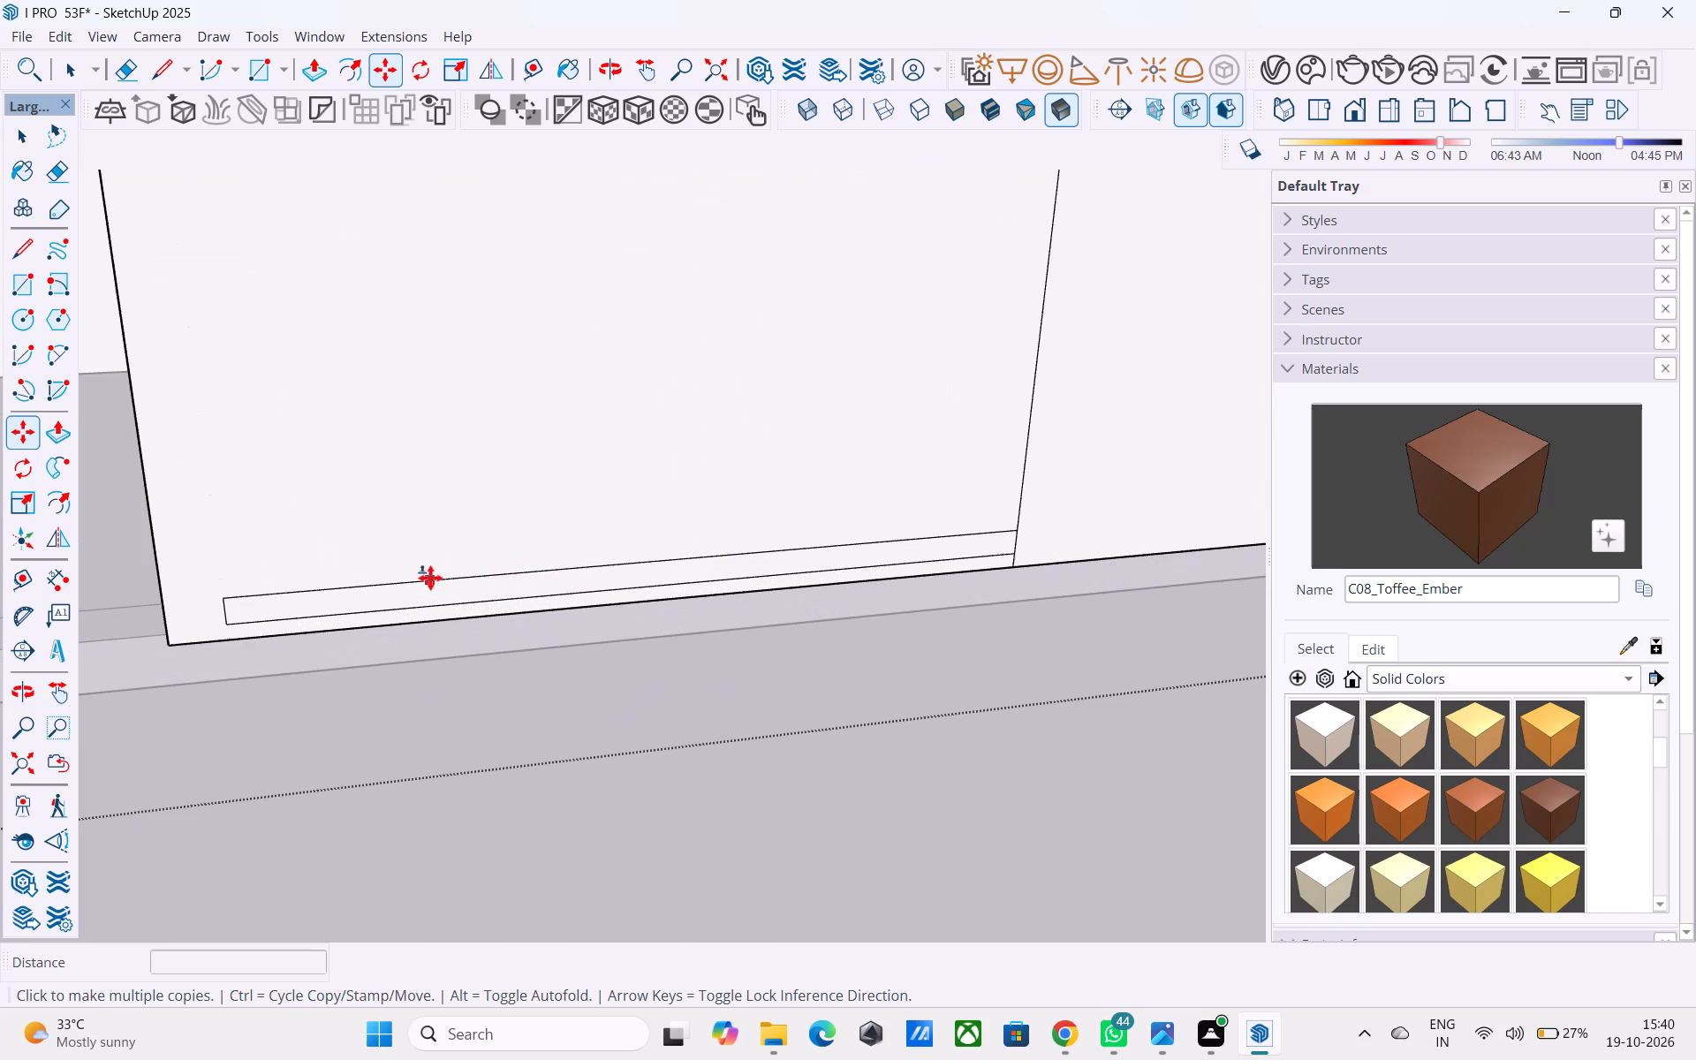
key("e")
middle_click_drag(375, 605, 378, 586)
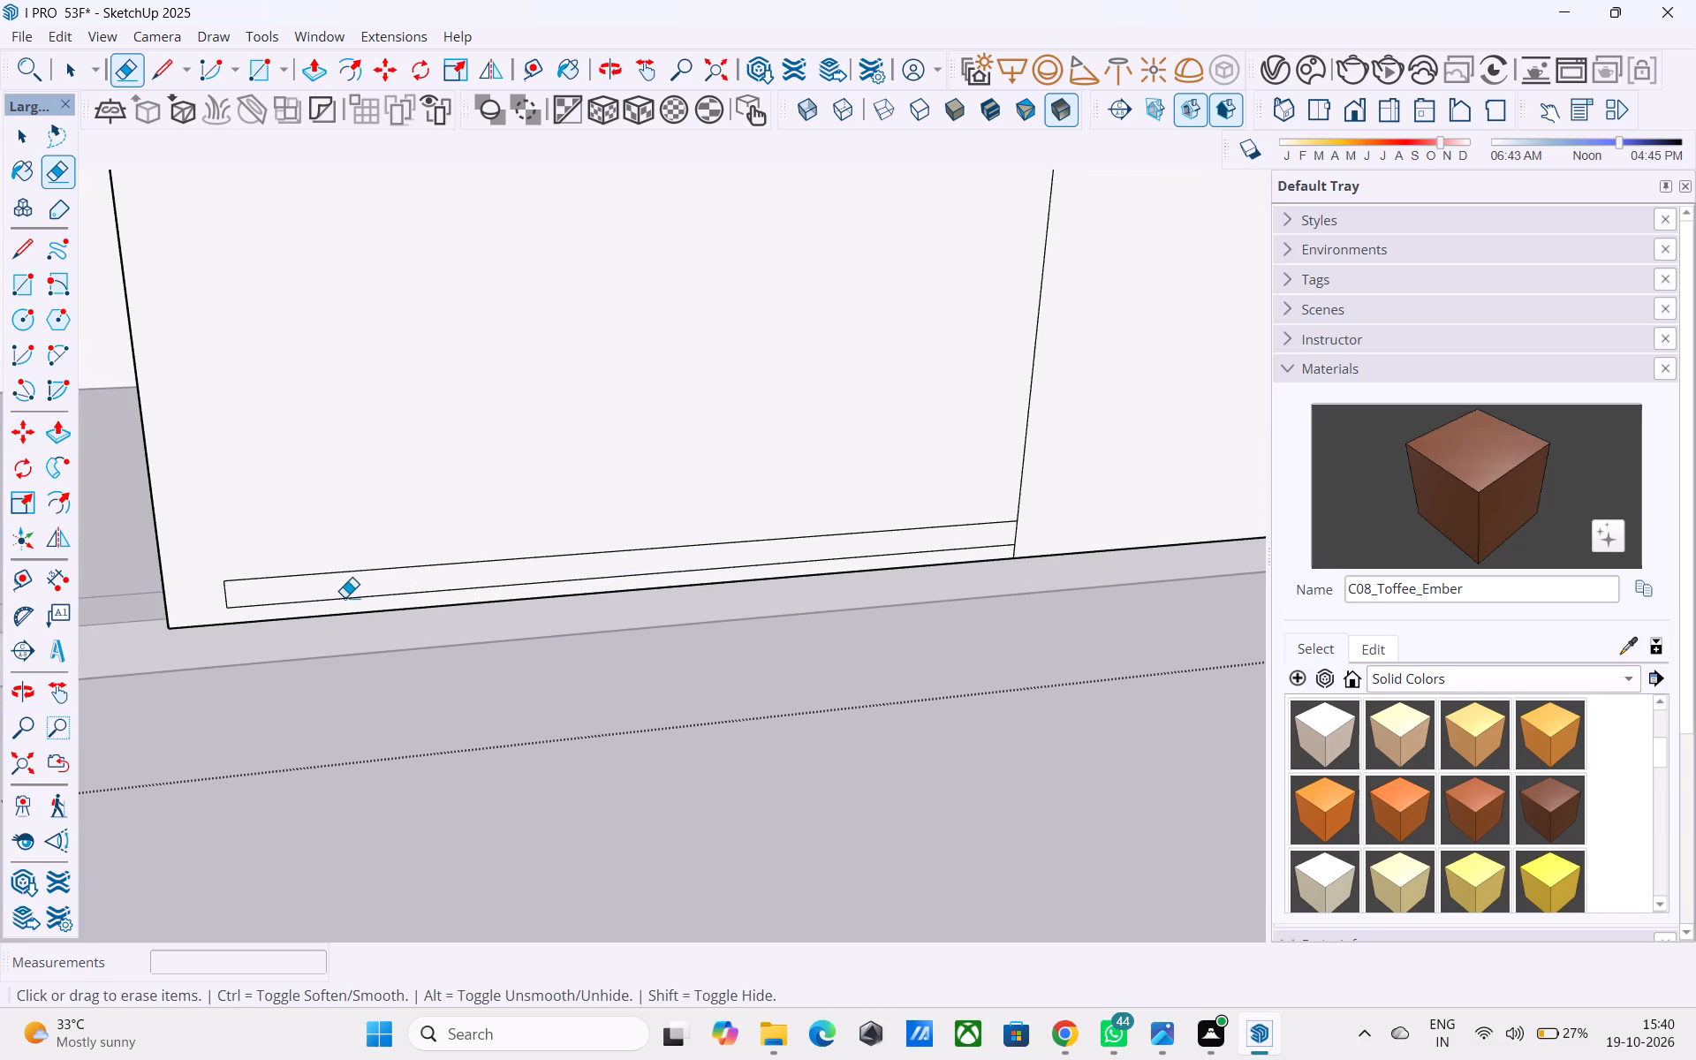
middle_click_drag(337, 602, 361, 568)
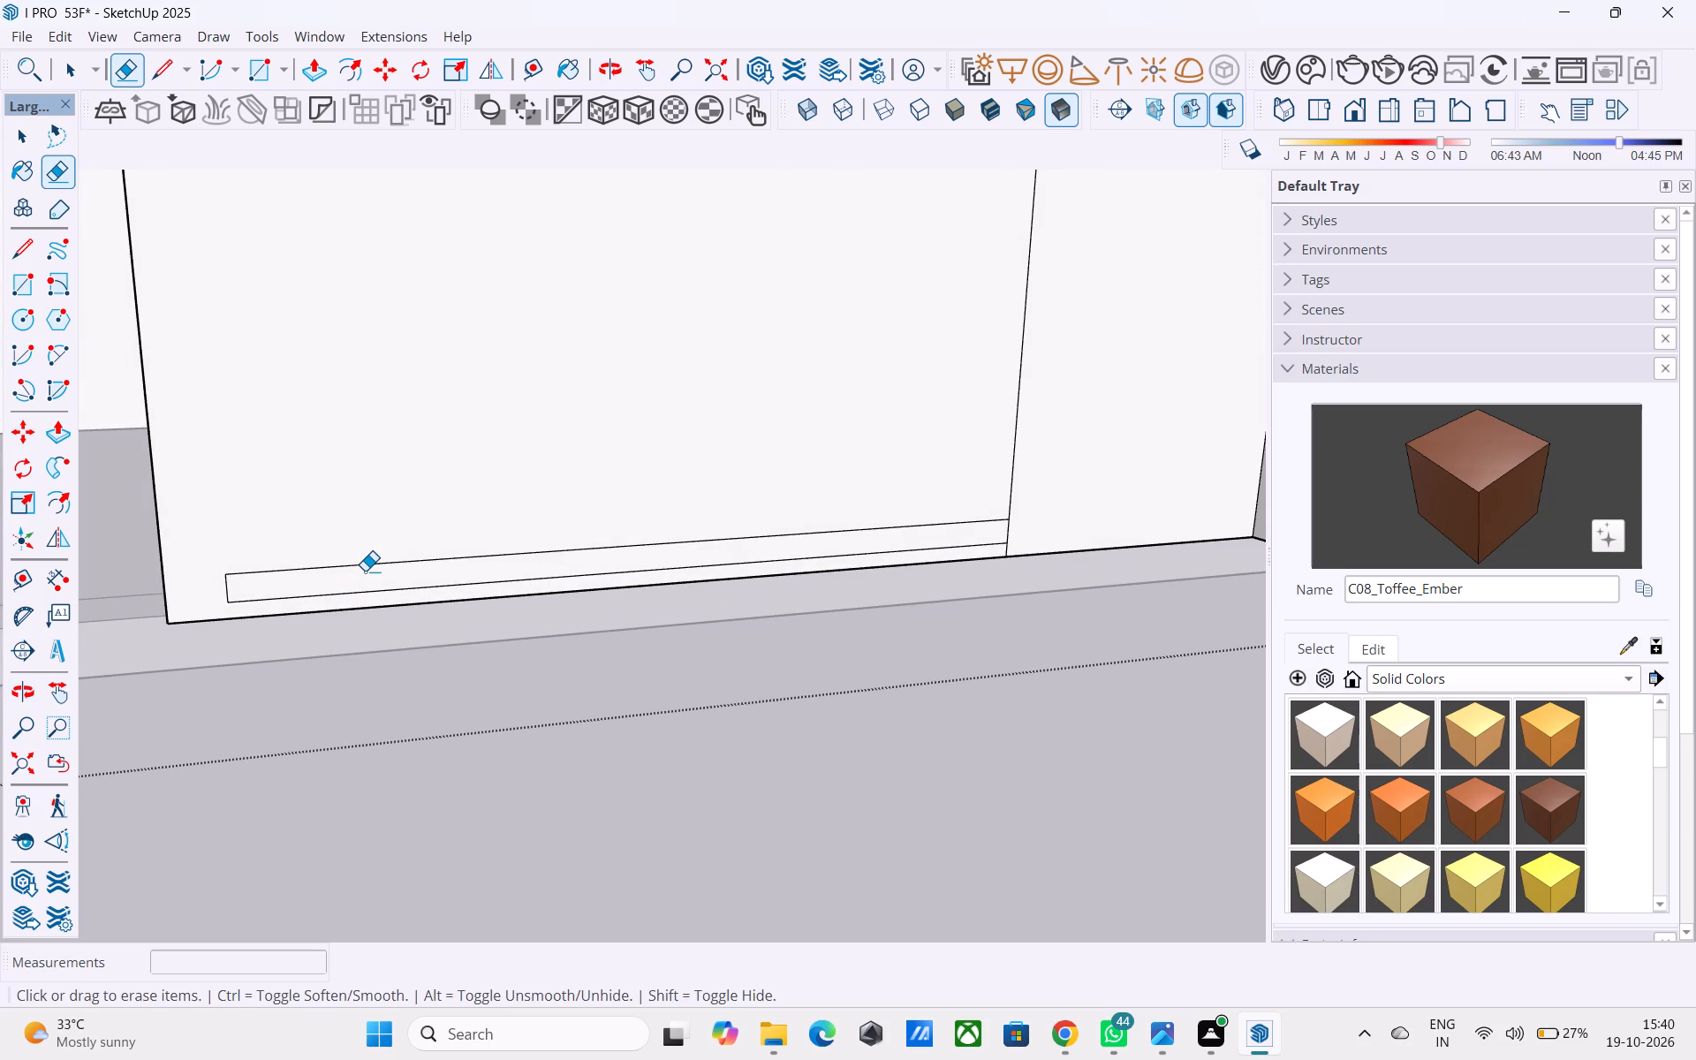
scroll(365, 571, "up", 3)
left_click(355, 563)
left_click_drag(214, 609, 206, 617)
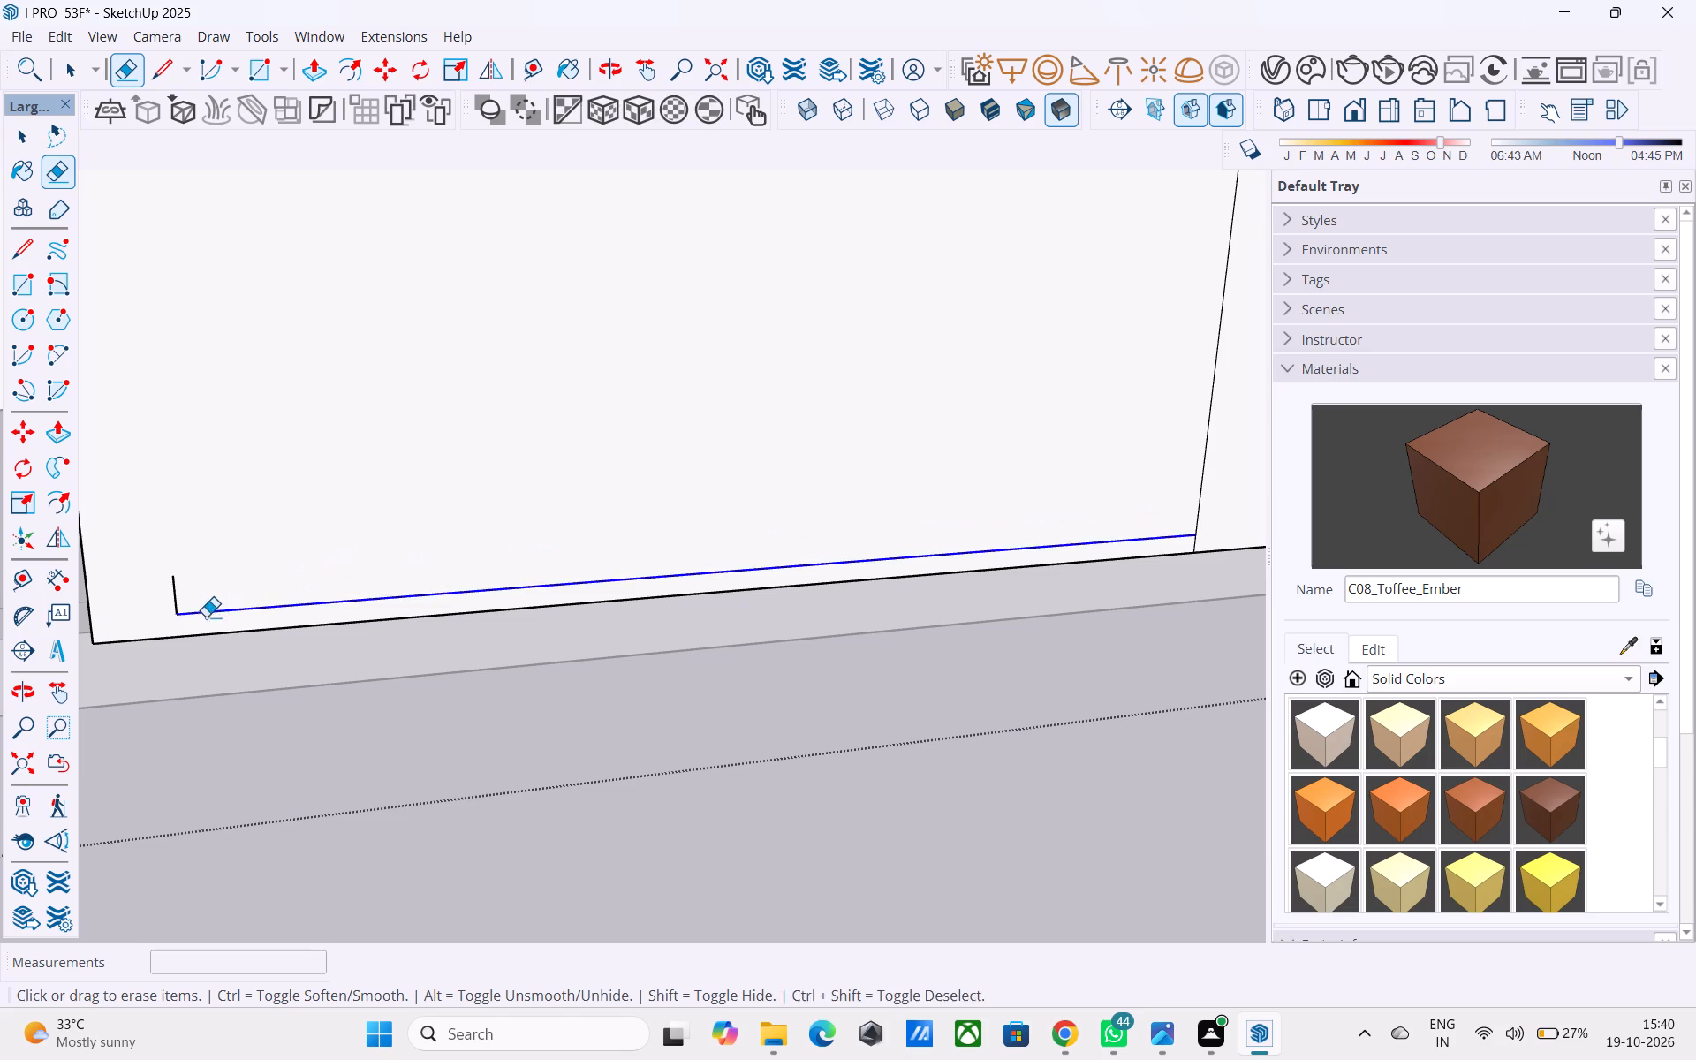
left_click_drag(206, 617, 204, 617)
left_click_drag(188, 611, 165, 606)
Copy the 3" strip above the tall recess about 27' 7" down to the tower's base, dividing the distance into 6 equal spaces.
scroll(420, 587, "down", 20)
middle_click_drag(475, 670, 596, 862)
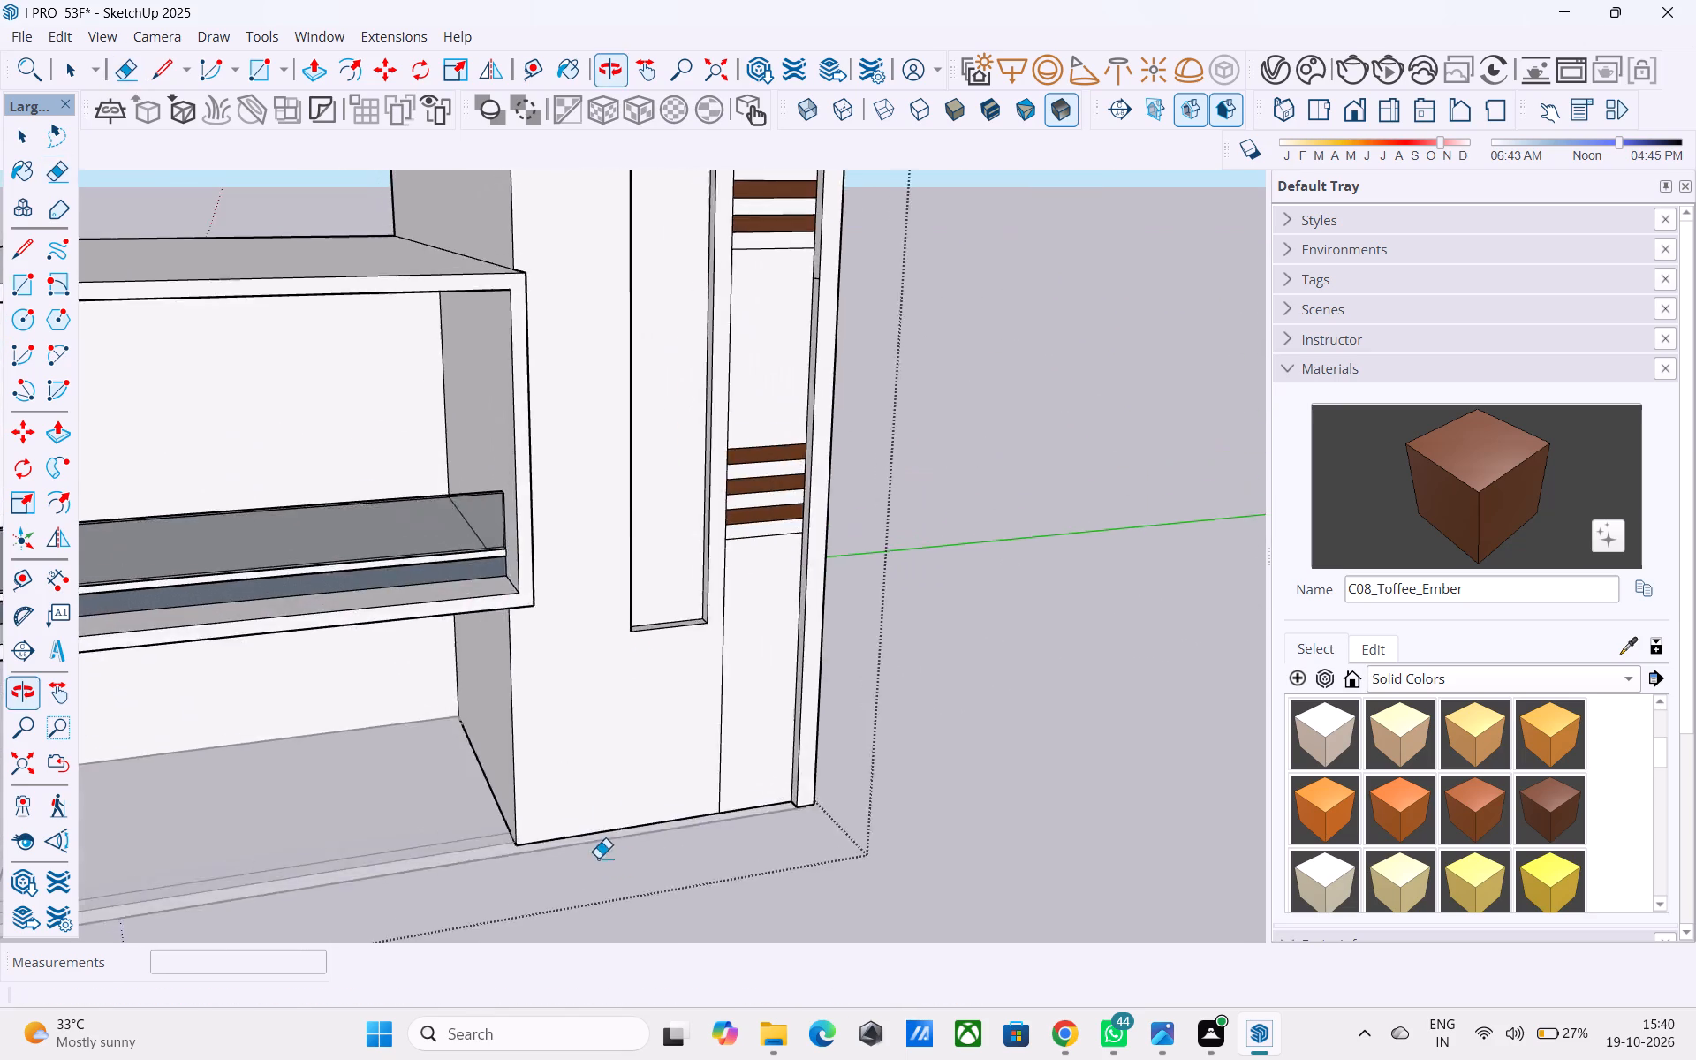
scroll(634, 665, "down", 3, "shift")
middle_click_drag(634, 685, 623, 784, "shift")
scroll(634, 391, "up", 5)
key("space")
middle_click_drag(655, 341, 654, 340)
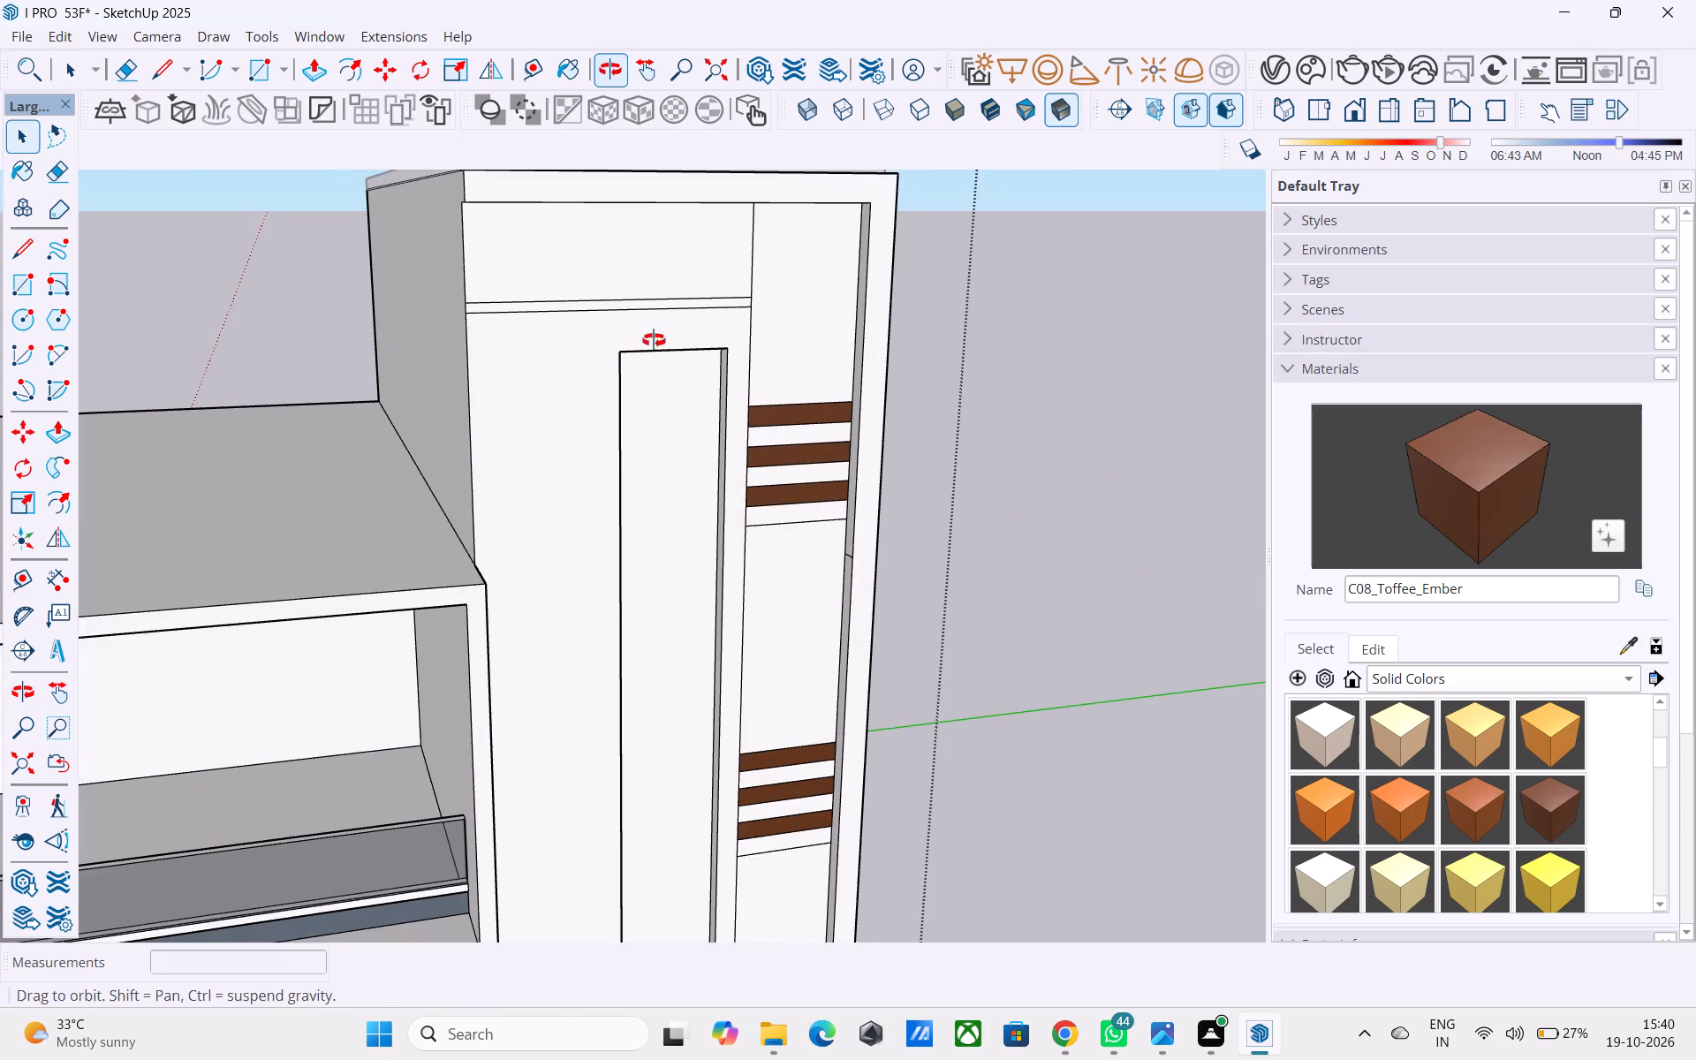
middle_click_drag(654, 340, 622, 347)
scroll(677, 342, "up", 1)
middle_click_drag(723, 351, 663, 356)
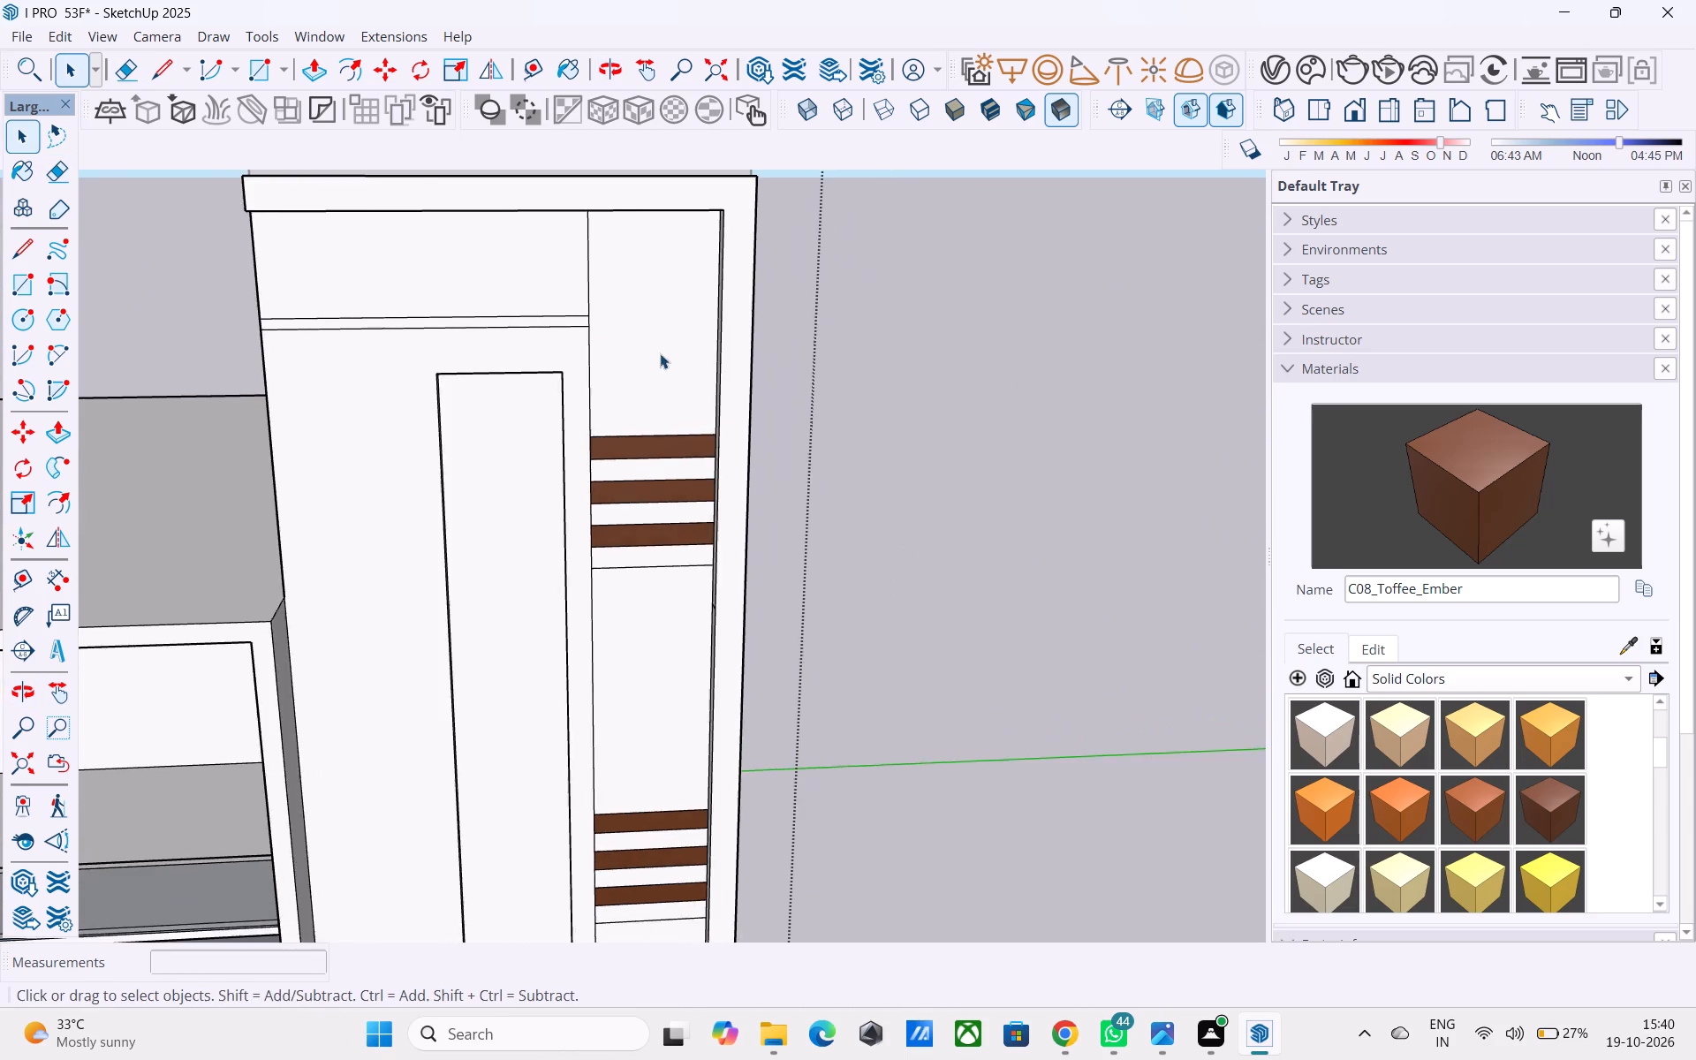
scroll(620, 333, "up", 4)
left_click(548, 312)
key("m")
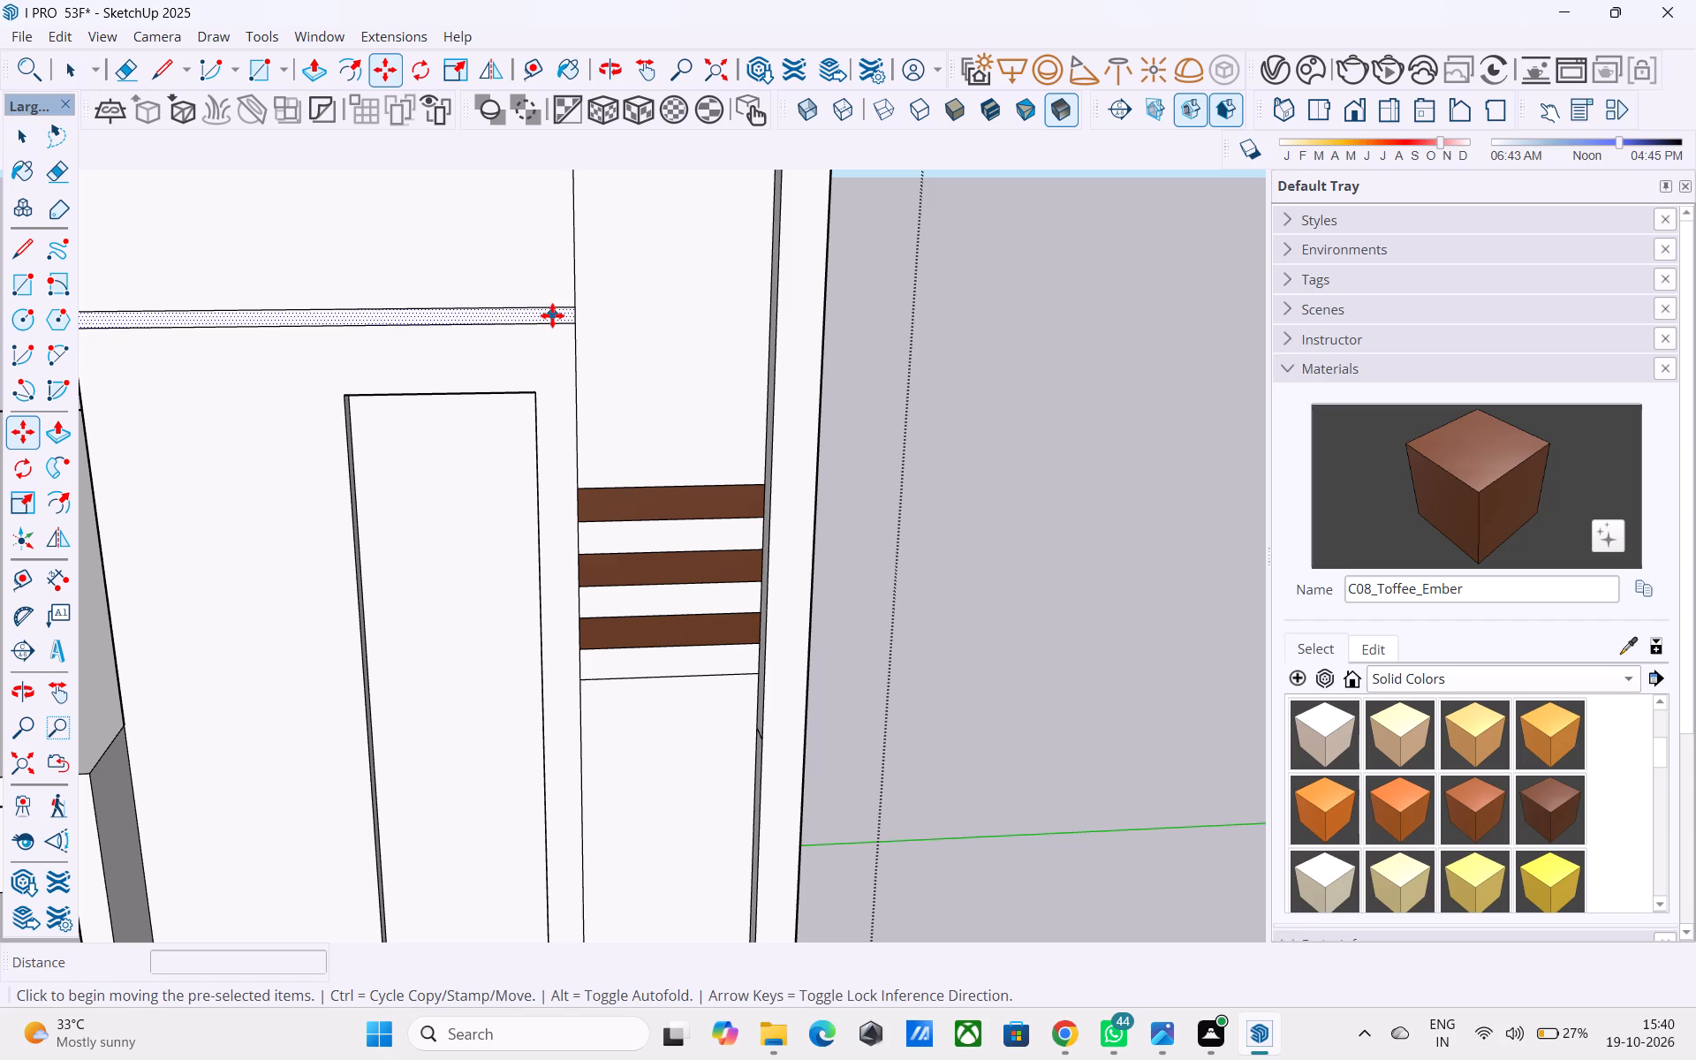
left_click(558, 320)
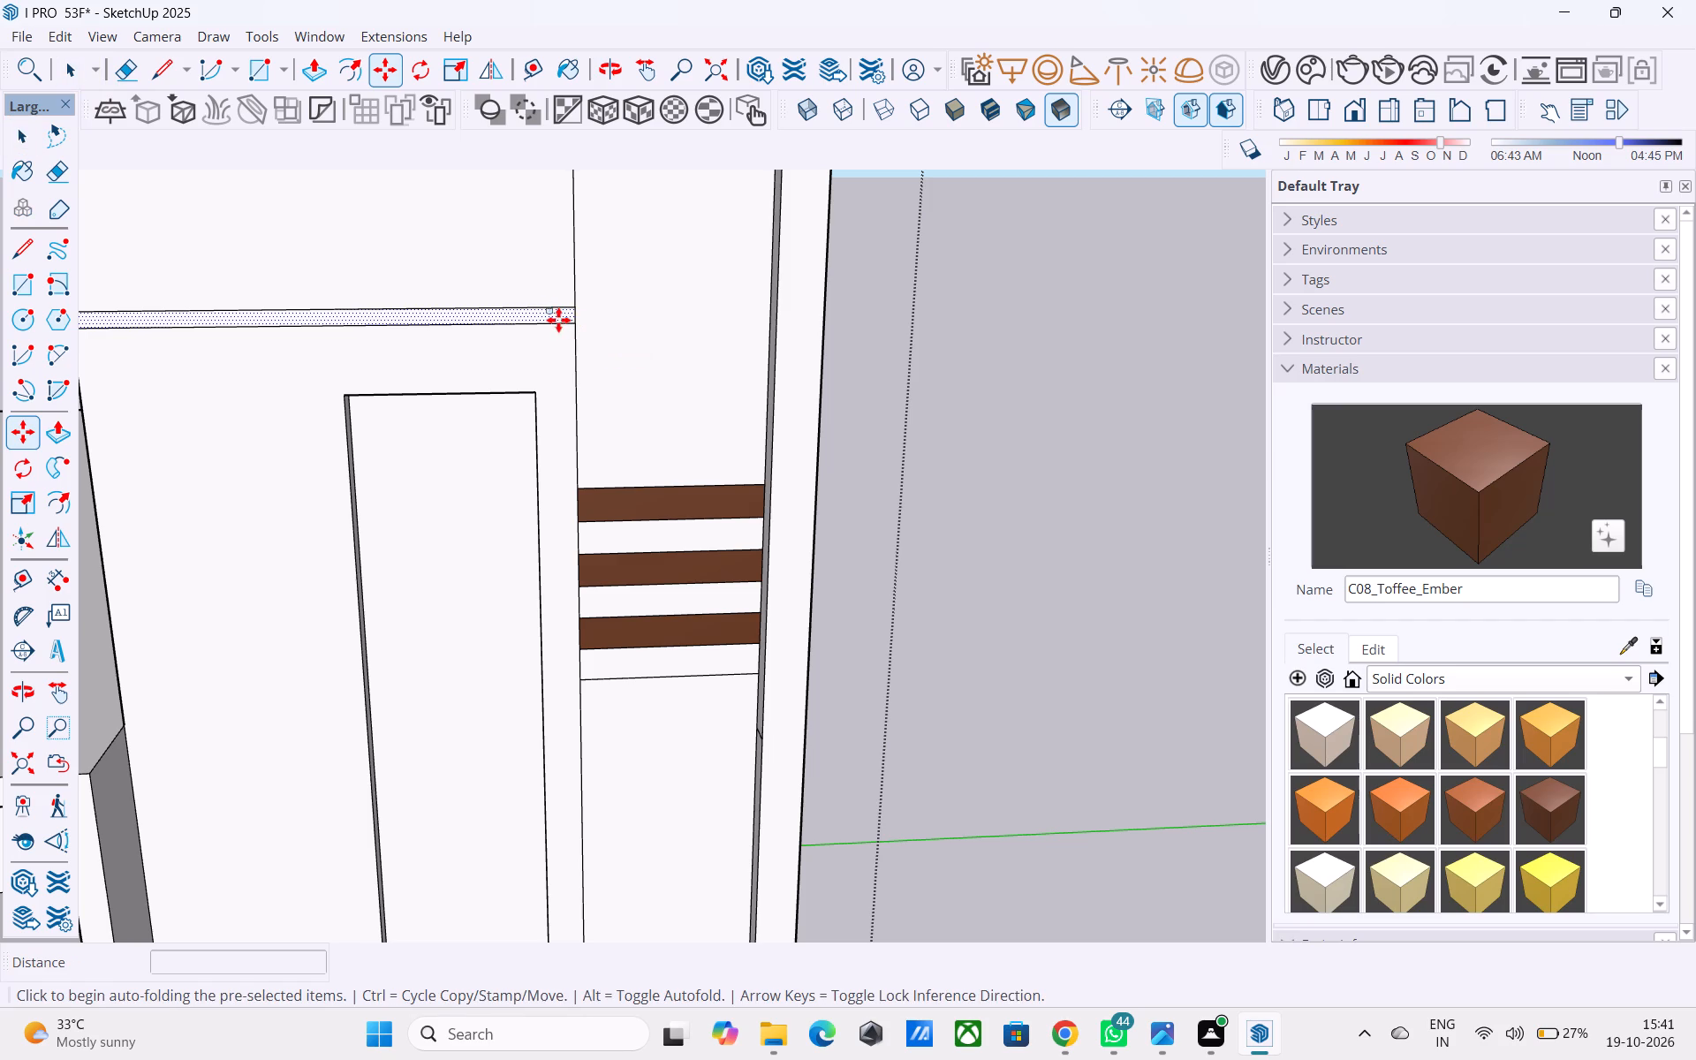
key("space")
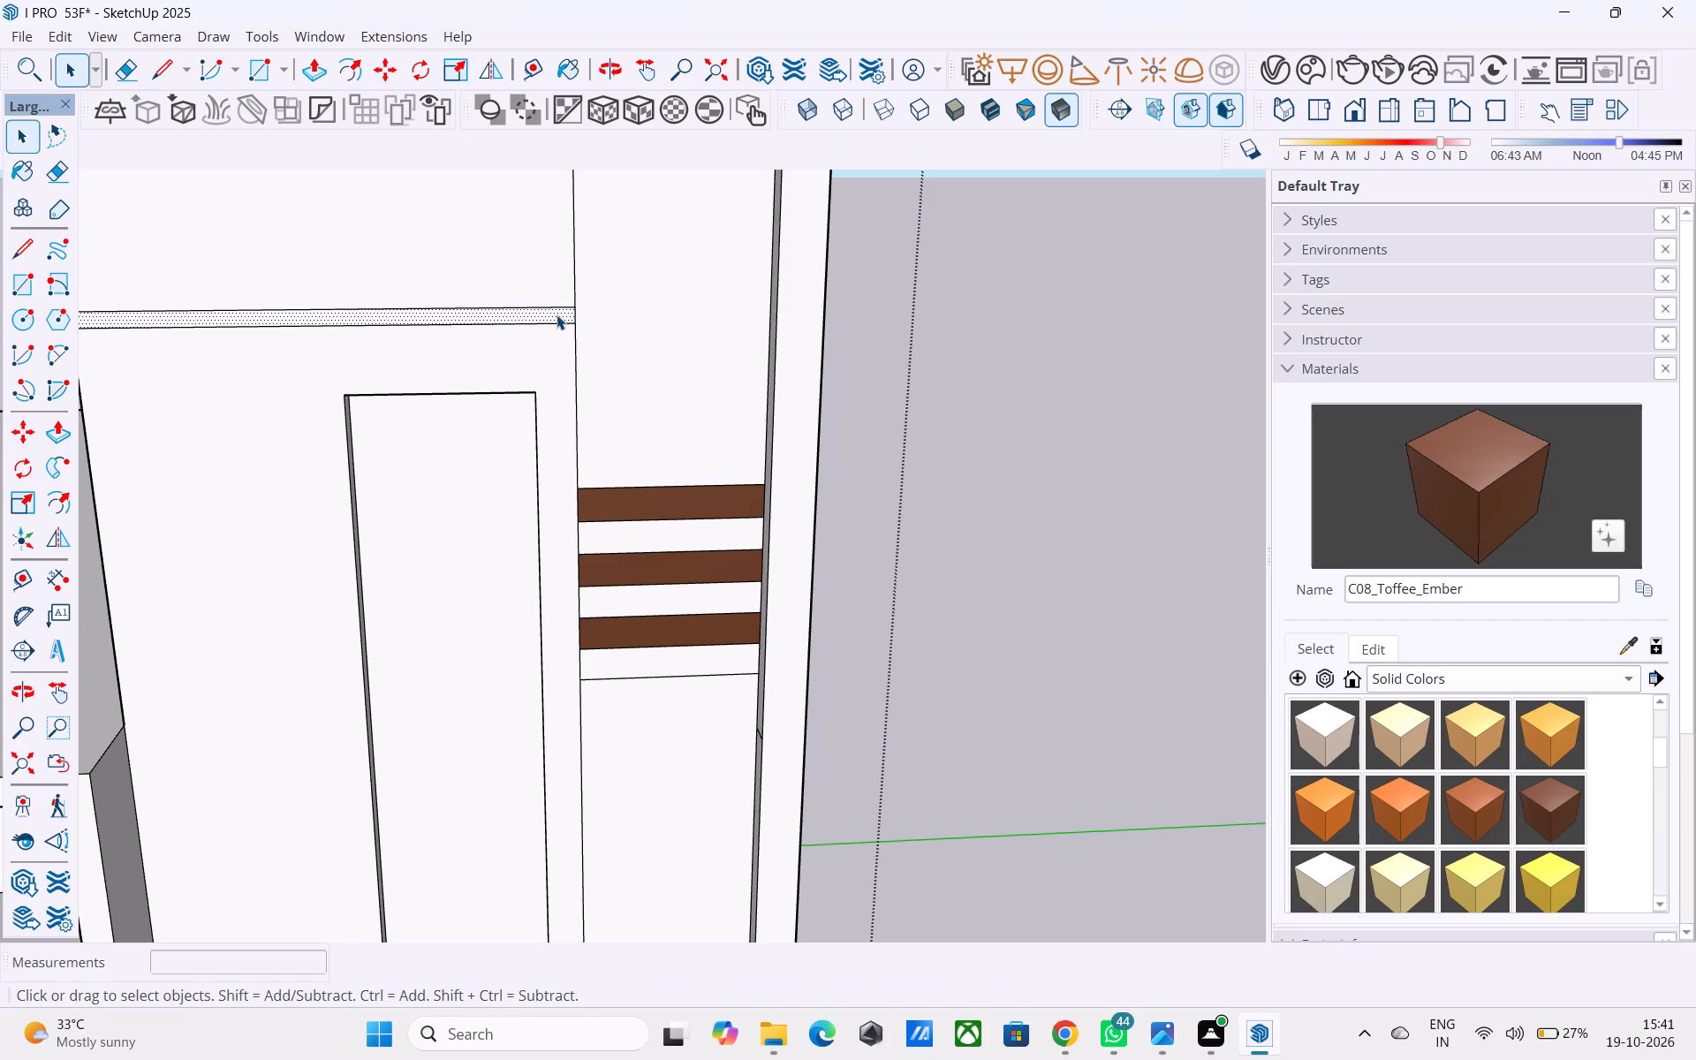
scroll(556, 314, "up", 2)
key("m")
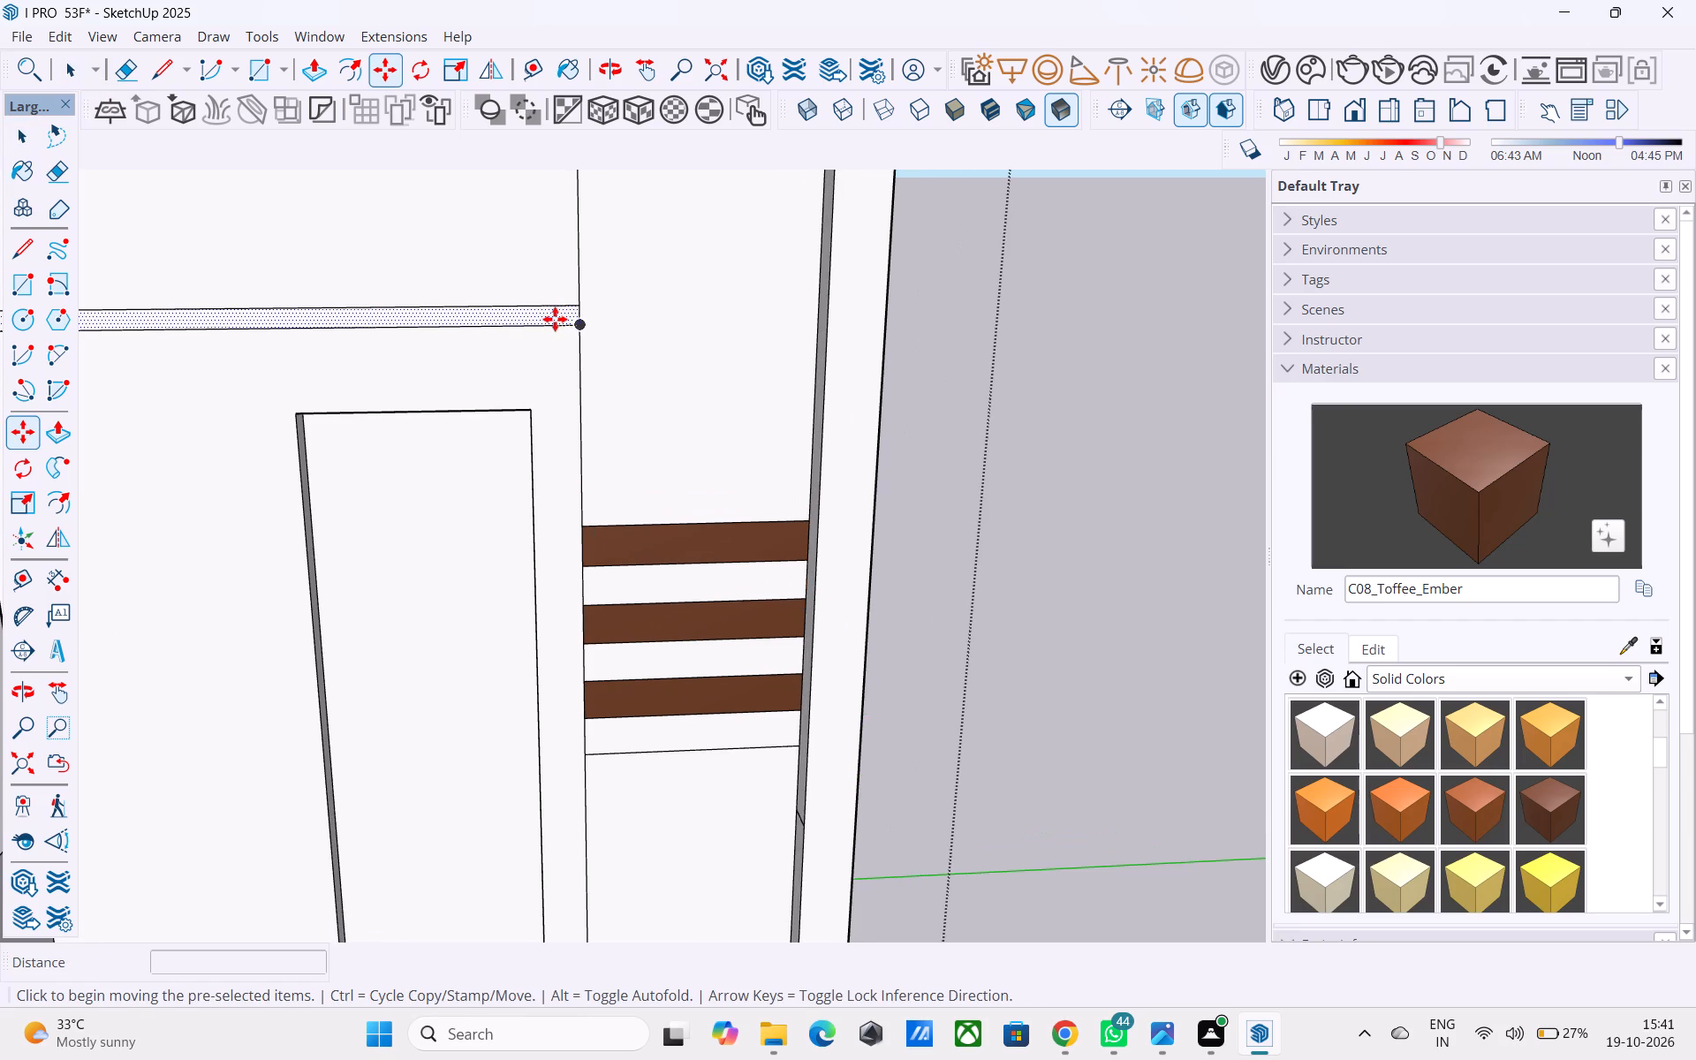
left_click(574, 326)
scroll(590, 394, "down", 3)
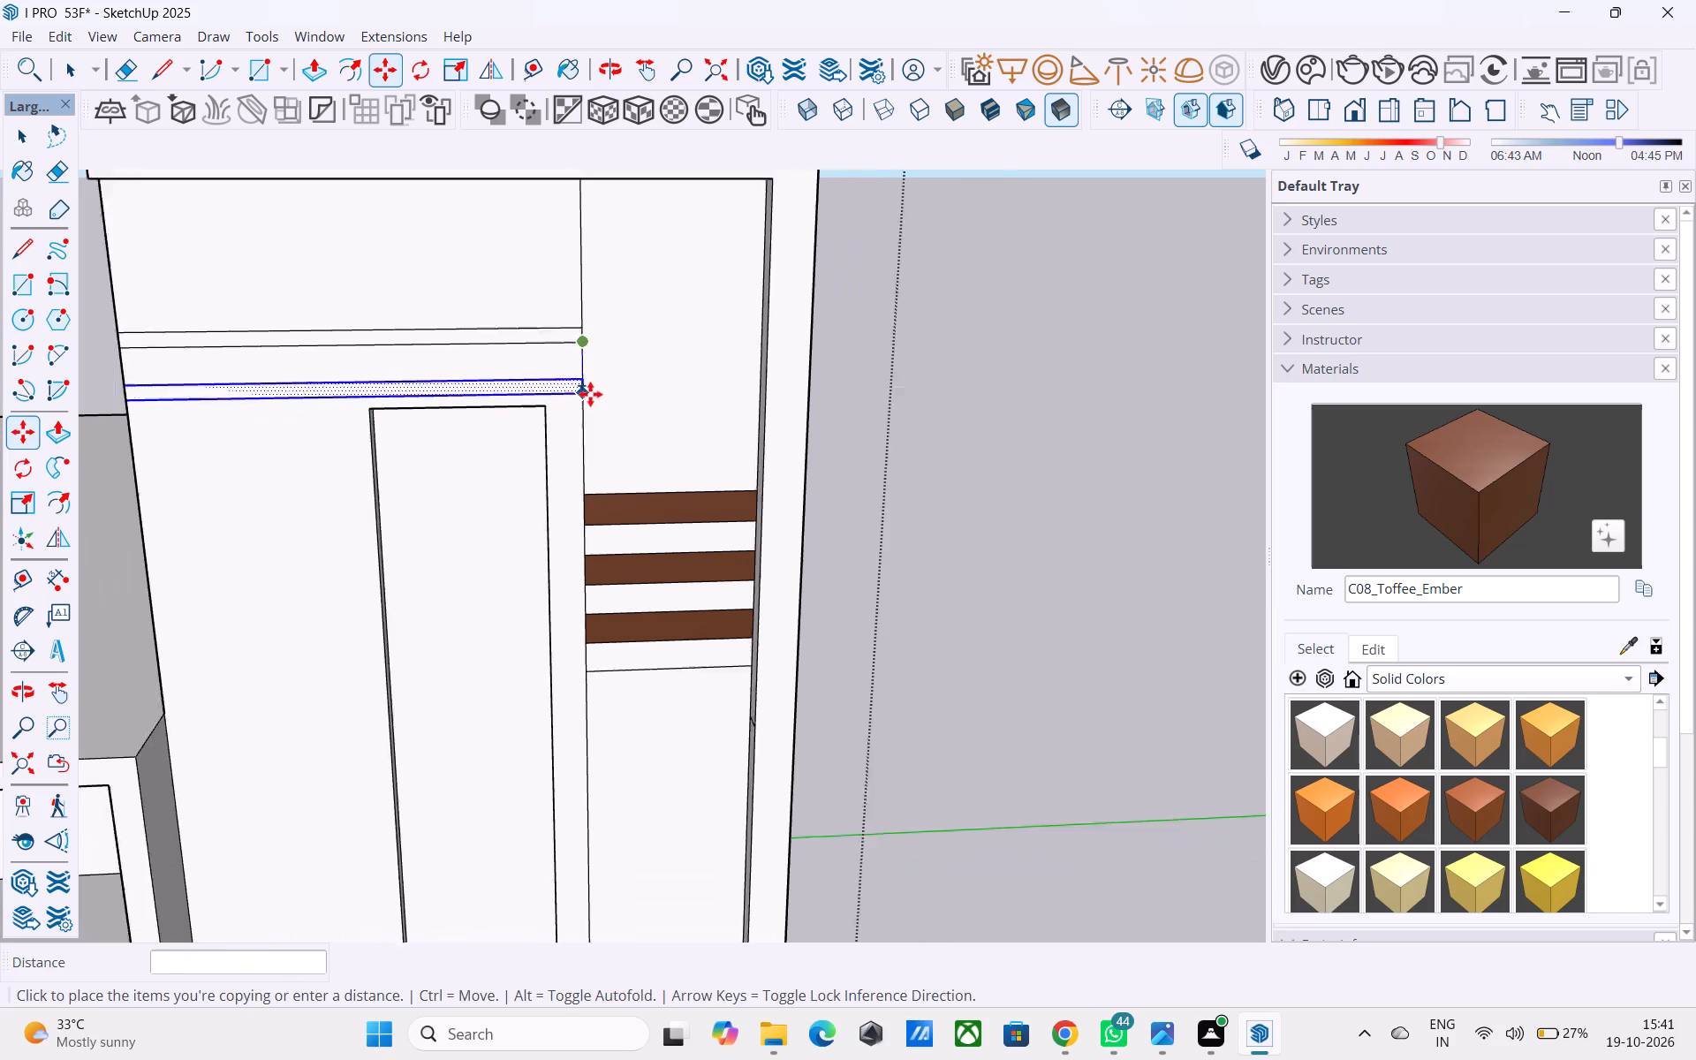
scroll(590, 394, "down", 20)
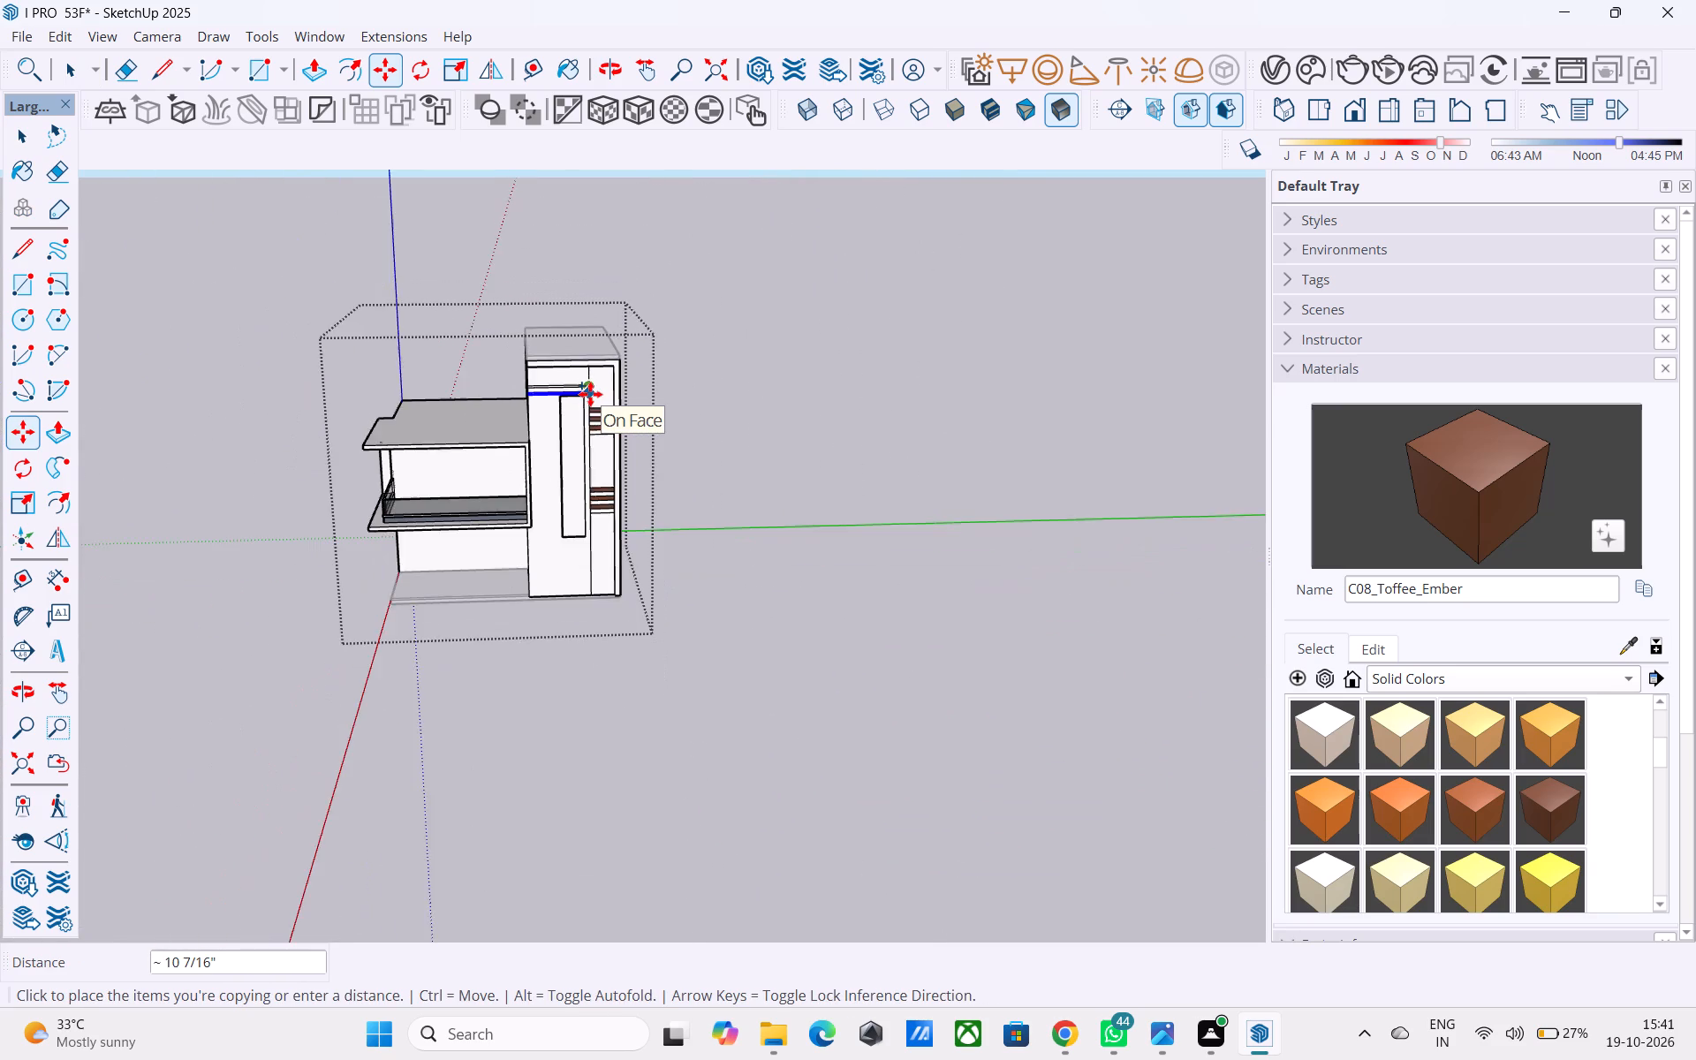
scroll(590, 394, "down", 5)
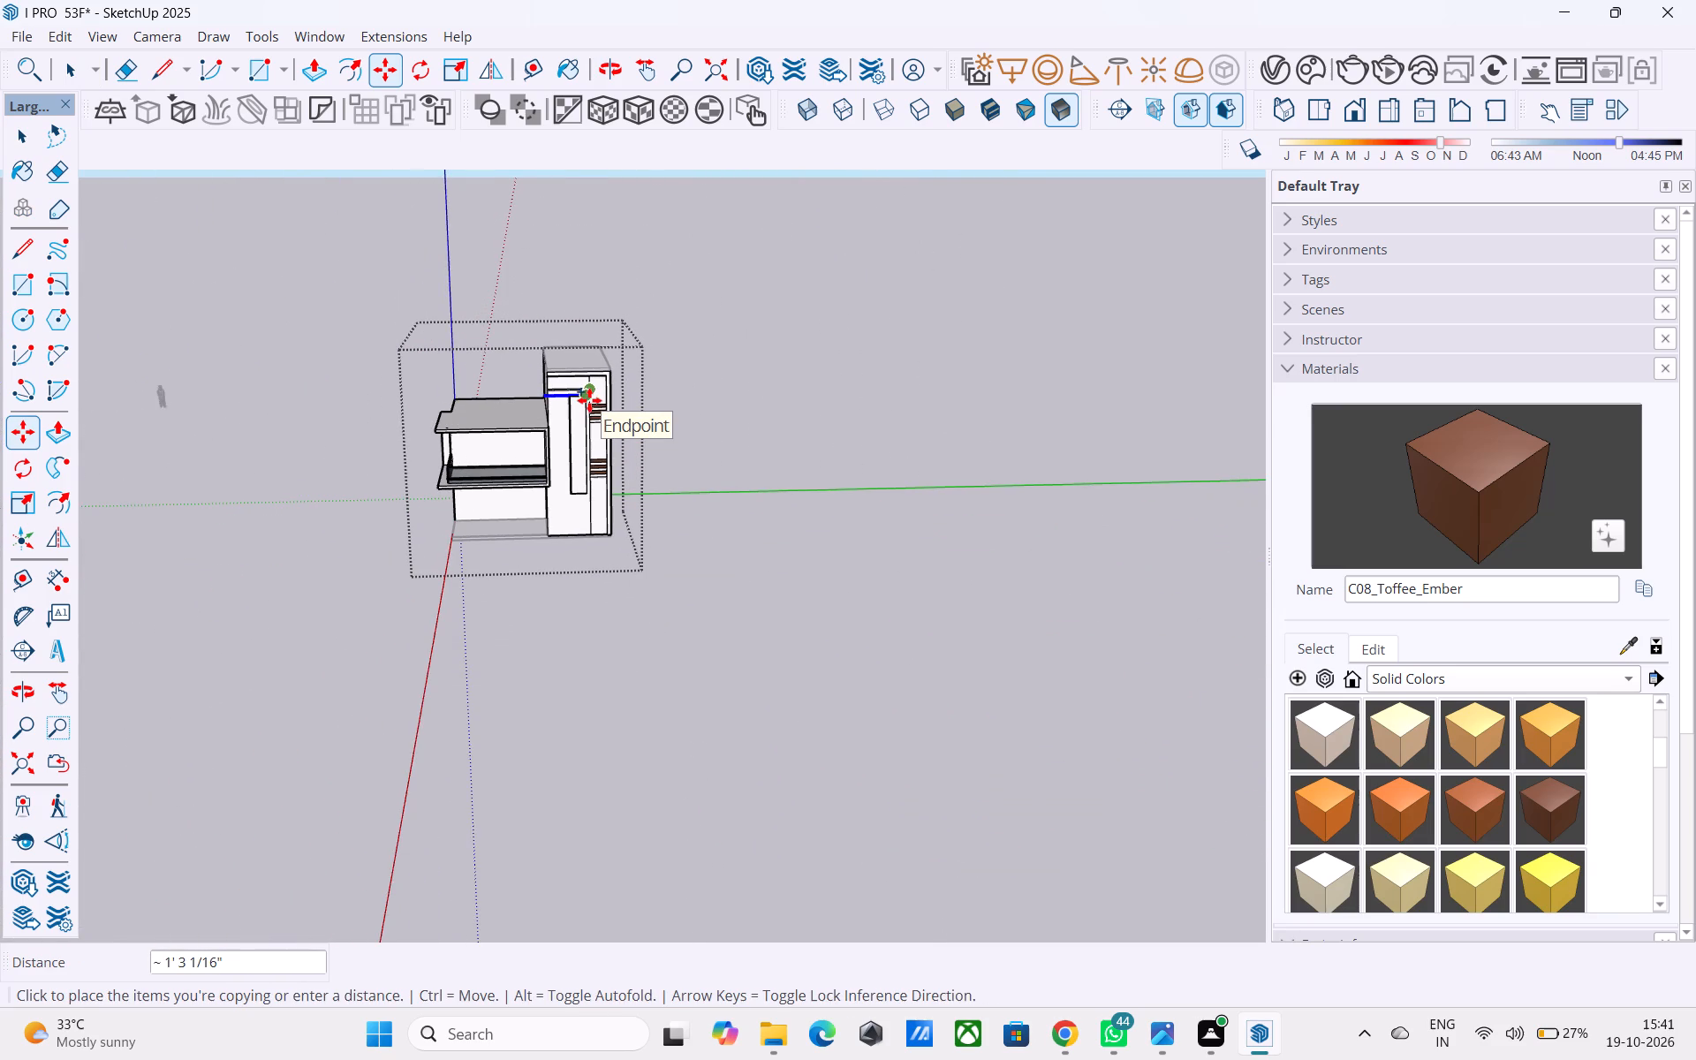
scroll(589, 400, "down", 8)
scroll(602, 452, "up", 16)
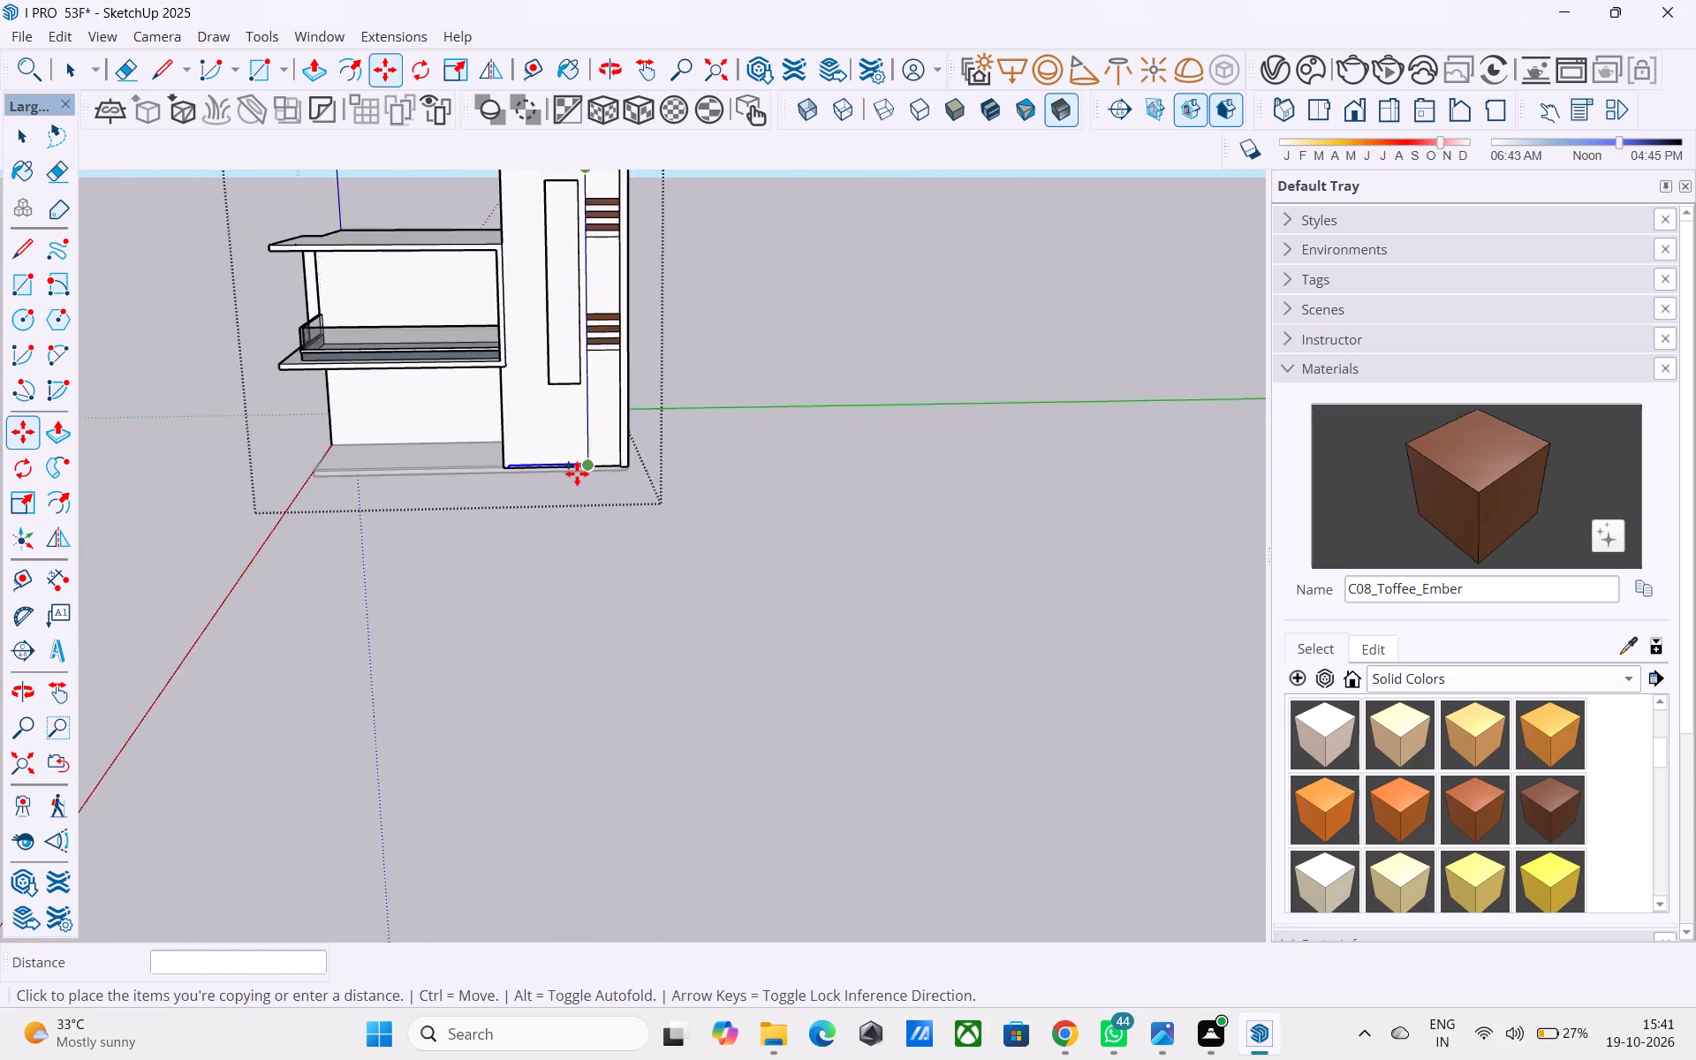
scroll(577, 473, "up", 19)
left_click(640, 443)
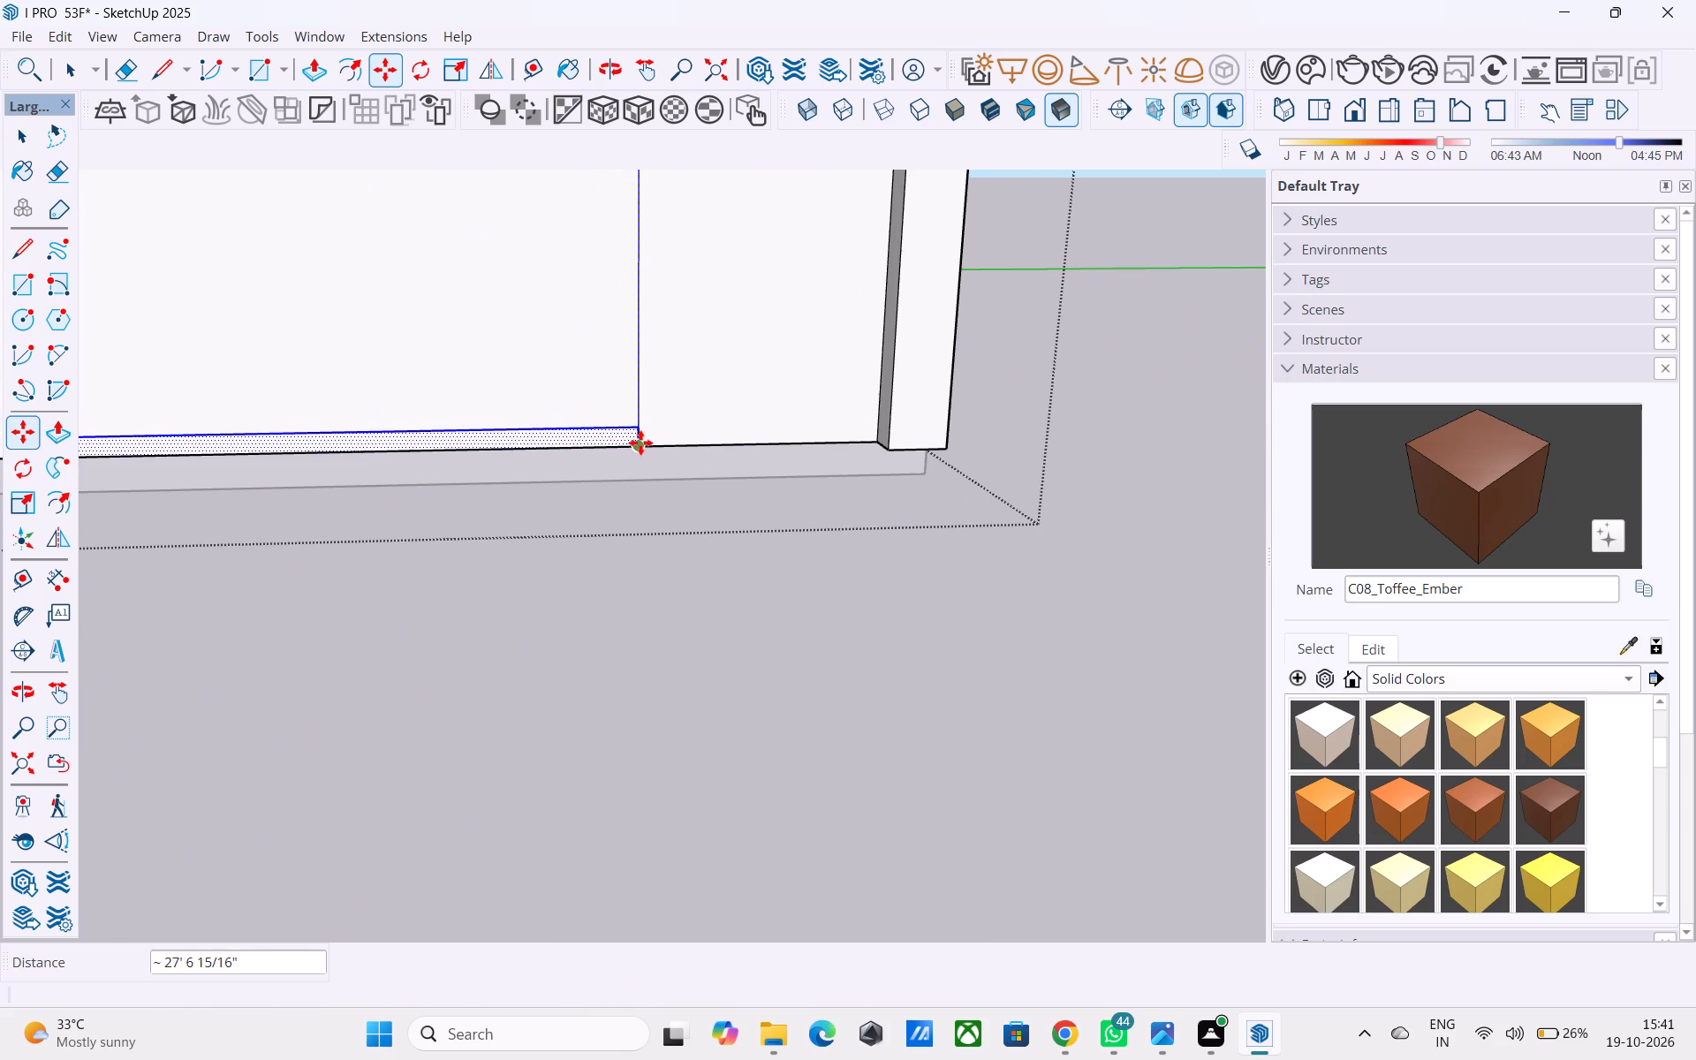
type("/6")
key("Return")
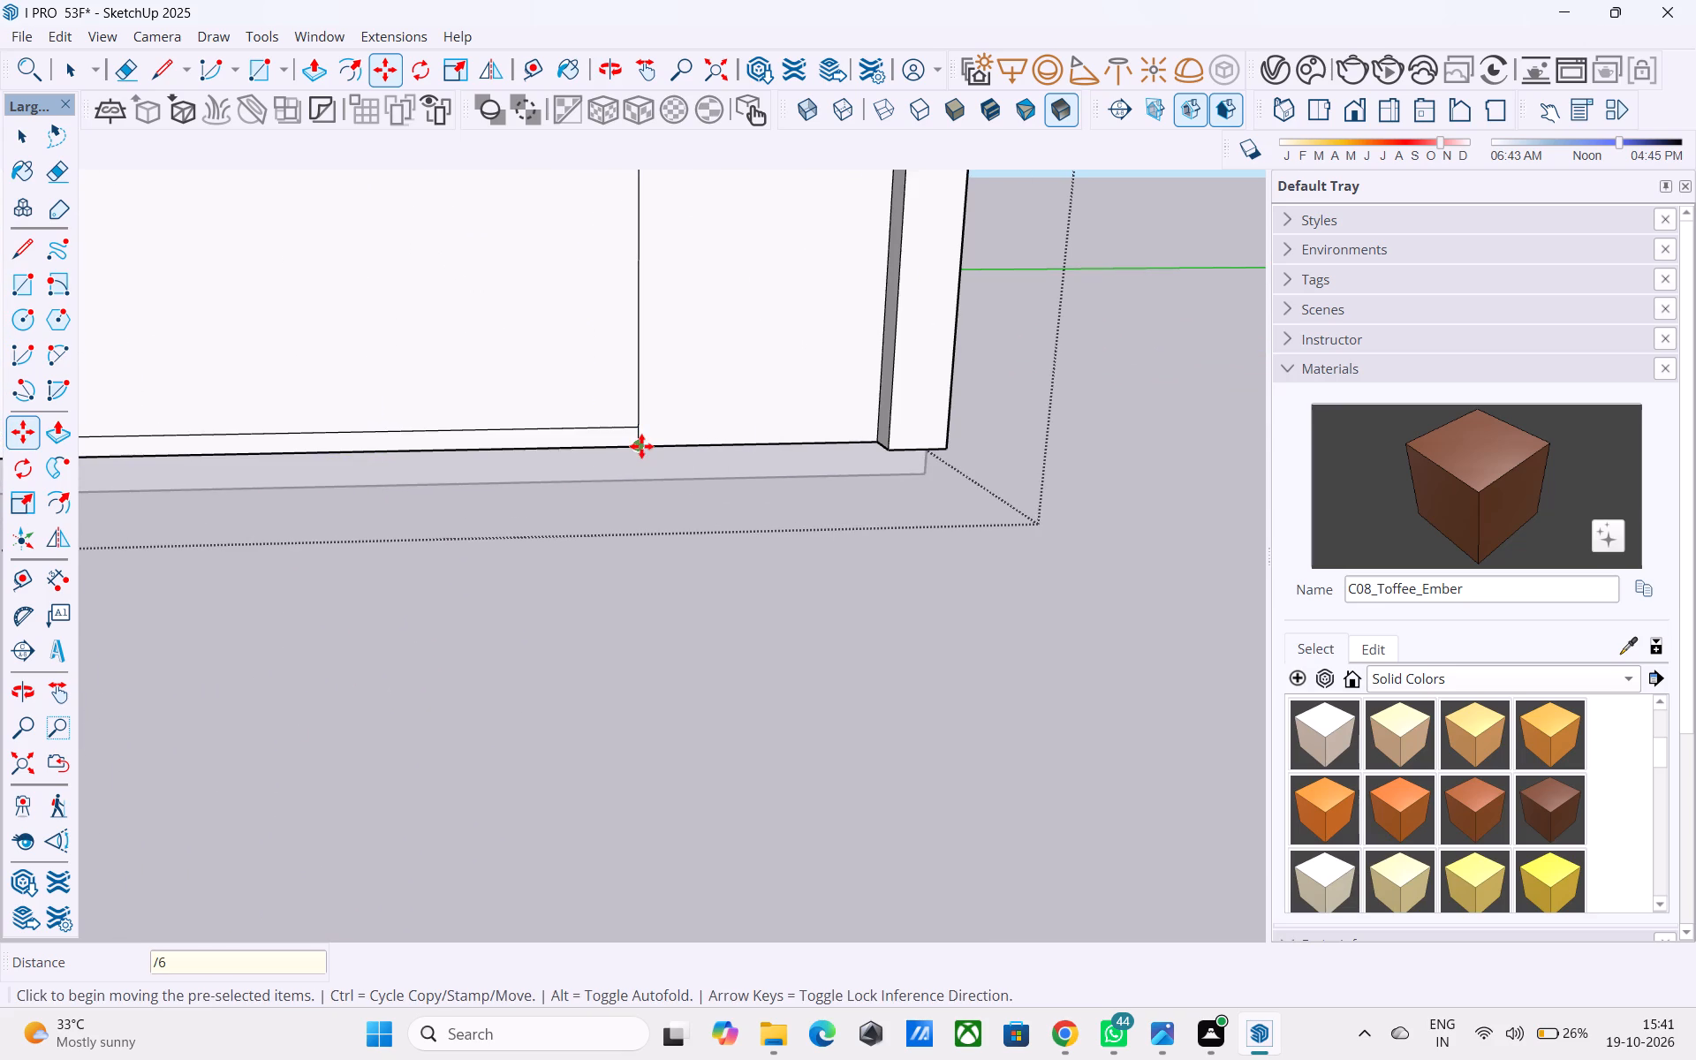
Erase the edges of the copied strips where they cross the tall recess on the tower front.
scroll(632, 447, "down", 4)
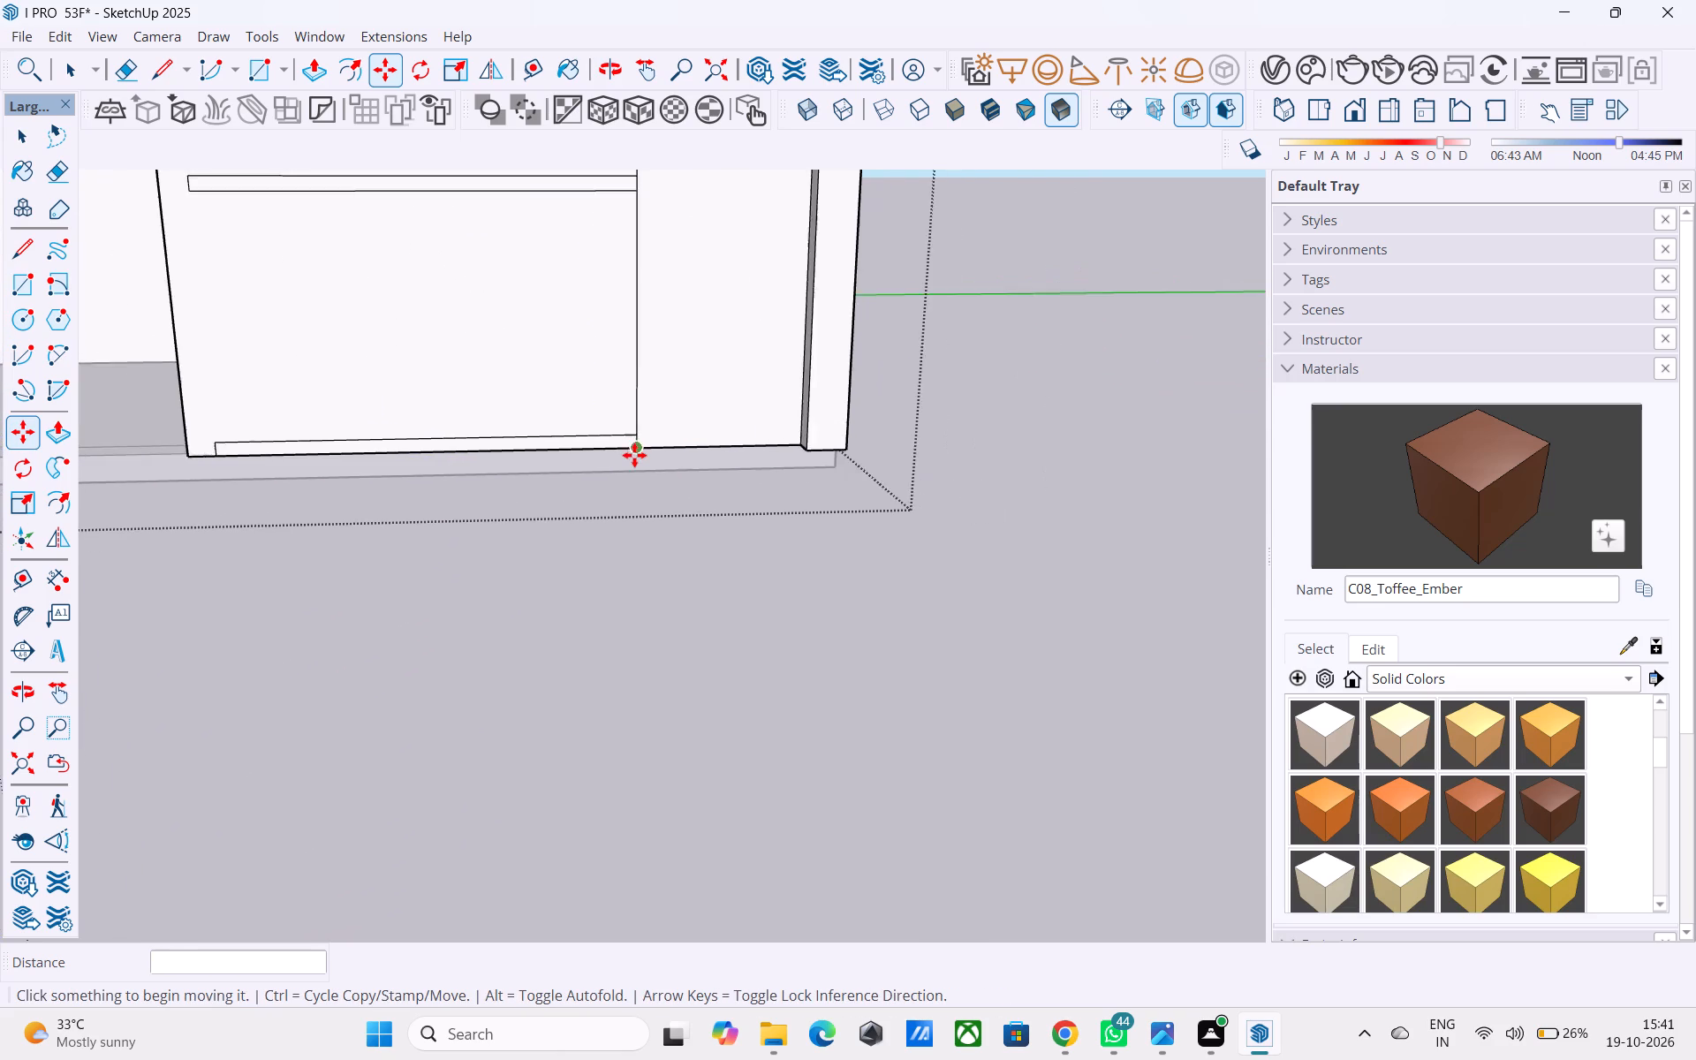
scroll(634, 455, "down", 13)
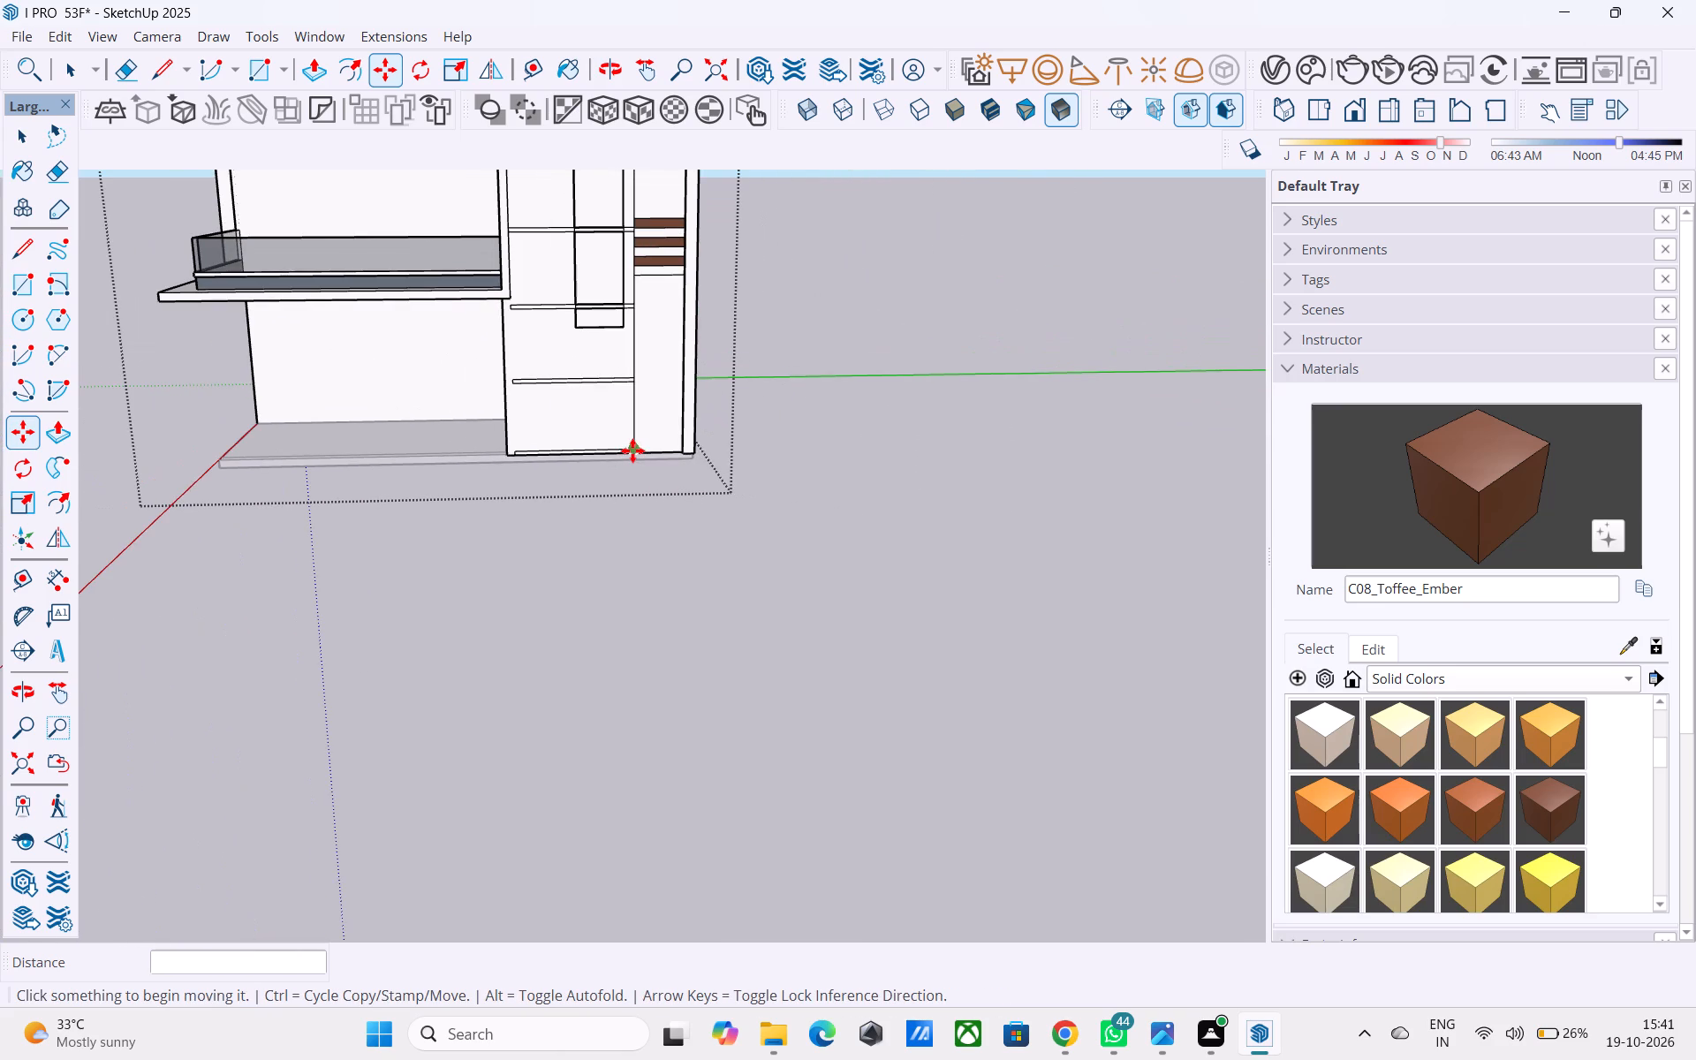
scroll(630, 450, "down", 9)
scroll(640, 310, "up", 8)
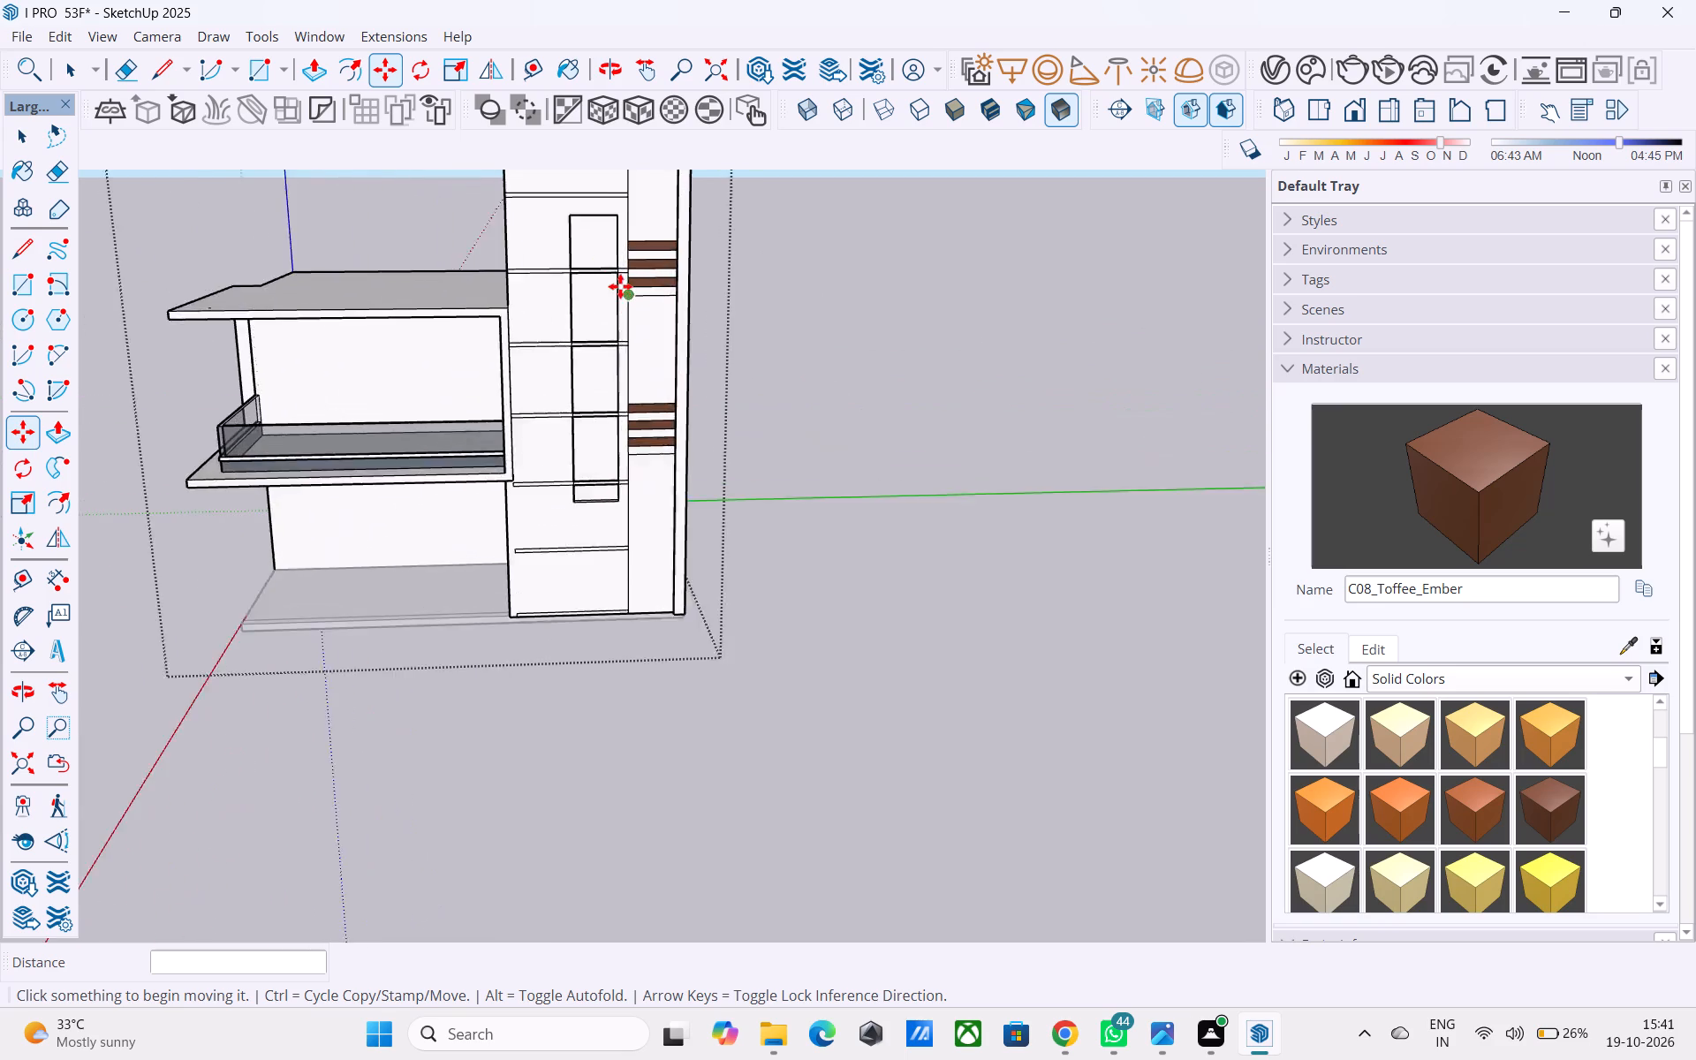
scroll(620, 286, "up", 9)
key("e")
left_click_drag(583, 296, 582, 310)
left_click_drag(602, 285, 603, 307)
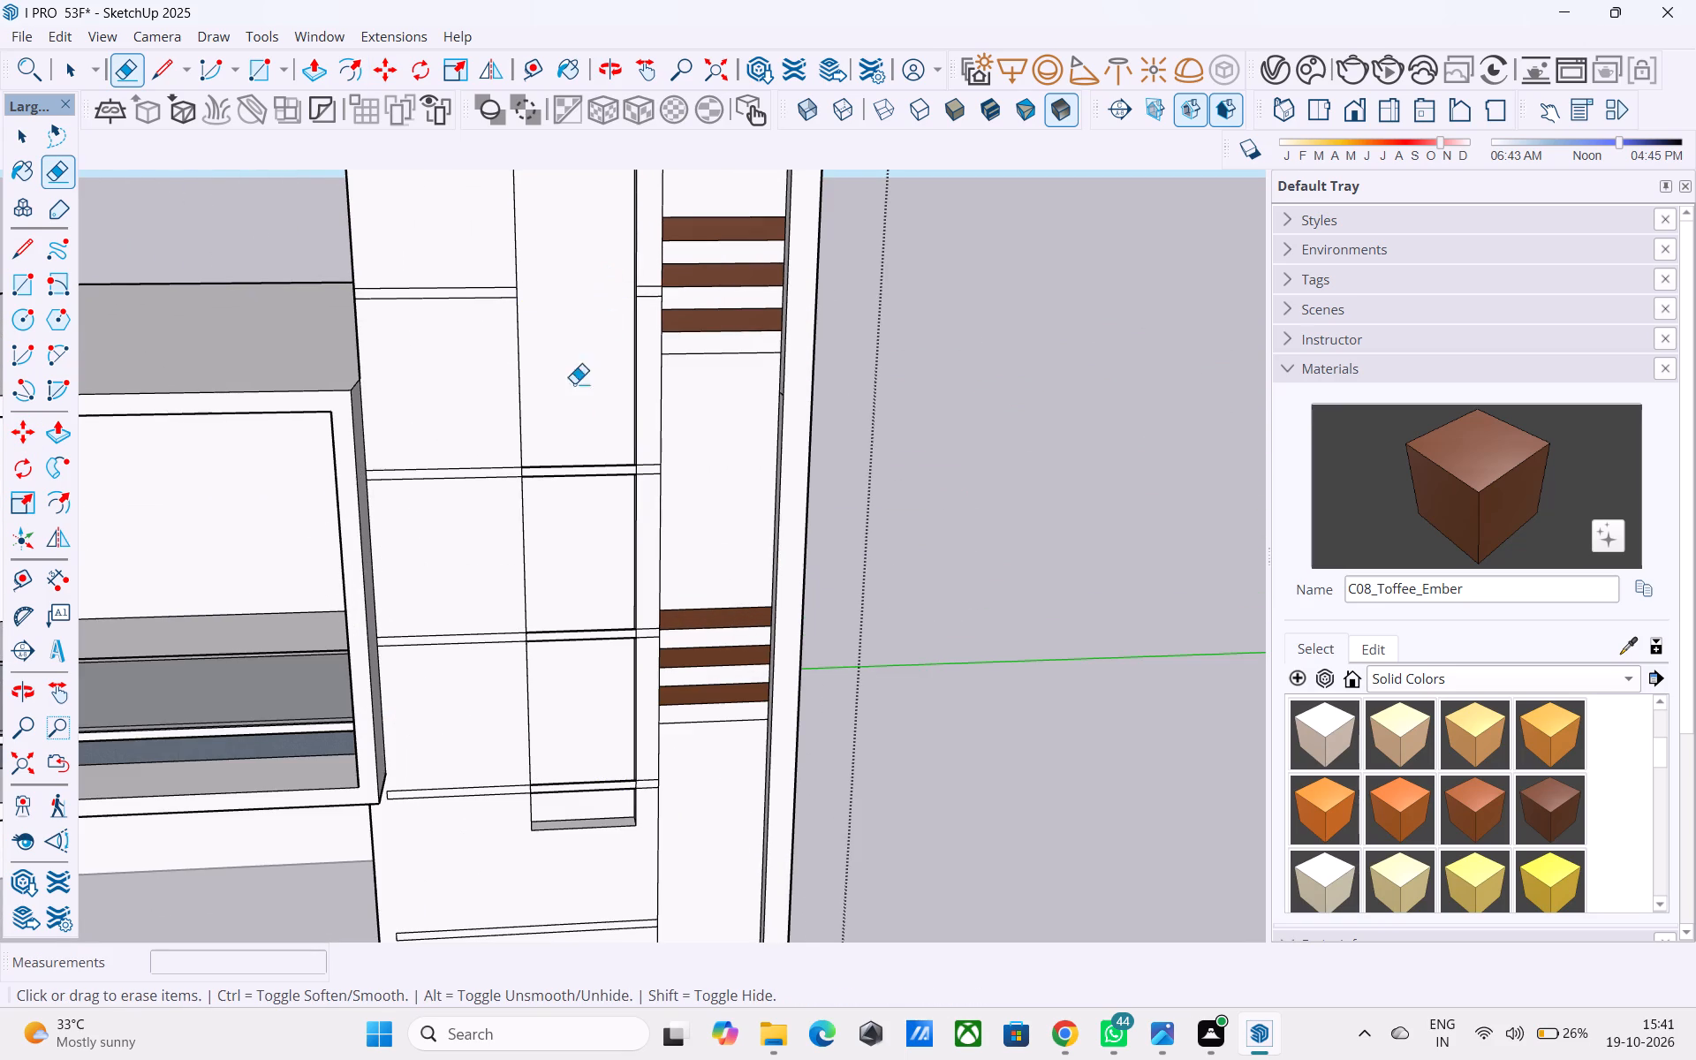
left_click_drag(568, 448, 595, 545)
left_click_drag(588, 591, 587, 659)
left_click_drag(603, 778, 602, 799)
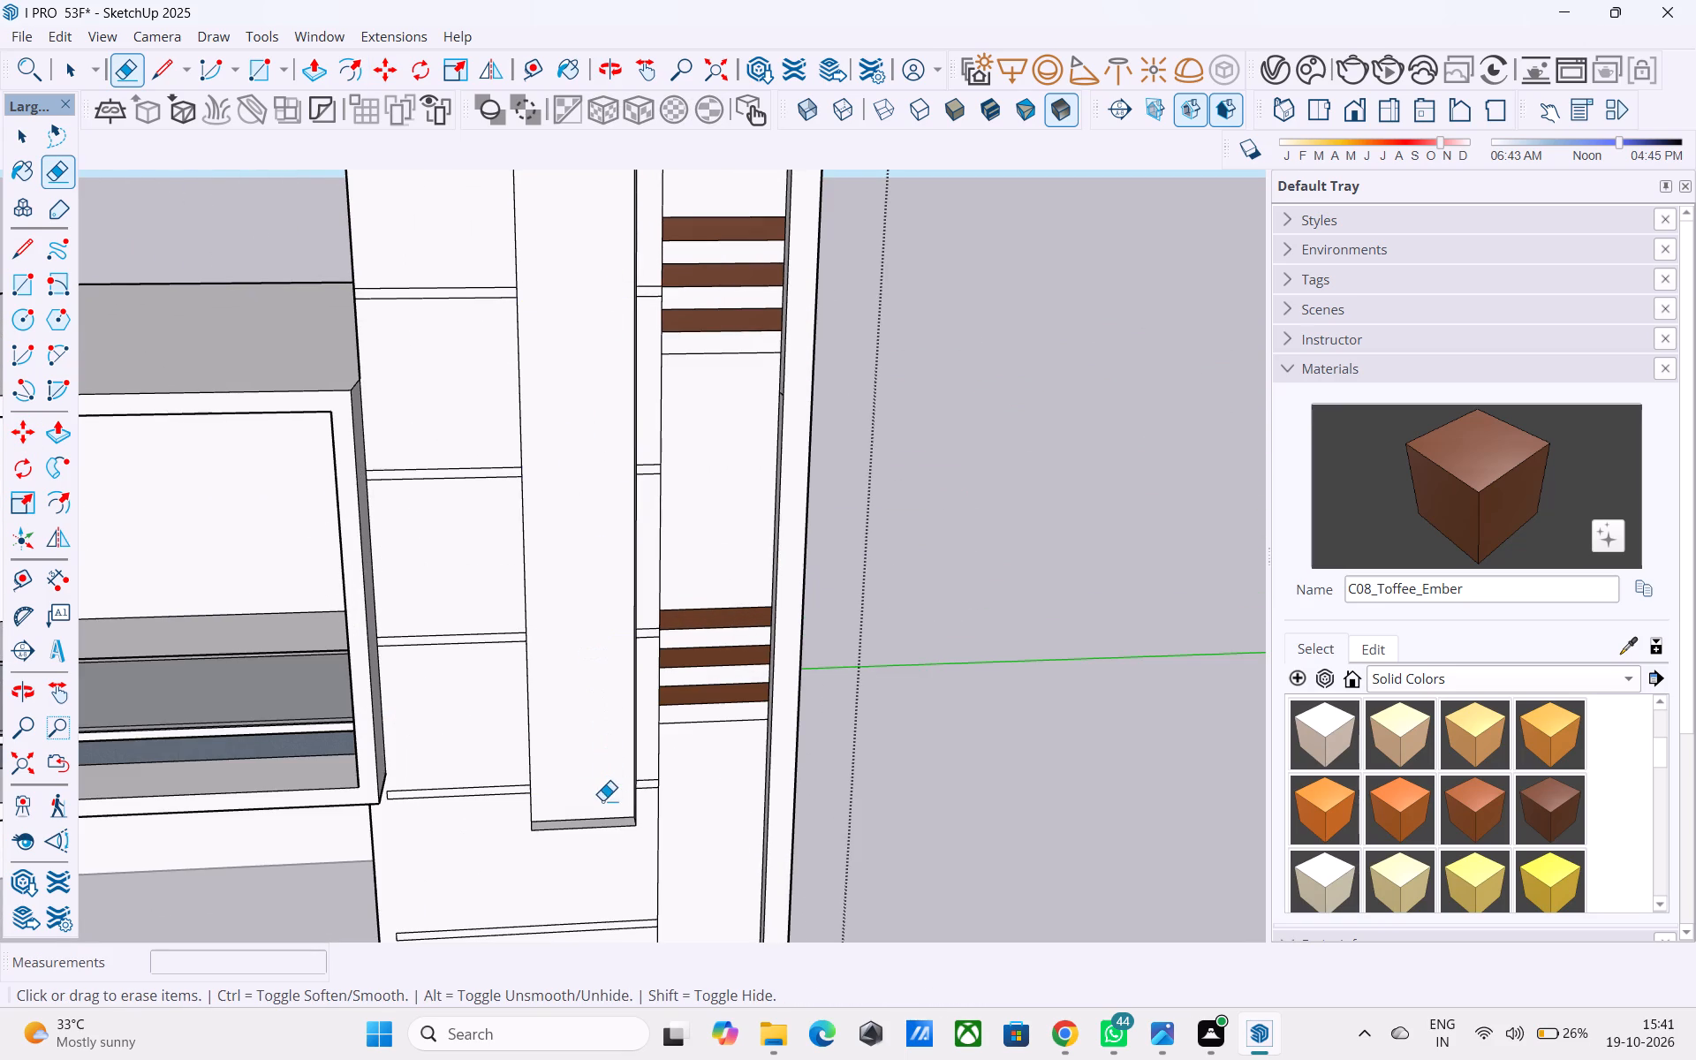
Paint the tower front's panels between the thin strips, including the narrow pieces beside the tall recess, with the Fabric material Carpet_04_1K.
scroll(602, 745, "down", 7)
middle_click(565, 696)
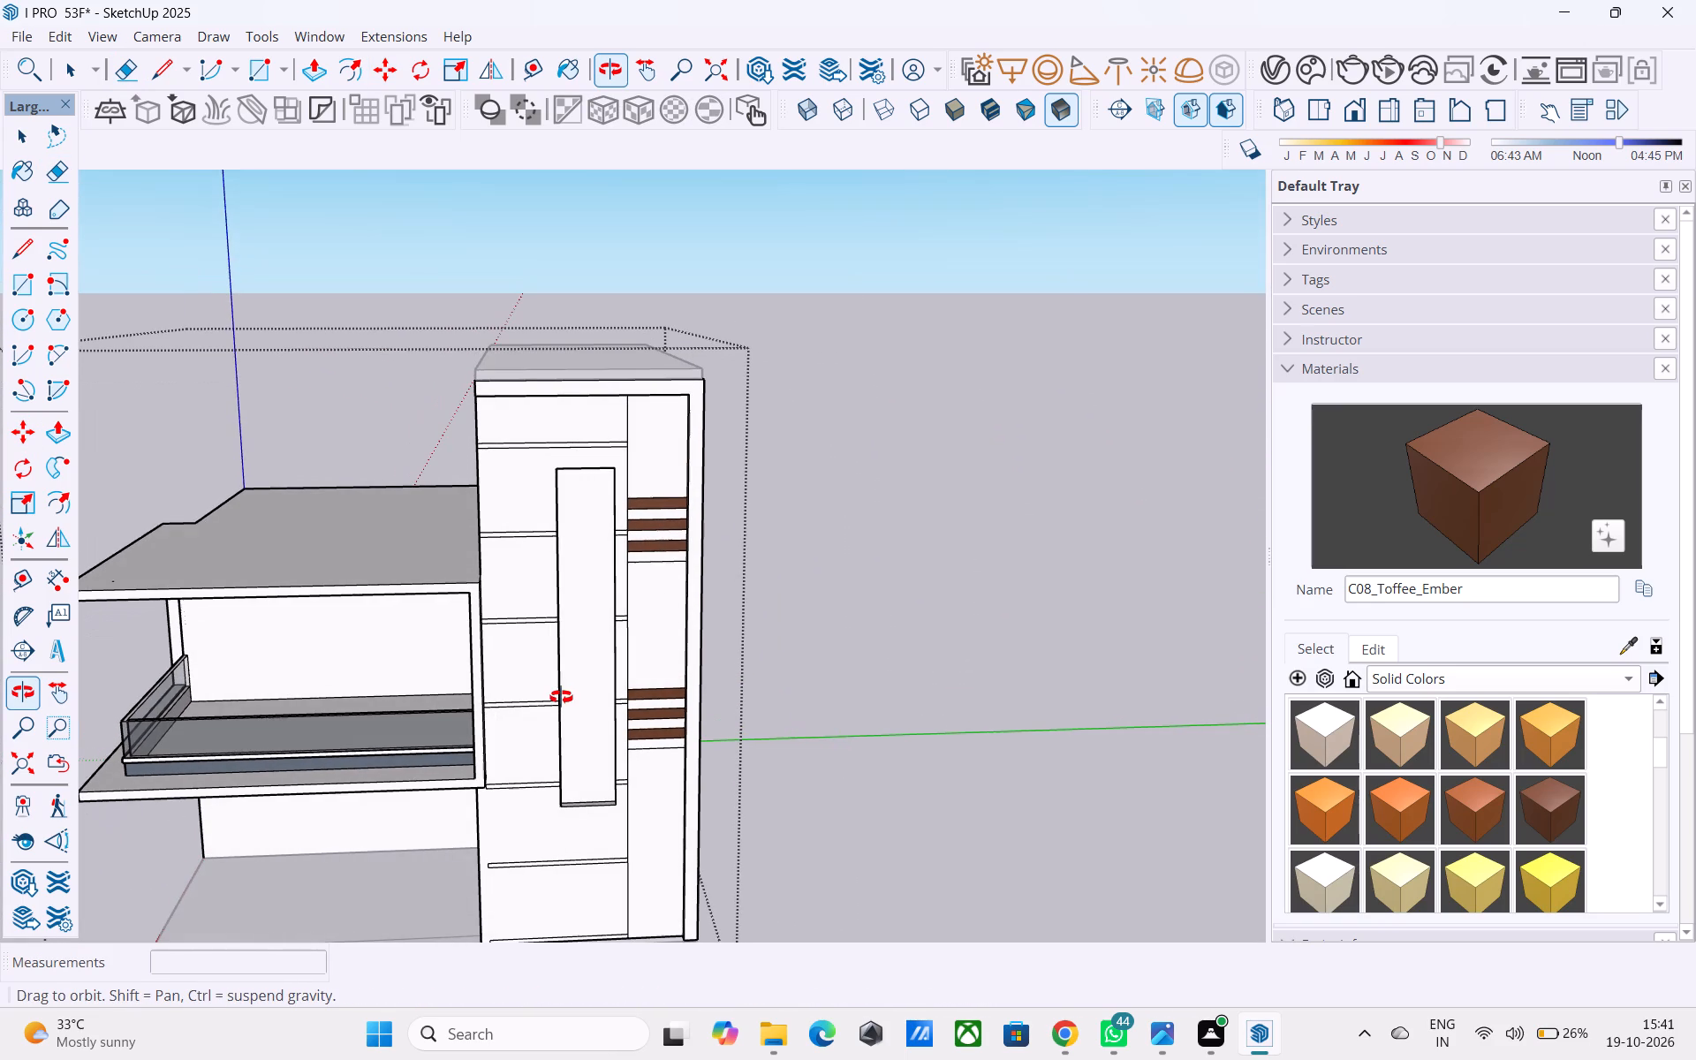
middle_click_drag(561, 677, 742, 678)
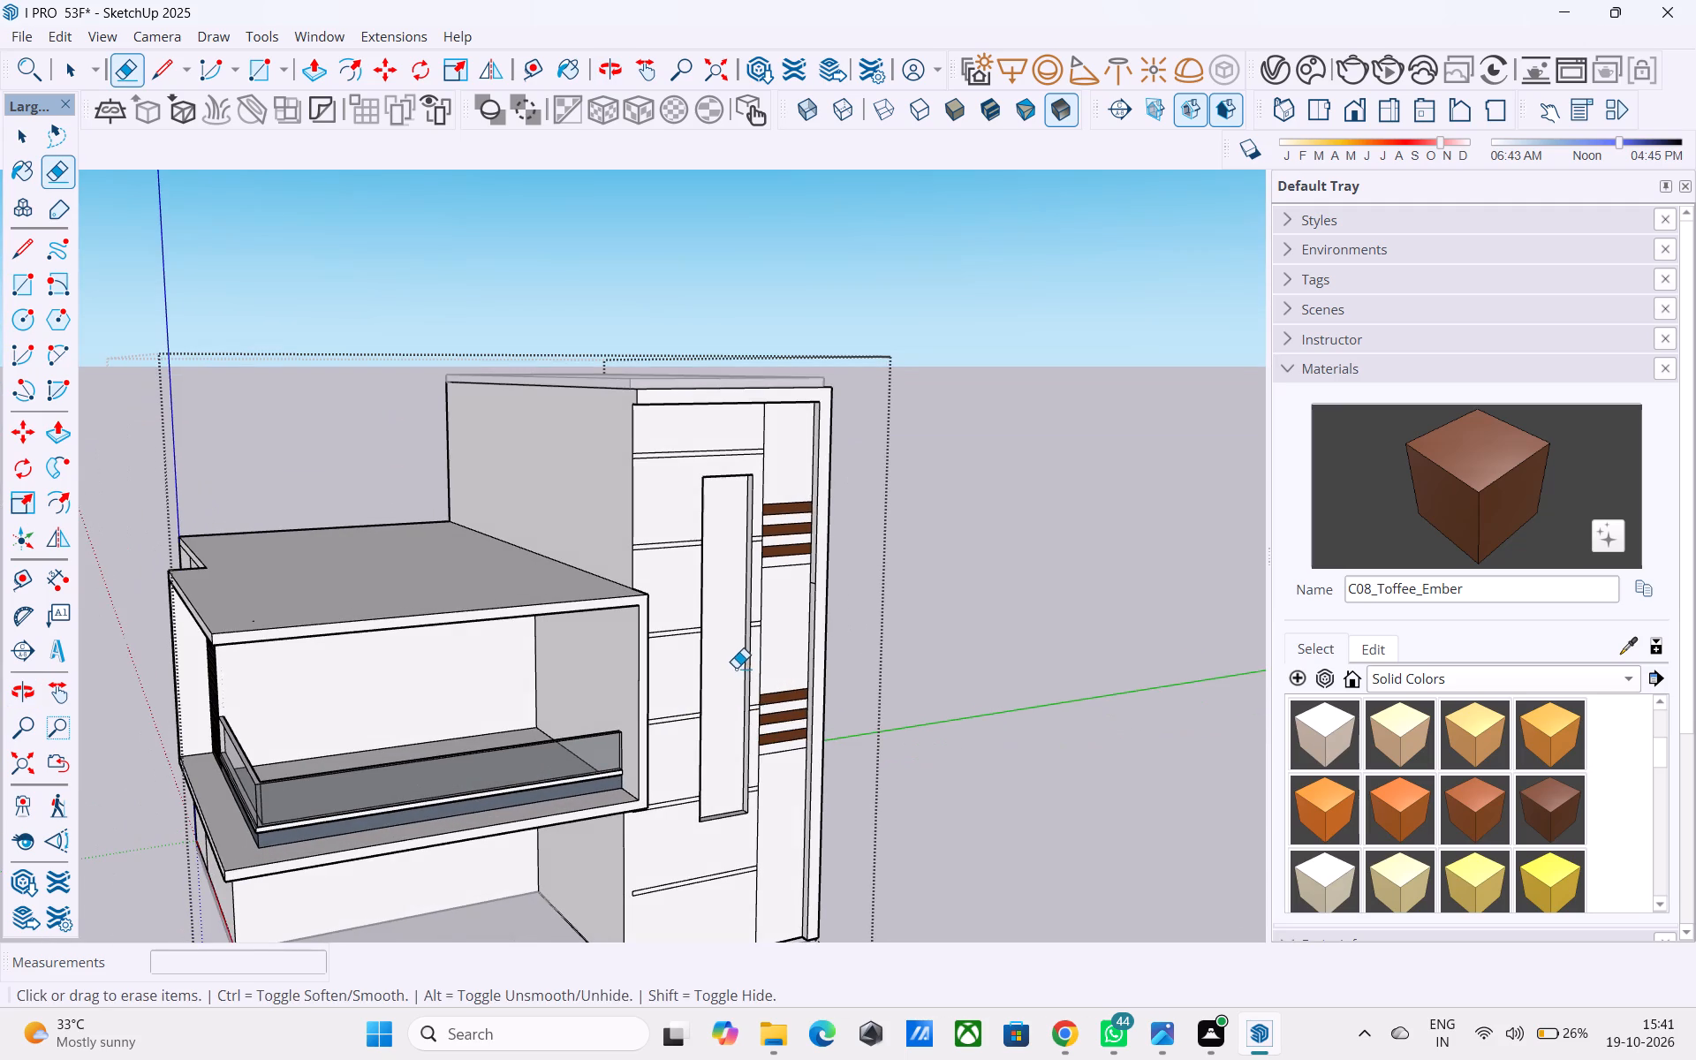
middle_click_drag(736, 667, 730, 649)
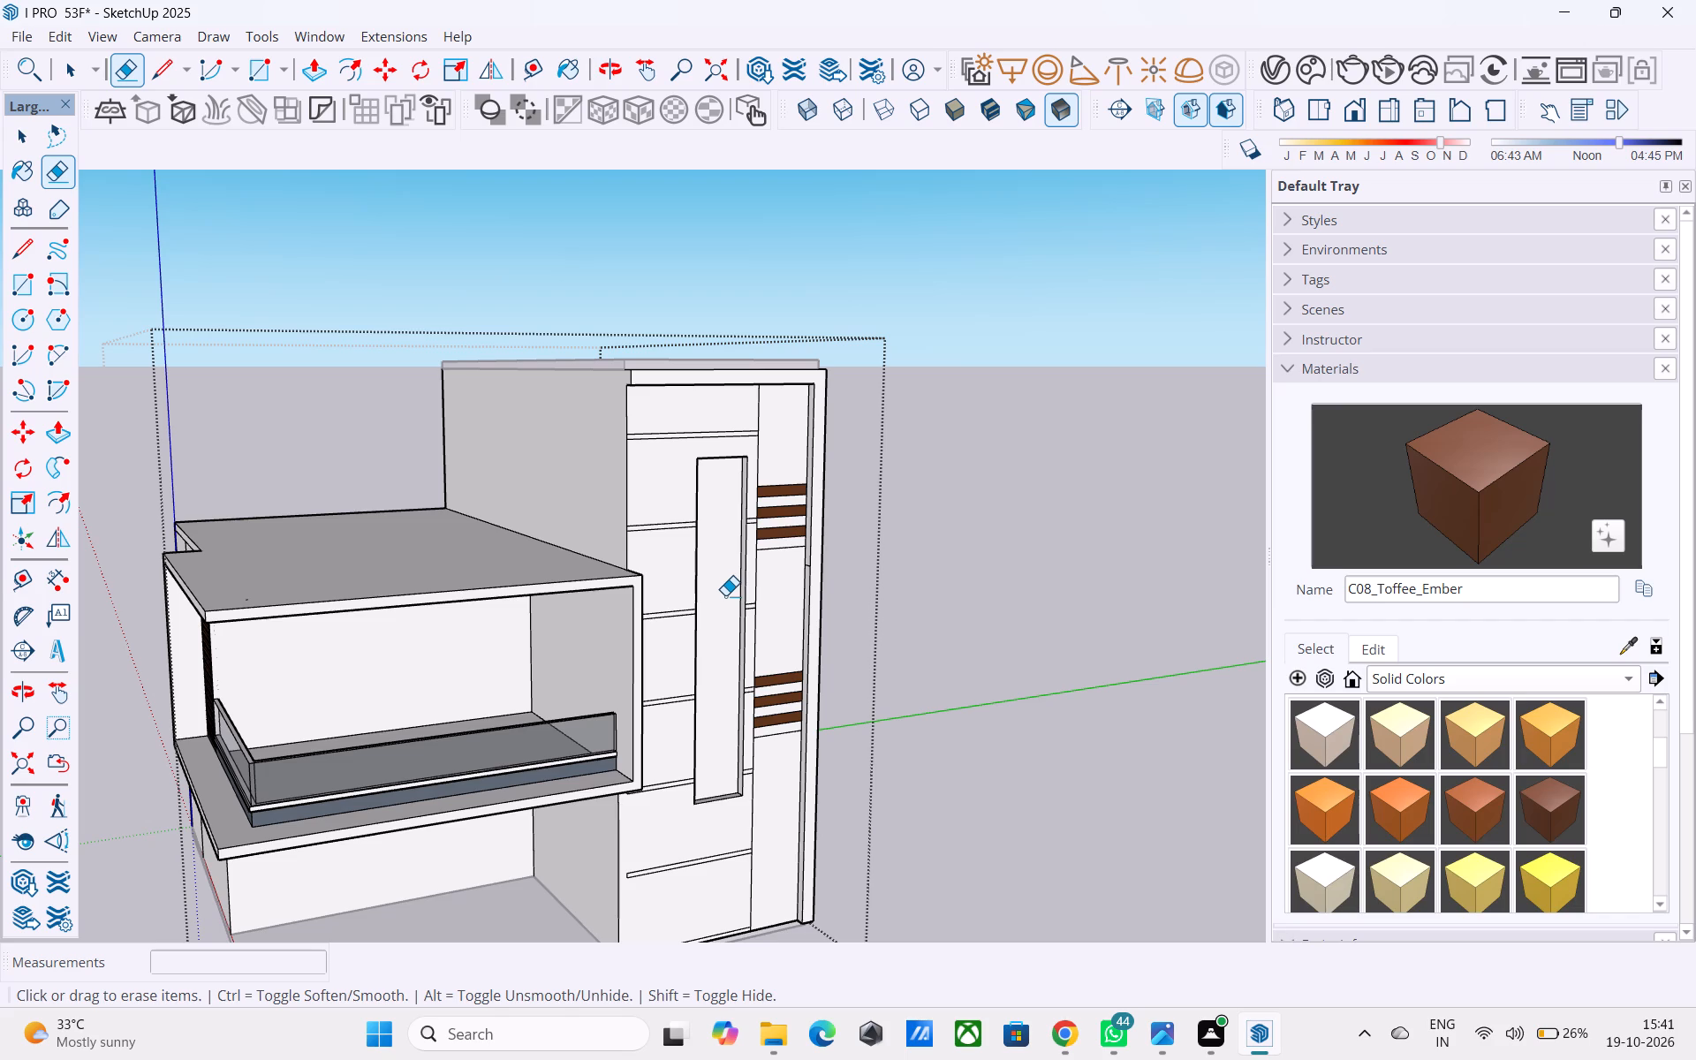
middle_click_drag(726, 596, 612, 562)
middle_click_drag(626, 550, 668, 553)
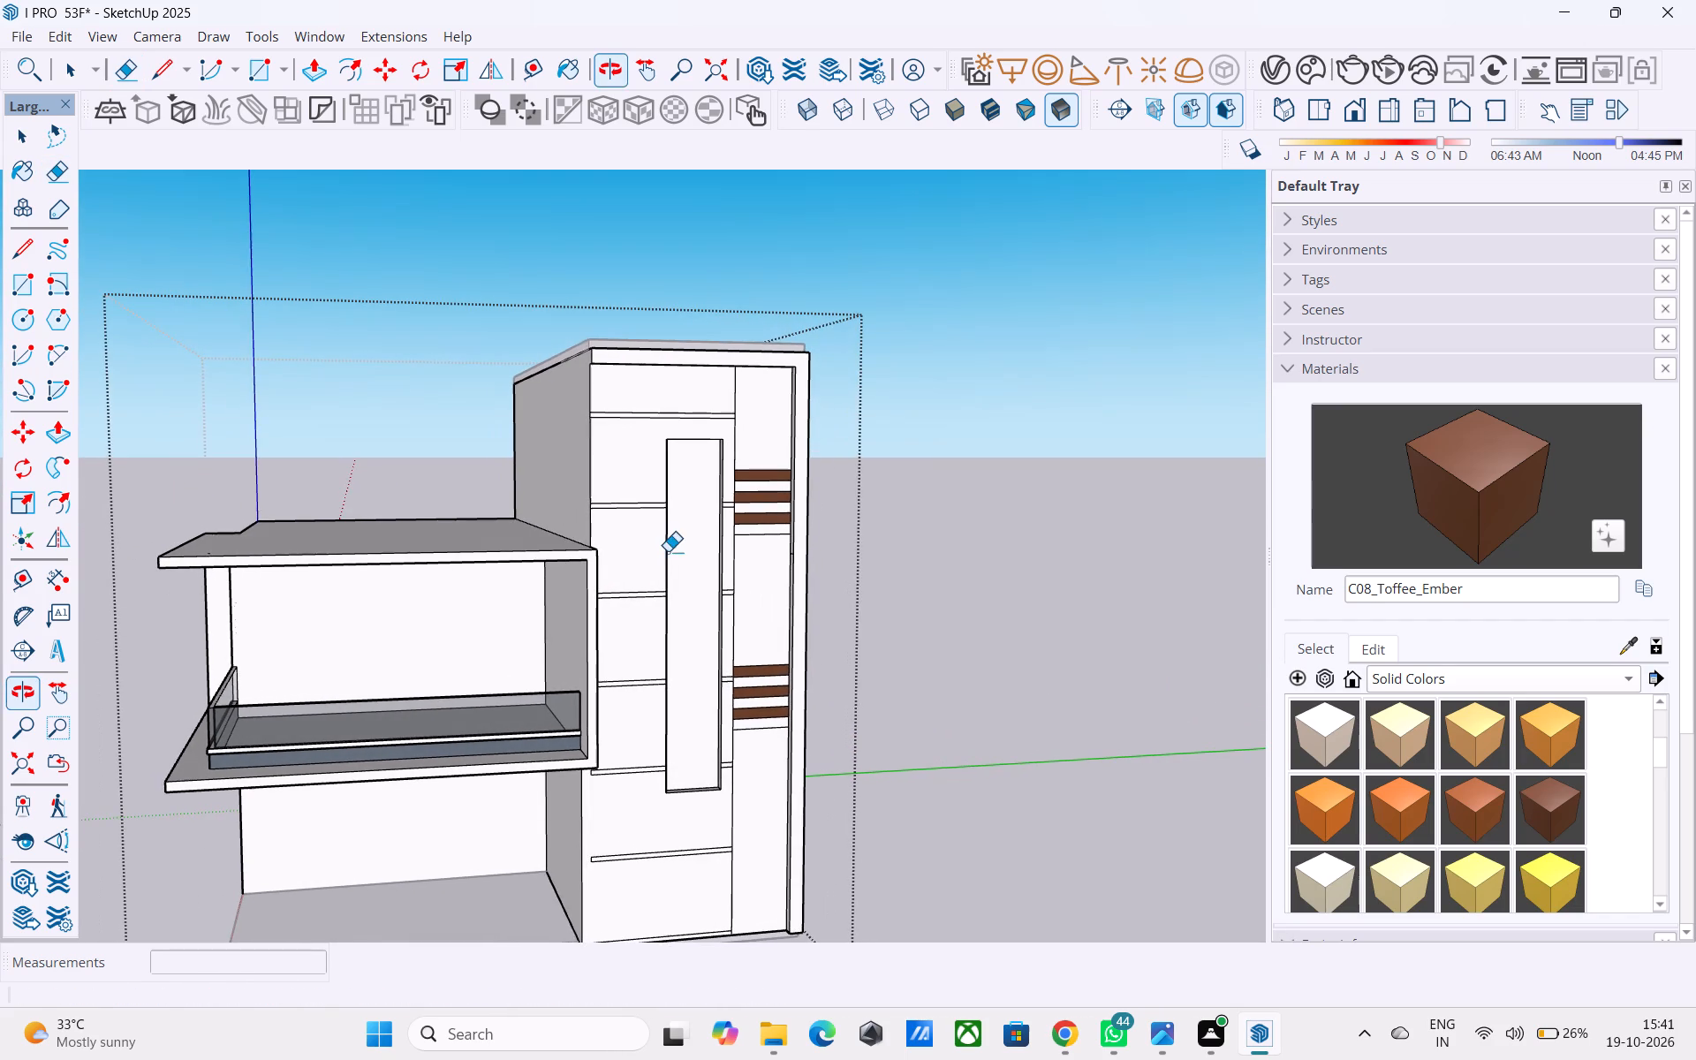
scroll(650, 482, "up", 4)
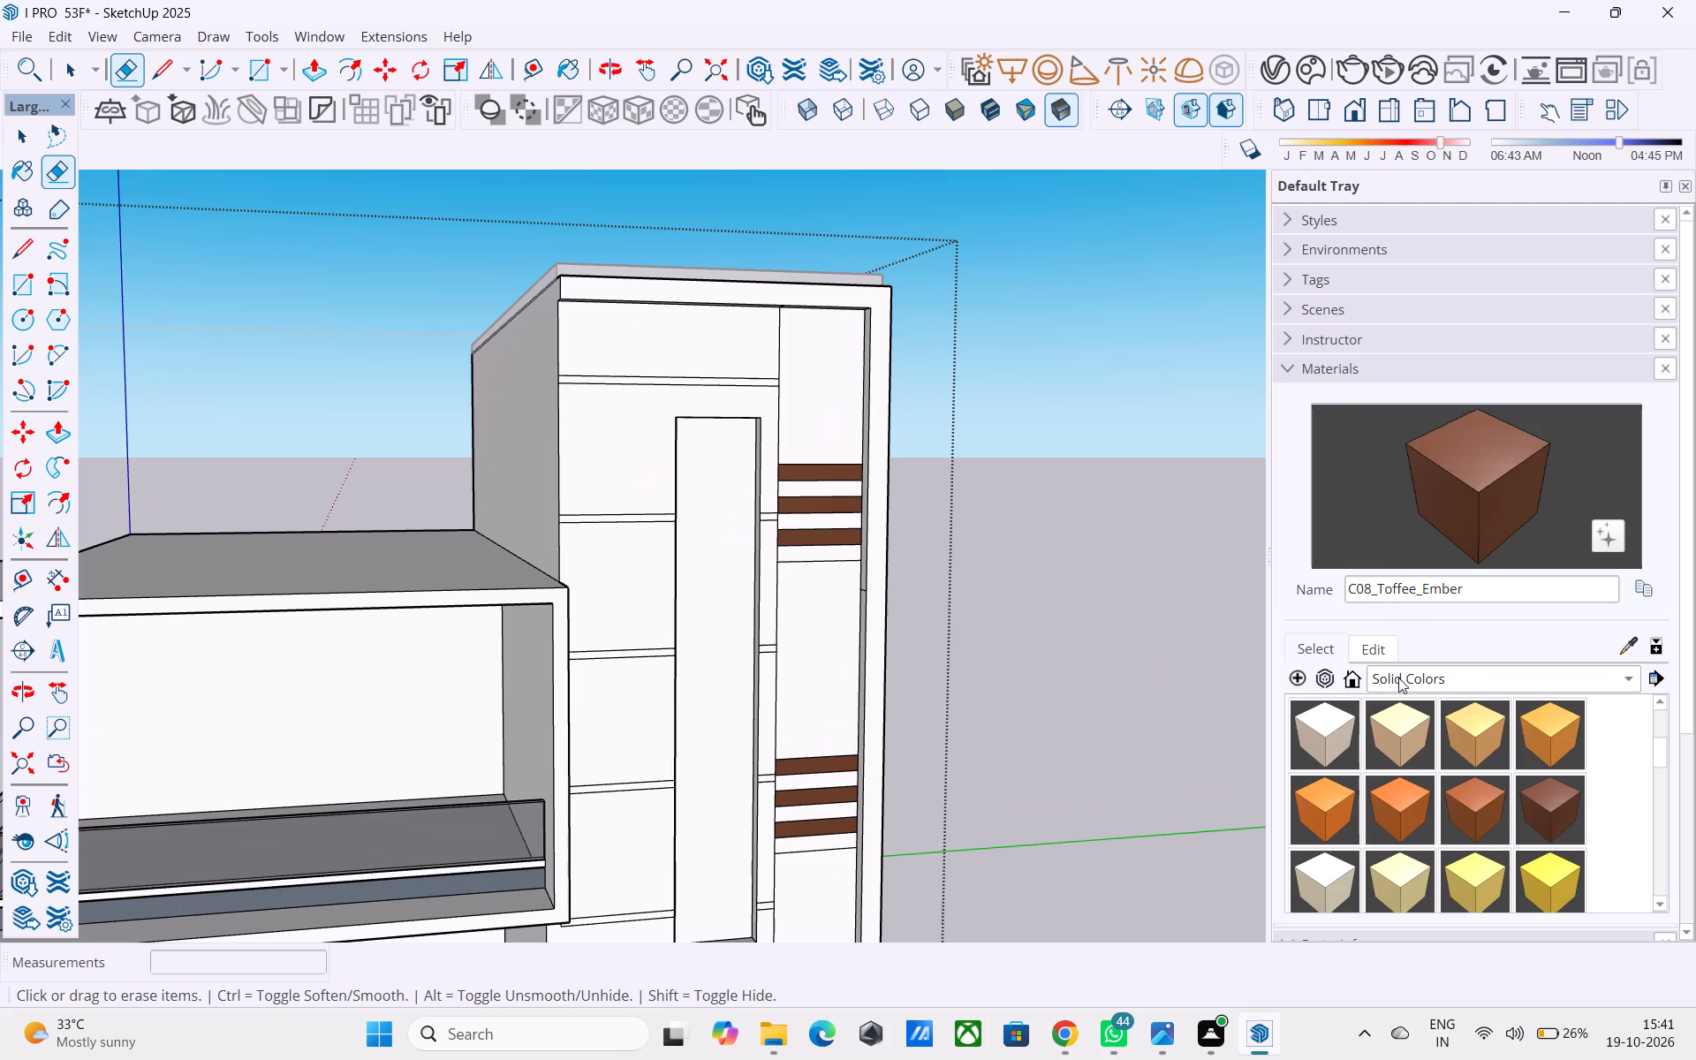
left_click(1399, 678)
left_click(1395, 527)
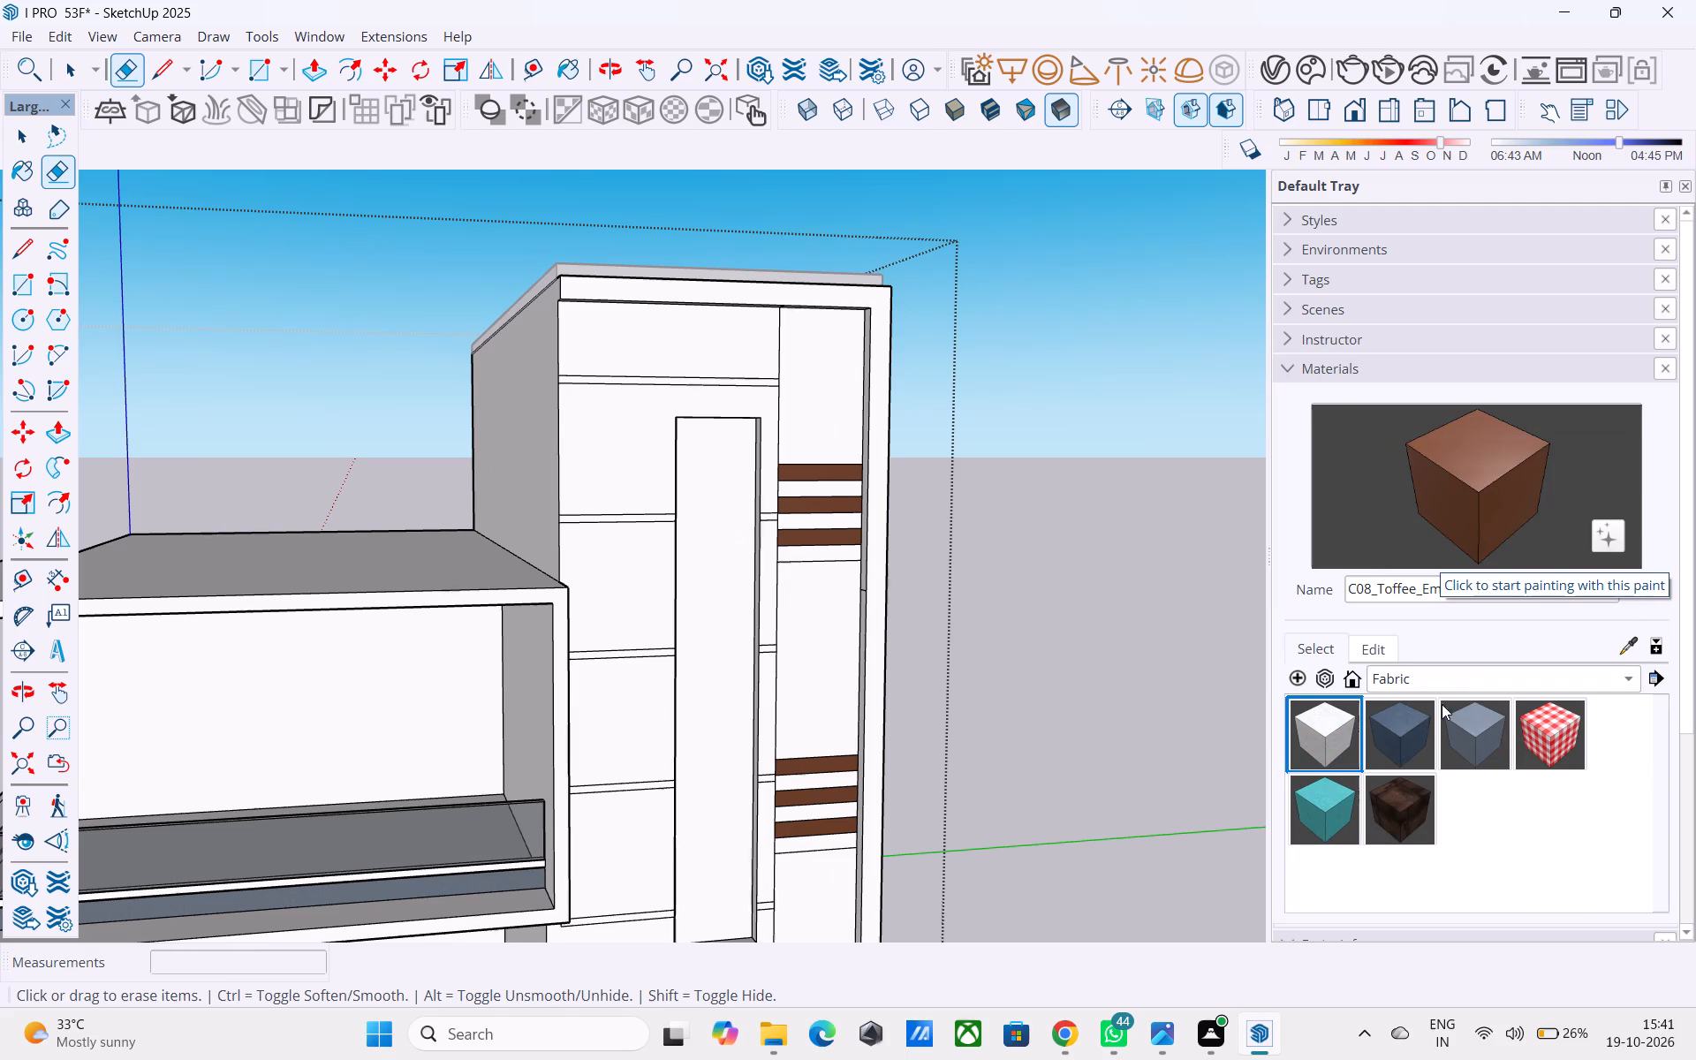
left_click(1409, 731)
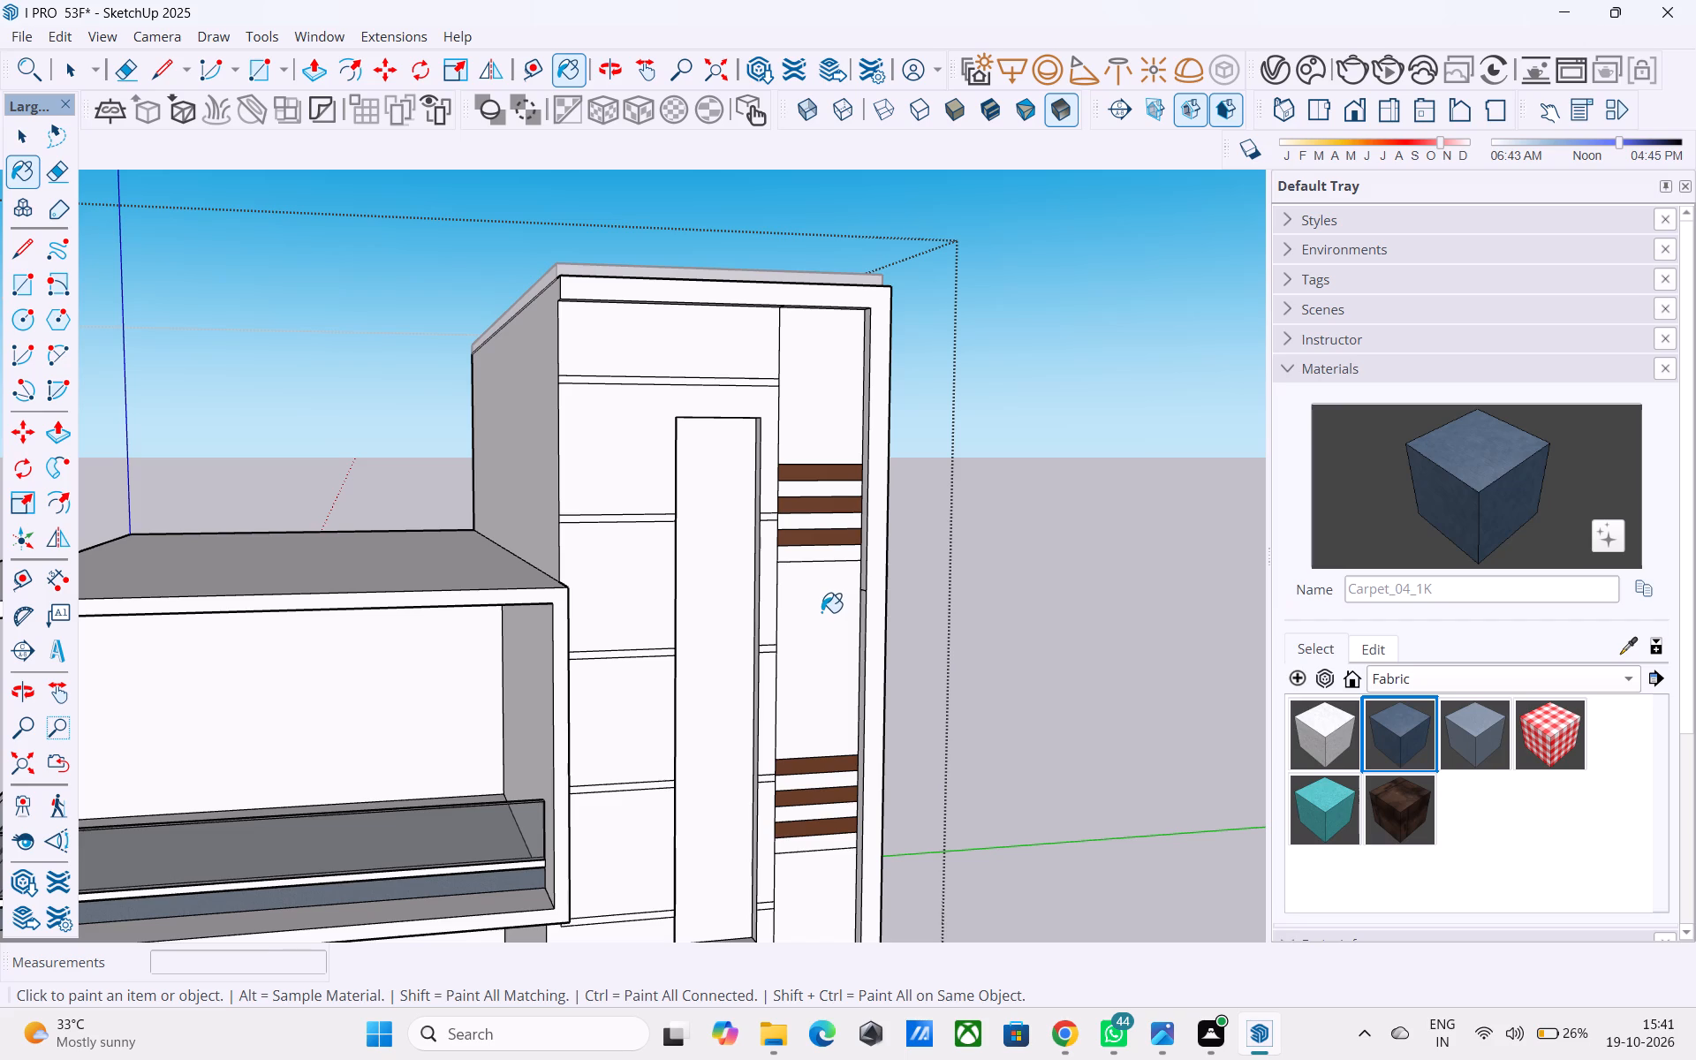
left_click(655, 372)
left_click(617, 421)
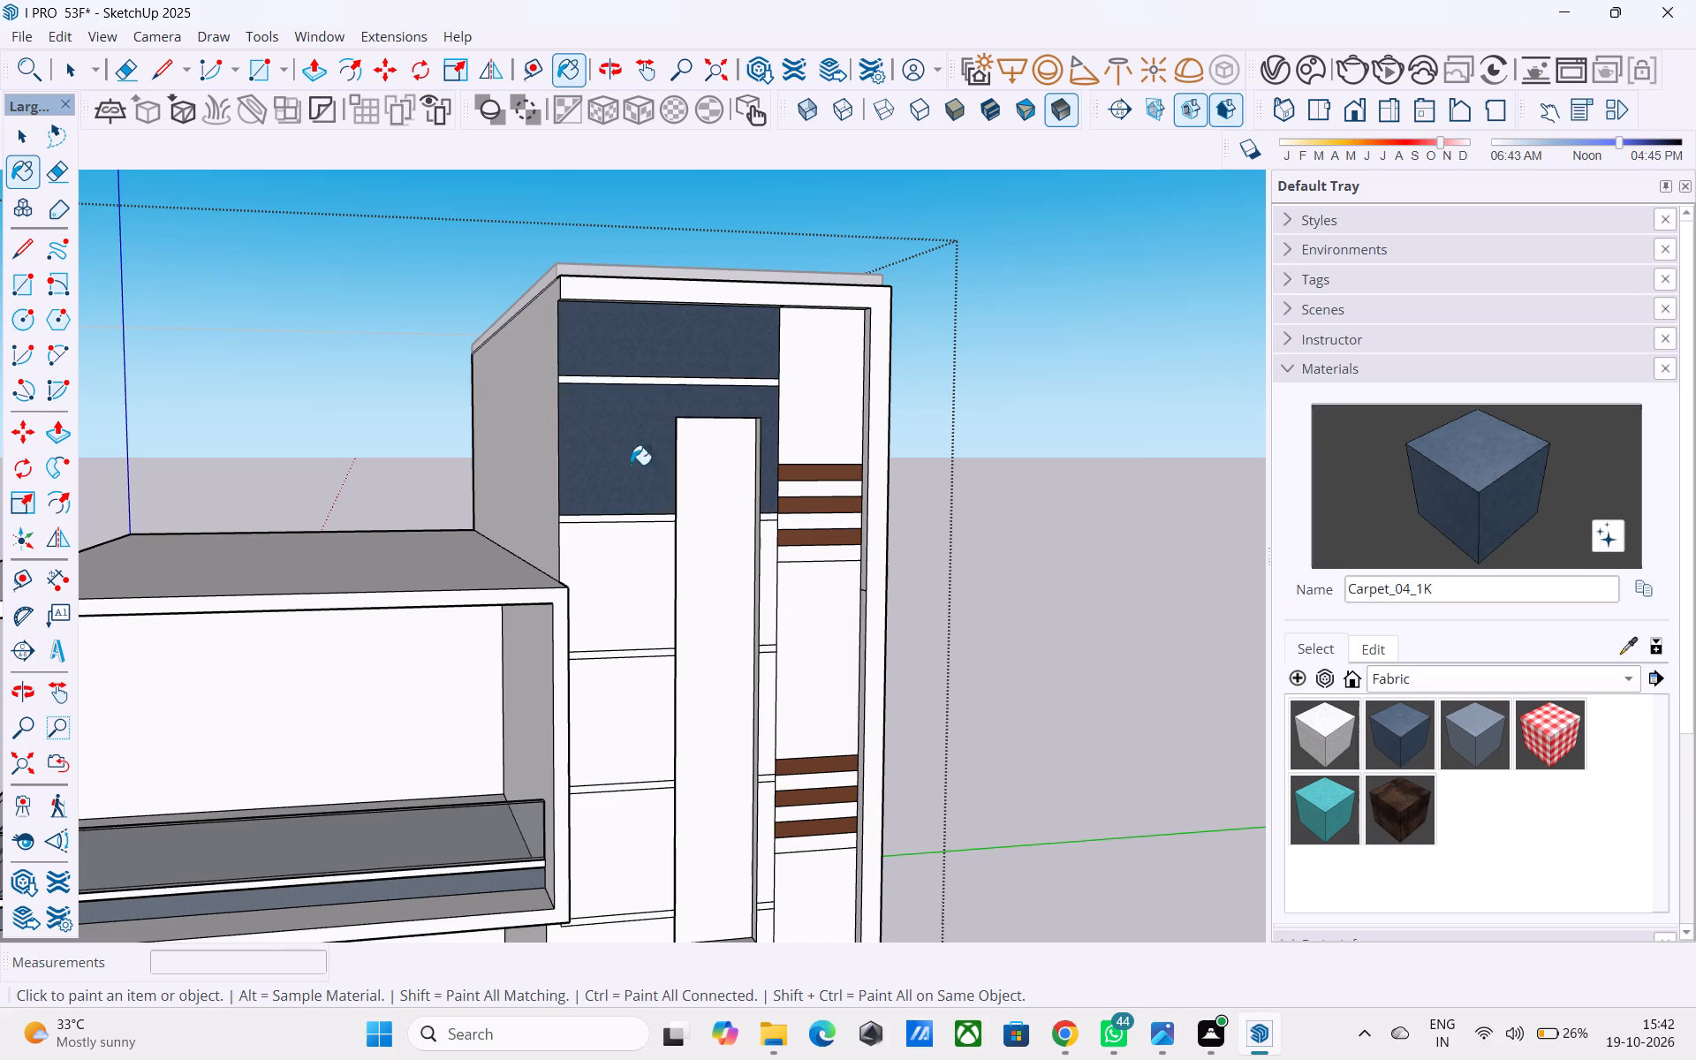
left_click(641, 572)
scroll(549, 494, "down", 5)
scroll(632, 649, "up", 5)
left_click(604, 637)
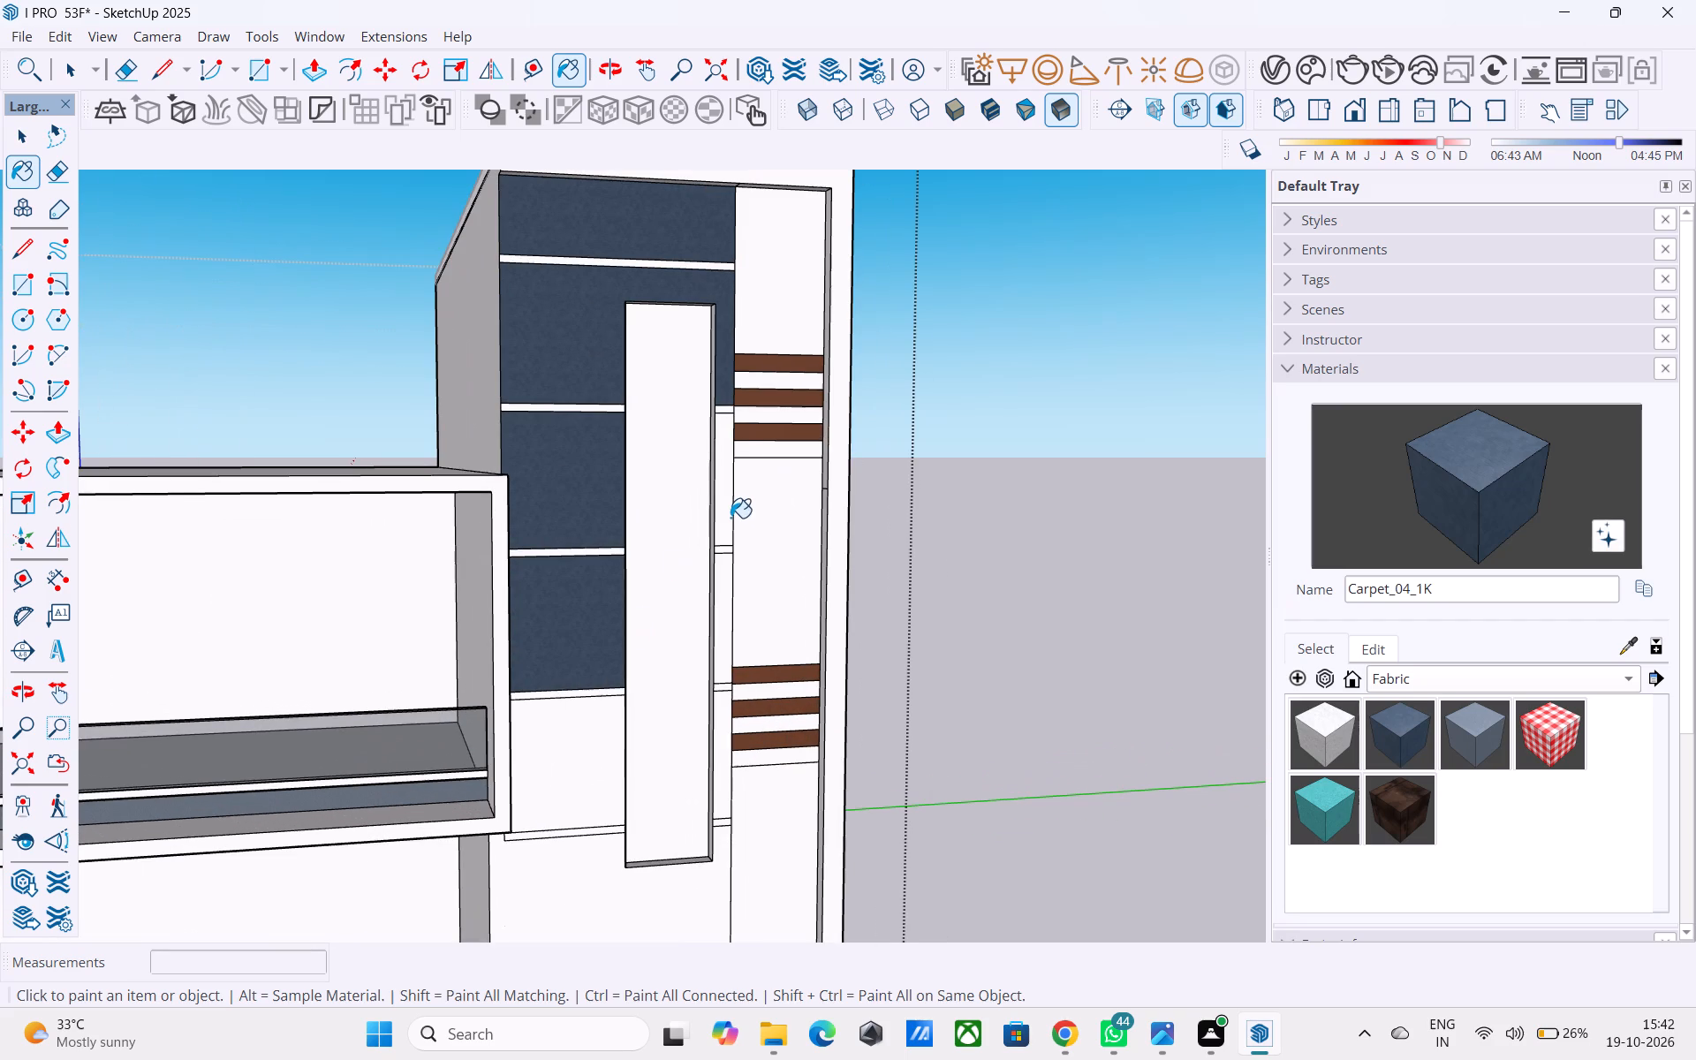
left_click(730, 515)
left_click(724, 596)
left_click(579, 776)
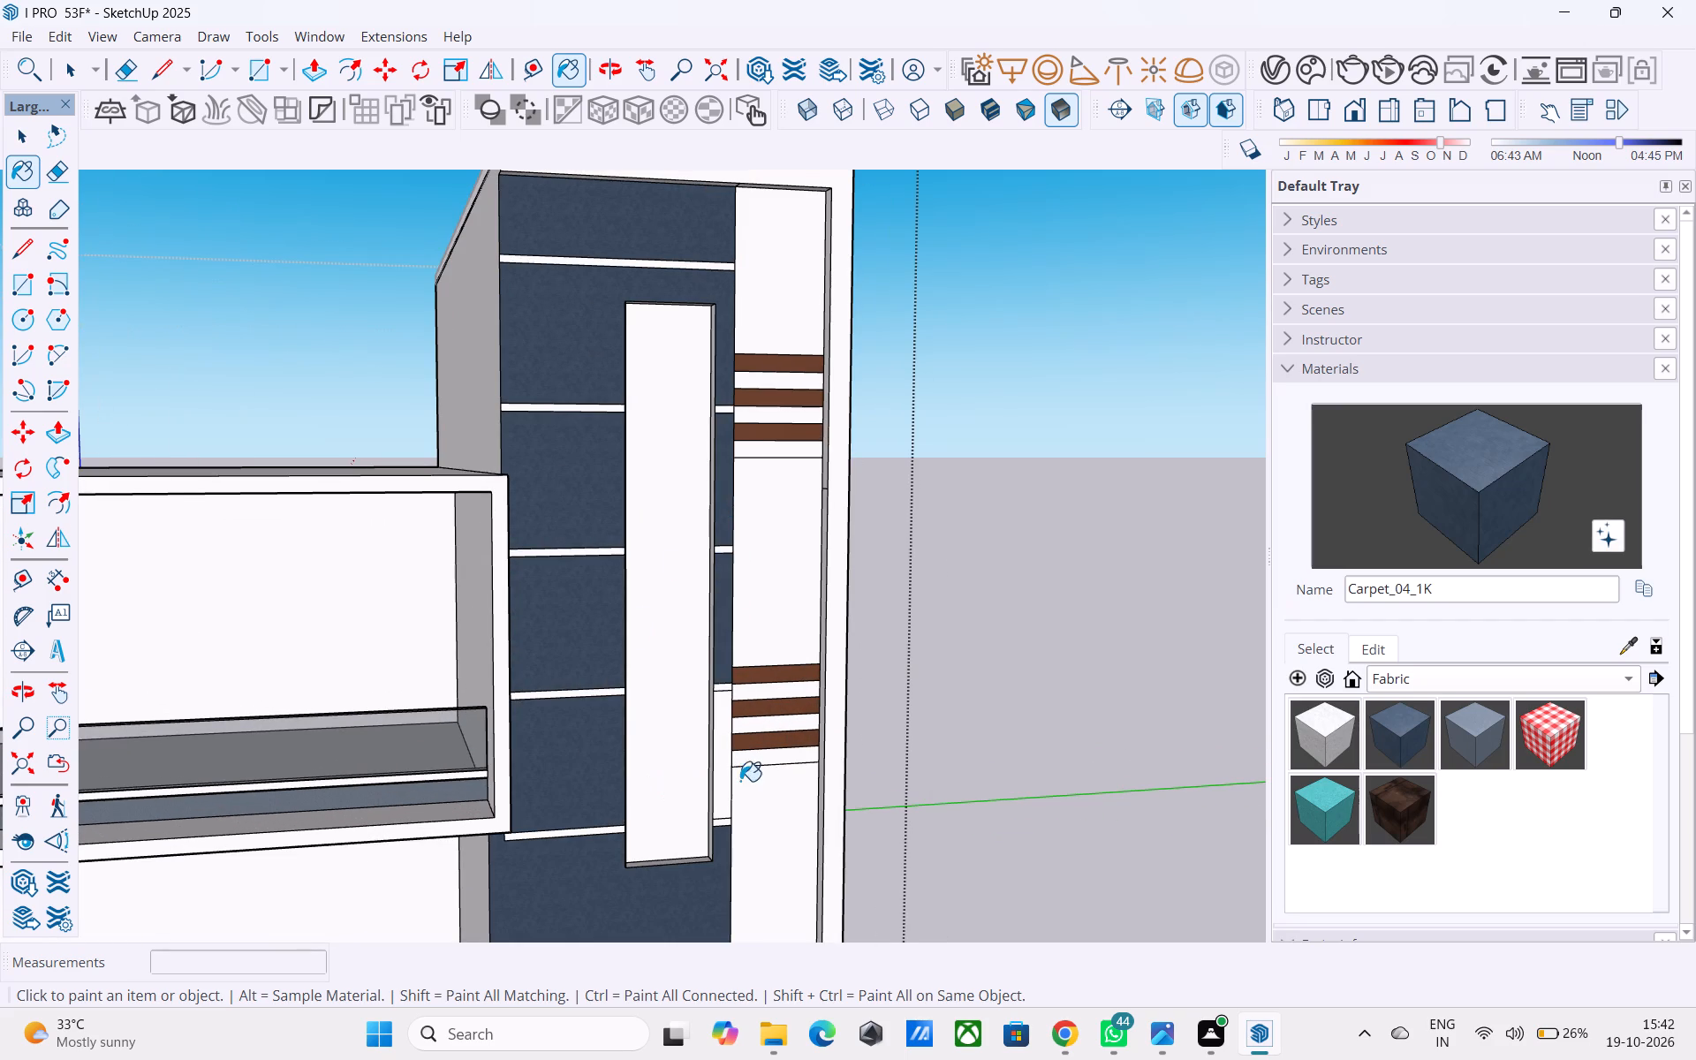
left_click(724, 768)
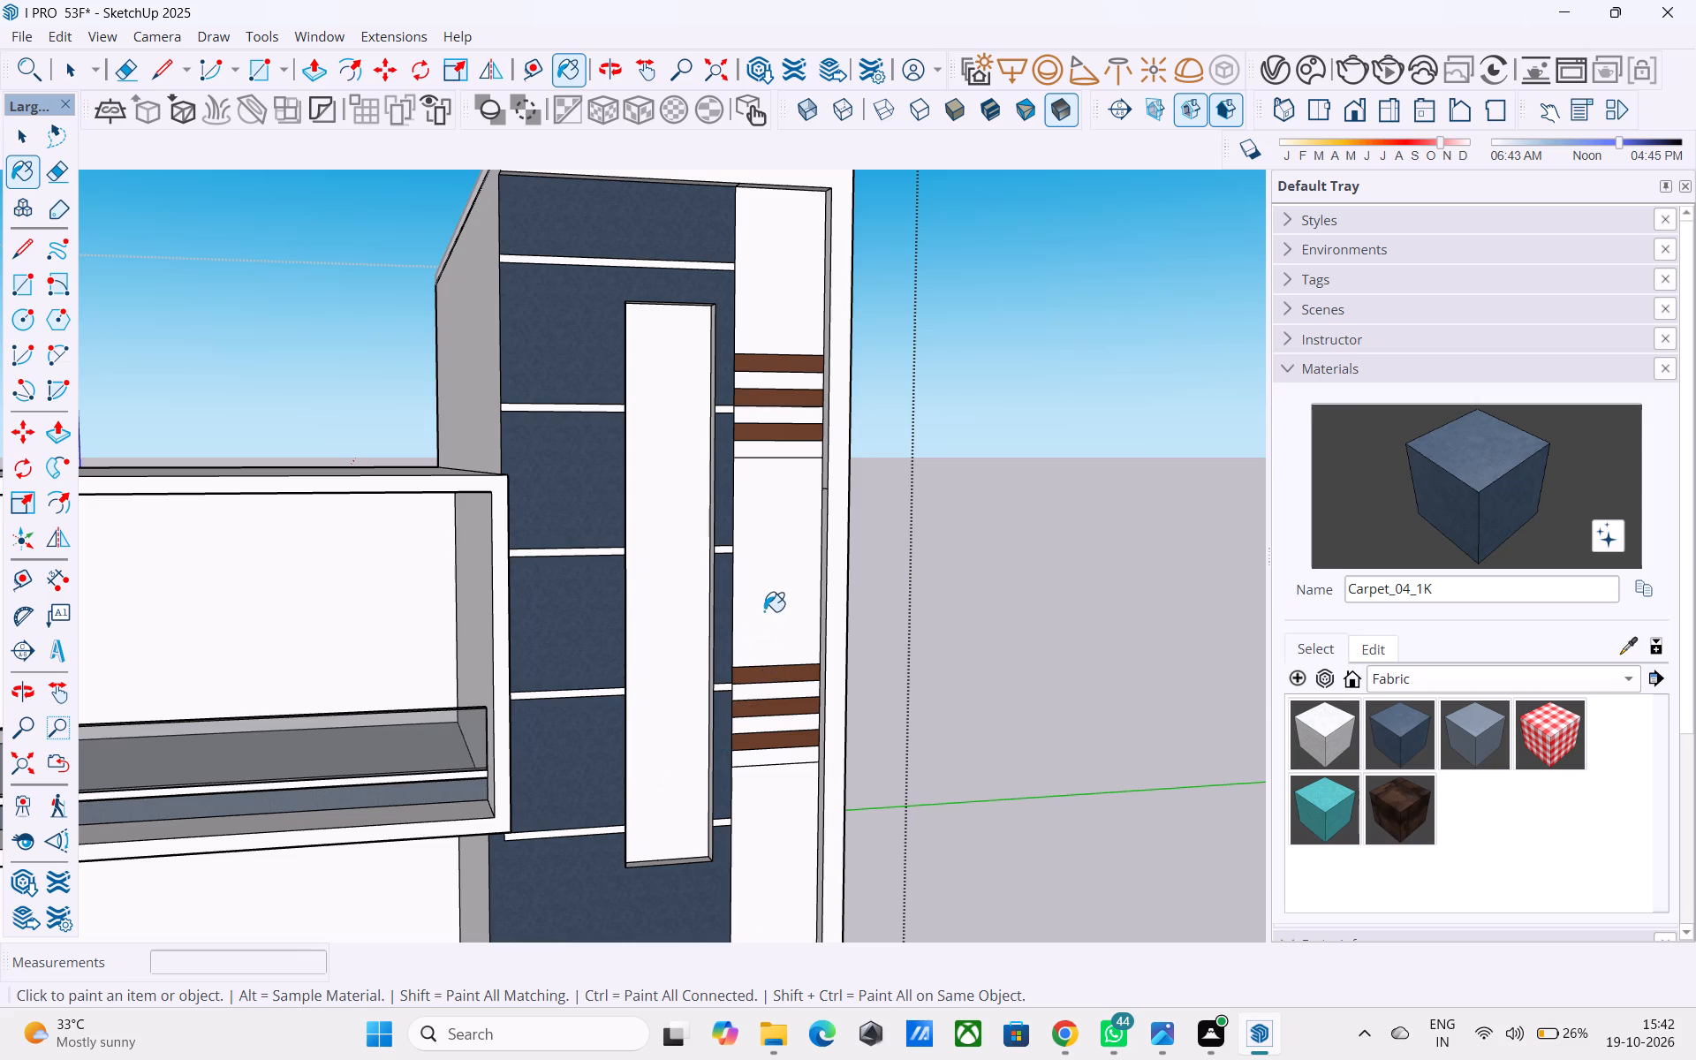
Examine the painted tower front and the whole house from several angles and distances.
scroll(767, 589, "down", 4)
middle_click(767, 589)
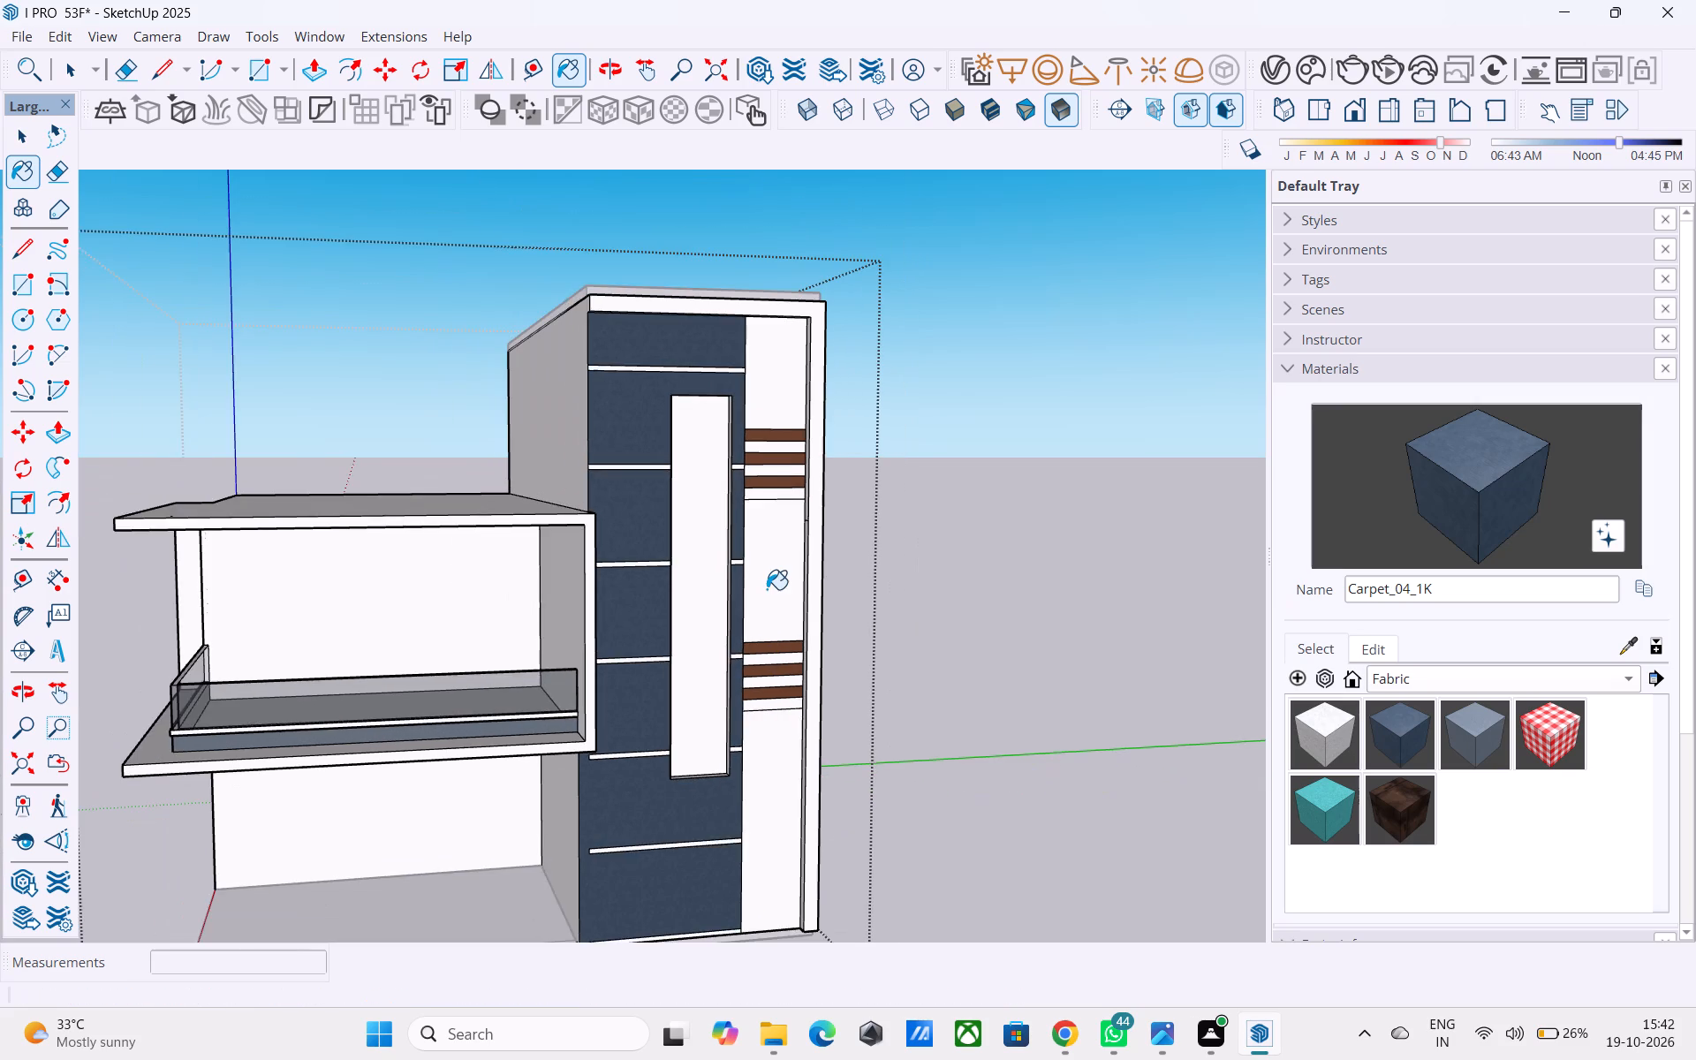
scroll(767, 589, "down", 3)
middle_click_drag(763, 601, 712, 684)
scroll(816, 613, "down", 3)
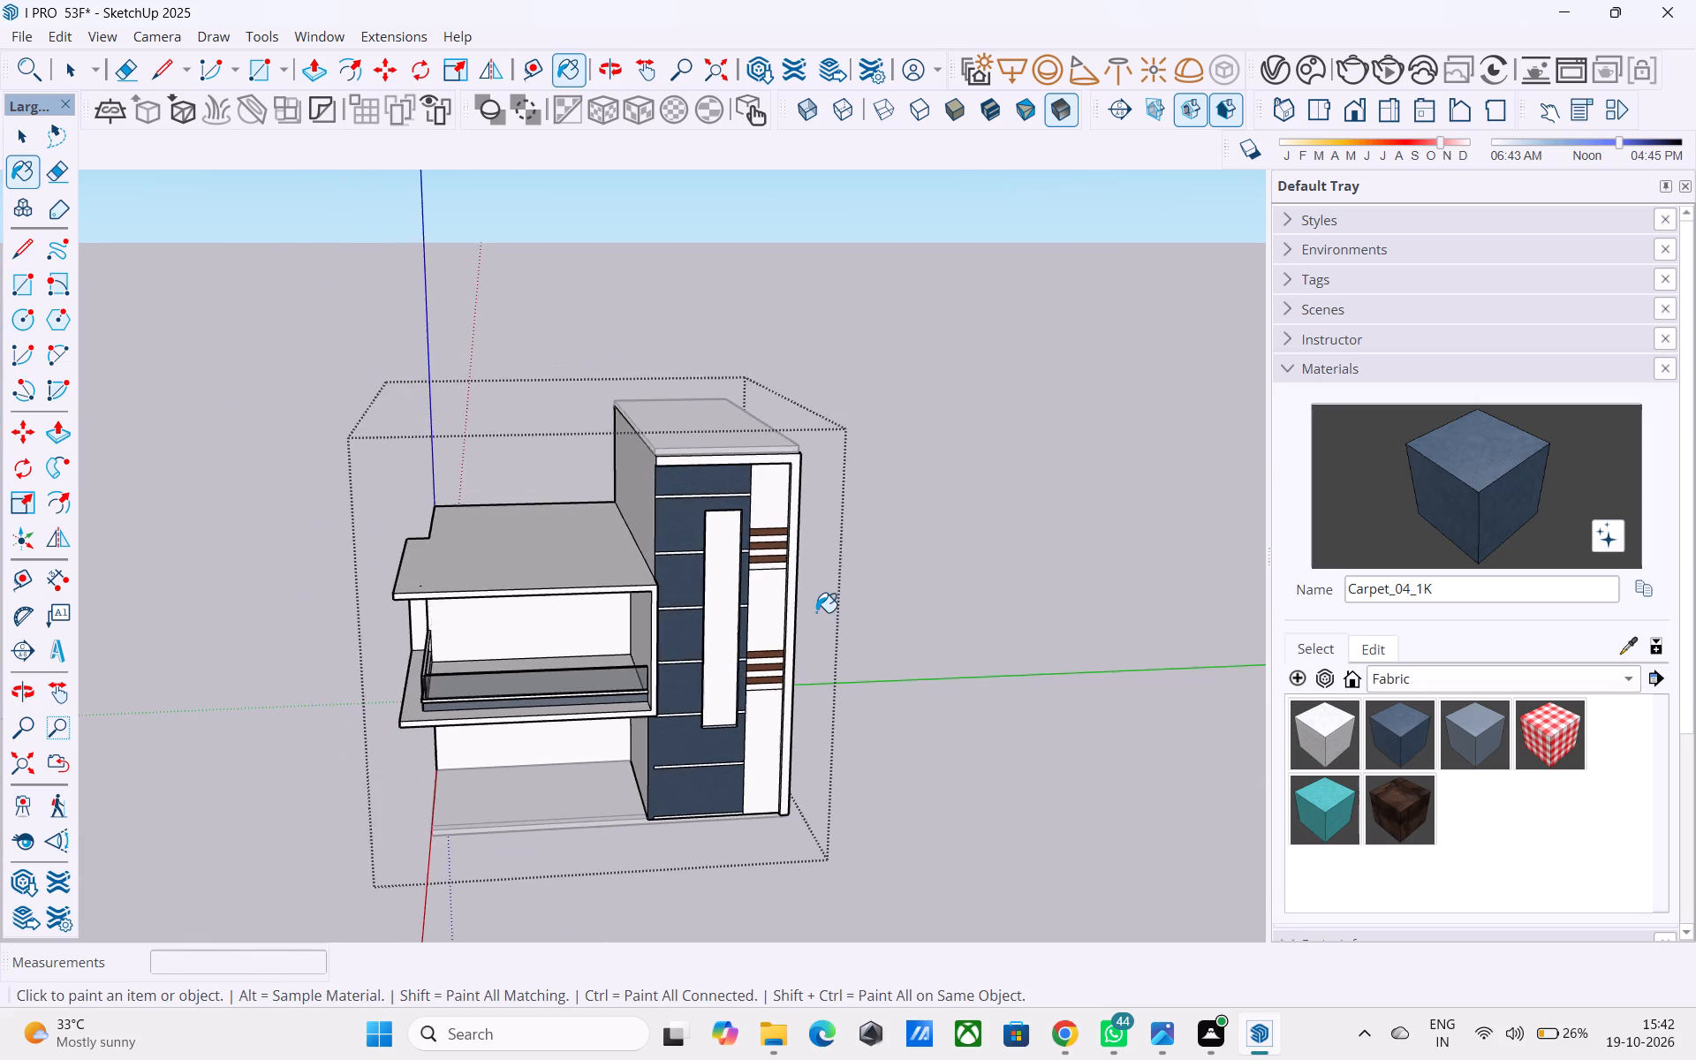
middle_click_drag(816, 612, 783, 613)
scroll(752, 605, "up", 13)
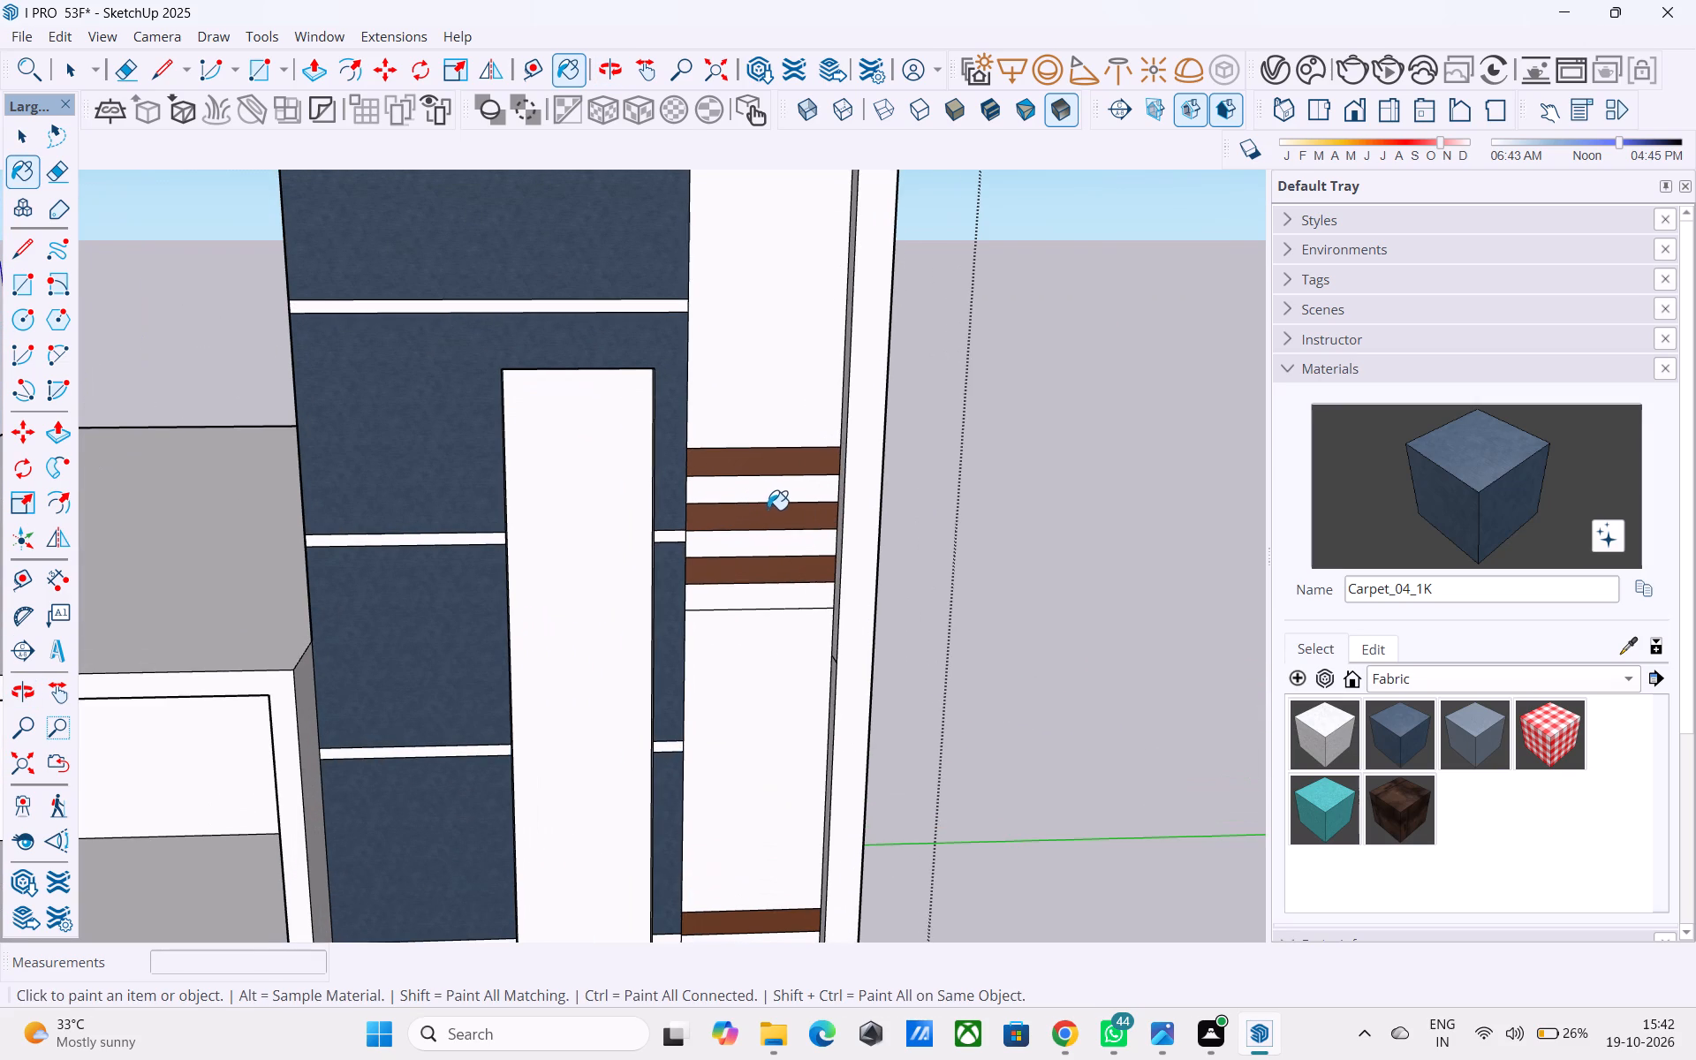
scroll(820, 559, "down", 6)
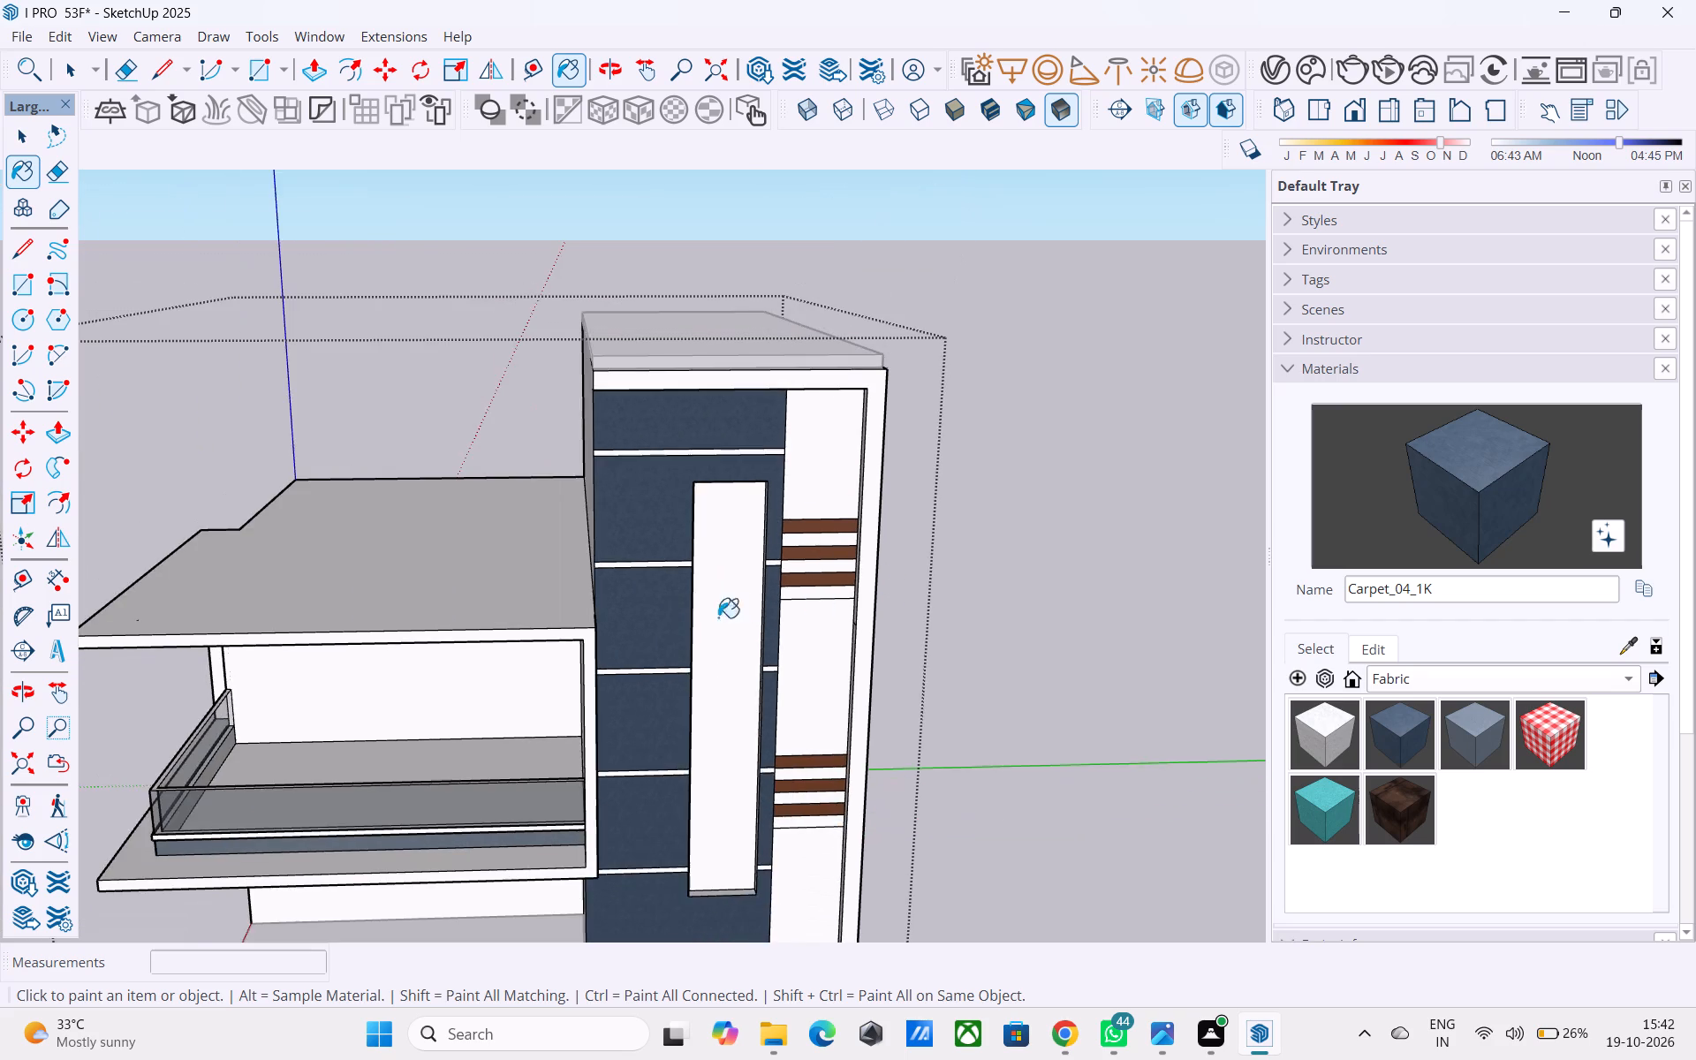
middle_click_drag(718, 617, 864, 593)
scroll(912, 574, "down", 5)
middle_click_drag(748, 589, 752, 605)
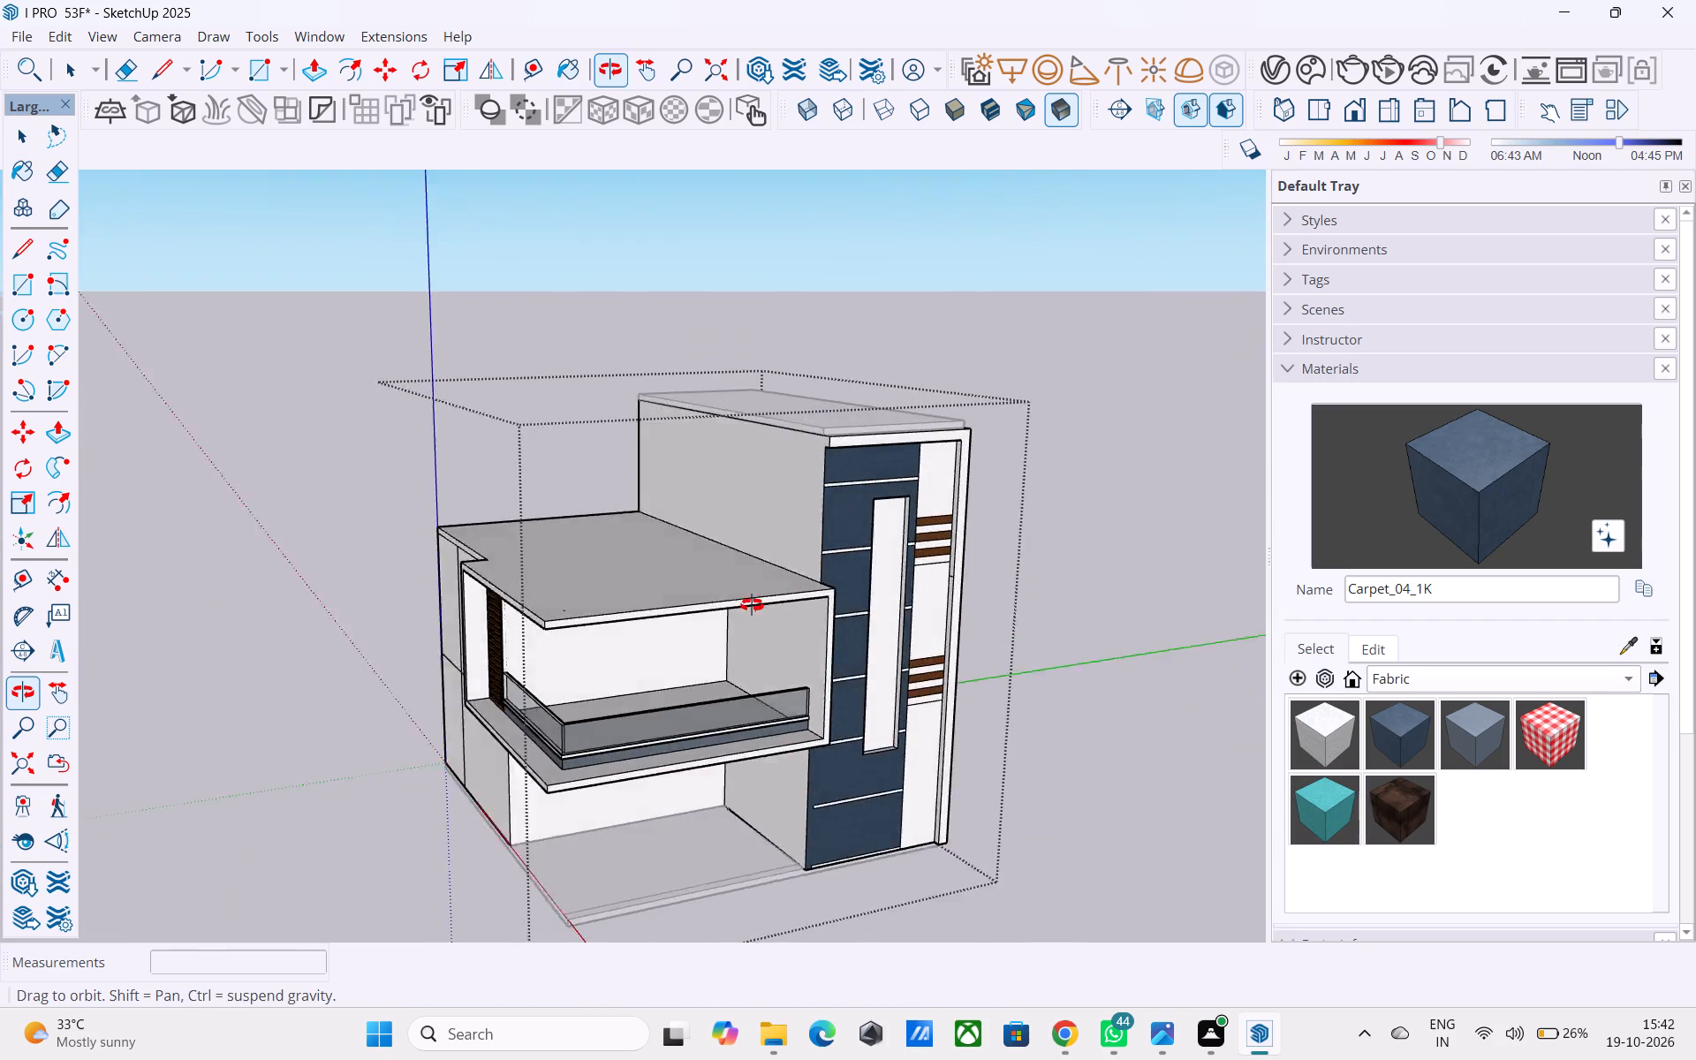
middle_click_drag(752, 605, 596, 435)
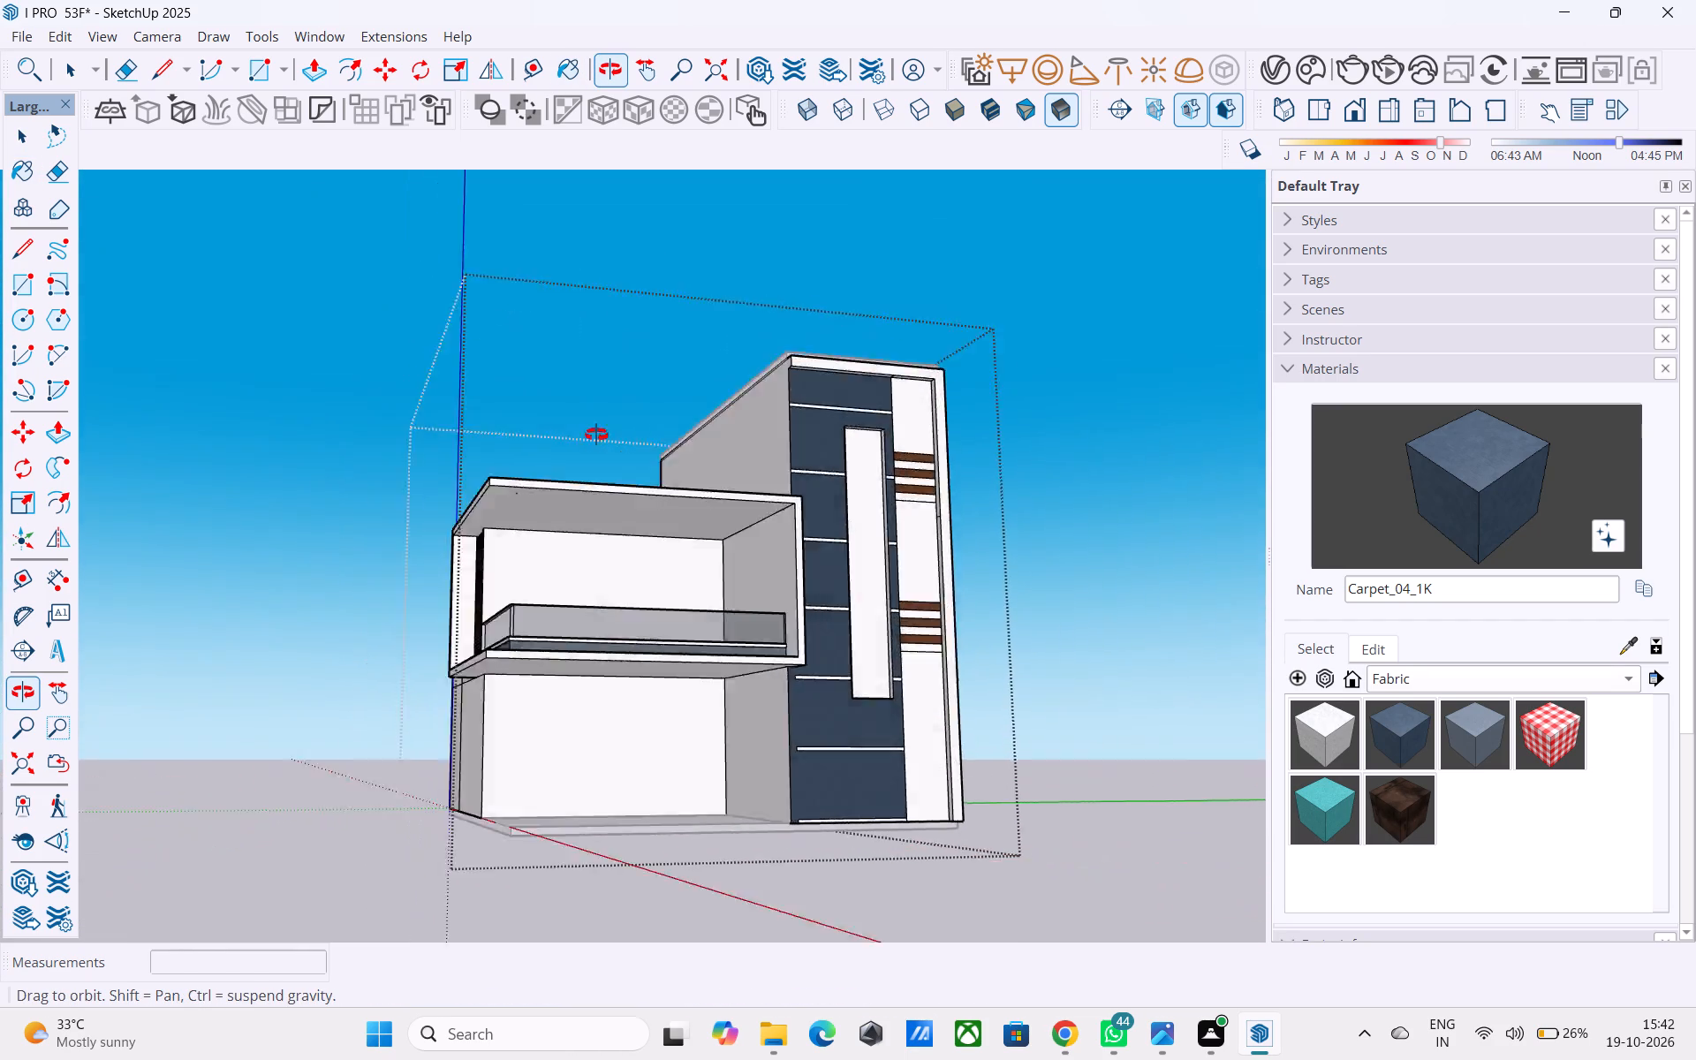
Examine the blue-panelled tower front and the whole house from several angles and distances.
middle_click_drag(596, 435, 1007, 500)
scroll(1014, 504, "down", 4)
middle_click_drag(1037, 519, 937, 564)
scroll(975, 545, "down", 3)
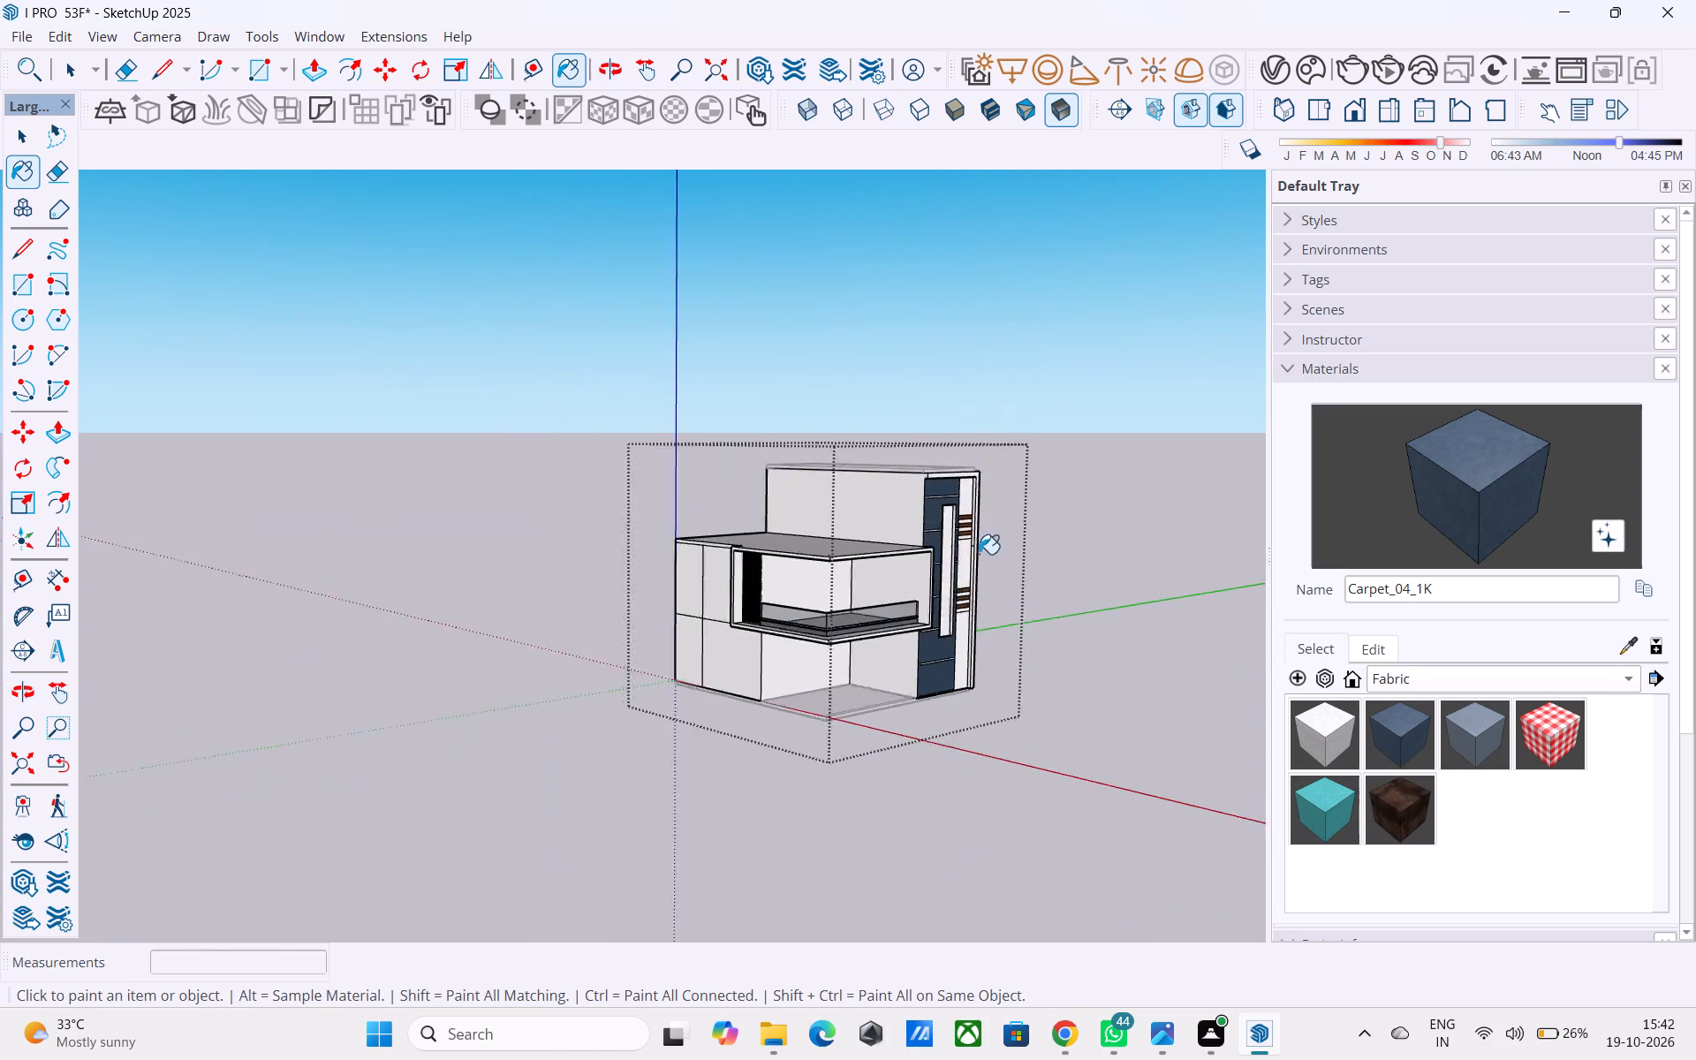
scroll(979, 554, "down", 2)
scroll(736, 511, "up", 10)
middle_click_drag(814, 508, 571, 490)
scroll(567, 490, "up", 1)
scroll(559, 471, "down", 5)
middle_click_drag(726, 485, 634, 459)
scroll(556, 439, "down", 4)
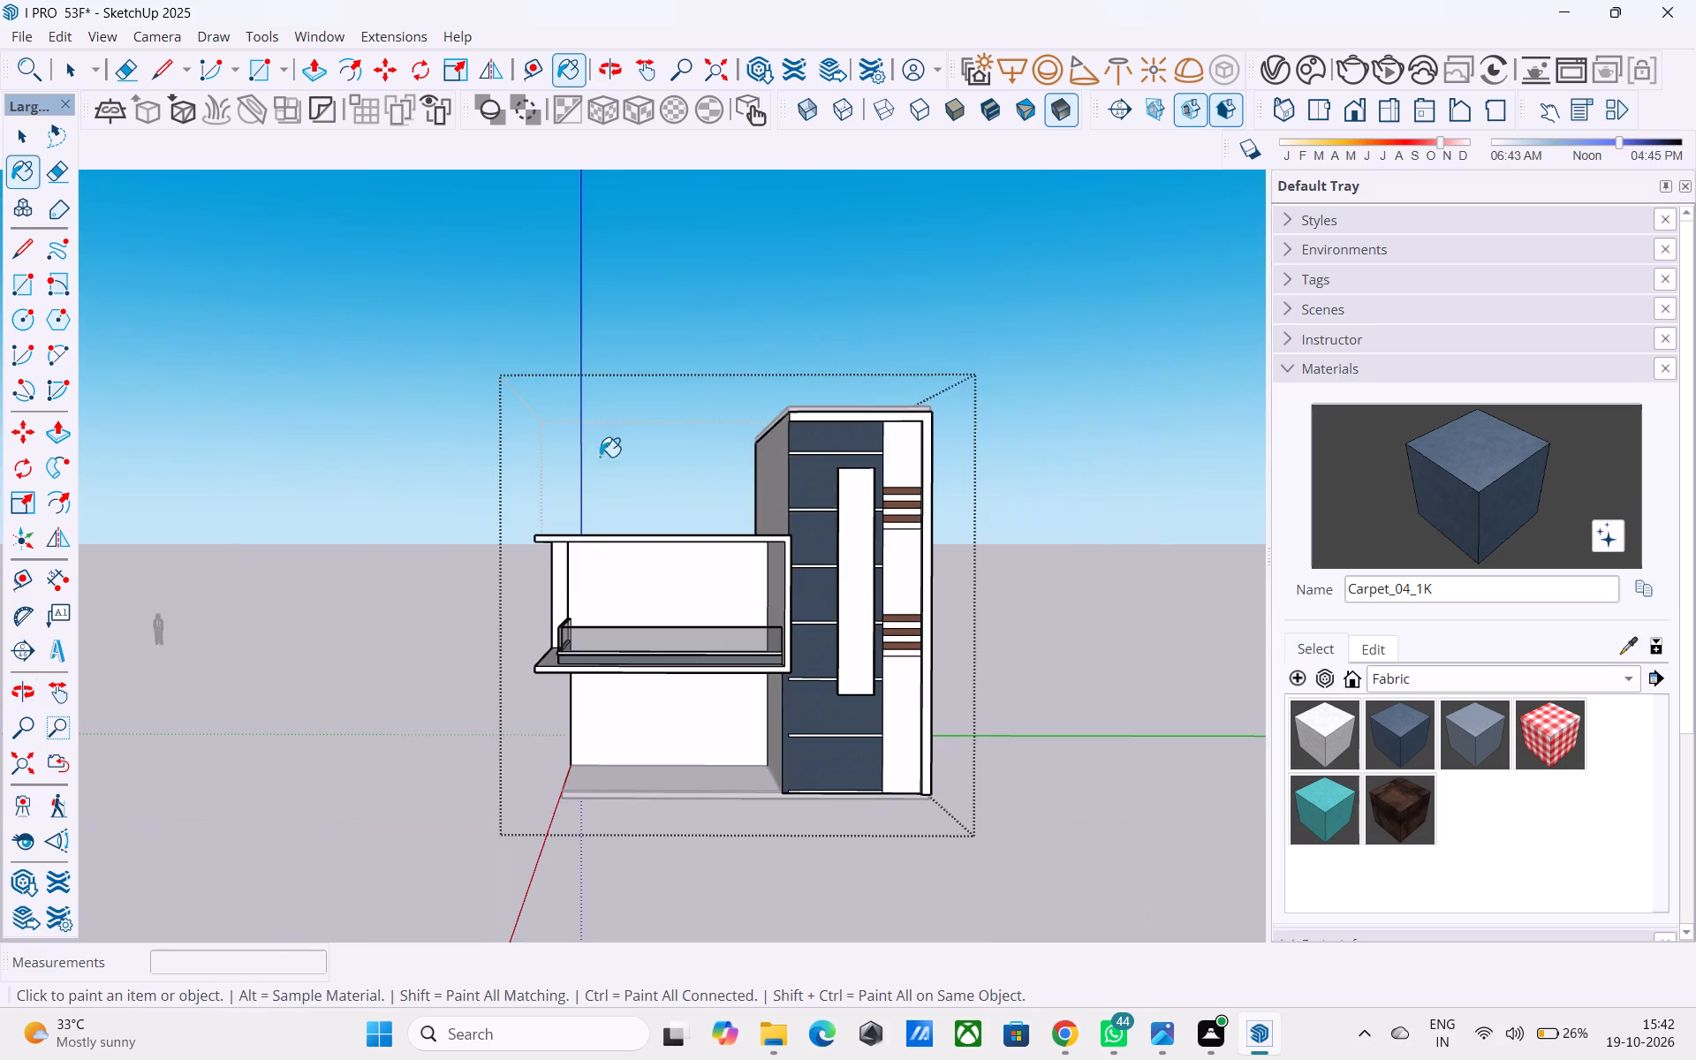
middle_click_drag(846, 425, 837, 464)
scroll(799, 571, "up", 8)
middle_click_drag(794, 747, 671, 688)
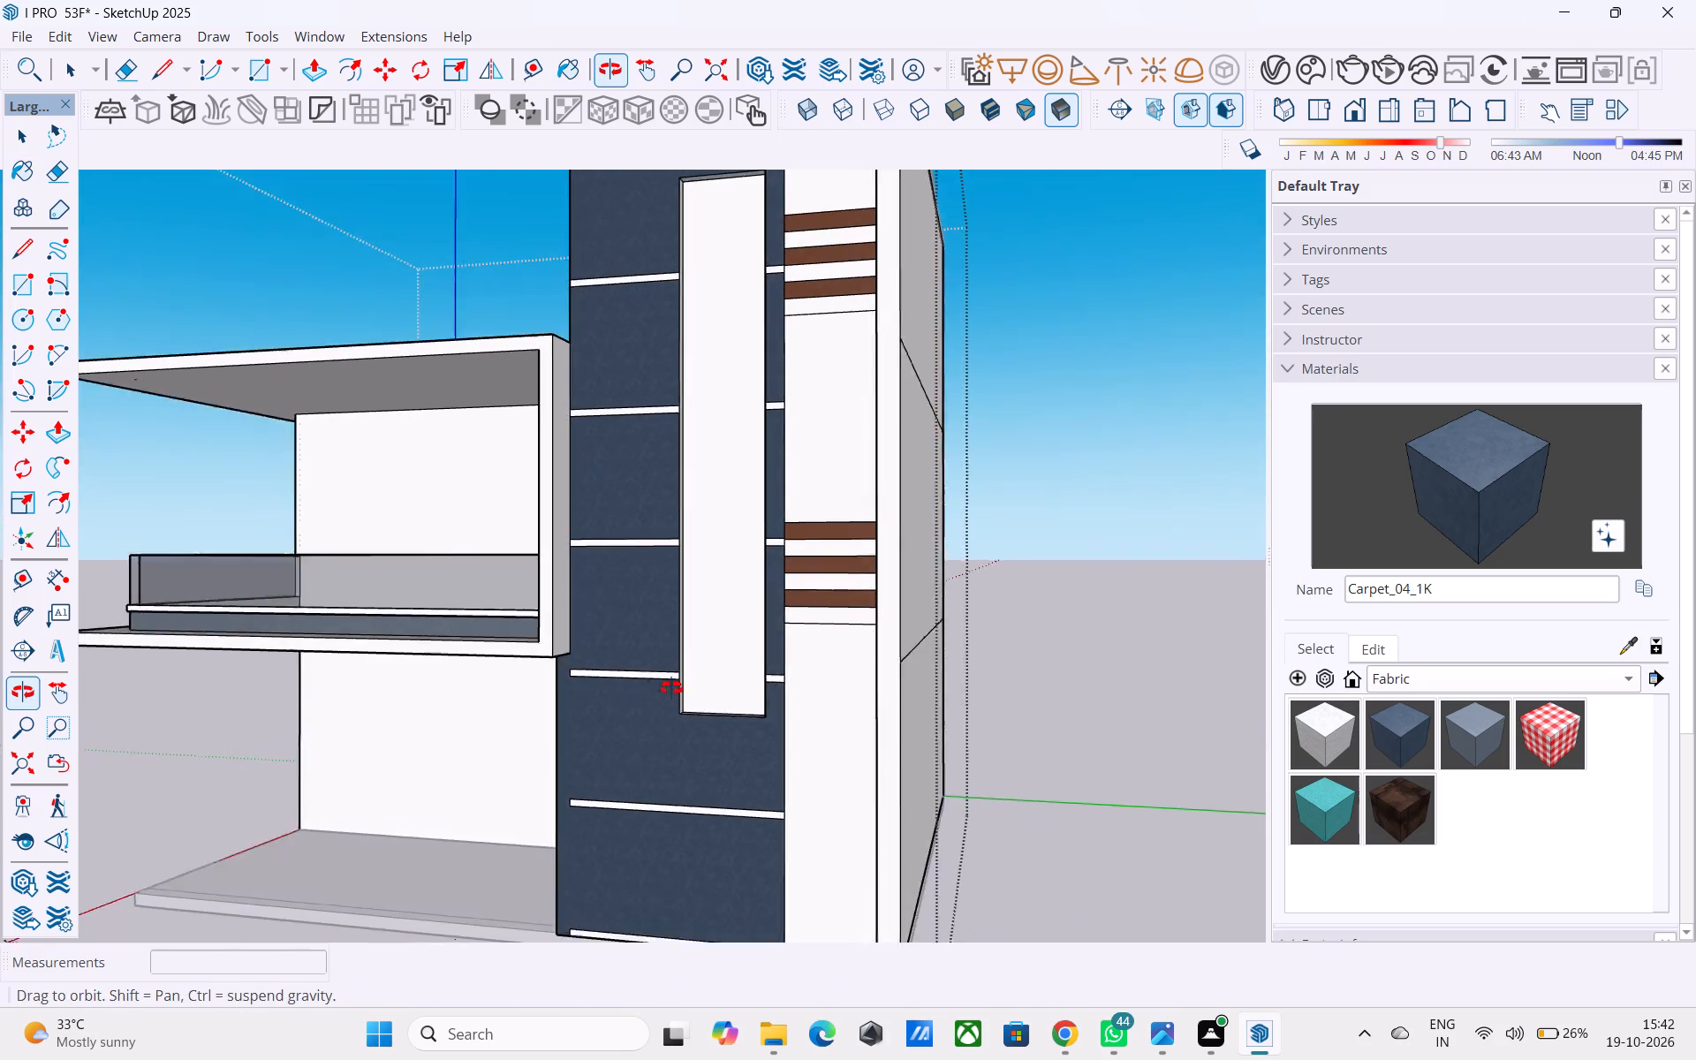
middle_click_drag(671, 688, 716, 629)
scroll(644, 665, "up", 5)
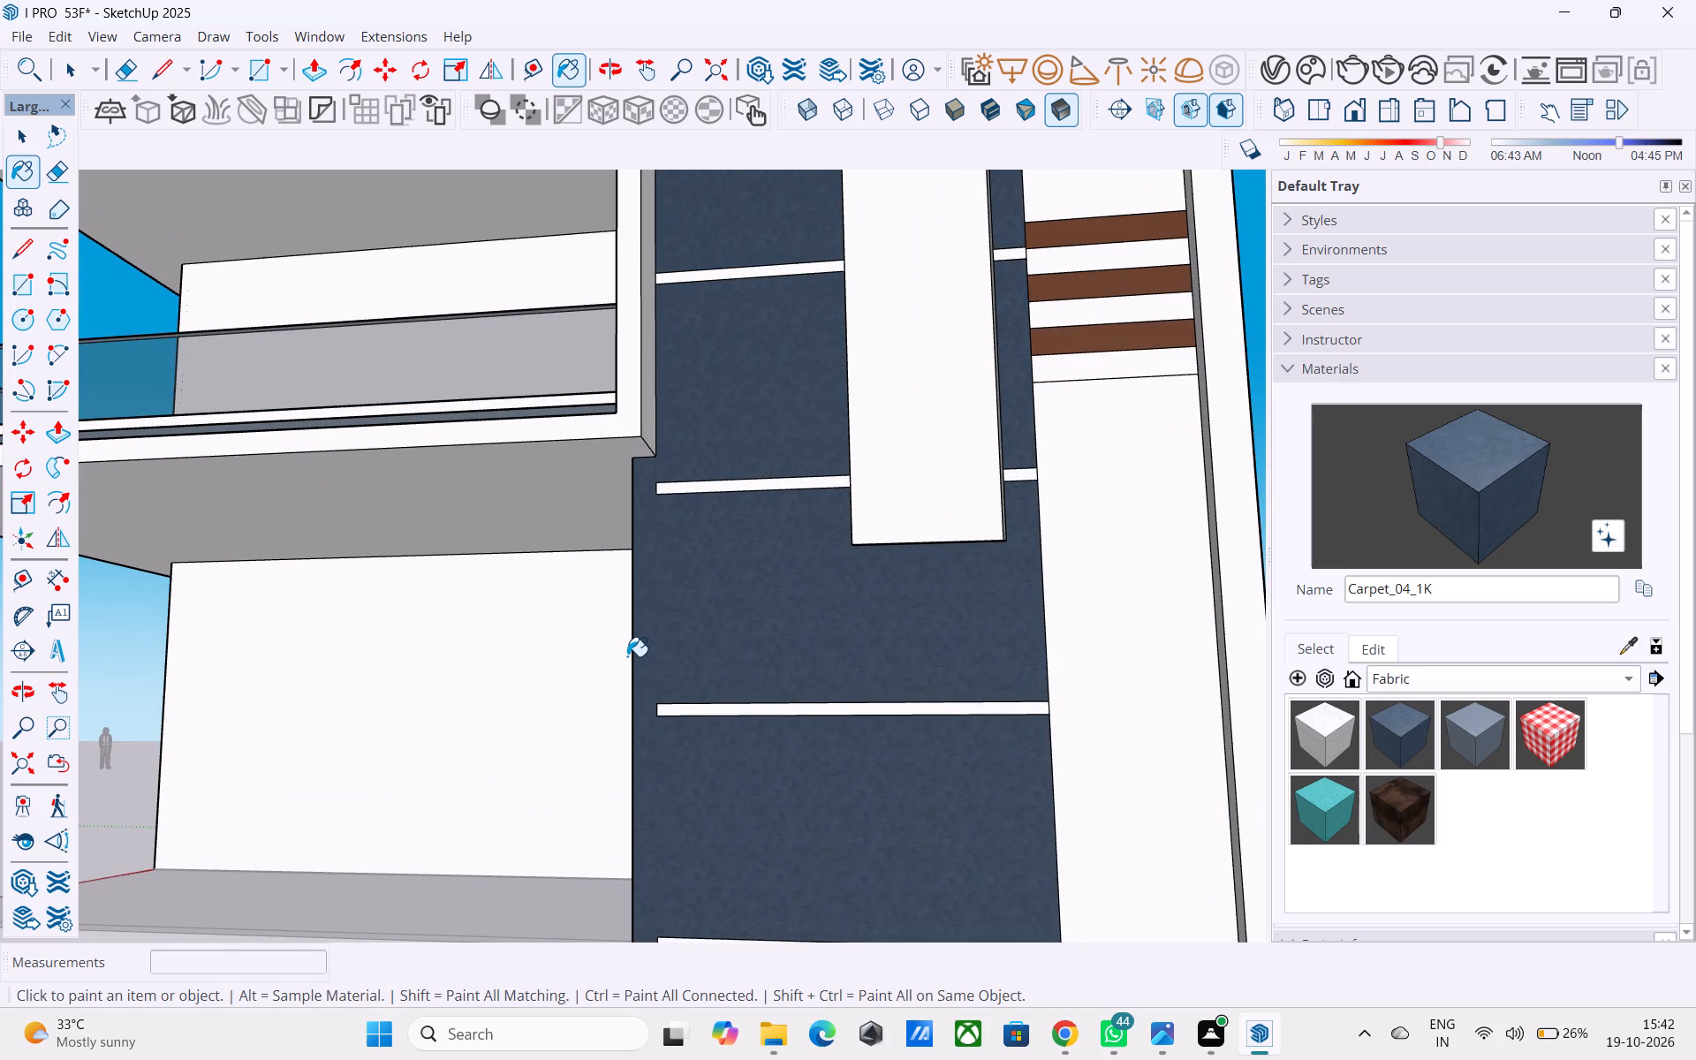
scroll(627, 661, "down", 1)
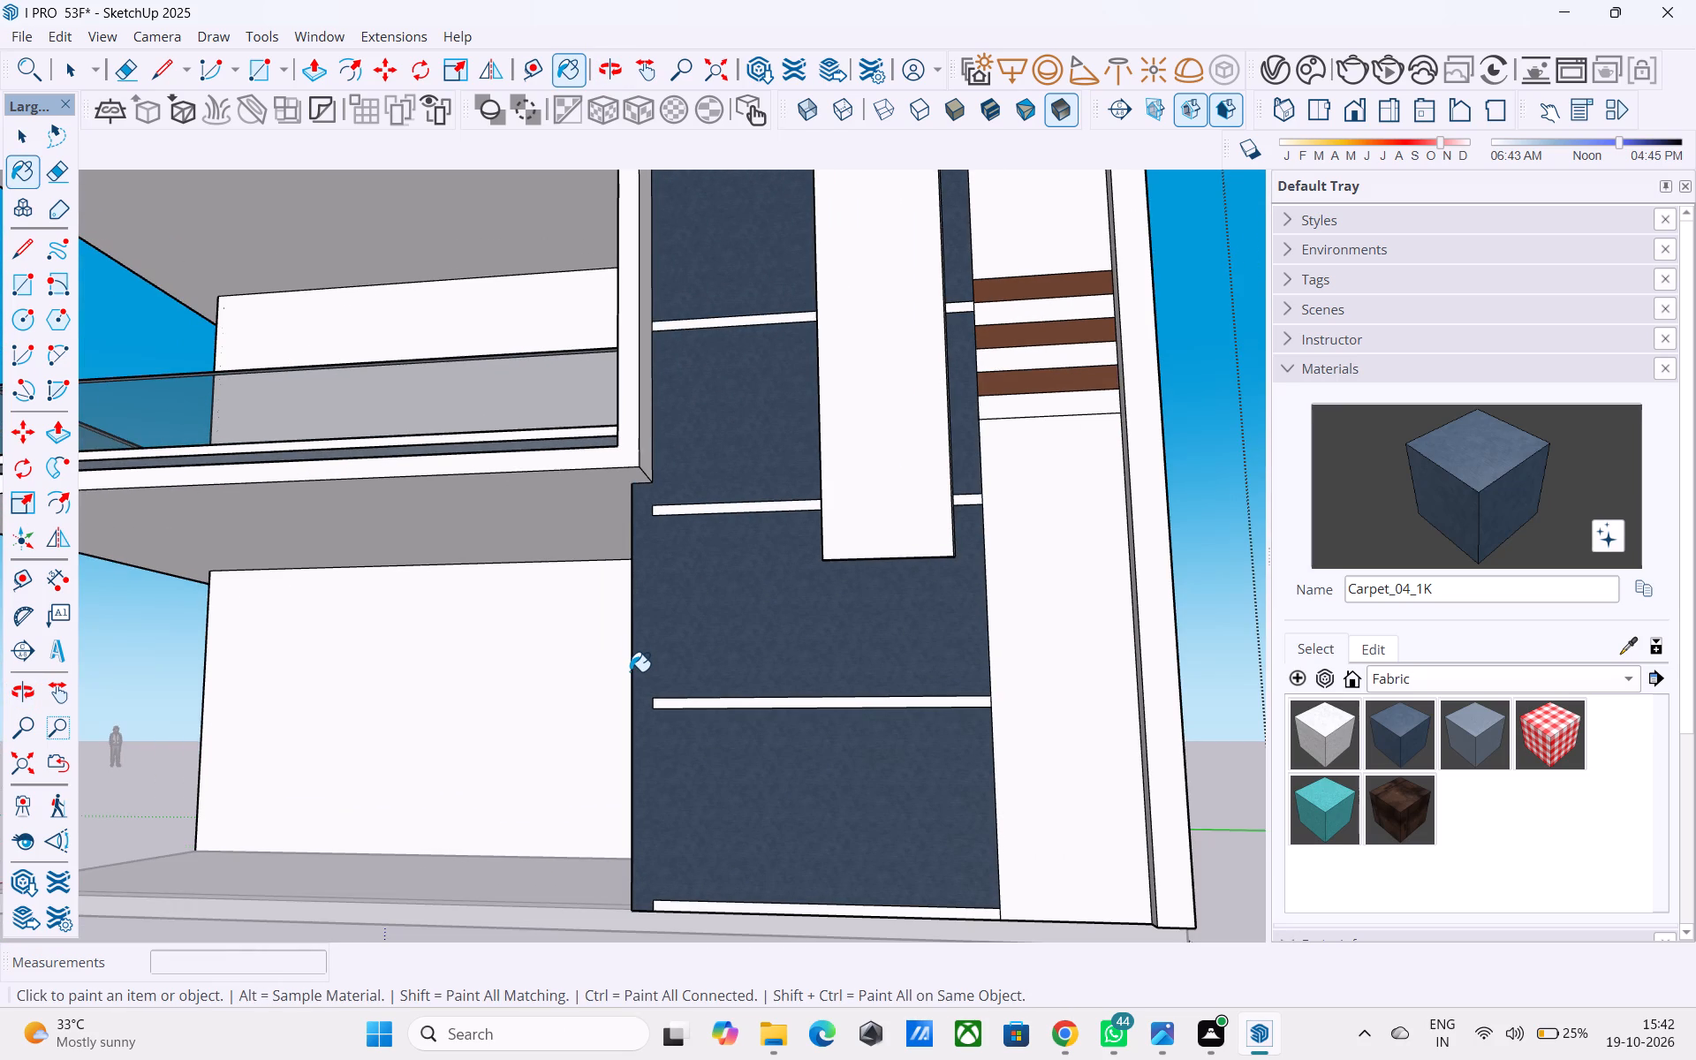
scroll(632, 670, "down", 1)
scroll(865, 641, "down", 2)
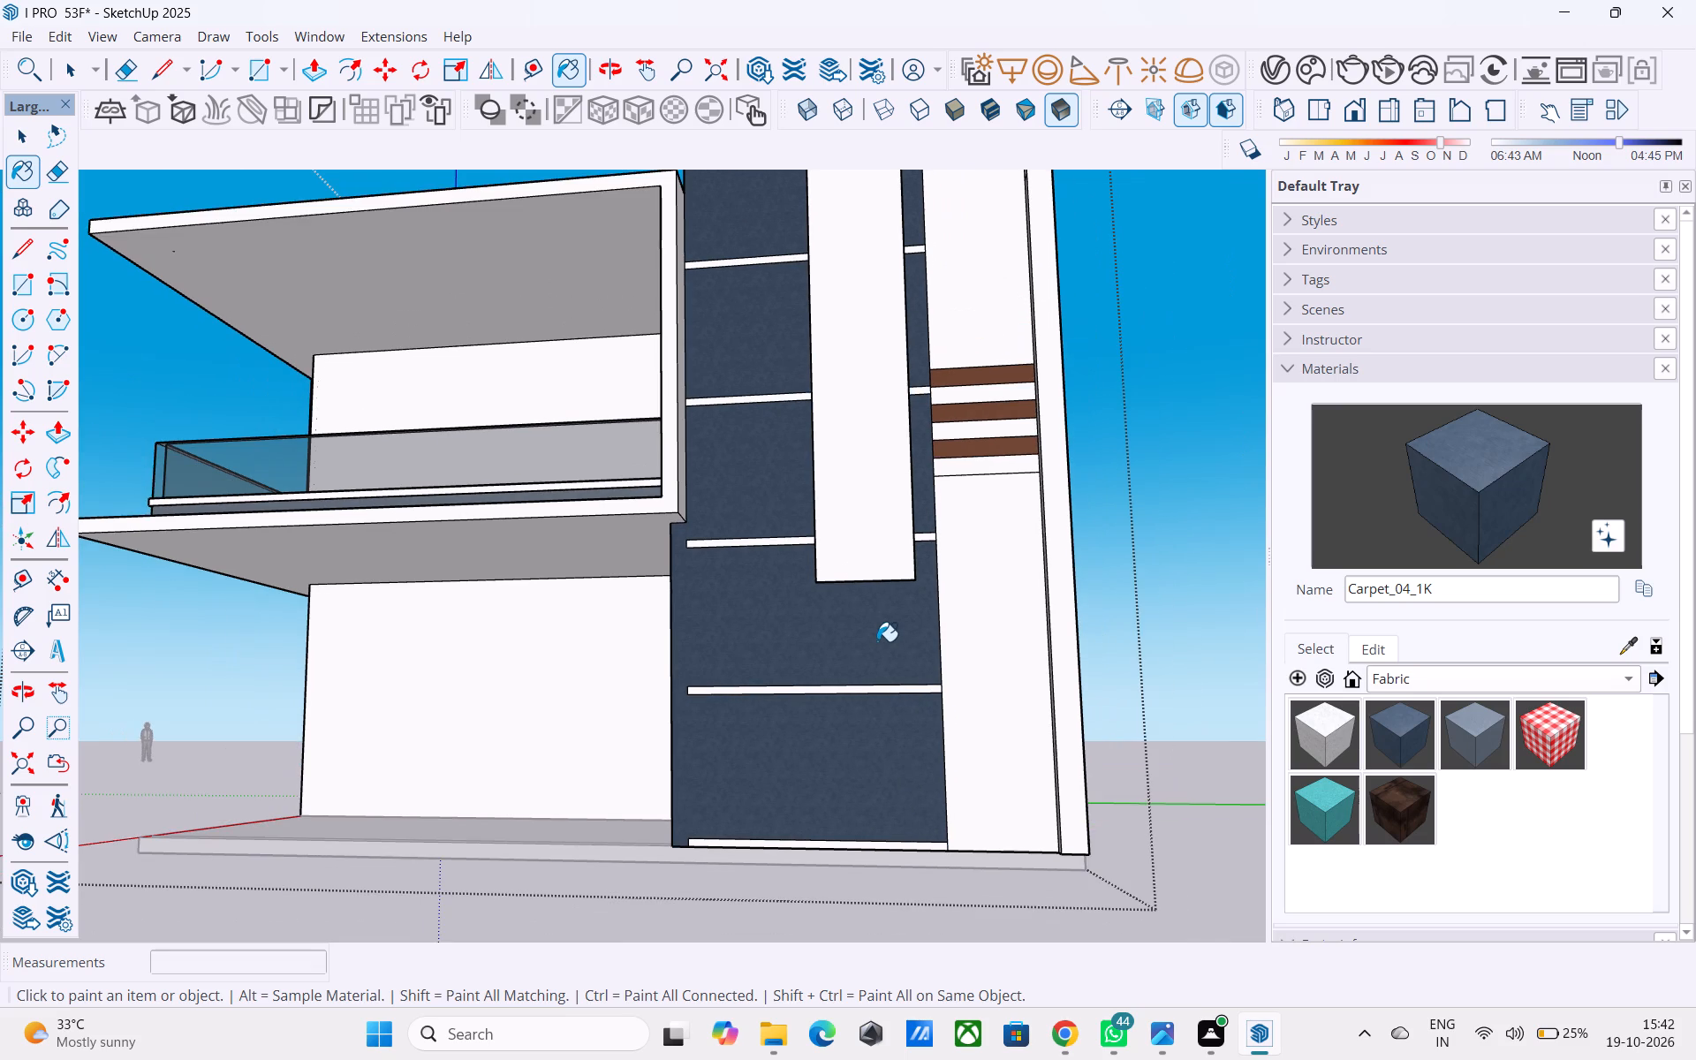
scroll(925, 615, "down", 2)
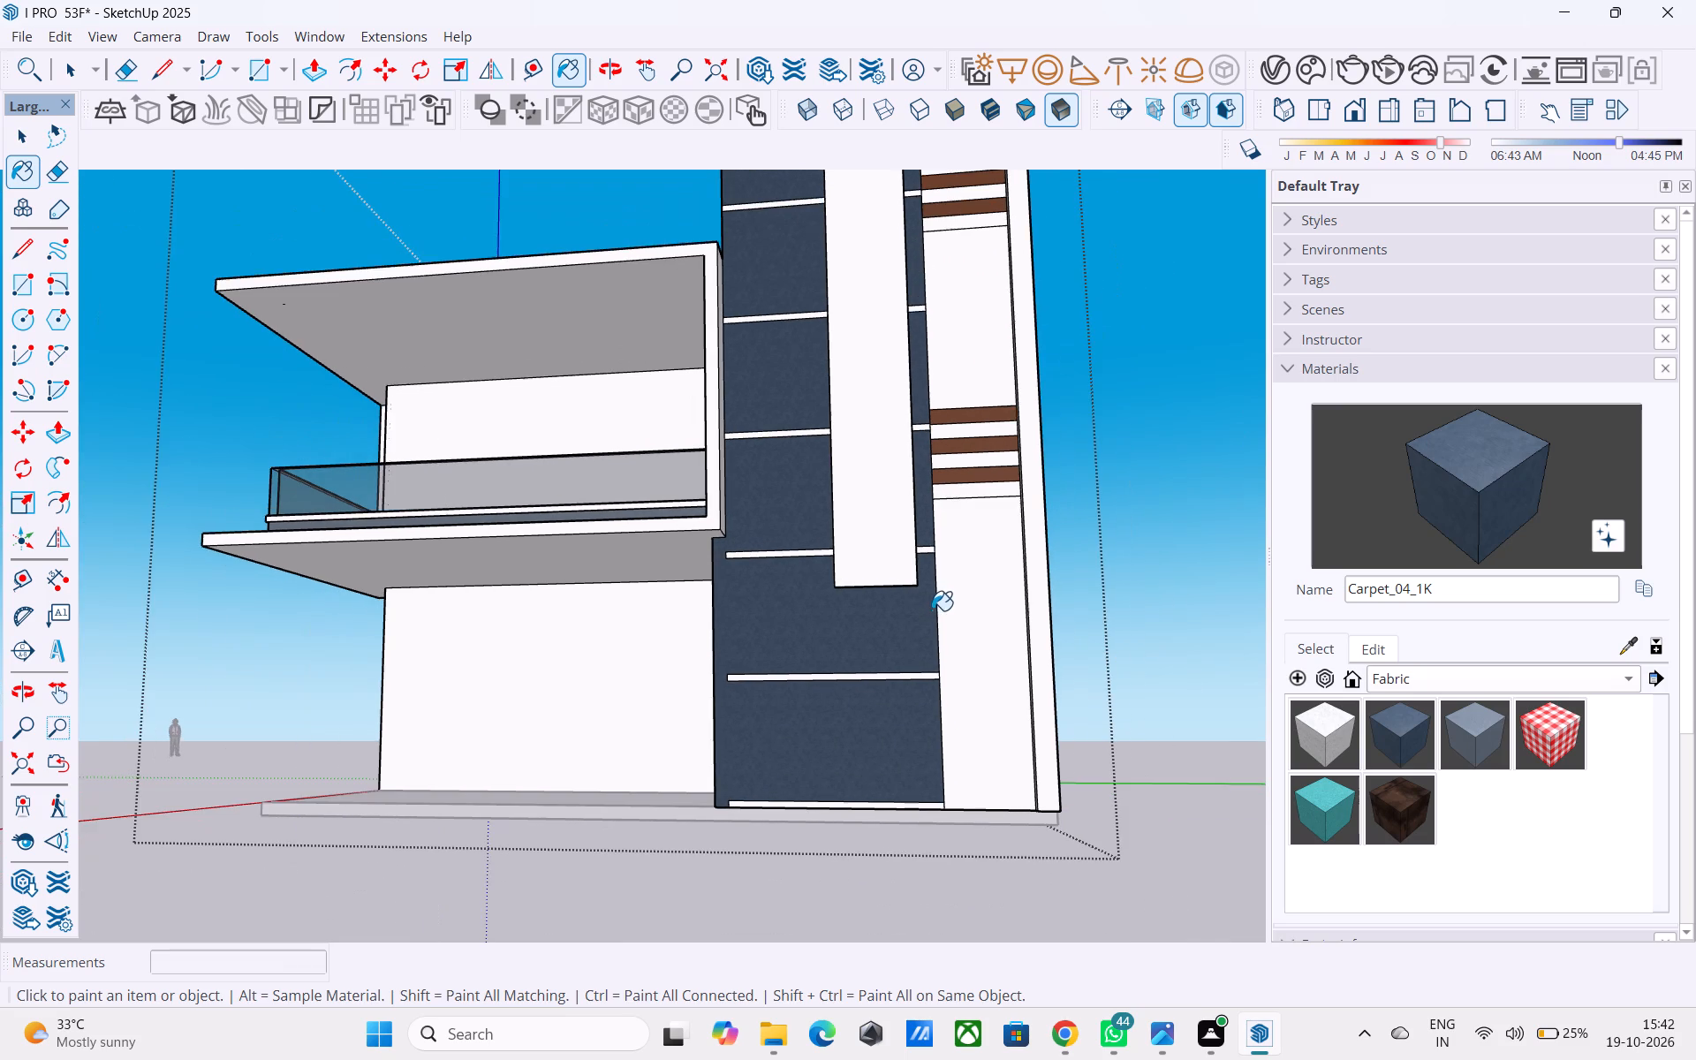
middle_click_drag(1060, 609, 1162, 599)
scroll(1168, 581, "down", 5)
middle_click_drag(1041, 573, 964, 841)
scroll(615, 634, "down", 3)
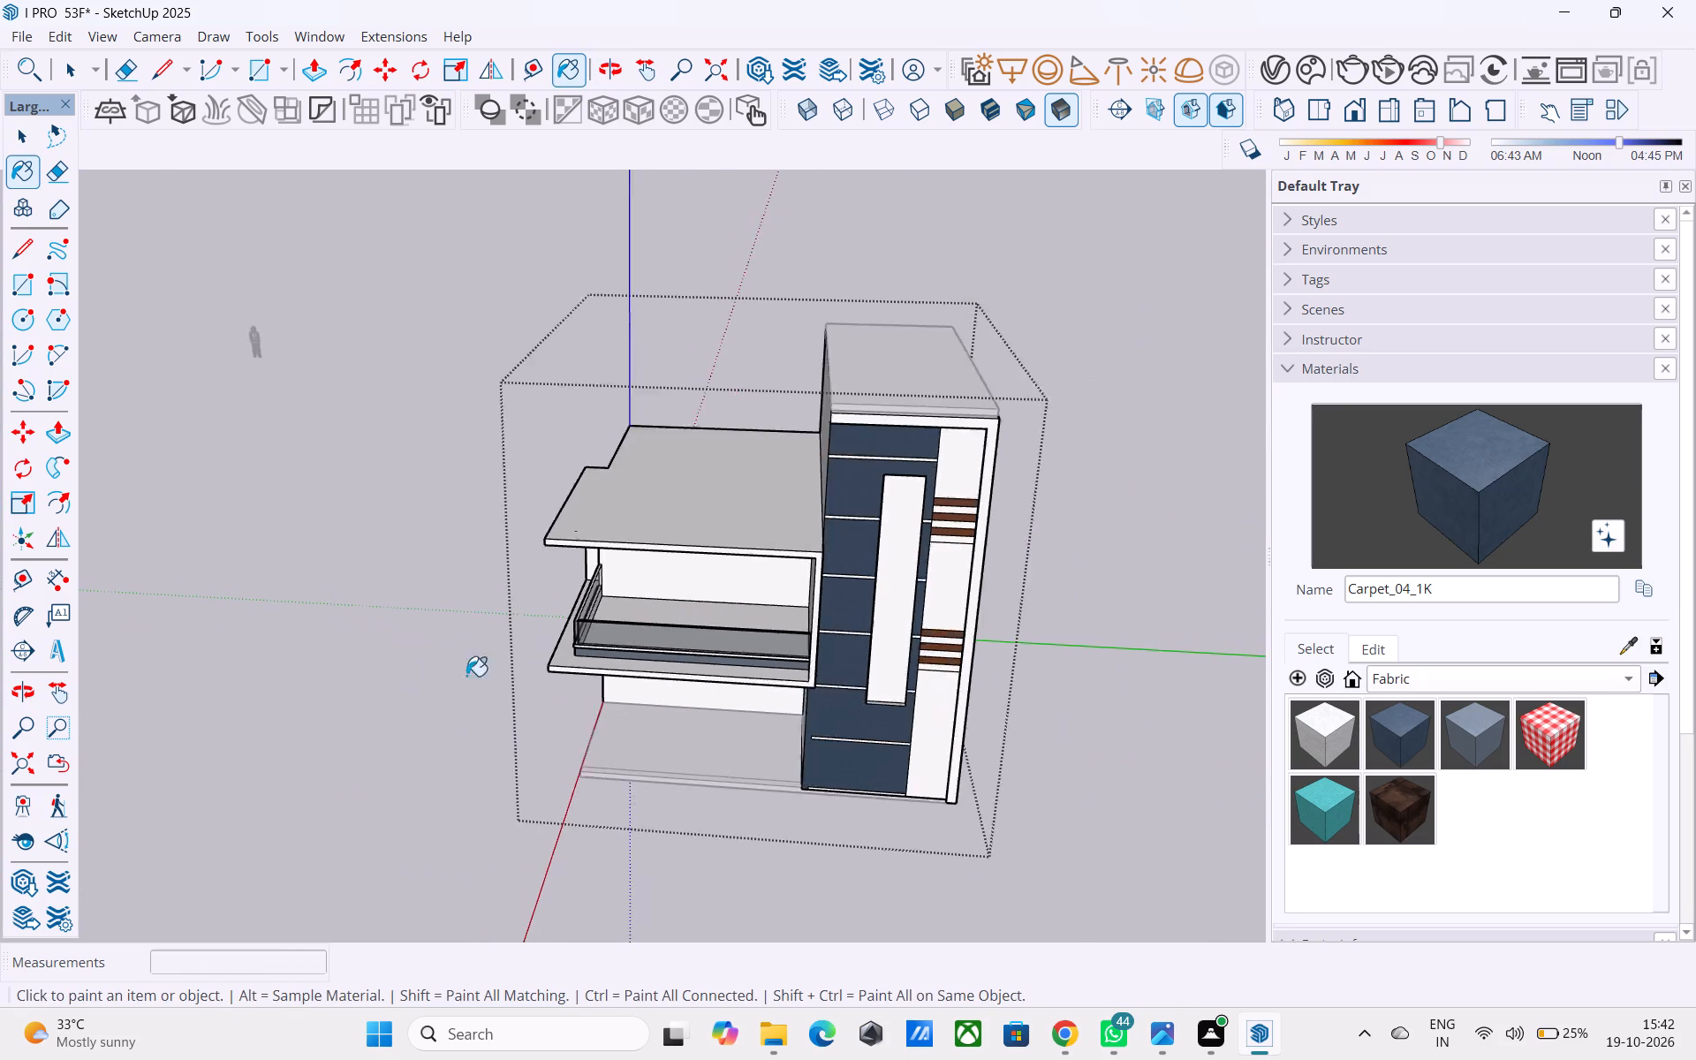
scroll(466, 676, "down", 4)
middle_click_drag(724, 630, 980, 557)
scroll(814, 462, "up", 5)
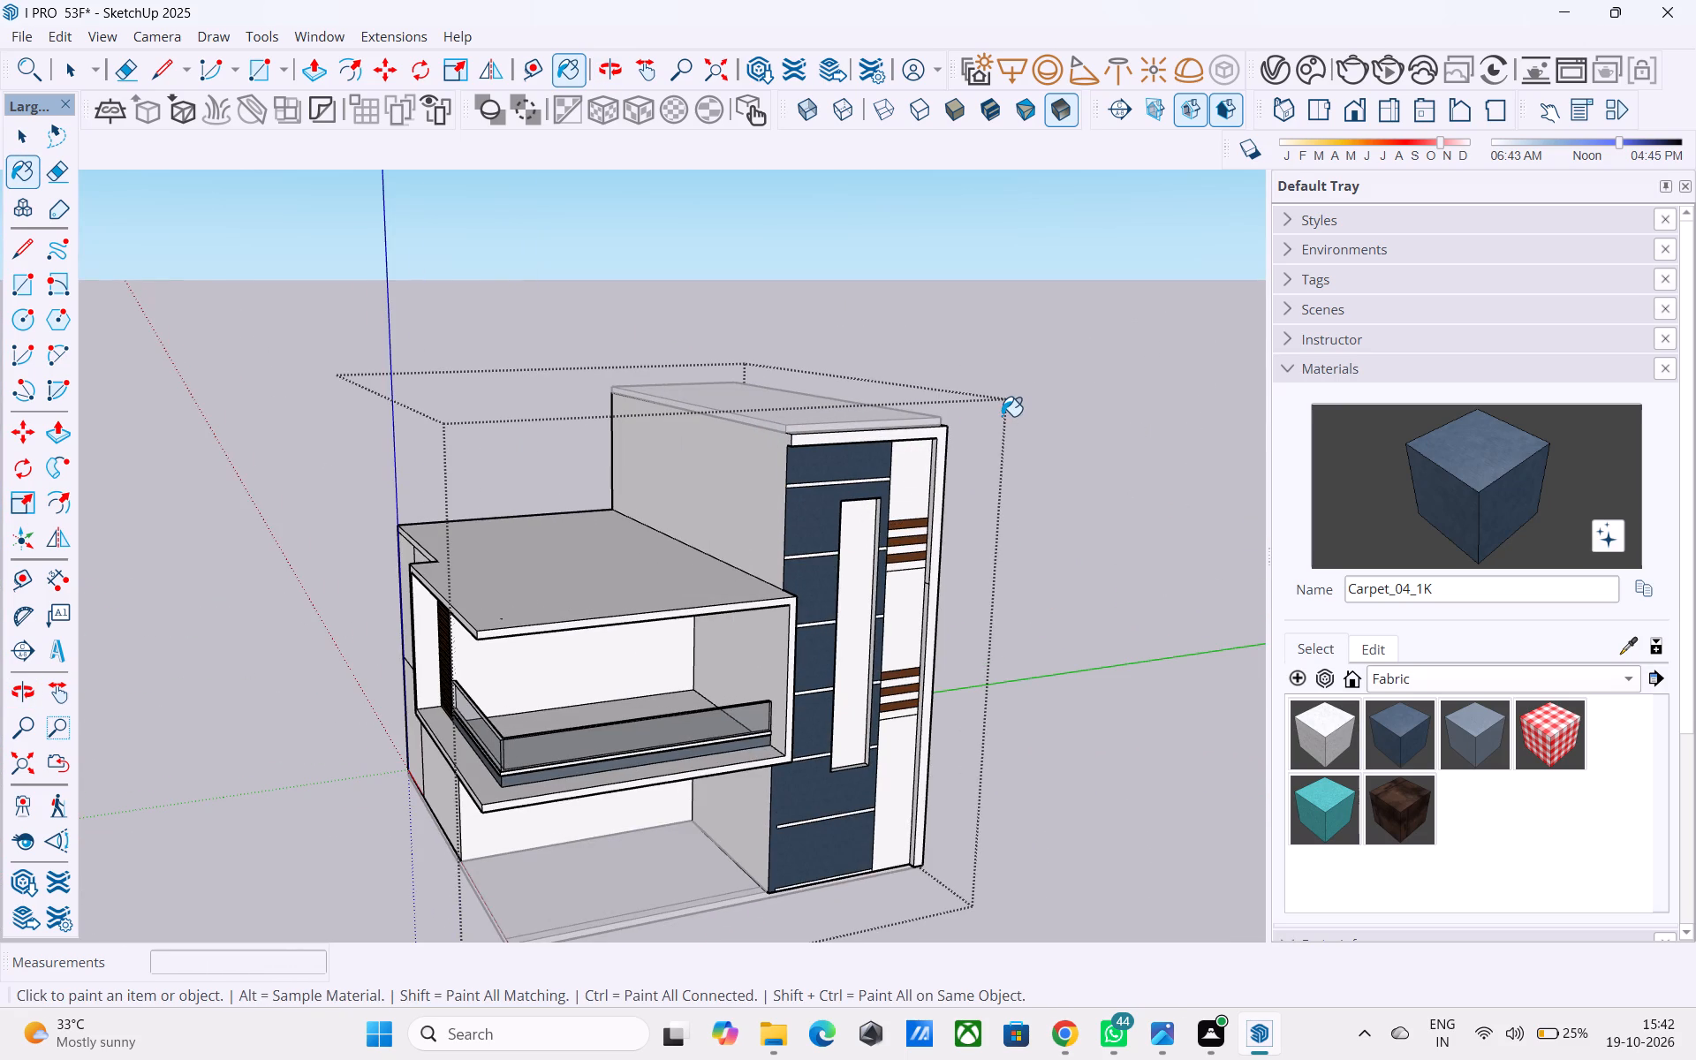
scroll(1026, 412, "down", 2)
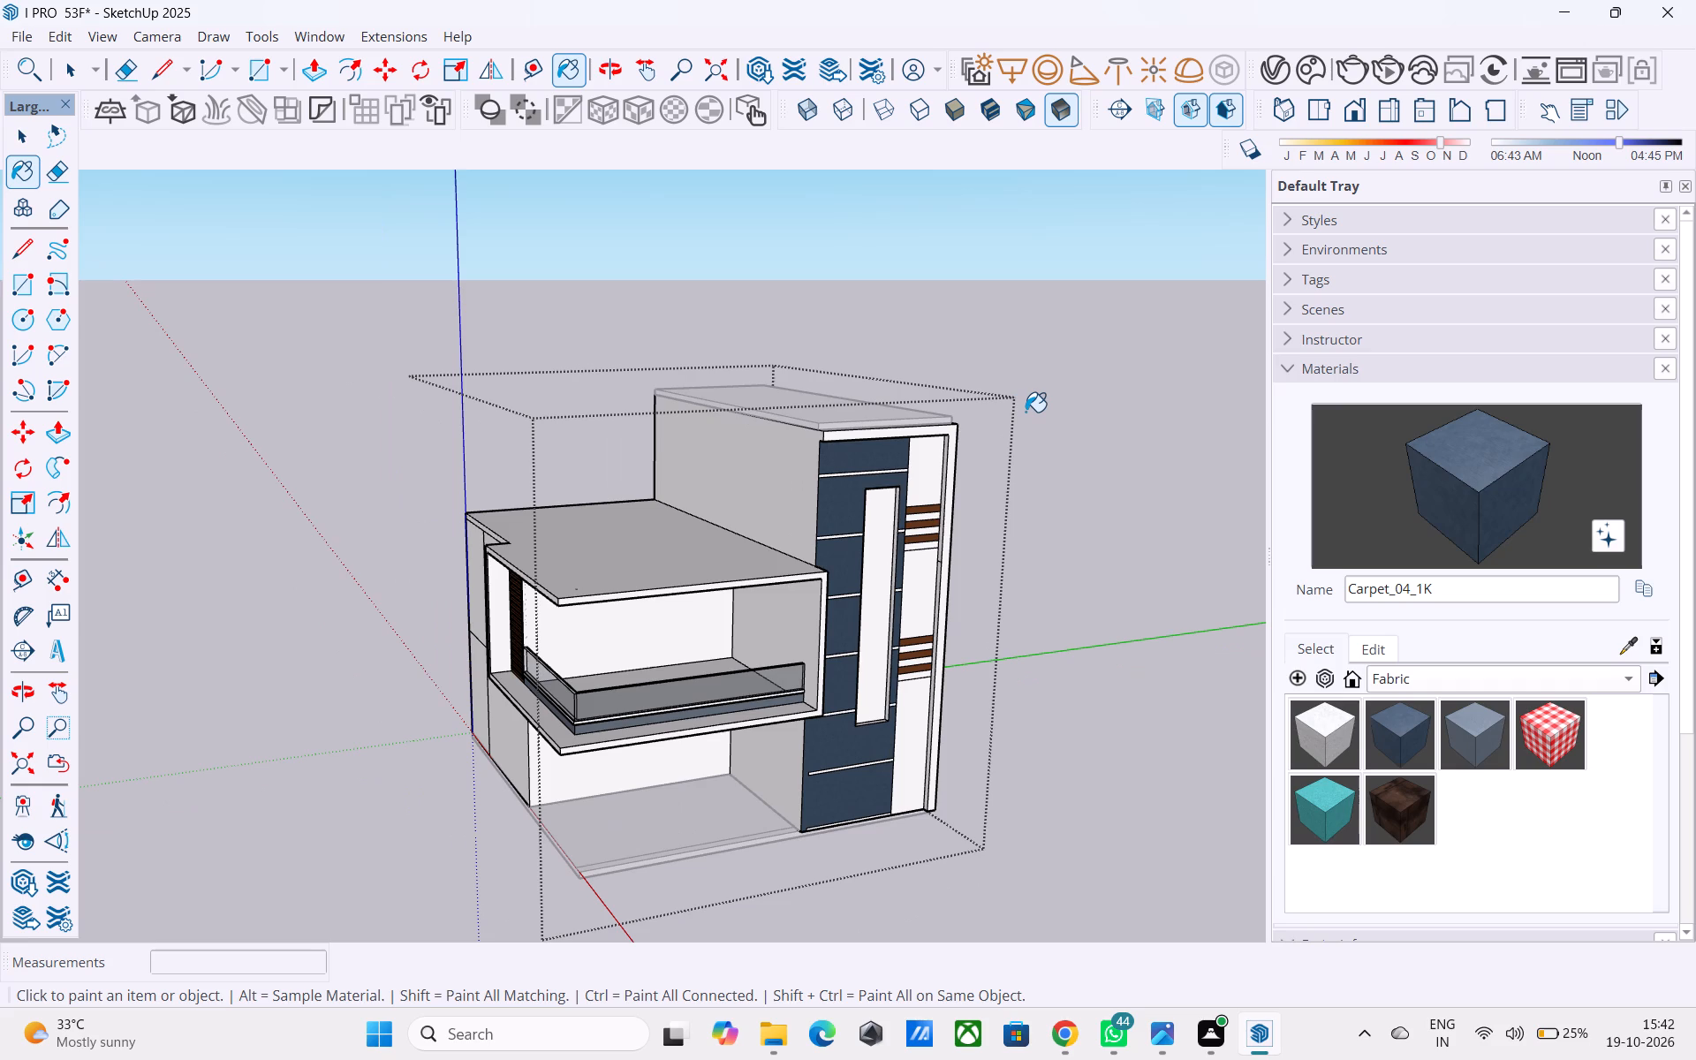
scroll(1026, 412, "down", 2)
middle_click_drag(876, 549, 874, 503)
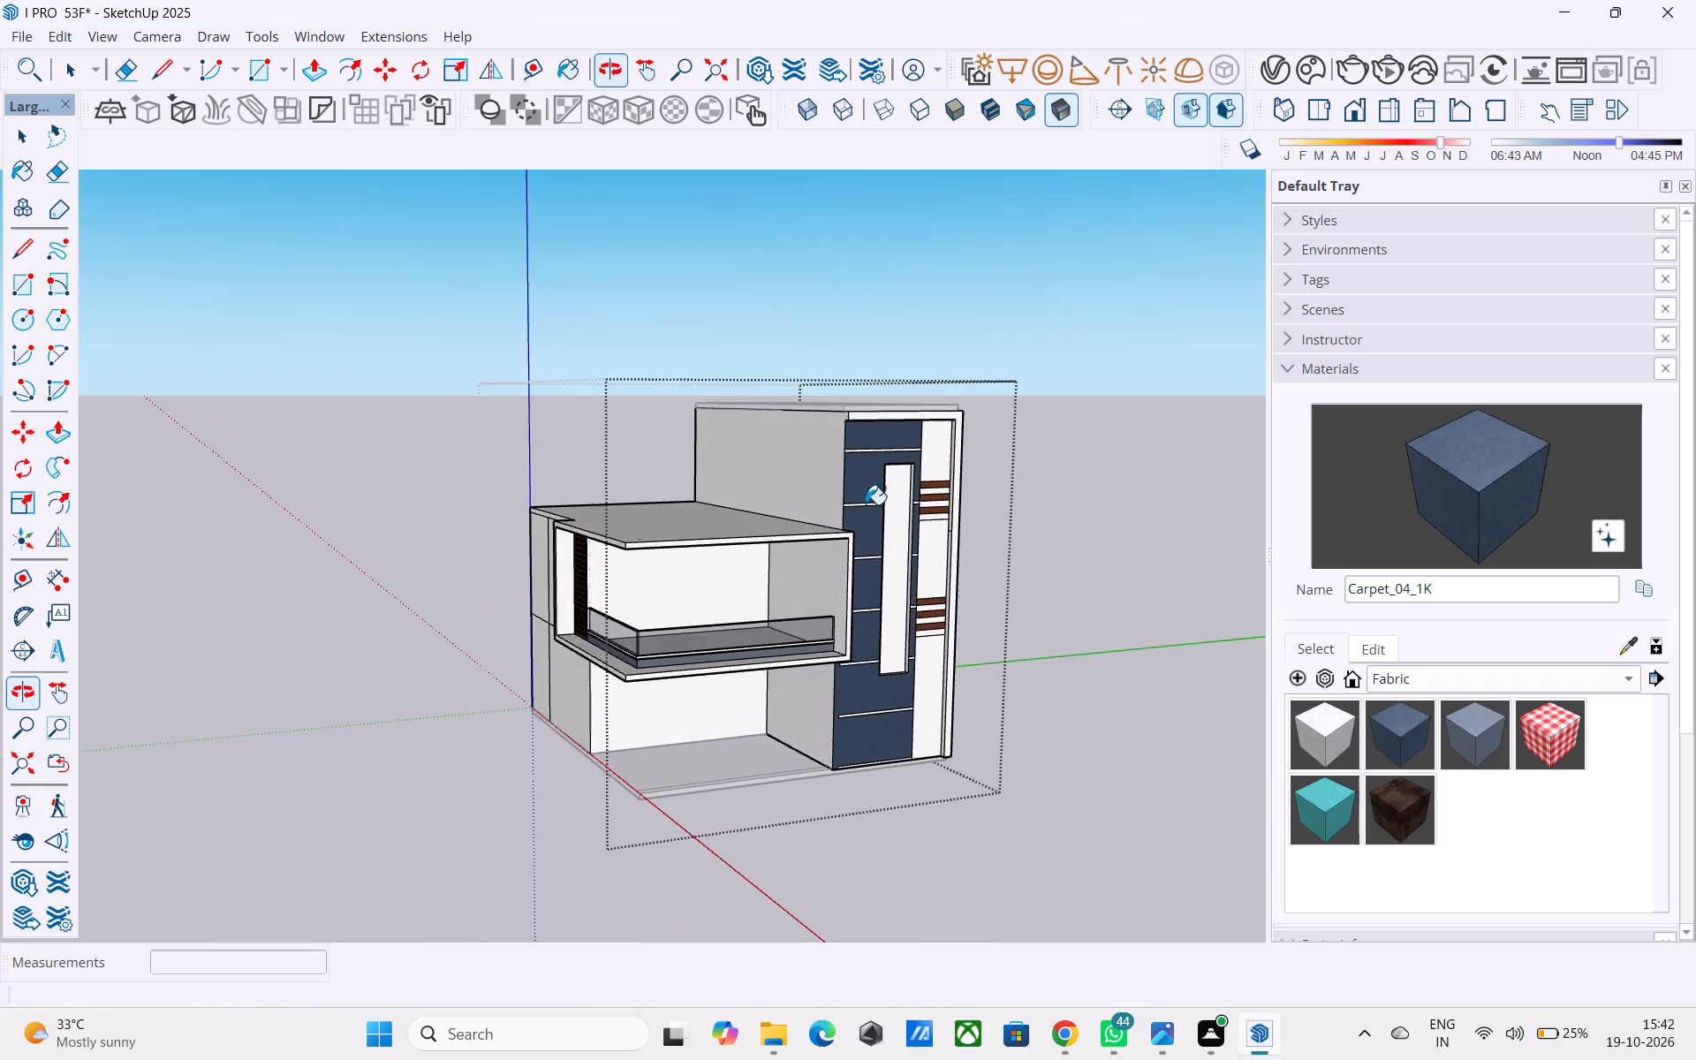
Examine the first-floor balcony, its glass railing and the underside of its slab up close.
scroll(696, 553, "up", 3)
middle_click_drag(693, 551, 660, 535)
scroll(675, 549, "up", 5)
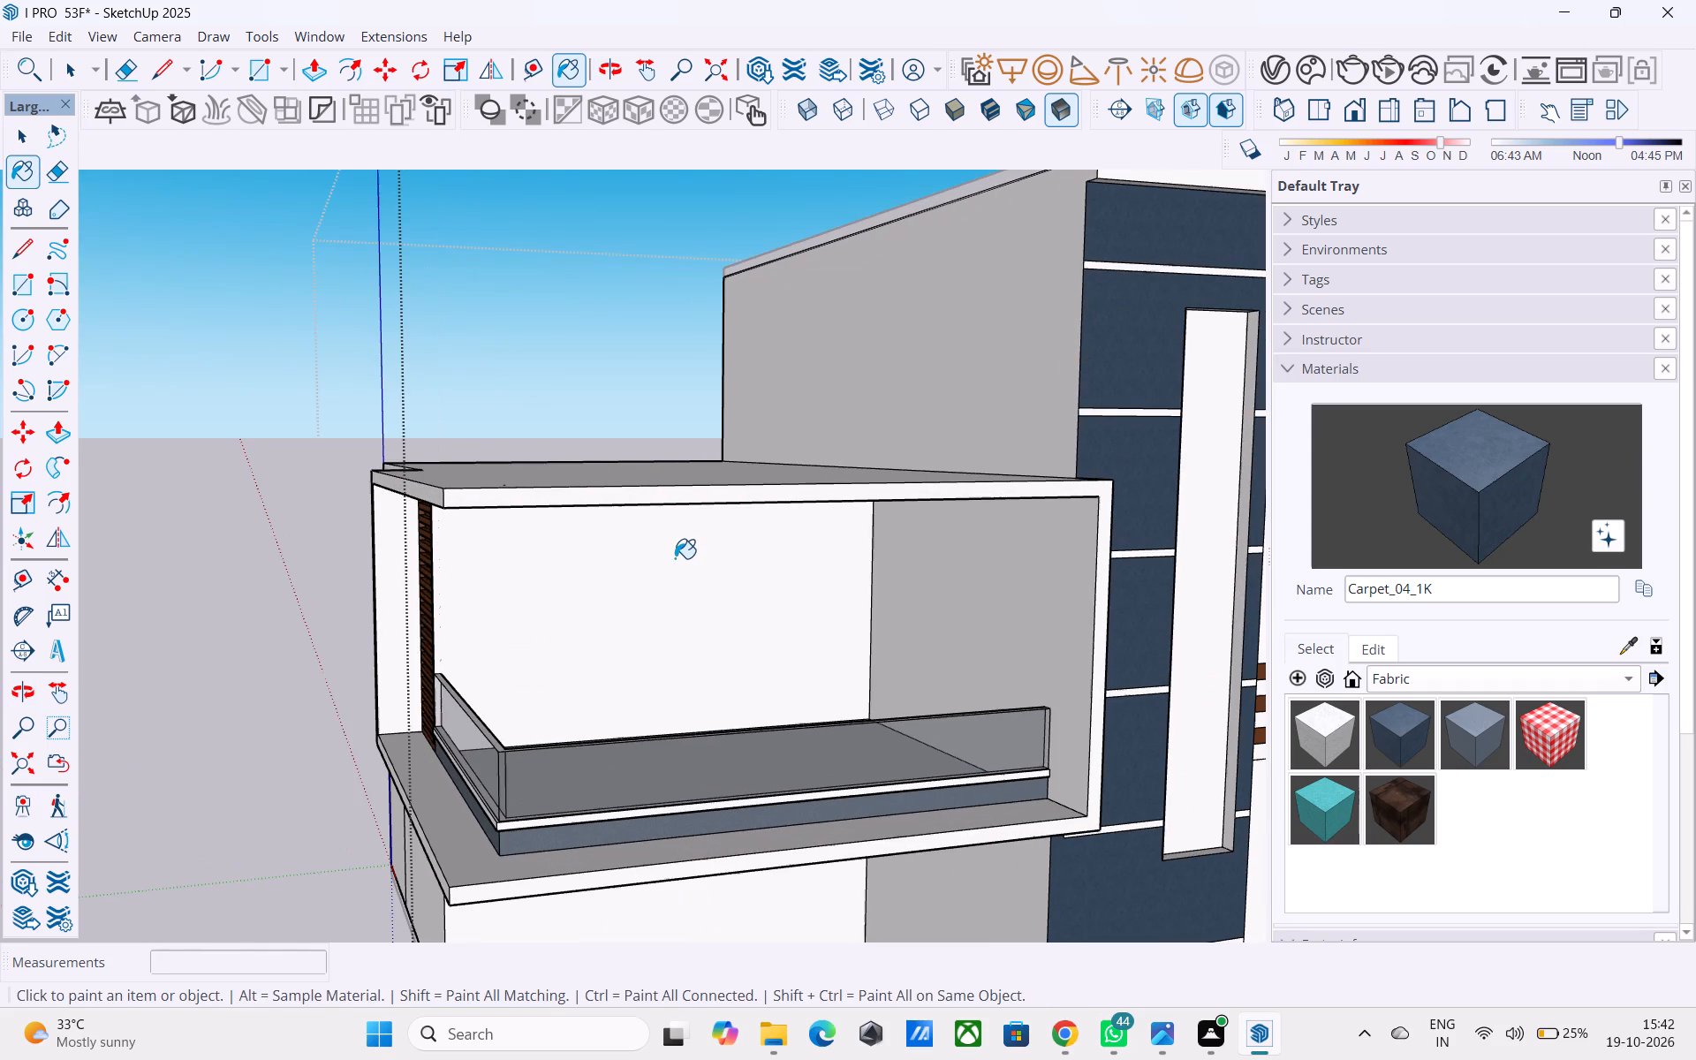
middle_click_drag(685, 678, 718, 632)
scroll(726, 622, "up", 3)
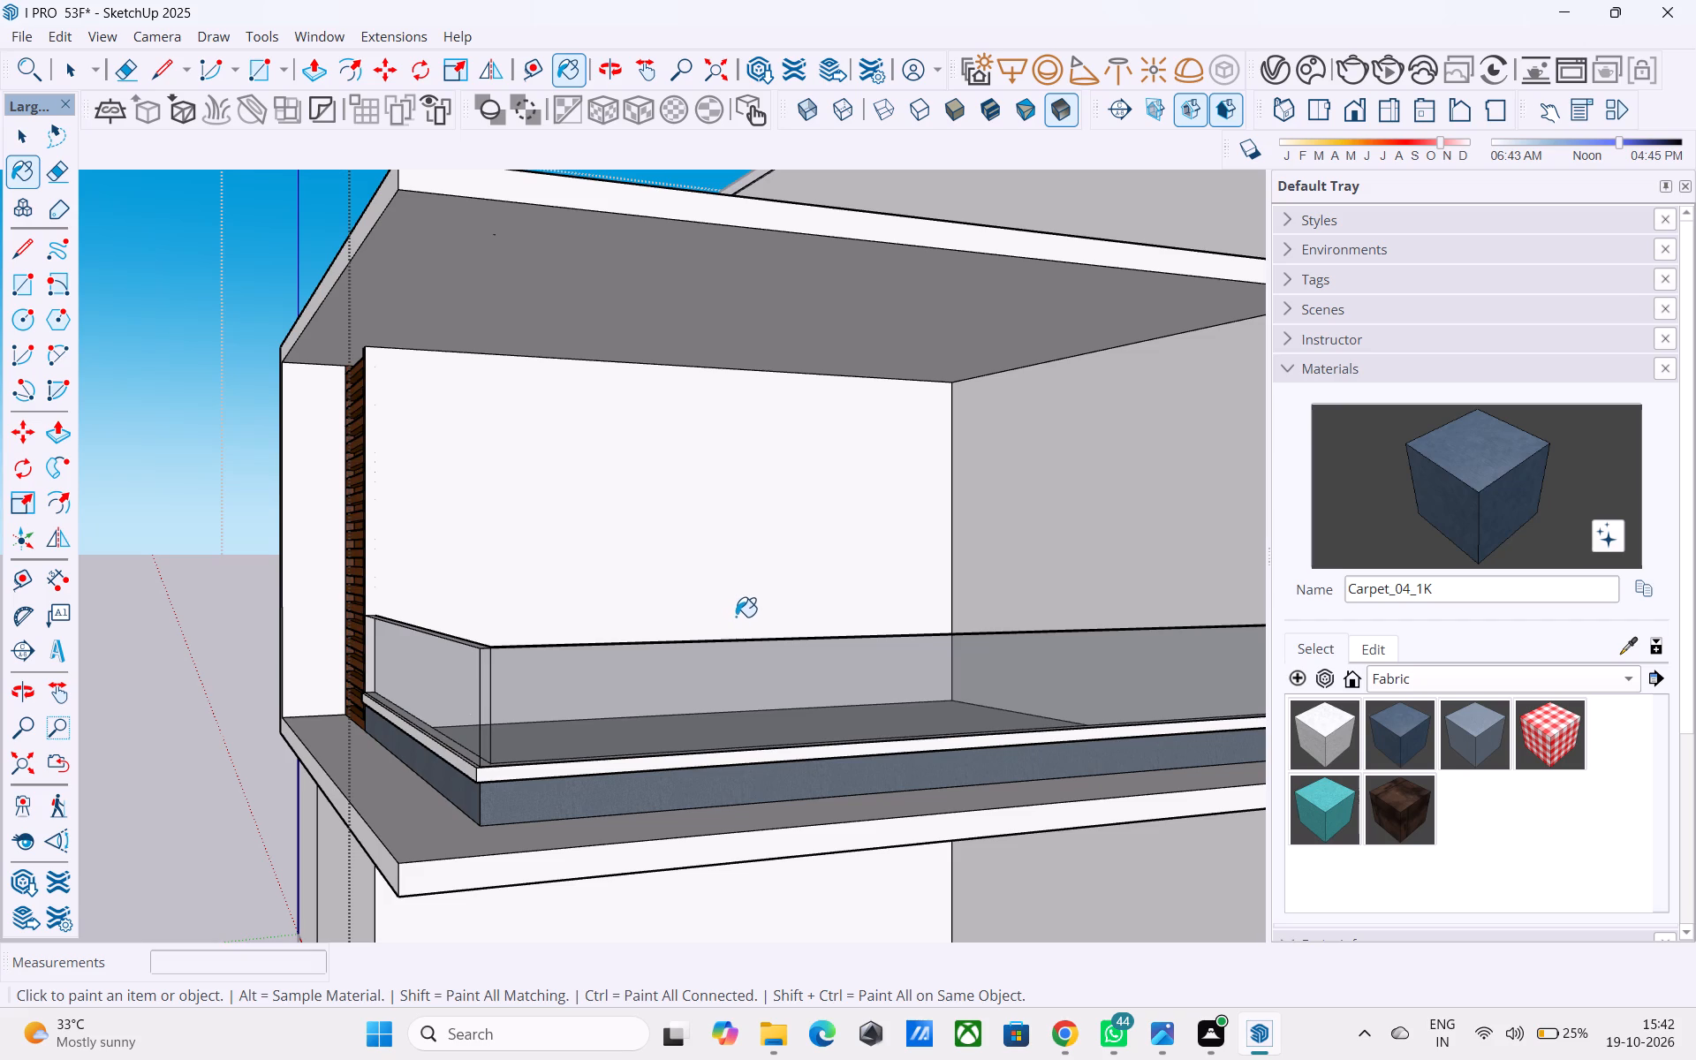
scroll(732, 662, "down", 5)
middle_click_drag(724, 689, 820, 558)
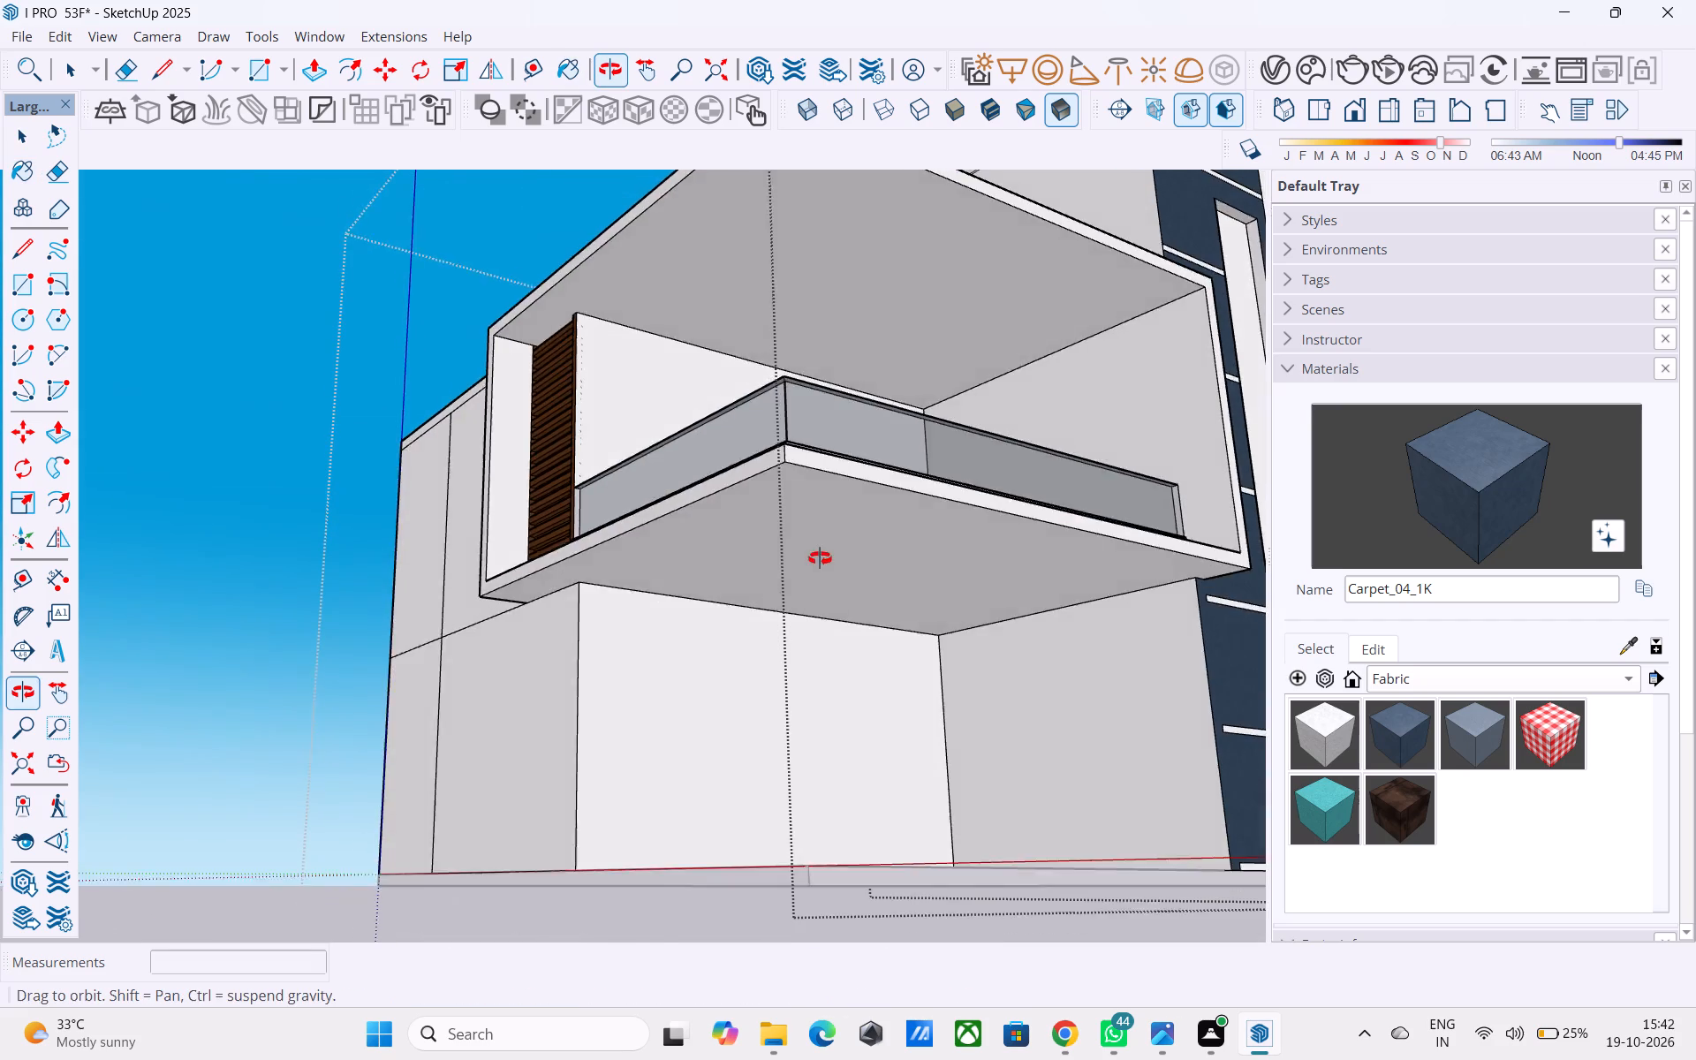
middle_click_drag(820, 558, 817, 606)
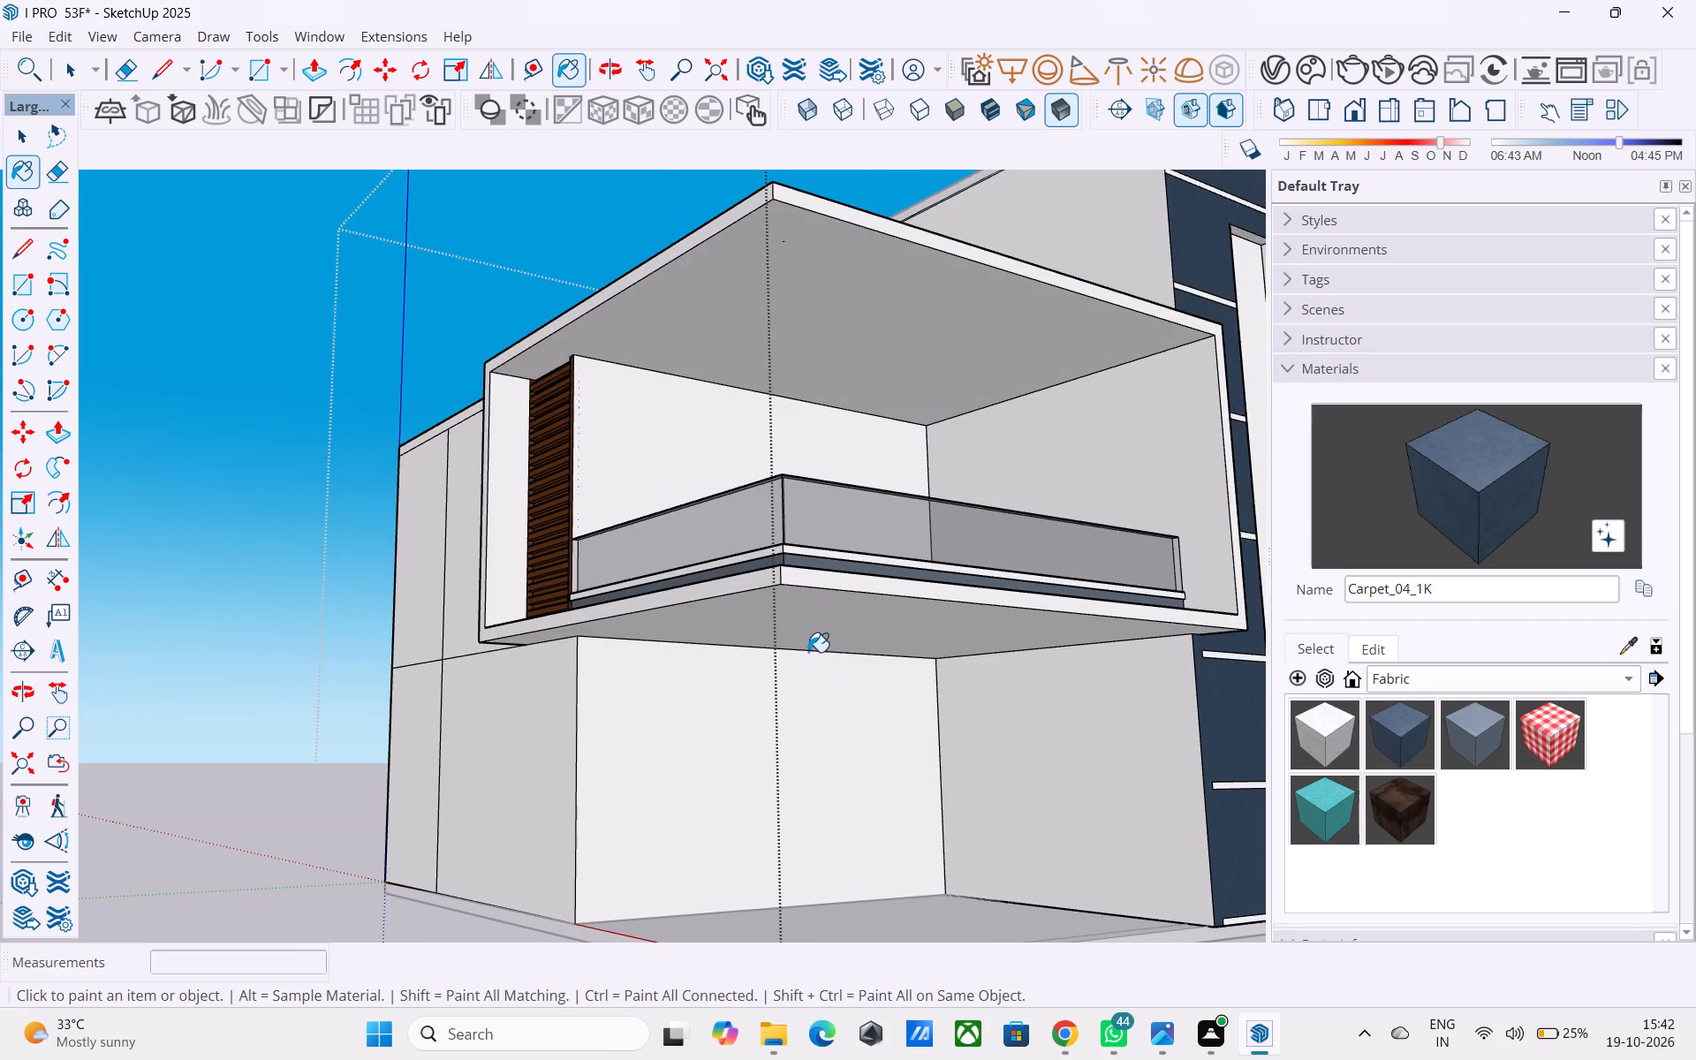
scroll(799, 661, "down", 5)
middle_click_drag(802, 637, 805, 789)
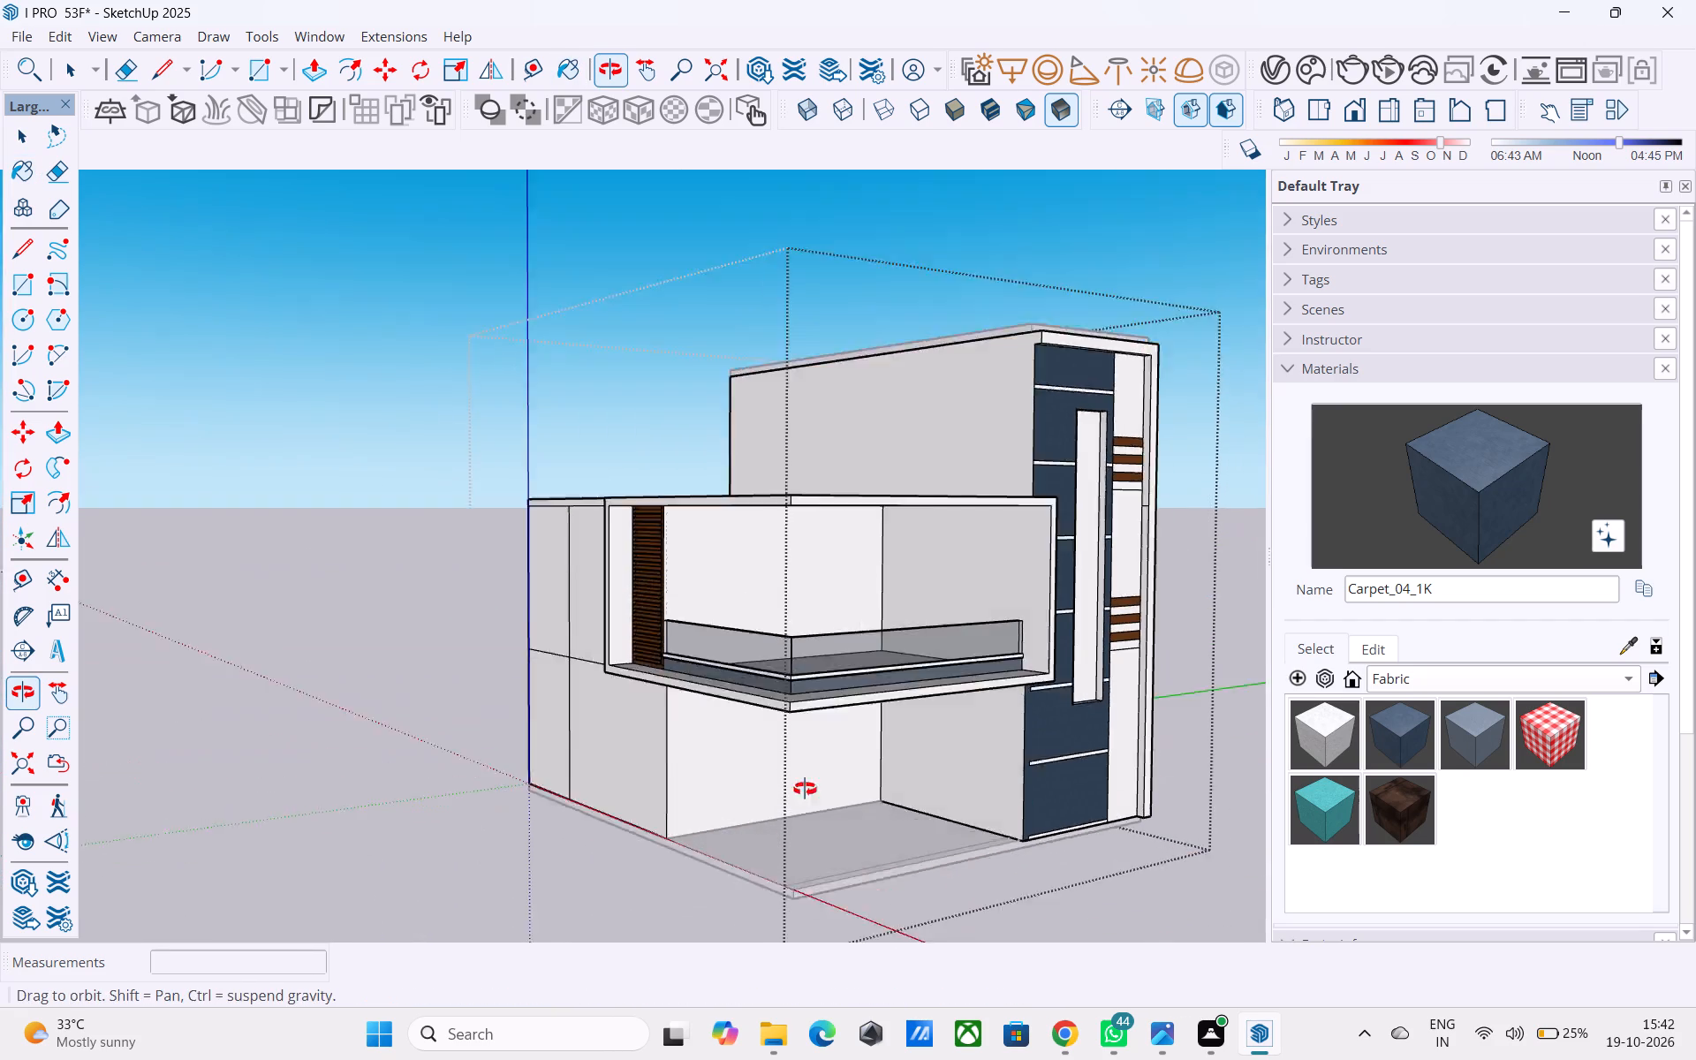
Draw a line along the lower roof from the inner corner of its side notch to the roof's front edge.
middle_click_drag(805, 789, 787, 927)
middle_click_drag(822, 537, 836, 604)
scroll(782, 642, "up", 8)
key("space")
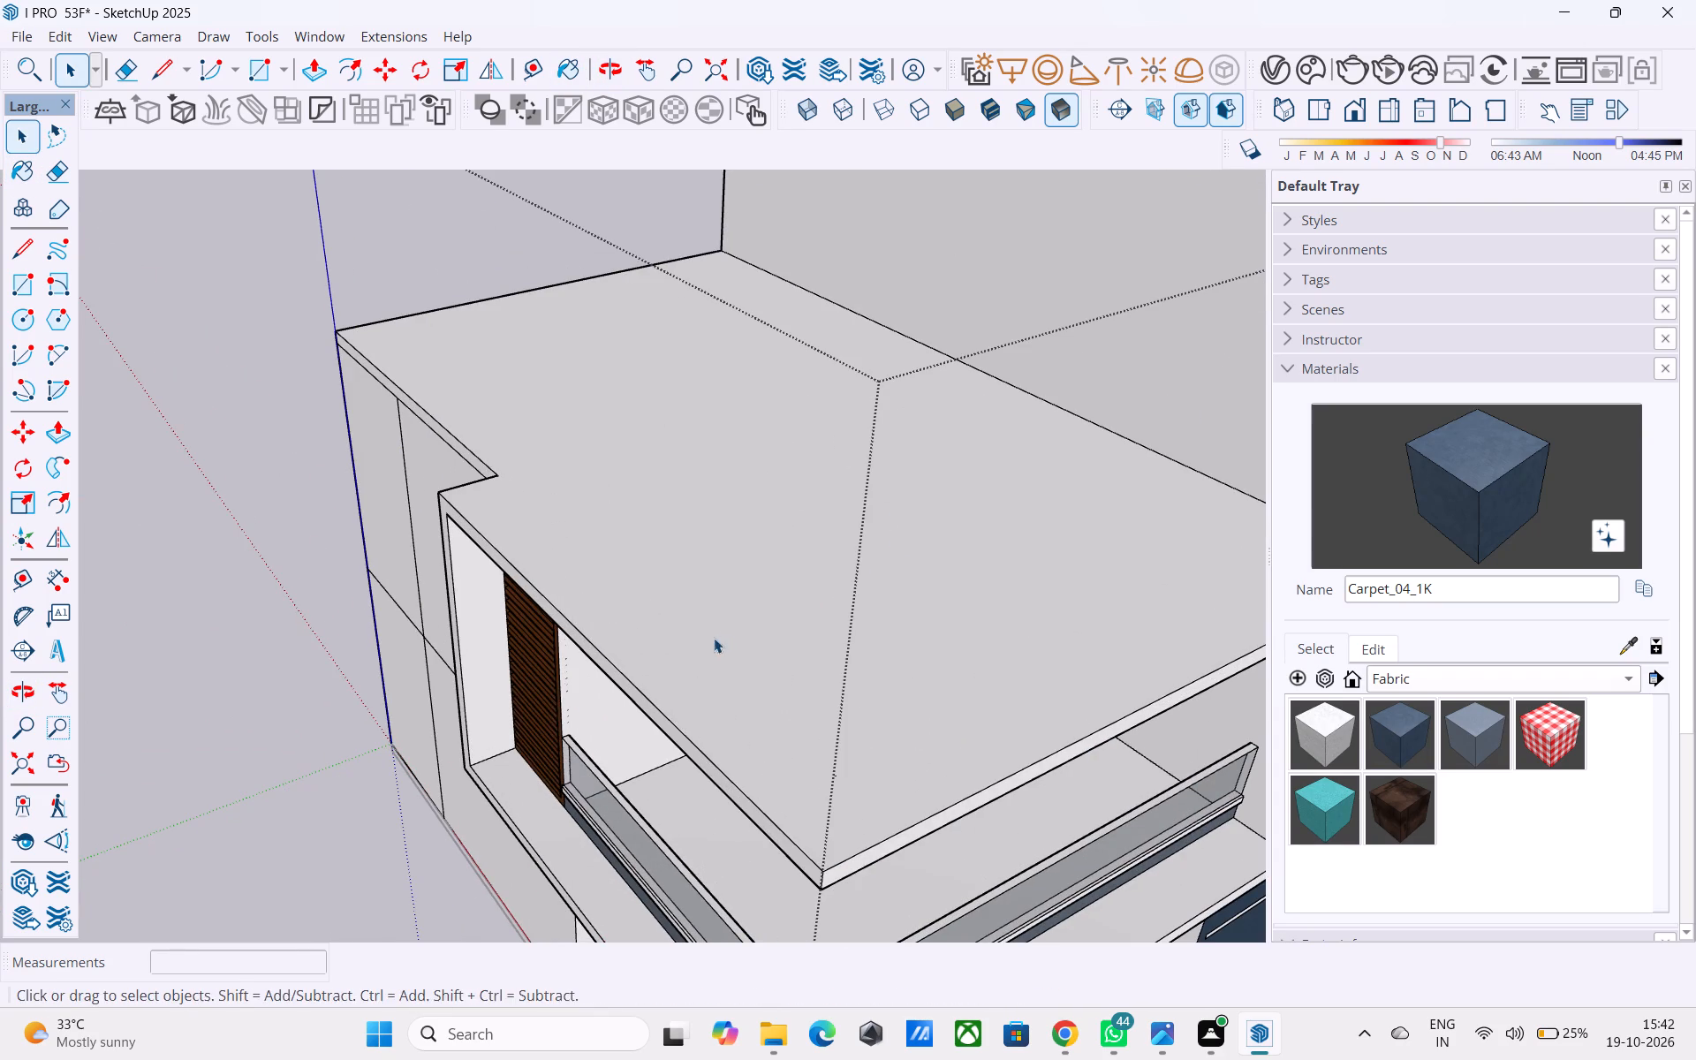
key("l")
left_click(488, 477)
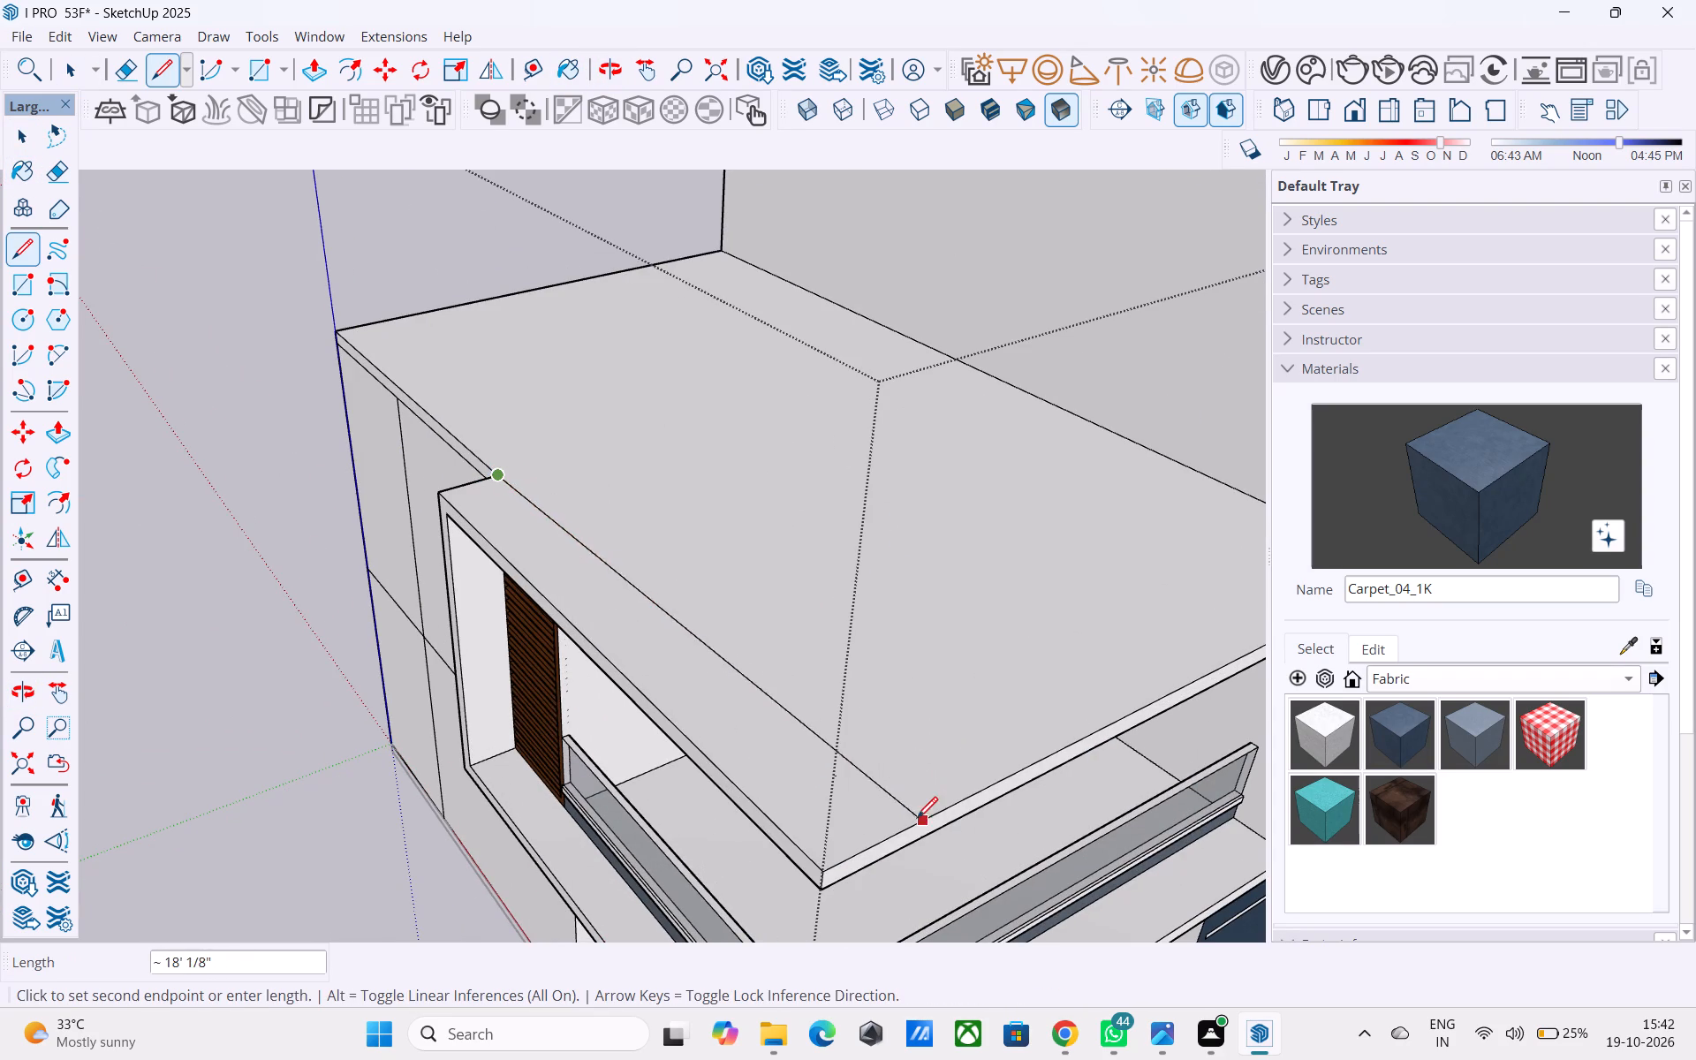
left_click(895, 829)
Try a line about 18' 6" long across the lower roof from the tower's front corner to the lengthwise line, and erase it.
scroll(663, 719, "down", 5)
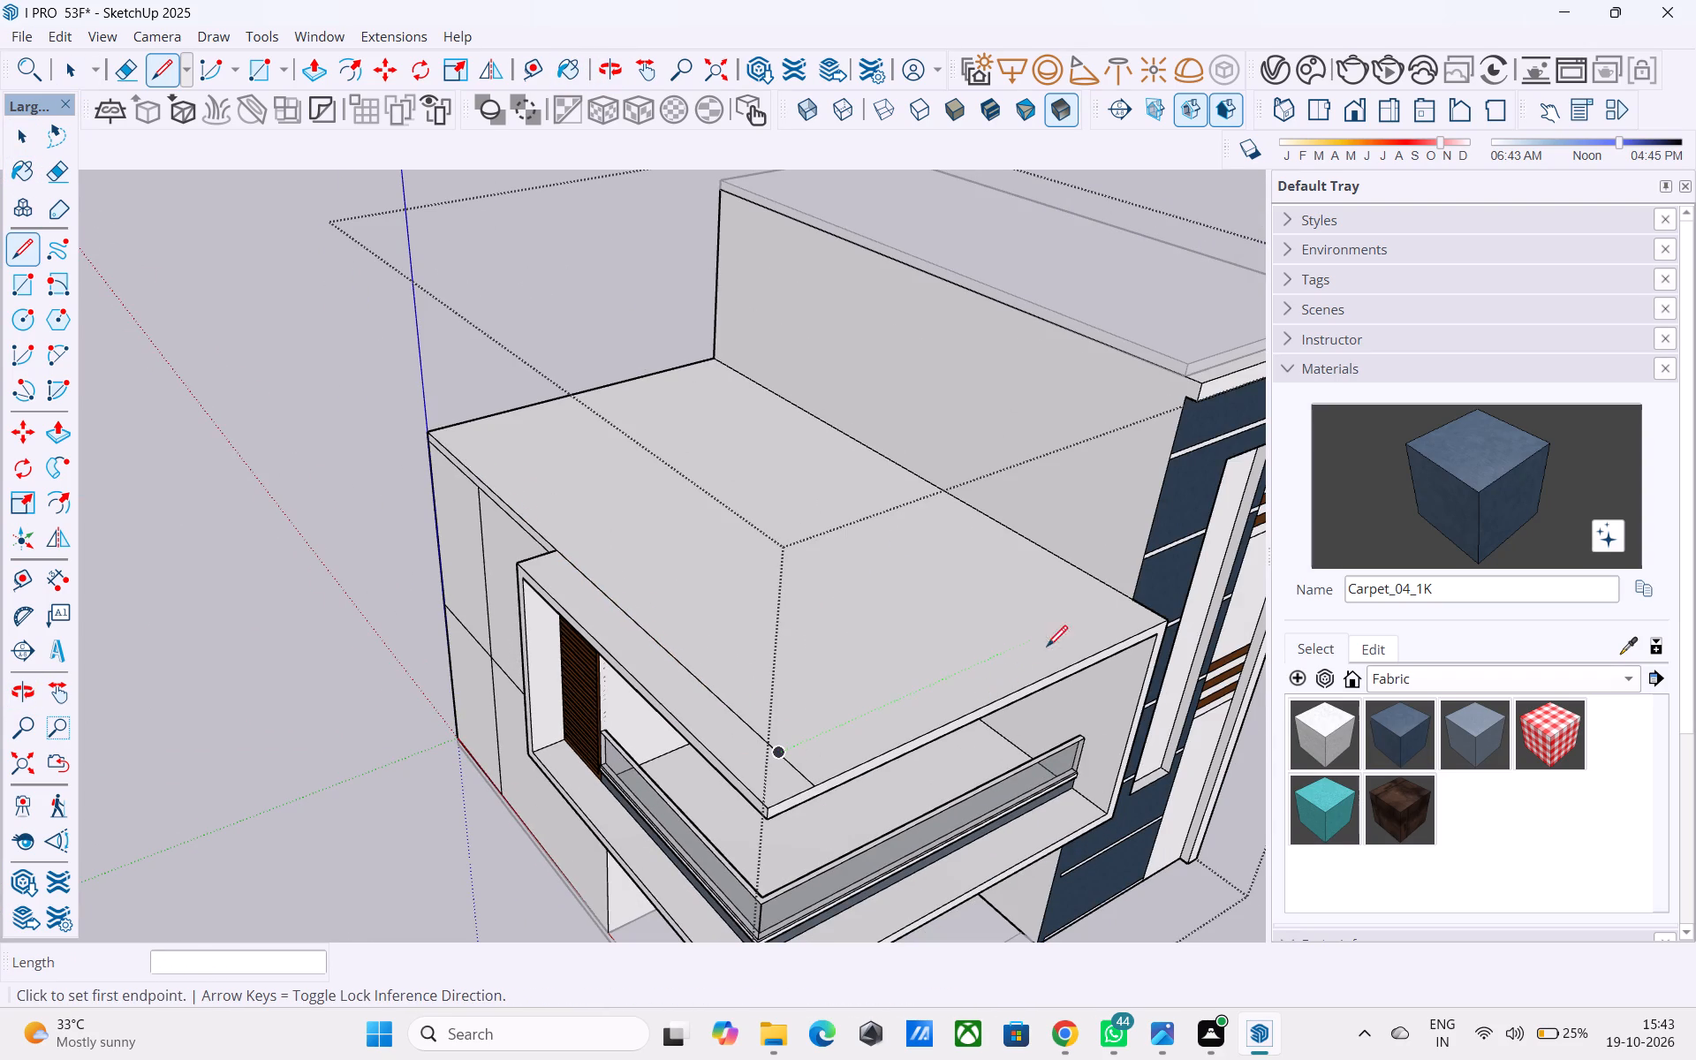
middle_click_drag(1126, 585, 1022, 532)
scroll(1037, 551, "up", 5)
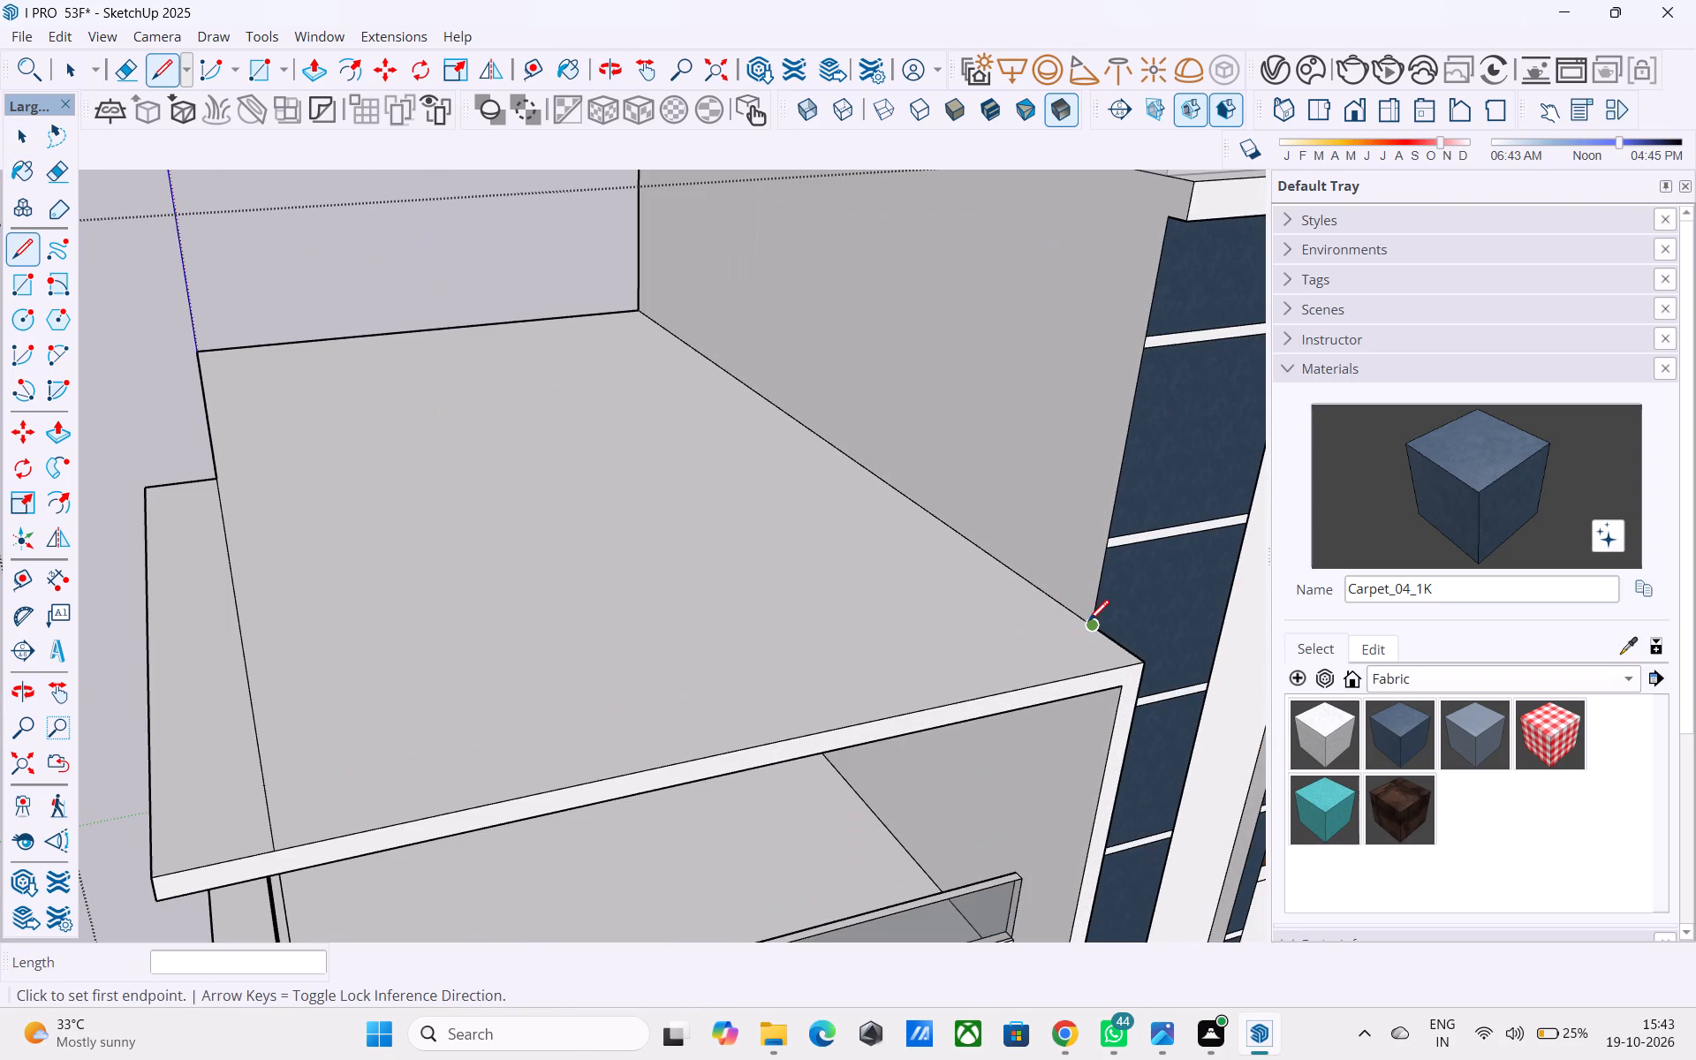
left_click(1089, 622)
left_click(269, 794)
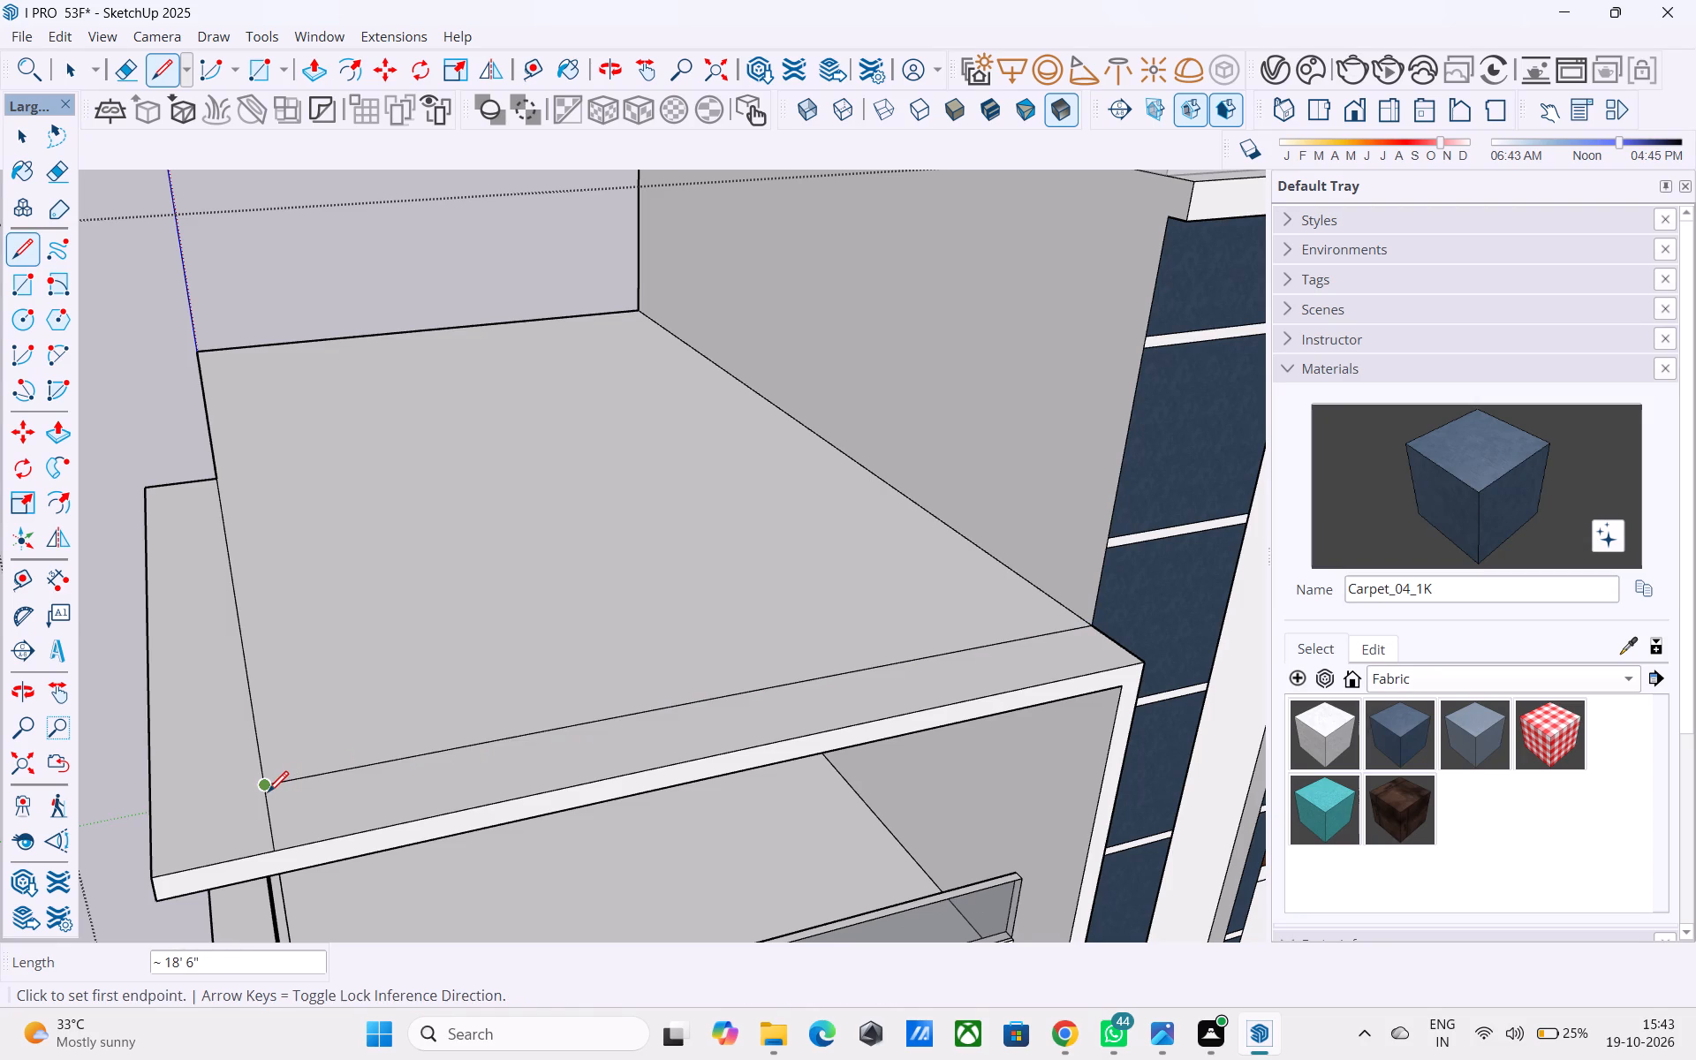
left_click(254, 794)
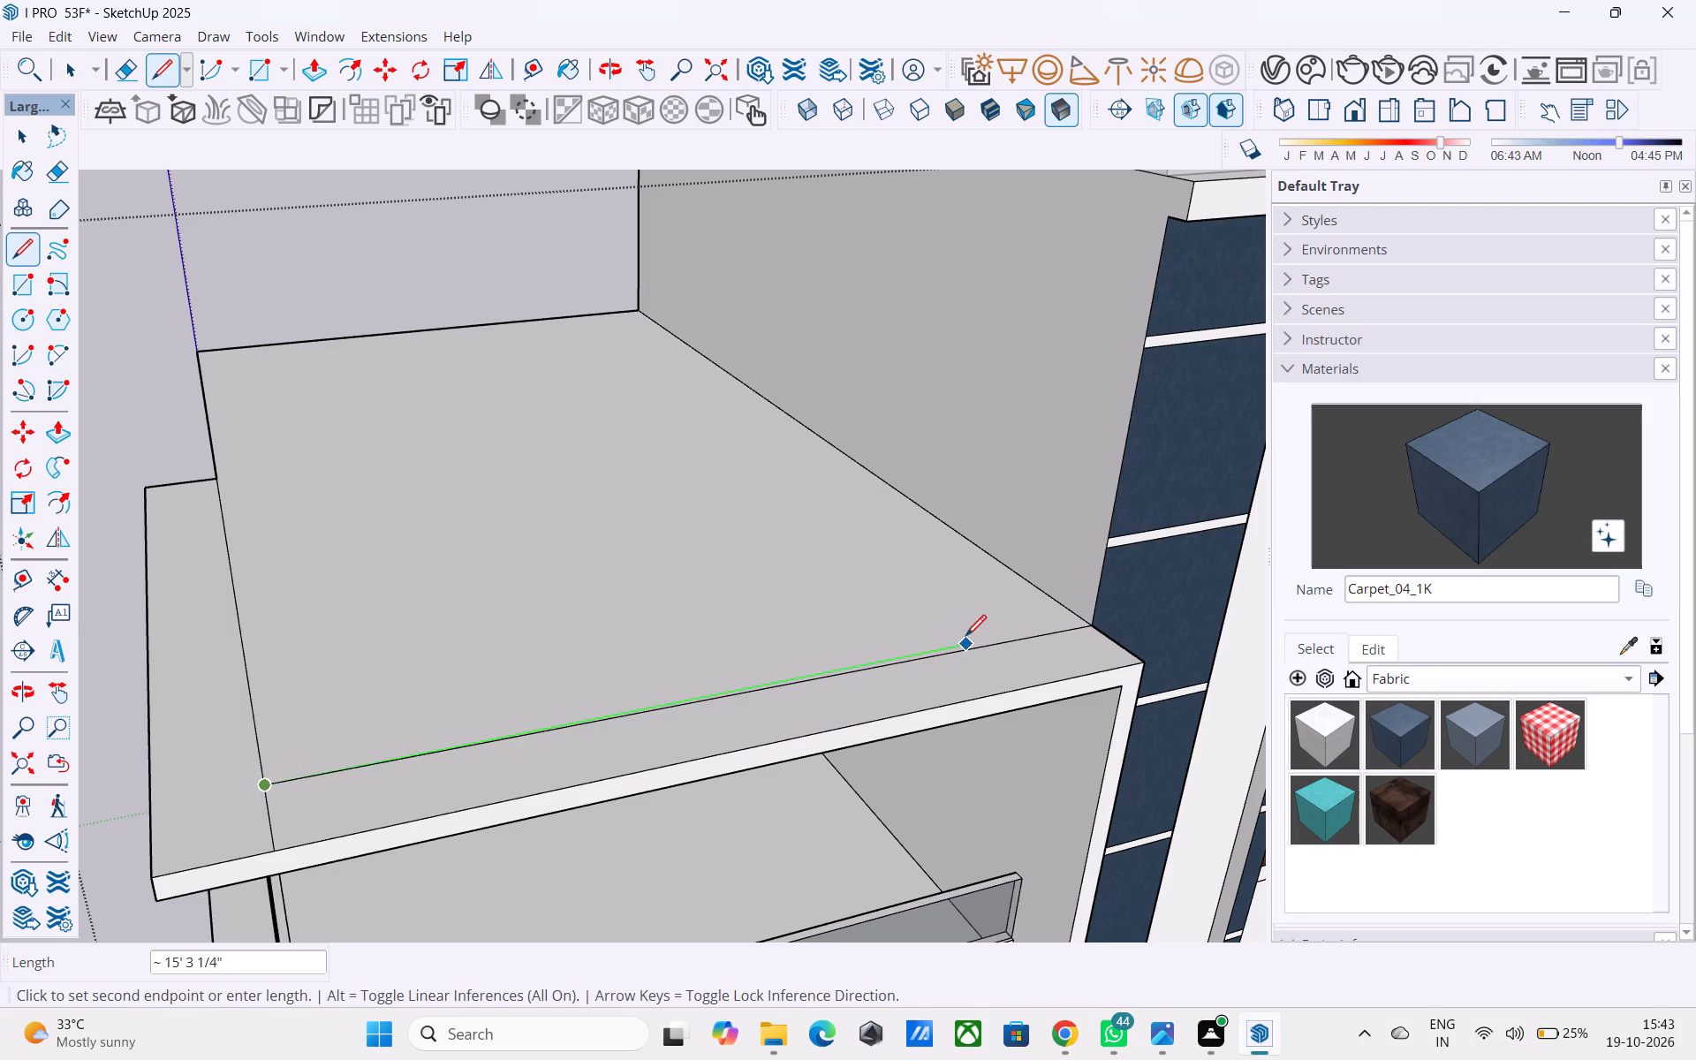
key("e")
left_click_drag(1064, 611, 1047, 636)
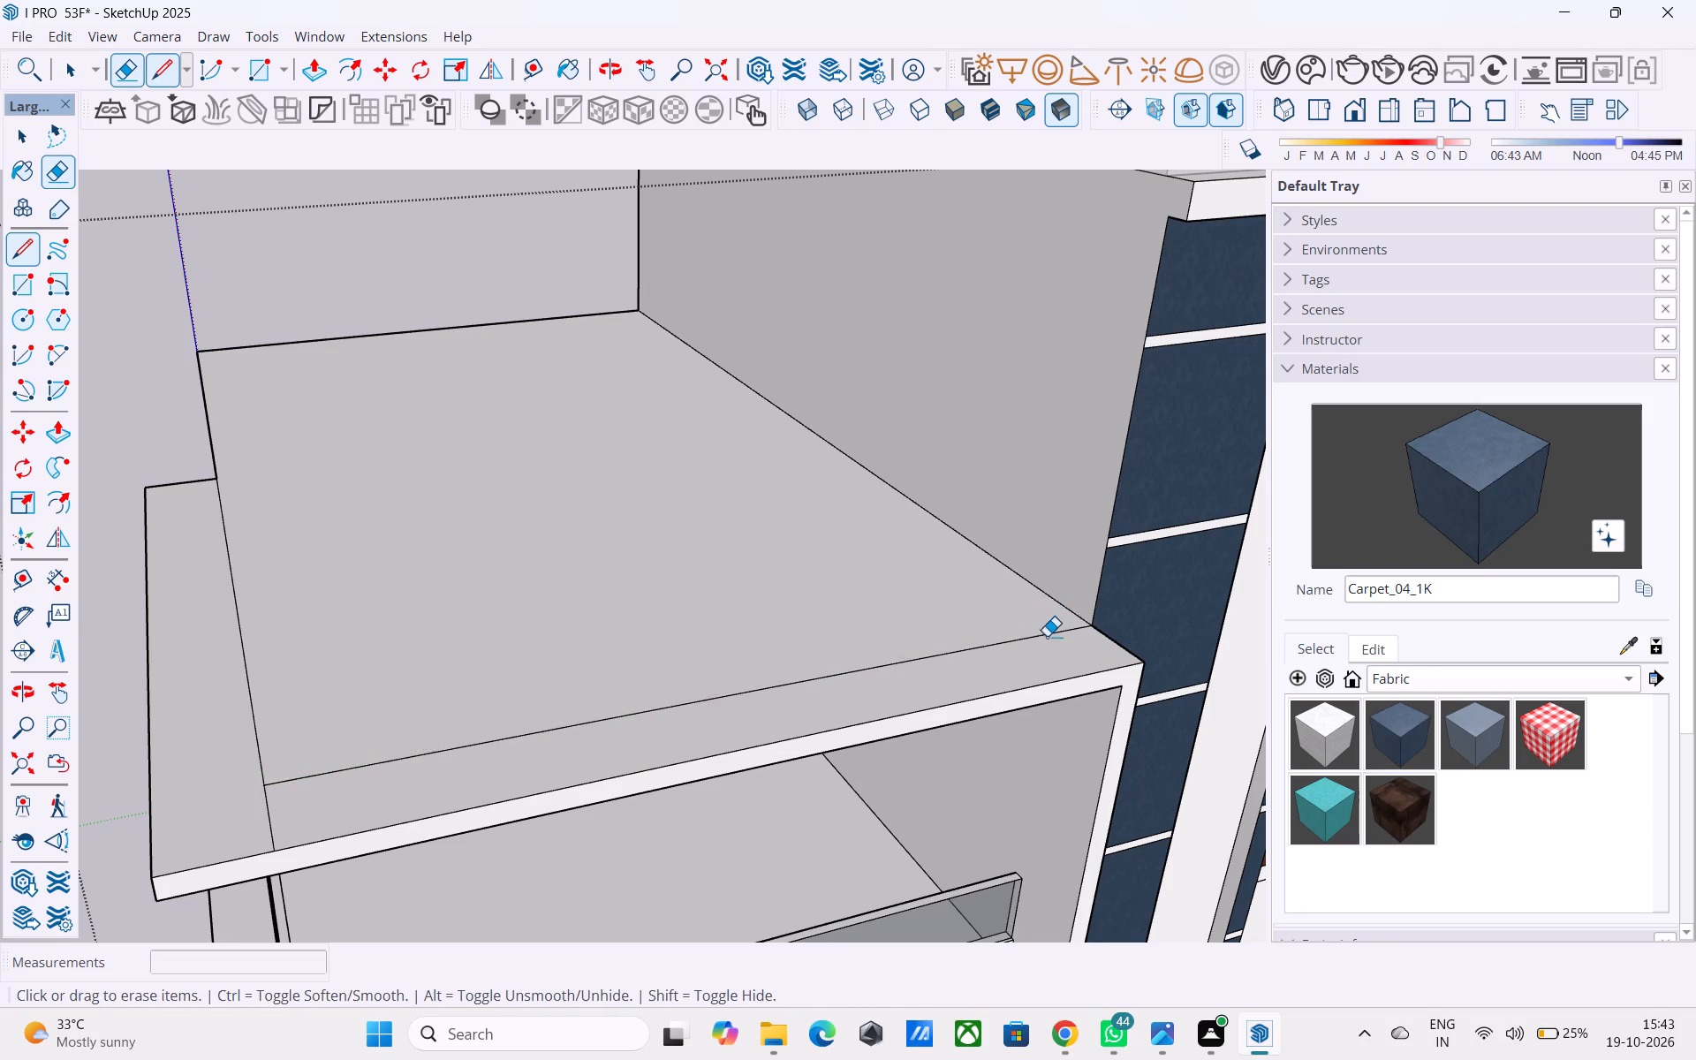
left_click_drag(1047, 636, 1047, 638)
Draw a line across the lower roof from the tower's front corner to the lengthwise line, and erase the stub running to the front edge.
key("l")
left_click(1087, 620)
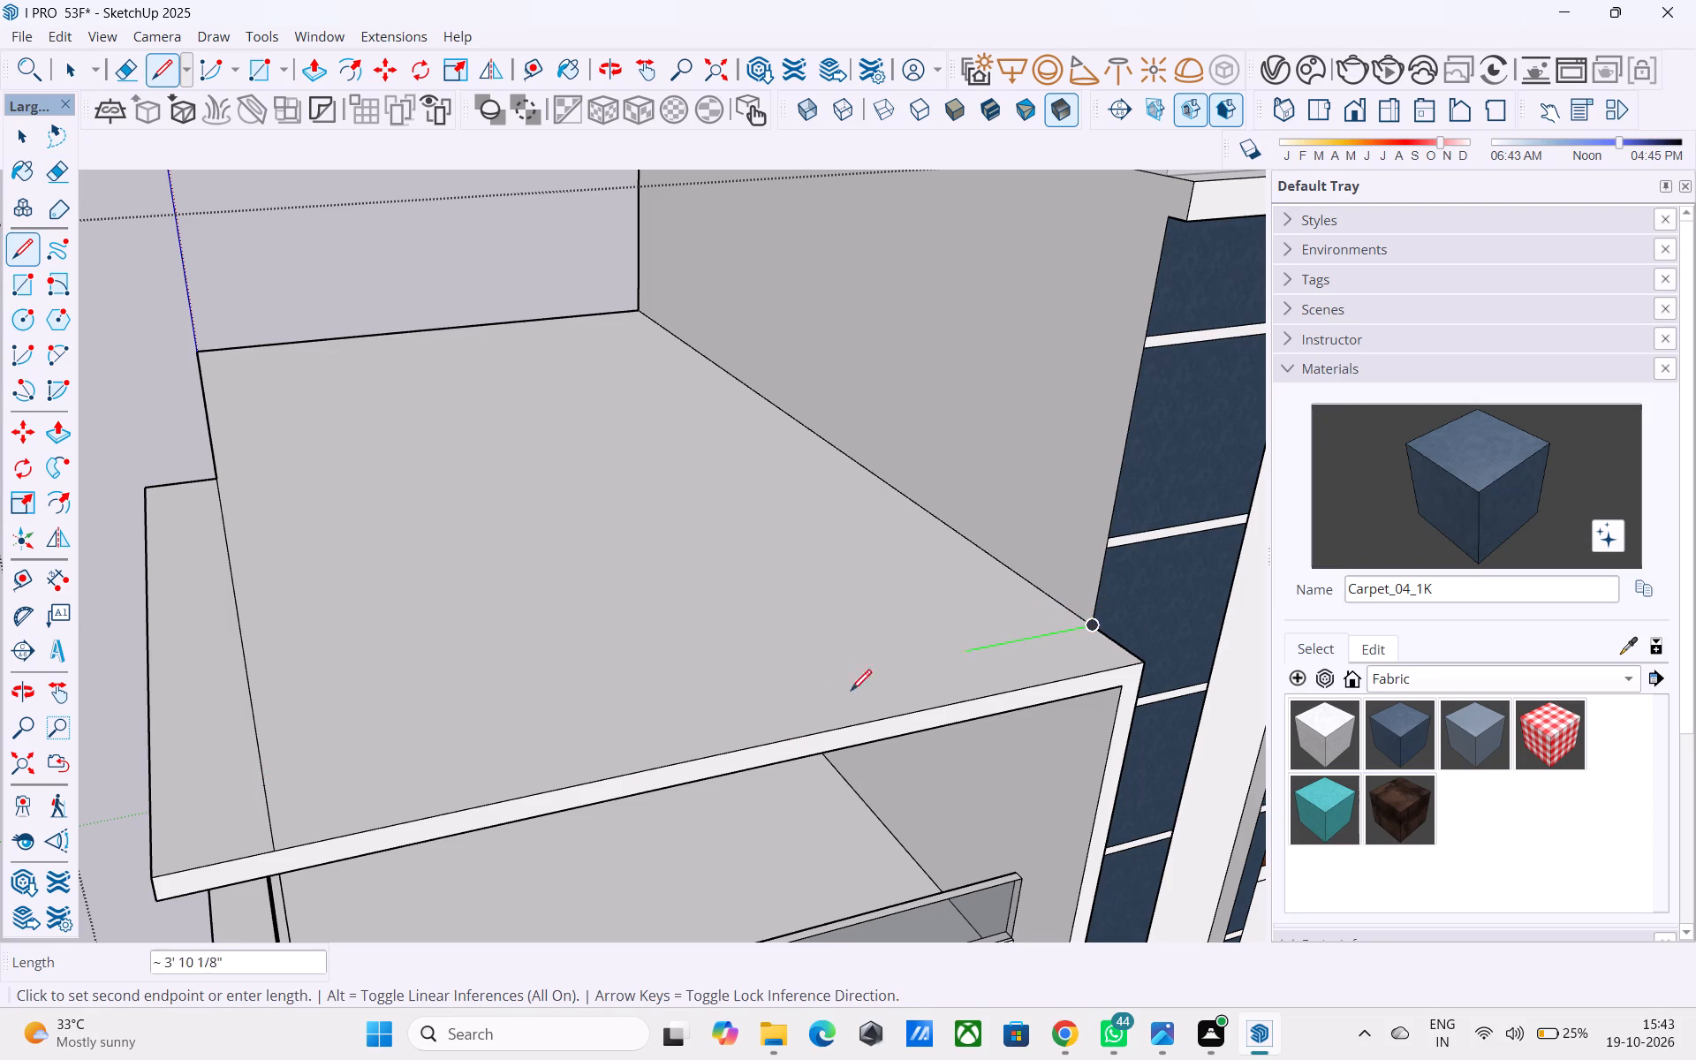
left_click(269, 789)
key("space")
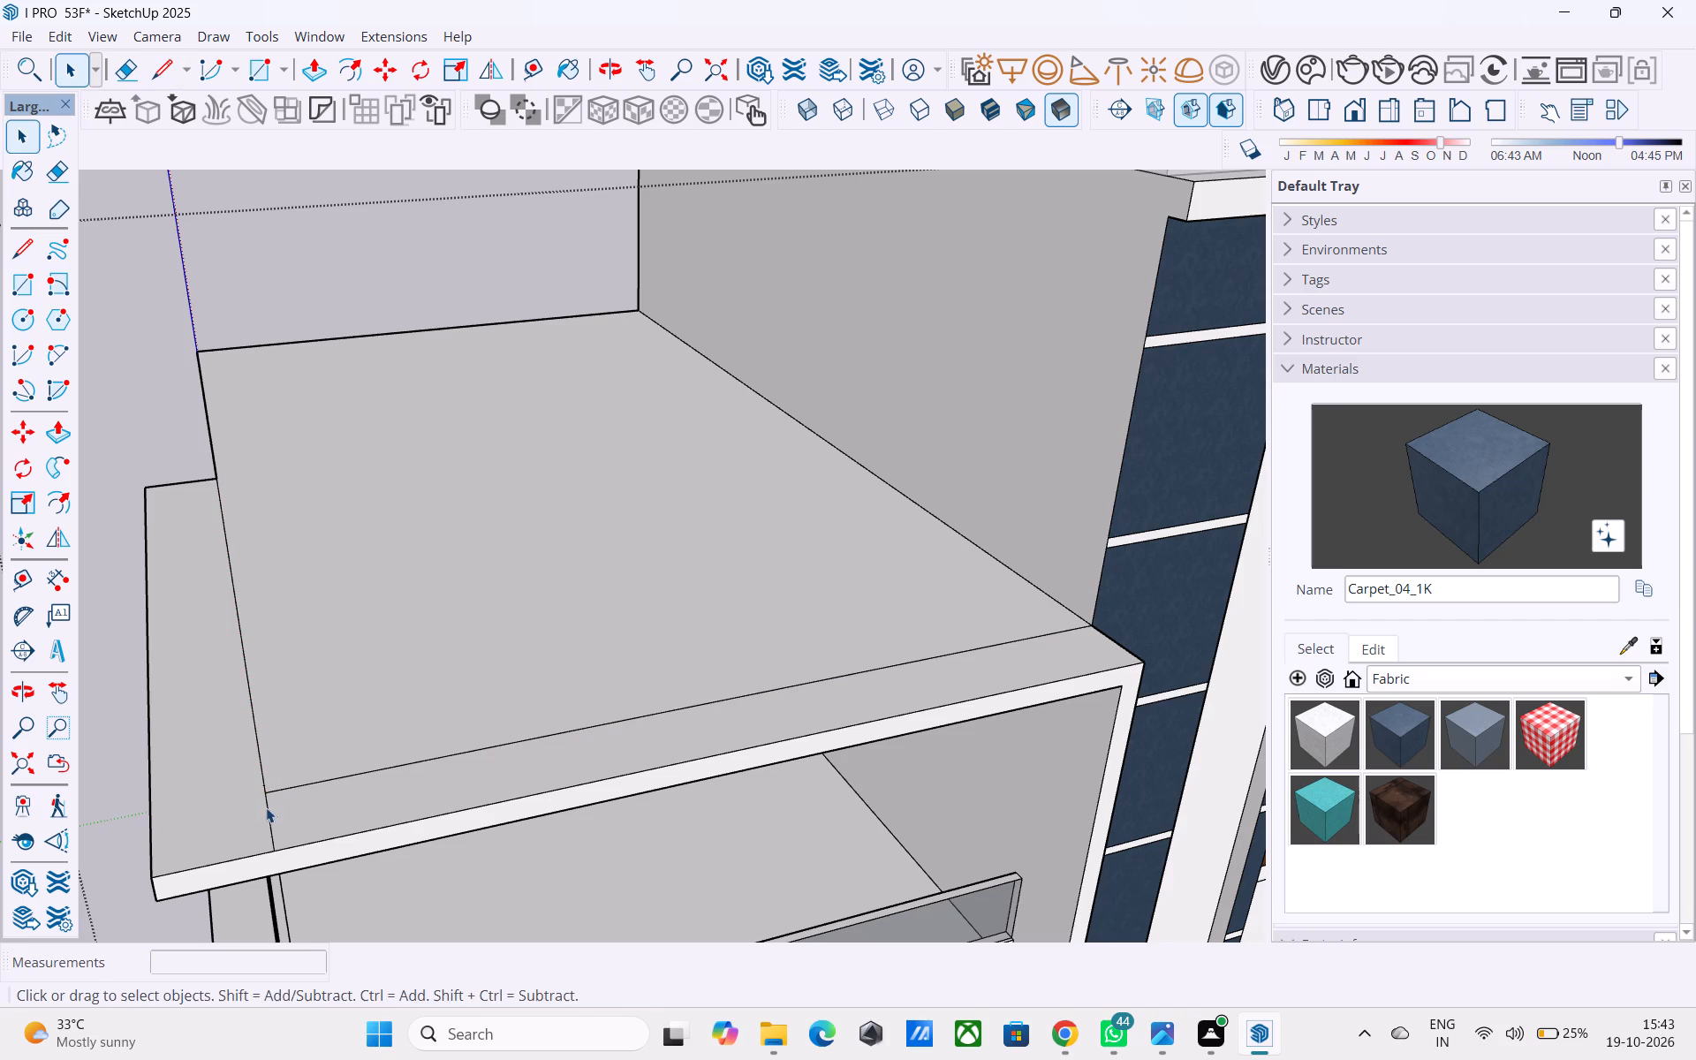
key("e")
left_click_drag(262, 814, 299, 801)
key("space")
Offset the outline of the lower roof's main rectangular face inward by 6".
scroll(387, 760, "down", 3)
middle_click_drag(397, 758, 445, 750)
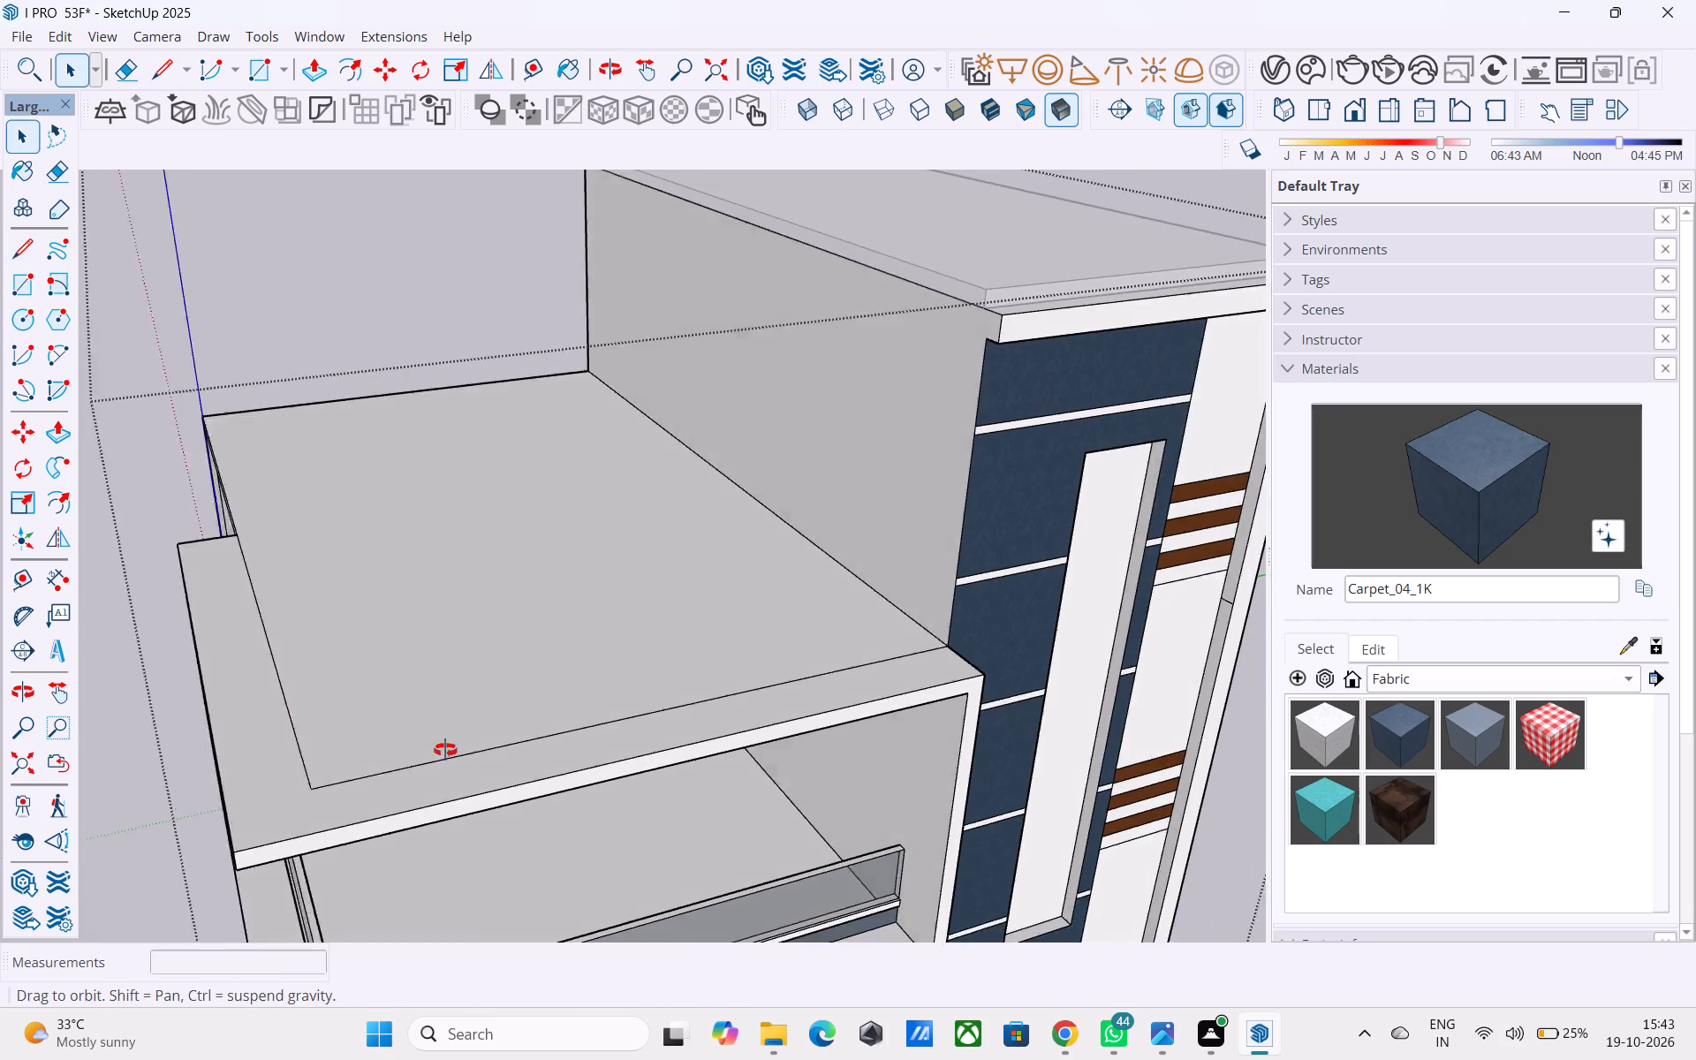
middle_click_drag(445, 750, 937, 754)
scroll(859, 592, "down", 4)
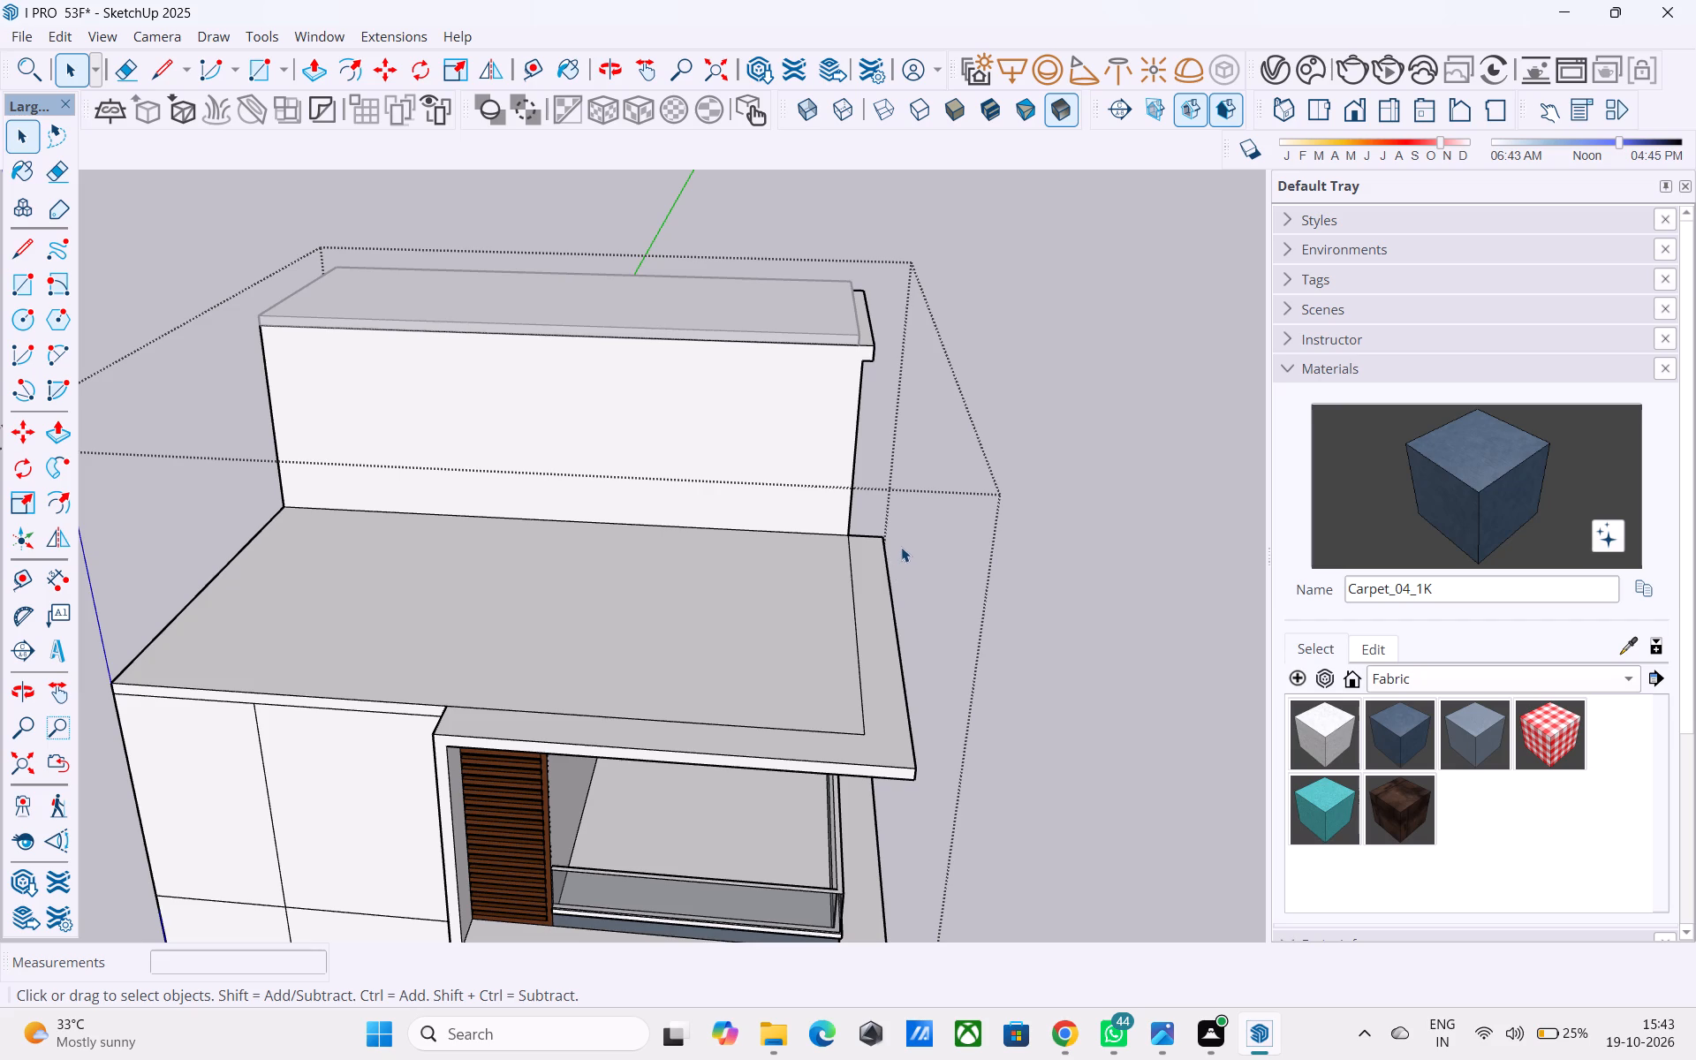
left_click(794, 603)
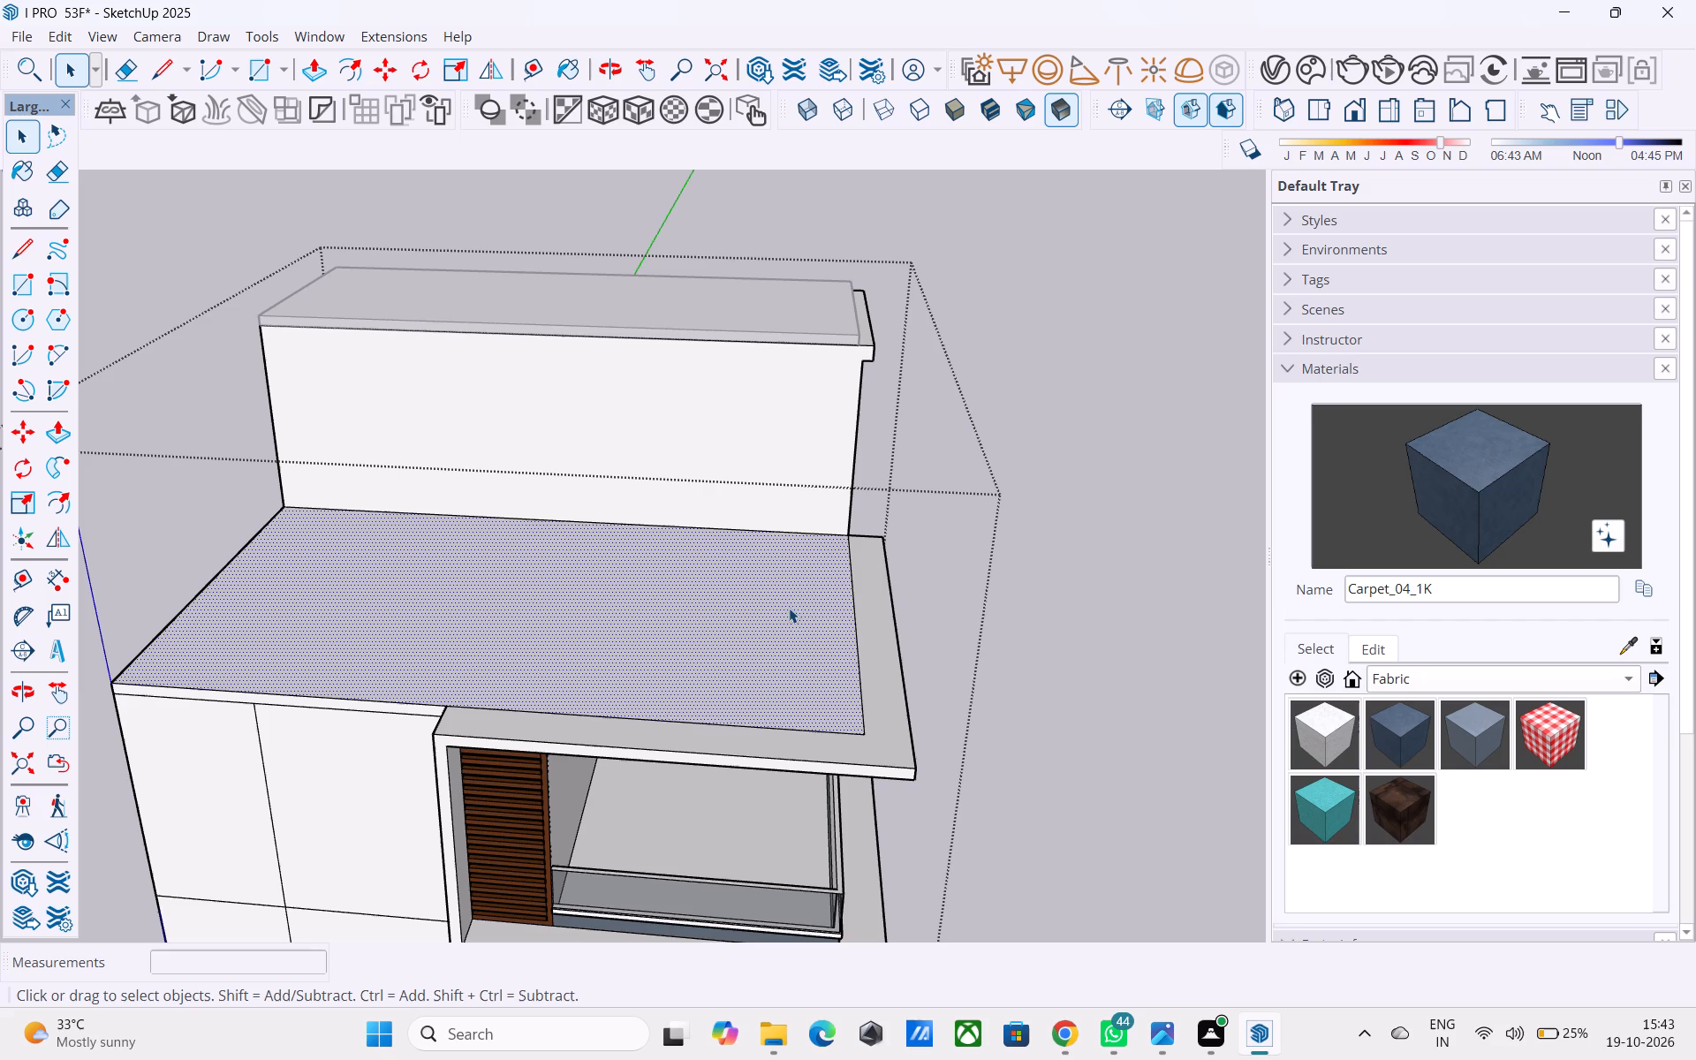
key("f")
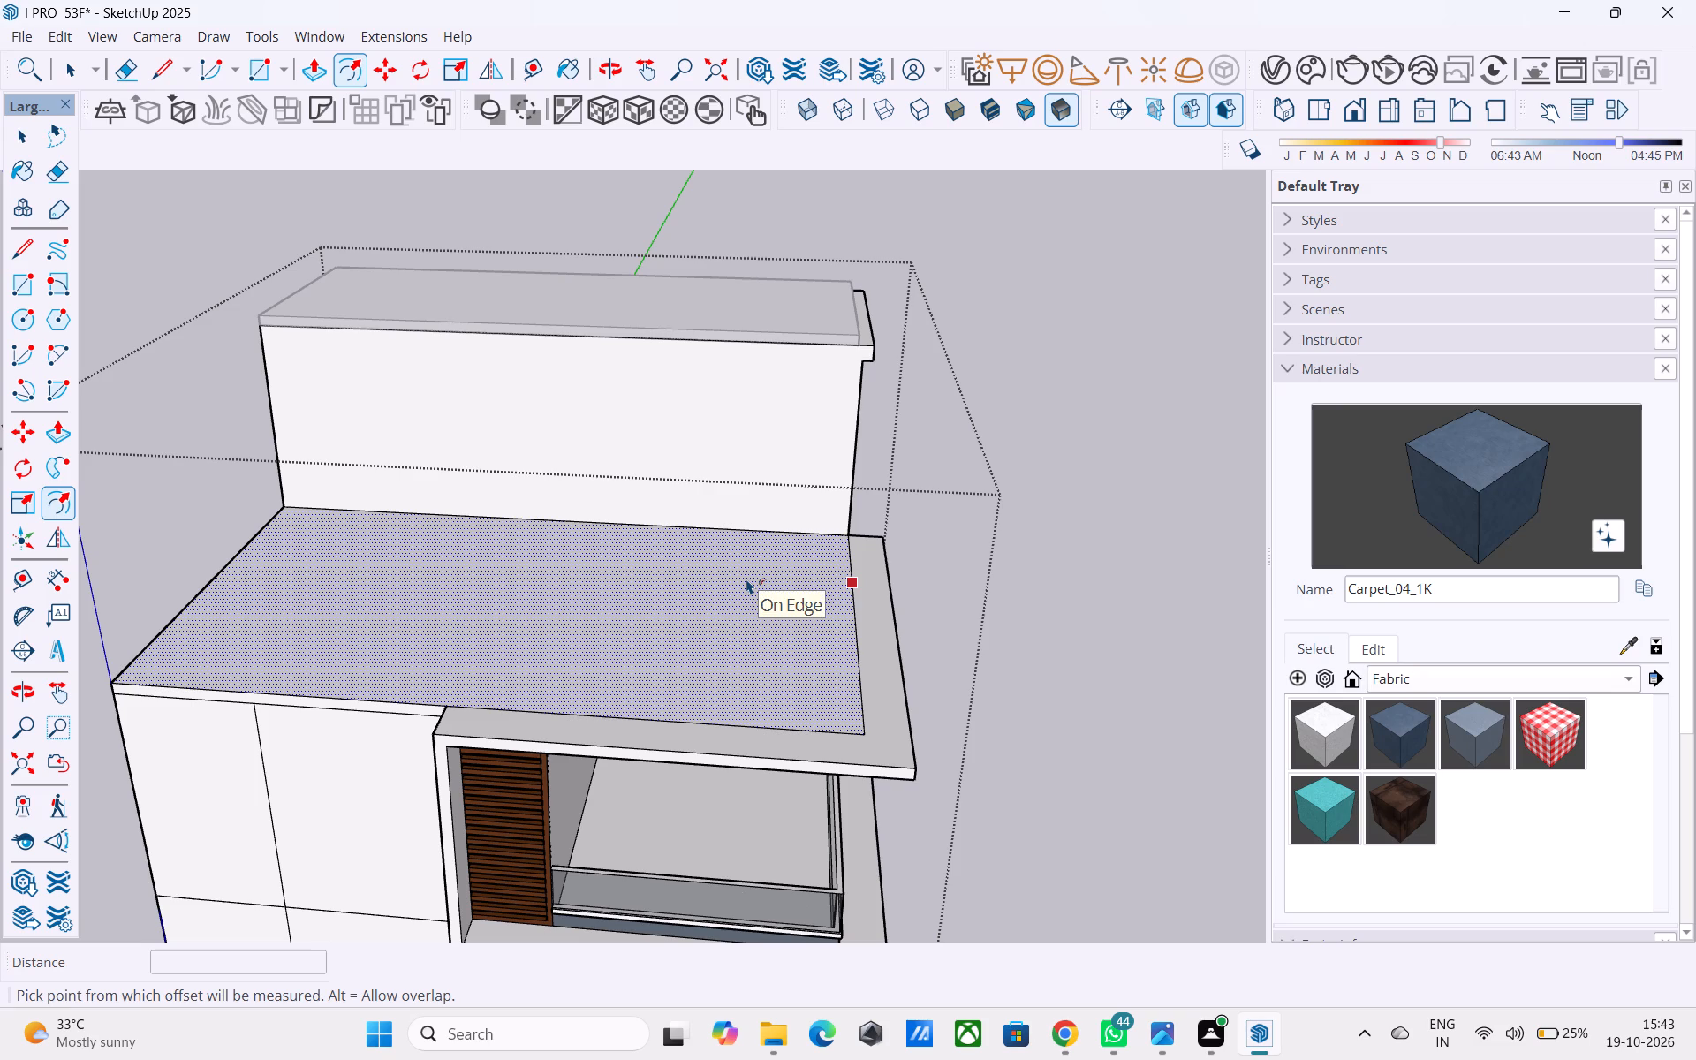
left_click(746, 578)
type("6\"")
key("Return")
key("space")
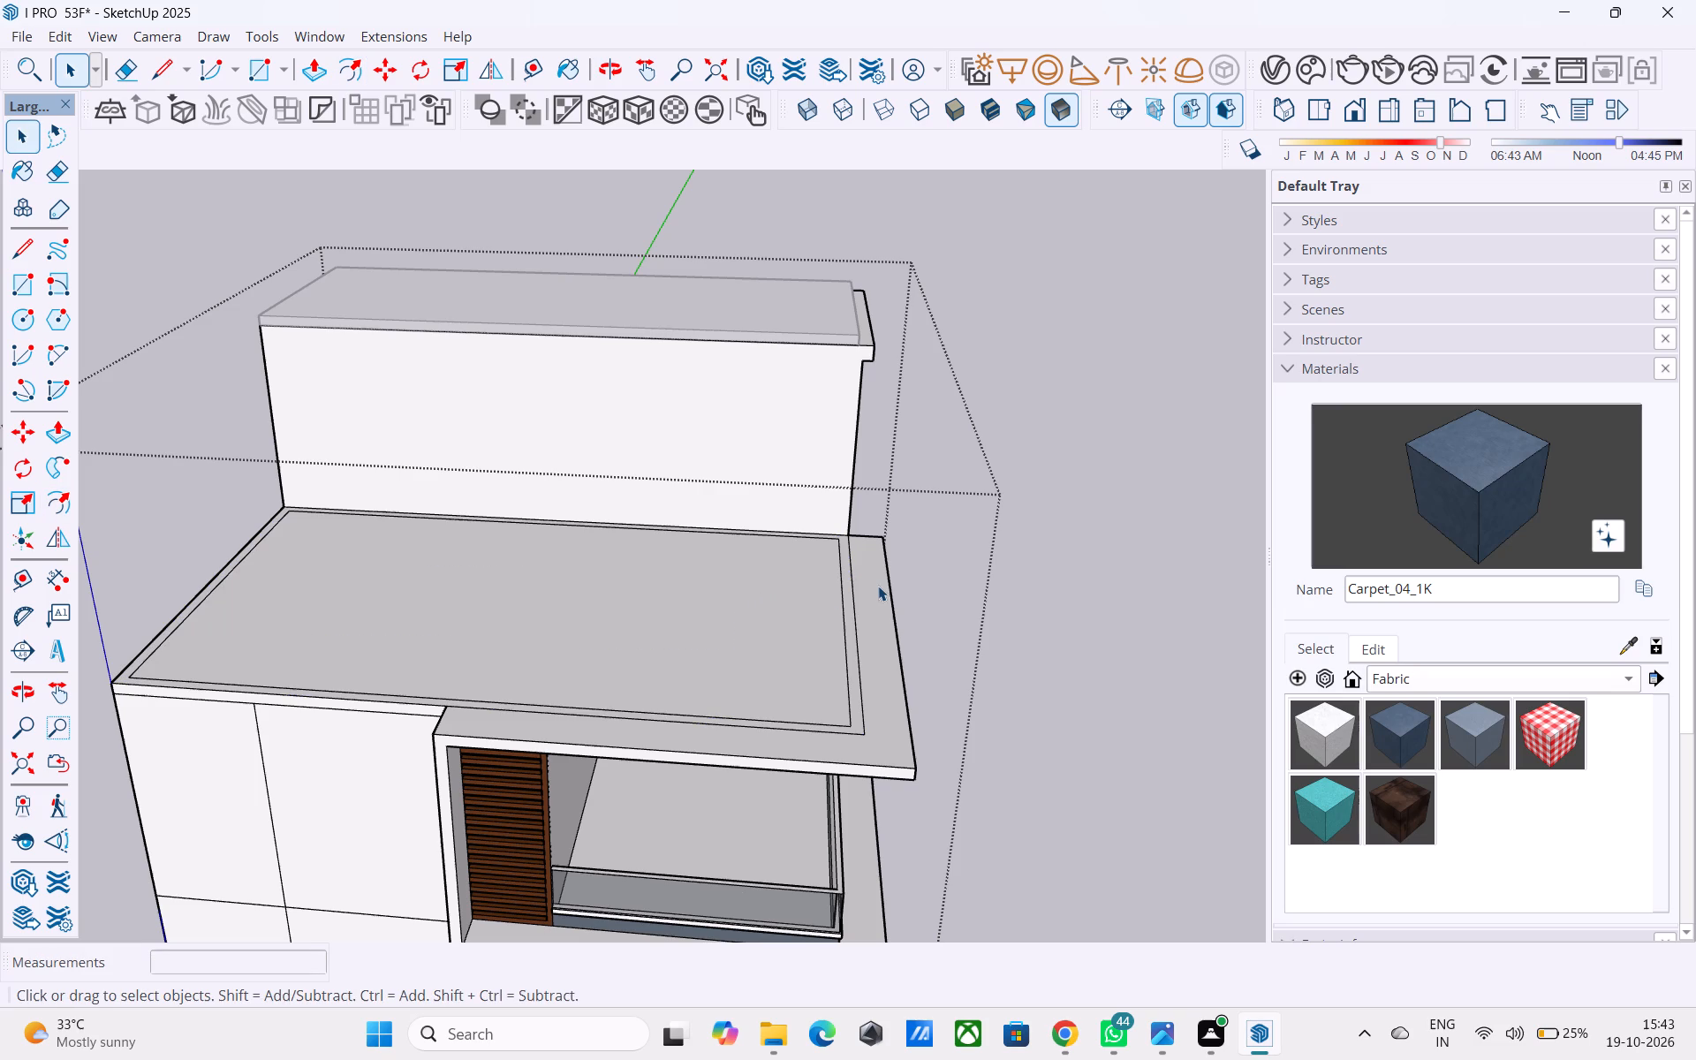
Examine the lower roof with its inset border and the house's side from several angles.
scroll(878, 585, "down", 2)
middle_click_drag(879, 589, 879, 588)
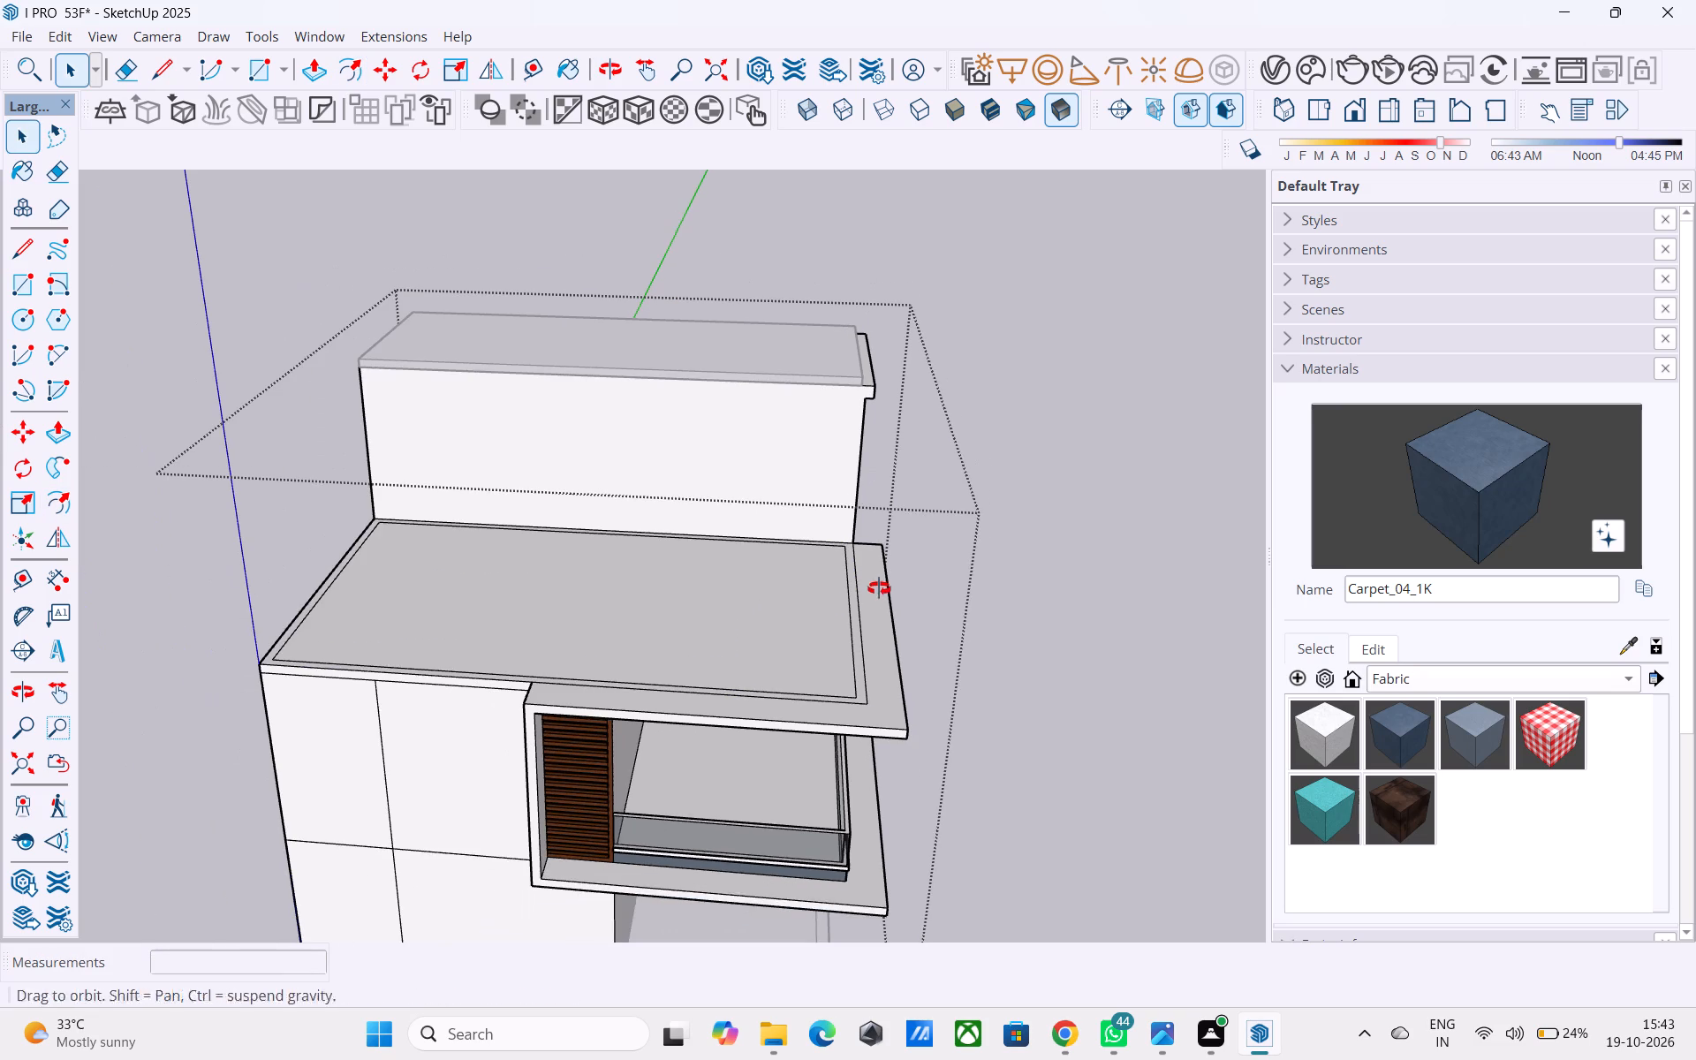
middle_click_drag(879, 588, 879, 578)
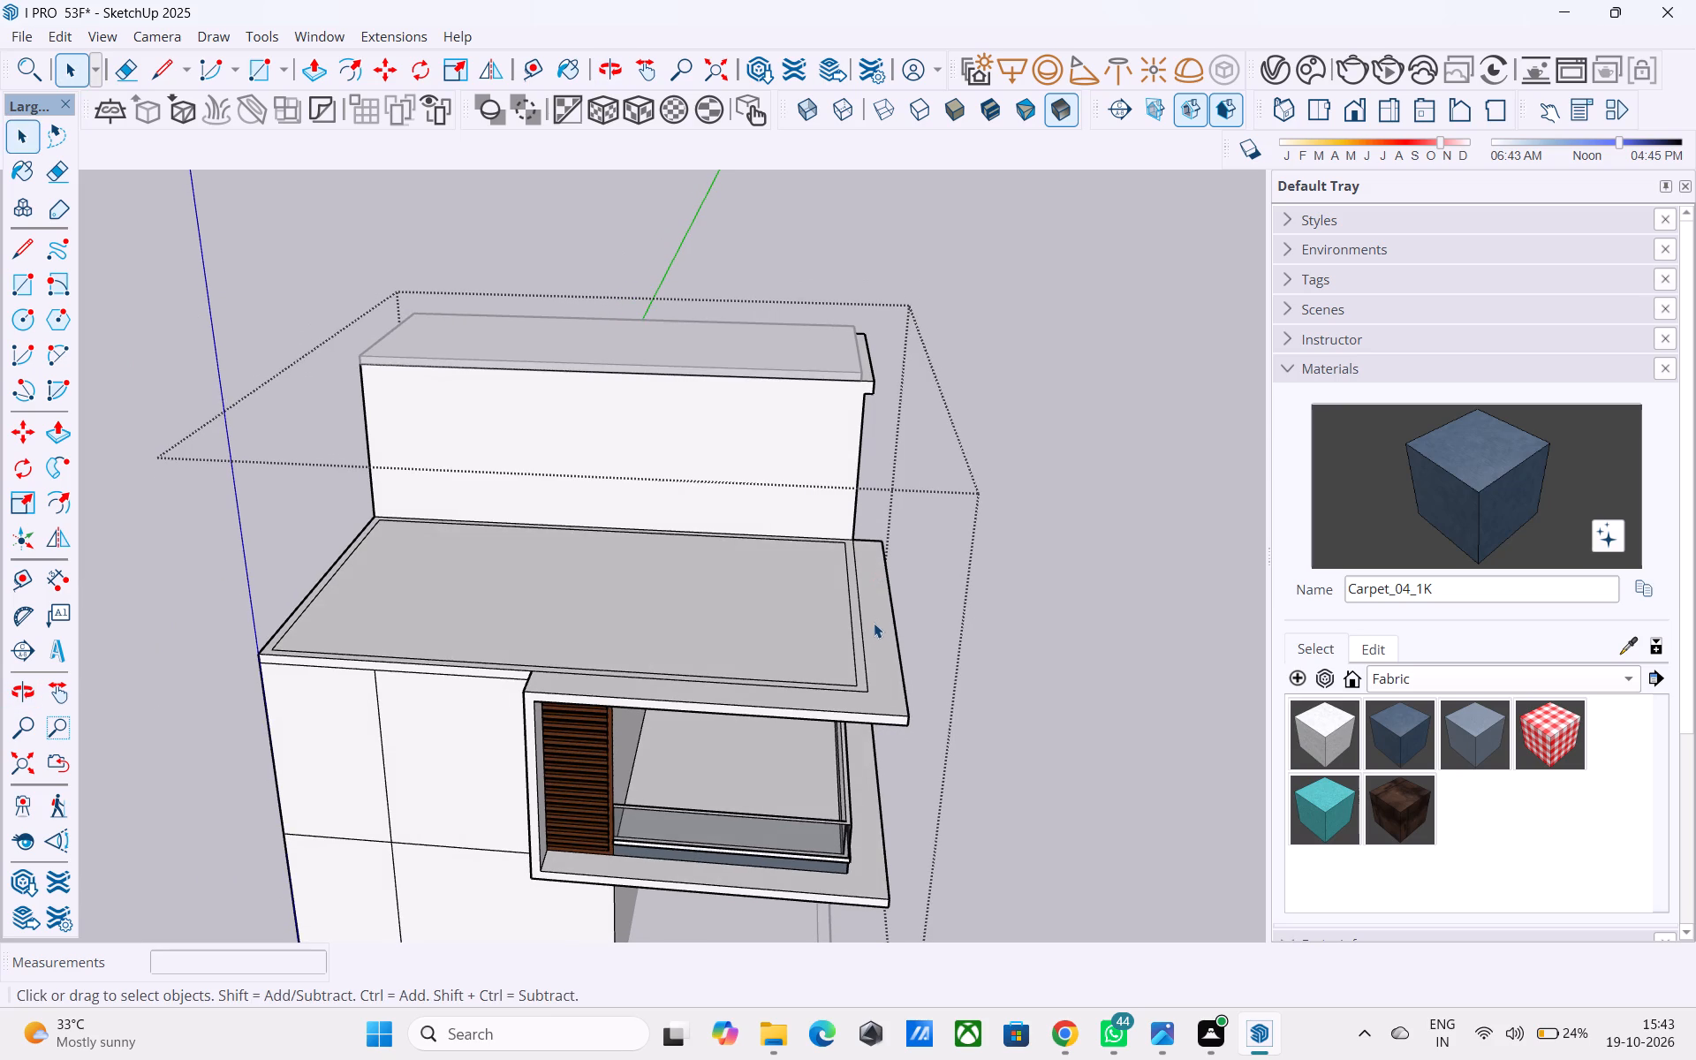
scroll(878, 617, "down", 4)
middle_click_drag(889, 601, 866, 734)
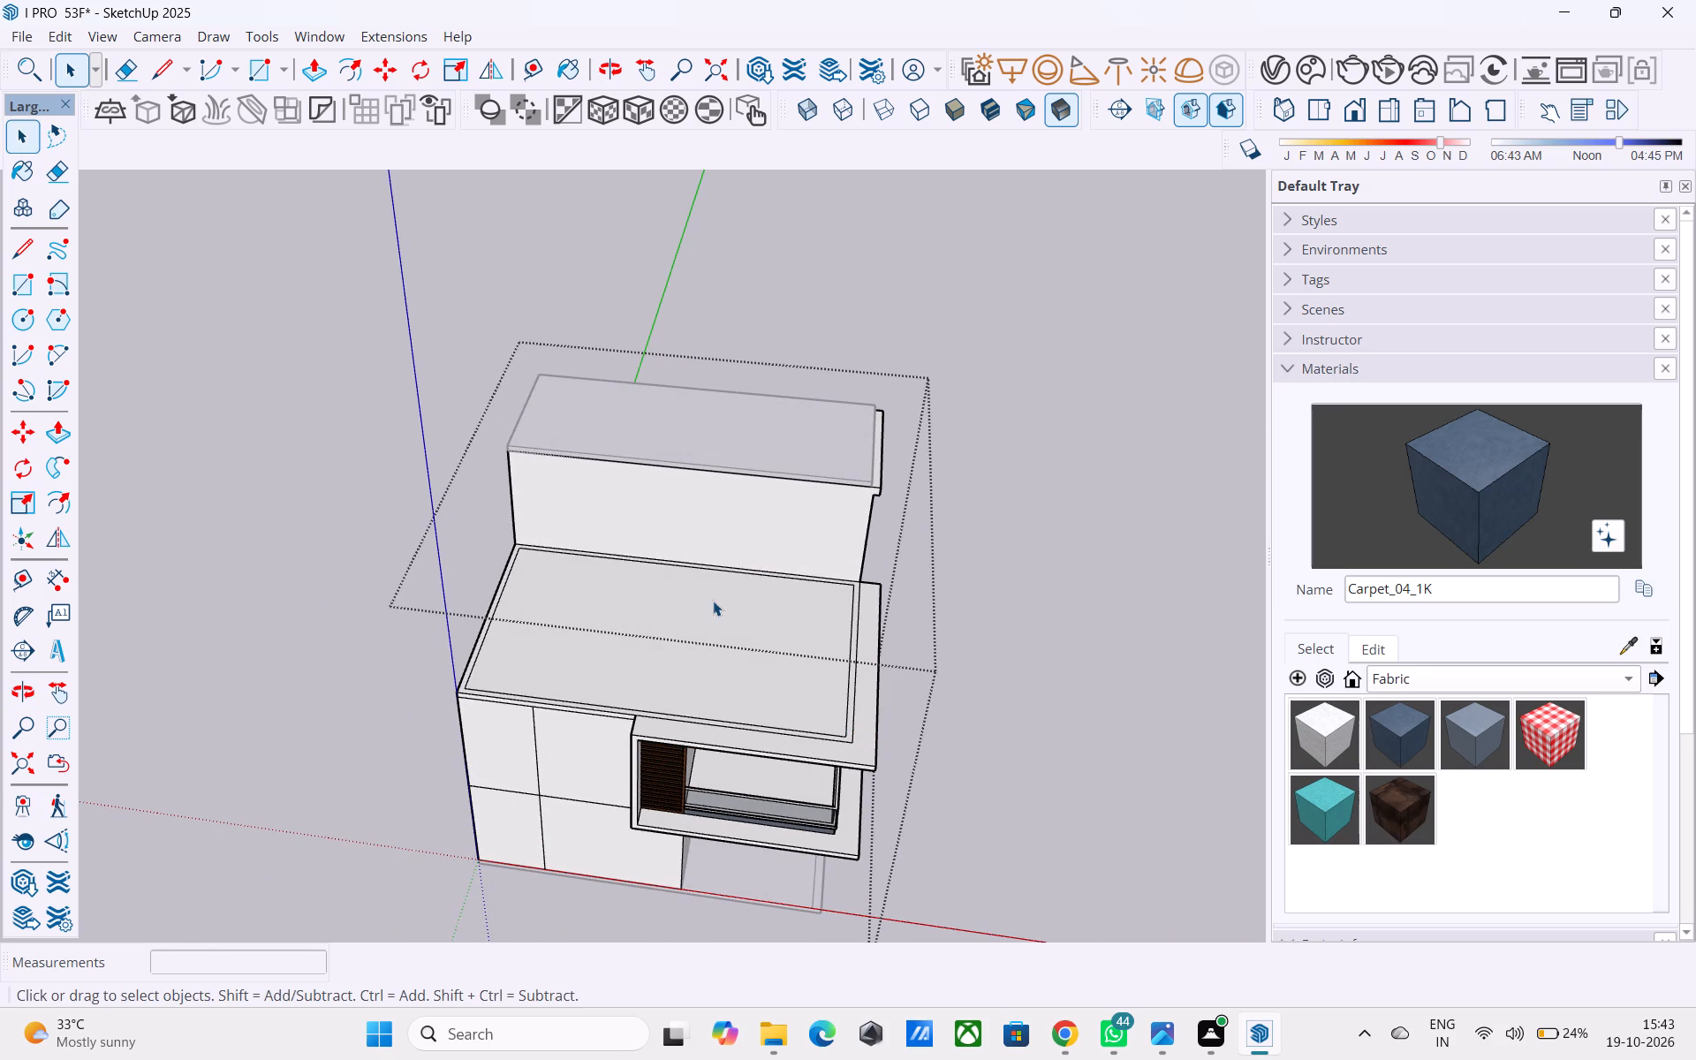
middle_click_drag(713, 600, 849, 633)
middle_click_drag(841, 641, 924, 655)
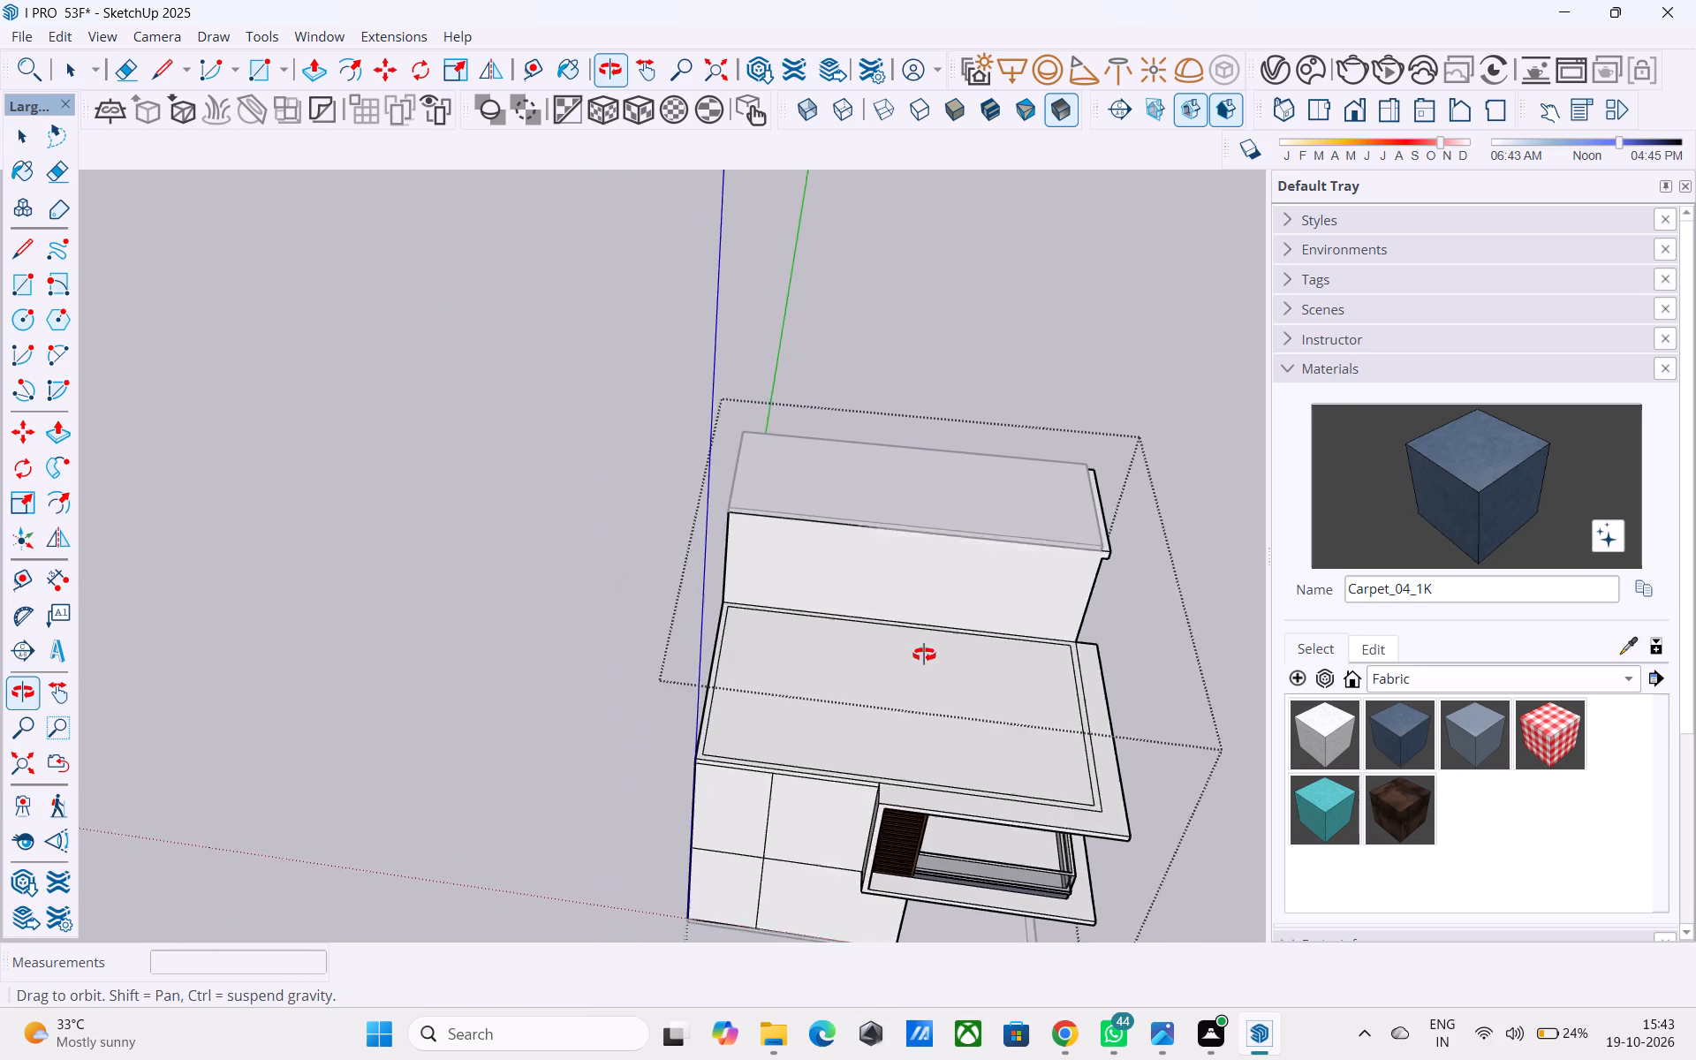
middle_click_drag(924, 655, 897, 429)
middle_click_drag(872, 664, 852, 622)
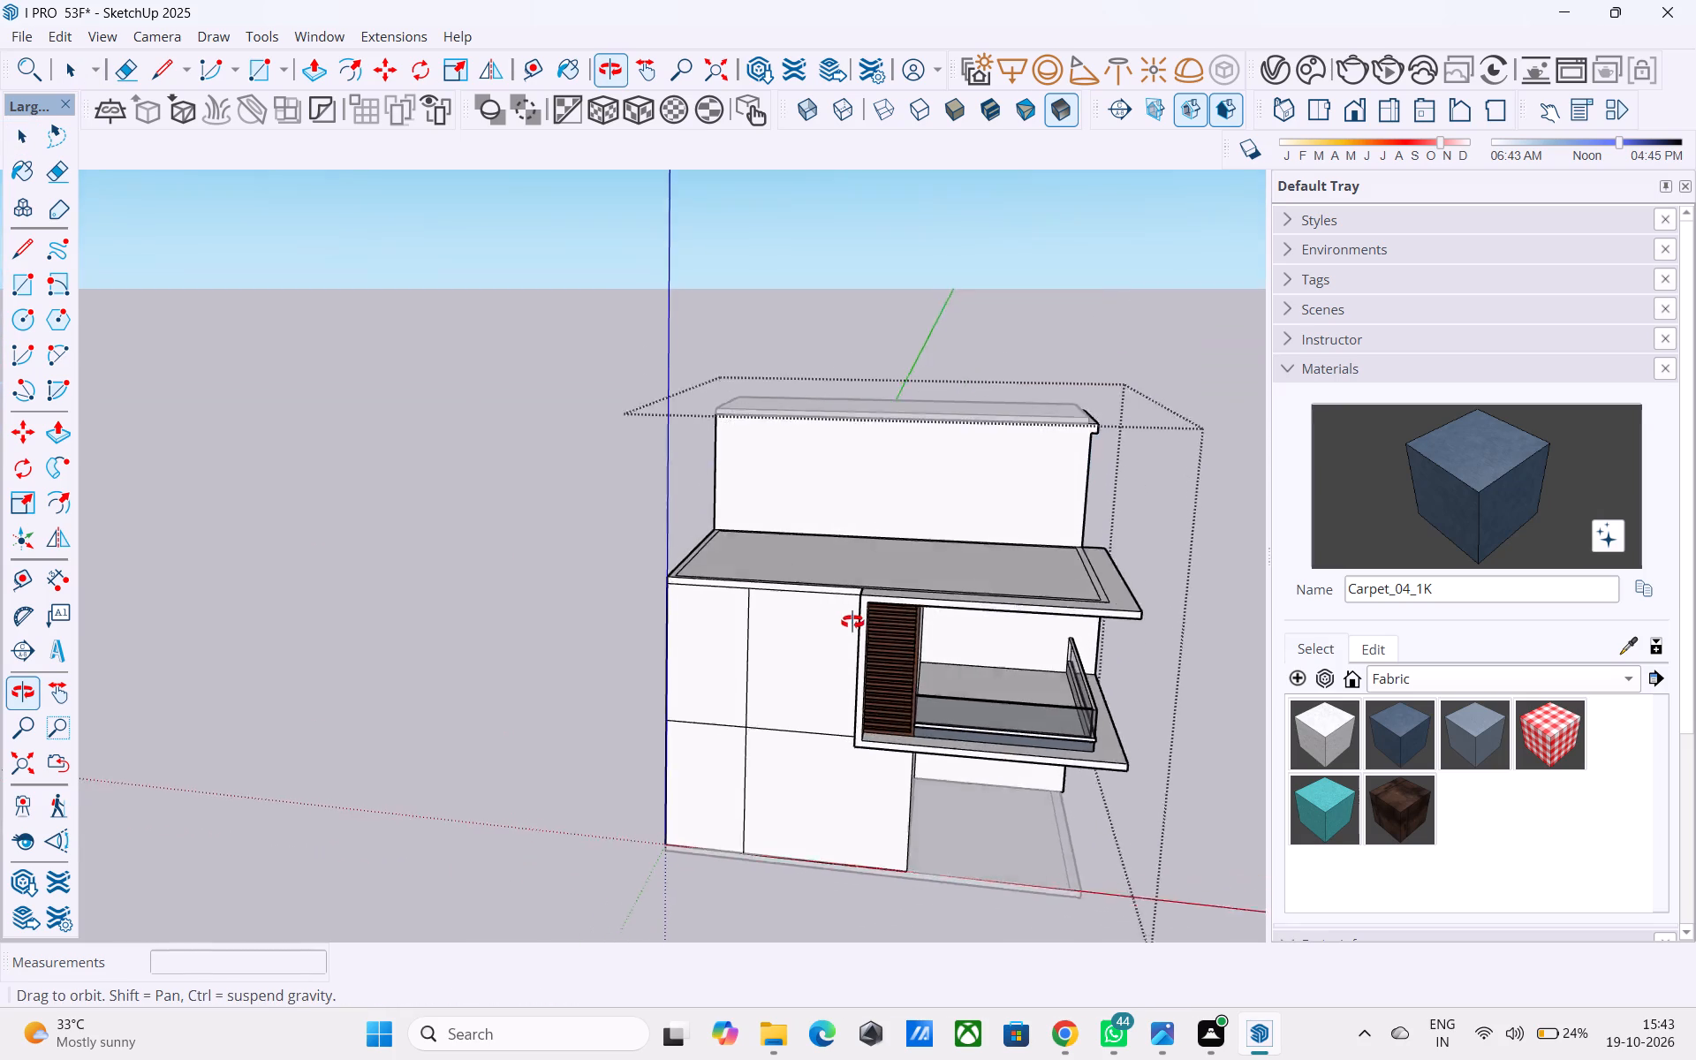
Draw a line 18' 6" long across the lower roof from the front corner beside the louvred panel to the upper wall's base.
middle_click_drag(852, 622, 868, 708)
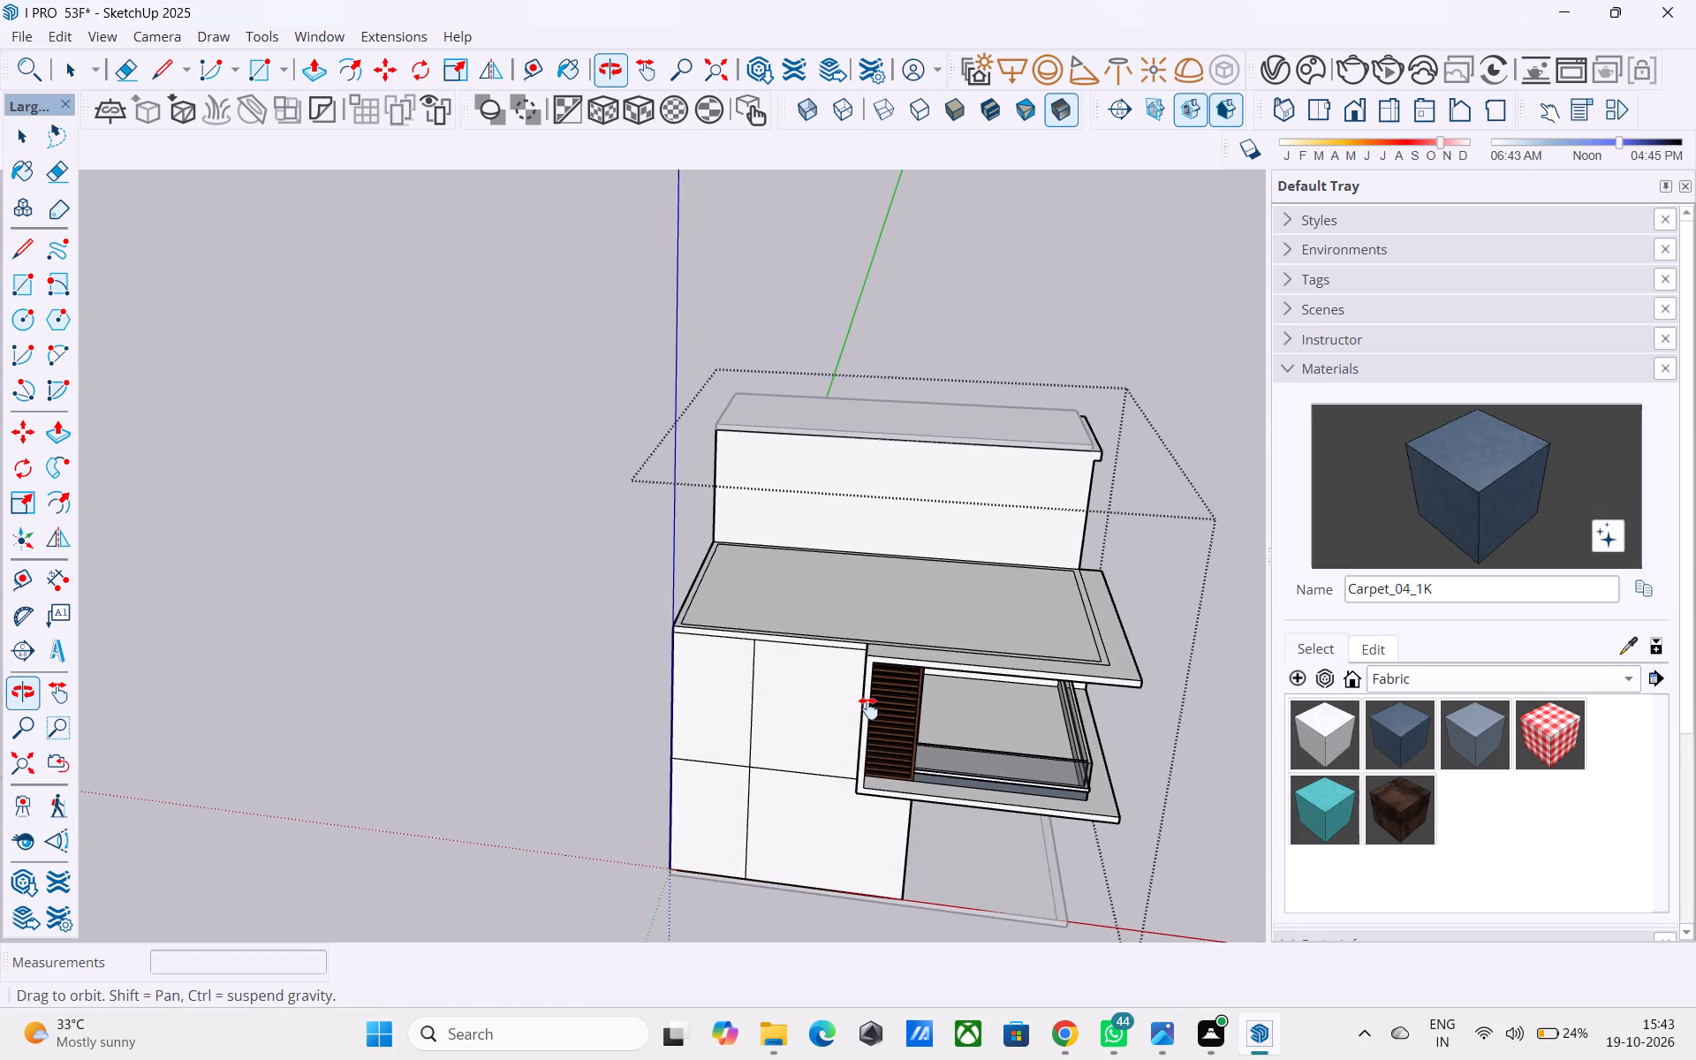
middle_click_drag(868, 708, 890, 766)
scroll(867, 677, "up", 11)
key("l")
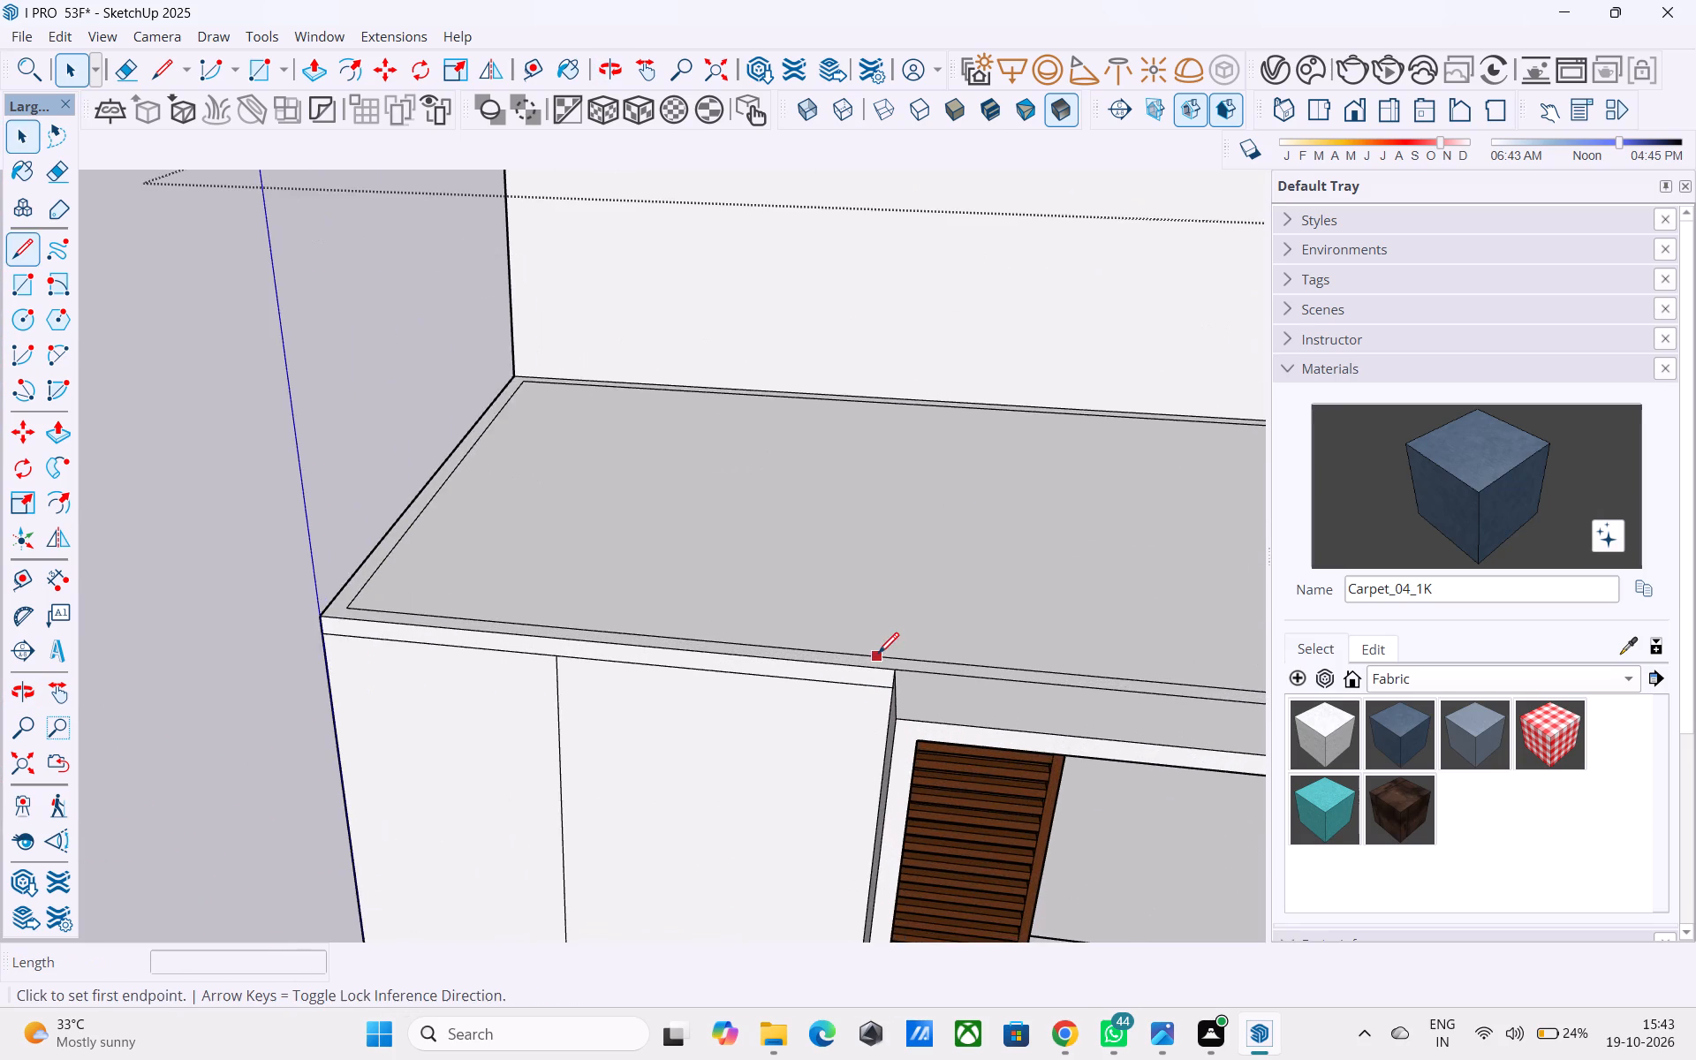
scroll(880, 656, "up", 4)
left_click(902, 680)
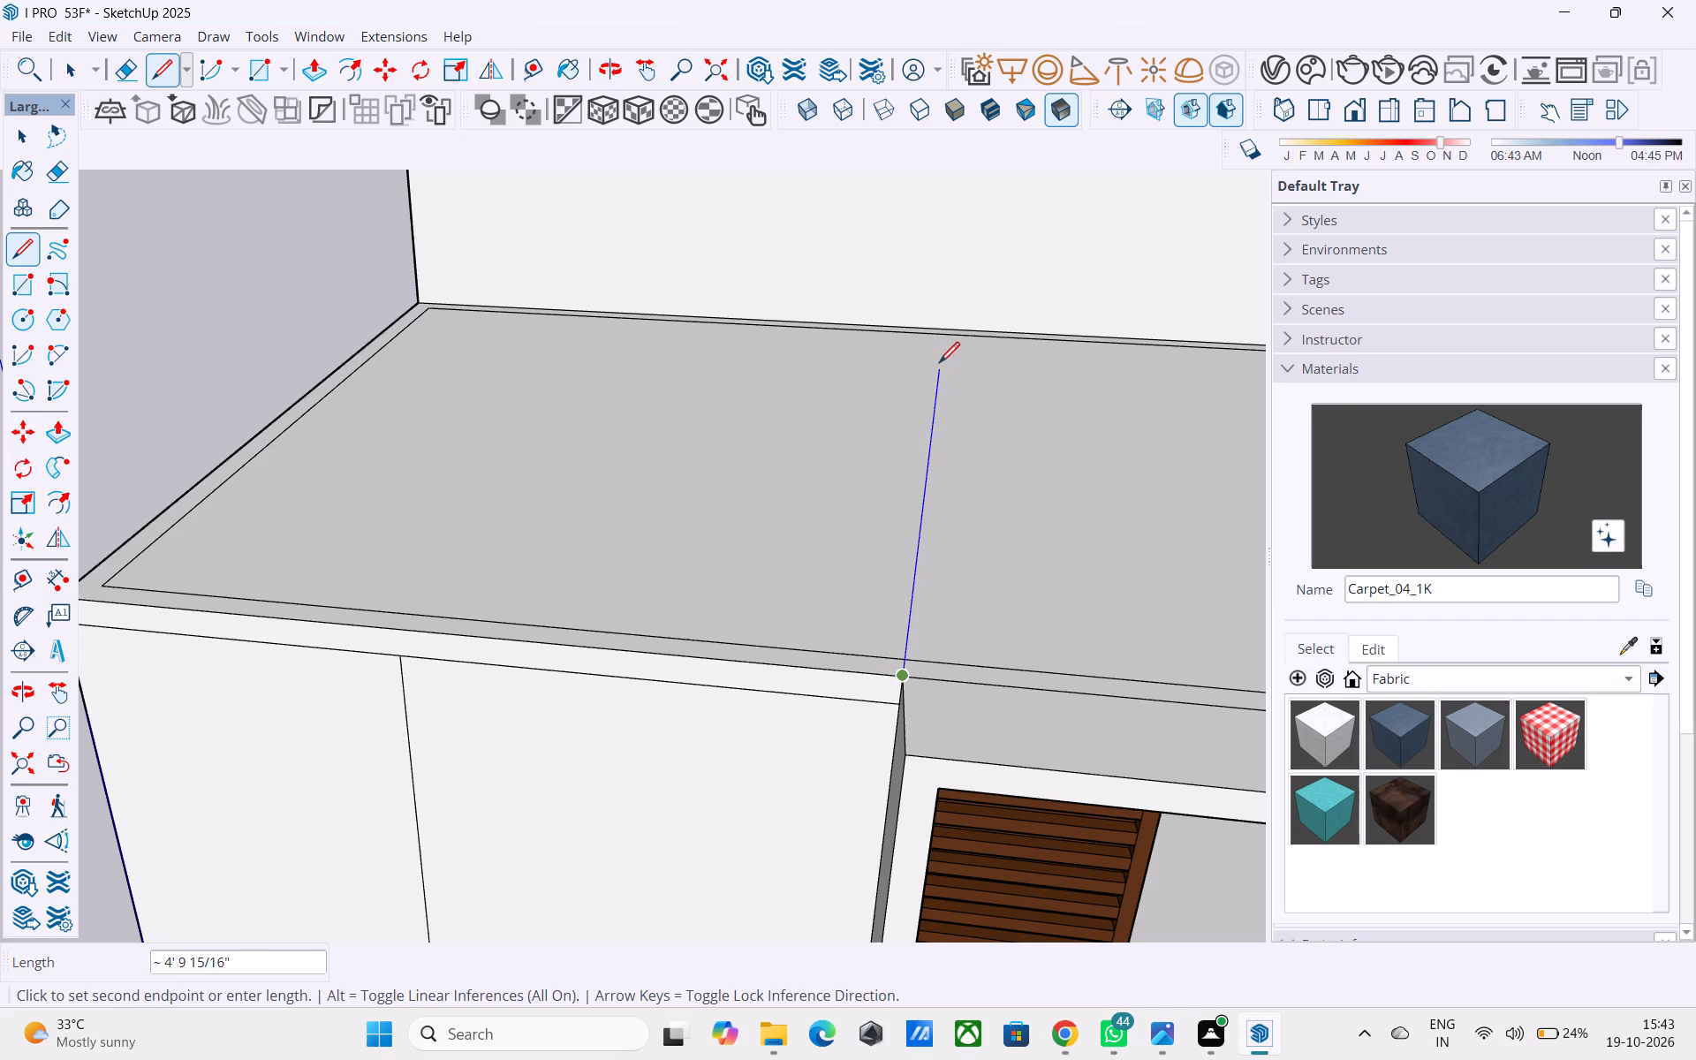
scroll(945, 339, "up", 7)
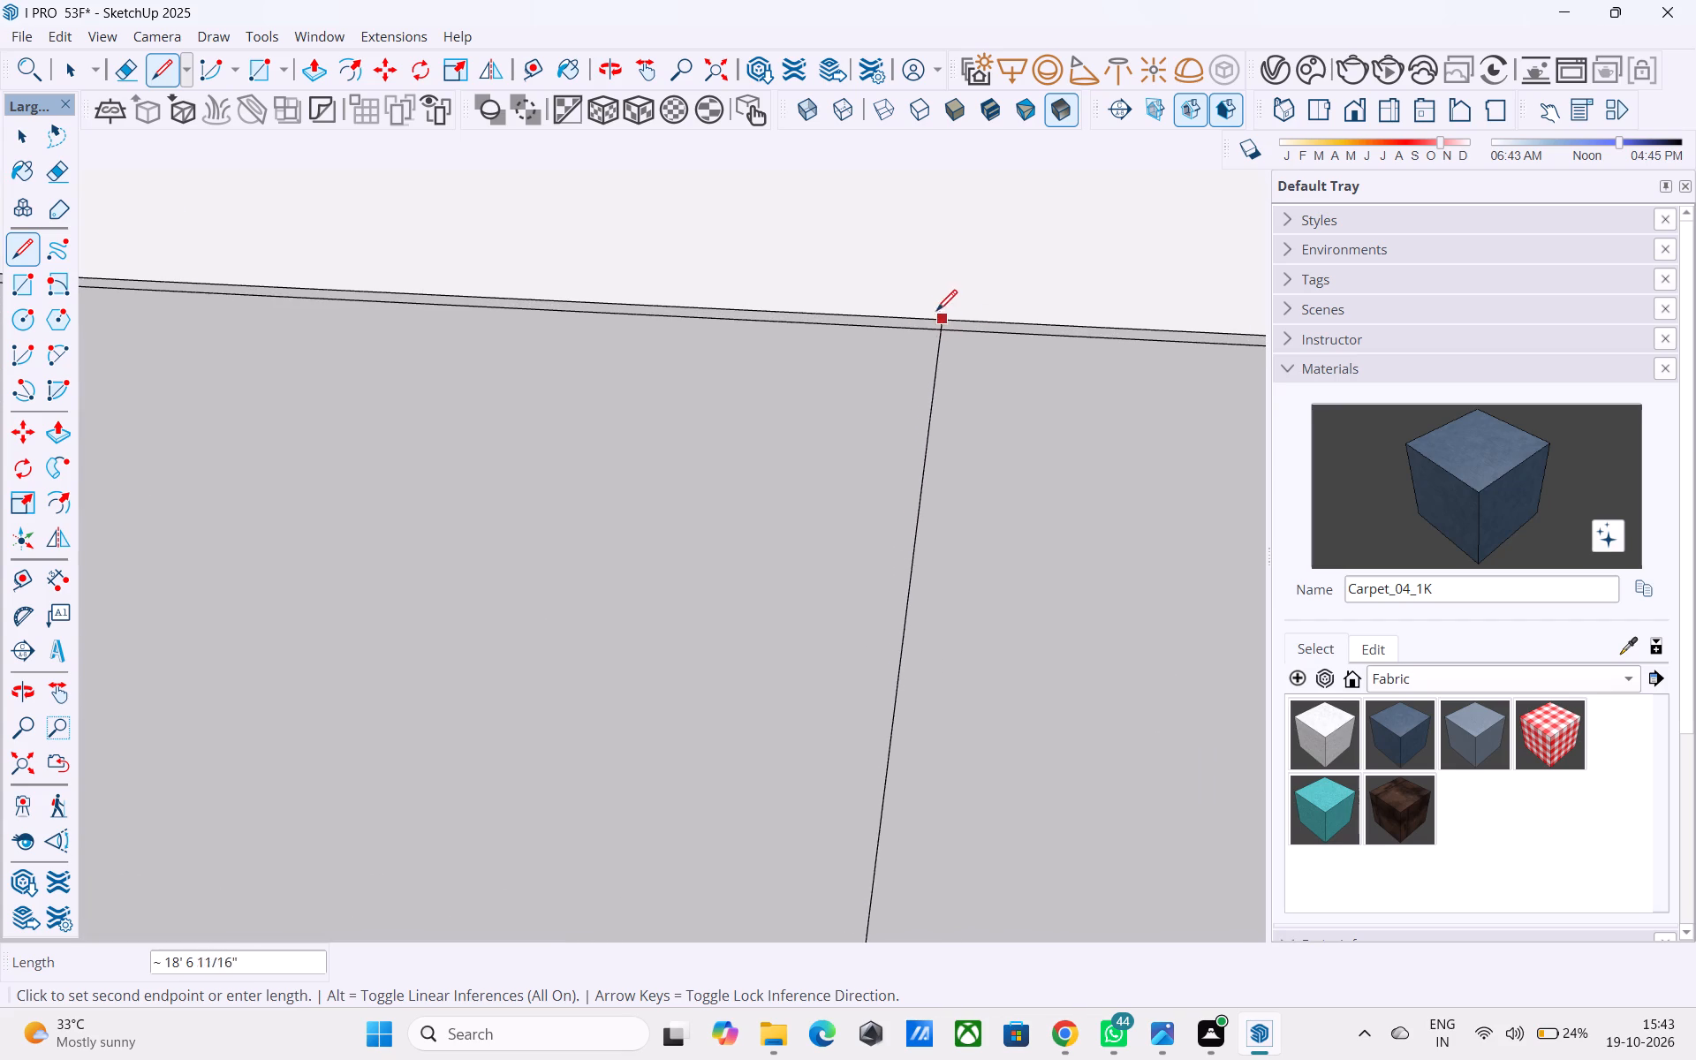
scroll(922, 320, "down", 9)
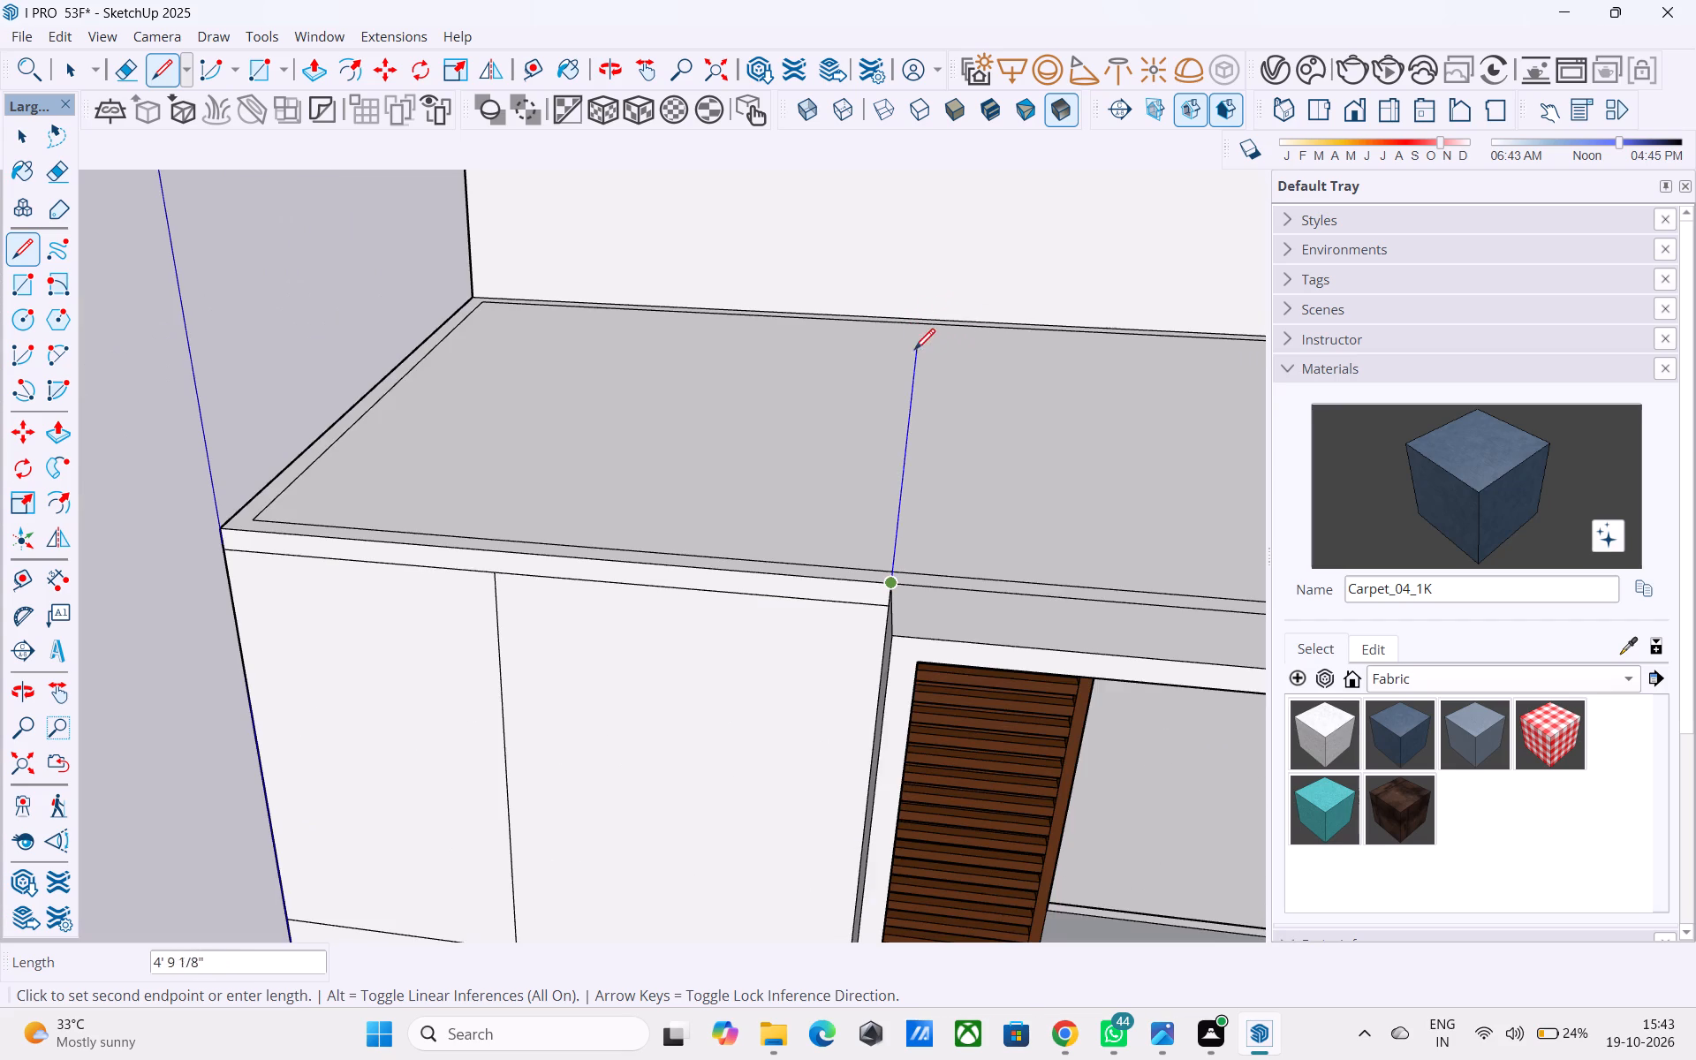
scroll(920, 339, "up", 6)
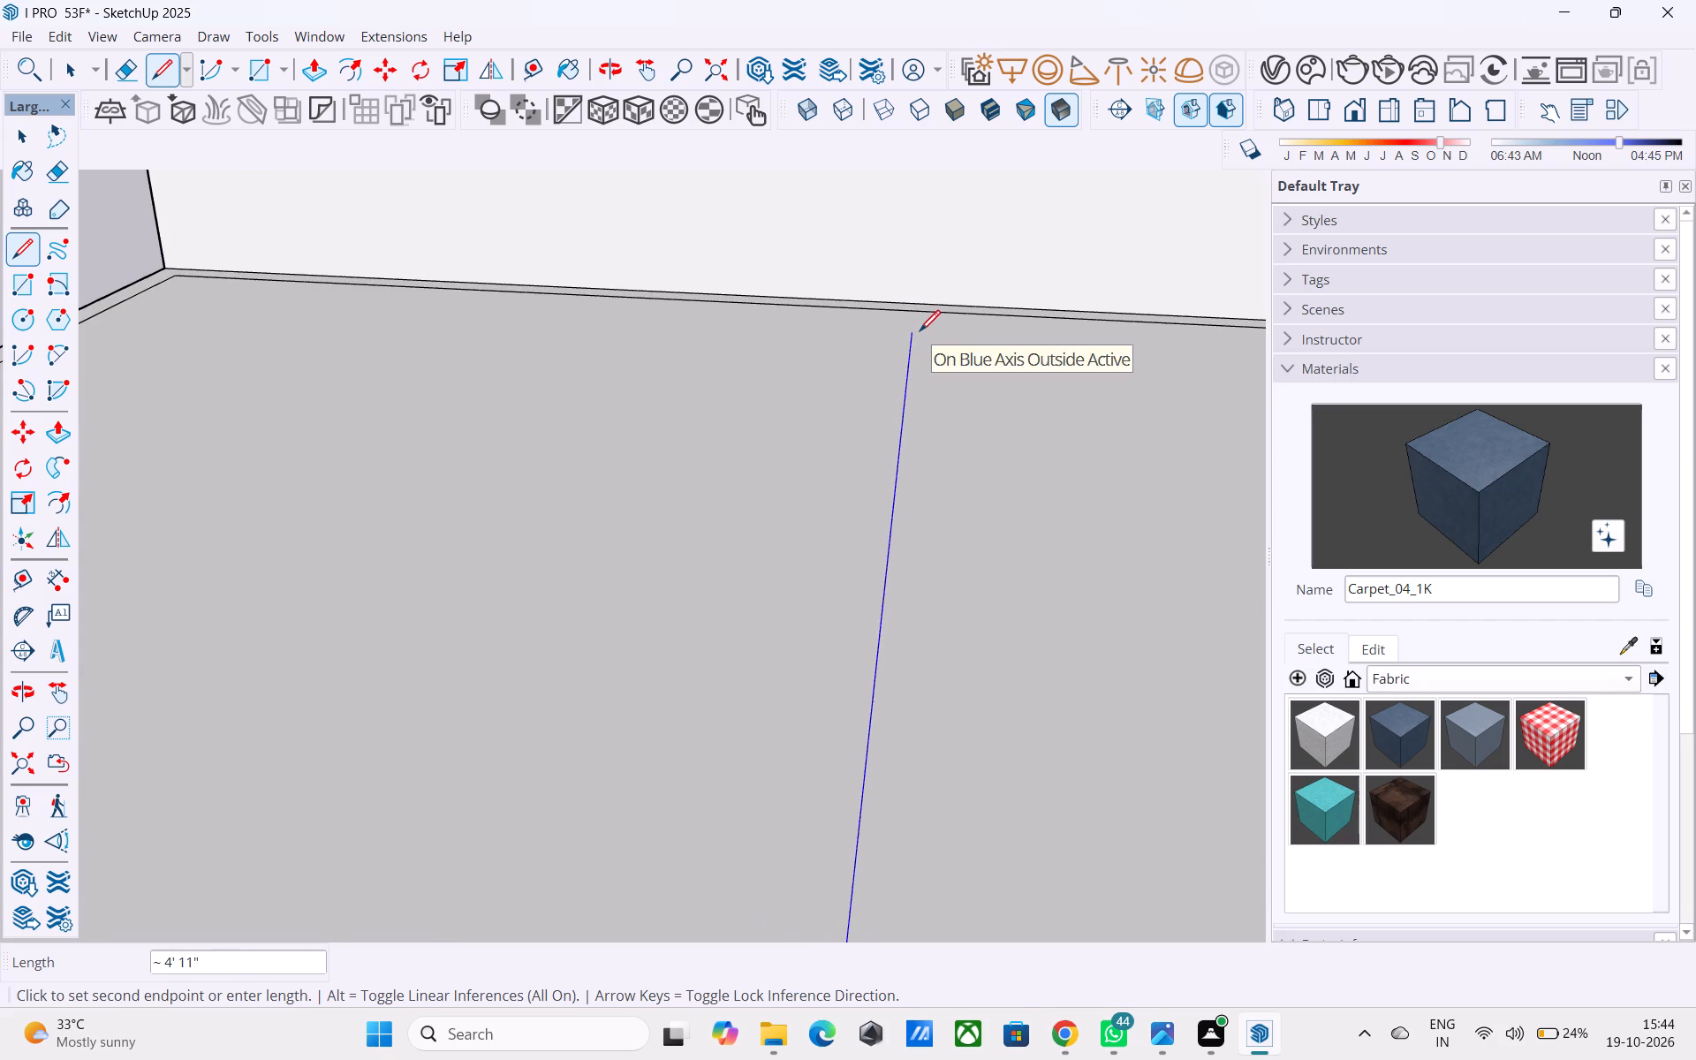
scroll(920, 333, "up", 4)
middle_click_drag(915, 329, 479, 303)
scroll(479, 290, "down", 5)
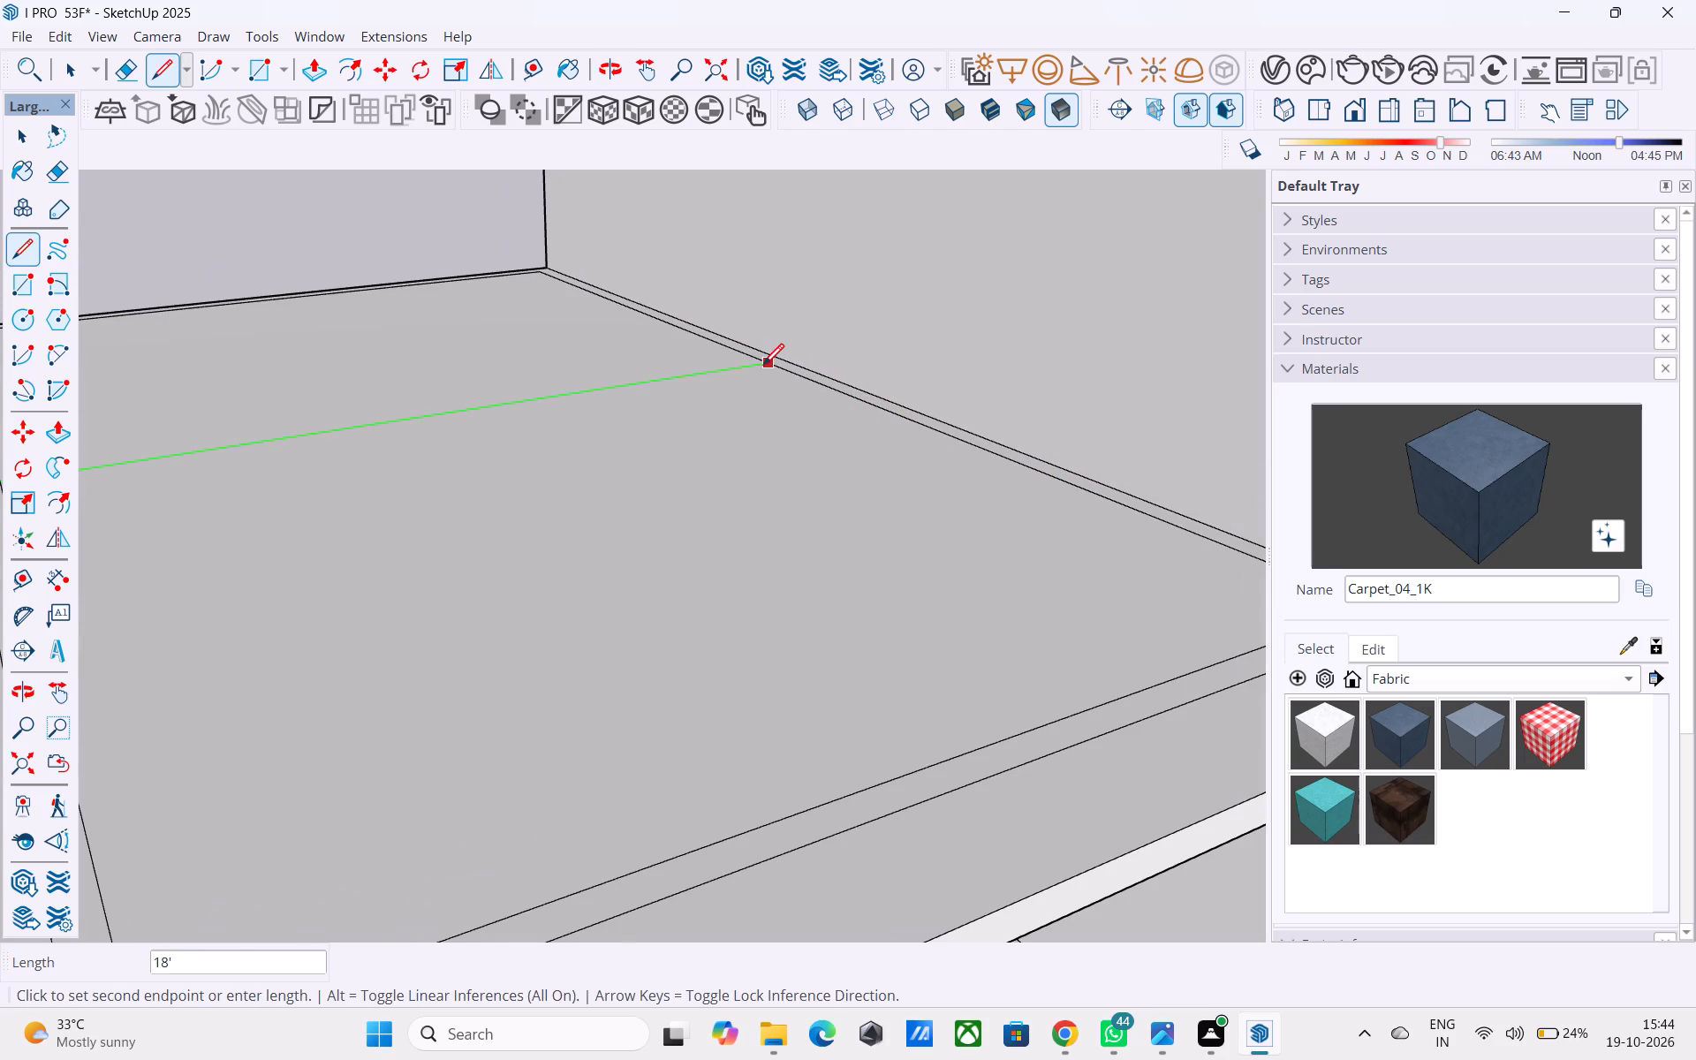
scroll(764, 366, "down", 6)
middle_click_drag(765, 365, 863, 460)
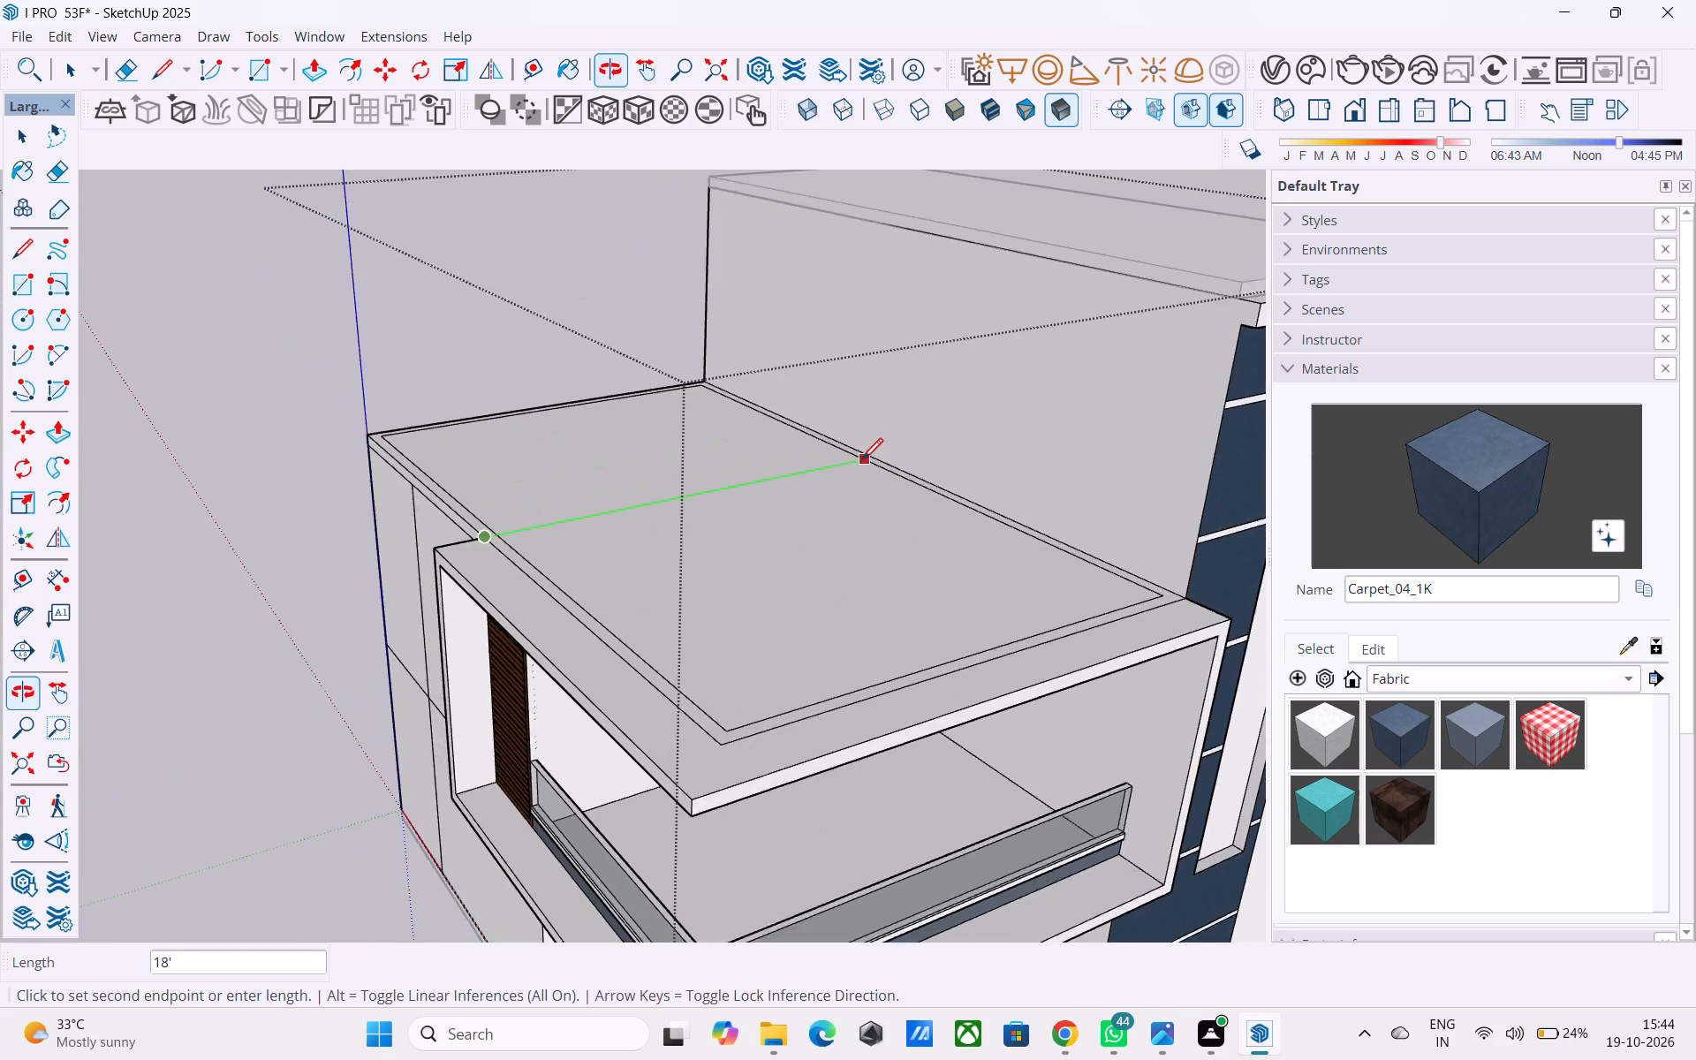
scroll(862, 461, "up", 11)
left_click(891, 455)
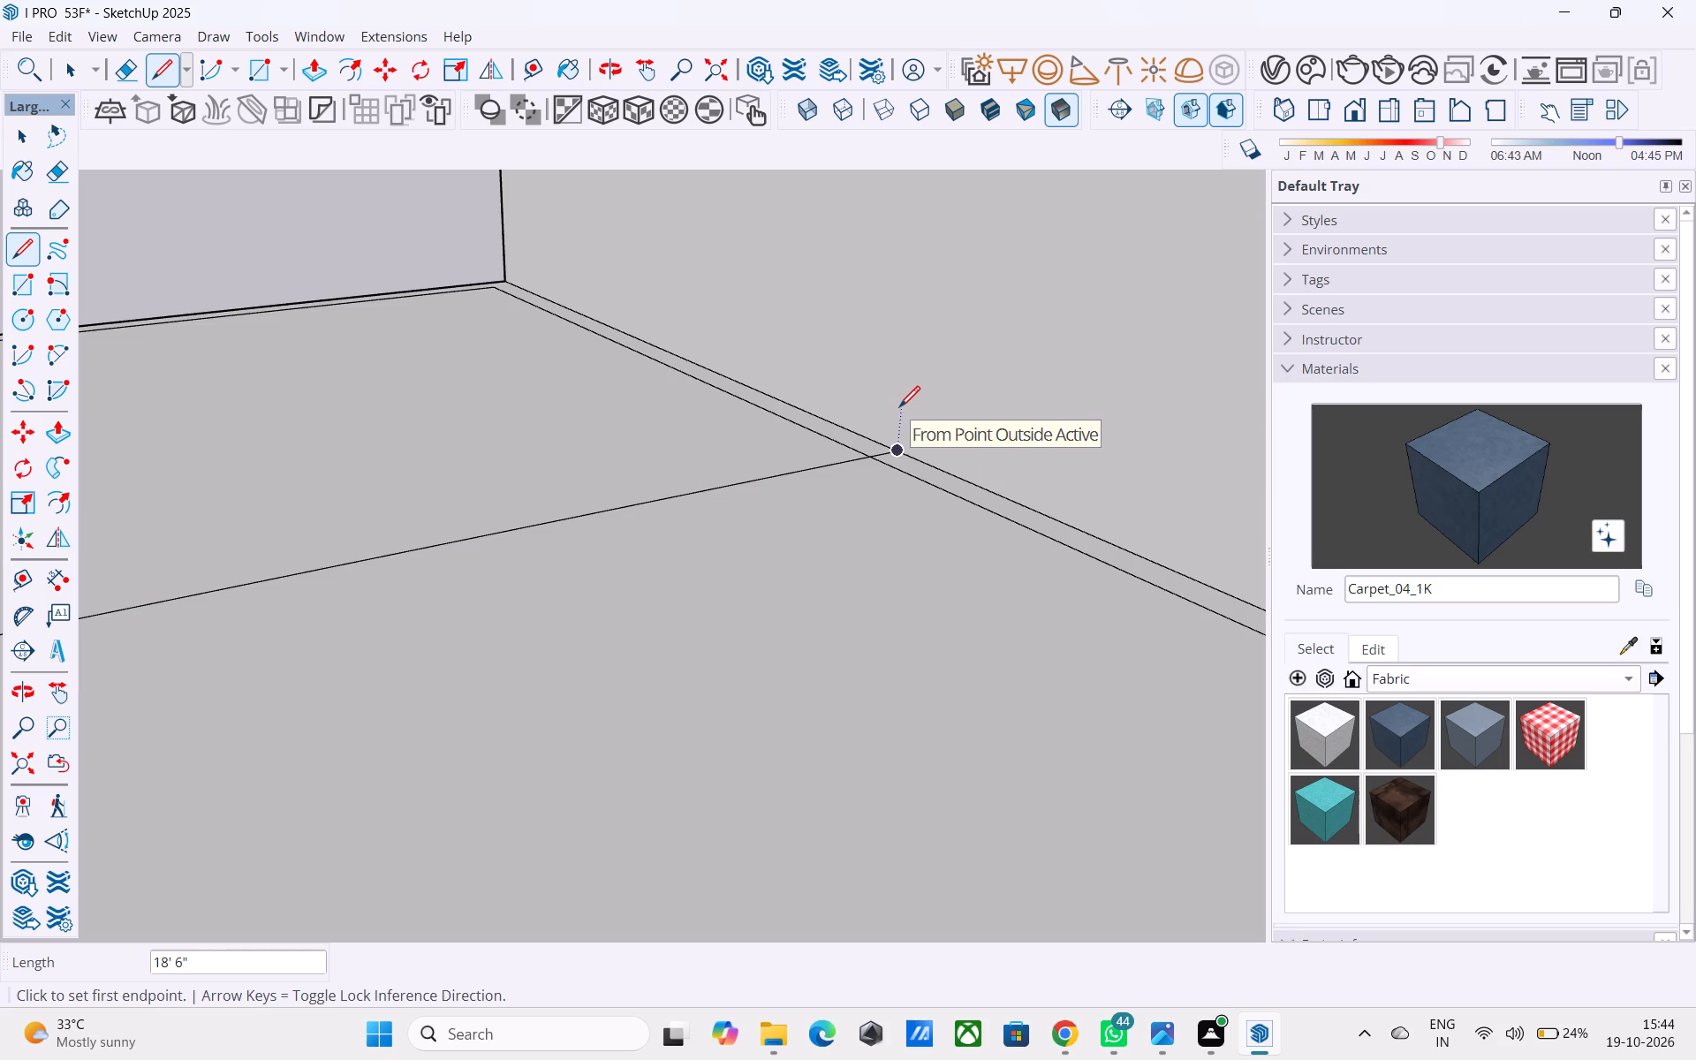
Copy the crosswise roof line 6" toward the roof's outer side, away from the balcony part.
scroll(897, 419, "down", 1)
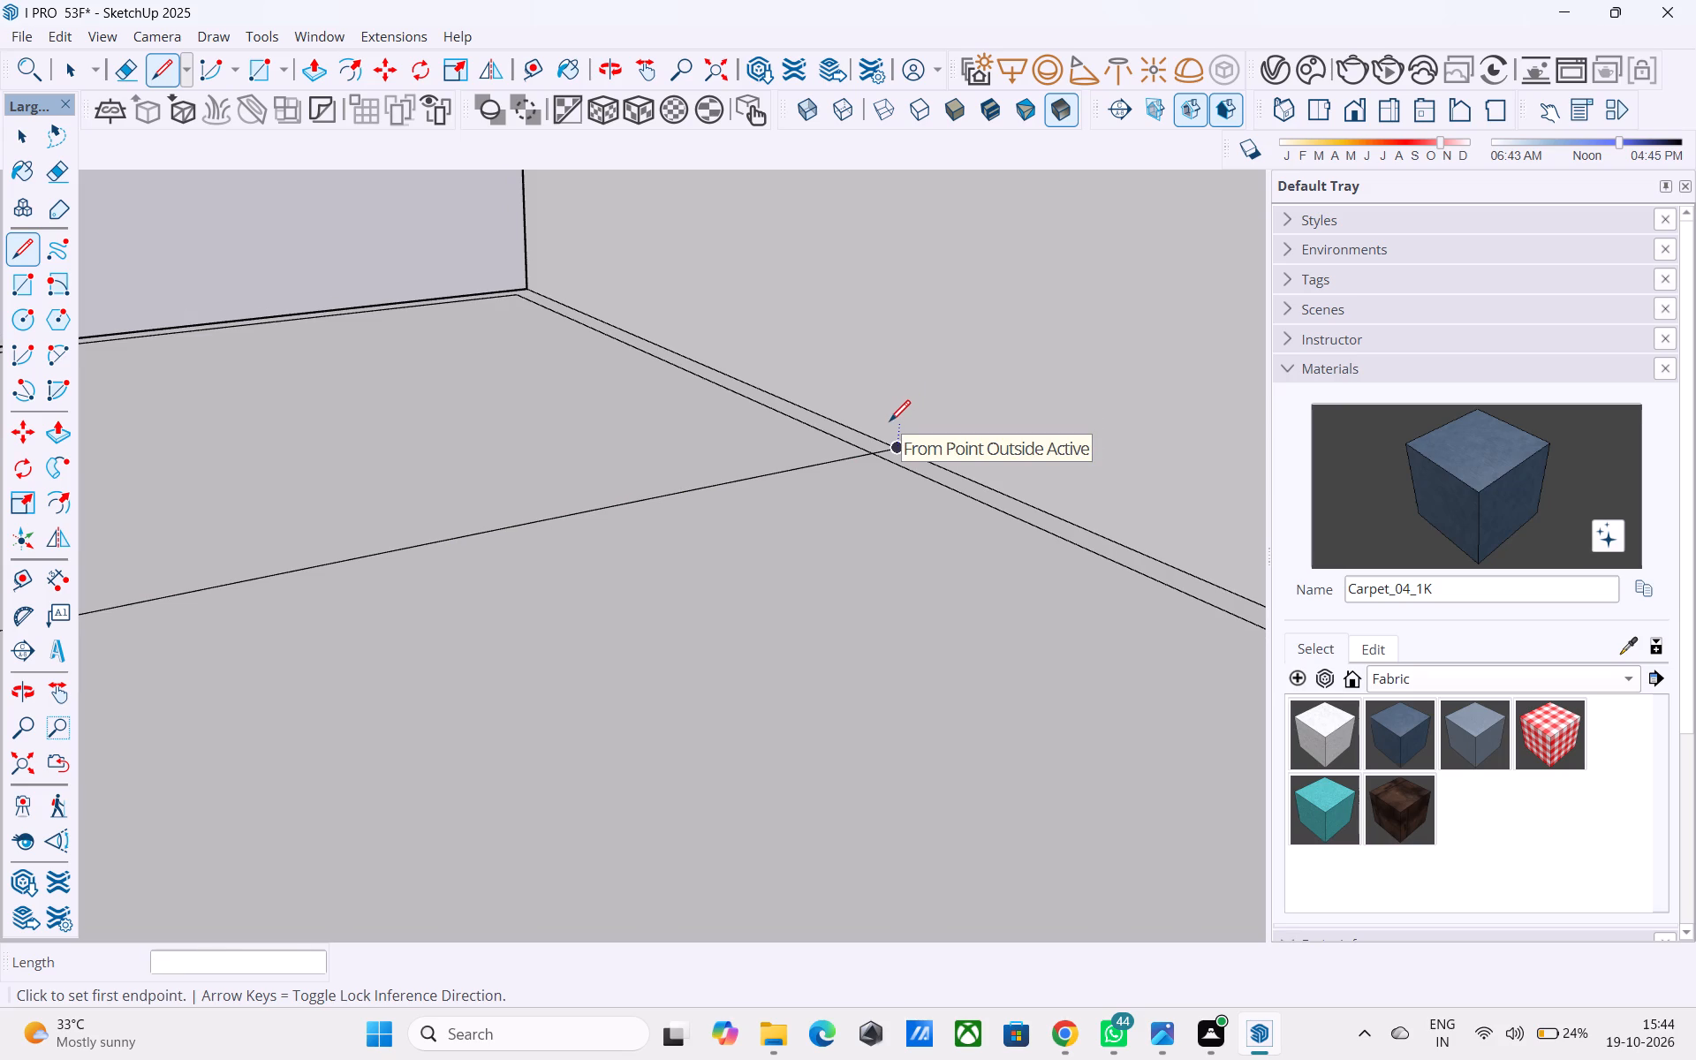
scroll(930, 435, "down", 1)
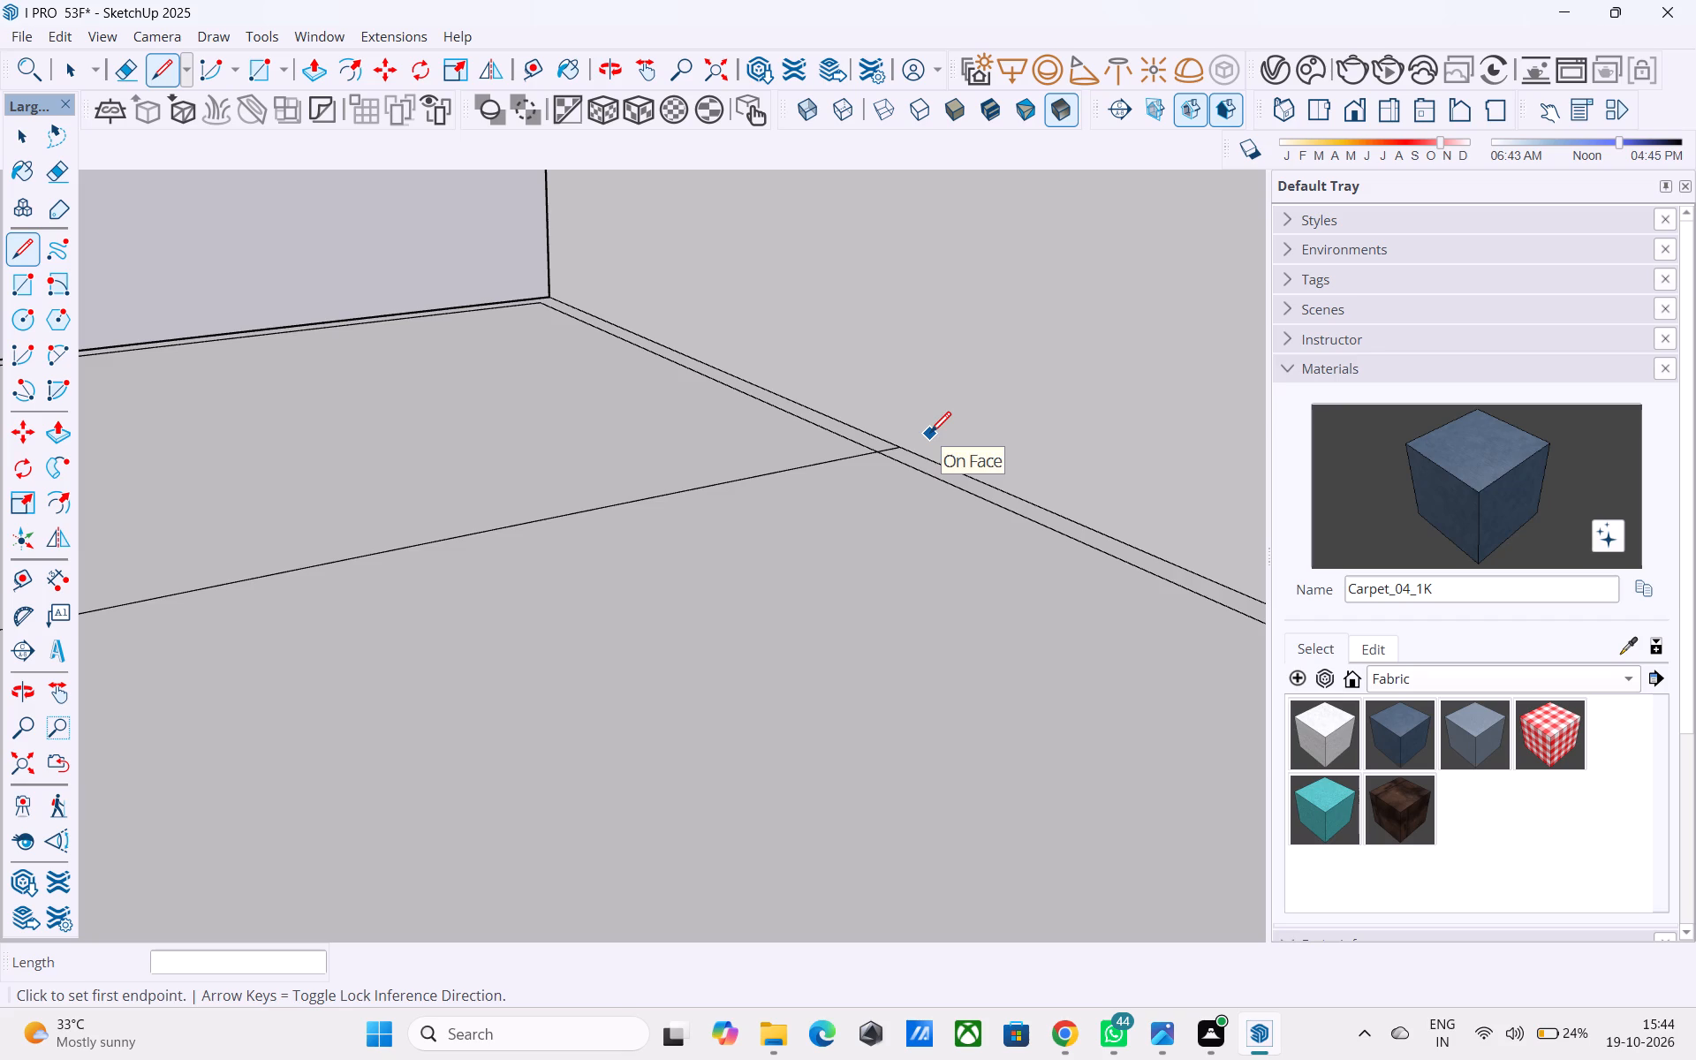
scroll(930, 434, "down", 2)
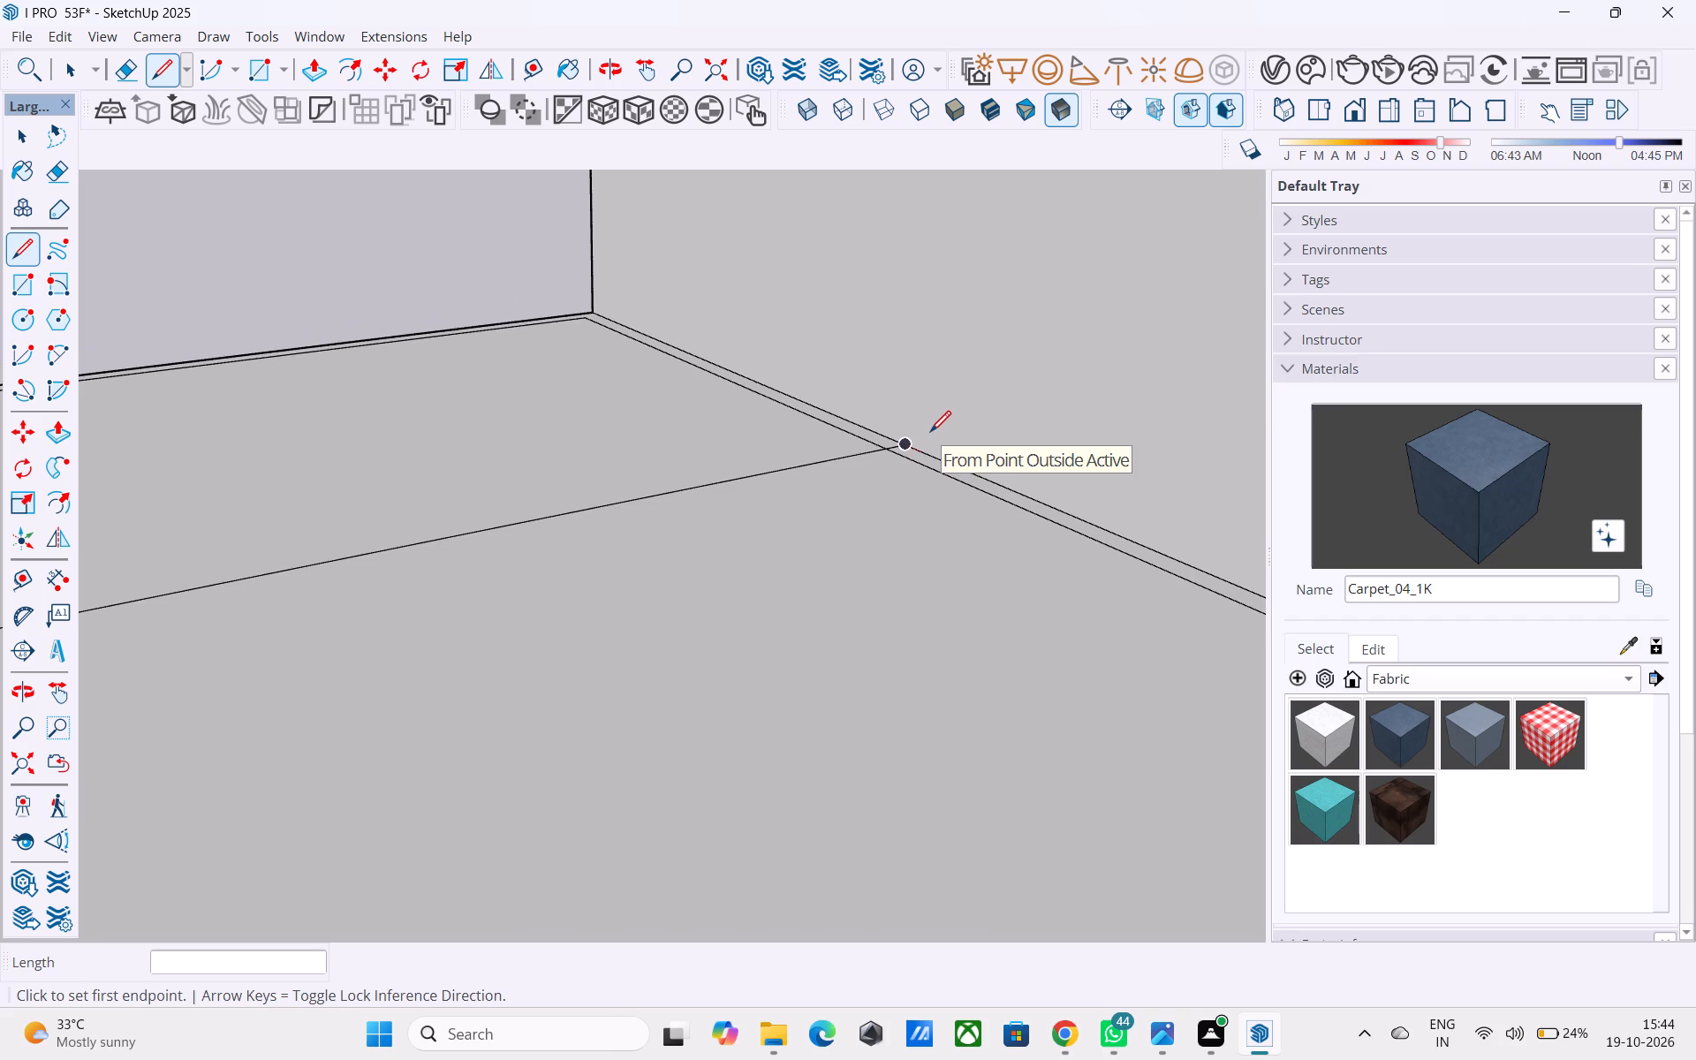
scroll(985, 434, "down", 3)
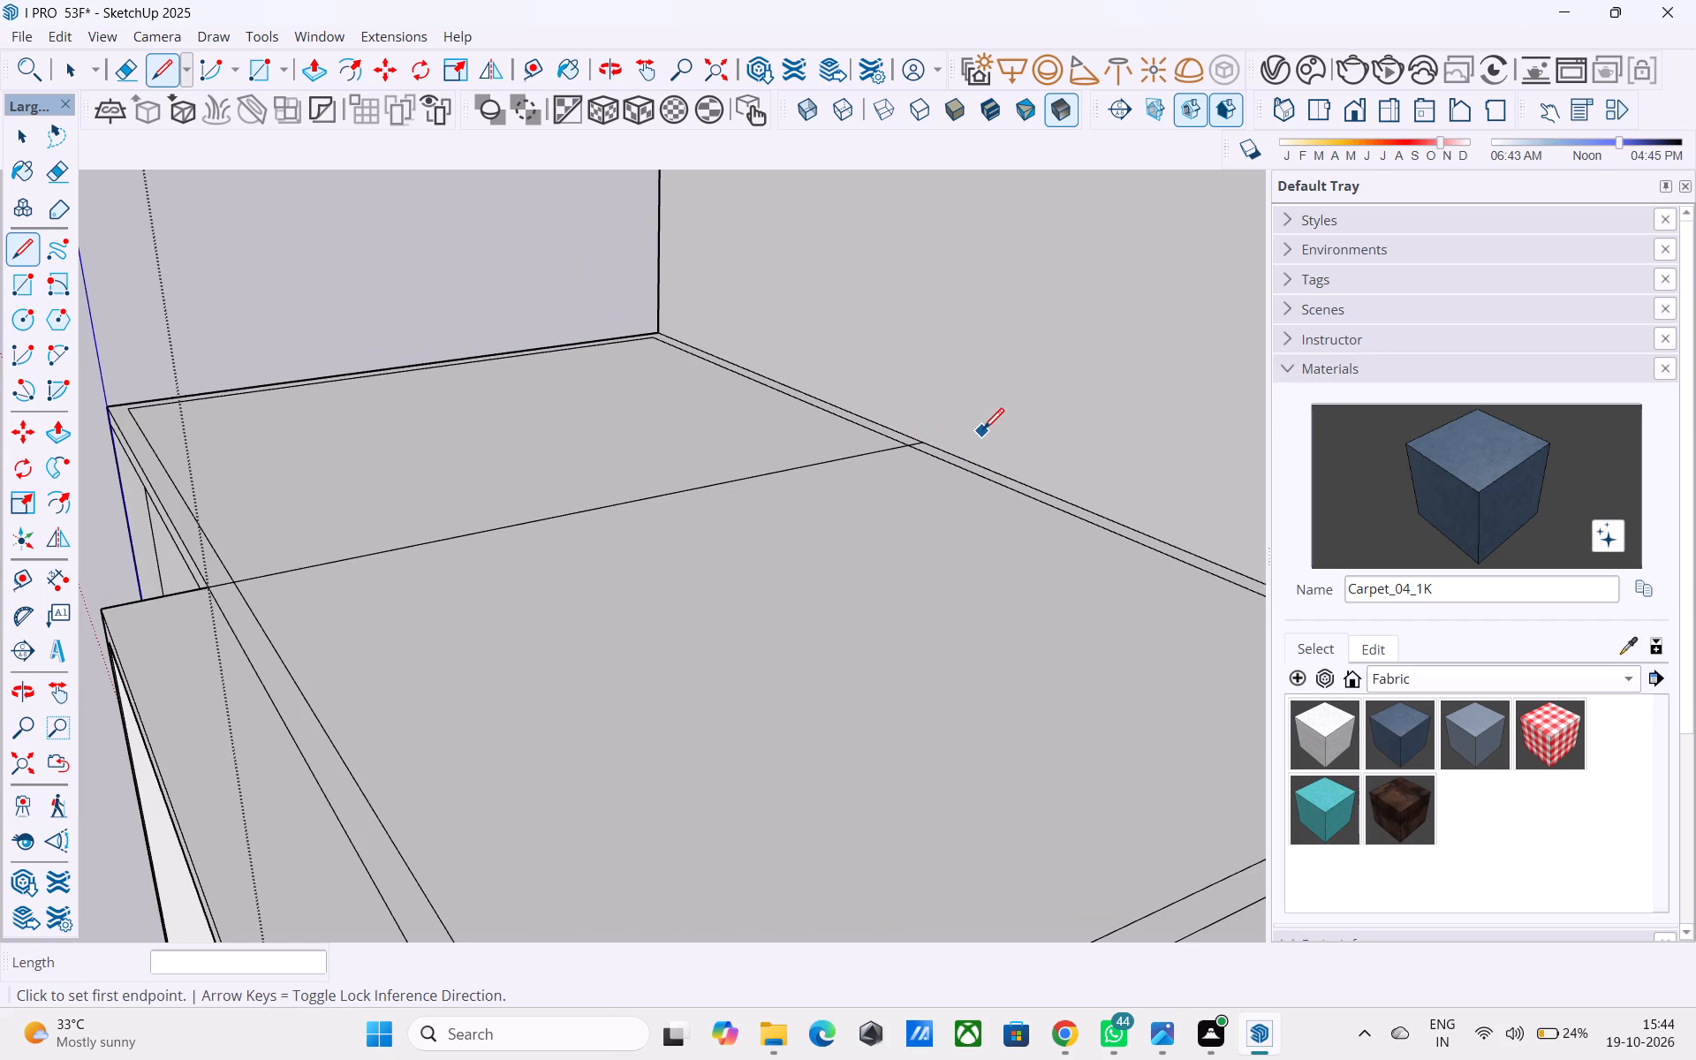
scroll(983, 431, "down", 2)
middle_click_drag(981, 433, 1094, 466)
scroll(1065, 465, "down", 4)
middle_click_drag(919, 509, 1043, 591)
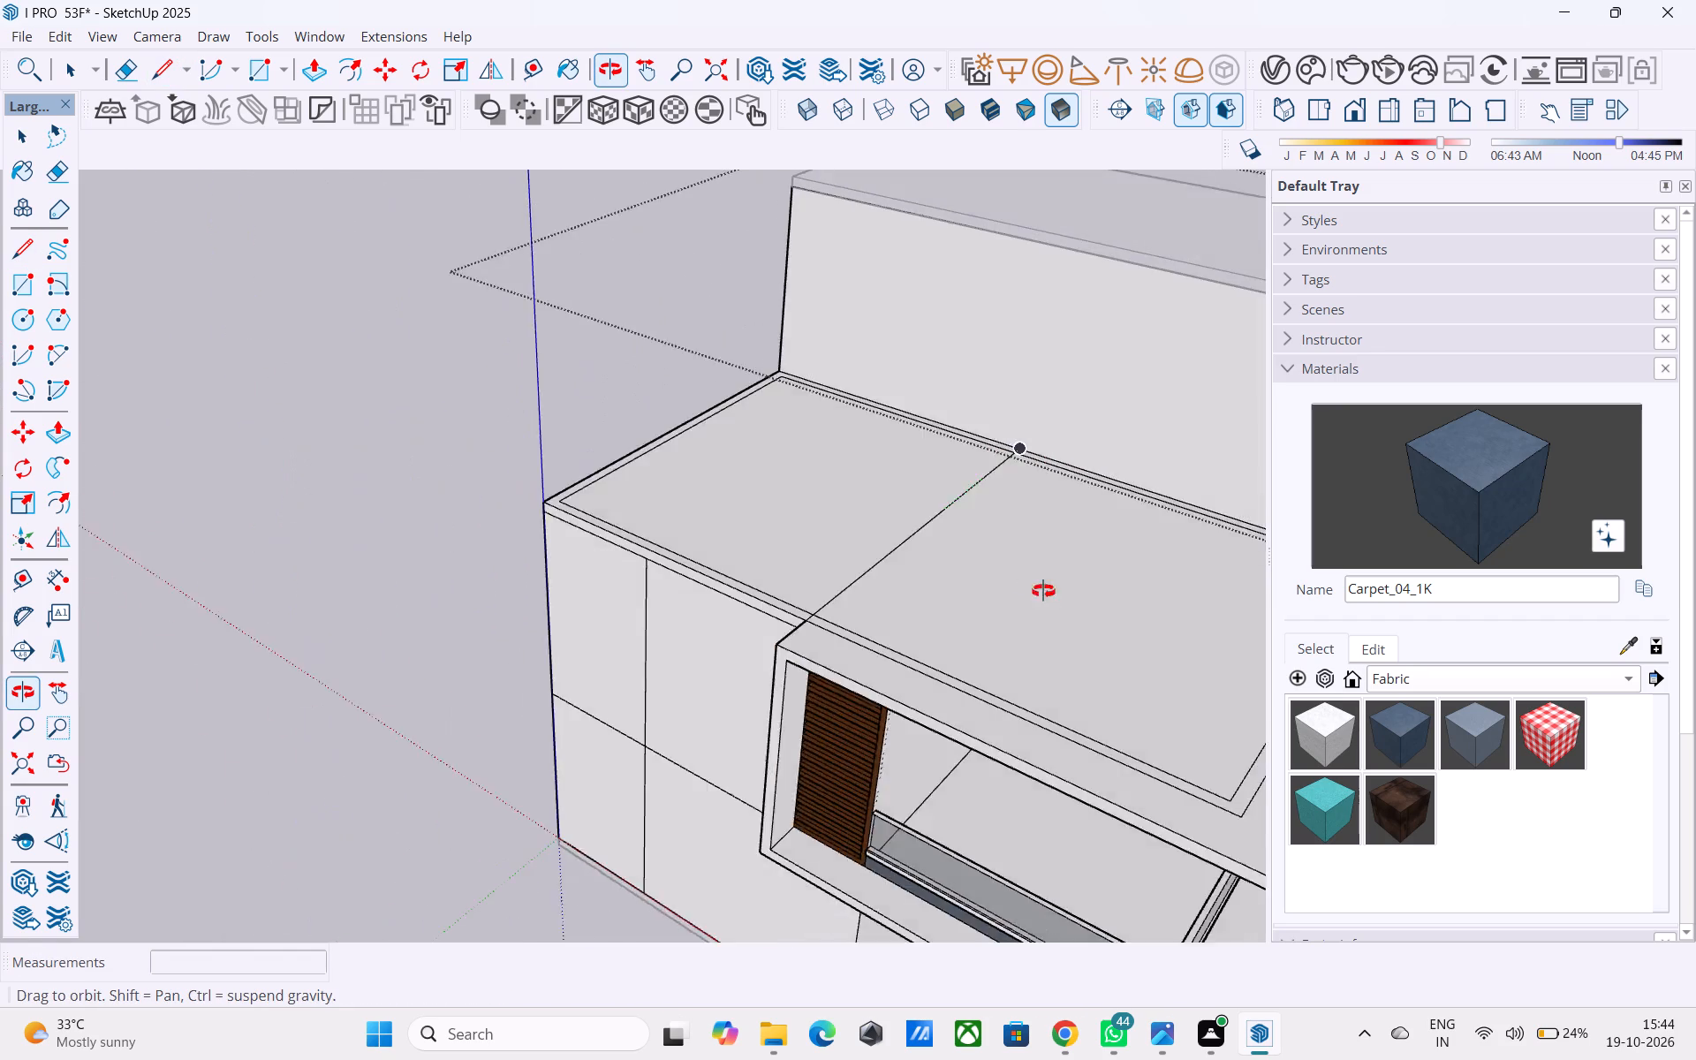
middle_click_drag(1043, 591, 1000, 583)
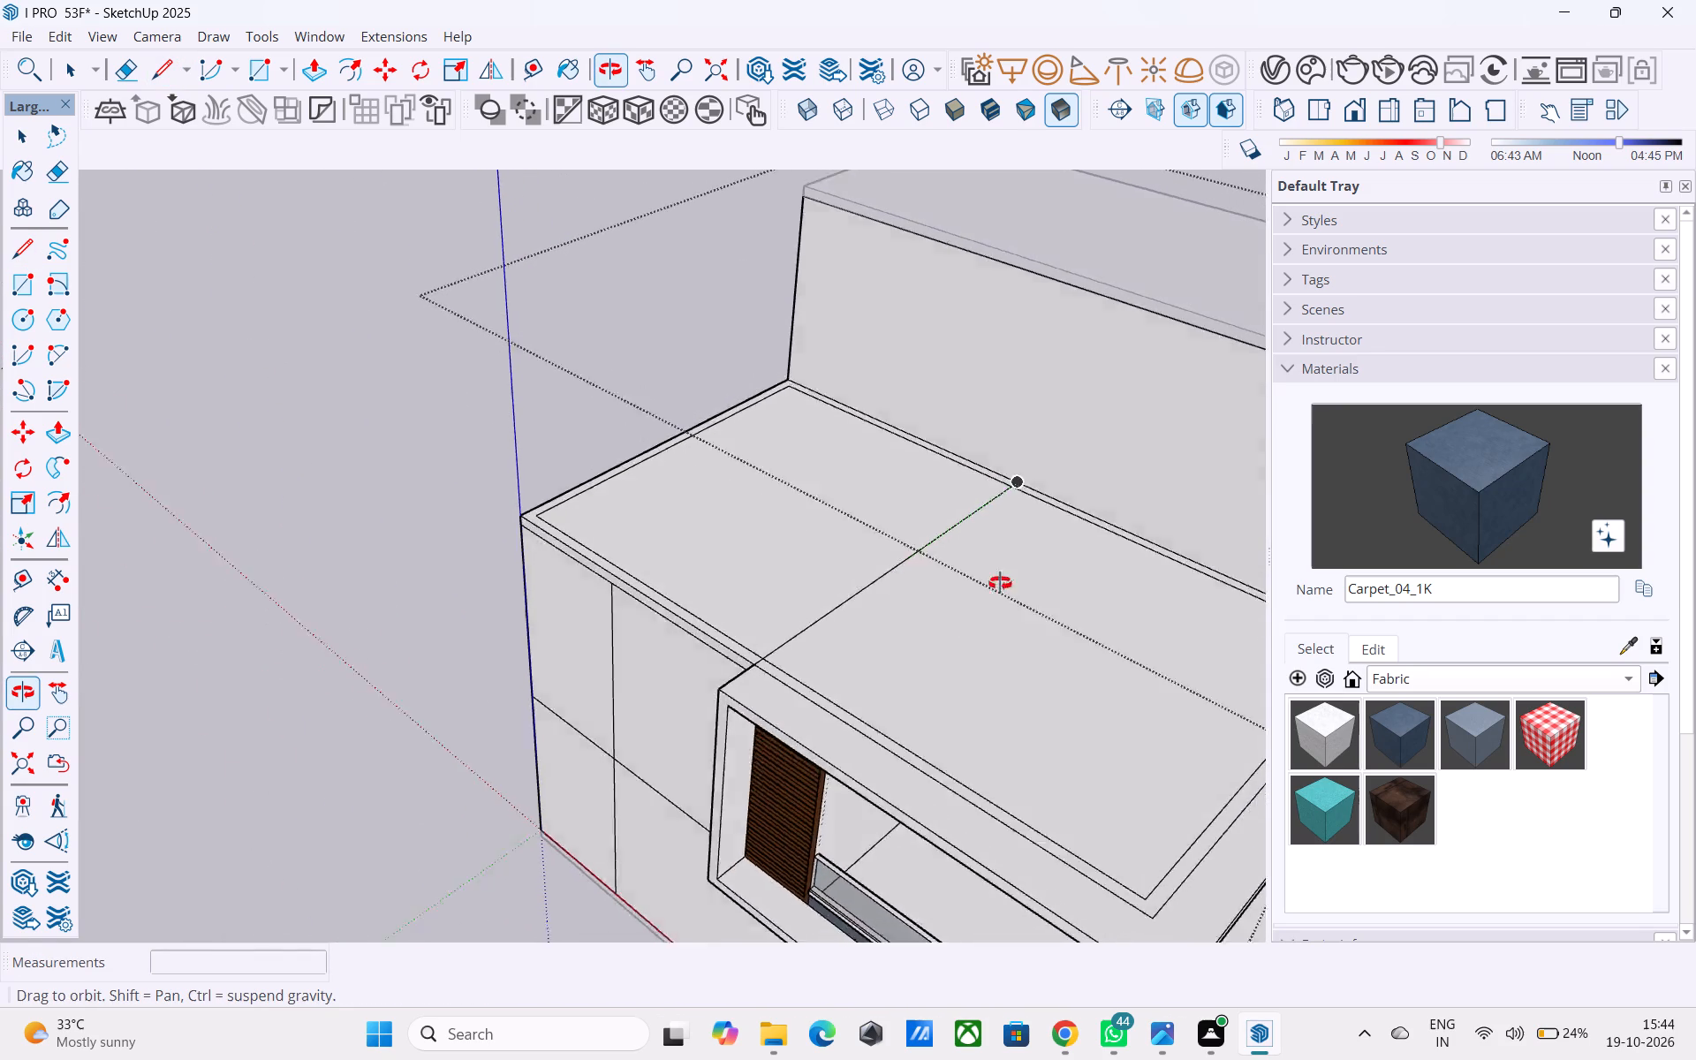
middle_click_drag(1000, 583, 1177, 598)
scroll(1179, 595, "down", 5)
middle_click_drag(1101, 623, 944, 700)
scroll(927, 675, "up", 6)
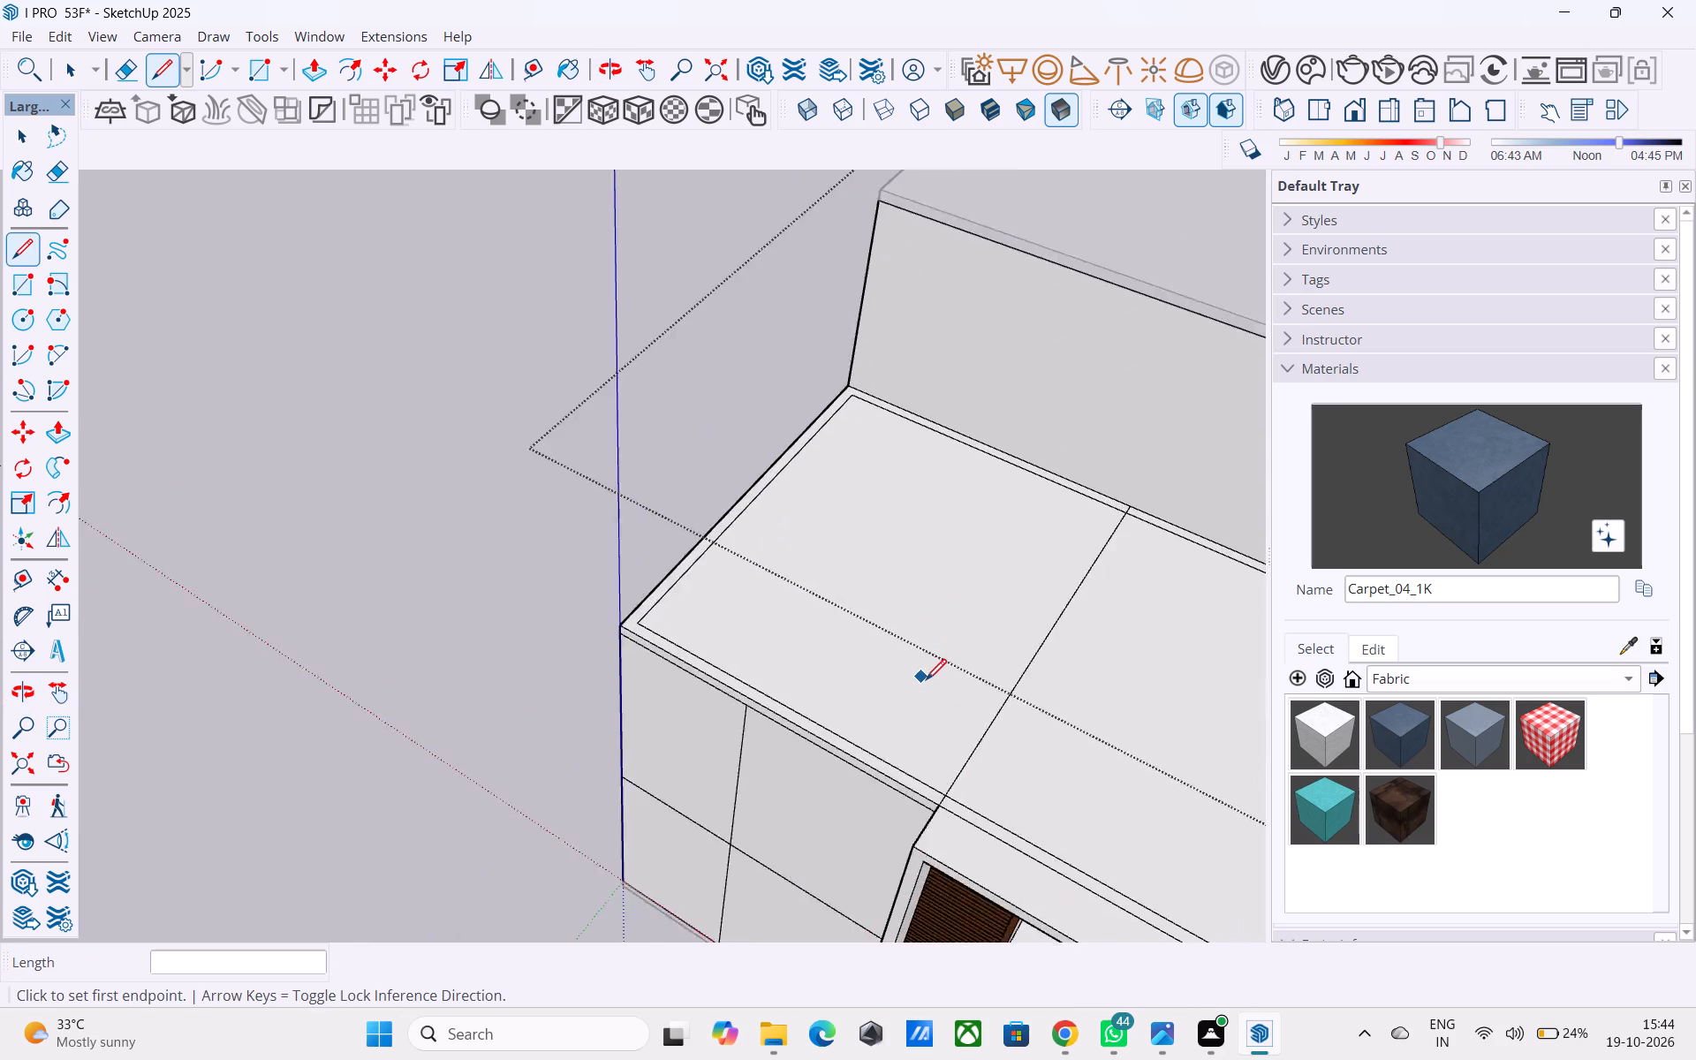
scroll(926, 682, "up", 6)
key("space")
left_click(1030, 796)
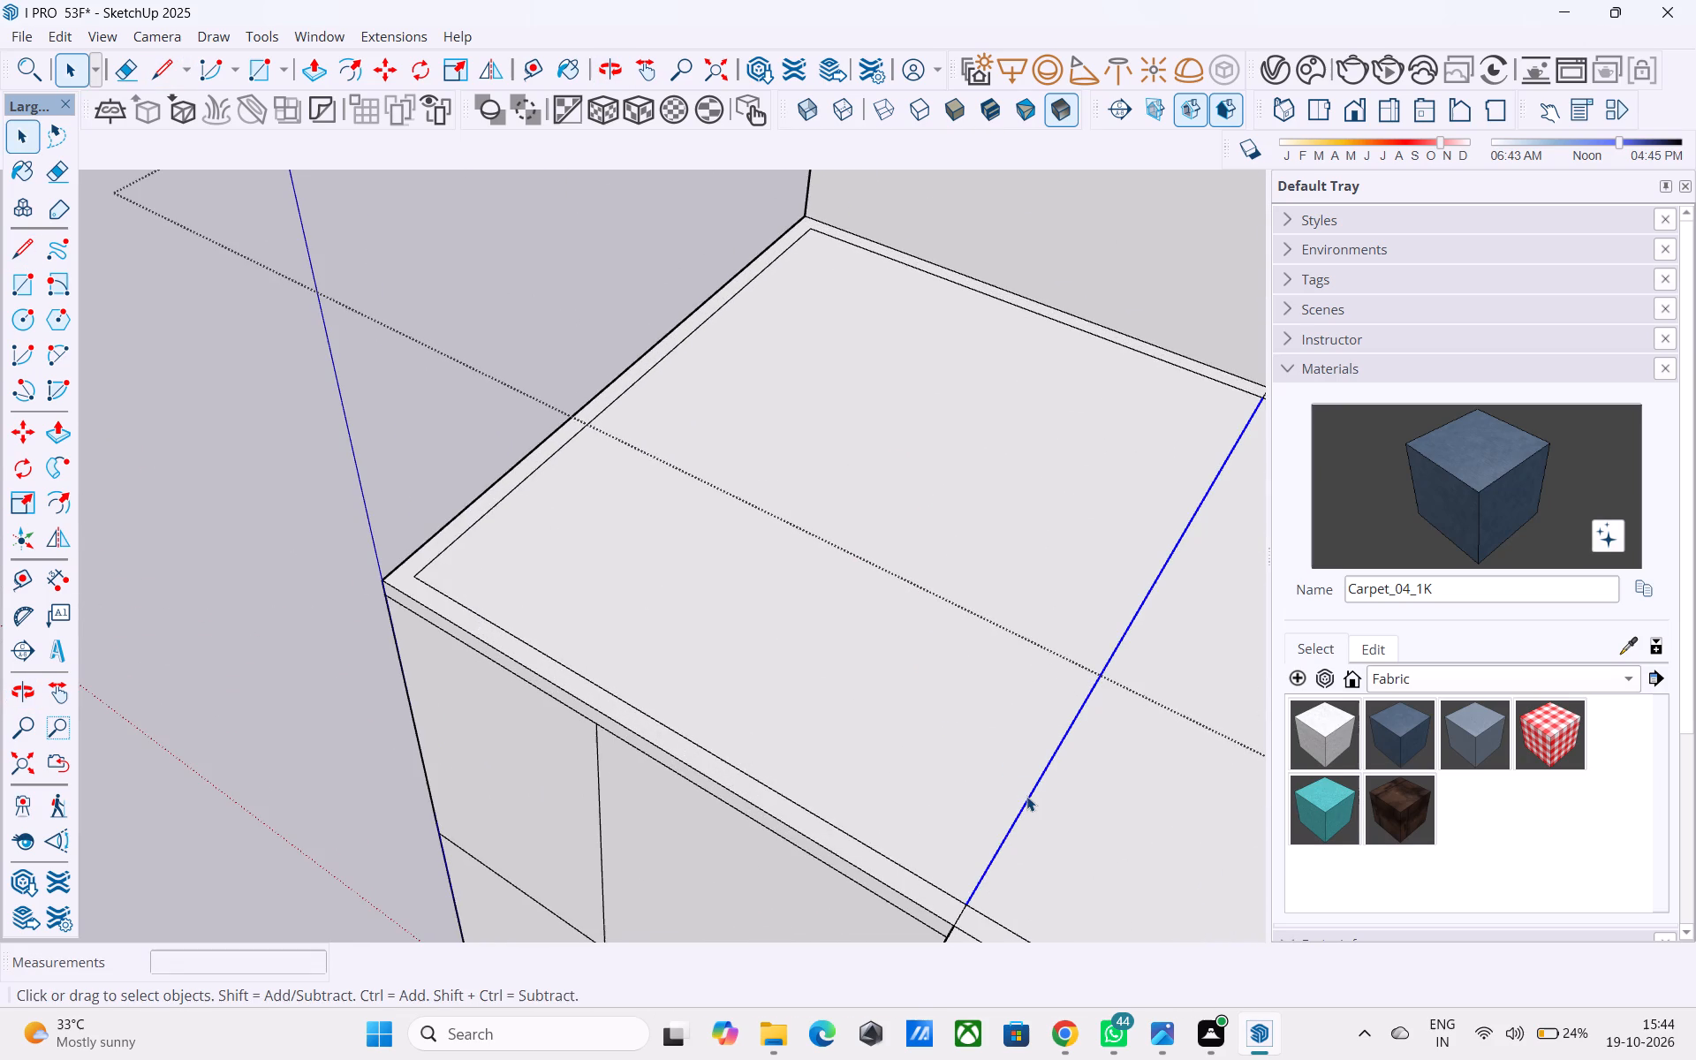
key("m")
left_click(971, 907)
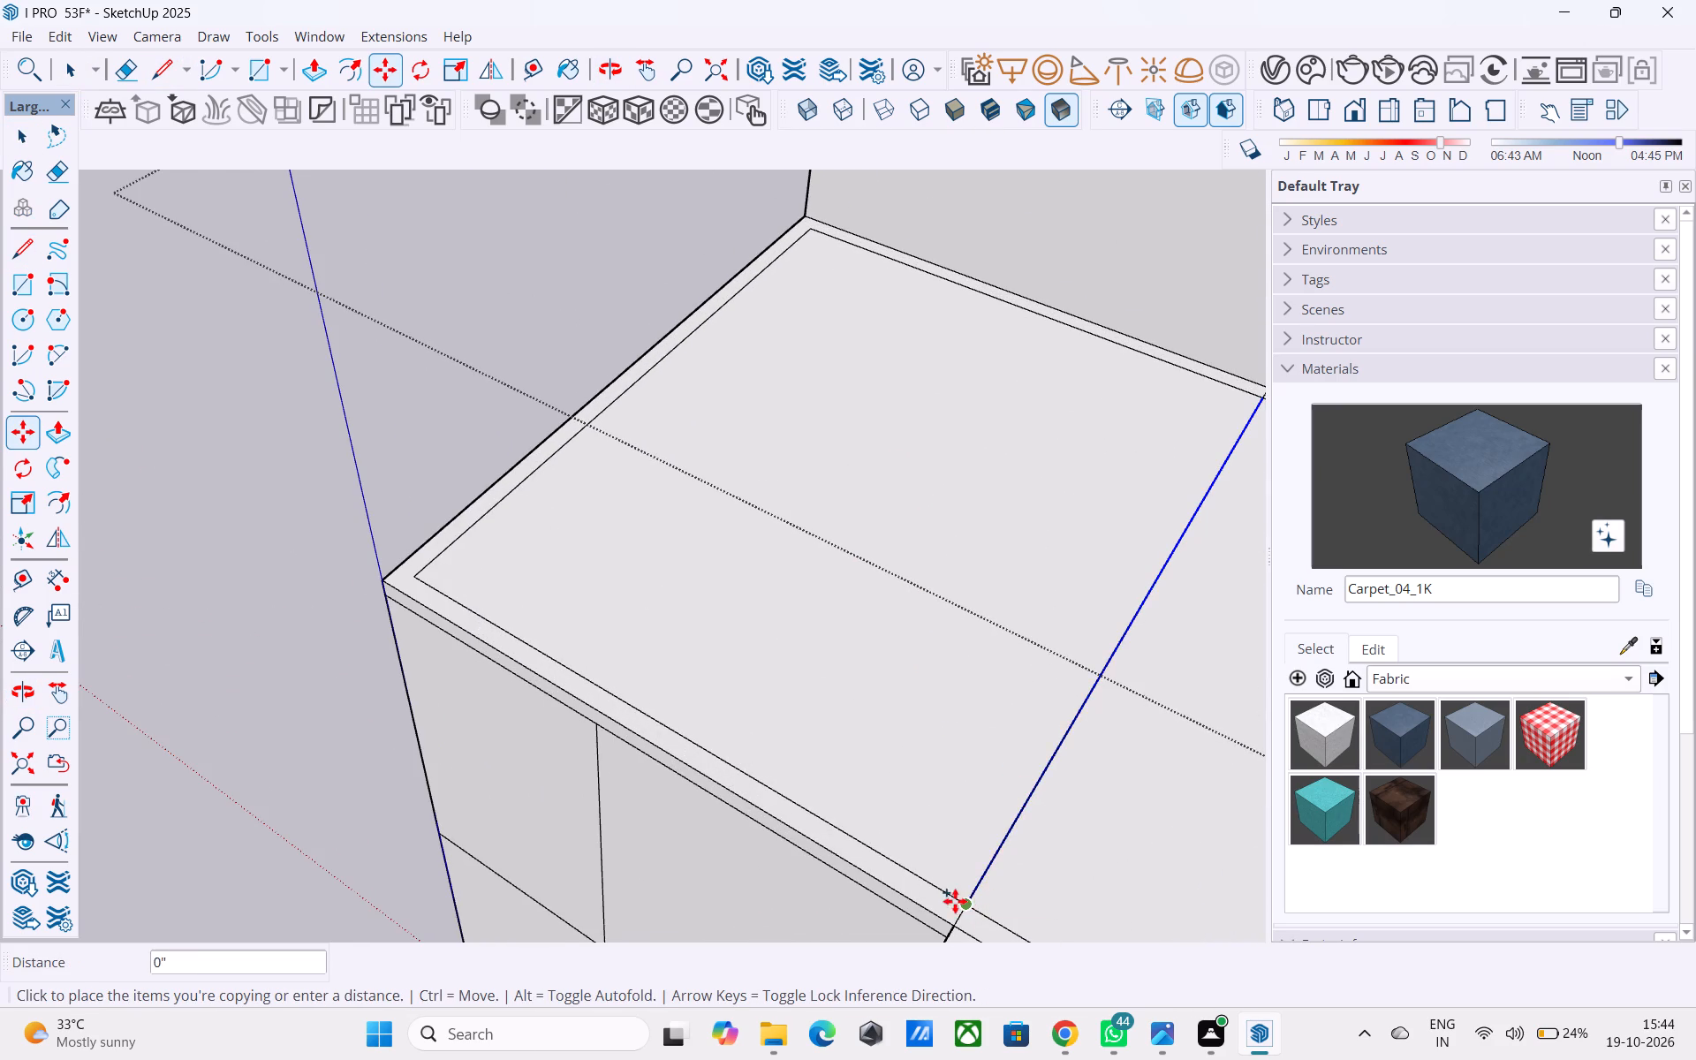
scroll(952, 897, "up", 1)
key("9")
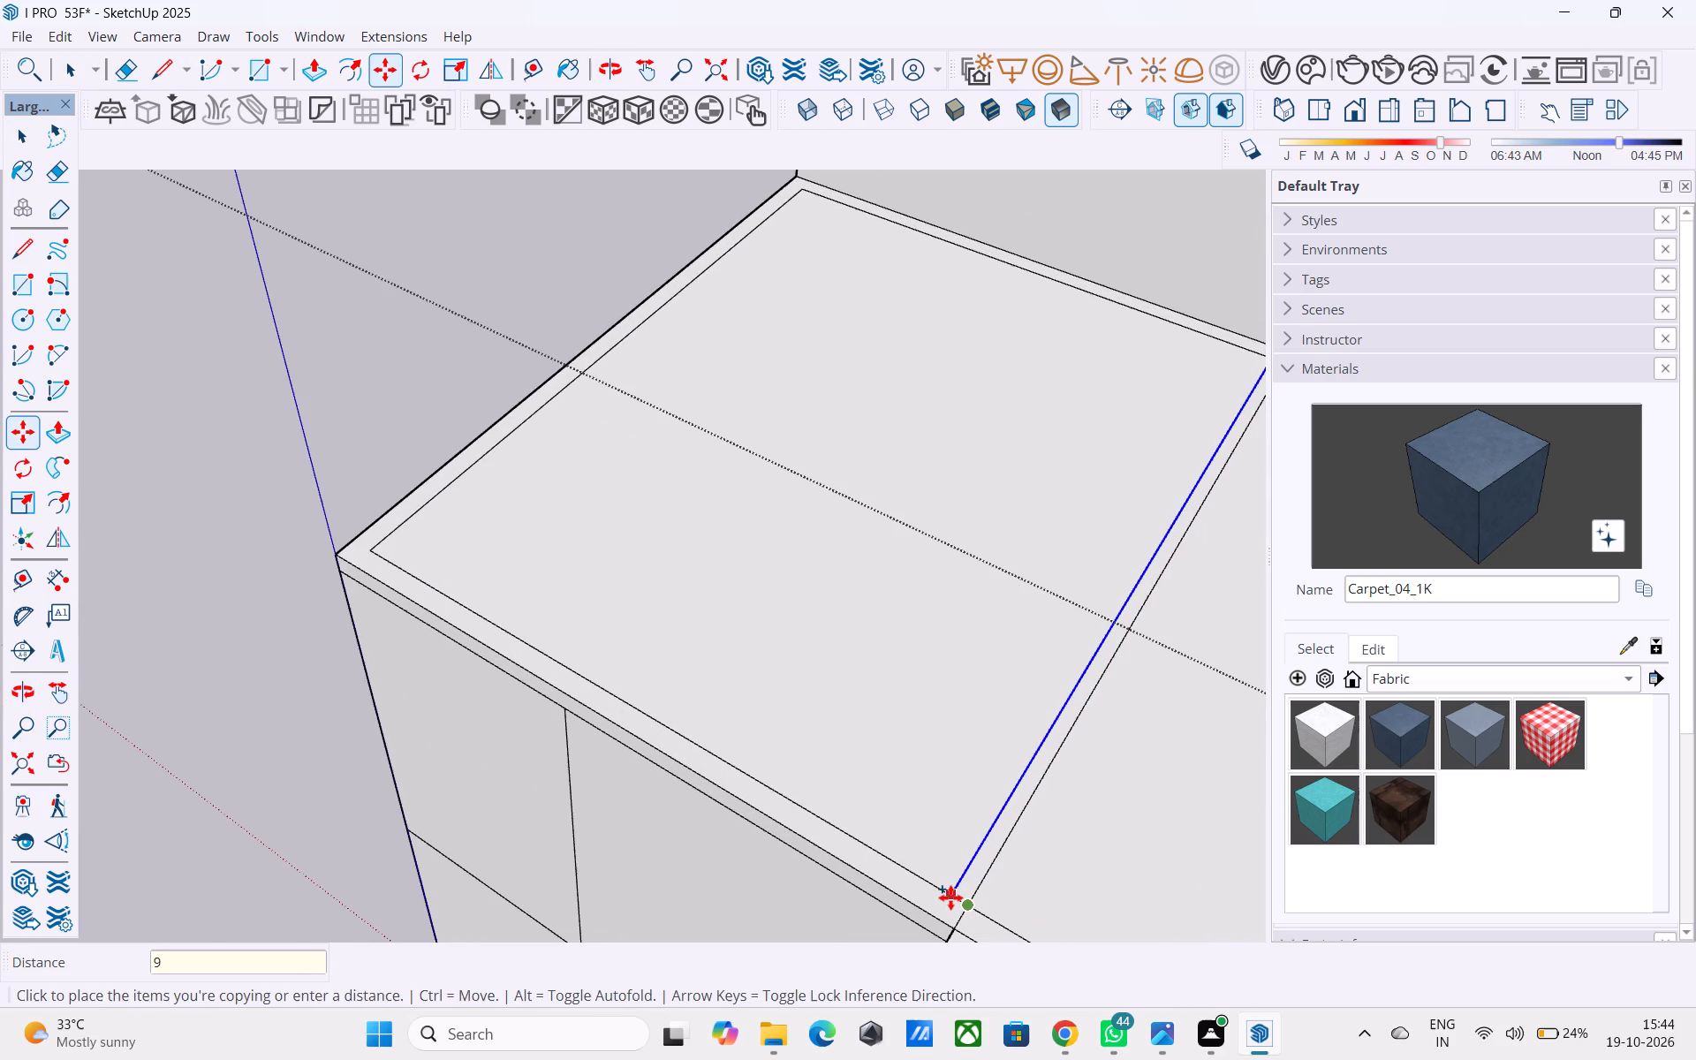
key("BackSpace")
type("6\"")
key("Return")
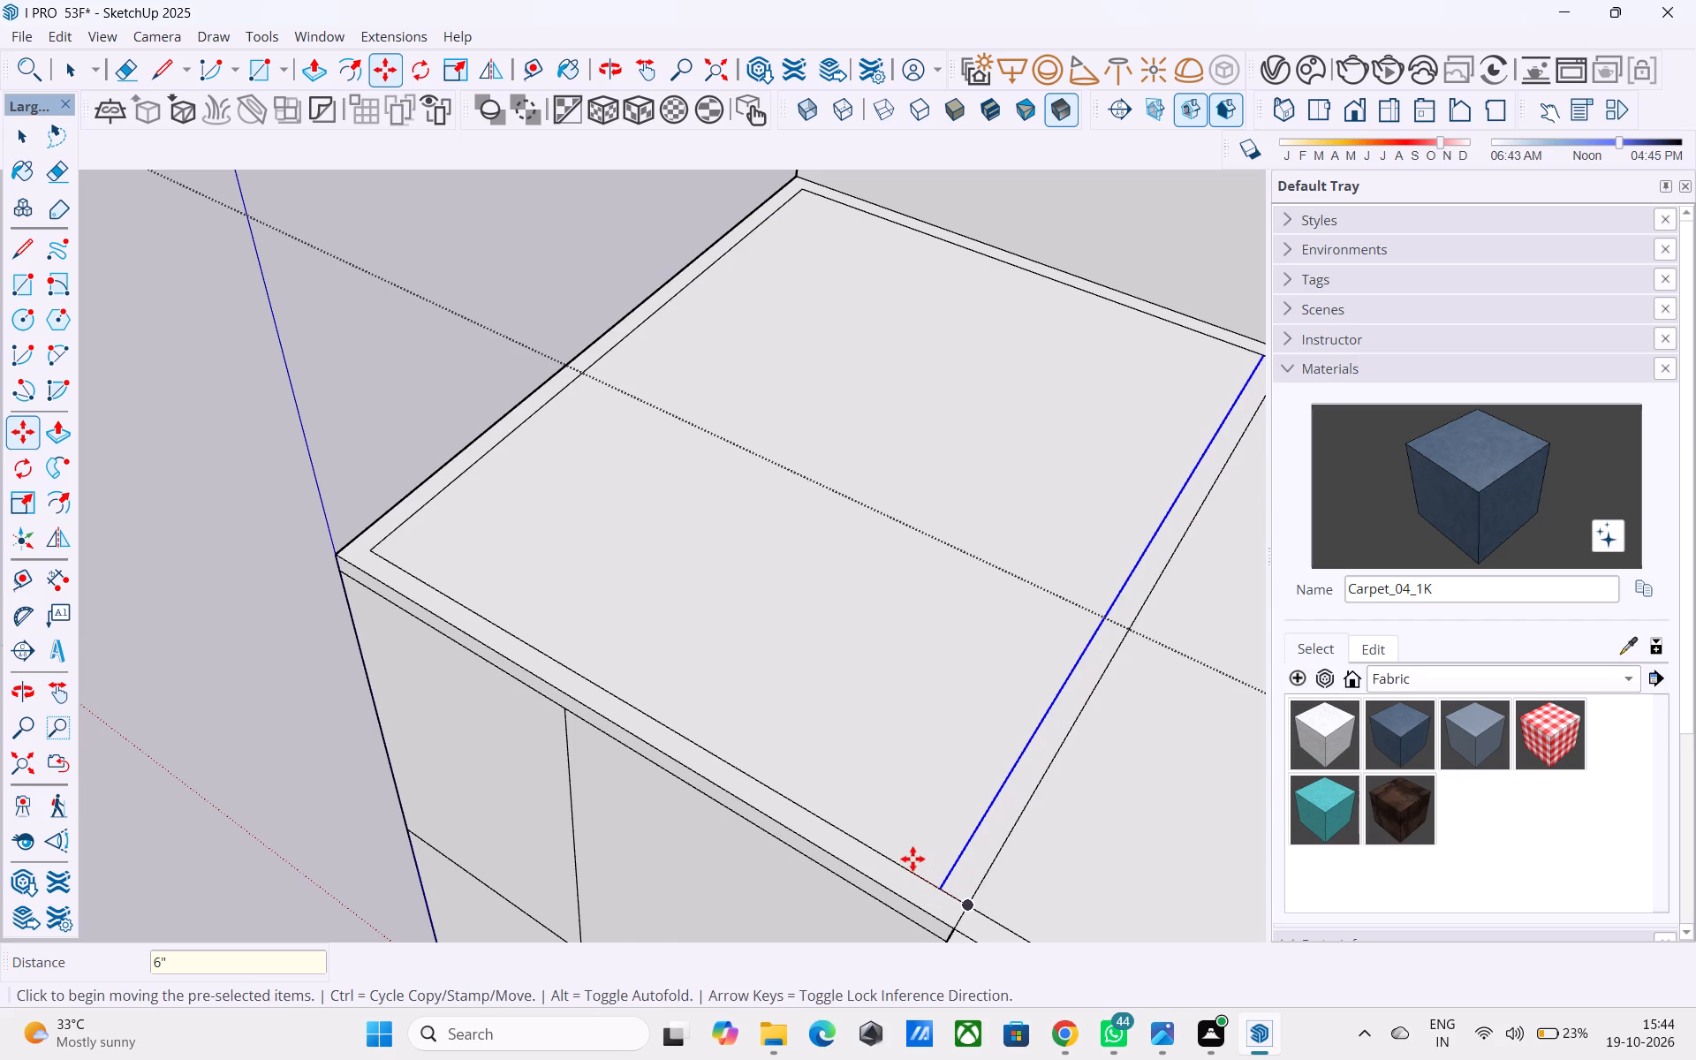
Erase the inset border segments between the two crosswise lines, at both the front edge and the upper wall.
scroll(912, 859, "down", 4)
middle_click_drag(912, 858, 892, 837)
scroll(872, 814, "down", 4)
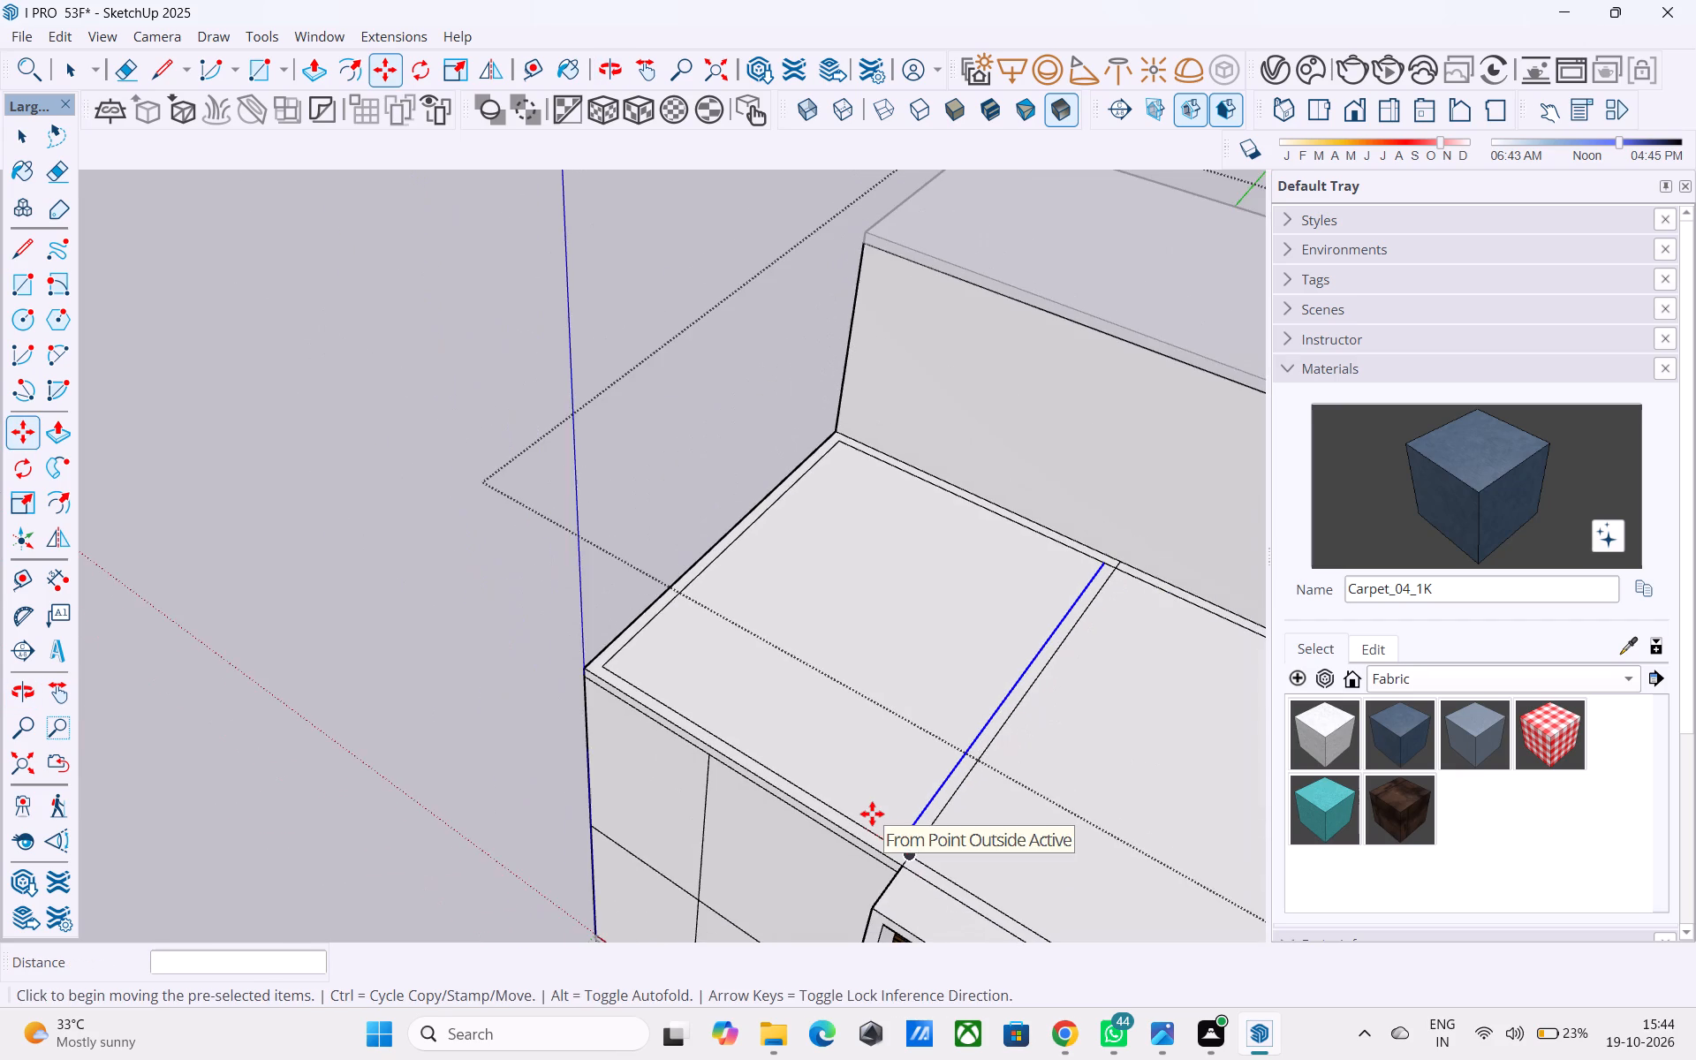
middle_click_drag(872, 814, 861, 808)
middle_click_drag(837, 804, 845, 777)
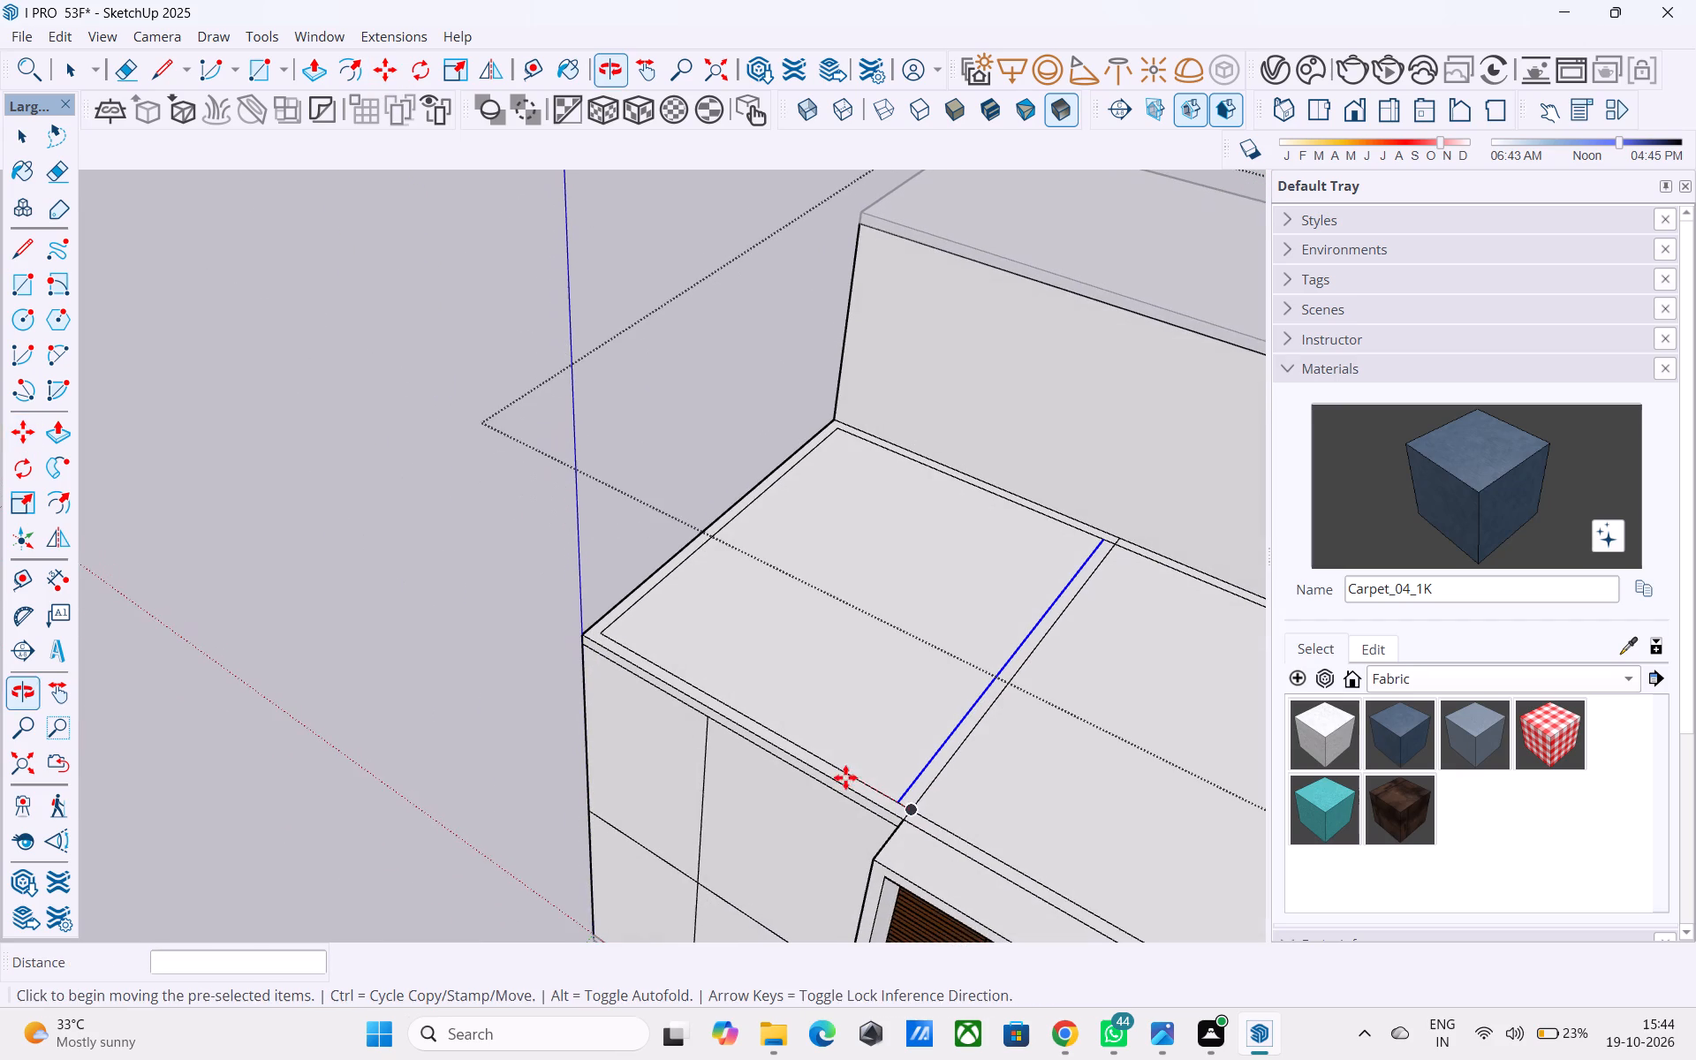
middle_click_drag(861, 840, 852, 828)
scroll(843, 829, "down", 1)
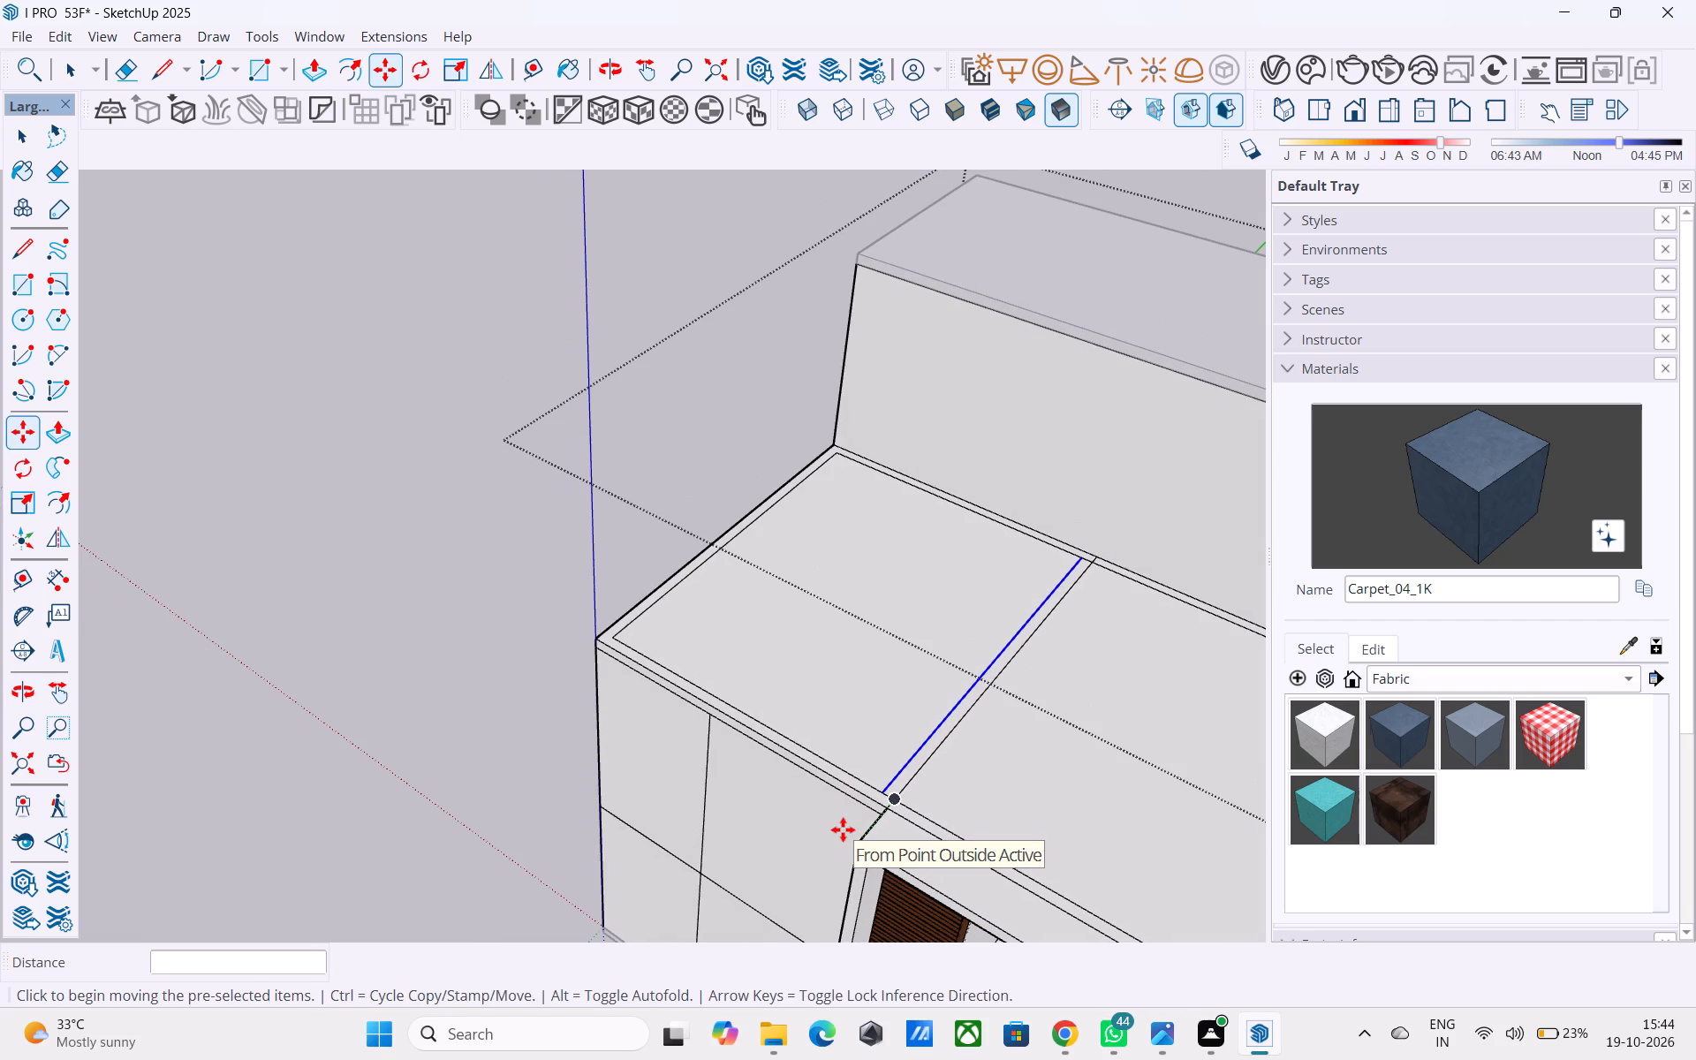
scroll(843, 829, "down", 1)
middle_click_drag(843, 829, 861, 829)
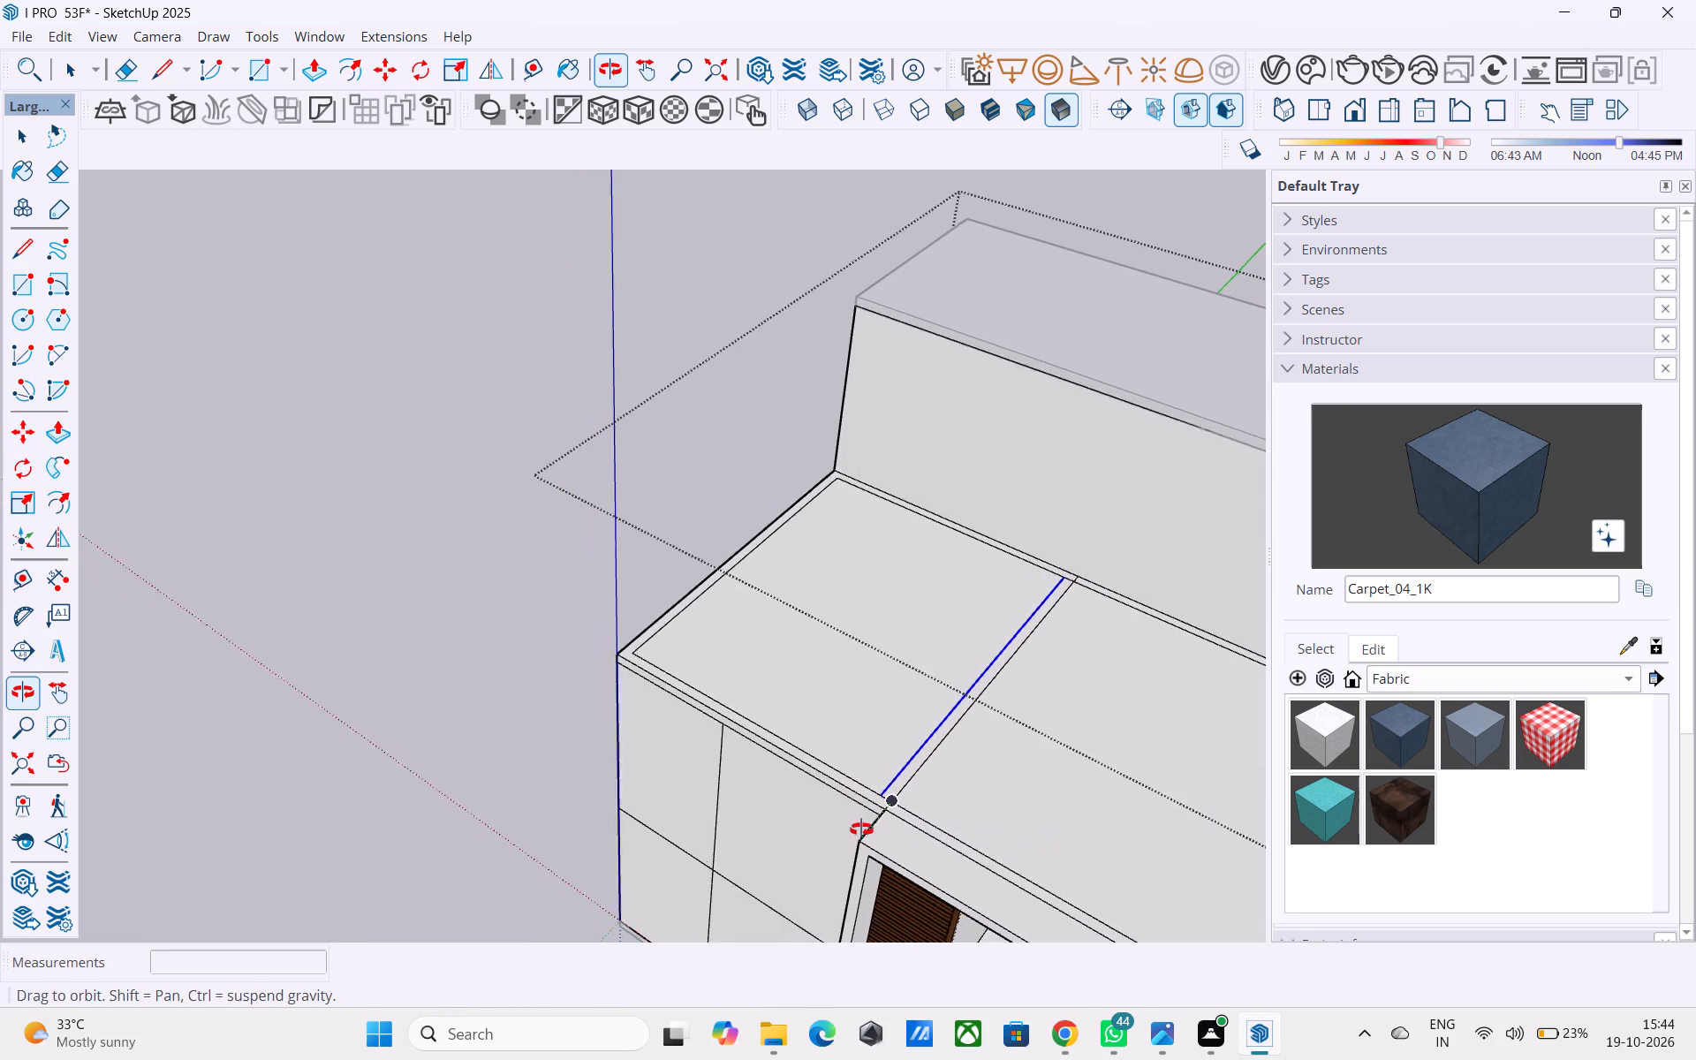
middle_click_drag(861, 829, 863, 829)
scroll(950, 802, "down", 2)
middle_click_drag(939, 806, 890, 844)
scroll(890, 832, "up", 4)
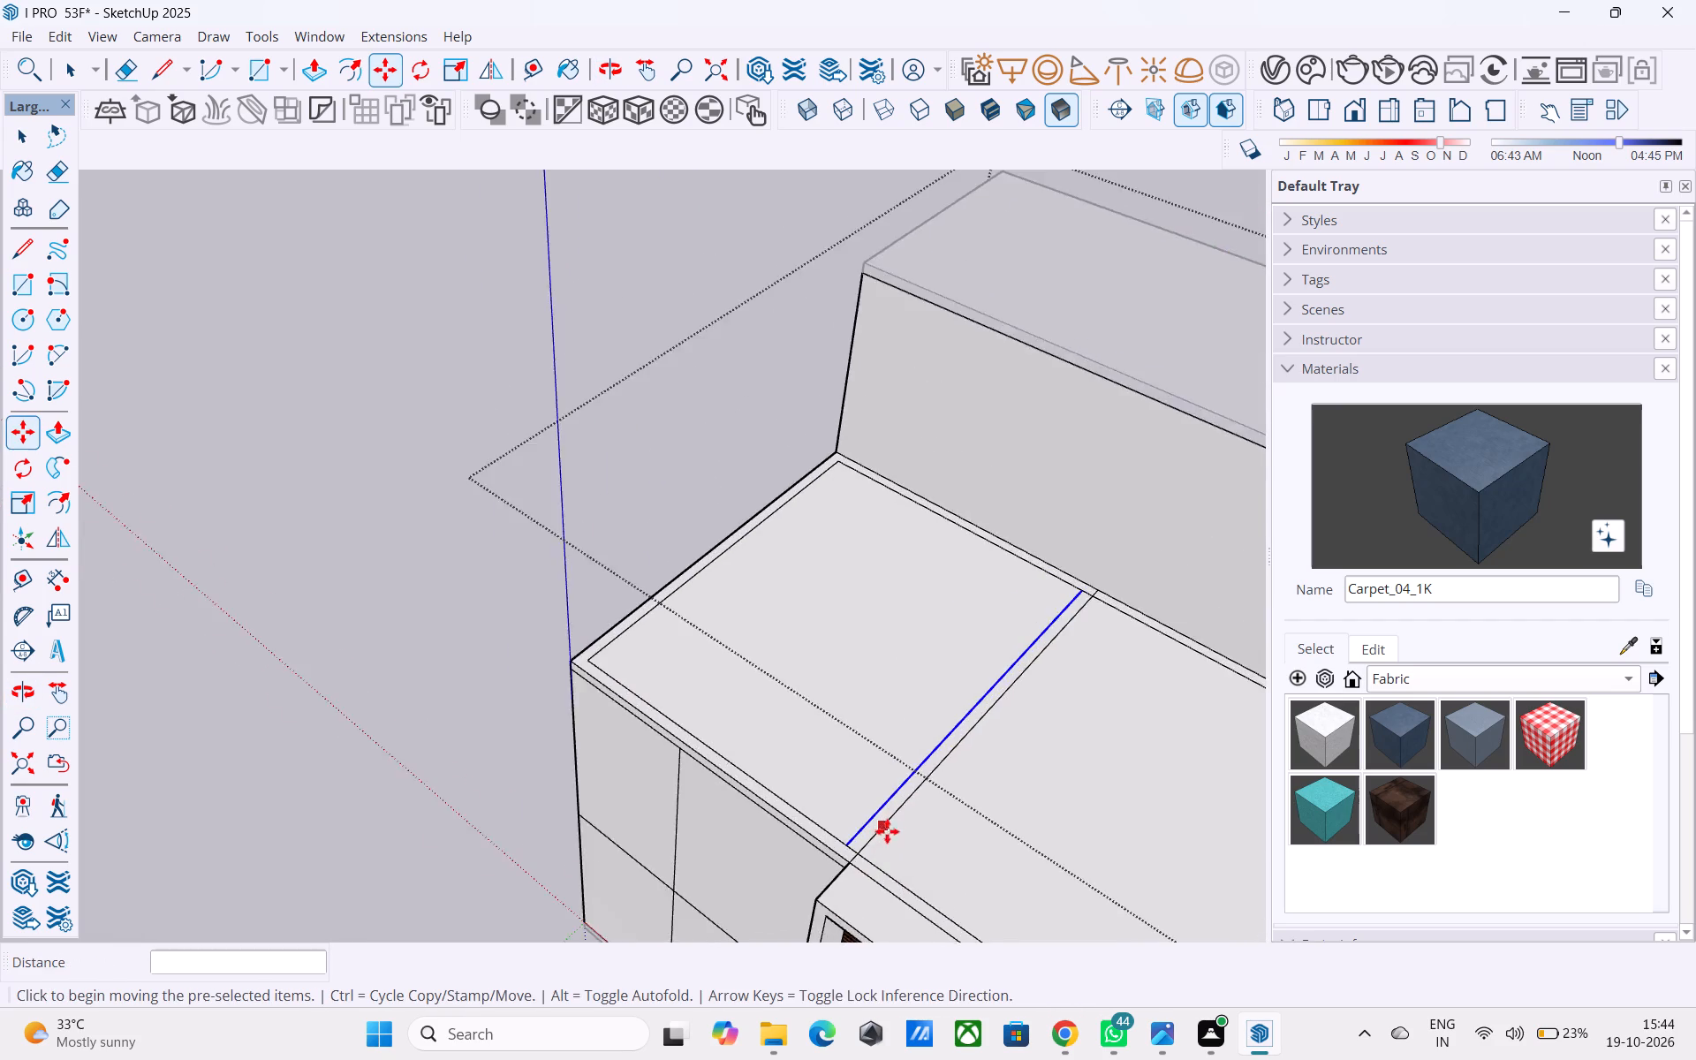
scroll(887, 831, "up", 9)
key("e")
left_click(805, 877)
scroll(806, 881, "down", 6)
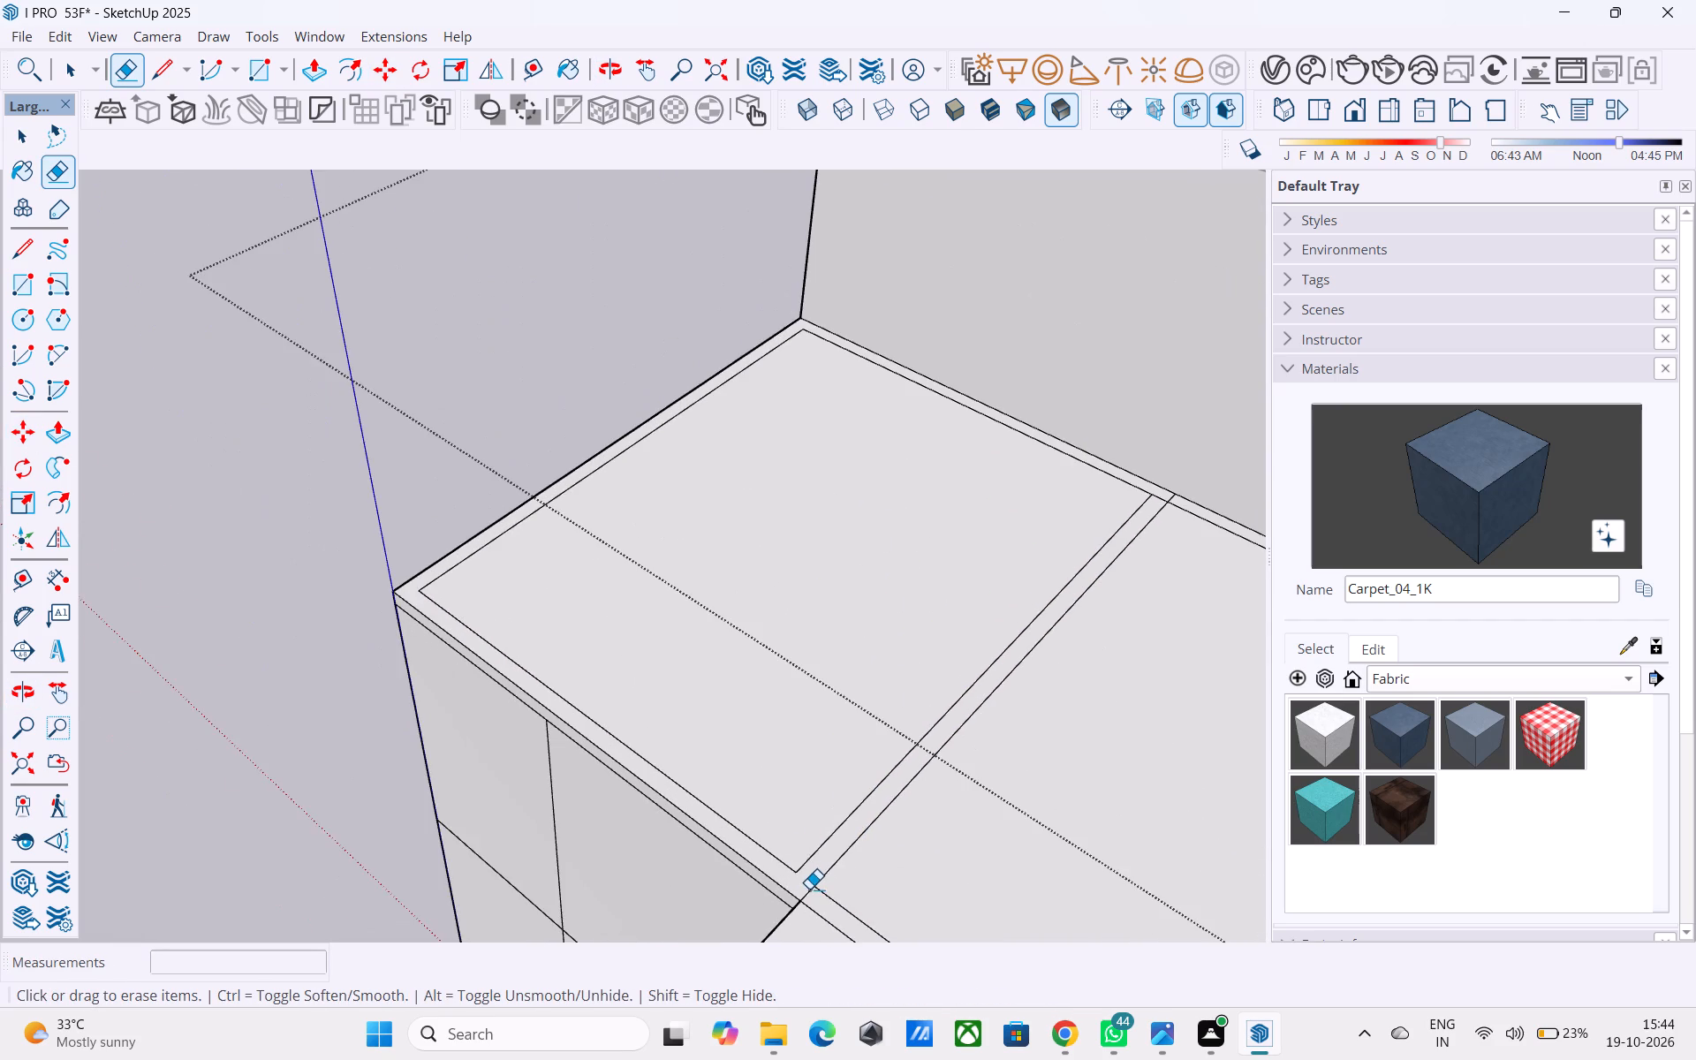
scroll(809, 889, "down", 3)
scroll(1117, 570, "up", 8)
left_click(1079, 578)
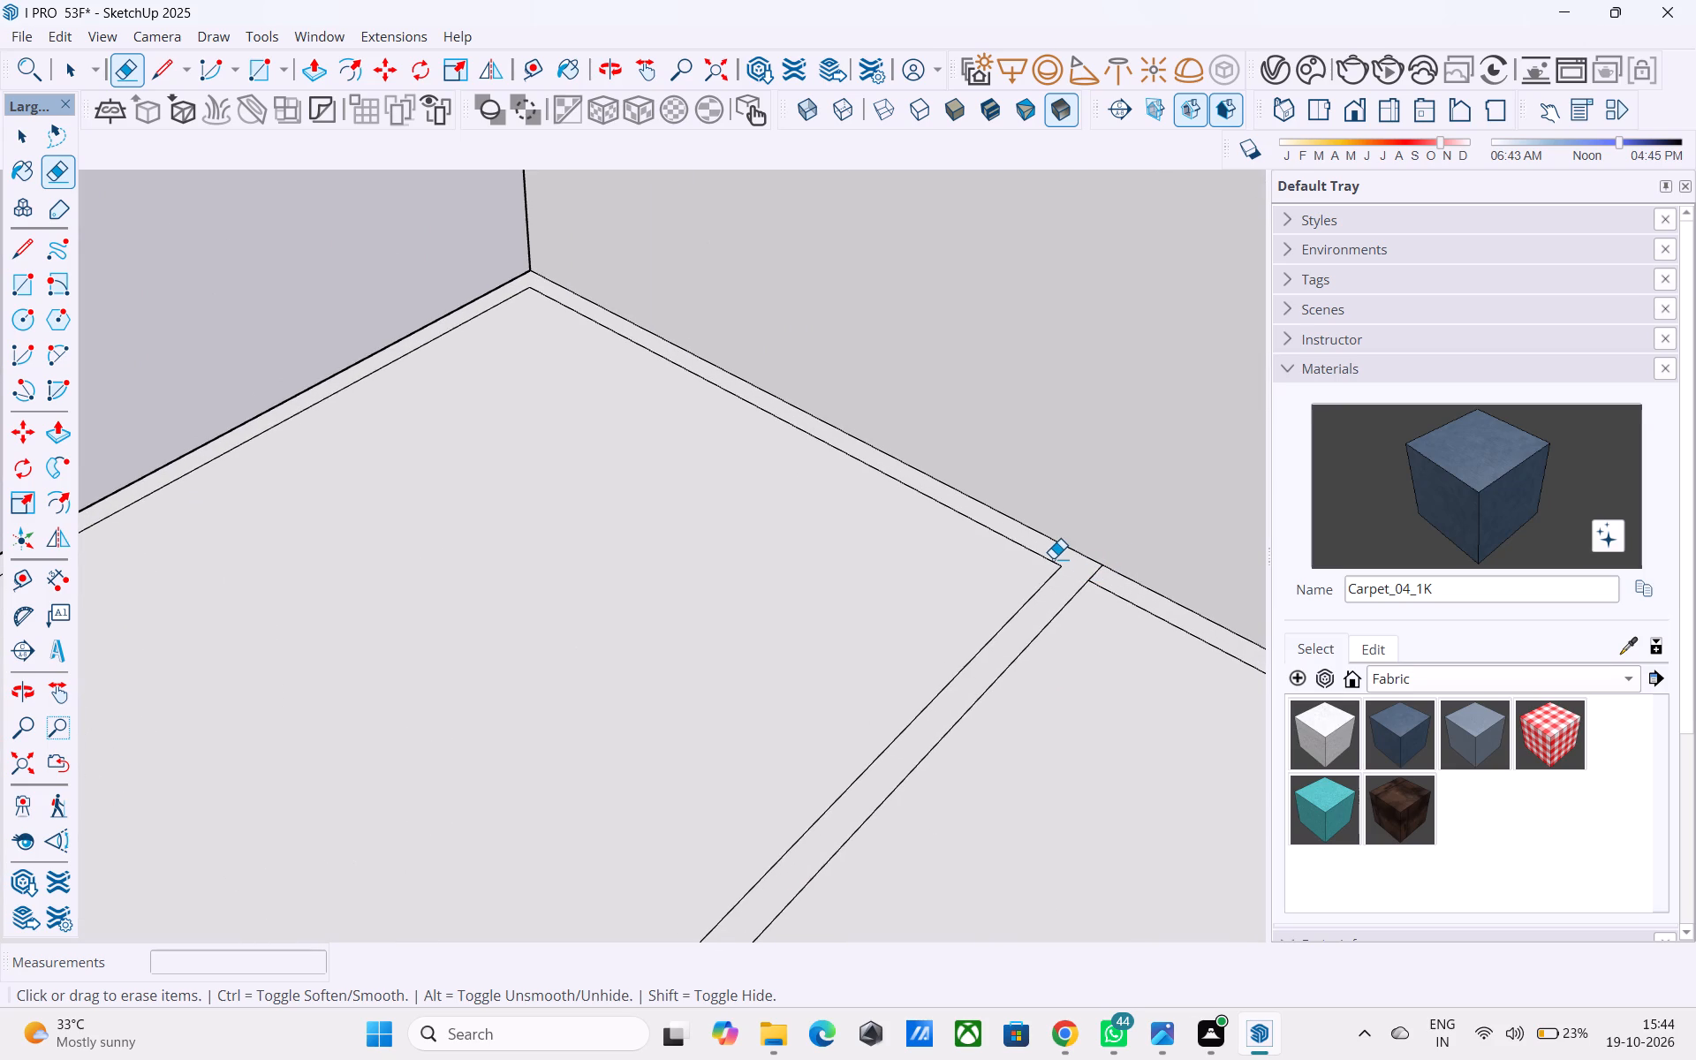
Erase the inset line along the upper wall between the side border and crosswise strip, extending both adjoining inner lines to the wall.
key("l")
left_click(1064, 564)
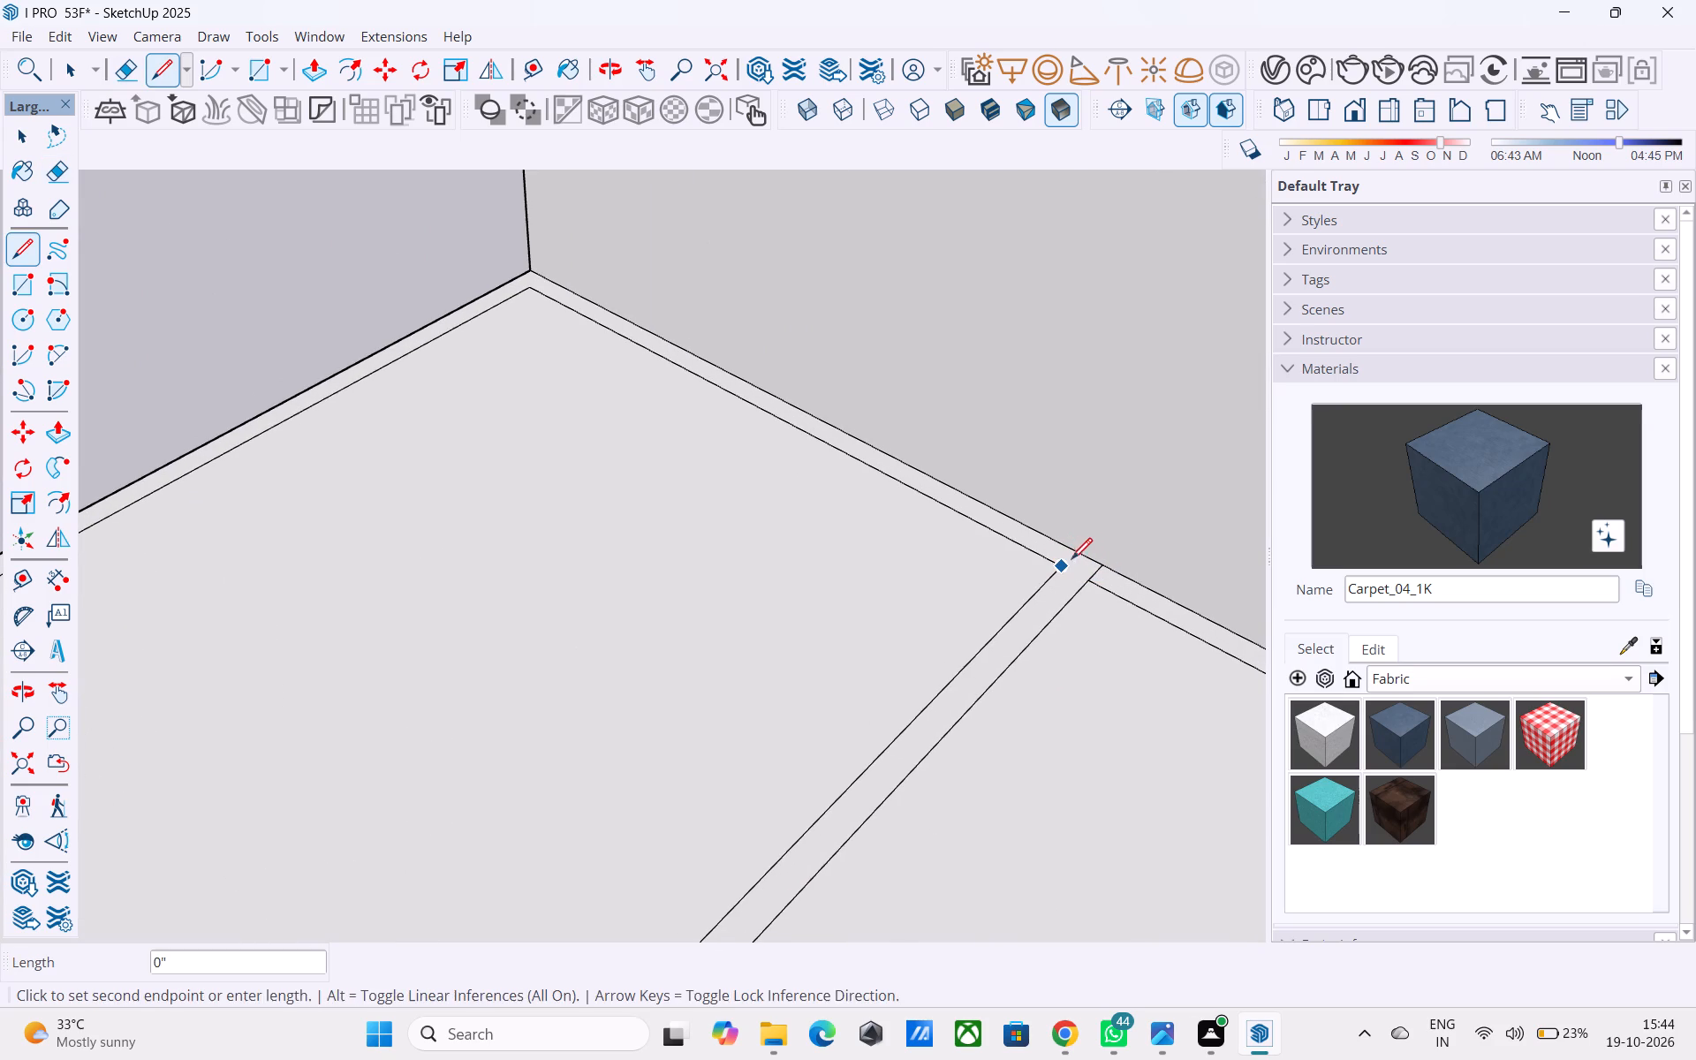
left_click(1075, 557)
key("e")
left_click_drag(1024, 541, 1007, 551)
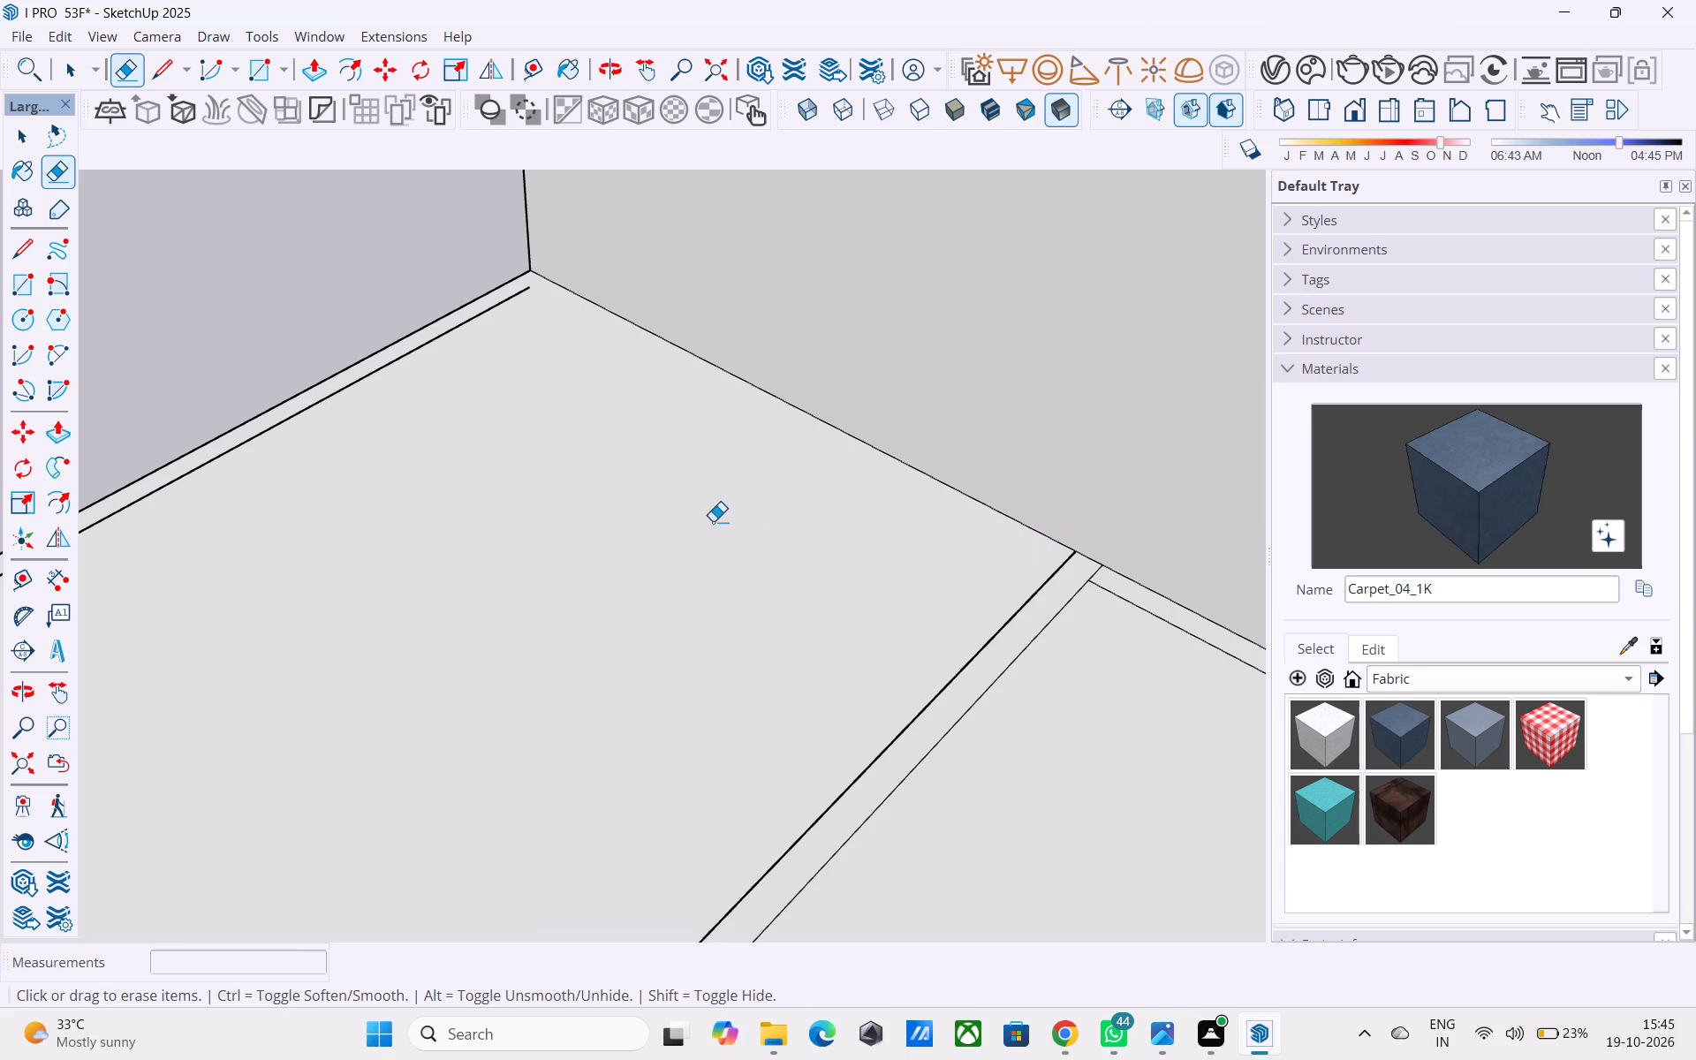
key("l")
left_click(531, 287)
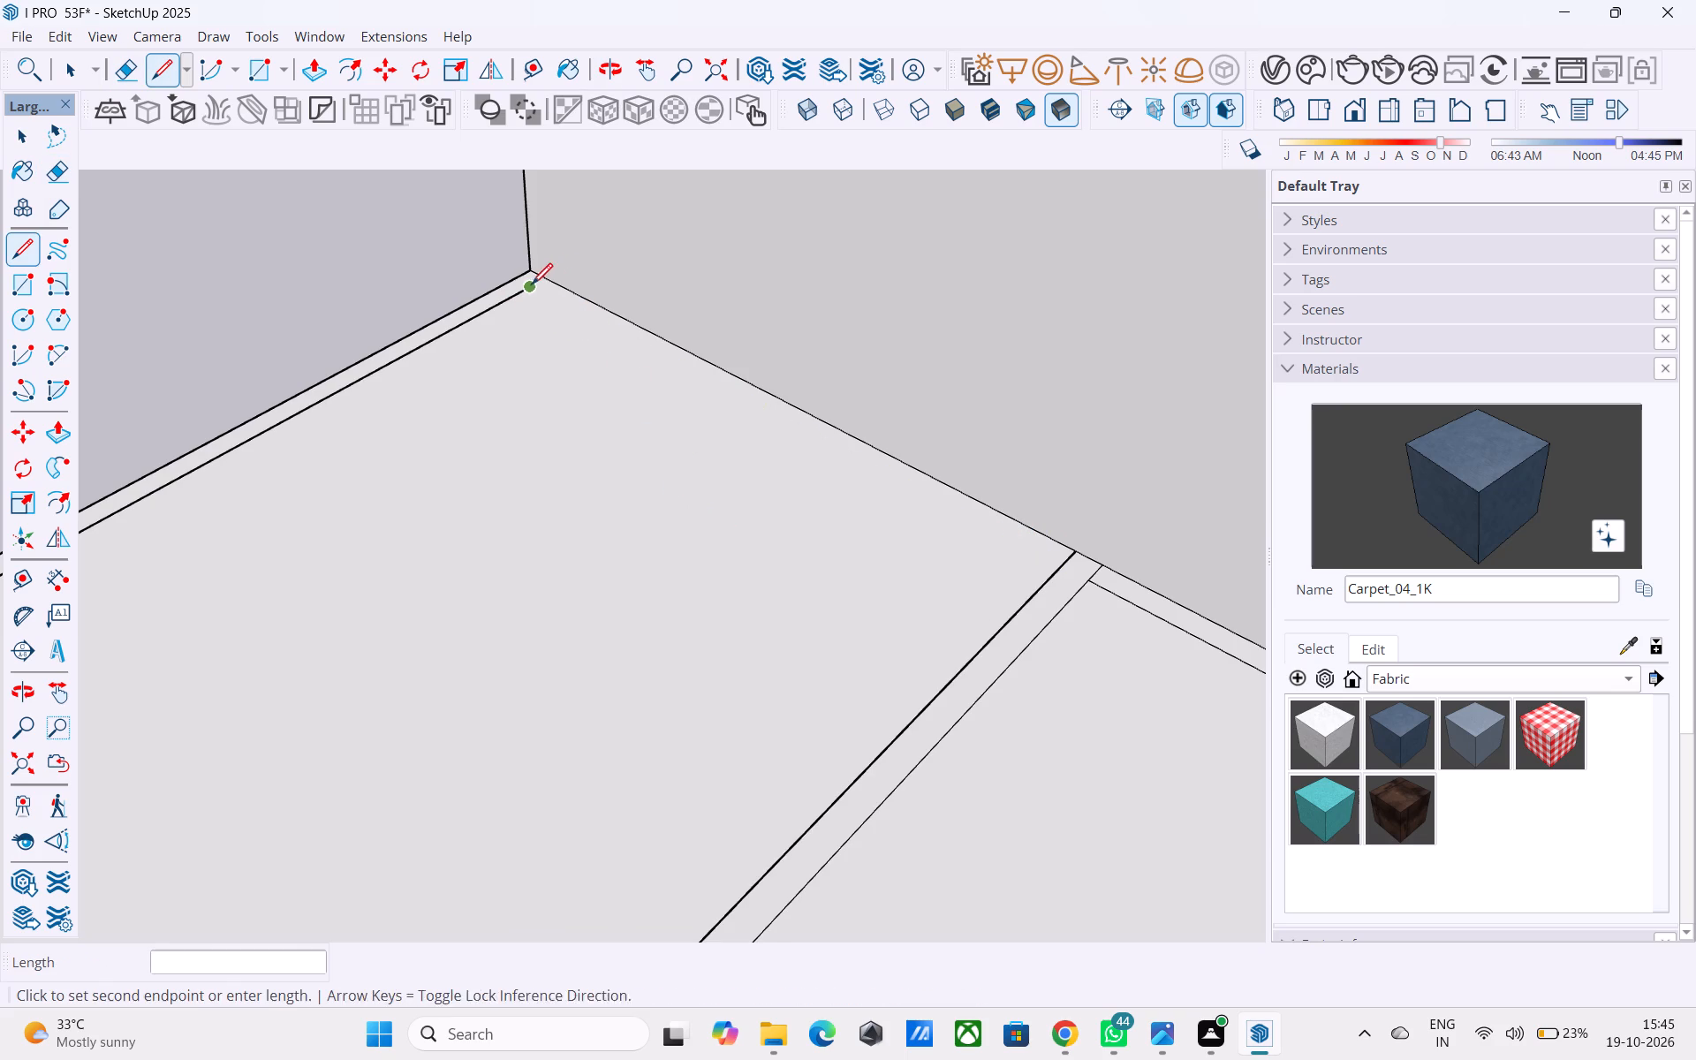
left_click(546, 283)
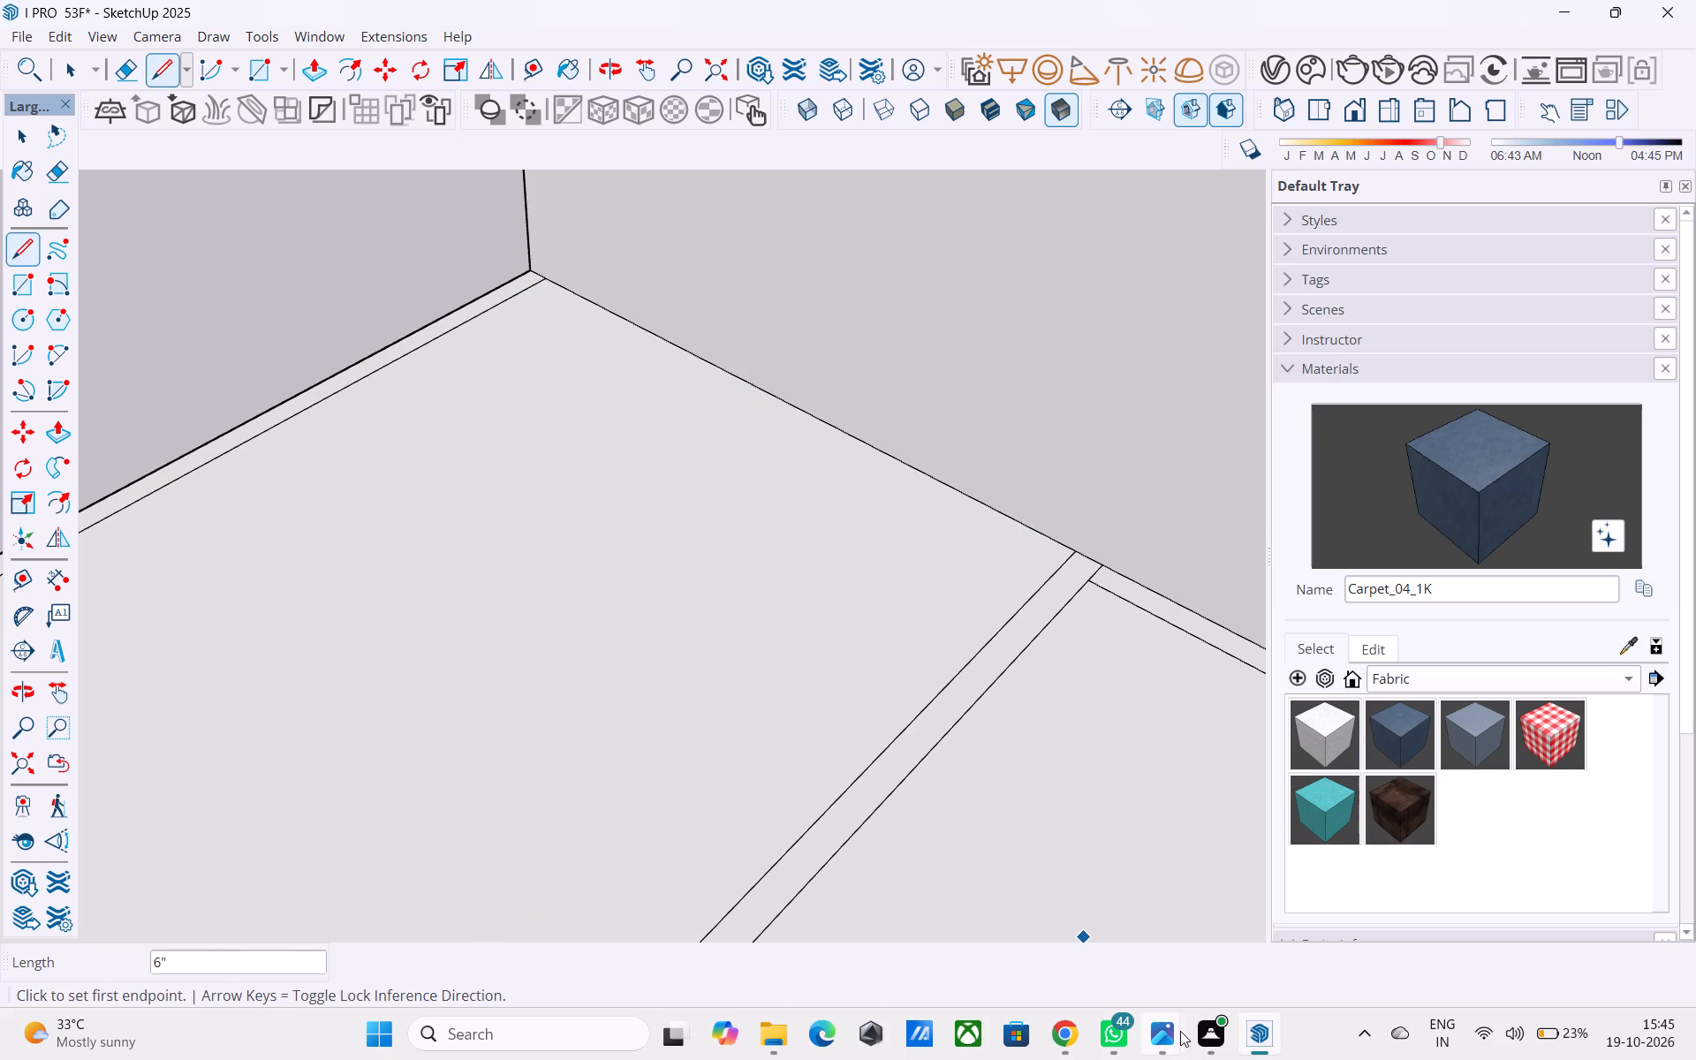
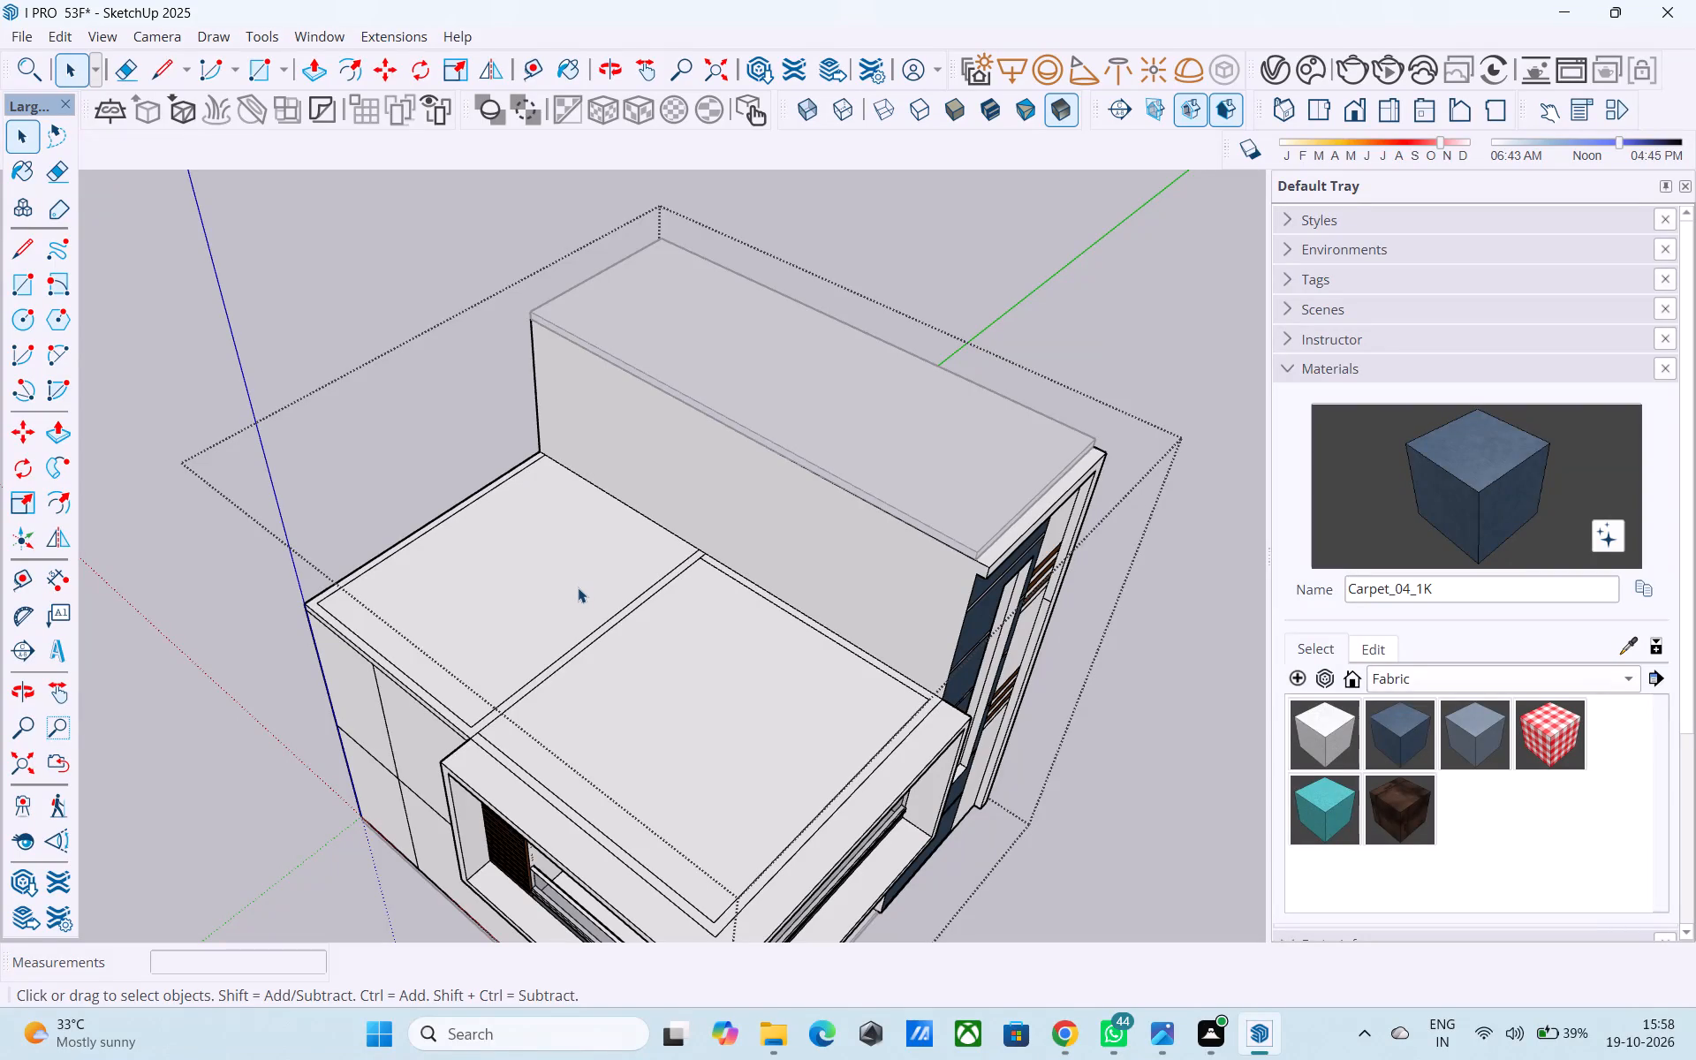
Push/Pull the connected 6" border strip around the outer lower-roof section, including the crosswise strip, up 10' into walls.
middle_click_drag(294, 644, 369, 587)
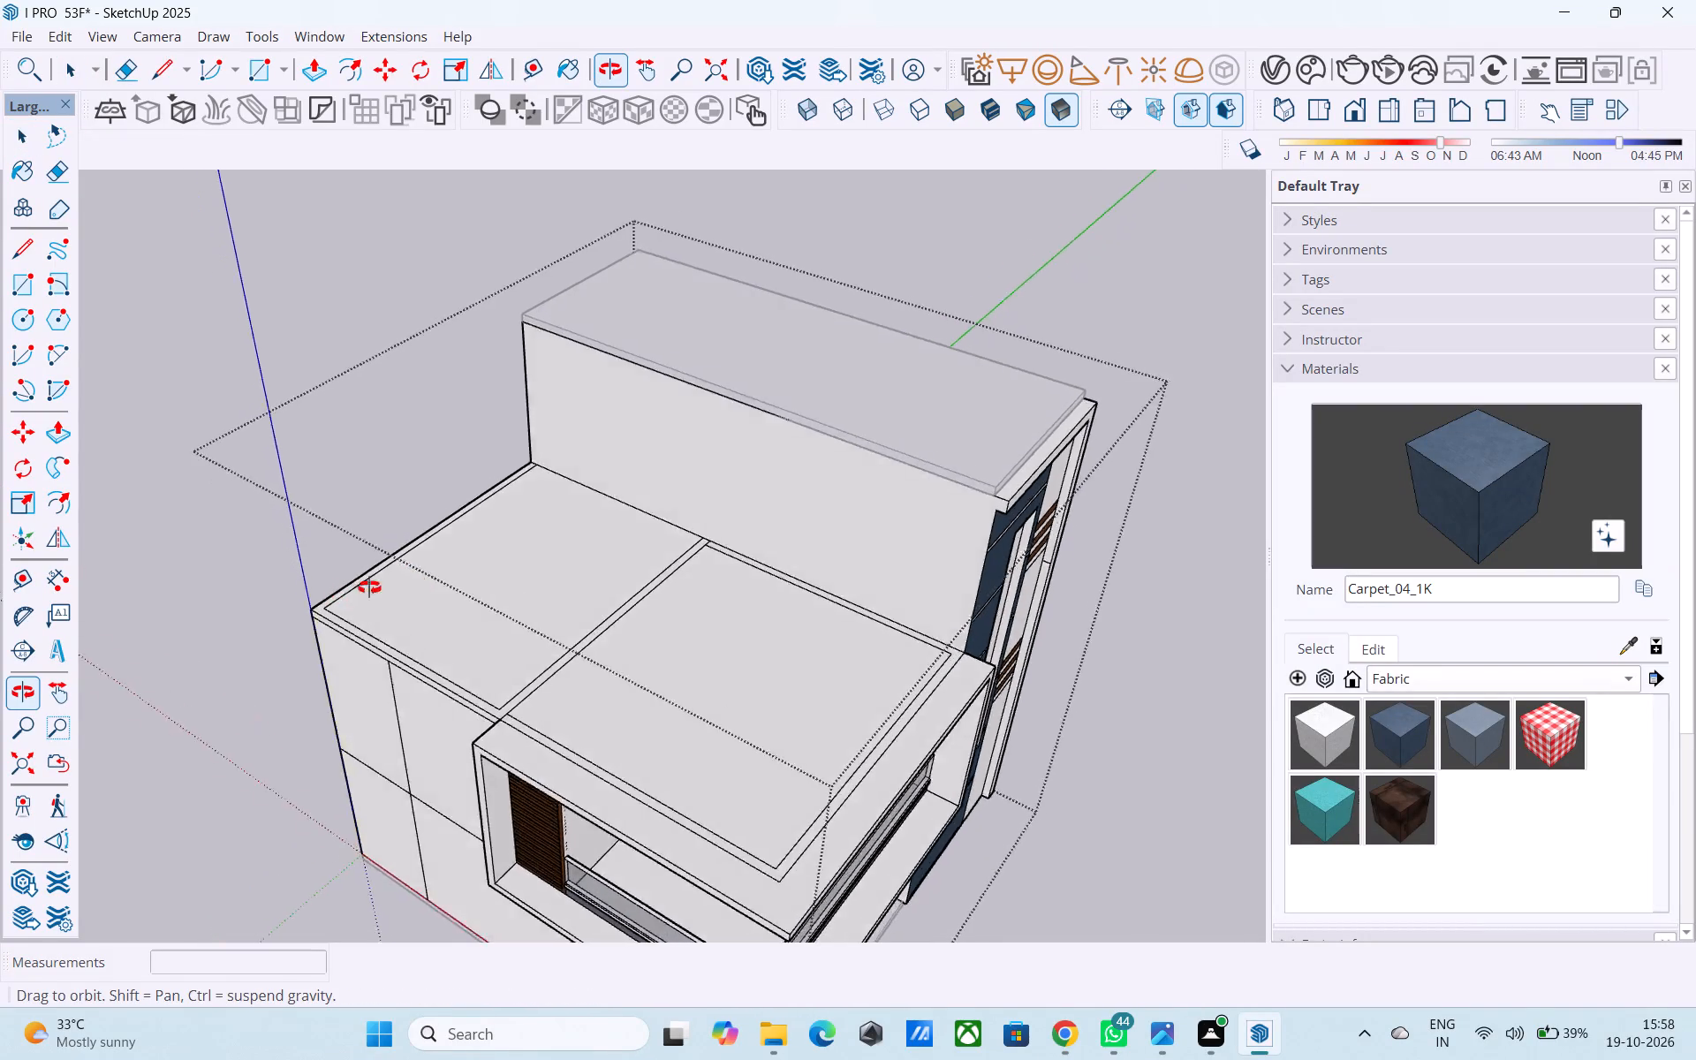
middle_click_drag(369, 587, 627, 524)
scroll(544, 497, "down", 3)
middle_click_drag(541, 493, 595, 452)
middle_click_drag(581, 467, 576, 431)
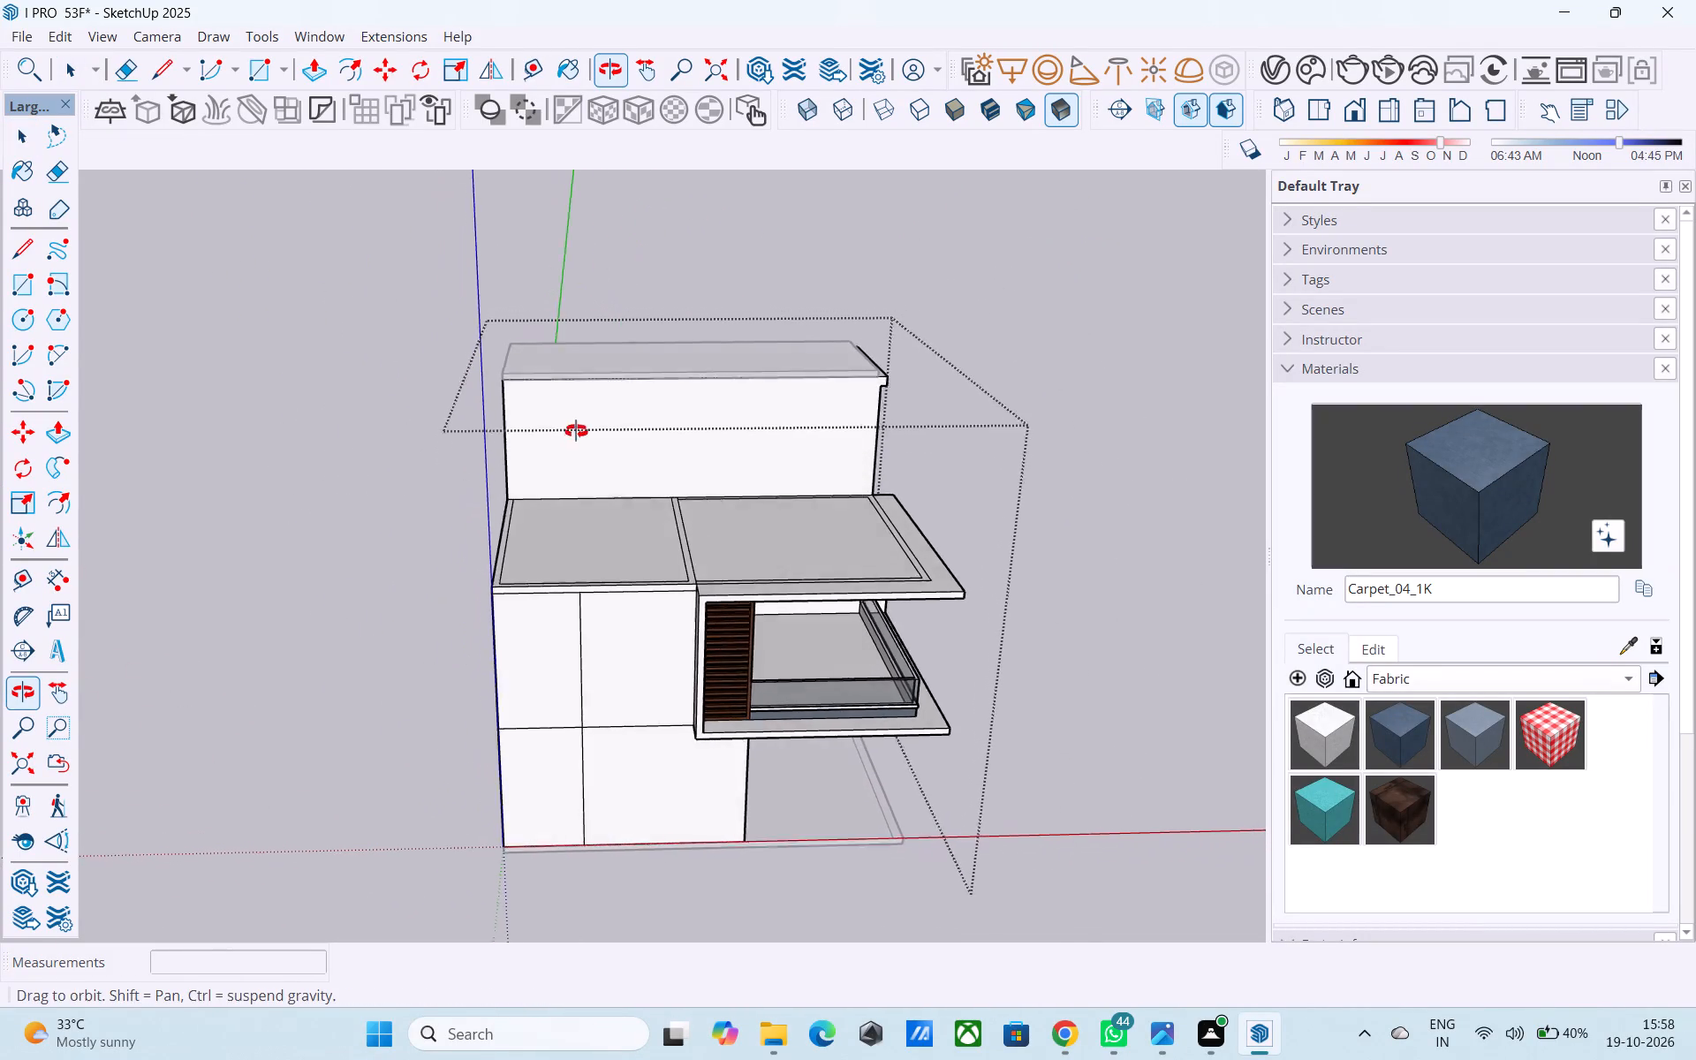
middle_click_drag(576, 431, 558, 420)
middle_click_drag(560, 435, 416, 459)
middle_click_drag(482, 508, 377, 525)
middle_click_drag(523, 558, 488, 564)
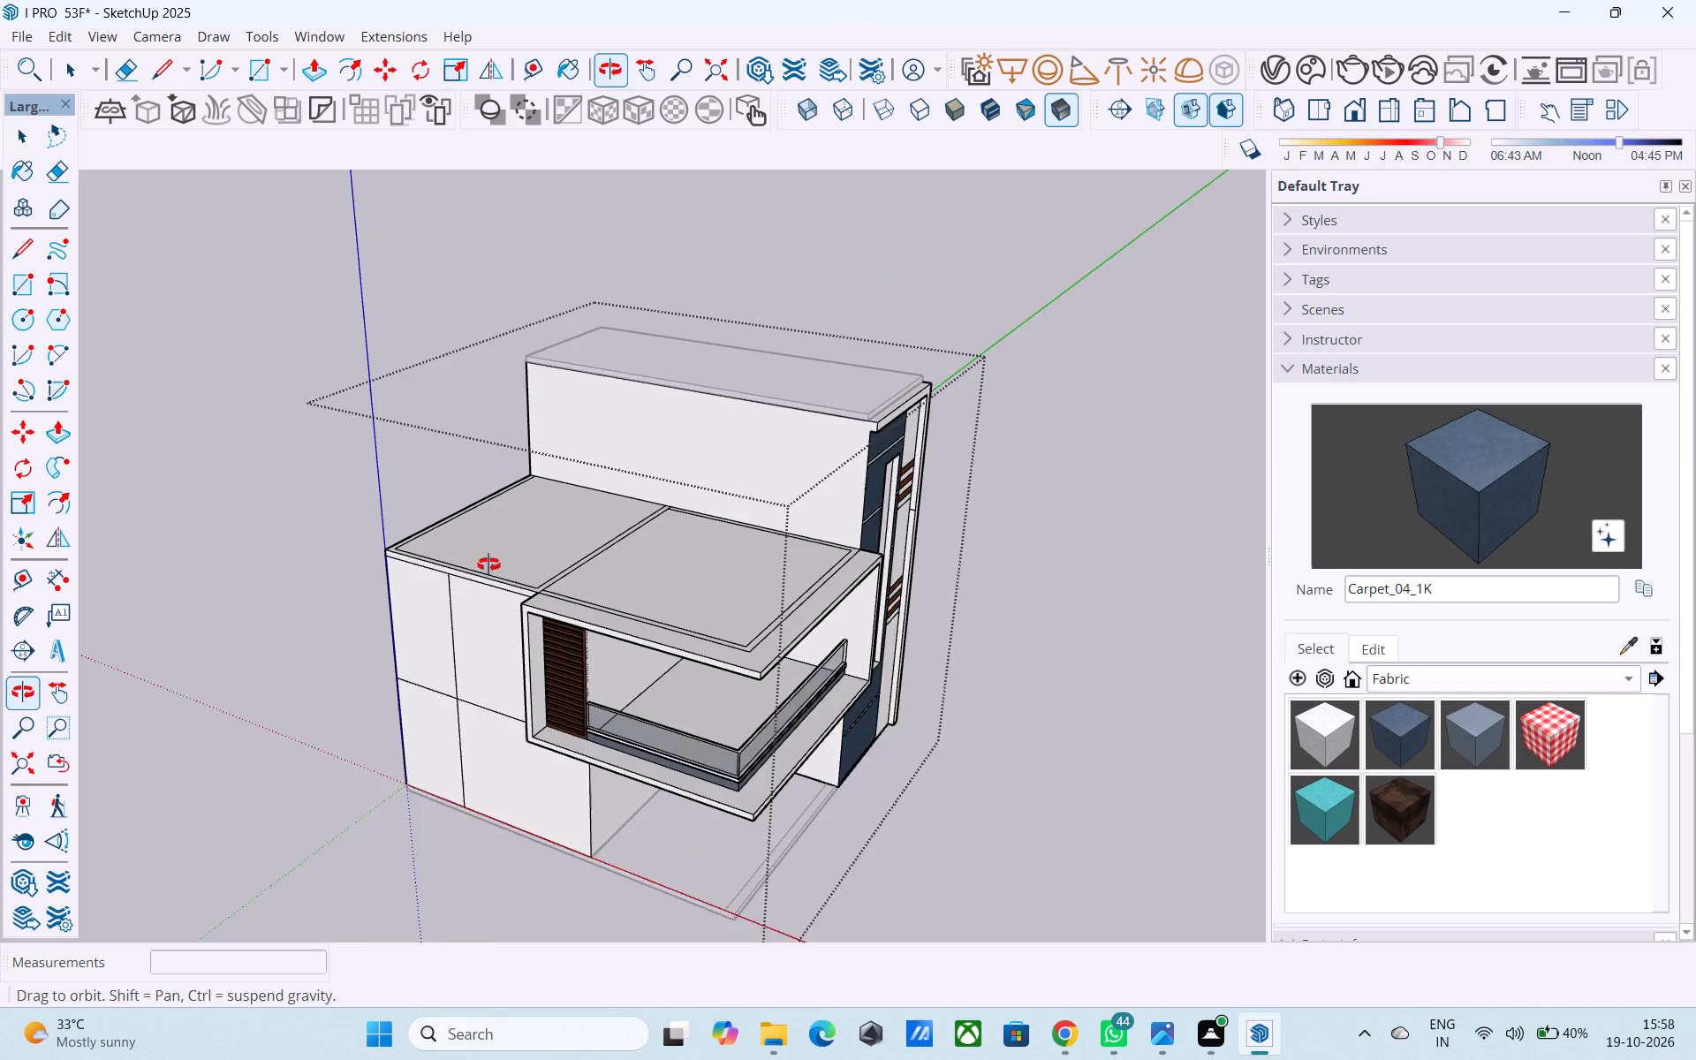
middle_click_drag(488, 564, 555, 588)
scroll(481, 572, "up", 11)
left_click(641, 599)
scroll(641, 599, "up", 2)
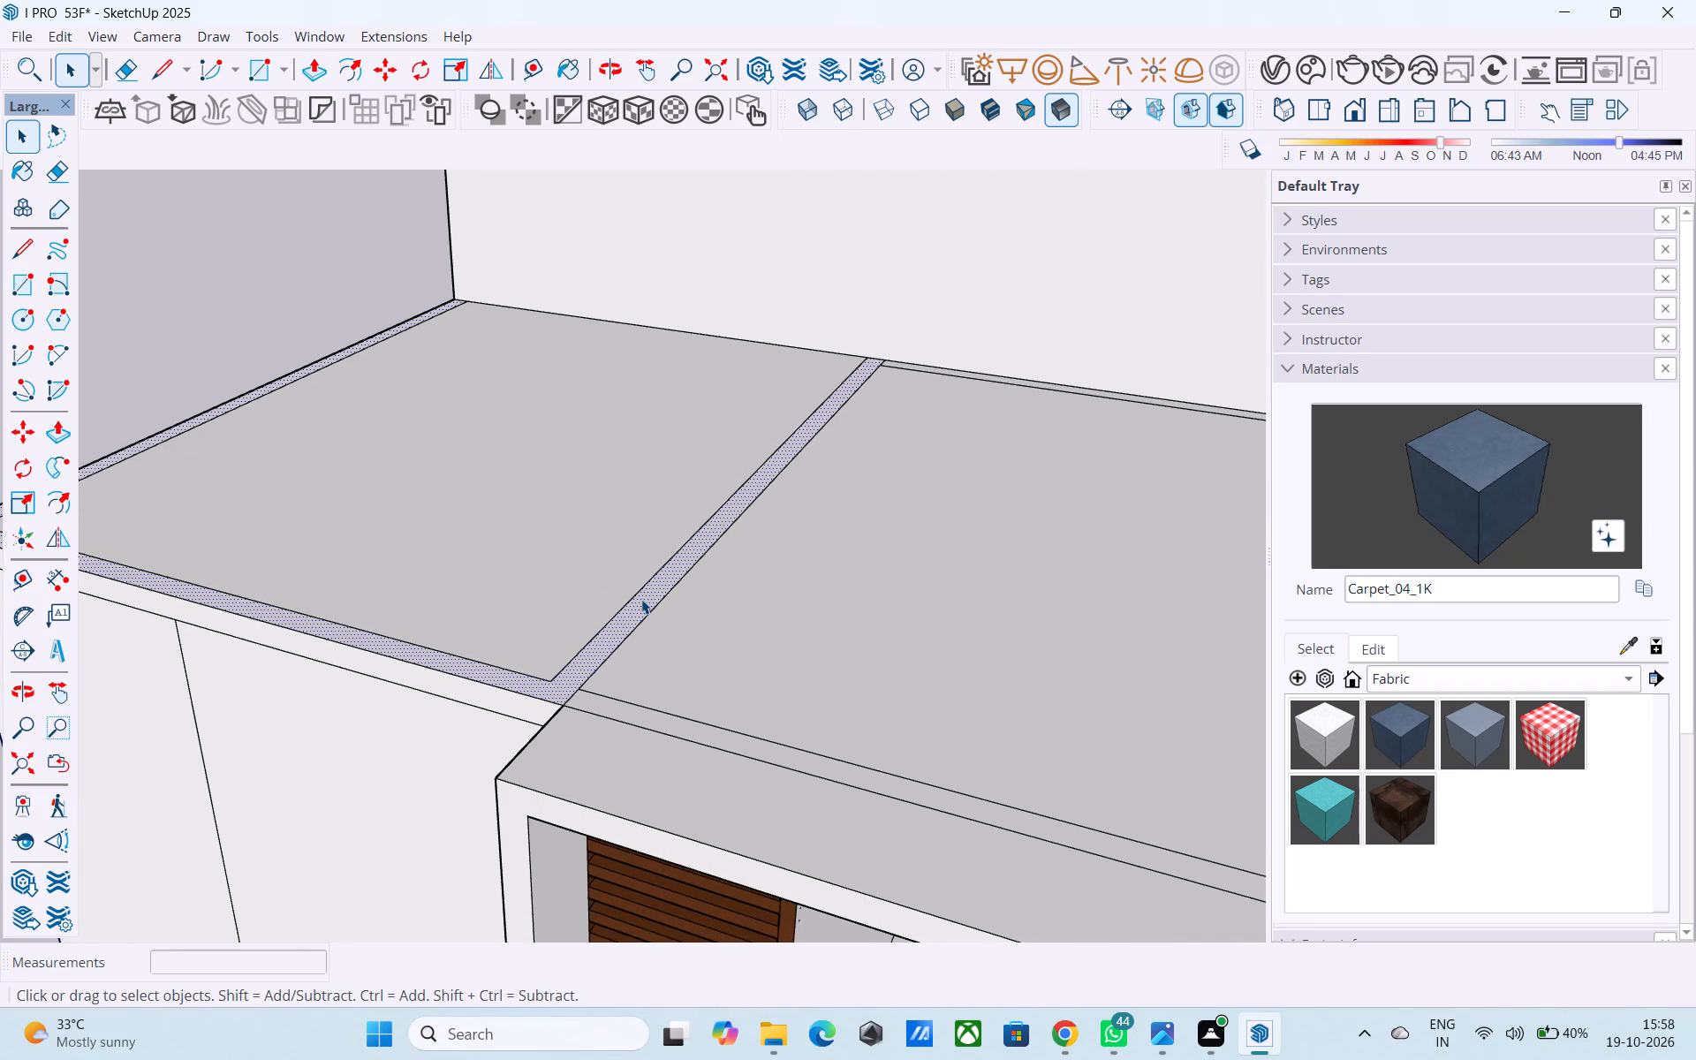
key("p")
scroll(641, 600, "up", 1)
left_click(594, 599)
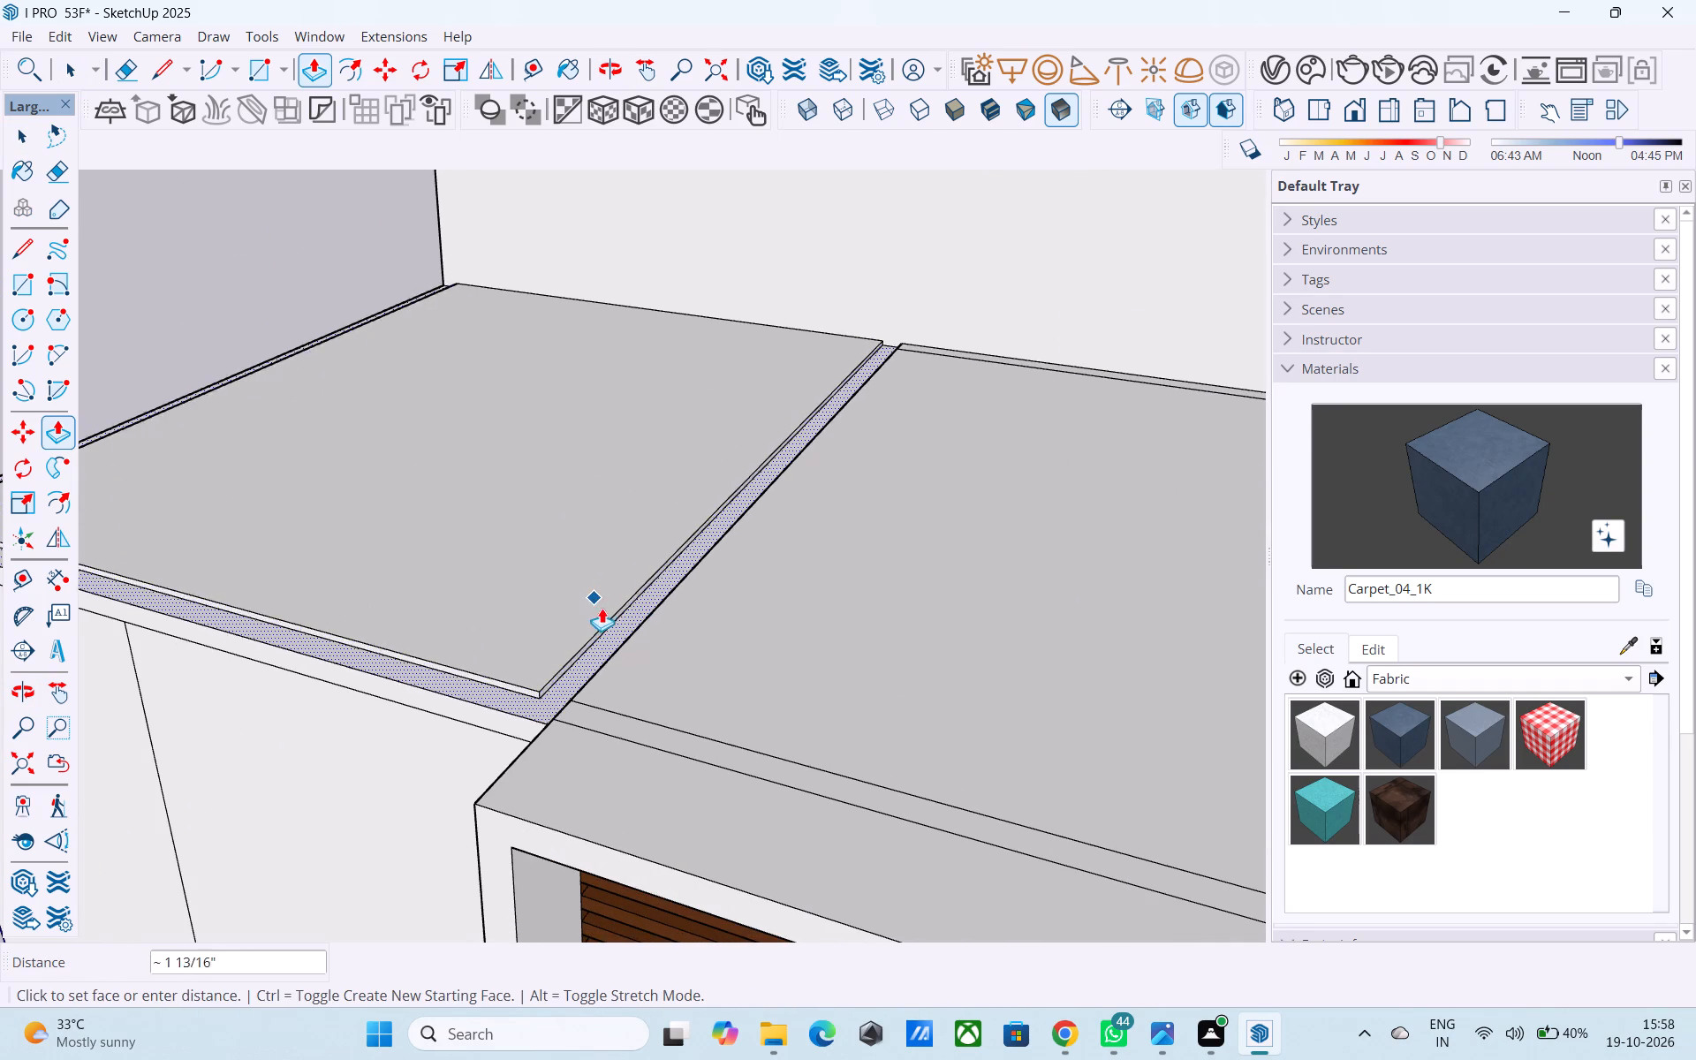
type("10'")
key("Return")
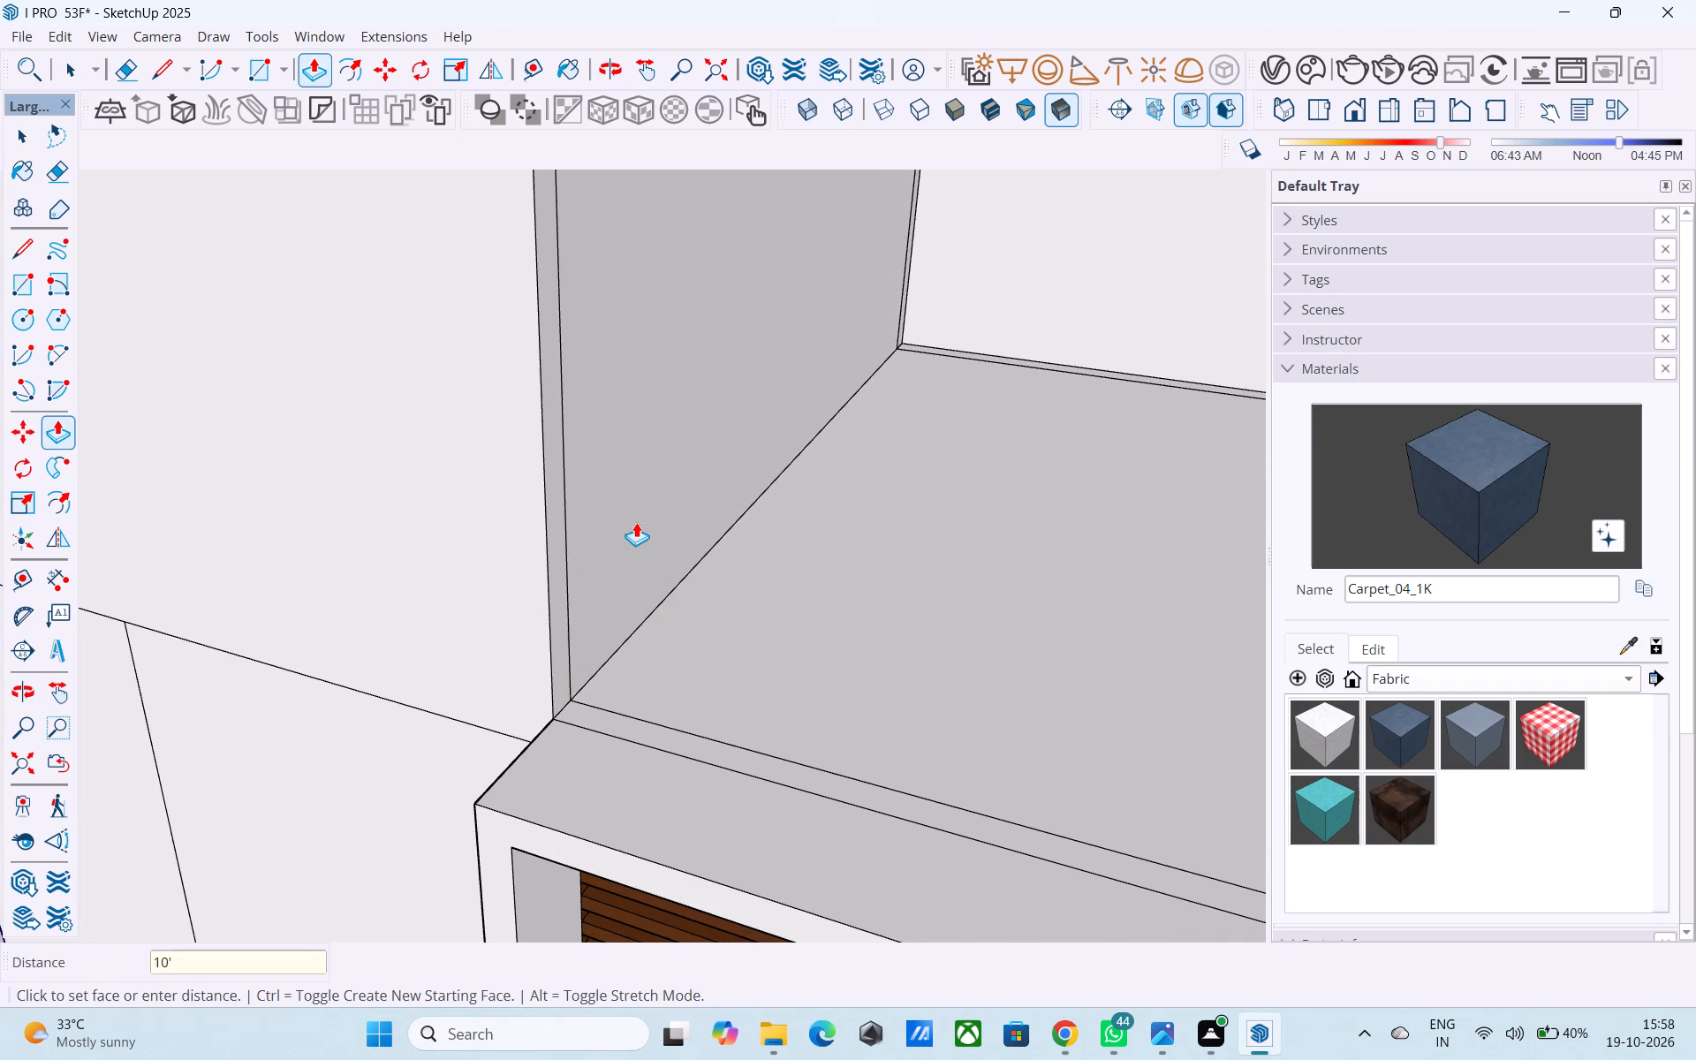
key("space")
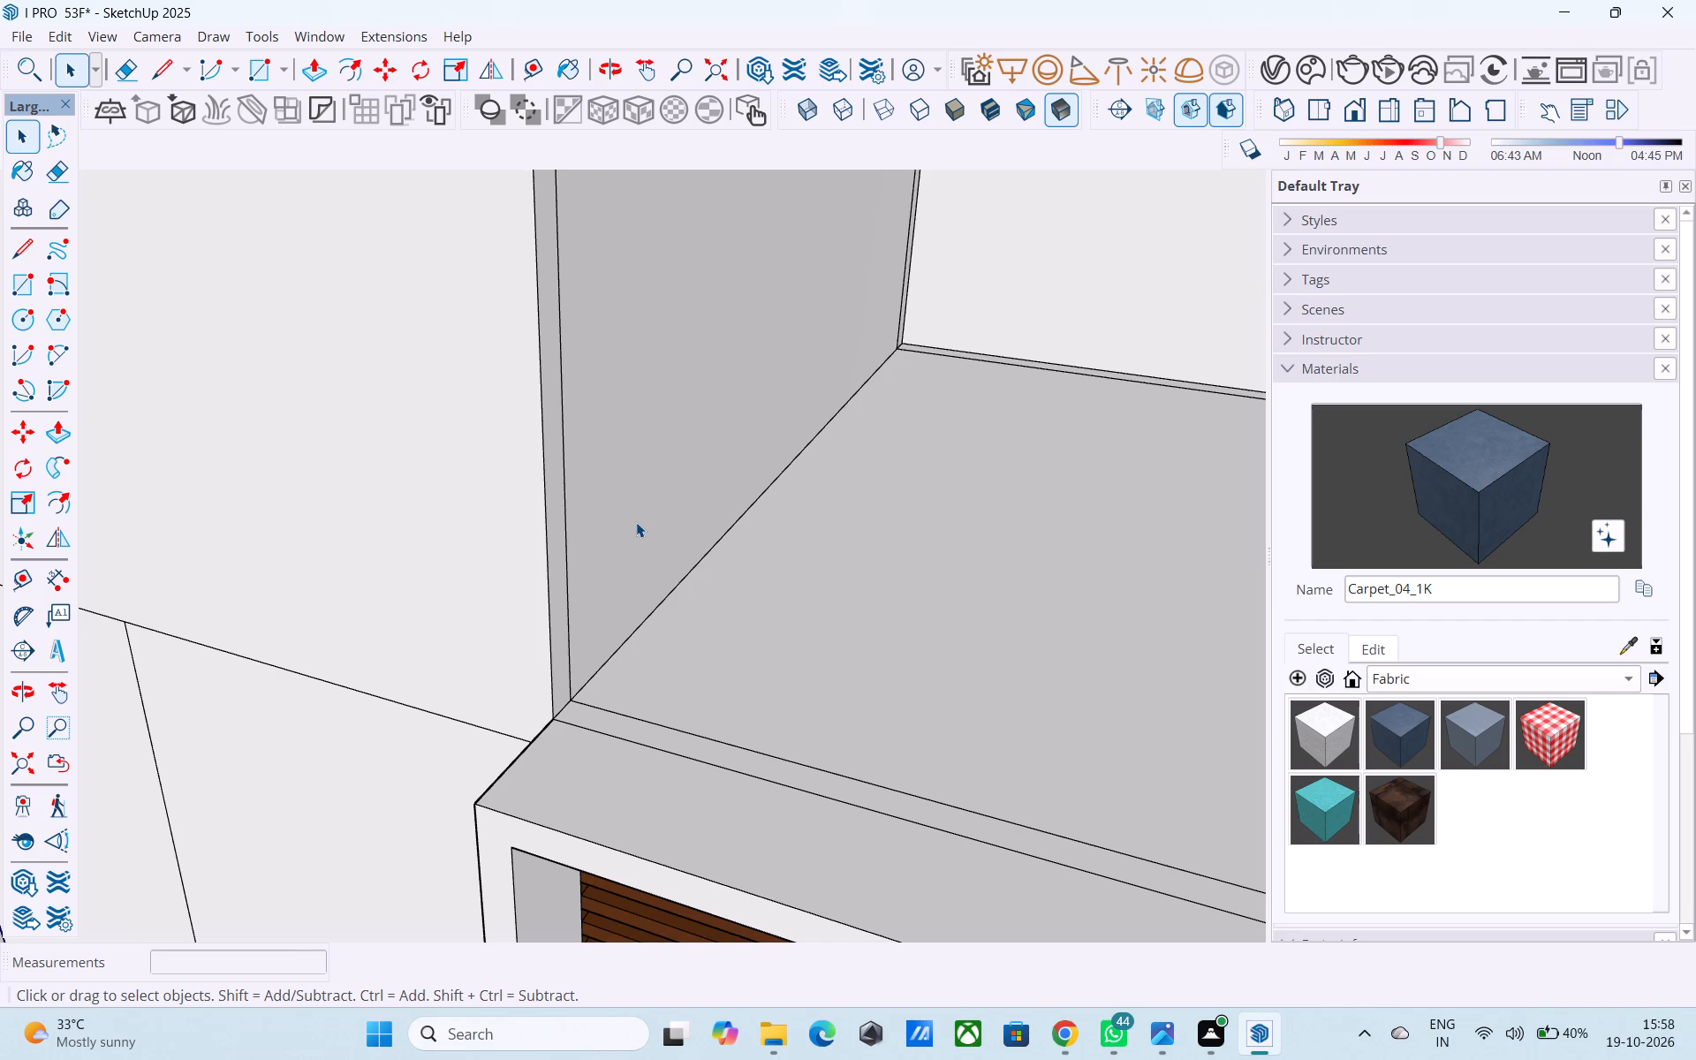
Copy the outer border line along the balcony roof's louvred-panel side 3" inward, into the middle of the border strip.
scroll(643, 527, "down", 10)
middle_click_drag(650, 586, 501, 625)
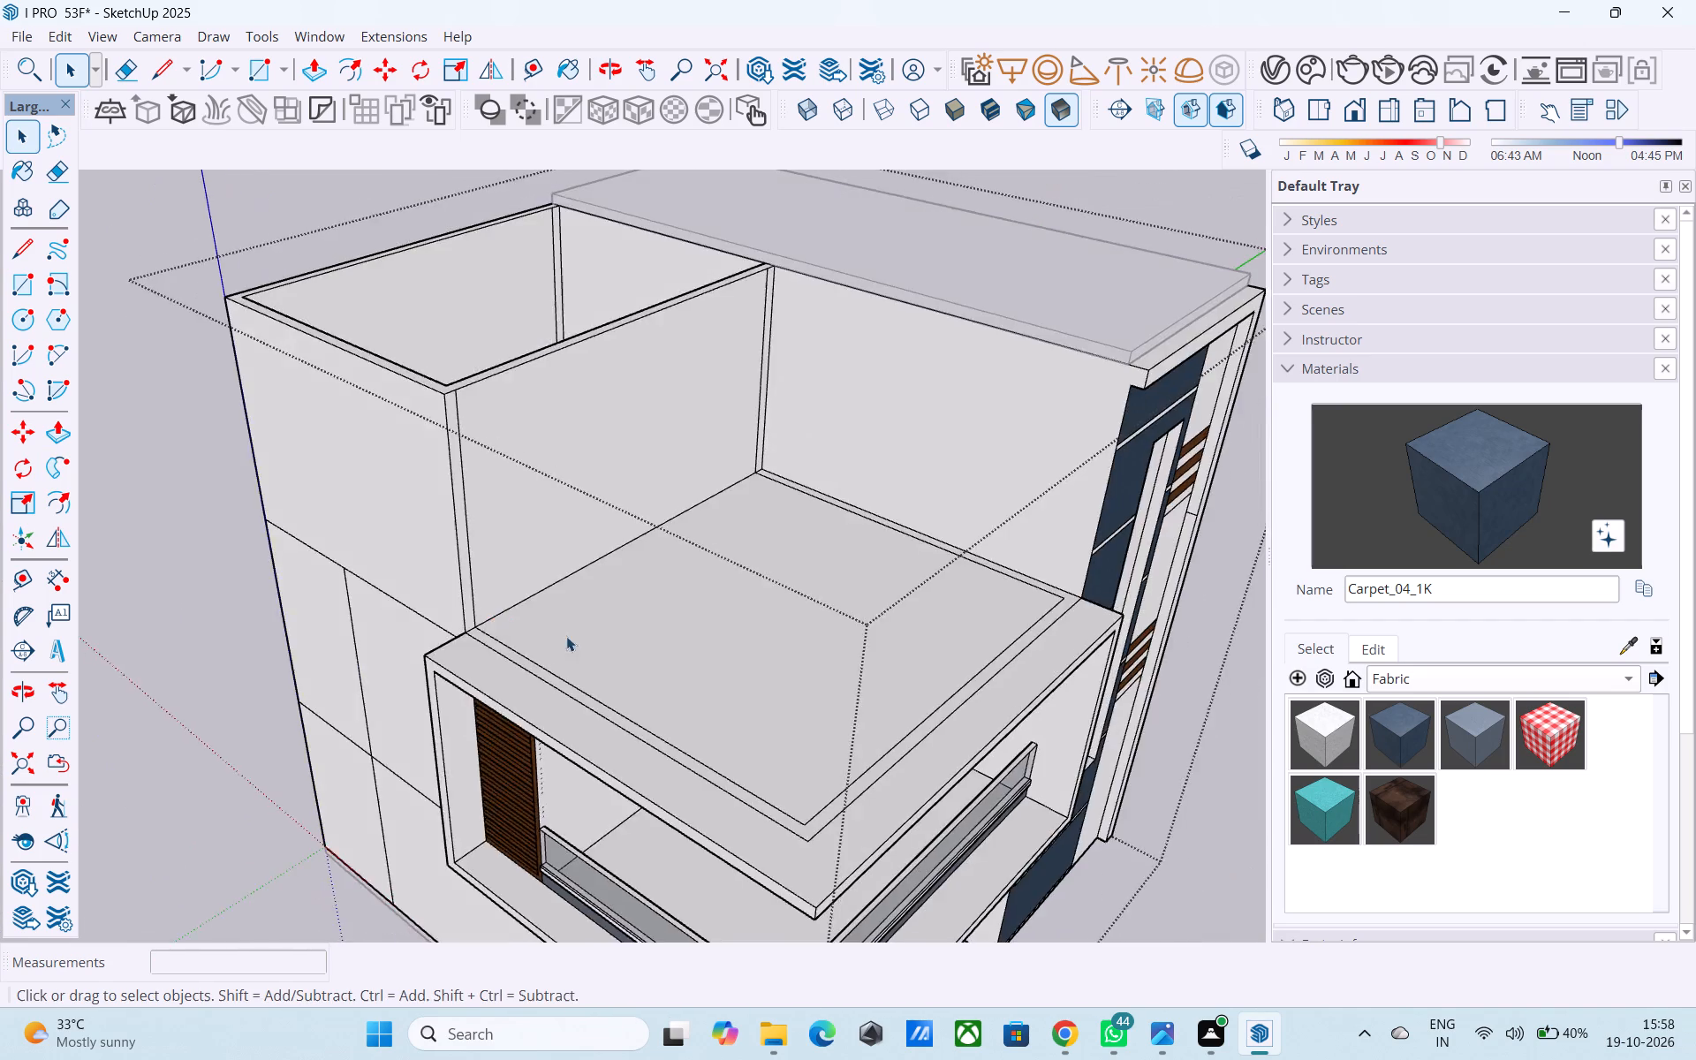
scroll(614, 642, "down", 7)
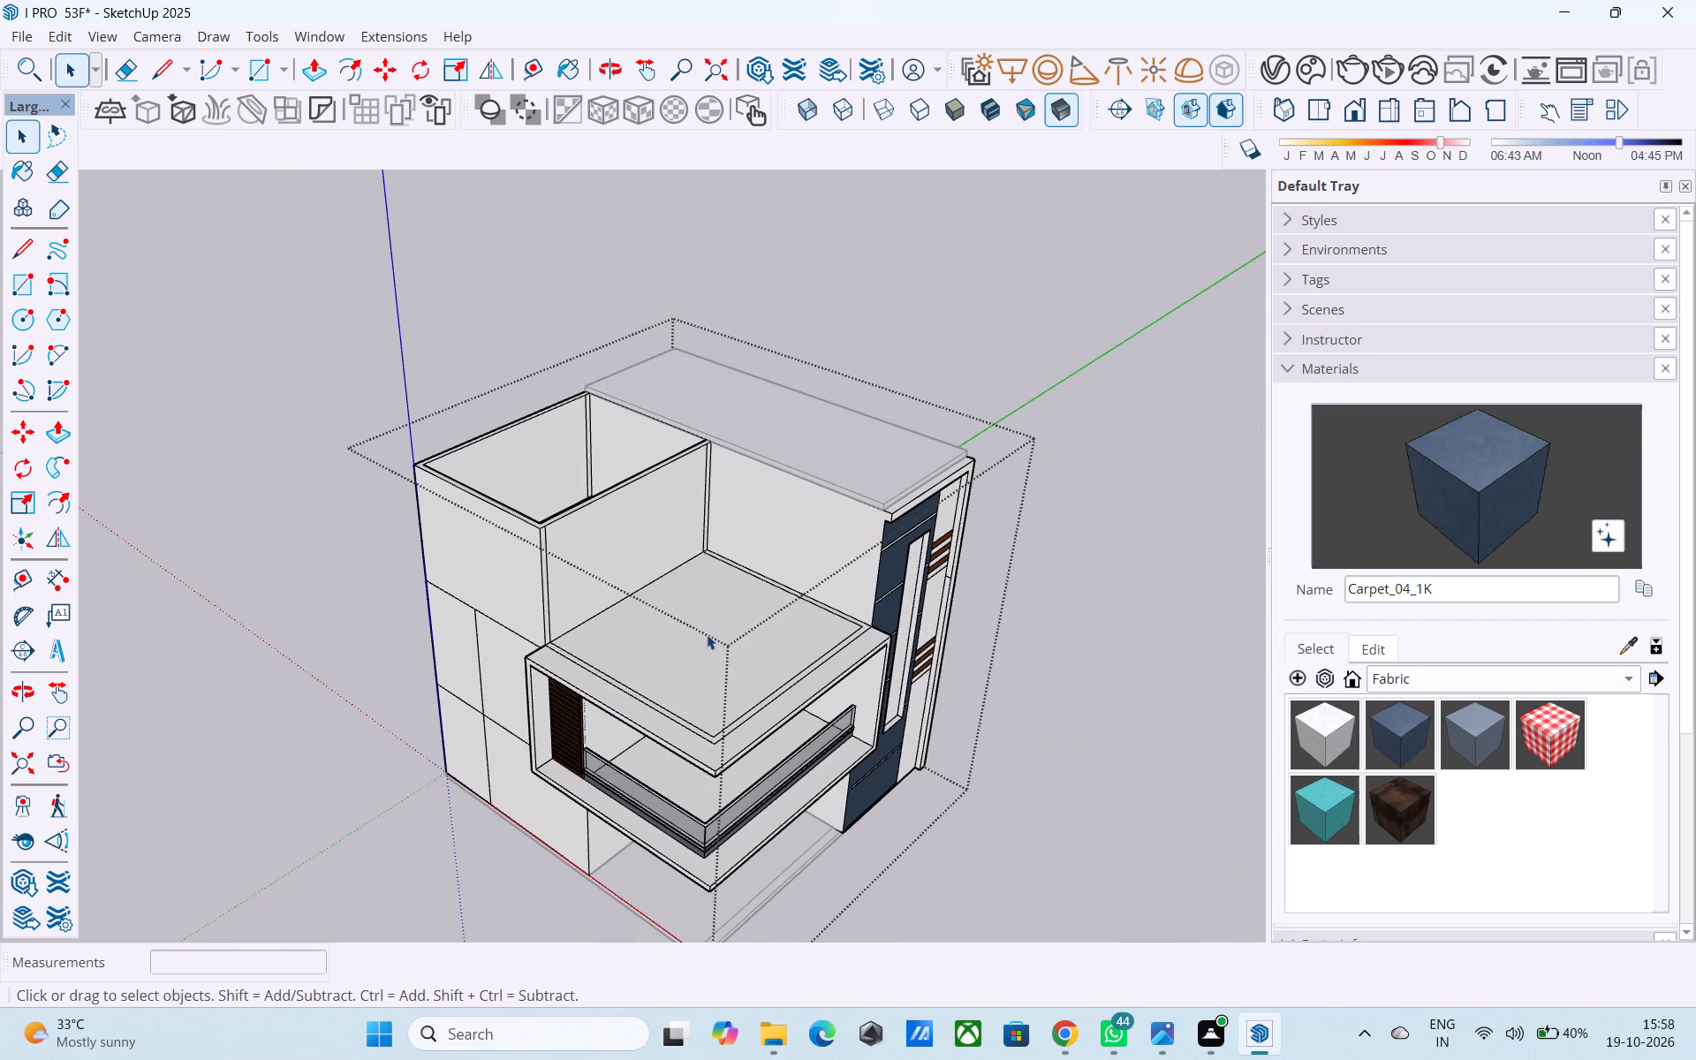
middle_click_drag(738, 693, 735, 712)
scroll(735, 714, "up", 4)
scroll(727, 719, "down", 1)
middle_click_drag(715, 738, 739, 464)
scroll(663, 526, "up", 3)
middle_click_drag(634, 534, 486, 759)
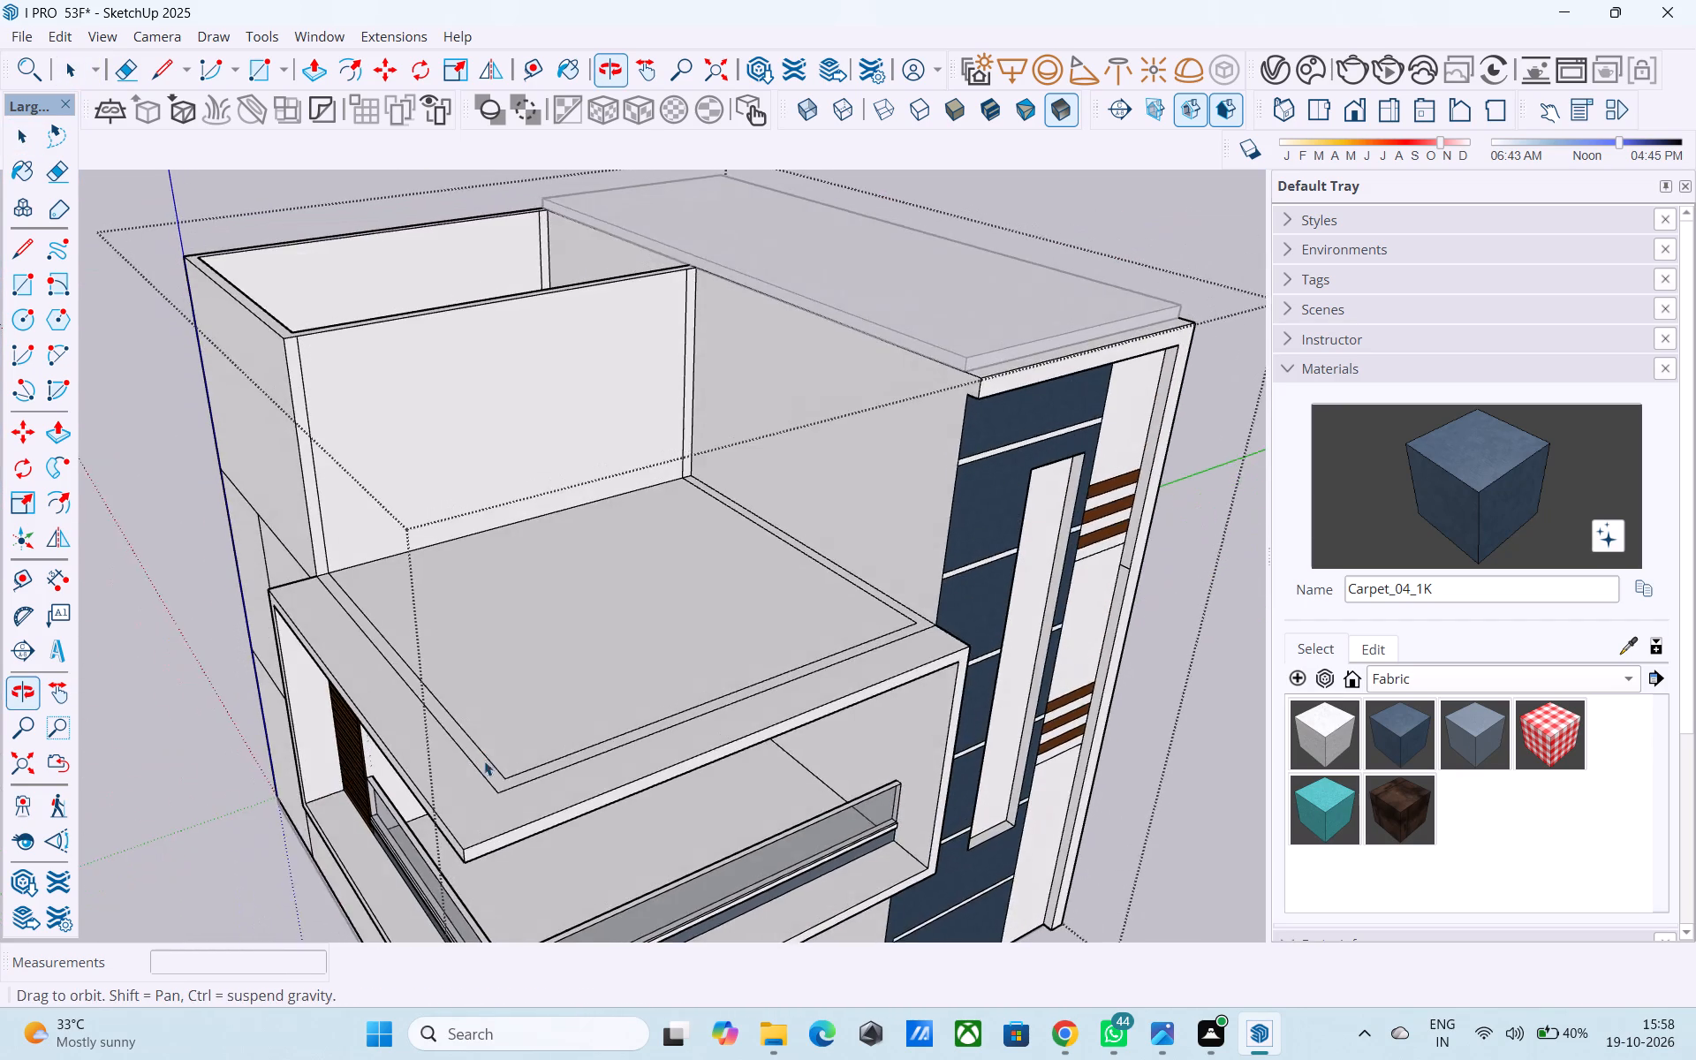
scroll(461, 732, "up", 10)
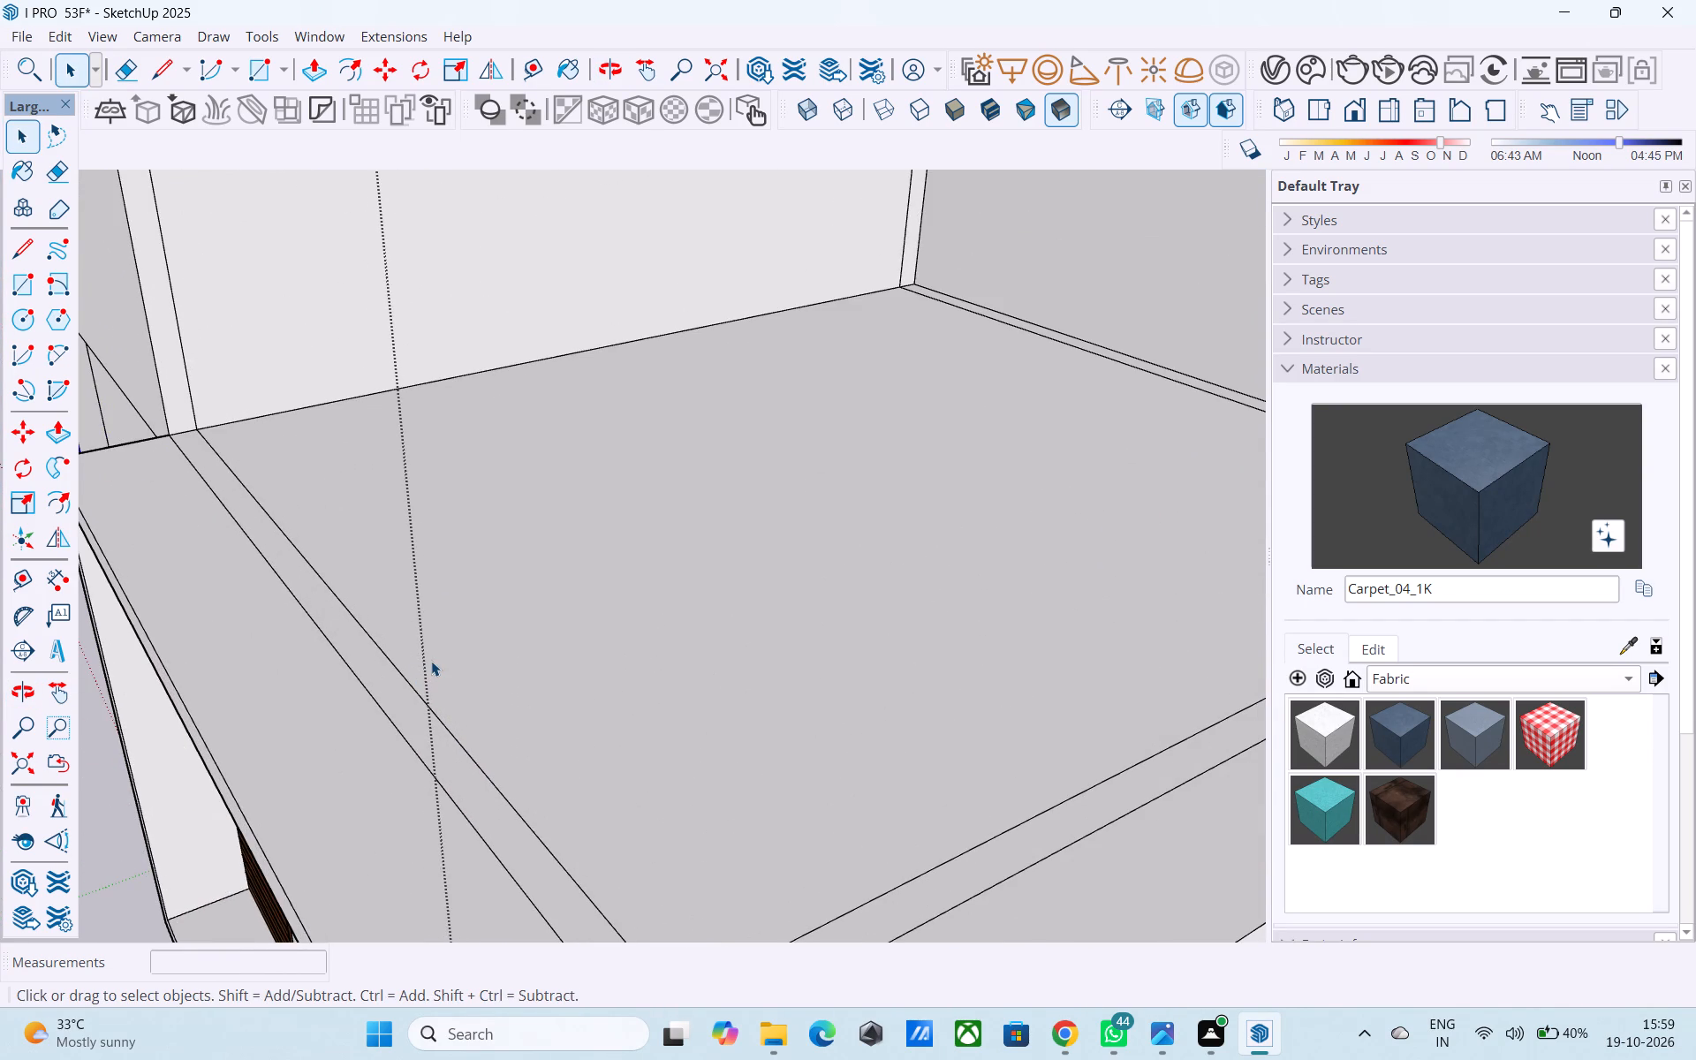
left_click(406, 745)
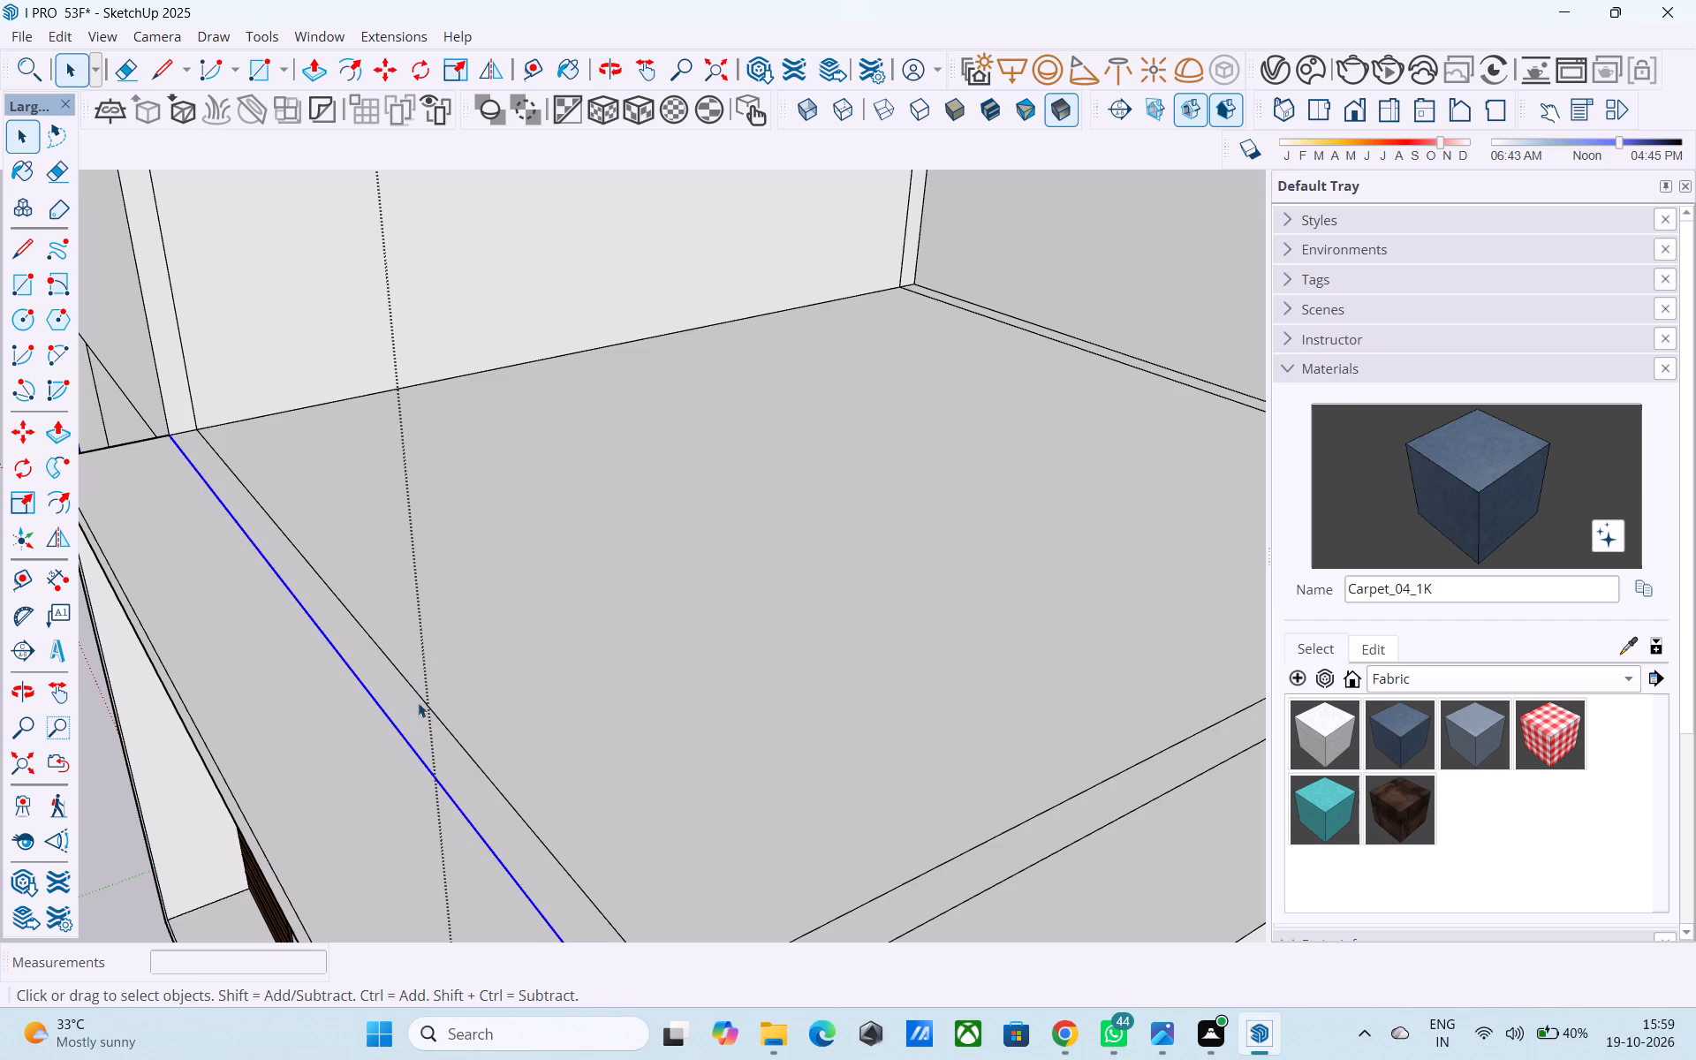
scroll(373, 576, "down", 6)
scroll(433, 715, "up", 4)
key("m")
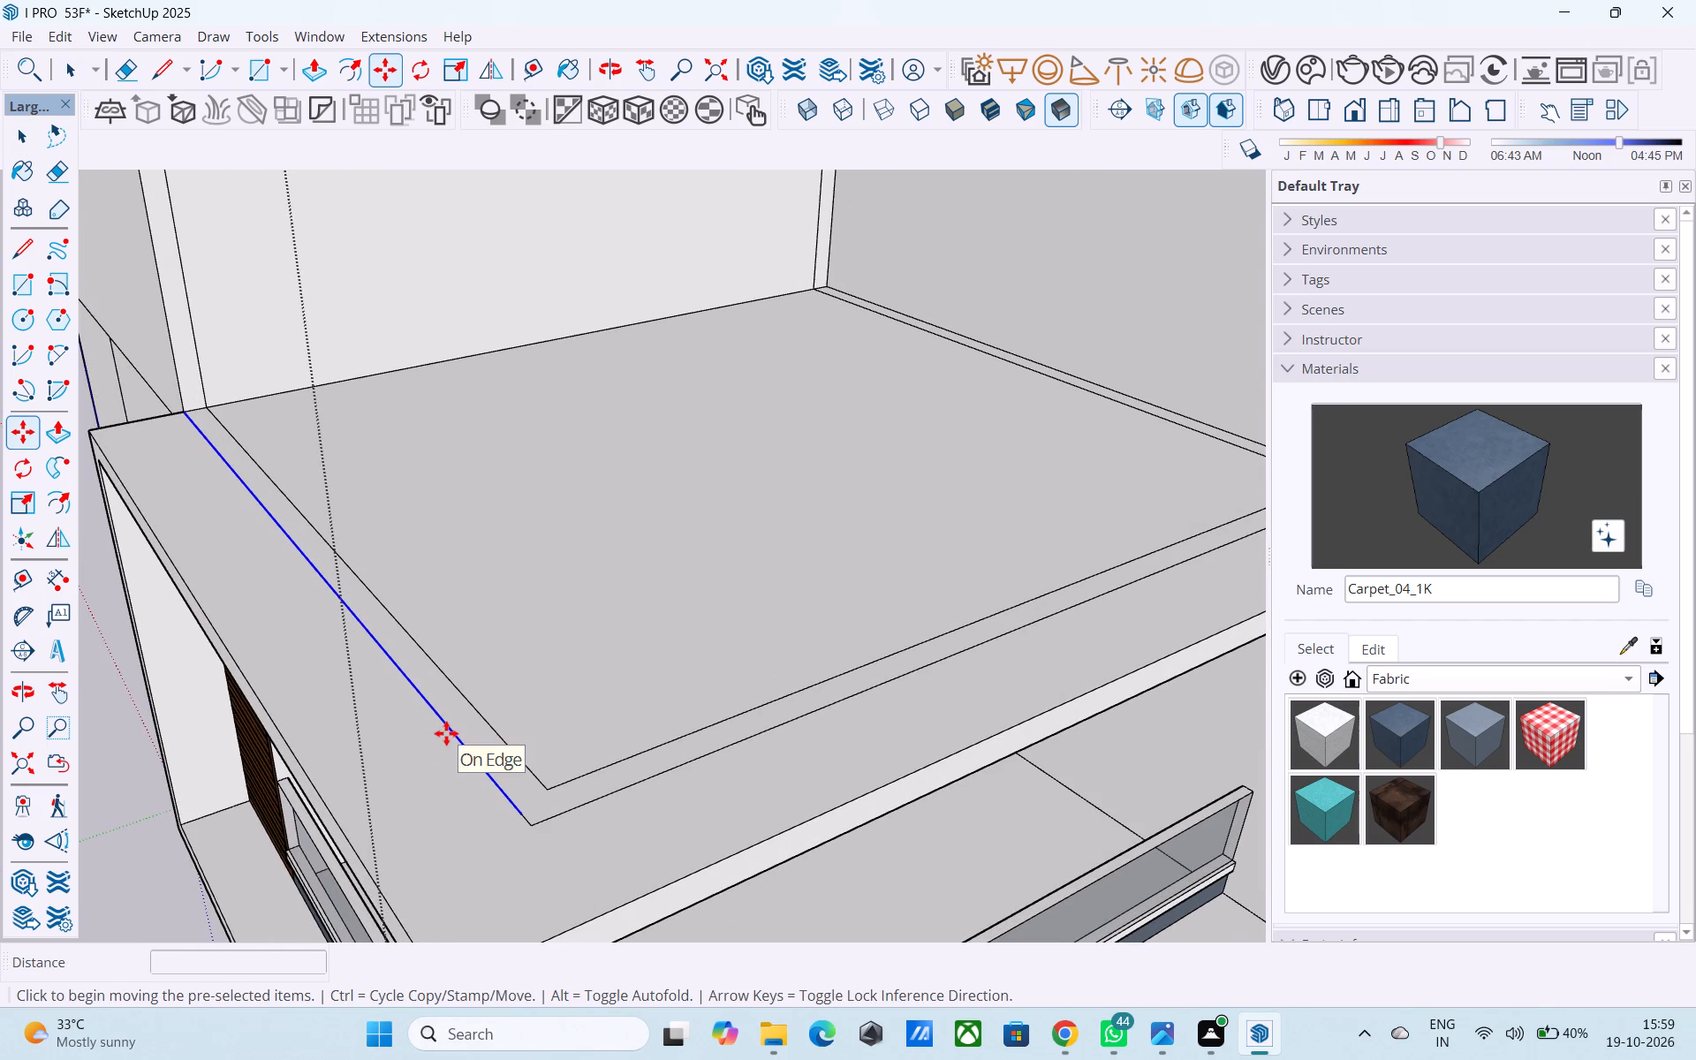
scroll(389, 725, "up", 4)
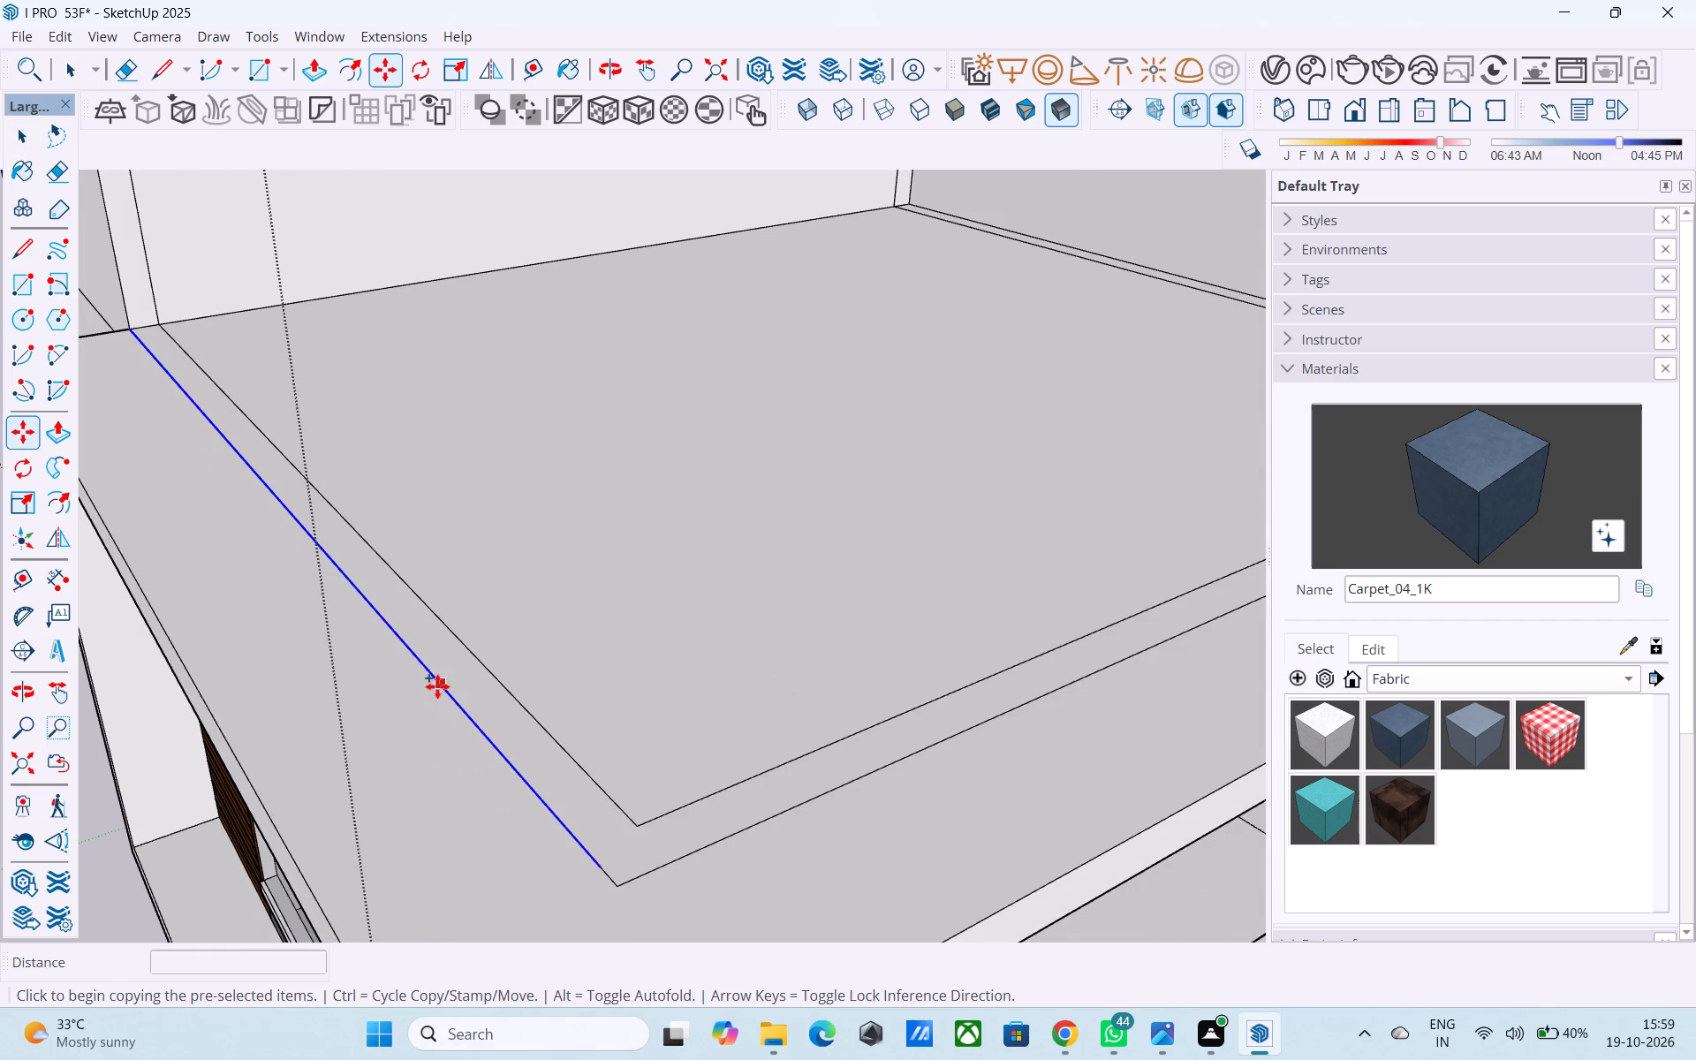
left_click(437, 685)
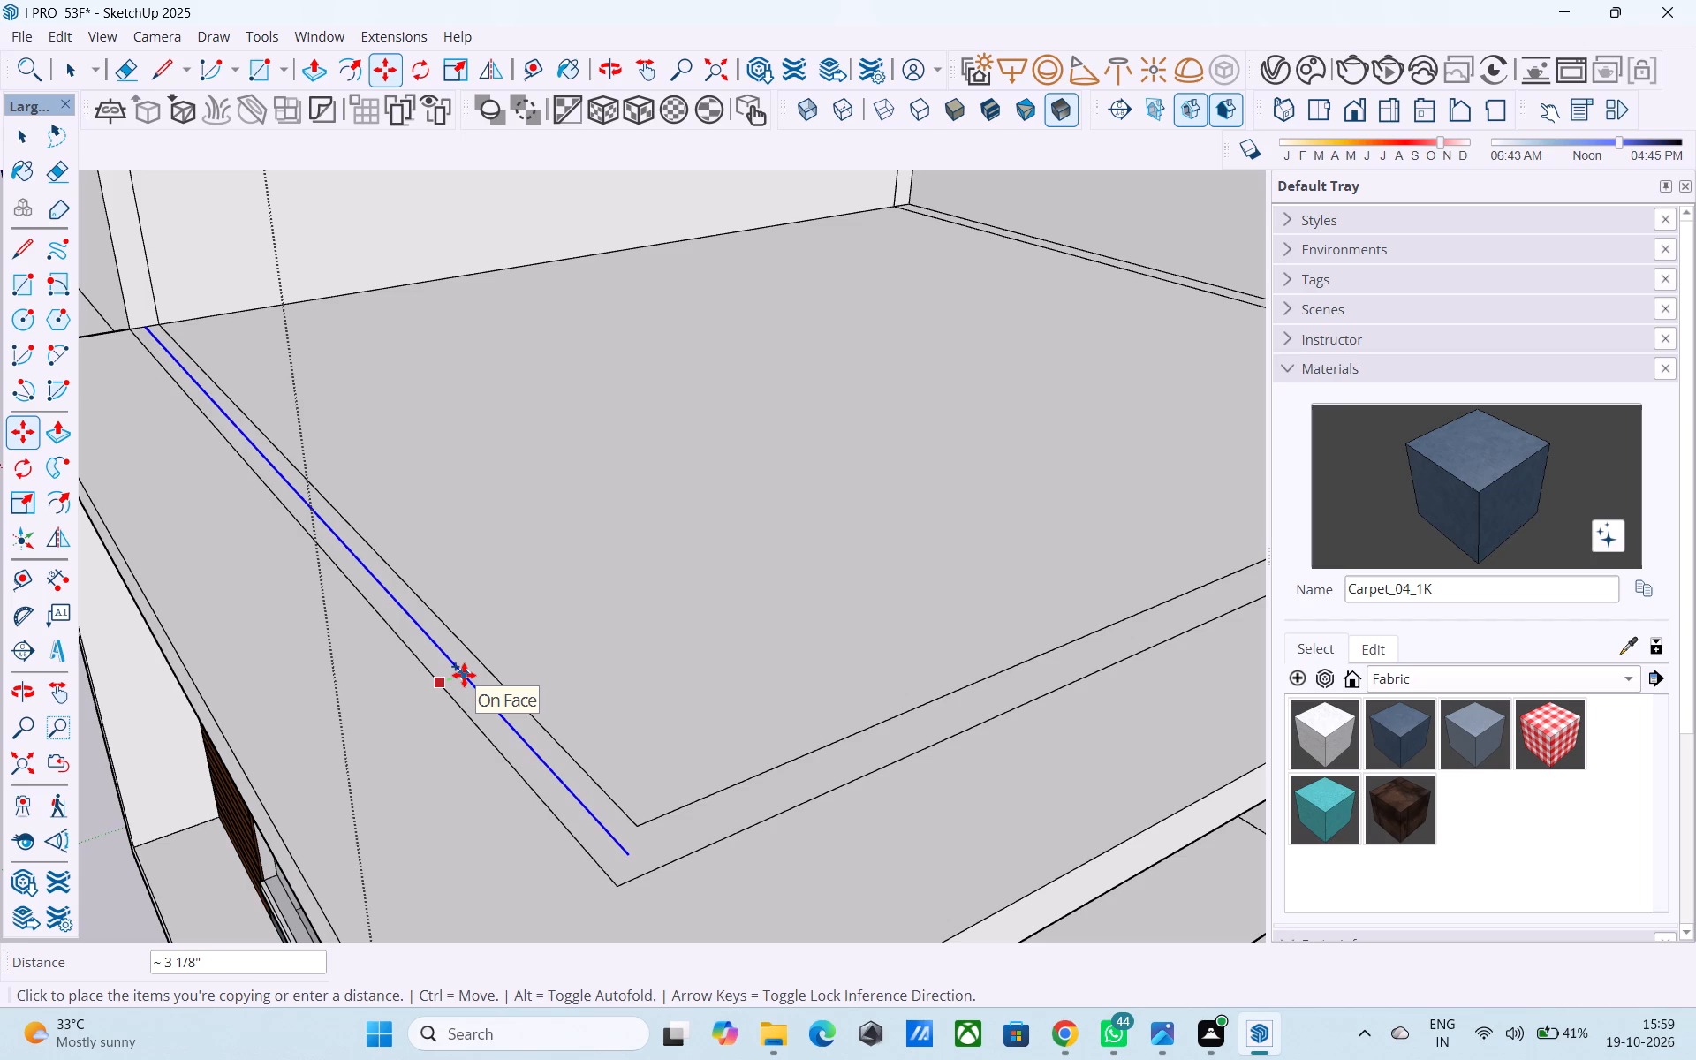
type("3\"")
key("Return")
key("space")
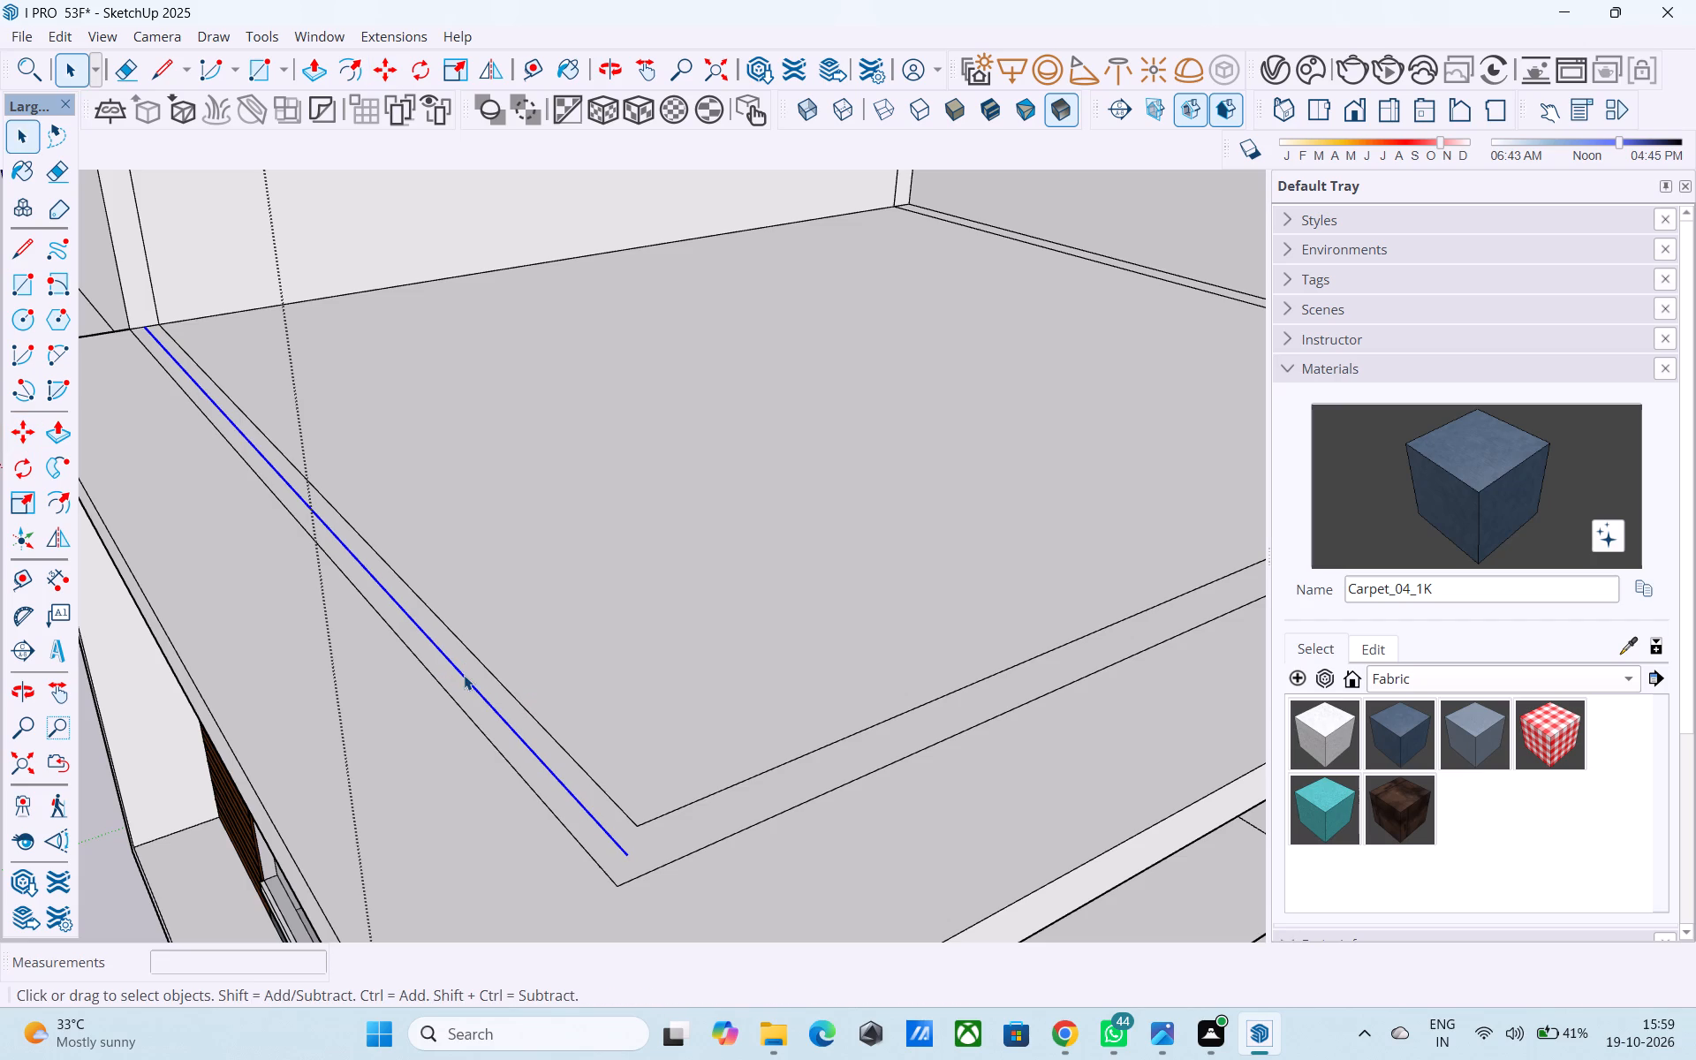
key("space")
Draw a 3" line joining the copied line's front end to the adjacent outer border line at the balcony roof's corner.
scroll(348, 628, "down", 6)
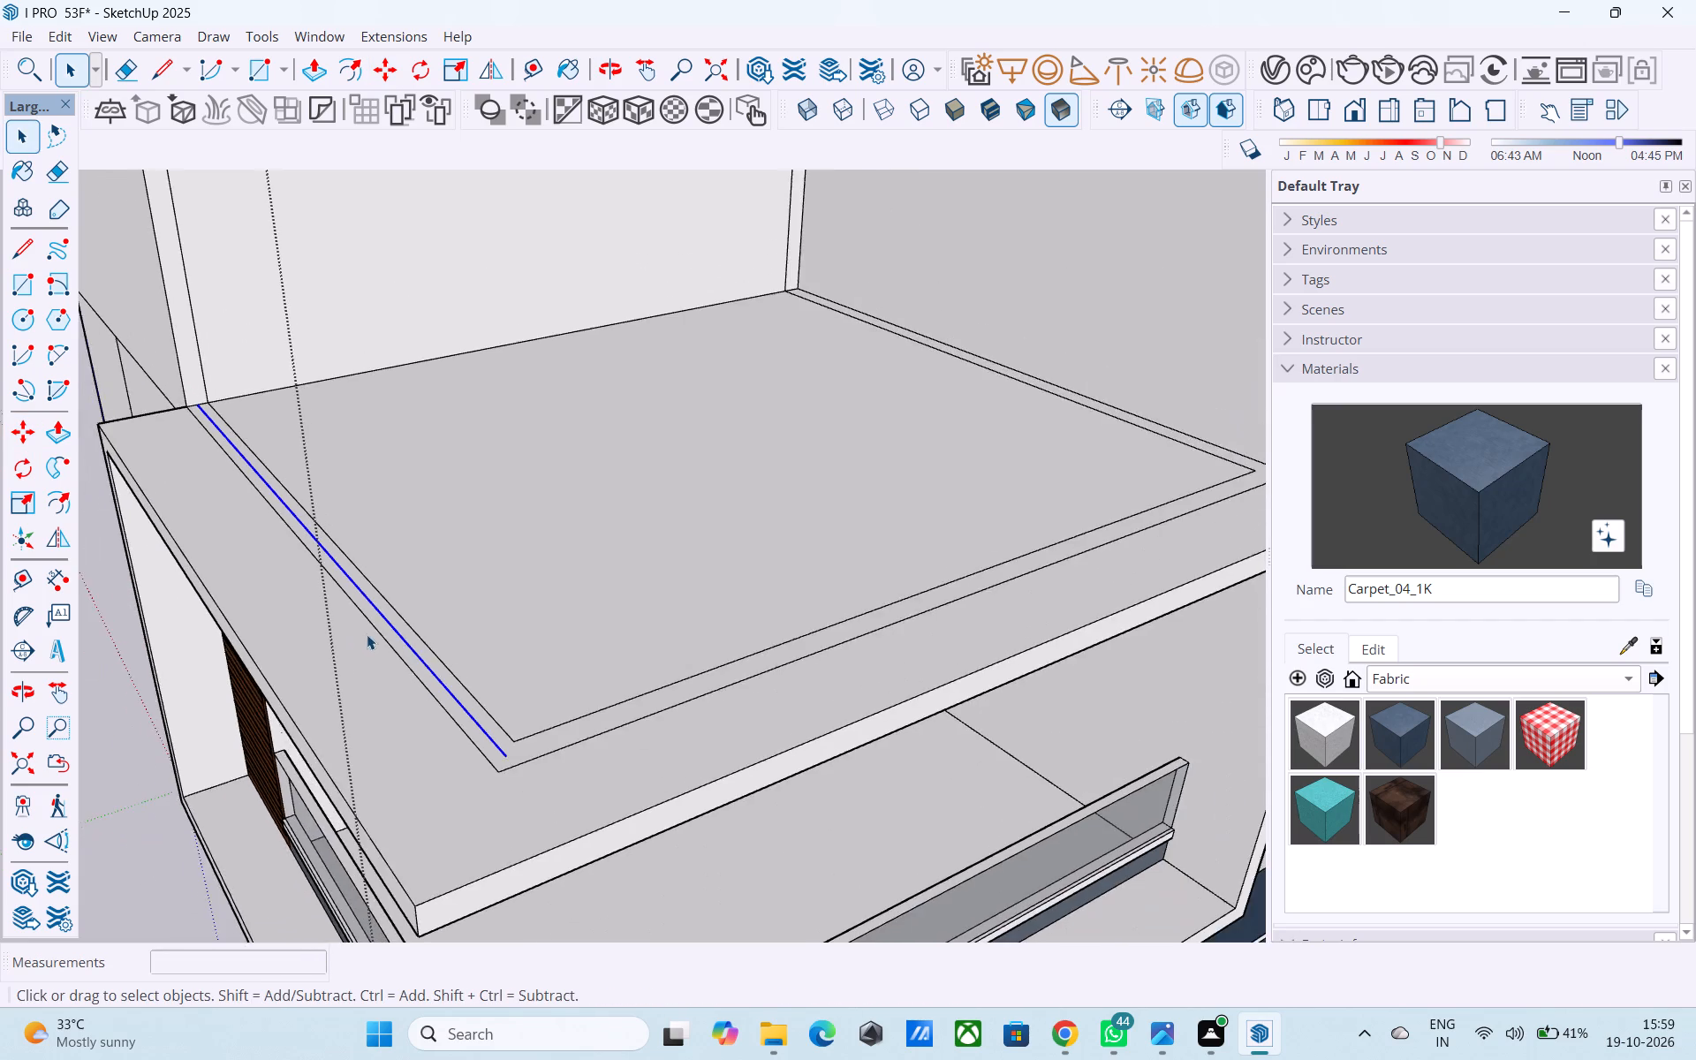
middle_click_drag(446, 670, 537, 732)
scroll(776, 669, "down", 6)
scroll(700, 696, "up", 8)
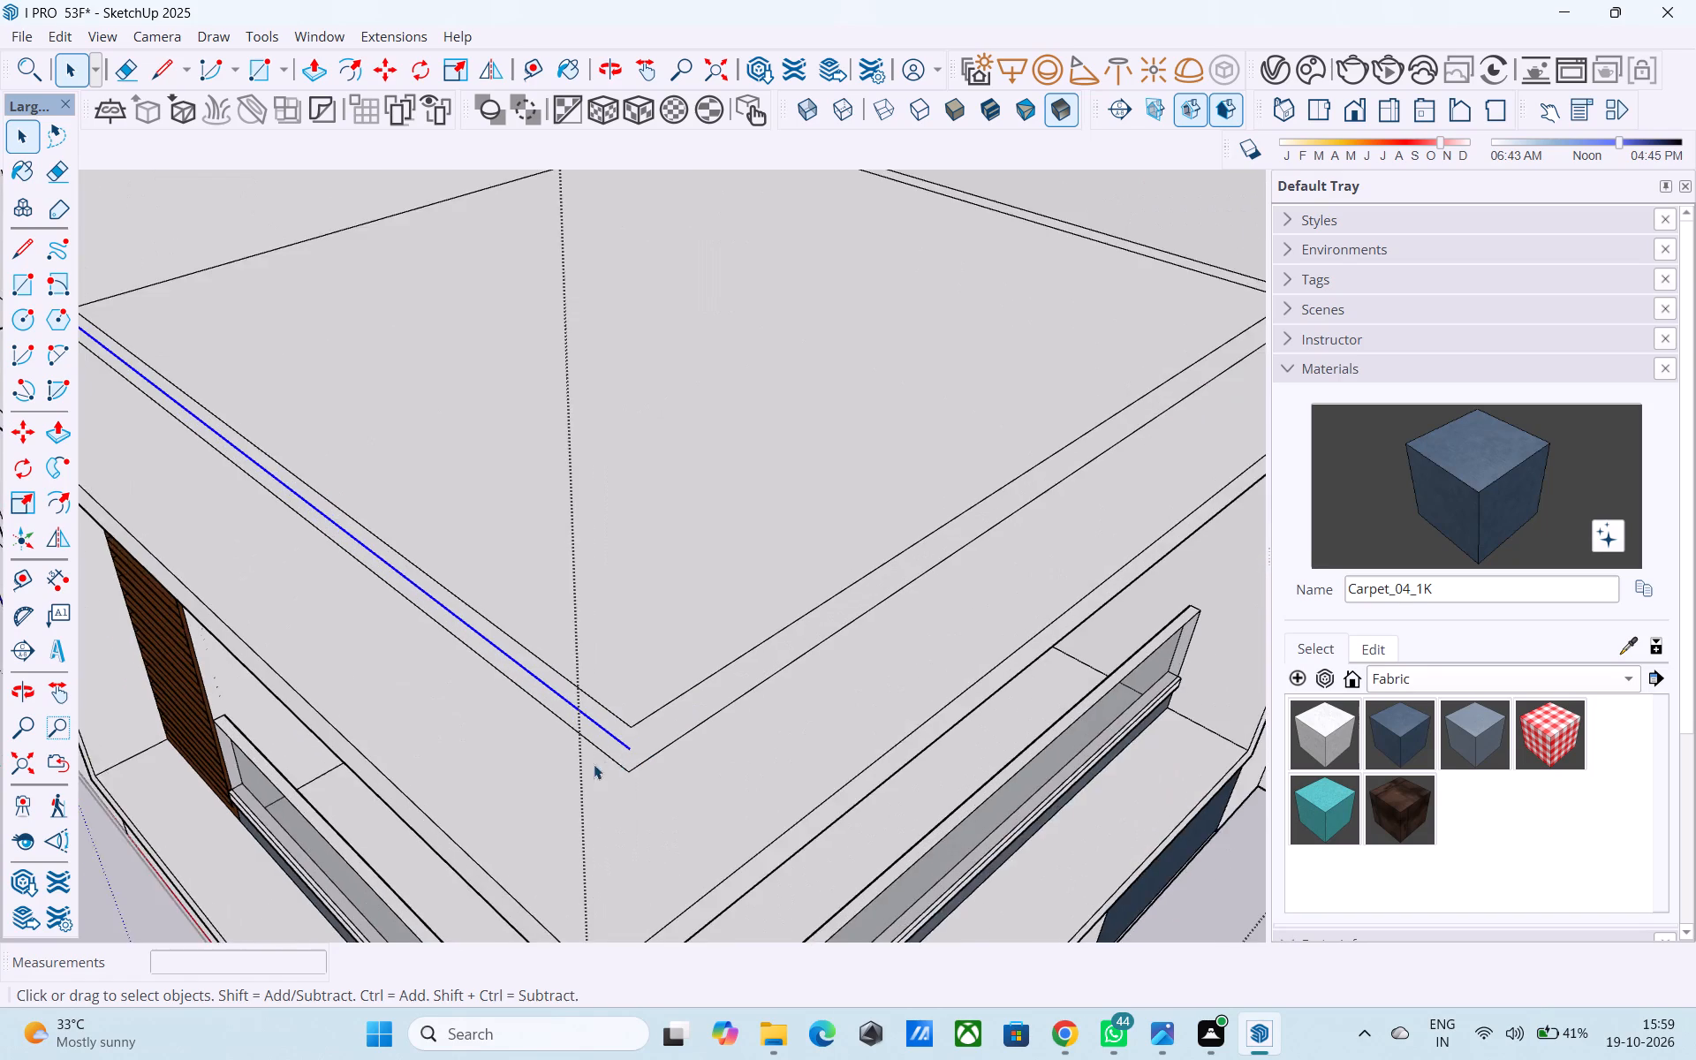
scroll(594, 764, "up", 1)
middle_click_drag(594, 764, 566, 748)
scroll(618, 746, "up", 6)
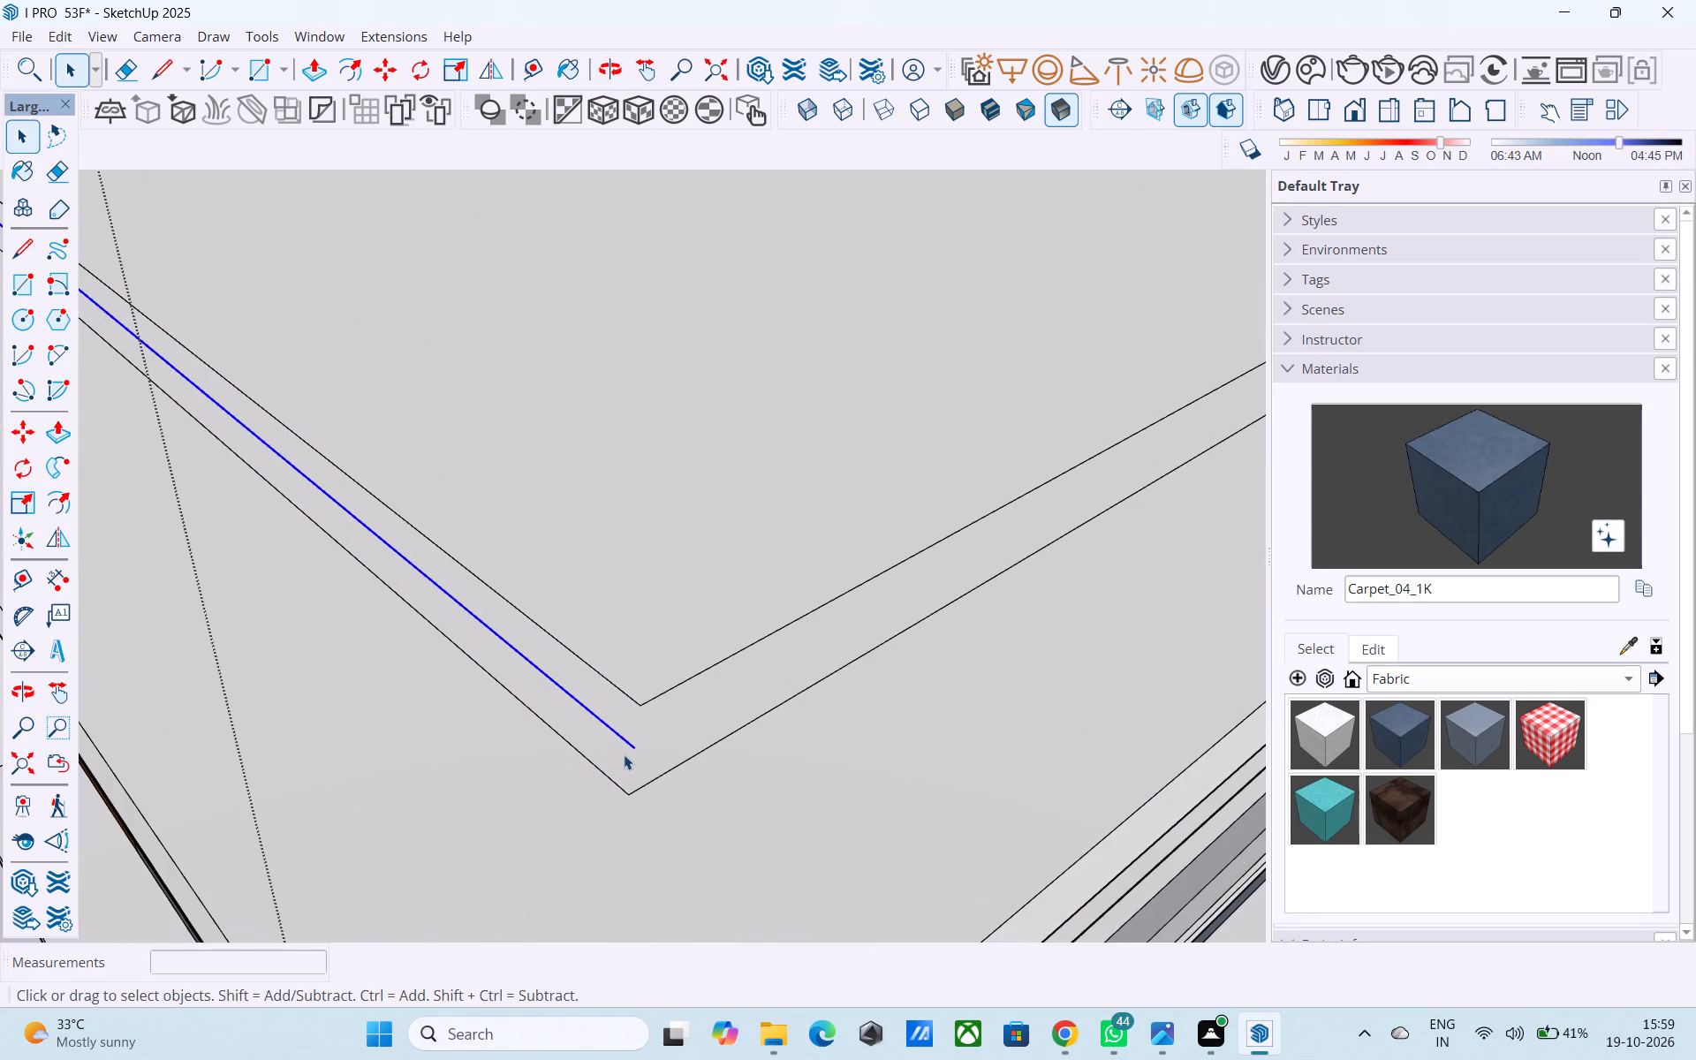
key("l")
left_click(630, 754)
left_click(656, 778)
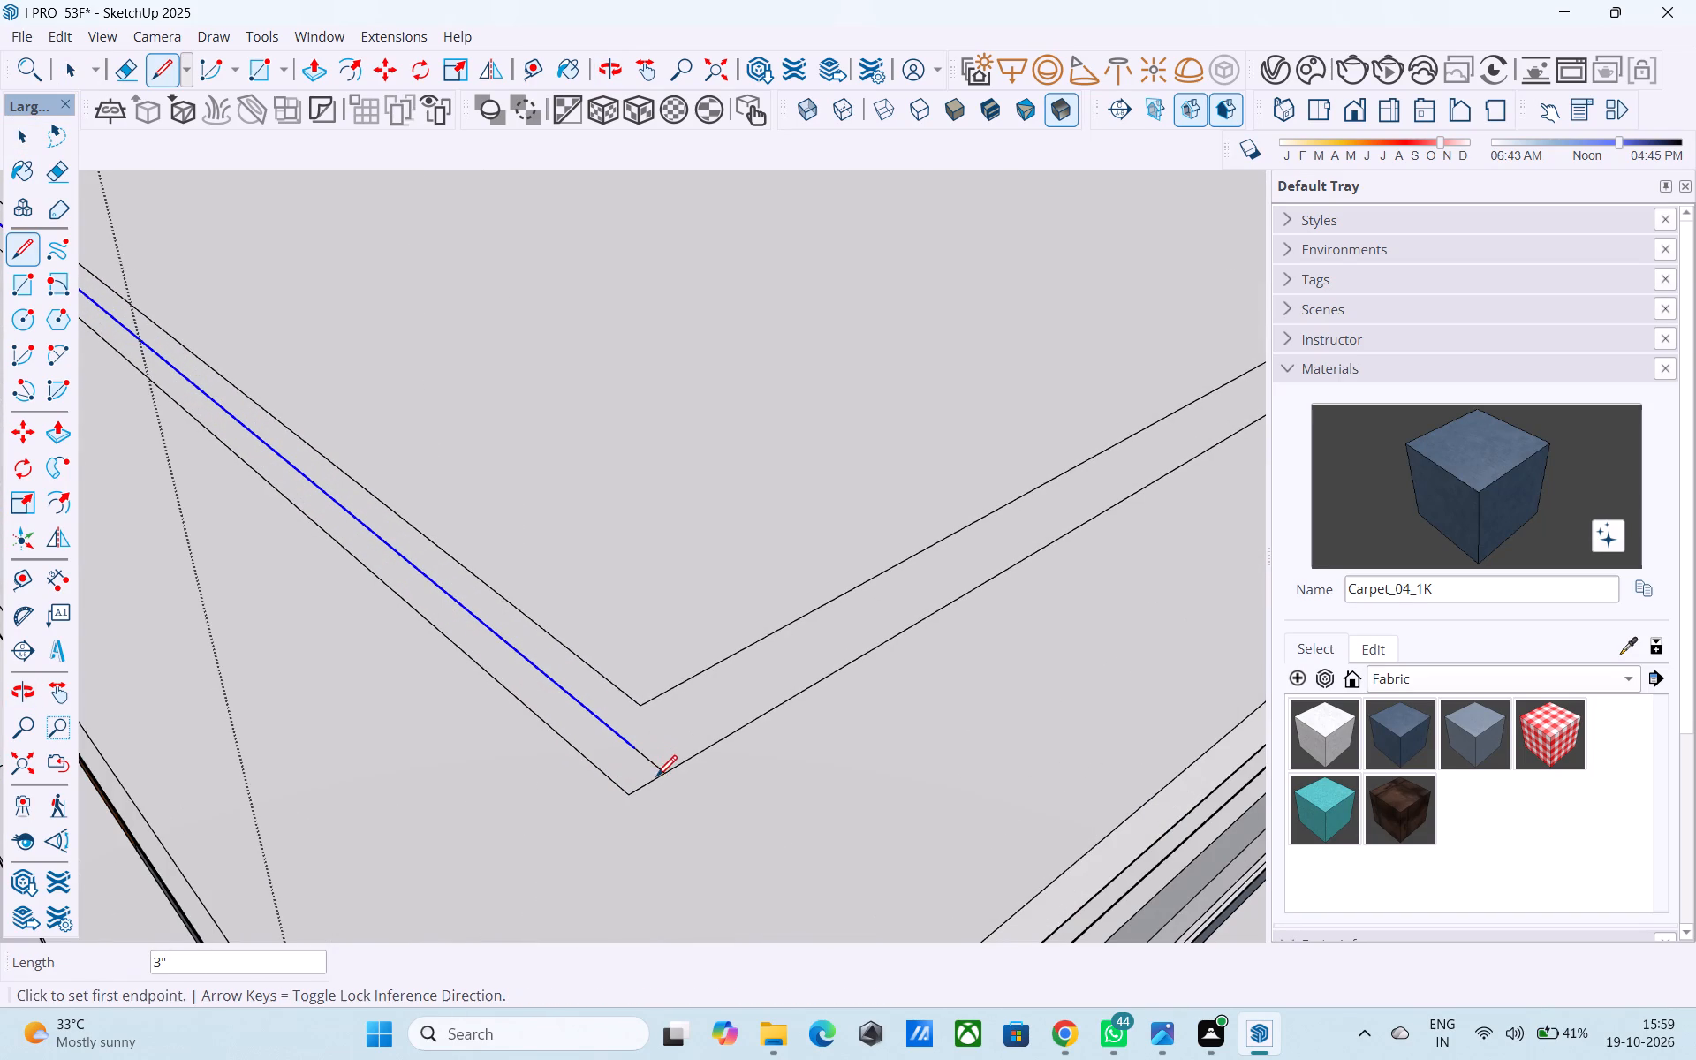
Draw a 3' vertical line up the new wall's outer edge, starting where the balcony roof's outer border line meets it.
scroll(862, 714, "down", 5)
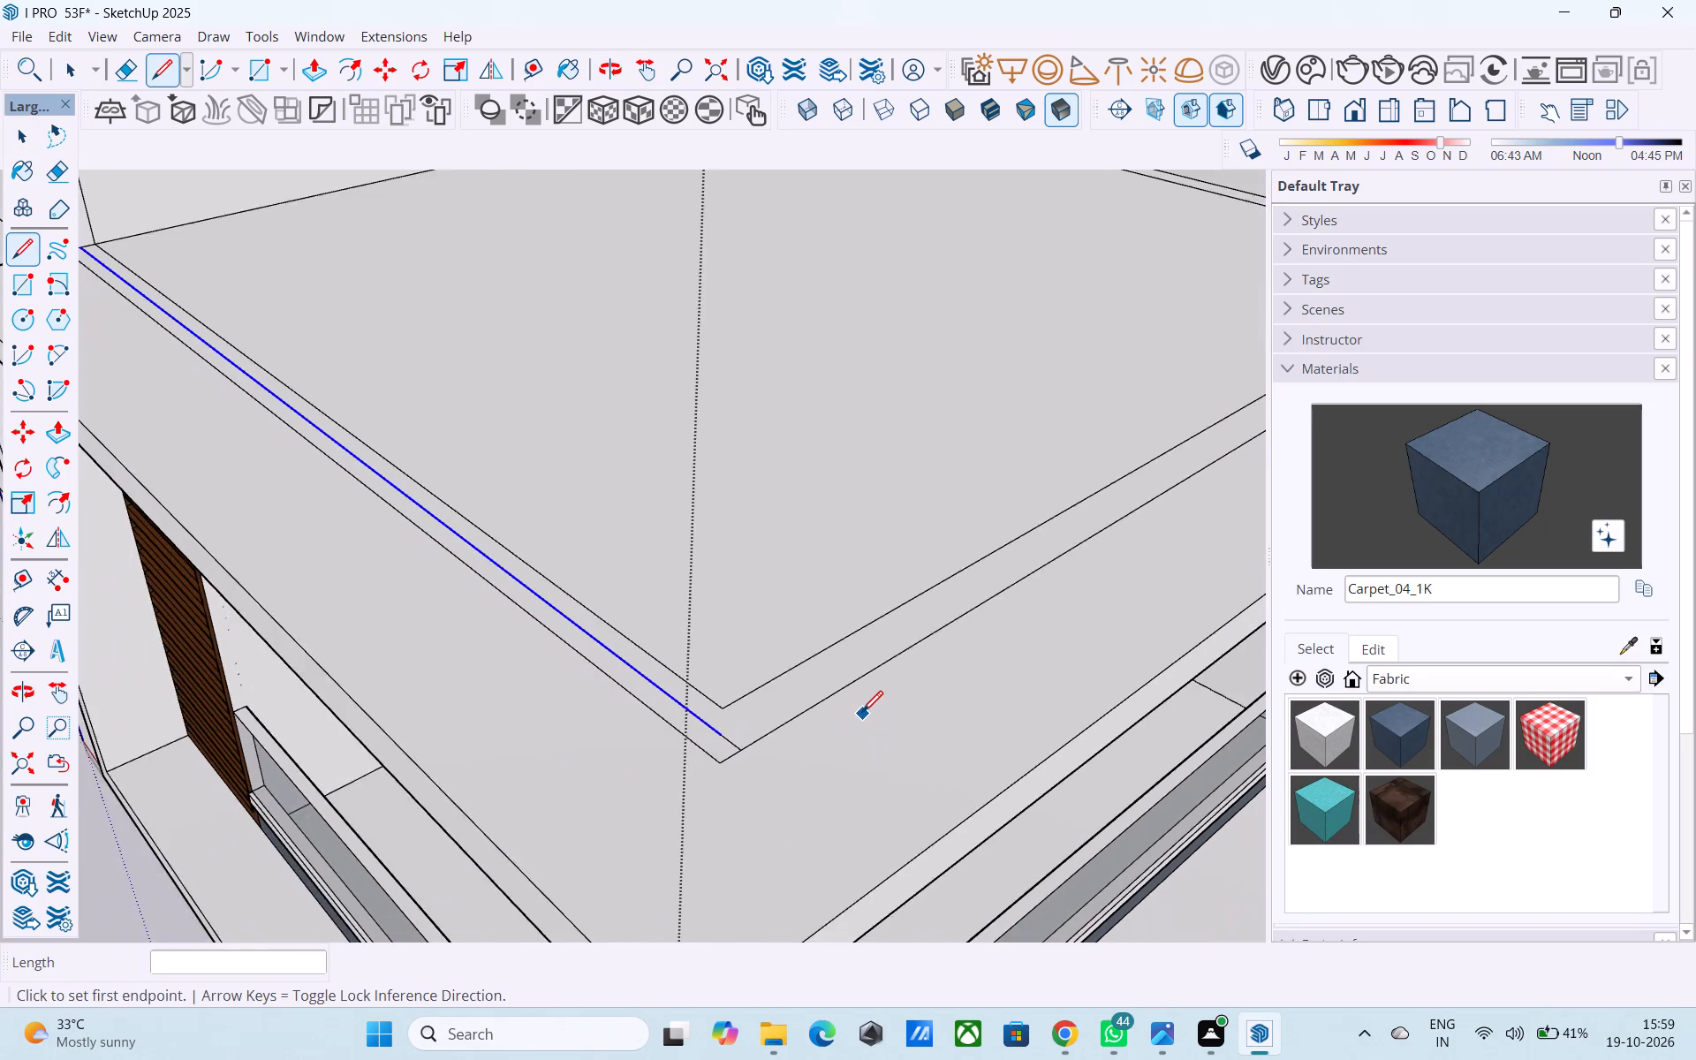
scroll(862, 714, "down", 3)
middle_click_drag(862, 714, 830, 723)
scroll(826, 717, "down", 4)
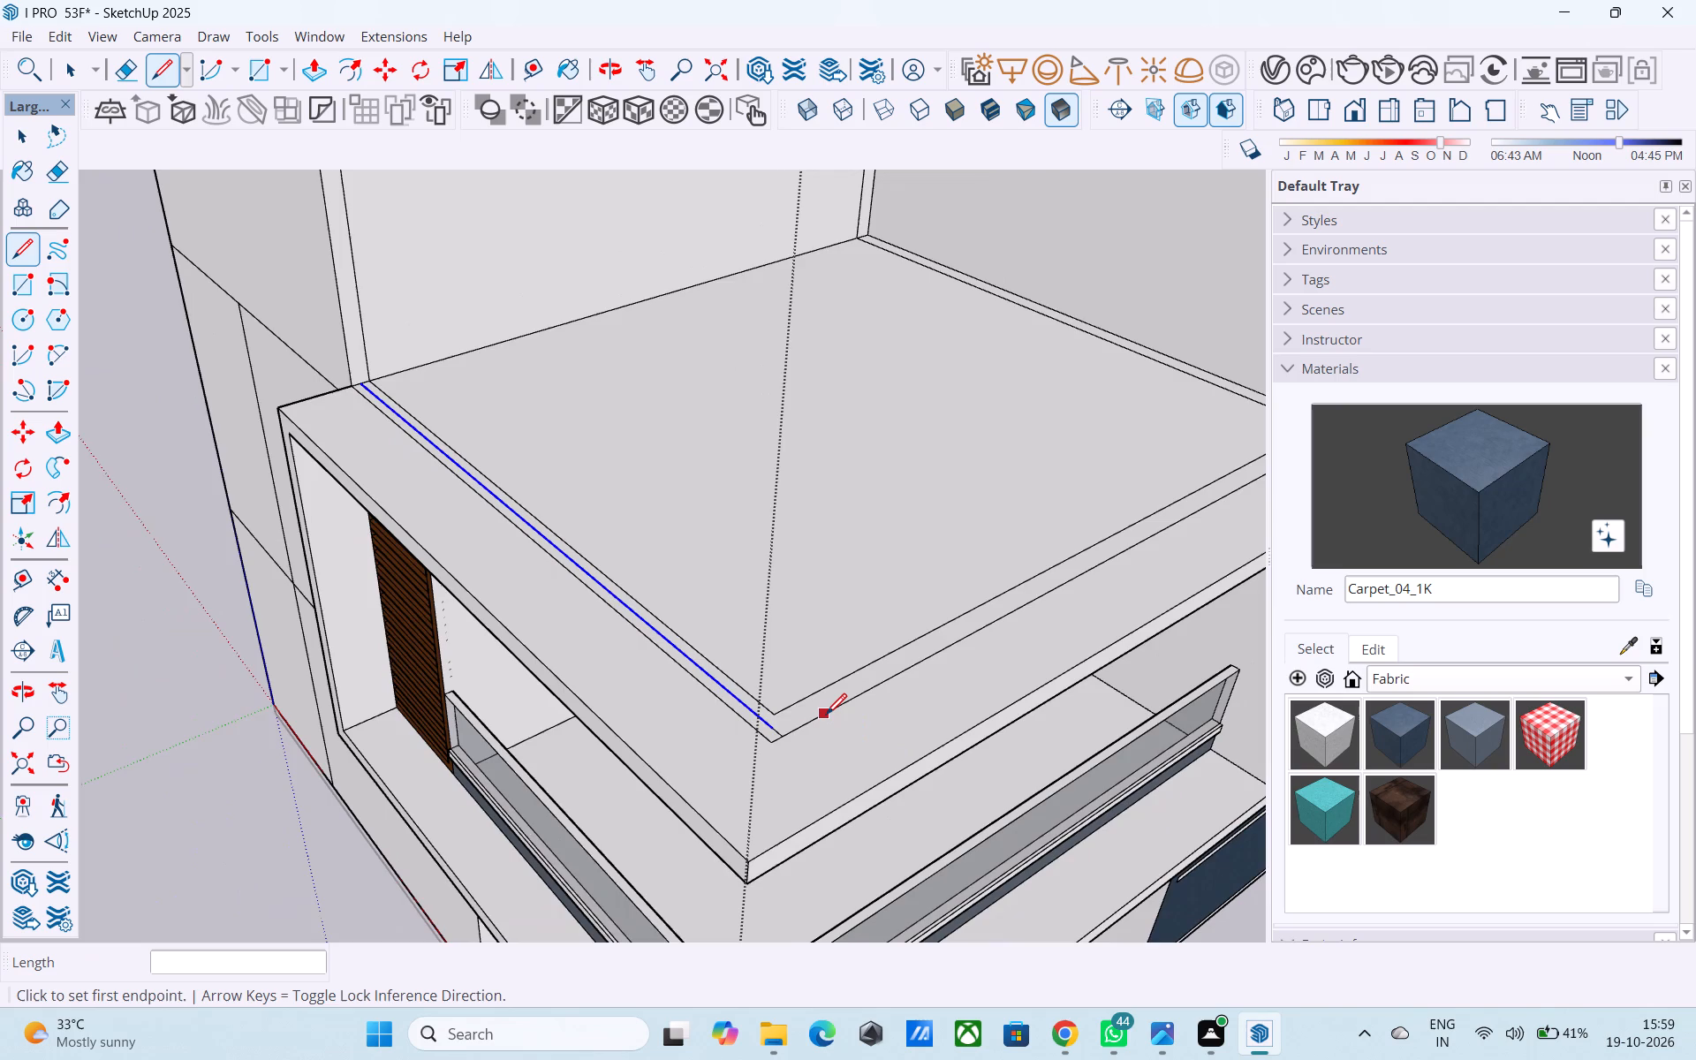
scroll(826, 716, "down", 7)
middle_click_drag(826, 715, 828, 728)
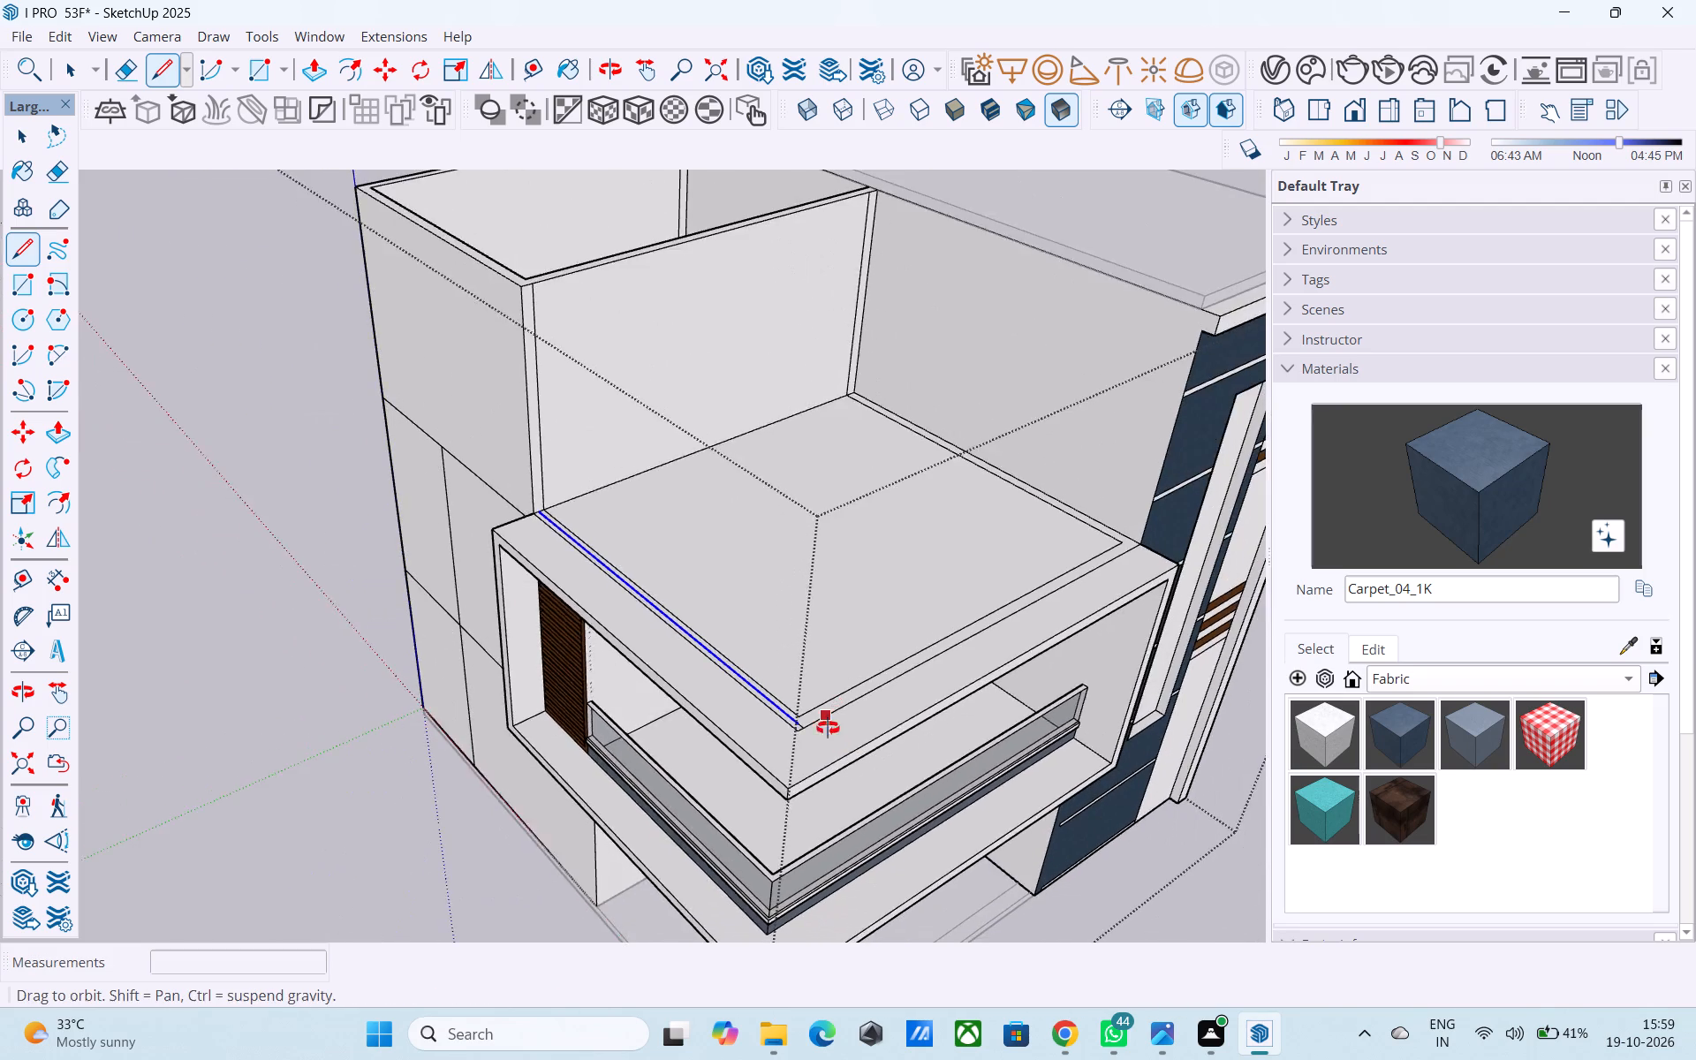
middle_click_drag(828, 728, 782, 847)
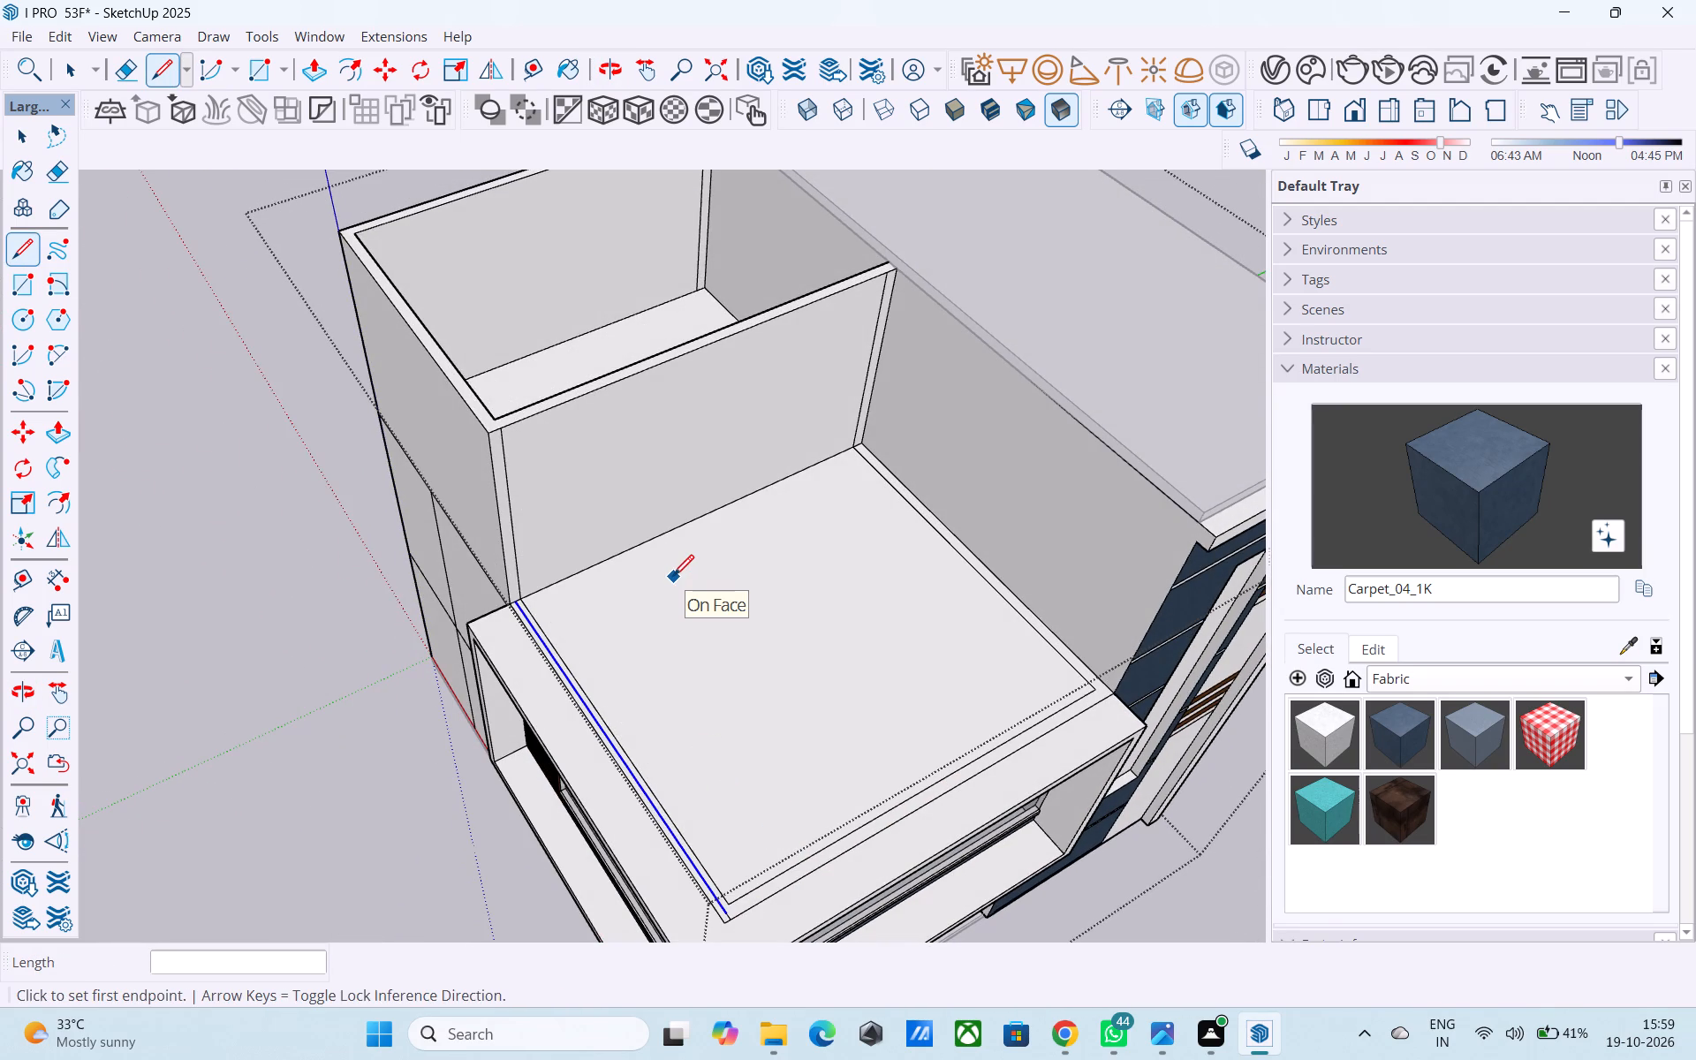
scroll(673, 578, "up", 3)
middle_click_drag(634, 580, 610, 518, "shift")
scroll(610, 518, "up", 1)
key("space")
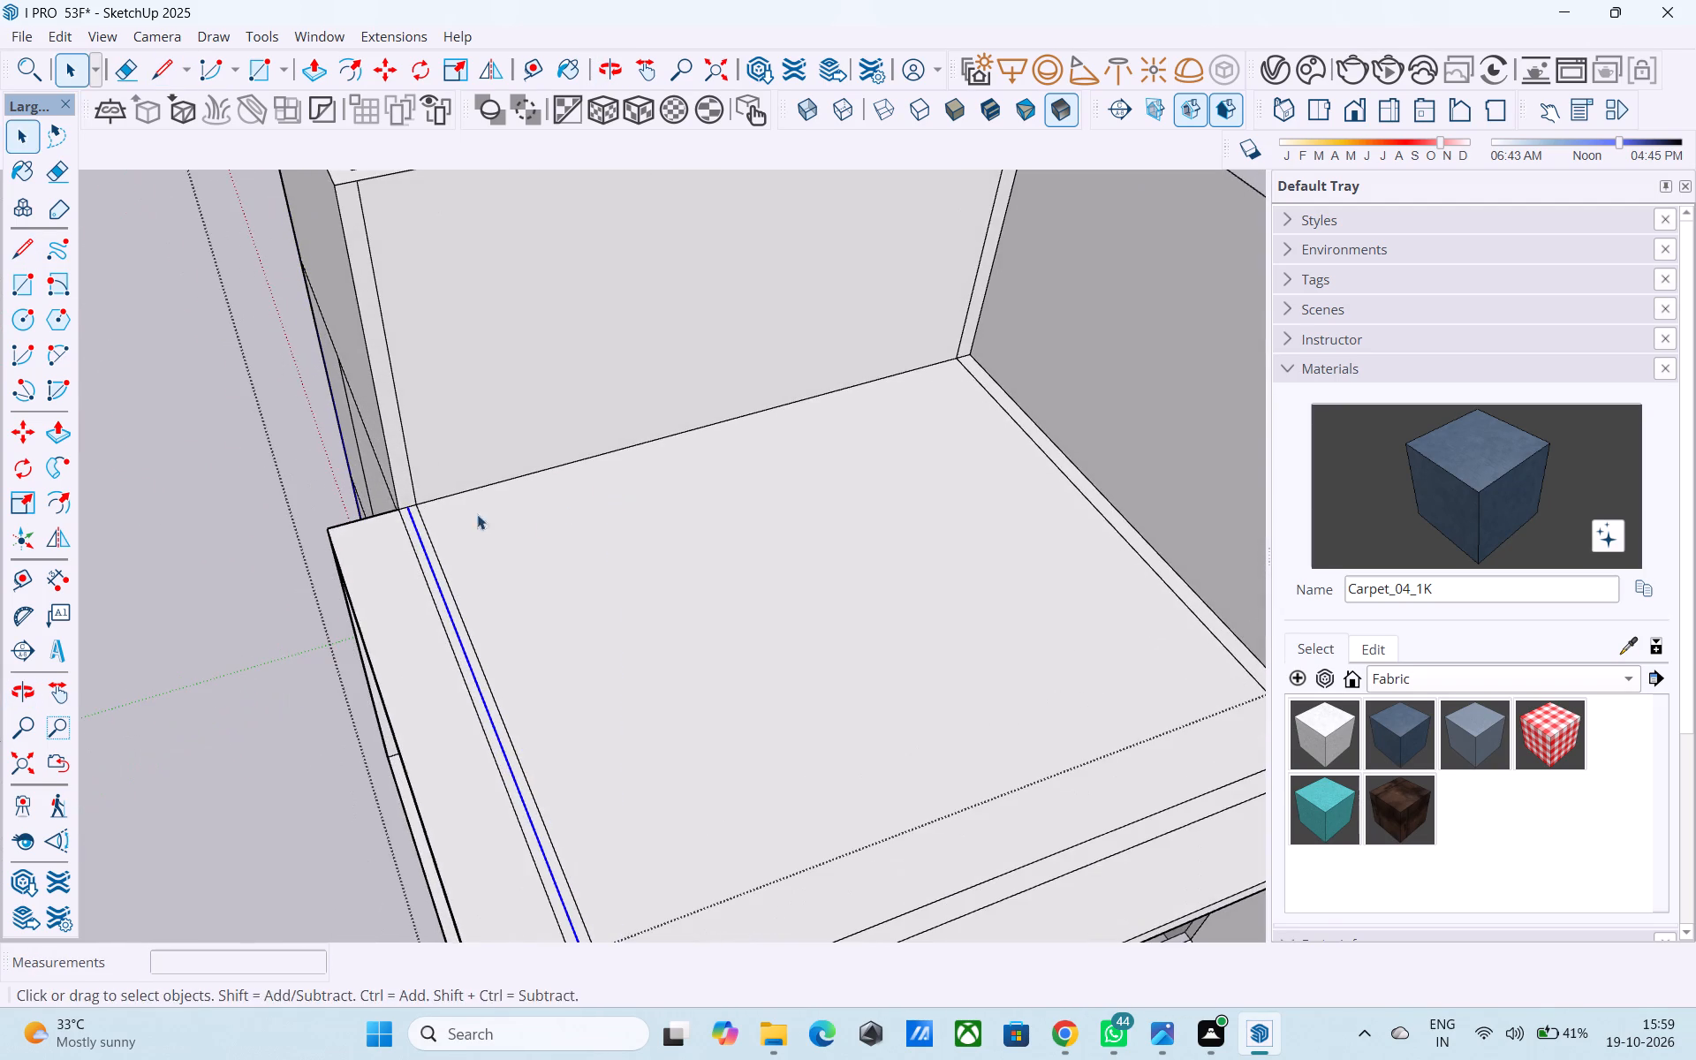
middle_click_drag(430, 518, 452, 511)
scroll(435, 513, "up", 10)
key("l")
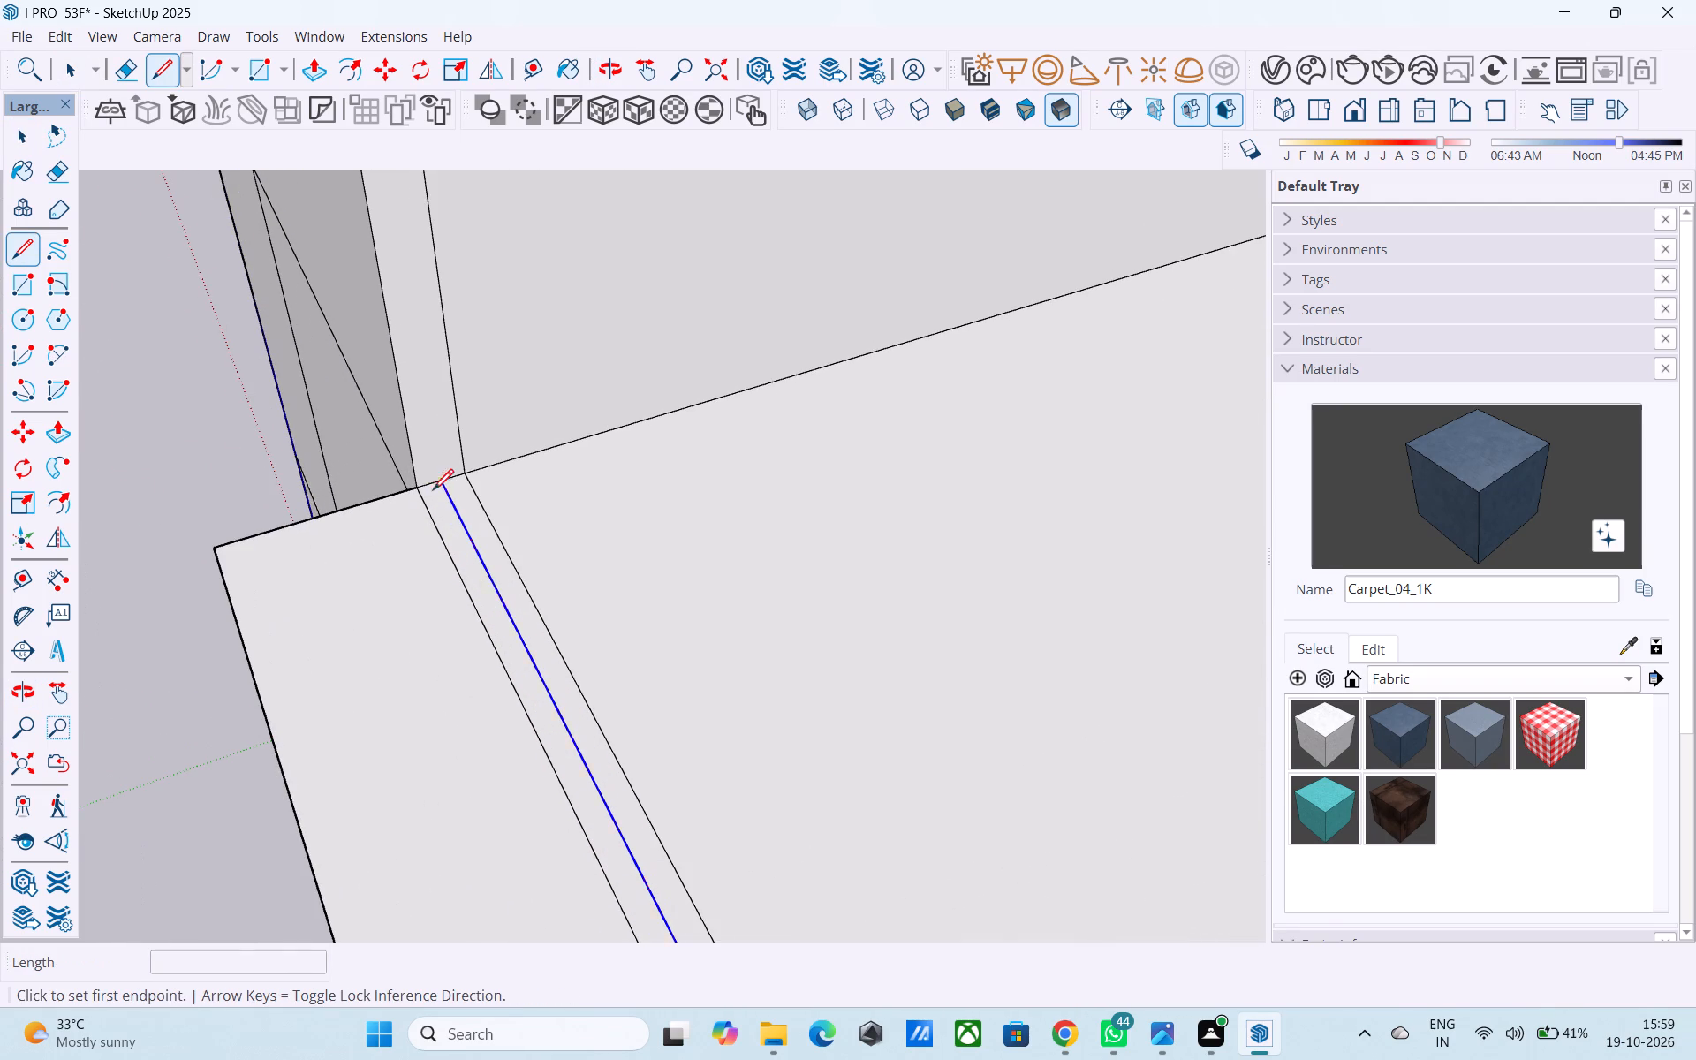
left_click(420, 488)
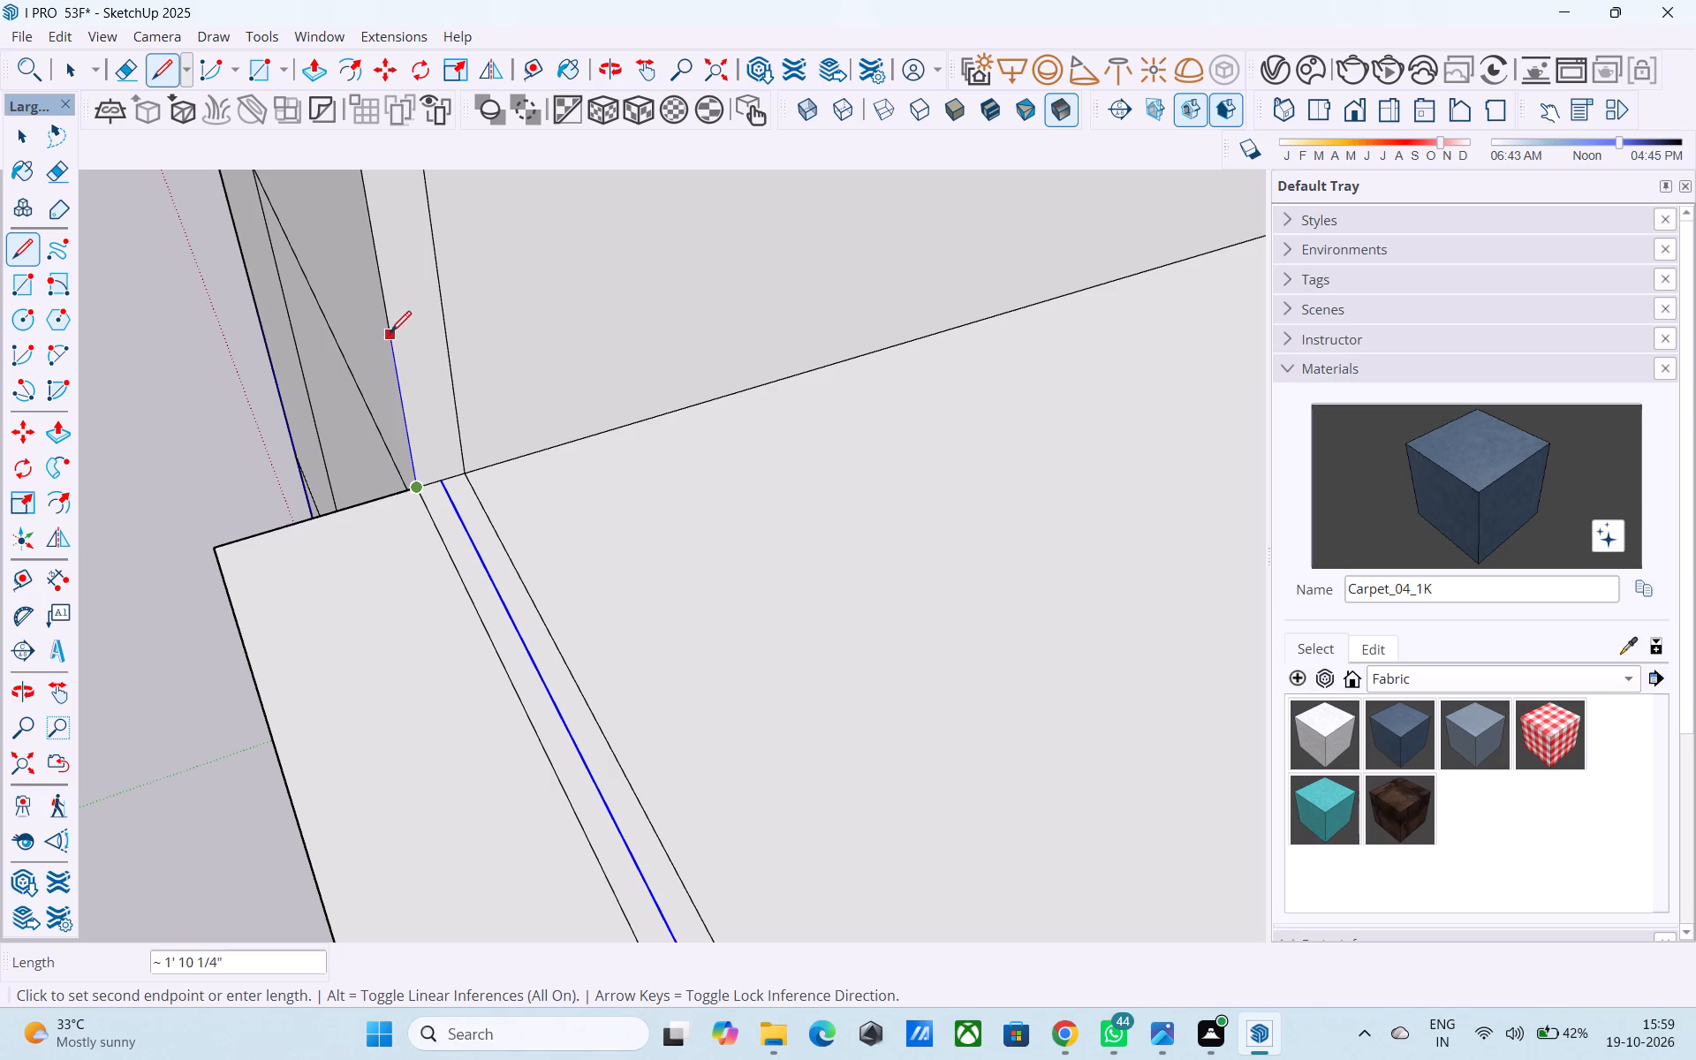
scroll(432, 399, "down", 3)
middle_click_drag(432, 400, 475, 387)
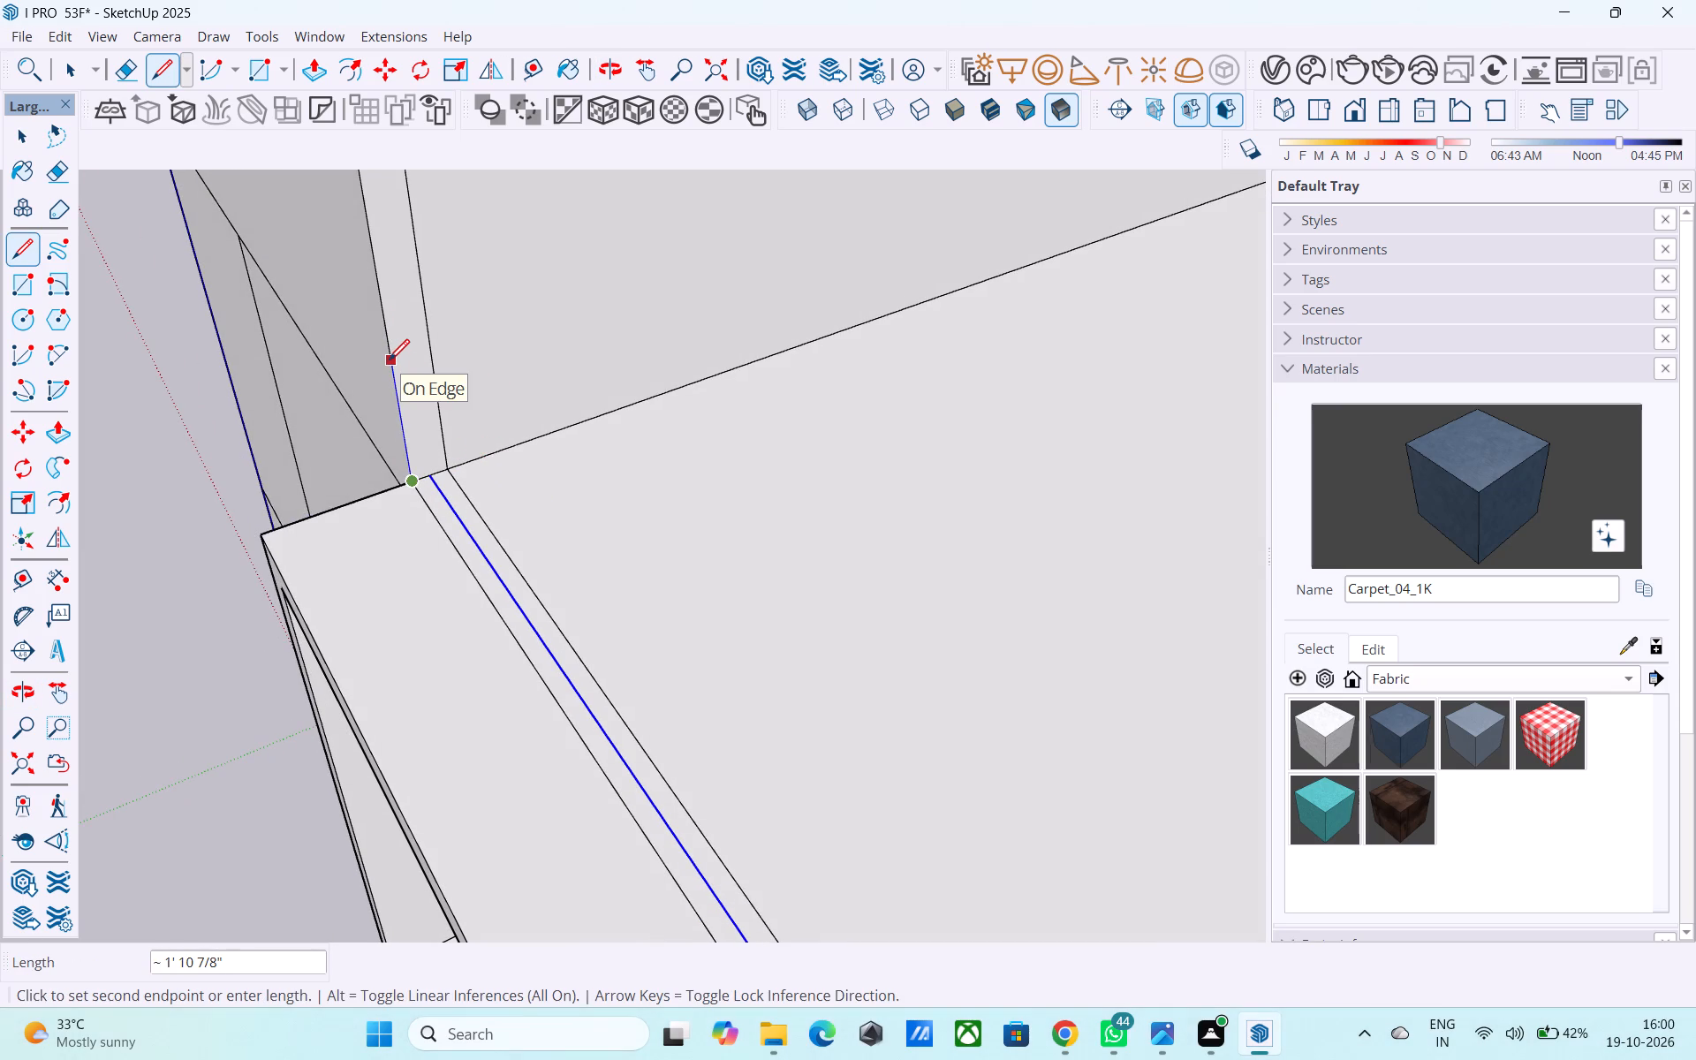
type("3'")
key("Return")
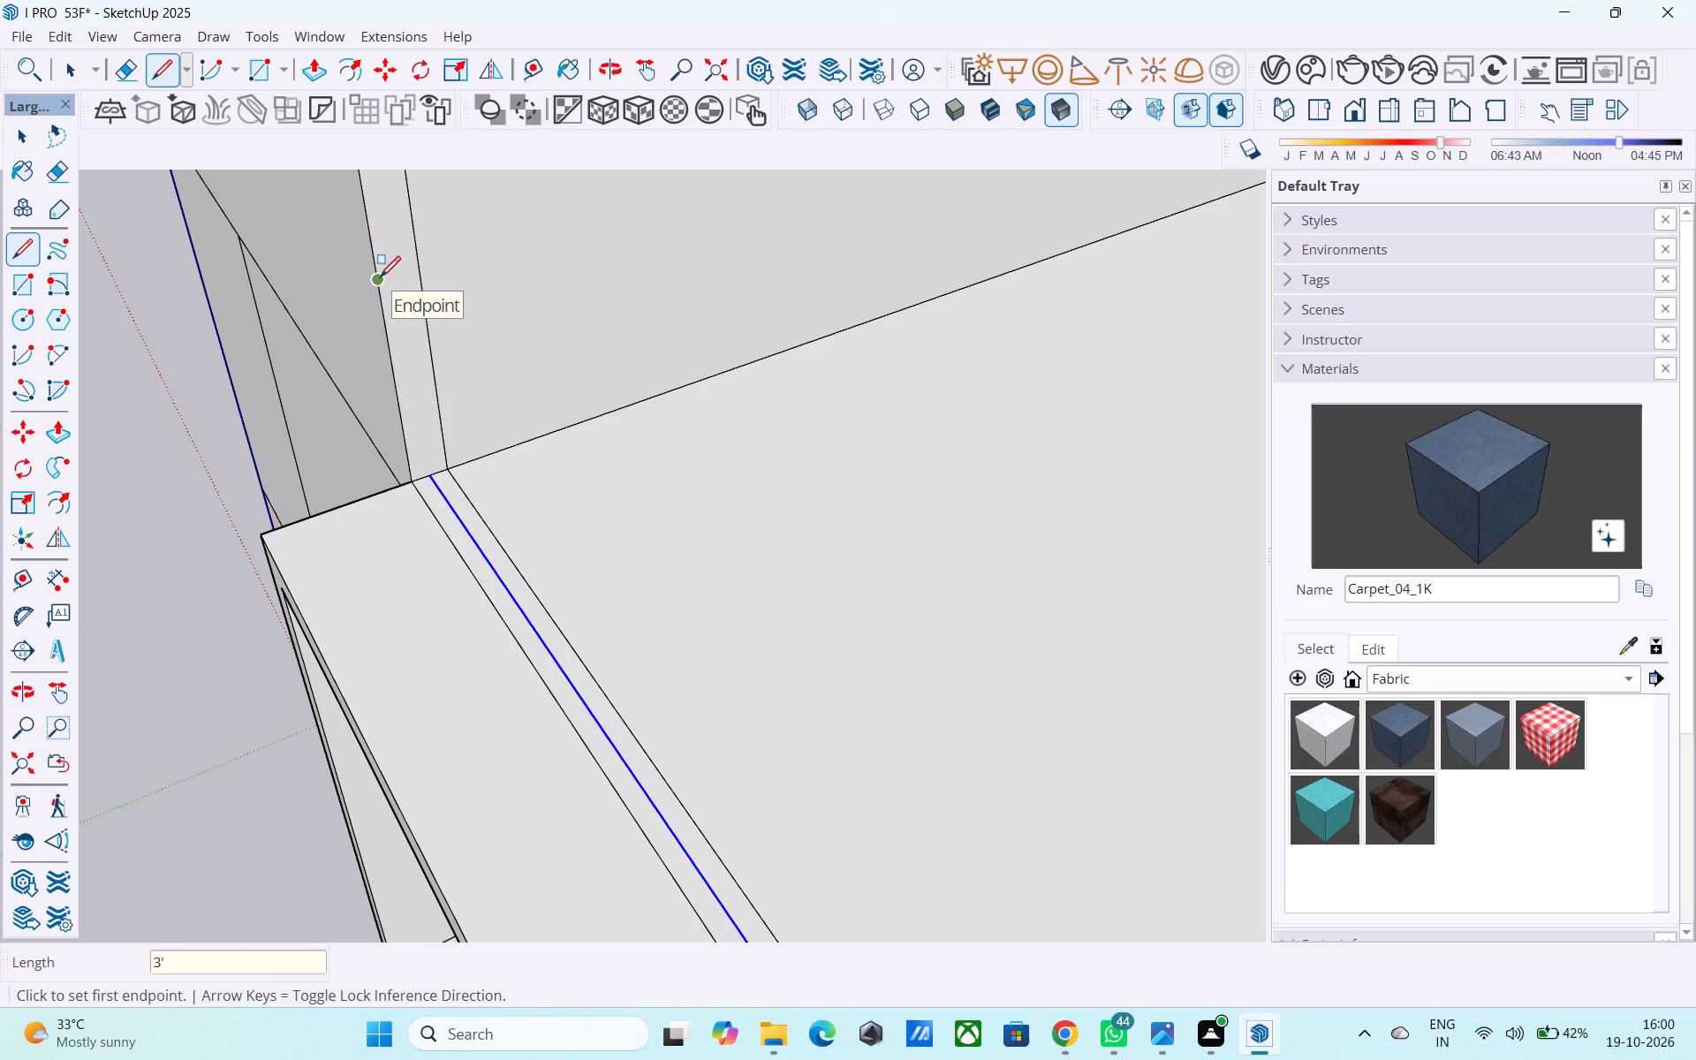
Draw an upright 16' 3" by 3' rectangle from the 3' mark to the balcony roof corner, along the outer border line.
key("r")
left_click(380, 278)
scroll(375, 276, "down", 6)
middle_click(375, 276)
scroll(496, 473, "down", 6)
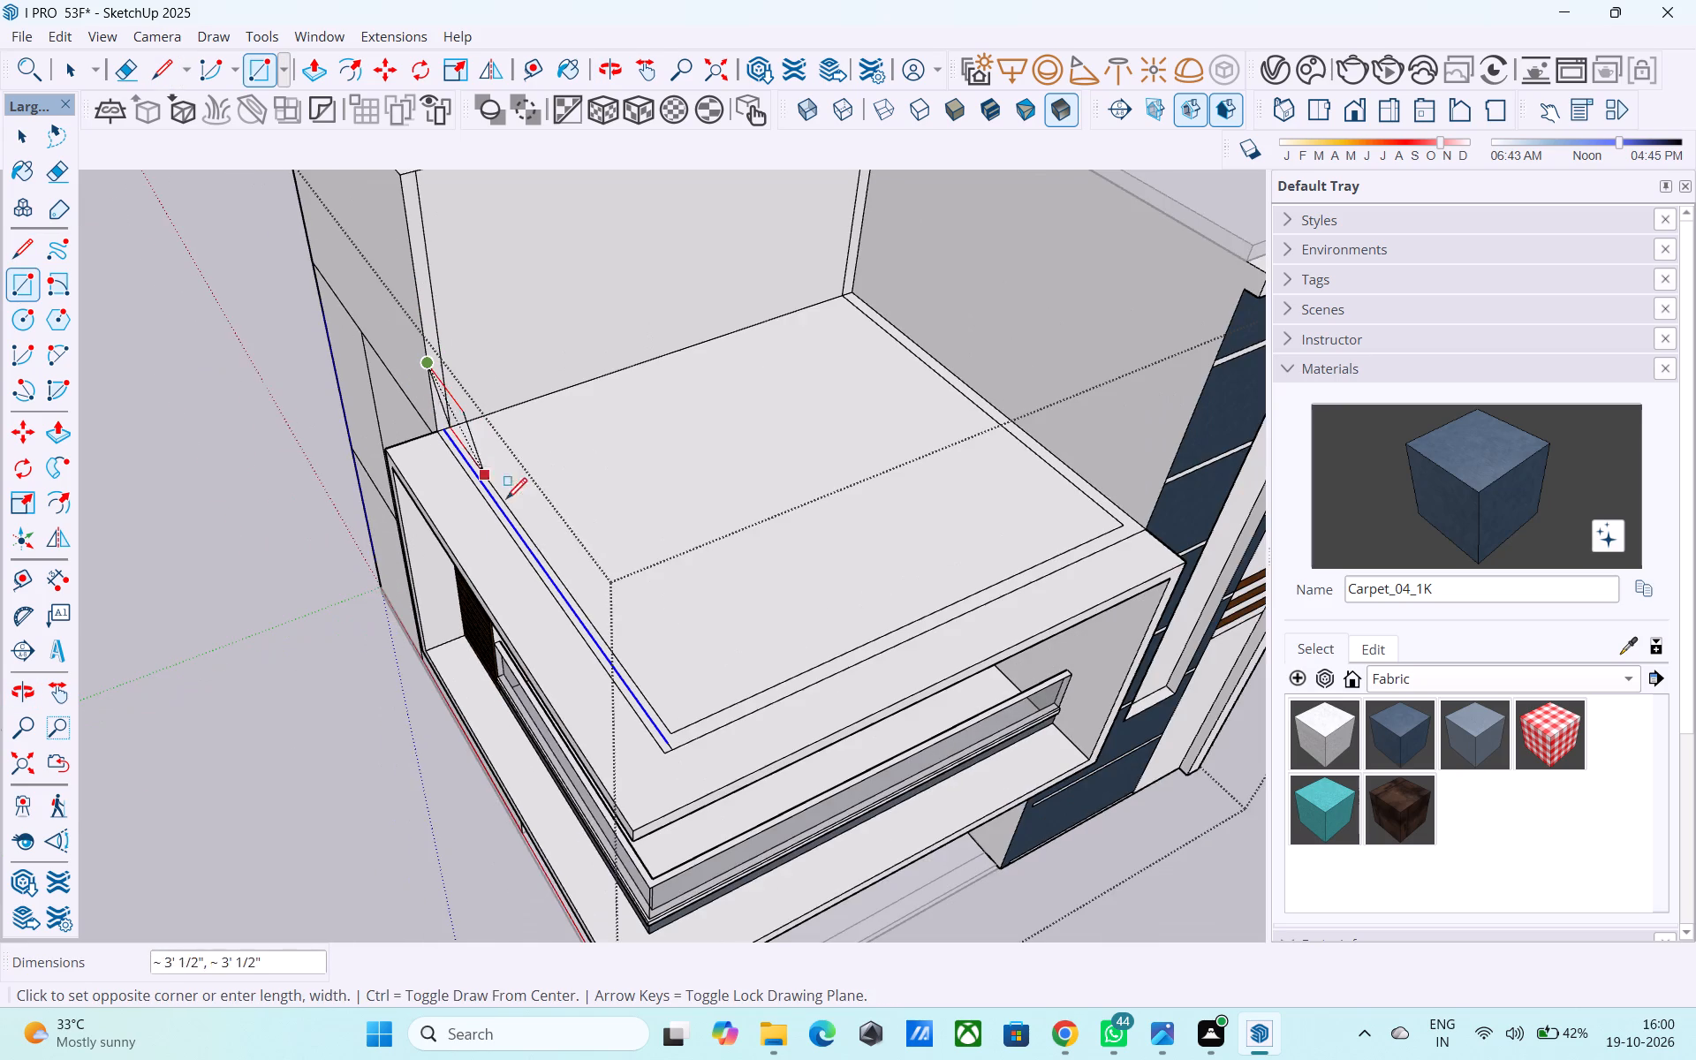
scroll(708, 774, "up", 7)
left_click(632, 736)
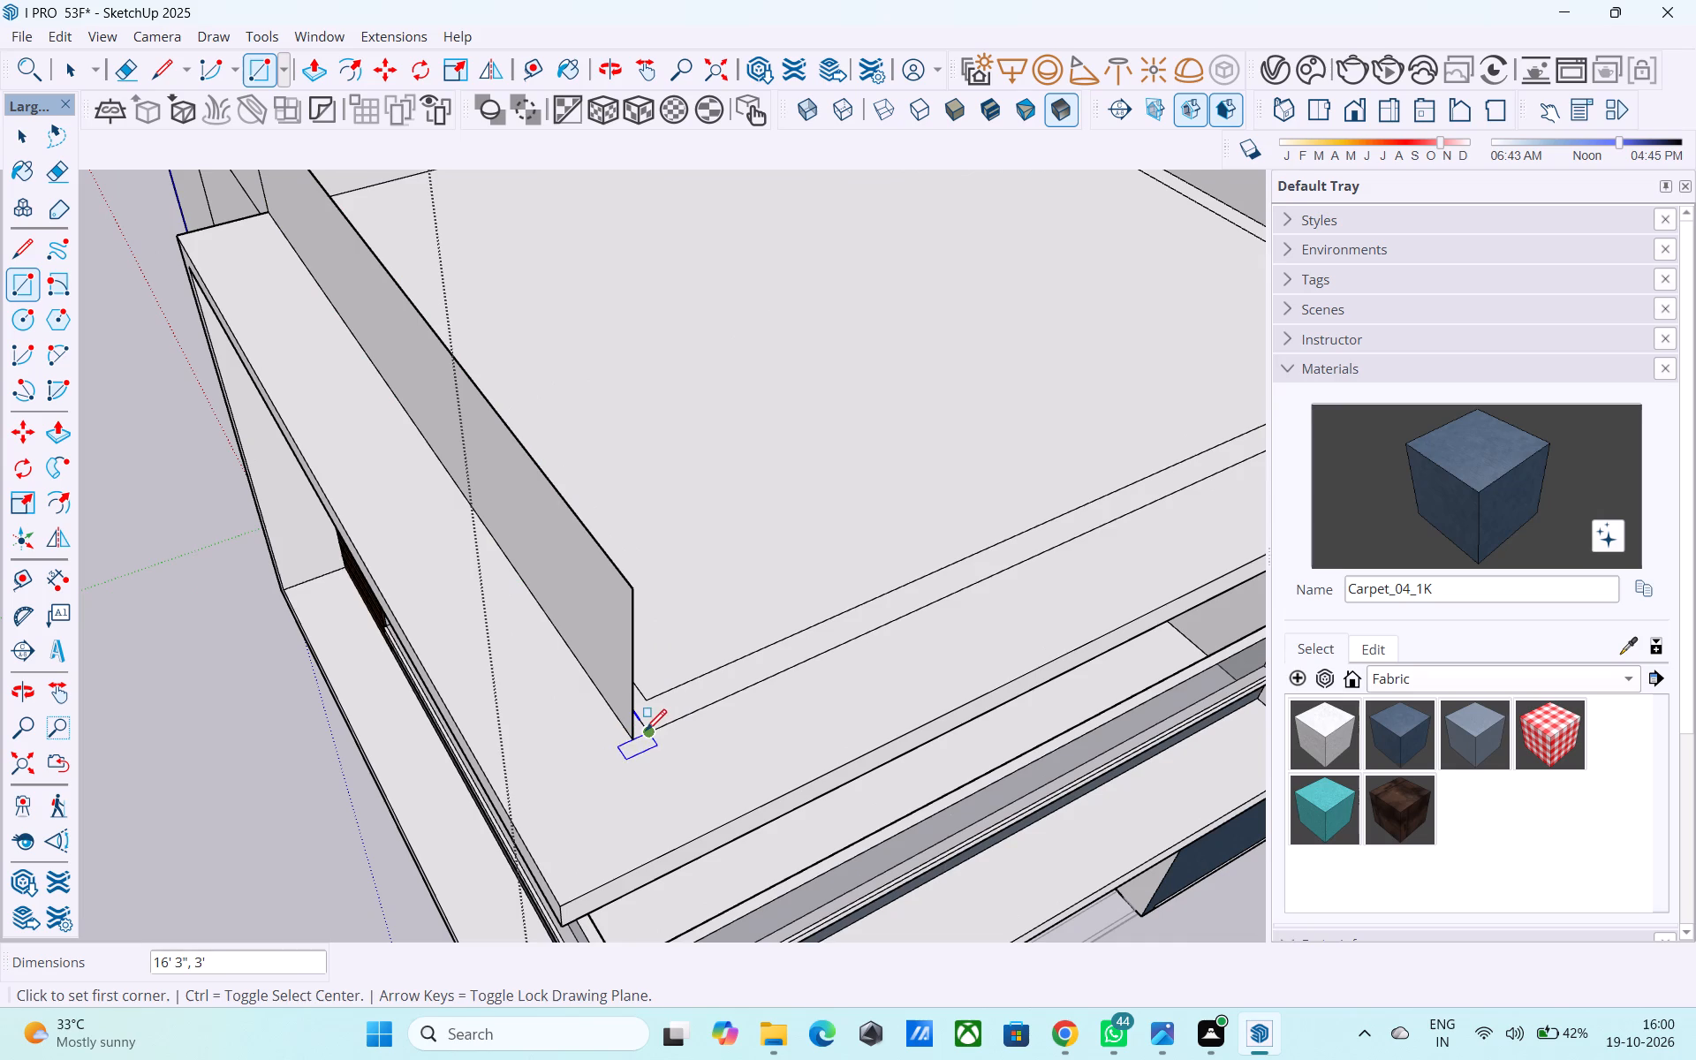
Draw a second upright rectangle, 16' 3" by 3', along the copied inner line, from the balcony roof corner to the wall.
left_click(646, 732)
scroll(521, 498, "down", 3)
middle_click_drag(522, 500, 445, 732, "shift")
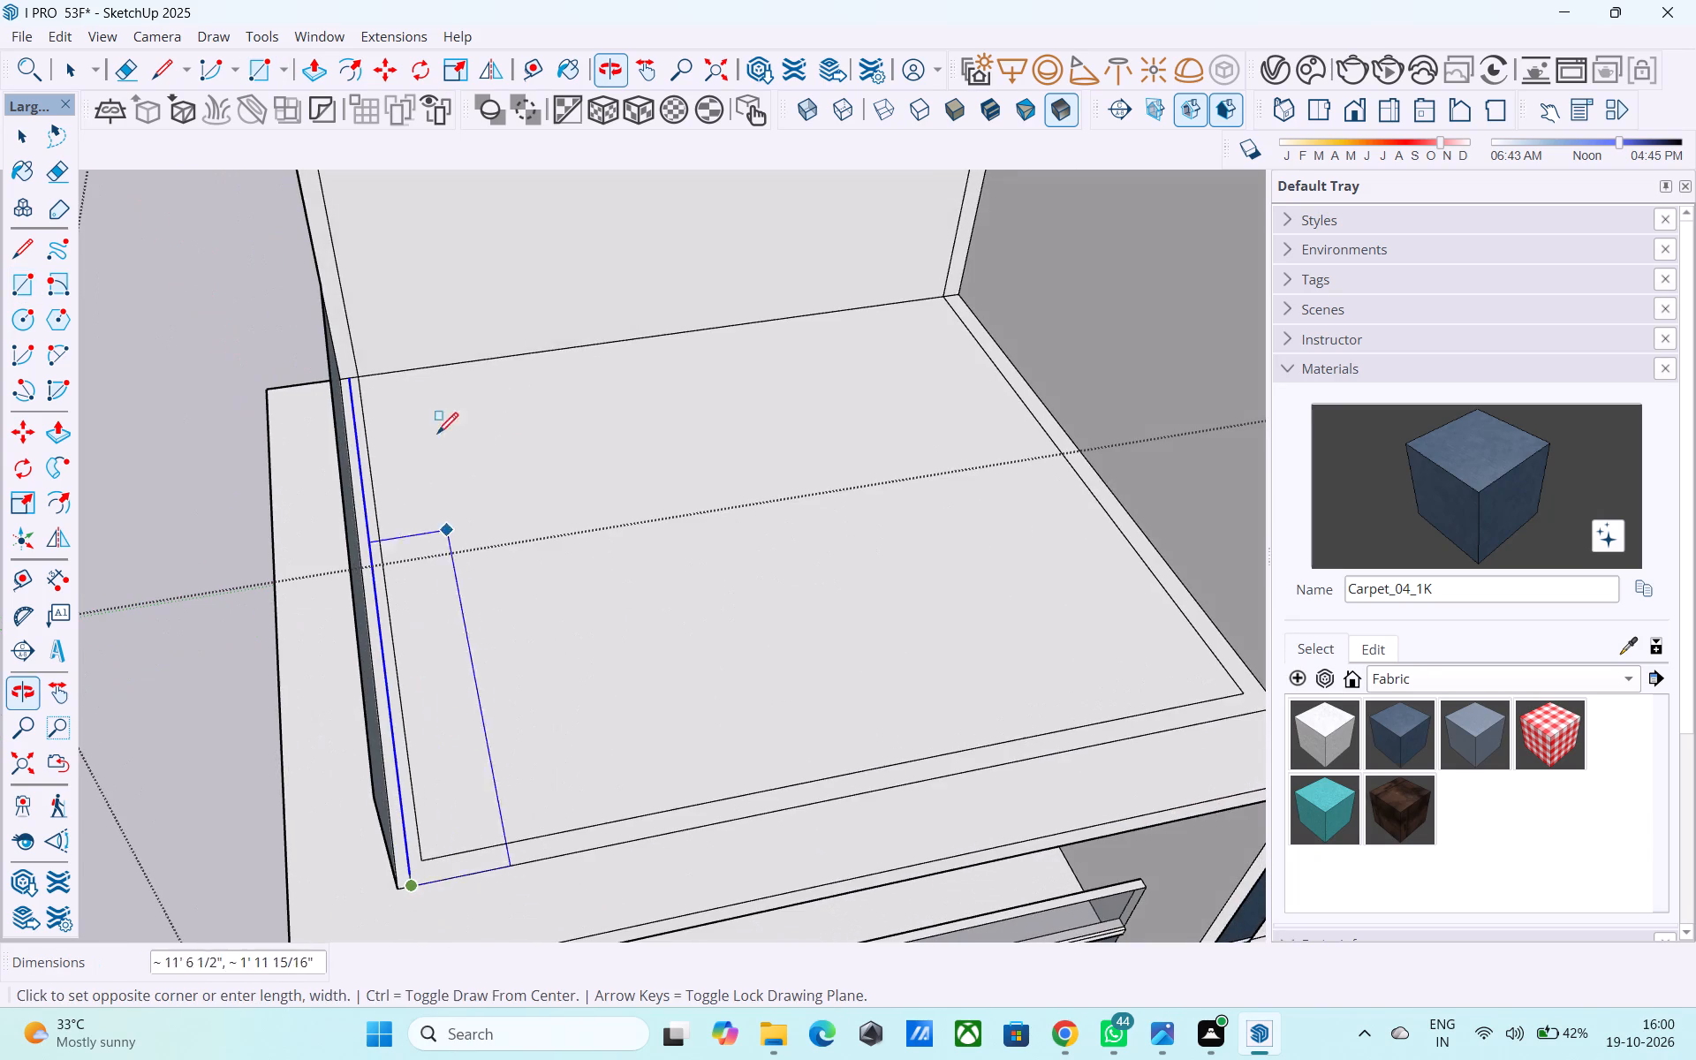
scroll(360, 349, "up", 5)
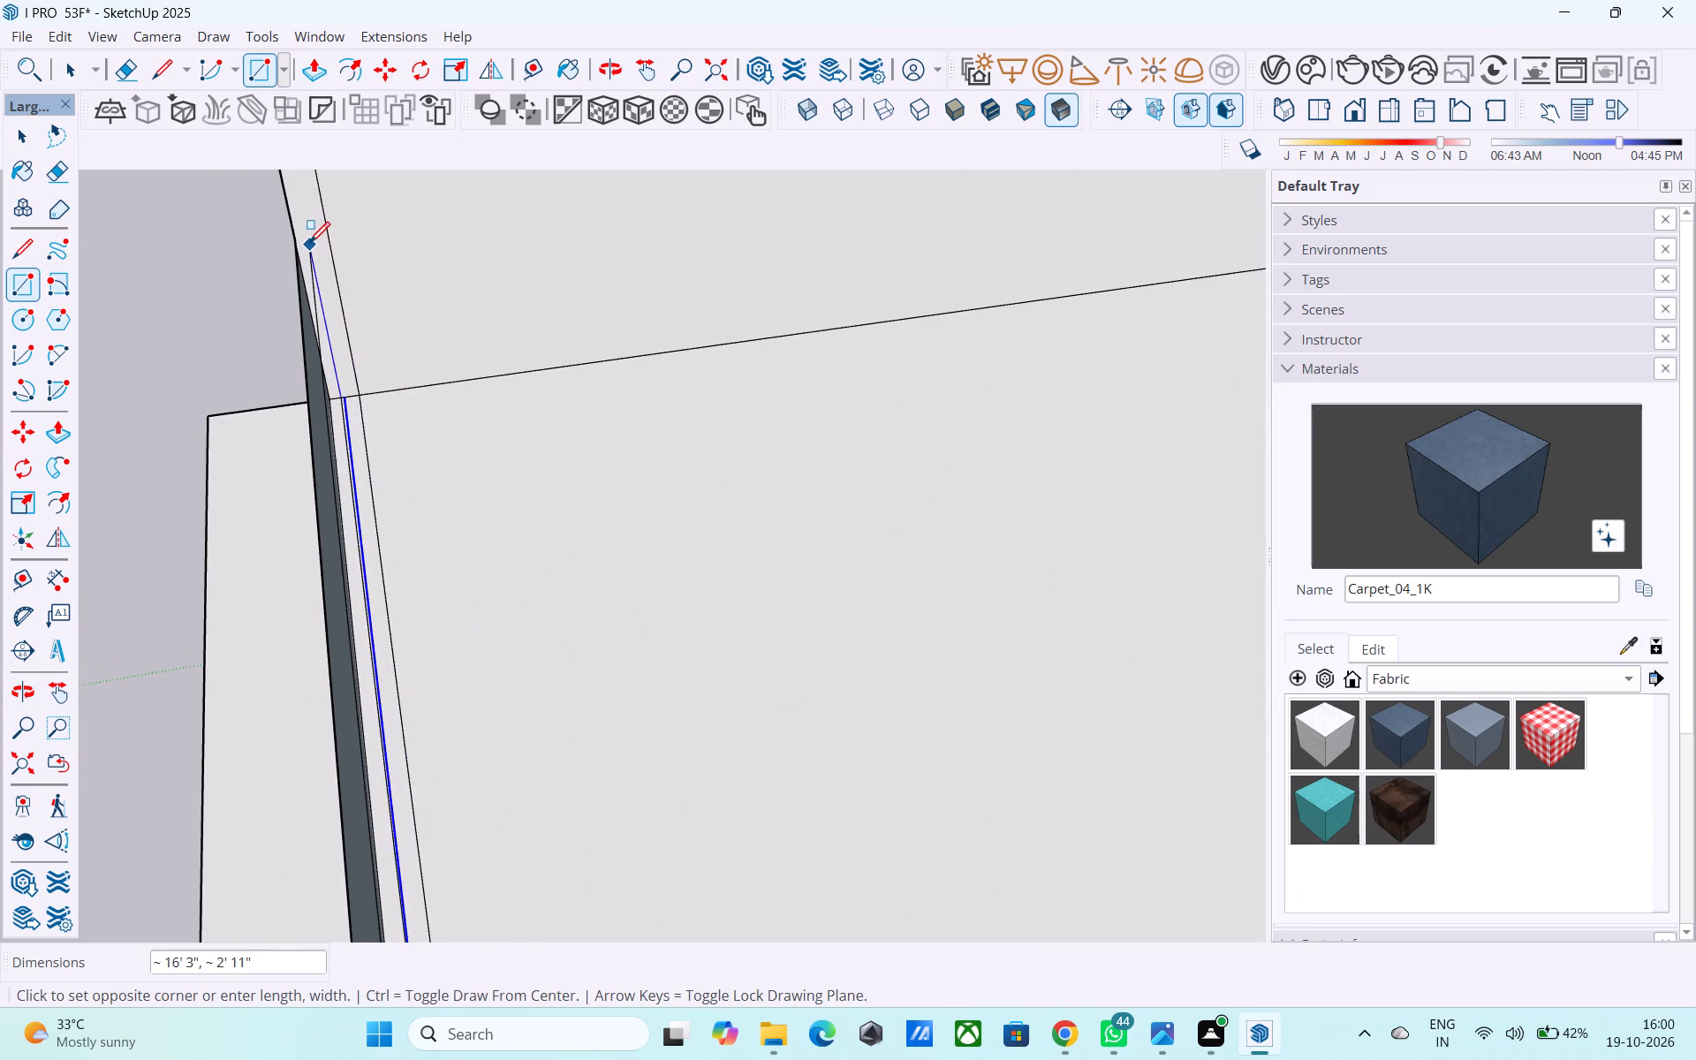
middle_click_drag(310, 243, 151, 163)
middle_click_drag(274, 200, 233, 435)
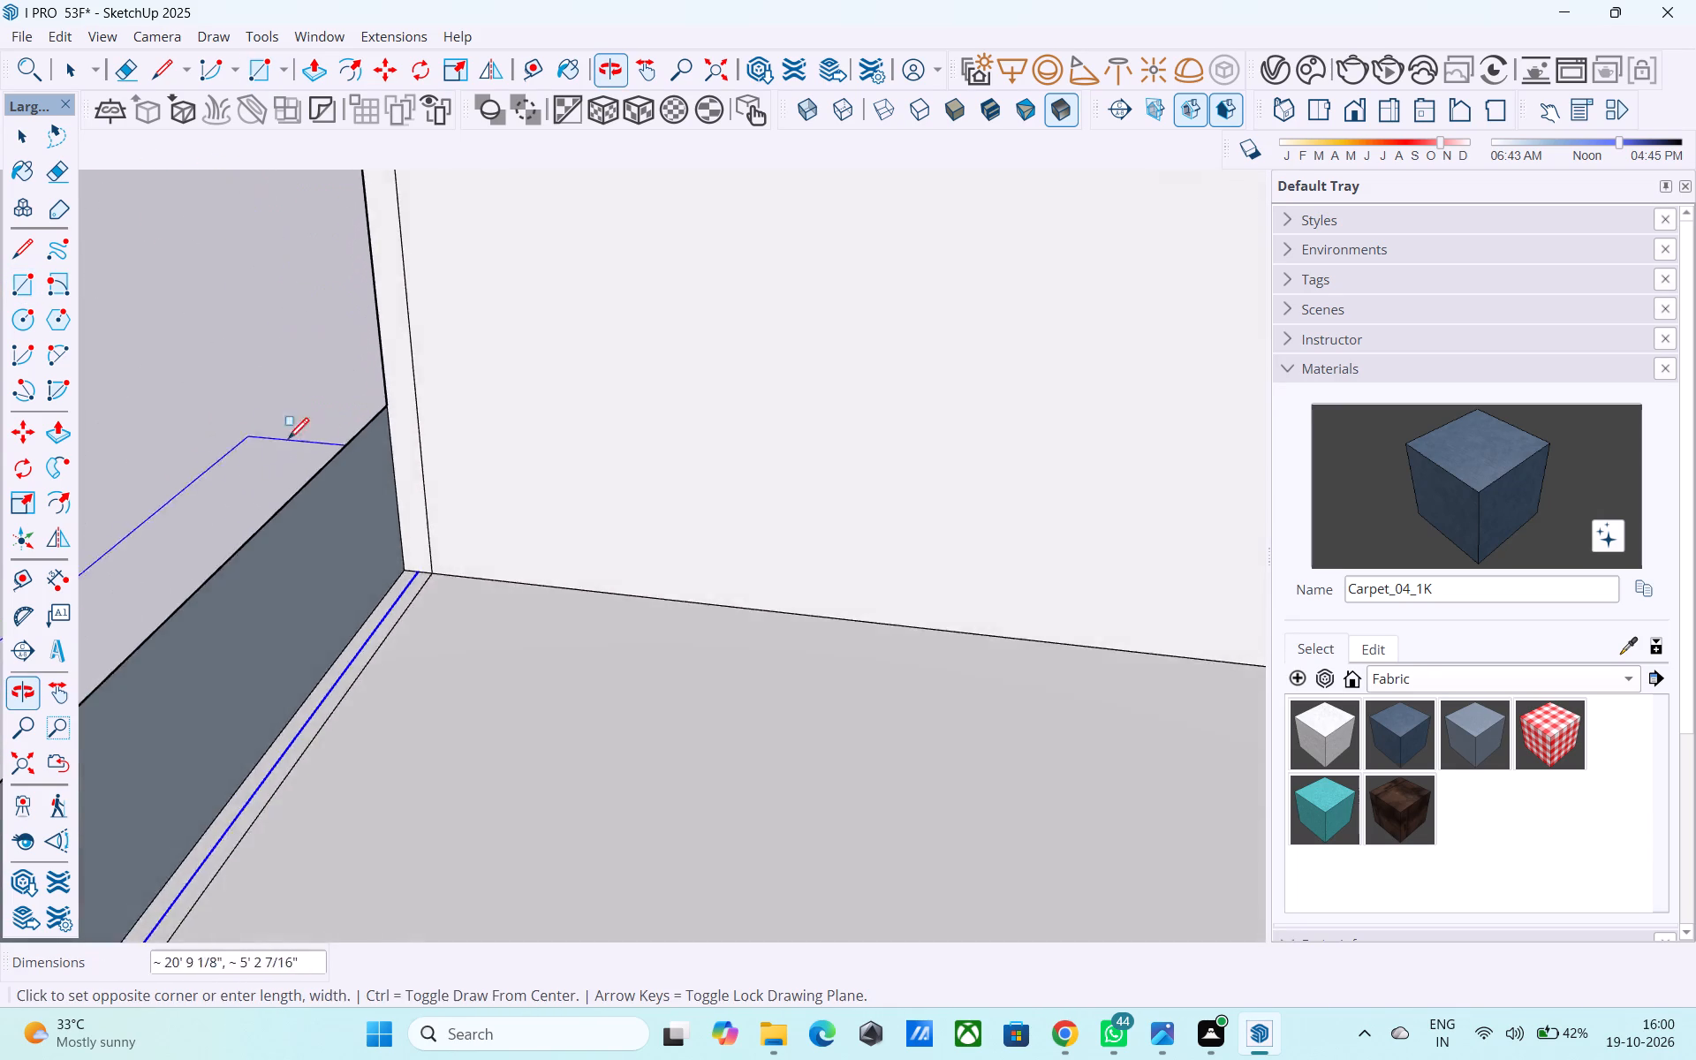
scroll(330, 436, "up", 8)
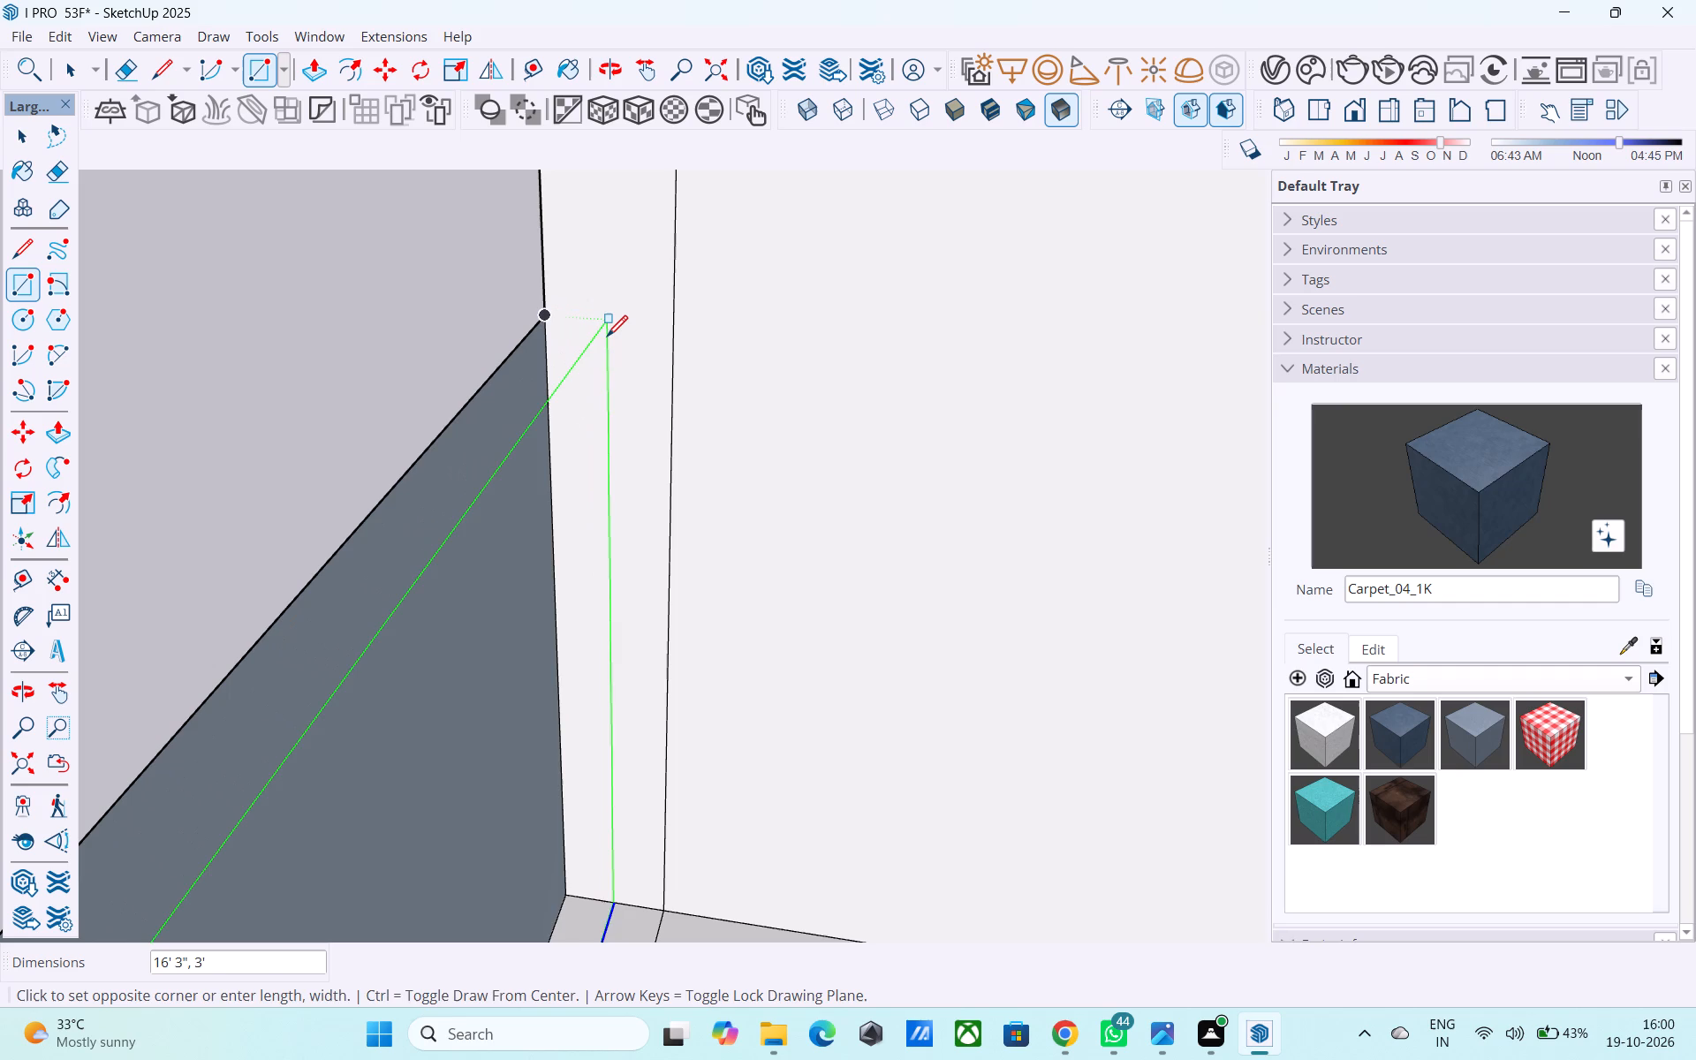
left_click(607, 338)
scroll(610, 335, "down", 20)
scroll(610, 335, "down", 3)
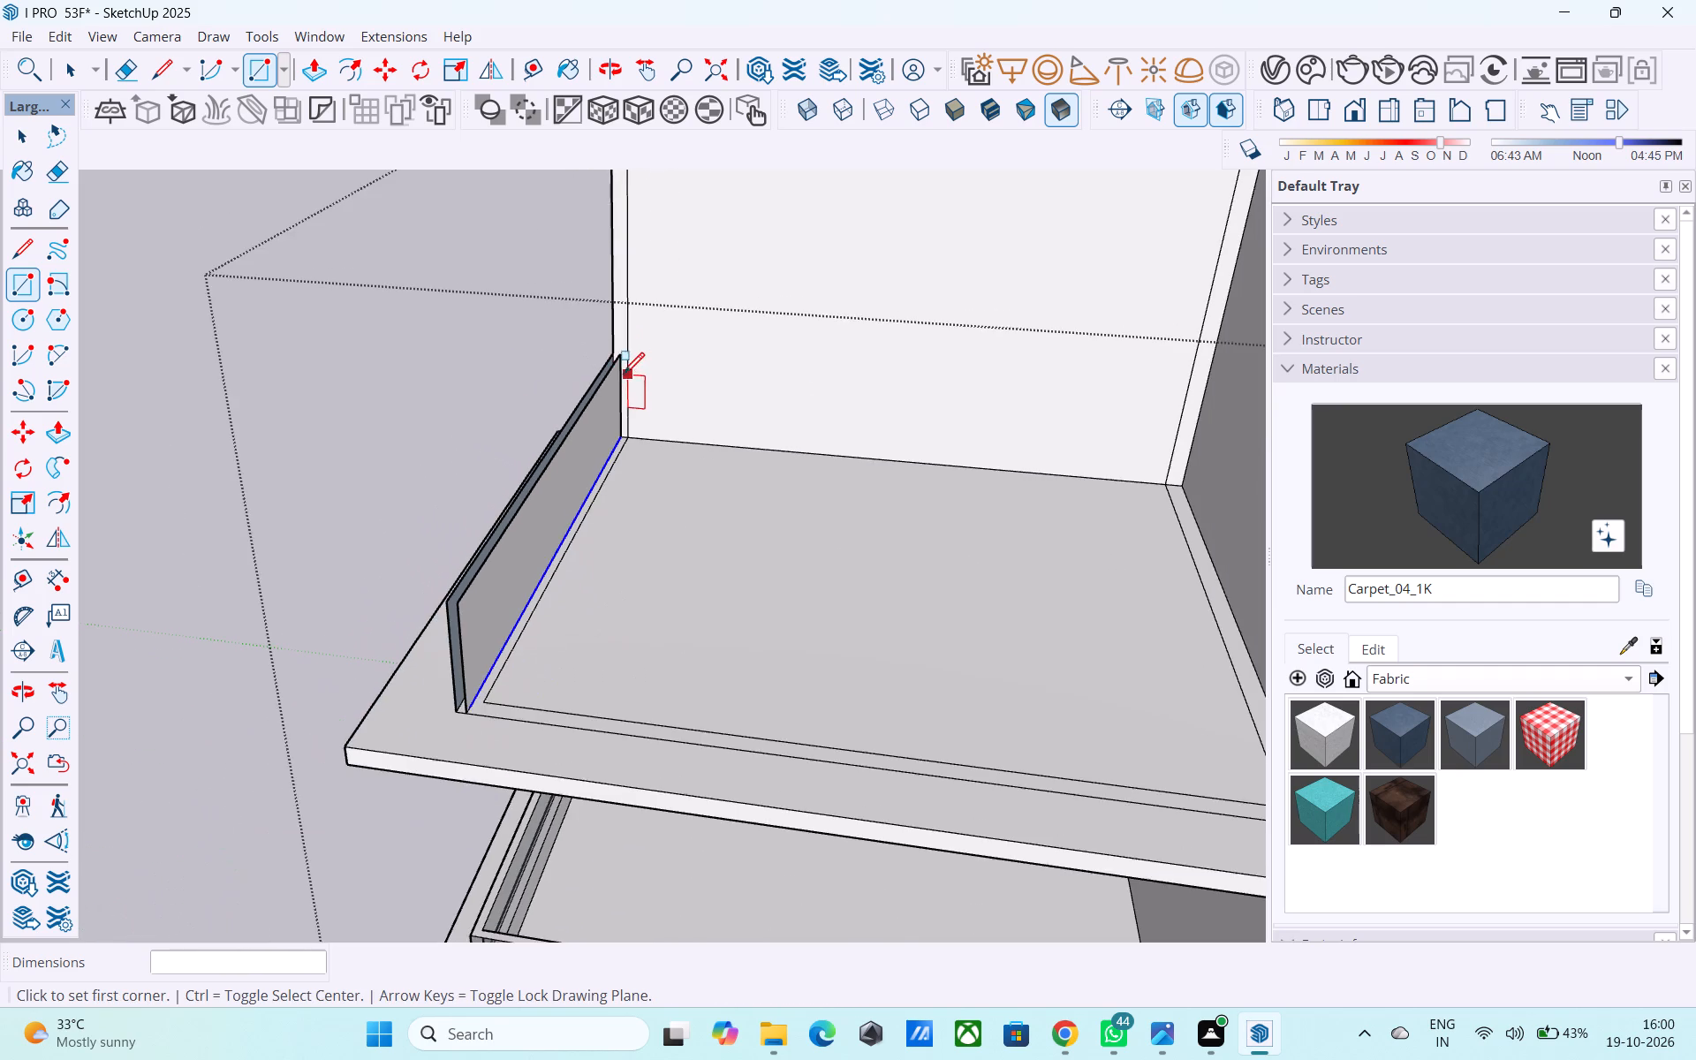
Join the tops of the two upright rectangles with a short line at each end, closing the side parapet's 3" thickness.
scroll(599, 394, "up", 7)
key("l")
scroll(626, 332, "up", 4)
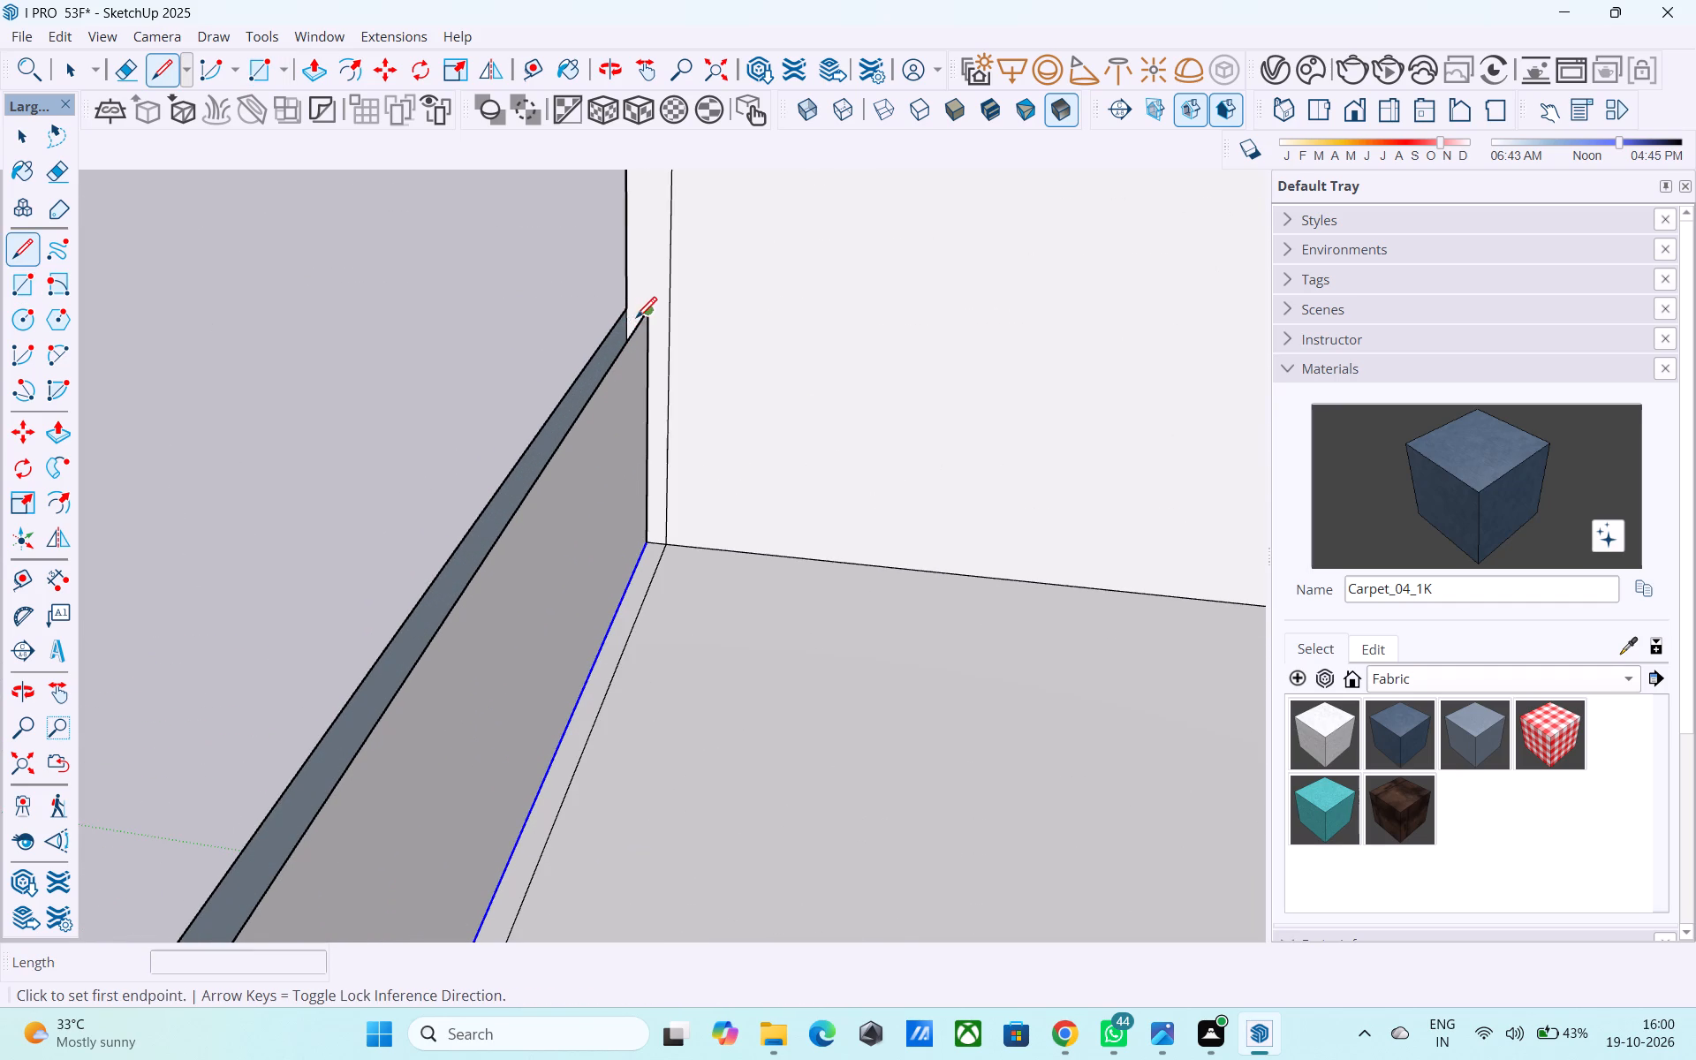
left_click(637, 319)
left_click(625, 316)
scroll(691, 301, "down", 10)
scroll(531, 617, "up", 5)
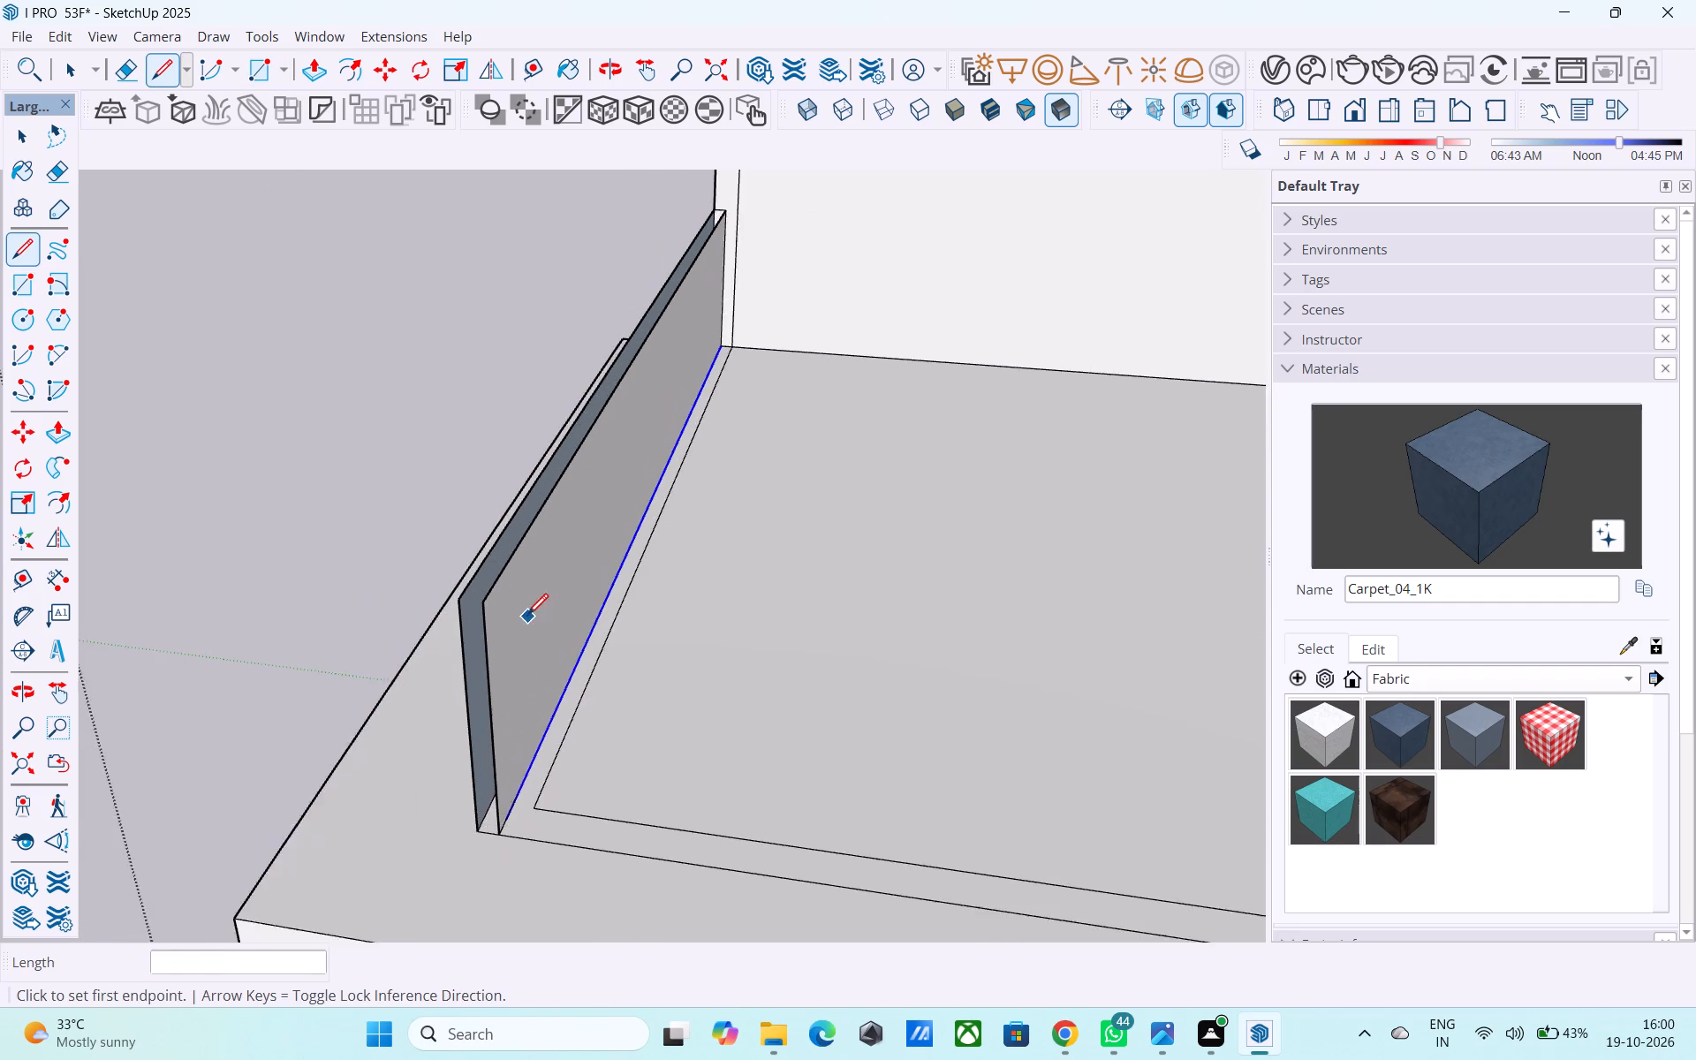
scroll(527, 617, "up", 3)
left_click(476, 595)
left_click(441, 591)
Draw a 3' vertical line up the navy-panelled wall's edge from the far end of the balcony roof's front outer border line.
scroll(479, 538, "down", 5)
middle_click_drag(481, 547, 926, 461)
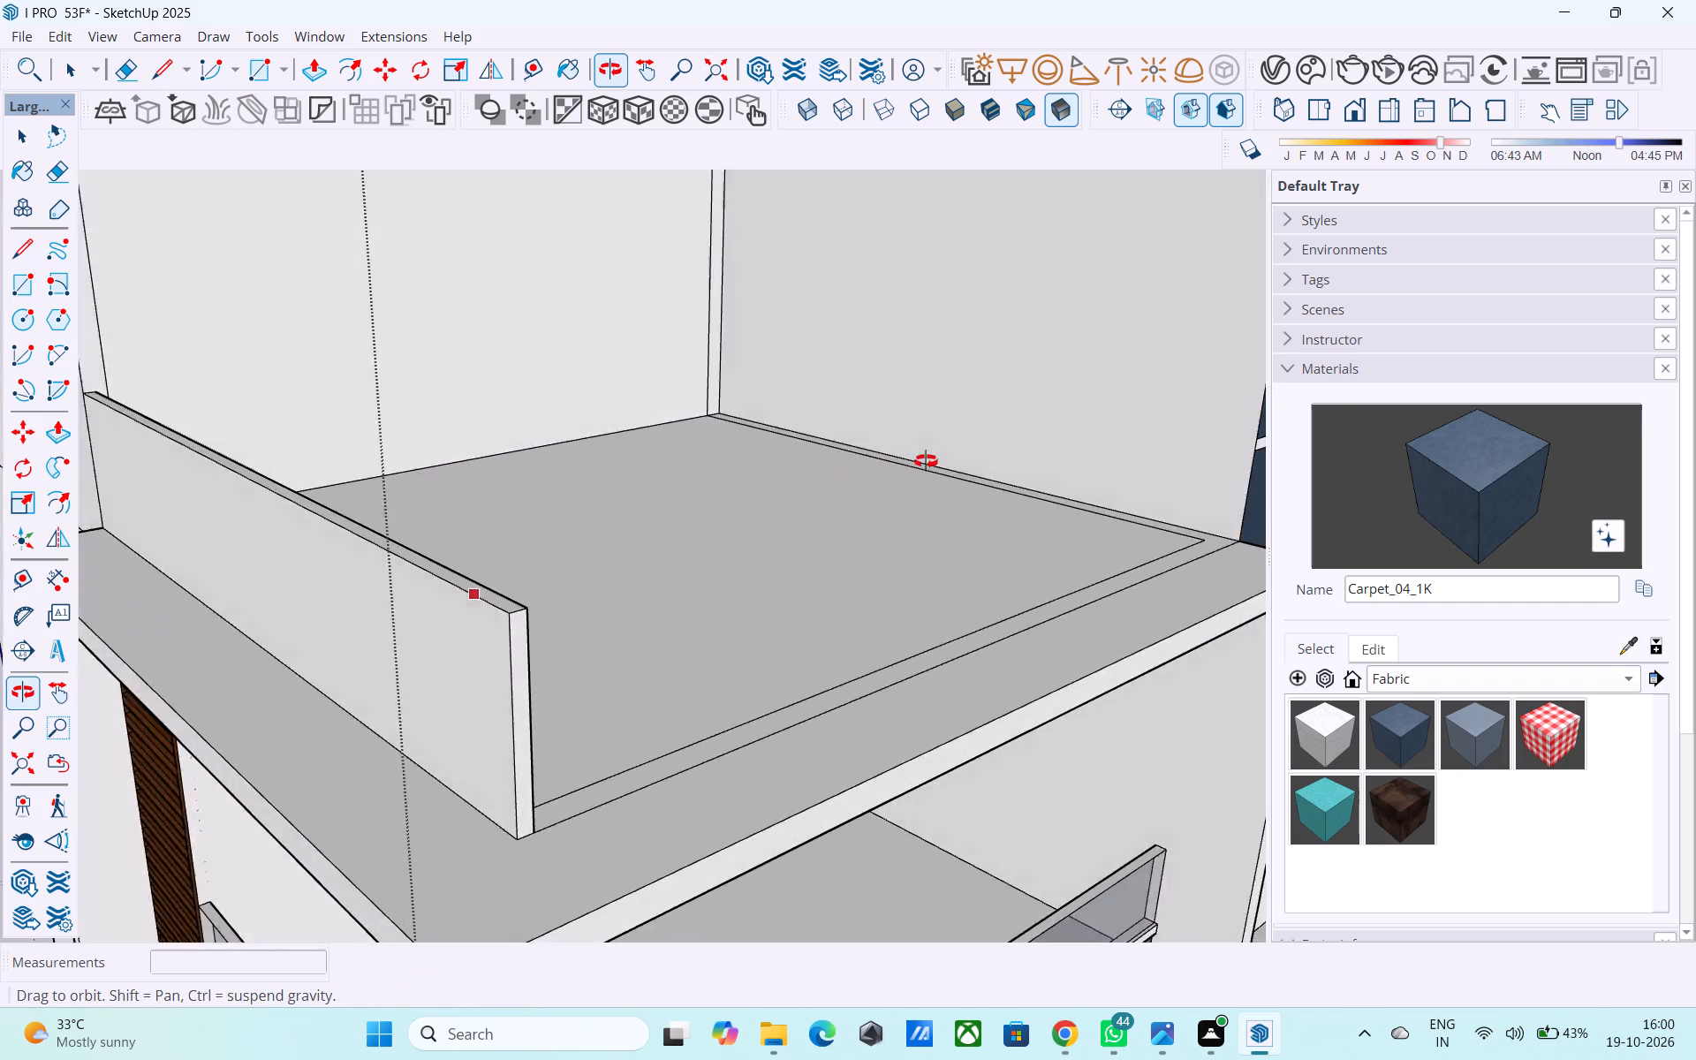
middle_click_drag(926, 461, 2, 508)
scroll(148, 521, "down", 3)
middle_click_drag(171, 531, 942, 520)
scroll(872, 535, "down", 1, "shift")
middle_click_drag(687, 536, 523, 559, "shift")
scroll(528, 541, "down", 4)
middle_click_drag(765, 583, 573, 579)
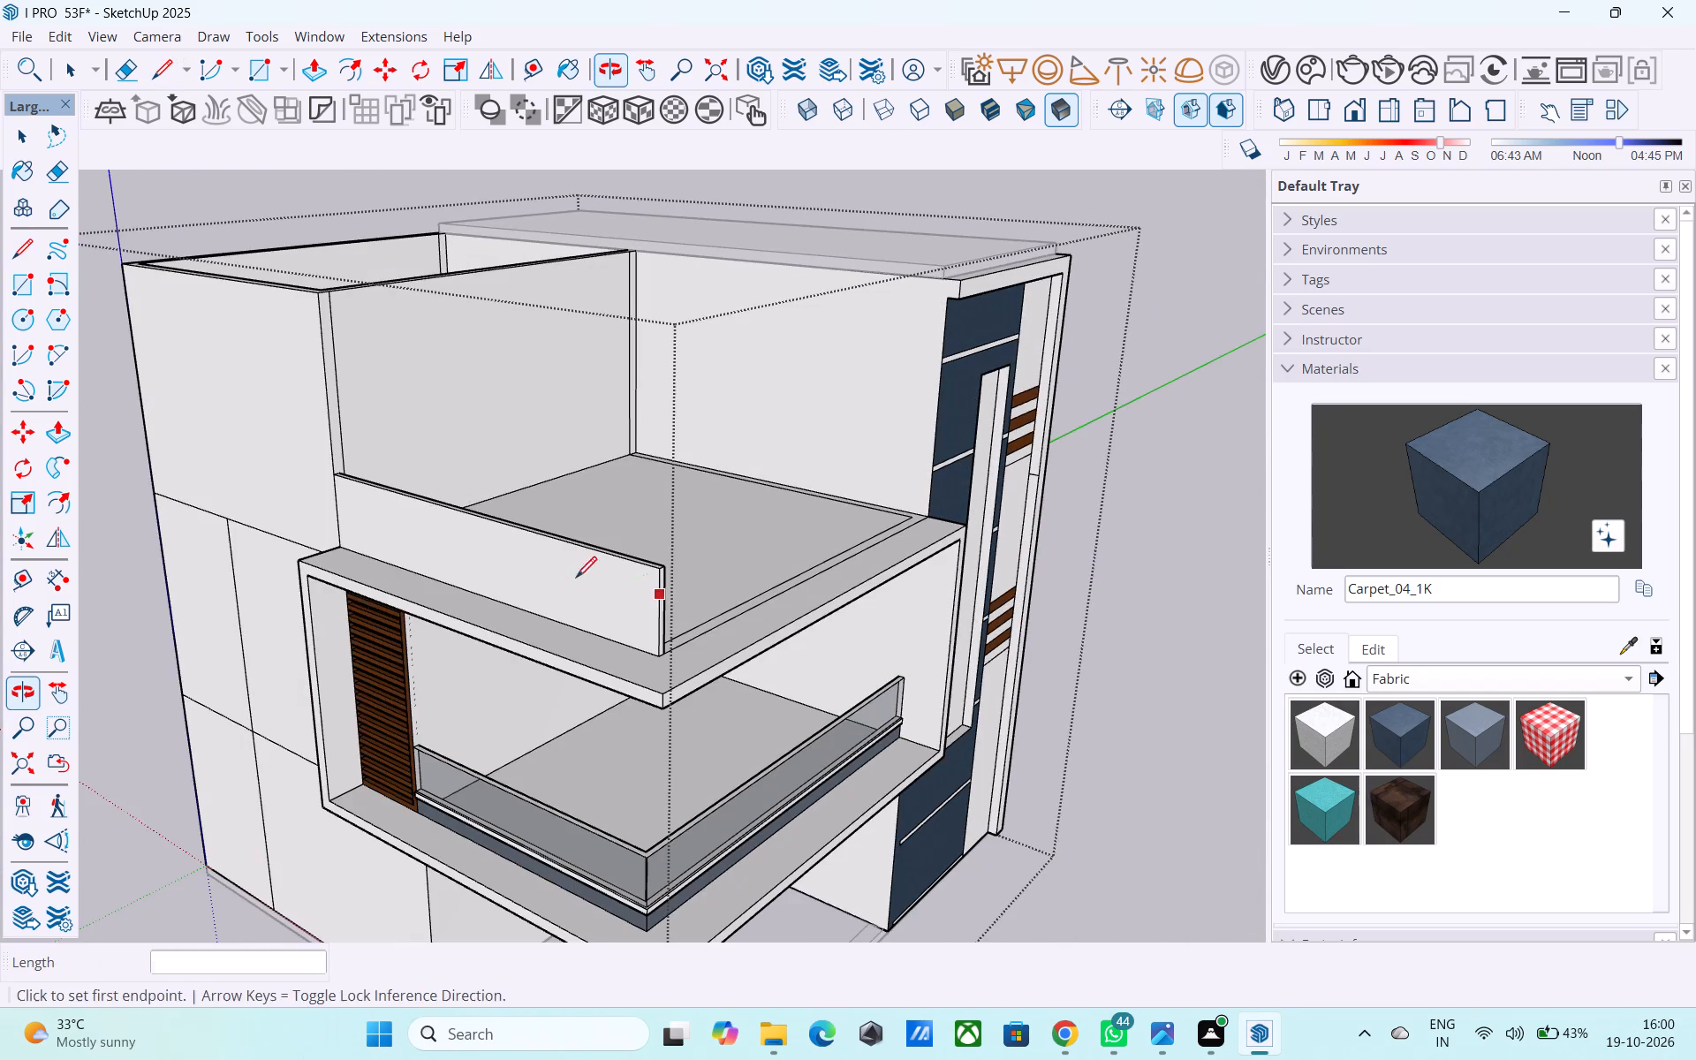
middle_click_drag(759, 595, 817, 712, "shift")
scroll(991, 566, "up", 7)
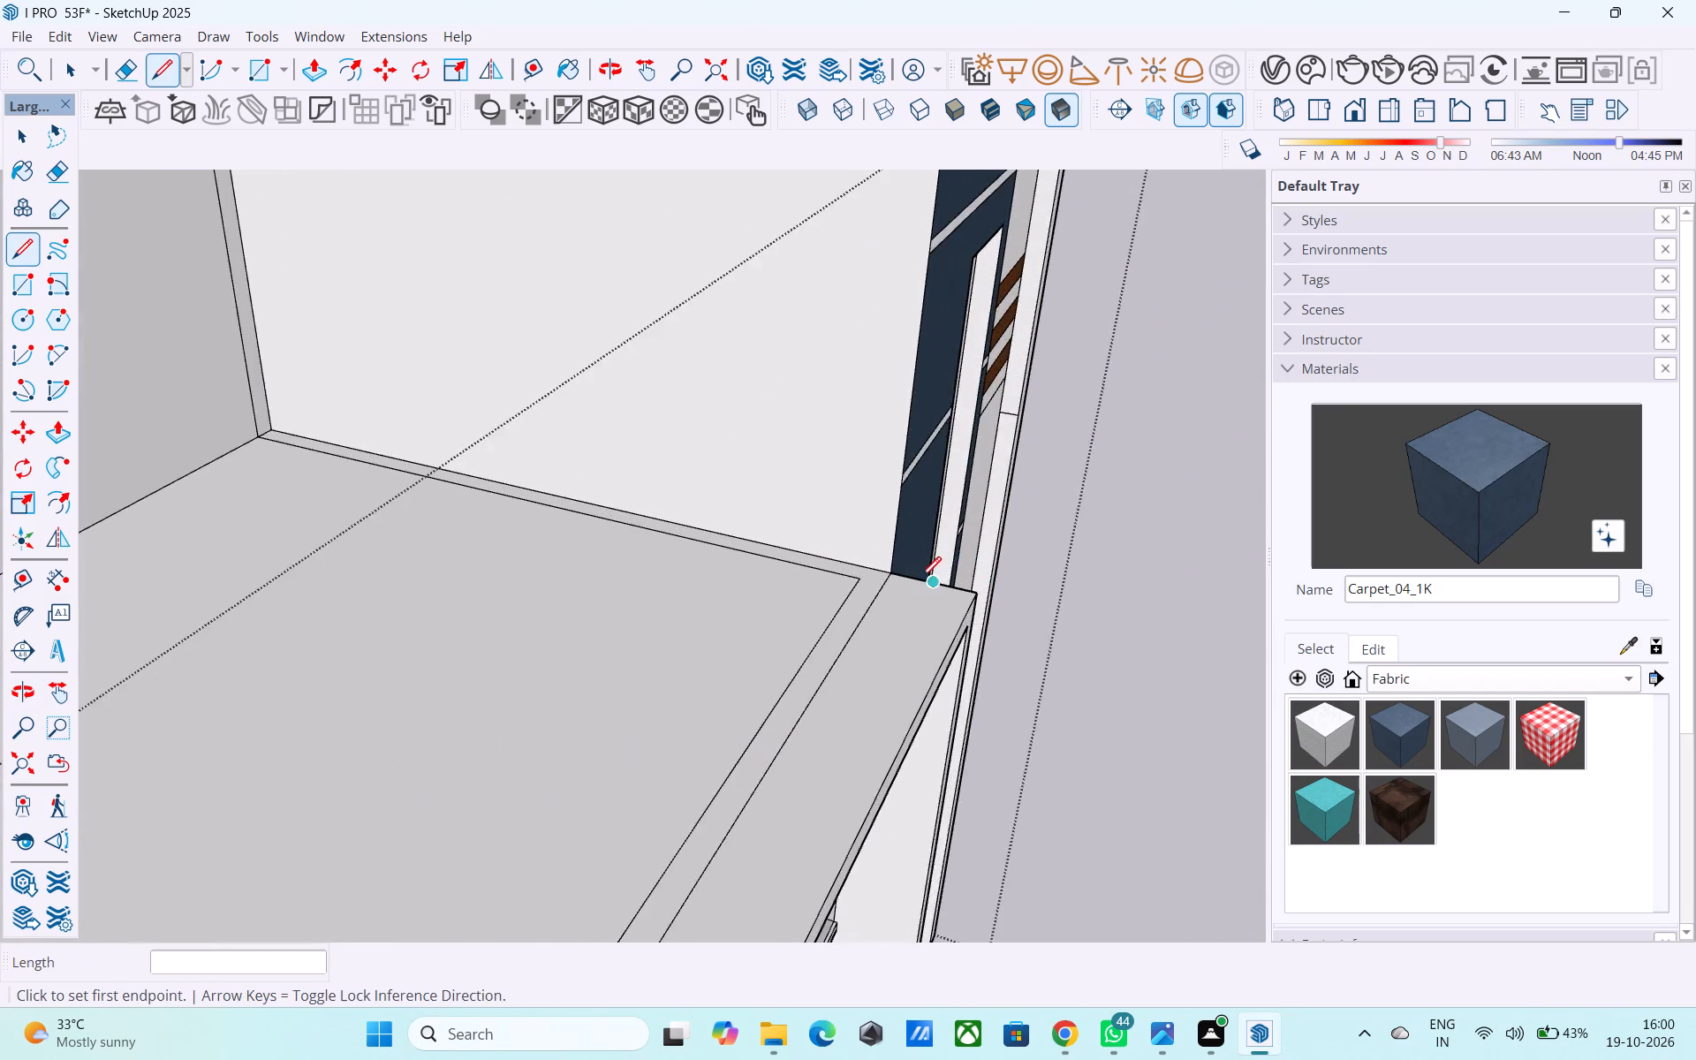
scroll(920, 579, "up", 7)
key("space")
type("L")
left_click(877, 564)
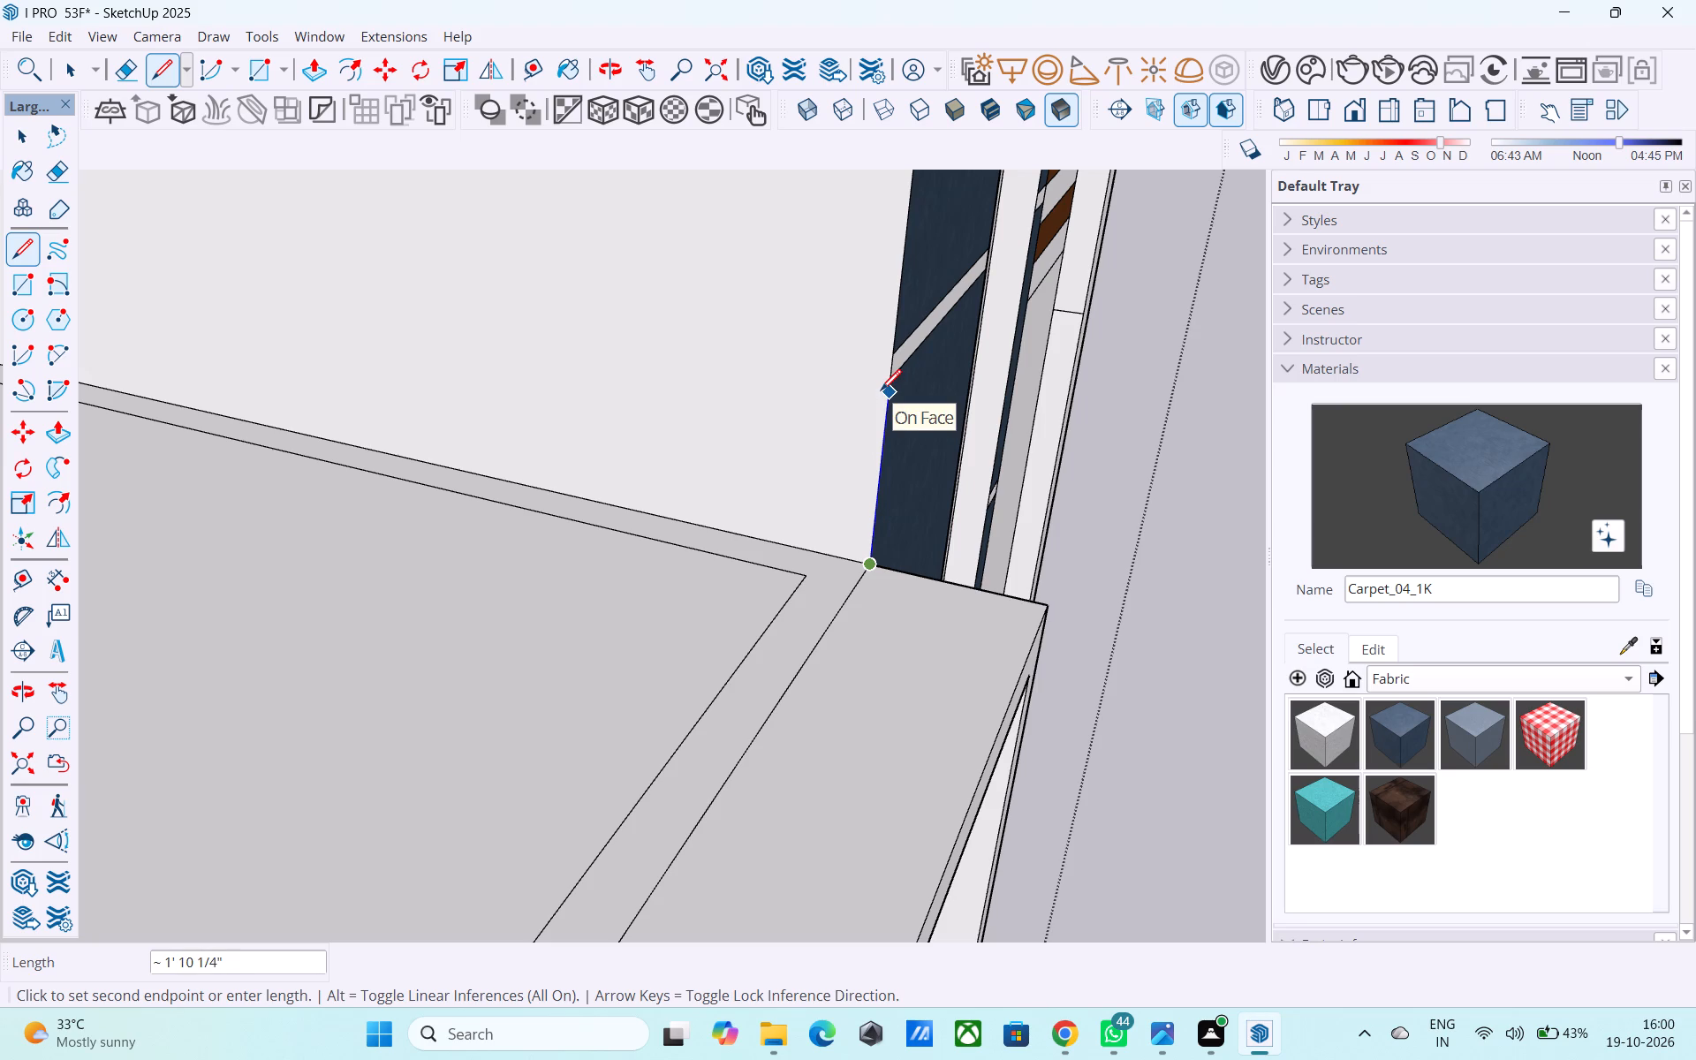
type("3'")
key("Return")
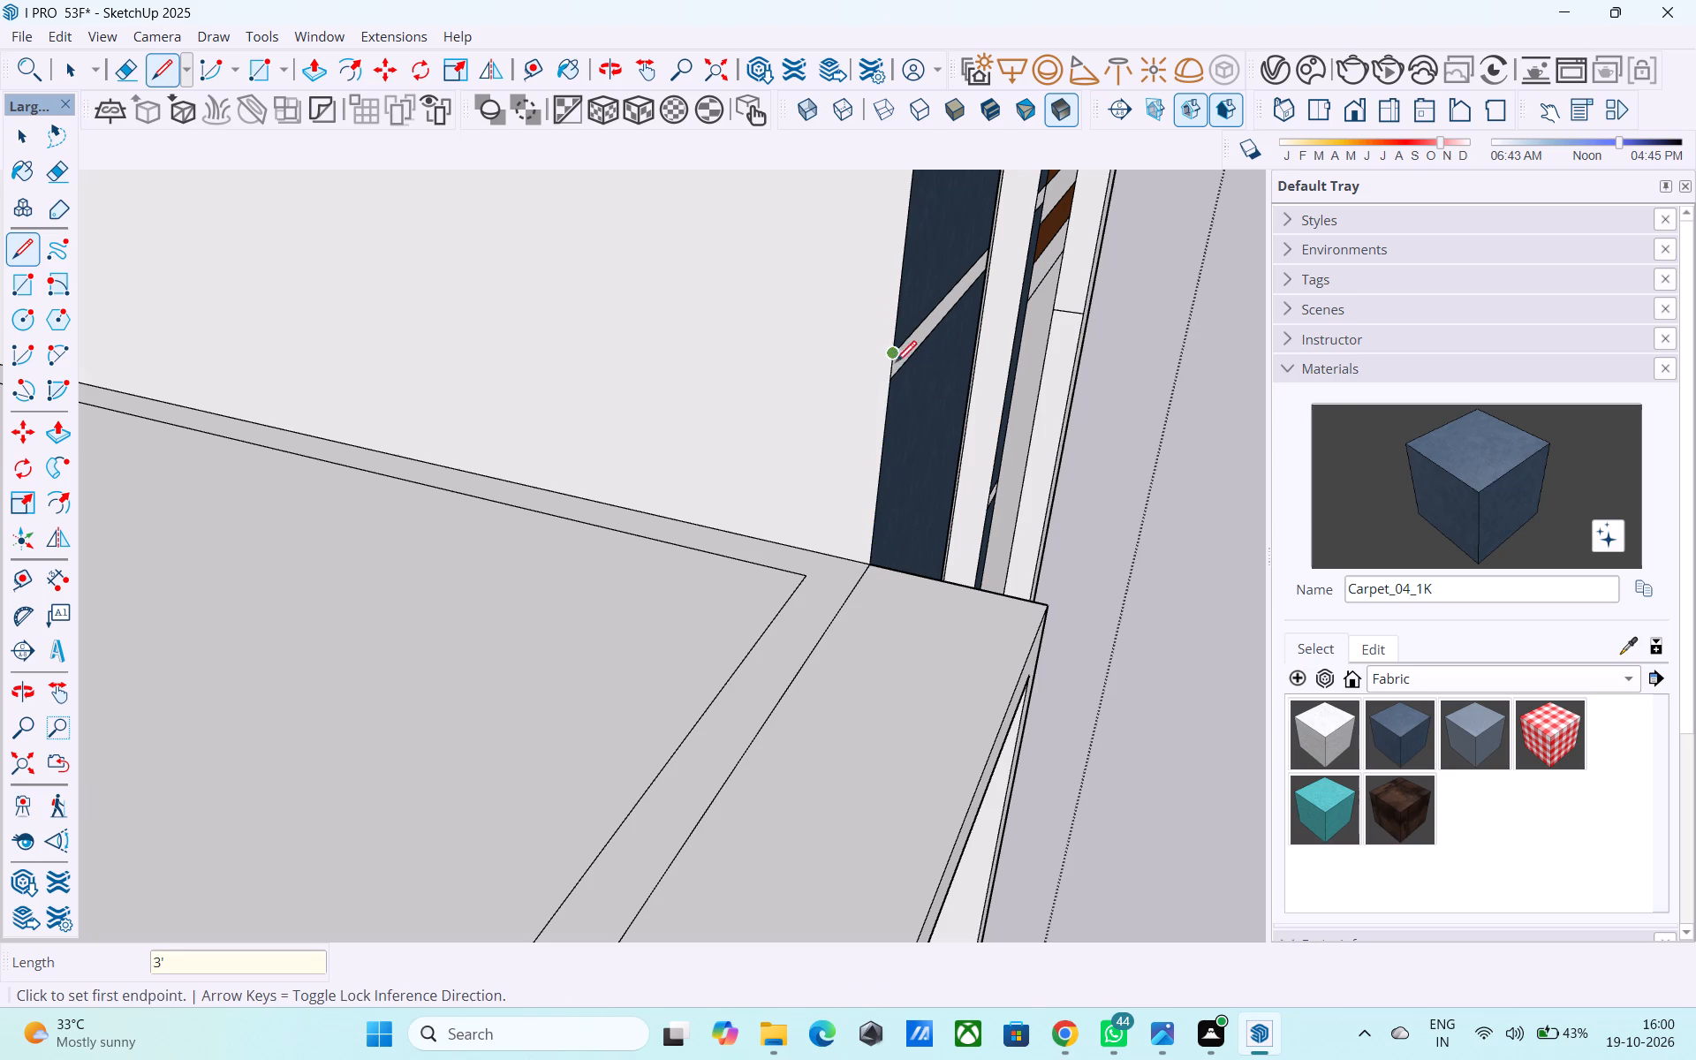
left_click(864, 566)
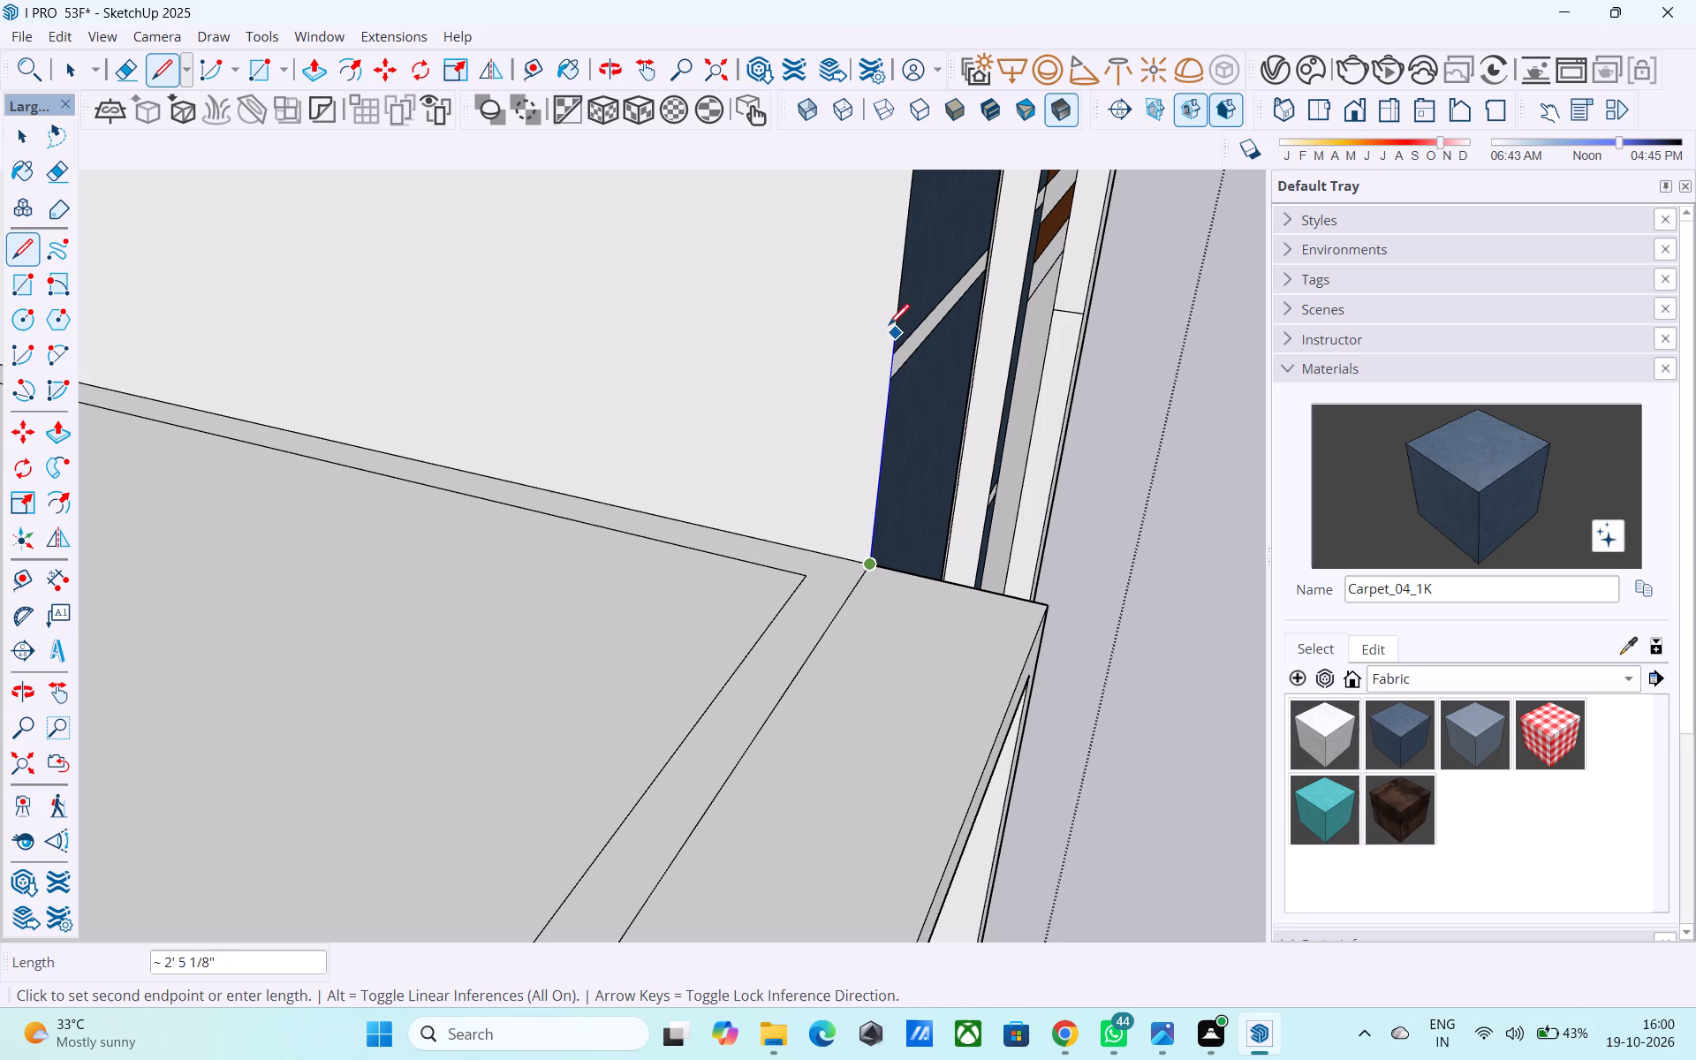
scroll(898, 262, "down", 4)
left_click(896, 267)
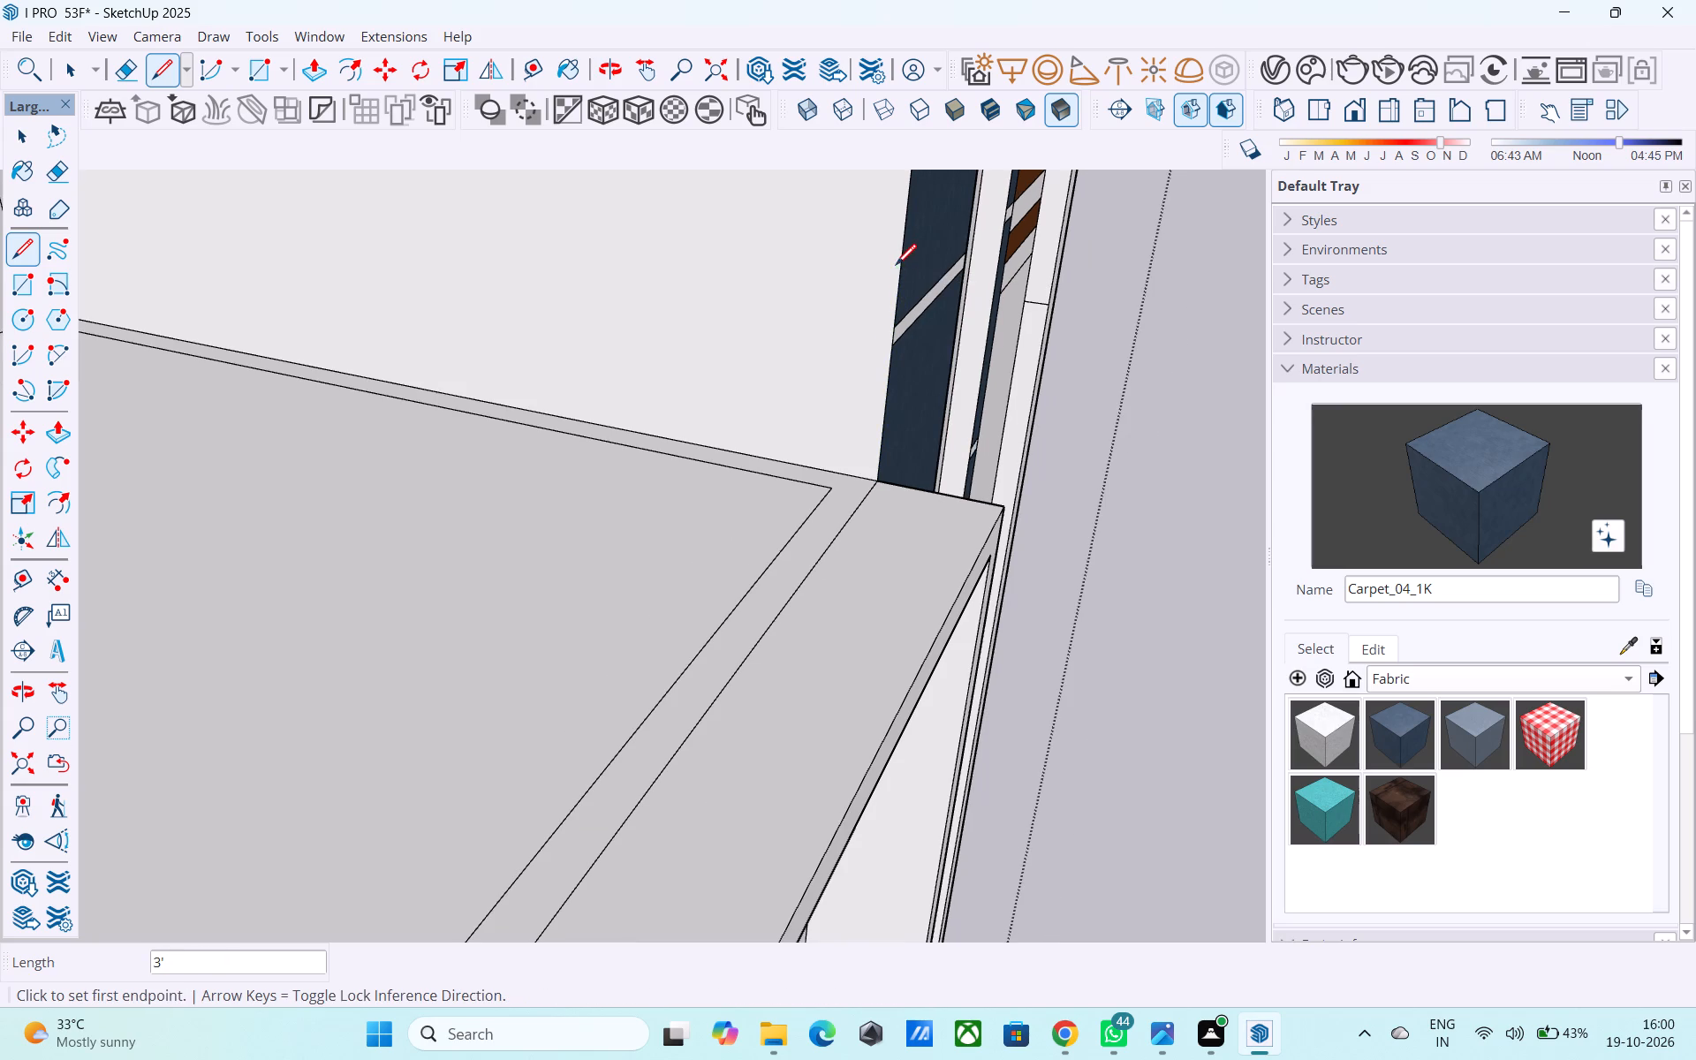
Draw an upright 18' 3" by 3' rectangle along the front outer border line, from the 3' mark to the side parapet's base corner.
key("r")
left_click(899, 274)
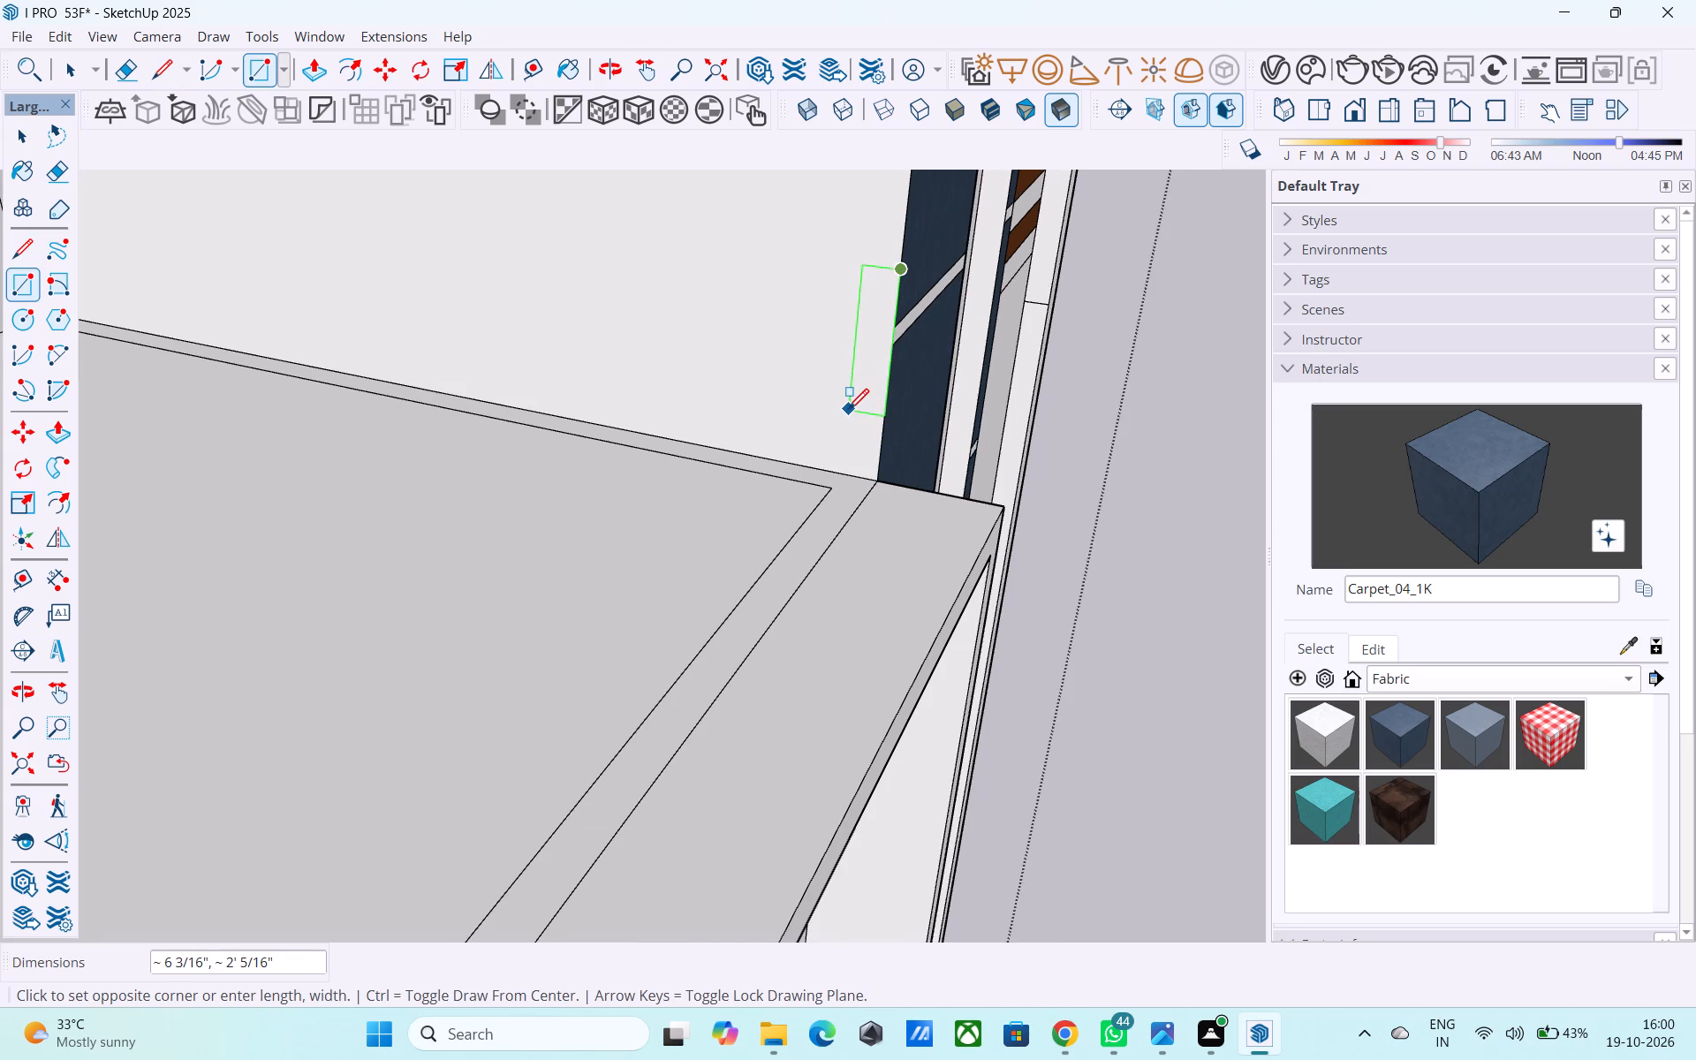
scroll(848, 412, "down", 8)
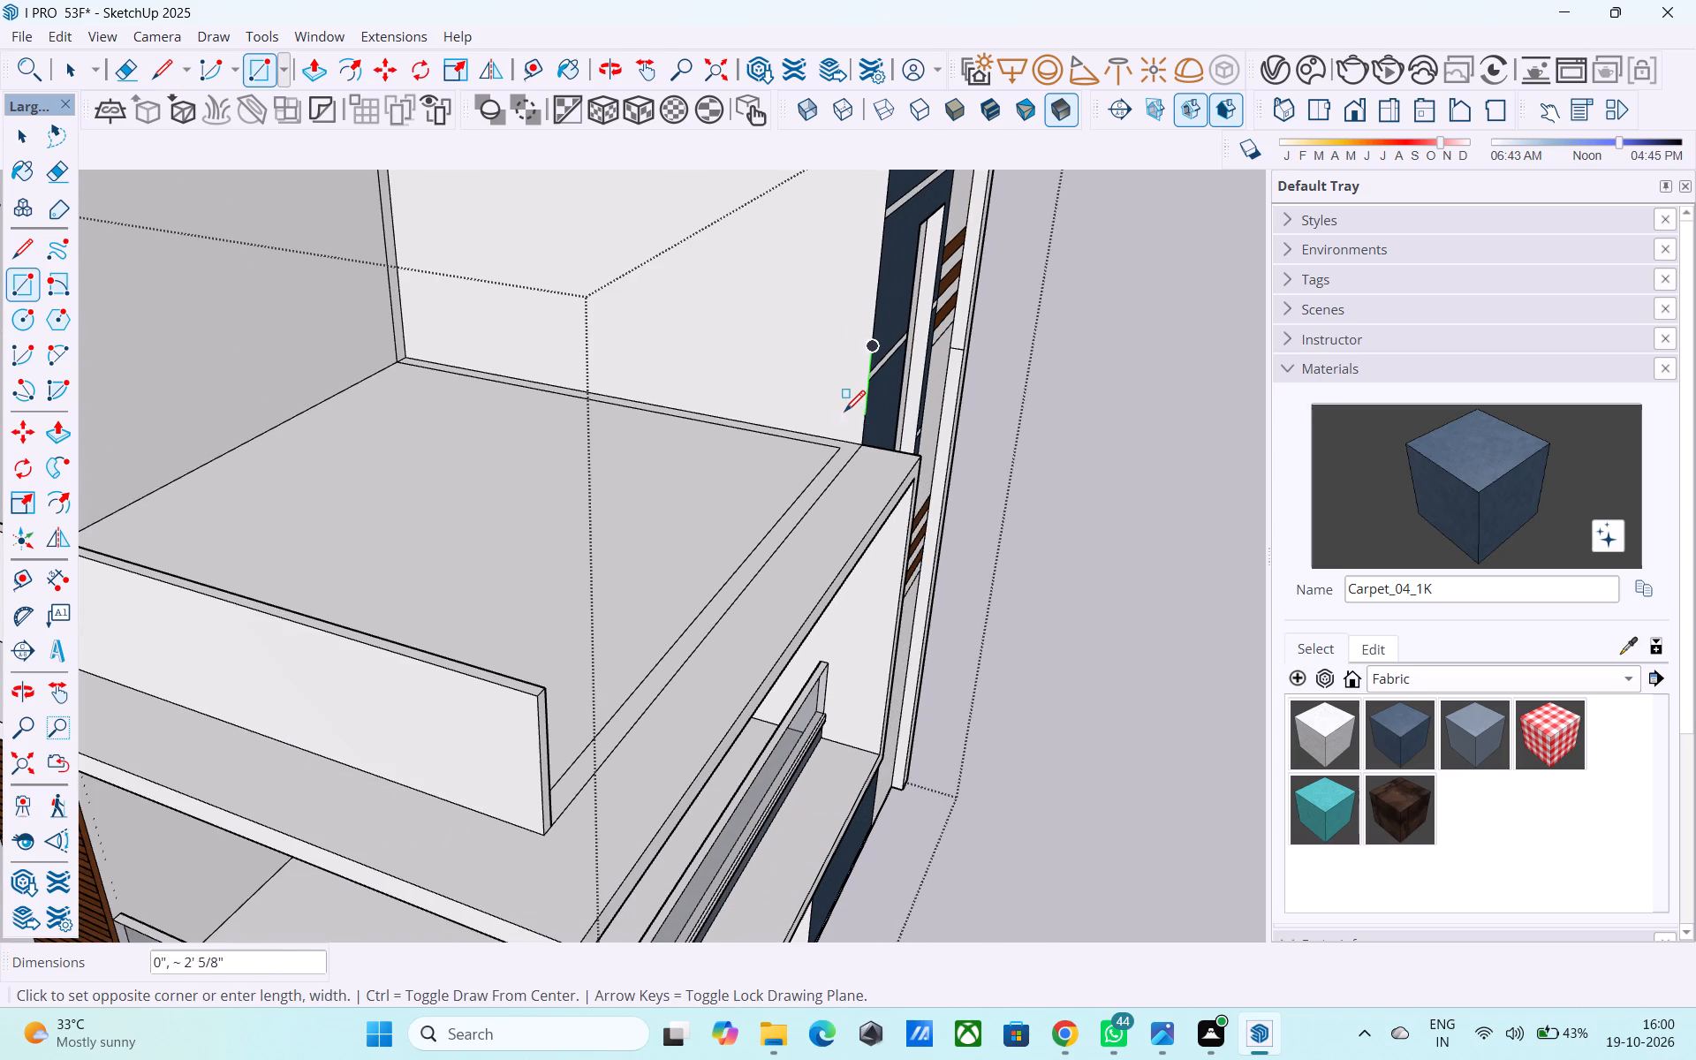
scroll(772, 564, "down", 2)
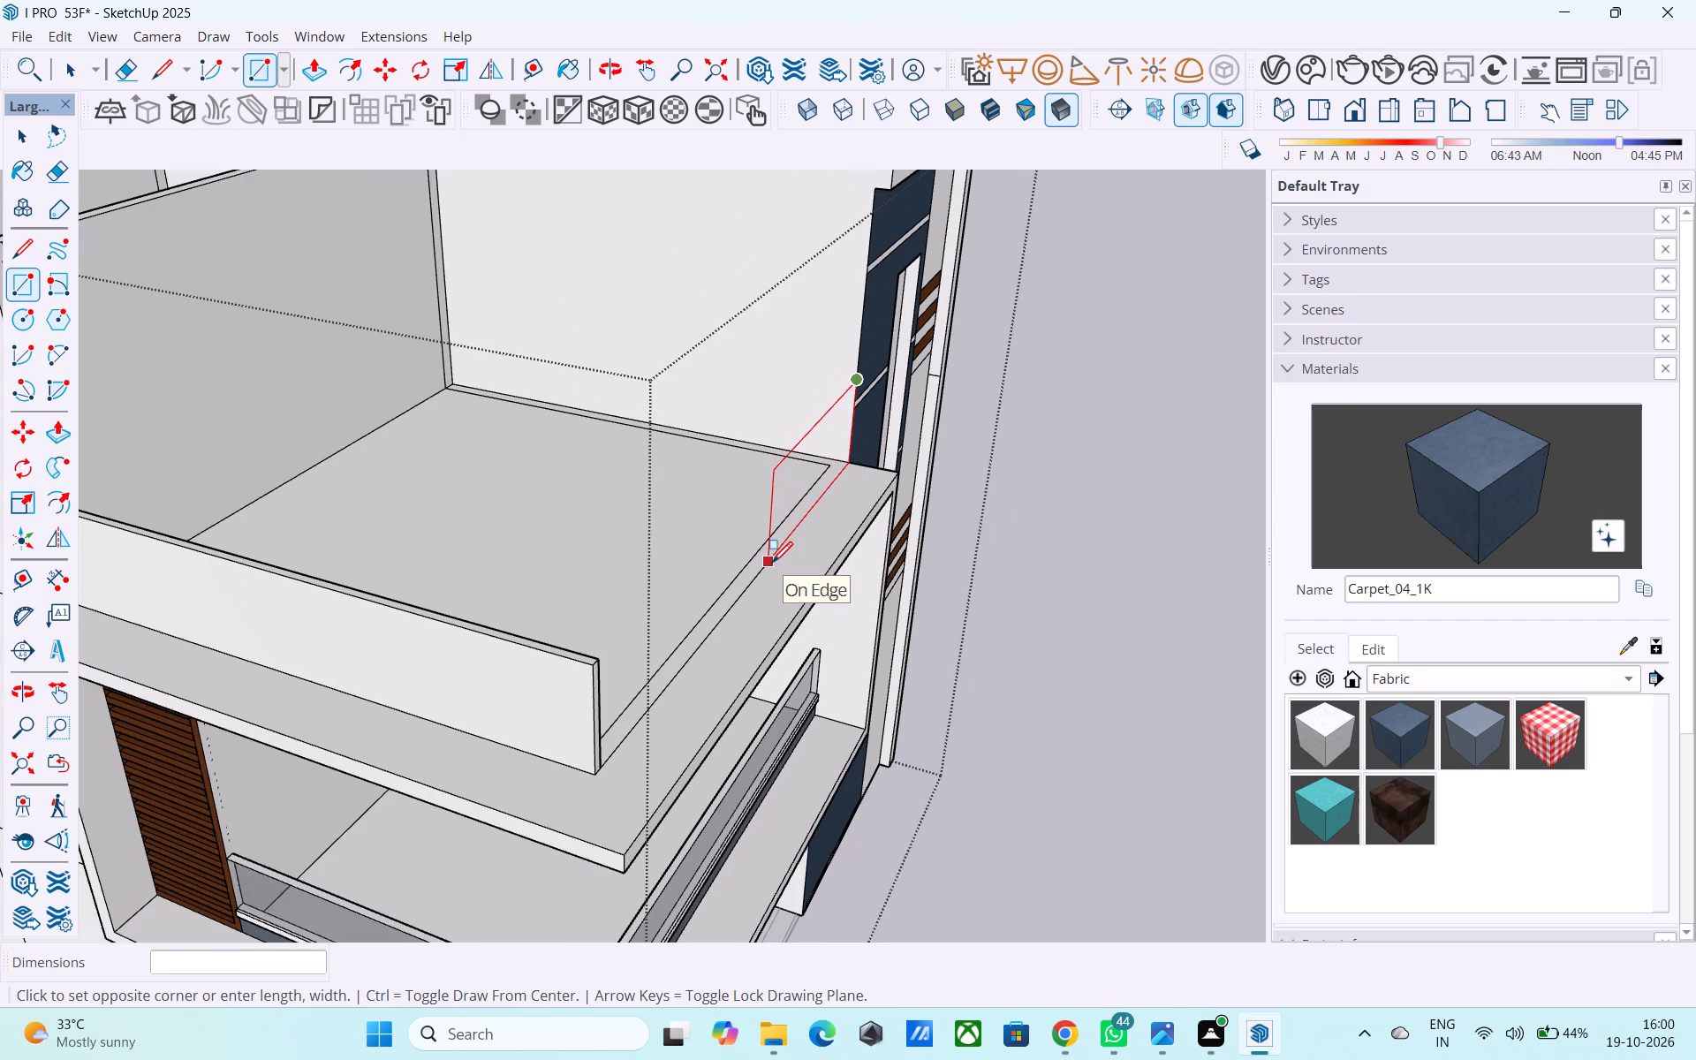
scroll(772, 564, "down", 3)
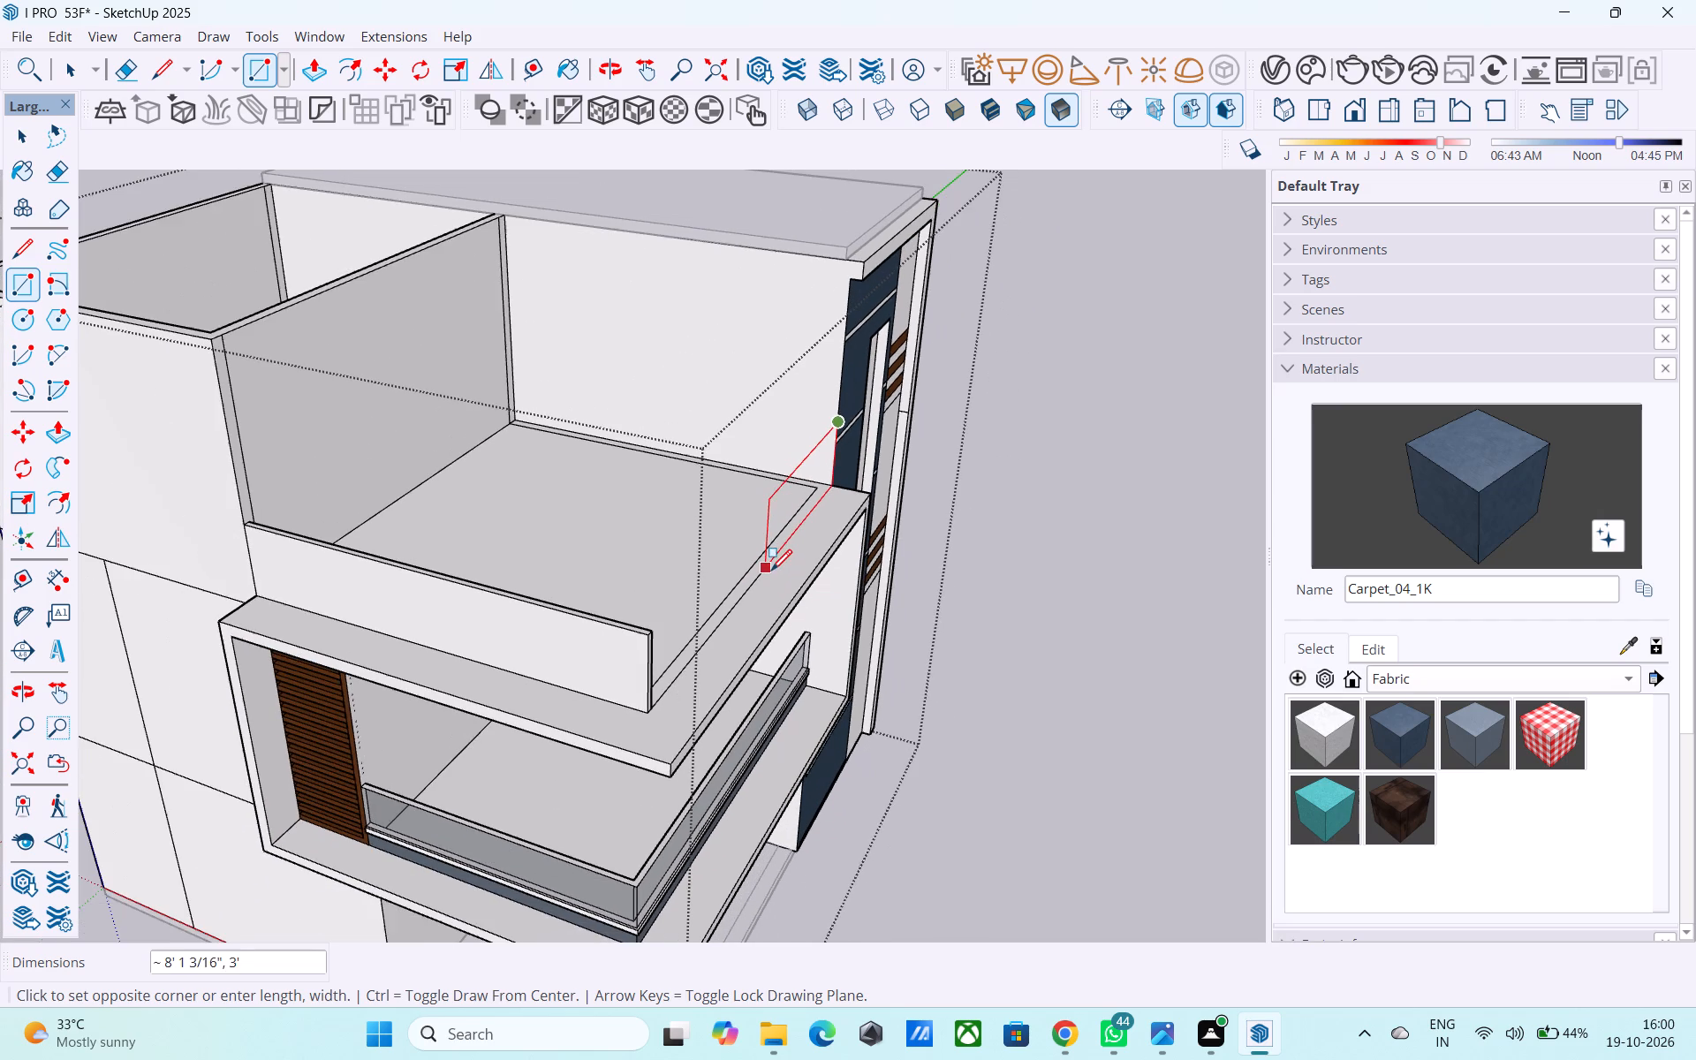
scroll(771, 573, "down", 2)
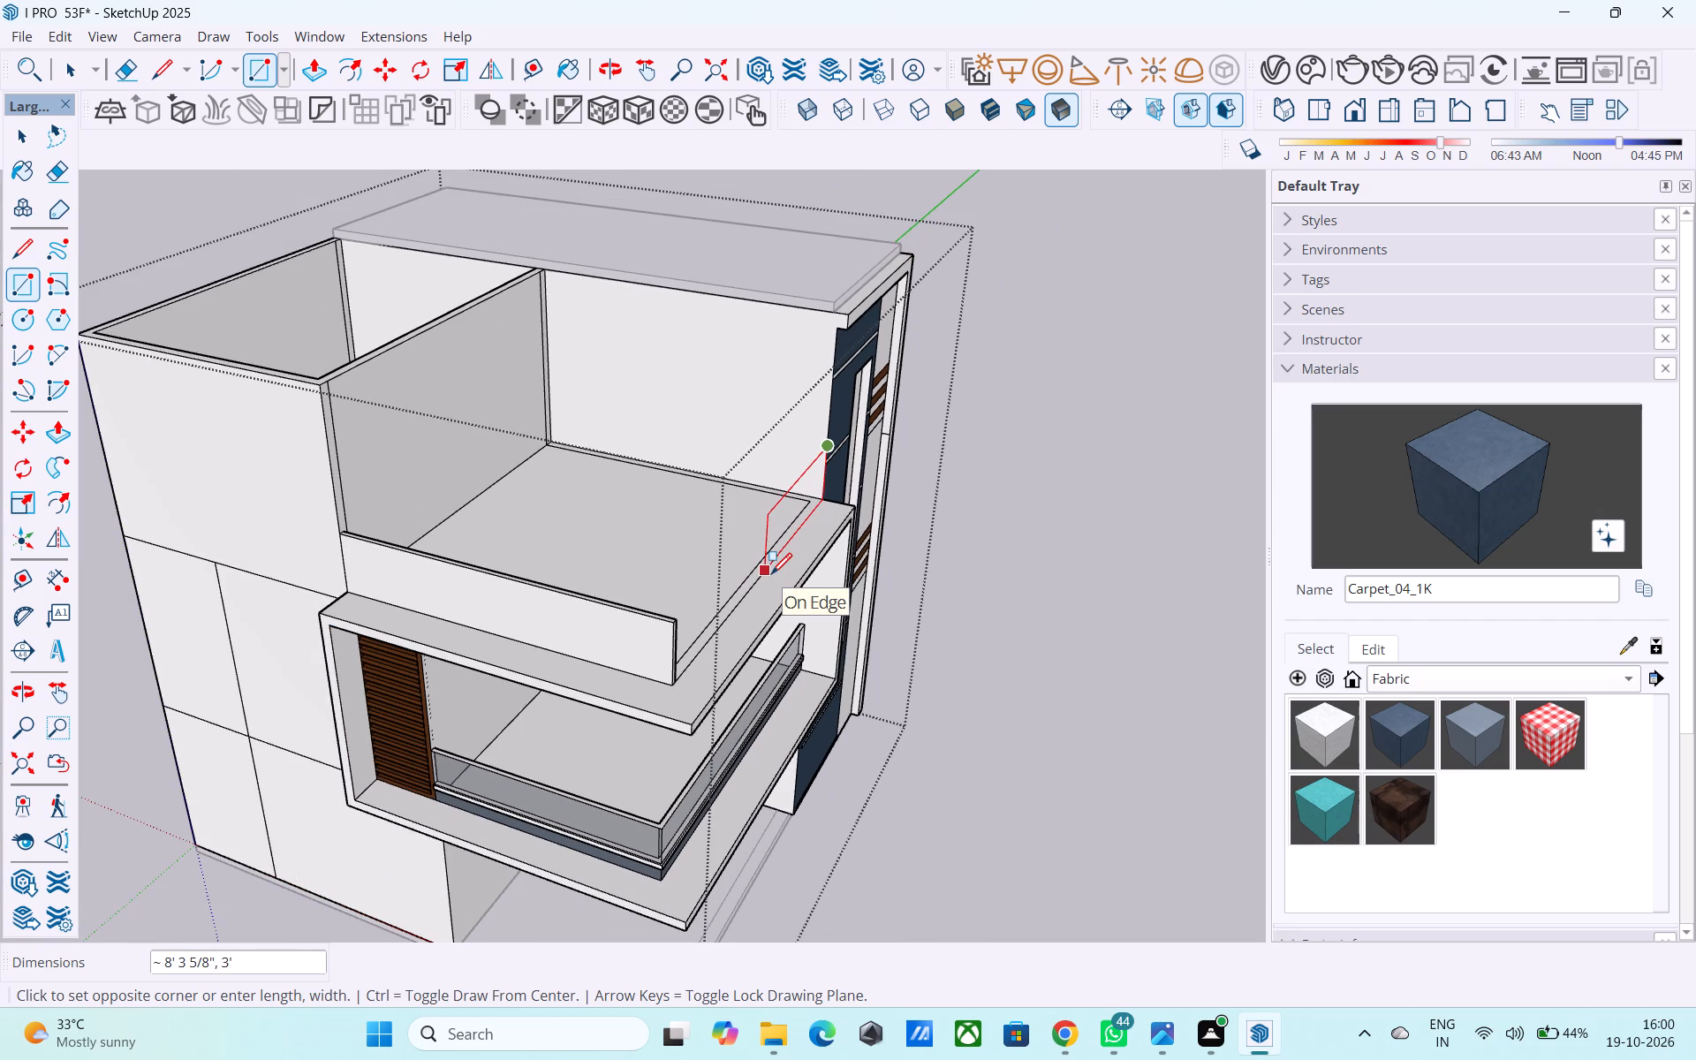
scroll(757, 584, "down", 3)
middle_click_drag(753, 587, 729, 602)
scroll(666, 651, "up", 12)
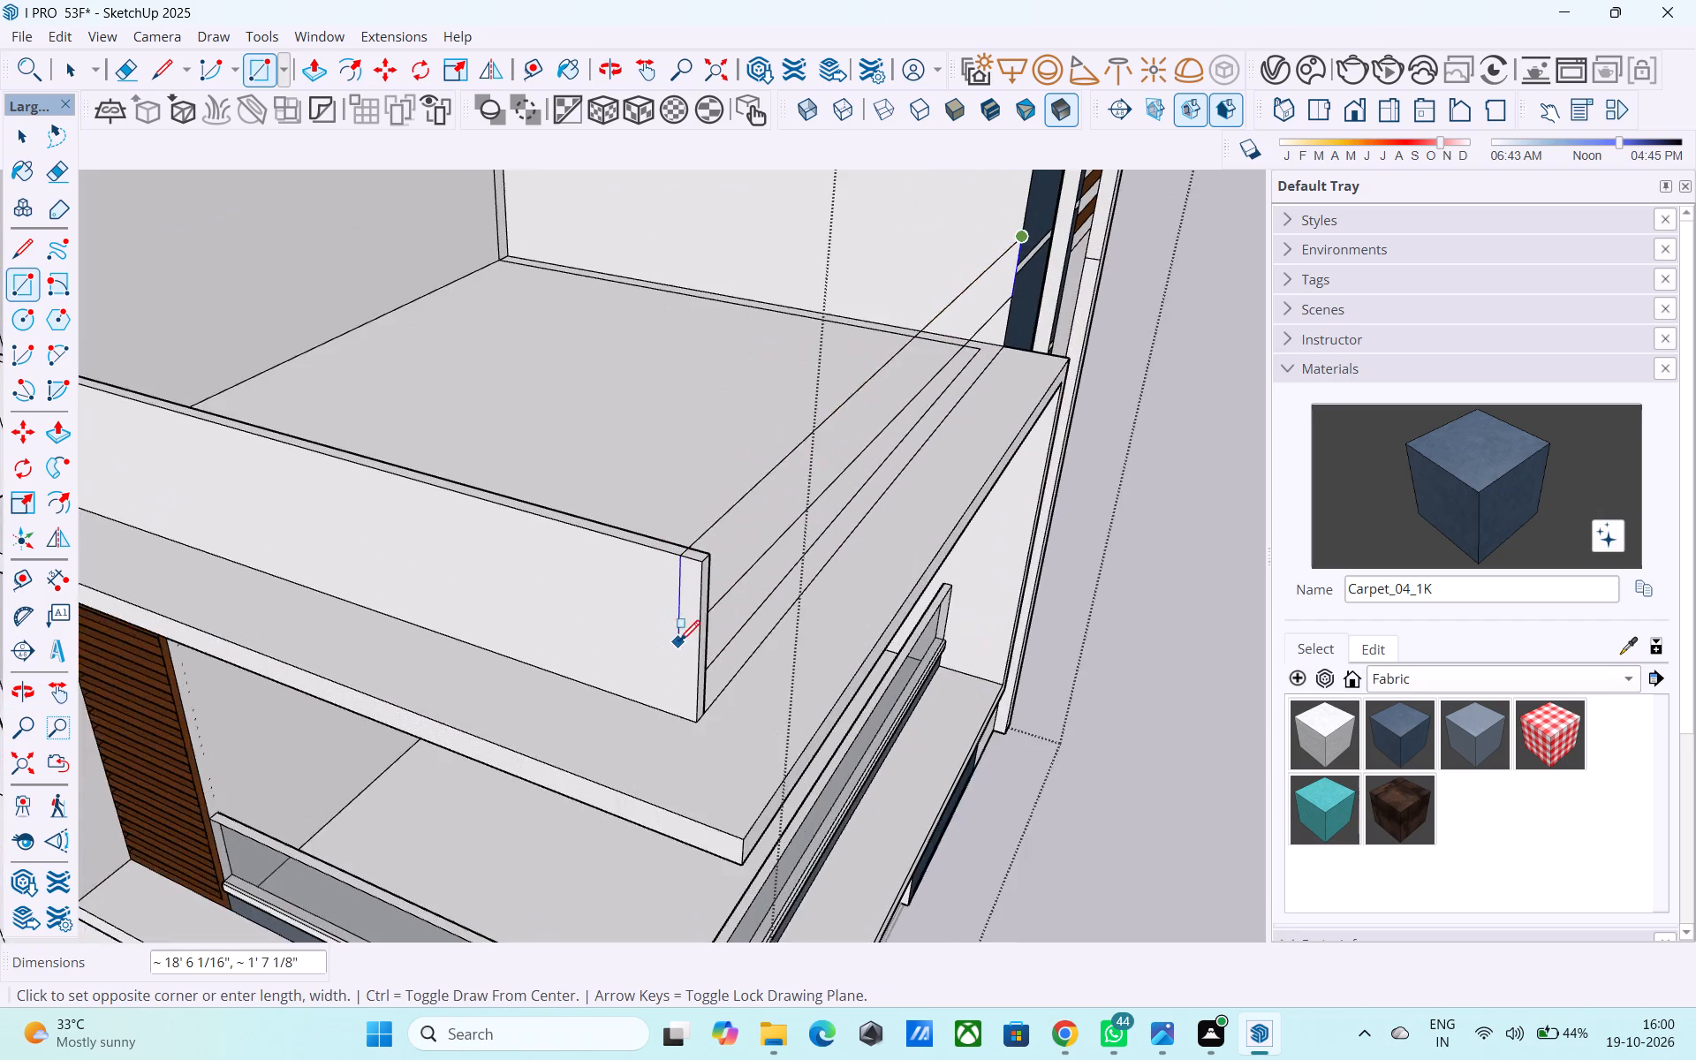
scroll(681, 636, "up", 3)
middle_click_drag(715, 640, 356, 653)
scroll(658, 705, "up", 5)
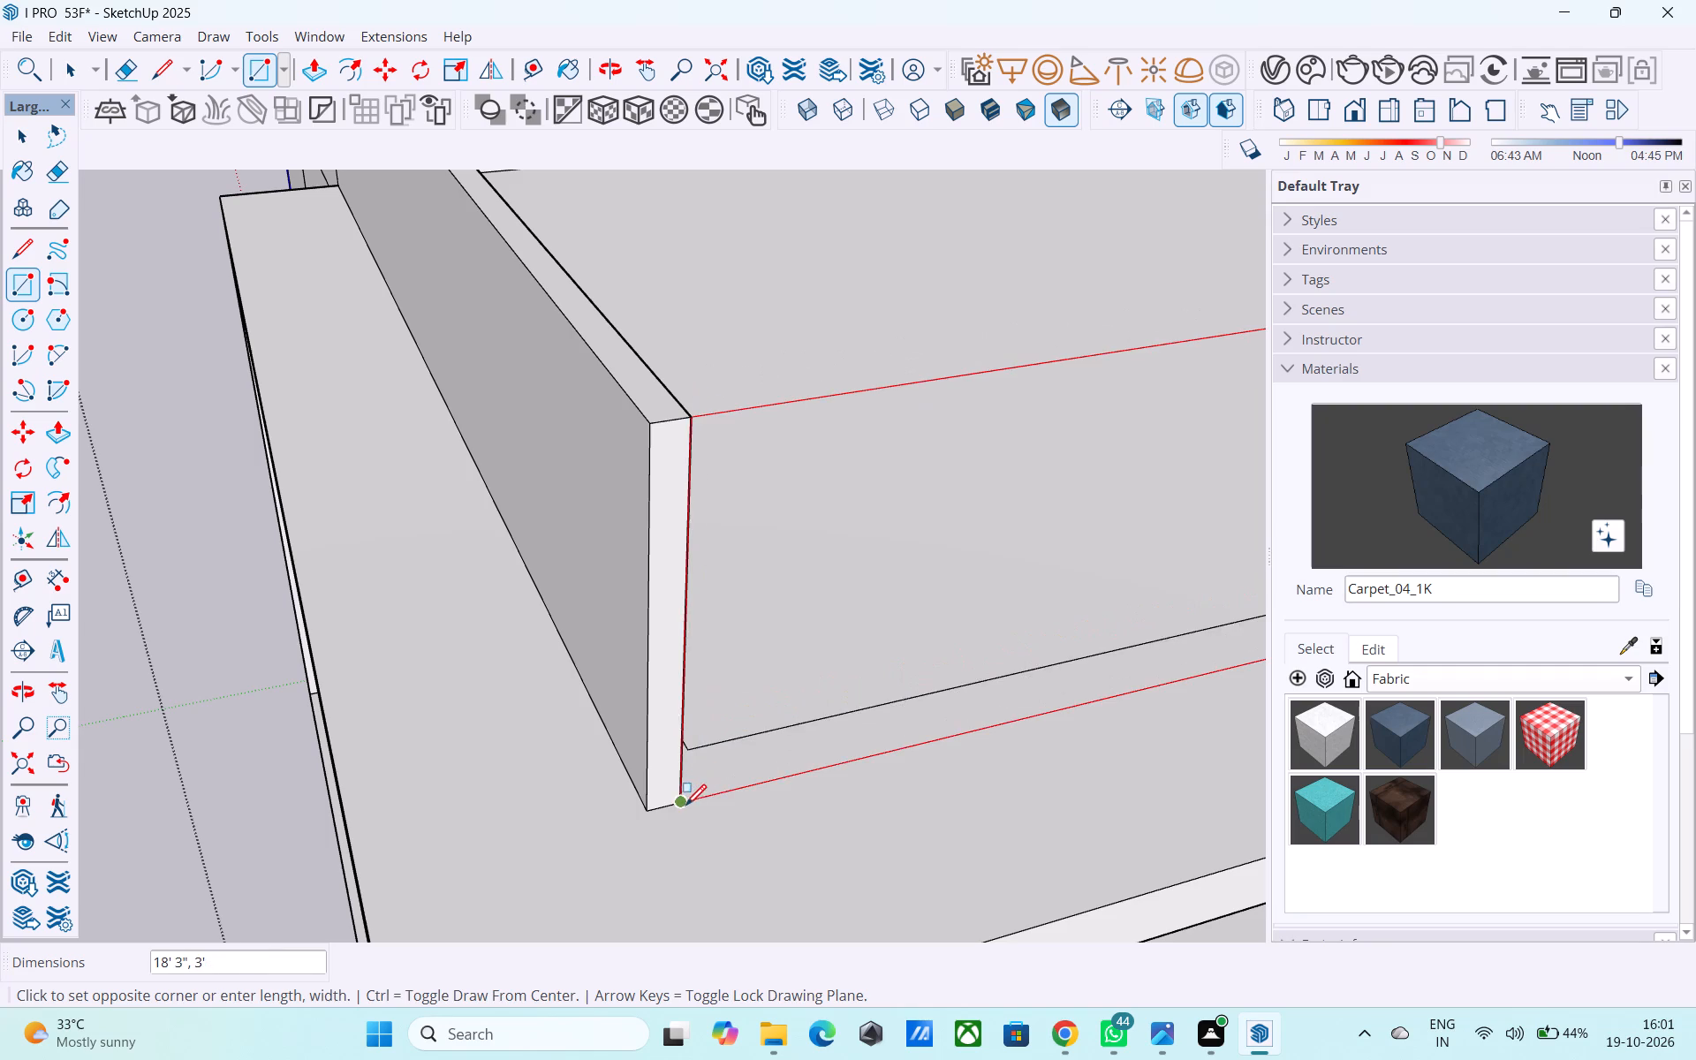
left_click(683, 806)
Copy the vertical corner edge between the front and side parapets 3" inward along the side parapet's inner face.
scroll(450, 768, "down", 8)
middle_click_drag(508, 733, 1027, 794)
scroll(832, 662, "down", 5)
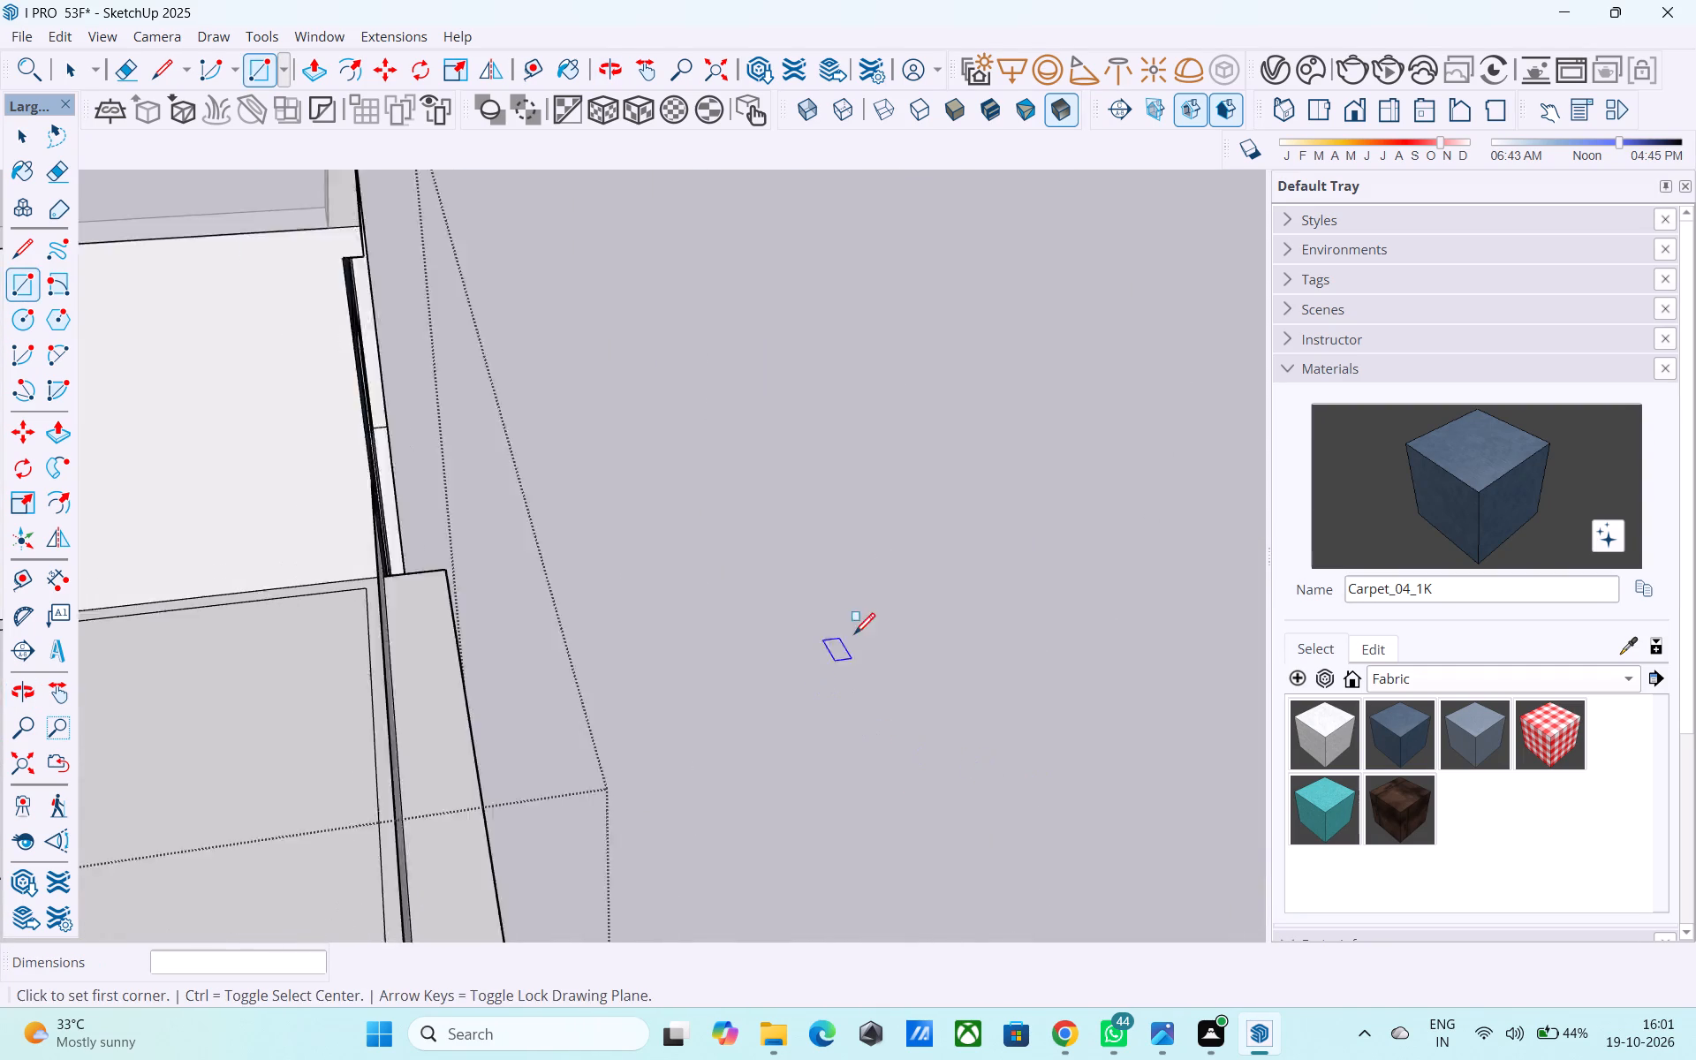
middle_click_drag(564, 601, 726, 573)
scroll(719, 606, "down", 3)
middle_click_drag(714, 634, 1079, 718)
scroll(1080, 715, "up", 3)
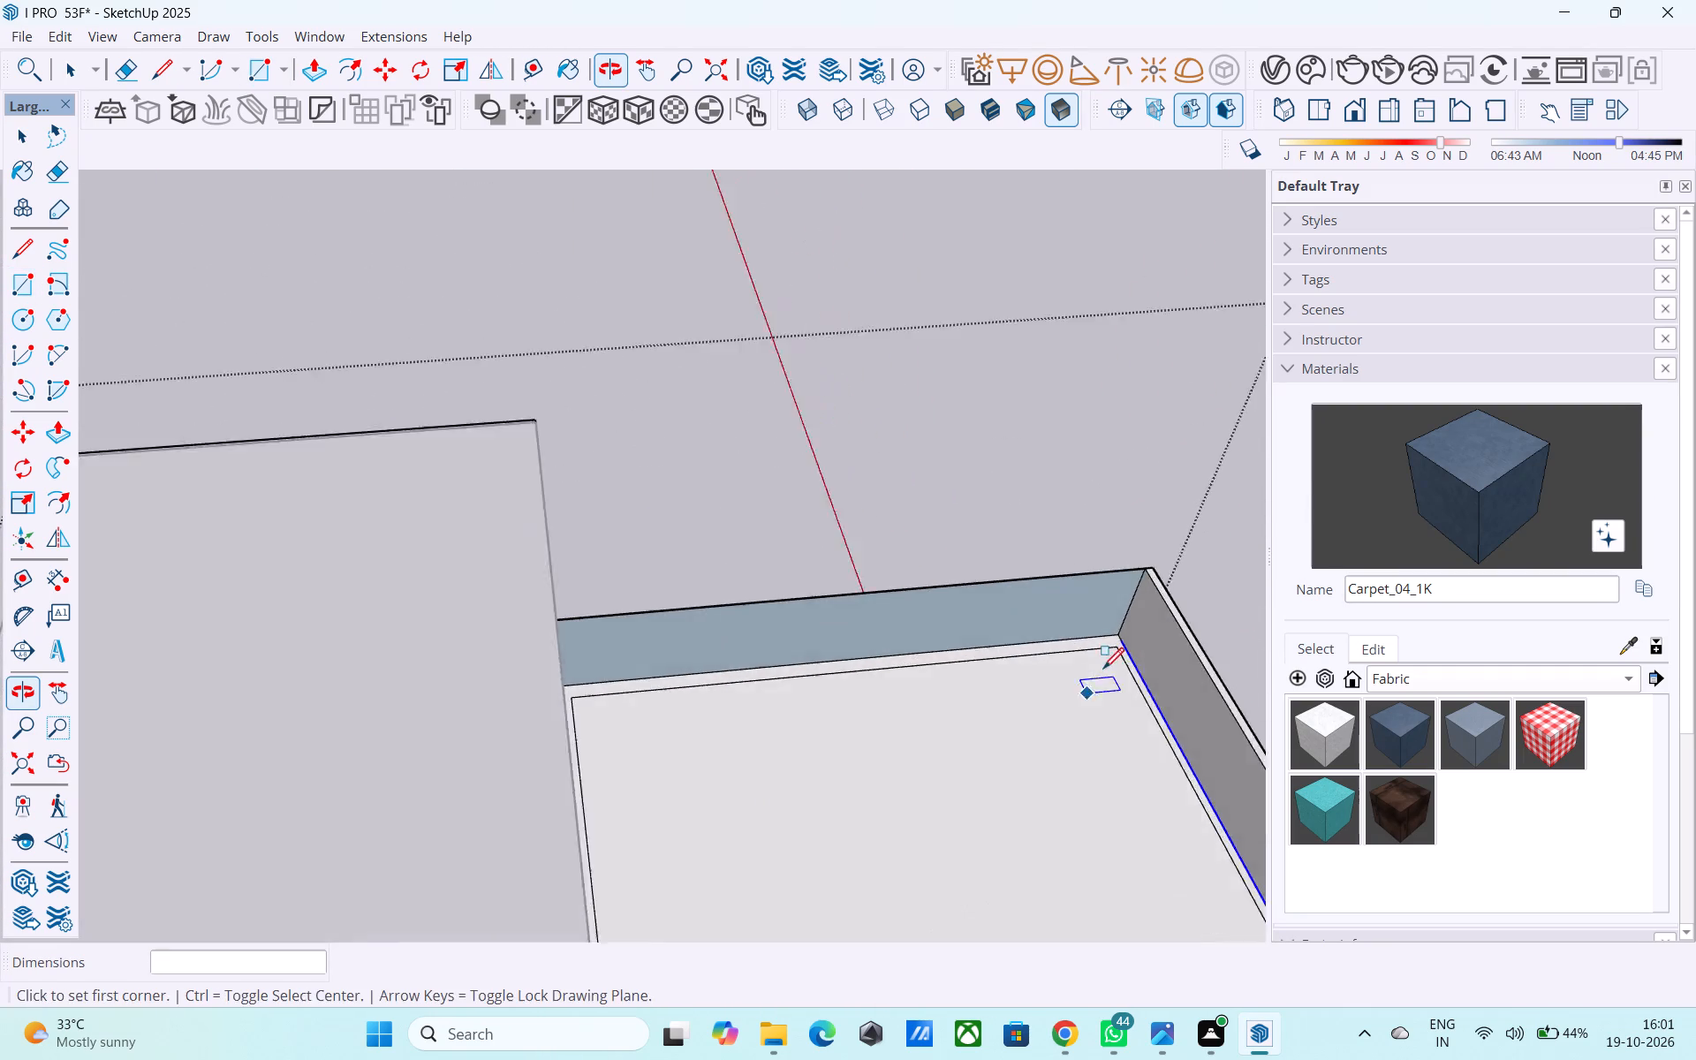
scroll(1103, 670, "up", 3)
middle_click_drag(1111, 658, 891, 762)
scroll(950, 671, "up", 8)
key("space")
left_click(957, 625)
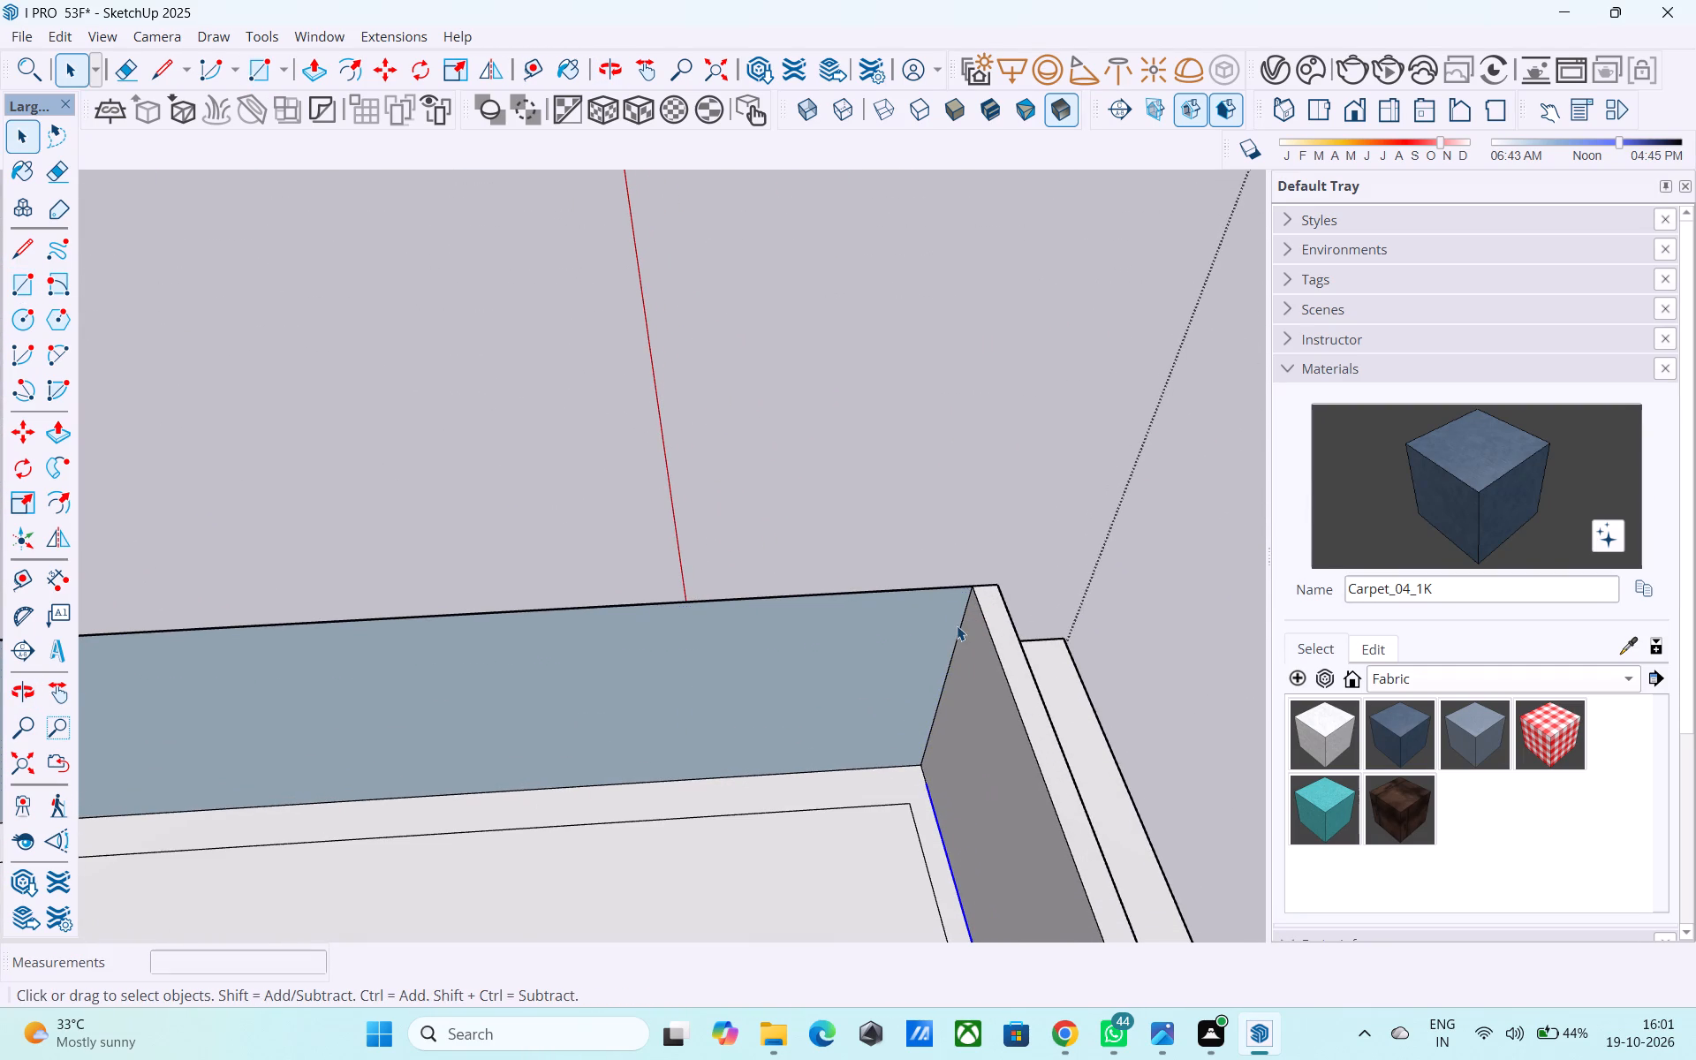
left_click(958, 625)
left_click(960, 627)
key("m")
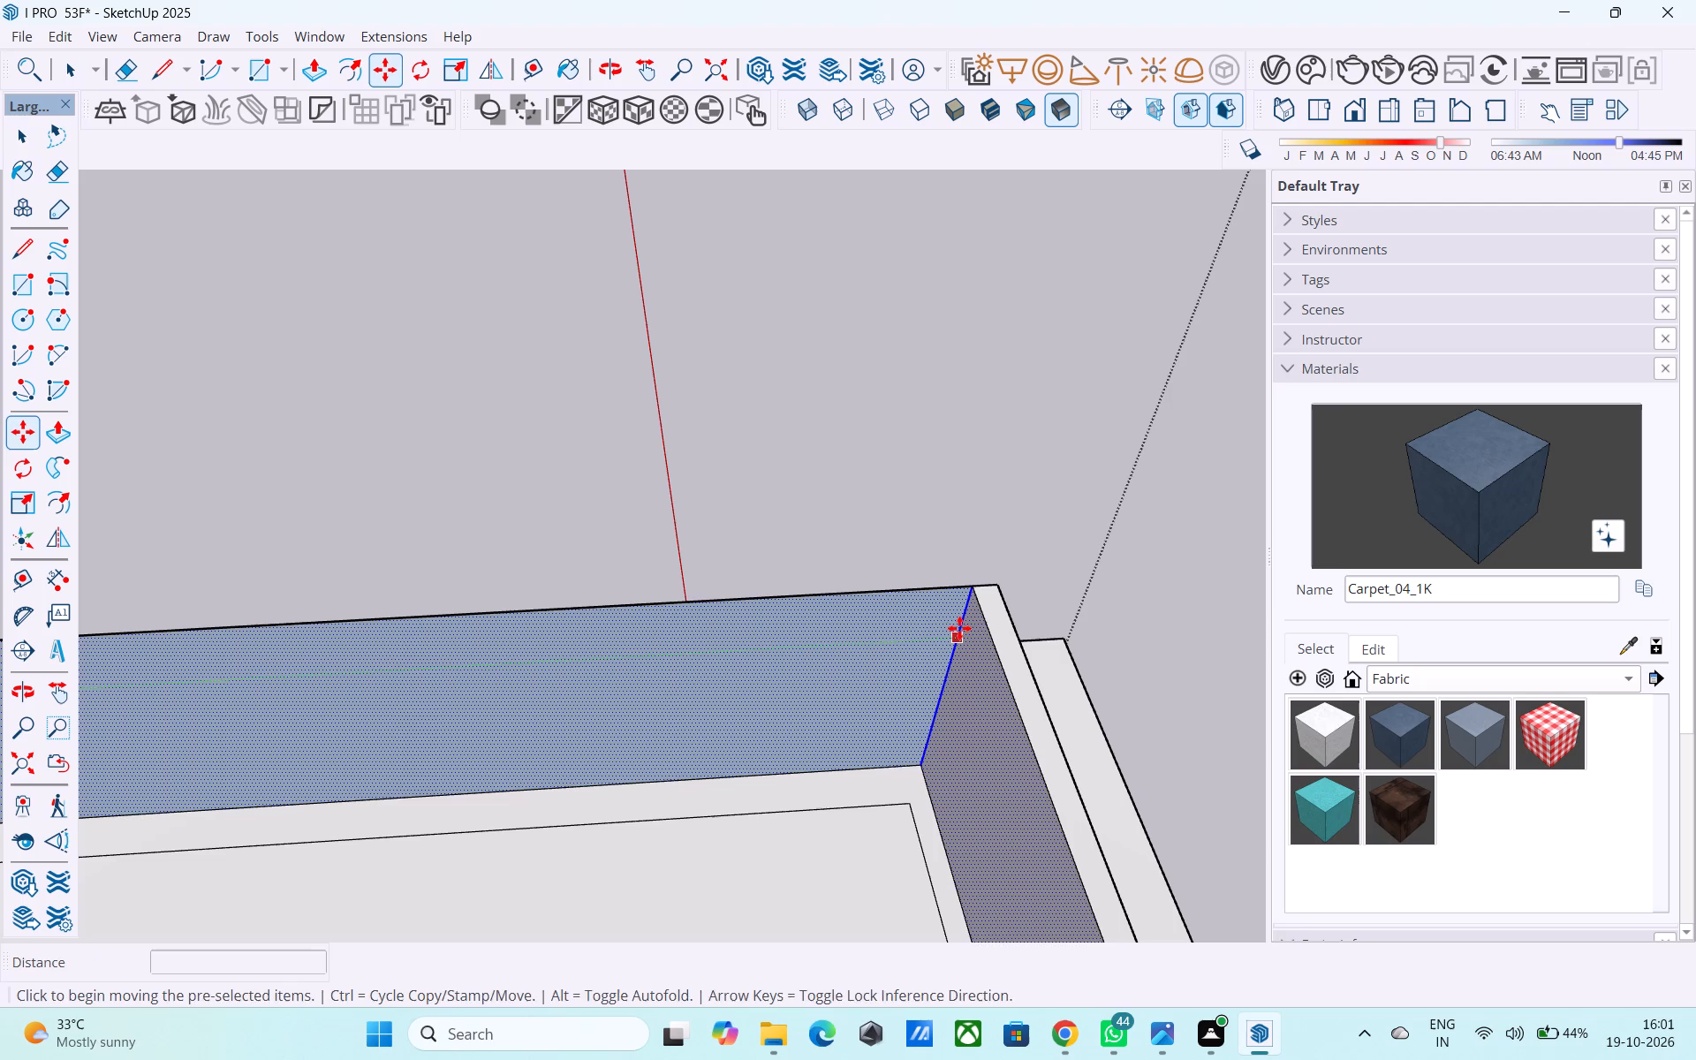
key("space")
left_click(959, 628)
key("m")
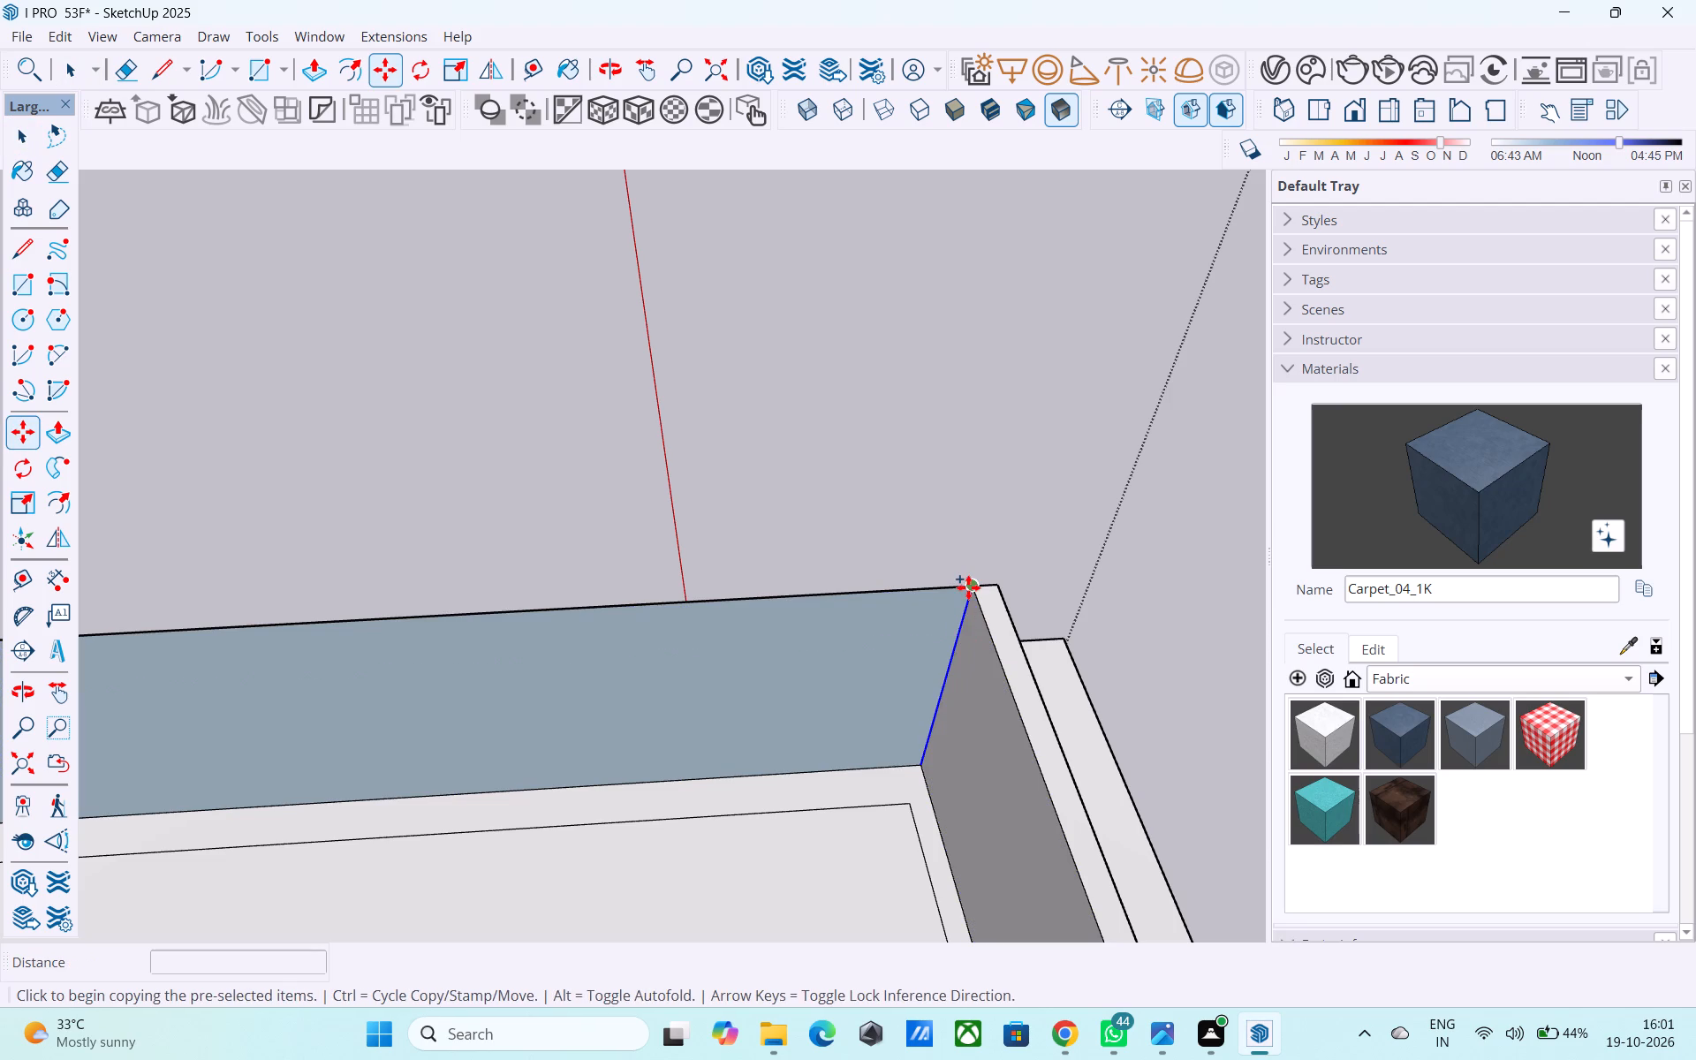
left_click(968, 587)
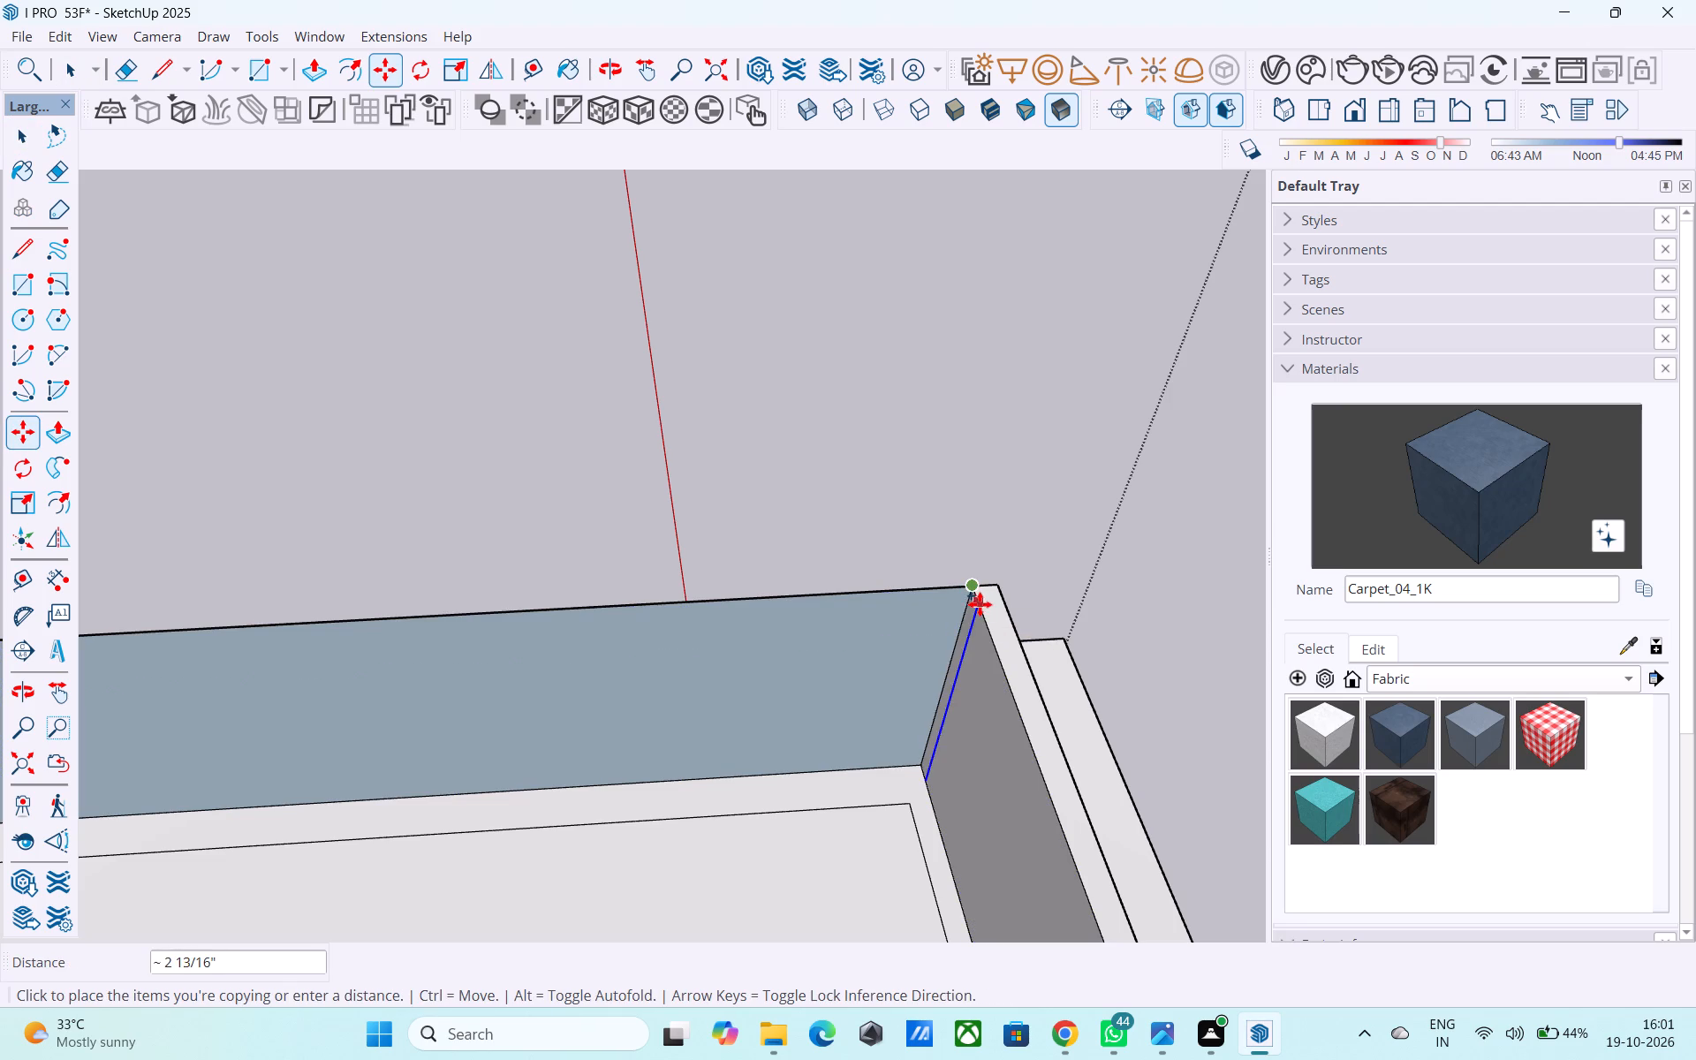
type("3\"")
key("Return")
key("space")
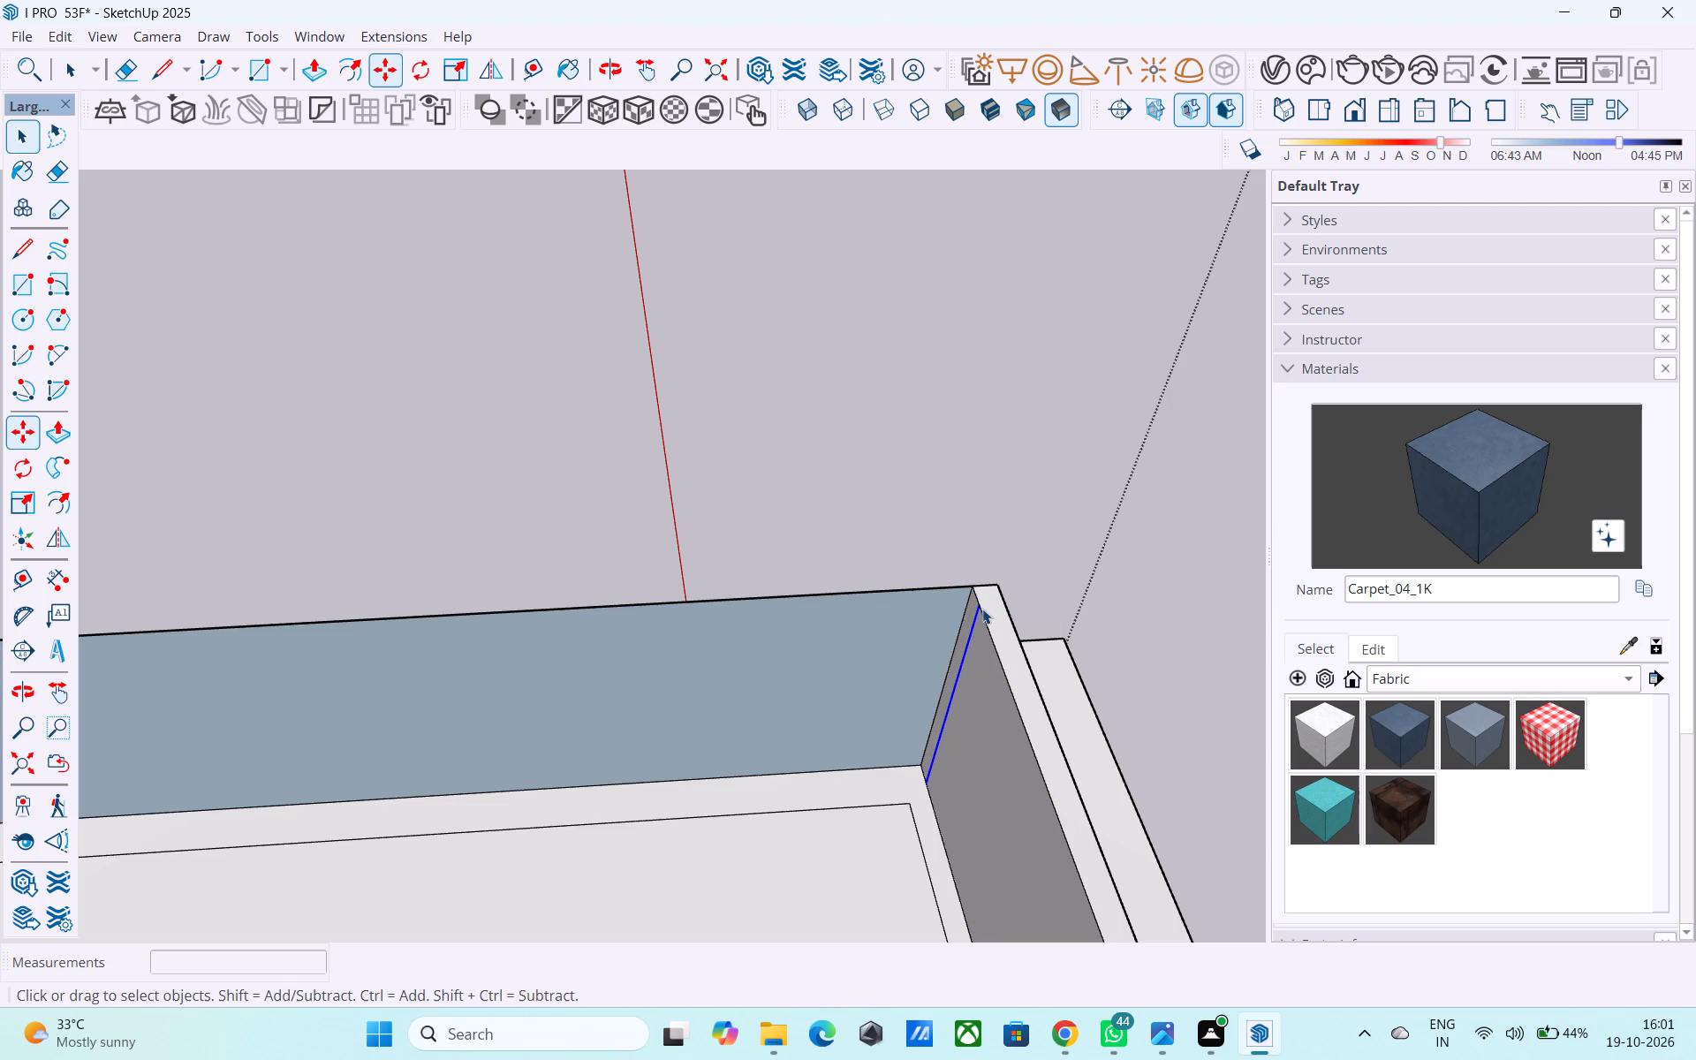
Draw an 18' 3" by 3' upright rectangle from the copied edge's top to the far wall, as the front parapet's inner face.
key("e")
key("r")
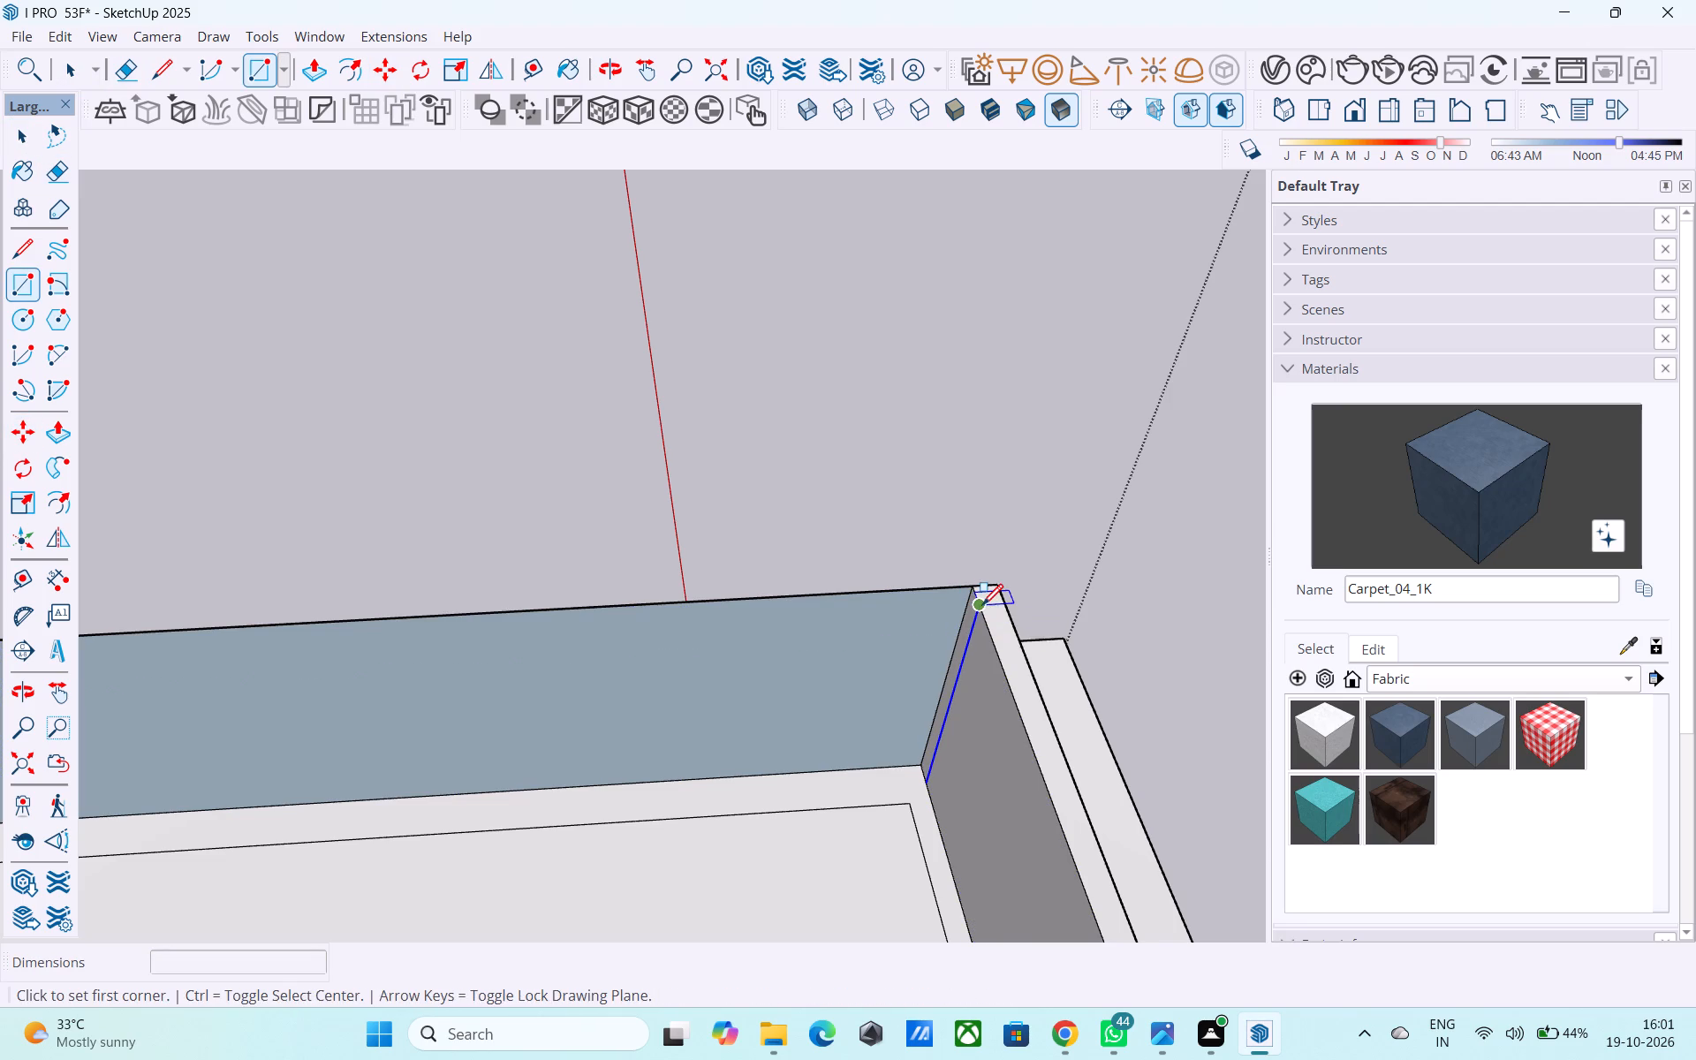
left_click(982, 607)
scroll(980, 604, "down", 10)
scroll(245, 696, "up", 4)
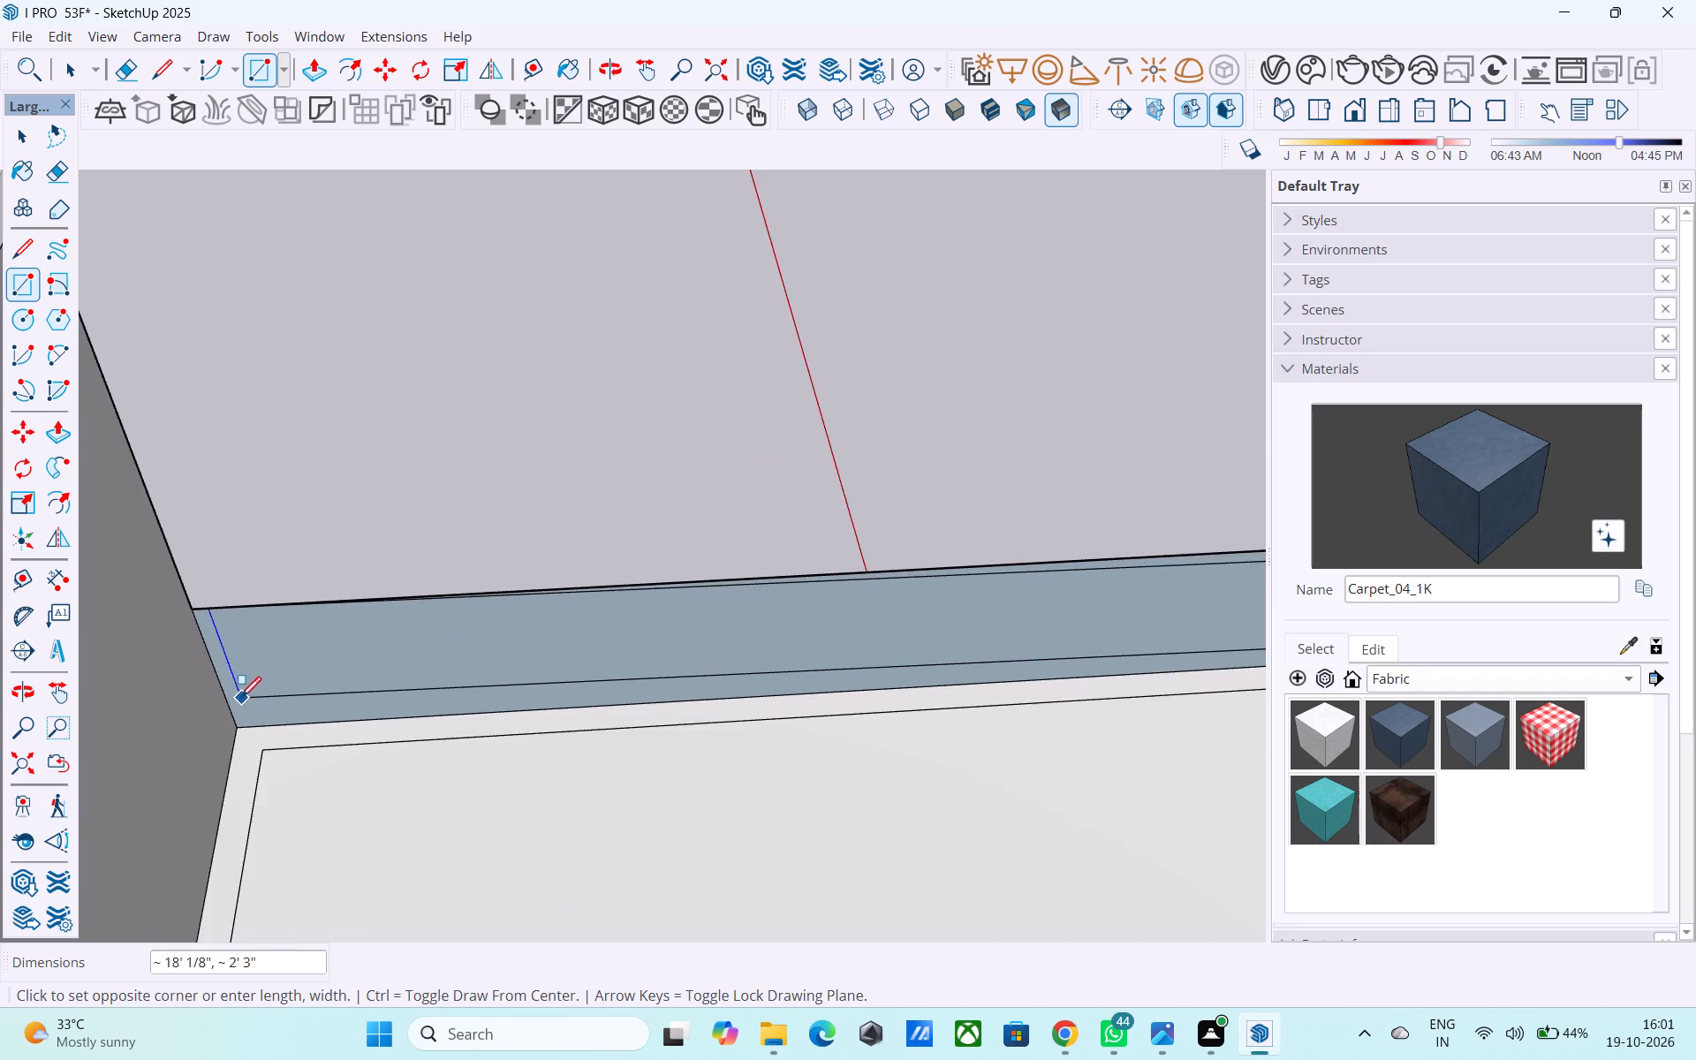
middle_click_drag(238, 705, 276, 695)
scroll(274, 703, "up", 5)
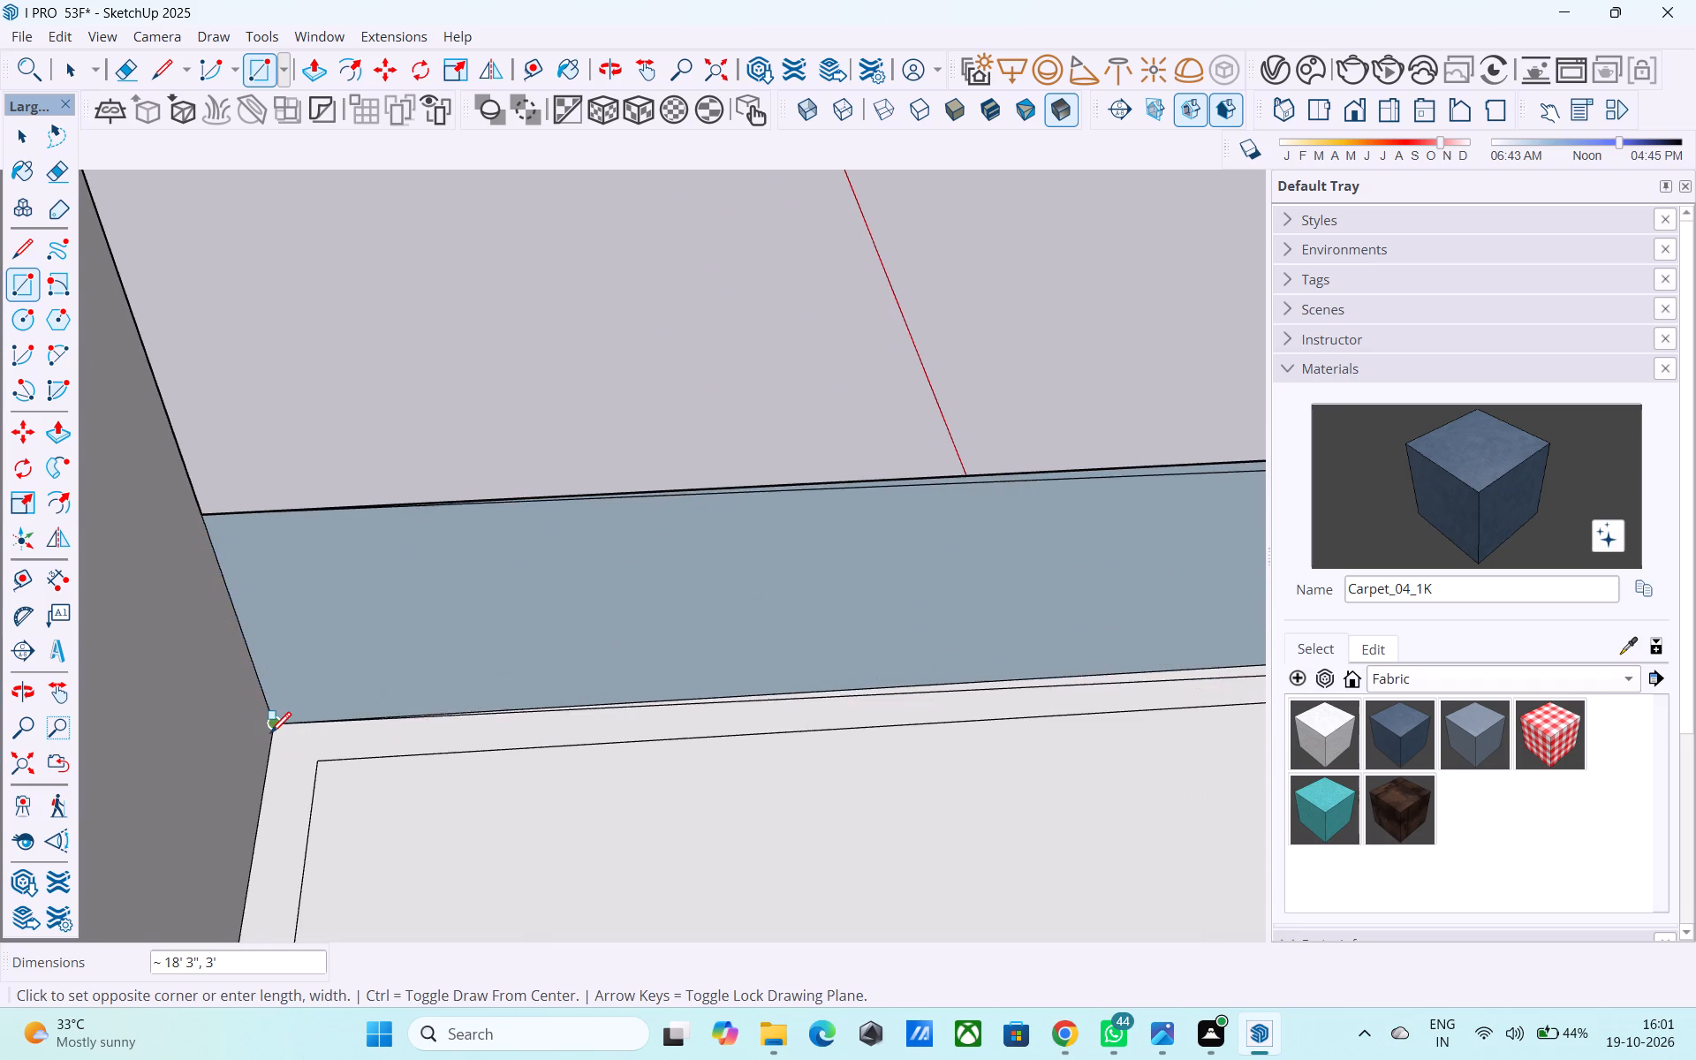
left_click(270, 738)
Draw a 3" line joining the front parapet's inner and outer top corners at the far wall, closing its top.
key("l")
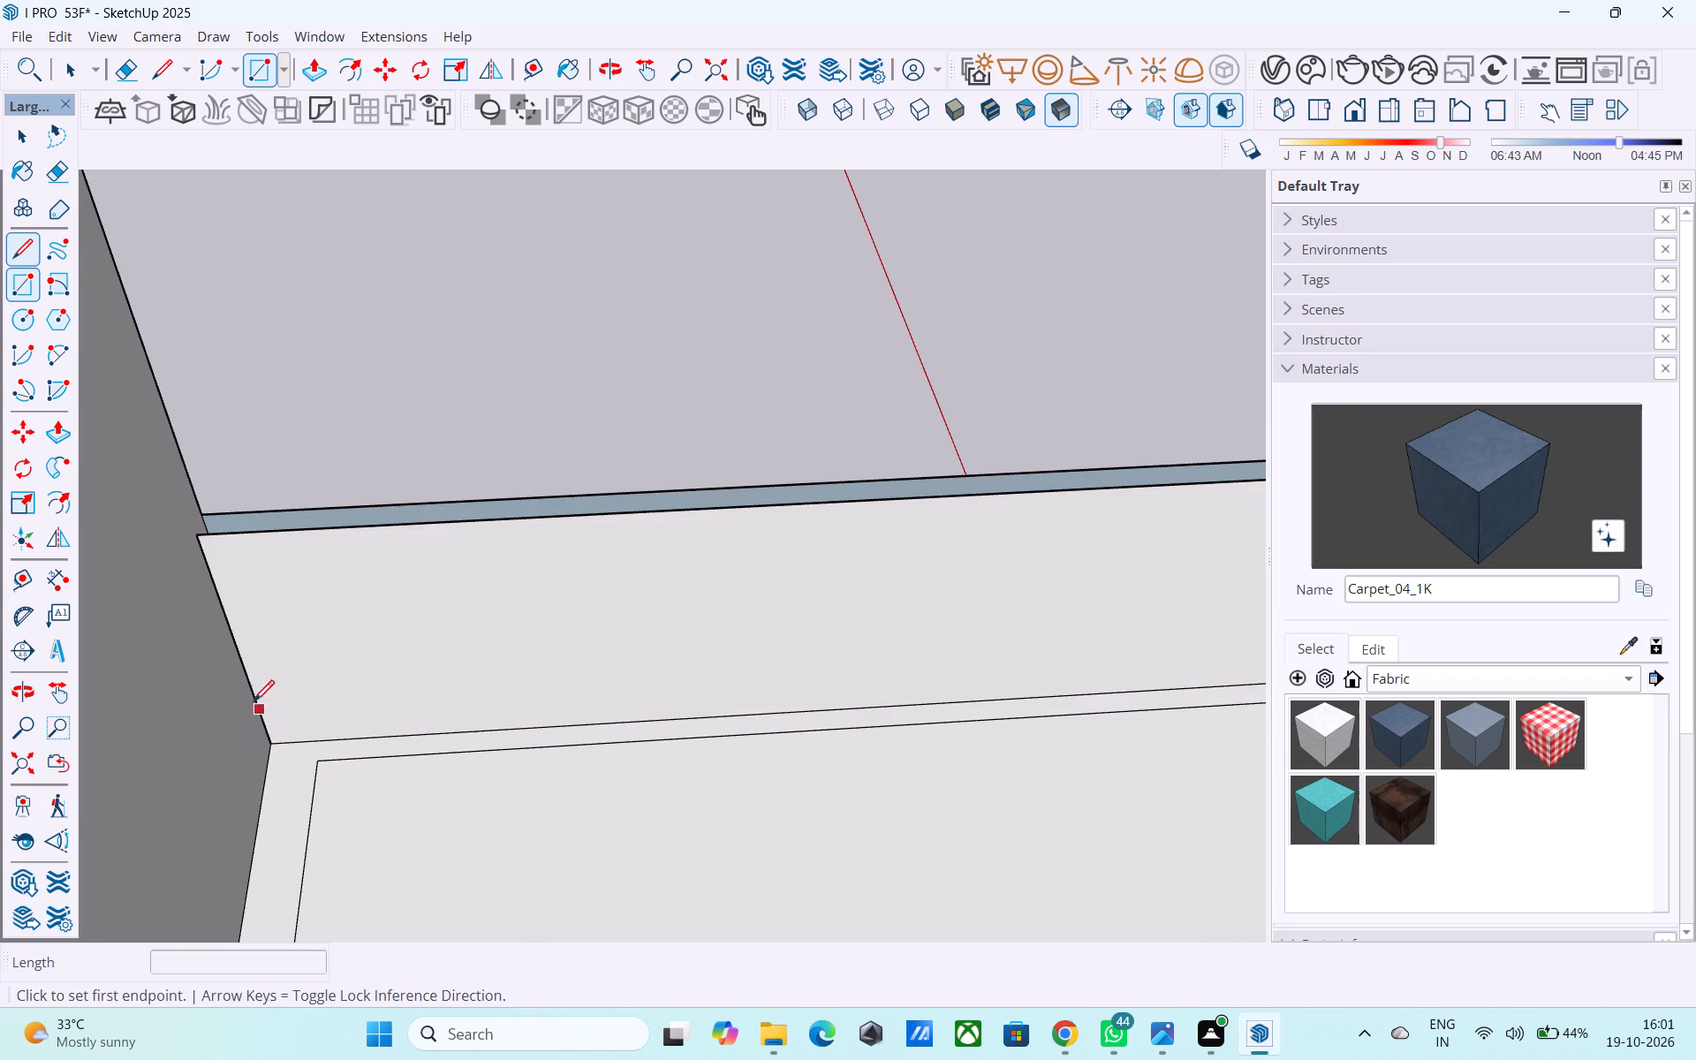
left_click(192, 531)
left_click(197, 517)
Examine the front and side parapets around the balcony roof, including the corner where they meet.
scroll(39, 591, "down", 8)
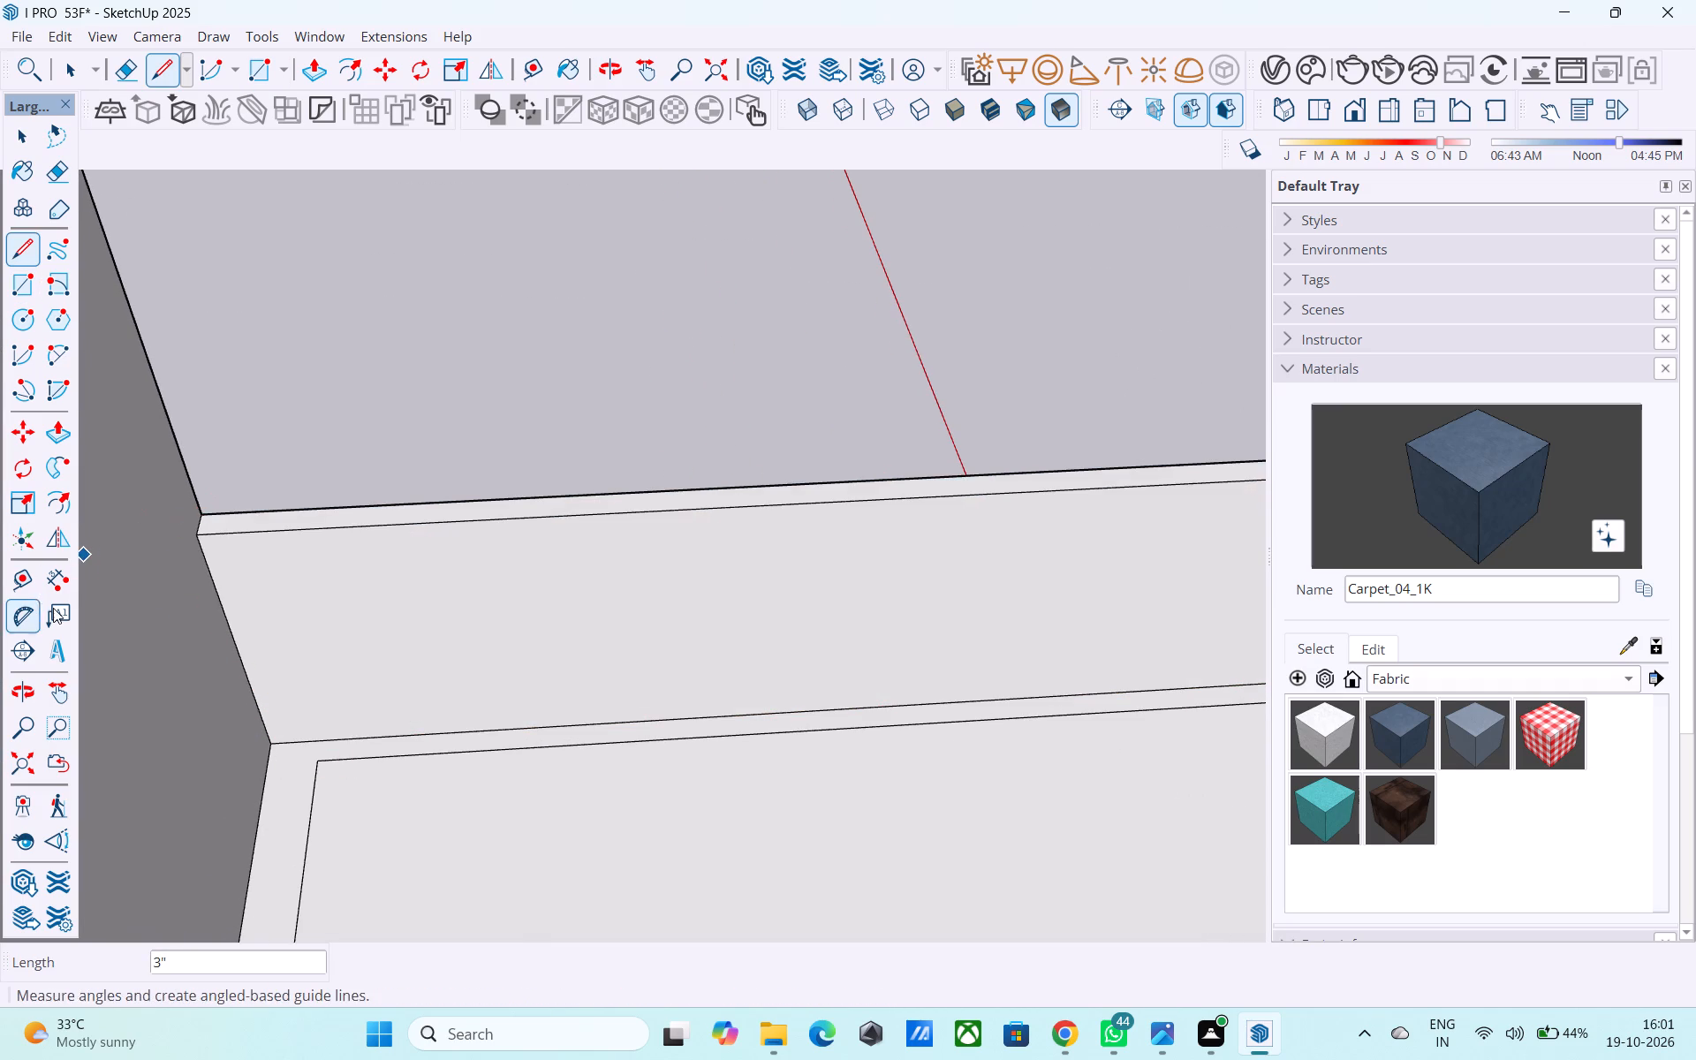
scroll(53, 608, "down", 17)
scroll(603, 574, "down", 6)
middle_click_drag(729, 484, 99, 541)
scroll(564, 502, "up", 5)
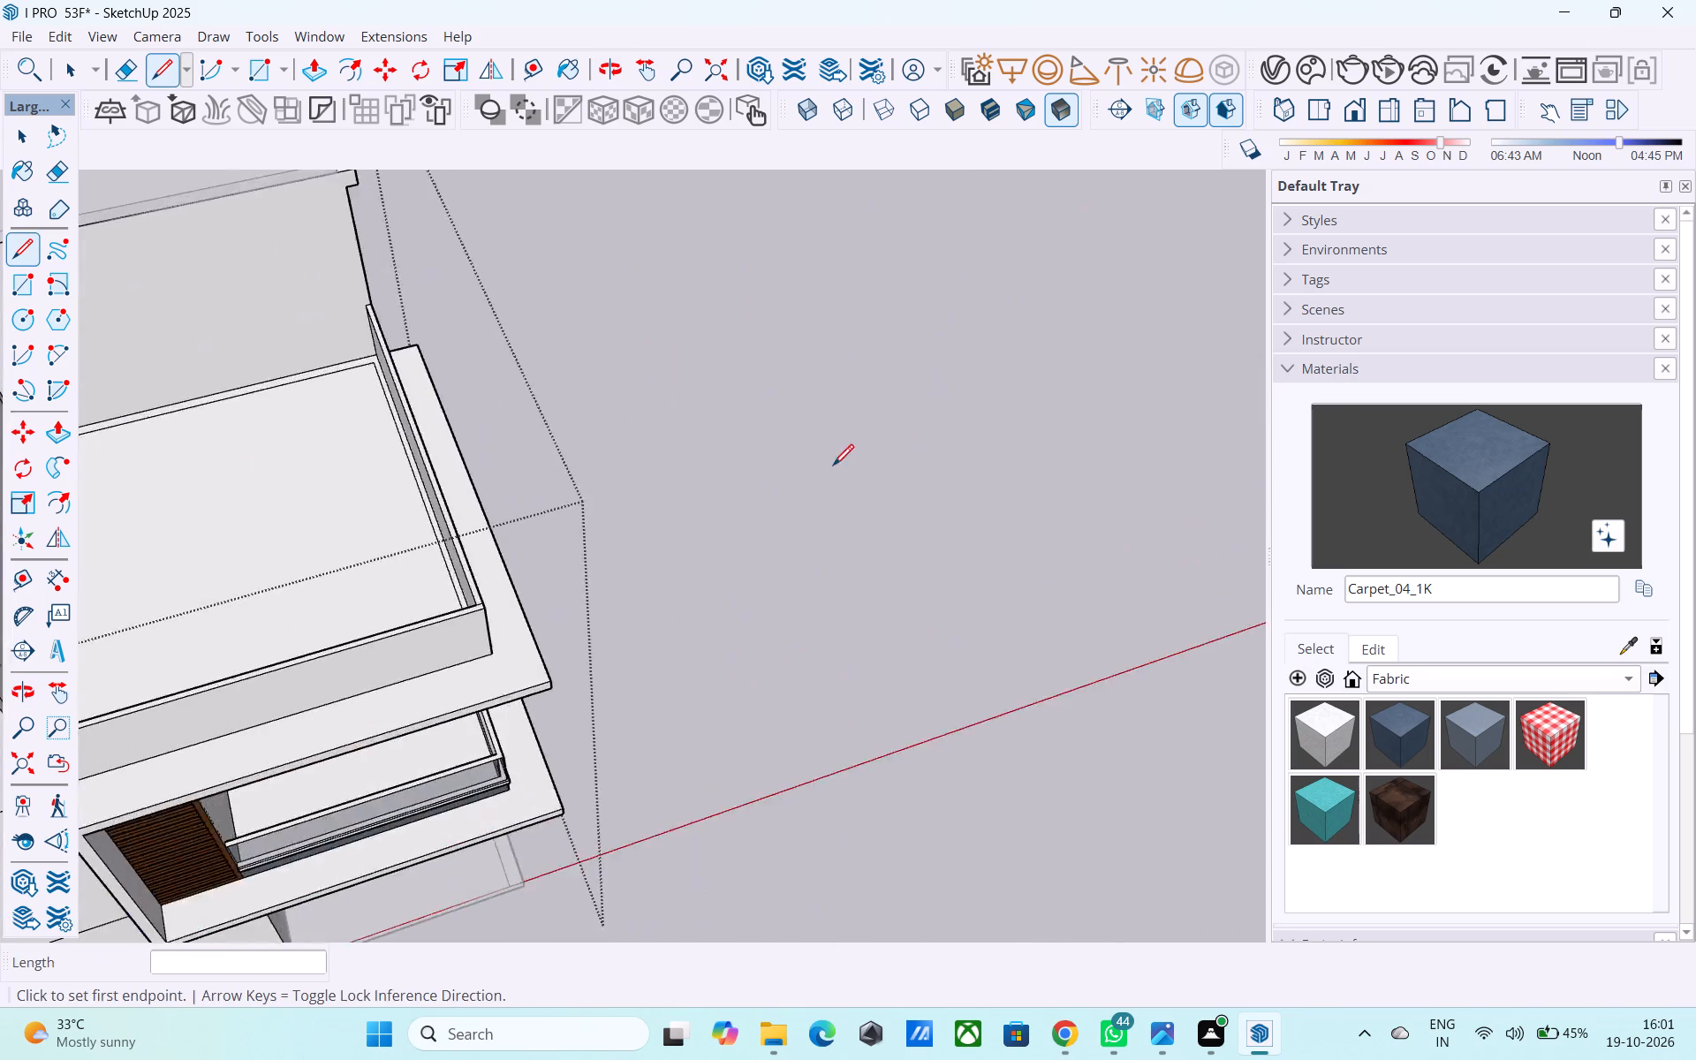
scroll(848, 481, "down", 6)
middle_click_drag(796, 636, 499, 593)
scroll(579, 455, "up", 2)
middle_click_drag(644, 465, 857, 675, "shift")
scroll(853, 709, "up", 2)
scroll(845, 896, "up", 3)
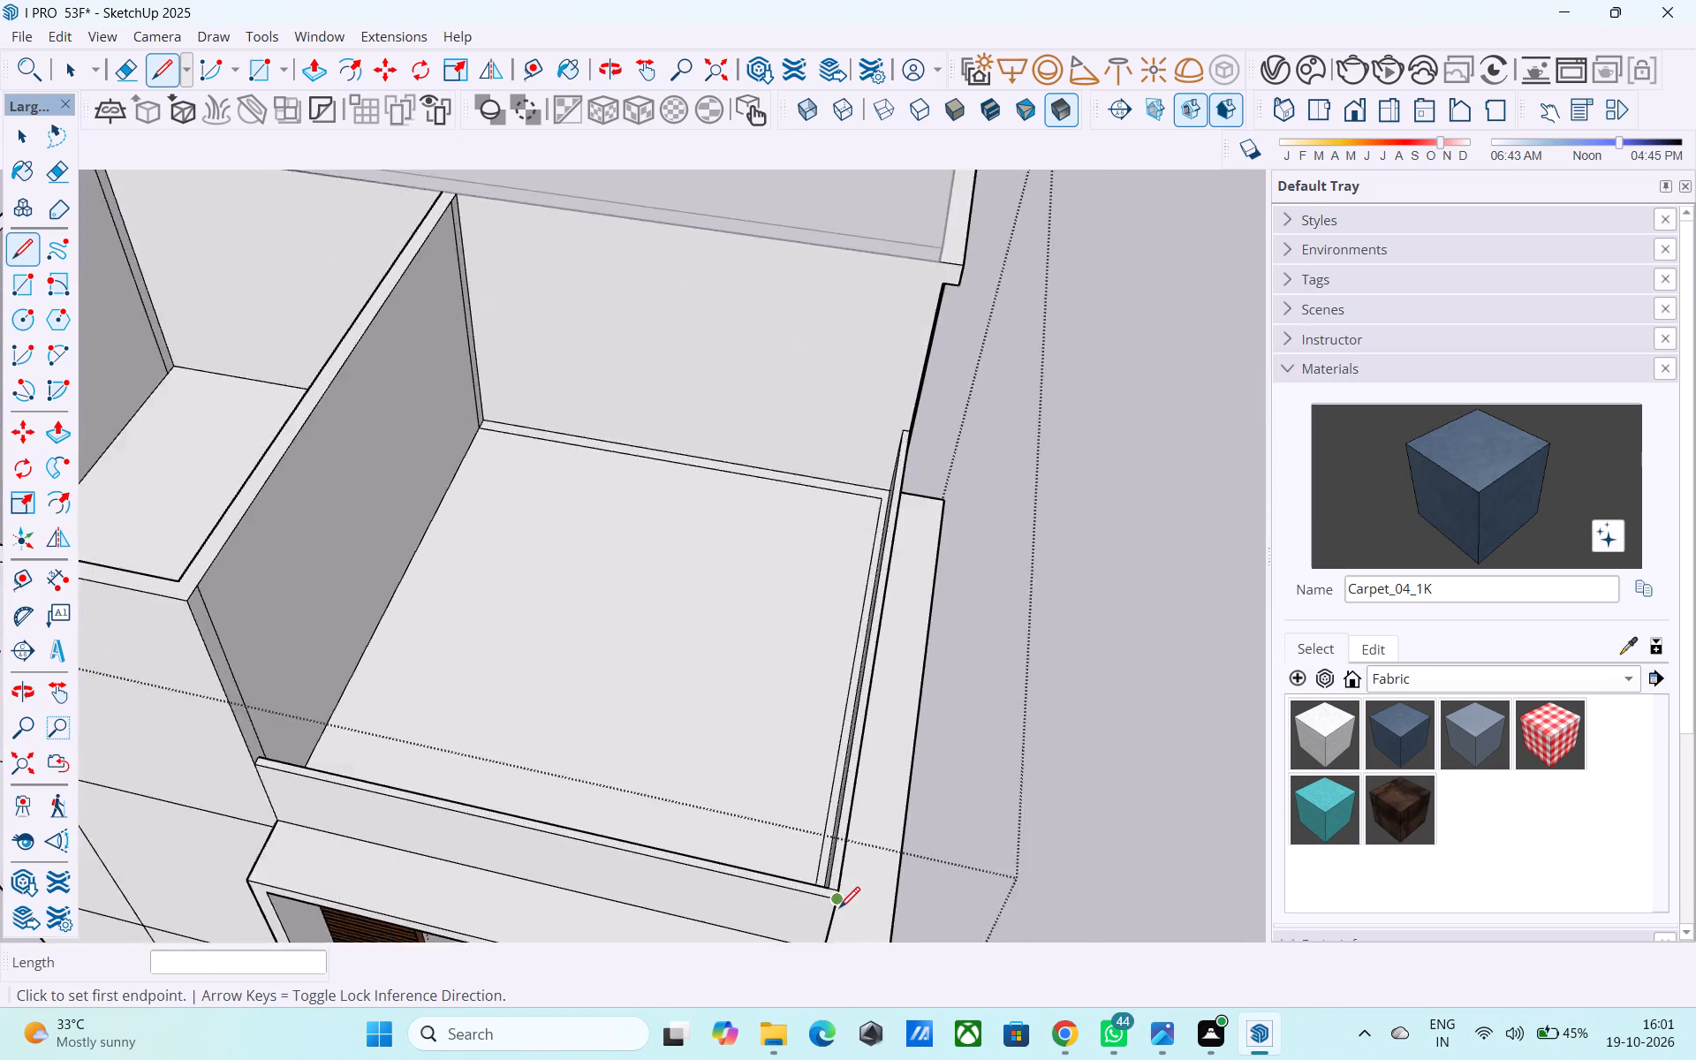
Erase the leftover edge across the parapet's top at the corner where the front and side parapets meet.
scroll(839, 910, "up", 11)
key("e")
scroll(839, 875, "up", 3)
left_click_drag(809, 864, 802, 842)
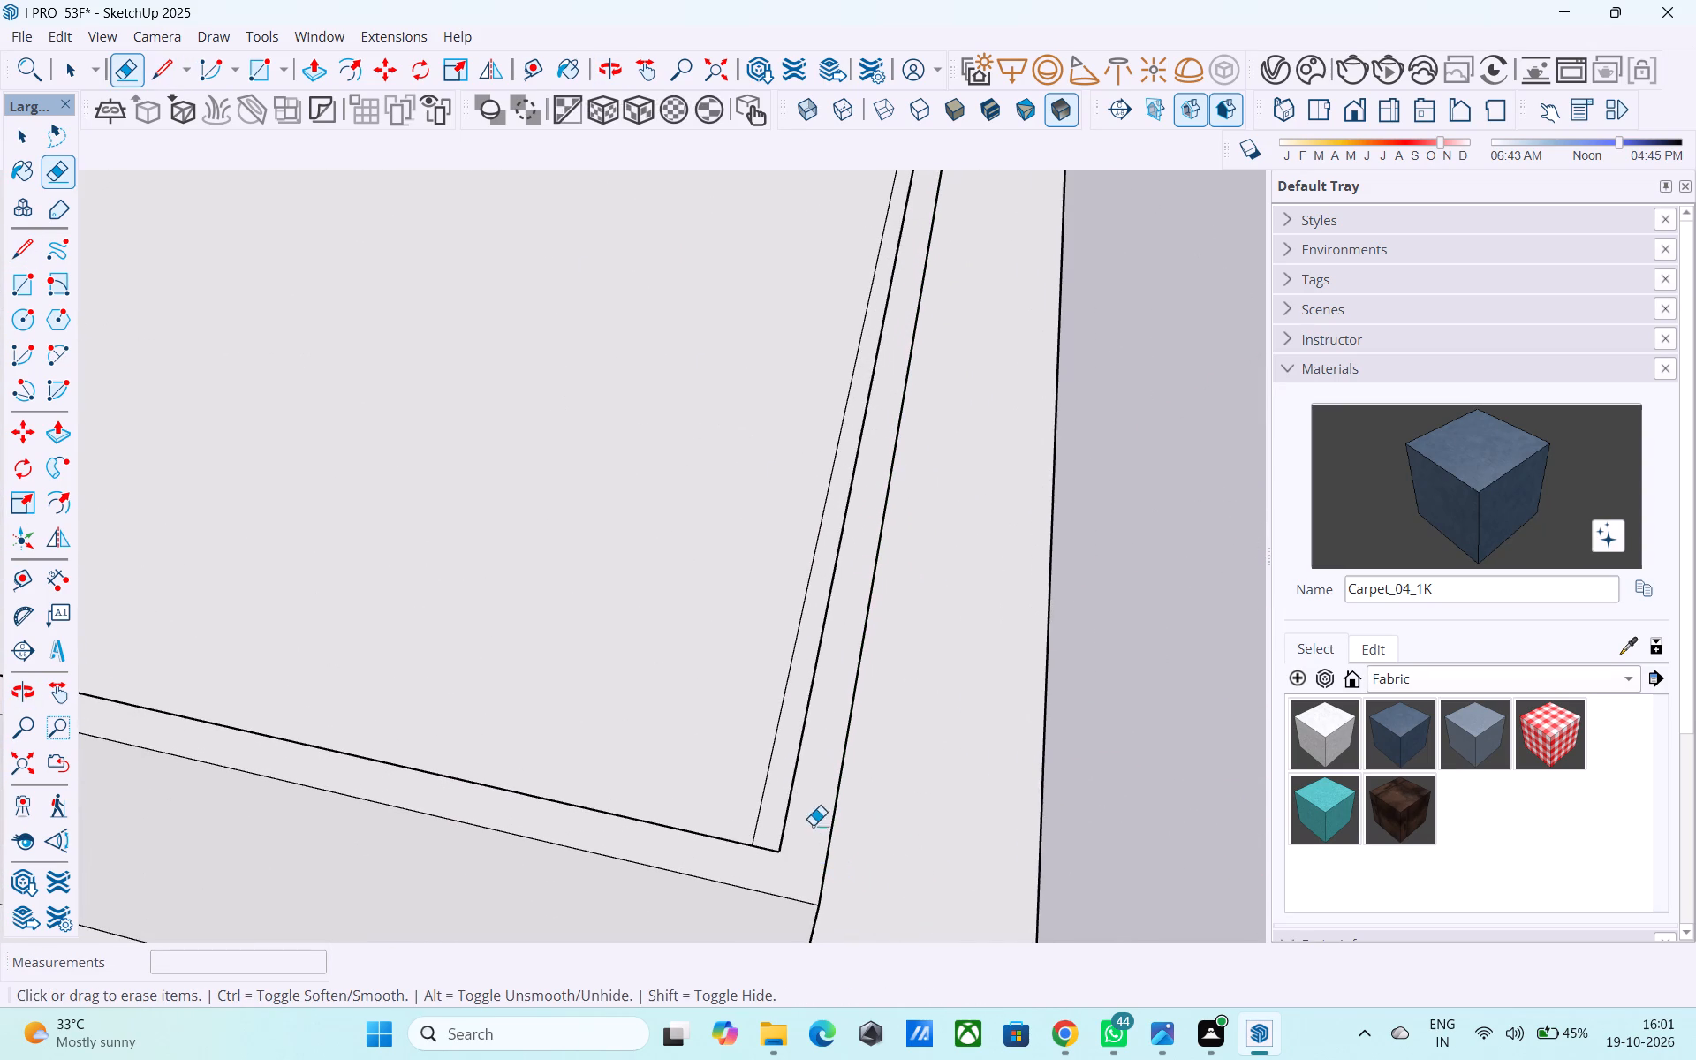
key("space")
Paint the outer faces of the side and front parapets with the Glass_Basic_01 material from the Glass collection.
scroll(824, 813, "down", 9)
middle_click_drag(879, 835, 677, 605)
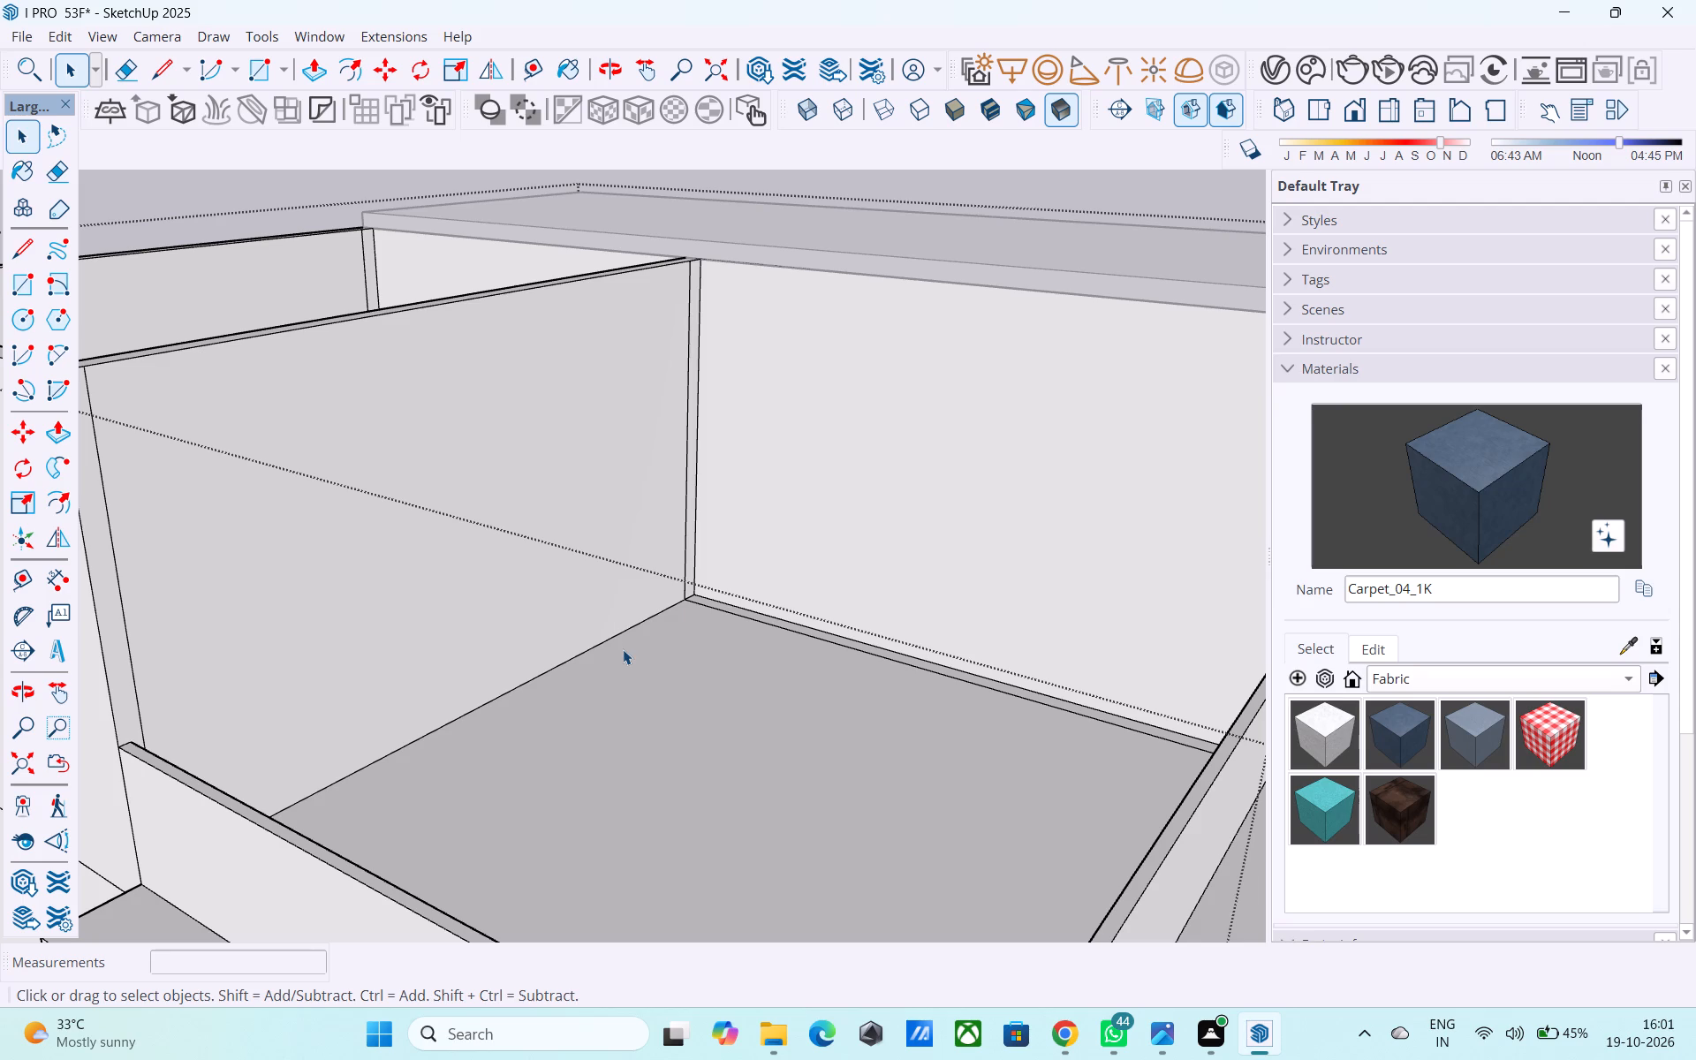
scroll(623, 649, "down", 2)
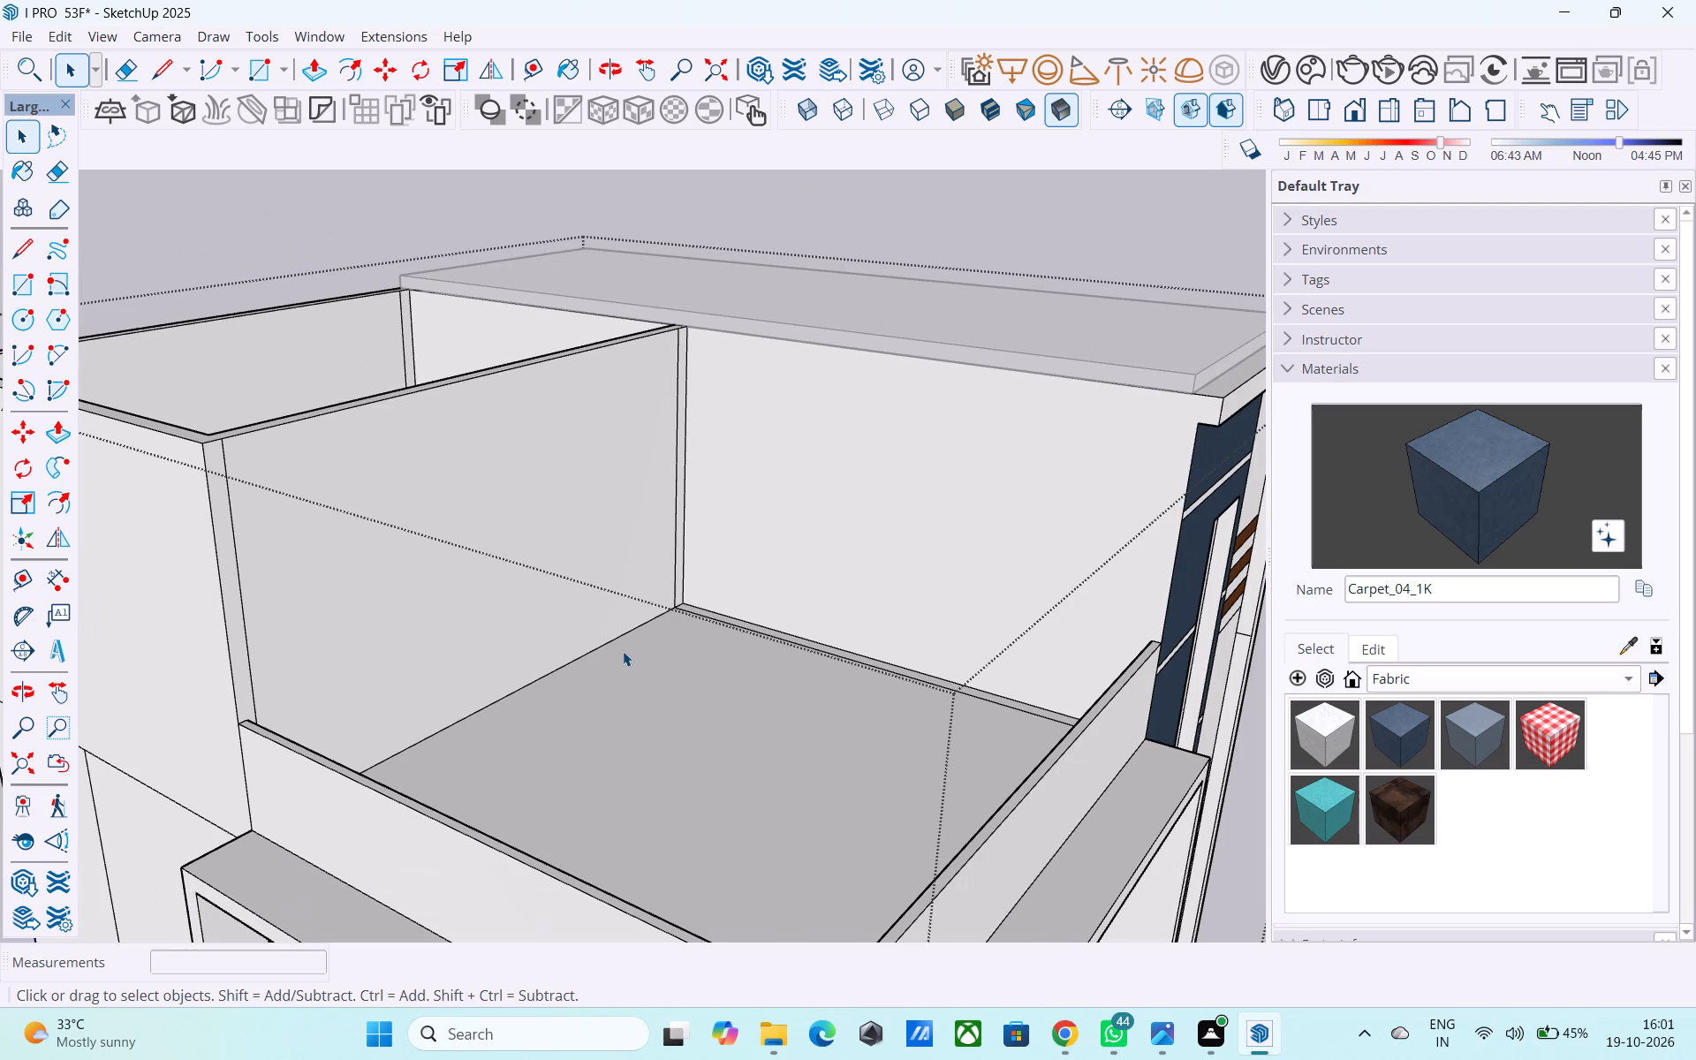
scroll(623, 651, "down", 1)
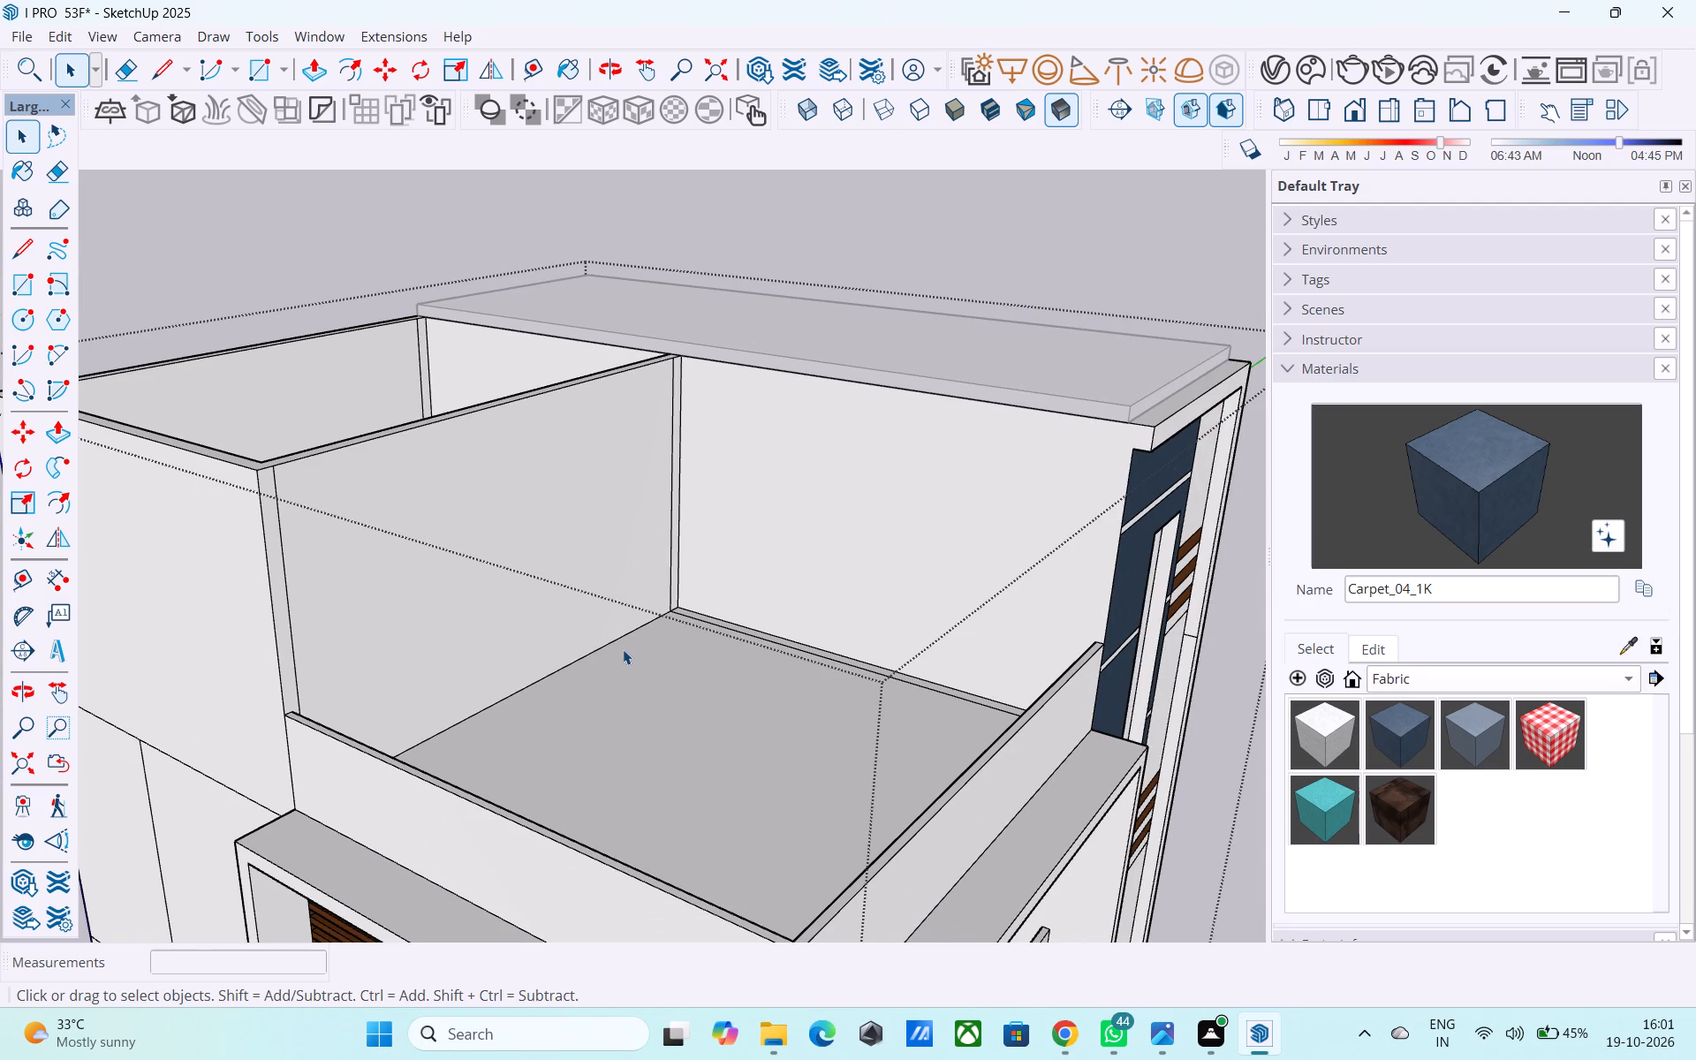
middle_click_drag(623, 648, 592, 523)
scroll(592, 523, "up", 1)
scroll(589, 548, "down", 2)
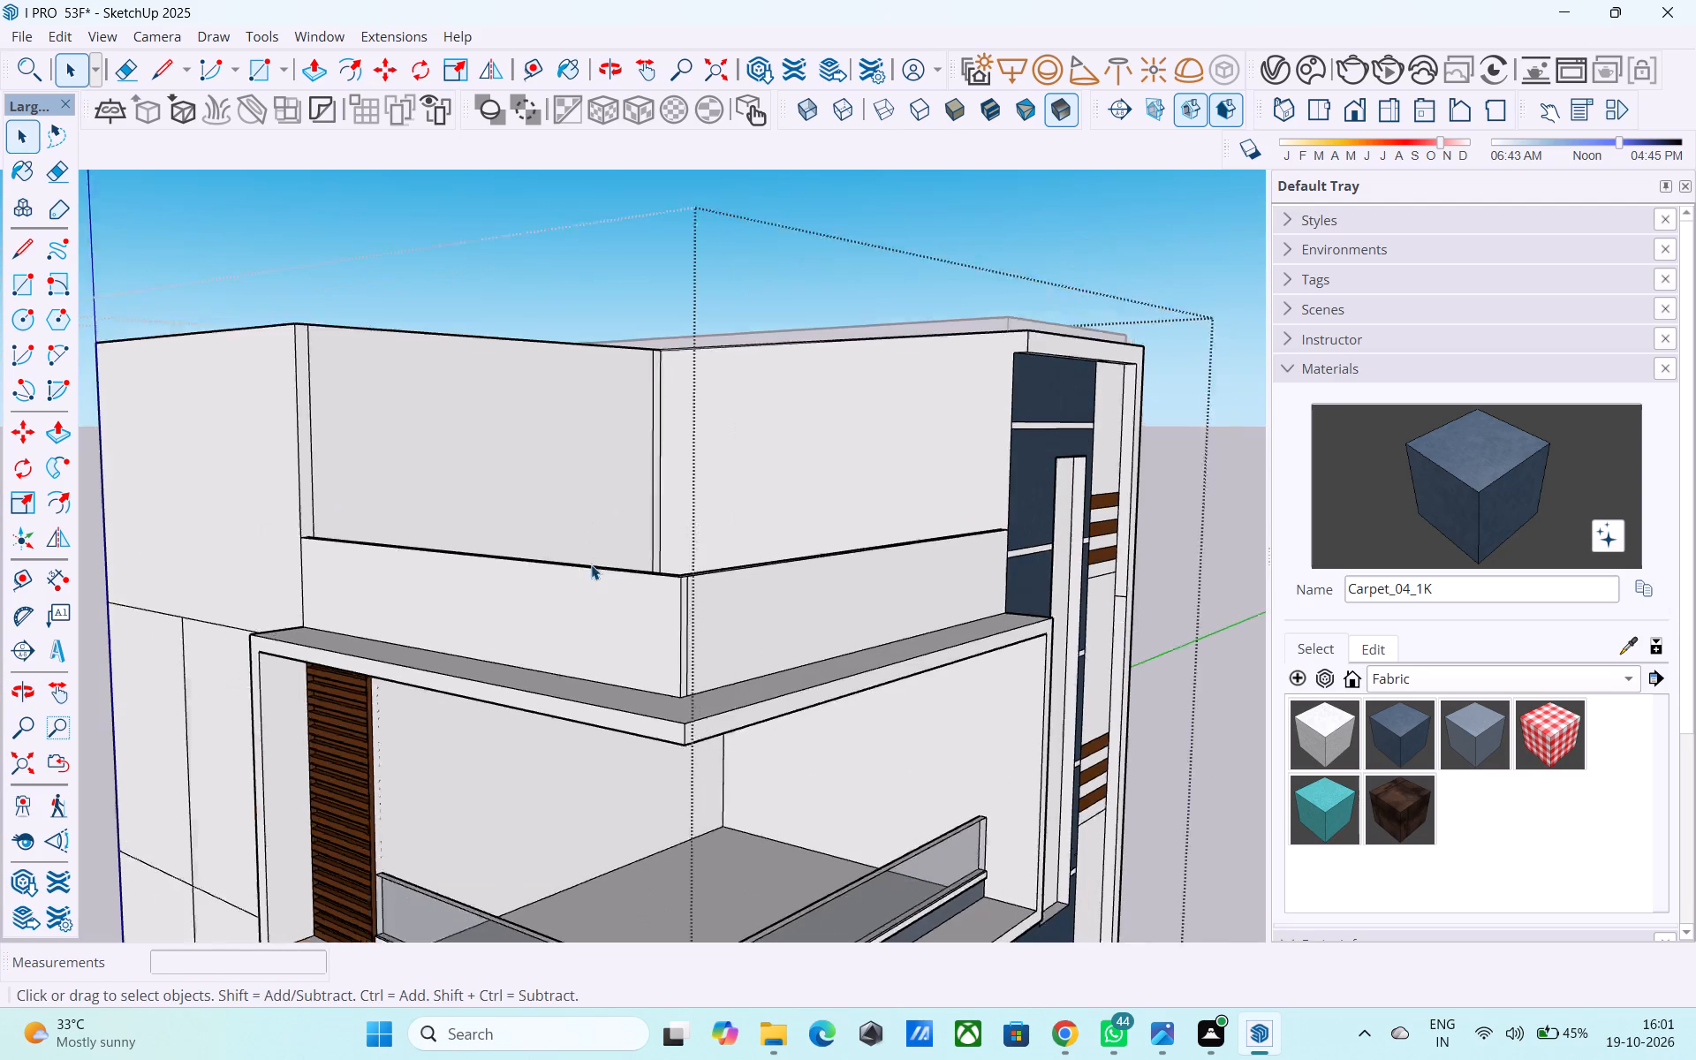
scroll(591, 564, "down", 2)
middle_click_drag(732, 587, 617, 626)
middle_click_drag(847, 632, 932, 628)
left_click(1441, 680)
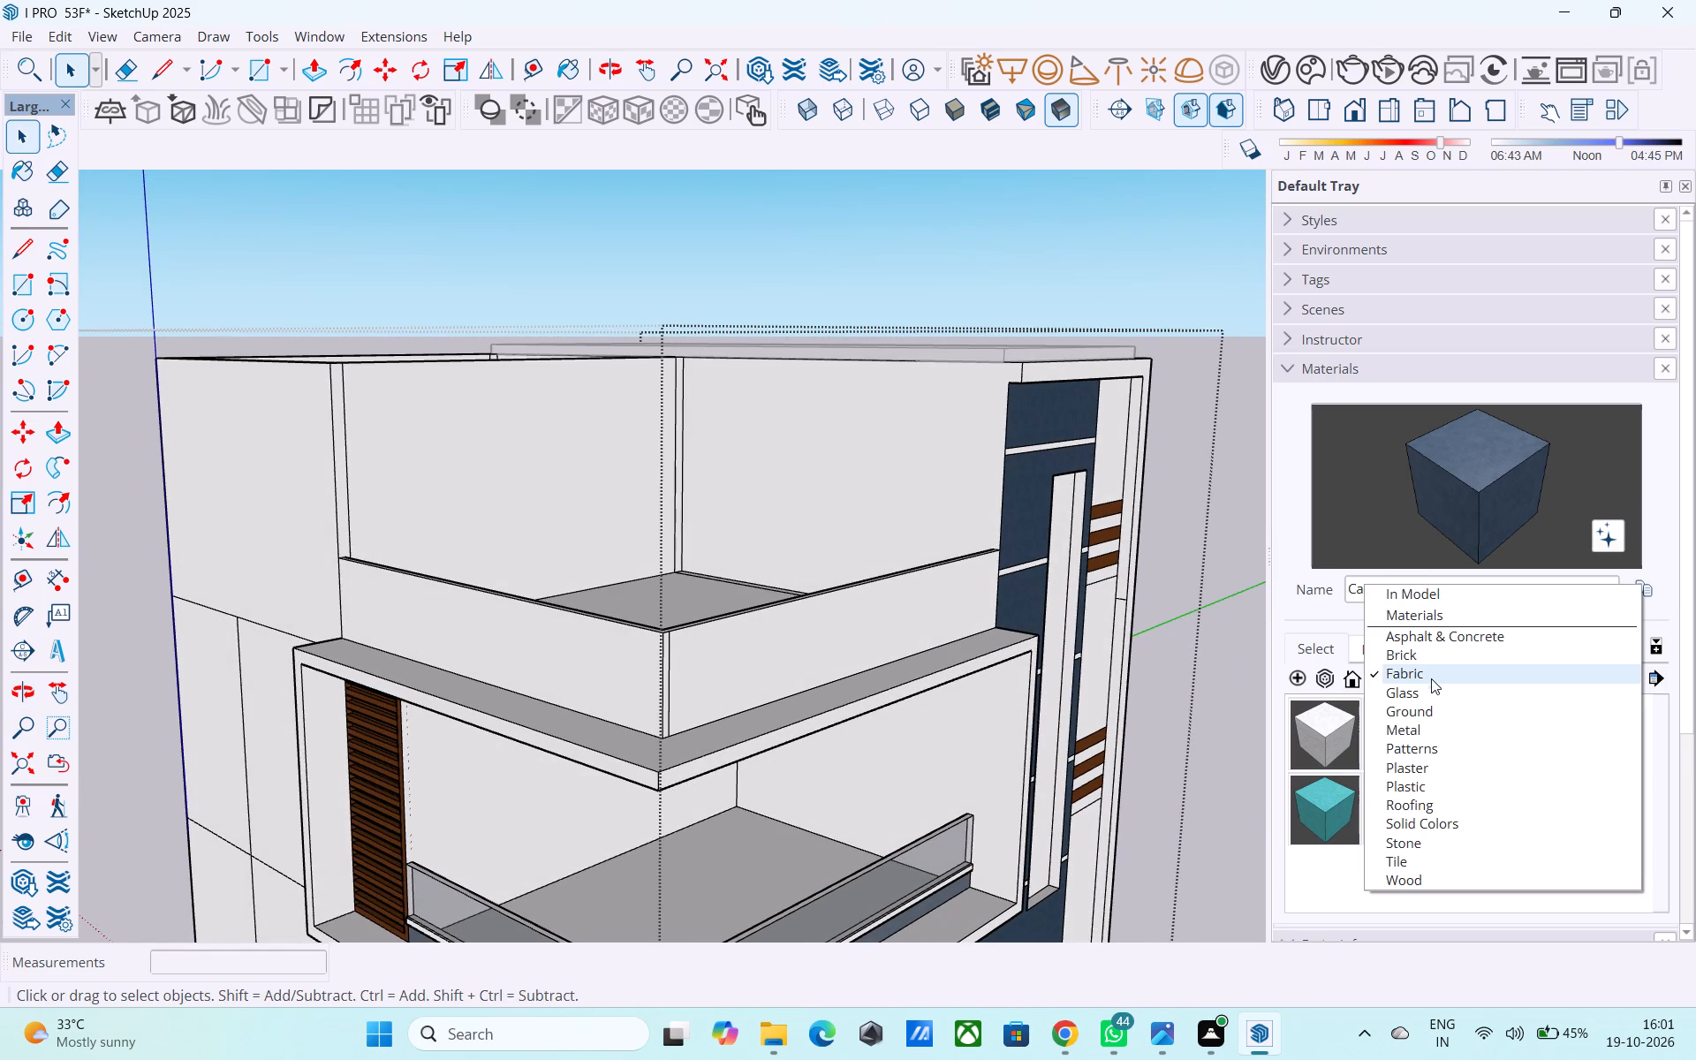
left_click(1435, 686)
left_click(1344, 723)
left_click(642, 652)
left_click(687, 655)
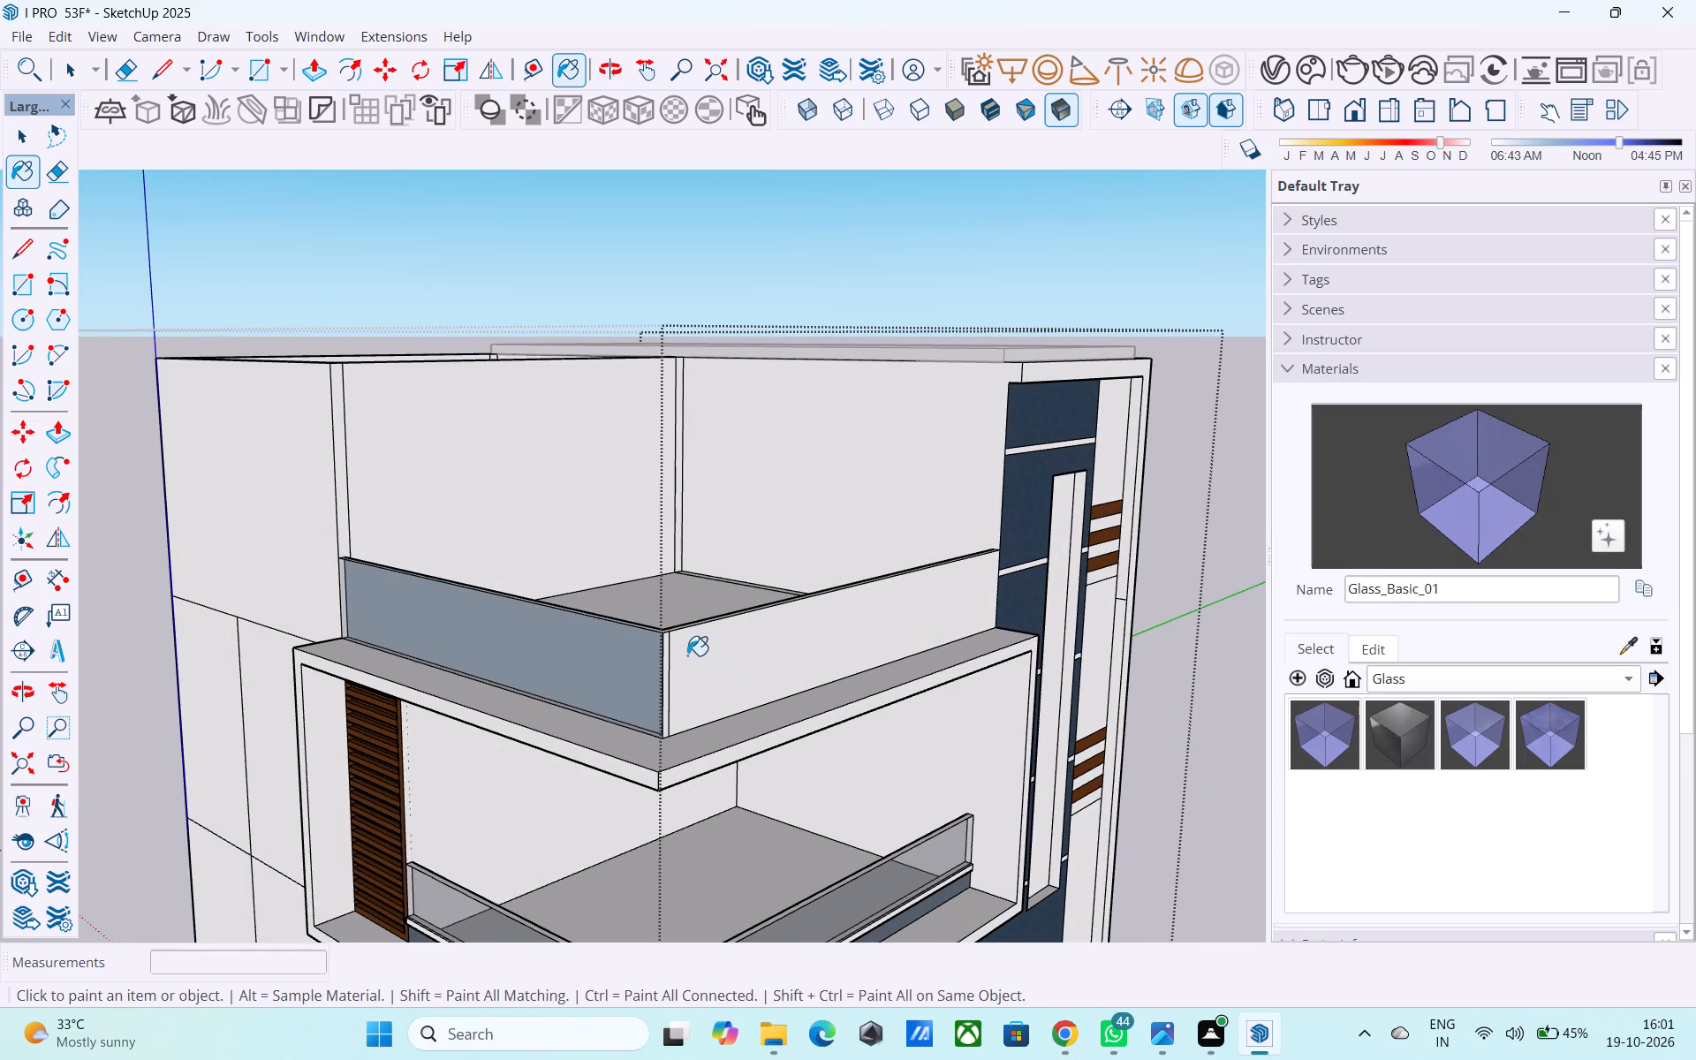
Paint the remaining faces of the side and front parapets with the same Glass_Basic_01 material.
middle_click_drag(472, 677, 79, 702)
scroll(94, 697, "up", 5)
left_click(188, 545)
middle_click_drag(210, 564, 969, 693)
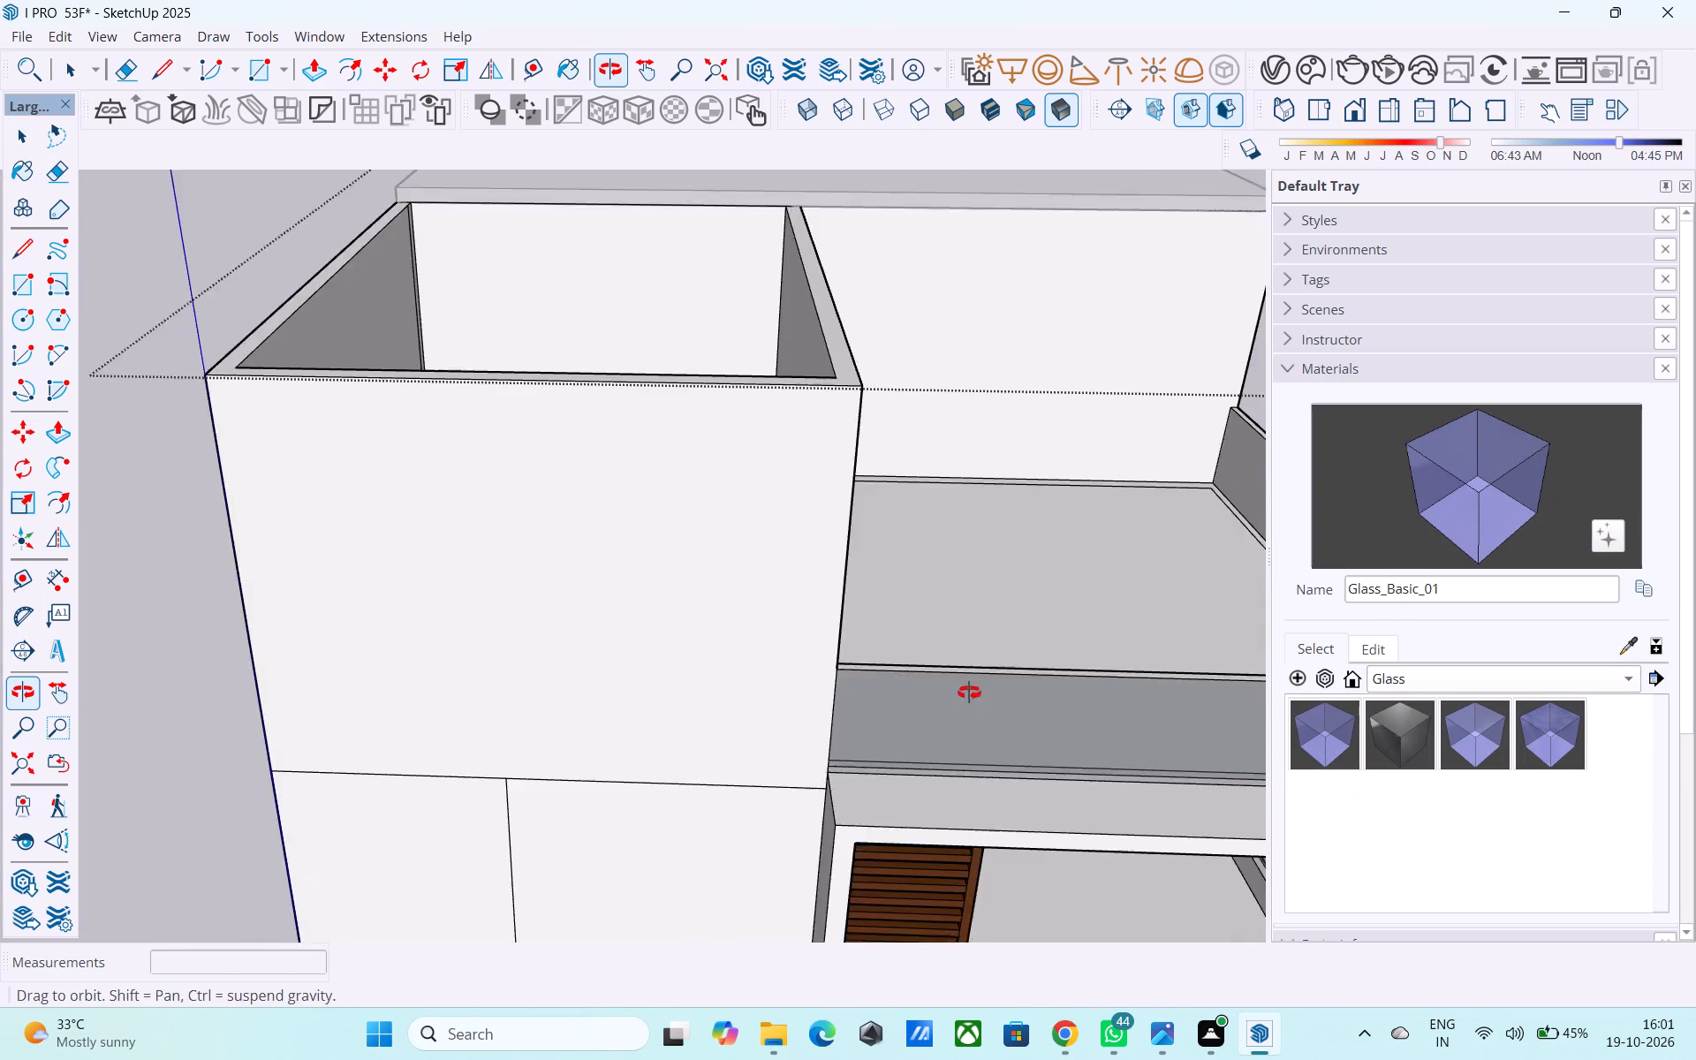
middle_click_drag(969, 693, 967, 692)
scroll(480, 655, "down", 7)
middle_click_drag(656, 657, 784, 672)
scroll(1006, 621, "up", 5)
left_click(1031, 596)
middle_click_drag(1031, 596, 520, 463)
scroll(363, 487, "up", 4)
left_click(157, 460)
Erase the extra vertical edge beside the outer corner of the glass parapet.
middle_click_drag(163, 463, 202, 479)
scroll(182, 472, "up", 7)
middle_click_drag(163, 466, 332, 511)
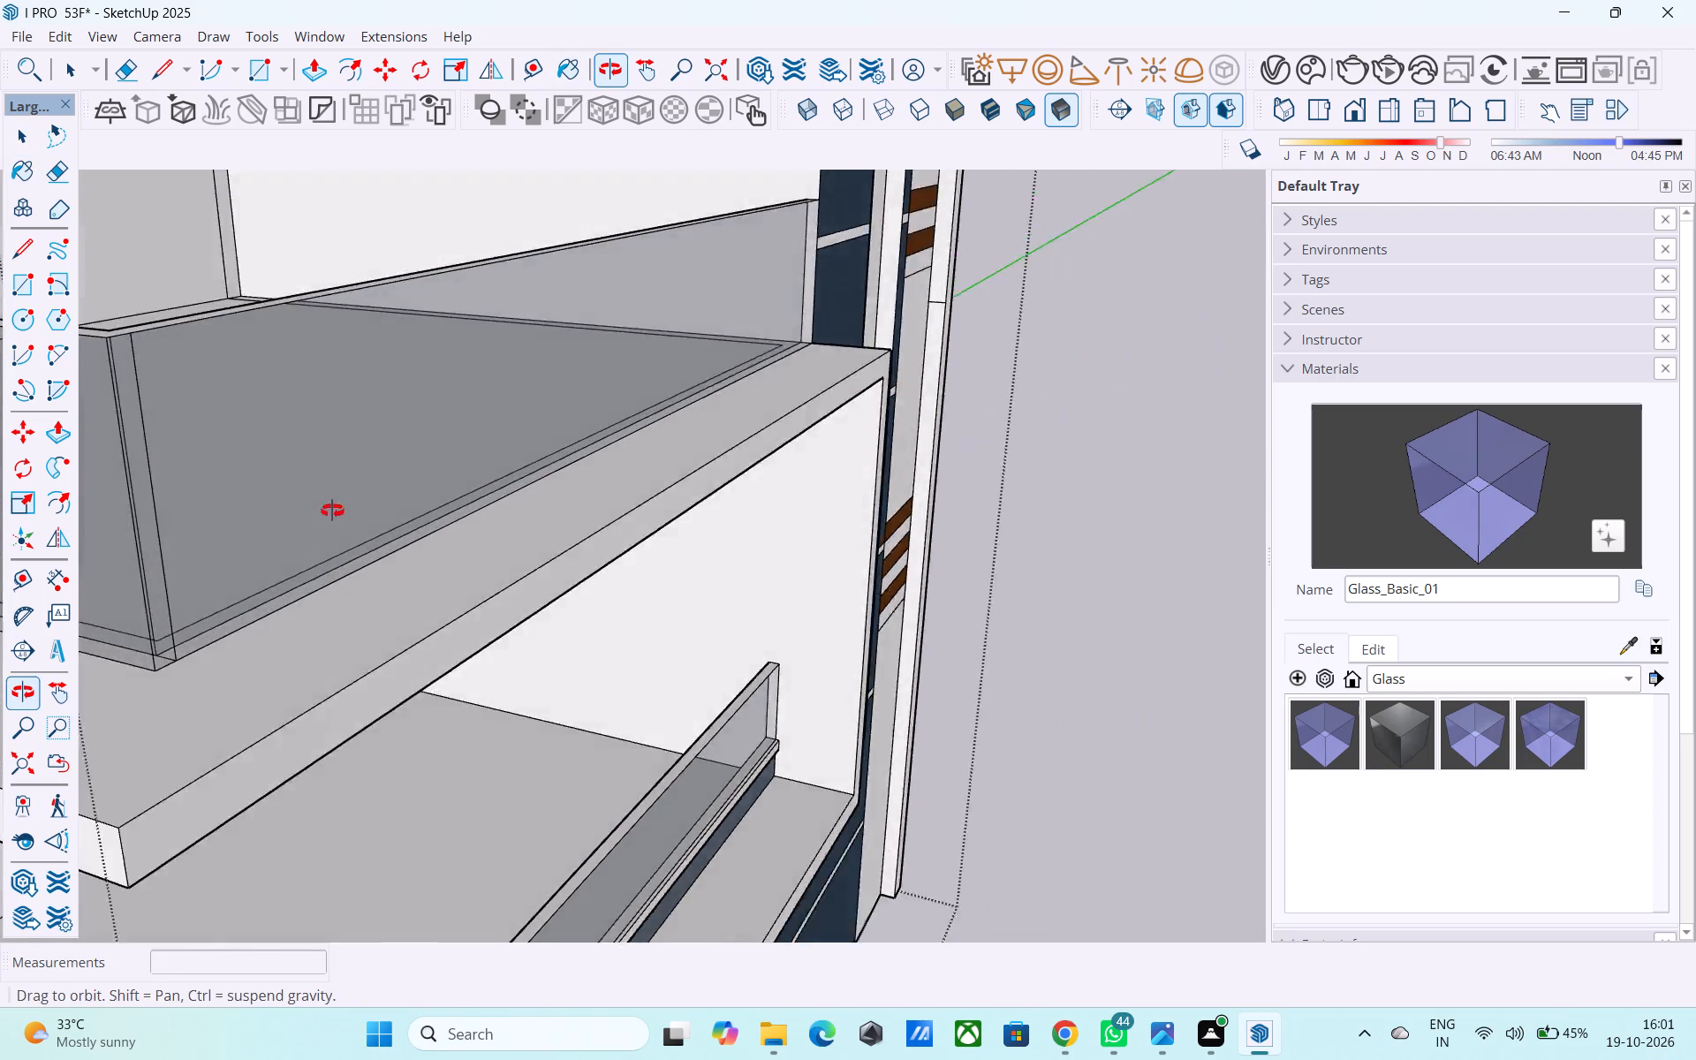
middle_click_drag(332, 511, 612, 453)
scroll(659, 462, "down", 5)
scroll(345, 548, "up", 8)
middle_click_drag(462, 512, 128, 524)
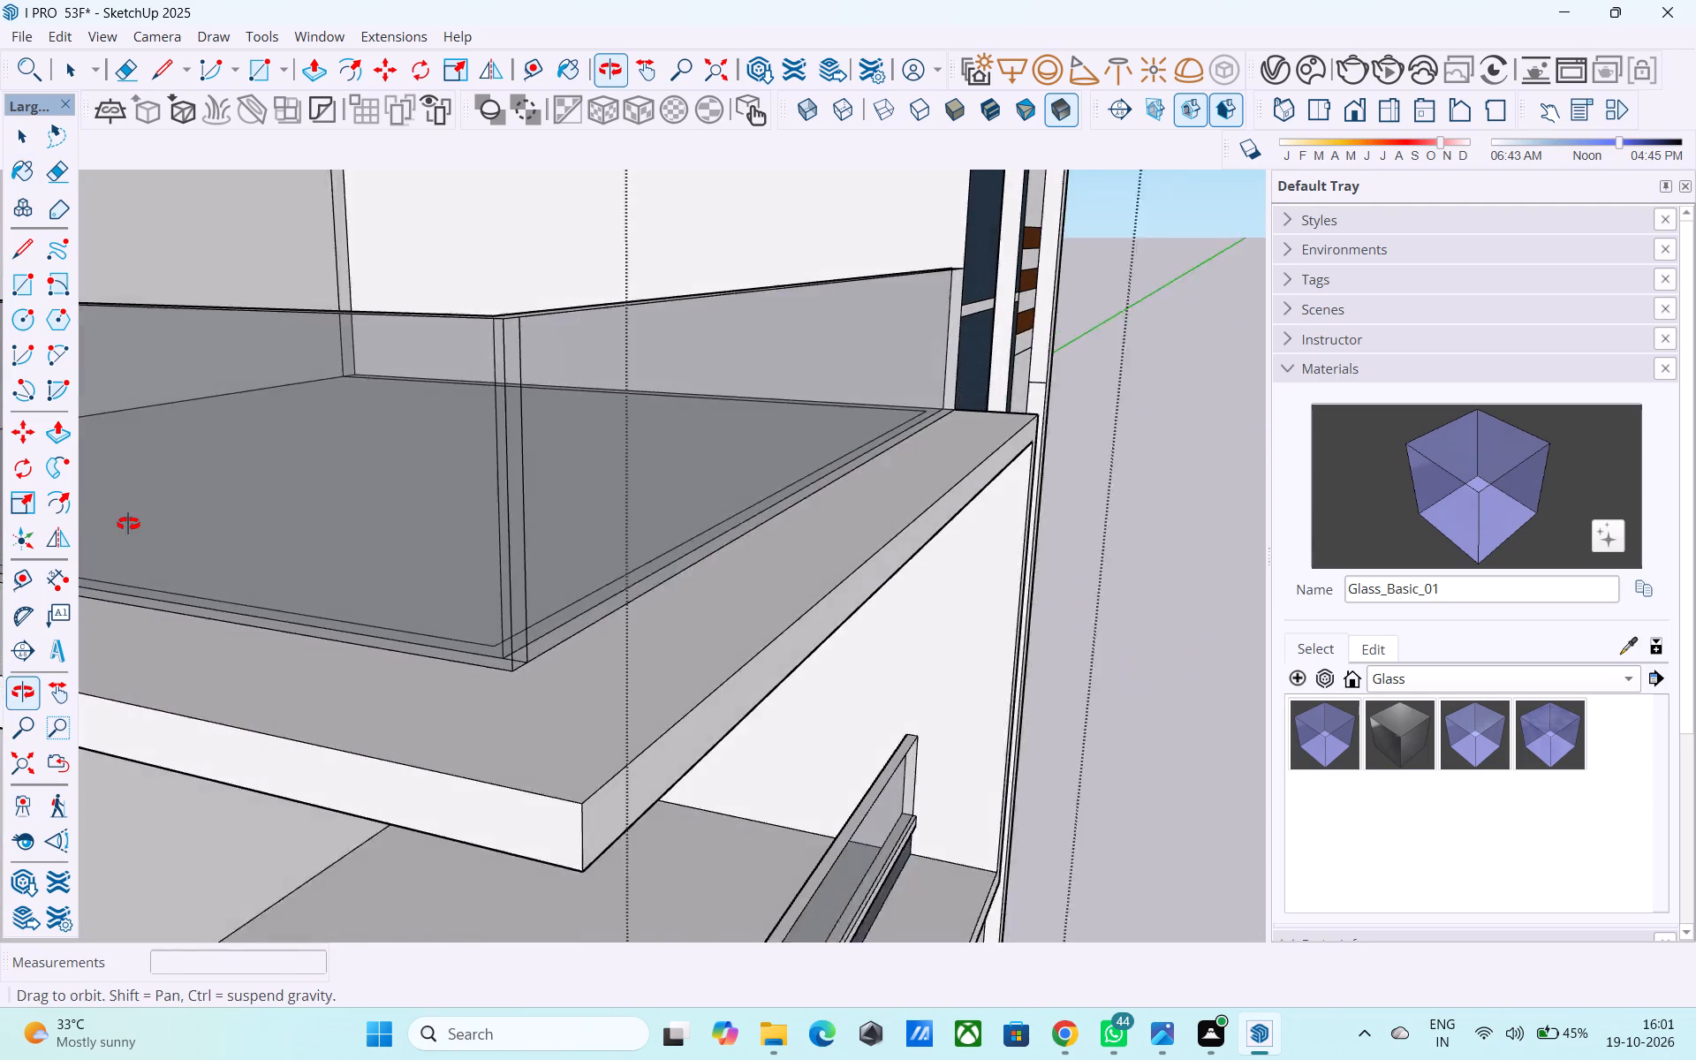
middle_click_drag(128, 524, 128, 525)
scroll(474, 435, "up", 9)
key("e")
left_click_drag(550, 419, 584, 418)
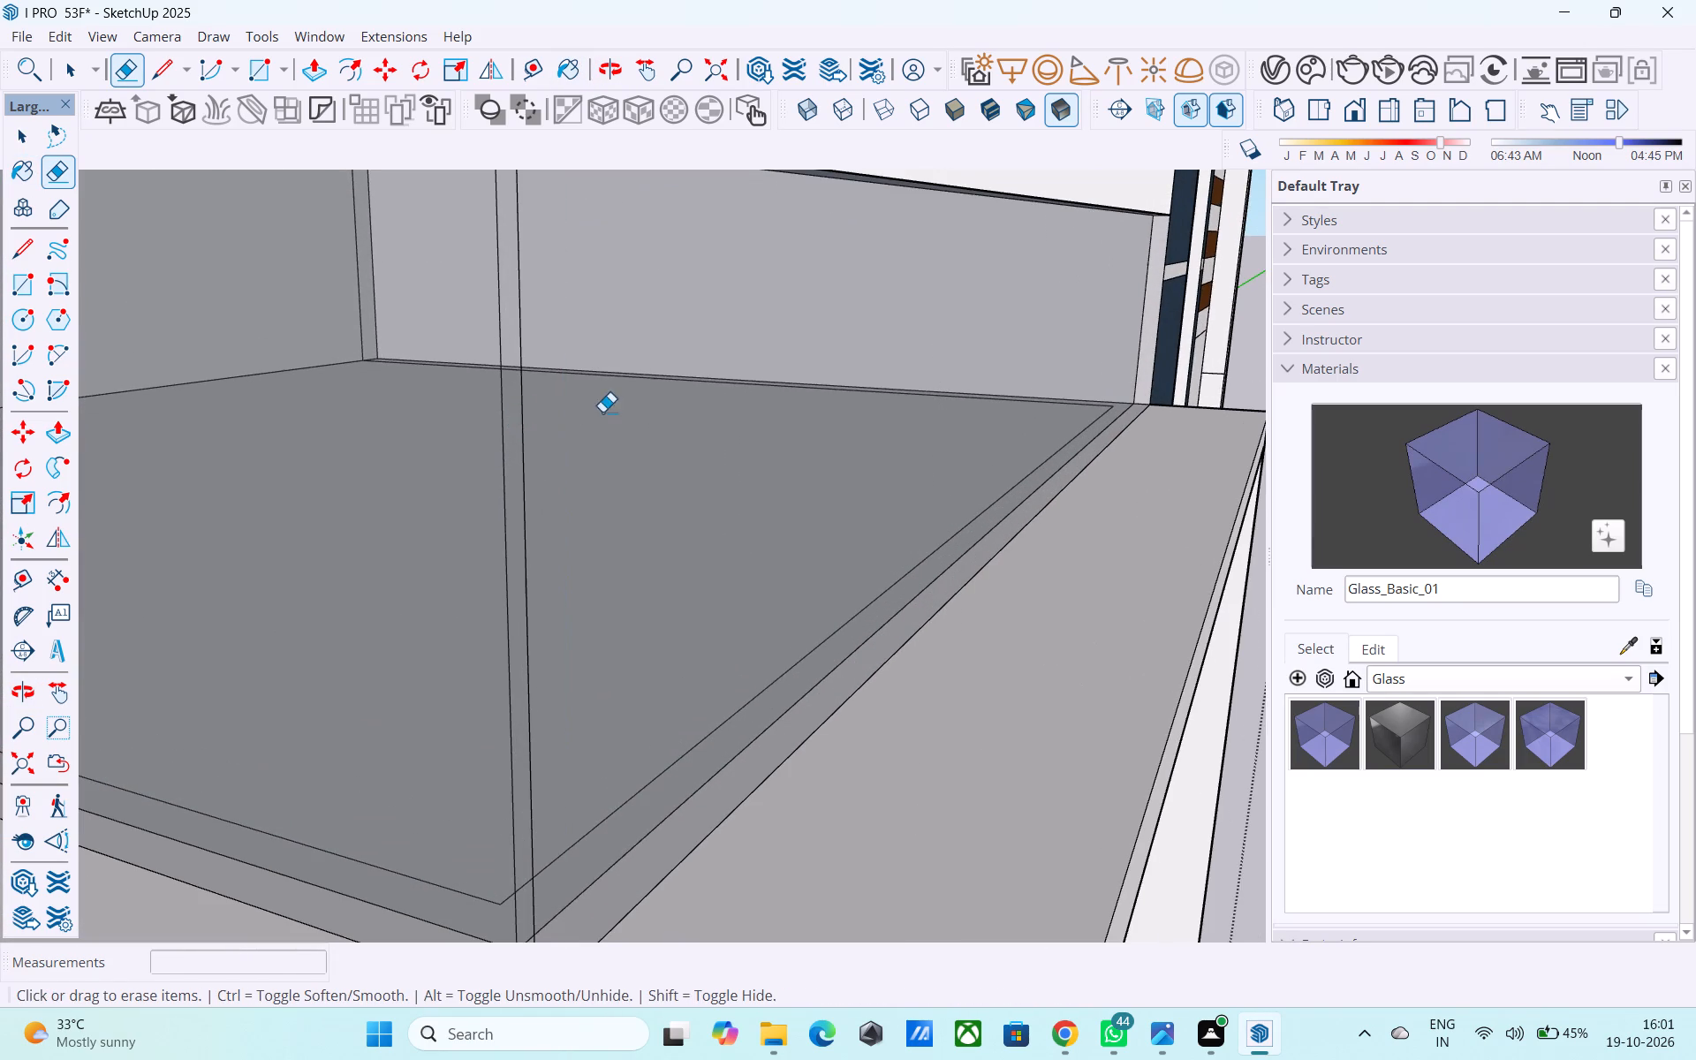
Examine the glass parapet on the balcony roof together with the balcony railing below.
scroll(779, 420, "down", 20)
scroll(779, 420, "down", 1)
scroll(784, 566, "down", 2)
middle_click_drag(784, 565, 745, 550)
scroll(835, 466, "down", 2)
middle_click_drag(837, 467, 786, 418)
scroll(761, 427, "up", 3)
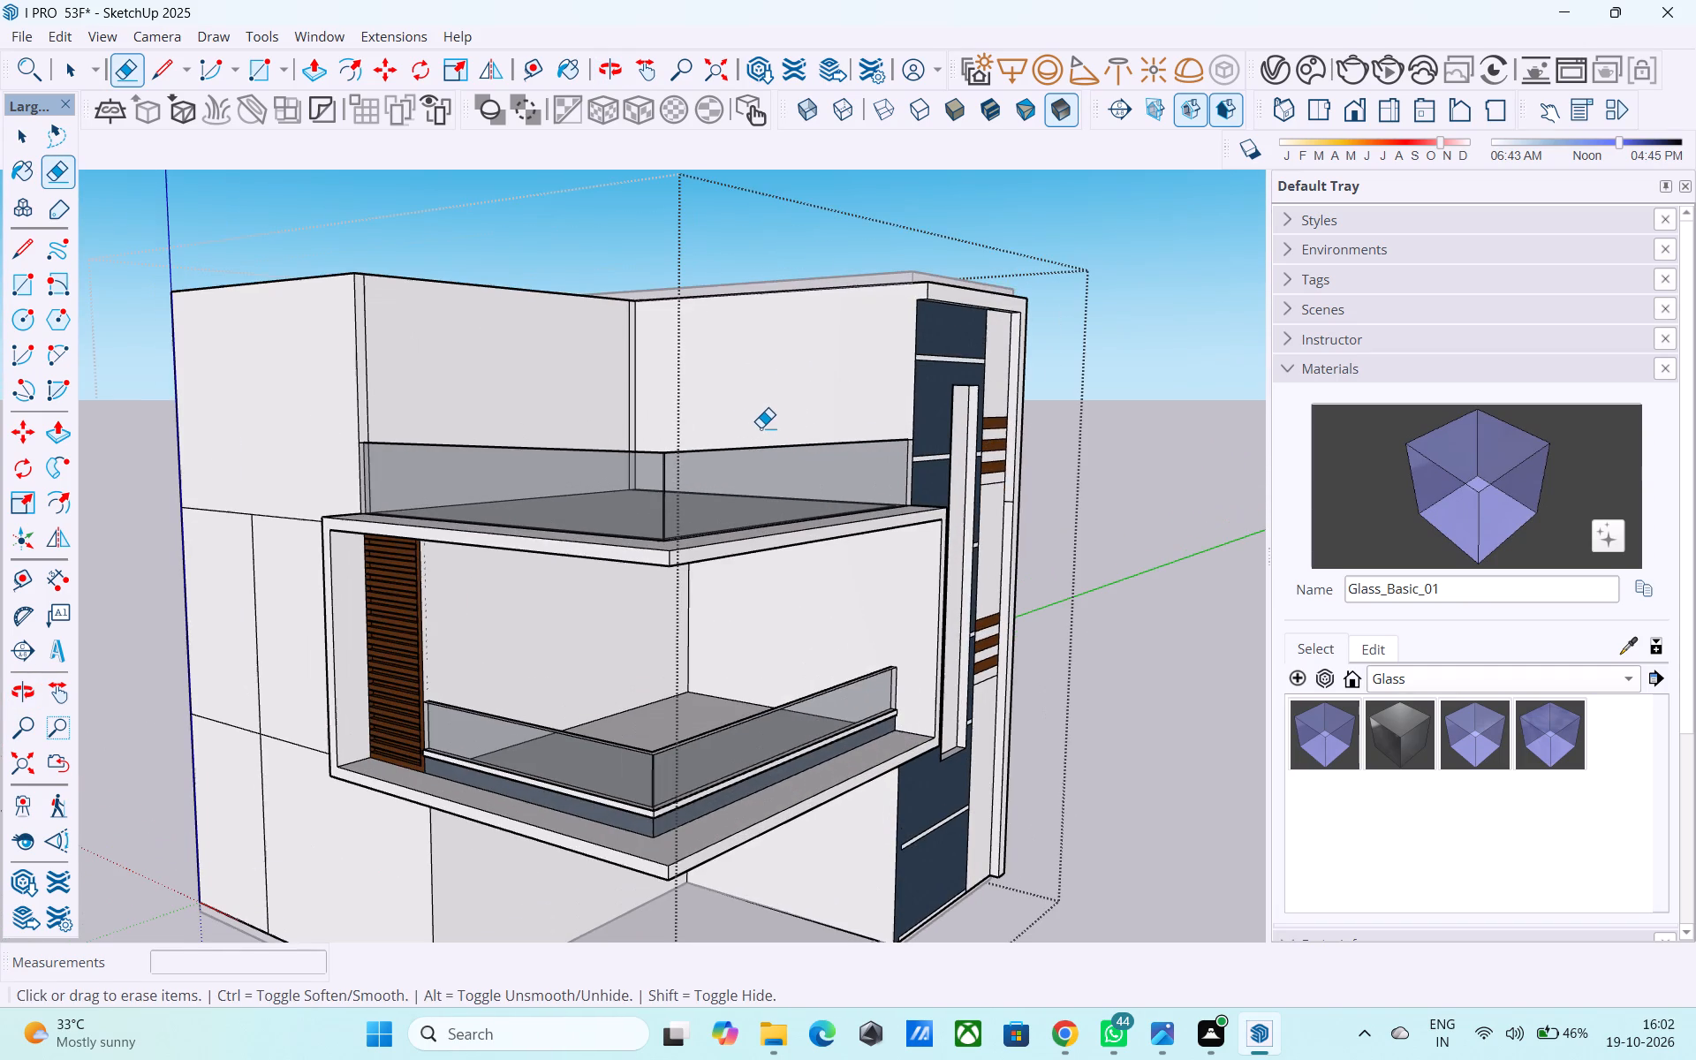
scroll(762, 428, "down", 1)
middle_click_drag(762, 426, 765, 473)
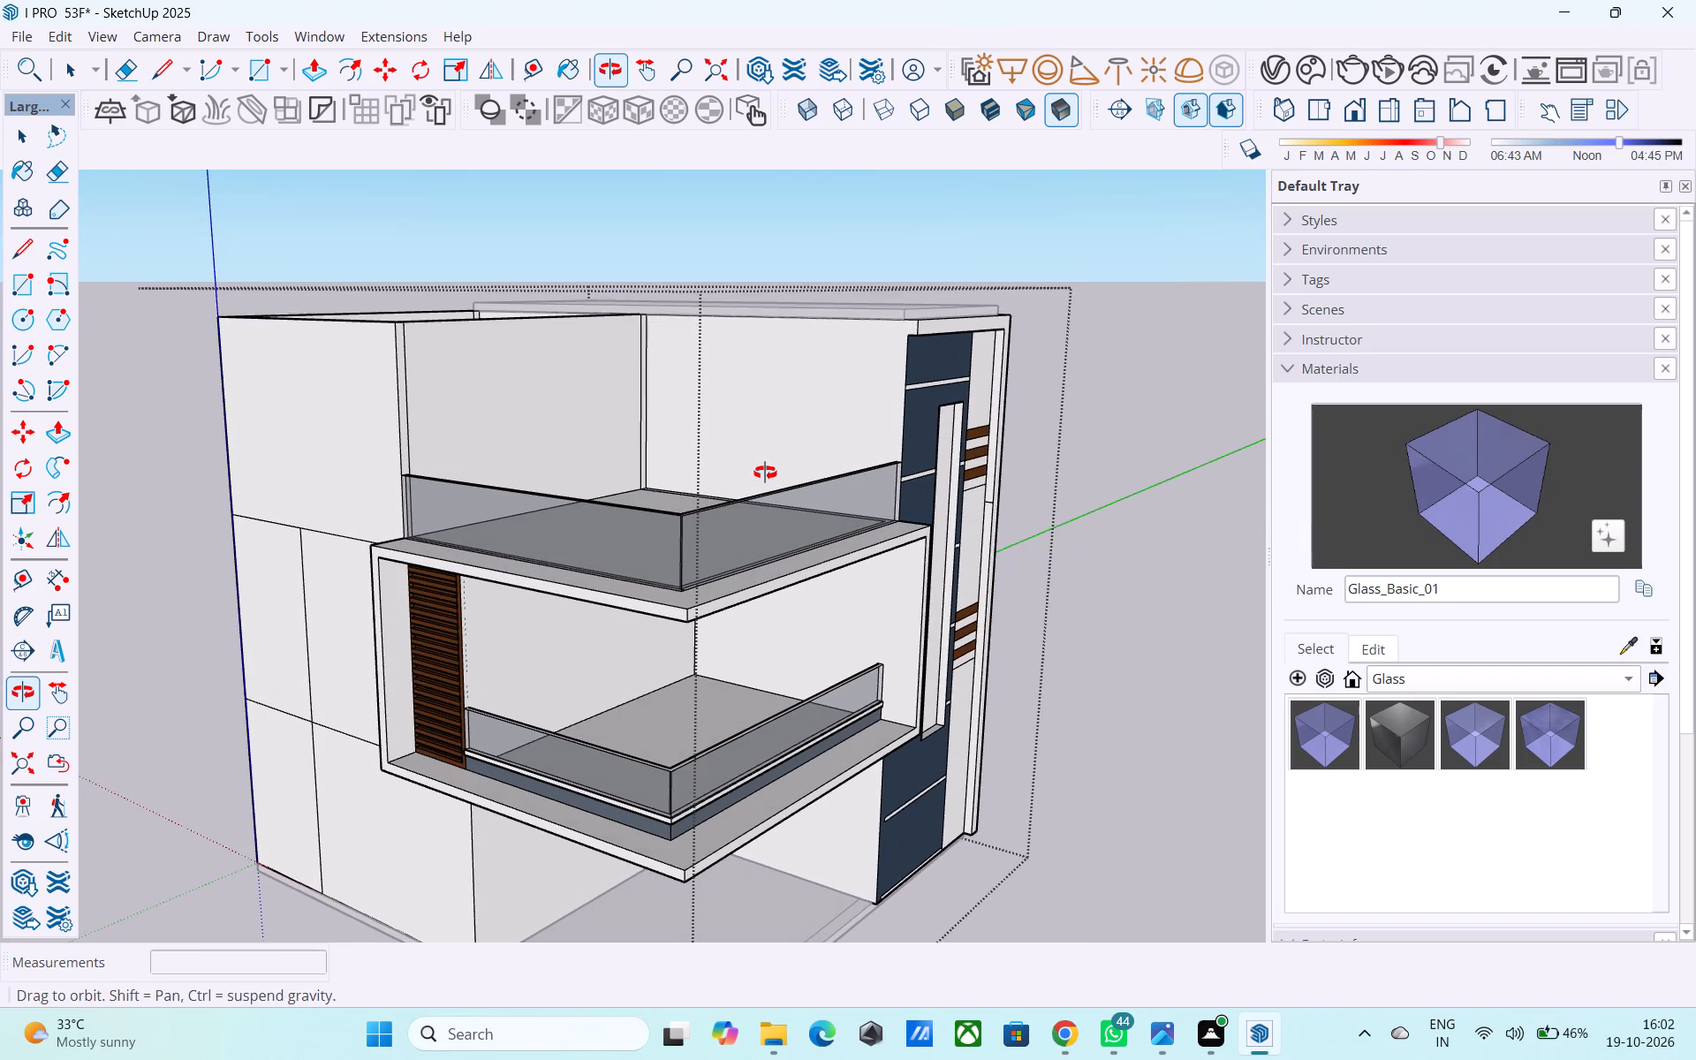
middle_click_drag(765, 473, 765, 473)
Copy the bottom edge of the side parapet's outer face 6" upward.
key("space")
scroll(421, 624, "up", 5)
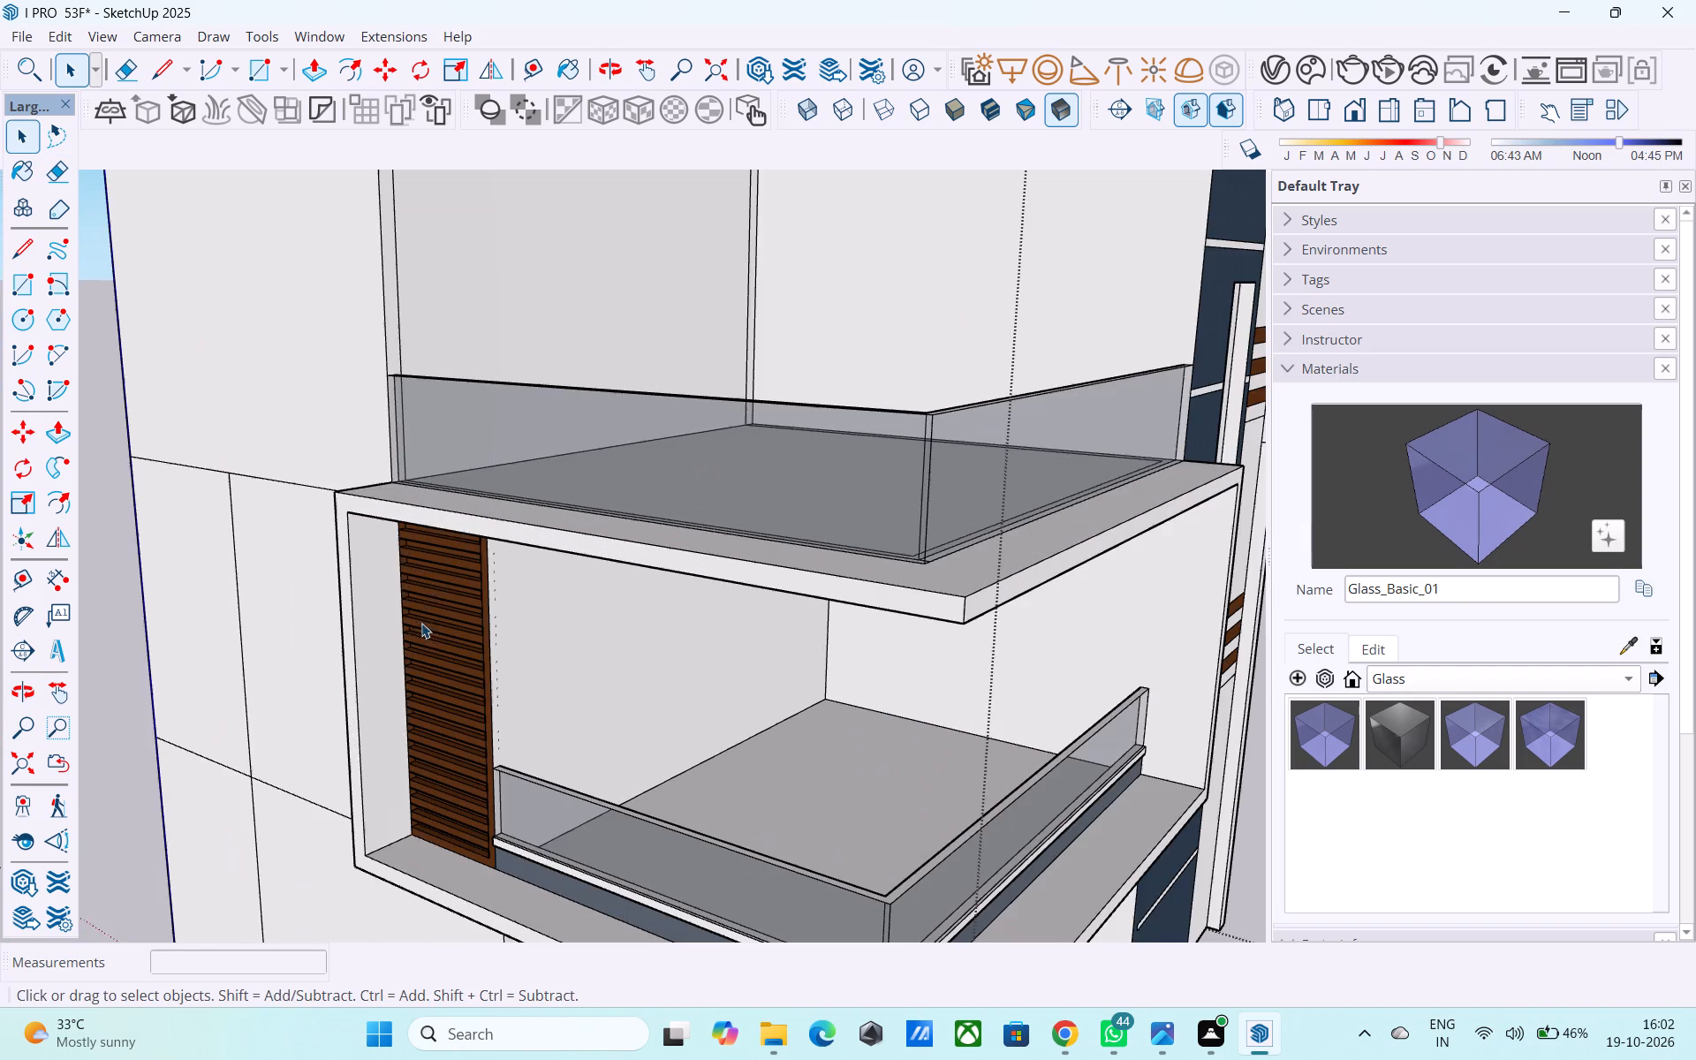
middle_click_drag(480, 521, 486, 559)
middle_click_drag(487, 559, 539, 573)
scroll(543, 573, "up", 5)
middle_click_drag(599, 574, 260, 572)
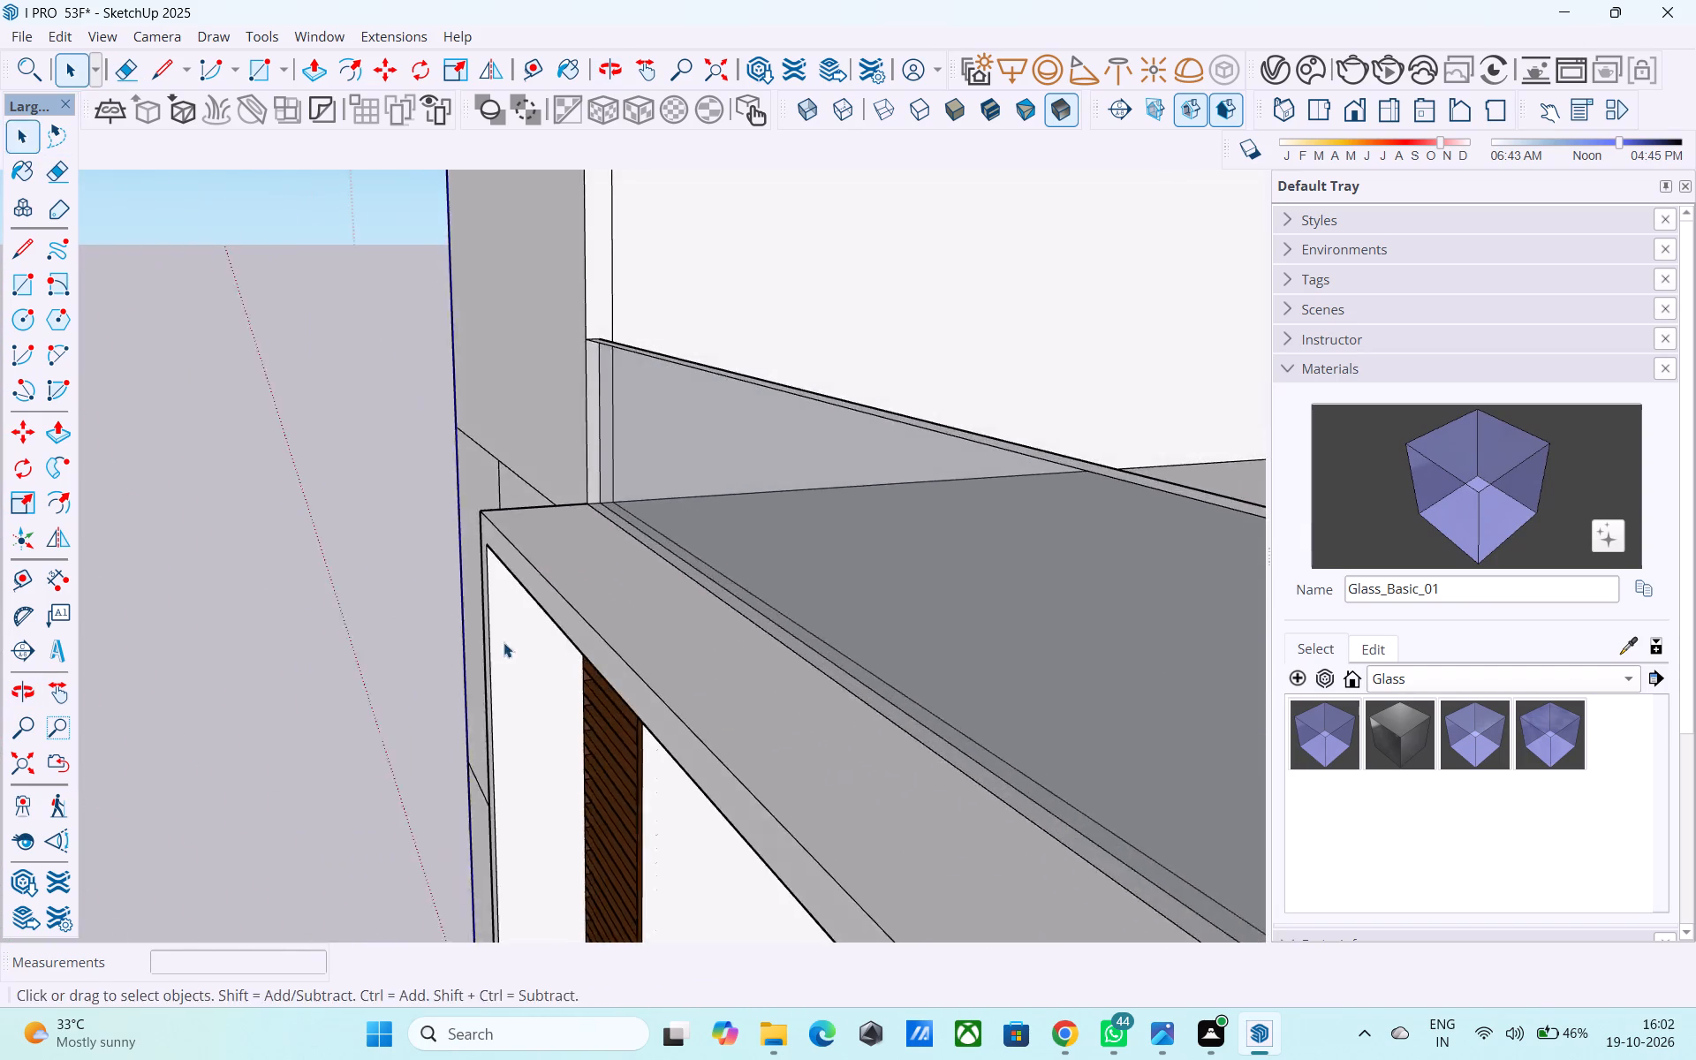
middle_click_drag(543, 651, 273, 420, "shift")
middle_click_drag(481, 446, 544, 647, "shift")
middle_click_drag(433, 415, 649, 907)
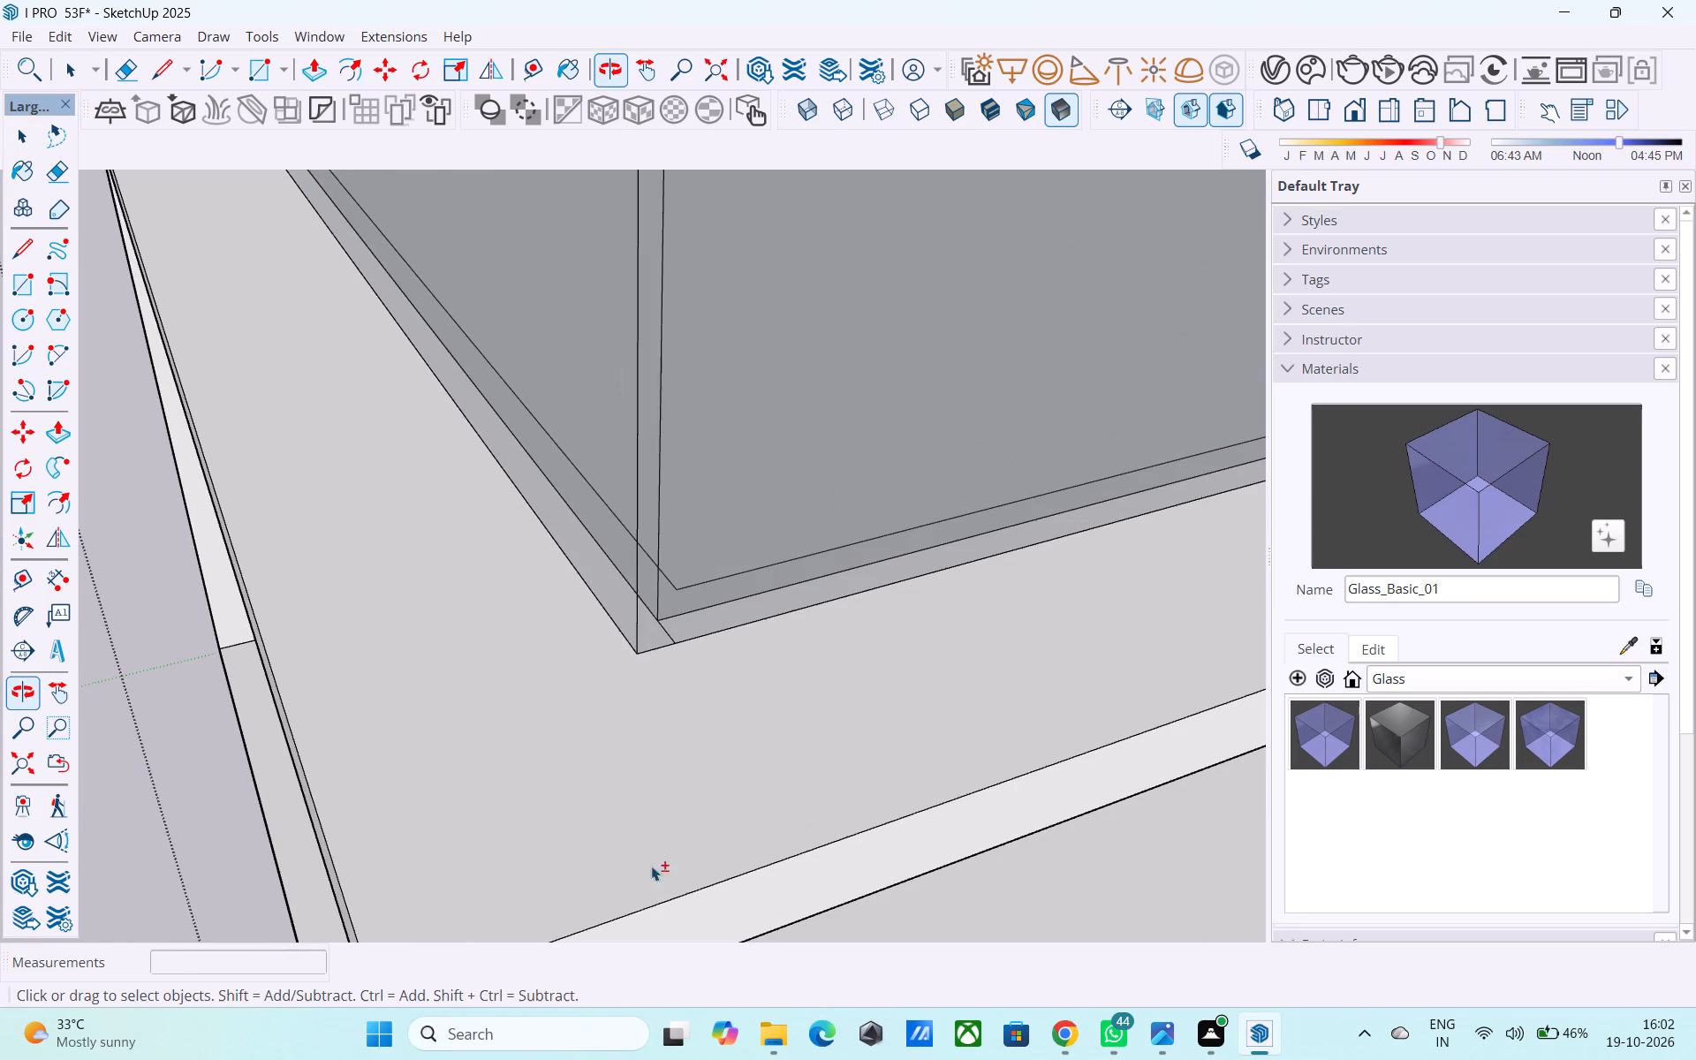
left_click(625, 642)
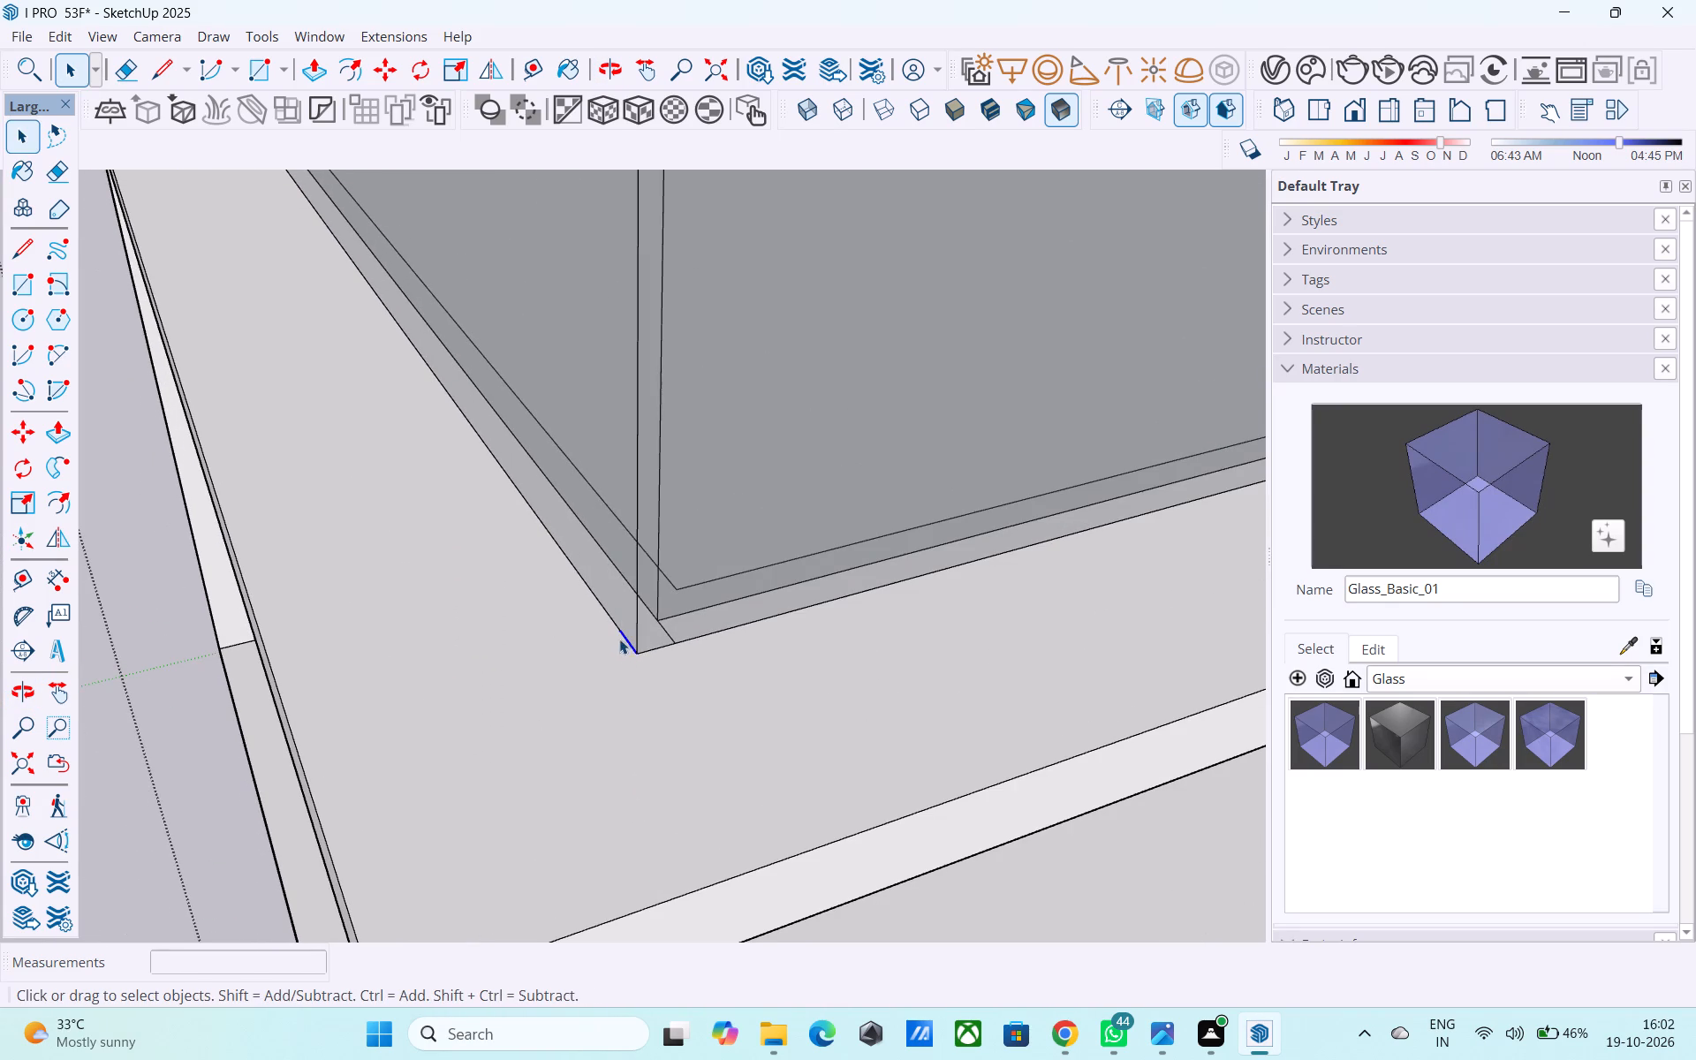
left_click(604, 610, "shift")
scroll(604, 609, "down", 6, "shift")
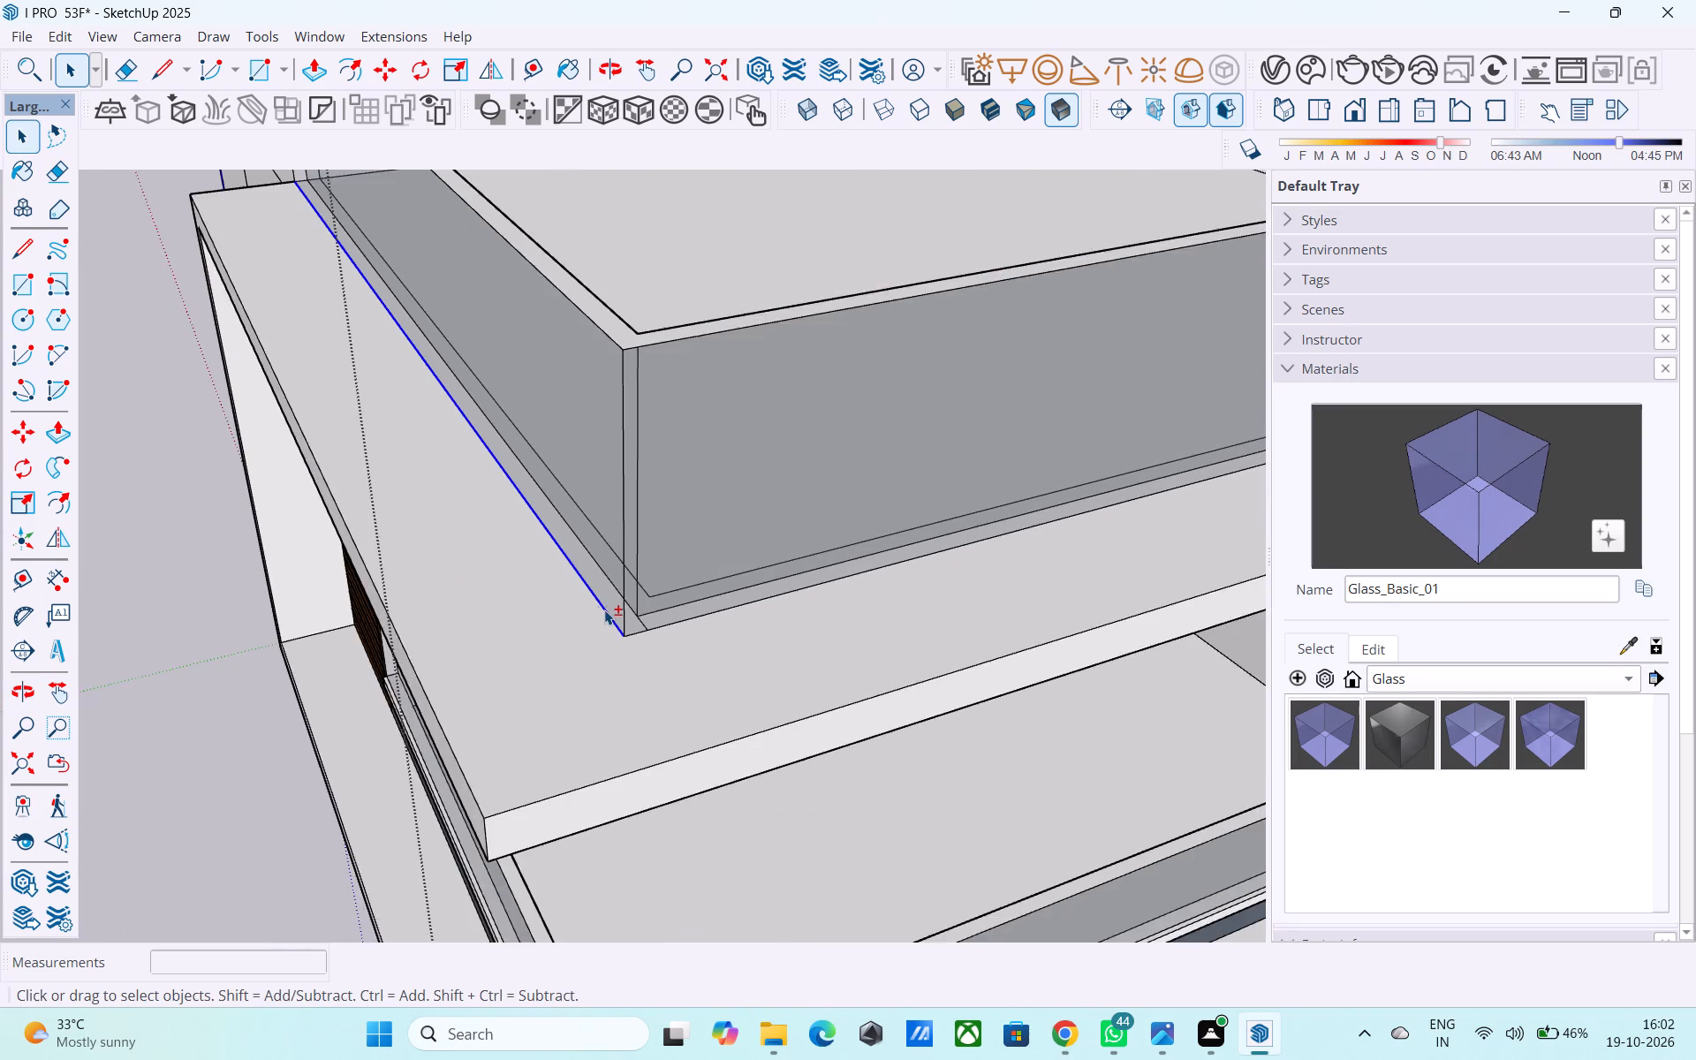
middle_click_drag(604, 610, 594, 681, "shift")
key("m")
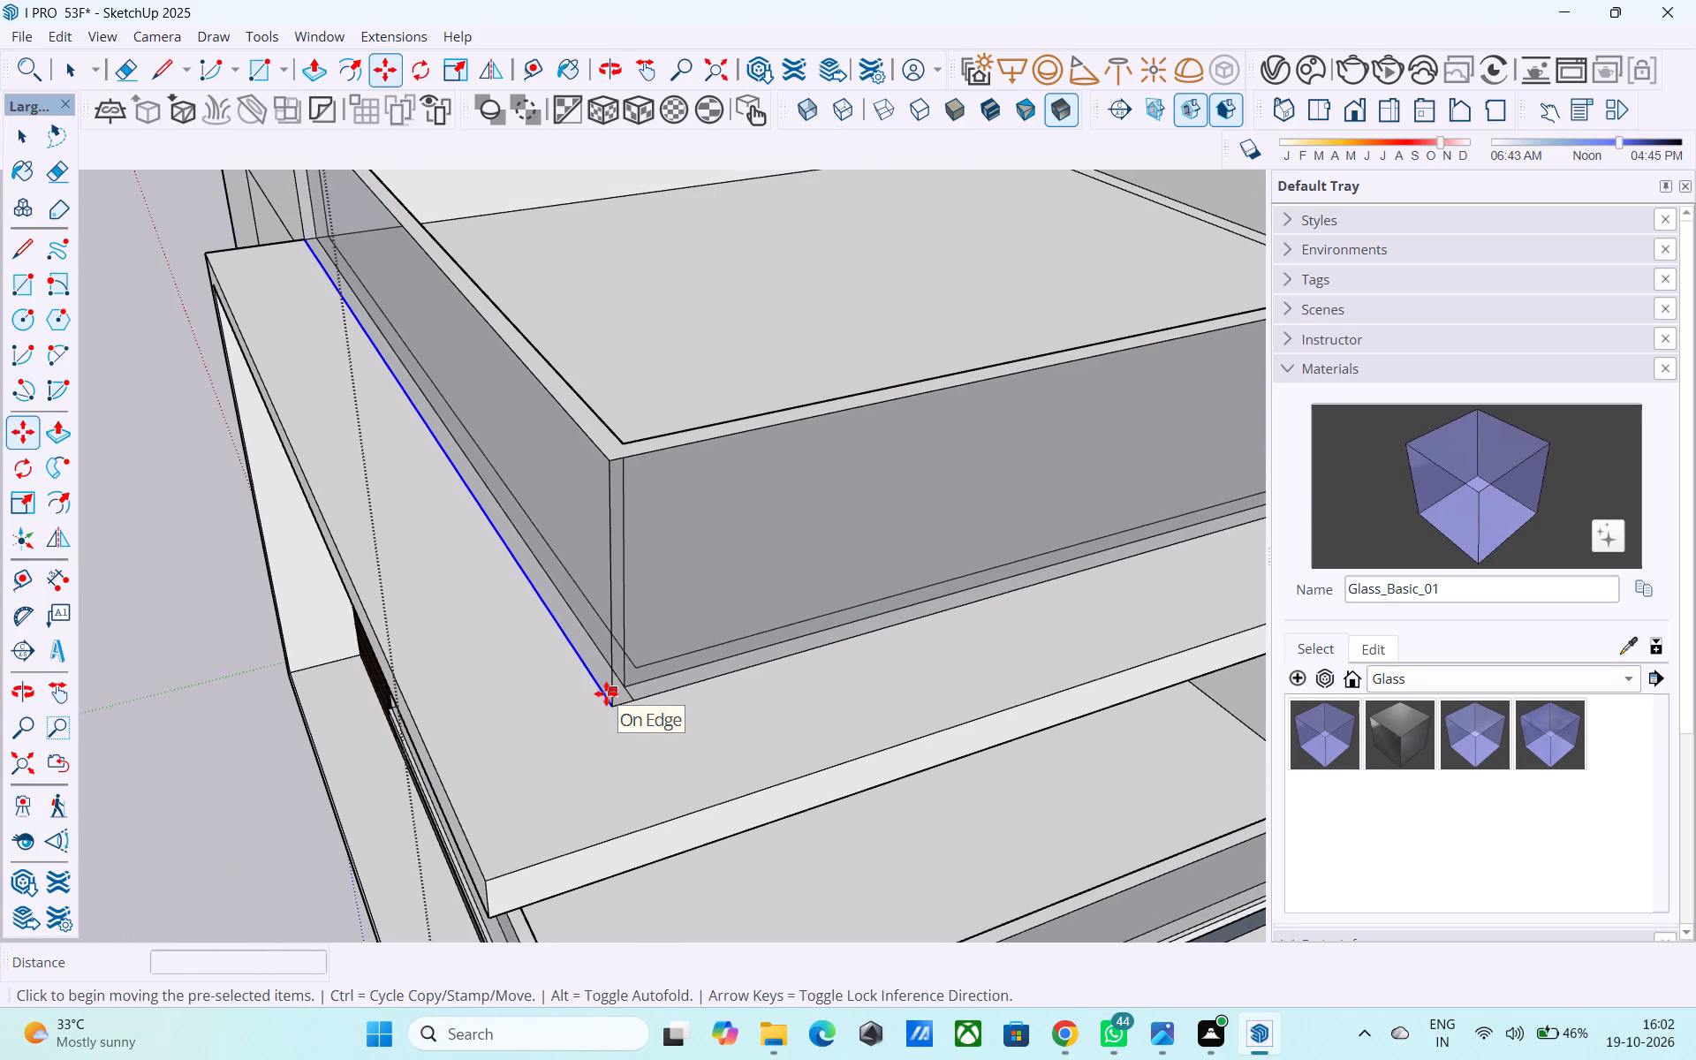
scroll(608, 694, "up", 4)
left_click(616, 715)
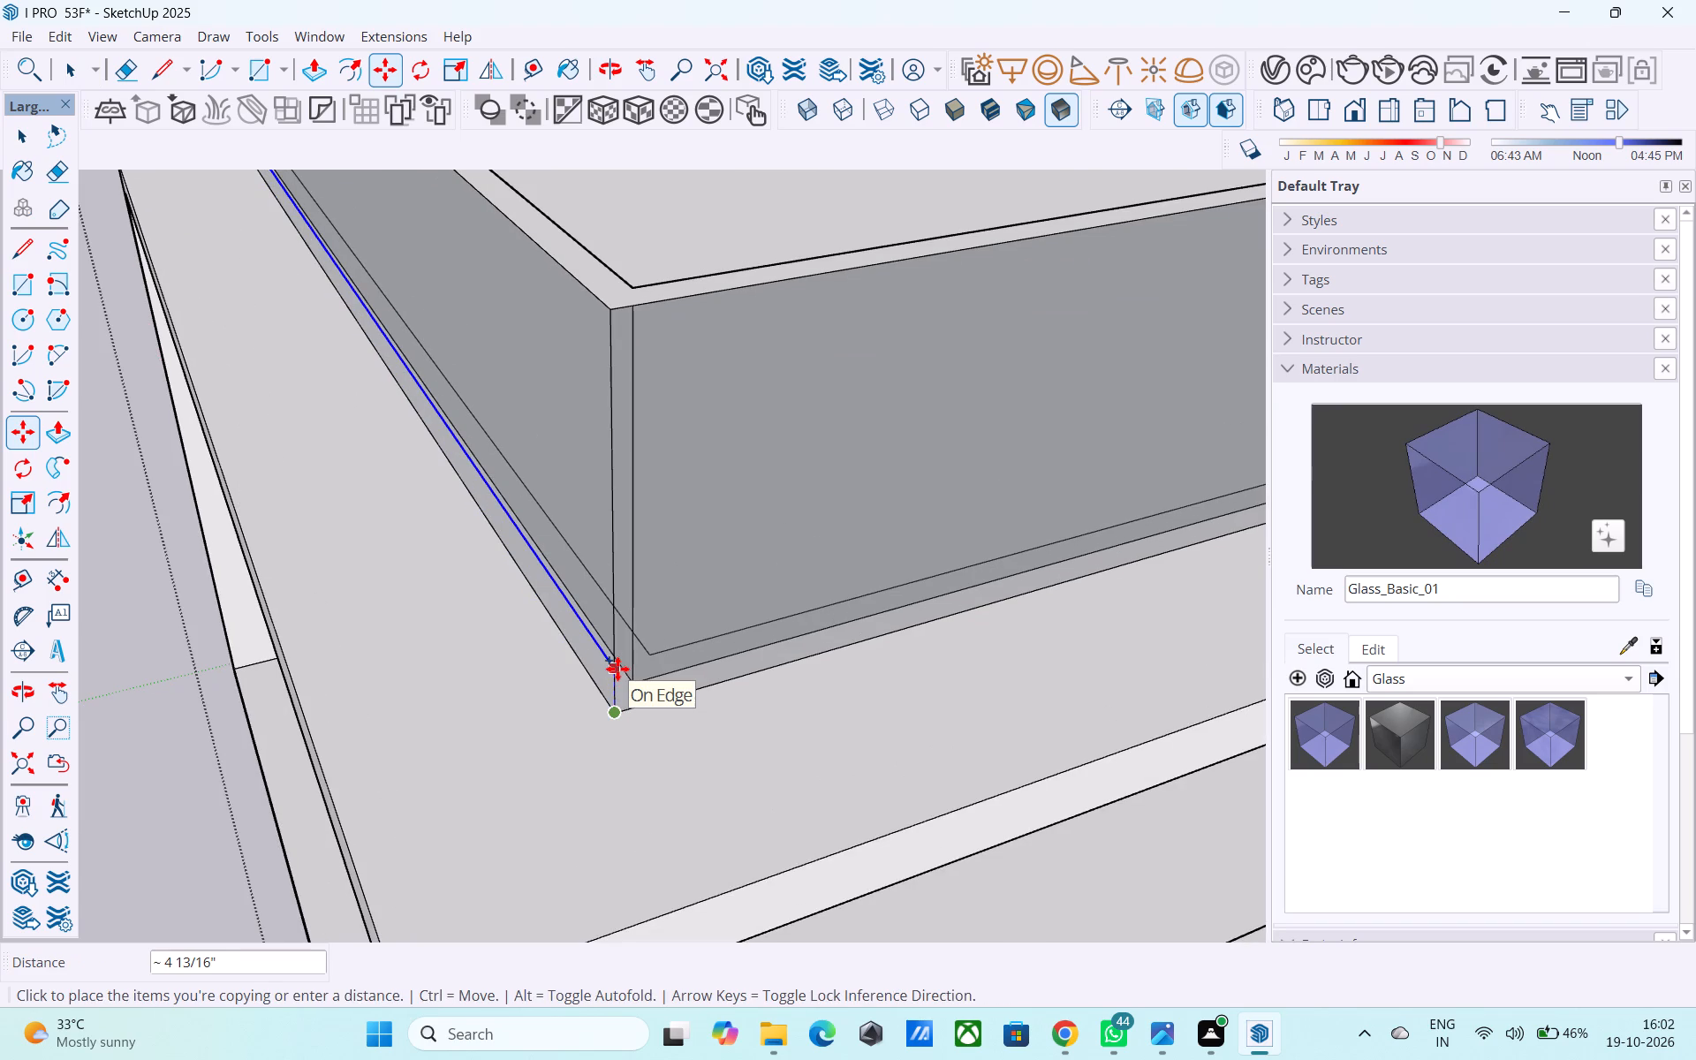
type("6\"")
key("Return")
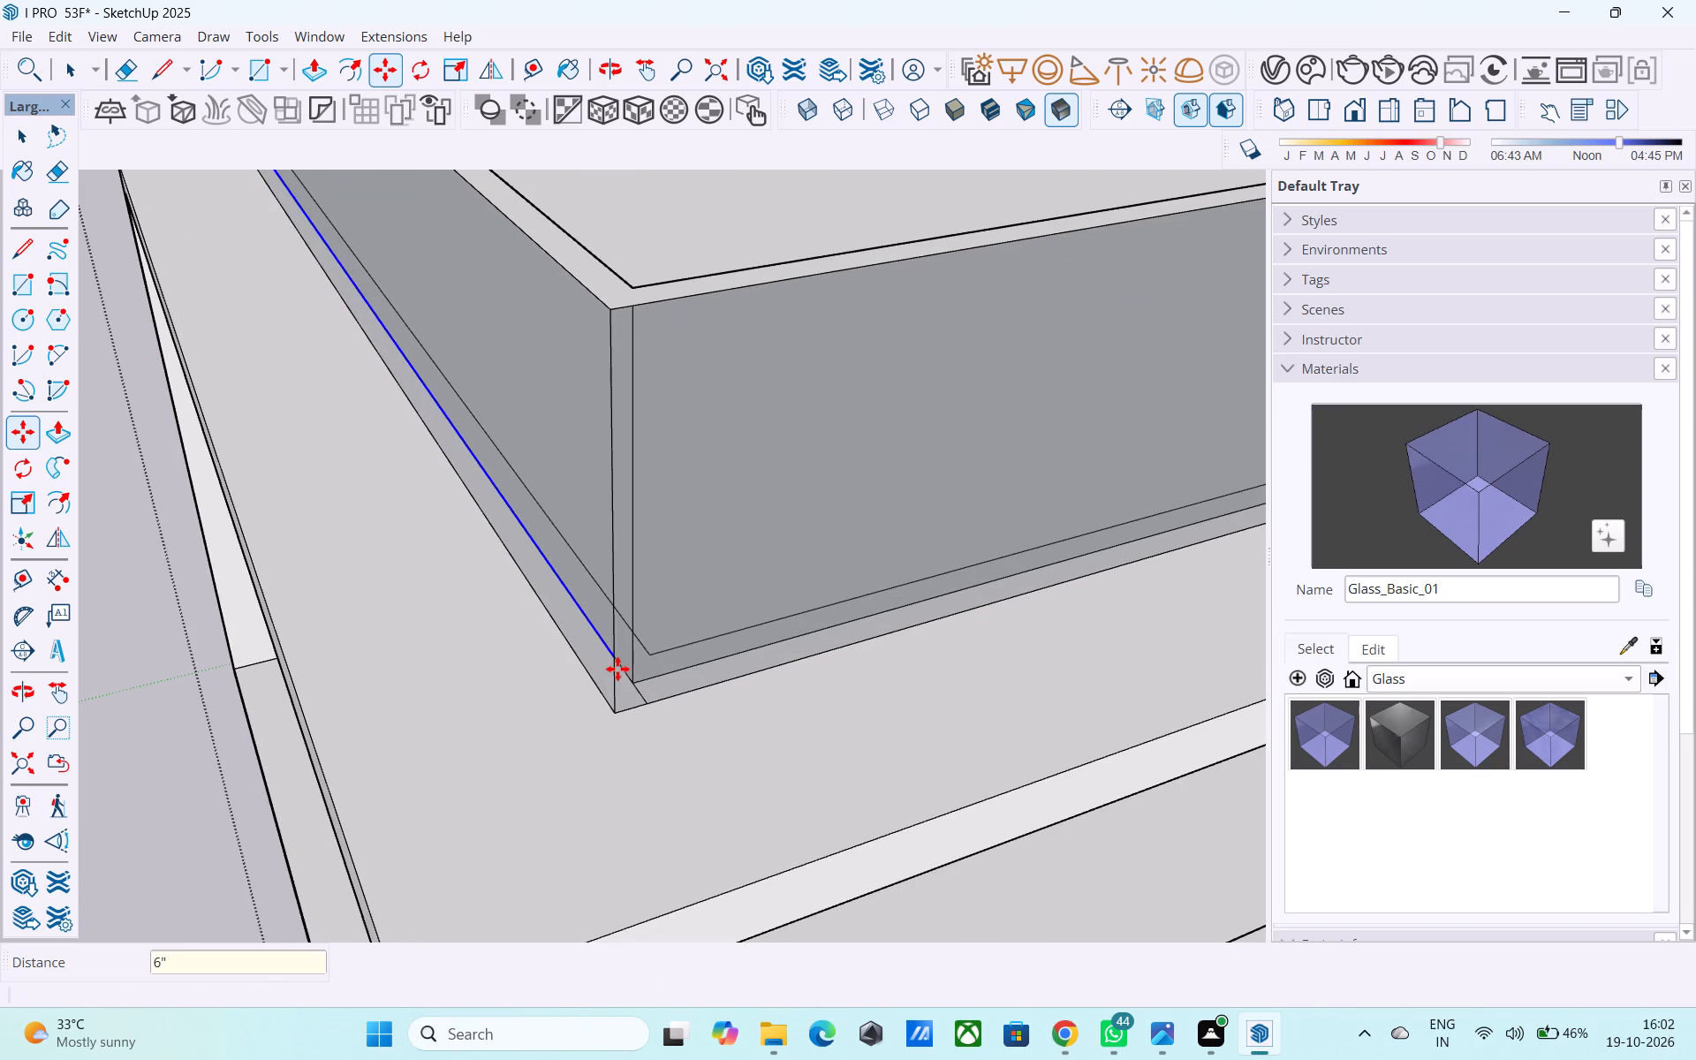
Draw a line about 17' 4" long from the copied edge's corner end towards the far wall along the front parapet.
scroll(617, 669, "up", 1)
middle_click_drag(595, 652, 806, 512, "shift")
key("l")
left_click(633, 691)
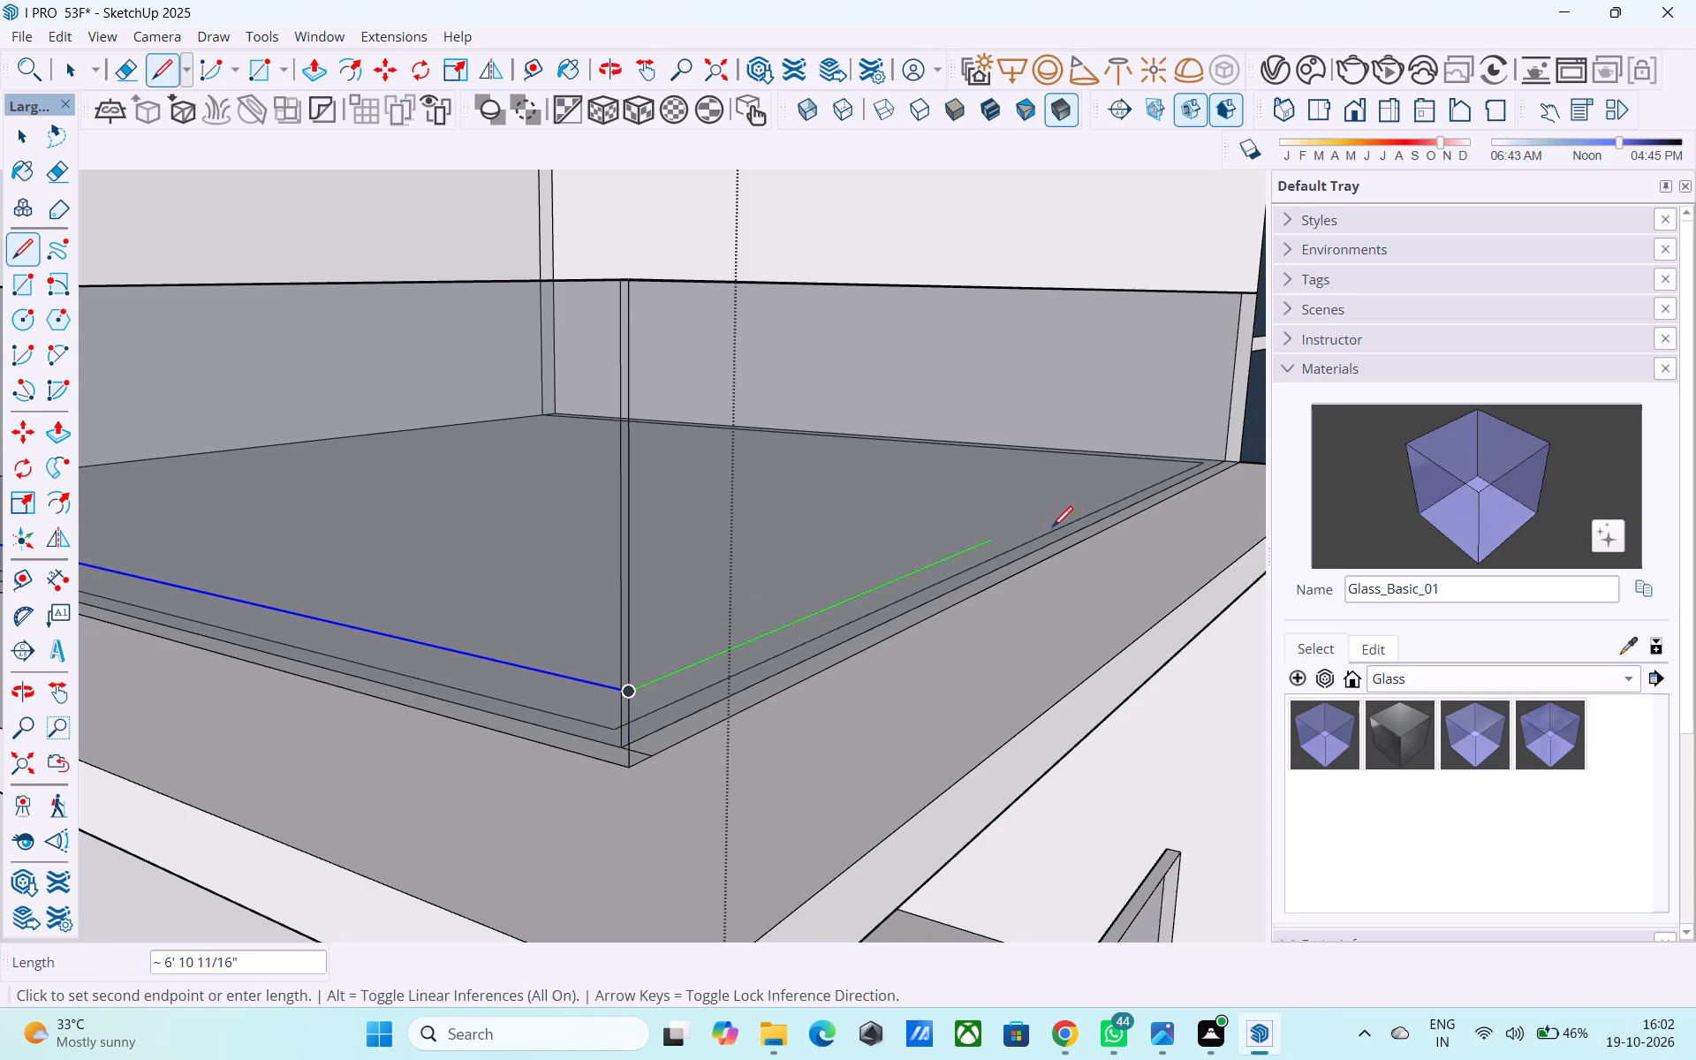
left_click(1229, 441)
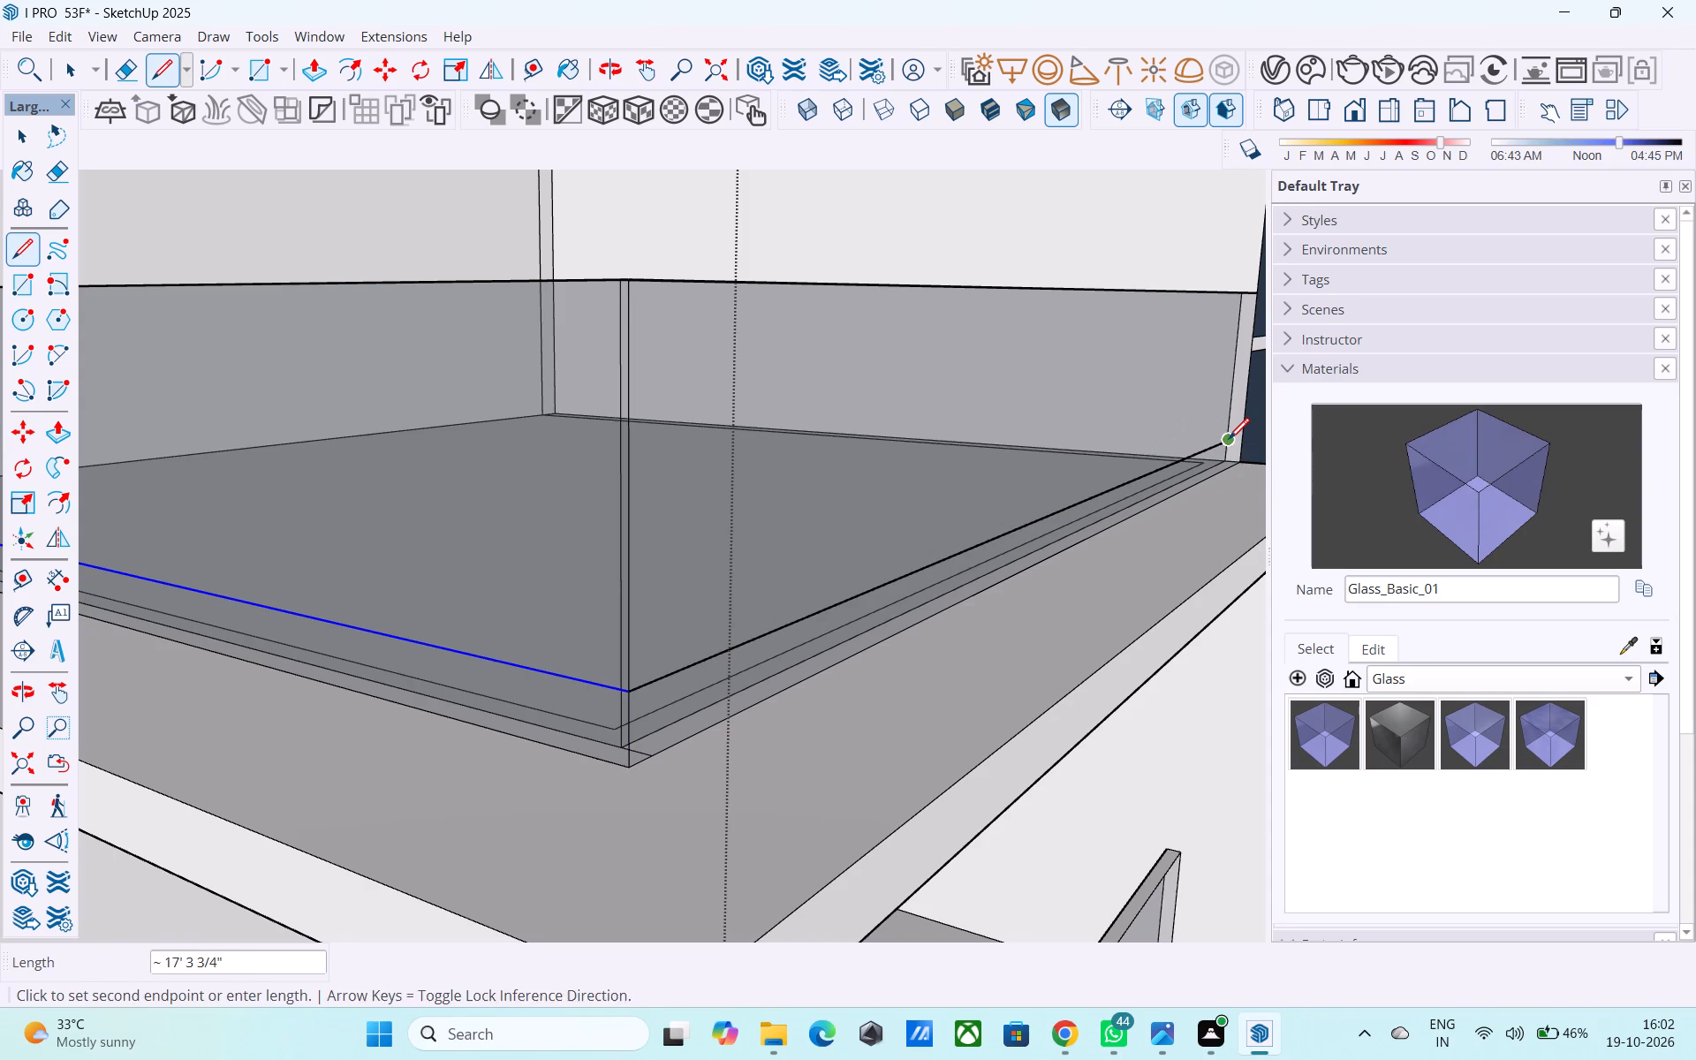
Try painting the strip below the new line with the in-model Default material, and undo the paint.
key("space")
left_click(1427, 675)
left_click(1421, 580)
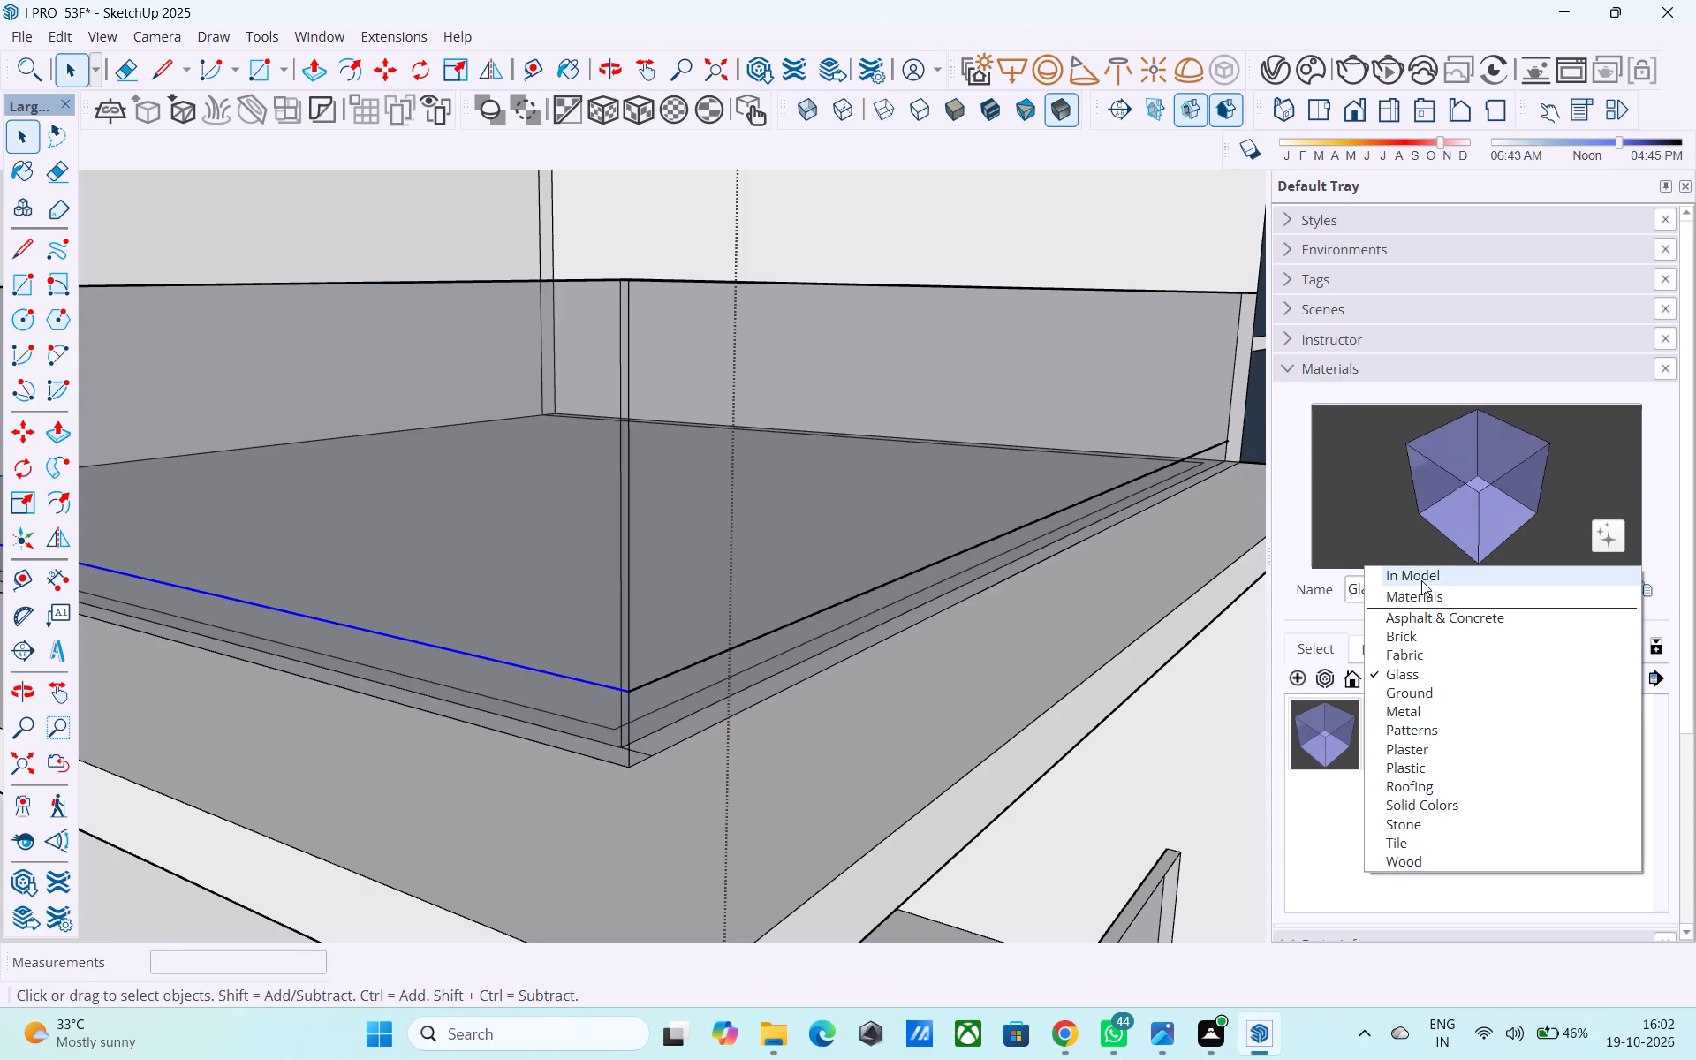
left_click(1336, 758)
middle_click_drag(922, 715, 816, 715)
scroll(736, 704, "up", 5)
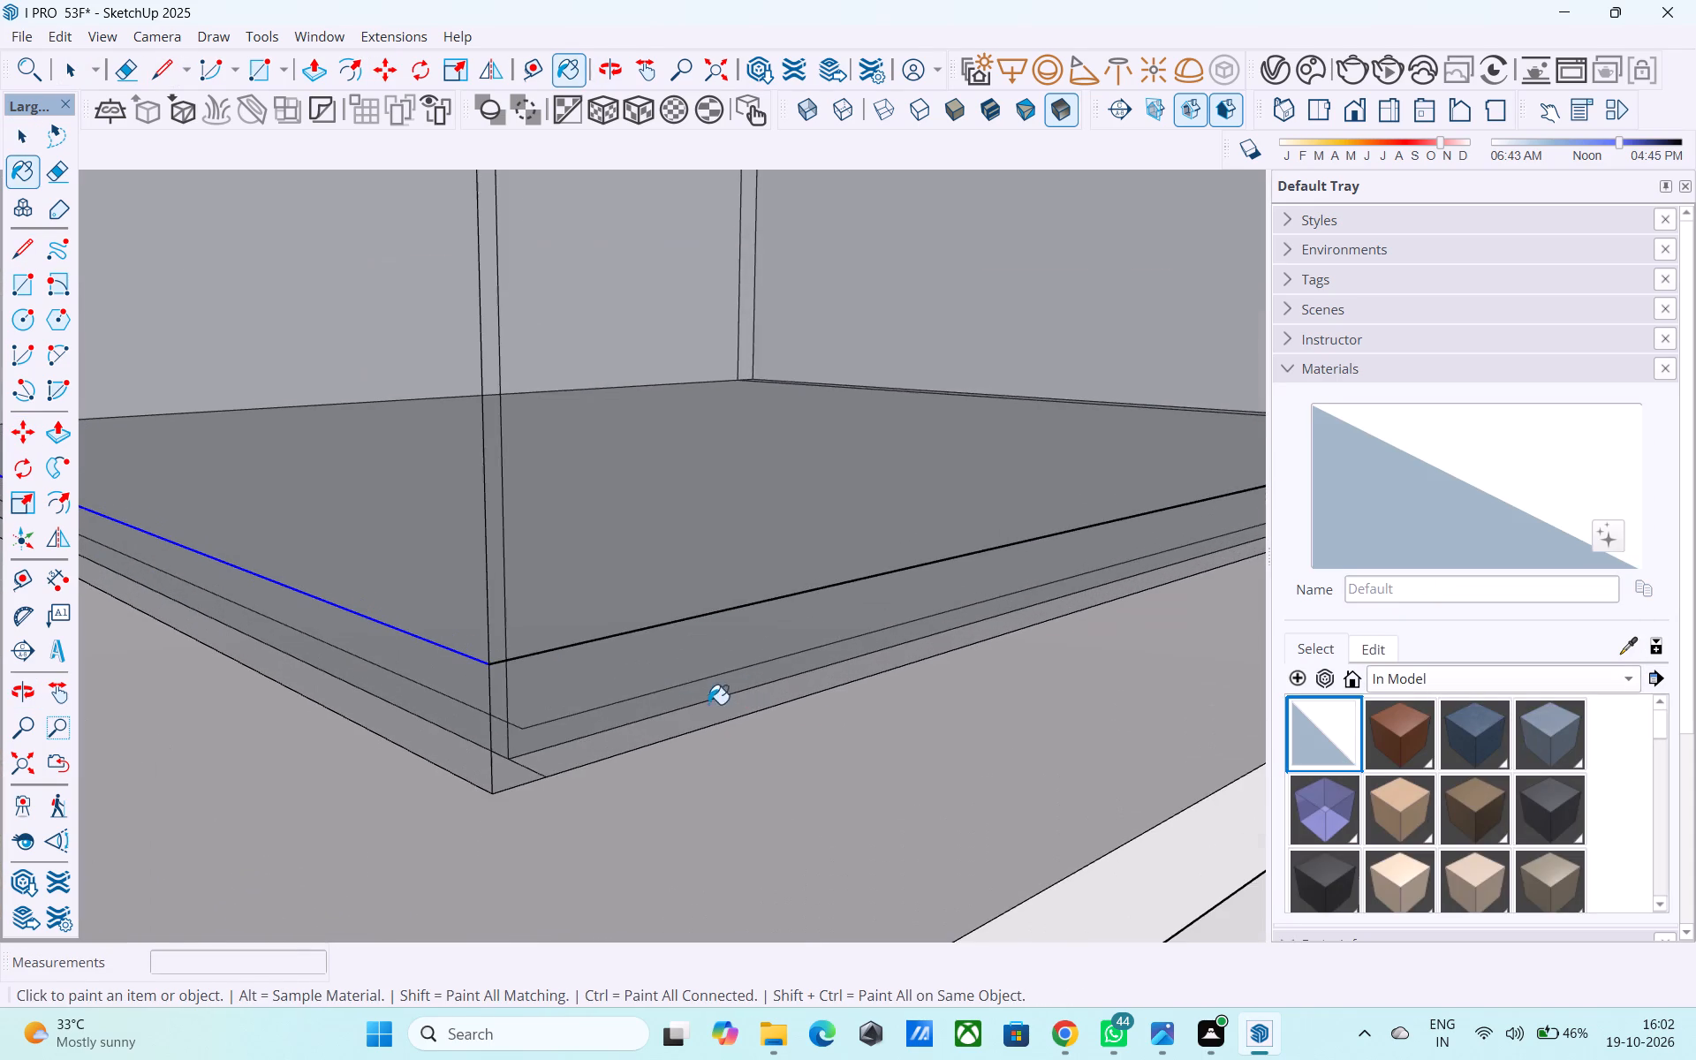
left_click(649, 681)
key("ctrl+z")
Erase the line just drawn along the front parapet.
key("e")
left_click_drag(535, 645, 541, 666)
Draw an 18' 6" line from the copied edge's corner end to the front parapet's outer edge at the navy wall.
scroll(537, 671, "down", 6)
middle_click_drag(593, 685, 505, 725)
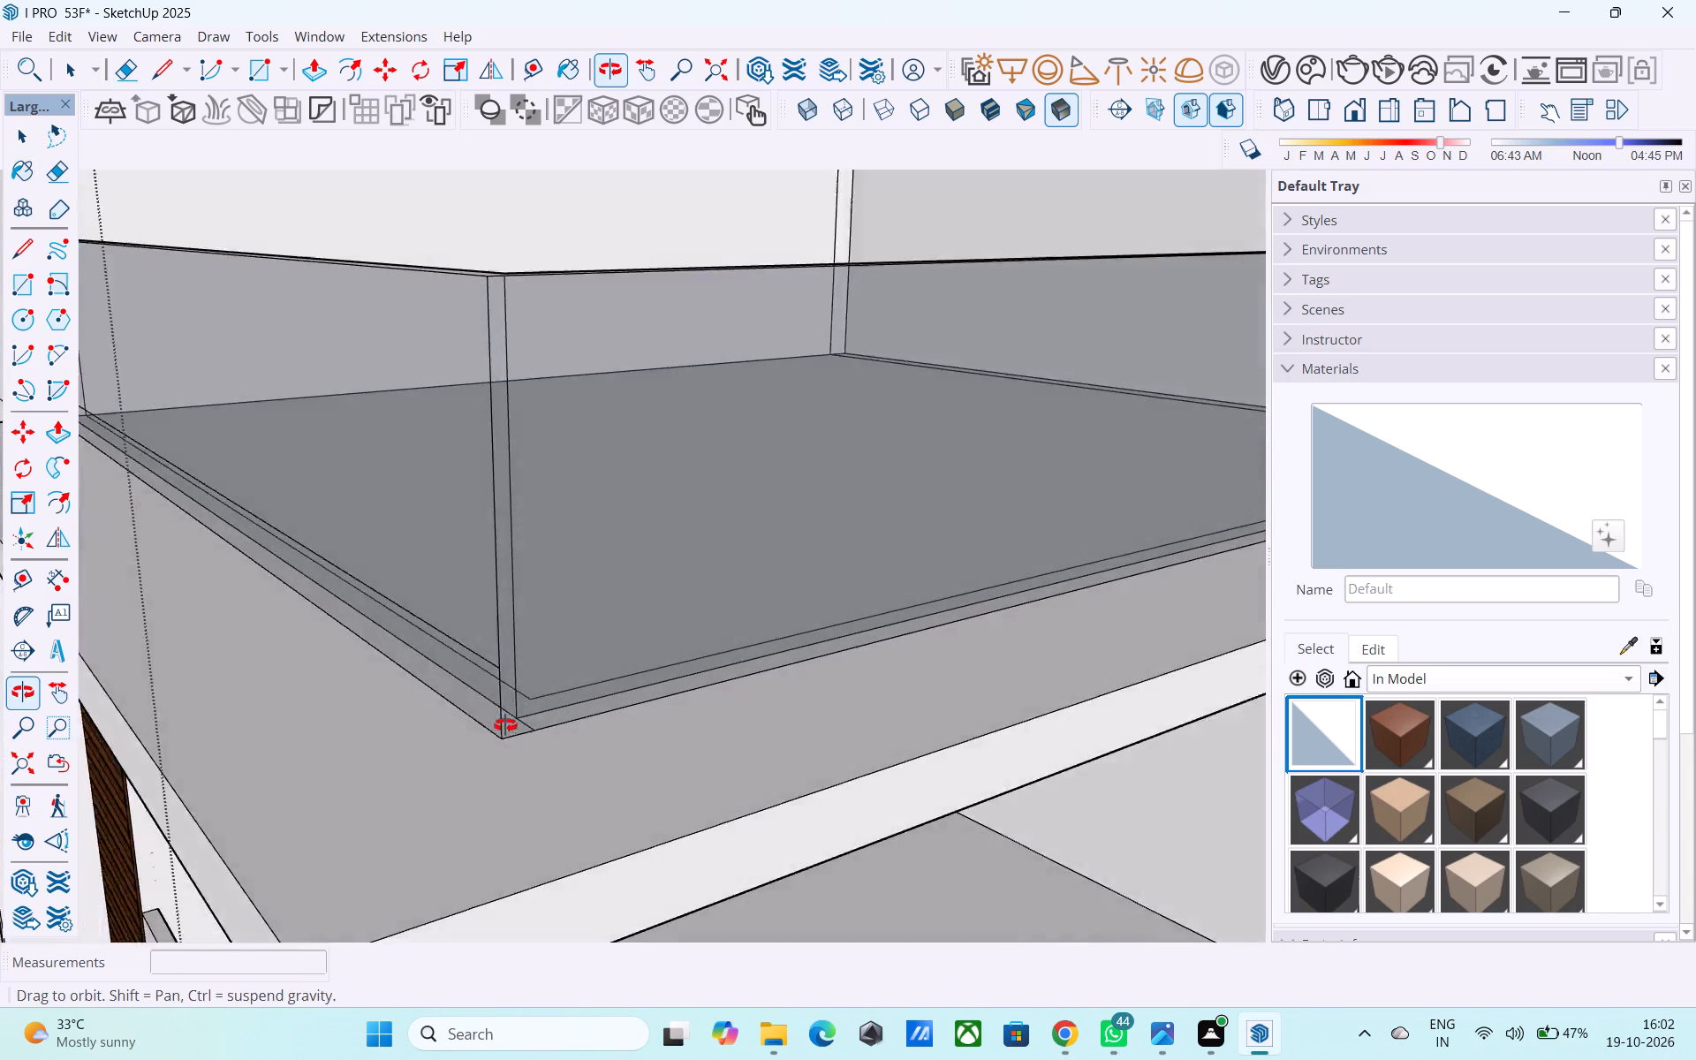
middle_click_drag(505, 725, 344, 794)
scroll(486, 696, "up", 3)
middle_click_drag(503, 649, 396, 672)
scroll(482, 650, "up", 1)
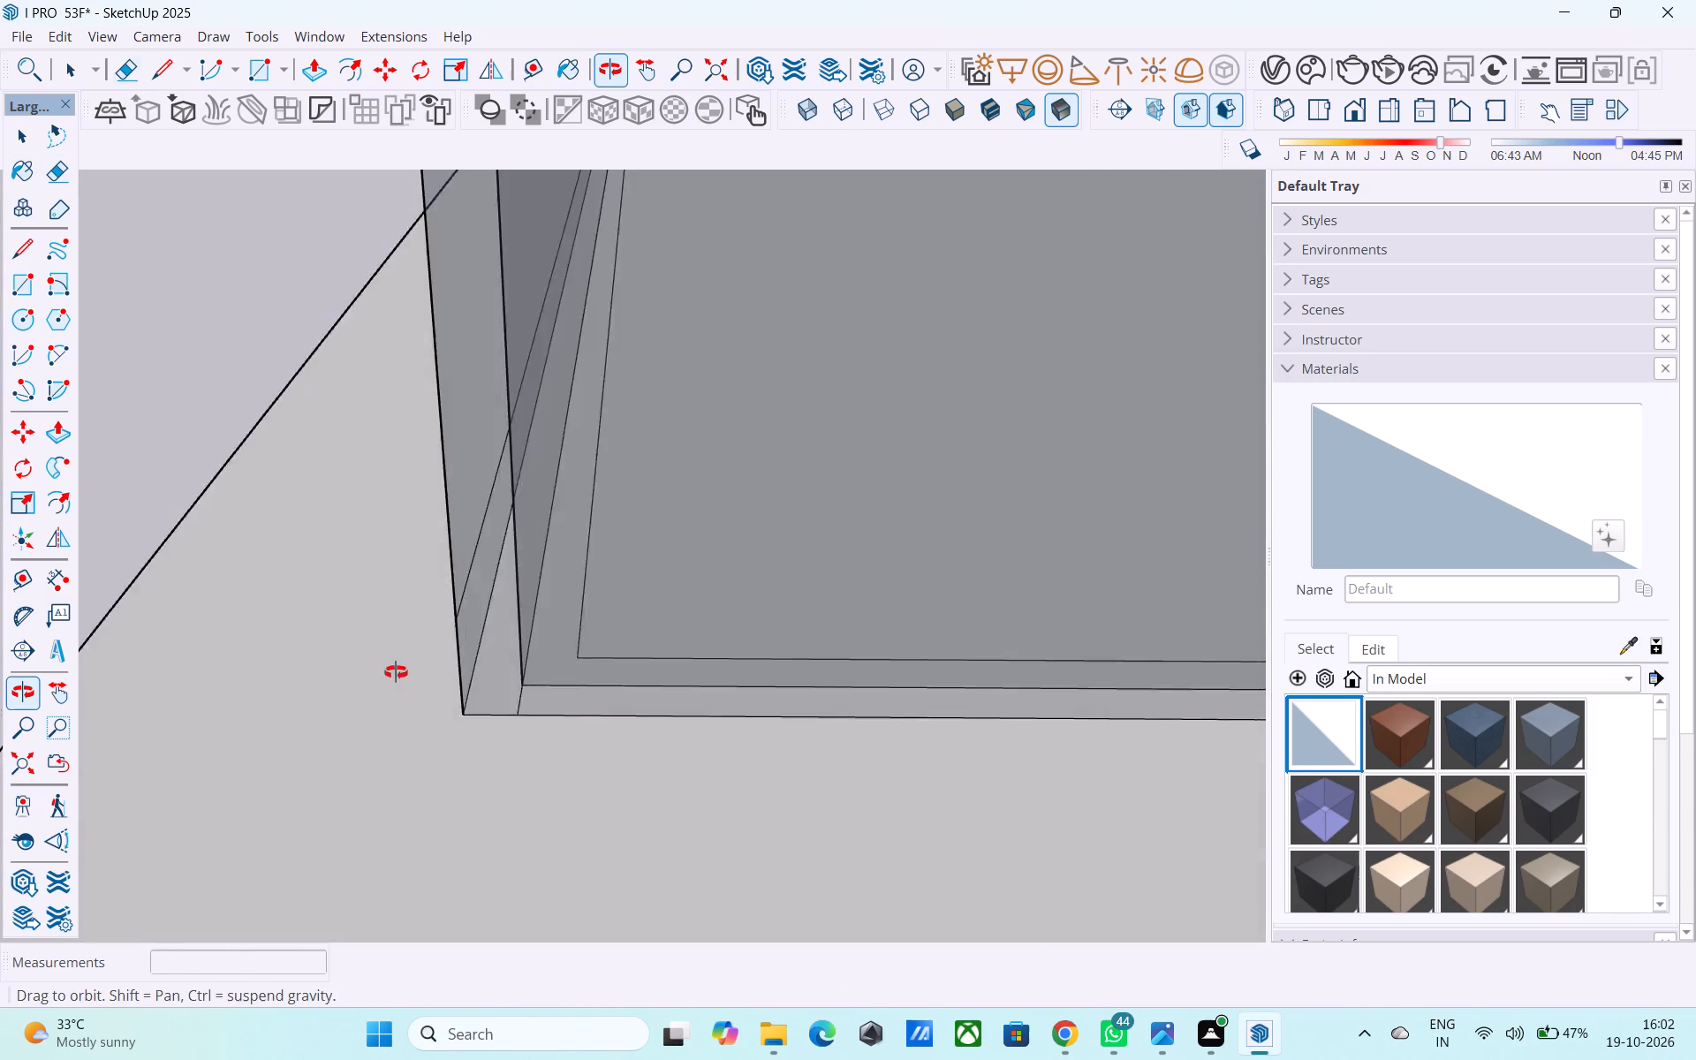
middle_click_drag(396, 672, 935, 519)
key("l")
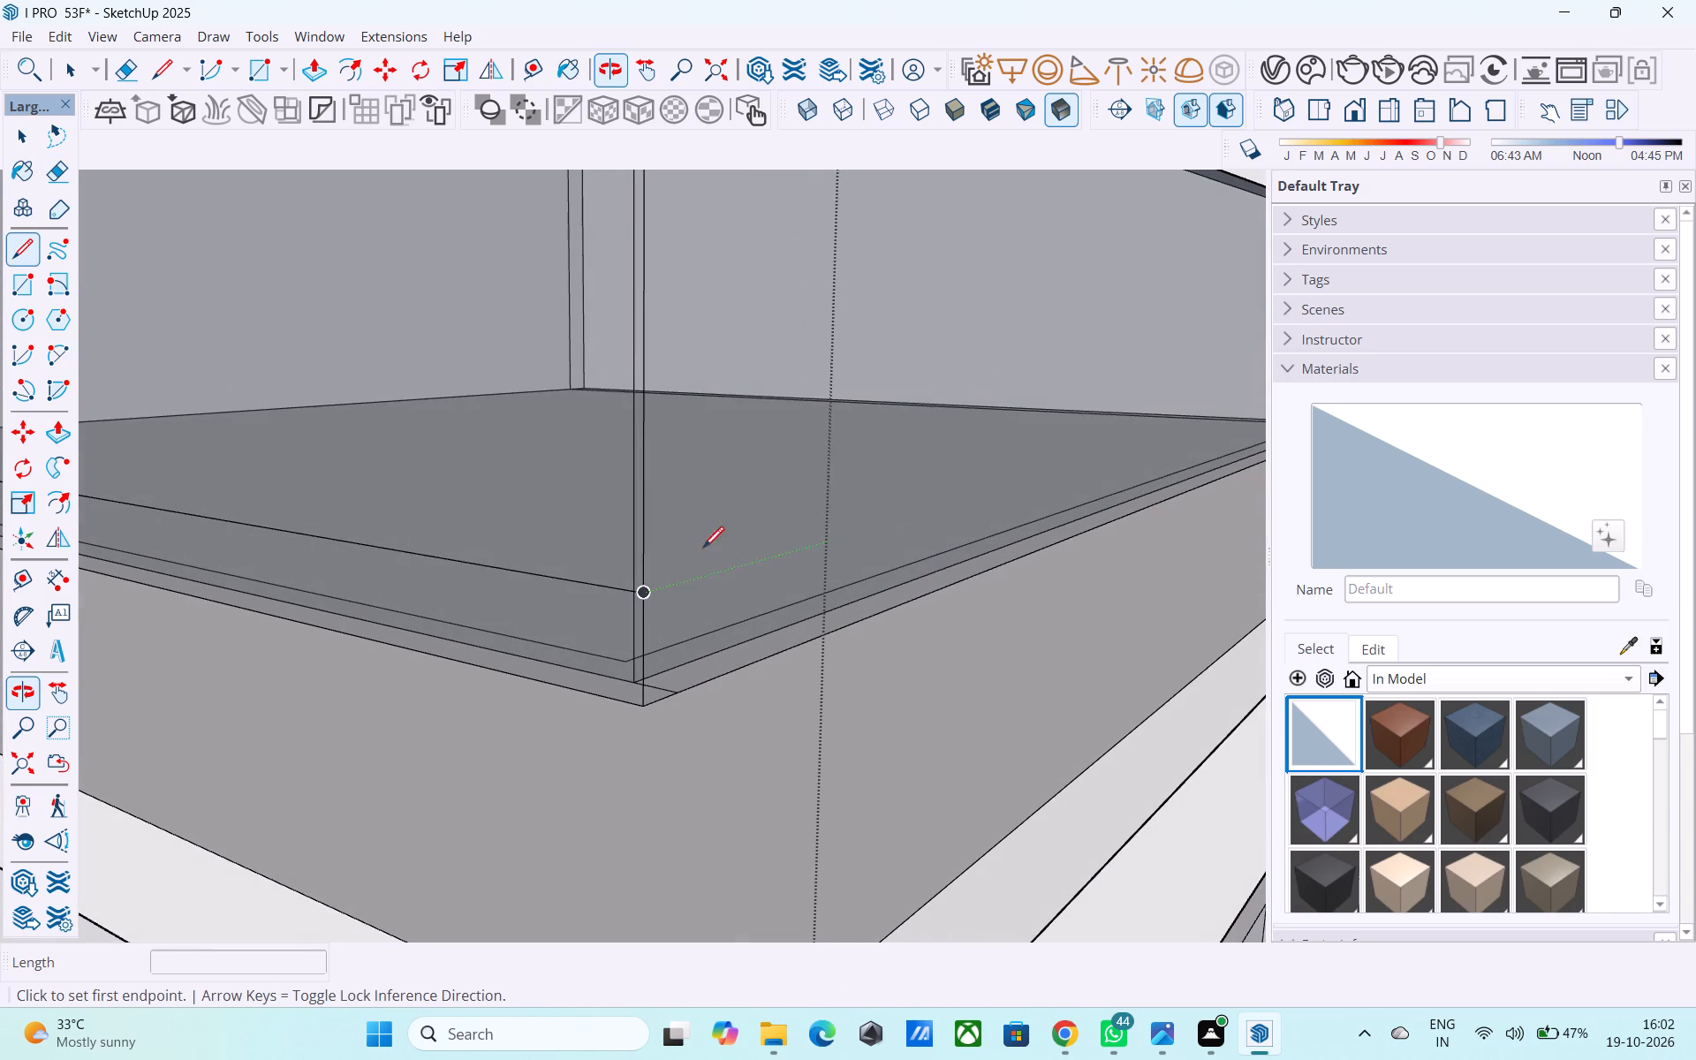
left_click(650, 594)
scroll(868, 531, "down", 4)
middle_click_drag(868, 534, 421, 538)
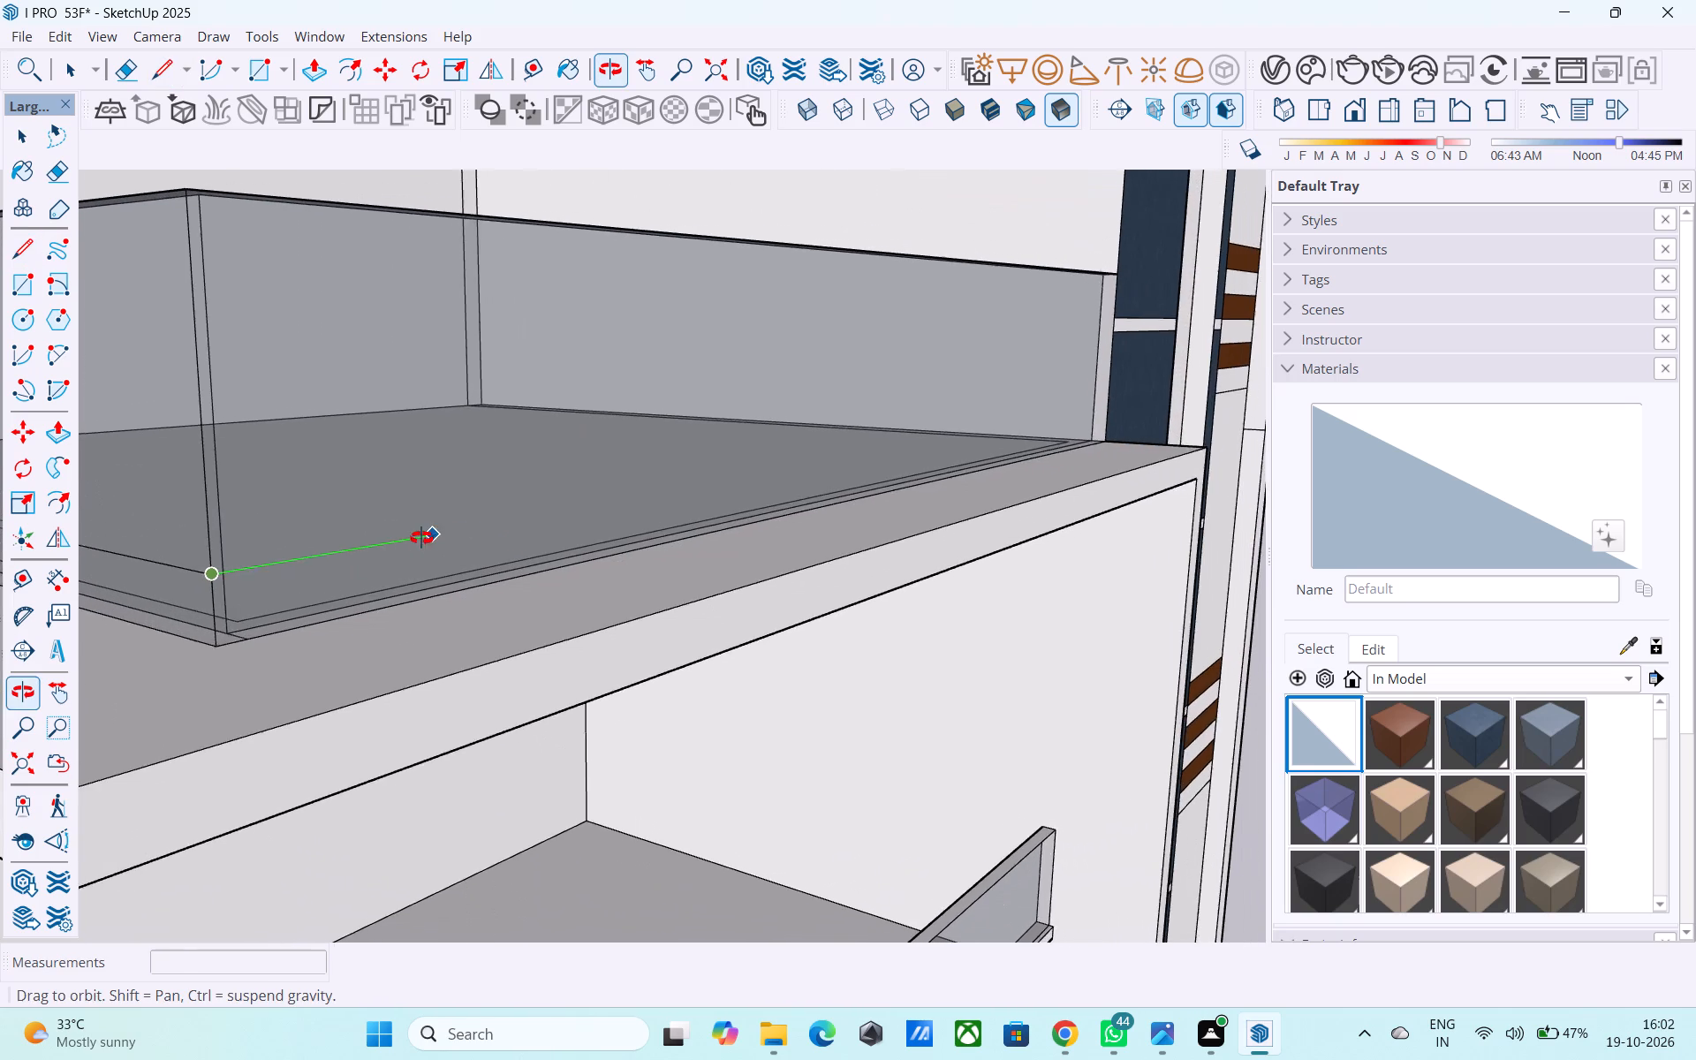
middle_click_drag(421, 538, 424, 540)
scroll(1105, 405, "up", 11)
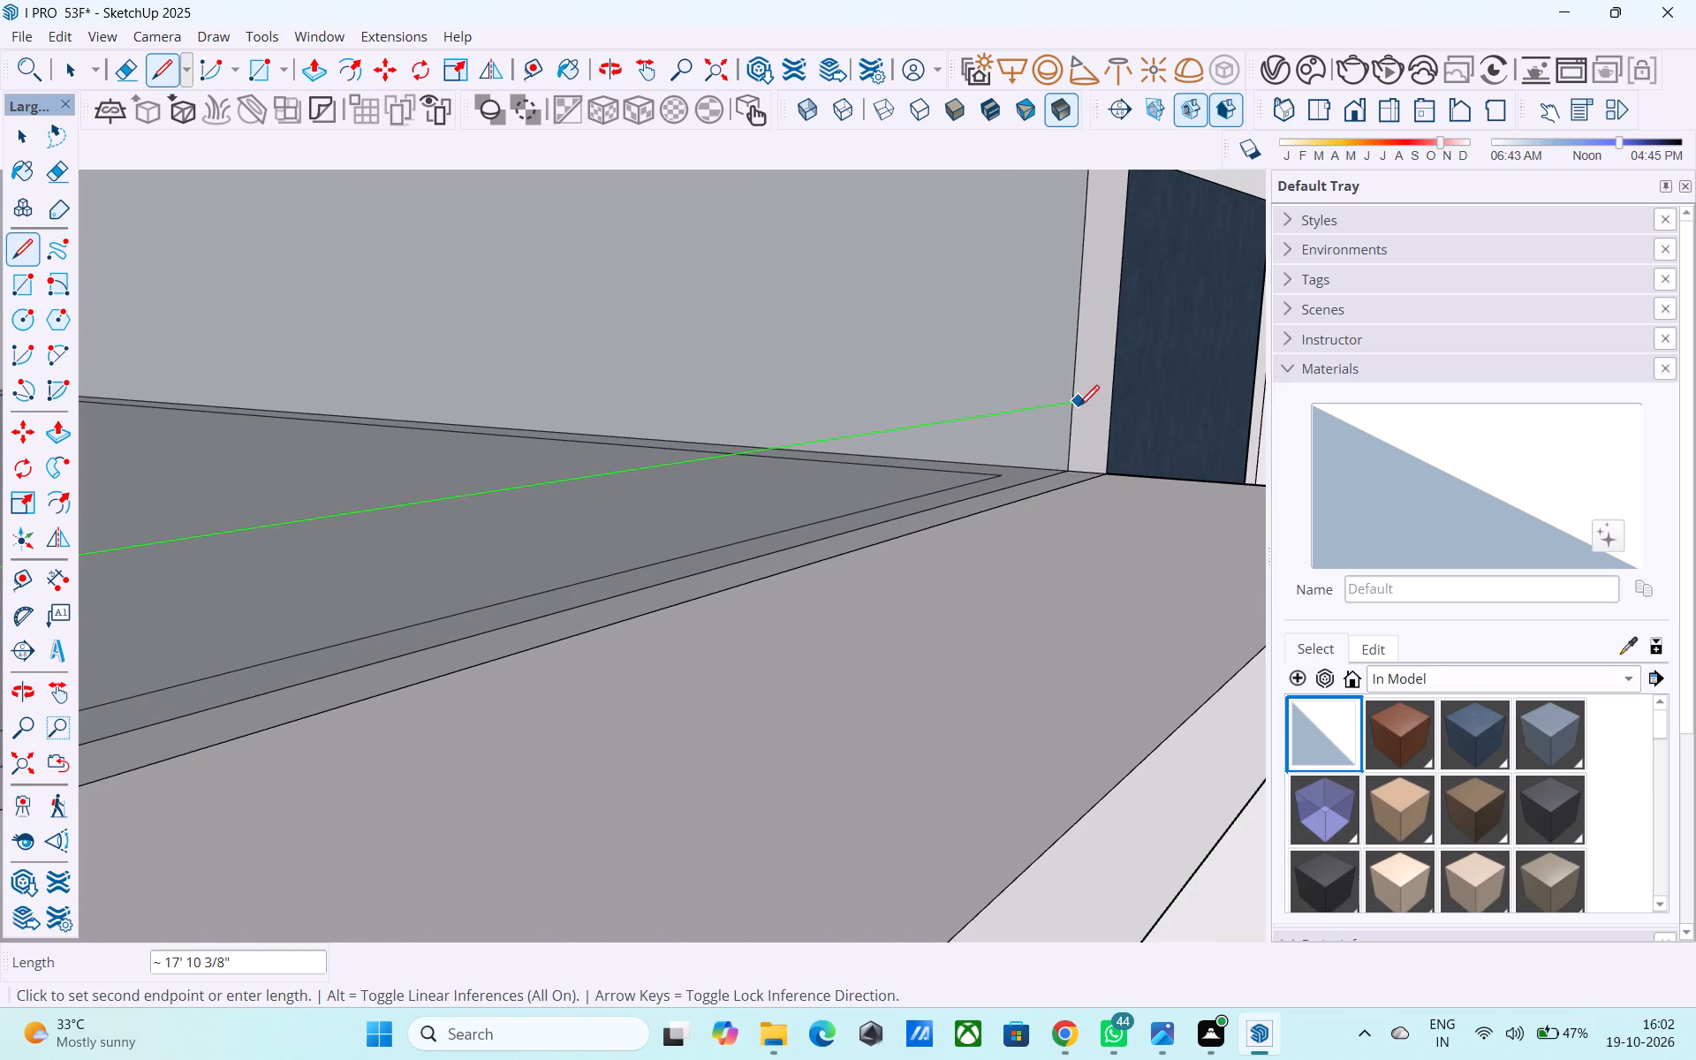
scroll(1070, 401, "up", 8)
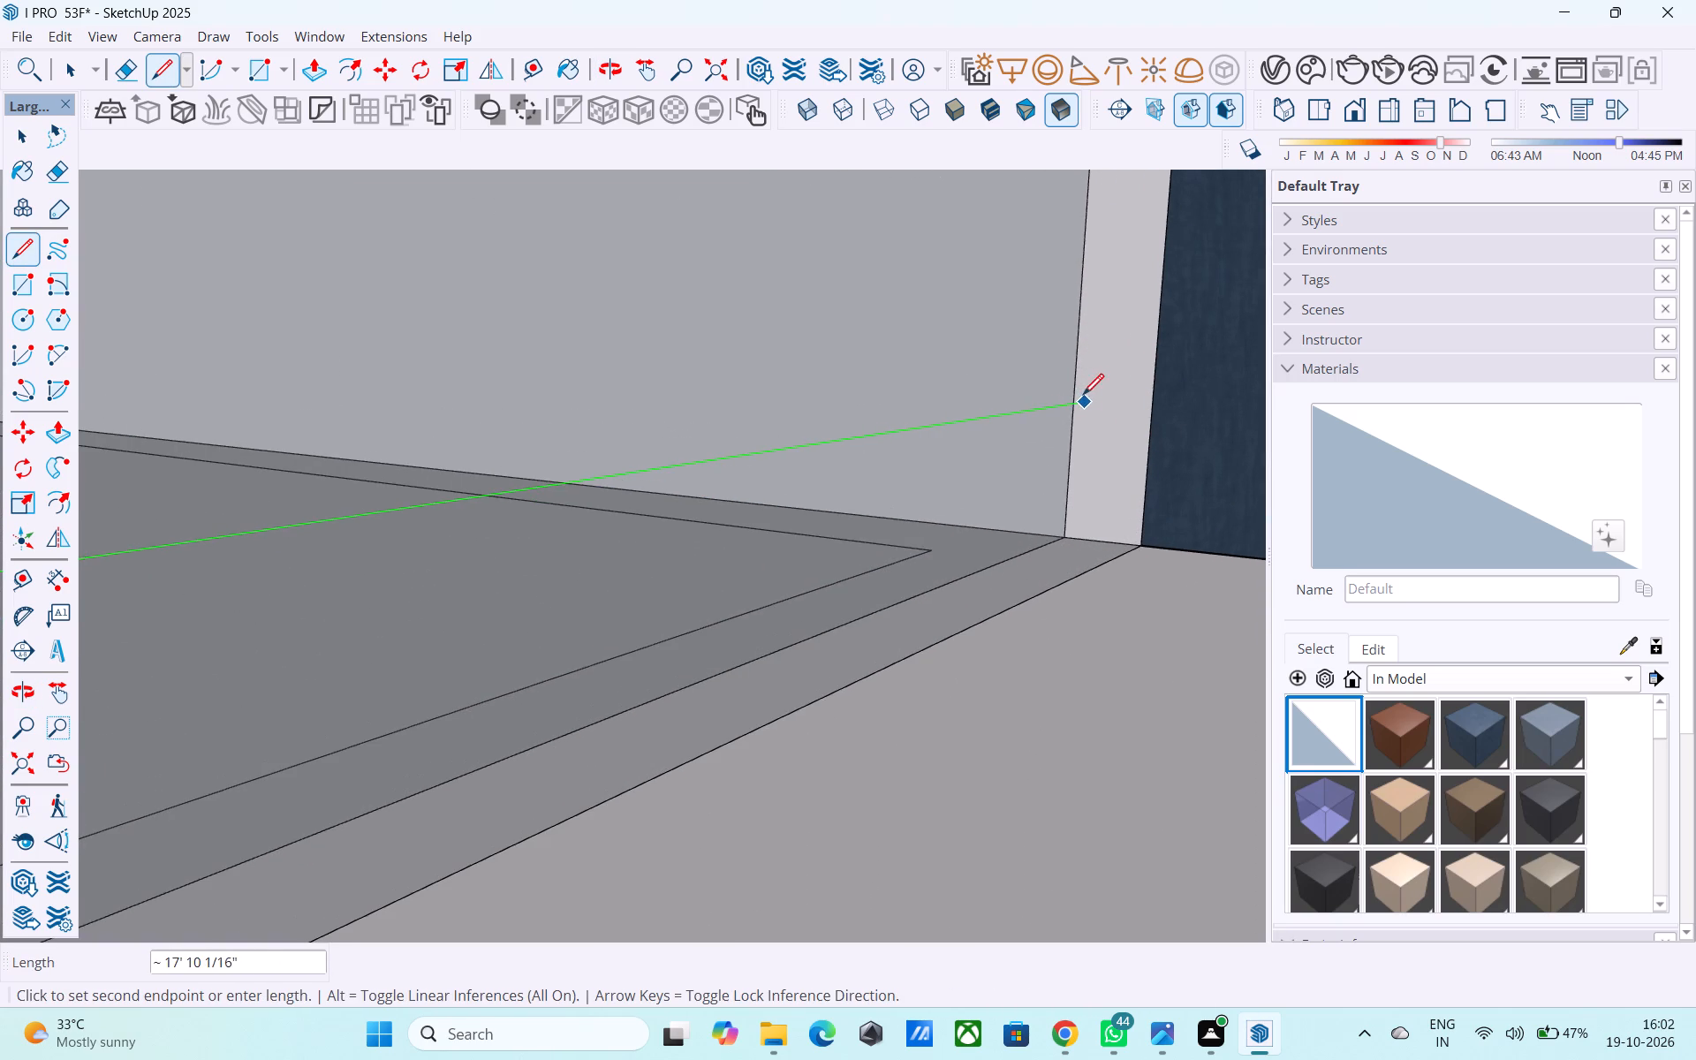
middle_click_drag(1083, 397, 778, 503)
scroll(1009, 507, "down", 3)
middle_click_drag(1050, 524, 466, 506)
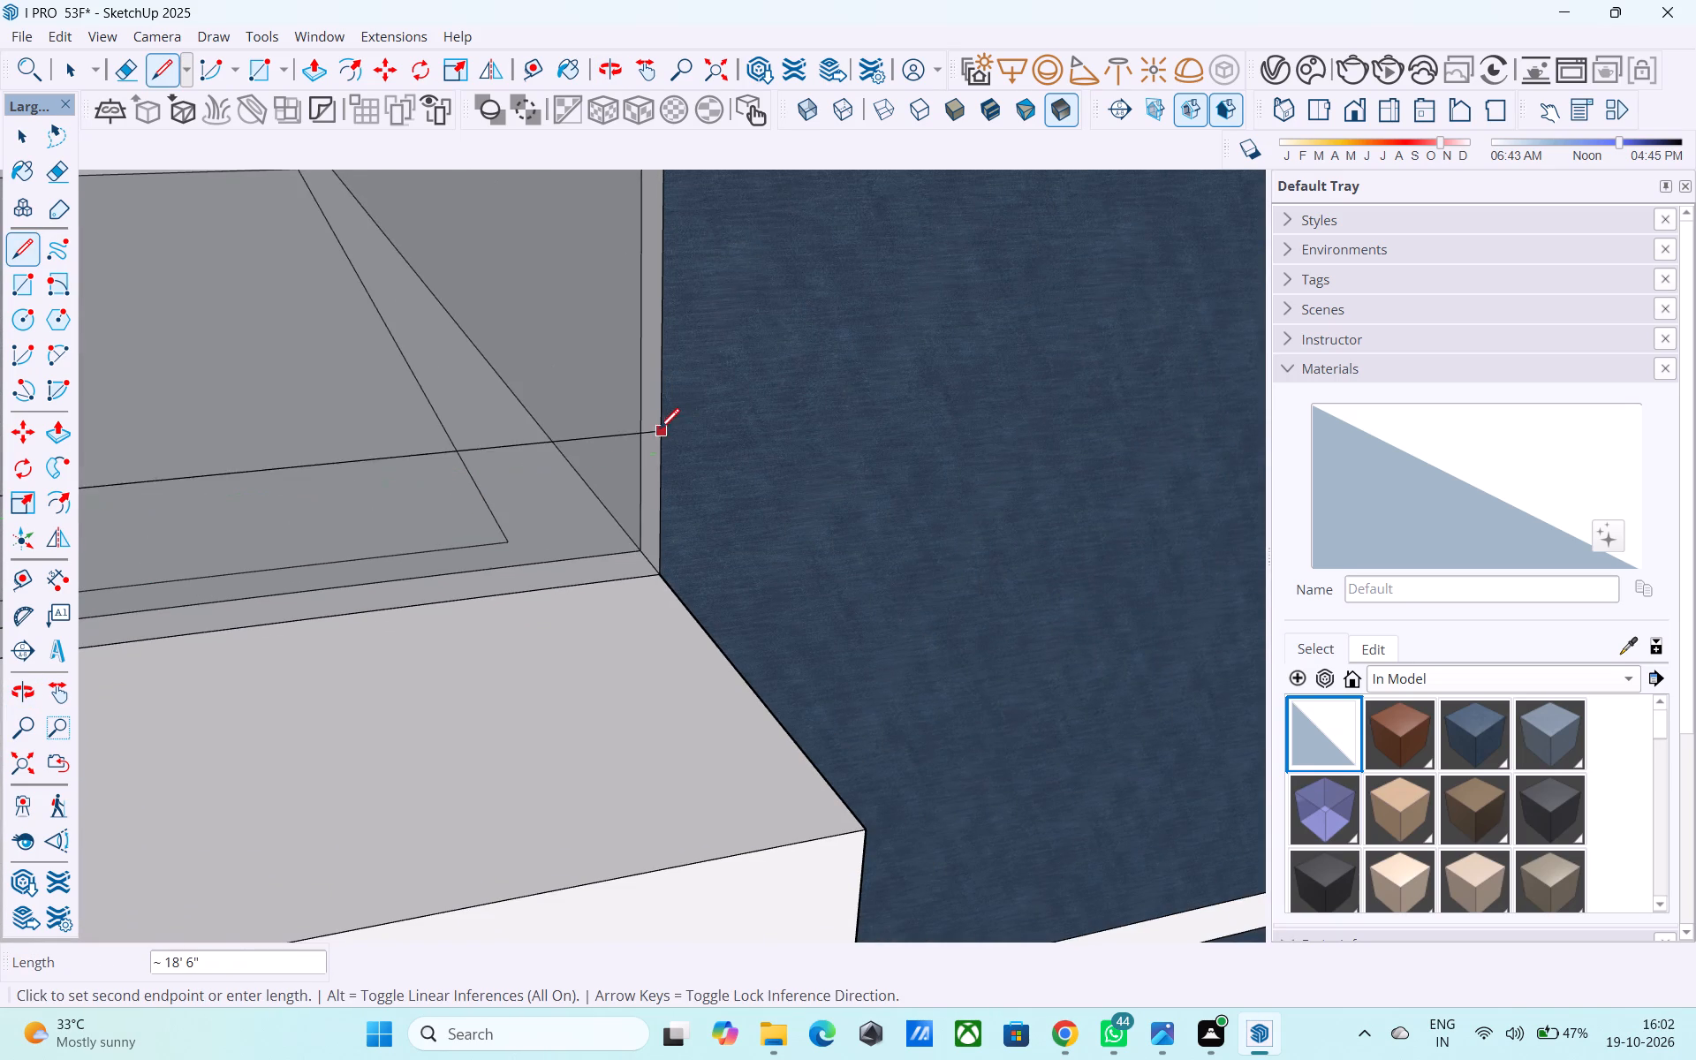
left_click(661, 449)
Paint the 6" strip along the bottom of the front parapet's outer face with the Default material.
scroll(793, 469, "down", 5)
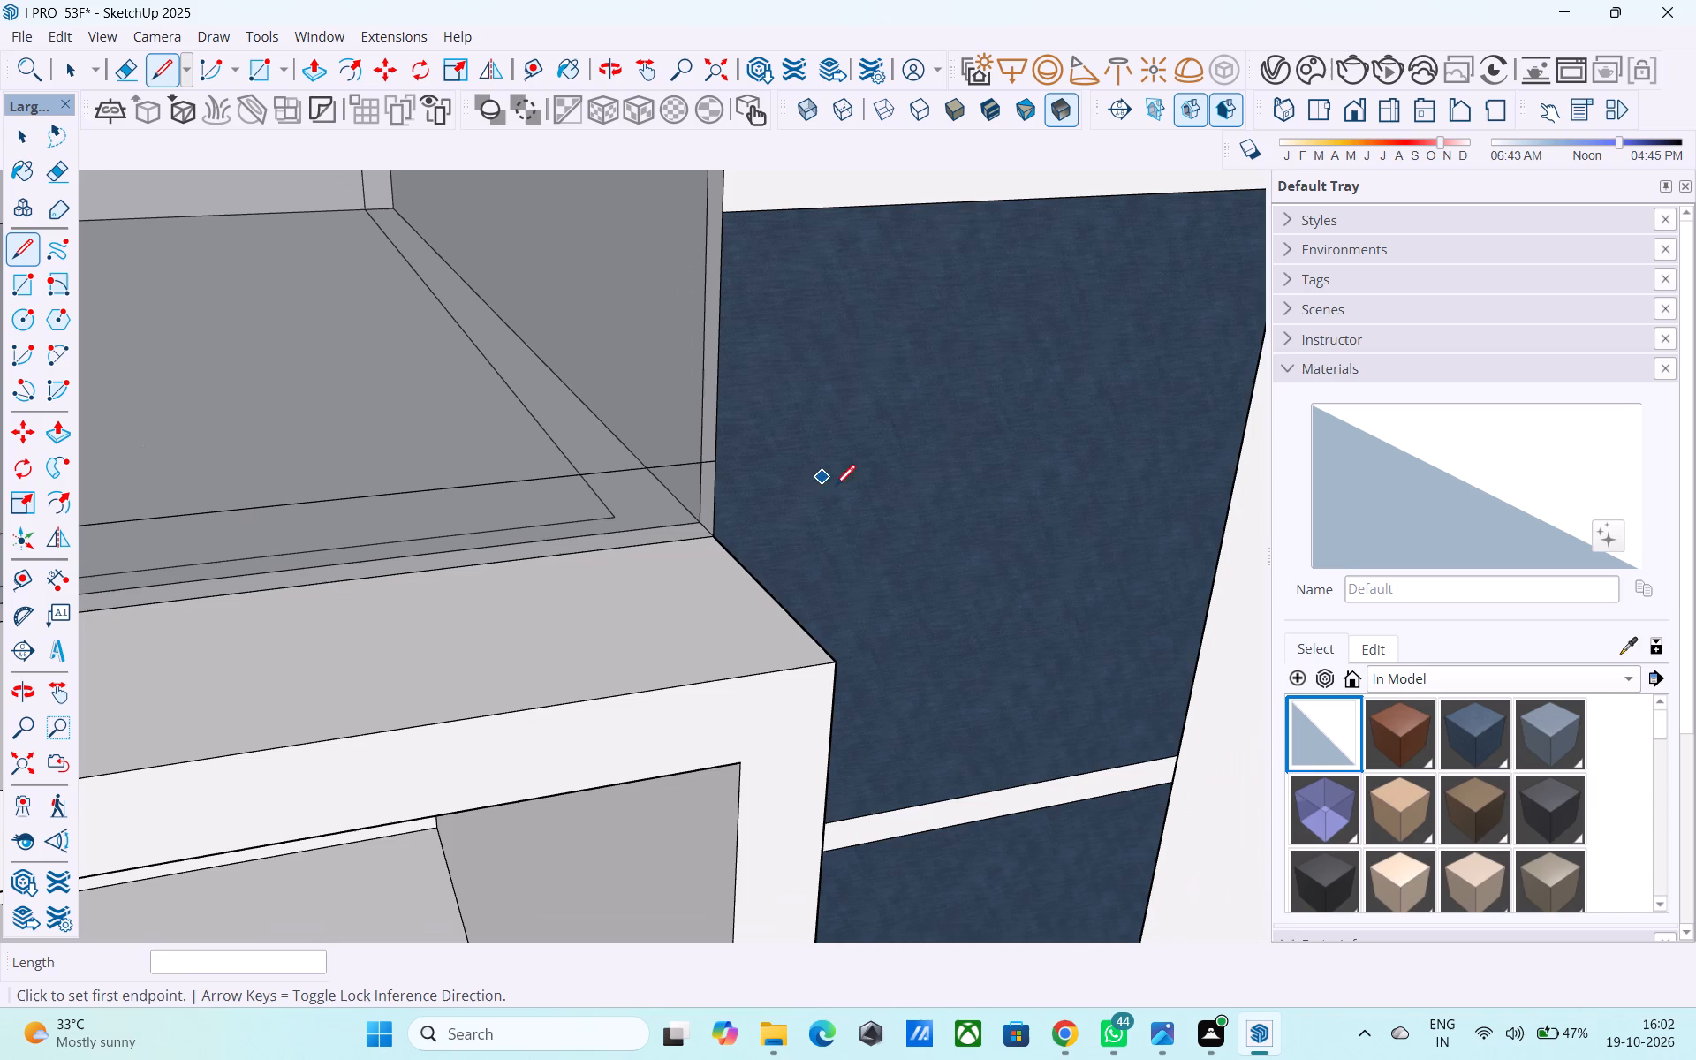
left_click(1303, 723)
left_click(479, 523)
scroll(626, 541, "down", 5)
middle_click_drag(500, 533, 790, 540)
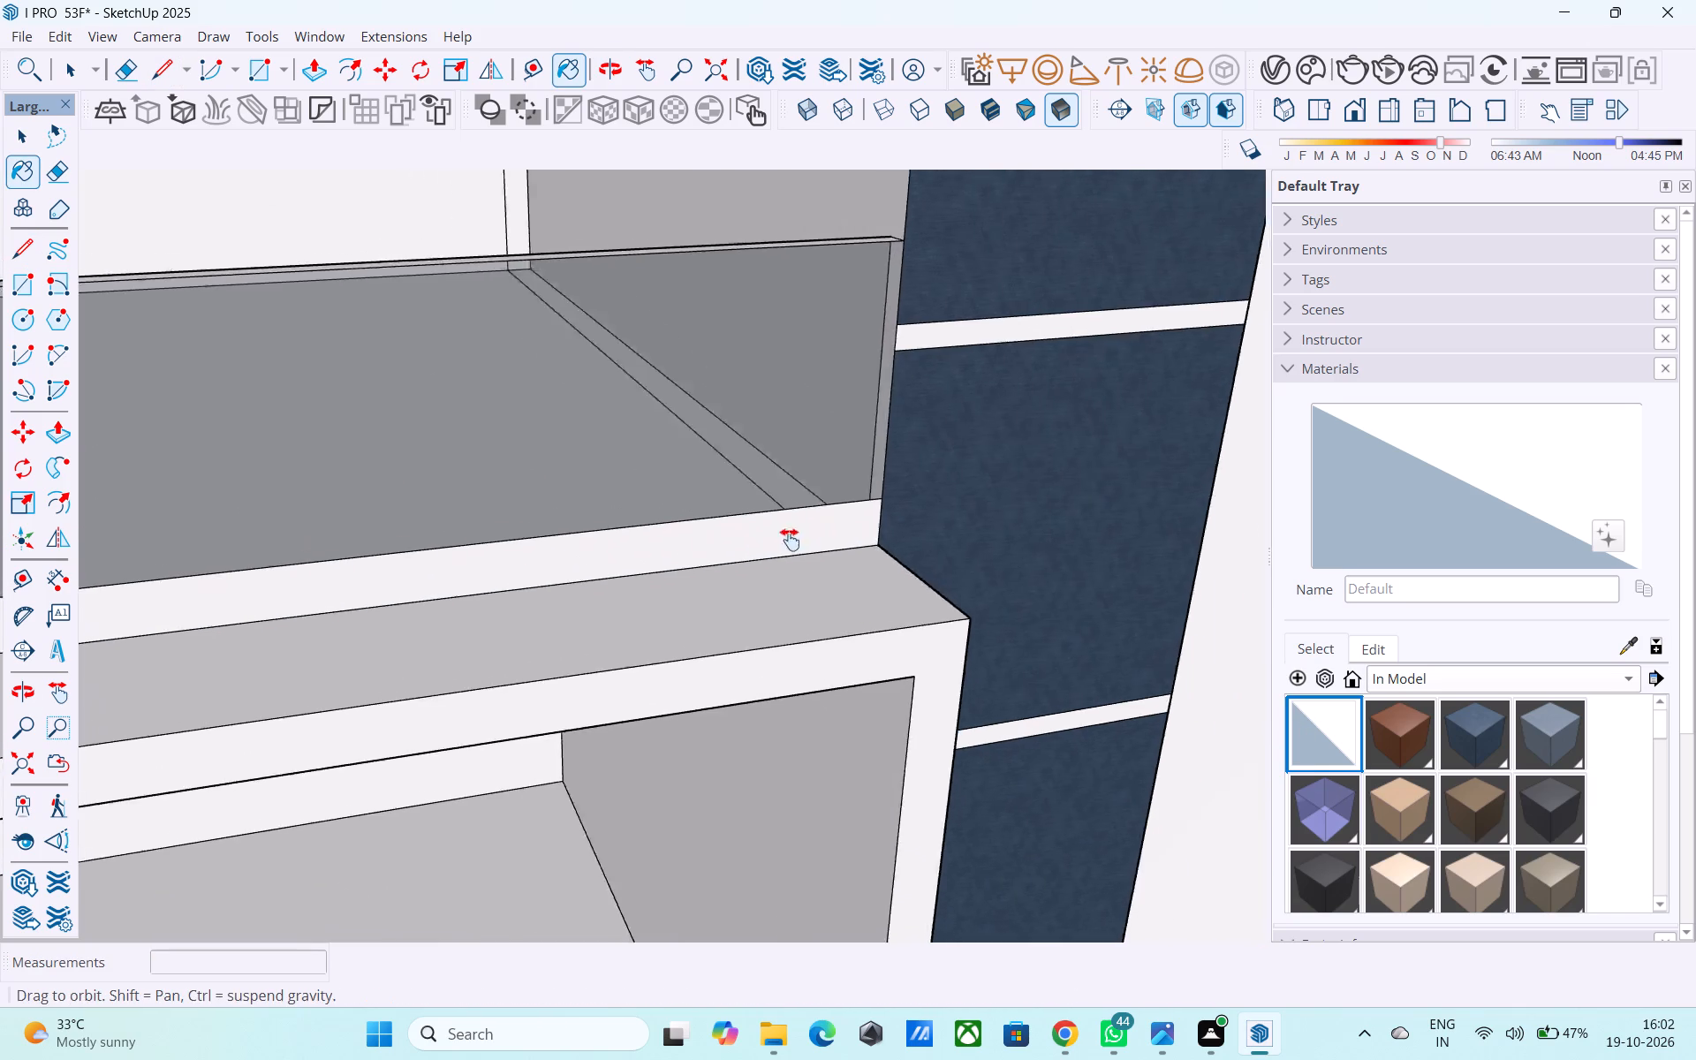
Paint the 6" strip along the bottom of the side parapet's outer face with the Default material.
middle_click_drag(790, 540, 974, 496)
scroll(992, 479, "down", 13)
middle_click_drag(295, 547, 511, 548)
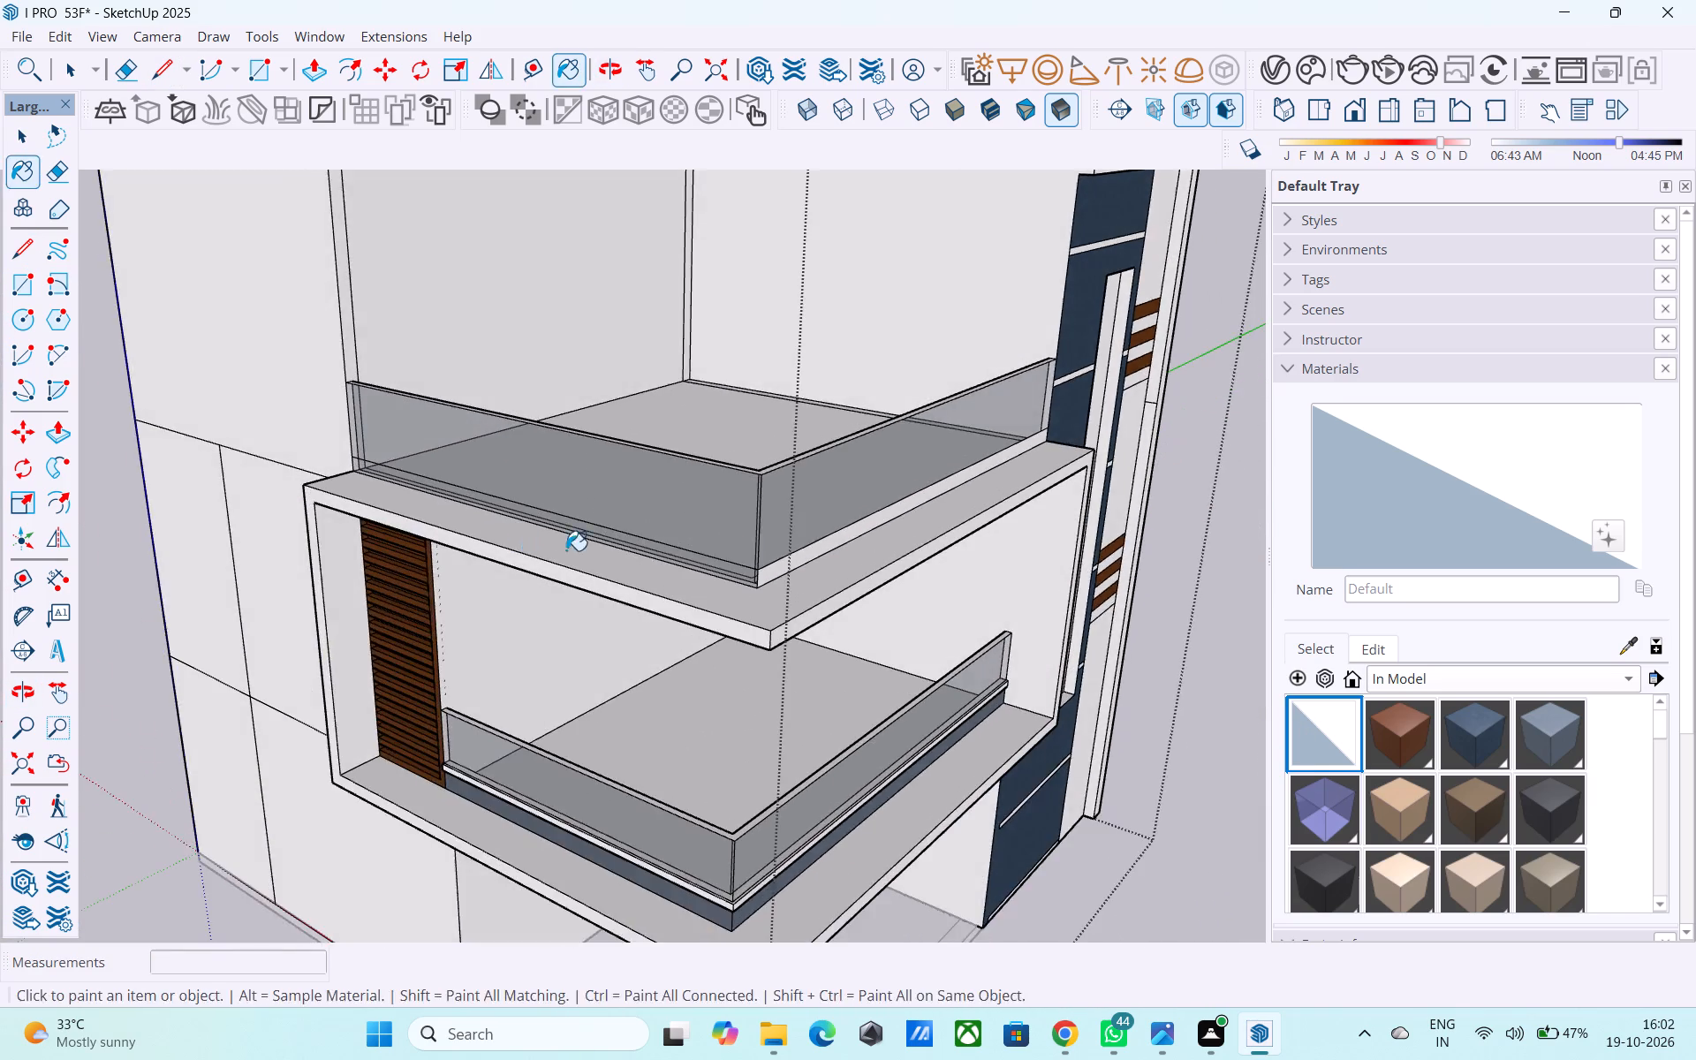
middle_click_drag(751, 564, 748, 545)
scroll(751, 564, "up", 13)
left_click(732, 480)
Copy the top edges of the front and side parapets' base strip 1" downward from the outer corner.
scroll(737, 480, "down", 4)
middle_click_drag(737, 481, 674, 594)
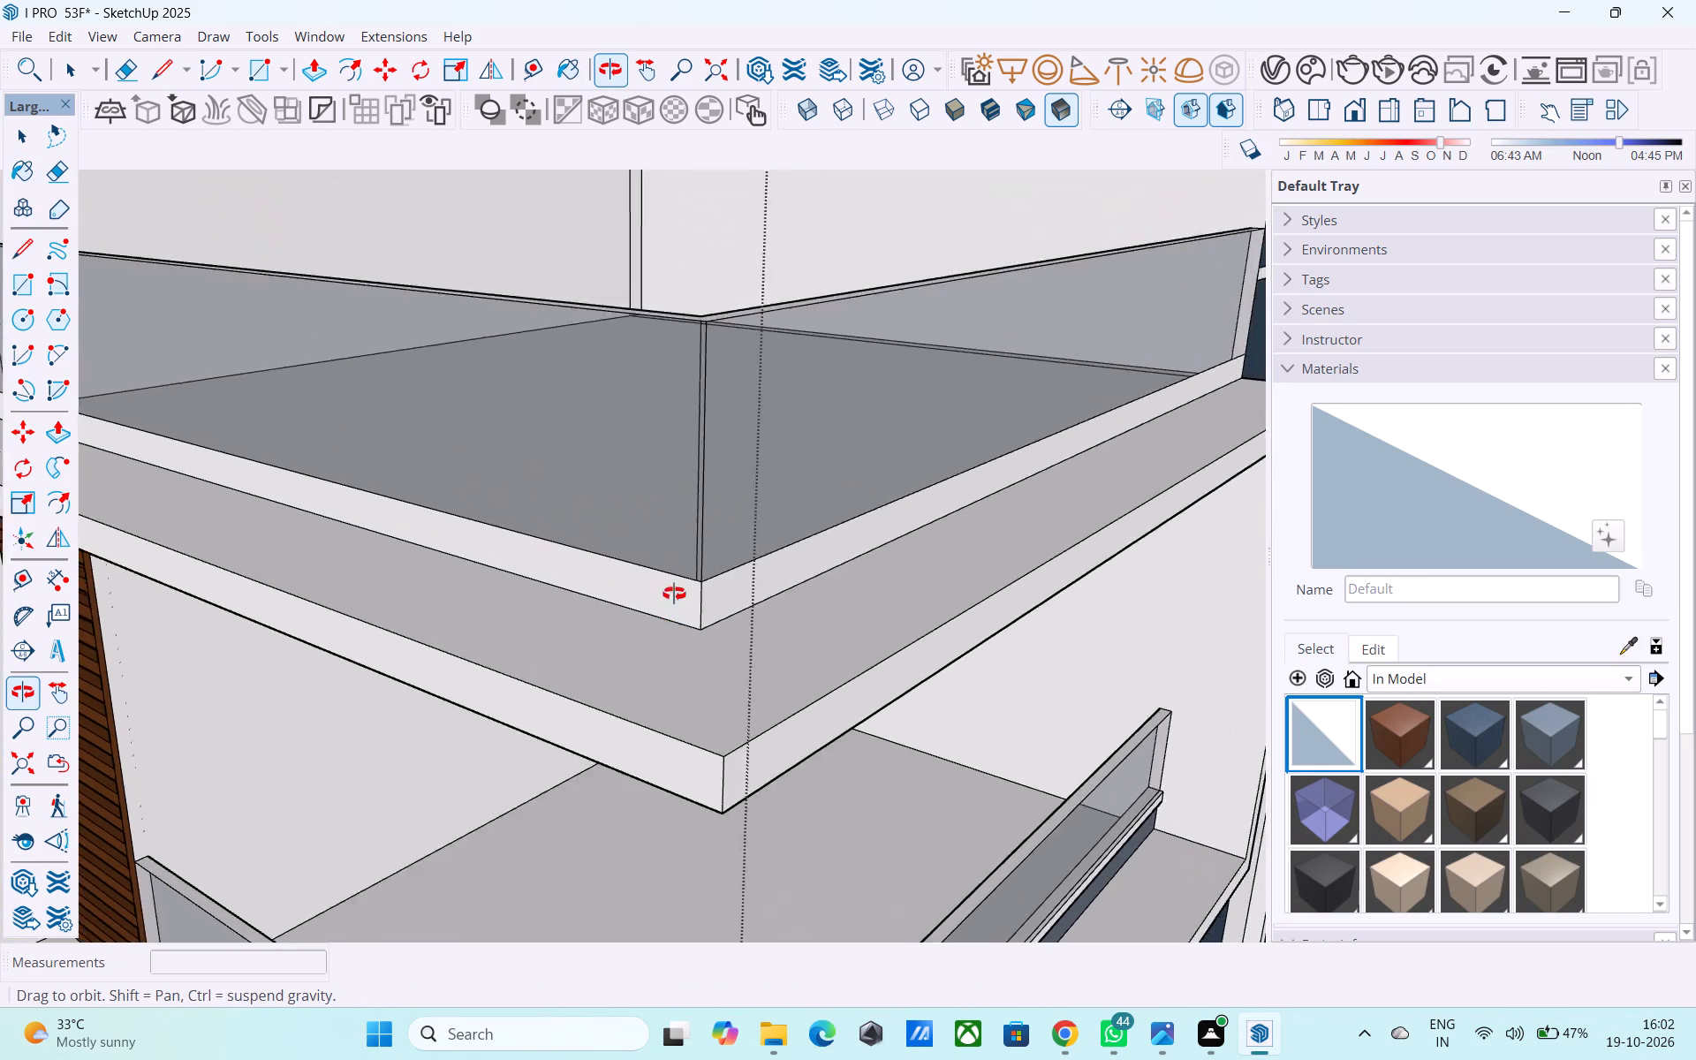
middle_click_drag(674, 594, 820, 486)
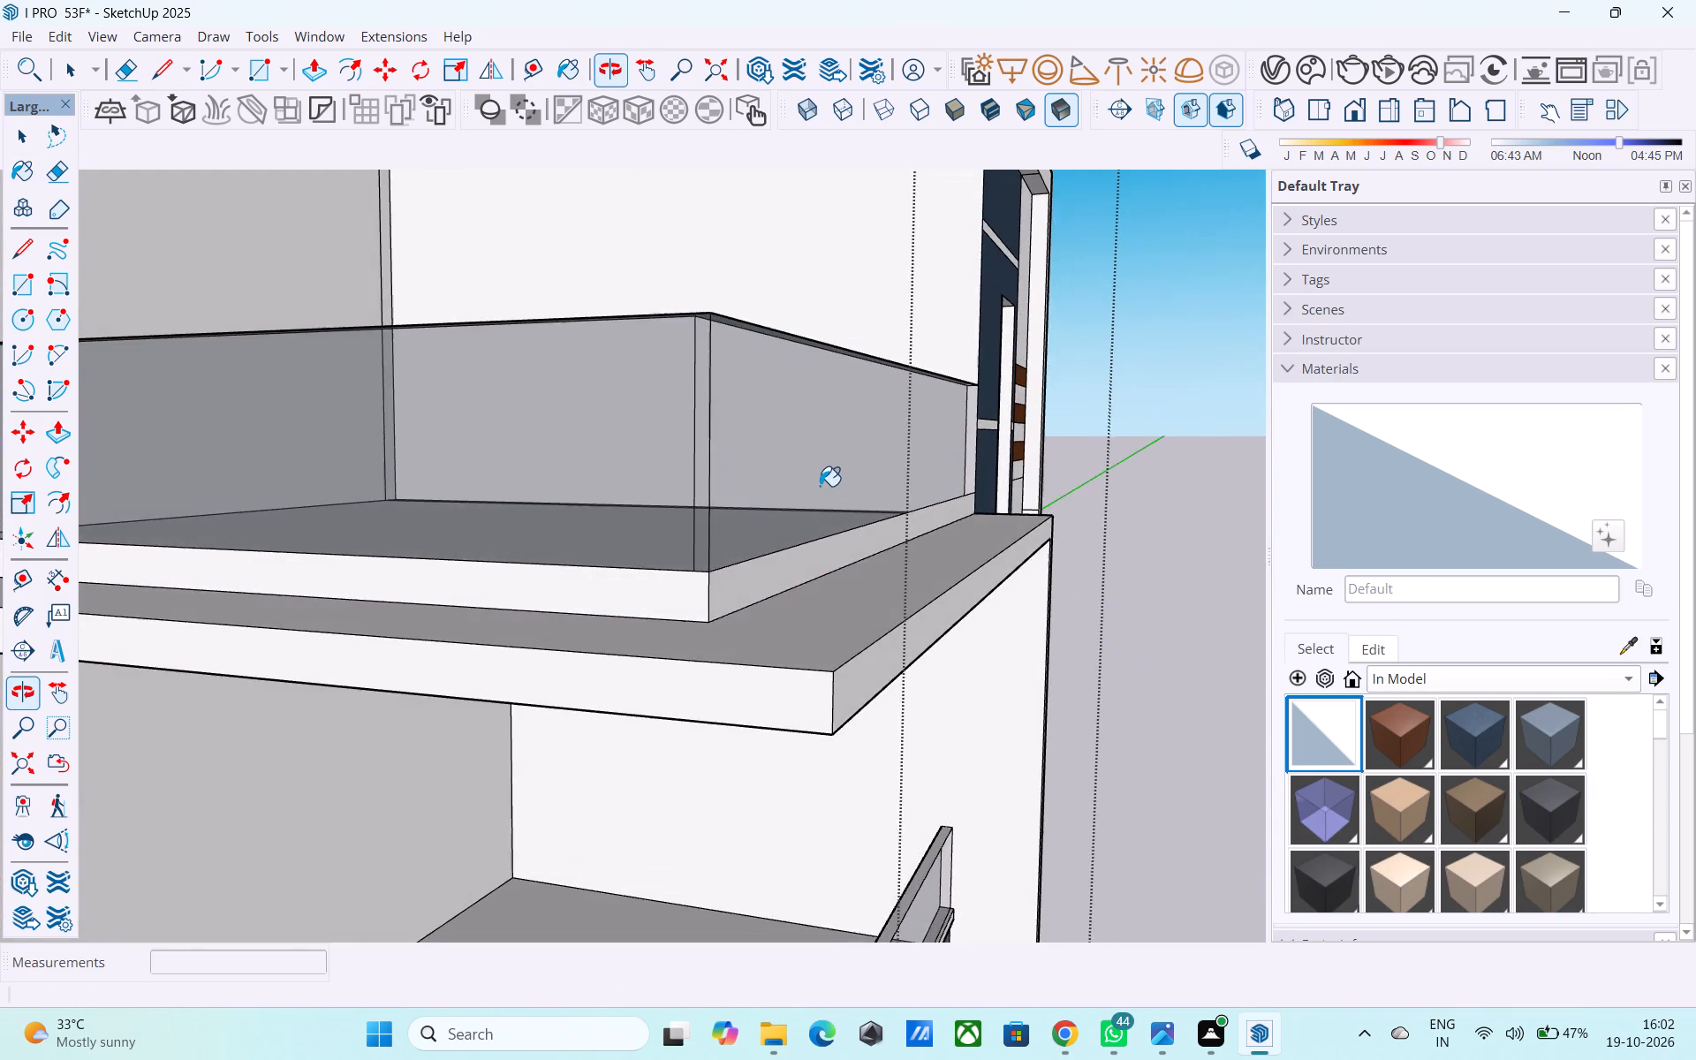
middle_click_drag(820, 486, 820, 485)
scroll(821, 488, "down", 3)
middle_click_drag(795, 499, 988, 520, "shift")
middle_click_drag(474, 572, 703, 573, "shift")
scroll(481, 564, "up", 11)
key("space")
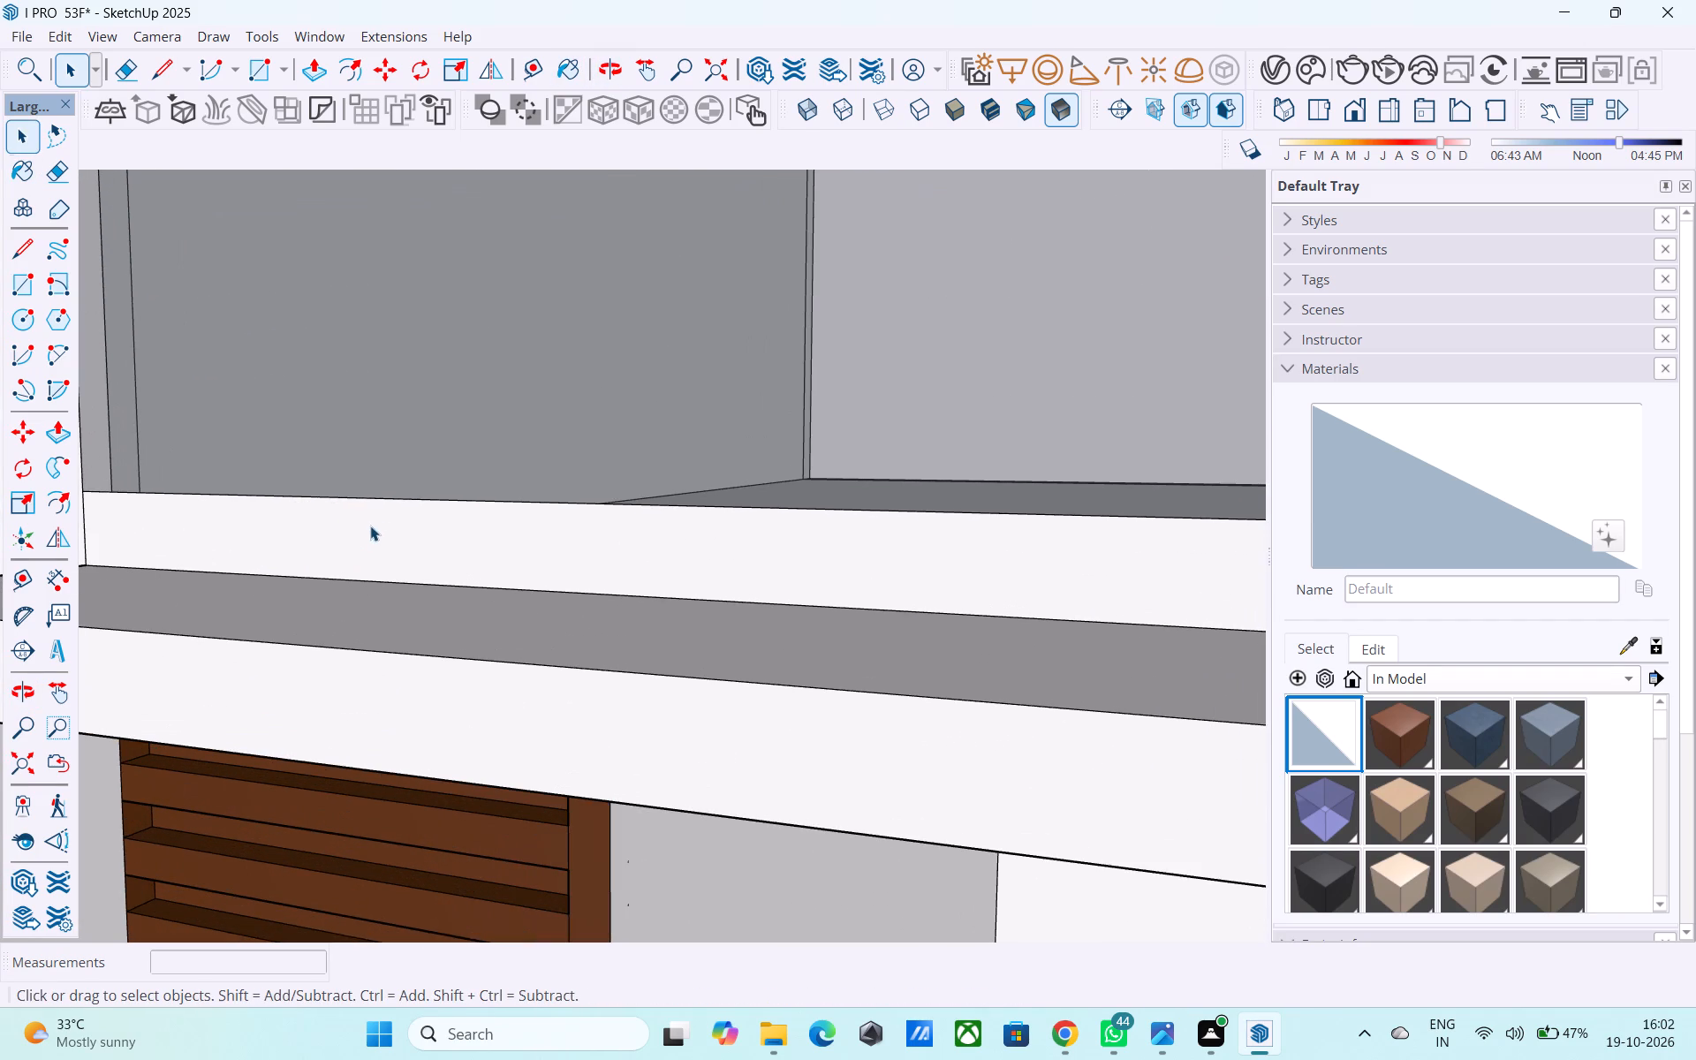
left_click(382, 497)
scroll(367, 493, "down", 15)
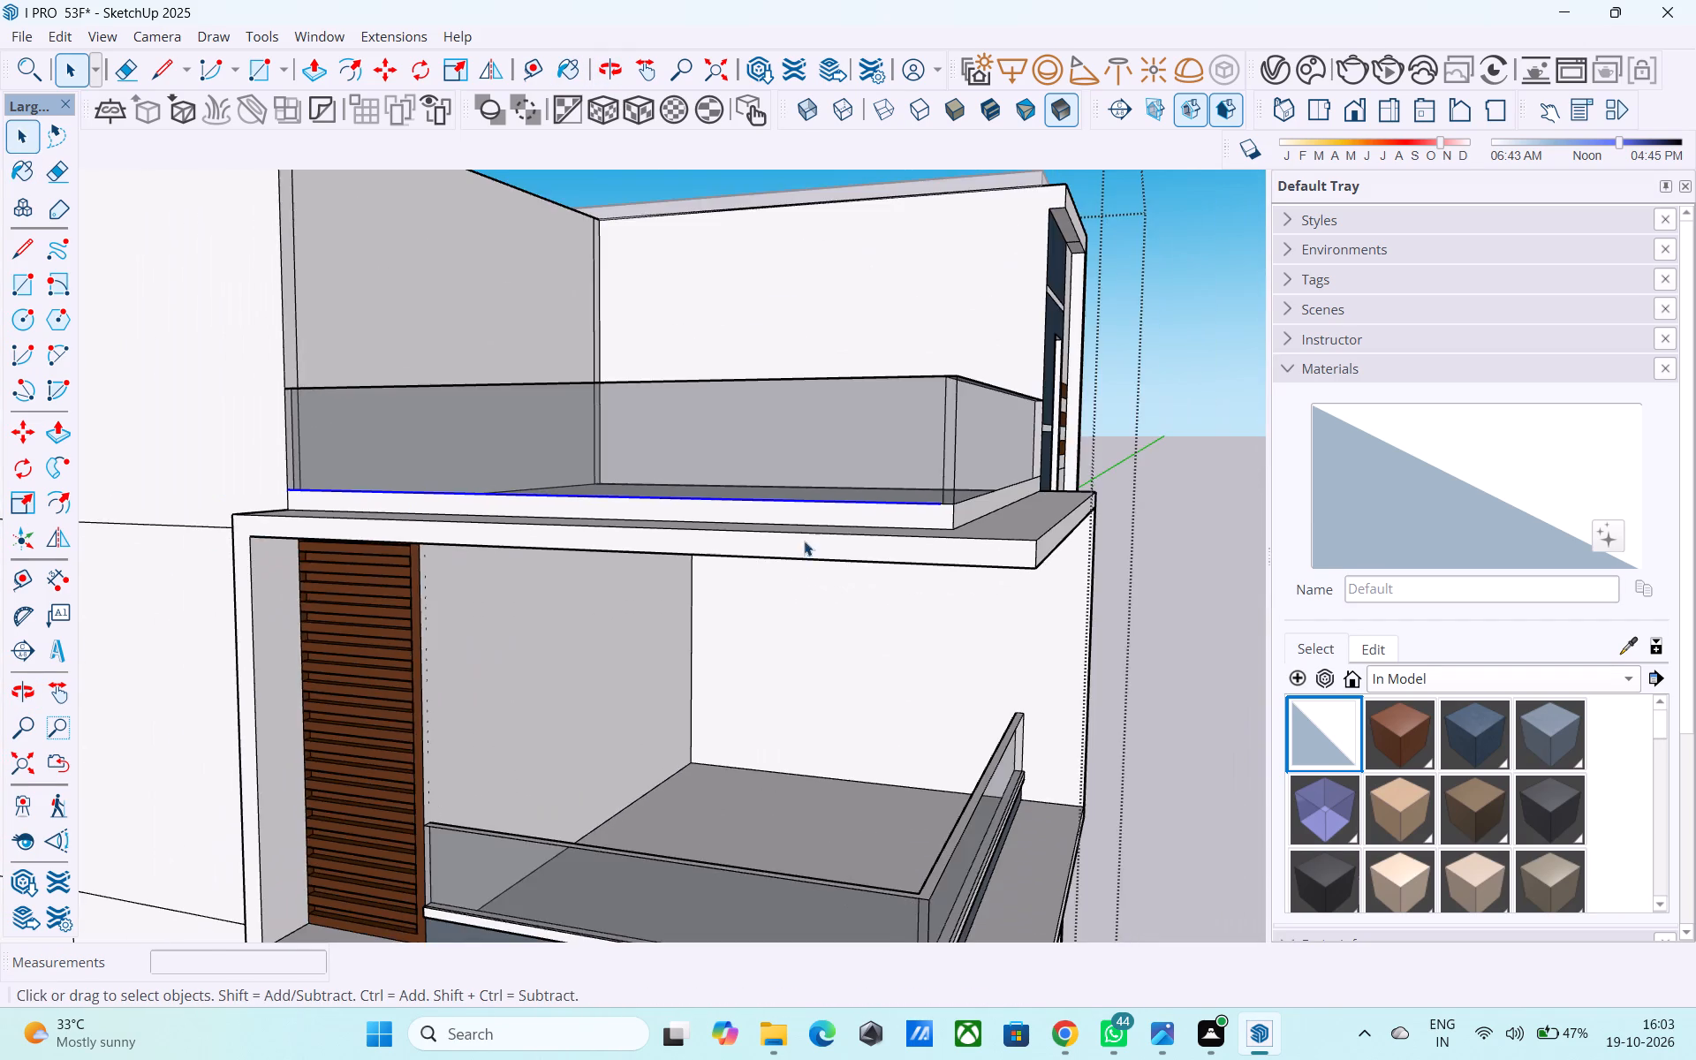
middle_click_drag(799, 541, 637, 565)
scroll(755, 521, "up", 6)
middle_click_drag(669, 560, 682, 570)
scroll(682, 570, "up", 6)
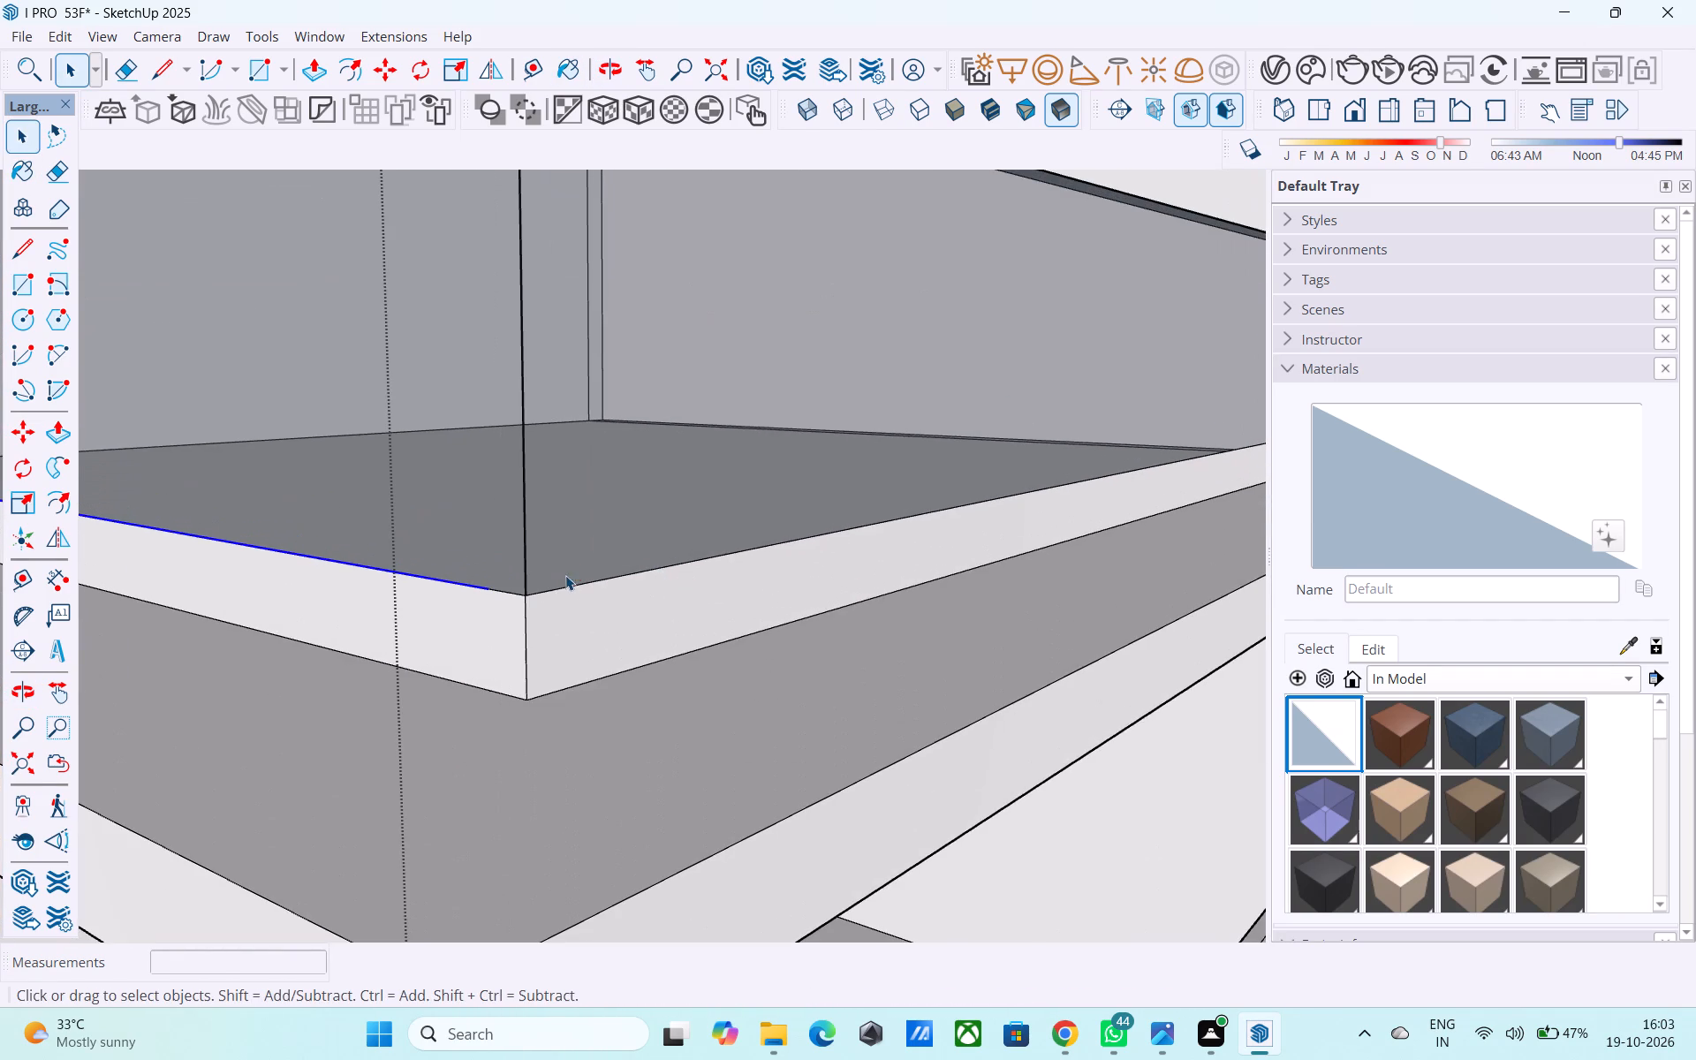
left_click(556, 586, "shift")
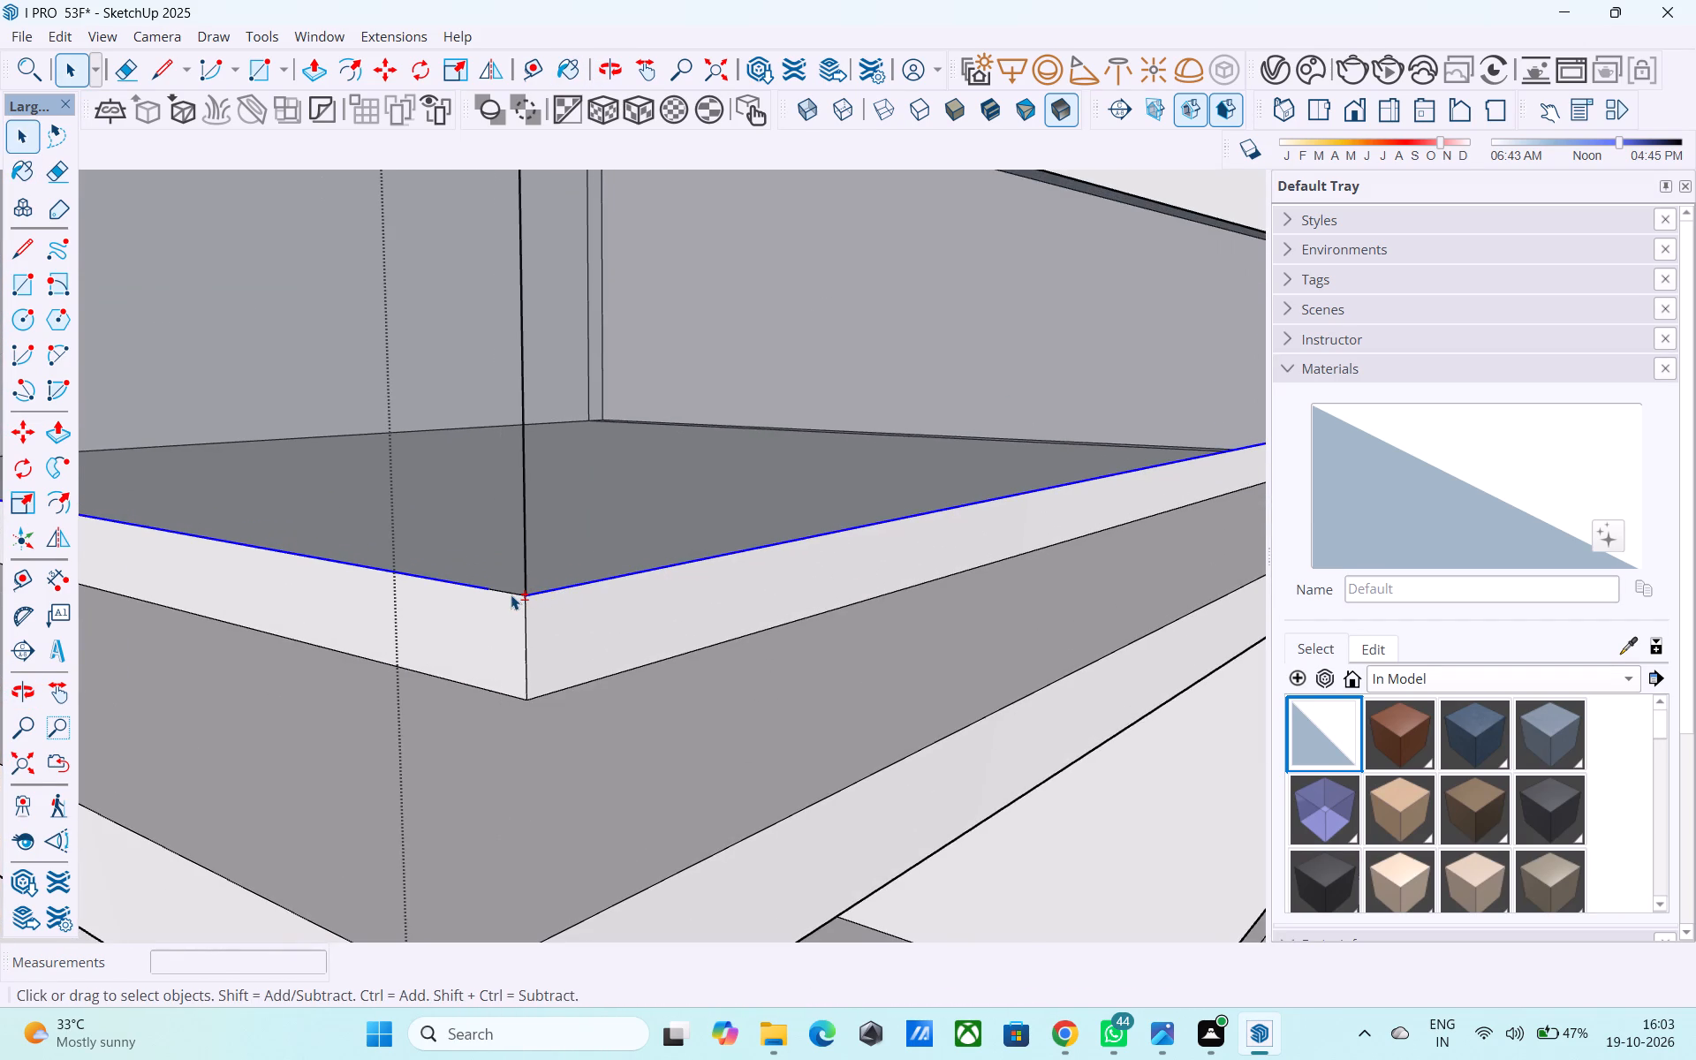
left_click(511, 594, "shift")
key("m")
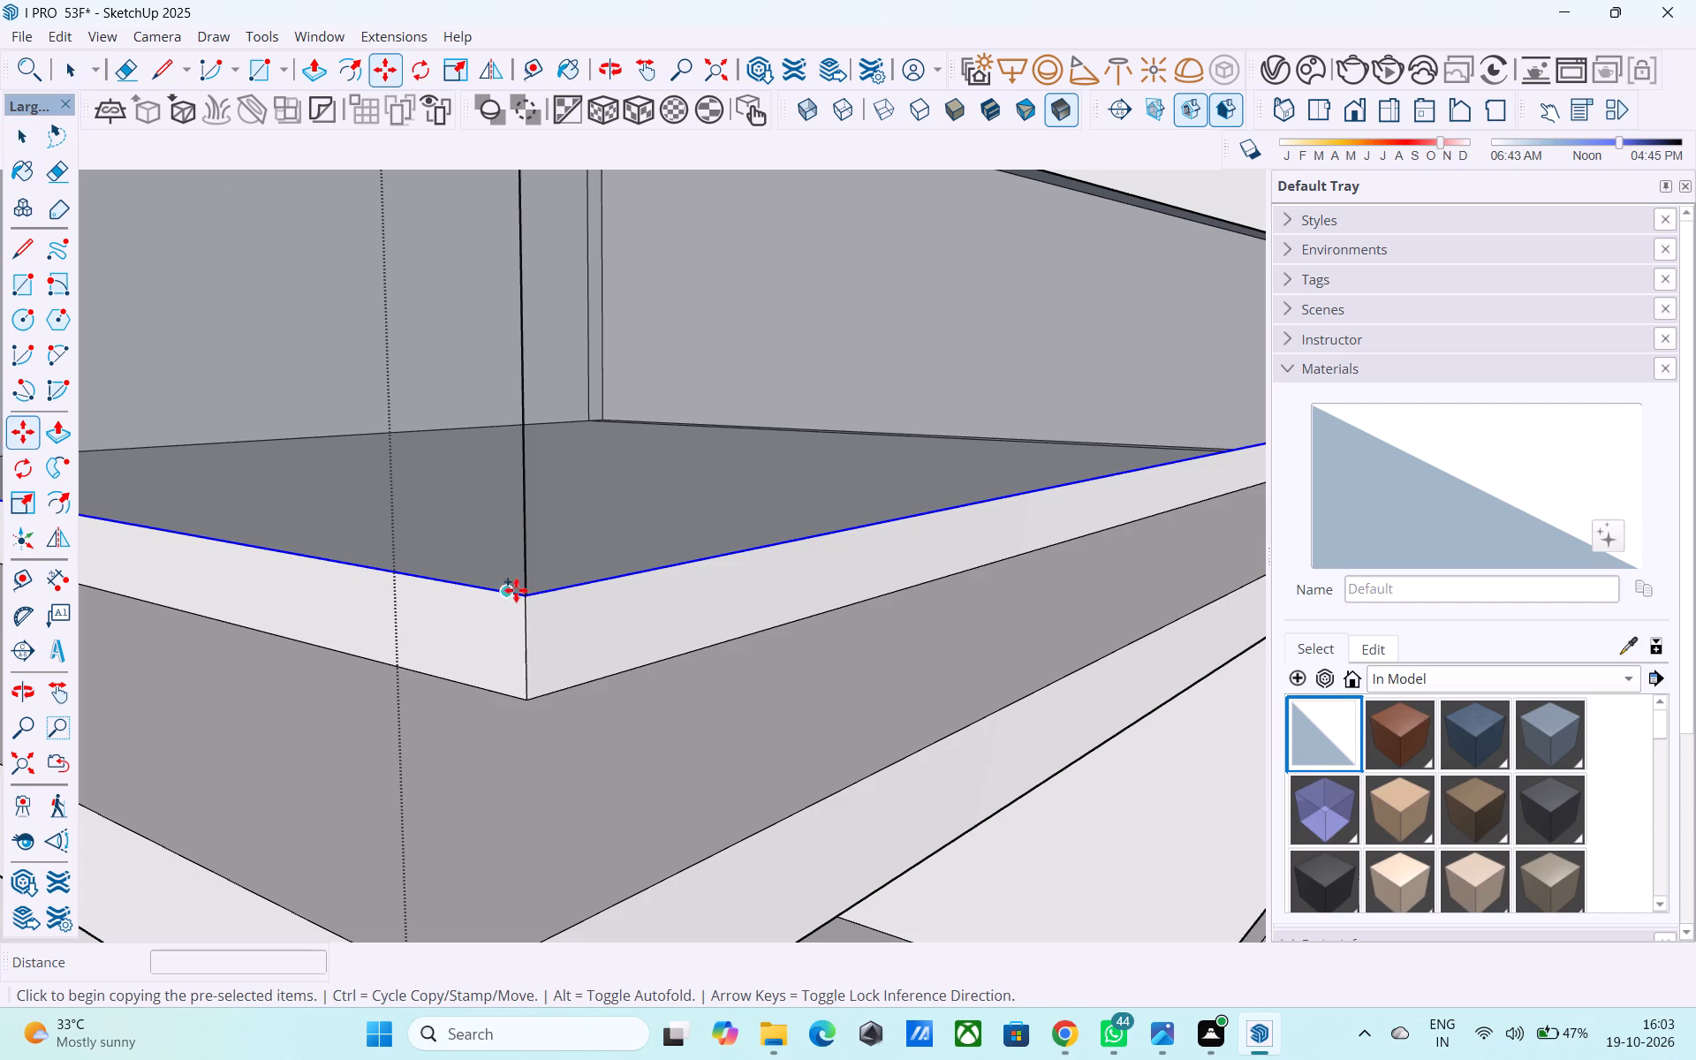
left_click(527, 596)
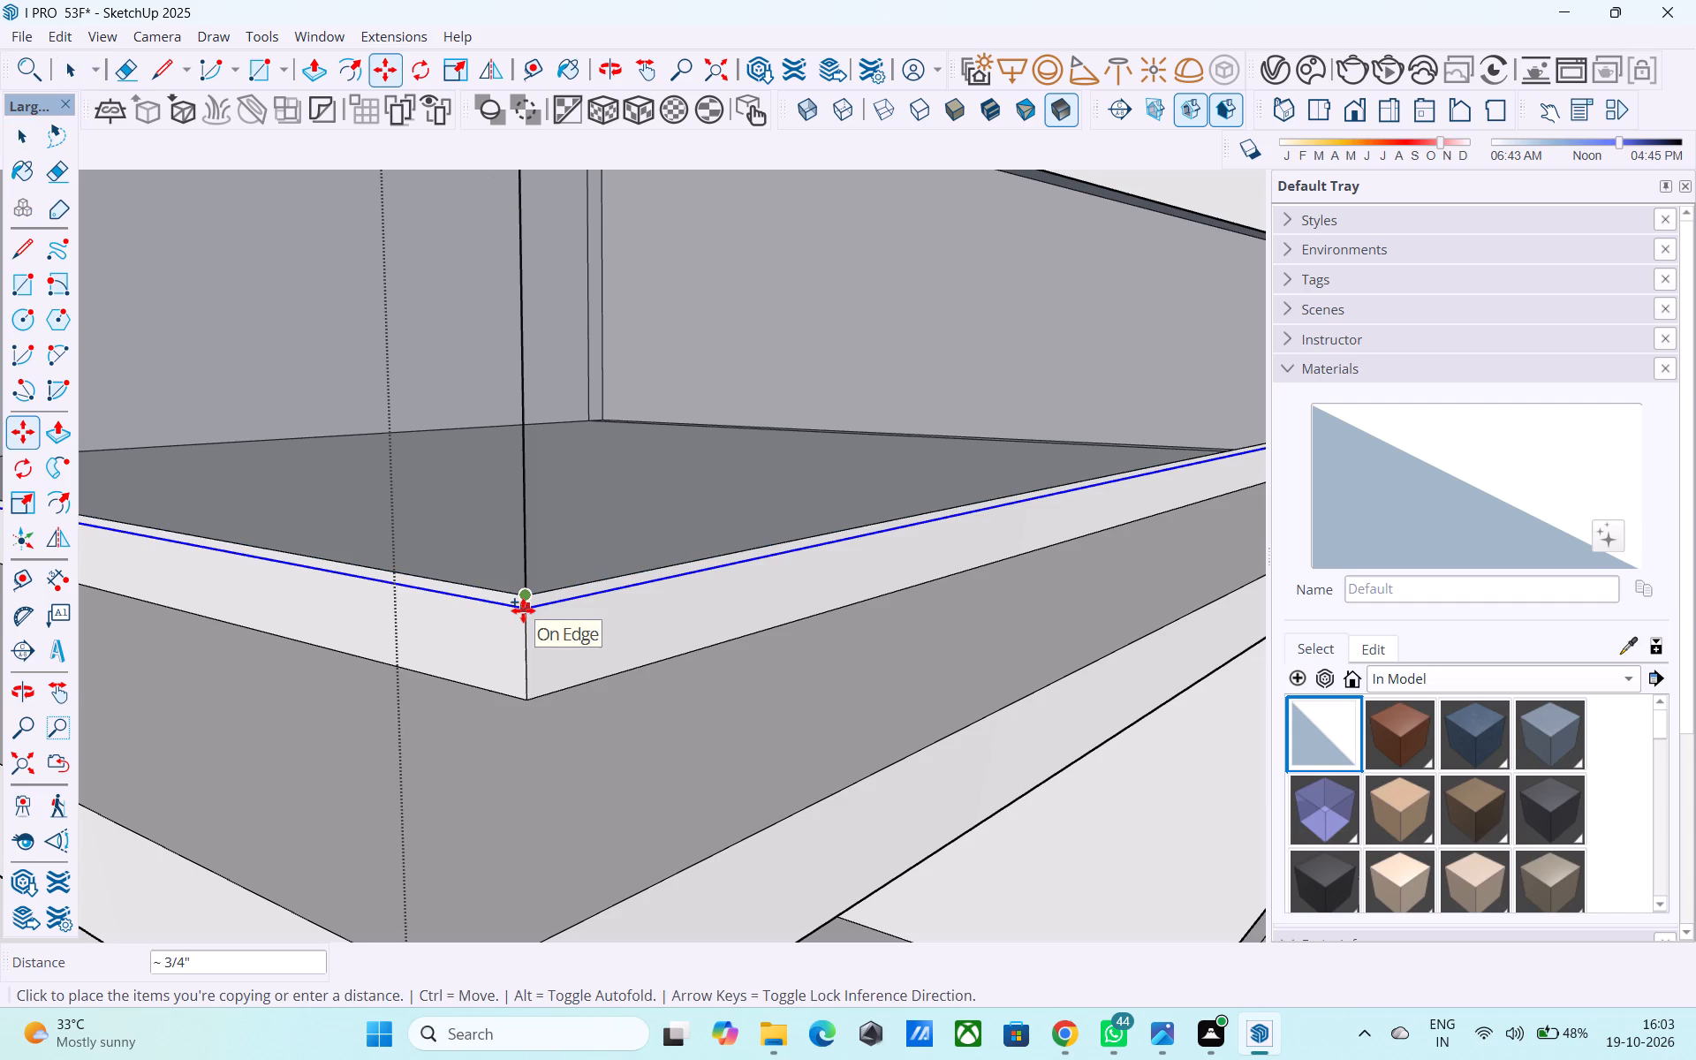
type("1\"")
key("Return")
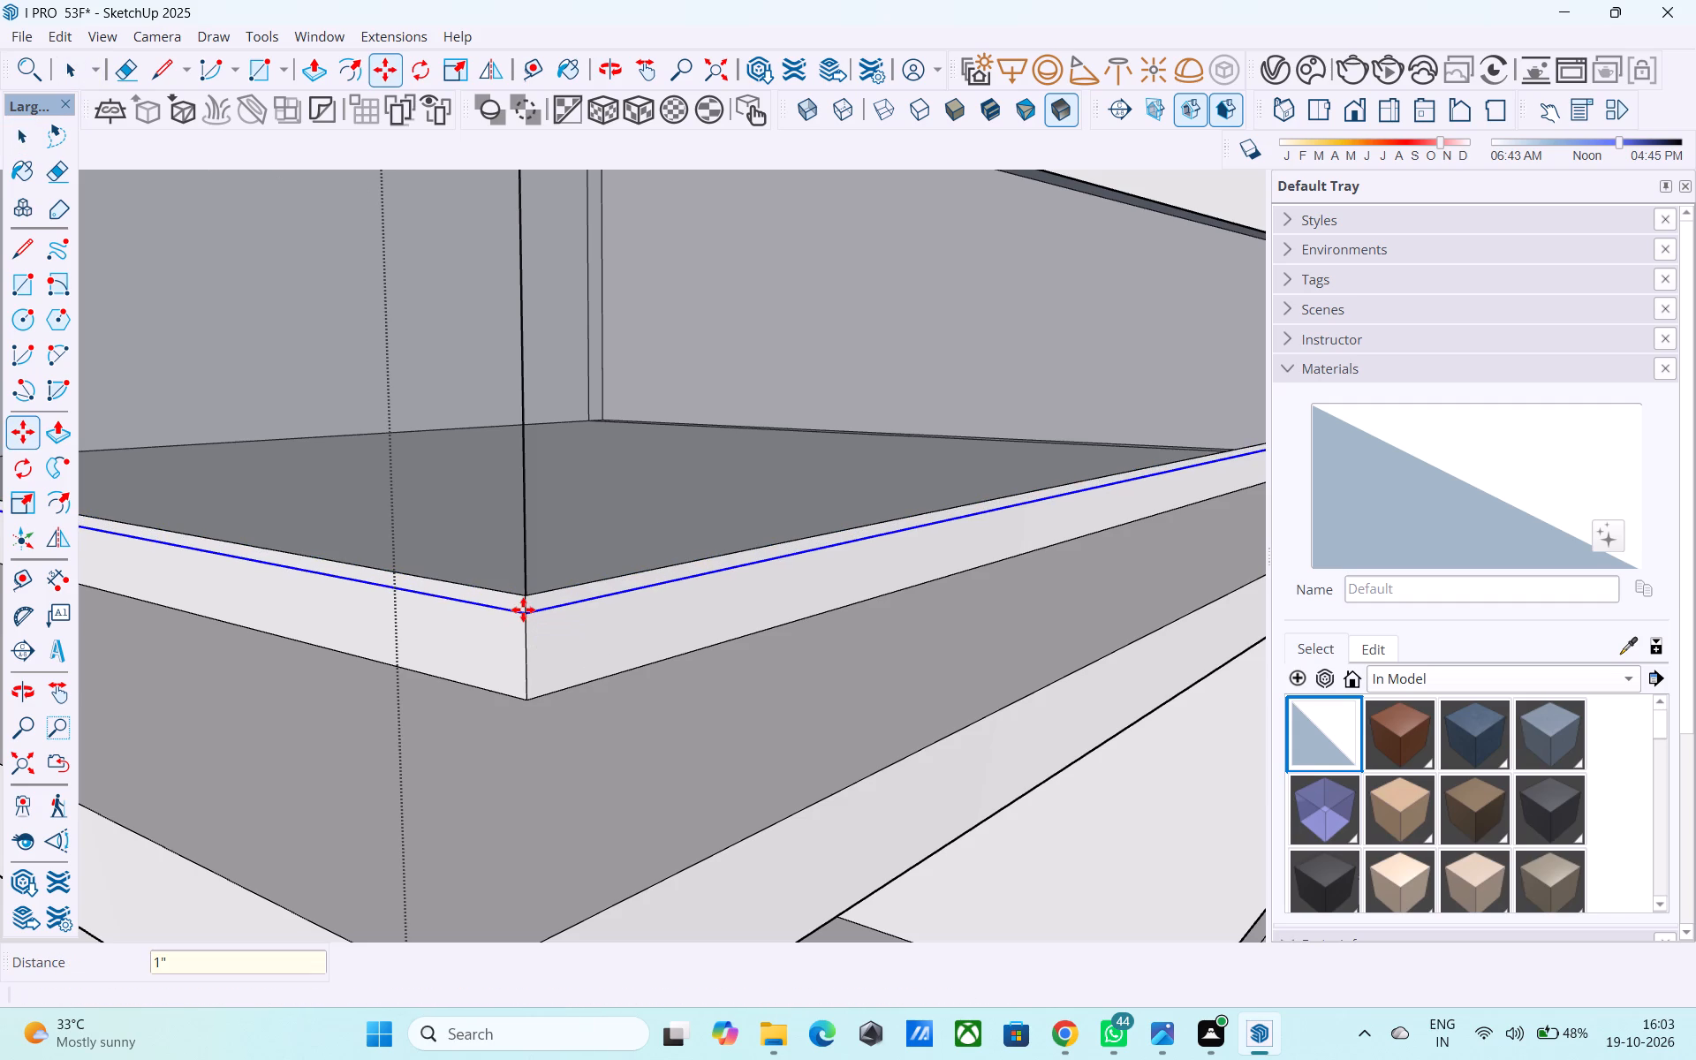
Paint the 1" band under the glass on both parapet faces with the dark ThomThom - Buttons2 material.
key("space")
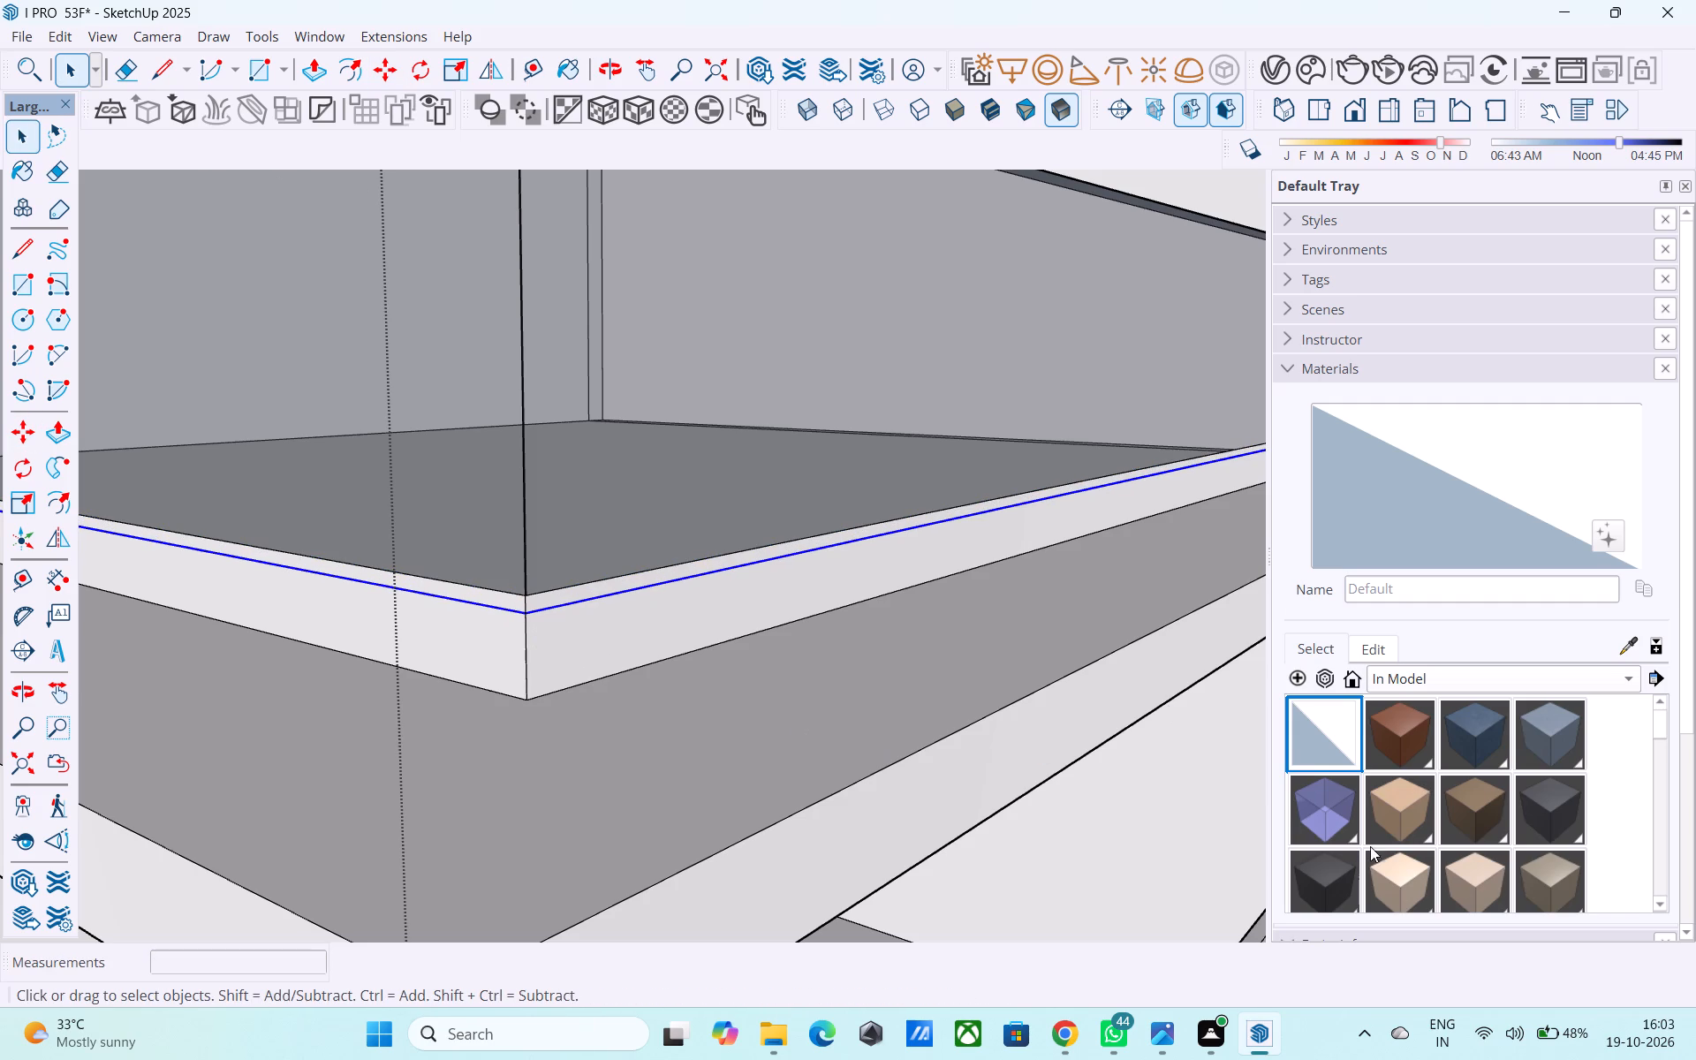
left_click(1323, 880)
scroll(564, 612, "up", 4)
left_click(555, 595)
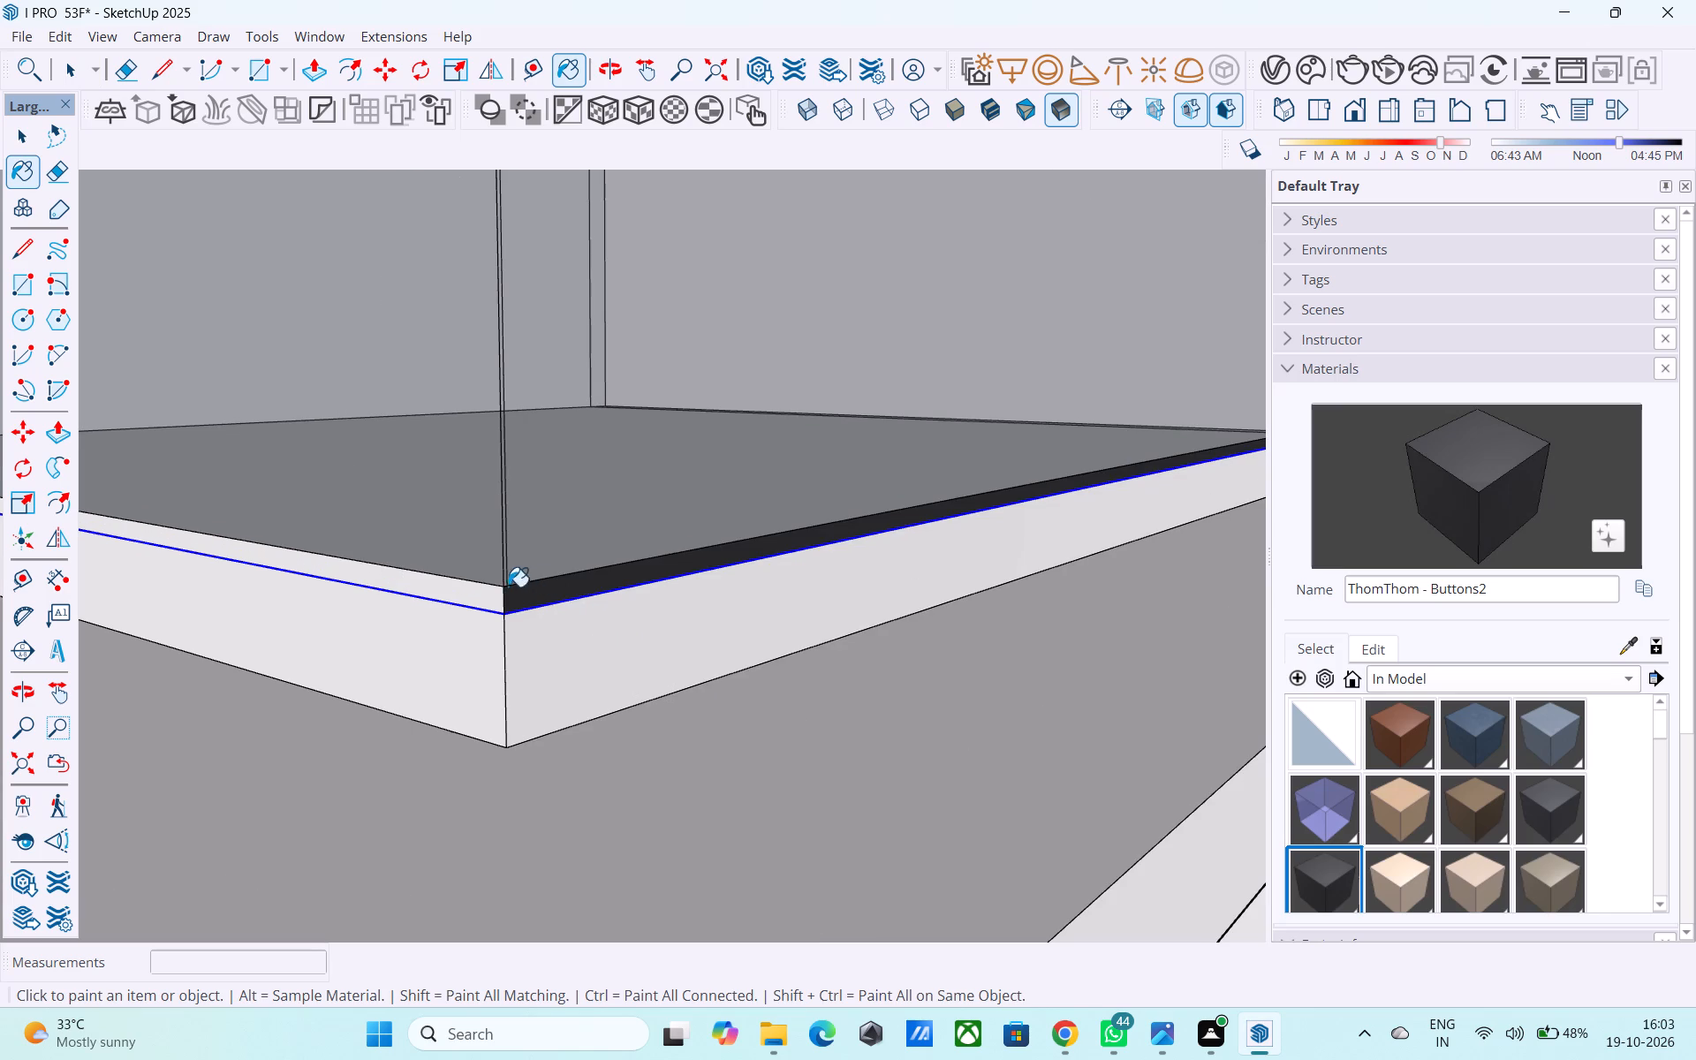
left_click(494, 592)
scroll(894, 574, "down", 11)
middle_click_drag(894, 616, 853, 692)
scroll(876, 674, "down", 2)
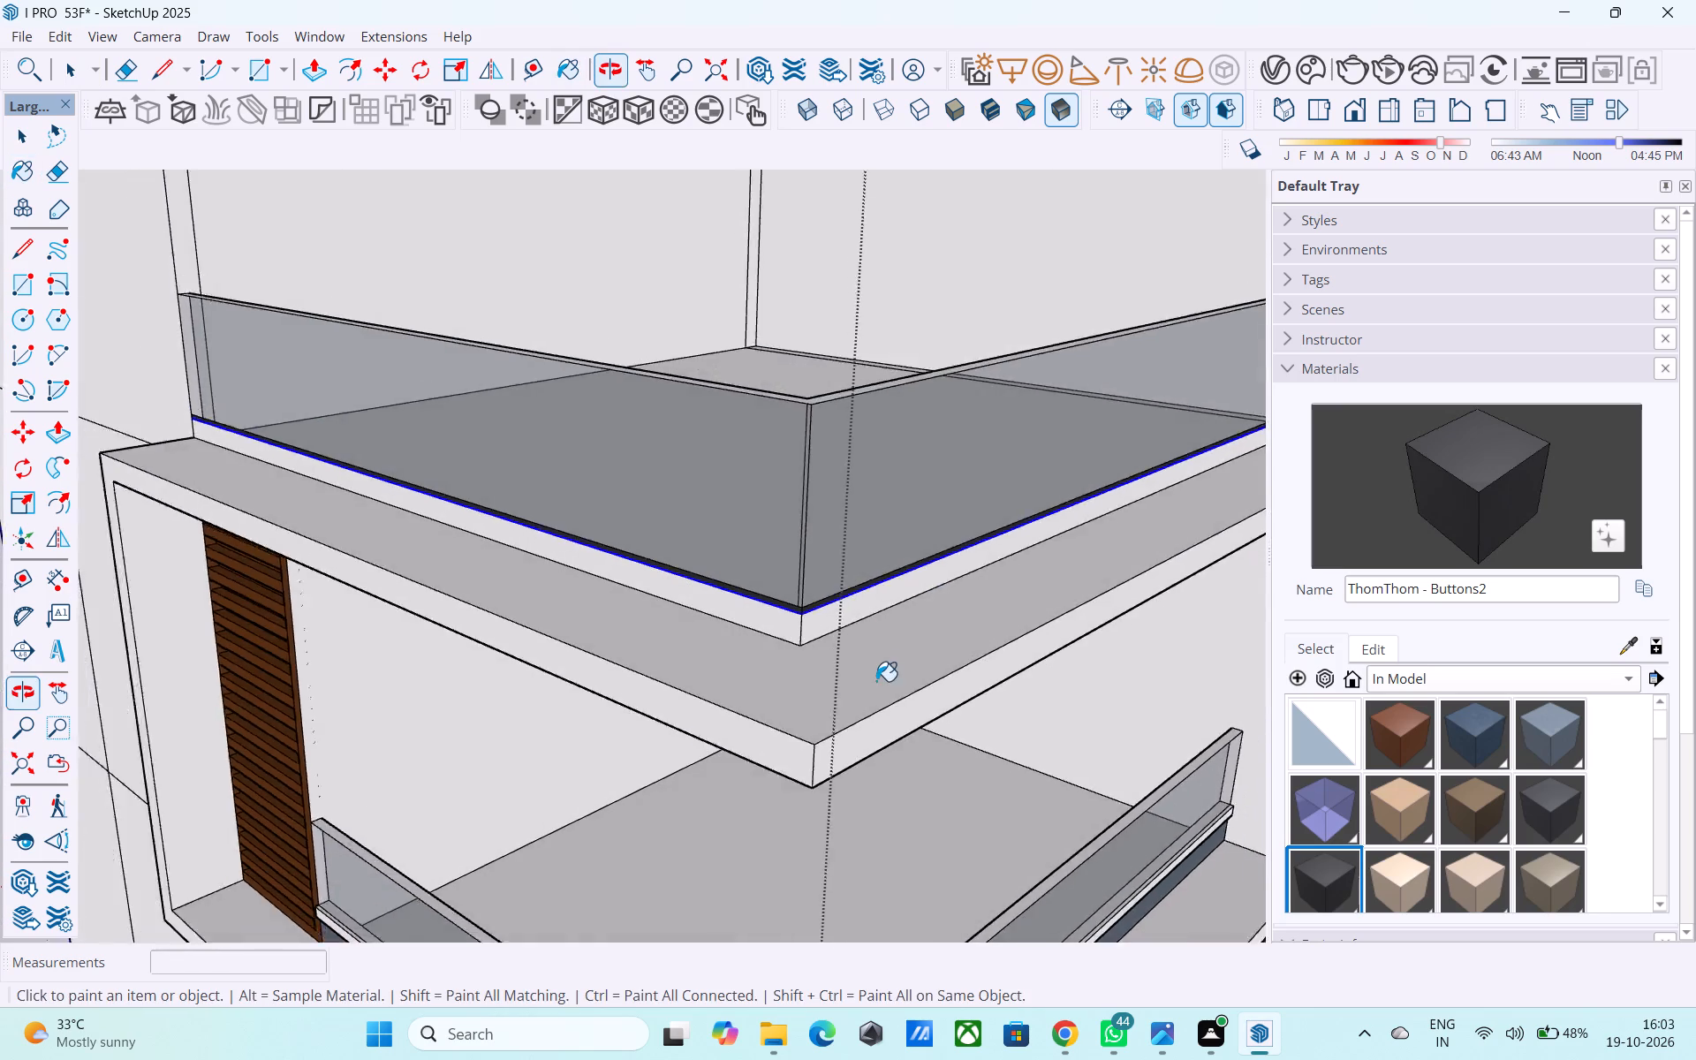
scroll(876, 681, "down", 4)
middle_click_drag(874, 683, 745, 699)
scroll(716, 577, "down", 11)
key("space")
left_click(477, 530)
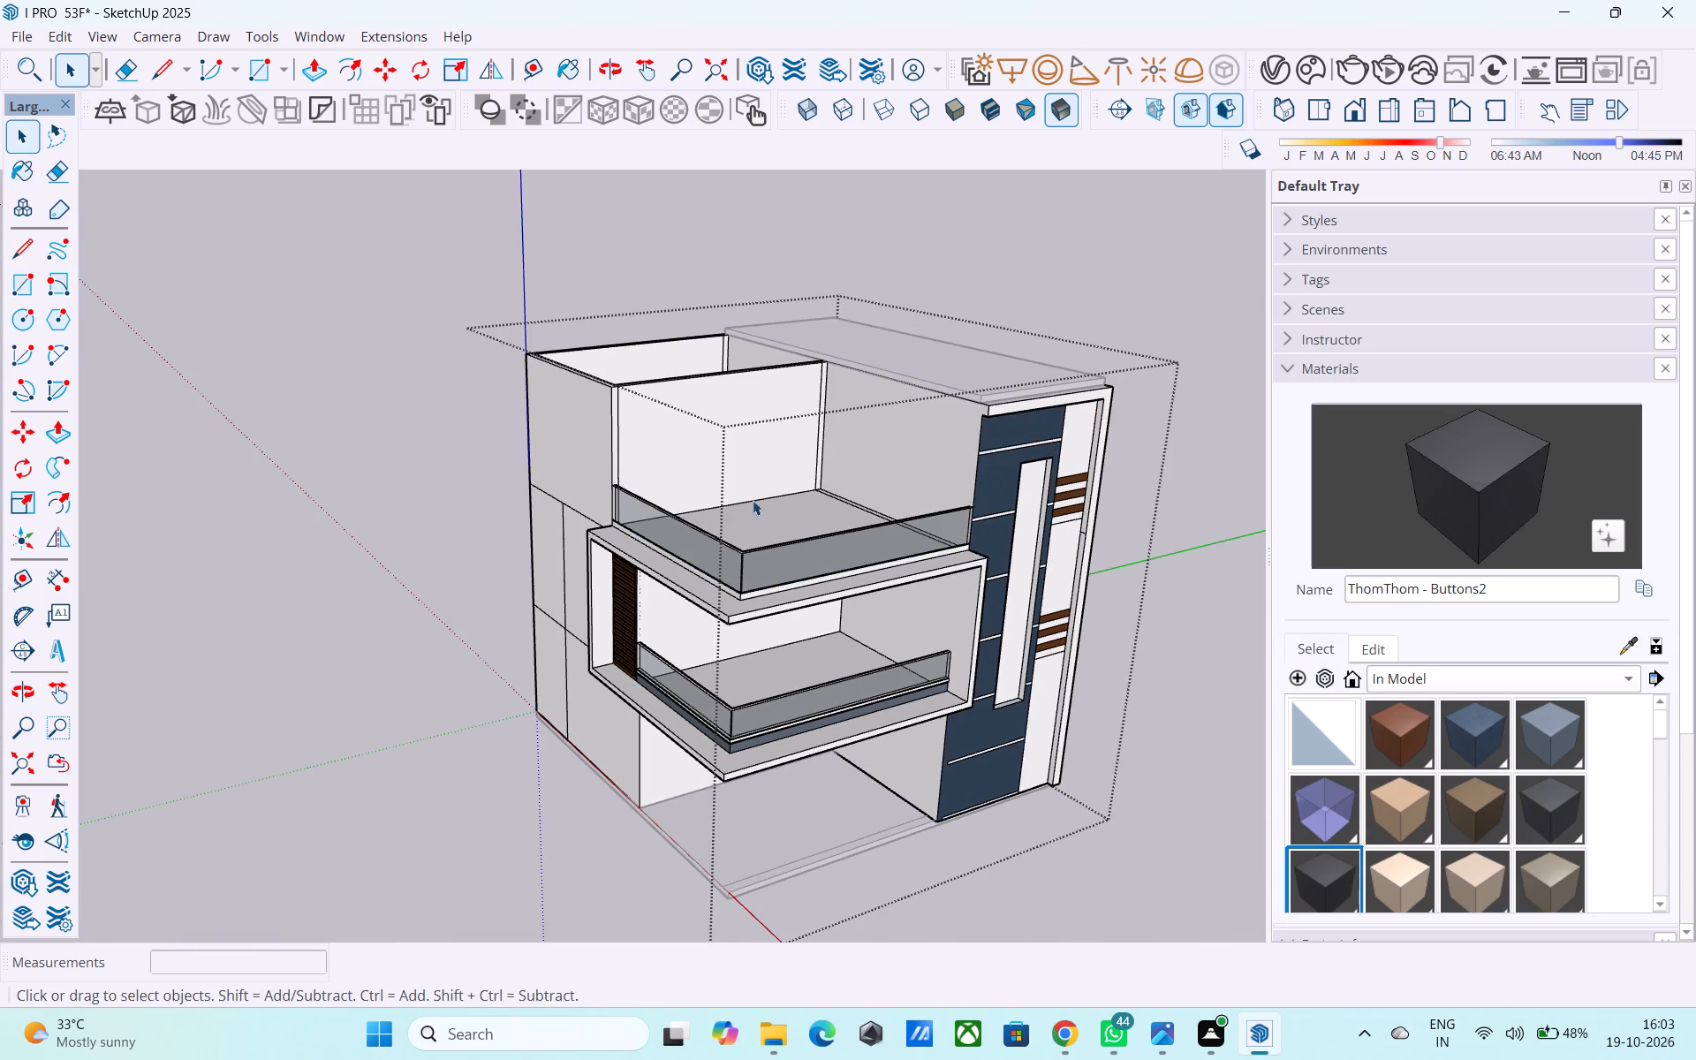
Examine the roof parapet's glass and base strip from the front and side of the house.
middle_click_drag(769, 506, 899, 459, "shift")
scroll(899, 459, "up", 3)
scroll(899, 459, "down", 3)
middle_click_drag(899, 459, 876, 464)
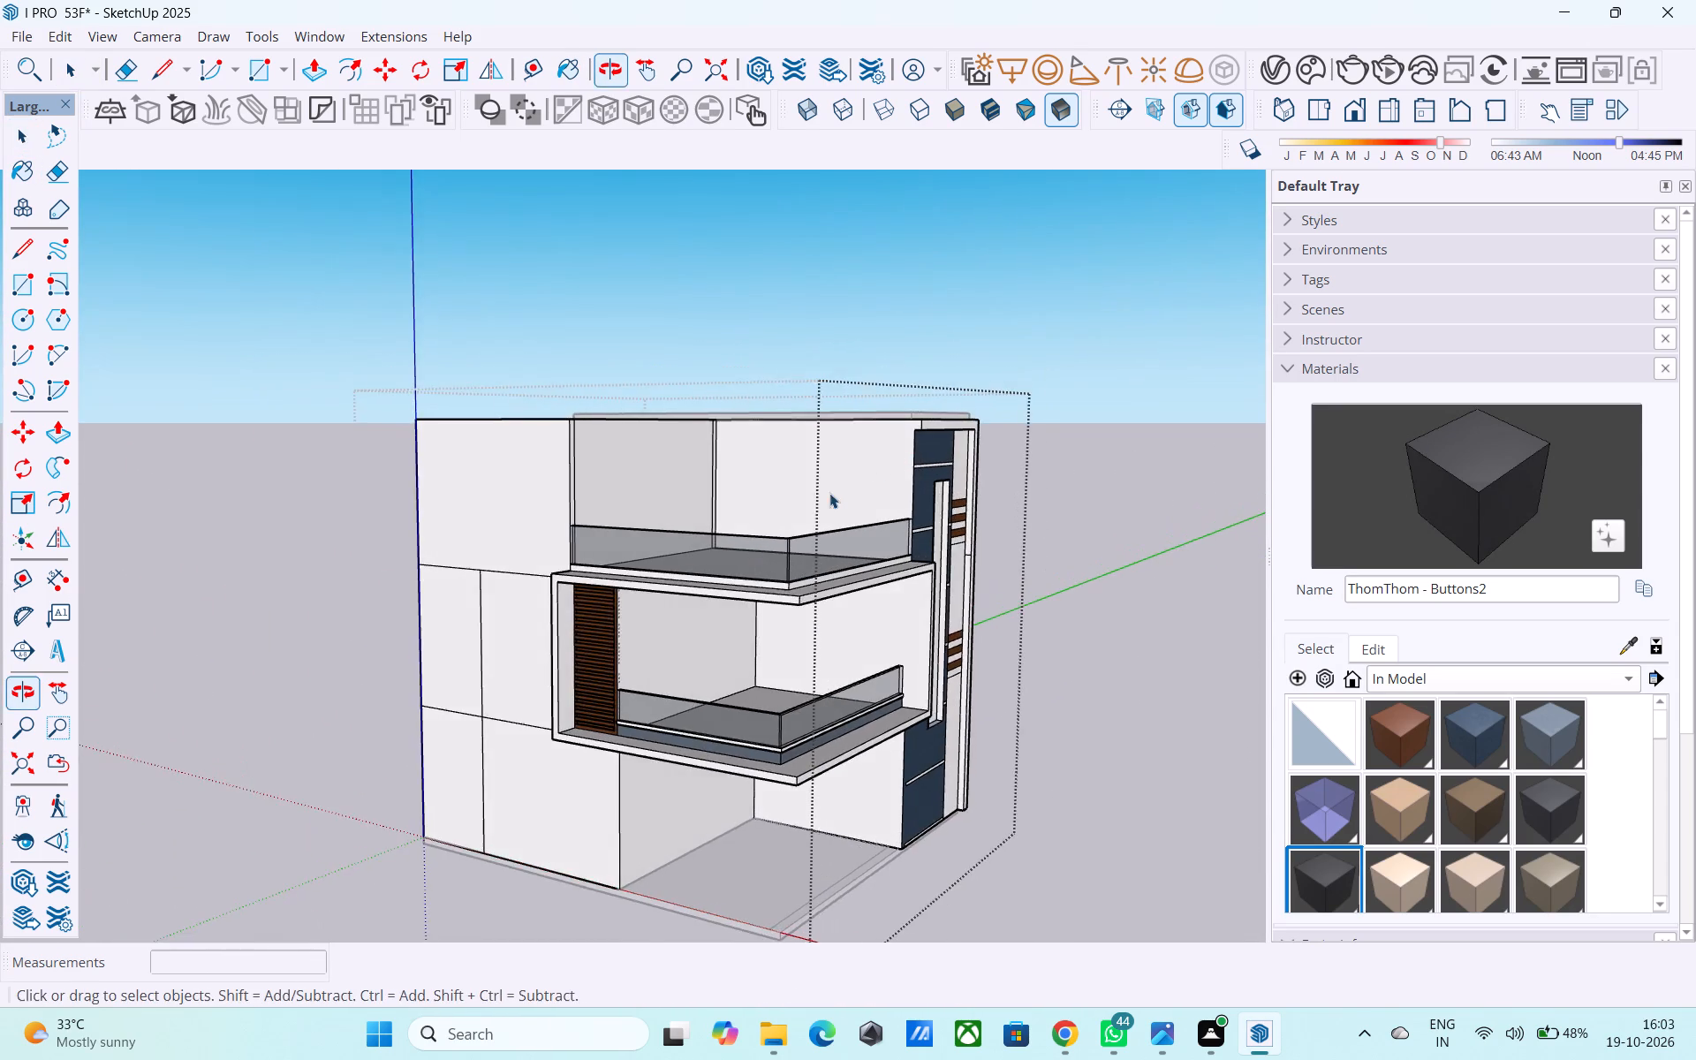
scroll(693, 573, "up", 3)
middle_click_drag(690, 575, 512, 647)
scroll(507, 649, "up", 7)
scroll(398, 639, "down", 3)
middle_click_drag(613, 648, 738, 620)
middle_click_drag(738, 609, 627, 610)
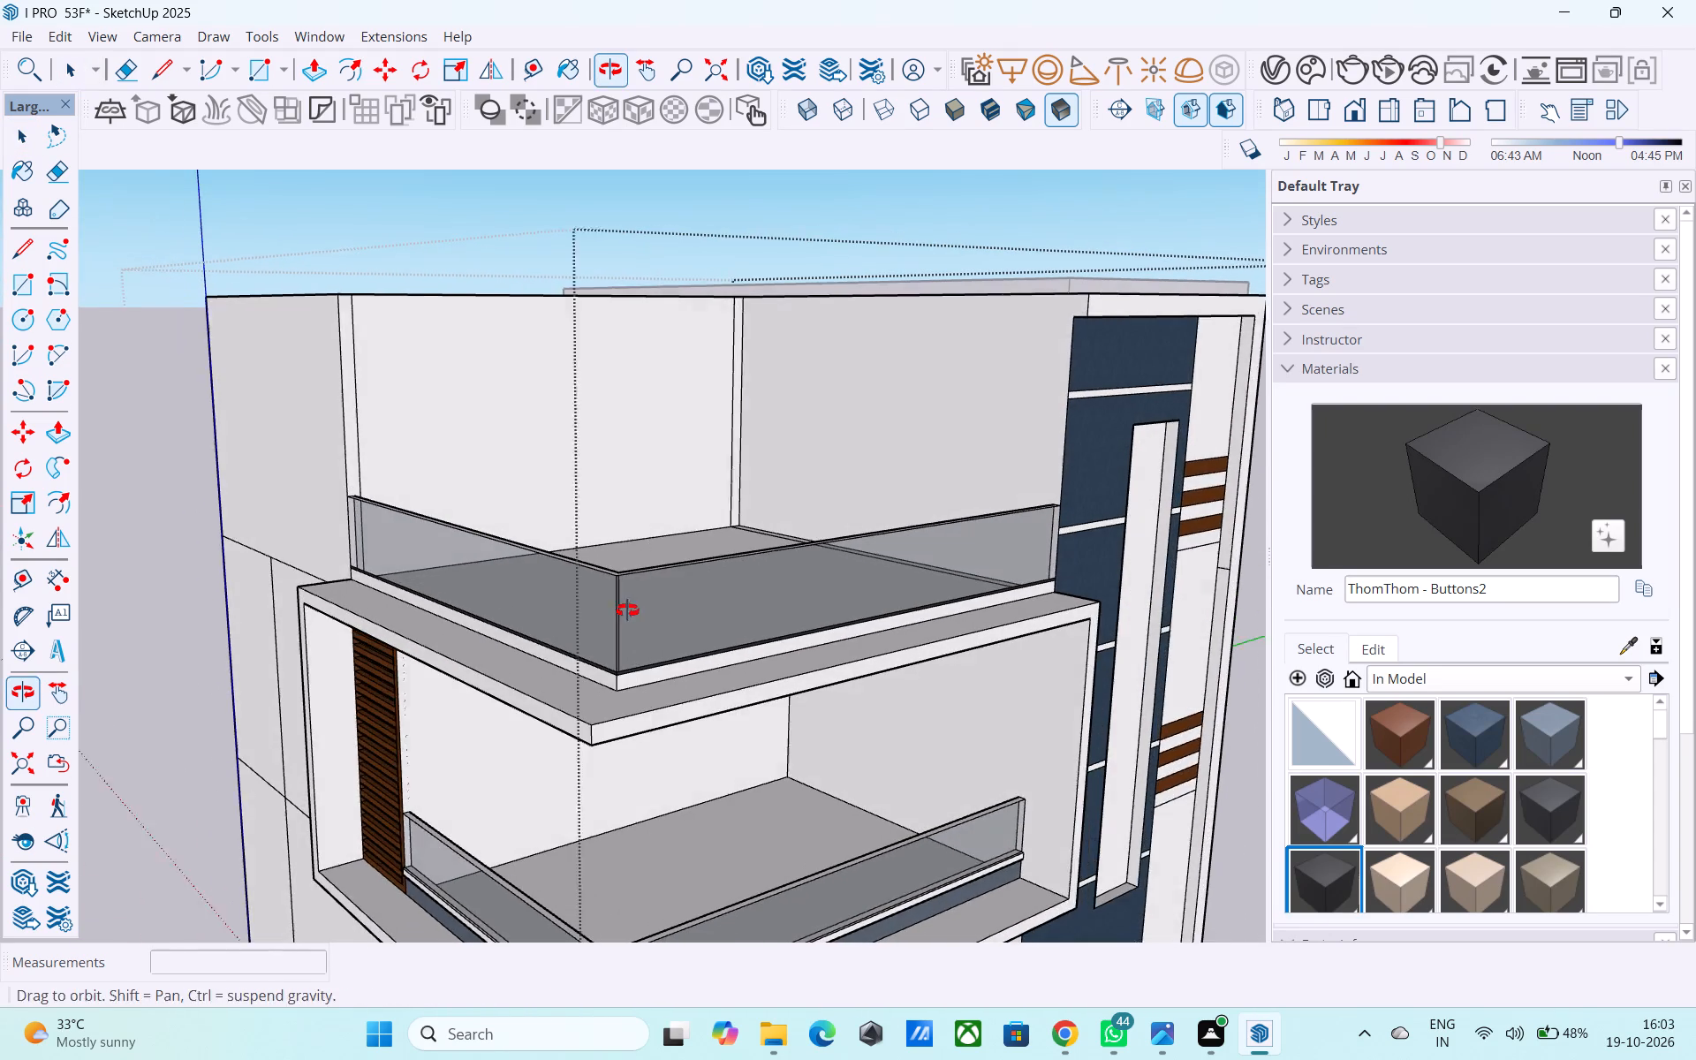
middle_click_drag(627, 610, 627, 609)
middle_click_drag(623, 601, 775, 604)
middle_click_drag(653, 642, 948, 577)
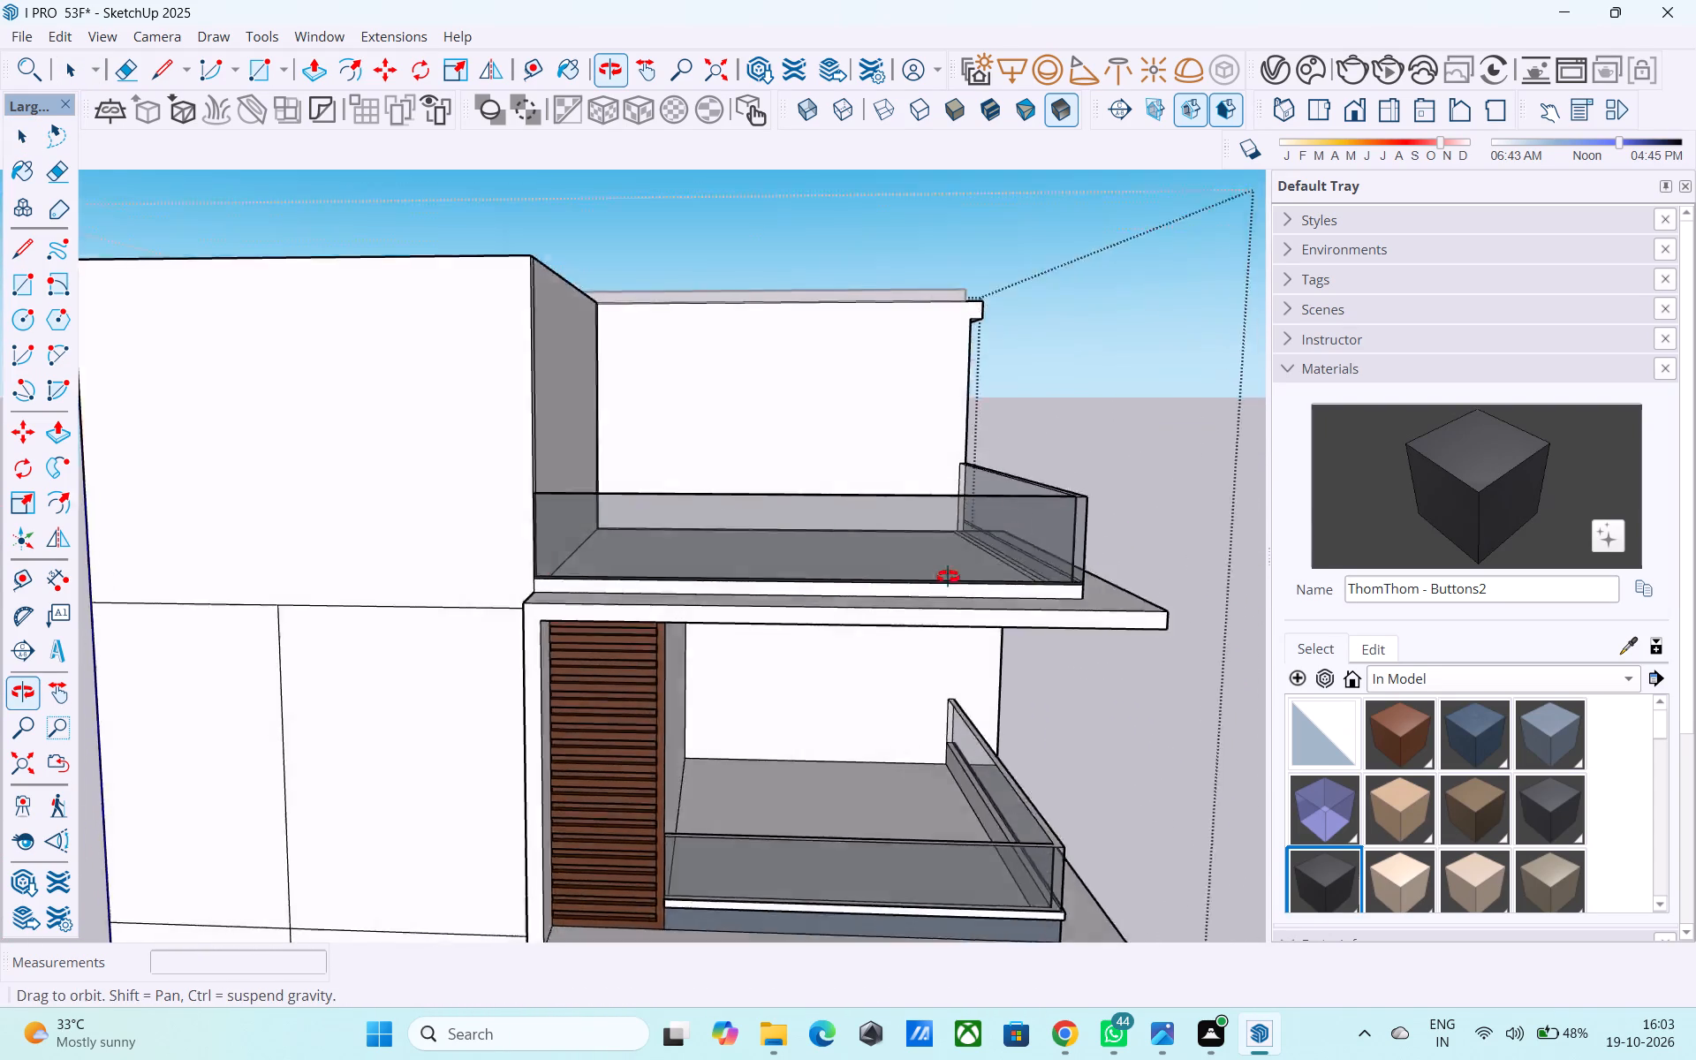
middle_click_drag(948, 577, 979, 462)
scroll(965, 469, "down", 1)
middle_click_drag(965, 469, 965, 502)
Erase the vertical line dividing the side wall's first-floor panel beside the balcony.
middle_click_drag(814, 591, 886, 587)
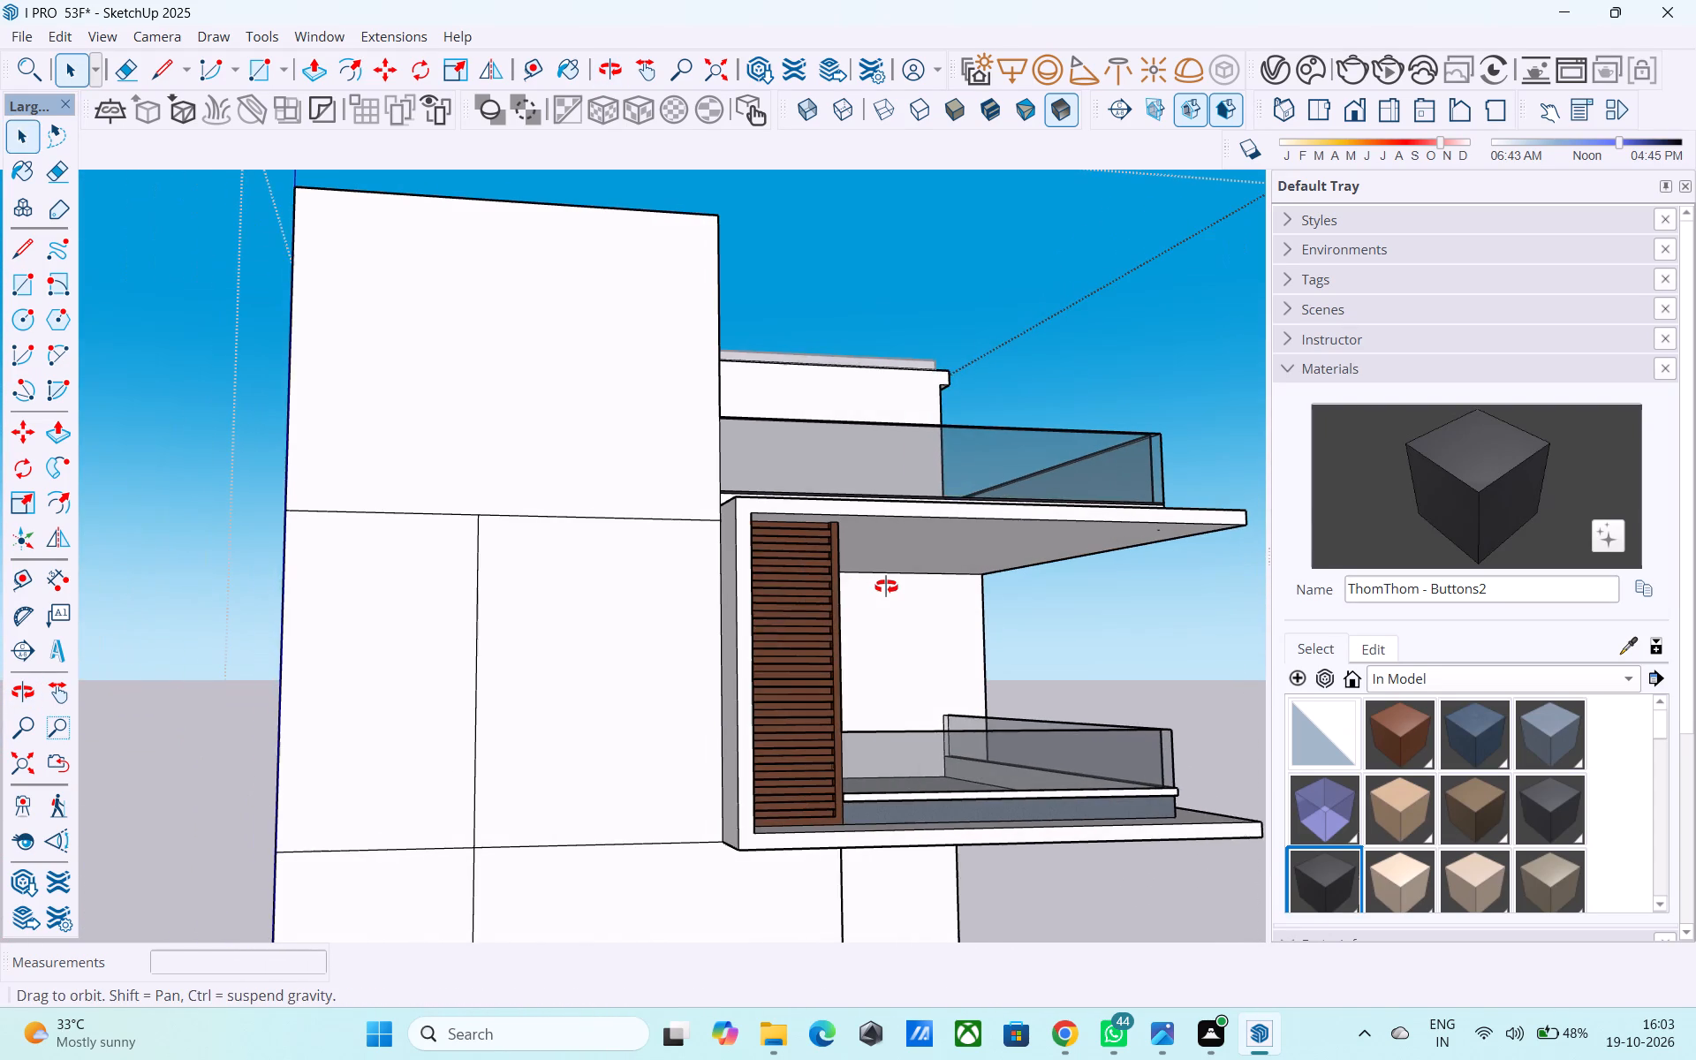
middle_click_drag(886, 587, 1003, 599)
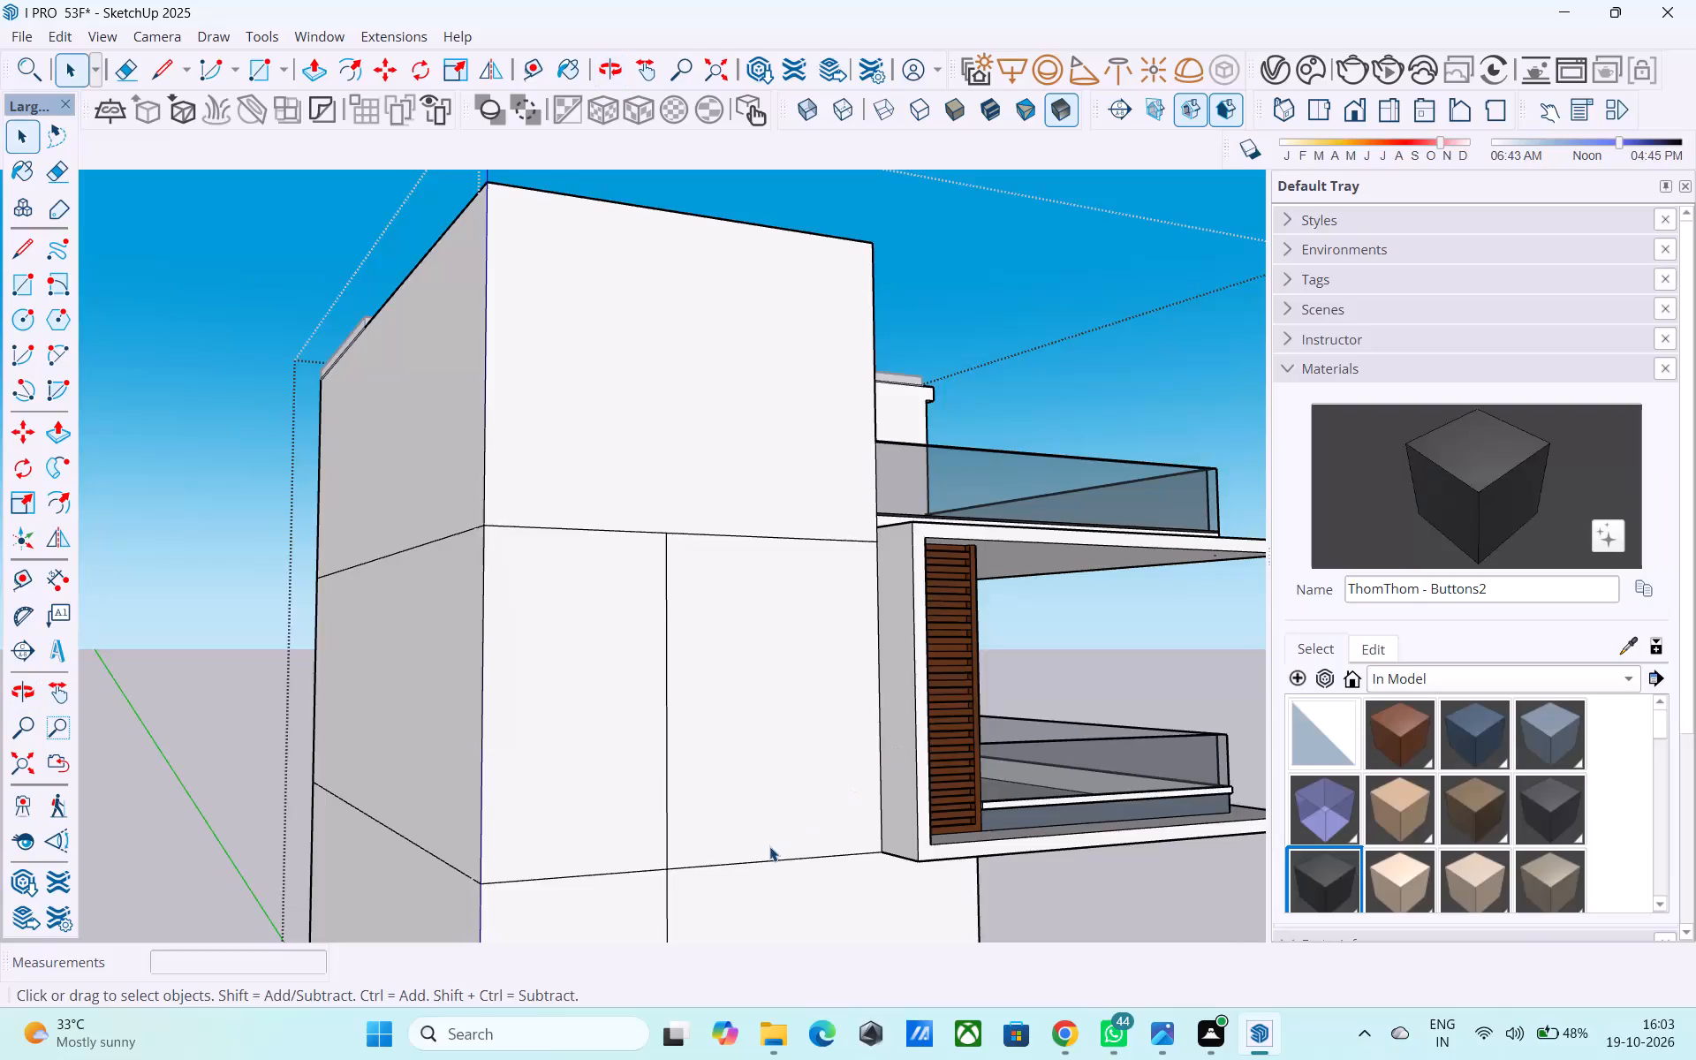
scroll(704, 742, "down", 4)
scroll(732, 885, "up", 3)
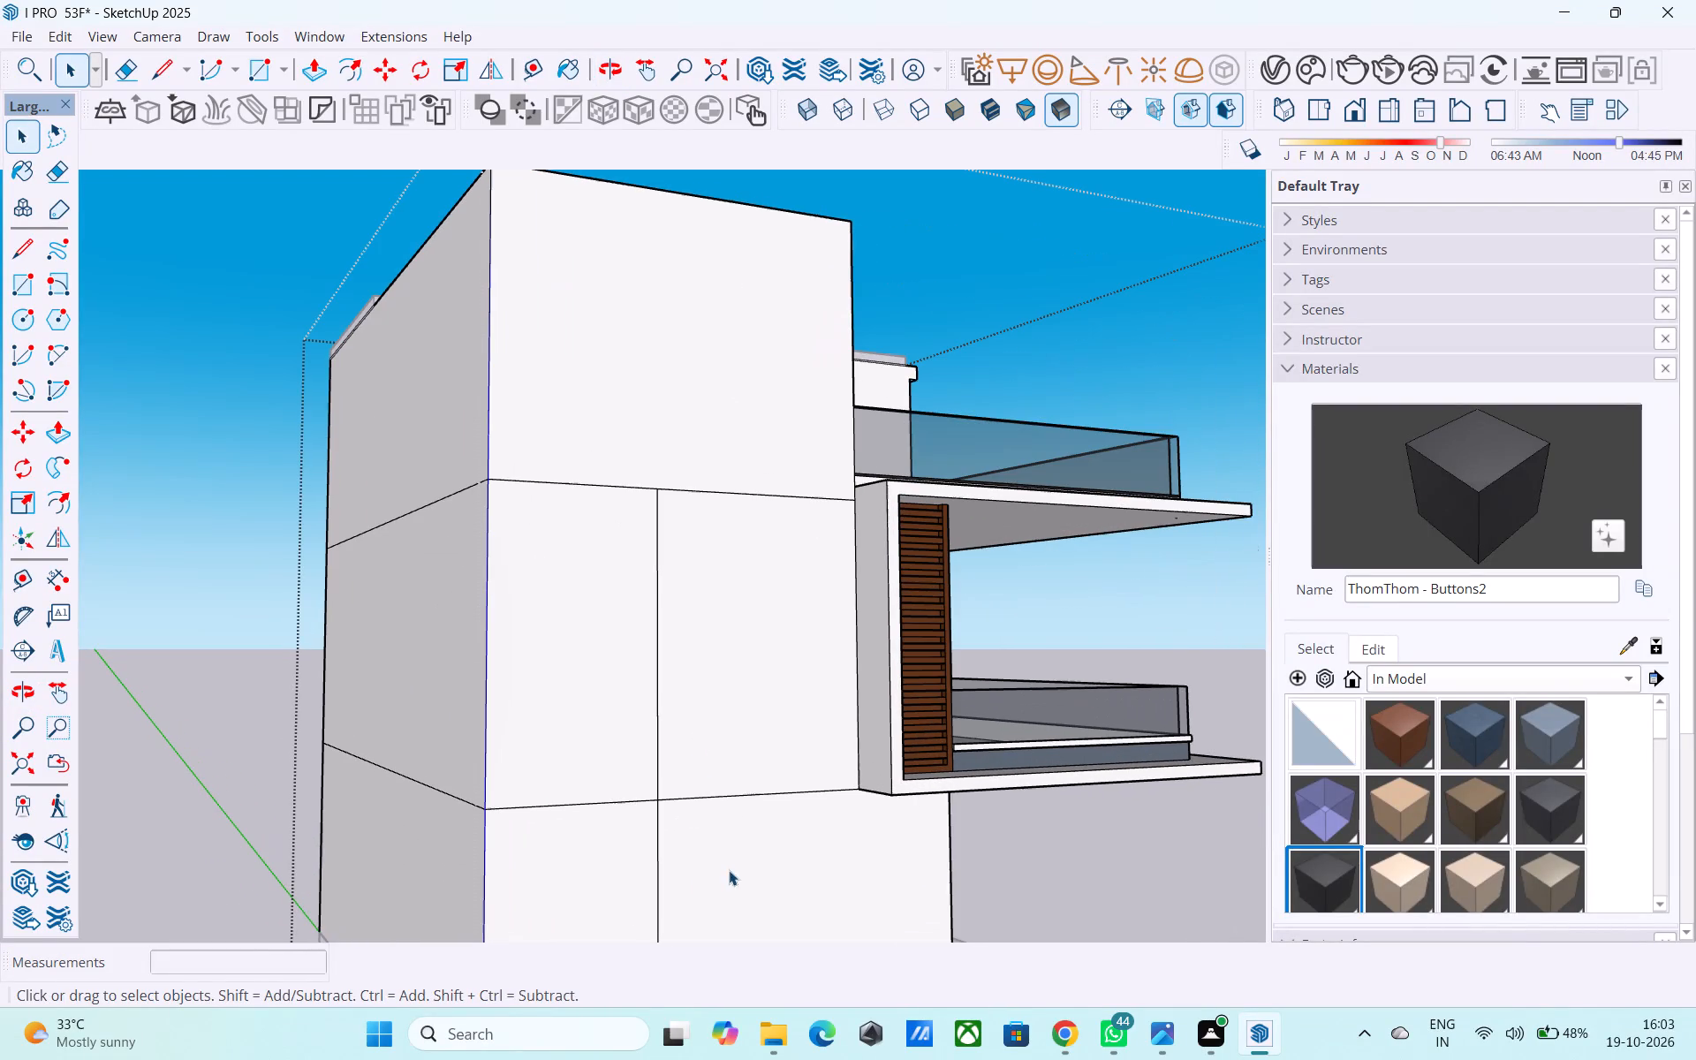
key("e")
left_click_drag(678, 779, 646, 761)
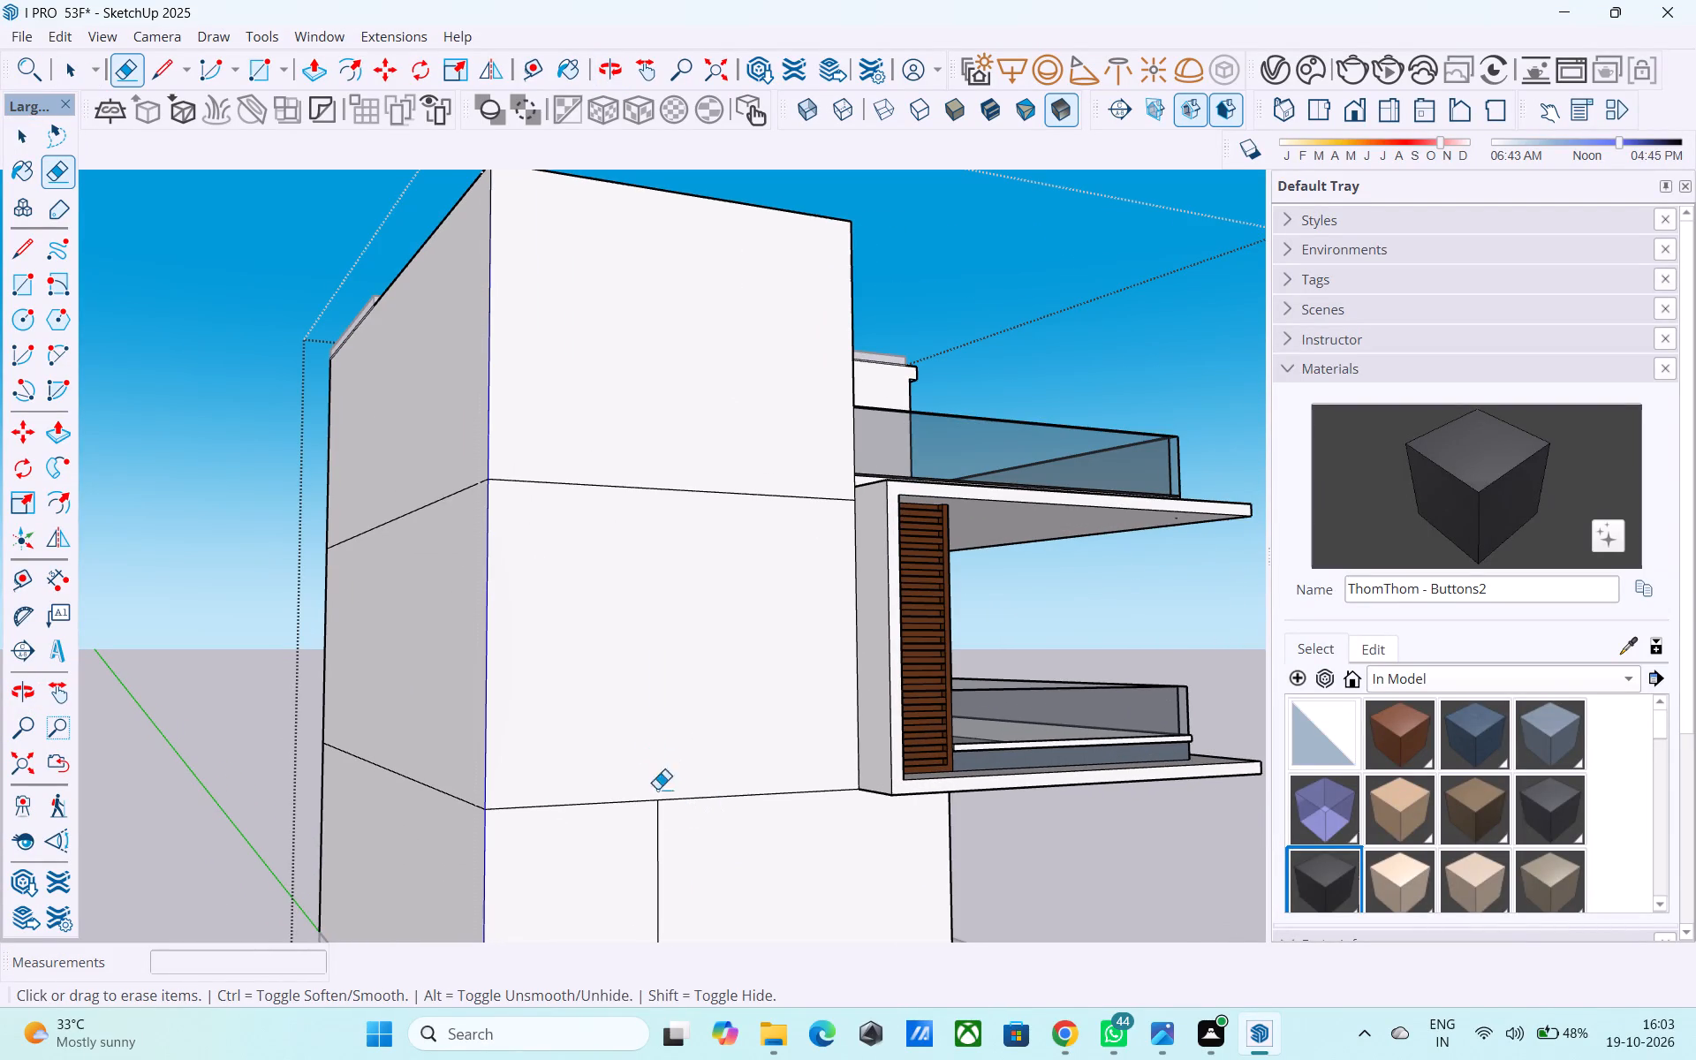
Copy both segments of the first-floor side wall panel's bottom edge 9" upward.
key("space")
left_click(659, 795)
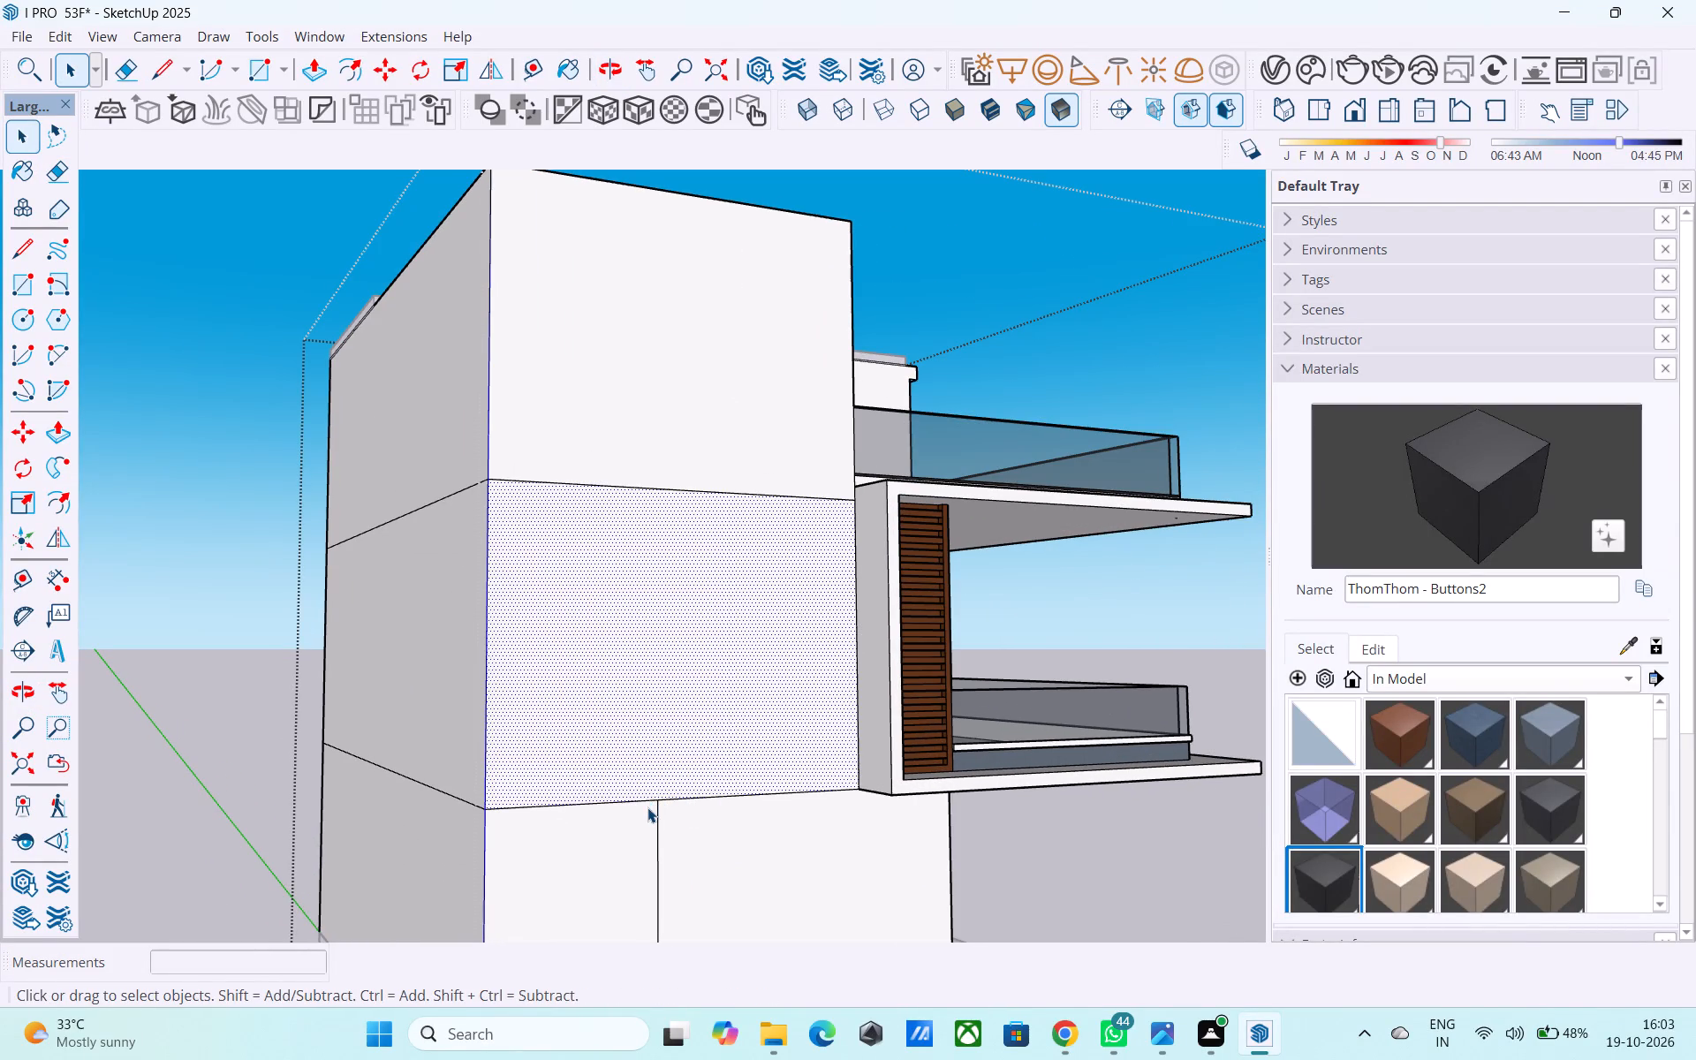
left_click(644, 805)
left_click(685, 796, "shift")
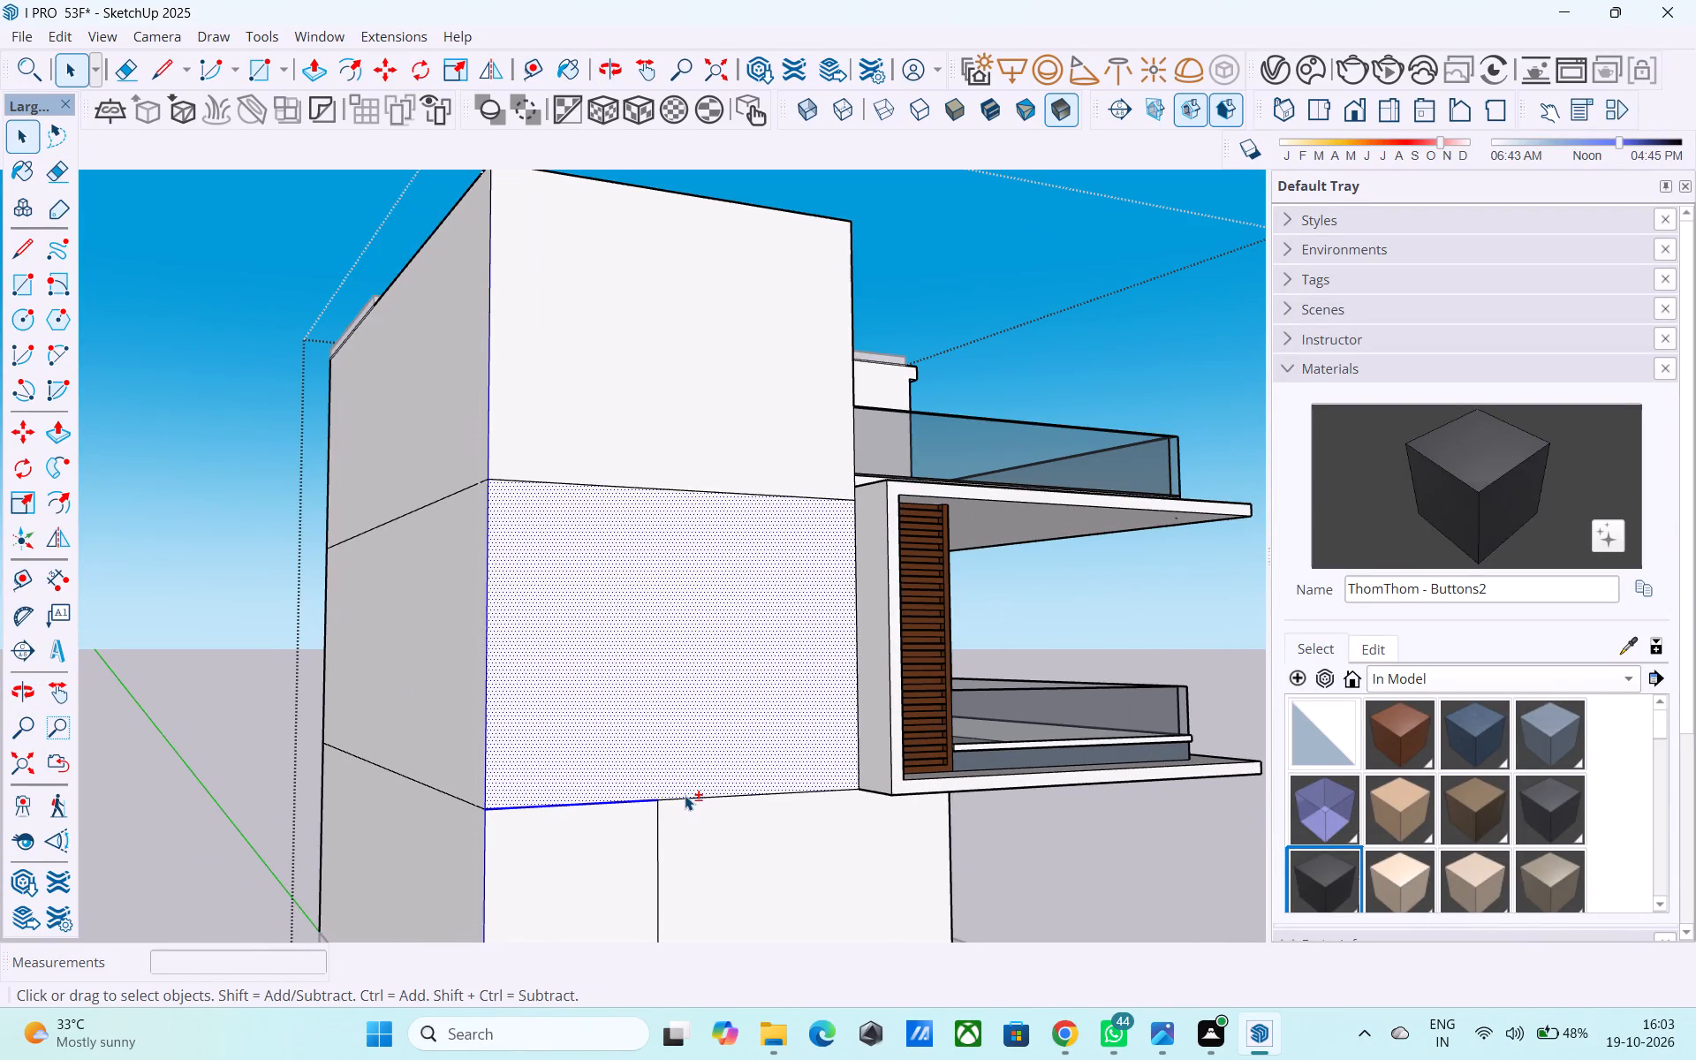
left_click(690, 799, "shift")
left_click(683, 768, "shift")
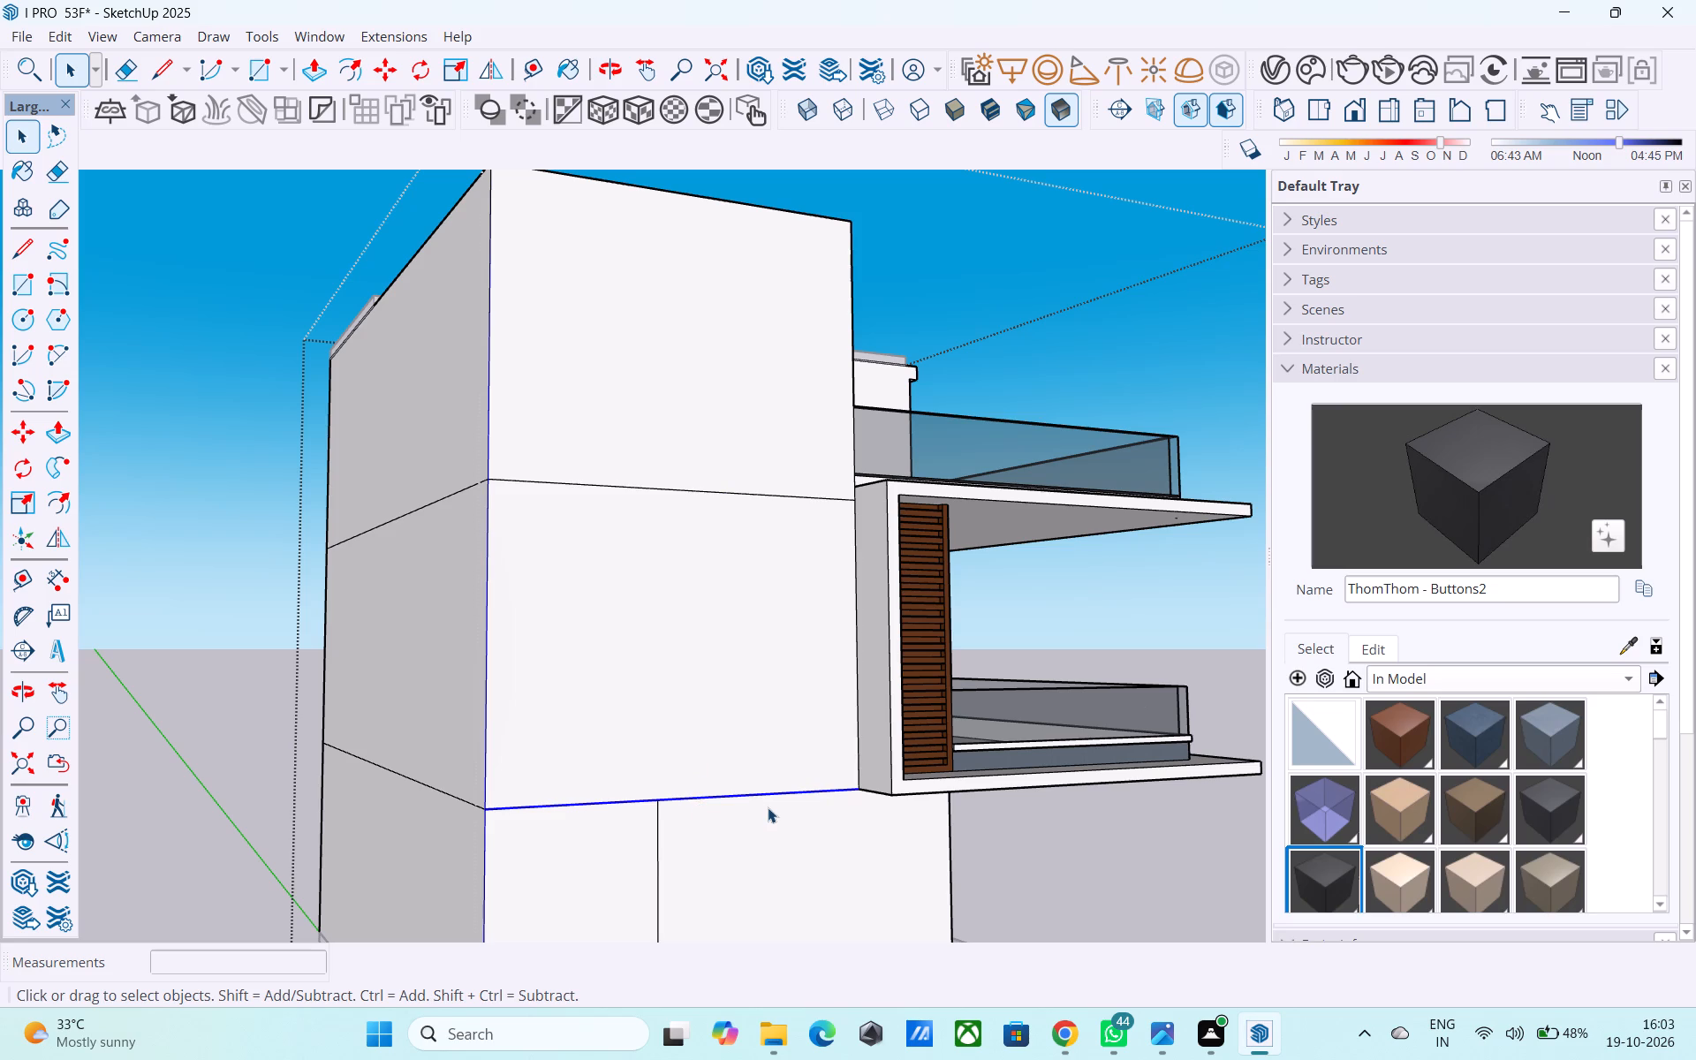
key("m")
left_click(493, 814)
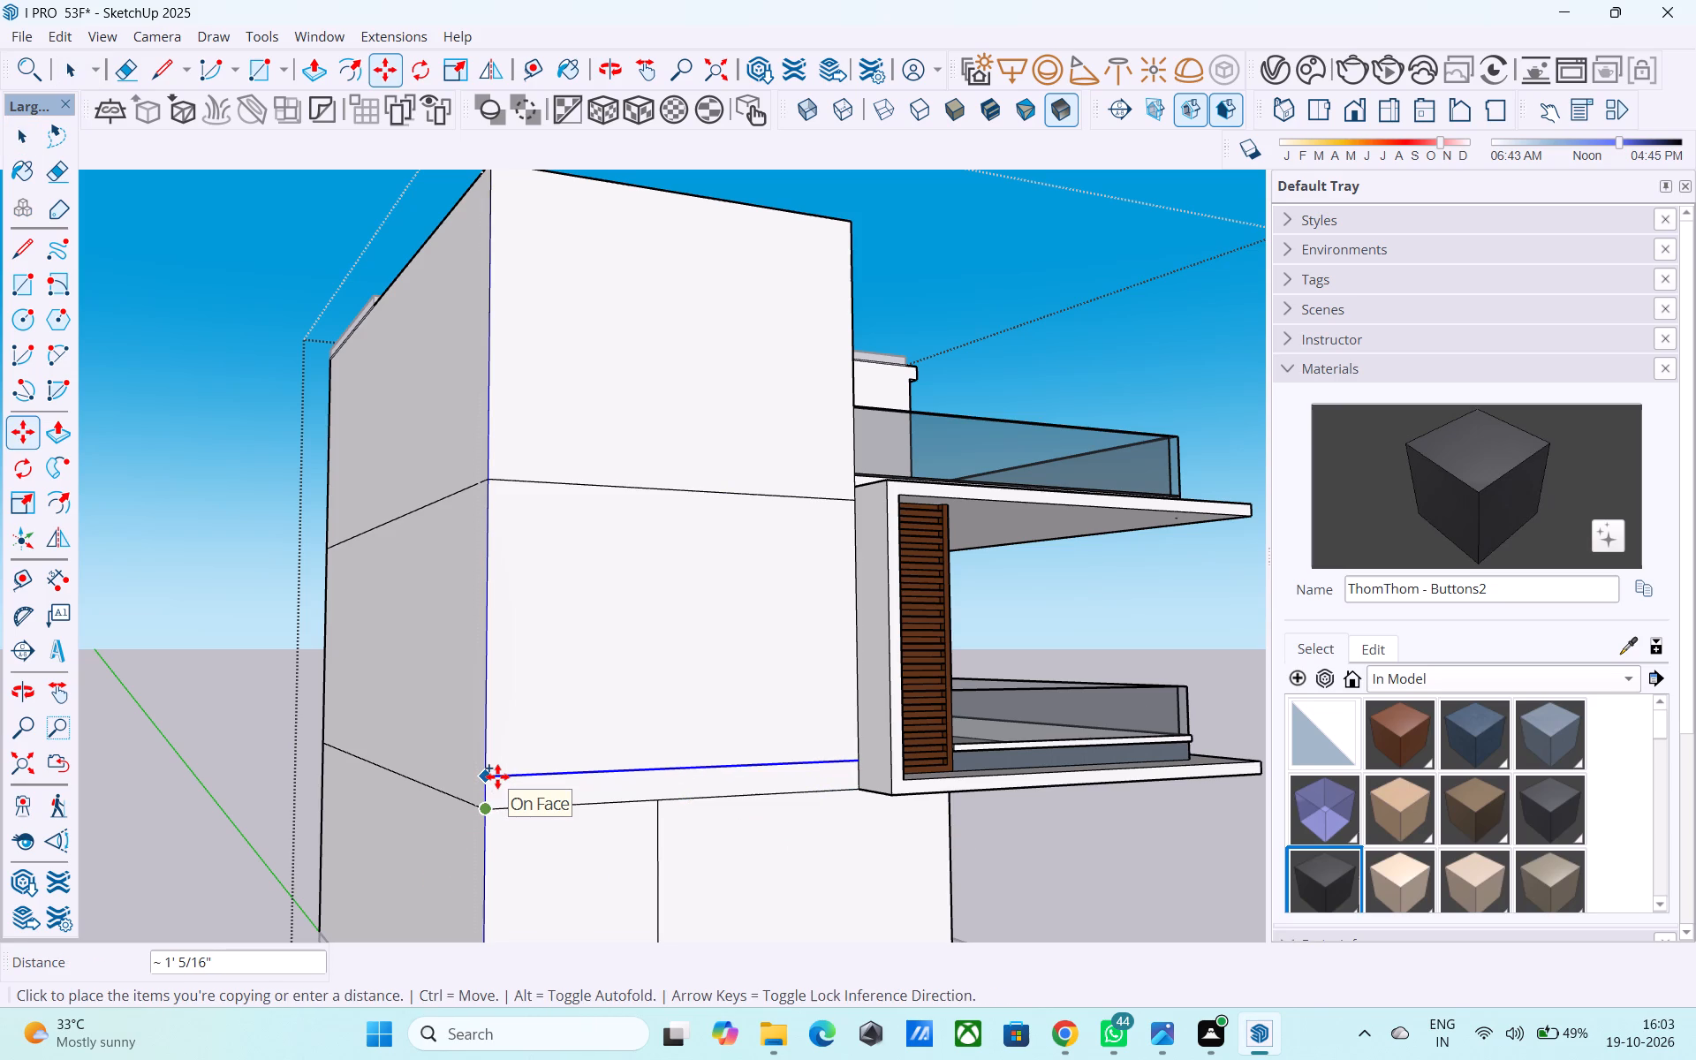
type("9\"")
key("Return")
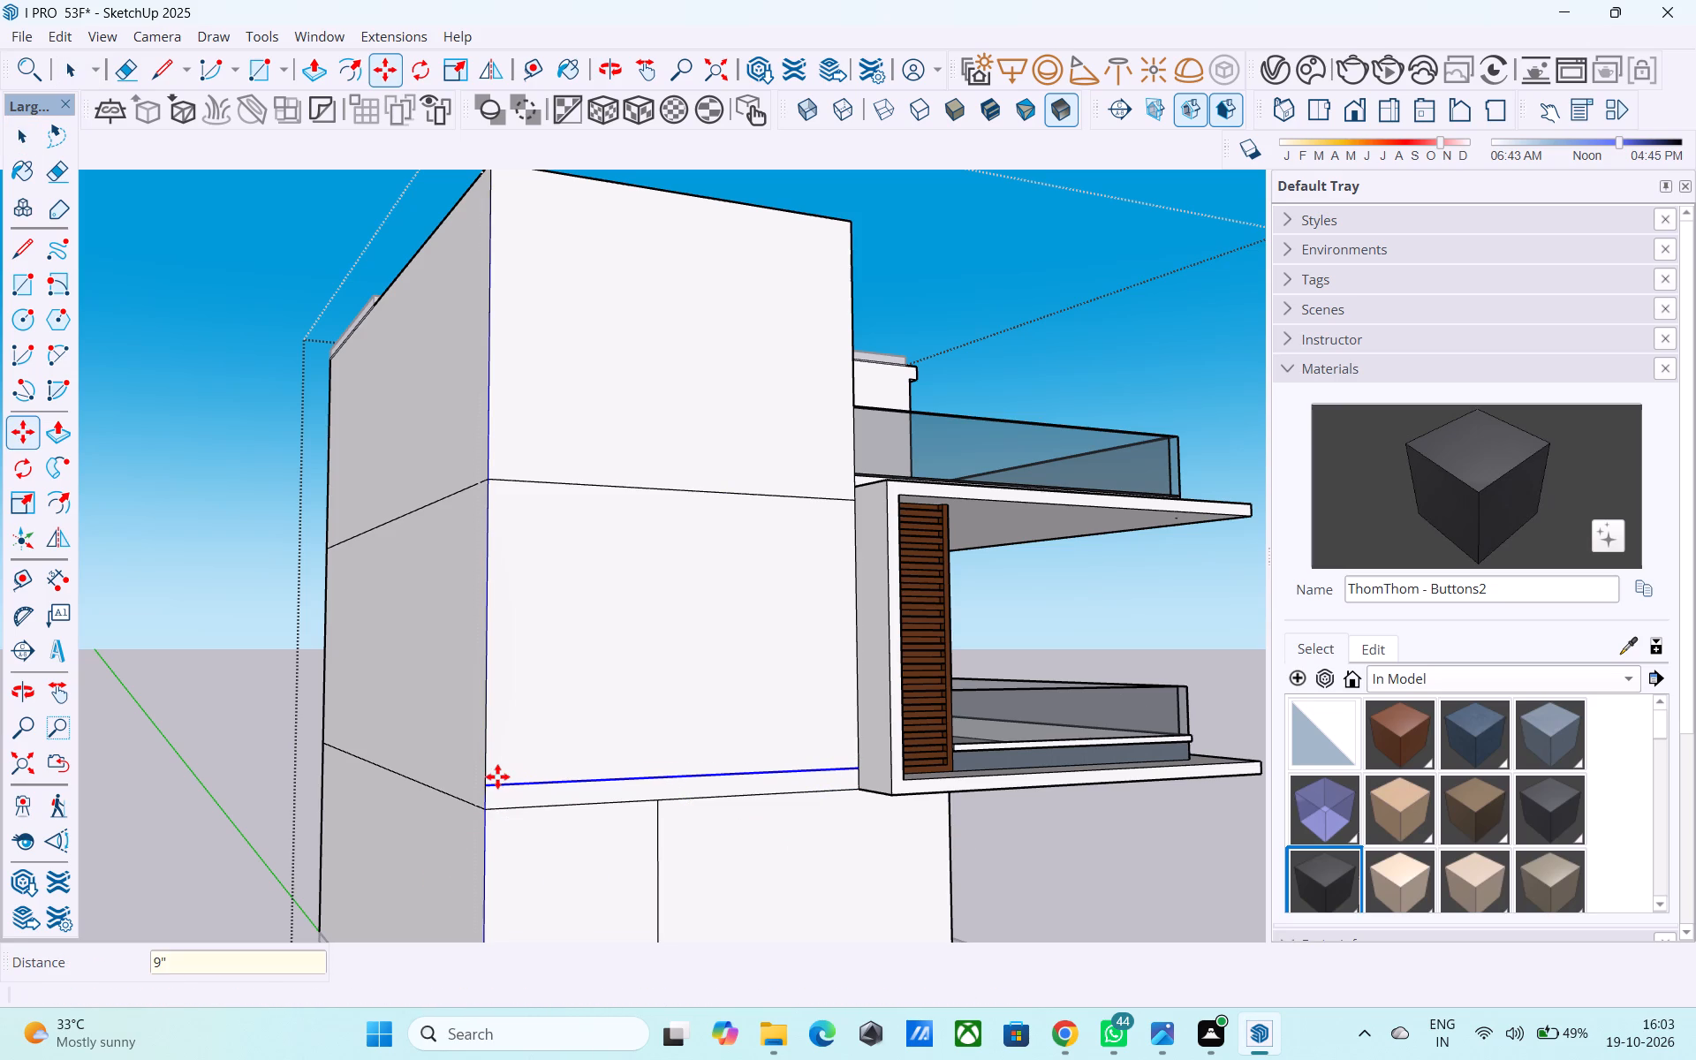
Copy the first-floor side wall panel's vertical edge at the house corner 9" inward.
middle_click_drag(534, 733, 487, 753)
key("space")
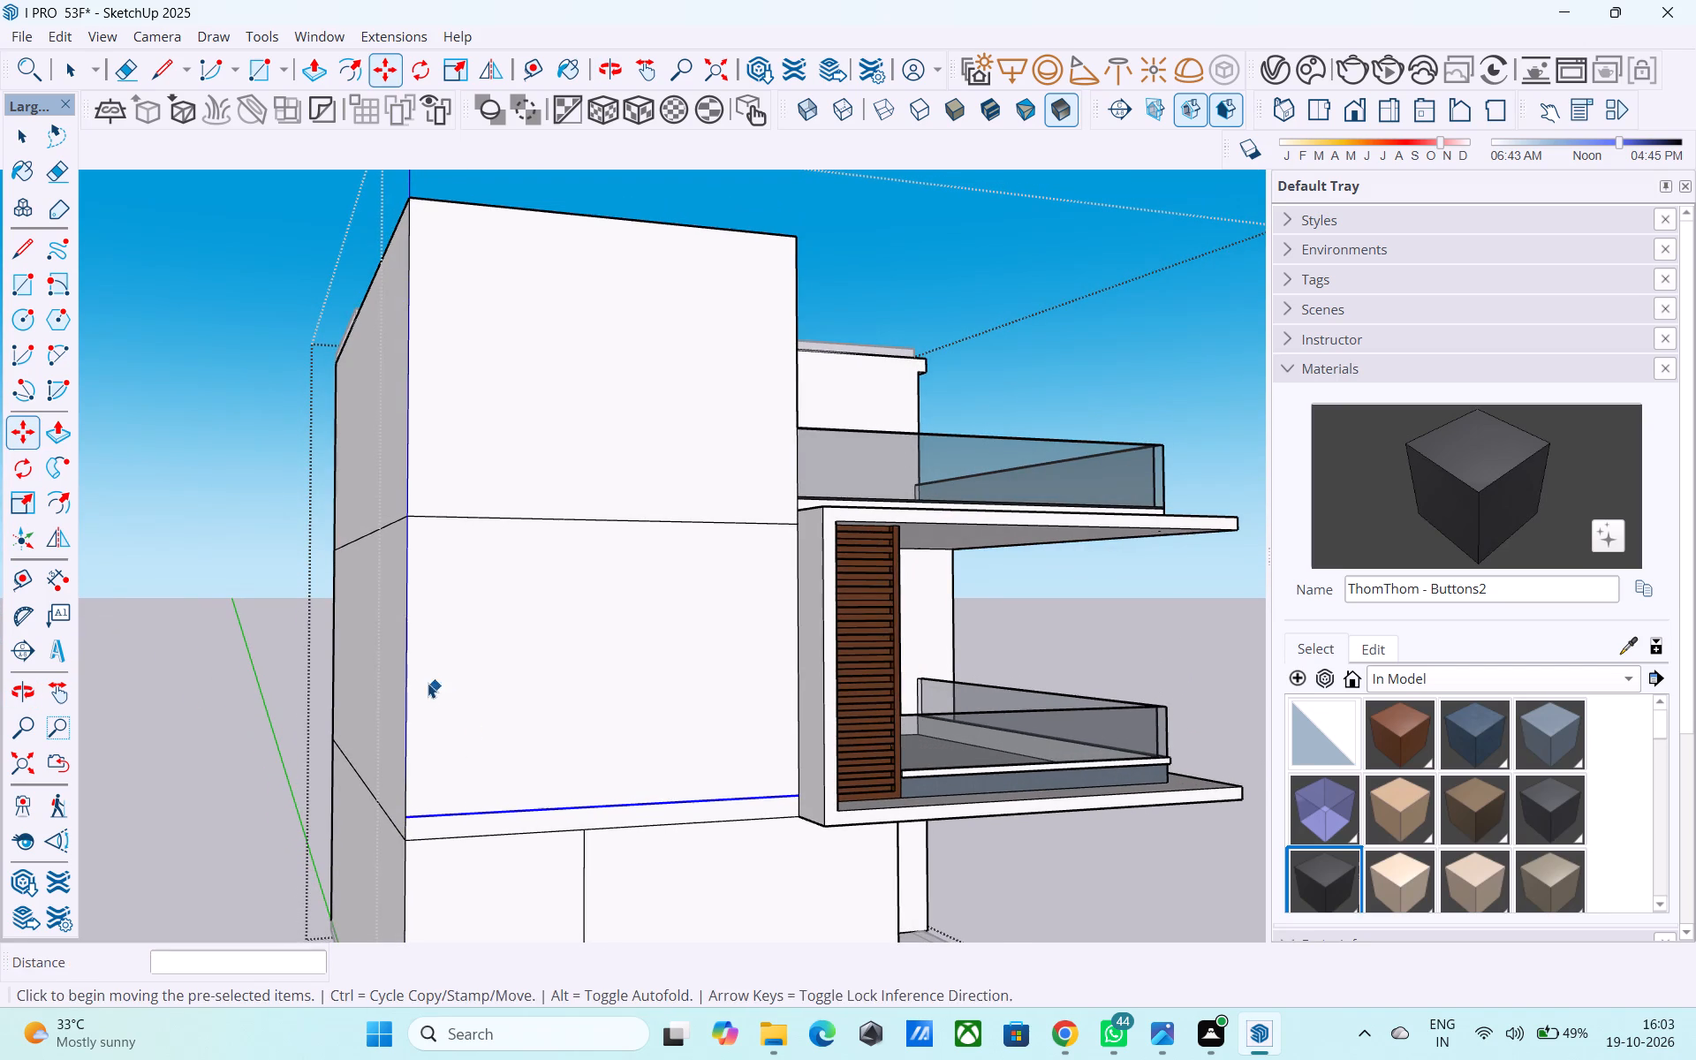
left_click(411, 676)
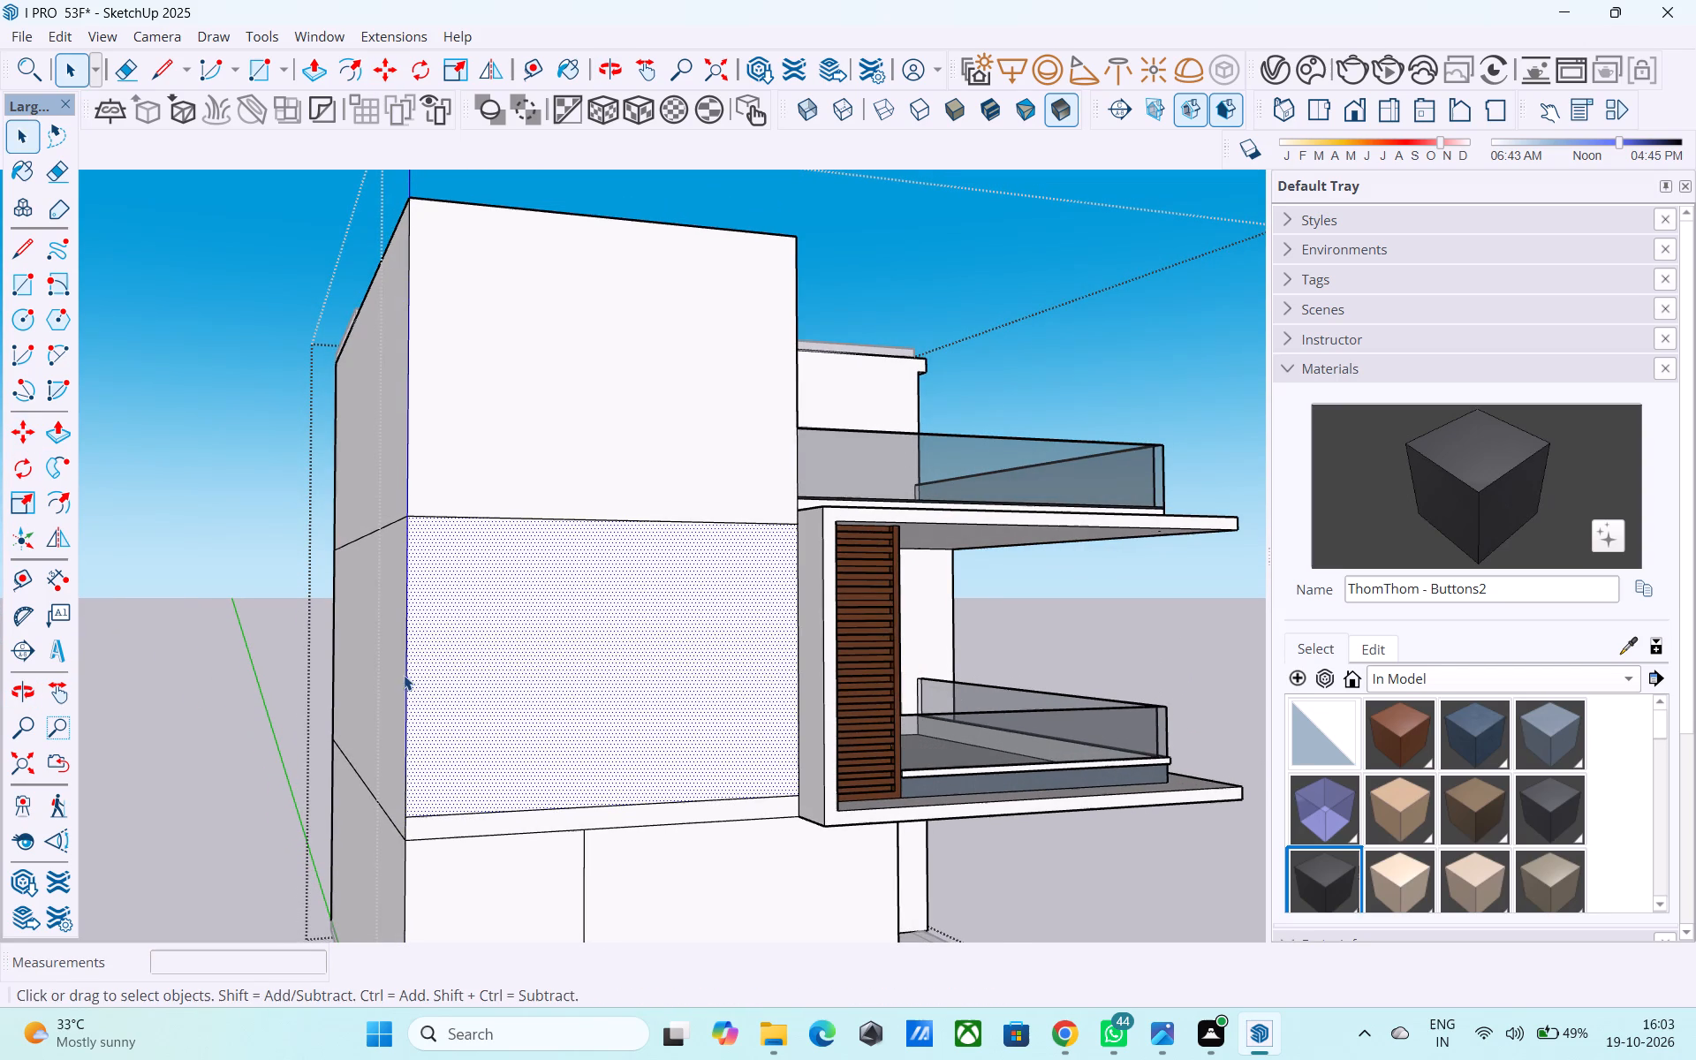
left_click(404, 675)
key("m")
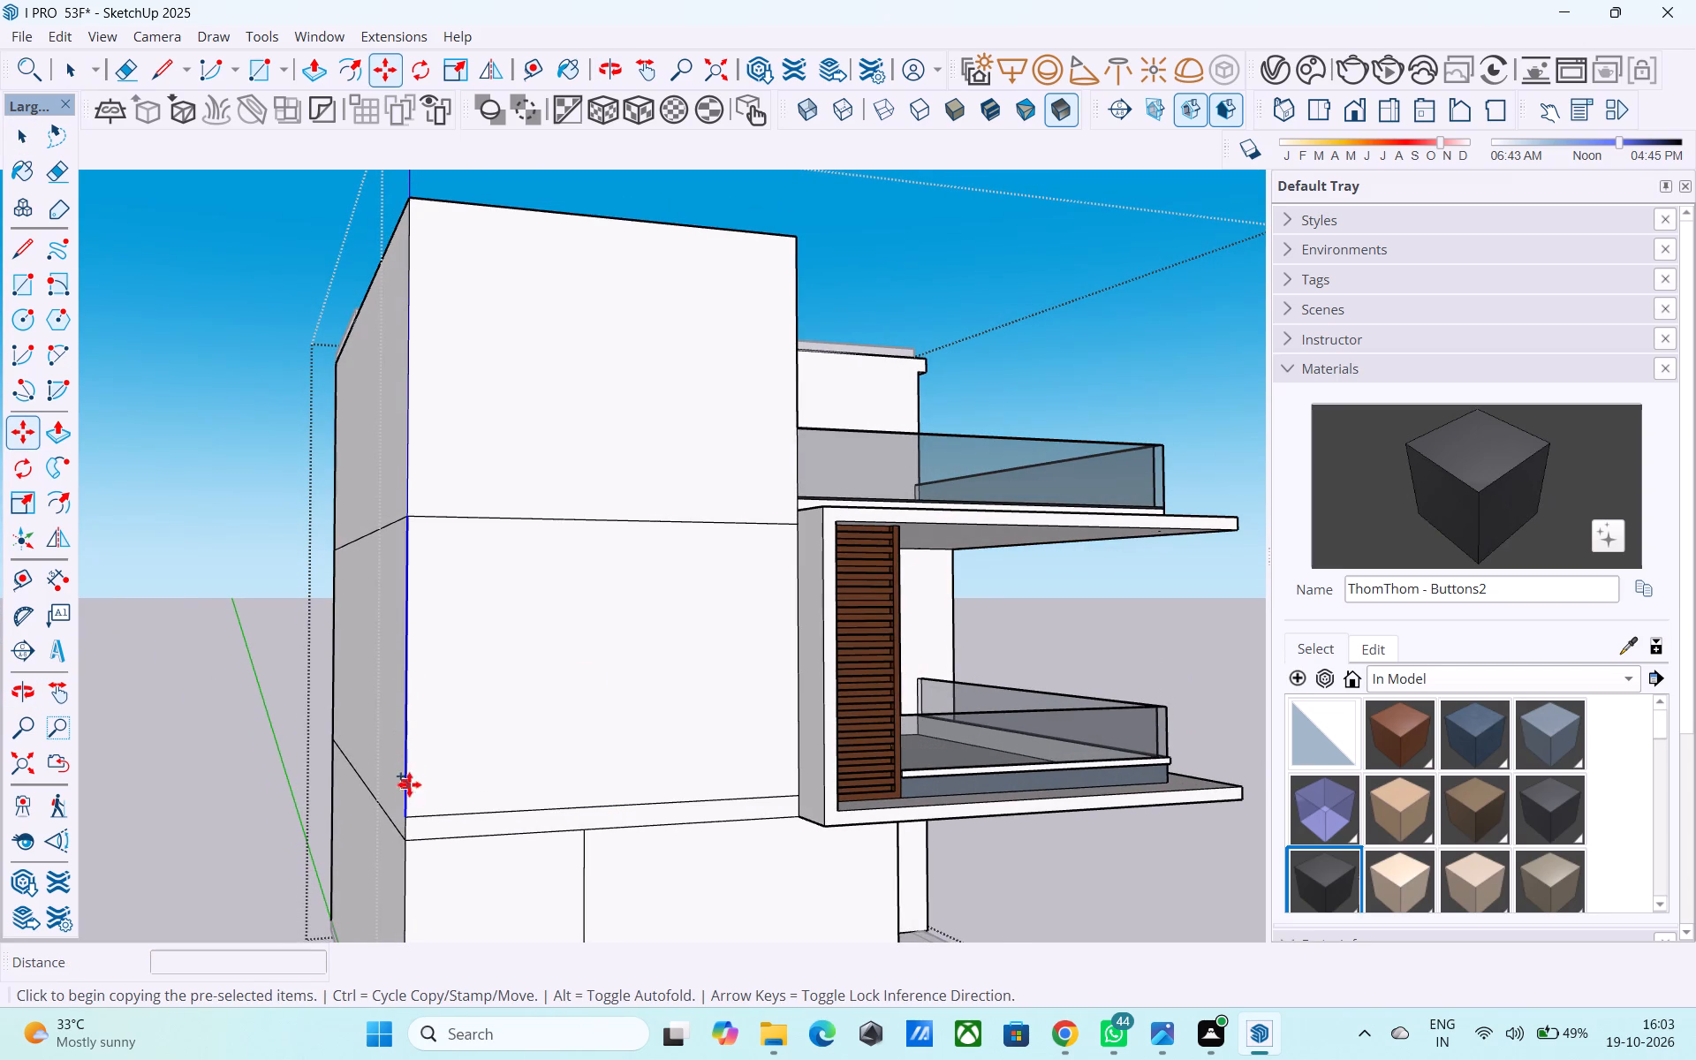
left_click(409, 821)
left_click(428, 812)
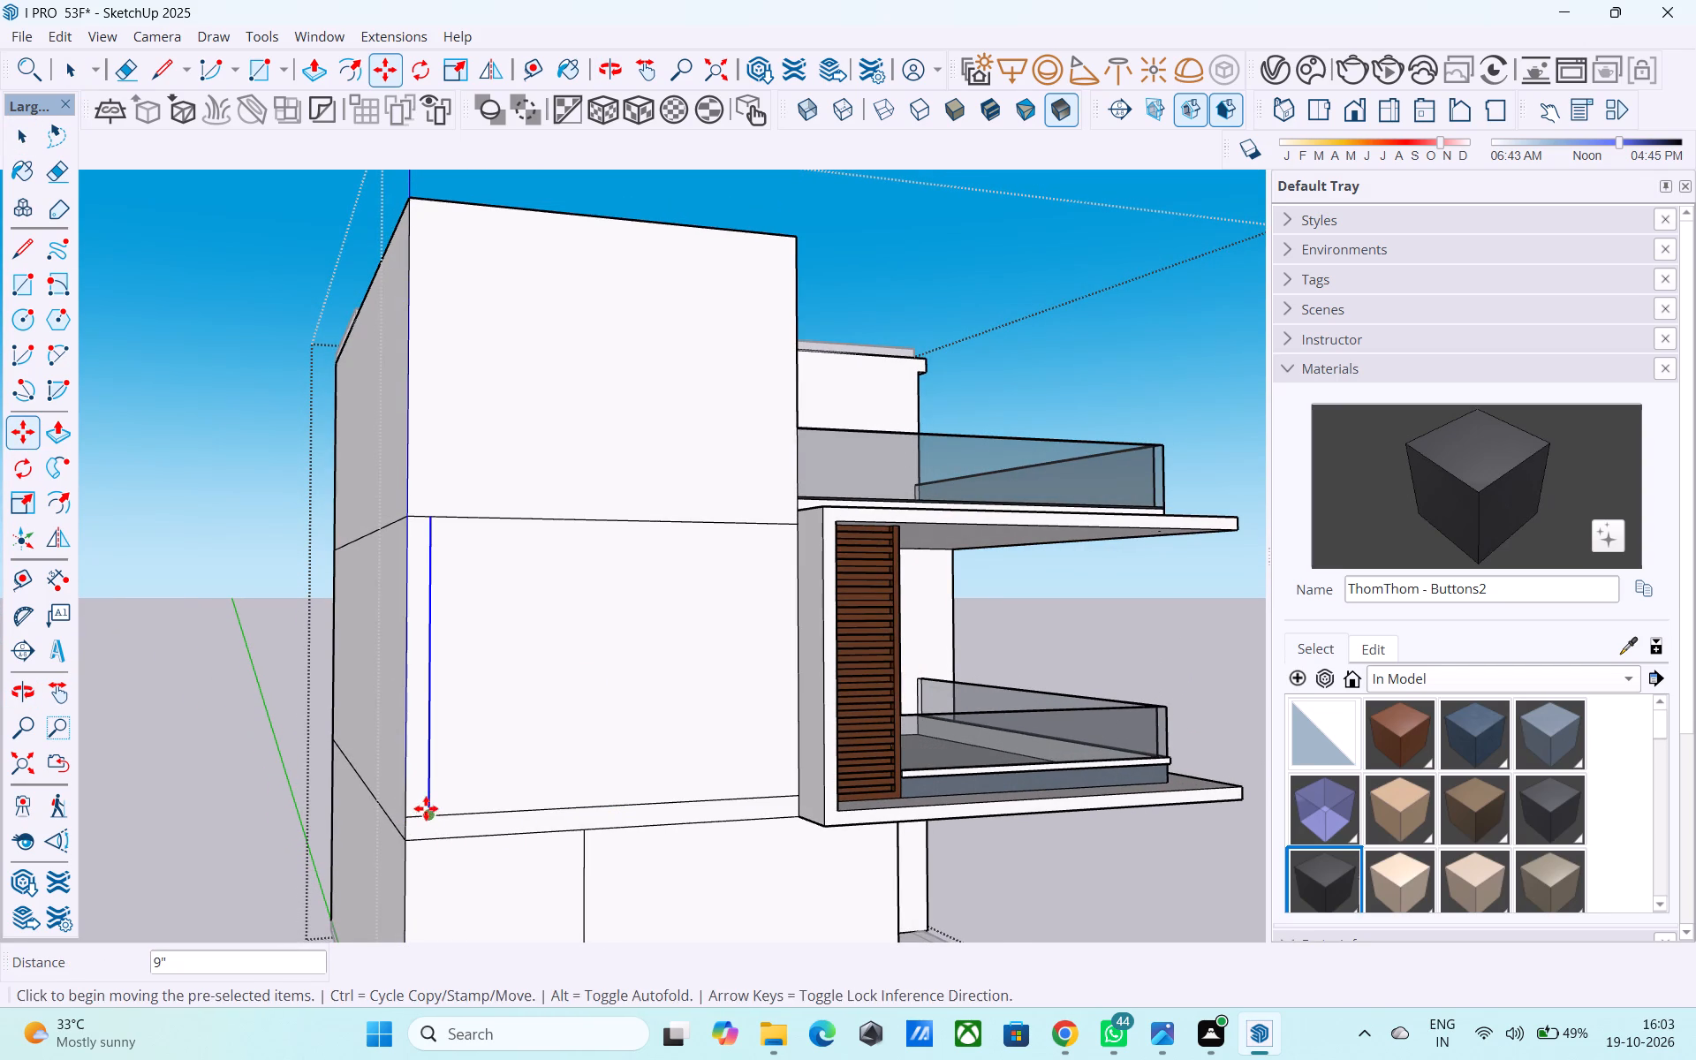
Copy the top edge of the first-floor side wall panel 9" downward.
key("space")
left_click(478, 520)
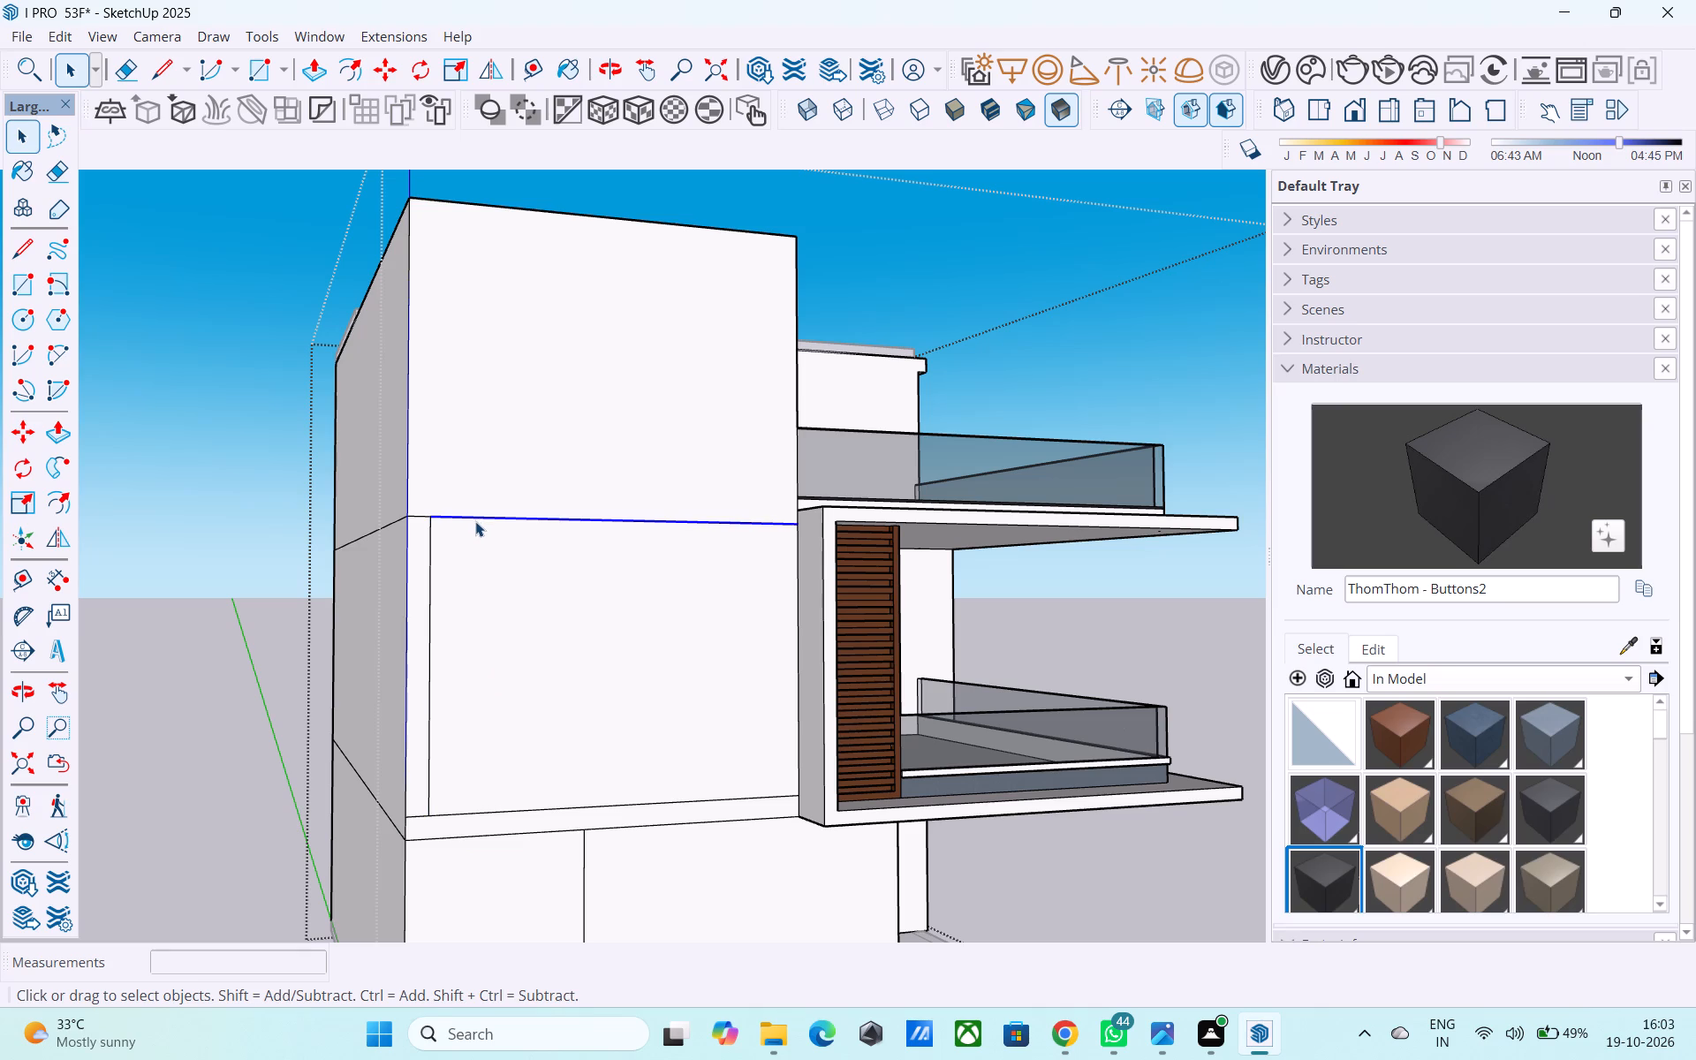
key("m")
left_click(433, 520)
left_click(432, 534)
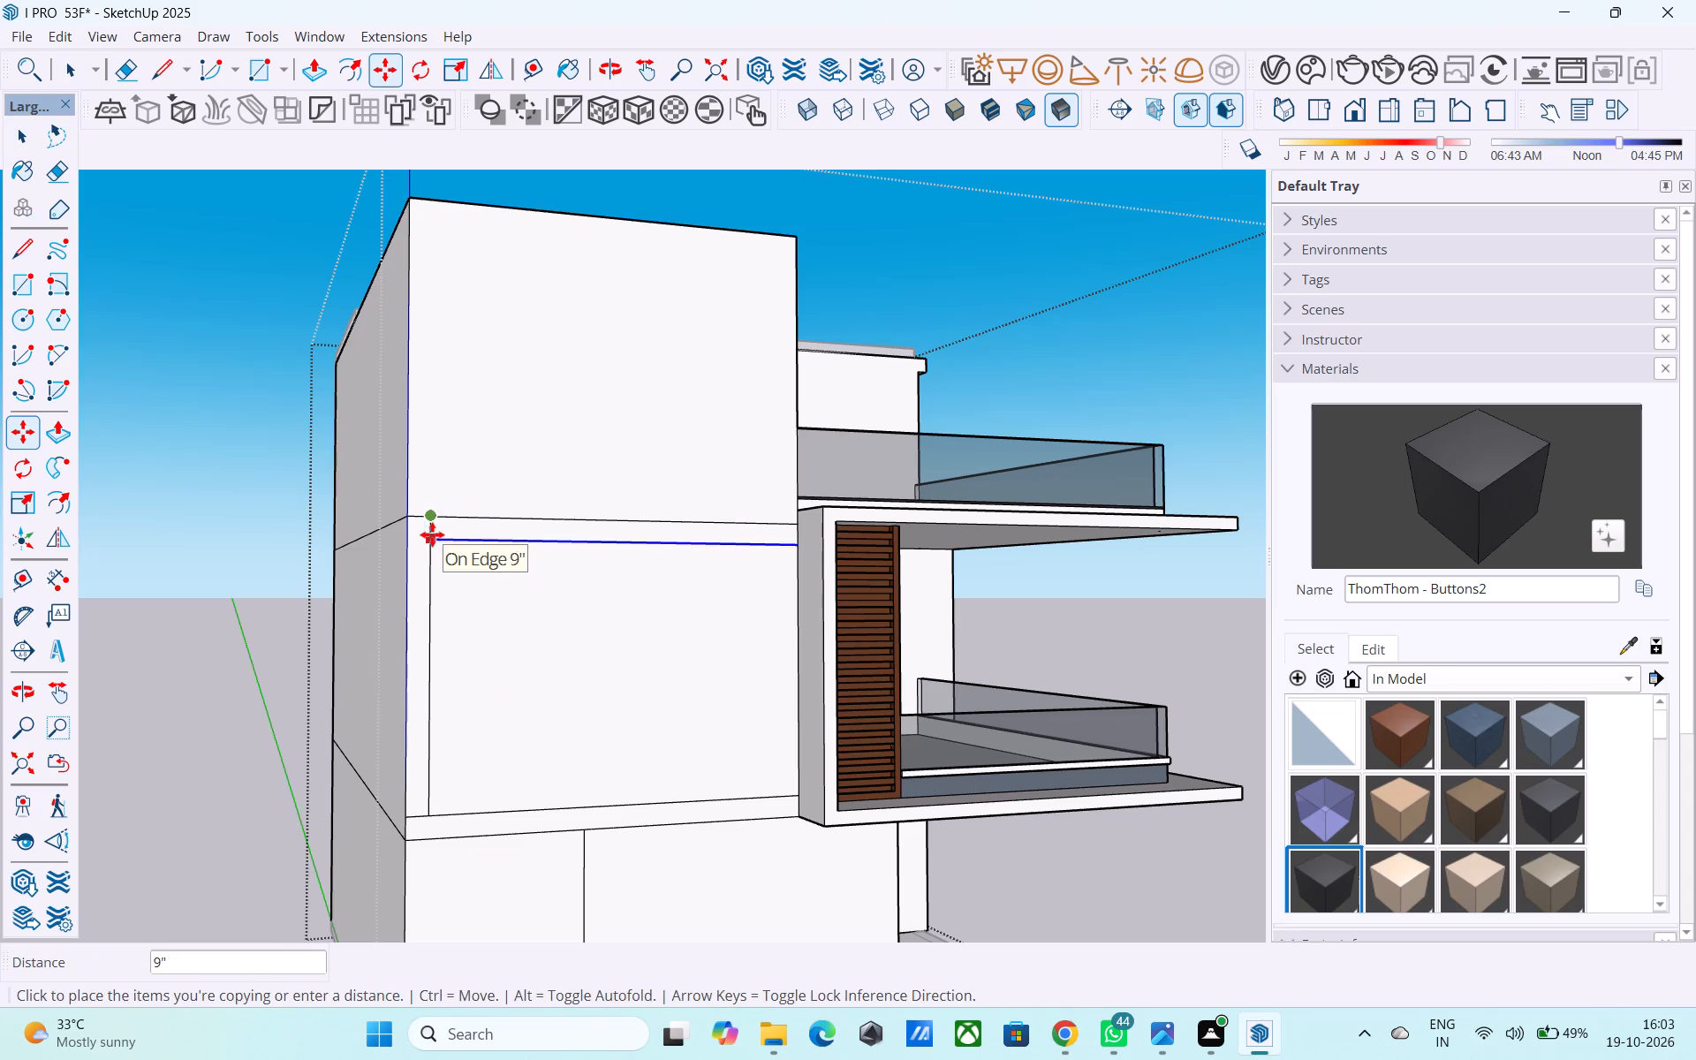
Erase the leftover line stubs at the upper and lower corners of the panel's 9" border.
scroll(432, 534, "up", 4)
key("e")
left_click_drag(437, 523, 429, 520)
scroll(432, 475, "down", 6)
scroll(494, 735, "up", 3)
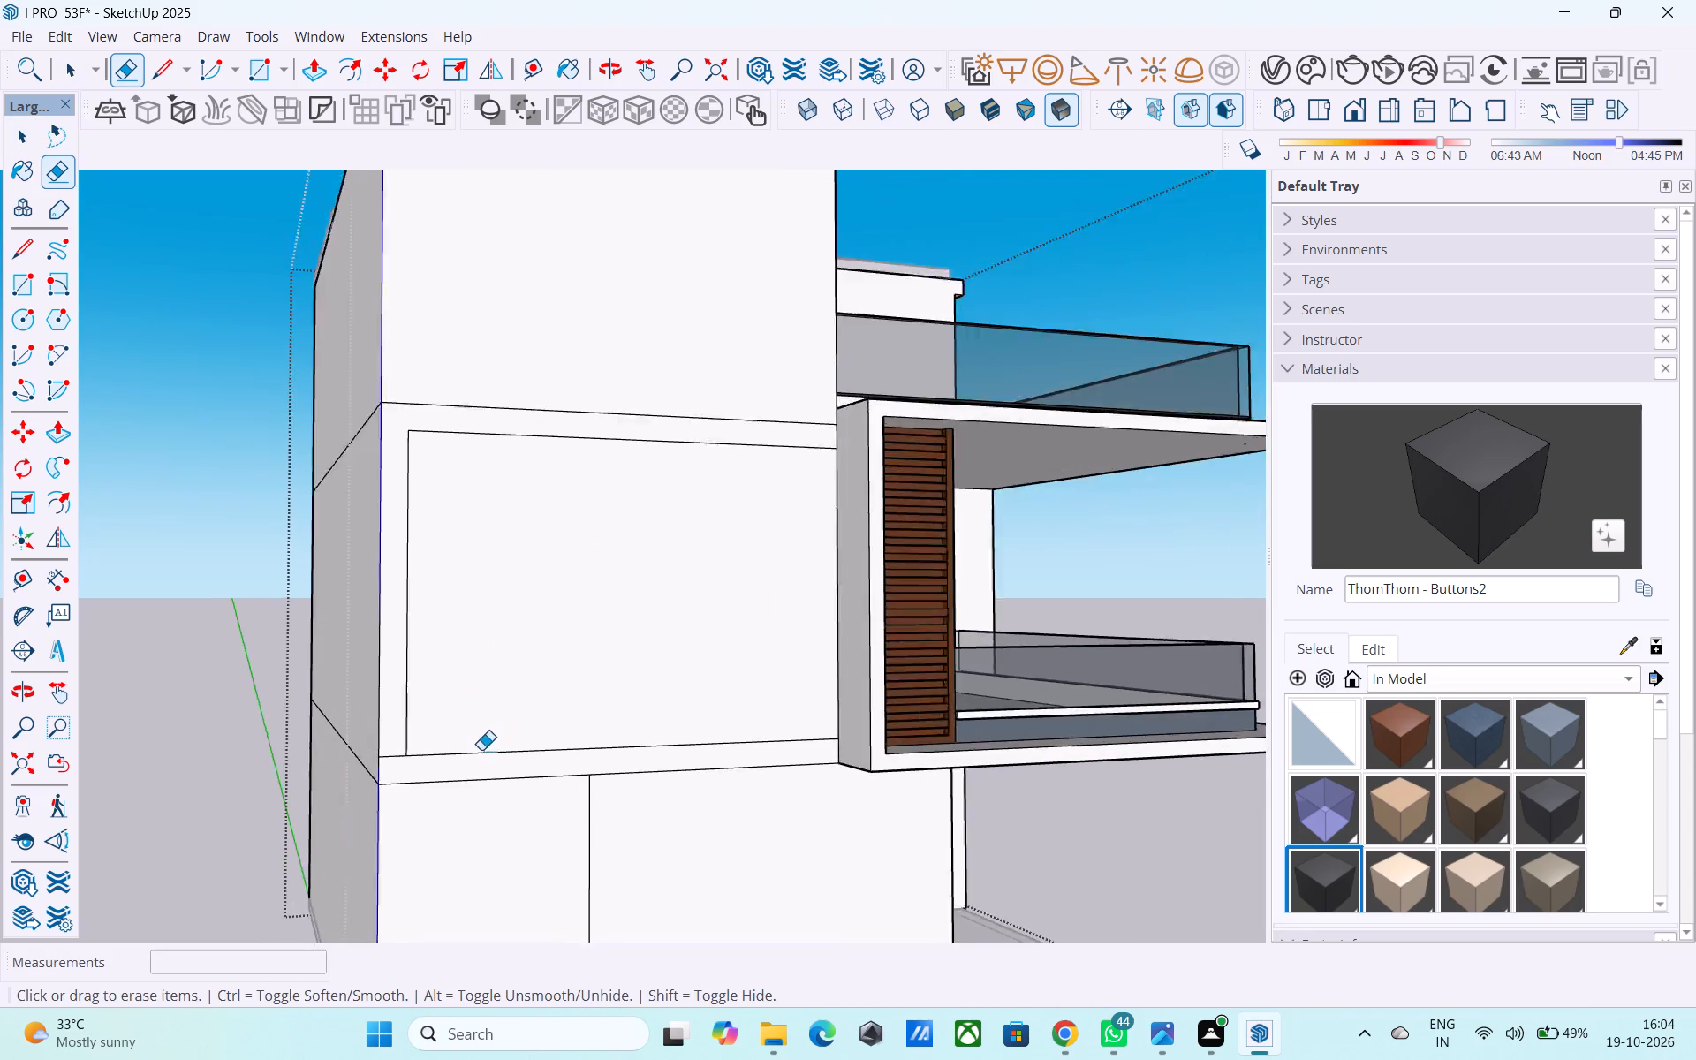
scroll(481, 750, "up", 5)
left_click_drag(347, 765, 350, 746)
scroll(502, 755, "down", 4)
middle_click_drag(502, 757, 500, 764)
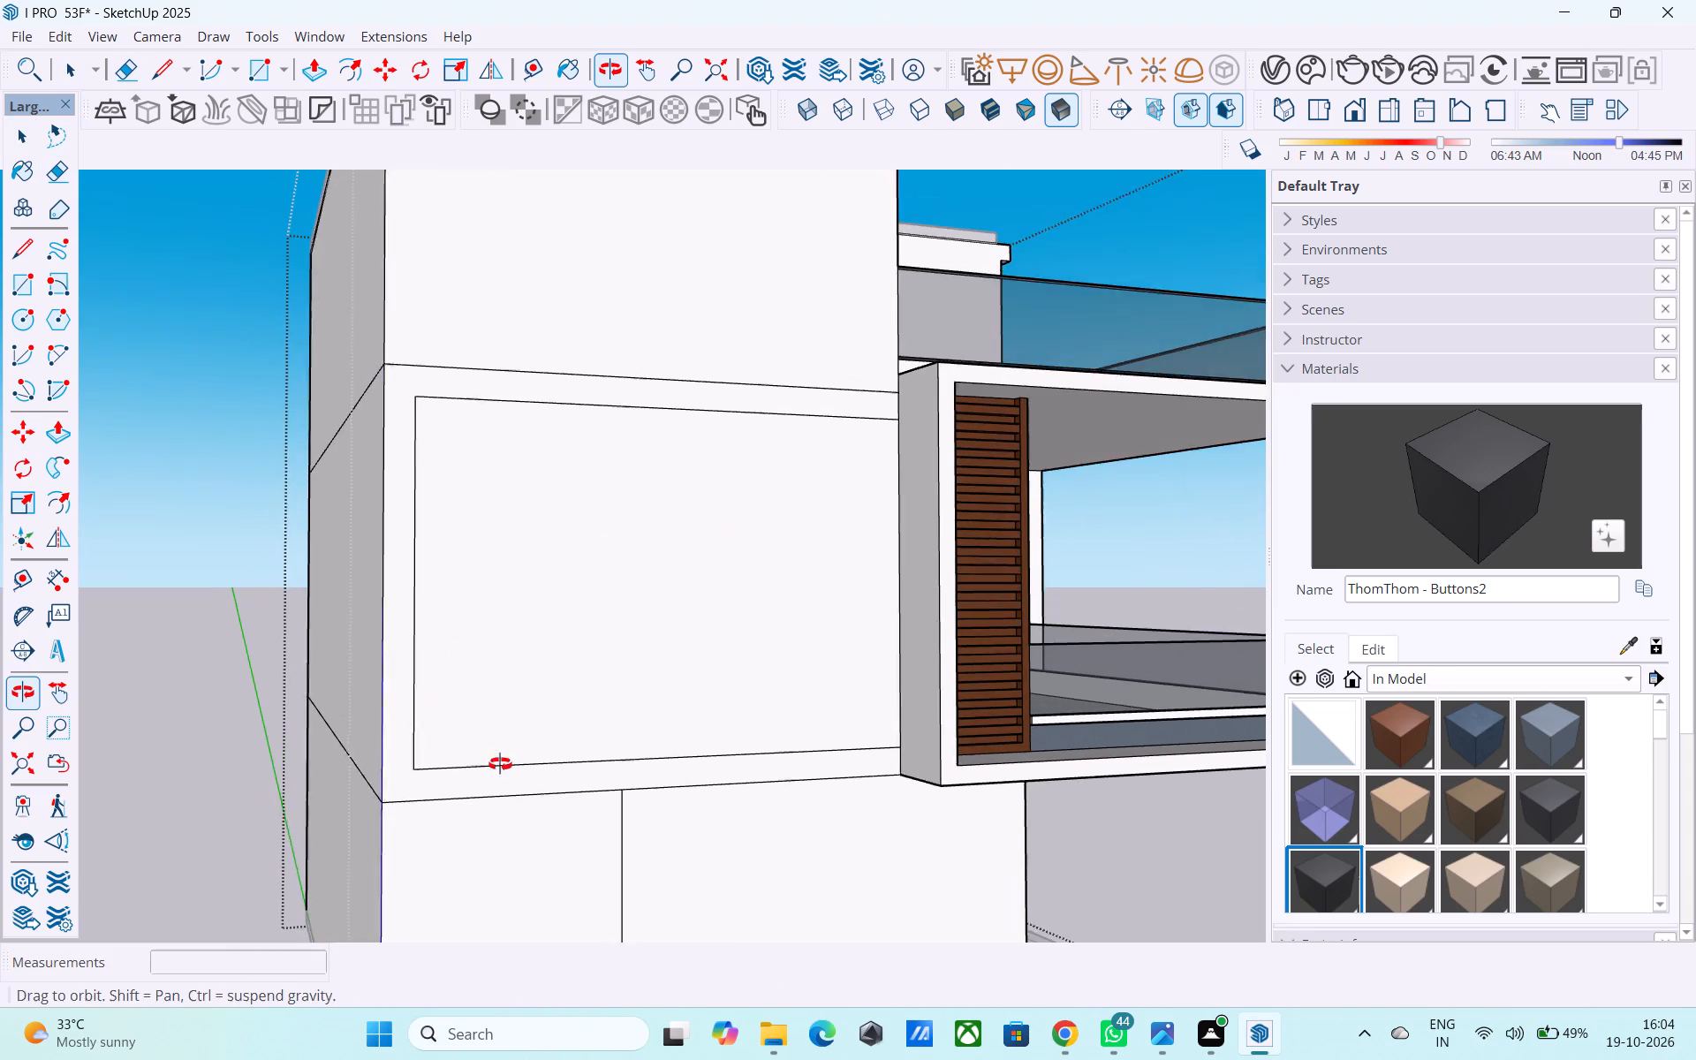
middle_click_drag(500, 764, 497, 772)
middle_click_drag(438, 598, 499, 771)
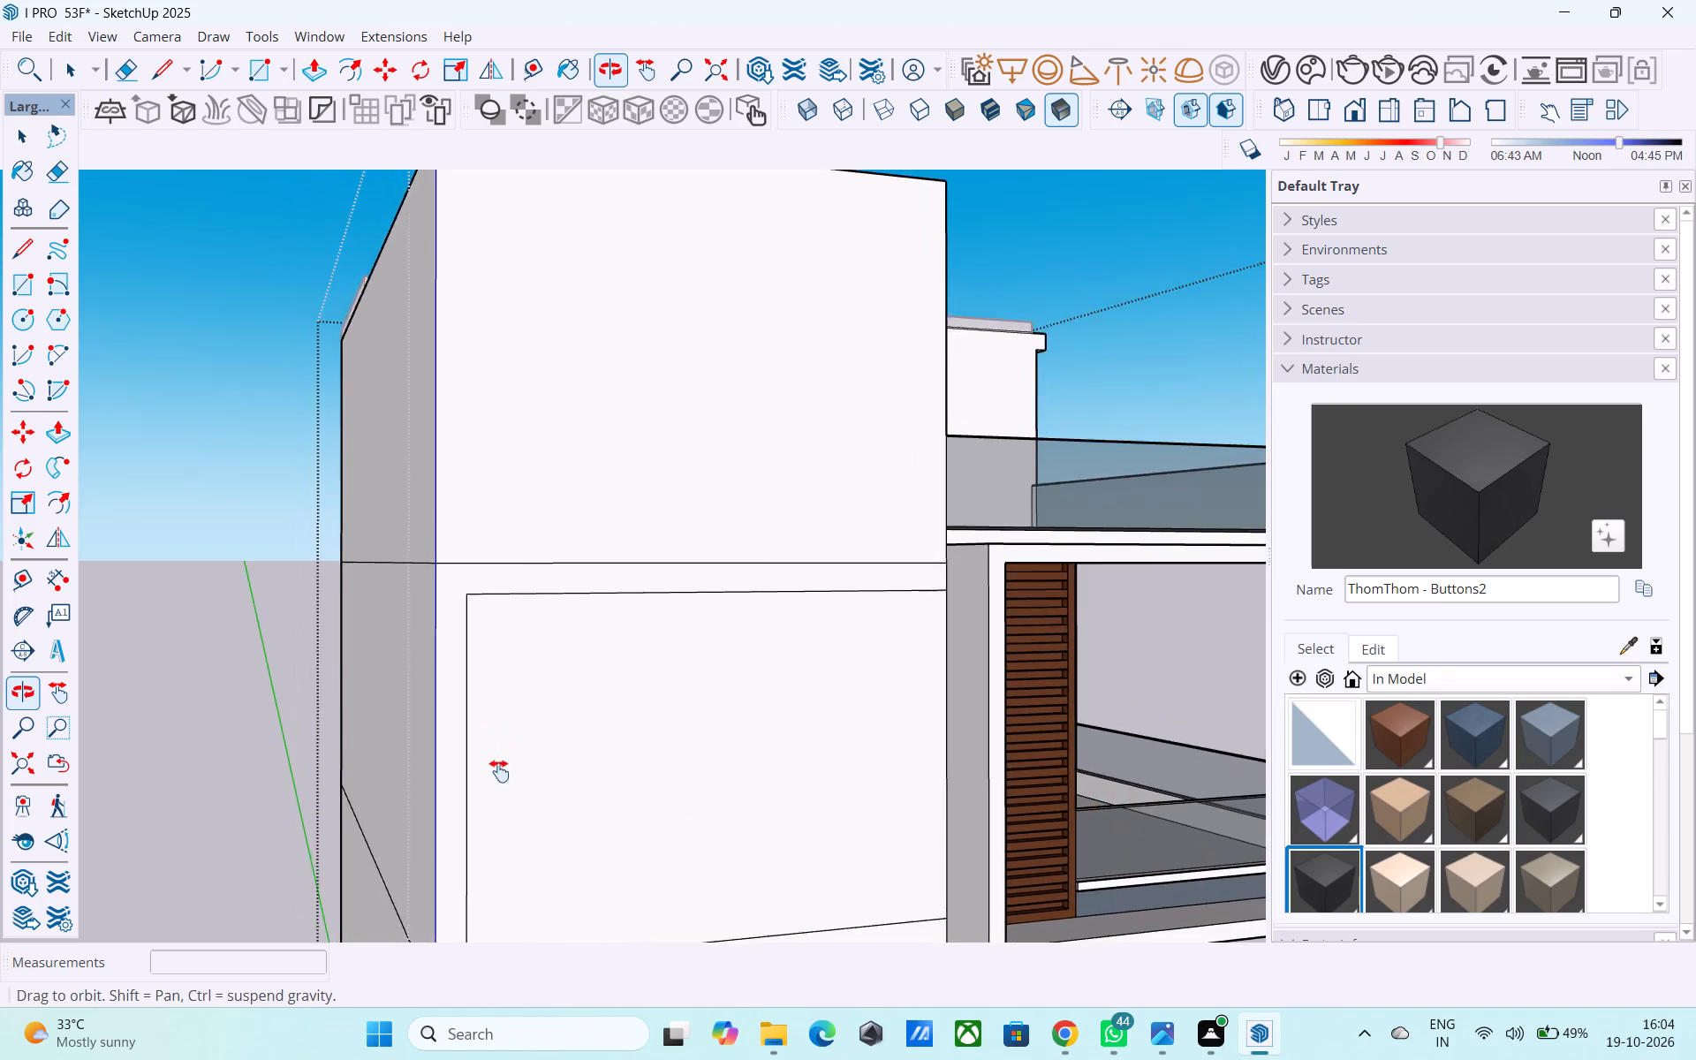
Draw an 11' 3" vertical line from the first-floor side panel's upper corner to the roof edge of the side wall.
middle_click_drag(499, 771, 496, 823)
middle_click_drag(500, 799, 473, 770)
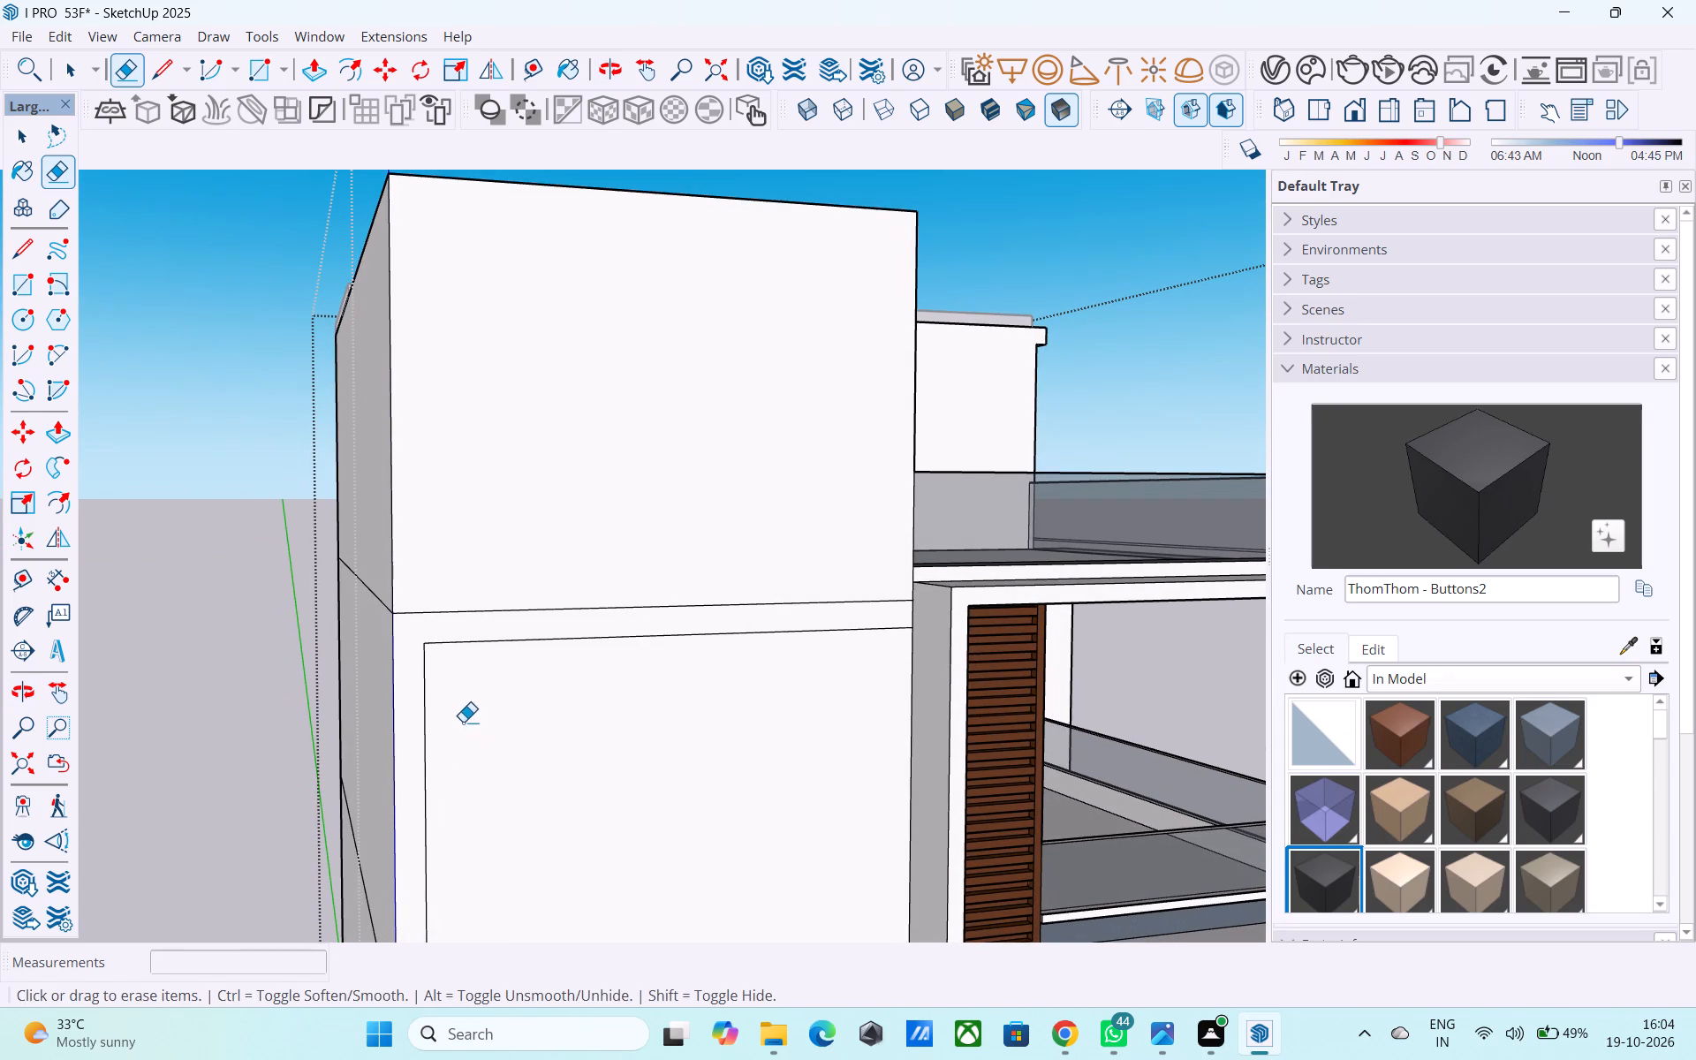
key("l")
left_click(434, 647)
scroll(453, 551, "down", 6)
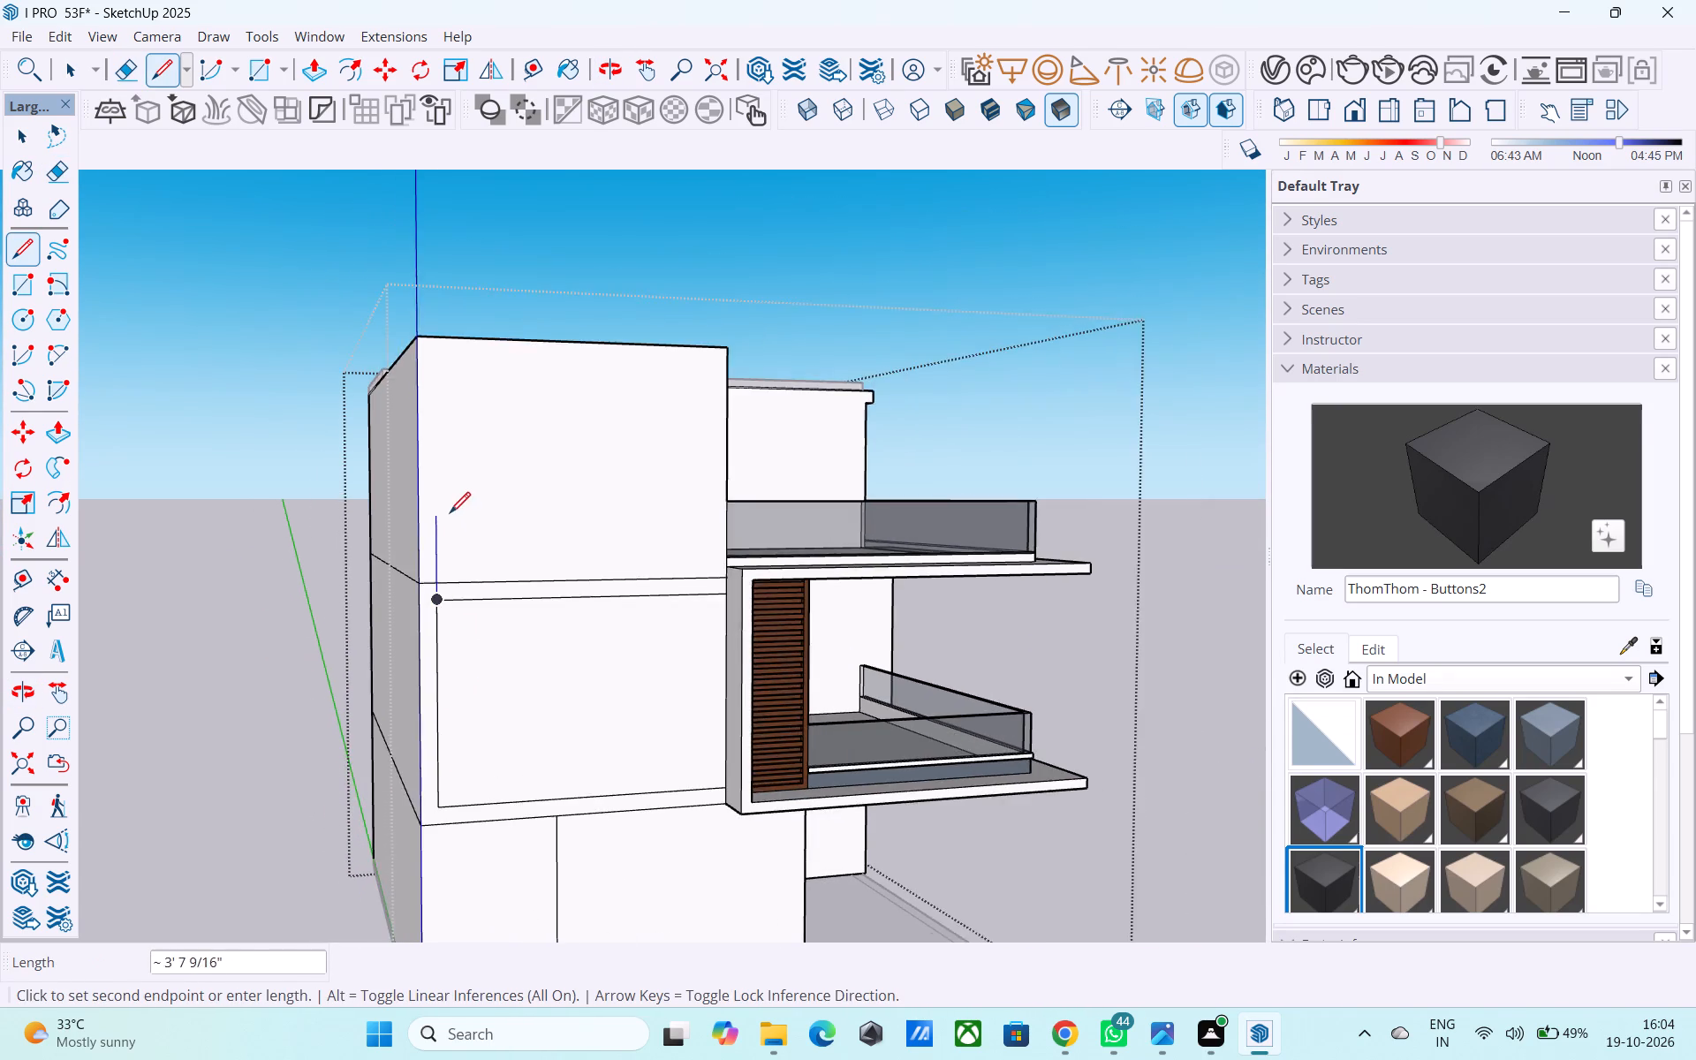
scroll(450, 515, "down", 2)
middle_click_drag(439, 531, 386, 595)
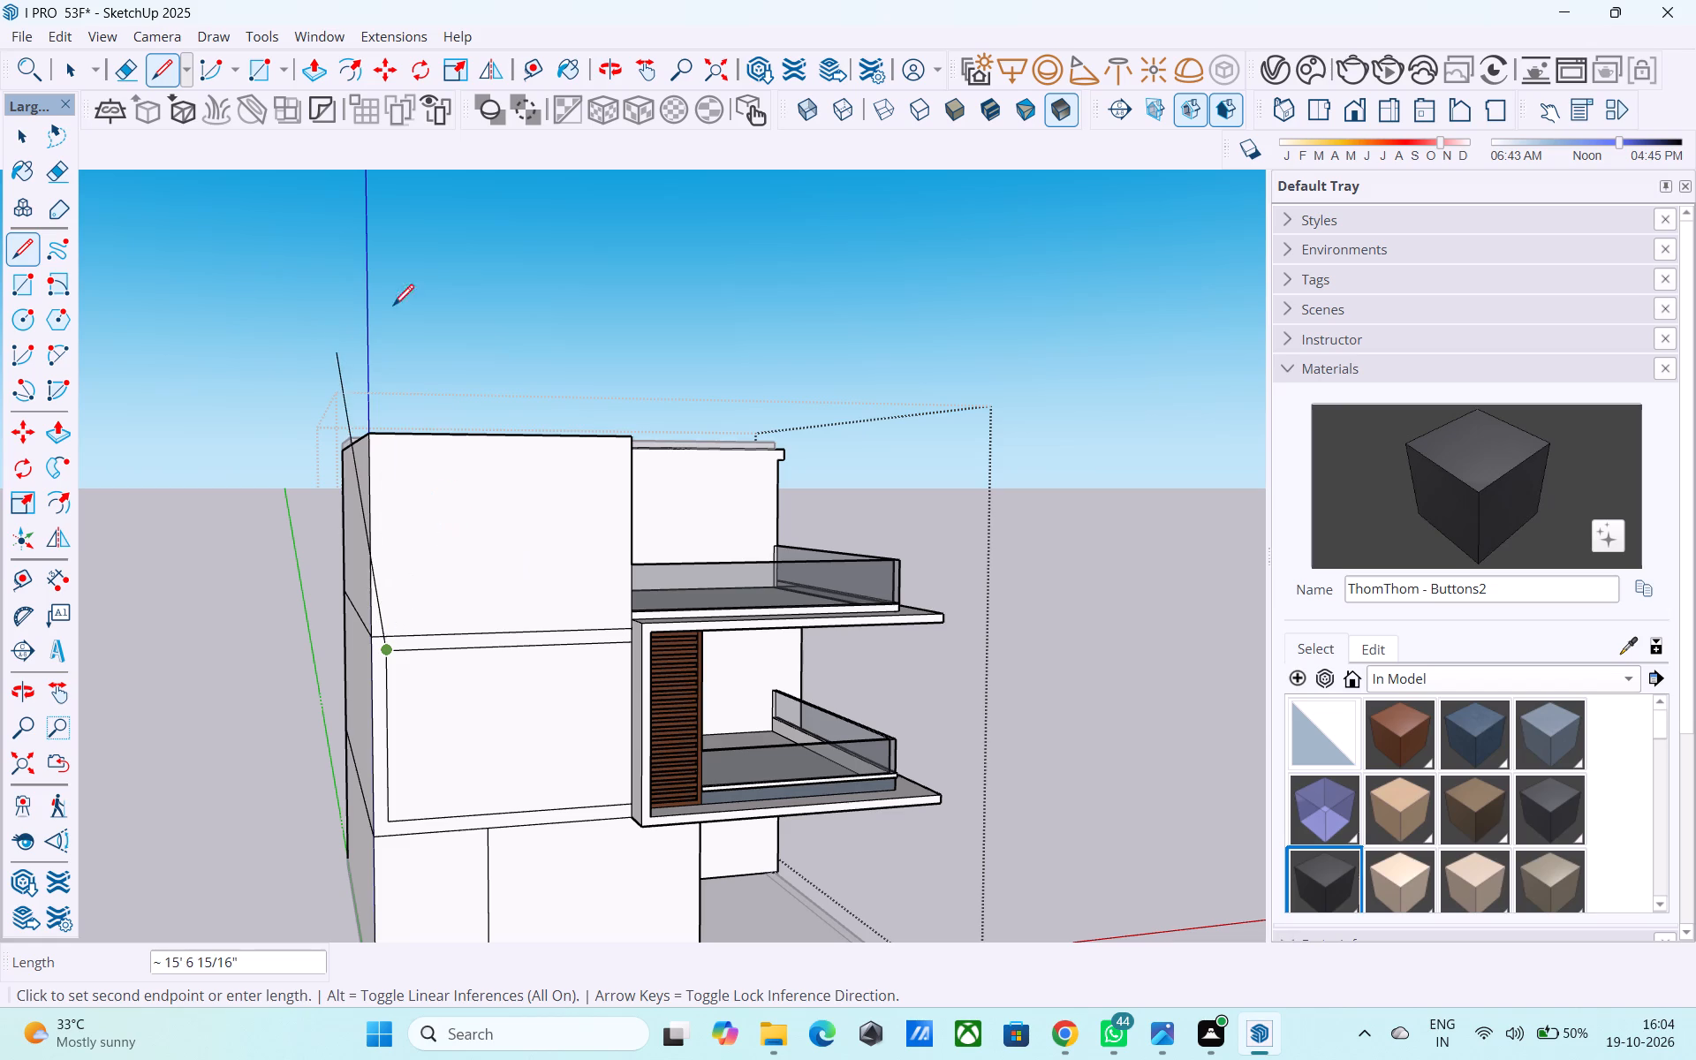
scroll(534, 403, "up", 2)
scroll(411, 448, "up", 5)
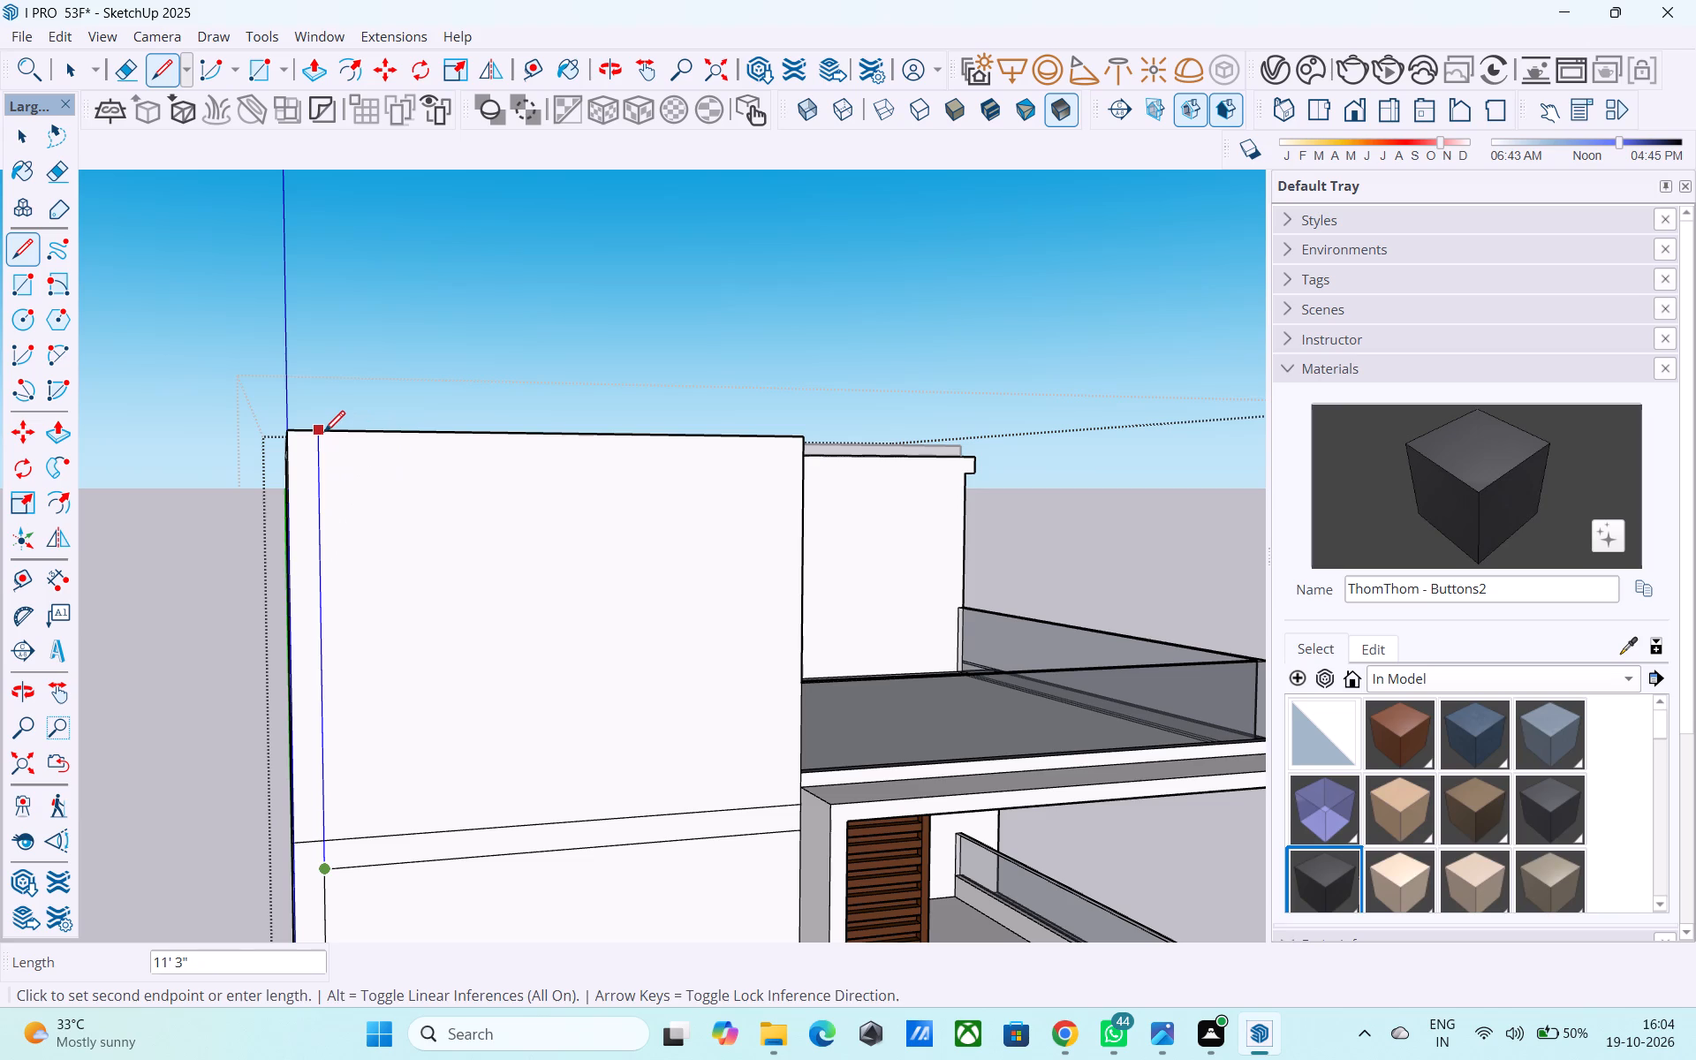
left_click(324, 433)
Copy the upper-floor side wall's top edge 9" downward and erase the vertical line stub above it.
middle_click_drag(327, 435, 319, 485)
scroll(329, 527, "up", 9)
key("space")
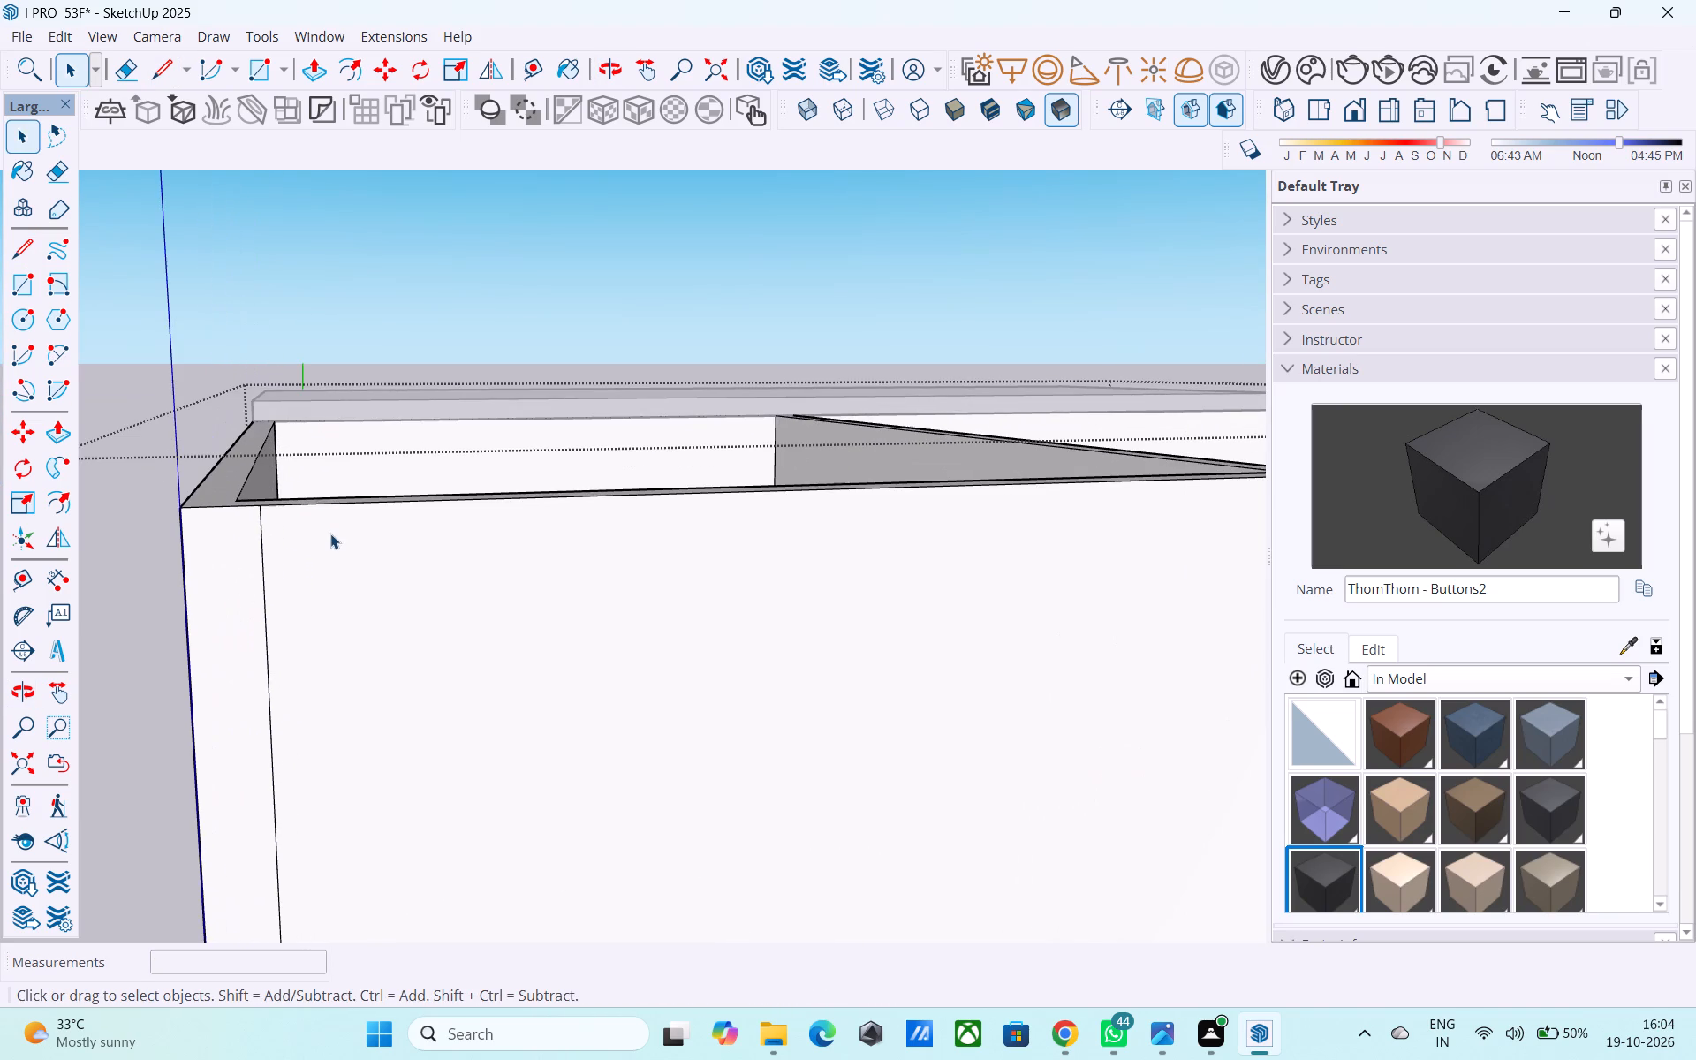
left_click(274, 503)
key("m")
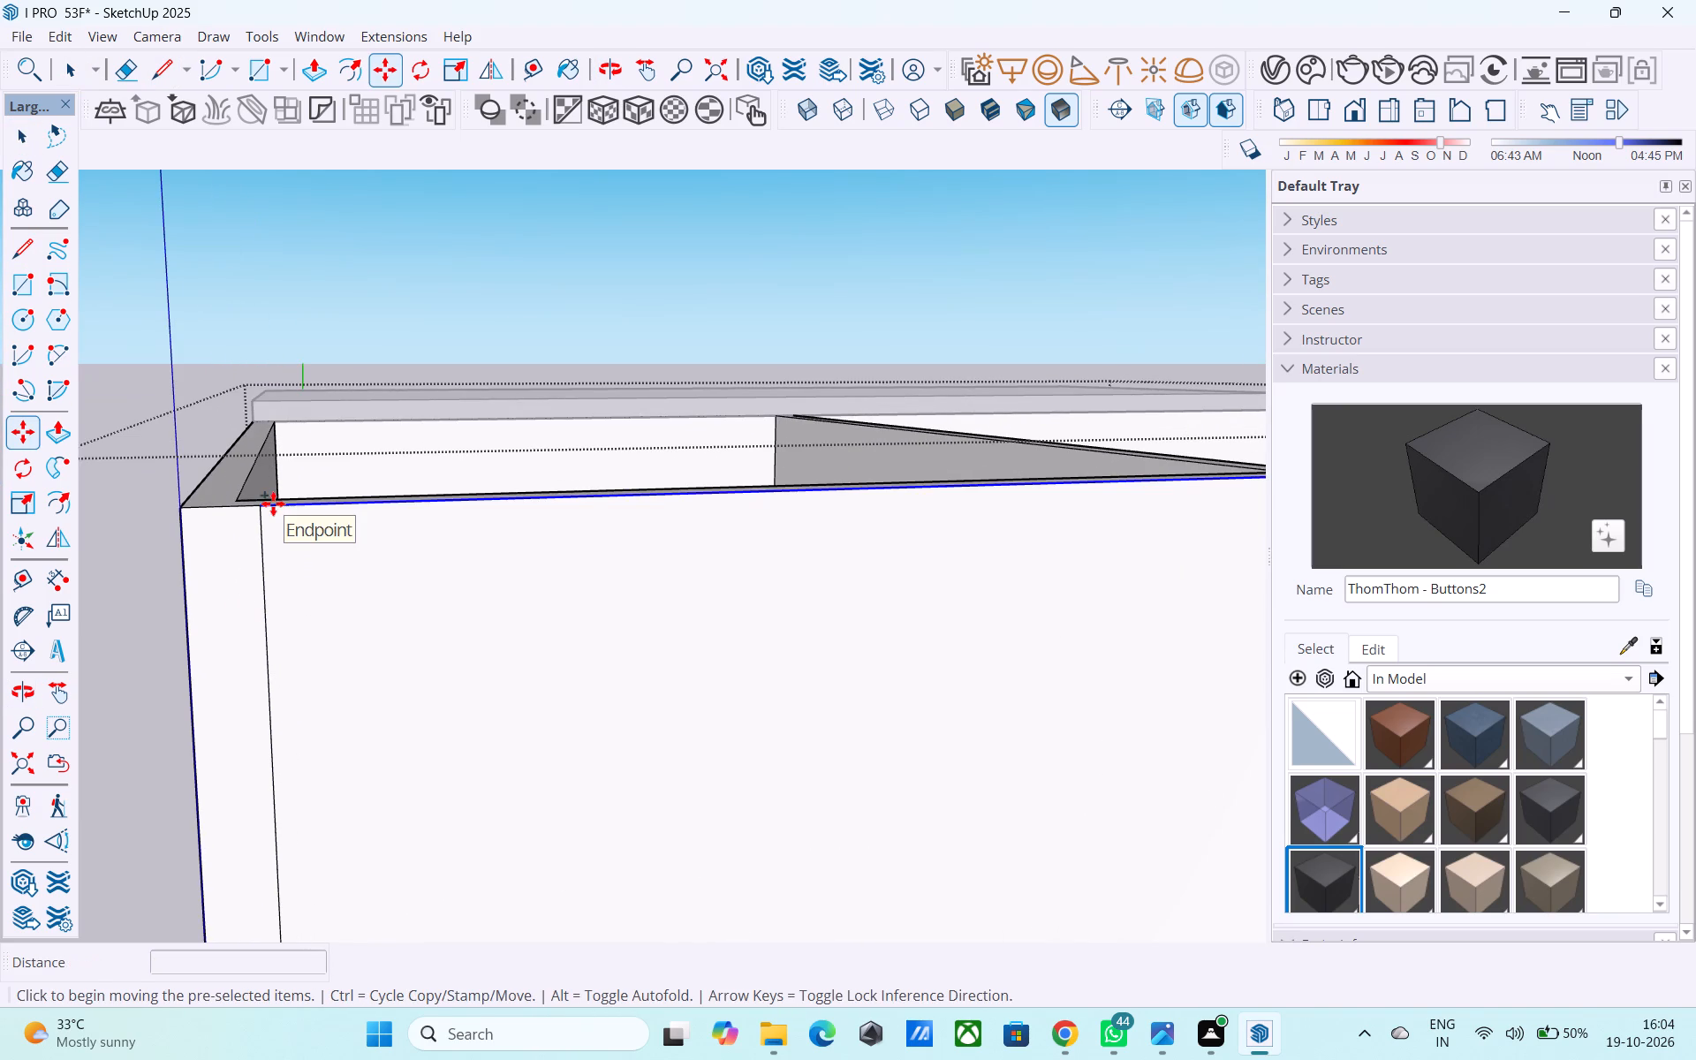
left_click(261, 505)
left_click(274, 573)
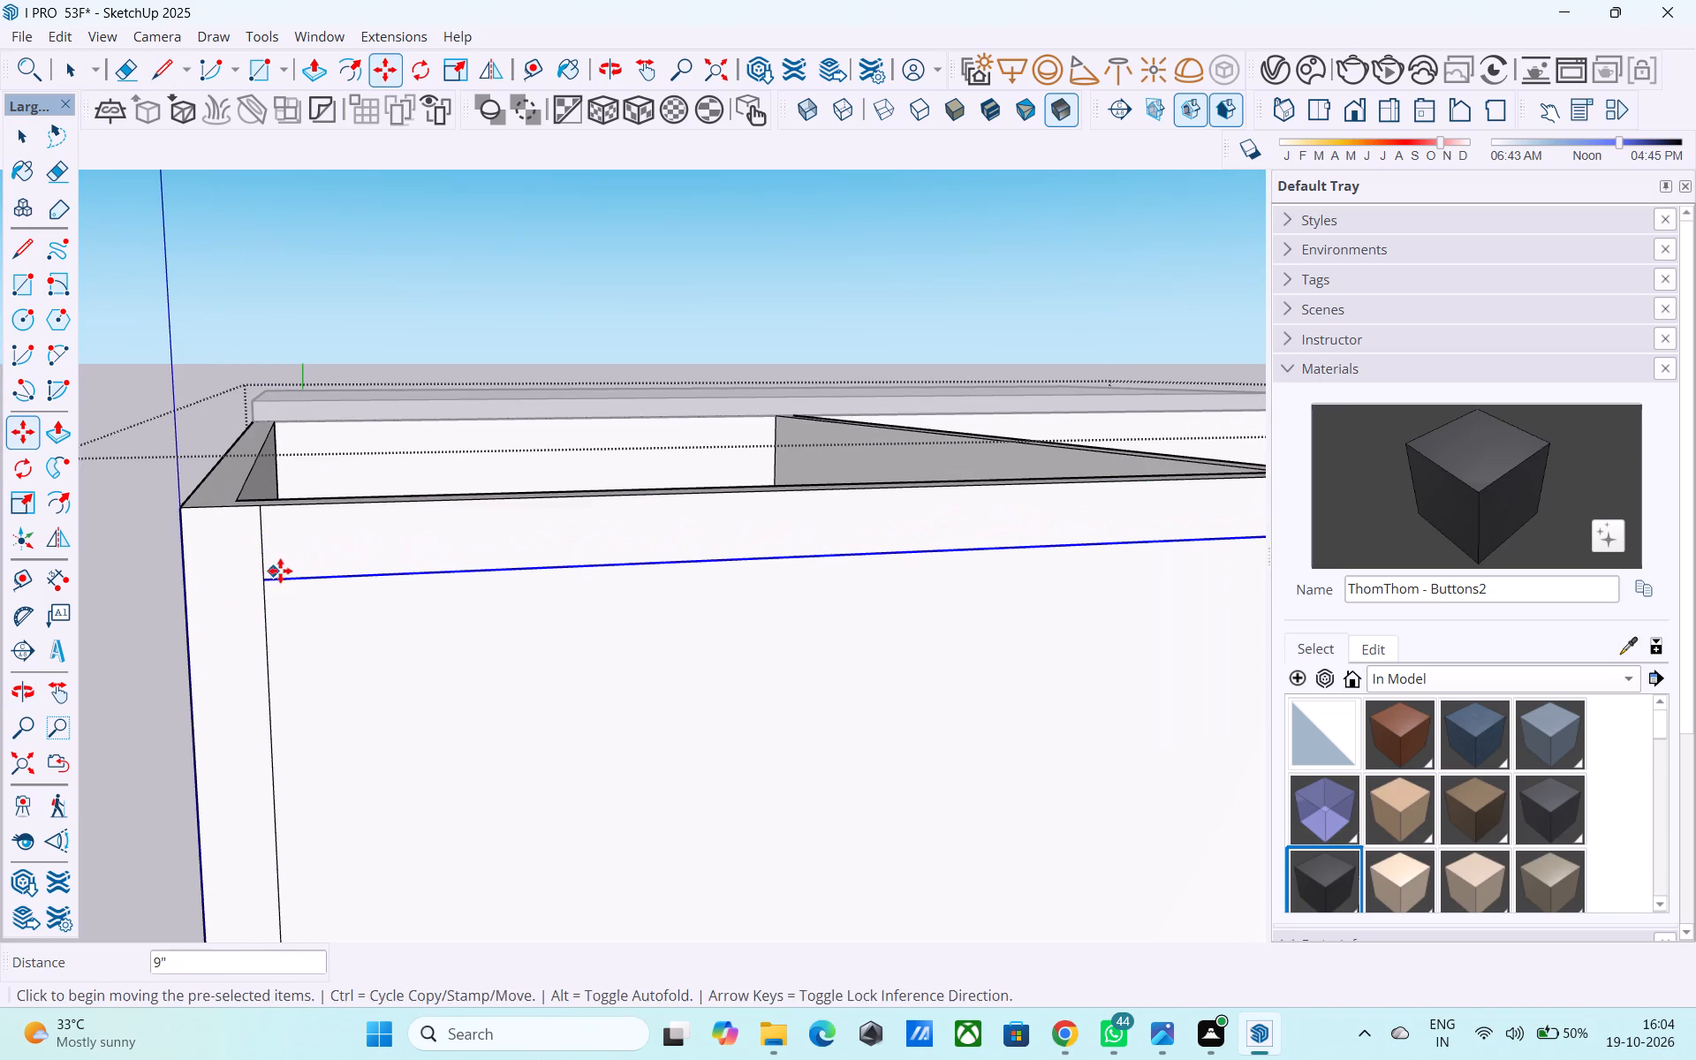
key("e")
left_click_drag(286, 559, 252, 555)
Draw an 18' 6" line from the 9" border line across the adjoining terrace-side wall, parallel to its top edge.
scroll(362, 392, "down", 8)
middle_click_drag(411, 458, 404, 463)
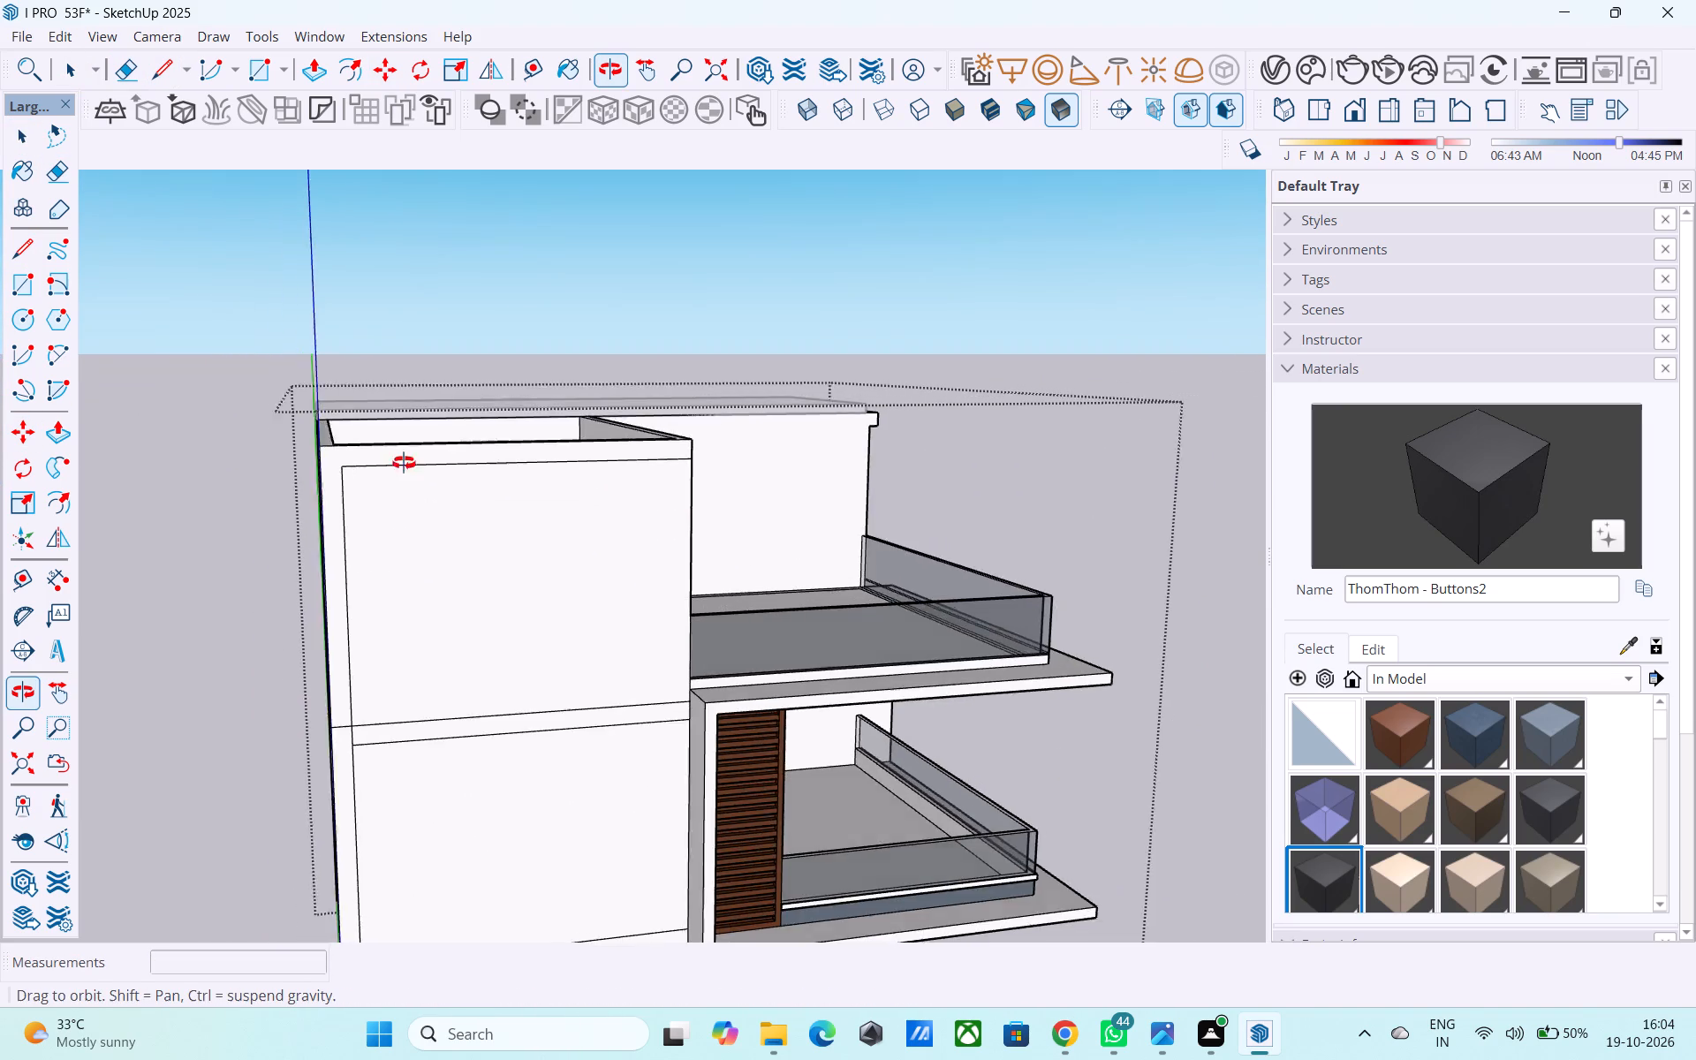
middle_click_drag(404, 463, 193, 469)
middle_click_drag(433, 457, 421, 549, "shift")
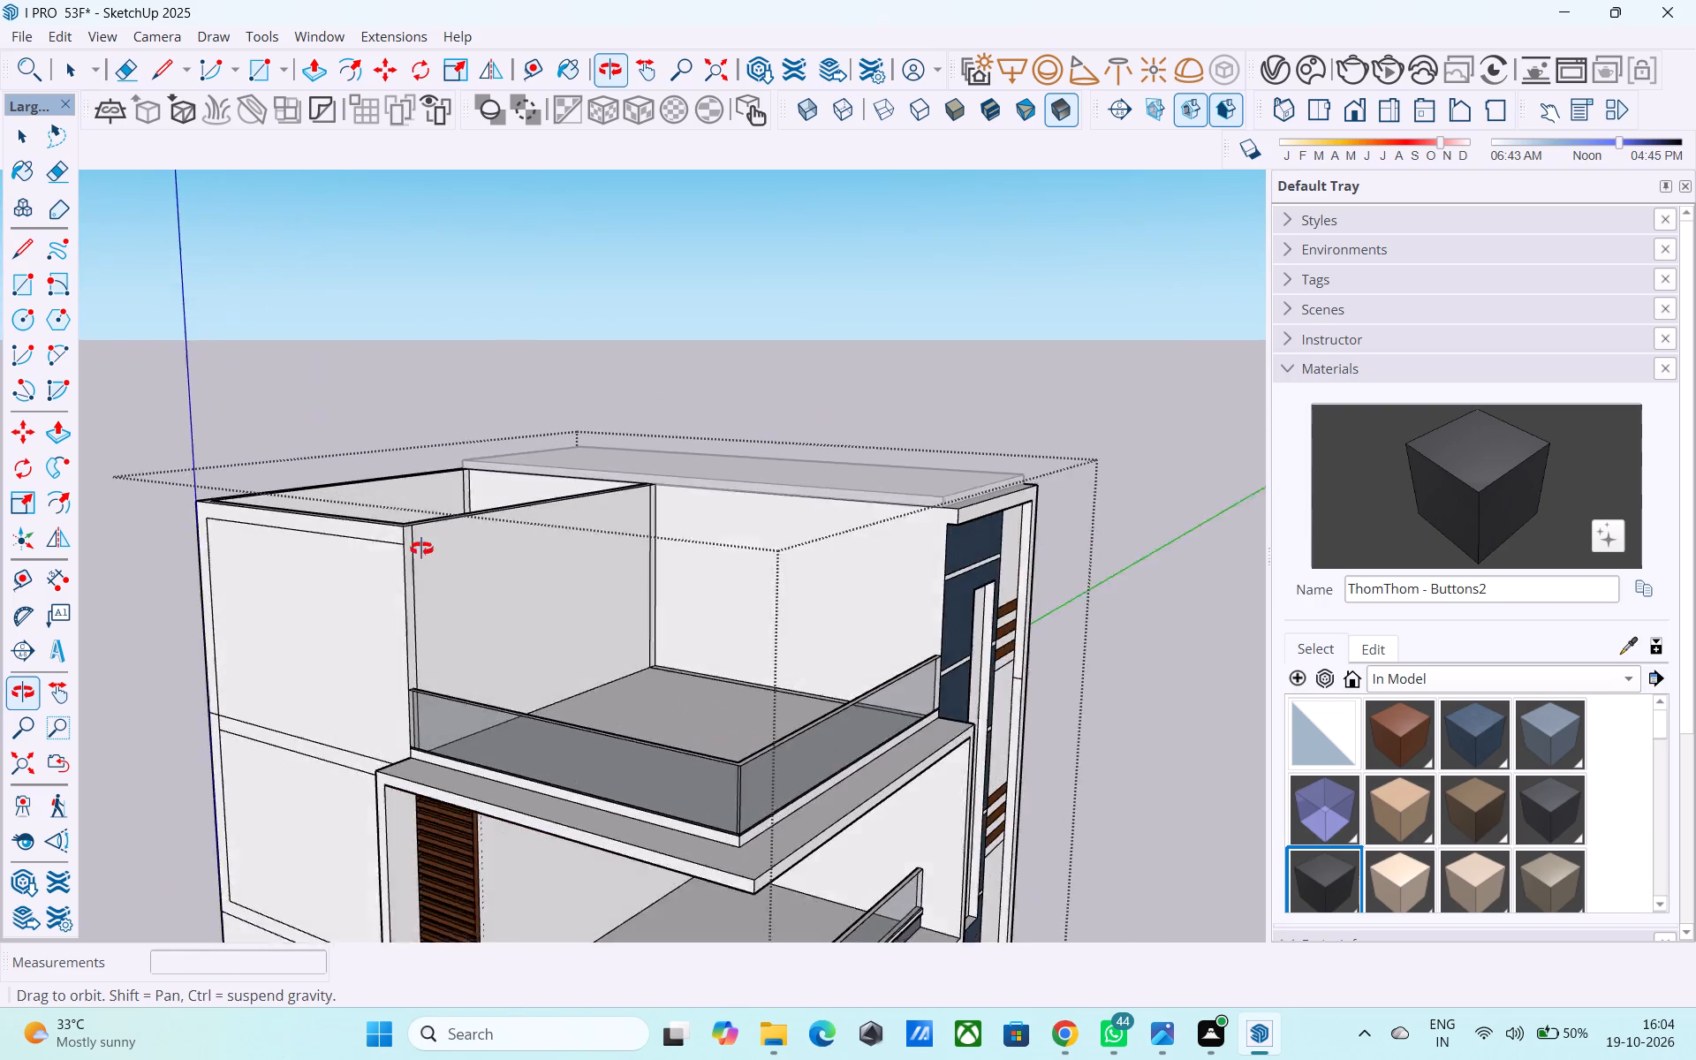
middle_click_drag(421, 549, 404, 551, "shift")
scroll(380, 535, "up", 13)
key("space")
key("l")
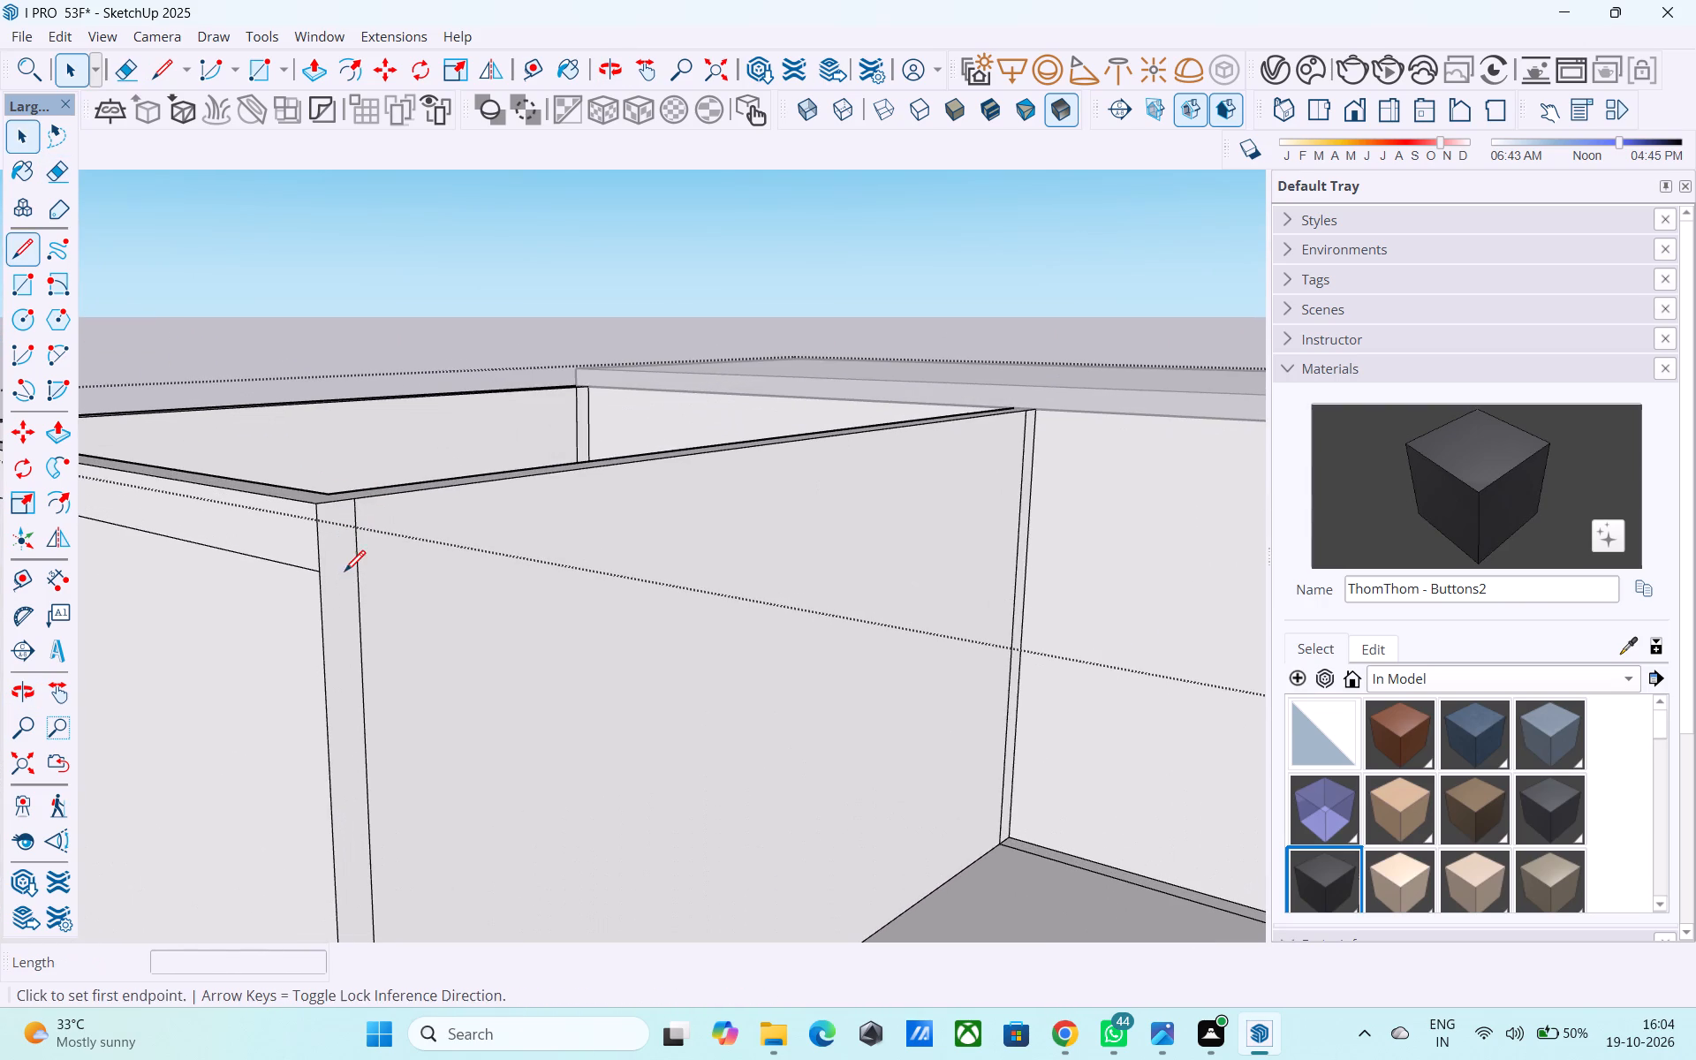
left_click(323, 571)
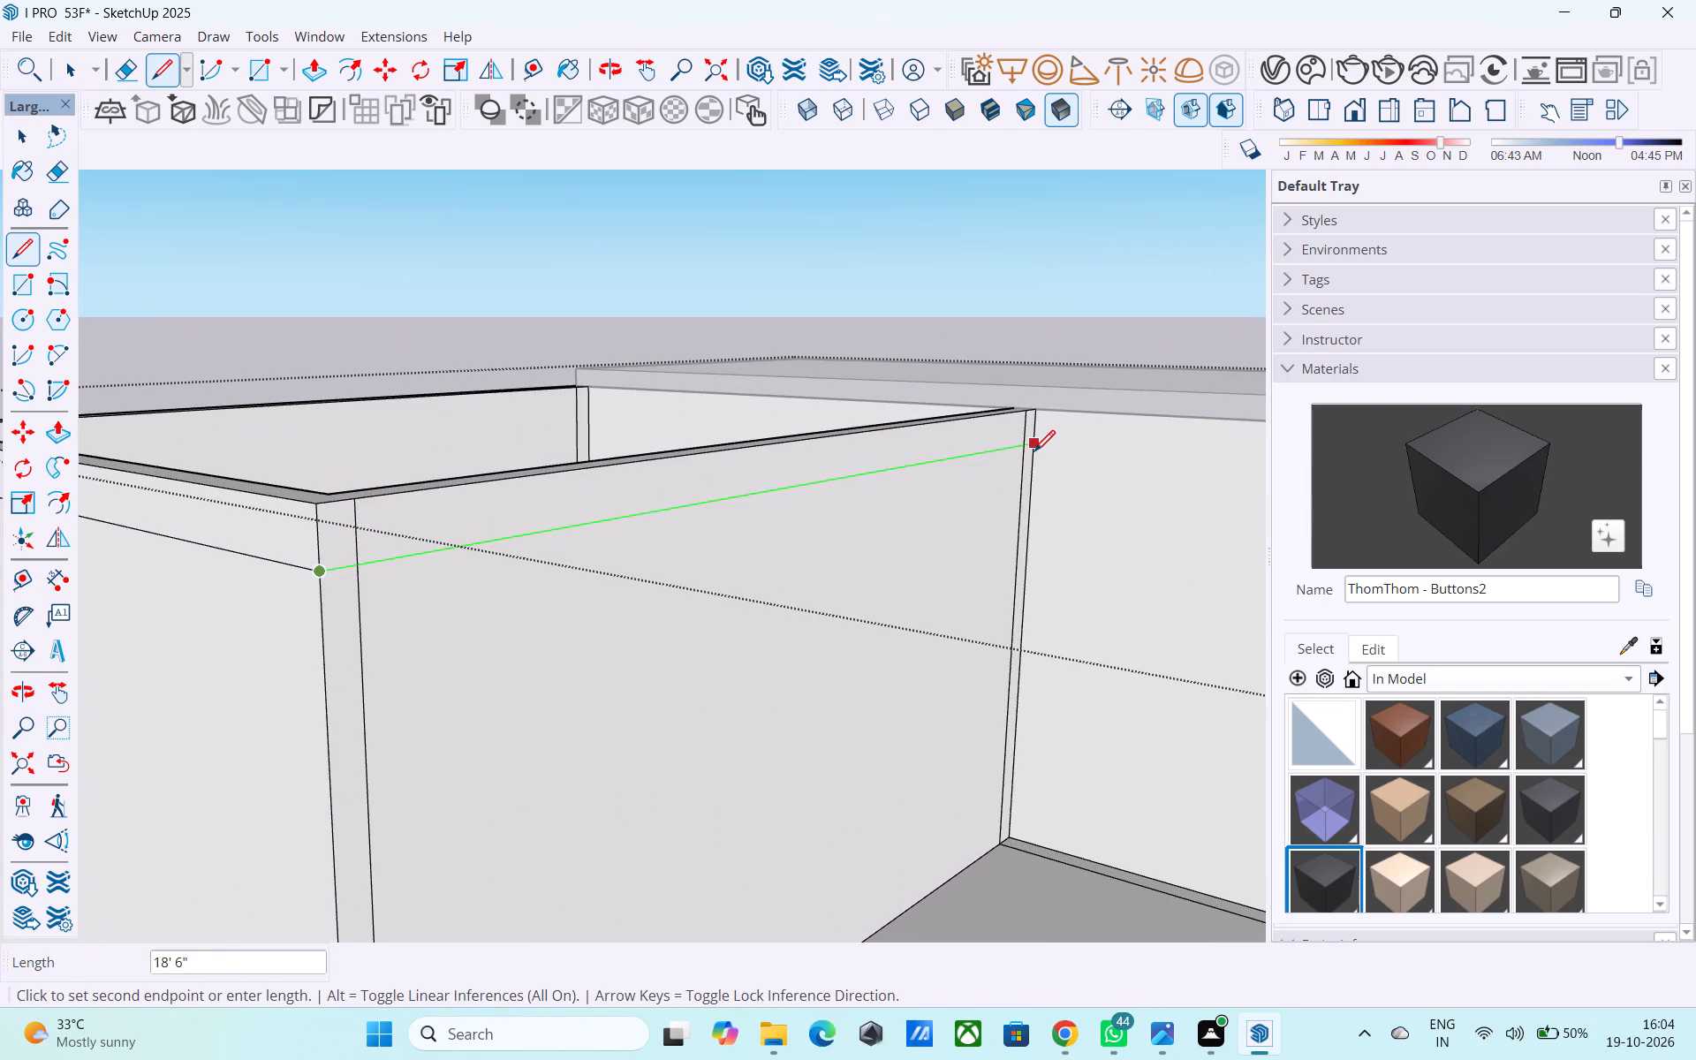
left_click(1034, 451)
Erase the vertical line stubs above the border line at both ends of the terrace-side wall.
key("e")
left_click_drag(390, 544, 366, 543)
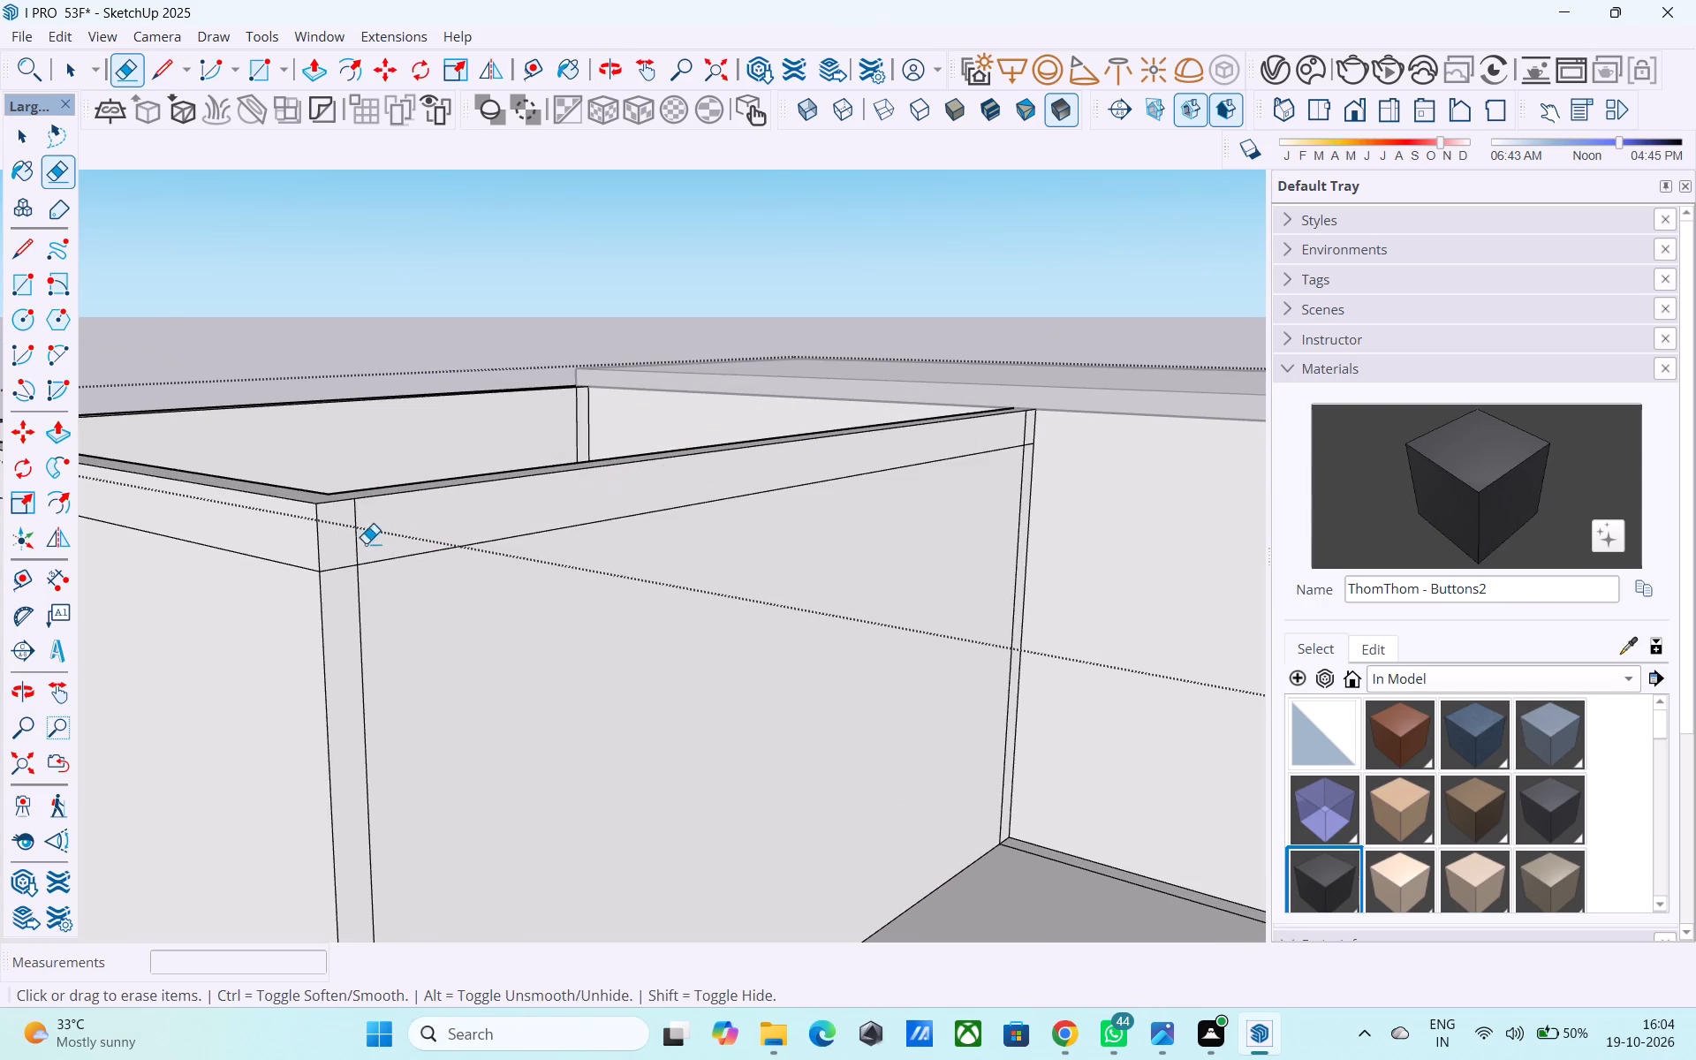
left_click_drag(366, 543, 352, 541)
middle_click_drag(1074, 409, 886, 428)
scroll(850, 439, "up", 8)
left_click_drag(750, 474, 713, 477)
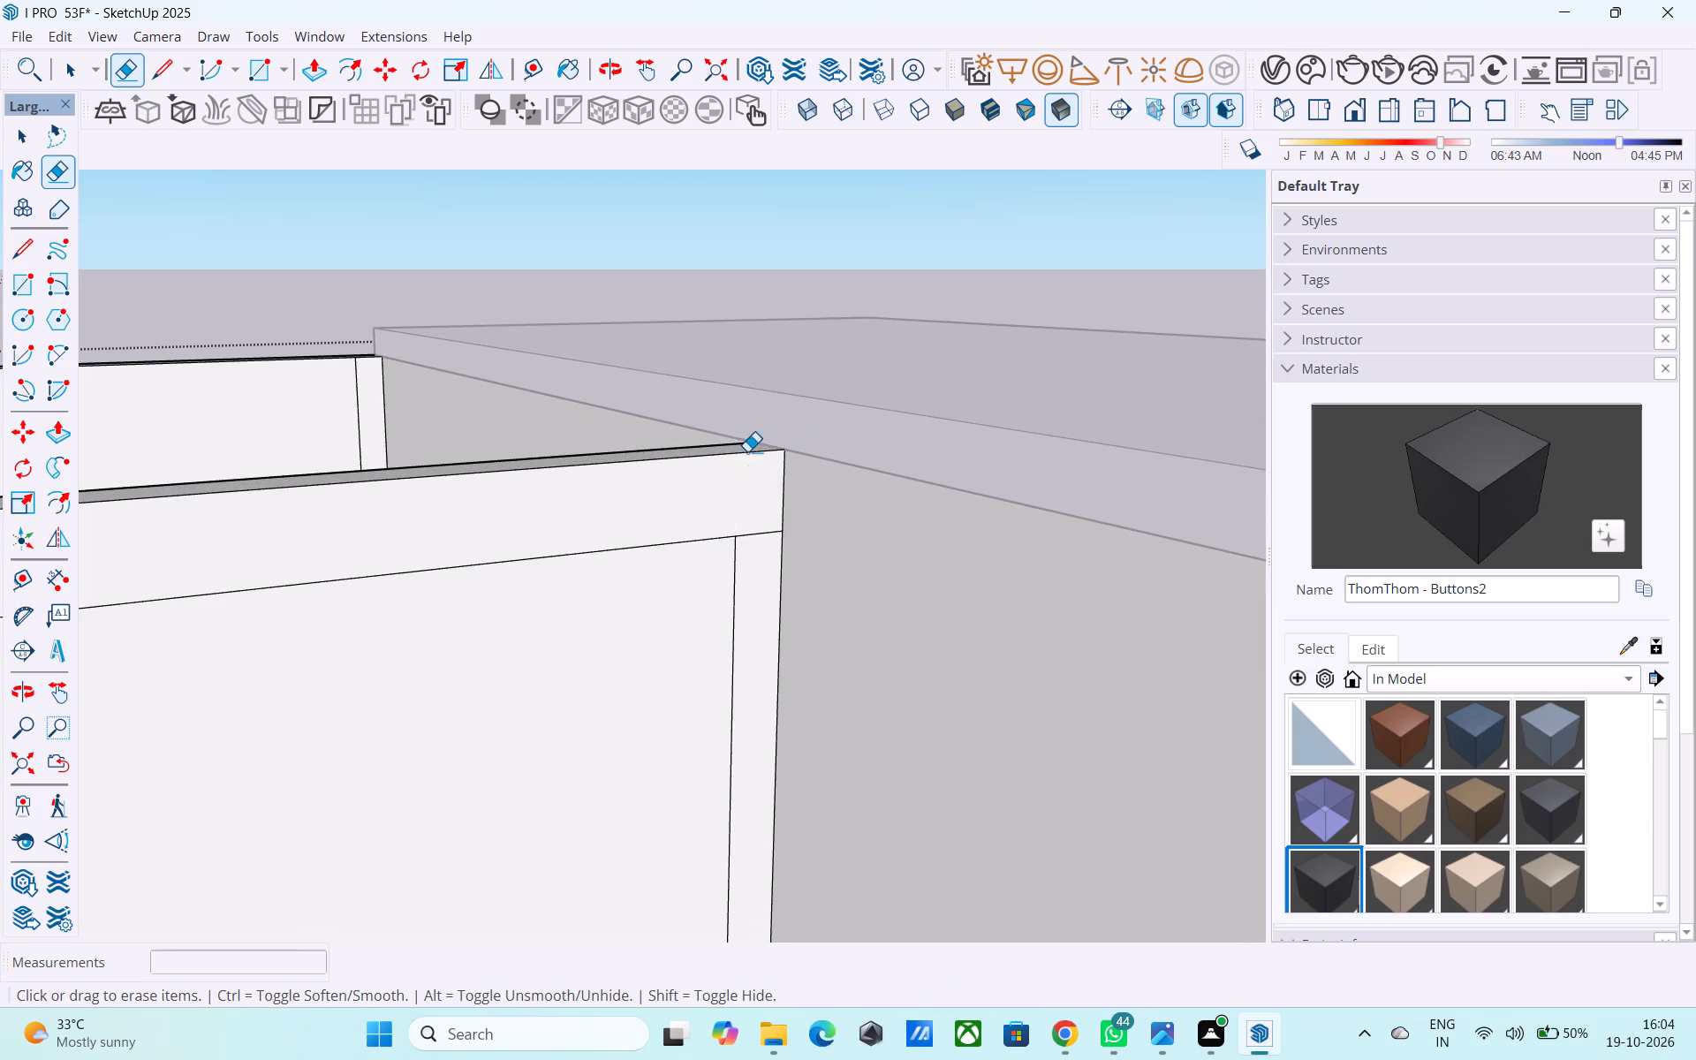
scroll(892, 355, "down", 19)
scroll(784, 381, "up", 8)
scroll(714, 370, "up", 5)
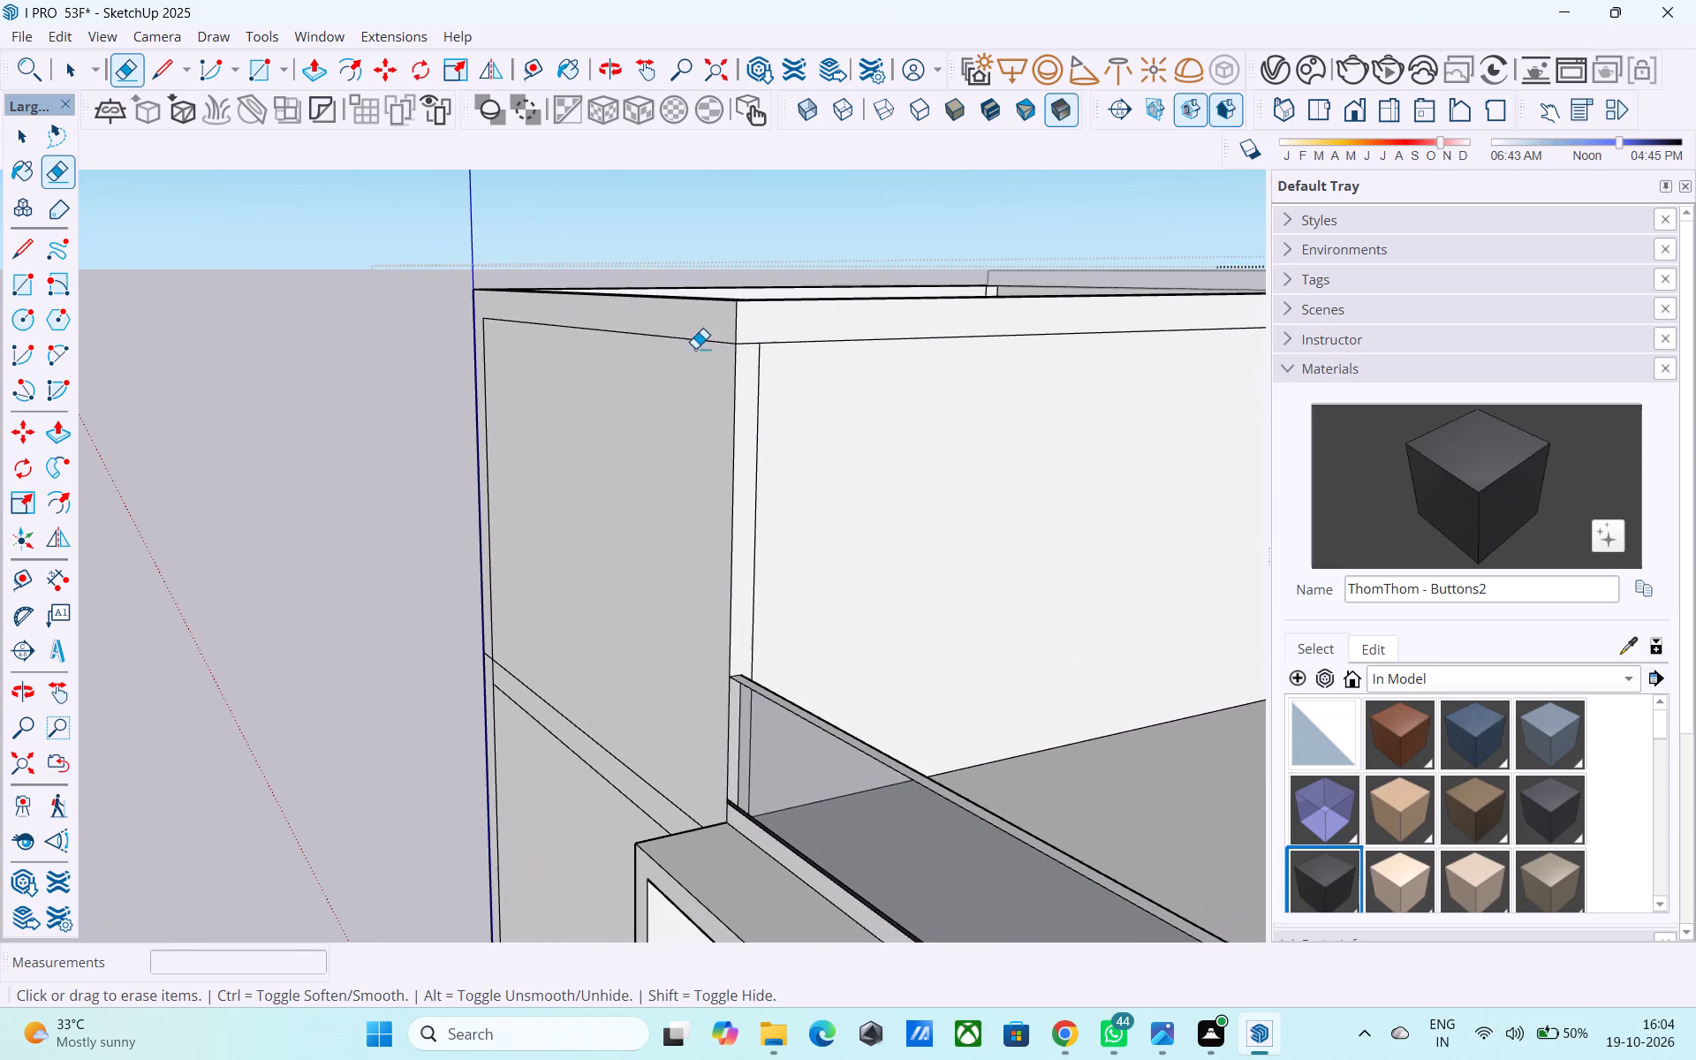
key("space")
Erase the short floor-line and vertical stubs between the upper and first-floor panels near the house corner.
scroll(666, 325, "down", 4)
middle_click_drag(666, 326, 966, 297)
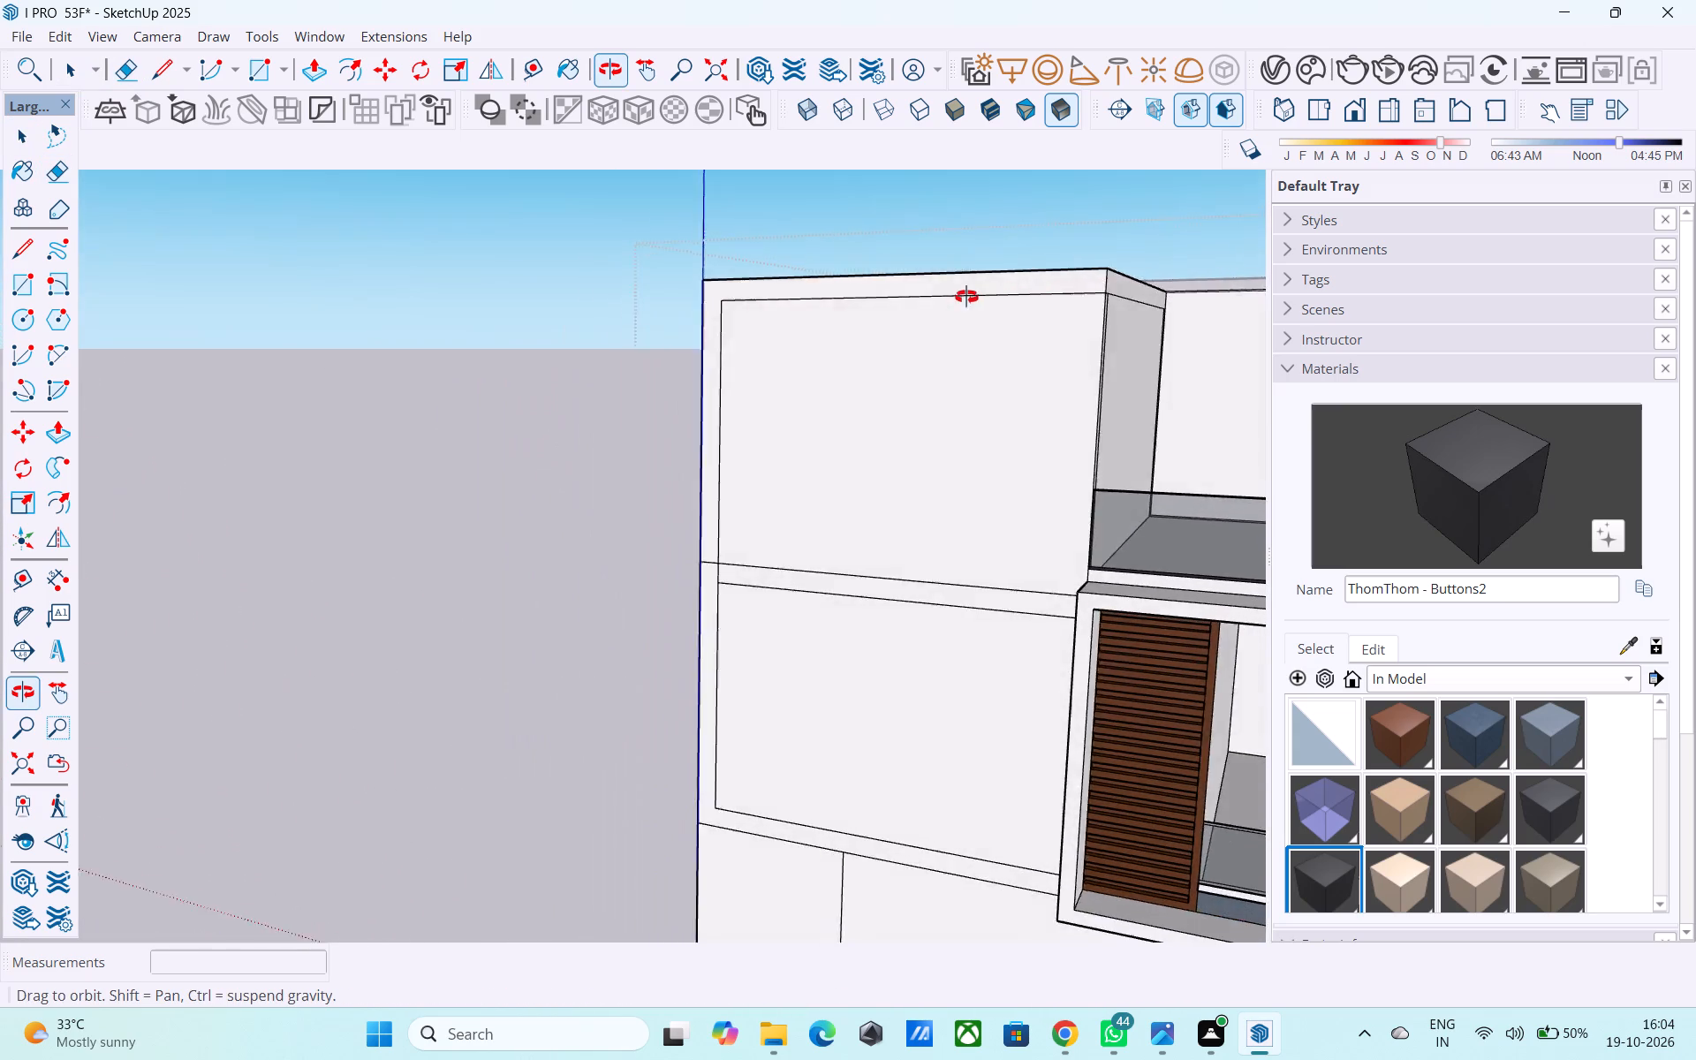
middle_click_drag(966, 297, 1008, 305)
scroll(761, 531, "up", 9)
key("e")
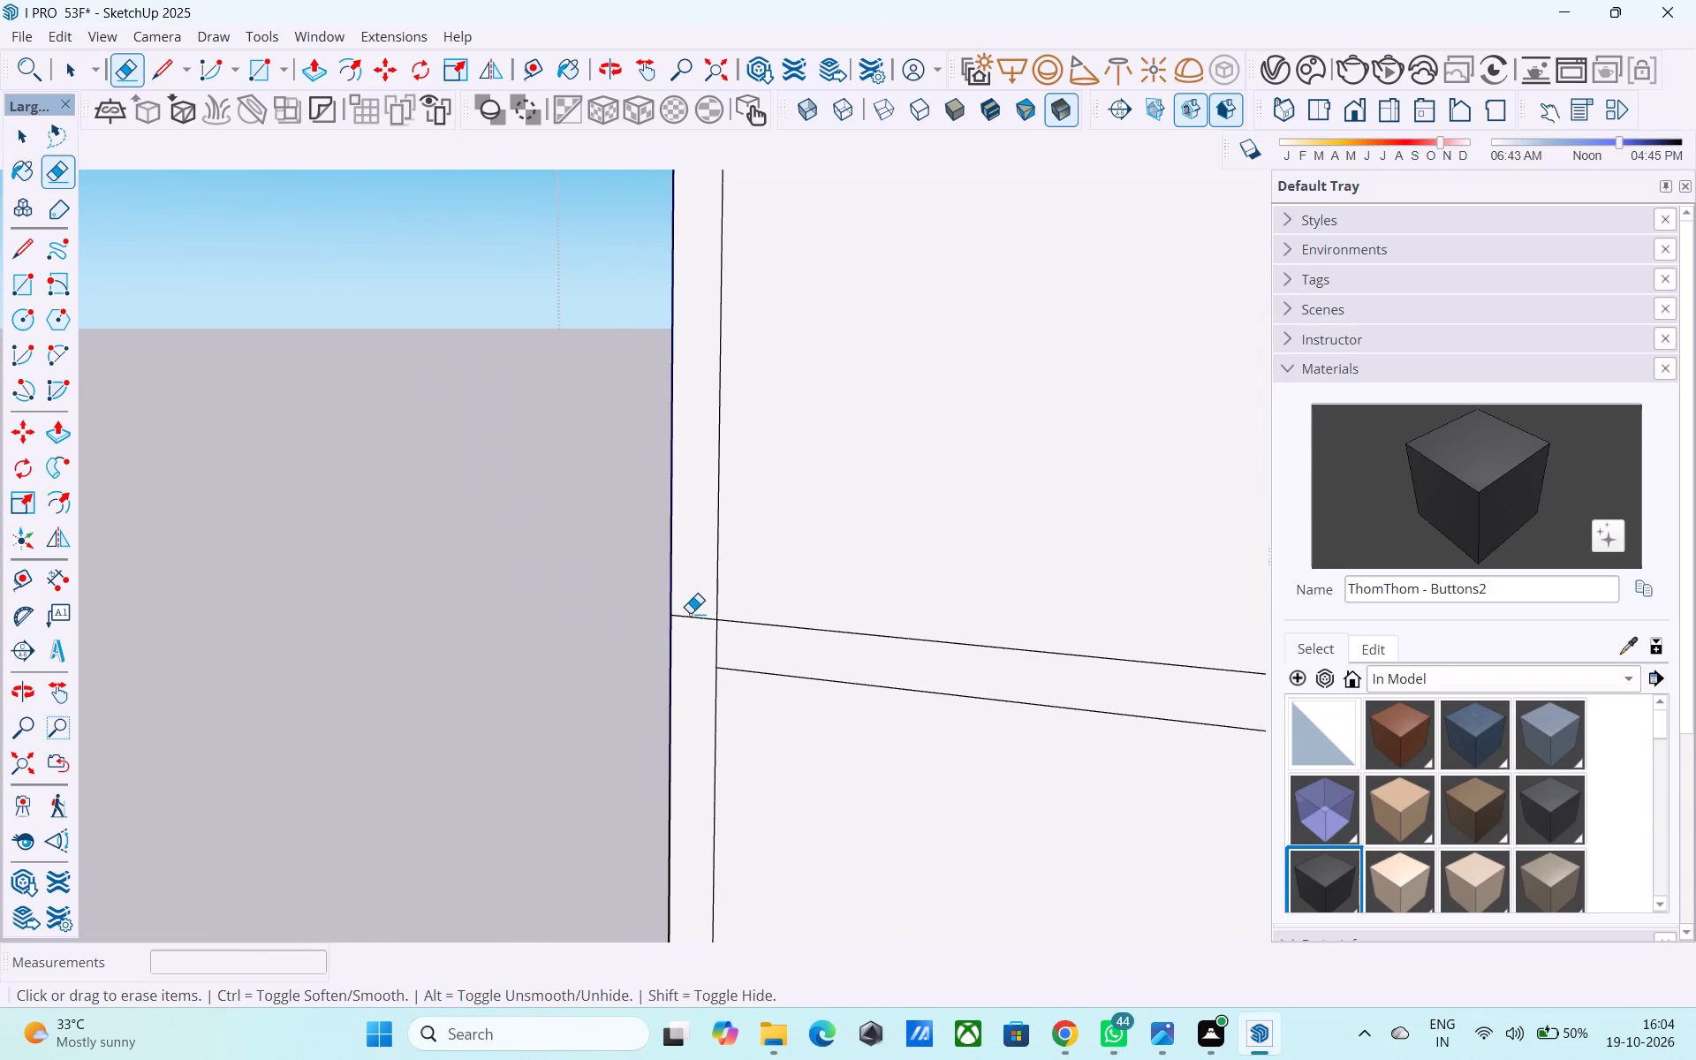
left_click_drag(690, 613, 691, 623)
left_click(716, 636)
Draw a short line from the first-floor panel's upper corner to the house corner edge.
key("l")
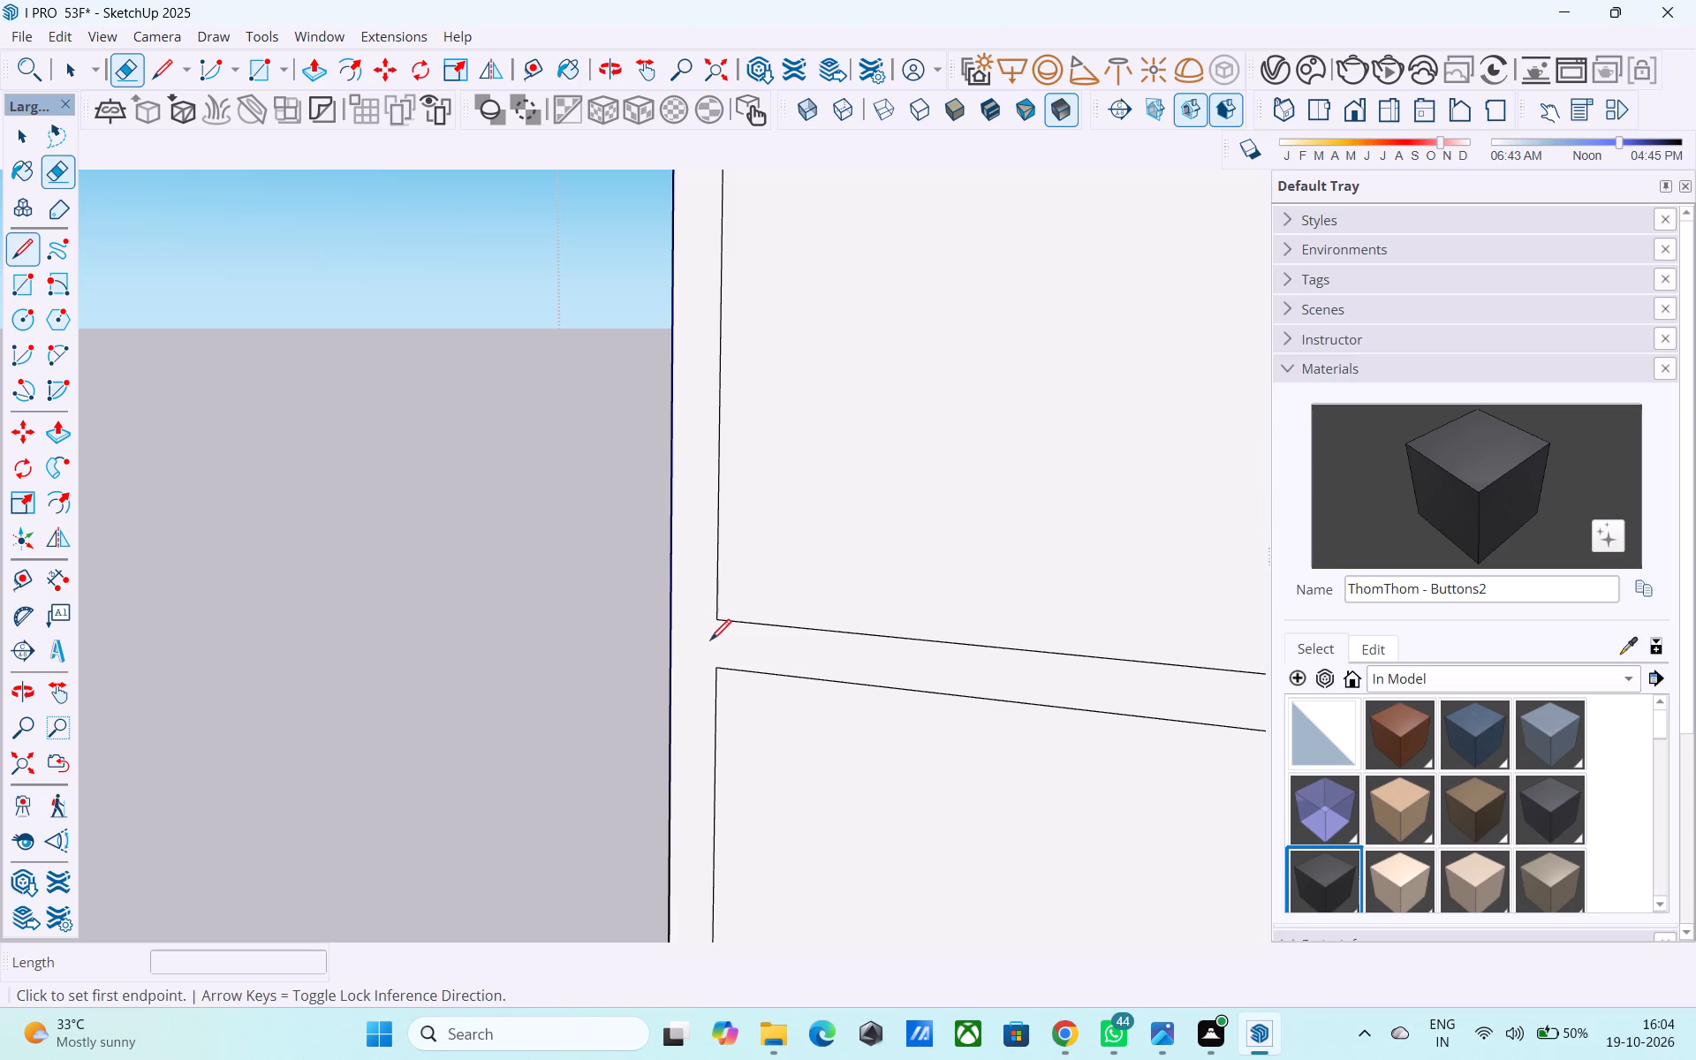
left_click(721, 667)
left_click(683, 661)
scroll(548, 644, "down", 11)
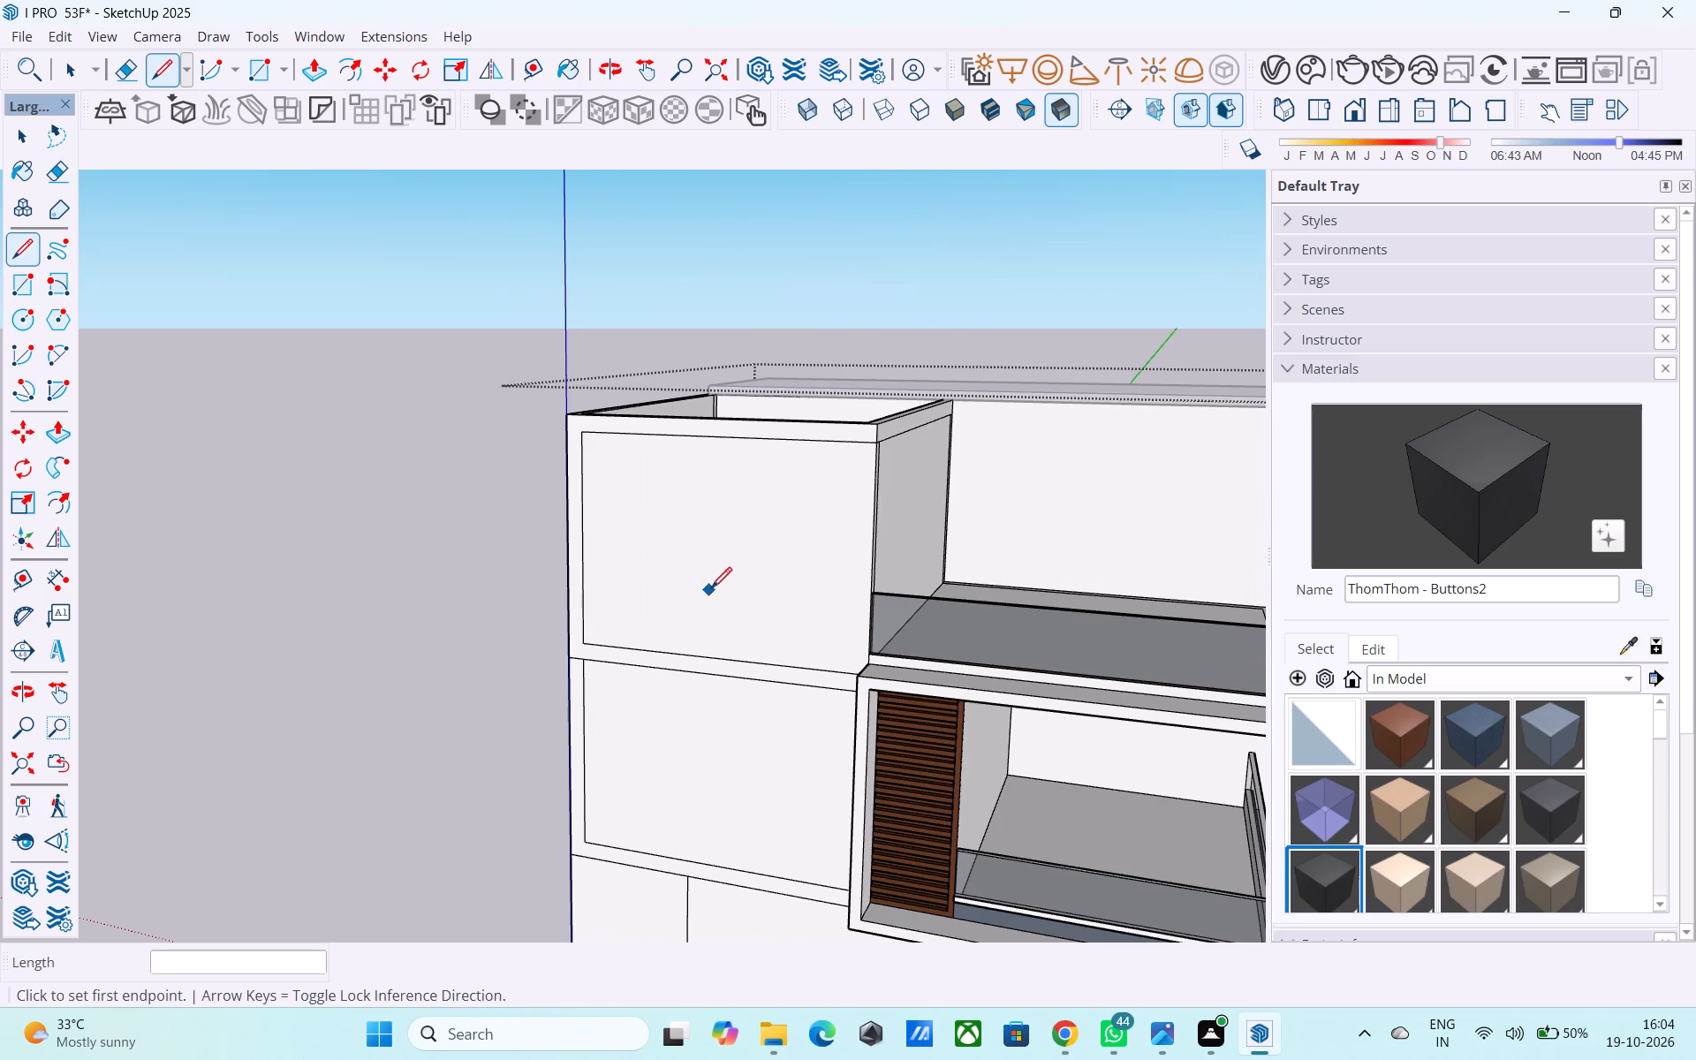
Push/Pull the upper-floor side wall's border frame outward 6".
key("space")
middle_click_drag(711, 594, 644, 678, "shift")
scroll(678, 543, "up", 5)
middle_click_drag(693, 522, 525, 567)
scroll(466, 594, "up", 5)
left_click(468, 591)
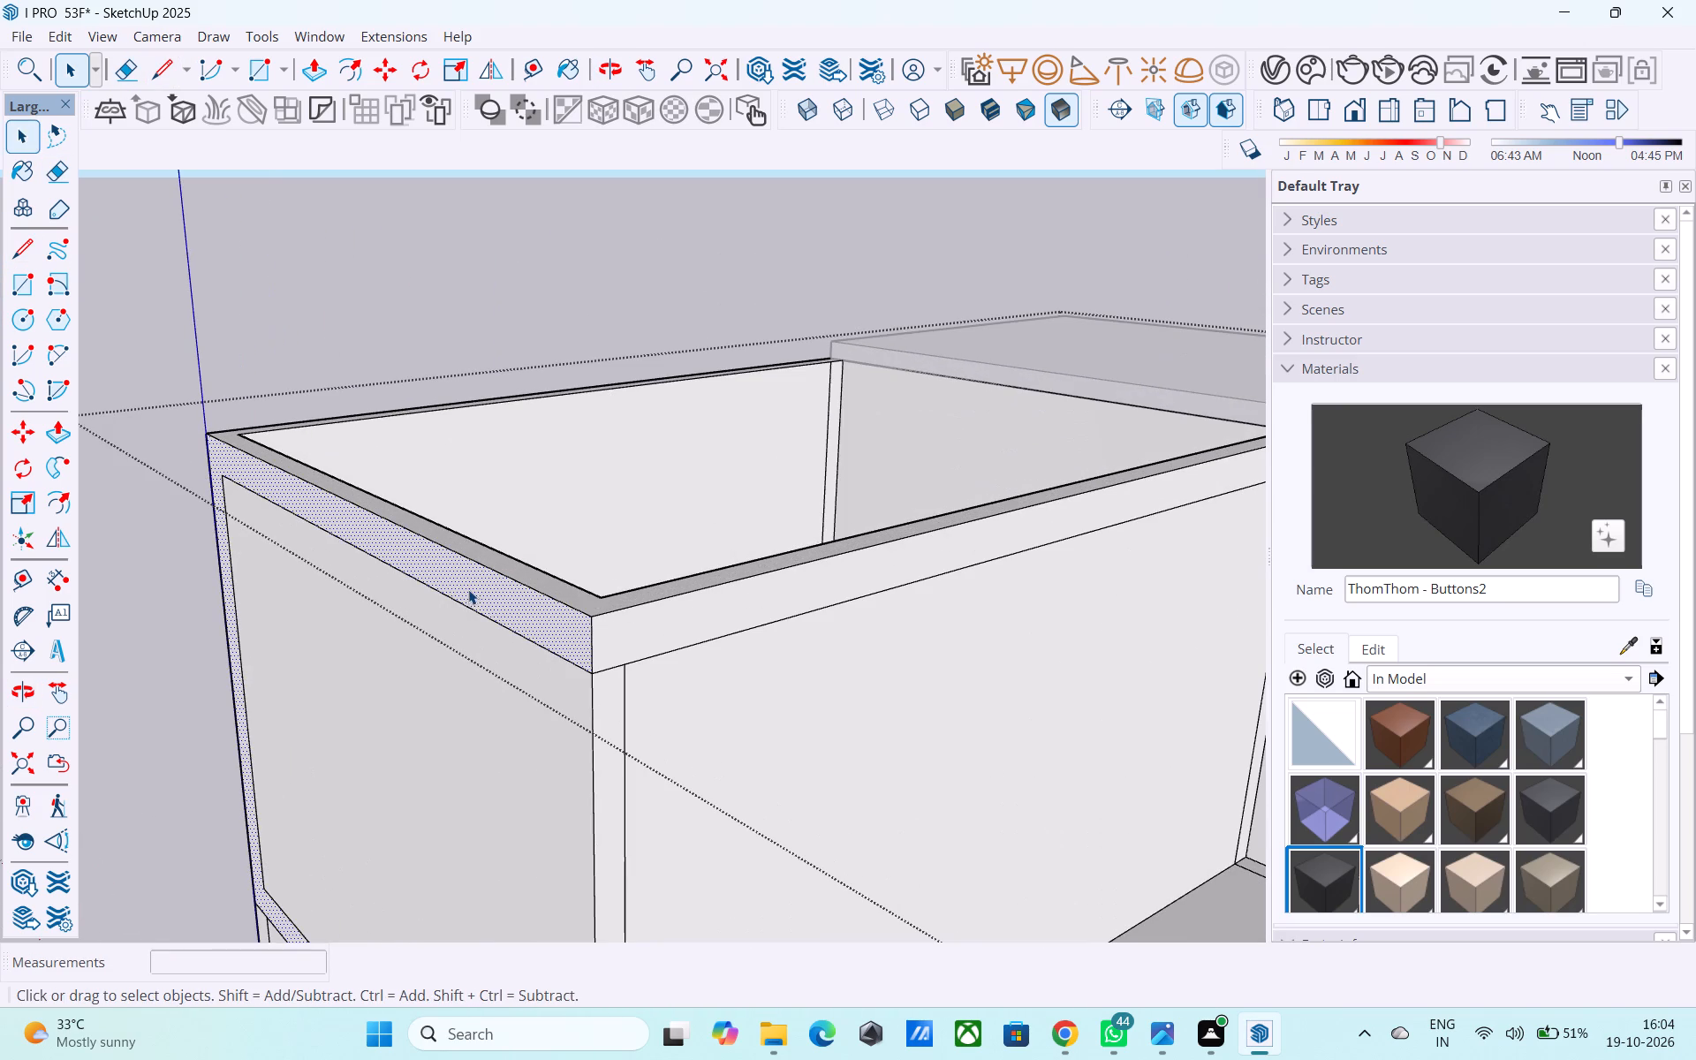
key("p")
left_click(485, 587)
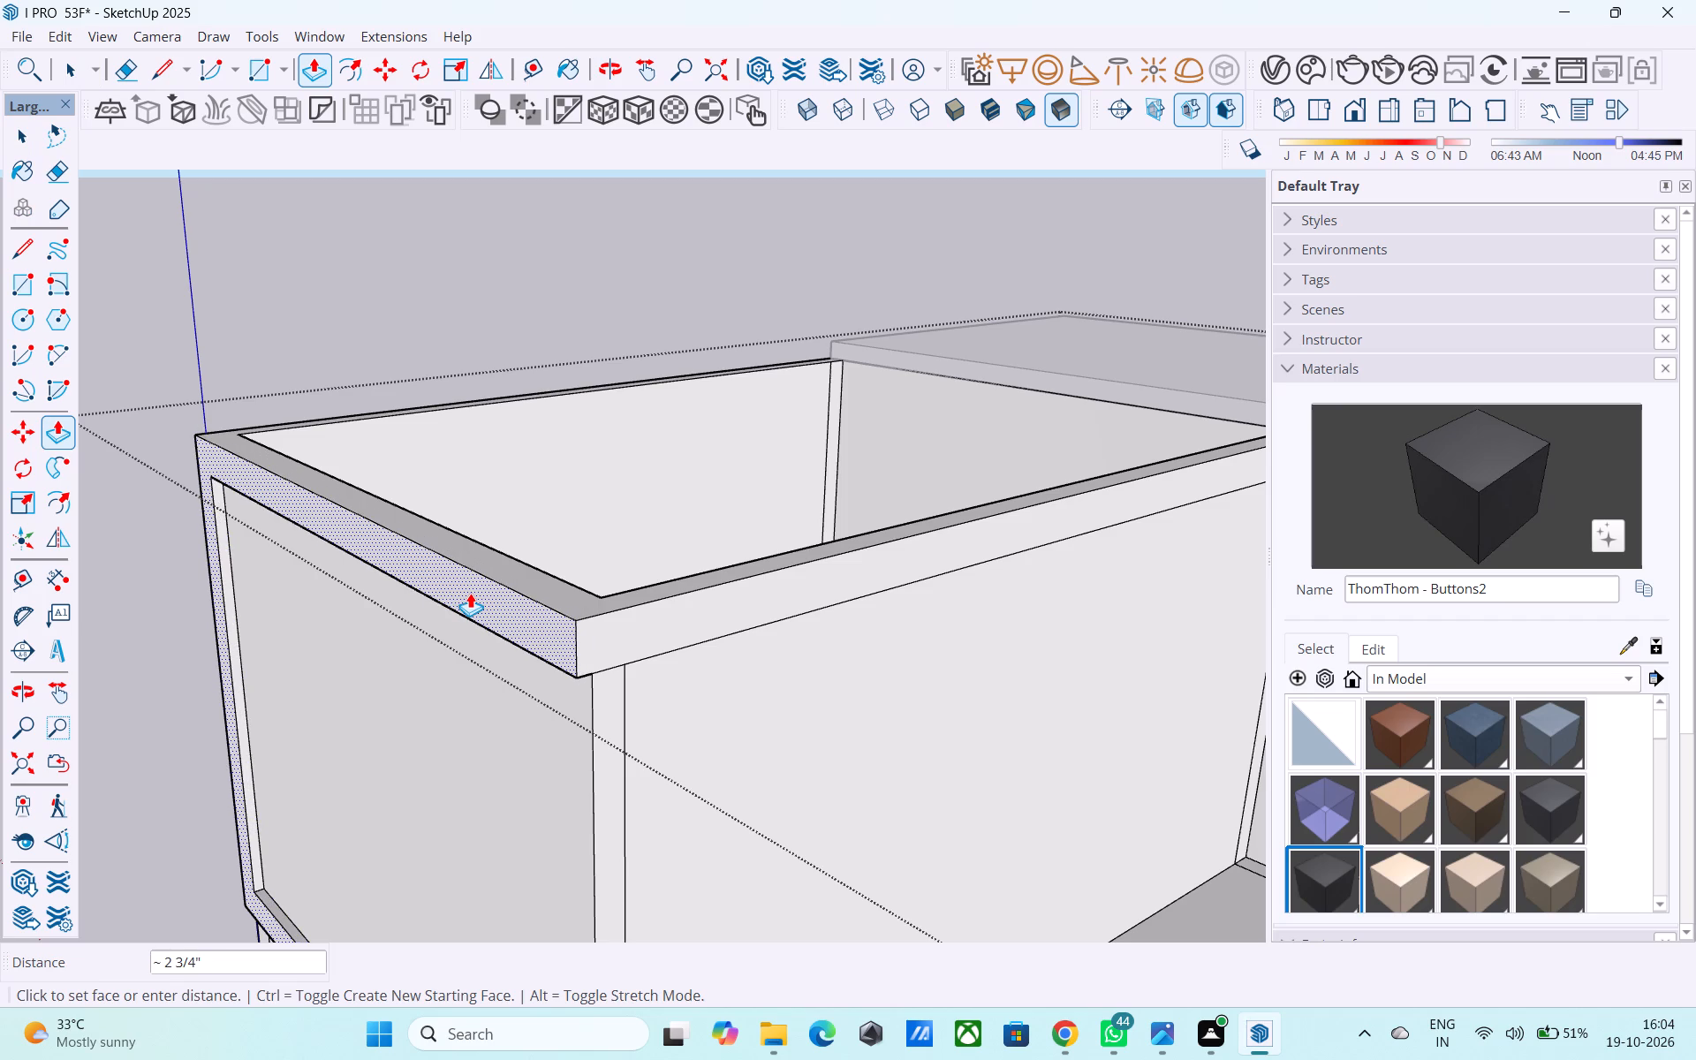
type("6\"")
key("Return")
Push/Pull the top border strip of the terrace-side wall outward by the same 6".
key("space")
left_click(647, 611)
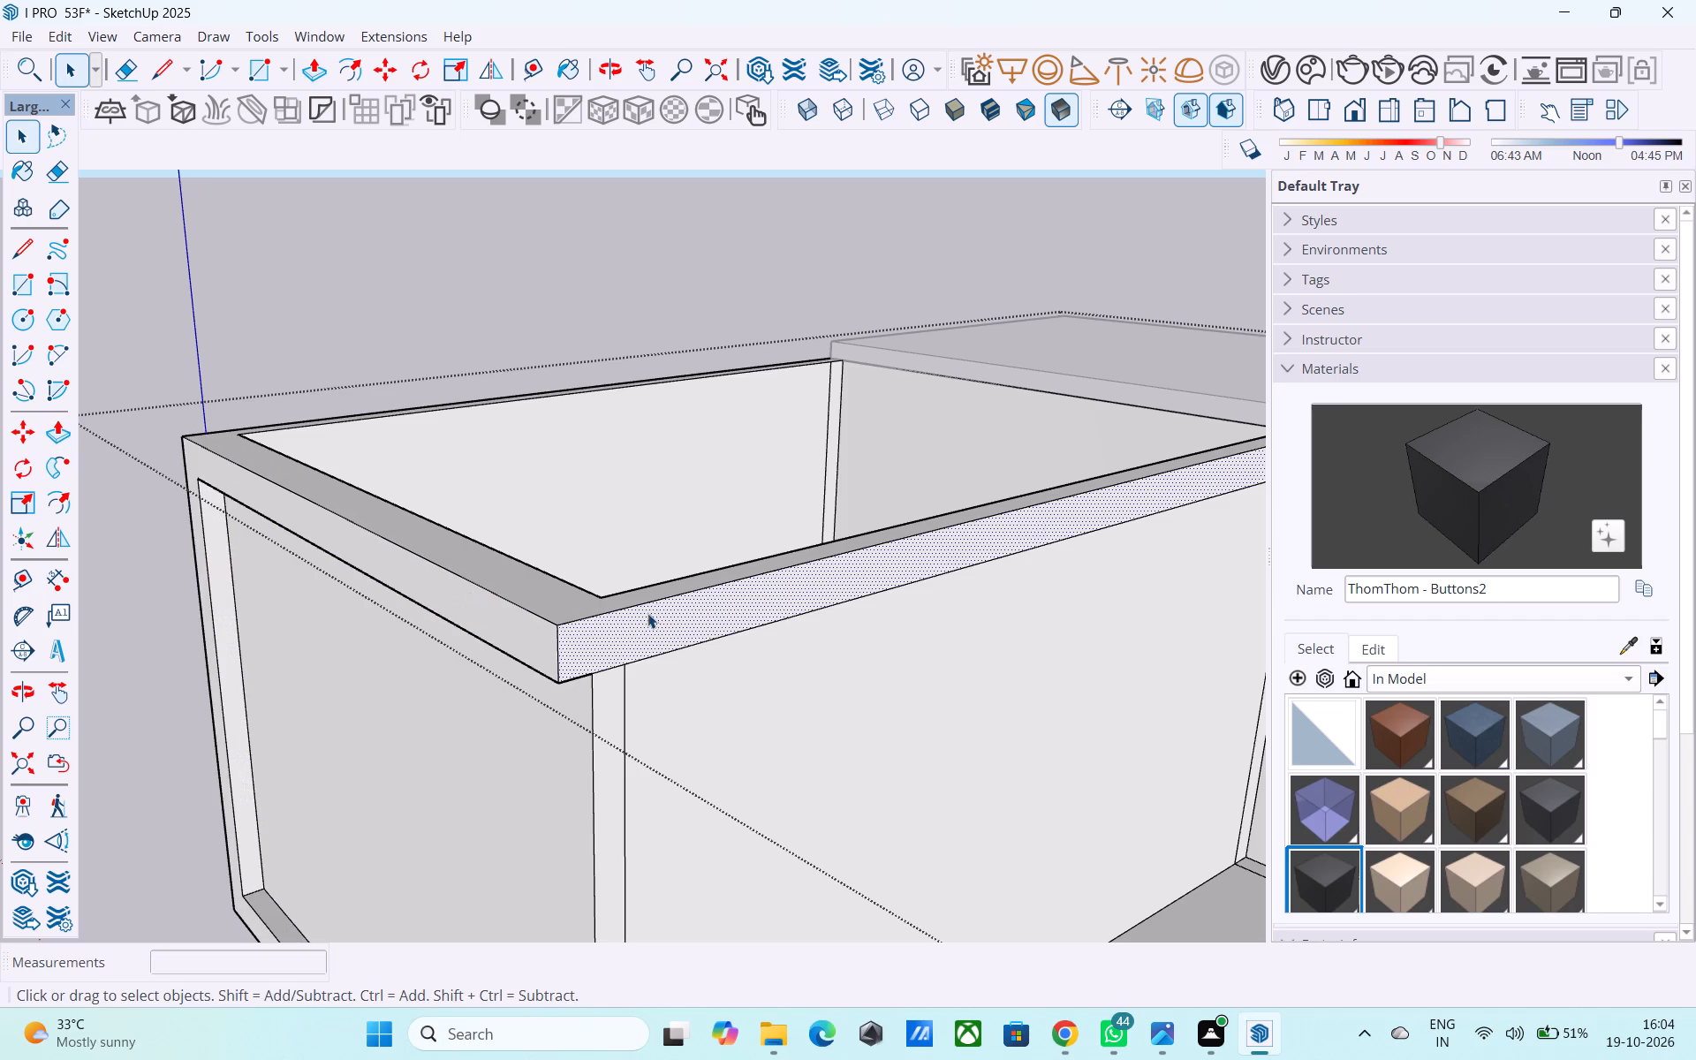
key("p")
double_click(654, 617)
key("space")
Examine the projecting upper-floor frame and roof strip from several angles, and close the open group.
scroll(653, 615, "down", 13)
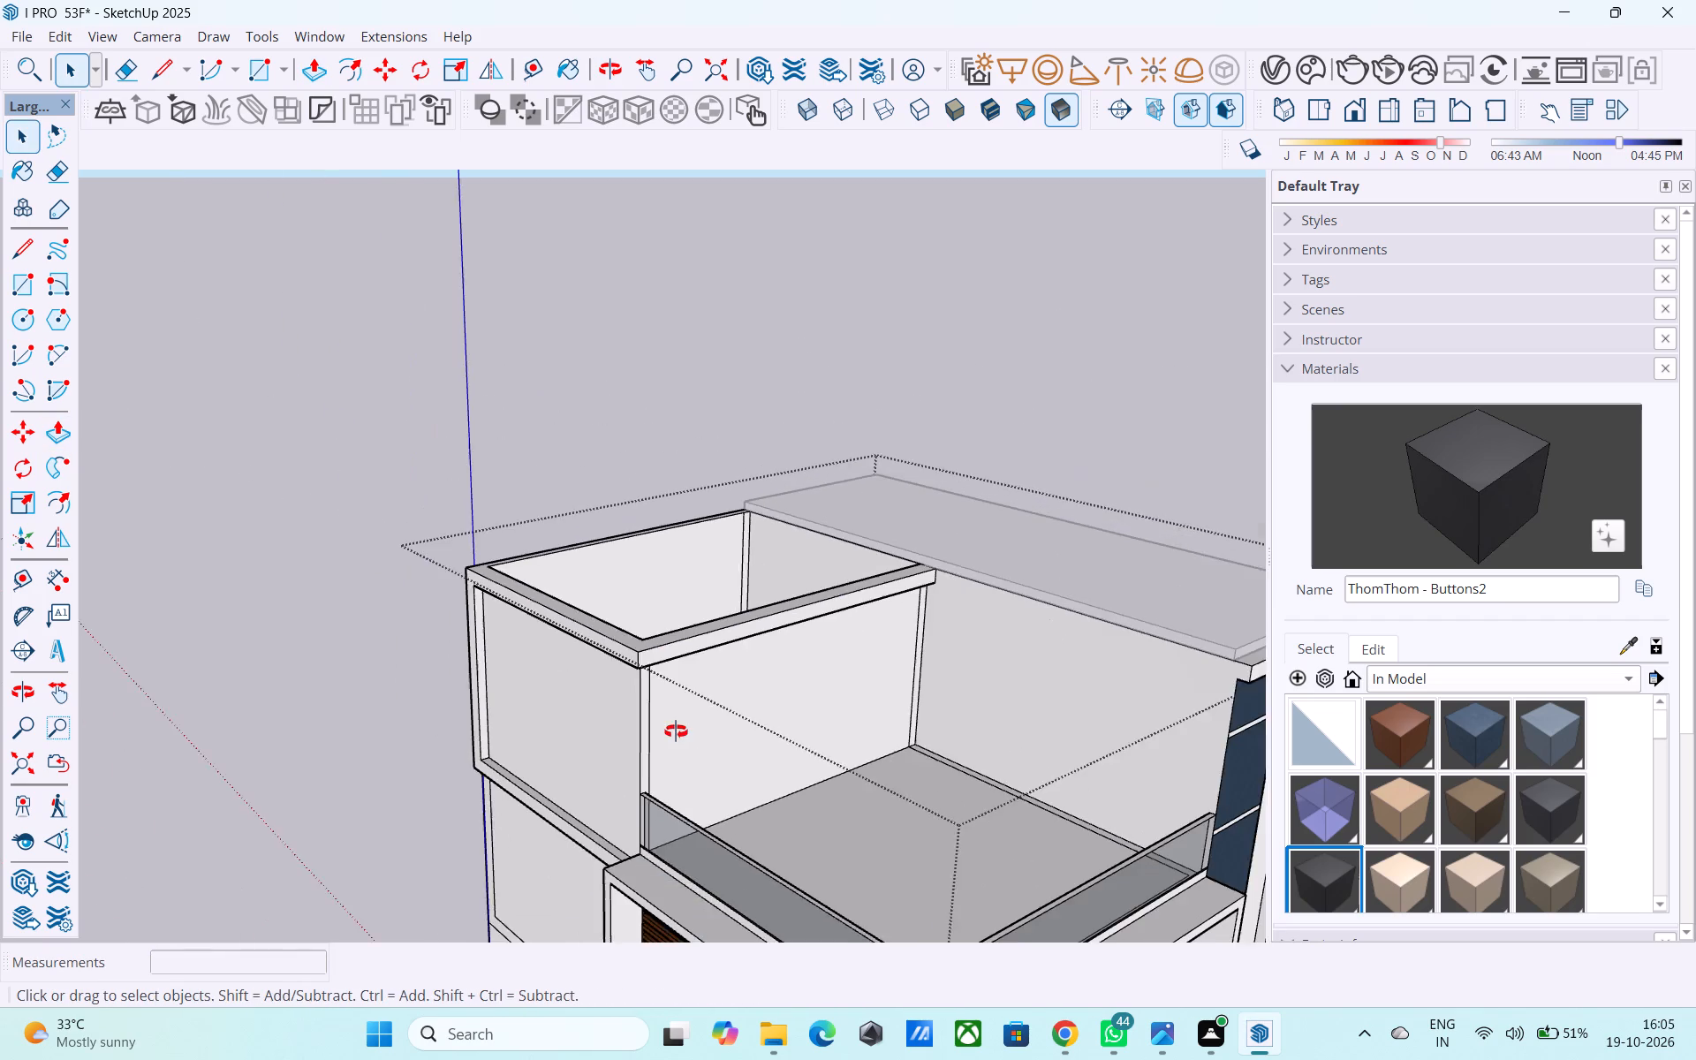
middle_click_drag(676, 731, 690, 709)
middle_click_drag(714, 684, 785, 635)
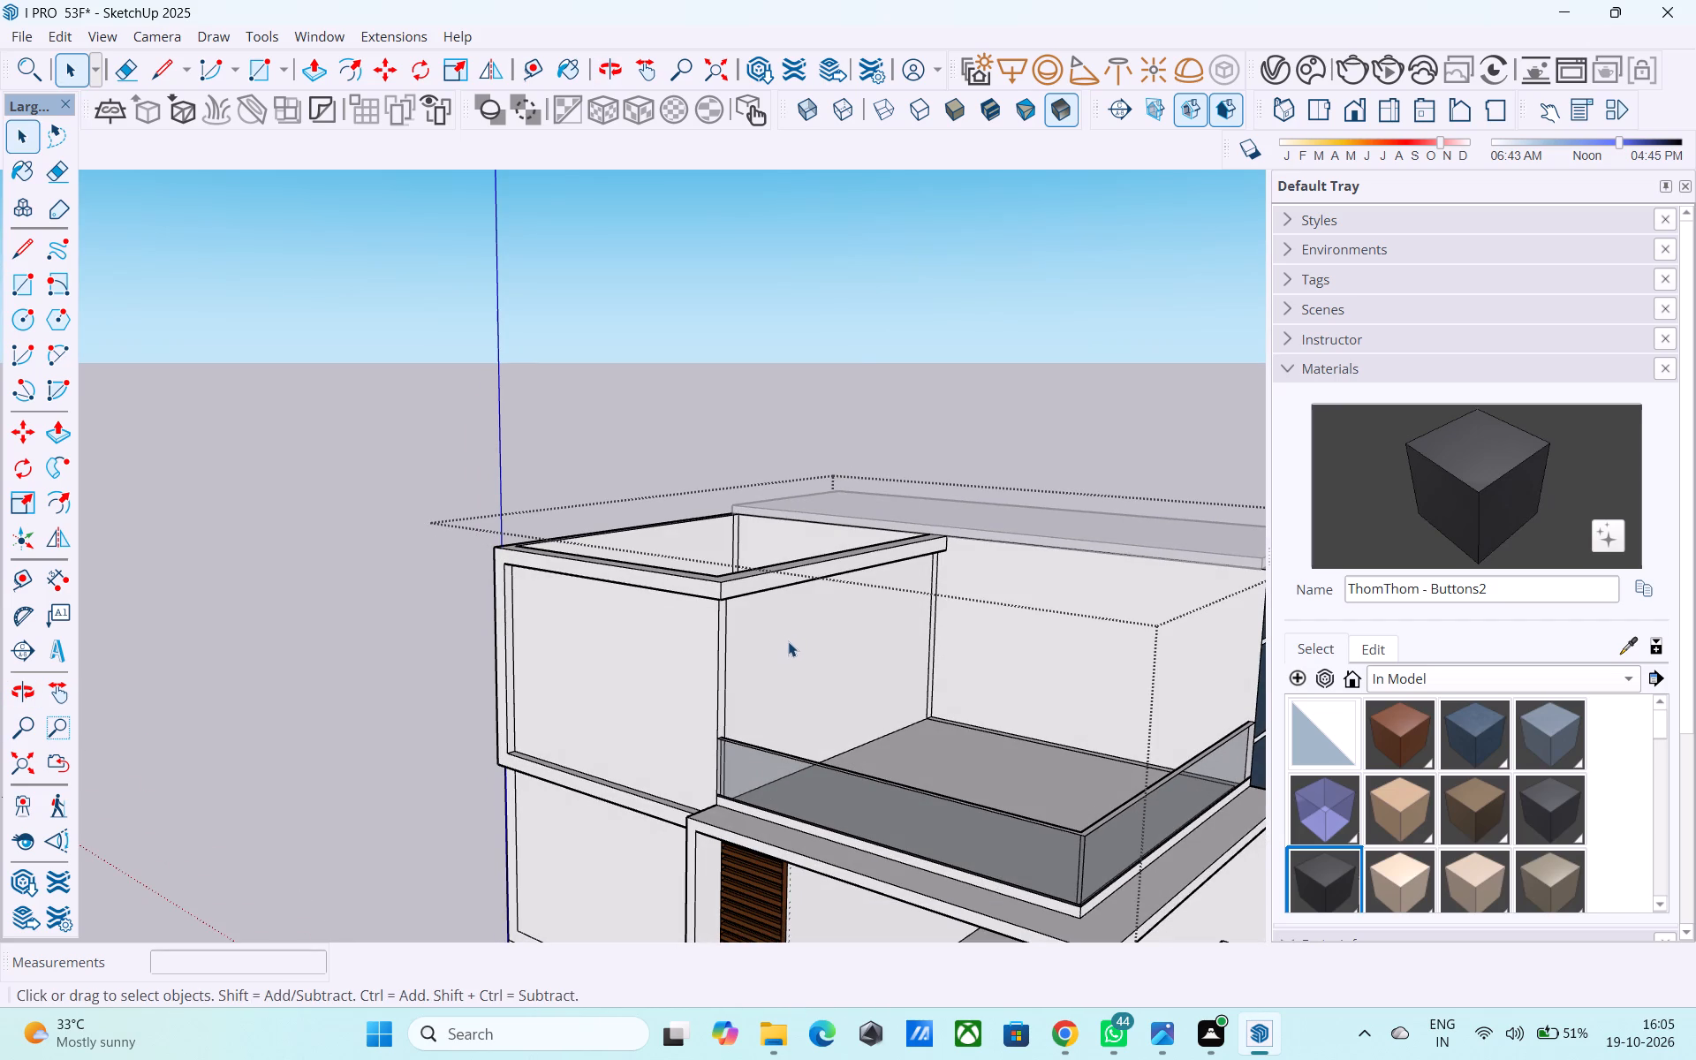
scroll(781, 634, "down", 1)
middle_click_drag(768, 646, 938, 614)
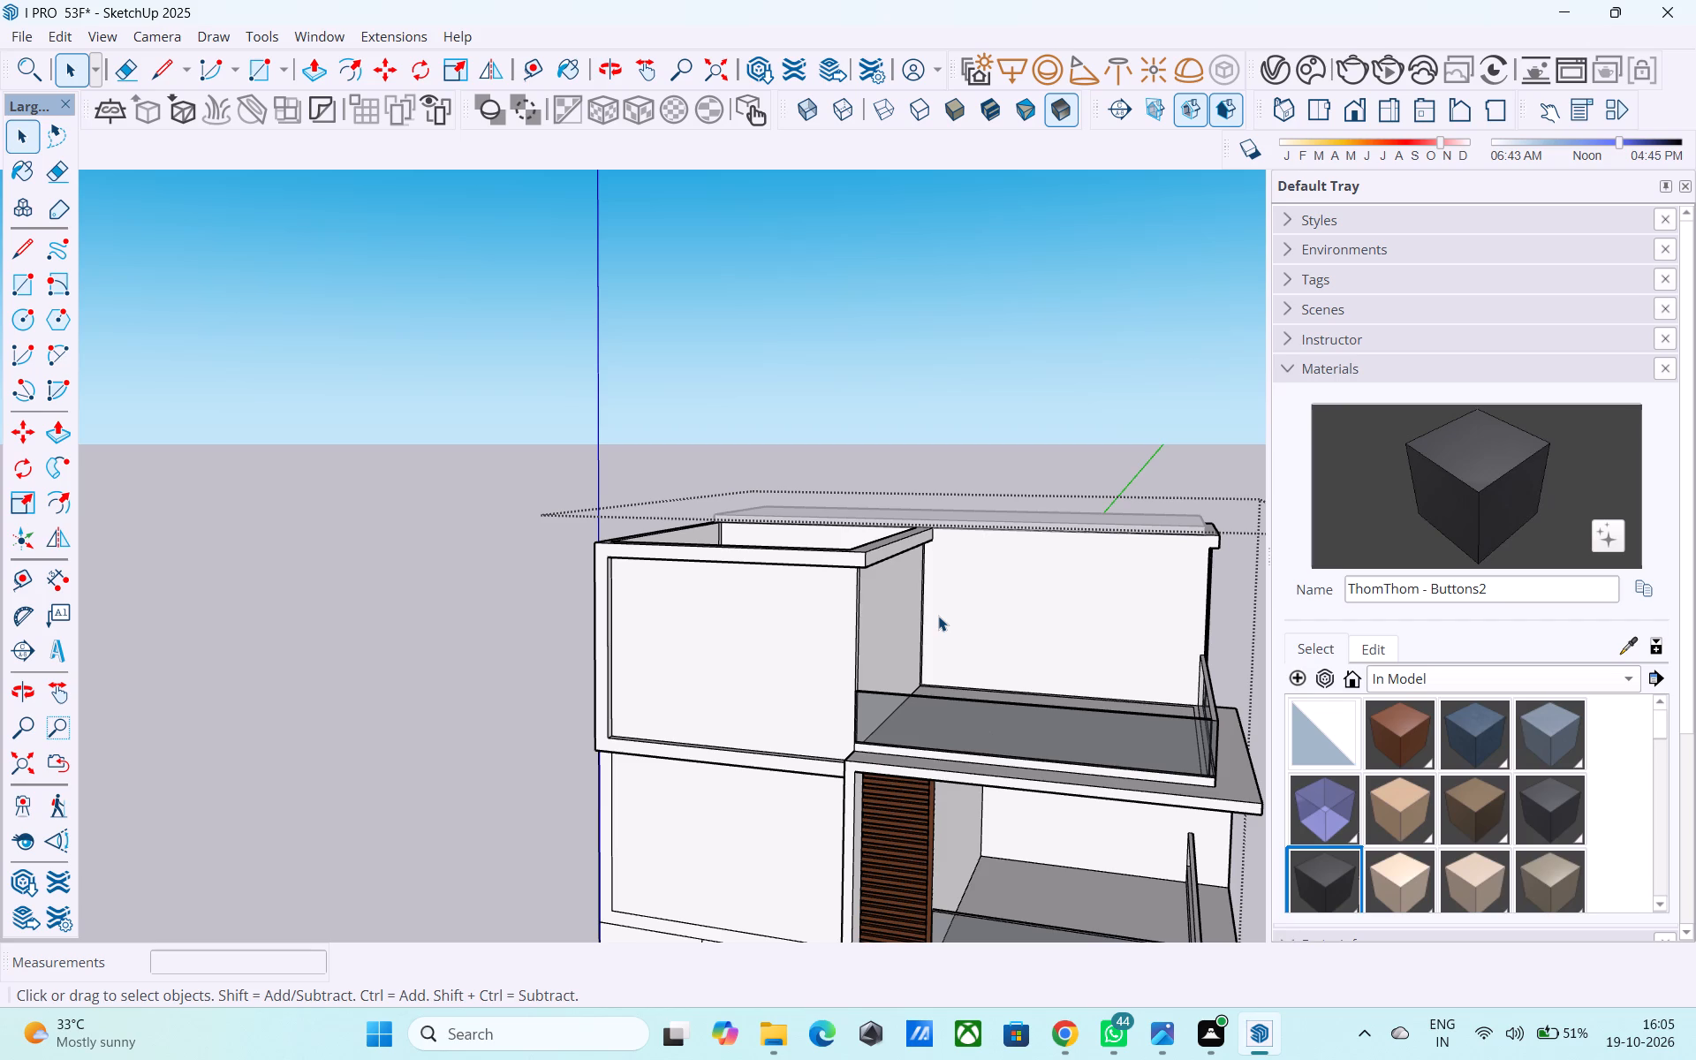
scroll(1020, 566, "down", 3)
middle_click_drag(1010, 532, 887, 464)
scroll(887, 464, "up", 4)
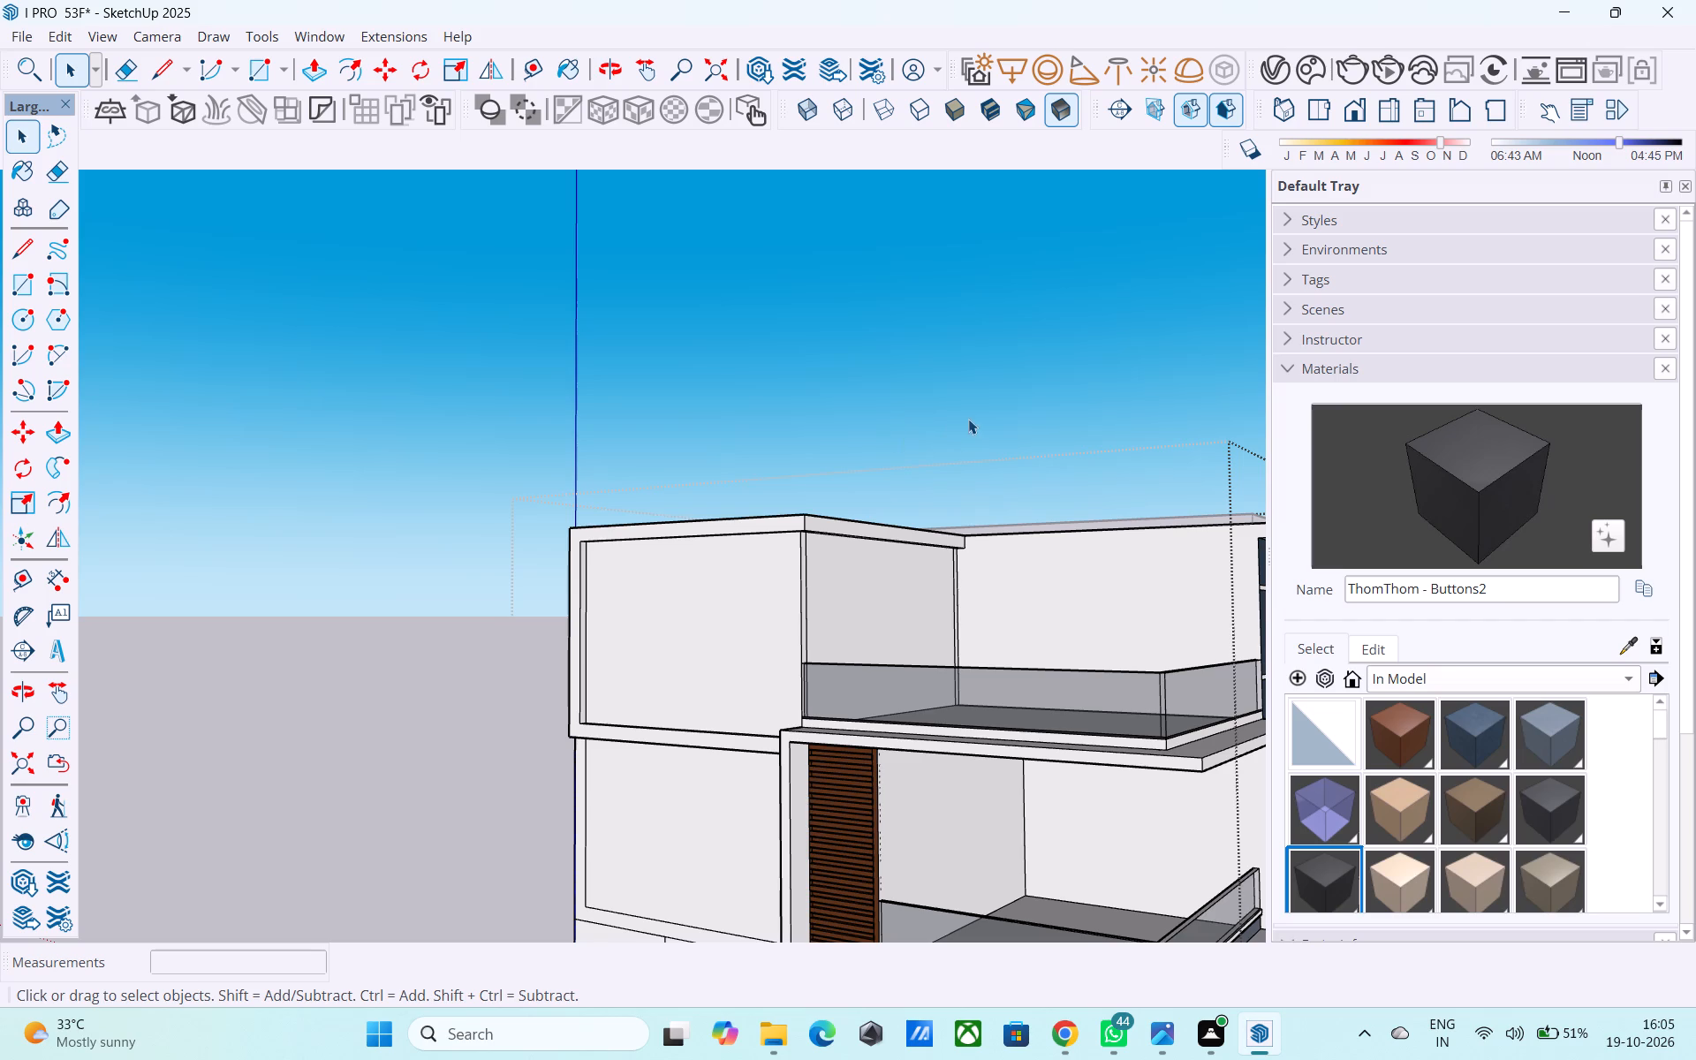
scroll(982, 408, "down", 3)
middle_click_drag(982, 408, 1112, 541)
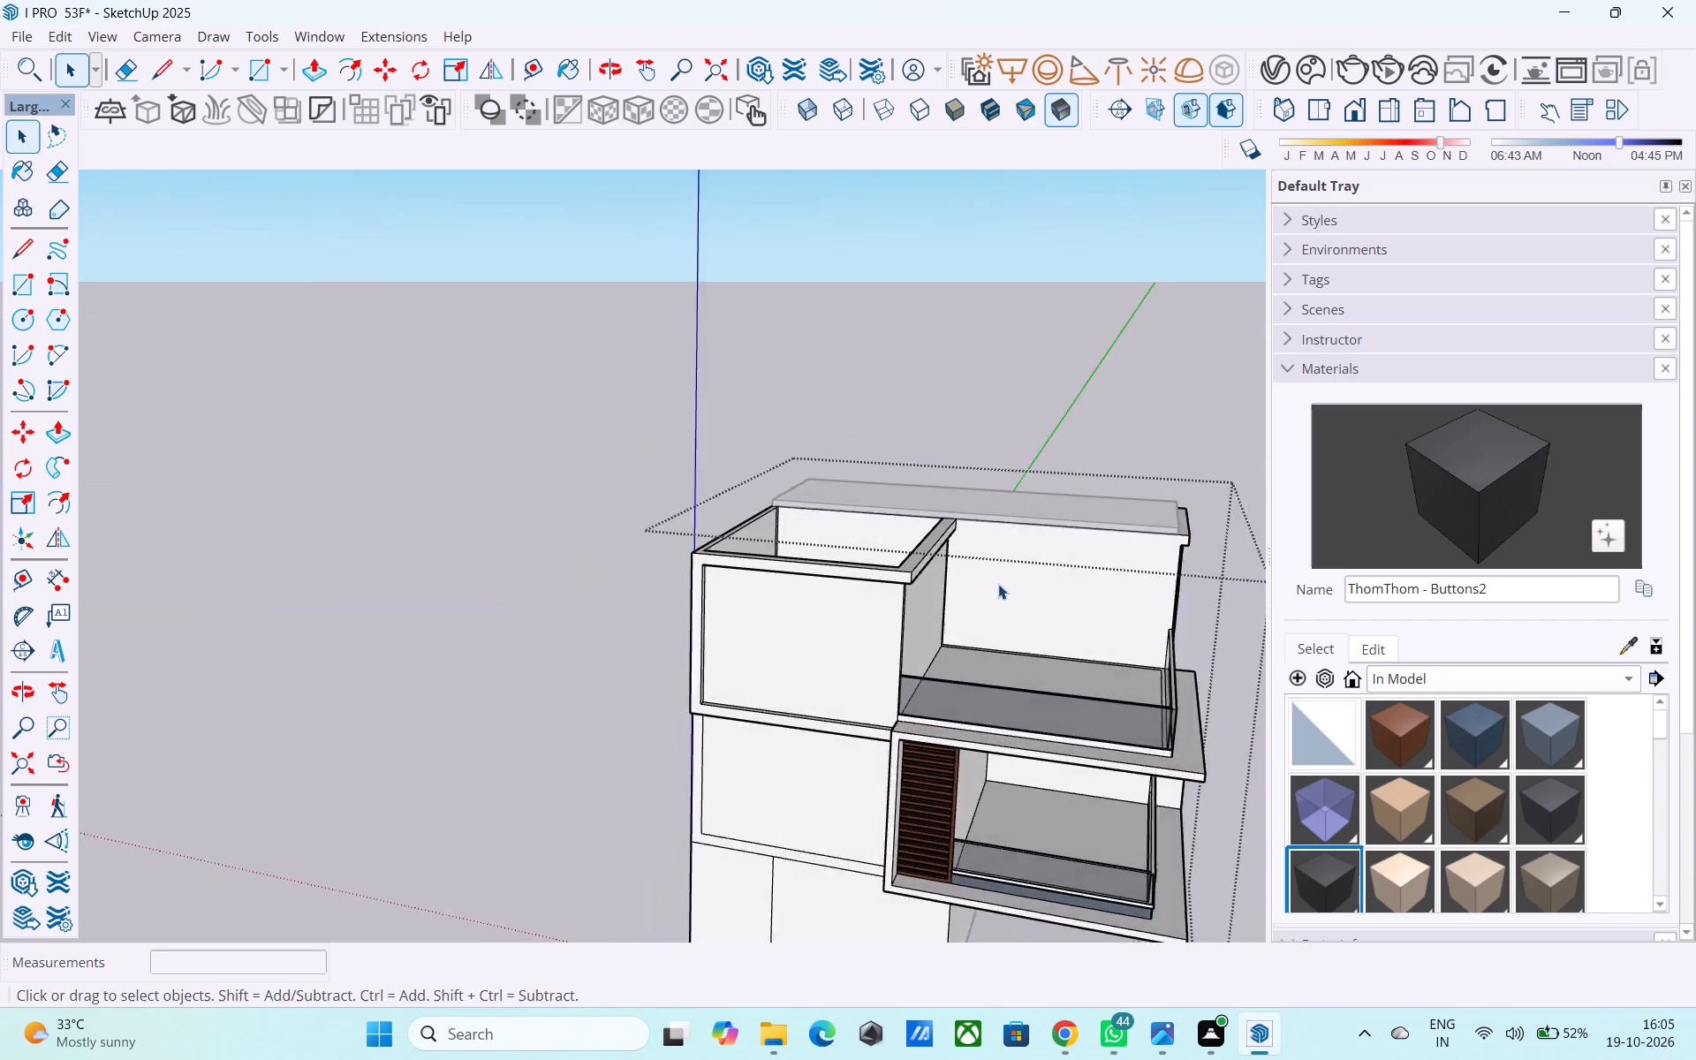
scroll(998, 582, "up", 6)
scroll(1204, 444, "down", 4)
middle_click_drag(1115, 530, 1078, 420)
scroll(985, 322, "up", 3)
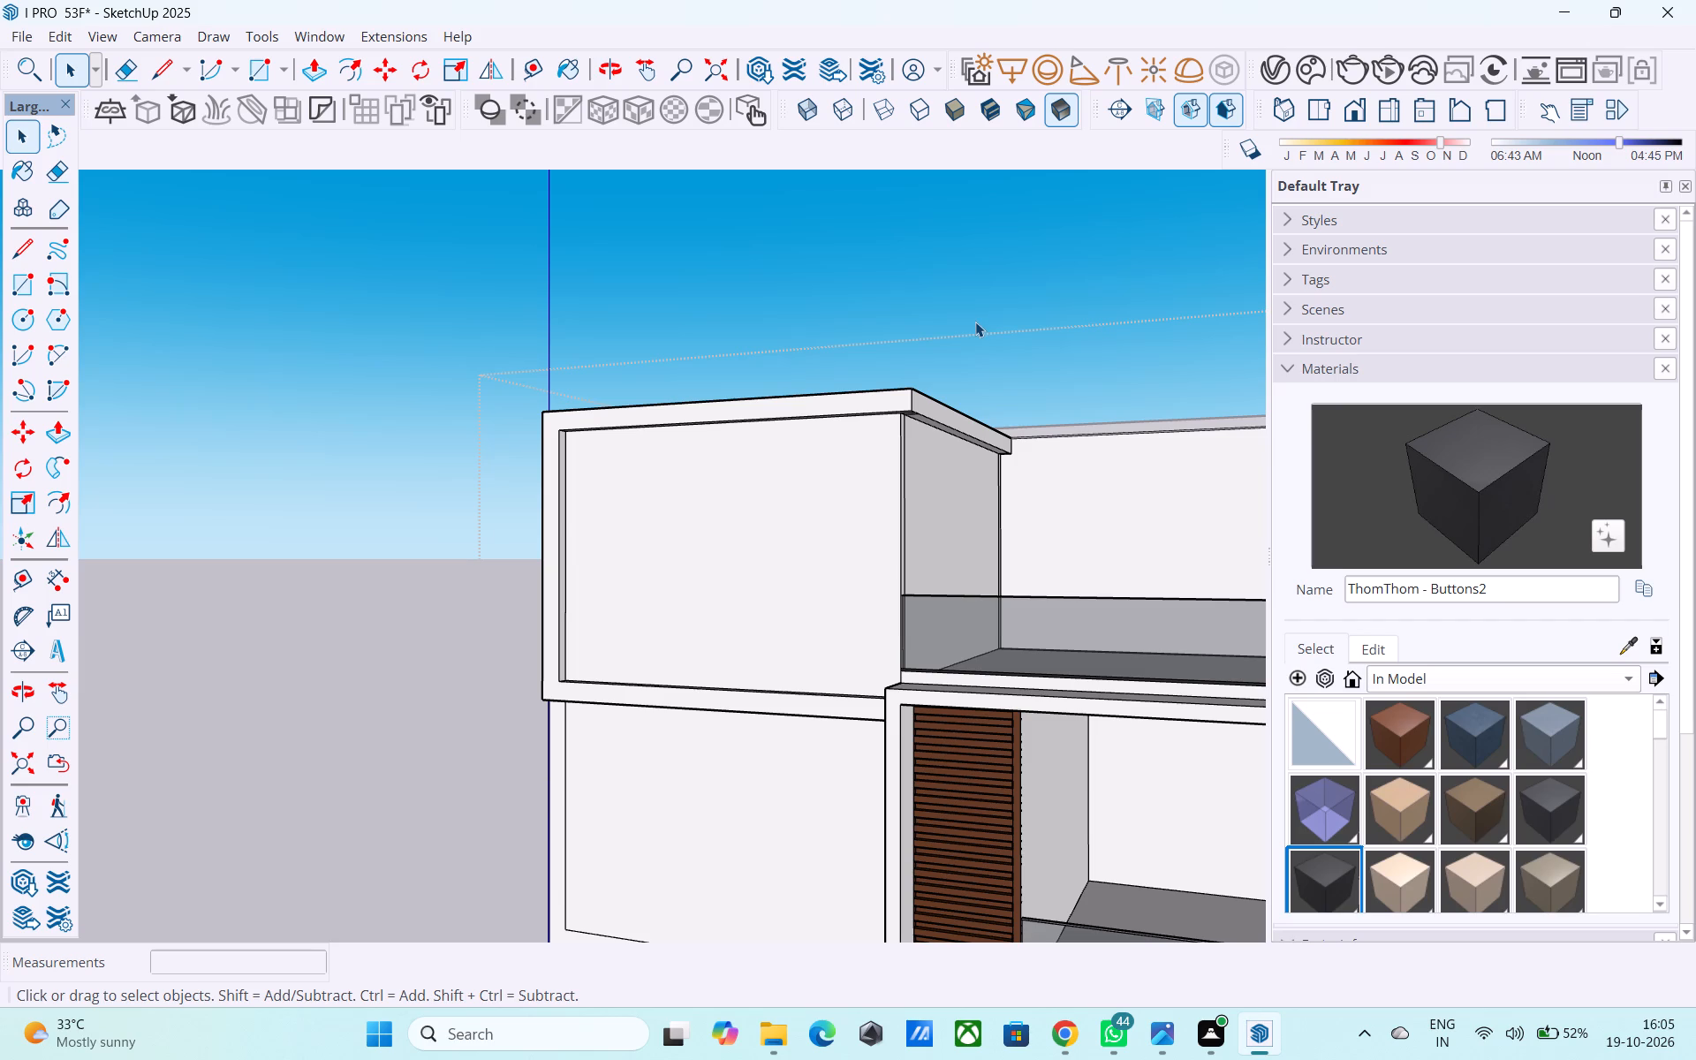
middle_click_drag(914, 321, 809, 314)
scroll(809, 314, "up", 1)
scroll(807, 320, "down", 3)
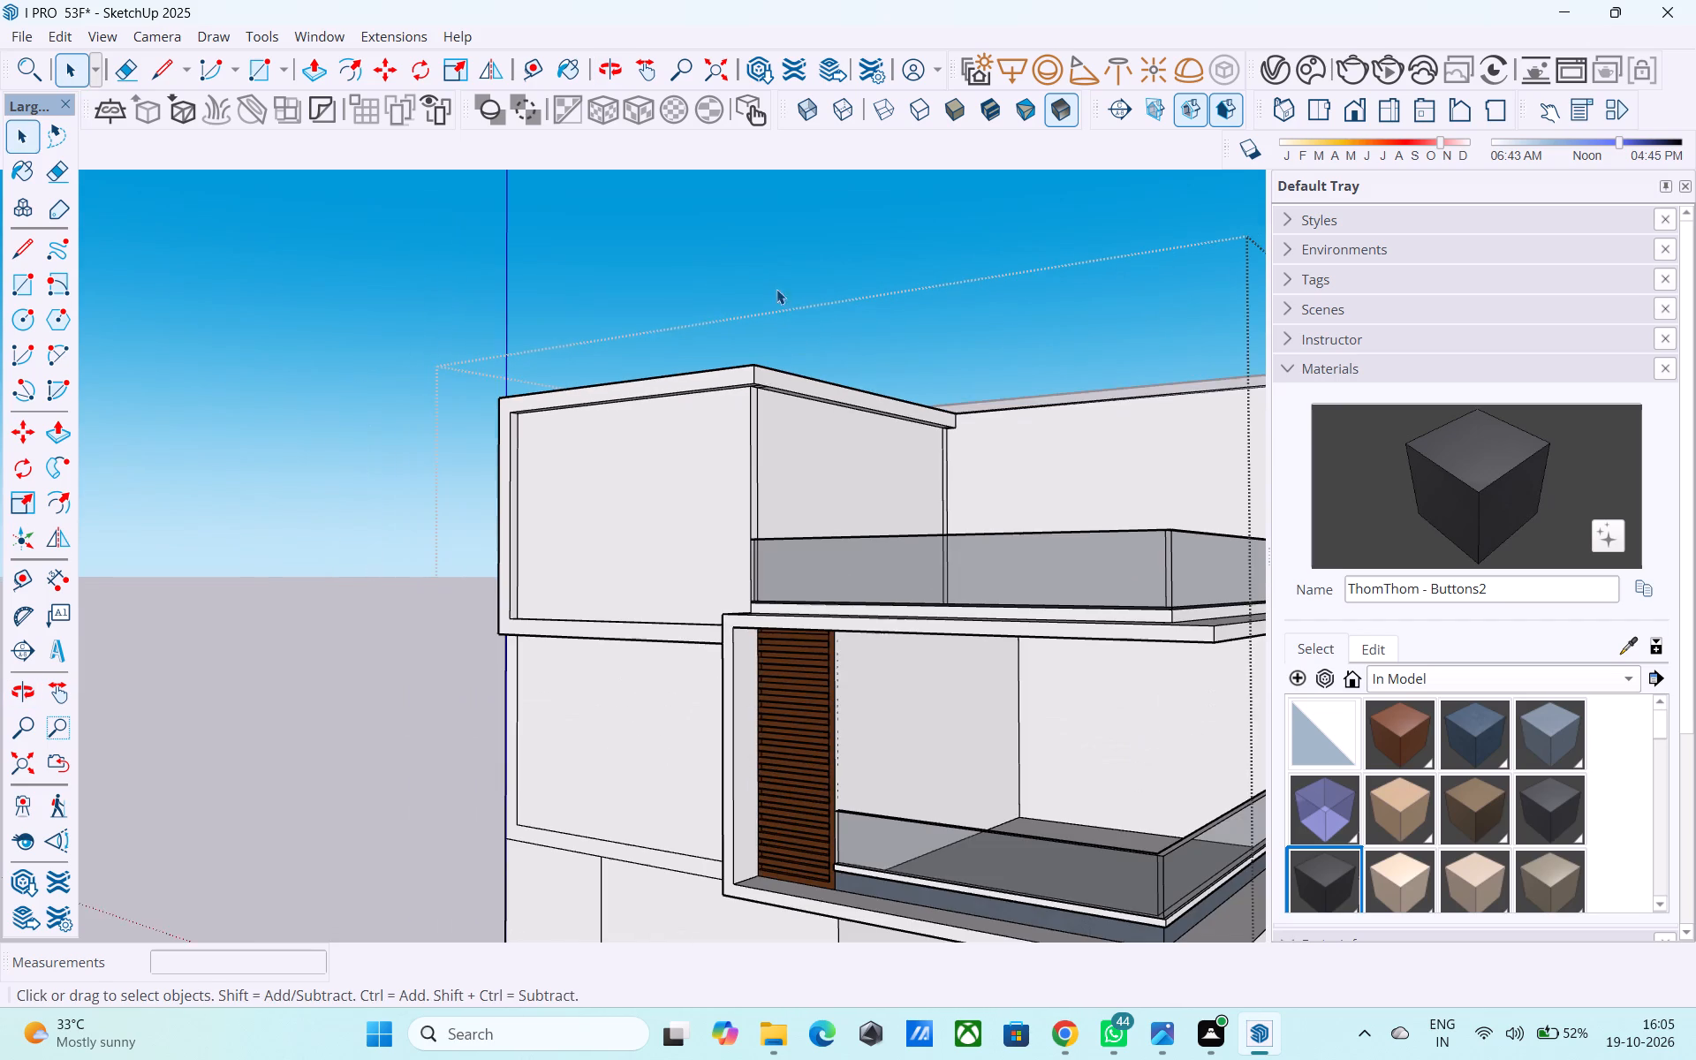
left_click(770, 274)
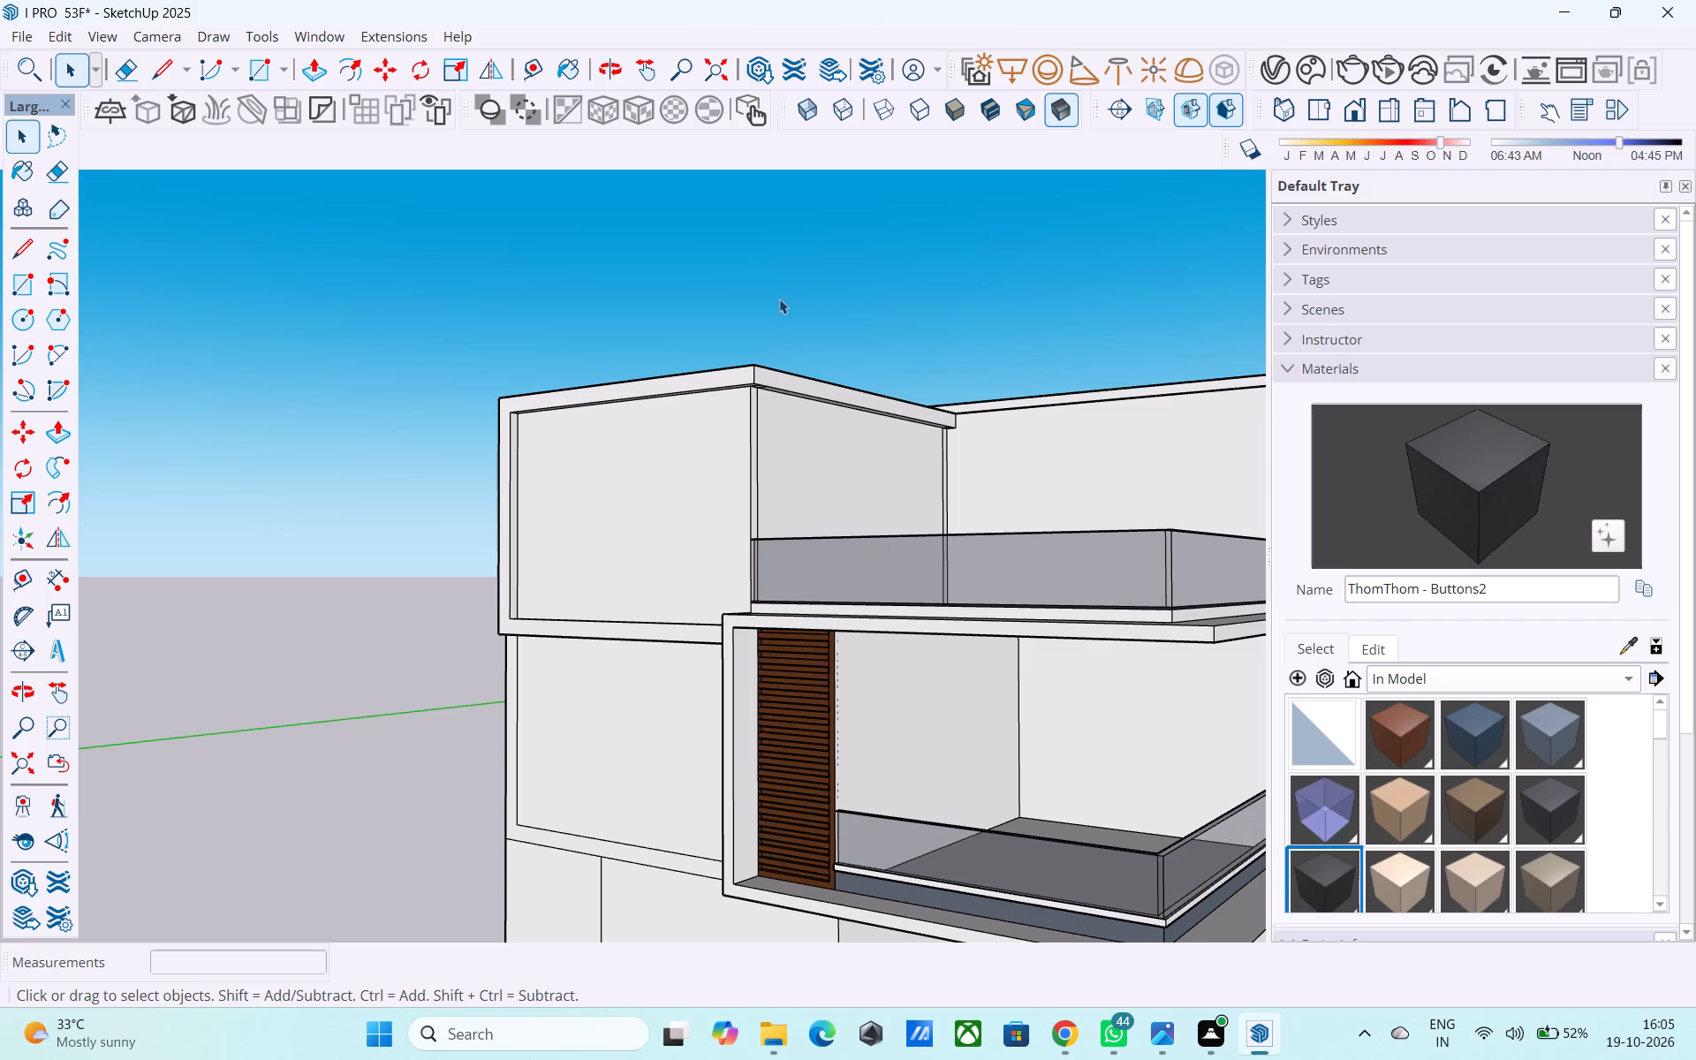
Examine how the upper-floor frame meets the roof edge and the first-floor panel border on the side wall.
scroll(790, 329, "down", 2)
middle_click_drag(794, 336, 781, 384)
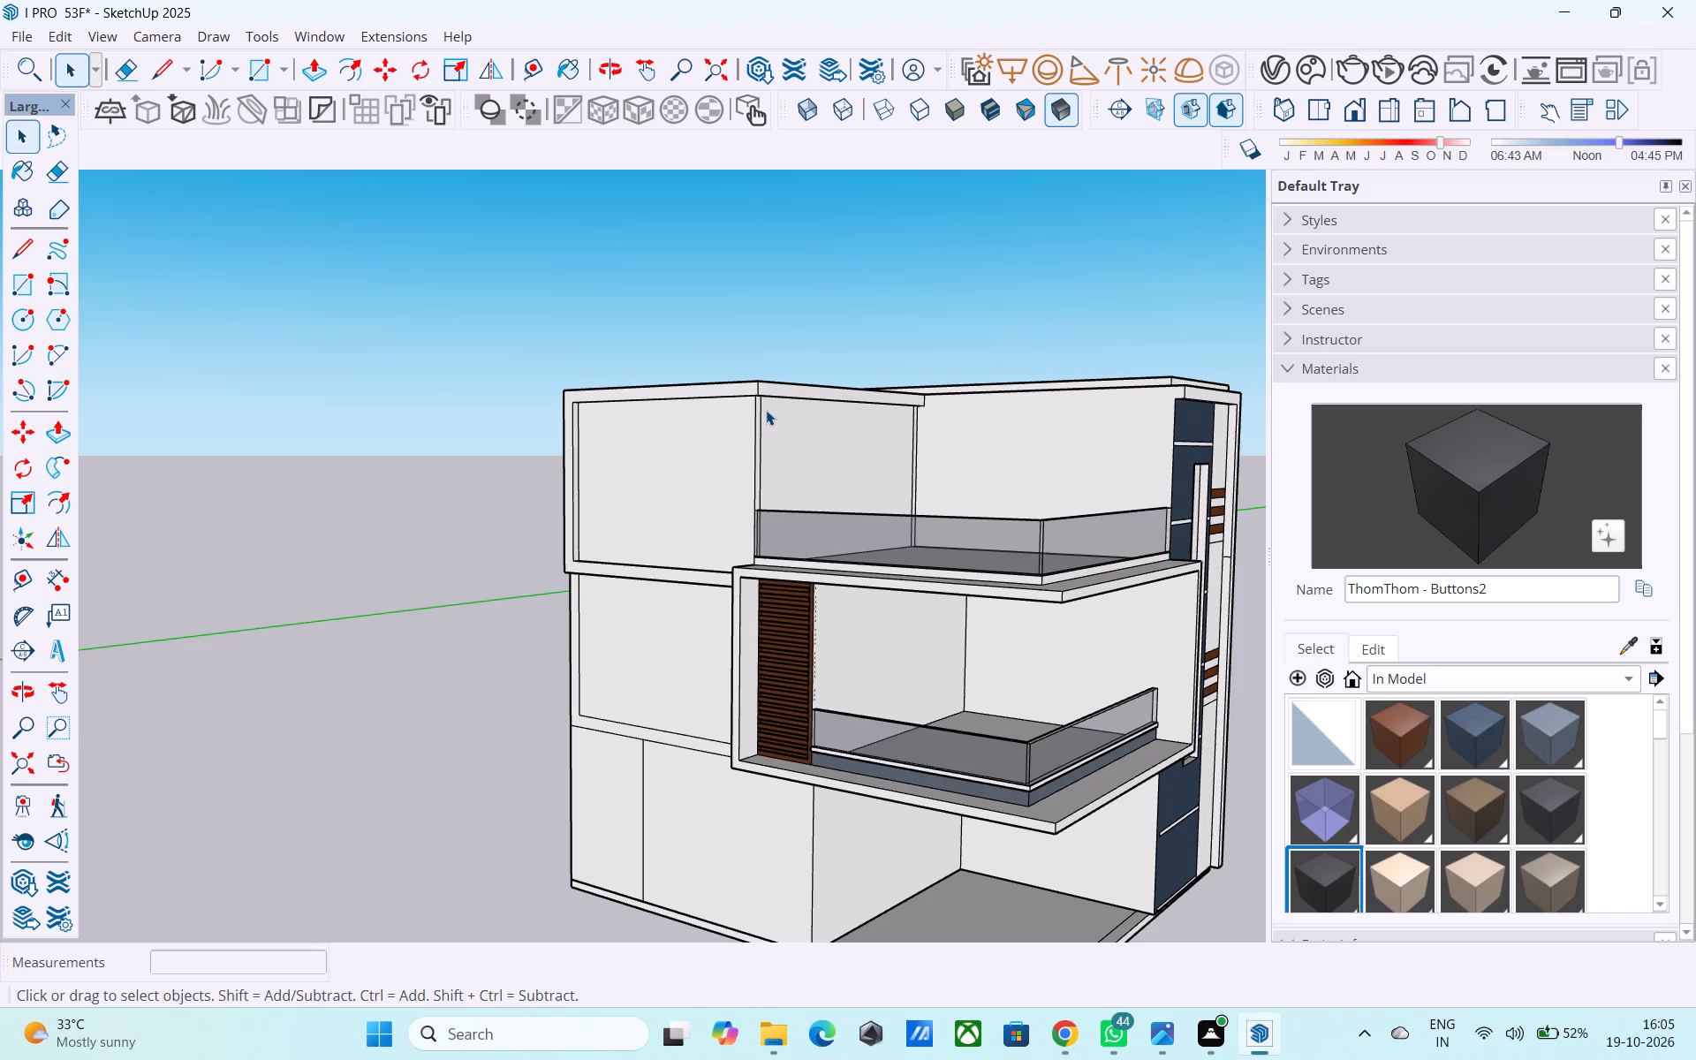
middle_click_drag(752, 346, 645, 464)
scroll(645, 465, "up", 6)
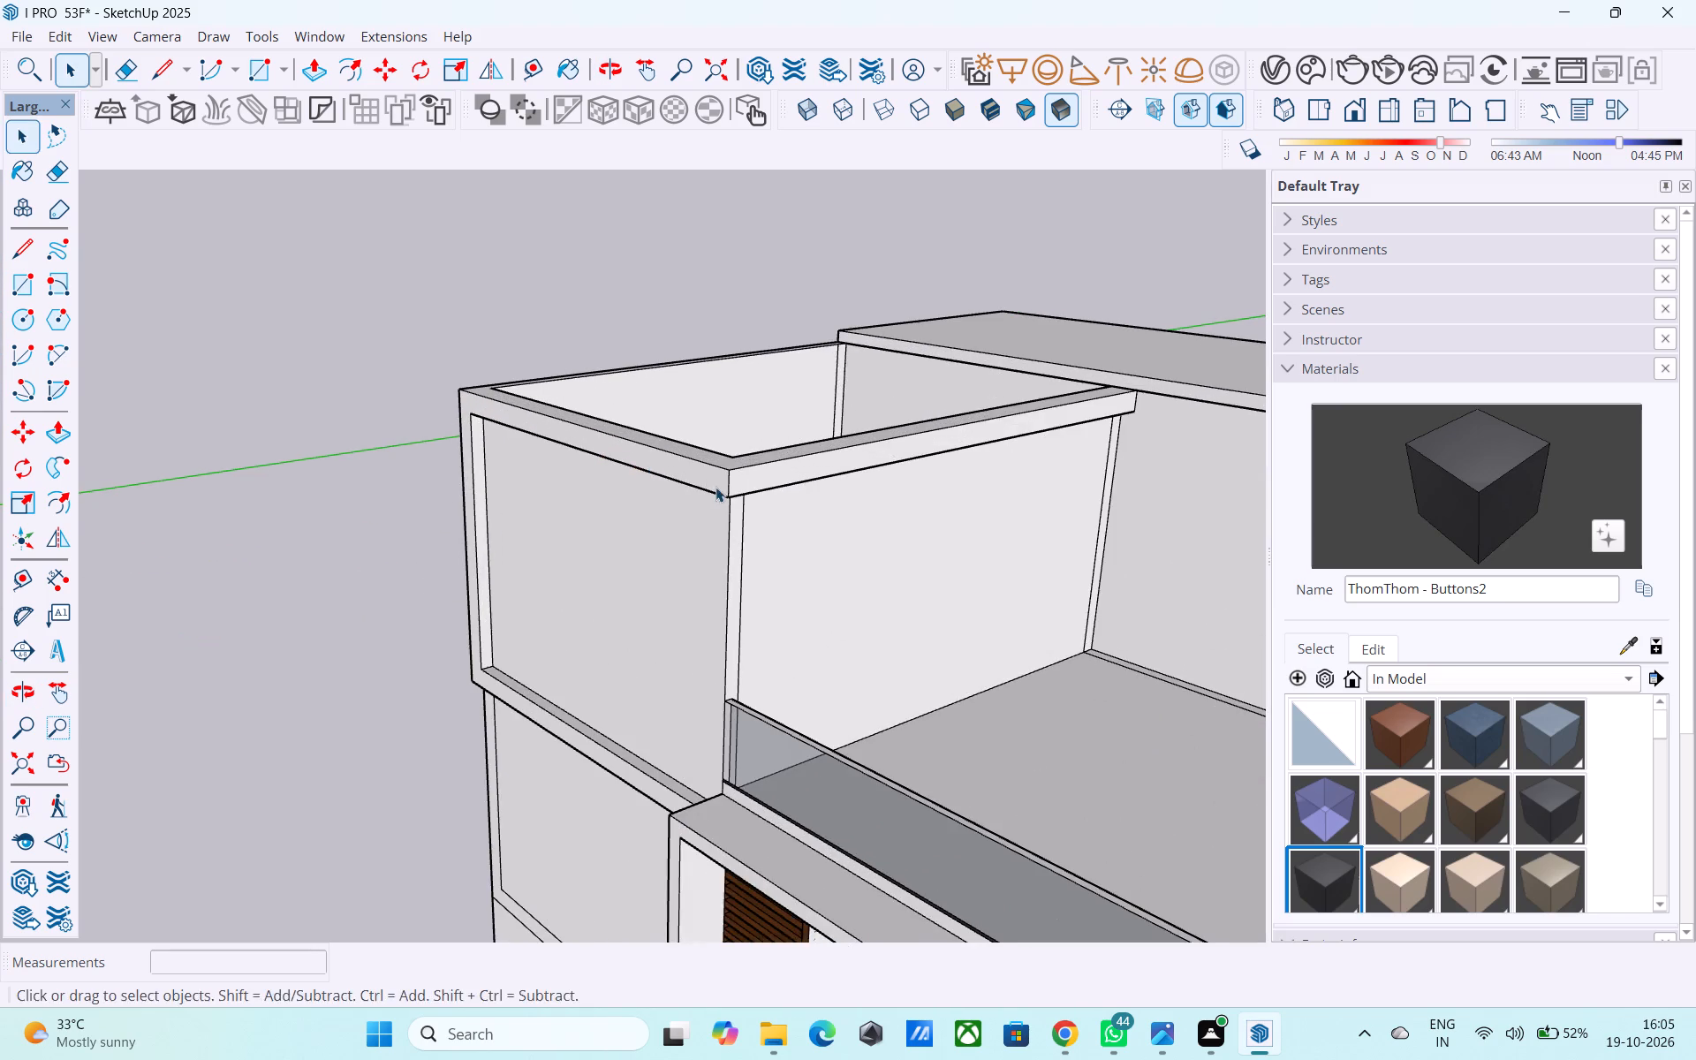
middle_click_drag(715, 487, 583, 485)
middle_click_drag(575, 482, 894, 414)
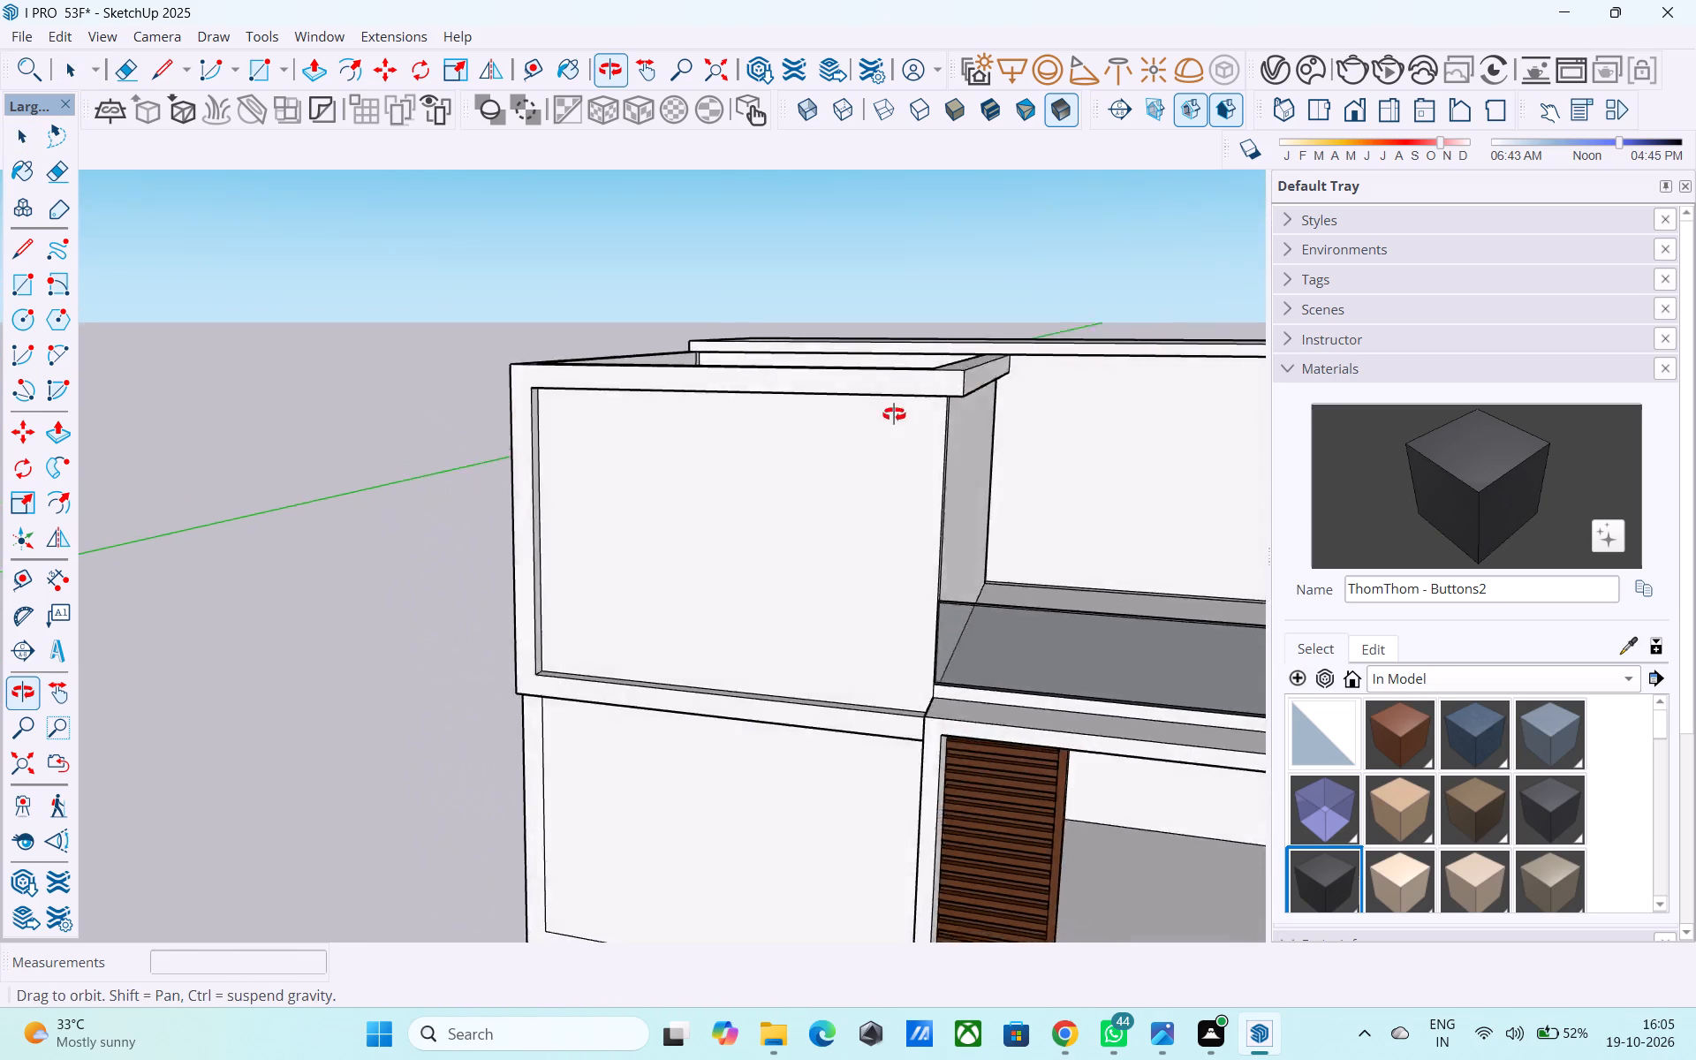
middle_click_drag(894, 414, 1000, 397)
scroll(826, 440, "down", 5)
middle_click_drag(818, 452, 791, 437)
scroll(795, 461, "up", 3)
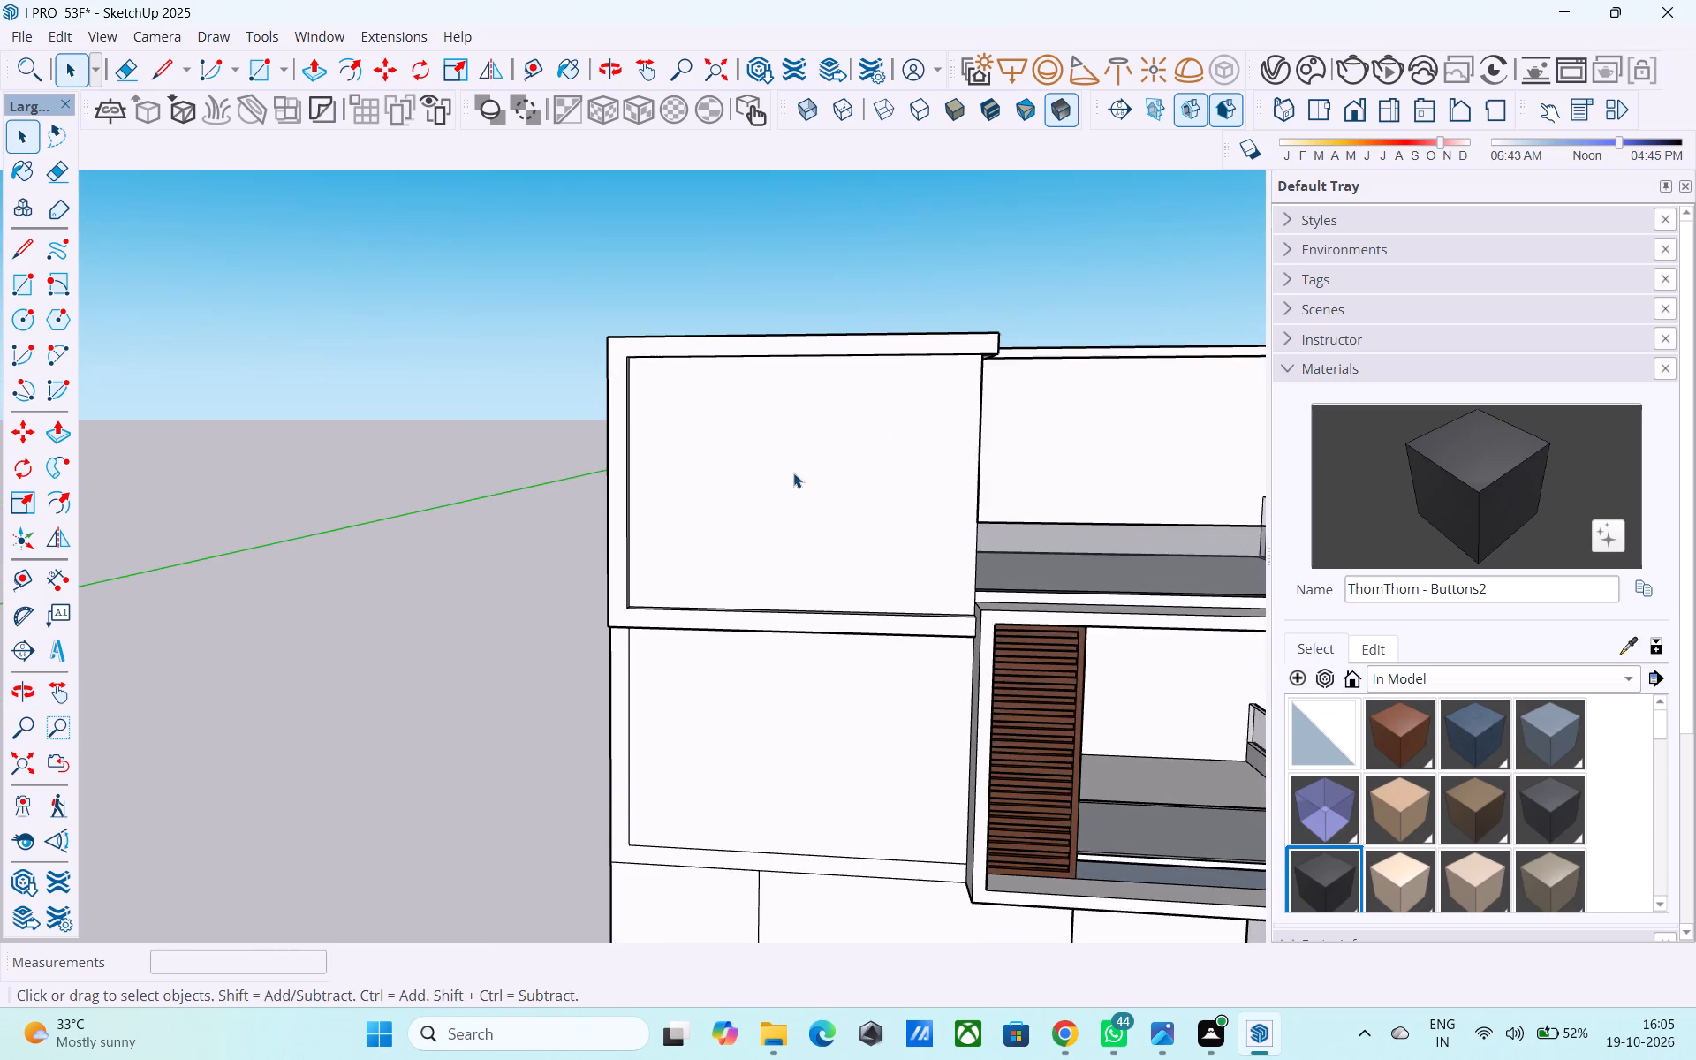
middle_click_drag(791, 480, 829, 407)
middle_click(818, 427)
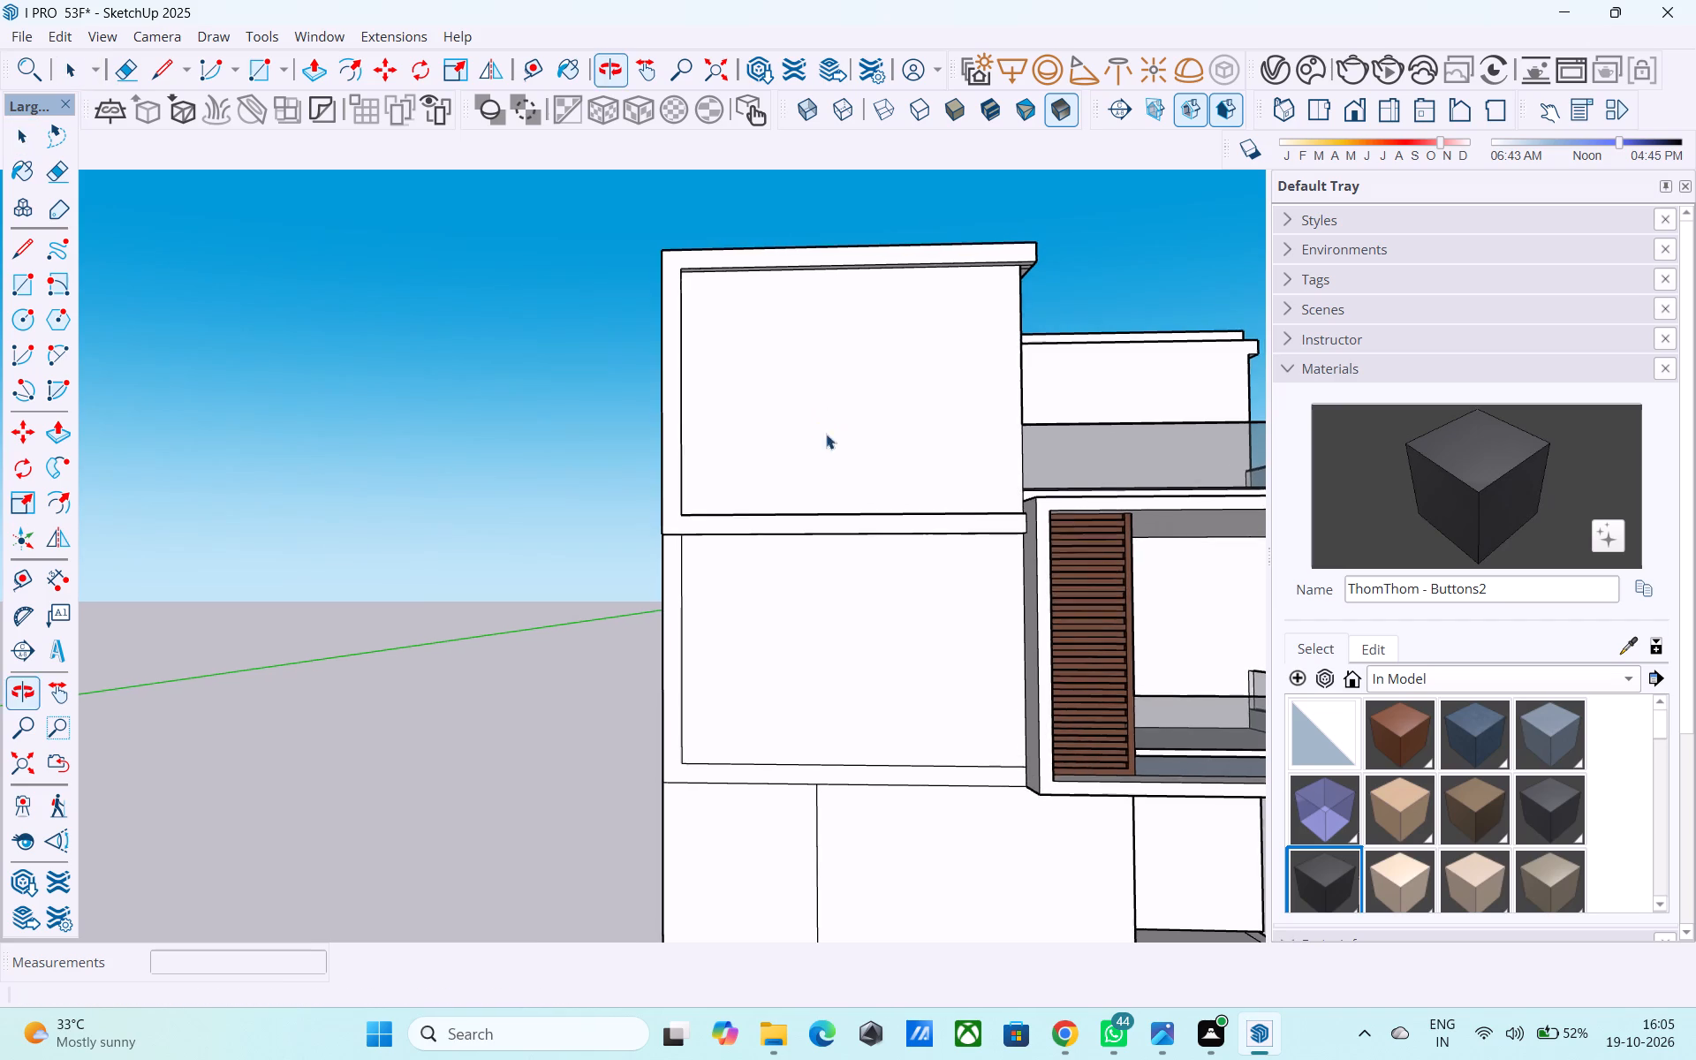
scroll(815, 446, "up", 6)
middle_click_drag(778, 513, 774, 475)
scroll(771, 476, "up", 2)
scroll(774, 474, "down", 8)
scroll(711, 519, "up", 1)
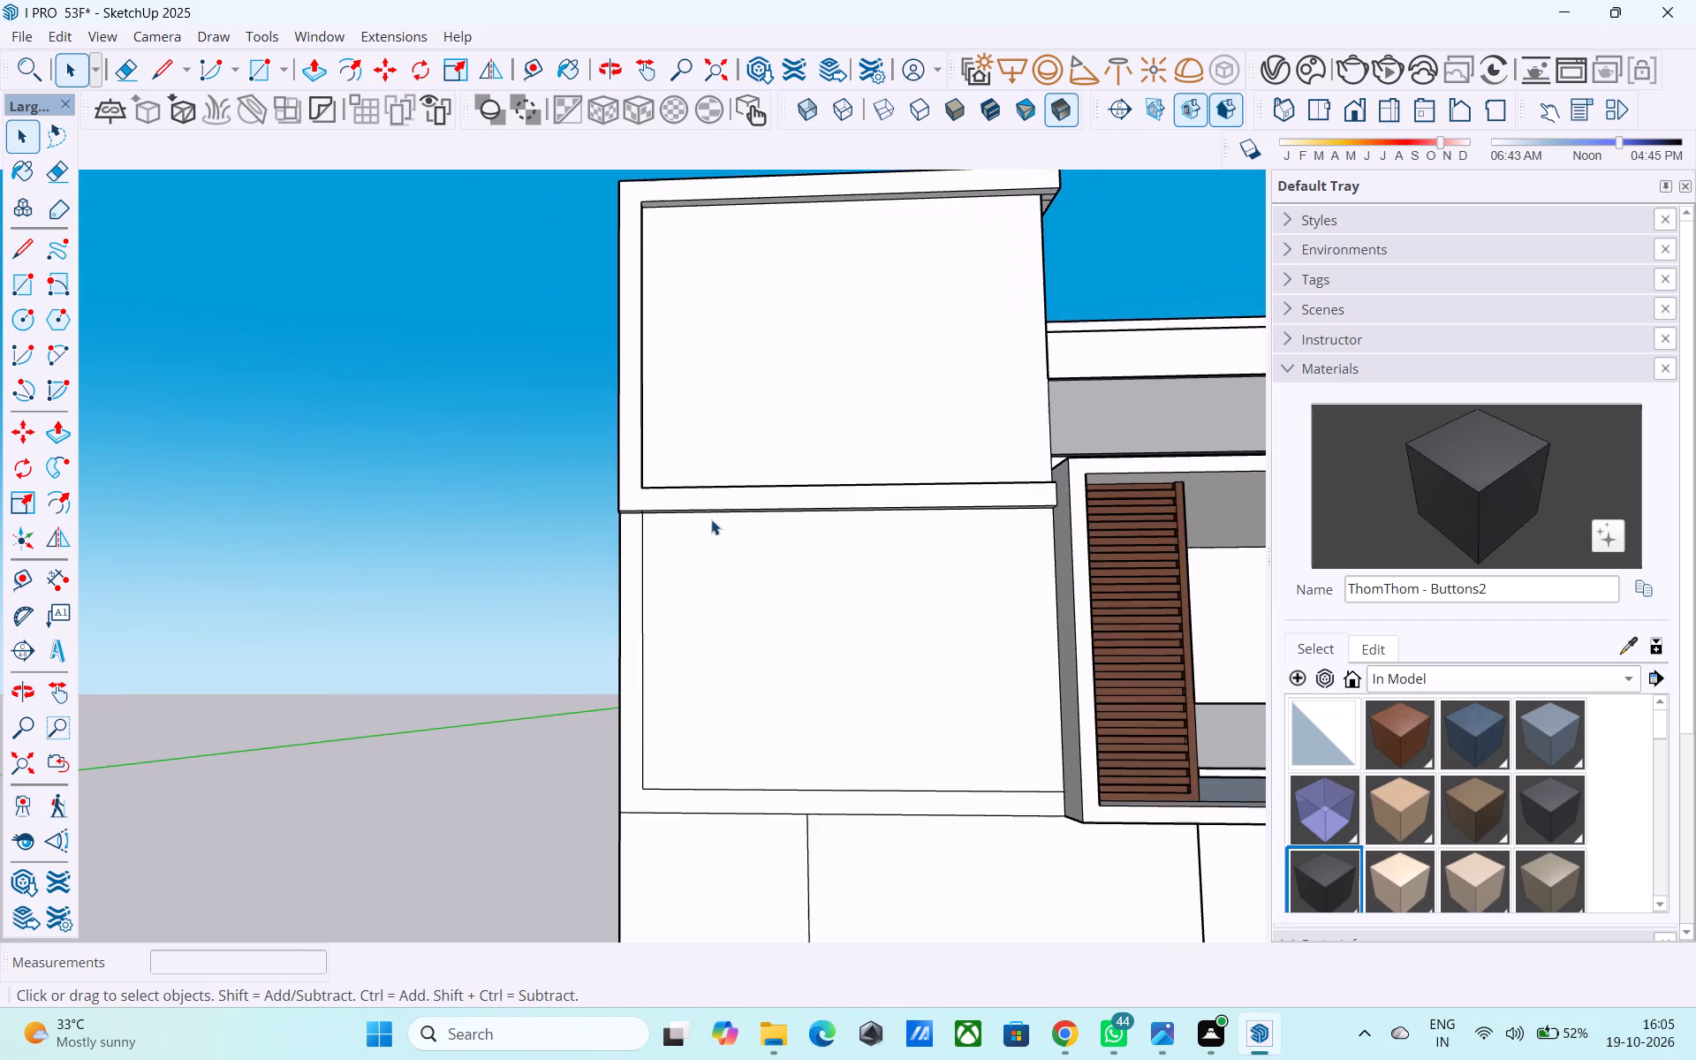
Split the strip between the two side-wall panels with a vertical 9" line at the upper panel's corner, inside the wall group.
scroll(711, 519, "down", 2)
scroll(699, 512, "up", 4)
scroll(627, 503, "up", 3)
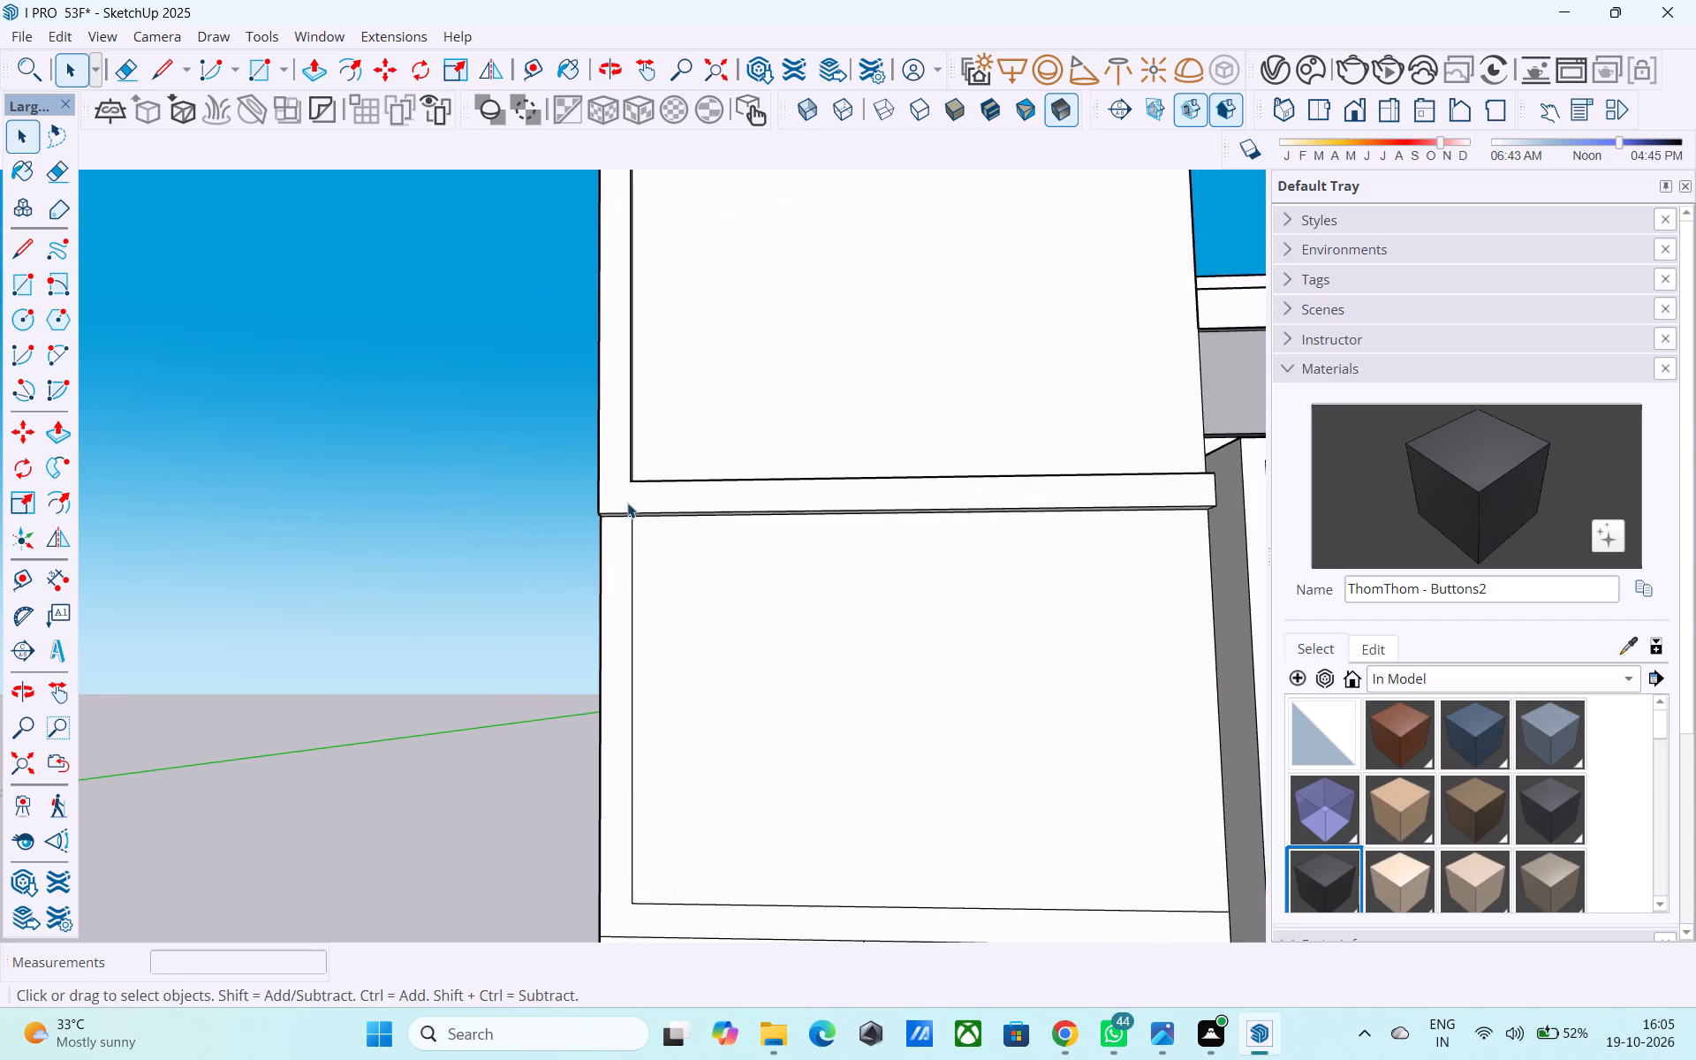
key("l")
scroll(633, 489, "up", 5)
left_click(632, 465)
left_click(625, 528)
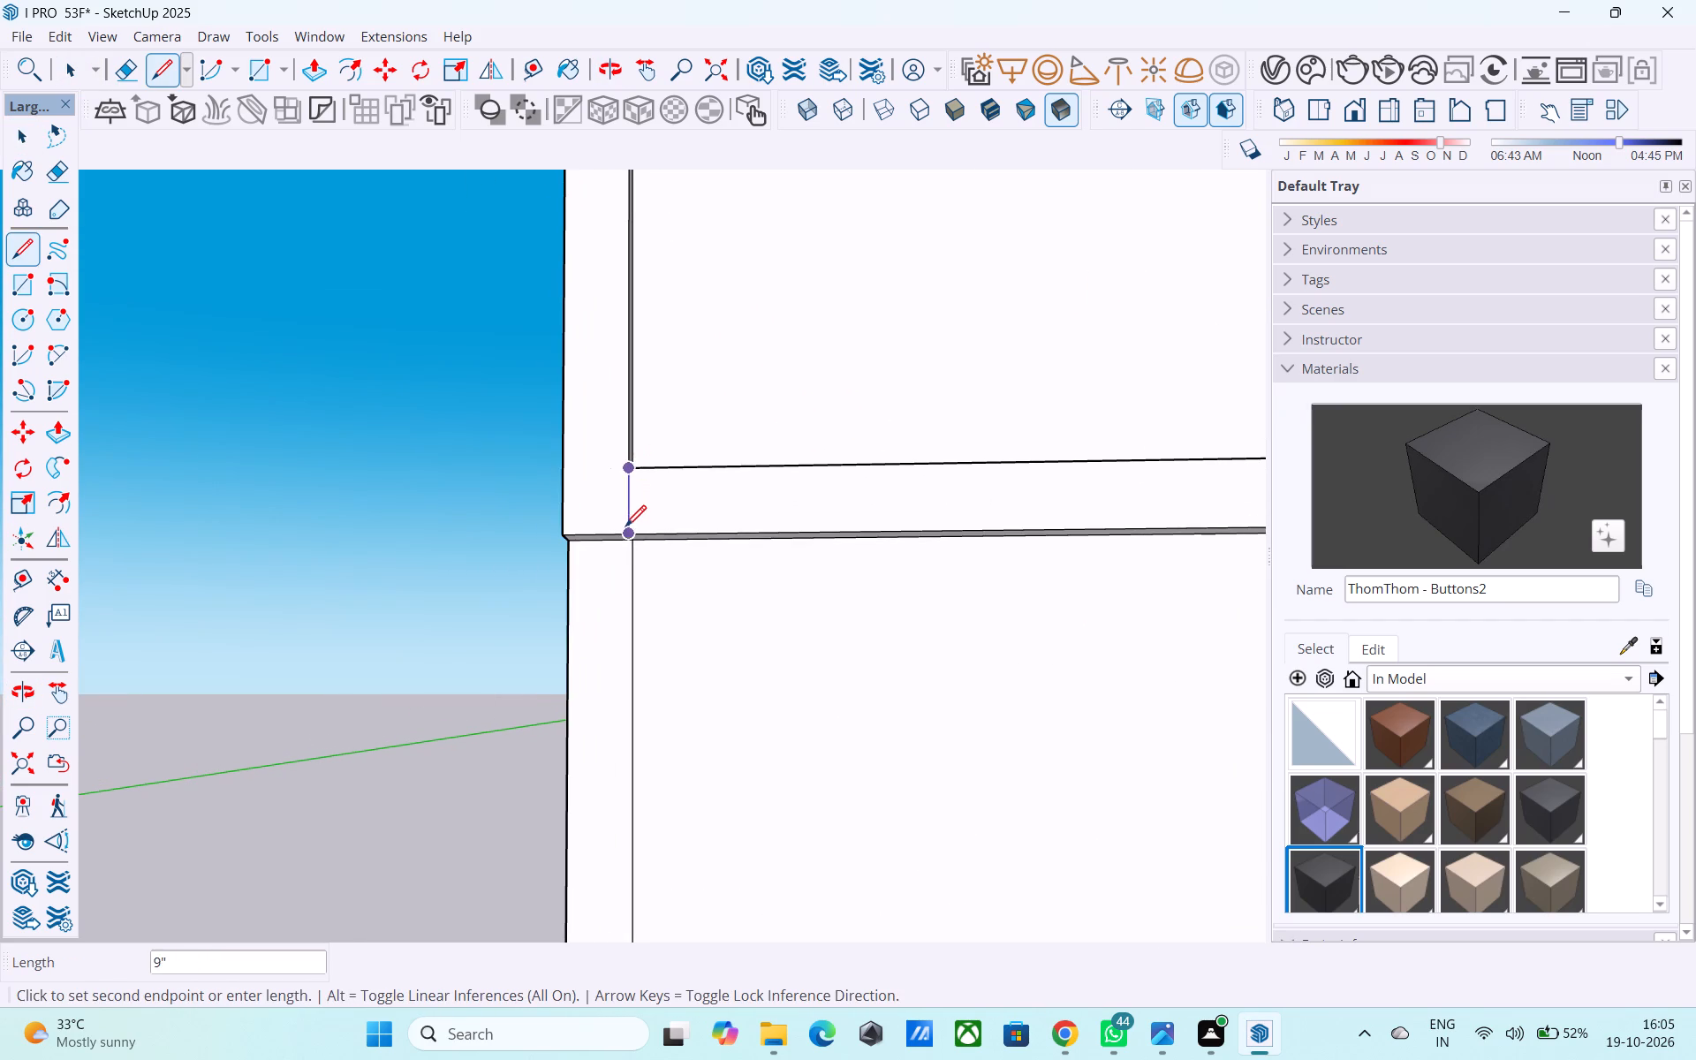
key("space")
left_click(655, 520)
double_click(655, 519)
key("l")
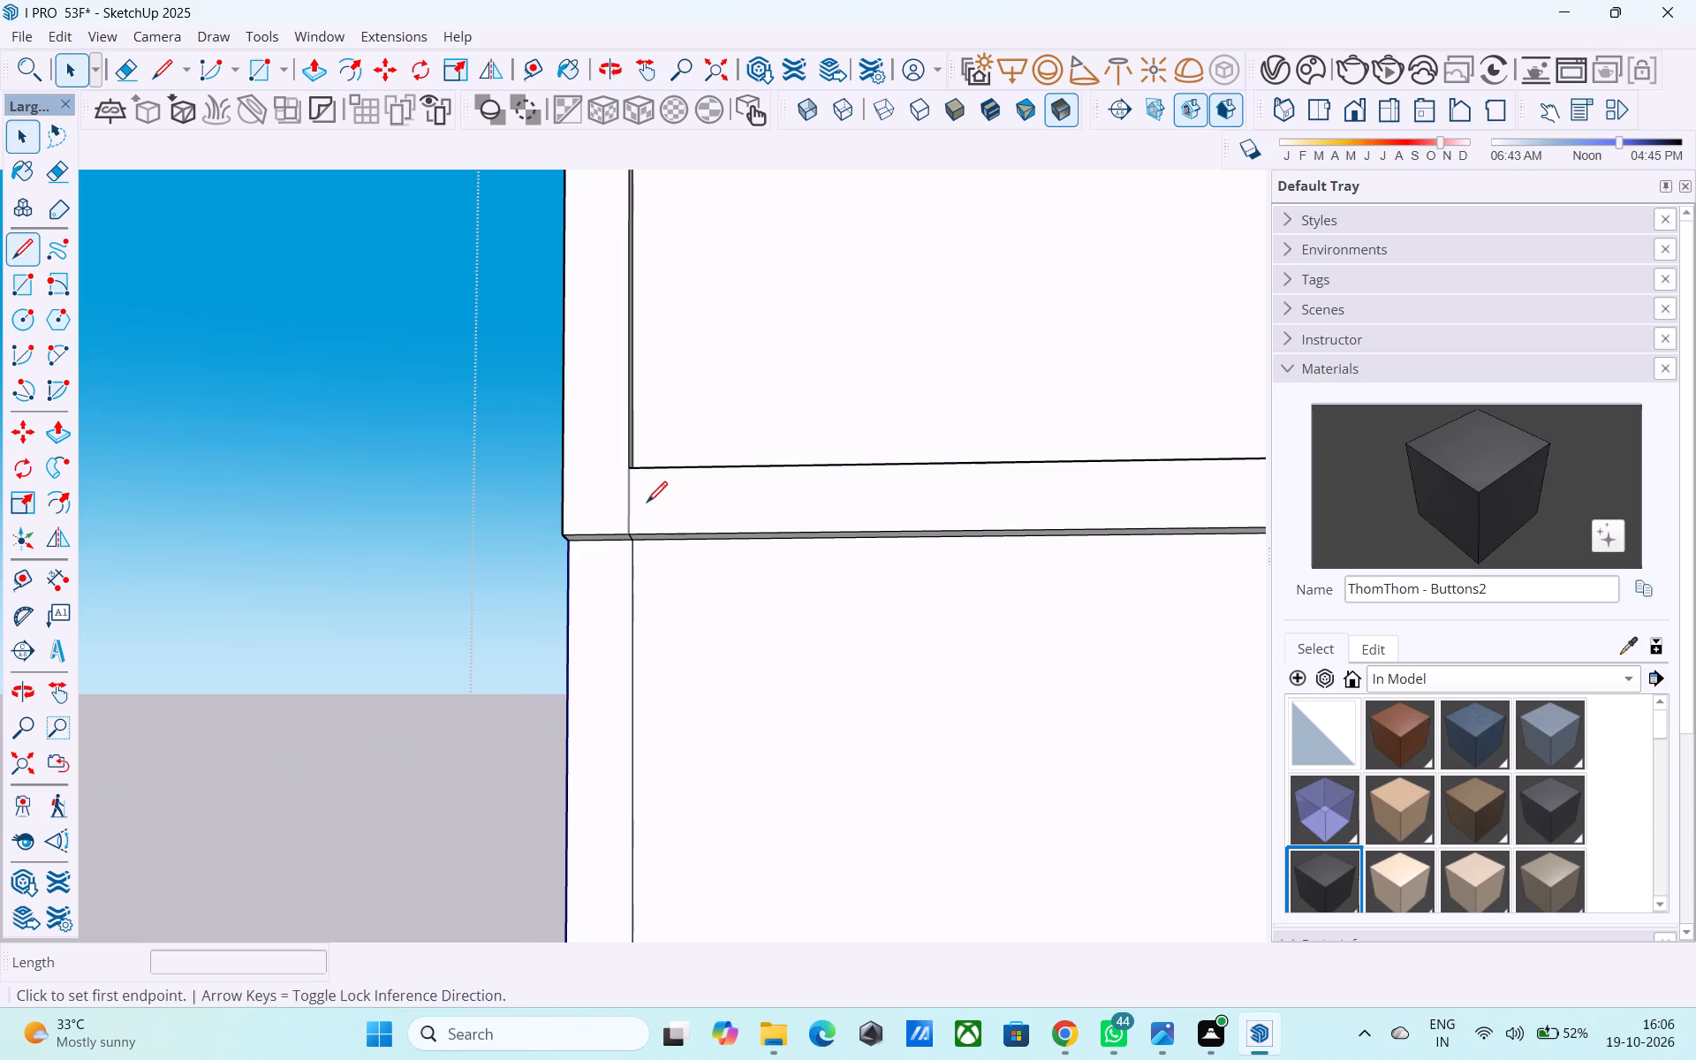
left_click(629, 474)
left_click(637, 531)
Push/Pull the separated horizontal strip between the two side-wall panels back 6" to the wall face.
key("space")
left_click(640, 526)
key("p")
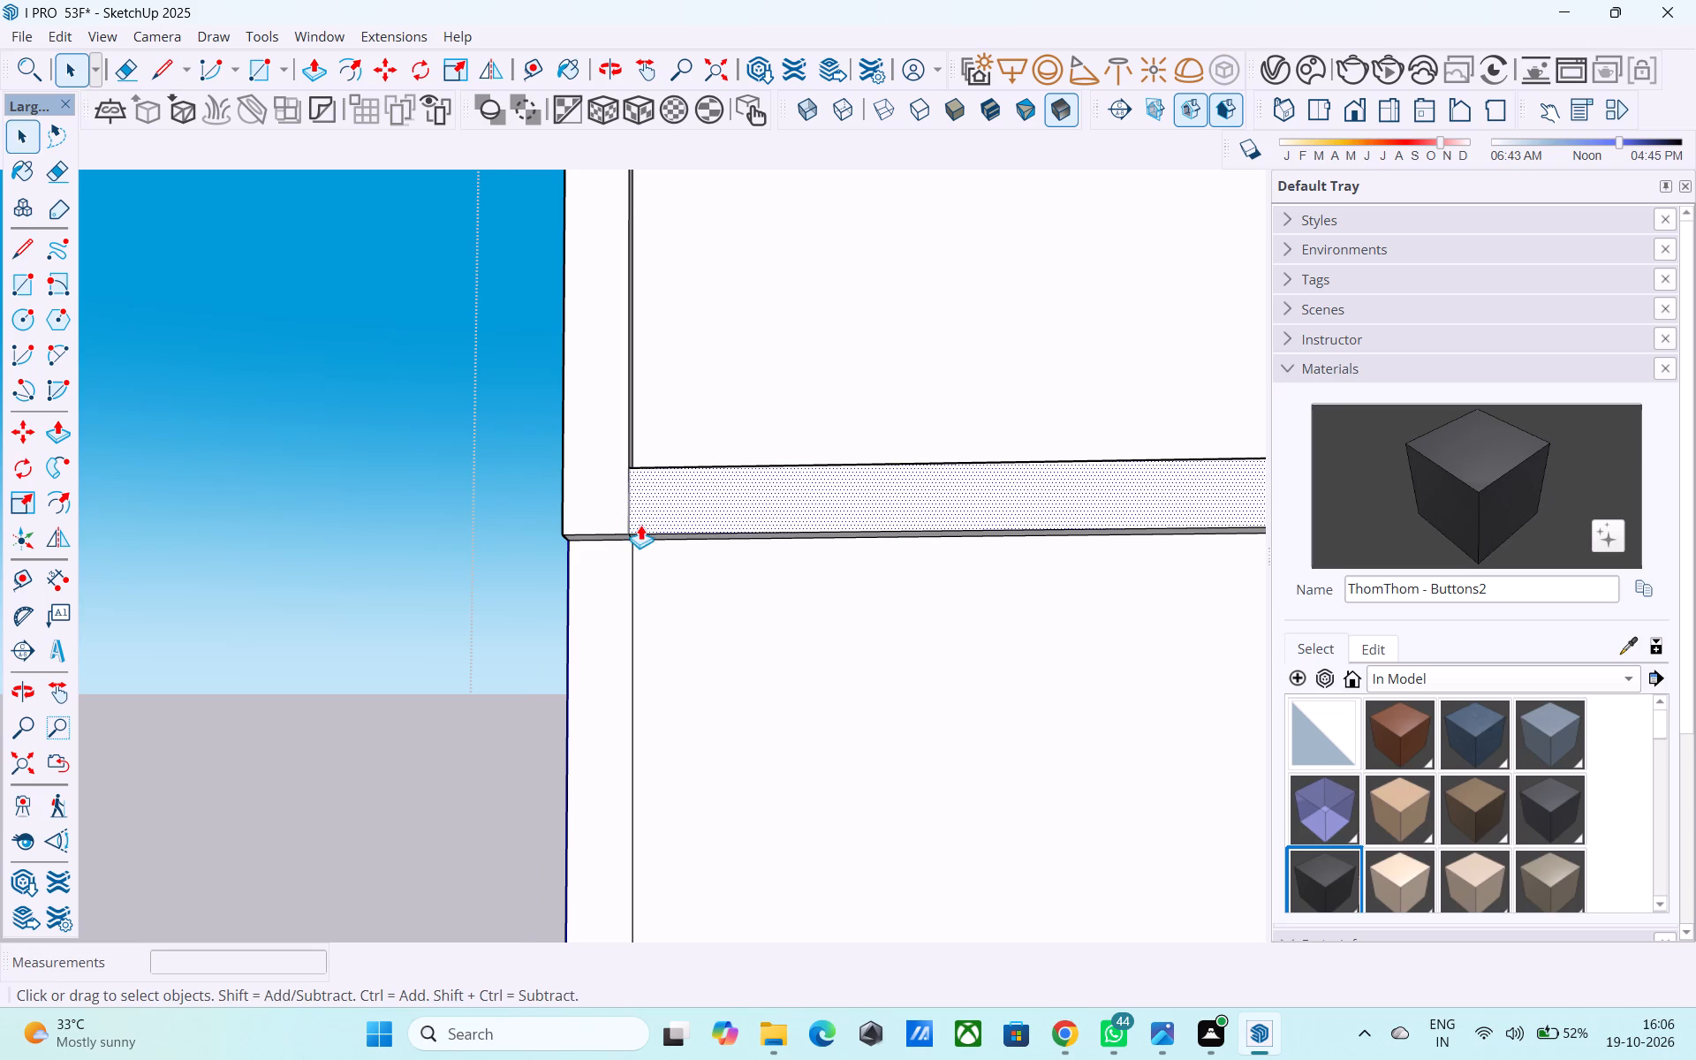
left_click(640, 525)
left_click(811, 351)
Push/Pull the lower panel's border frame outward 6" to line up with the upper-floor frame.
scroll(777, 395, "down", 5)
middle_click_drag(690, 483, 700, 383)
scroll(691, 385, "up", 5)
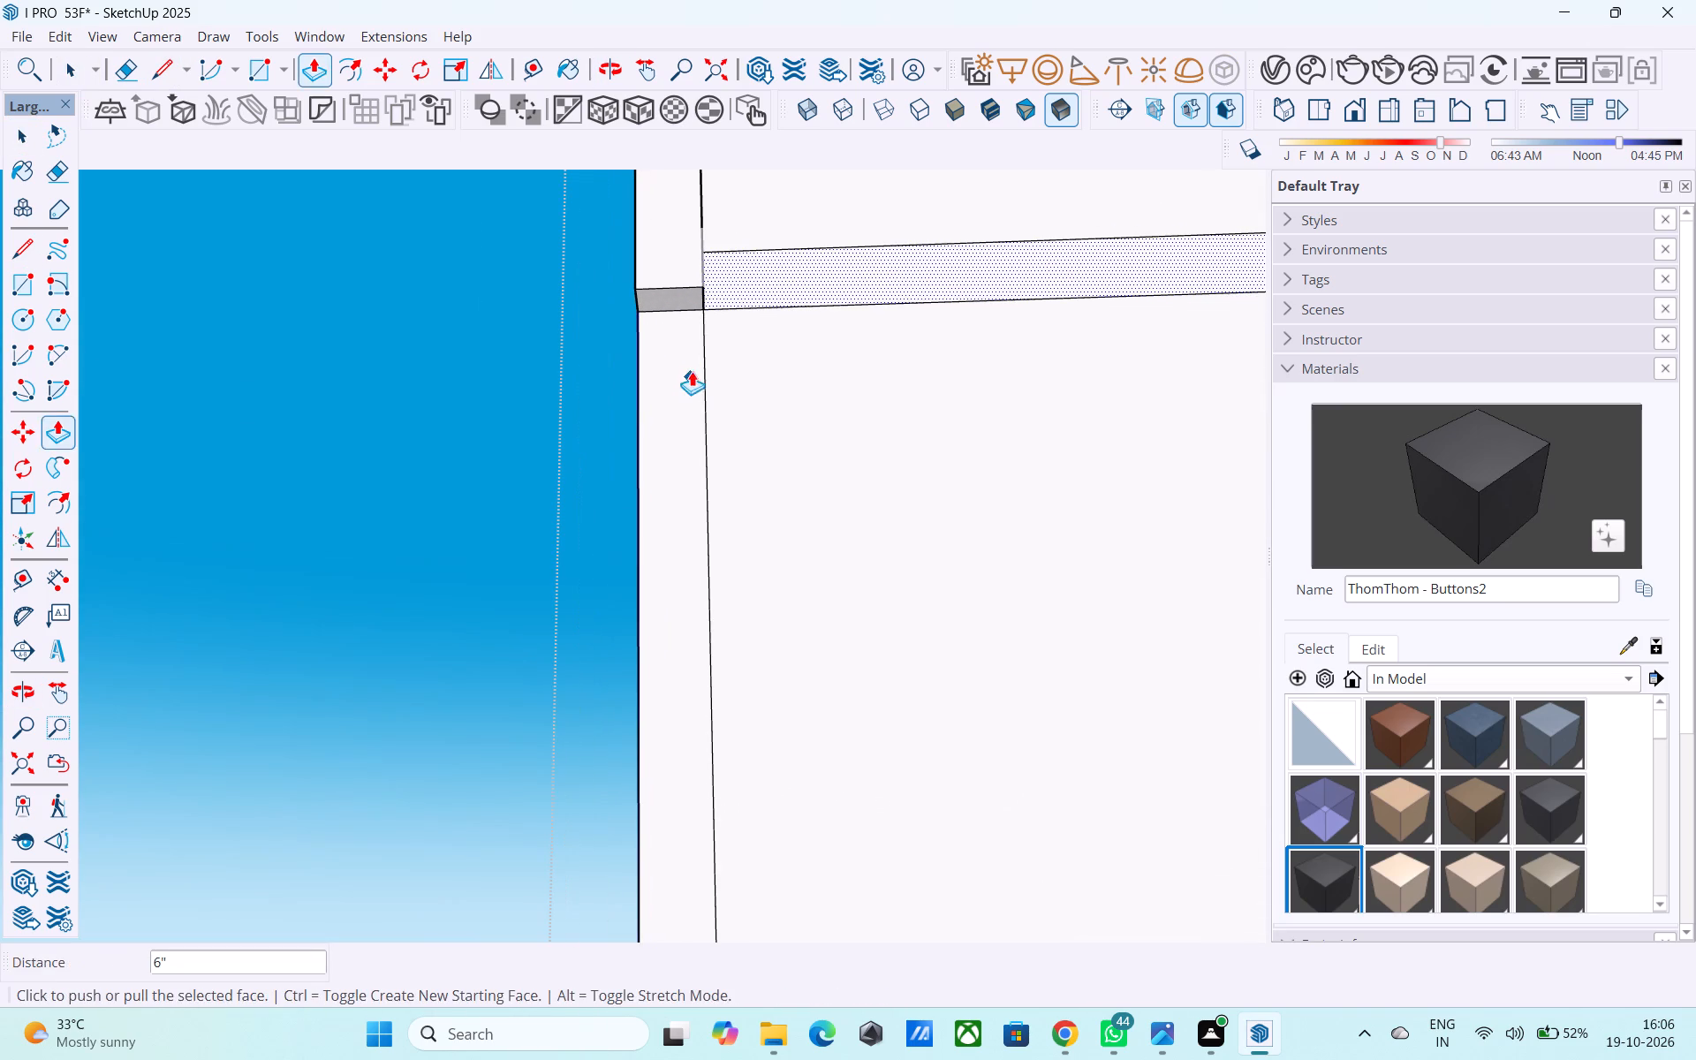
key("space")
left_click(686, 343)
key("p")
left_click(686, 343)
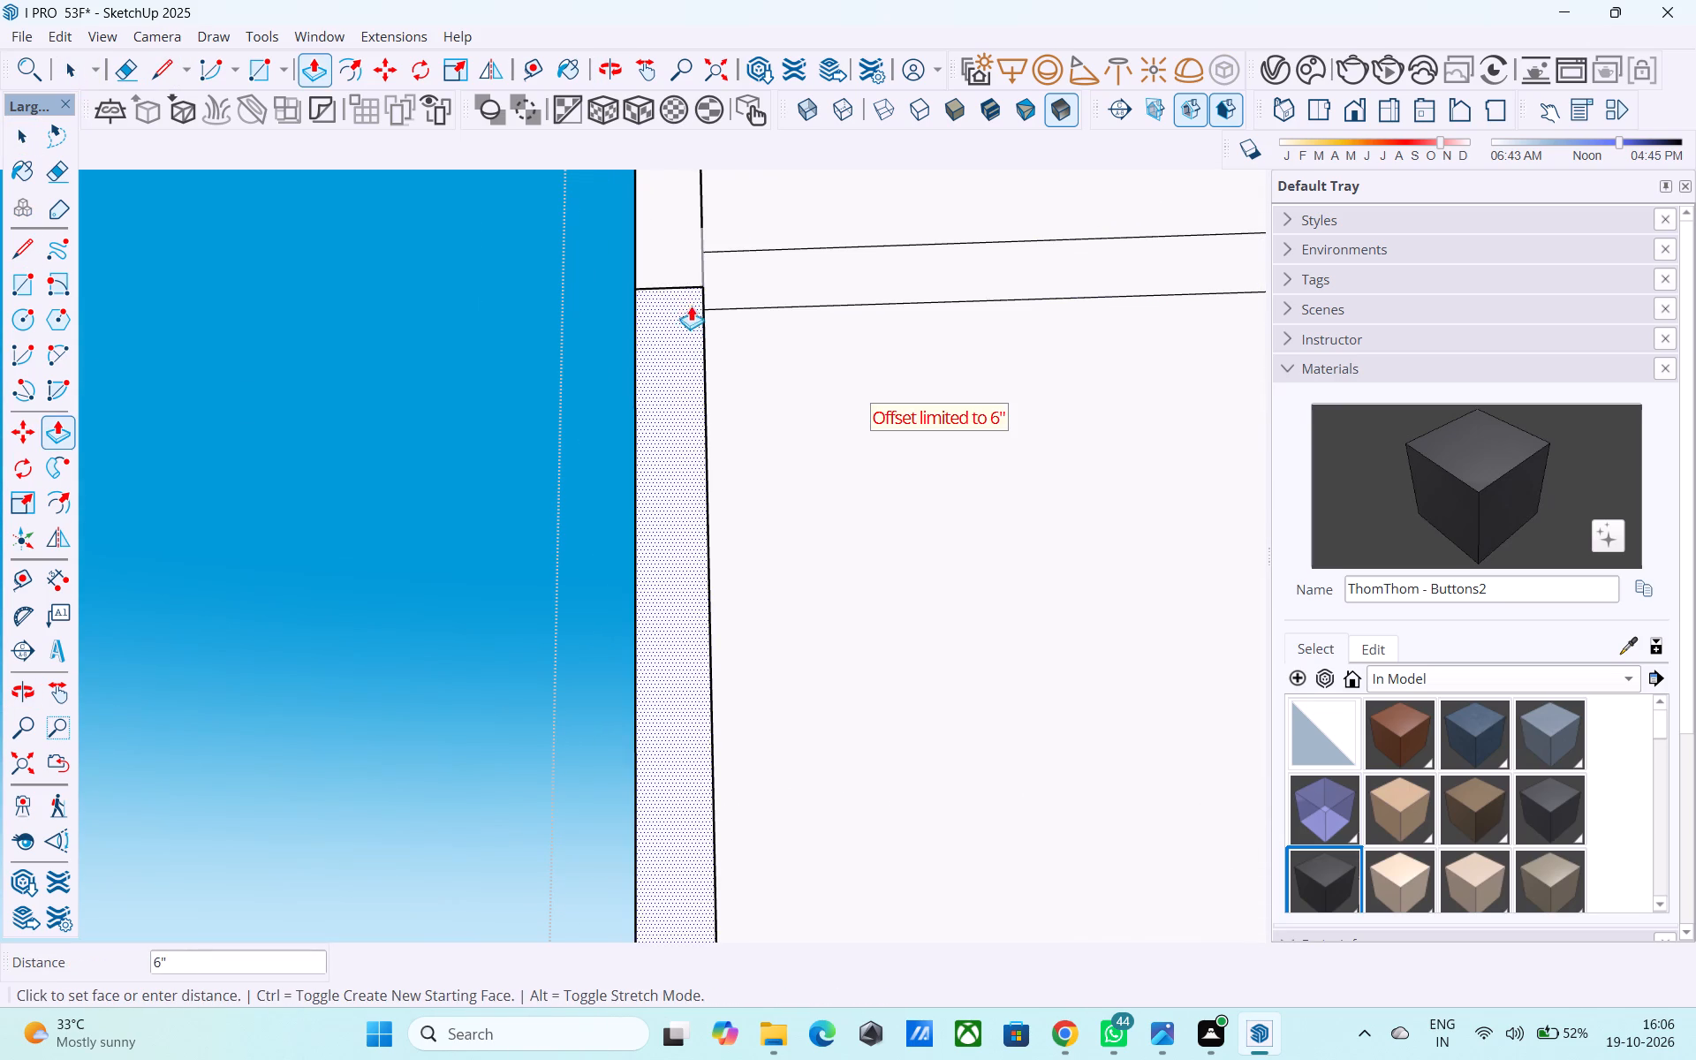
Erase the leftover seam edges on the vertical border where the two floors' frames meet, on its front face and inner side.
left_click_drag(684, 279, 685, 271)
key("e")
left_click_drag(685, 264, 682, 306)
scroll(658, 399, "down", 10)
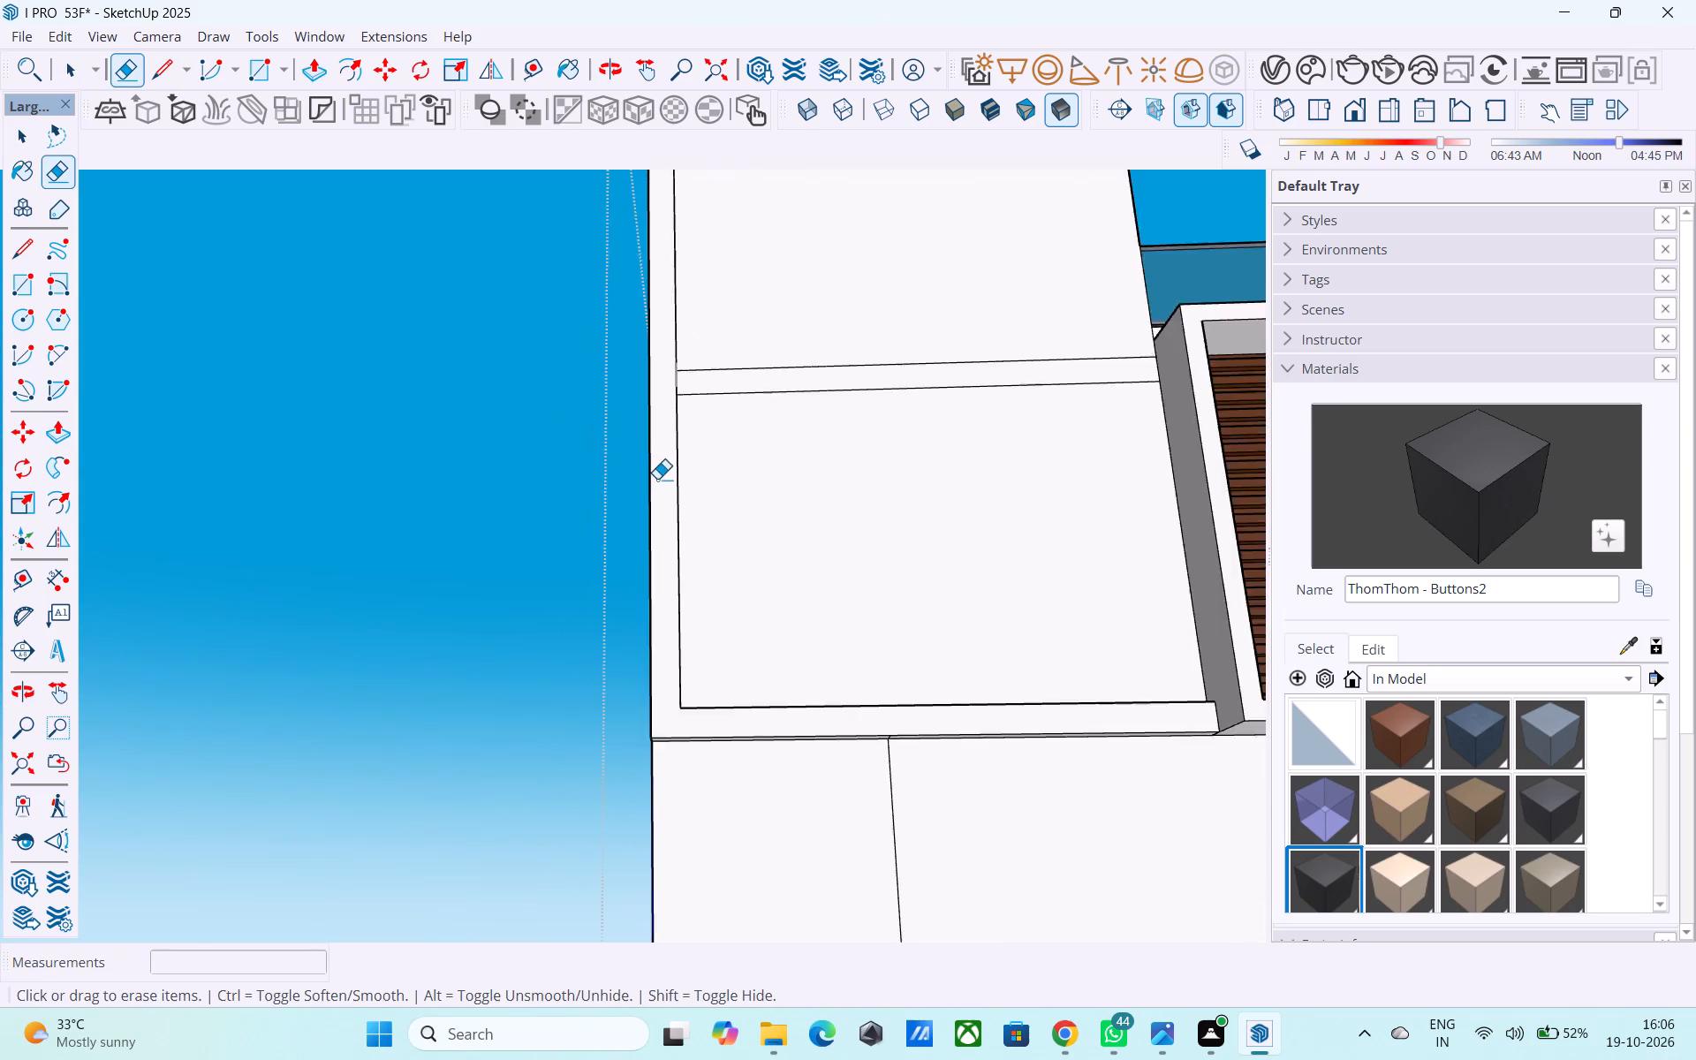
scroll(657, 479, "down", 7)
middle_click_drag(711, 473, 696, 617)
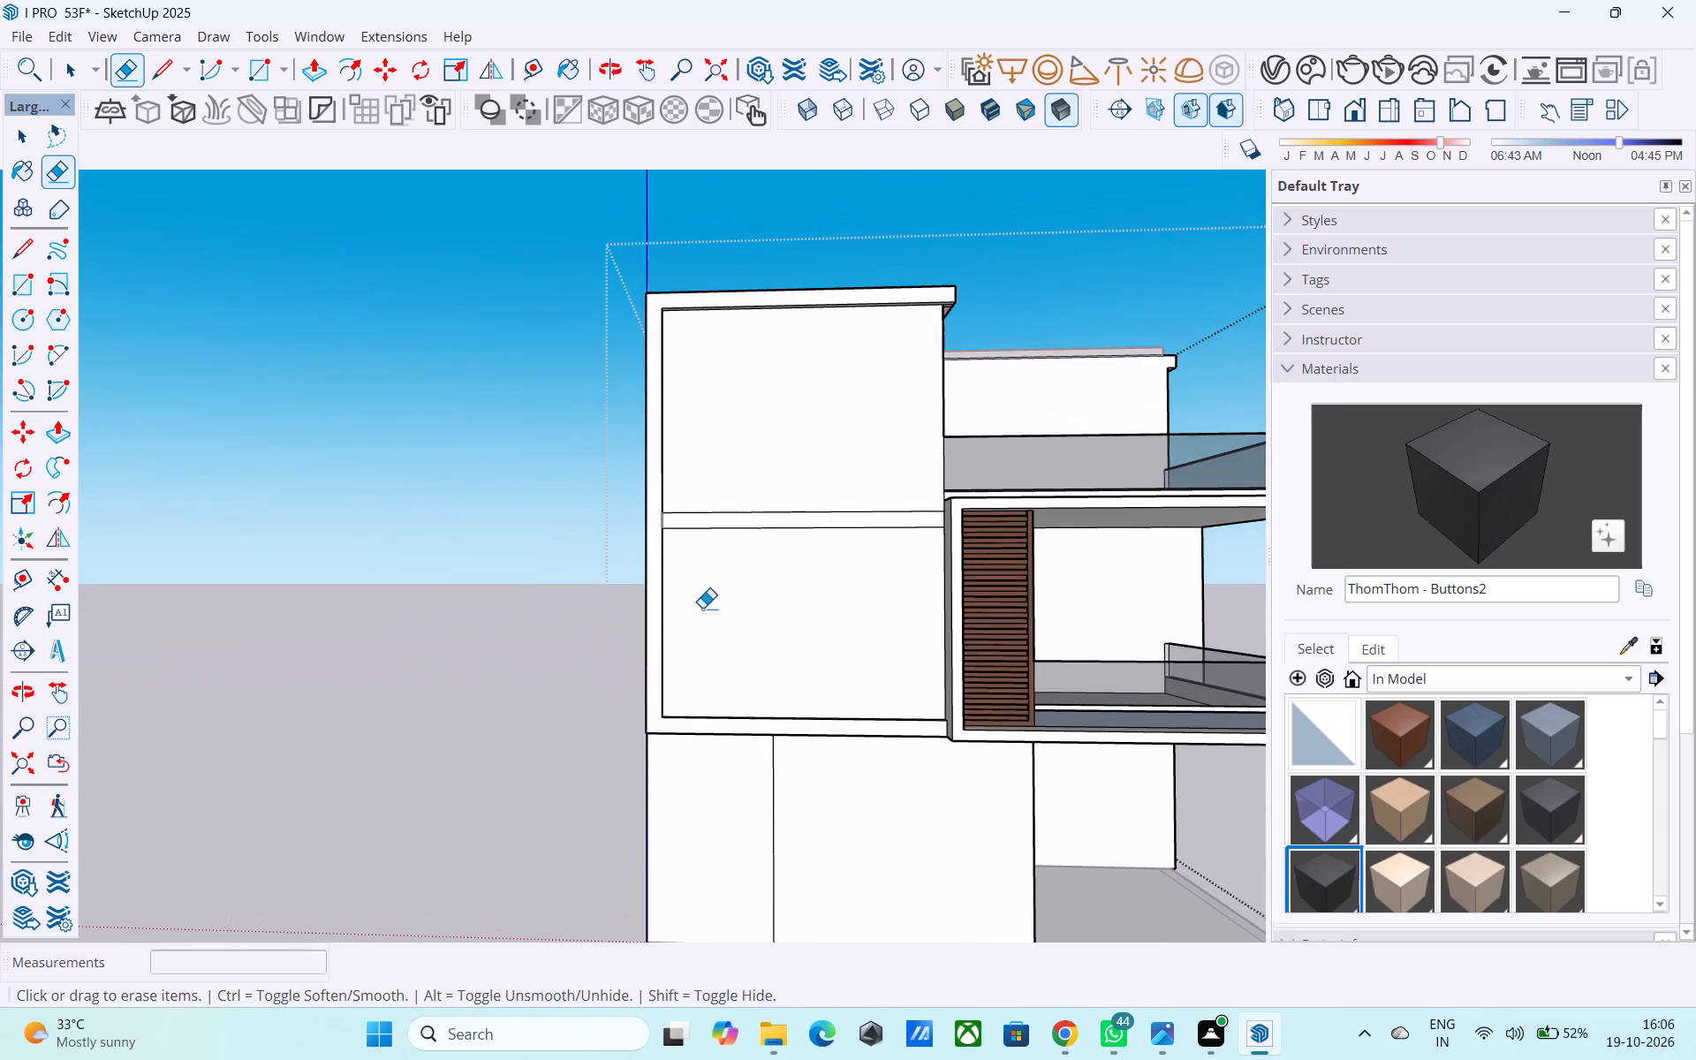
middle_click_drag(784, 601, 1086, 625)
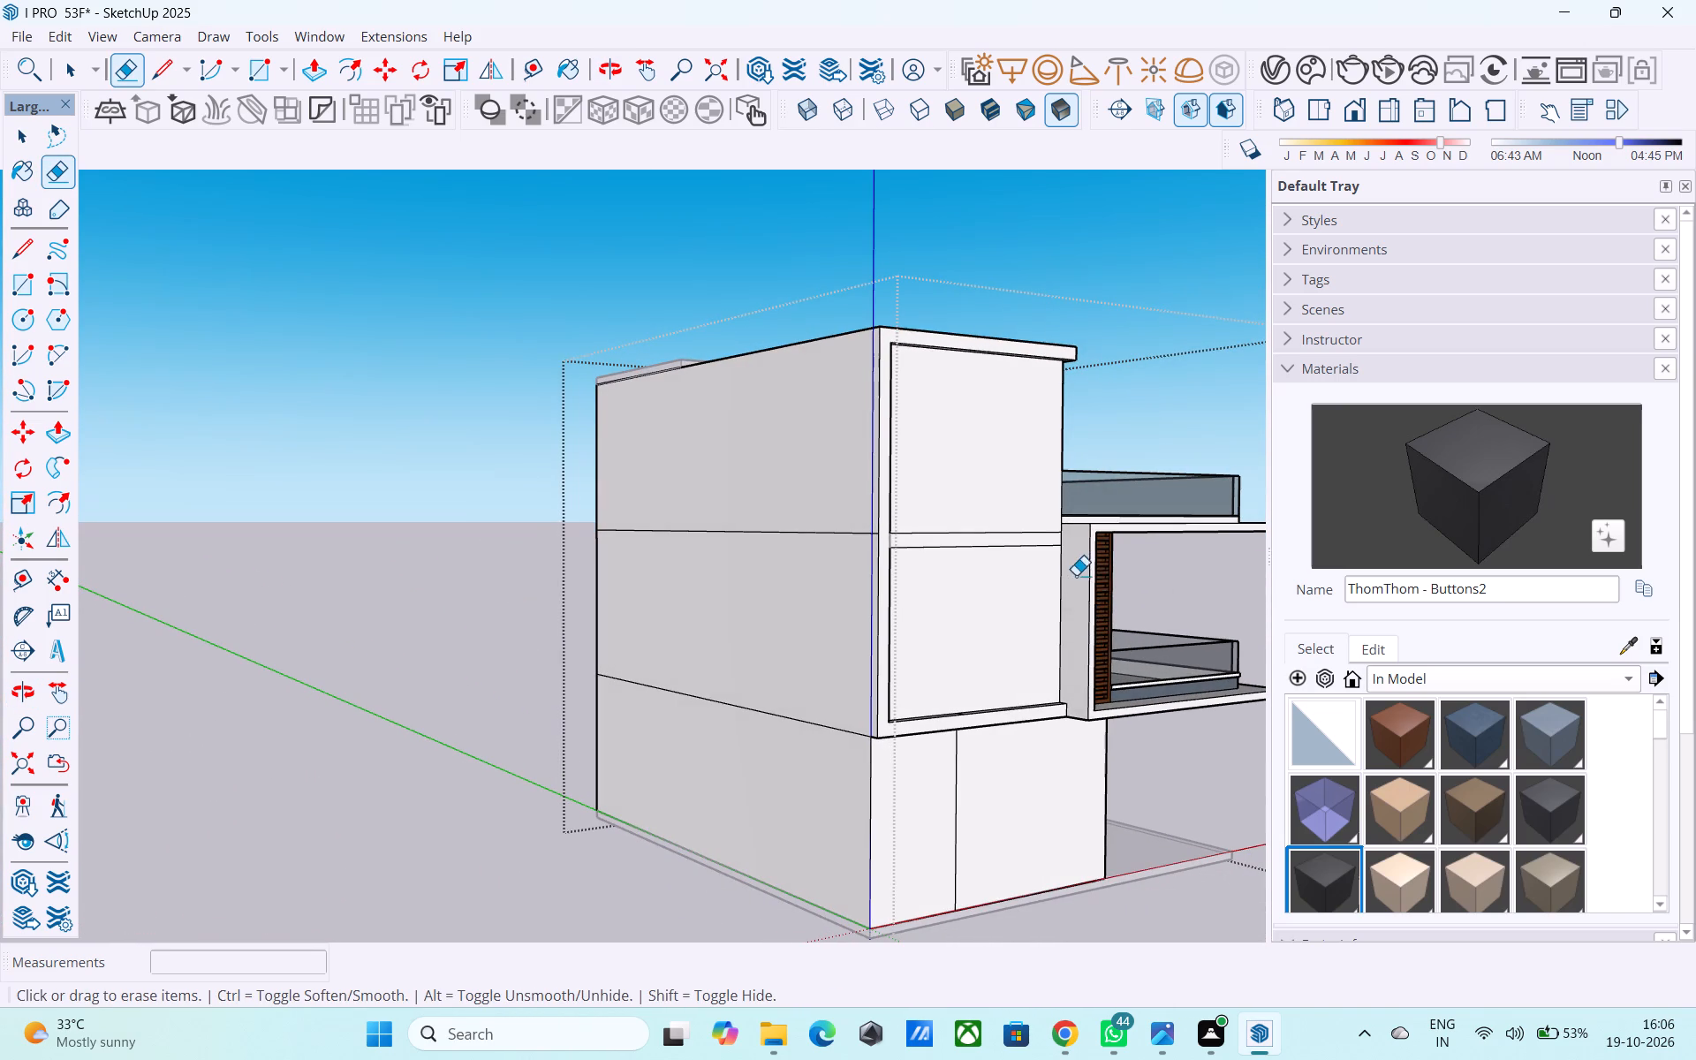
scroll(1074, 678, "down", 1)
middle_click_drag(1074, 678, 983, 696)
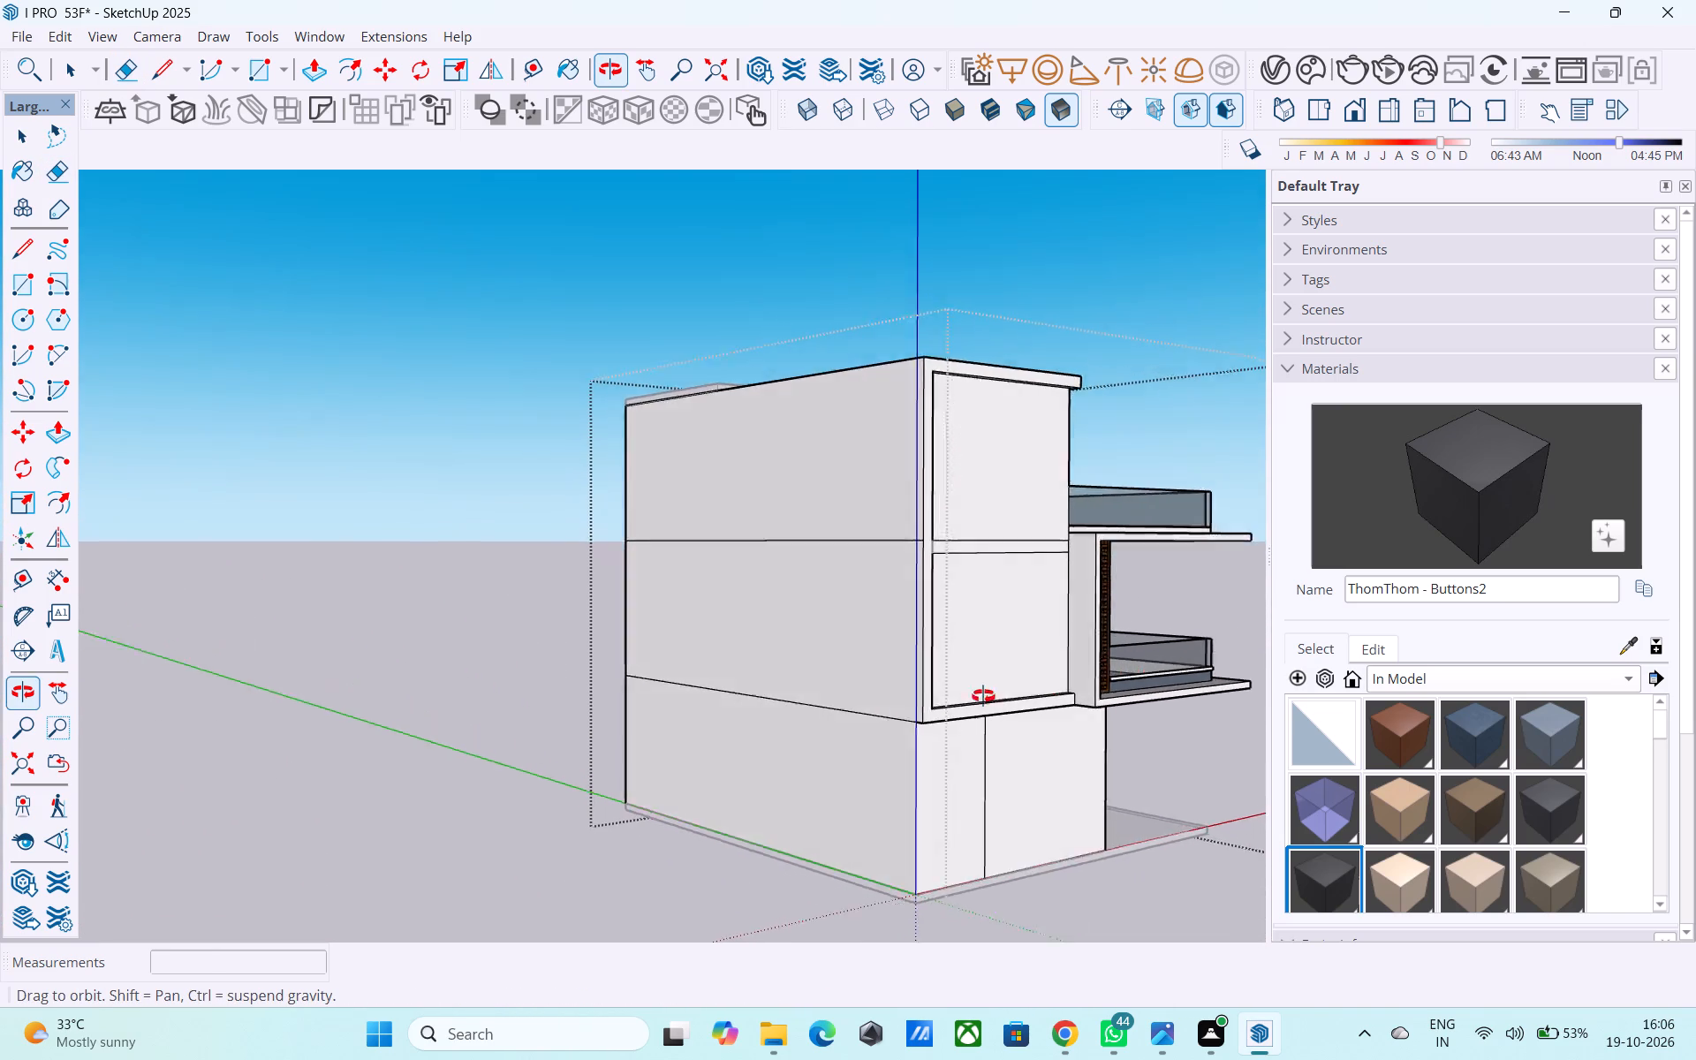
middle_click_drag(983, 696, 383, 797)
scroll(321, 609, "up", 16)
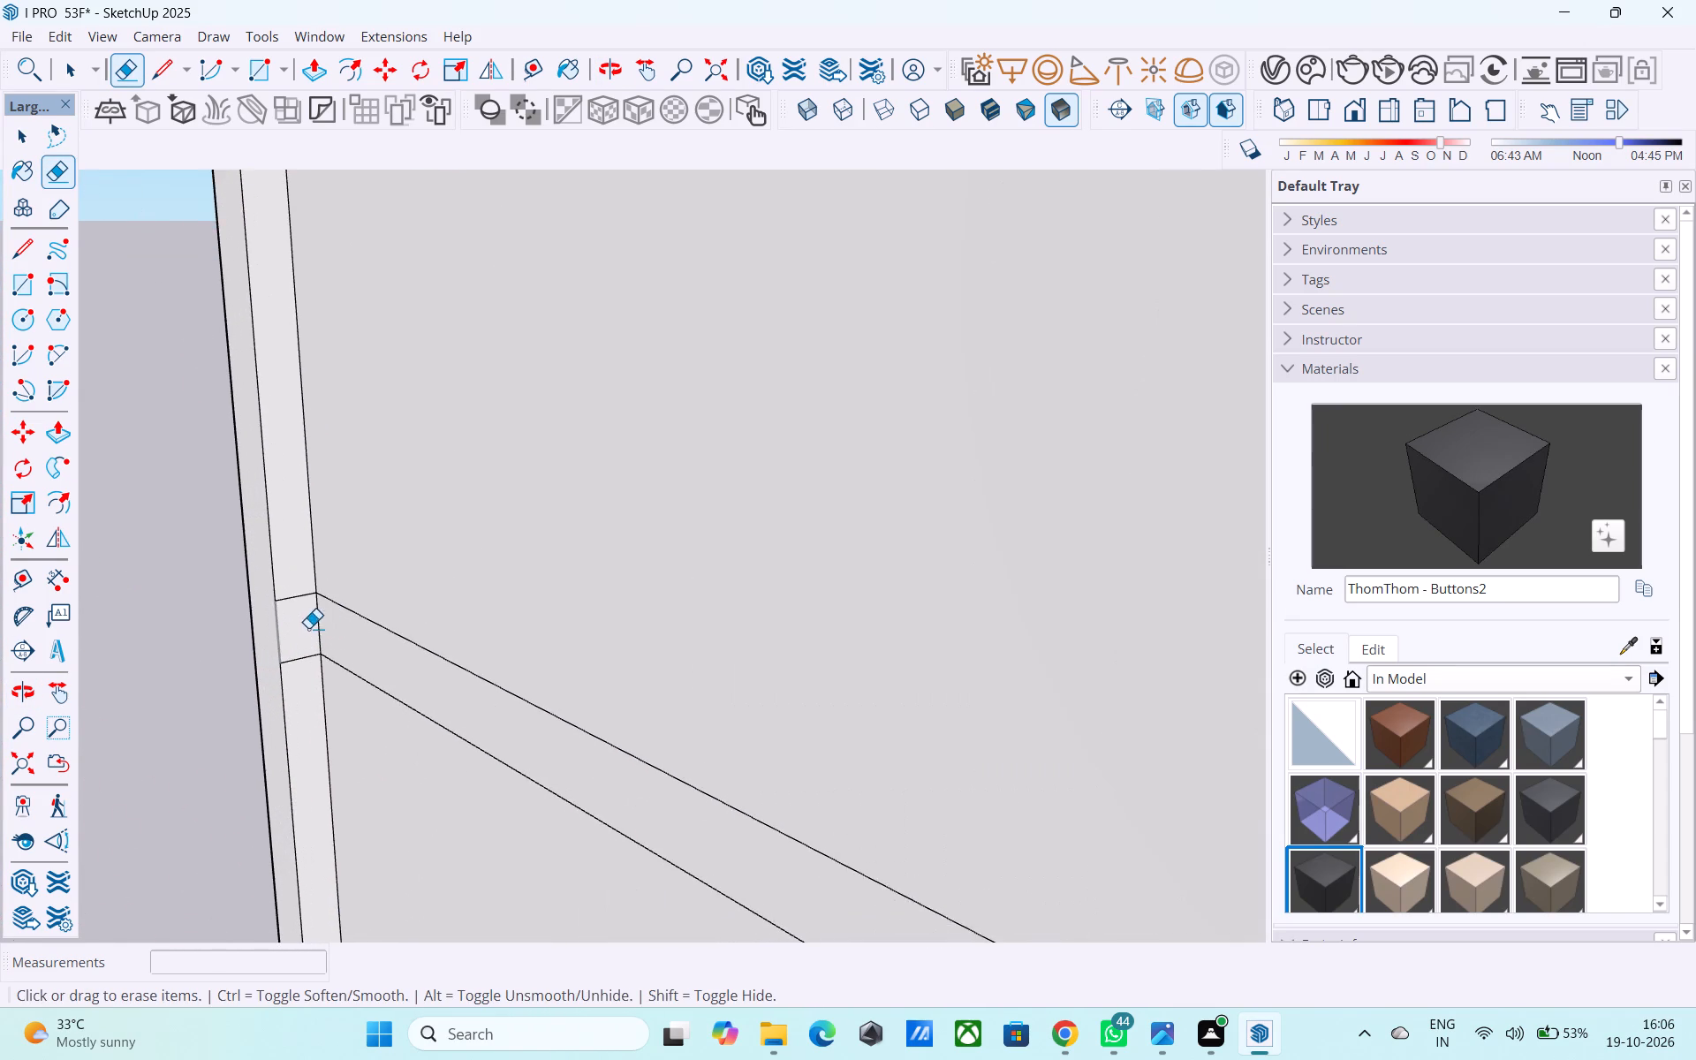
scroll(308, 628, "up", 3)
left_click_drag(299, 607, 298, 586)
left_click_drag(295, 627, 286, 719)
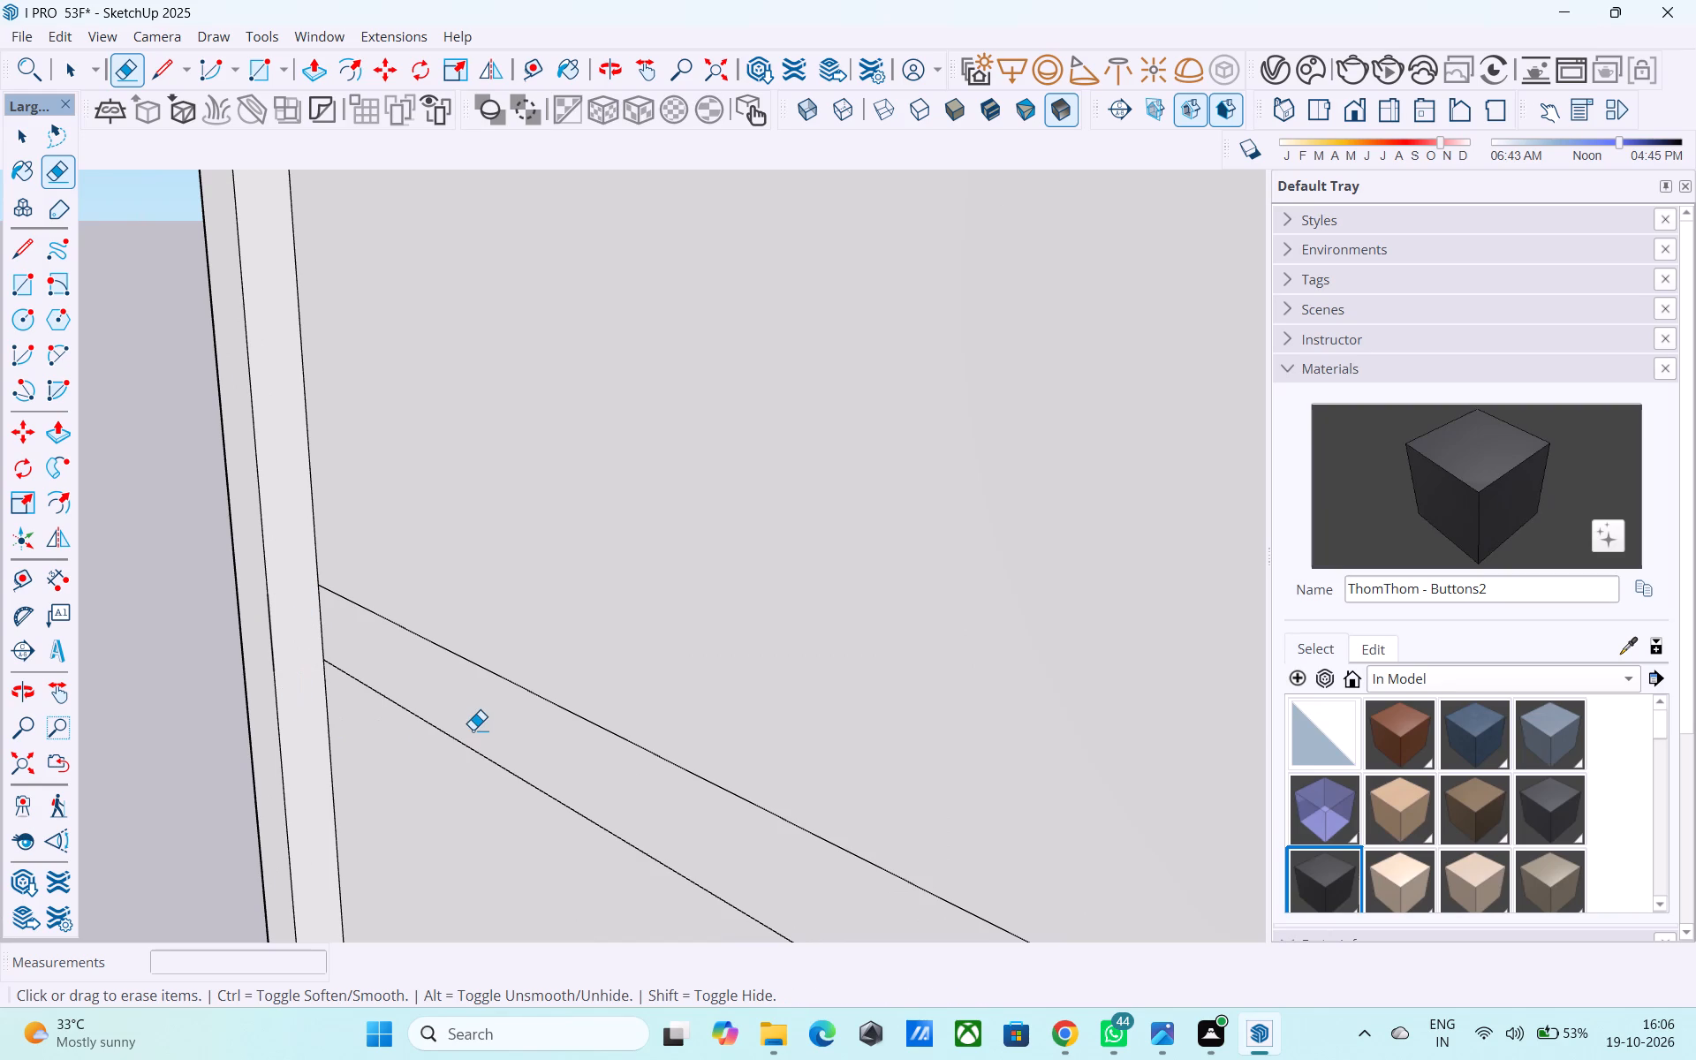
Copy the top edge of the upper side-wall panel 5' straight down the panel face.
scroll(693, 755, "down", 5)
middle_click_drag(685, 752, 791, 753)
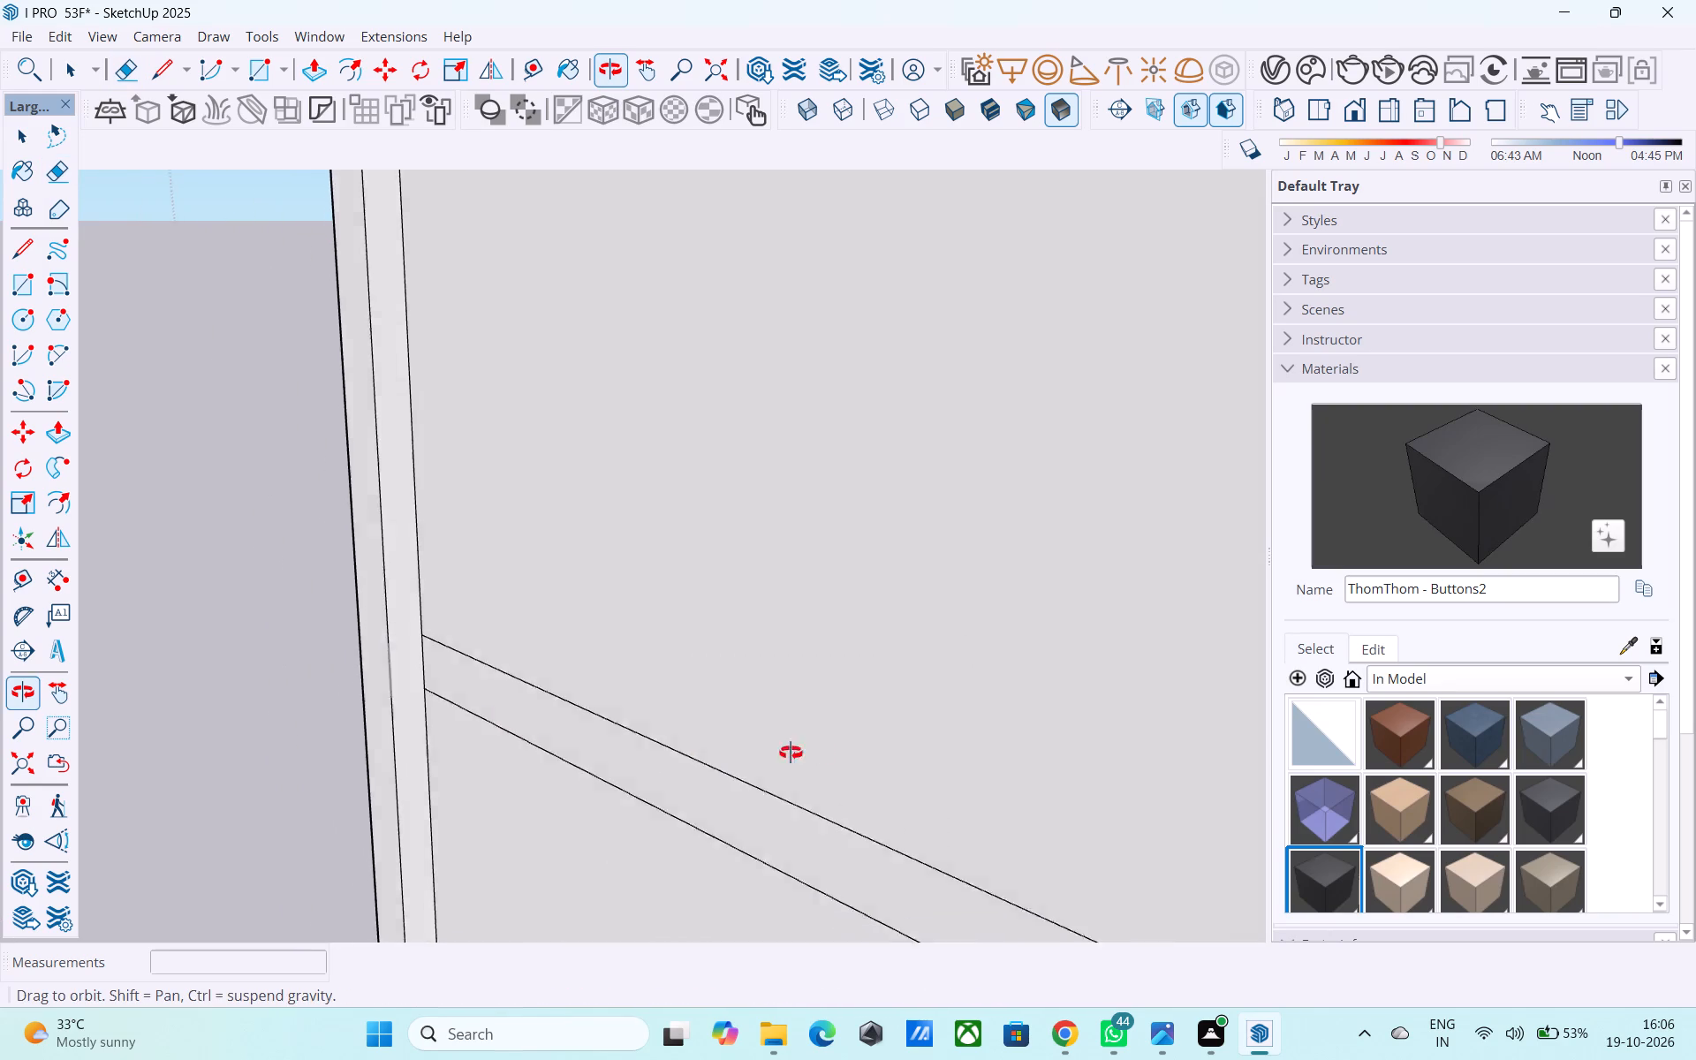
middle_click_drag(791, 753, 1185, 714)
scroll(556, 569, "down", 15)
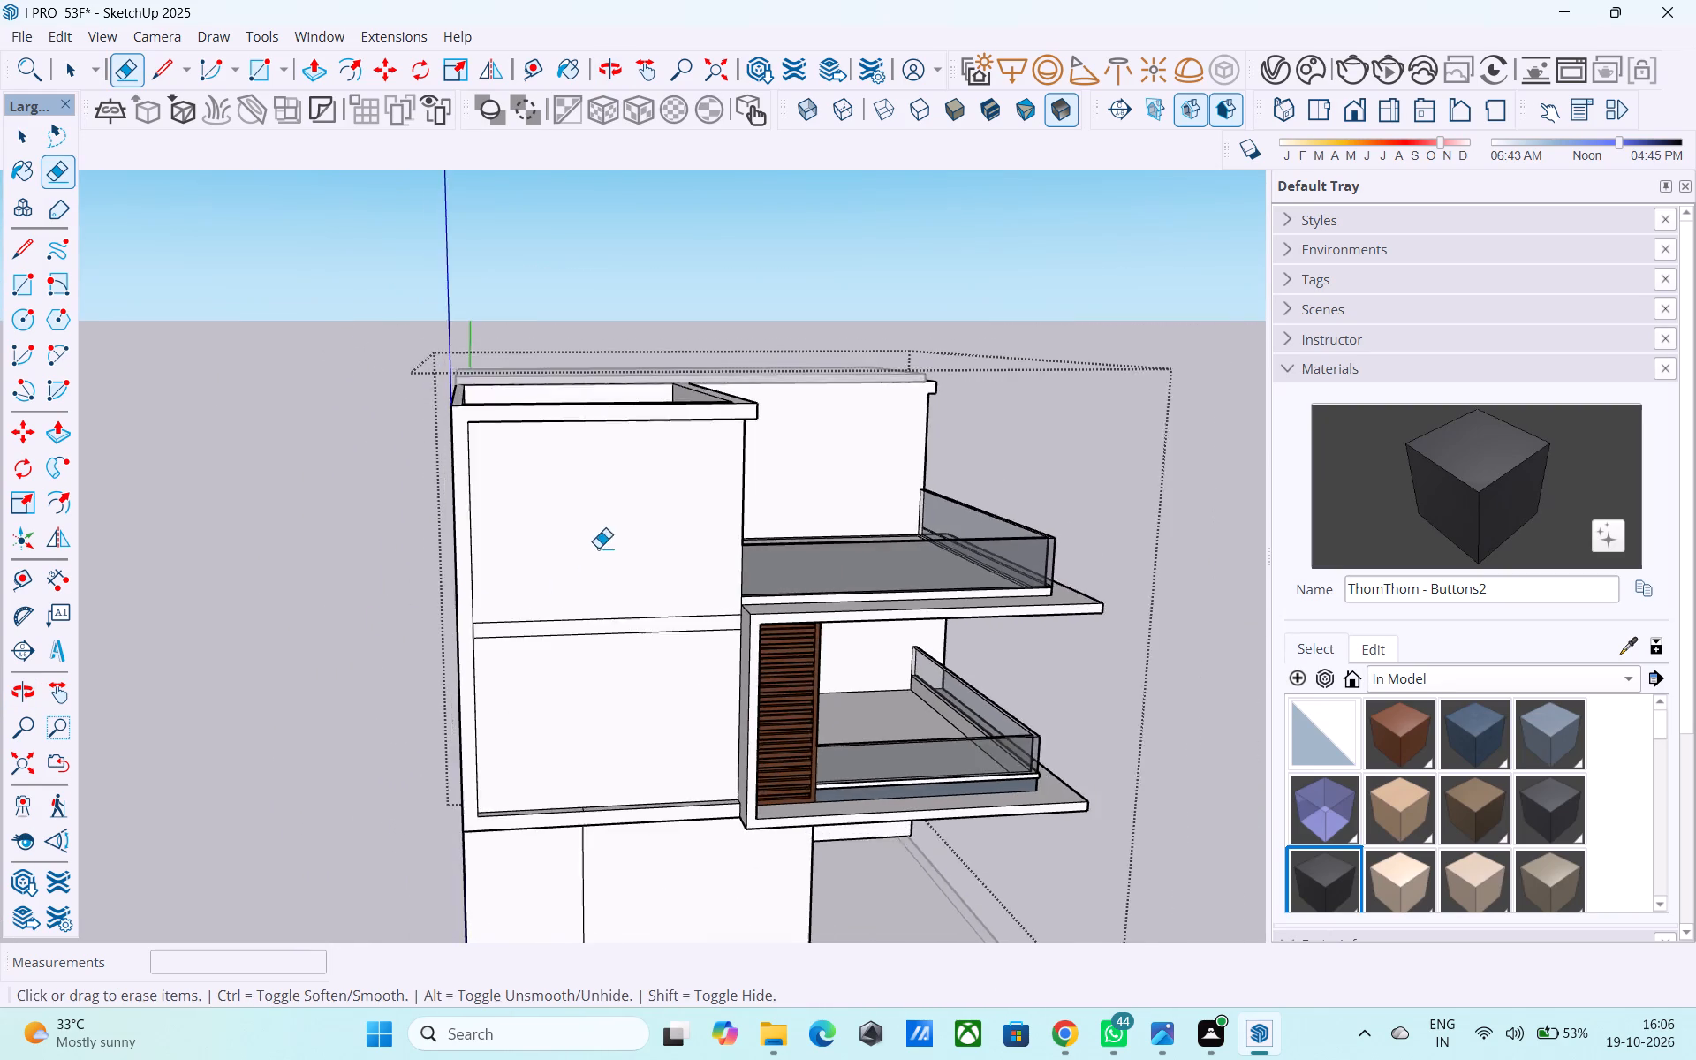
middle_click_drag(598, 547, 645, 630)
scroll(609, 512, "up", 5)
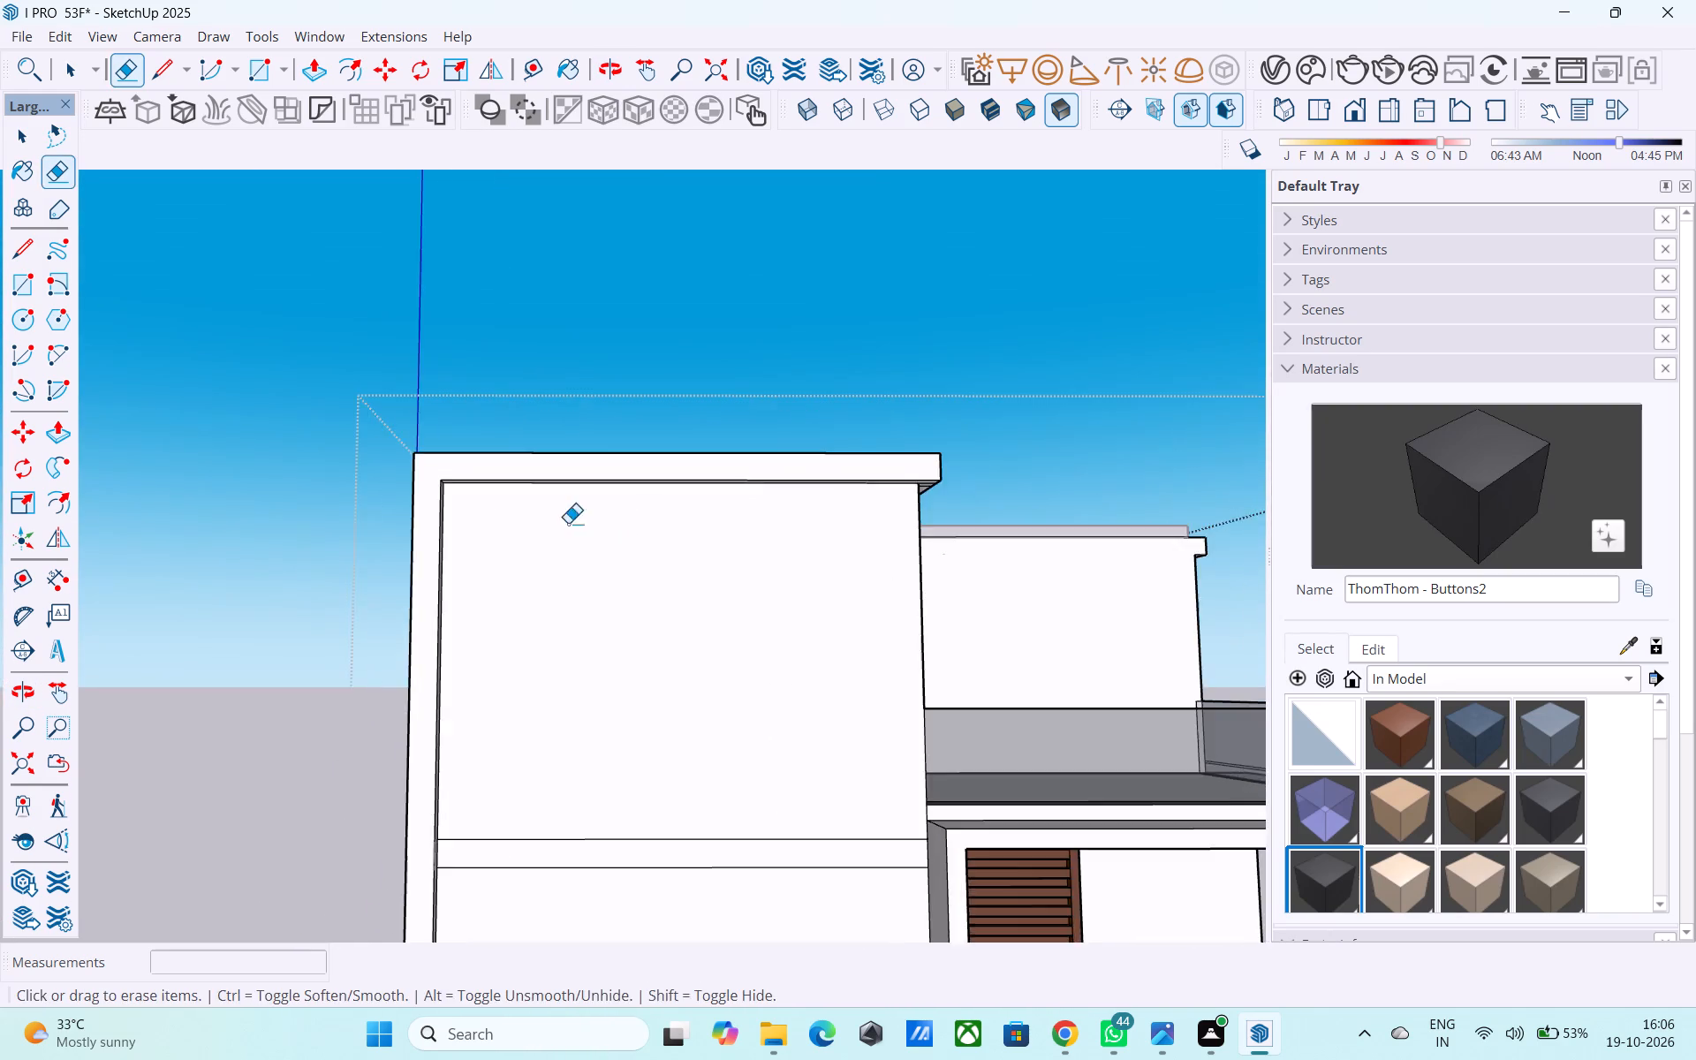
middle_click_drag(567, 523, 541, 473, "shift")
scroll(541, 473, "up", 8)
key("space")
left_click(519, 347)
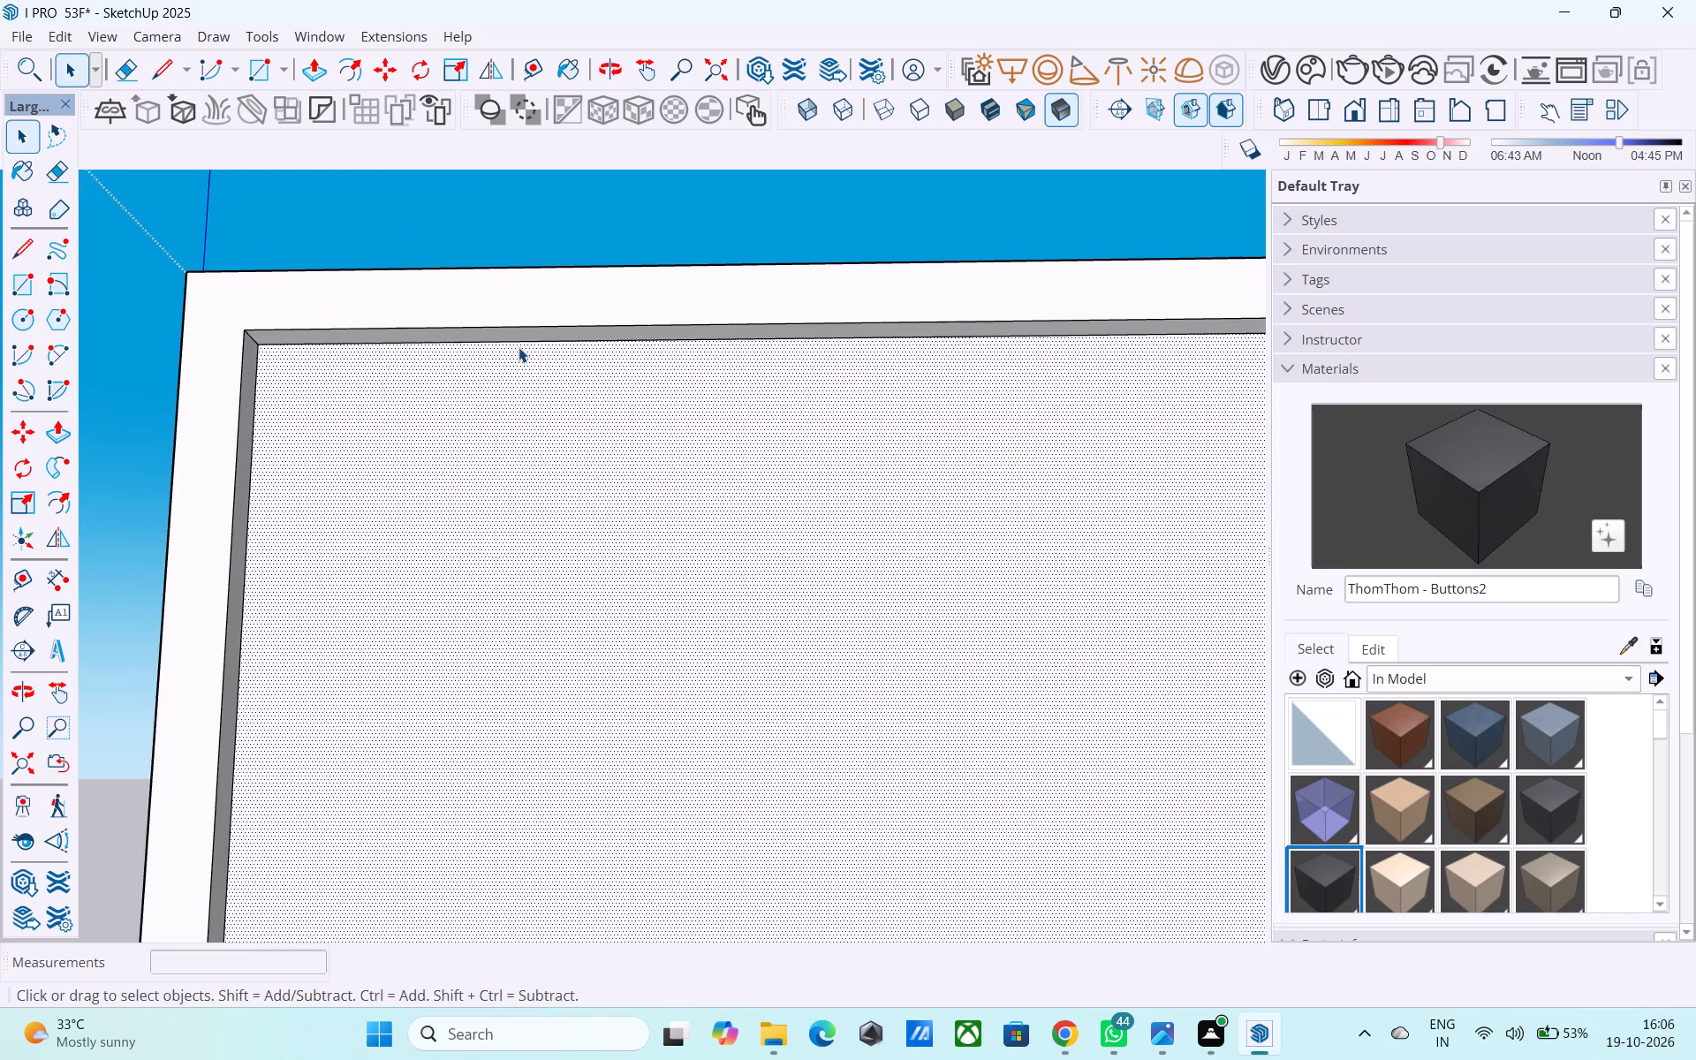
left_click(512, 343)
key("m")
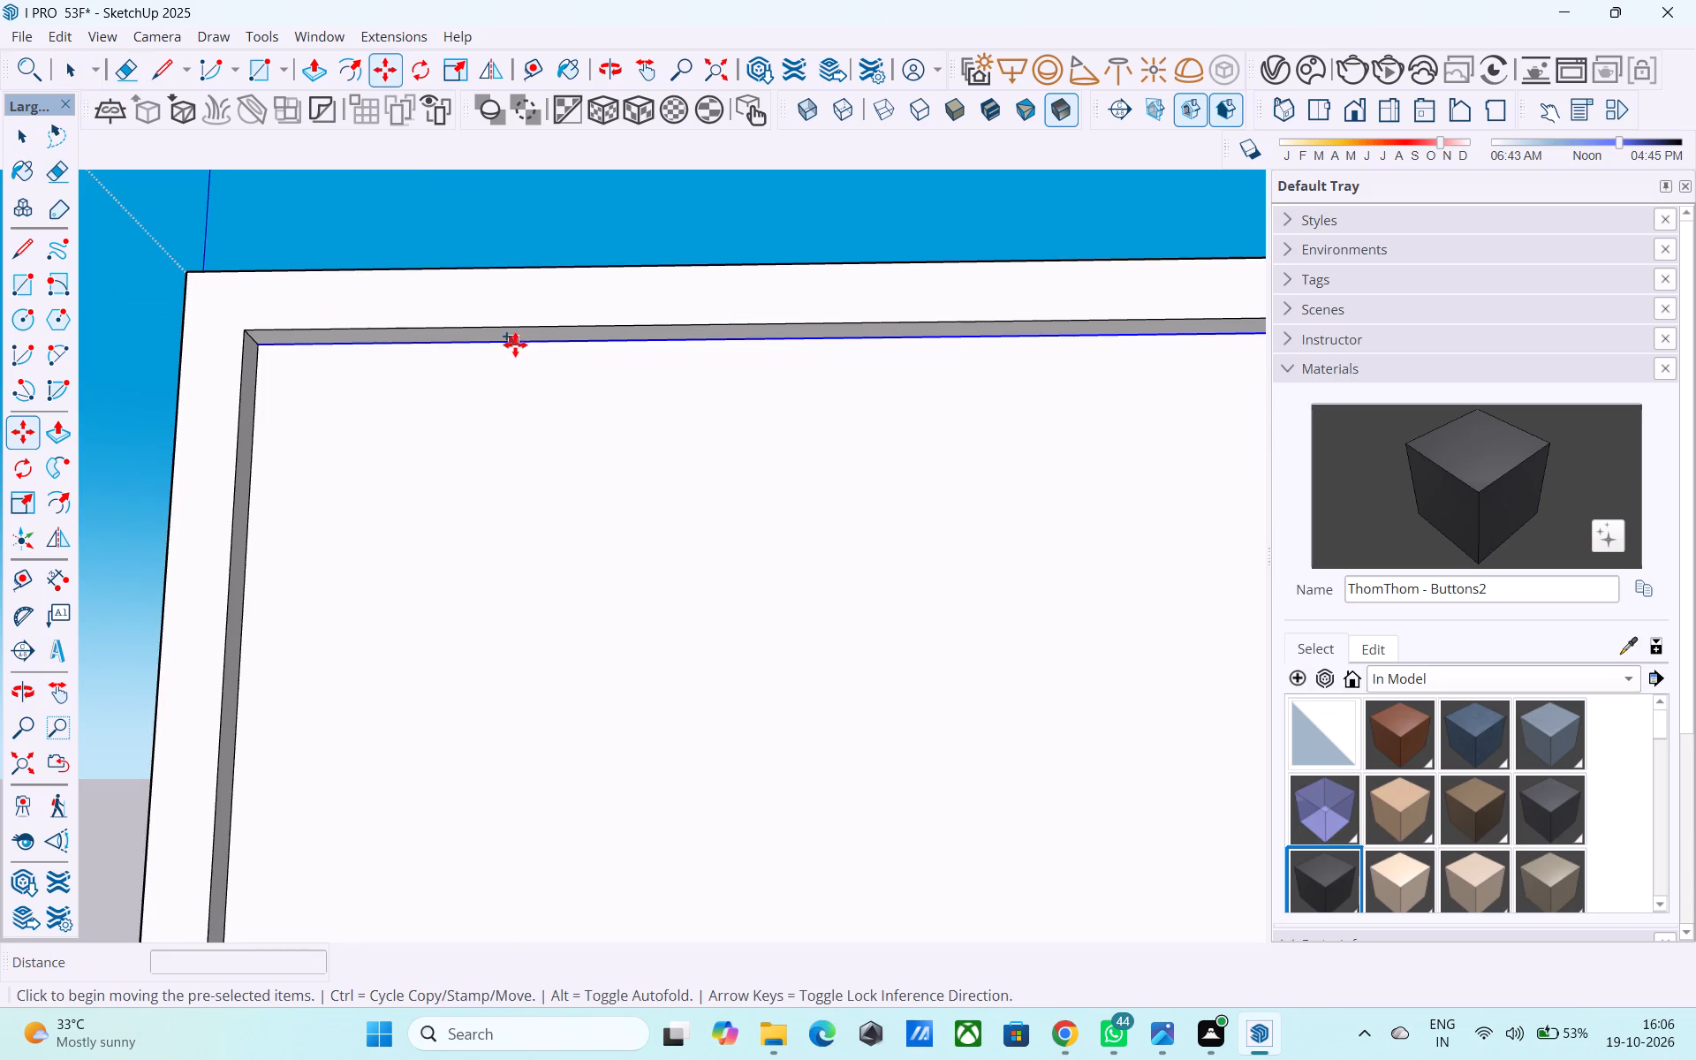
left_click(515, 344)
scroll(505, 417, "down", 6)
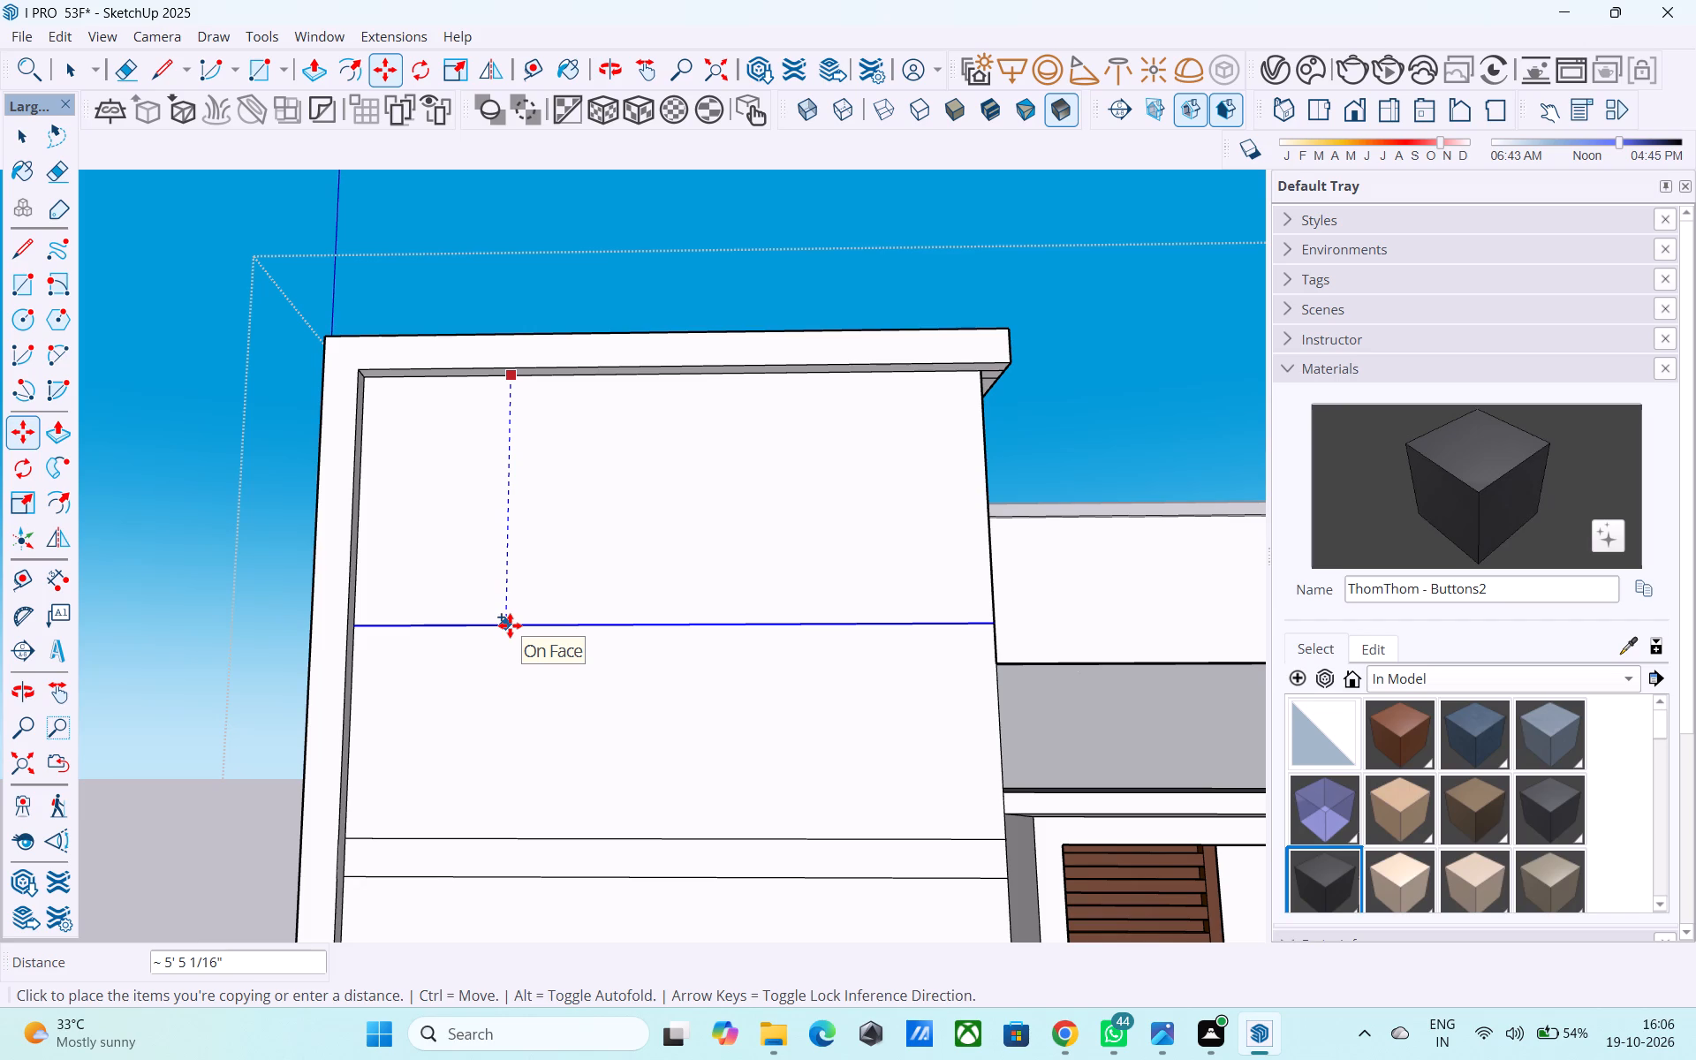
type("5'")
key("Return")
Draw a 5' by 5' window rectangle below the copied horizontal line on the upper side-wall panel.
middle_click_drag(503, 618, 463, 606)
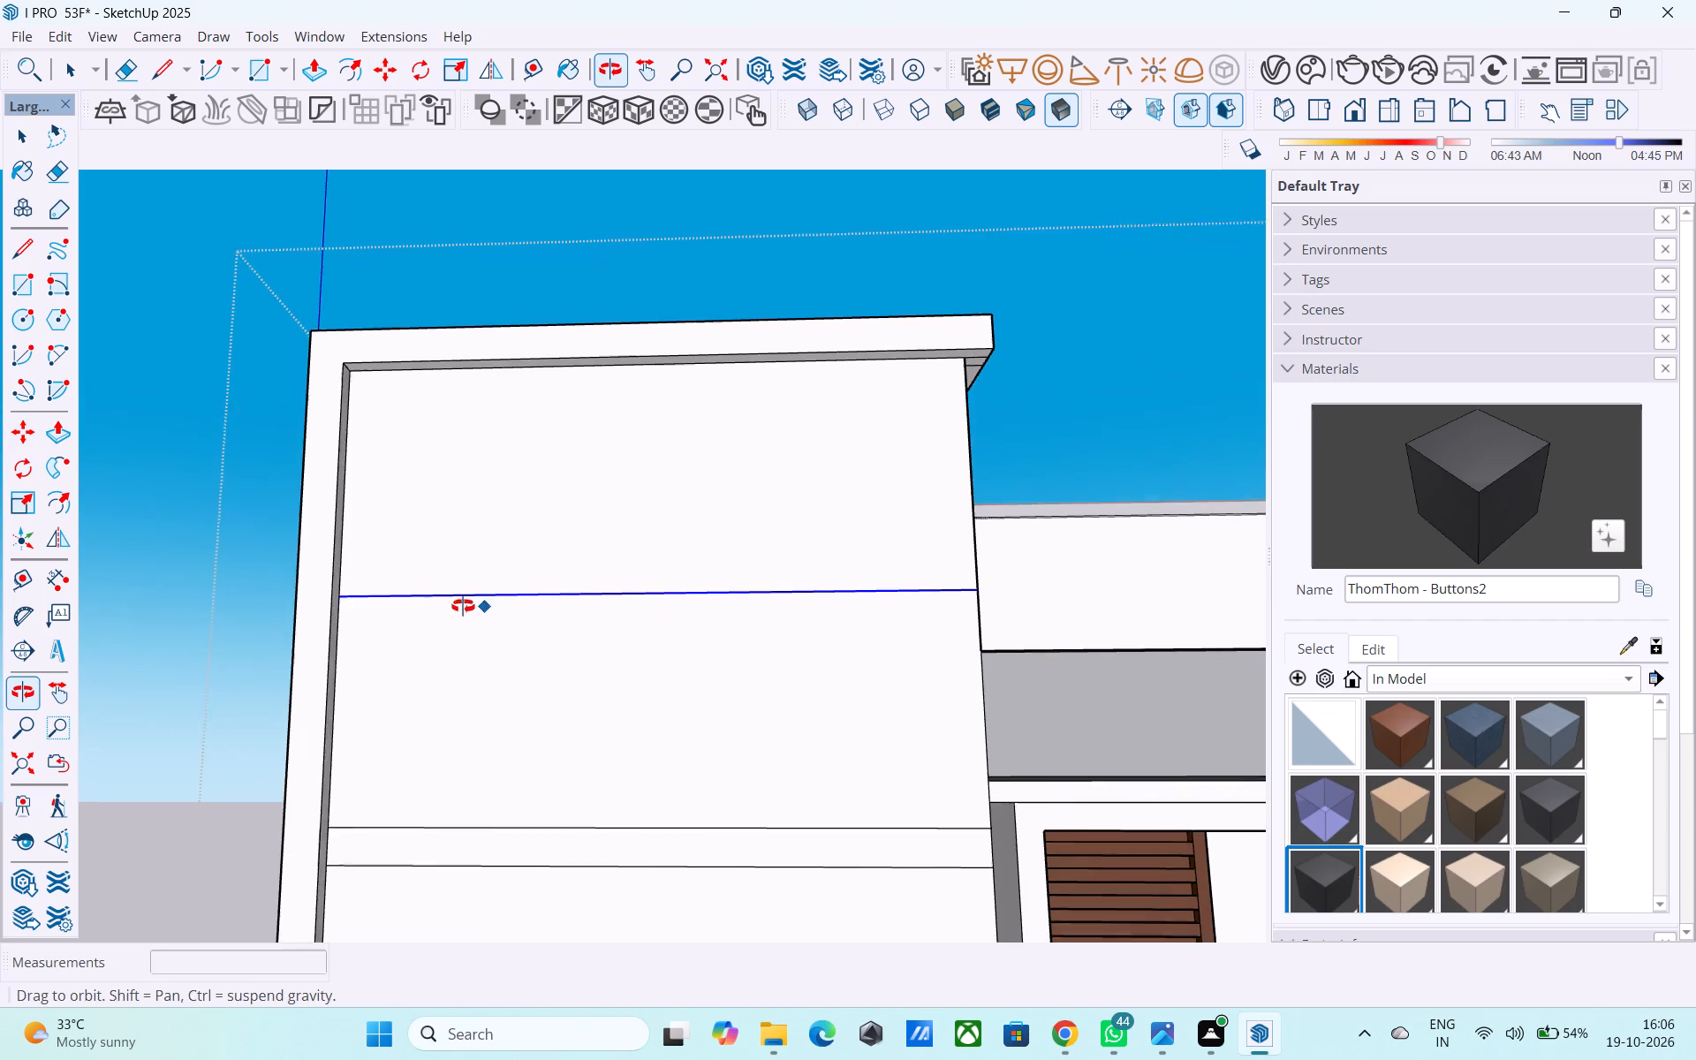
middle_click_drag(463, 606, 341, 603)
scroll(341, 600, "down", 6)
middle_click_drag(378, 584, 253, 733)
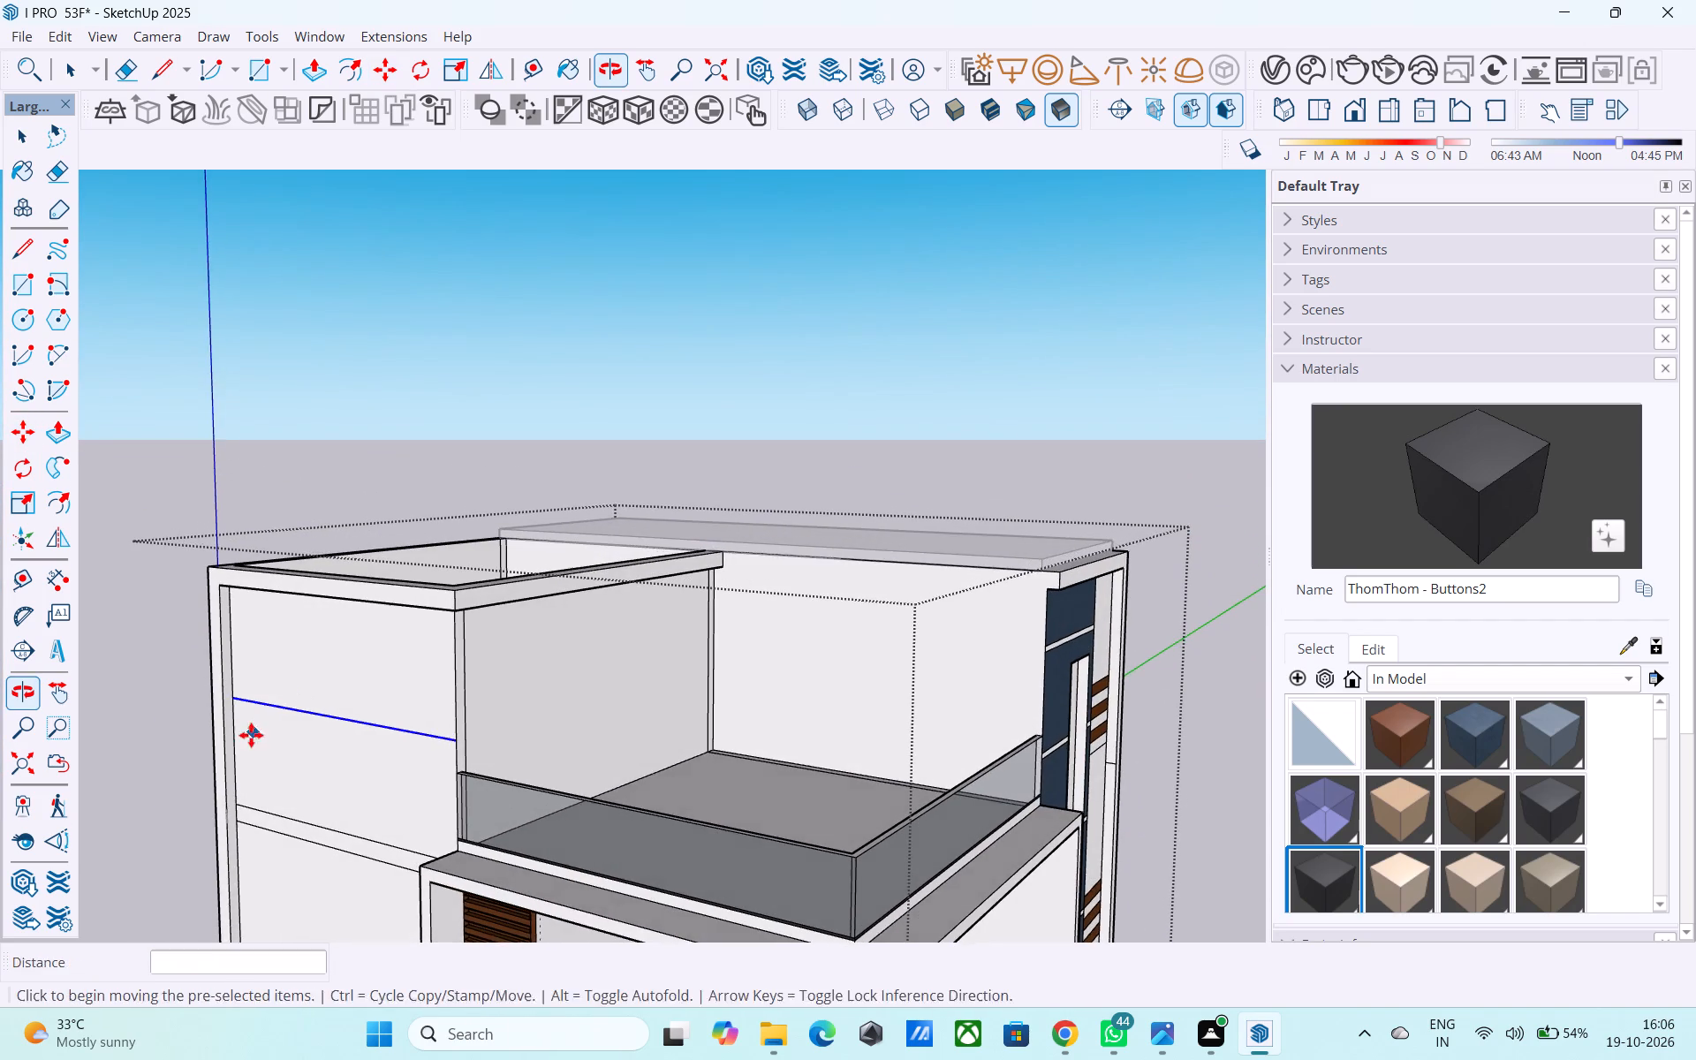
middle_click_drag(251, 735, 433, 628)
middle_click_drag(513, 625, 513, 624, "shift")
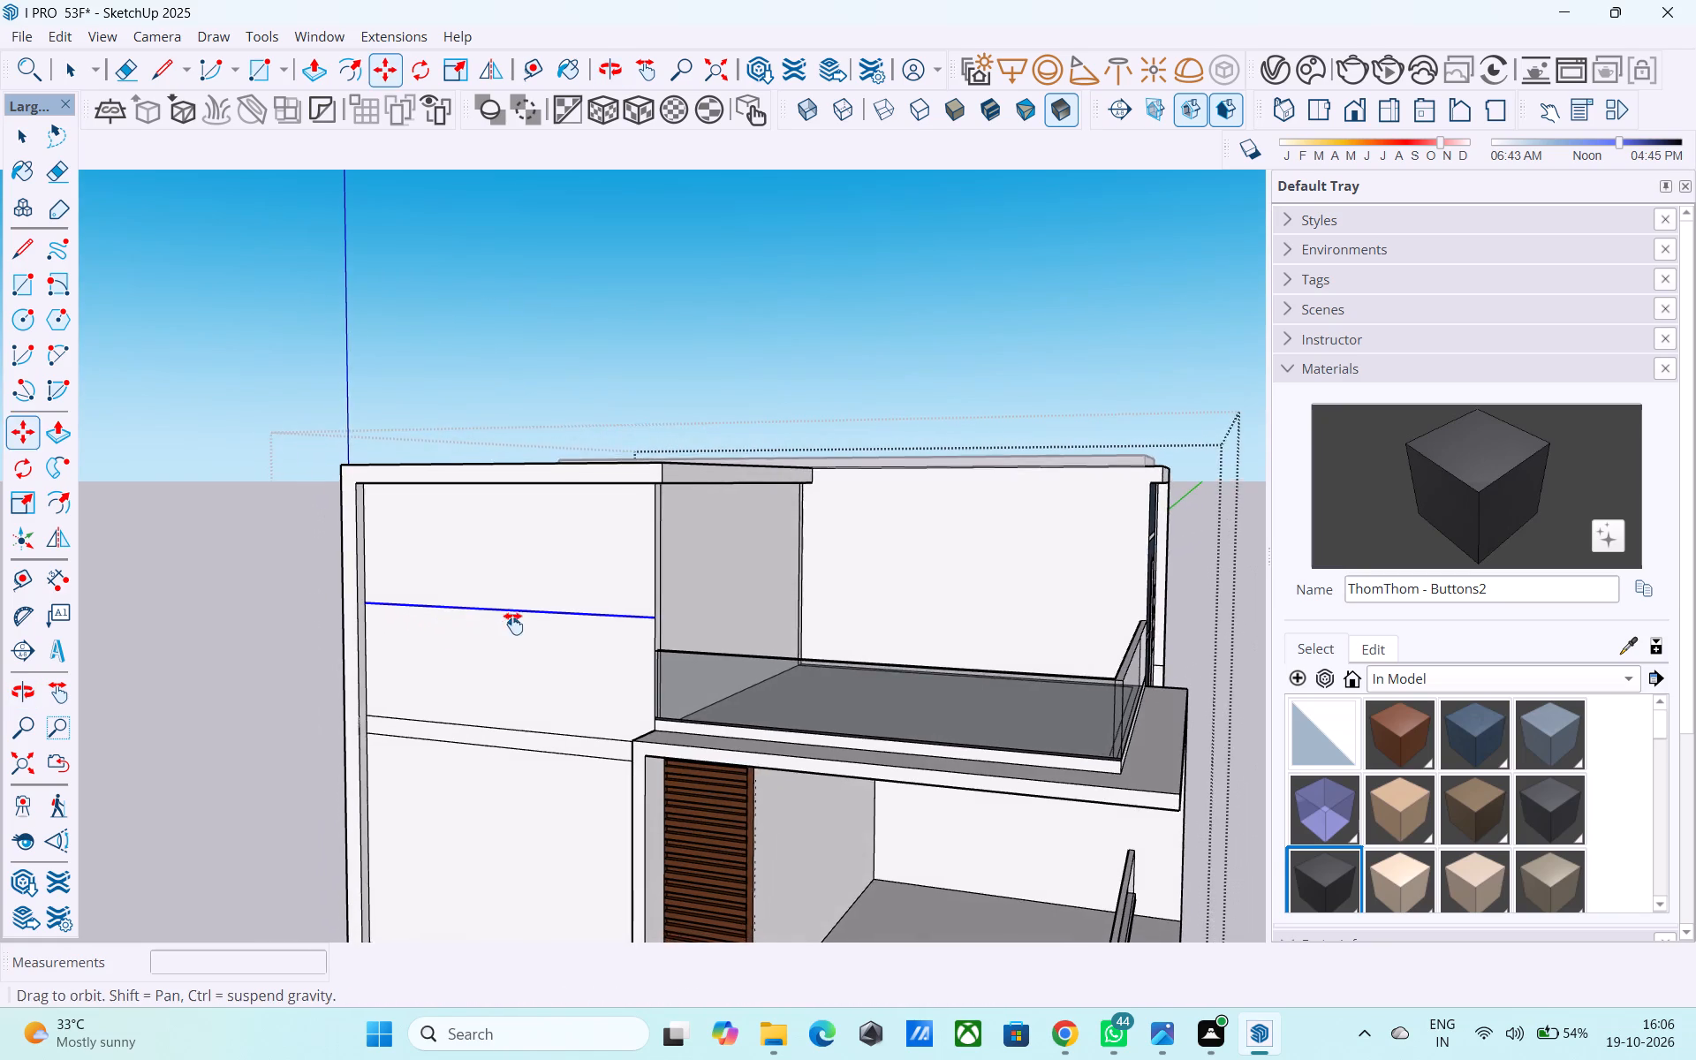
middle_click_drag(513, 624, 548, 600, "shift")
key("r")
scroll(491, 606, "up", 4)
left_click(402, 582)
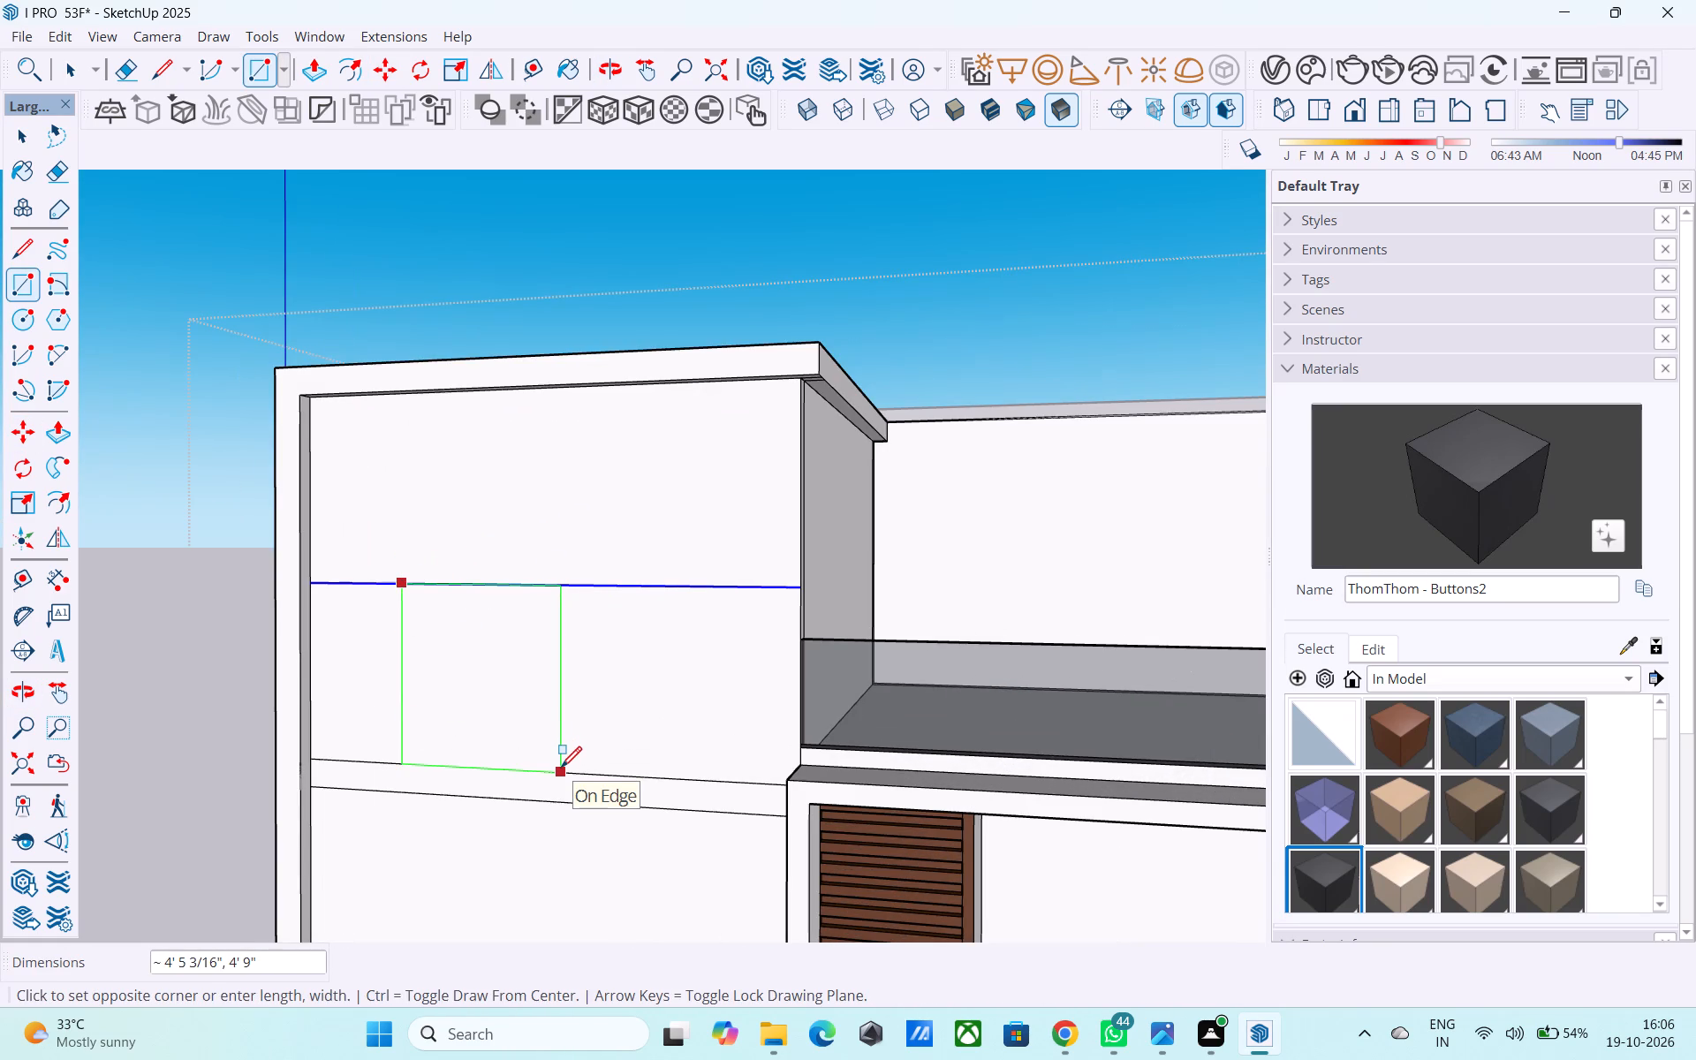
type("4',4'")
key("Return")
type("6',6'")
key("Return")
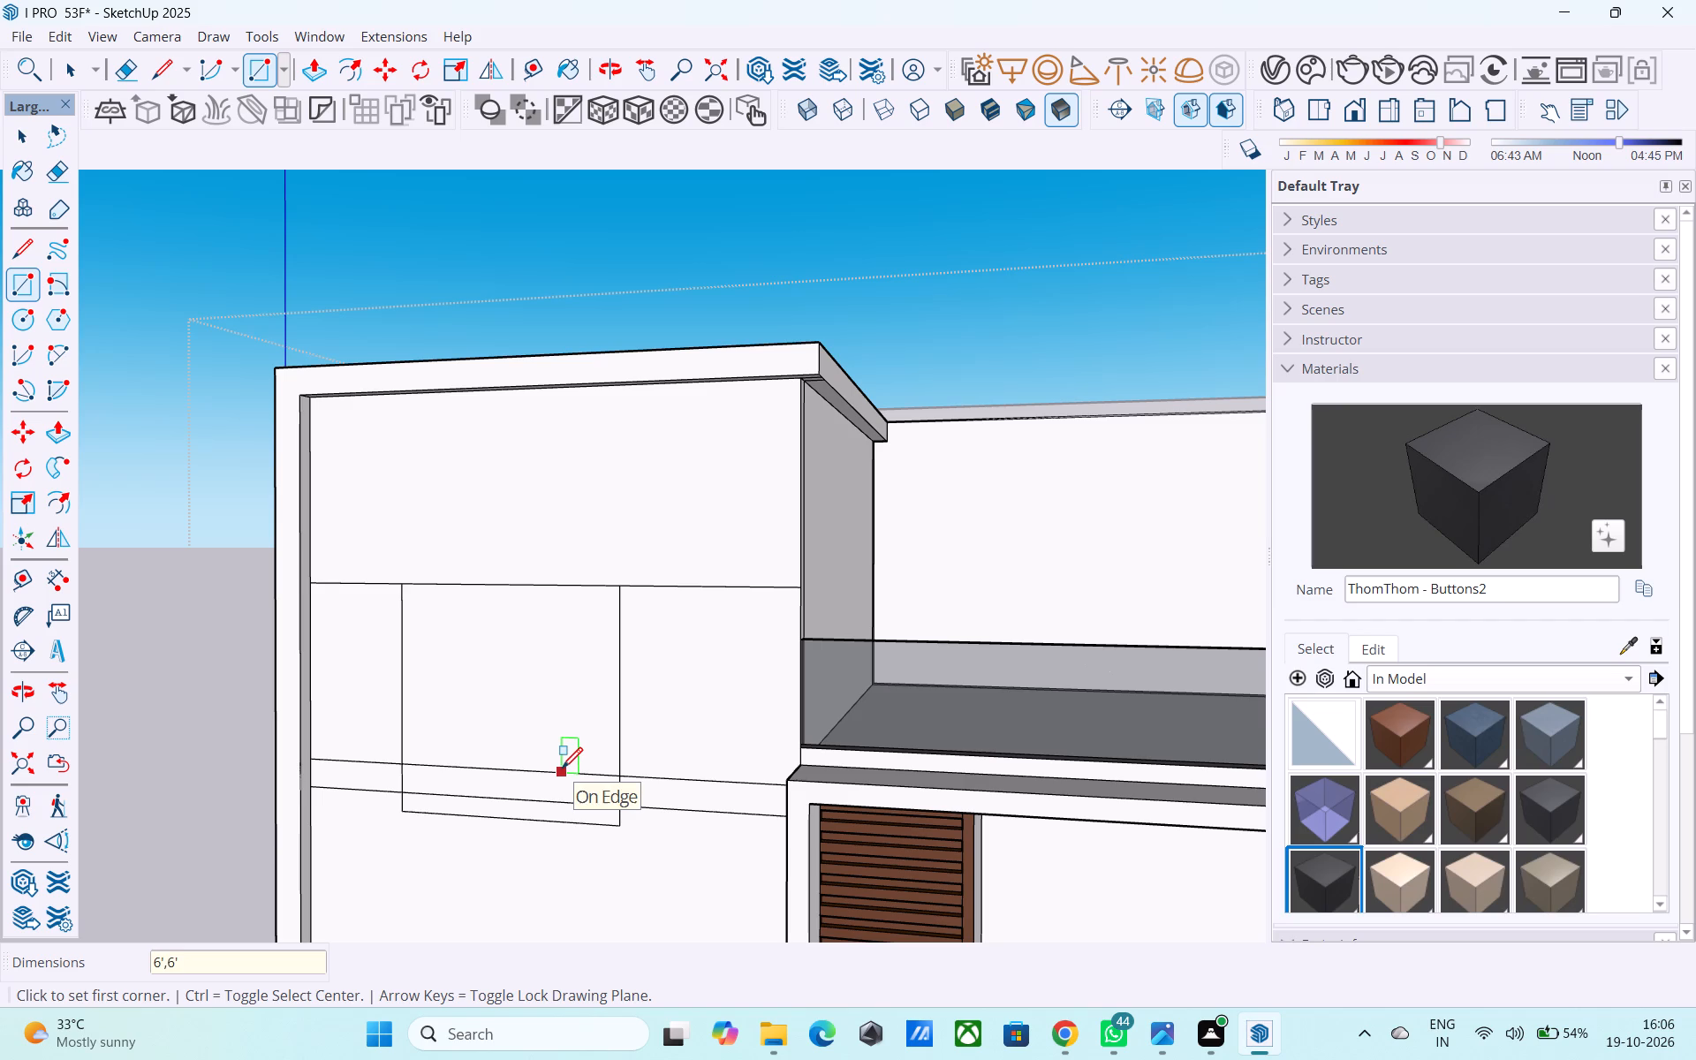
type("5',5'")
key("Return")
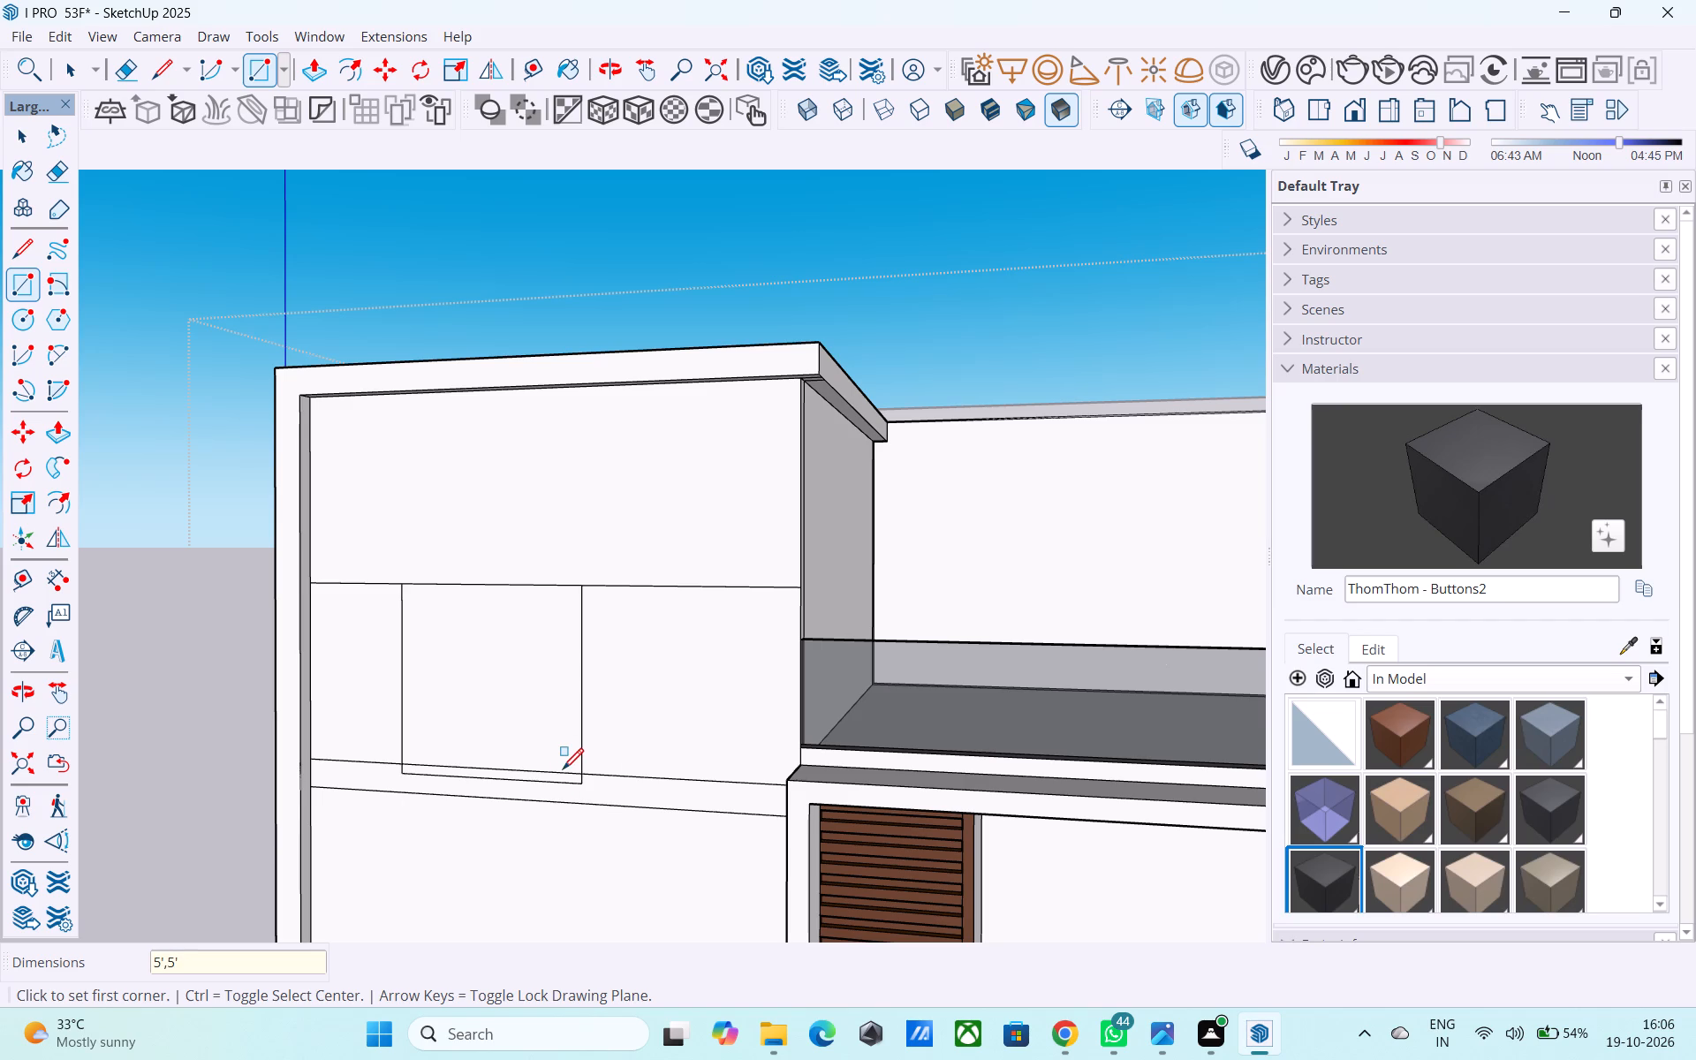
Erase the parts of the window rectangle that extend below the upper line of the floor strip.
key("space")
scroll(542, 781, "up", 6)
key("e")
left_click(509, 777)
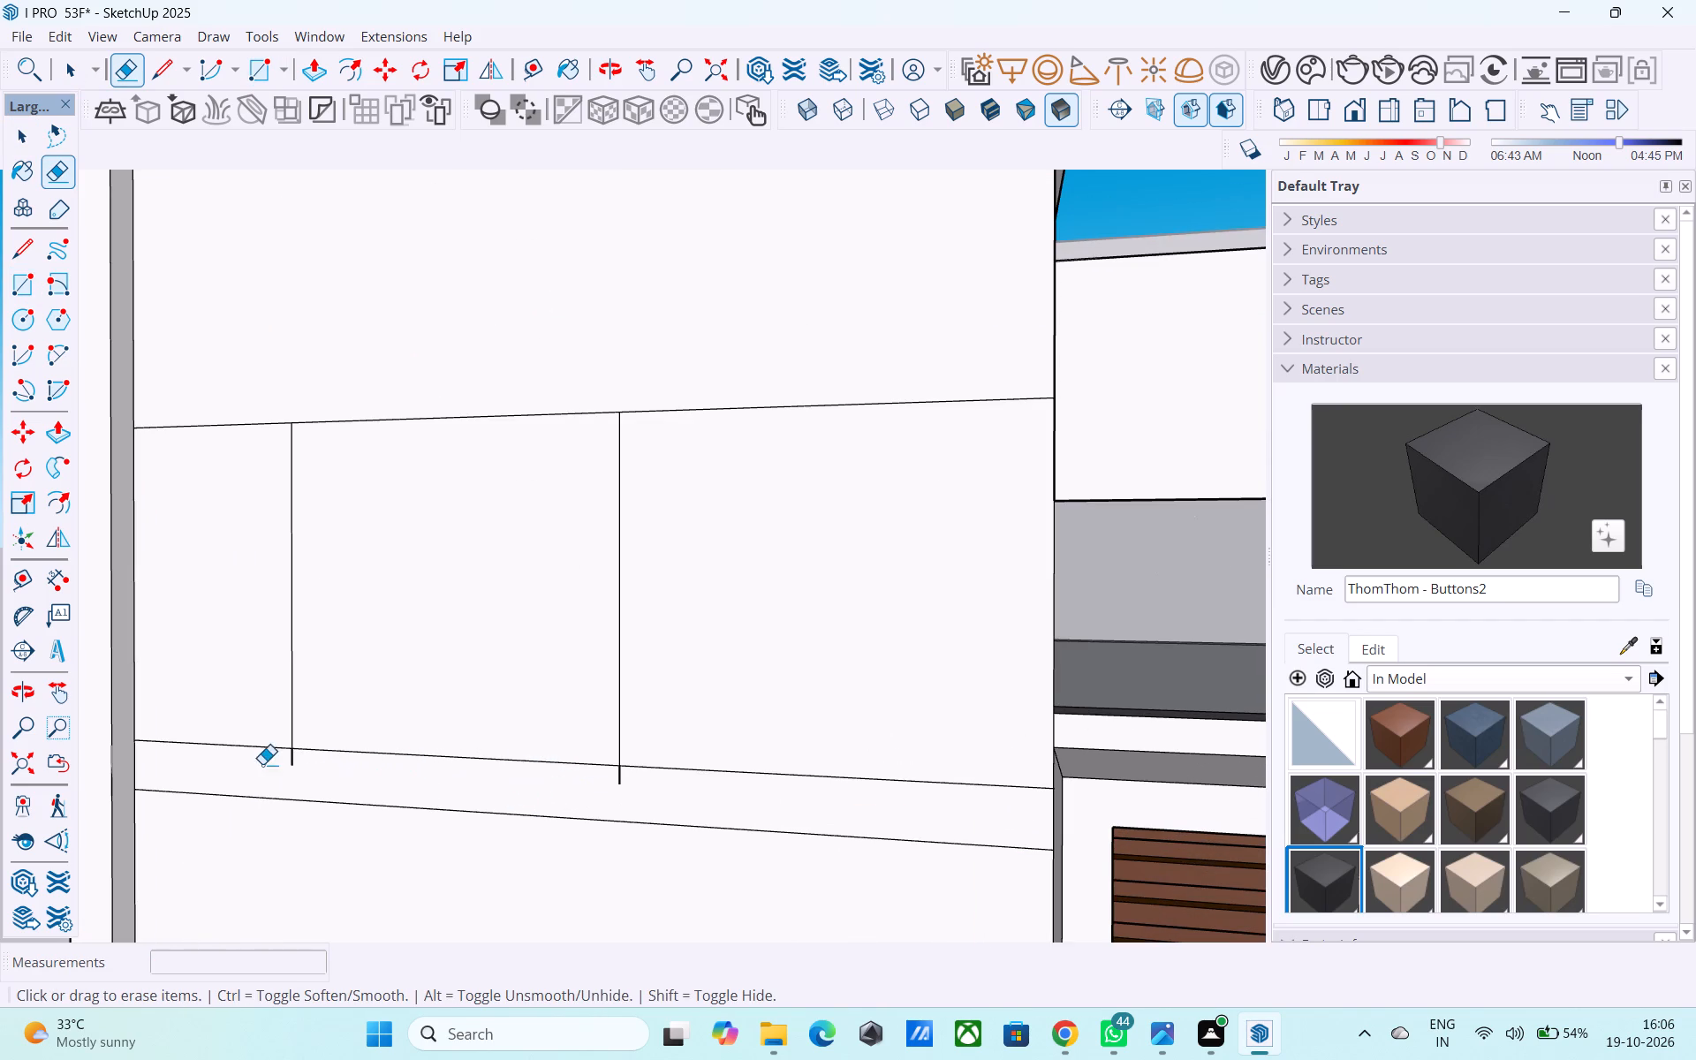
left_click(290, 756)
left_click(624, 782)
Offset the window face's outline inward 3" to form the window frame.
scroll(717, 791, "down", 4)
middle_click_drag(717, 794, 735, 866)
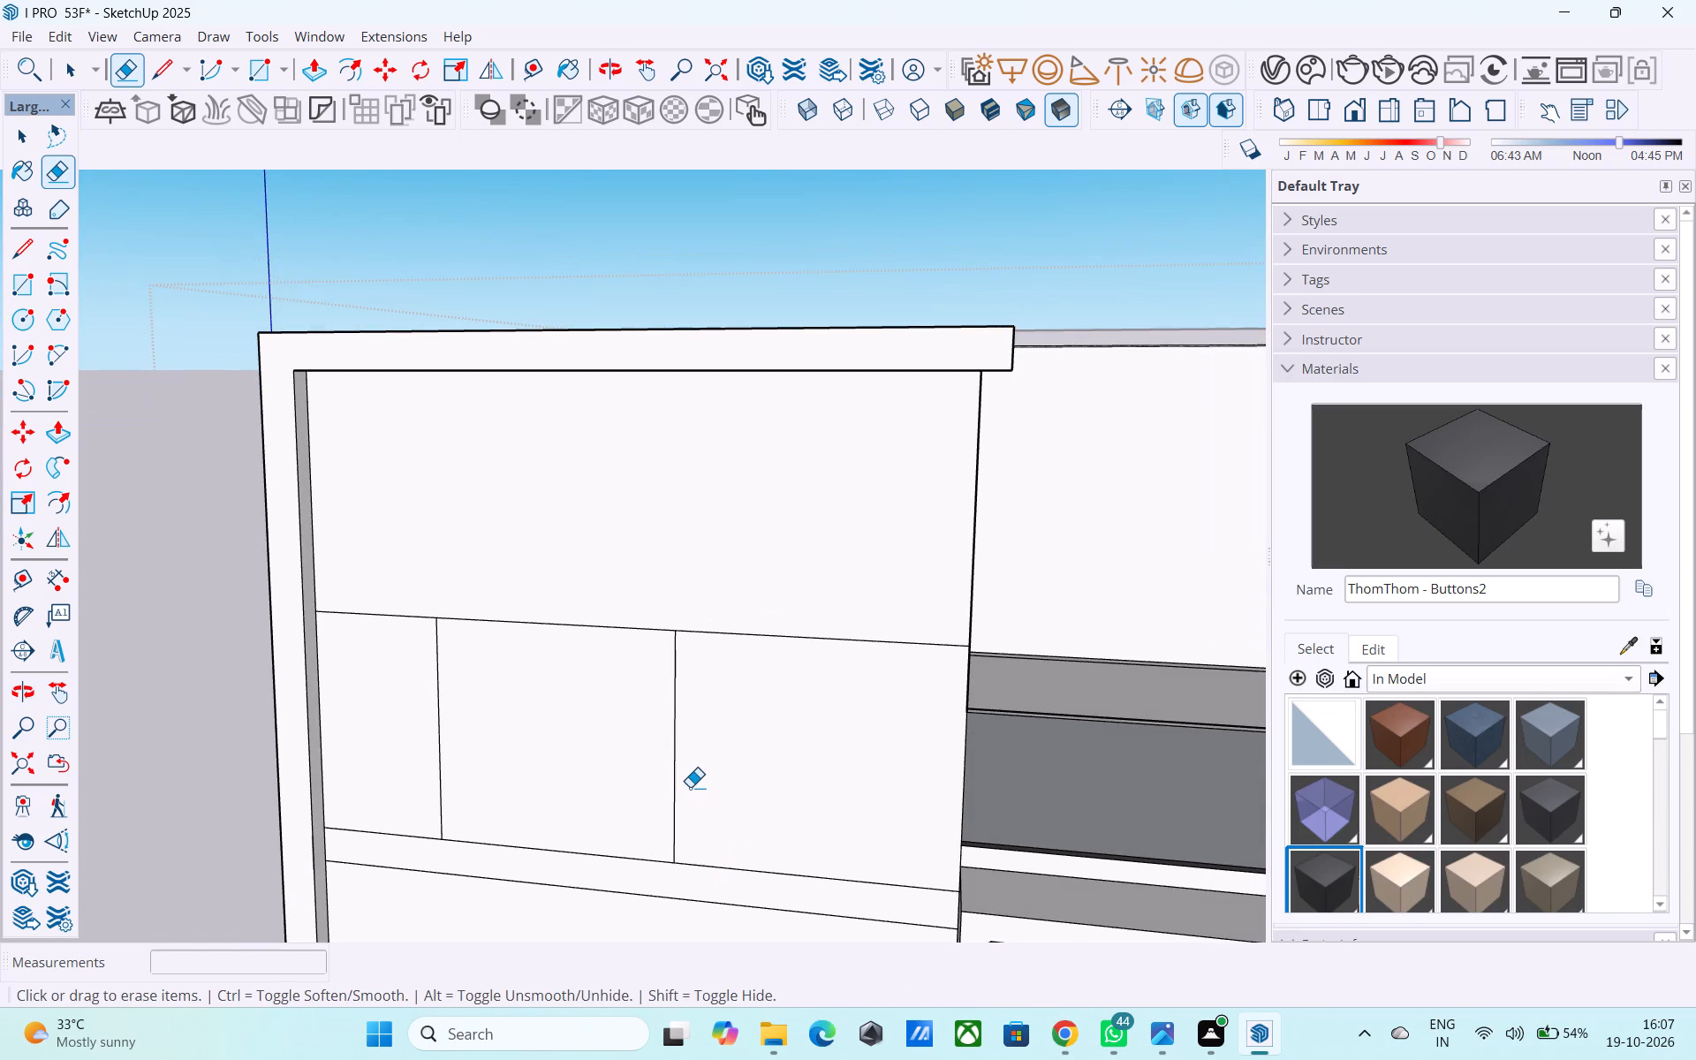
scroll(688, 785, "down", 2)
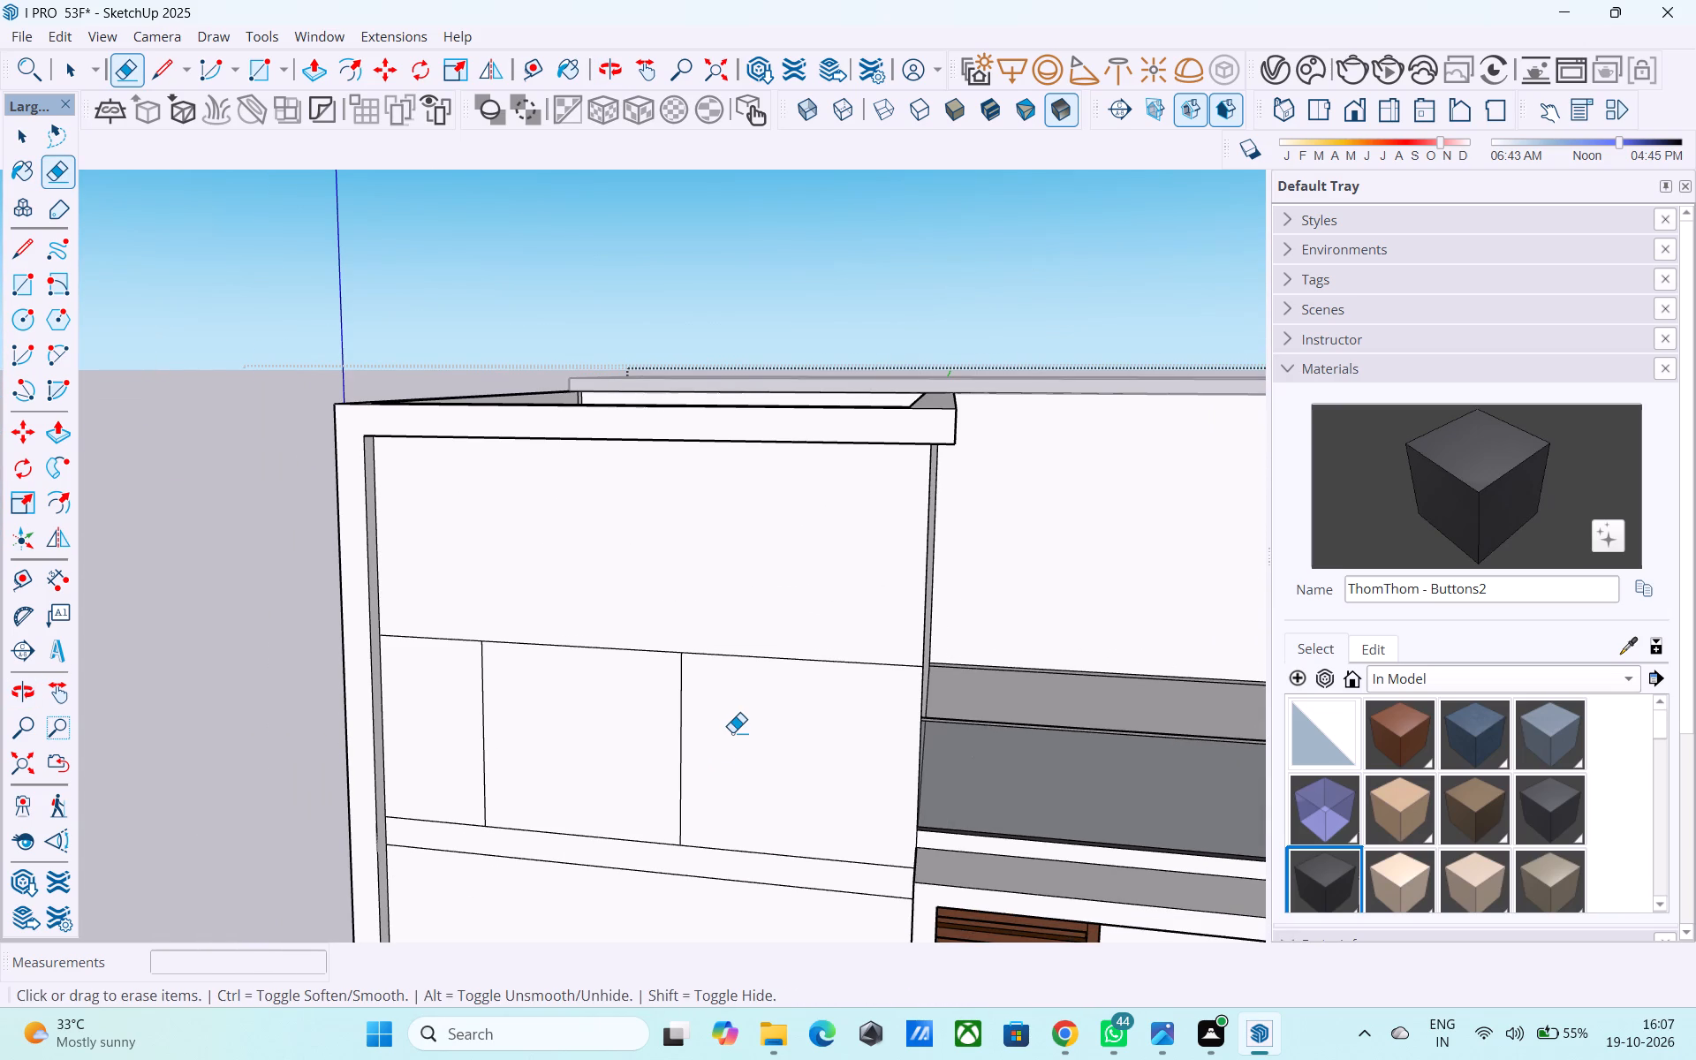
scroll(732, 732, "down", 2)
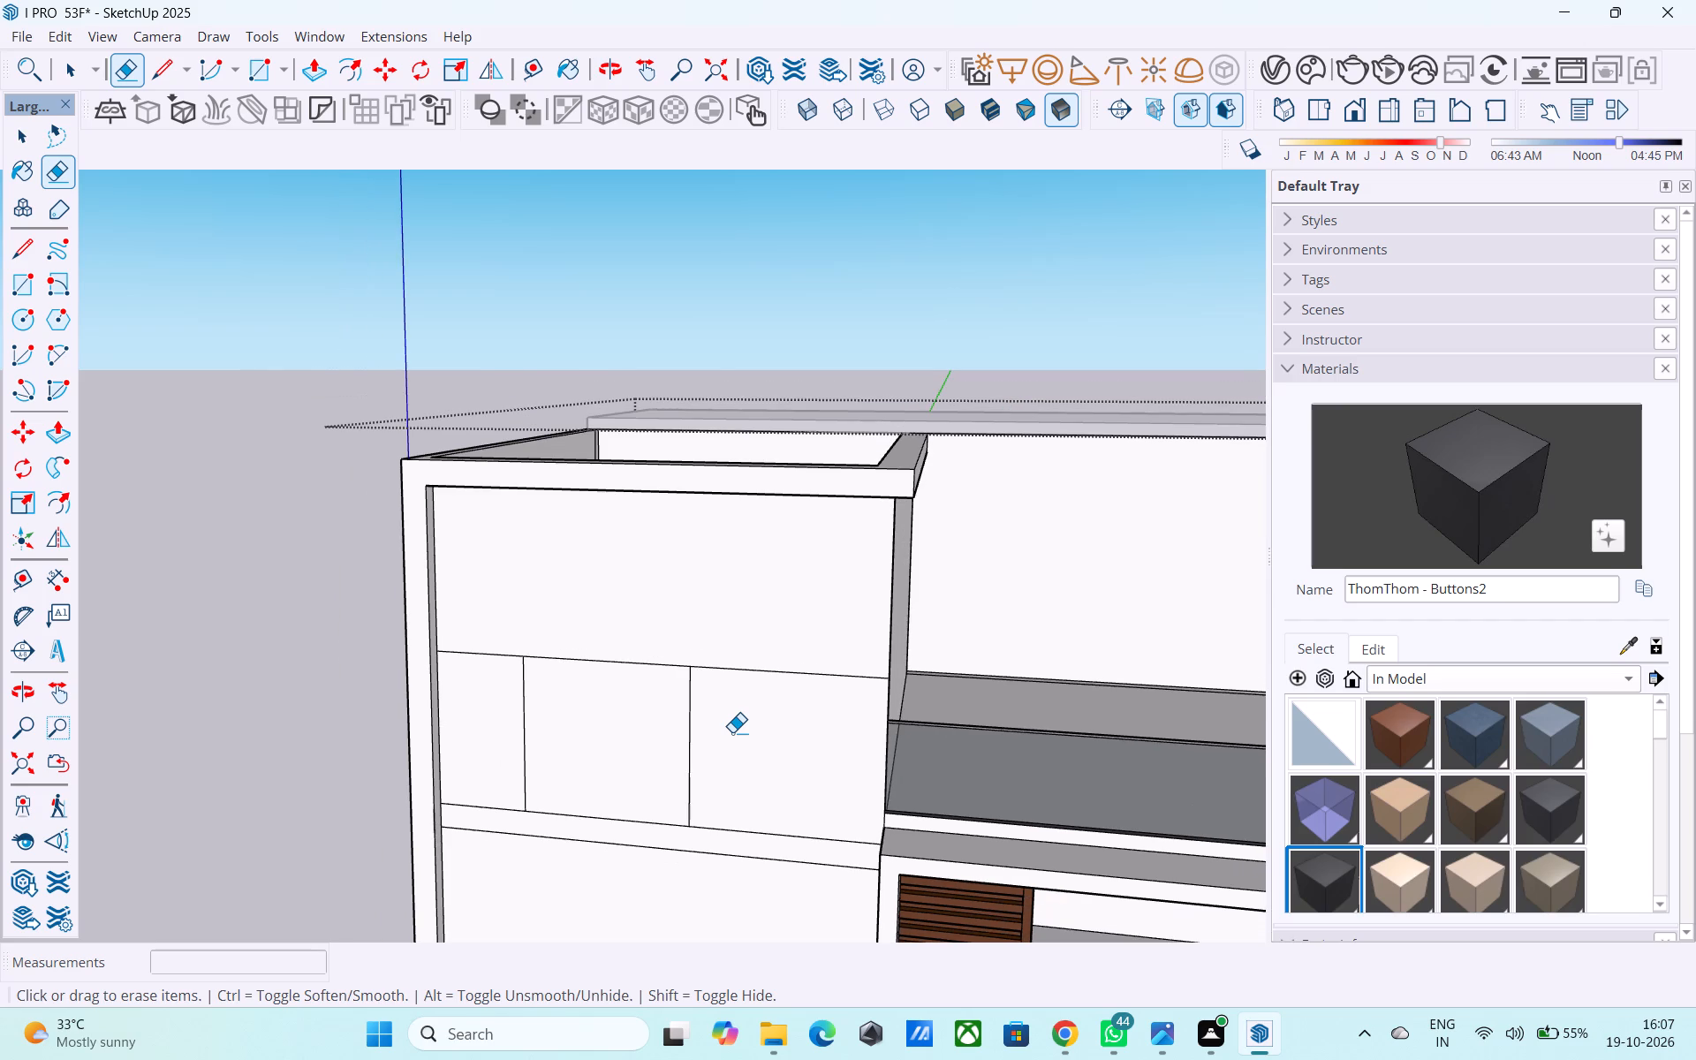
scroll(512, 764, "up", 5)
key("space")
left_click(608, 740)
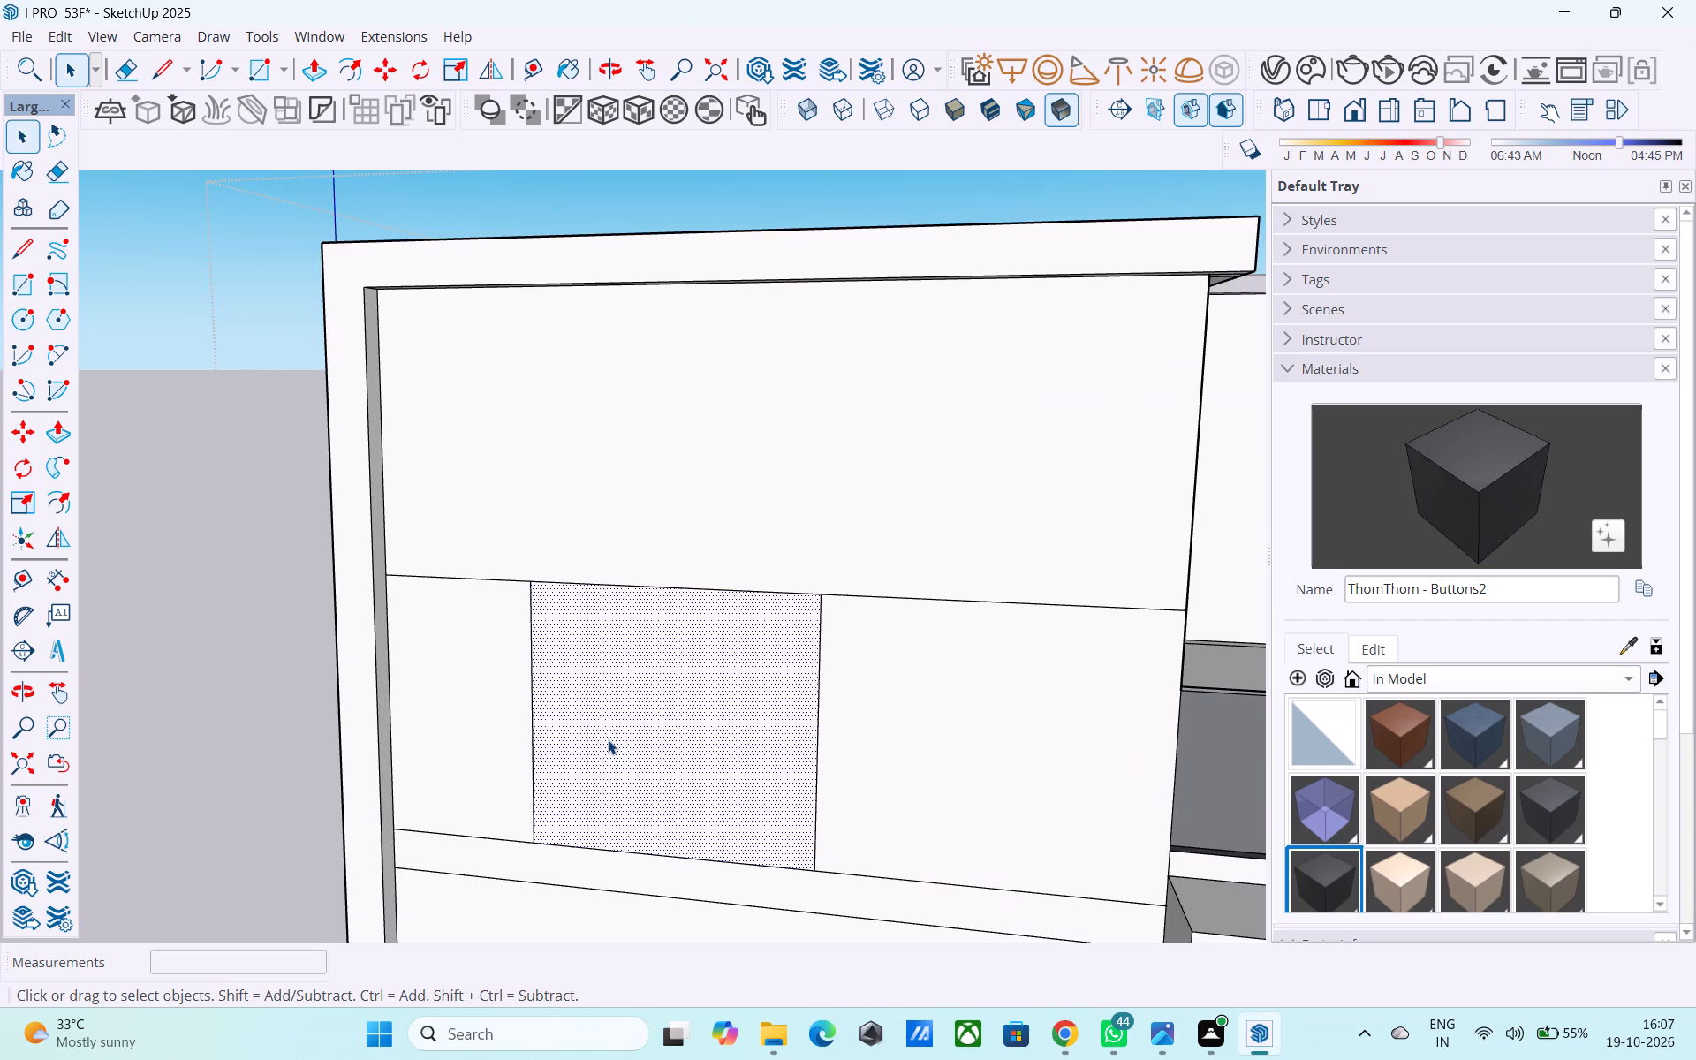
key("f")
left_click(608, 739)
type("3\"")
key("Return")
key("space")
Copy the vertical edge above the window 13' 3" across to the panel's opposite edge, dividing the span into 80 equal strips.
scroll(615, 729, "down", 6)
middle_click_drag(678, 723, 666, 720)
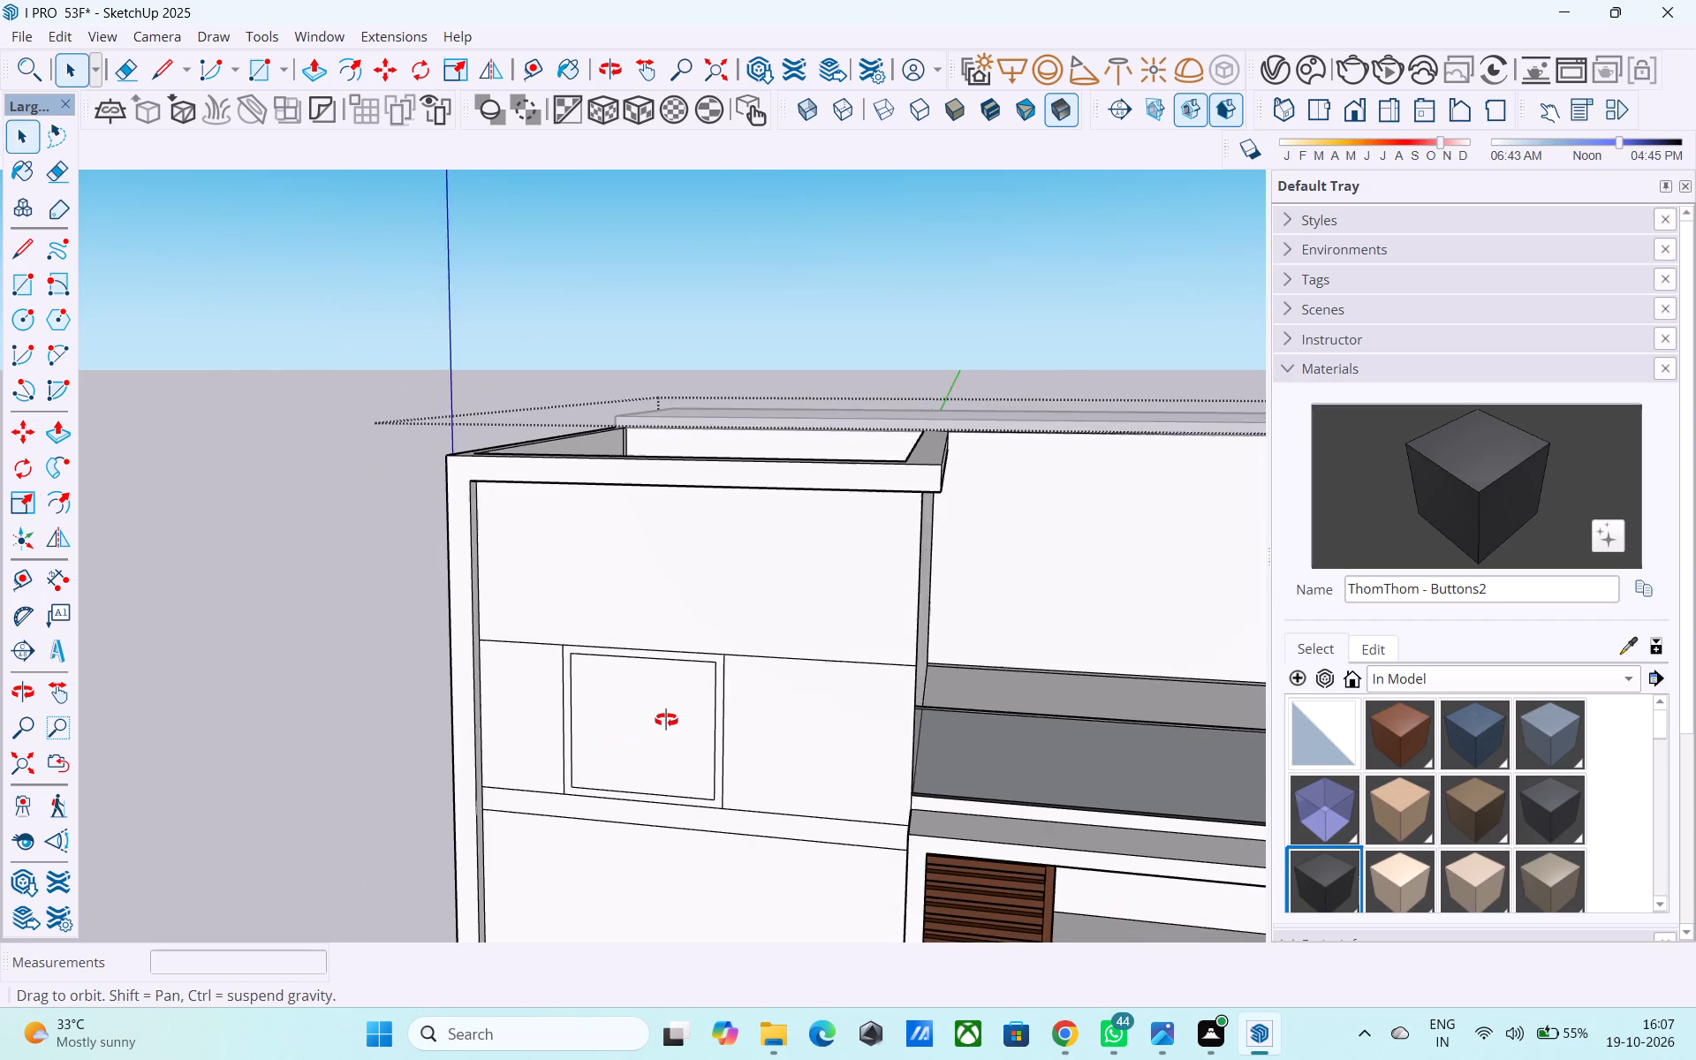
middle_click_drag(666, 720, 552, 720)
scroll(634, 731, "down", 4)
middle_click(678, 745)
scroll(698, 653, "up", 5)
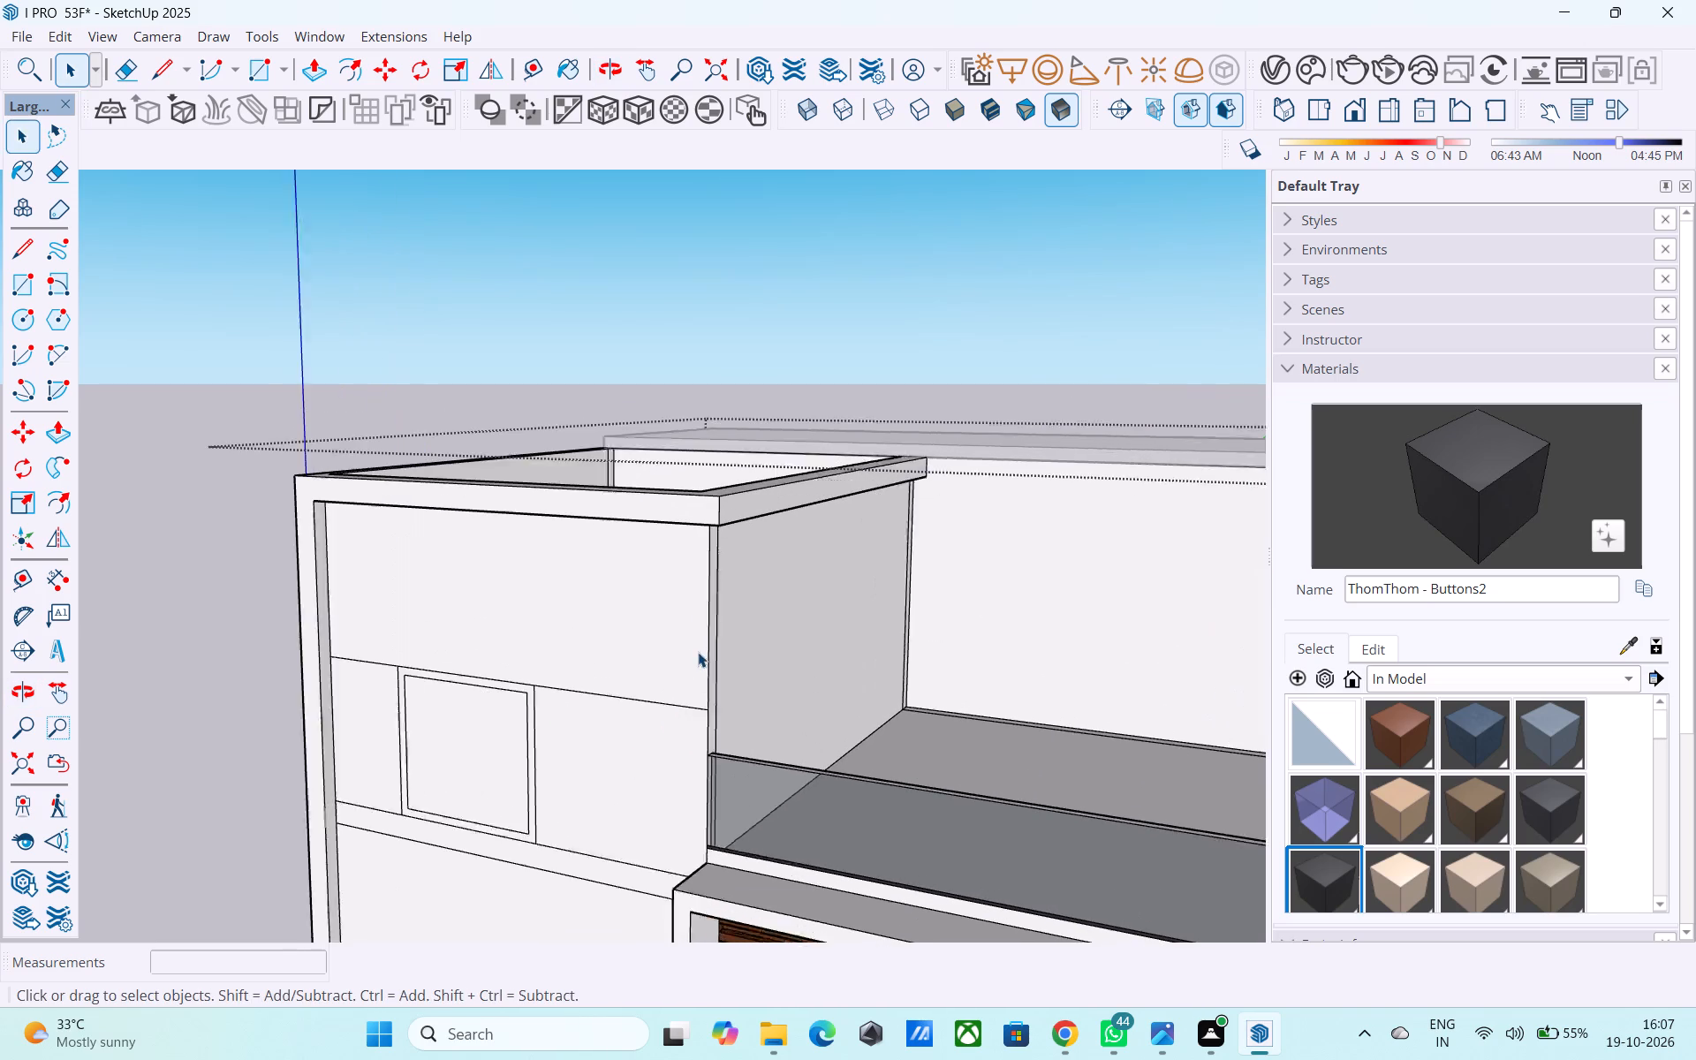
left_click(707, 660)
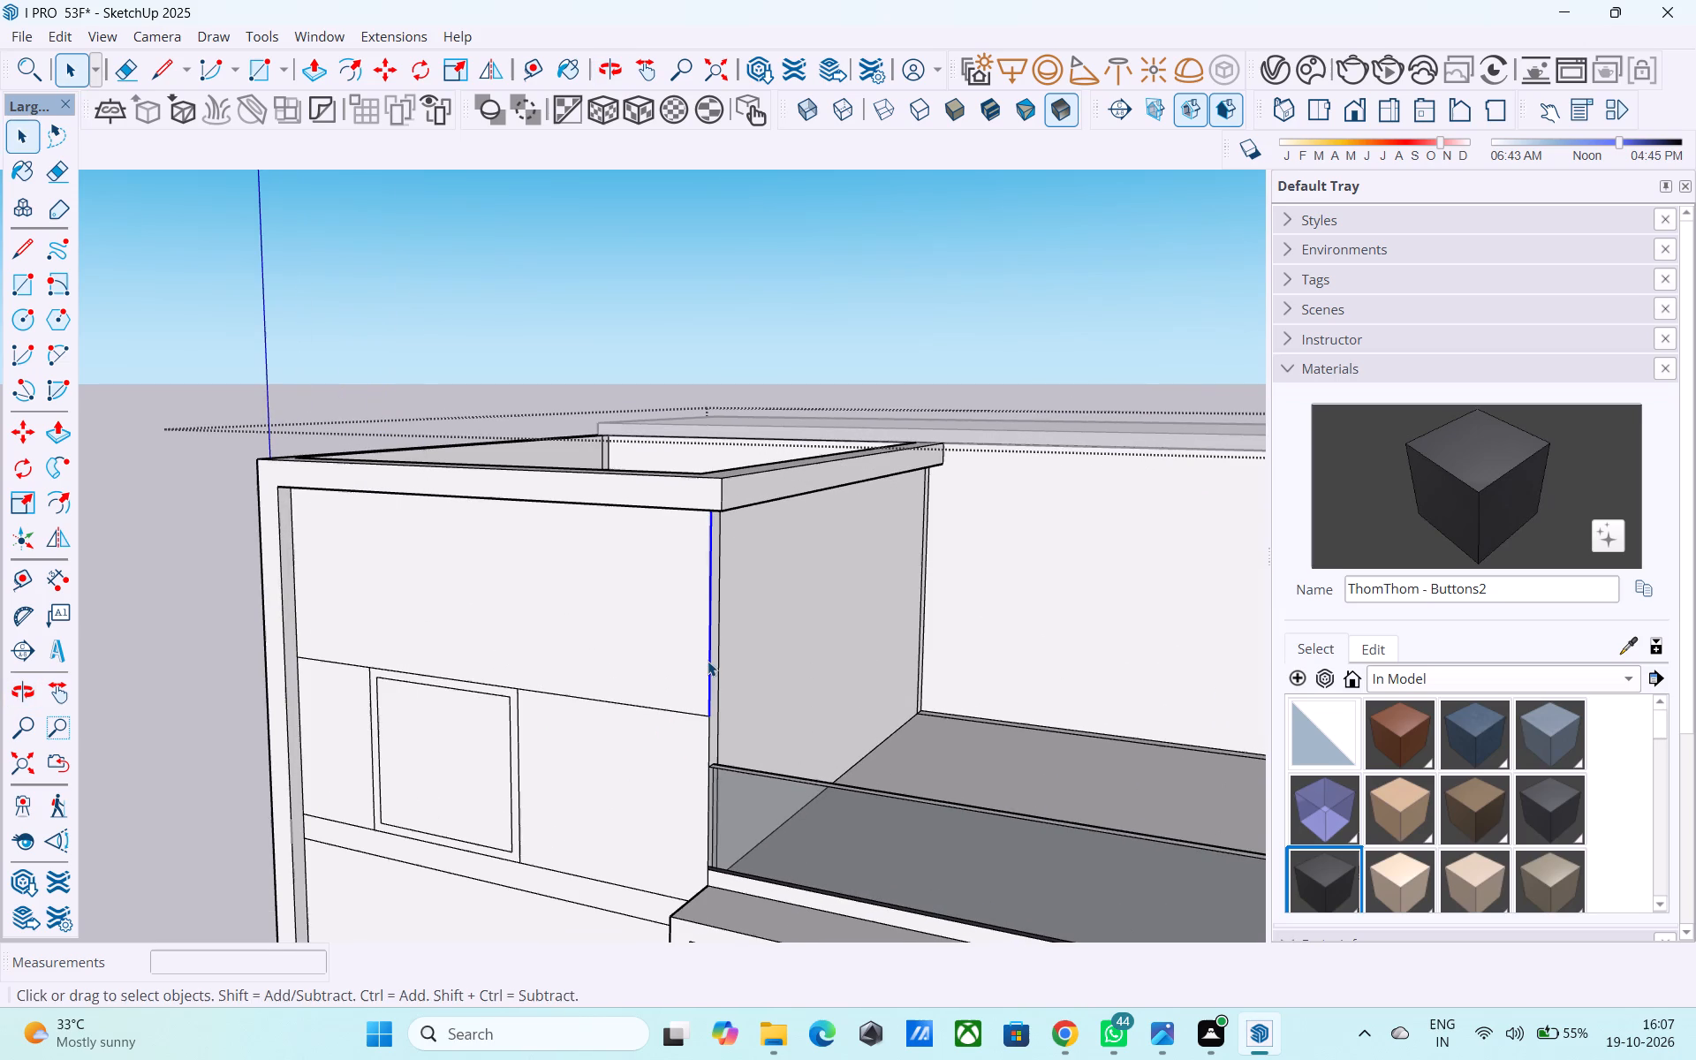
key("m")
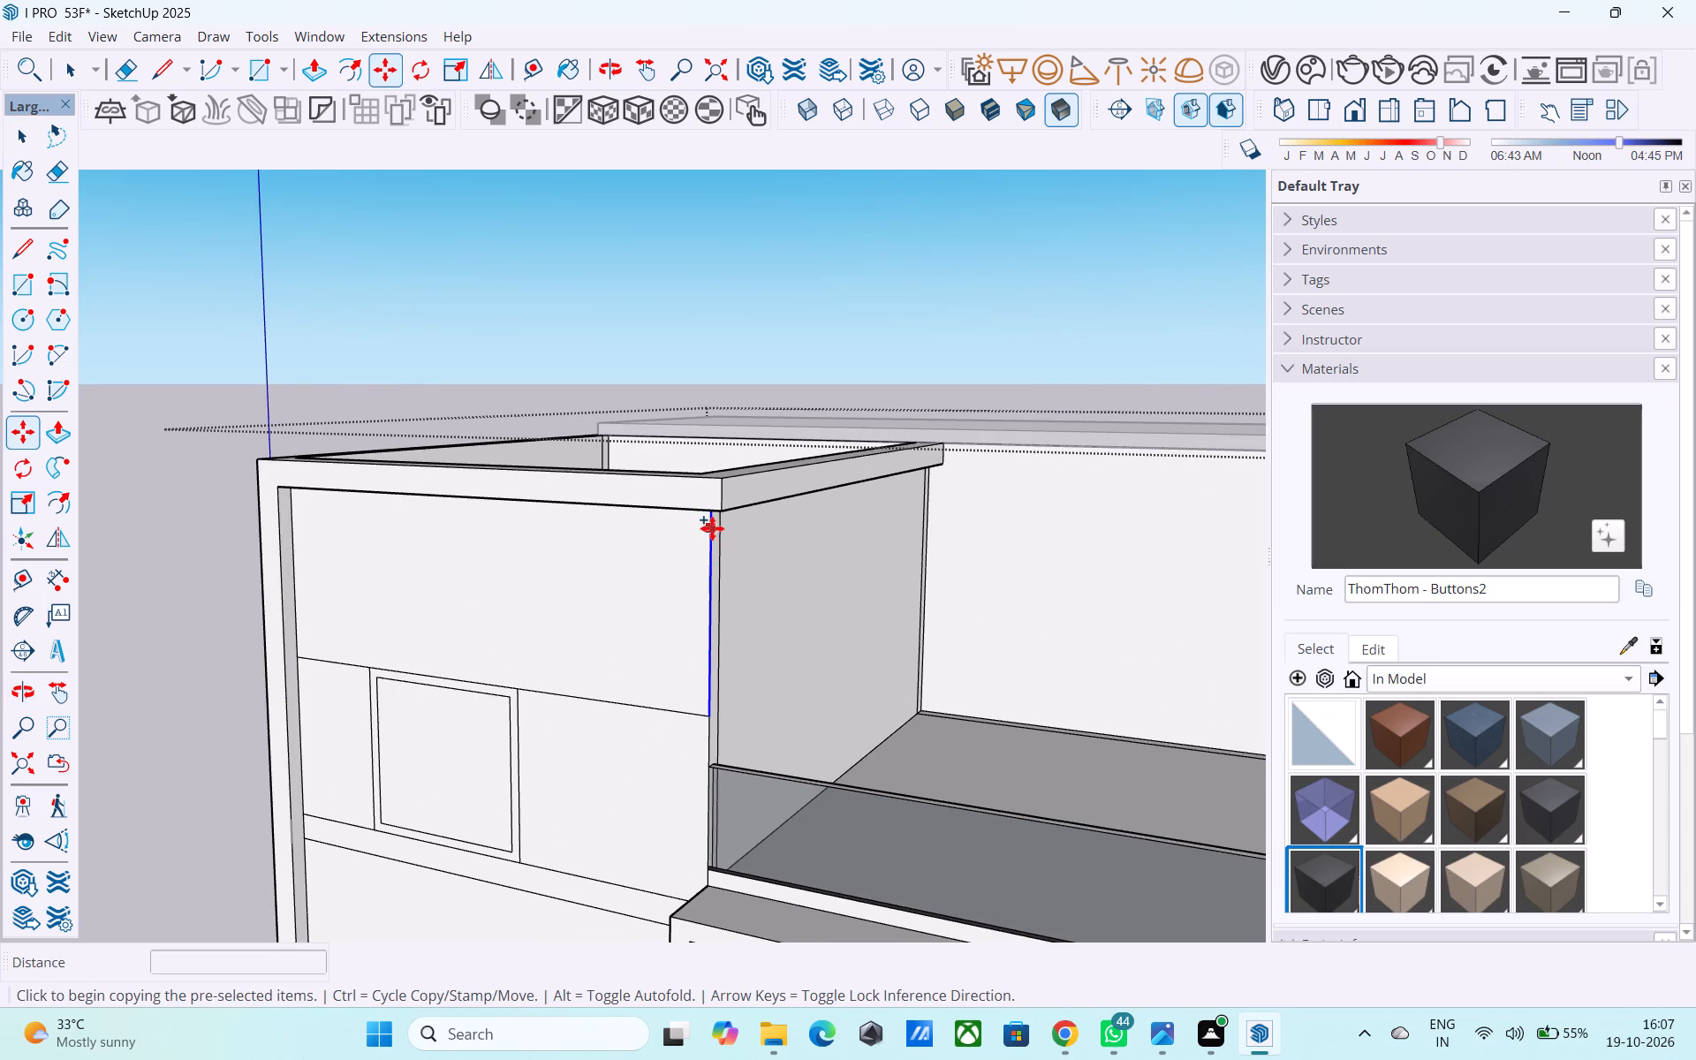
left_click(706, 543)
scroll(330, 560, "up", 2)
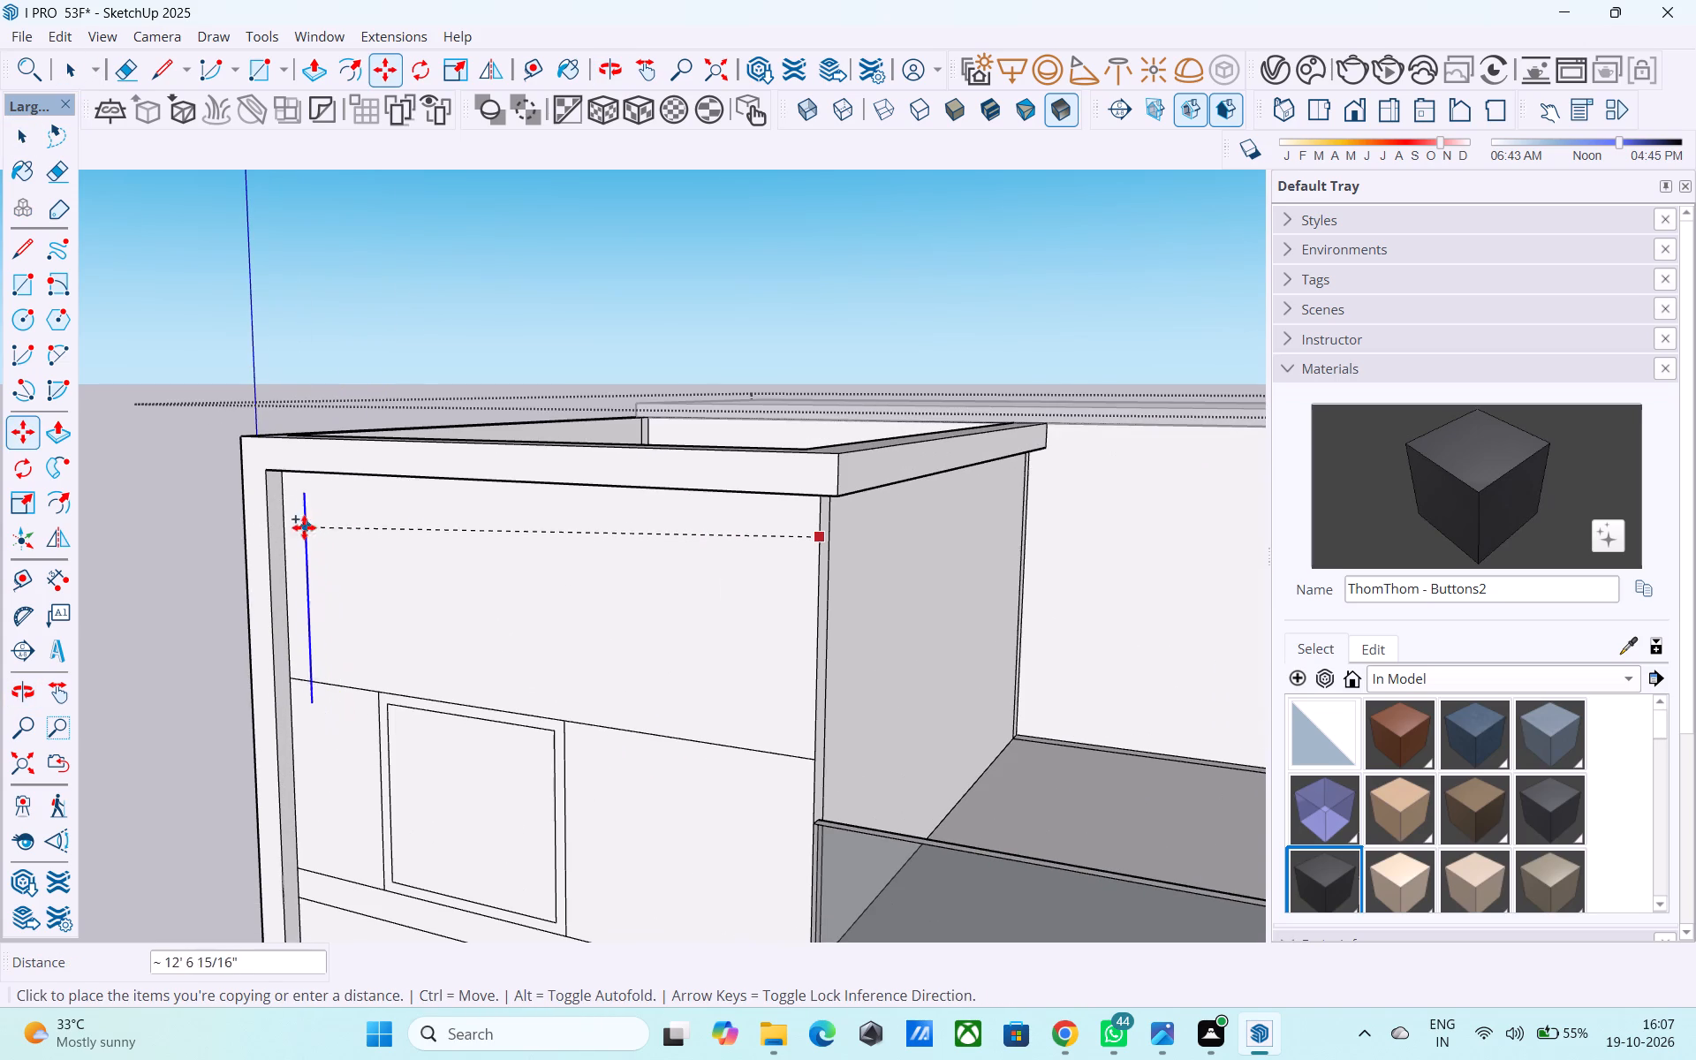
left_click(289, 508)
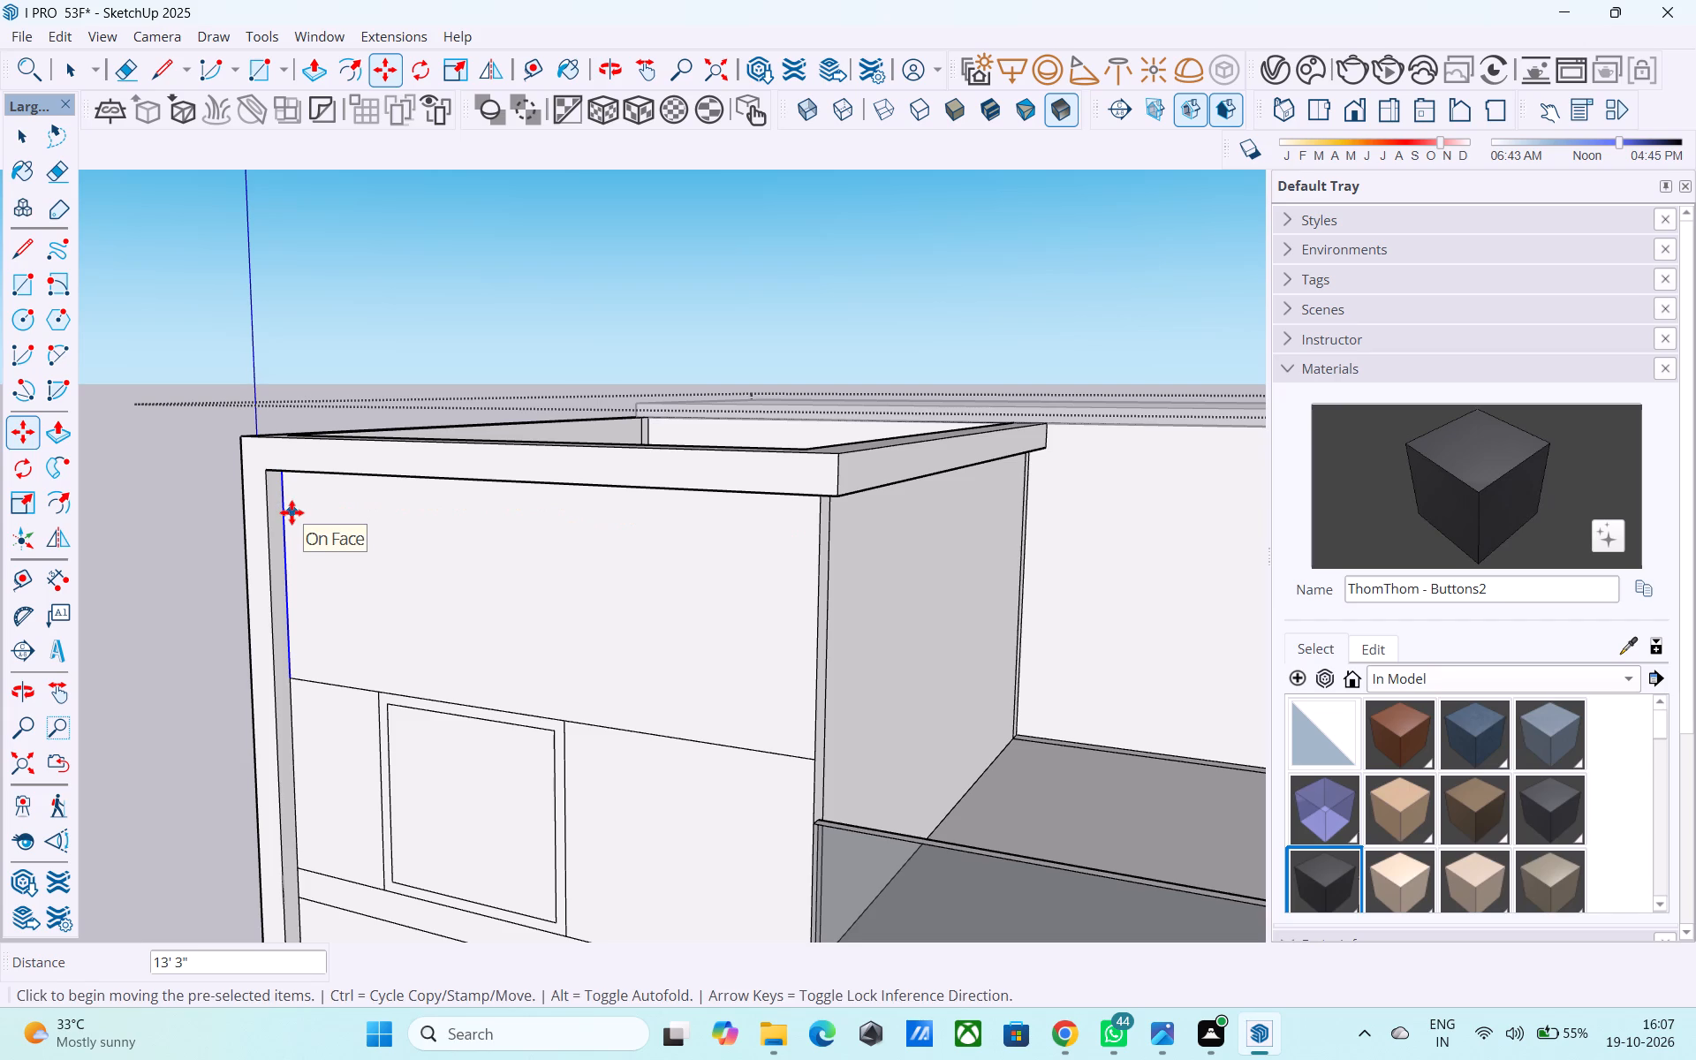
key("slash")
type("80")
key("Return")
key("space")
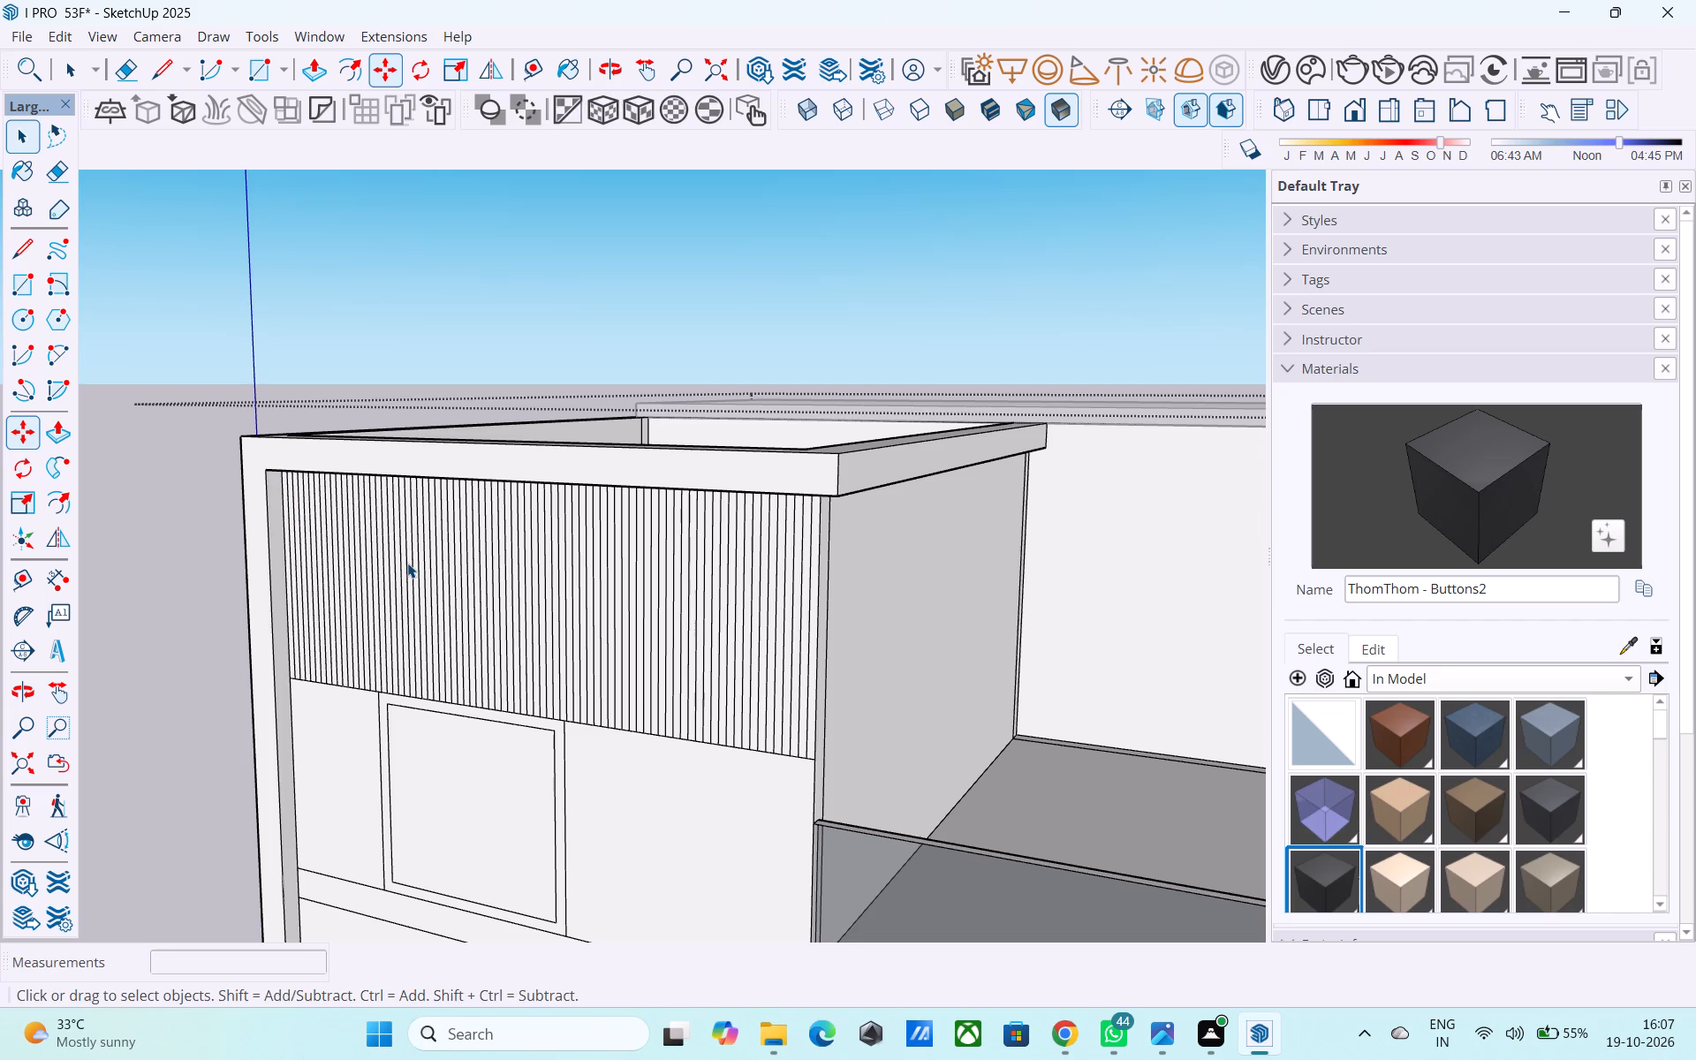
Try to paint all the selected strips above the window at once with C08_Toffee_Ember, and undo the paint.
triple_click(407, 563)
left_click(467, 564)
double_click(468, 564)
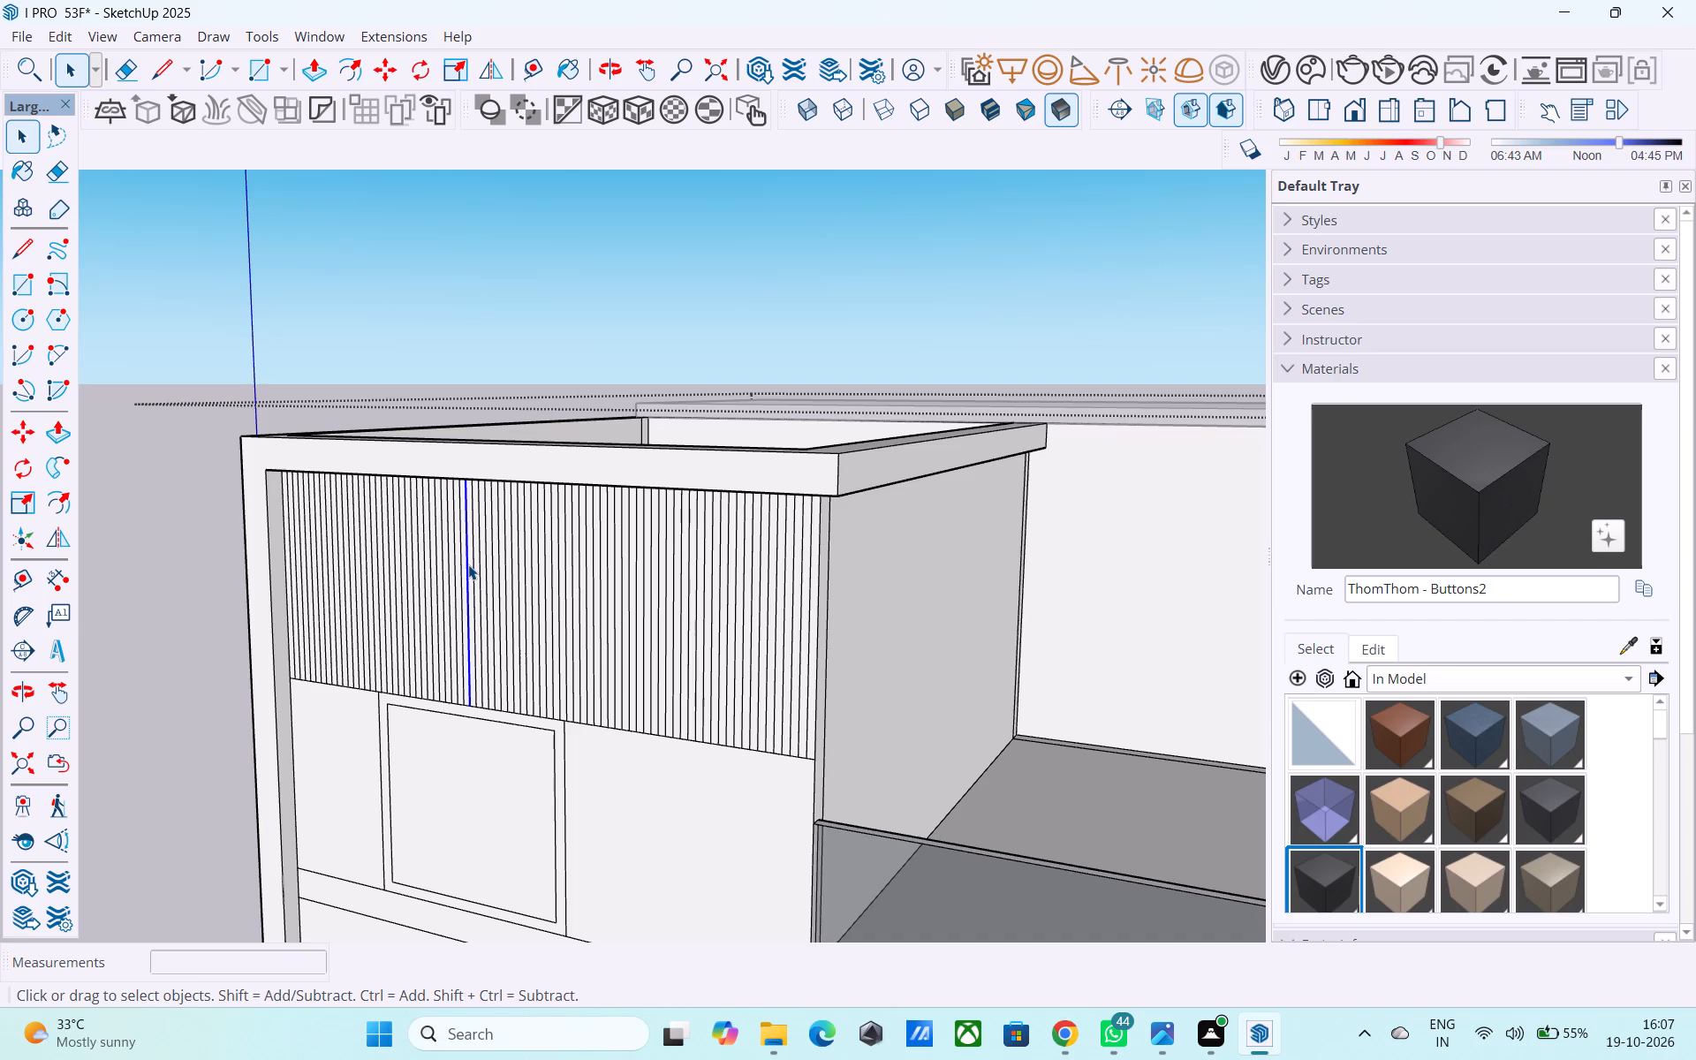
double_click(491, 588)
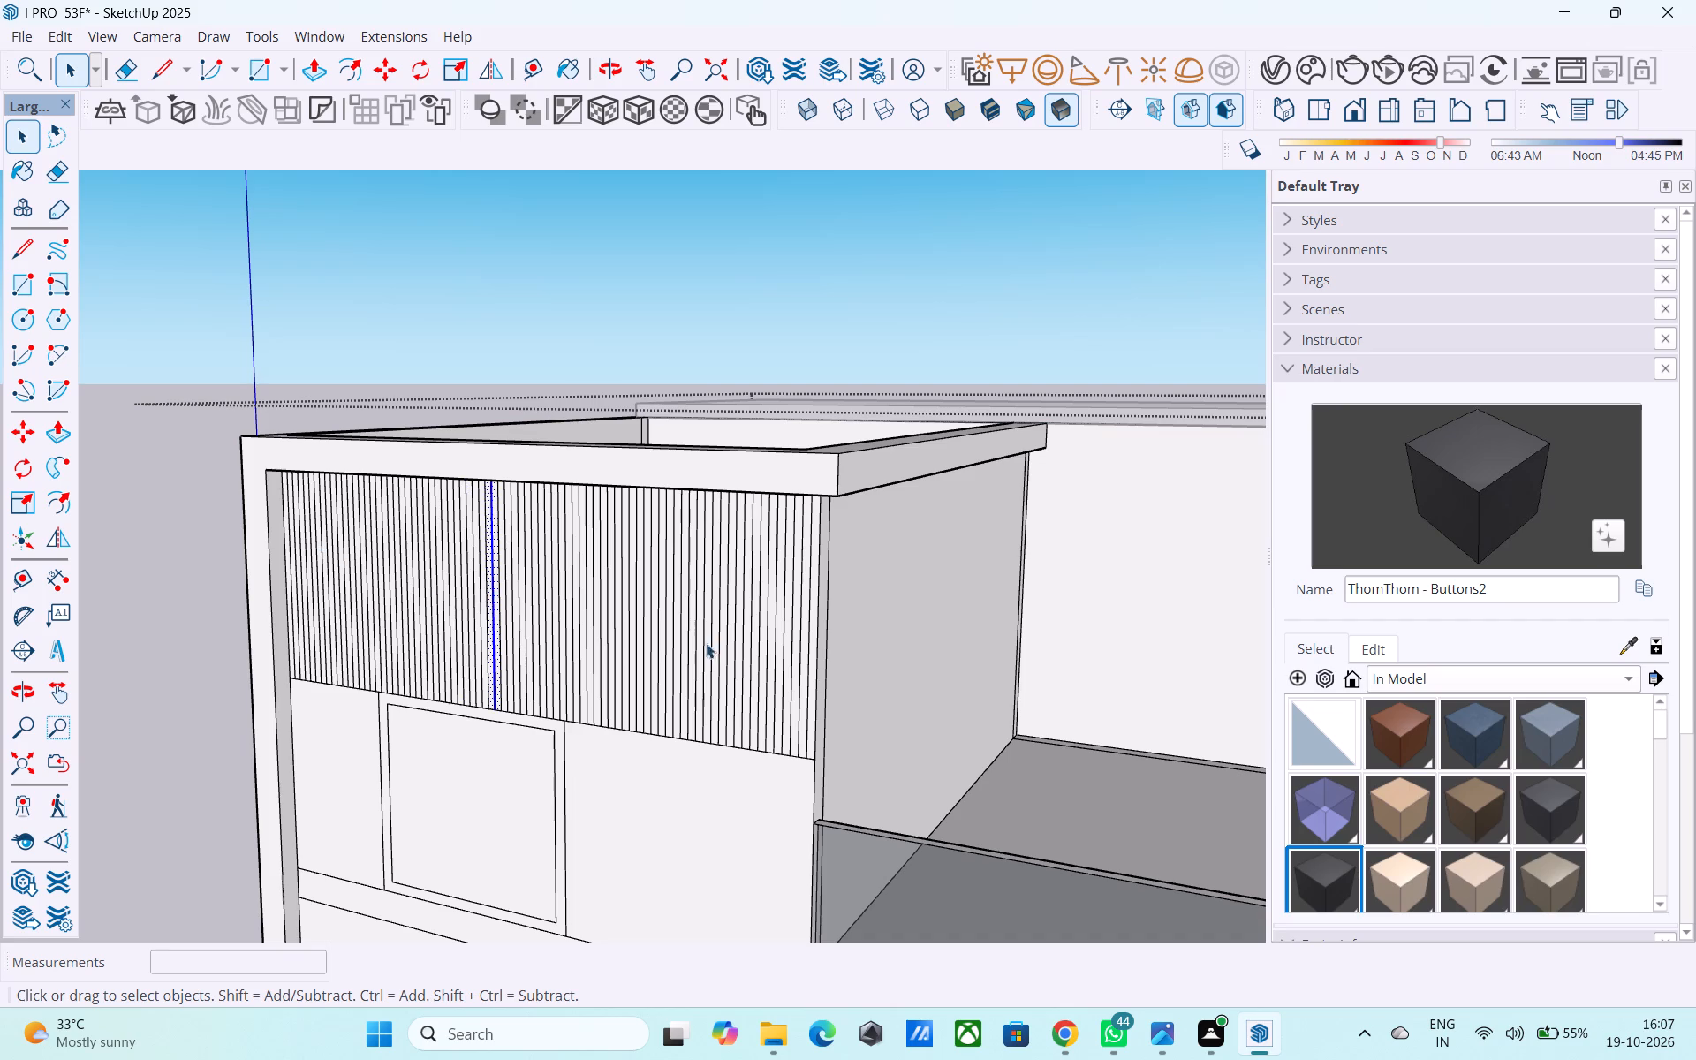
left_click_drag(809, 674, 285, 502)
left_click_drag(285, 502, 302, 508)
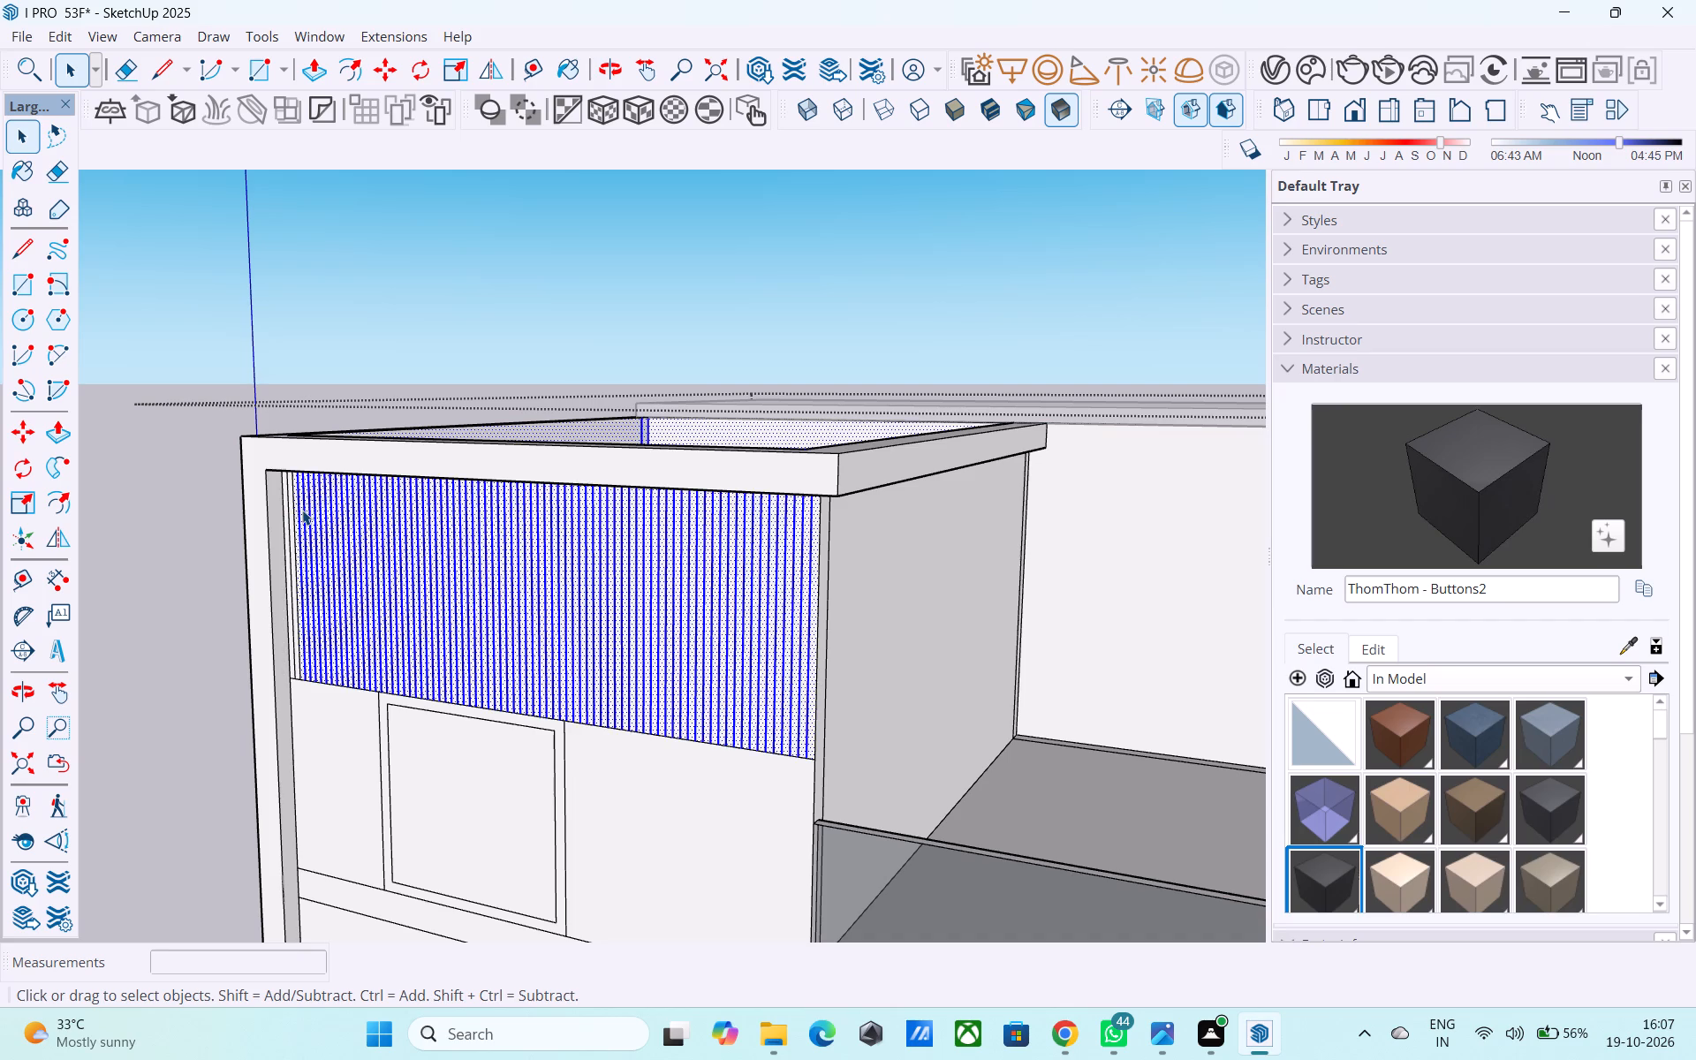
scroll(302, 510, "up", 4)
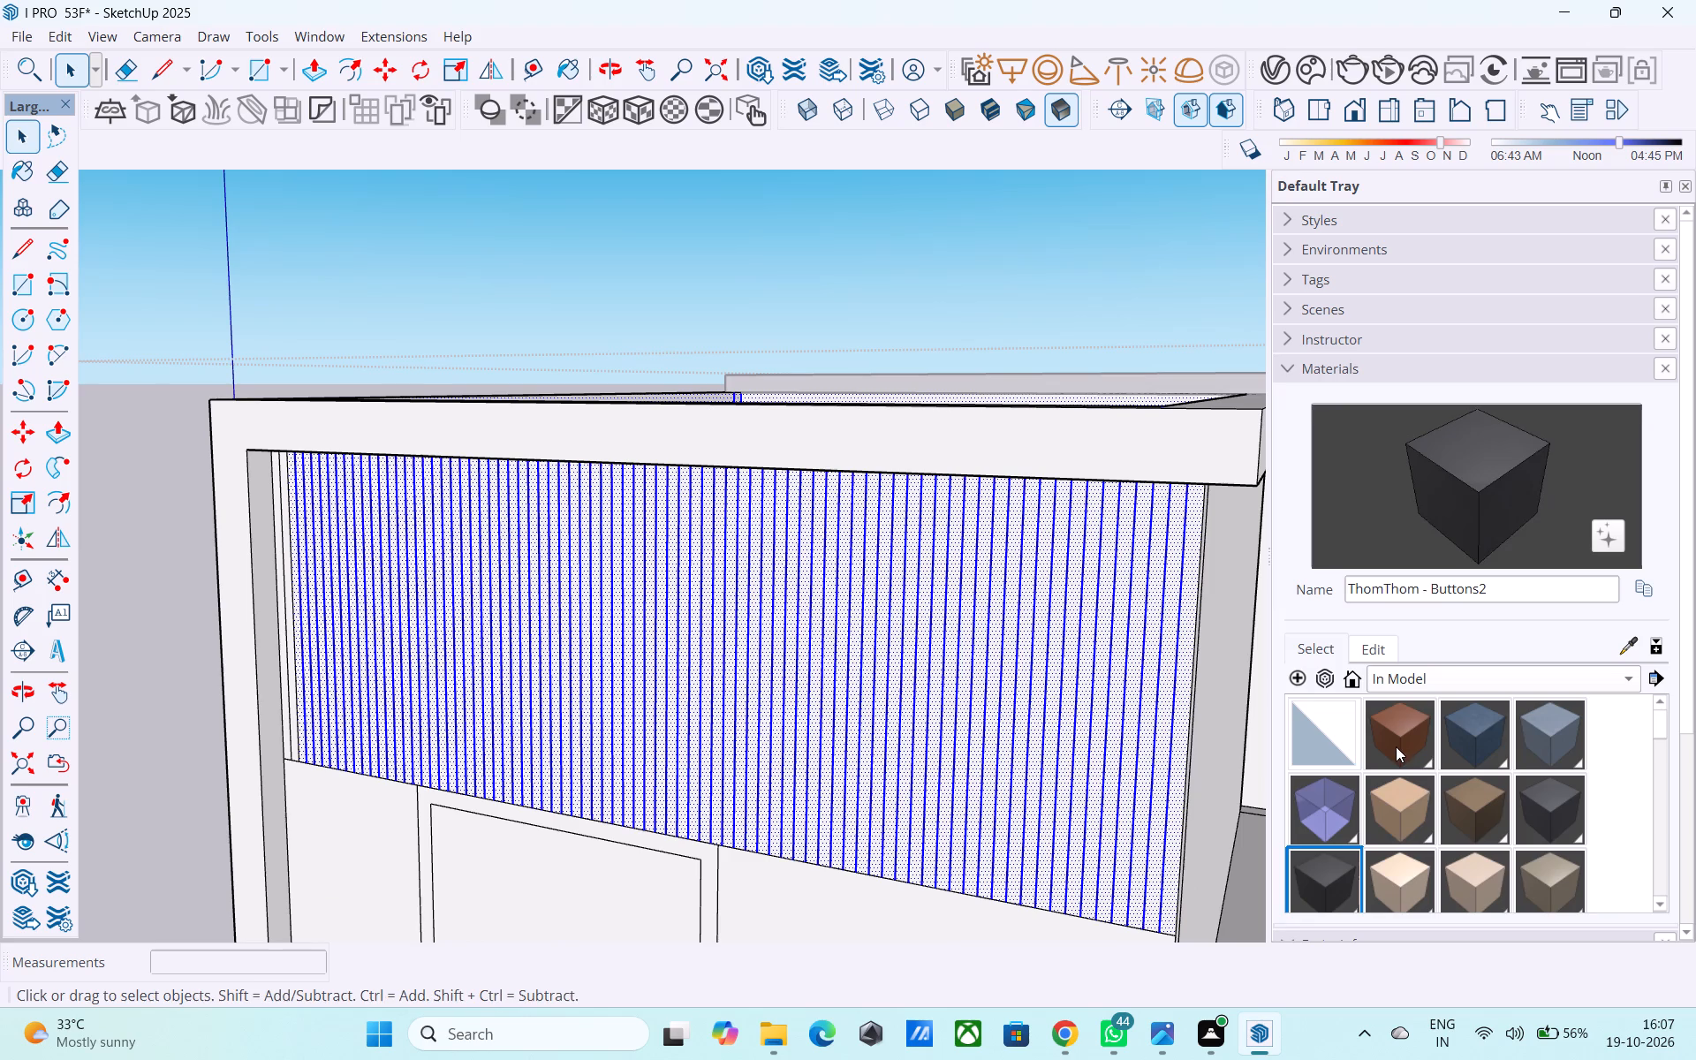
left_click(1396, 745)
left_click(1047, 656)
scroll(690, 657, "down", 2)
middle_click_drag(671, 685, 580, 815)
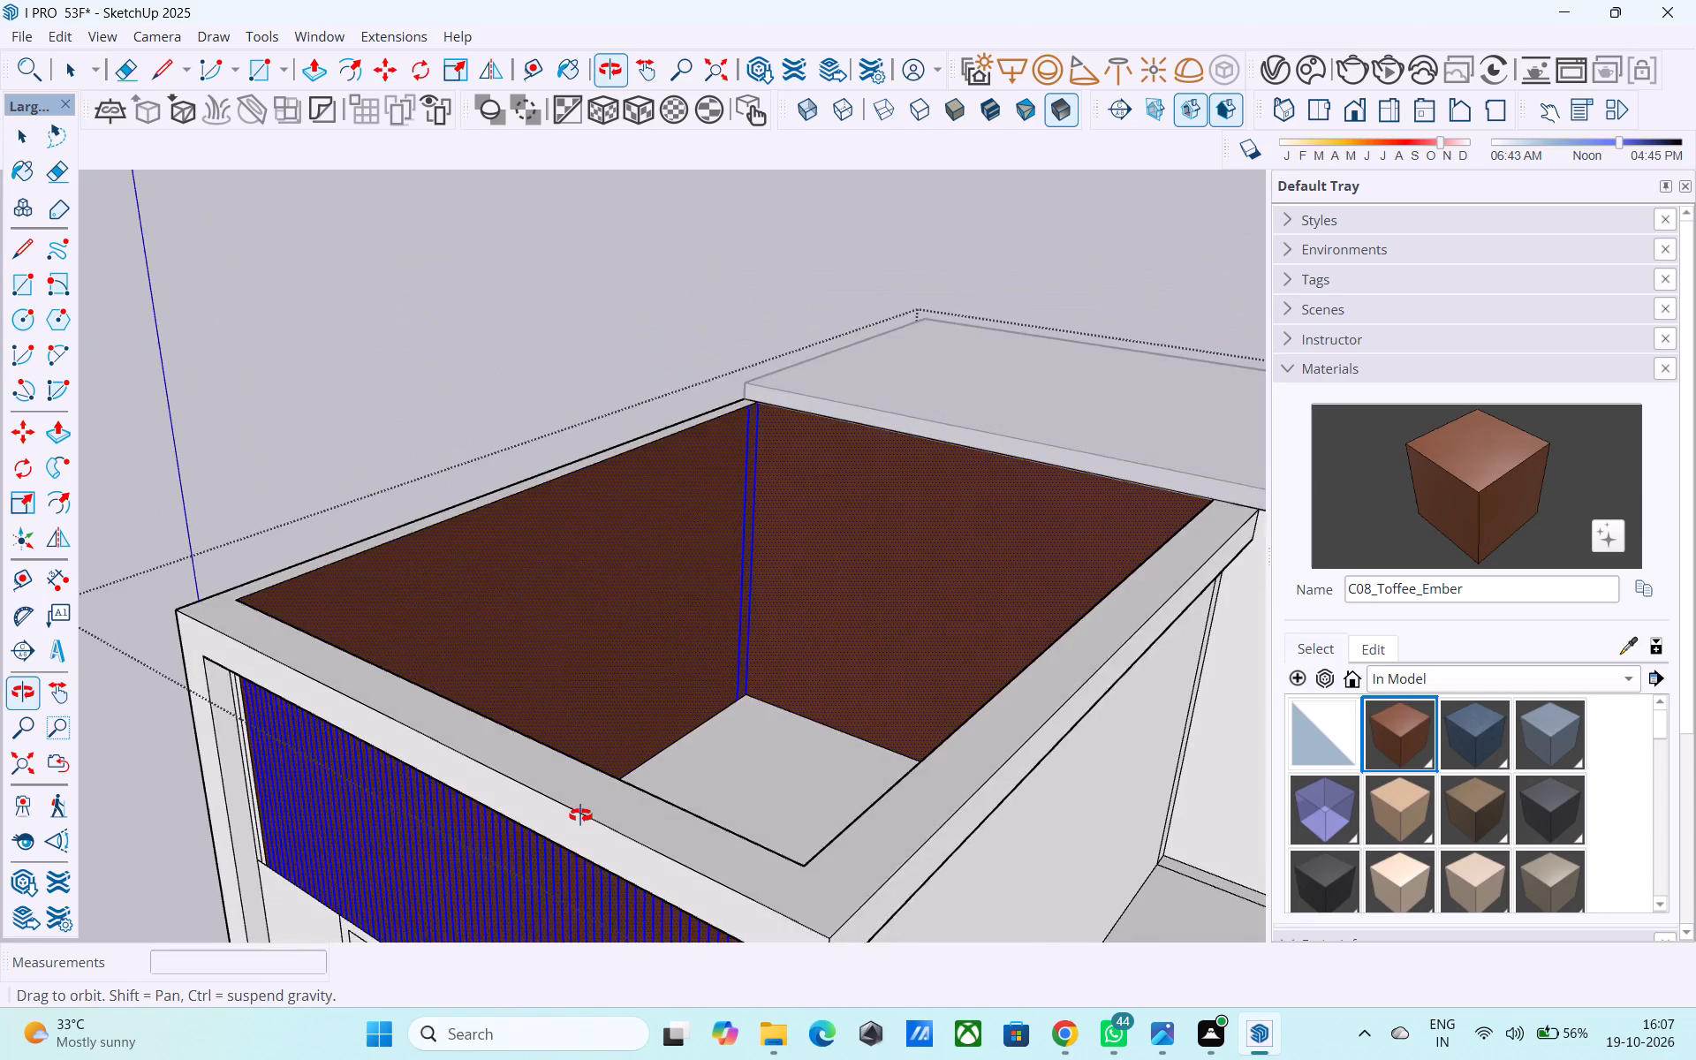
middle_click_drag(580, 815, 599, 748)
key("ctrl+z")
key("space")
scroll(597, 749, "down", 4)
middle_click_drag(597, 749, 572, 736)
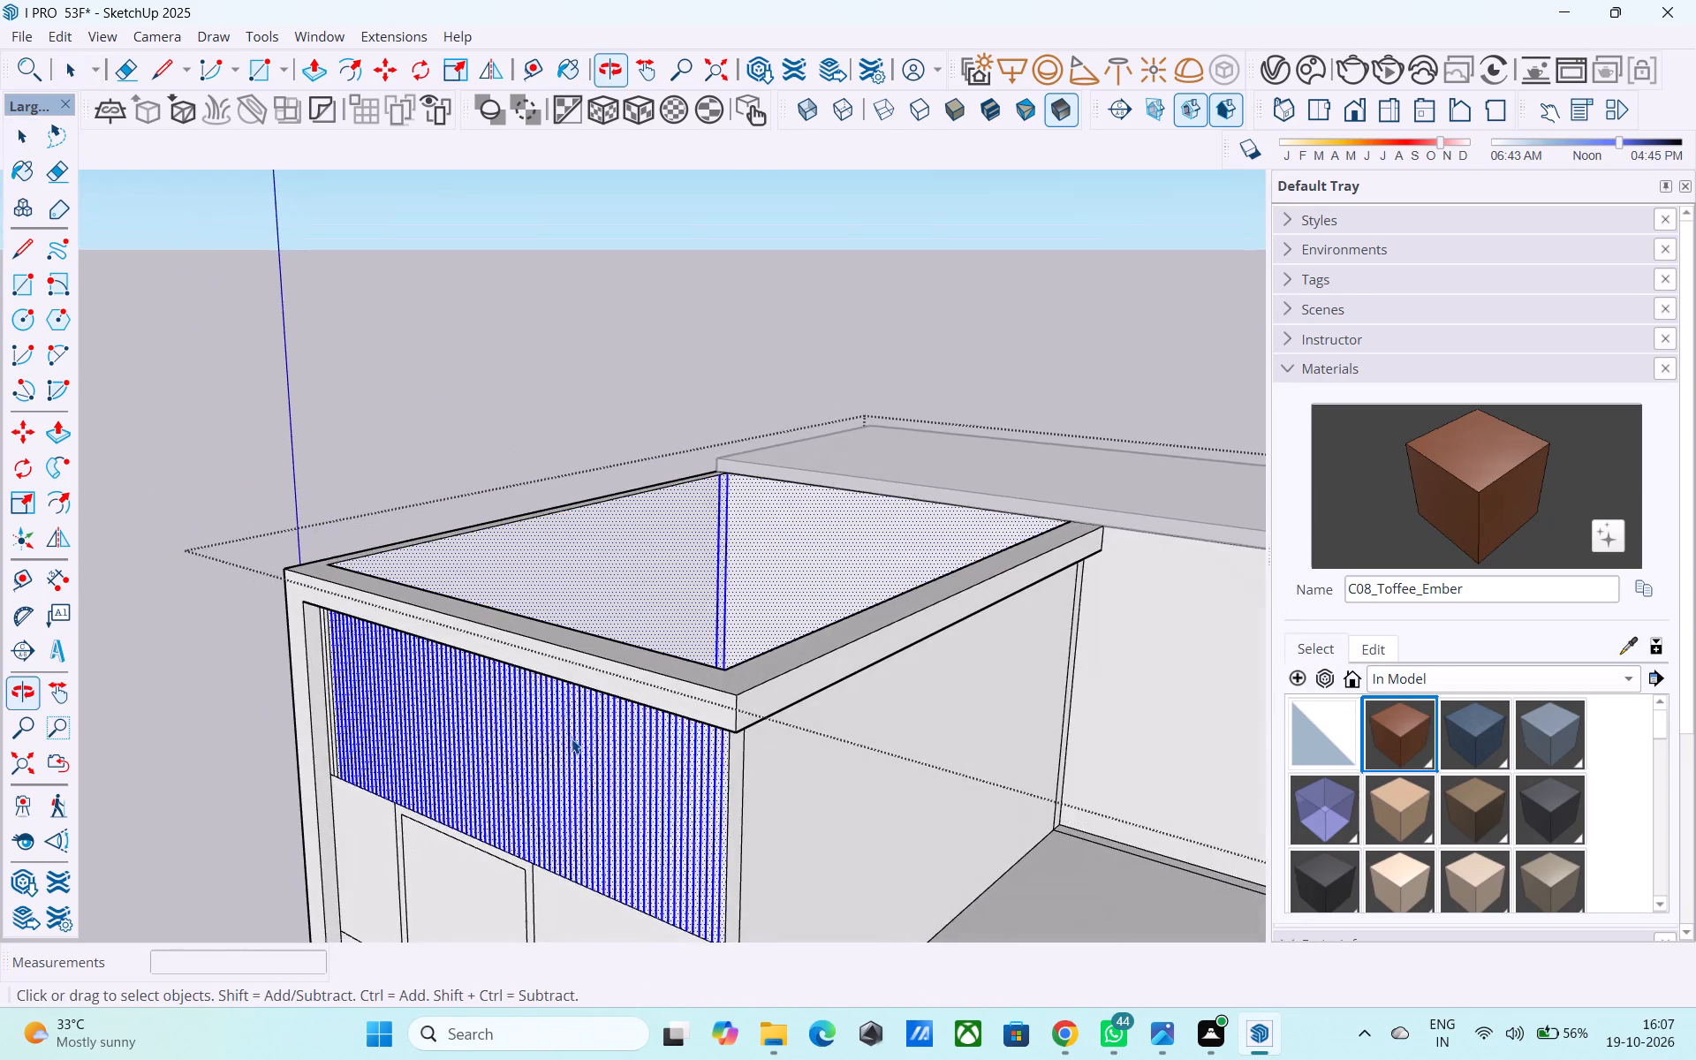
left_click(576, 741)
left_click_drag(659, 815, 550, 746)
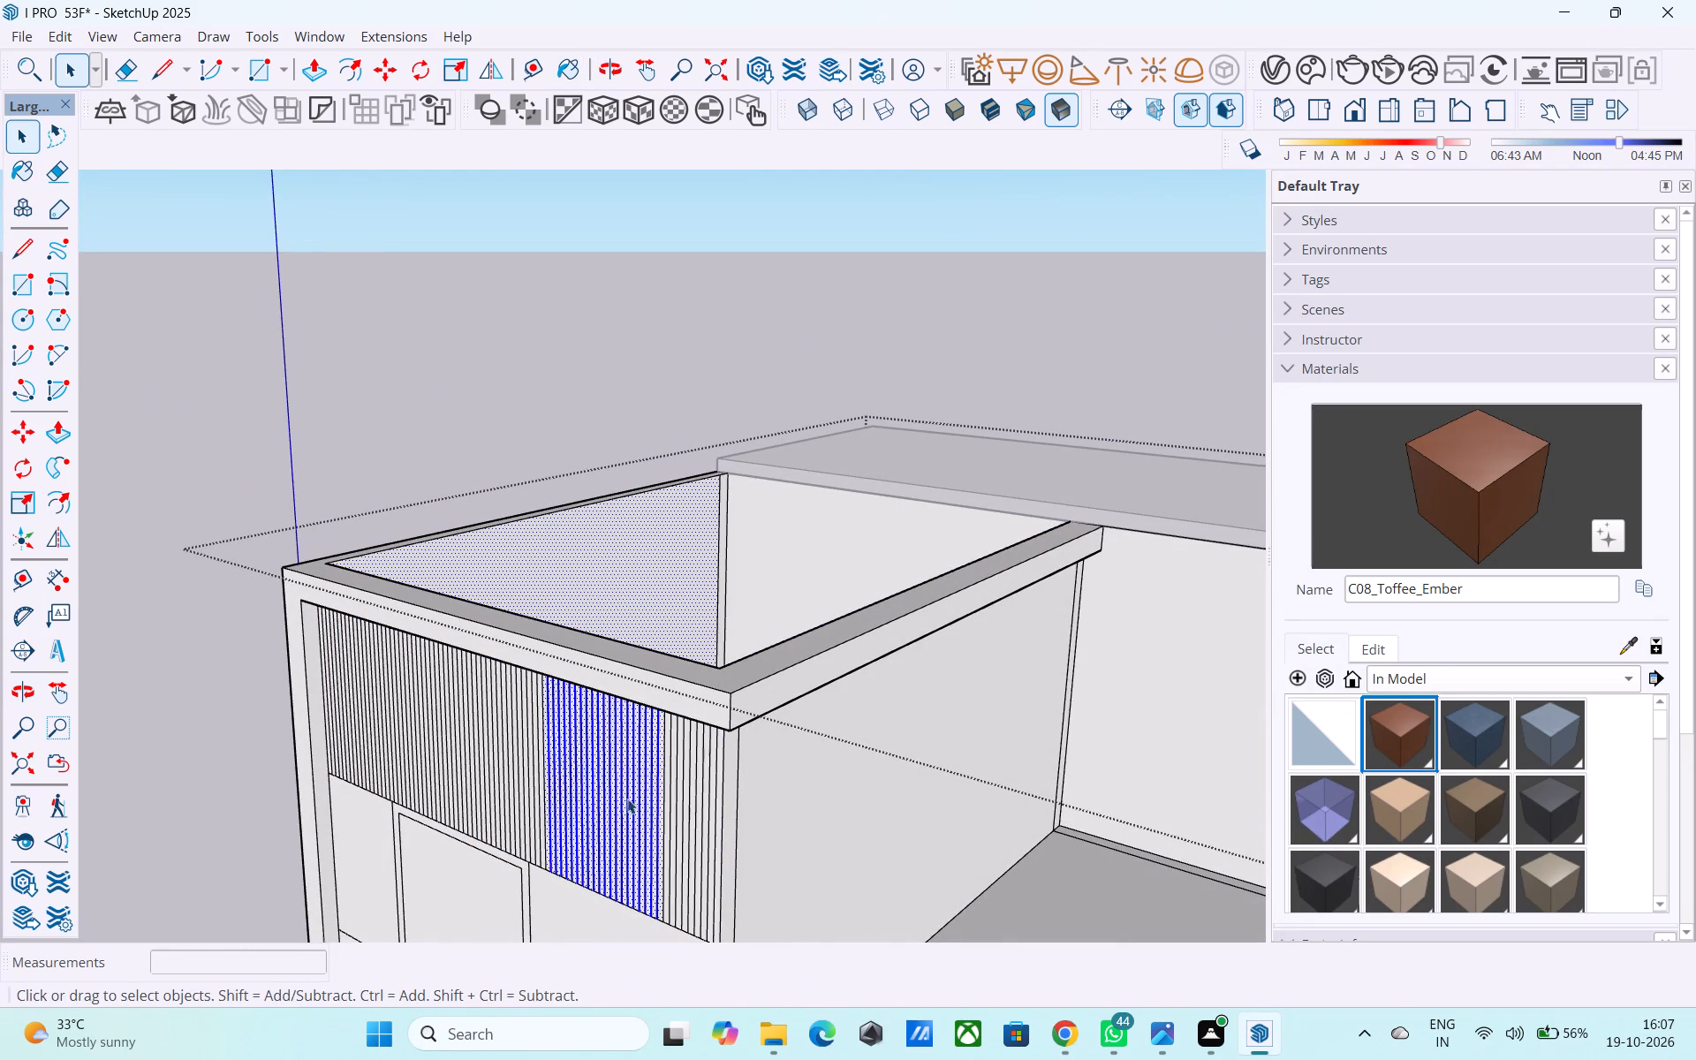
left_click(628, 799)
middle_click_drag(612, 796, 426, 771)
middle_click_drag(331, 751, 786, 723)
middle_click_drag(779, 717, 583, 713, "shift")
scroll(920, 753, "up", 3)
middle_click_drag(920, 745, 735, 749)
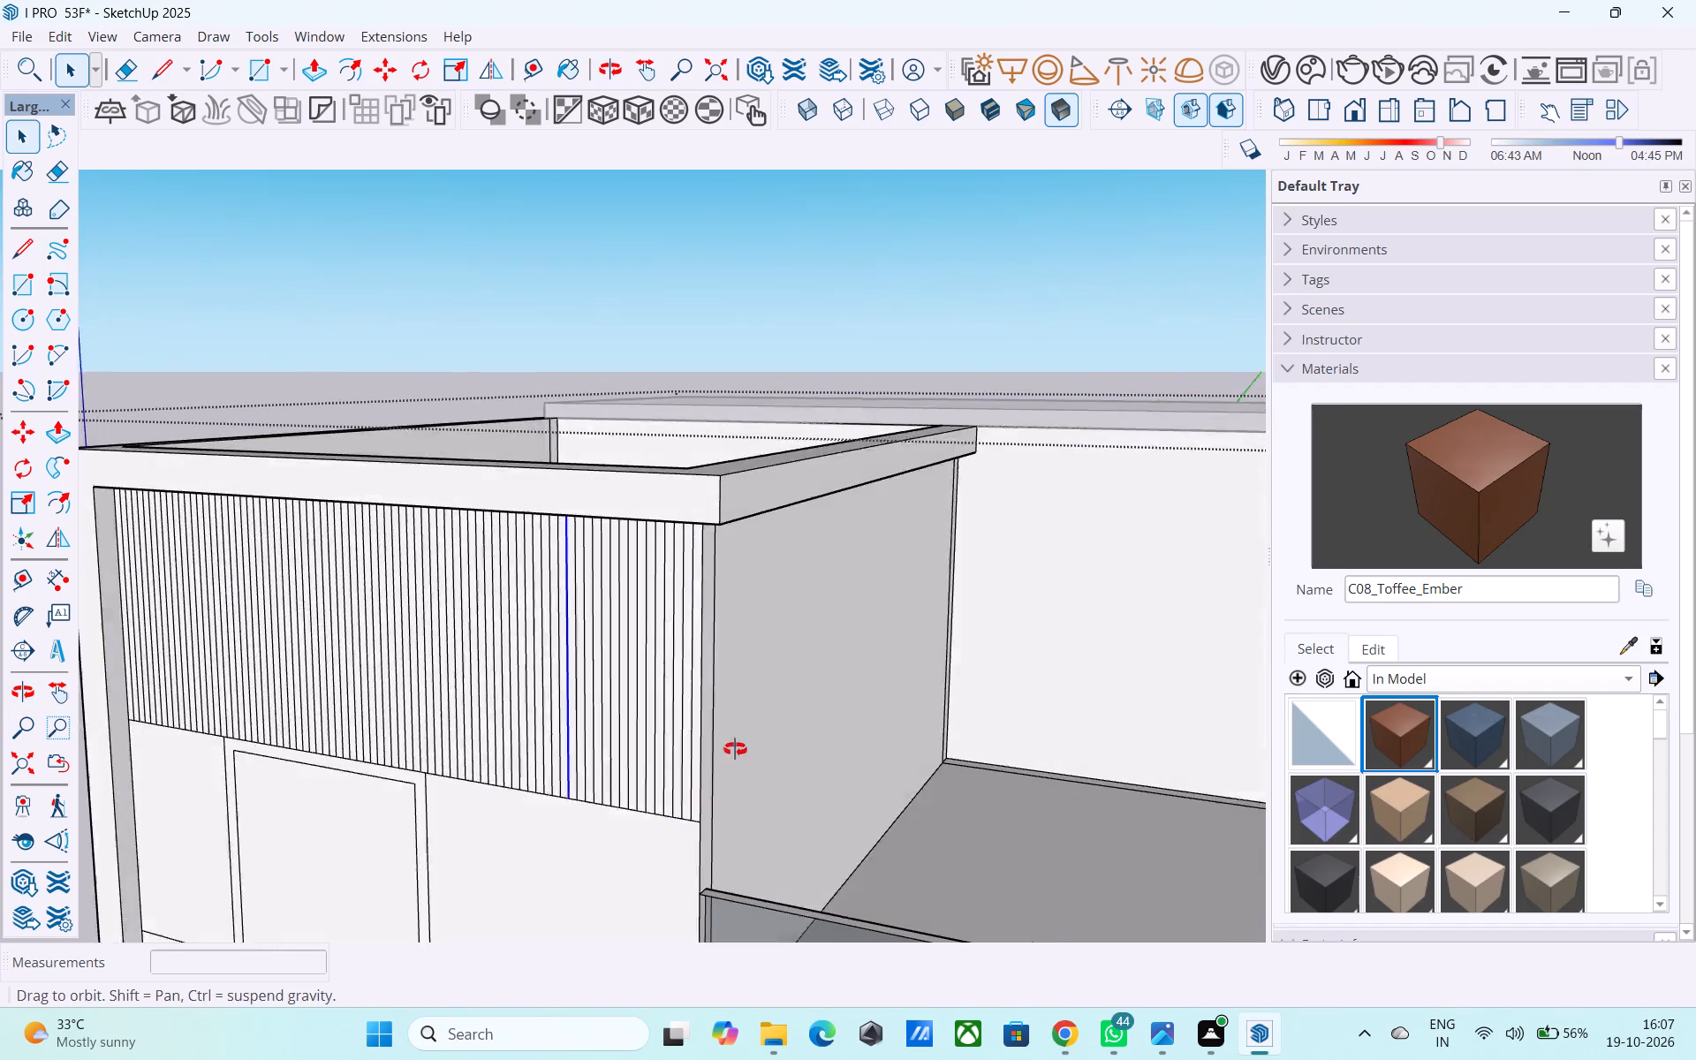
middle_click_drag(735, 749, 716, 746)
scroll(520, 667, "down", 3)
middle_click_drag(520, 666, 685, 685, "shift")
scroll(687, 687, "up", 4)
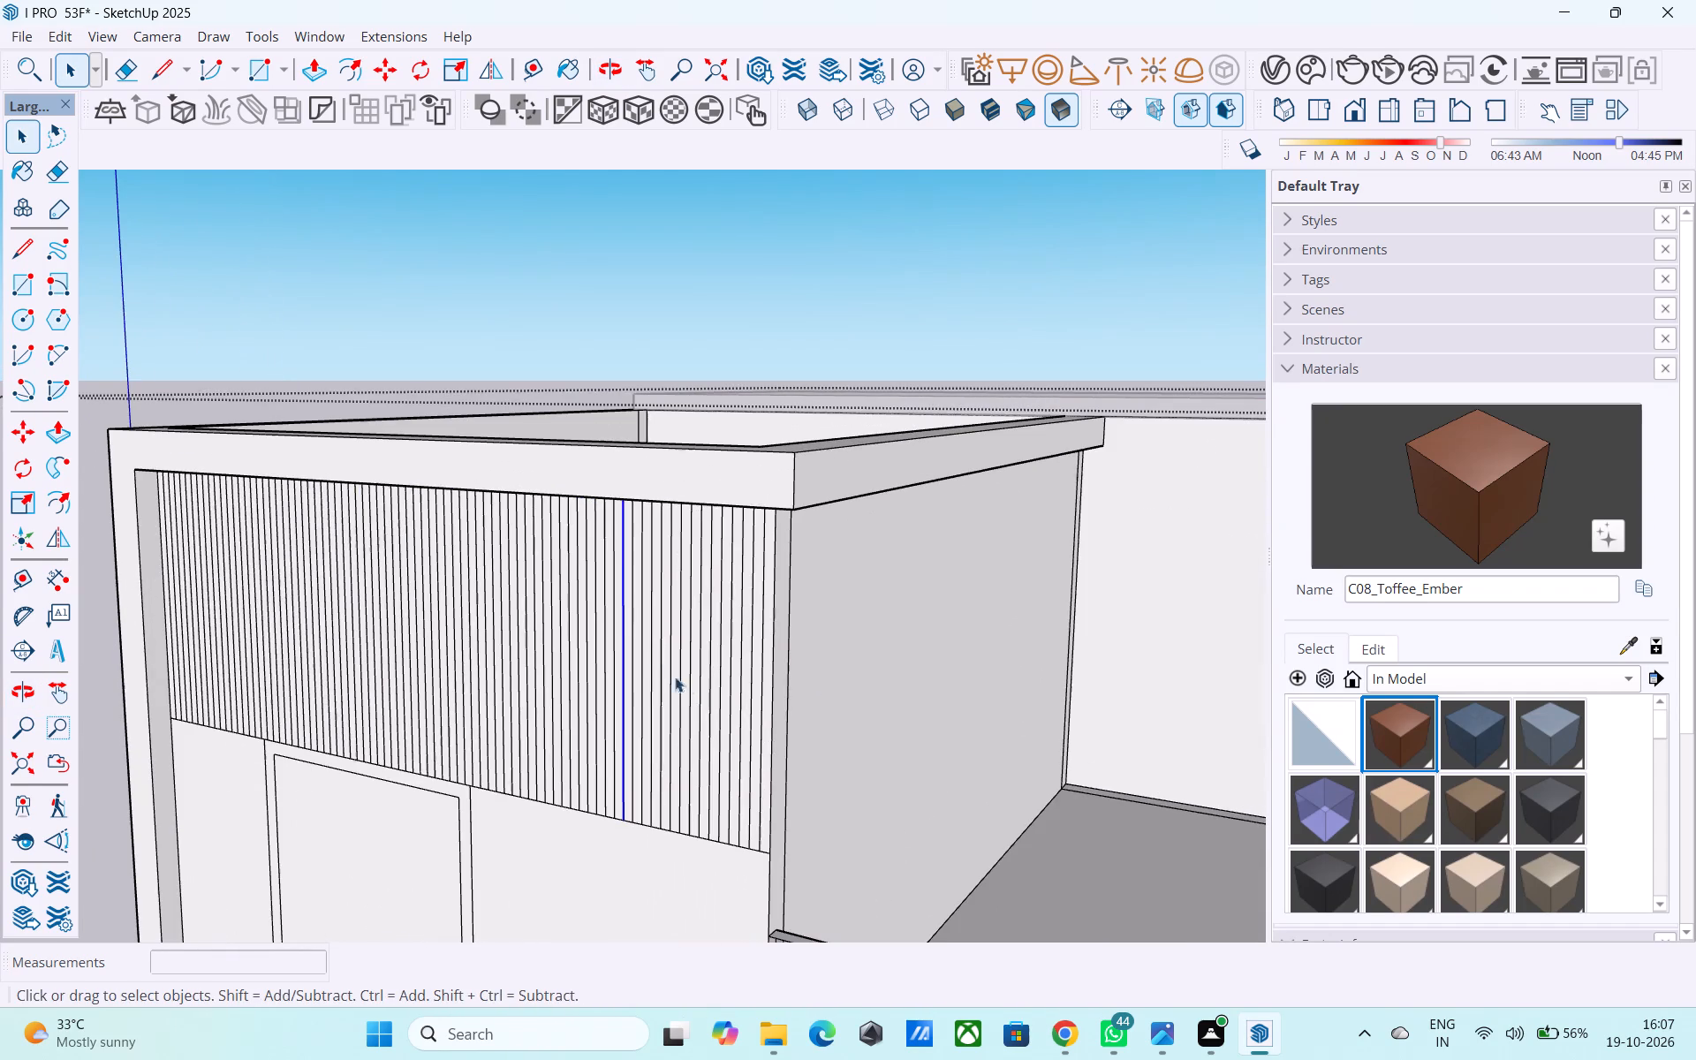
Paint a few scattered strips of the divided panel above the window with the C08_Toffee_Ember material.
left_click(620, 628)
left_click(1498, 485)
left_click(678, 704)
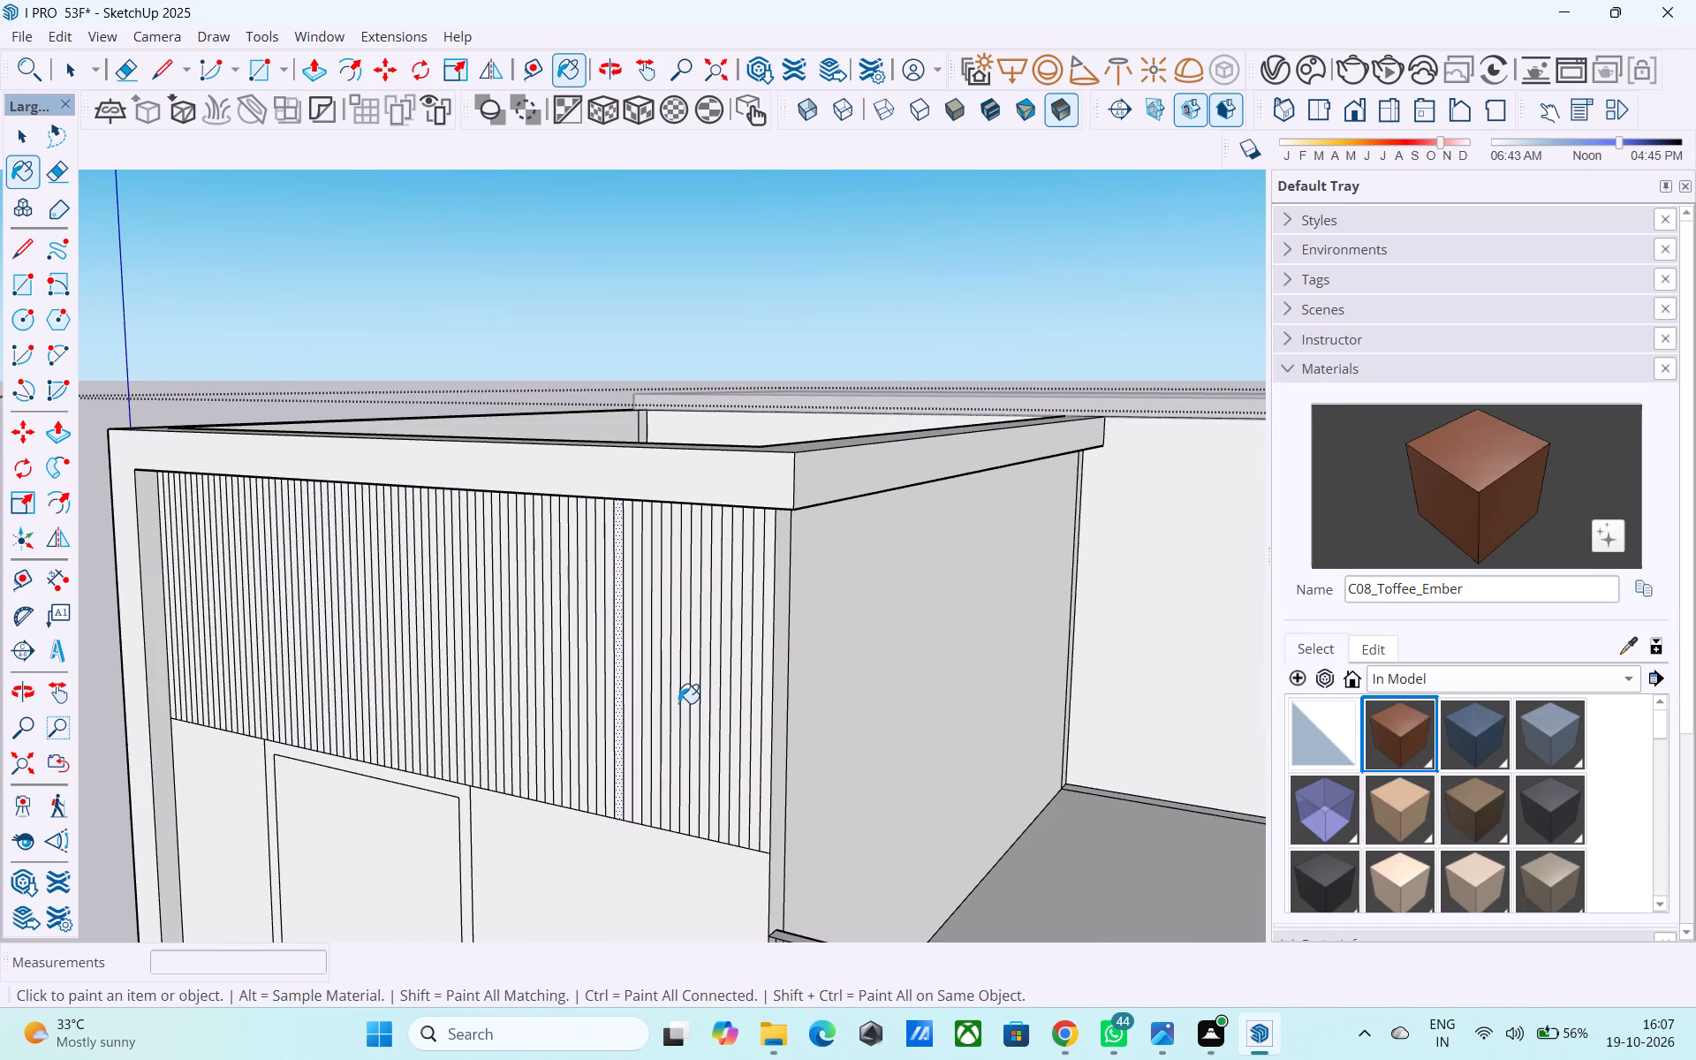
left_click(572, 668)
left_click(460, 635)
left_click(287, 587)
left_click(307, 594)
Paint more separate strips with C08_Toffee_Ember, working from the outer frame's vertical leg across the panel towards the terrace side.
middle_click_drag(361, 608, 681, 528)
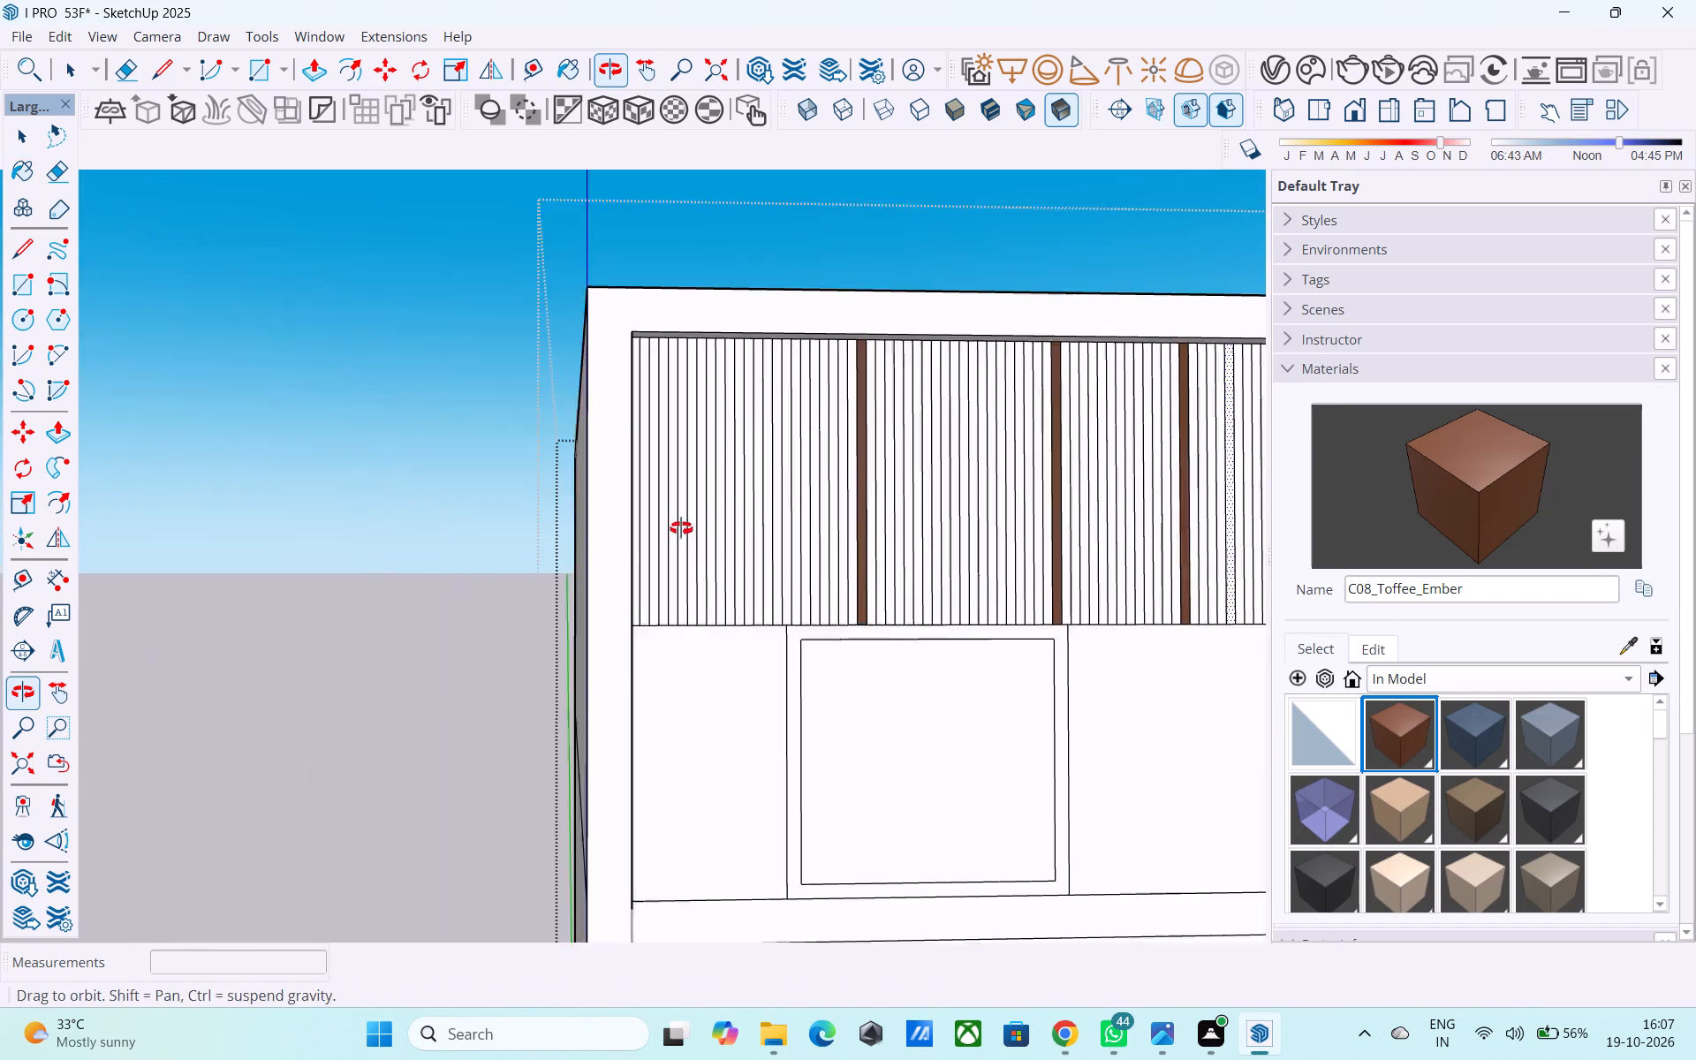
middle_click_drag(681, 528, 680, 526)
scroll(679, 524, "down", 4)
middle_click_drag(678, 522, 497, 567, "shift")
left_click(528, 557)
left_click(554, 546)
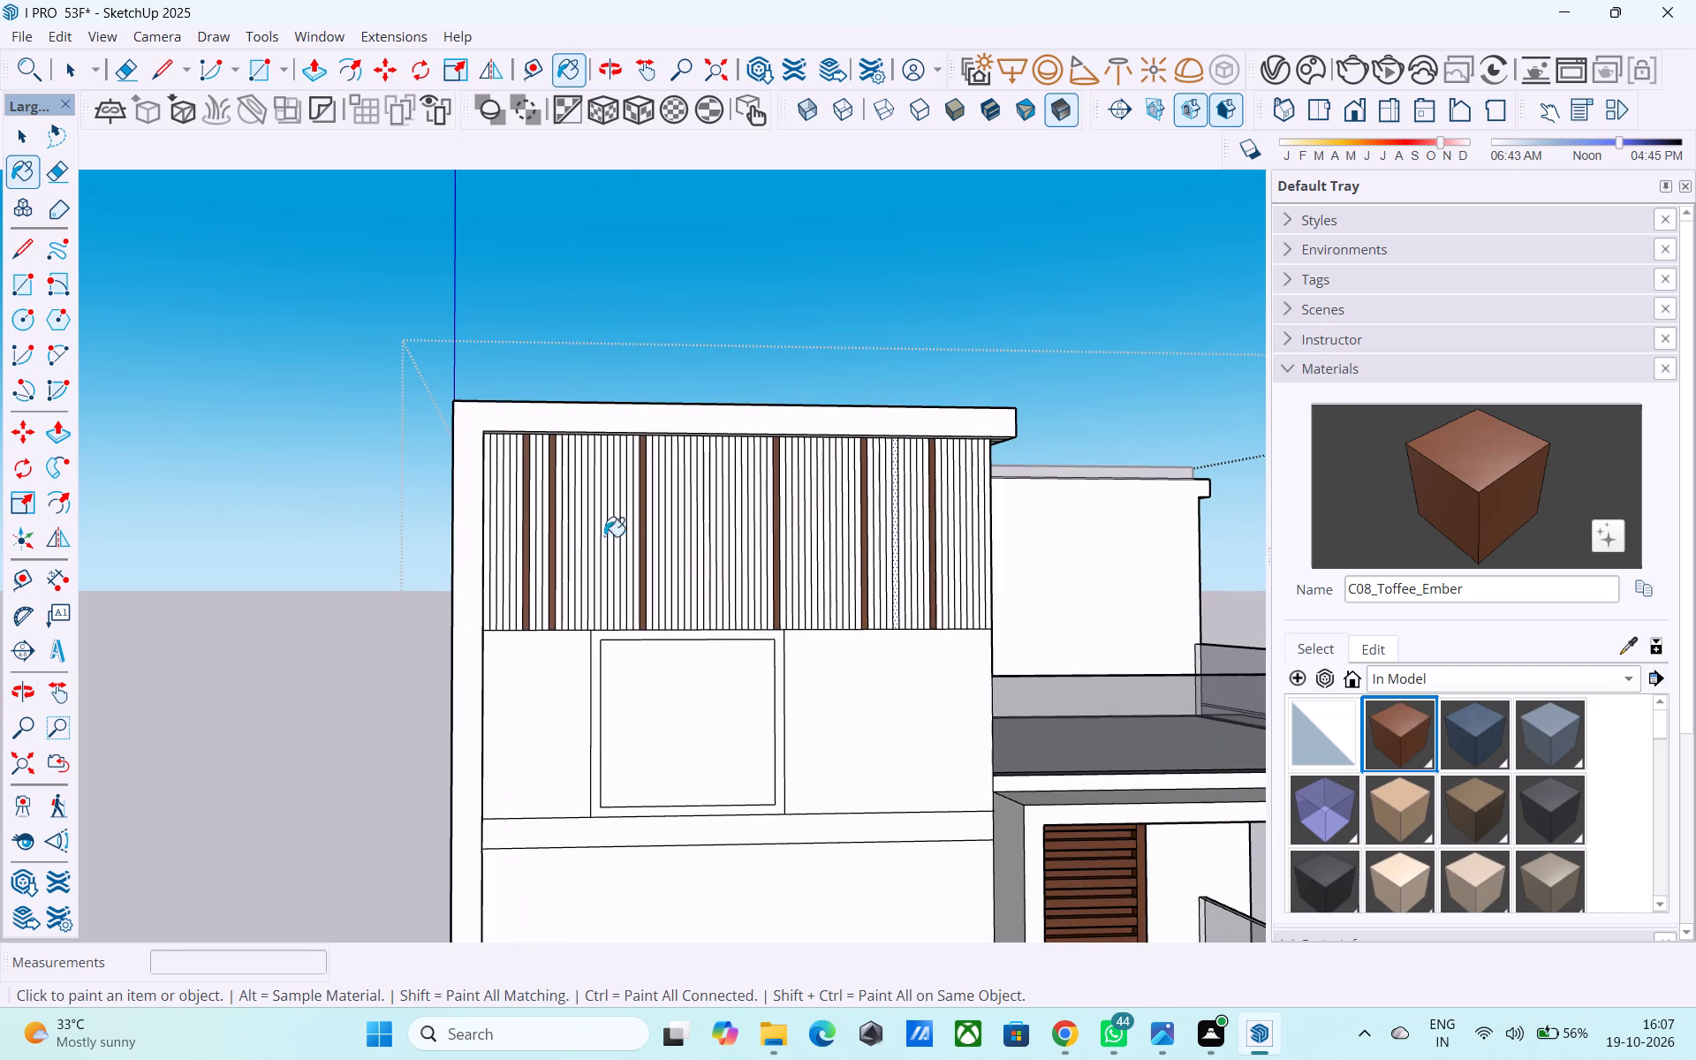
left_click(623, 532)
left_click(675, 527)
left_click(723, 535)
left_click(760, 528)
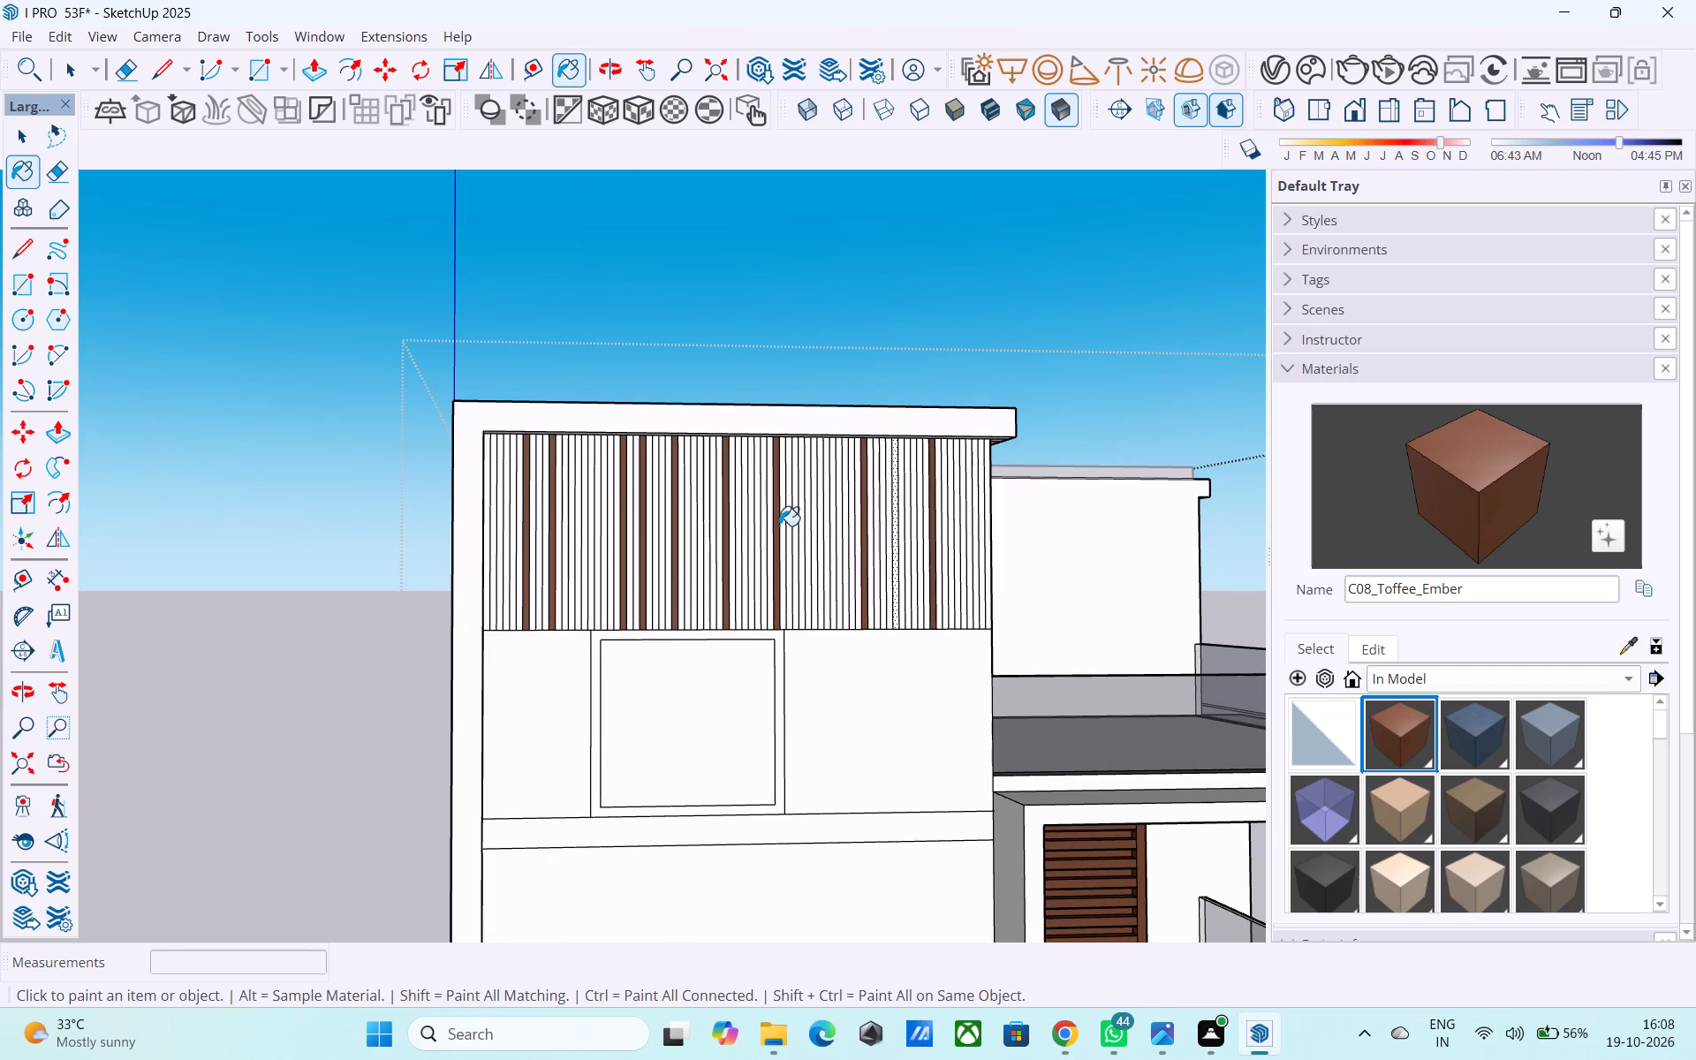
left_click(784, 524)
left_click(805, 521)
left_click(837, 515)
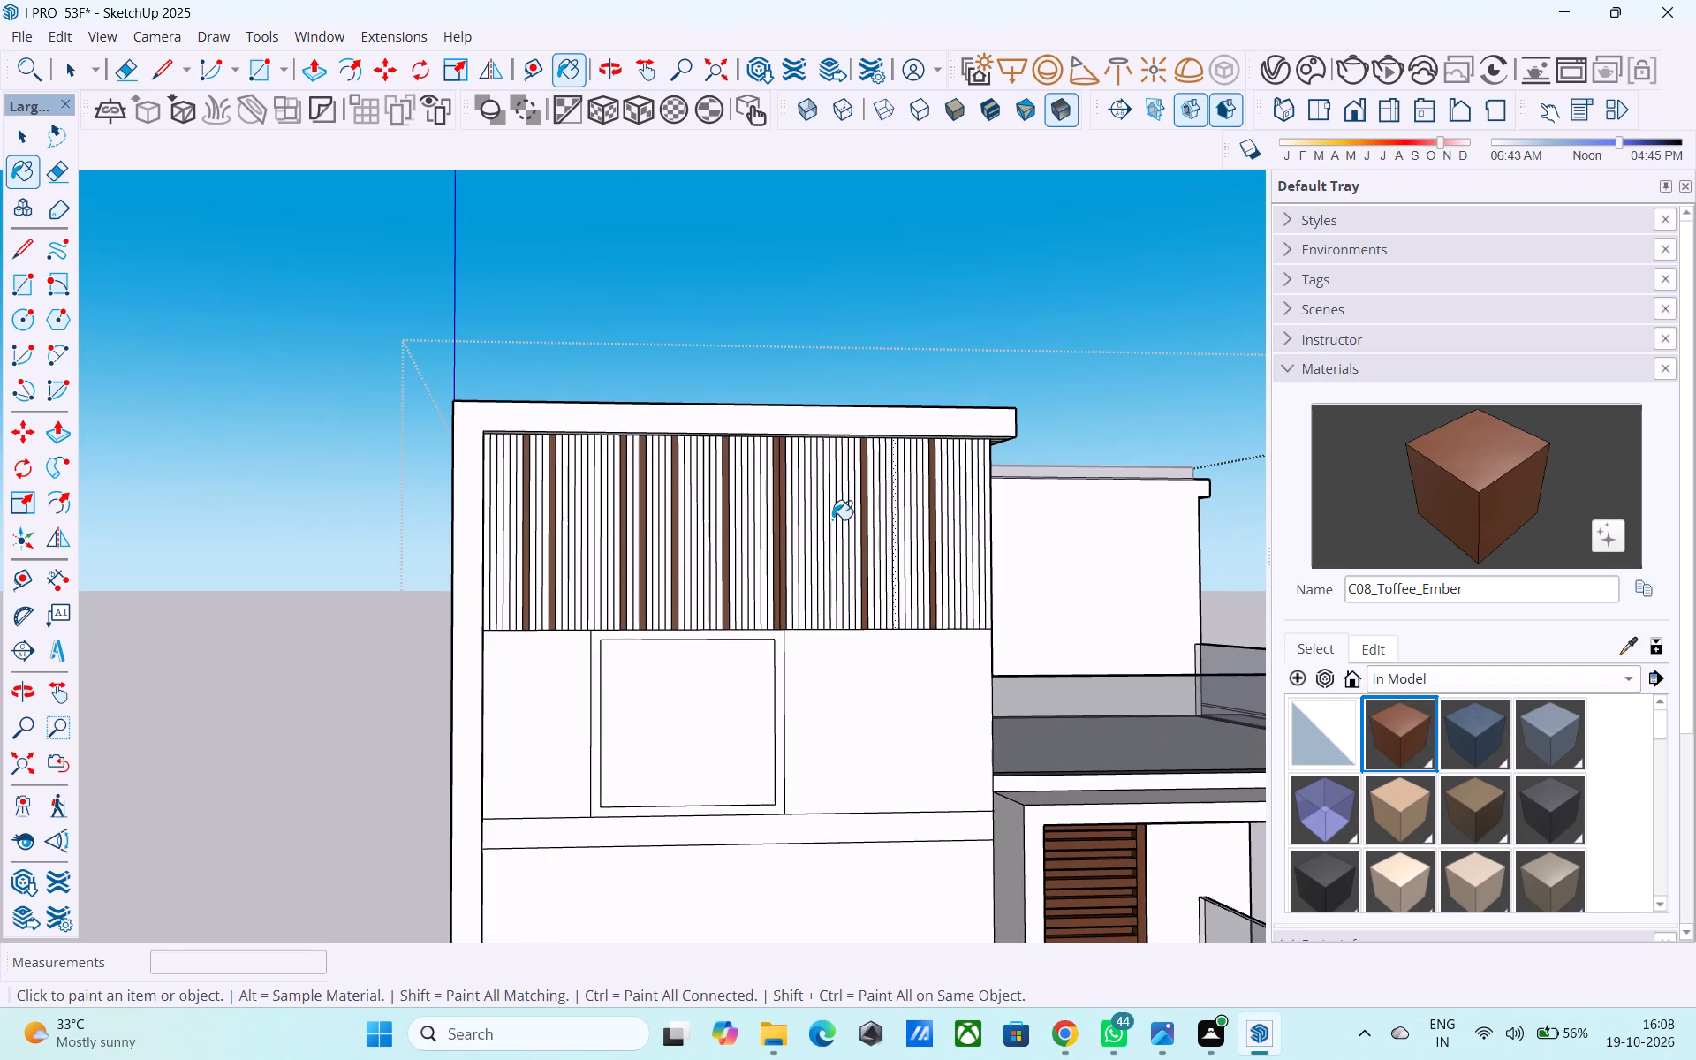
left_click(838, 521)
left_click(855, 526)
left_click(880, 525)
Fill in strips between the terrace-side part and the middle of the panel with C08_Toffee_Ember.
middle_click_drag(849, 536, 831, 546)
scroll(825, 549, "up", 3)
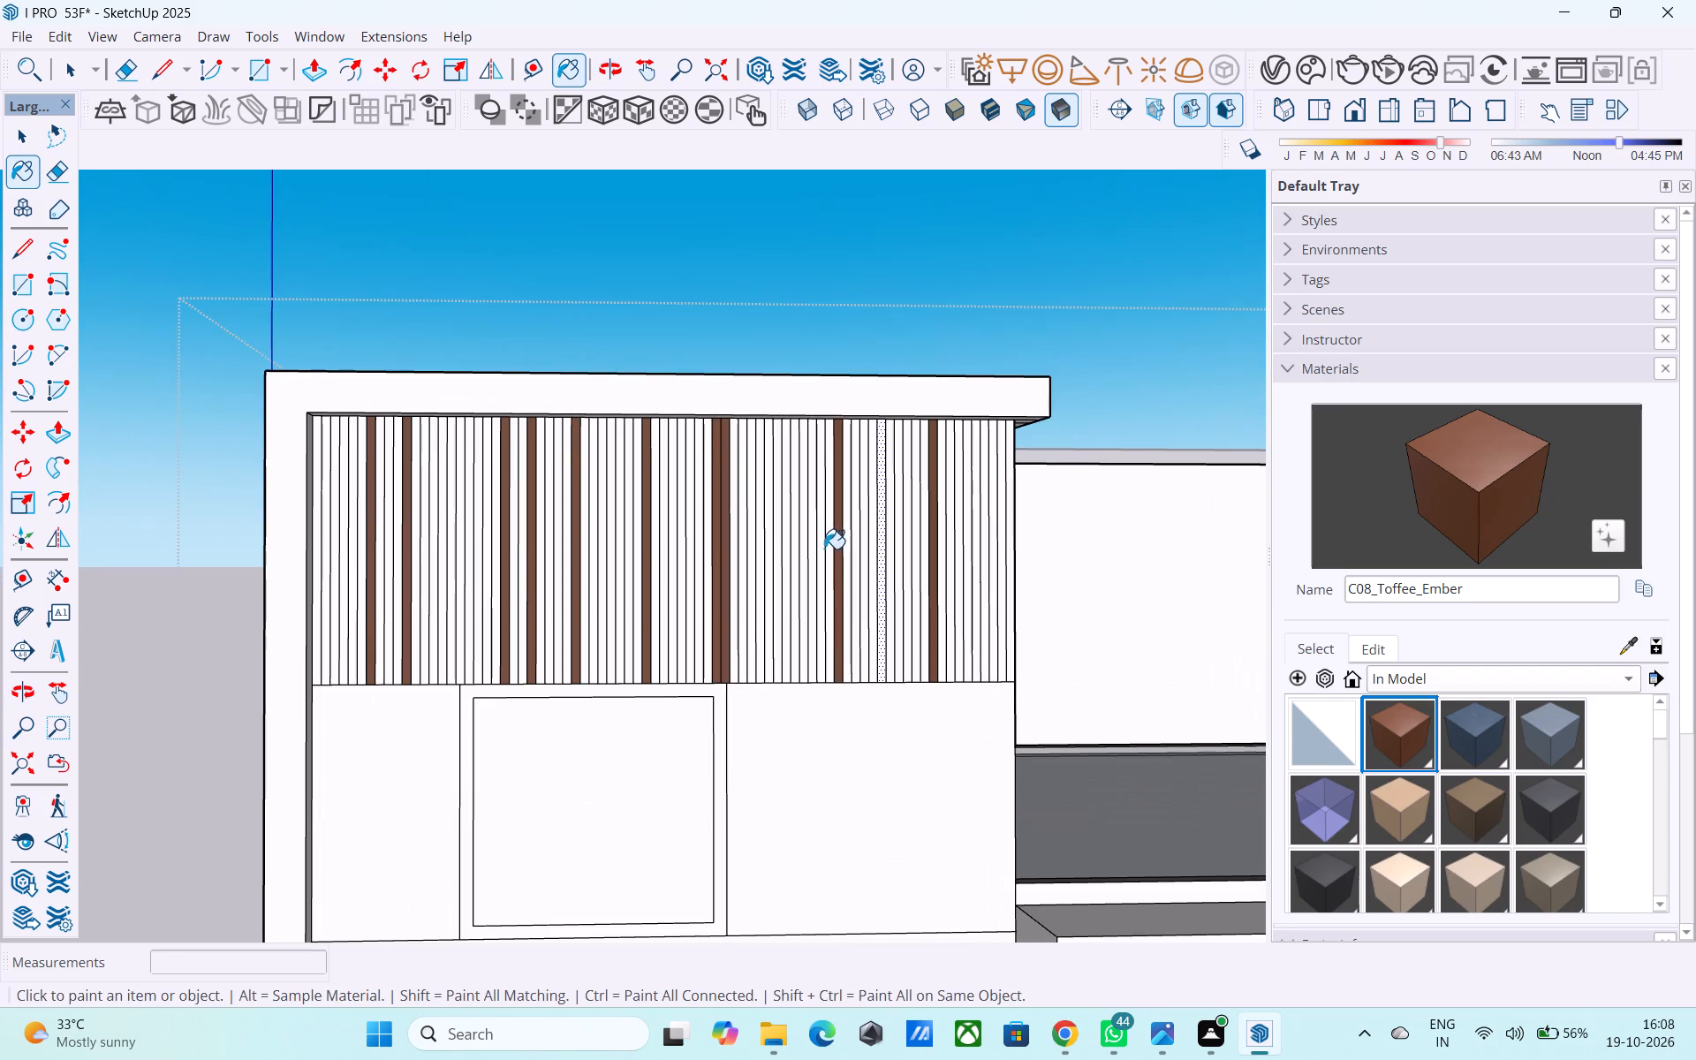
left_click(824, 549)
left_click(803, 551)
left_click(792, 552)
left_click(783, 552)
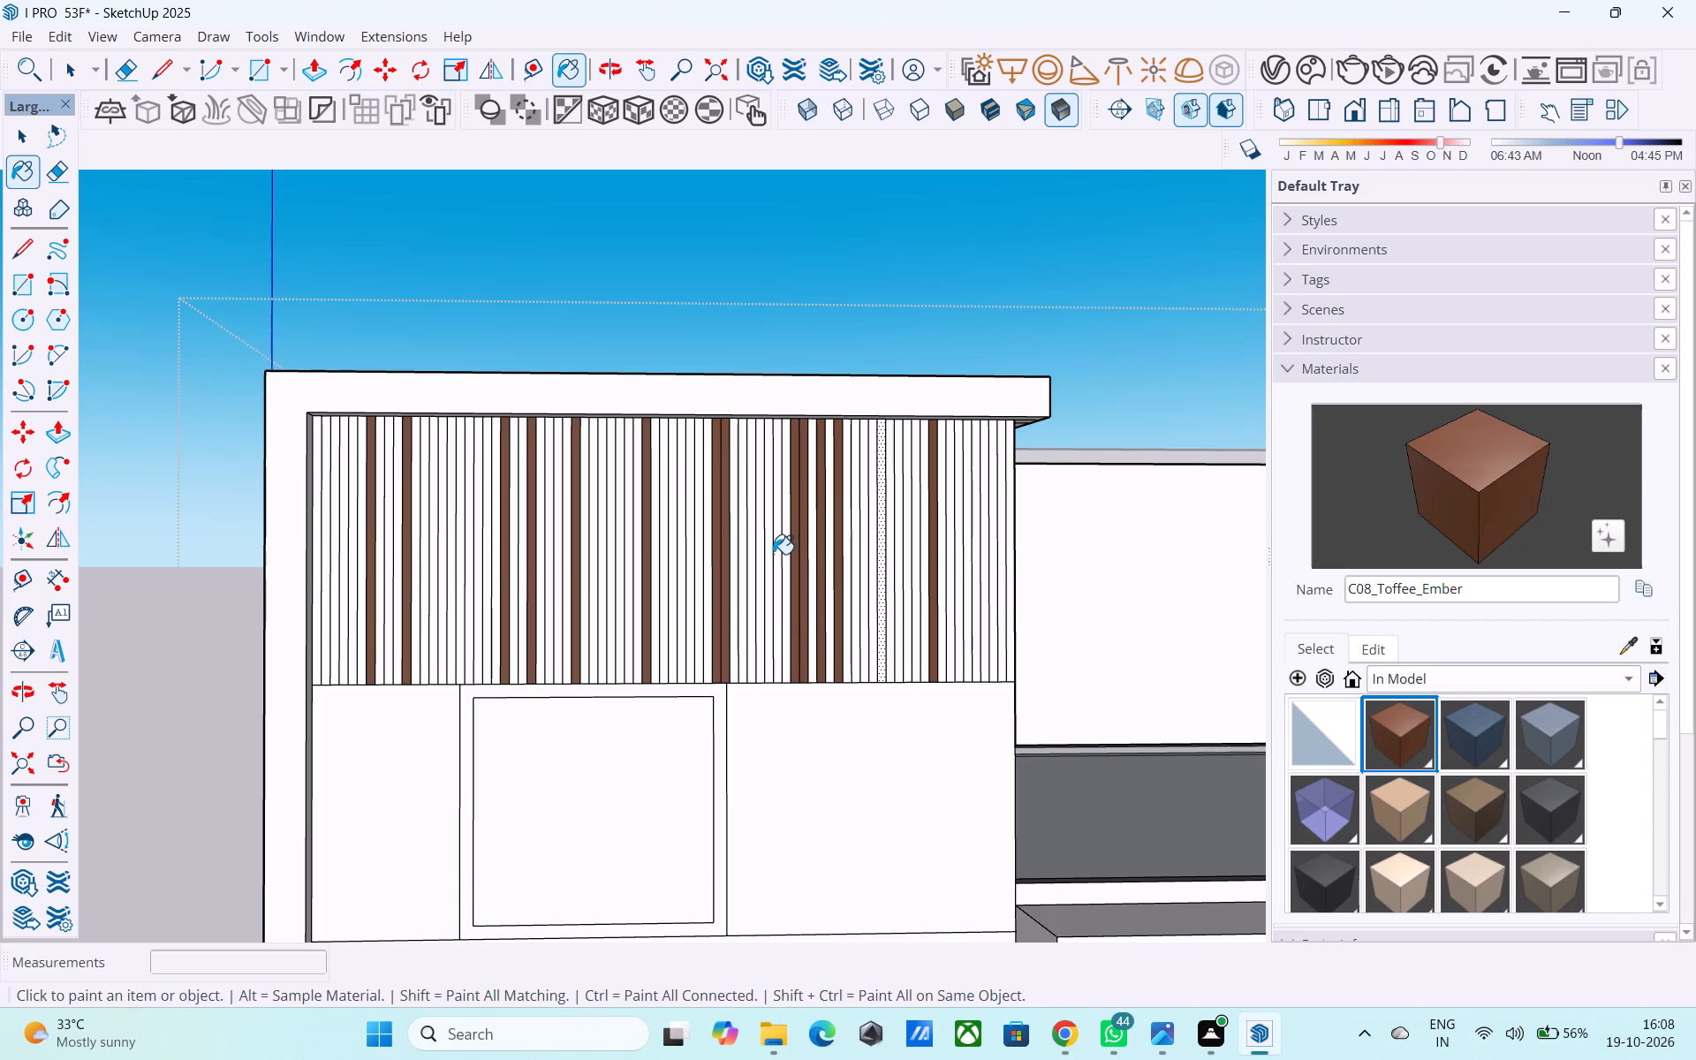
left_click(769, 556)
left_click(761, 558)
left_click(751, 556)
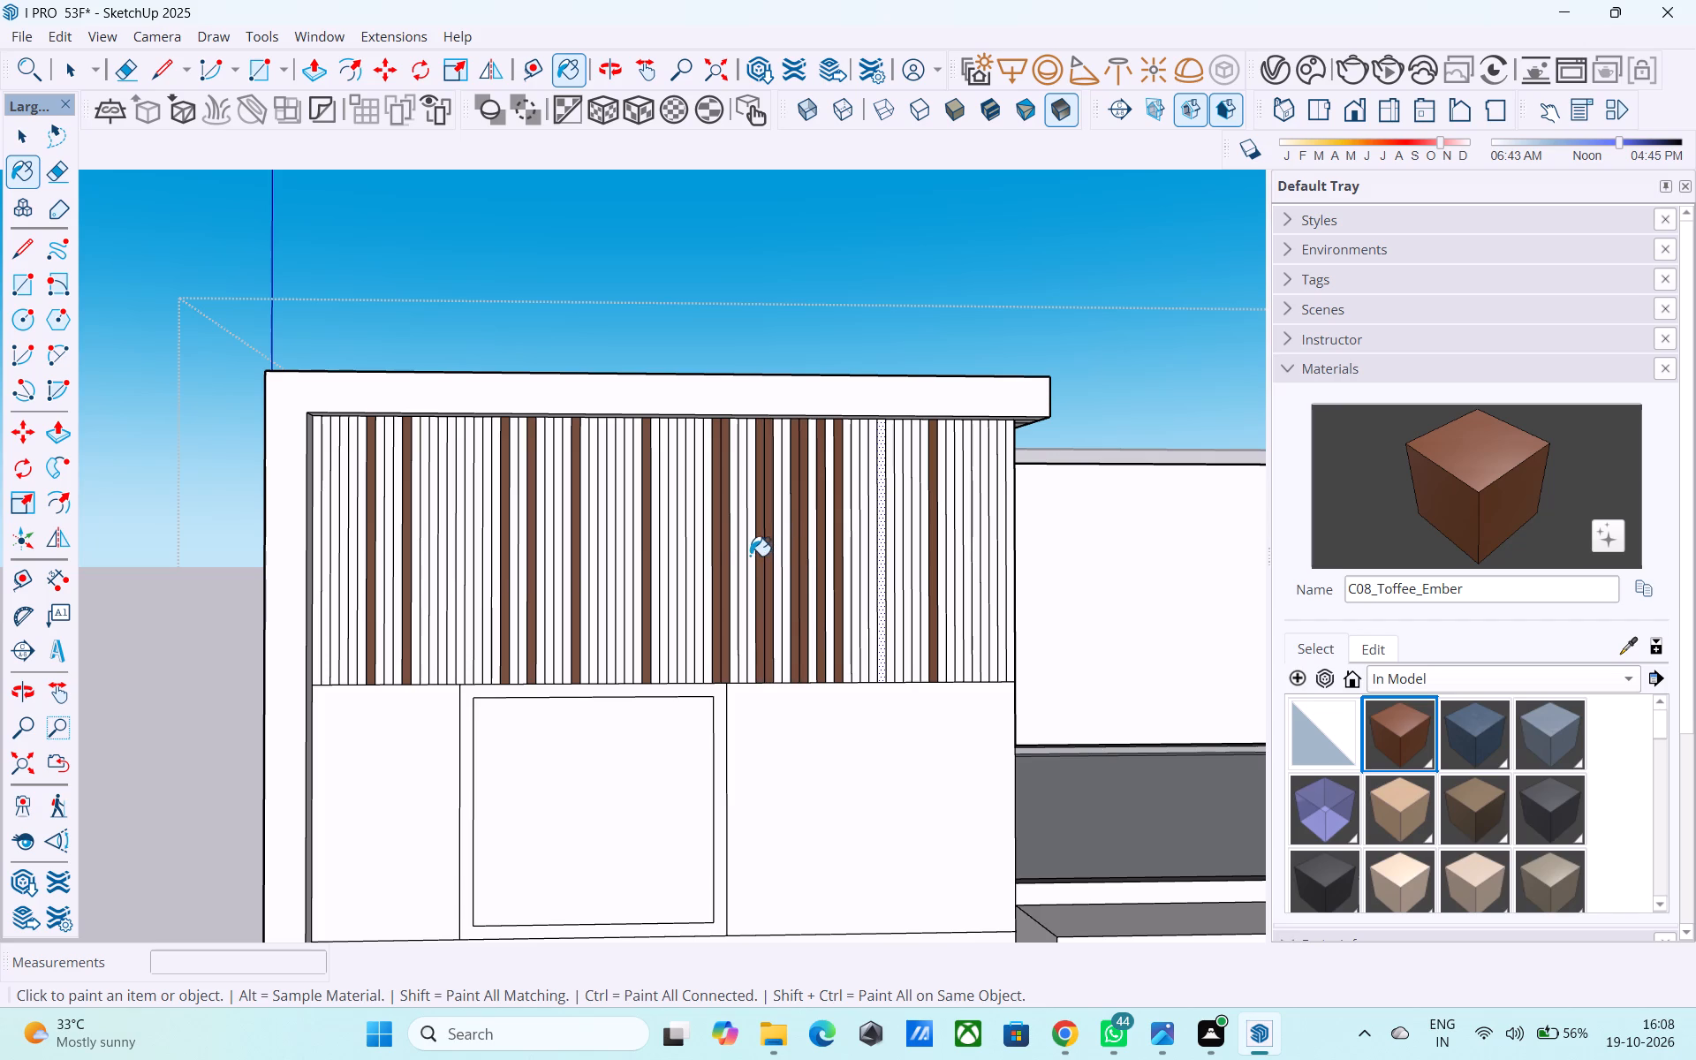
left_click(728, 556)
left_click(718, 559)
left_click(702, 564)
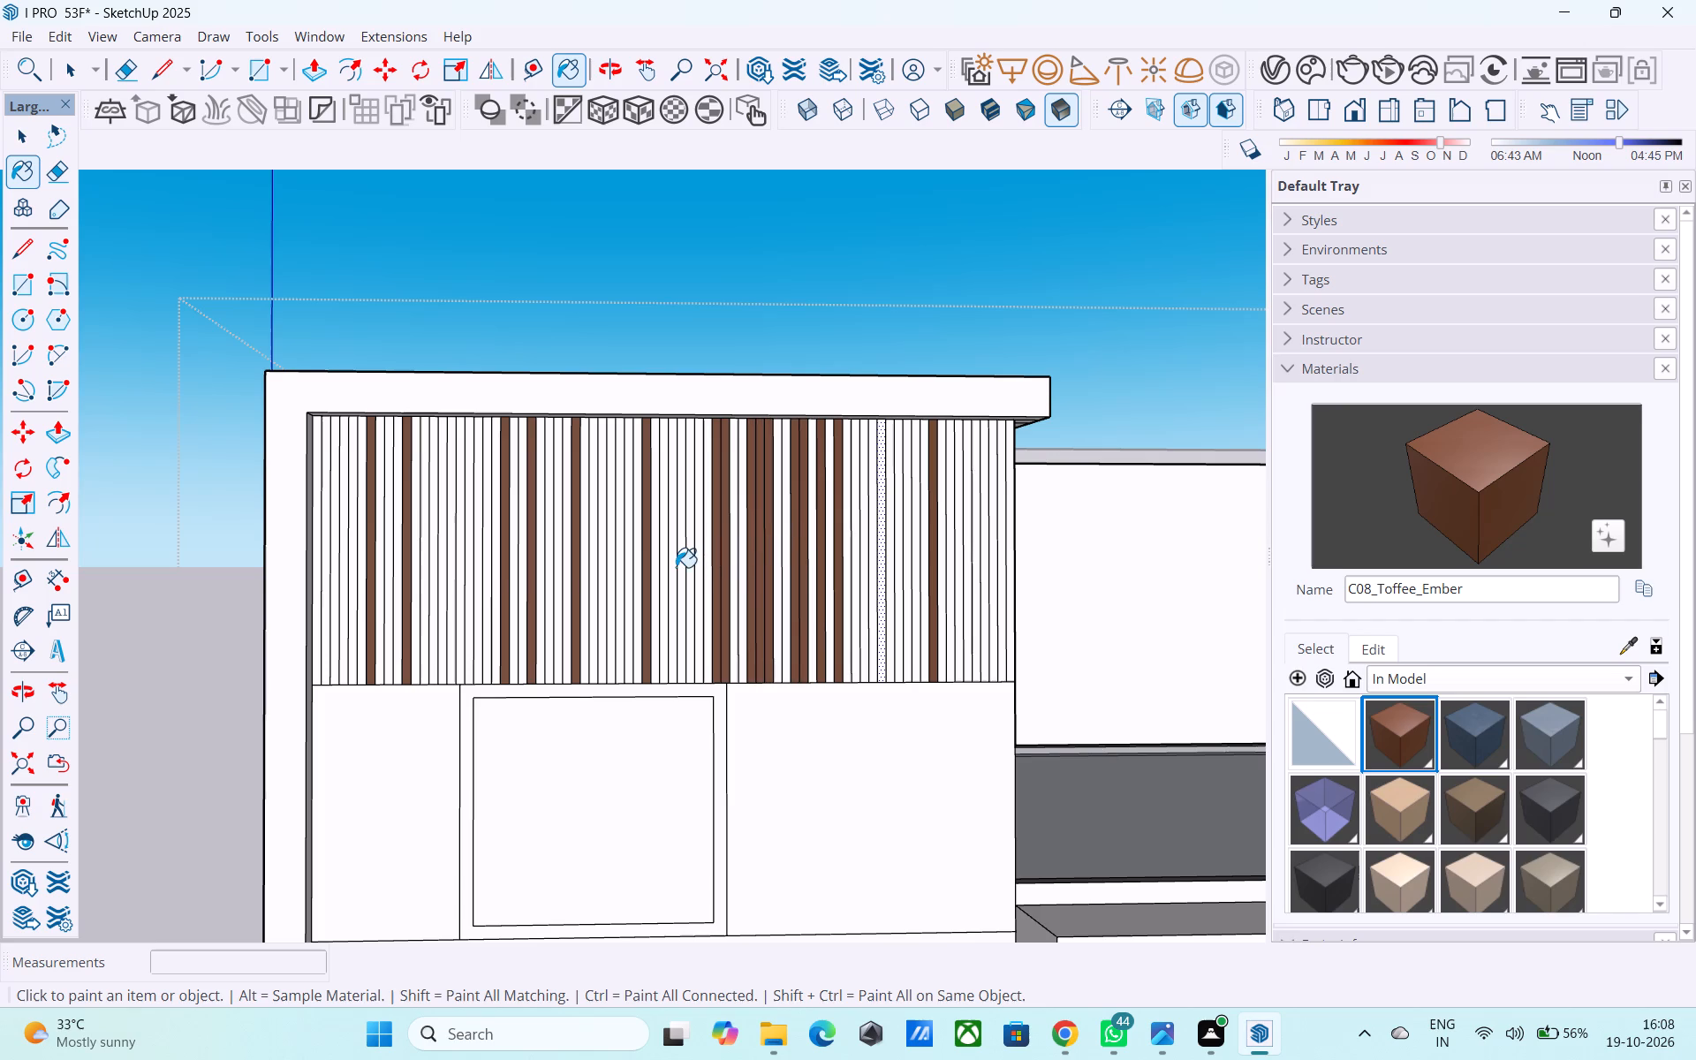
left_click(676, 567)
left_click(661, 570)
Paint additional strips directly above the window and just beyond its terrace-side edge with C08_Toffee_Ember.
left_click(581, 593)
left_click(618, 592)
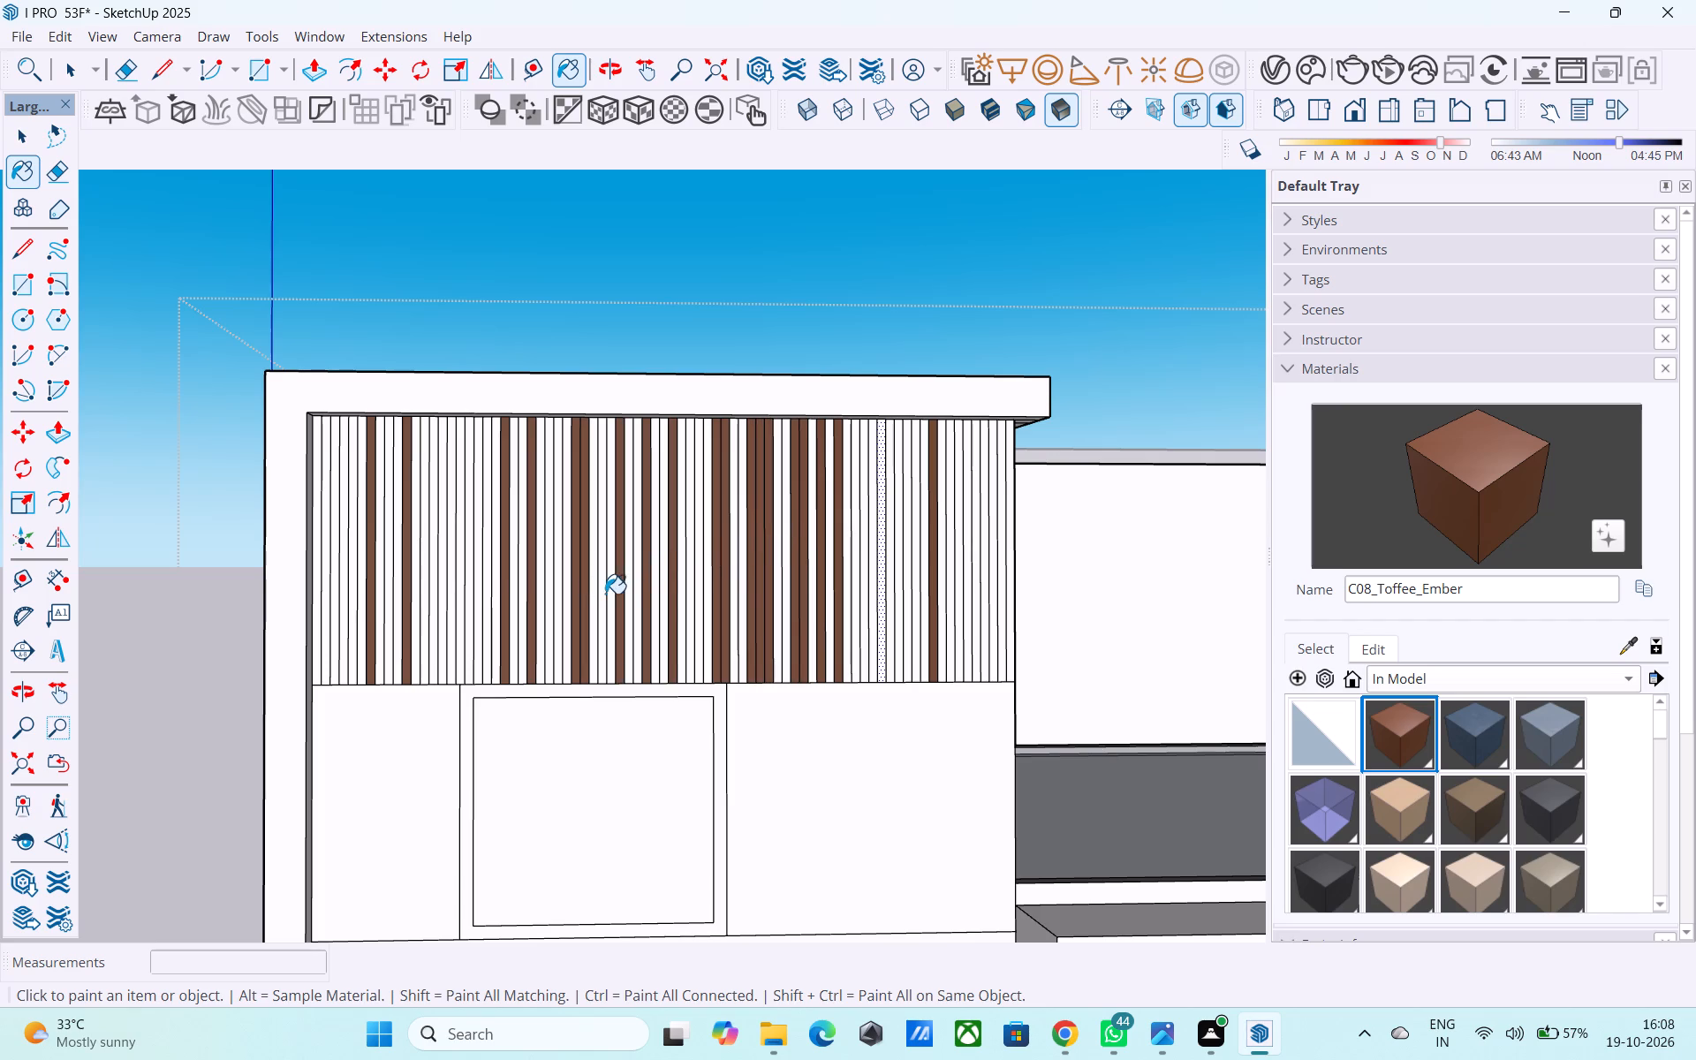
left_click(605, 594)
left_click(618, 600)
left_click(649, 607)
left_click(675, 610)
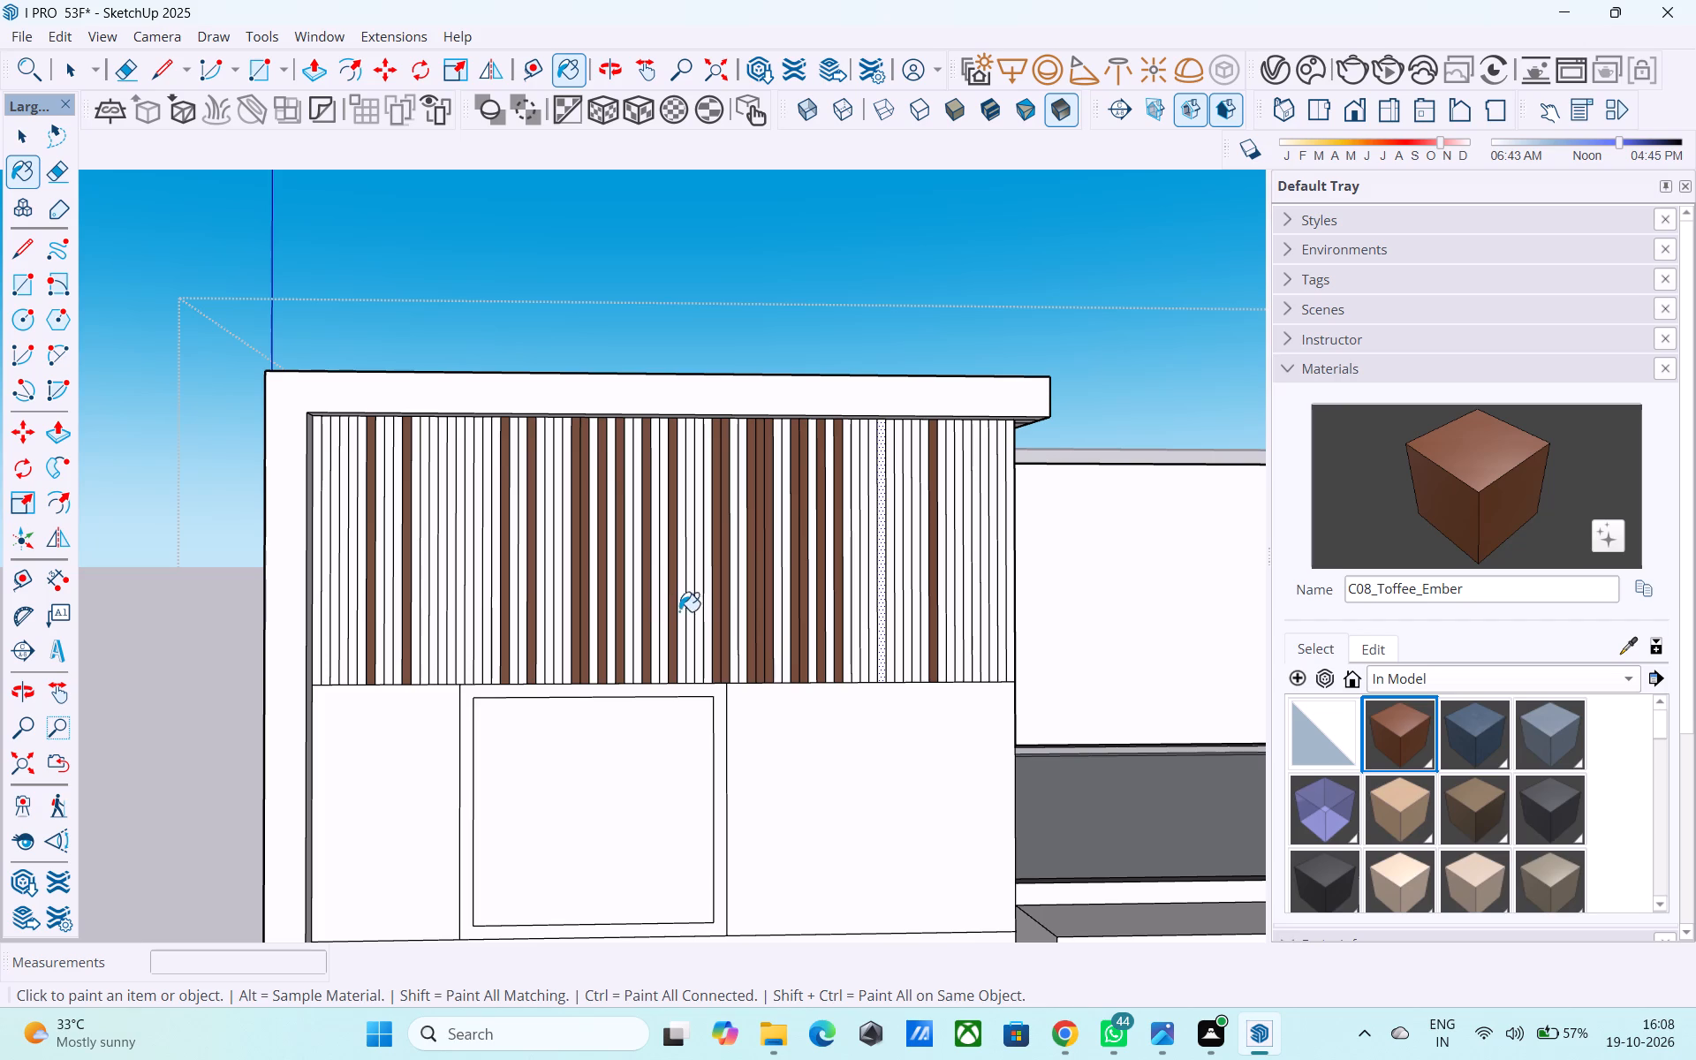
left_click(685, 613)
left_click(699, 611)
left_click(740, 612)
left_click(791, 610)
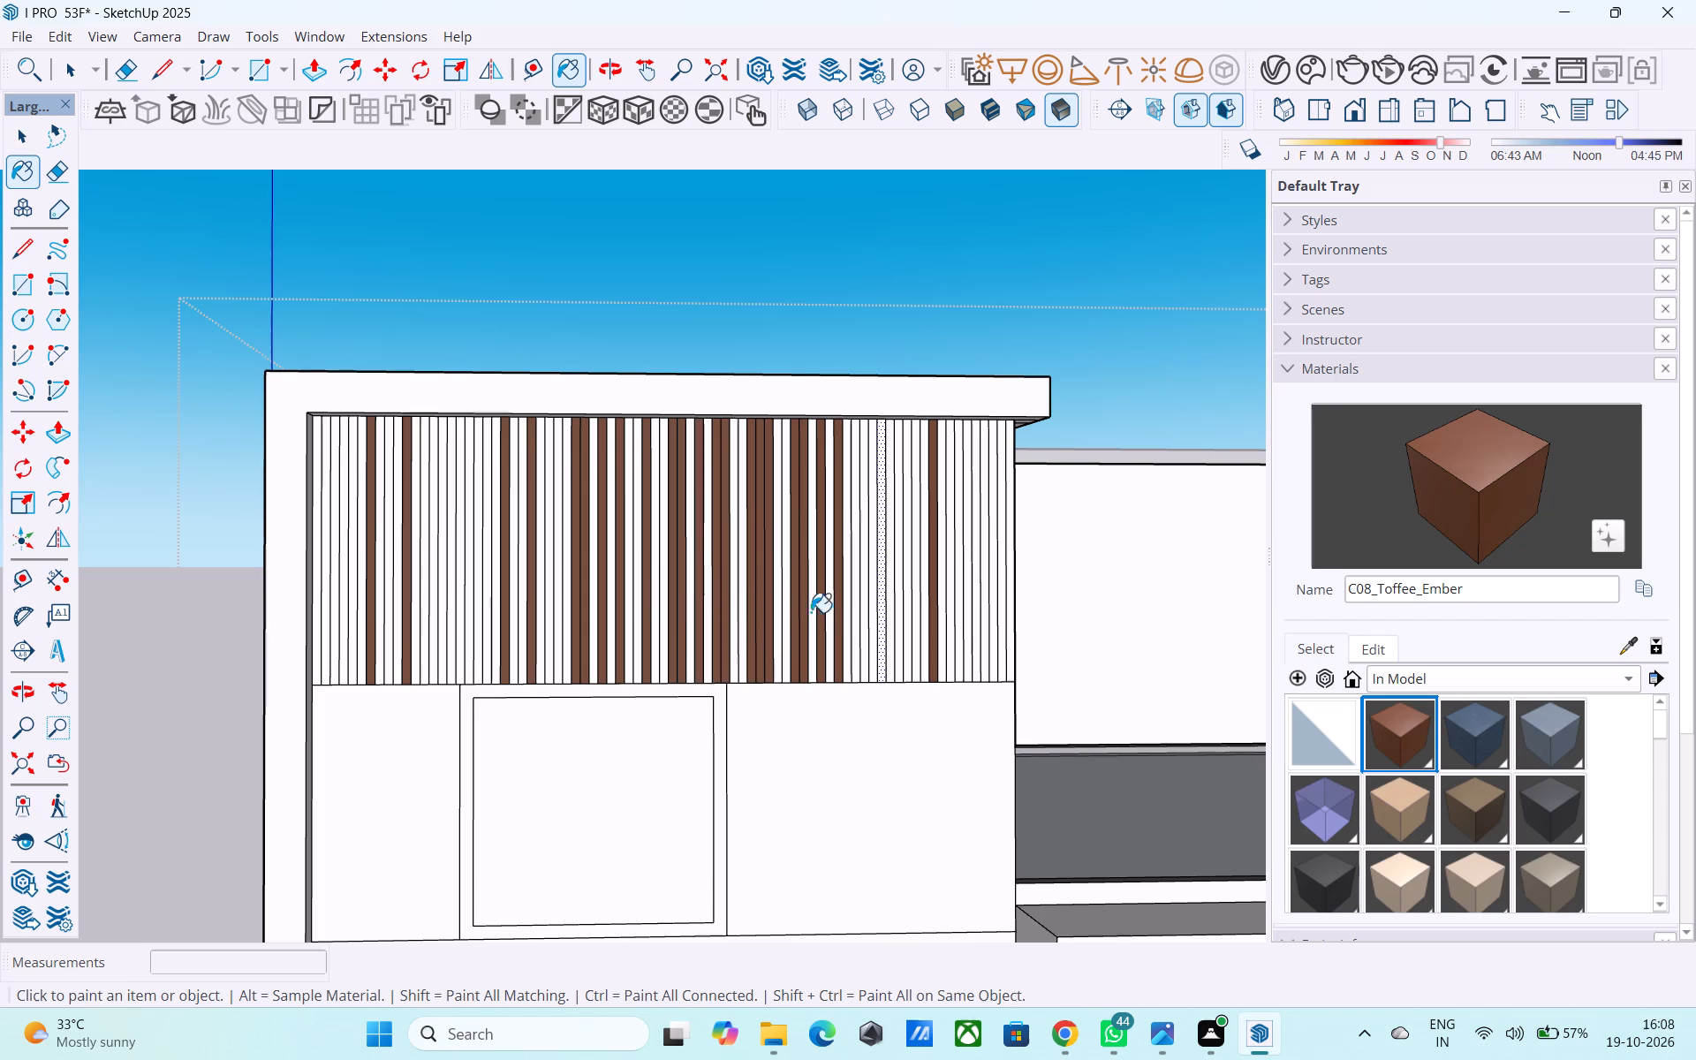
Paint several strips near the panel's terrace-side end with C08_Toffee_Ember.
left_click(831, 612)
left_click(868, 612)
left_click(895, 612)
left_click(926, 615)
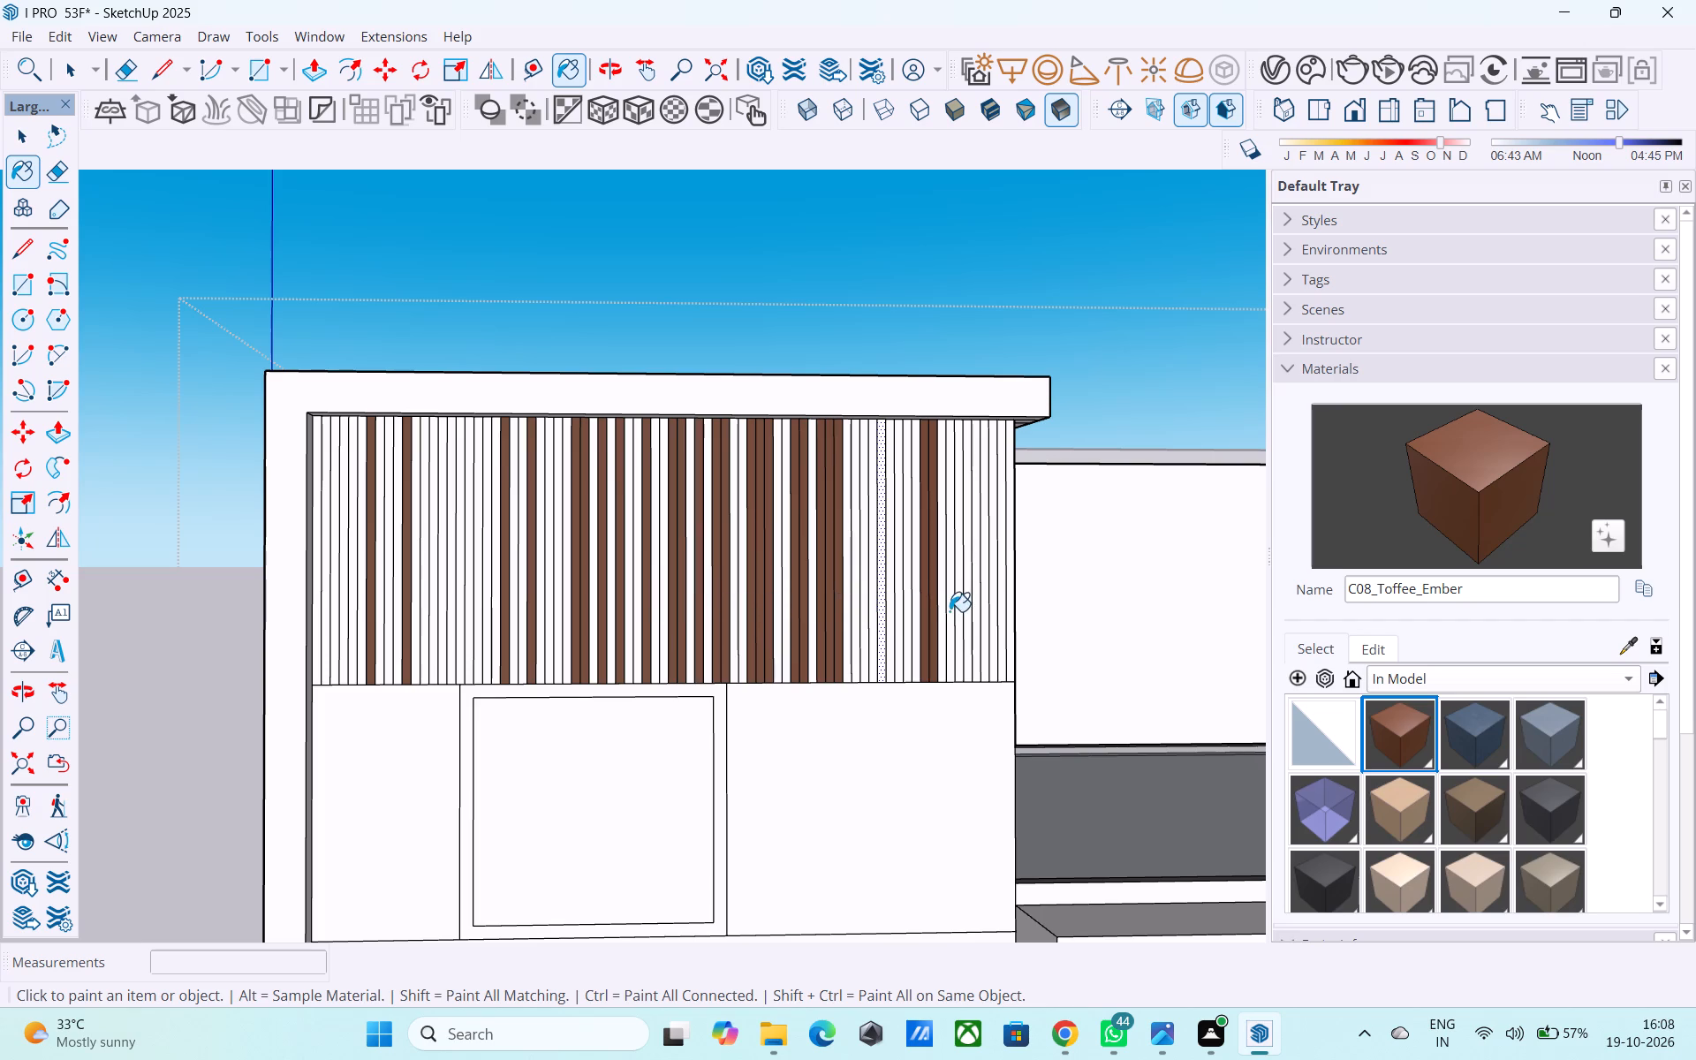
left_click(950, 611)
left_click(971, 608)
left_click(965, 594)
Erase the vertical strip divisions on the terrace-side part of the C08_Toffee_Ember panel, up to above the window.
middle_click_drag(922, 582, 889, 587)
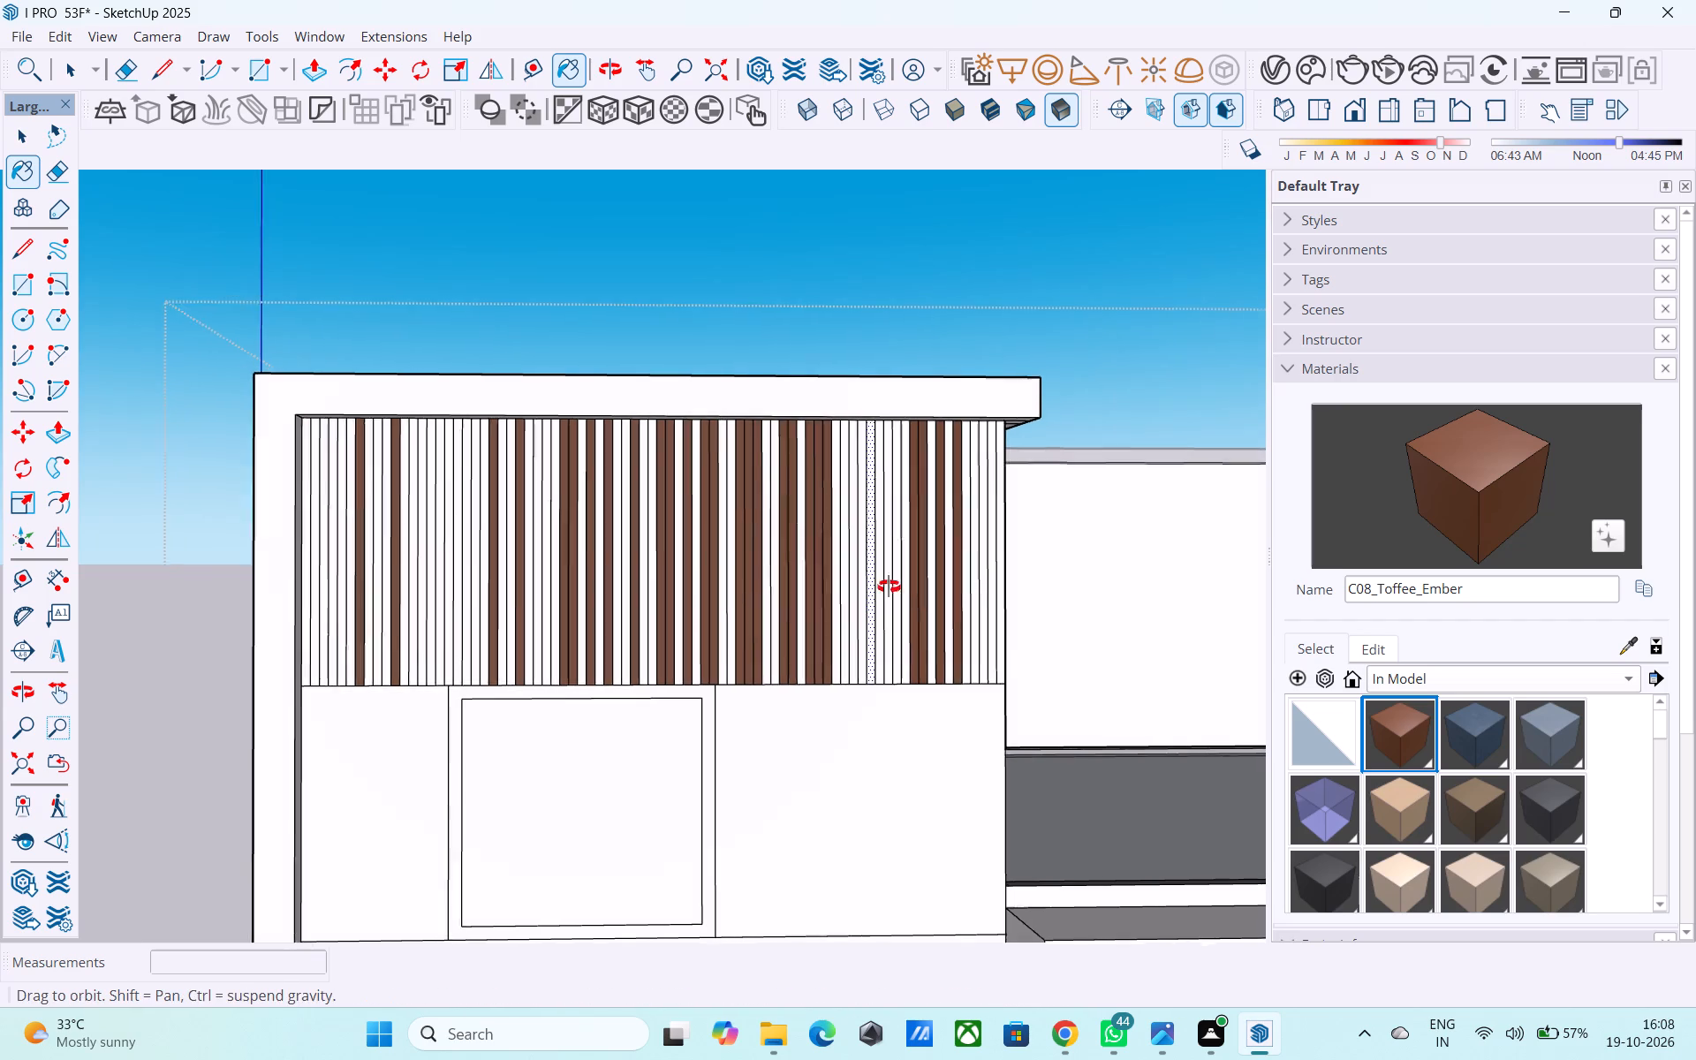
middle_click_drag(889, 587, 852, 592)
scroll(810, 594, "up", 7)
key("e")
left_click_drag(809, 594, 579, 595)
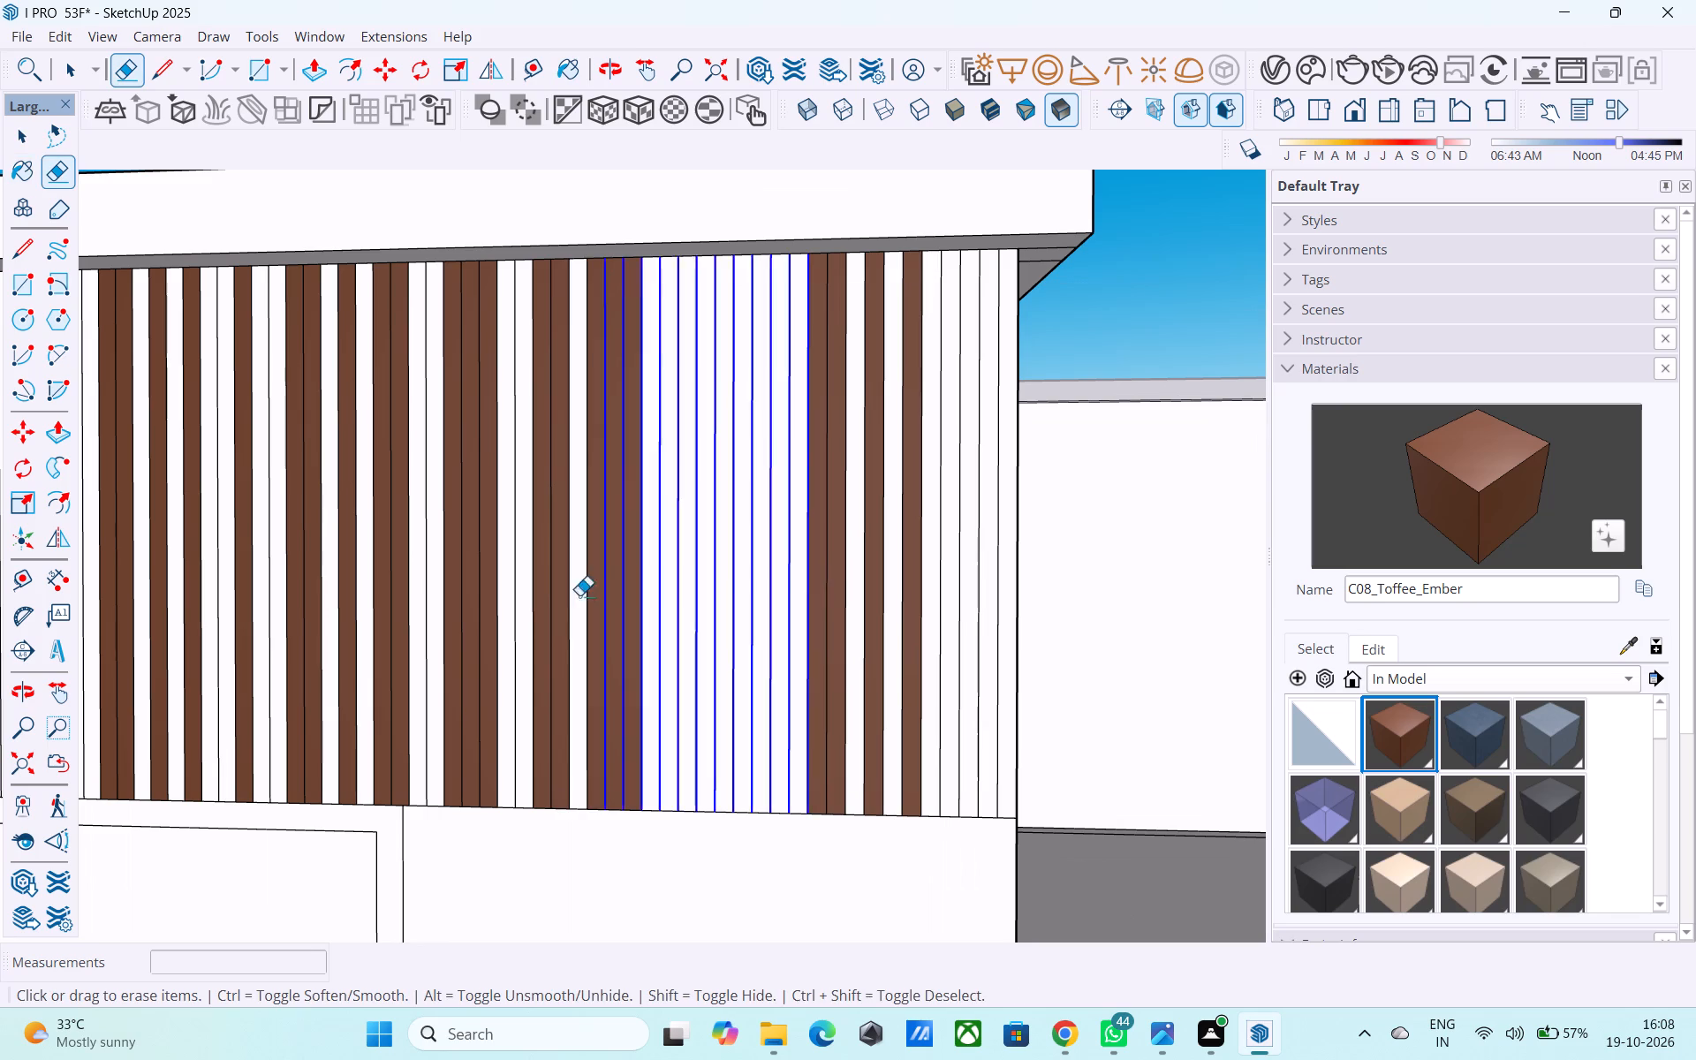
left_click_drag(579, 595, 578, 595)
left_click_drag(890, 613, 584, 616)
left_click_drag(866, 594, 952, 603)
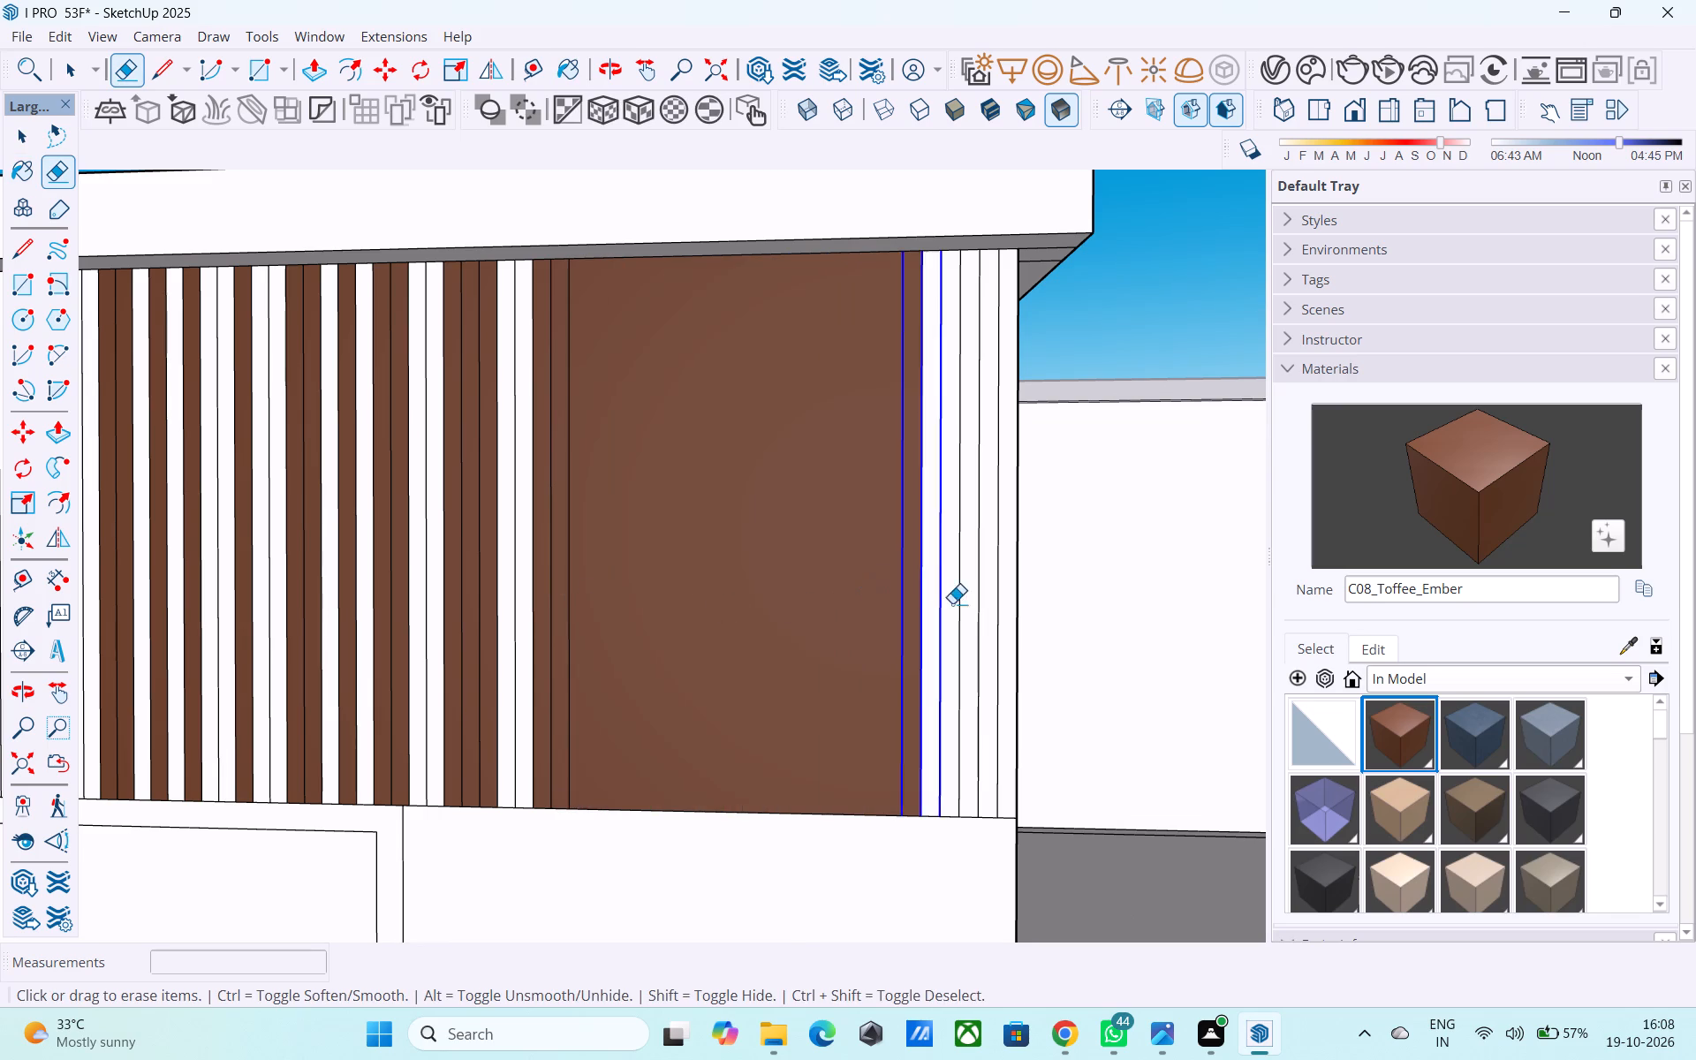
left_click_drag(952, 603, 955, 603)
left_click_drag(916, 609, 996, 624)
left_click_drag(850, 611, 378, 603)
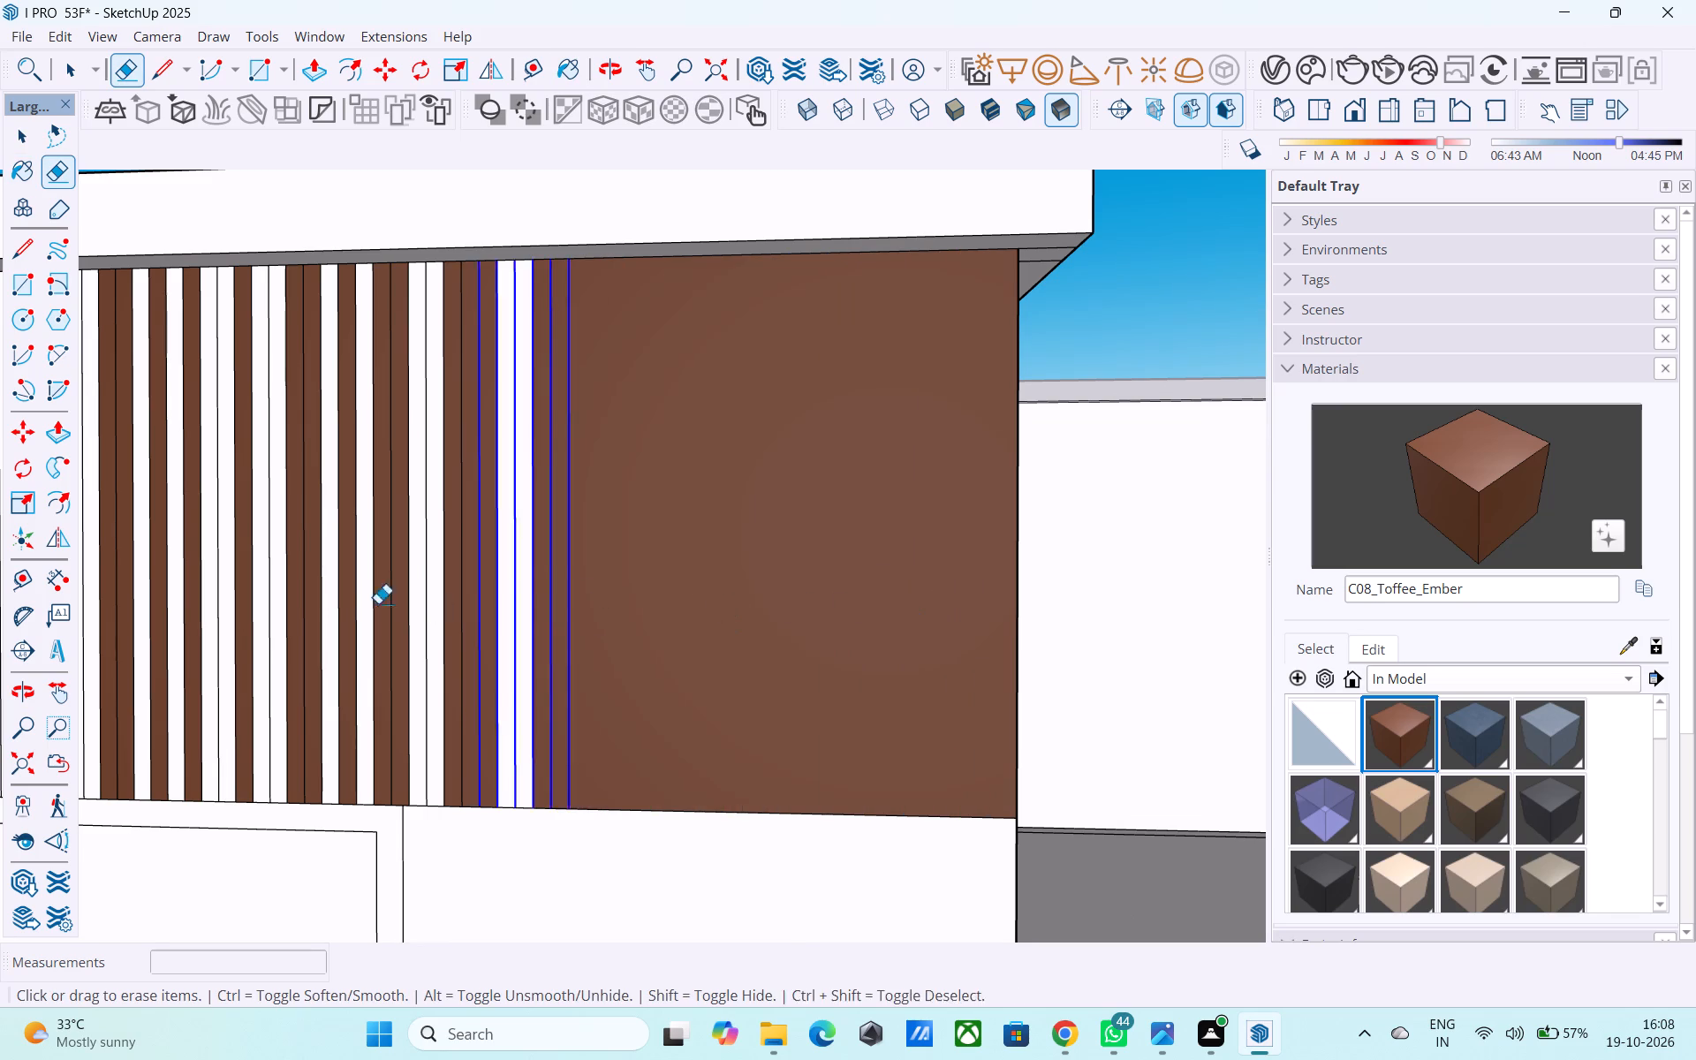
left_click_drag(378, 603, 370, 599)
Erase the remaining vertical strip divisions from above the window across to the outer frame's vertical leg.
scroll(598, 601, "down", 5)
middle_click_drag(605, 605, 814, 609, "shift")
left_click_drag(750, 592, 262, 579)
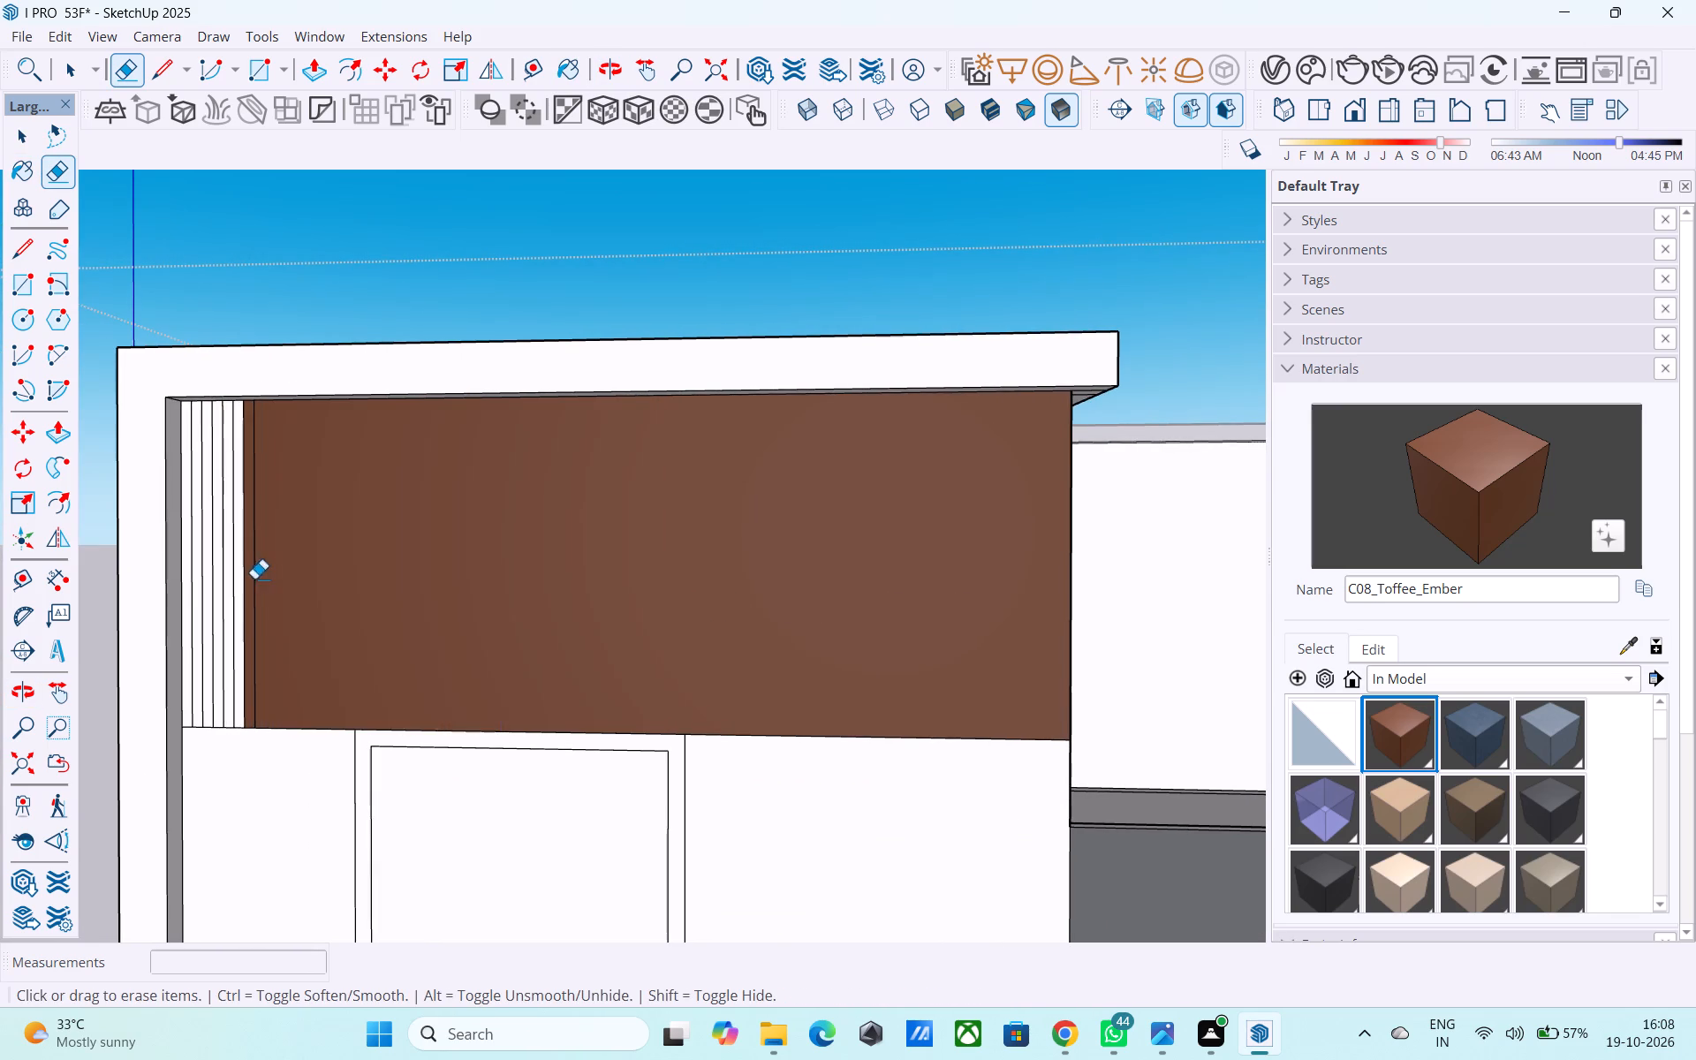
middle_click_drag(351, 601, 554, 587)
scroll(554, 587, "down", 1)
middle_click_drag(554, 587, 946, 543)
left_click_drag(715, 564, 612, 567)
middle_click_drag(613, 563, 497, 581)
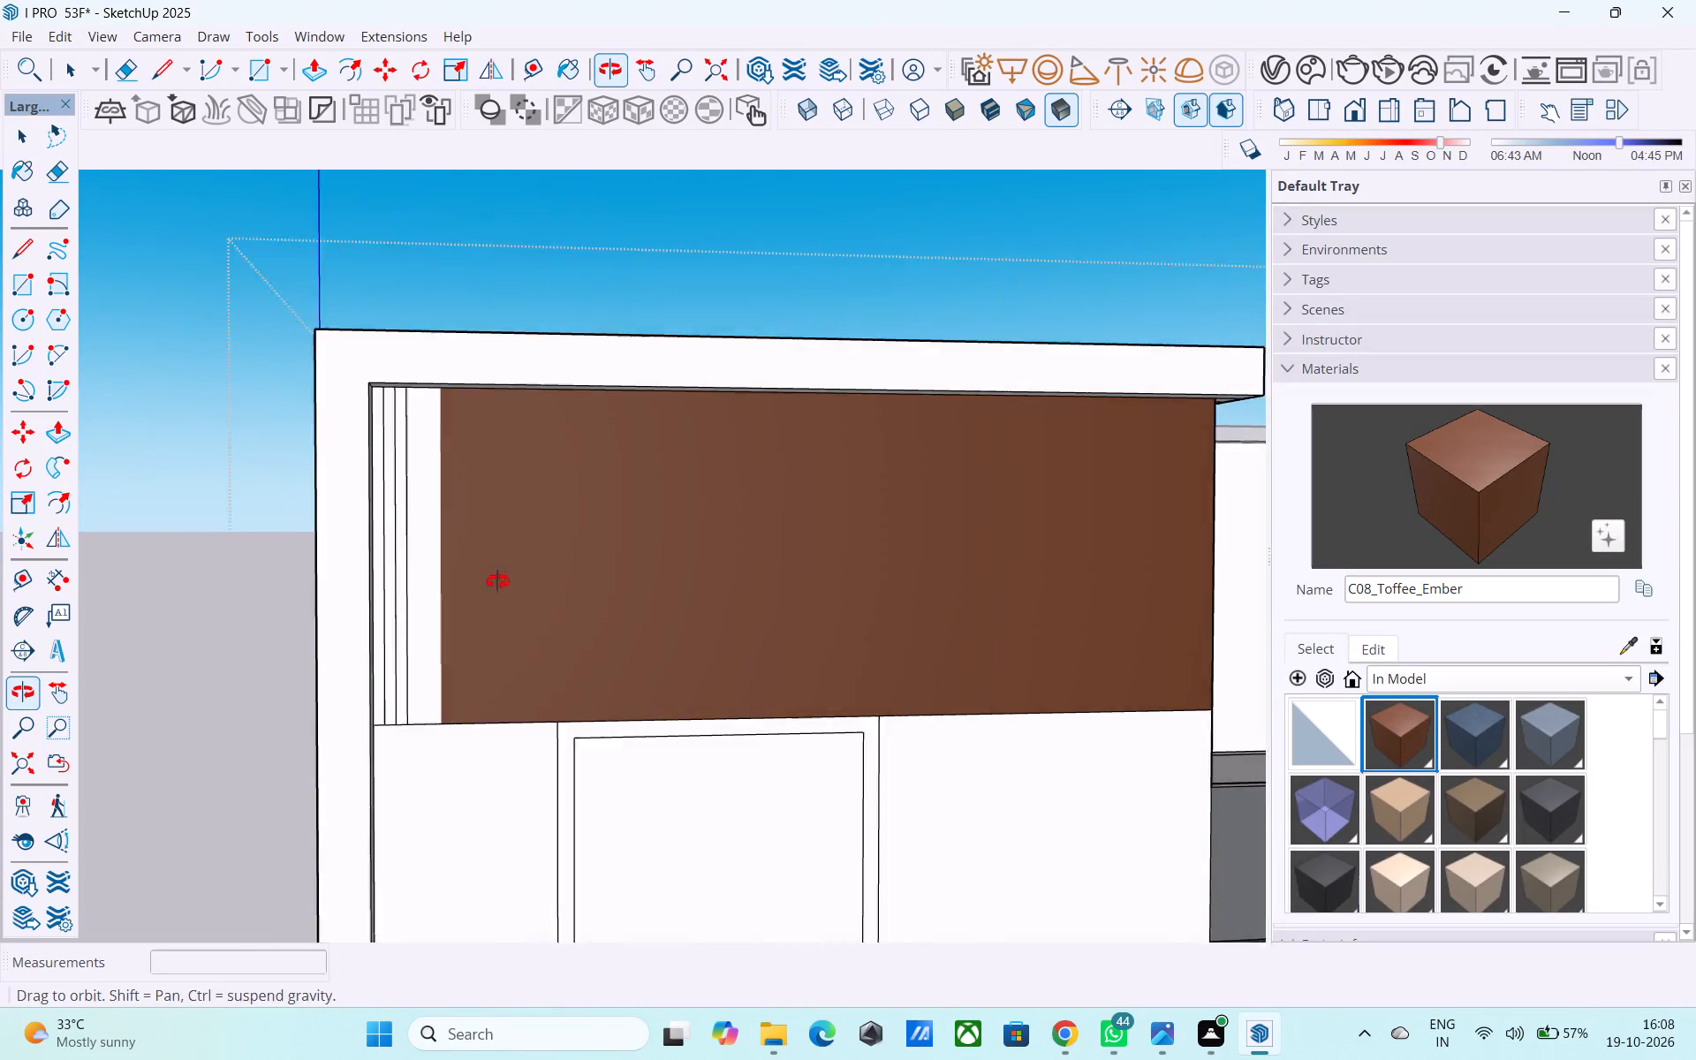
middle_click_drag(497, 581, 494, 581)
scroll(489, 575, "up", 3)
left_click_drag(397, 561, 367, 560)
left_click_drag(380, 564, 360, 562)
scroll(341, 570, "up", 2)
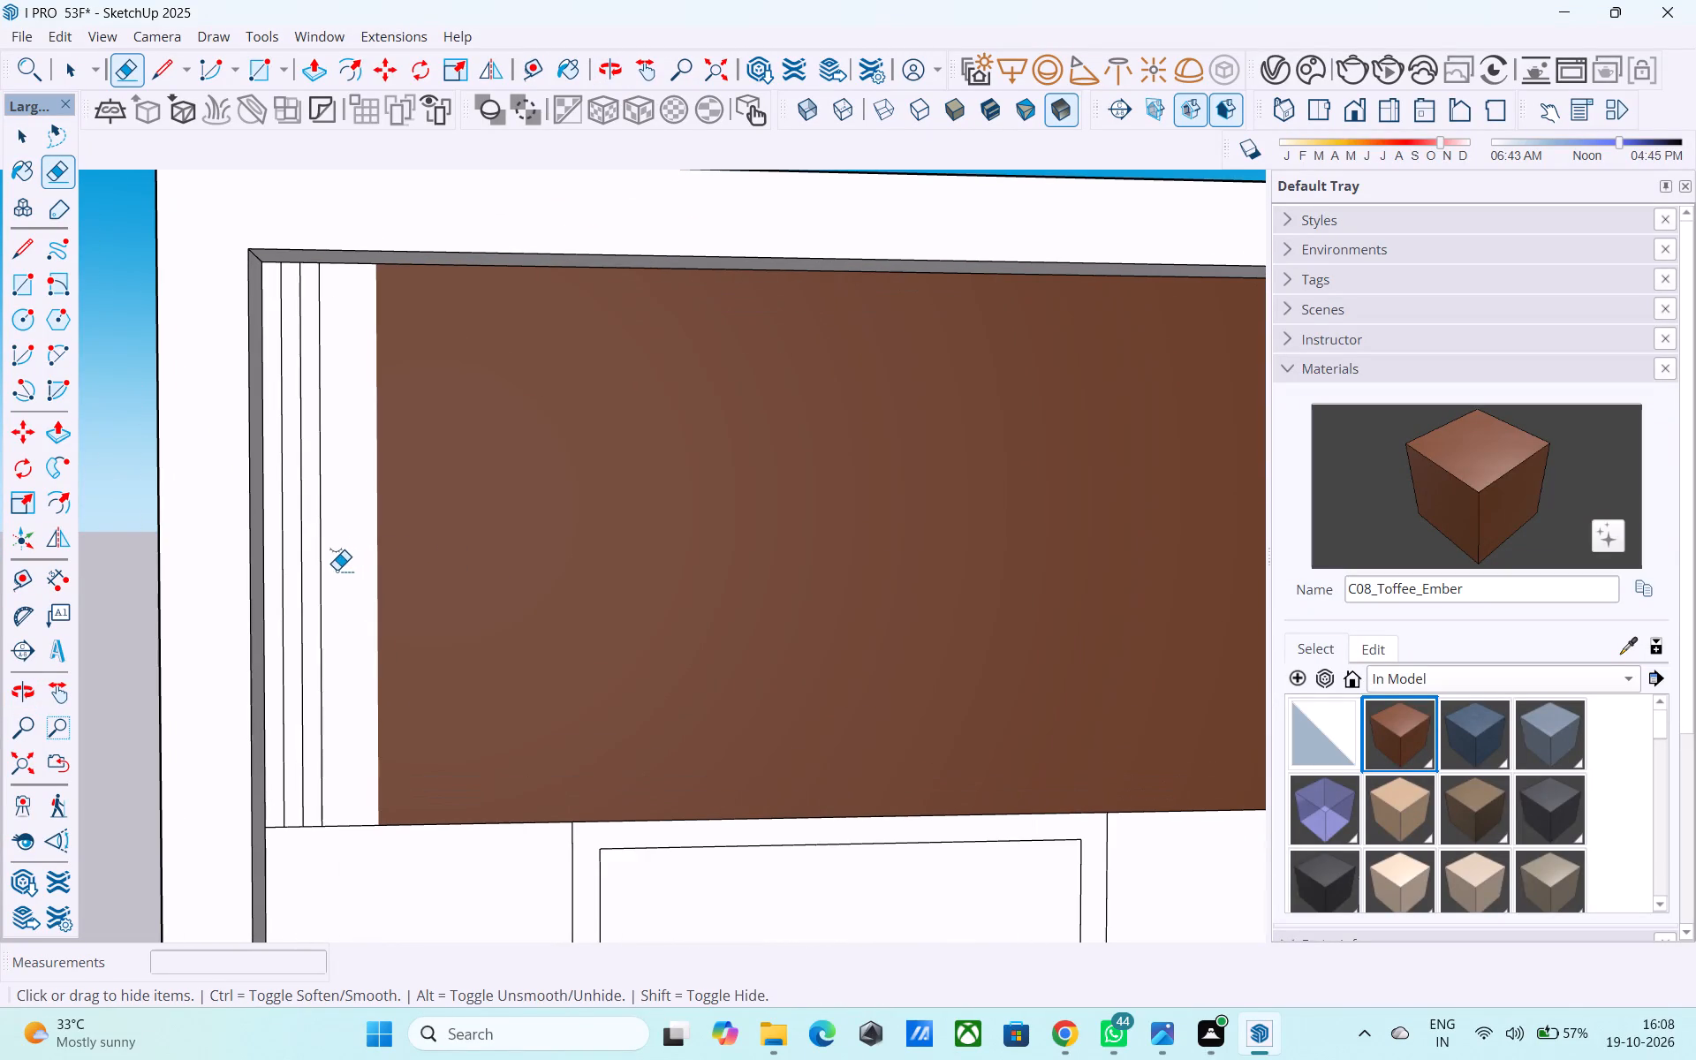
left_click_drag(336, 567, 282, 568)
scroll(395, 537, "down", 9)
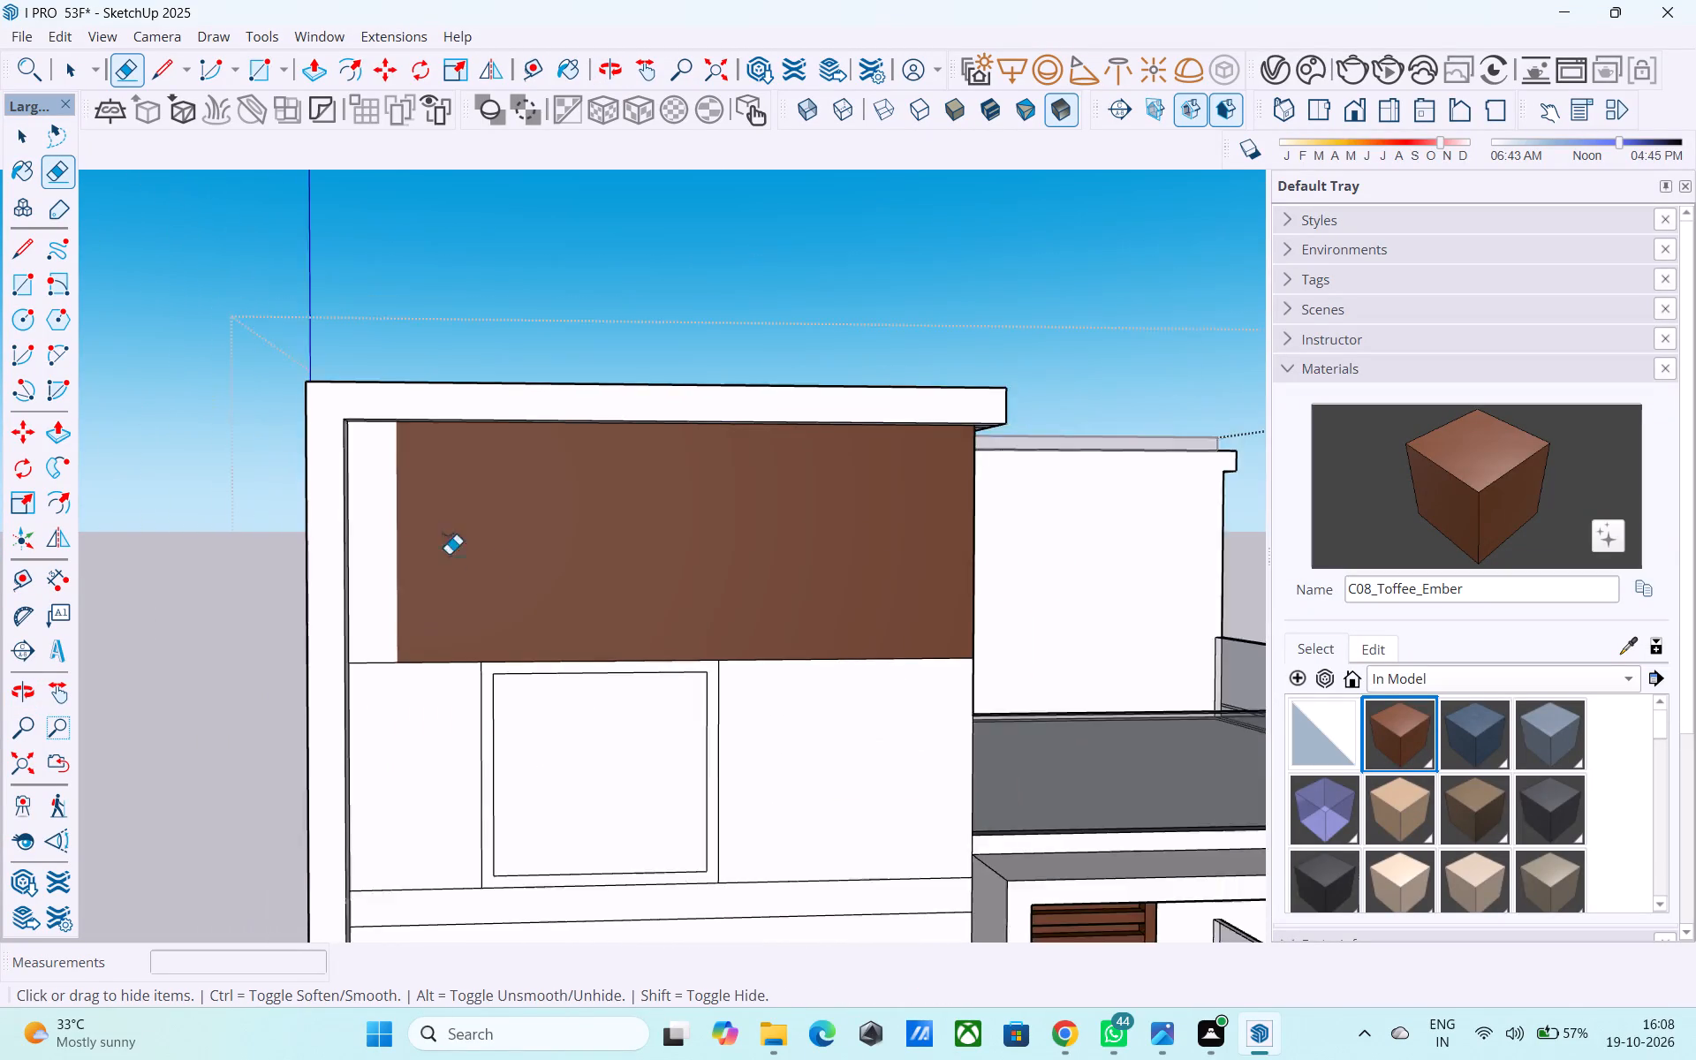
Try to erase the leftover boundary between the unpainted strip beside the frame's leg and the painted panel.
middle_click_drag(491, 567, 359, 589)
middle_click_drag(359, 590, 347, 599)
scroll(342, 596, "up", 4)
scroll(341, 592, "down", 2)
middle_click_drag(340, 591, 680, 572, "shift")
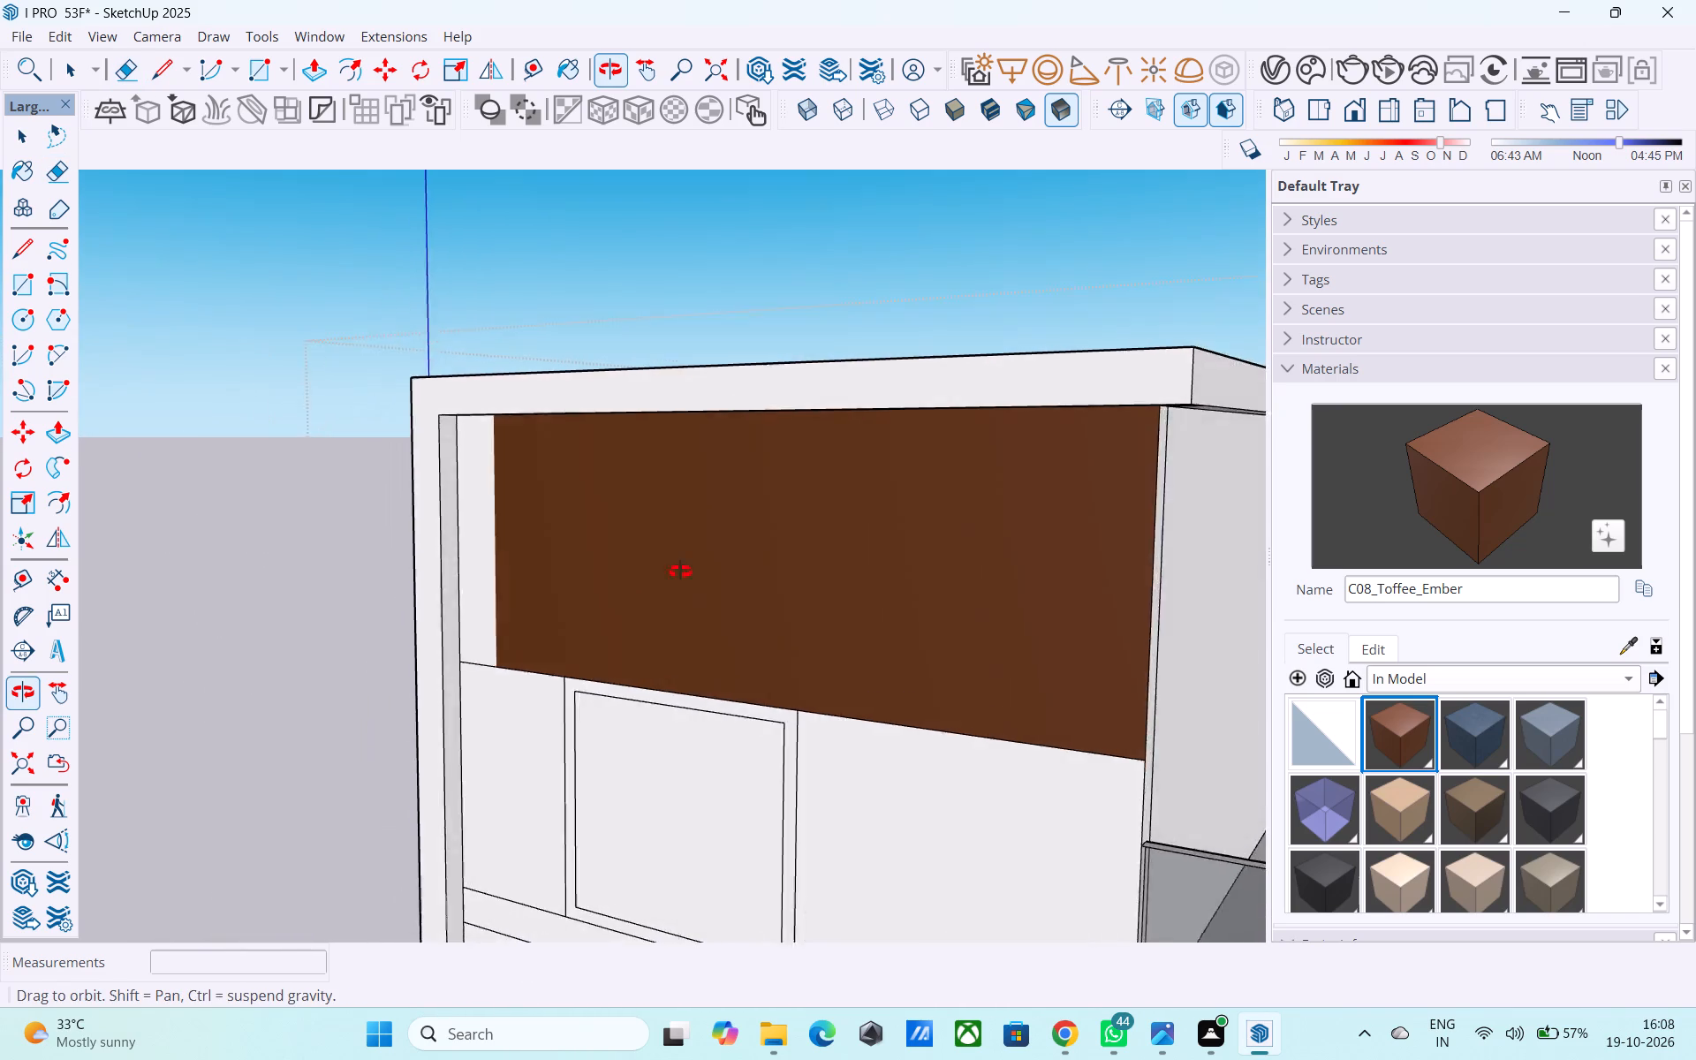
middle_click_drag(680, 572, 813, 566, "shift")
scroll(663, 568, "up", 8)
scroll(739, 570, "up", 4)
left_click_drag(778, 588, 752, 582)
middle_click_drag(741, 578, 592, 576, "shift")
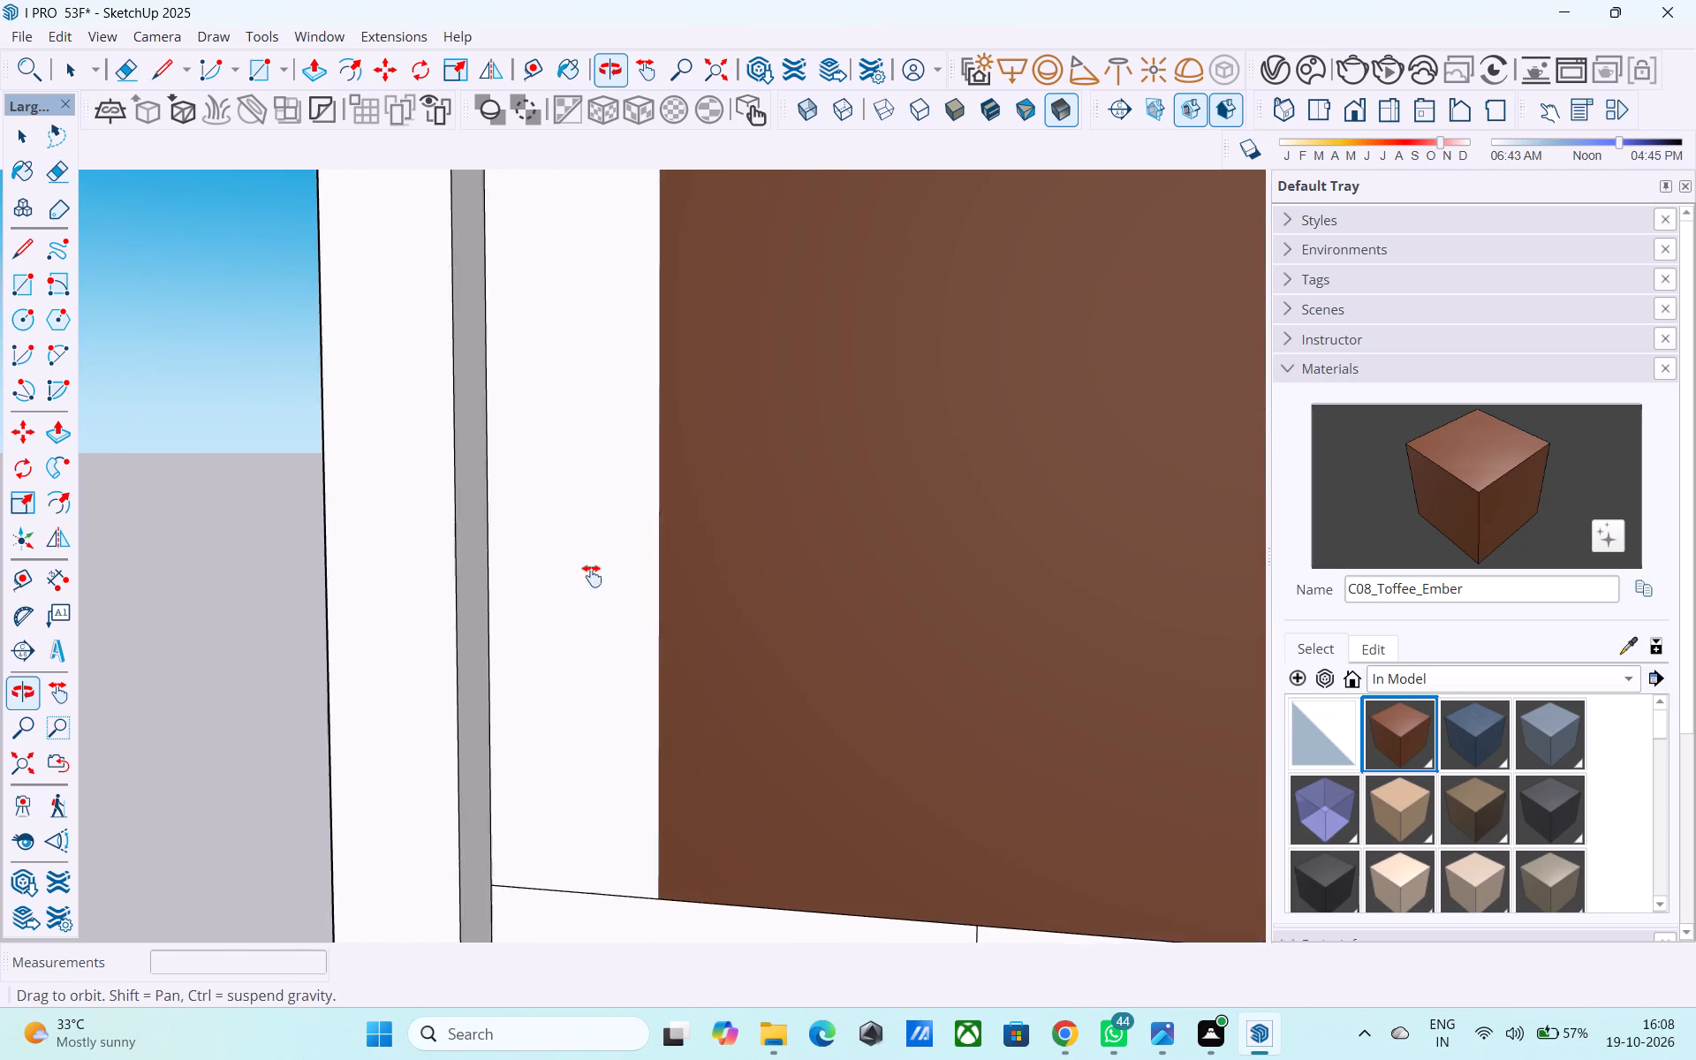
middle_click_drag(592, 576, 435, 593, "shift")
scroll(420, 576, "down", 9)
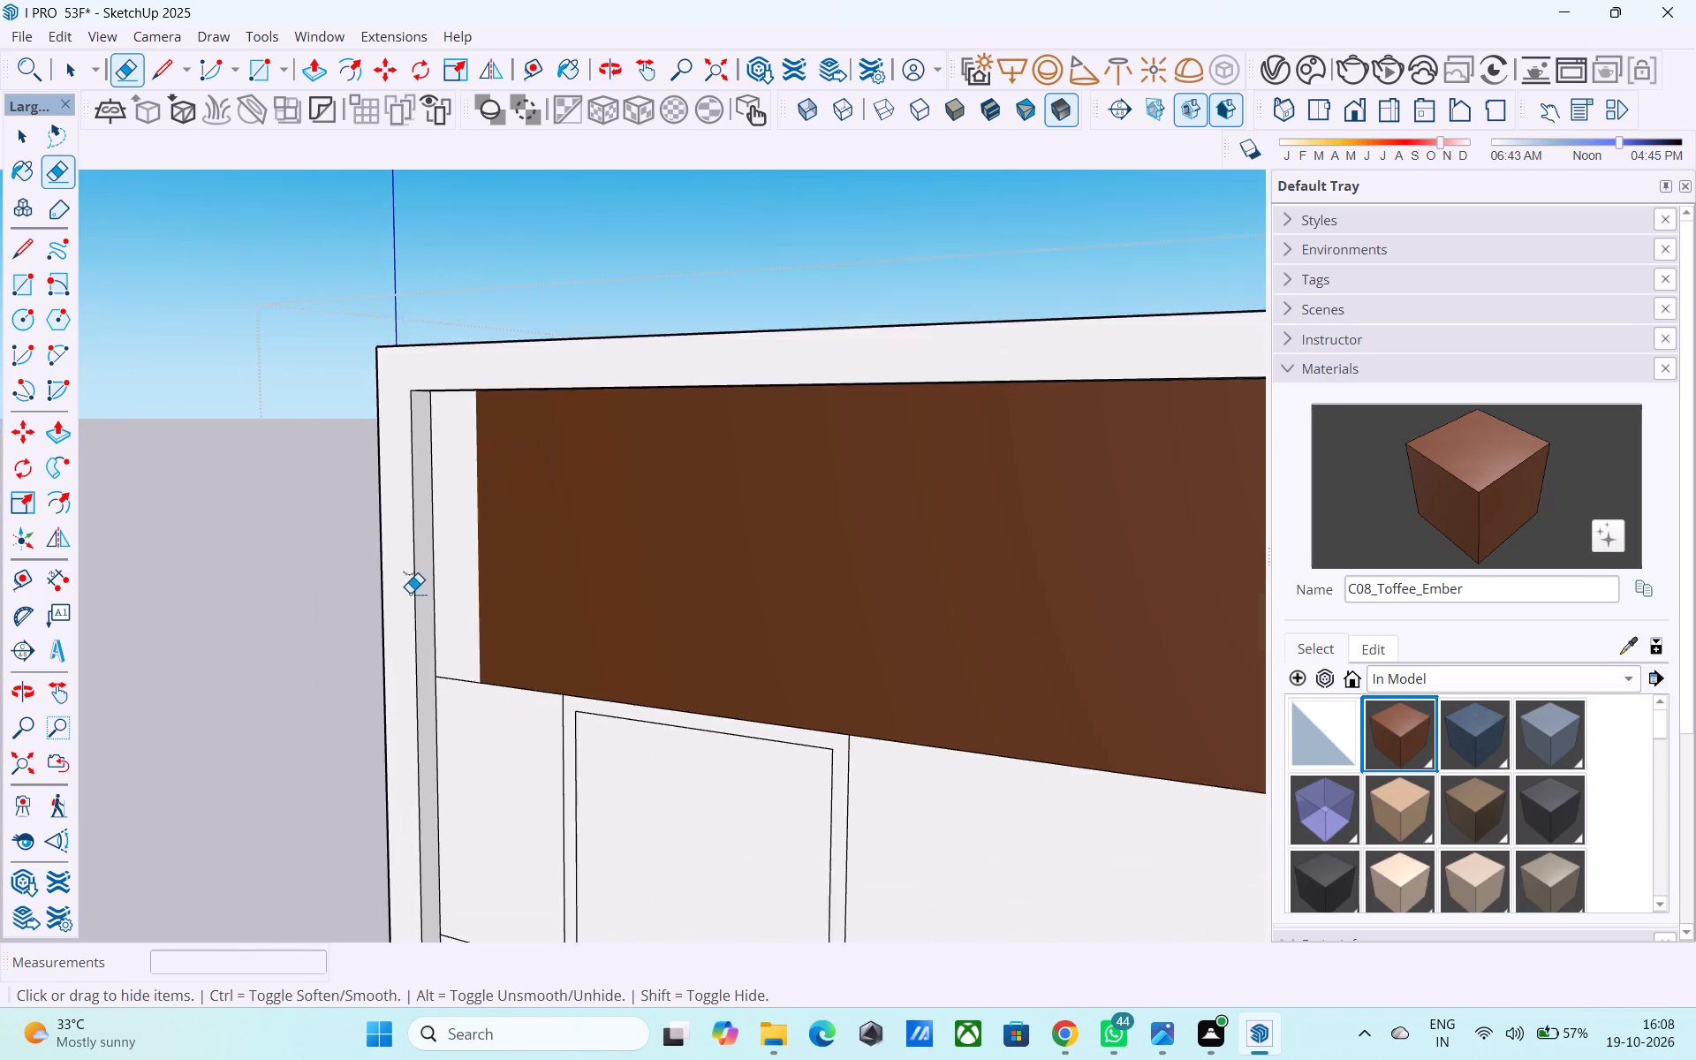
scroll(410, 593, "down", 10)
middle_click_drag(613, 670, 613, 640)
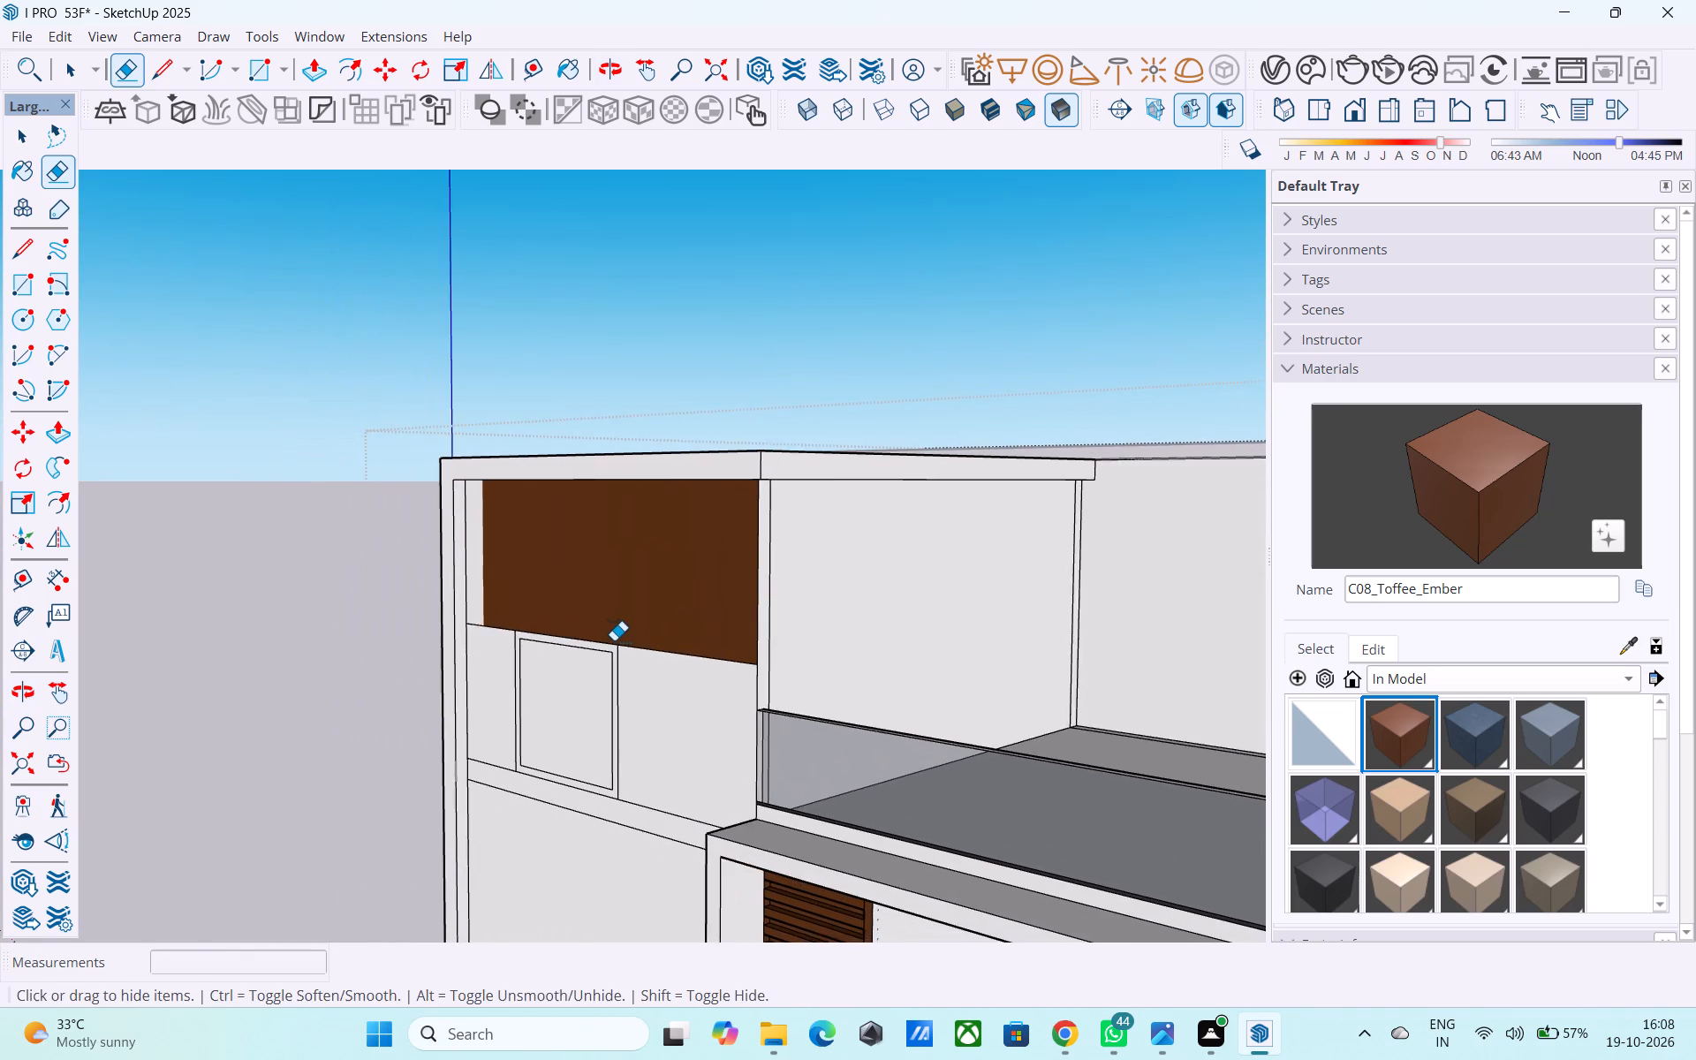
Copy the panel's terrace-side vertical edge 13' 3" to the frame's leg and divide the span into 80 equal strips.
scroll(614, 640, "up", 1)
scroll(615, 640, "down", 12)
middle_click_drag(634, 679, 642, 630)
key("space")
scroll(640, 625, "up", 14)
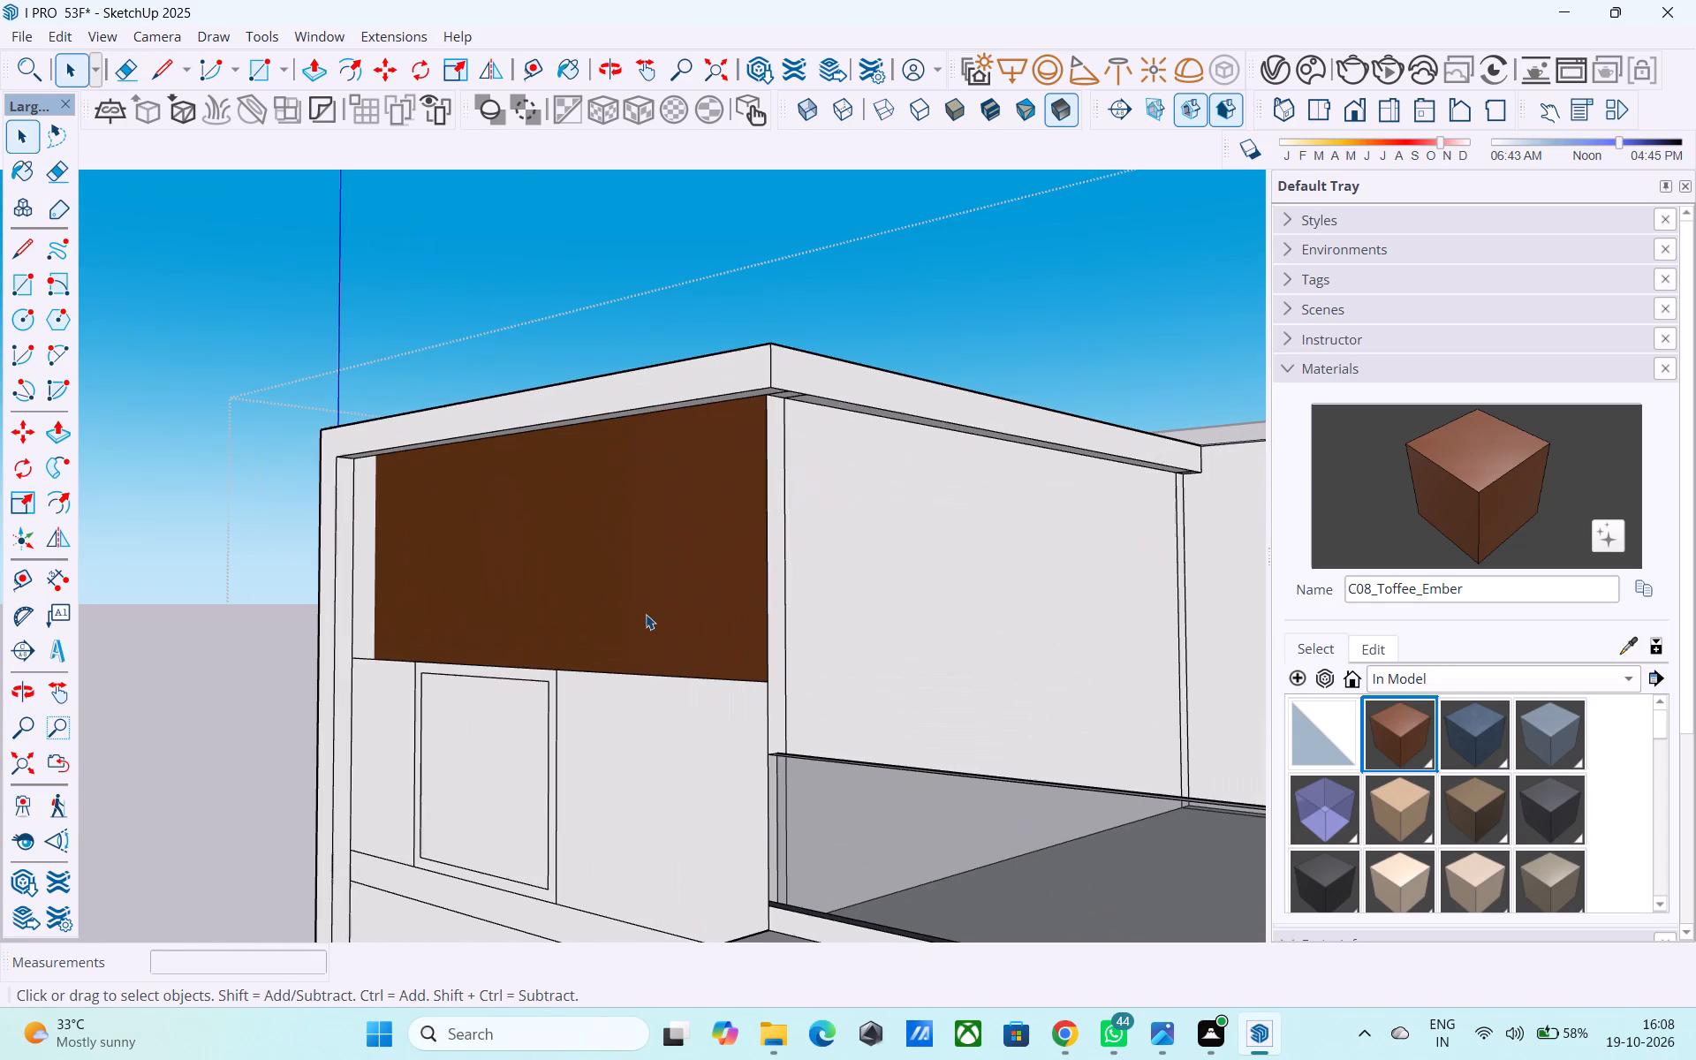
left_click(767, 653)
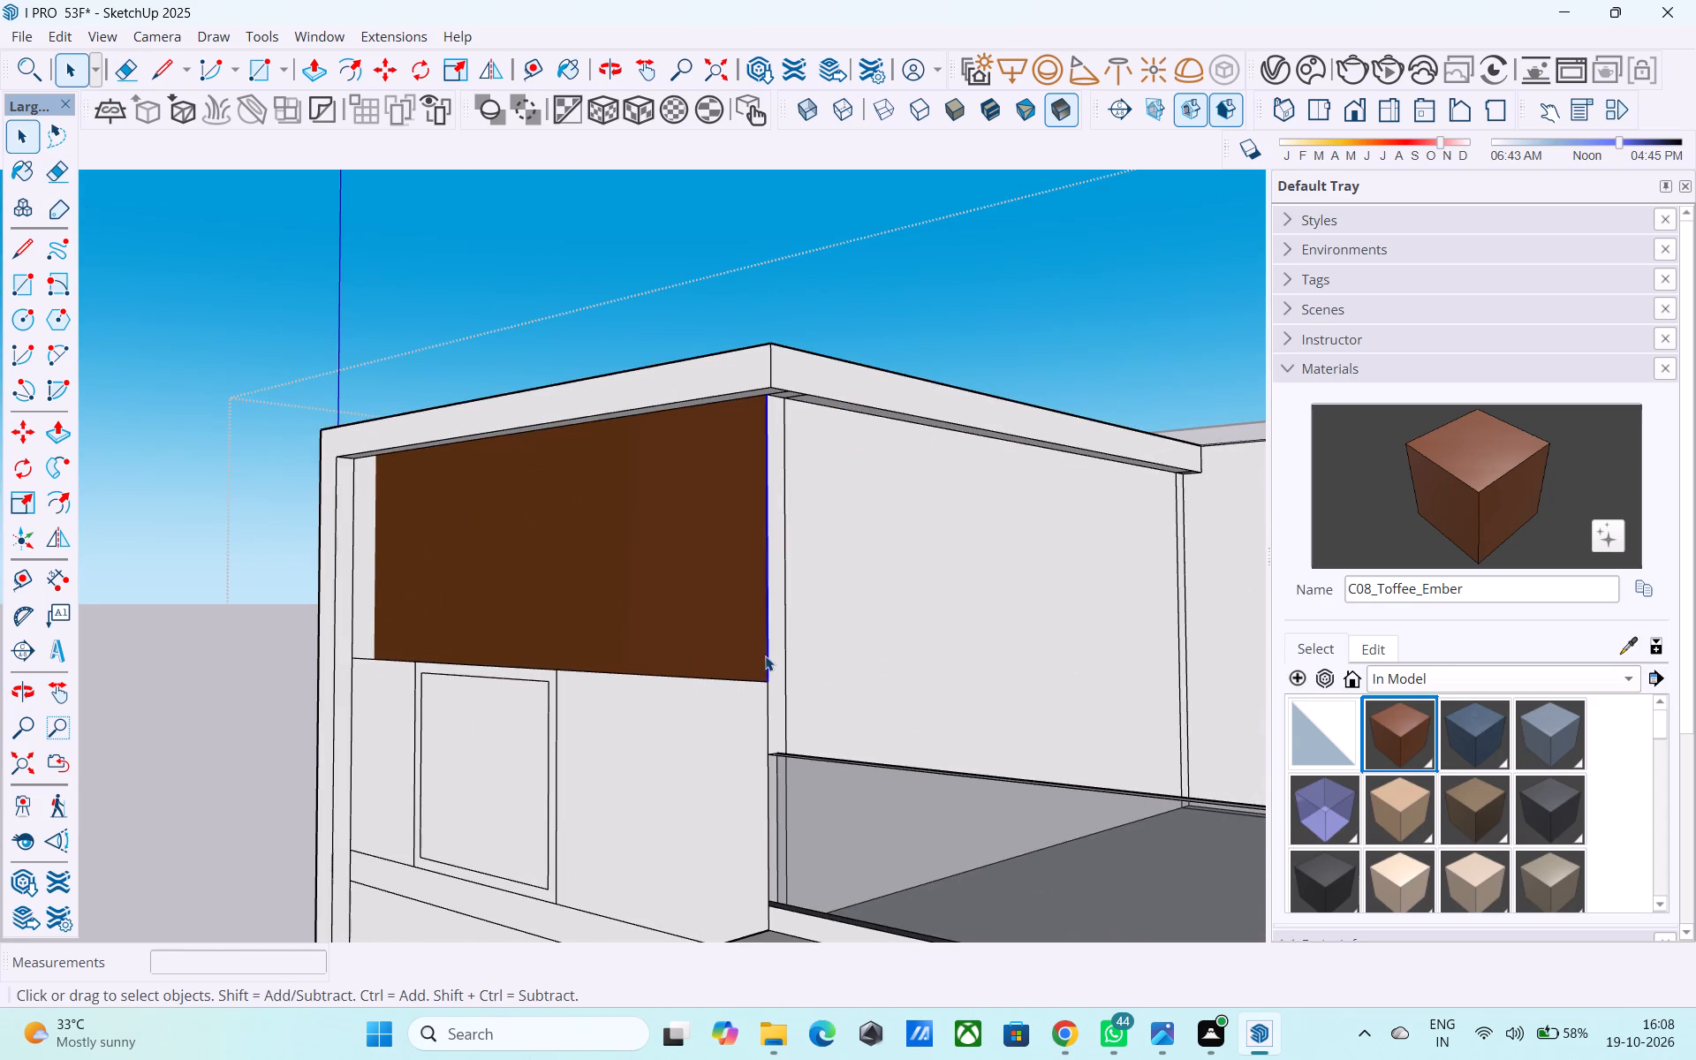
key("m")
left_click(763, 685)
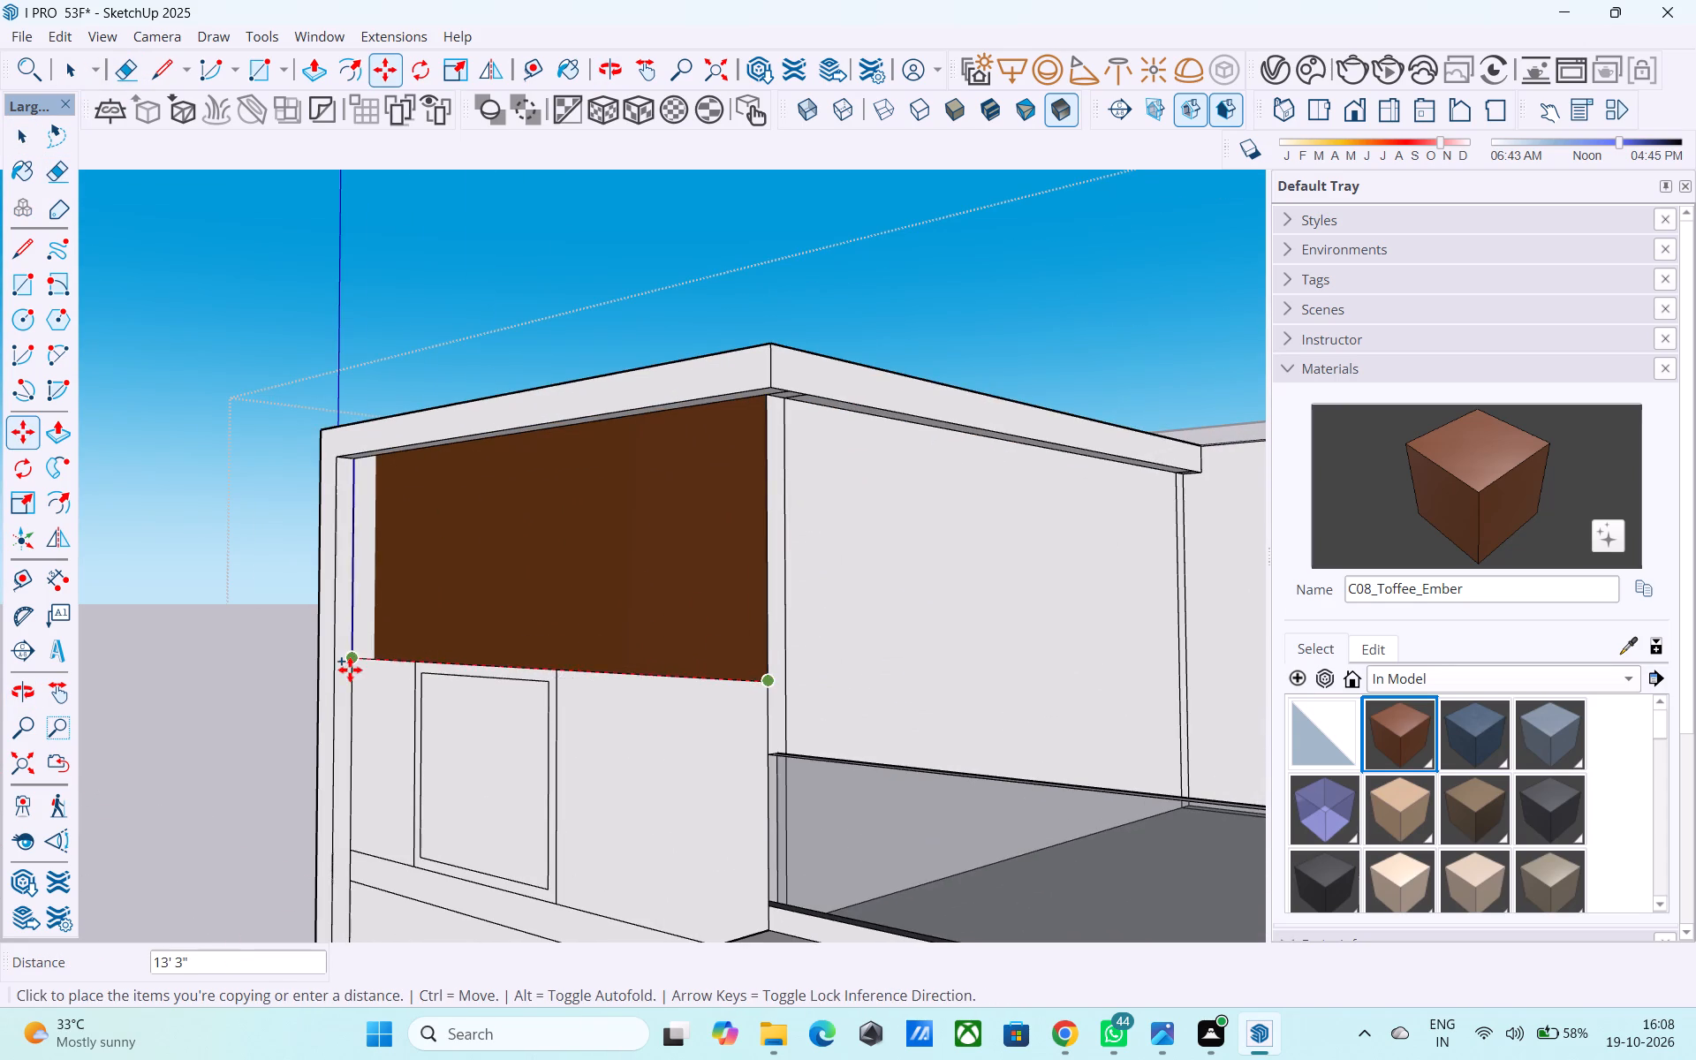
scroll(353, 662, "up", 9)
middle_click_drag(371, 659, 415, 849)
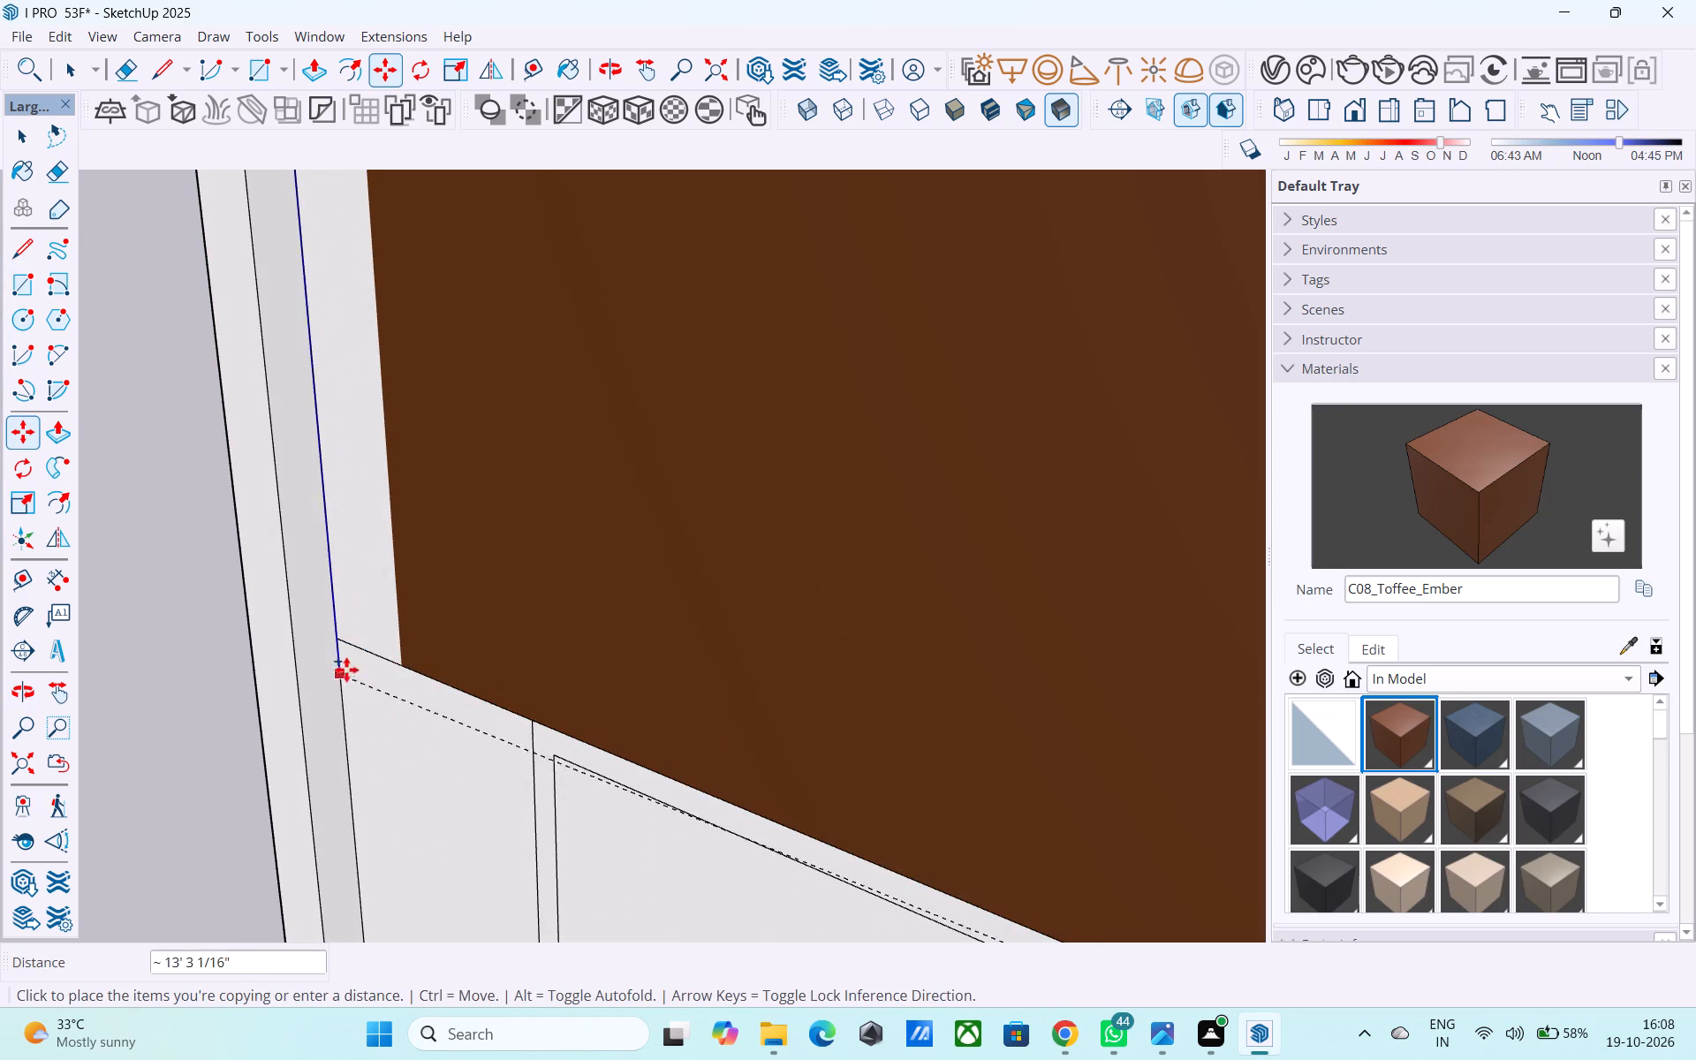
left_click(337, 641)
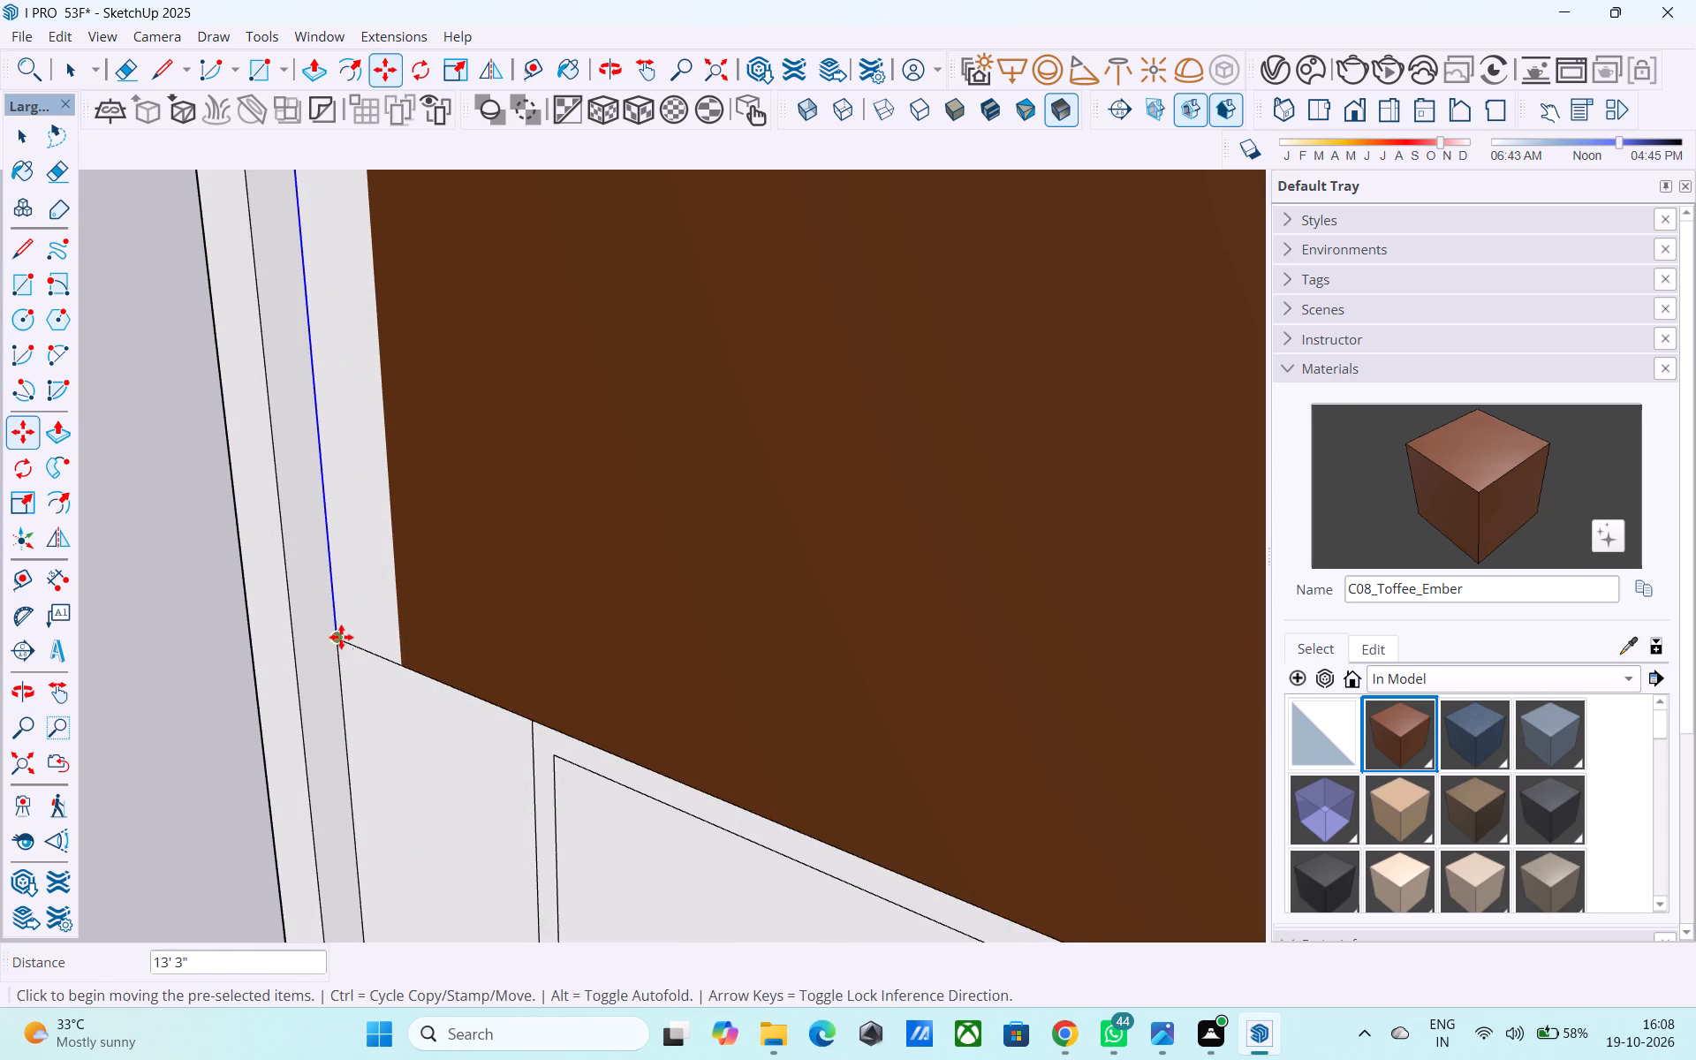
key("slash")
type("80")
key("Return")
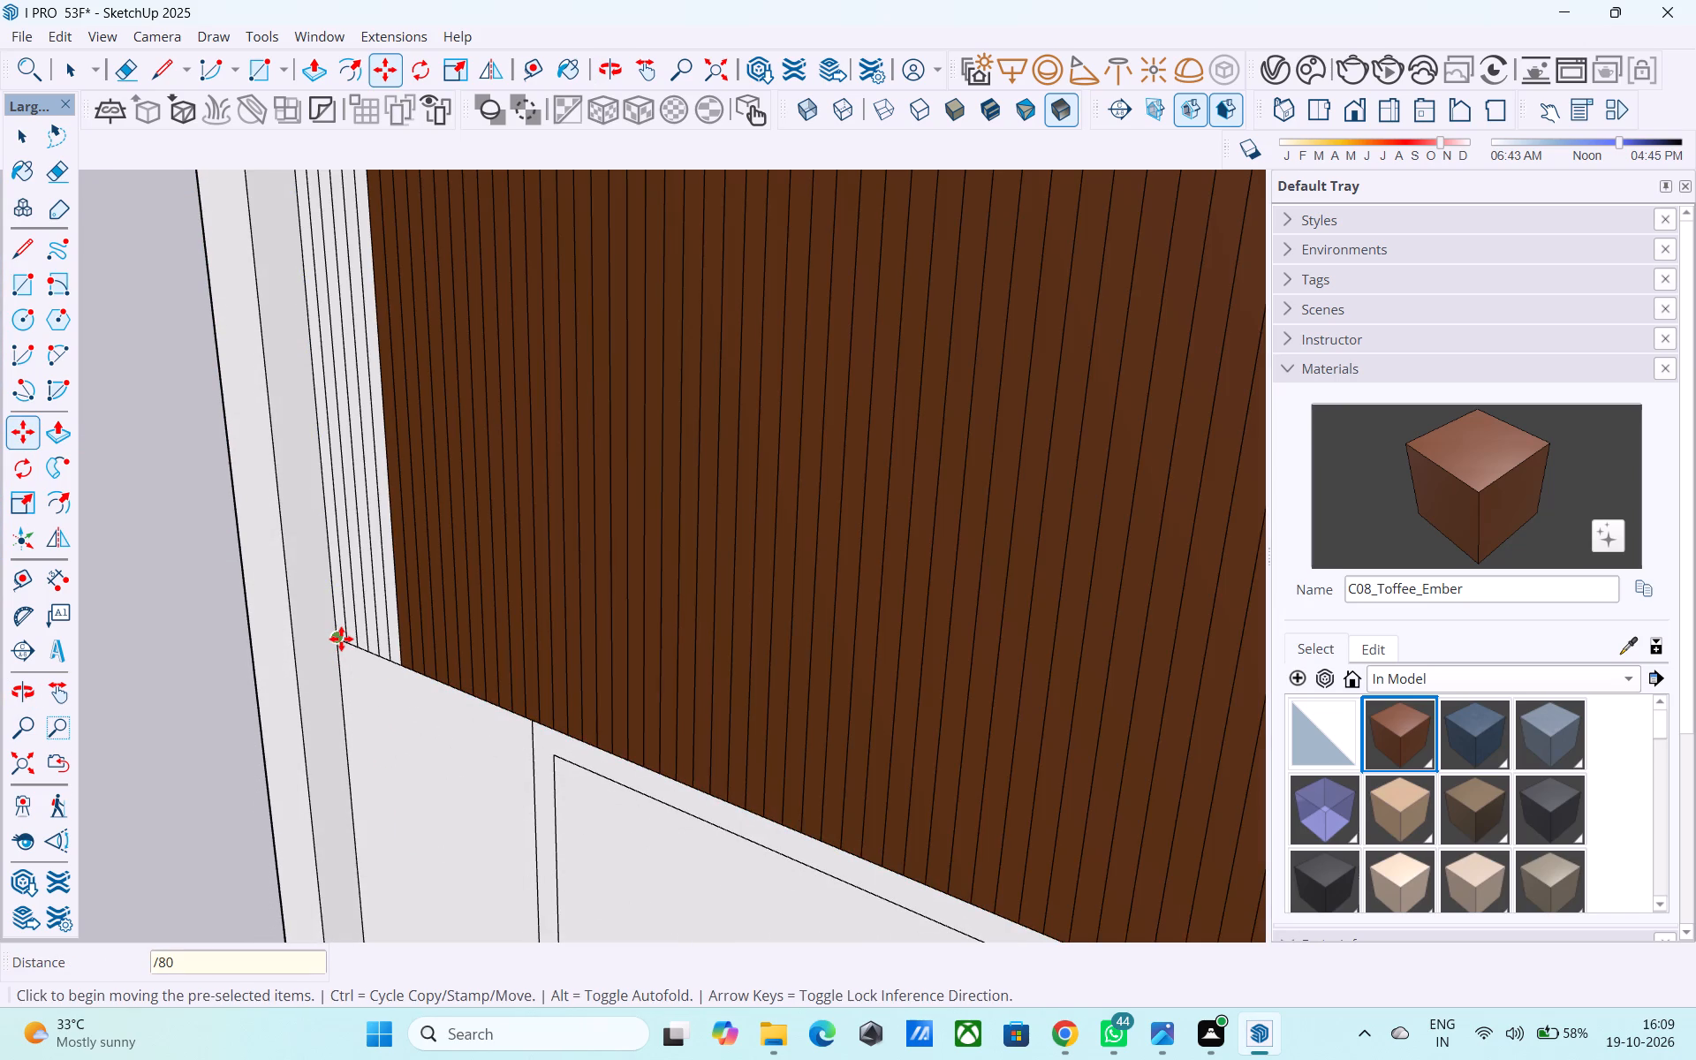
Paint the remaining unpainted narrow strips beside the frame's vertical leg with C08_Toffee_Ember.
scroll(340, 639, "down", 4)
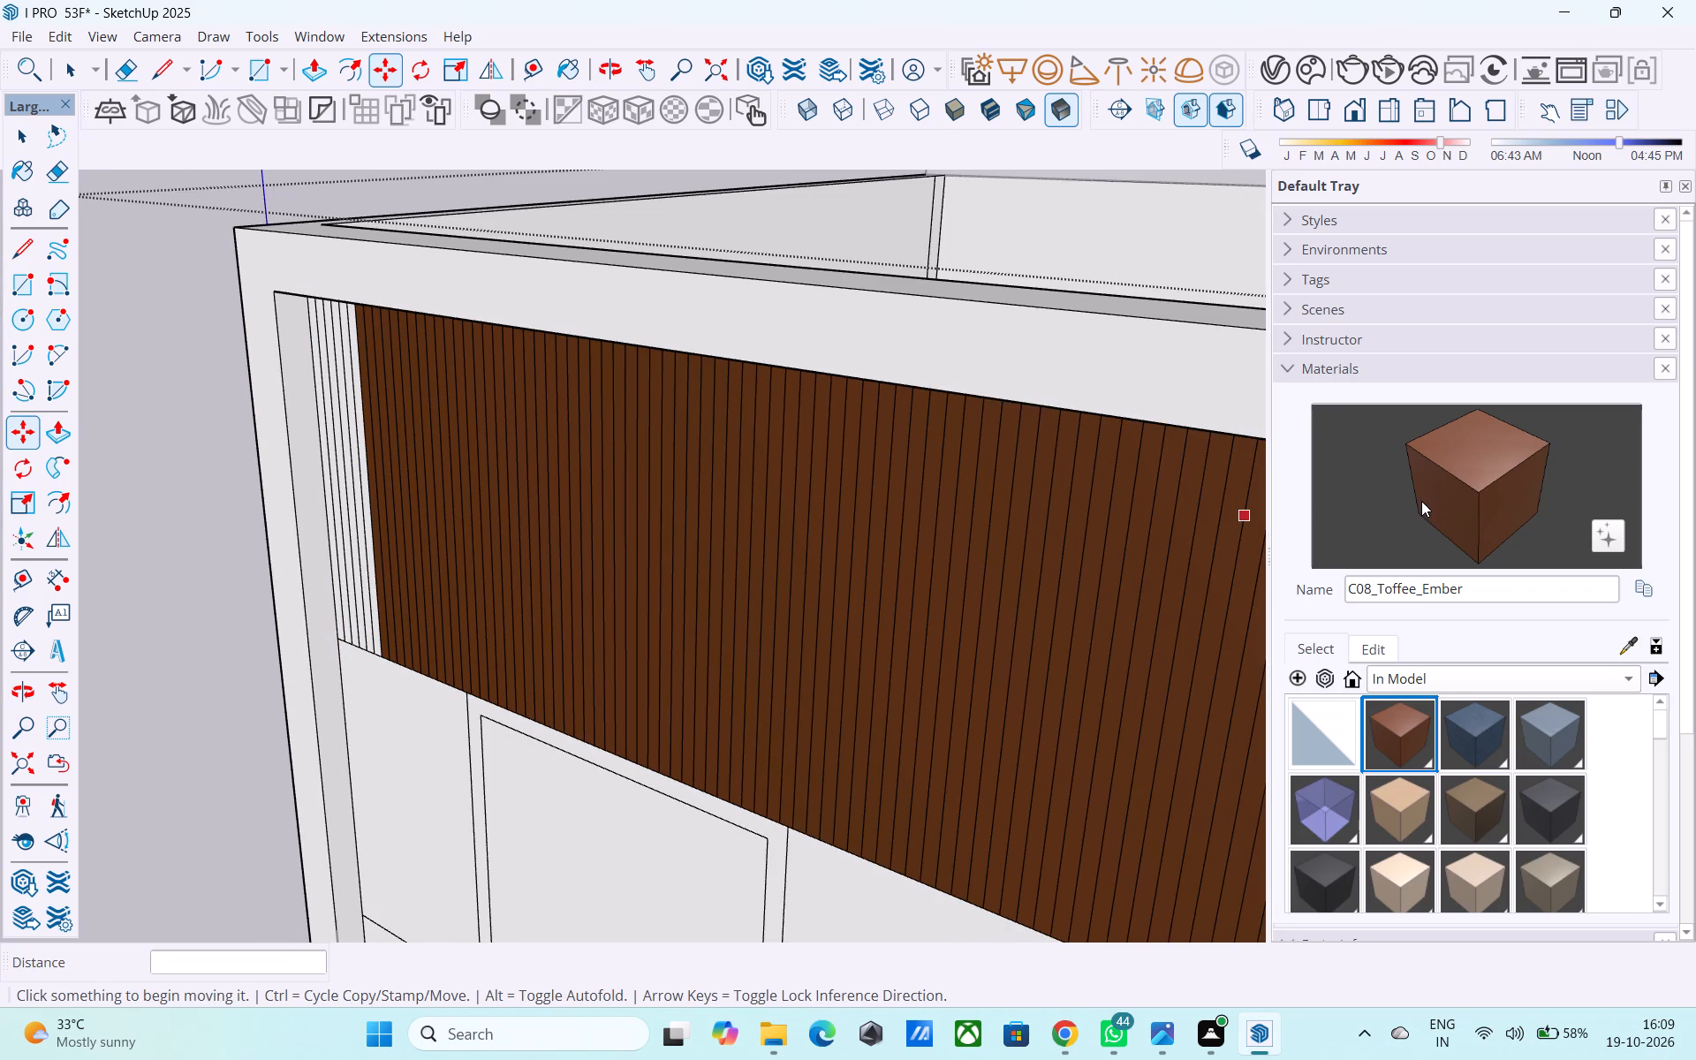
left_click(1421, 502)
middle_click_drag(352, 527, 514, 485)
scroll(532, 481, "up", 10)
left_click(522, 488)
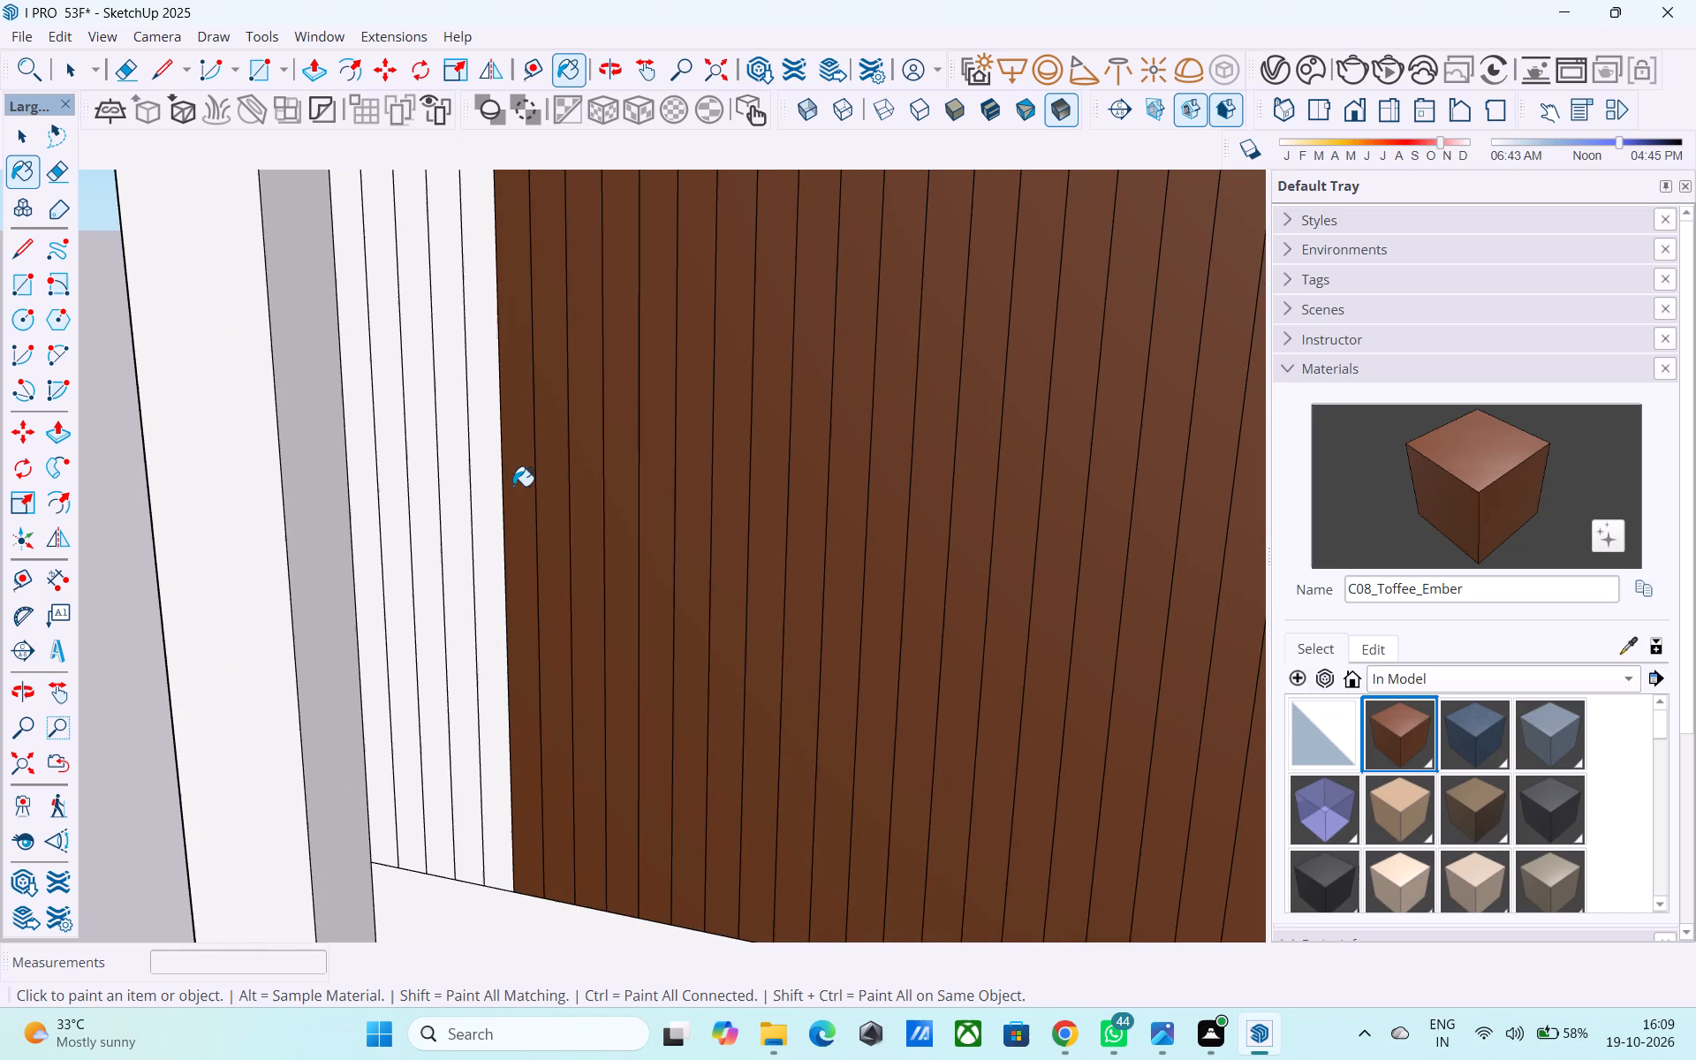
left_click(494, 482)
left_click(468, 483)
left_click(428, 466)
left_click(393, 453)
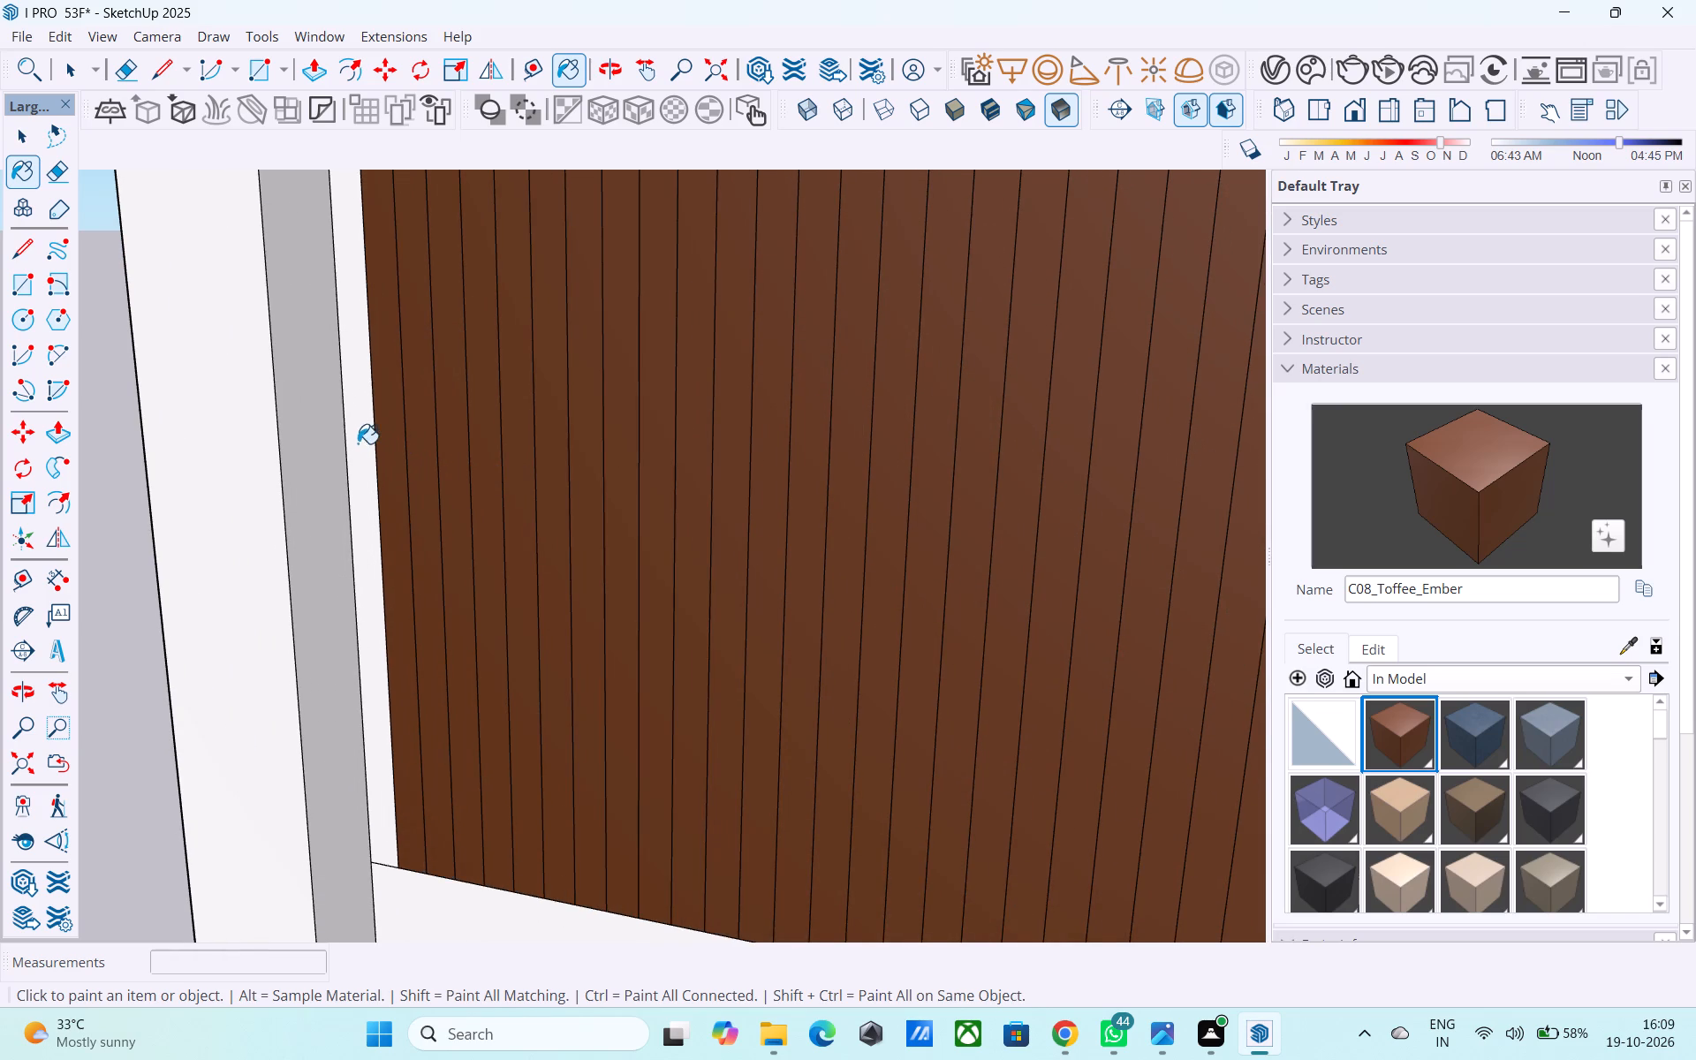
left_click(358, 443)
scroll(353, 438, "down", 17)
scroll(491, 602, "up", 1)
scroll(511, 608, "down", 4)
middle_click_drag(650, 714, 433, 686)
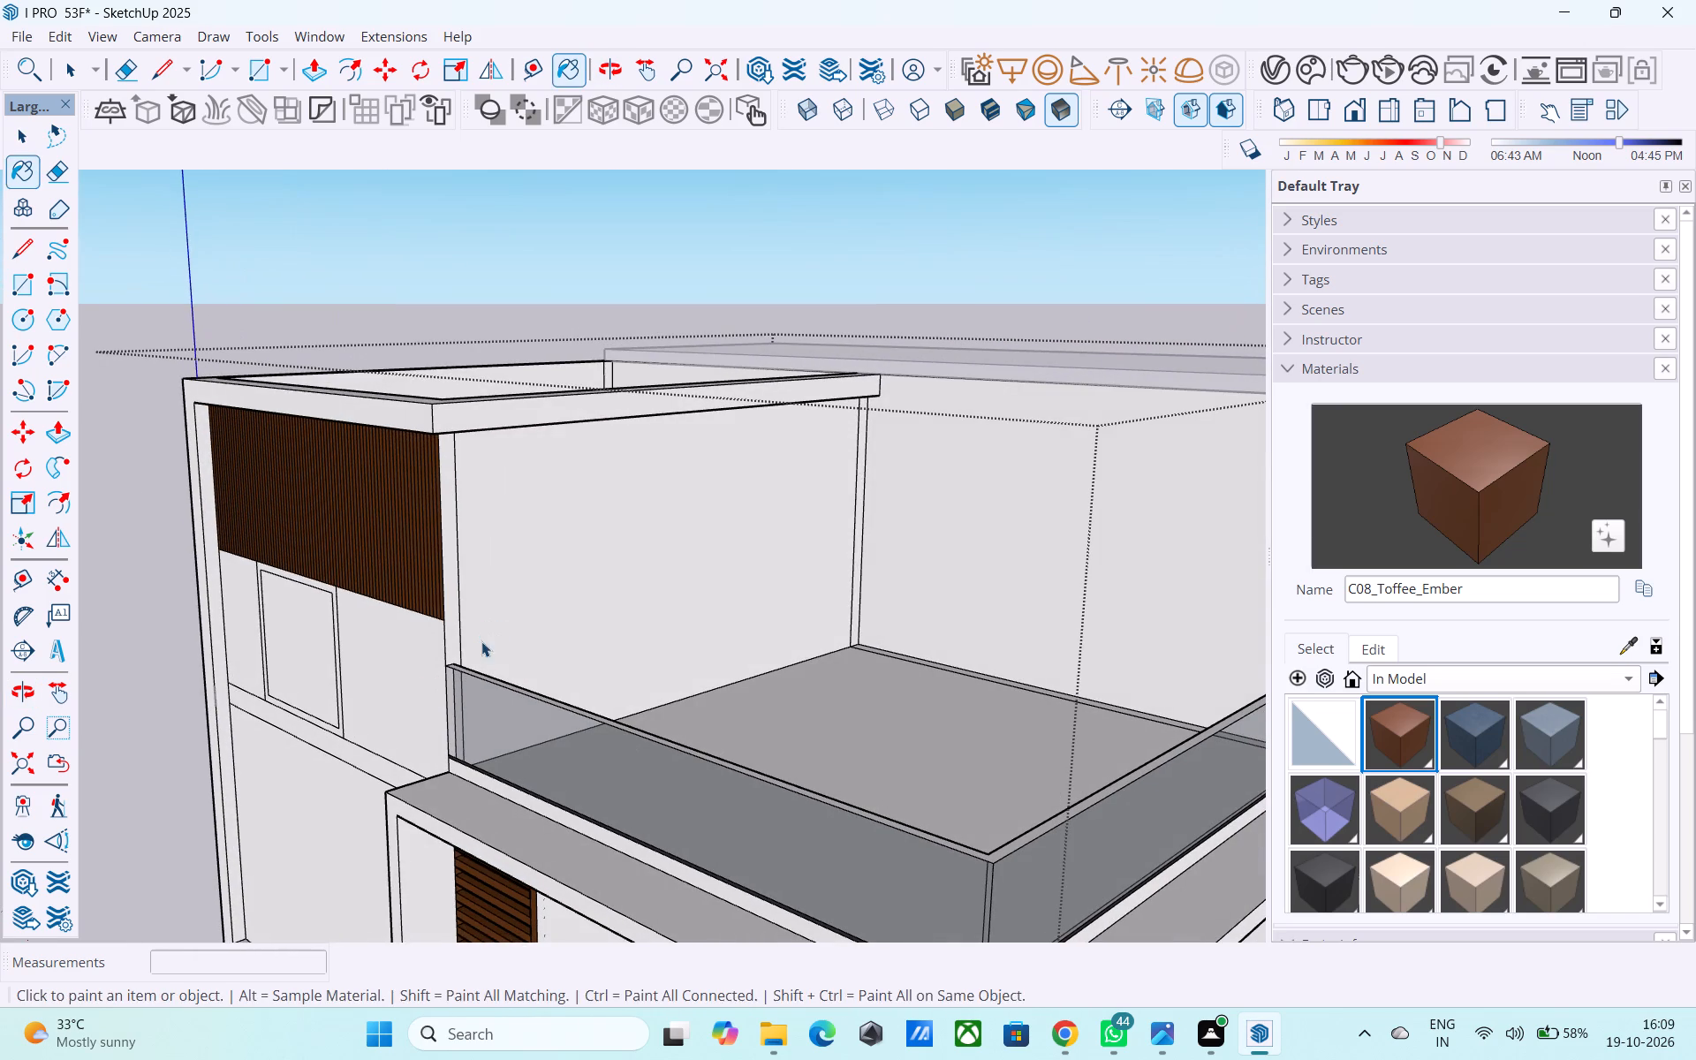
Save the model.
key("space")
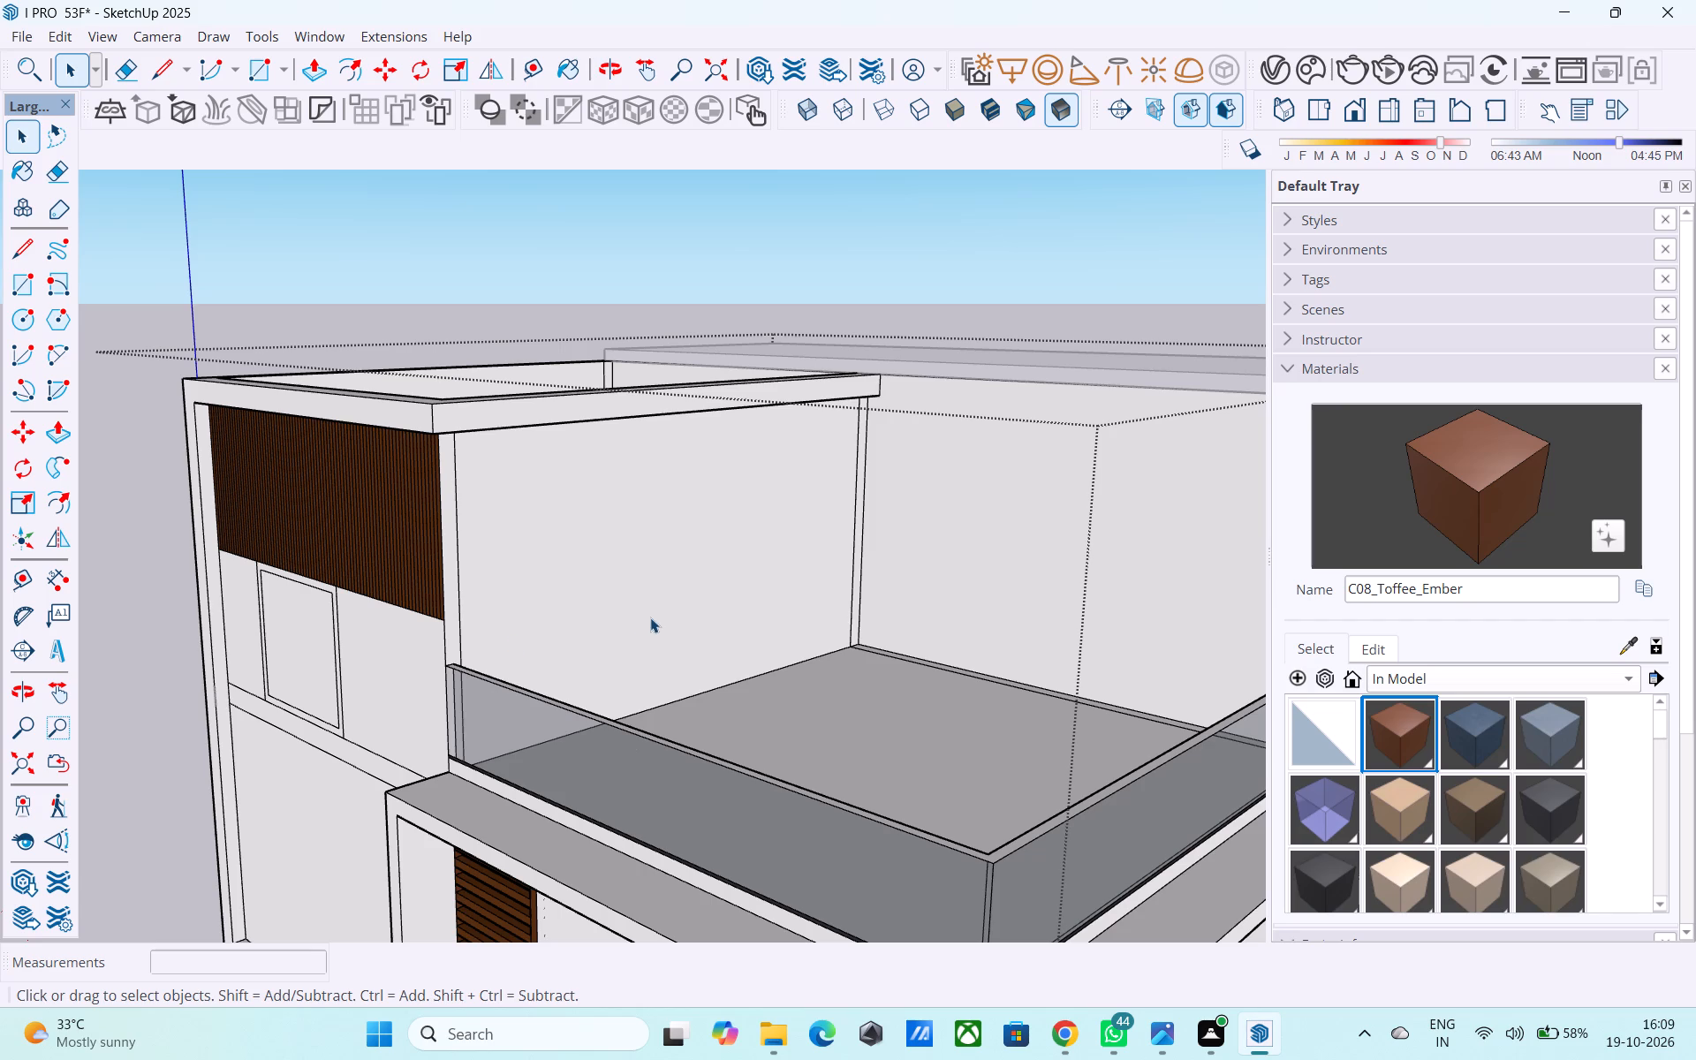
scroll(650, 617, "down", 4)
middle_click_drag(650, 619, 629, 634, "shift")
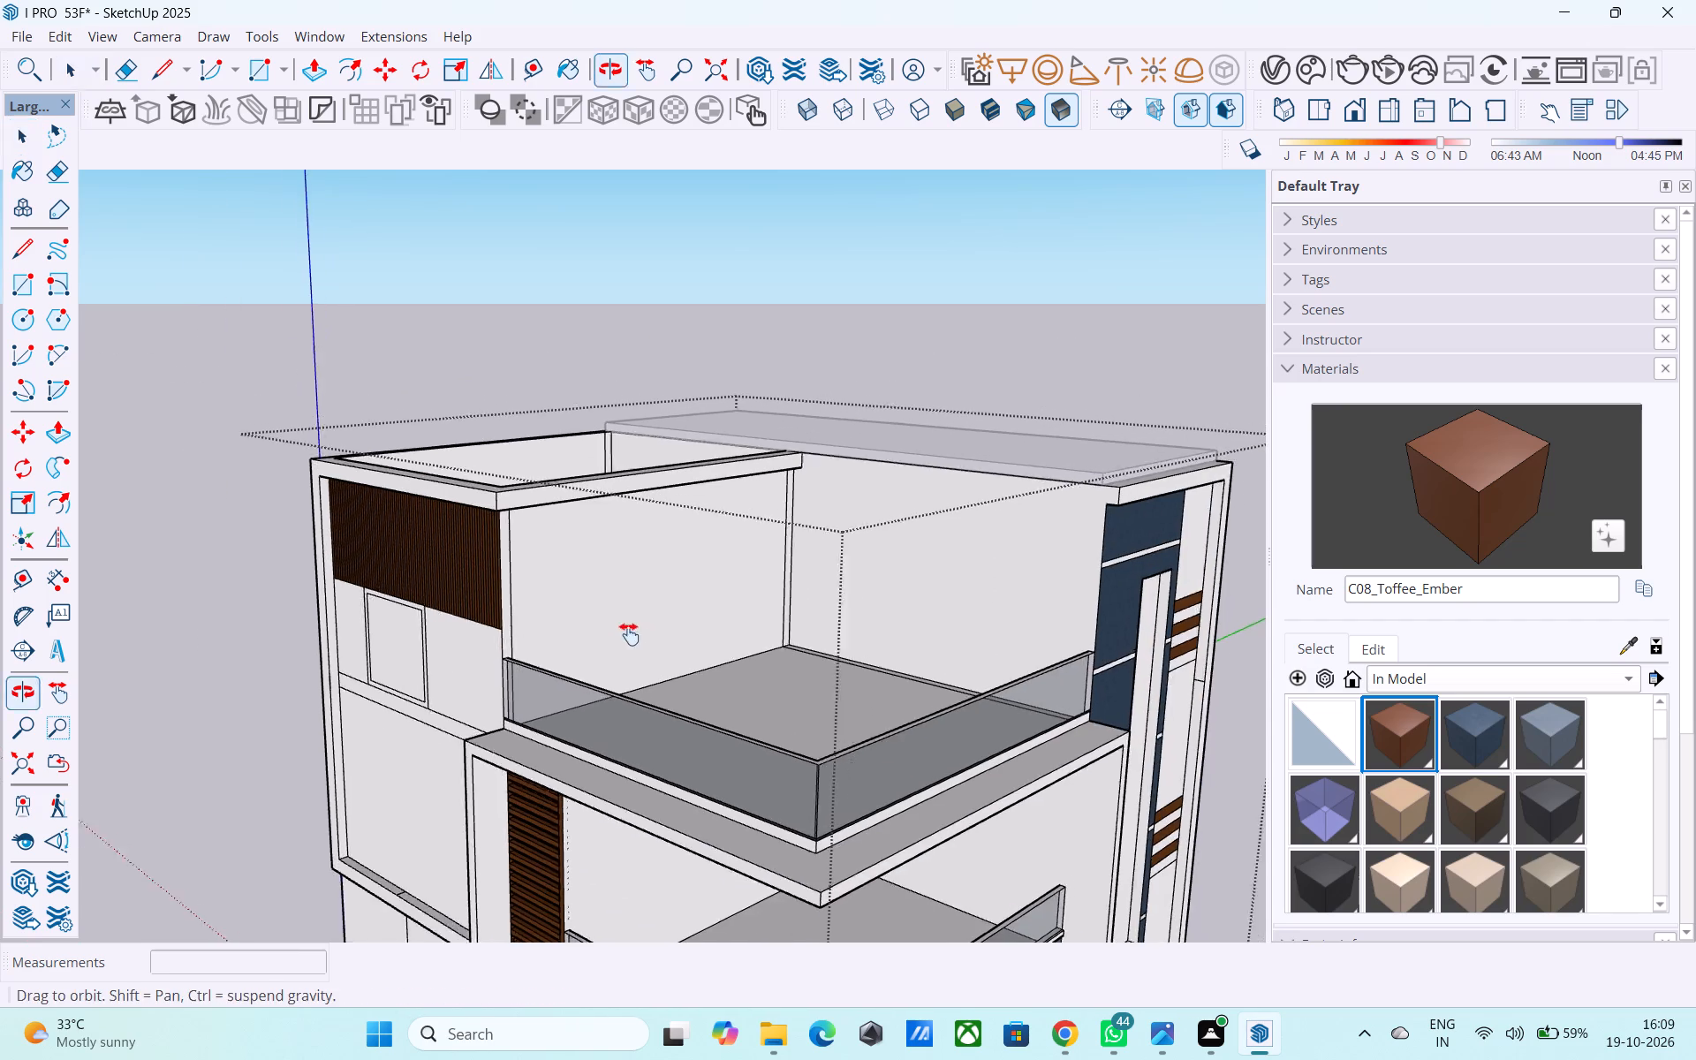
middle_click_drag(629, 634, 628, 635, "shift")
key("ctrl+s")
Examine the finished strip panel and the upper side wall from several angles around the house.
scroll(622, 636, "down", 2)
middle_click_drag(620, 637, 660, 573)
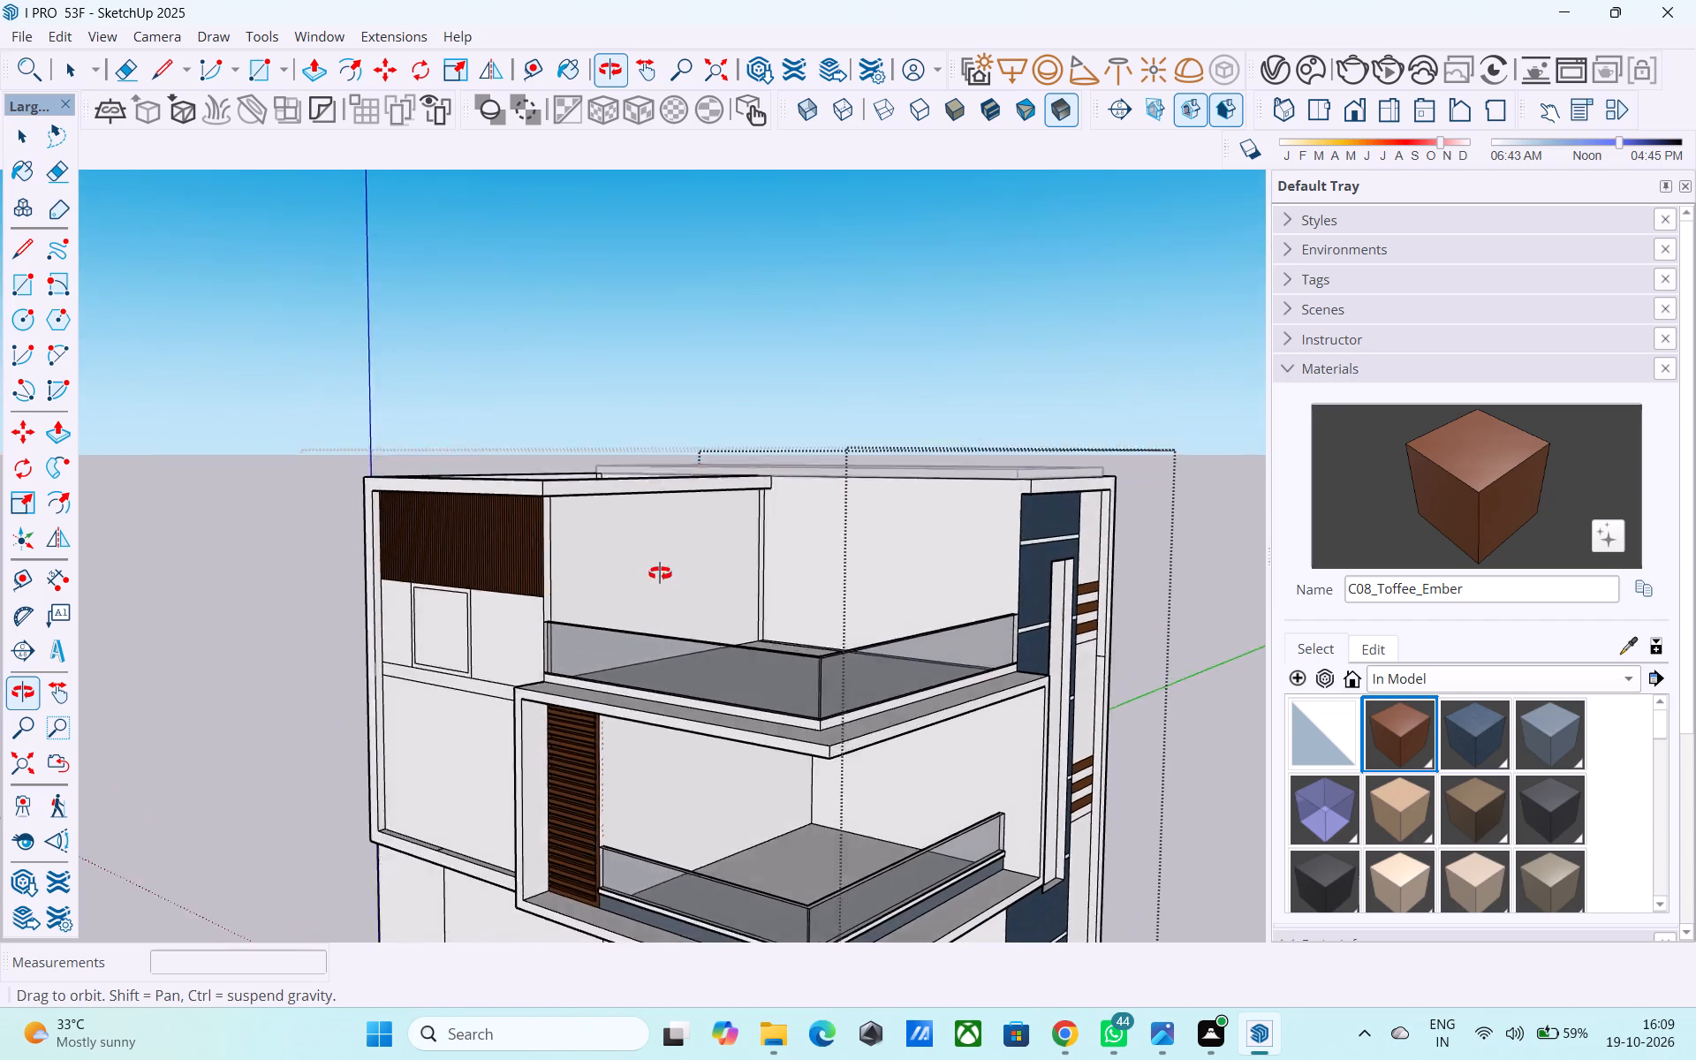
middle_click_drag(660, 573, 734, 517)
middle_click_drag(698, 627, 687, 598)
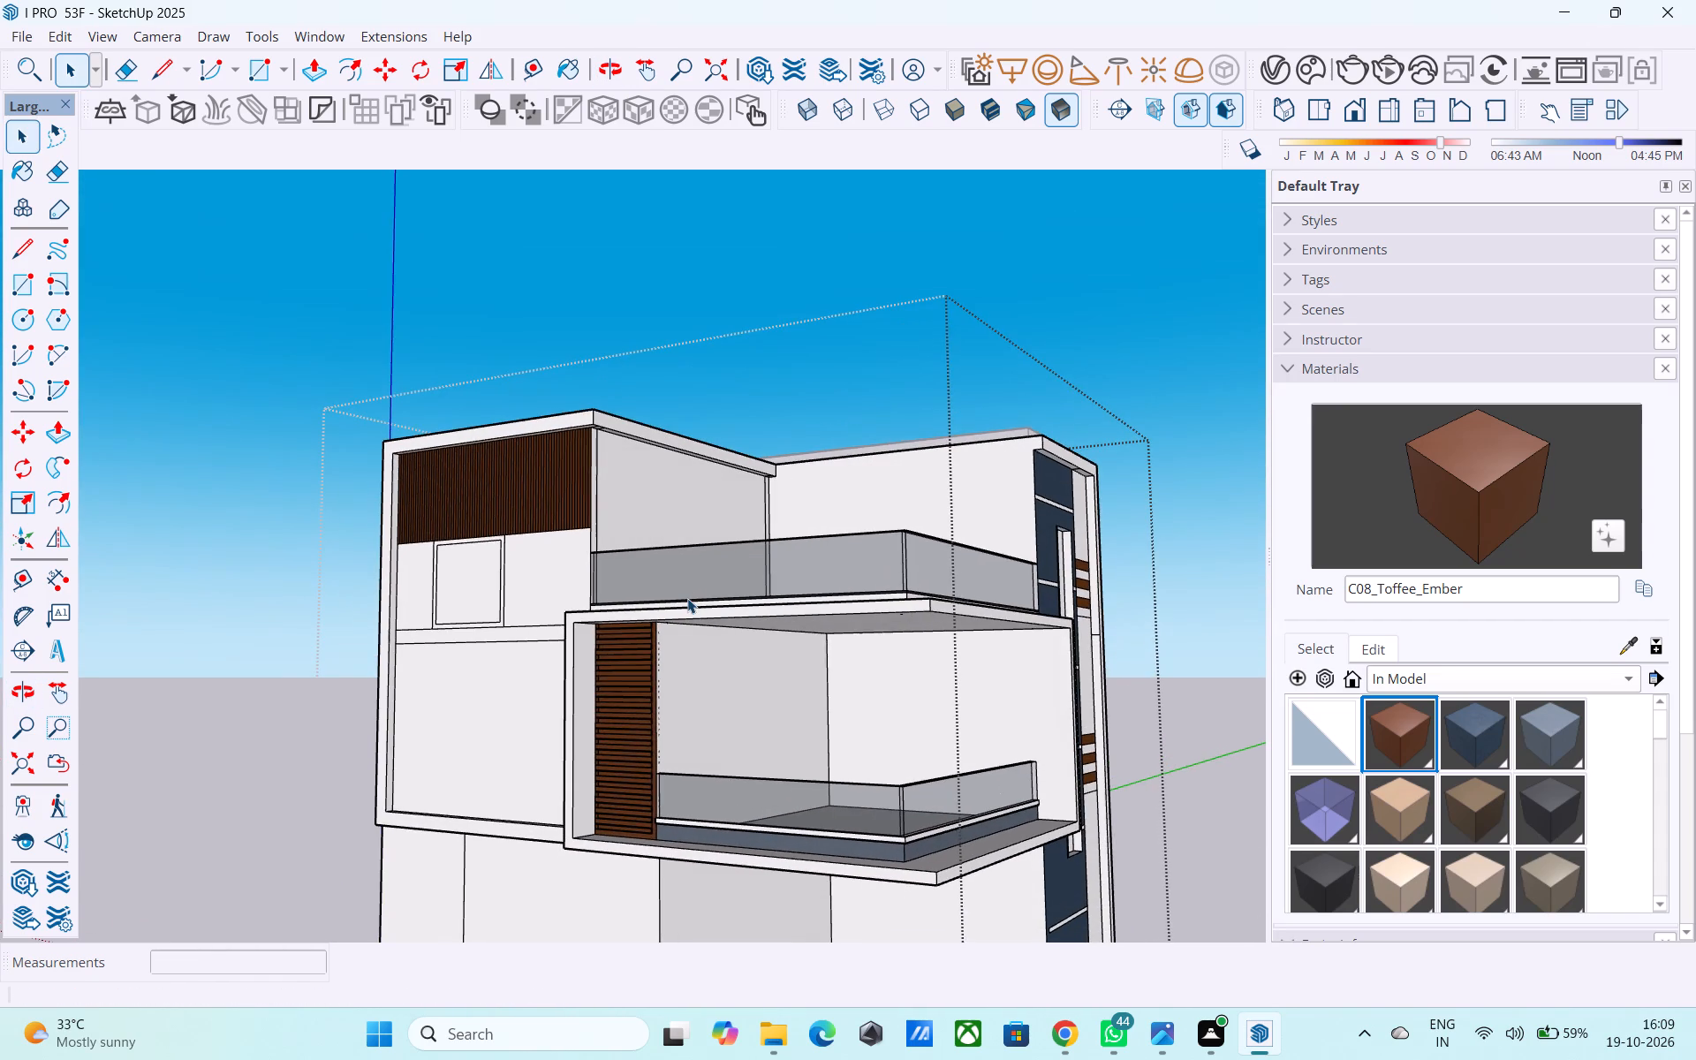
middle_click_drag(687, 594, 581, 573)
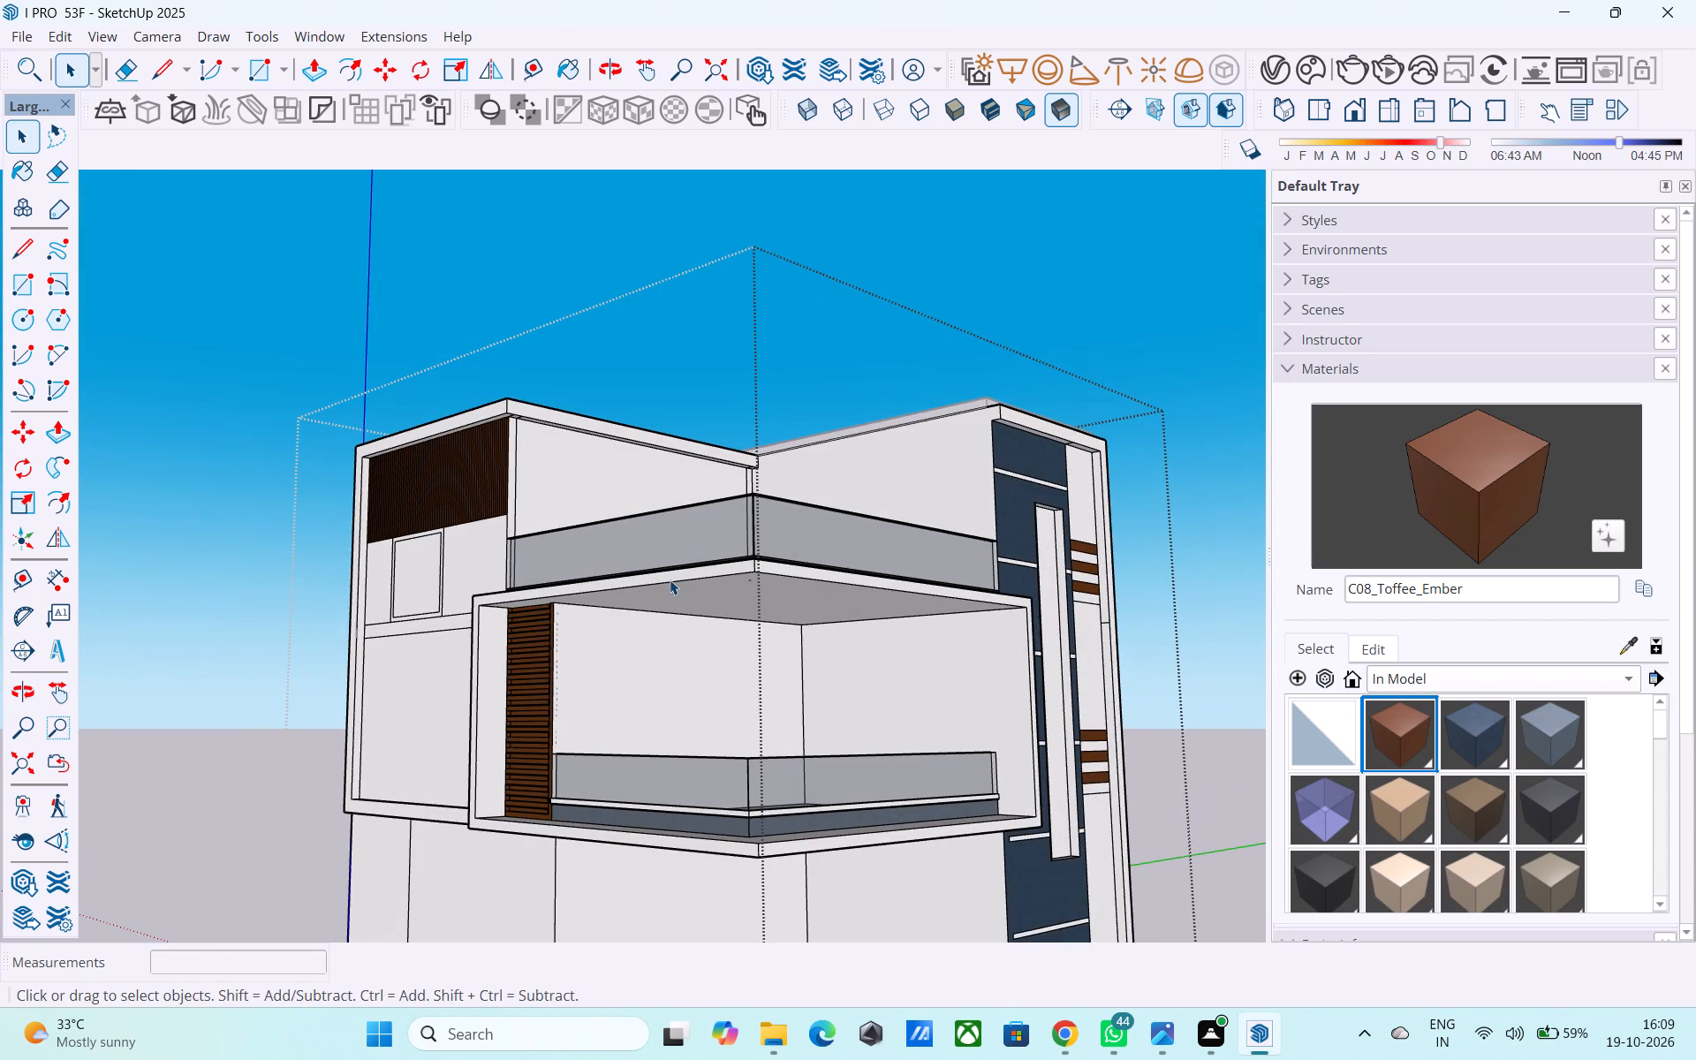
scroll(708, 572, "down", 2)
middle_click_drag(687, 589, 847, 583)
scroll(847, 583, "up", 2)
middle_click_drag(605, 622, 689, 643)
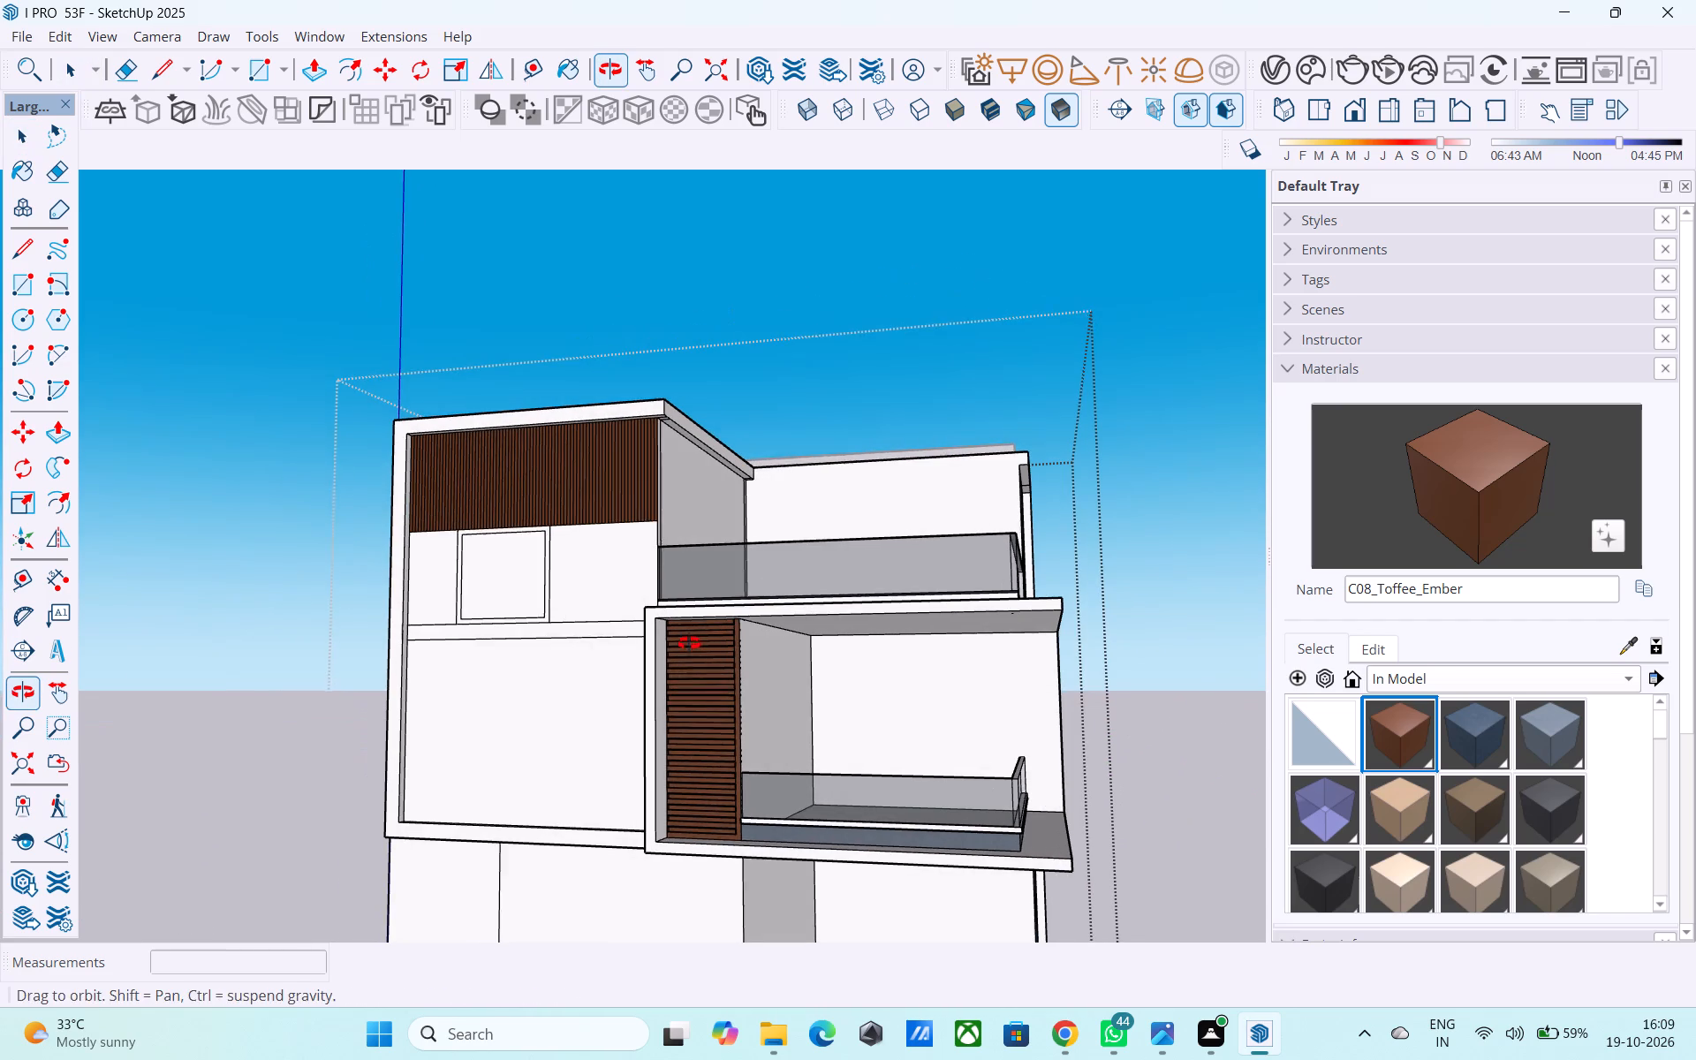
middle_click_drag(689, 643, 689, 644)
middle_click_drag(569, 670, 658, 670)
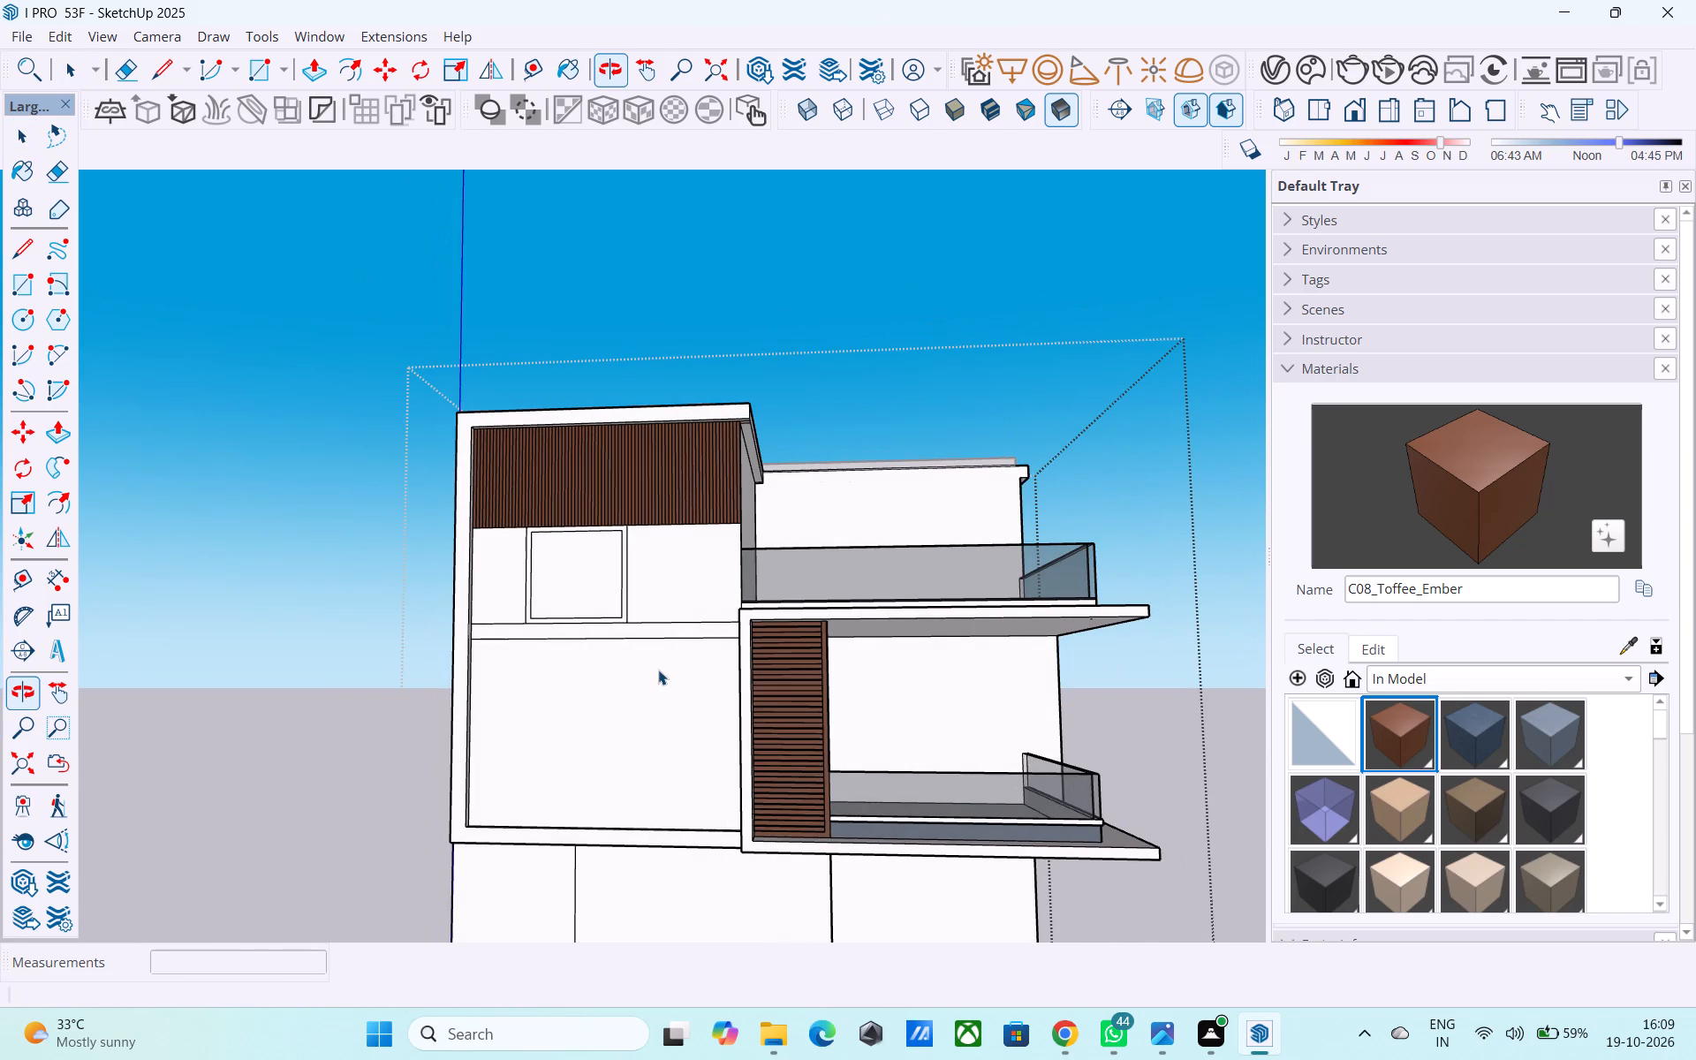
scroll(653, 656, "down", 1)
middle_click_drag(653, 655, 653, 768)
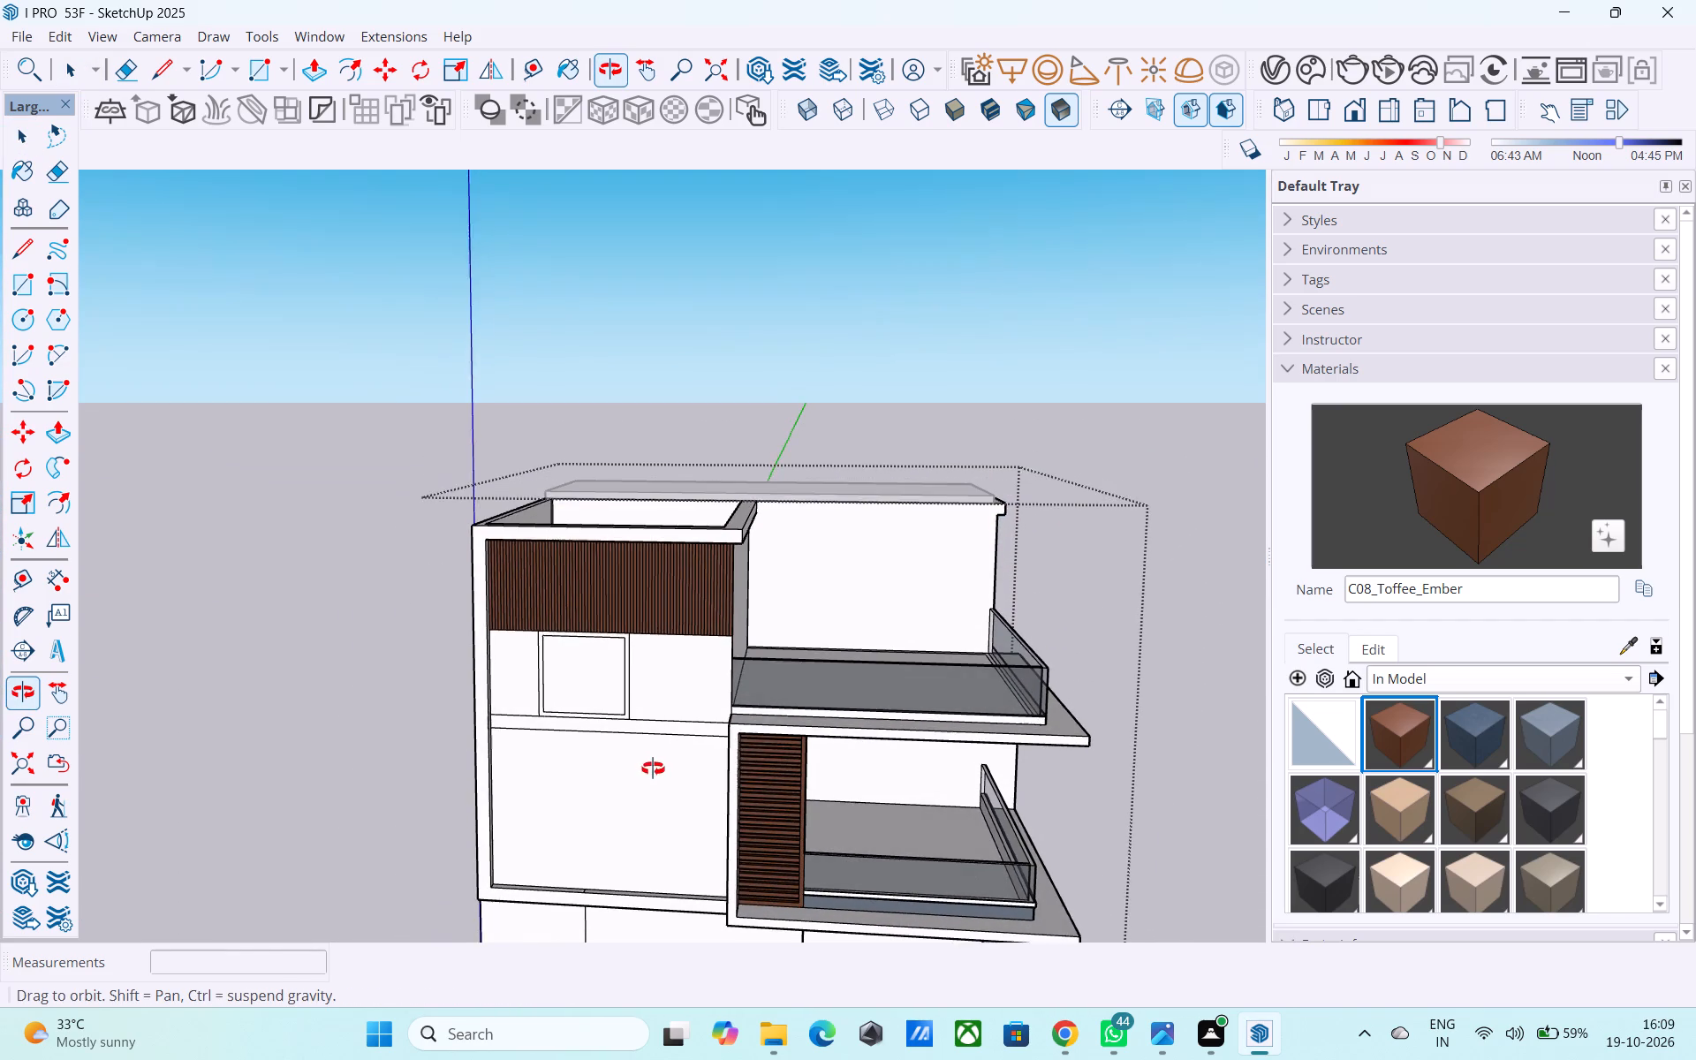
middle_click_drag(653, 768, 653, 776)
middle_click_drag(614, 656, 575, 663)
scroll(585, 660, "up", 5)
scroll(585, 659, "down", 6)
middle_click_drag(585, 659, 585, 685)
Erase the window outline and its vertical side lines from the wall beneath the strip panel.
scroll(585, 685, "up", 4)
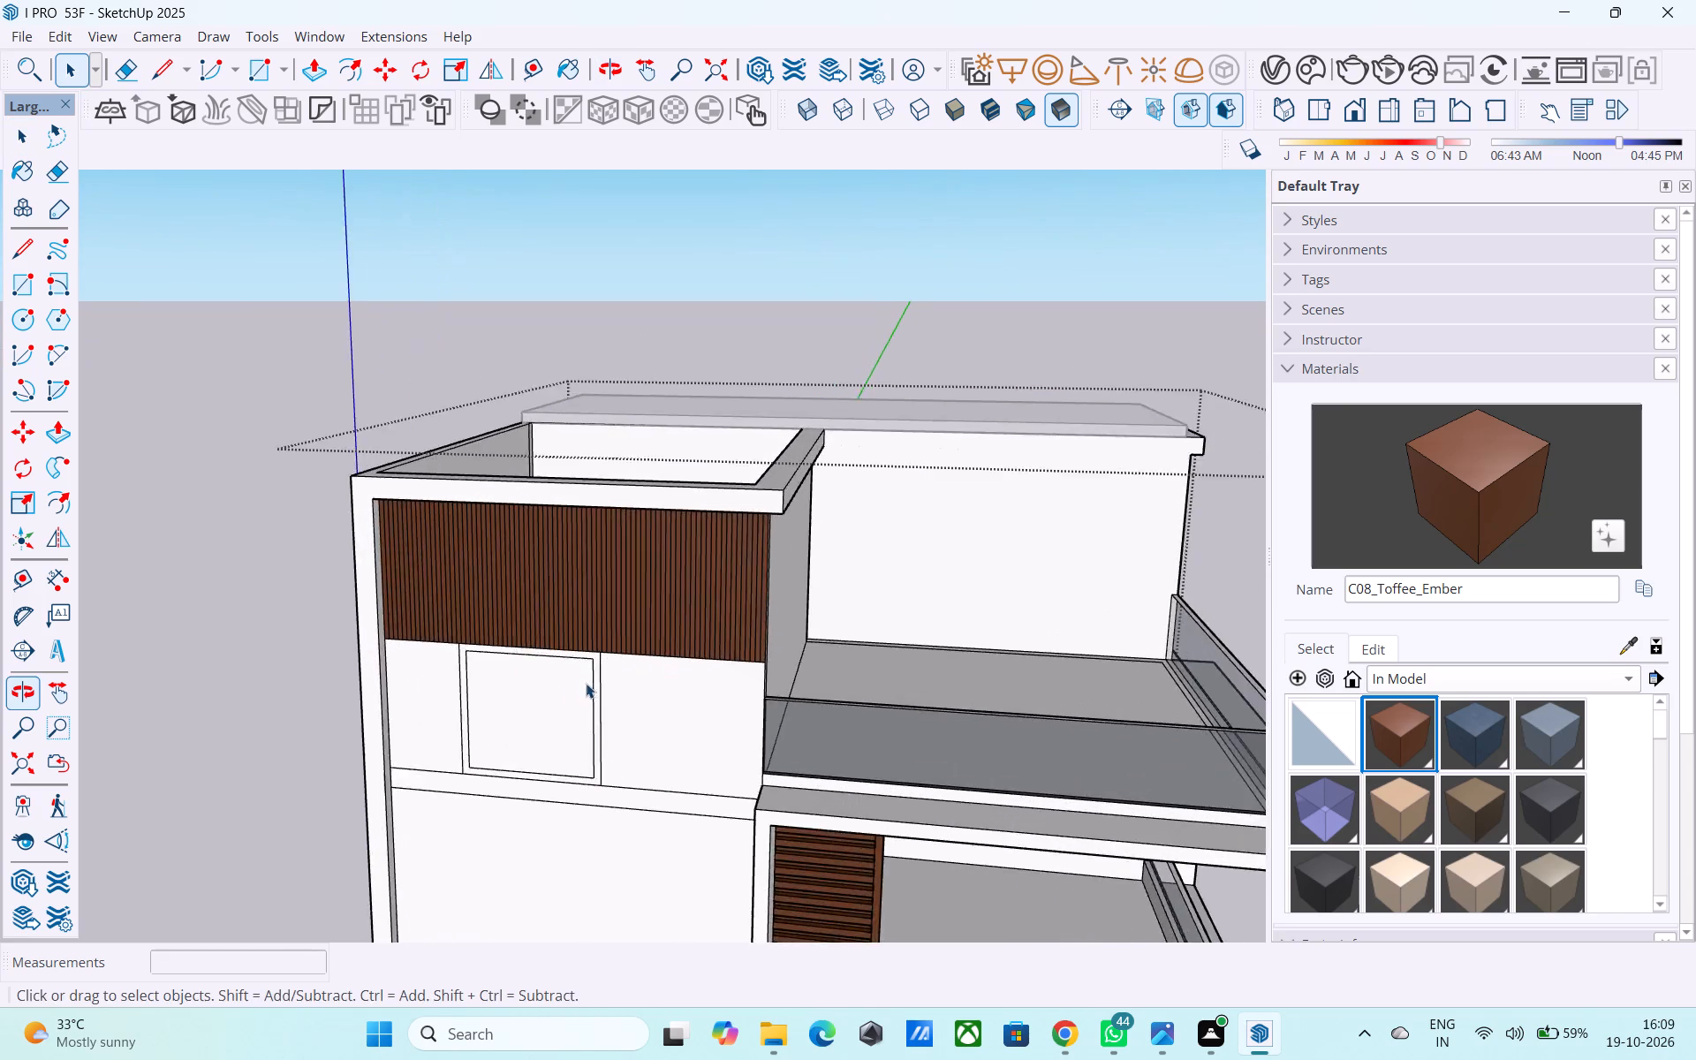
scroll(586, 683, "up", 5)
key("e")
left_click_drag(719, 670, 536, 657)
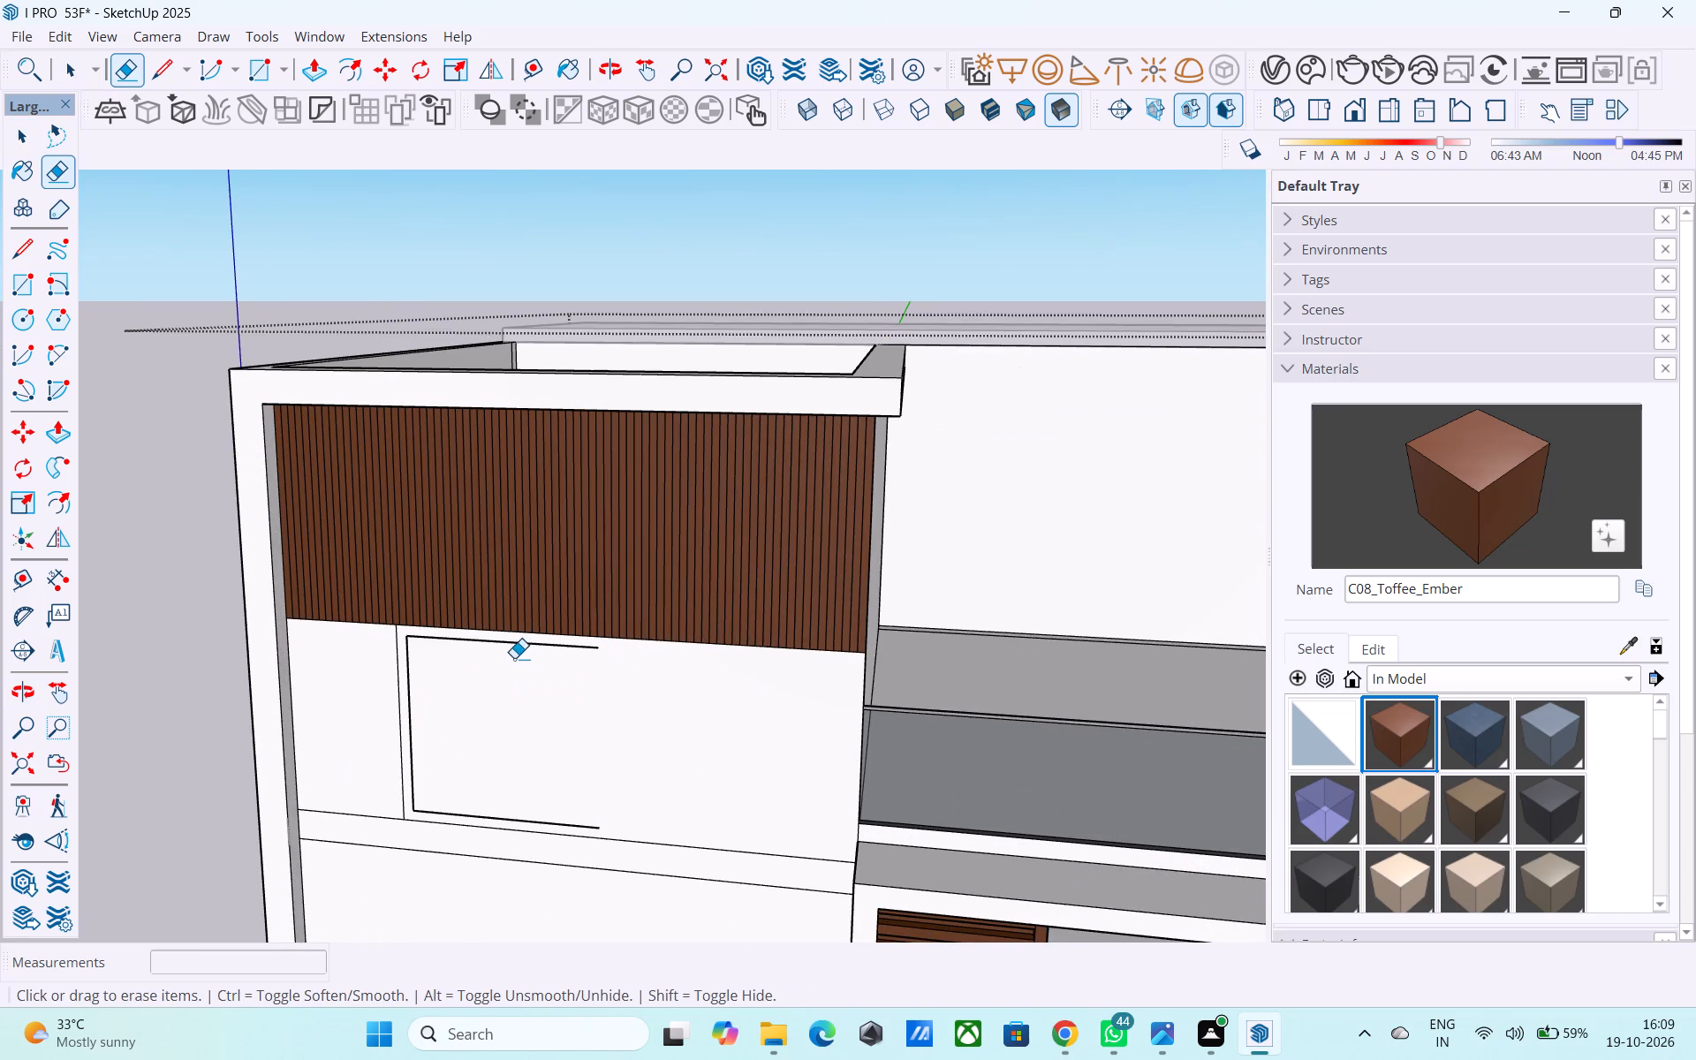
left_click_drag(512, 649, 491, 645)
scroll(443, 656, "up", 3)
left_click_drag(420, 655, 390, 655)
left_click_drag(394, 653, 363, 651)
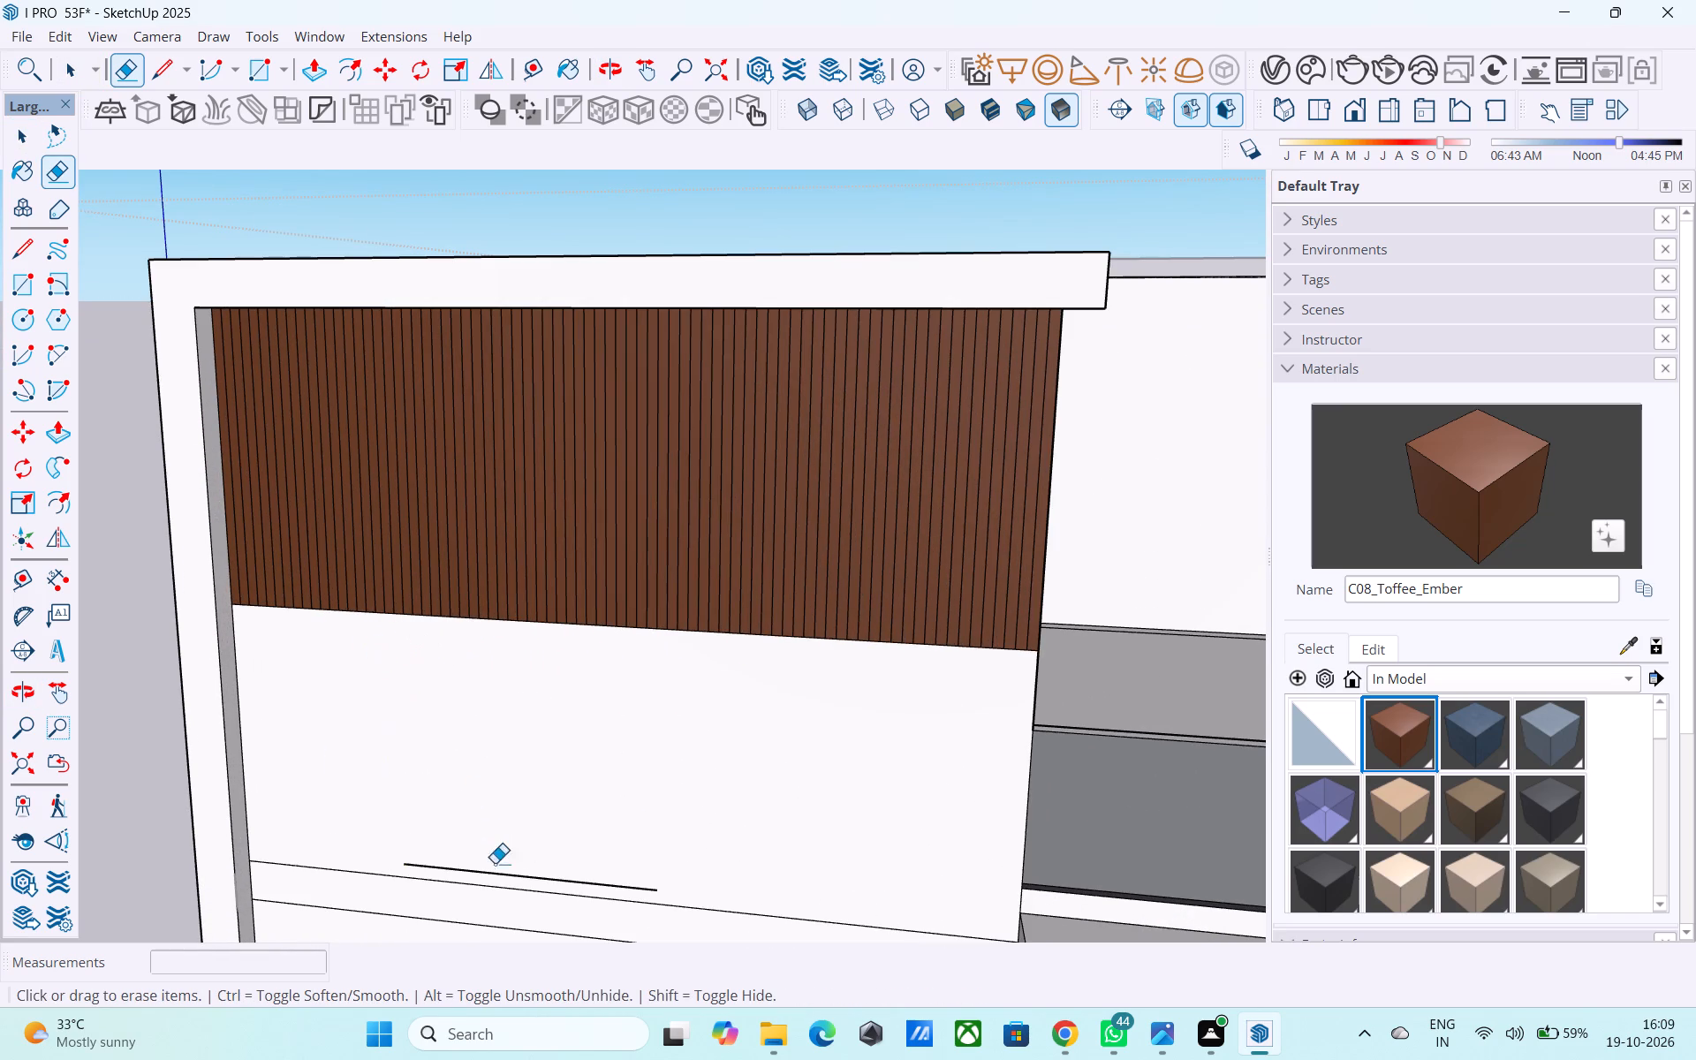
left_click(494, 874)
Paint the plain wall face directly below the strip panel with C08_Toffee_Ember.
key("space")
left_click(1467, 485)
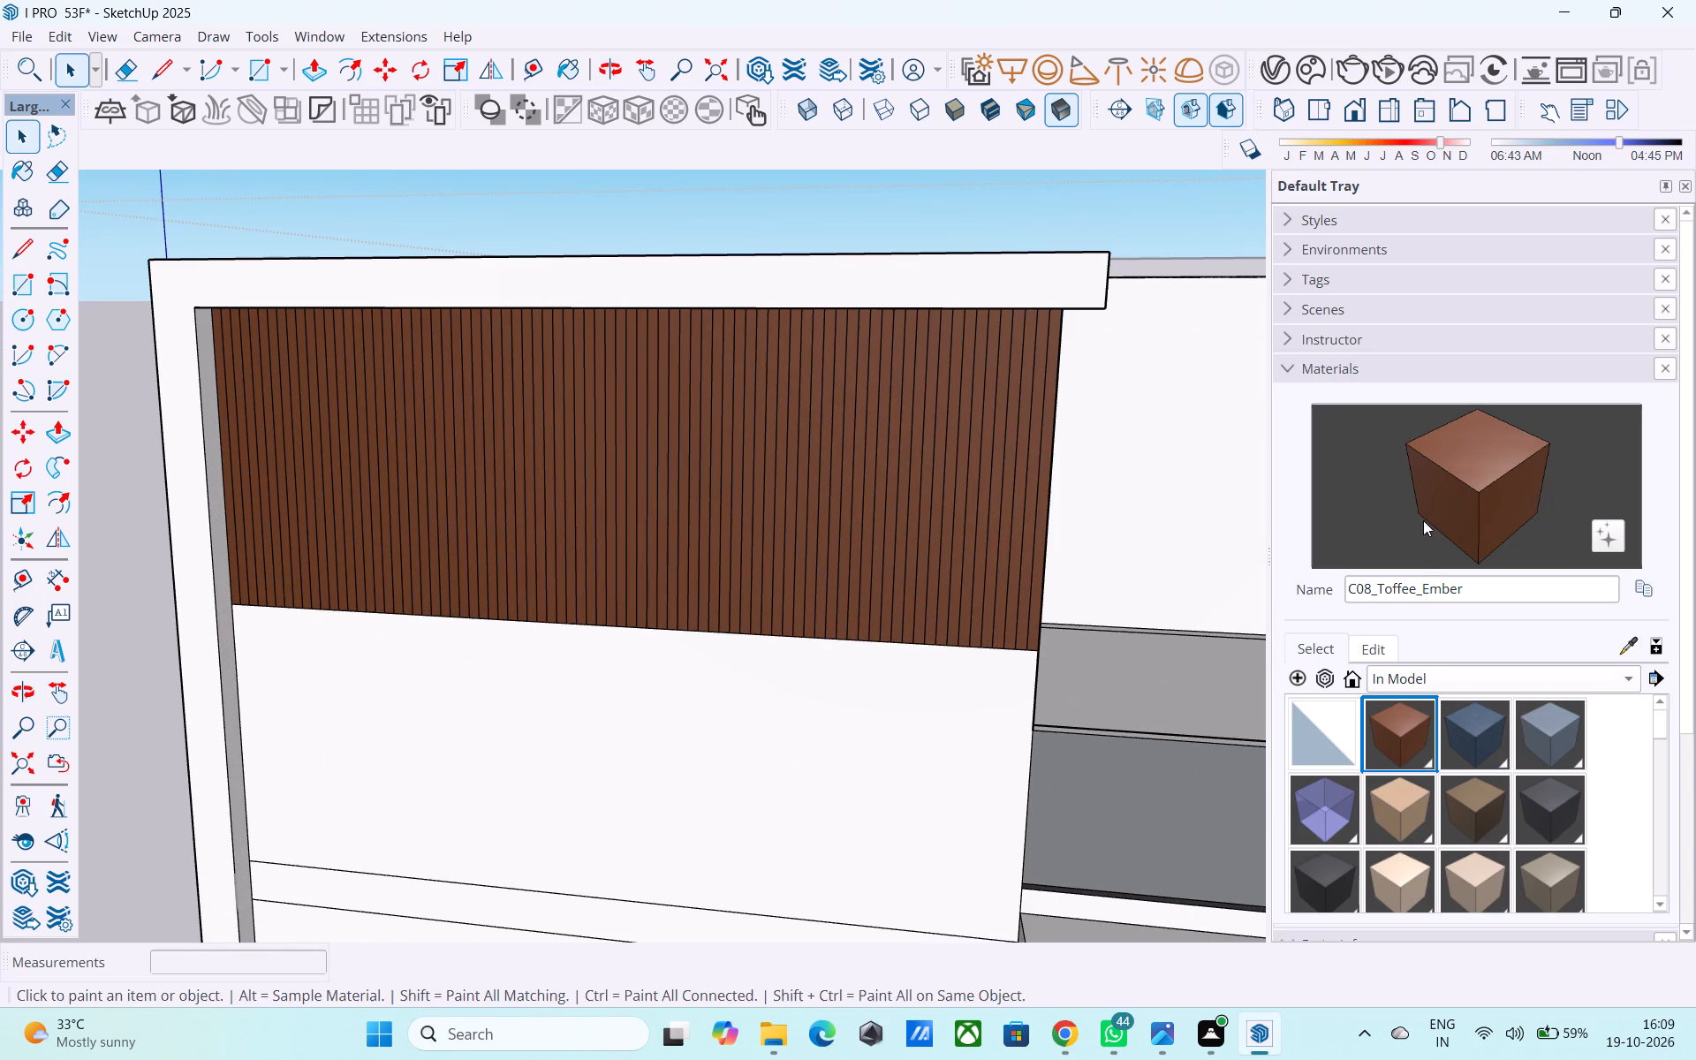
left_click(776, 810)
key("space")
middle_click_drag(775, 791, 749, 773)
scroll(773, 678, "up", 4)
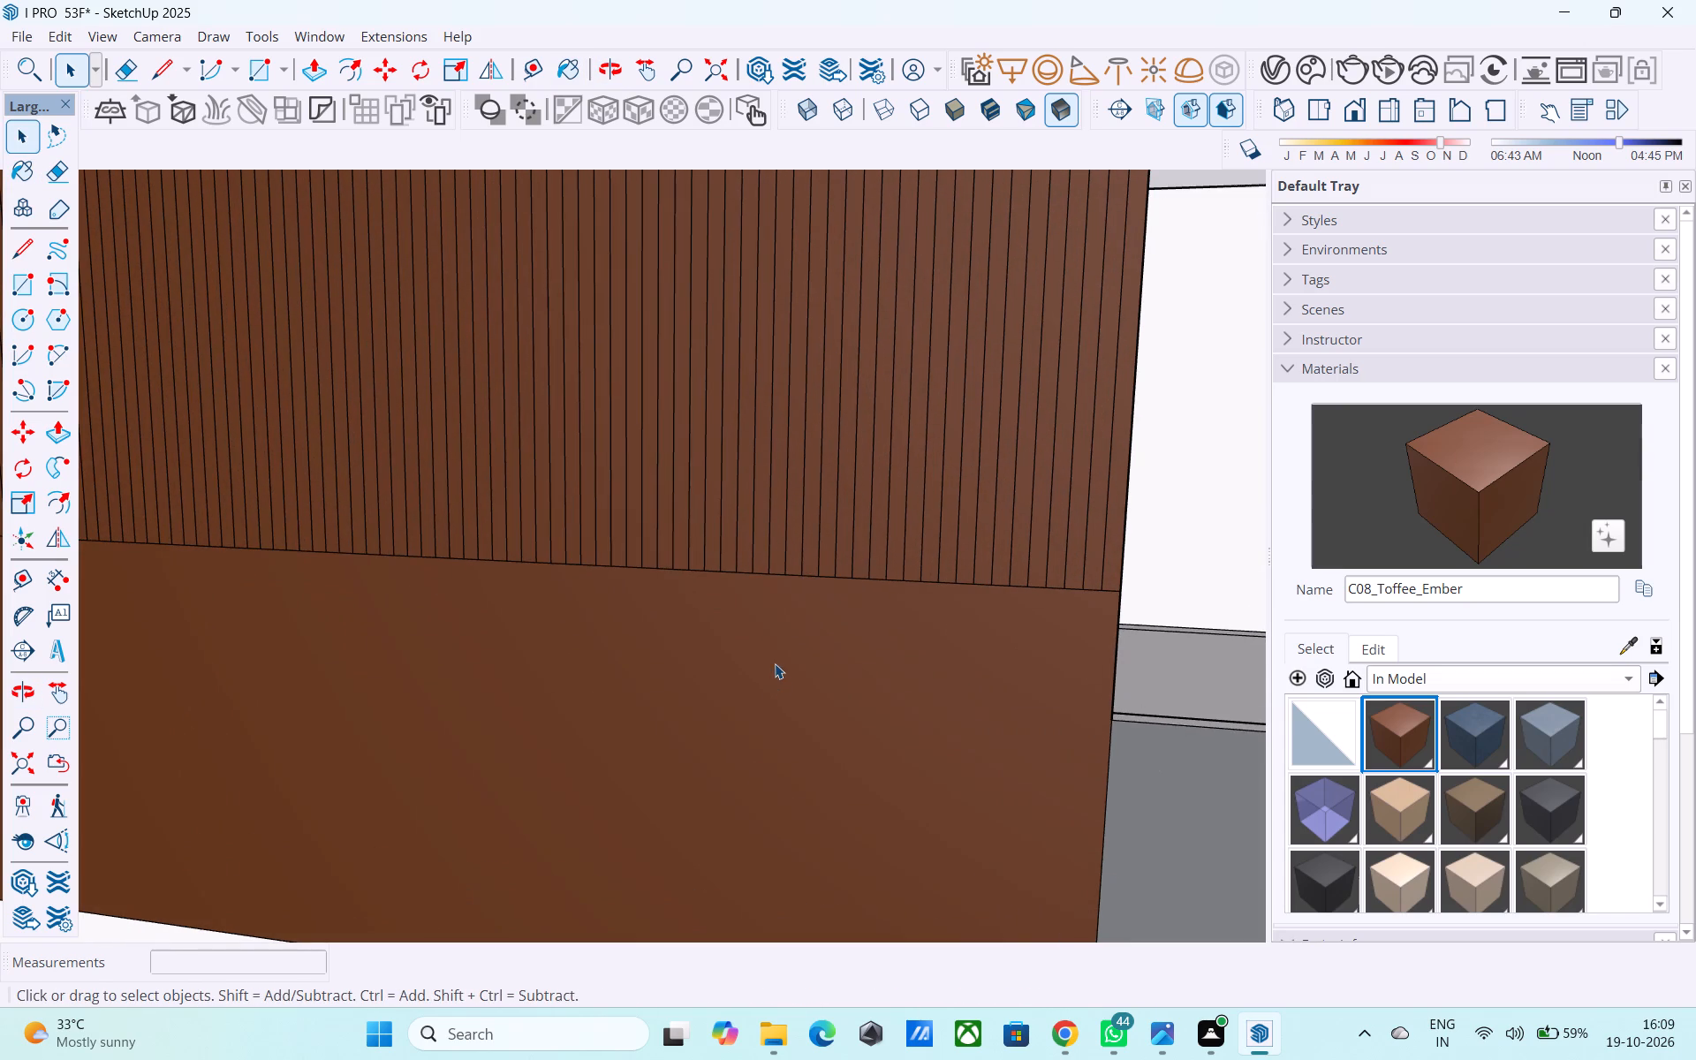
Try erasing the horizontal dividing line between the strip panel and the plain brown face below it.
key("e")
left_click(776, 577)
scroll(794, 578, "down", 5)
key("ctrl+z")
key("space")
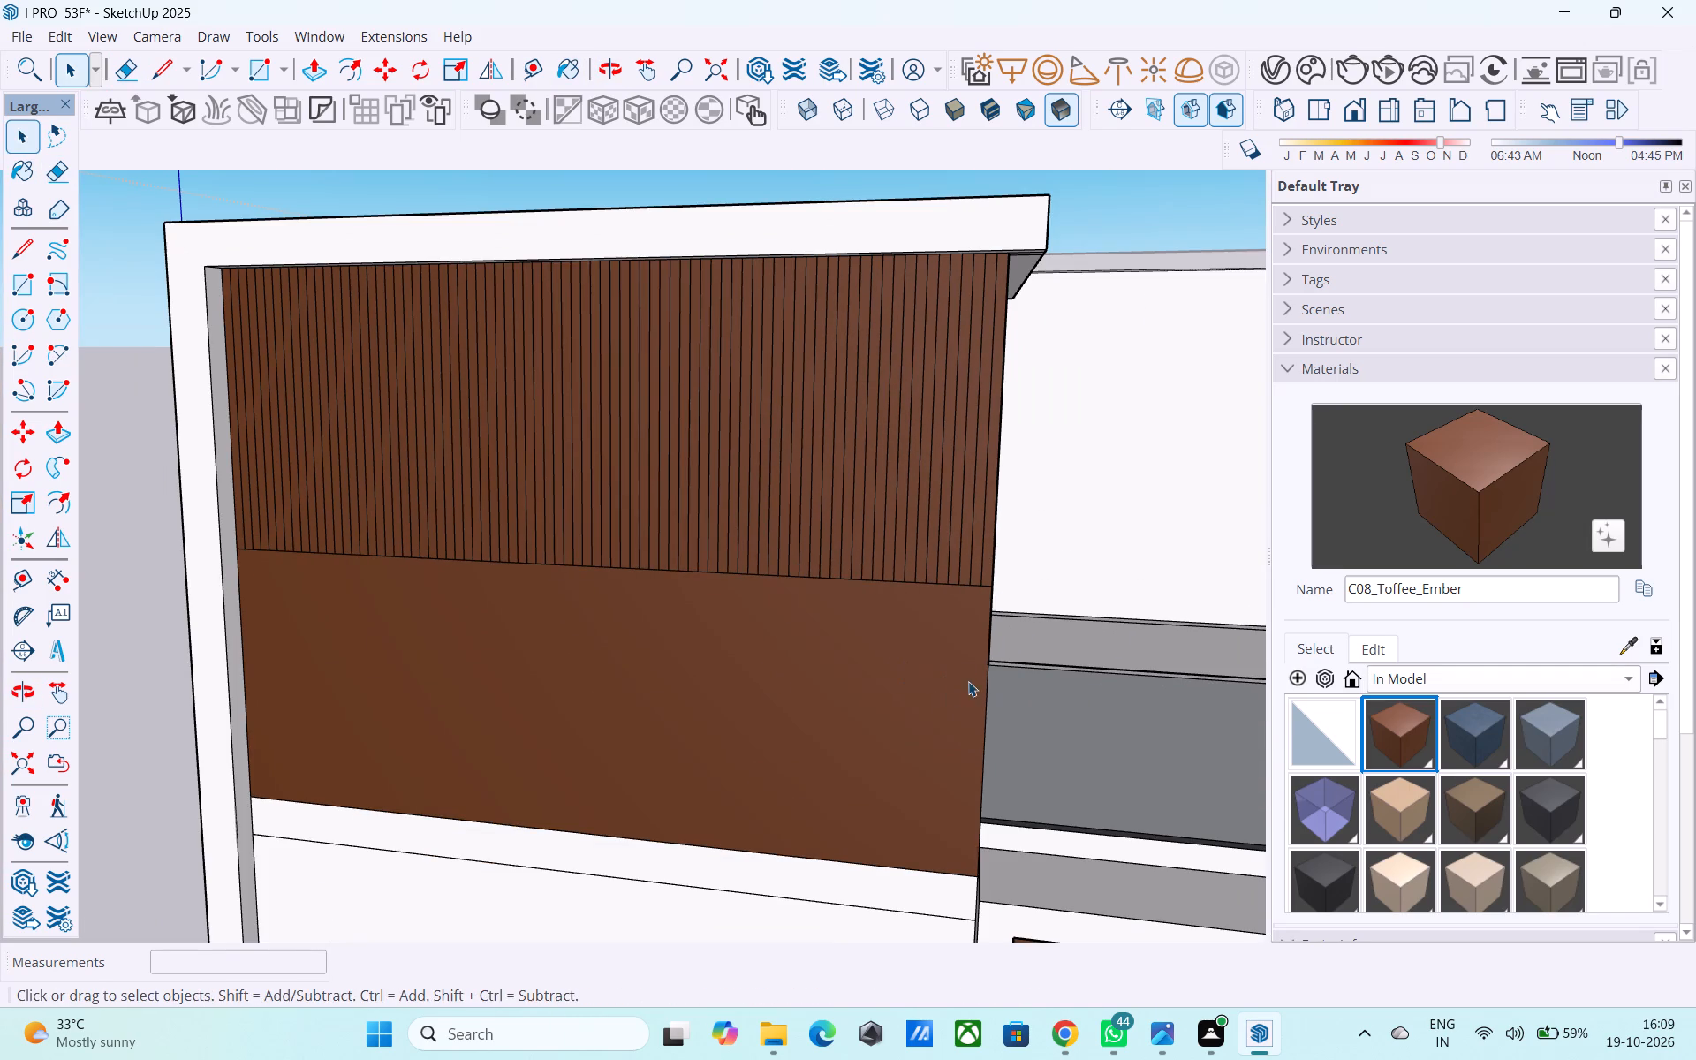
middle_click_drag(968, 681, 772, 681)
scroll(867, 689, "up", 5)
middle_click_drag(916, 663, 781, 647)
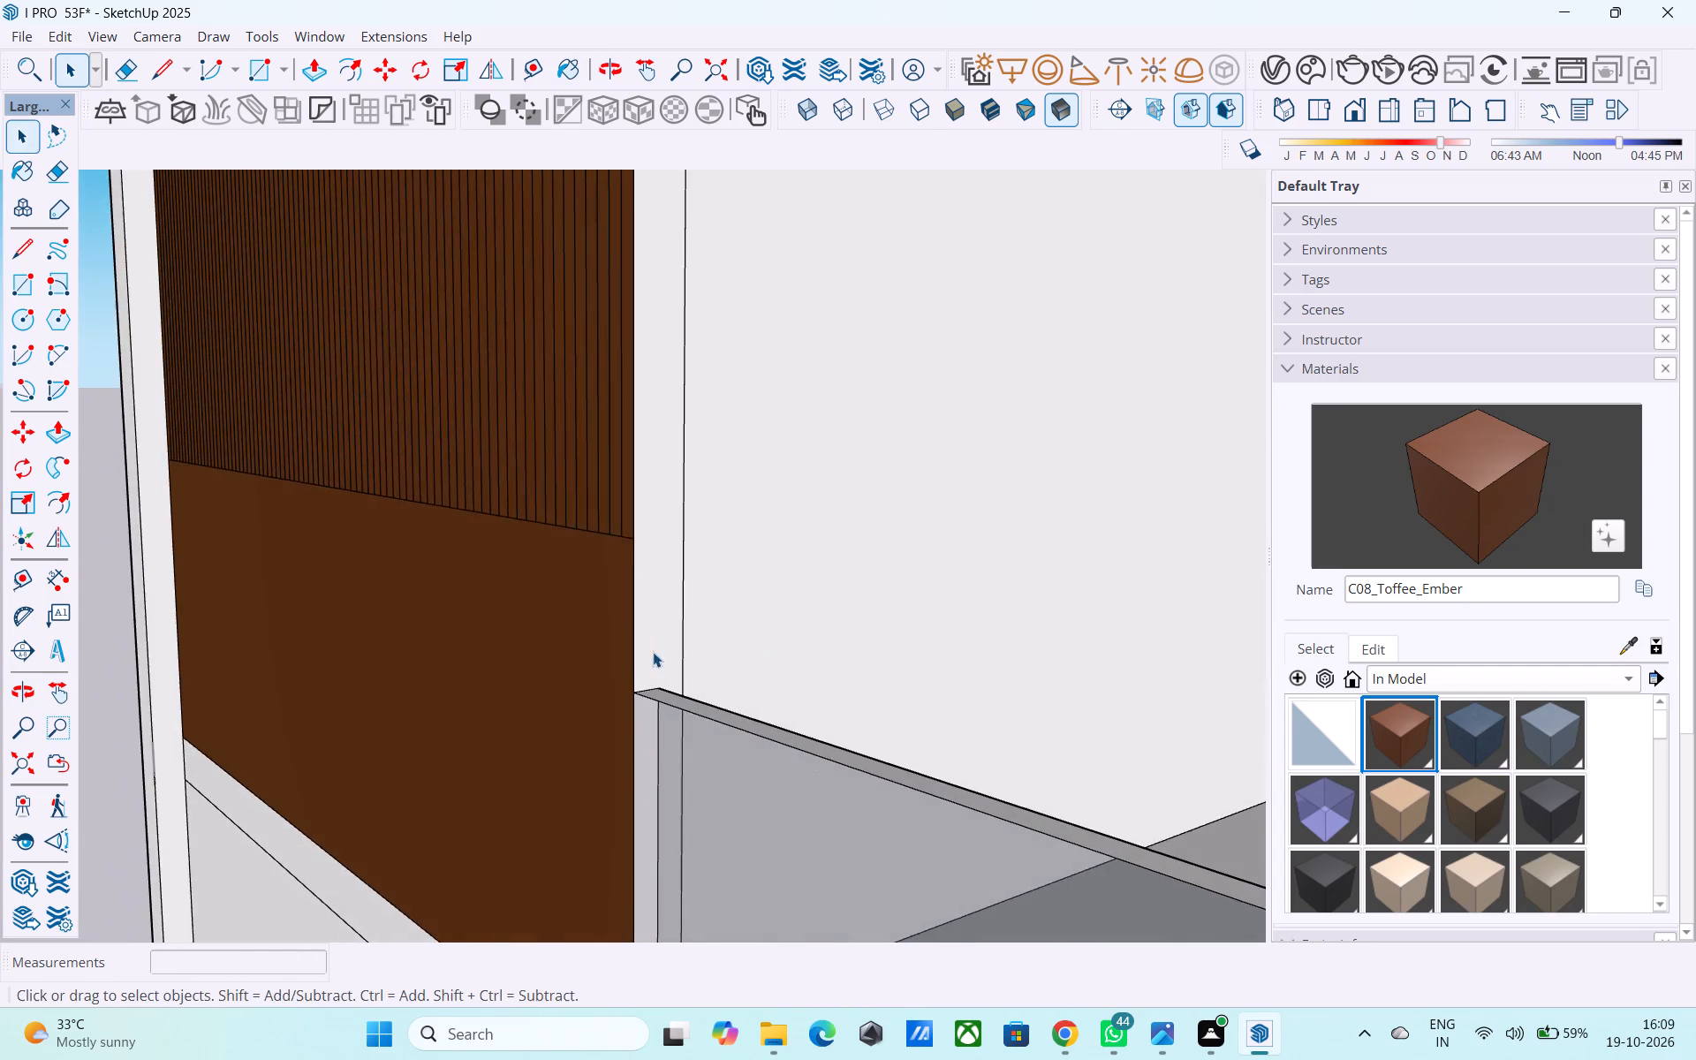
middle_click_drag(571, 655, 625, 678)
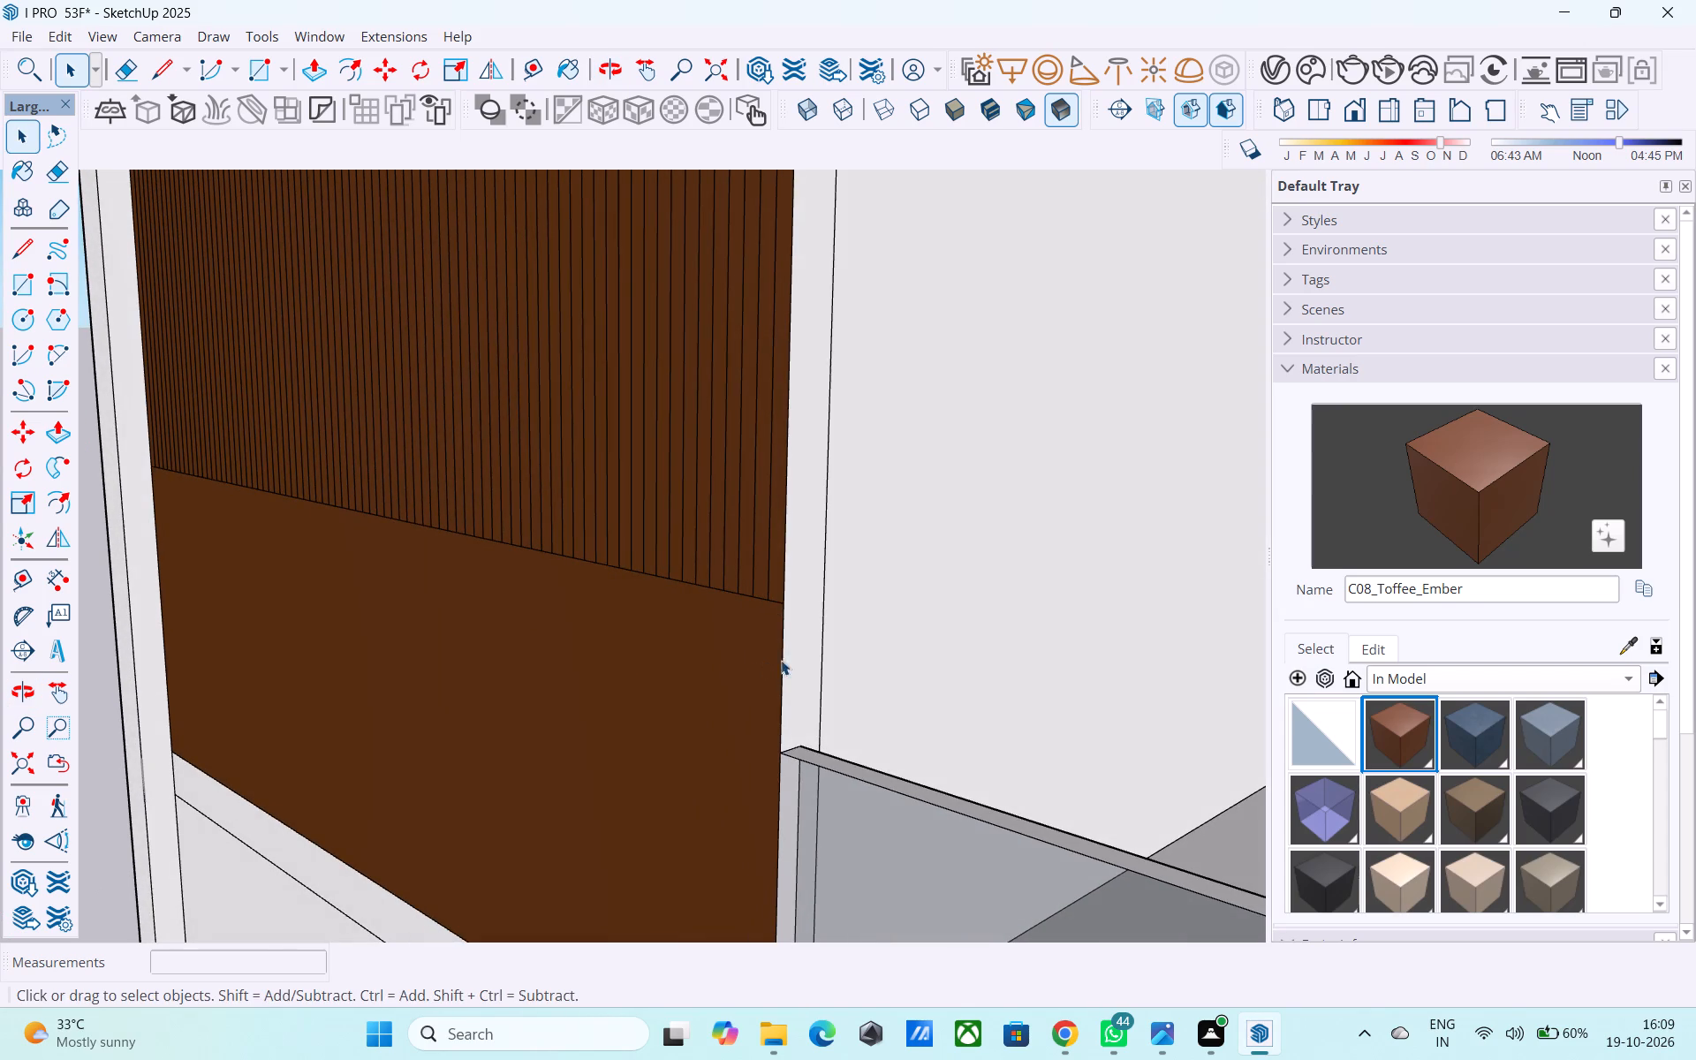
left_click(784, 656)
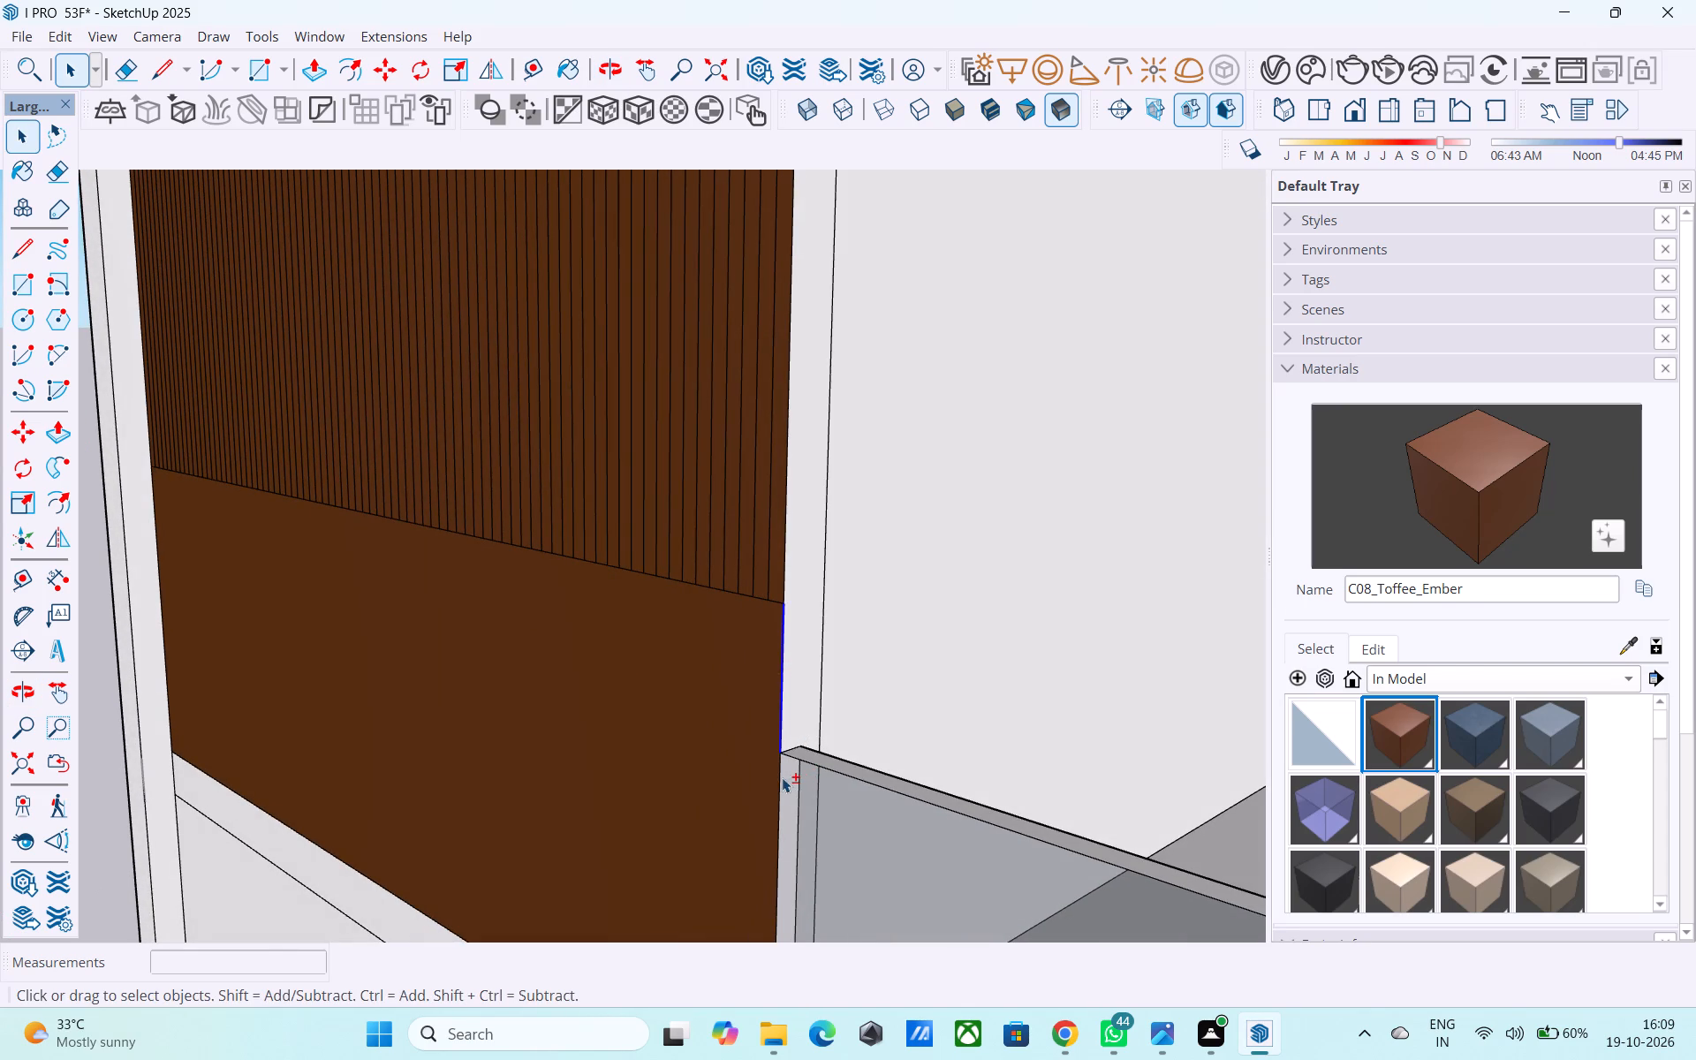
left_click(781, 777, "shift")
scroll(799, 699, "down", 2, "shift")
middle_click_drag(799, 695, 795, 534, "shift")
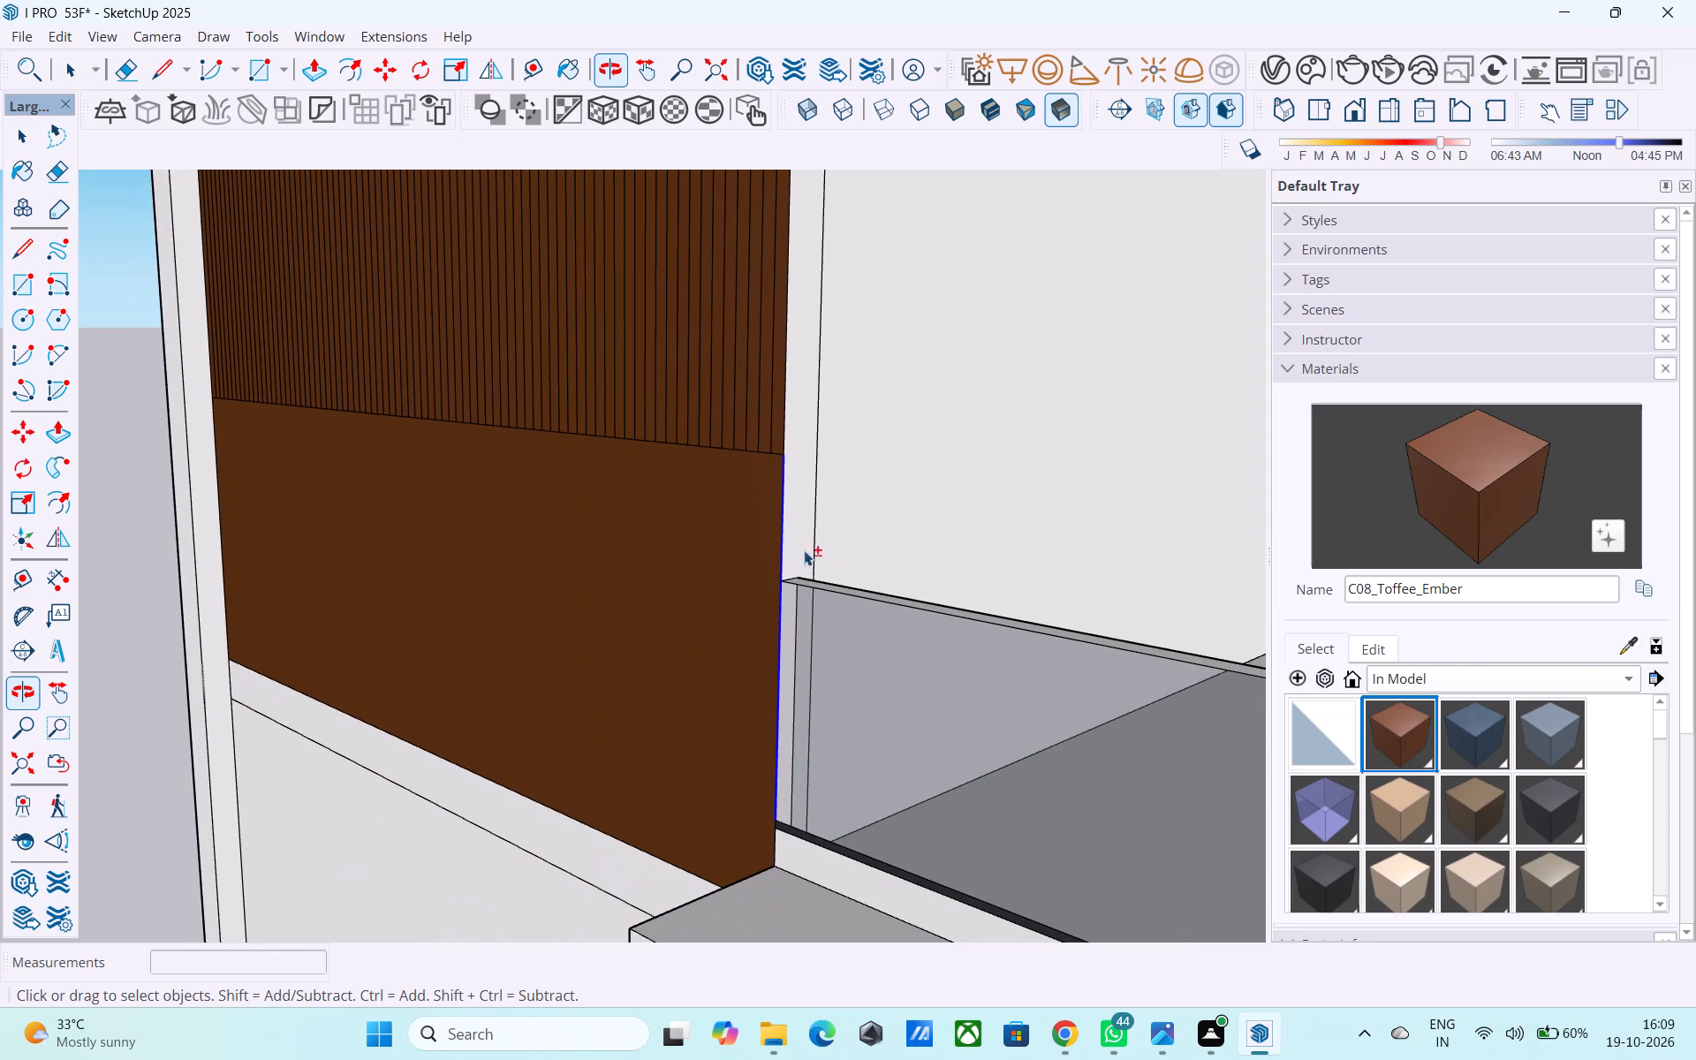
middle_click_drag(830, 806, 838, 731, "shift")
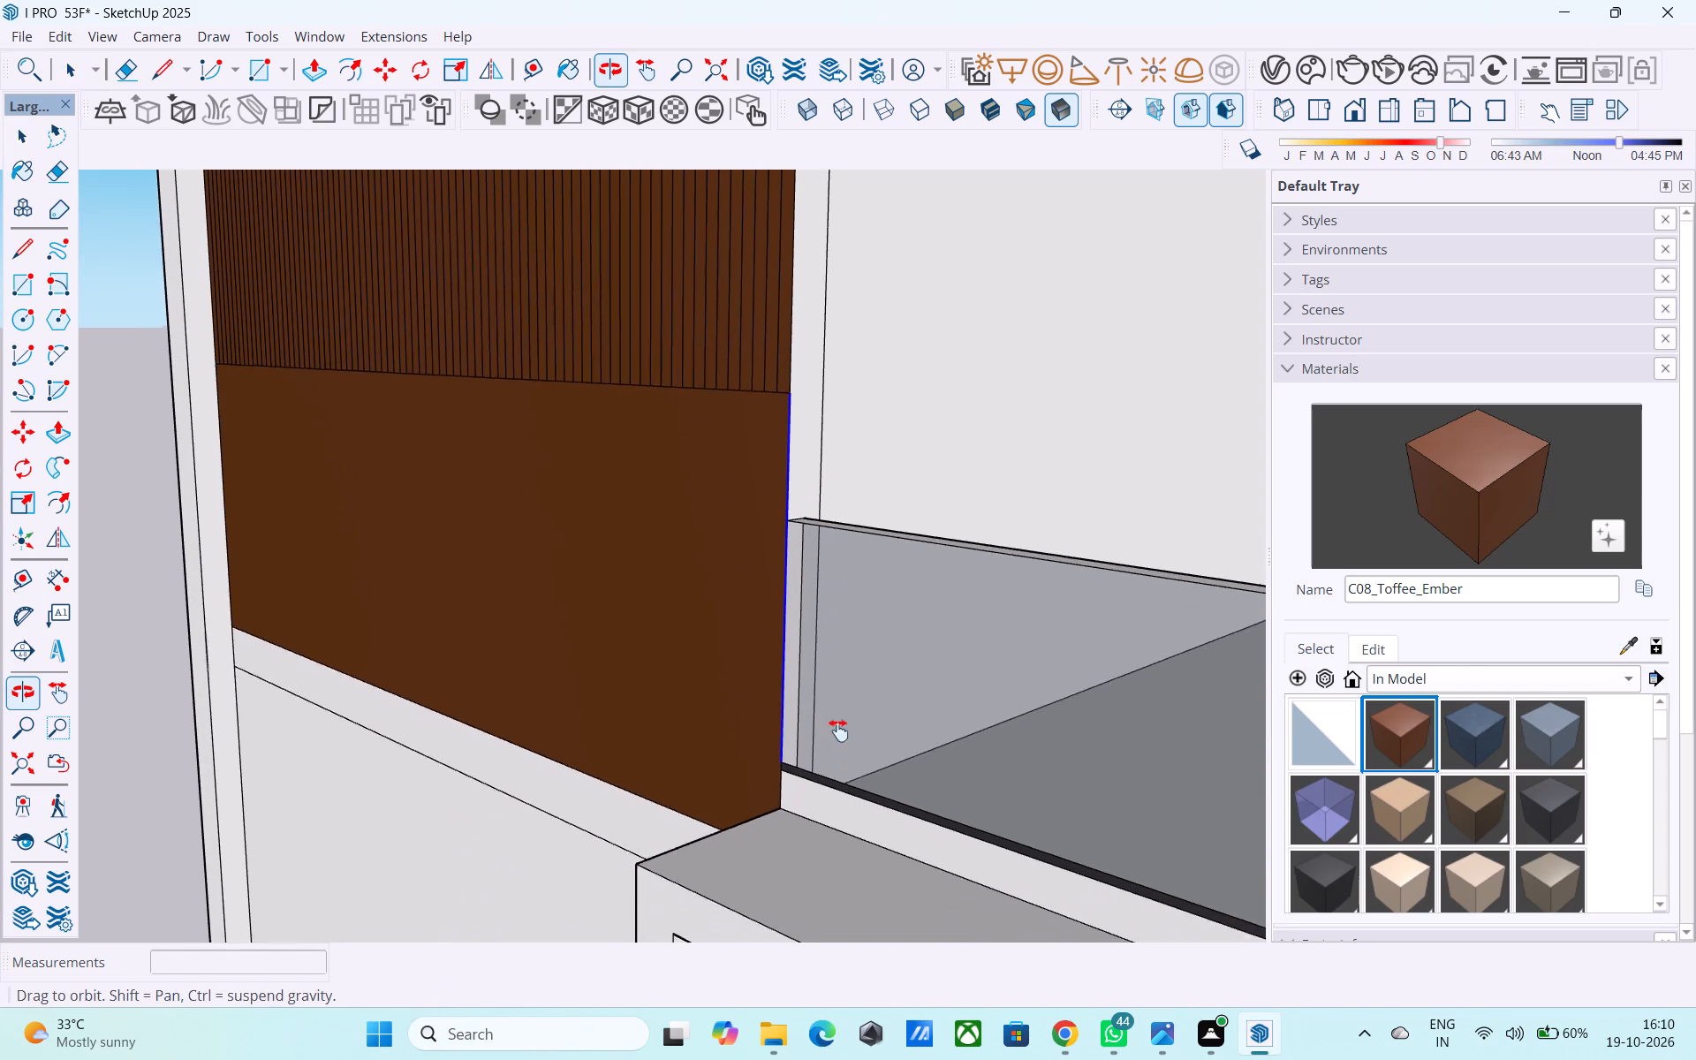
Copy the plain brown face's outer vertical edge 13' 3" across to its balcony-side edge, divided into 80 equal spacings.
middle_click_drag(838, 731, 971, 890, "shift")
scroll(308, 546, "up", 3)
left_click(308, 544)
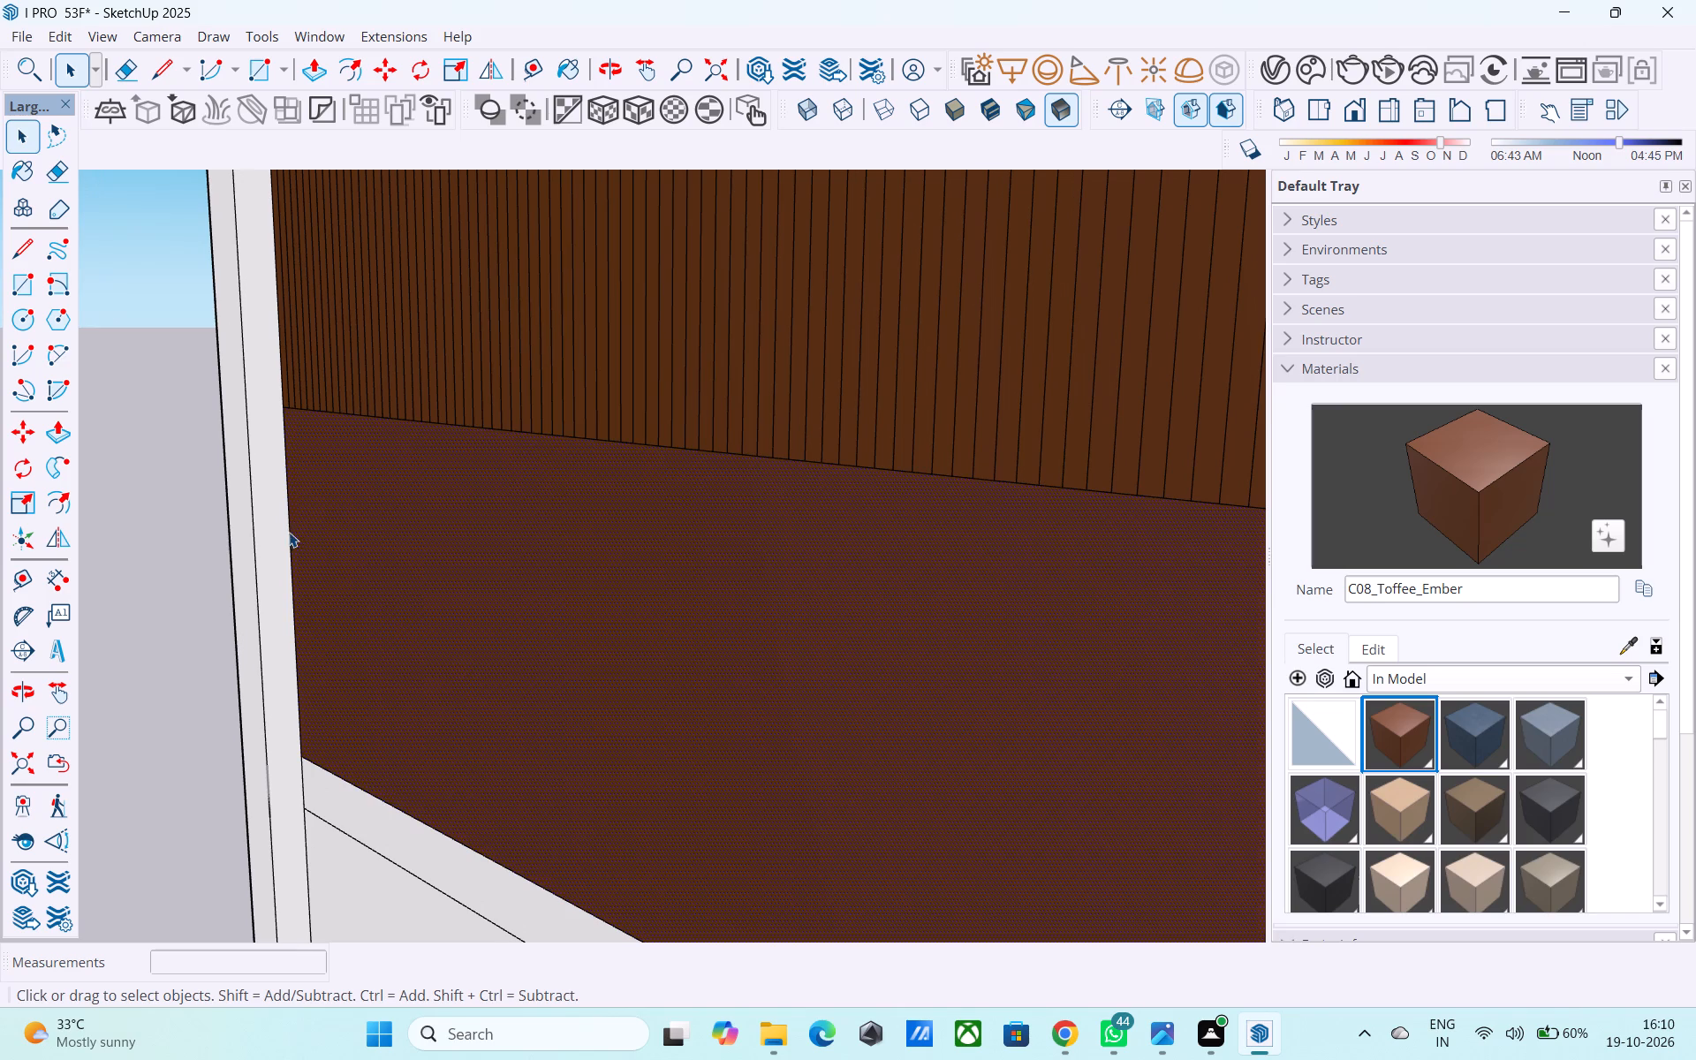
left_click(292, 531)
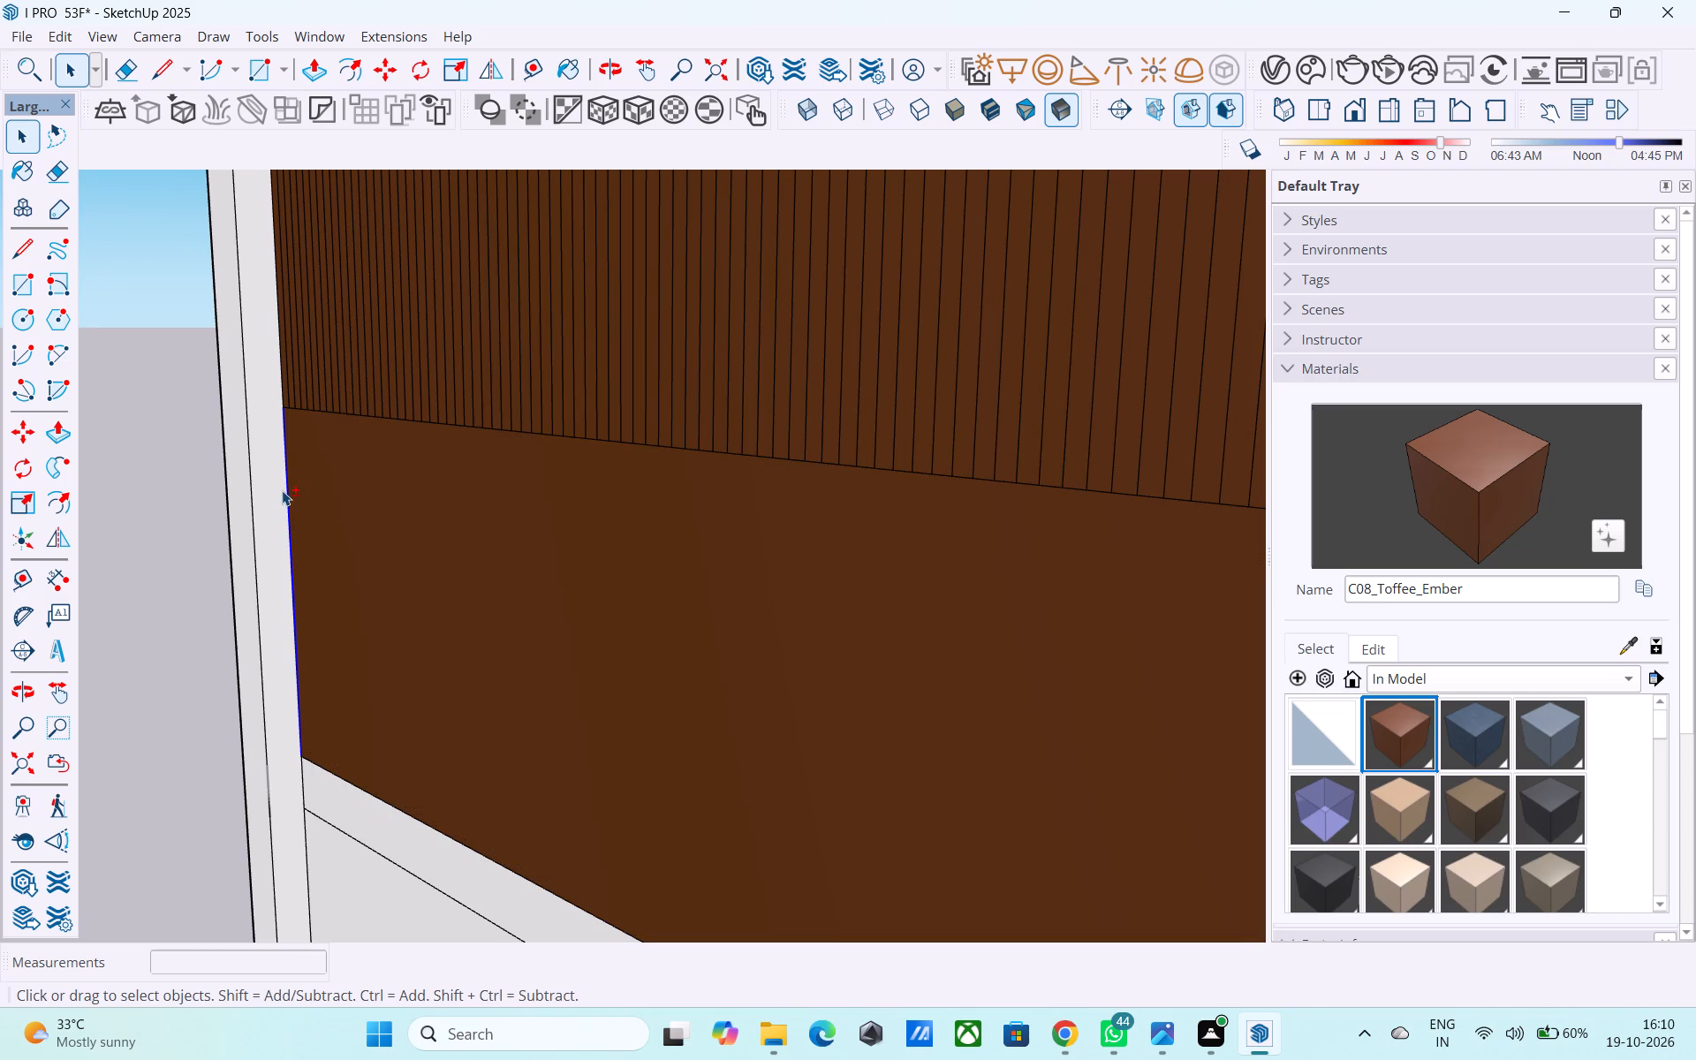
key("m")
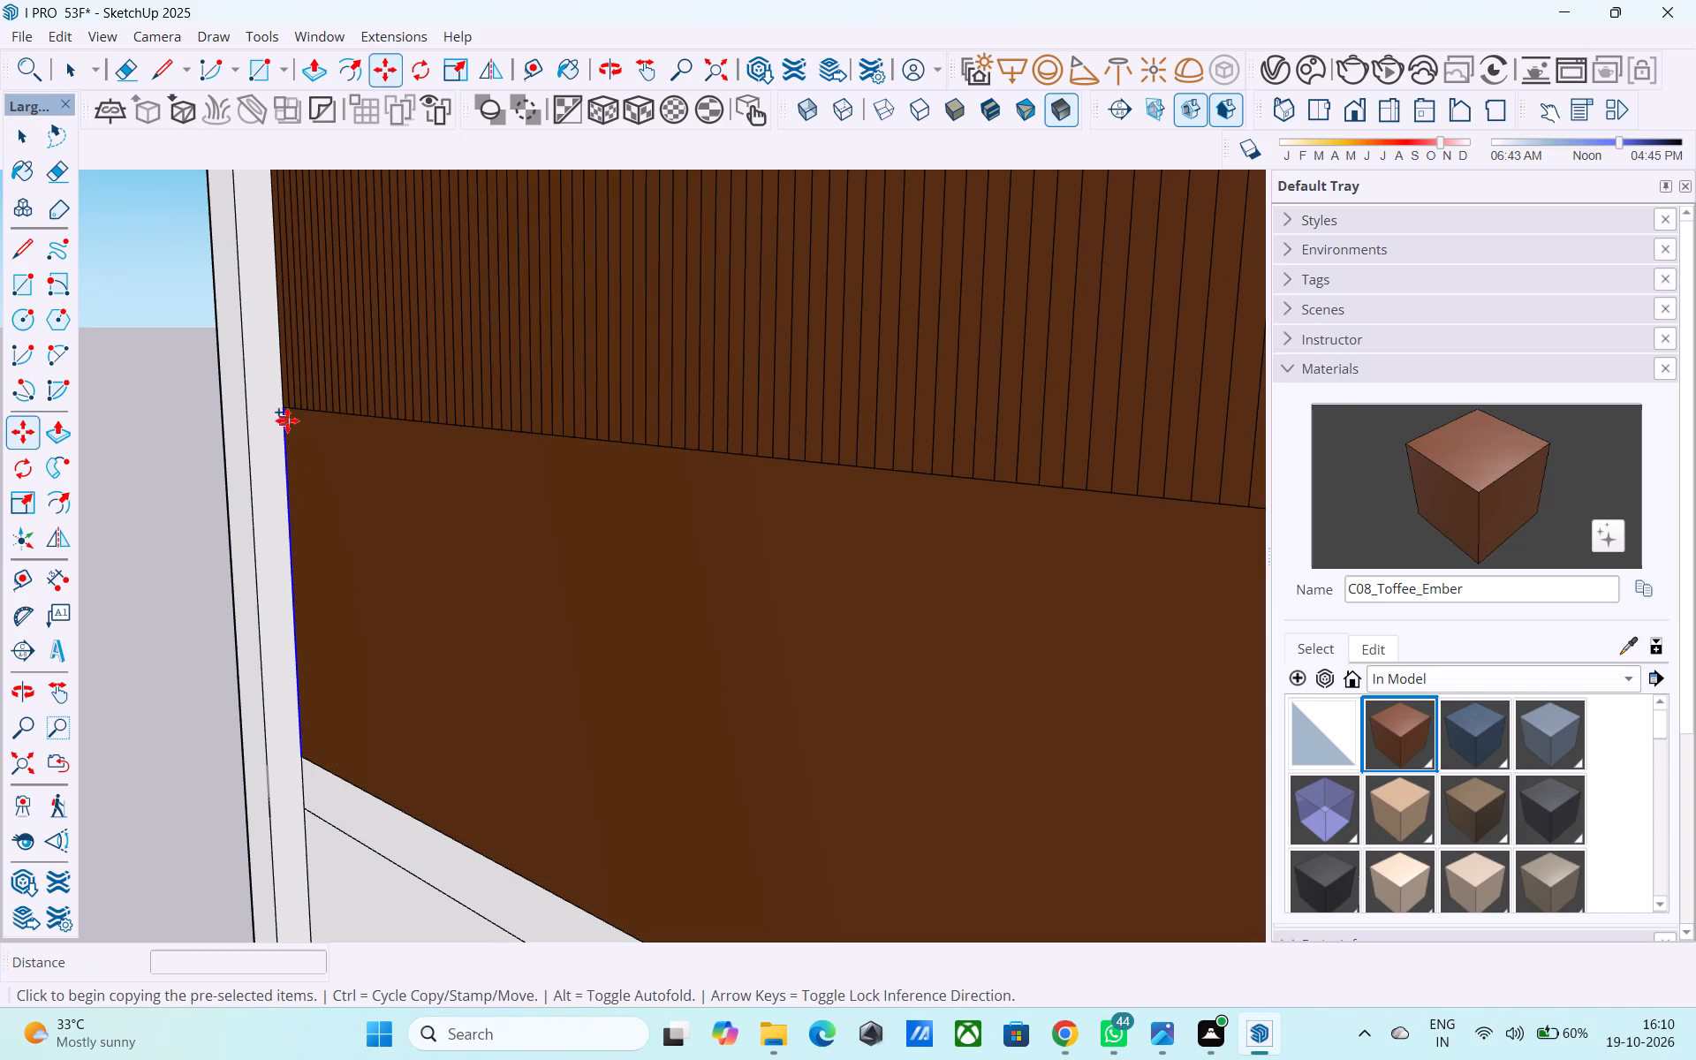
left_click(286, 408)
scroll(289, 408, "down", 6)
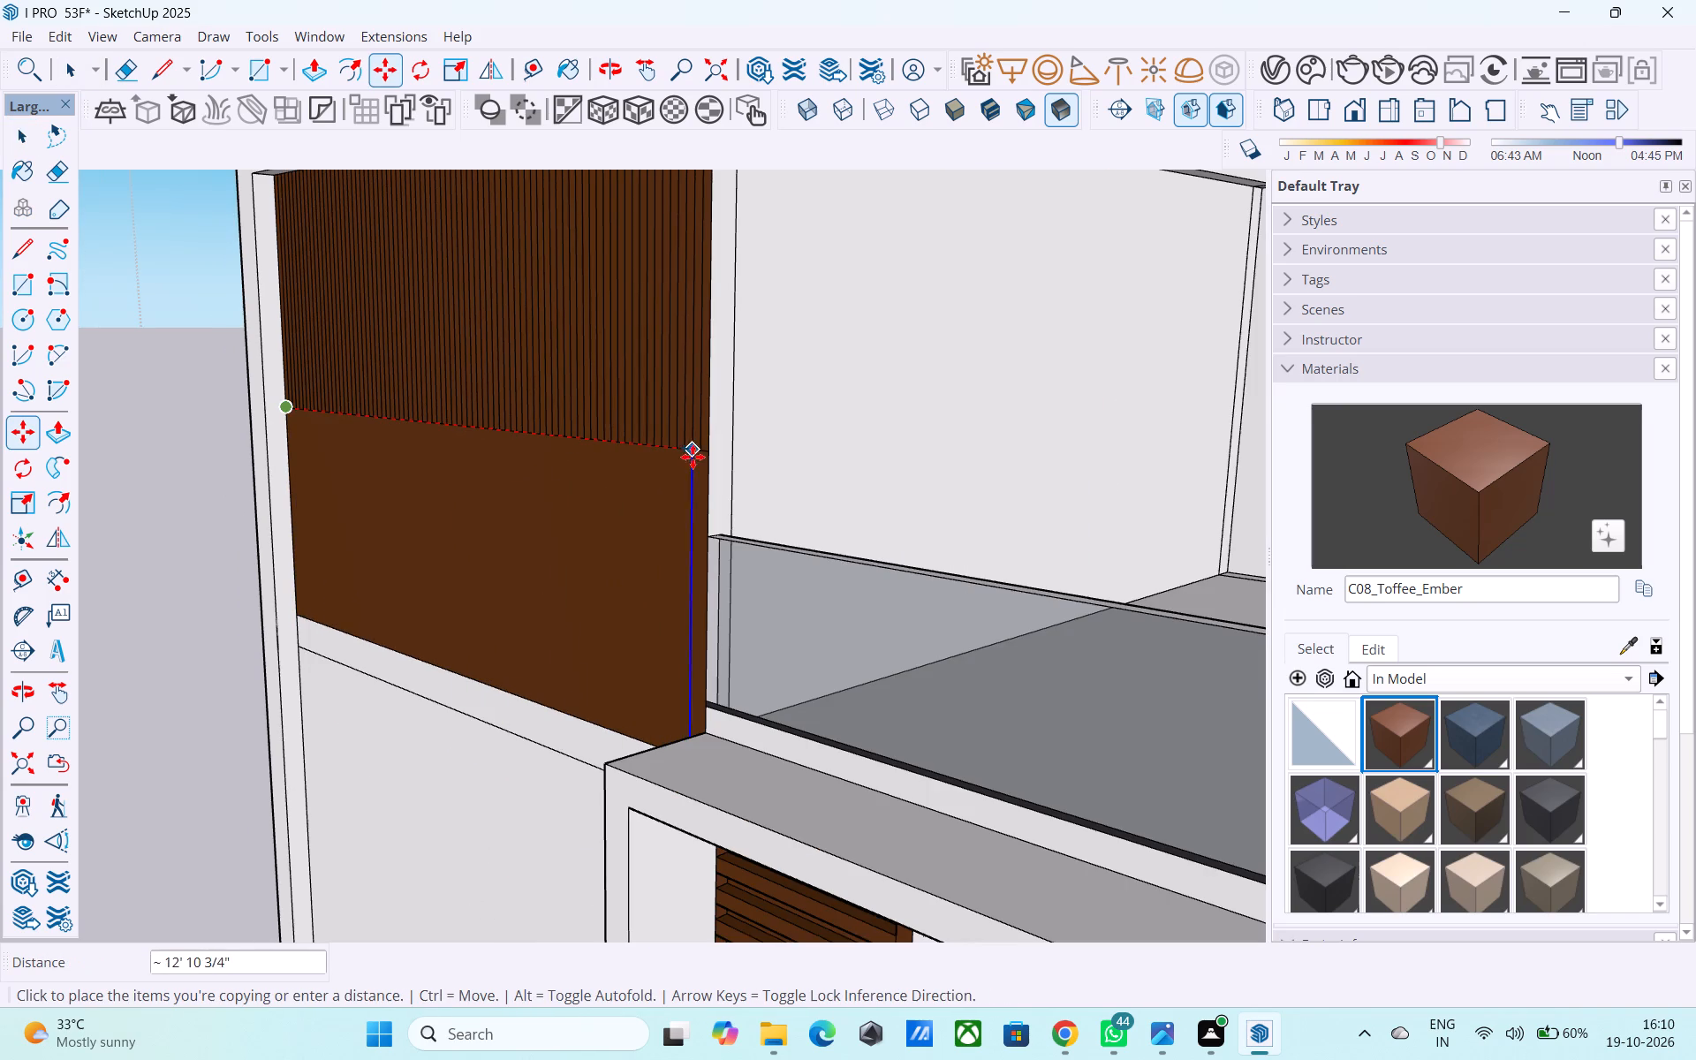
left_click(706, 451)
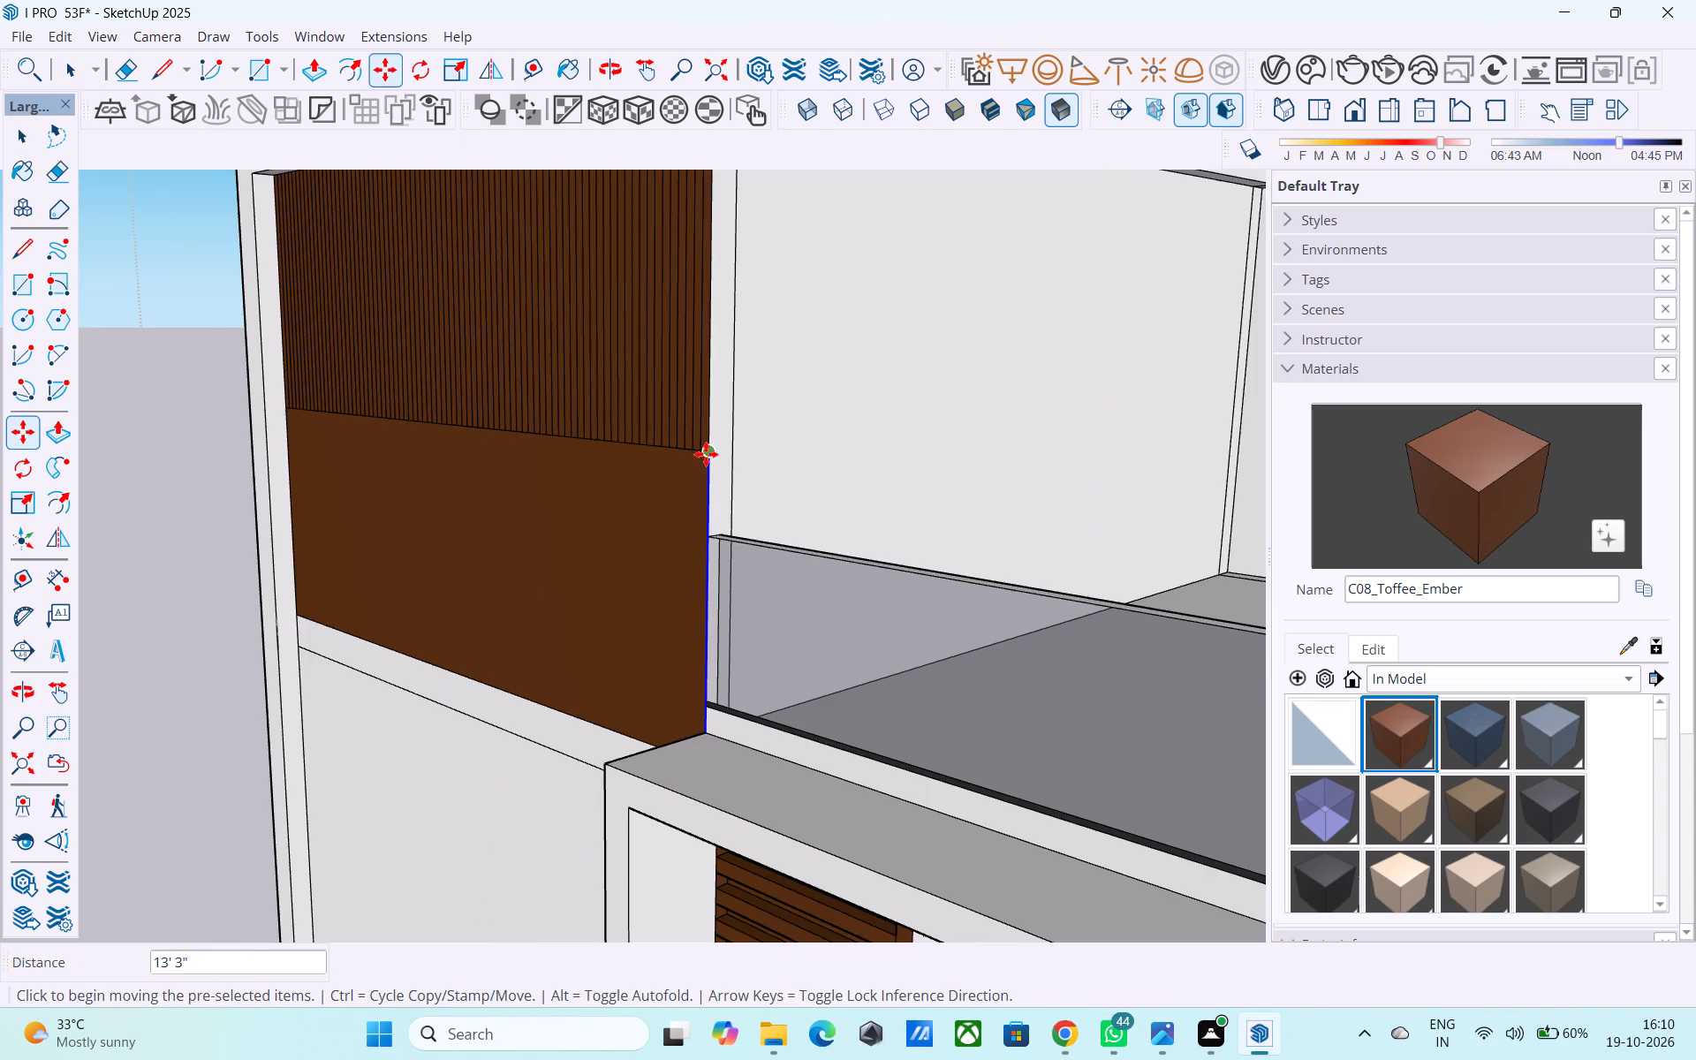
key("slash")
key("8")
key("0")
key("Return")
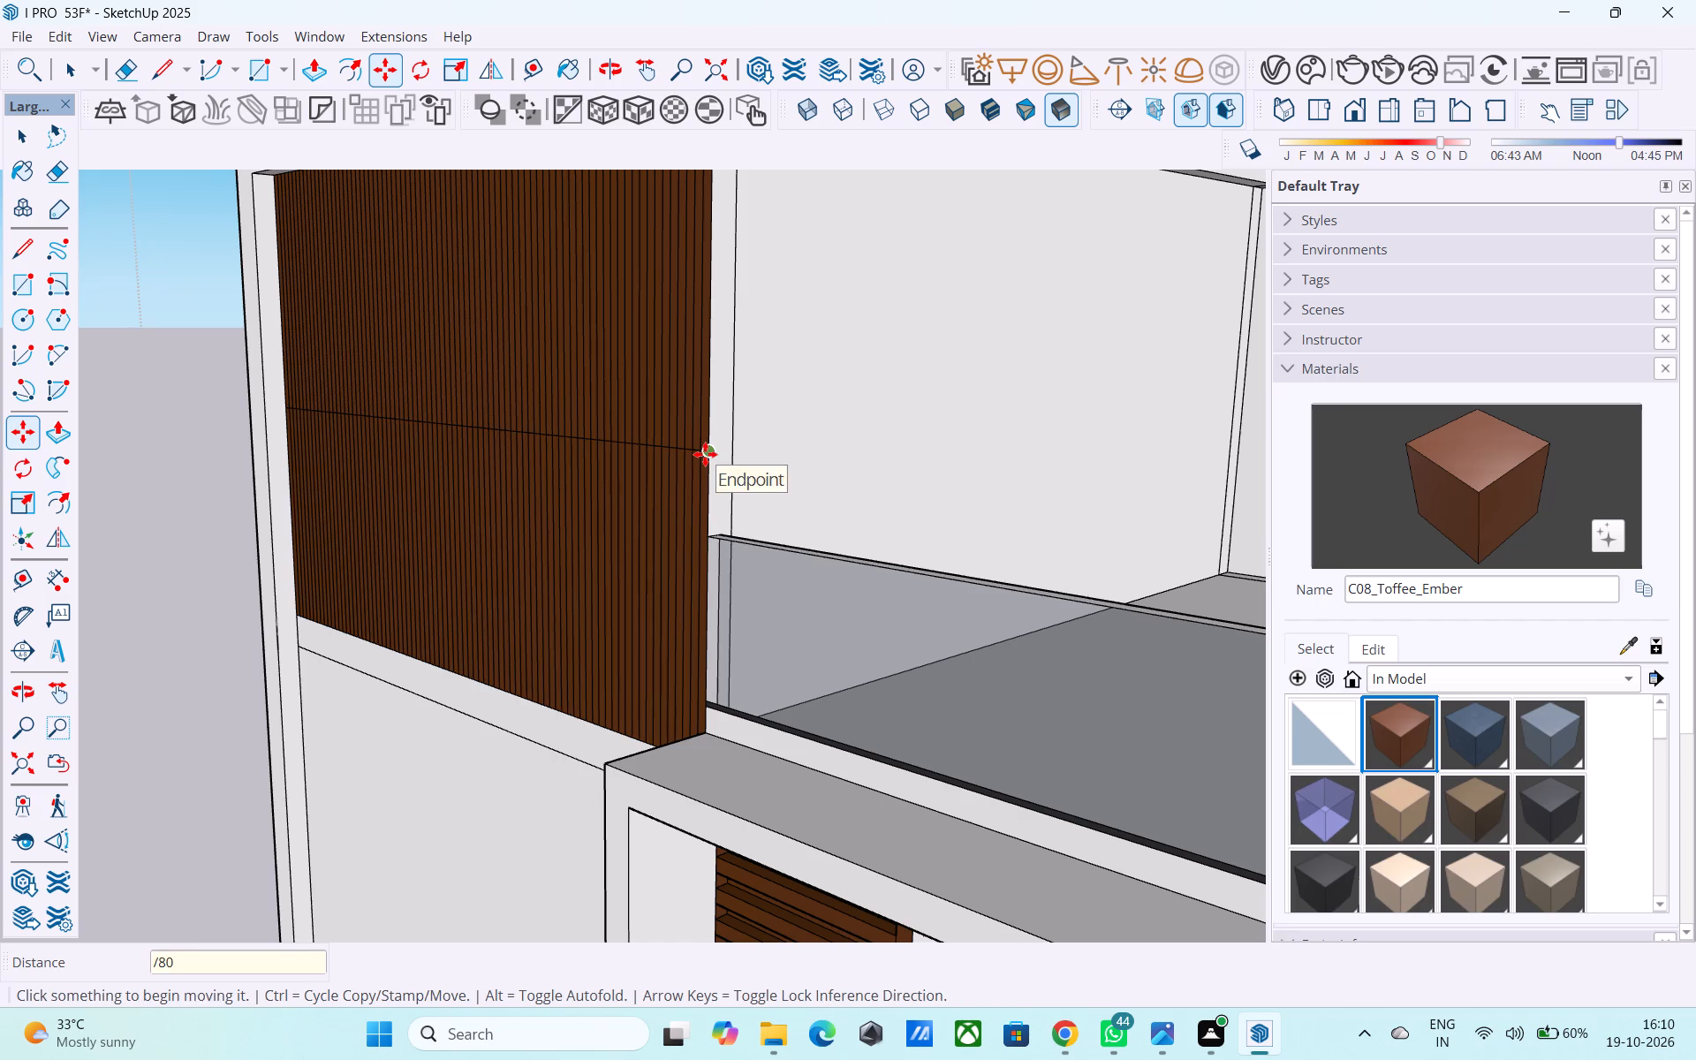
key("space")
Examine the strip-clad side wall and its surroundings from several angles.
middle_click_drag(706, 464, 850, 511)
scroll(842, 517, "down", 6)
middle_click_drag(581, 614, 803, 603)
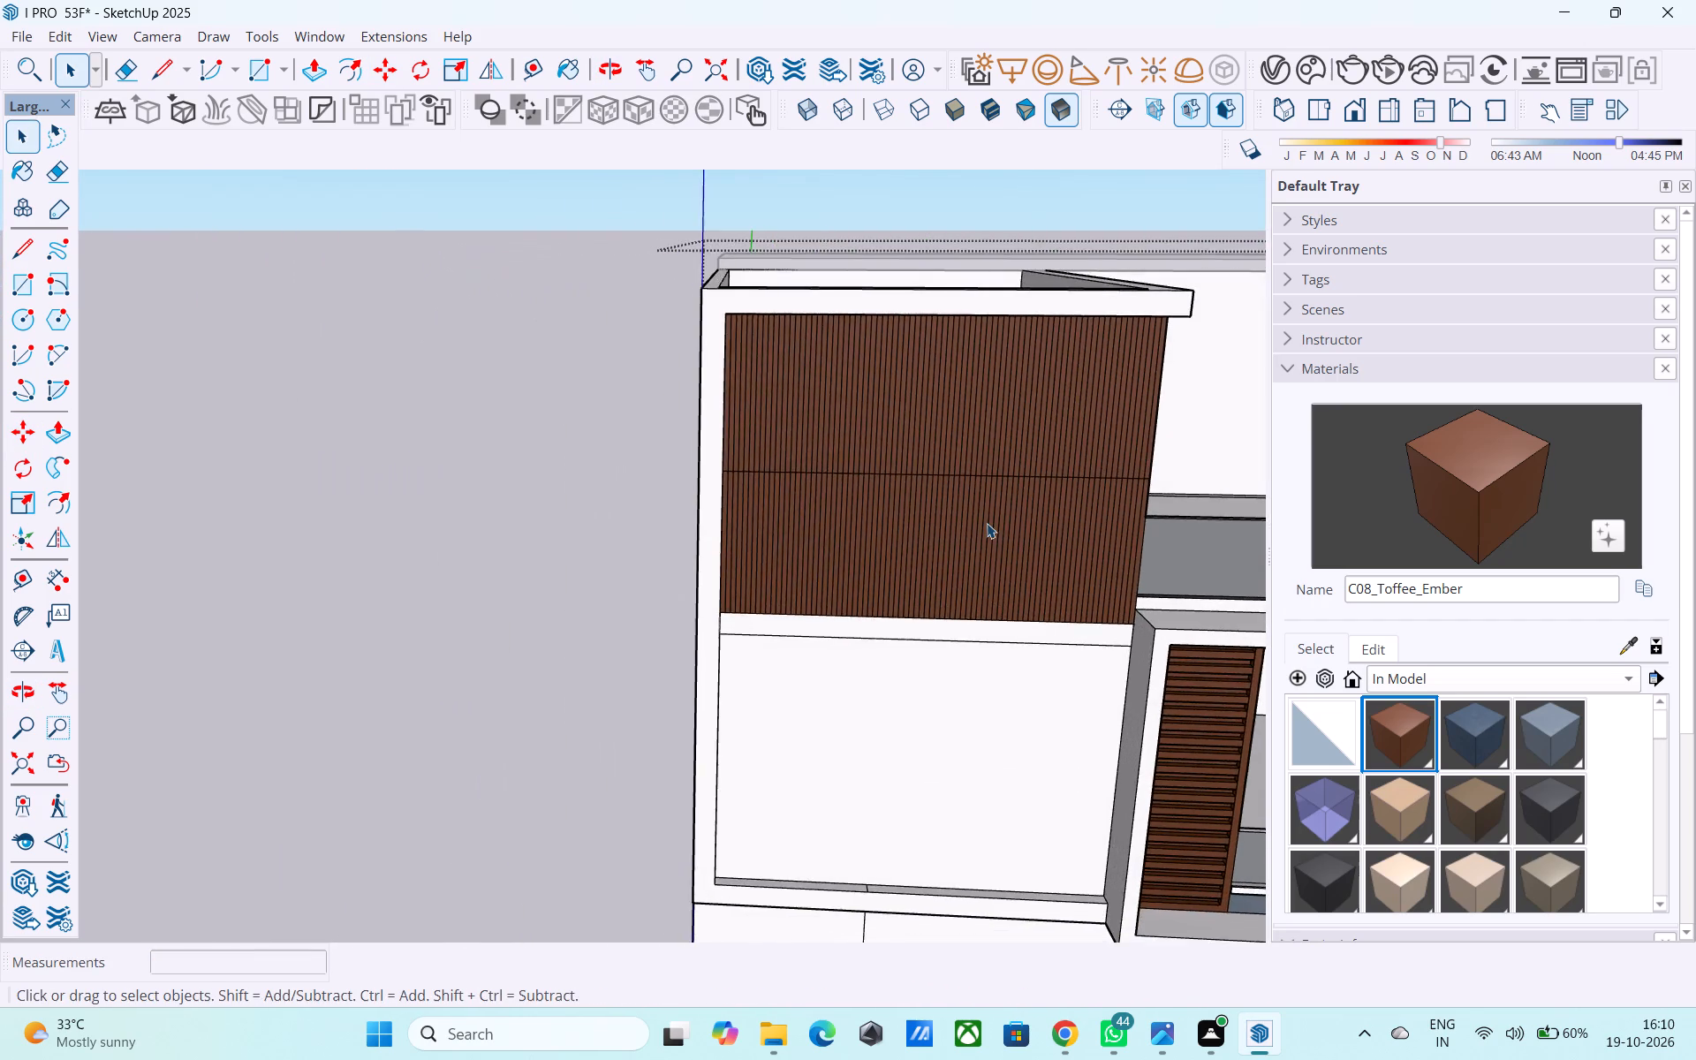
scroll(987, 523, "up", 3)
middle_click_drag(973, 523, 706, 586, "shift")
scroll(700, 589, "down", 1)
middle_click_drag(697, 591, 657, 666)
scroll(657, 666, "up", 1)
scroll(662, 635, "down", 8)
middle_click_drag(687, 741, 564, 631)
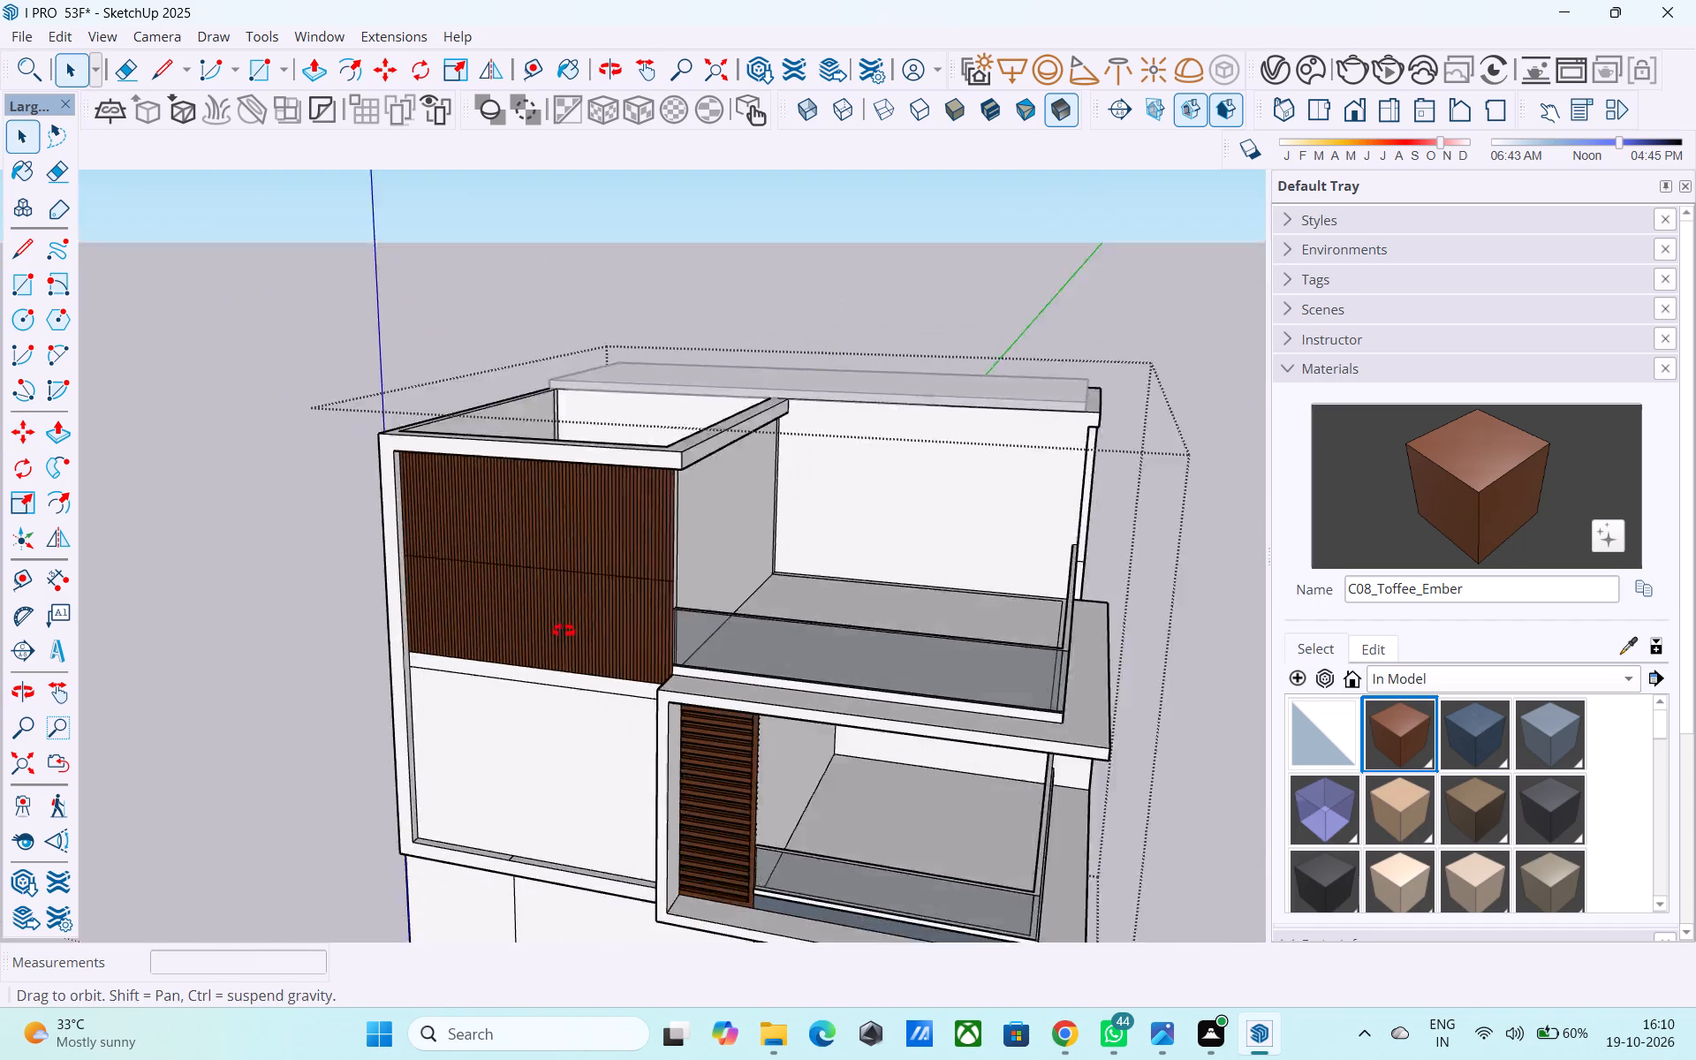
Paint the upper wall facing the balcony, around the corner from the strip panel, with C08_Toffee_Ember.
middle_click_drag(564, 631, 402, 588)
middle_click_drag(402, 588, 503, 614, "shift")
middle_click_drag(503, 617, 507, 638, "shift")
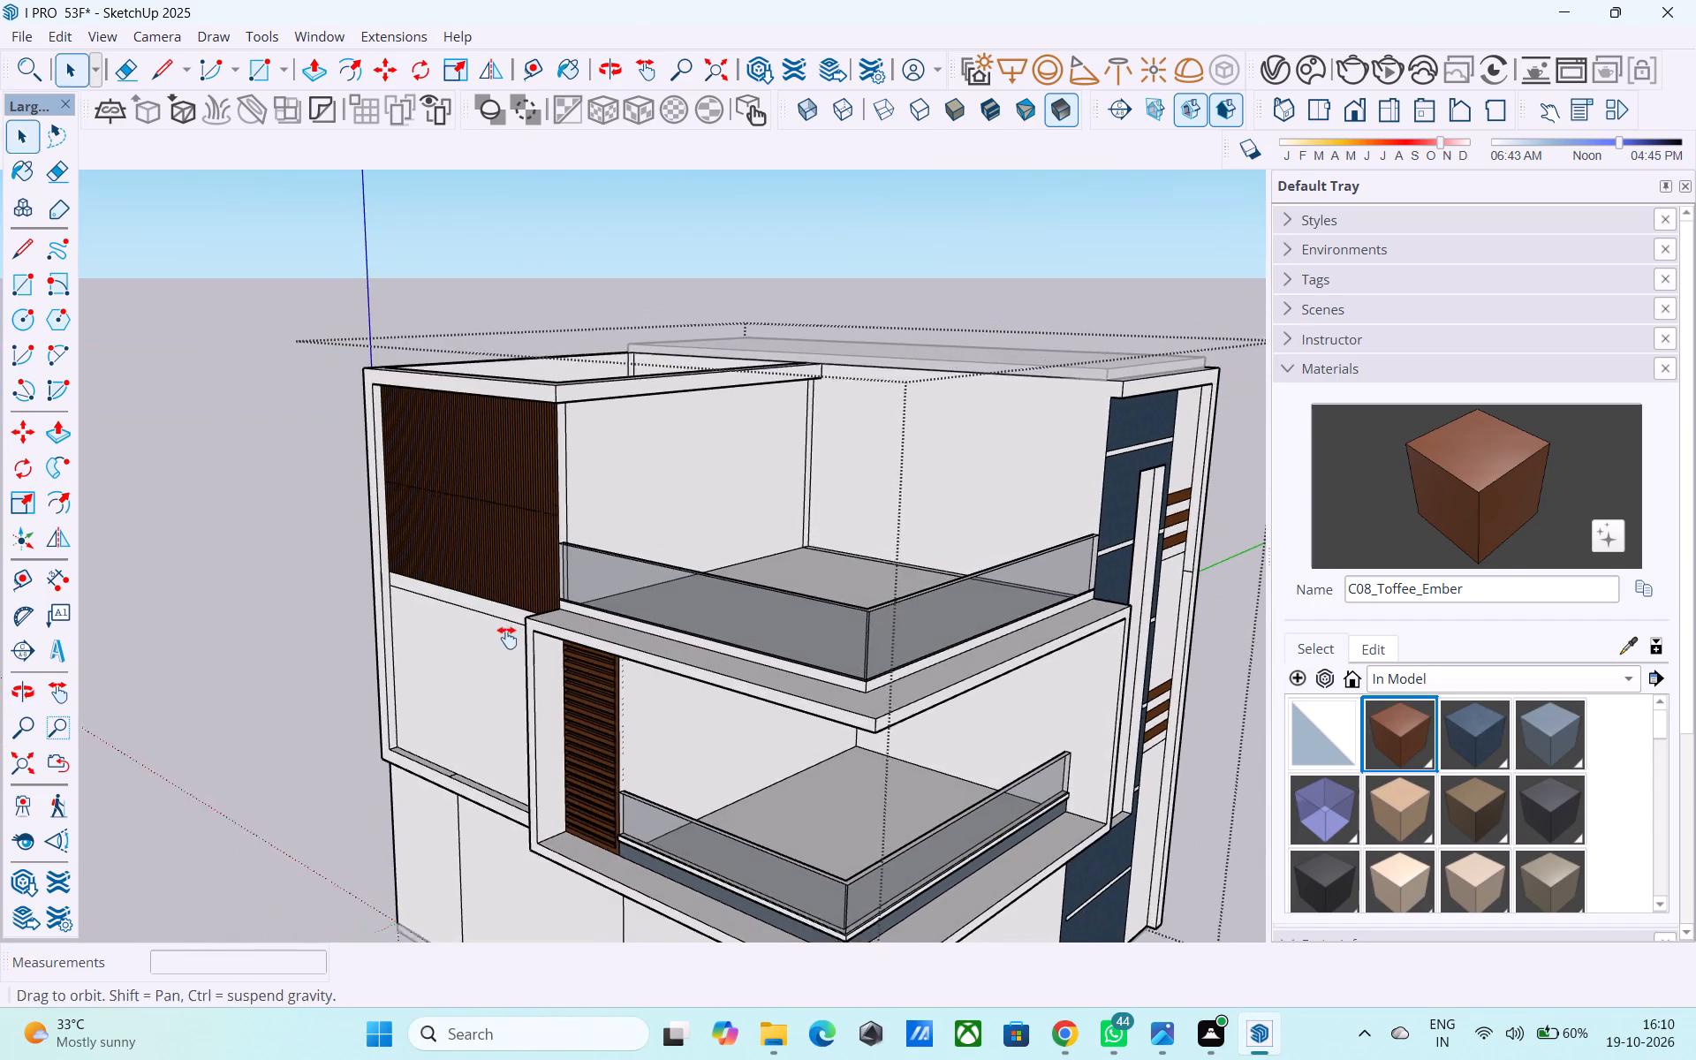
middle_click_drag(507, 638, 518, 653, "shift")
left_click(1411, 497)
left_click(705, 526)
Paint the narrow white vertical faces at the corner between the strip panel and the balcony wall with C08_Toffee_Ember.
scroll(545, 517, "up", 4)
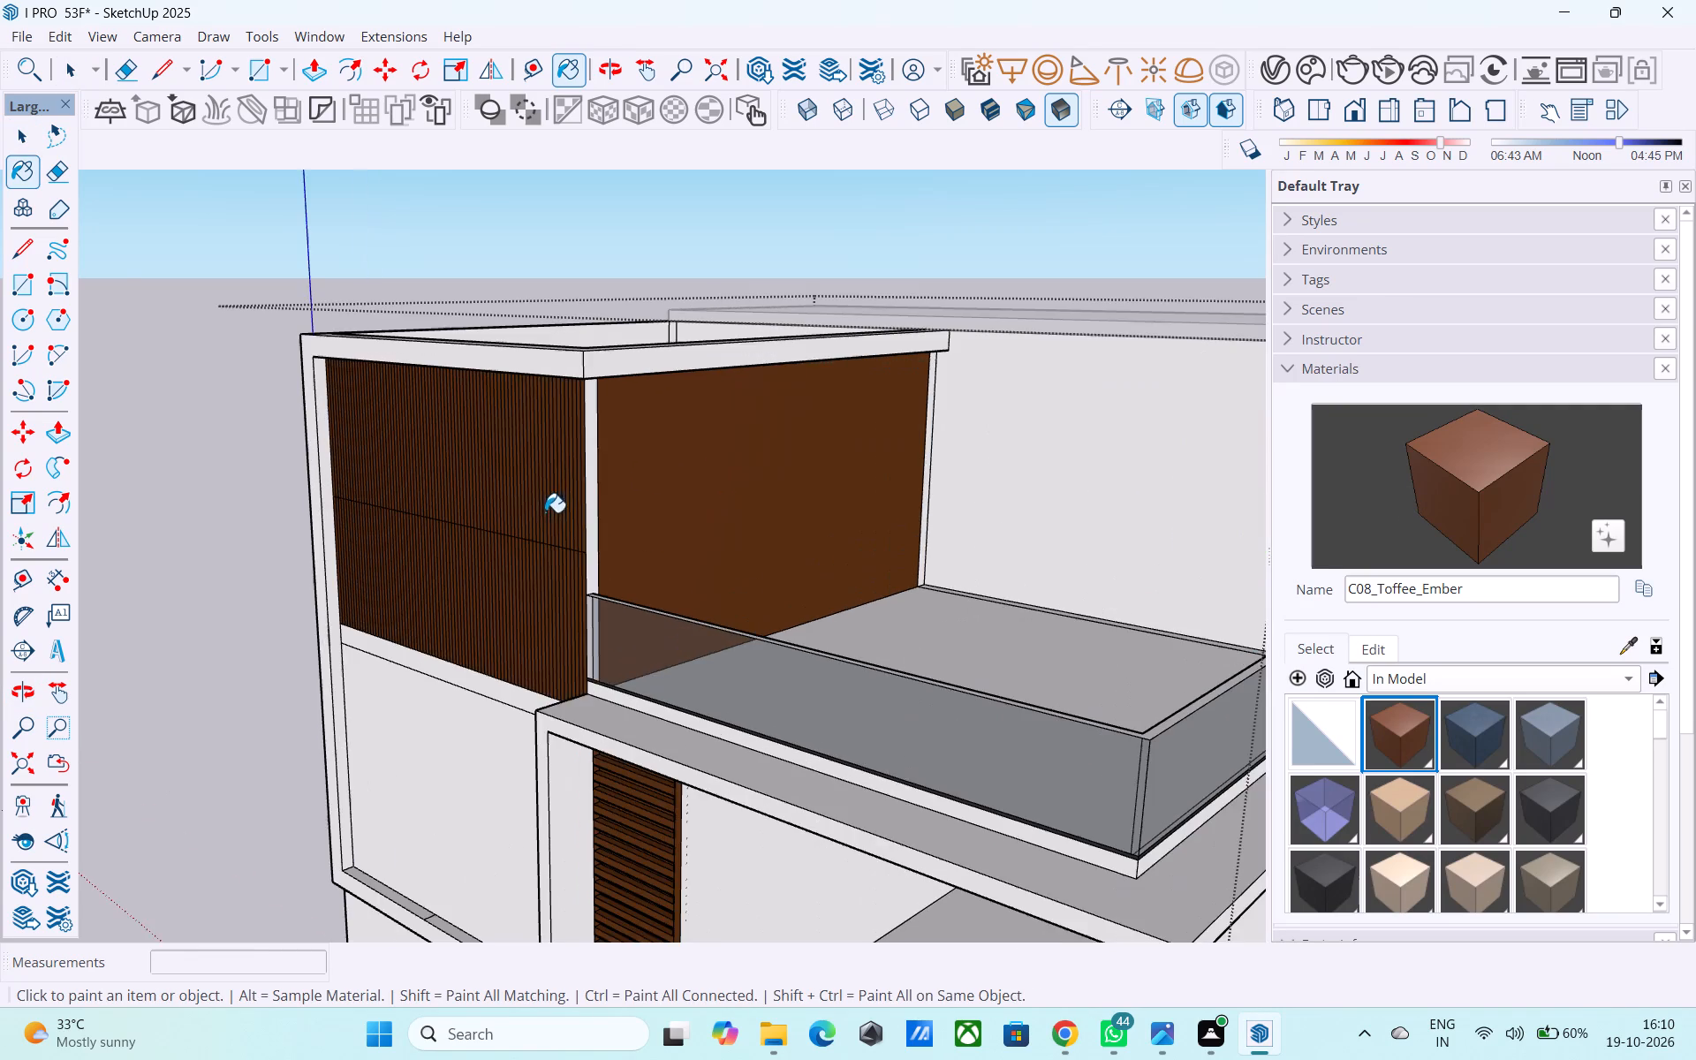
scroll(582, 478, "up", 3)
left_click(594, 478)
scroll(595, 476, "down", 4)
middle_click_drag(615, 517, 652, 475)
scroll(666, 441, "down", 2)
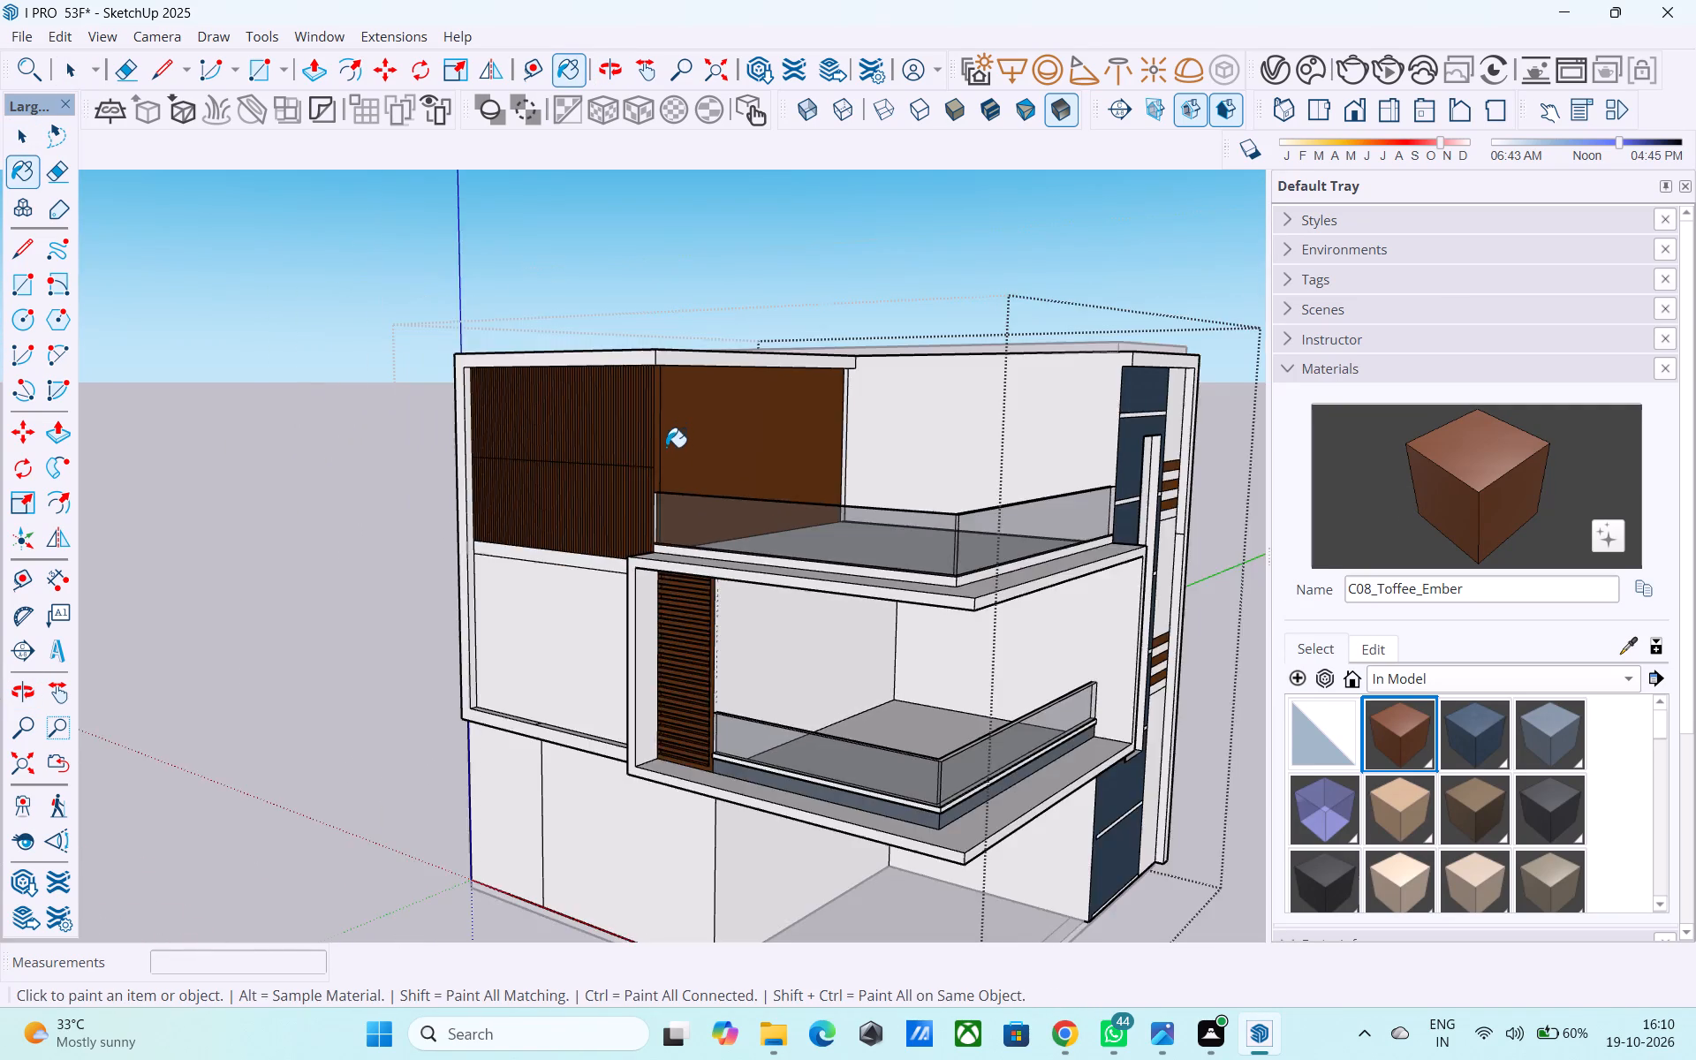
scroll(666, 447, "down", 4)
scroll(658, 503, "up", 20)
scroll(658, 503, "up", 11)
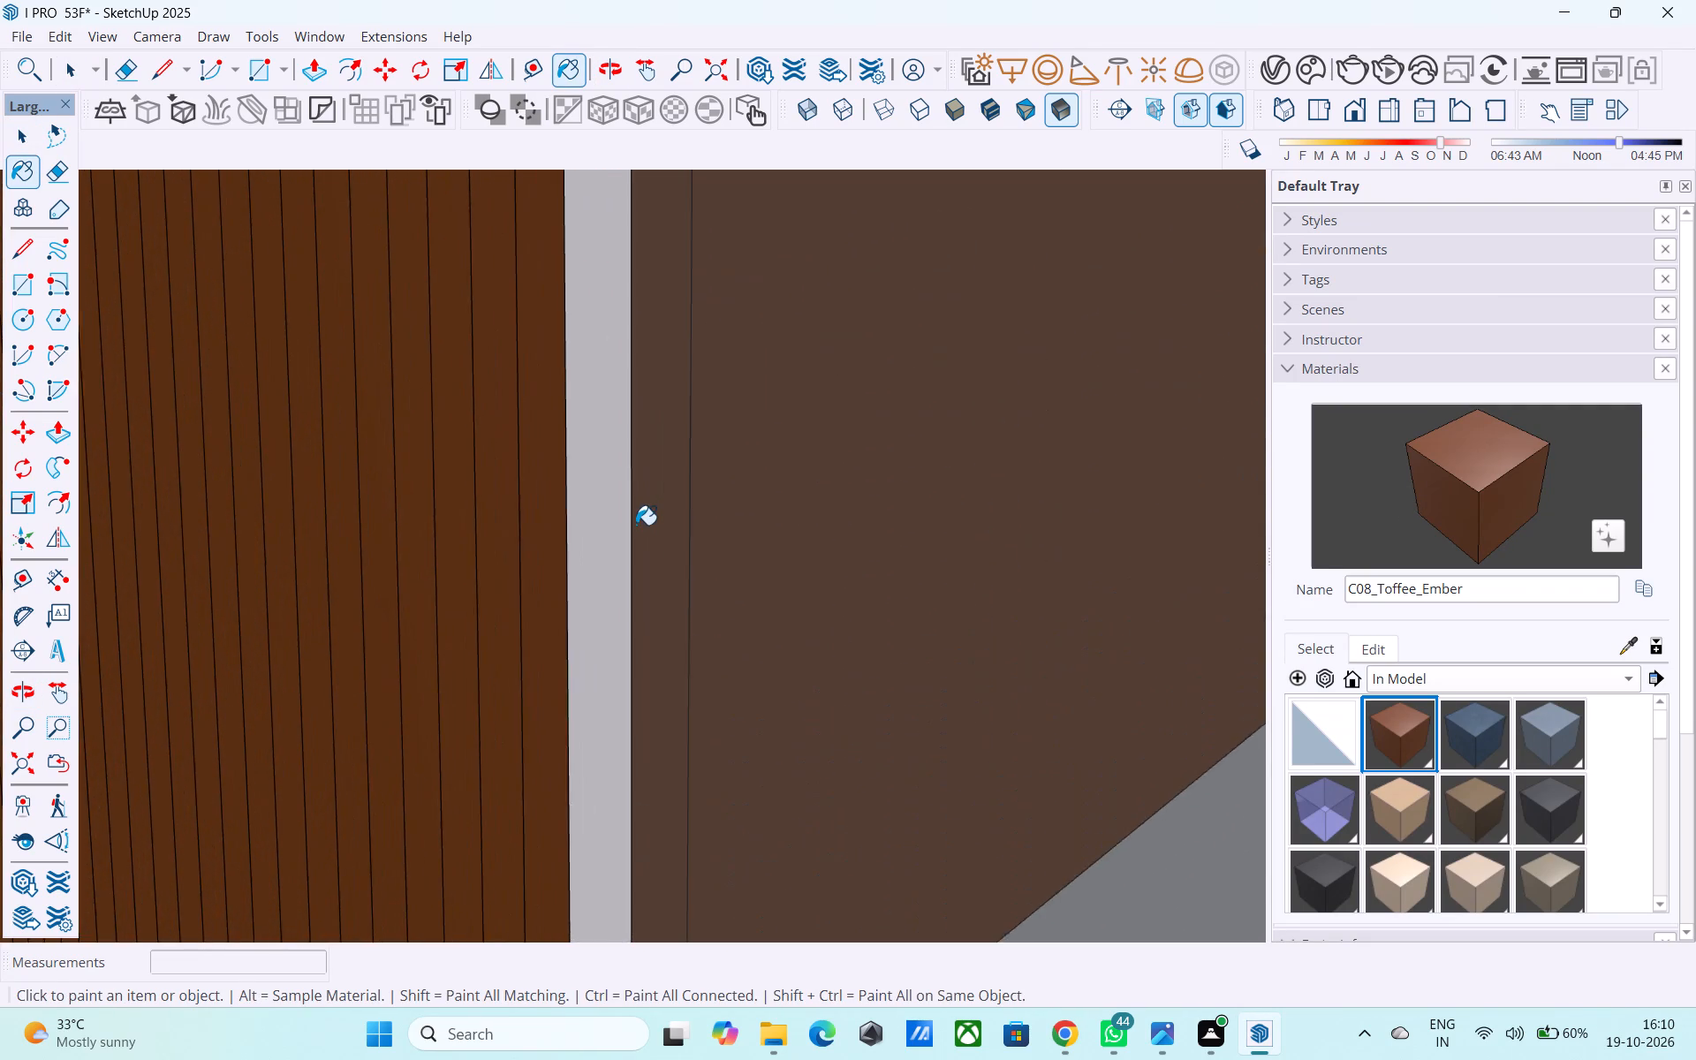
middle_click_drag(631, 525, 180, 549)
left_click(695, 481)
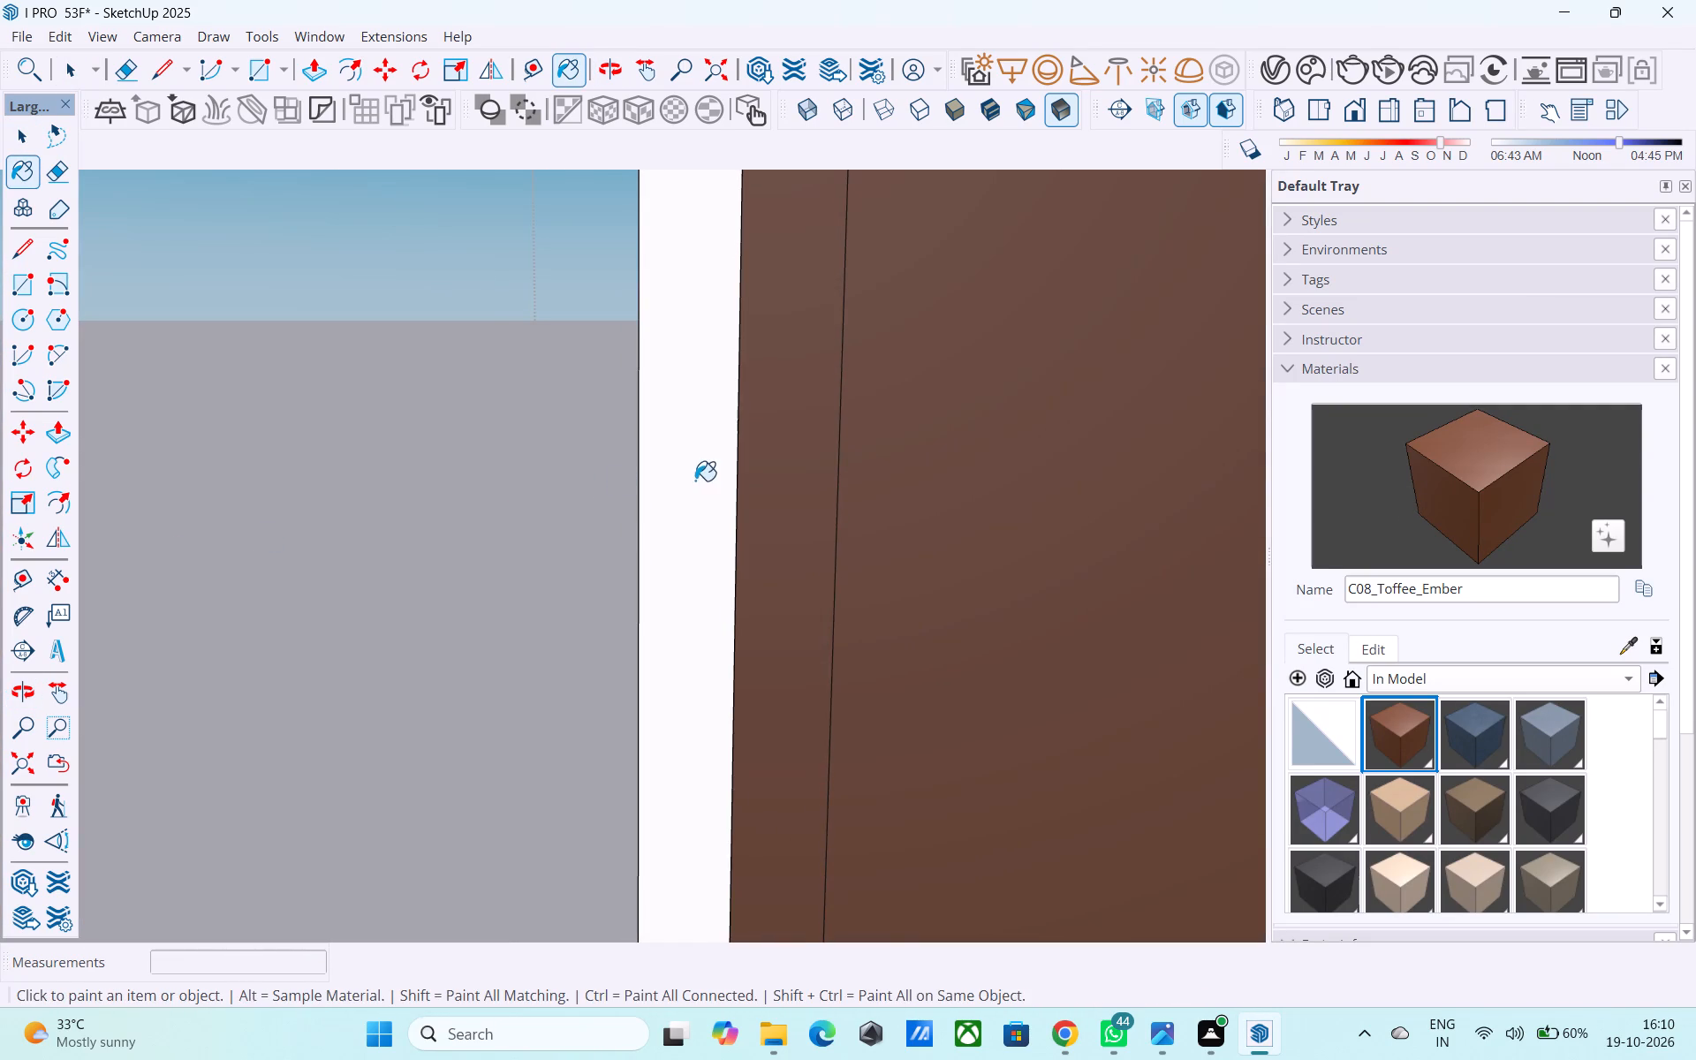
Paint the top edge of the upper balcony's glass railing with C08_Toffee_Ember.
middle_click_drag(687, 481, 1061, 491)
scroll(1061, 491, "down", 20)
scroll(1061, 491, "down", 5)
middle_click_drag(792, 623, 556, 682)
scroll(541, 618, "down", 6)
scroll(499, 854, "up", 8)
left_click(520, 856)
Examine the painted corner, balcony railing and side wall from different angles.
scroll(517, 837, "down", 5)
middle_click_drag(532, 828, 603, 763)
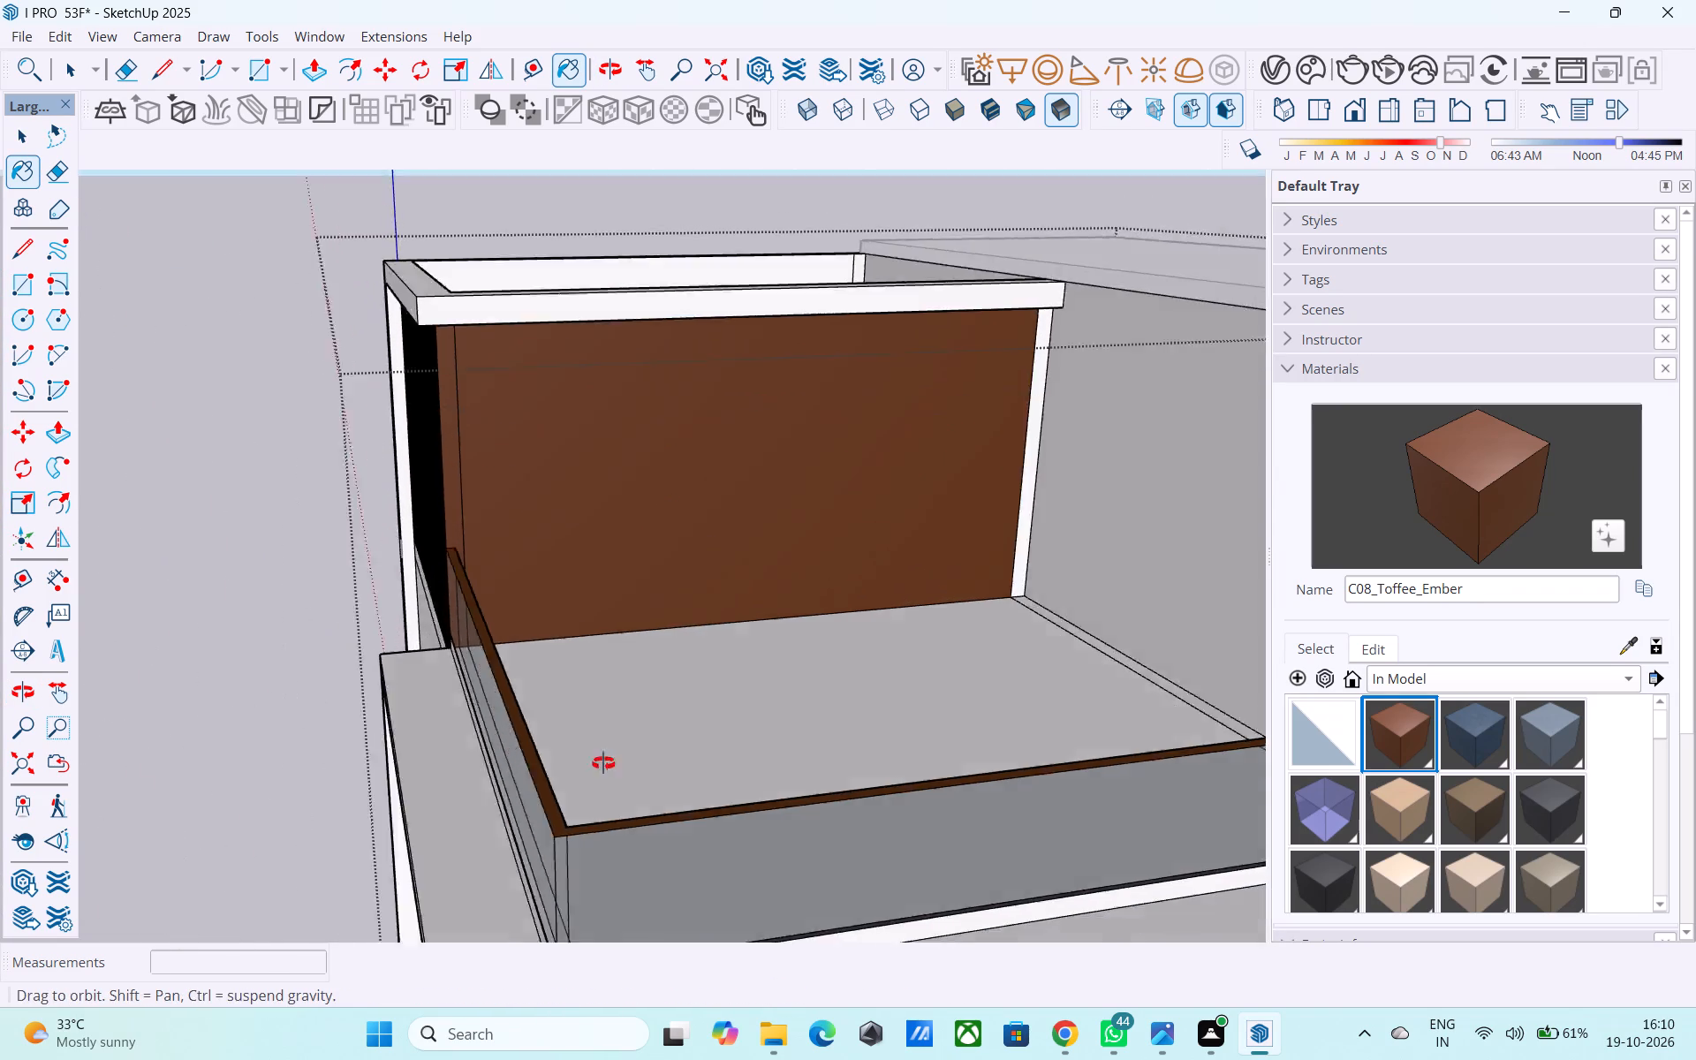
middle_click_drag(603, 763, 653, 695)
scroll(655, 694, "down", 5)
middle_click_drag(655, 694, 643, 728, "shift")
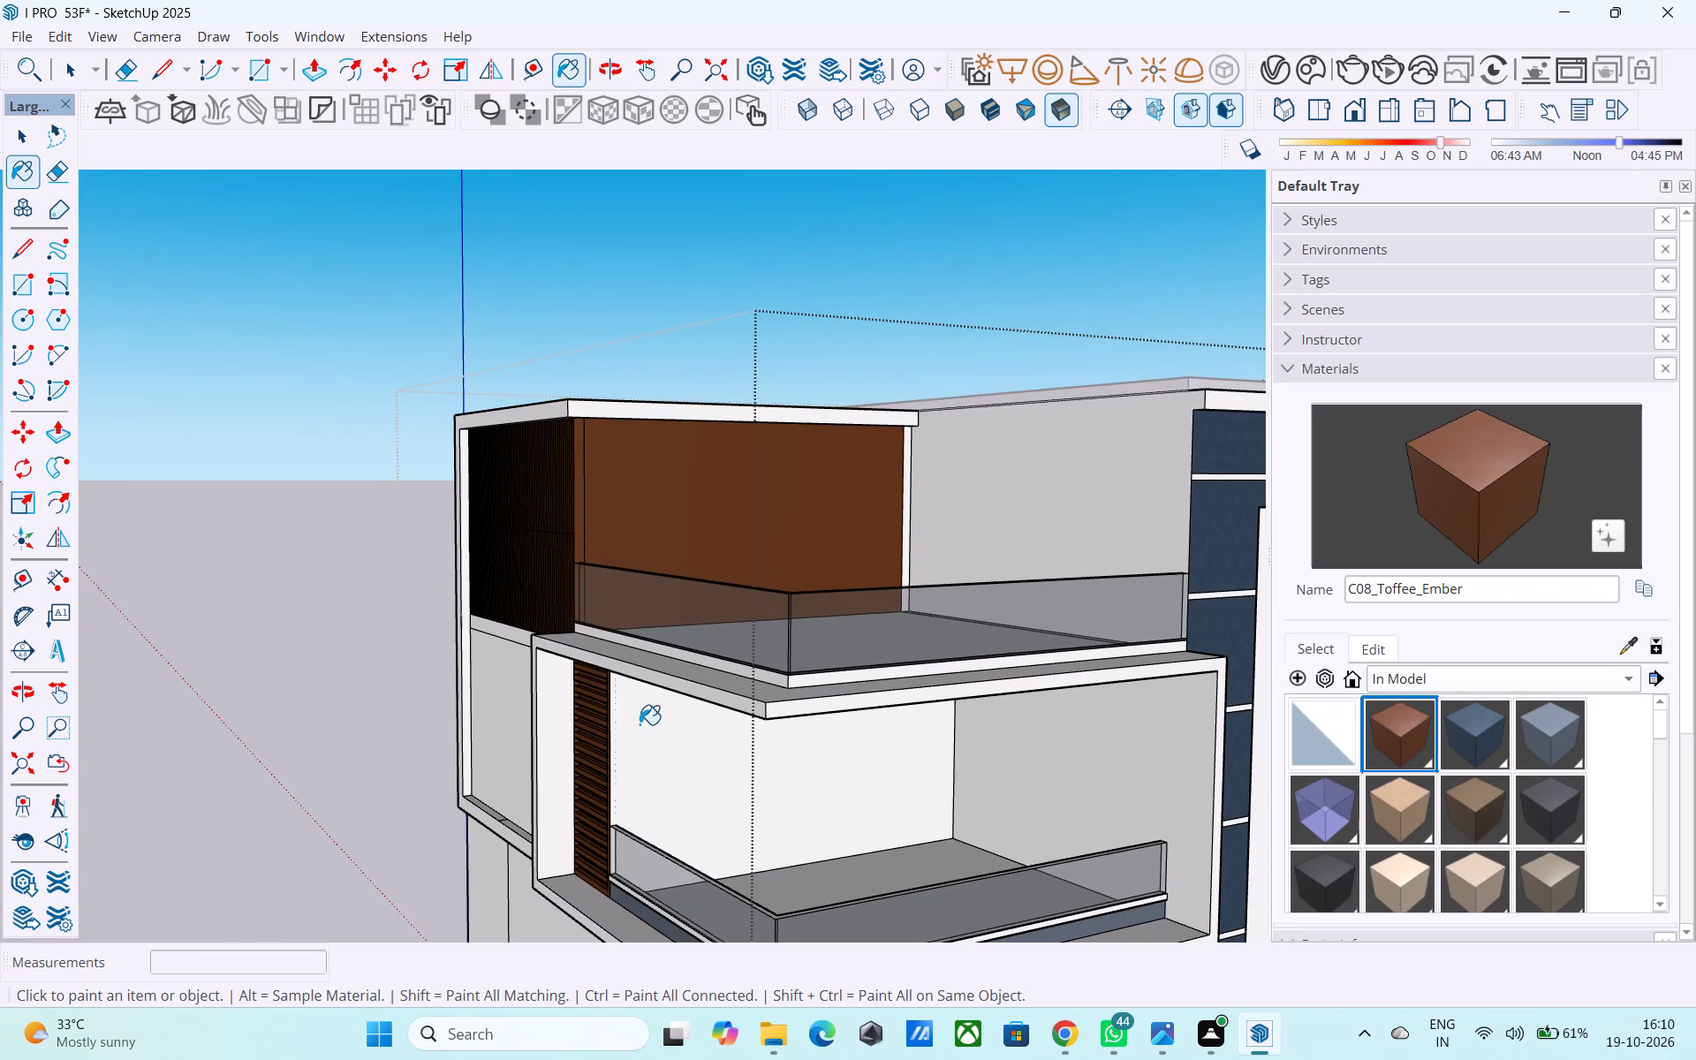
middle_click_drag(640, 724, 735, 683)
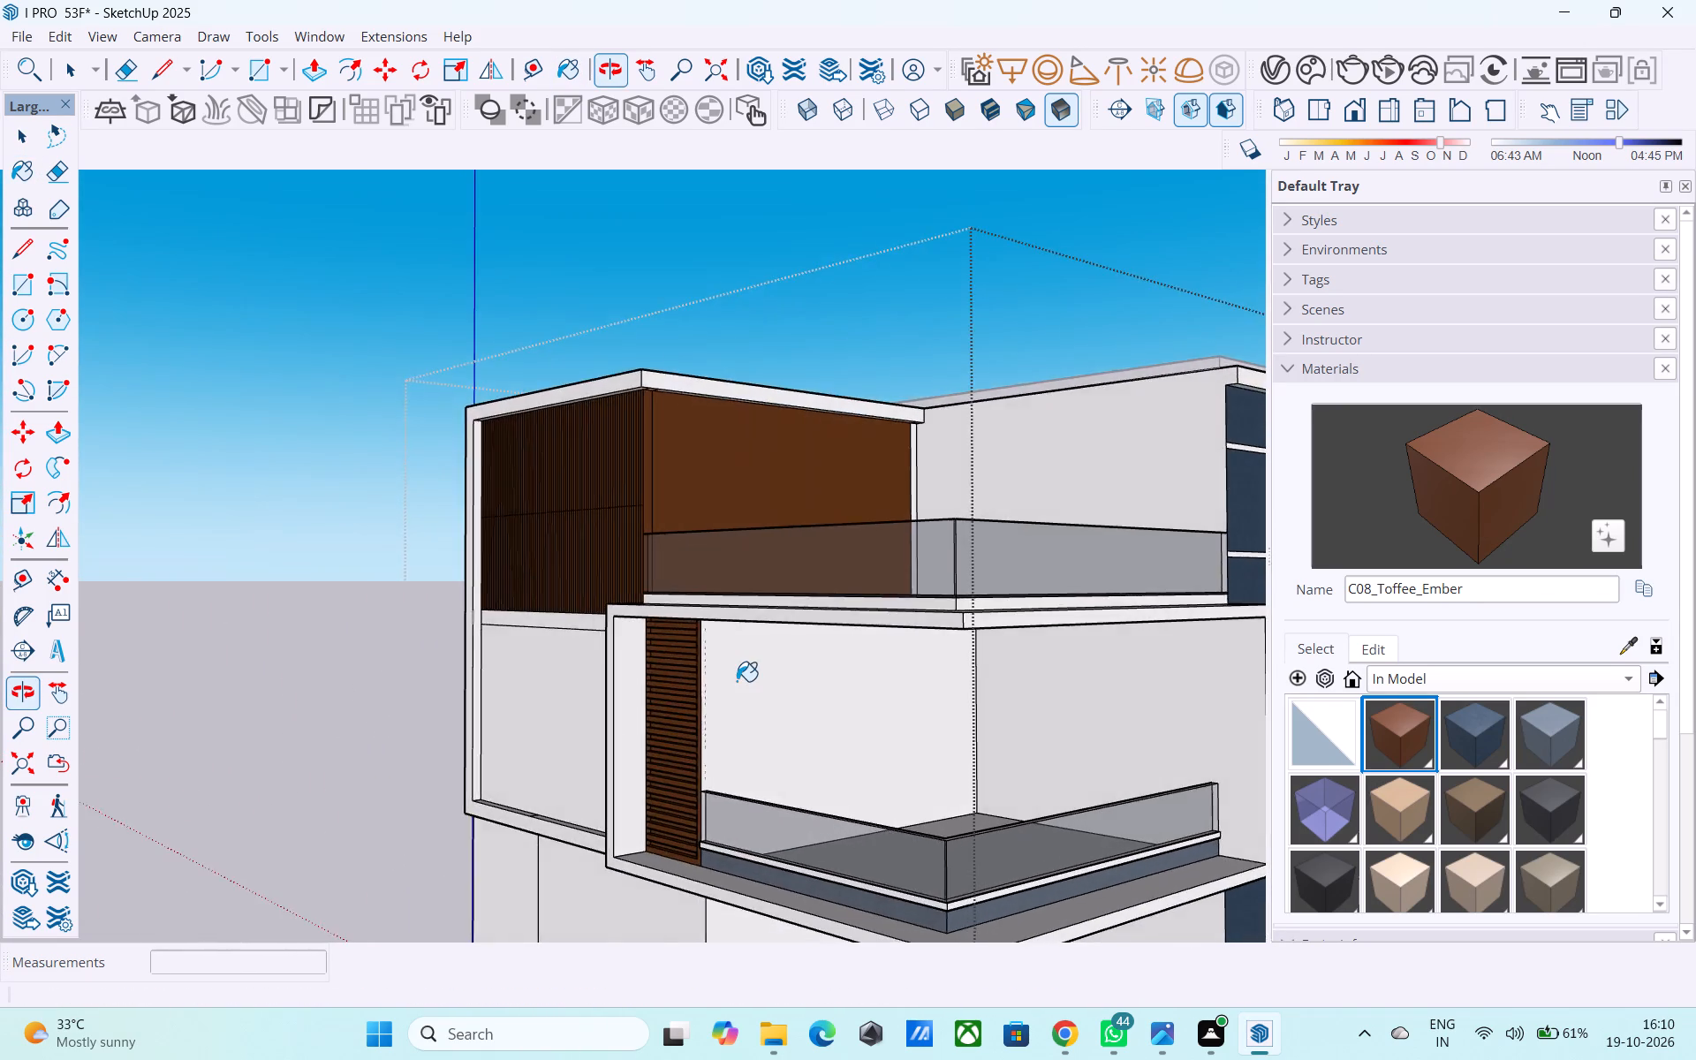
scroll(737, 681, "down", 4)
middle_click_drag(718, 702, 1049, 675, "shift")
Draw a 6' by 6' square on the white framed wall below the strip cladding.
scroll(756, 668, "up", 4)
middle_click_drag(718, 669, 733, 667, "shift")
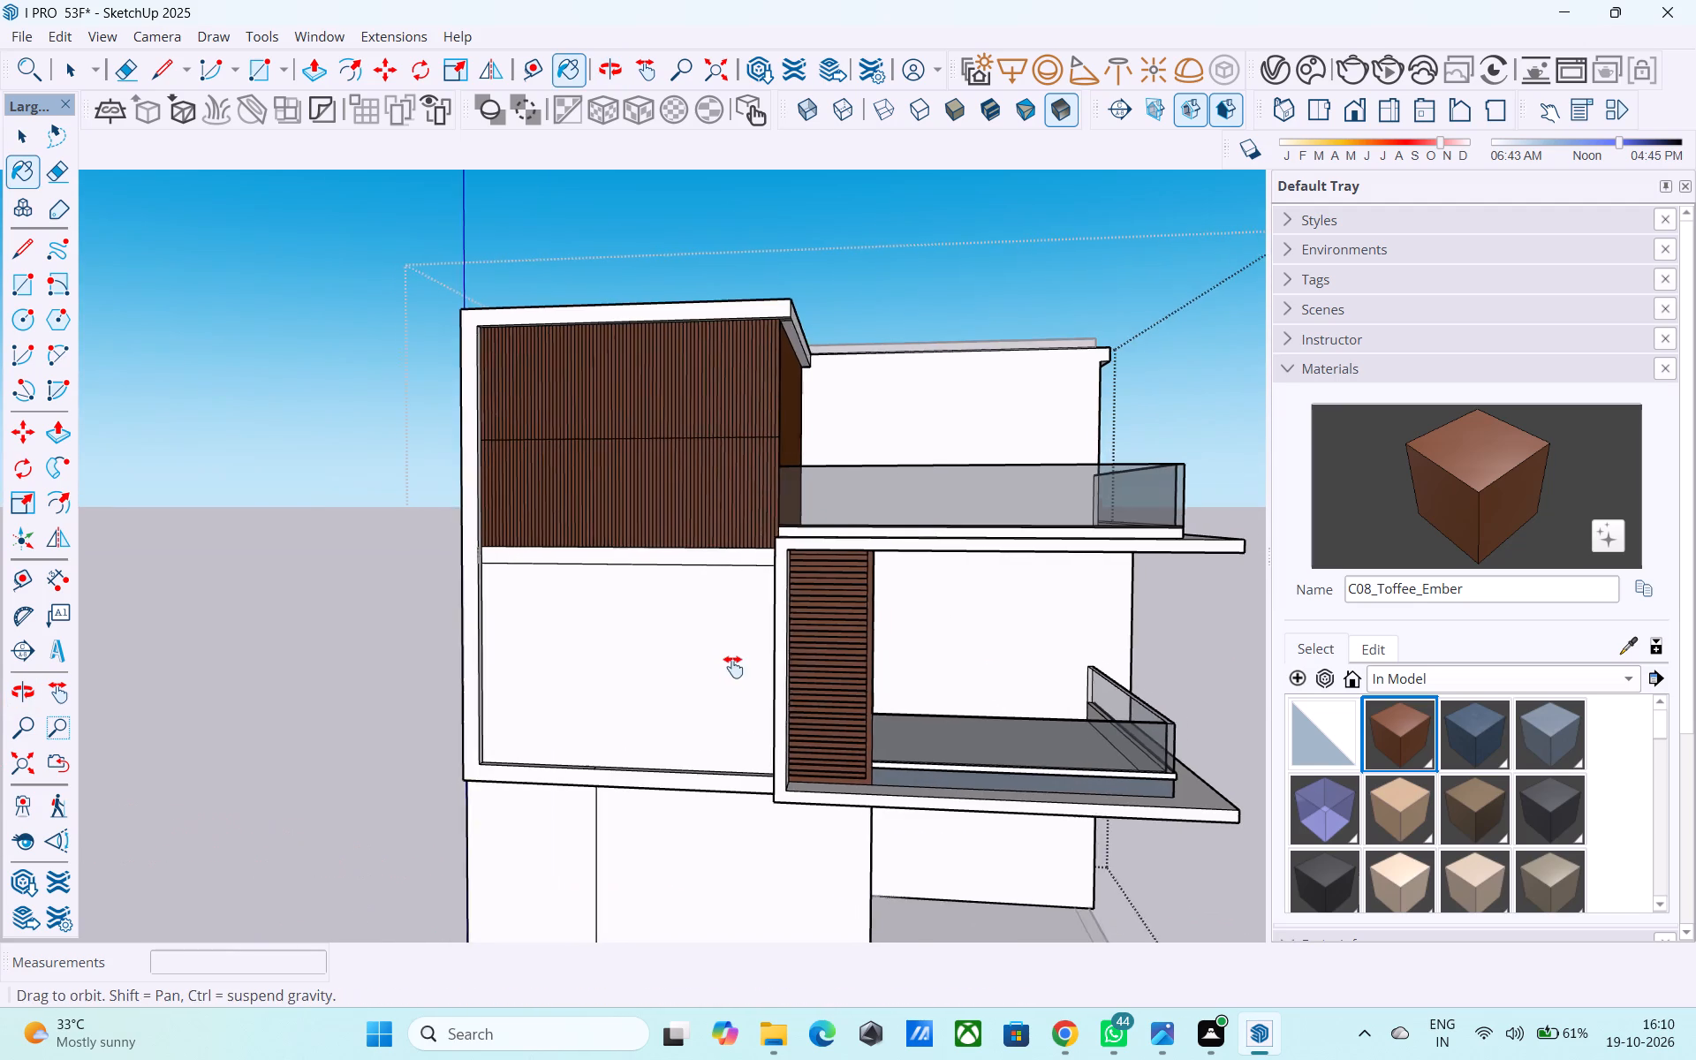
middle_click_drag(733, 667, 809, 660, "shift")
key("r")
scroll(684, 605, "up", 5)
left_click(602, 595)
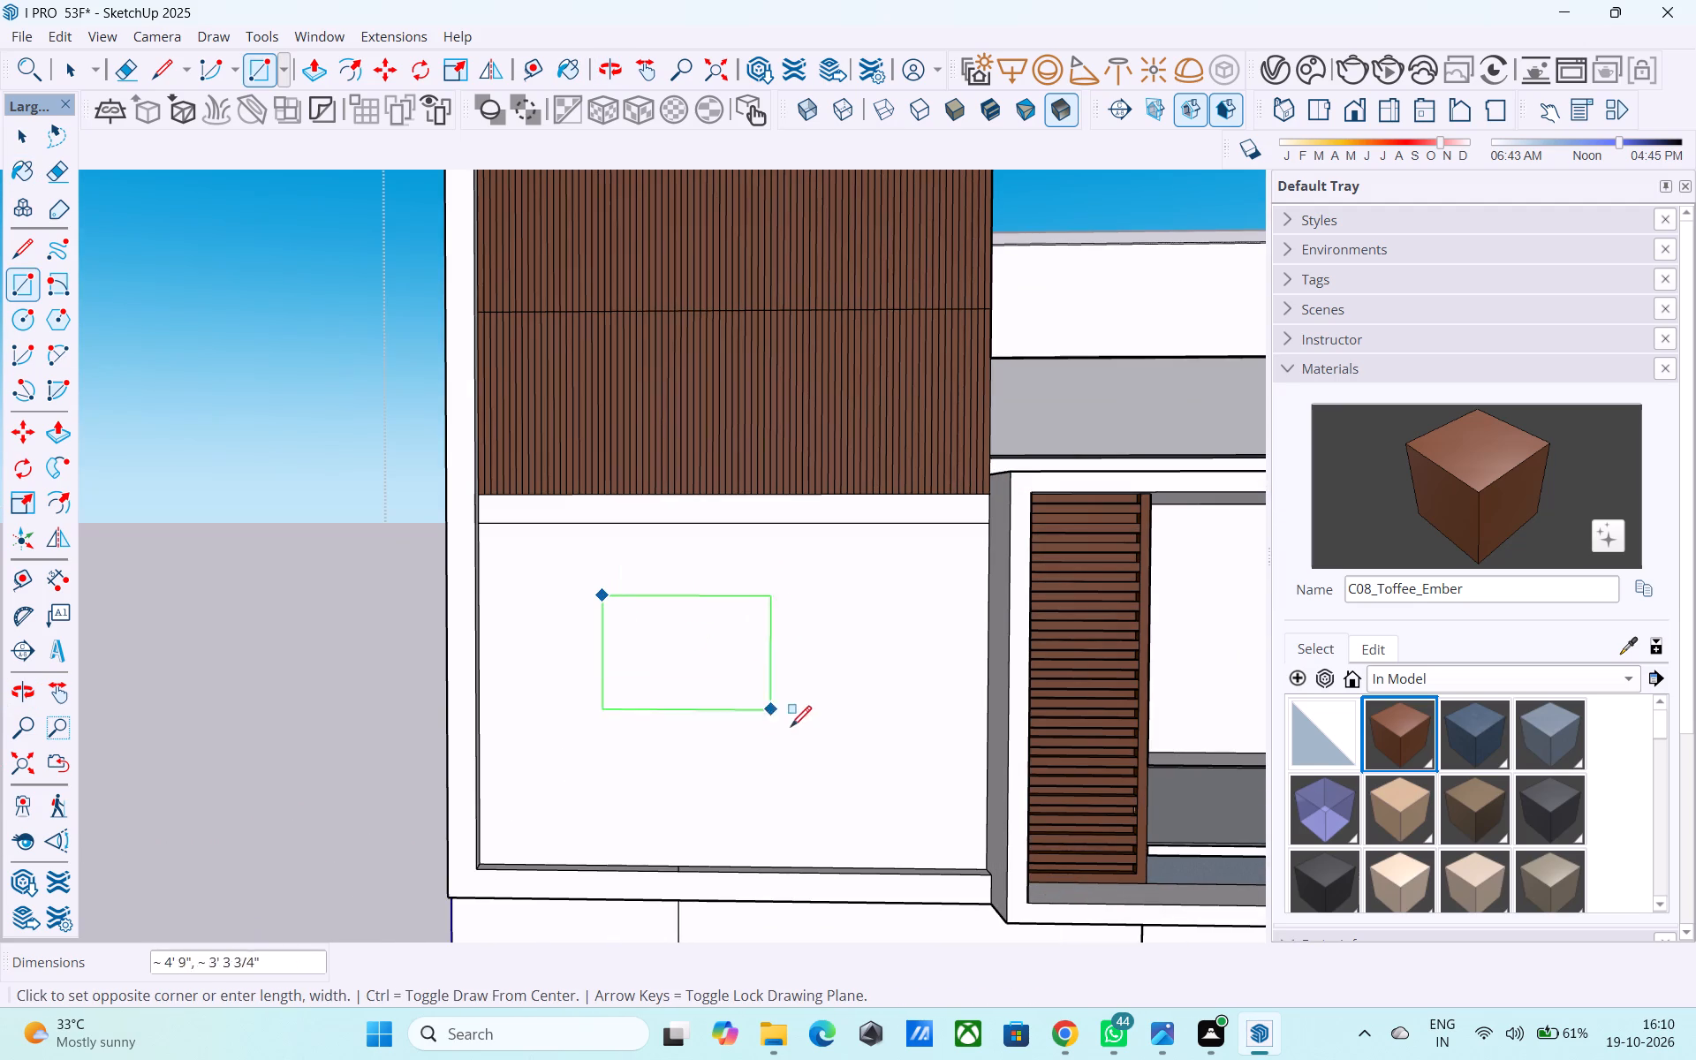
type("6',6'")
key("Return")
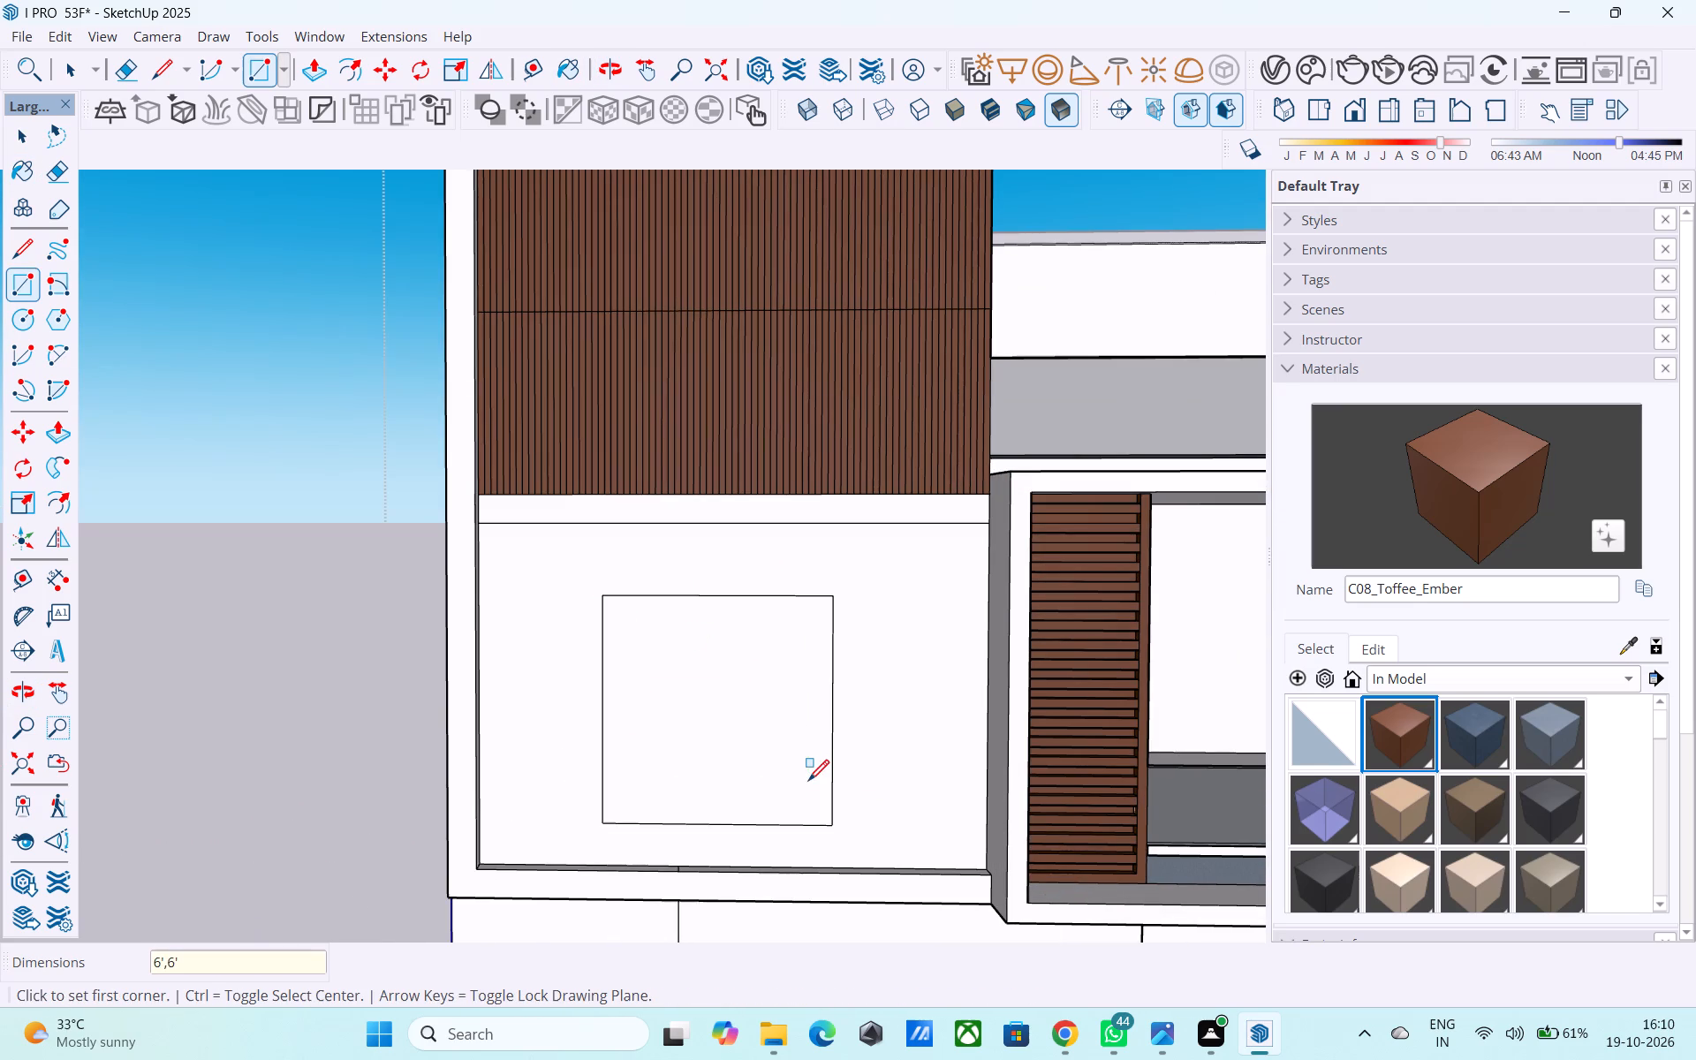
key("space")
Move the 6' square straight up, closer to the horizontal line below the strip cladding.
scroll(654, 763, "up", 5)
scroll(659, 716, "down", 4)
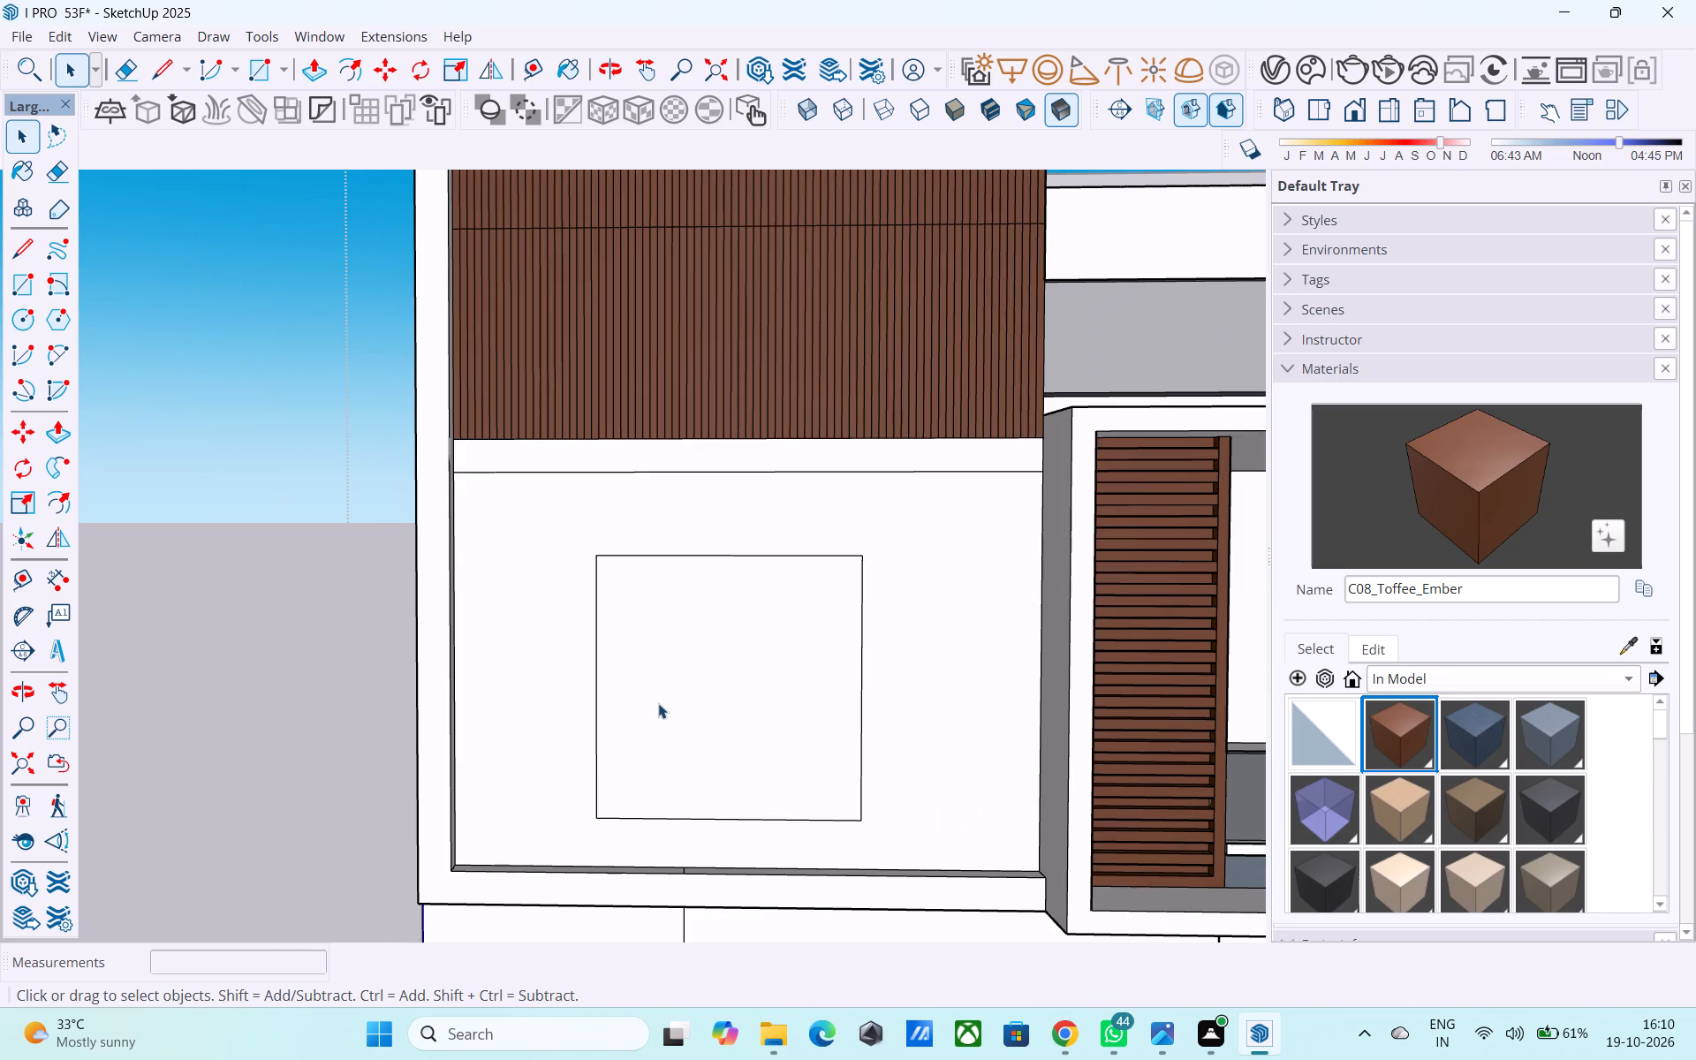
left_click(670, 671)
key("m")
left_click(1006, 796)
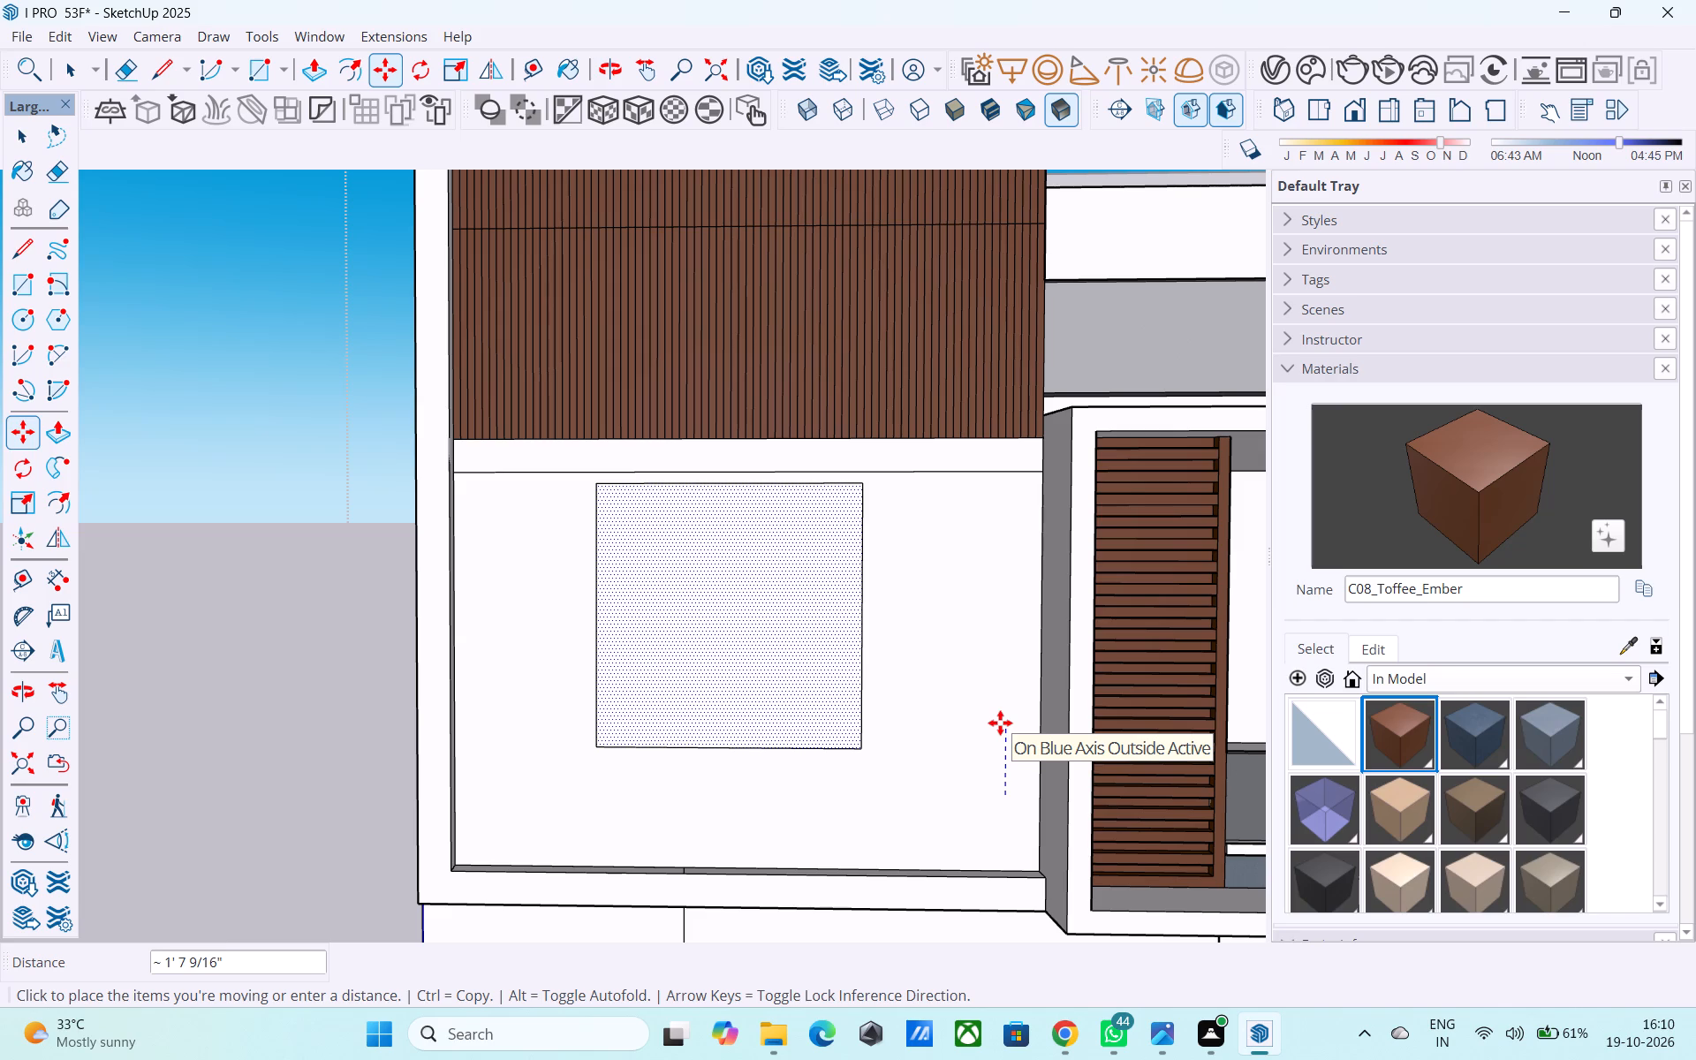
left_click(1000, 746)
key("space")
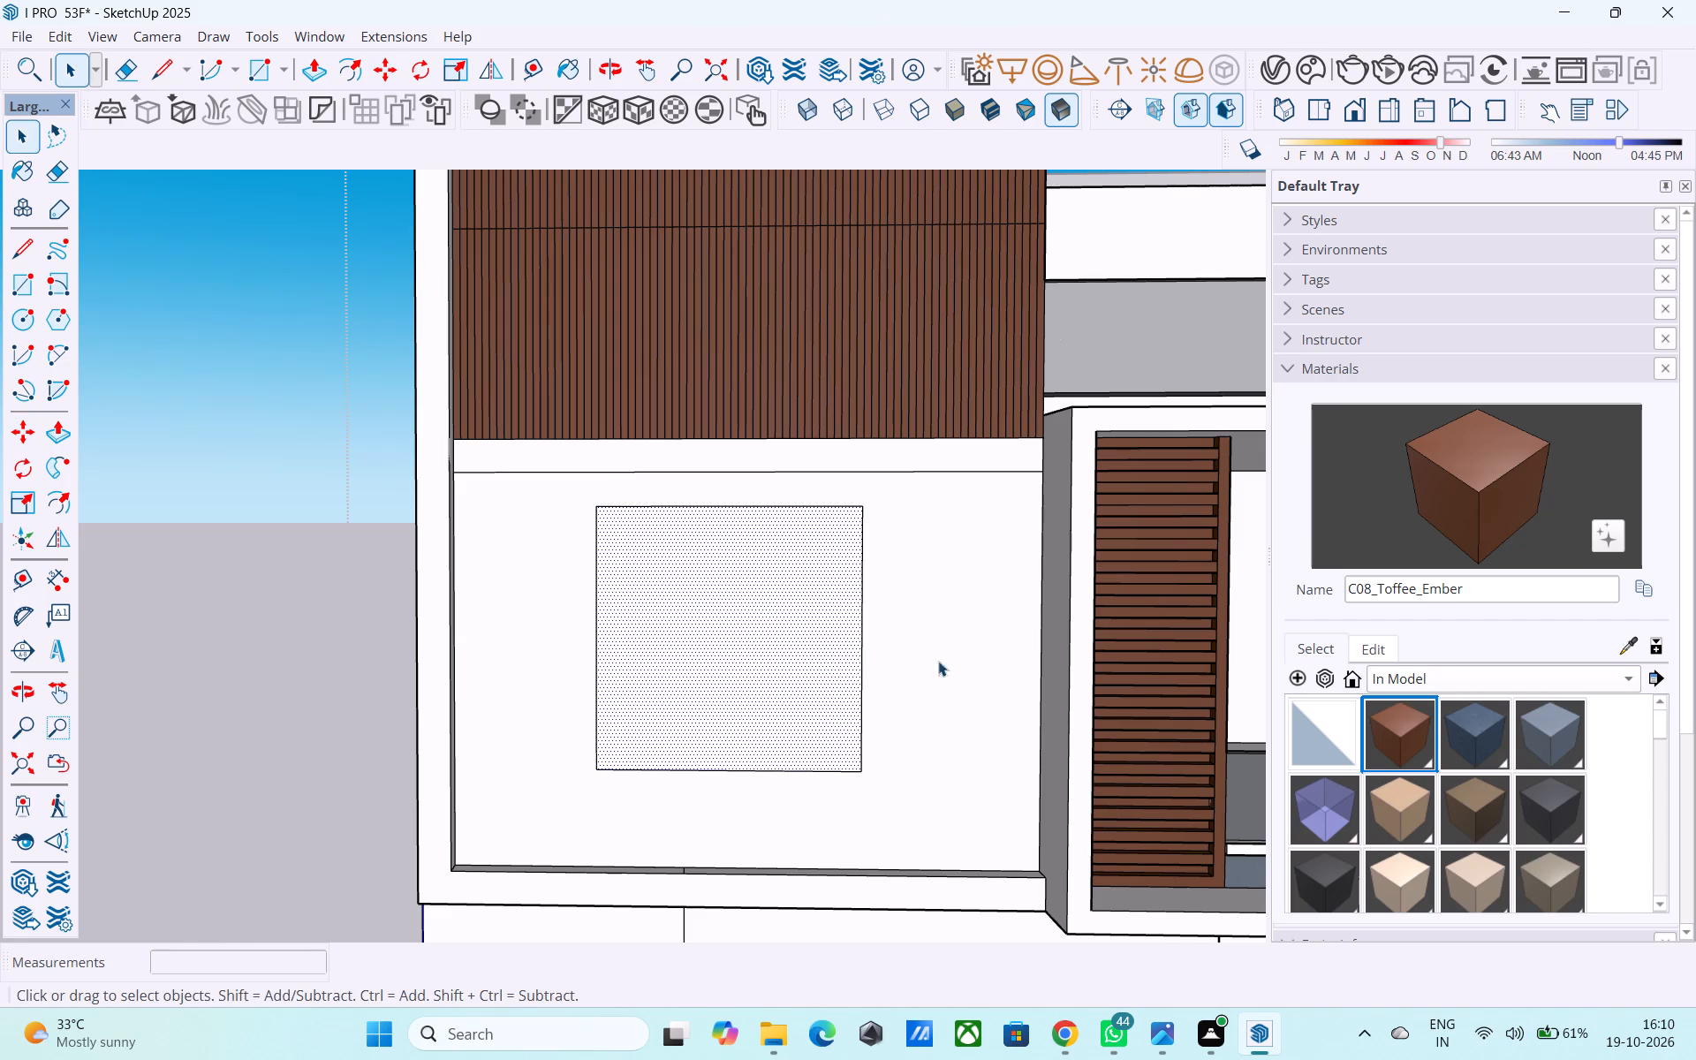
Outline a band above the square, extending 1' past each upper corner and reaching up to the horizontal wall line.
key("l")
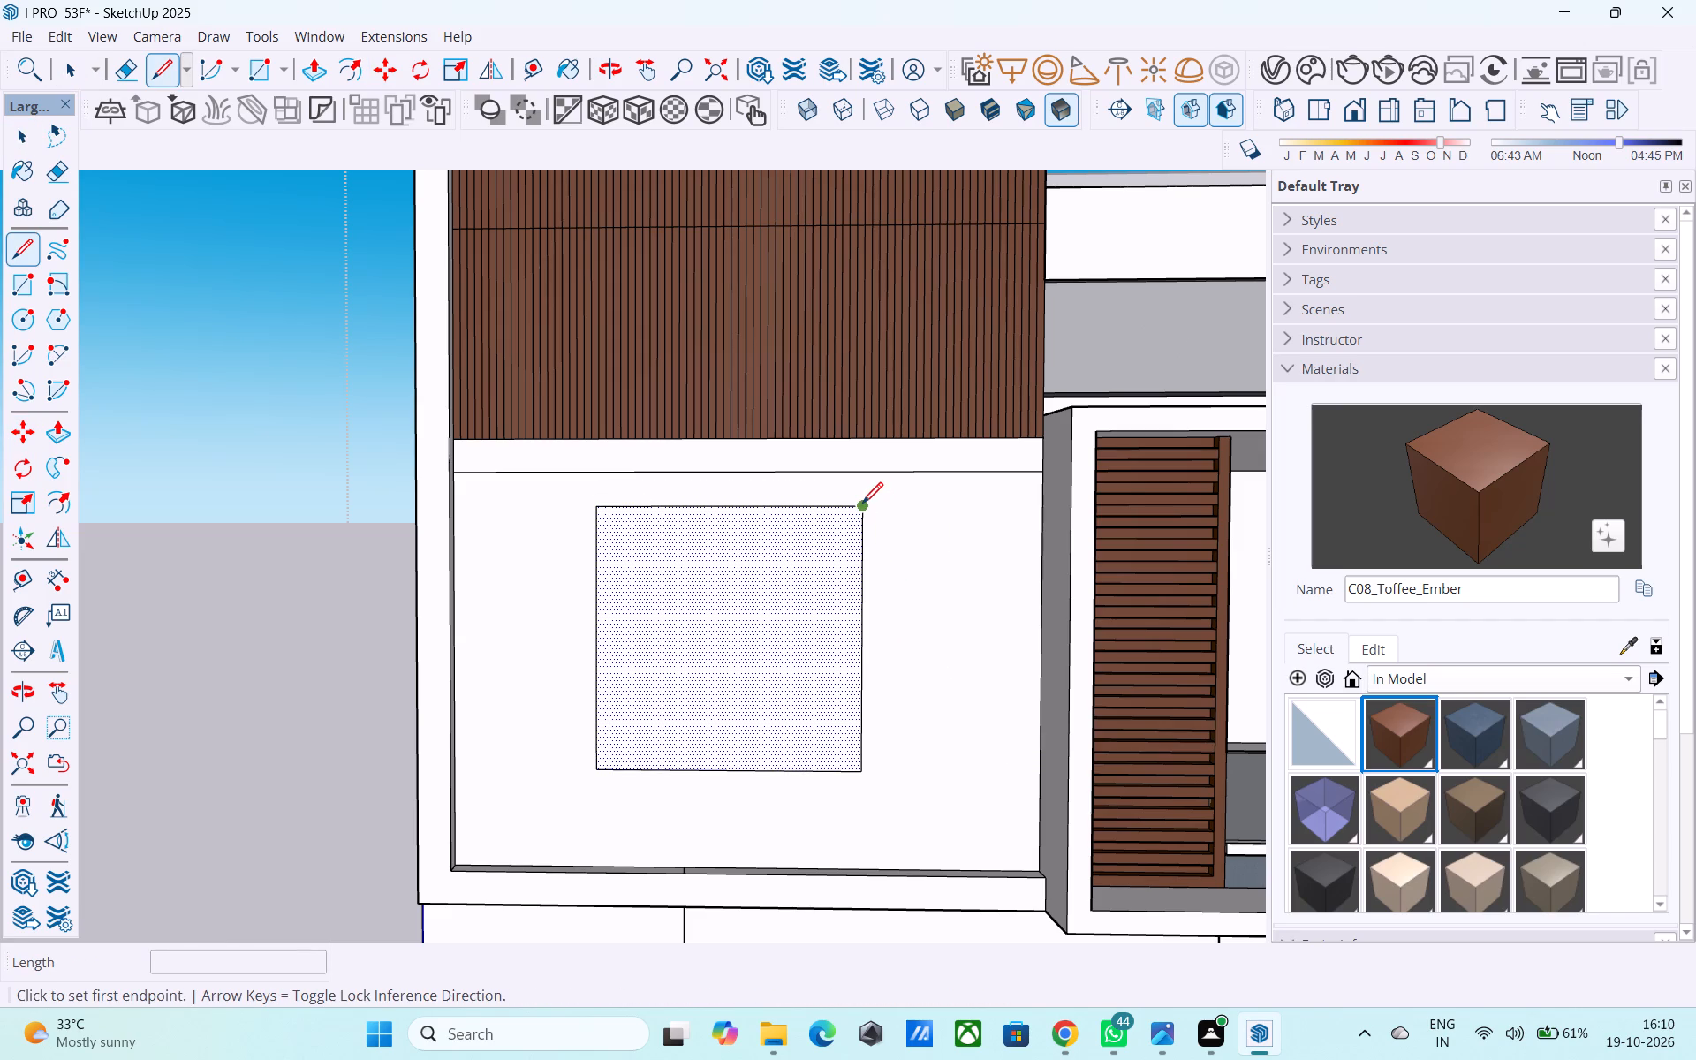
scroll(862, 505, "up", 3)
left_click(862, 505)
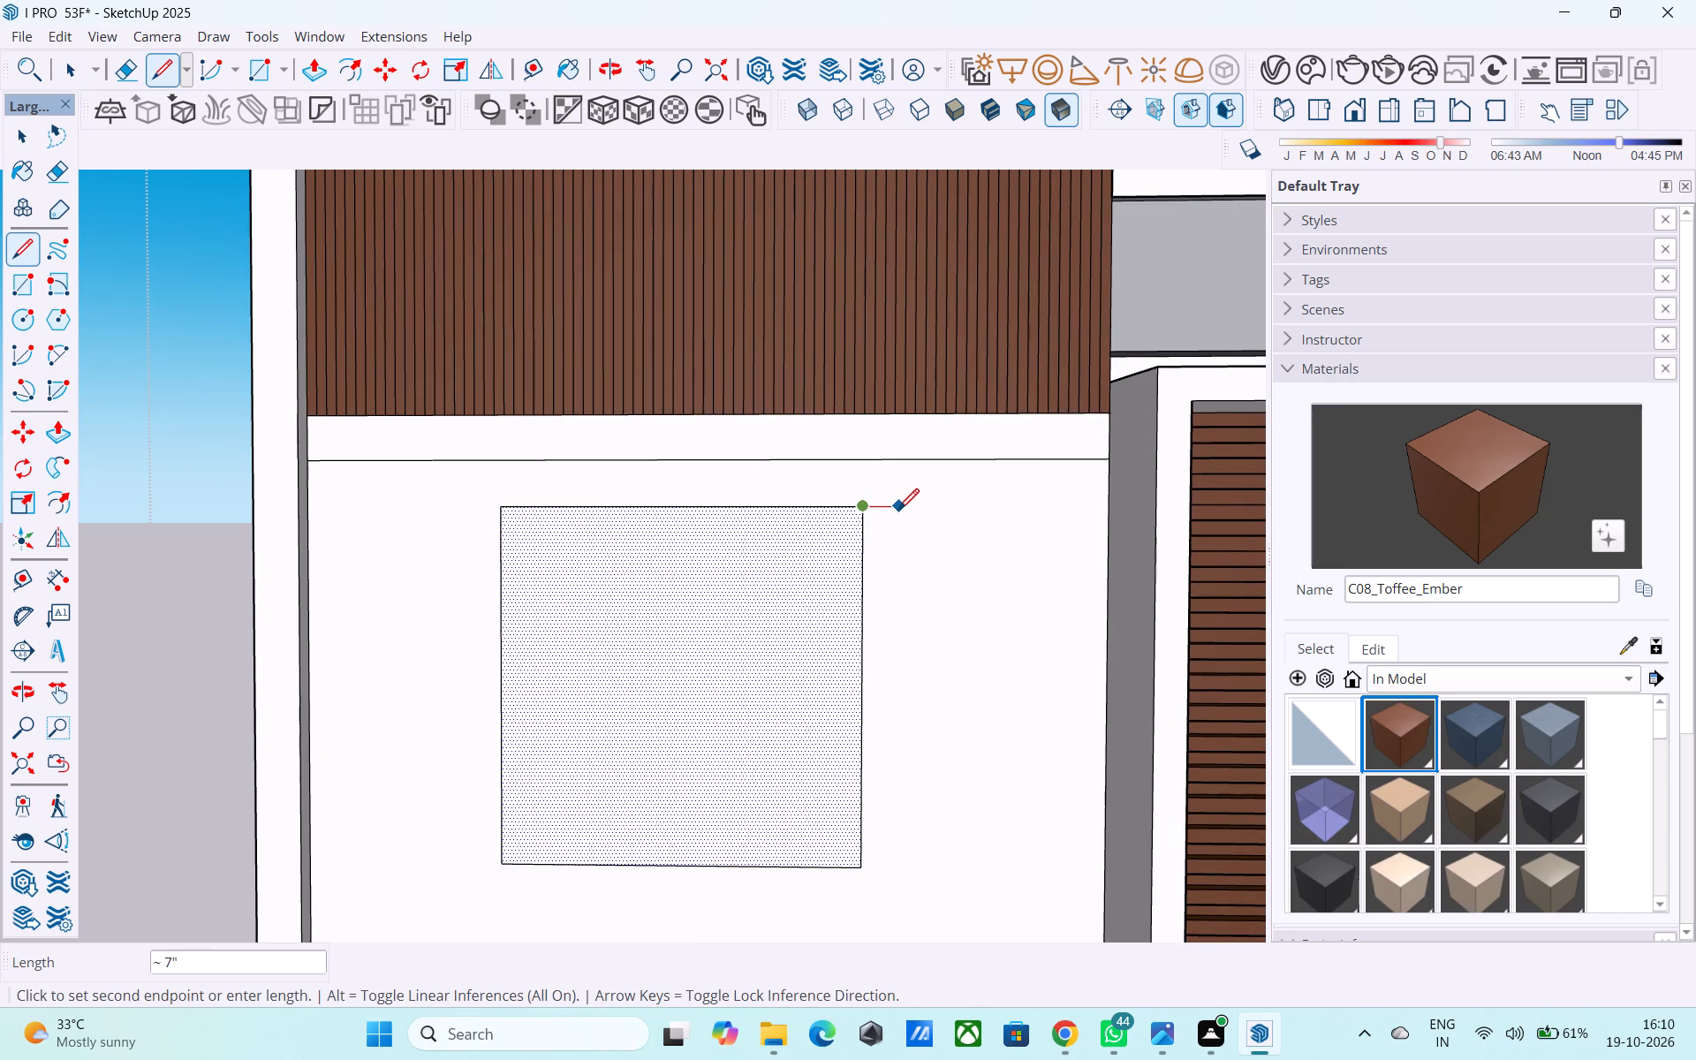
scroll(898, 511, "up", 1)
type("1'")
key("Return")
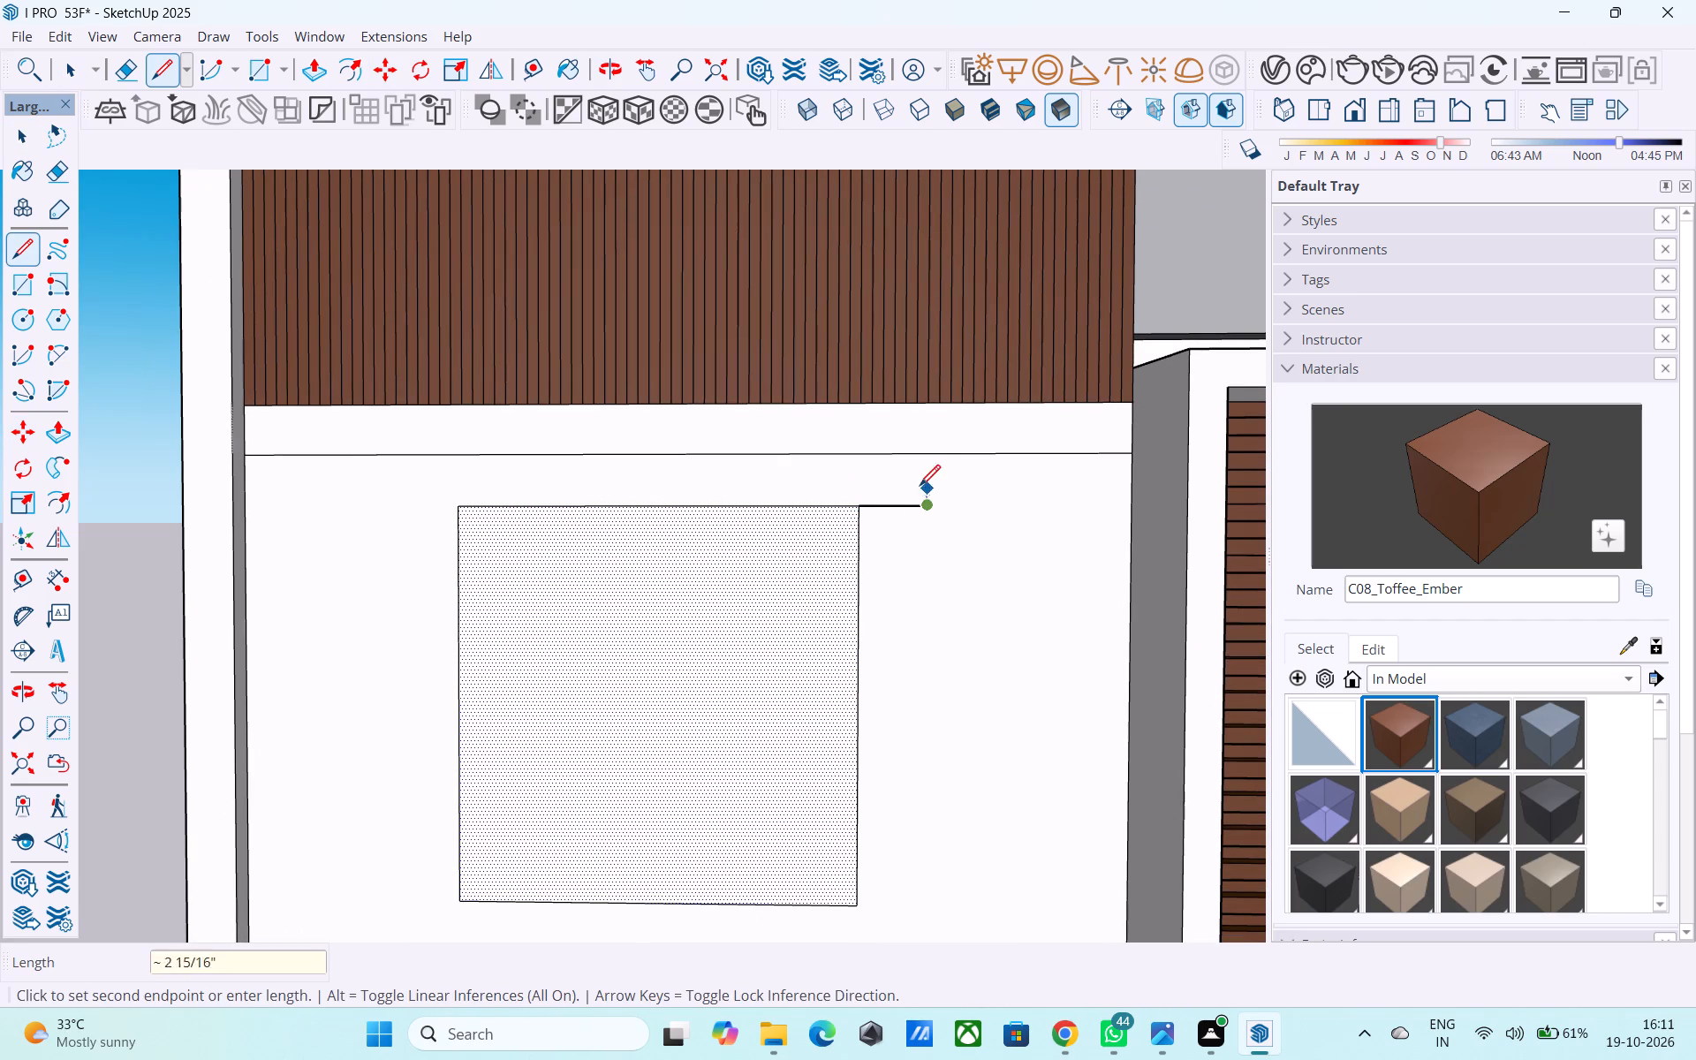
left_click(926, 456)
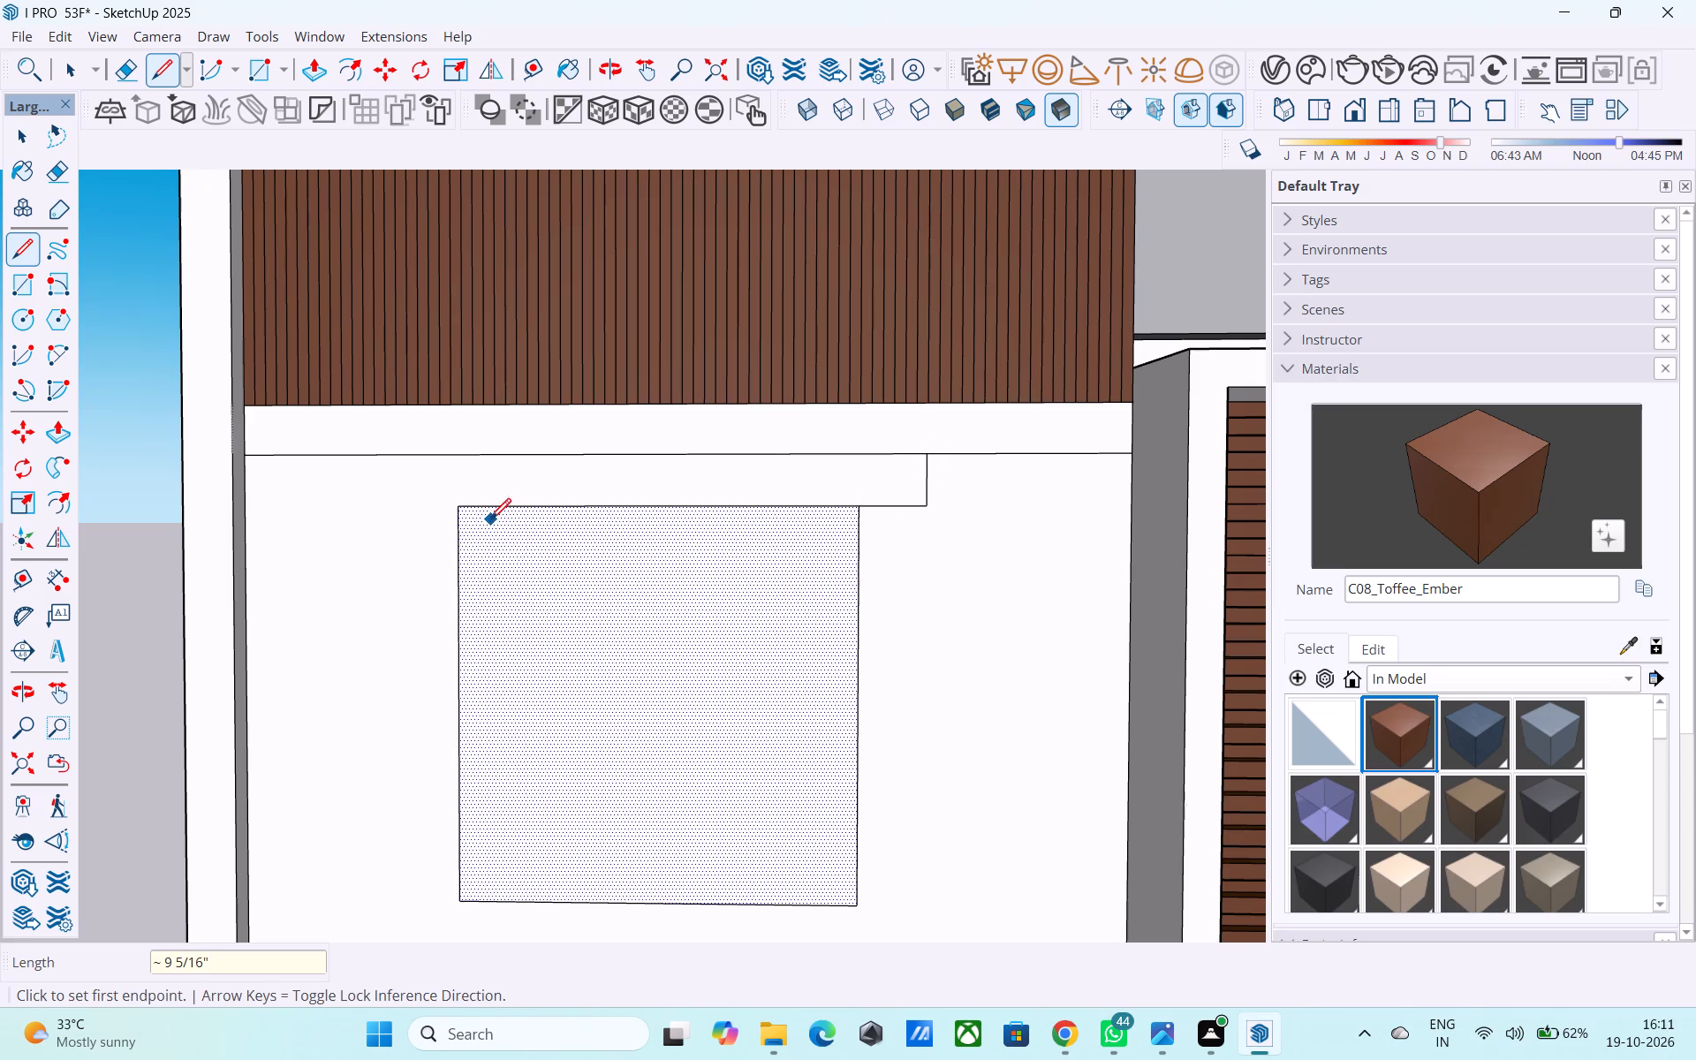
left_click(465, 512)
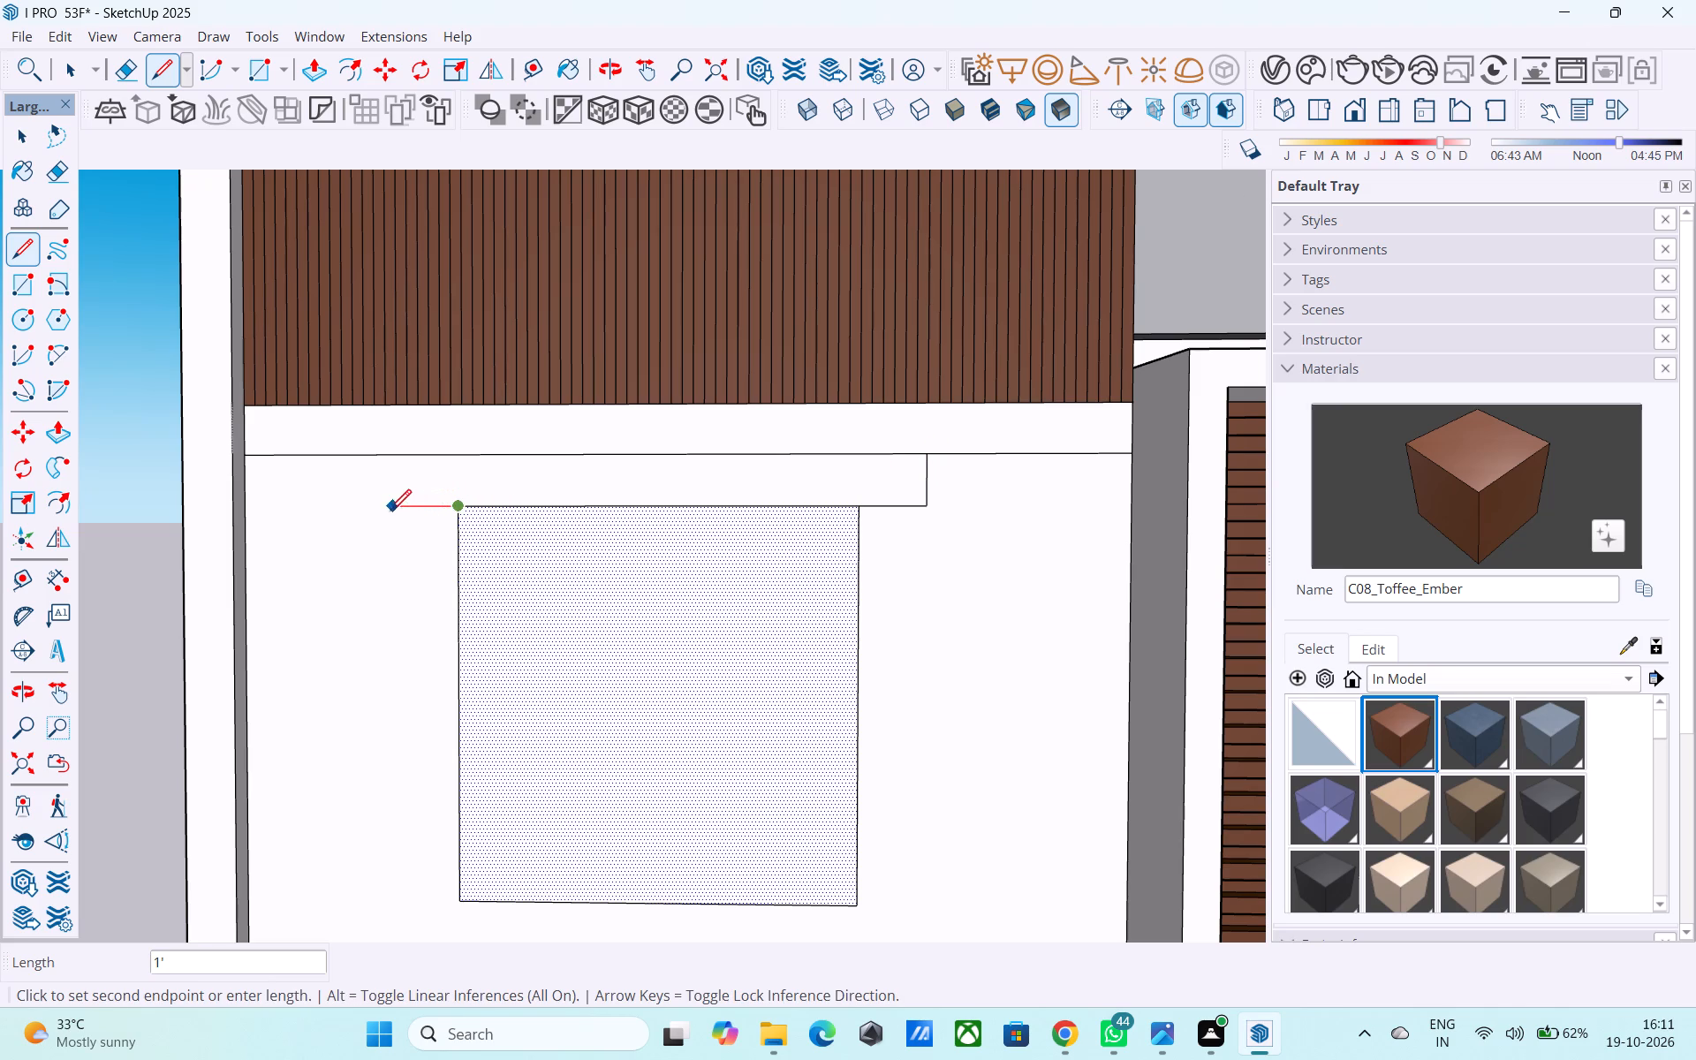
left_click(387, 510)
left_click(388, 457)
key("space")
Extrude the outlined band above the 6' square 2' outward from the wall.
left_click(473, 474)
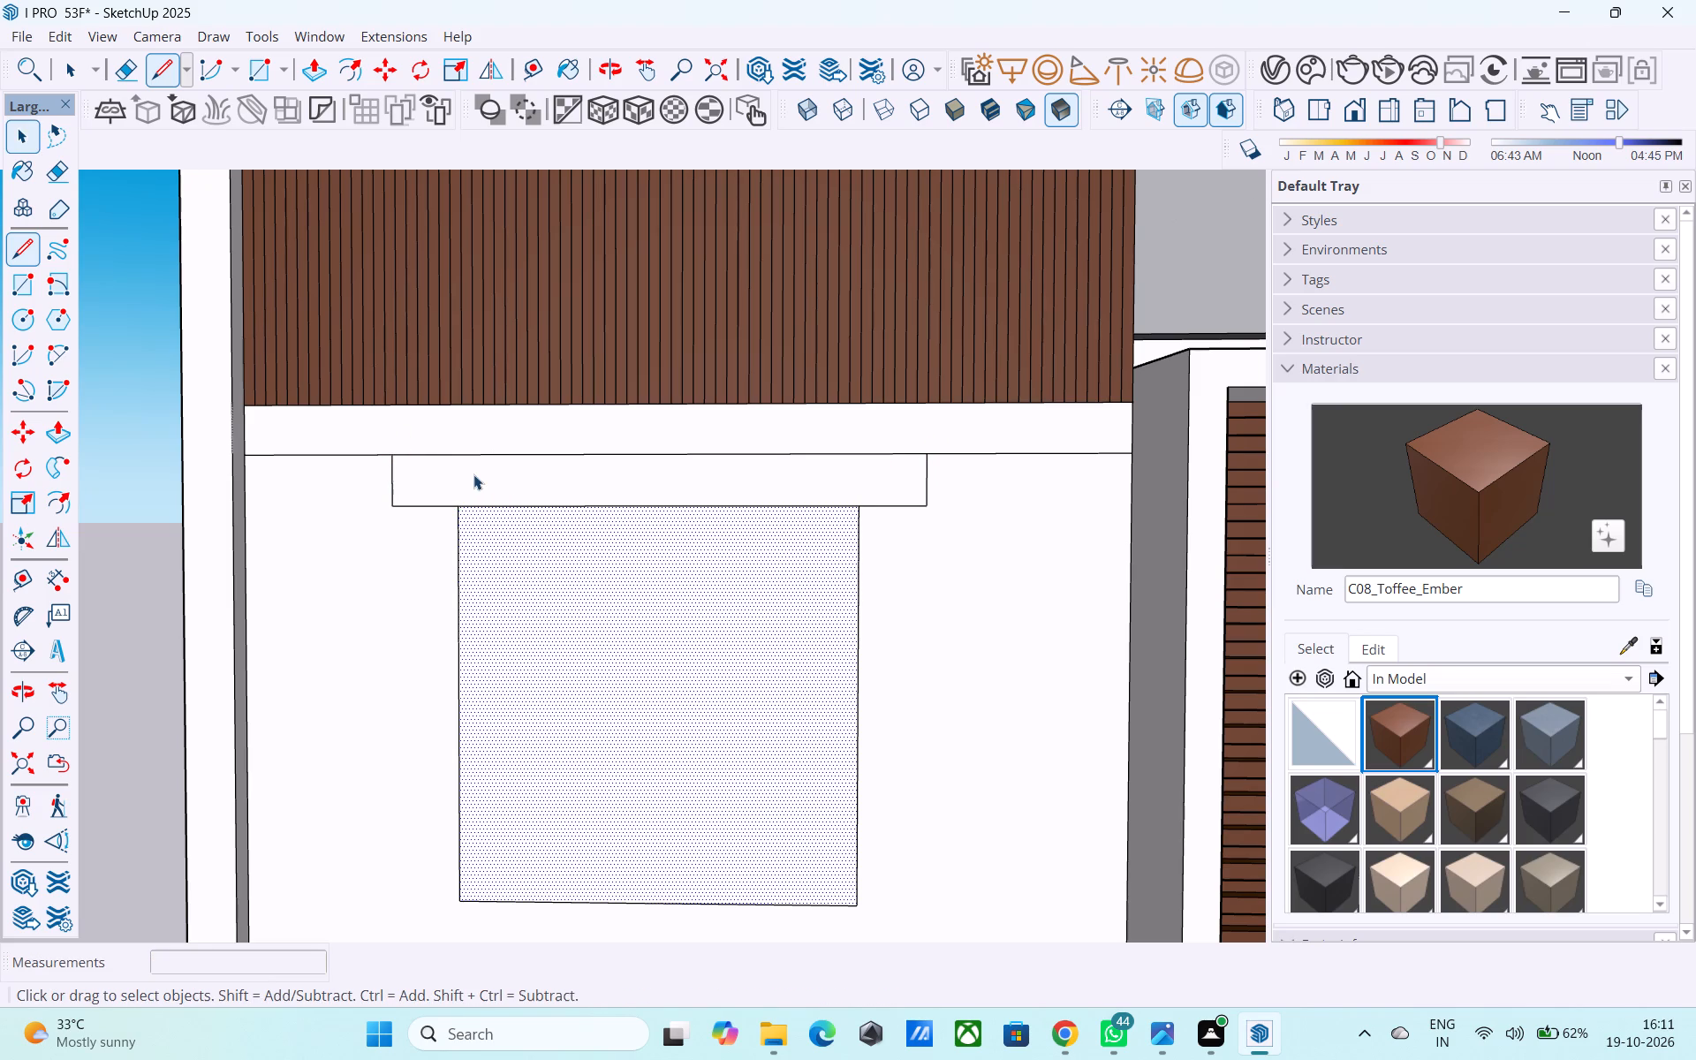
key("p")
left_click(474, 473)
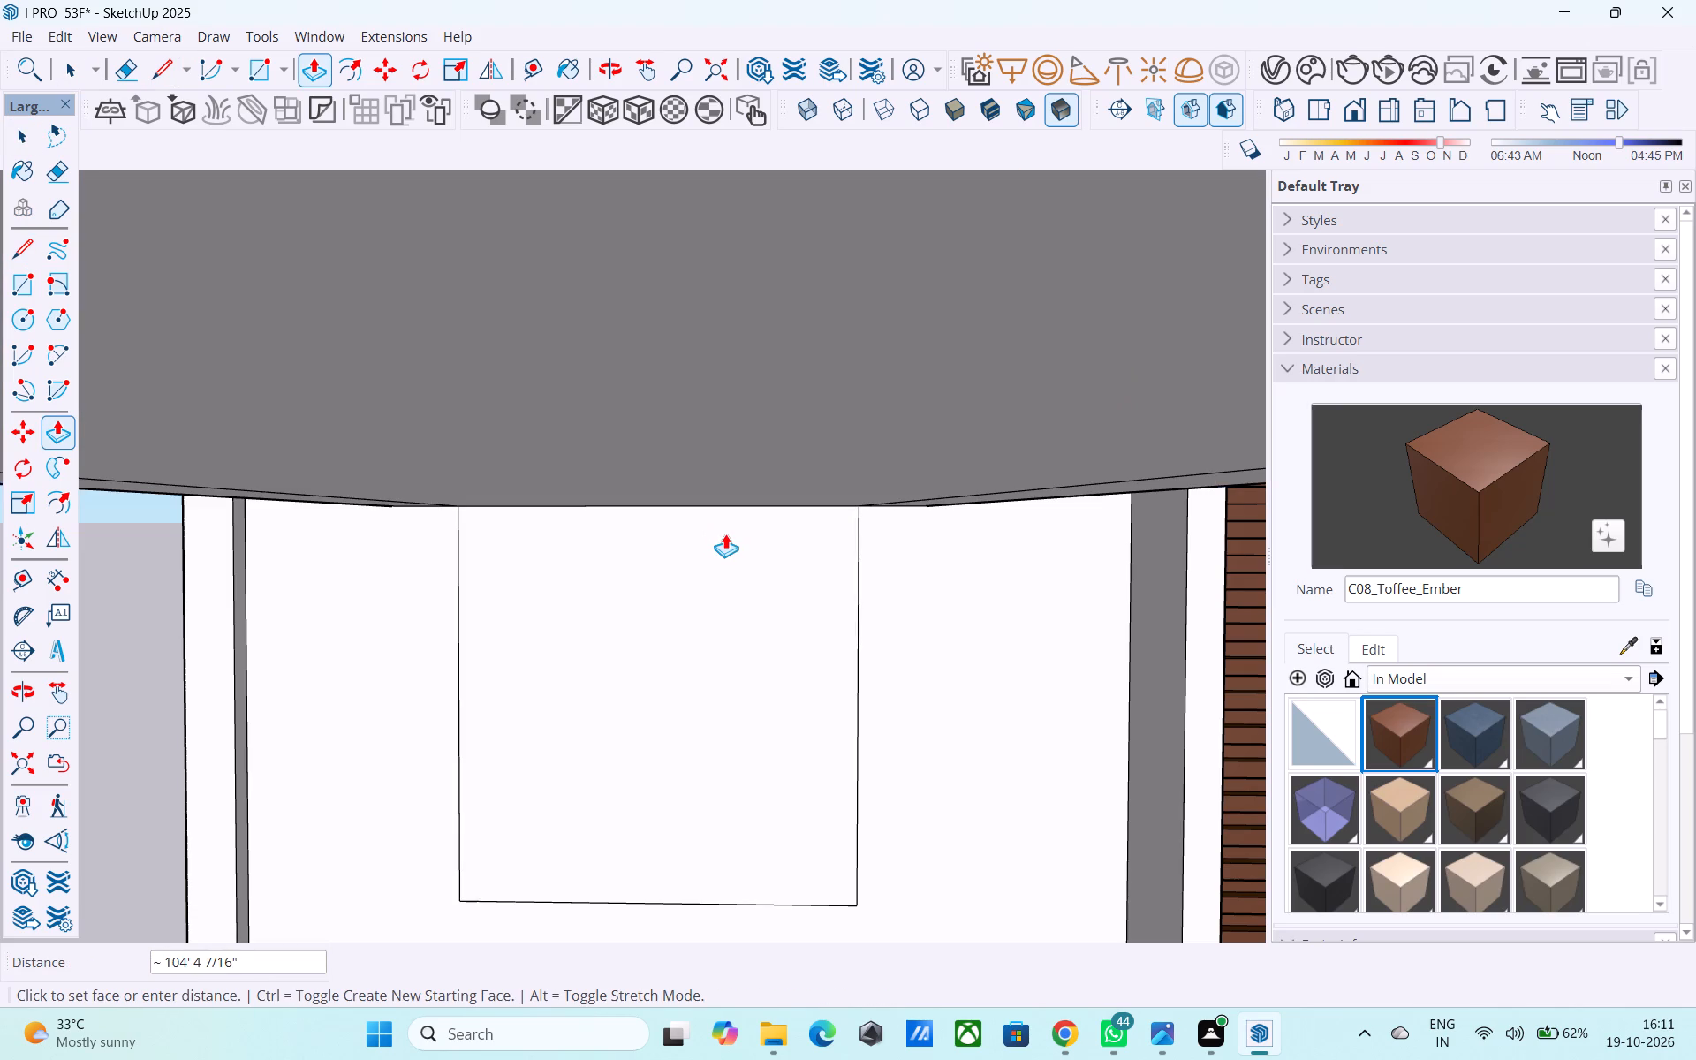
type("2'")
key("Return")
key("space")
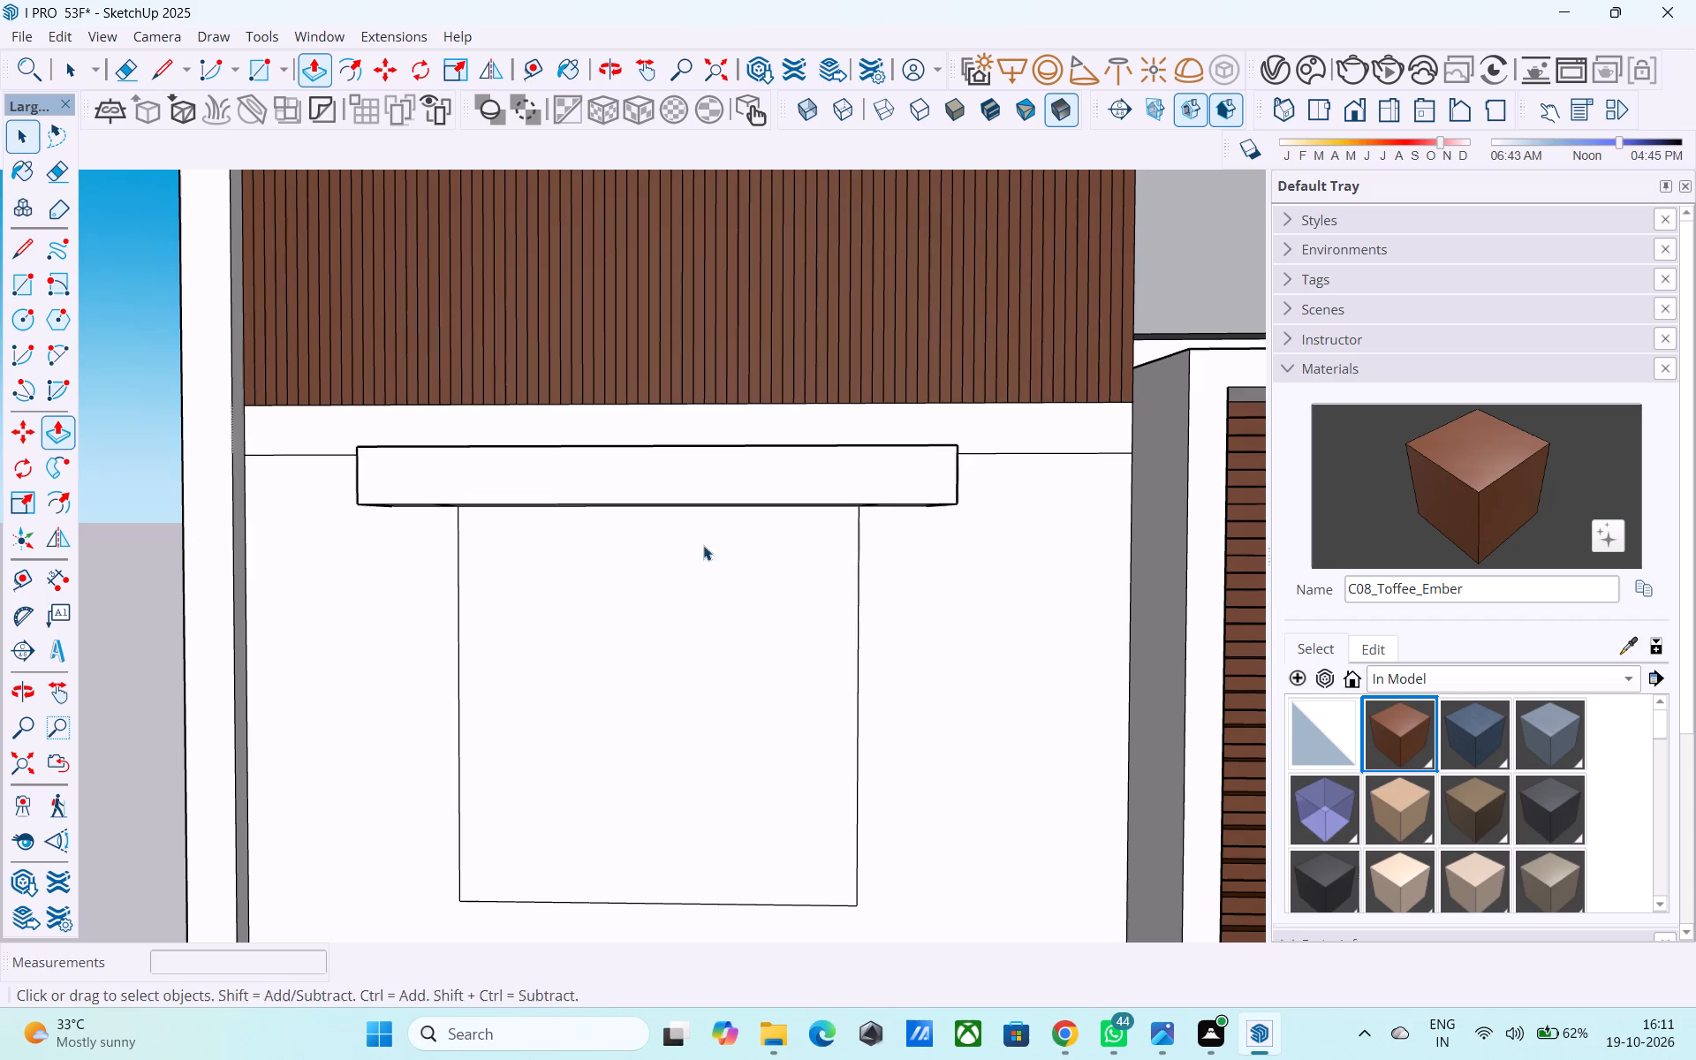
Offset the outline of the 6' square inward by 2" to form a window frame border.
middle_click_drag(699, 549, 546, 650)
scroll(646, 544, "down", 6)
middle_click_drag(665, 562, 632, 548)
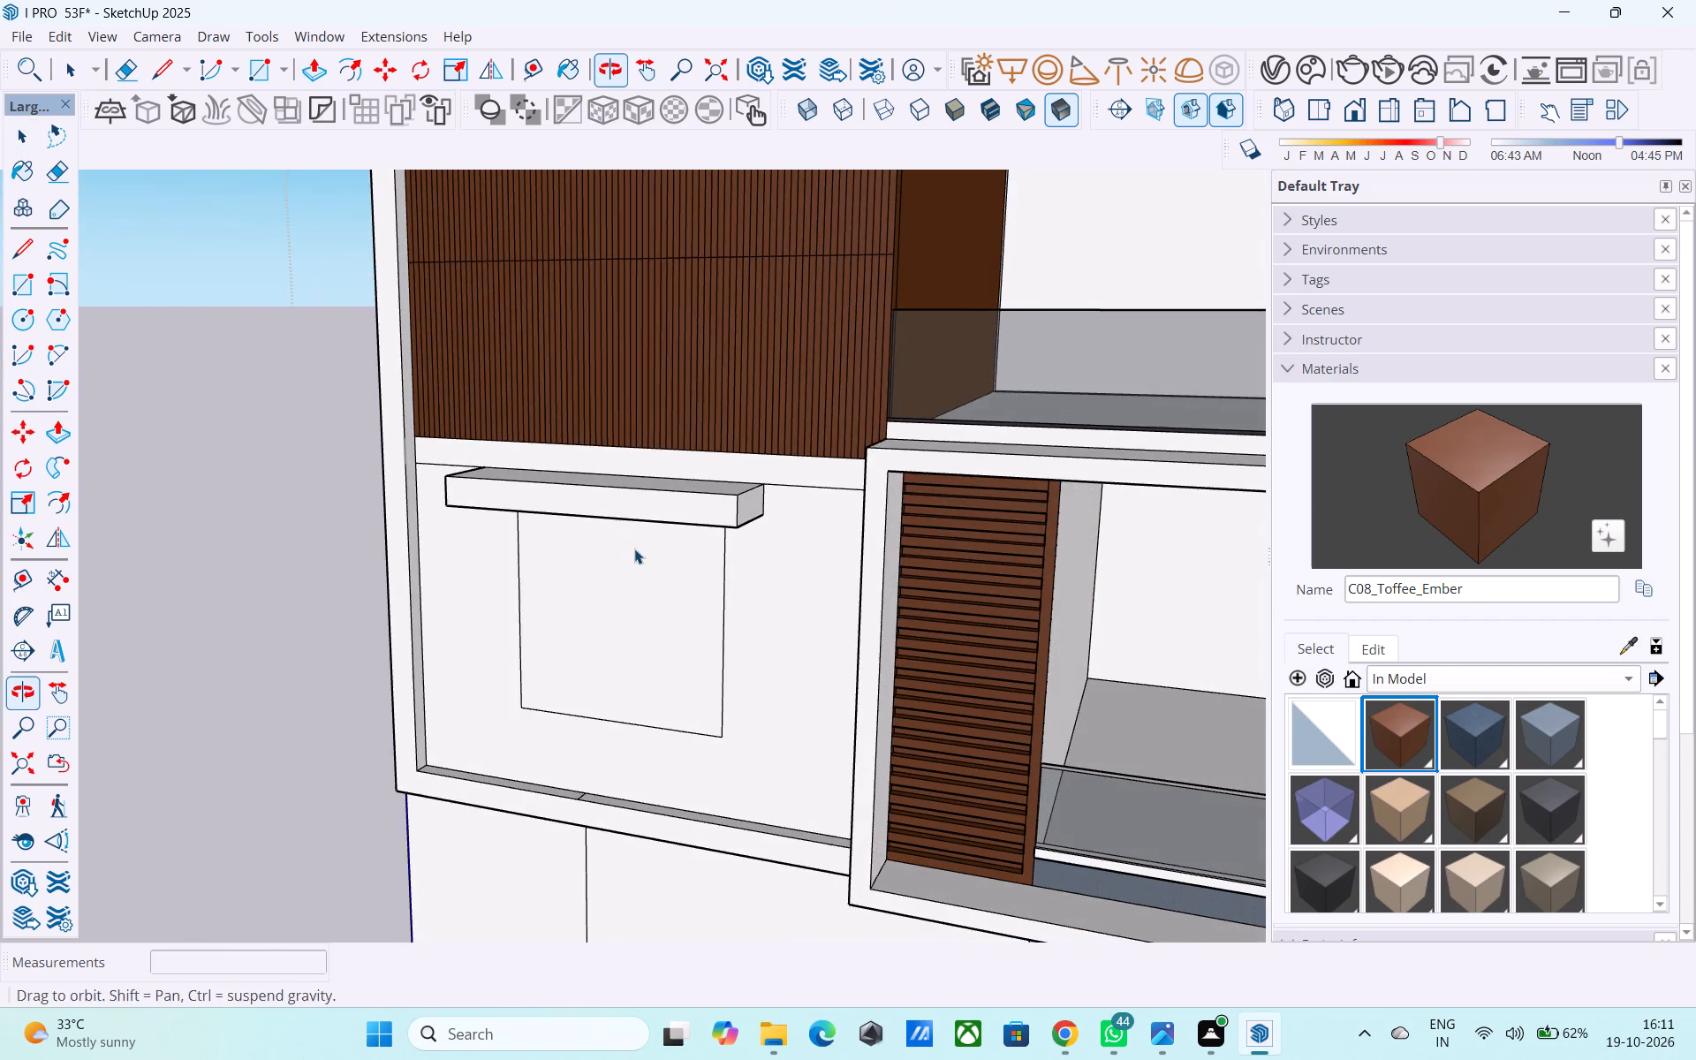
middle_click_drag(659, 566, 643, 548)
scroll(635, 561, "up", 4)
left_click(627, 593)
key("f")
left_click(627, 594)
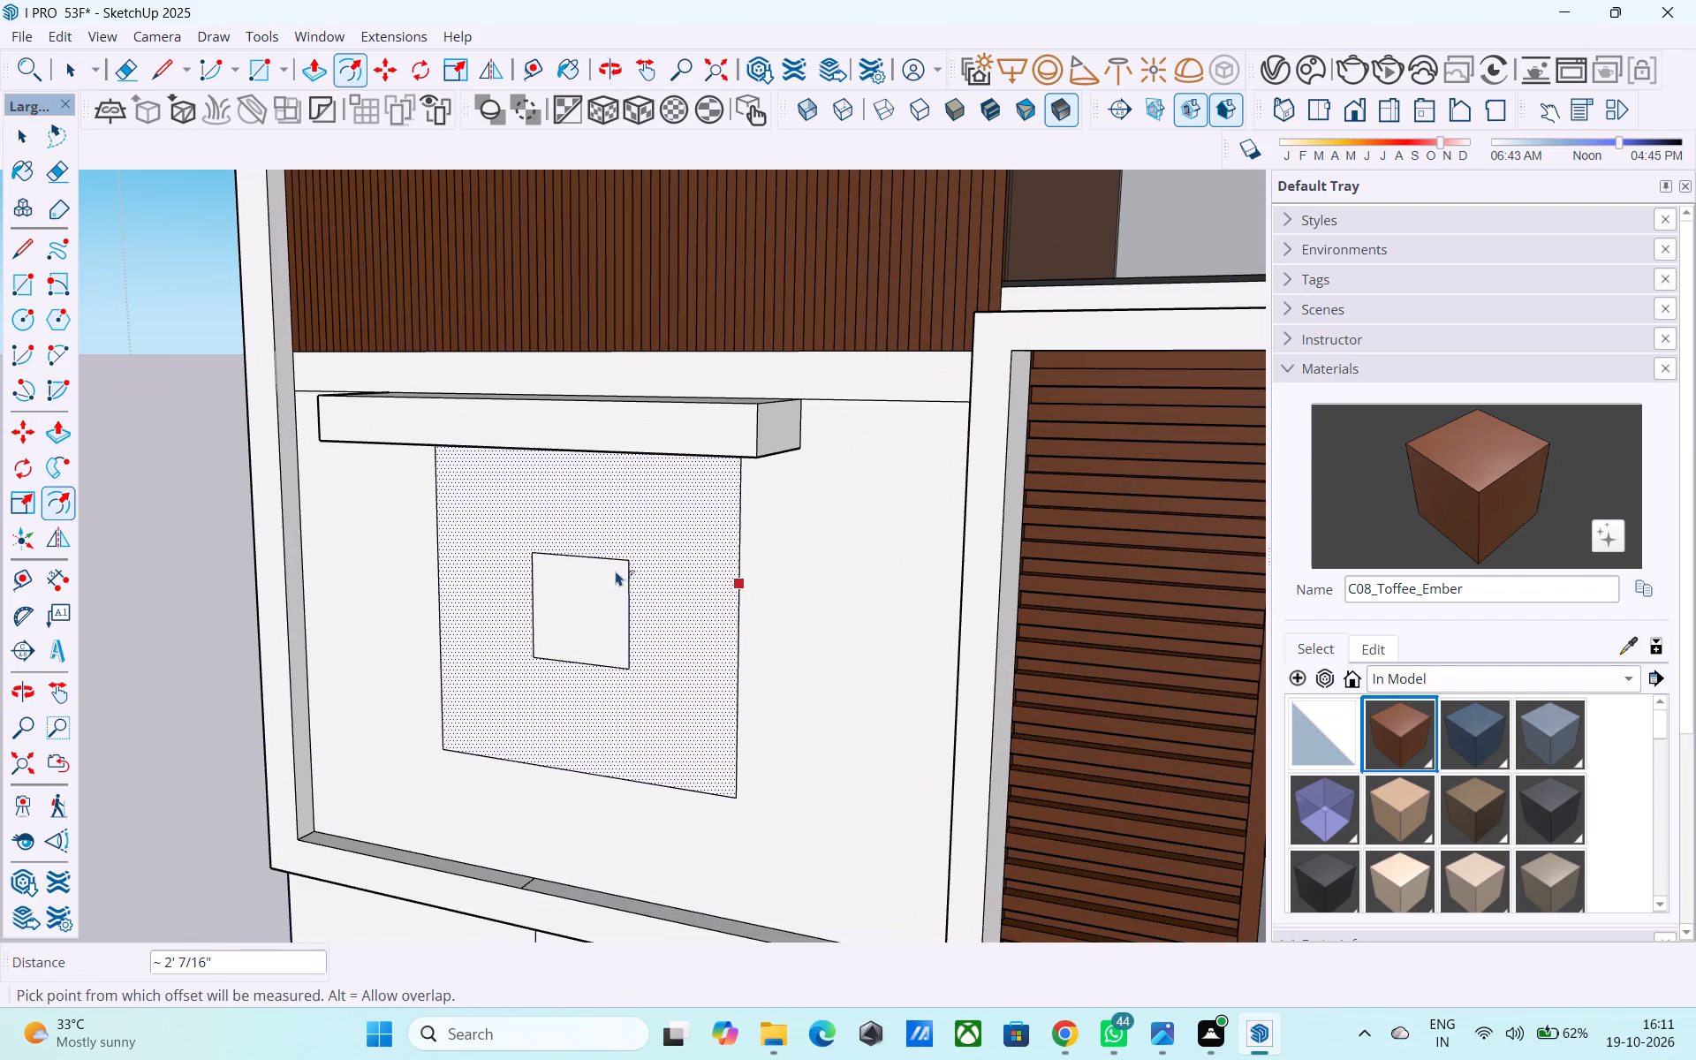
key("1")
key("BackSpace")
type("2\"")
key("Return")
key("space")
Push the inner window face 9" into the wall to cut the window opening.
middle_click_drag(586, 623, 701, 595)
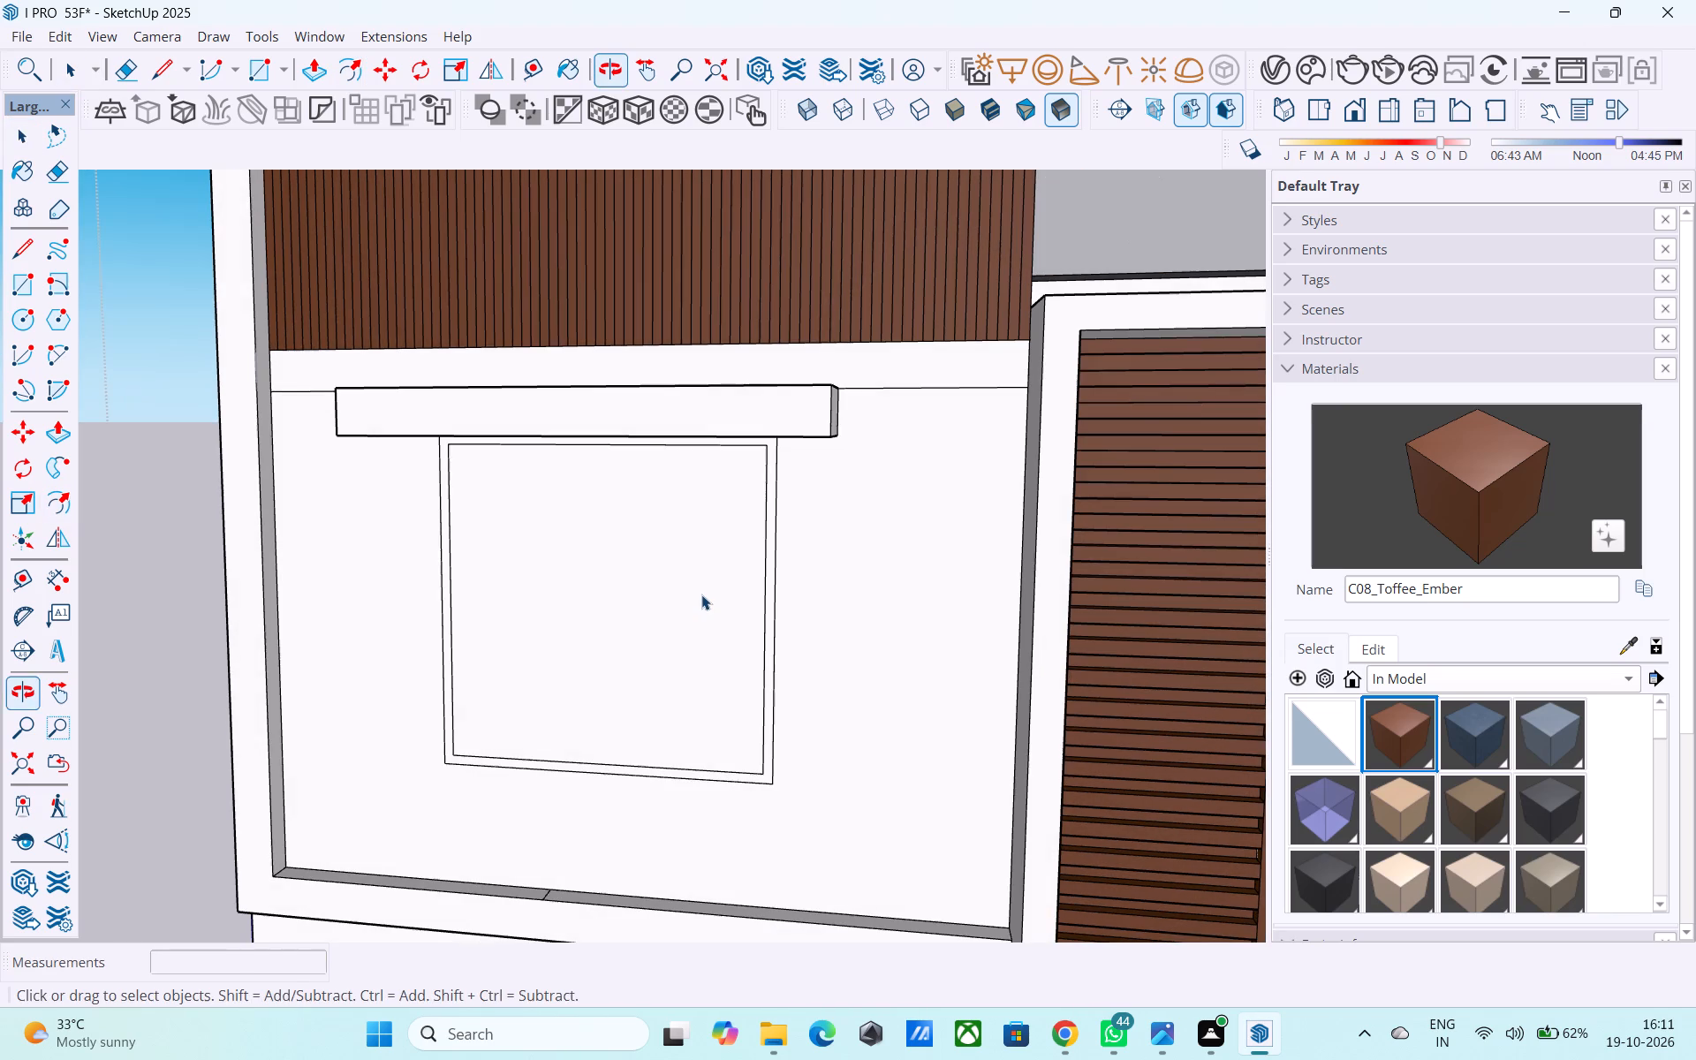
left_click(701, 594)
key("p")
left_click(701, 594)
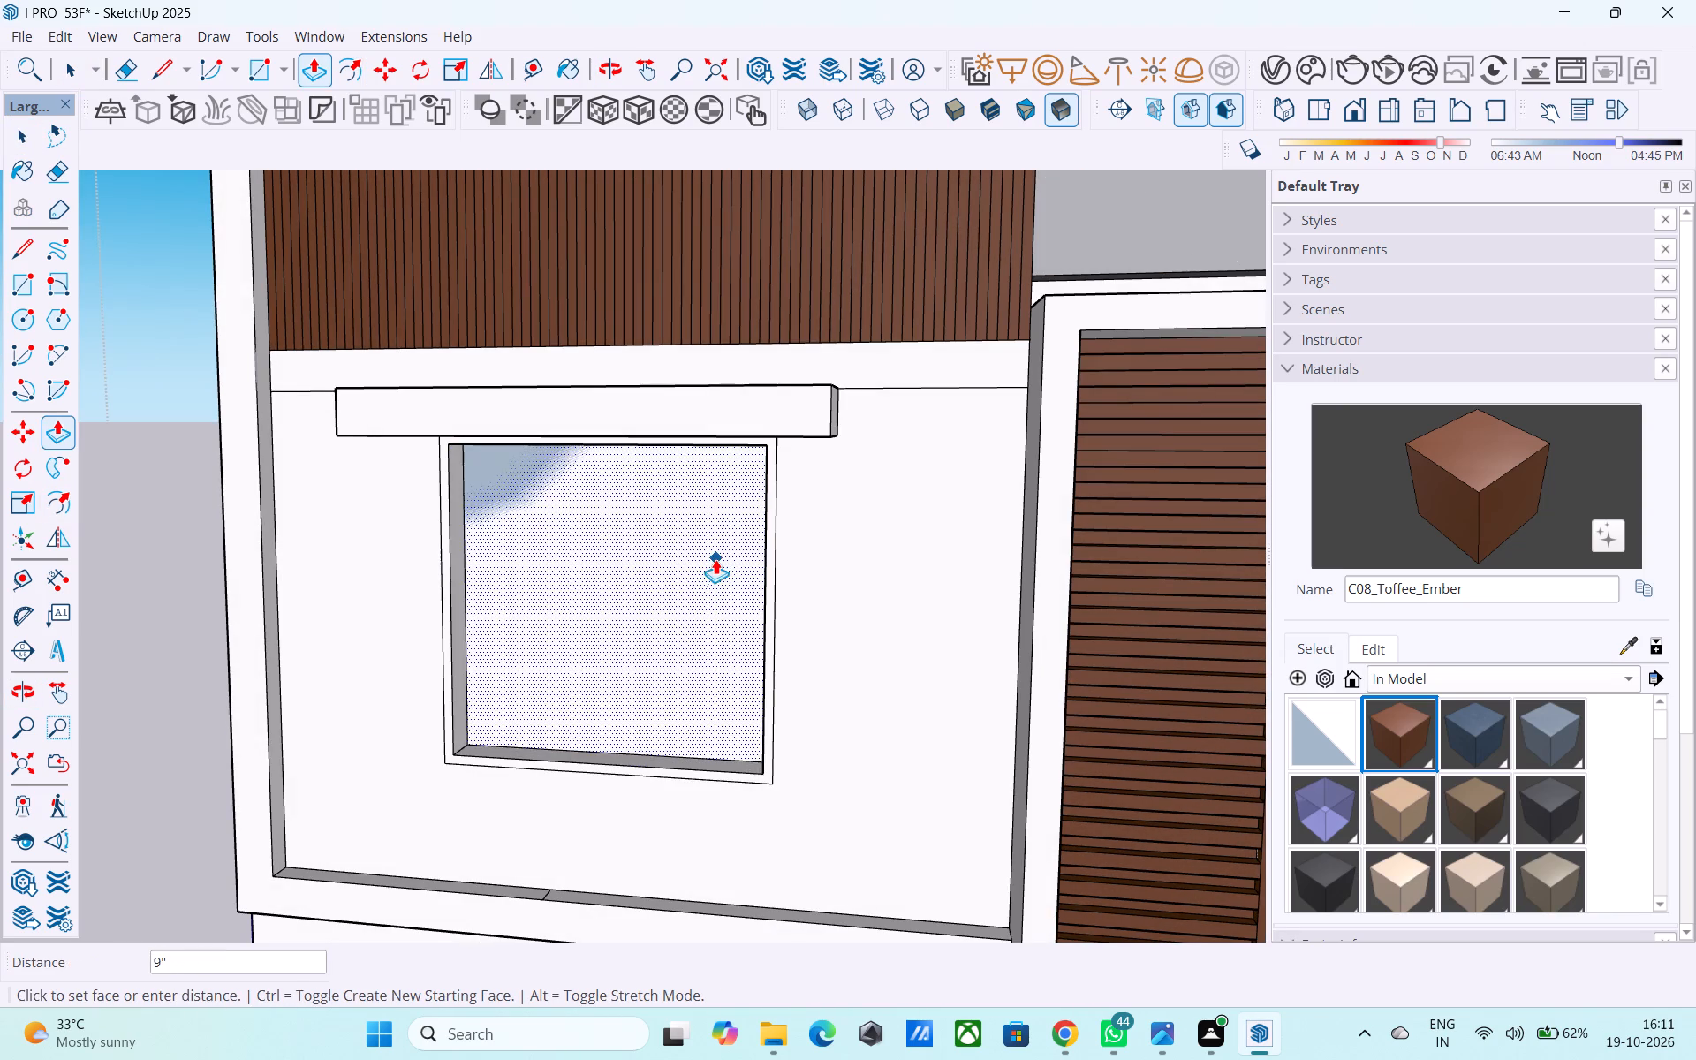
left_click(715, 558)
key("space")
Save the model.
scroll(715, 559, "down", 9)
middle_click_drag(719, 603, 623, 642)
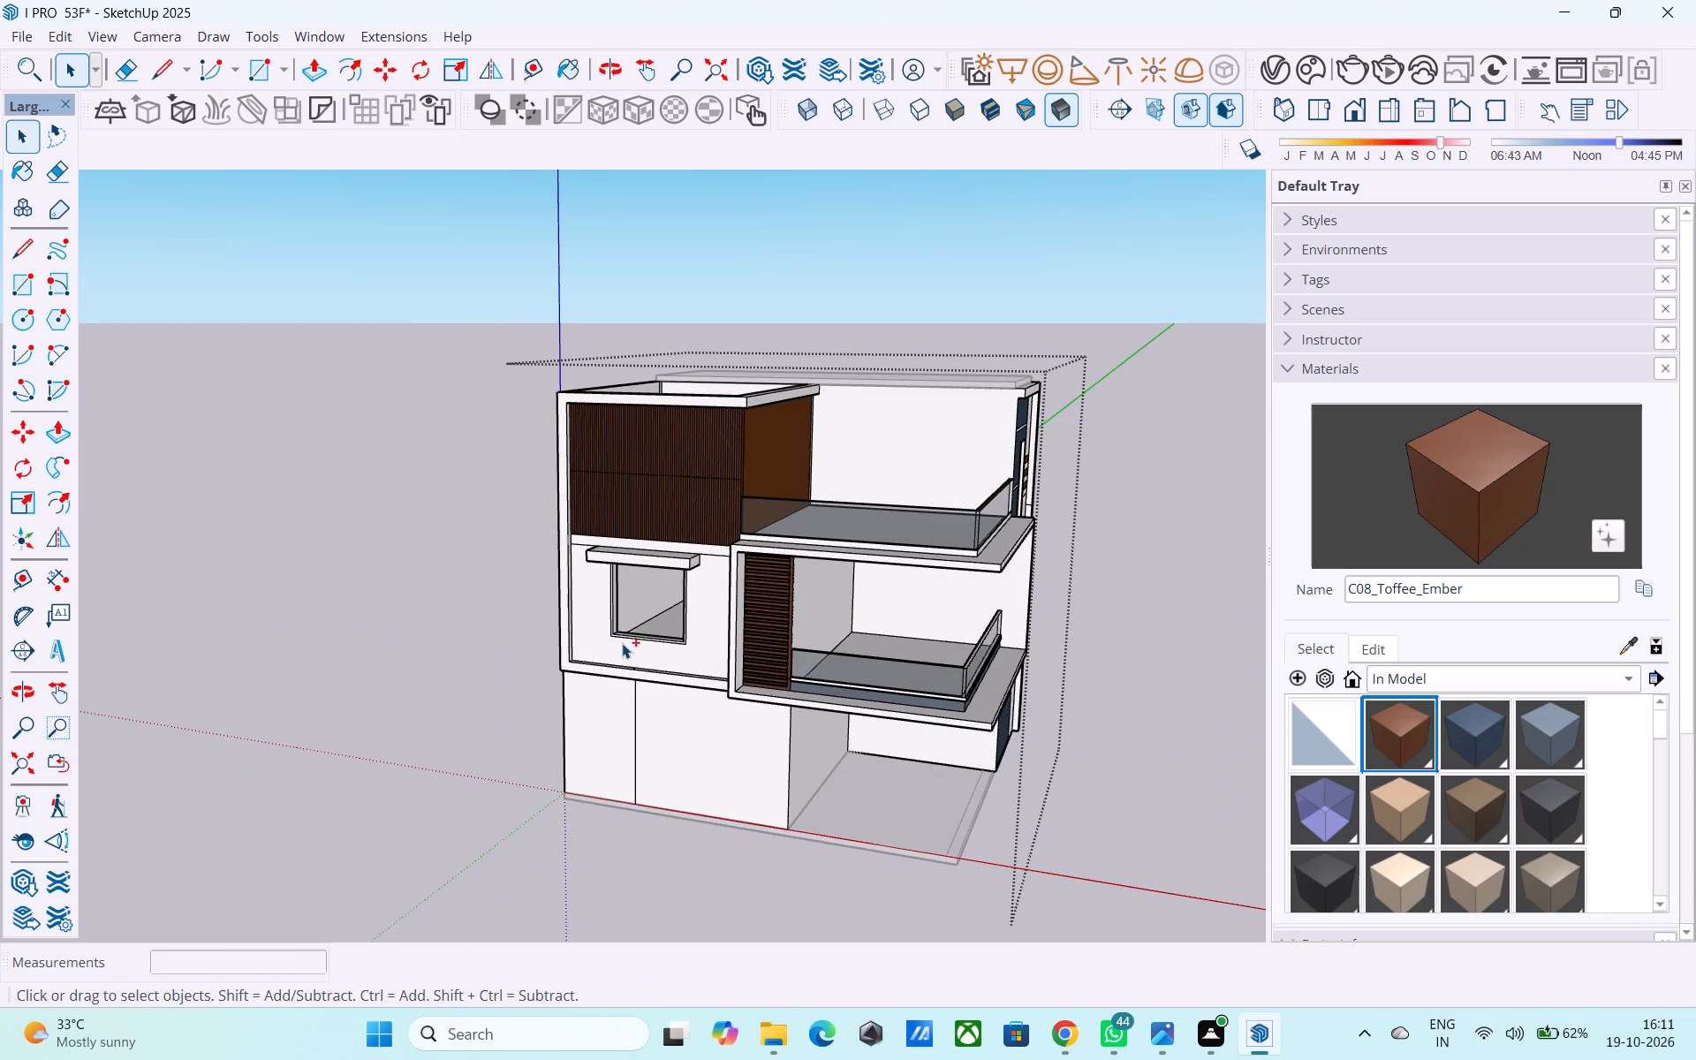
key("ctrl+s")
key("space")
Erase the vertical line dividing the ground-floor wall below the window frame wall.
middle_click_drag(685, 647, 673, 560)
scroll(625, 596, "up", 3)
left_click_drag(625, 596, 628, 630)
scroll(628, 630, "up", 2)
middle_click_drag(650, 642, 639, 601)
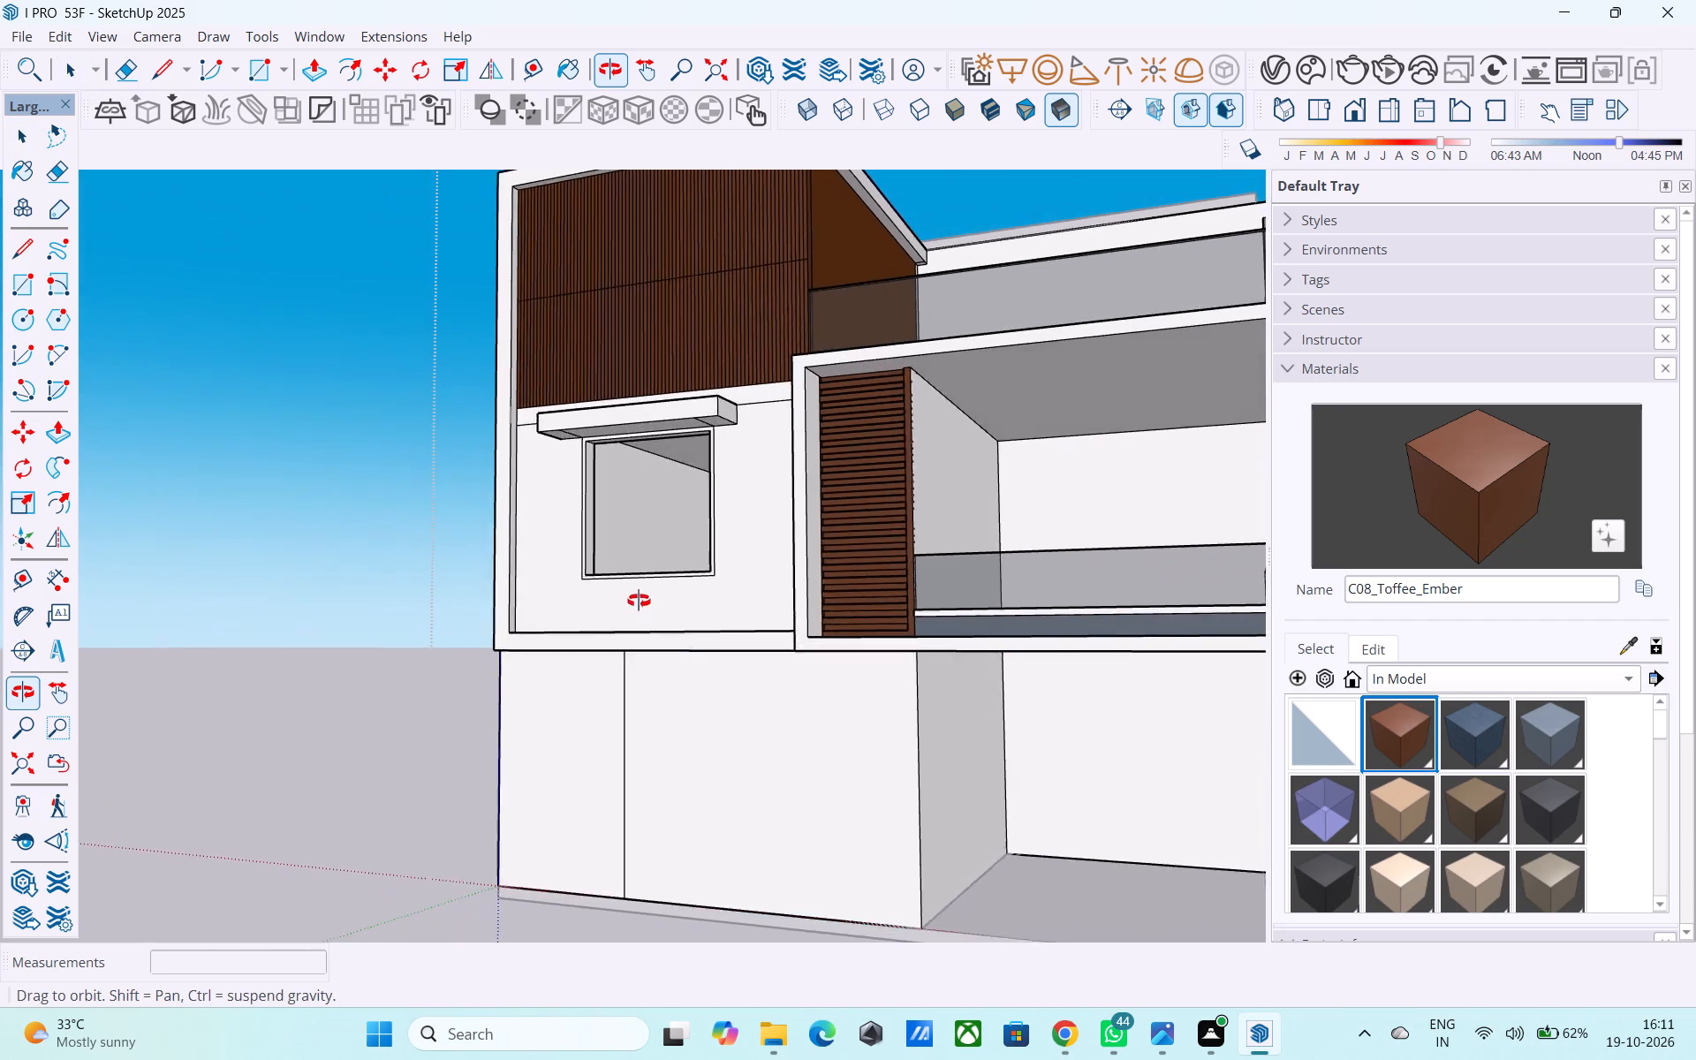
middle_click_drag(639, 601, 654, 508)
middle_click_drag(692, 645, 685, 621)
scroll(685, 621, "up", 5)
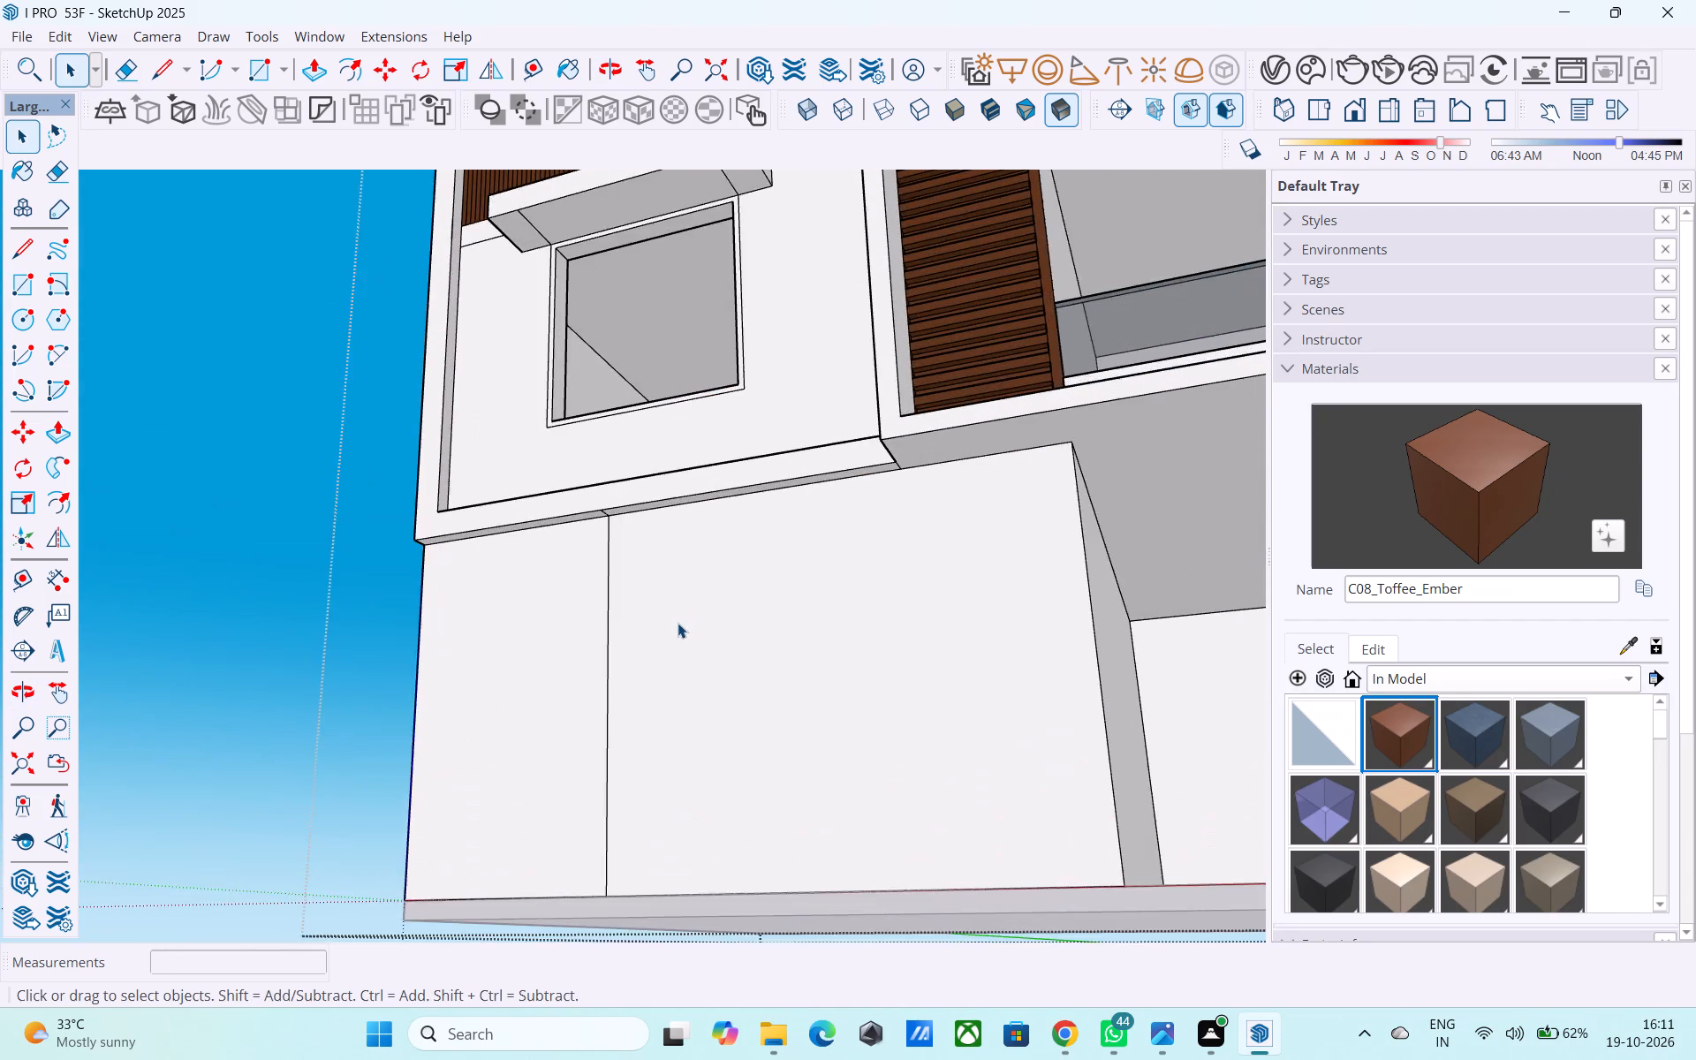
scroll(678, 623, "up", 5)
key("e")
left_click_drag(631, 630, 546, 621)
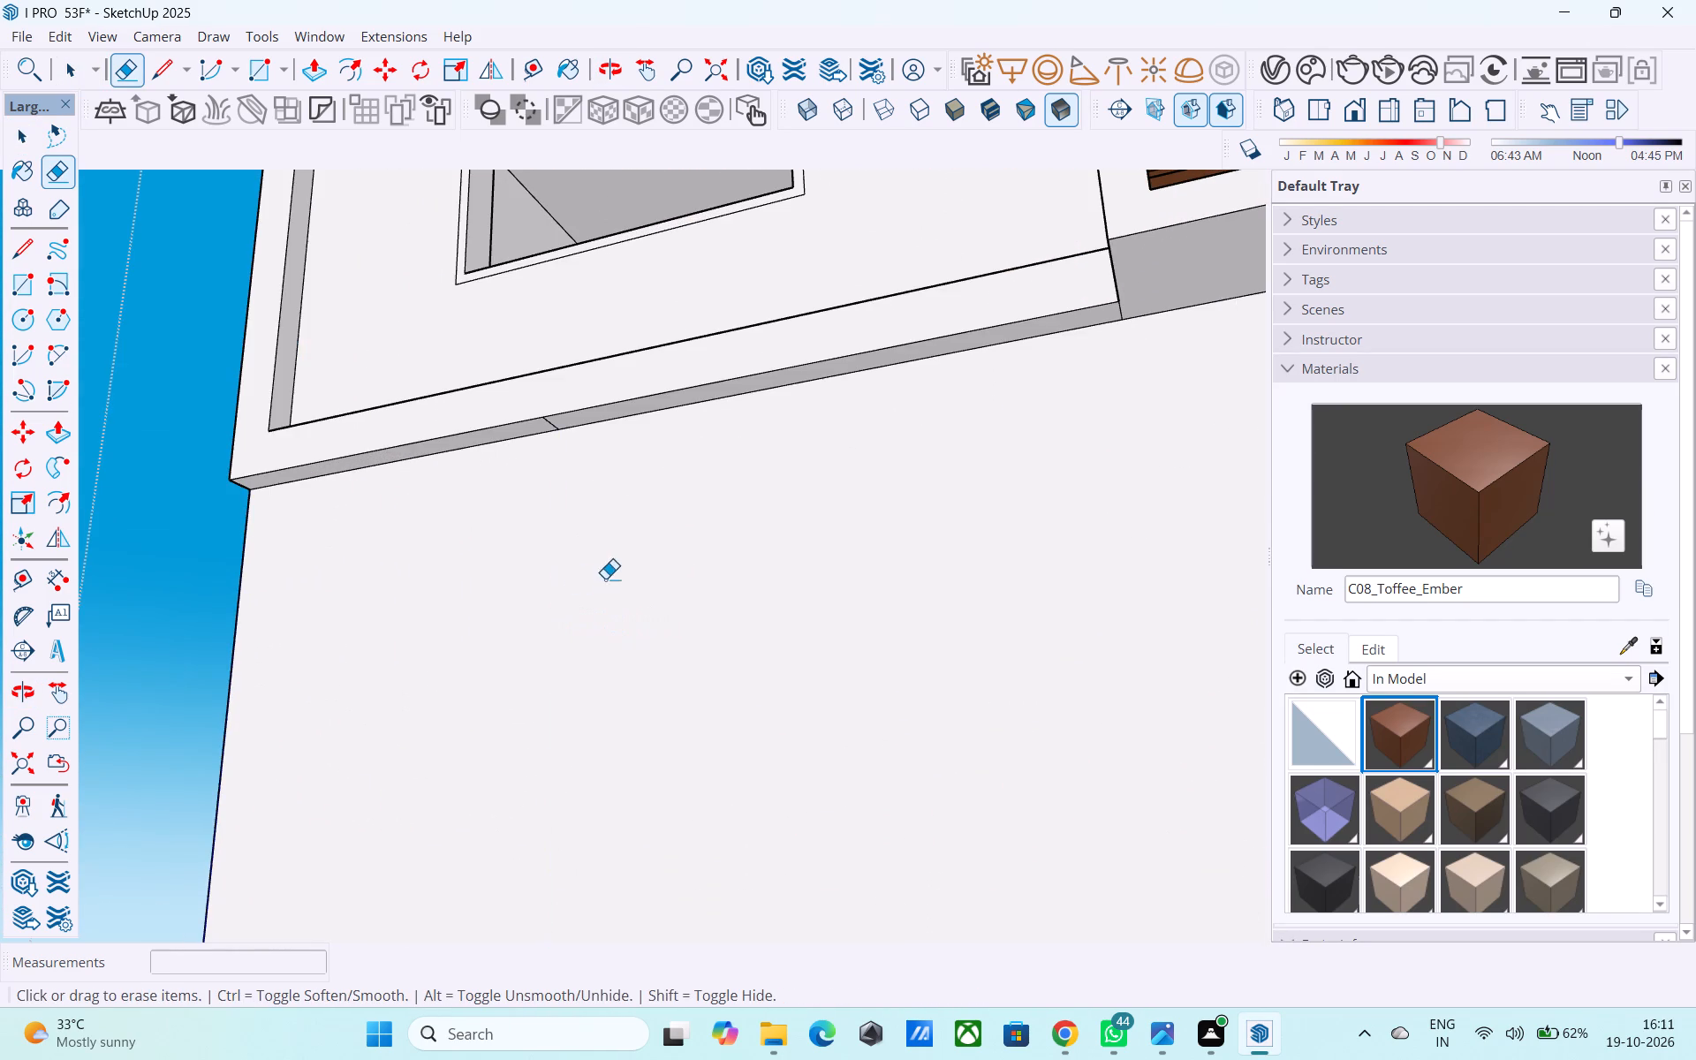
Erase the short stray edge crossing the underside of the wall's projecting frame.
middle_click_drag(608, 577, 626, 564)
scroll(619, 584, "up", 10)
left_click(541, 573)
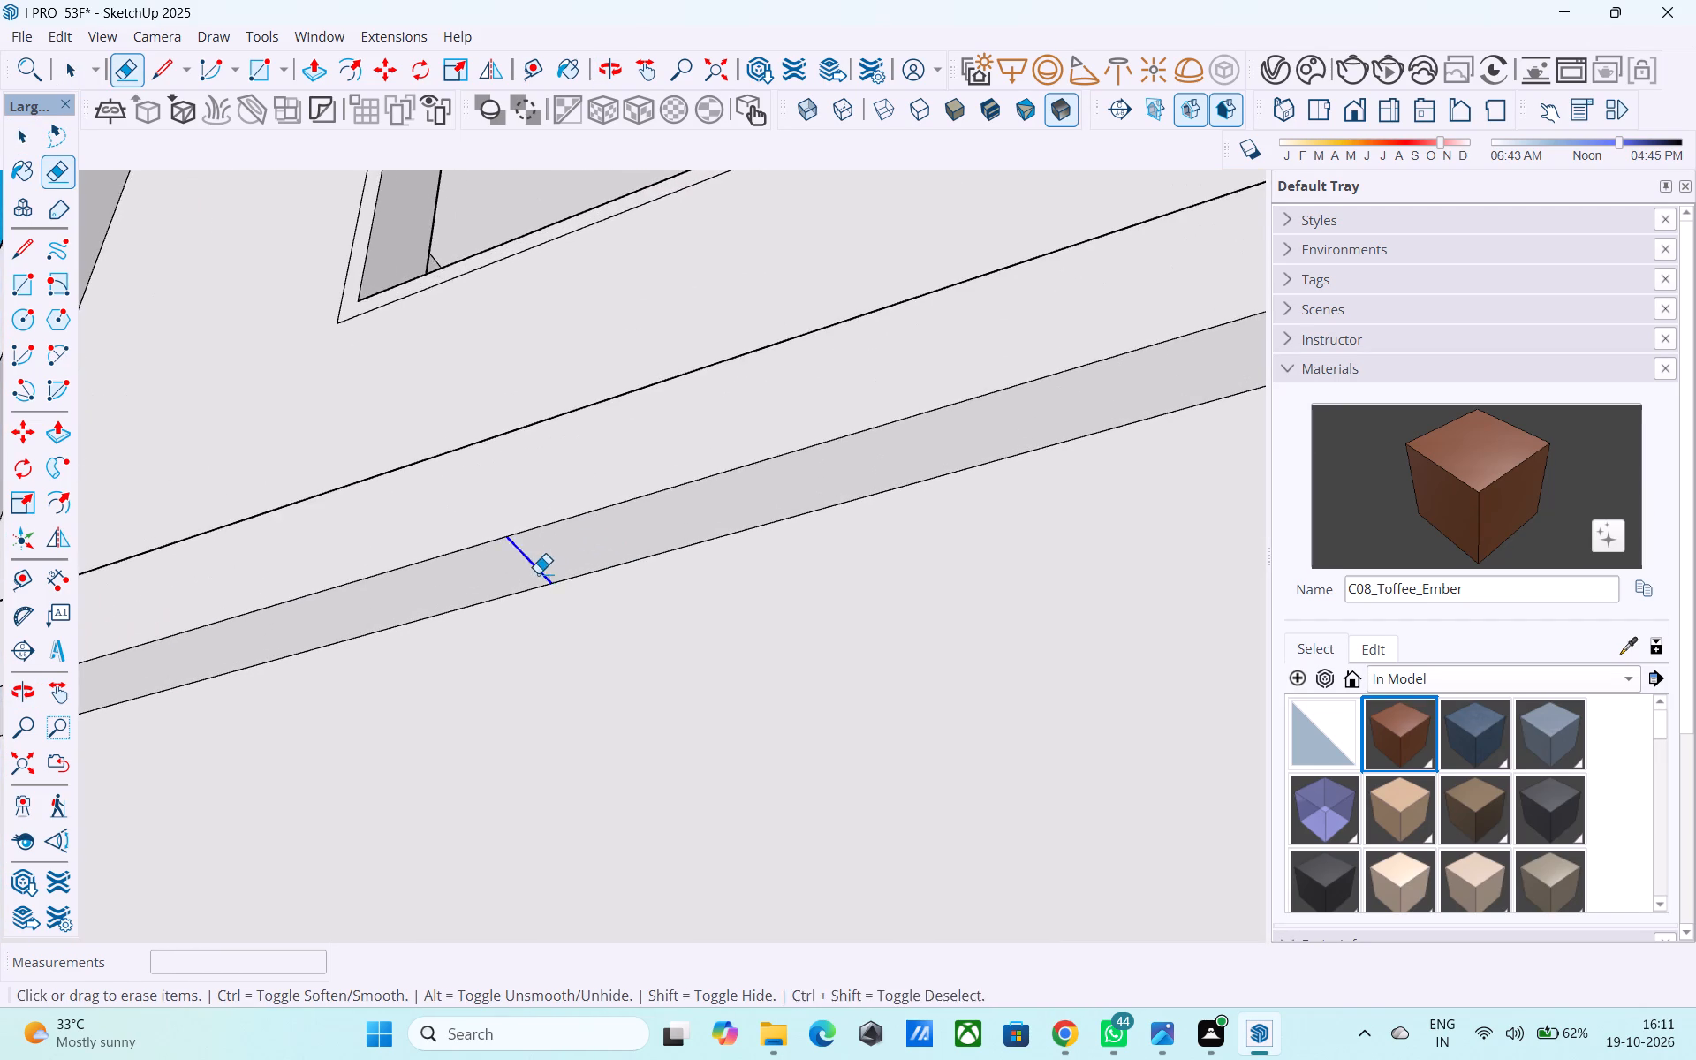
scroll(556, 586, "down", 9)
Pull the front face of the border frame around the window wall 6" outward.
middle_click_drag(608, 655, 678, 613, "shift")
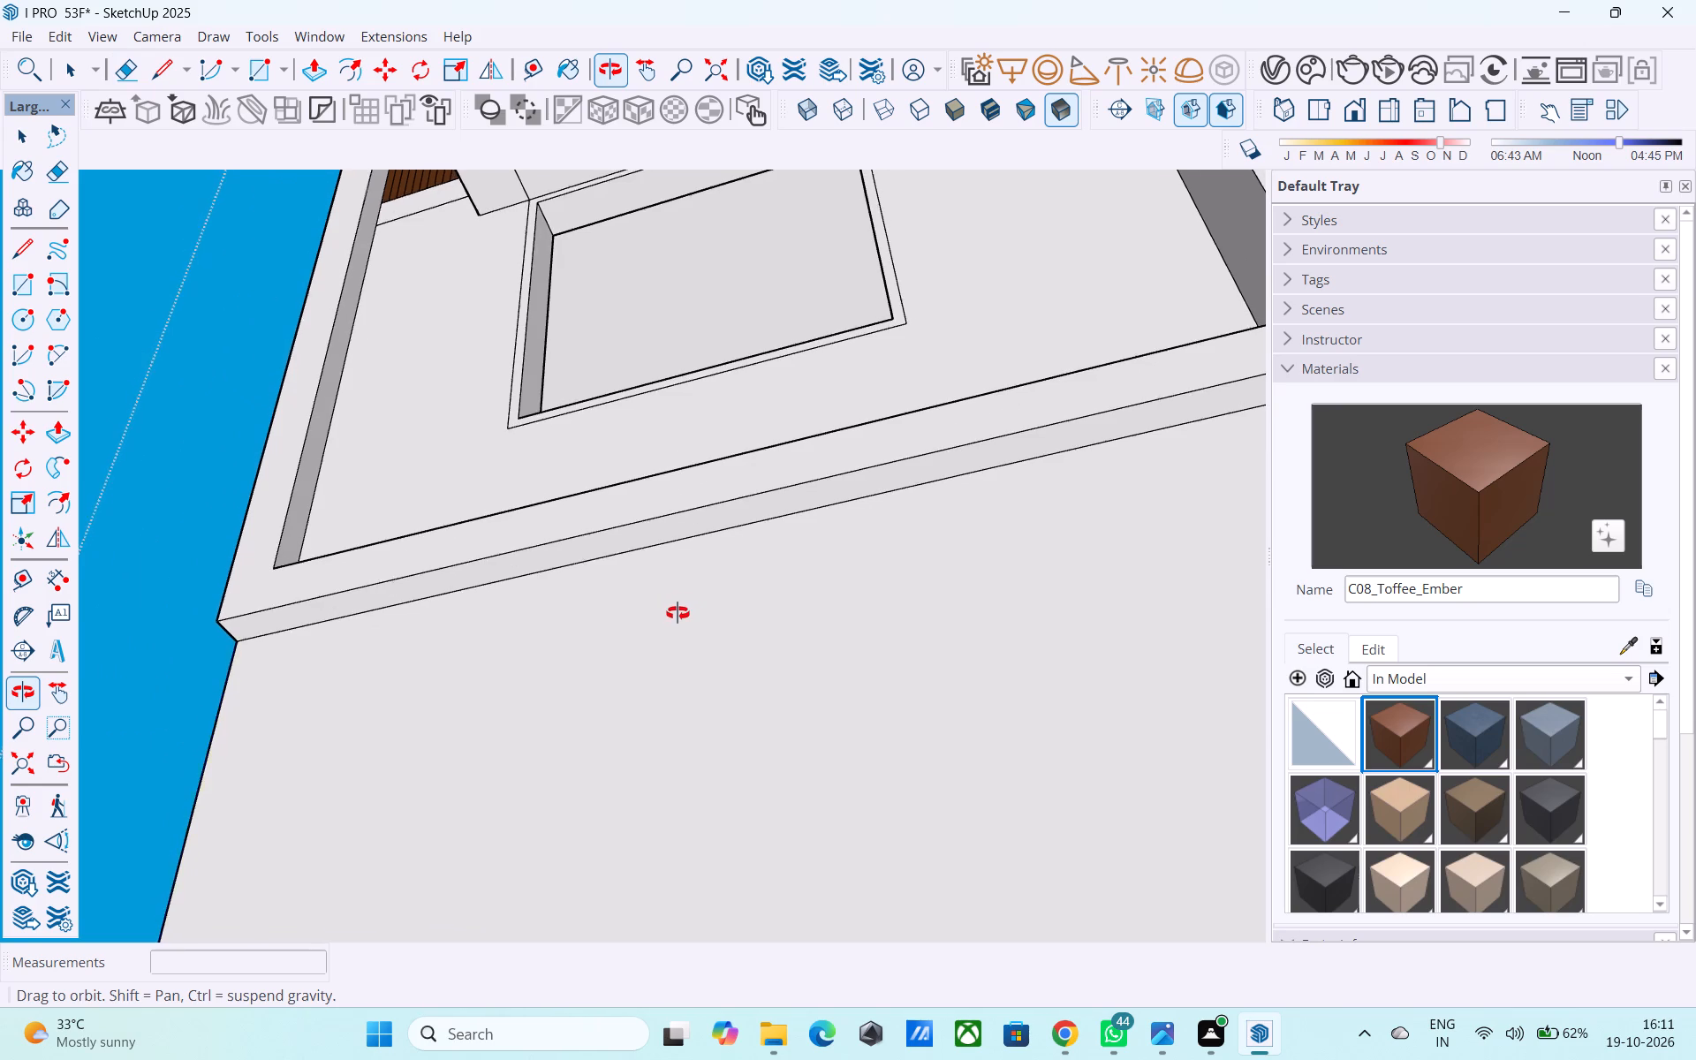
middle_click_drag(678, 613, 755, 570, "shift")
scroll(755, 567, "down", 10)
middle_click_drag(744, 587, 723, 573)
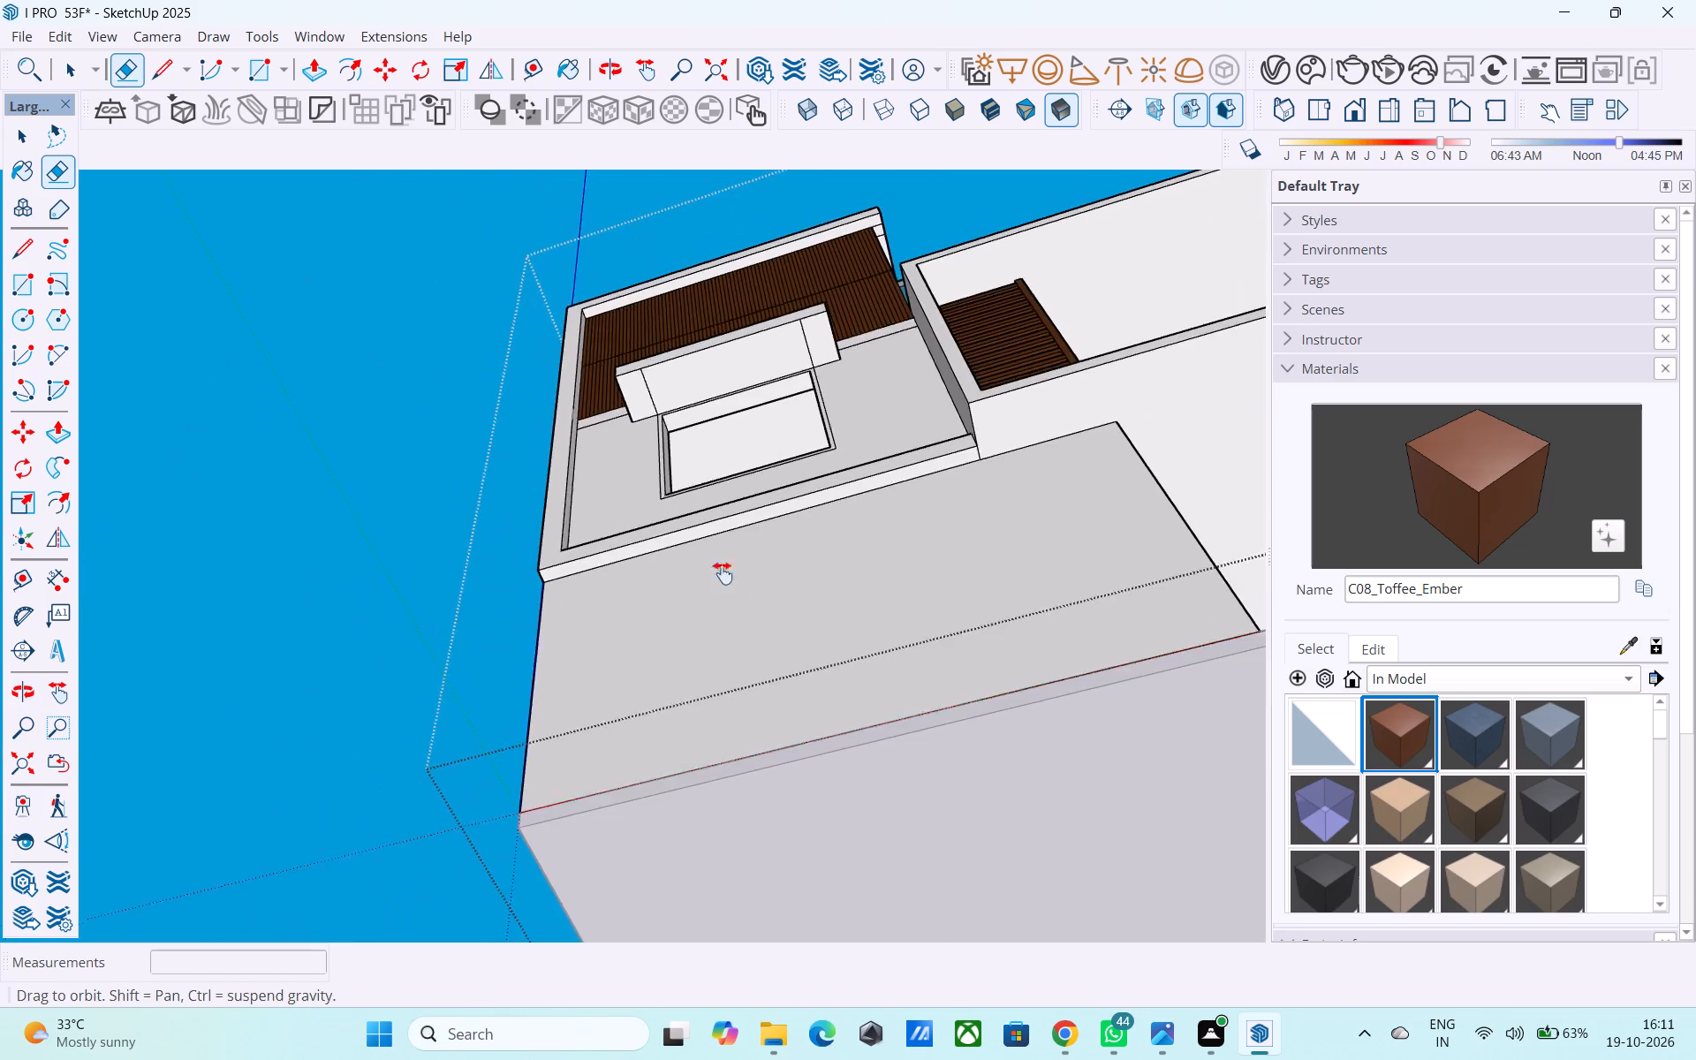
middle_click_drag(723, 573, 655, 714)
scroll(597, 551, "down", 6)
middle_click_drag(650, 658, 650, 597, "shift")
scroll(651, 612, "up", 5)
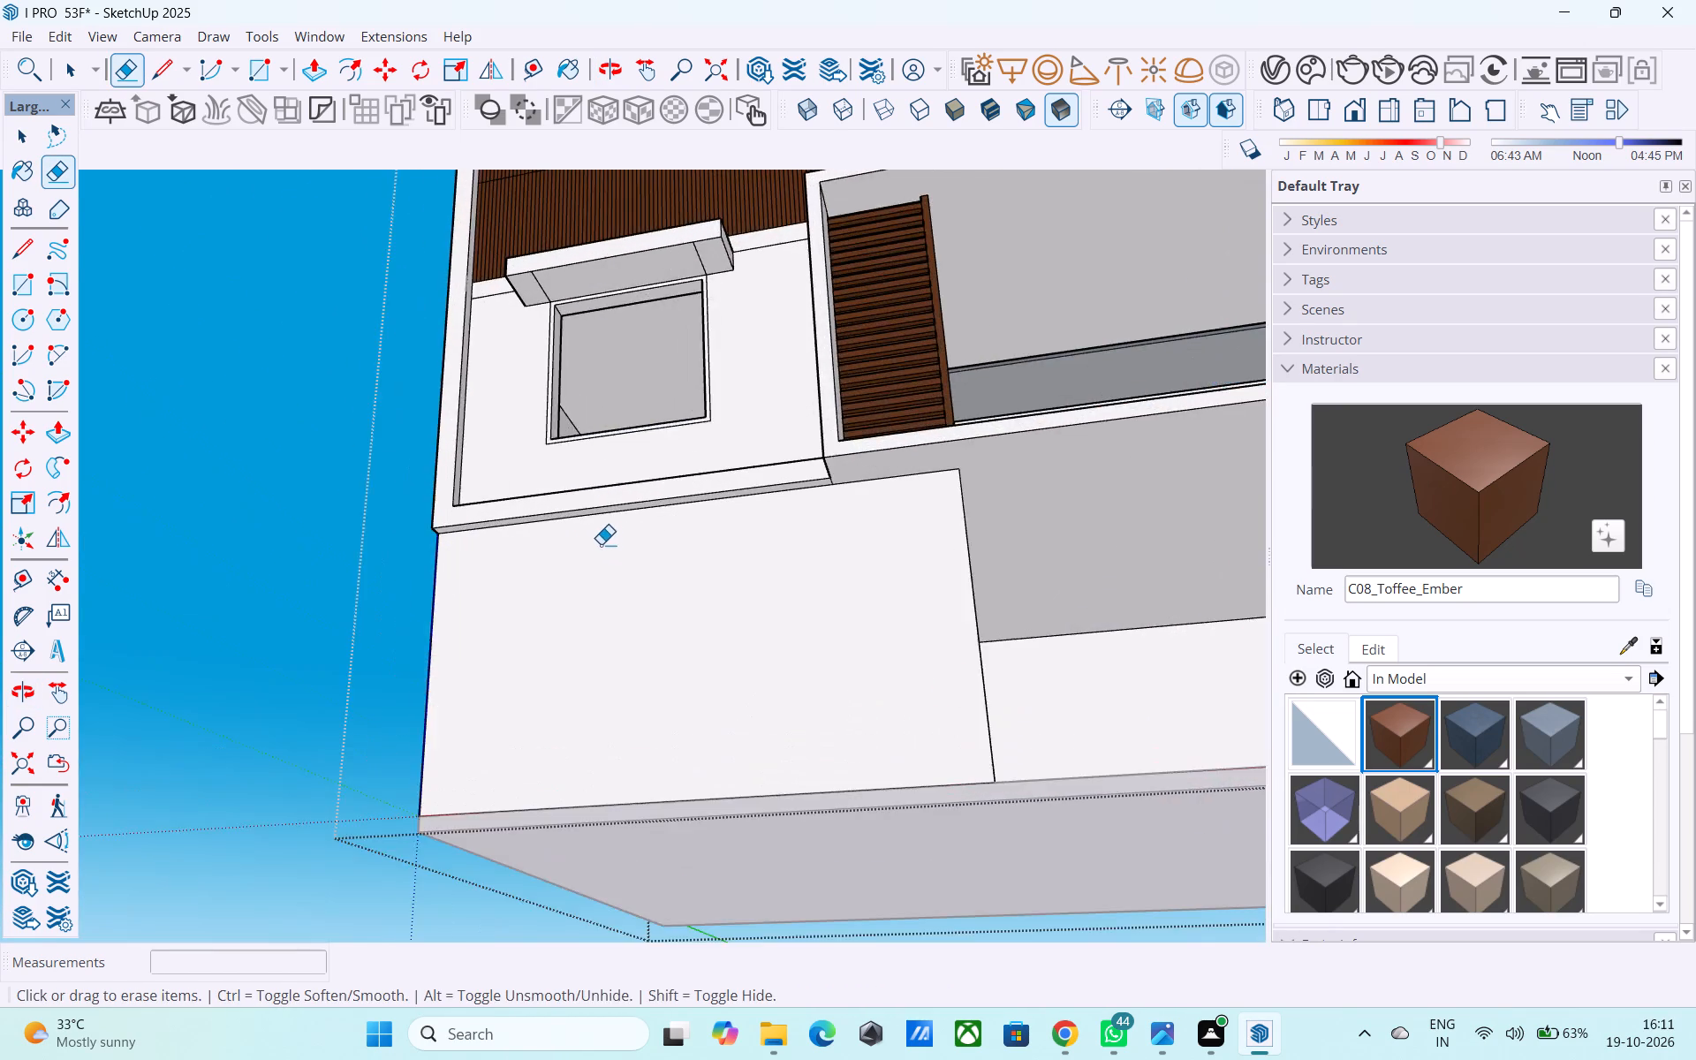
scroll(601, 544, "up", 2)
middle_click_drag(599, 543, 638, 560, "shift")
scroll(578, 572, "up", 9)
scroll(551, 572, "down", 8)
middle_click_drag(546, 576, 619, 845, "shift")
key("space")
scroll(473, 647, "up", 3)
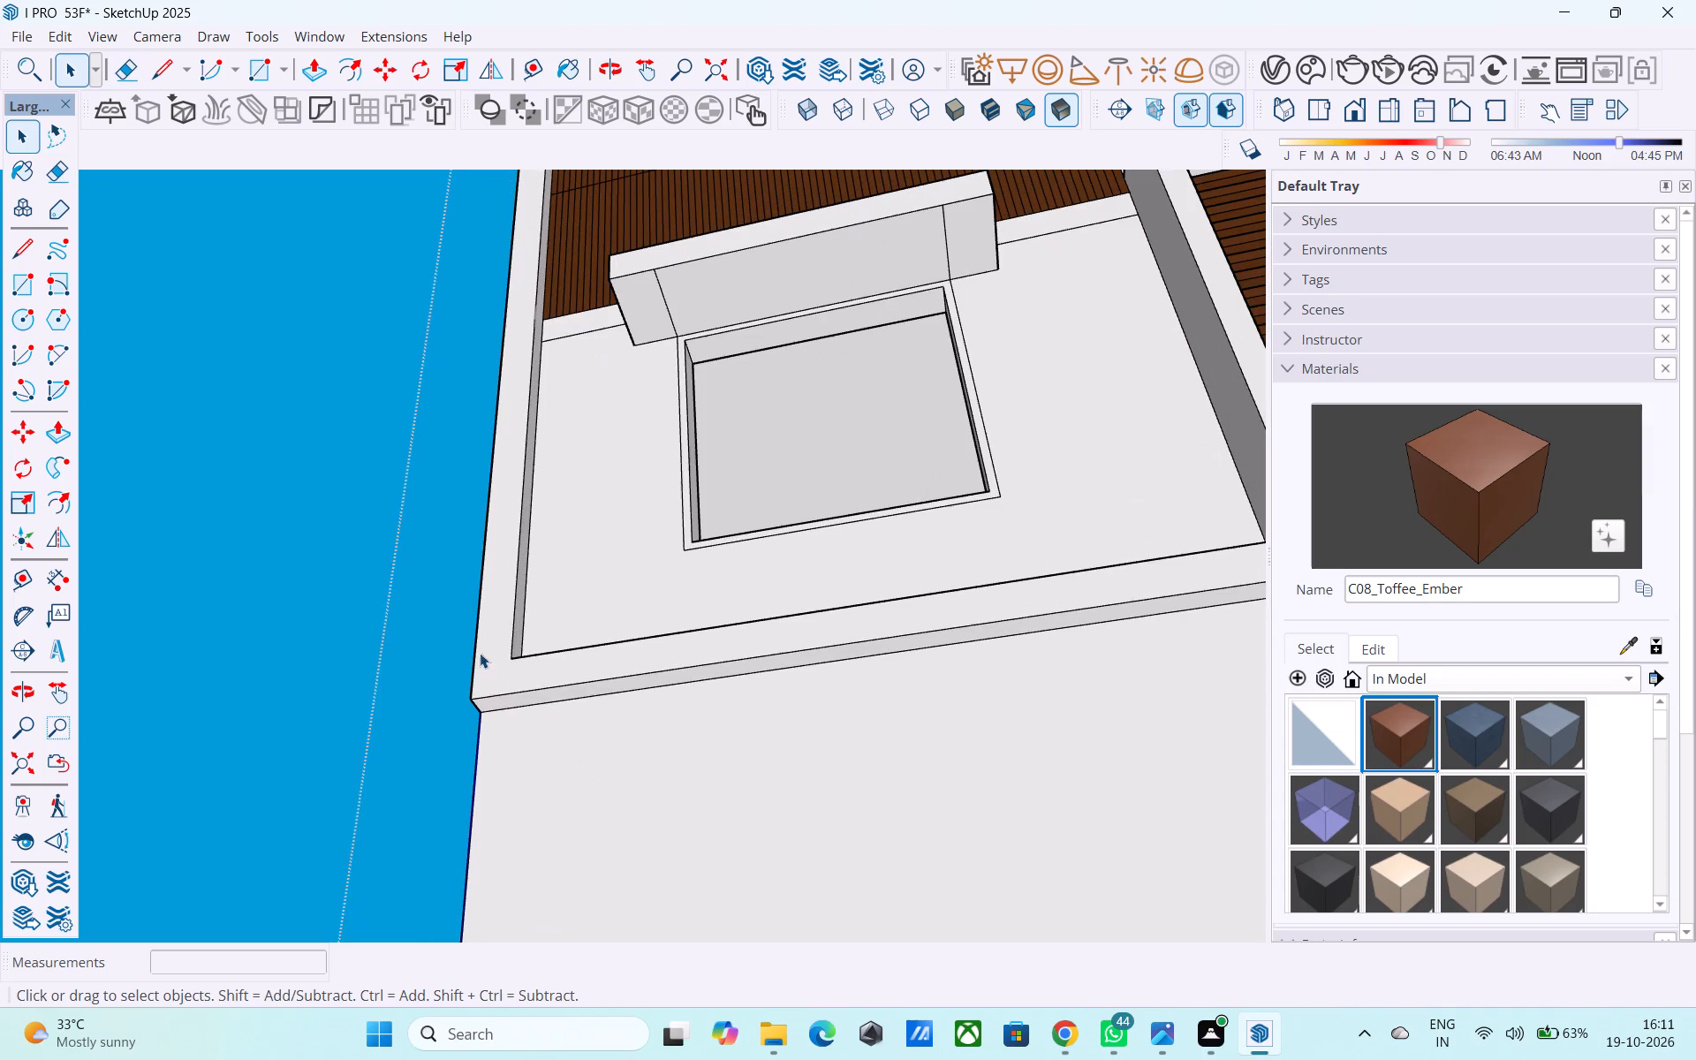
left_click(499, 667)
key("p")
left_click(503, 652)
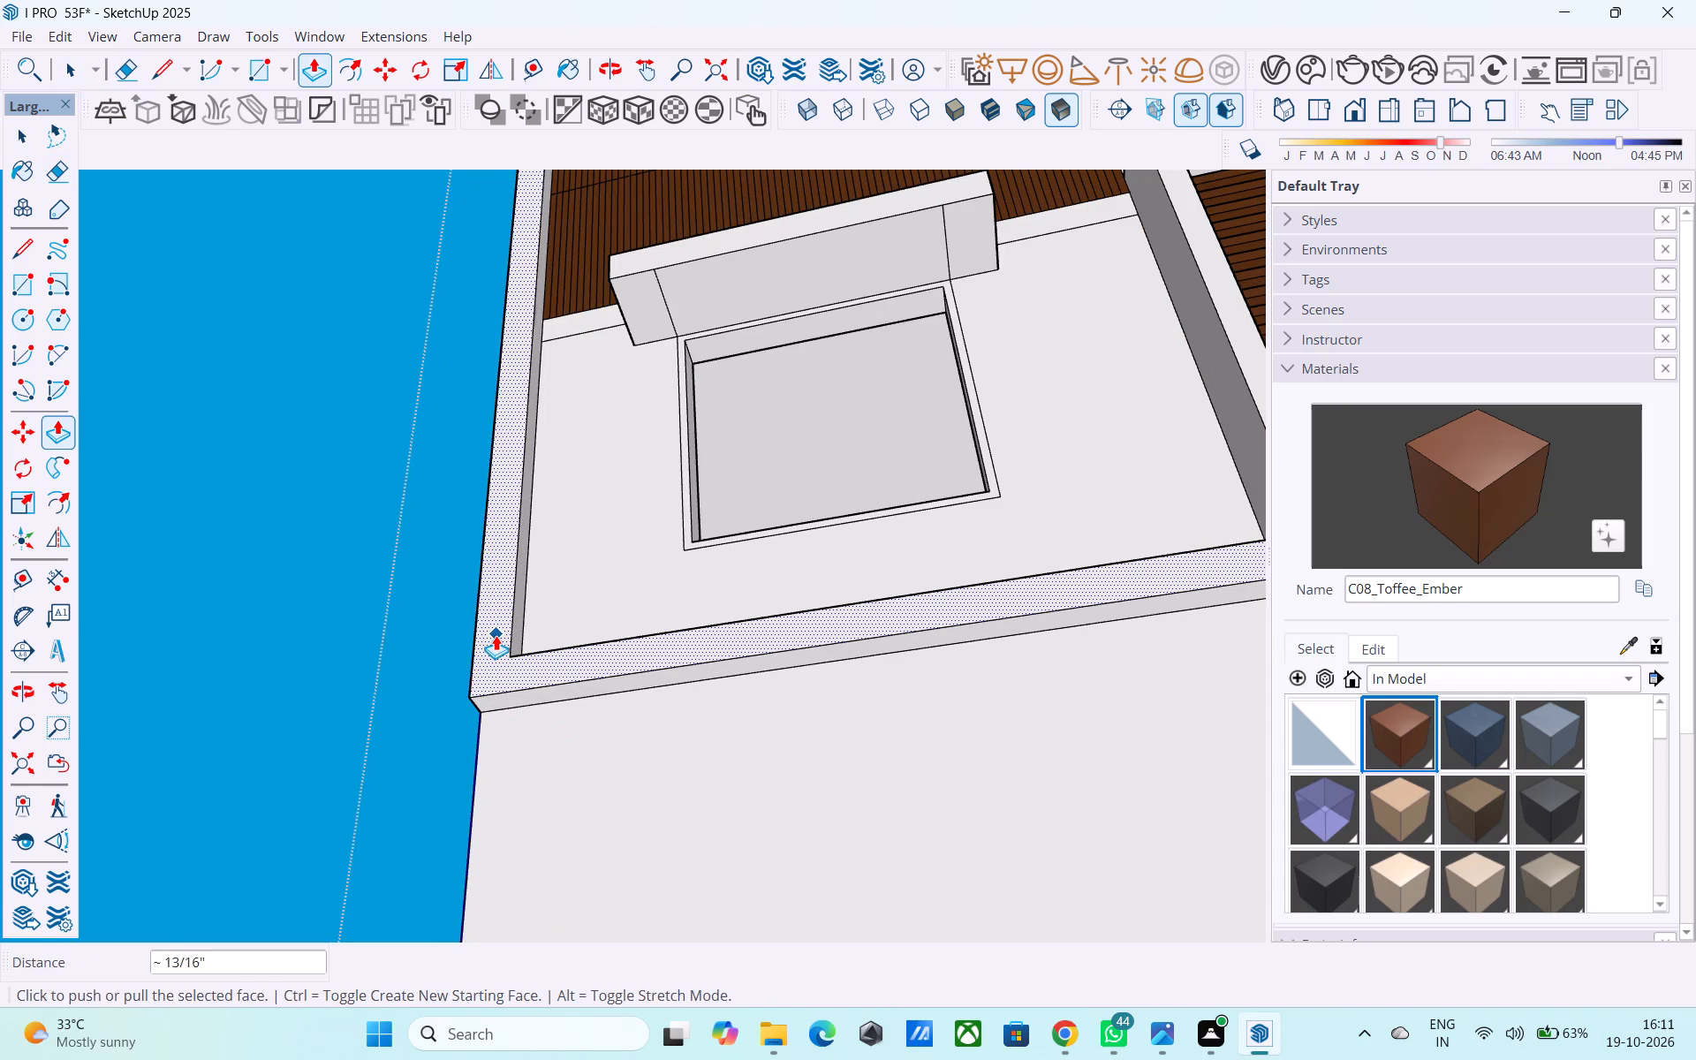
key("6")
key("shift+quotedbl")
key("Return")
key("space")
Draw a 4" by 4" square on the frame's underside near its outer corner.
middle_click_drag(509, 693, 499, 661)
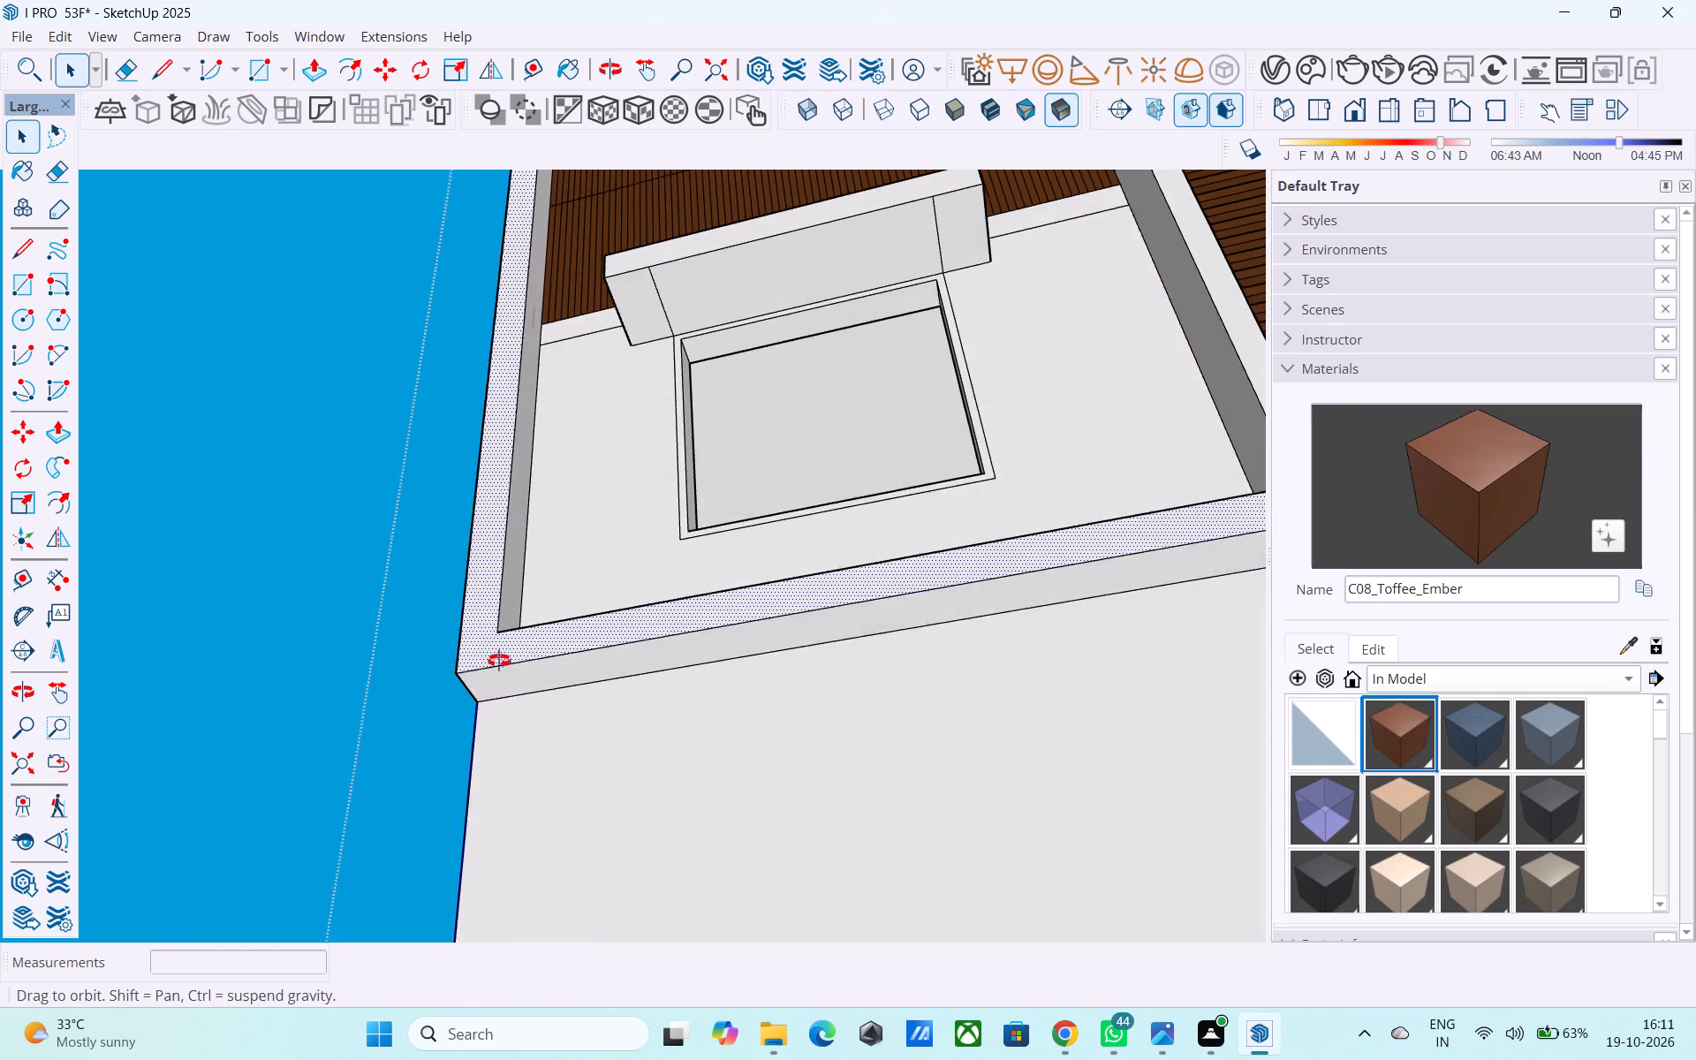
middle_click_drag(499, 661, 519, 602)
scroll(517, 600, "up", 4)
middle_click(526, 614)
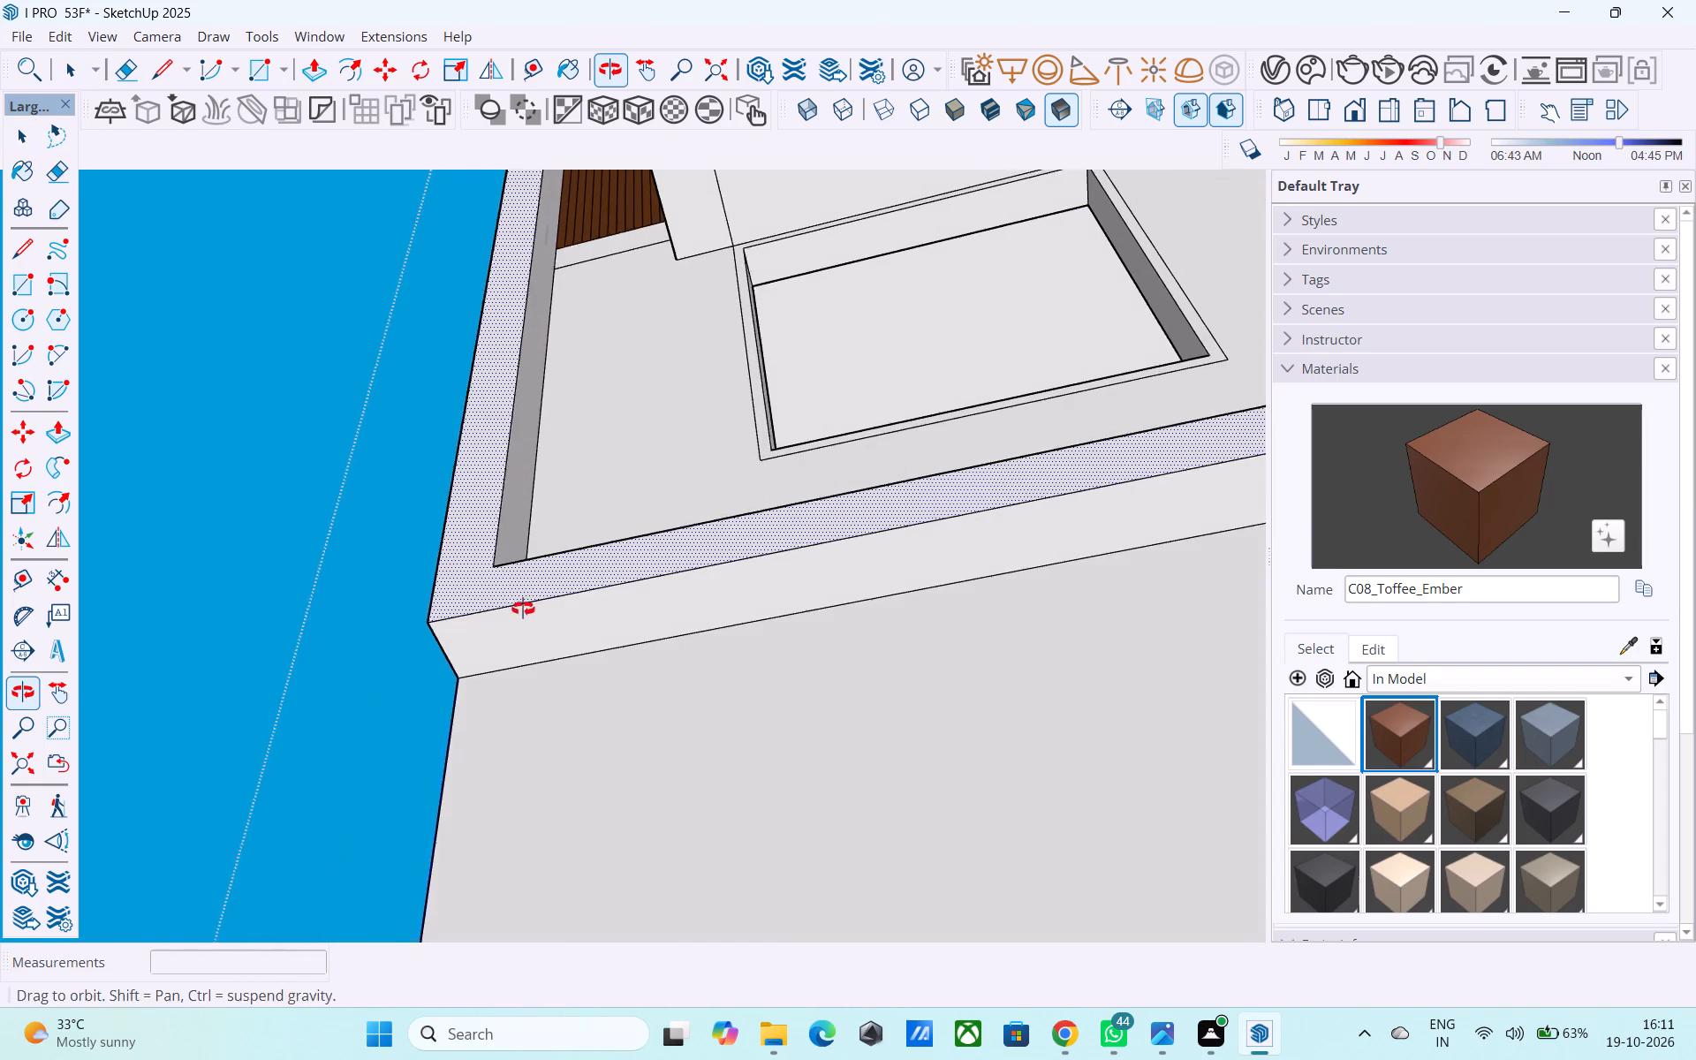
middle_click_drag(546, 631, 534, 555, "shift")
key("r")
scroll(496, 557, "up", 3)
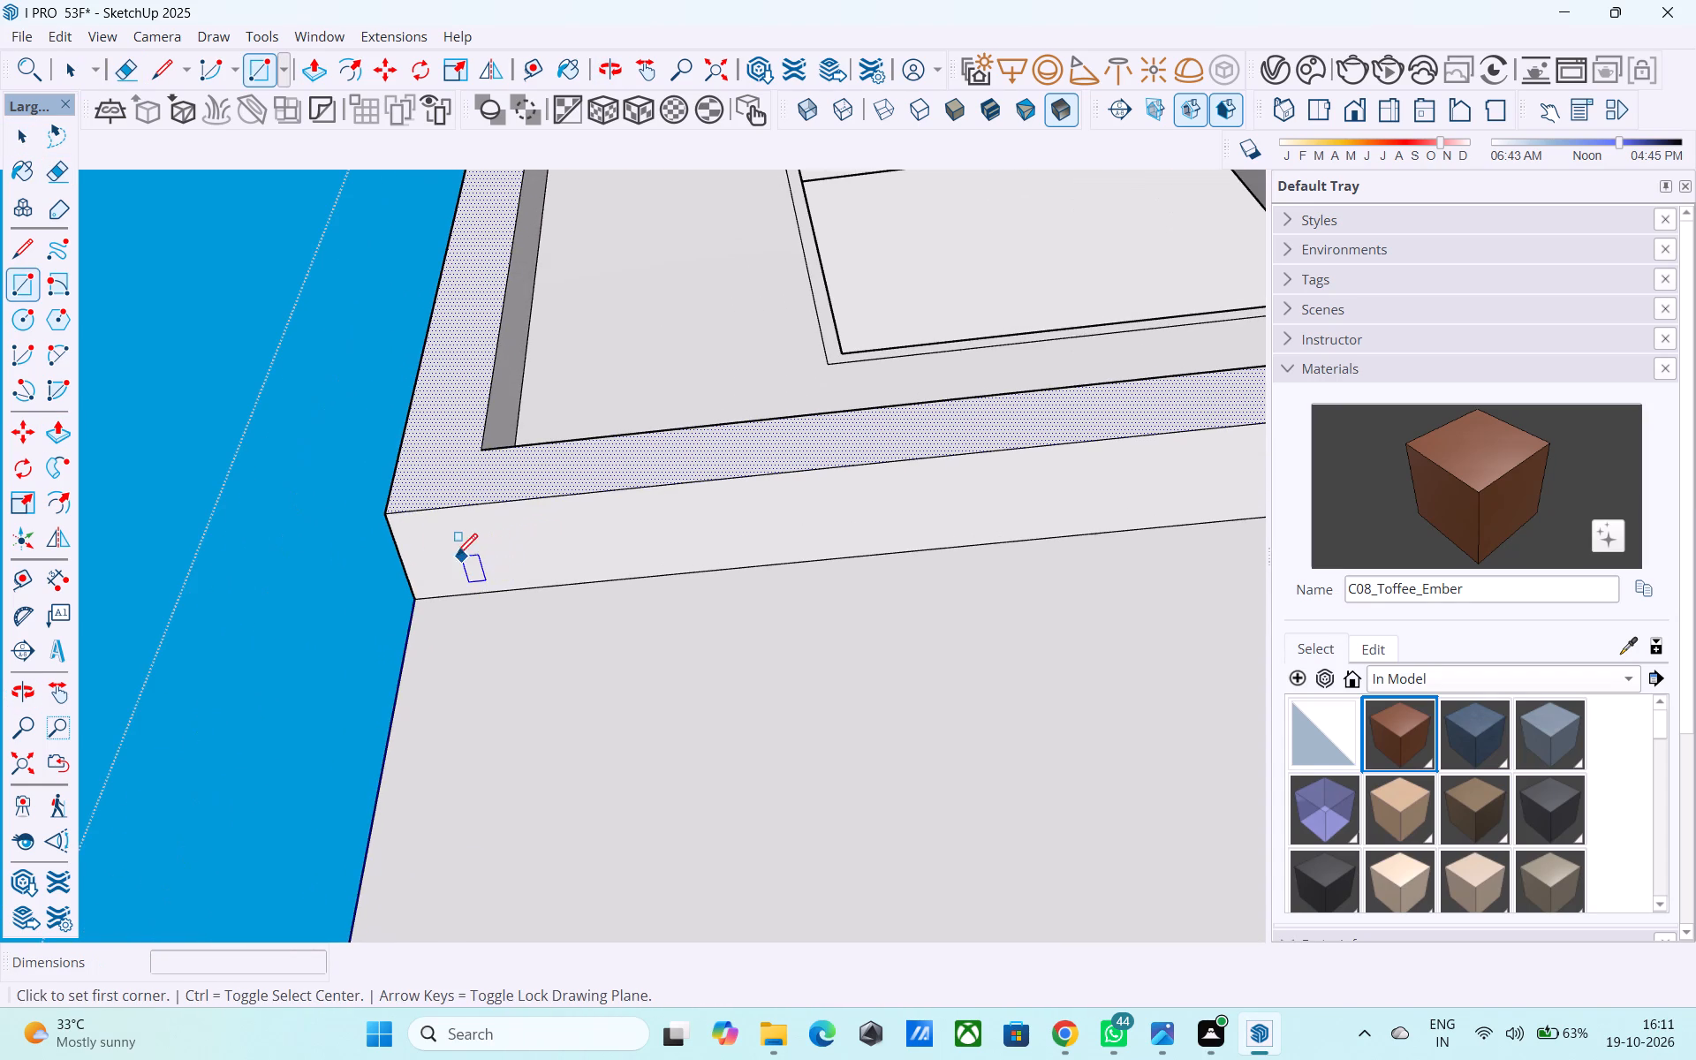
left_click(435, 582)
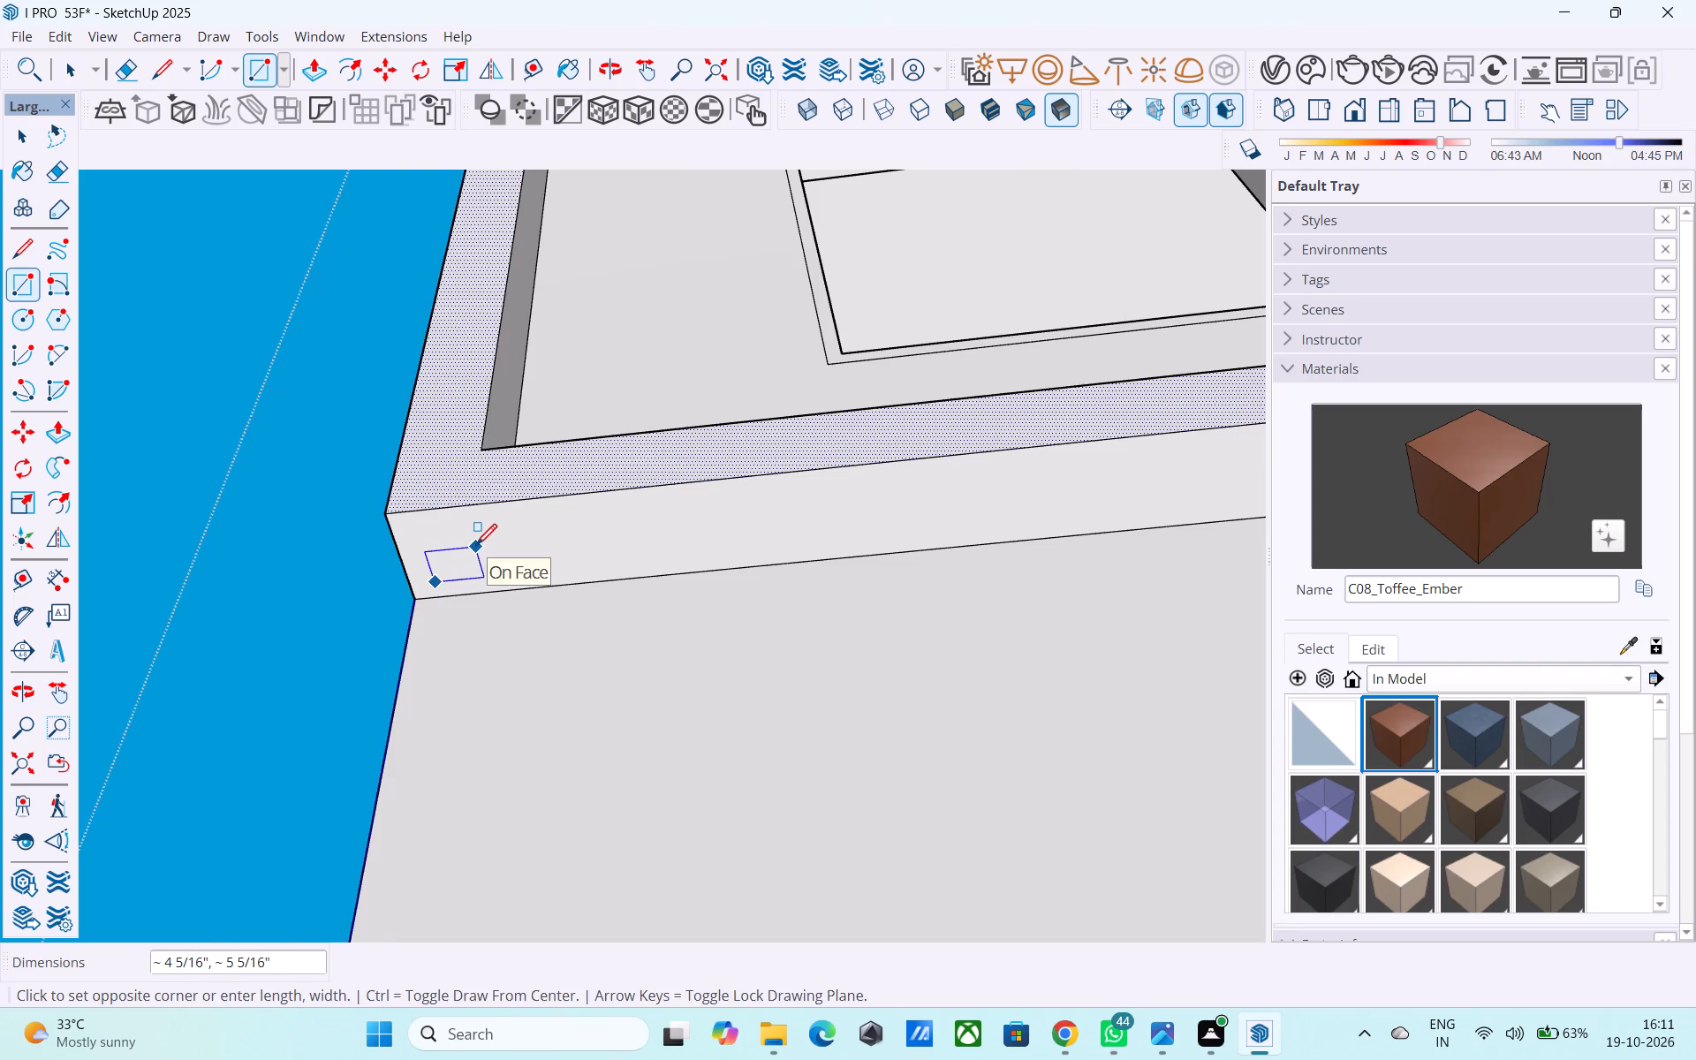
type("4\",4\"")
key("Return")
key("space")
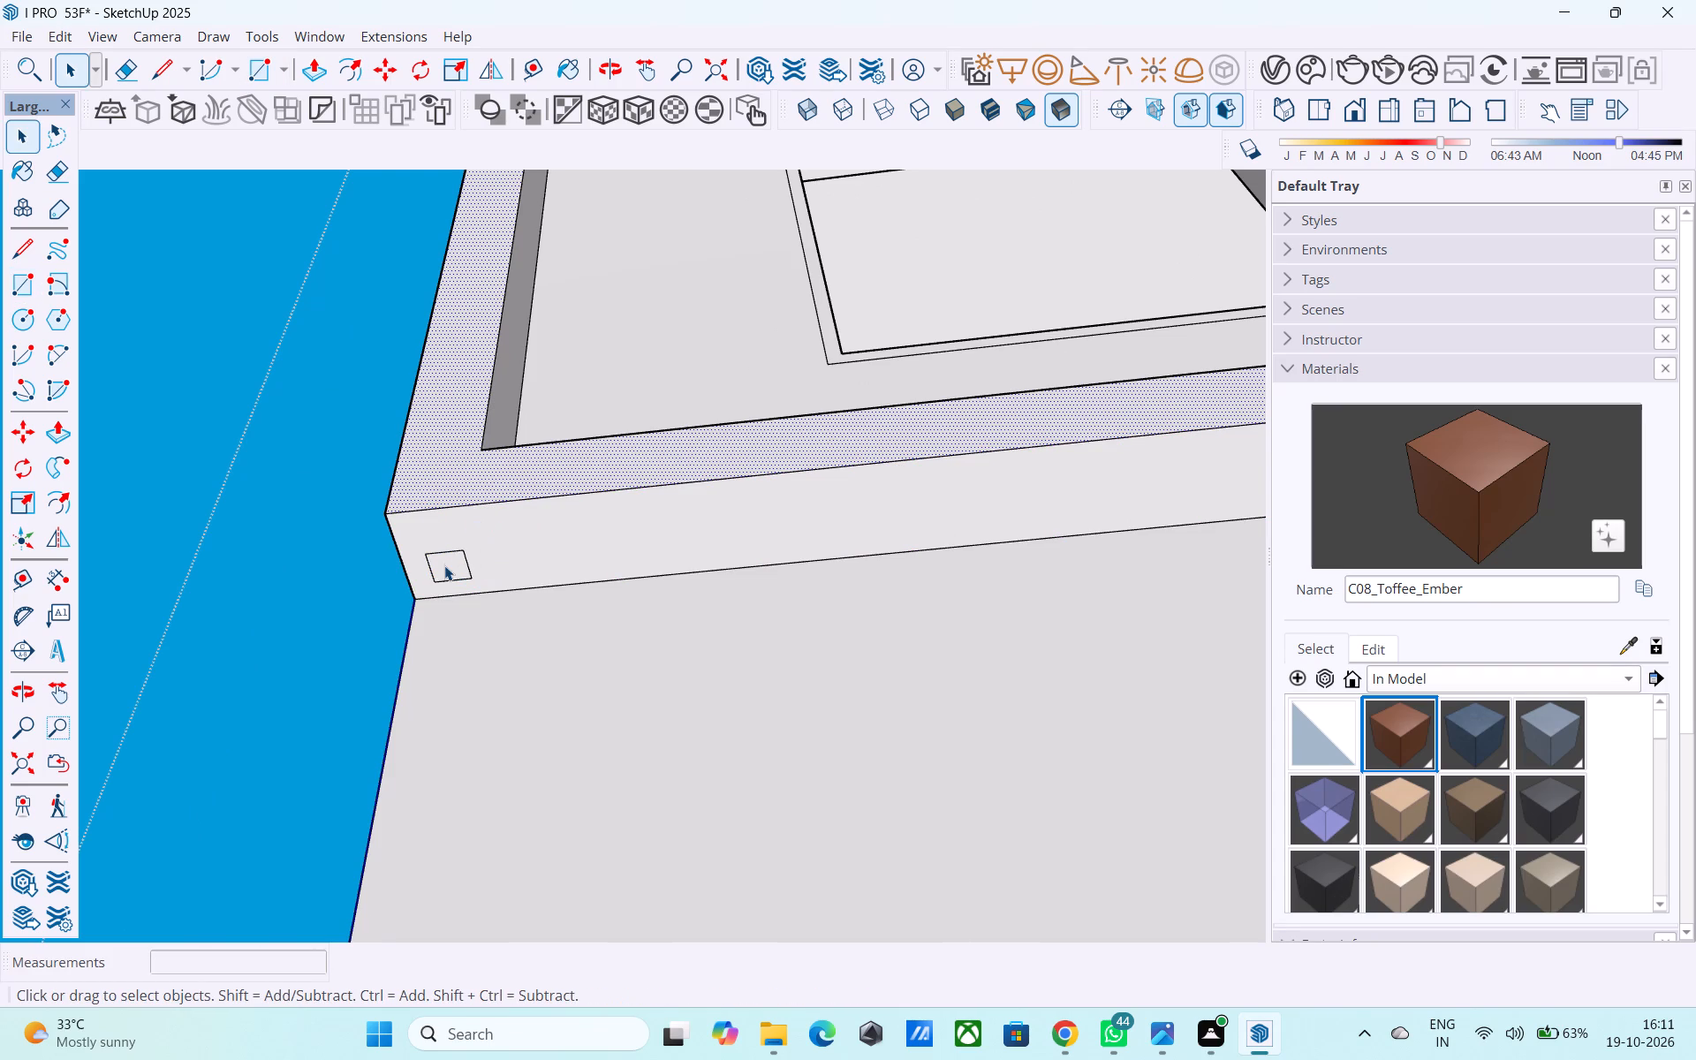
Copy the 4" square about 7' 7" along the frame's underside and divide the spacing into 8 equal copies.
left_click(444, 564)
key("m")
left_click(426, 557)
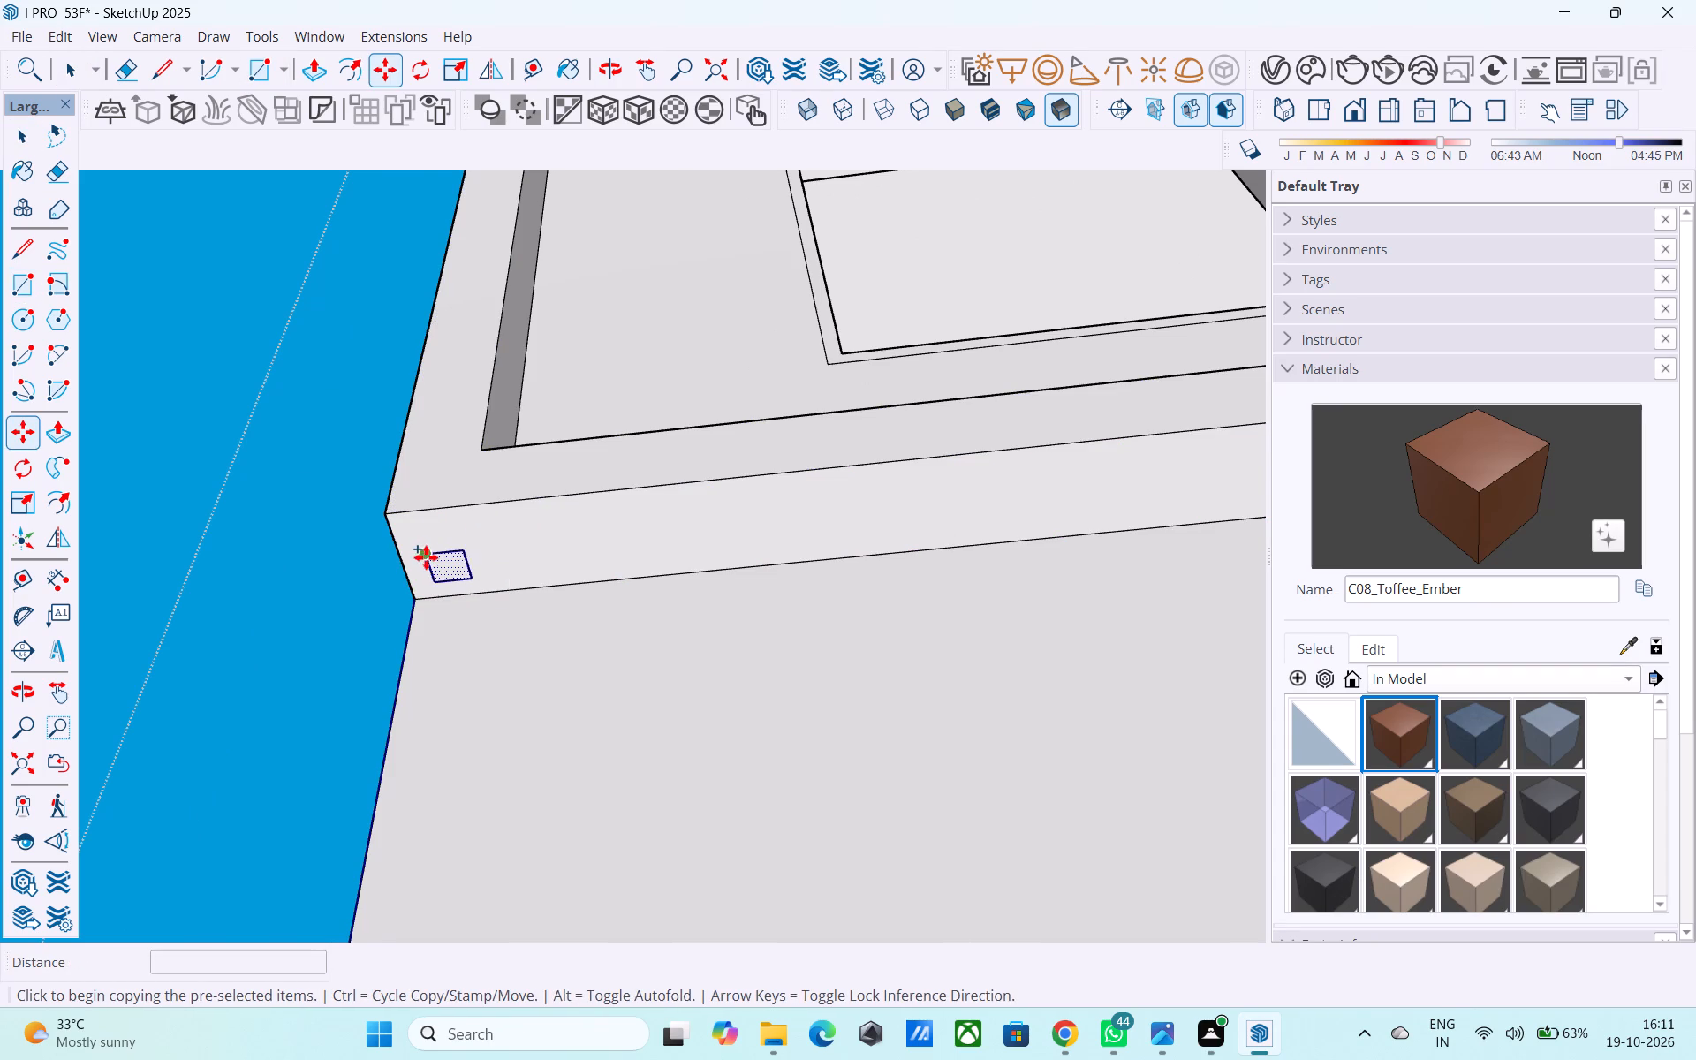
scroll(431, 554, "down", 6)
scroll(830, 577, "down", 3)
middle_click_drag(829, 577, 758, 579, "shift")
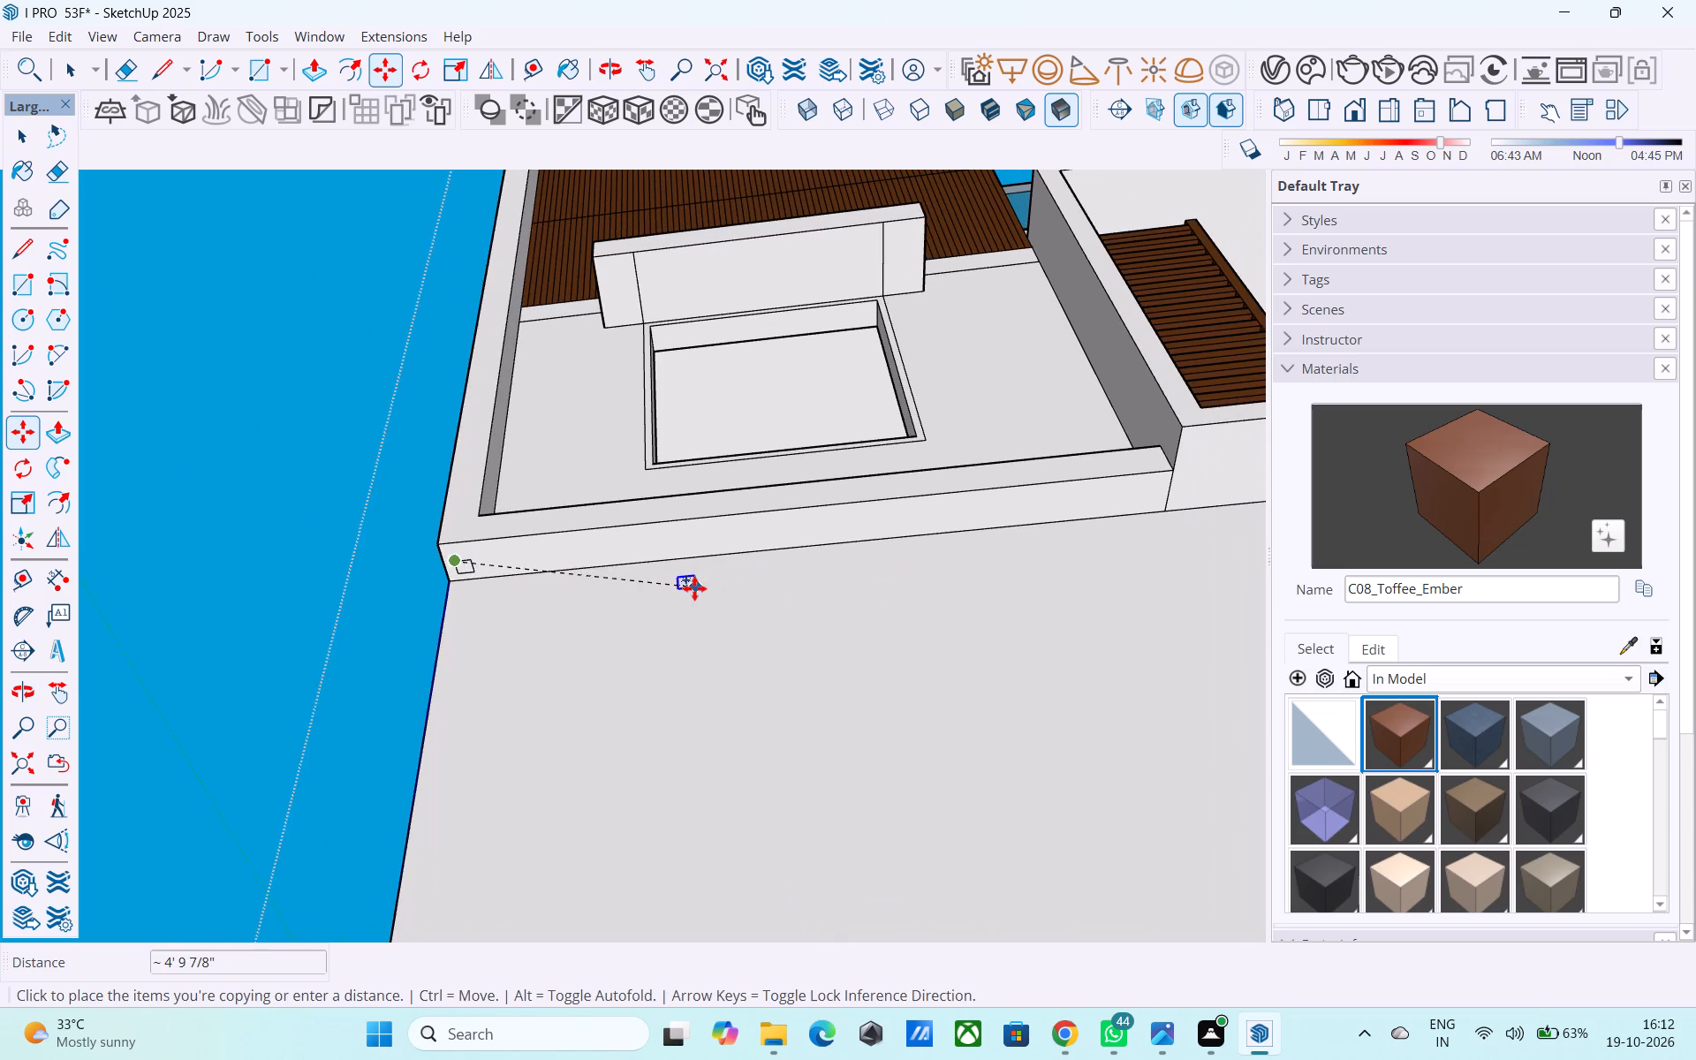
scroll(694, 587, "up", 3)
scroll(694, 587, "down", 3)
middle_click_drag(688, 586, 638, 590, "shift")
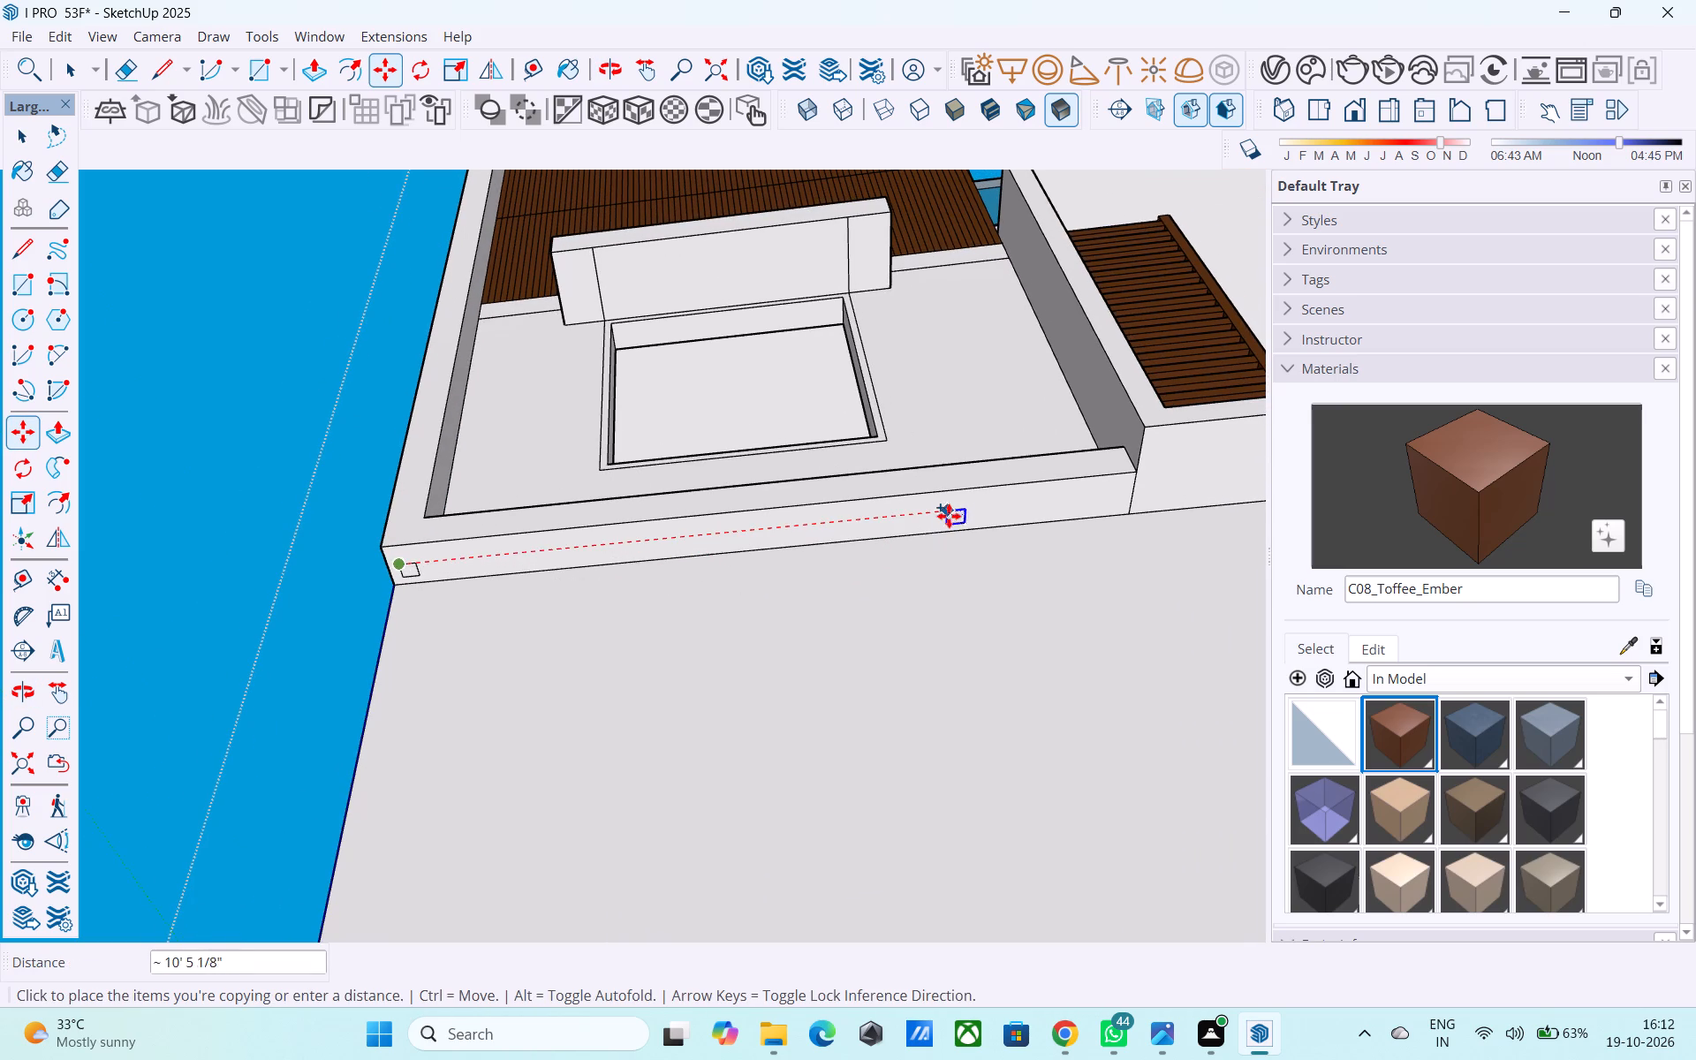
scroll(950, 514, "down", 4)
middle_click_drag(943, 503, 945, 519)
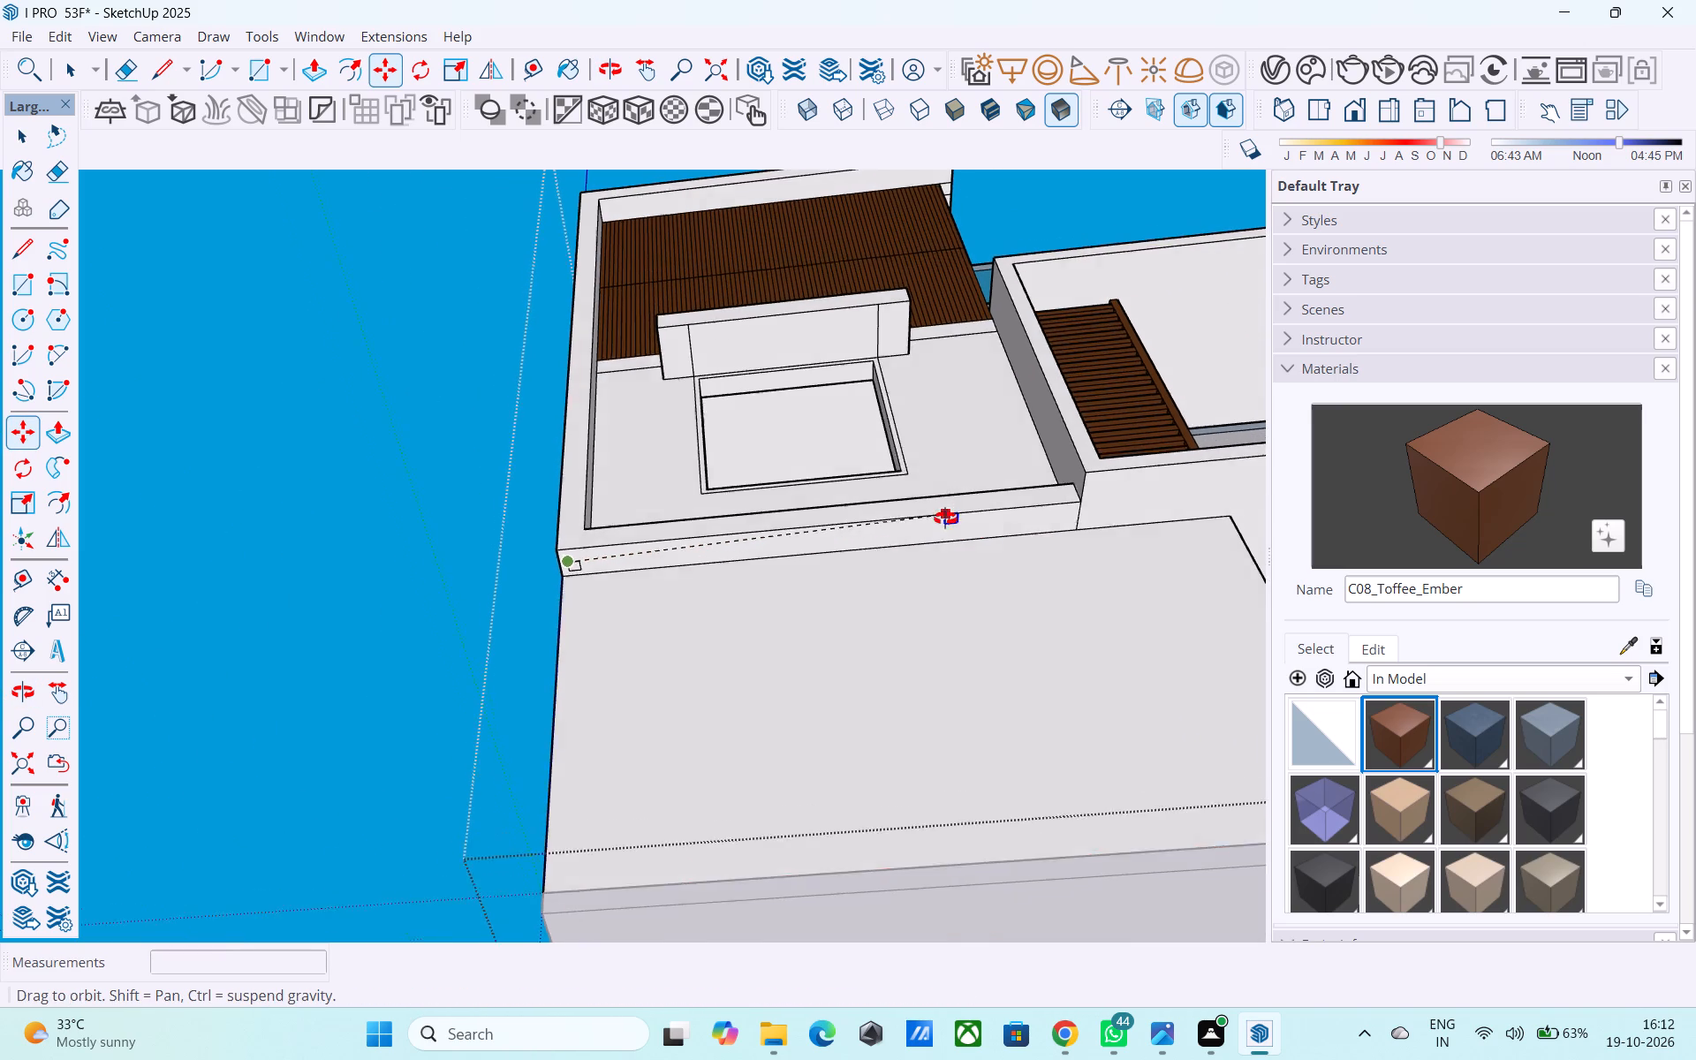
middle_click_drag(945, 519, 946, 548)
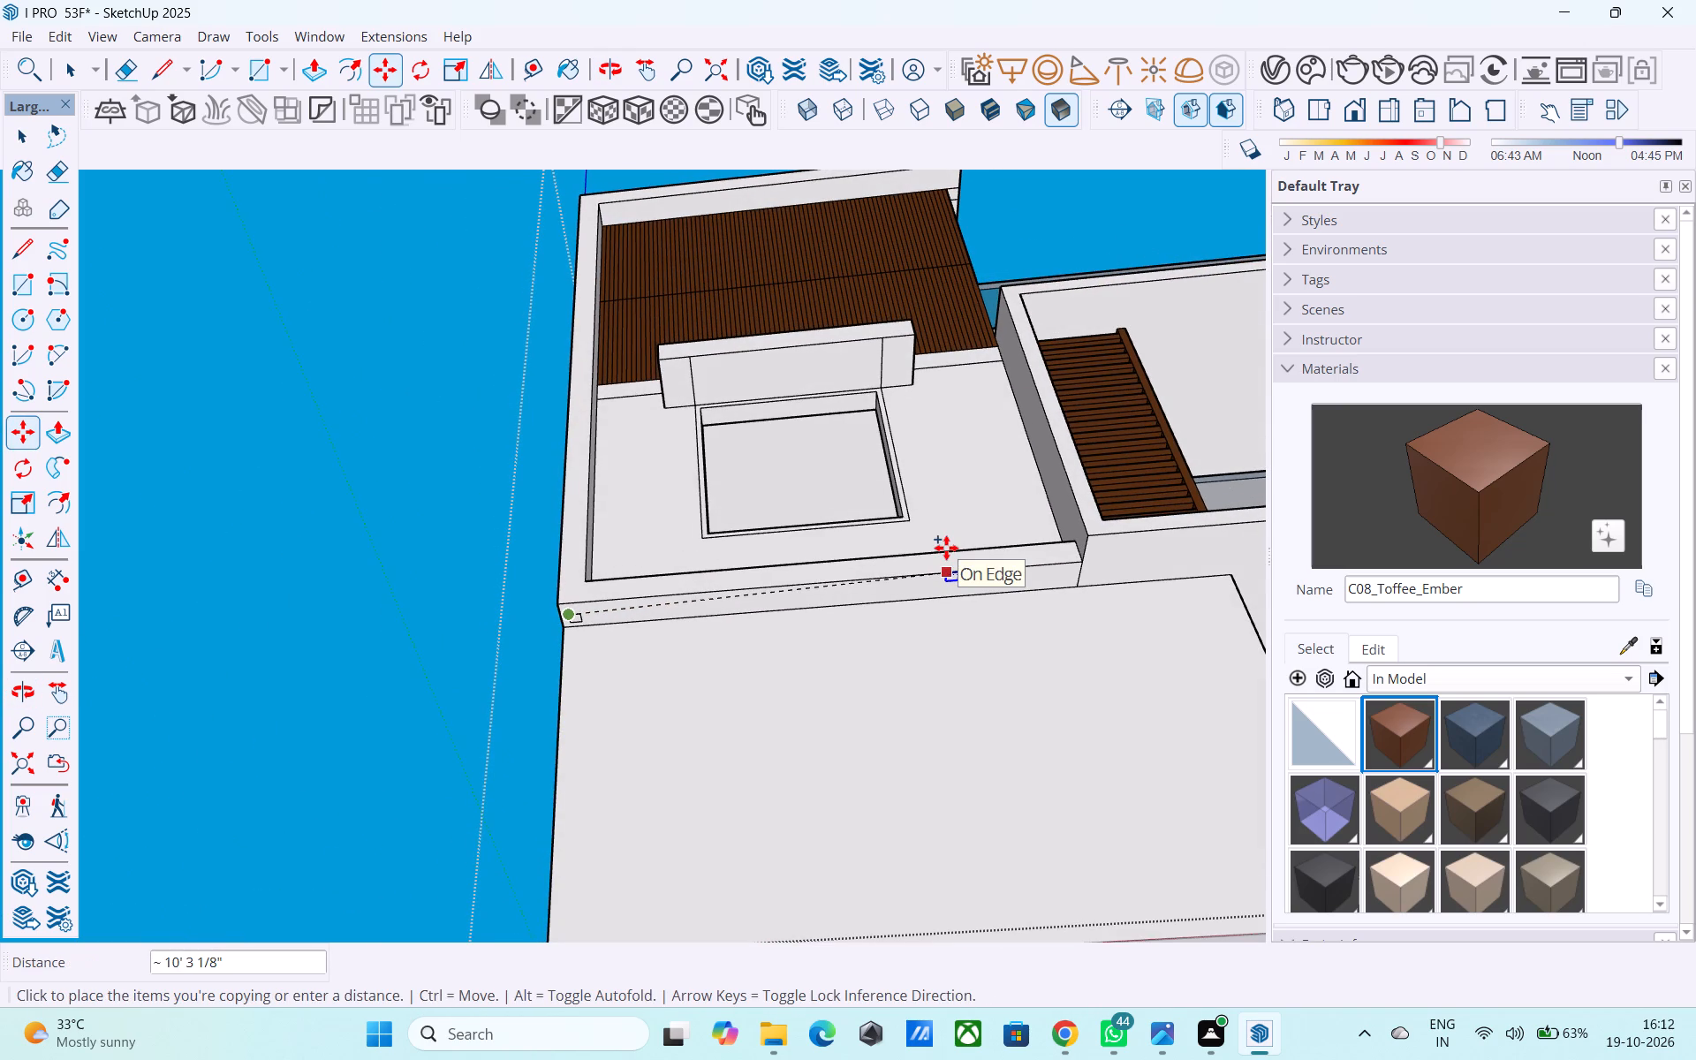
scroll(838, 598, "up", 8)
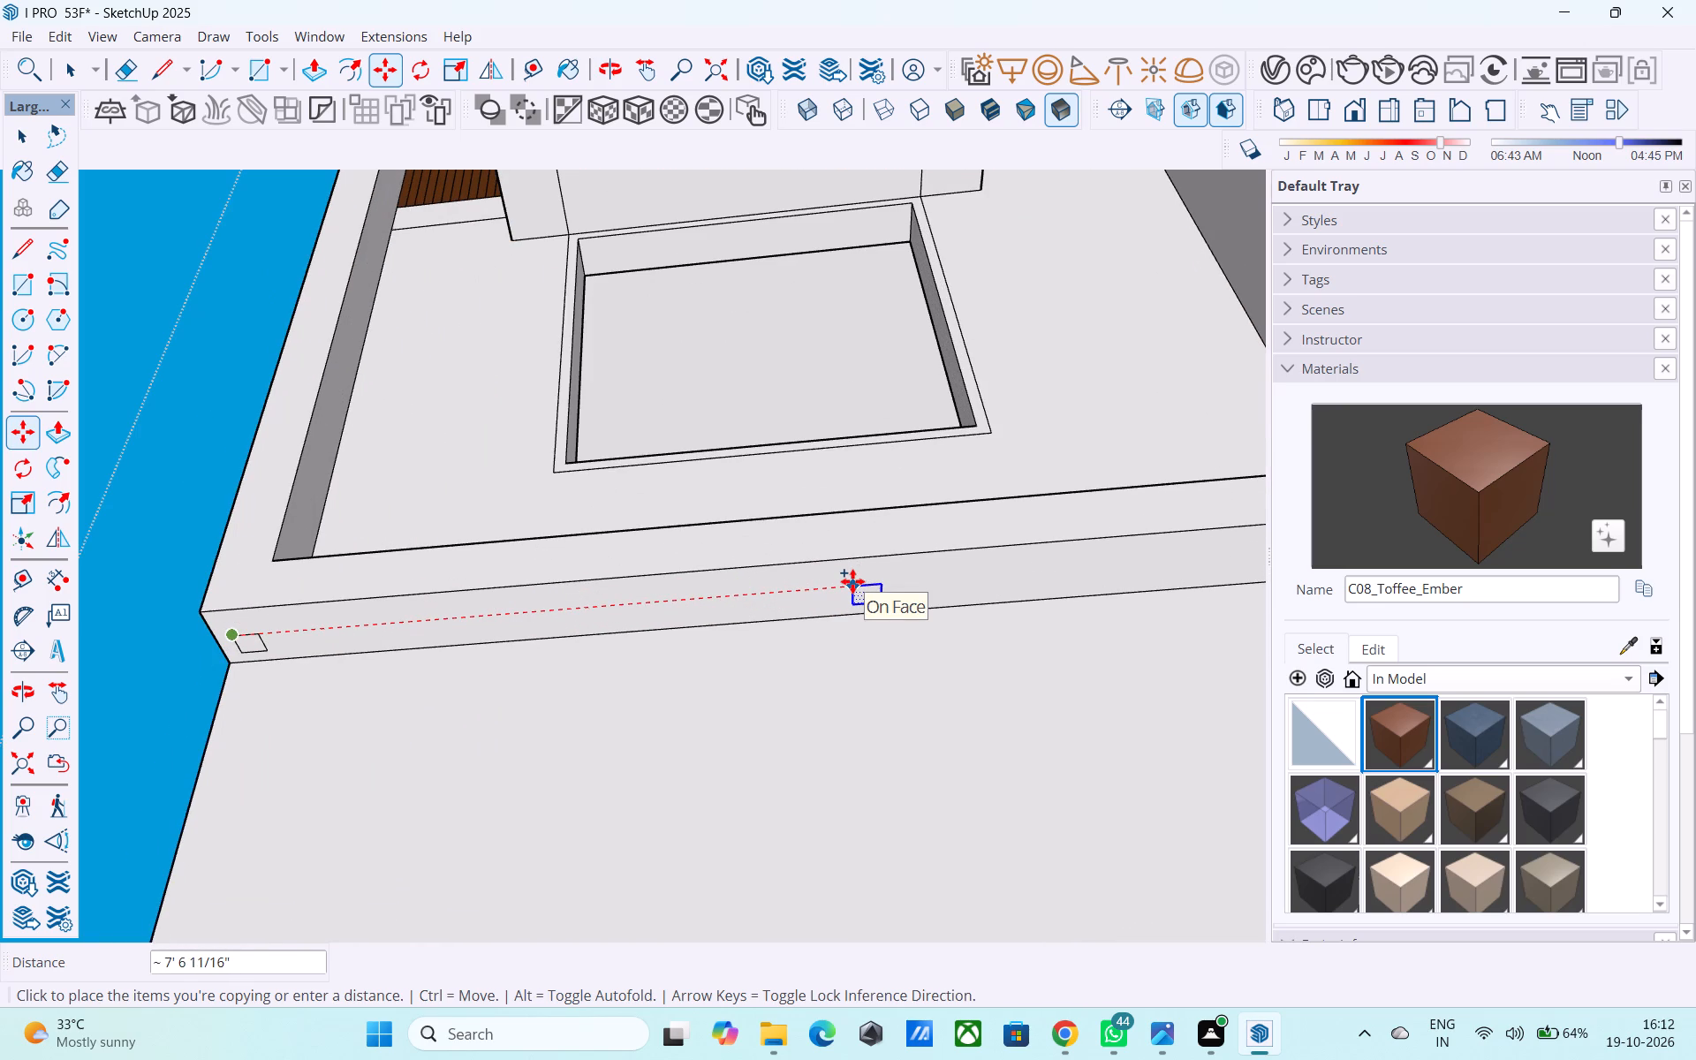
left_click(852, 580)
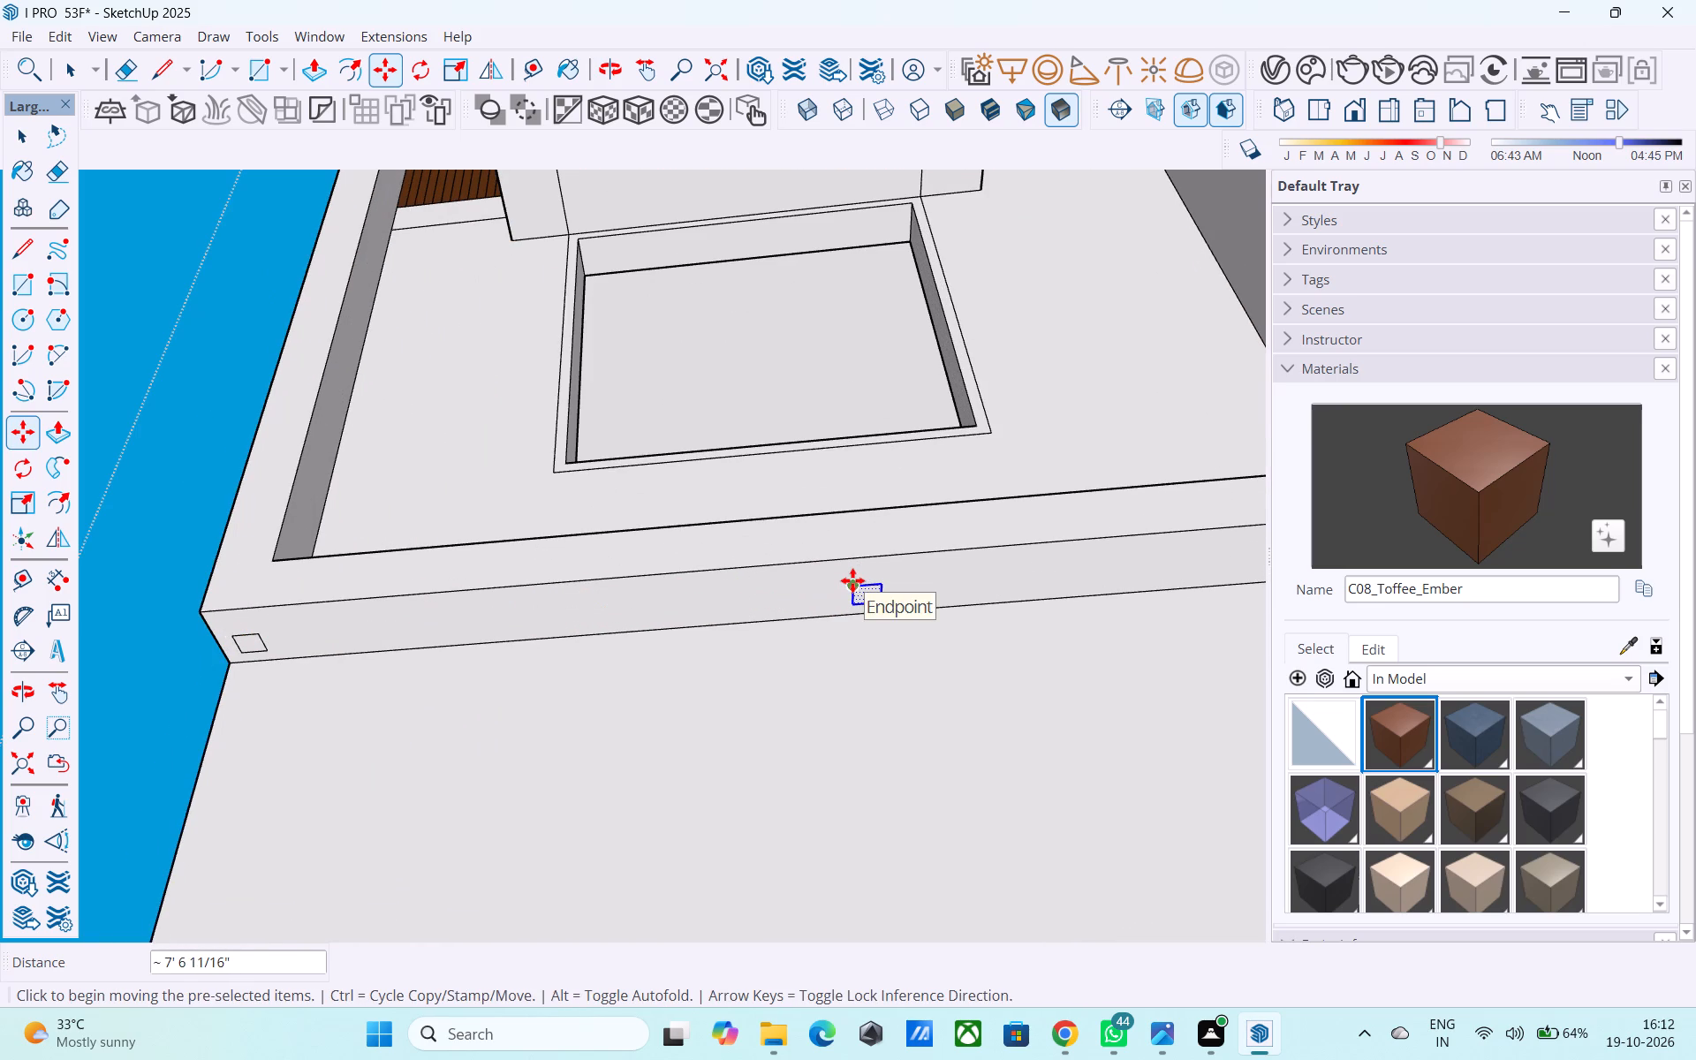
key("slash")
key("8")
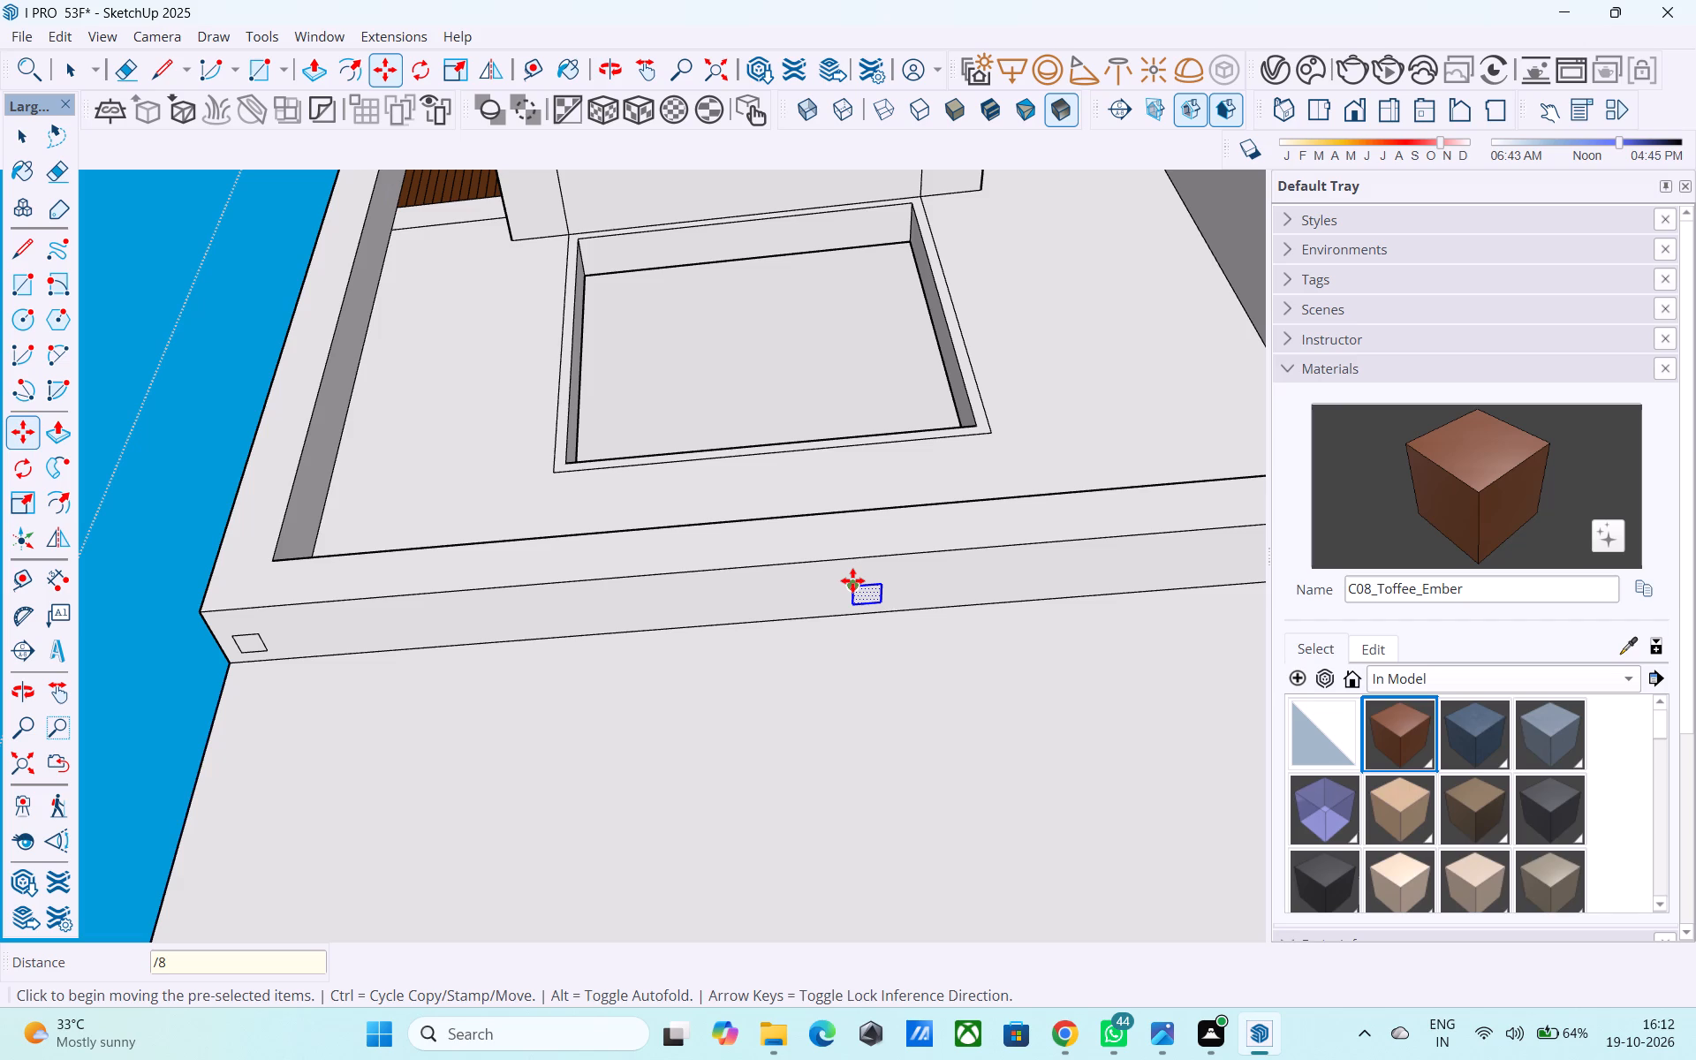
key("Return")
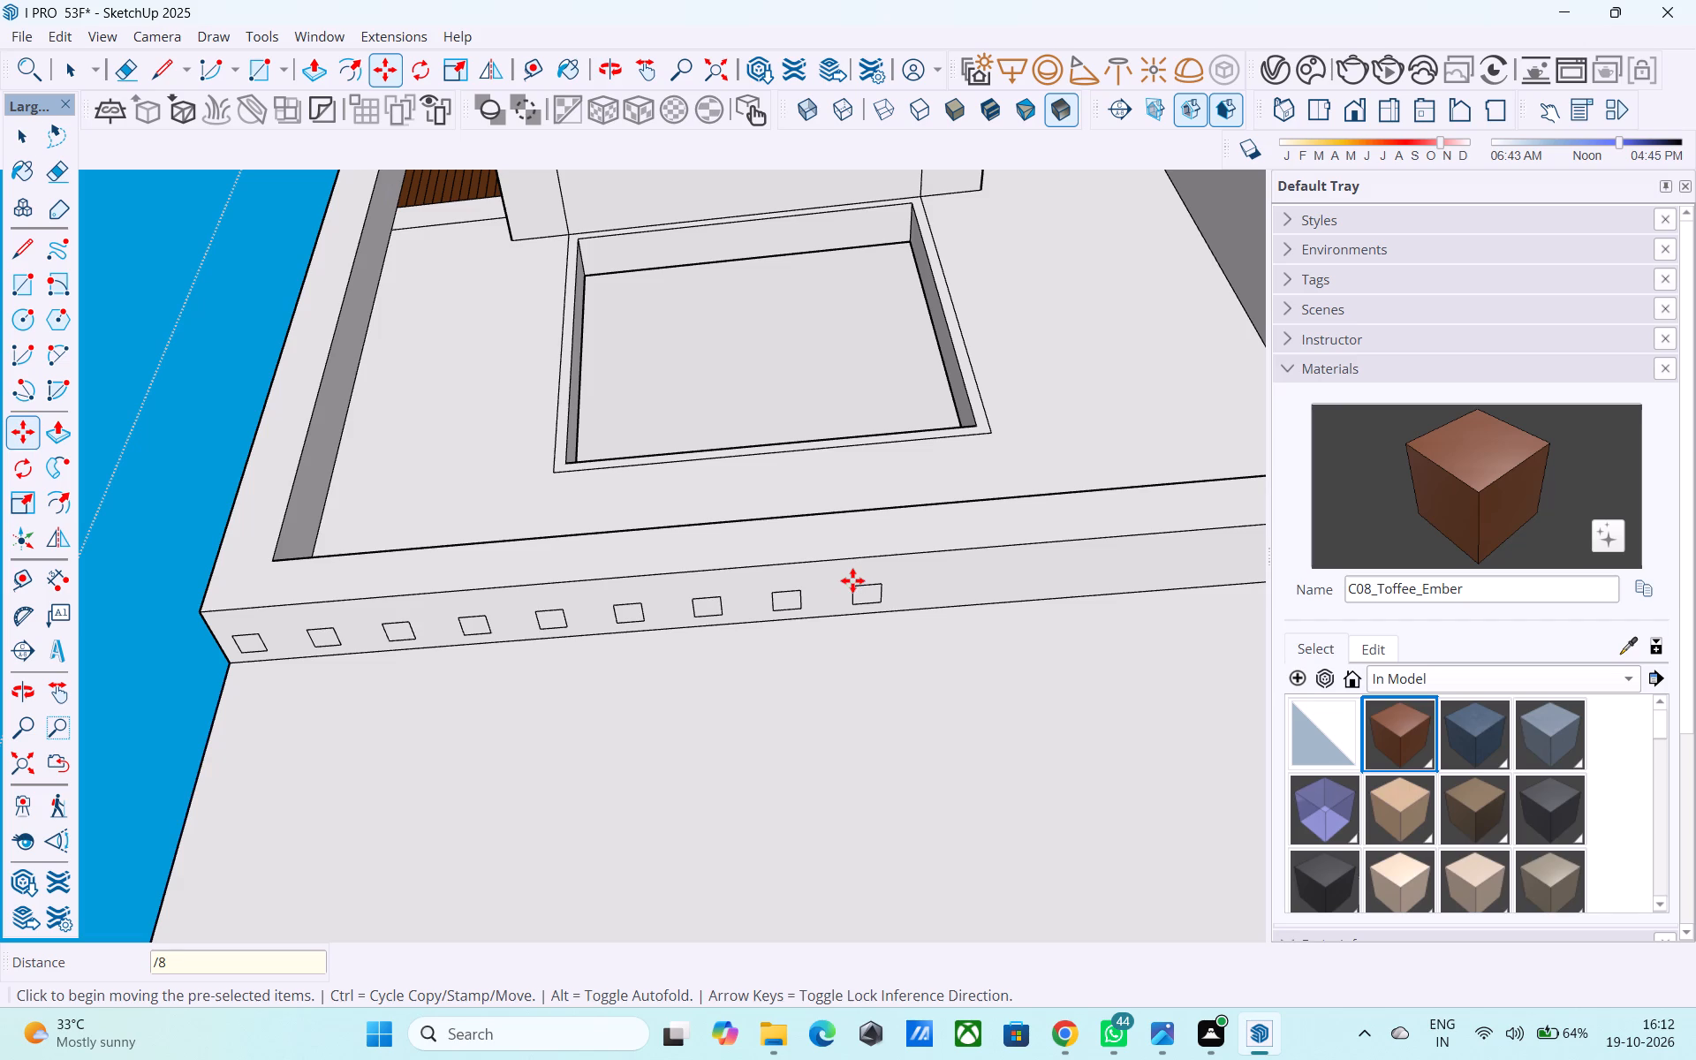
key("space")
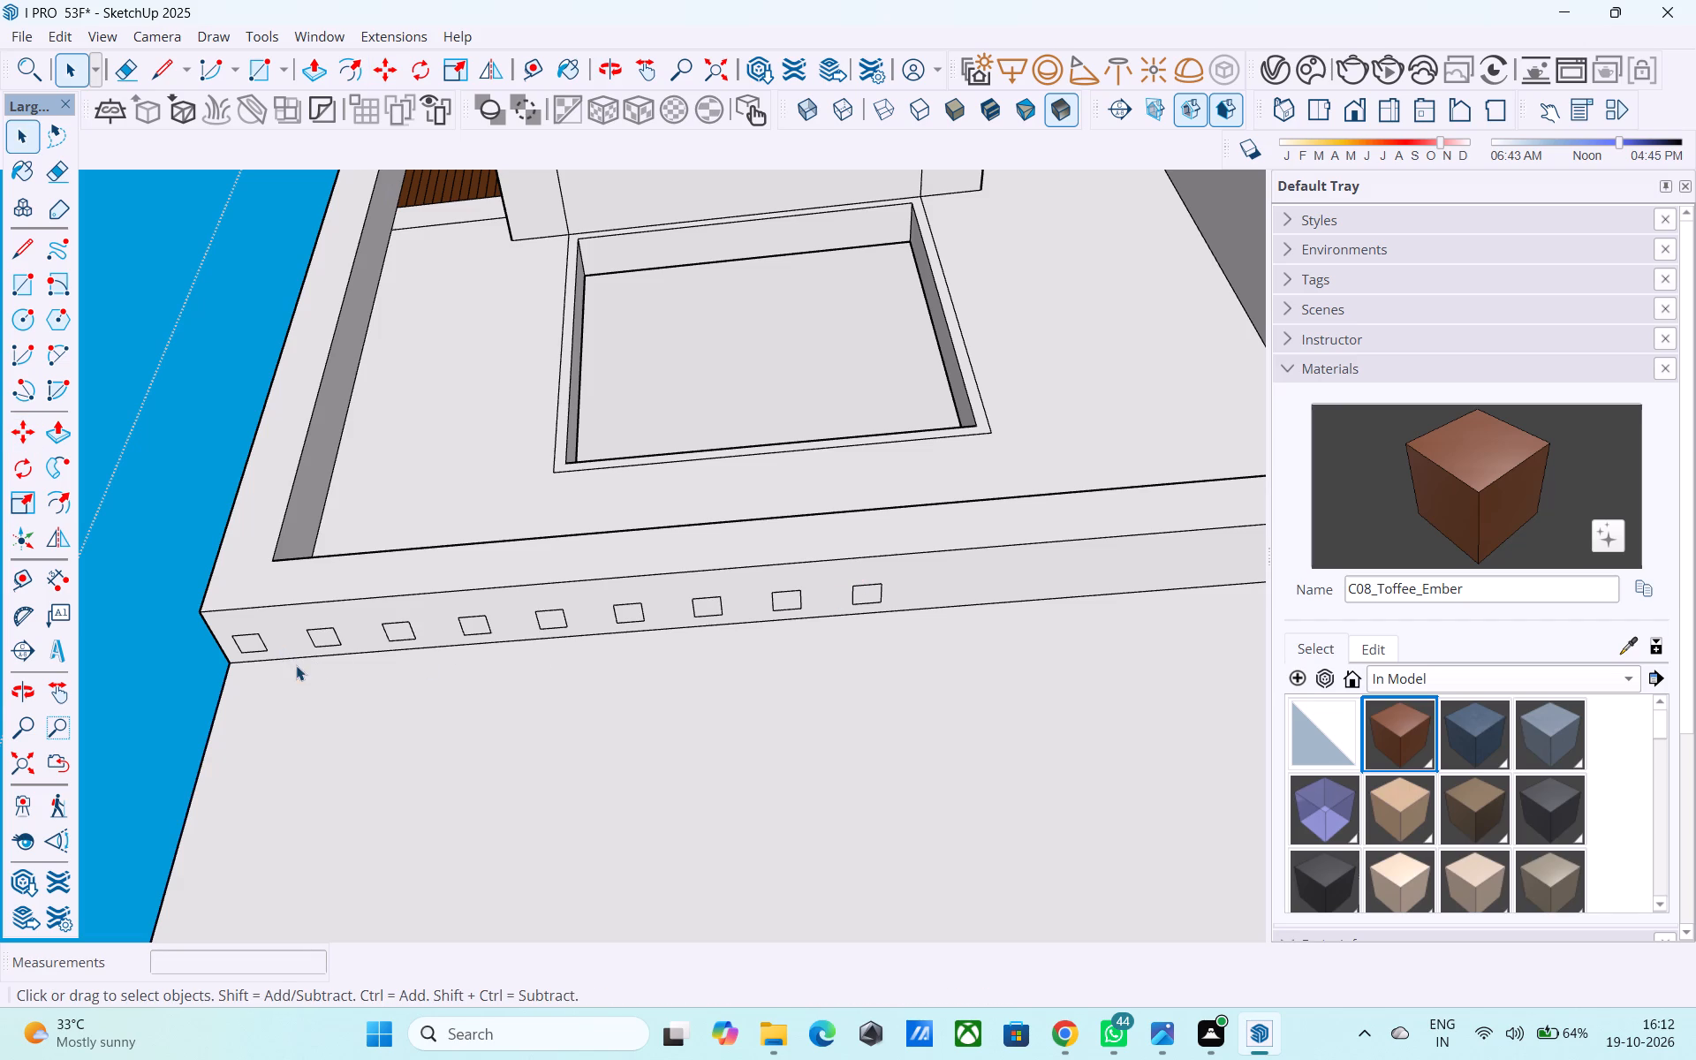
Extrude the 4" square nearest the outer corner 10' down to the base of the wall as a post.
middle_click_drag(329, 602, 531, 385, "shift")
scroll(492, 422, "up", 3)
left_click(434, 441)
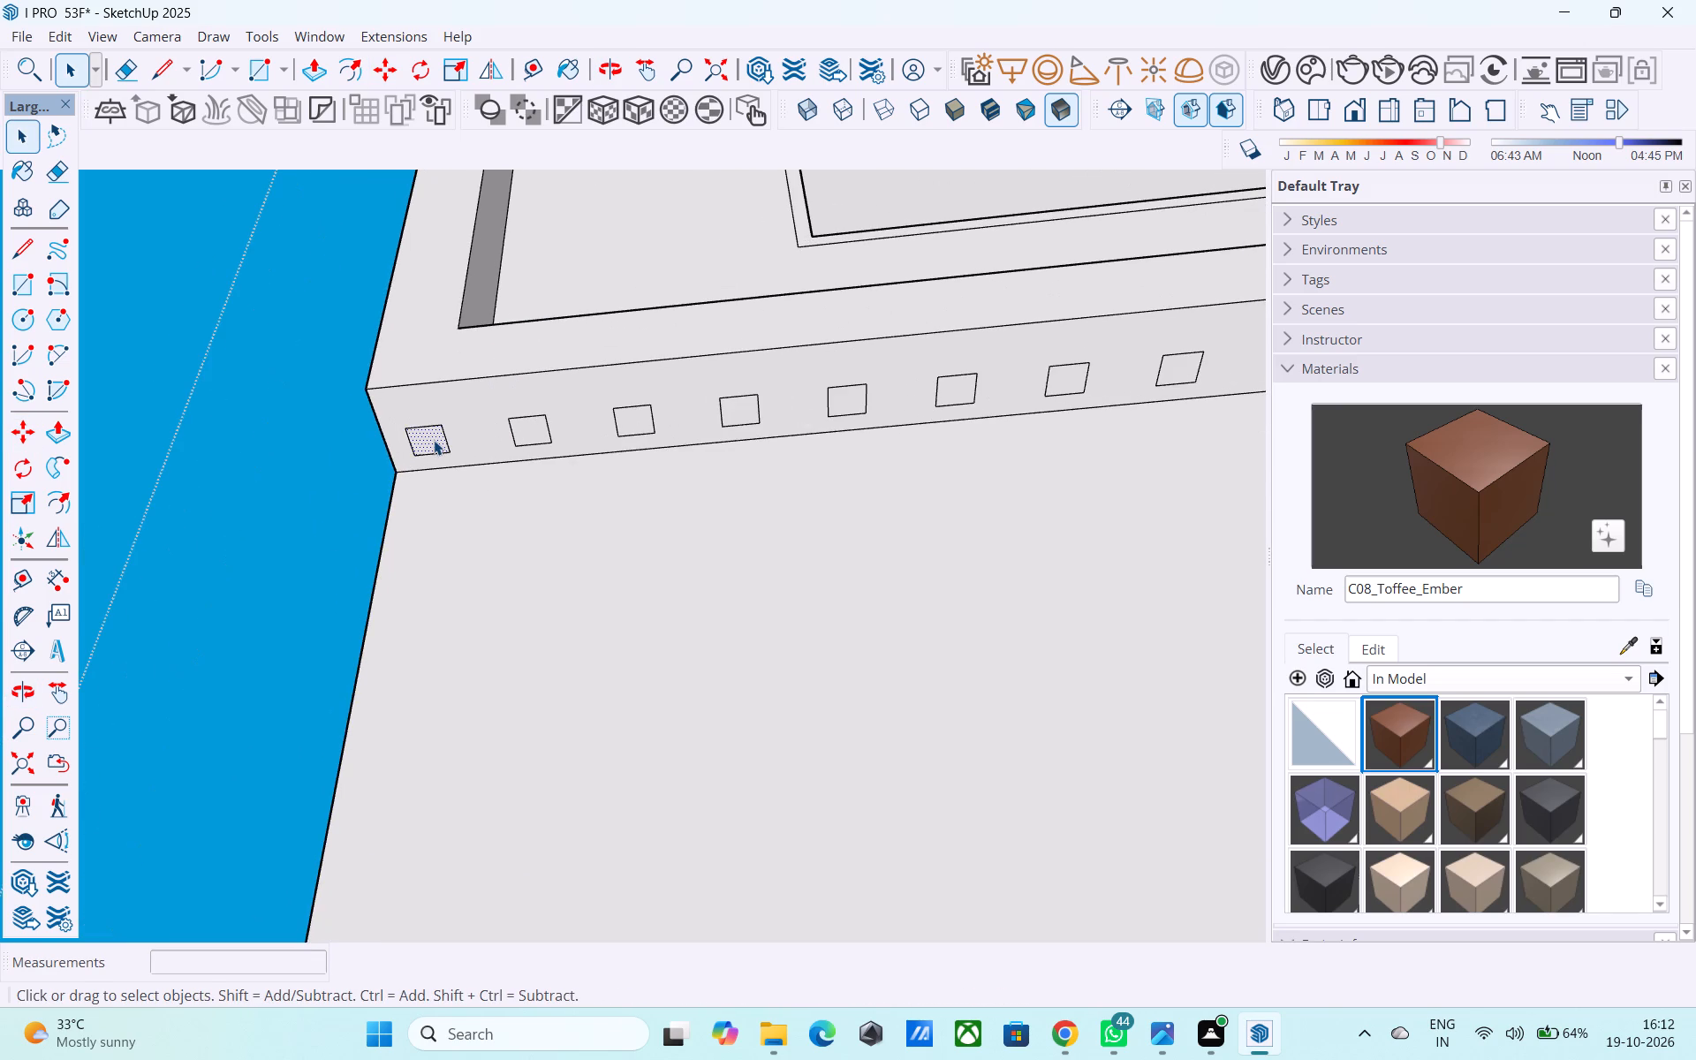
key("p")
left_click(434, 440)
scroll(443, 473, "down", 6)
left_click(431, 449)
scroll(430, 512, "down", 9)
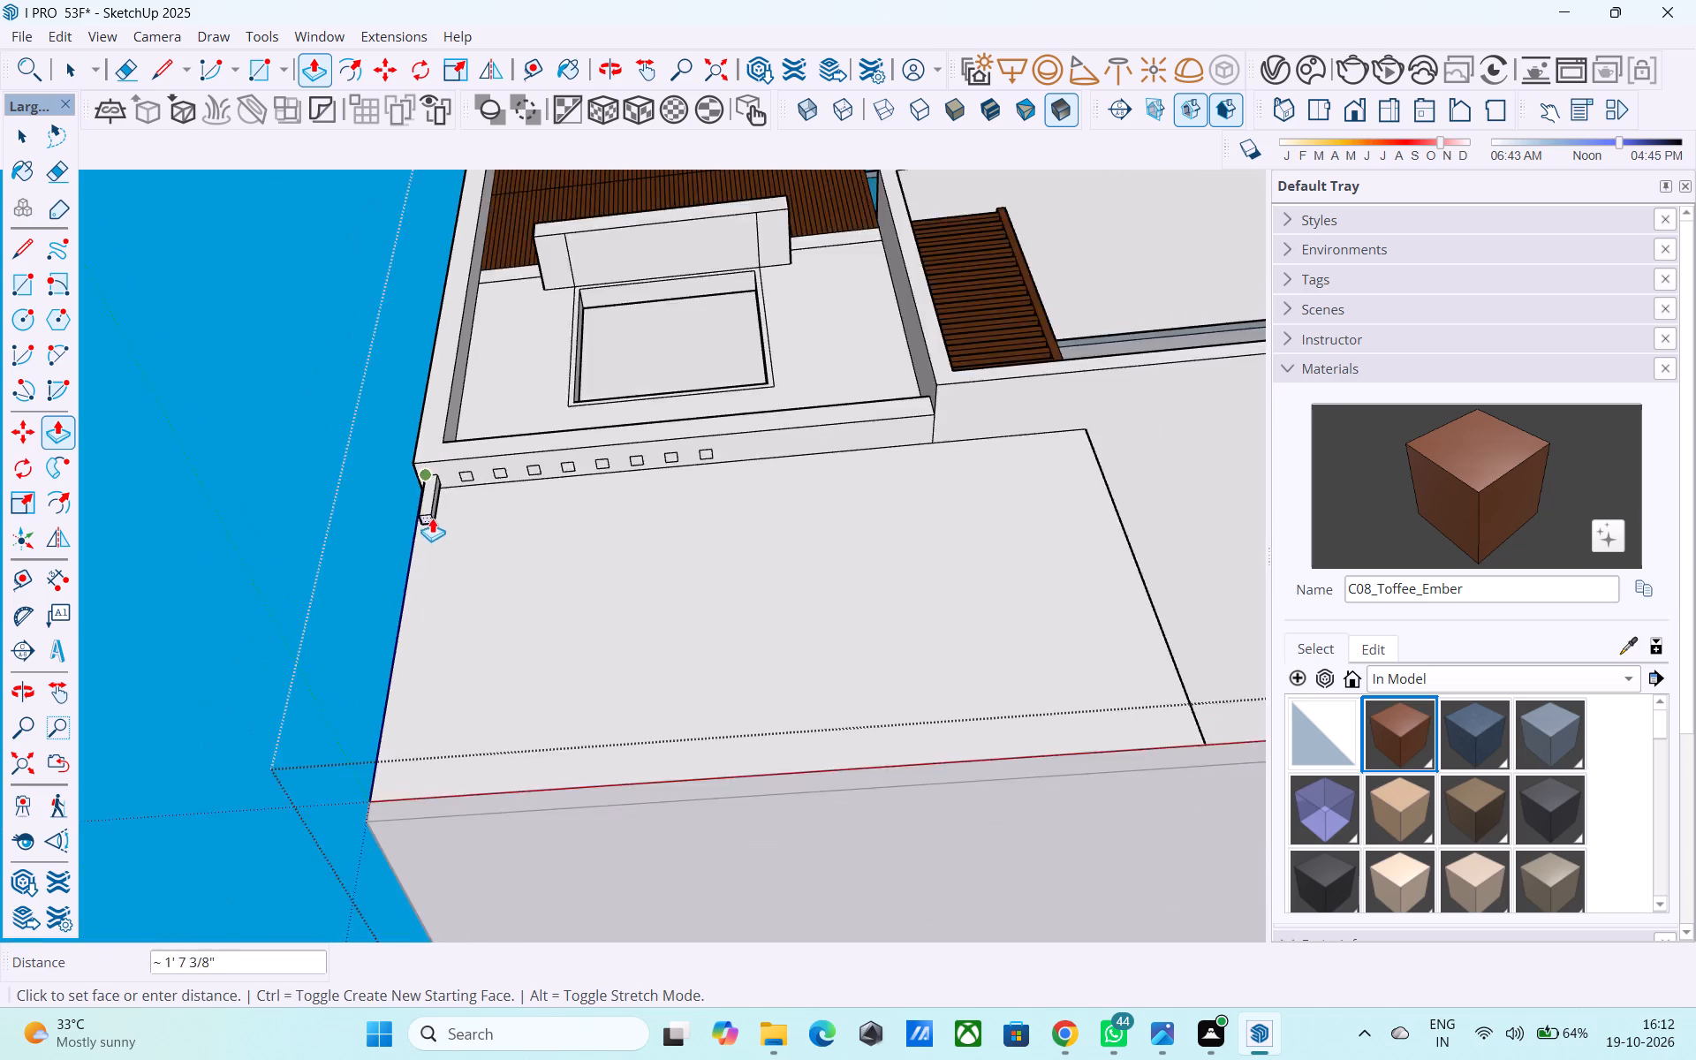
scroll(432, 518, "down", 3)
middle_click_drag(430, 567, 395, 680)
scroll(406, 699, "up", 5)
left_click(481, 776)
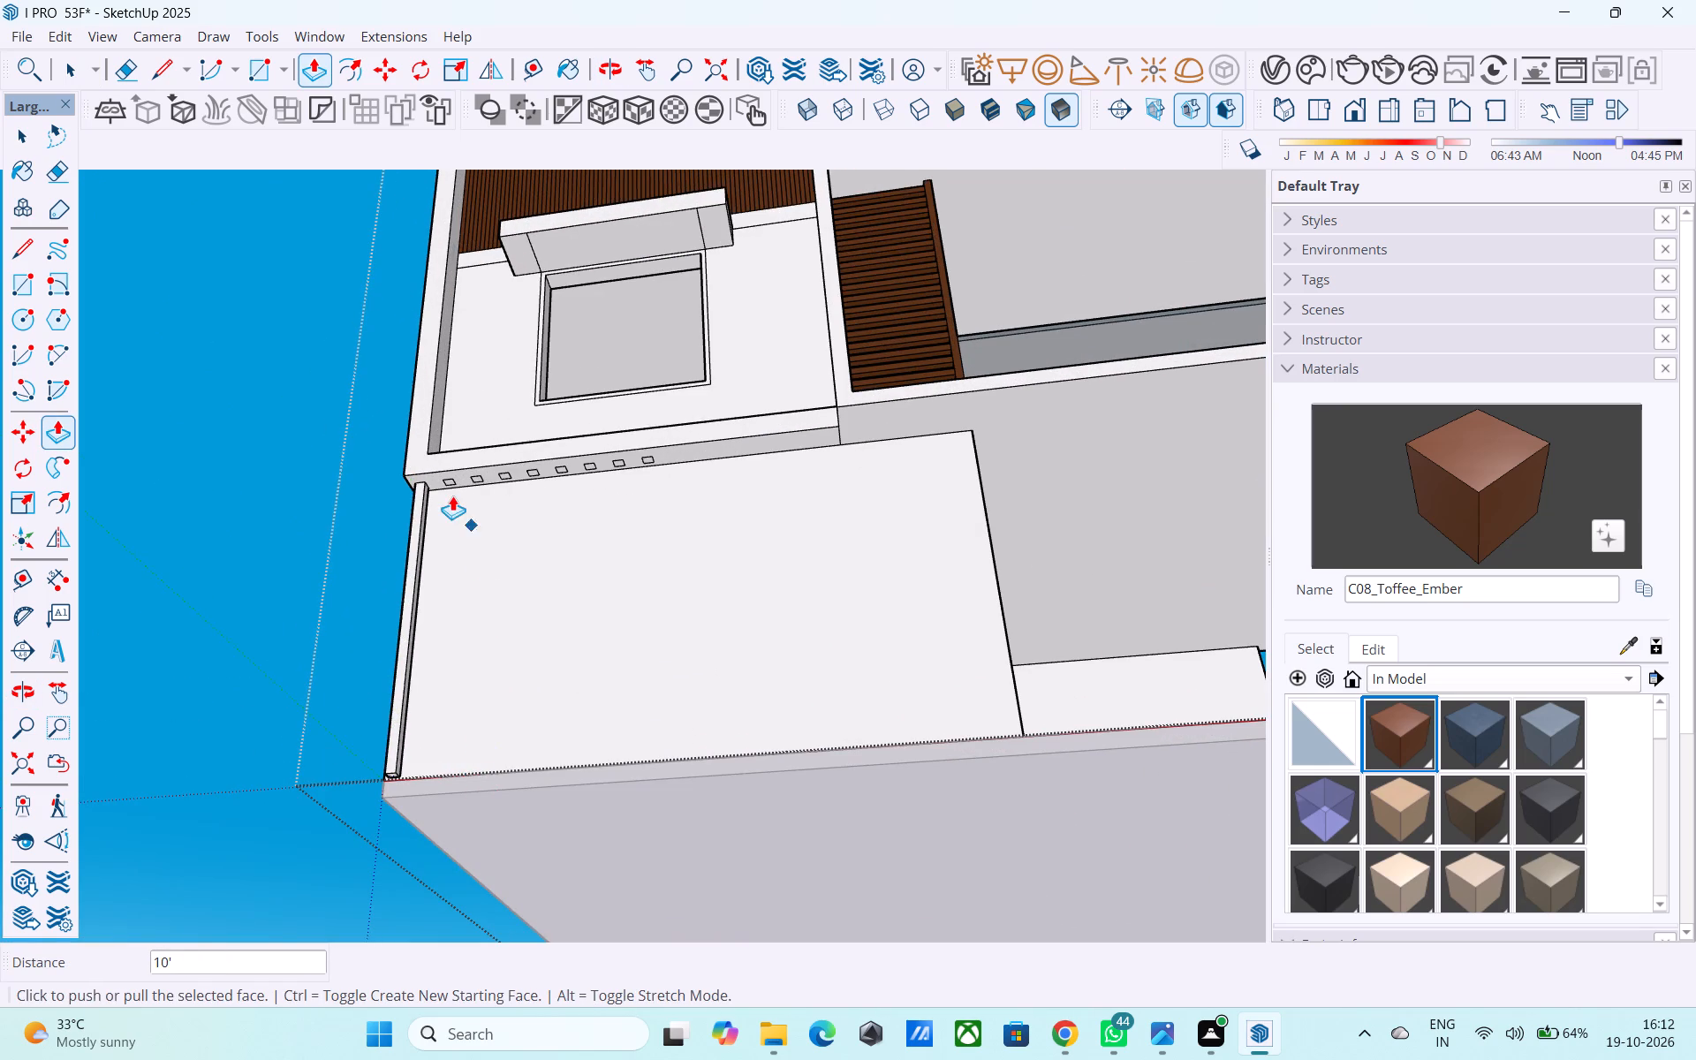
Extrude the remaining eight 4" squares on the frame's underside 10' down to the base of the wall as posts.
scroll(452, 494, "up", 12)
key("space")
middle_click_drag(443, 466, 457, 507)
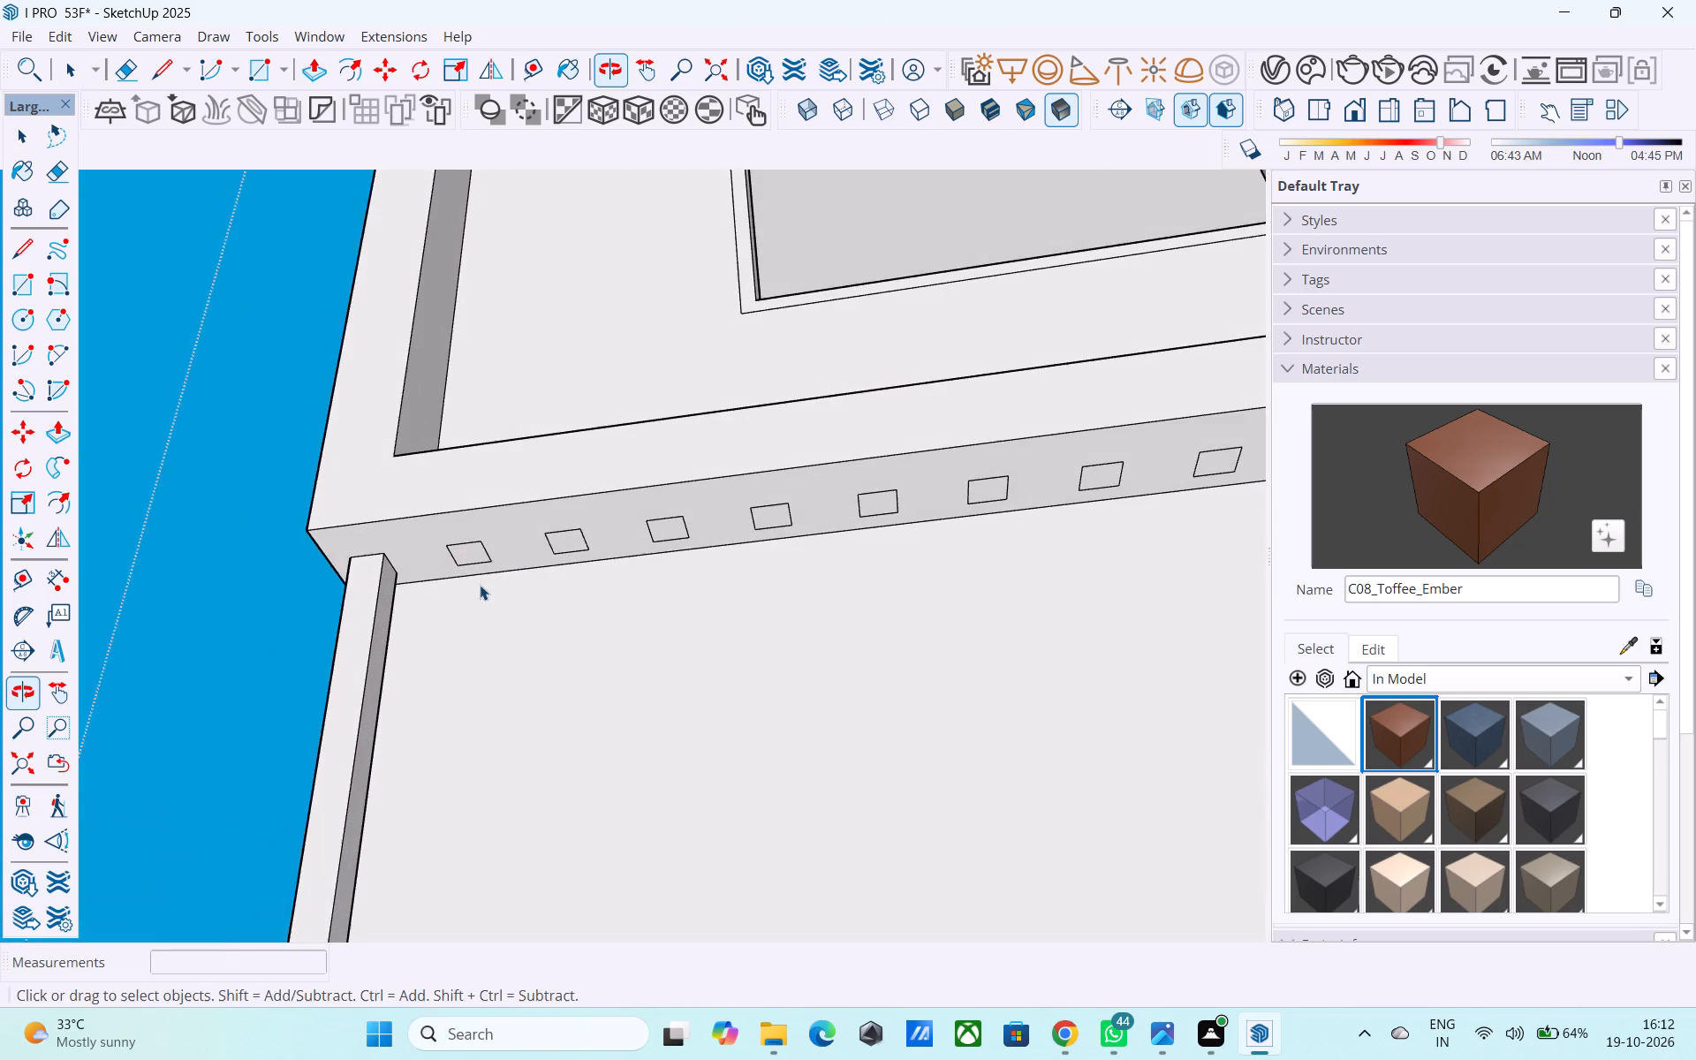
scroll(480, 585, "up", 5)
left_click(476, 537)
key("p")
double_click(478, 527)
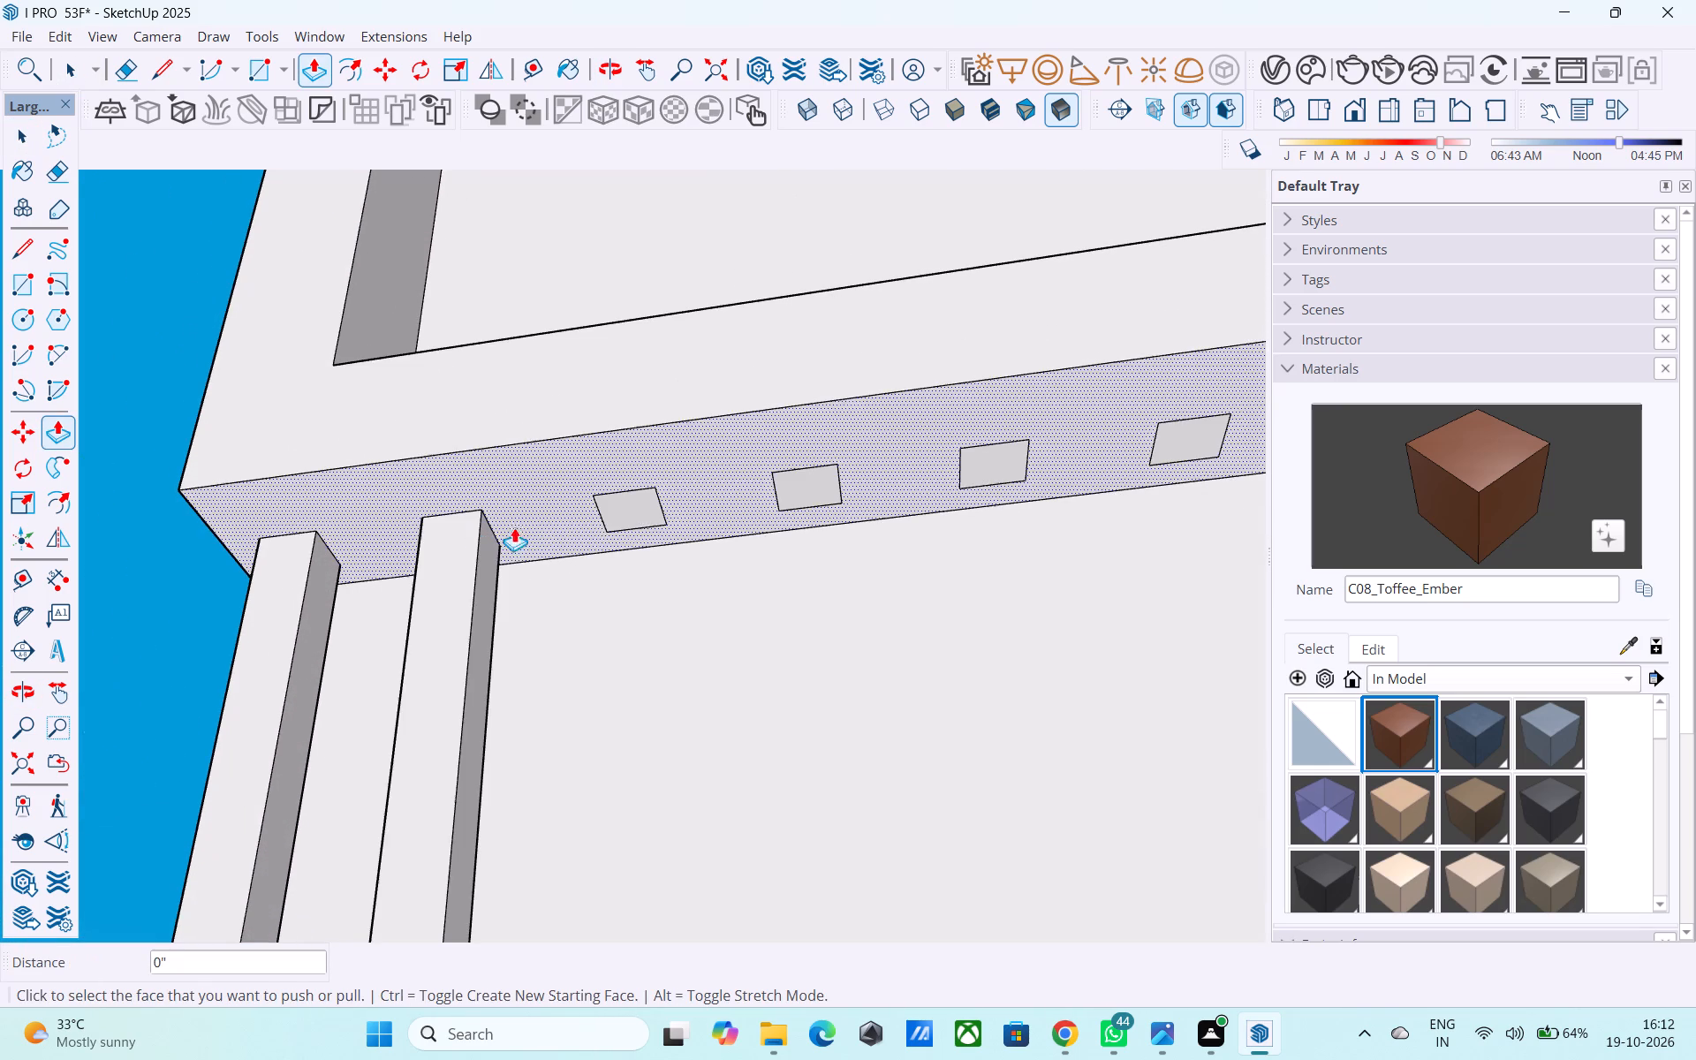
double_click(636, 515)
double_click(814, 488)
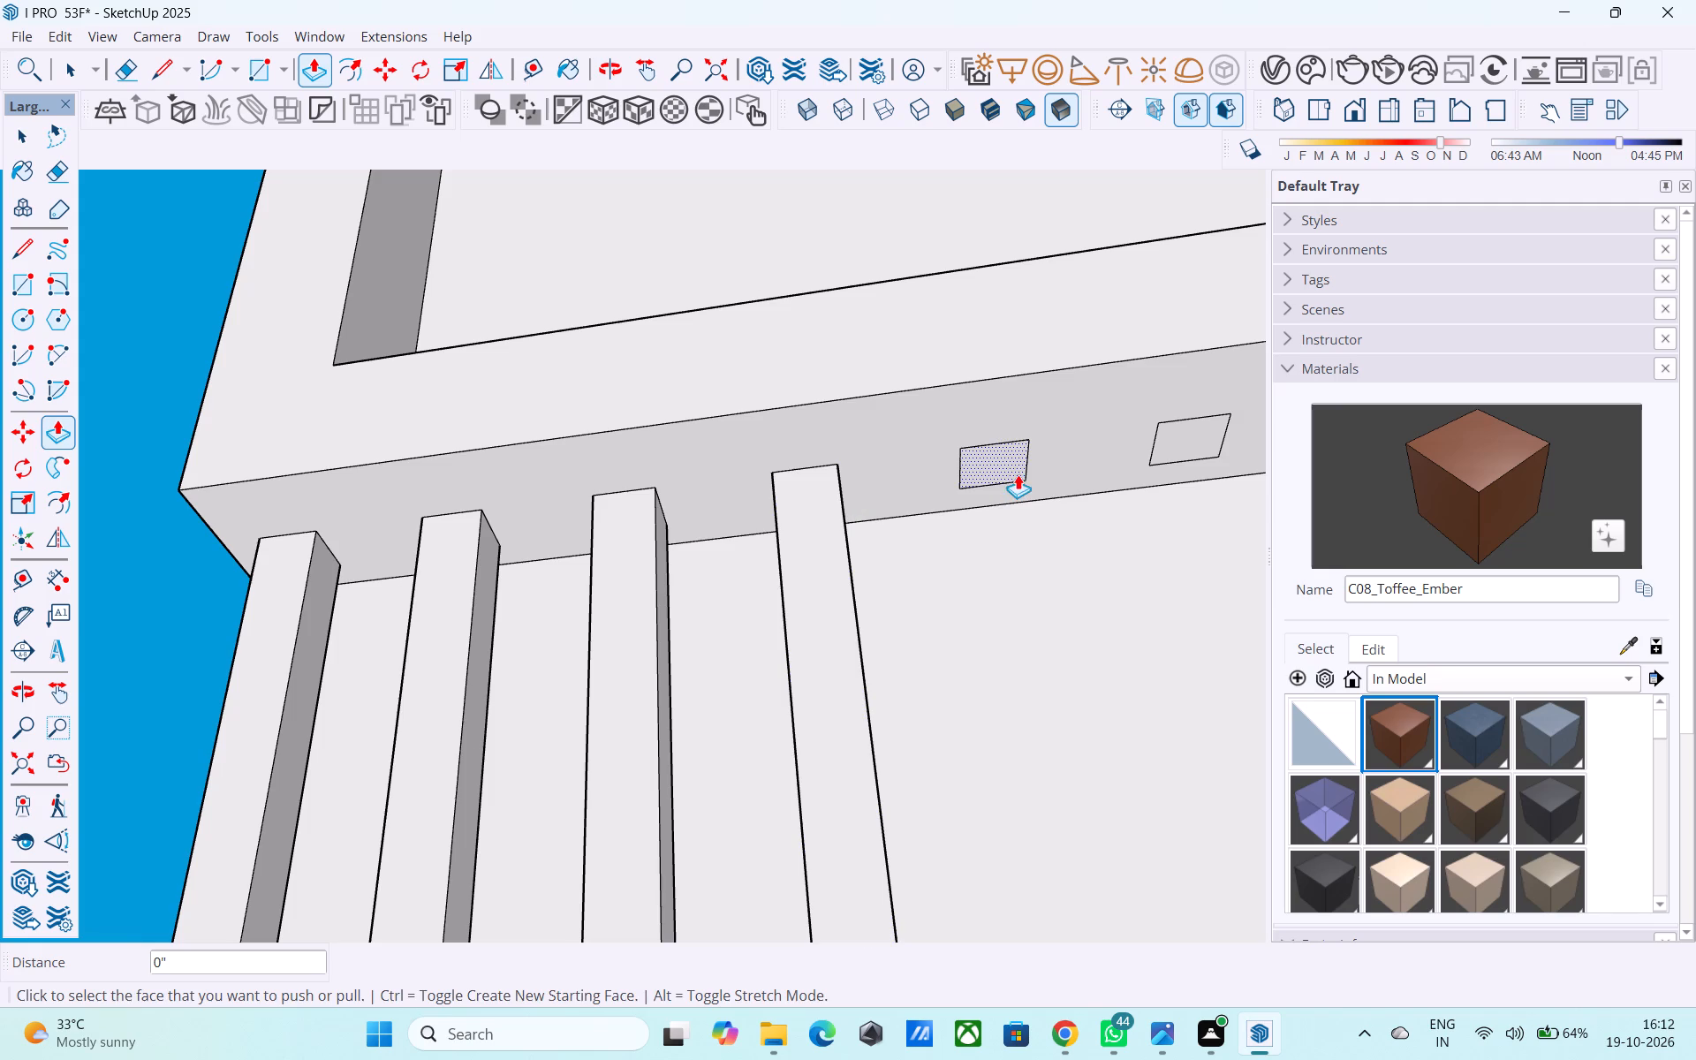
double_click(999, 464)
scroll(416, 503, "down", 4)
double_click(936, 461)
scroll(487, 496, "down", 2)
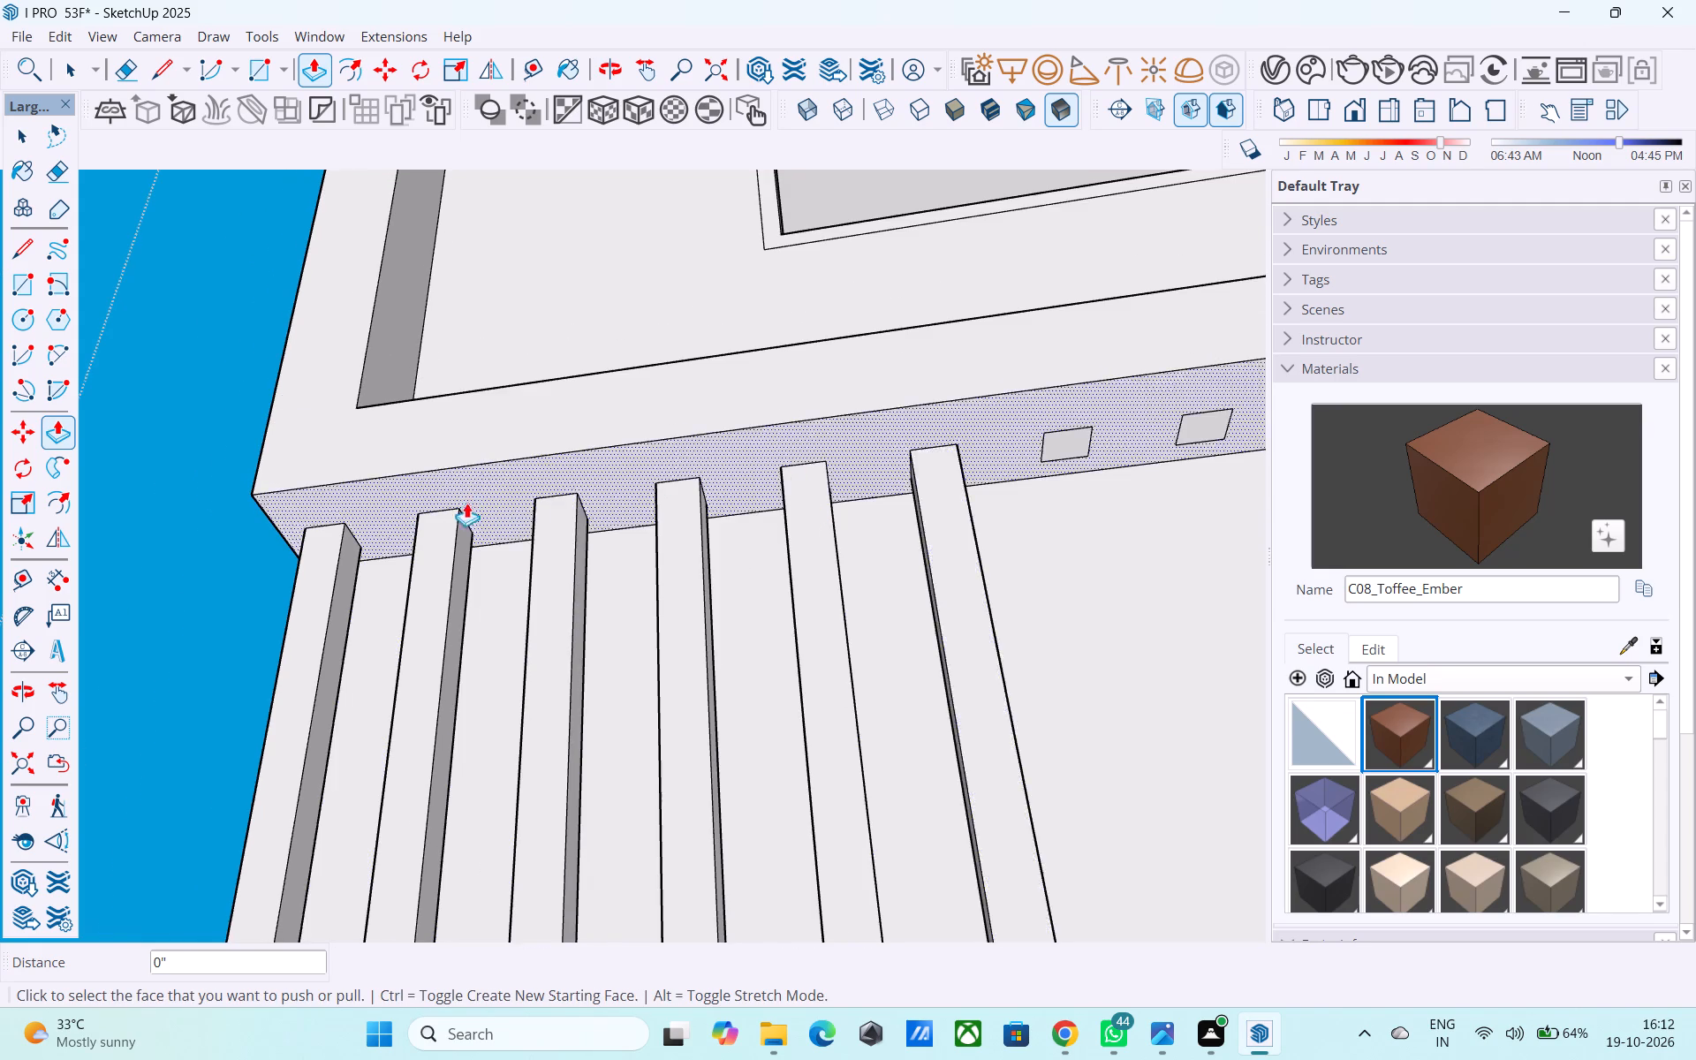
scroll(466, 503, "down", 3)
scroll(837, 467, "up", 5)
double_click(846, 458)
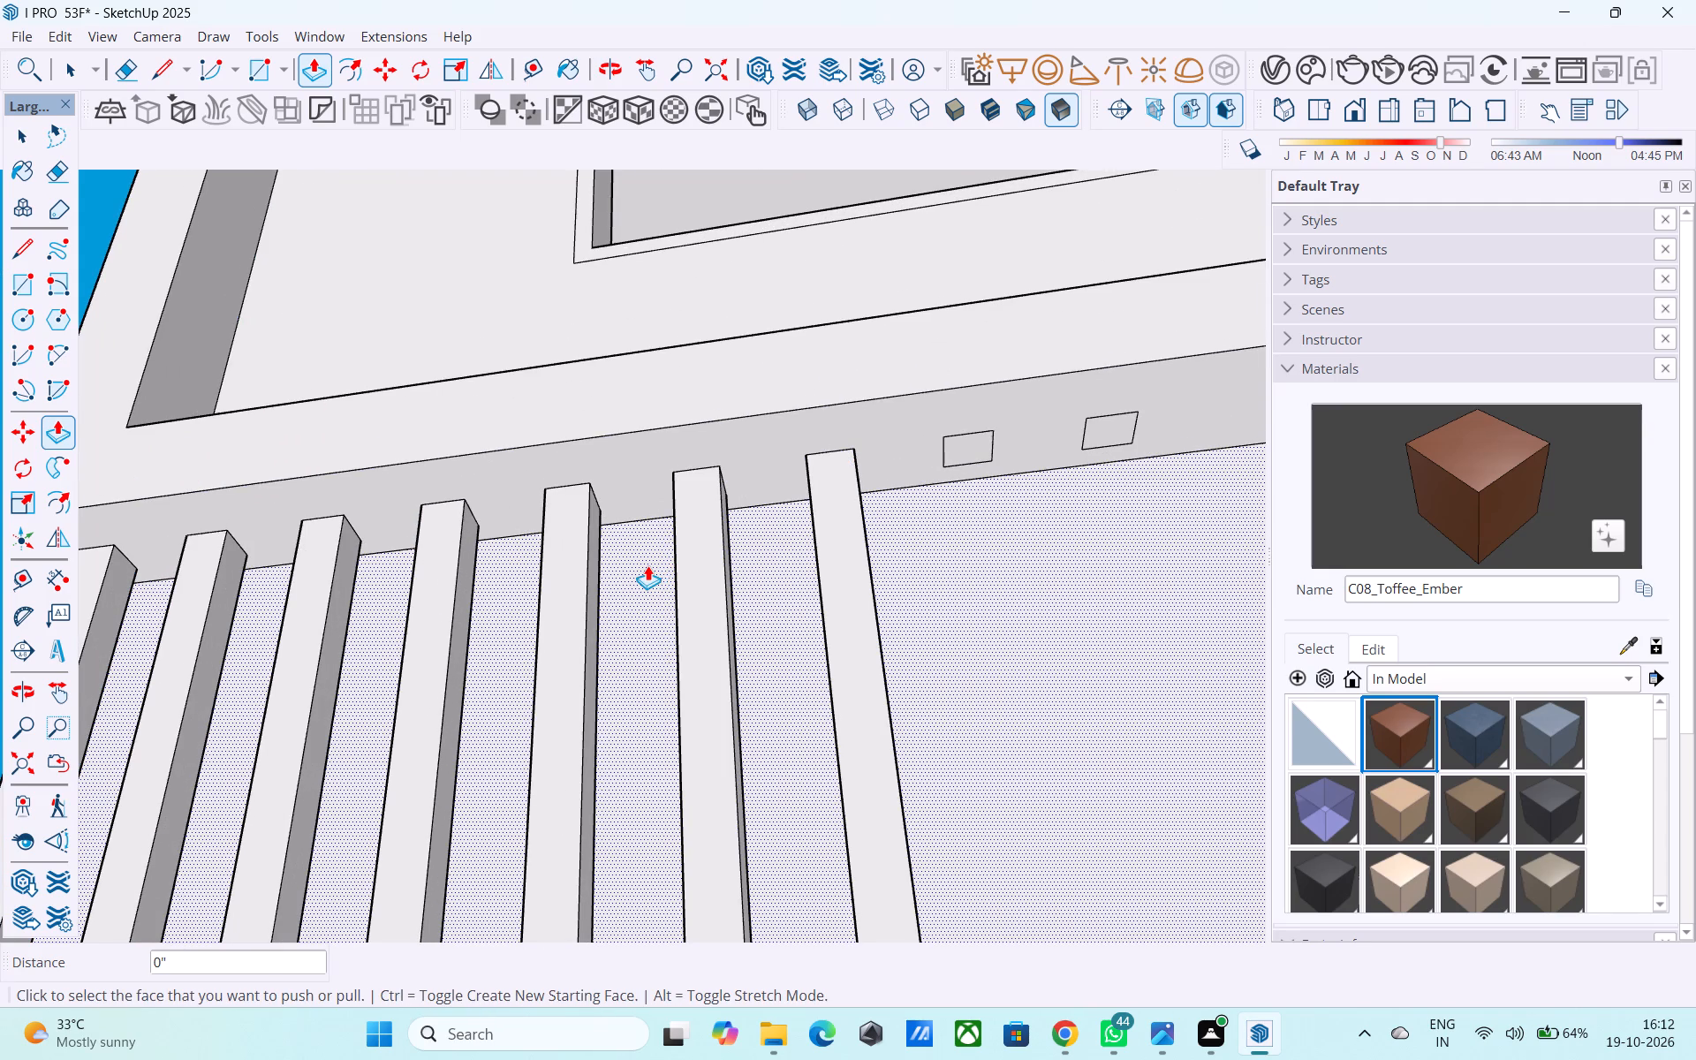
scroll(647, 565, "down", 1)
scroll(941, 464, "up", 4)
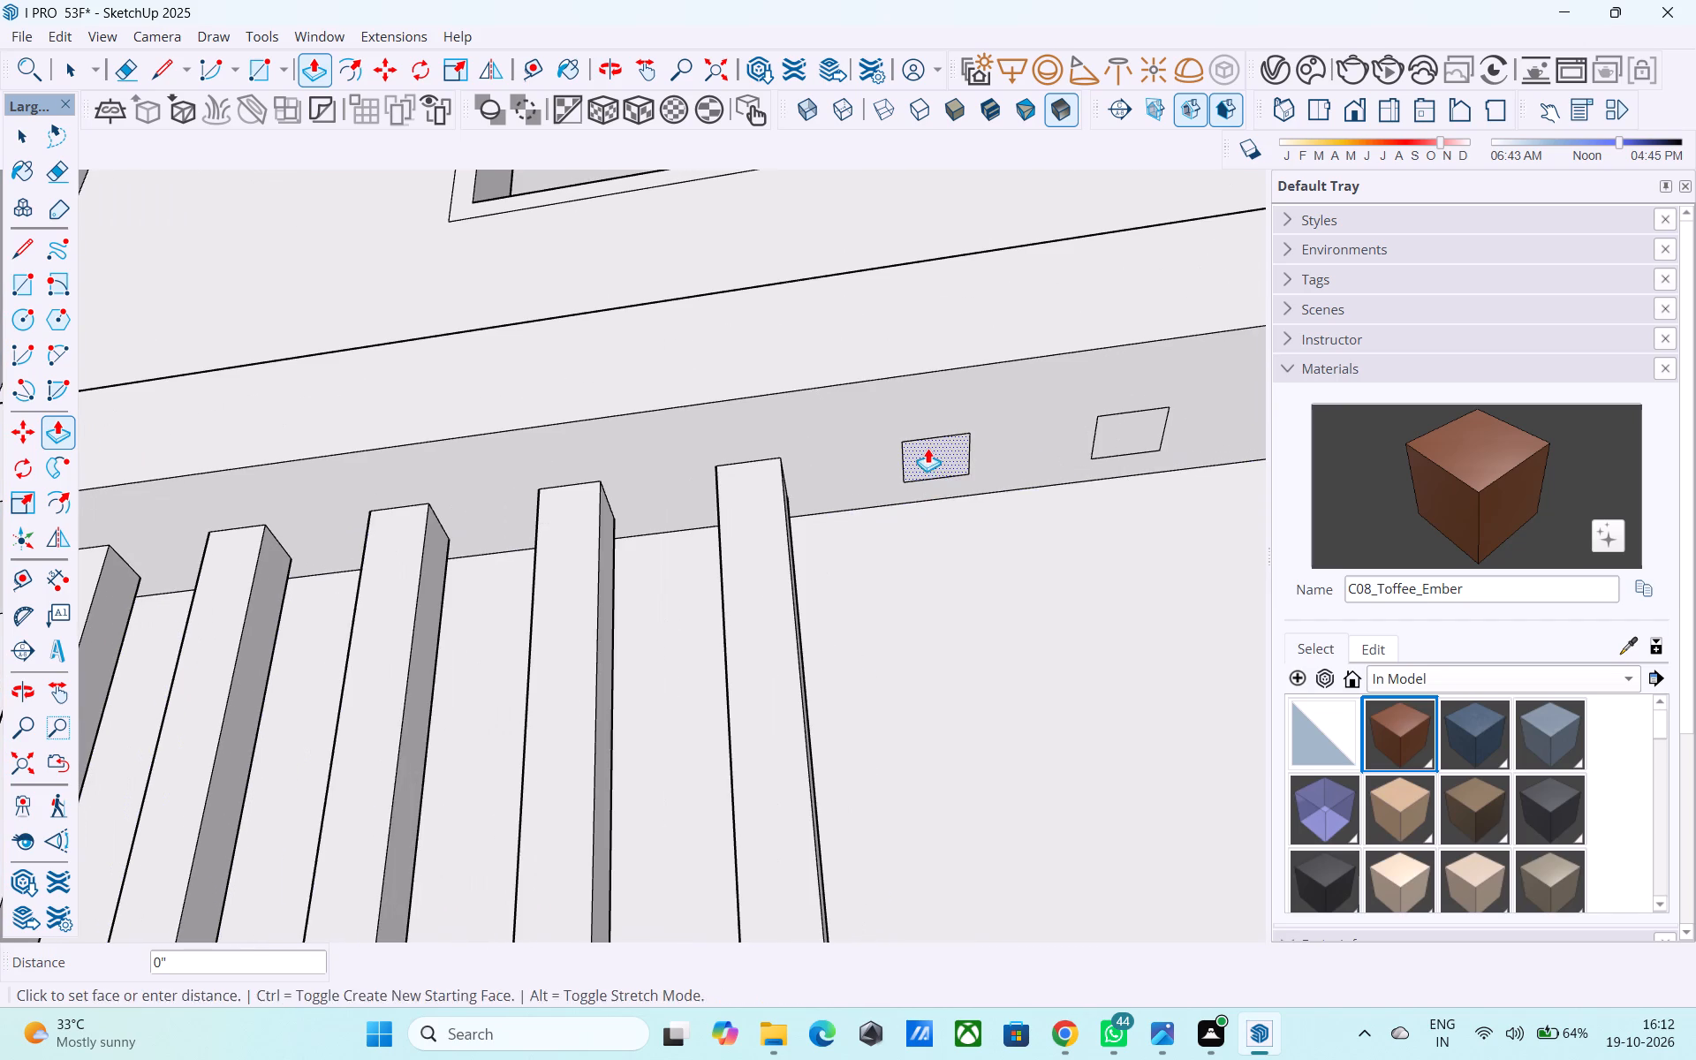
double_click(928, 449)
double_click(1135, 421)
scroll(827, 420, "down", 18)
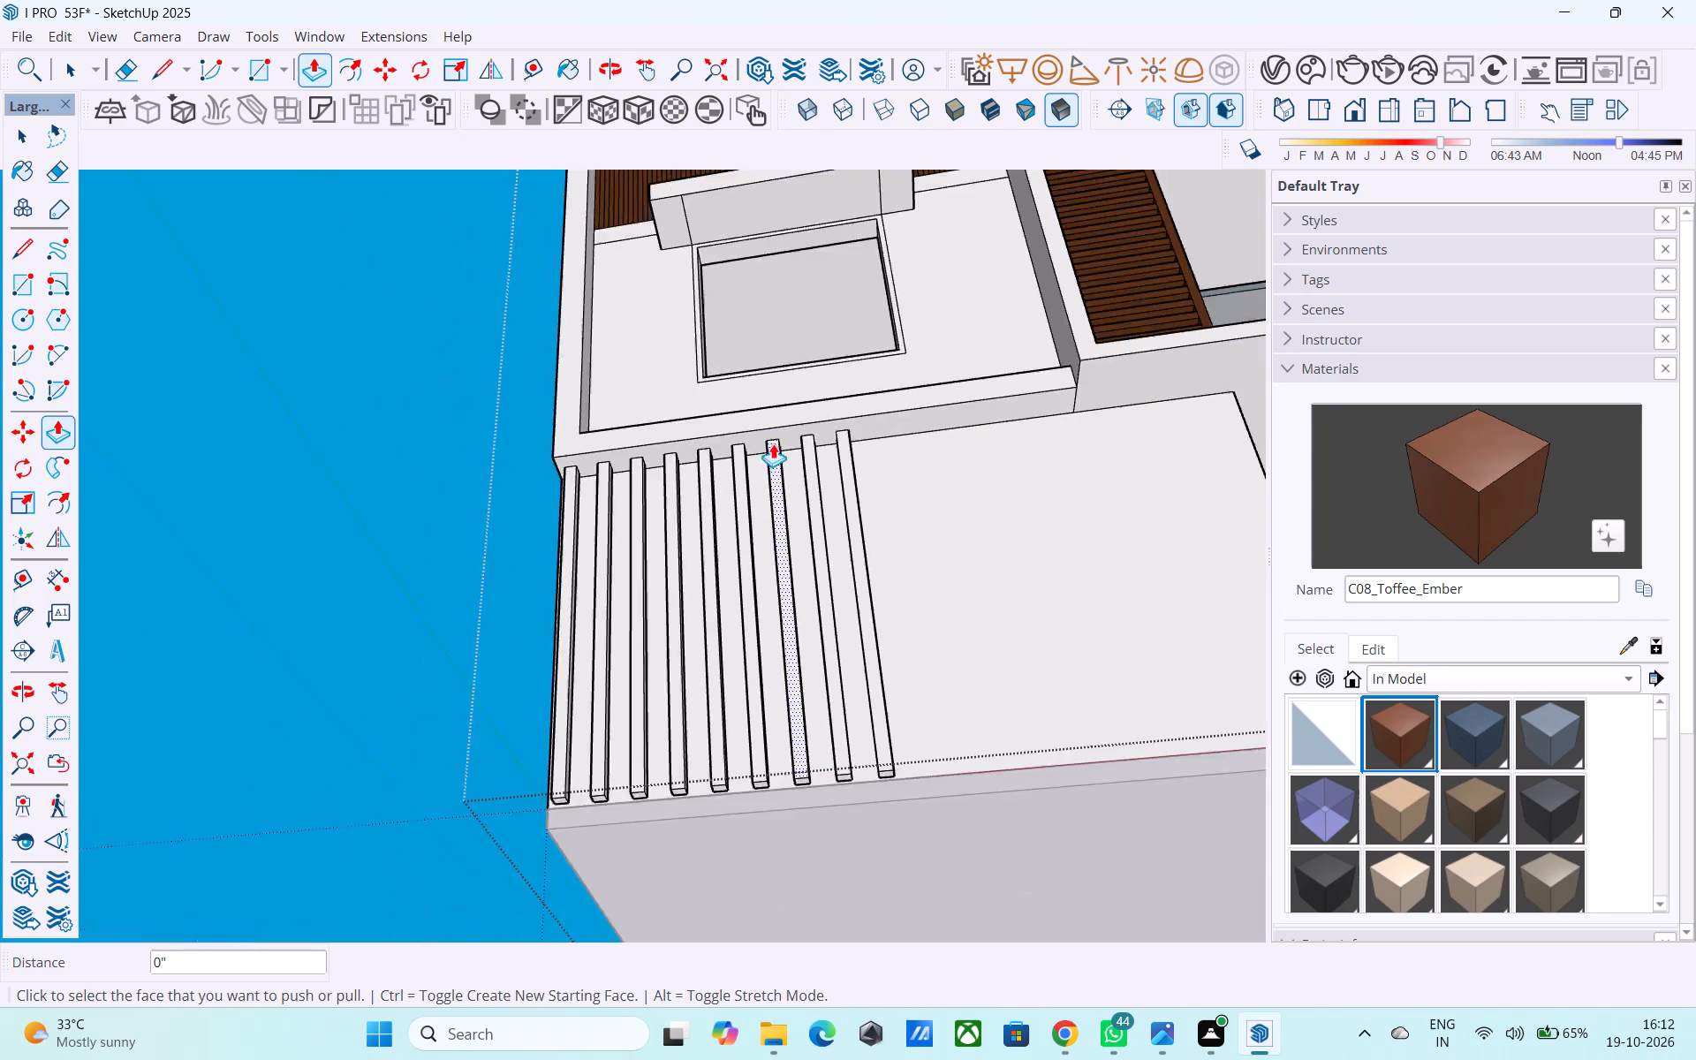
Examine the house from the side, front and below, checking the new posts, window band, balconies and ground-floor walls.
middle_click_drag(773, 443, 771, 587)
scroll(746, 439, "down", 6)
middle_click_drag(746, 419, 504, 690)
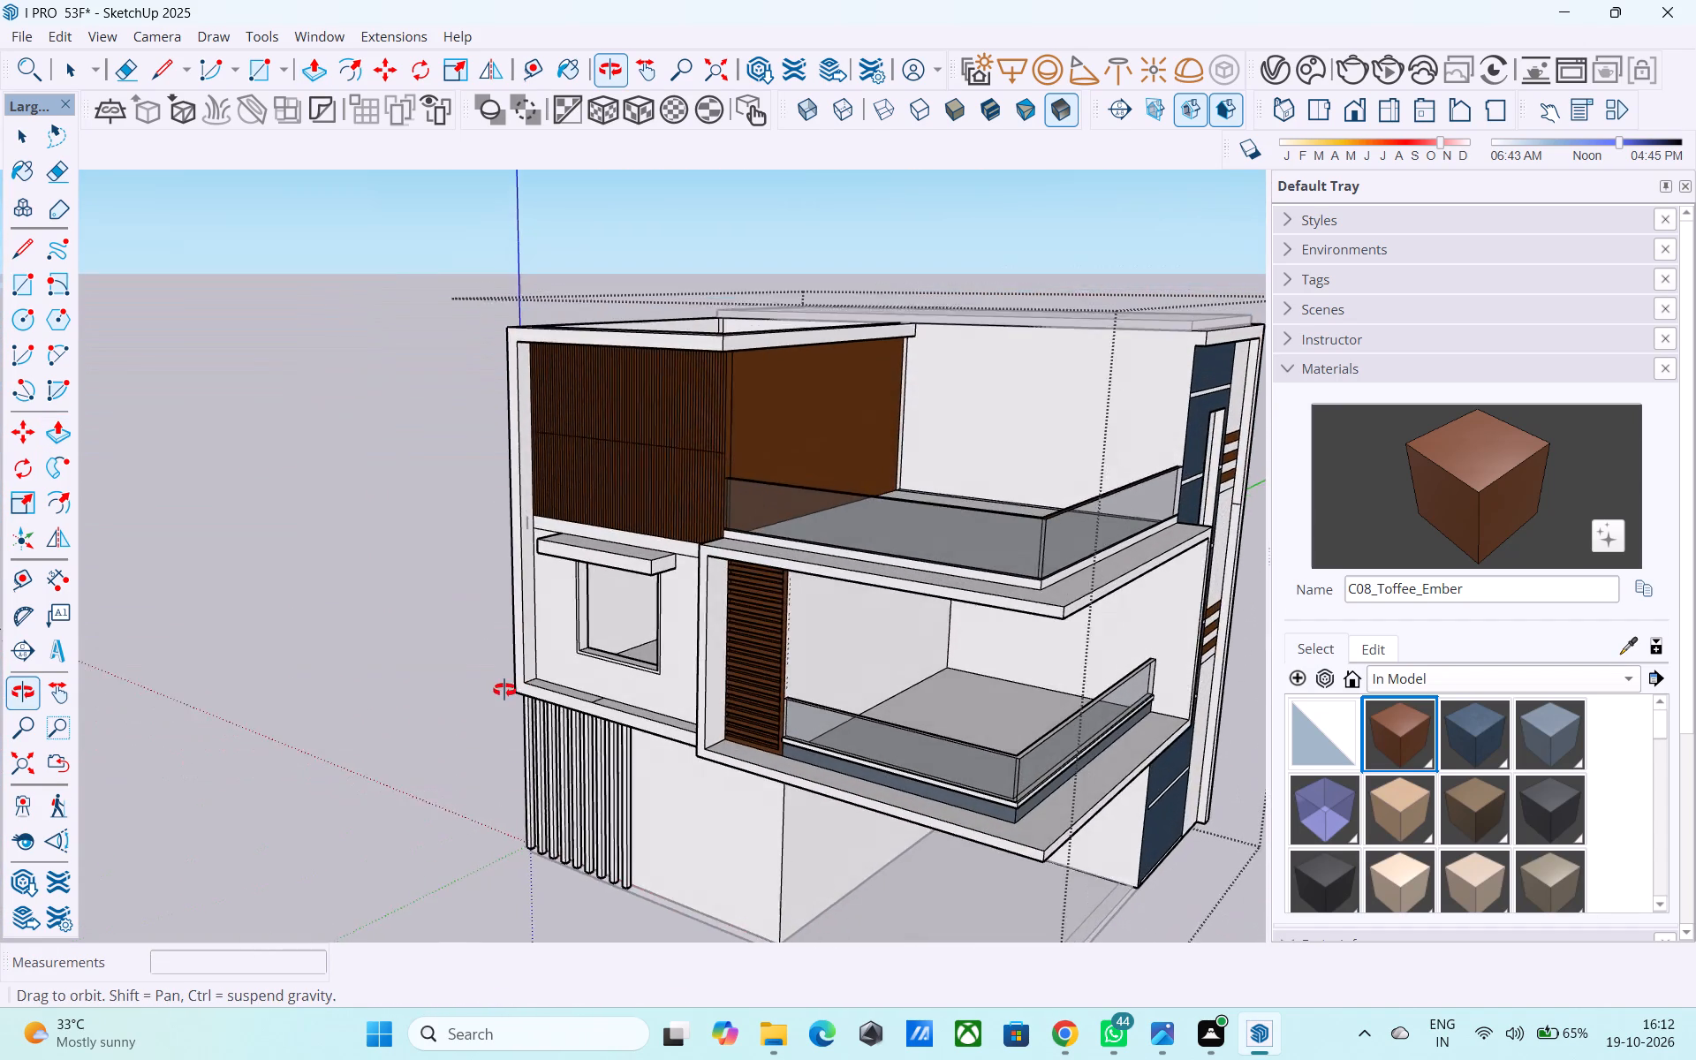
middle_click_drag(504, 690, 503, 691)
scroll(602, 691, "up", 5)
scroll(594, 675, "down", 6)
middle_click_drag(783, 623, 703, 609)
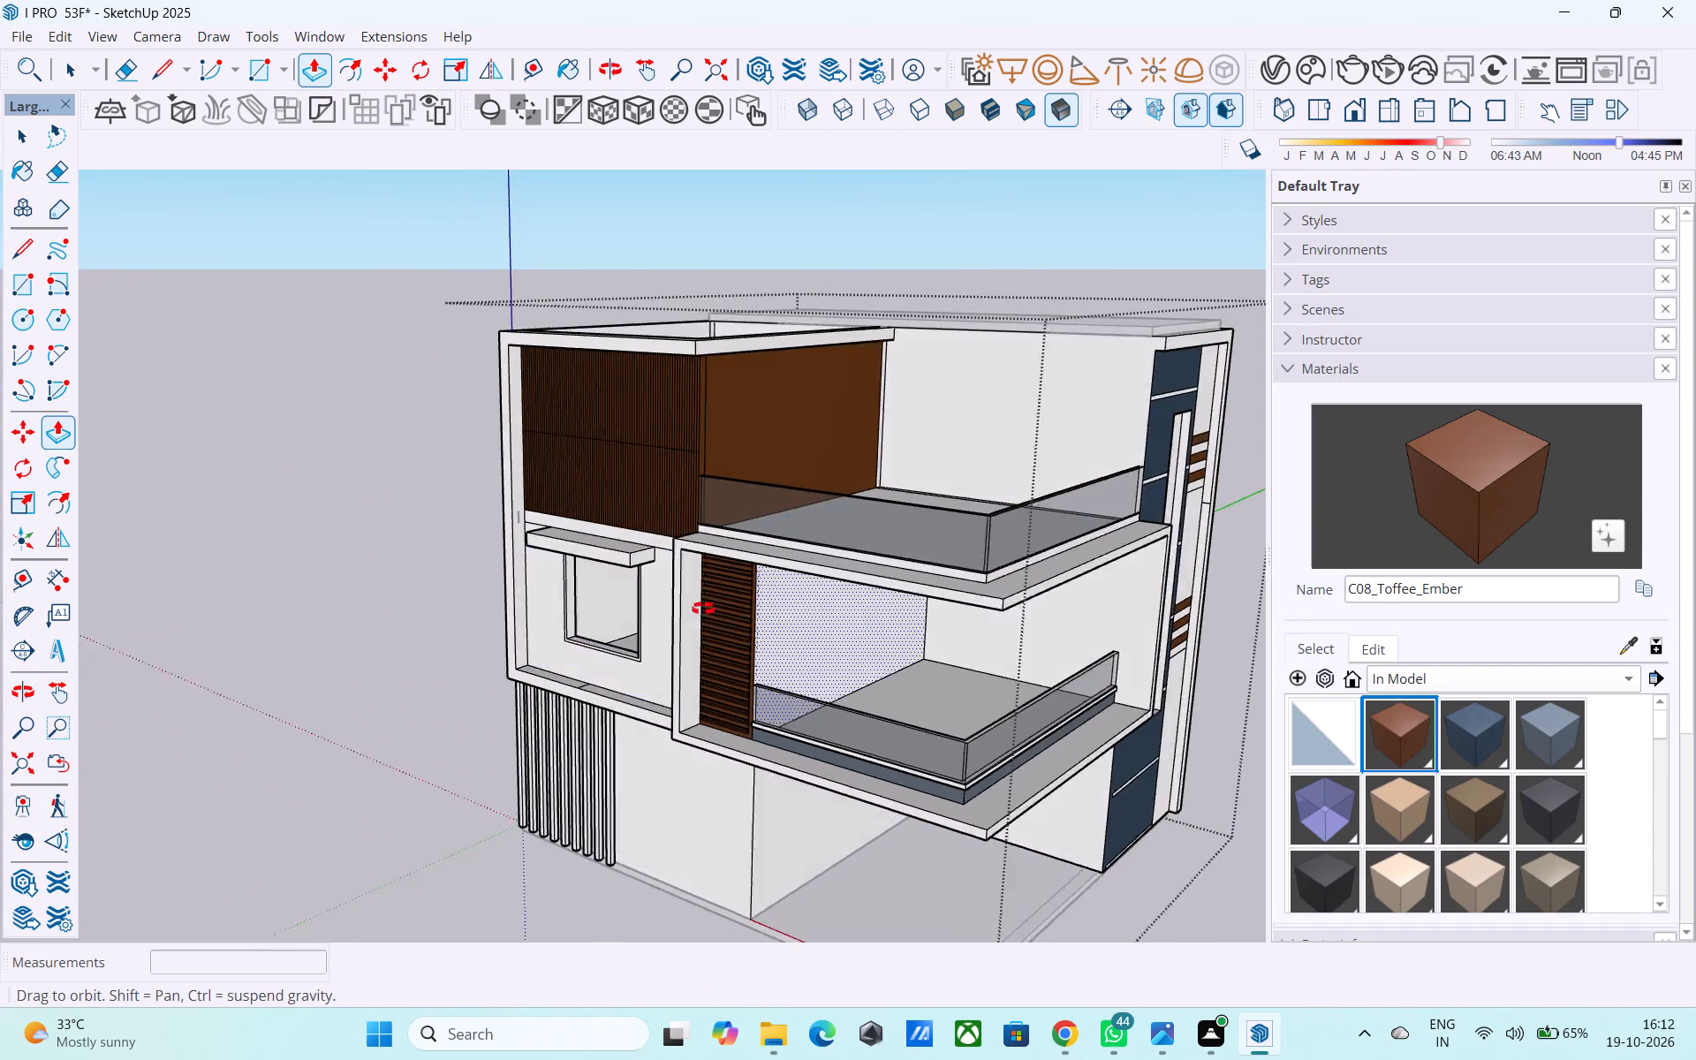
middle_click_drag(703, 609, 569, 583)
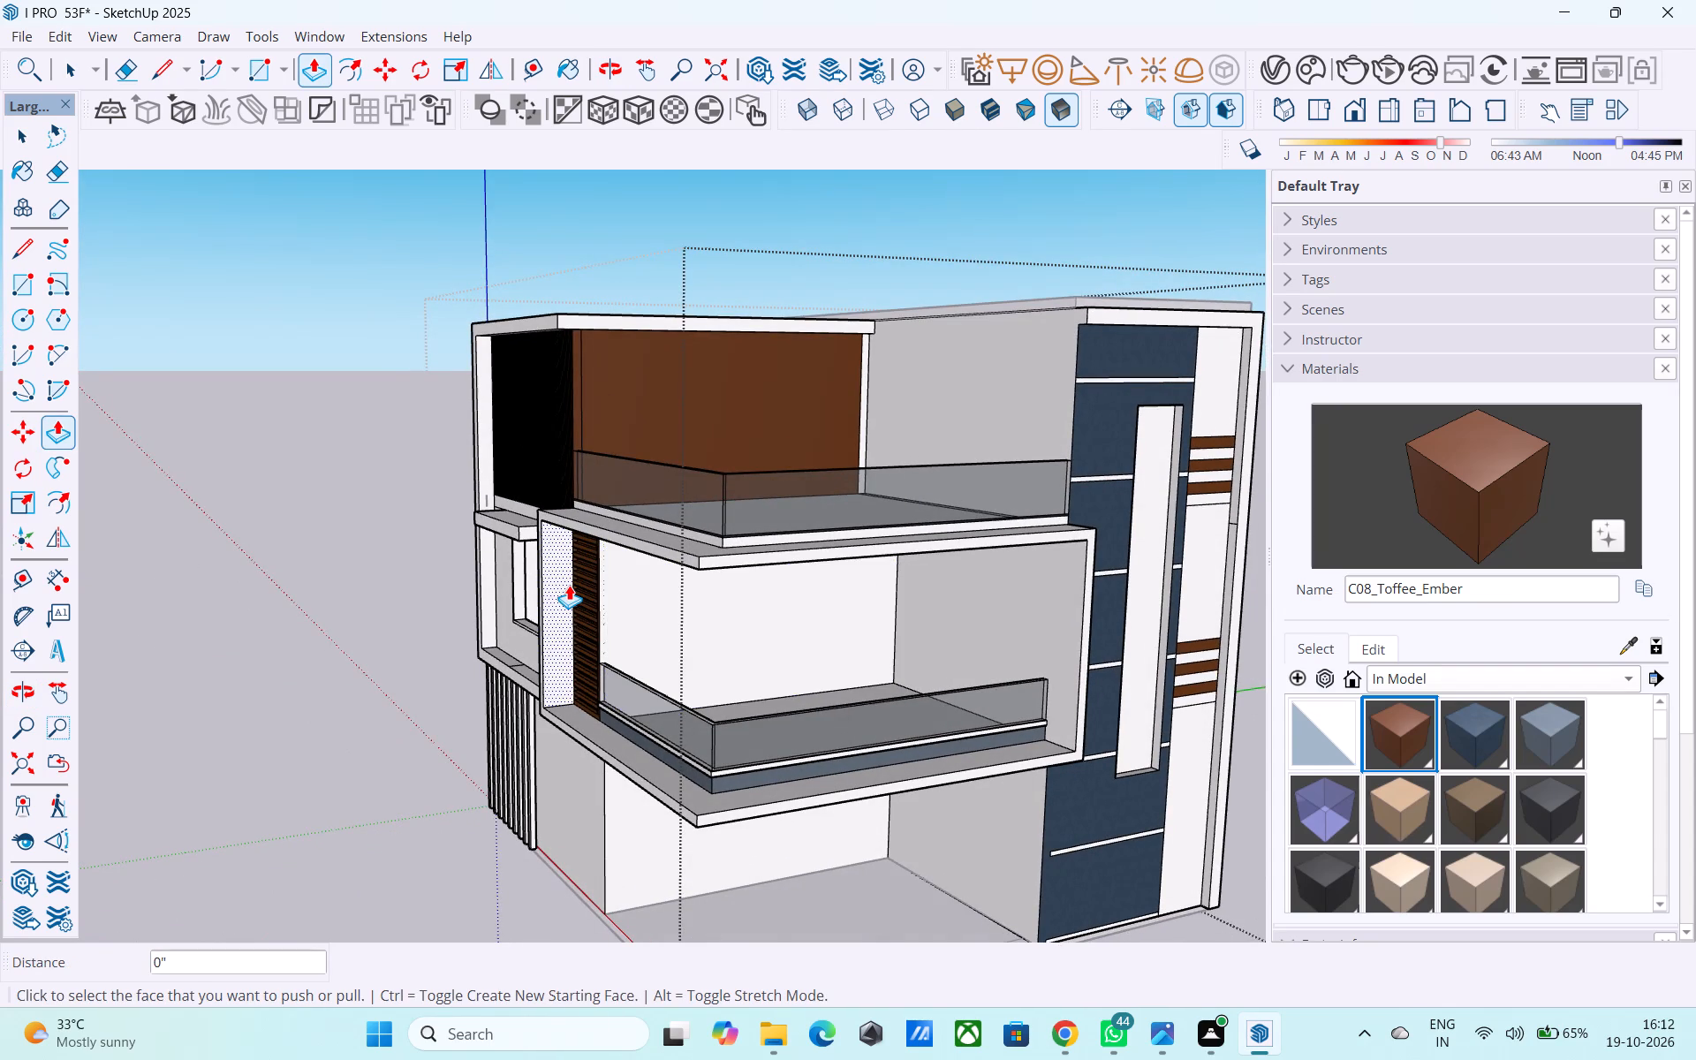
scroll(569, 585, "down", 5)
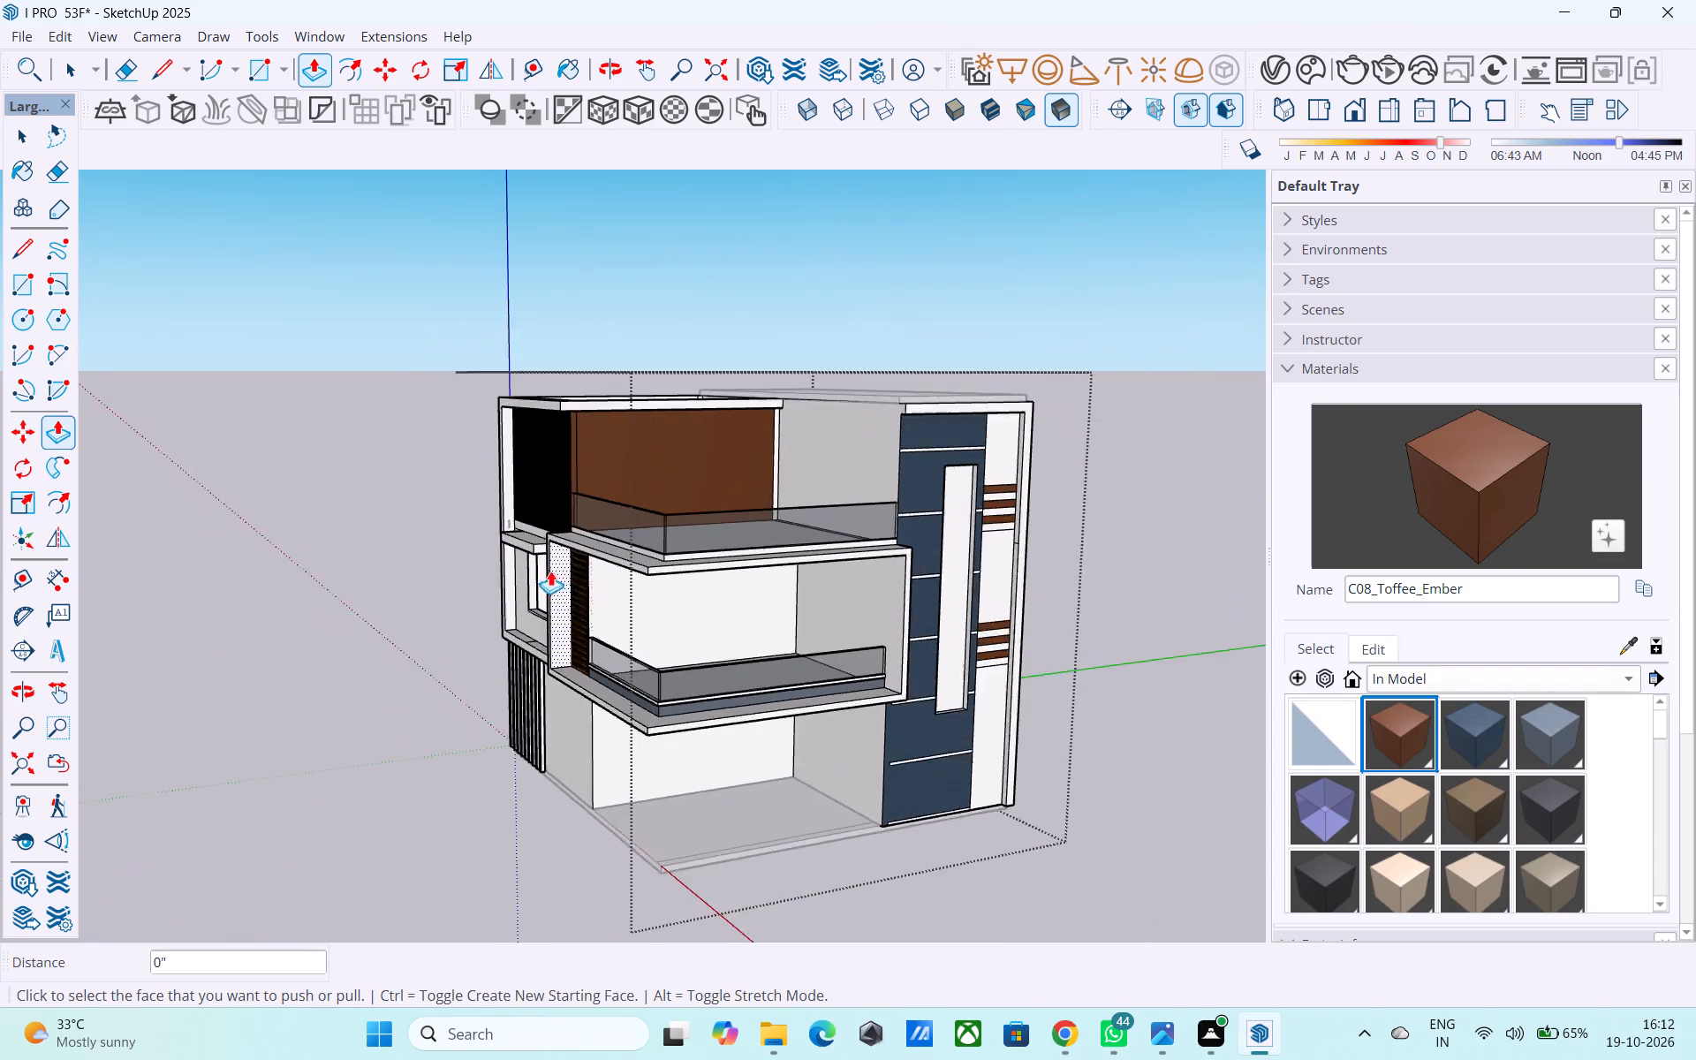
middle_click_drag(541, 568, 586, 435)
scroll(591, 526, "up", 6)
middle_click_drag(583, 556, 681, 528)
scroll(681, 528, "up", 1)
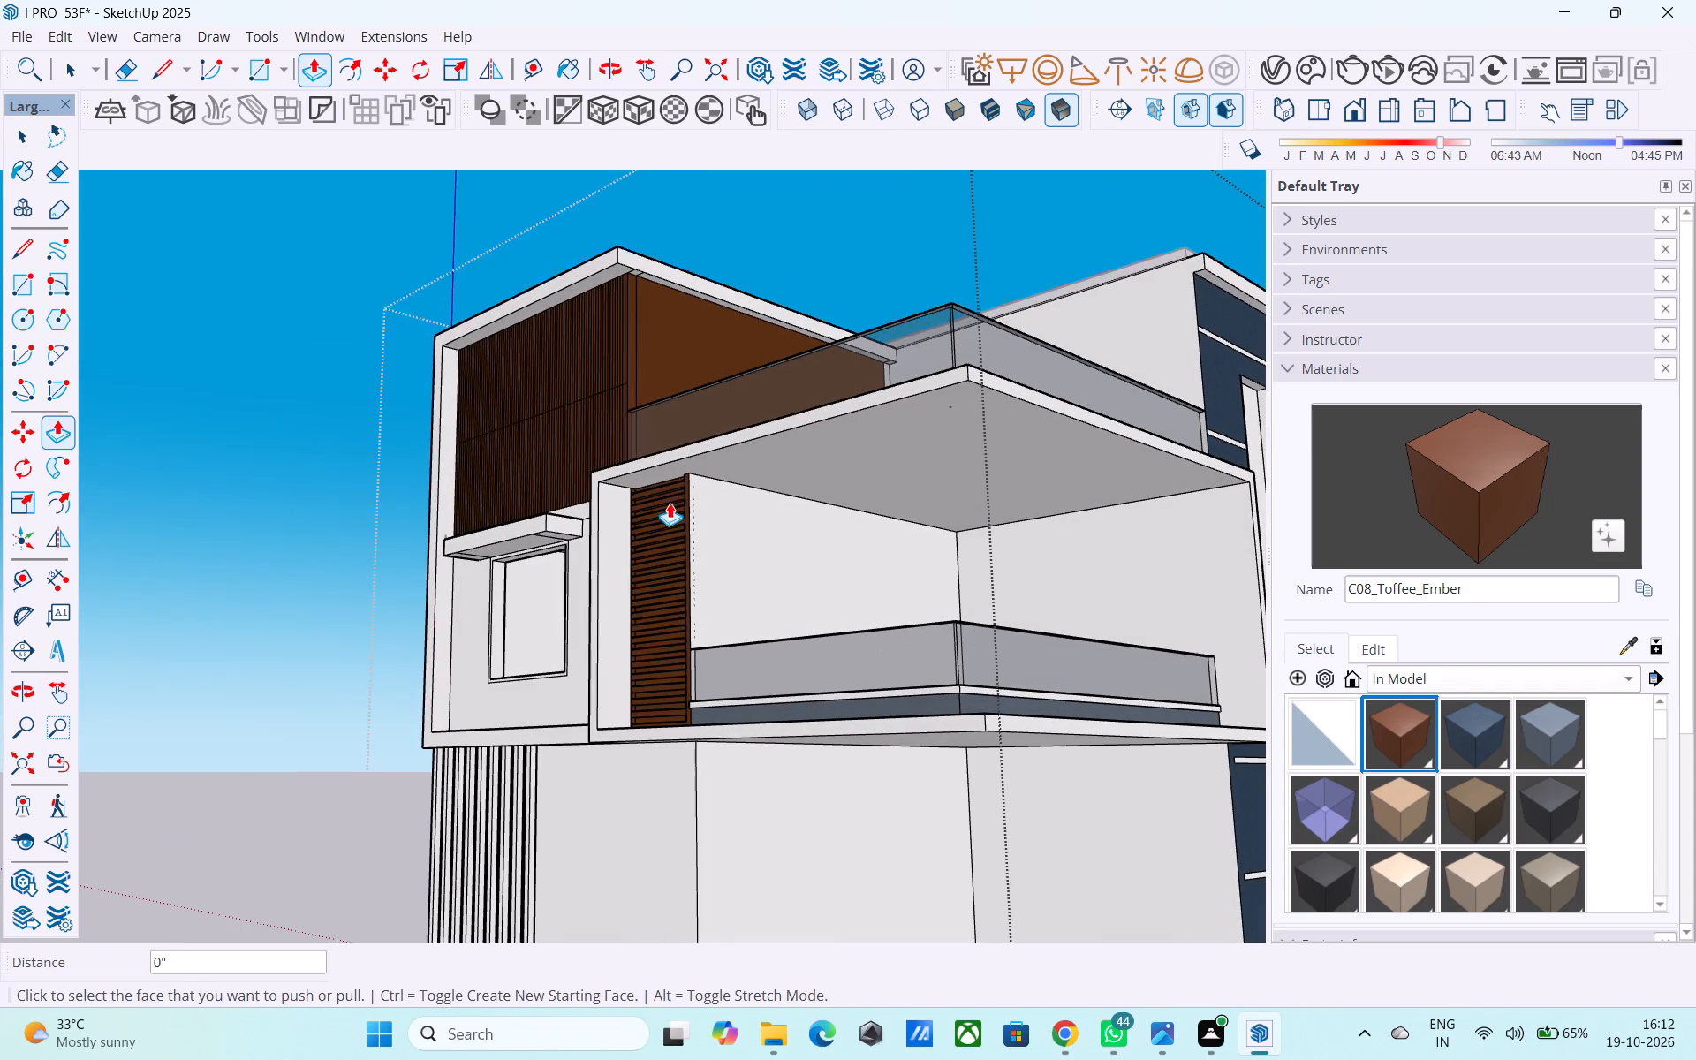
middle_click_drag(657, 533, 594, 490)
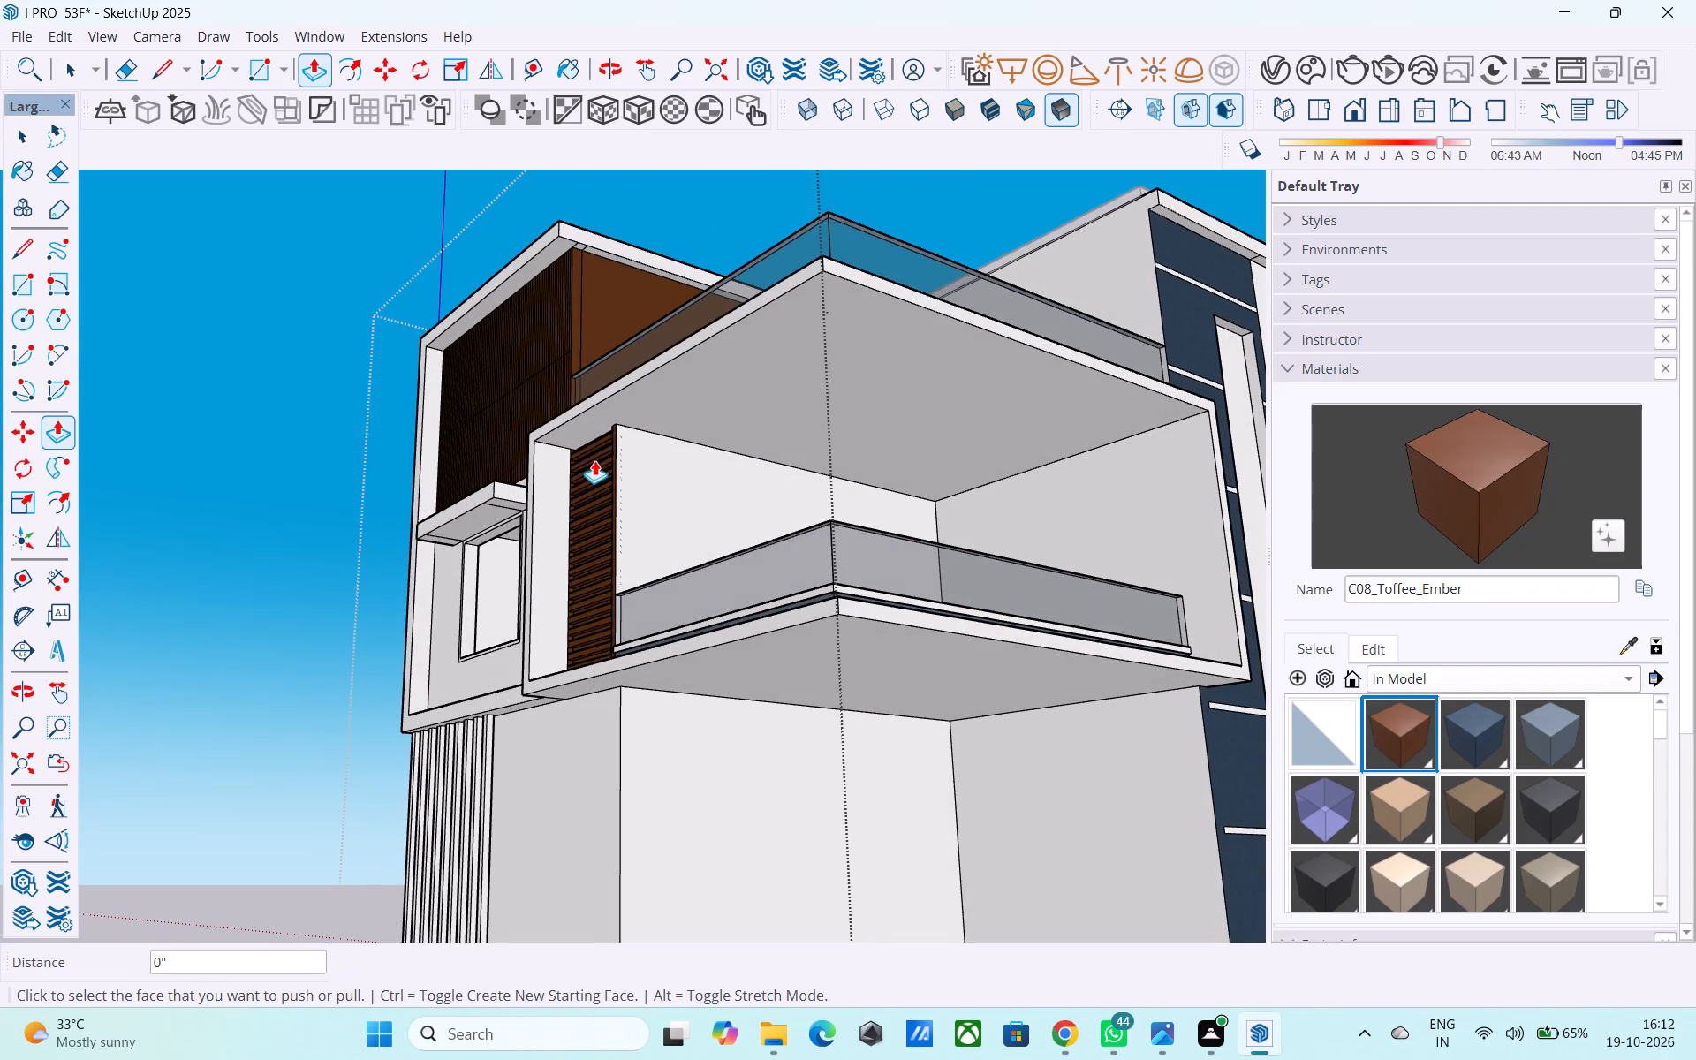
middle_click_drag(581, 423, 643, 416)
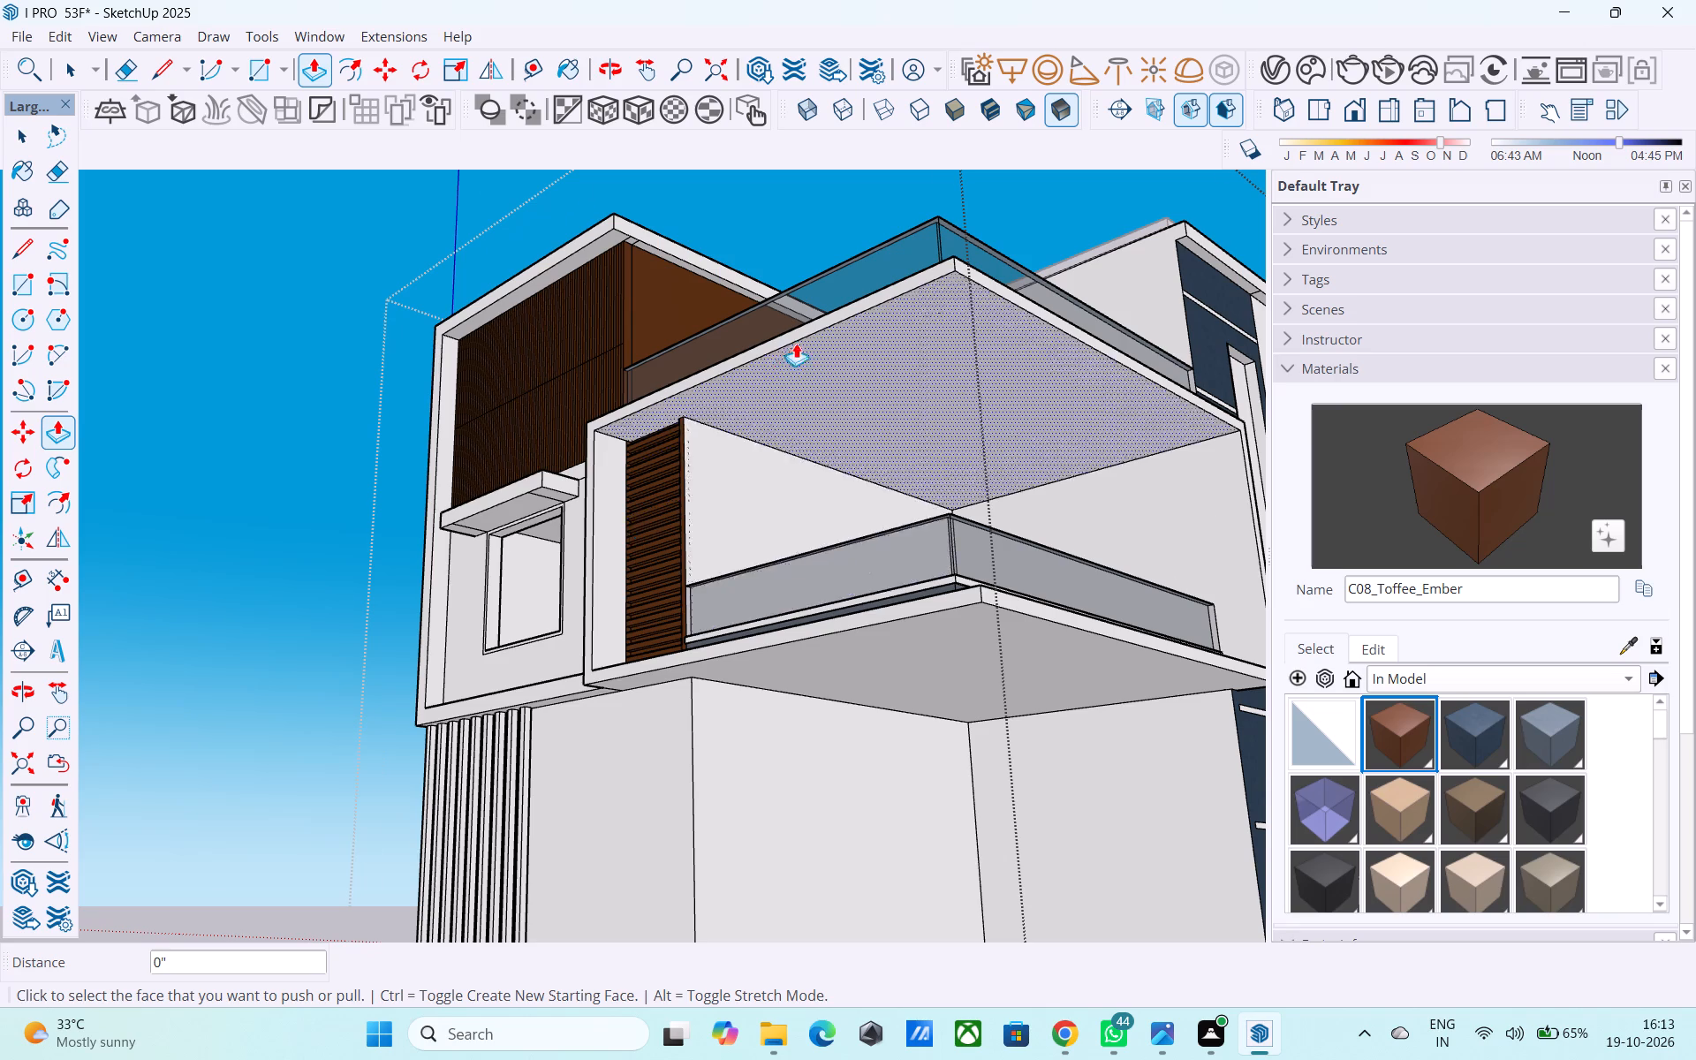
scroll(789, 346, "down", 5)
middle_click_drag(697, 550, 634, 684)
scroll(669, 717, "up", 1)
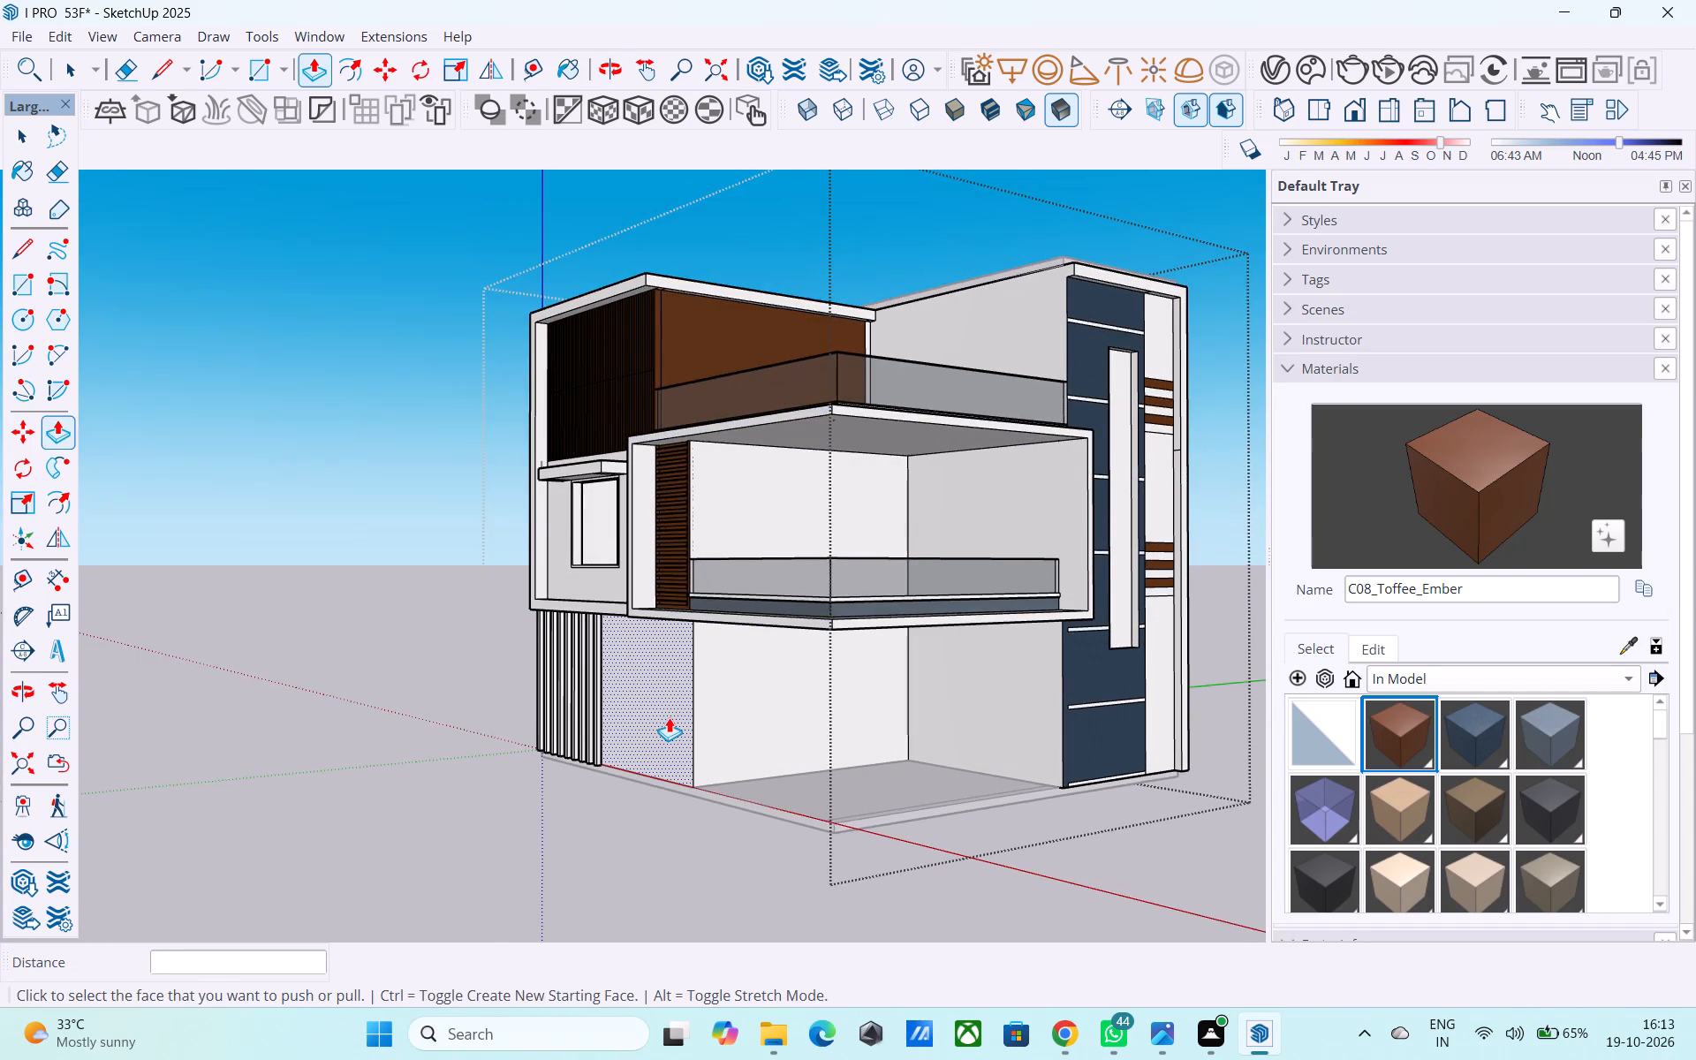
Place a horizontal guide 3' above the base of the ground-floor front wall and one on the side wall meeting it at the corner.
middle_click_drag(625, 747, 655, 812)
scroll(711, 831, "up", 4)
key("space")
scroll(735, 802, "up", 4)
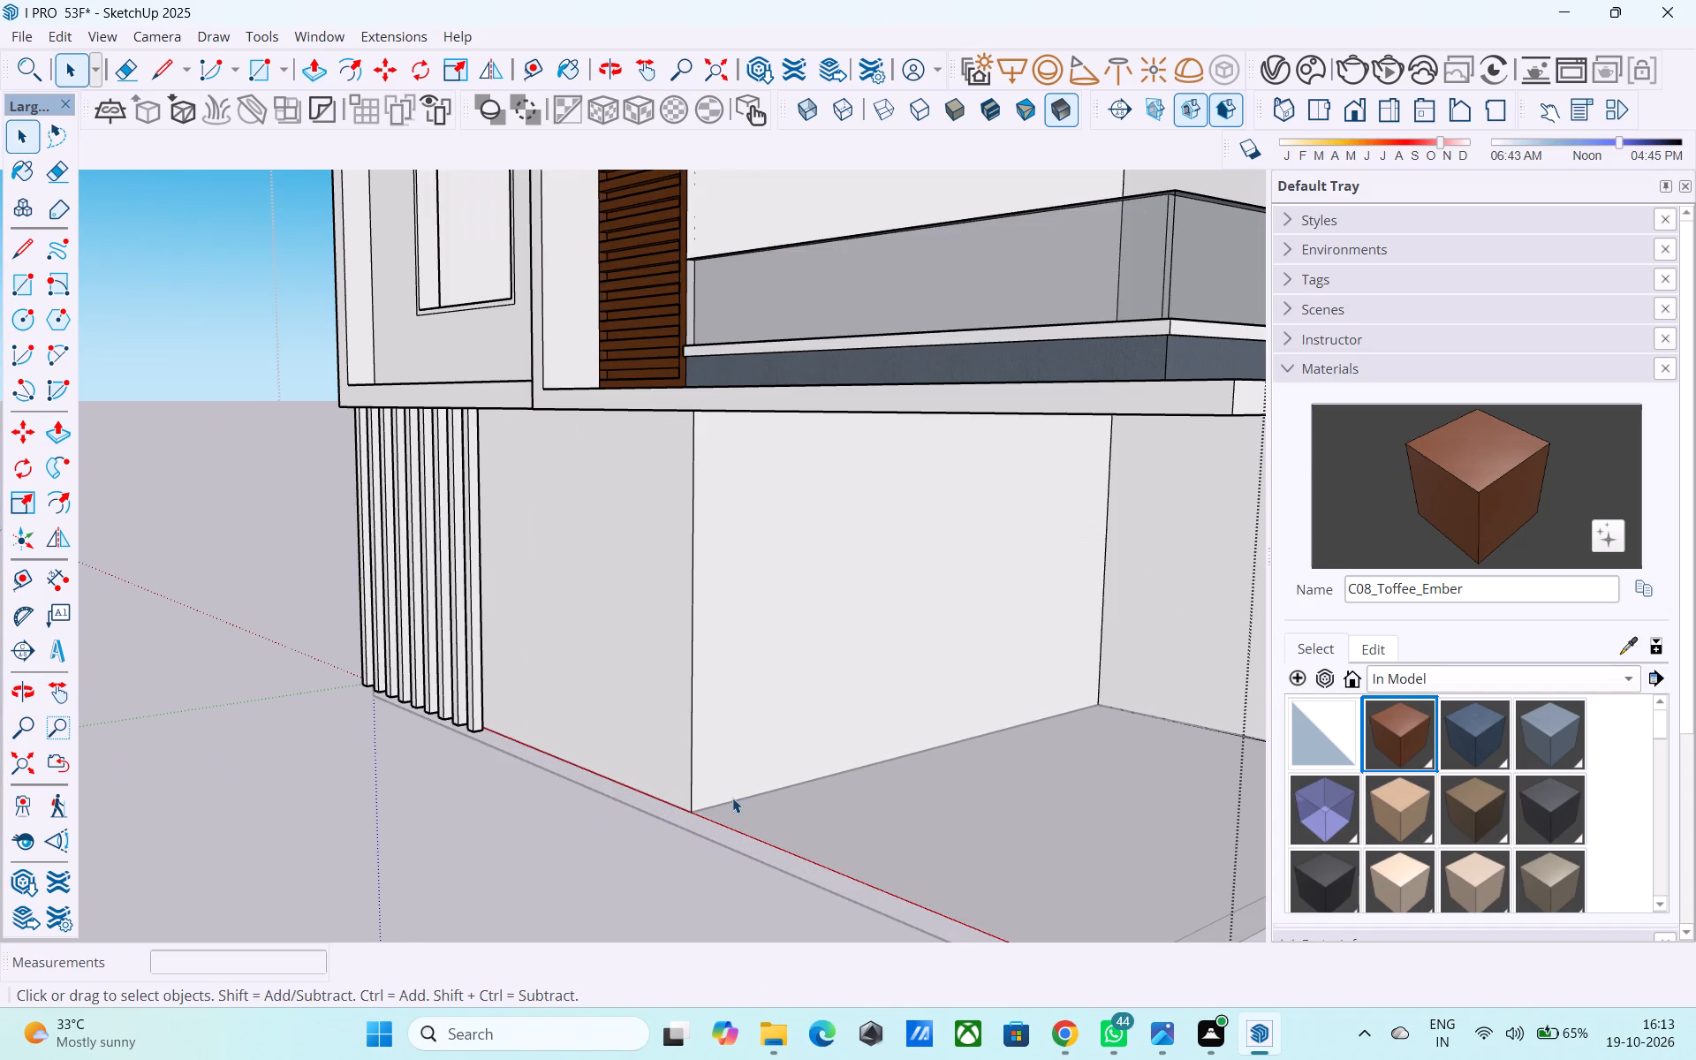
key("t")
left_click(732, 796)
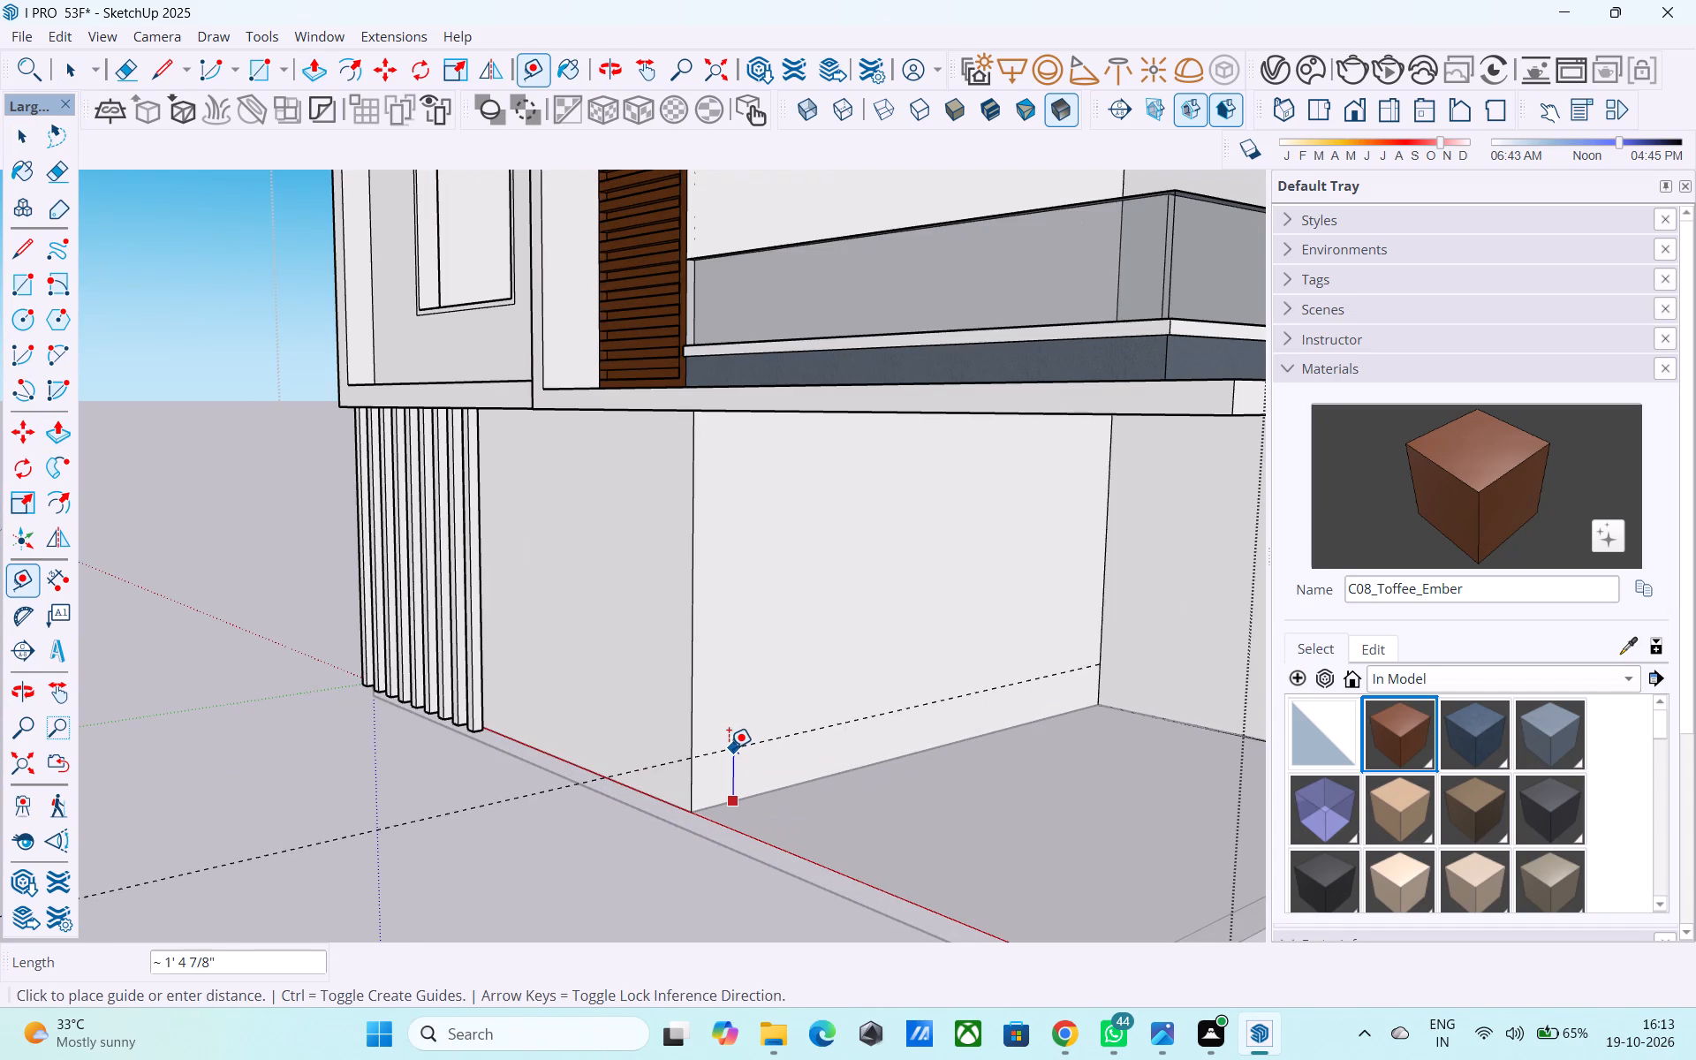
type("3'")
key("Return")
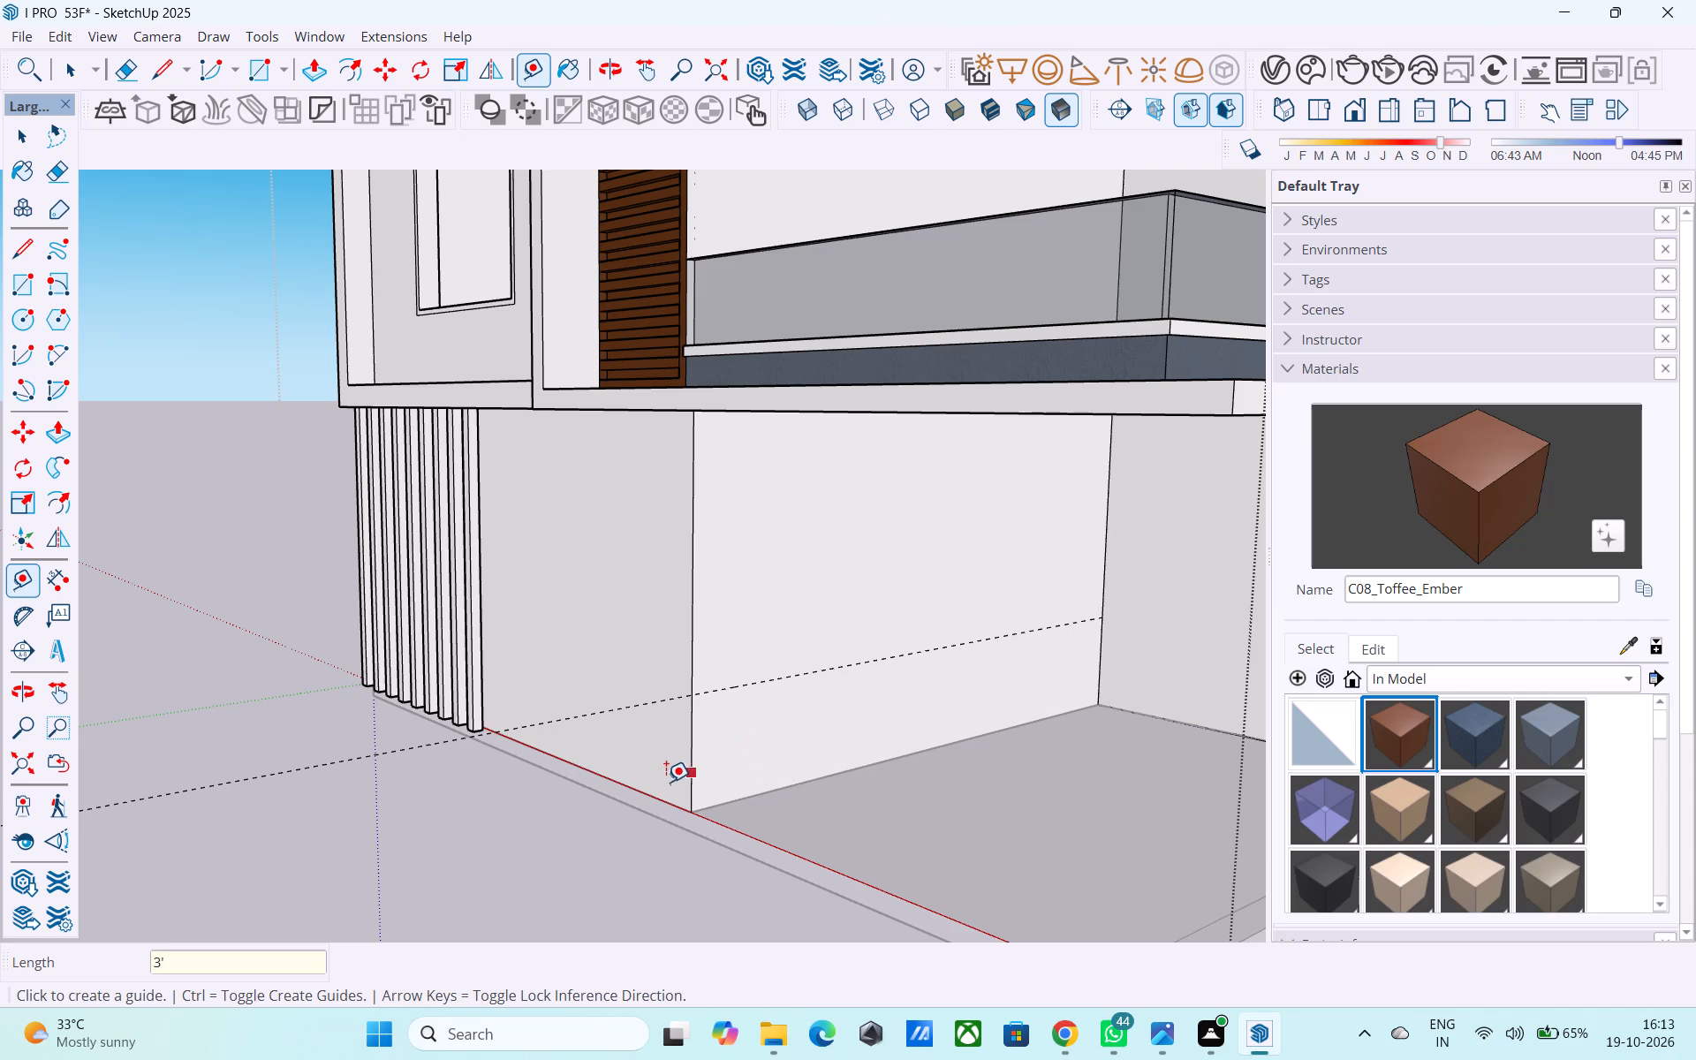
left_click(665, 796)
left_click(693, 693)
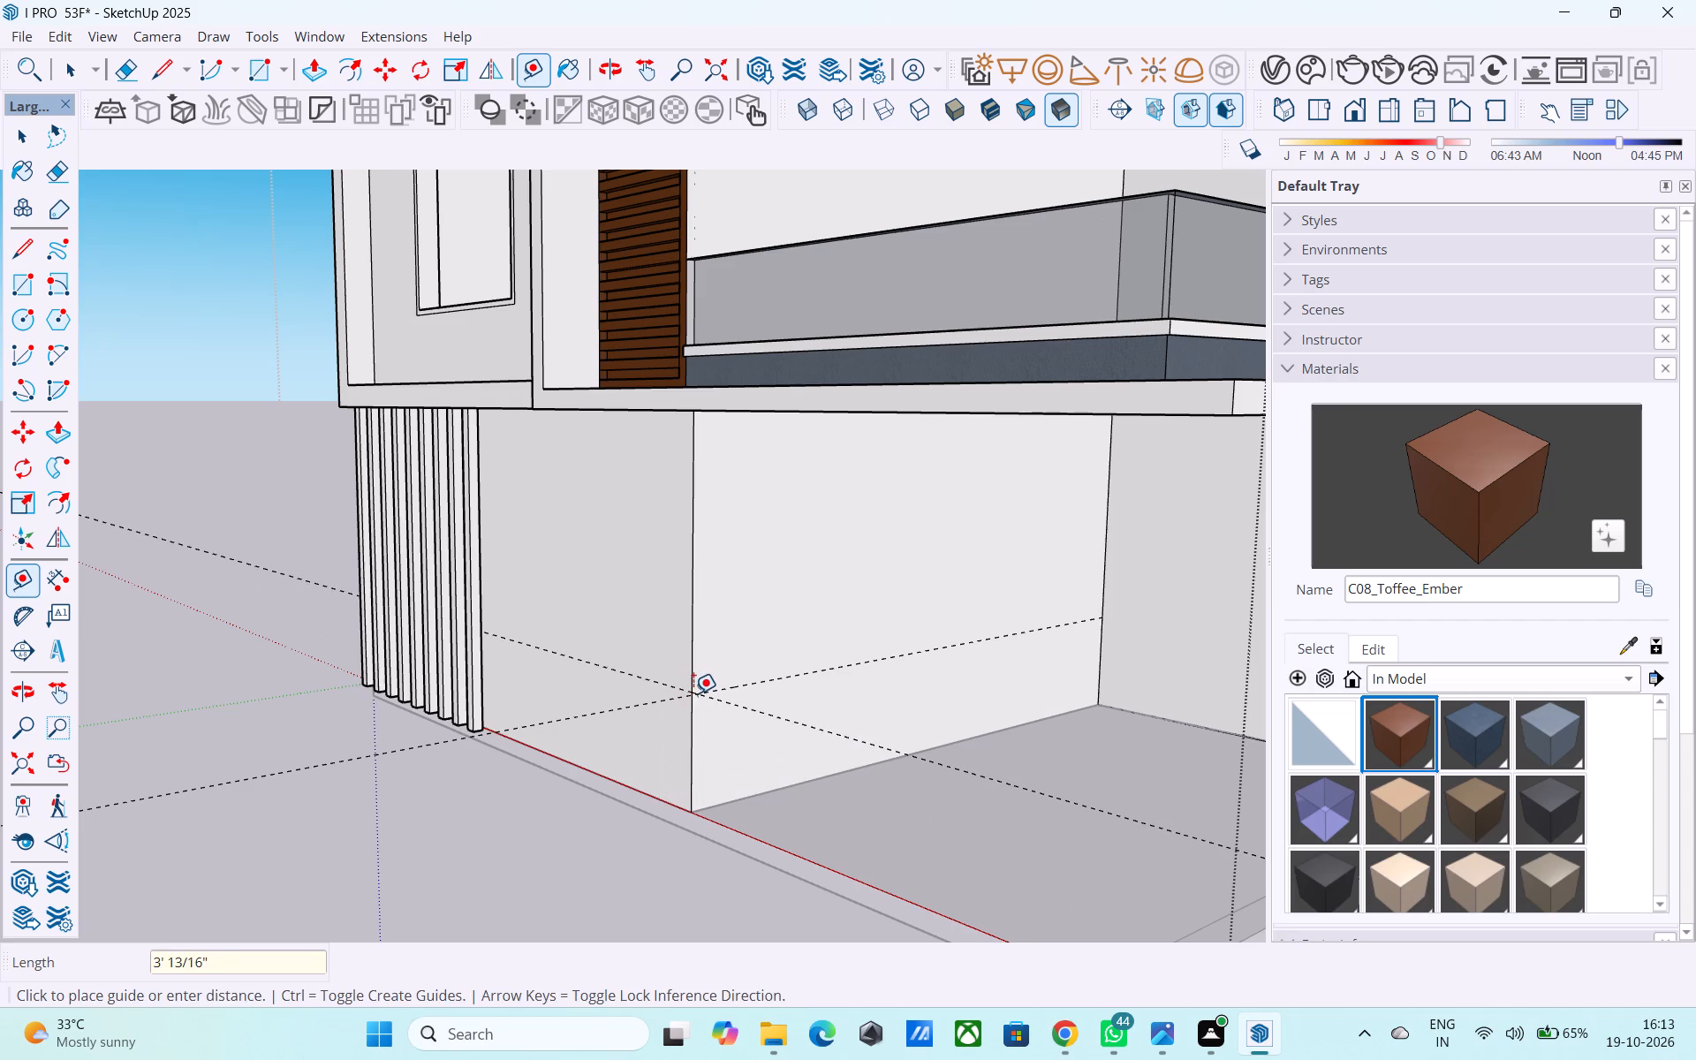
Place a vertical guide 4' from the shared corner on each of the two ground-floor walls.
scroll(687, 689, "up", 3)
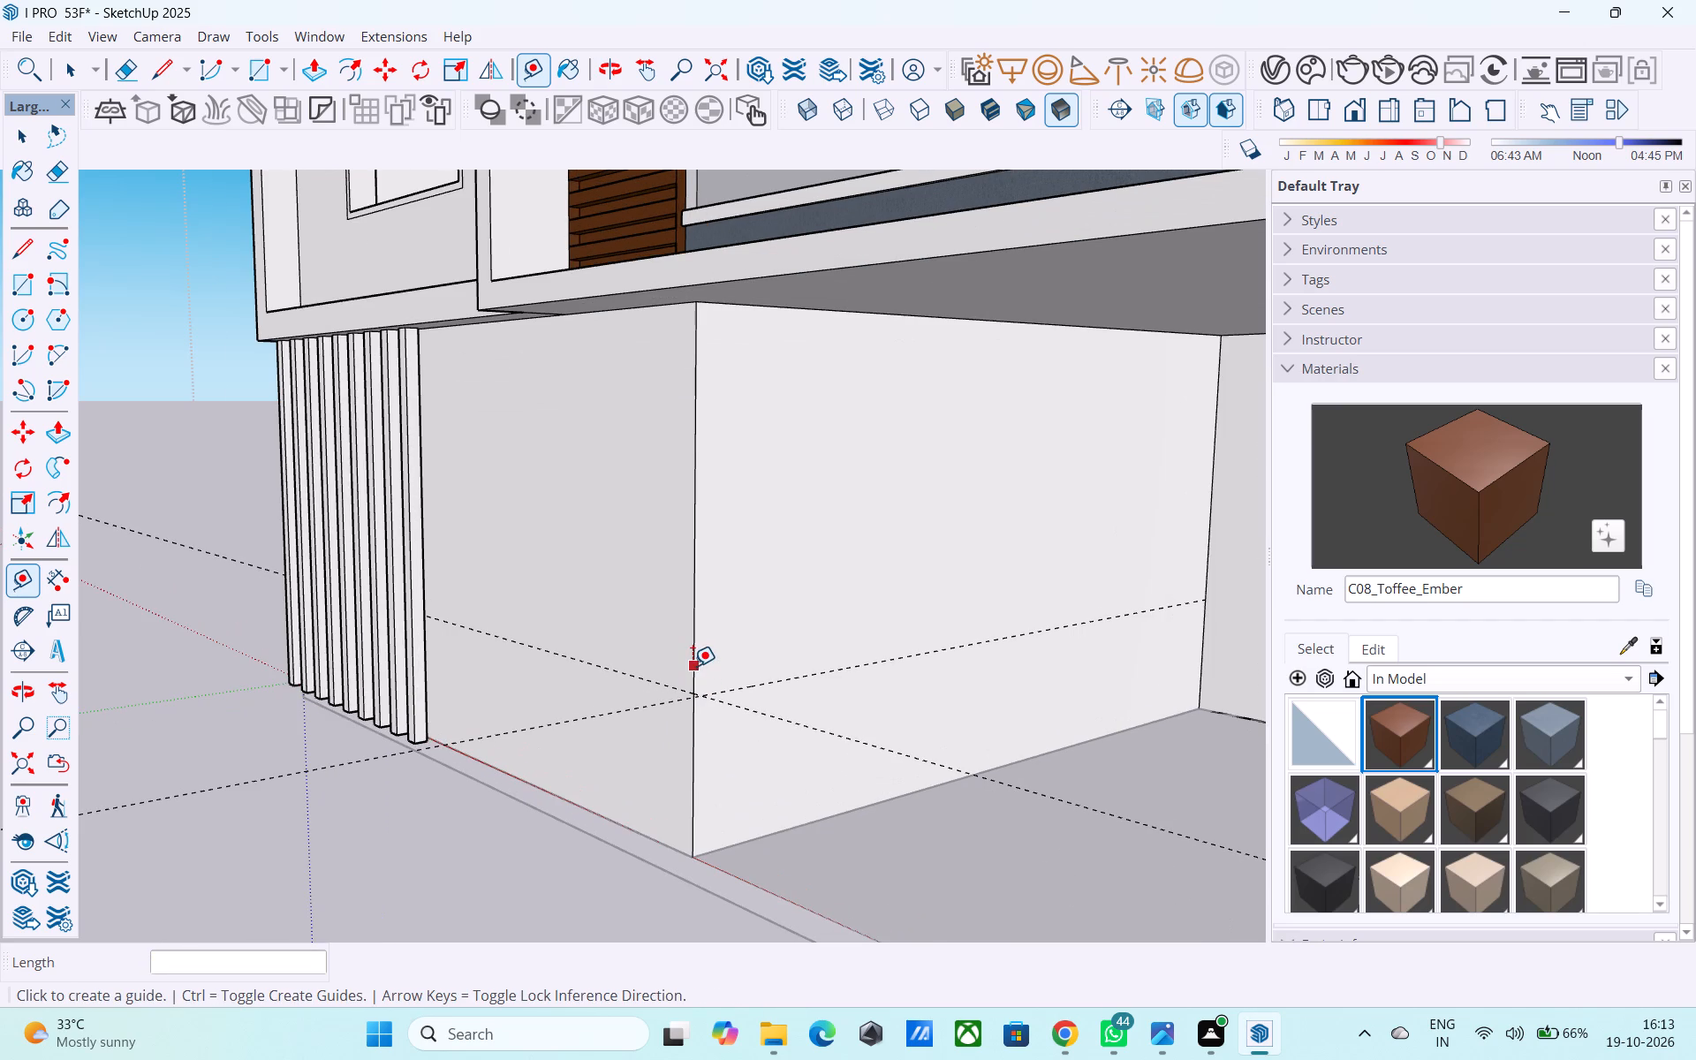
scroll(692, 658, "up", 2)
left_click(694, 659)
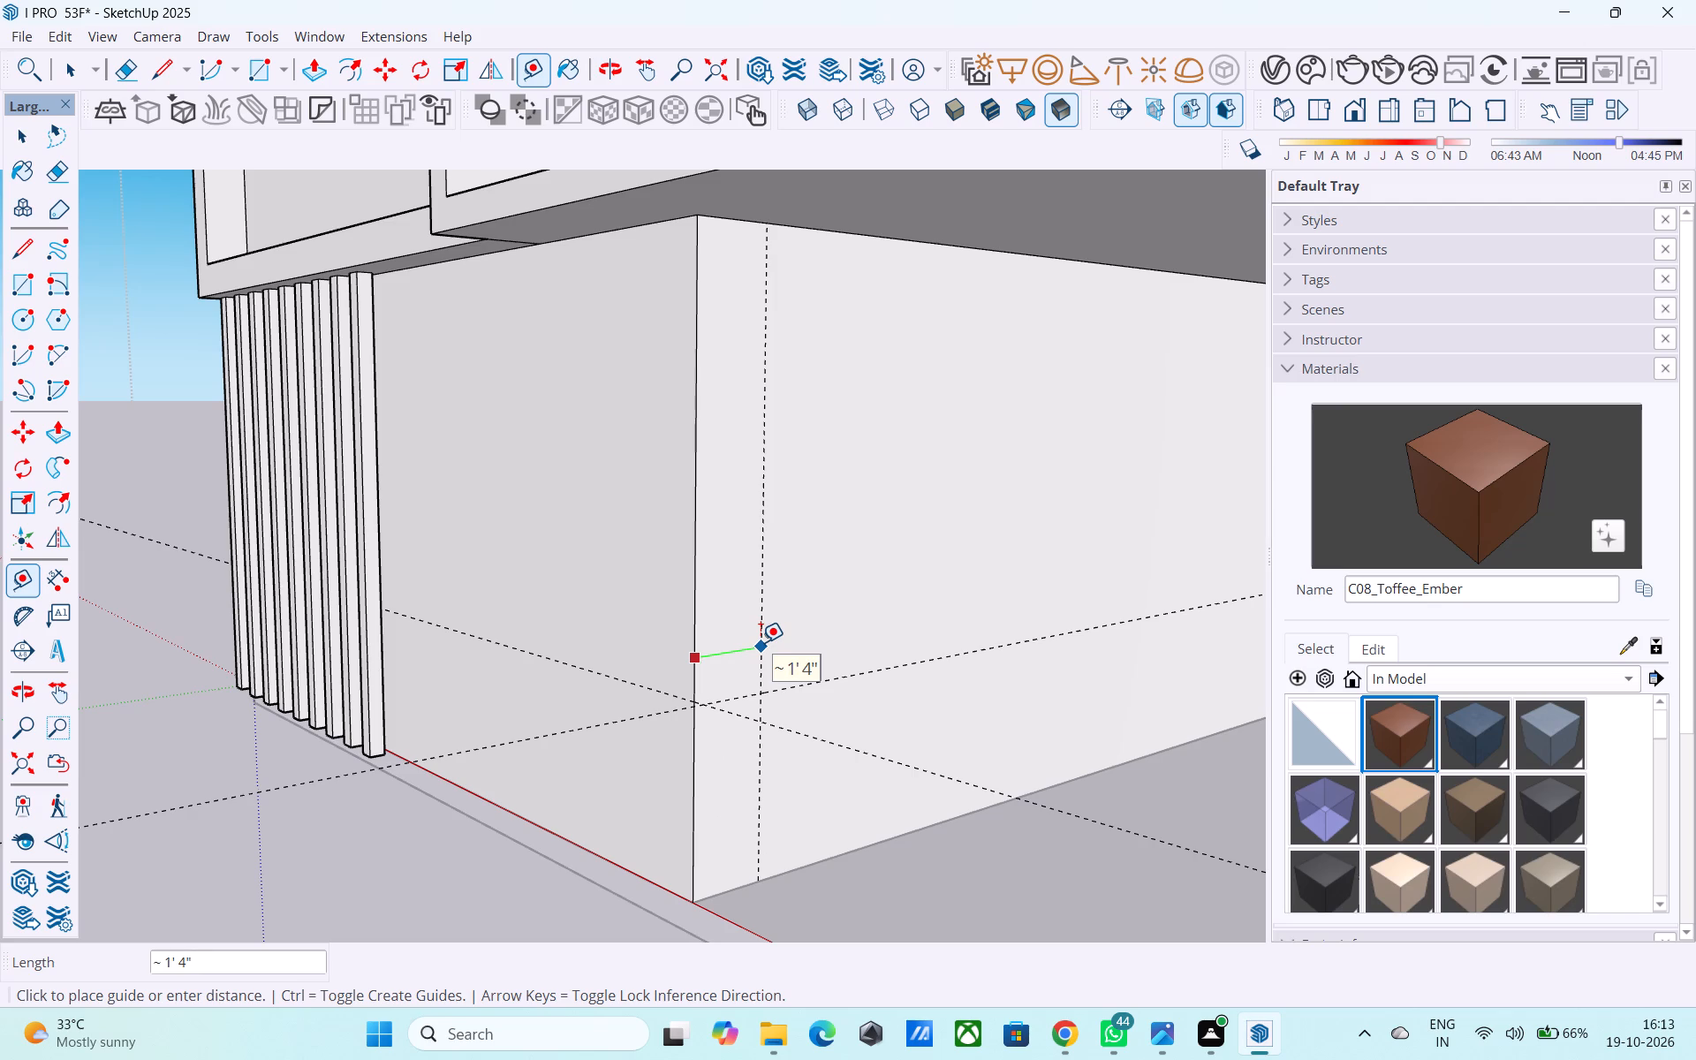
type("4'")
key("Return")
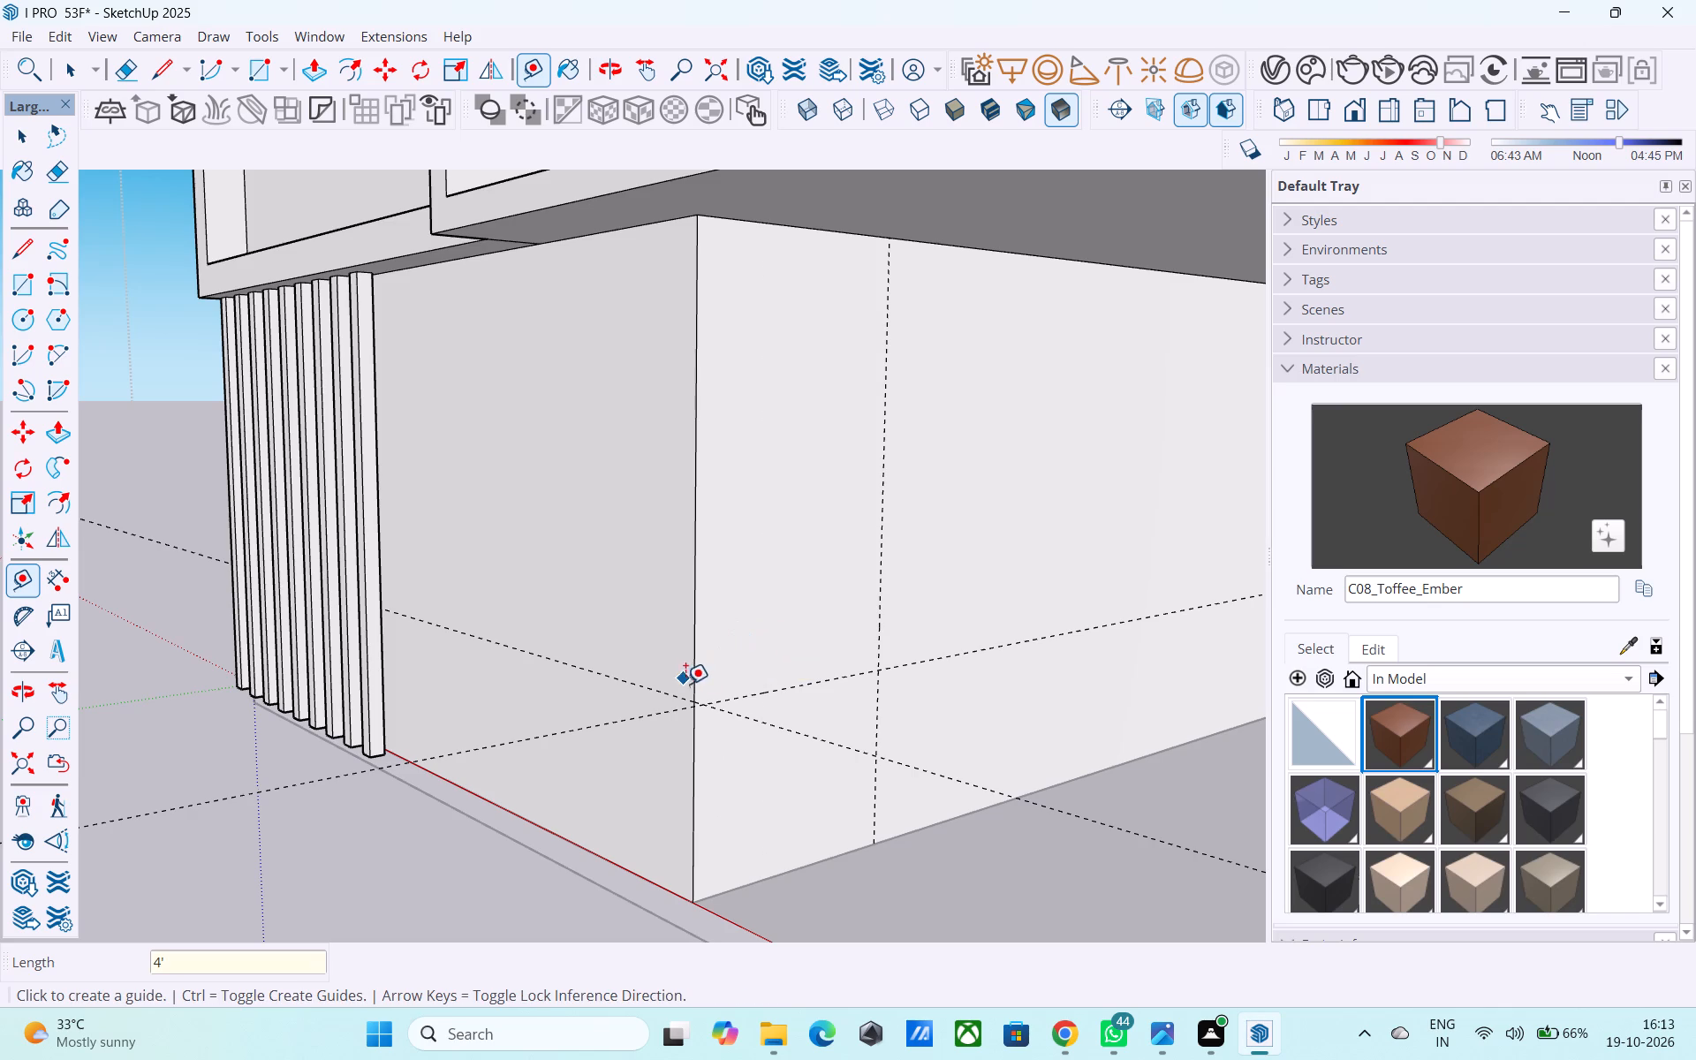
left_click(690, 701)
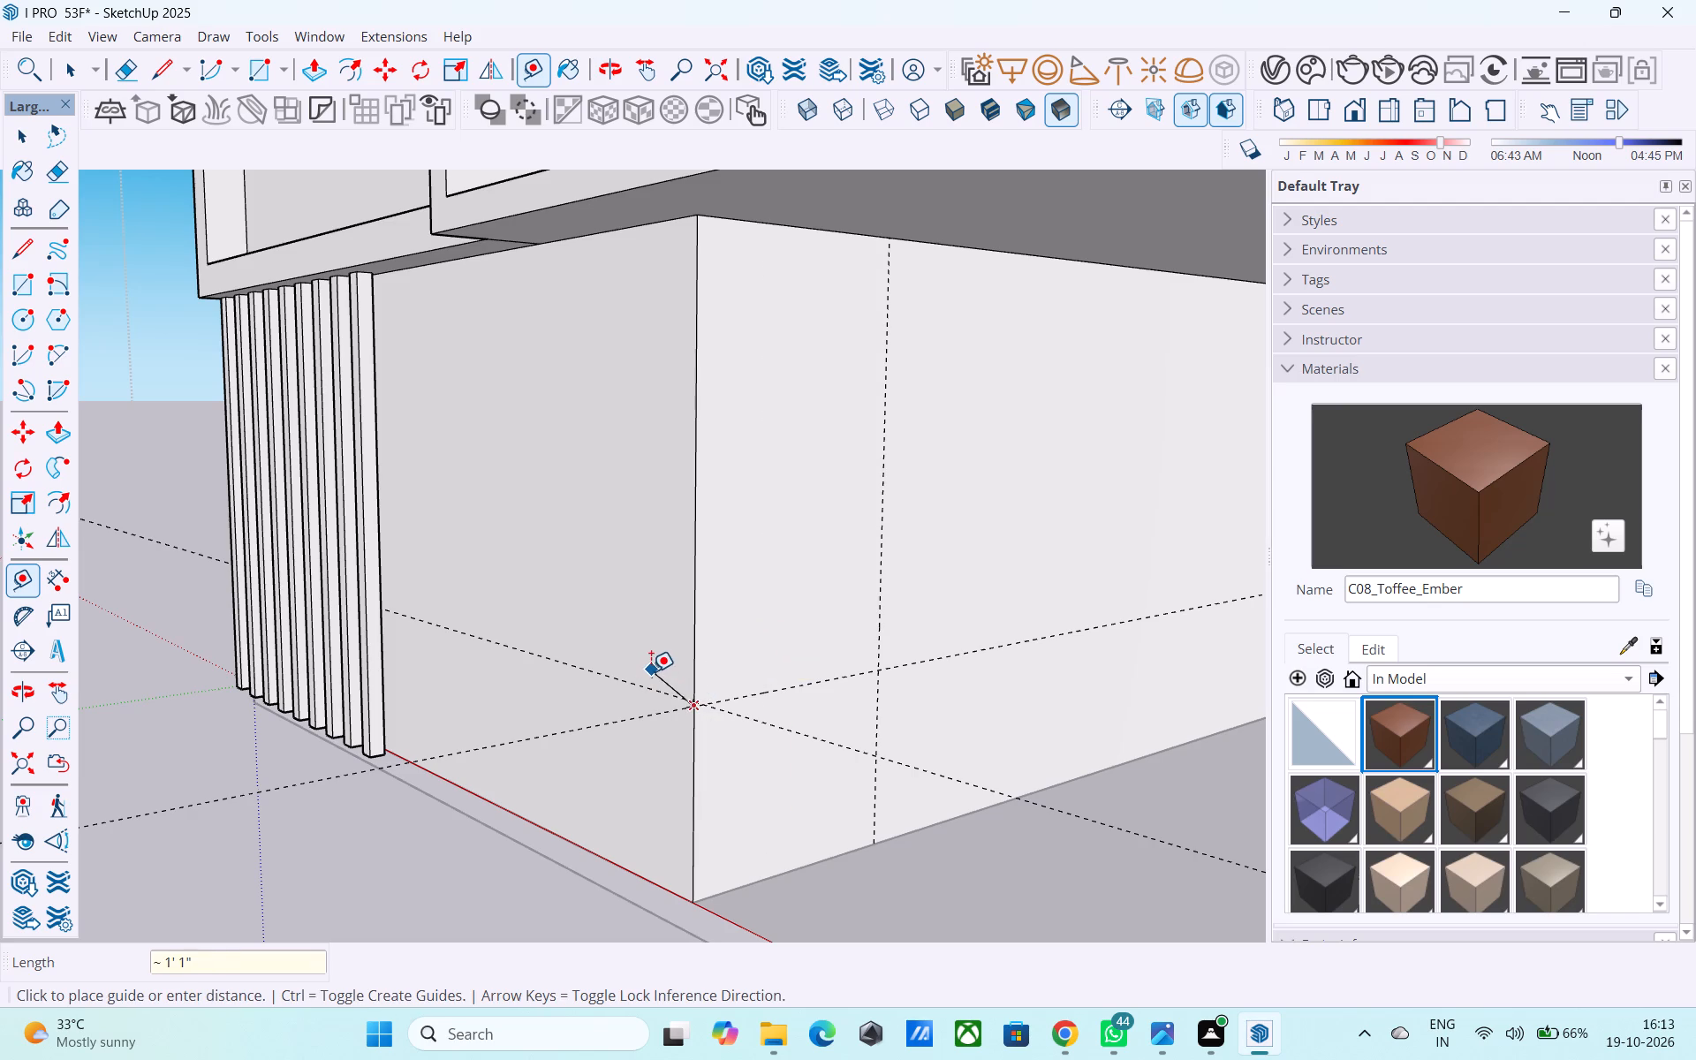
key("t")
left_click(692, 646)
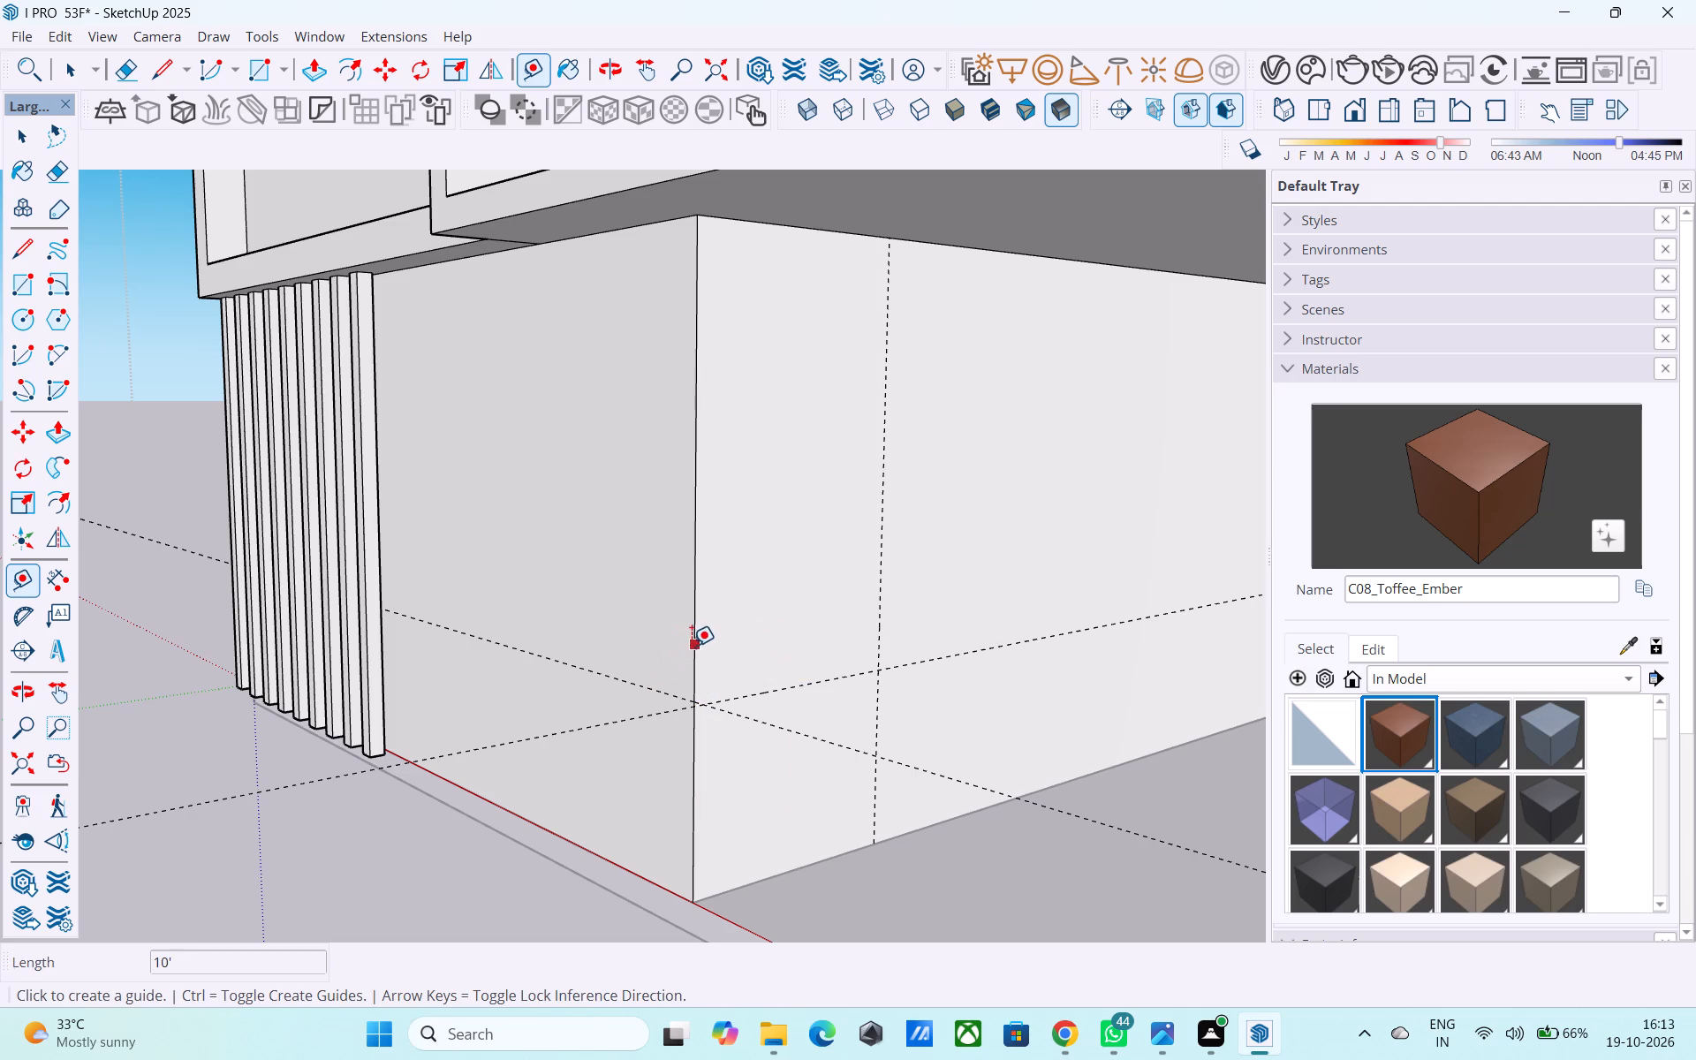
type("4'")
key("Return")
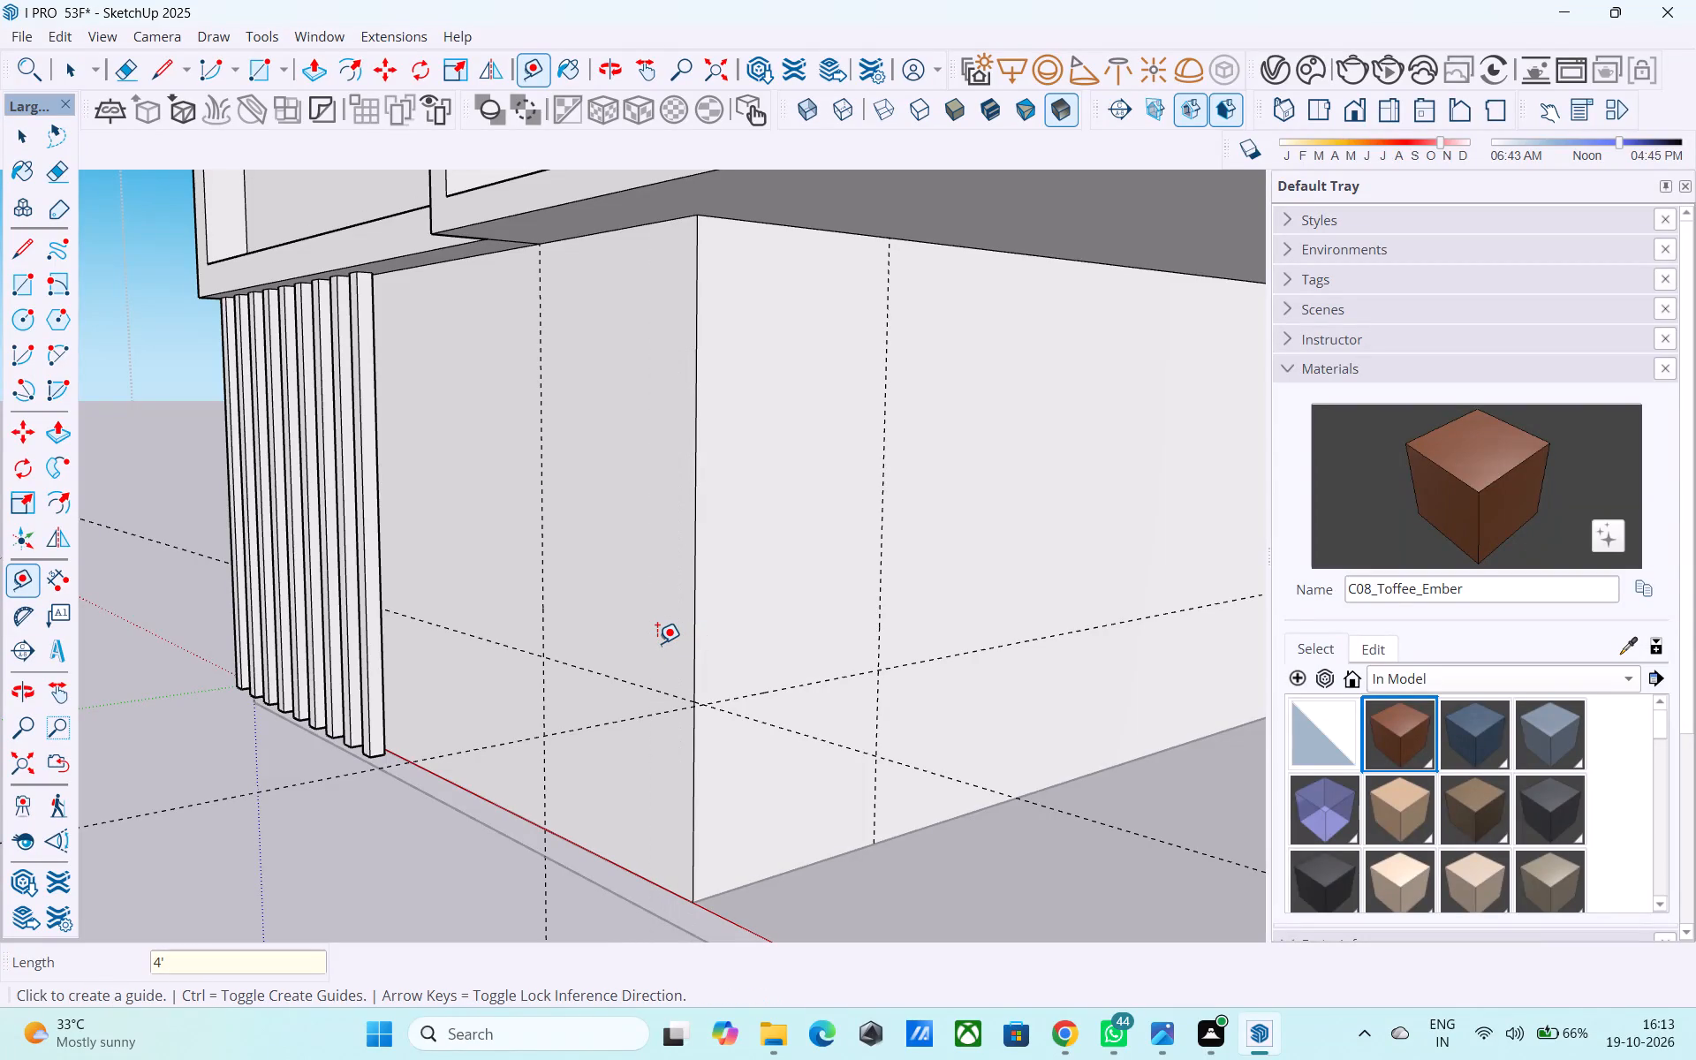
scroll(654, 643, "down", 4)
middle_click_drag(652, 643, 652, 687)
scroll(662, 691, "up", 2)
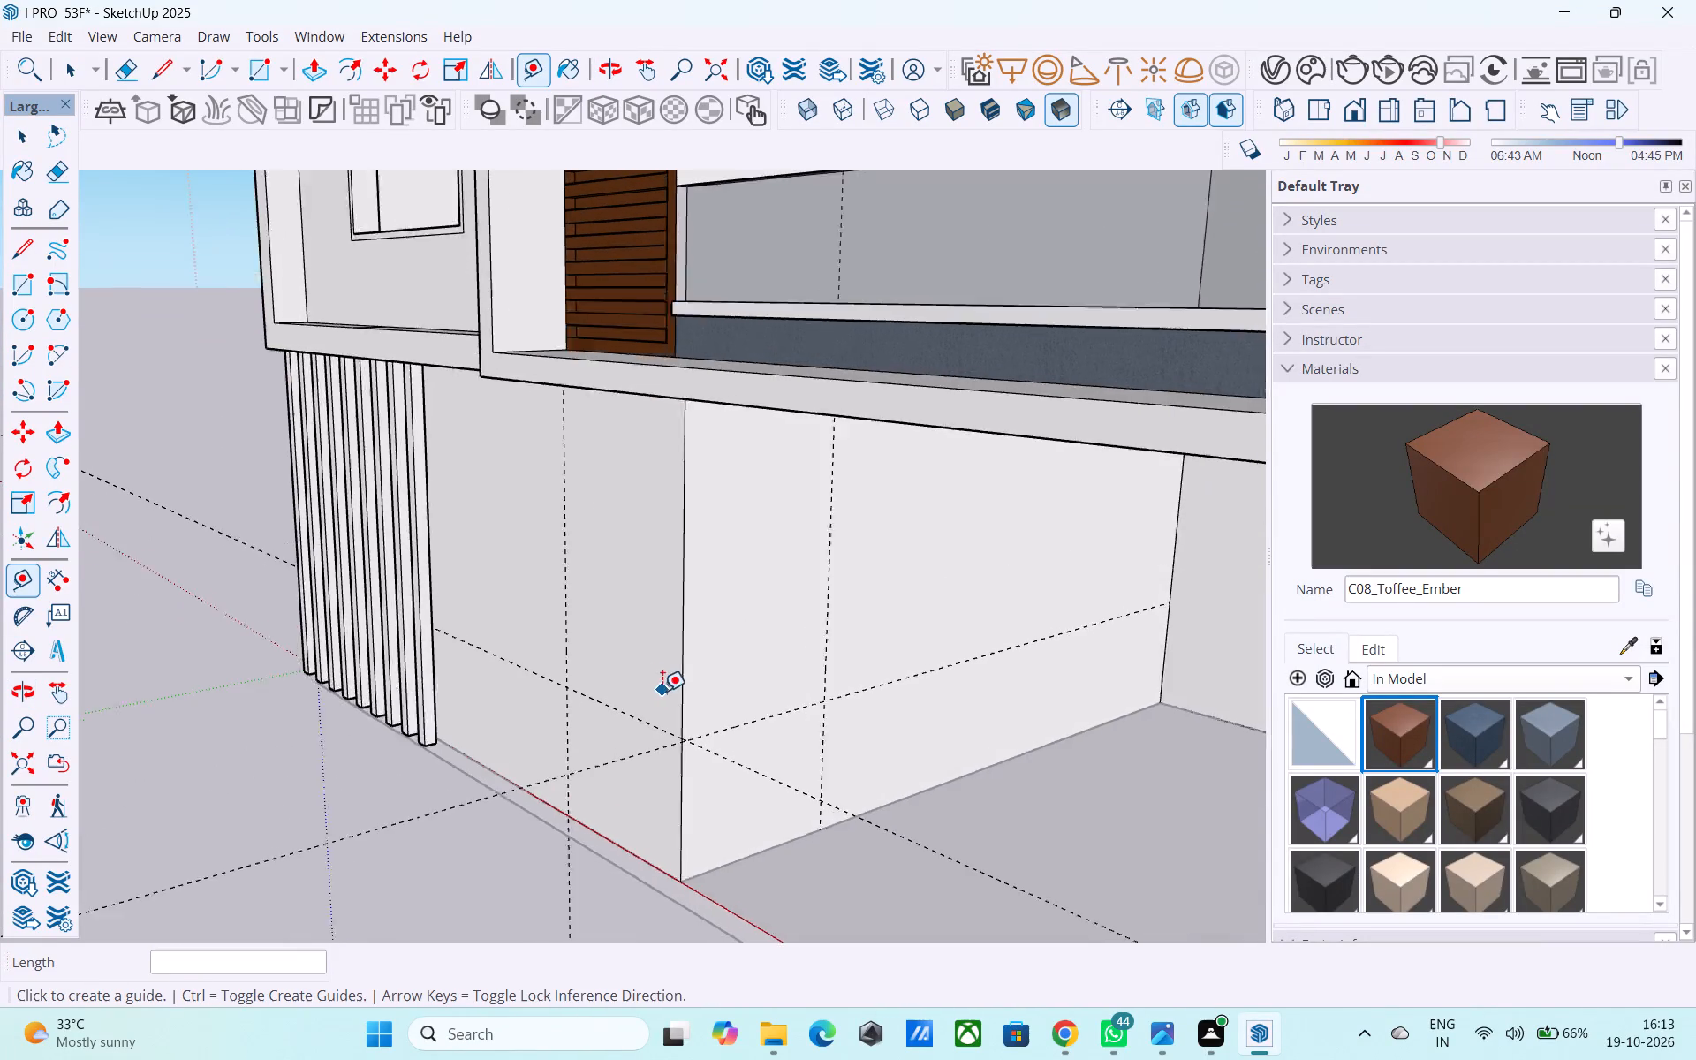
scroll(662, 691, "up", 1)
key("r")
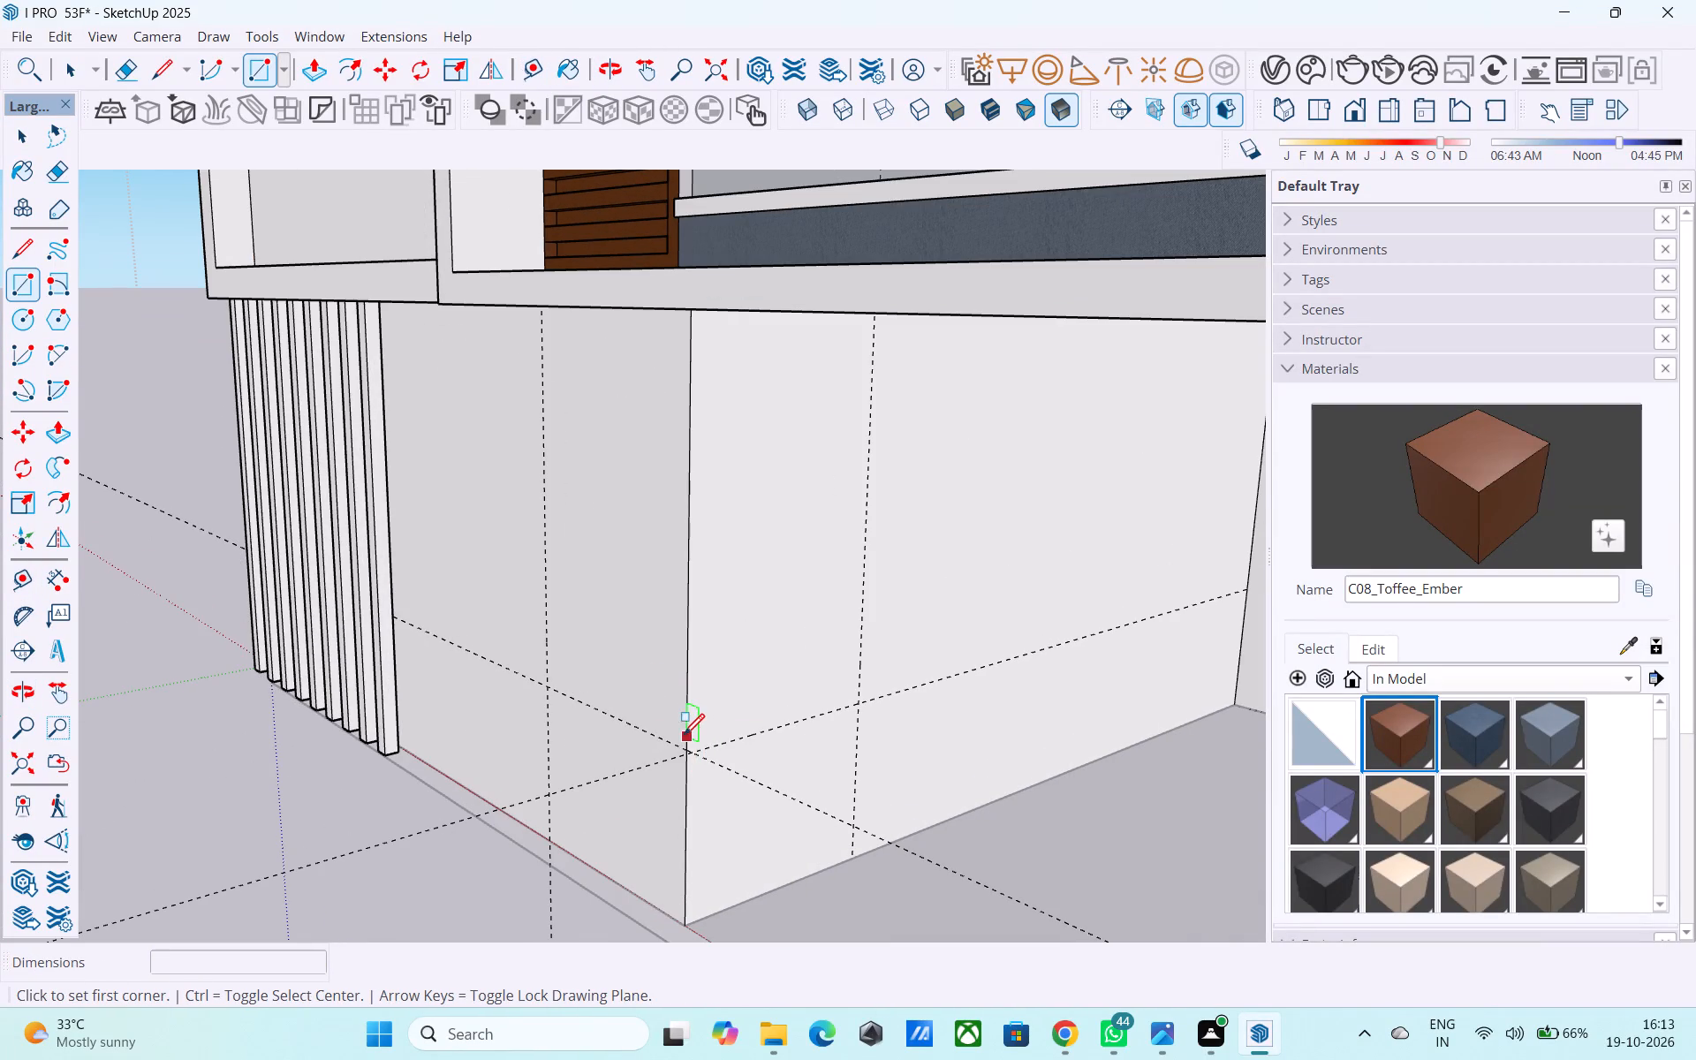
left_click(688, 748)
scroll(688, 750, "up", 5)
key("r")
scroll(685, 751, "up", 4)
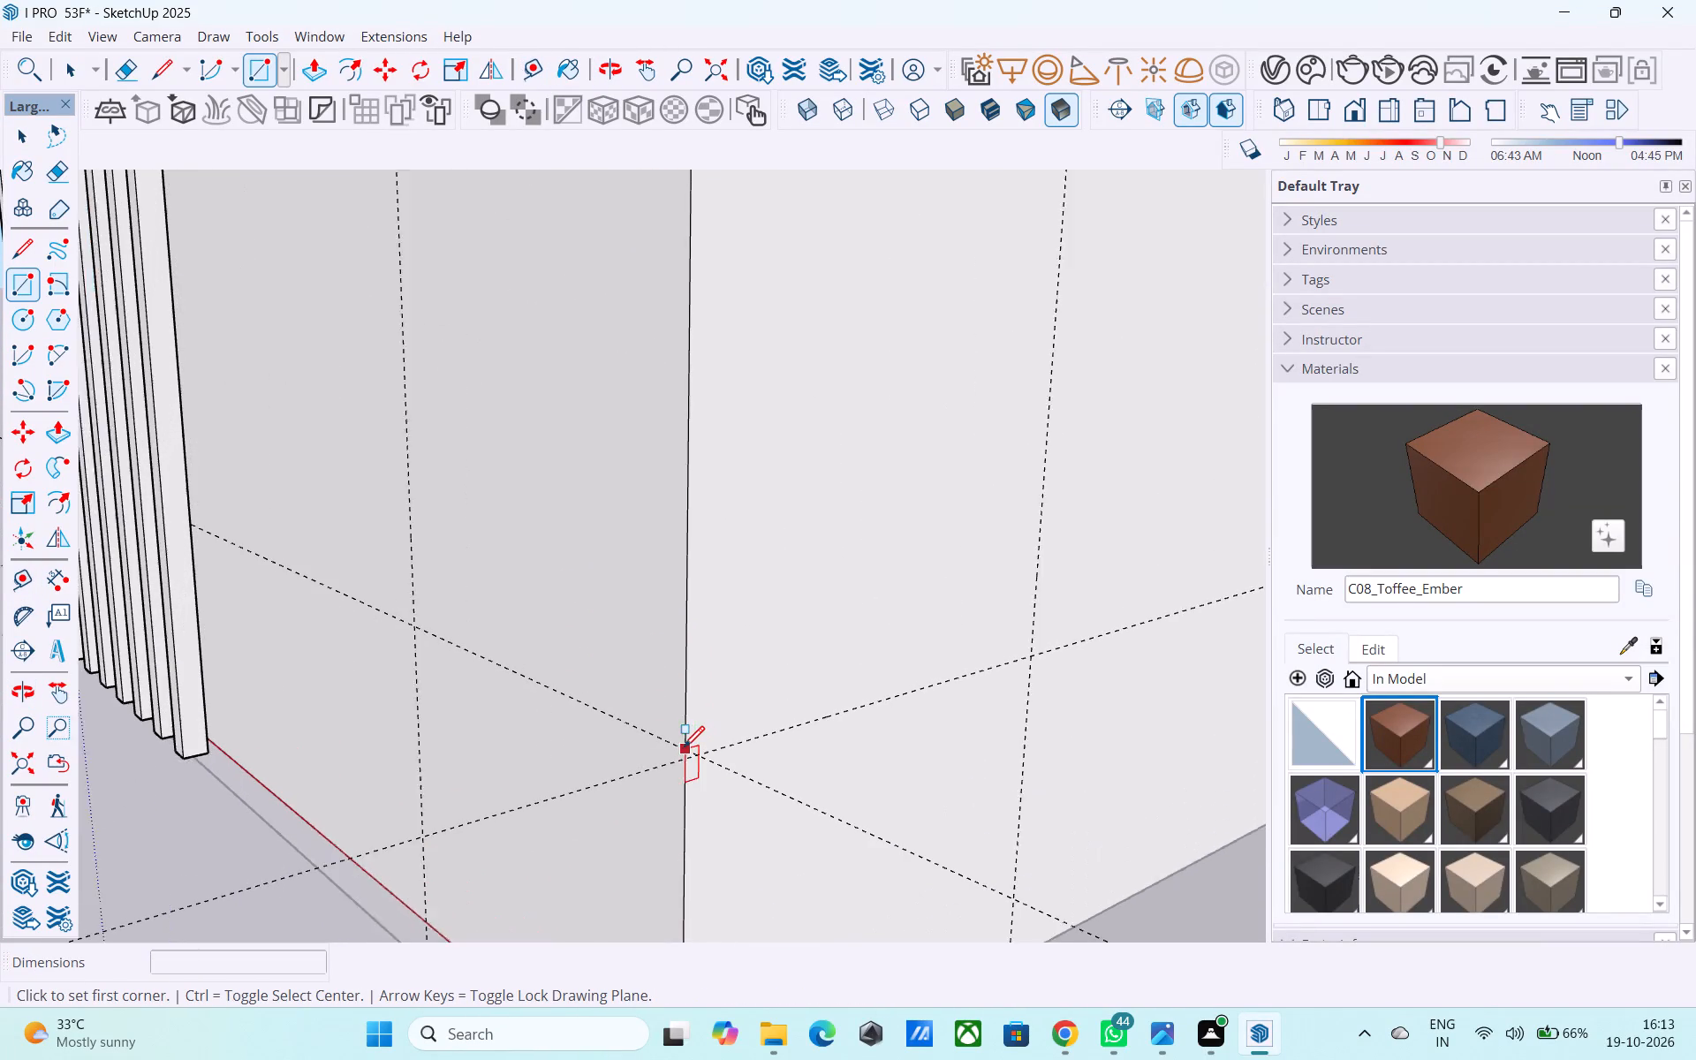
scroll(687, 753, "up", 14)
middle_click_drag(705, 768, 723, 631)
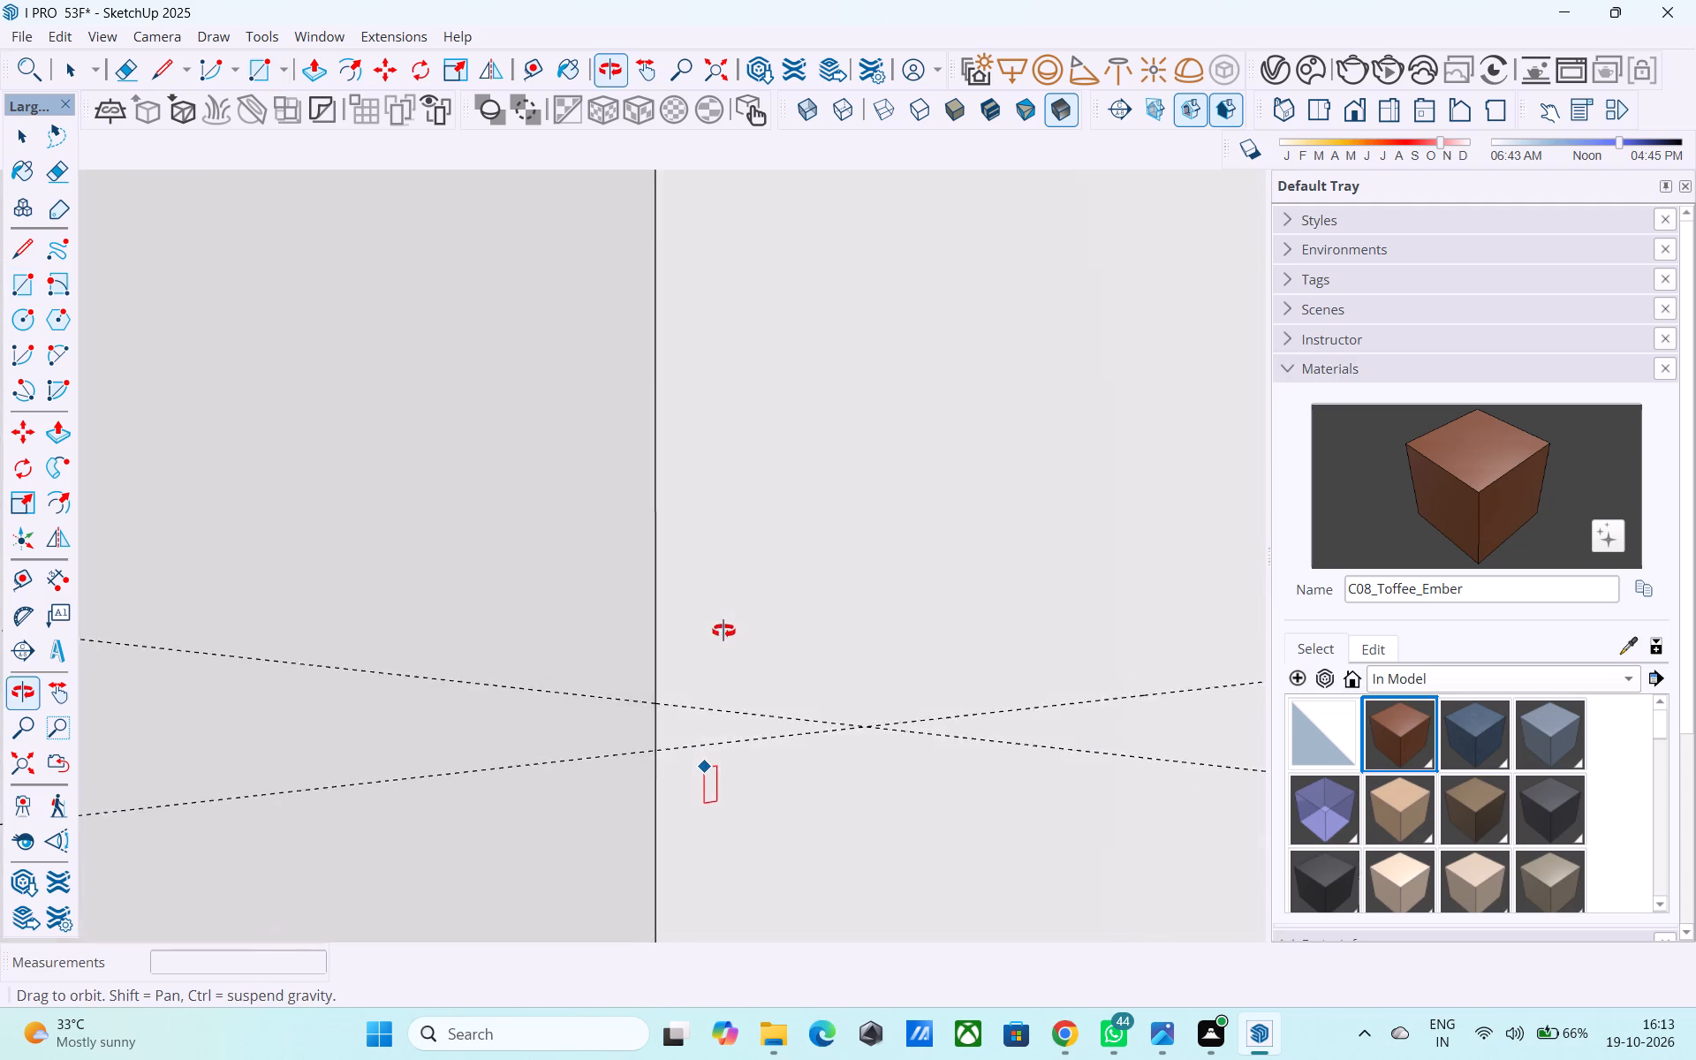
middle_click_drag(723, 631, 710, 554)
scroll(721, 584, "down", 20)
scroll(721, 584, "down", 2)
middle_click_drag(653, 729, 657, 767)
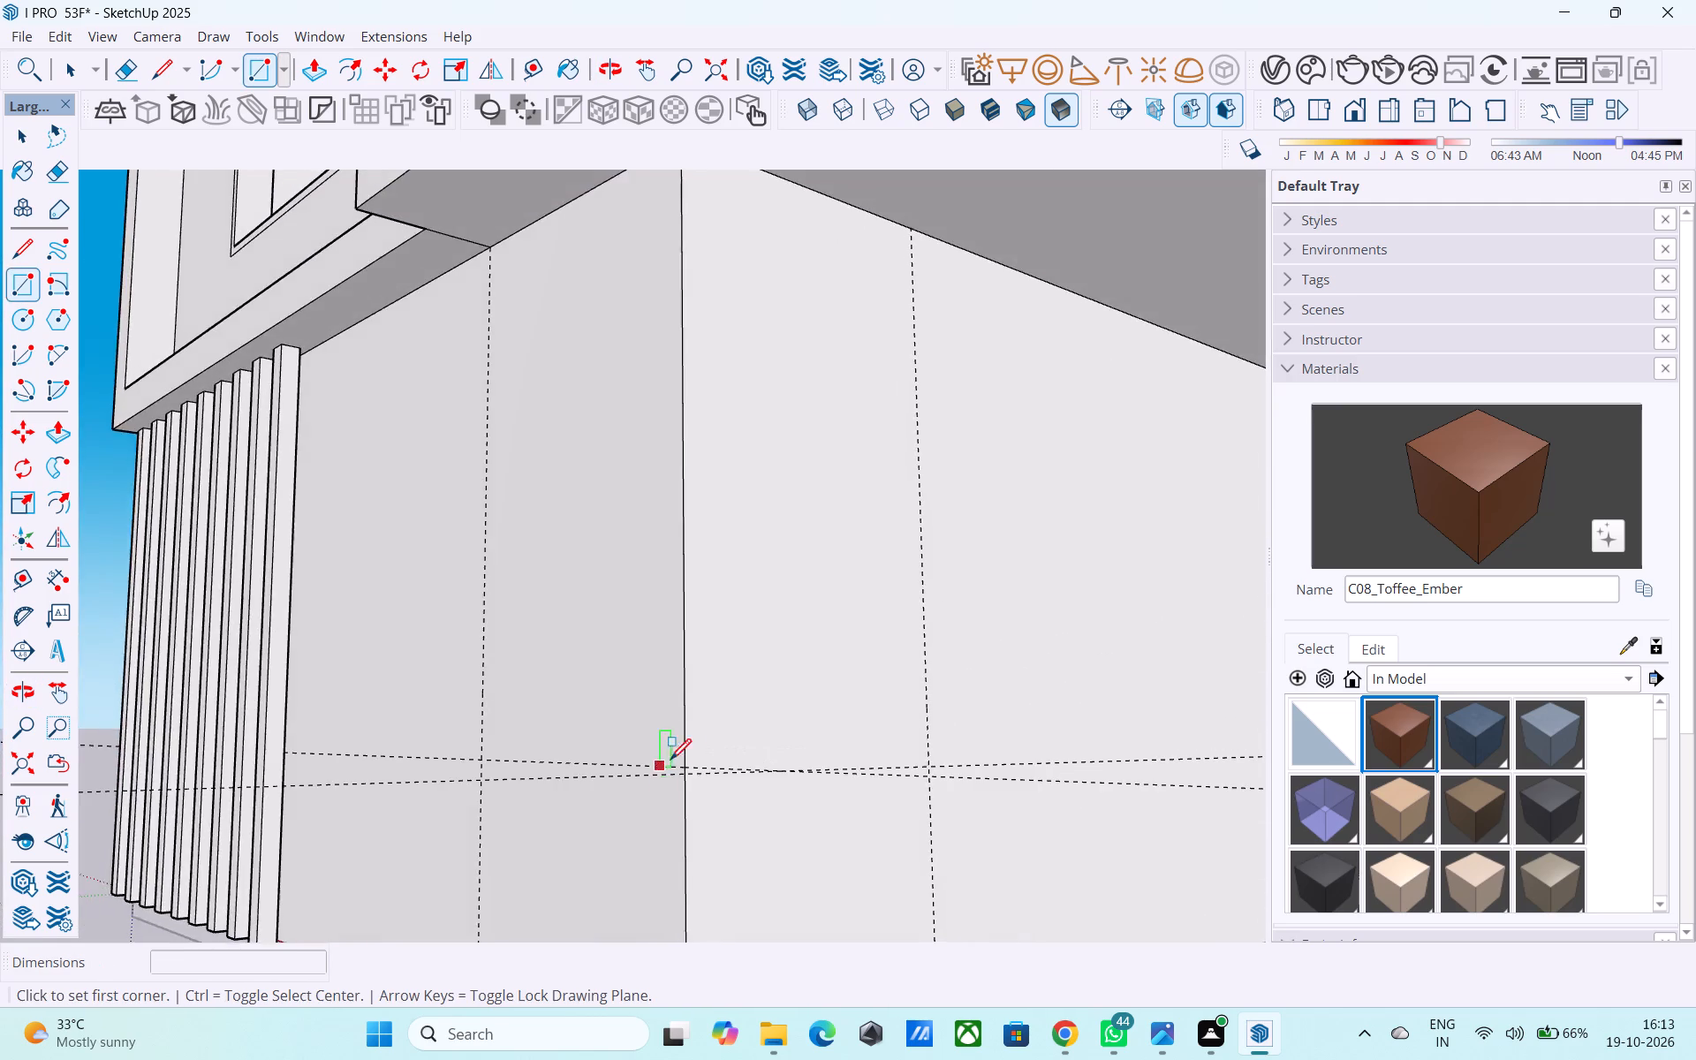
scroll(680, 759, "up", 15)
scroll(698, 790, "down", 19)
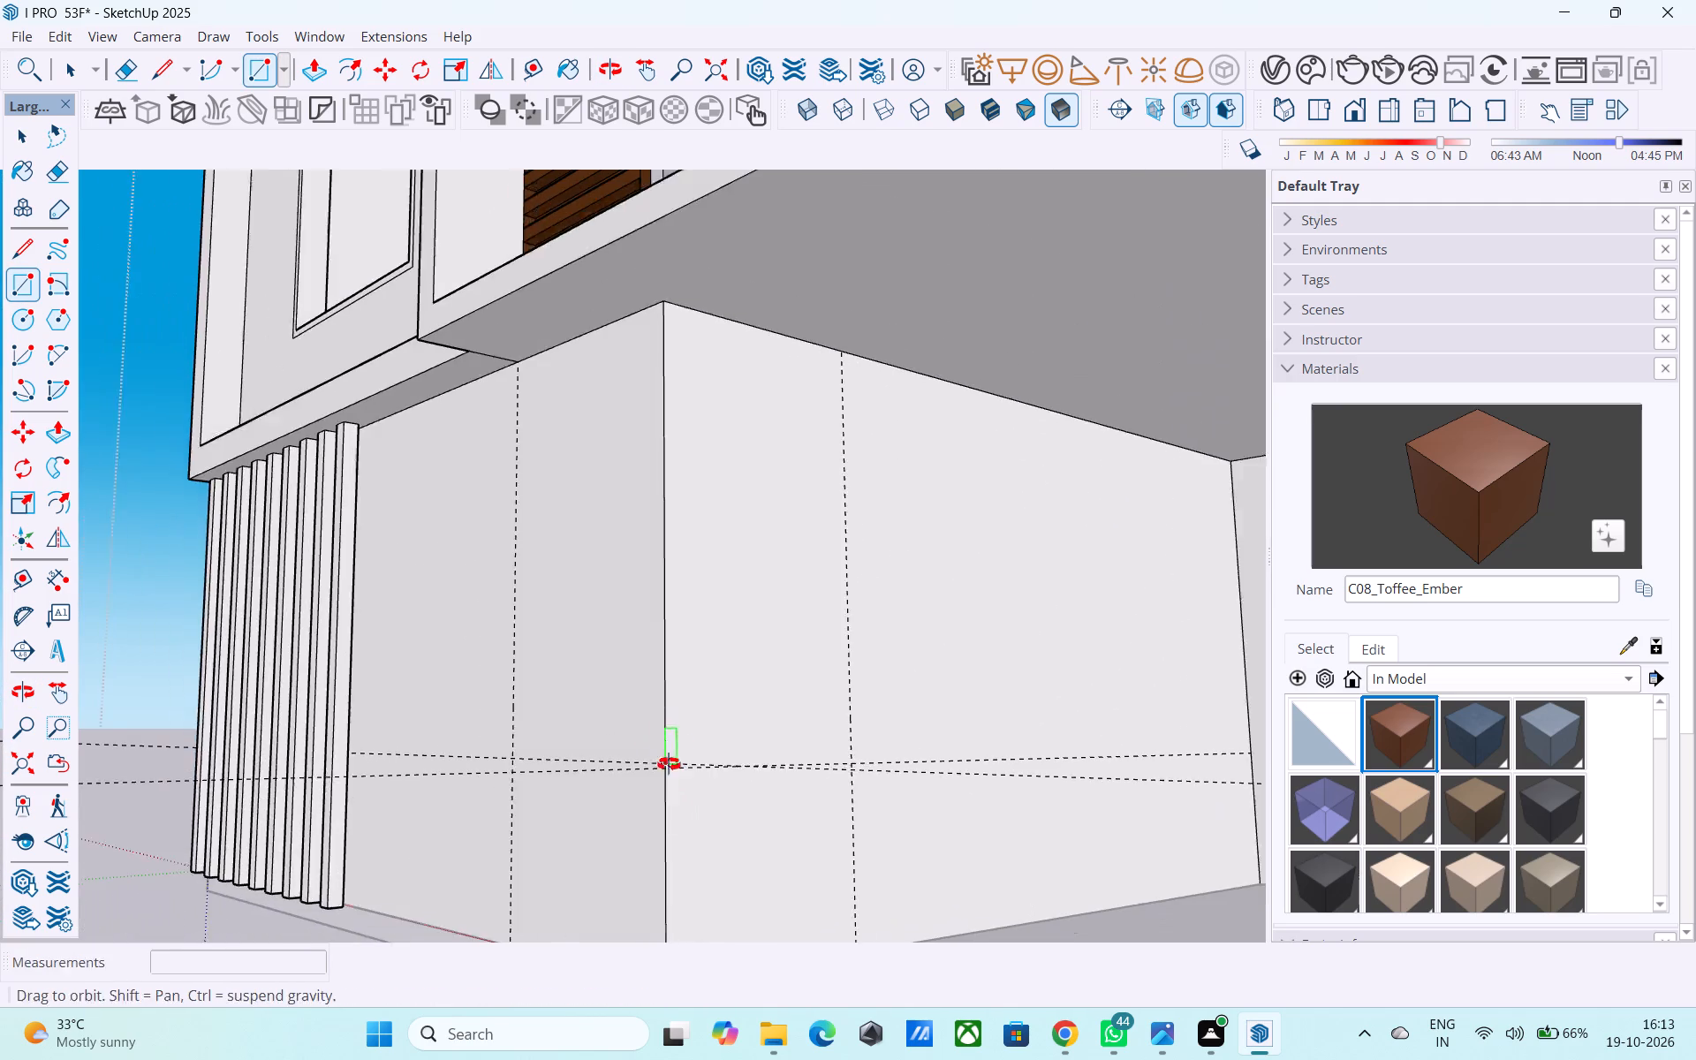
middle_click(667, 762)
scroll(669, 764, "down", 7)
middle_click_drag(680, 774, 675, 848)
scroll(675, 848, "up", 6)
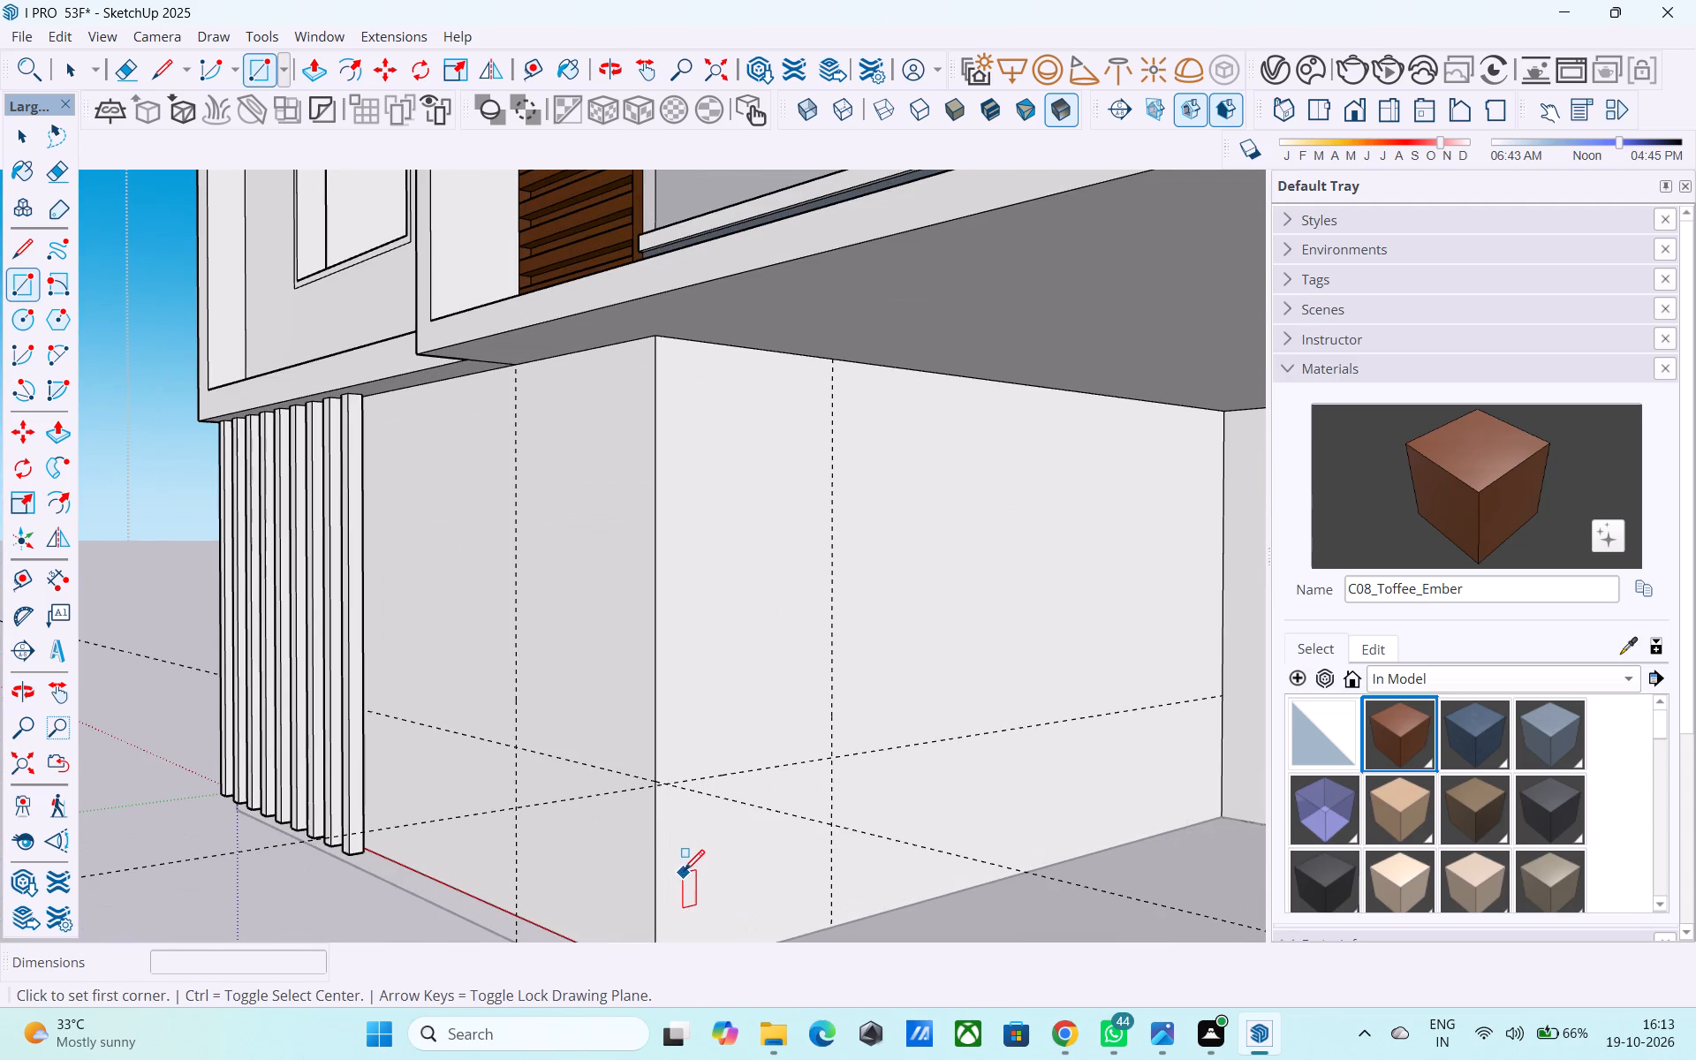
Measure from the base of the ground-floor wall under the balcony up to its horizontal guide.
key("t")
scroll(742, 910, "down", 6)
scroll(767, 922, "up", 4)
left_click(767, 922)
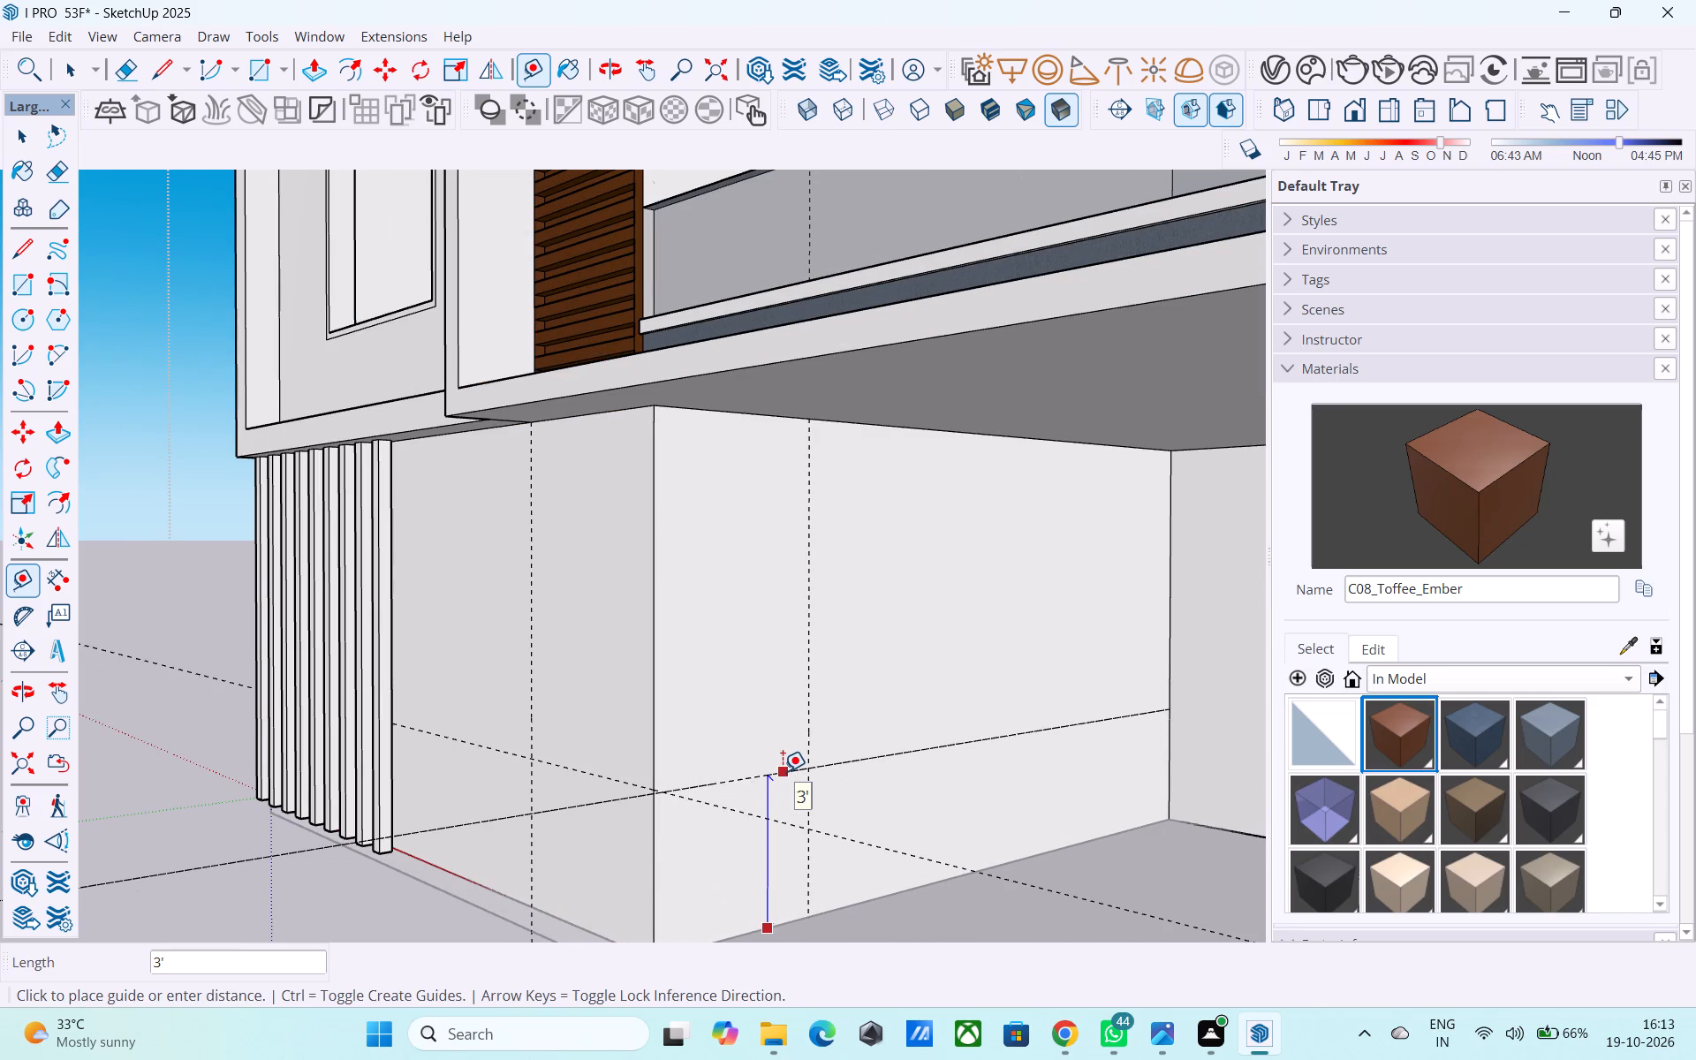
key("space")
Place a horizontal guide 3' above the base of the wall beside the posts and erase the slightly higher guide.
key("t")
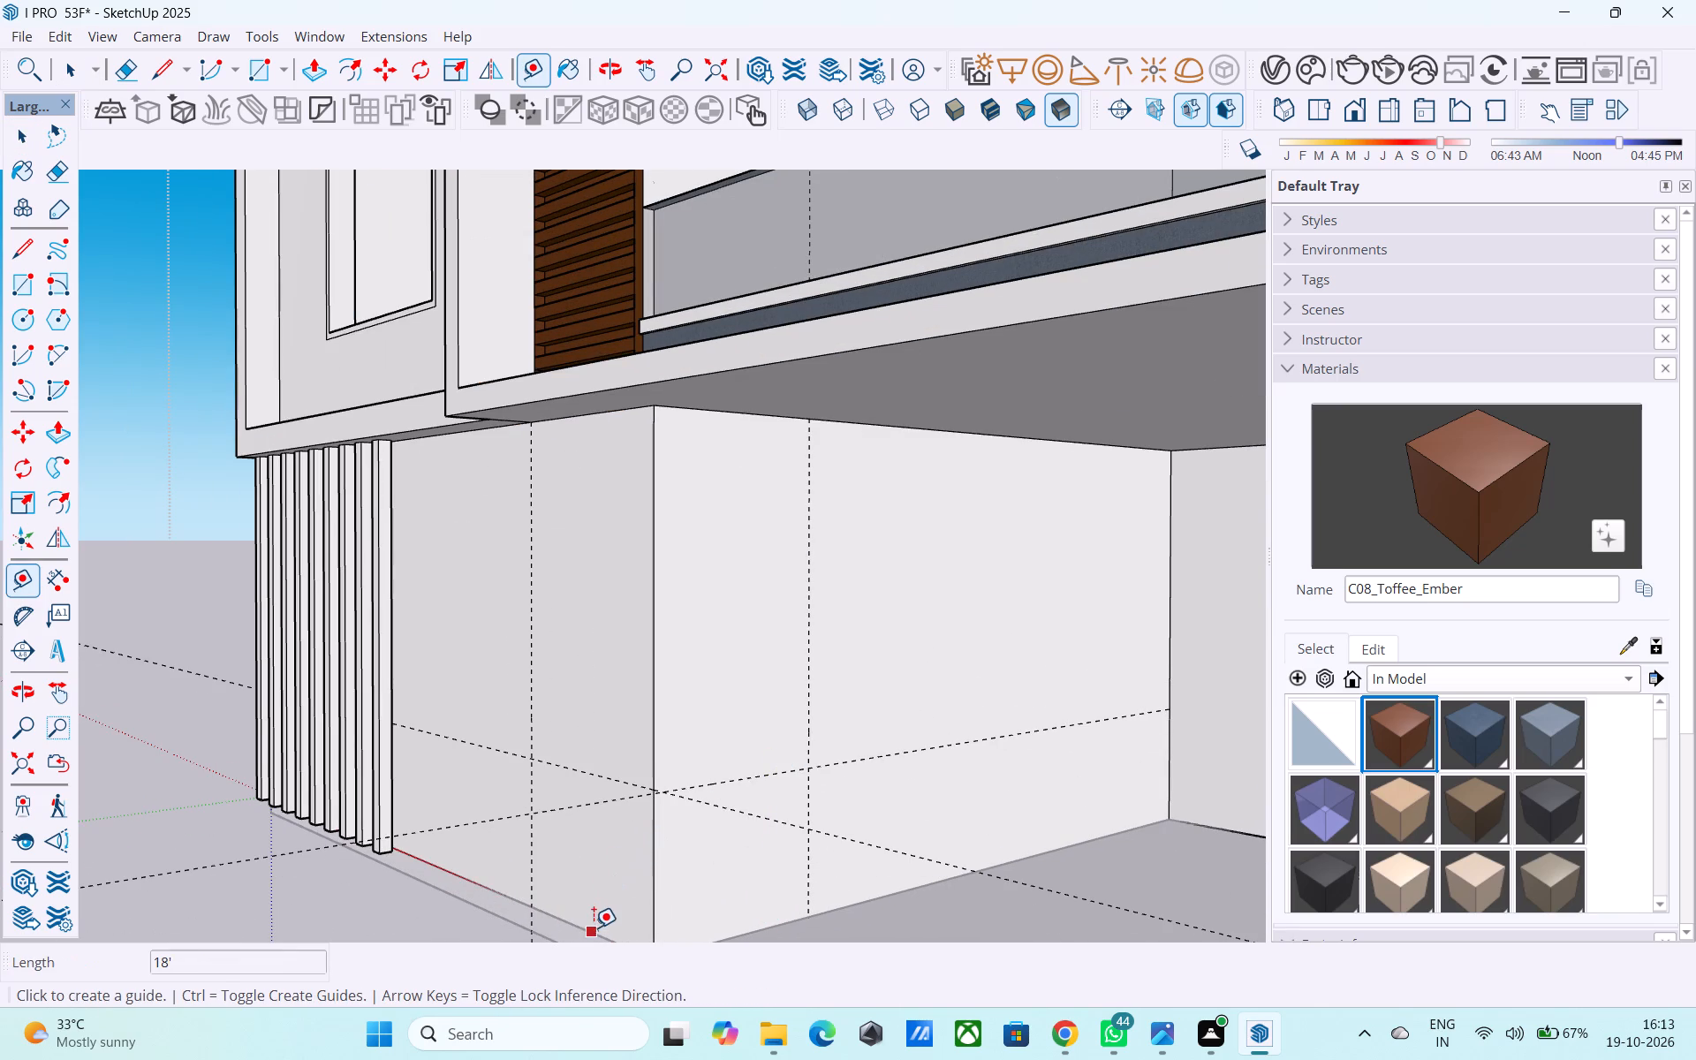
left_click(594, 929)
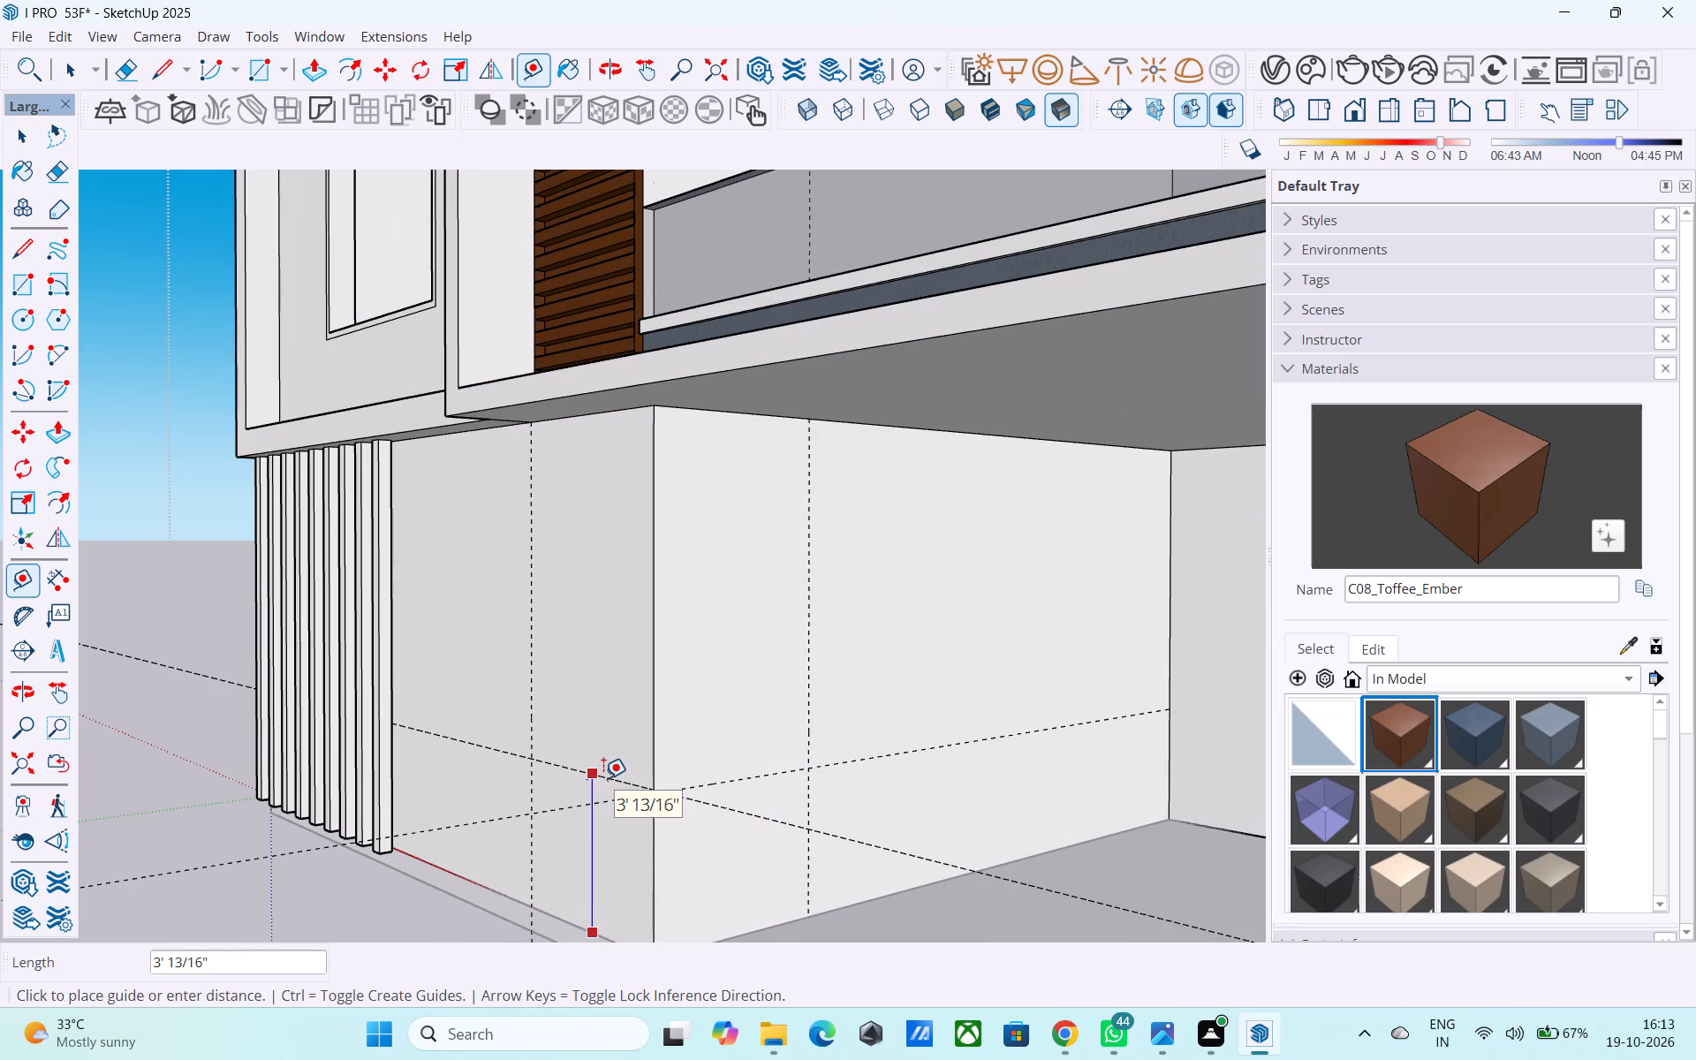
scroll(603, 778, "up", 4)
type("3'")
key("Return")
scroll(602, 797, "up", 9)
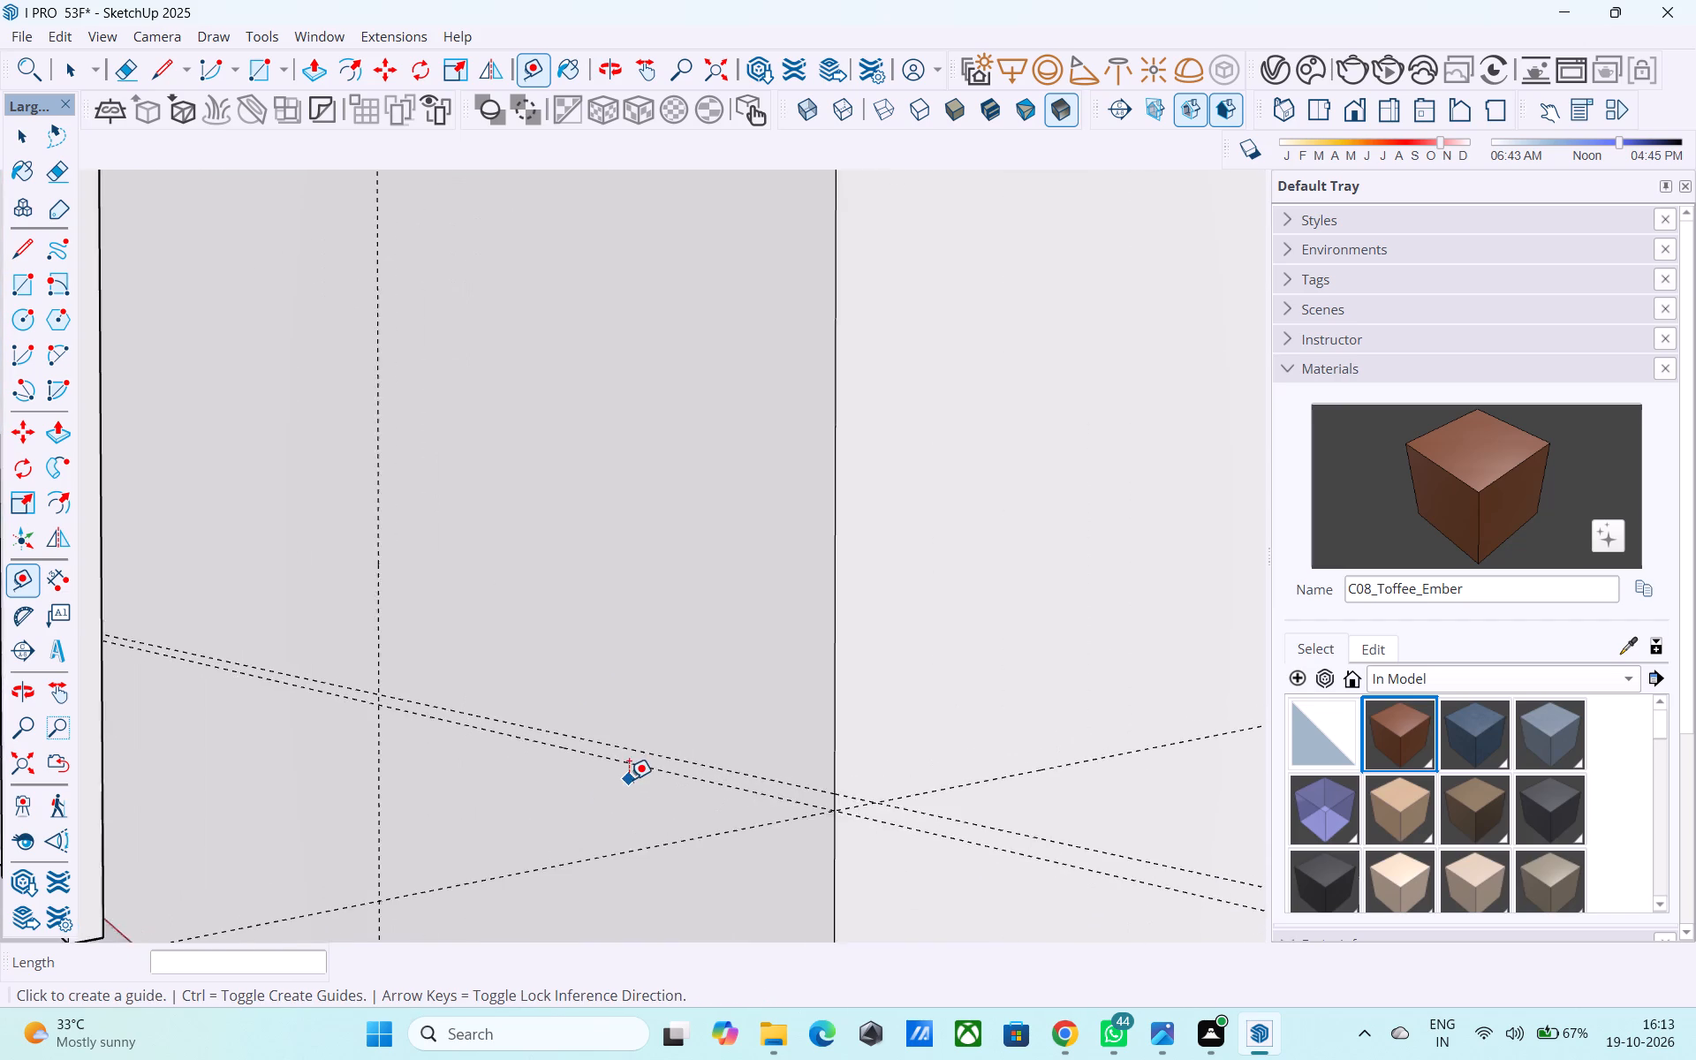
scroll(629, 779, "up", 6)
key("e")
left_click_drag(679, 747, 696, 721)
scroll(691, 696, "down", 6)
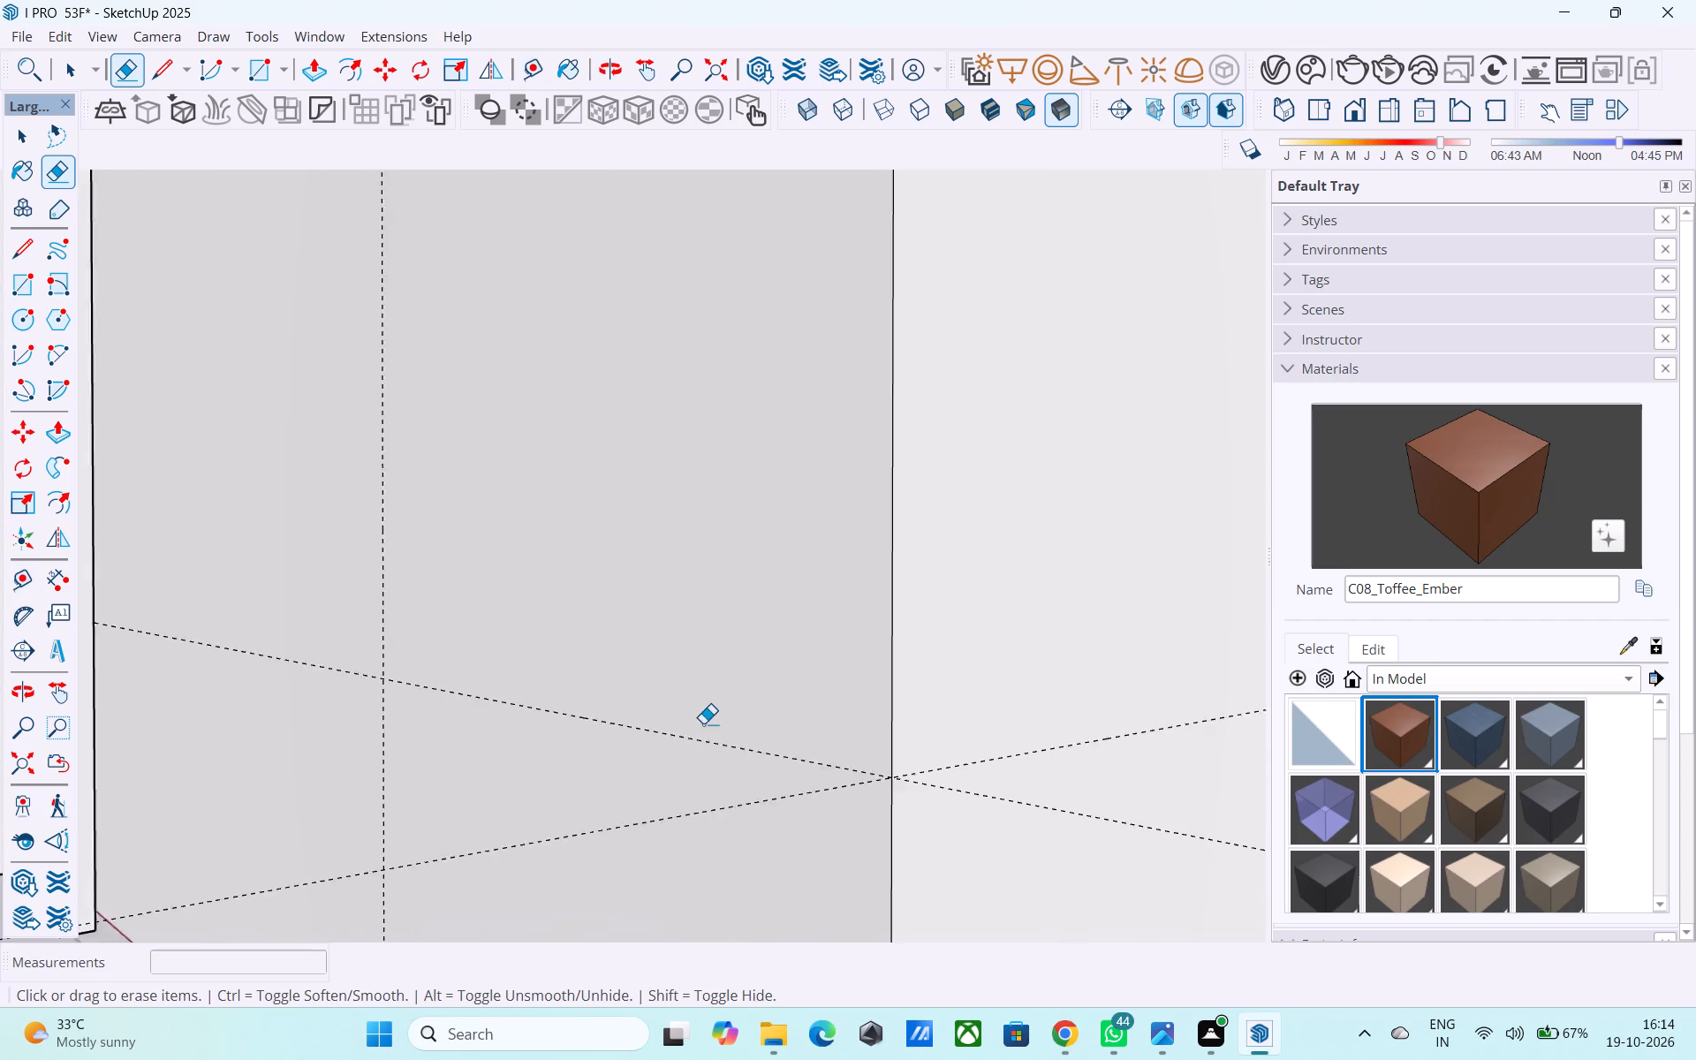
scroll(703, 723, "down", 2)
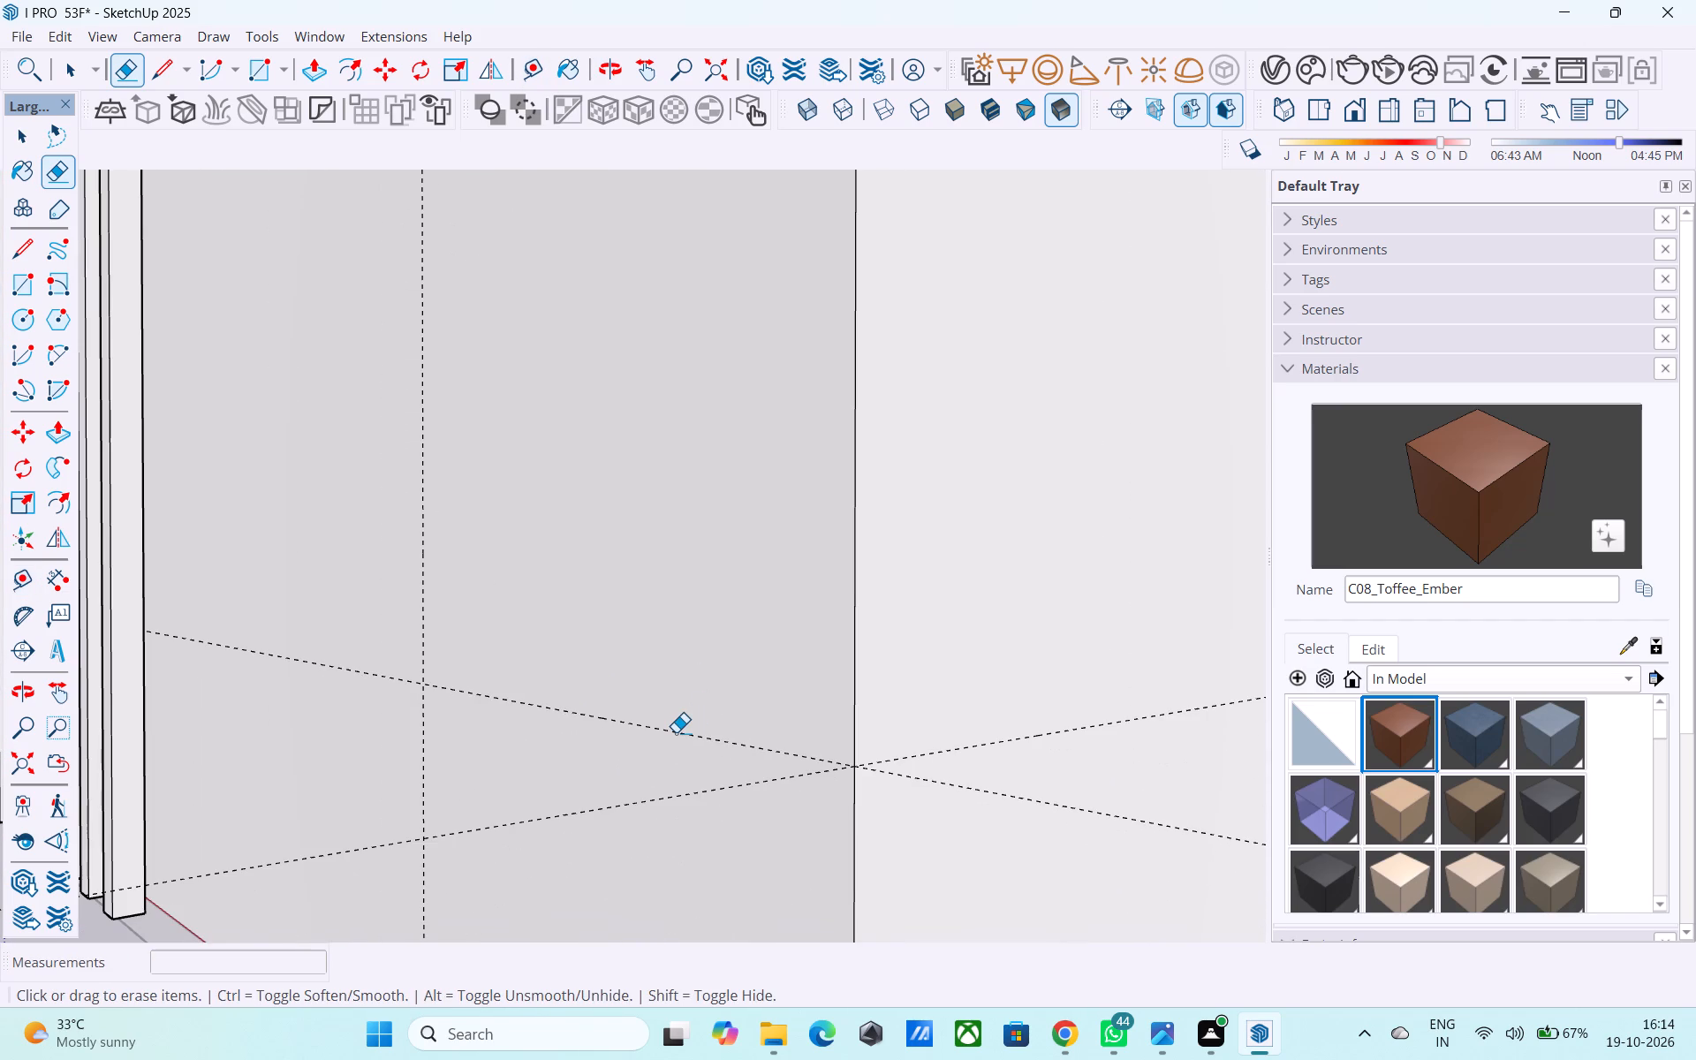
scroll(741, 794, "down", 1)
key("space")
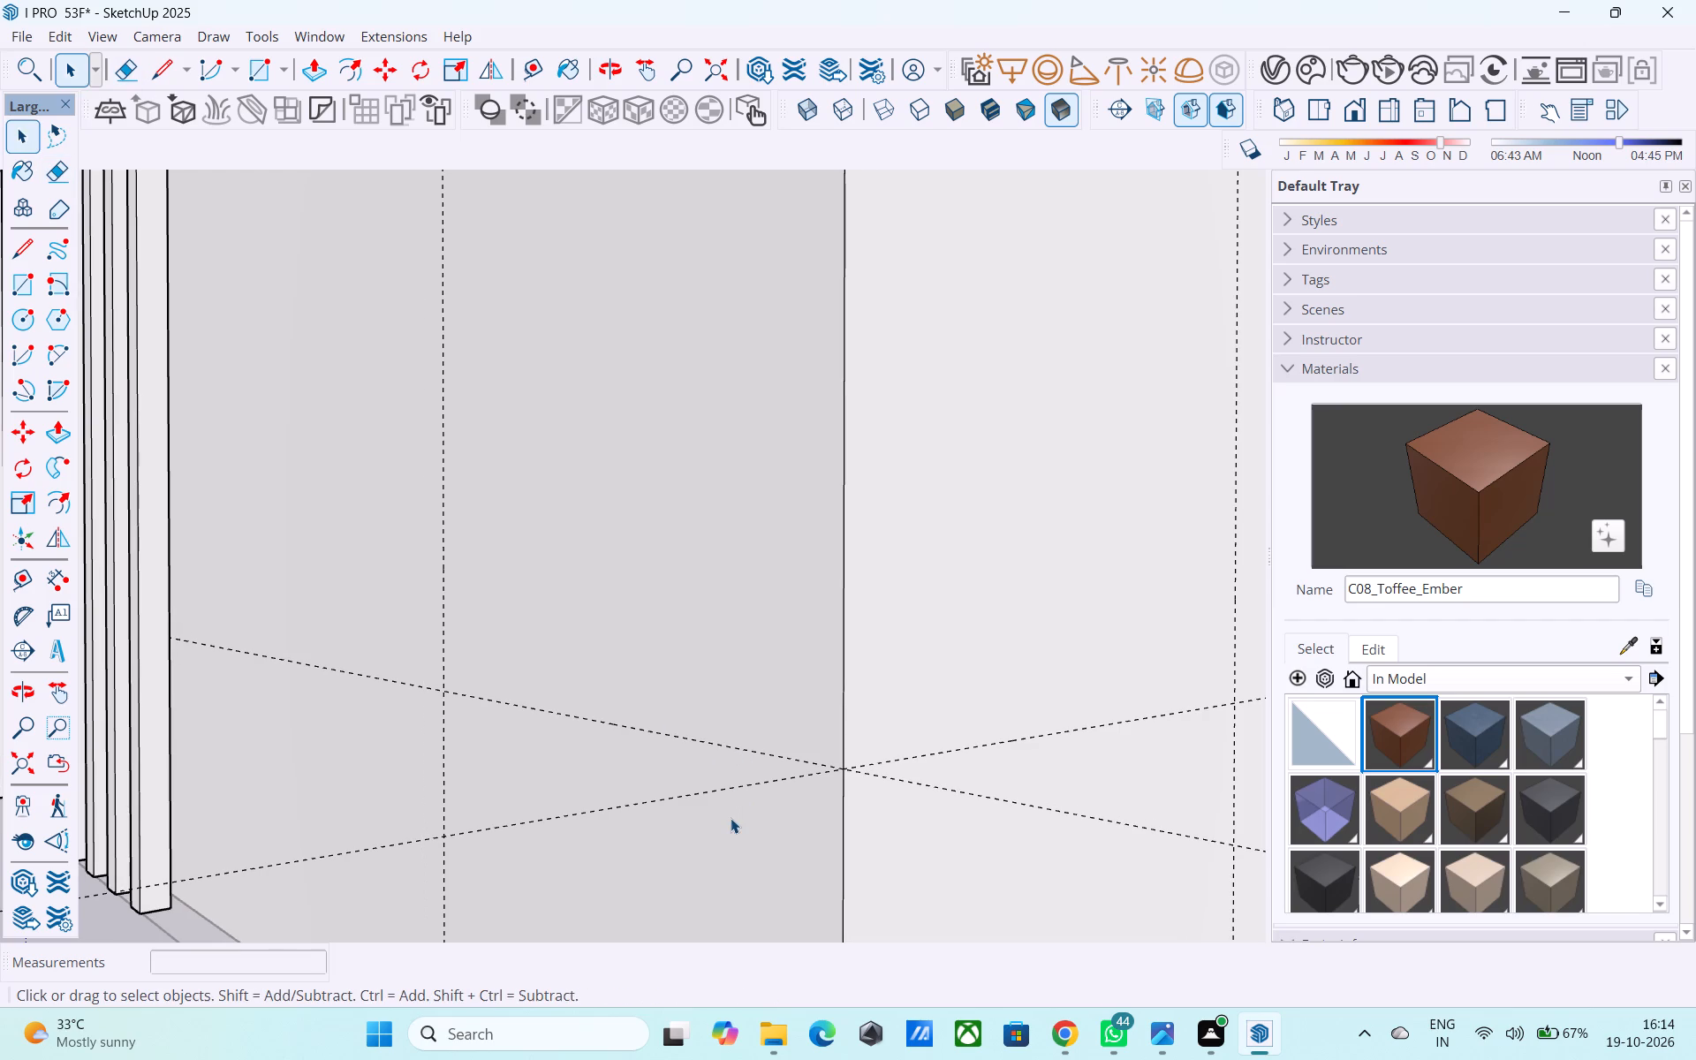
Draw a 4' by 4' square on the wall under the balcony, starting where the guides meet at the shared corner.
key("r")
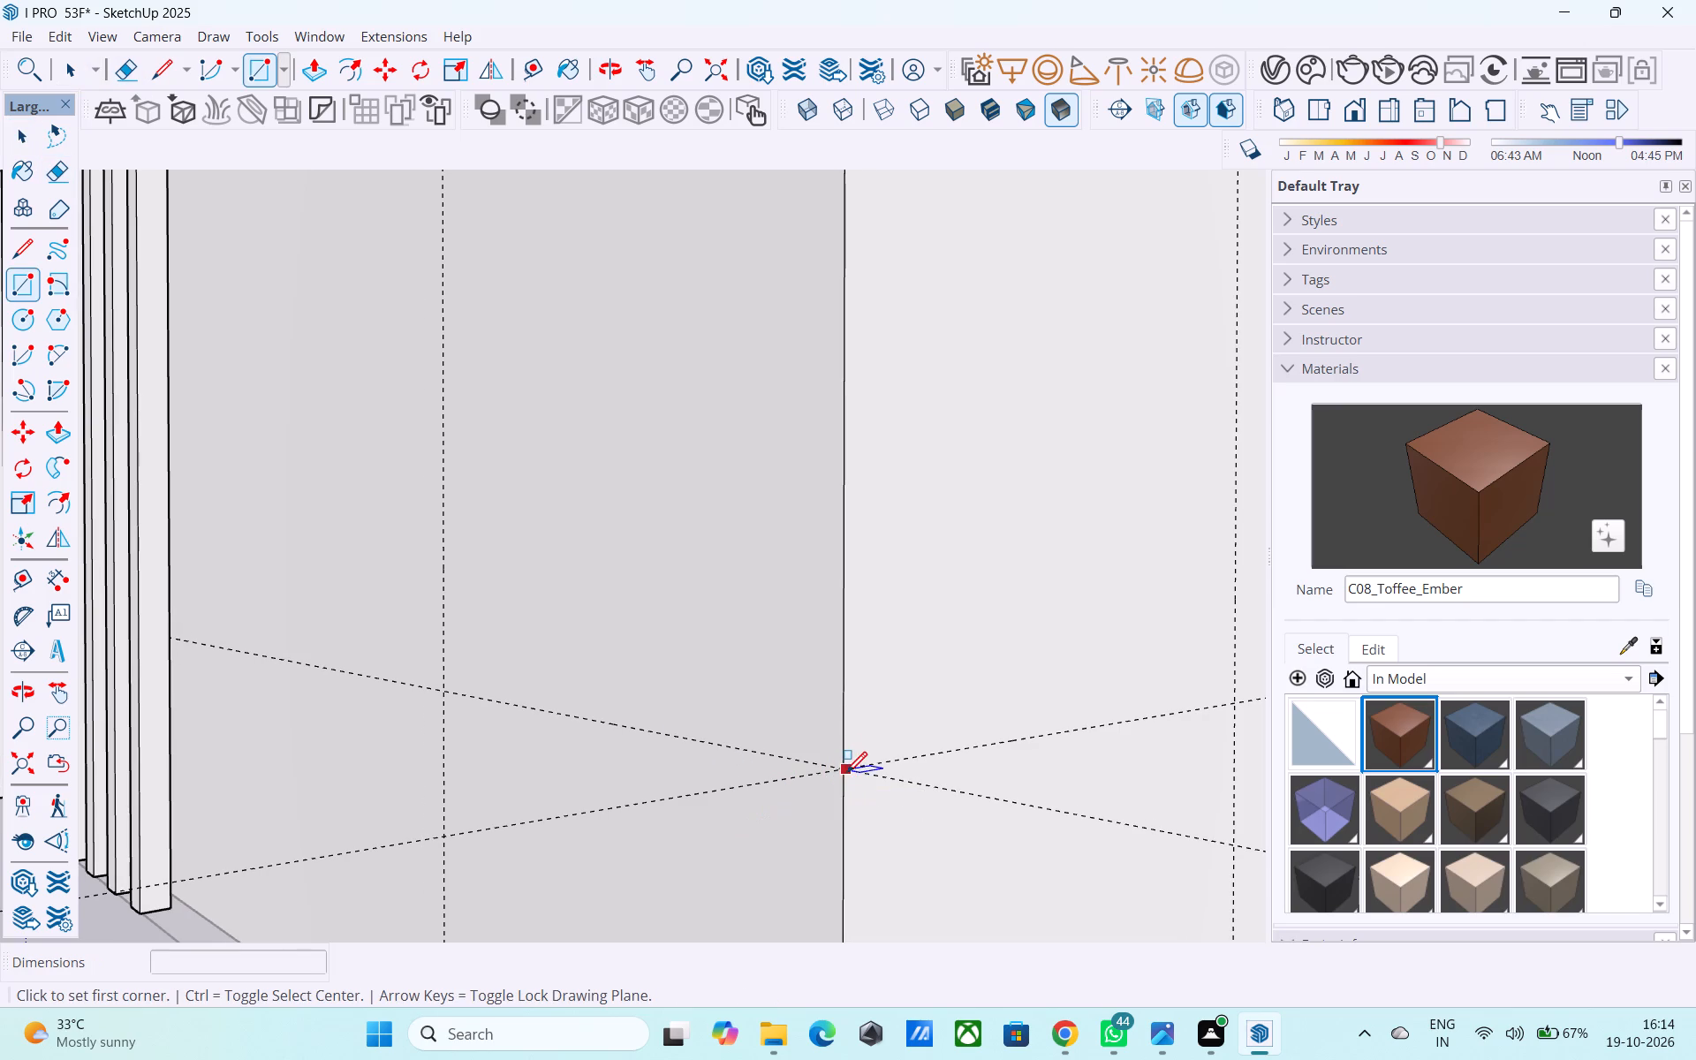
scroll(843, 771, "up", 7)
left_click(841, 768)
scroll(920, 633, "down", 6)
middle_click_drag(912, 655, 905, 674)
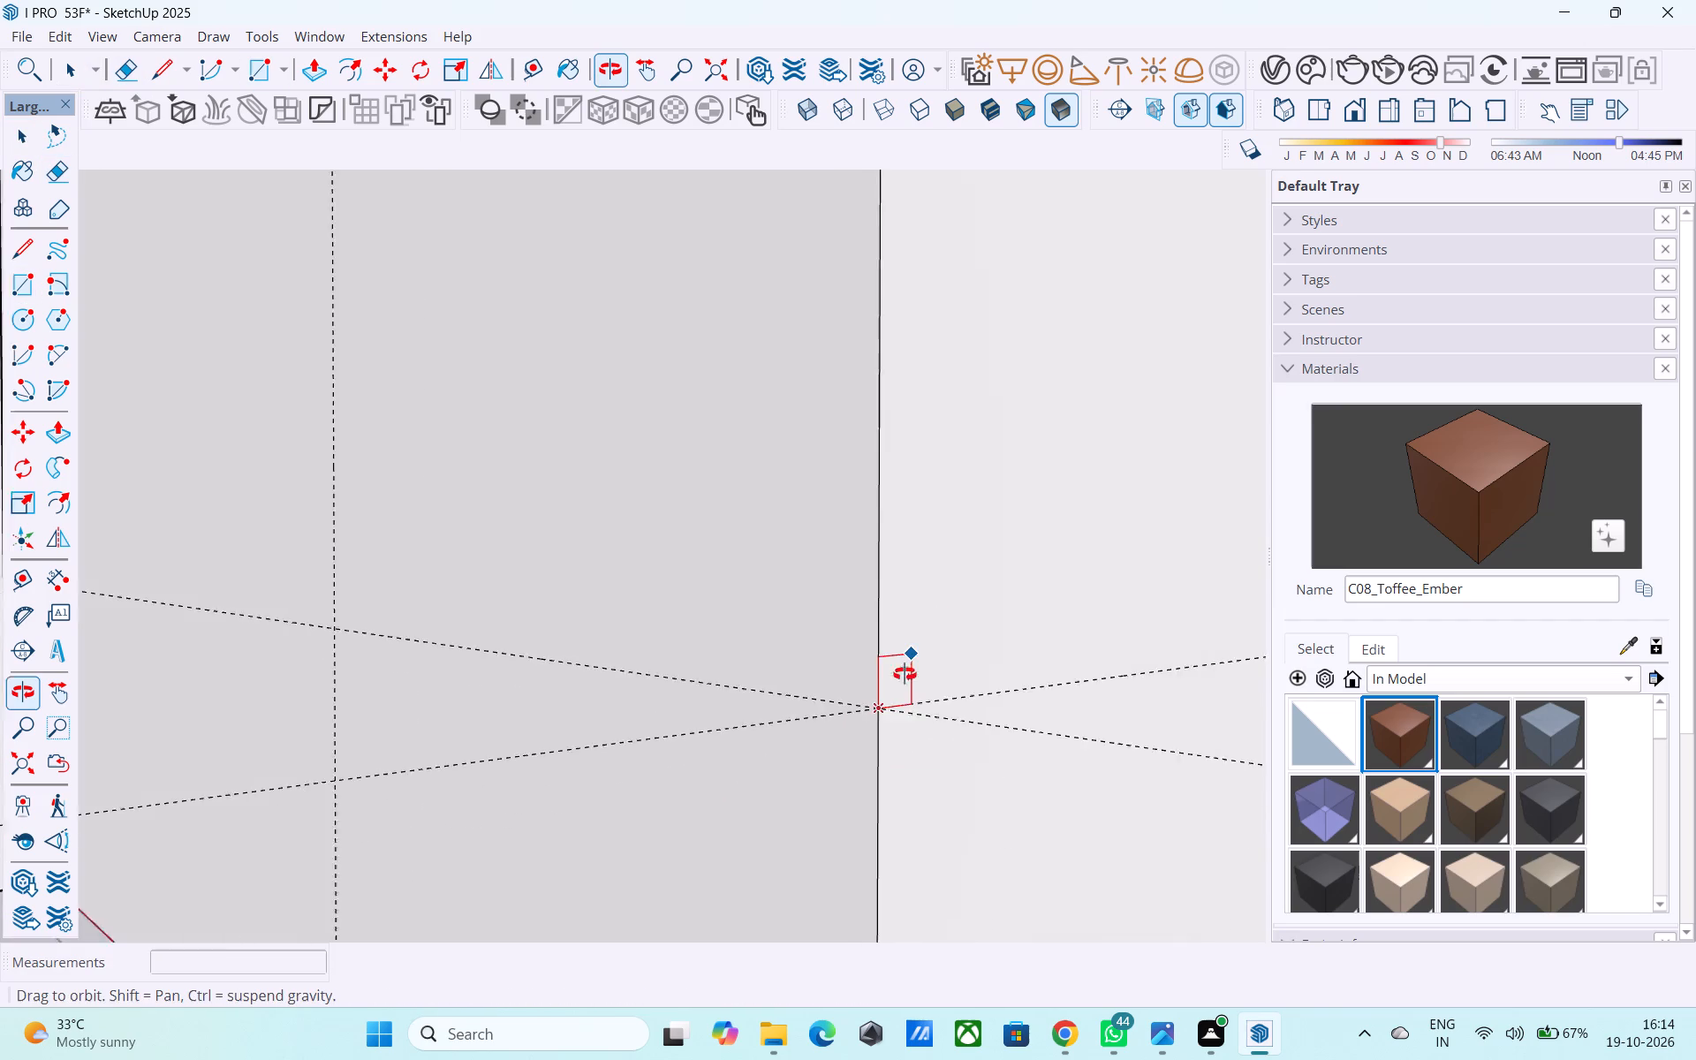
middle_click_drag(905, 674, 773, 836)
scroll(773, 796, "down", 17)
middle_click_drag(890, 602, 924, 509)
scroll(928, 510, "up", 3)
type("4',")
type("4'")
key("Return")
key("space")
Draw a matching 4' by 4' square from the same corner point on the wall beside the posts.
middle_click_drag(845, 543, 852, 556)
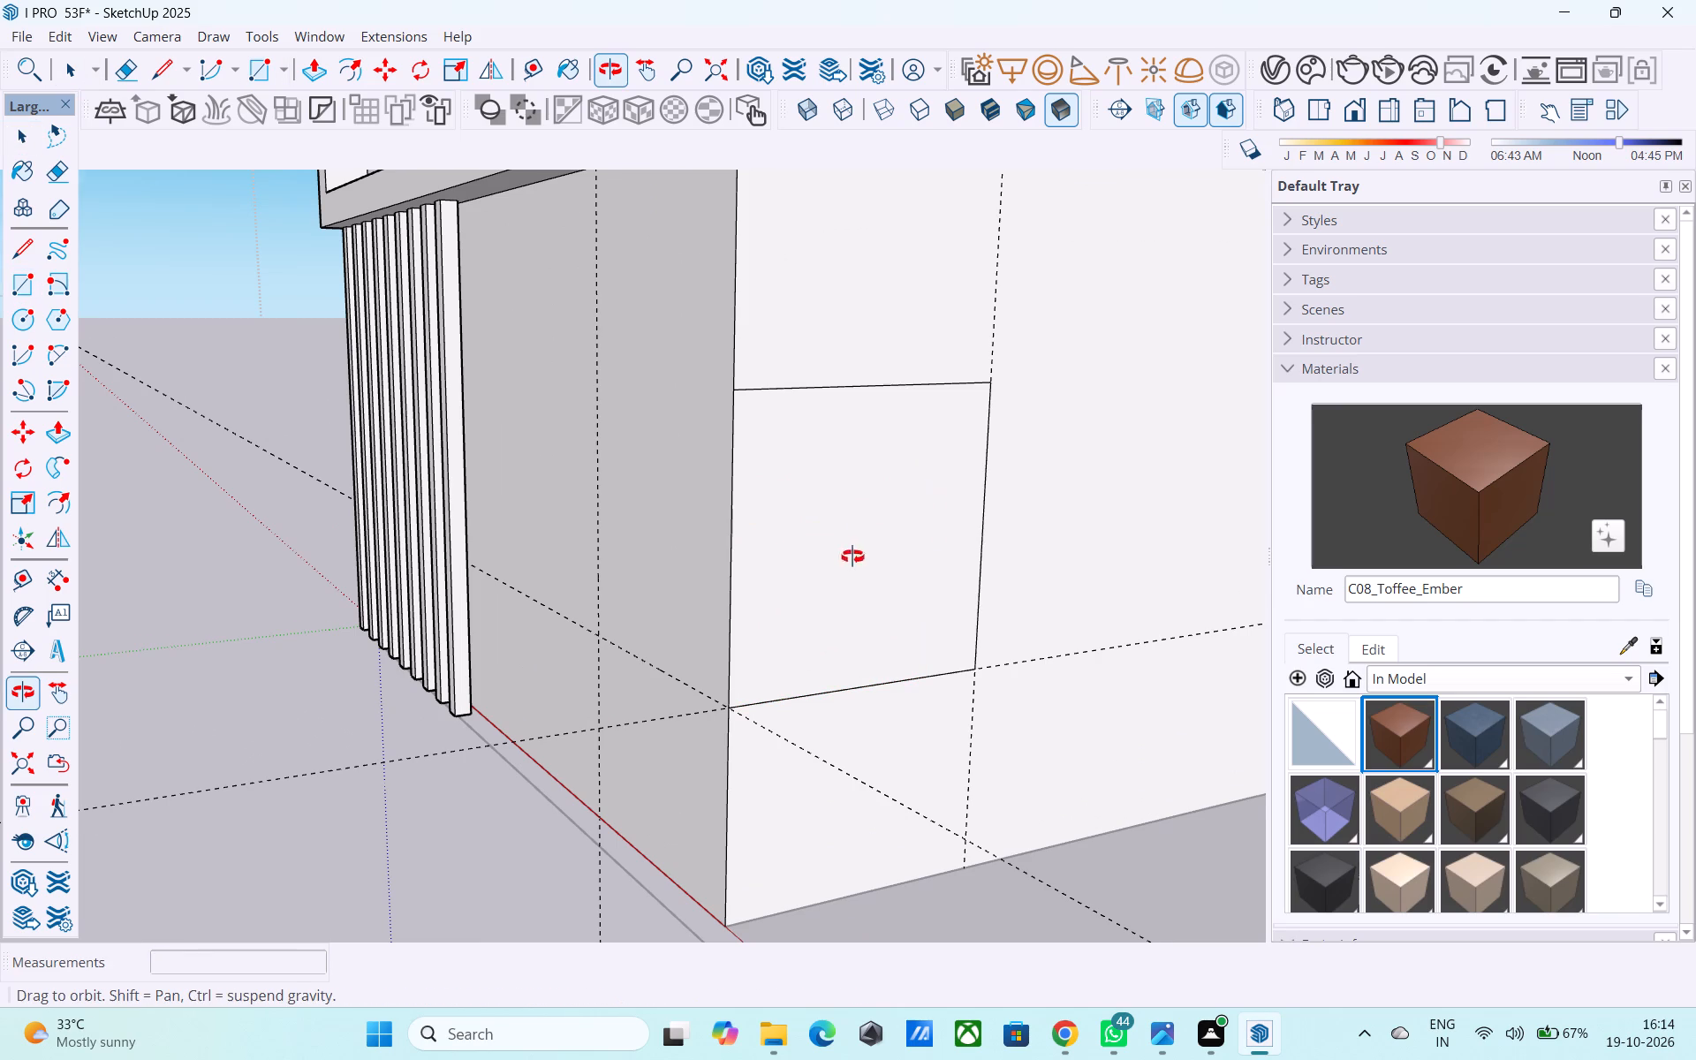
middle_click_drag(852, 556, 986, 543)
key("r")
left_click(868, 685)
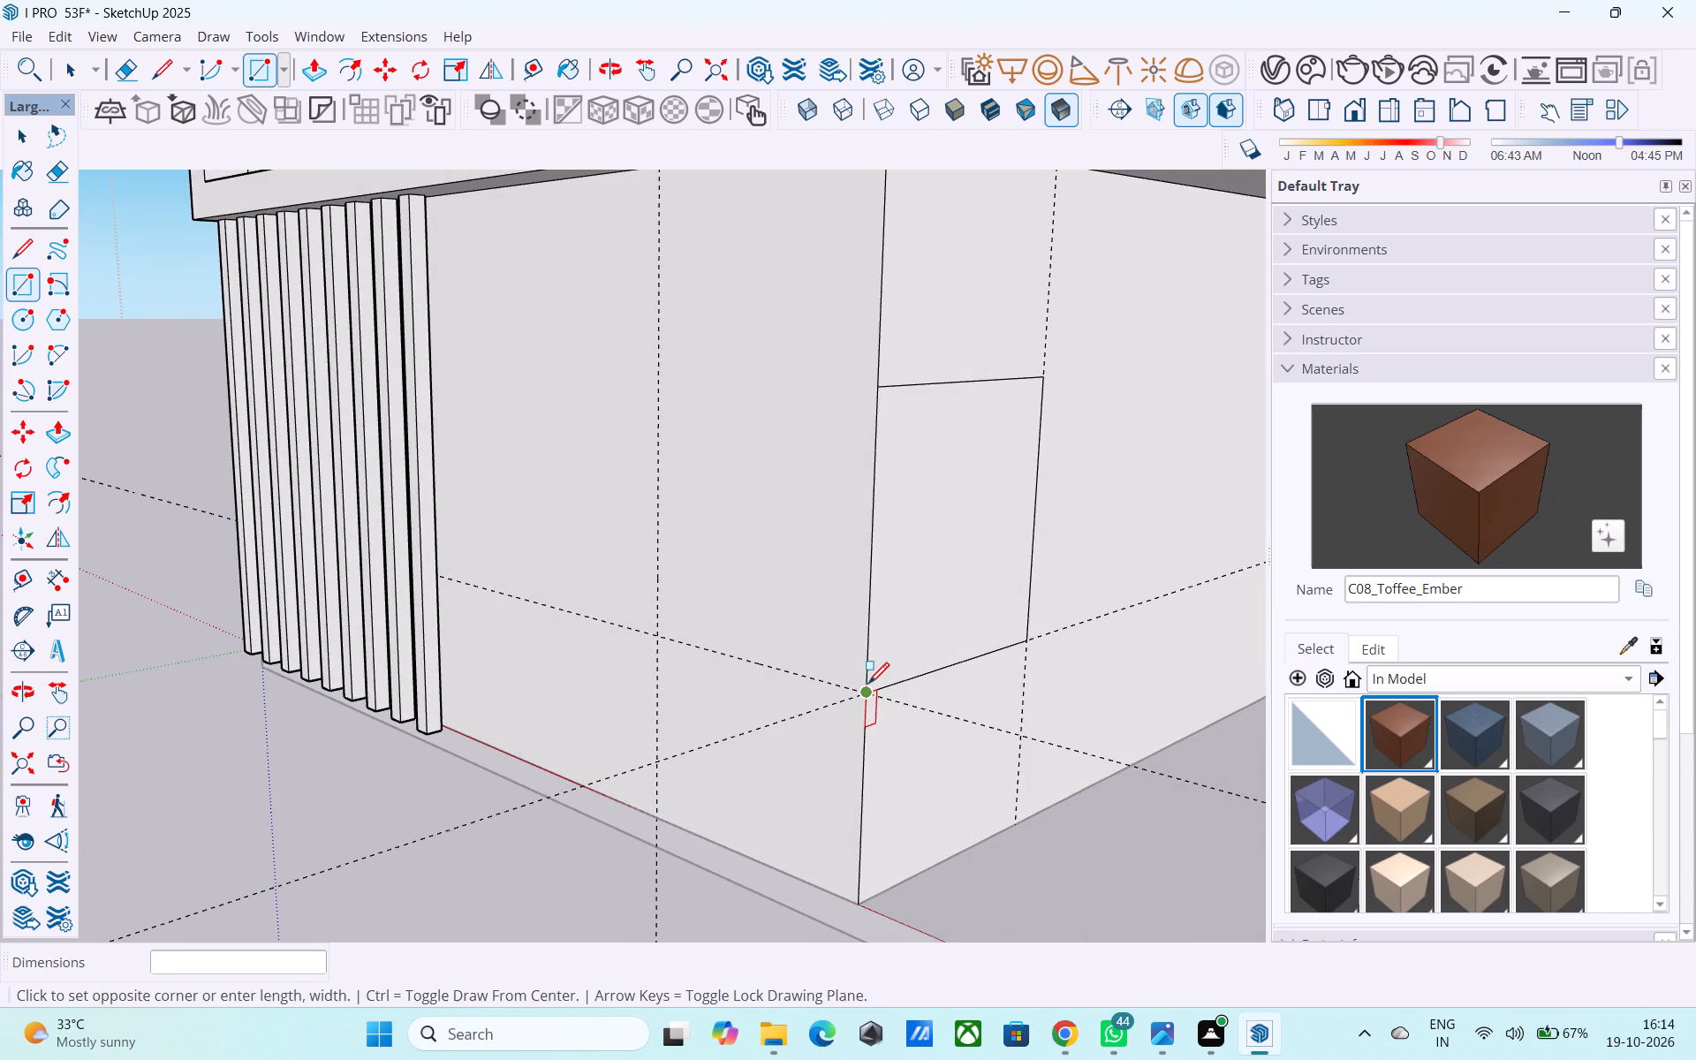
type("4',4'")
key("Return")
key("space")
Offset the outlines of both corner squares 3" inward.
left_click(744, 473)
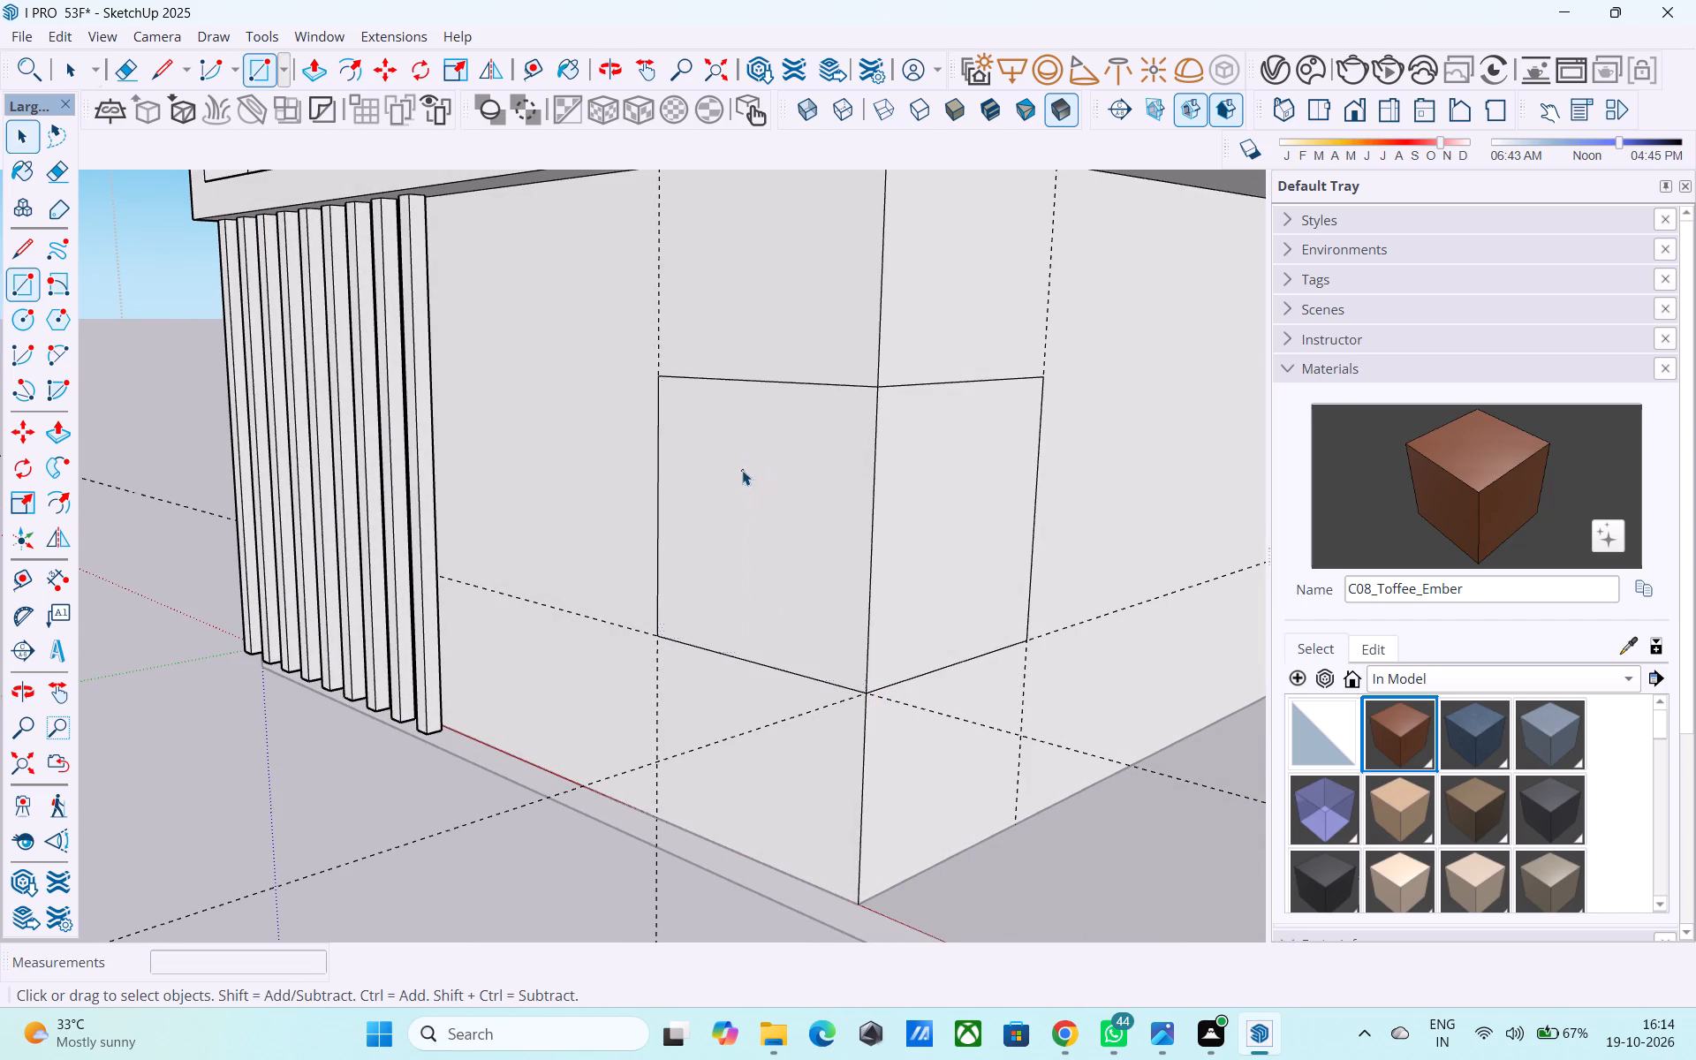
key("f")
left_click(743, 472)
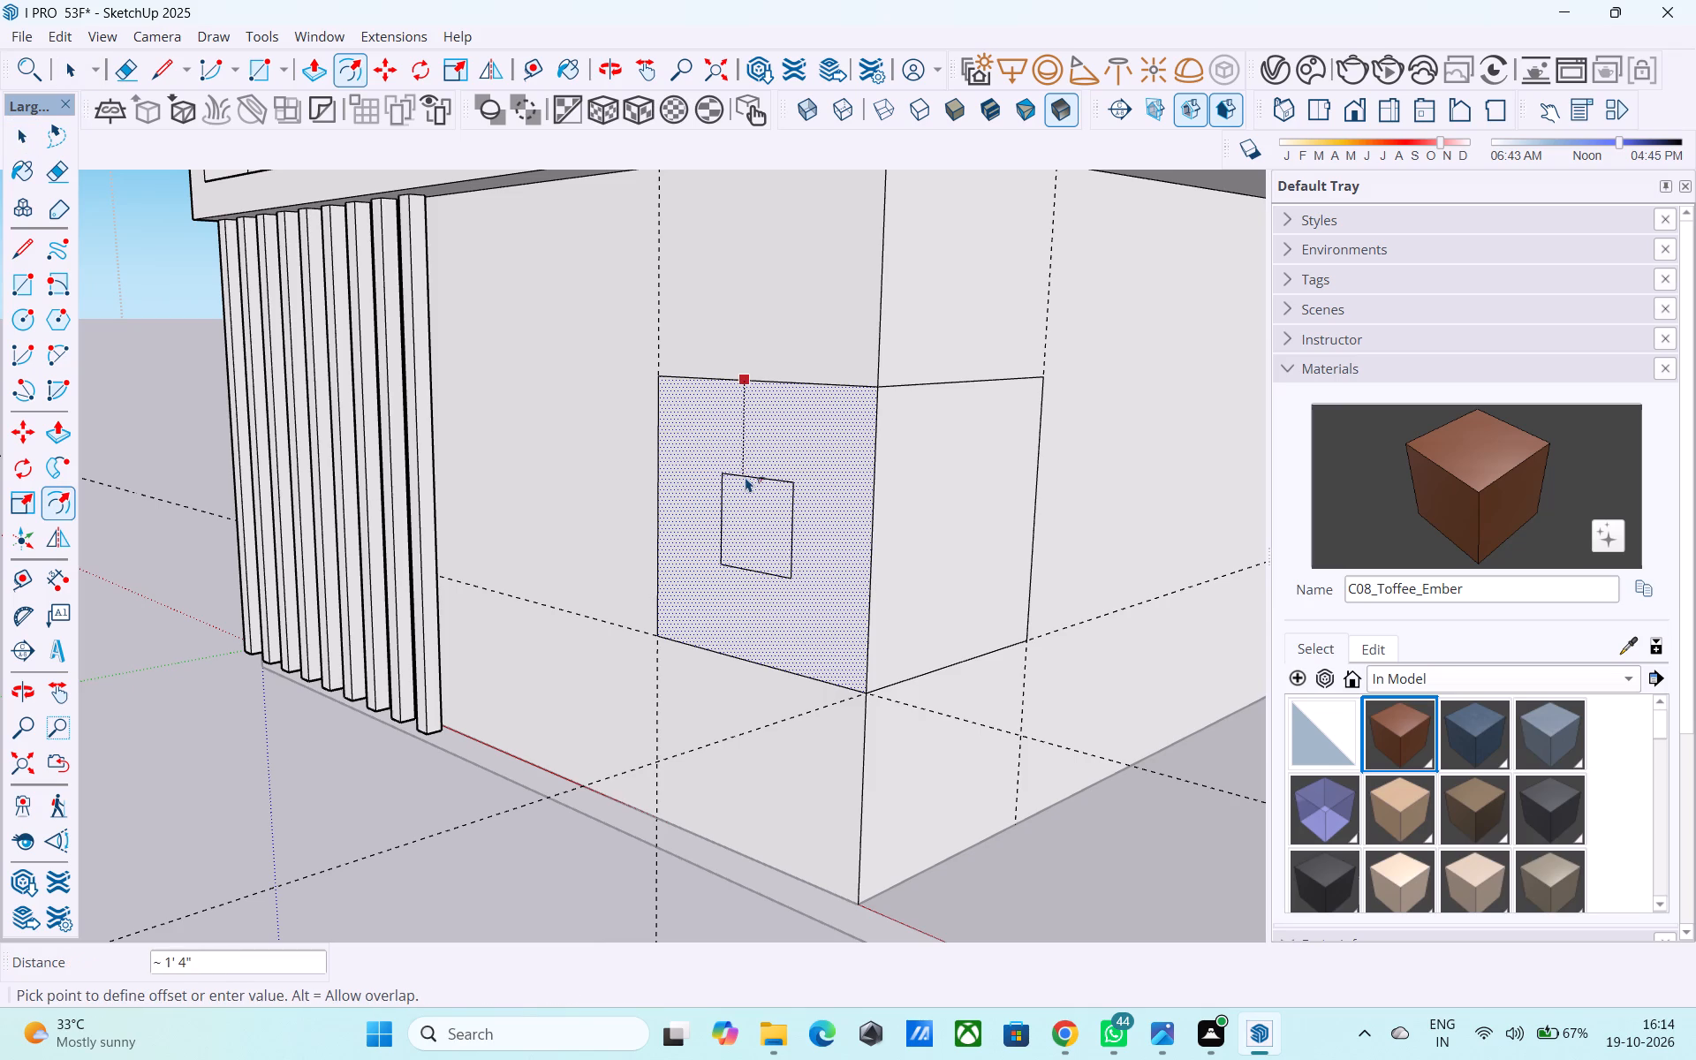
type("3\"")
key("Return")
key("space")
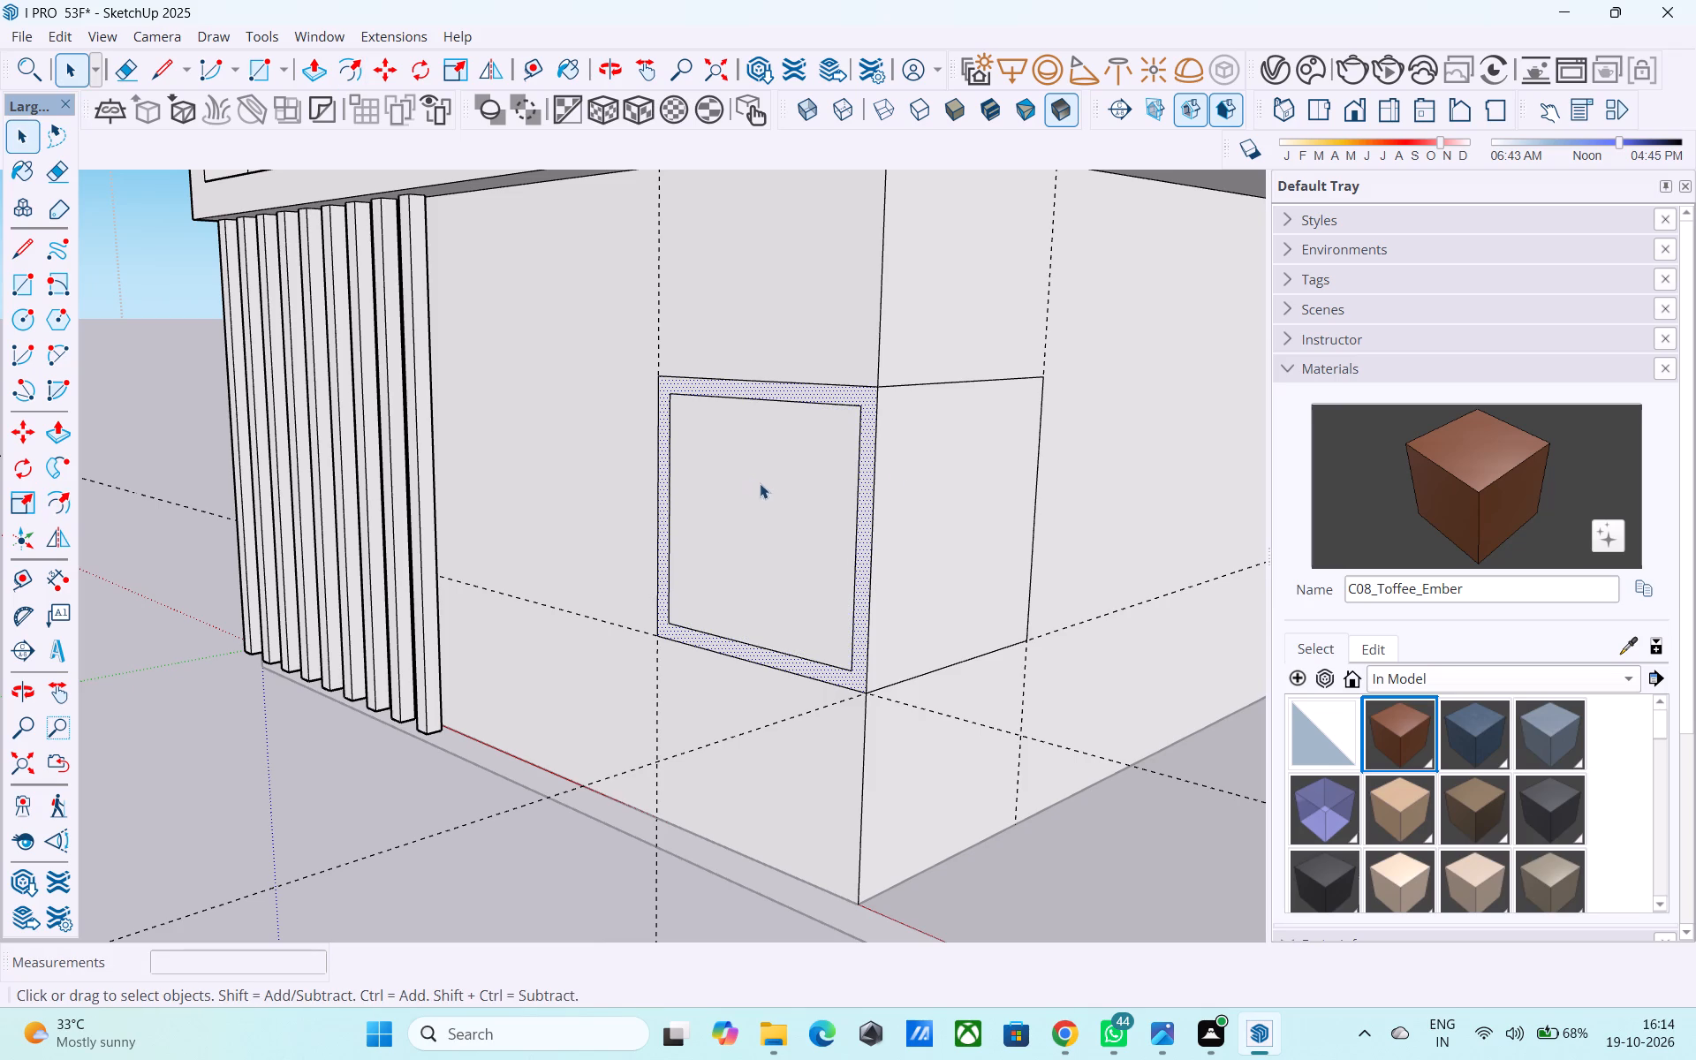
left_click(911, 477)
key("f")
left_click(909, 479)
type("3\"")
key("Return")
key("space")
Join the two inner outlines across the corner with 3" top and bottom lines and erase their vertical edges beside the corner.
key("l")
scroll(872, 435, "up", 3)
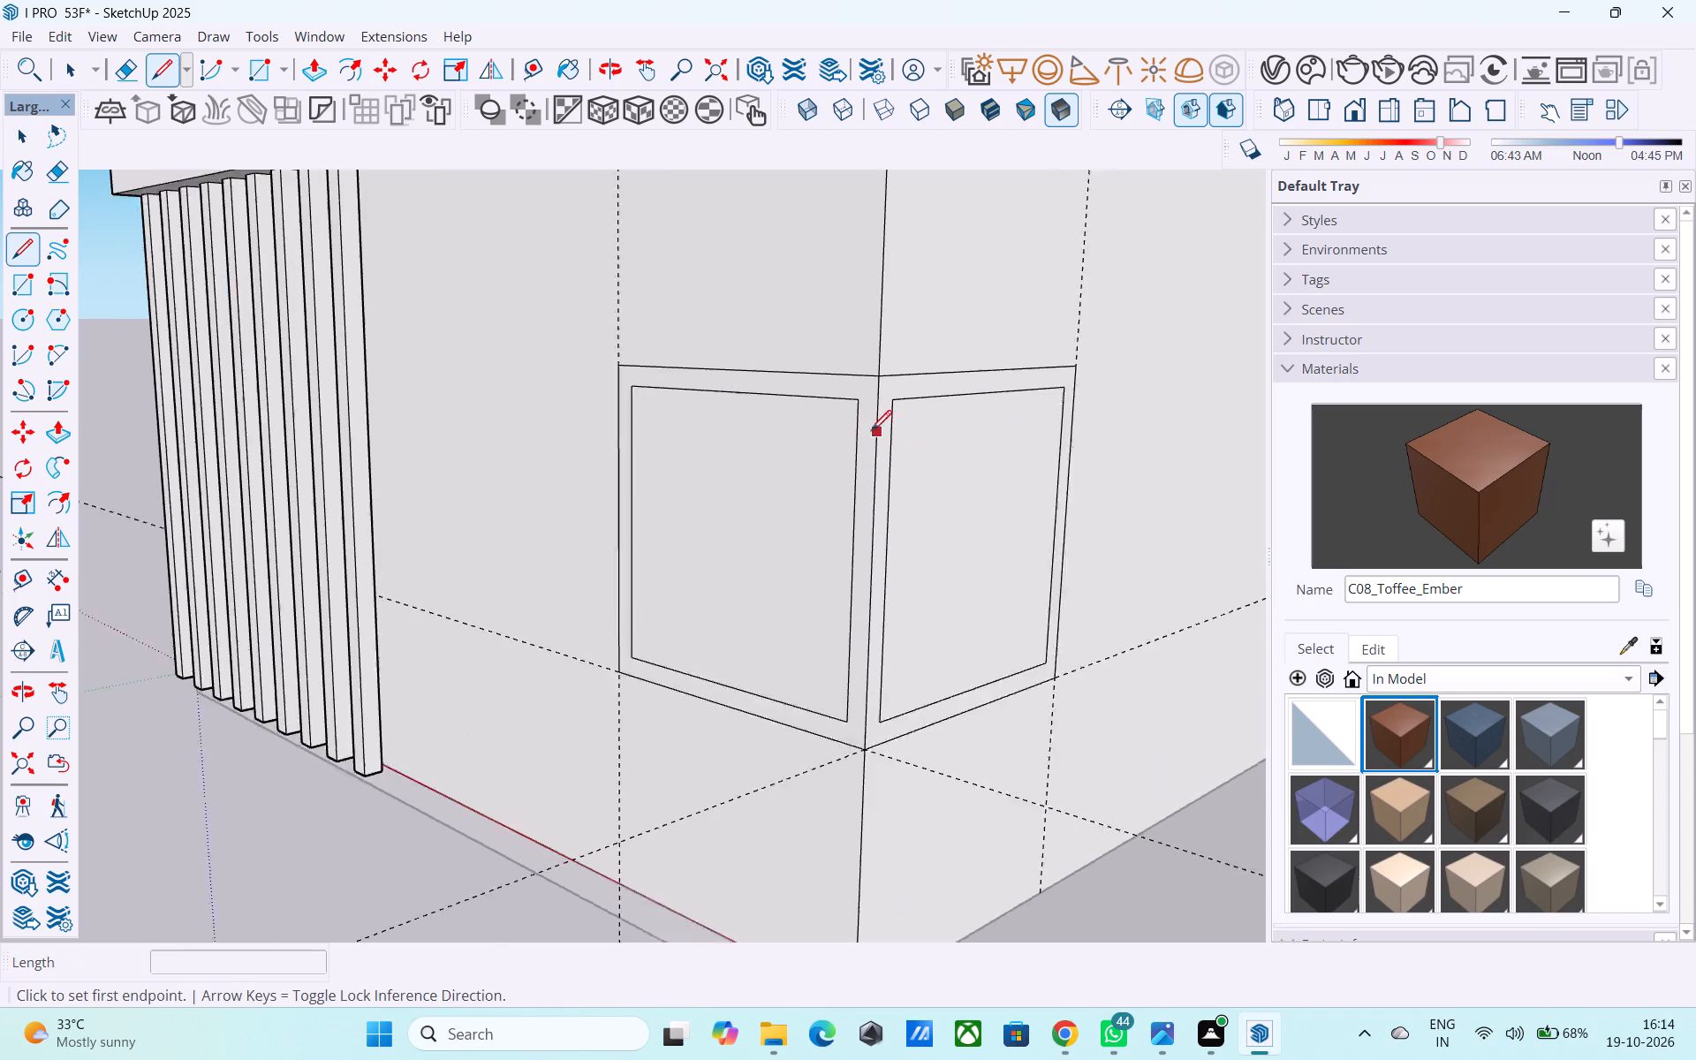
scroll(871, 433, "up", 1)
left_click(855, 394)
left_click(875, 394)
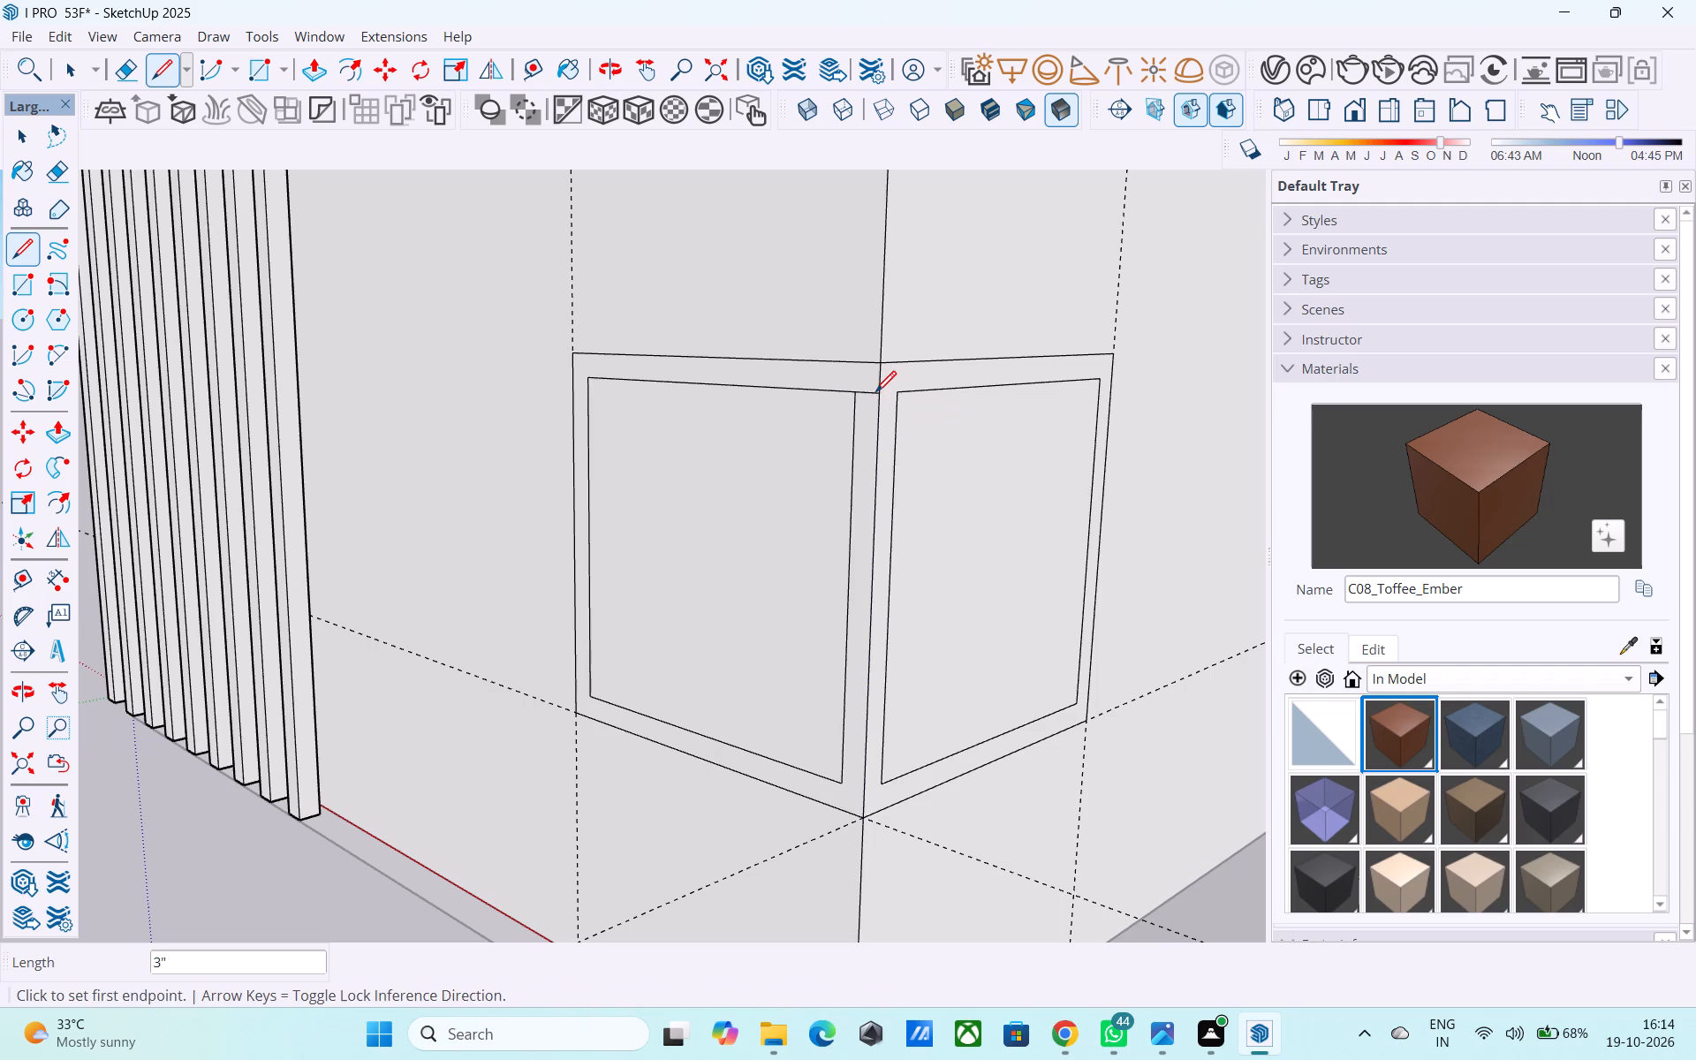
left_click(897, 390)
left_click(880, 391)
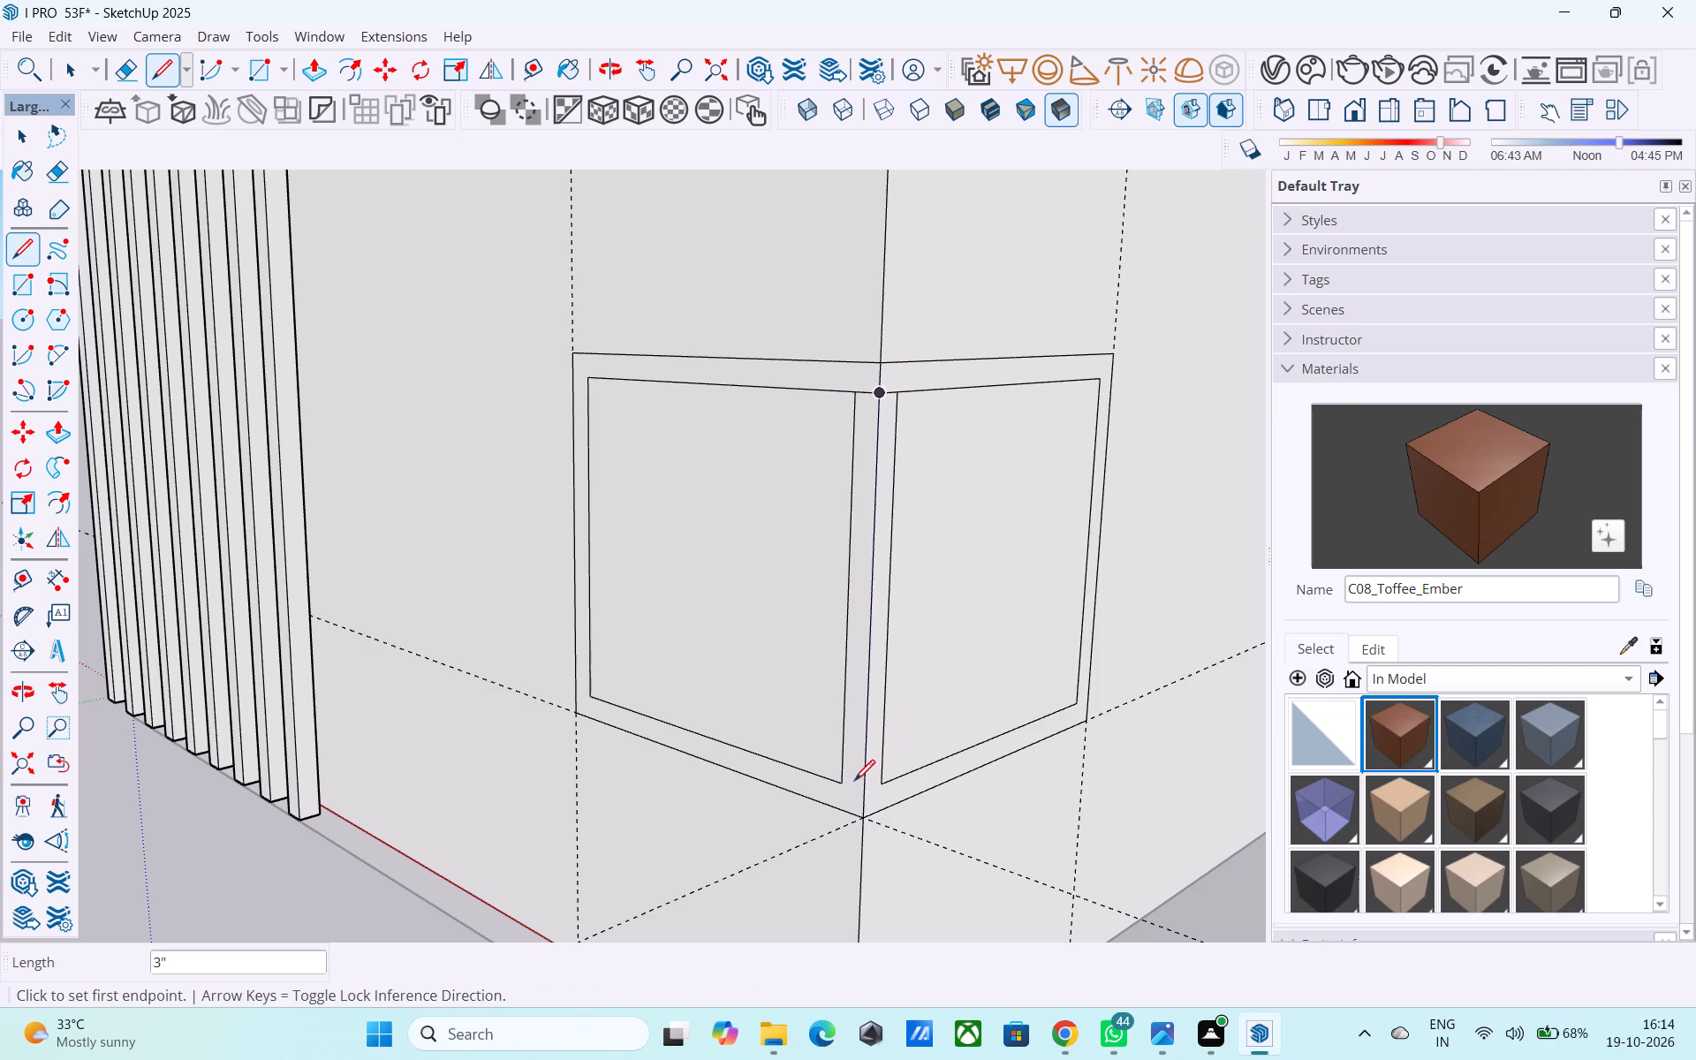
left_click(844, 787)
left_click(866, 792)
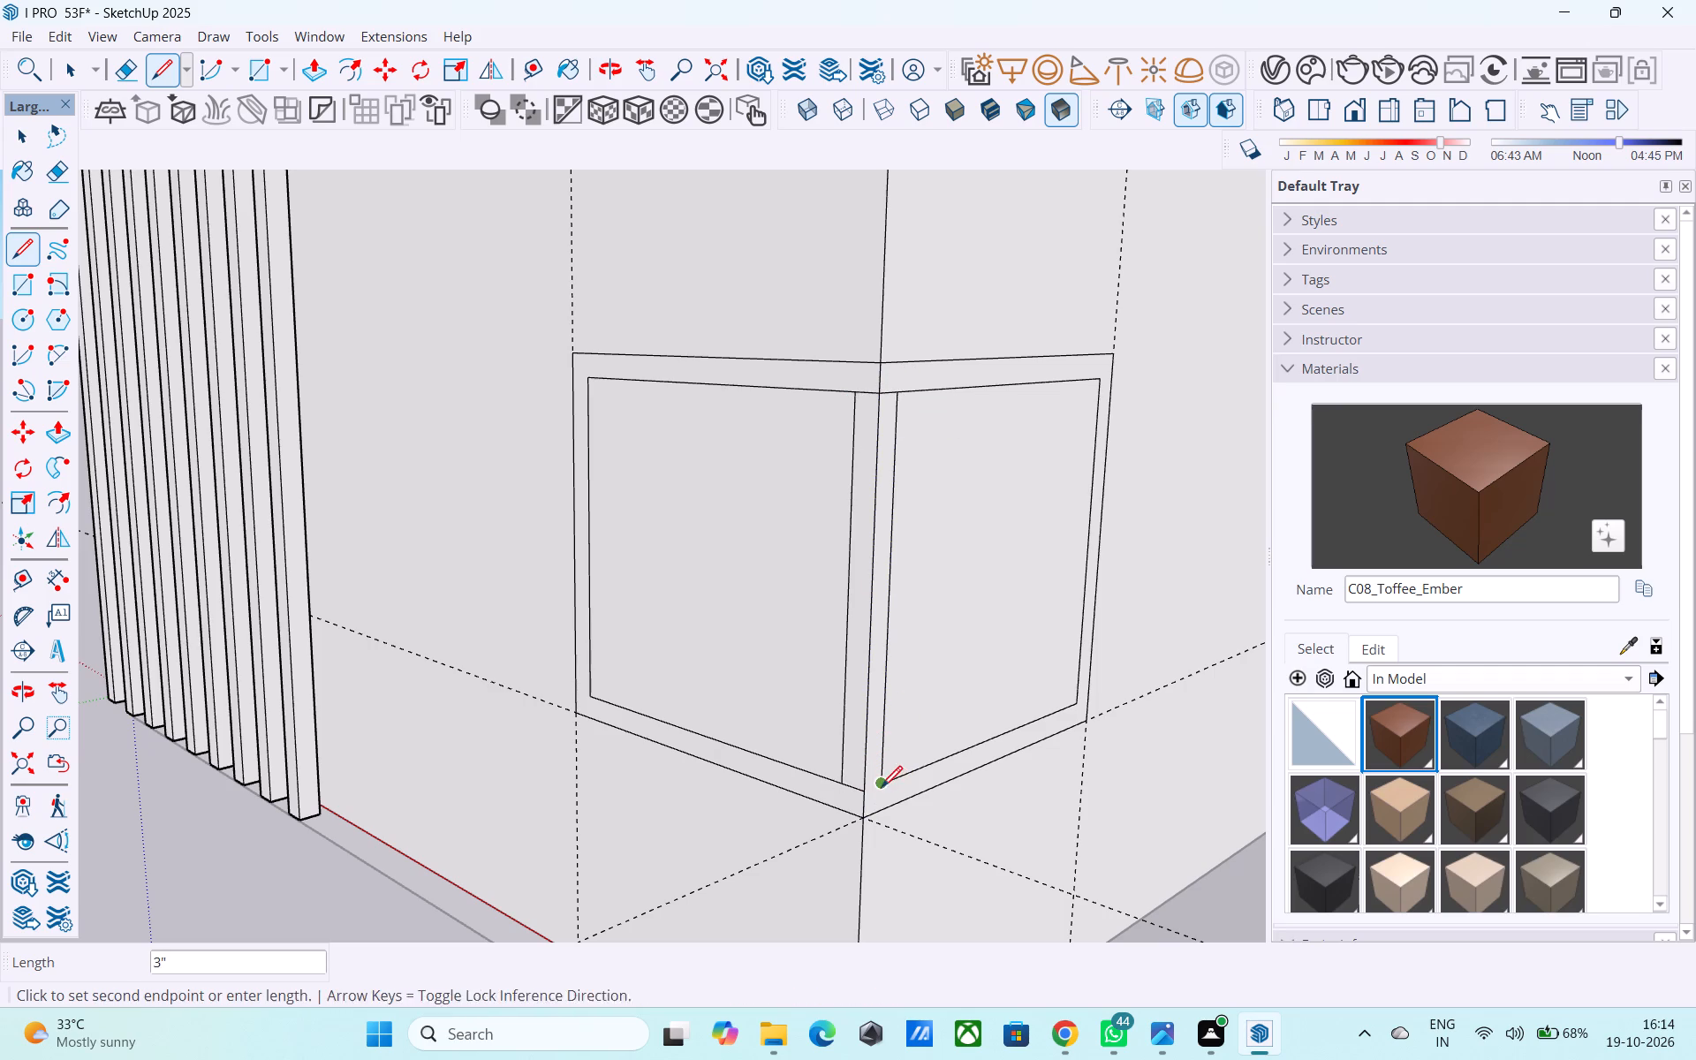
left_click(882, 789)
left_click(871, 791)
key("e")
left_click_drag(847, 729, 832, 726)
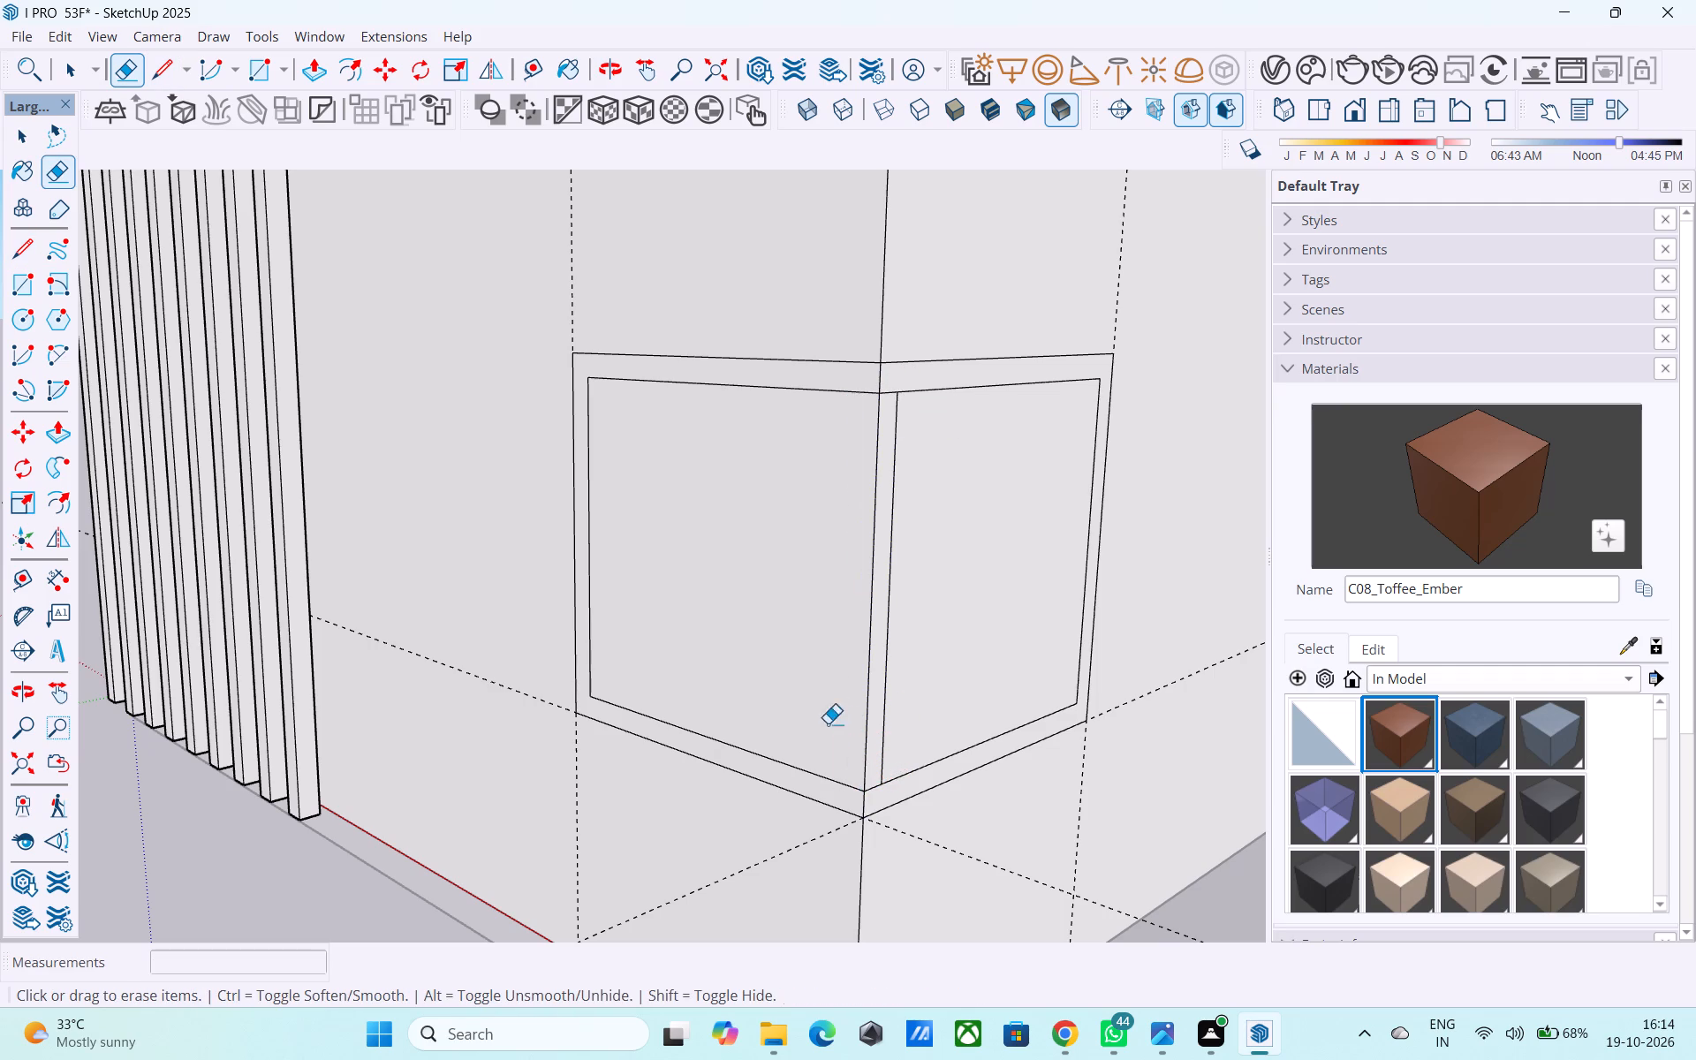
left_click_drag(877, 709, 905, 706)
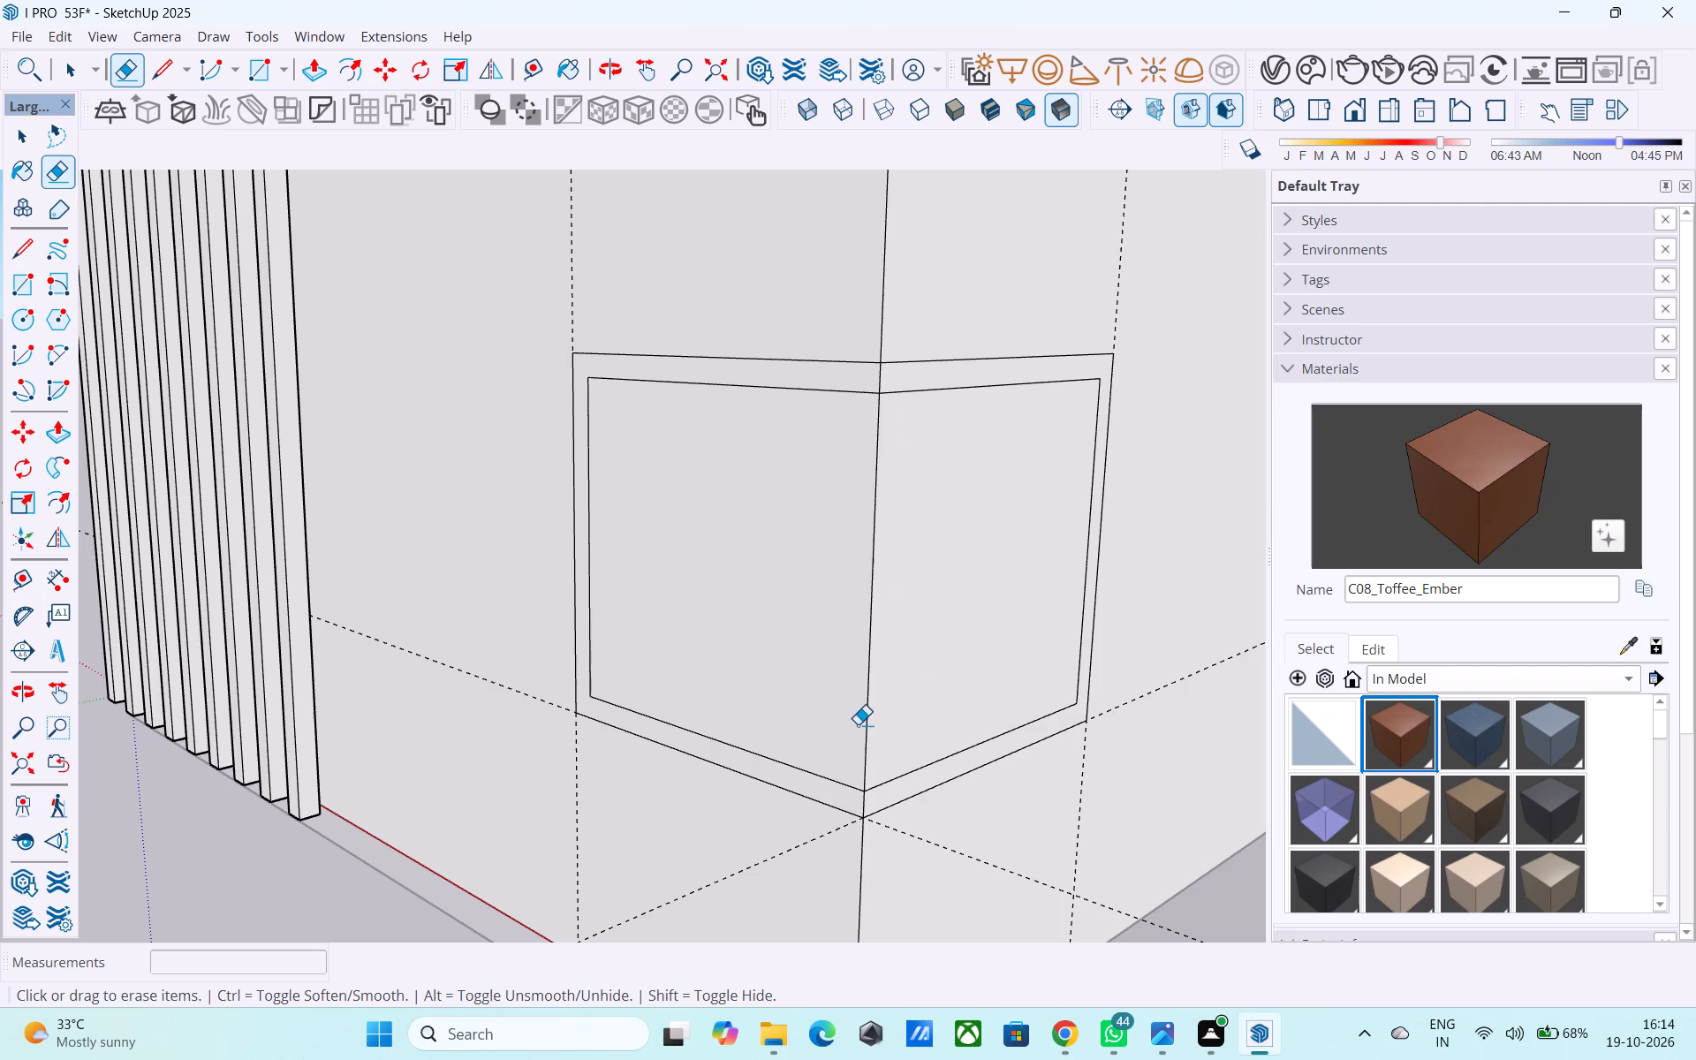
Push both inner panels in through the wall thickness and delete the leftover face to open the corner.
key("space")
left_click(851, 650)
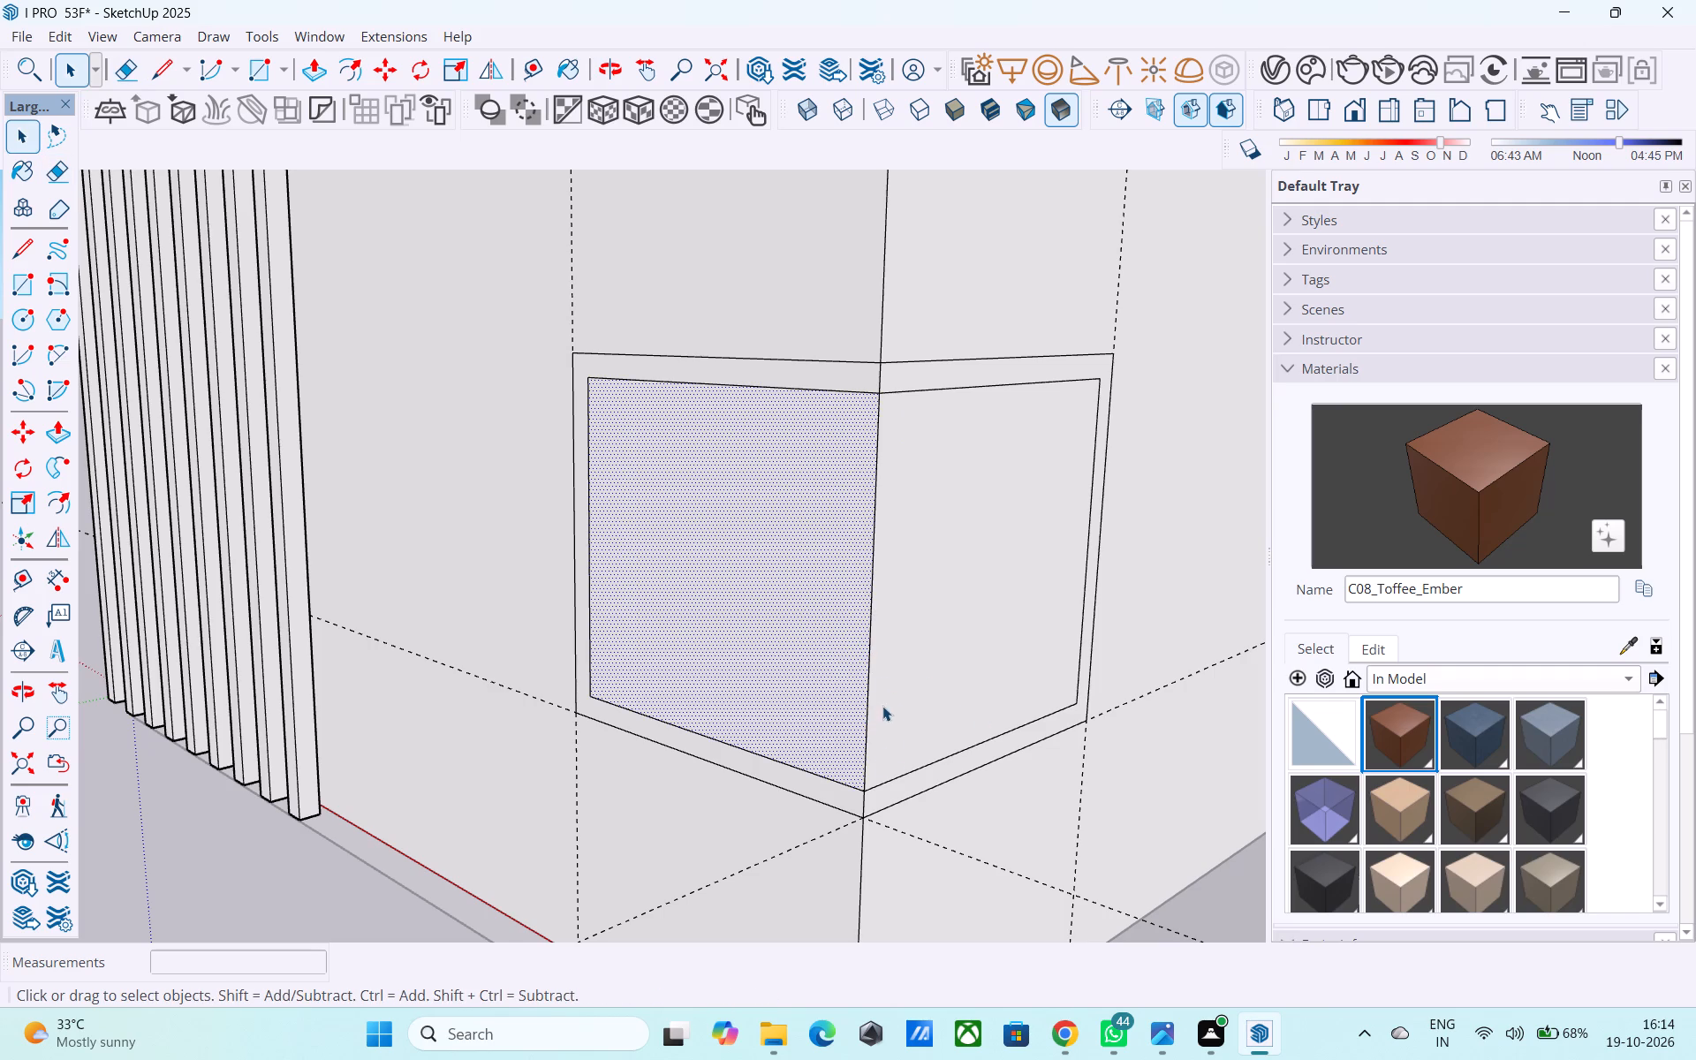
key("p")
left_click(840, 664)
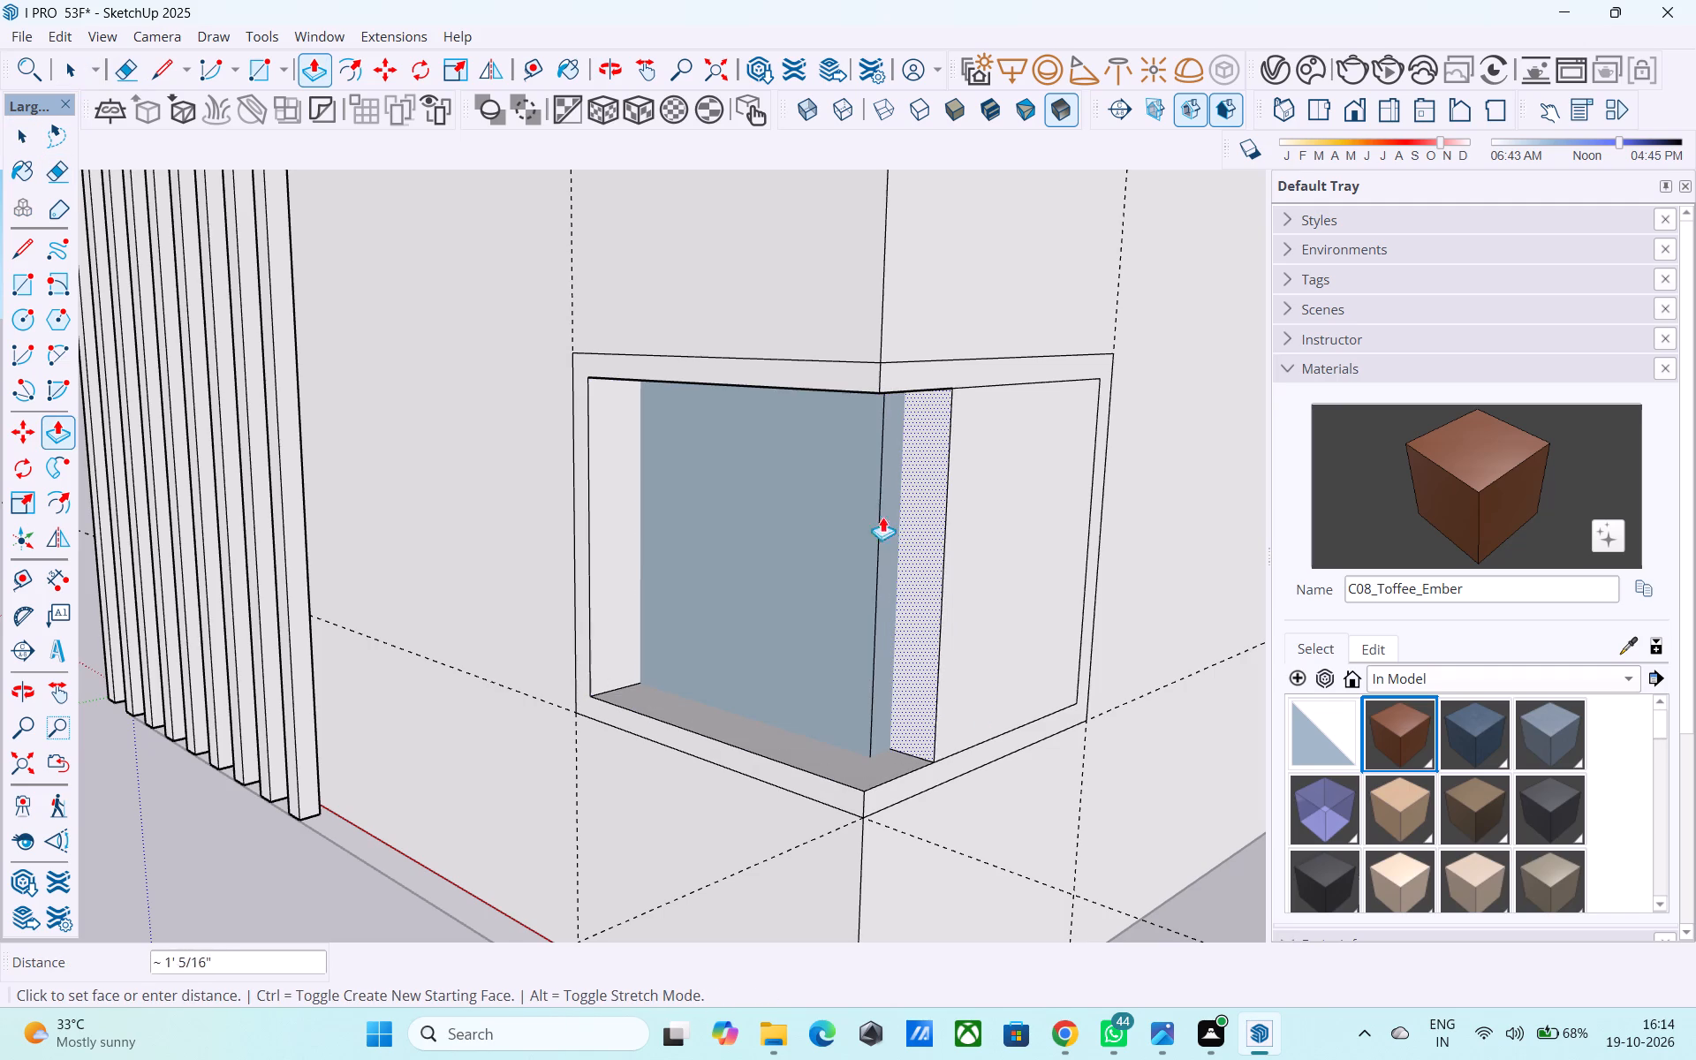
left_click(869, 511)
key("space")
left_click(997, 549)
key("p")
left_click(996, 549)
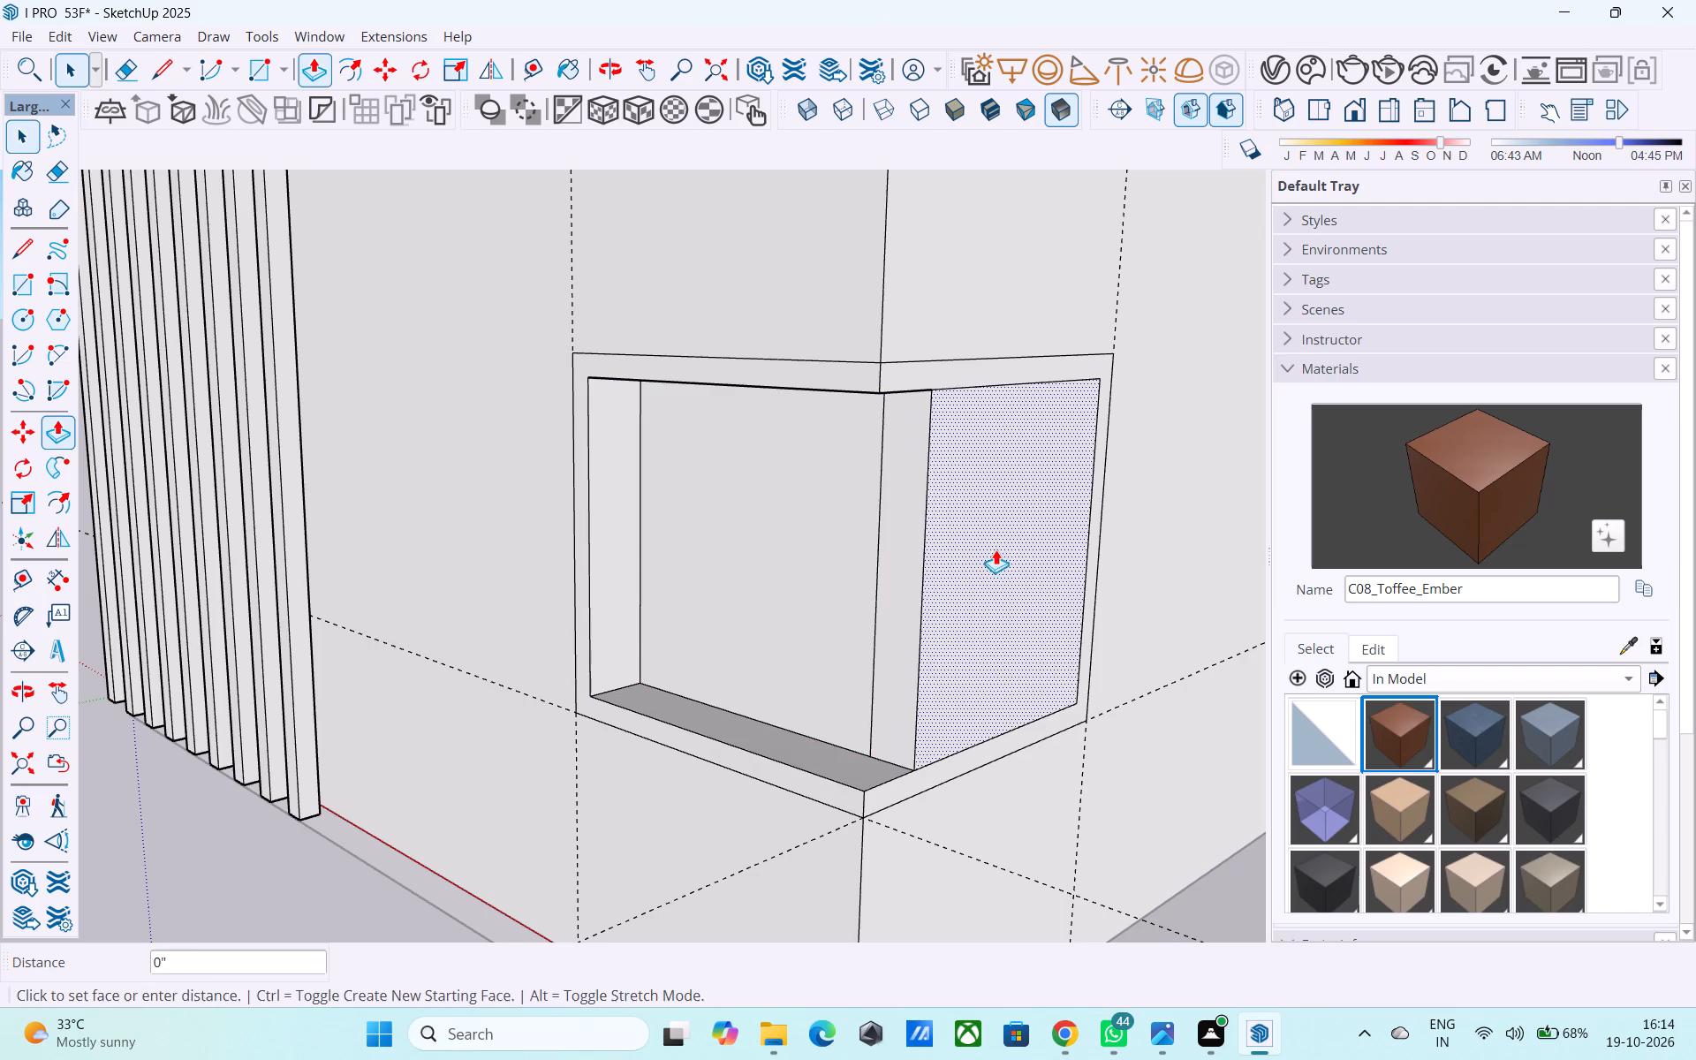
left_click(944, 541)
key("space")
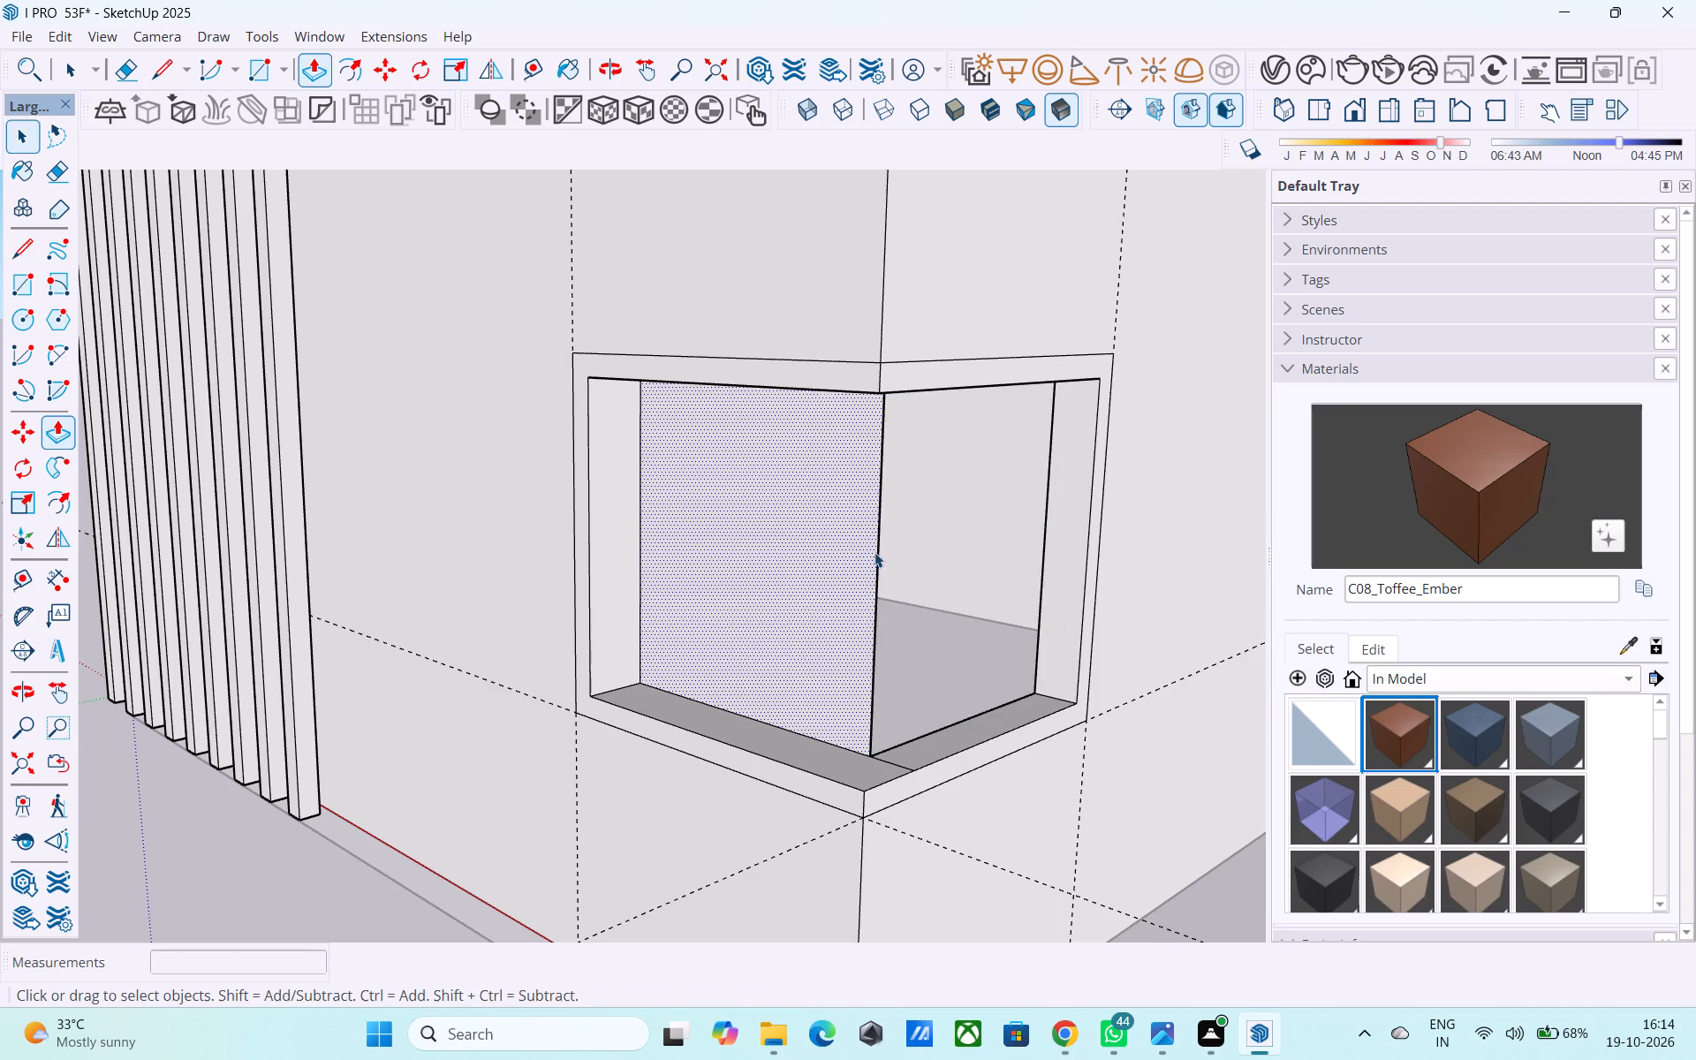
left_click(861, 552)
key("Delete")
Look around inside the ground-floor room, checking the corner opening from within and the outside again.
scroll(858, 550, "up", 14)
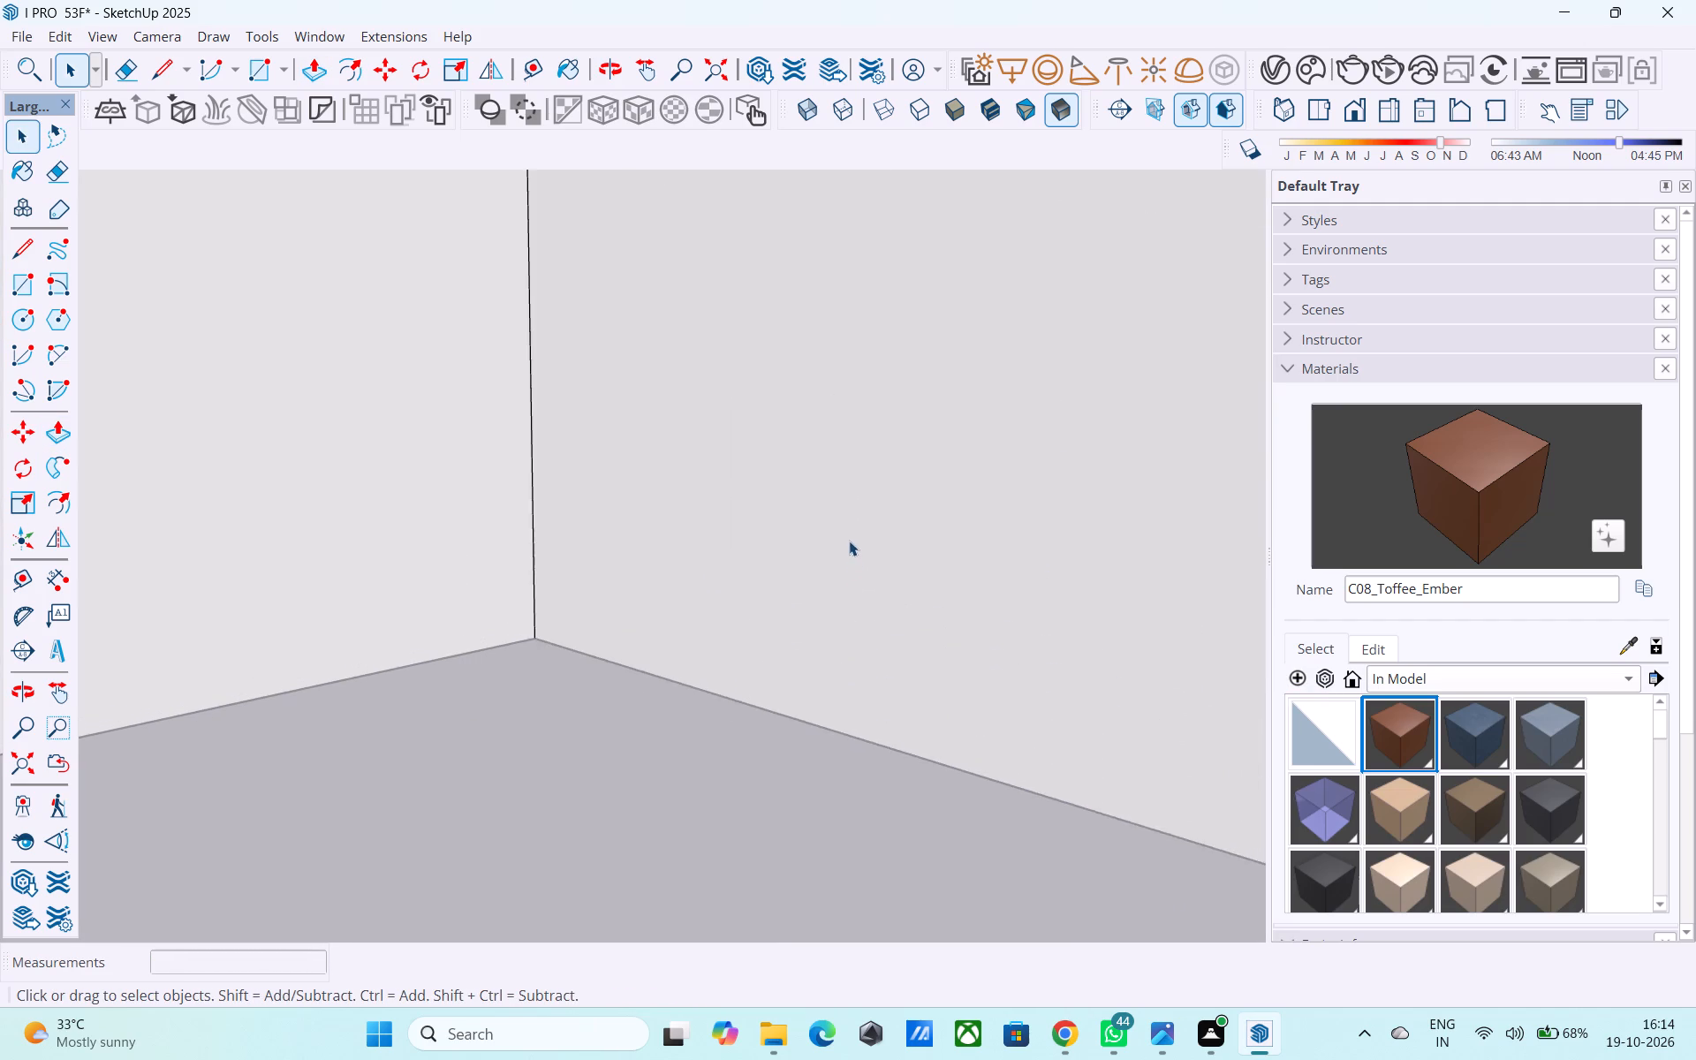
scroll(850, 561, "up", 5)
left_click(26, 830)
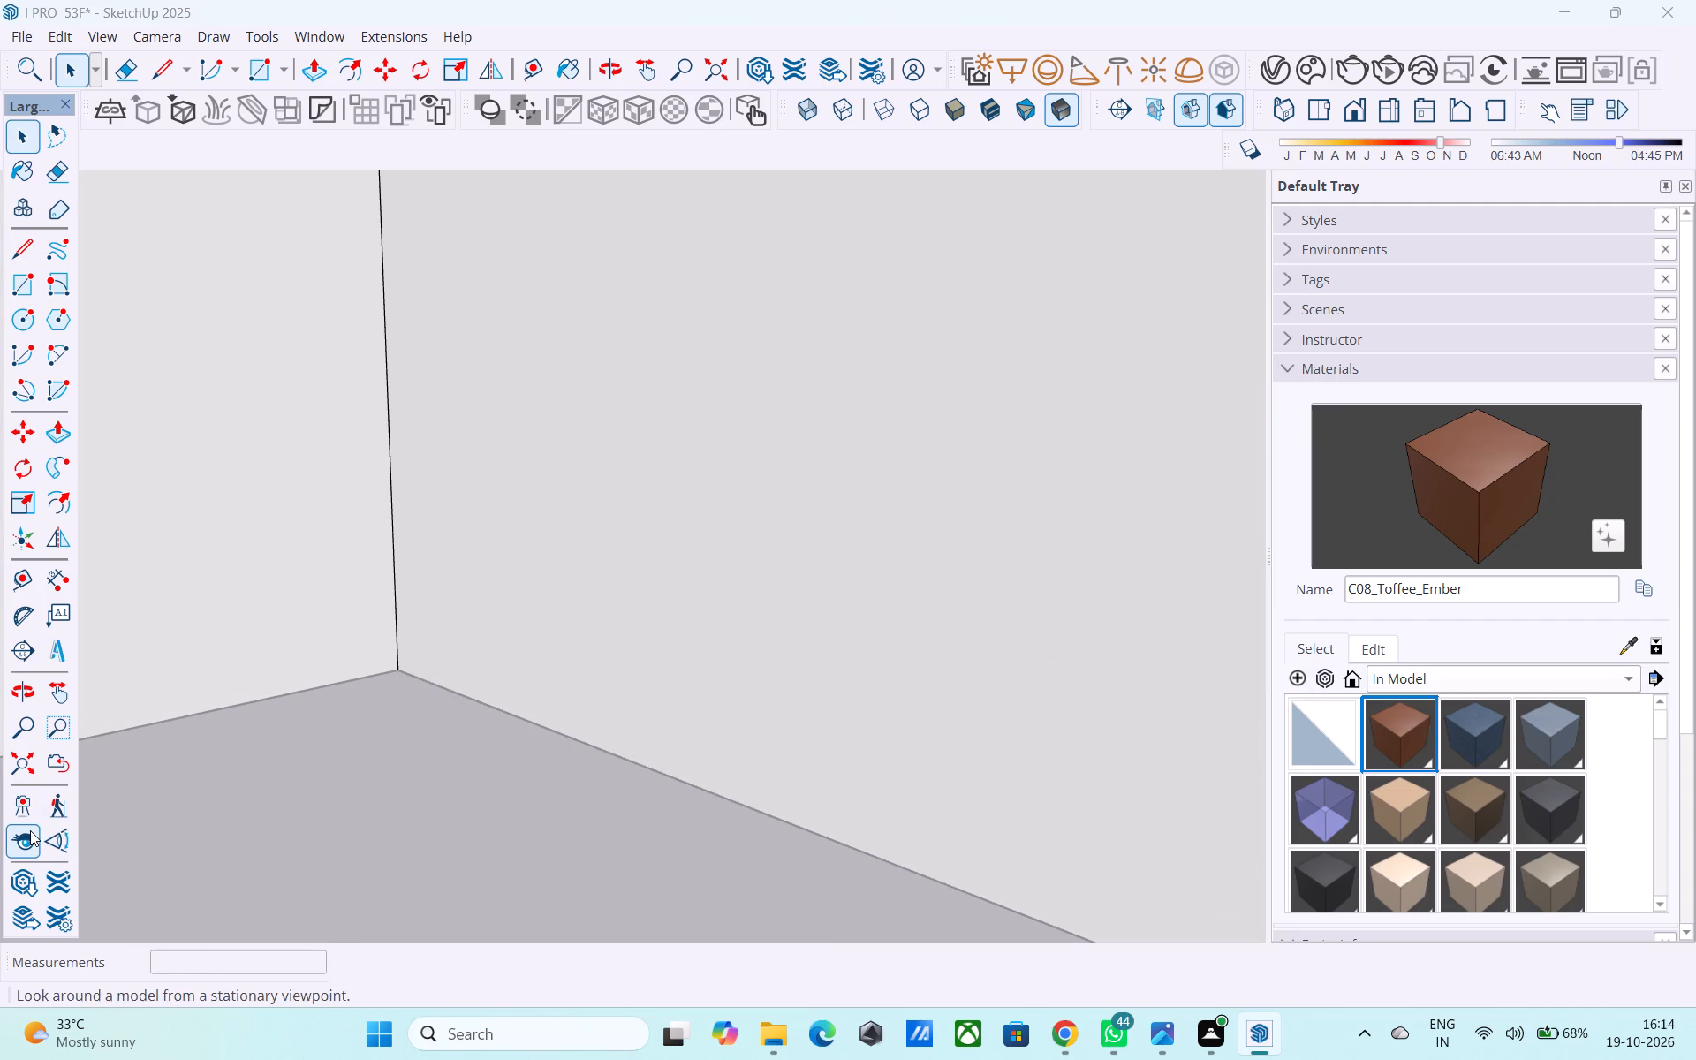
left_click_drag(428, 734, 1329, 678)
left_click_drag(586, 701, 1420, 721)
left_click_drag(872, 720, 1695, 642)
left_click_drag(632, 670, 1294, 568)
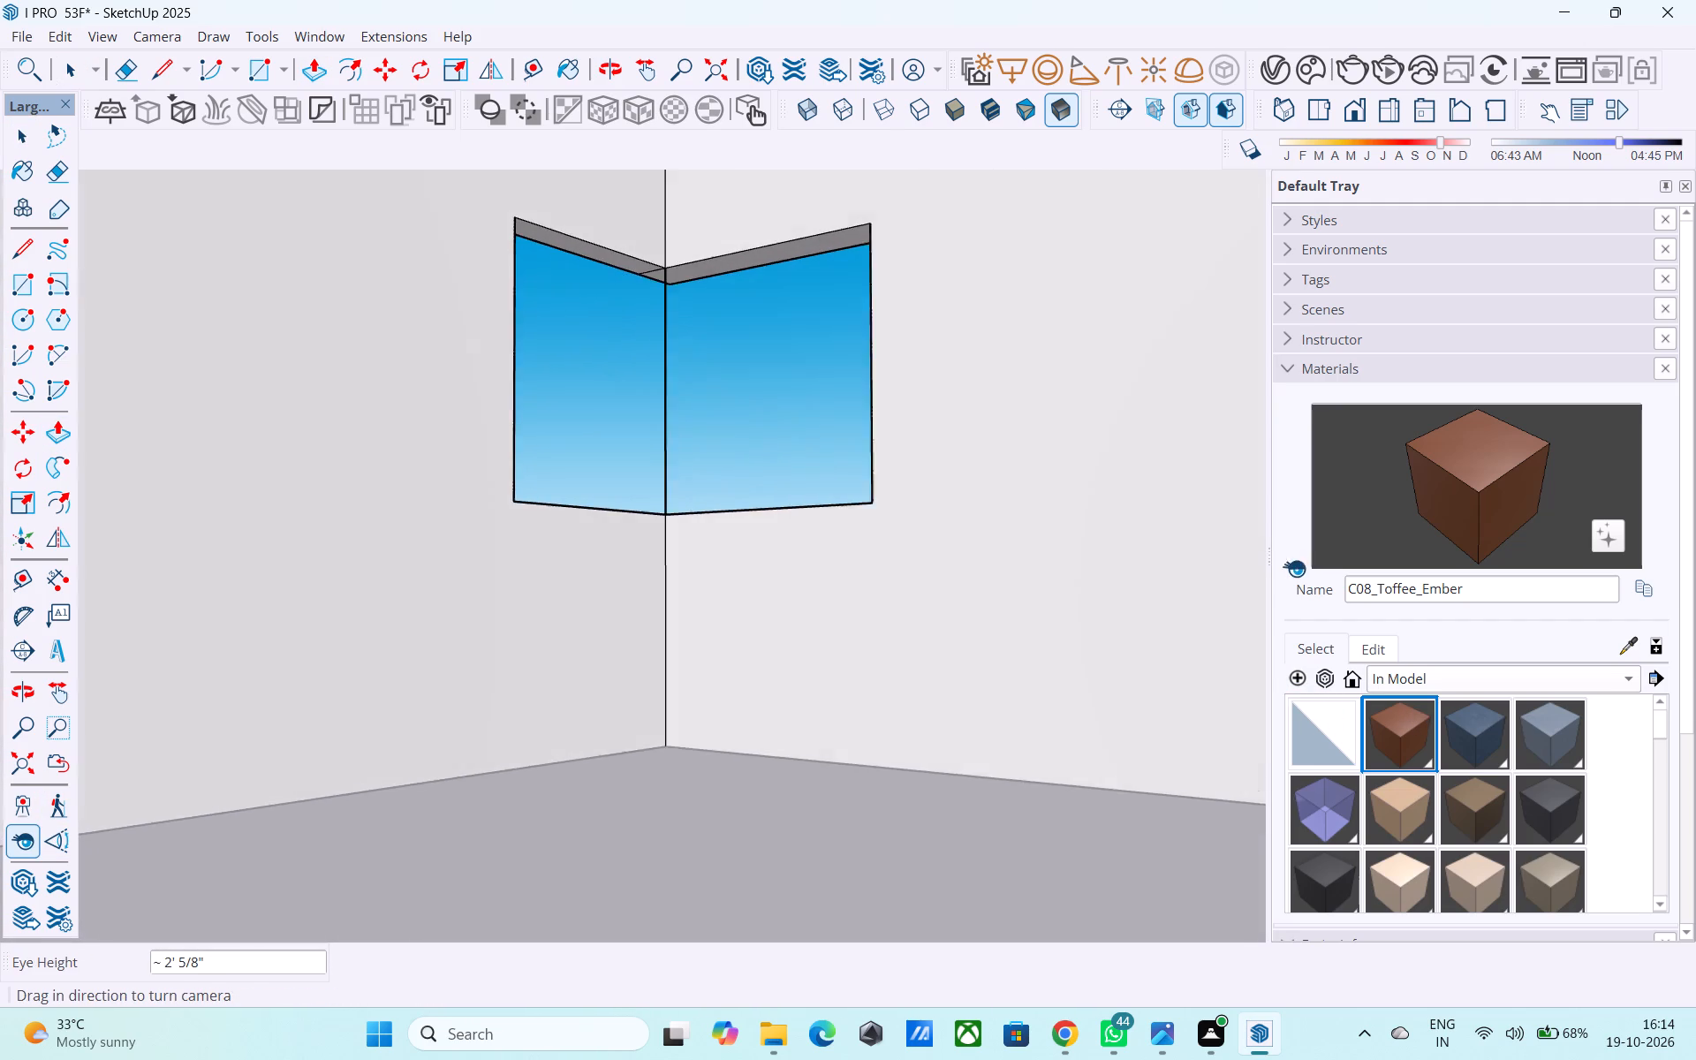
left_click_drag(1294, 568, 1268, 571)
scroll(777, 442, "up", 20)
scroll(777, 442, "up", 6)
left_click_drag(712, 486, 853, 625)
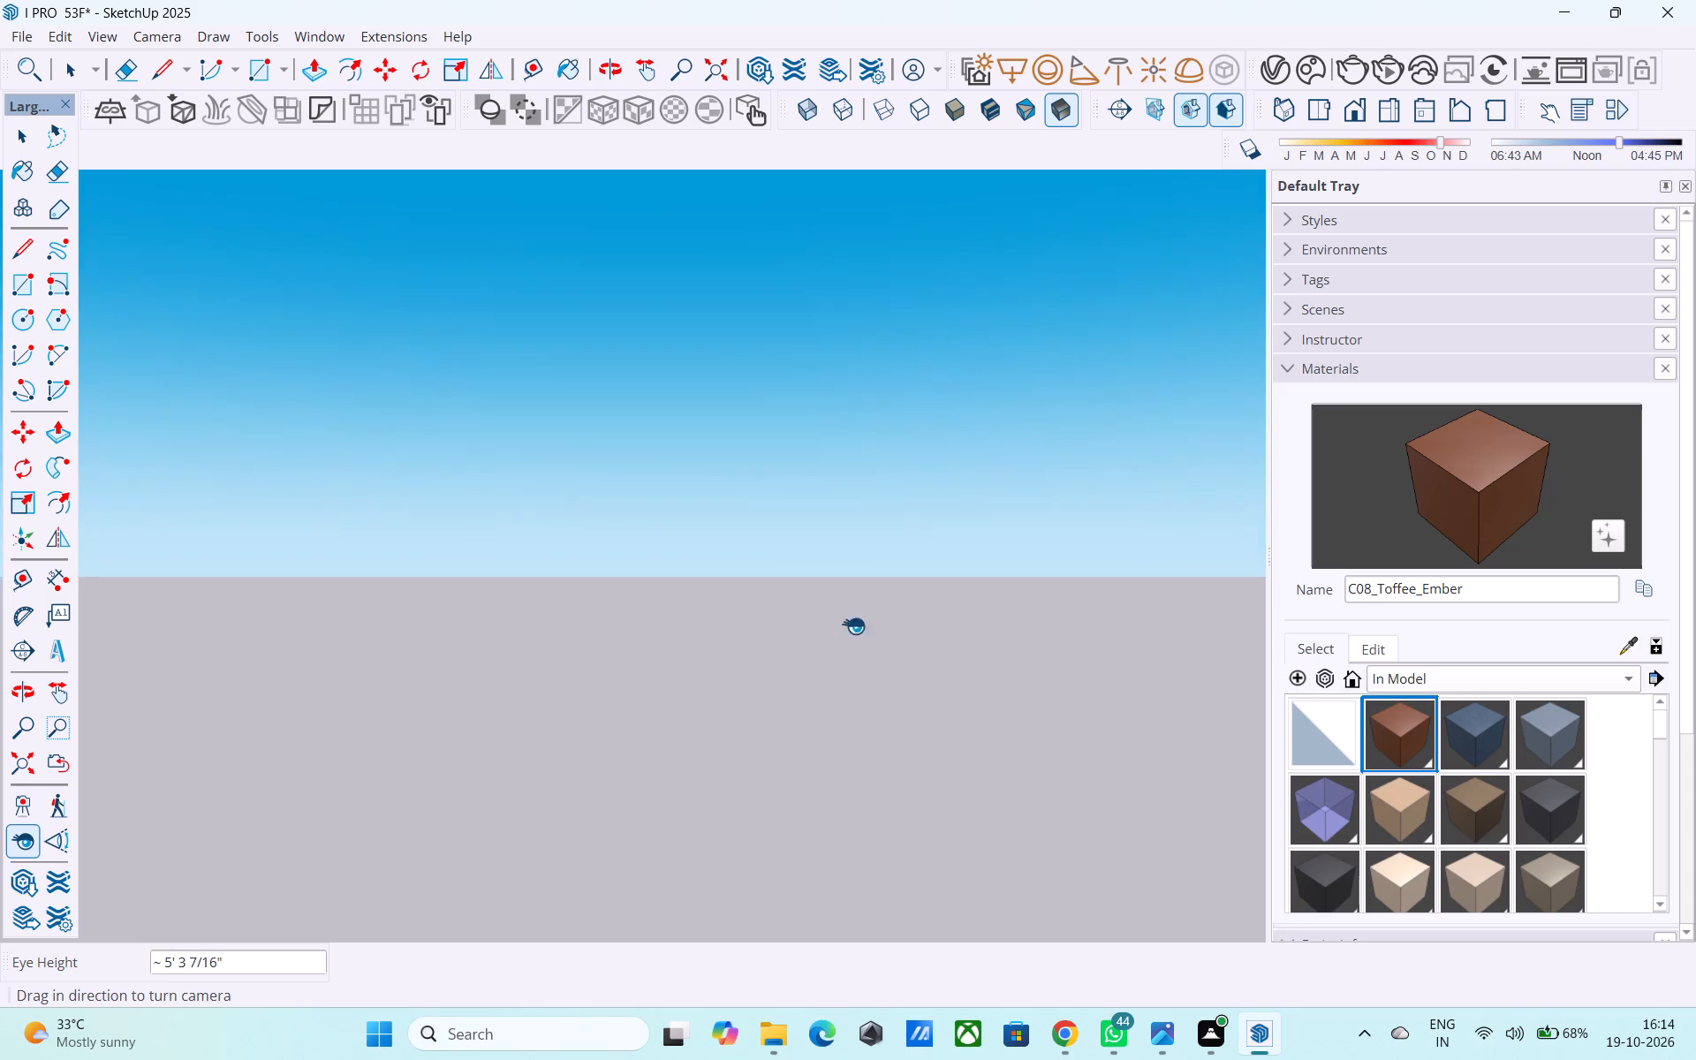
left_click_drag(853, 625, 1155, 797)
left_click_drag(670, 621, 1522, 666)
left_click_drag(753, 647, 1481, 684)
left_click_drag(678, 626, 1393, 613)
left_click_drag(854, 610, 1015, 559)
scroll(964, 521, "down", 12)
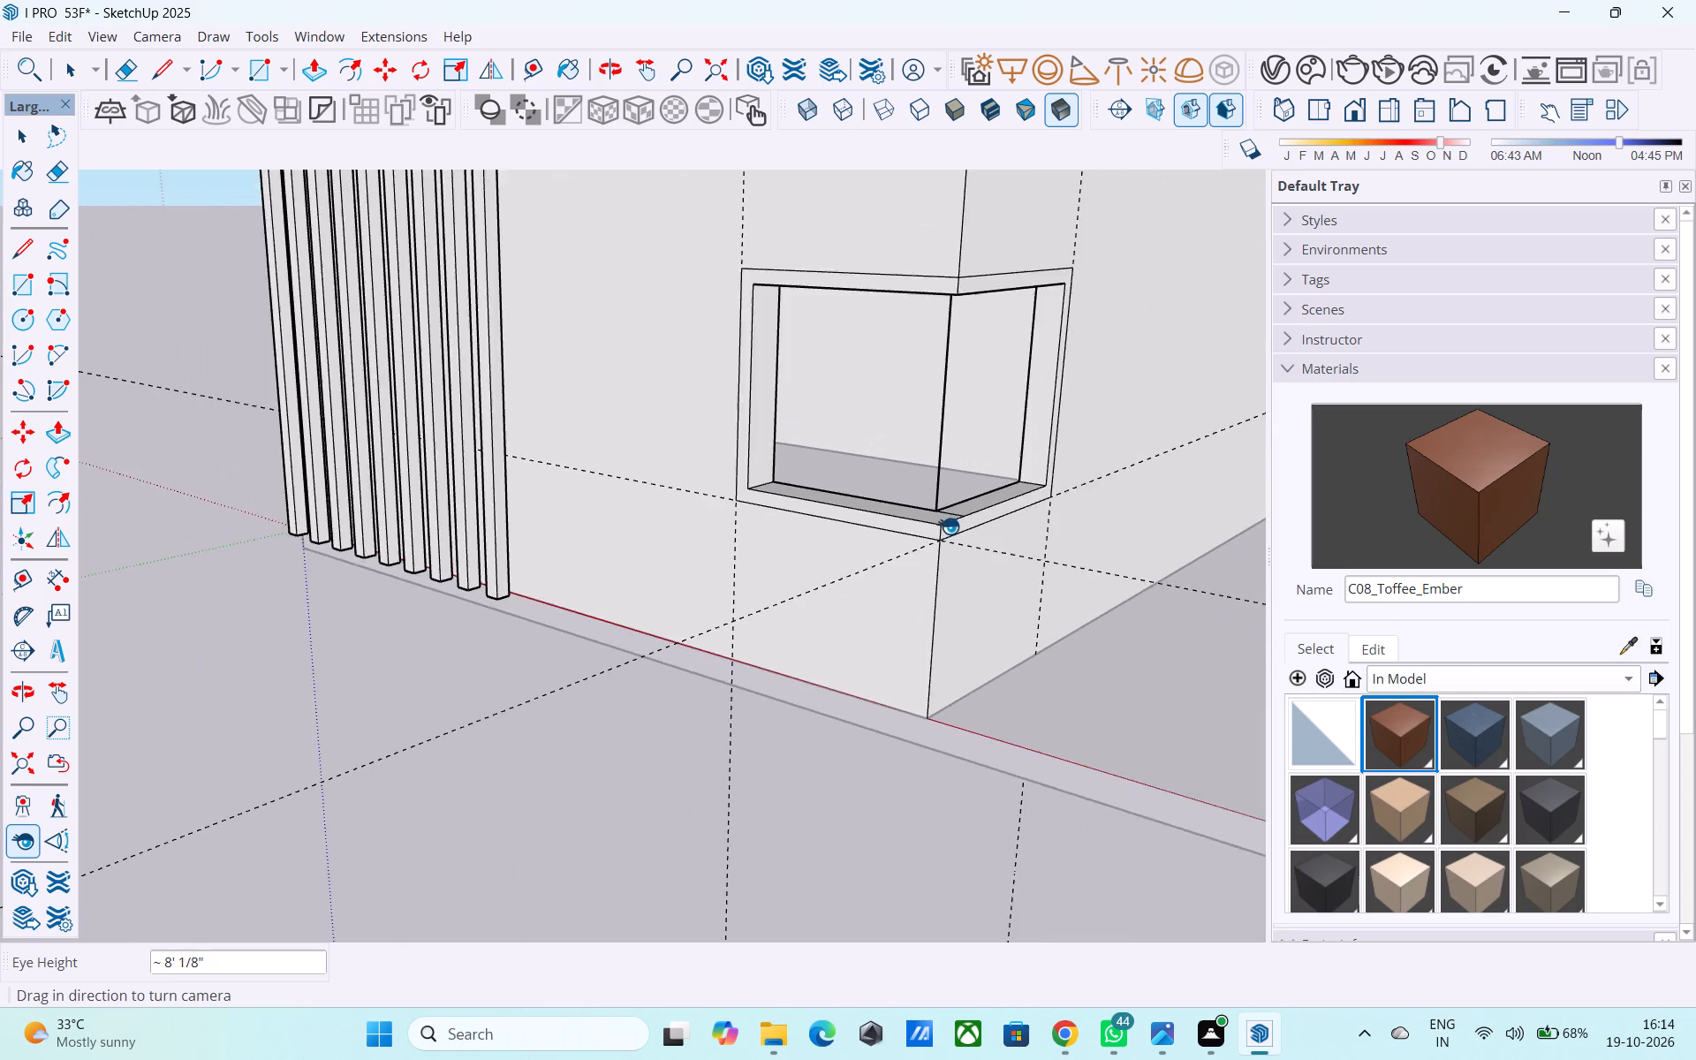
Erase the vertical corner edge crossing the opening and save the model.
key("space")
middle_click(937, 518)
middle_click_drag(937, 518, 939, 696, "shift")
scroll(715, 483, "down", 2)
middle_click_drag(715, 481, 848, 683, "shift")
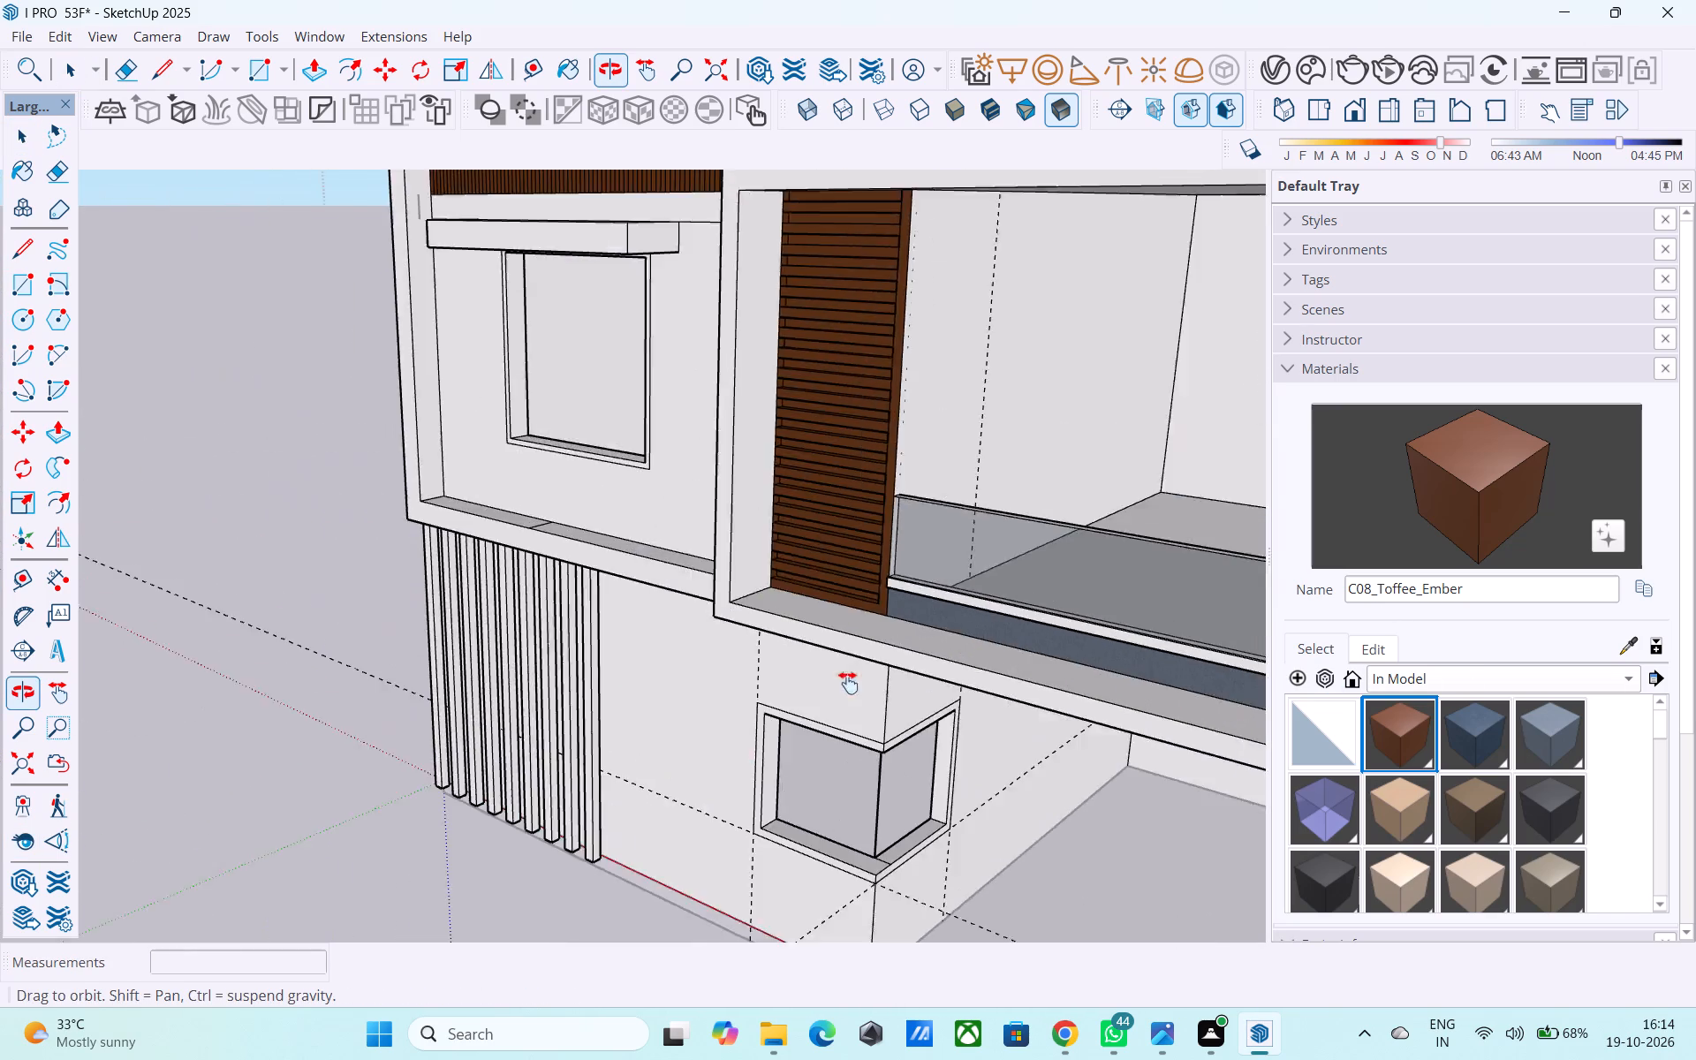
middle_click_drag(848, 683, 853, 622, "shift")
key("e")
scroll(835, 593, "up", 4)
left_click_drag(929, 773, 915, 780)
key("ctrl+s")
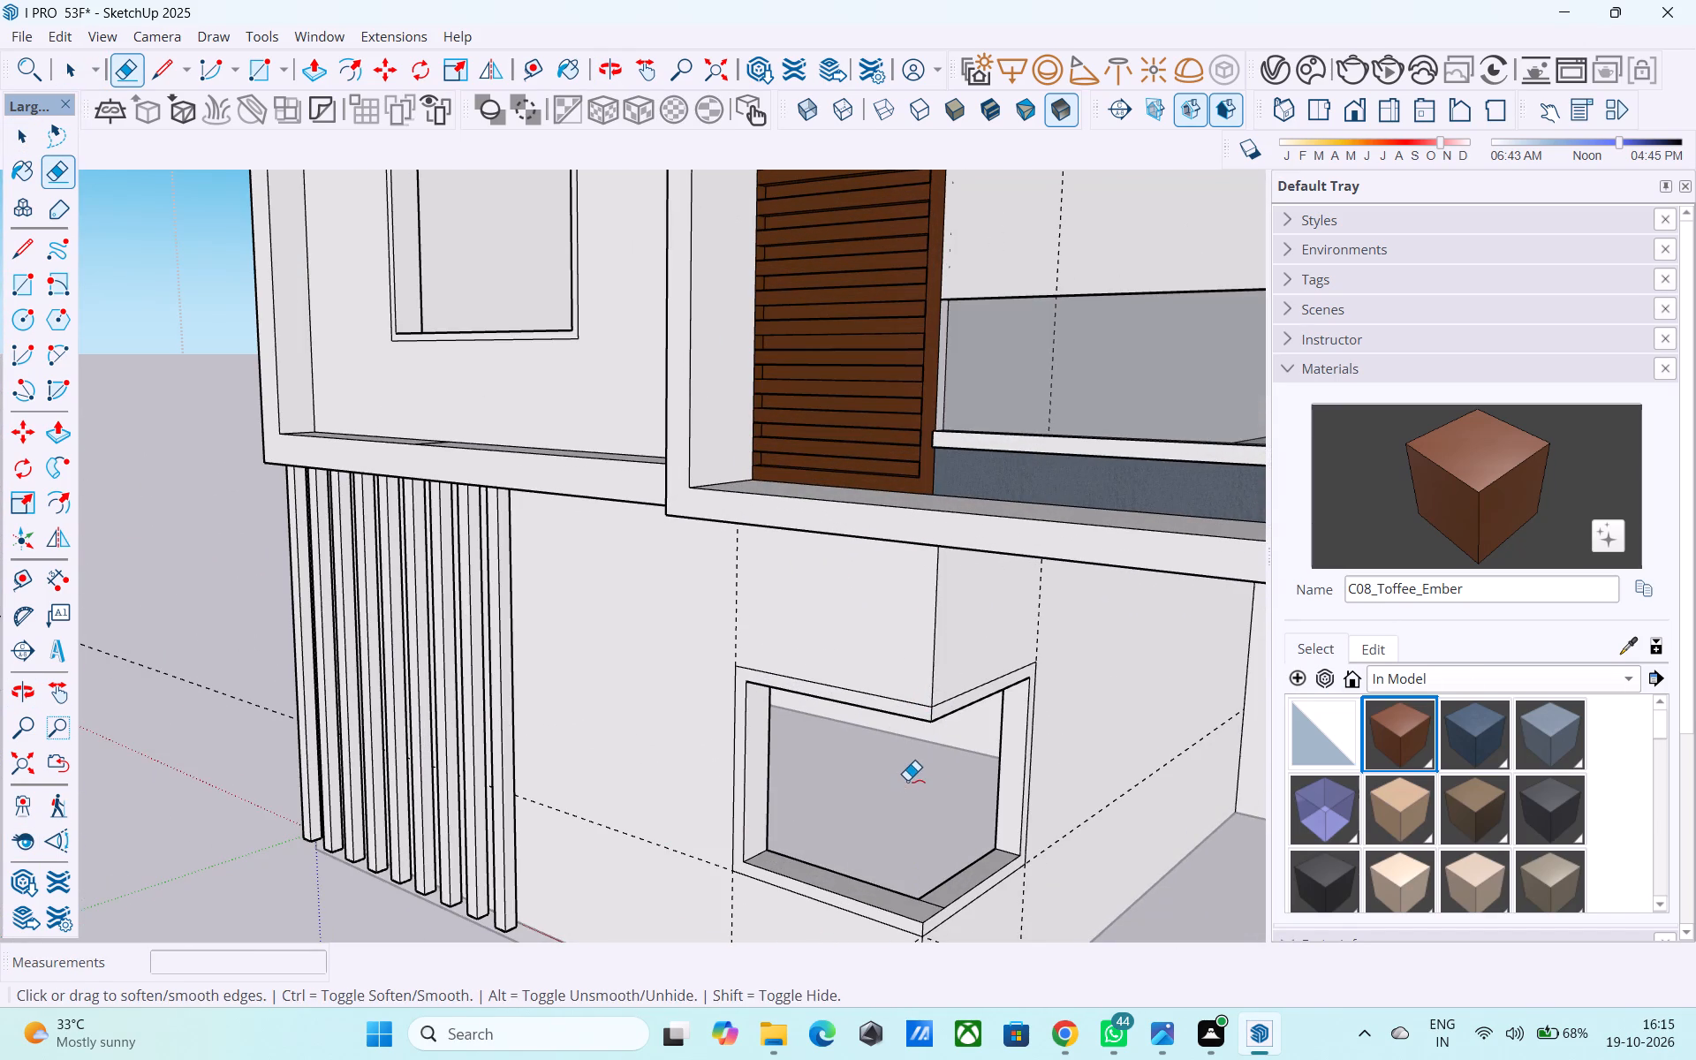
key("space")
Examine the corner opening and the ground-floor walls under the balcony from several sides.
middle_click_drag(903, 767, 851, 704)
scroll(832, 717, "up", 2)
scroll(832, 717, "down", 3)
middle_click_drag(832, 717, 753, 740)
scroll(752, 736, "down", 5)
middle_click_drag(979, 725, 1043, 713)
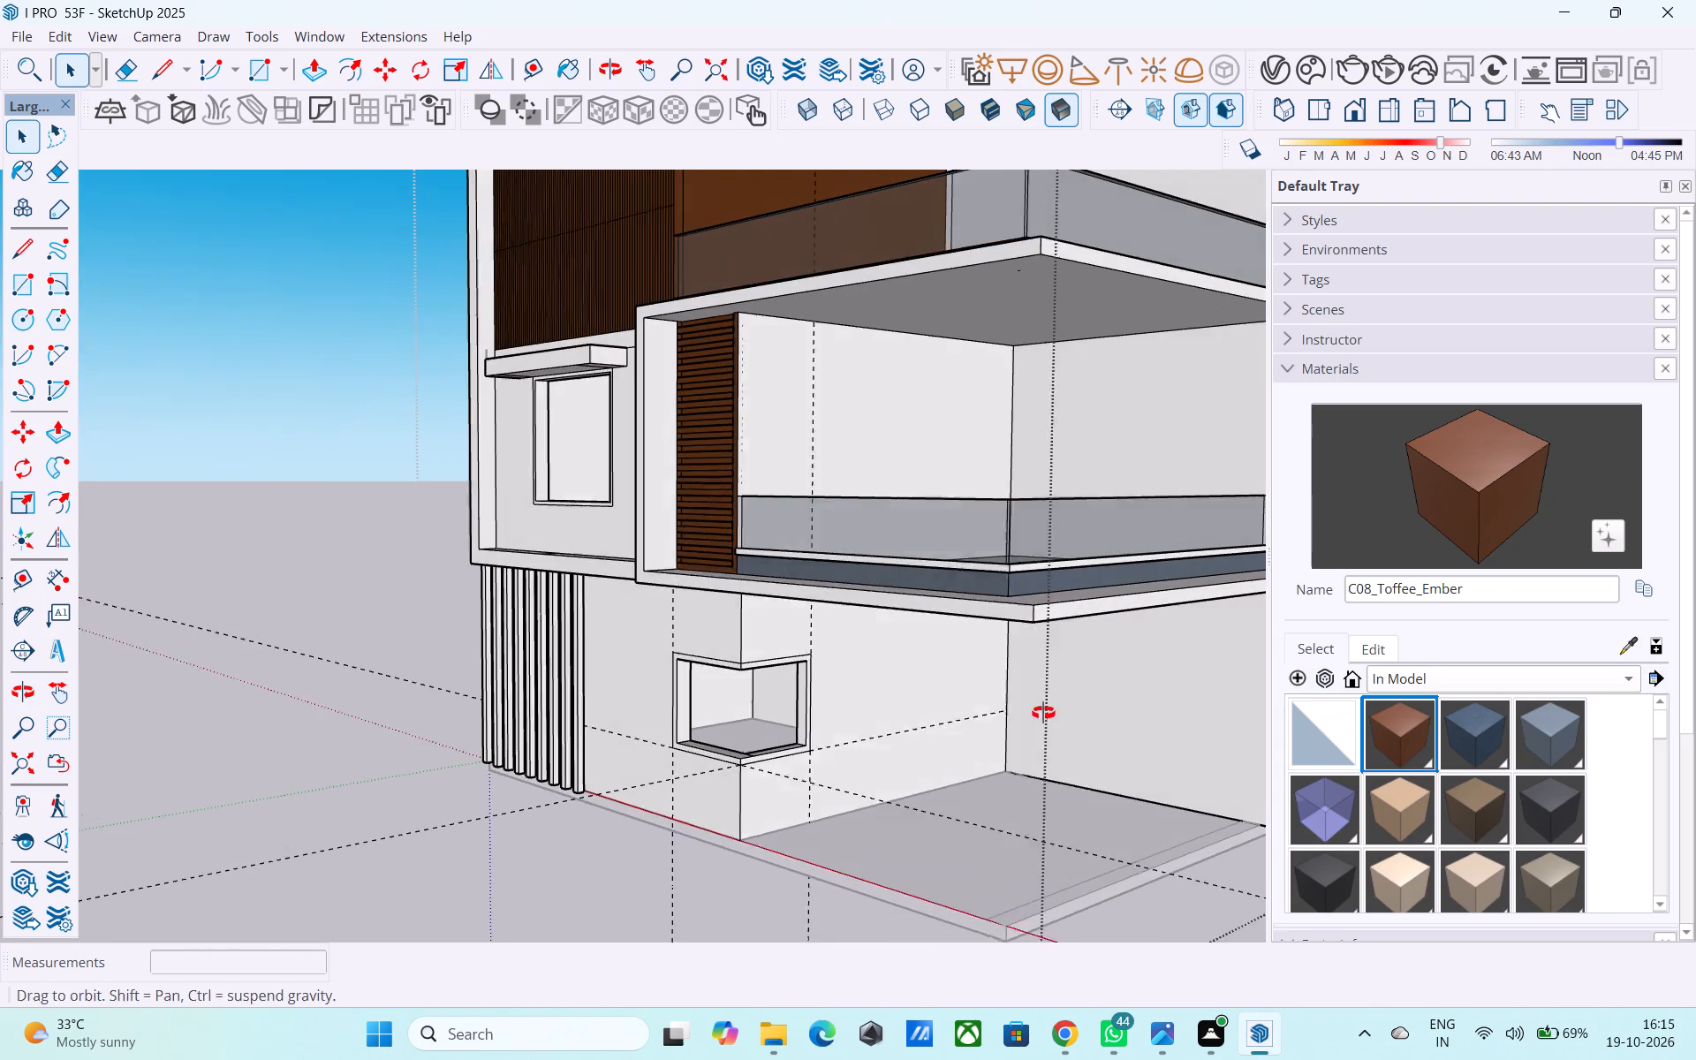
middle_click_drag(1043, 713, 1054, 711)
middle_click_drag(1126, 705, 1126, 696)
middle_click_drag(1097, 711, 963, 710)
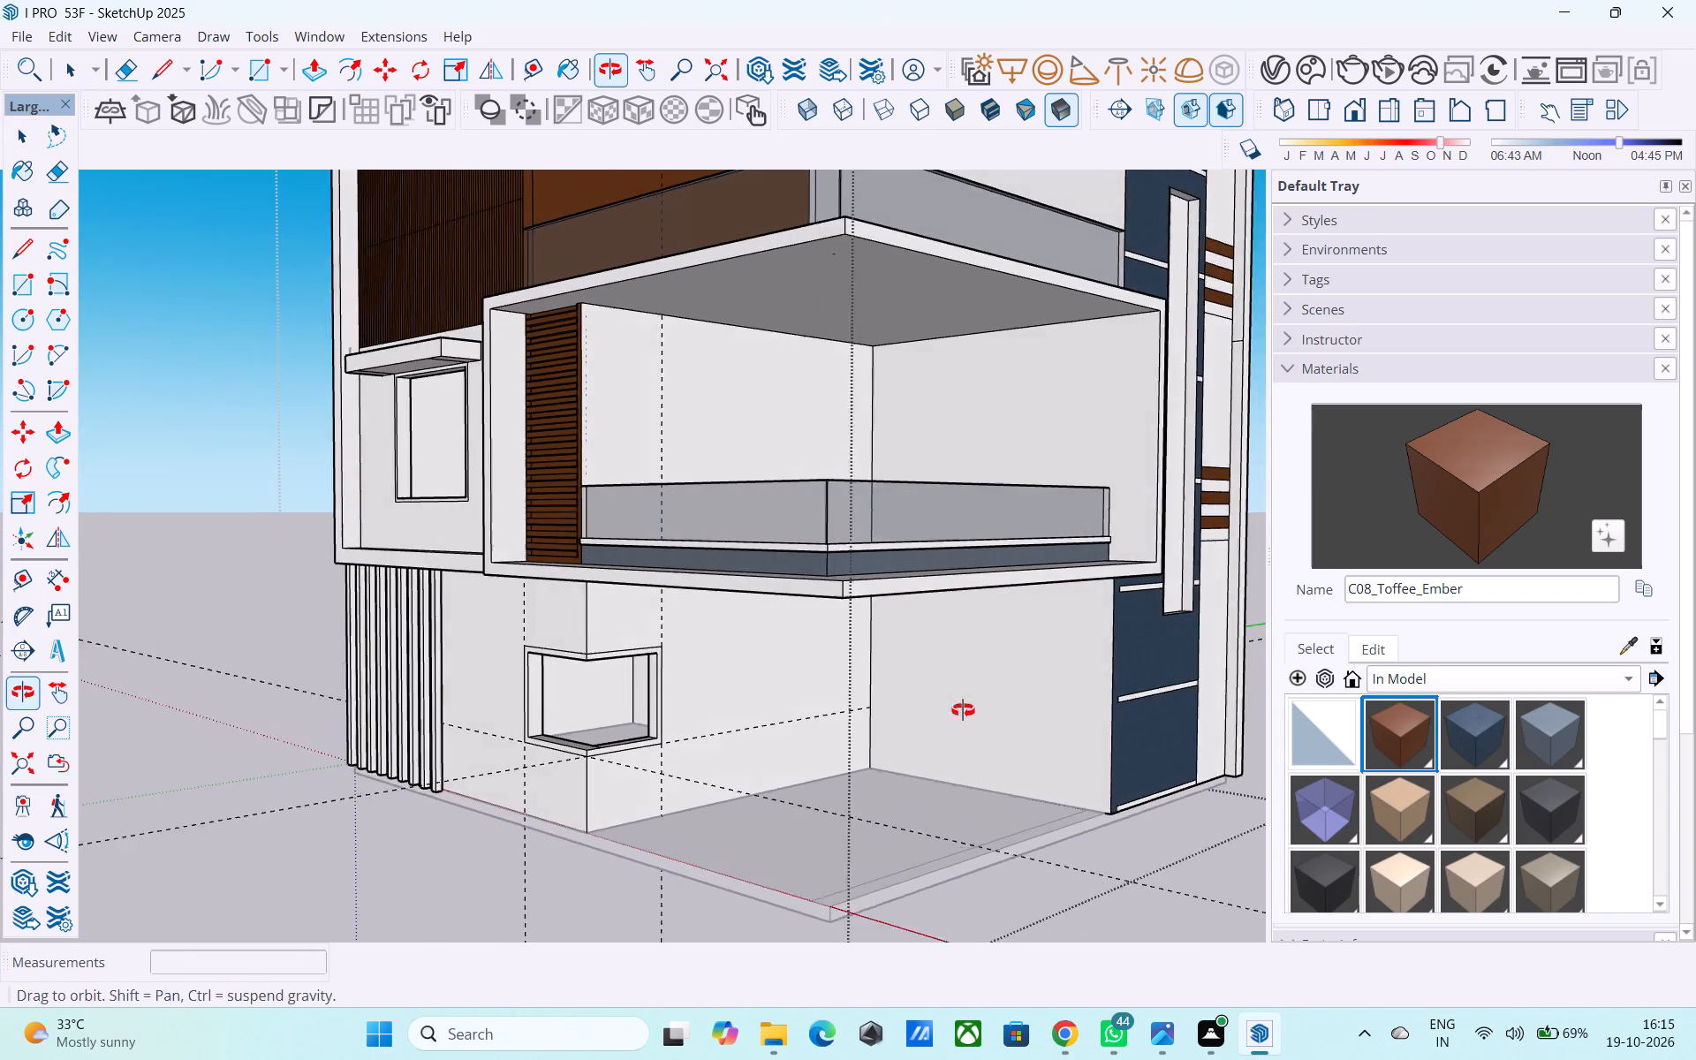
middle_click_drag(963, 710, 1040, 705)
Place a vertical guide 1' from the inner corner on the ground-floor rear wall under the balcony.
key("t")
scroll(931, 717, "up", 2)
left_click(857, 735)
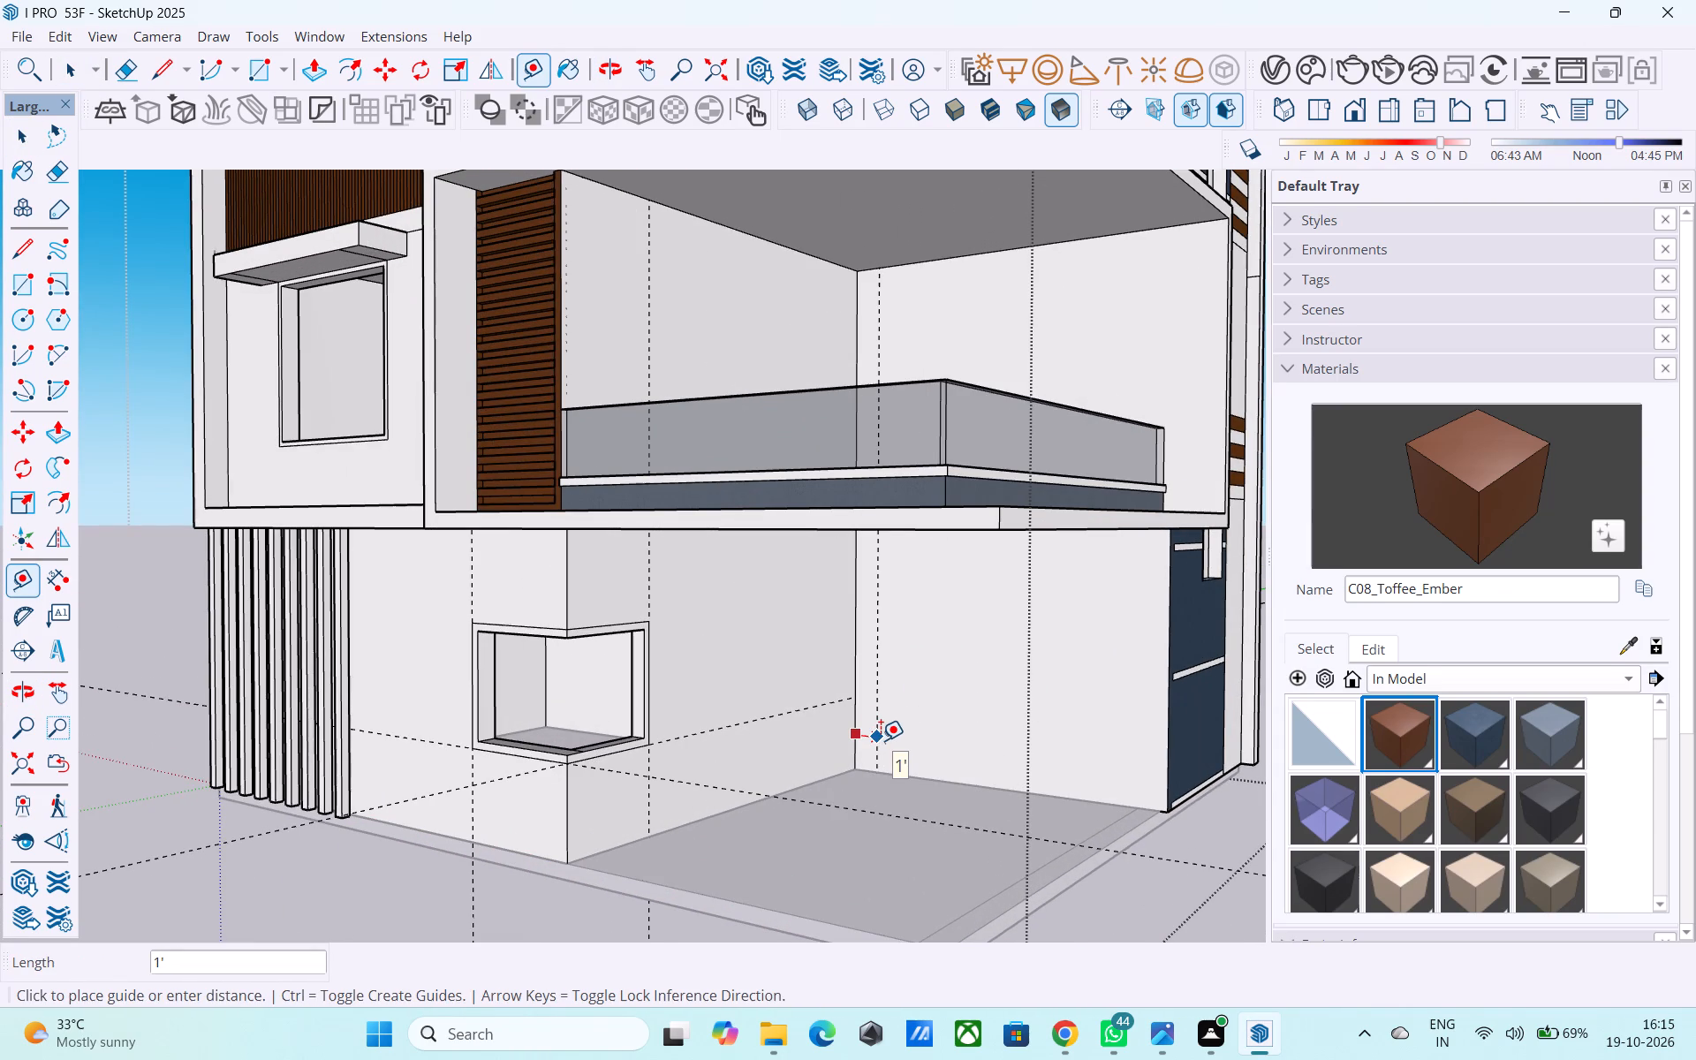
left_click(871, 737)
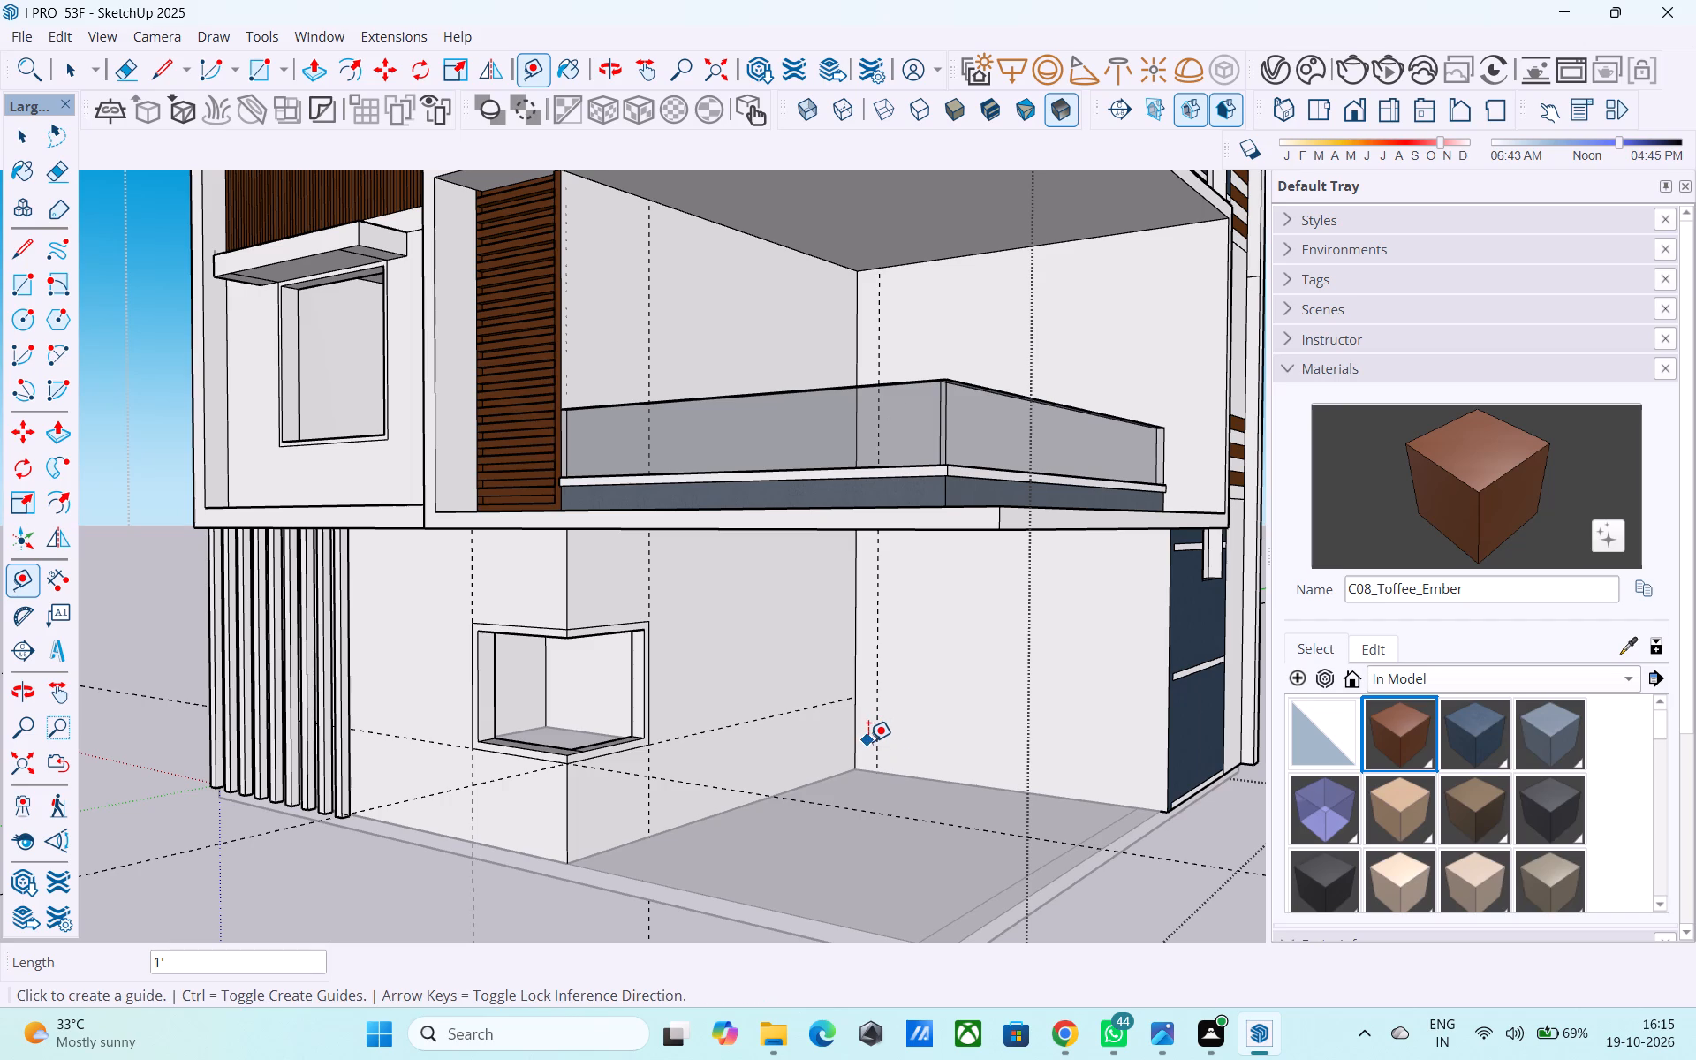
Draw a door rectangle 4' wide by 8' high on the rear wall under the balcony, starting where the vertical guide meets the floor.
key("r")
scroll(867, 746, "up", 5)
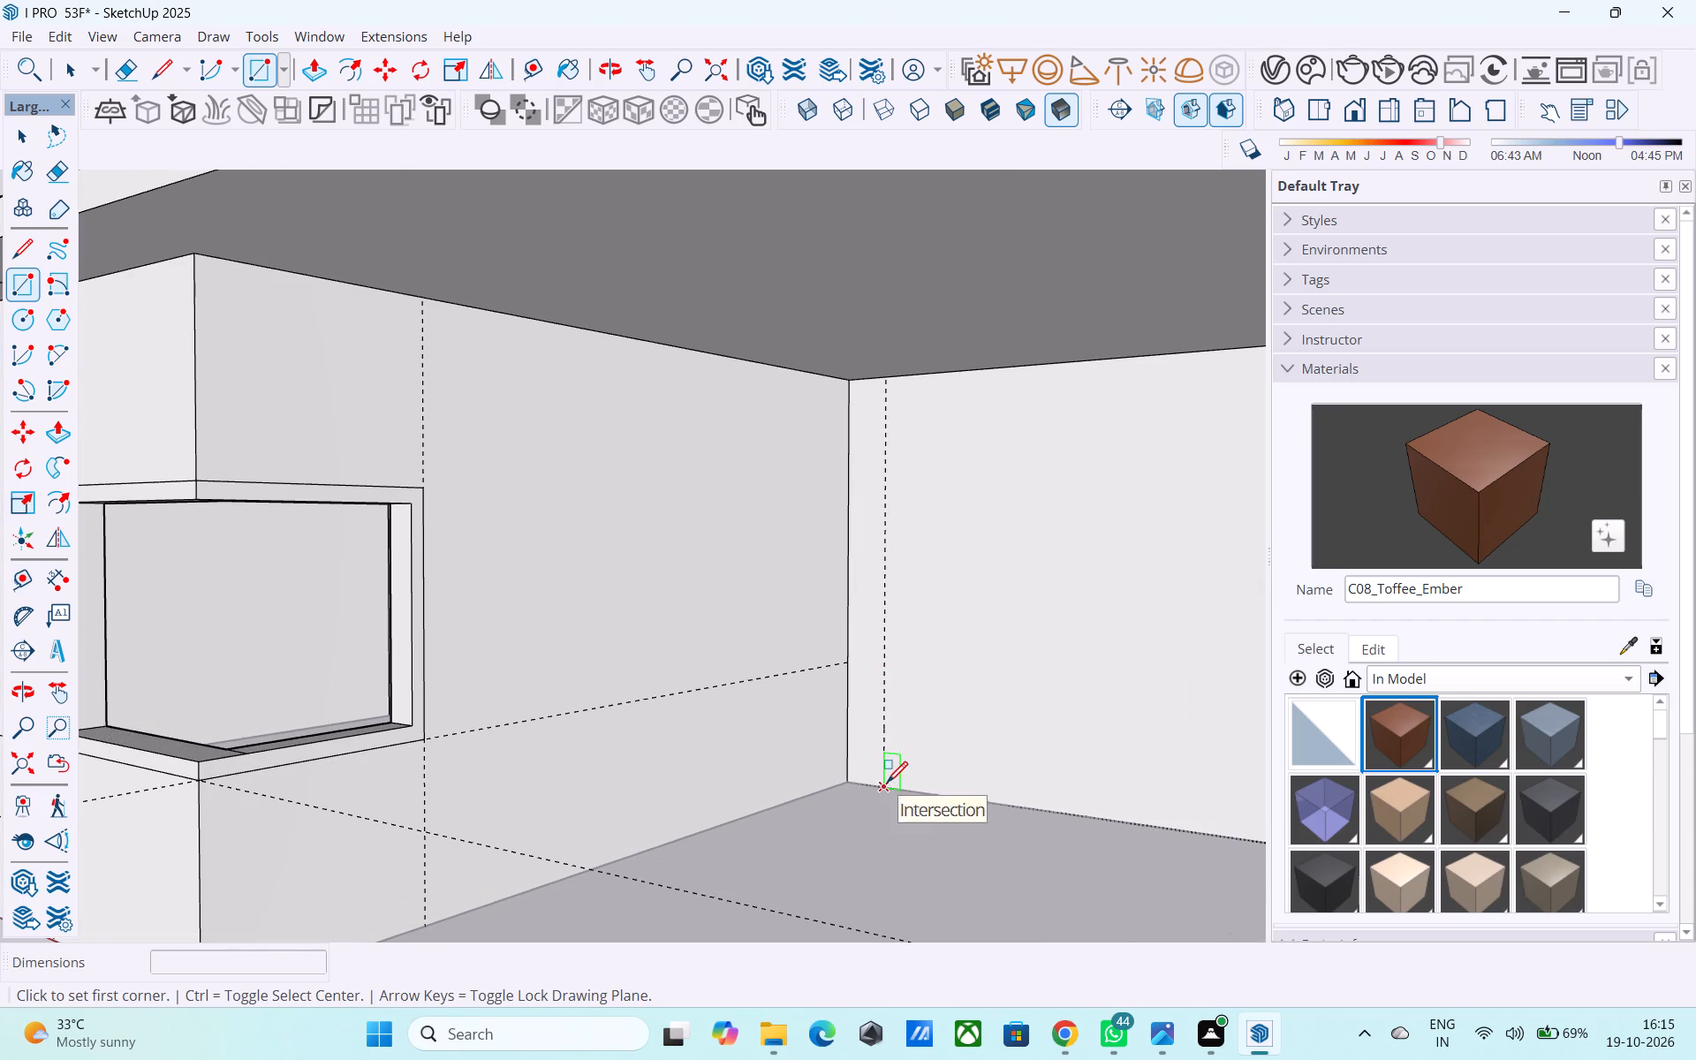
left_click(887, 784)
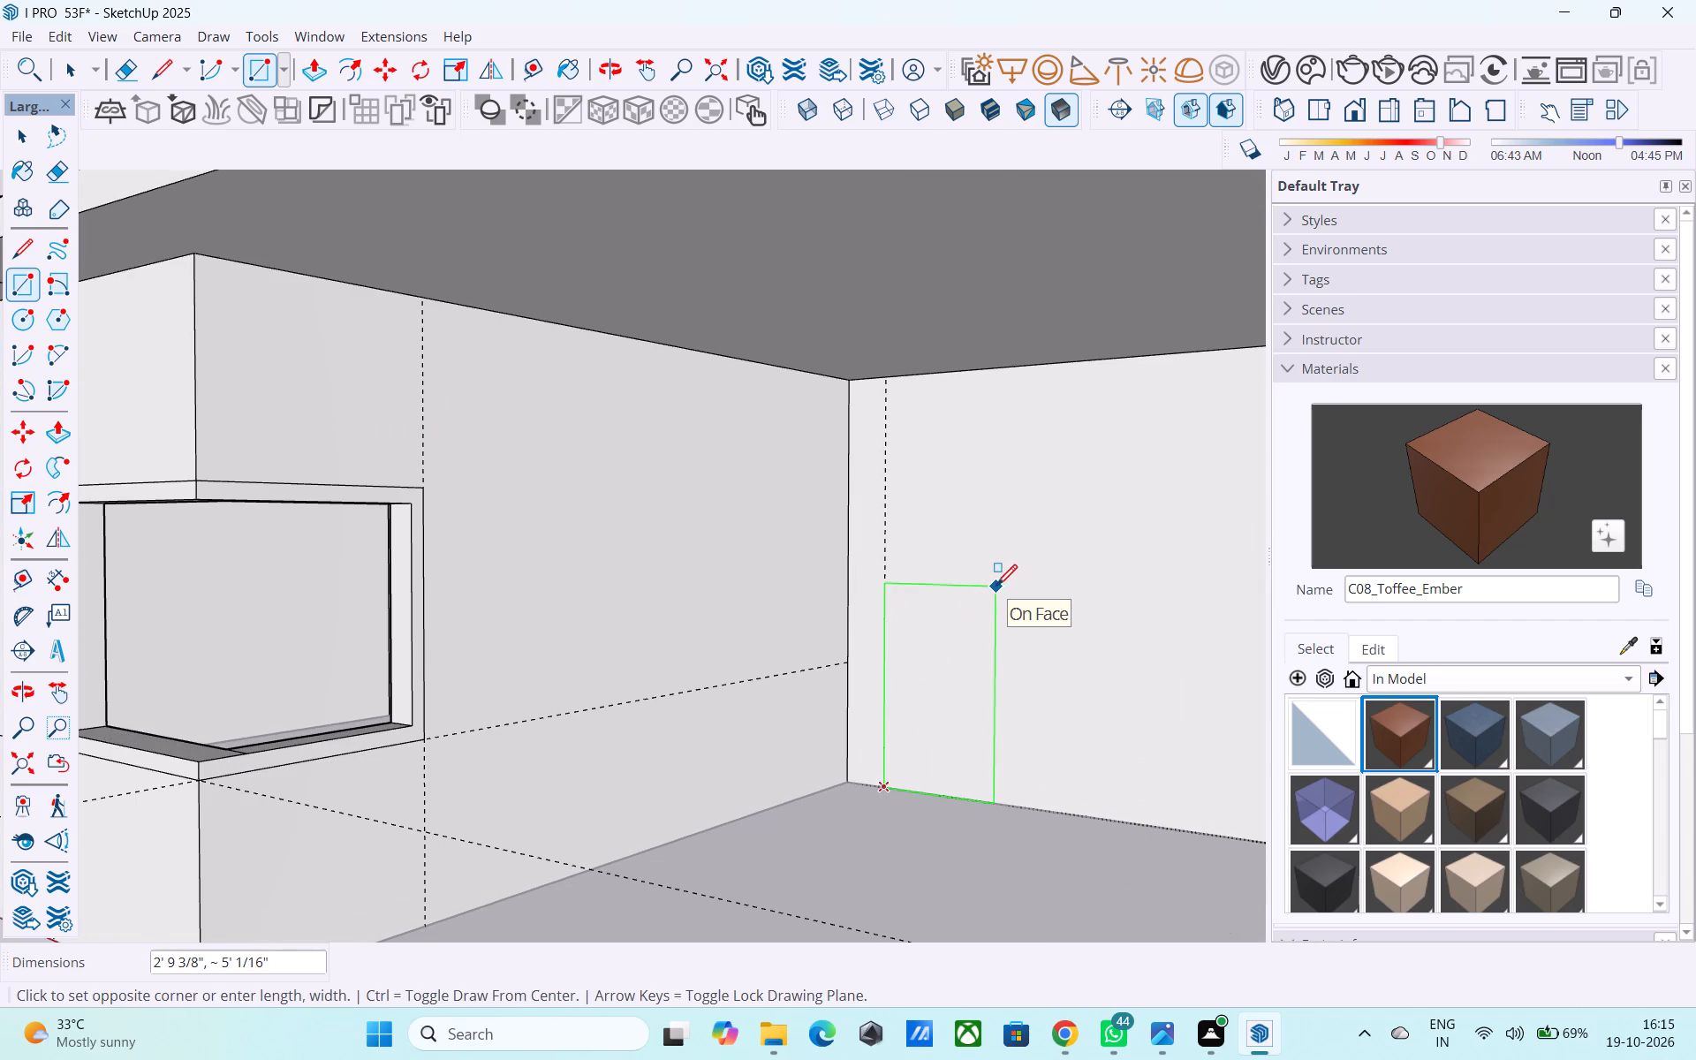
key("8")
type("',4'")
key("Return")
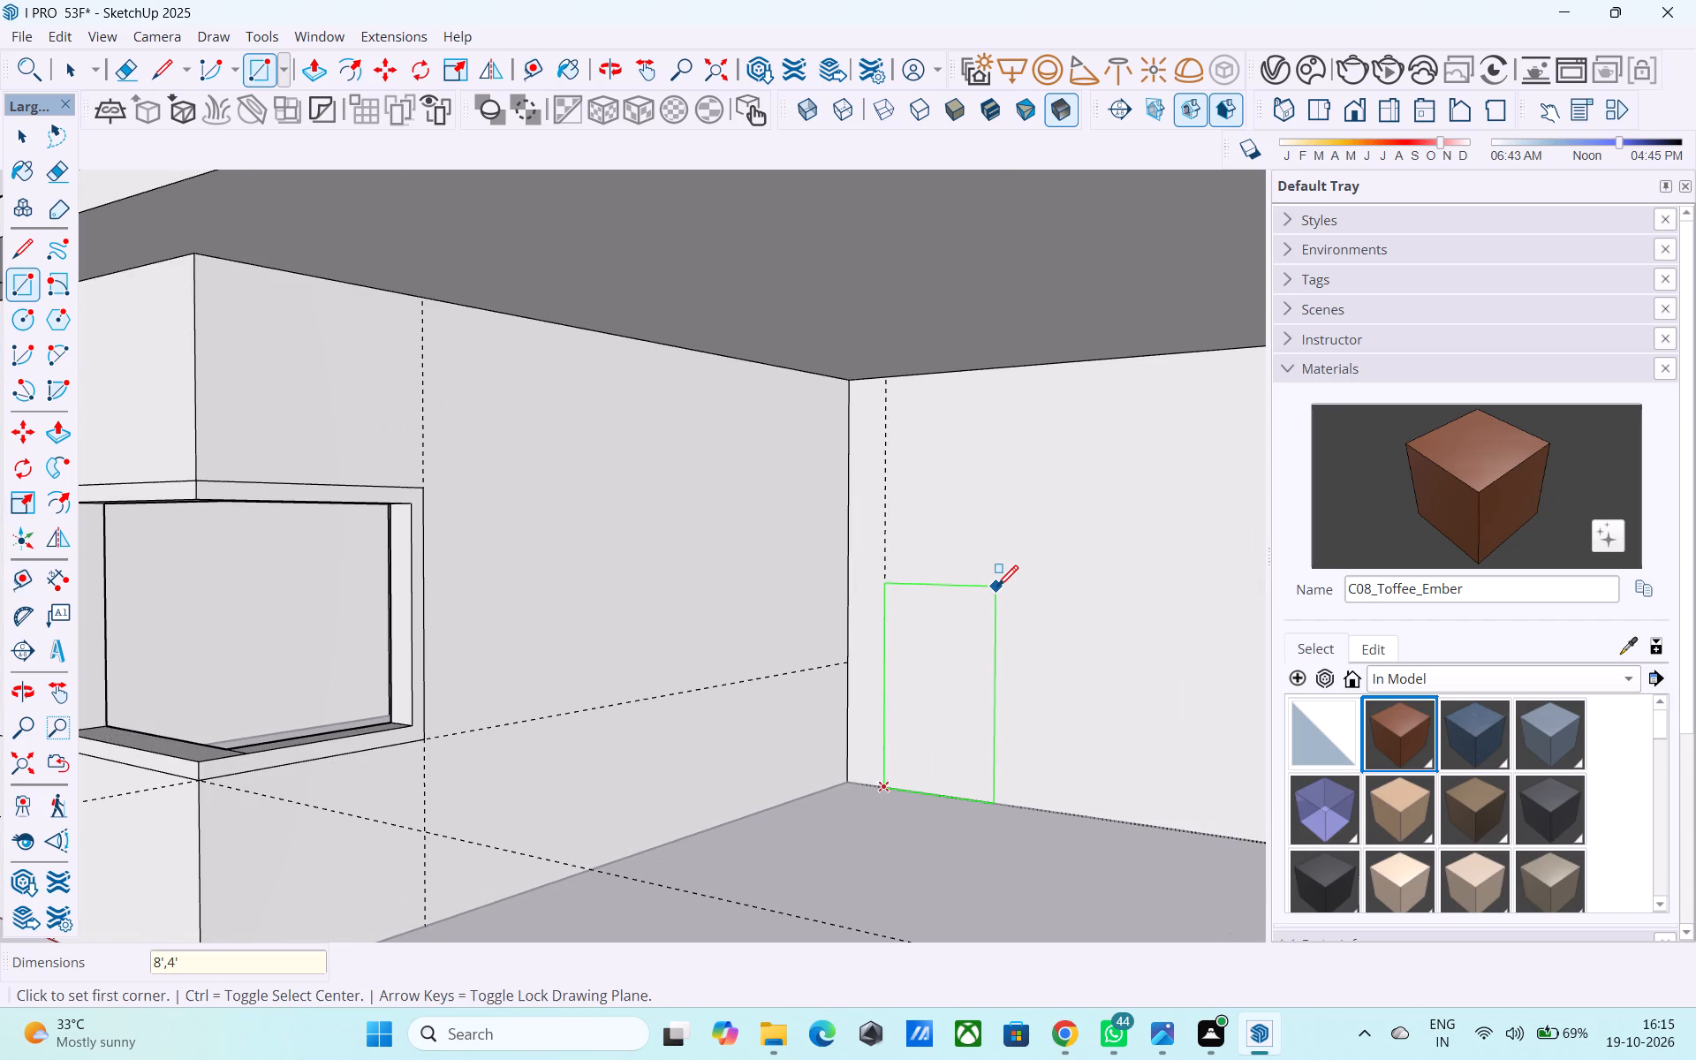
type("4',8'")
key("Return")
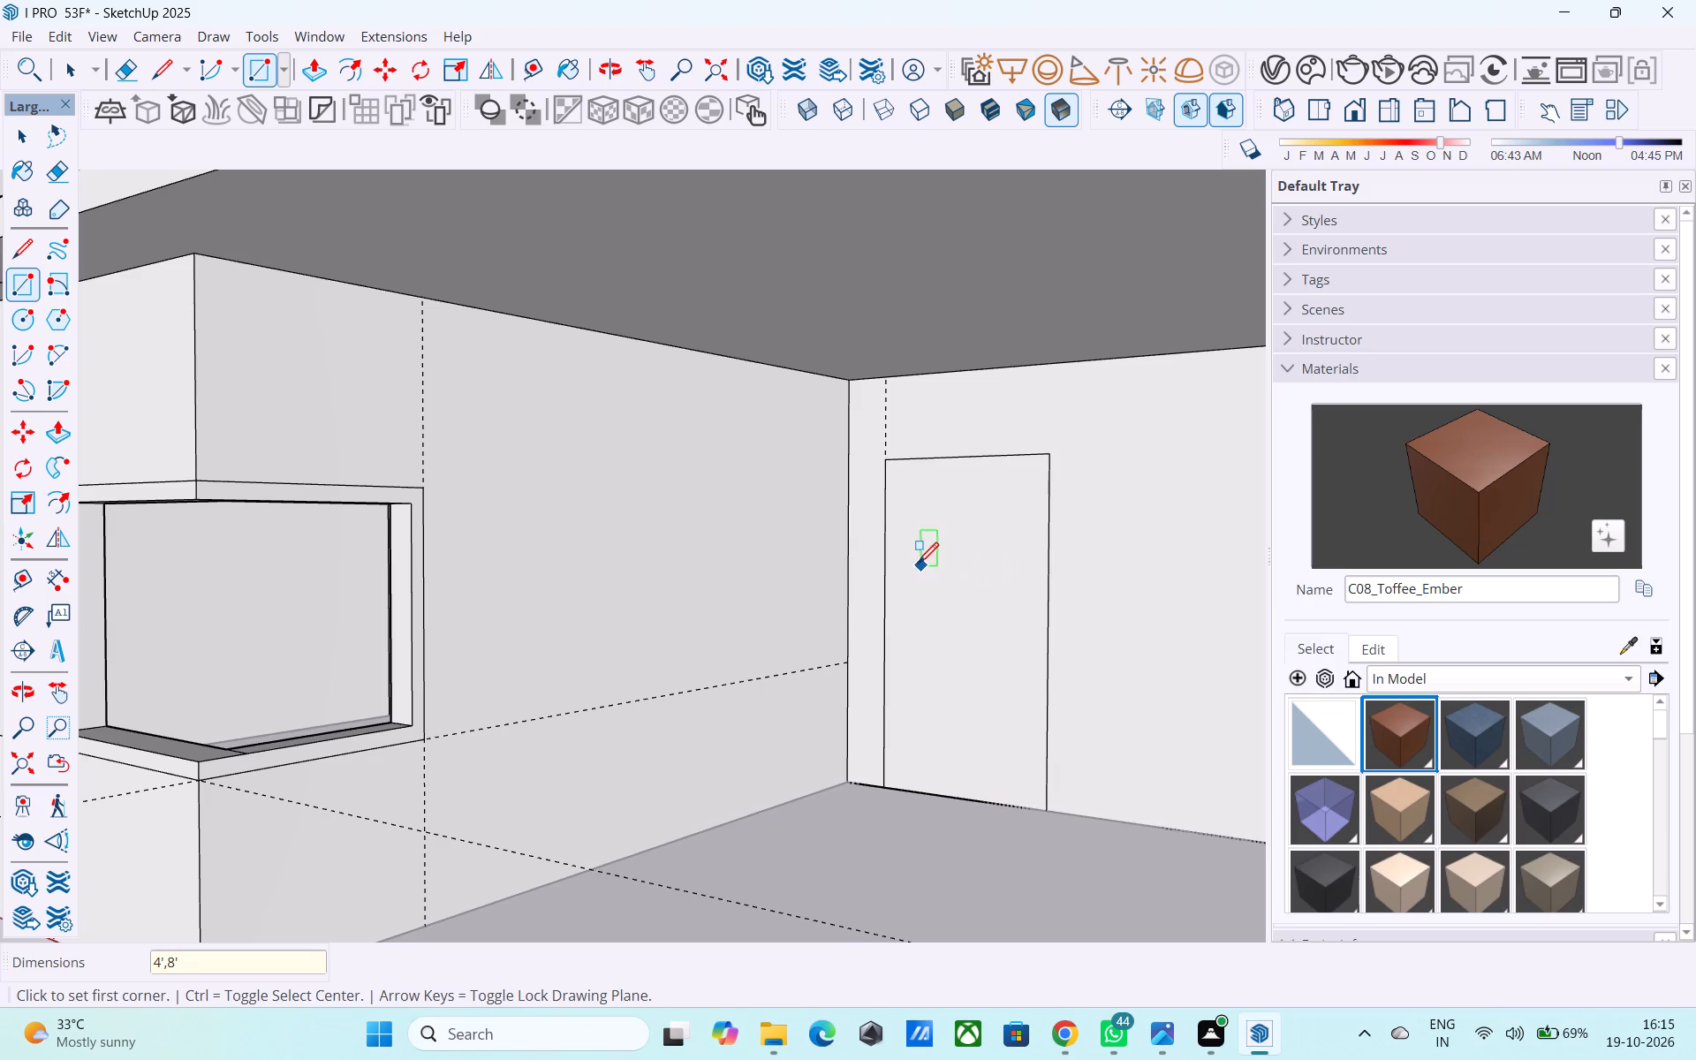
Offset the door rectangle's outline 3" inward to form its frame.
key("space")
left_click(911, 593)
key("f")
left_click(914, 595)
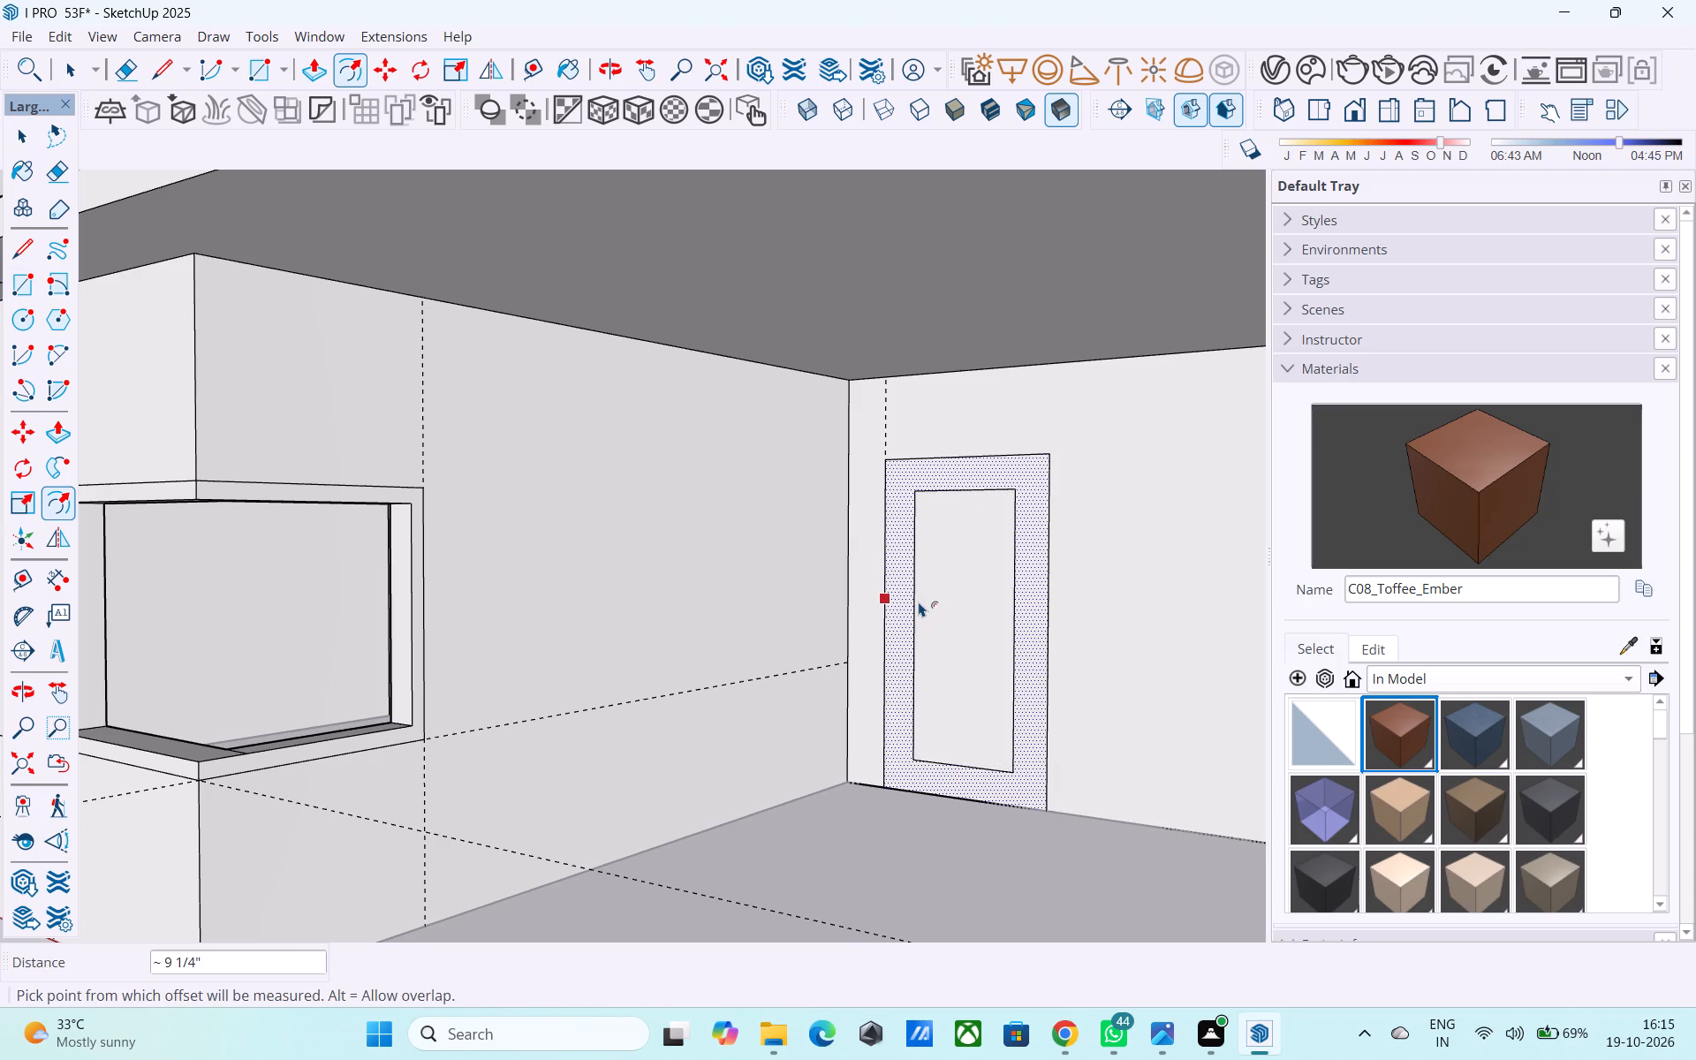
type("3\"")
key("Return")
key("space")
scroll(917, 602, "up", 1)
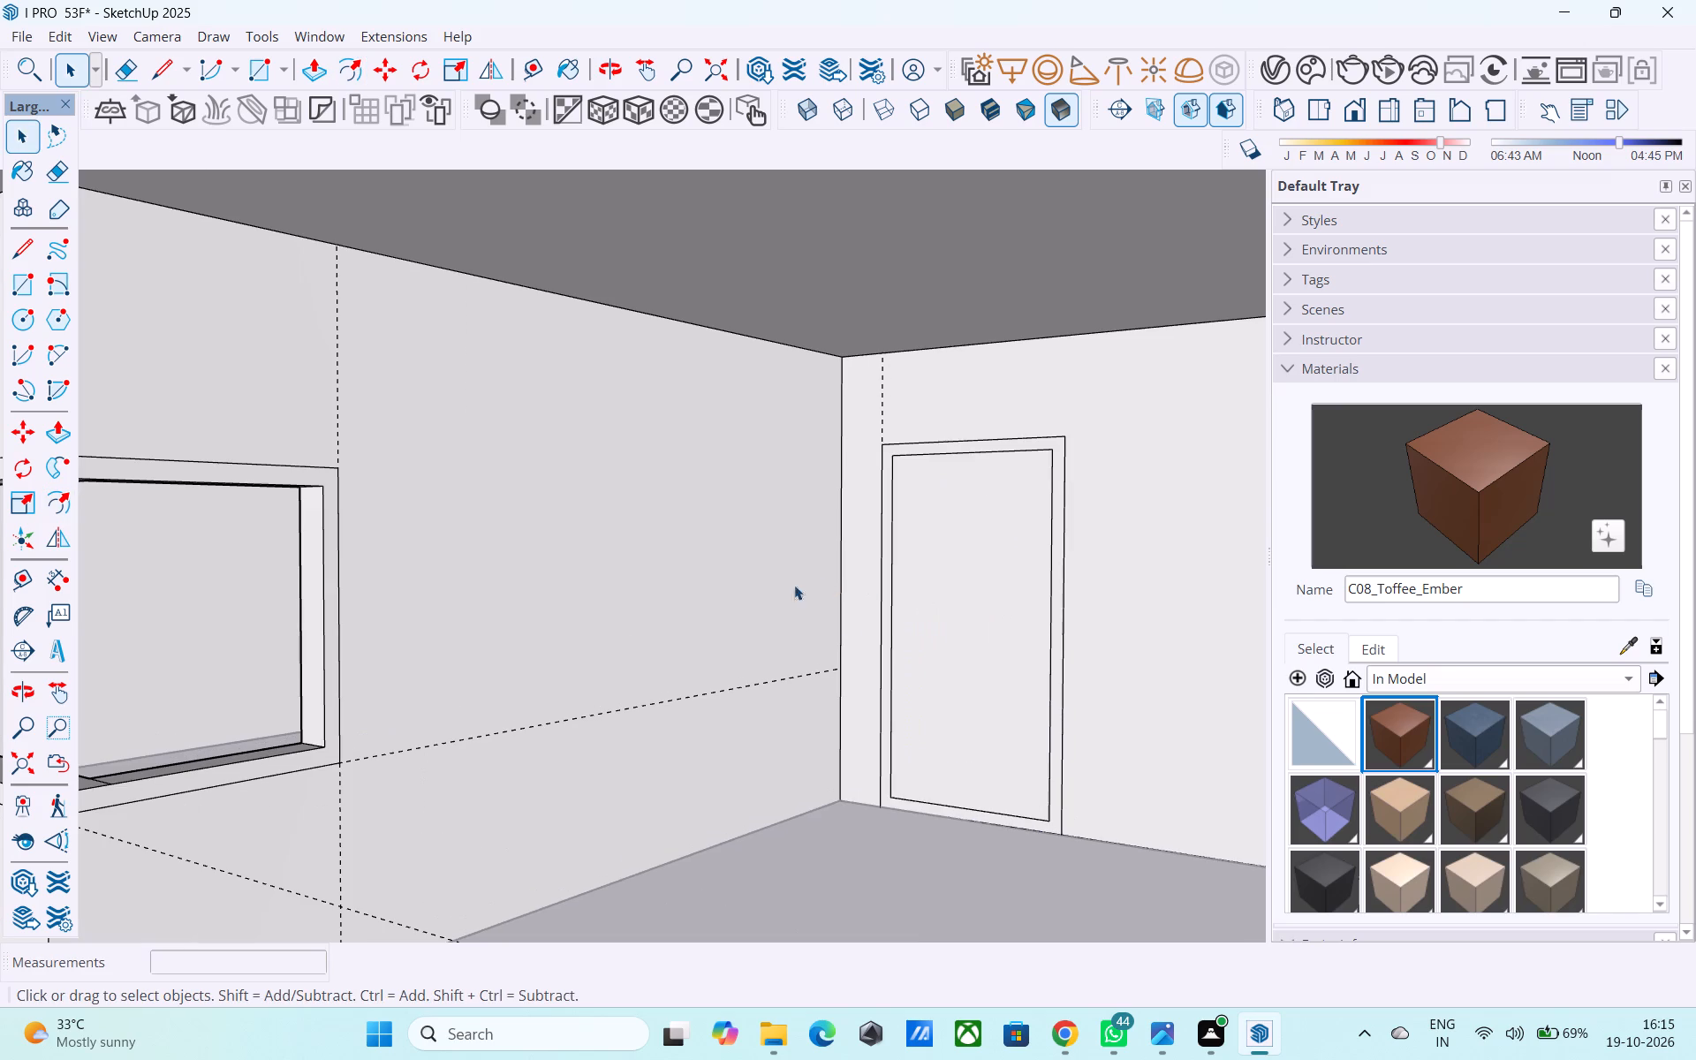
Push the inner door face 6" into the rear wall to open the doorway.
left_click(929, 633)
key("p")
left_click(942, 722)
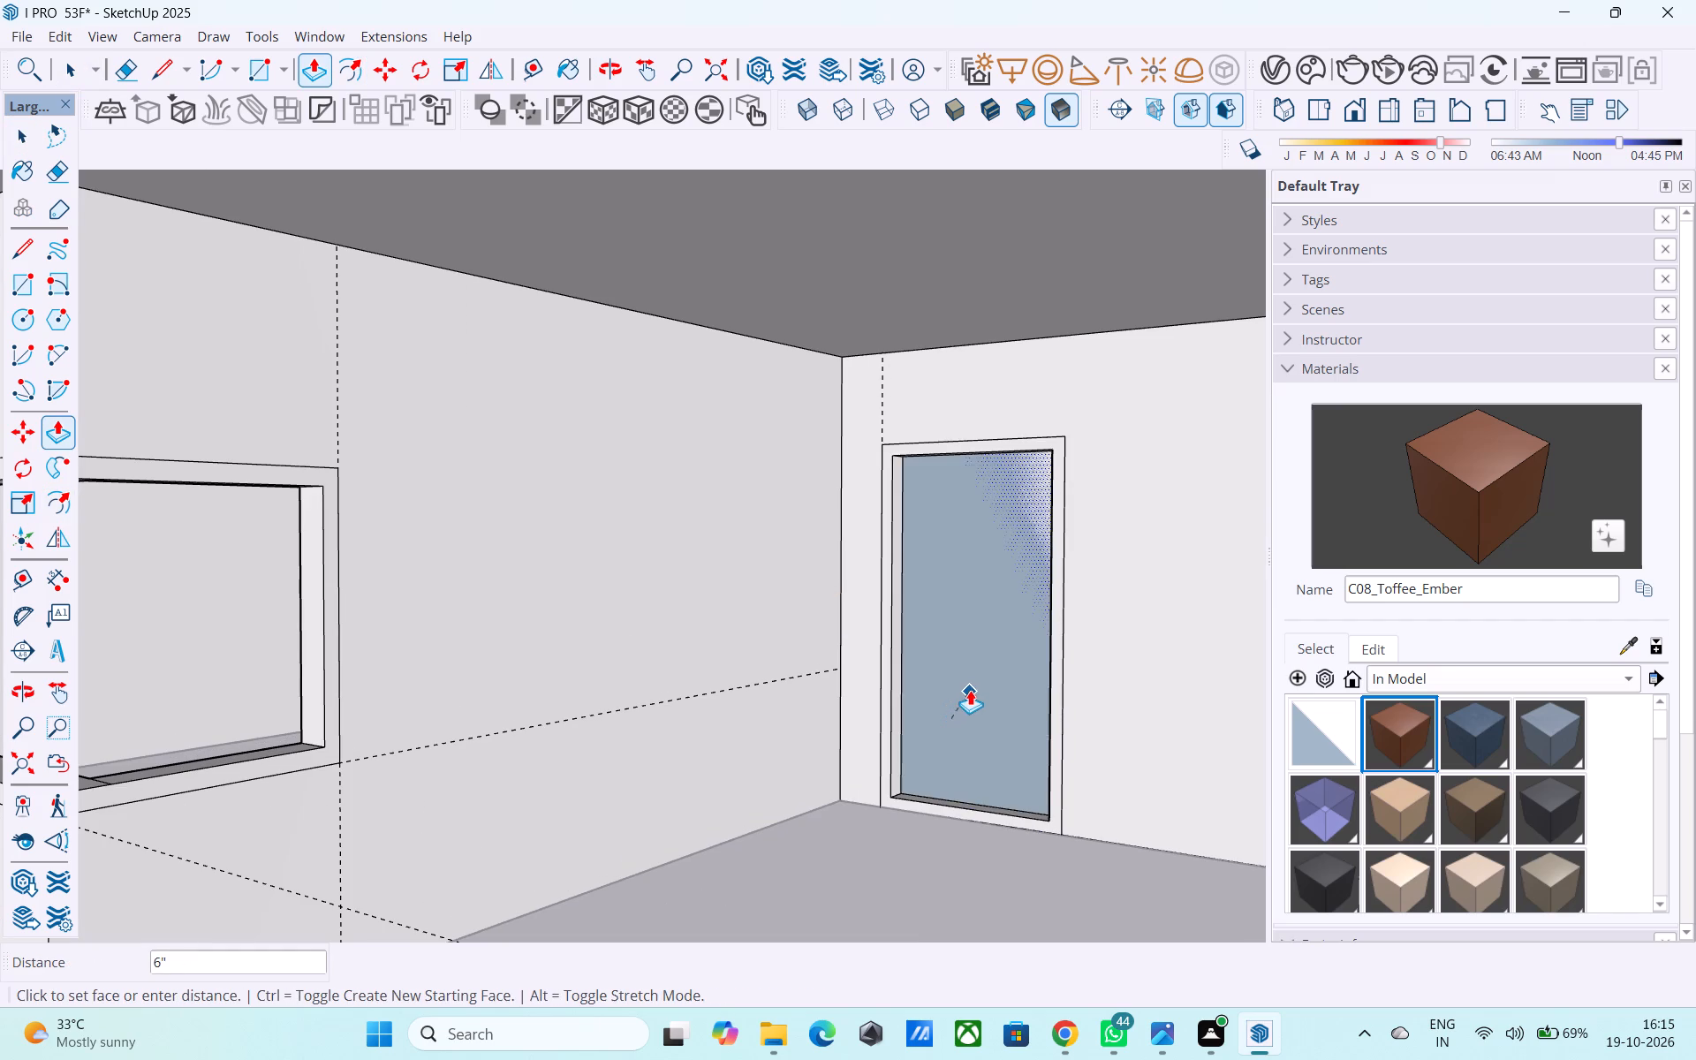
left_click(970, 690)
Place a horizontal guide 3' above the floor on the rear wall under the balcony.
scroll(628, 784, "down", 4)
middle_click_drag(633, 784, 837, 764)
scroll(623, 786, "down", 4)
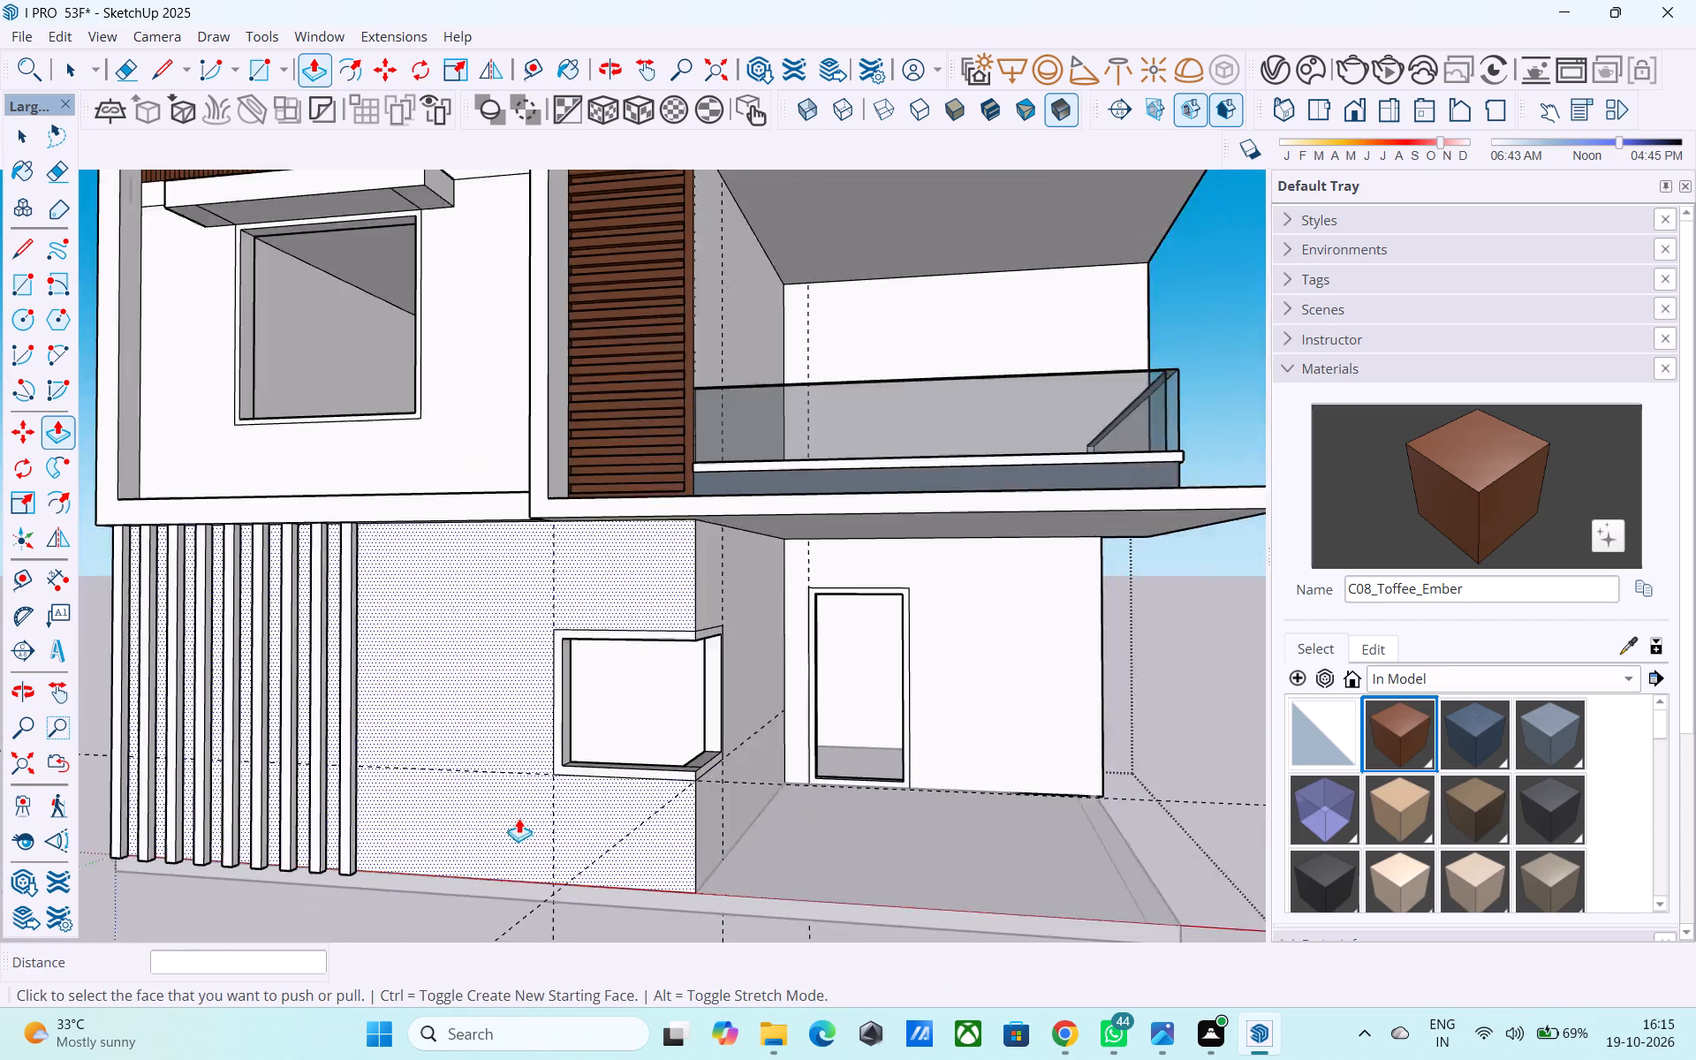
scroll(519, 818, "down", 1)
scroll(927, 753, "up", 1)
middle_click_drag(957, 753, 950, 766)
key("t")
middle_click_drag(954, 780, 871, 781, "shift")
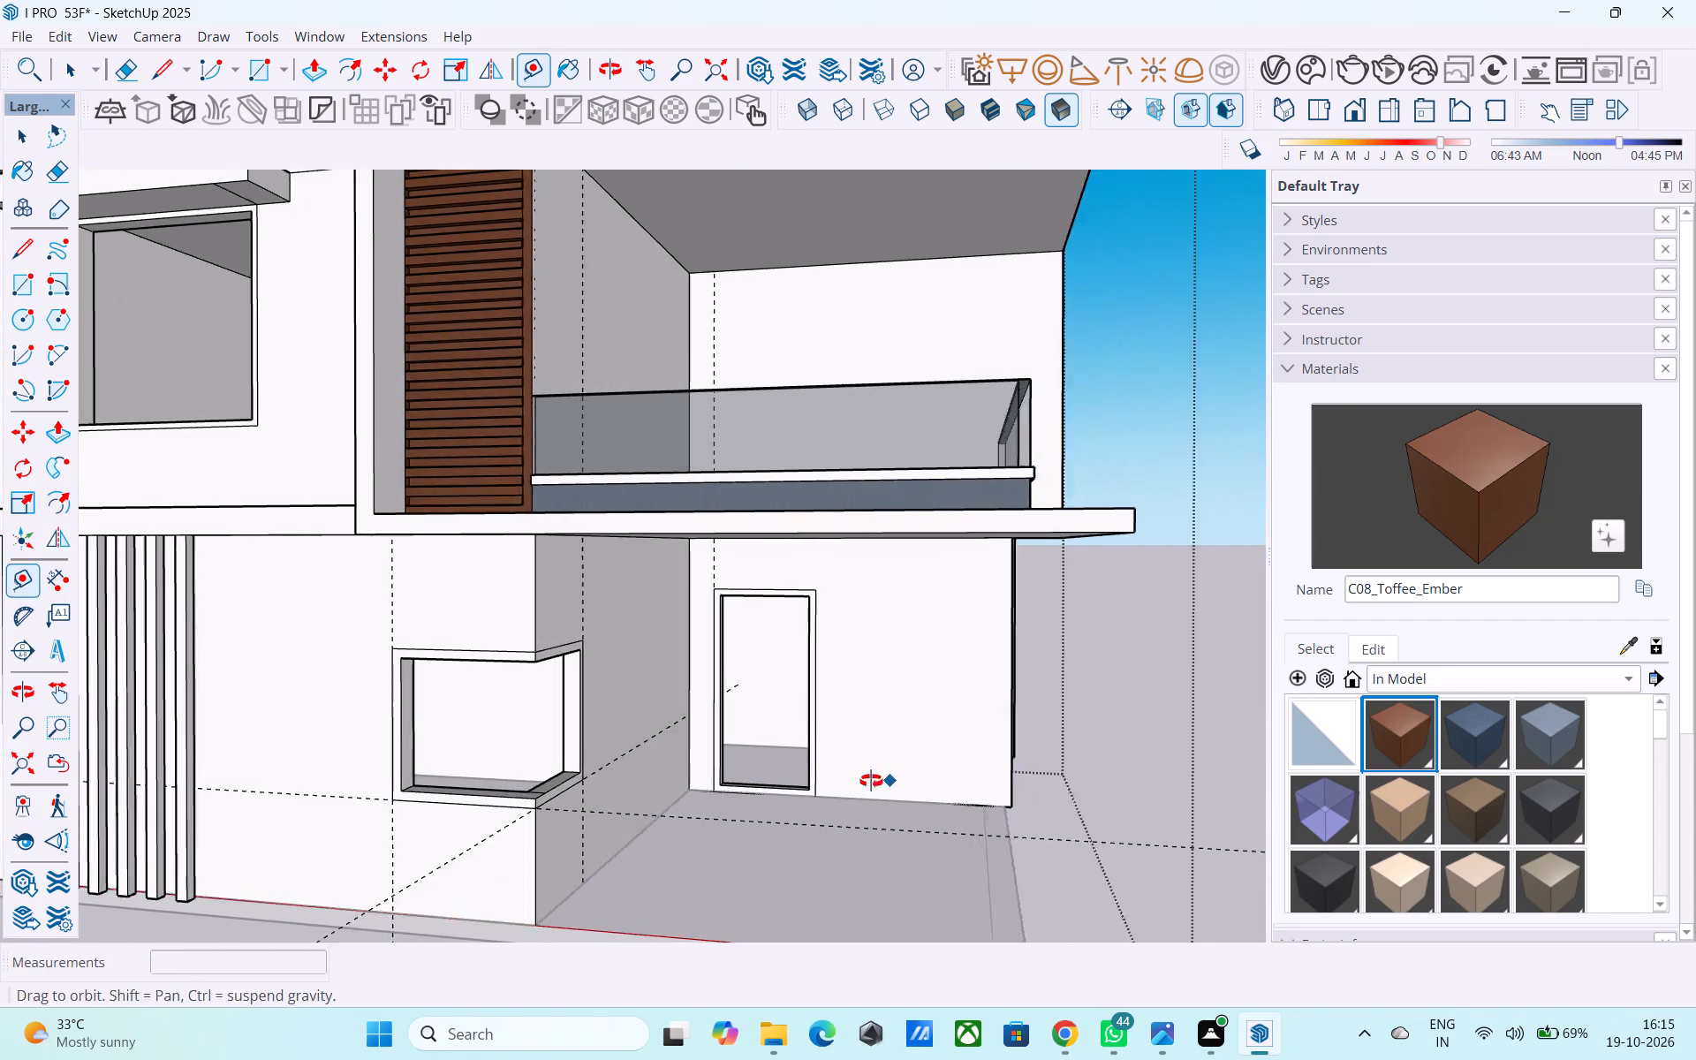
middle_click_drag(871, 781, 870, 781, "shift")
scroll(872, 787, "up", 4)
left_click(870, 806)
type("3'")
key("Return")
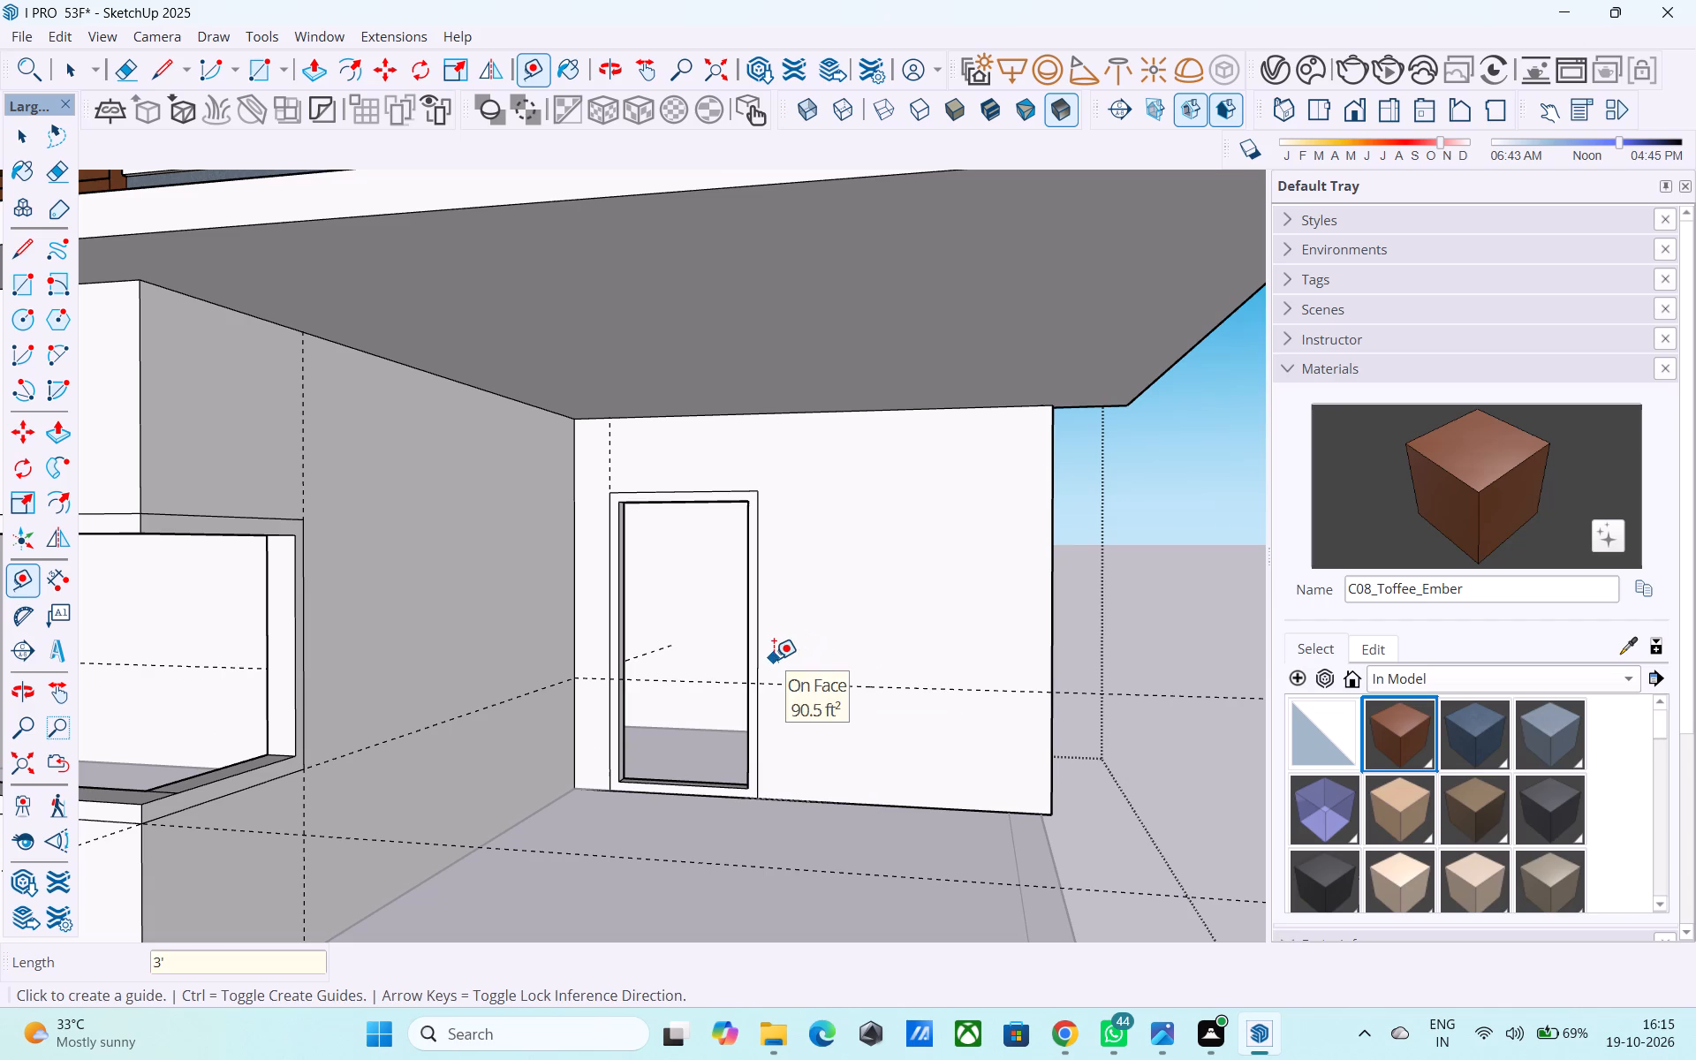
Place a vertical guide 1' from the door frame's outer edge, on the side away from the inner corner.
left_click(756, 648)
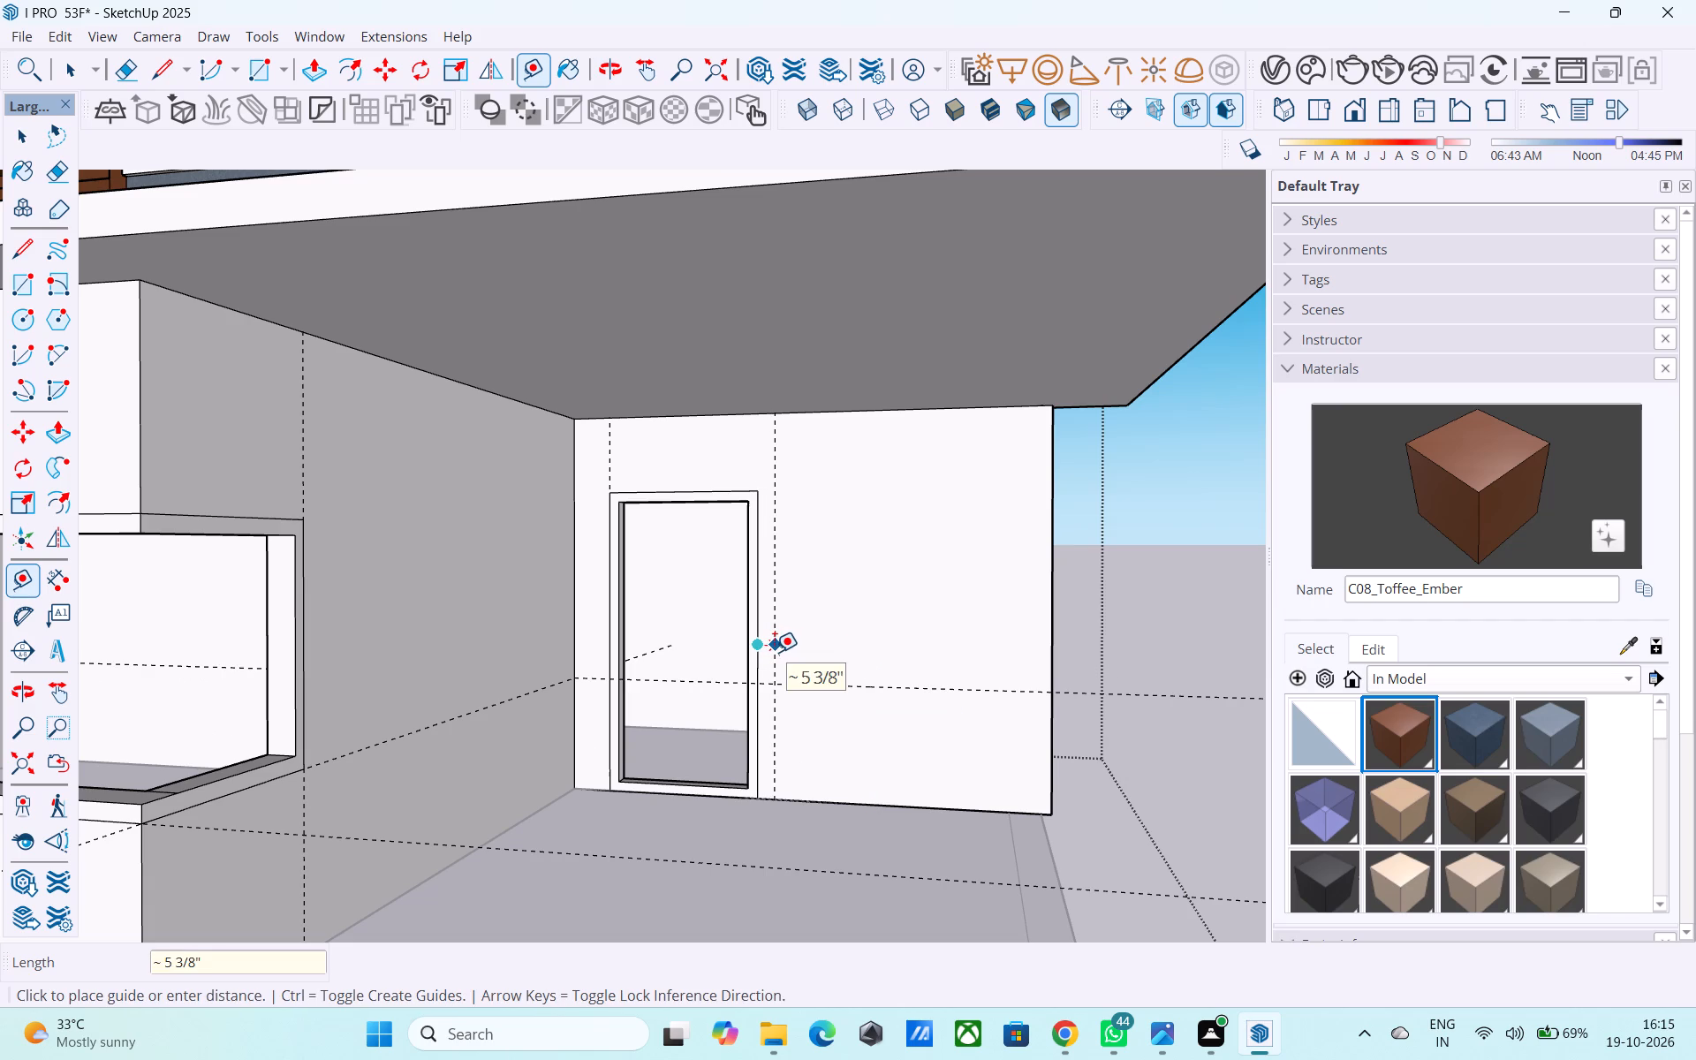
type("1'")
key("Return")
Draw a window rectangle 5' high by 6' wide on the rear wall from the intersection of the two guides beside the door.
key("r")
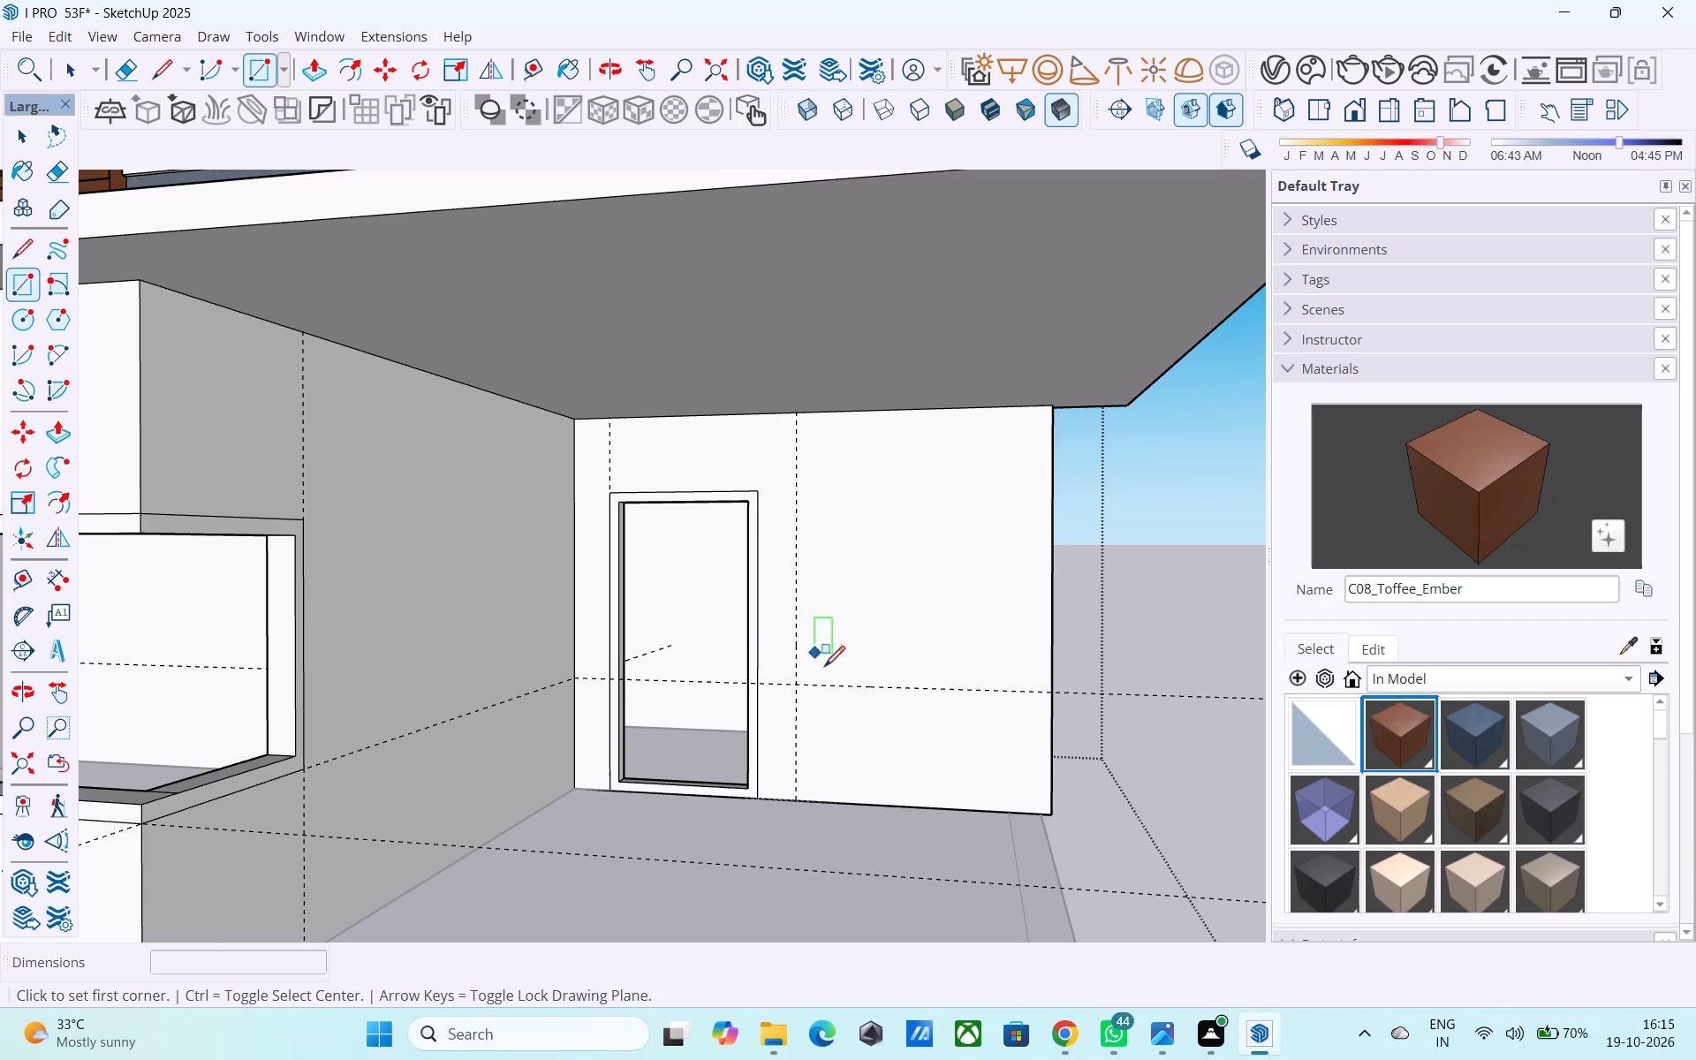
left_click(801, 691)
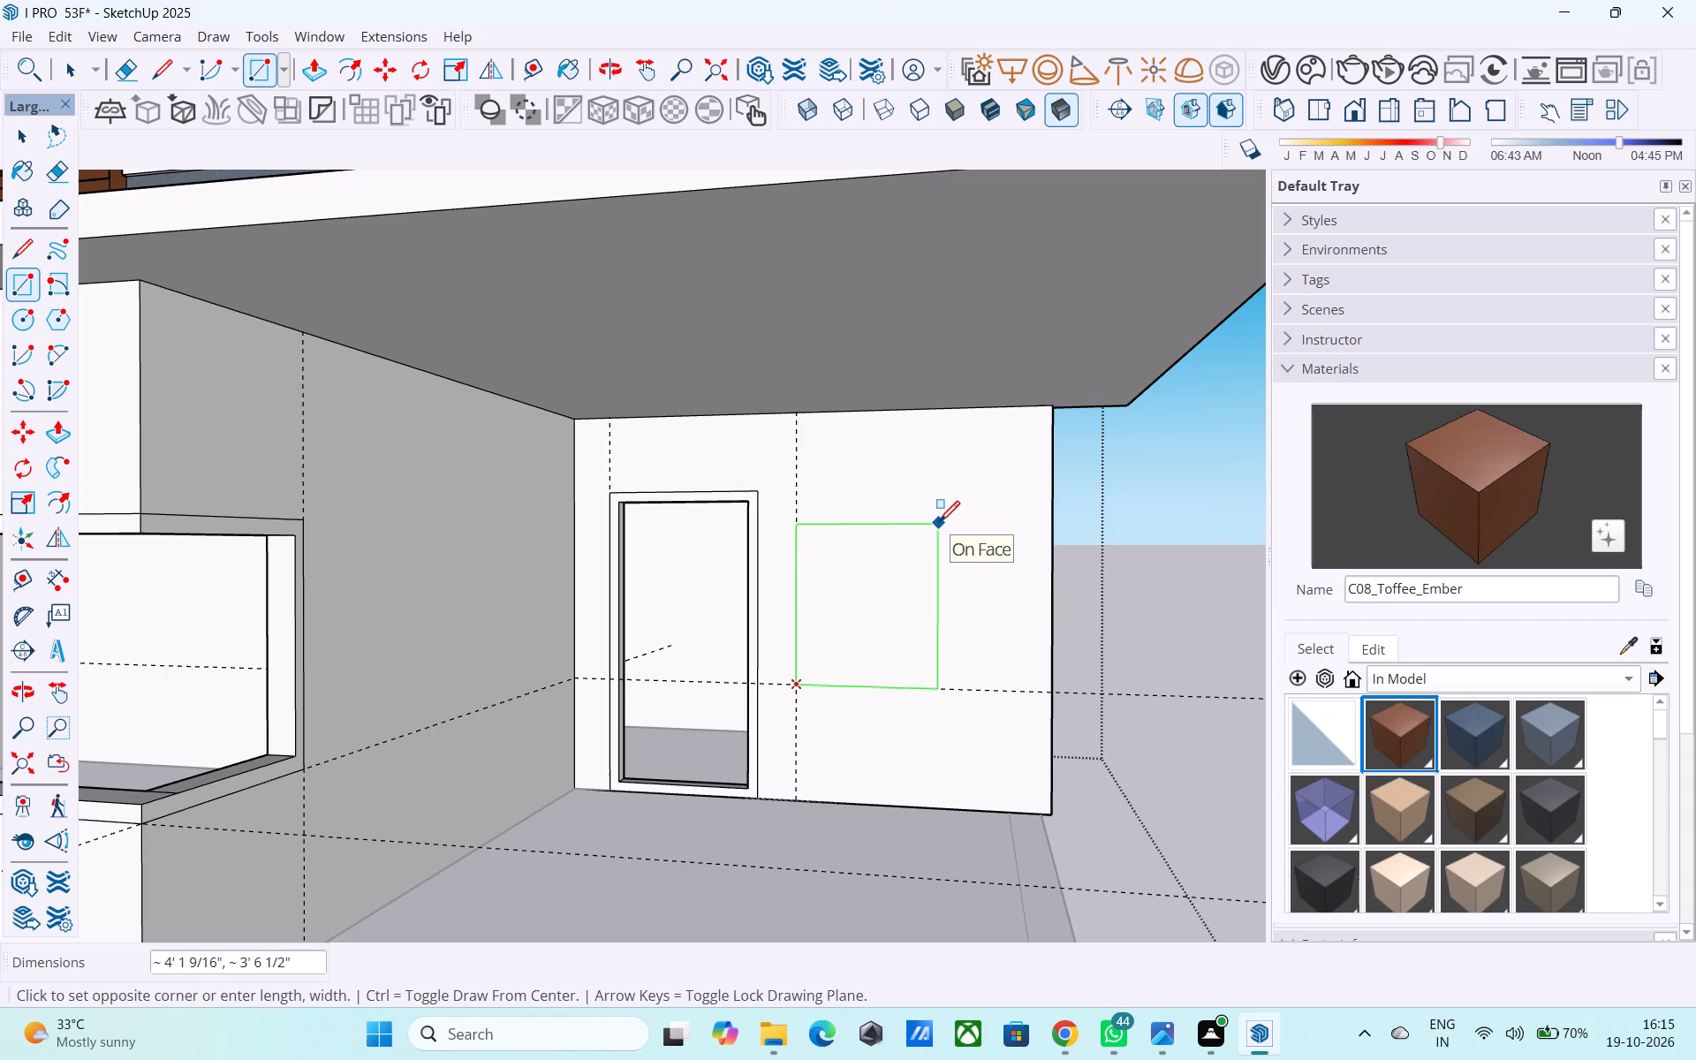
type("5'")
type(",6'")
key("Return")
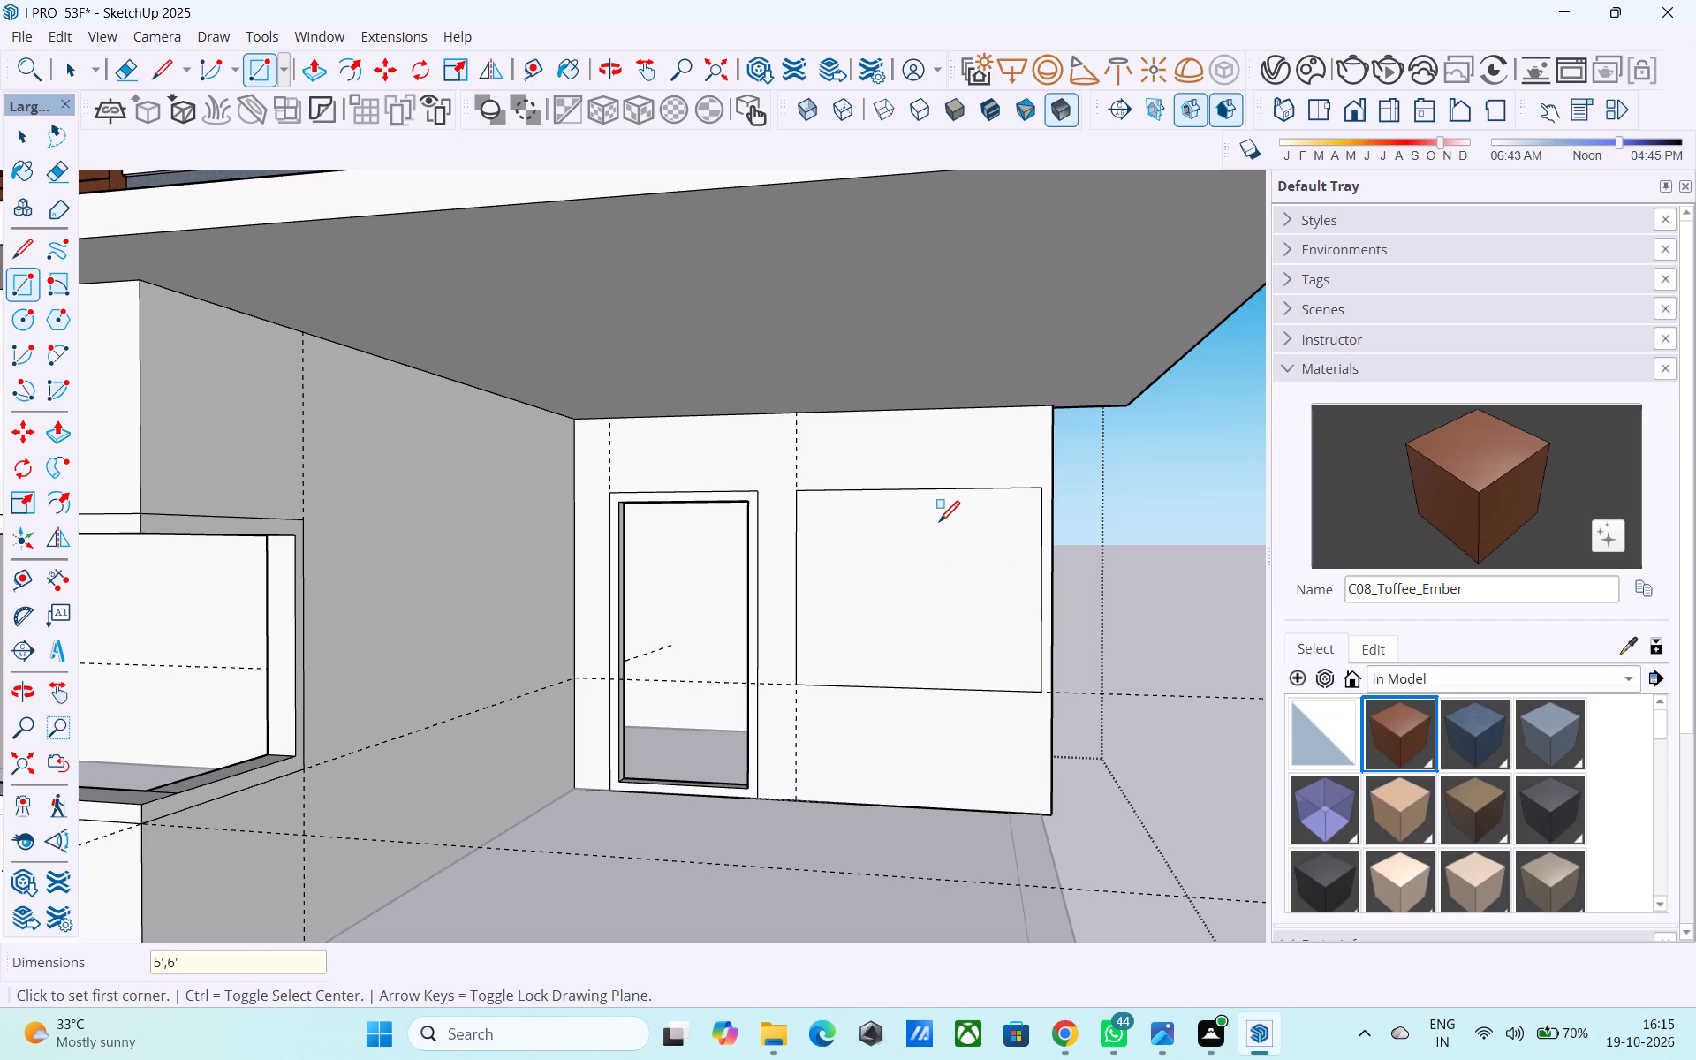
Resize the window rectangle to 5' by 5'.
key("5")
key("apostrophe")
key("comma")
key("5")
key("apostrophe")
key("Return")
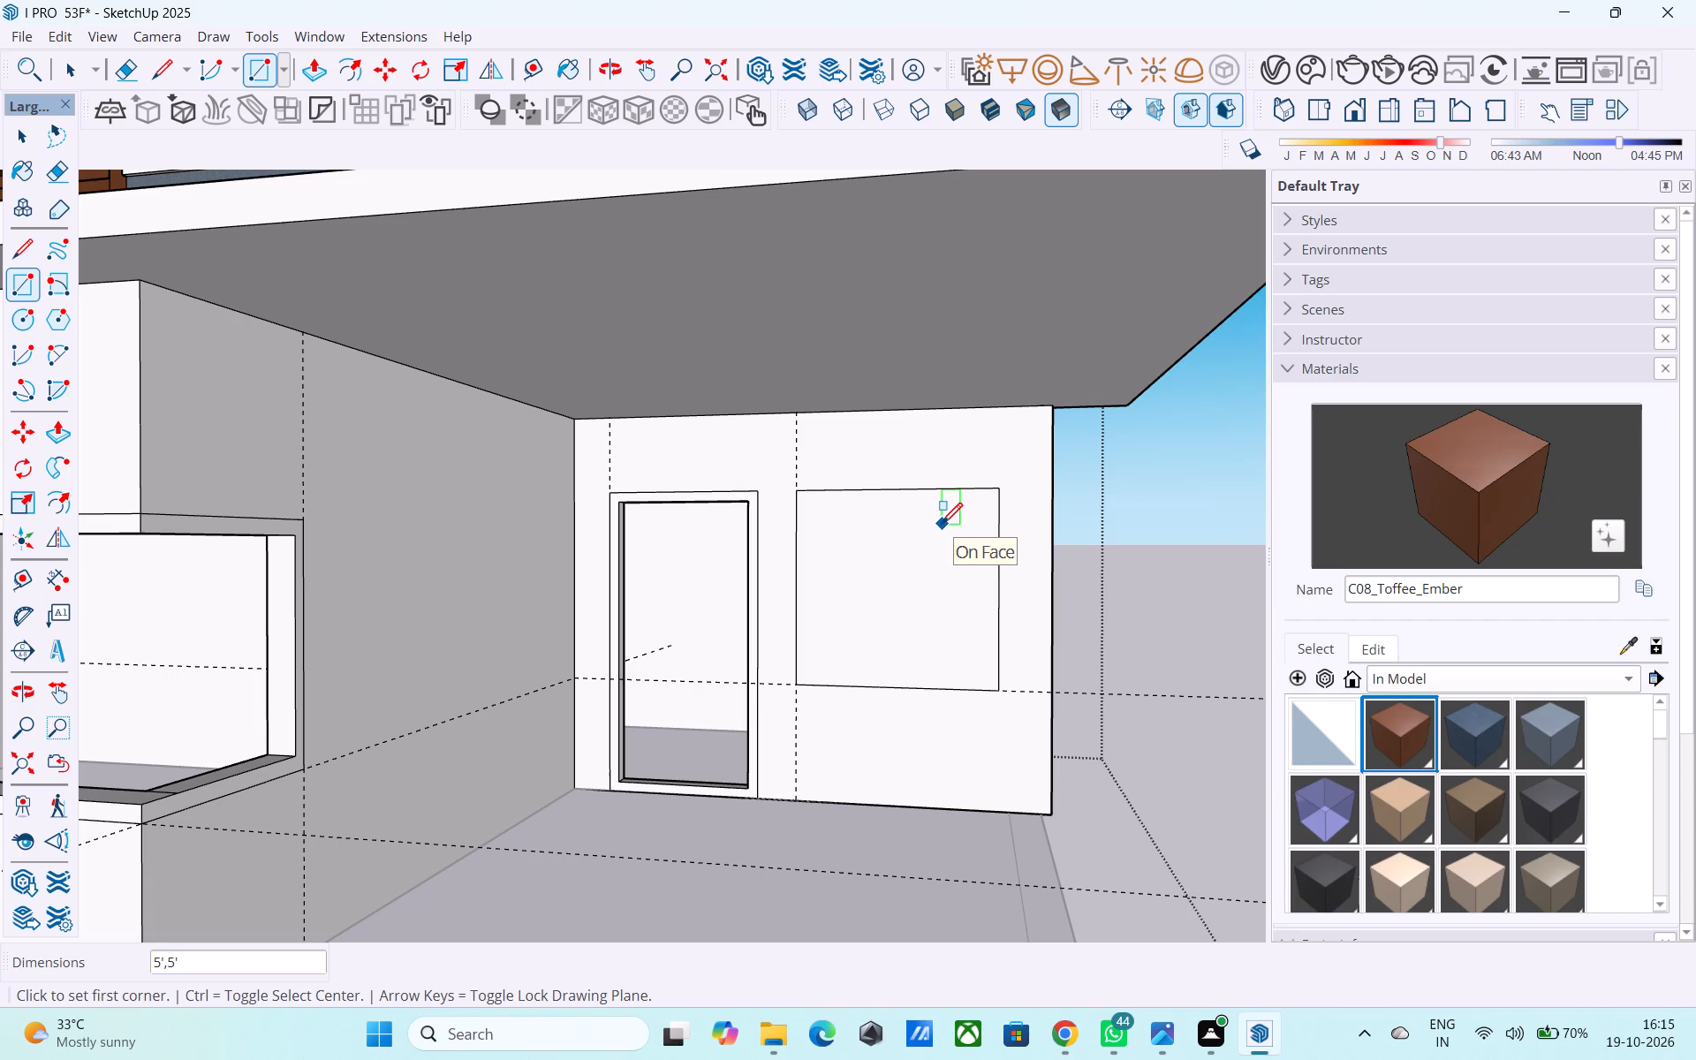
Offset the square window's outline 3" inward to form its frame.
key("space")
left_click(945, 602)
key("f")
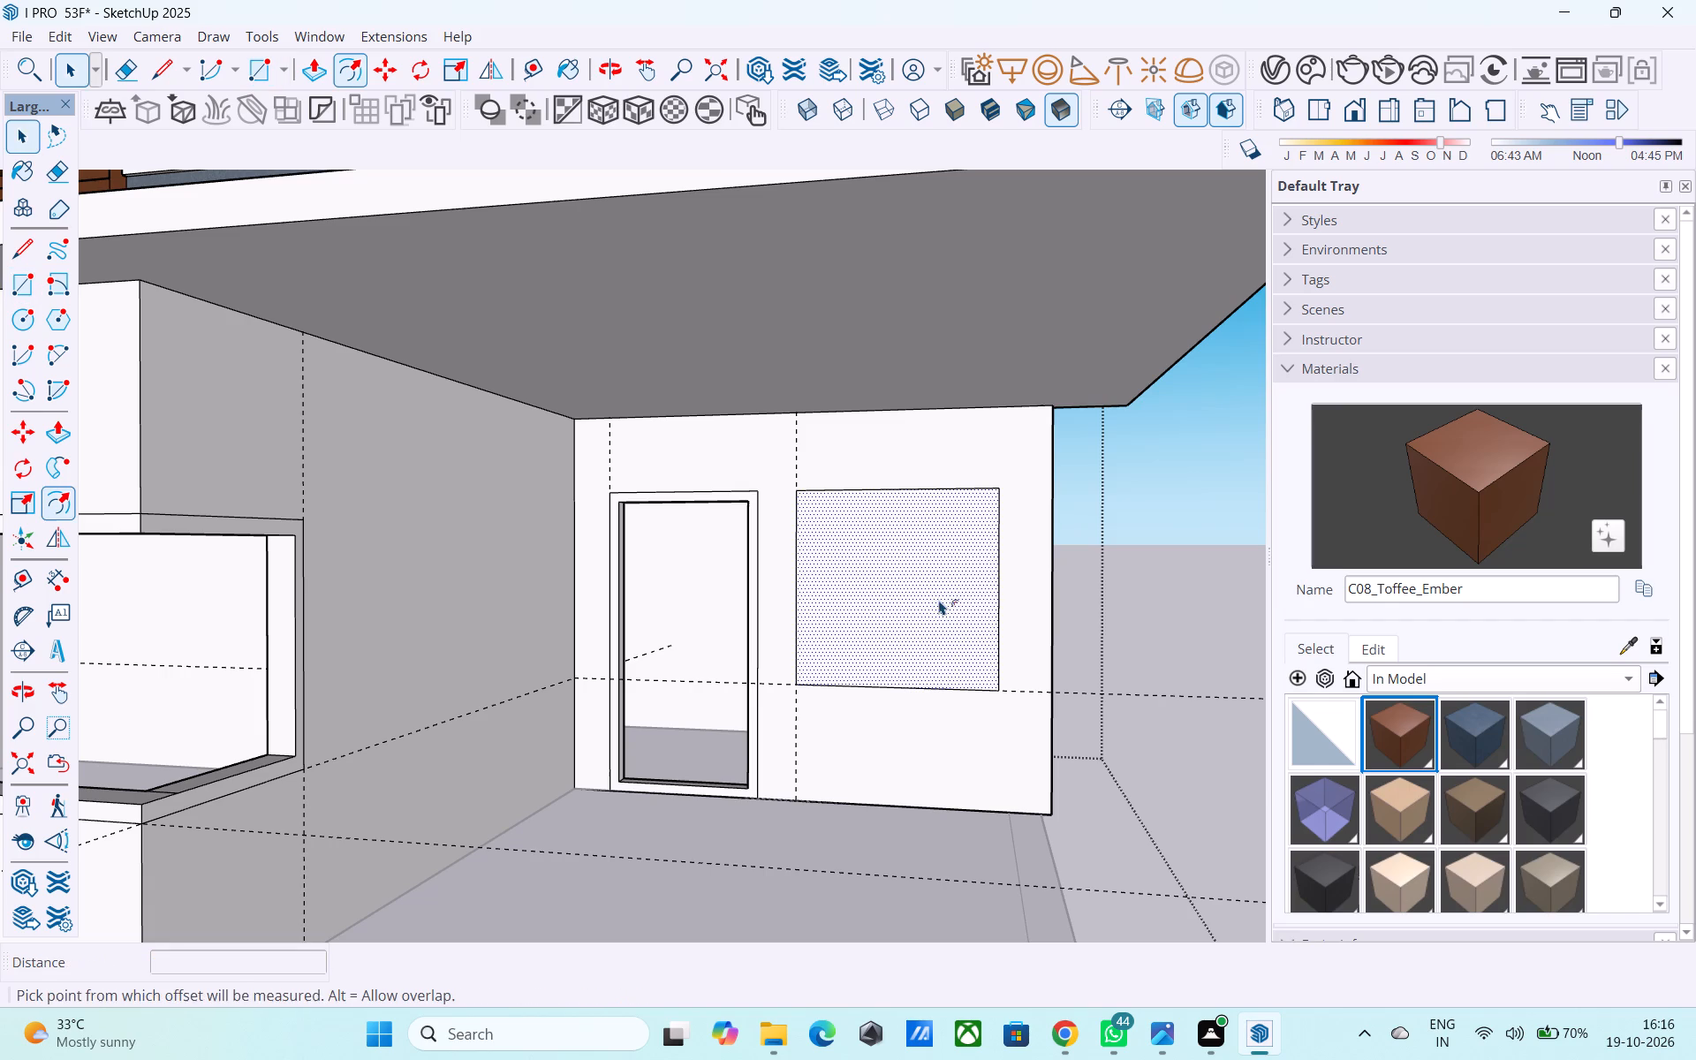
left_click(939, 598)
type("3\"")
key("Return")
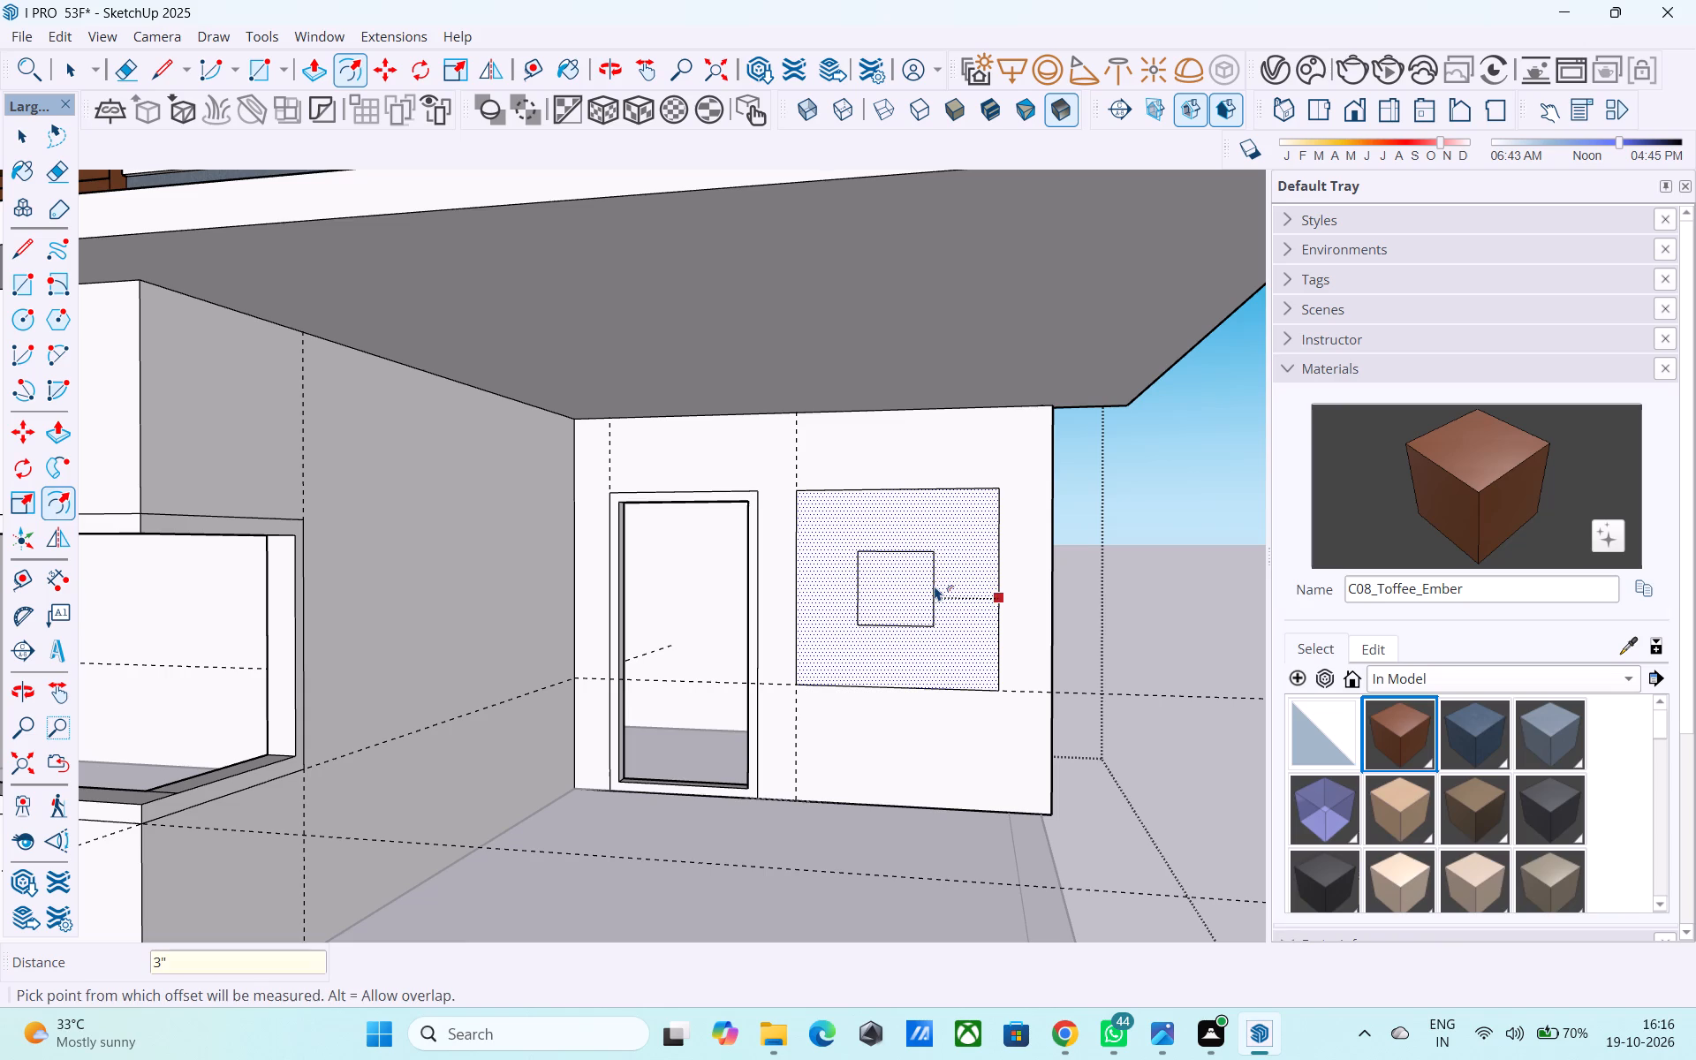
key("space")
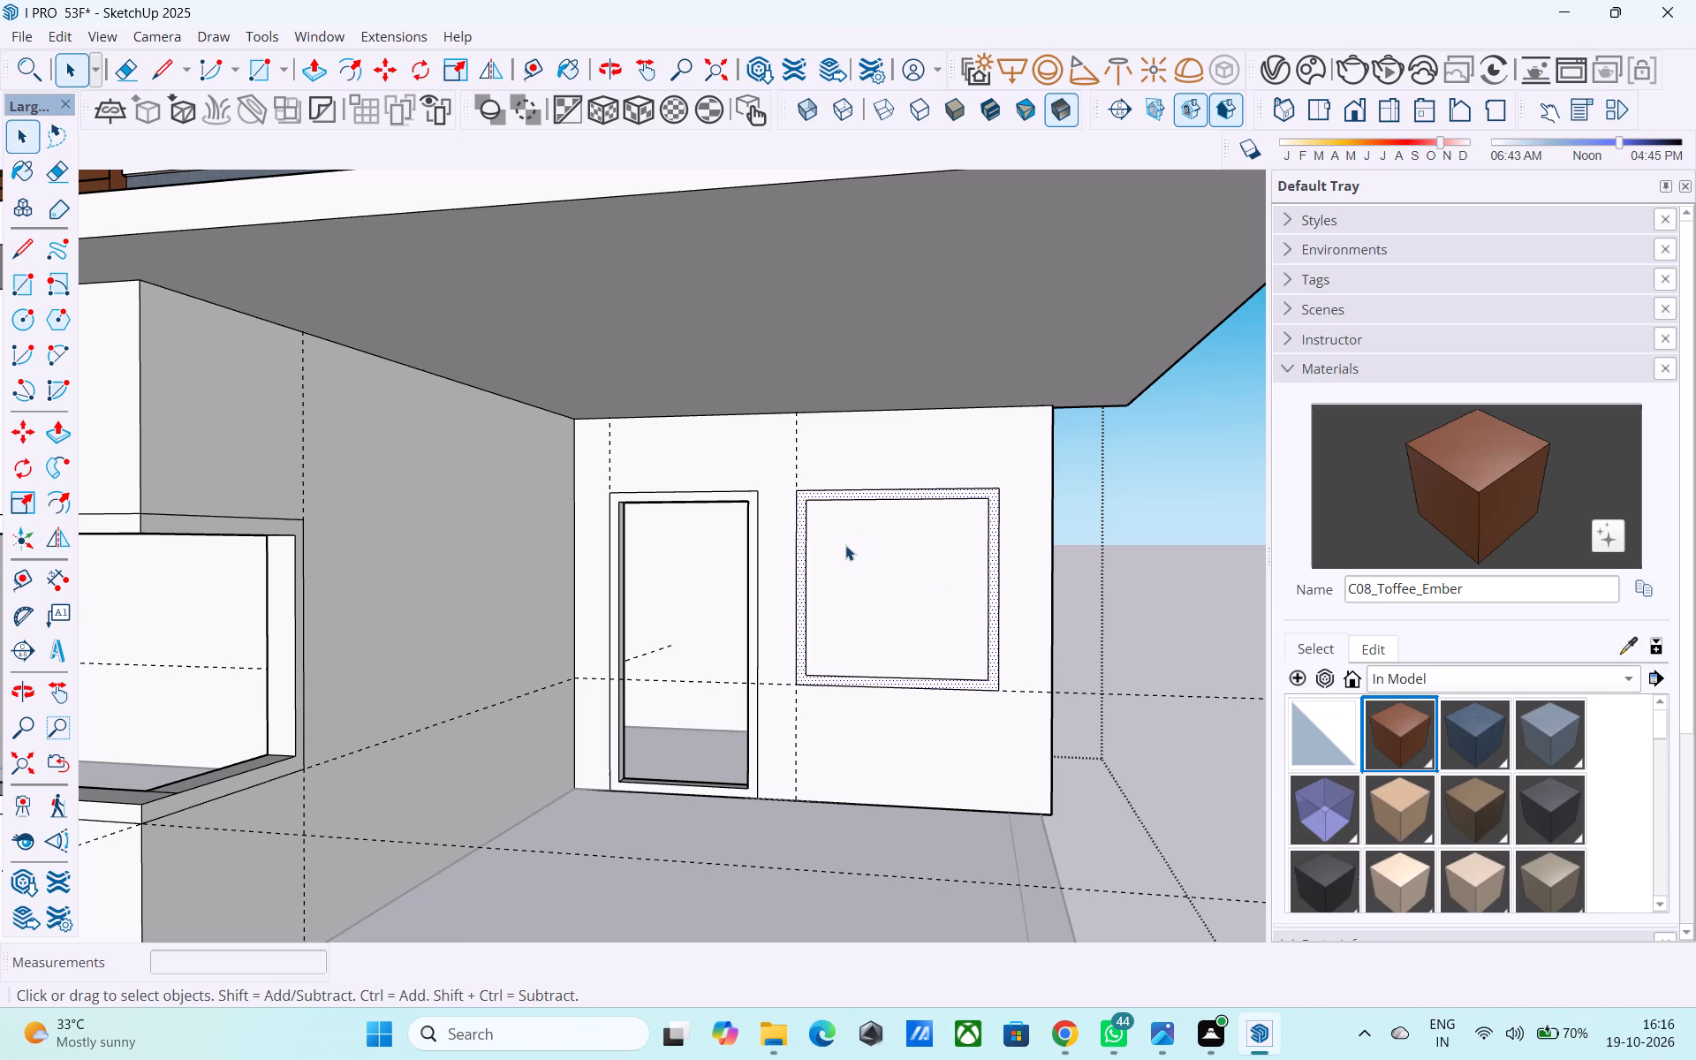
Push the inner window face into the rear wall to recess the opening inside its frame.
left_click(860, 548)
key("p")
left_click(872, 590)
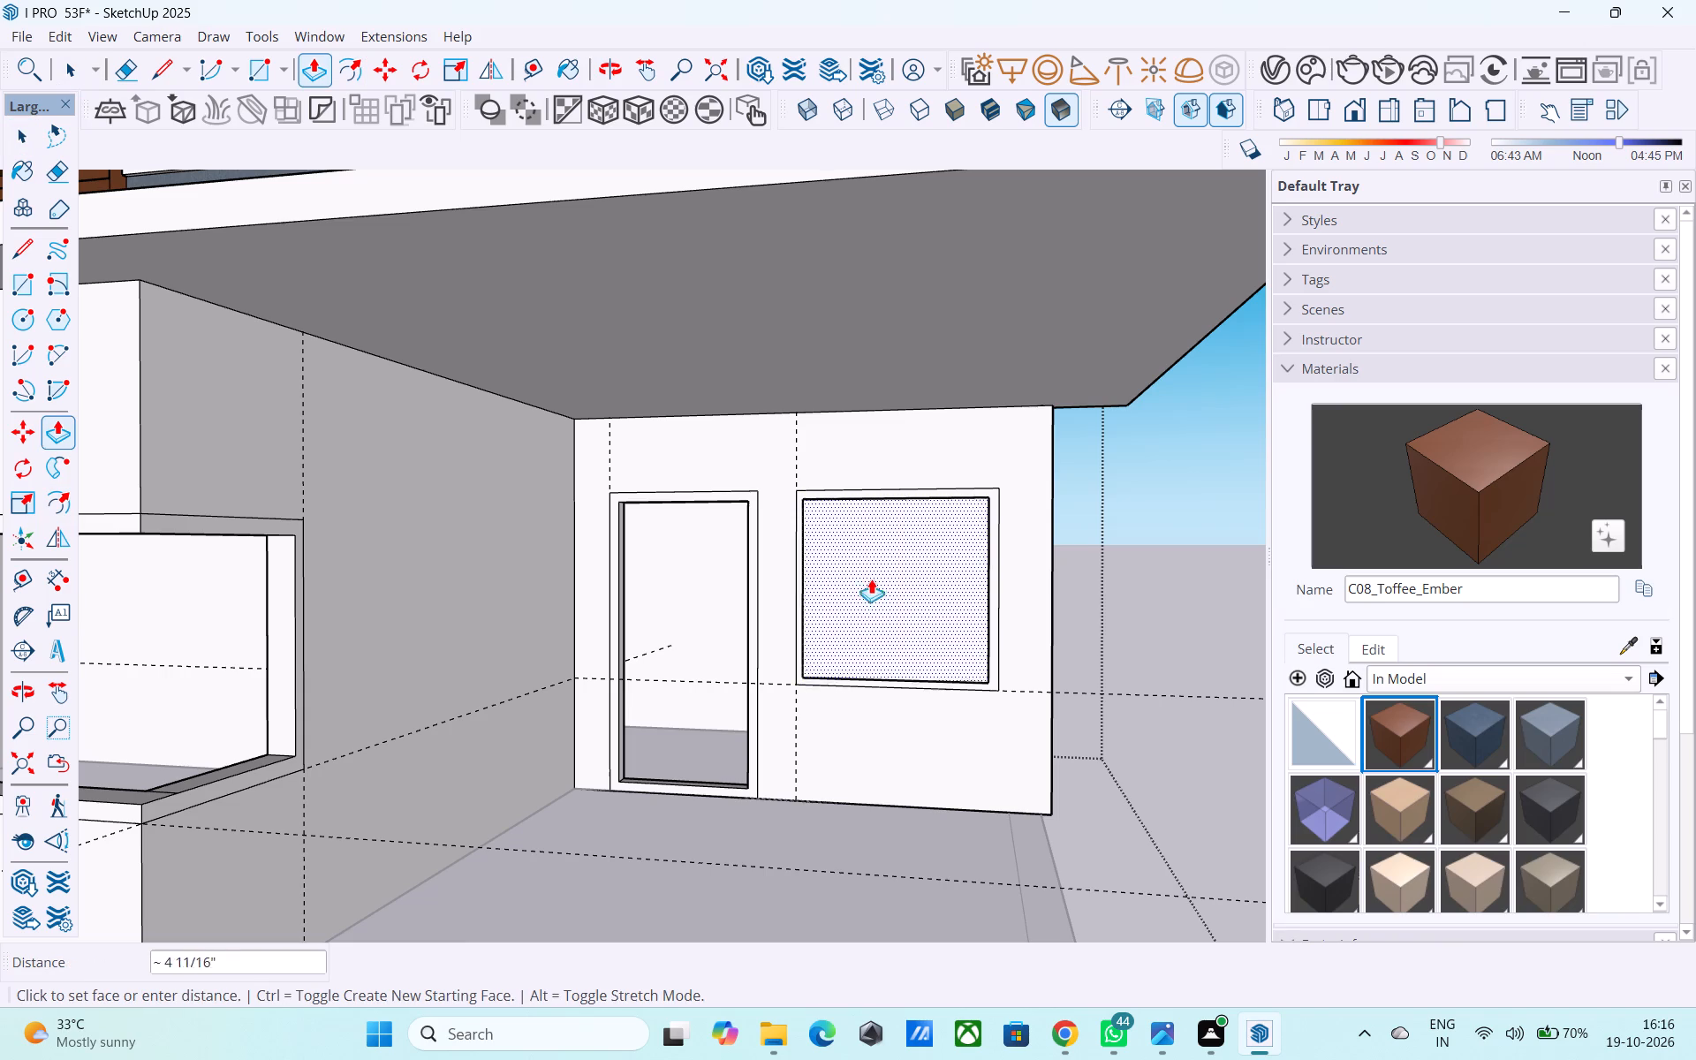
left_click(882, 565)
key("space")
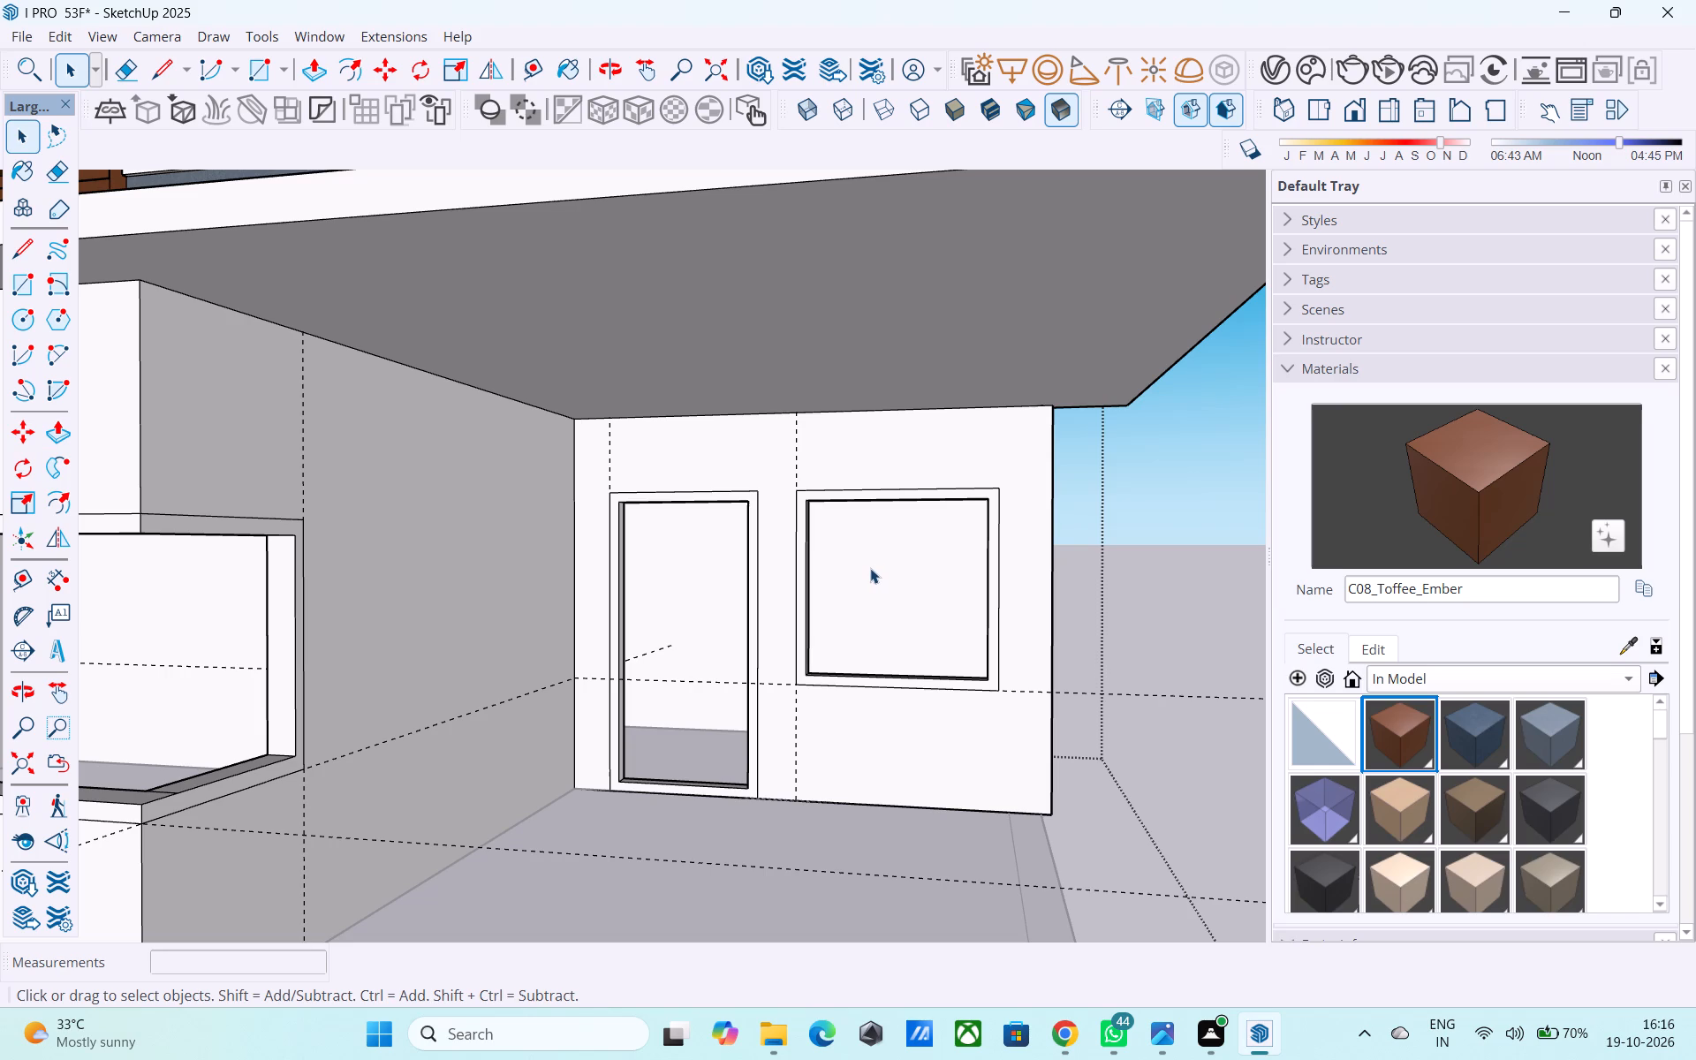
Erase the construction guides around the new door and window, across the floor and side wall, and beside the corner window.
key("e")
left_click_drag(780, 470, 809, 470)
left_click_drag(638, 463, 617, 464)
left_click_drag(614, 469, 616, 469)
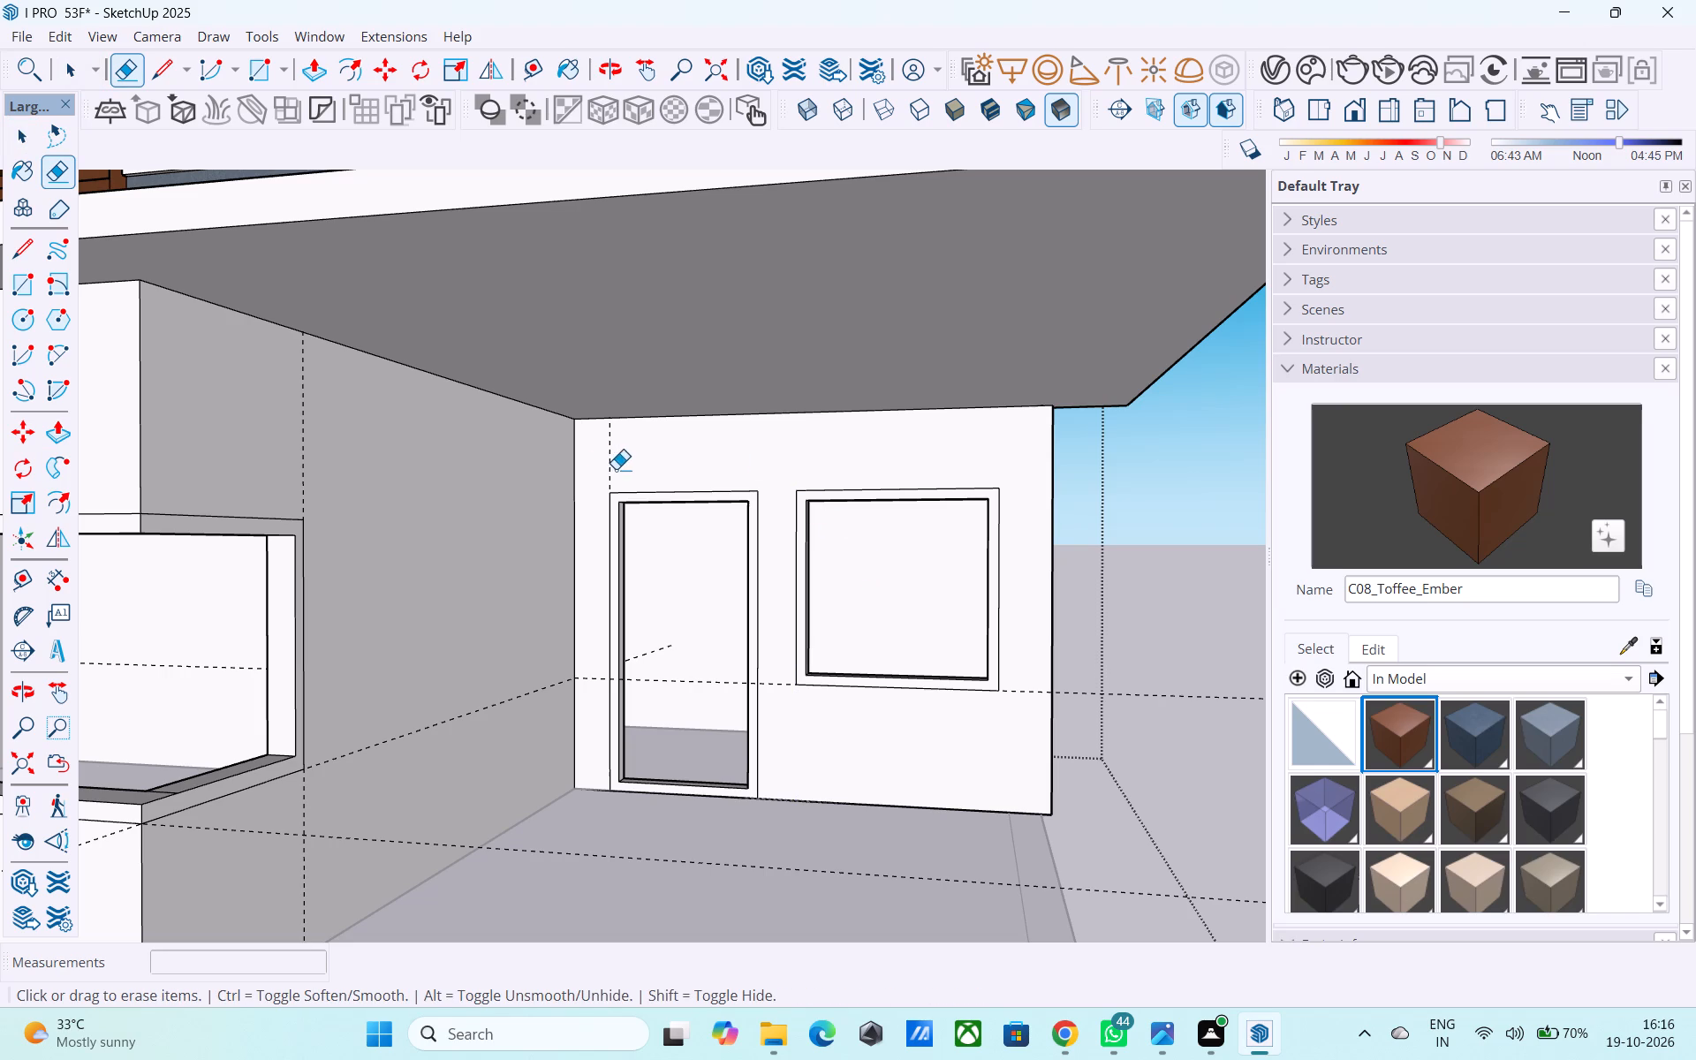
left_click_drag(616, 469, 597, 465)
left_click_drag(449, 651, 466, 726)
left_click_drag(378, 800, 299, 839)
left_click_drag(235, 670, 230, 648)
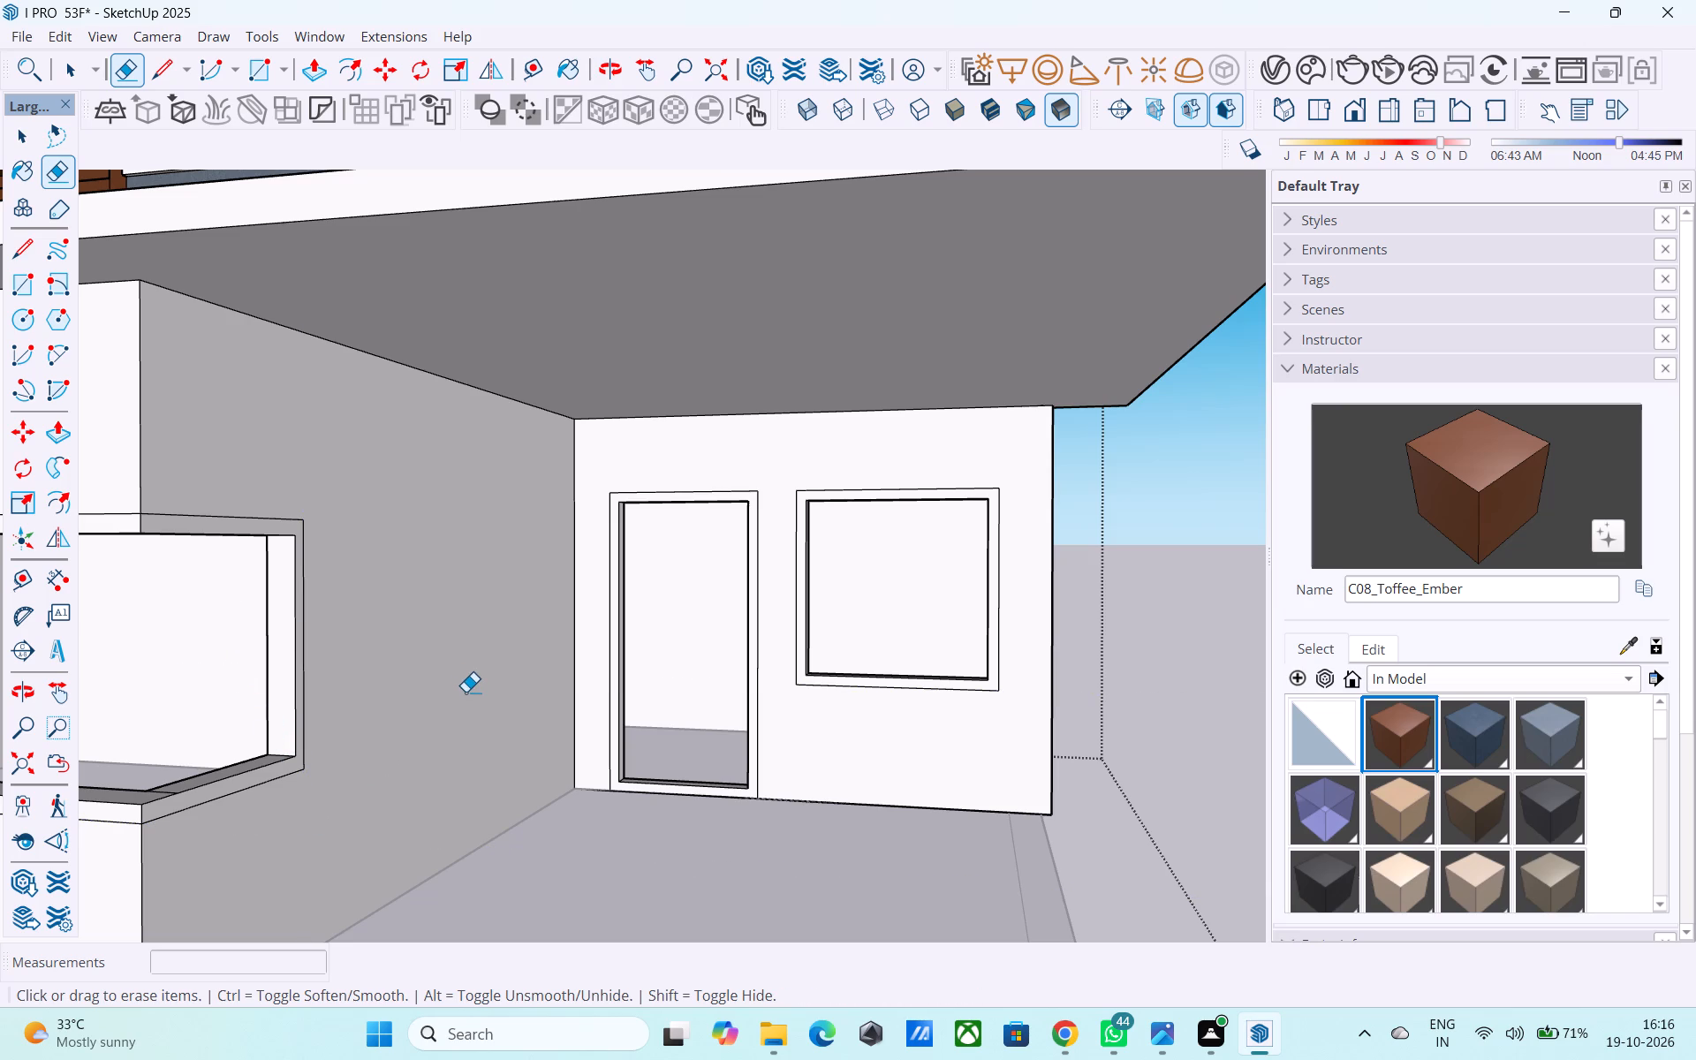
Examine the whole house from several sides and heights, checking the new openings under the balcony.
scroll(466, 692, "down", 10)
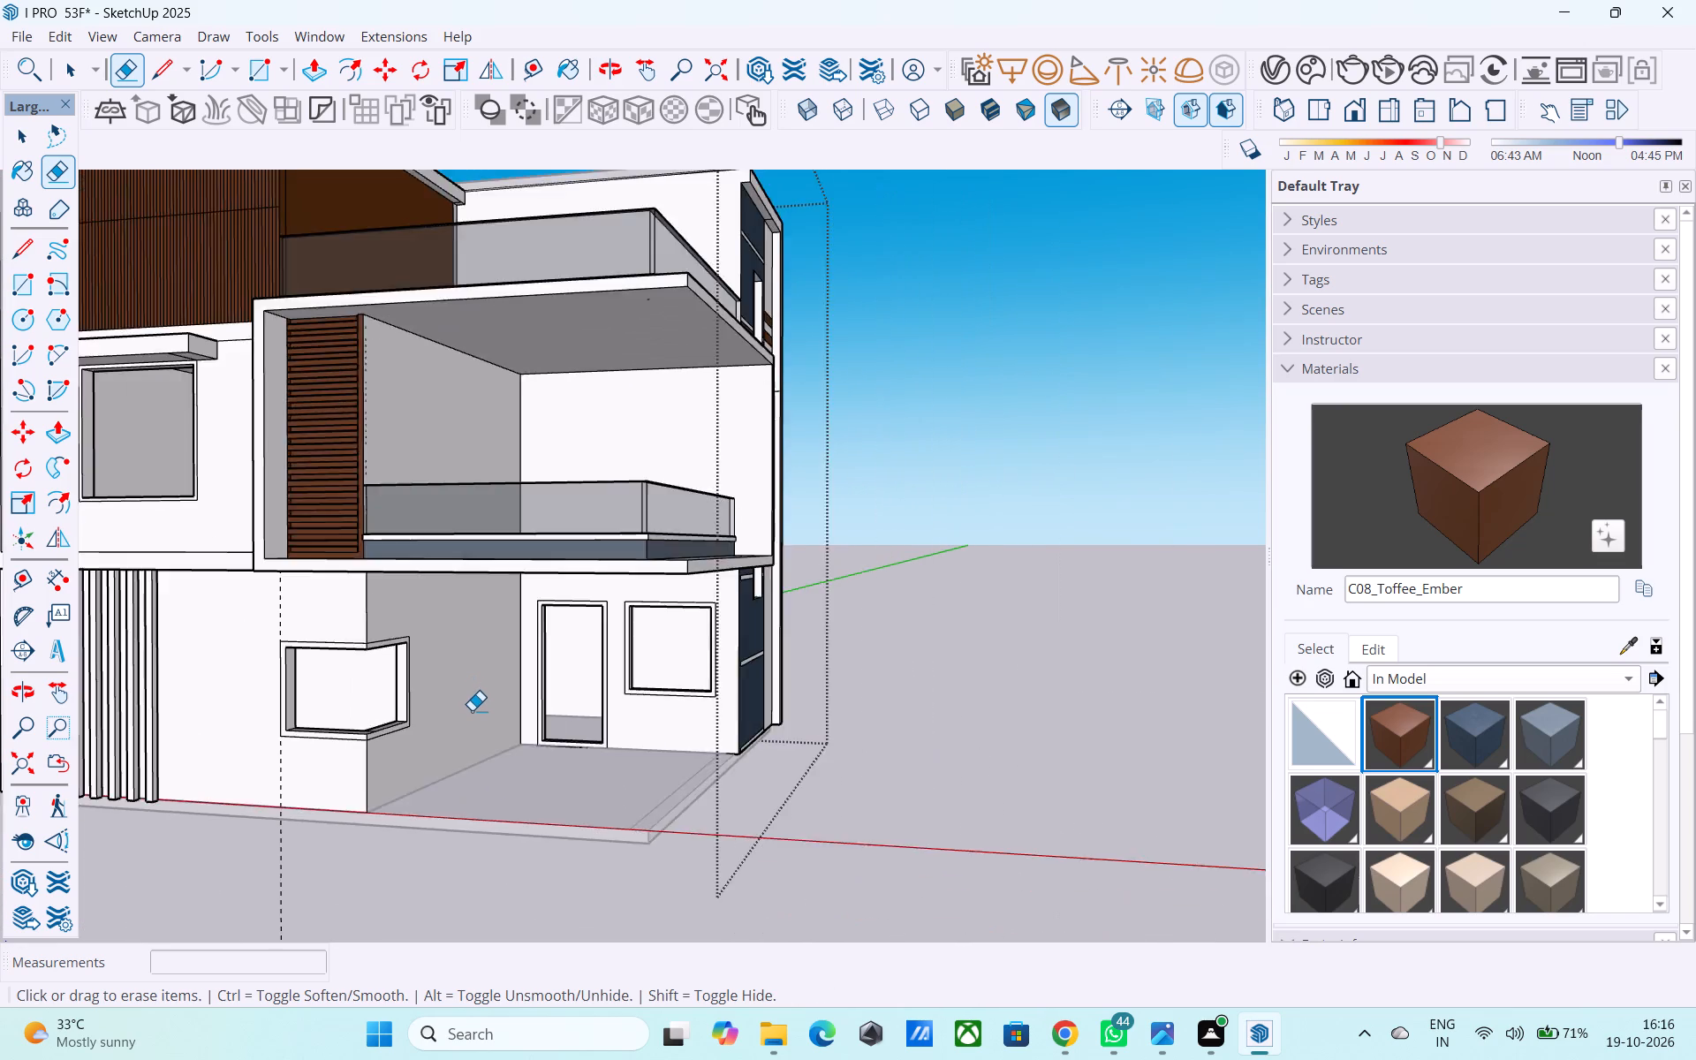
scroll(472, 710, "down", 5)
middle_click_drag(473, 713, 450, 761)
scroll(785, 679, "down", 5)
middle_click_drag(786, 723, 763, 741)
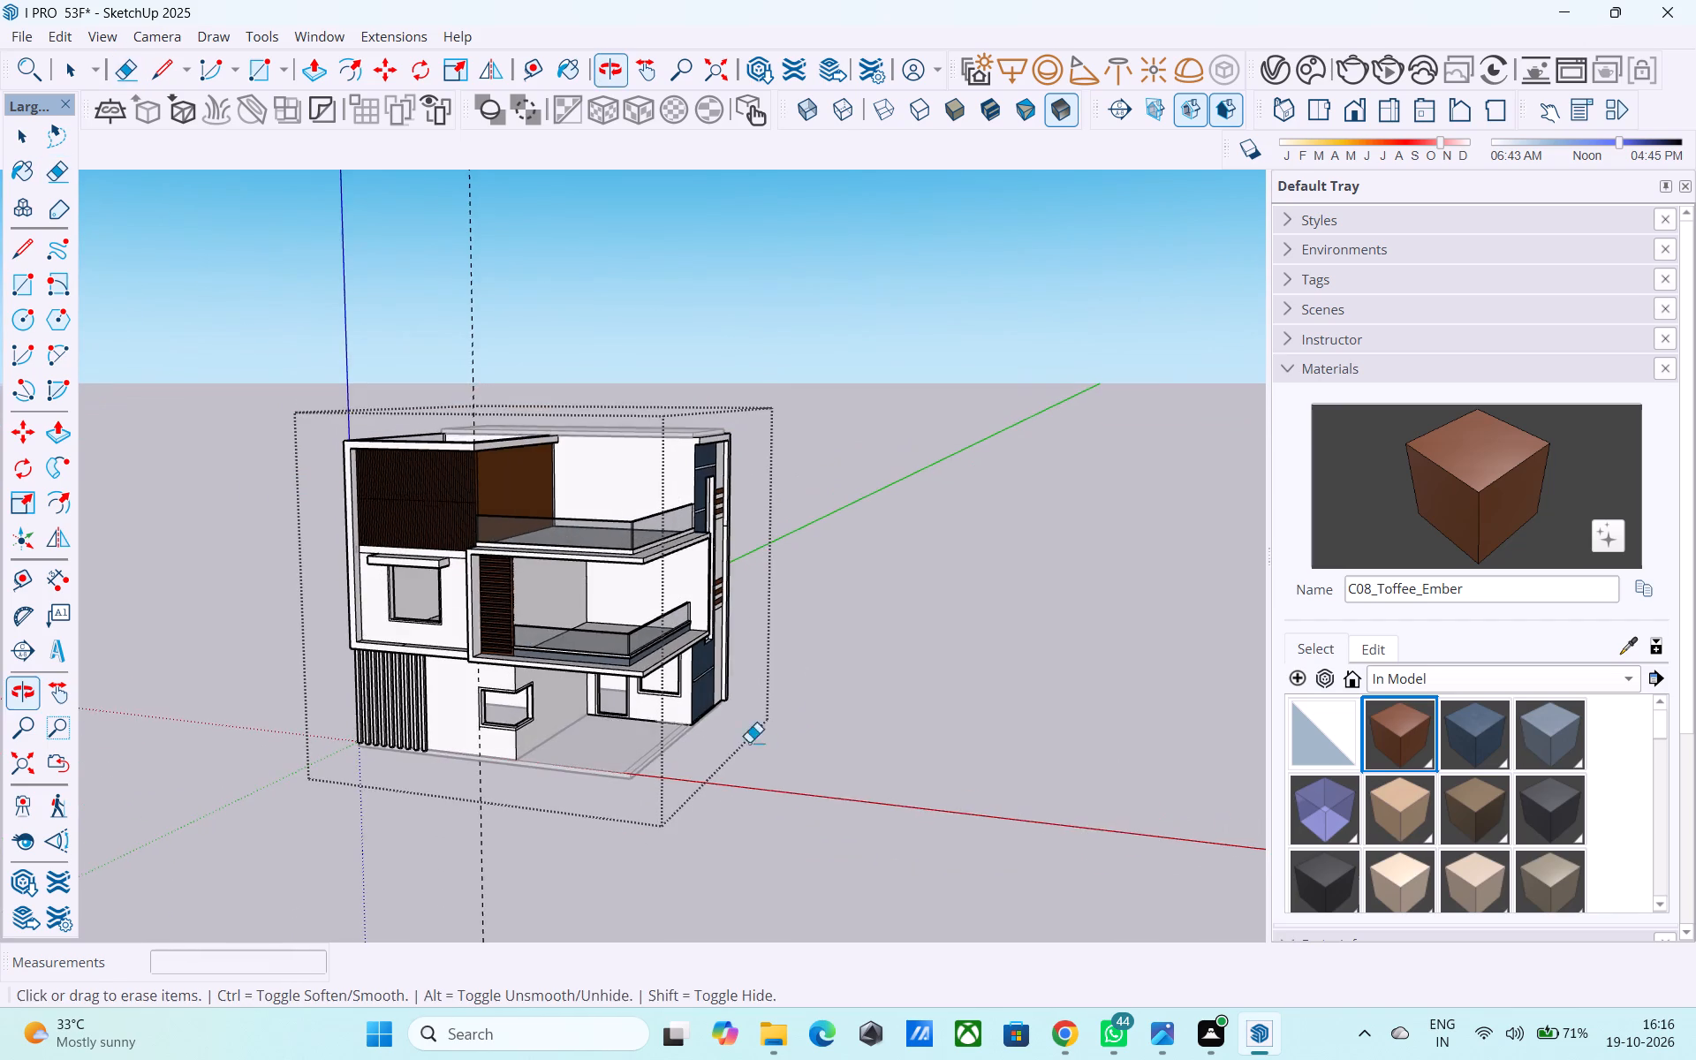
scroll(549, 635, "up", 4)
middle_click_drag(552, 639, 542, 619)
middle_click_drag(799, 546, 821, 524)
scroll(823, 525, "down", 1)
middle_click_drag(823, 526, 659, 423)
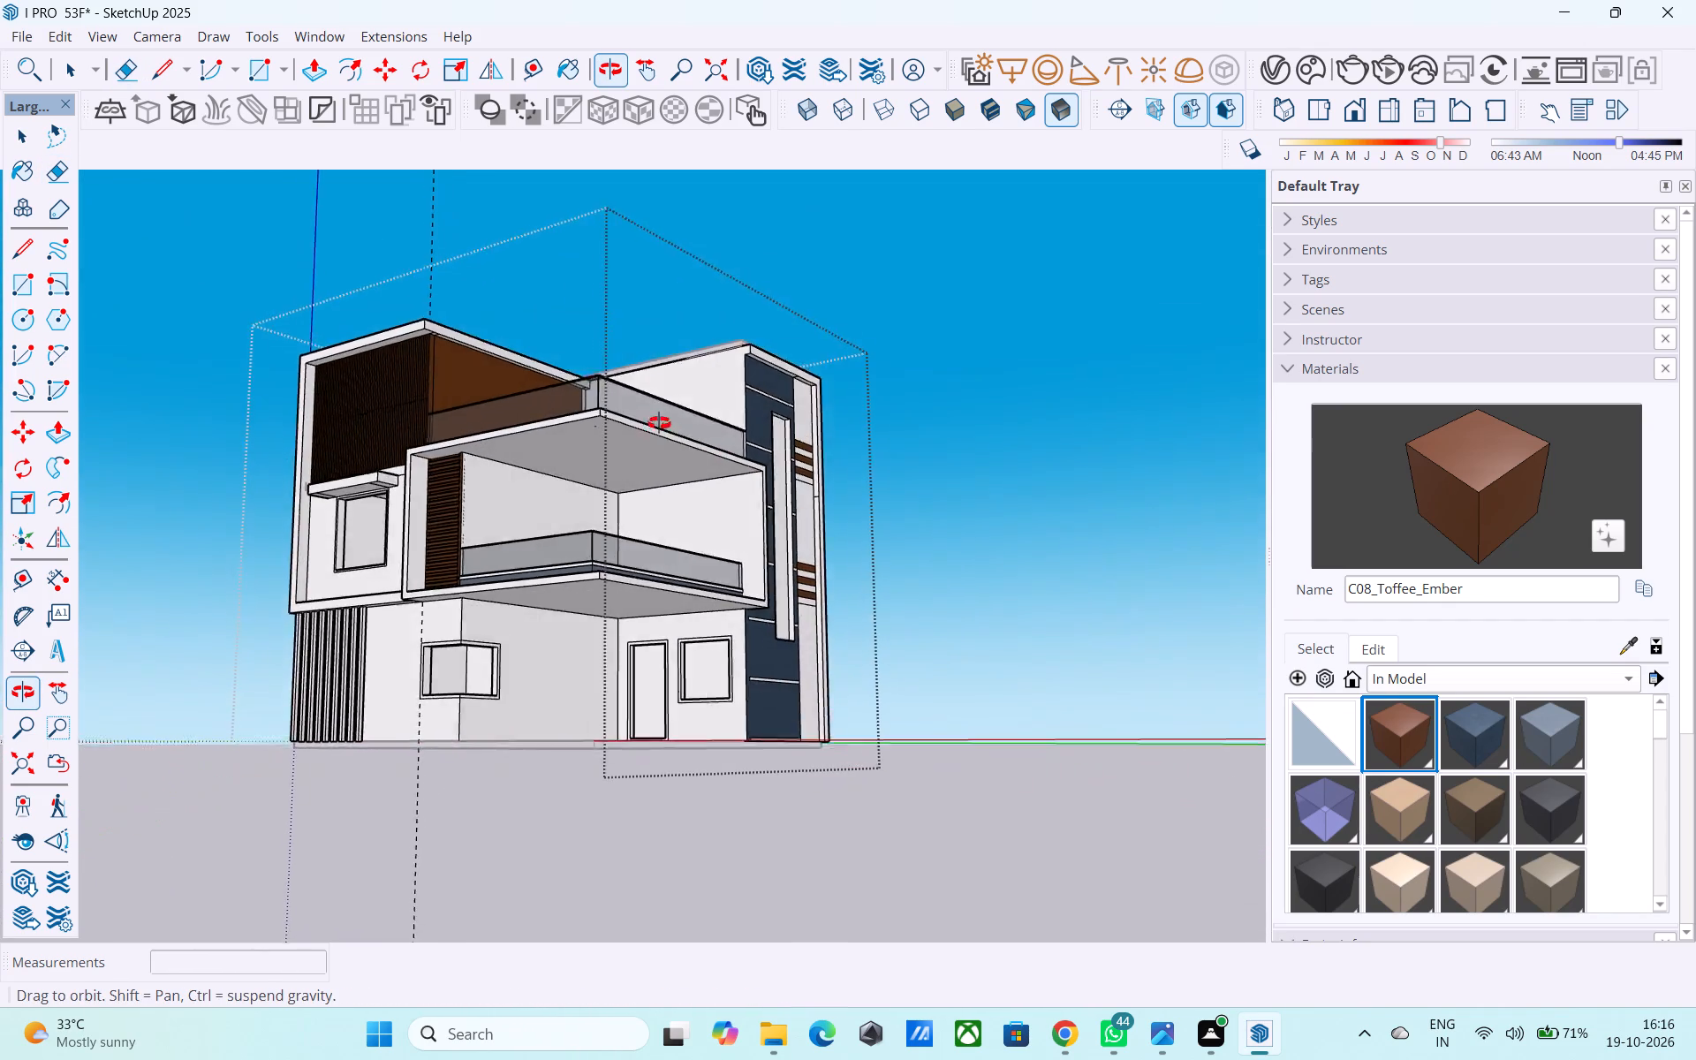
middle_click_drag(659, 423, 574, 390)
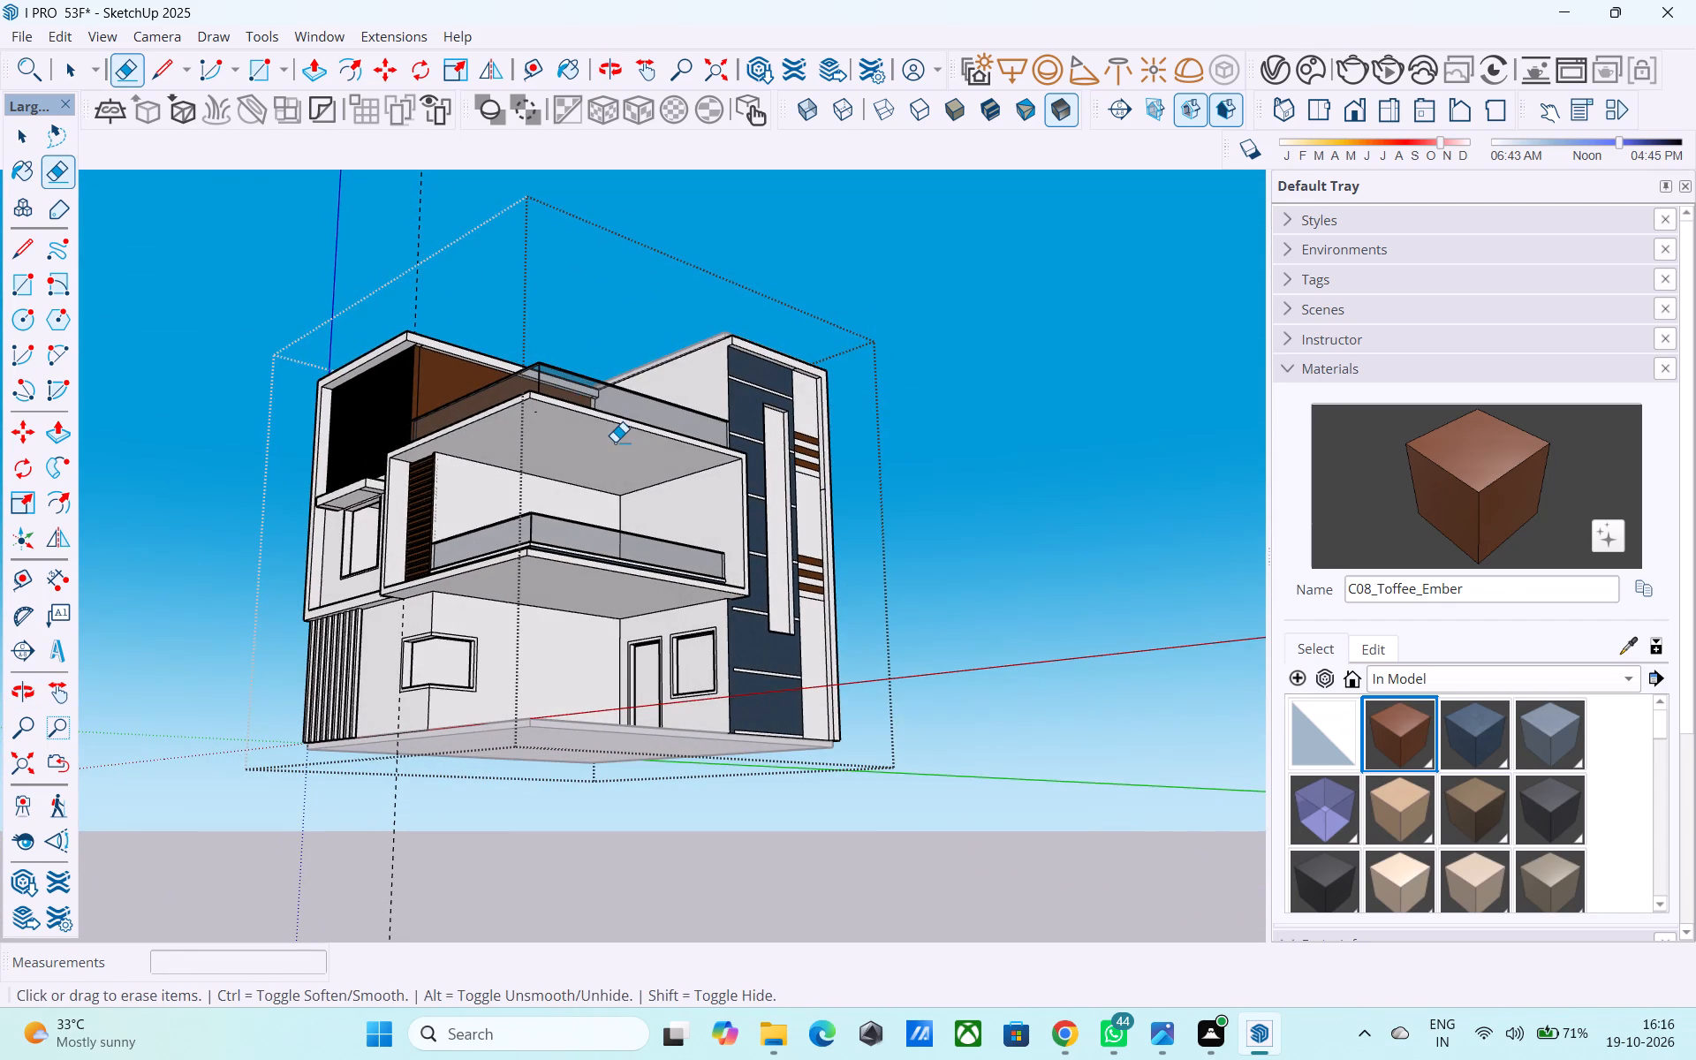
middle_click_drag(615, 442, 557, 477)
scroll(587, 466, "up", 1)
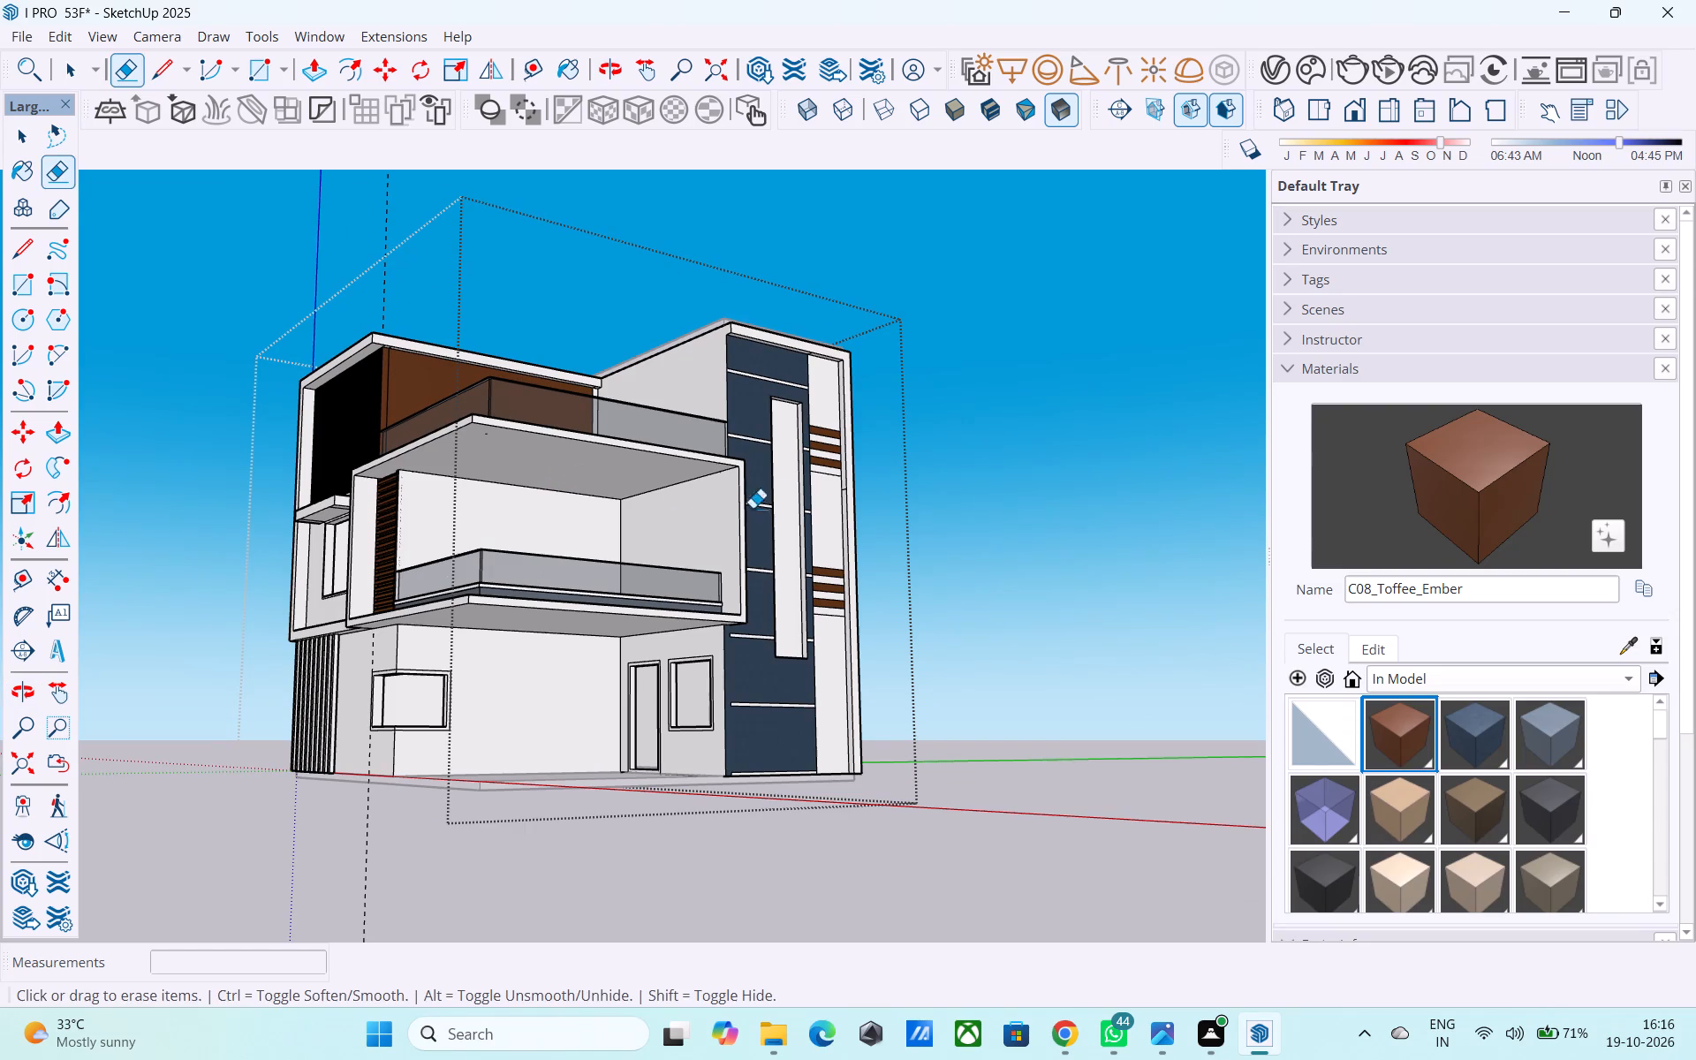
Draw a rectangle 3' wide by about 18' 6" high over the white vertical strip on the blue-clad tower, from corner to opposite corner.
middle_click_drag(785, 509, 591, 584)
scroll(826, 450, "up", 7)
middle_click_drag(680, 435, 664, 442)
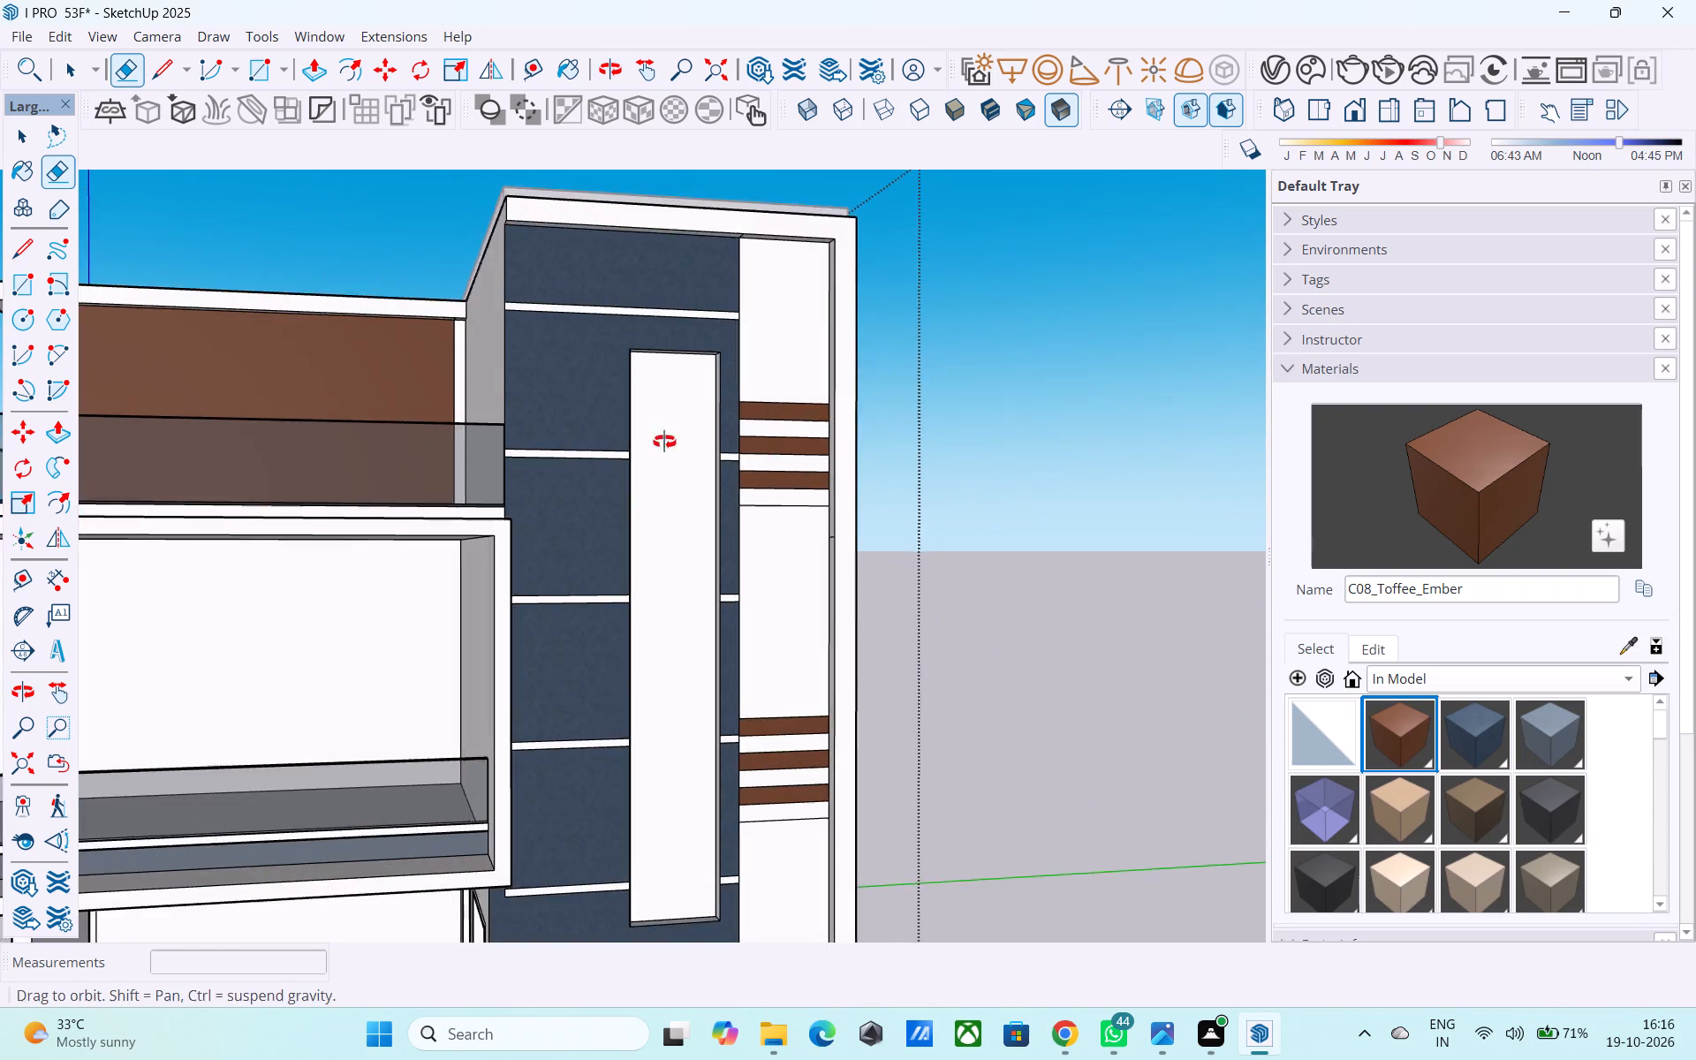
middle_click_drag(664, 442, 626, 466)
key("space")
key("r")
left_click(567, 381)
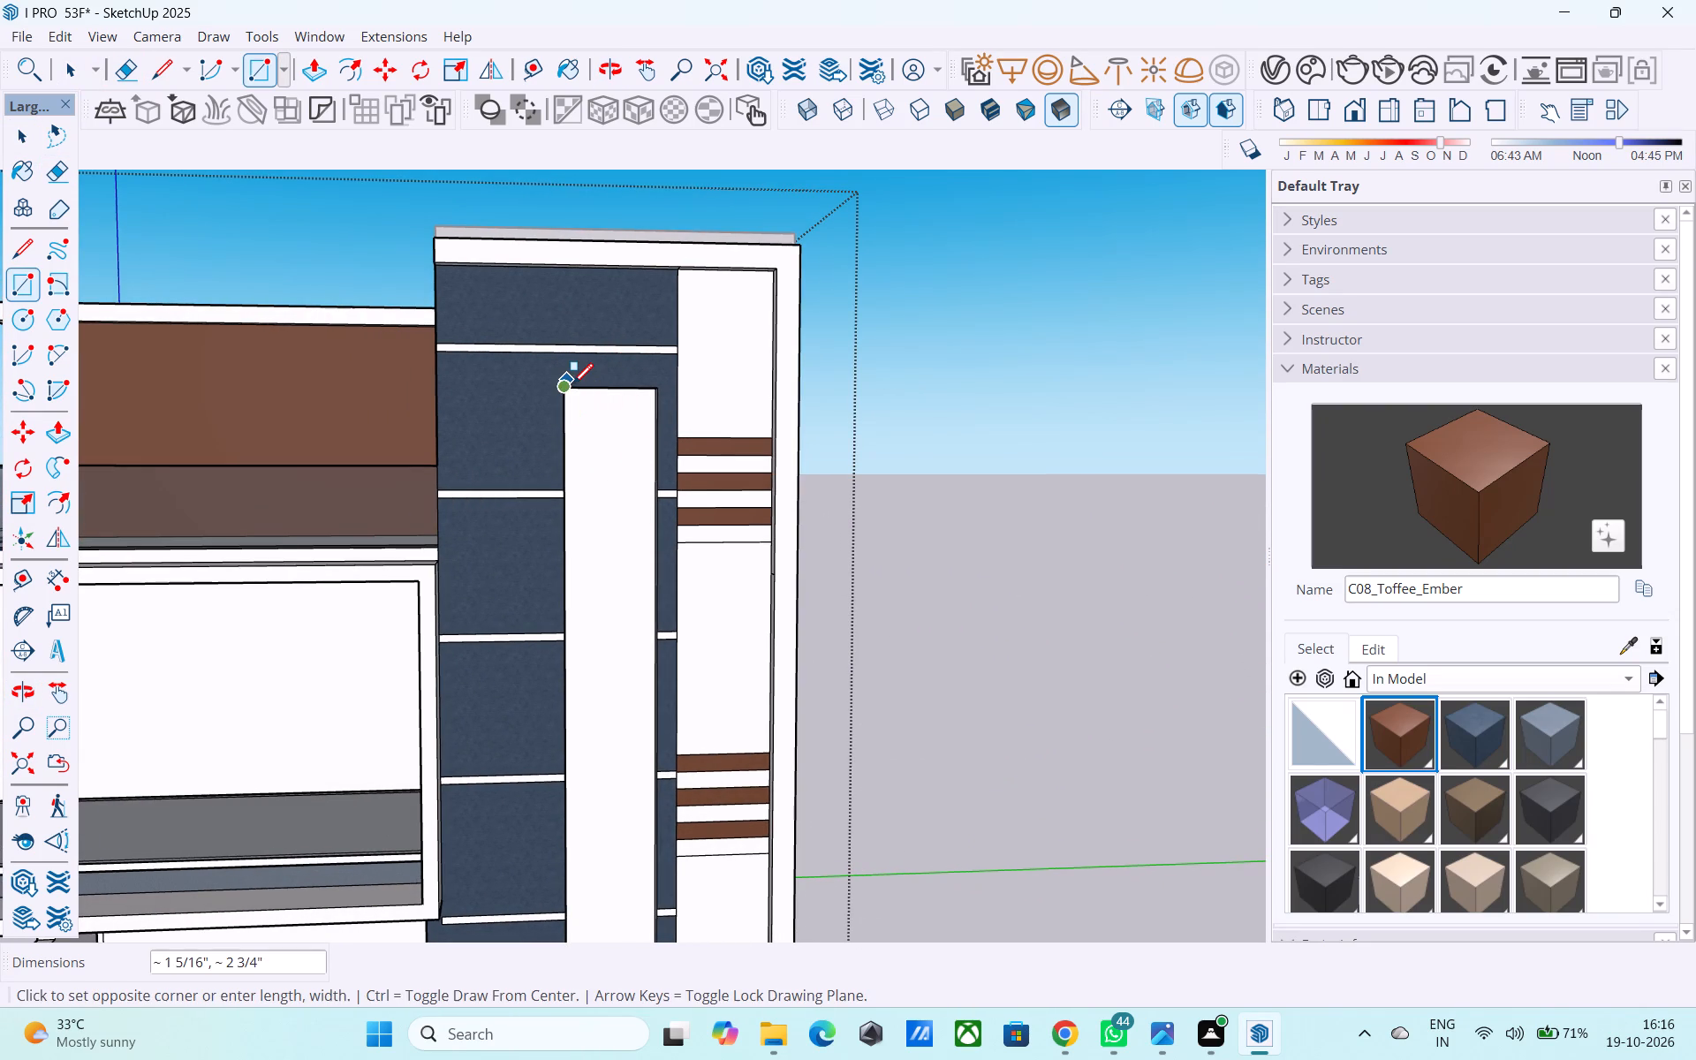
scroll(573, 387, "up", 6)
key("r")
scroll(573, 387, "up", 3)
left_click(552, 395)
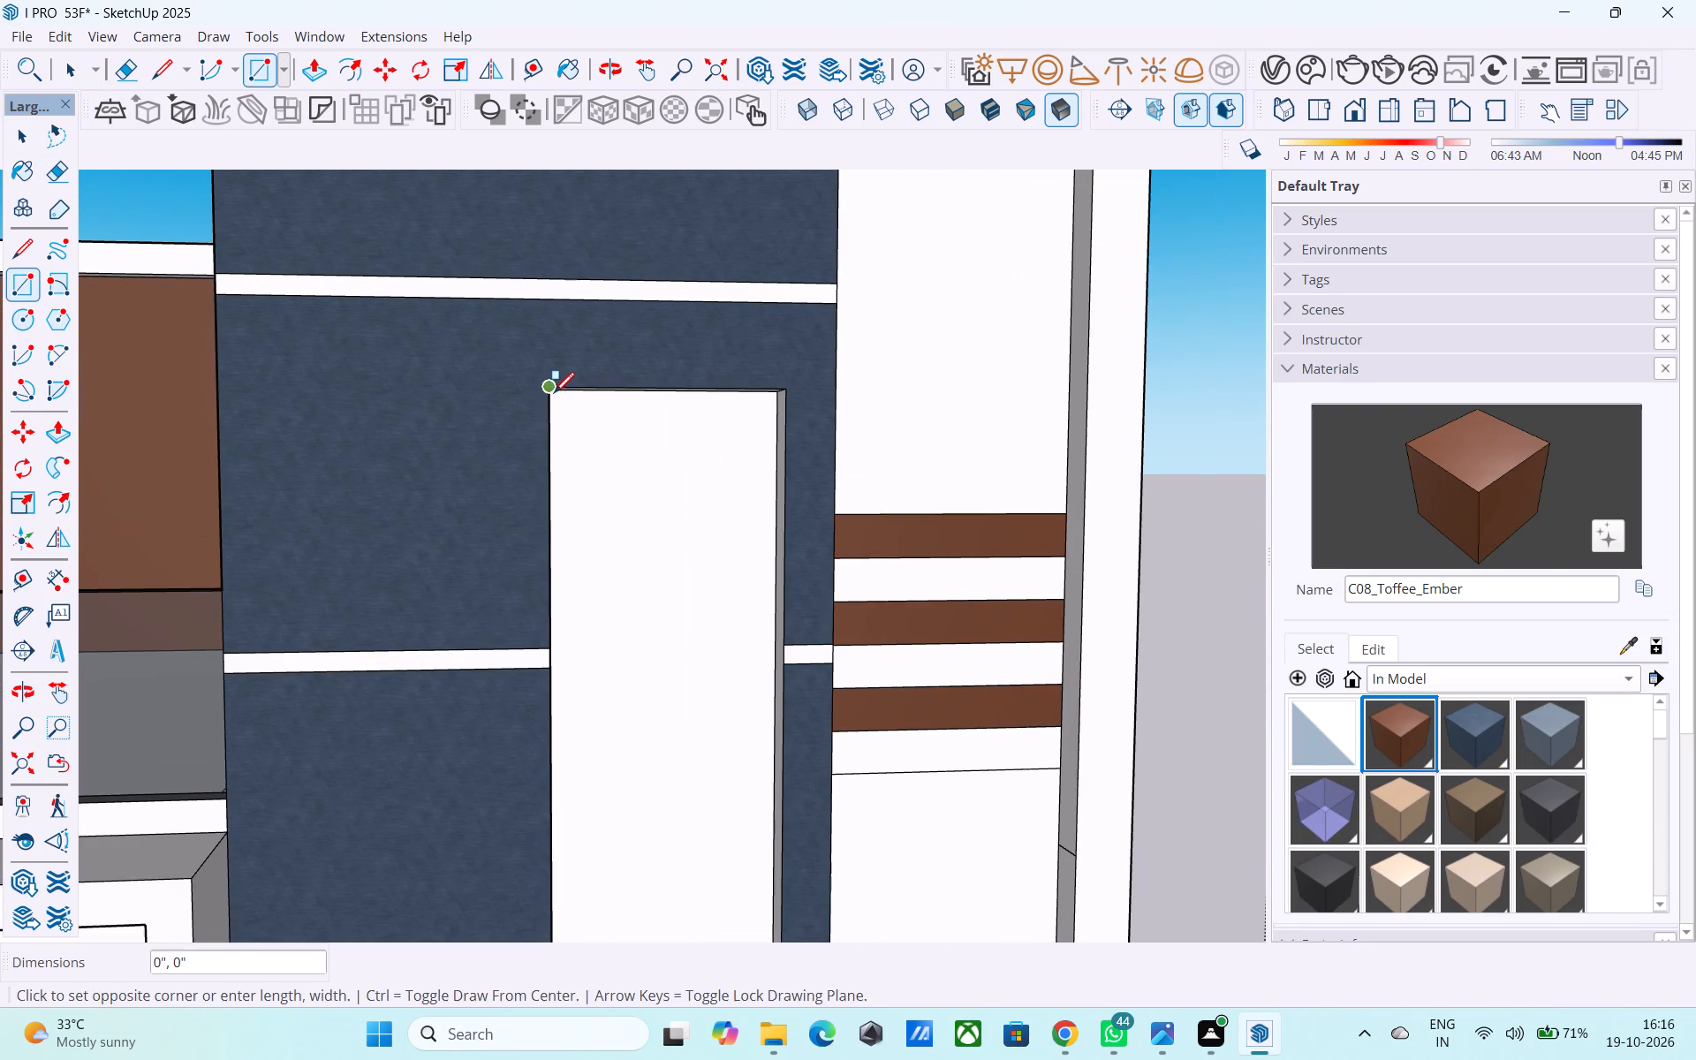
scroll(558, 393, "down", 6)
scroll(657, 703, "down", 7)
scroll(595, 610, "down", 7)
scroll(614, 750, "up", 2)
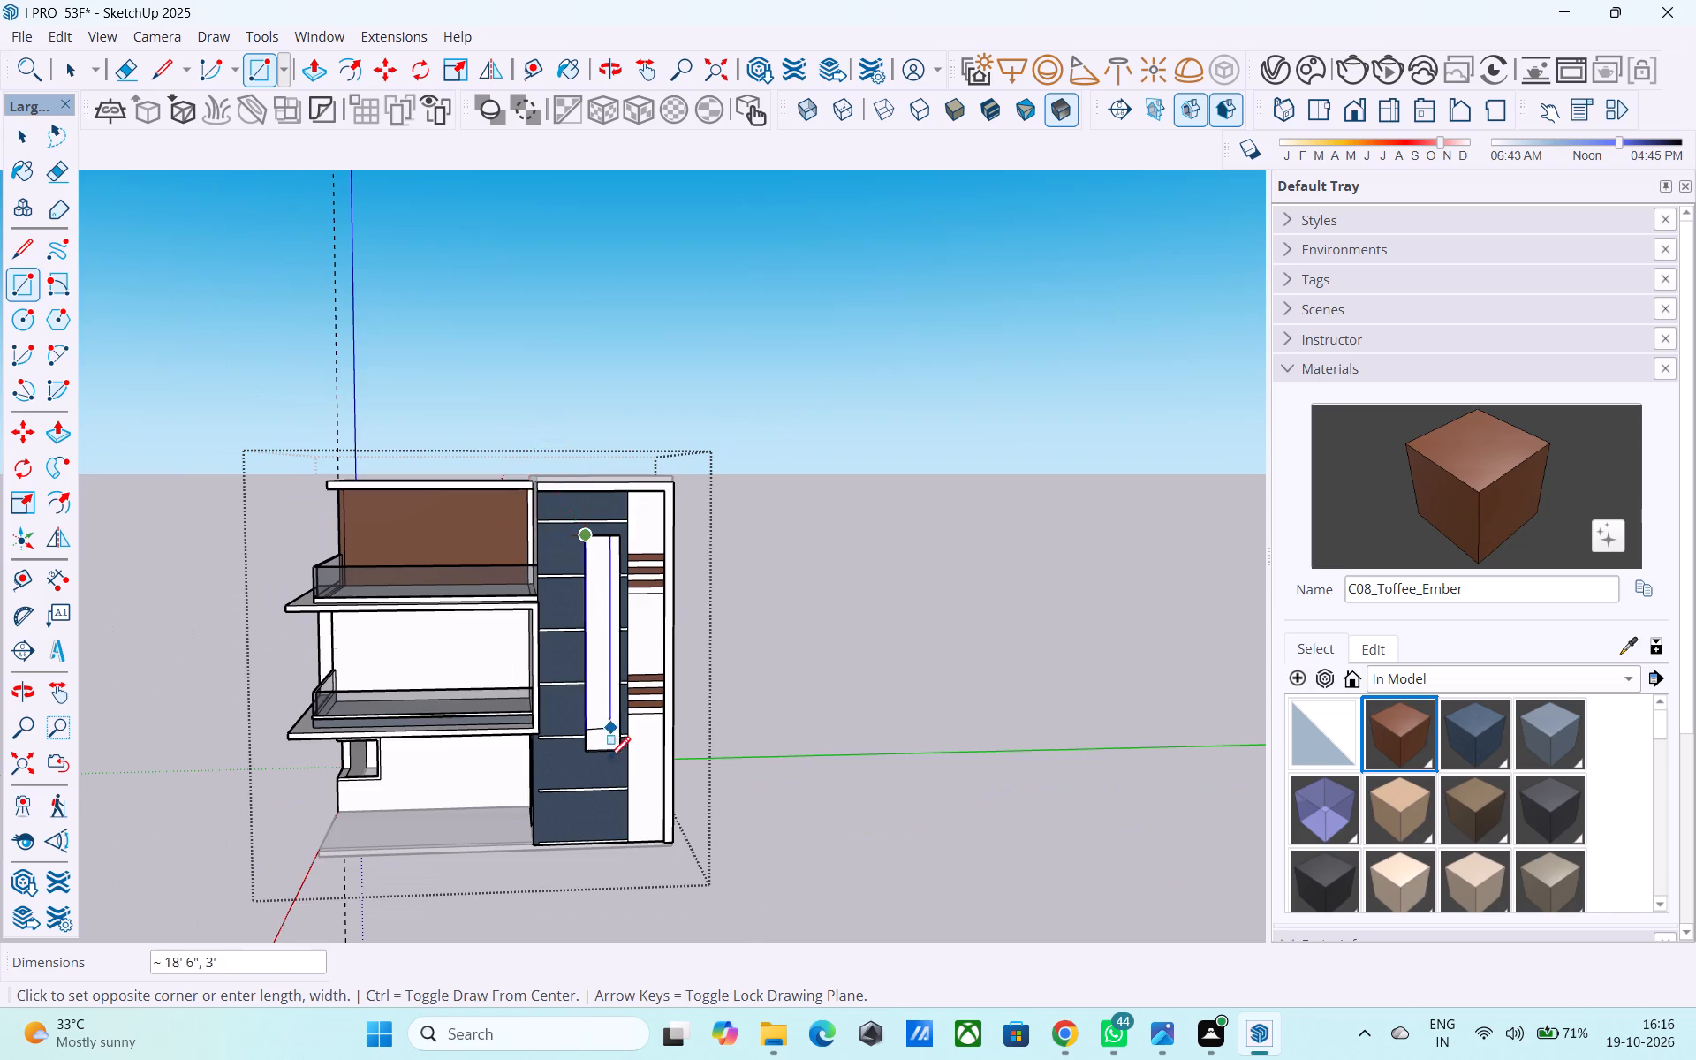
scroll(609, 760, "up", 17)
left_click(656, 712)
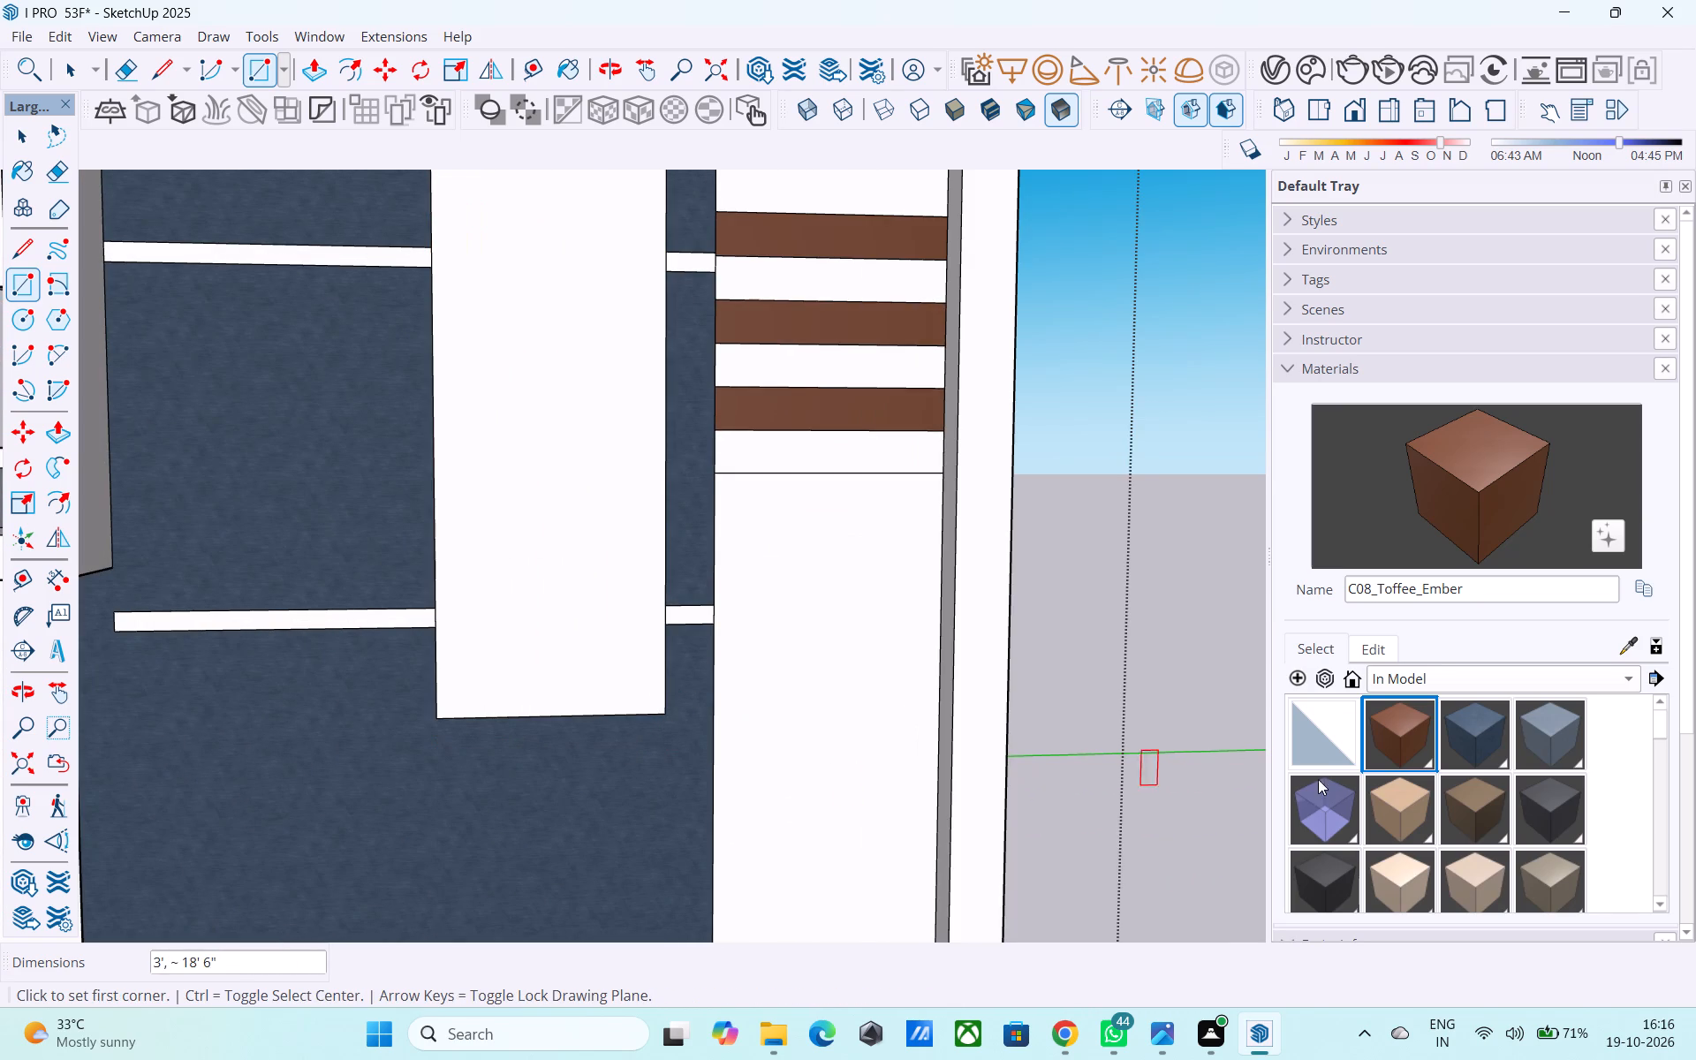
Paint the tower's tall vertical strip with the Glass_Basic_01 material.
scroll(1396, 747, "down", 4)
scroll(1396, 749, "up", 3)
left_click(1347, 803)
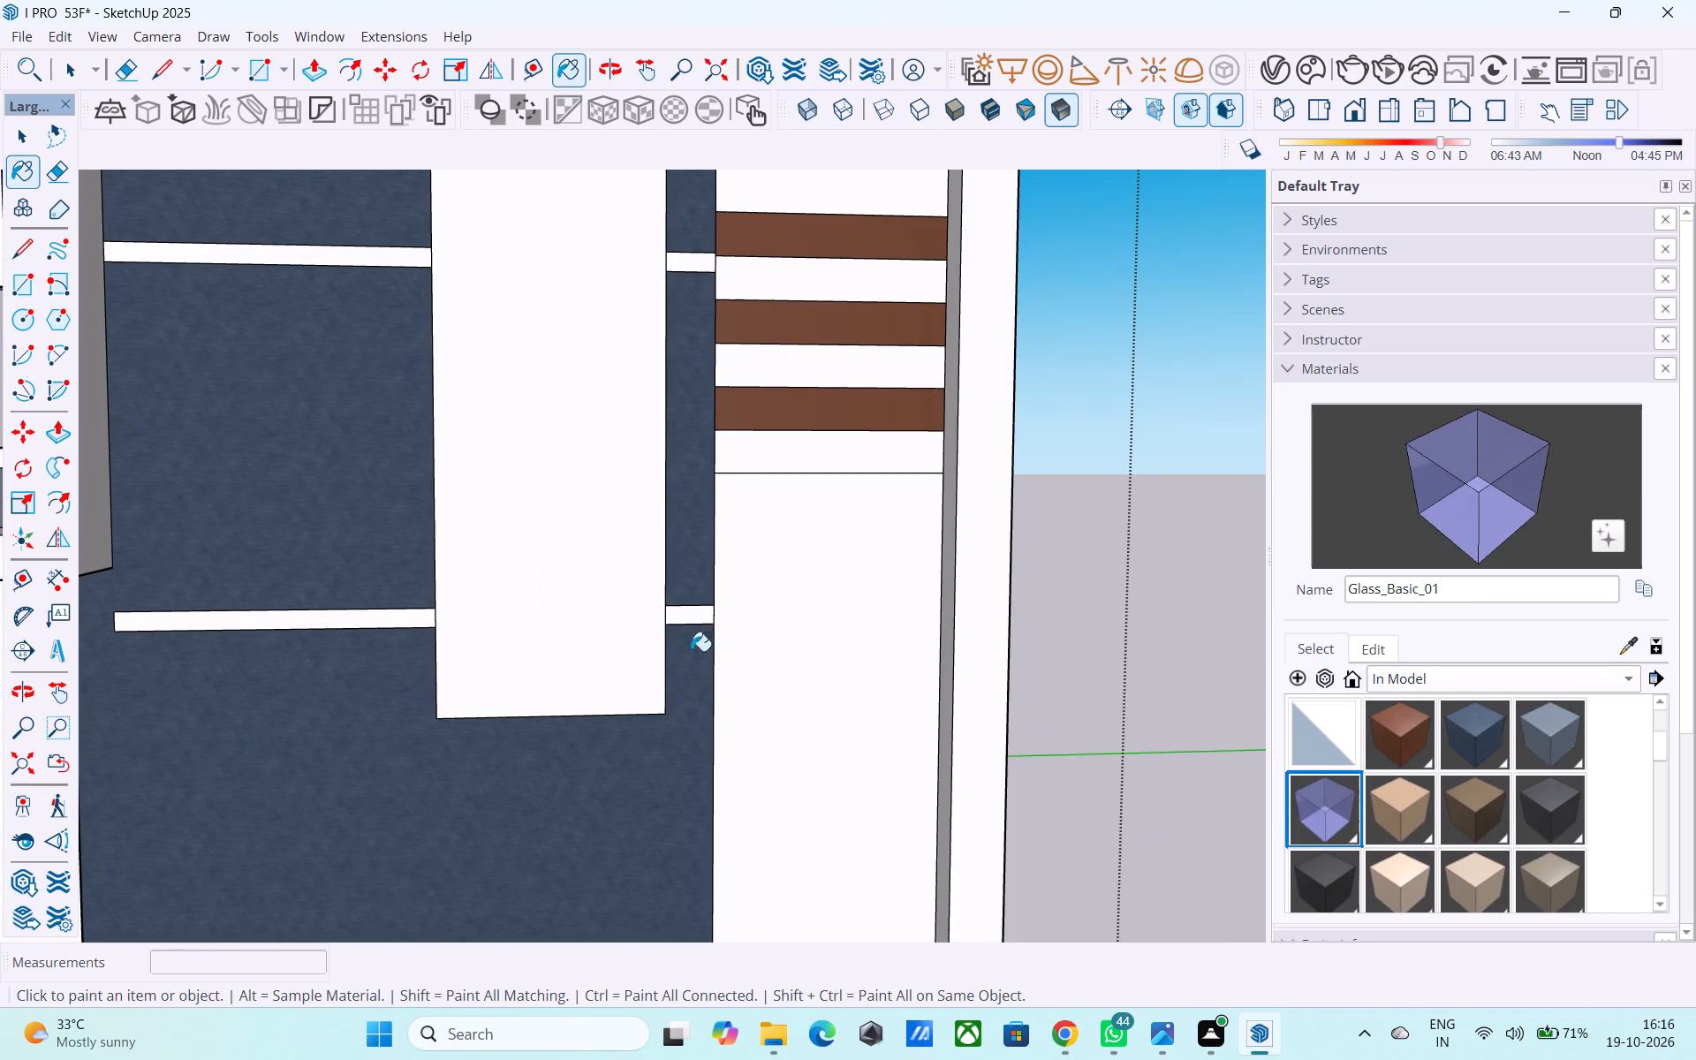
left_click(622, 609)
scroll(626, 612, "down", 12)
key("space")
Examine the whole house from low angles, checking the glazed strip against the rest of the elevation.
scroll(640, 651, "down", 3)
middle_click_drag(651, 659, 873, 651)
scroll(907, 627, "down", 4)
middle_click_drag(649, 523, 899, 445)
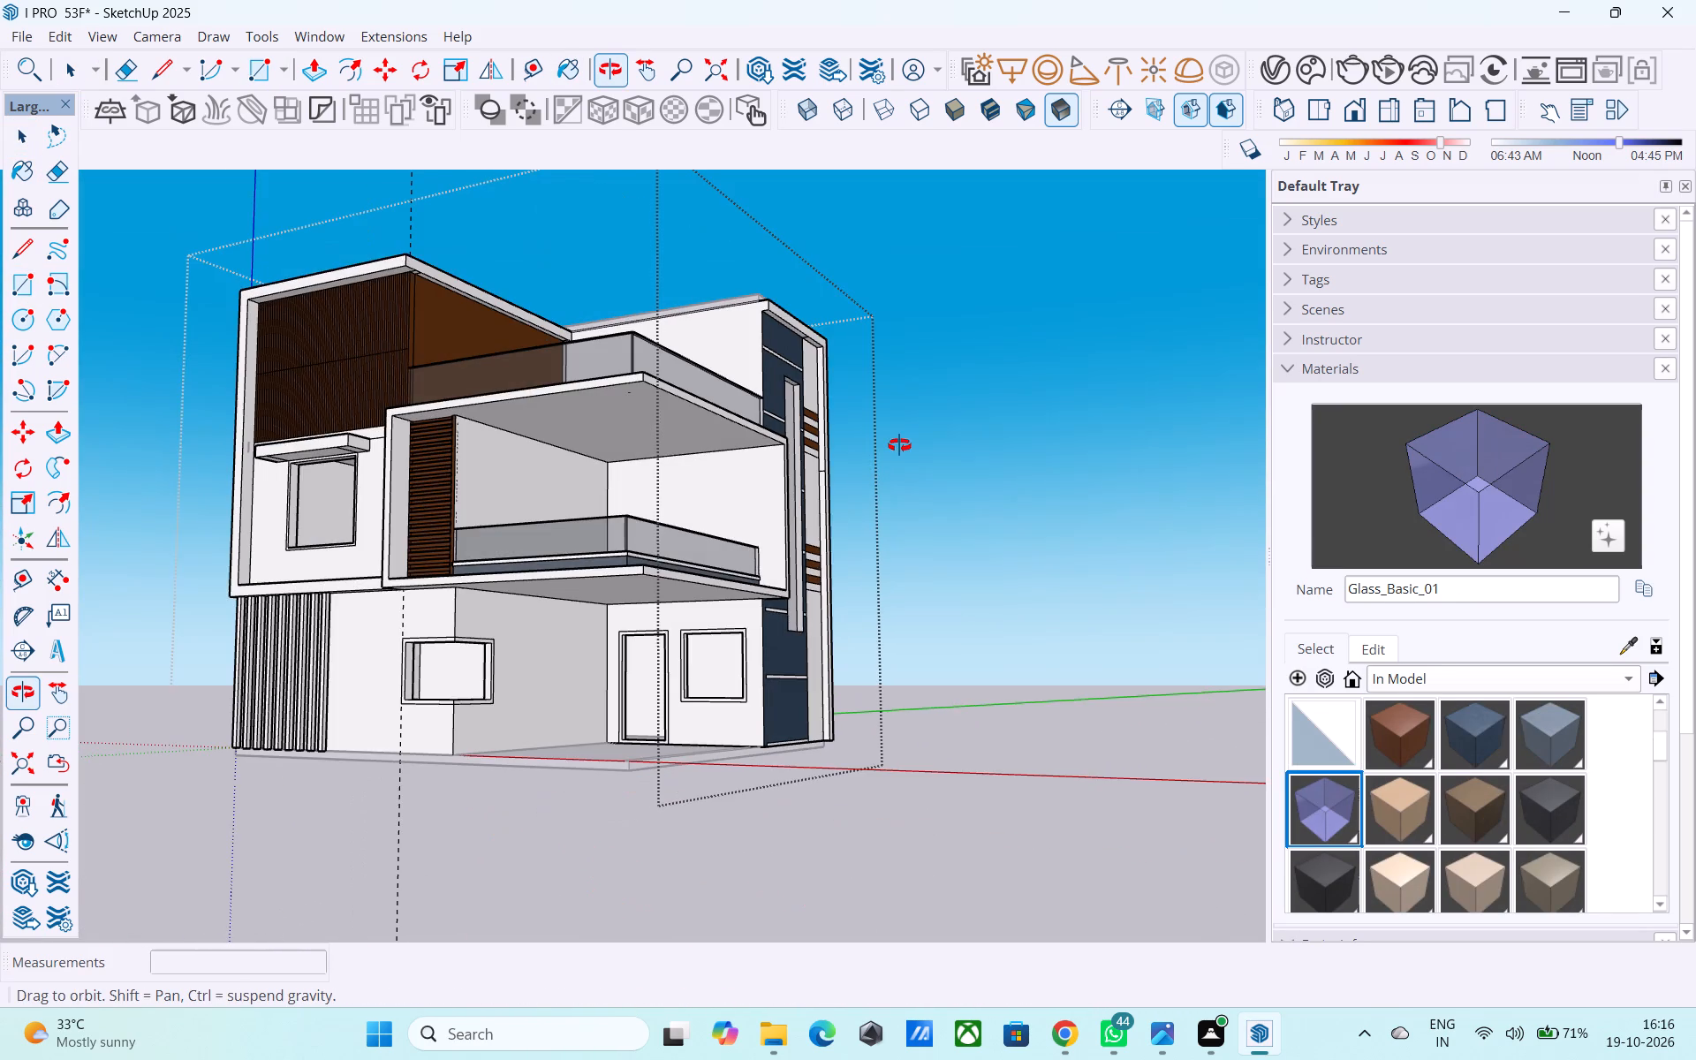
middle_click_drag(899, 445, 911, 420)
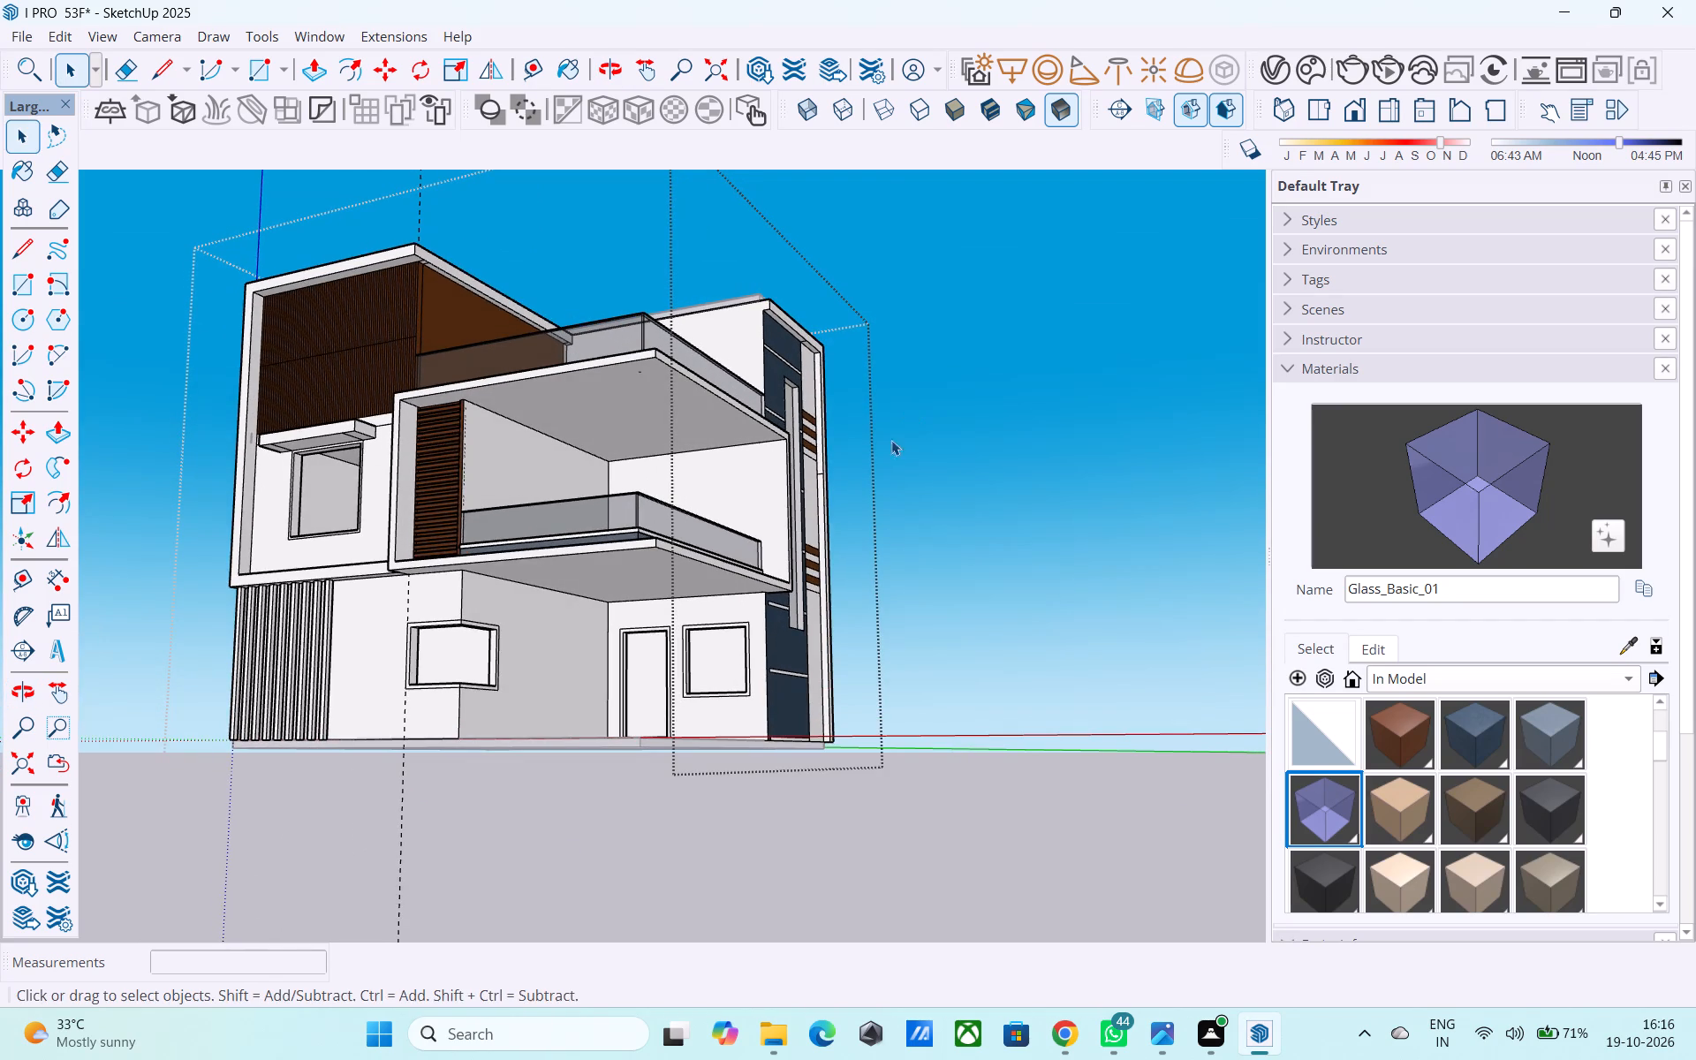
scroll(882, 444, "down", 4)
scroll(746, 538, "up", 1)
middle_click_drag(670, 565, 681, 541)
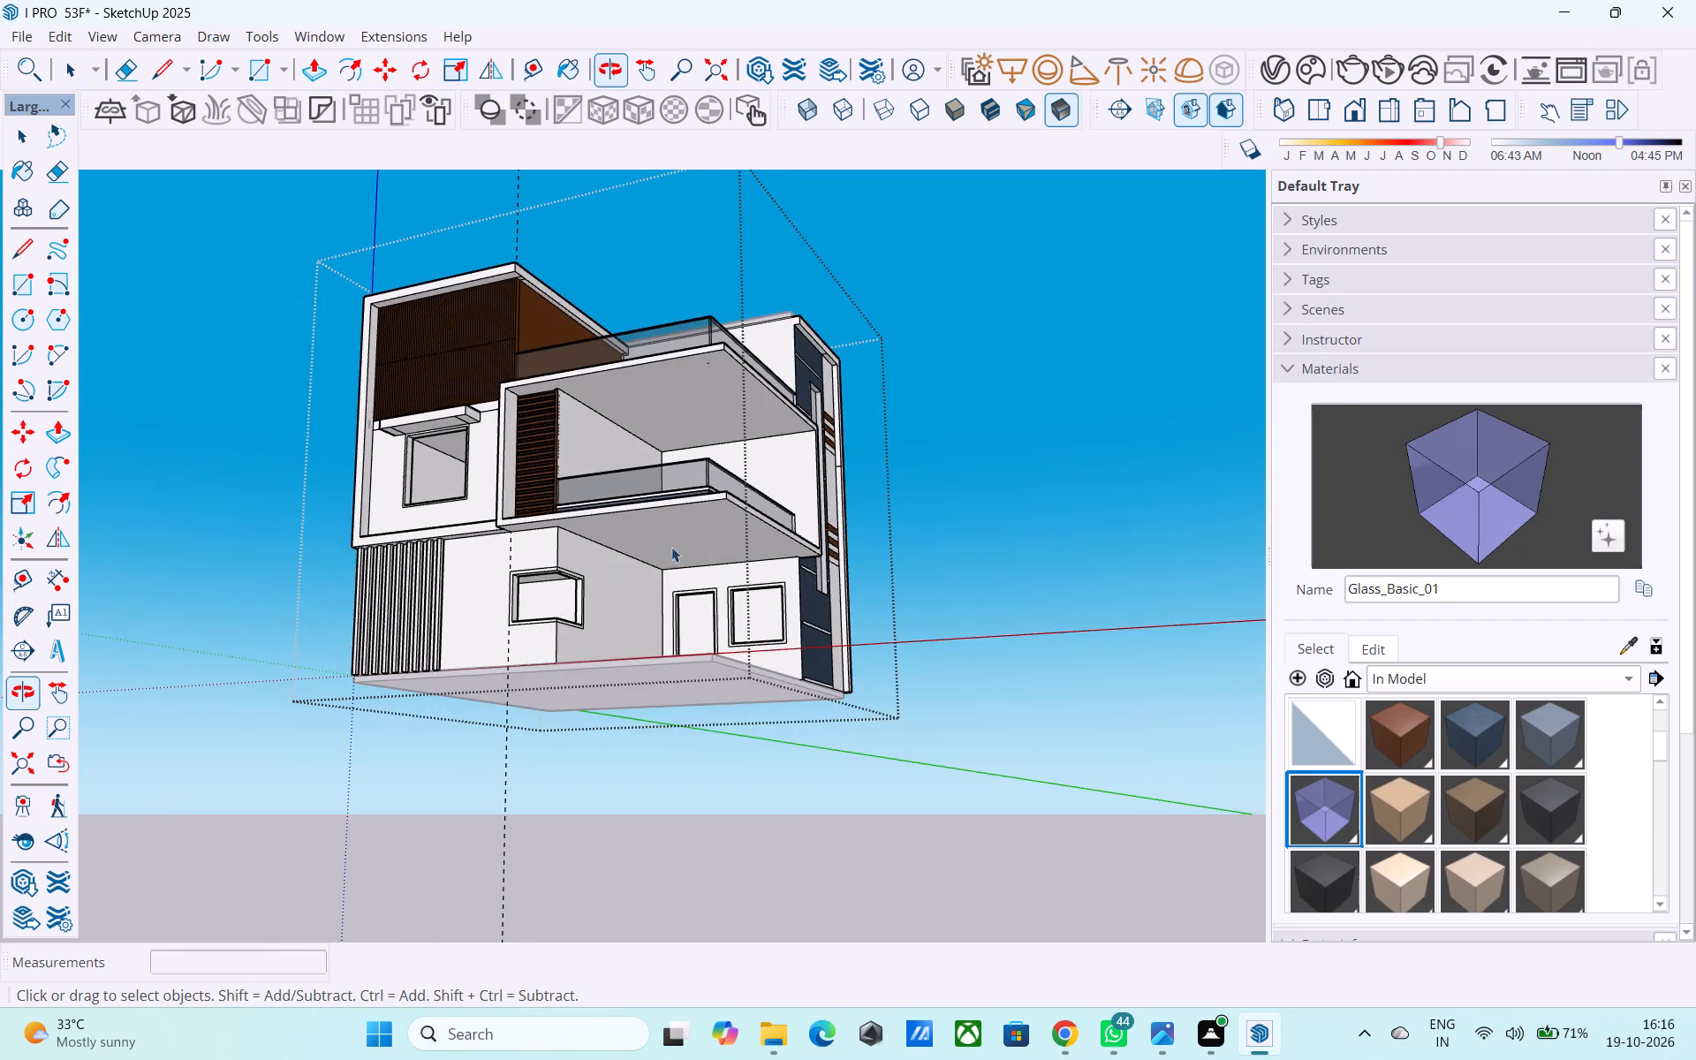
scroll(466, 599, "up", 4)
scroll(466, 598, "down", 4)
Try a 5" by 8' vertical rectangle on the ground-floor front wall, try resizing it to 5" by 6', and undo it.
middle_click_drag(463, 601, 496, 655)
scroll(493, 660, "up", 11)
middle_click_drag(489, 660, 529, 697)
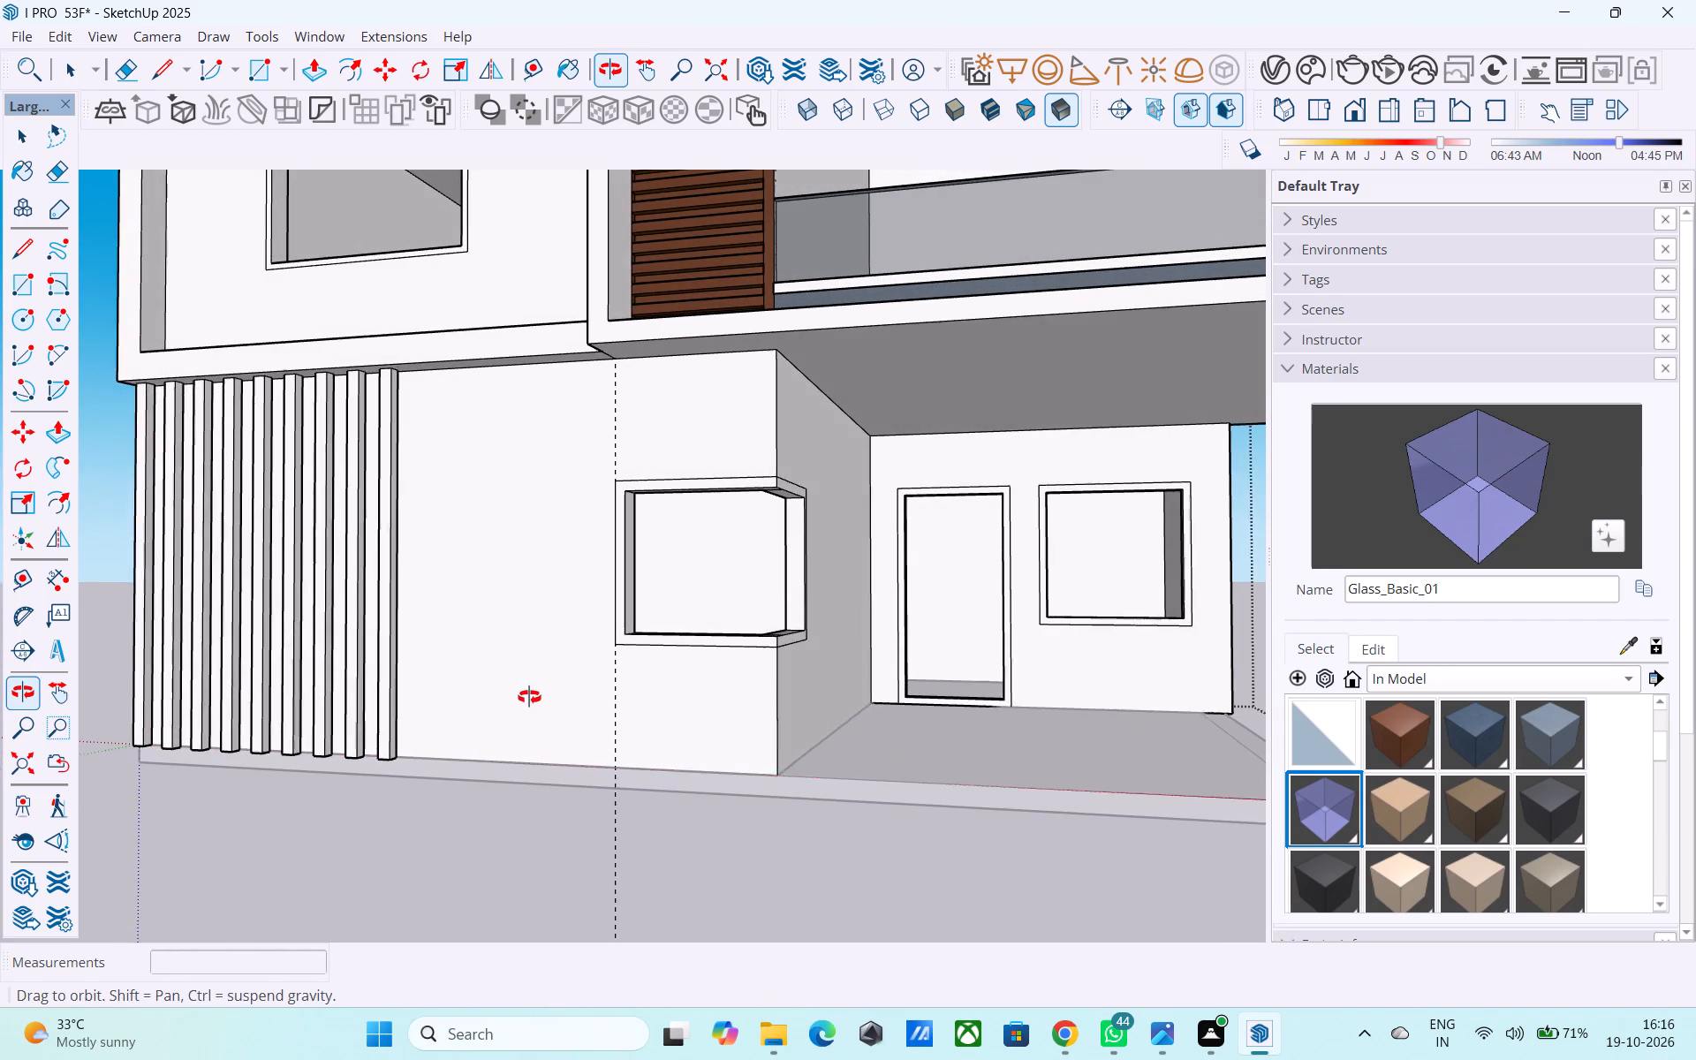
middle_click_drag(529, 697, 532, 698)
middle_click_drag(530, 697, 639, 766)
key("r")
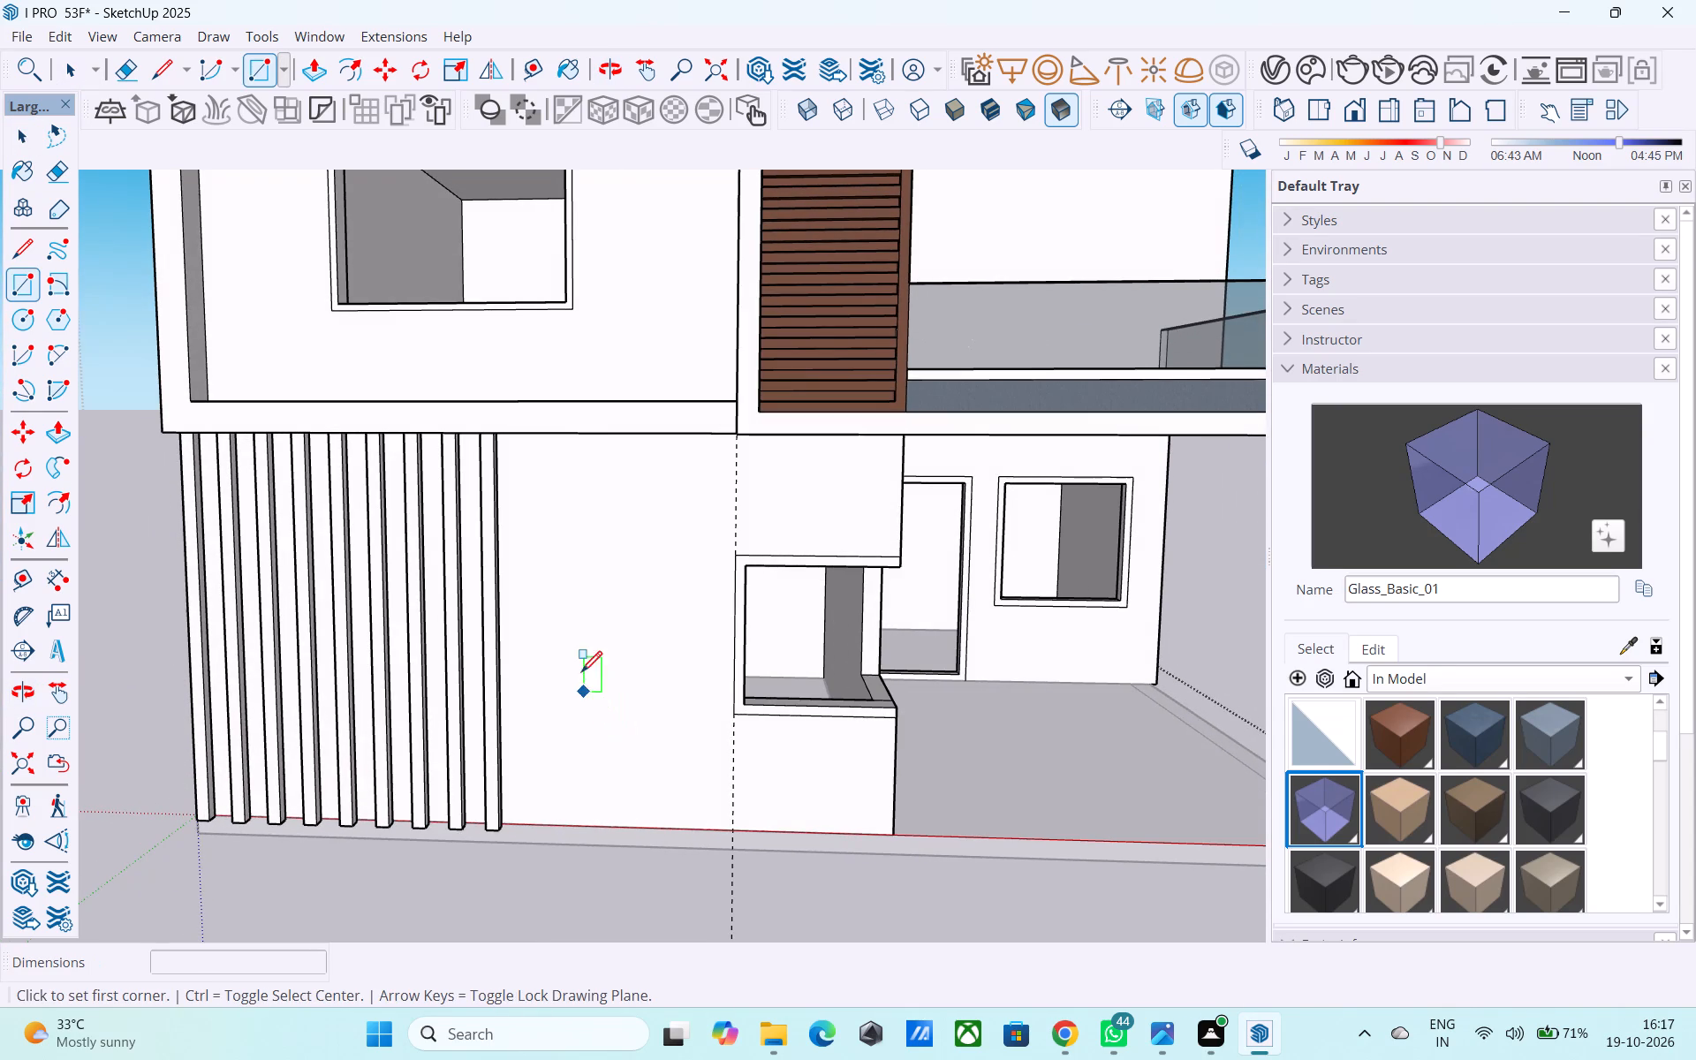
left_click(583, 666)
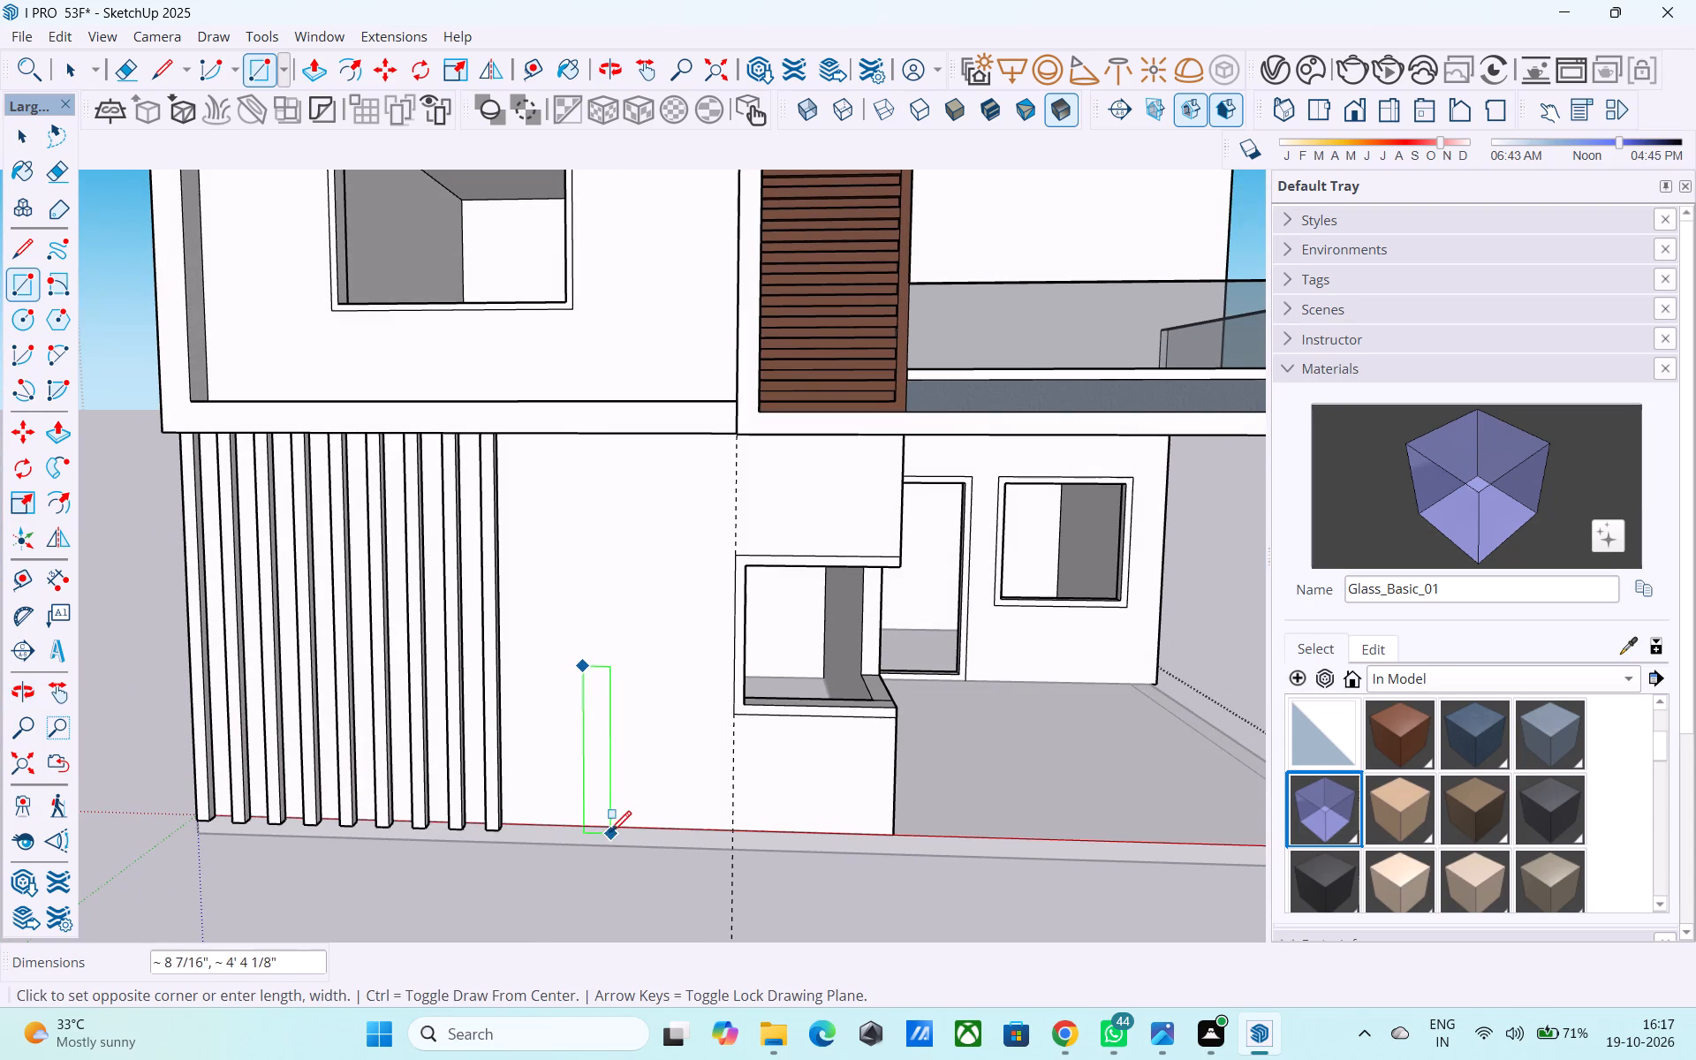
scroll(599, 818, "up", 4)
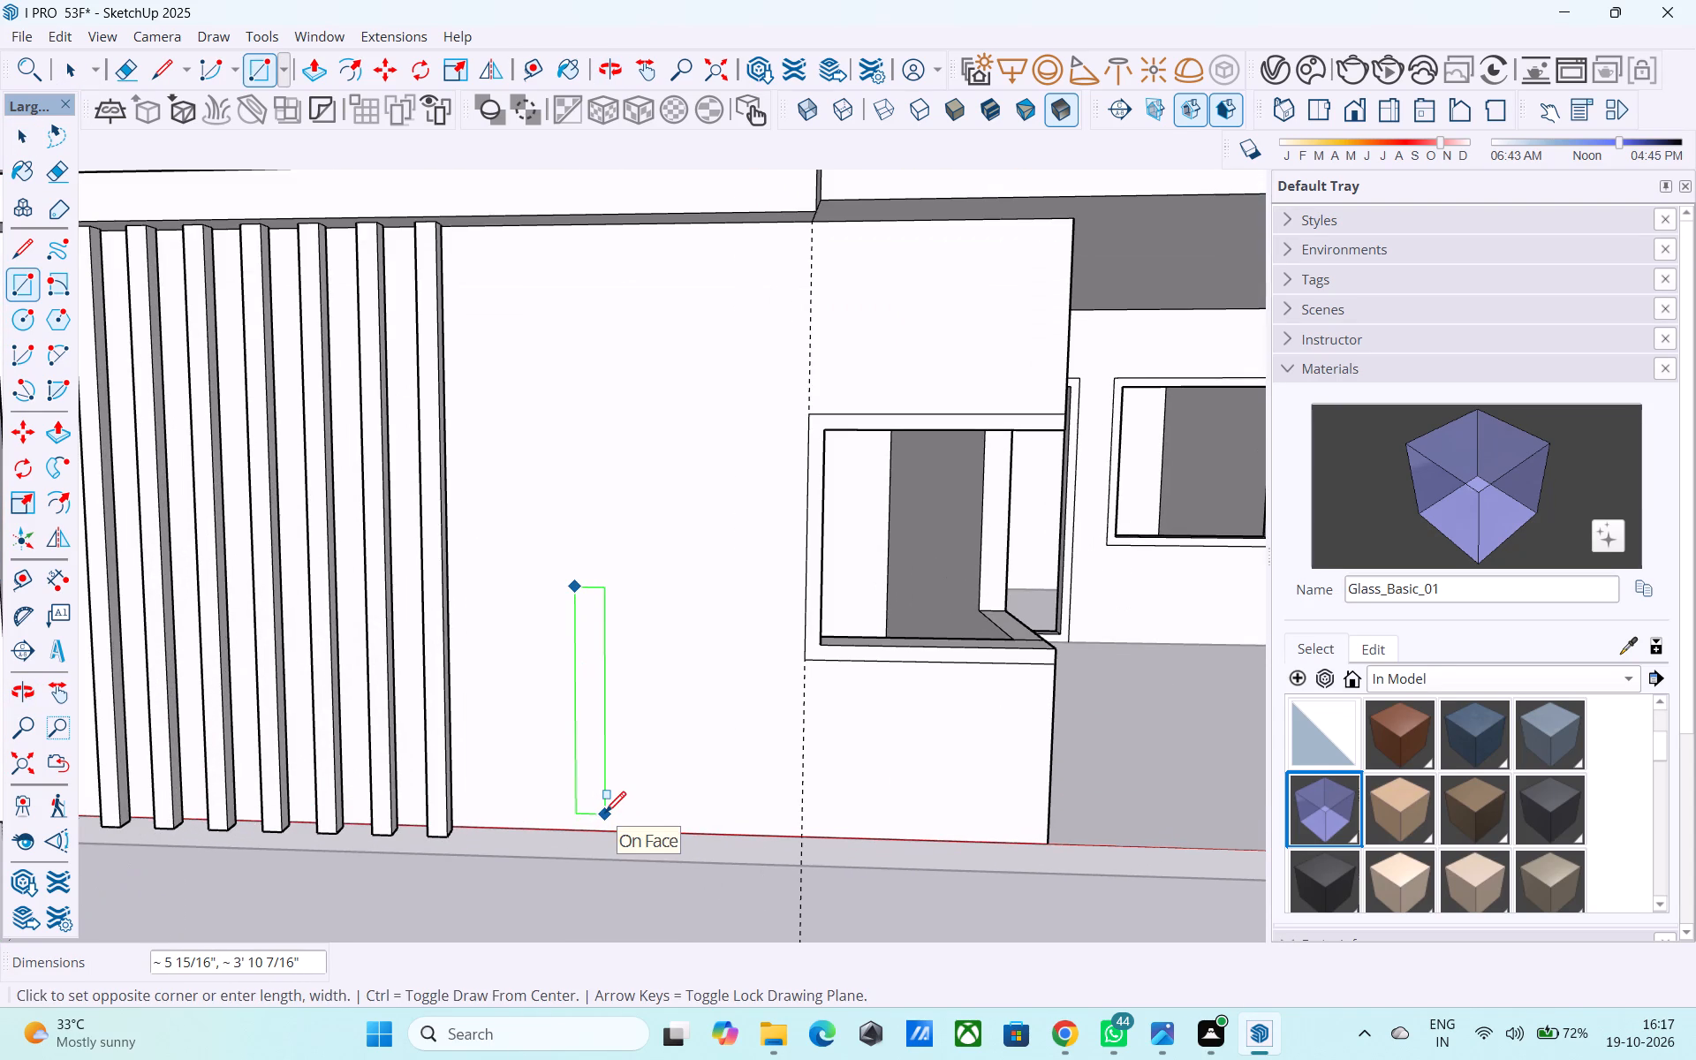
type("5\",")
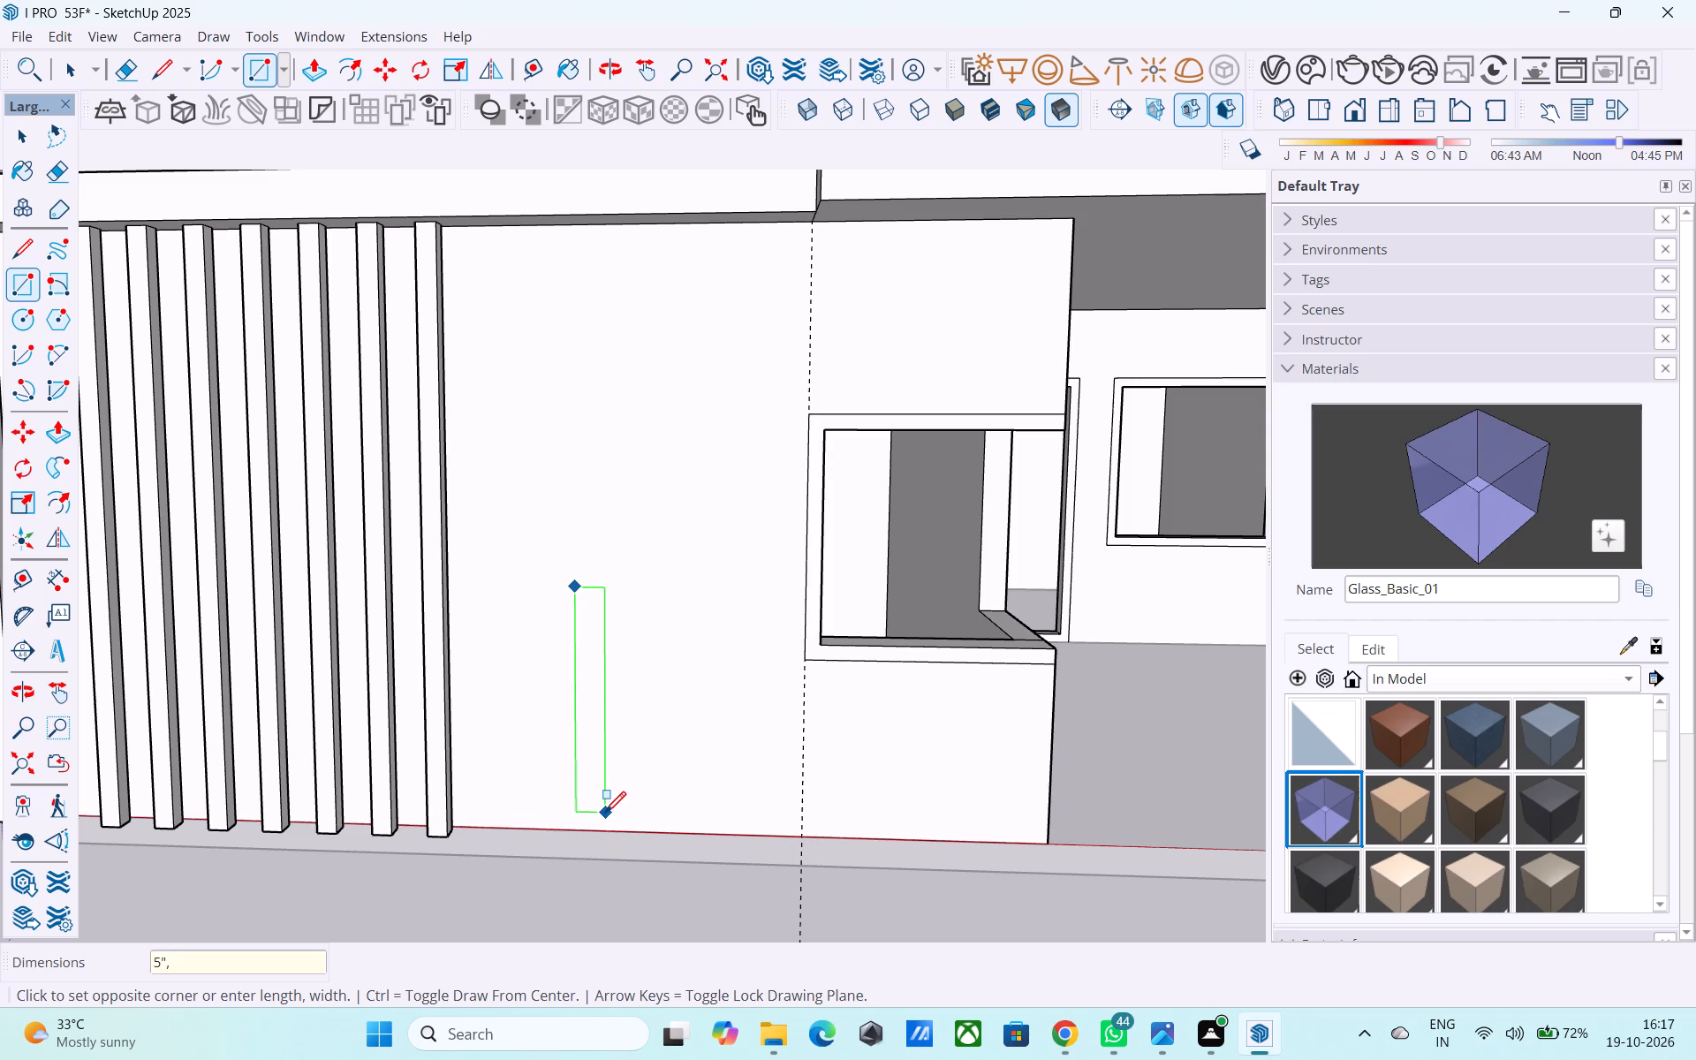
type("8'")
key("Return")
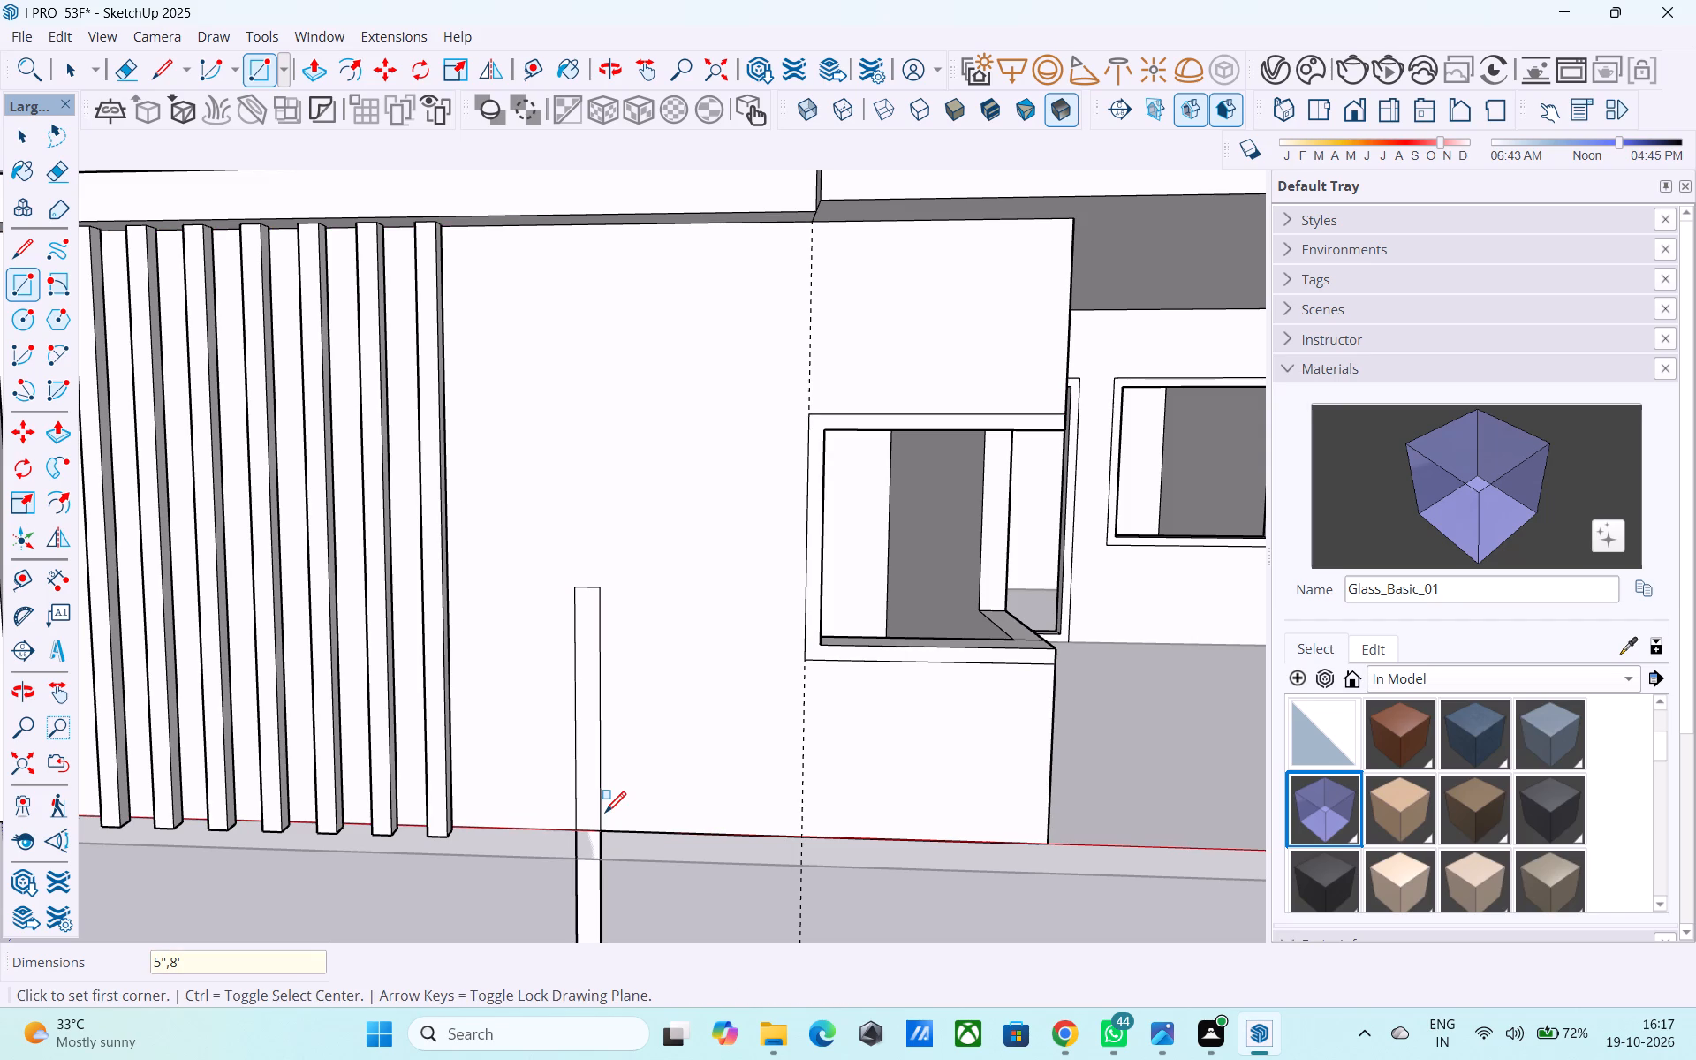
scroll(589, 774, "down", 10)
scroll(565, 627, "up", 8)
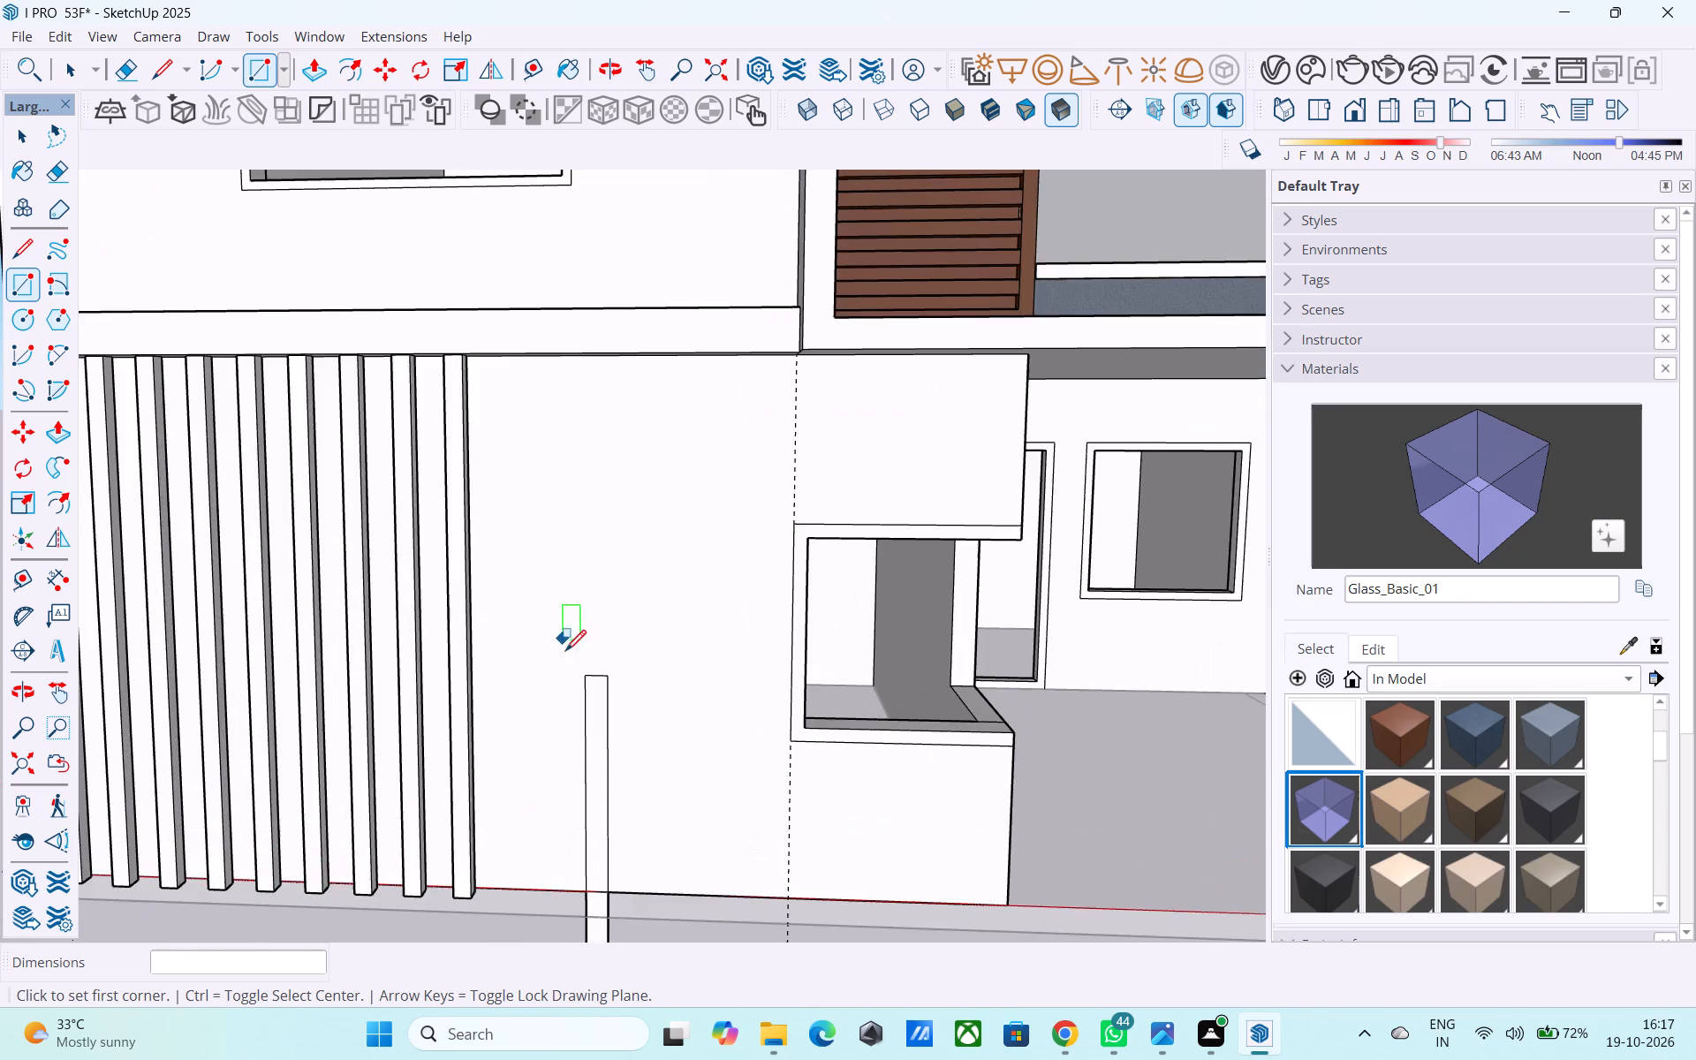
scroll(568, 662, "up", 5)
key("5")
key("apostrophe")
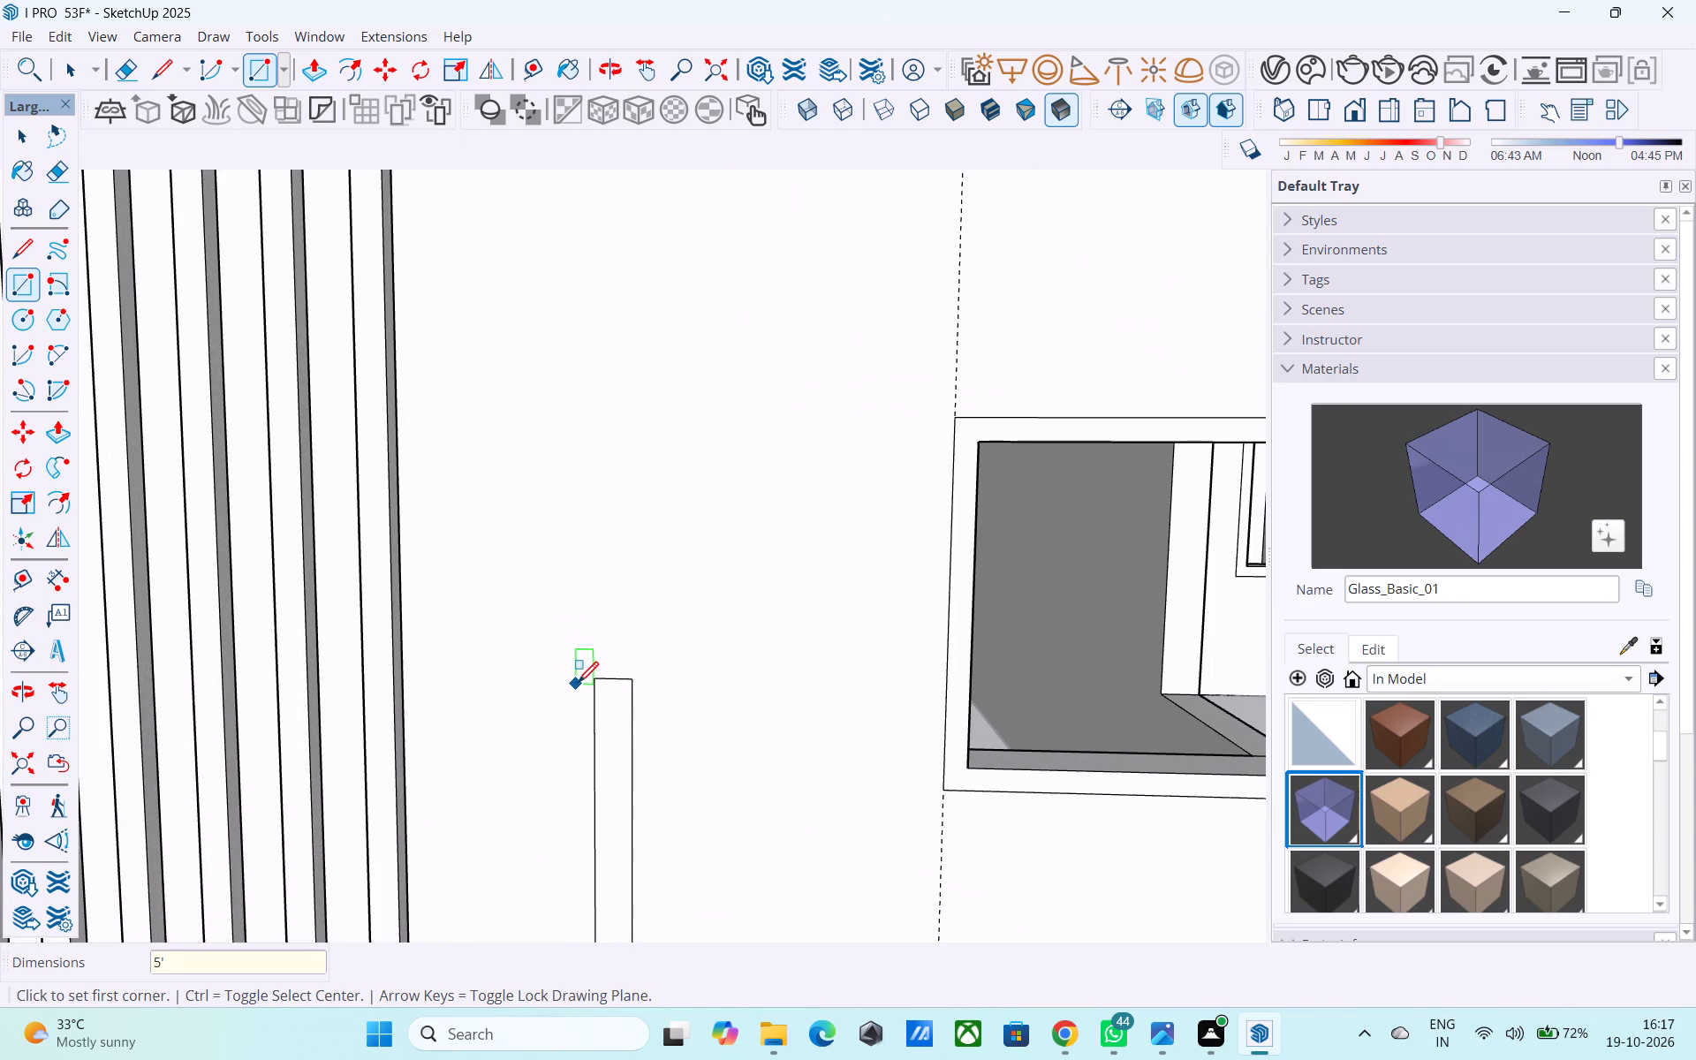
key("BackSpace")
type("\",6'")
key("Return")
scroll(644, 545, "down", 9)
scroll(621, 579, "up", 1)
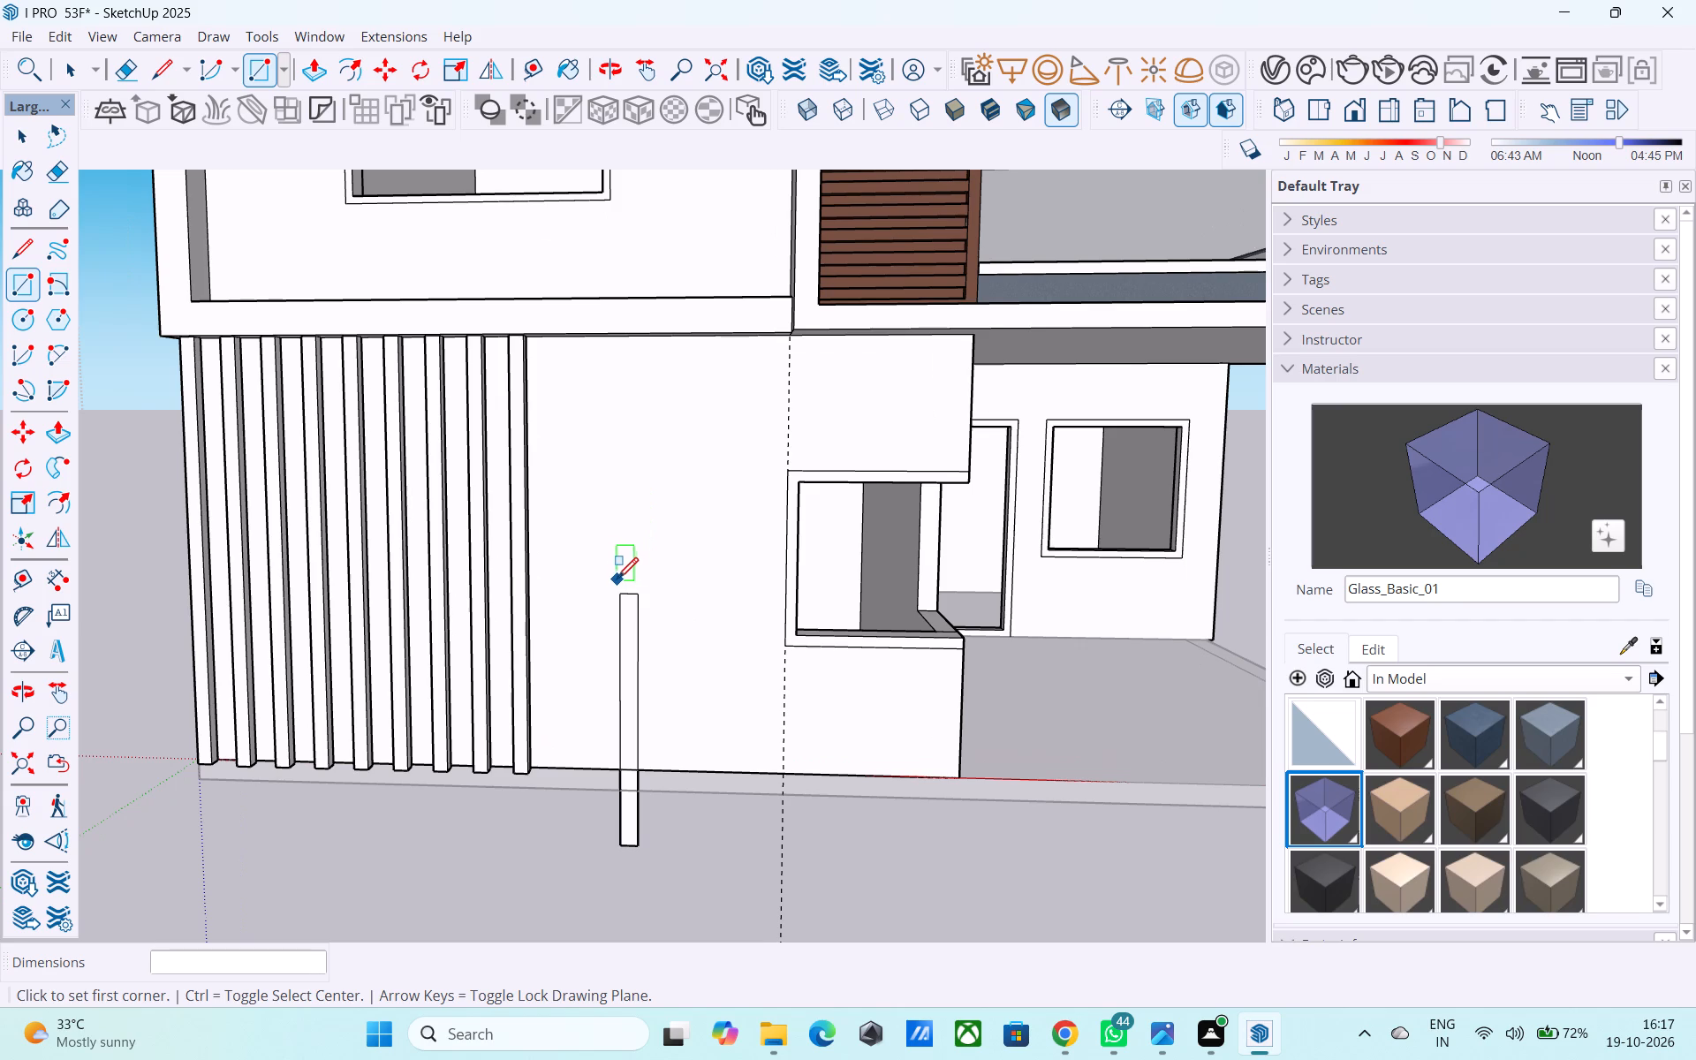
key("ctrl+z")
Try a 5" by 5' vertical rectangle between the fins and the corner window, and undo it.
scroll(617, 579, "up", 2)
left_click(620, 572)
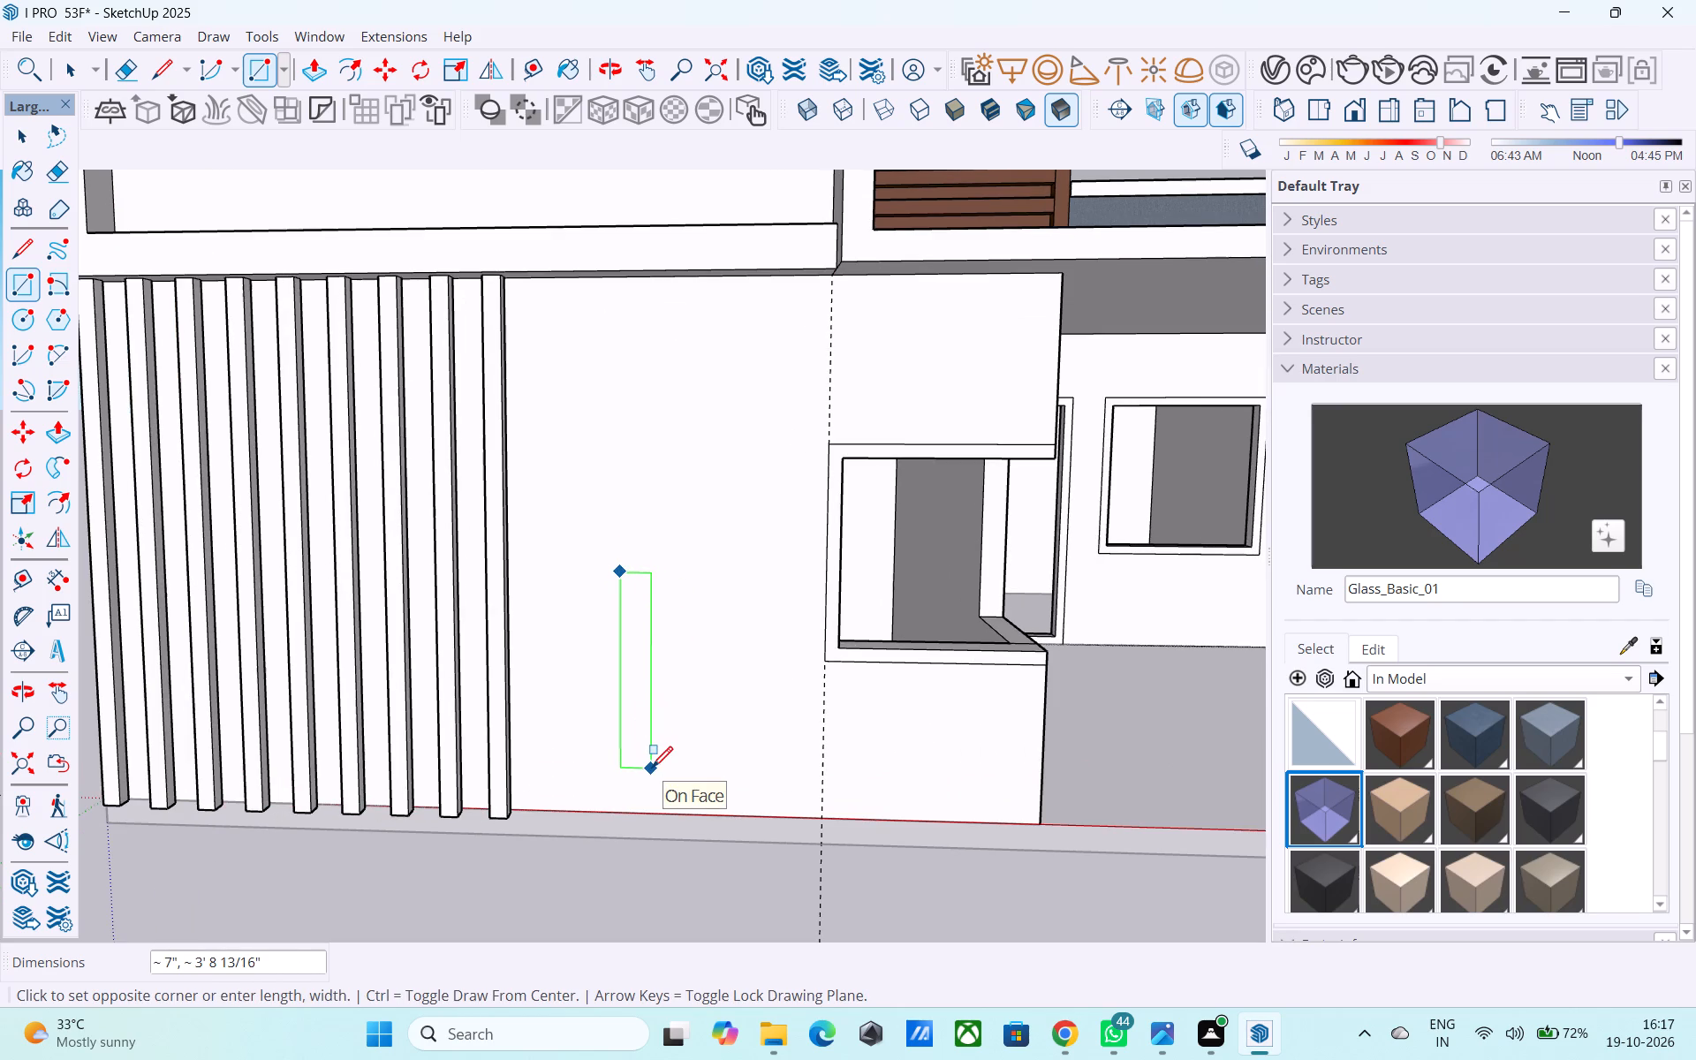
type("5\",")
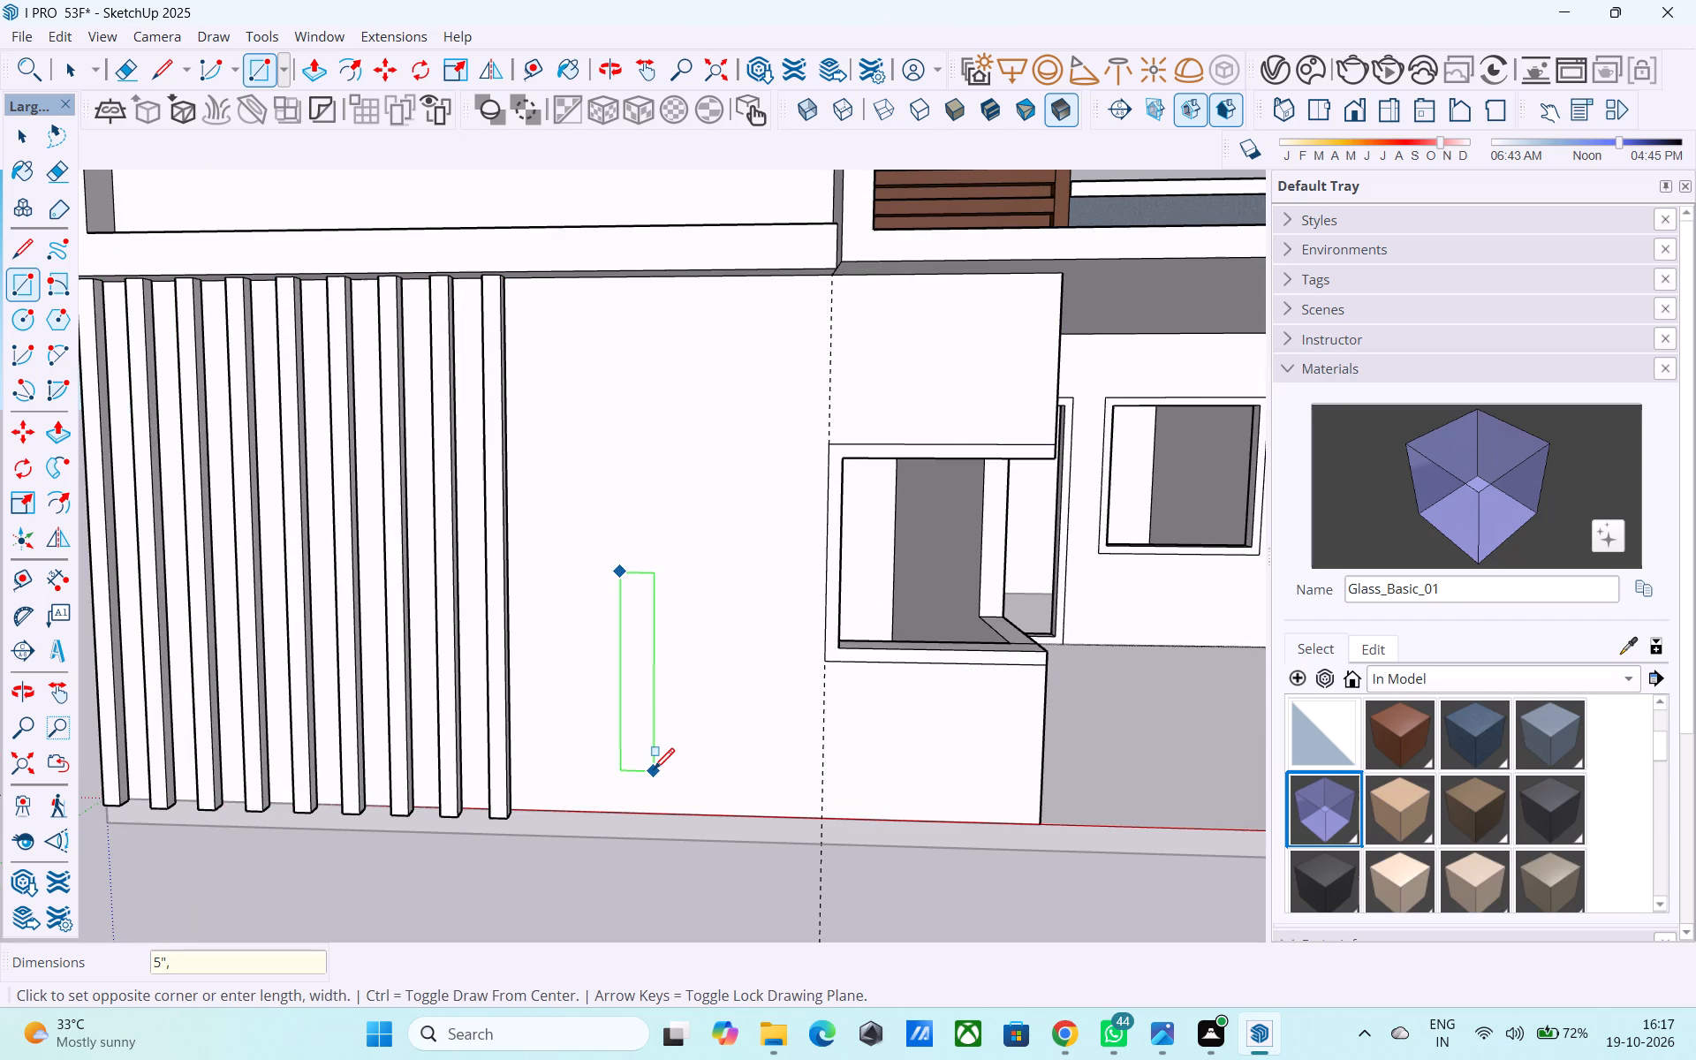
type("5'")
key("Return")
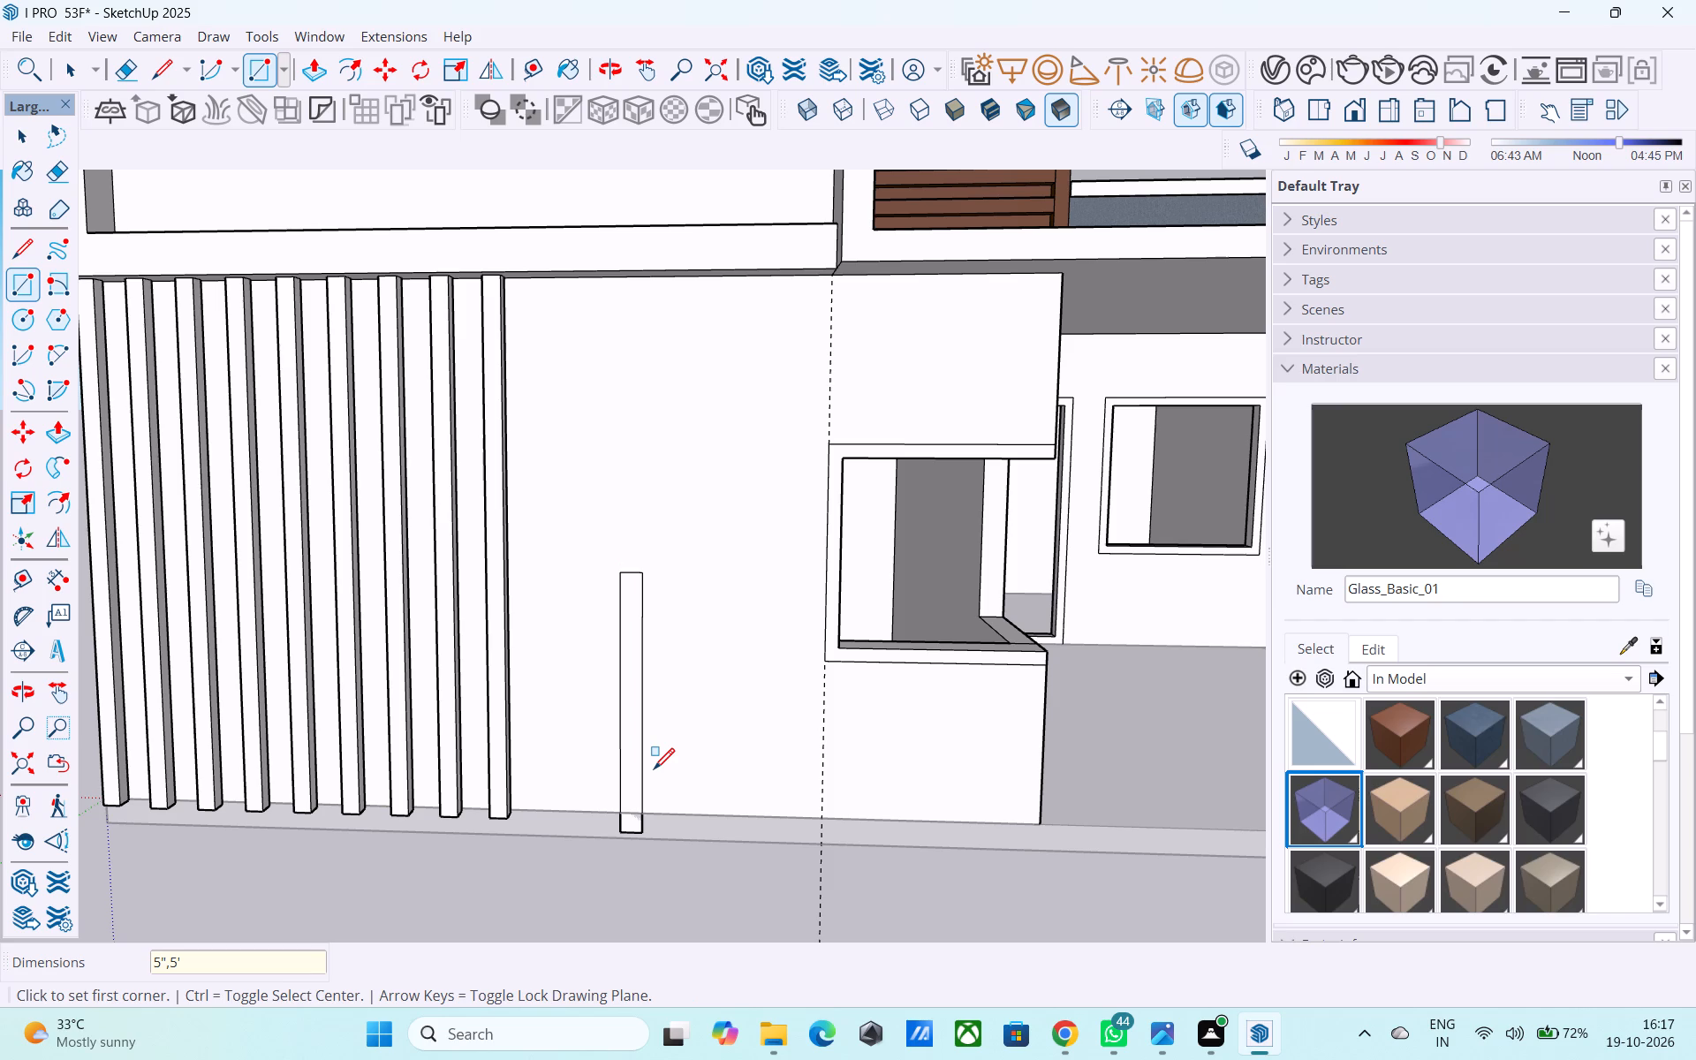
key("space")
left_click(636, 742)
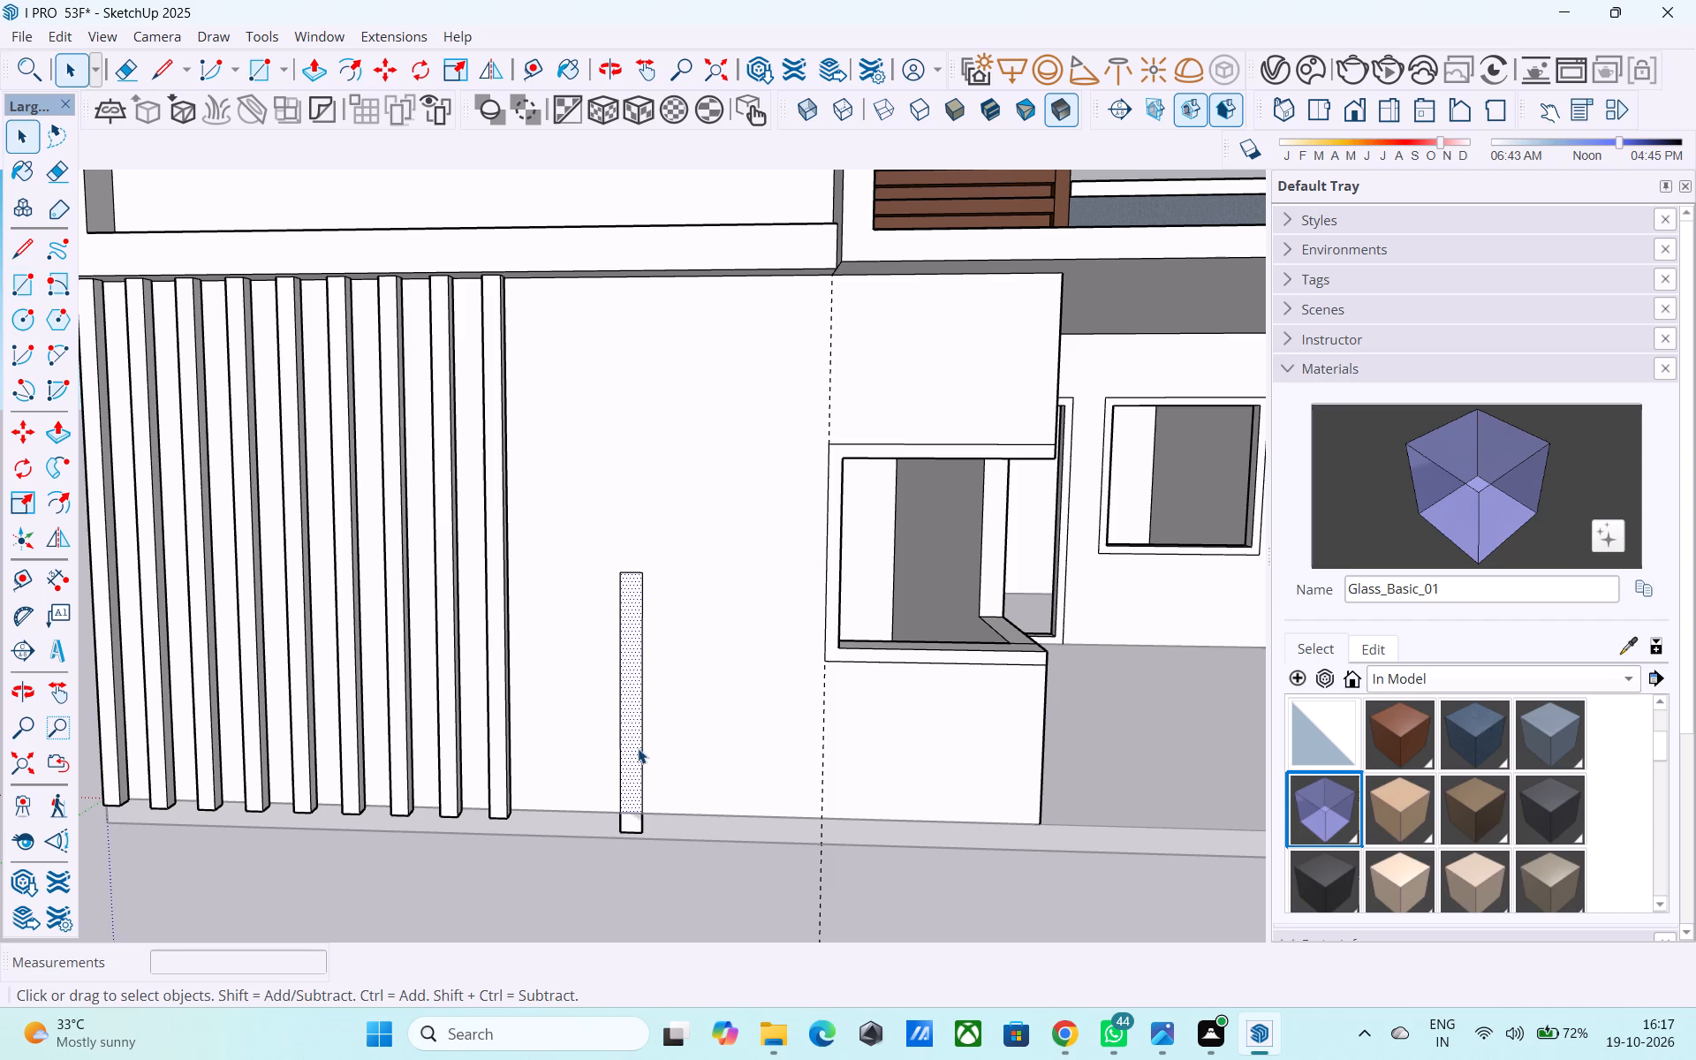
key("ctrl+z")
Draw a 5" by 4' vertical rectangle on the ground-floor front wall between the fins and the corner window.
key("r")
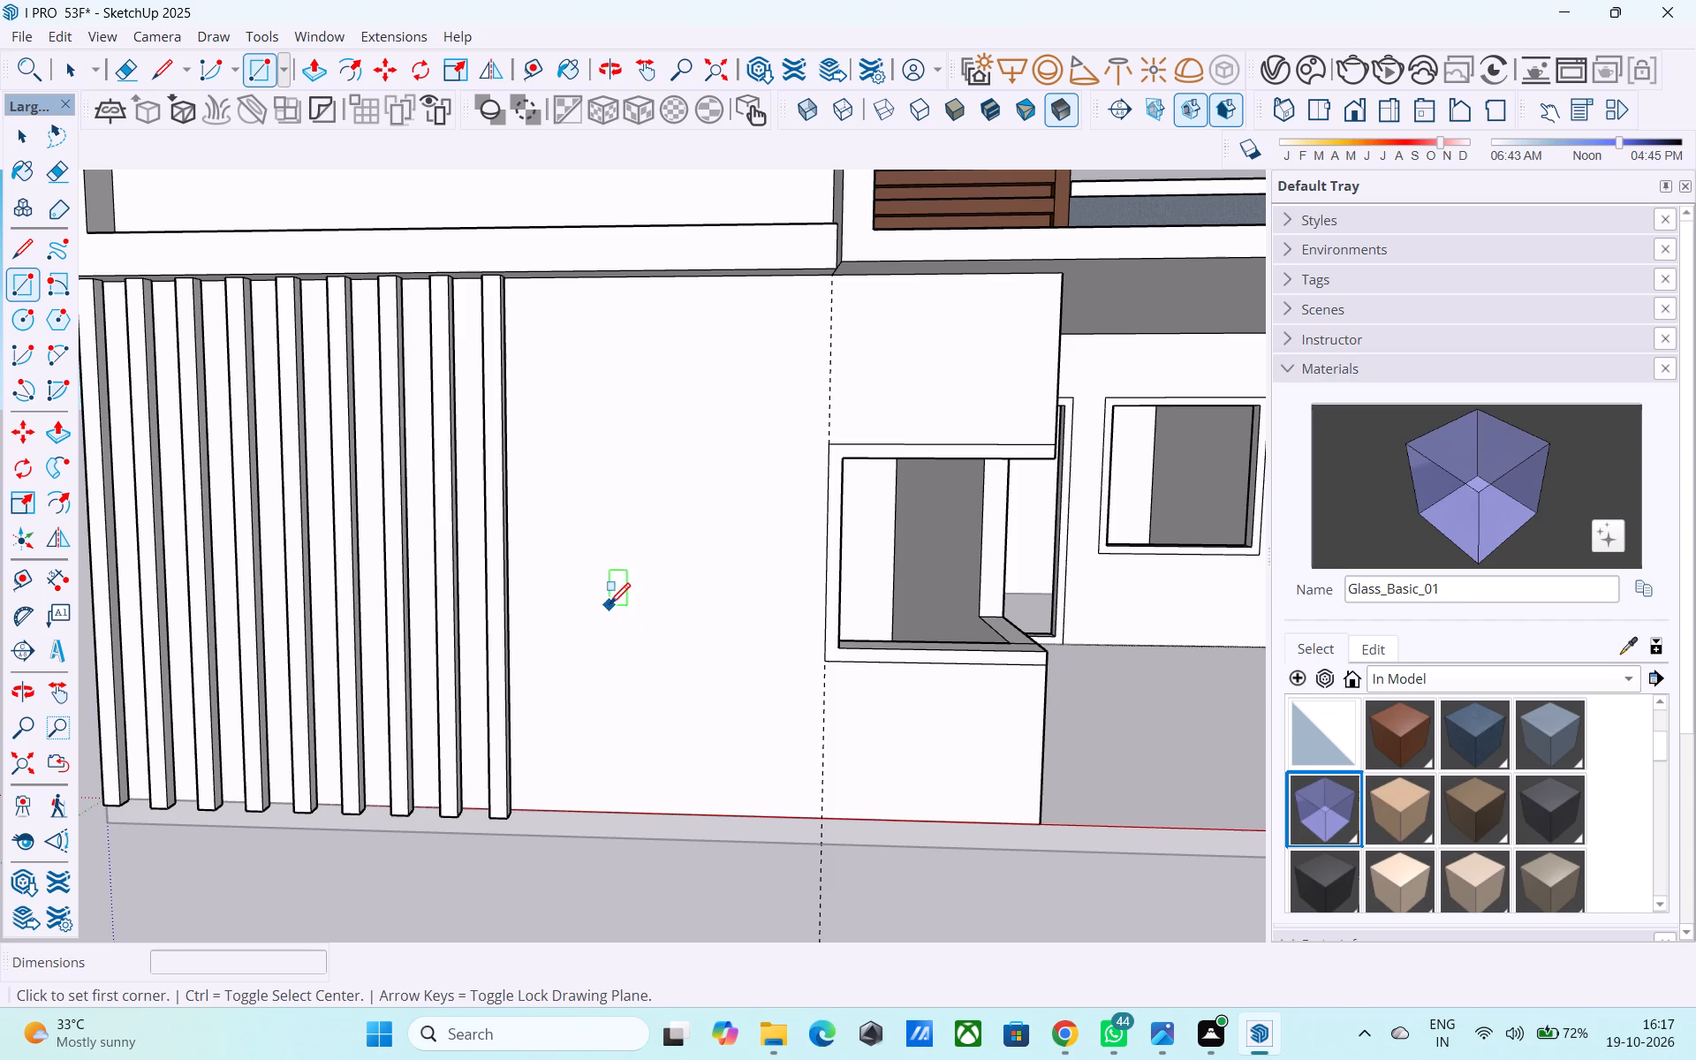
left_click(615, 585)
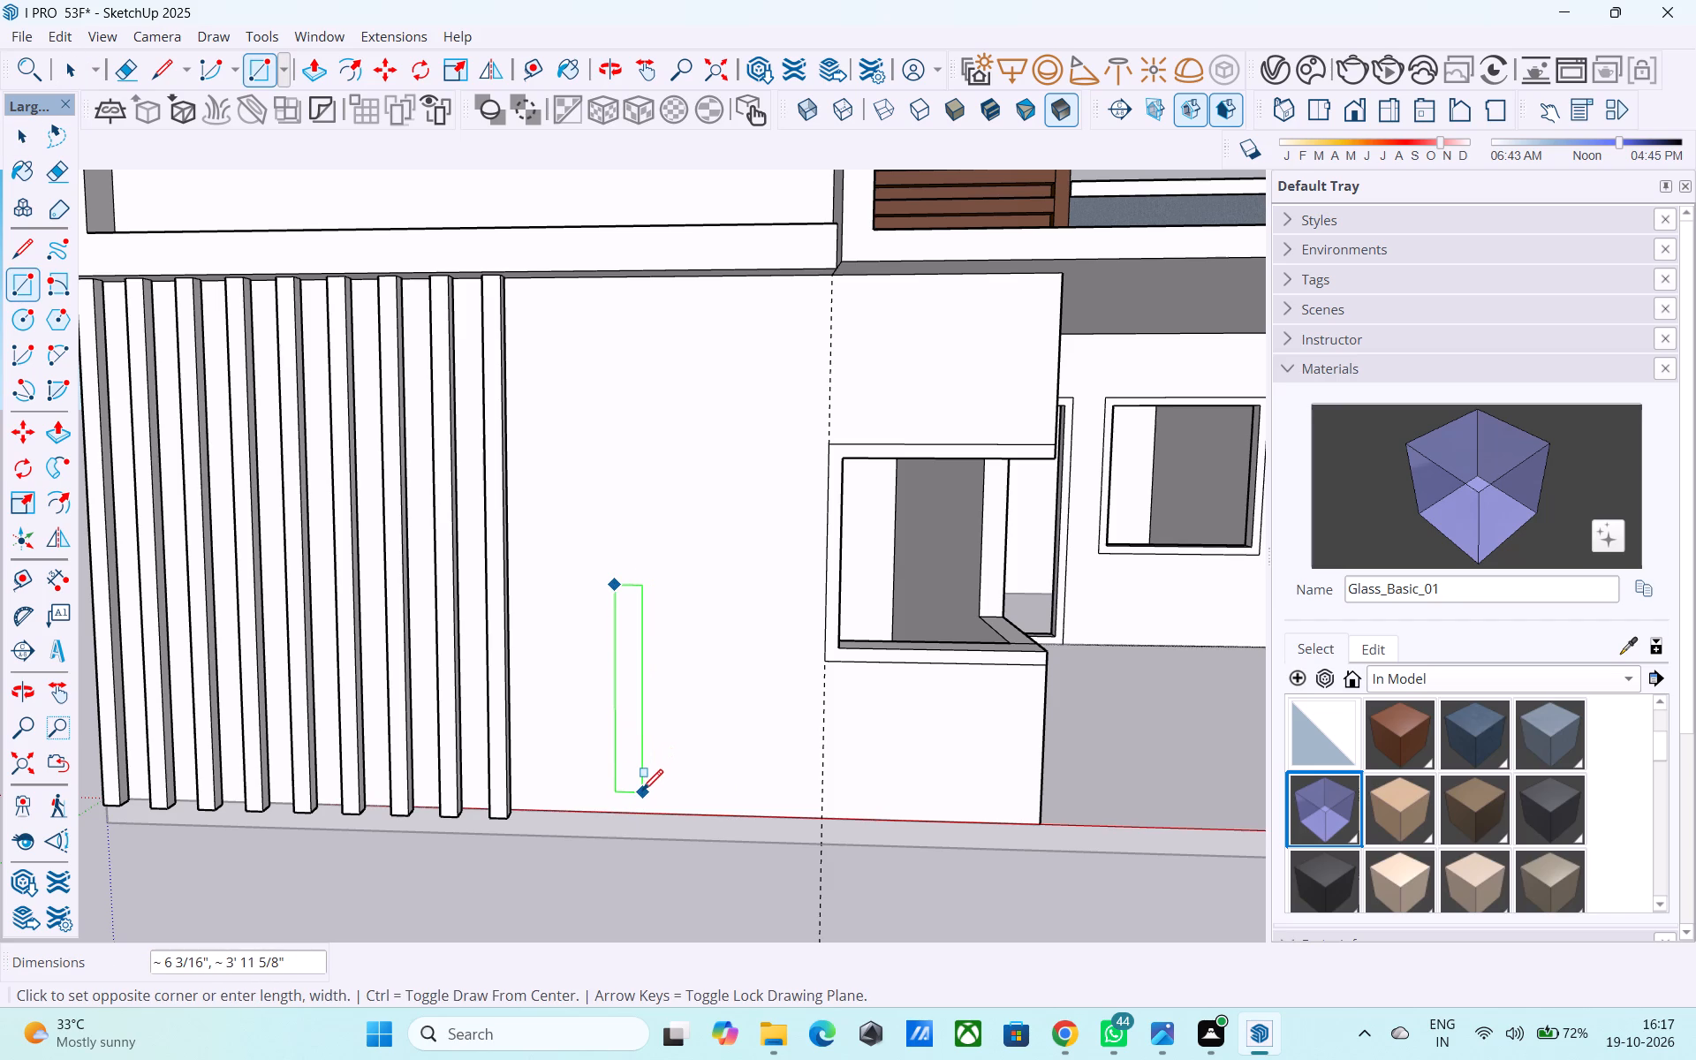
type("5\",4'")
key("Return")
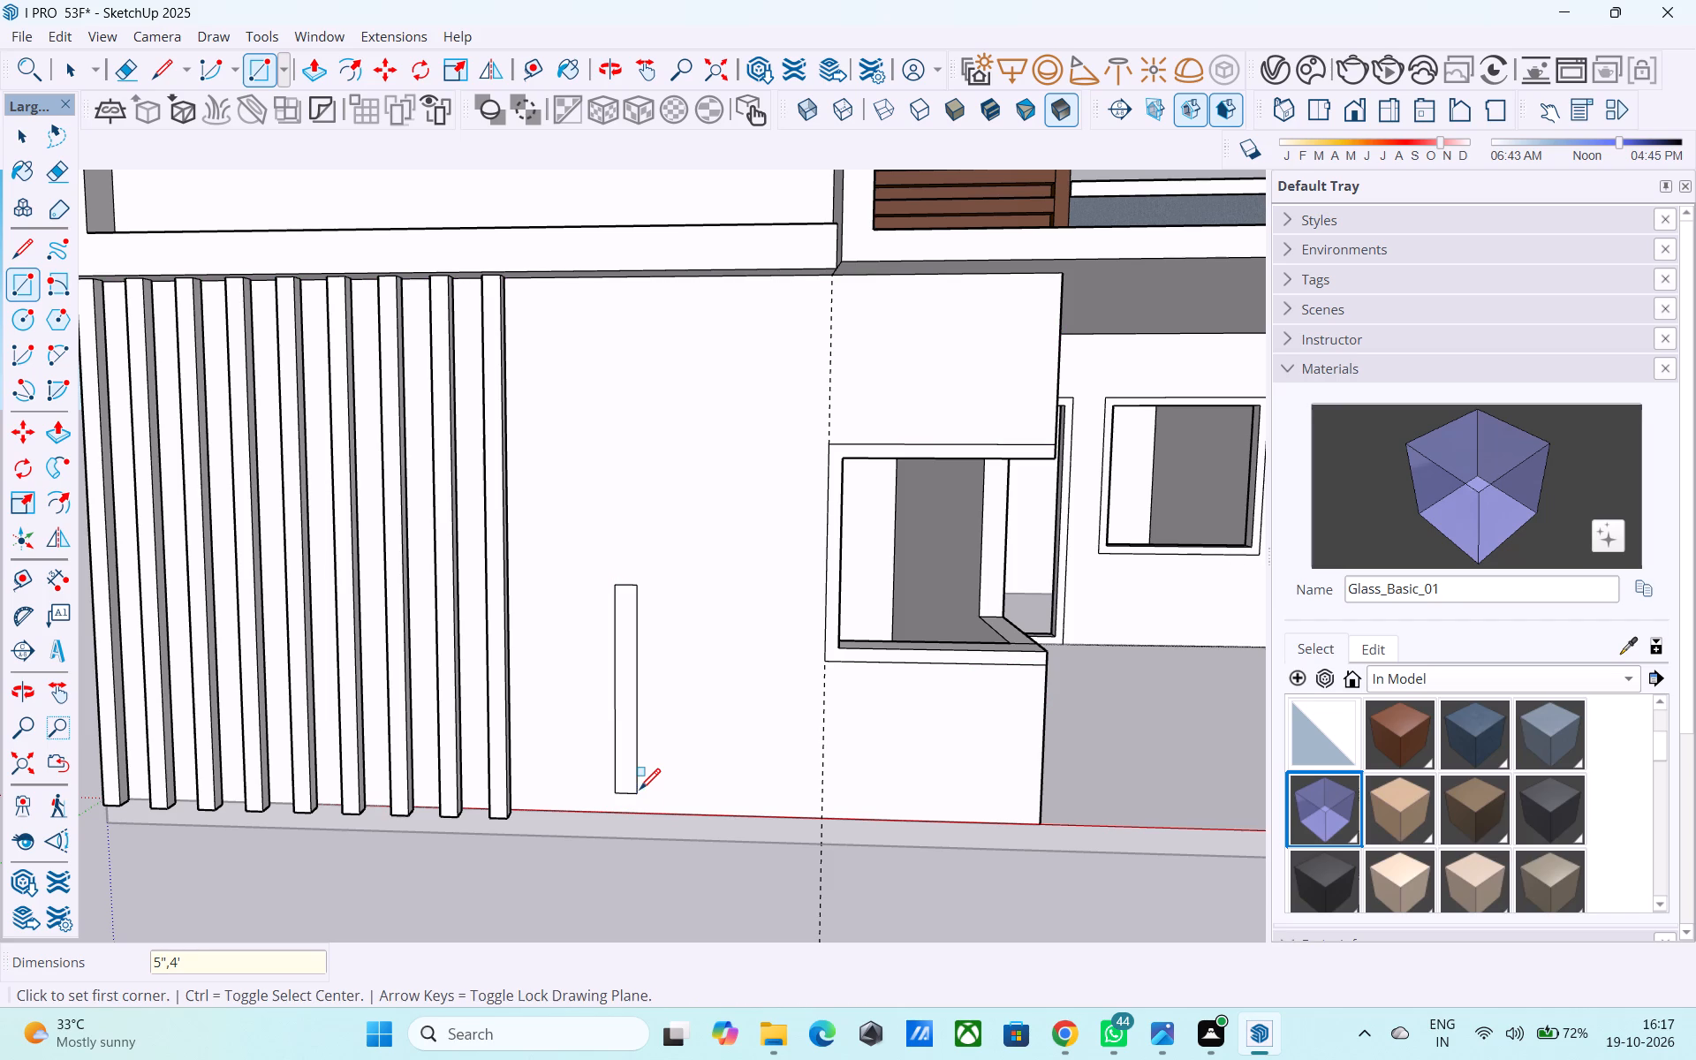
Copy the narrow rectangle five times toward the corner window, spacing the copies evenly about 8" apart.
key("space")
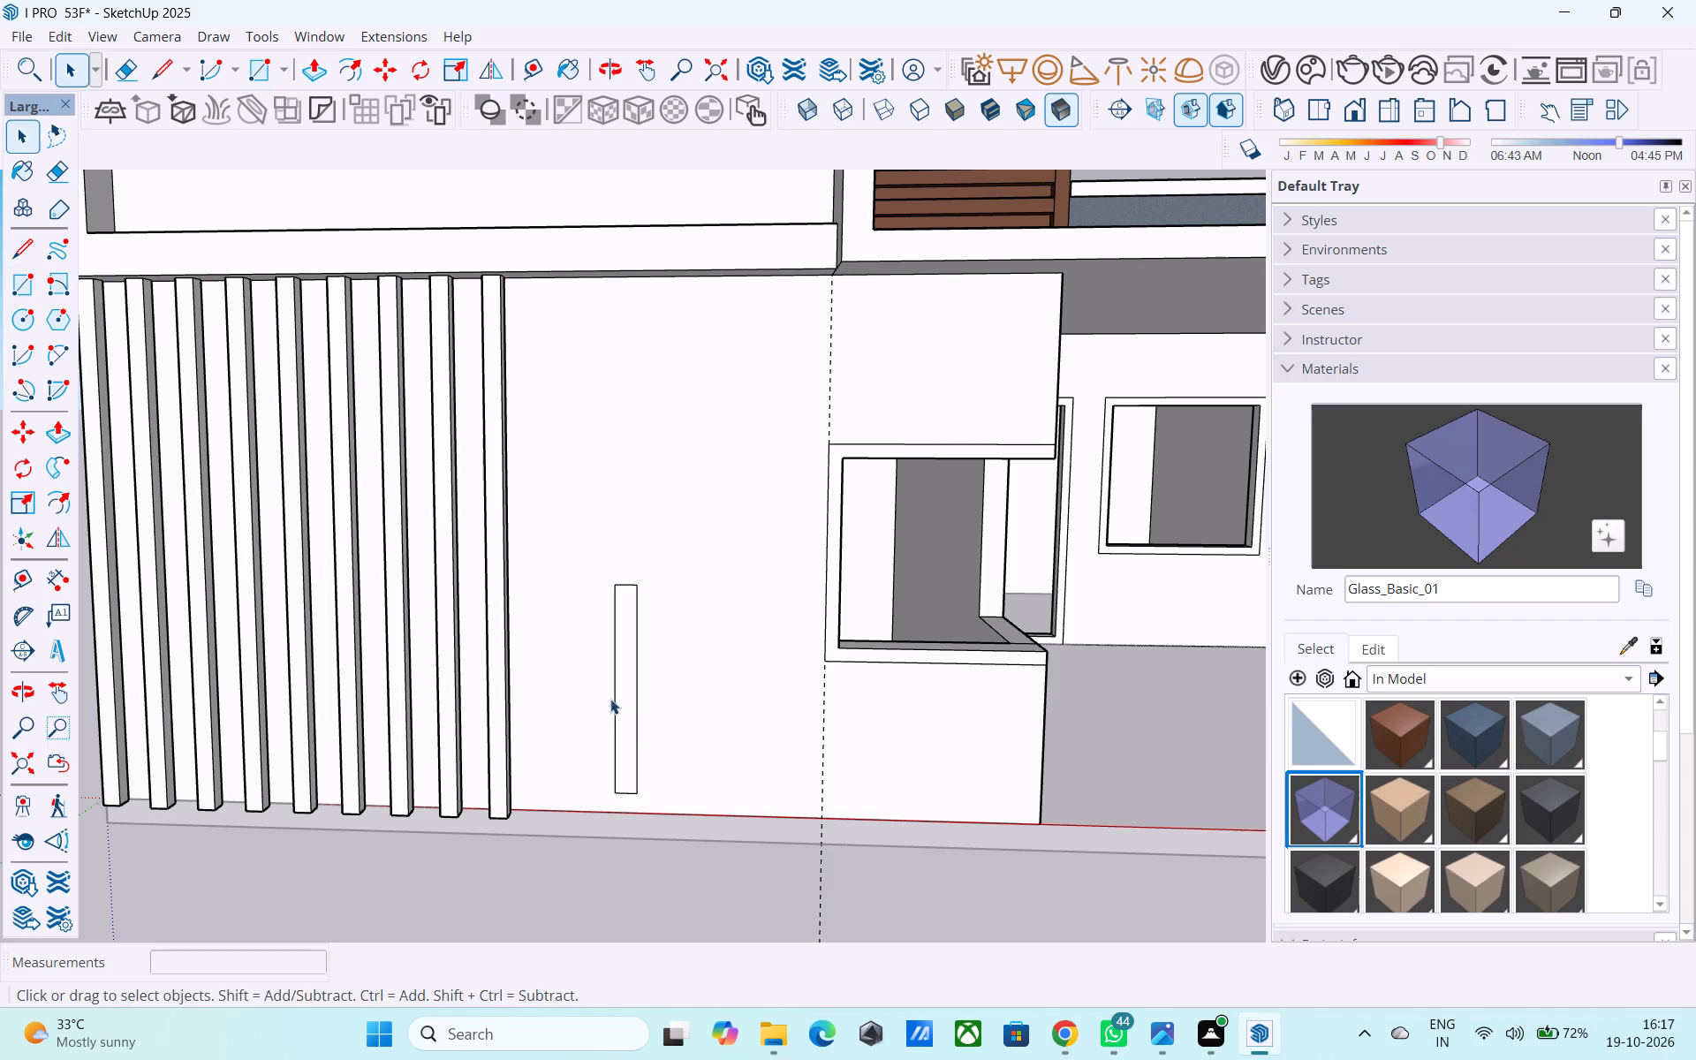
left_click(621, 708)
key("m")
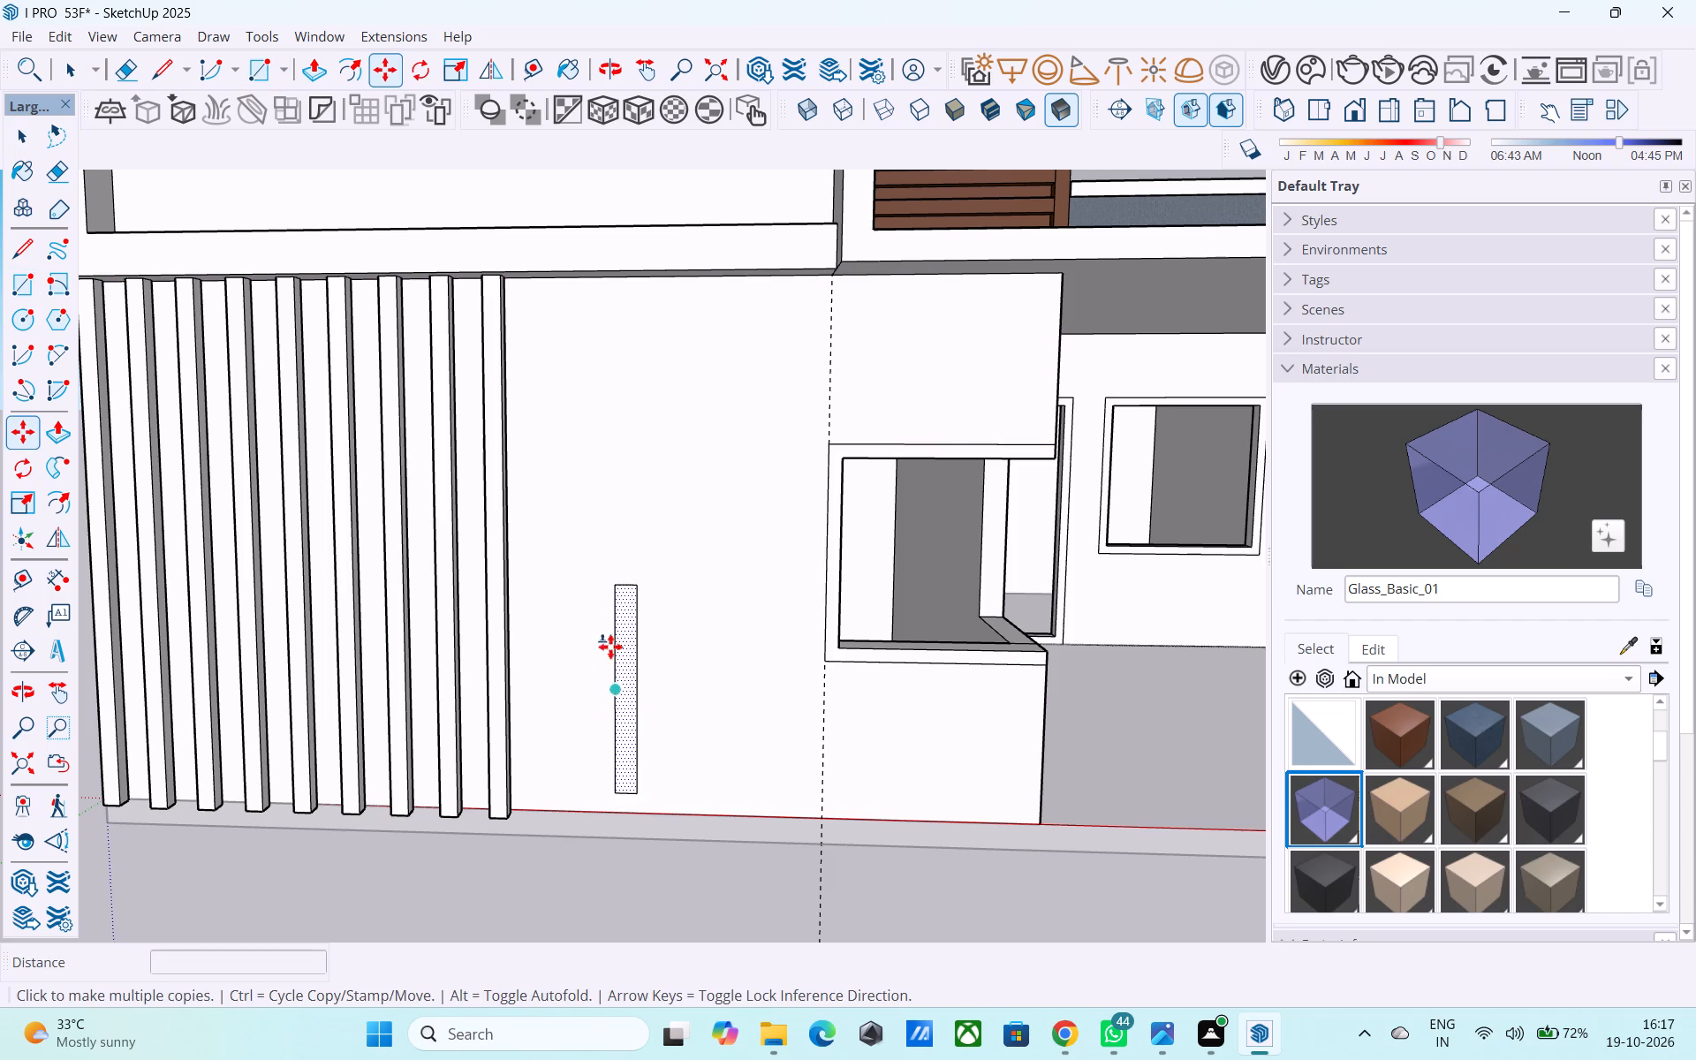
left_click(613, 586)
left_click(651, 587)
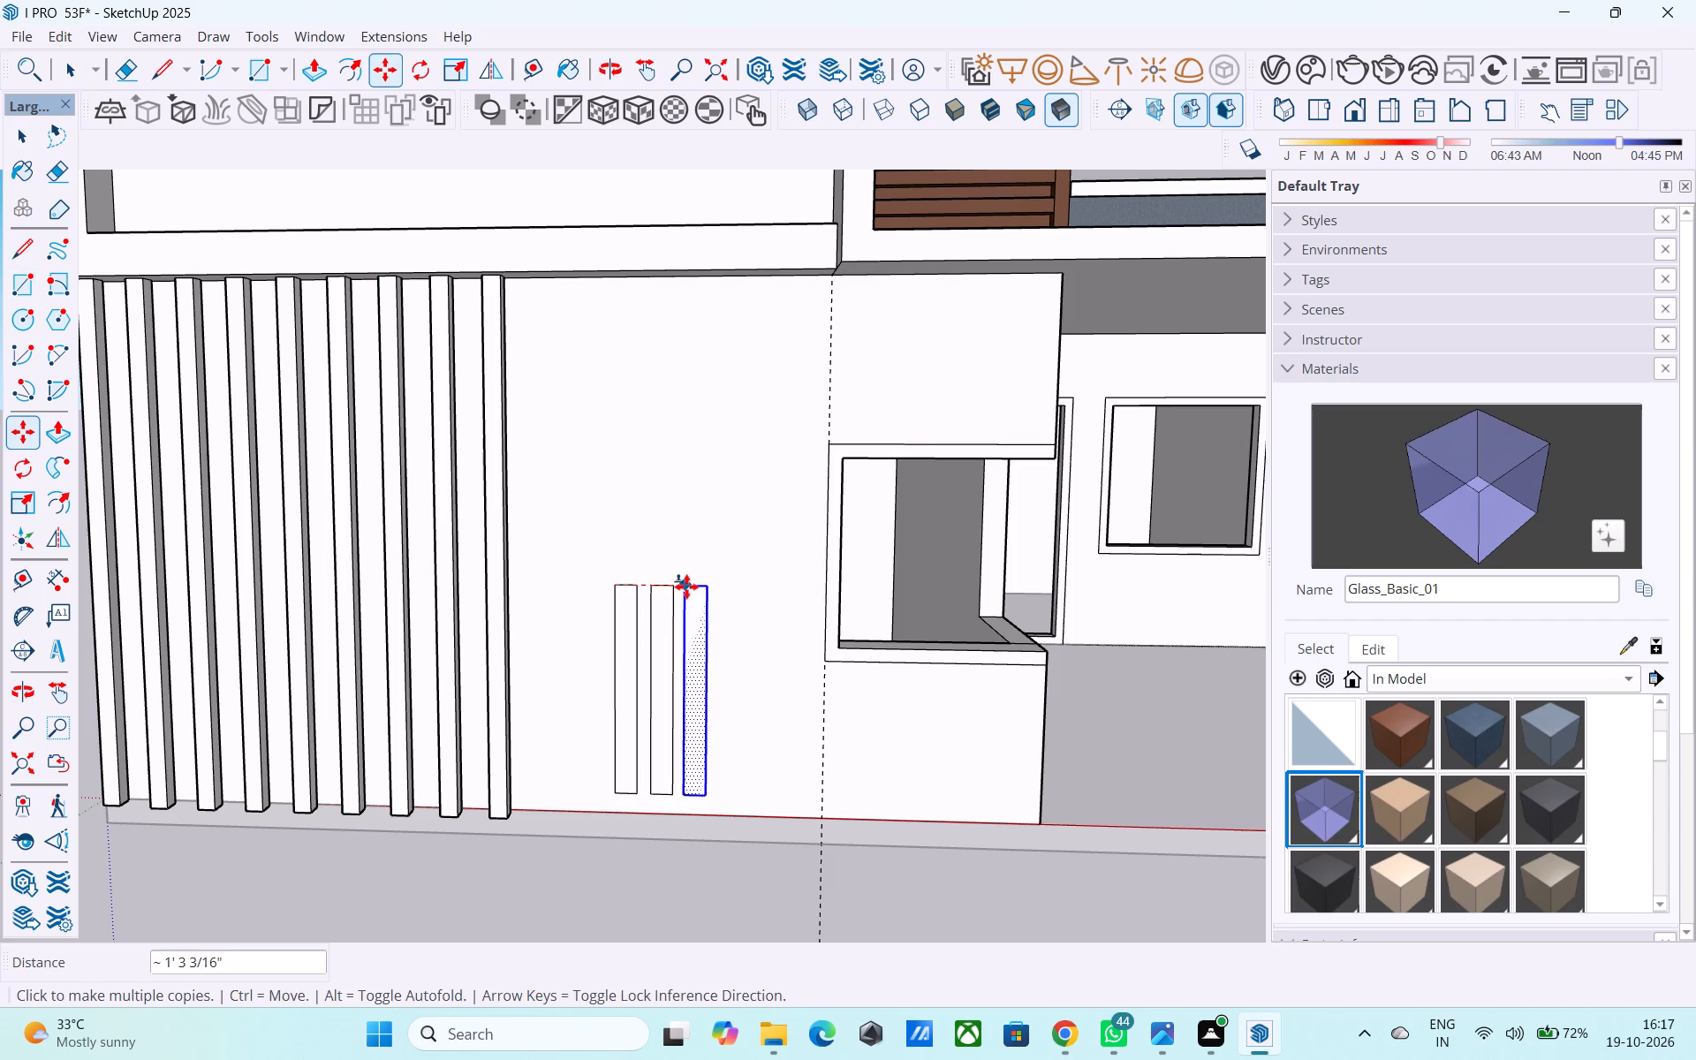
left_click(686, 587)
left_click(723, 588)
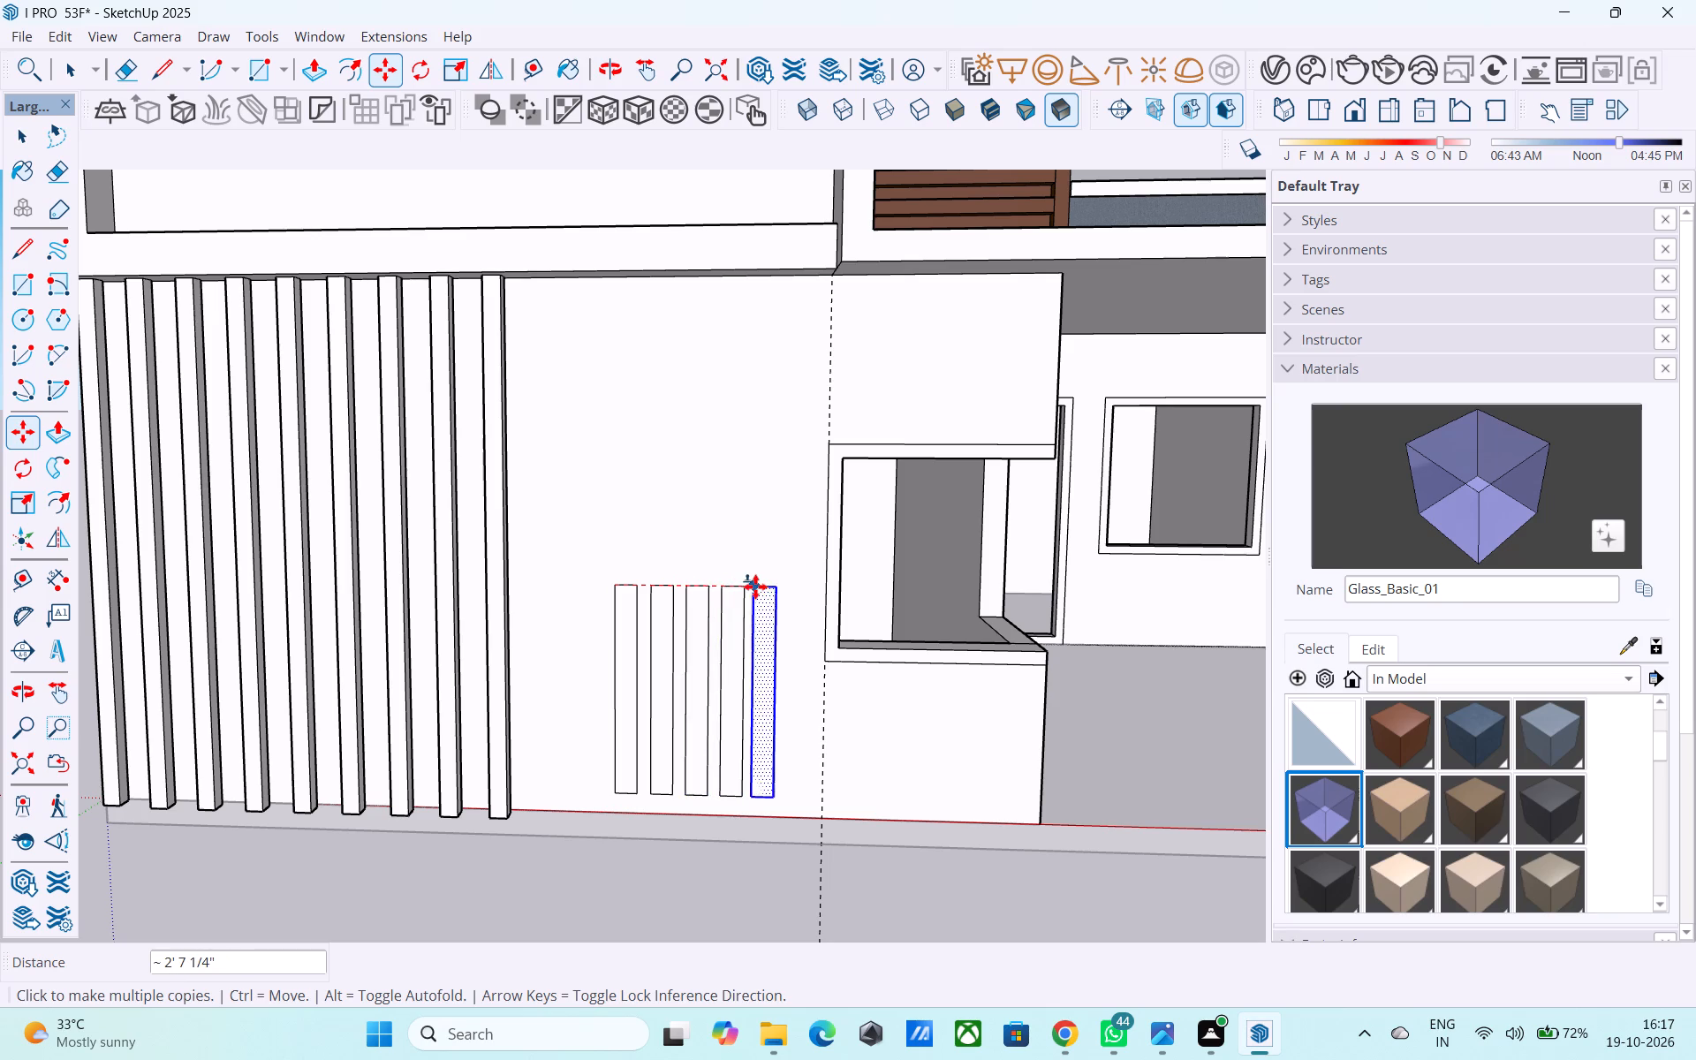
left_click(755, 587)
left_click(791, 590)
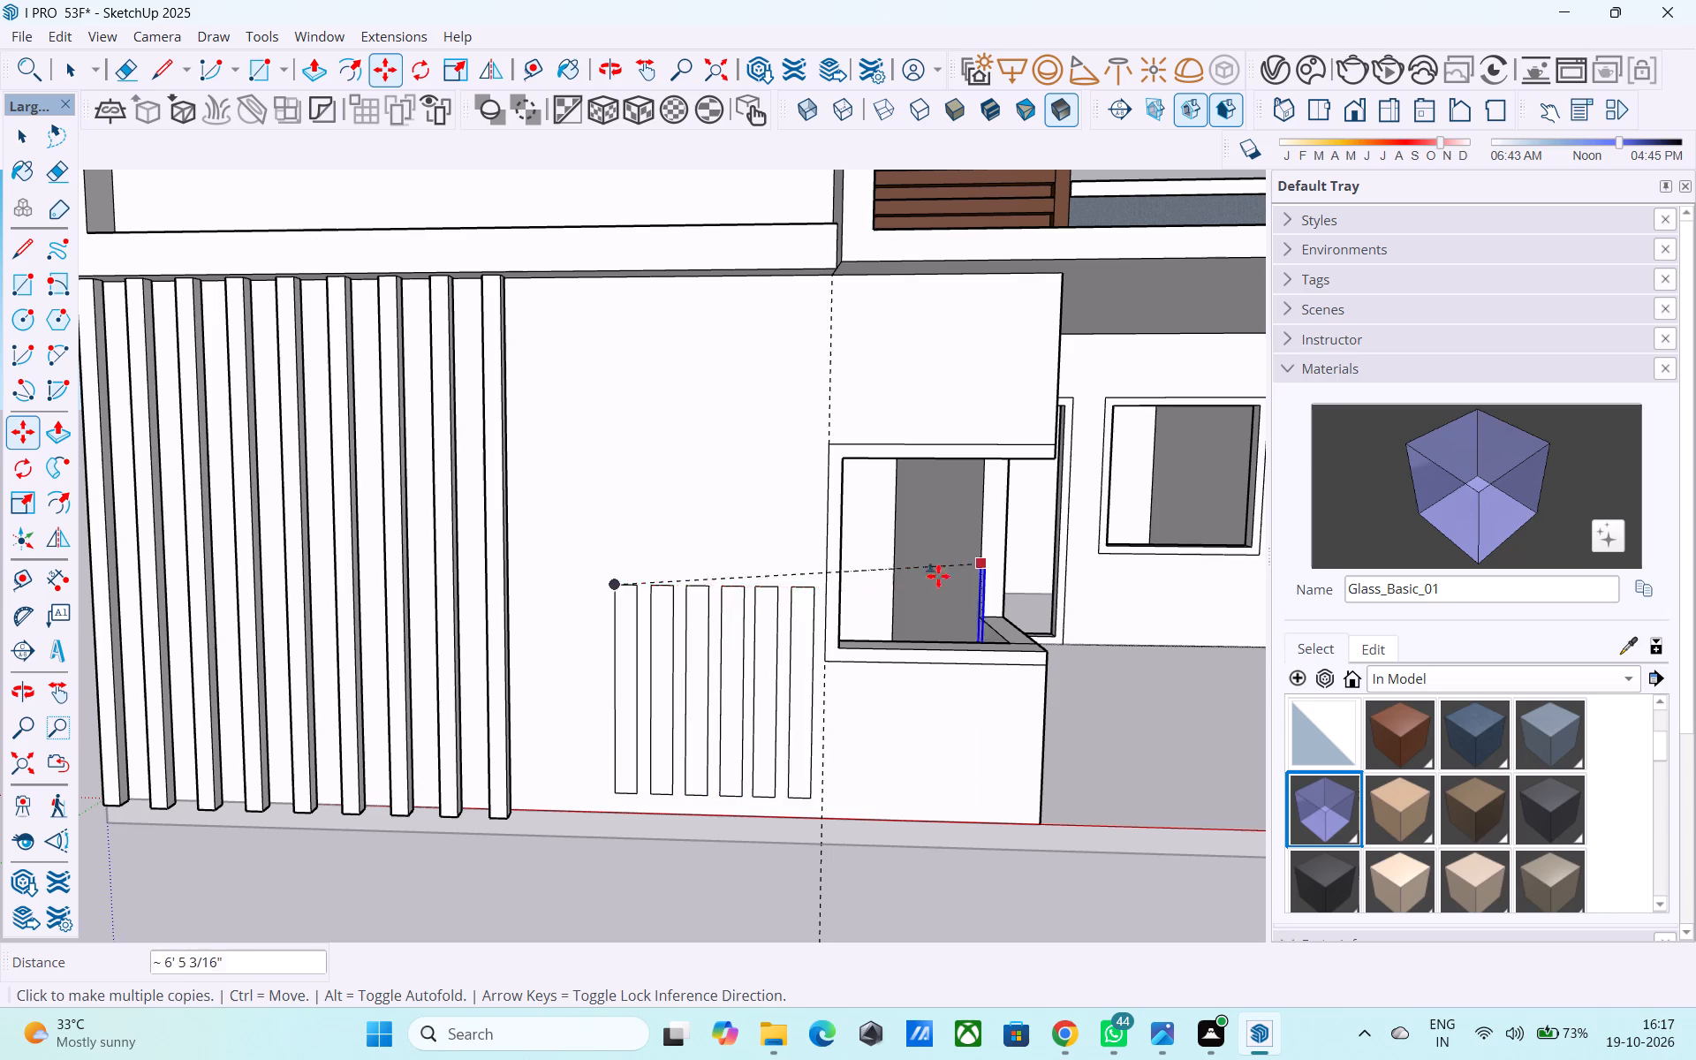
middle_click_drag(919, 580, 833, 572)
key("space")
Examine the ground-floor front around the row of narrow strips, the corner window and the area under the balcony.
scroll(837, 573, "down", 2)
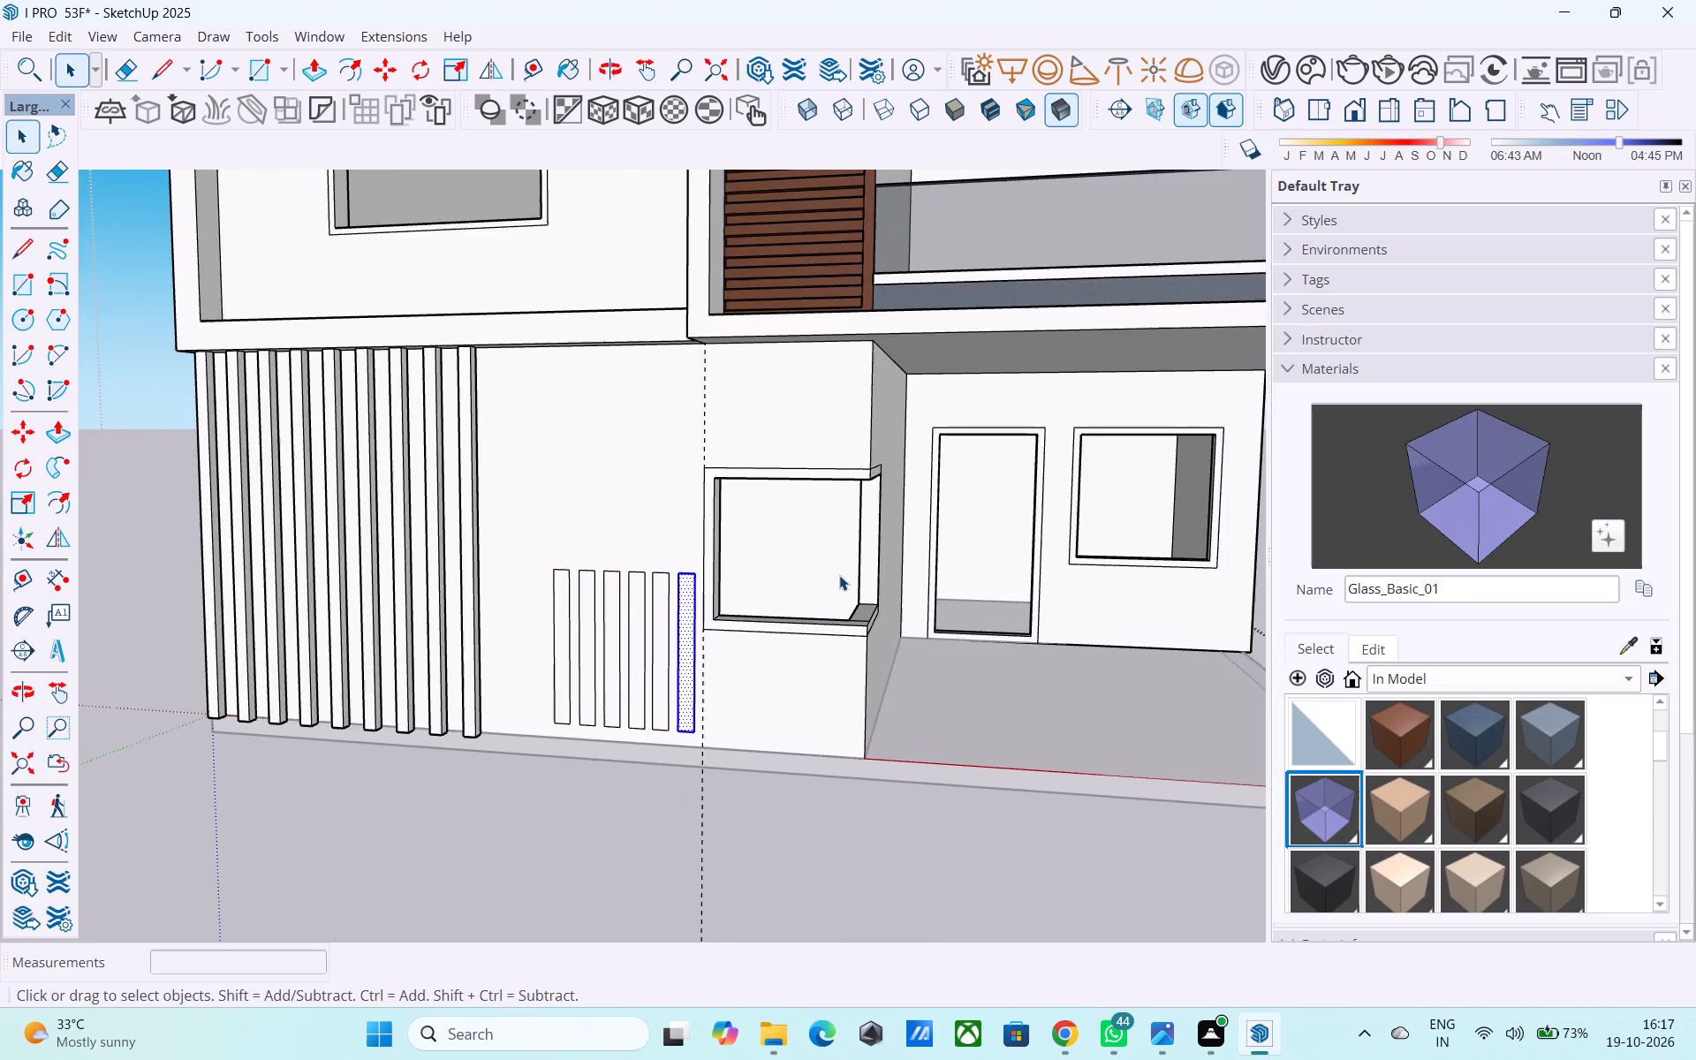
scroll(839, 575, "down", 3)
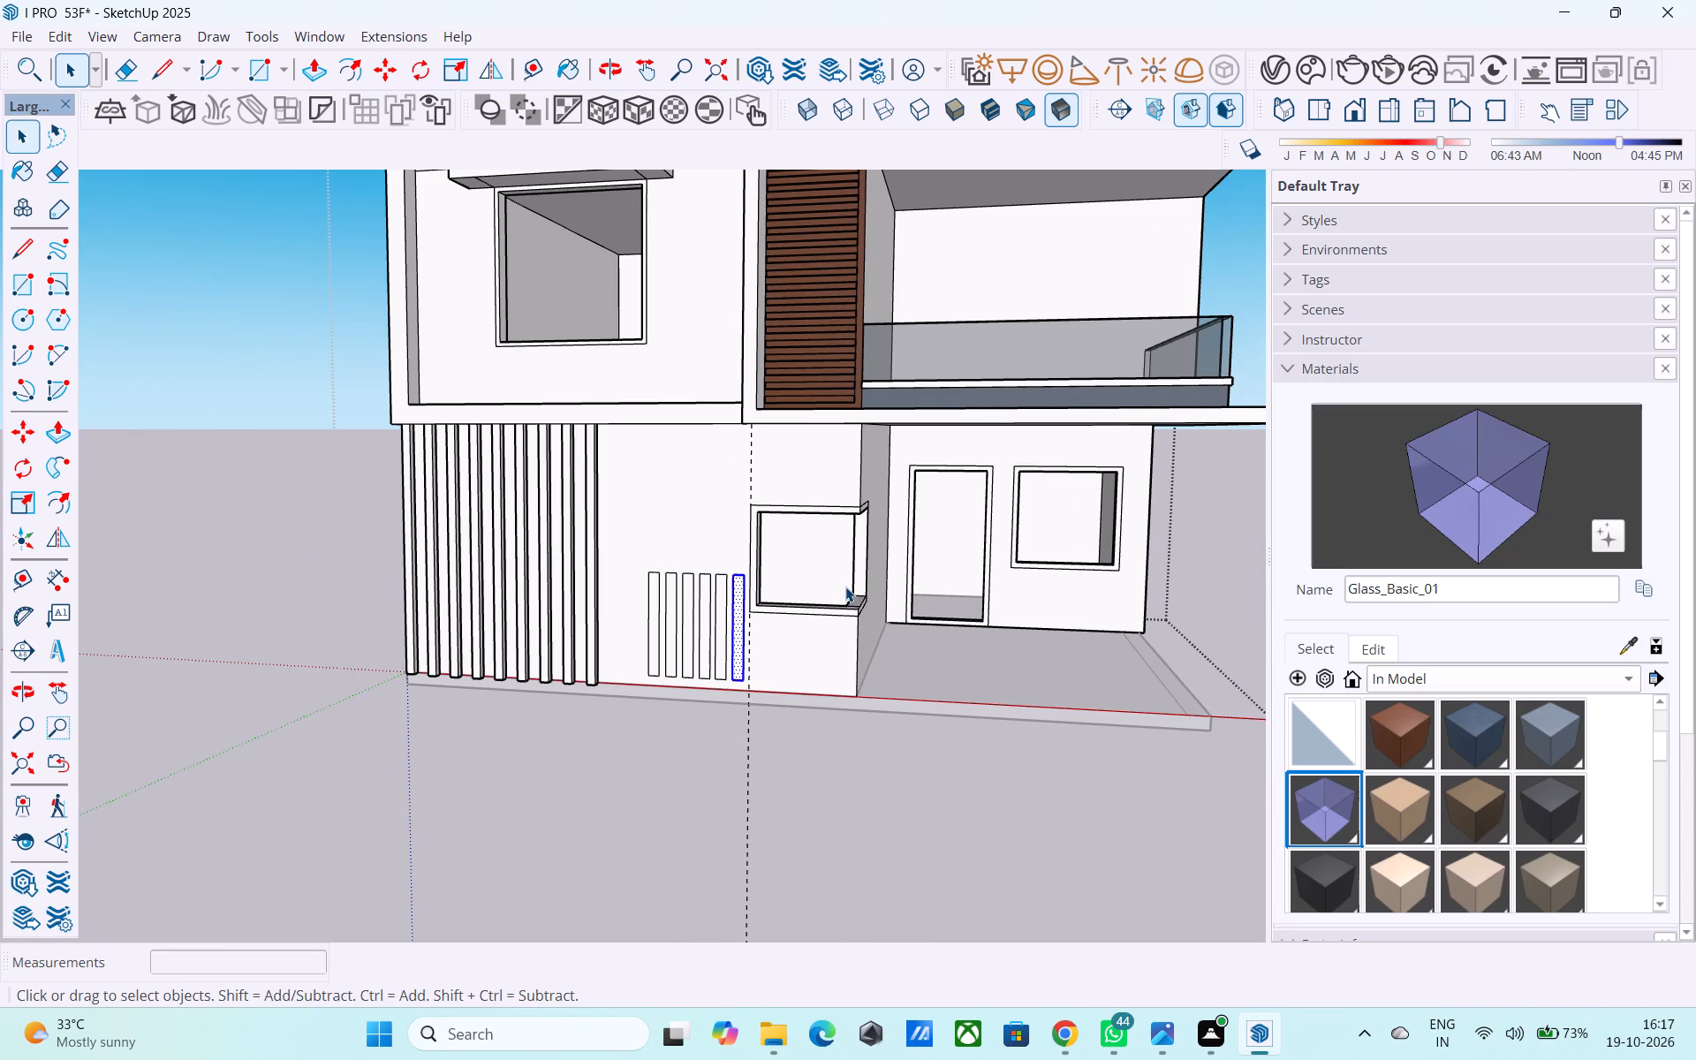
scroll(846, 588, "down", 1)
middle_click_drag(768, 670, 757, 676)
scroll(758, 677, "up", 2)
middle_click_drag(758, 677, 679, 684)
middle_click_drag(776, 662, 687, 685)
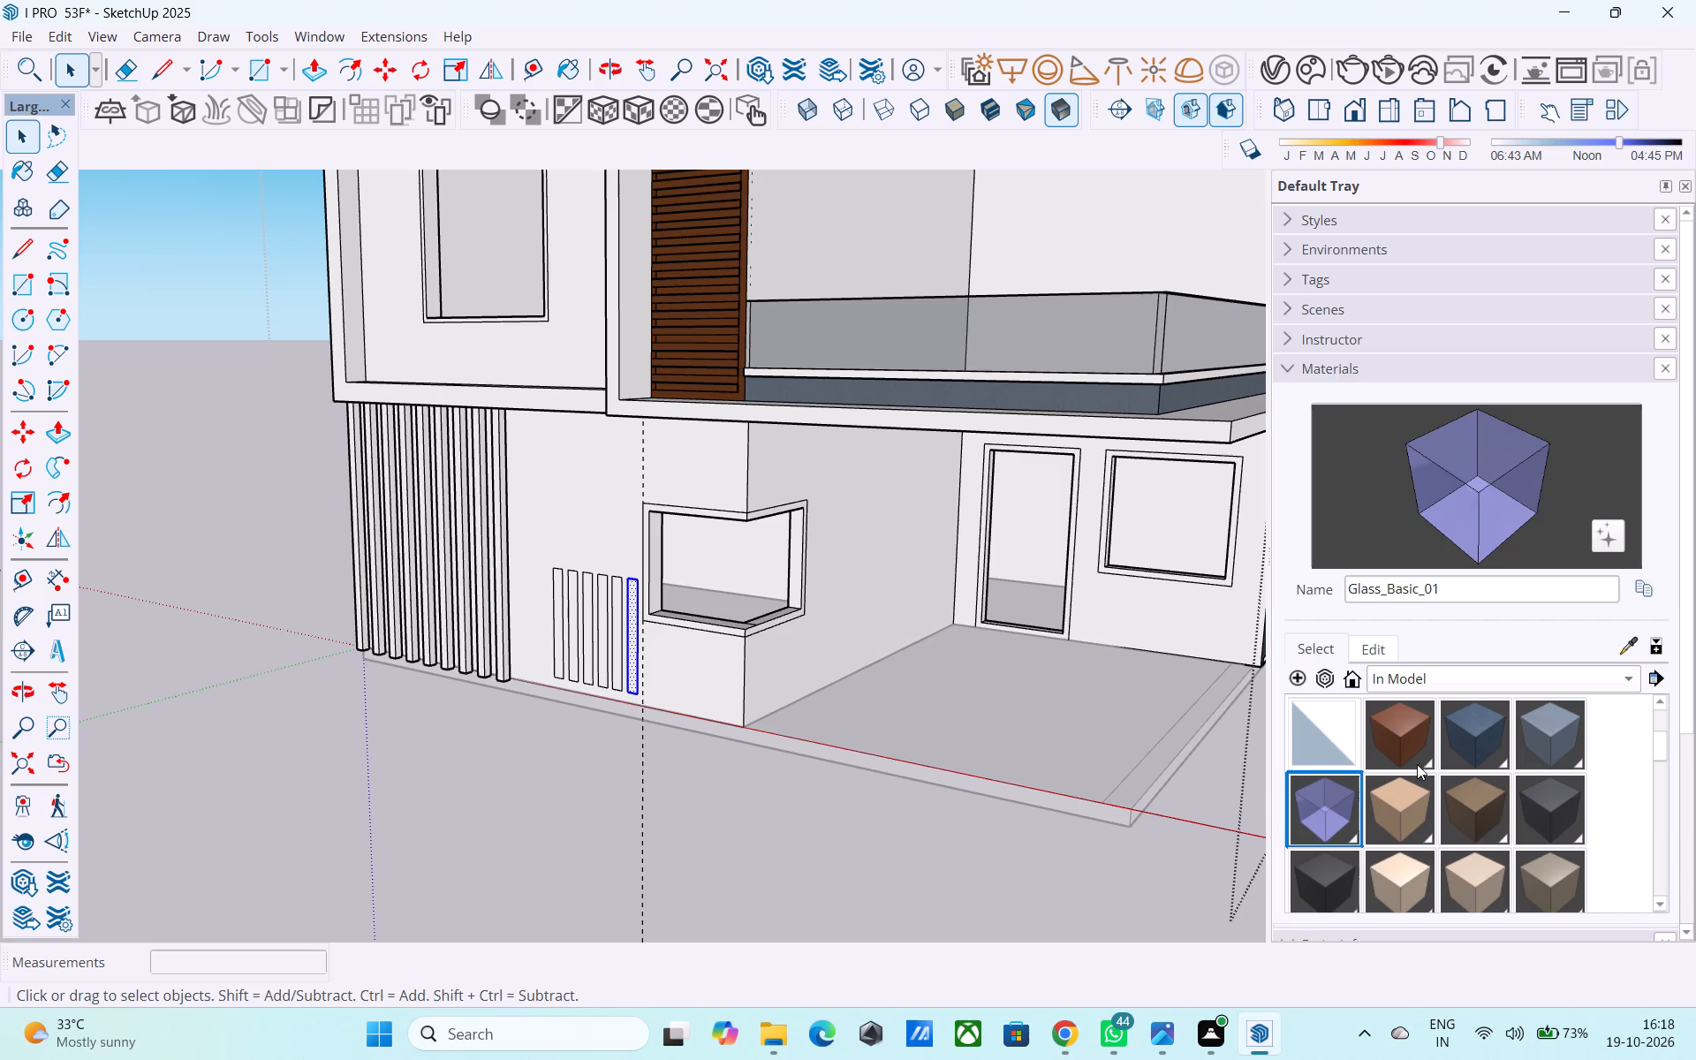
Paint the side wall under the balcony, beside the corner window, with the Denim_03_1K material.
scroll(1434, 764, "down", 6)
scroll(1431, 767, "up", 2)
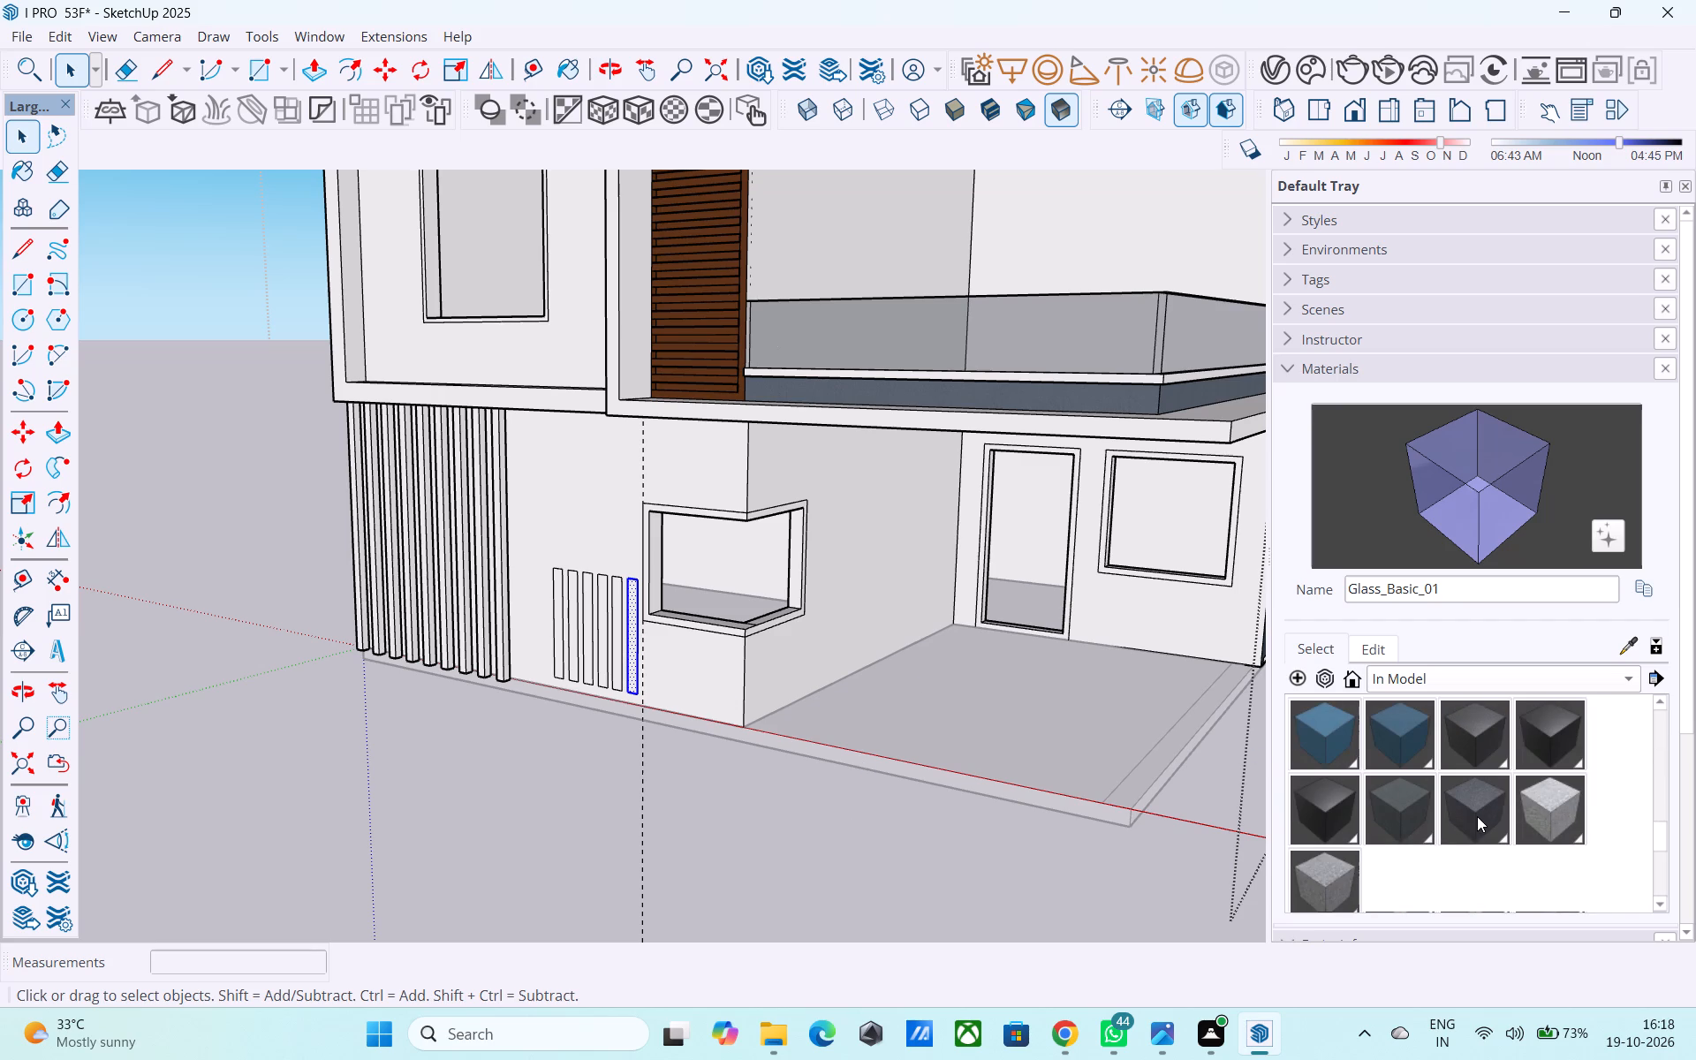
scroll(1477, 816, "up", 5)
left_click(1410, 669)
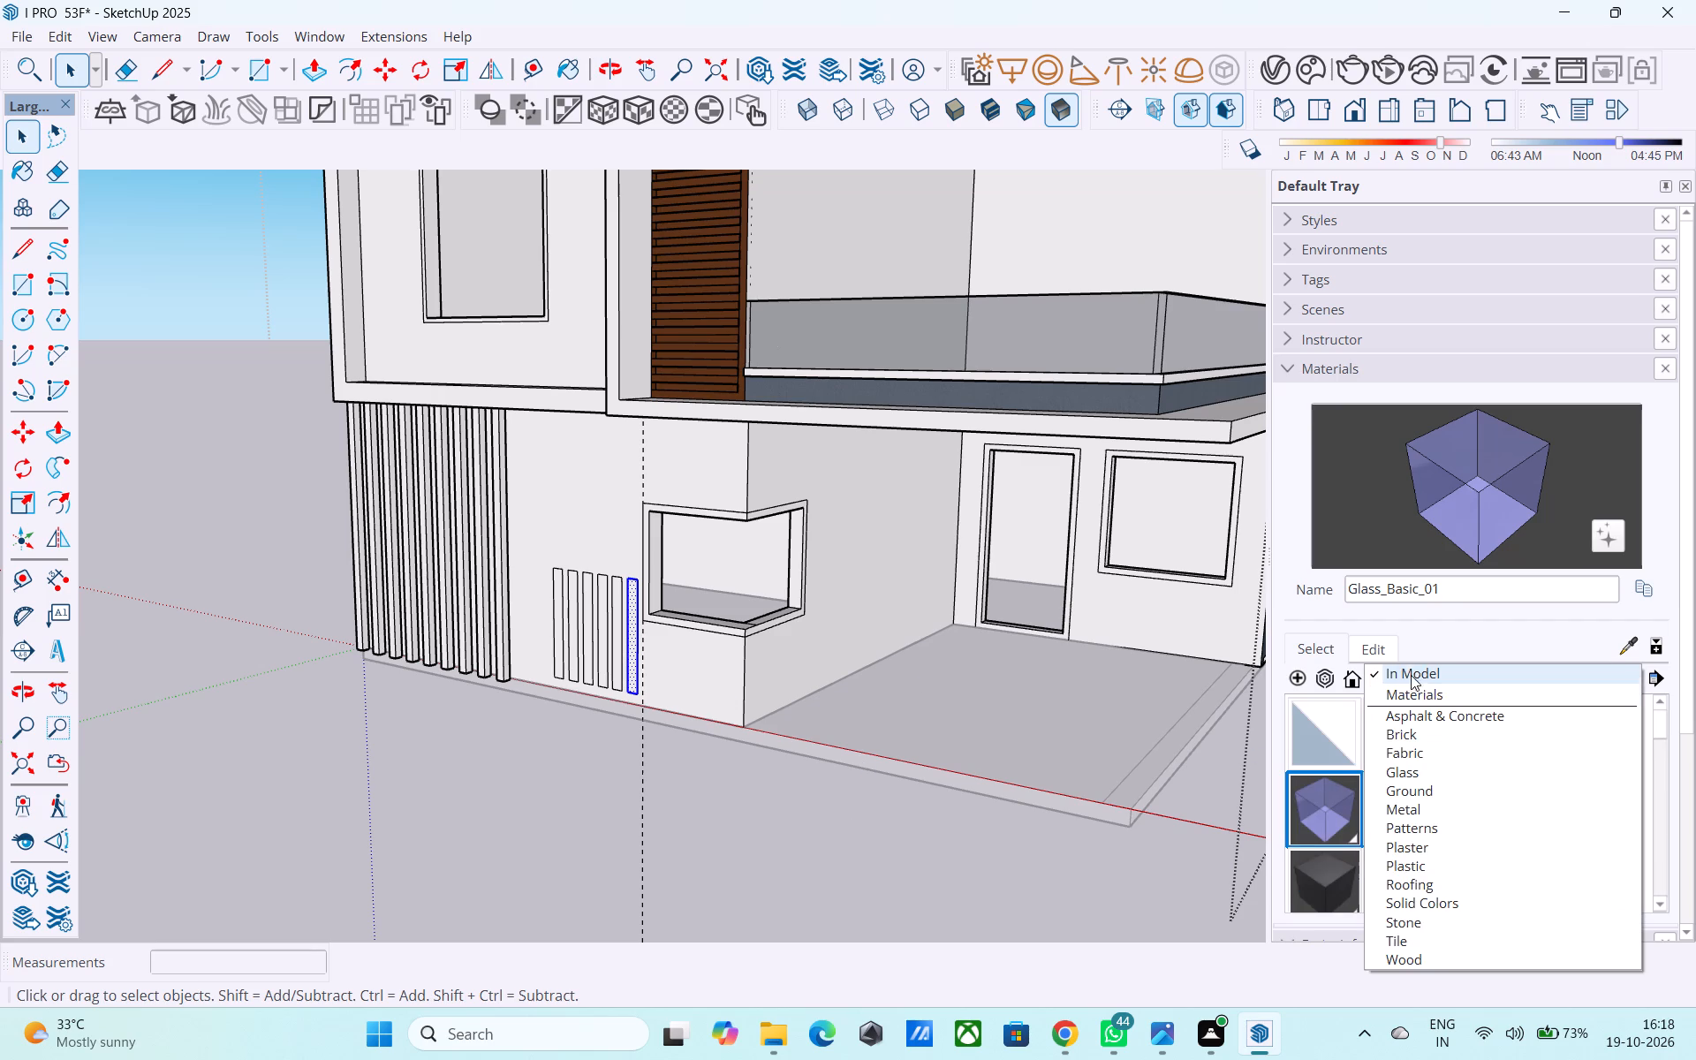
left_click(1417, 677)
scroll(1440, 796, "down", 6)
scroll(1440, 799, "up", 4)
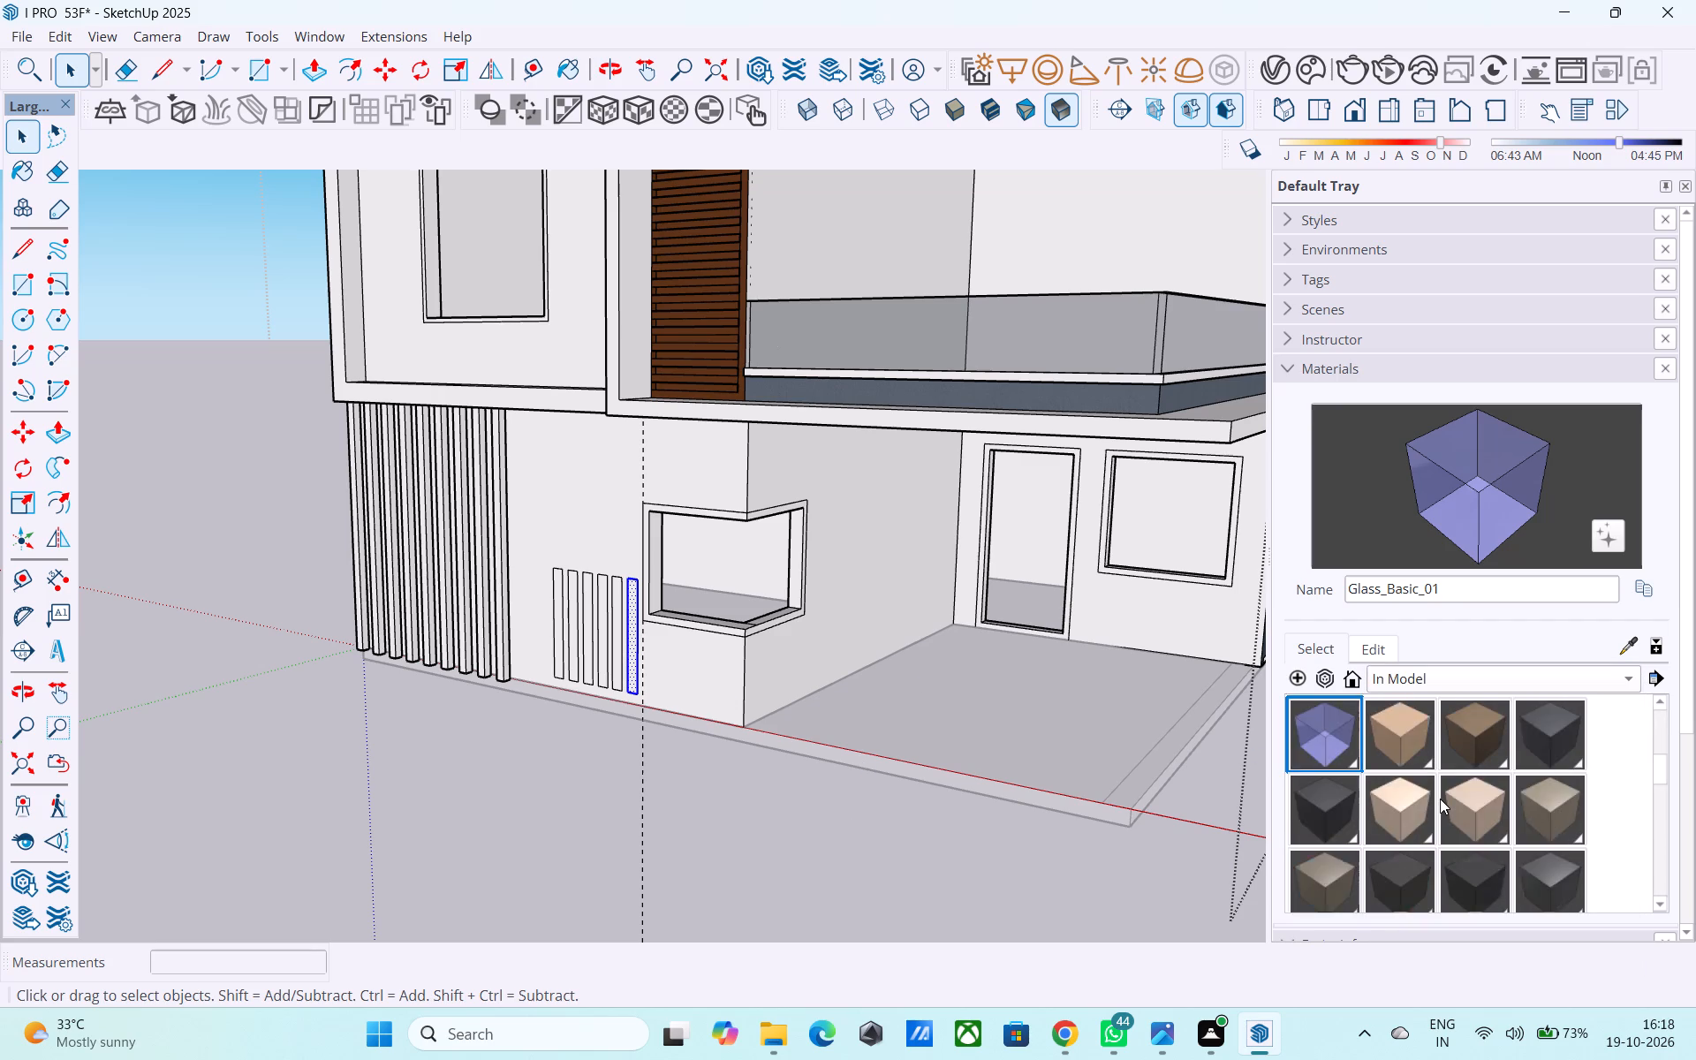
scroll(1440, 799, "up", 3)
left_click(1544, 753)
middle_click_drag(1039, 680, 1003, 662)
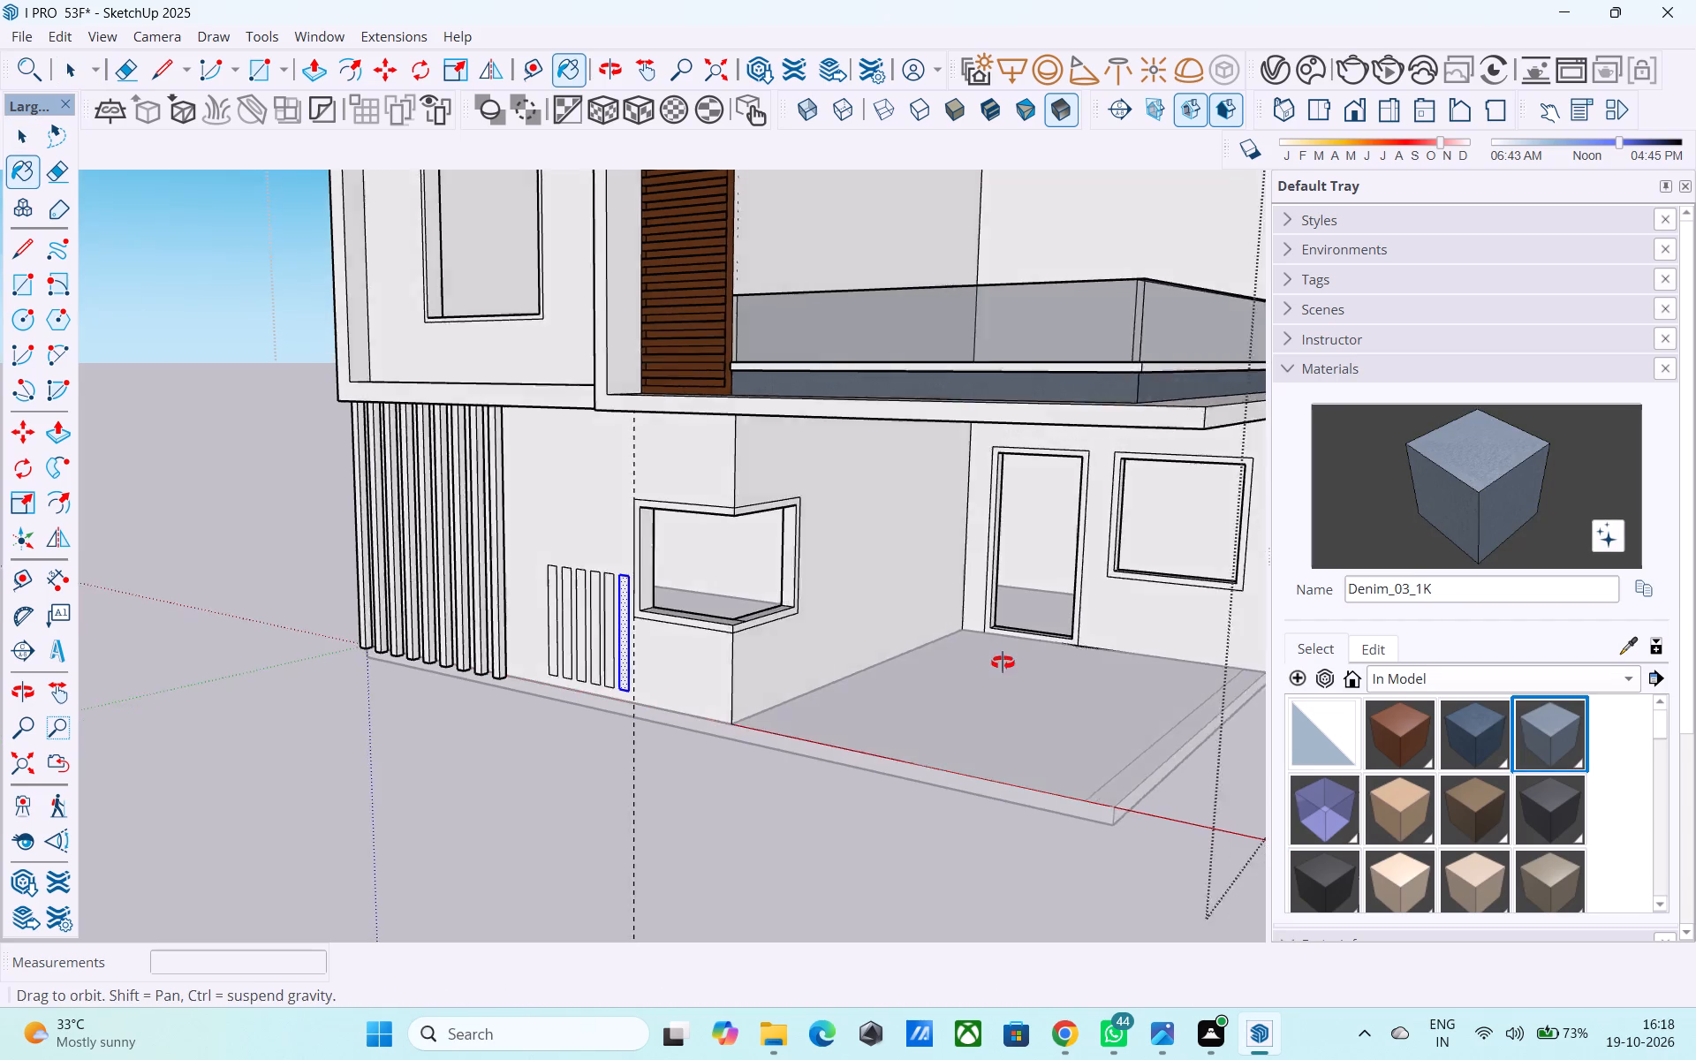
middle_click_drag(1003, 662, 918, 664)
scroll(833, 587, "up", 3)
left_click(829, 581)
Paint the rear wall around the door and window under the balcony with the Denim_03_1K material.
scroll(829, 589, "down", 4)
middle_click_drag(827, 594, 851, 607)
scroll(774, 627, "down", 2)
middle_click_drag(768, 629, 937, 565)
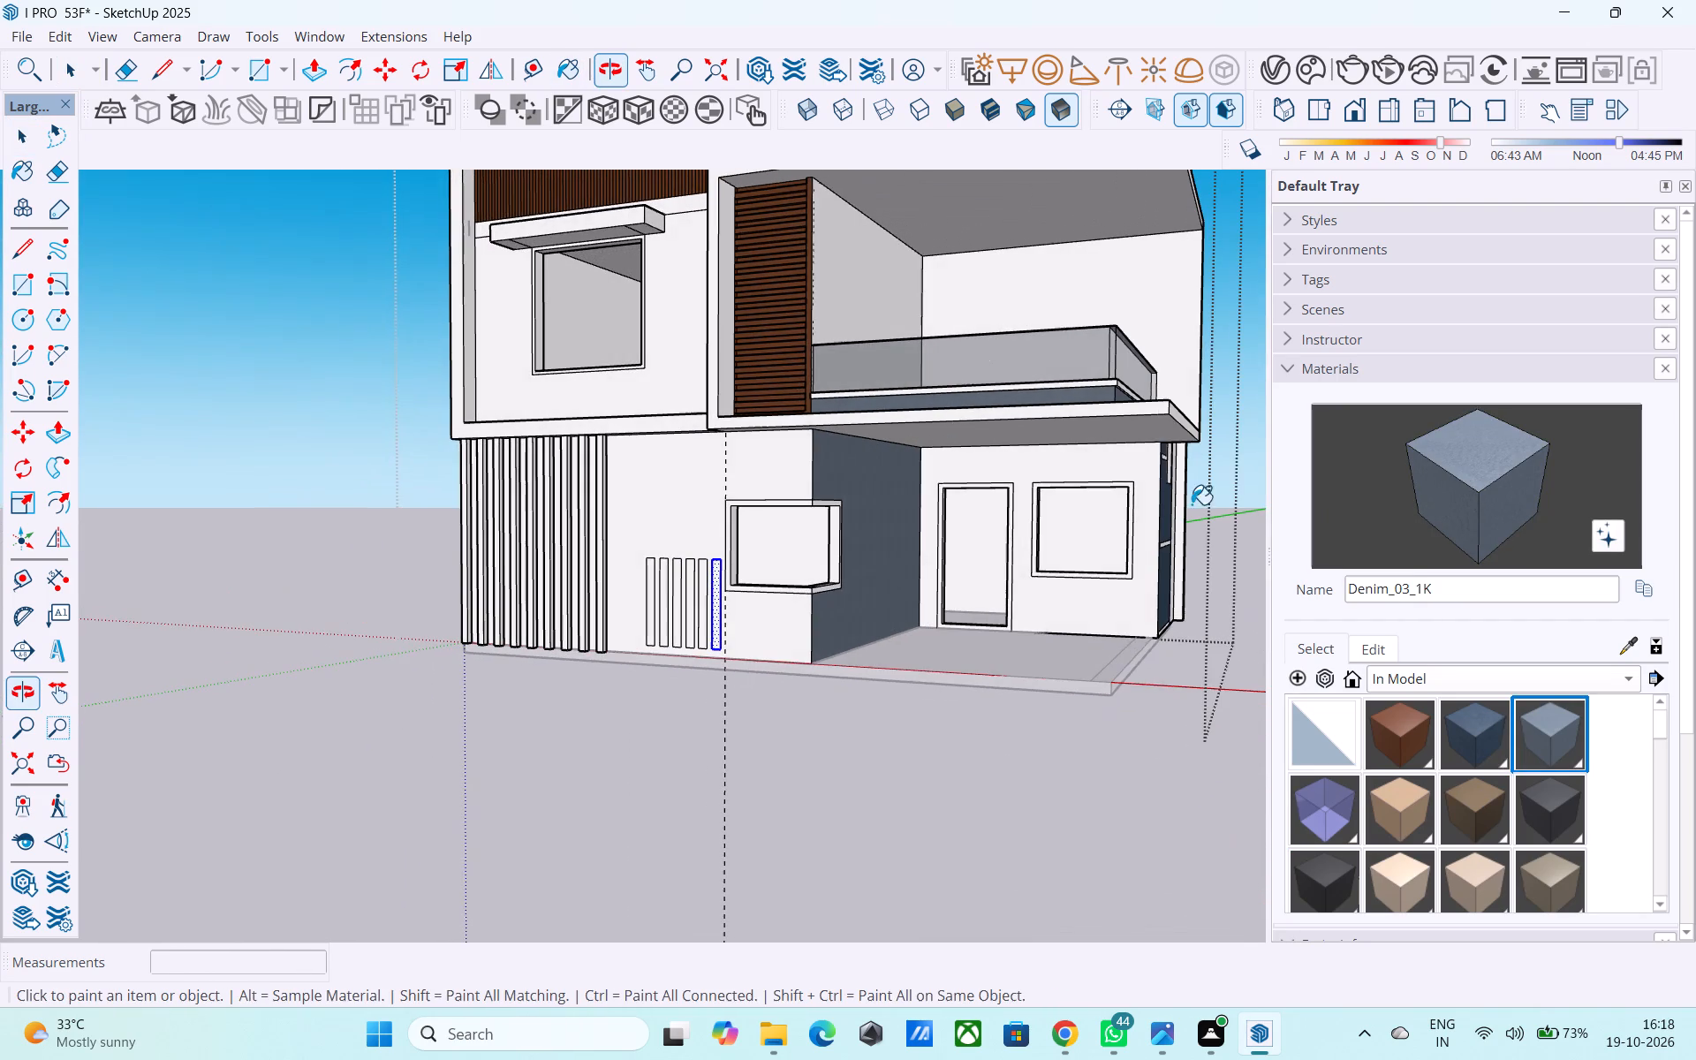
left_click(1110, 457)
scroll(1156, 559, "down", 2)
middle_click_drag(1147, 634, 1057, 640)
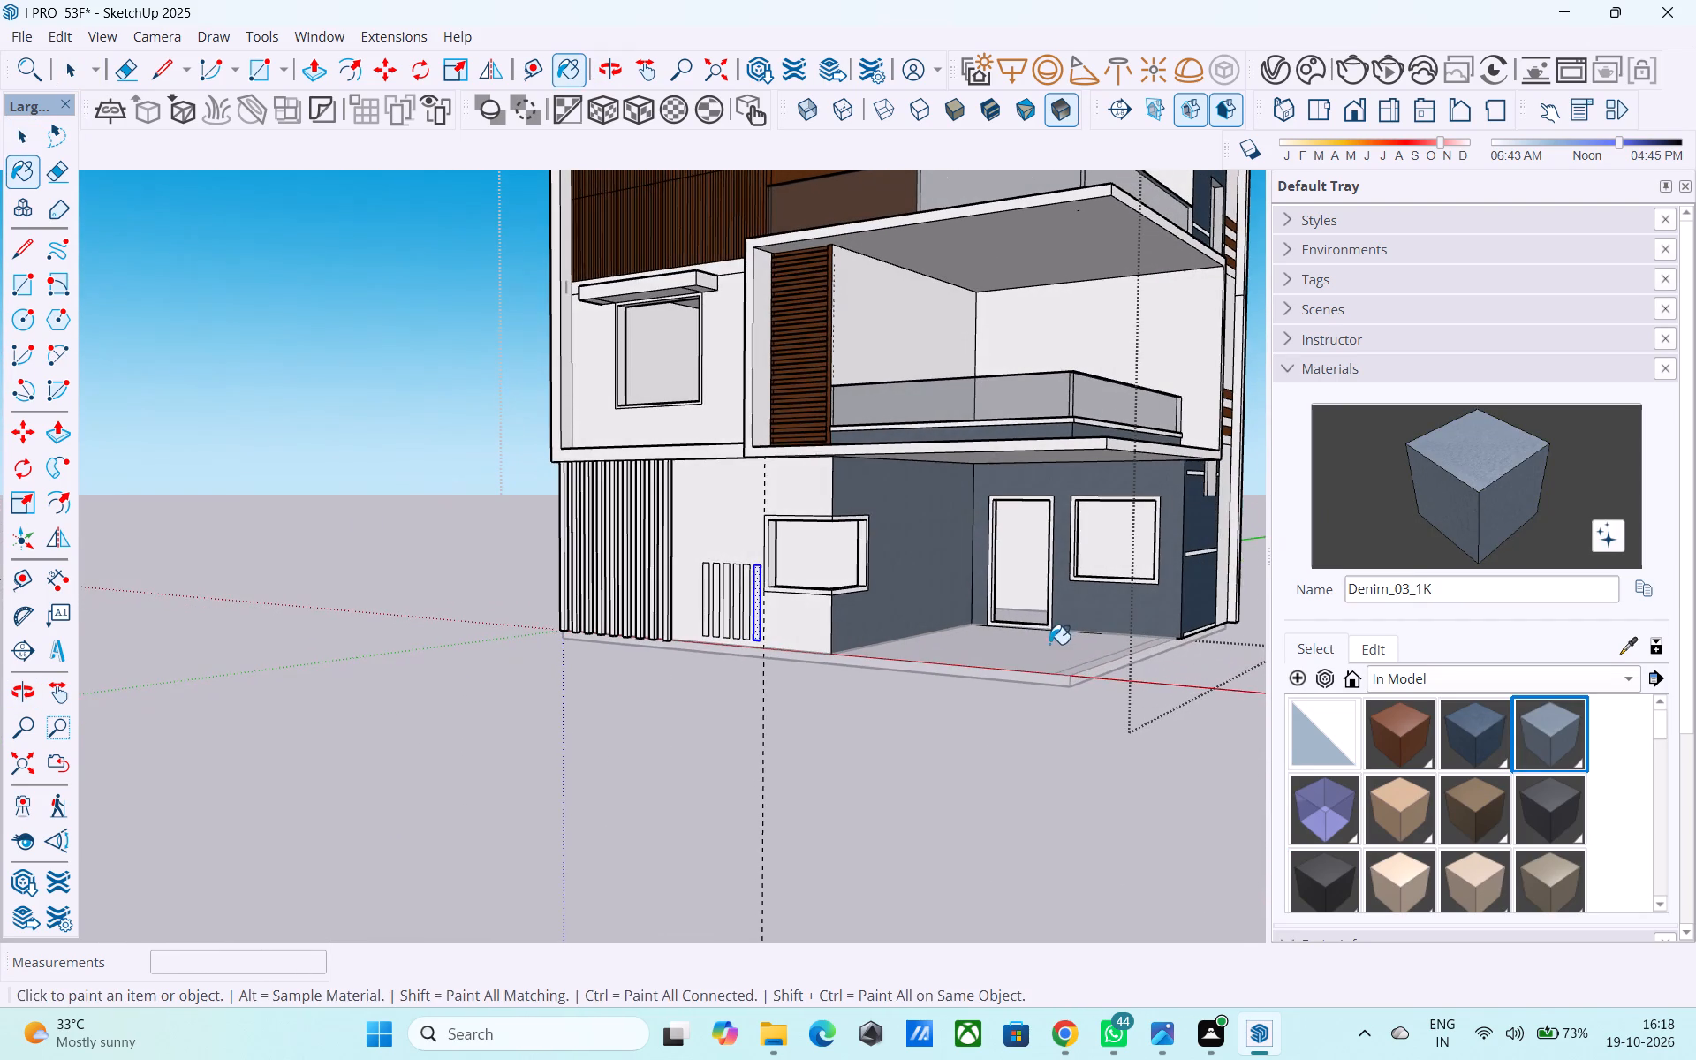
Paint the ground-floor front wall around the corner window and narrow strips with the solid colour C03_Honey_Glow.
middle_click_drag(1024, 647, 1003, 622)
left_click(1420, 684)
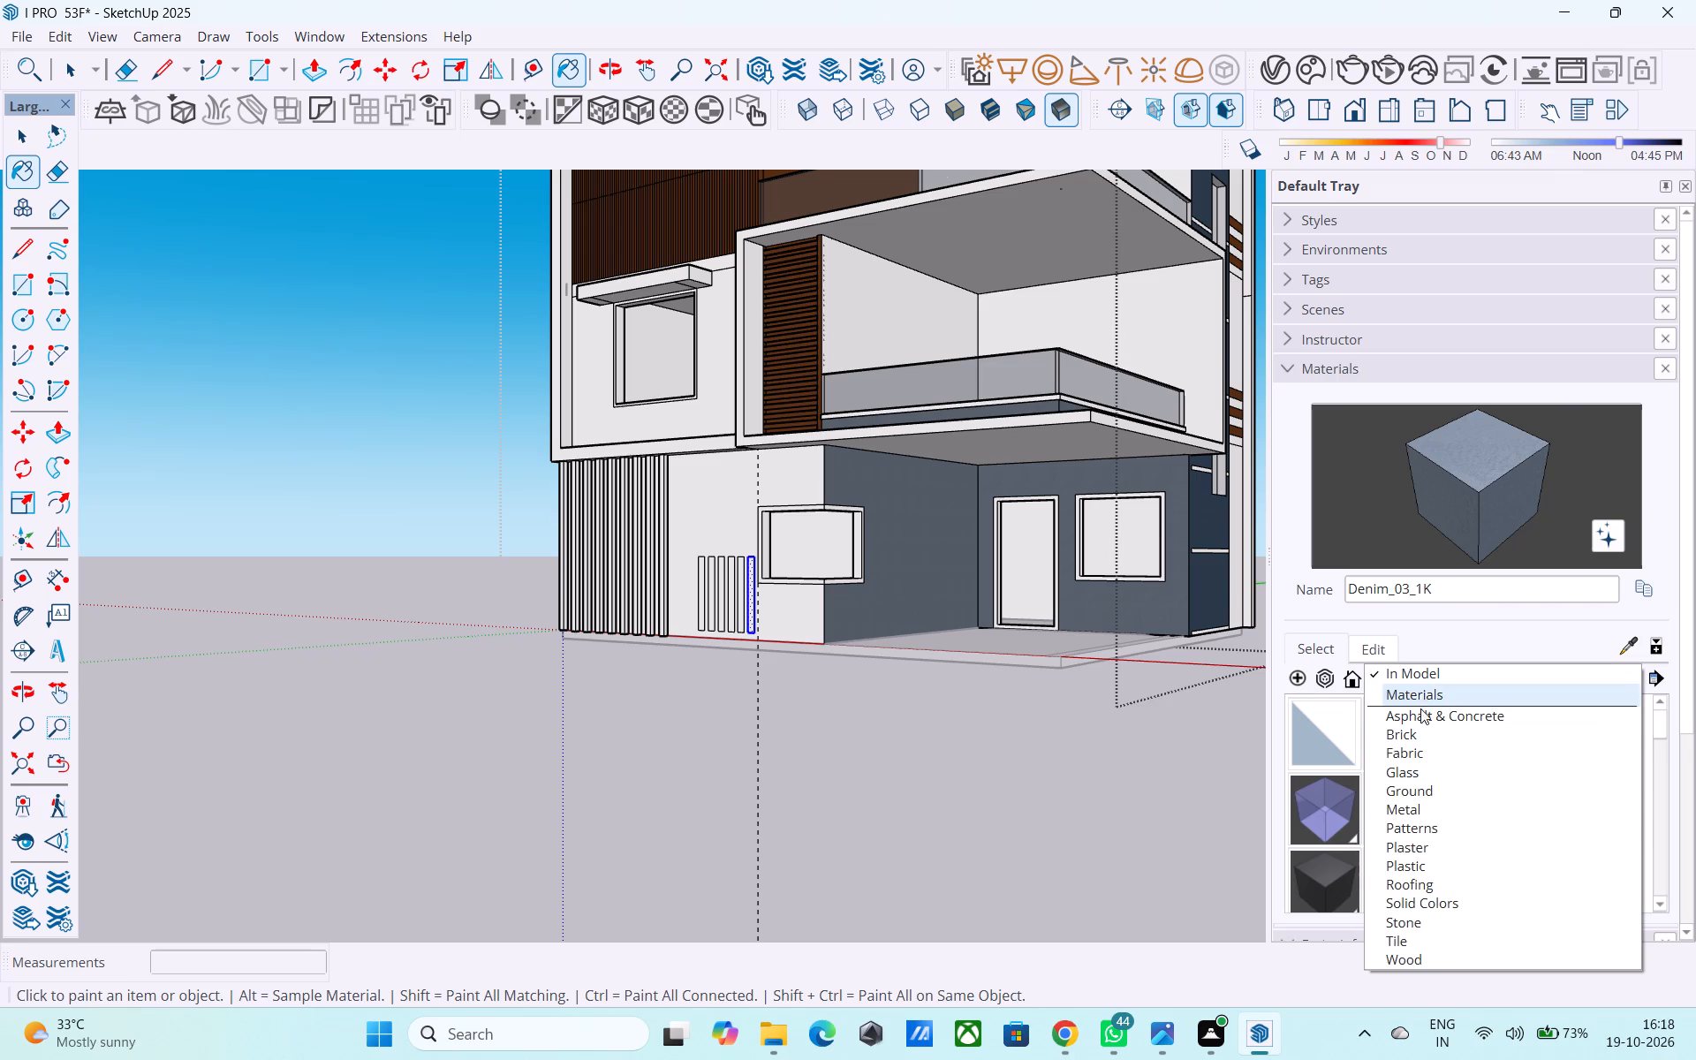
left_click(1408, 897)
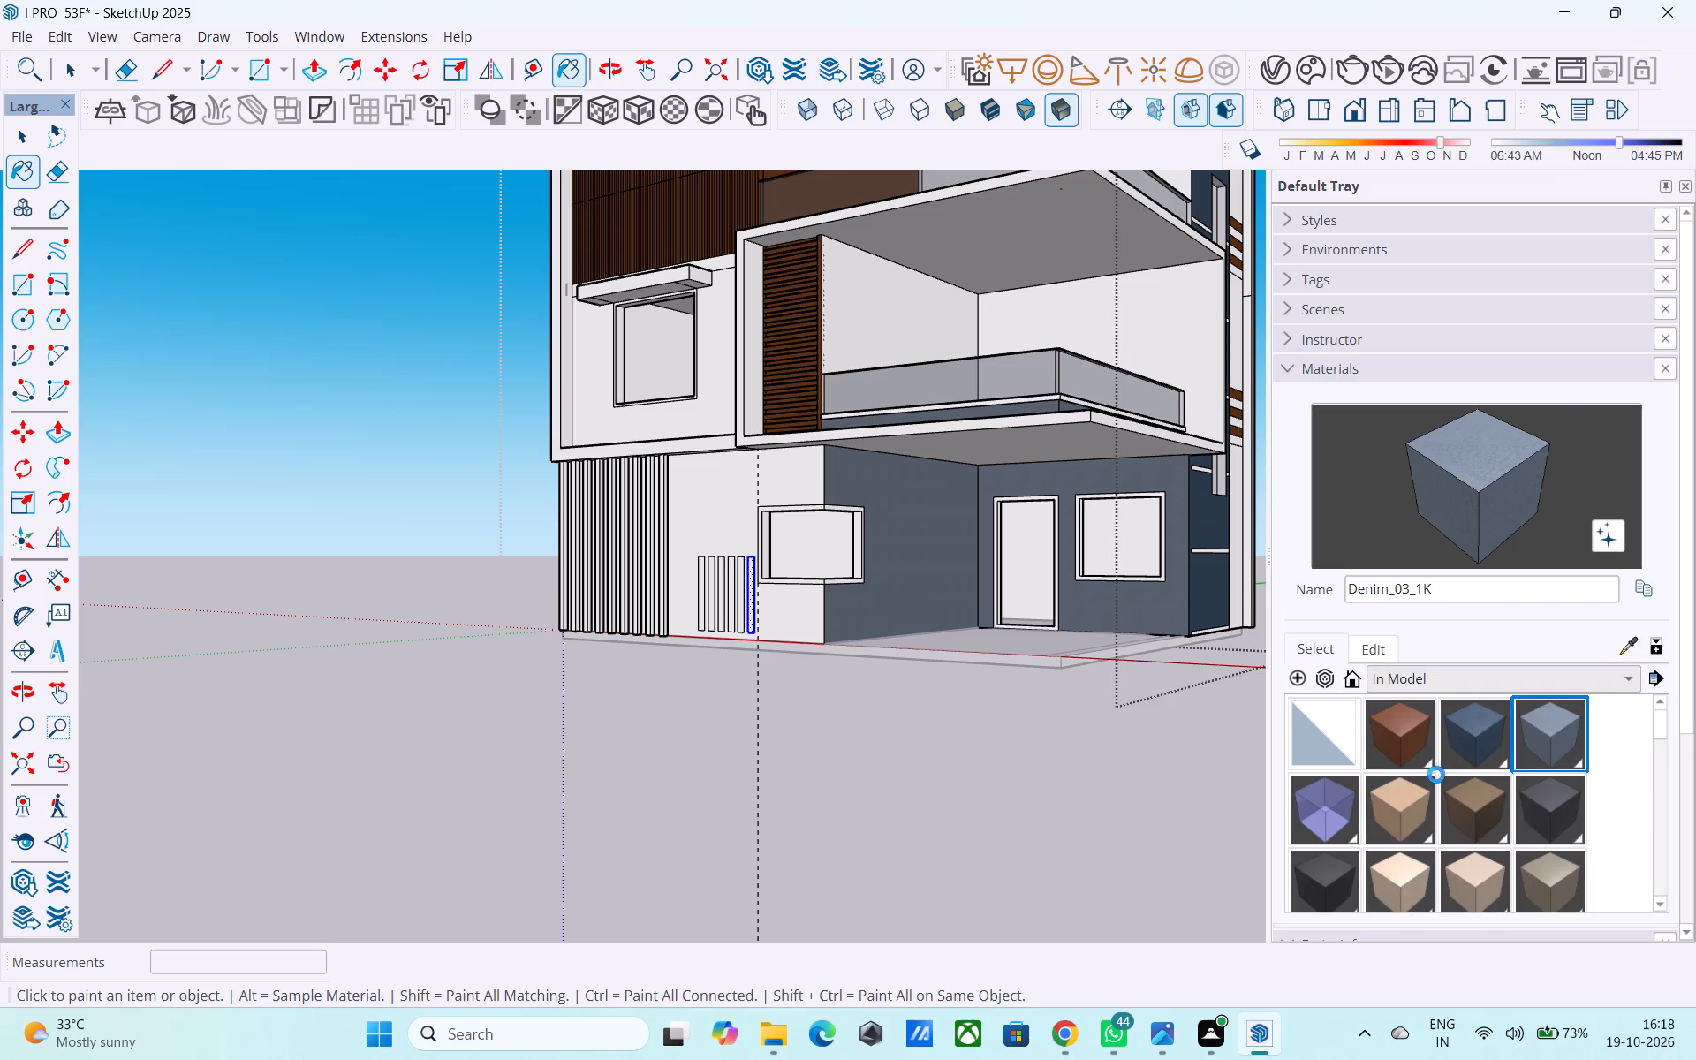
scroll(1417, 789, "down", 4)
scroll(1417, 789, "up", 1)
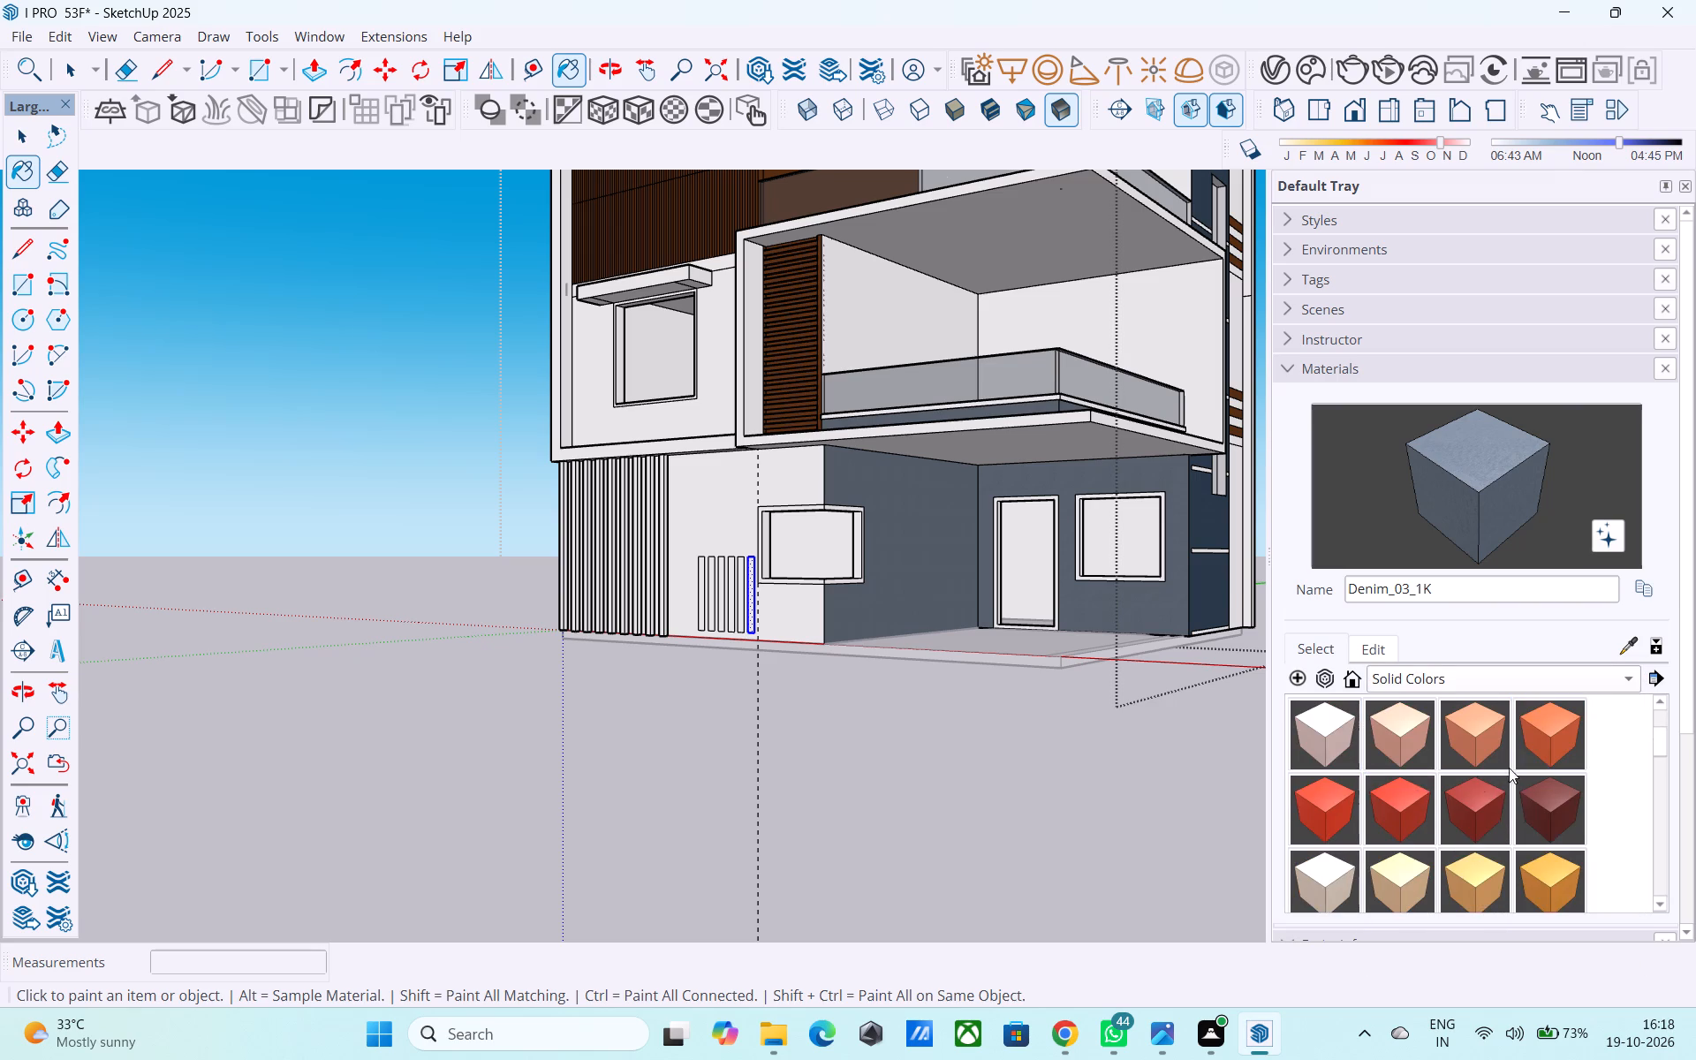
scroll(1510, 799, "down", 1)
left_click(1476, 799)
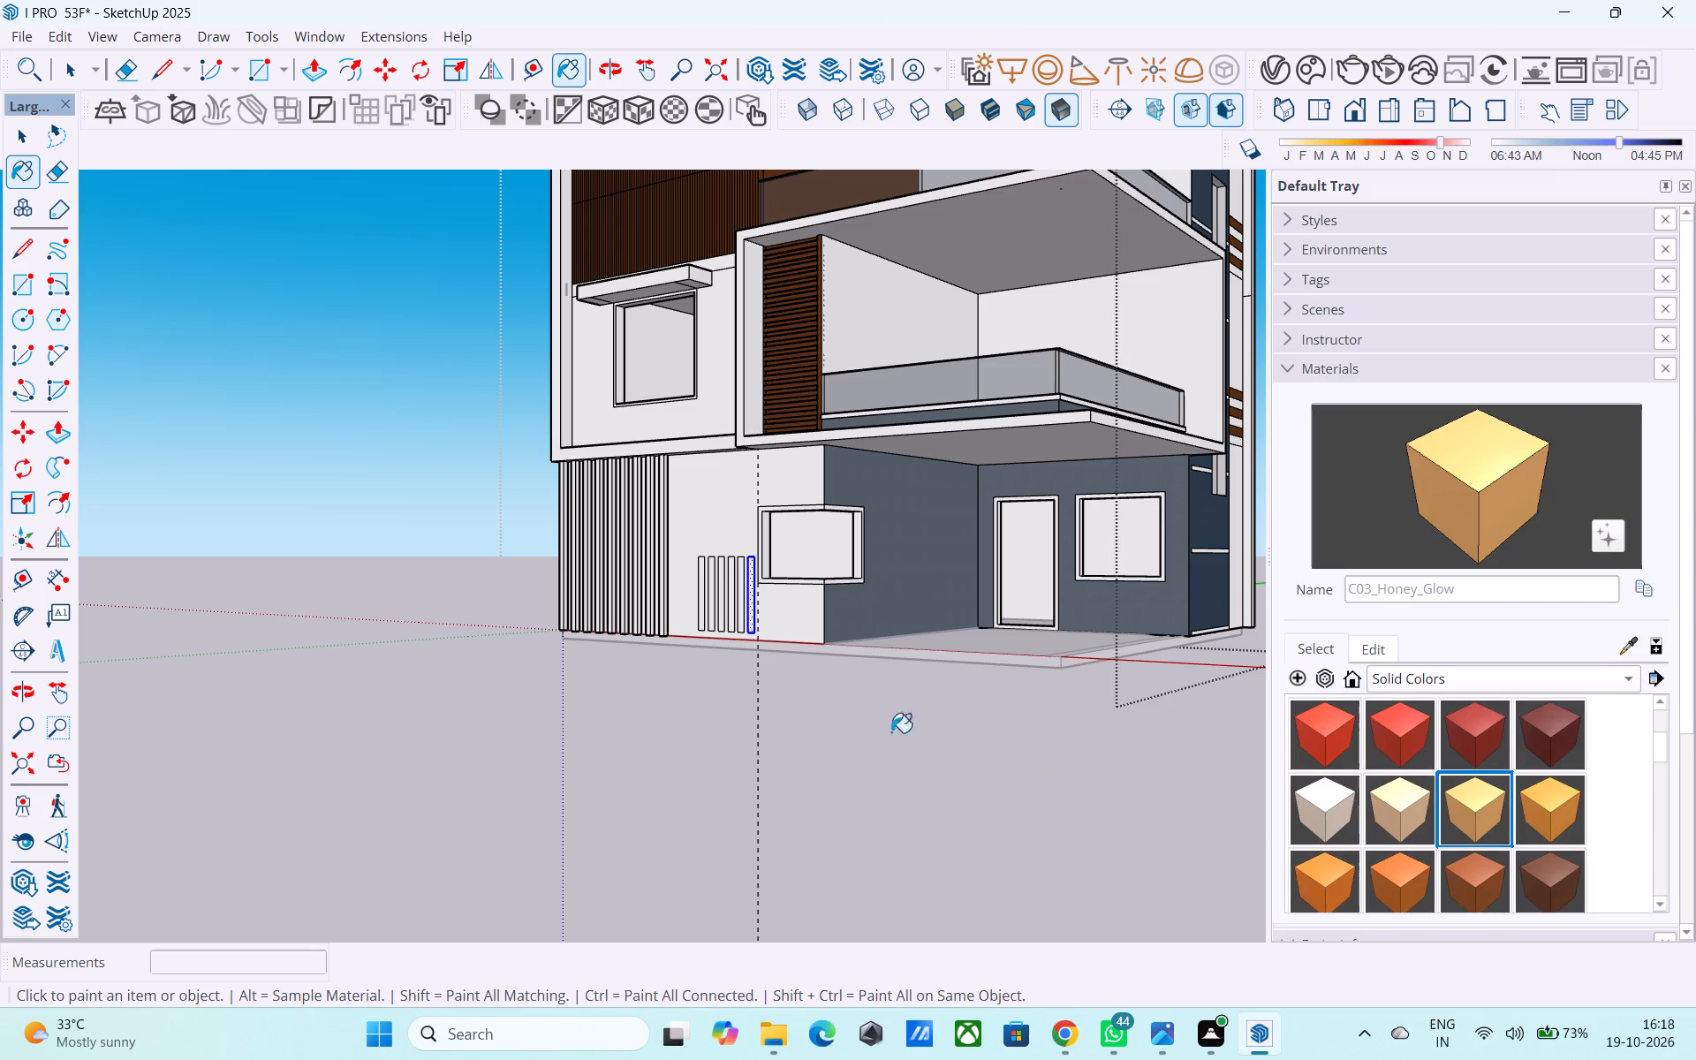
scroll(784, 531, "up", 3)
left_click(791, 486)
Examine the house's front elevation with the painted ground-floor wall from several angles.
scroll(760, 666, "down", 4)
middle_click_drag(760, 666, 684, 666)
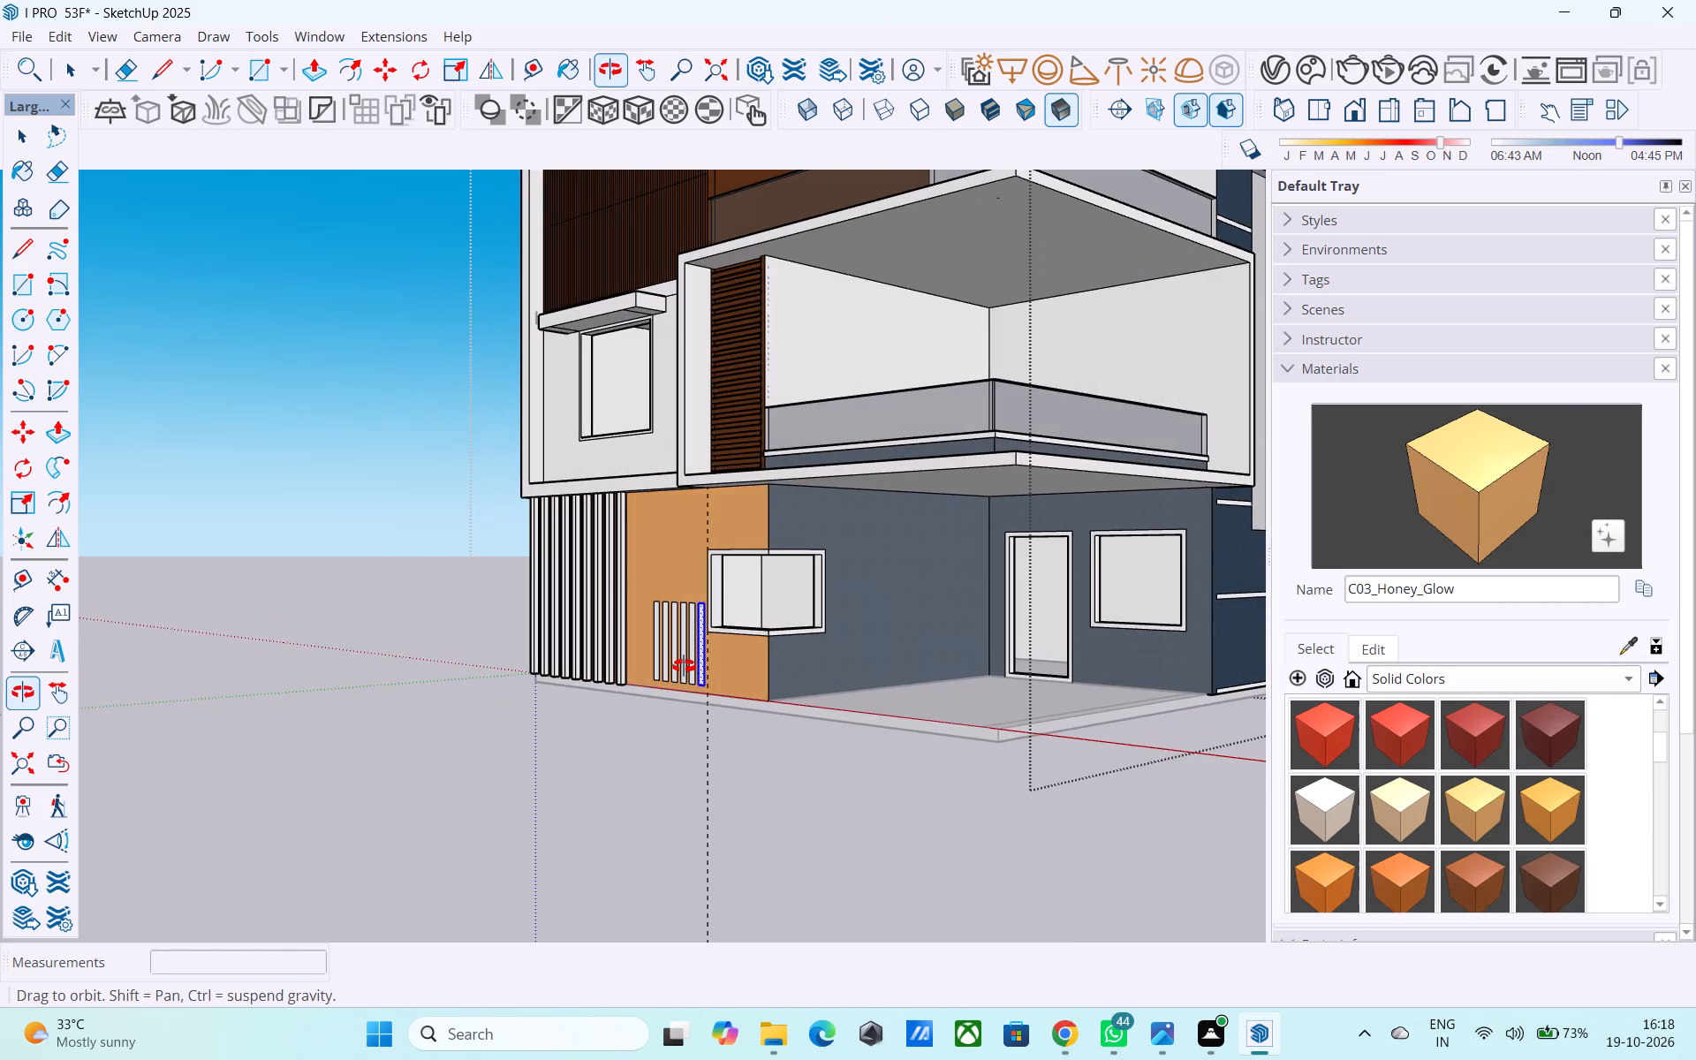
middle_click_drag(684, 666, 684, 668)
scroll(664, 681, "down", 2)
middle_click_drag(664, 681, 857, 682)
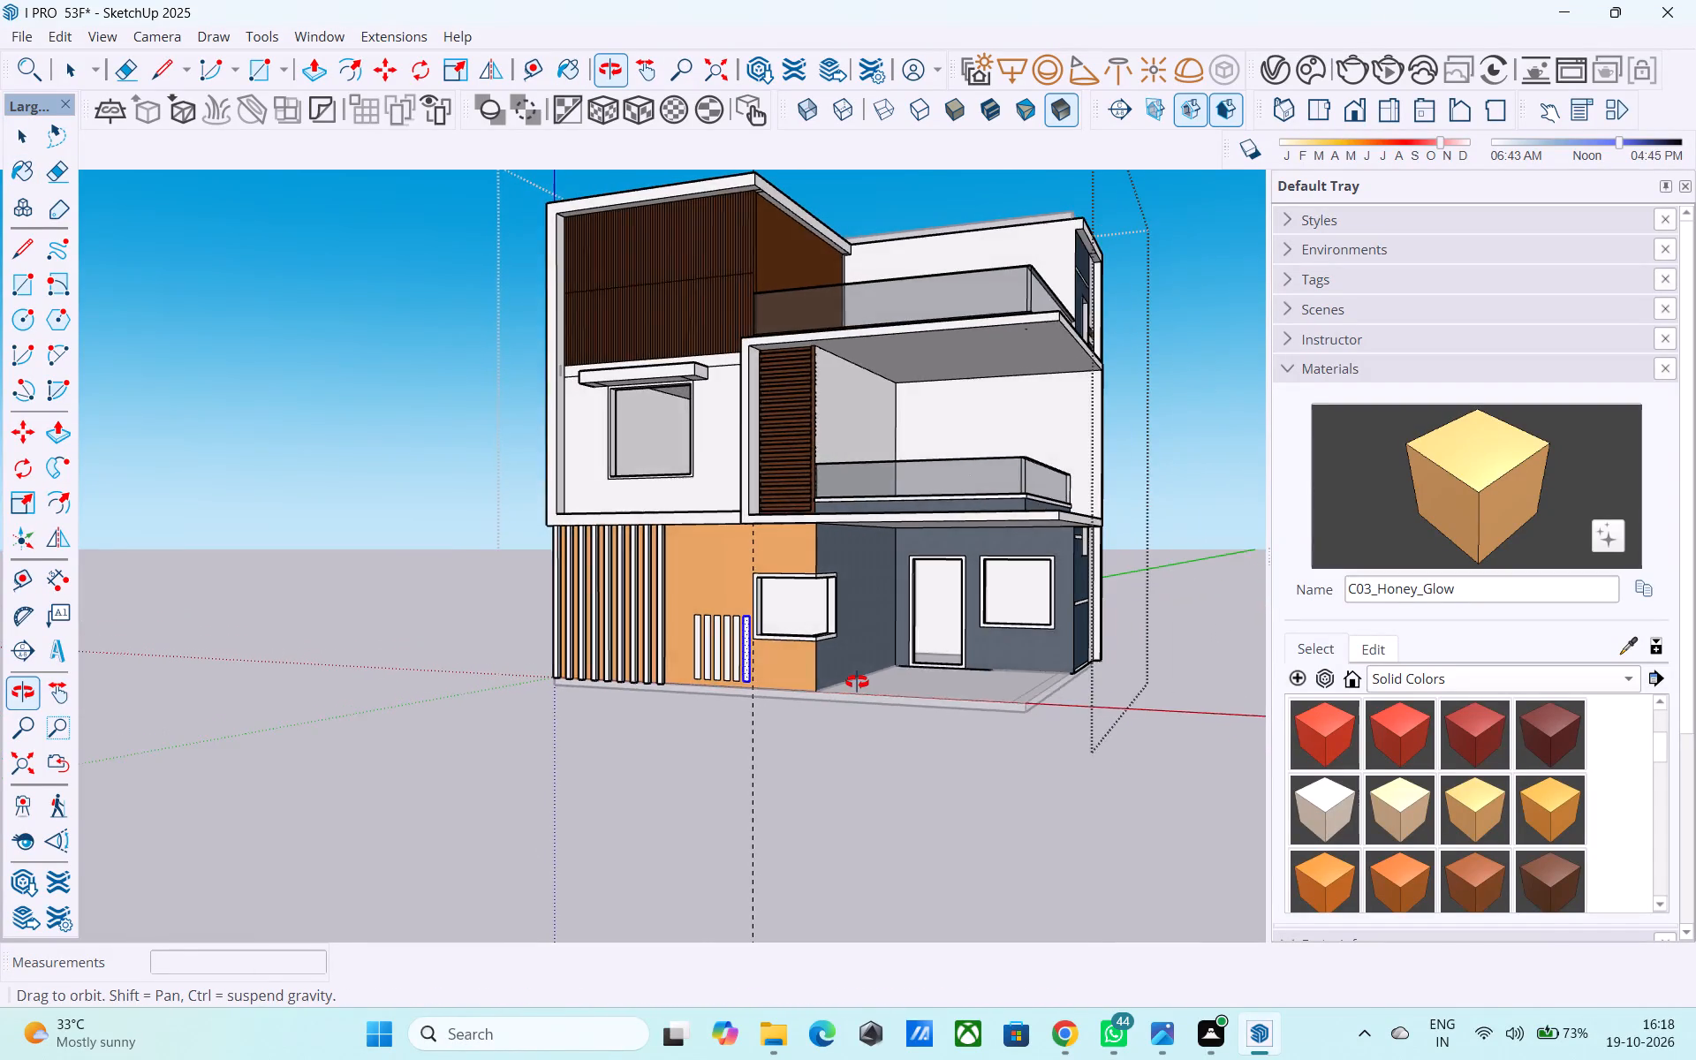
middle_click_drag(857, 682, 674, 716)
scroll(670, 723, "down", 2)
middle_click_drag(670, 723, 836, 726)
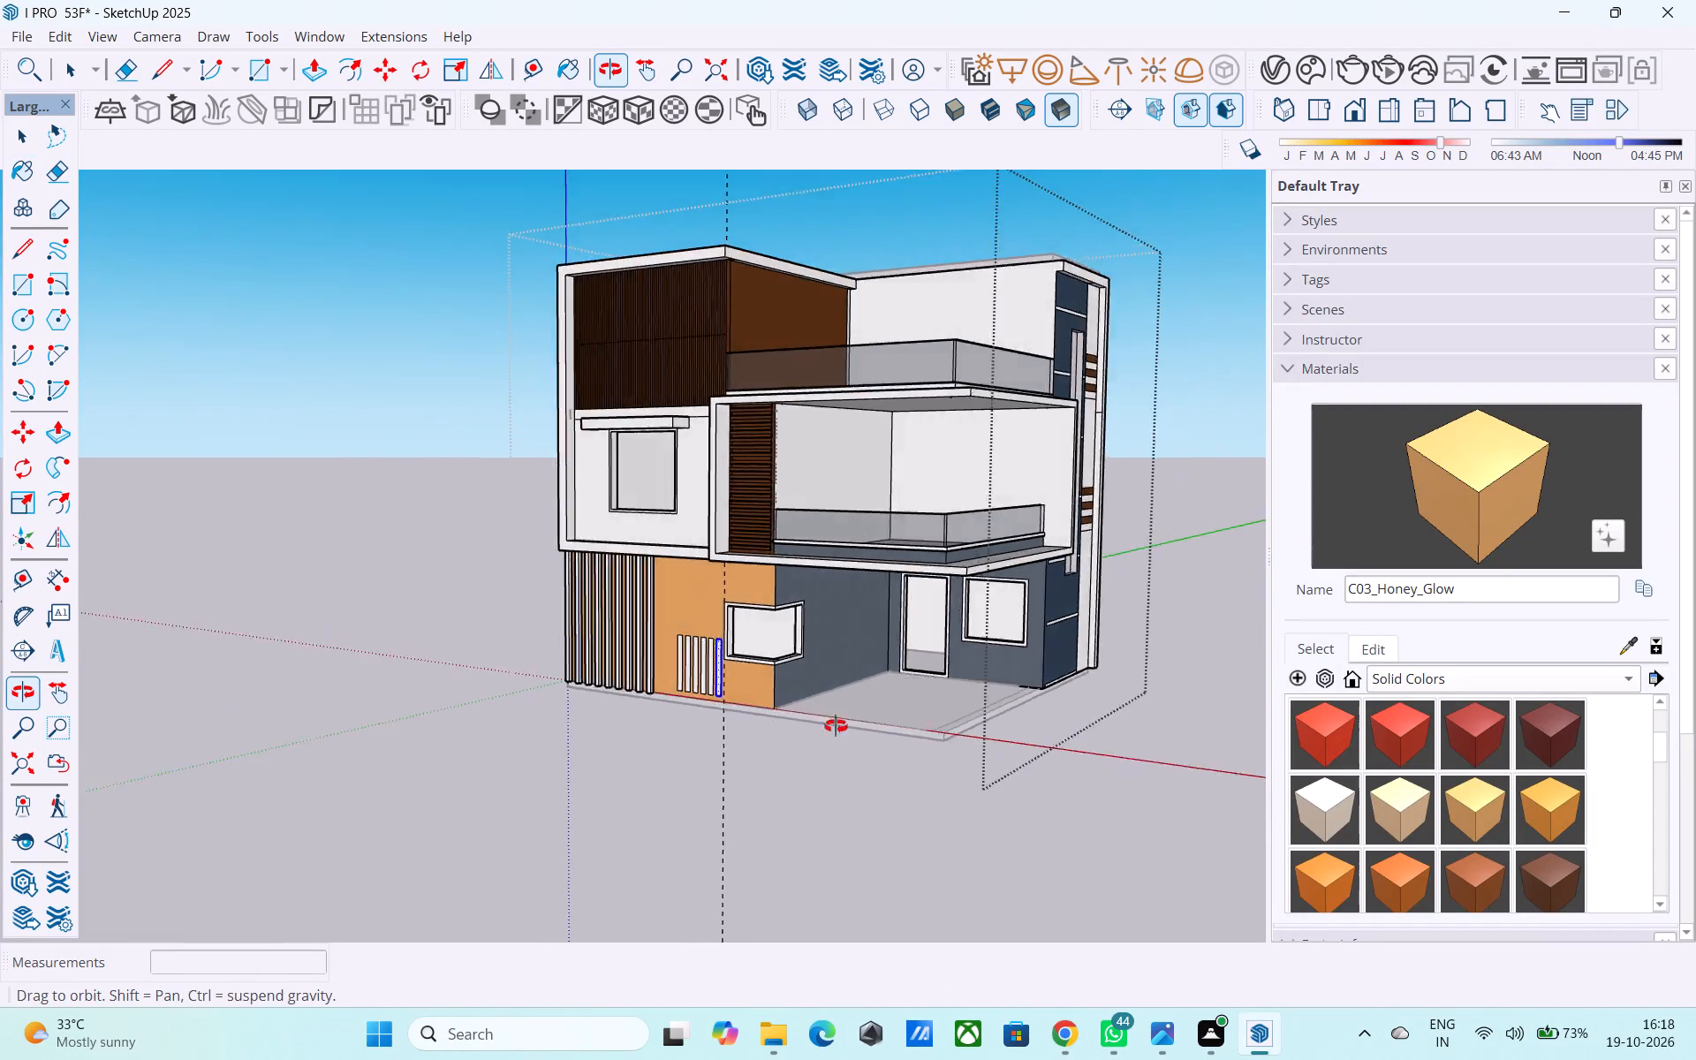
middle_click_drag(836, 726, 1302, 735)
Erase the two horizontal floor lines across the blank side wall, including the leftover fragment near the front corner.
middle_click_drag(799, 670, 1409, 704)
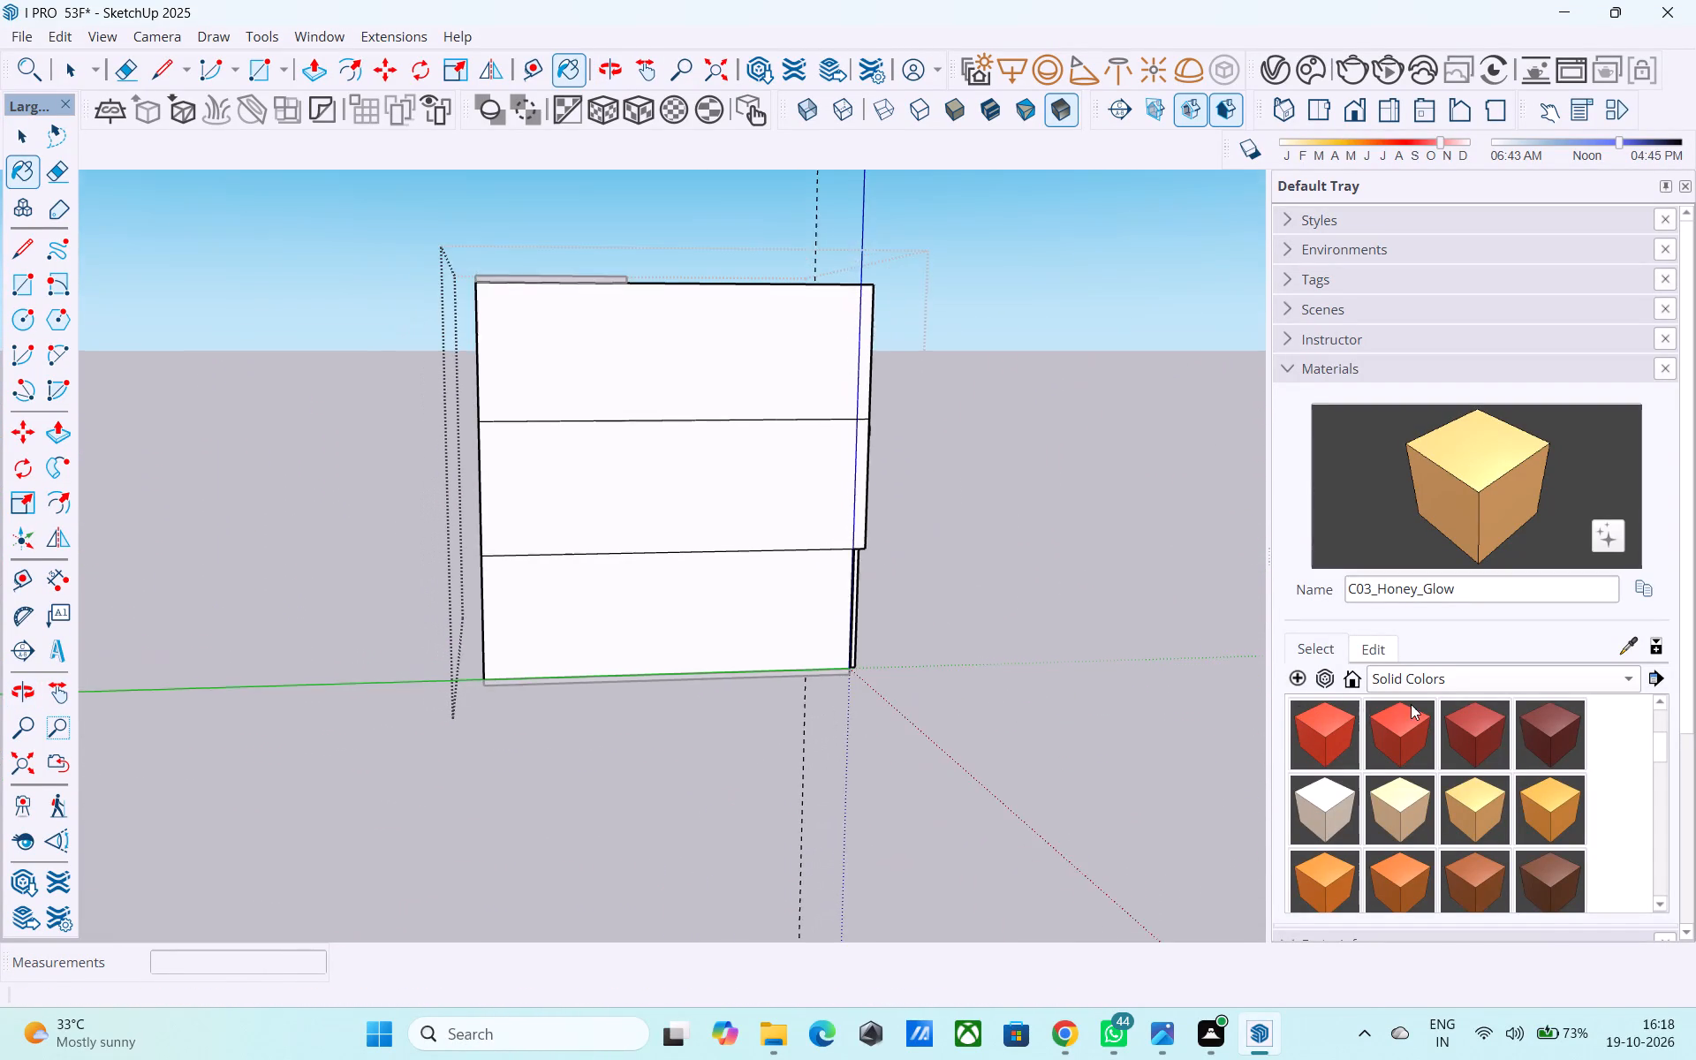
middle_click_drag(1080, 640, 836, 656)
scroll(728, 593, "up", 8)
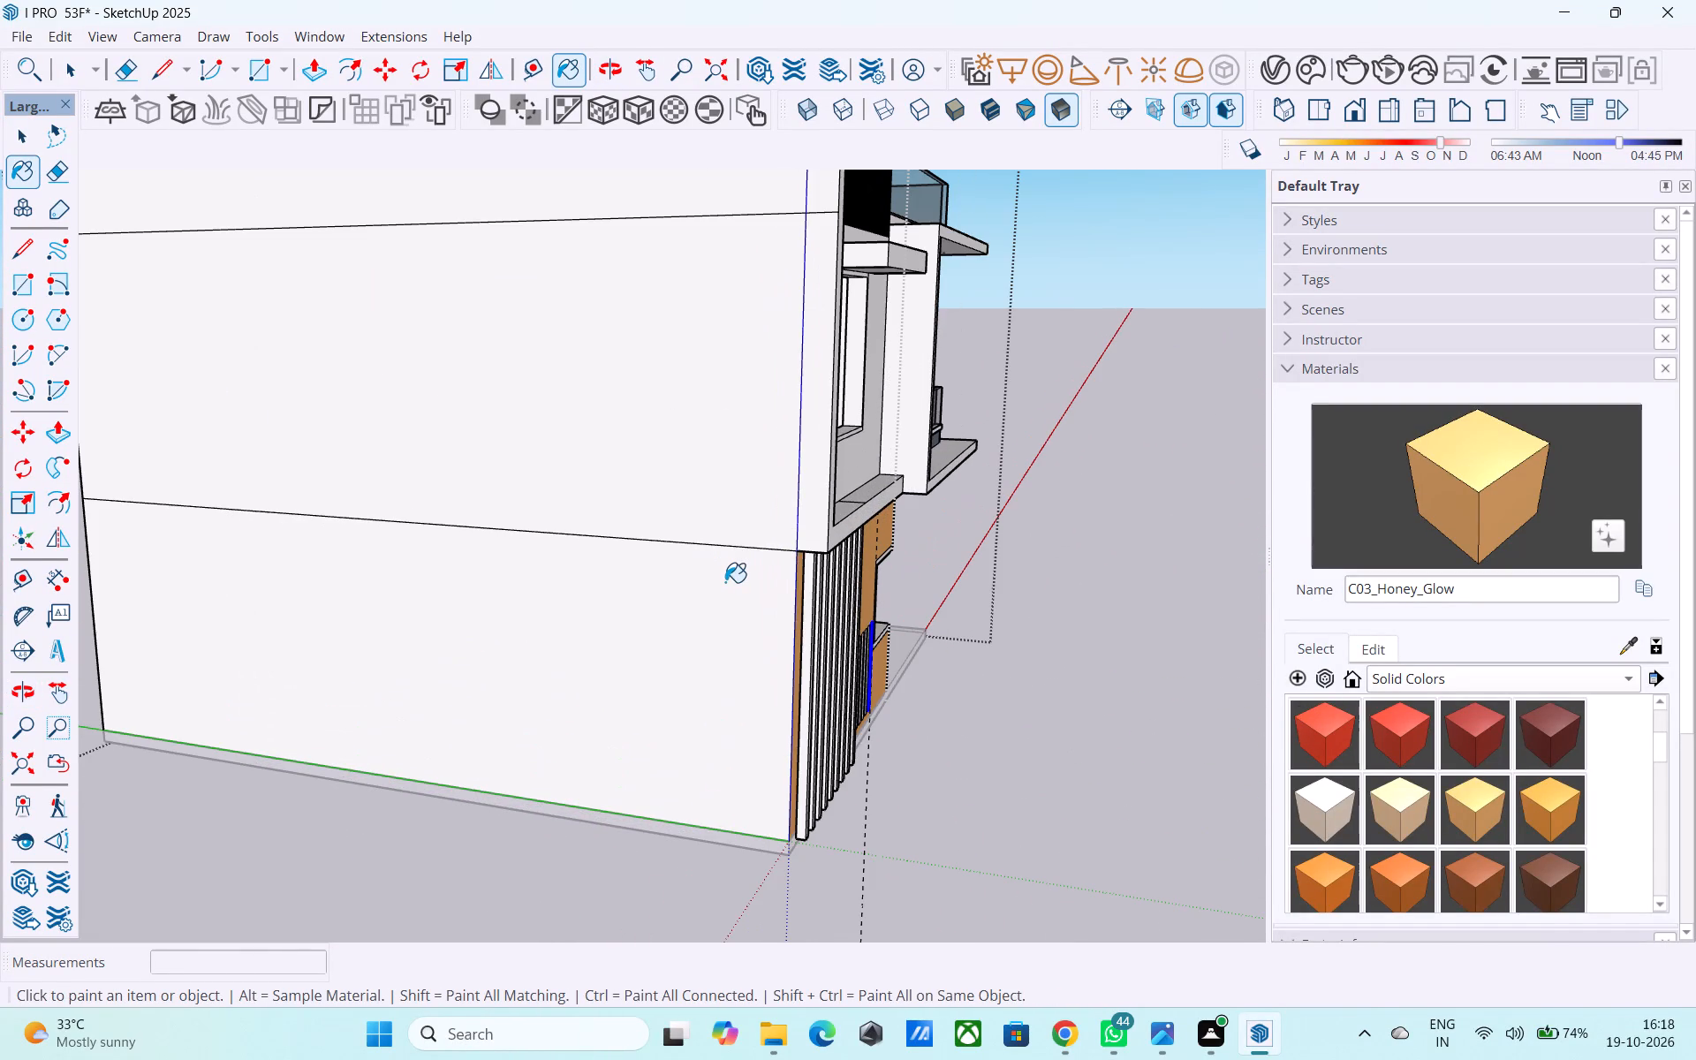
scroll(725, 582, "down", 2)
middle_click_drag(725, 581, 724, 613)
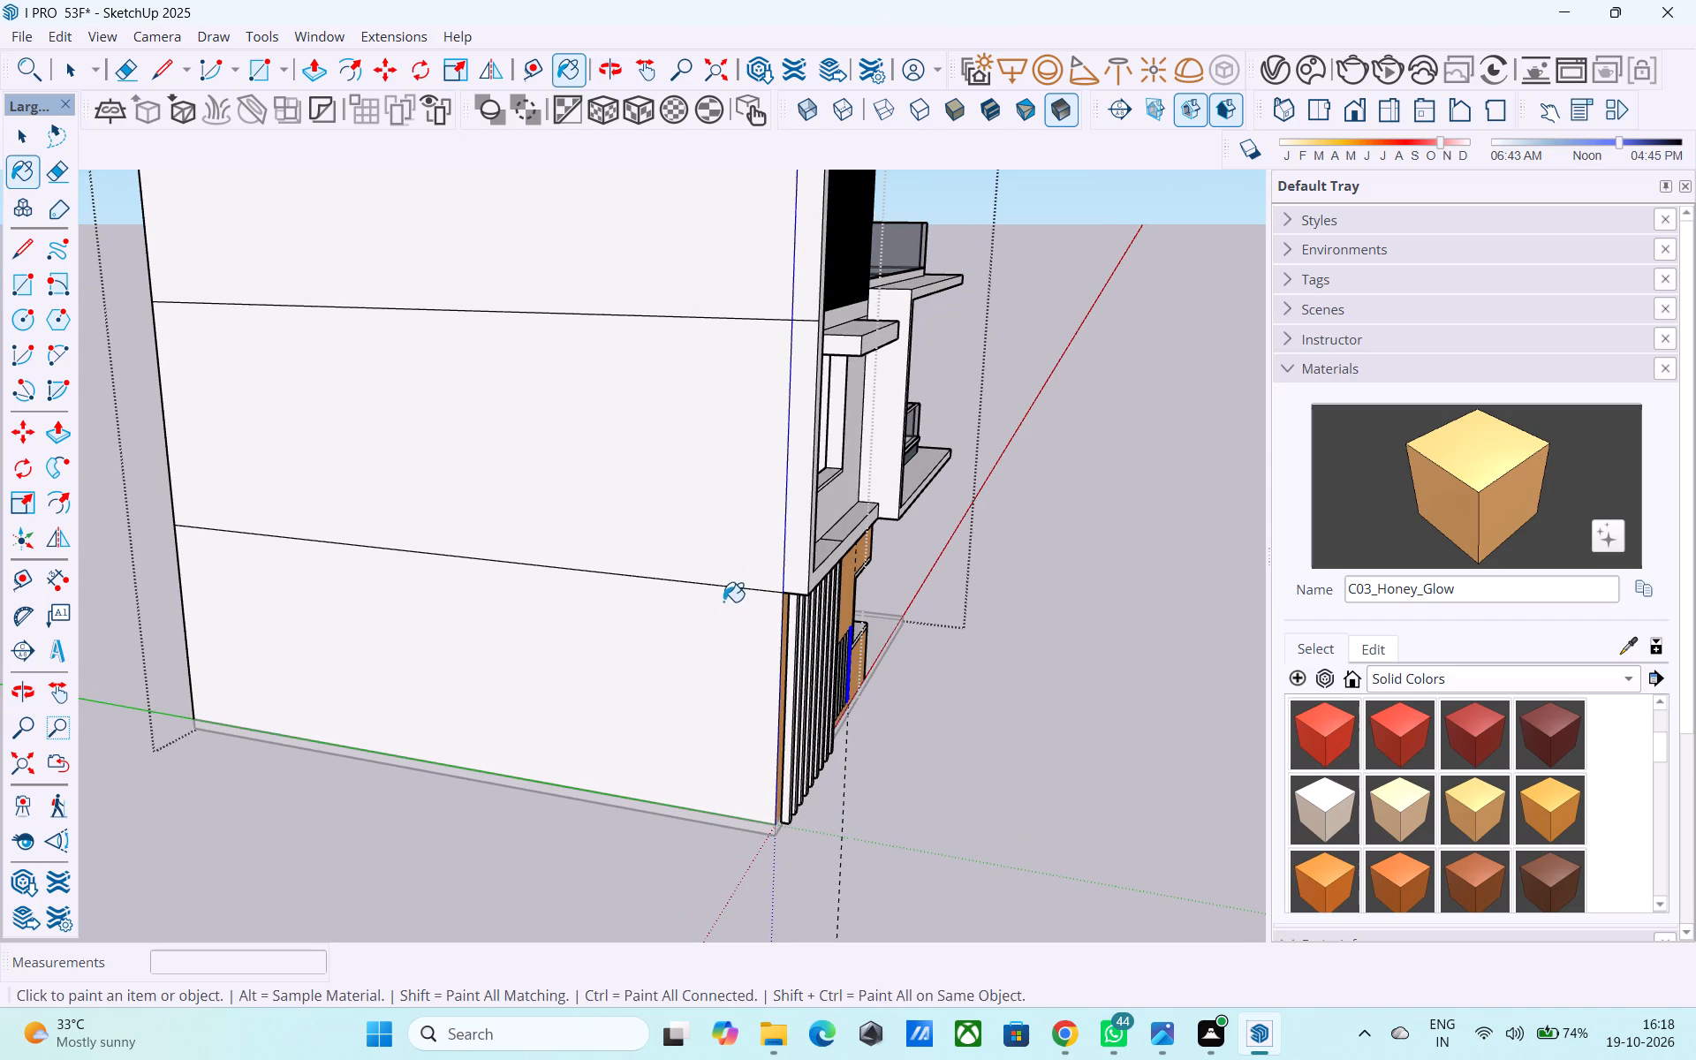
key("e")
left_click_drag(698, 307, 698, 322)
left_click_drag(686, 516, 682, 627)
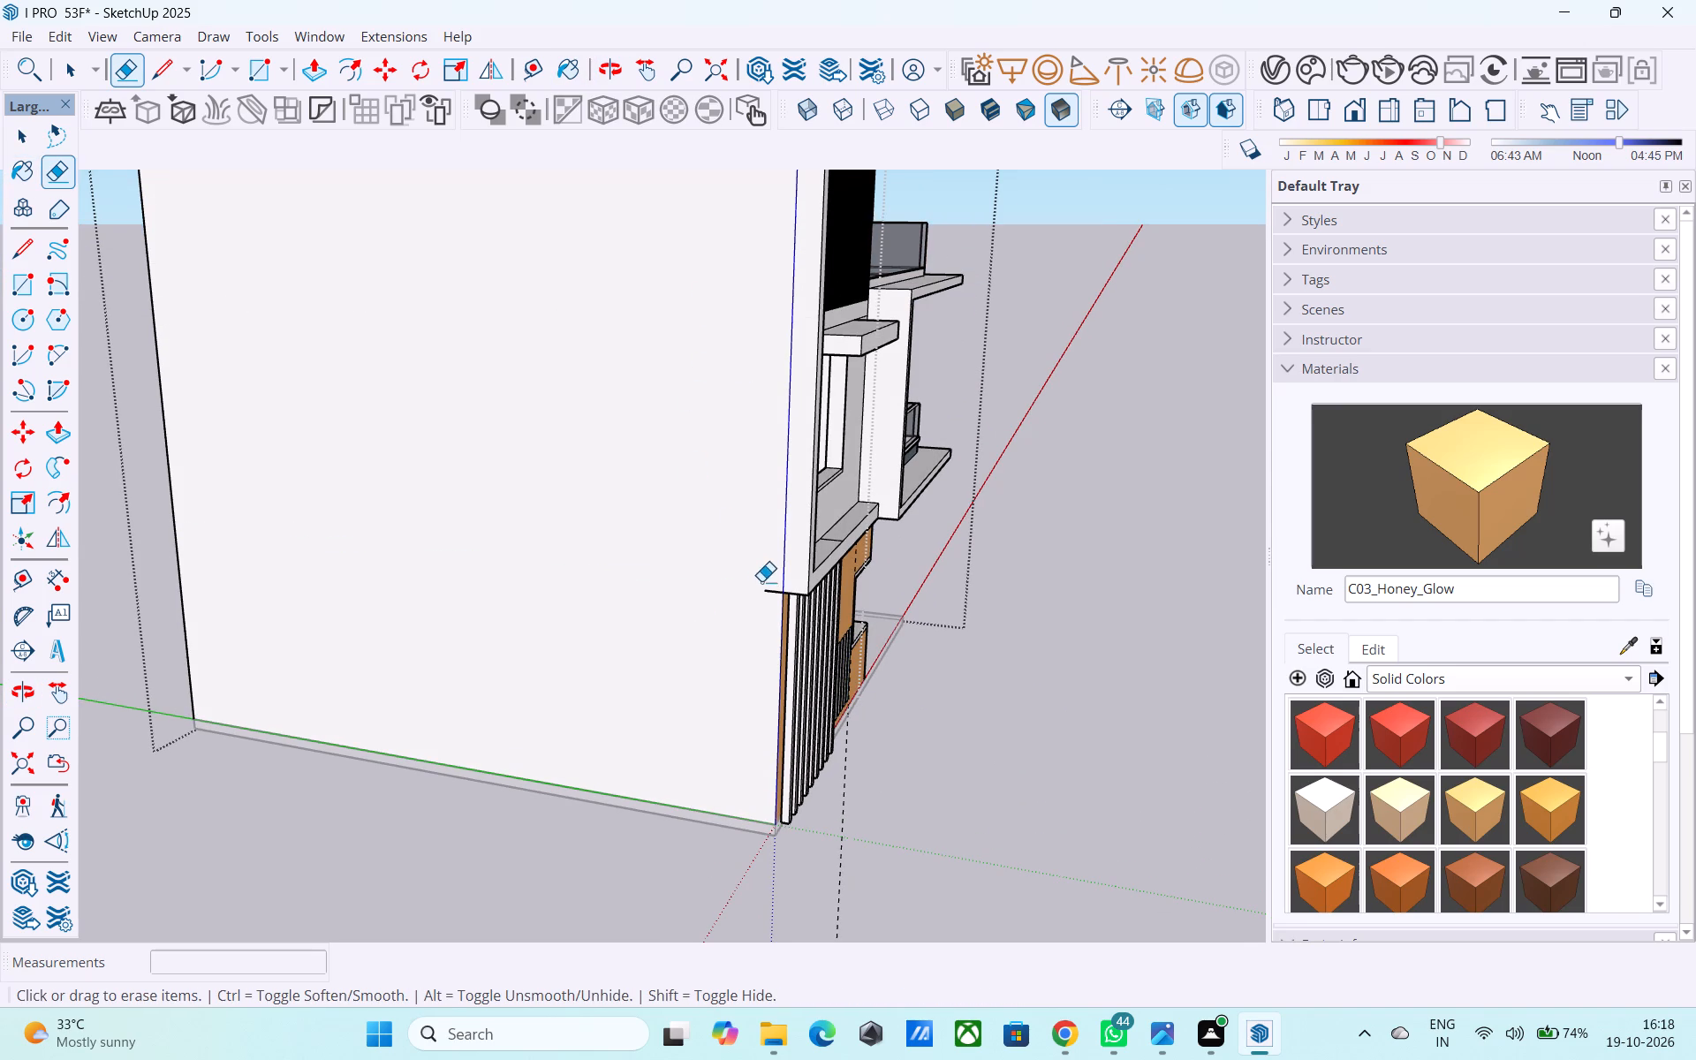
left_click_drag(761, 581, 768, 603)
key("space")
Draw a vertical line along the side wall's front corner, from the ground-floor top up to the roof edge.
scroll(759, 624, "down", 3)
middle_click_drag(754, 626, 614, 579)
middle_click_drag(614, 578, 675, 655)
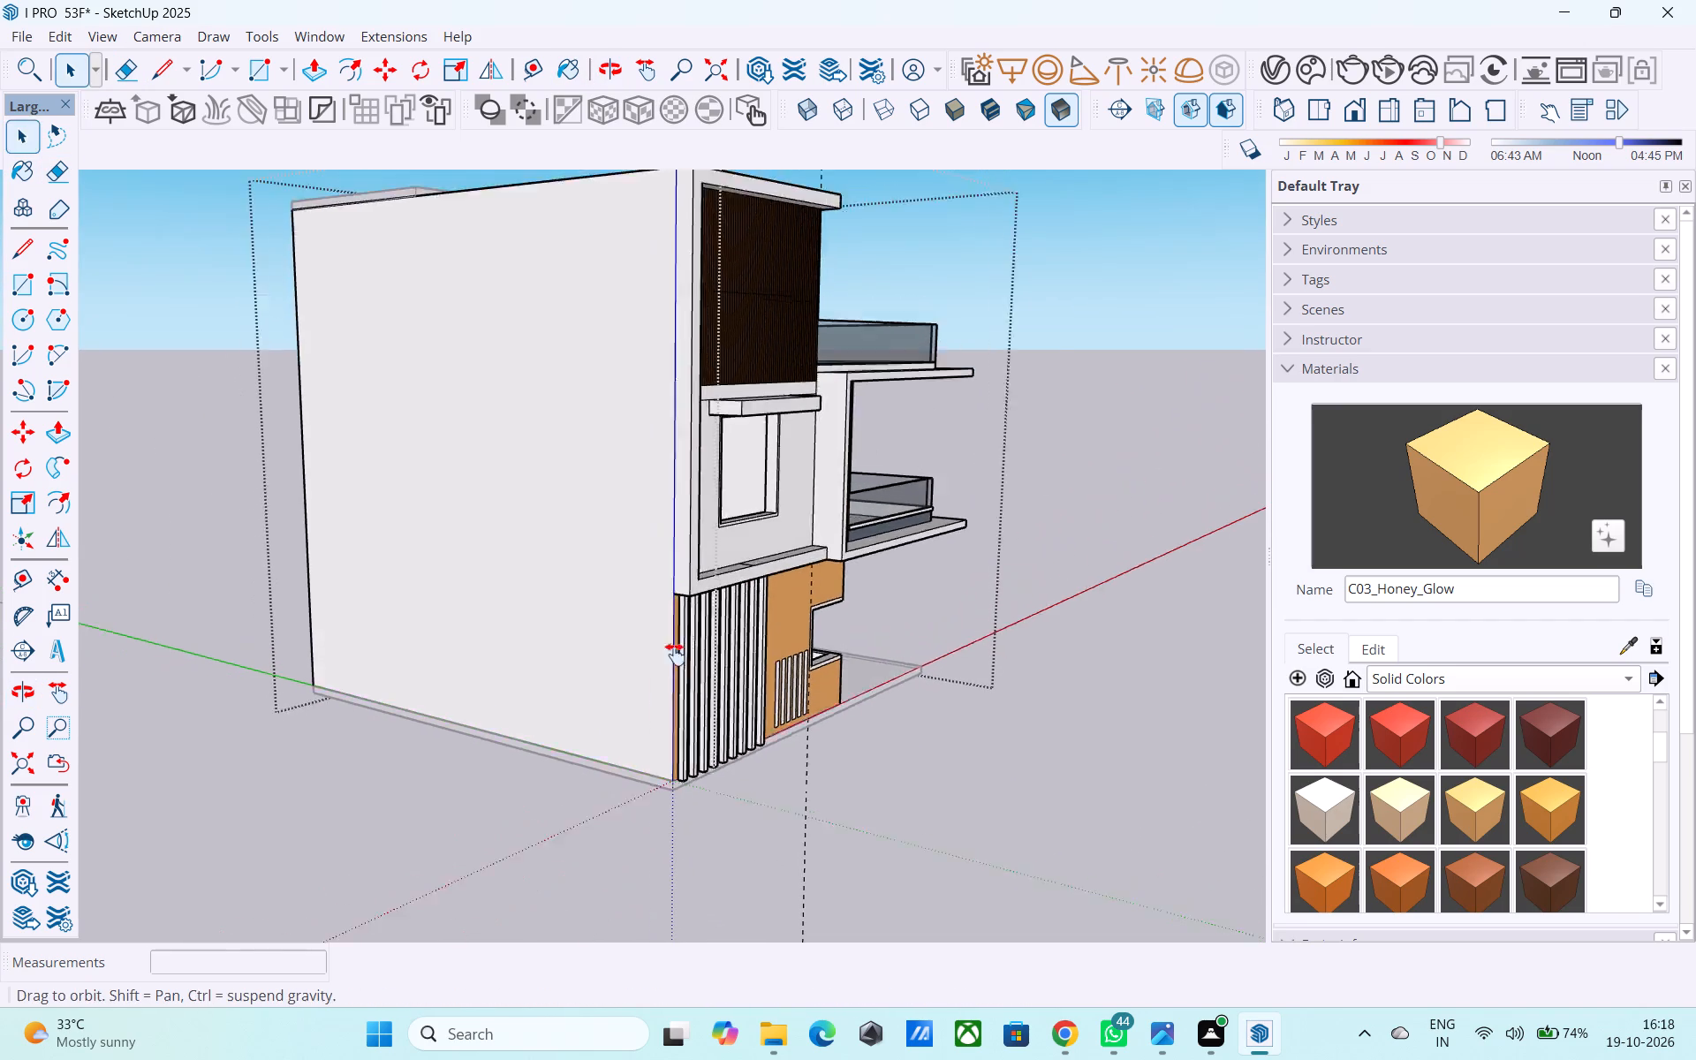
middle_click_drag(675, 655, 640, 607)
scroll(640, 605, "up", 3)
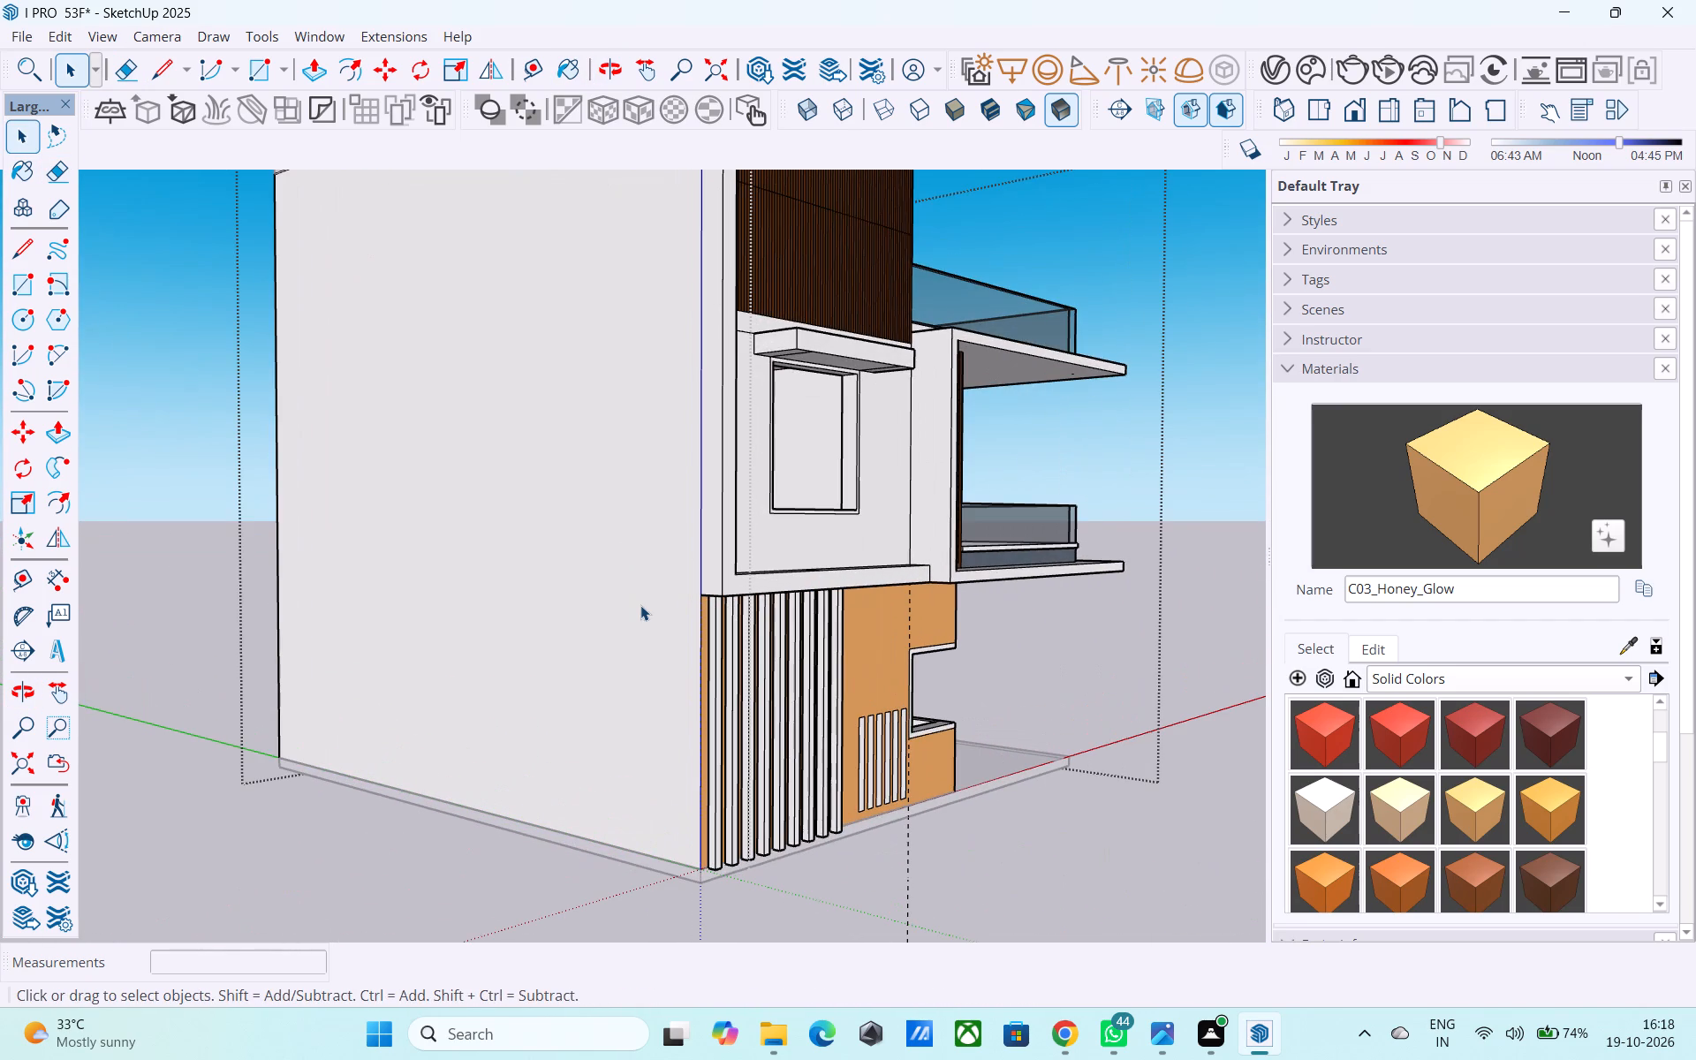
middle_click_drag(640, 604, 732, 656)
scroll(821, 652, "up", 3)
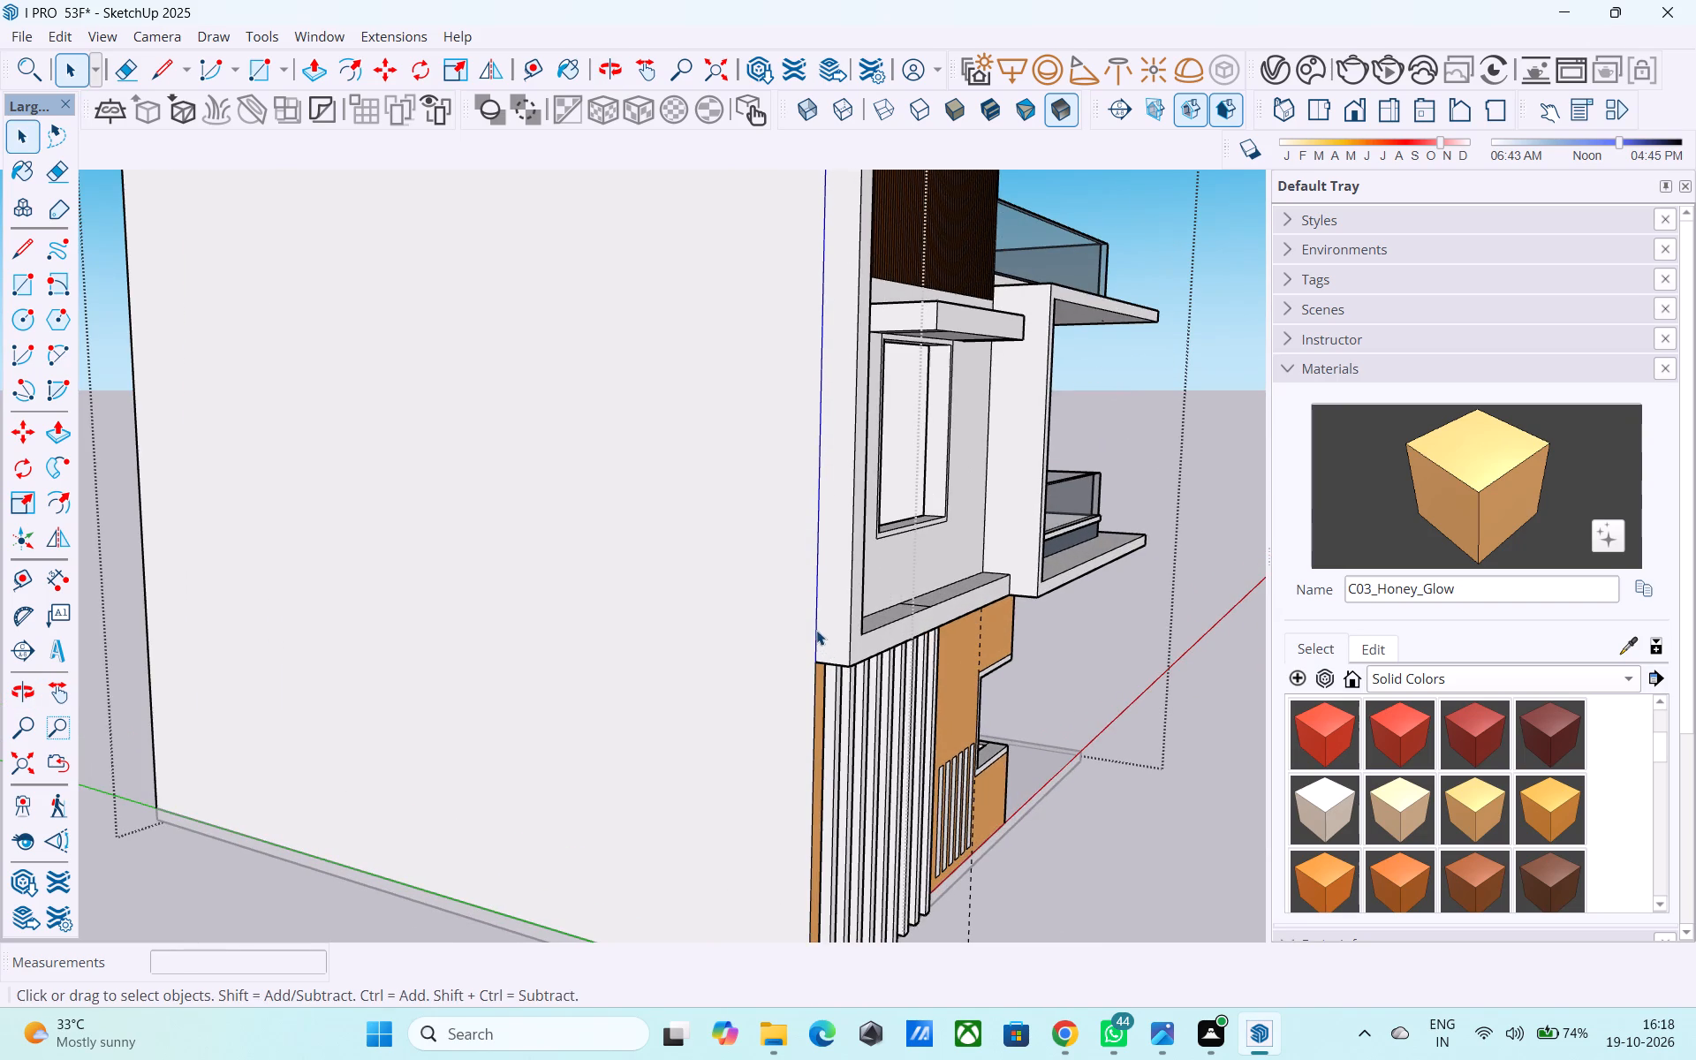
left_click(816, 630)
scroll(816, 634, "down", 6)
scroll(817, 650, "up", 4)
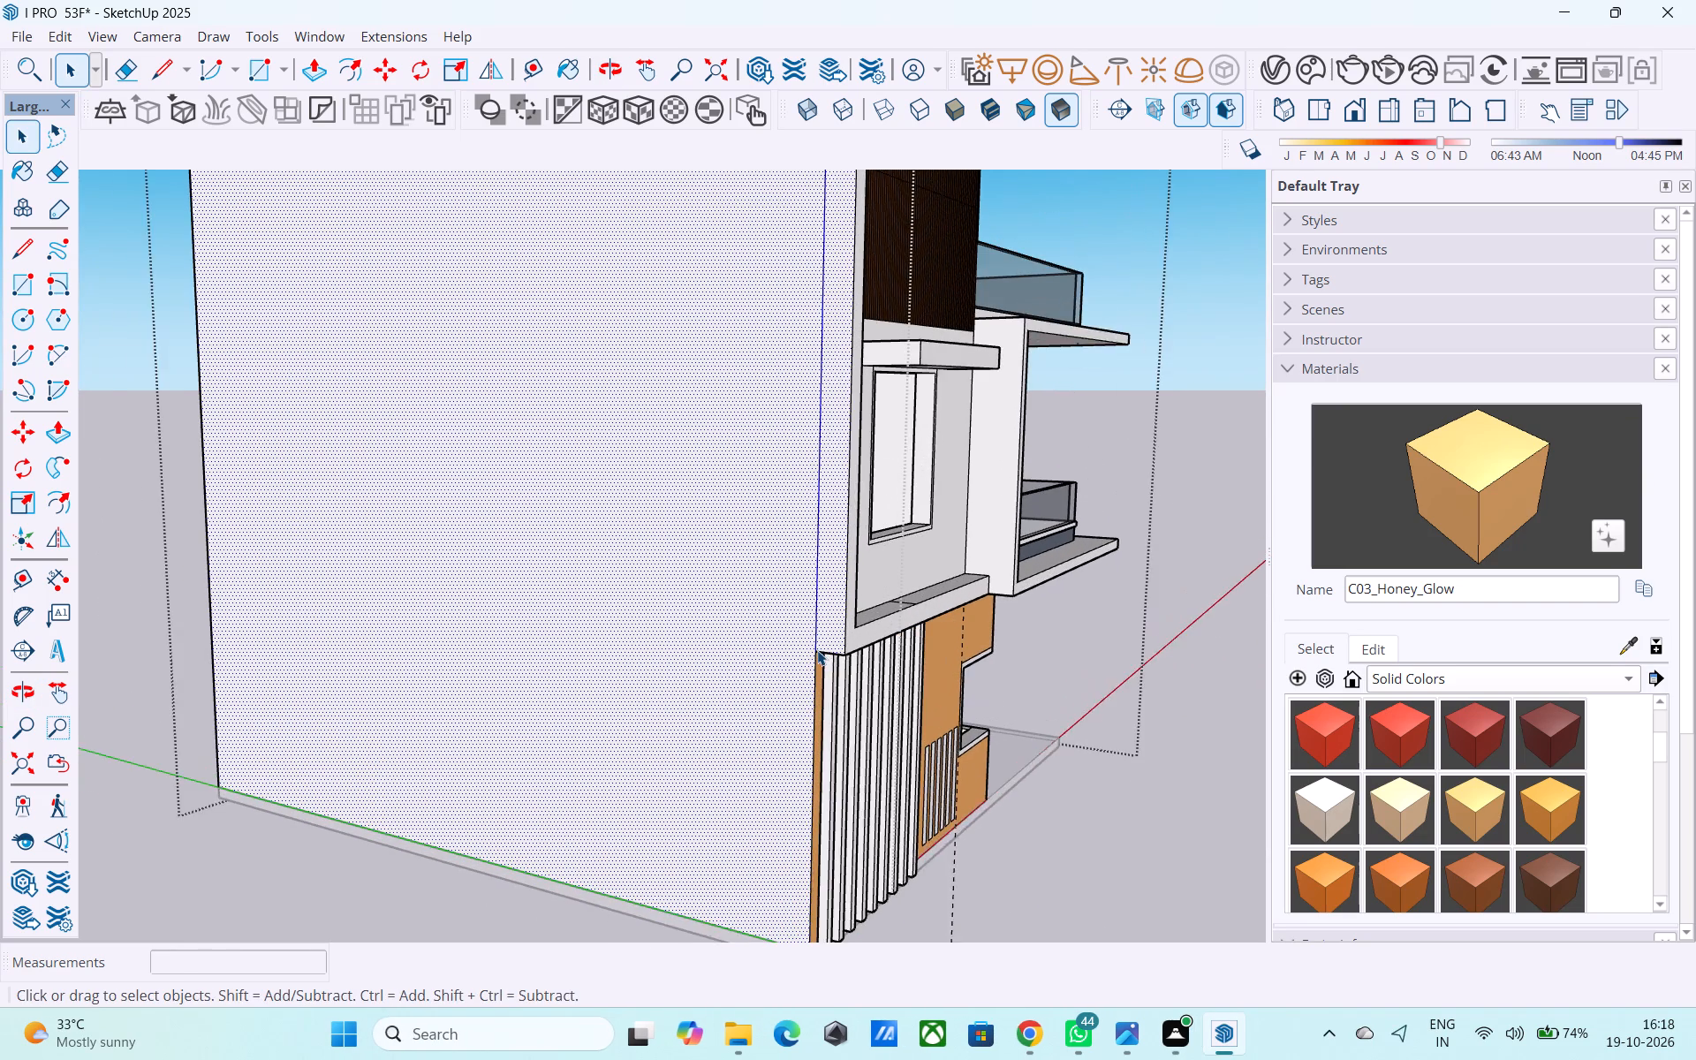
scroll(817, 650, "up", 1)
key("l")
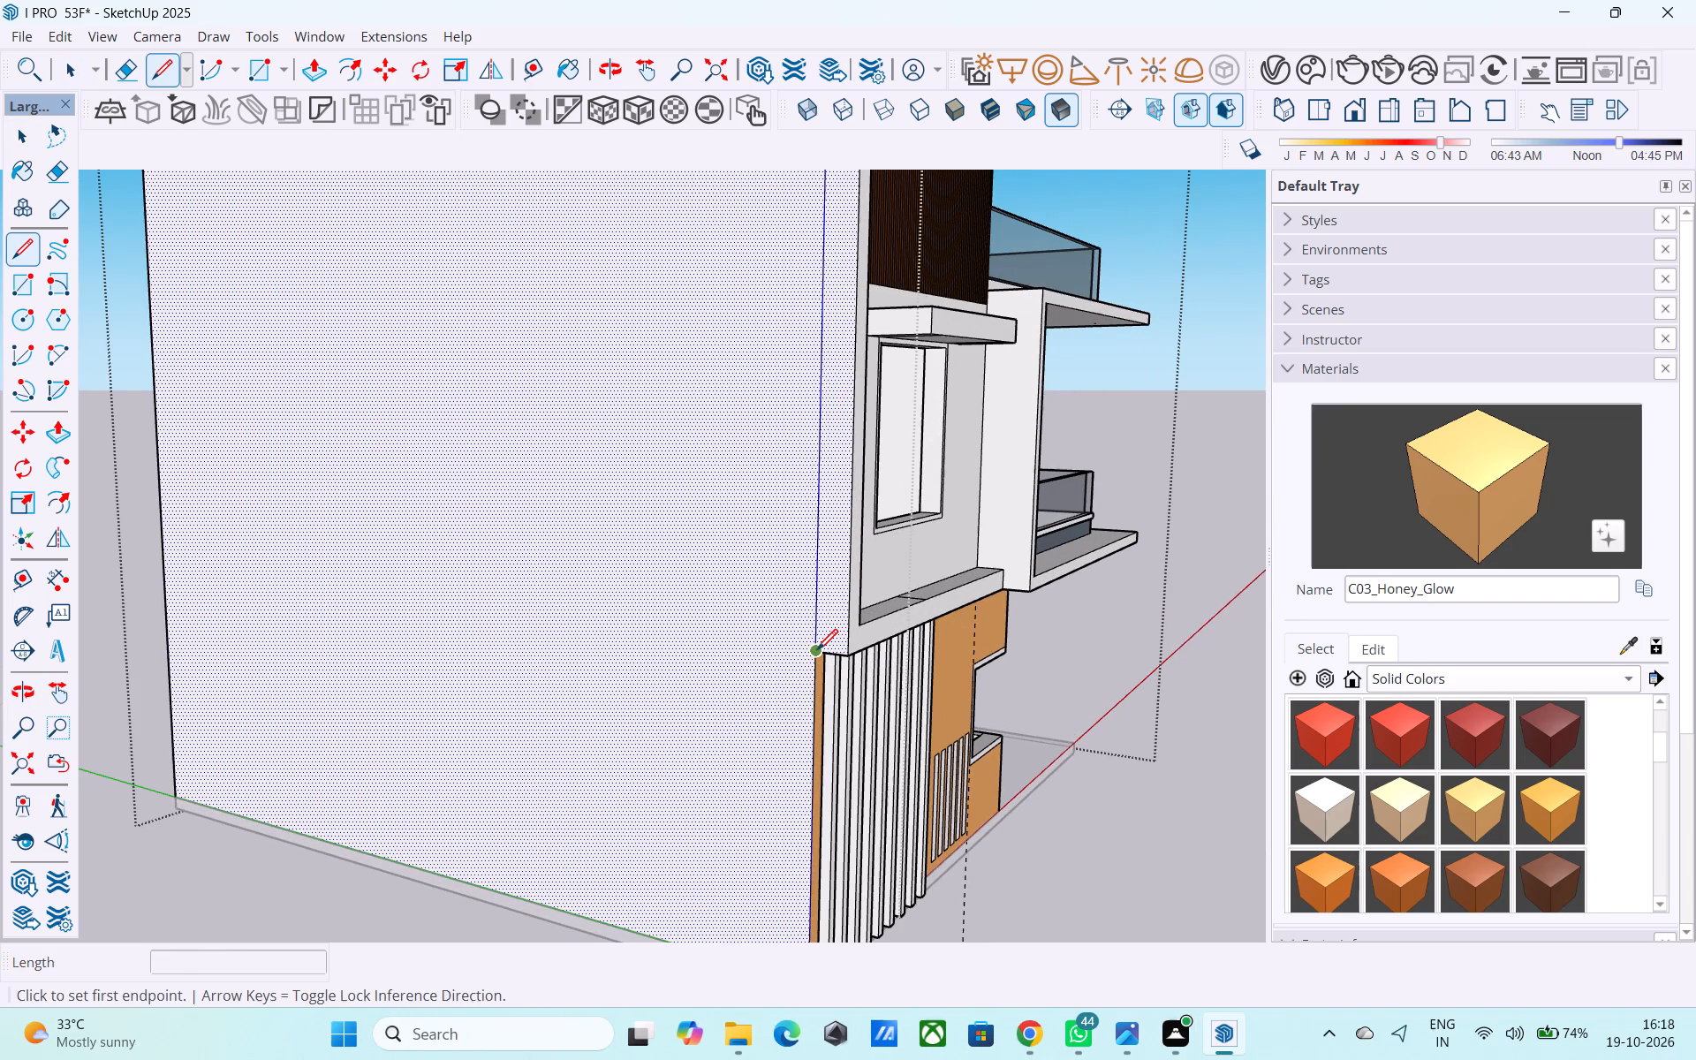
left_click(817, 651)
scroll(820, 620, "down", 6)
middle_click_drag(819, 619, 820, 756)
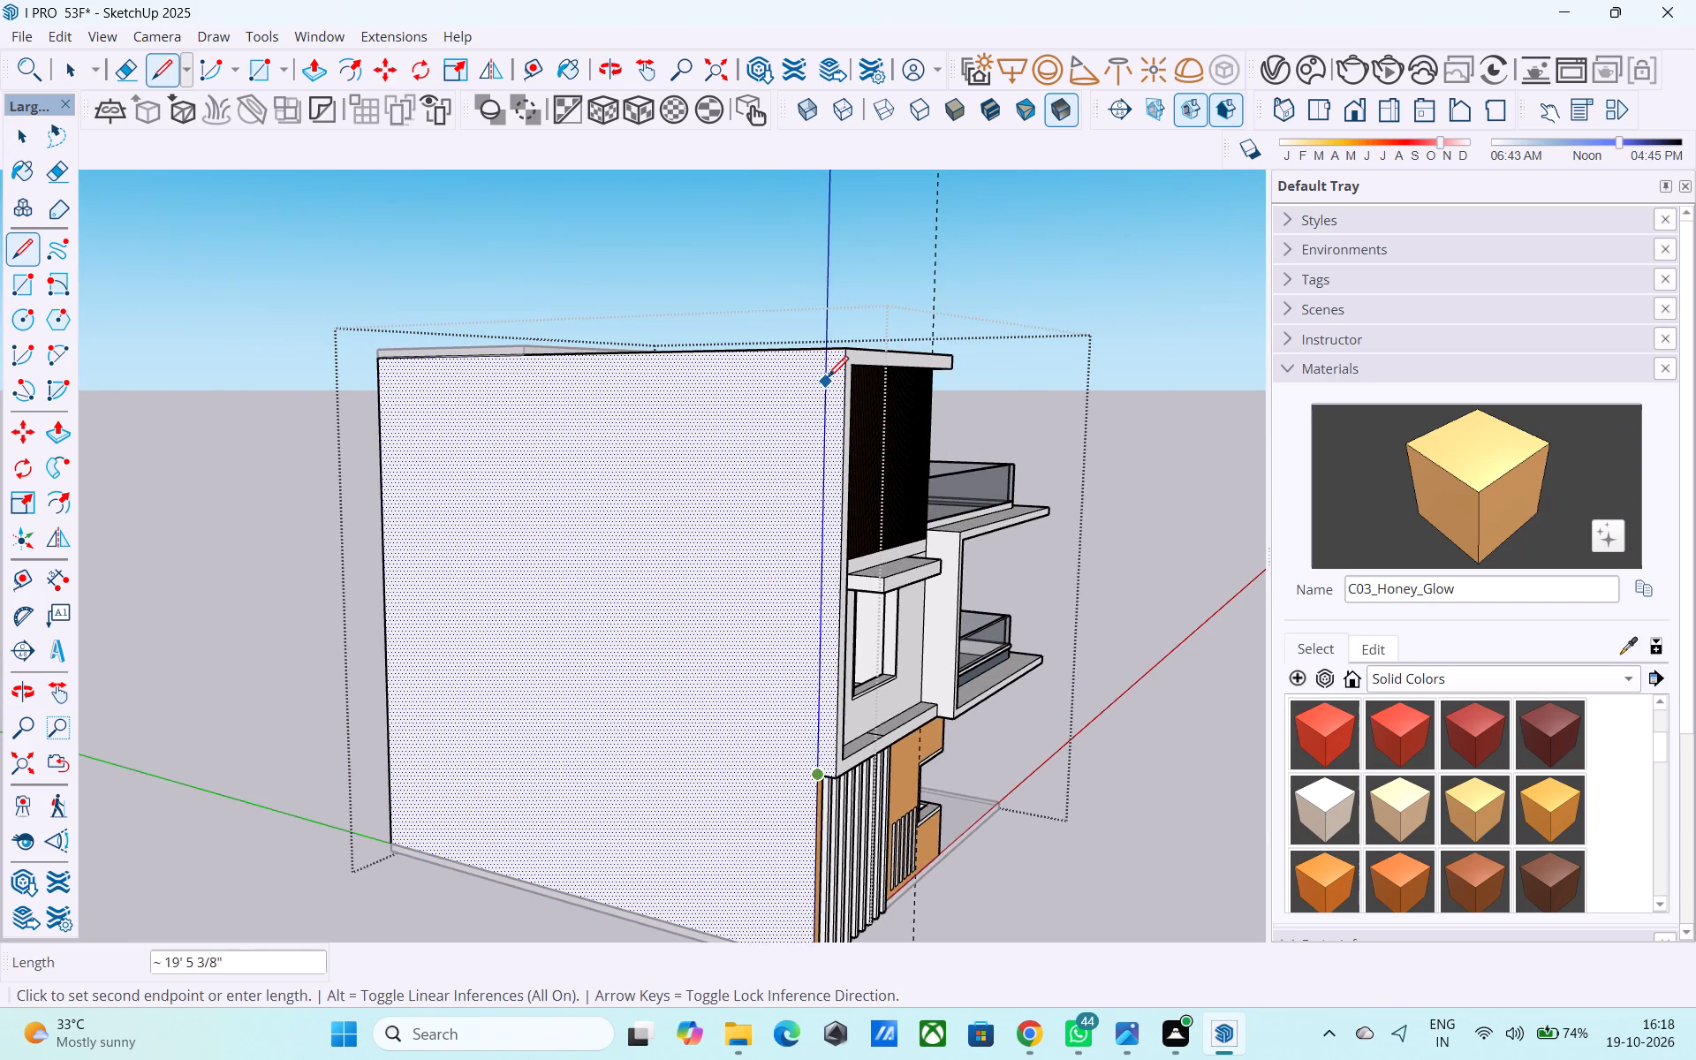
left_click(826, 352)
key("space")
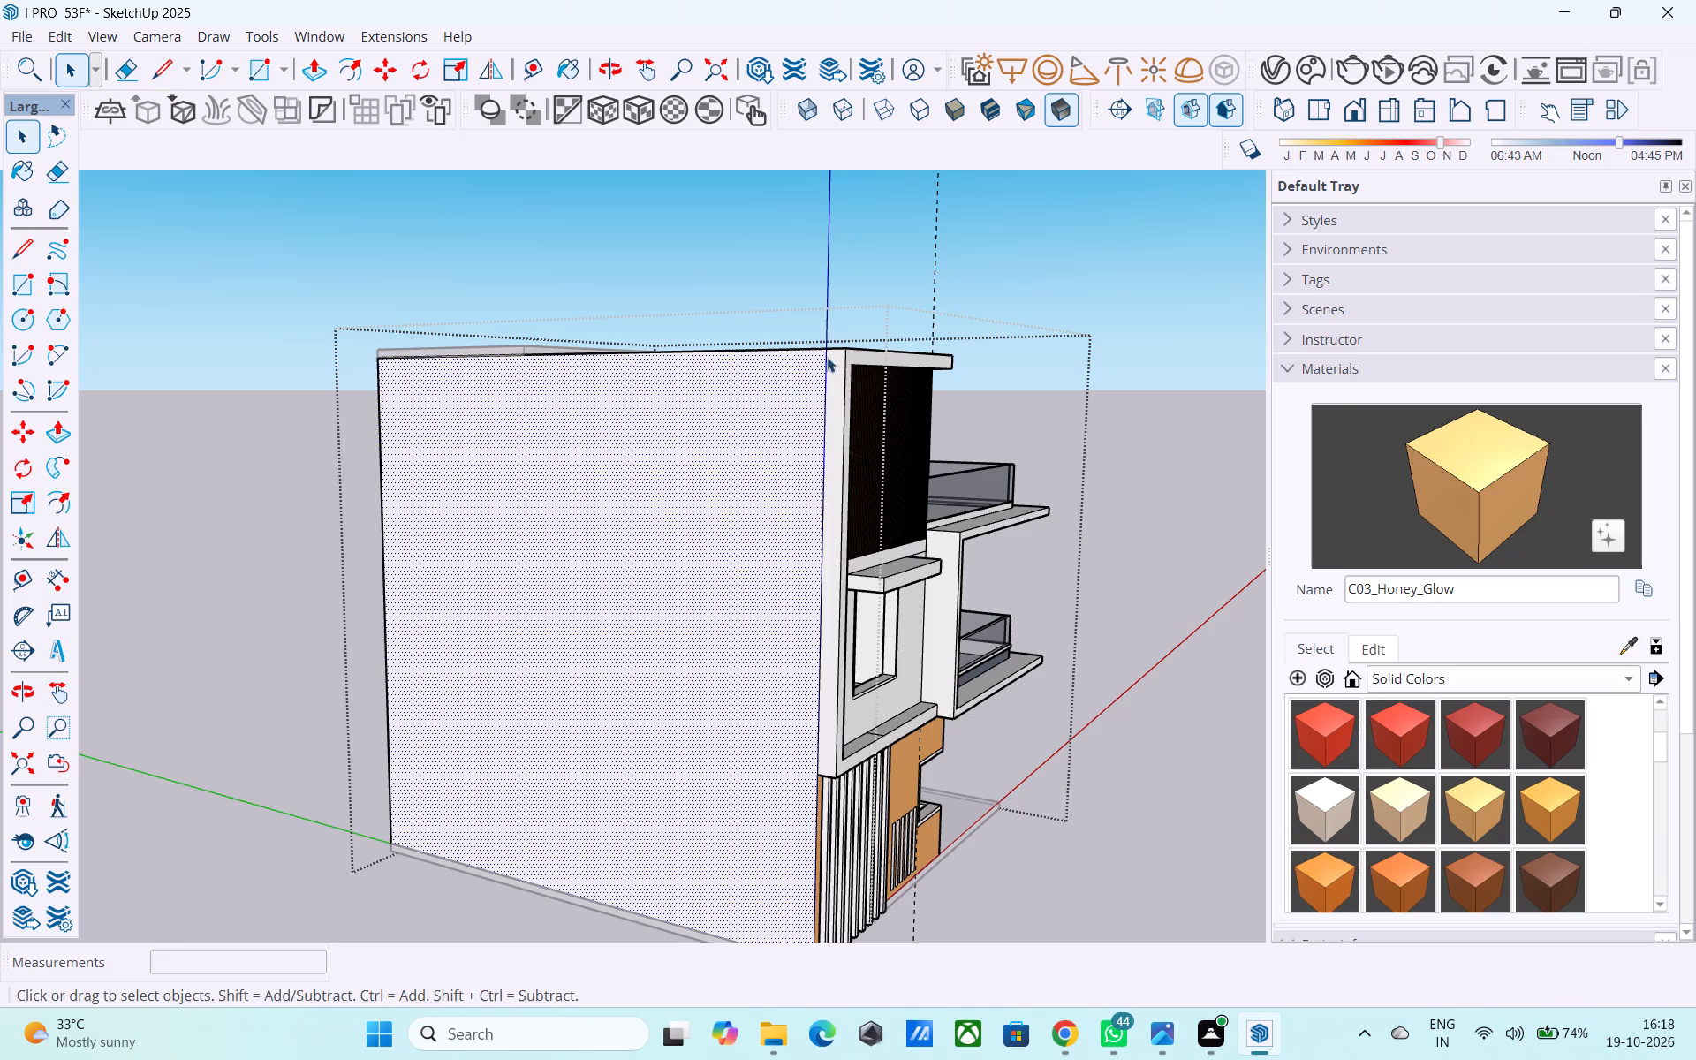
Copy the vertical corner edge 1' inward along the side wall.
left_click(819, 756)
key("m")
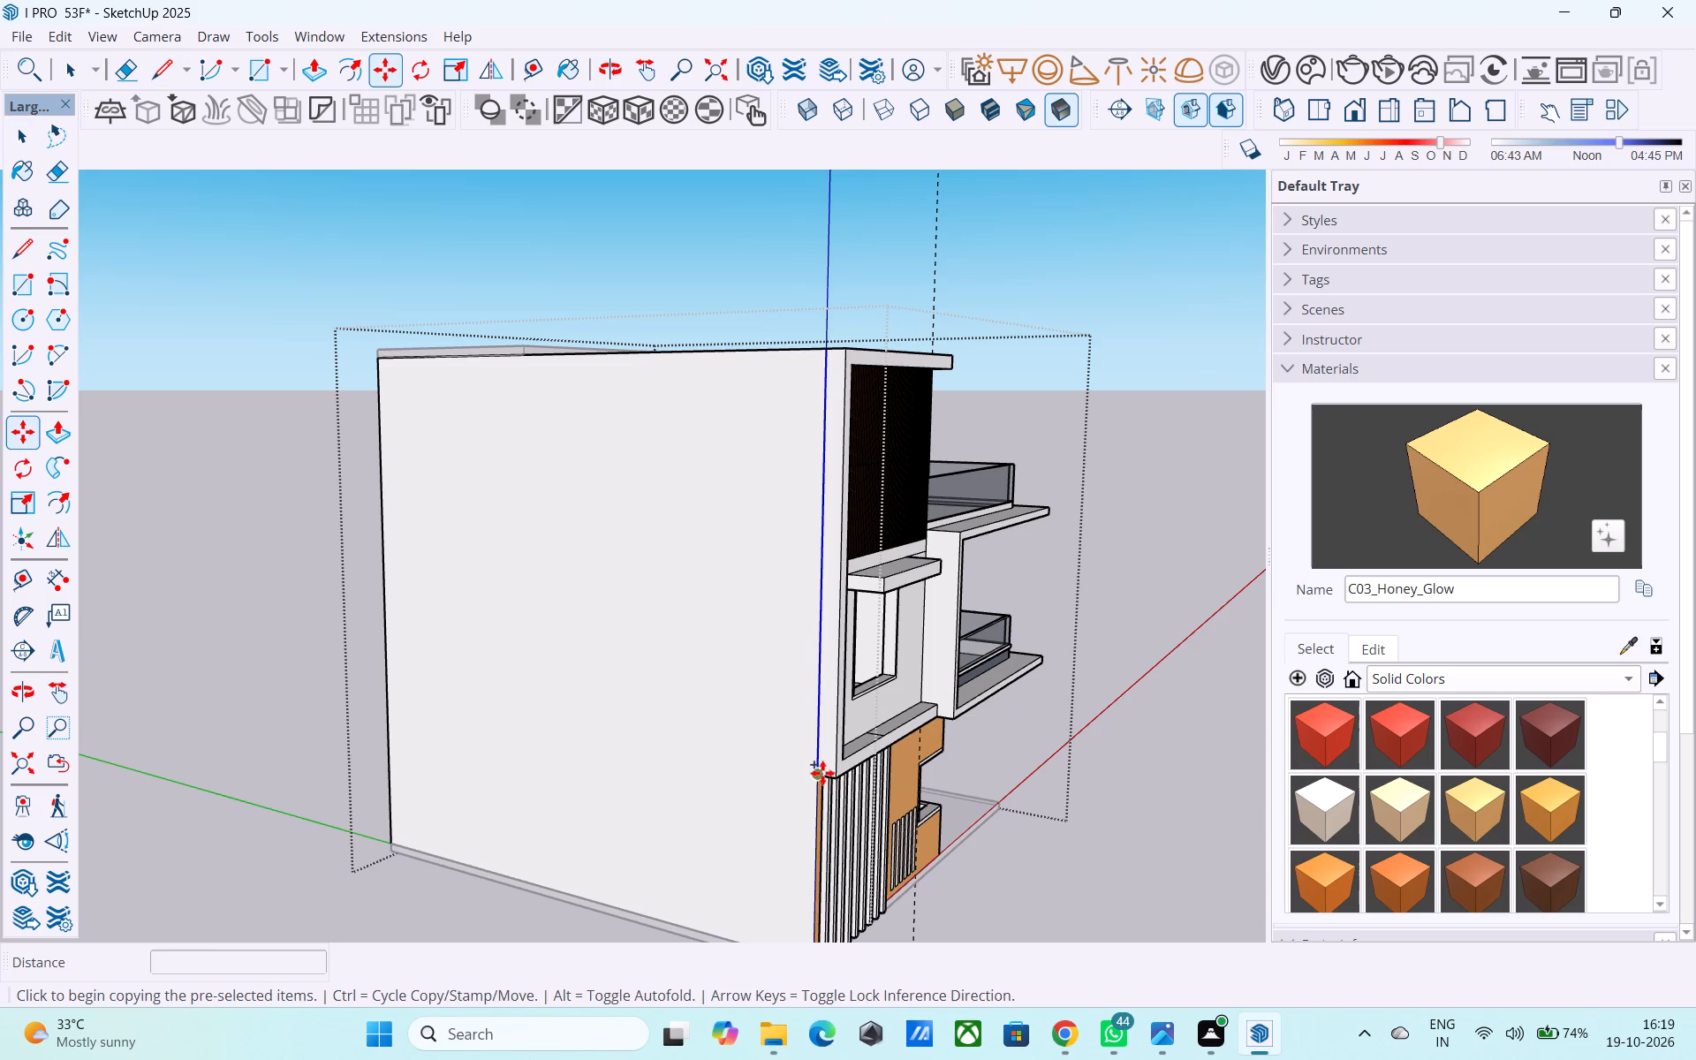
left_click(822, 773)
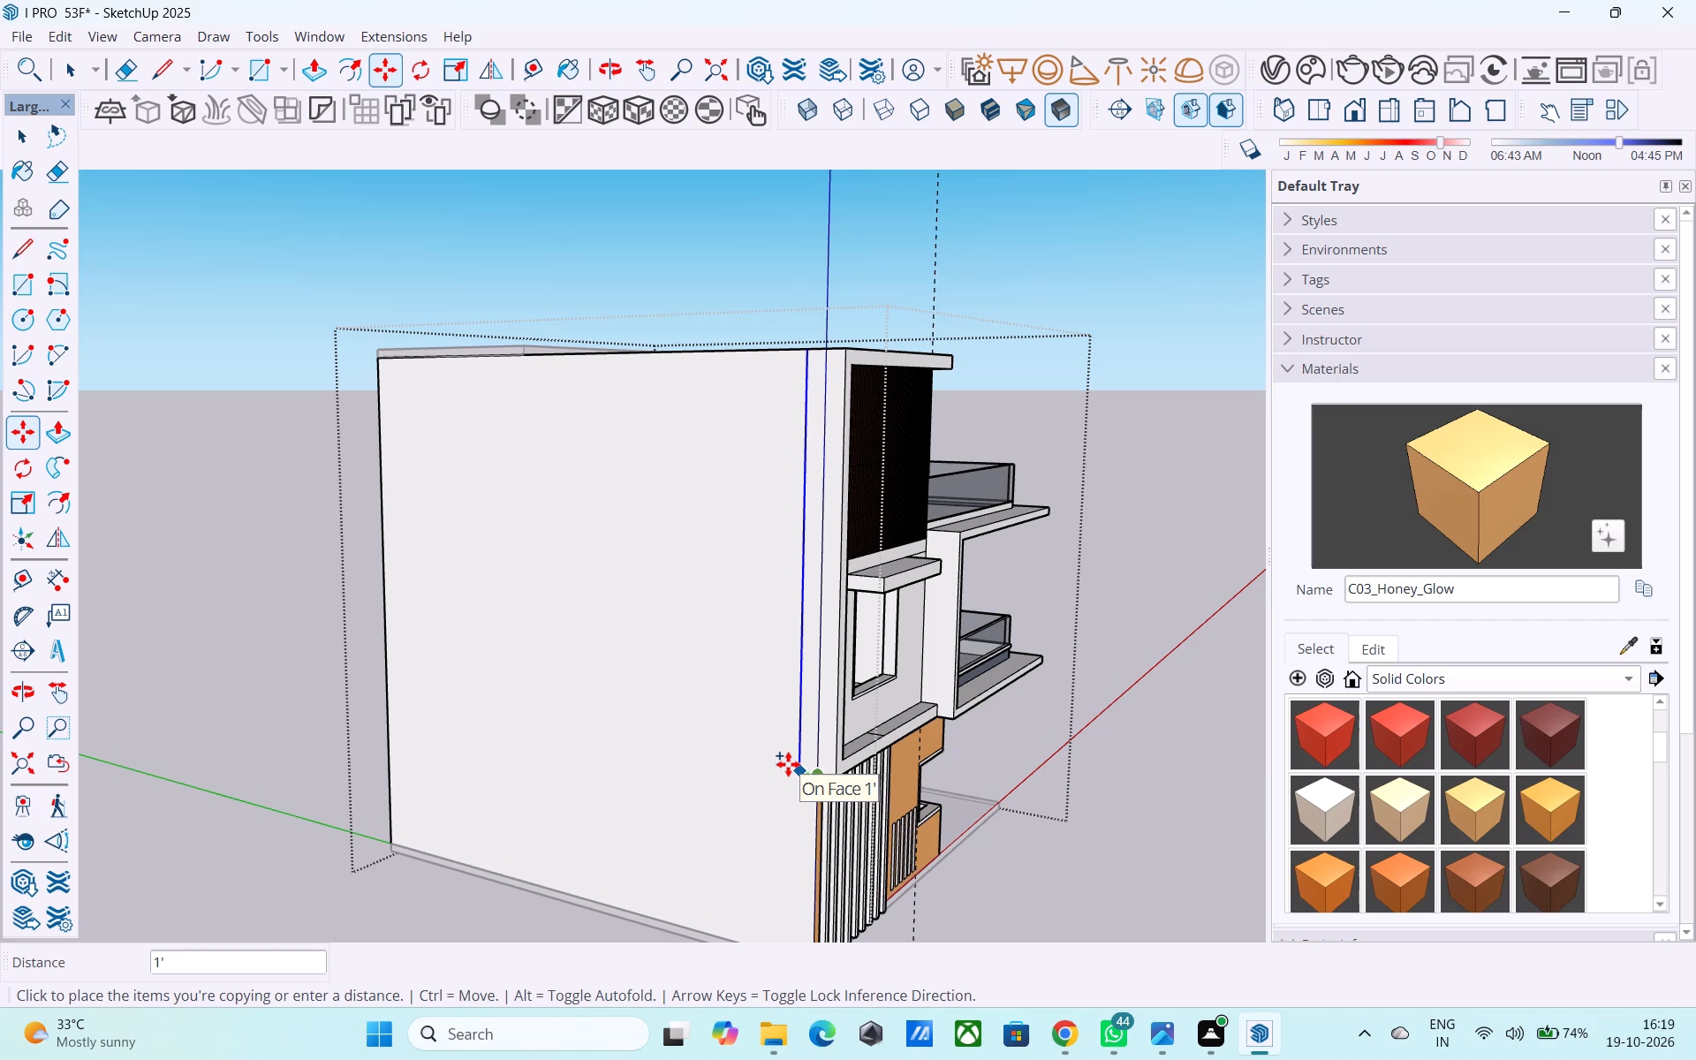
left_click(788, 765)
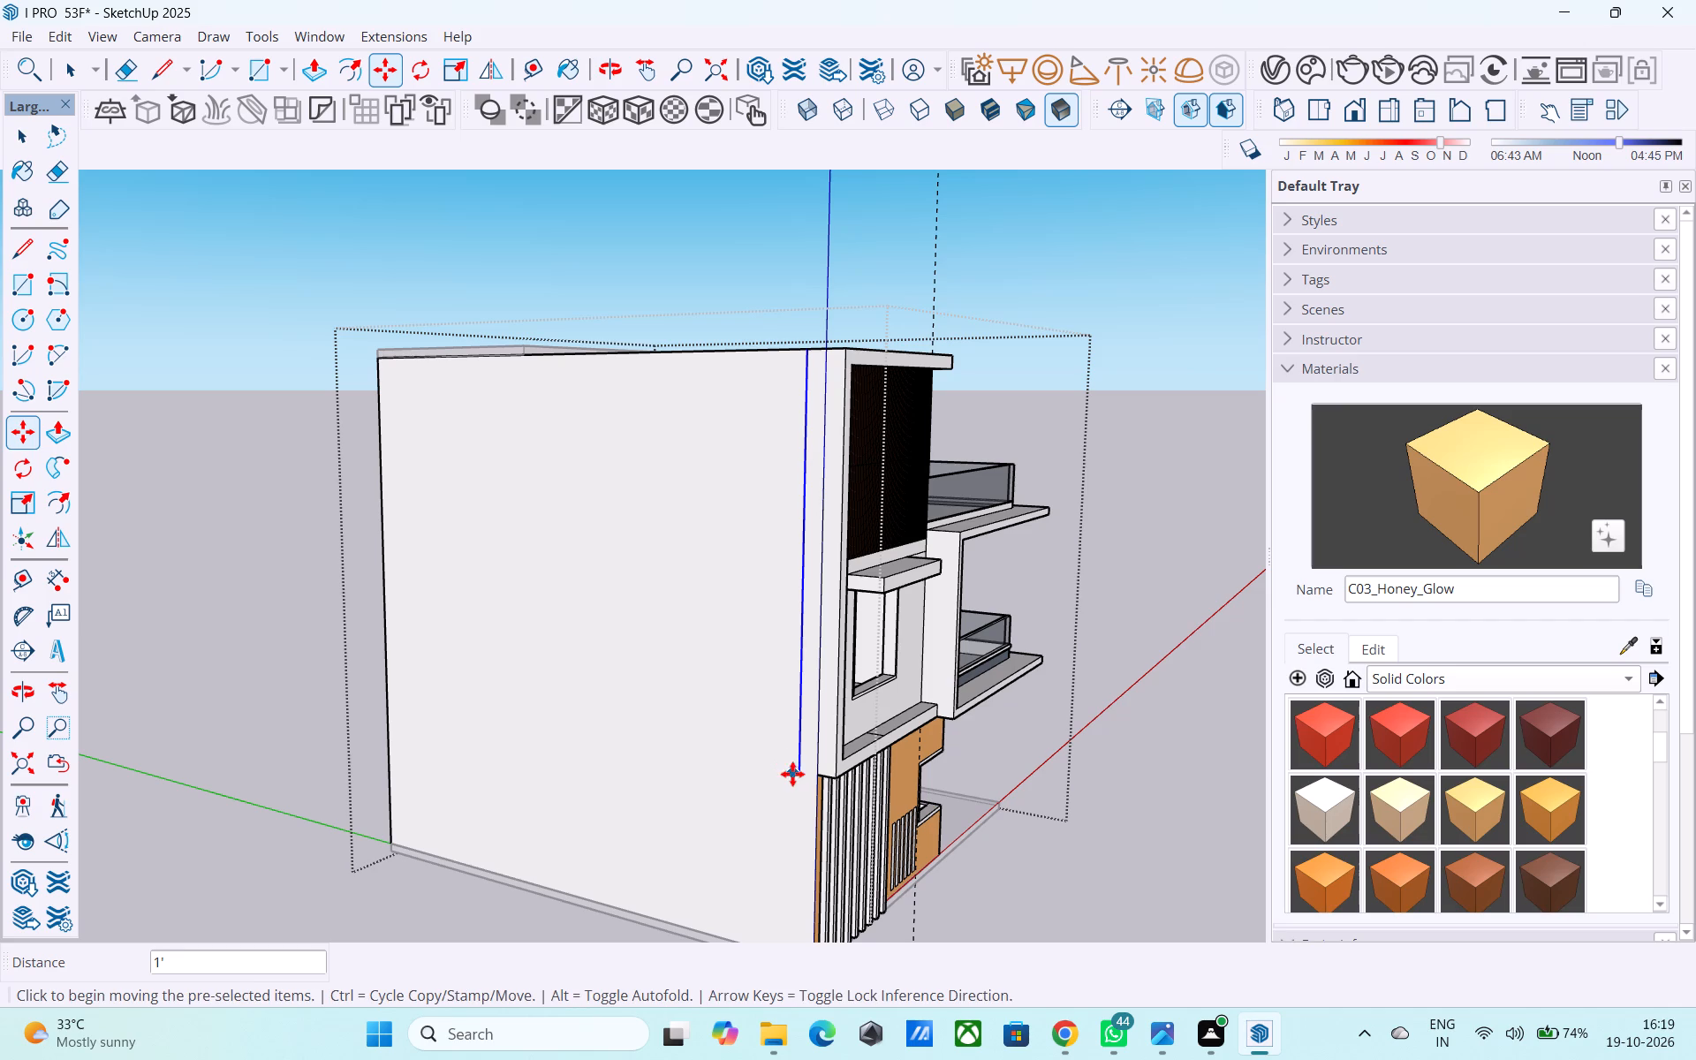
Copy the new vertical line another 9" along the side wall, away from the front corner.
left_click(799, 770)
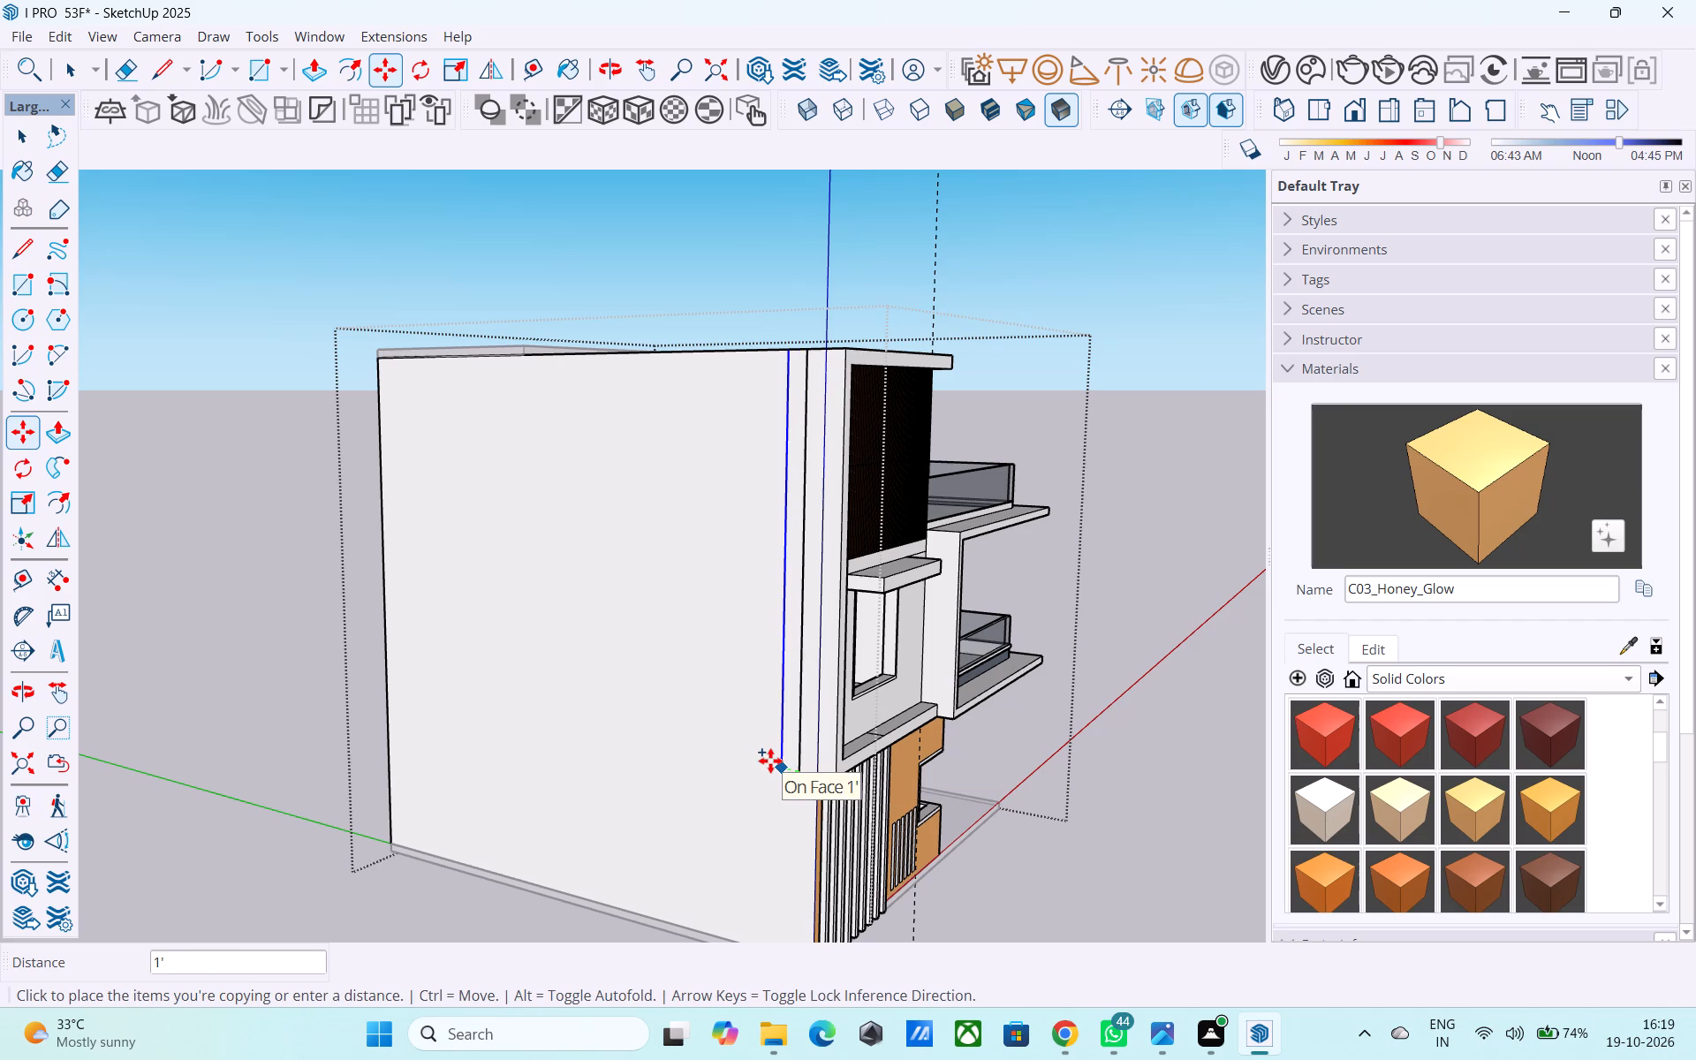
type("9\"")
key("Return")
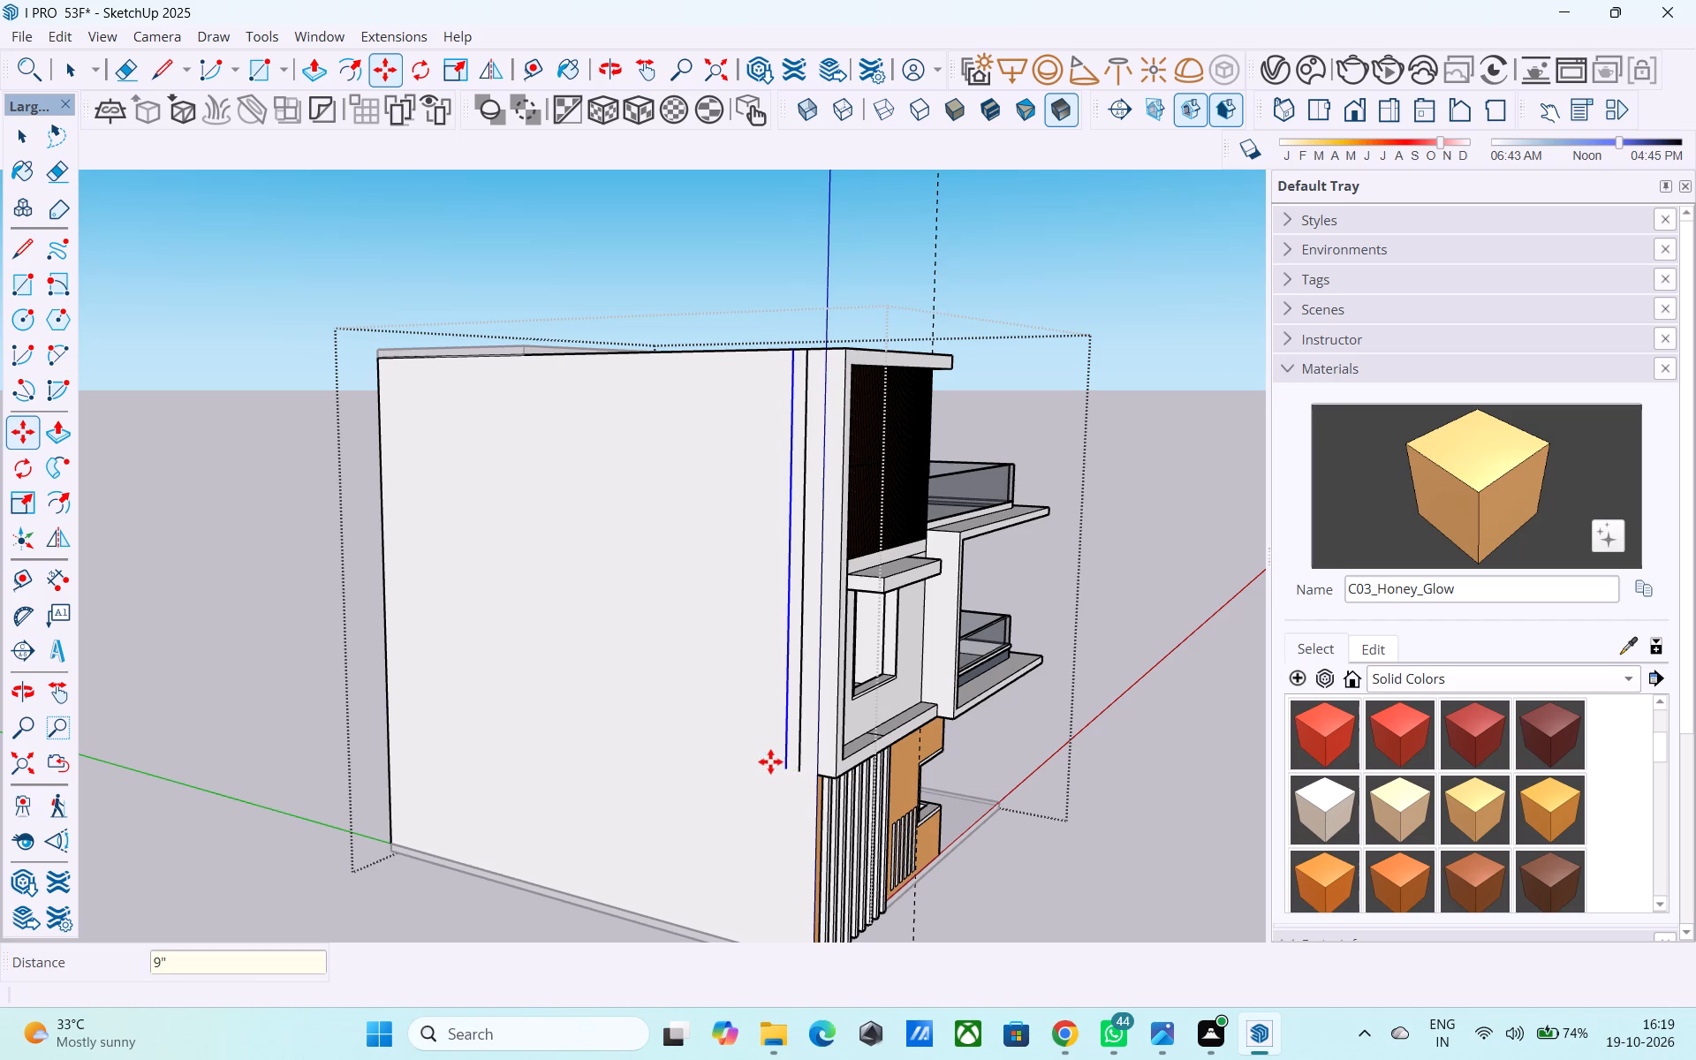
key("space")
Extend both copied vertical lines 10' down to the base of the side wall, closing off a narrow full-height strip.
key("l")
scroll(807, 782, "up", 2)
scroll(807, 782, "down", 1)
scroll(807, 782, "up", 2)
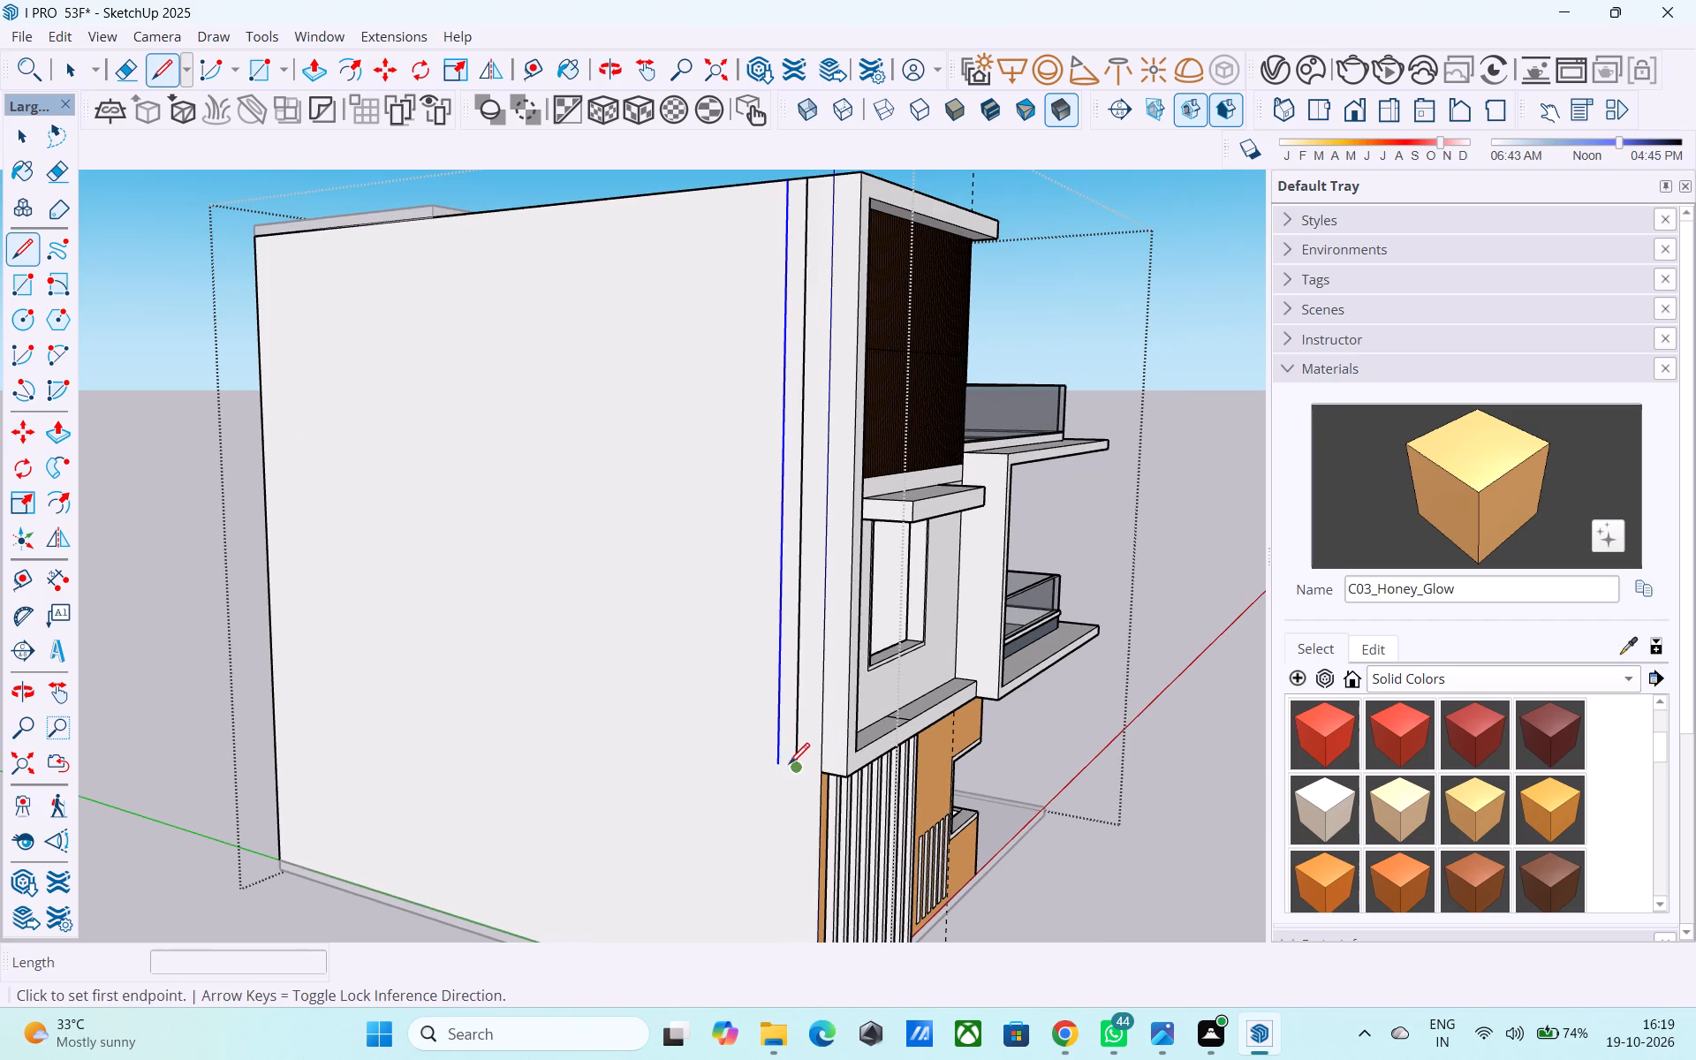
left_click(788, 764)
middle_click_drag(788, 765, 738, 594, "shift")
key("l")
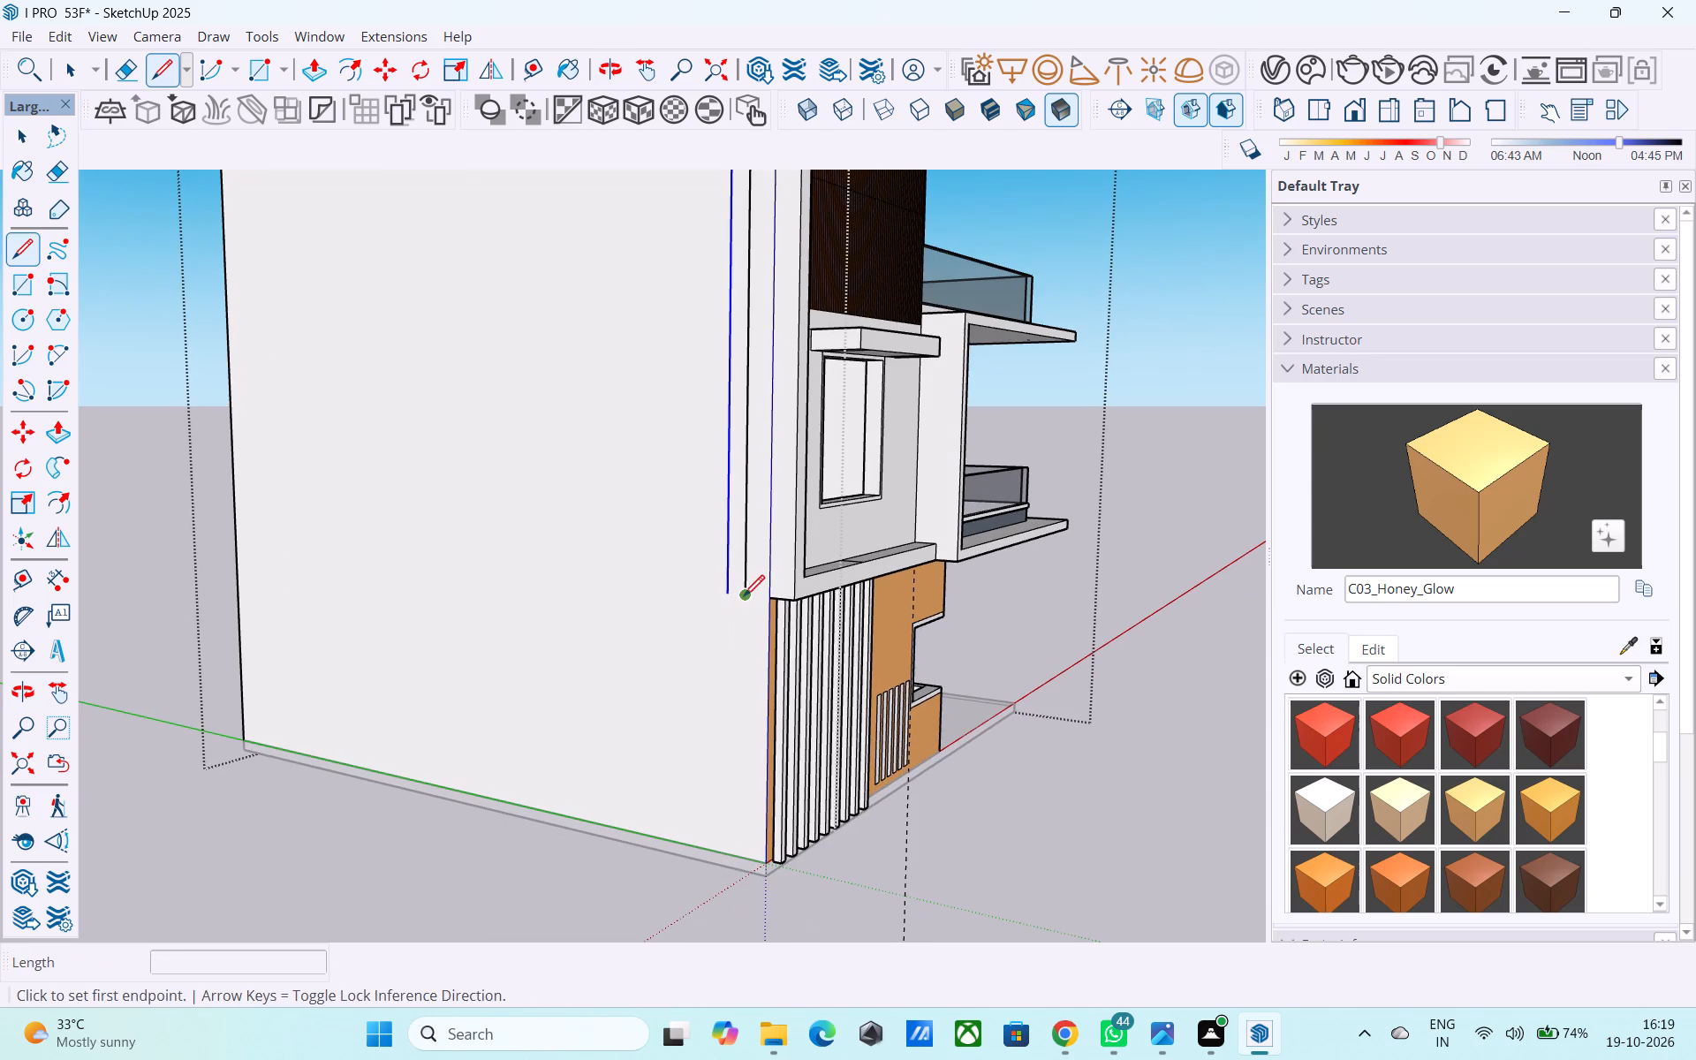
left_click(744, 598)
left_click(747, 864)
left_click(723, 589)
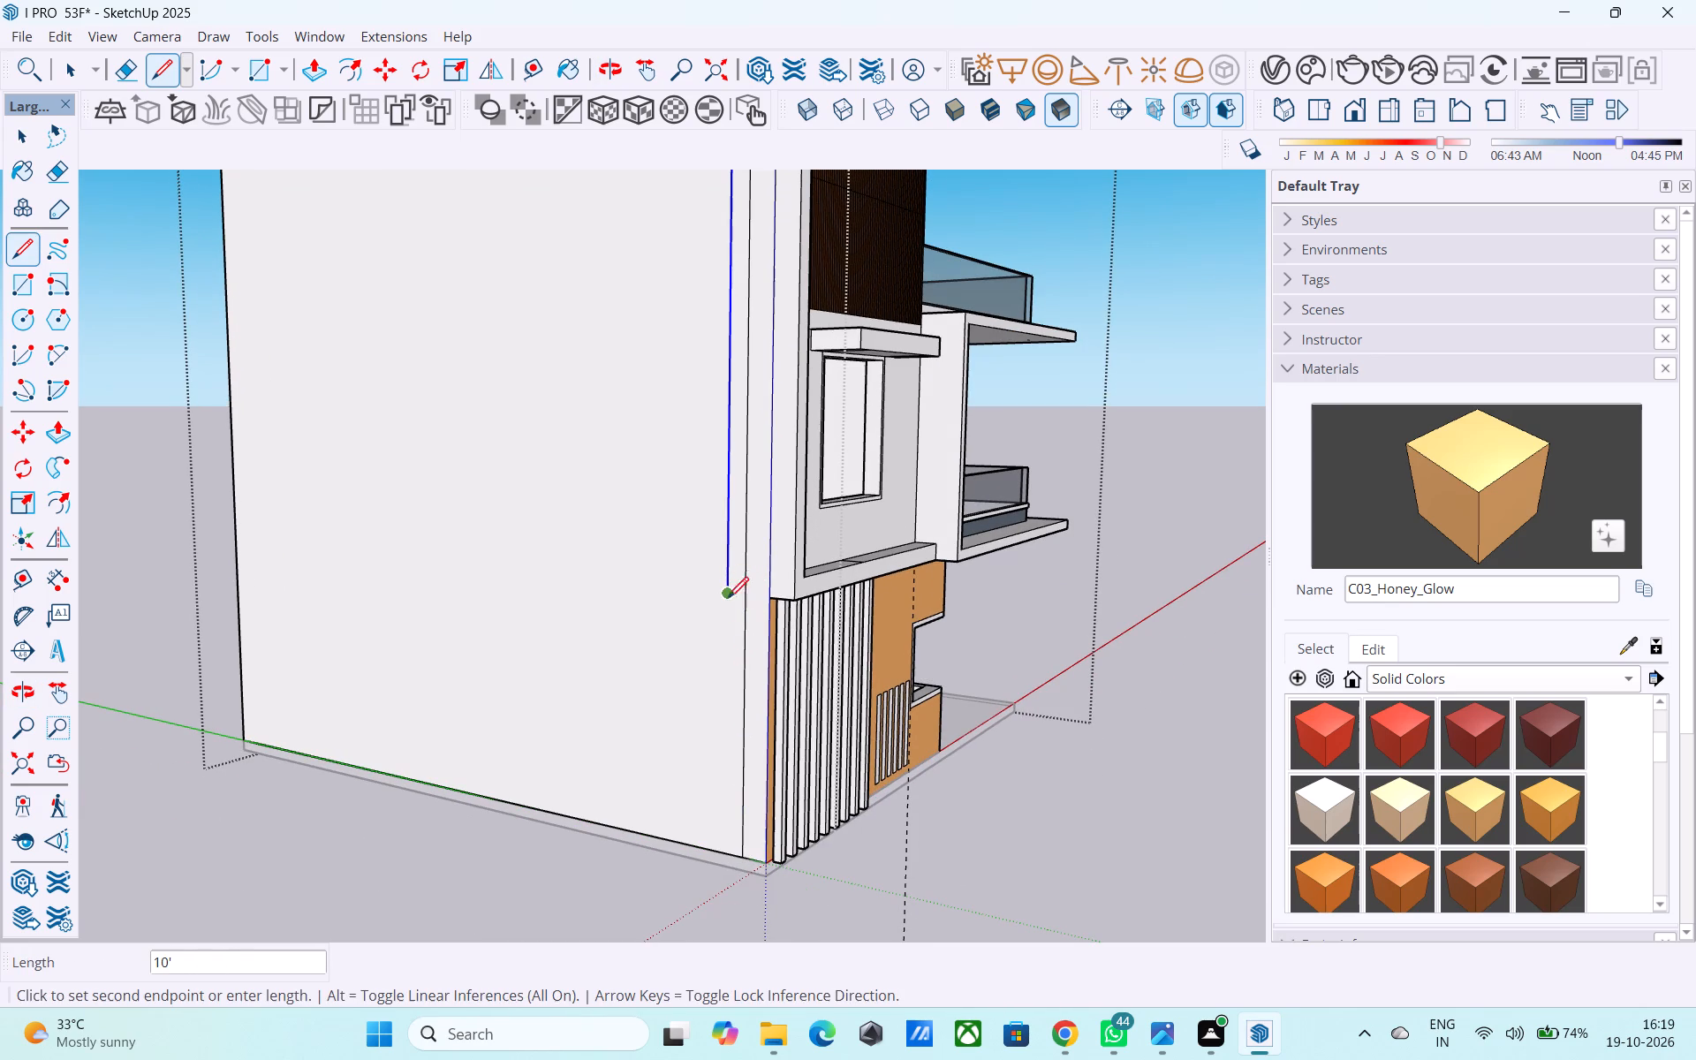
left_click(730, 848)
key("space")
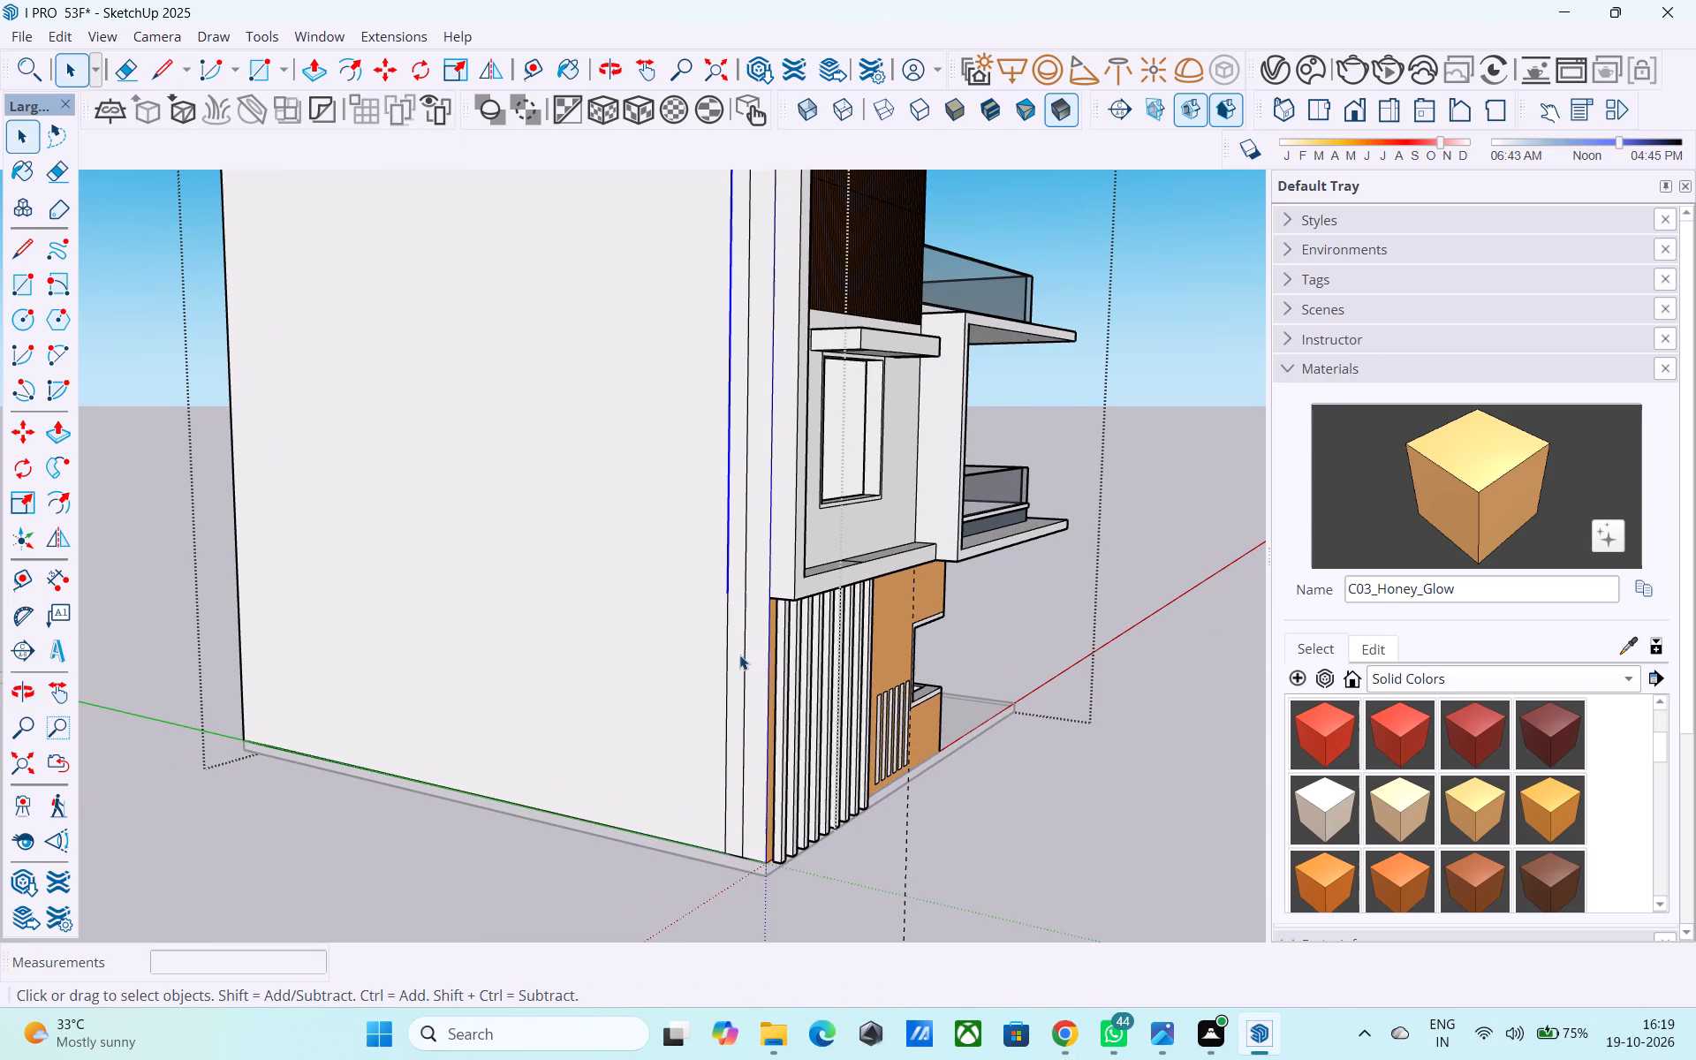
Pull the narrow full-height strip 10' out from the side wall to form a projecting wall.
scroll(739, 654, "down", 5)
scroll(737, 656, "up", 4)
left_click(737, 656)
scroll(737, 655, "down", 5)
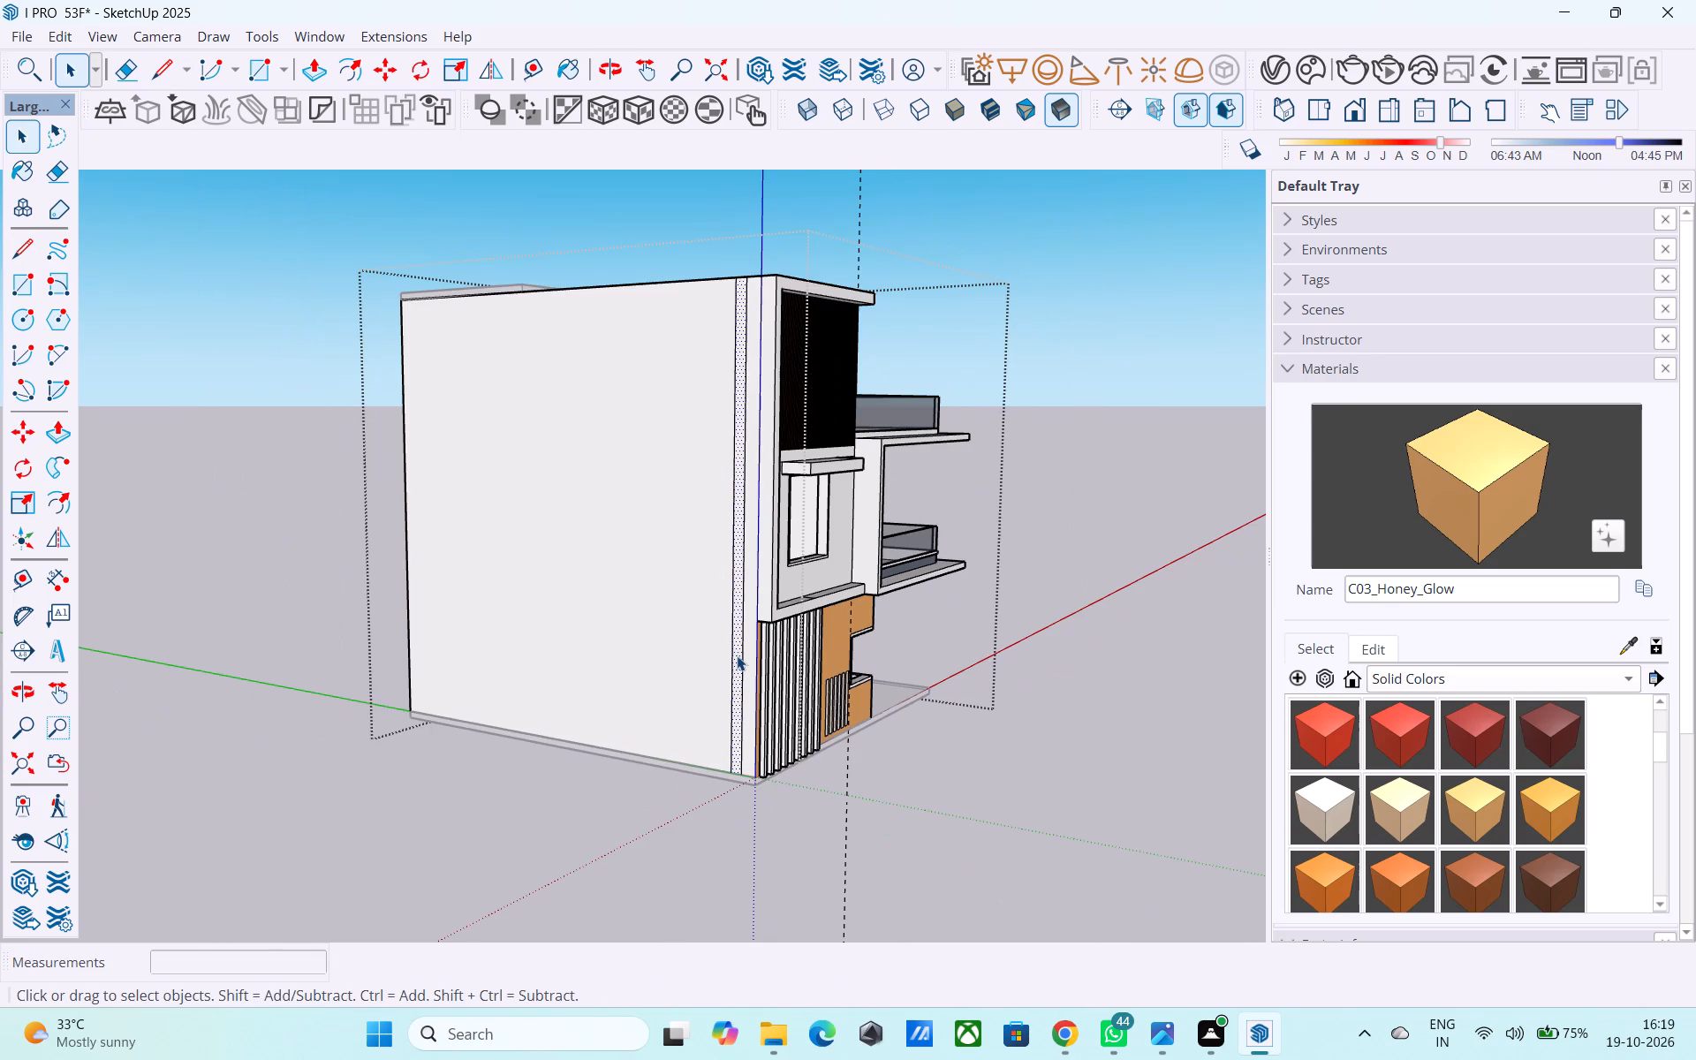
key("p")
left_click(737, 655)
scroll(712, 685, "down", 1)
middle_click_drag(711, 685, 728, 774)
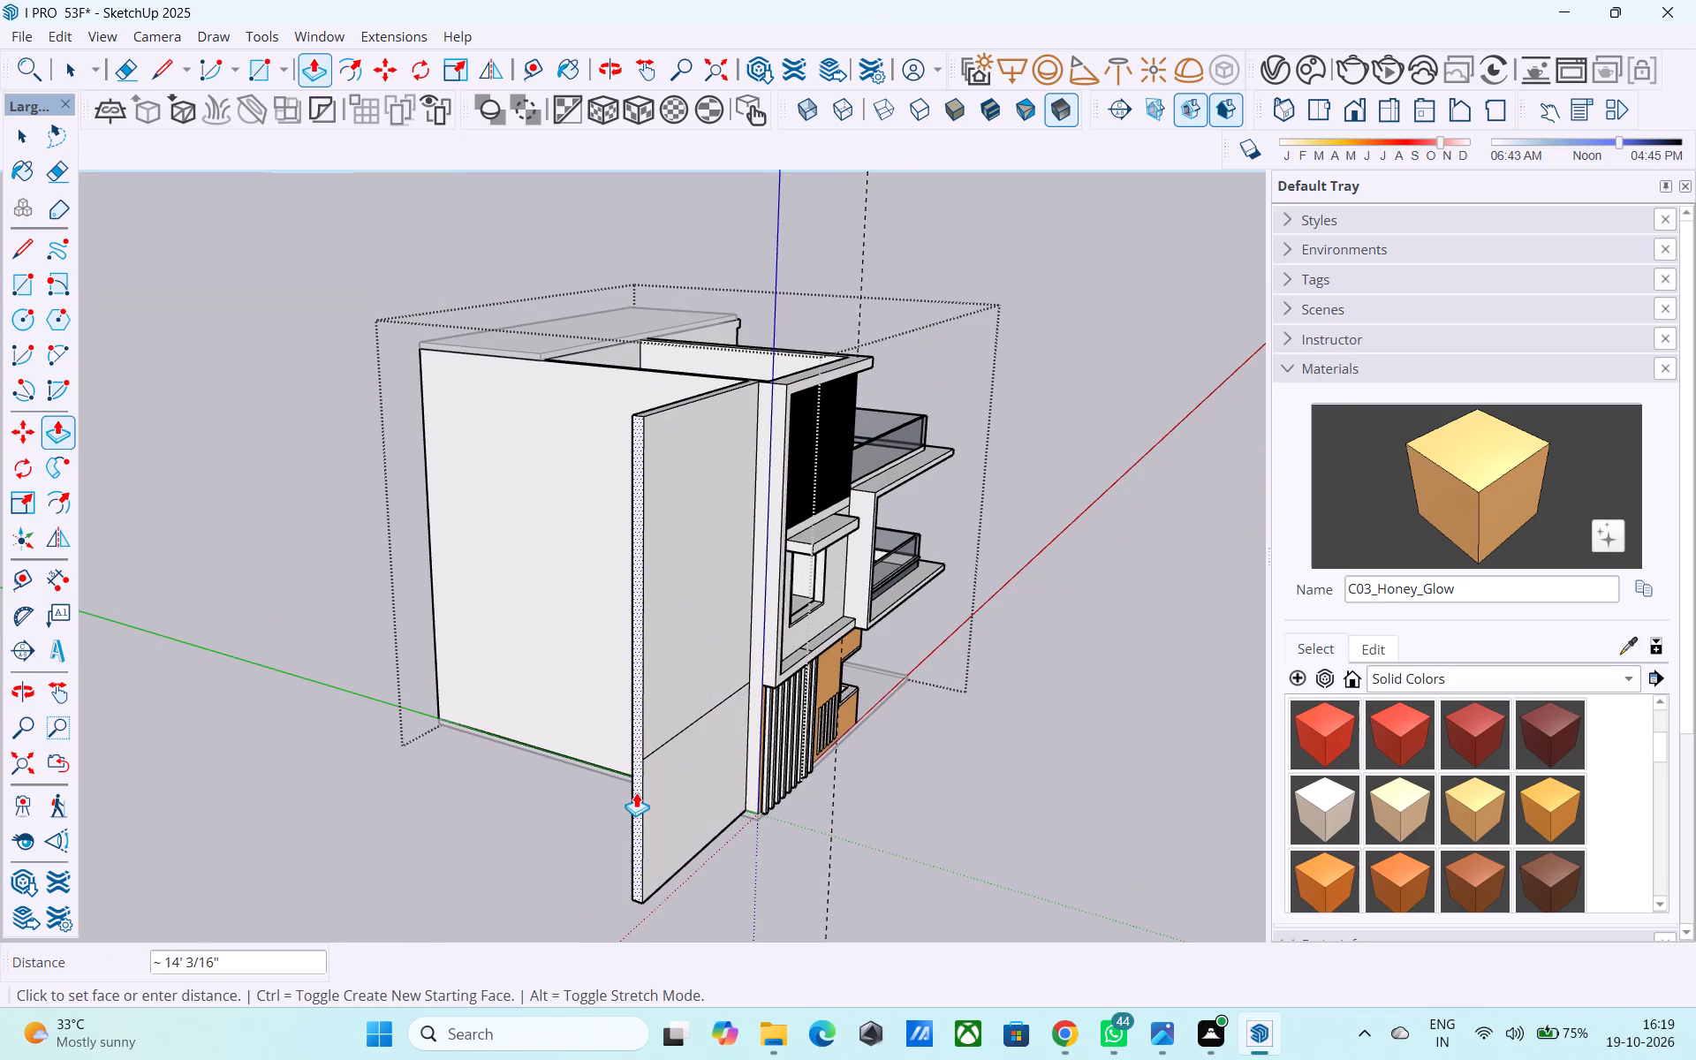
type("10'")
key("Return")
Push/pull the outer end face of the projecting side wall by 2'.
middle_click_drag(636, 791, 634, 789)
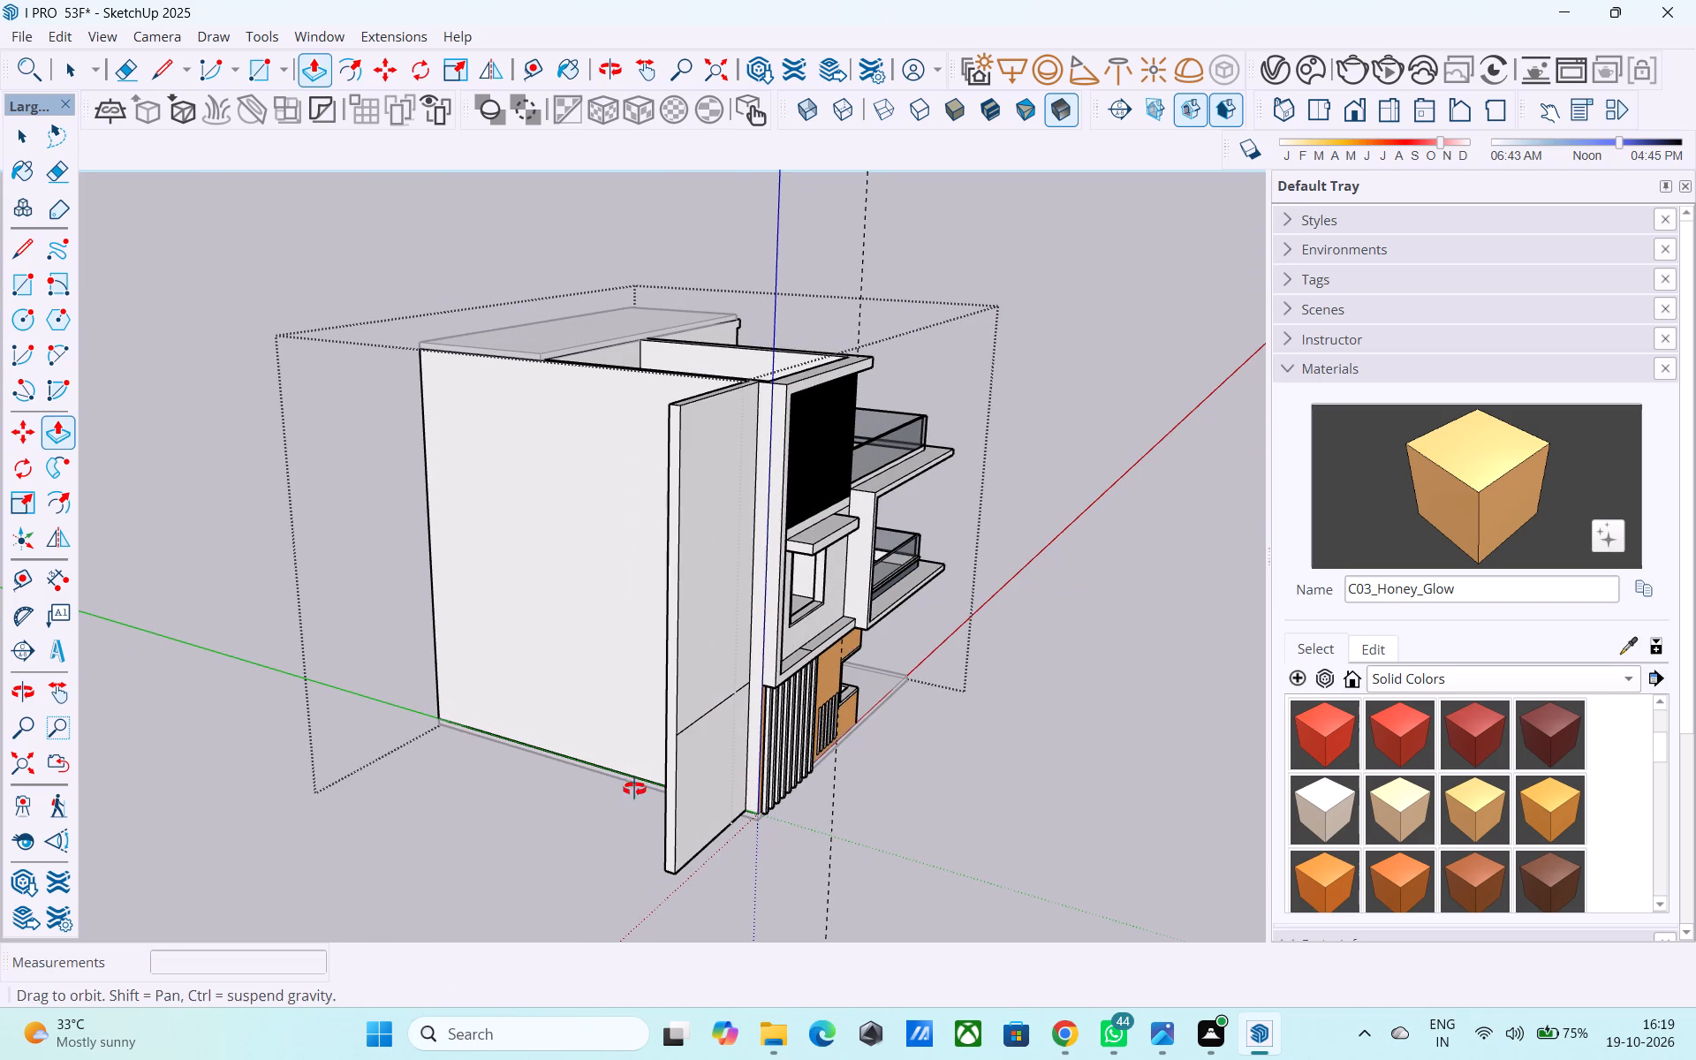
middle_click_drag(634, 789, 556, 770)
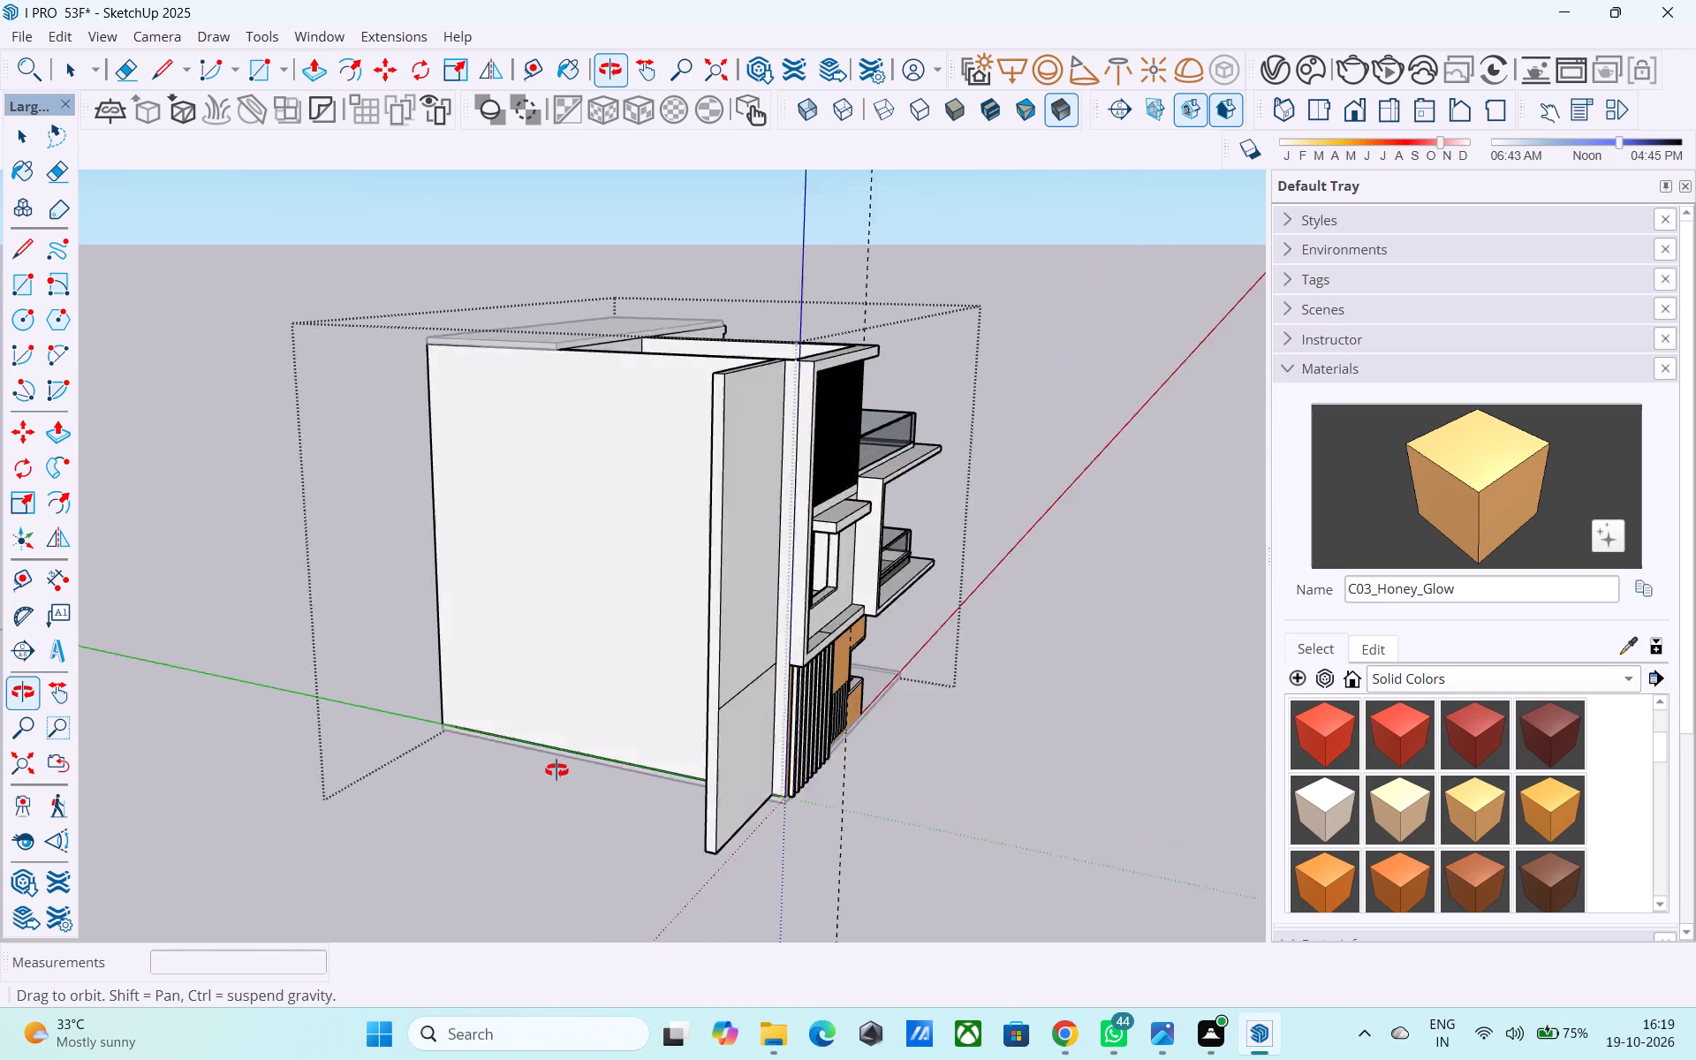
middle_click_drag(556, 770, 13, 686)
middle_click_drag(475, 665, 554, 678)
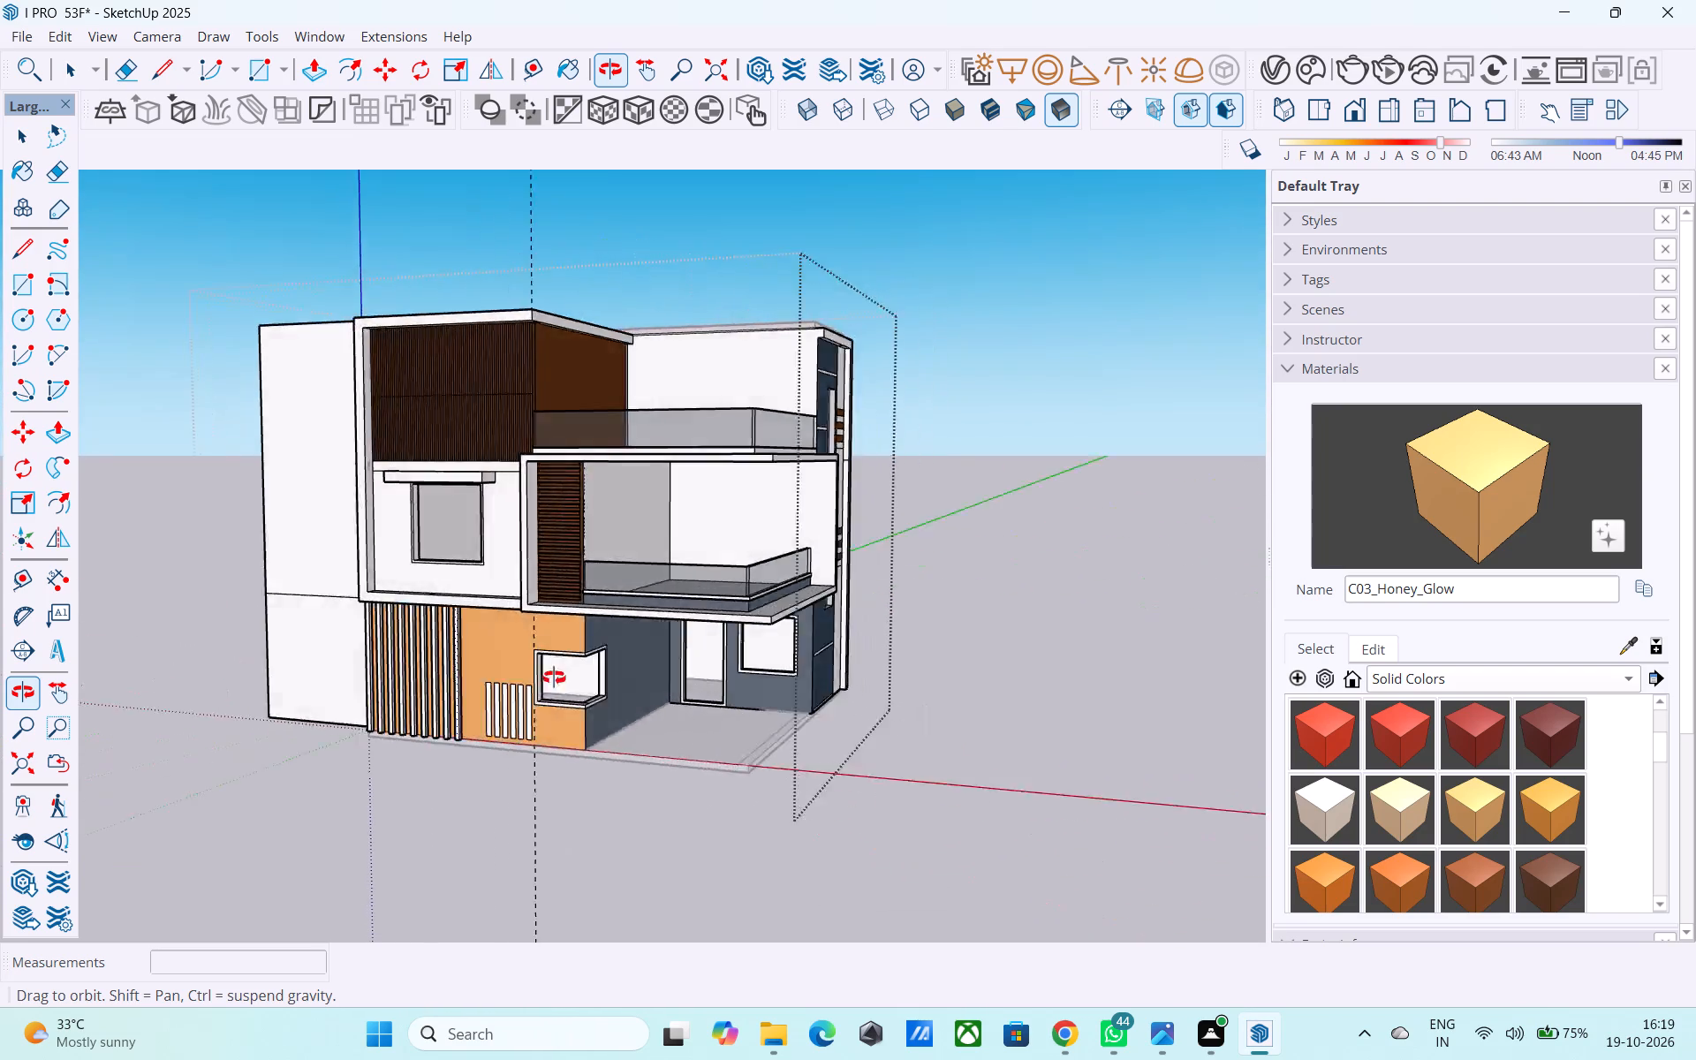
middle_click_drag(554, 678, 966, 718)
middle_click_drag(612, 611, 906, 647)
scroll(842, 647, "up", 5)
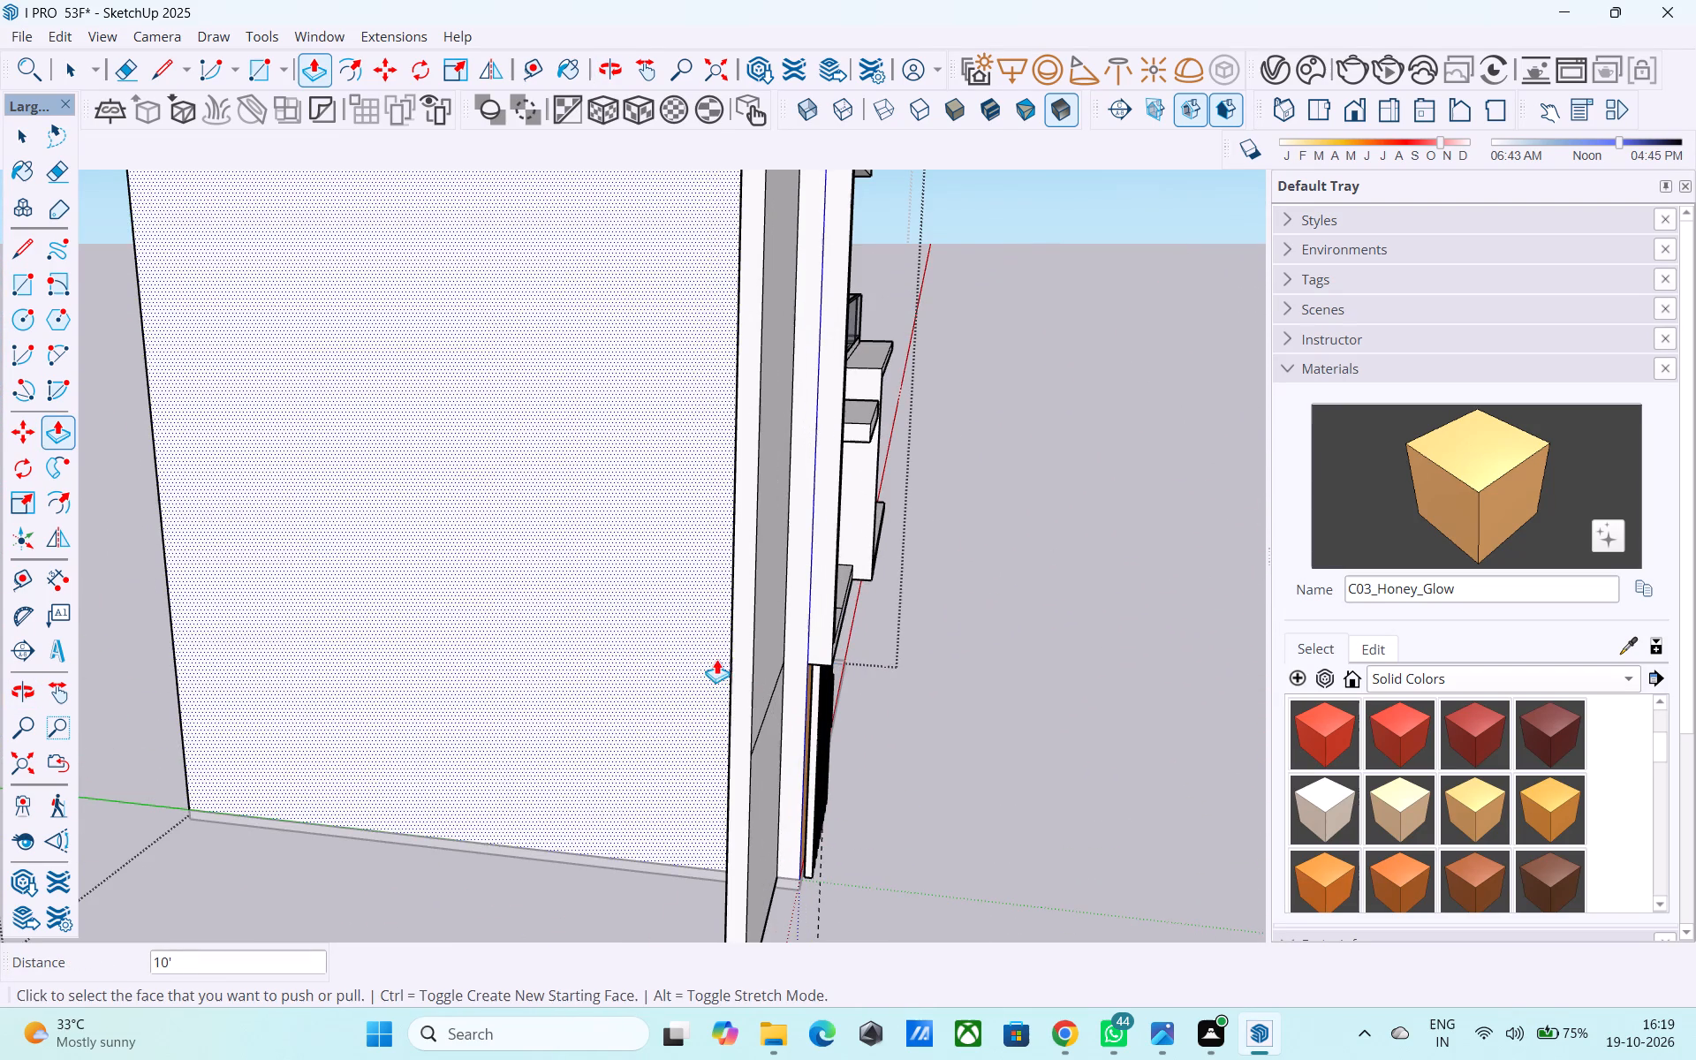
left_click(737, 669)
type("2'")
key("Return")
Erase the horizontal line across the face of the projecting side wall.
scroll(727, 746, "down", 5)
middle_click_drag(727, 750, 1246, 807)
middle_click_drag(1106, 815, 920, 719, "shift")
key("e")
left_click_drag(655, 520, 669, 557)
Copy the outer vertical edge of the projecting side wall inward to mark a narrow full-height strip on its face.
middle_click_drag(702, 602, 848, 743)
middle_click_drag(781, 693, 653, 718)
scroll(667, 682, "up", 3)
middle_click_drag(625, 672, 480, 684)
middle_click_drag(654, 648, 576, 656)
key("space")
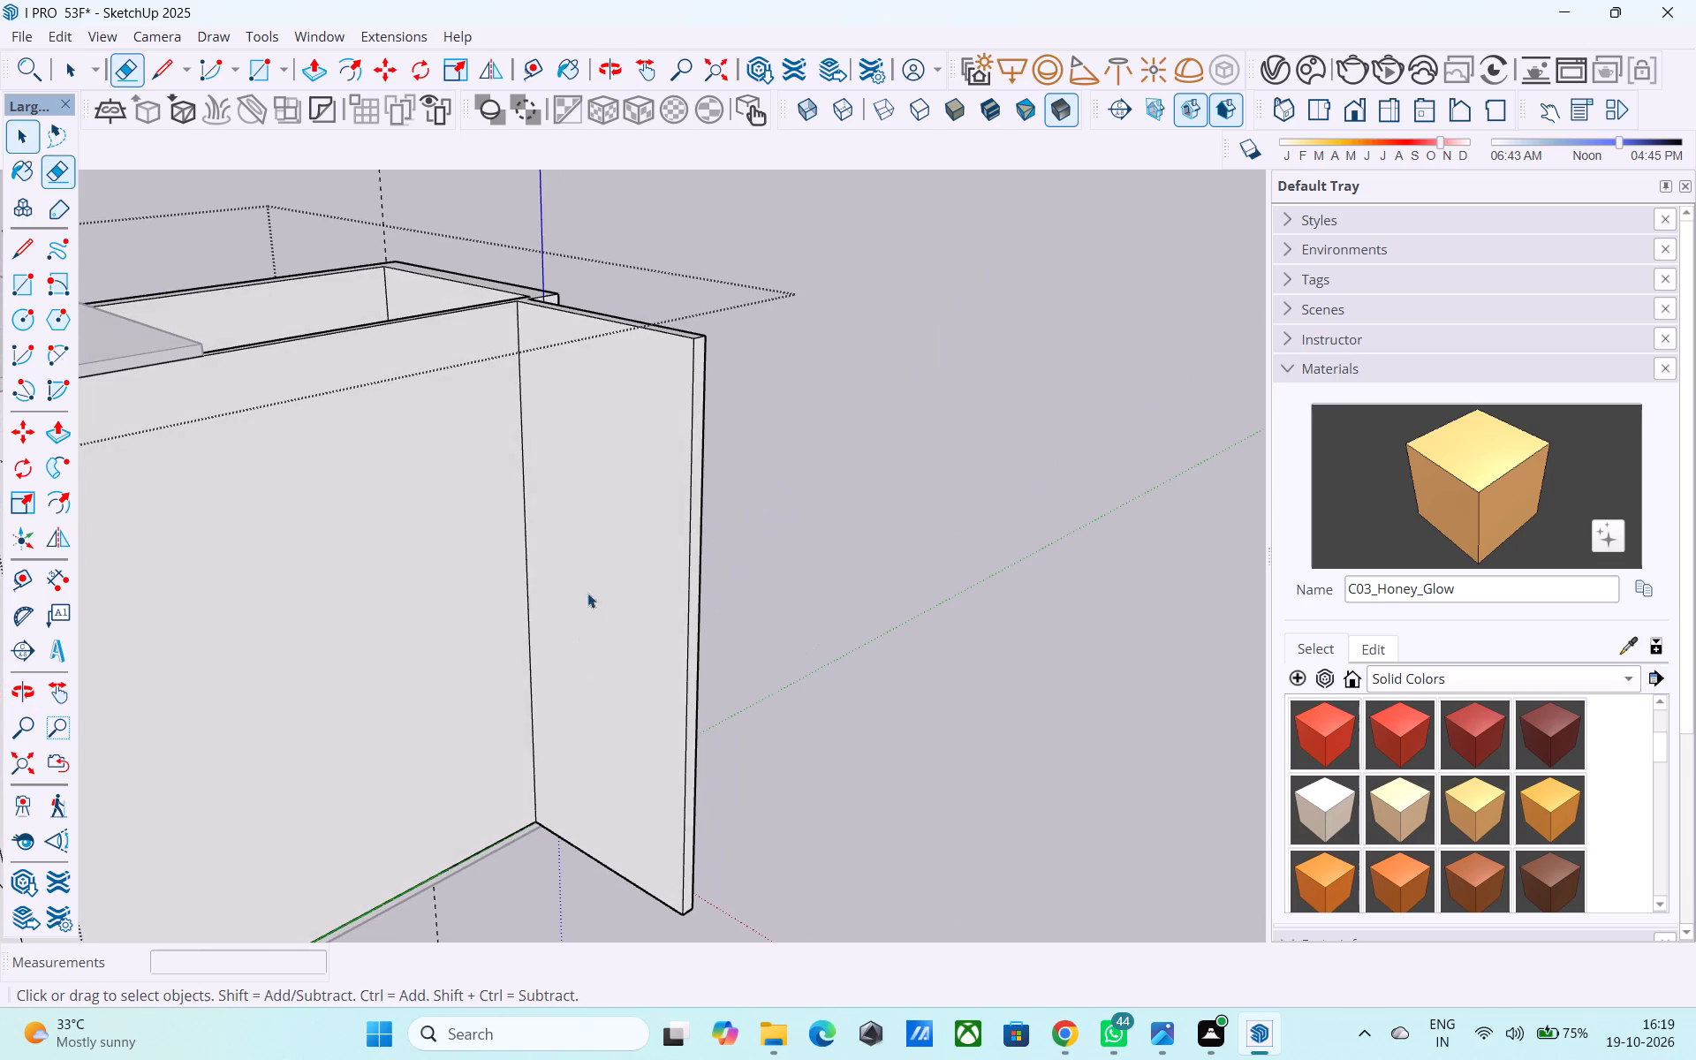
middle_click_drag(617, 609, 646, 604, "shift")
scroll(688, 647, "up", 3)
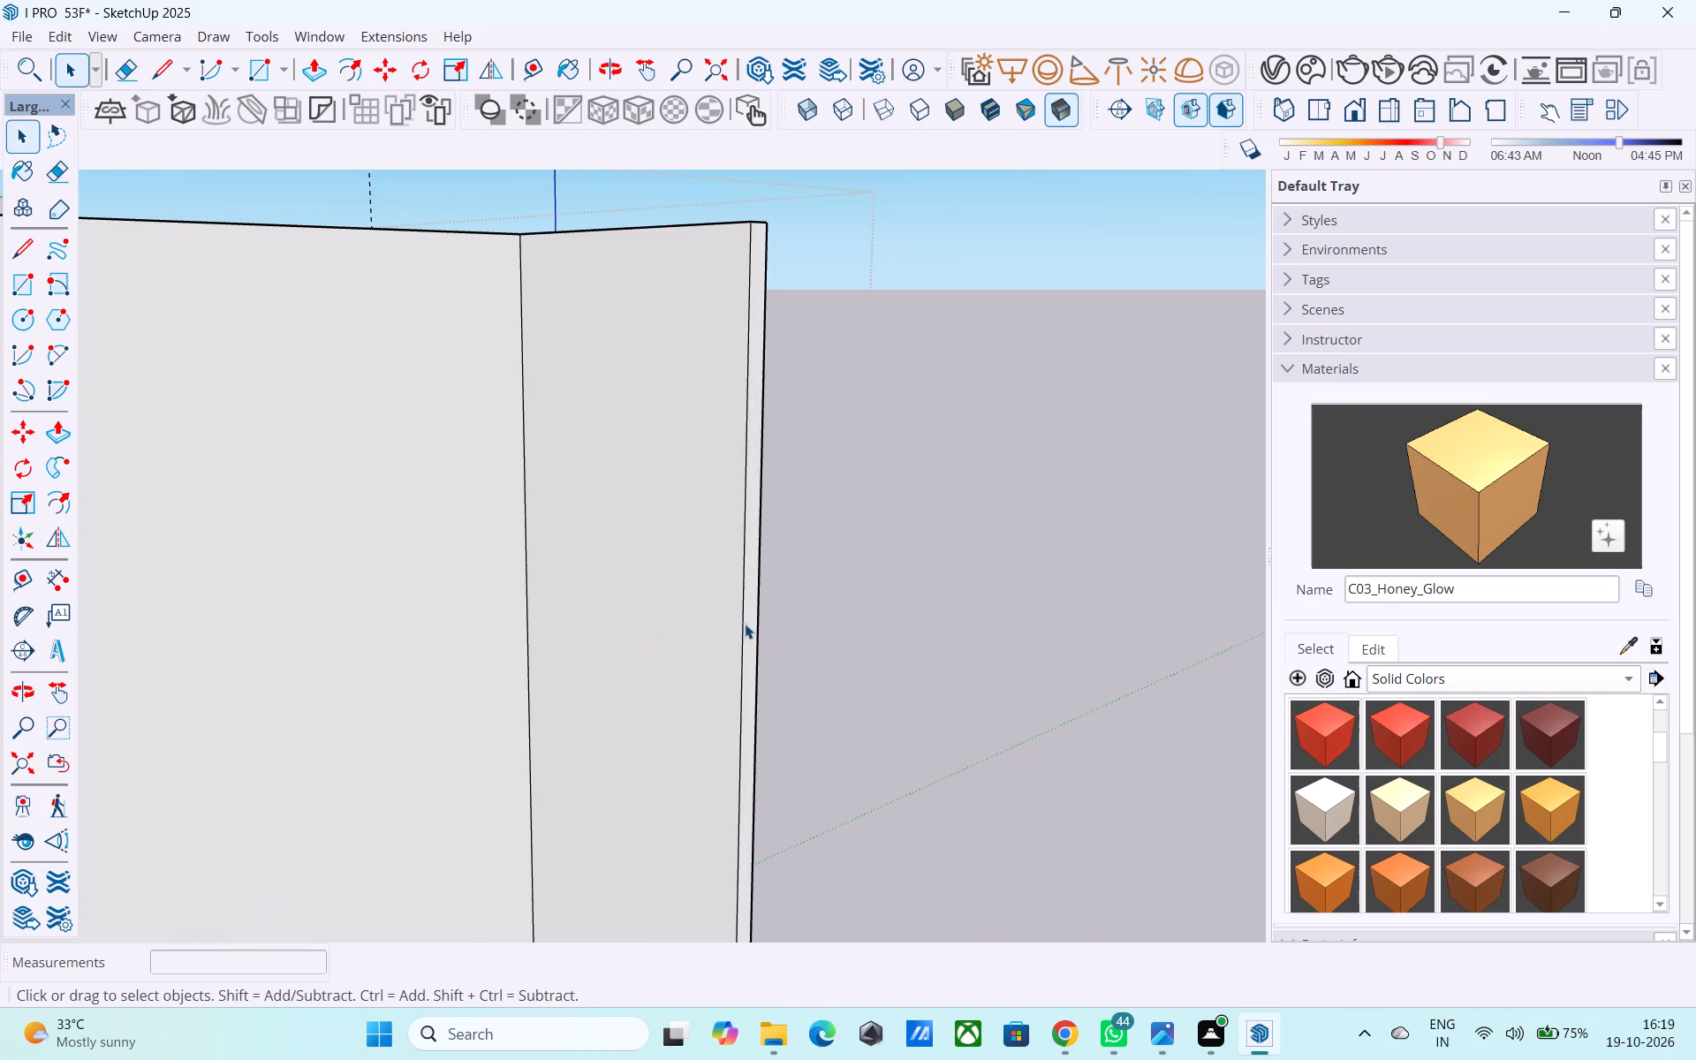
left_click(744, 624)
scroll(739, 619, "down", 4)
middle_click_drag(736, 619, 756, 717, "shift")
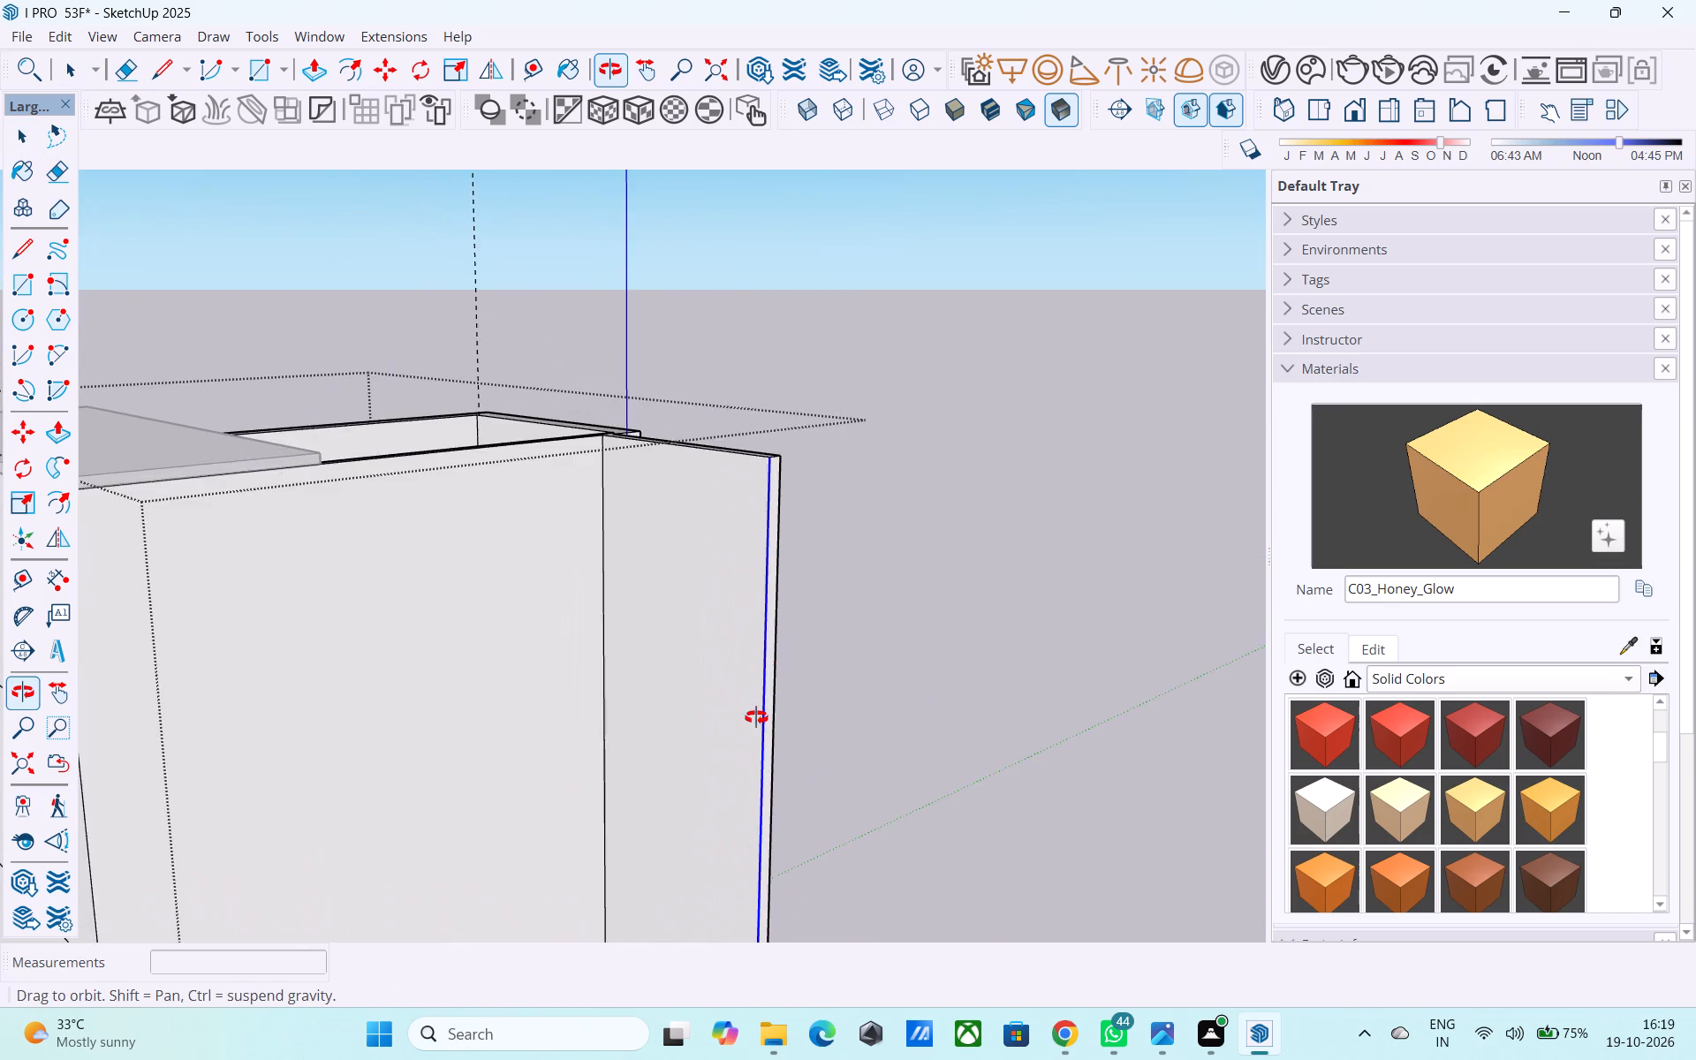
middle_click_drag(756, 717, 770, 739, "shift")
key("m")
scroll(781, 484, "up", 3)
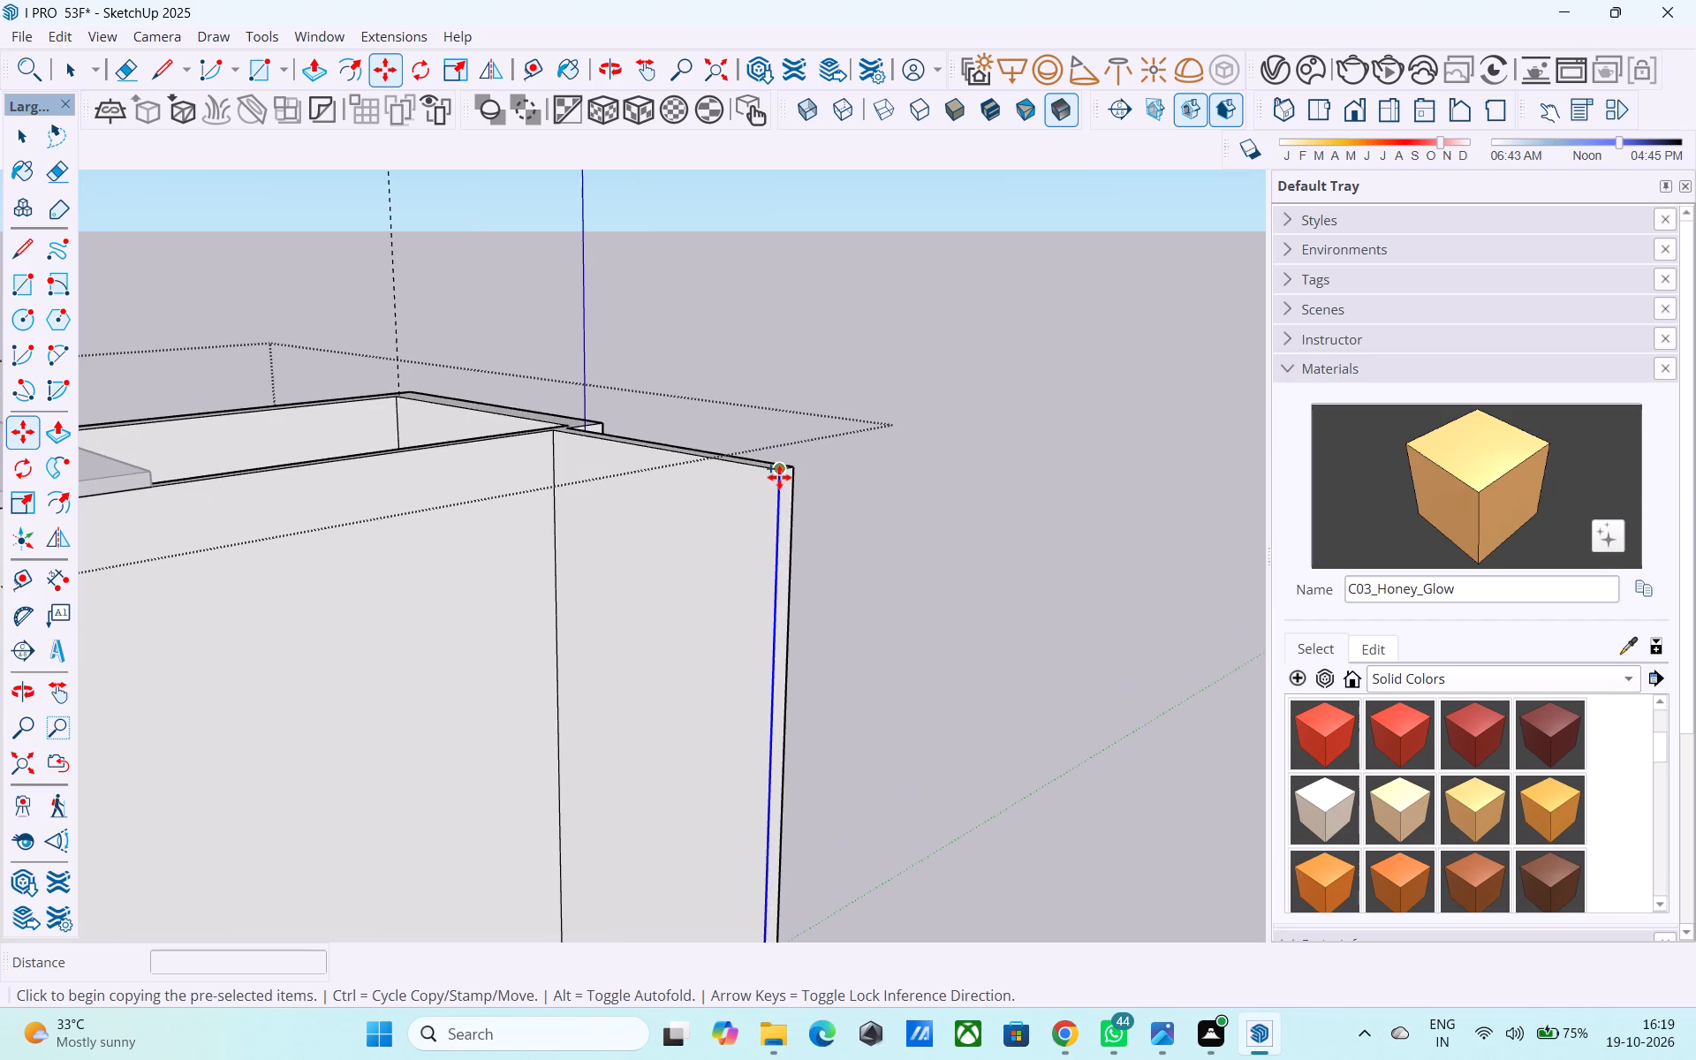
left_click(779, 477)
left_click(757, 469)
key("space")
Push/pull the narrow strip along the side of the house until it lines up with the house's far corner.
scroll(768, 485, "up", 4)
left_click(768, 485)
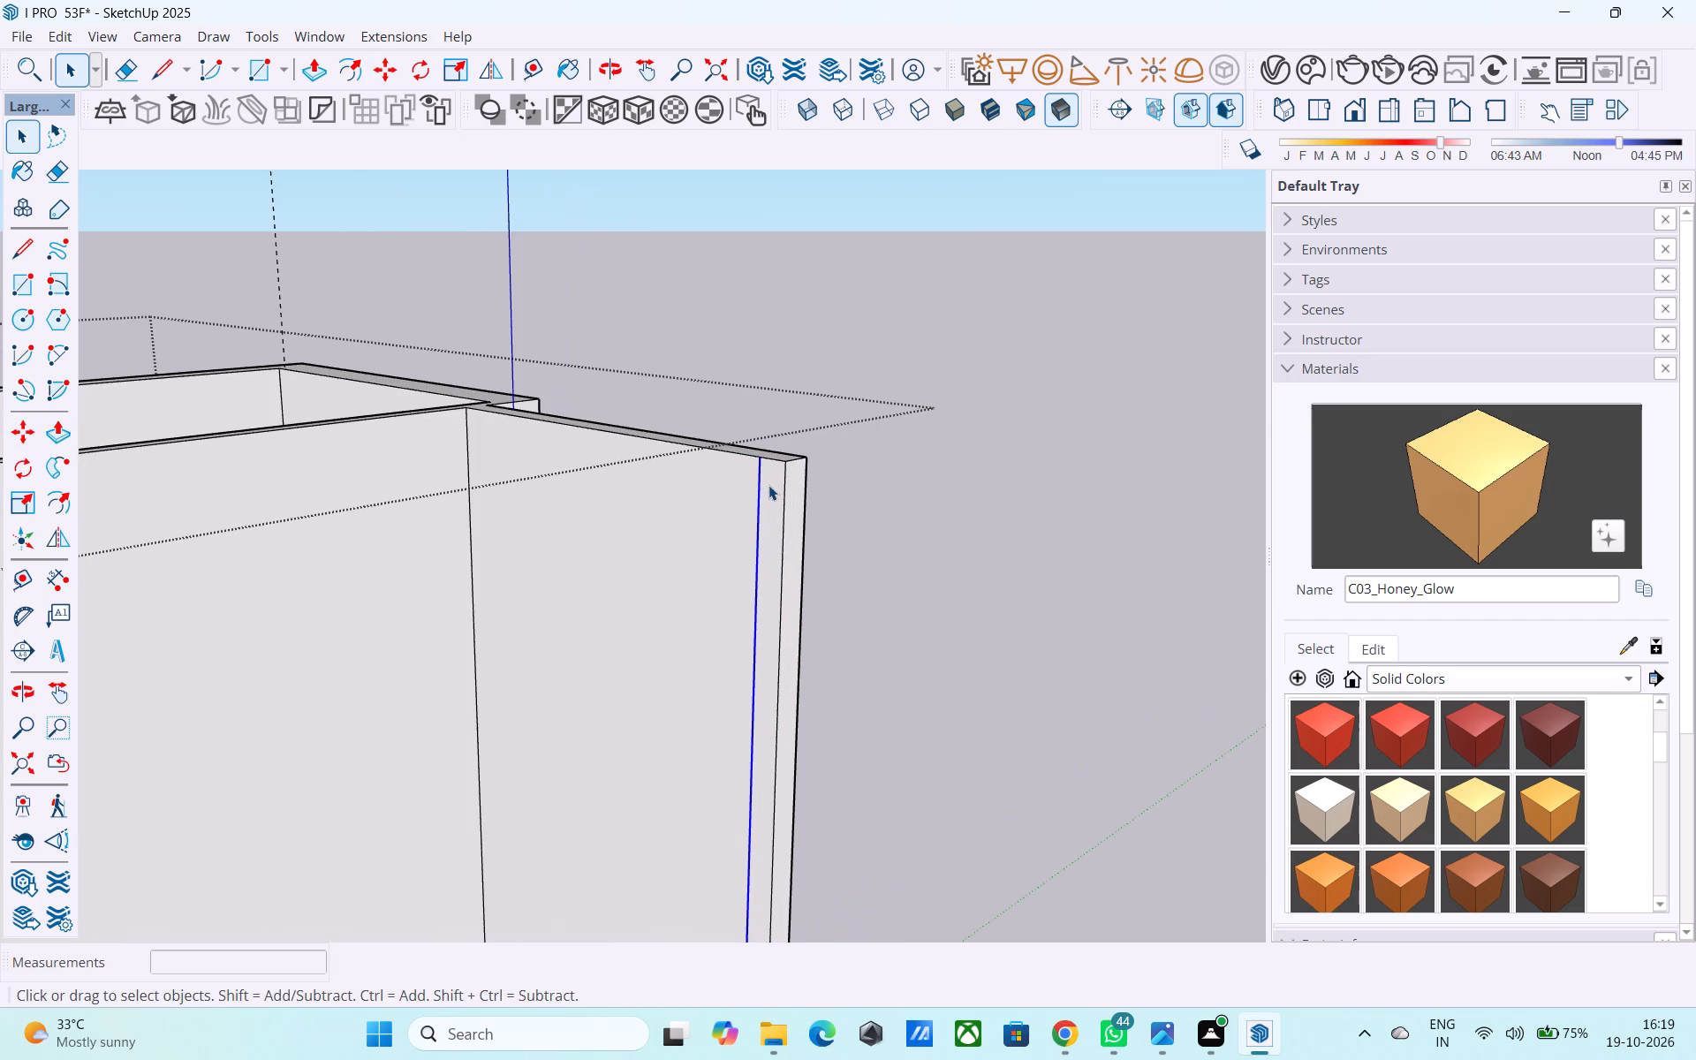
key("p")
left_click(768, 485)
scroll(759, 496, "down", 11)
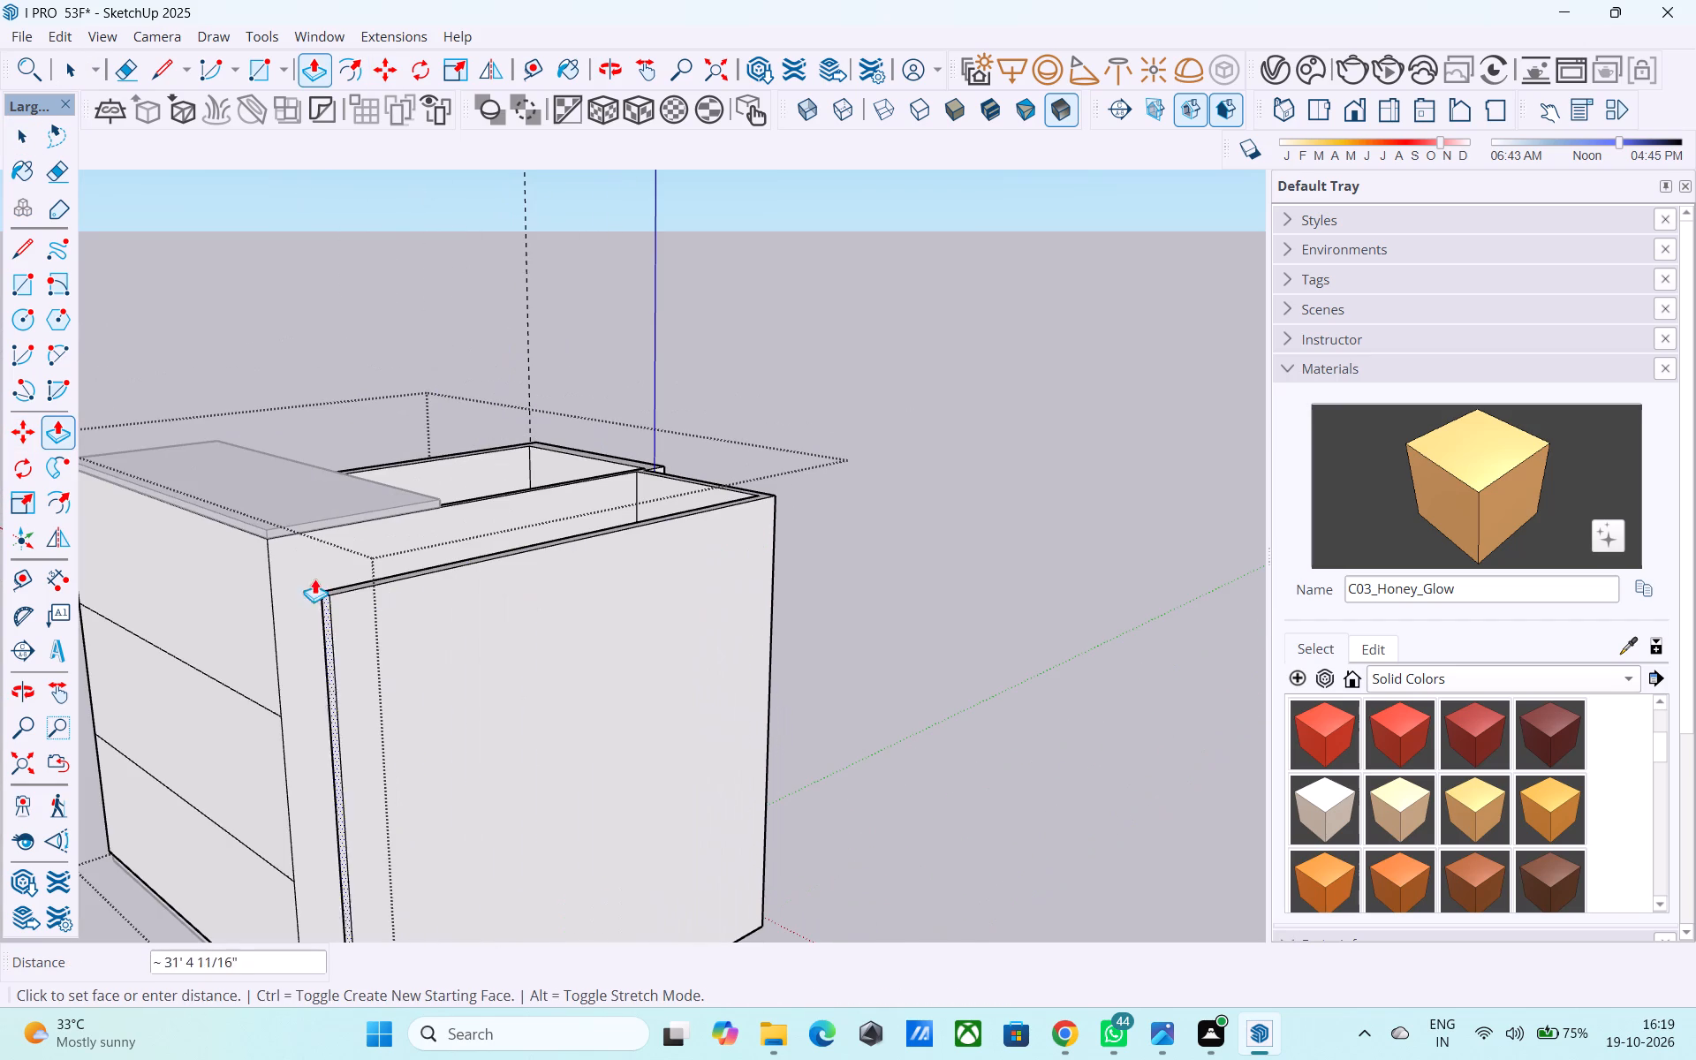
left_click(277, 541)
Copy the vertical edge at the far end of the new long wall 9" inward to mark another full-height strip.
middle_click_drag(277, 541, 614, 529)
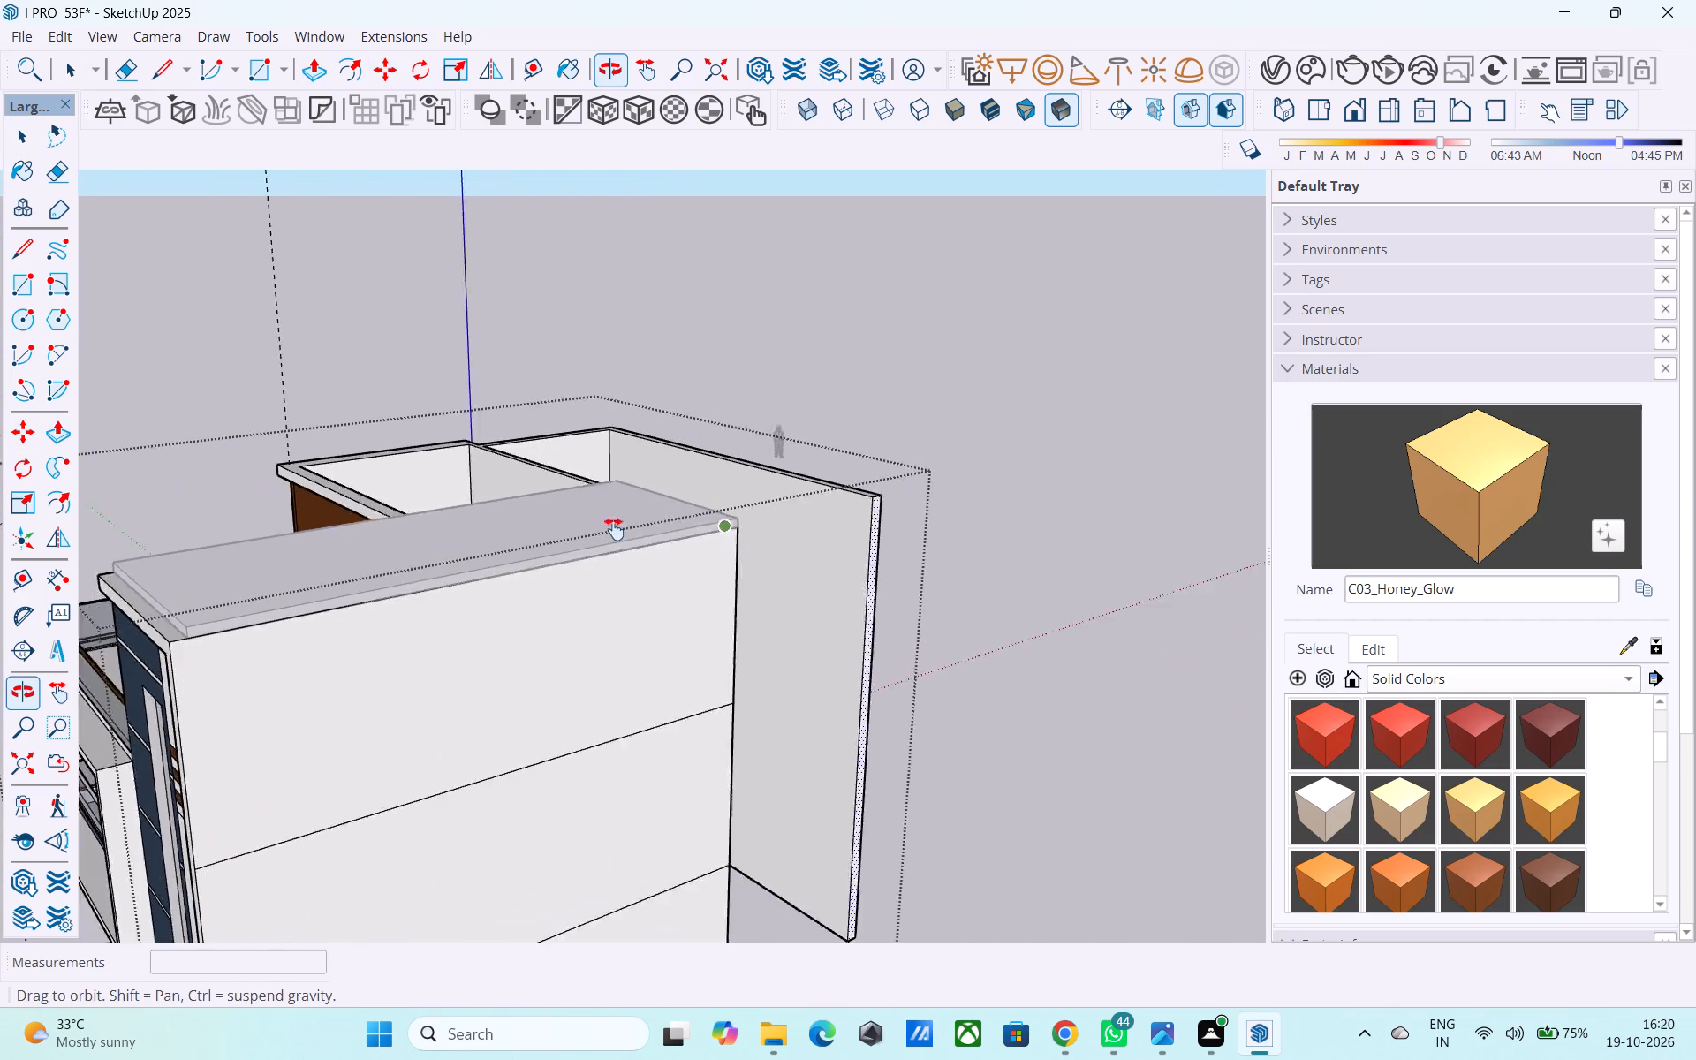
middle_click_drag(614, 529, 652, 538)
scroll(757, 557, "up", 5)
key("space")
left_click(766, 562)
scroll(766, 544, "down", 6)
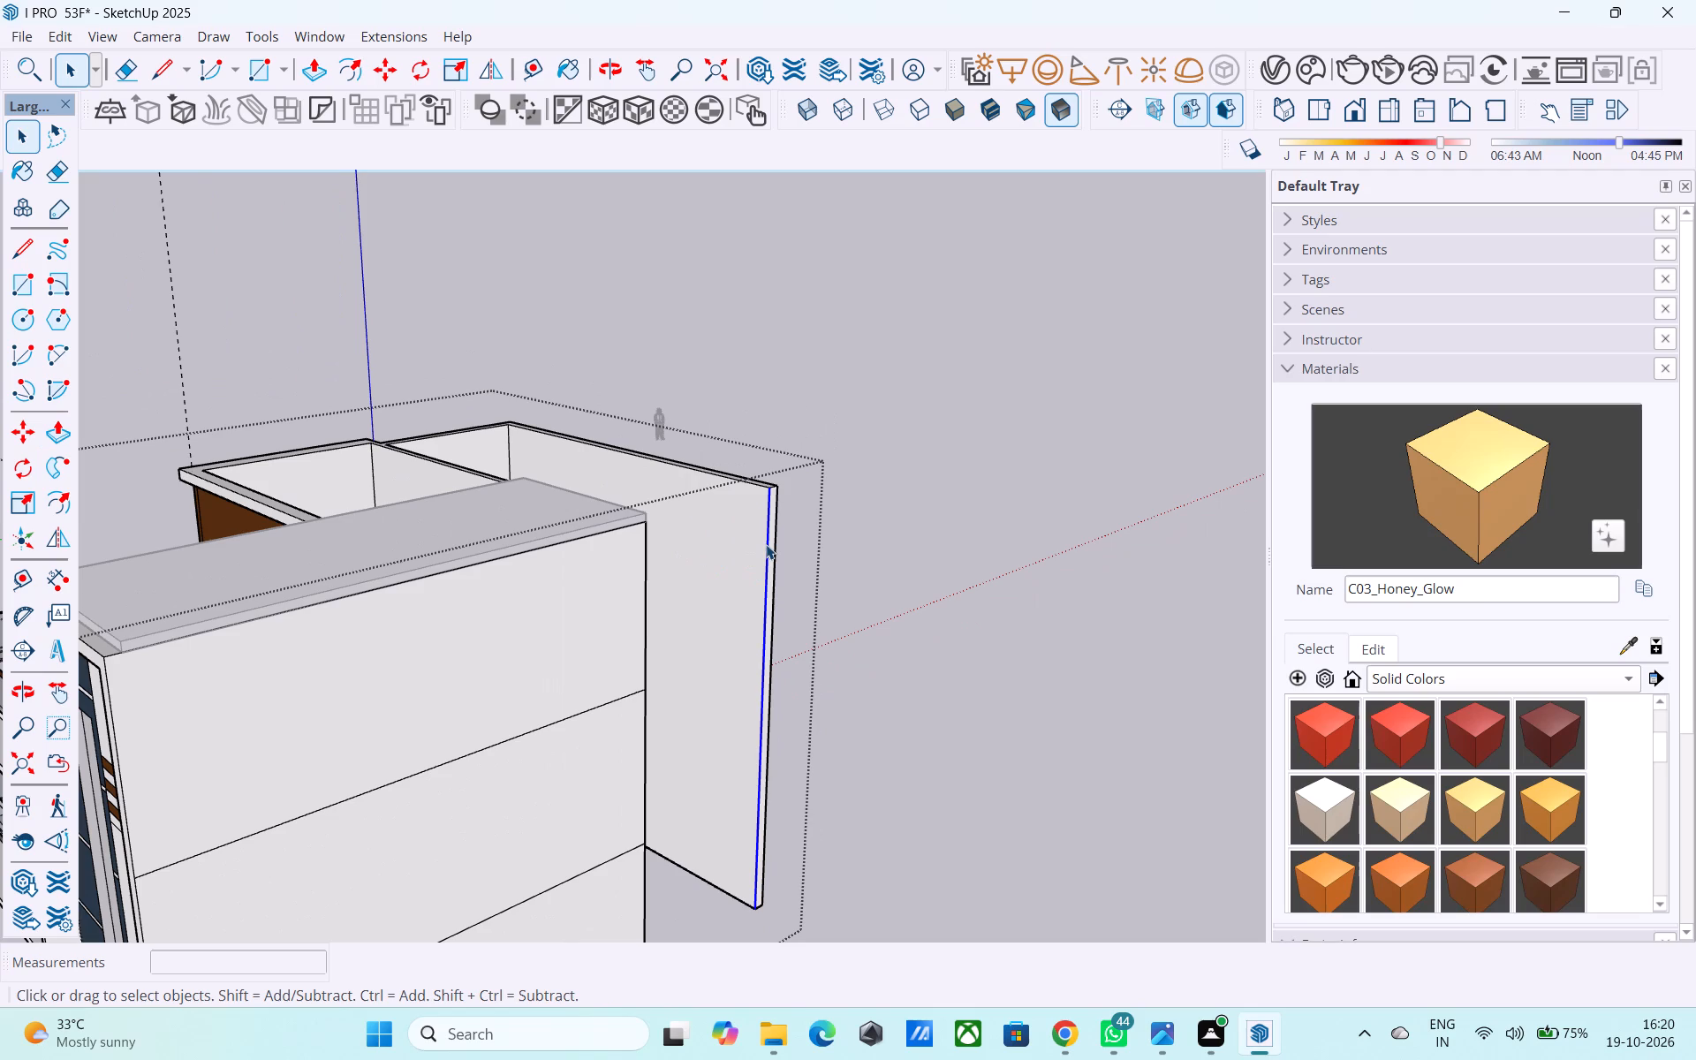
key("m")
scroll(751, 489, "up", 6)
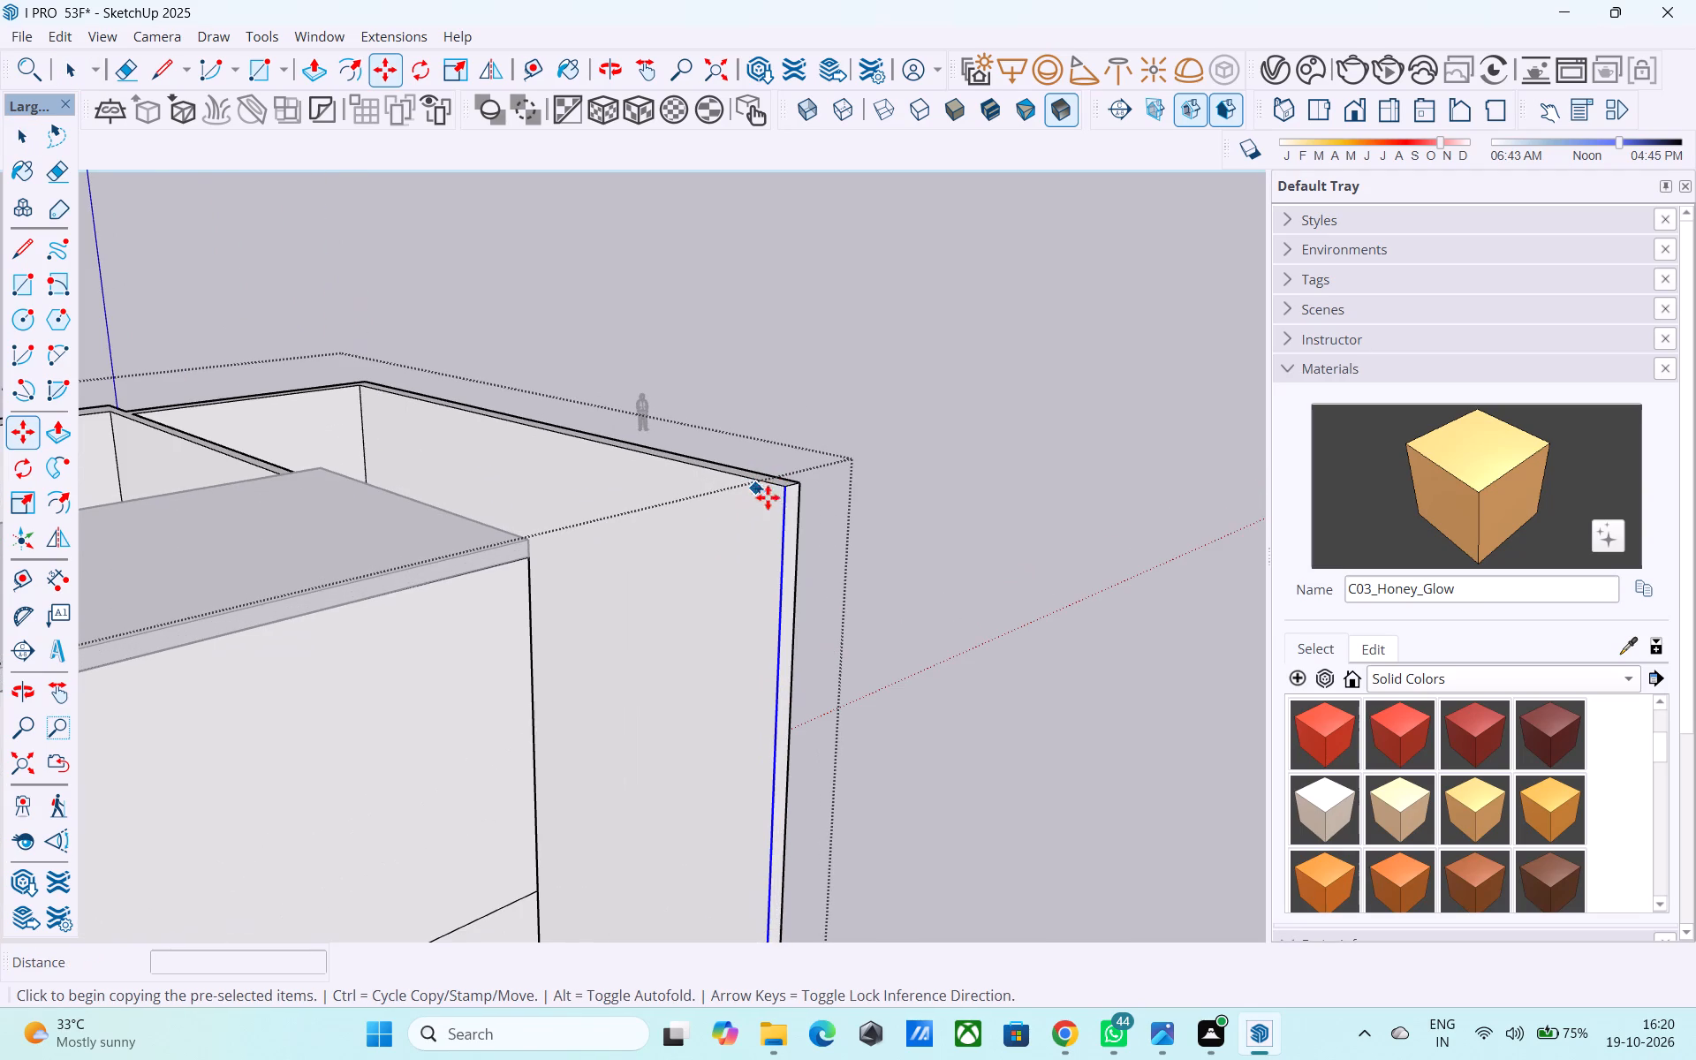
left_click(789, 496)
left_click(759, 486)
key("space")
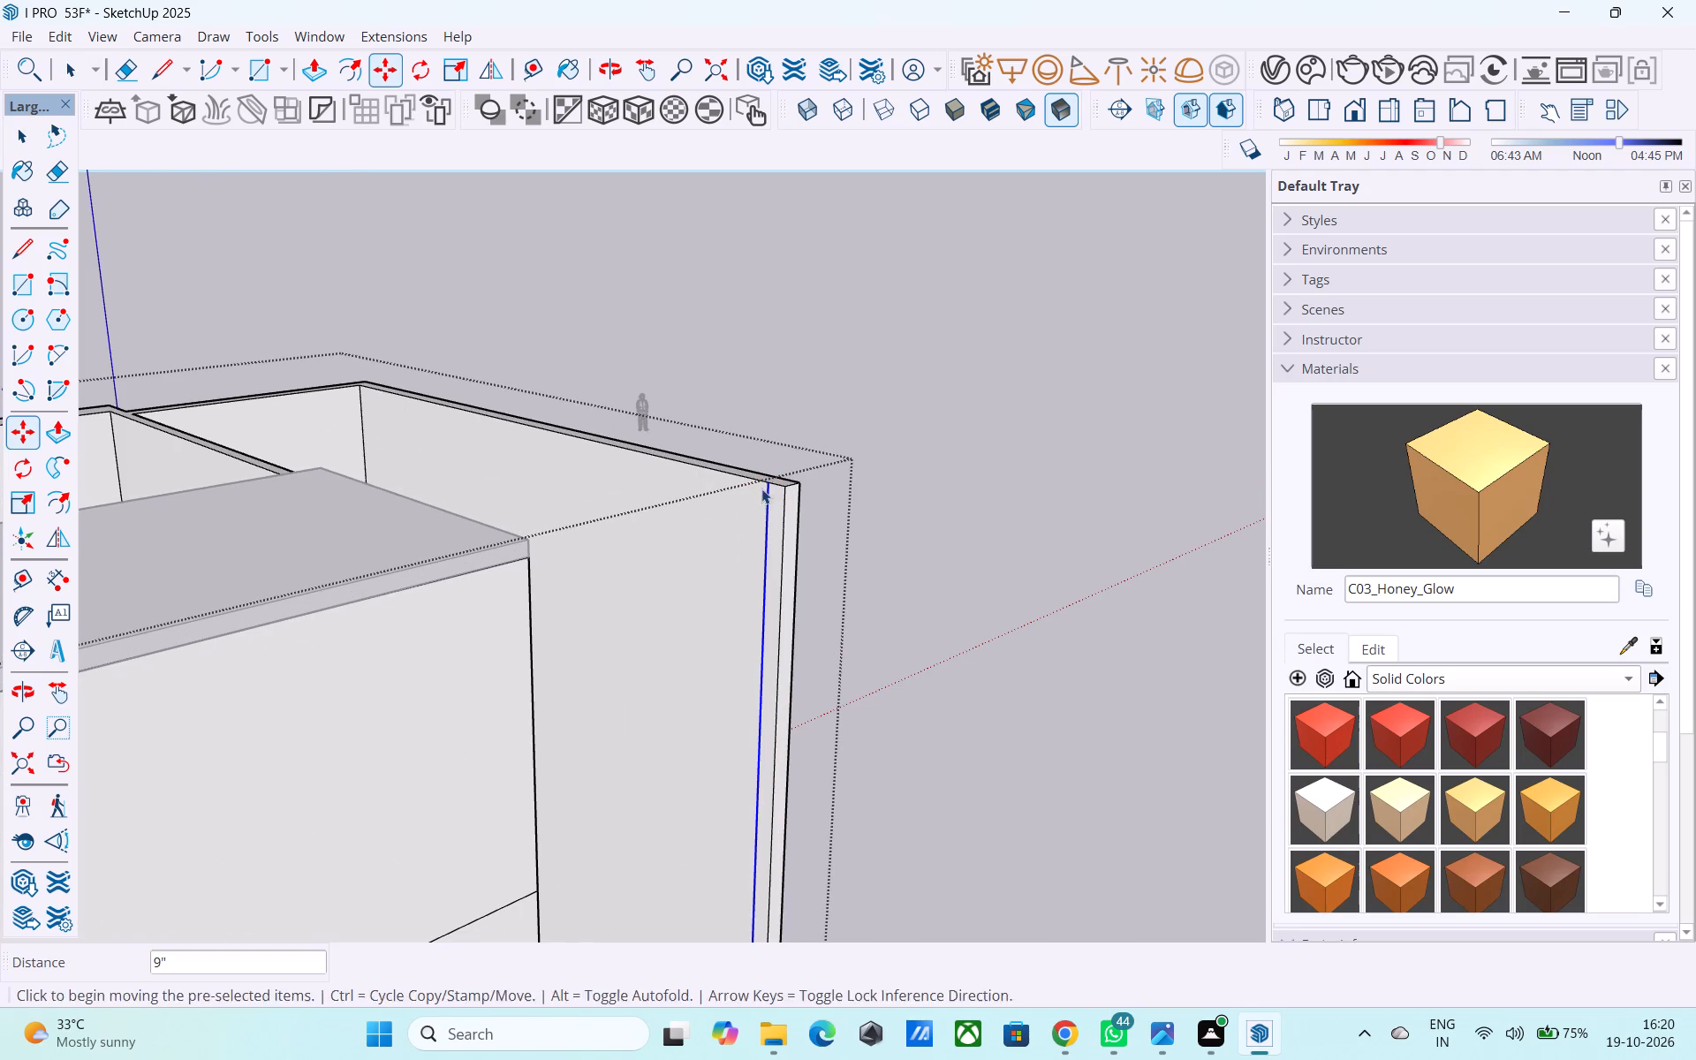
Push/pull the 9" strip 11' 3" back to the house wall to close off the side block.
left_click(772, 506)
key("p")
left_click(772, 506)
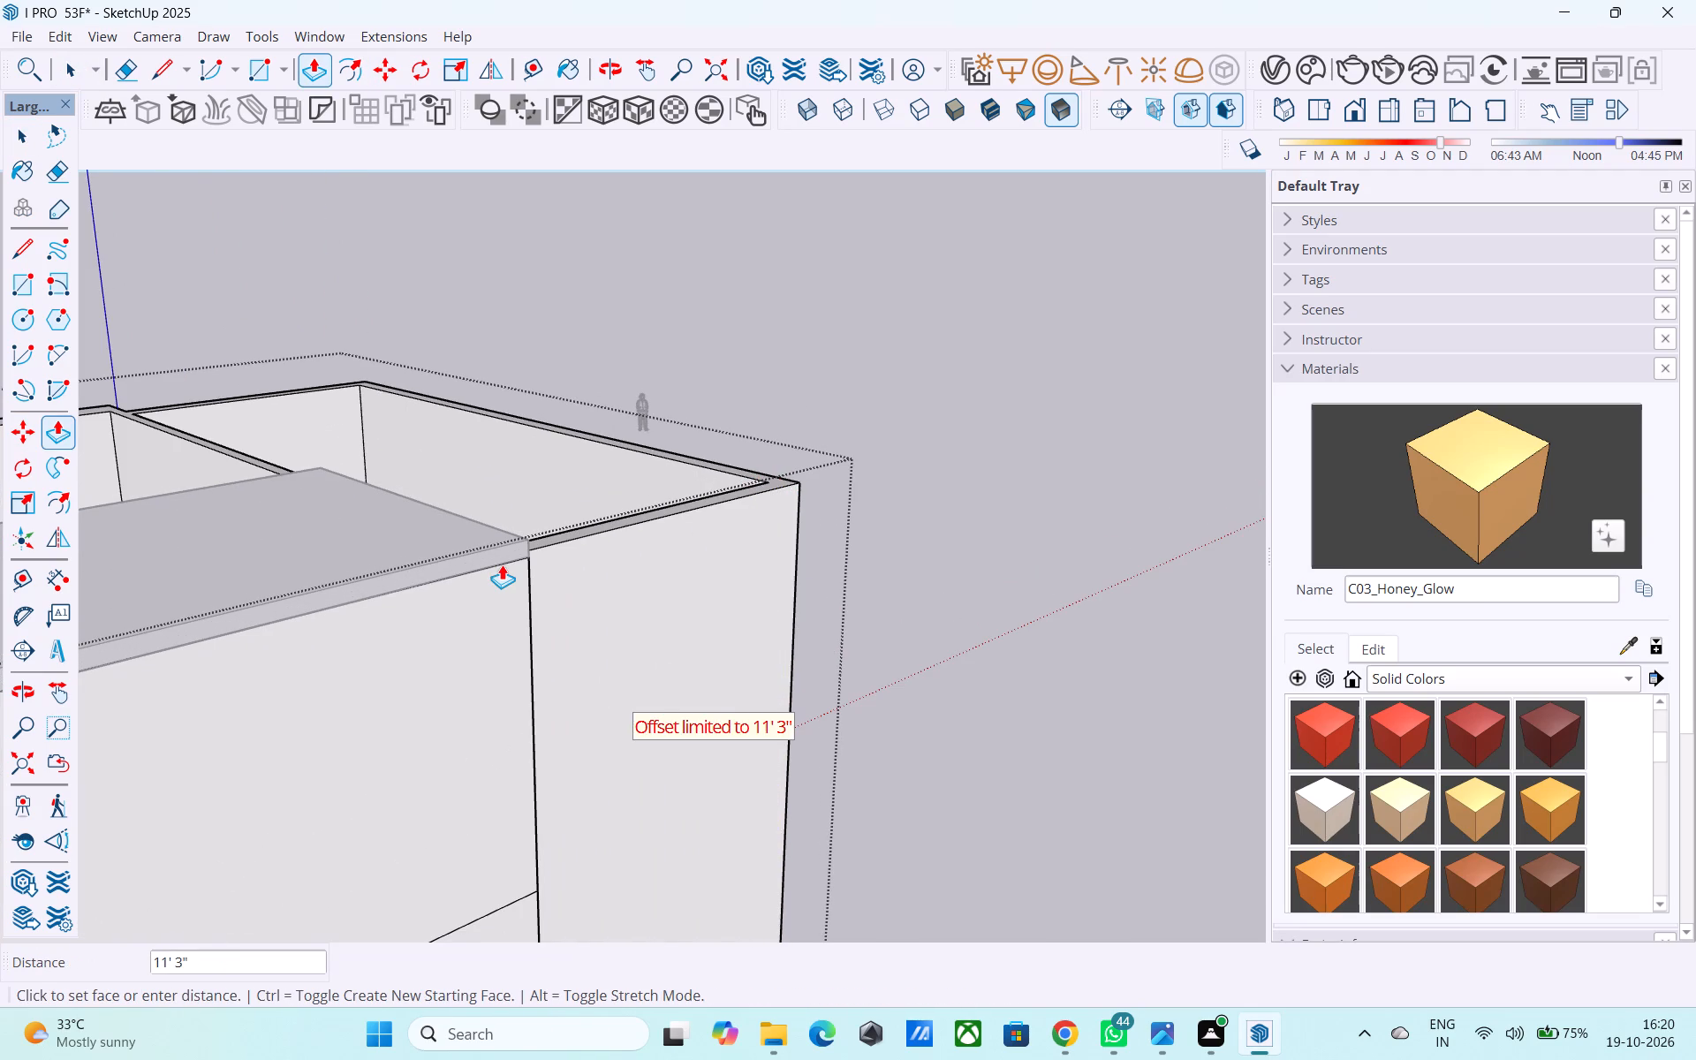
left_click(502, 564)
Examine the enclosed side block and the front elevation from several angles.
scroll(759, 619, "down", 5)
middle_click_drag(789, 635, 254, 640)
scroll(822, 653, "down", 2)
middle_click_drag(829, 655, 514, 662)
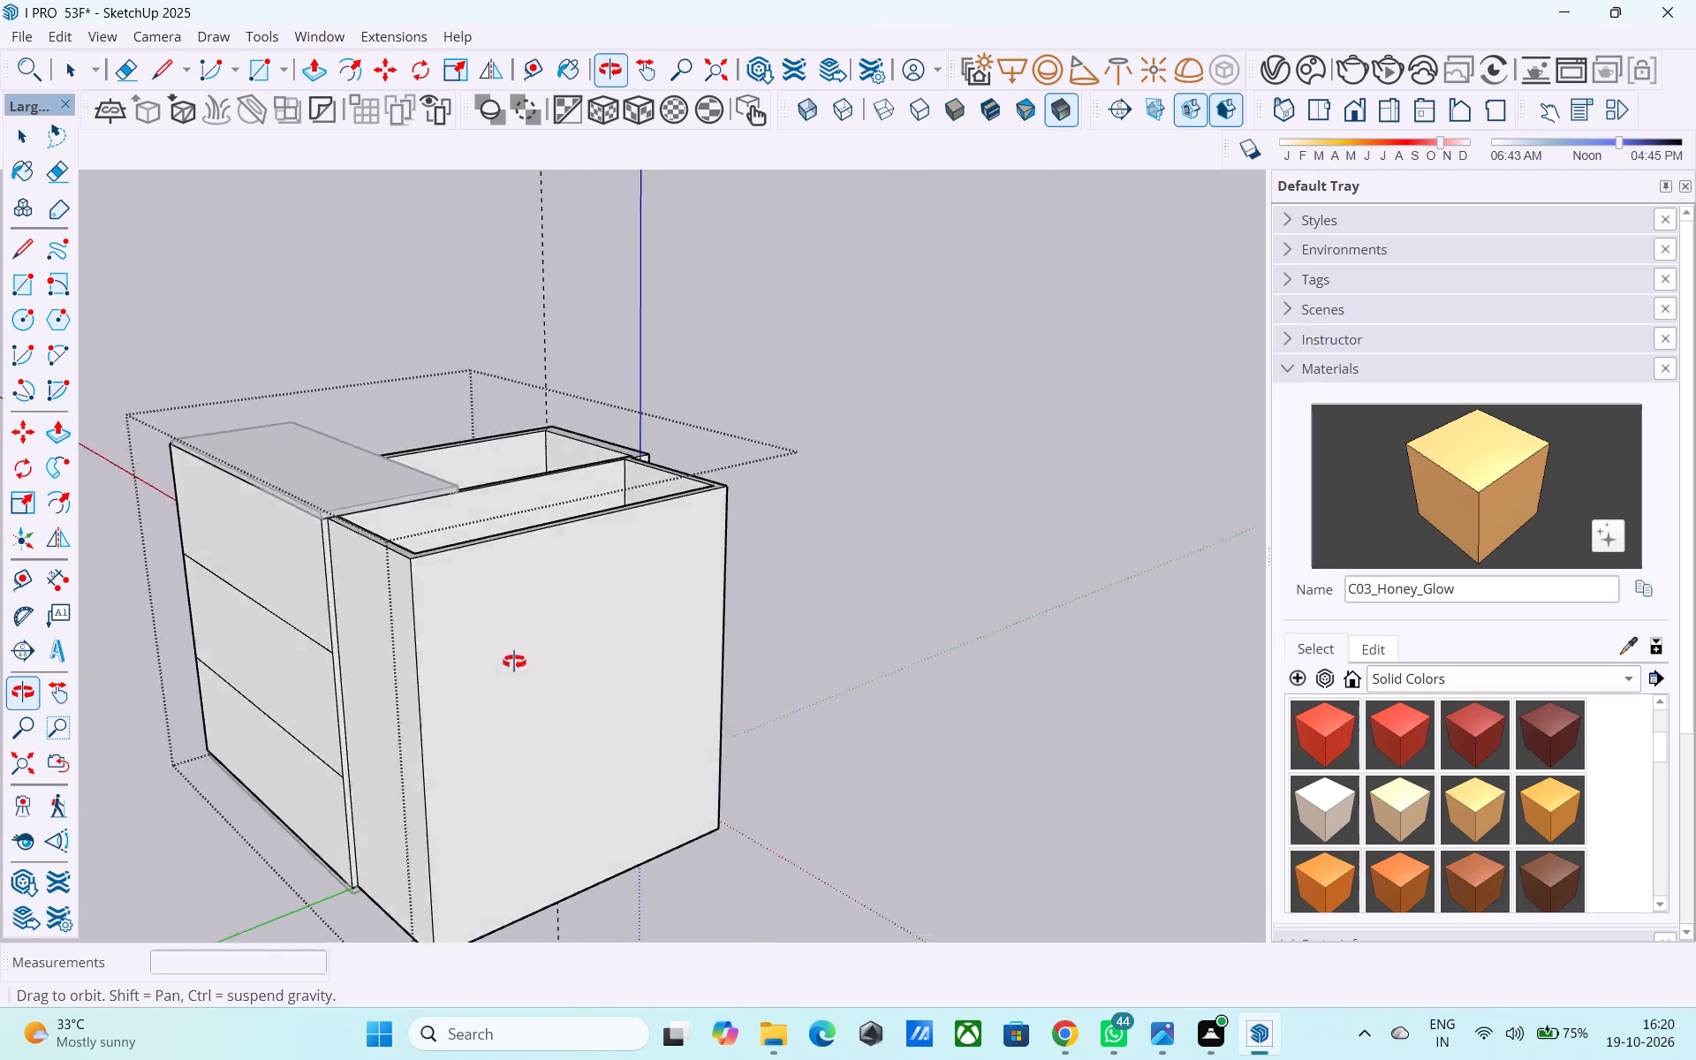
middle_click_drag(514, 662, 369, 591)
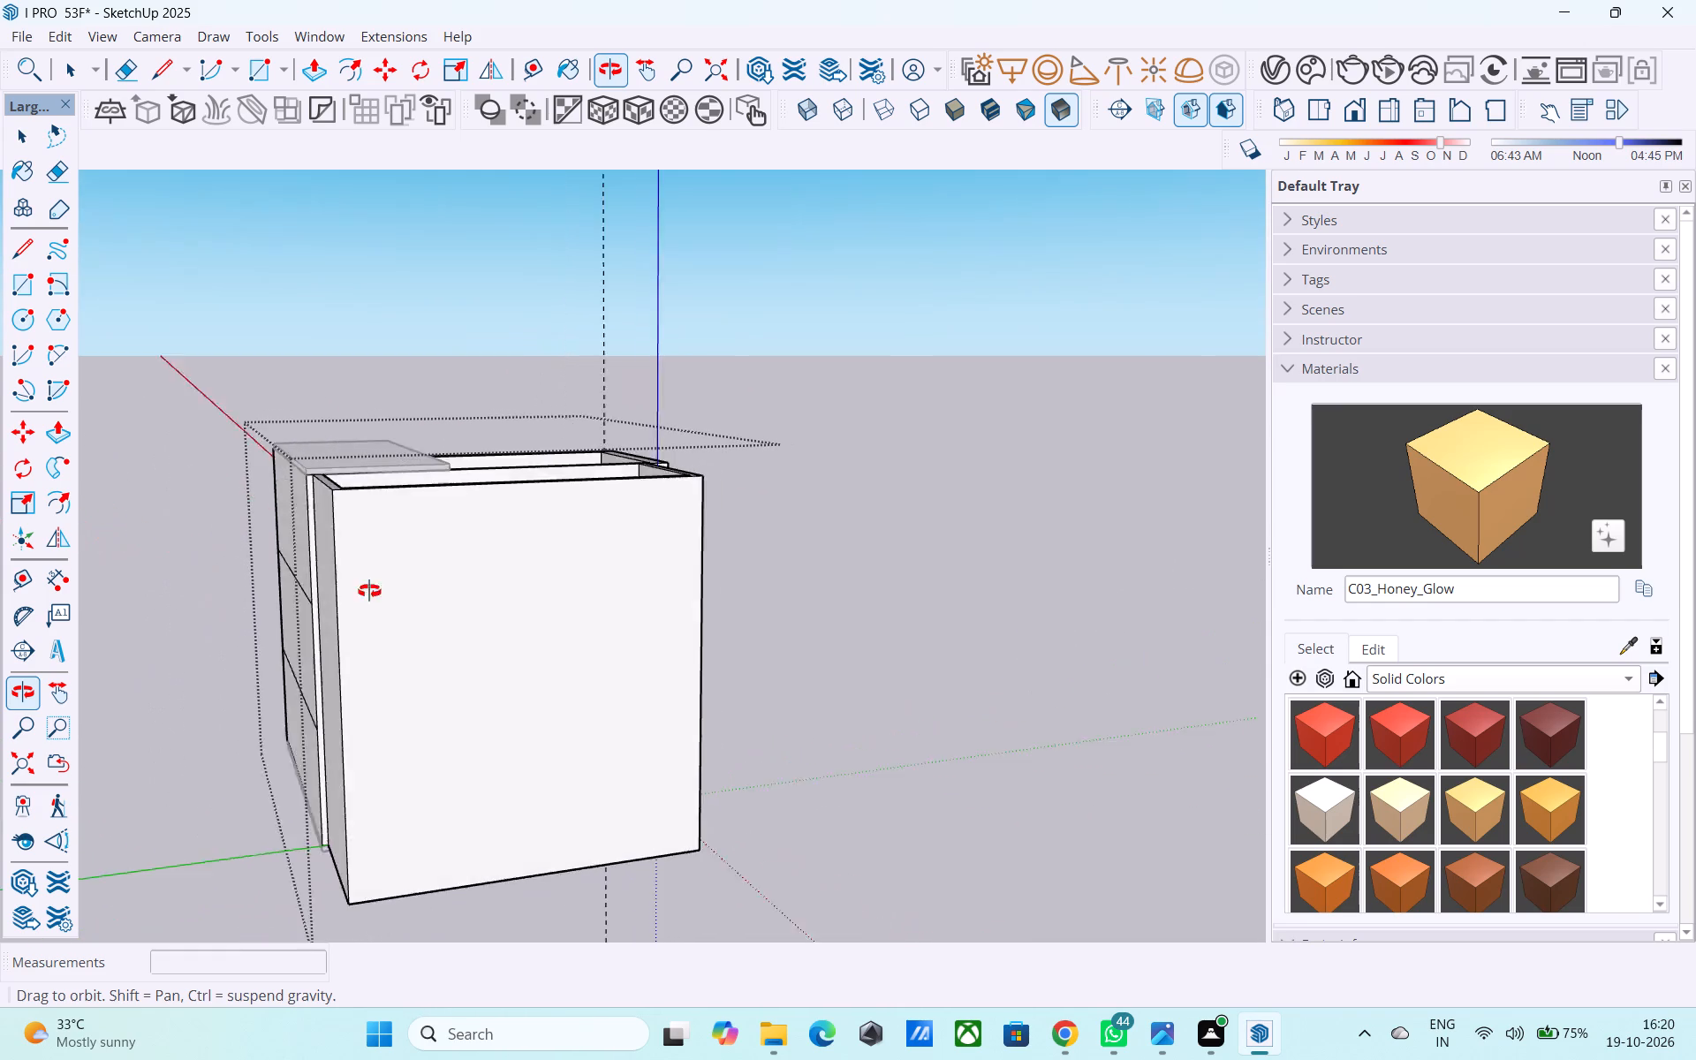
middle_click_drag(369, 591, 352, 593)
scroll(988, 589, "down", 4)
middle_click_drag(1011, 598, 497, 613)
scroll(416, 547, "up", 2)
scroll(388, 516, "down", 9)
middle_click_drag(989, 602, 829, 602)
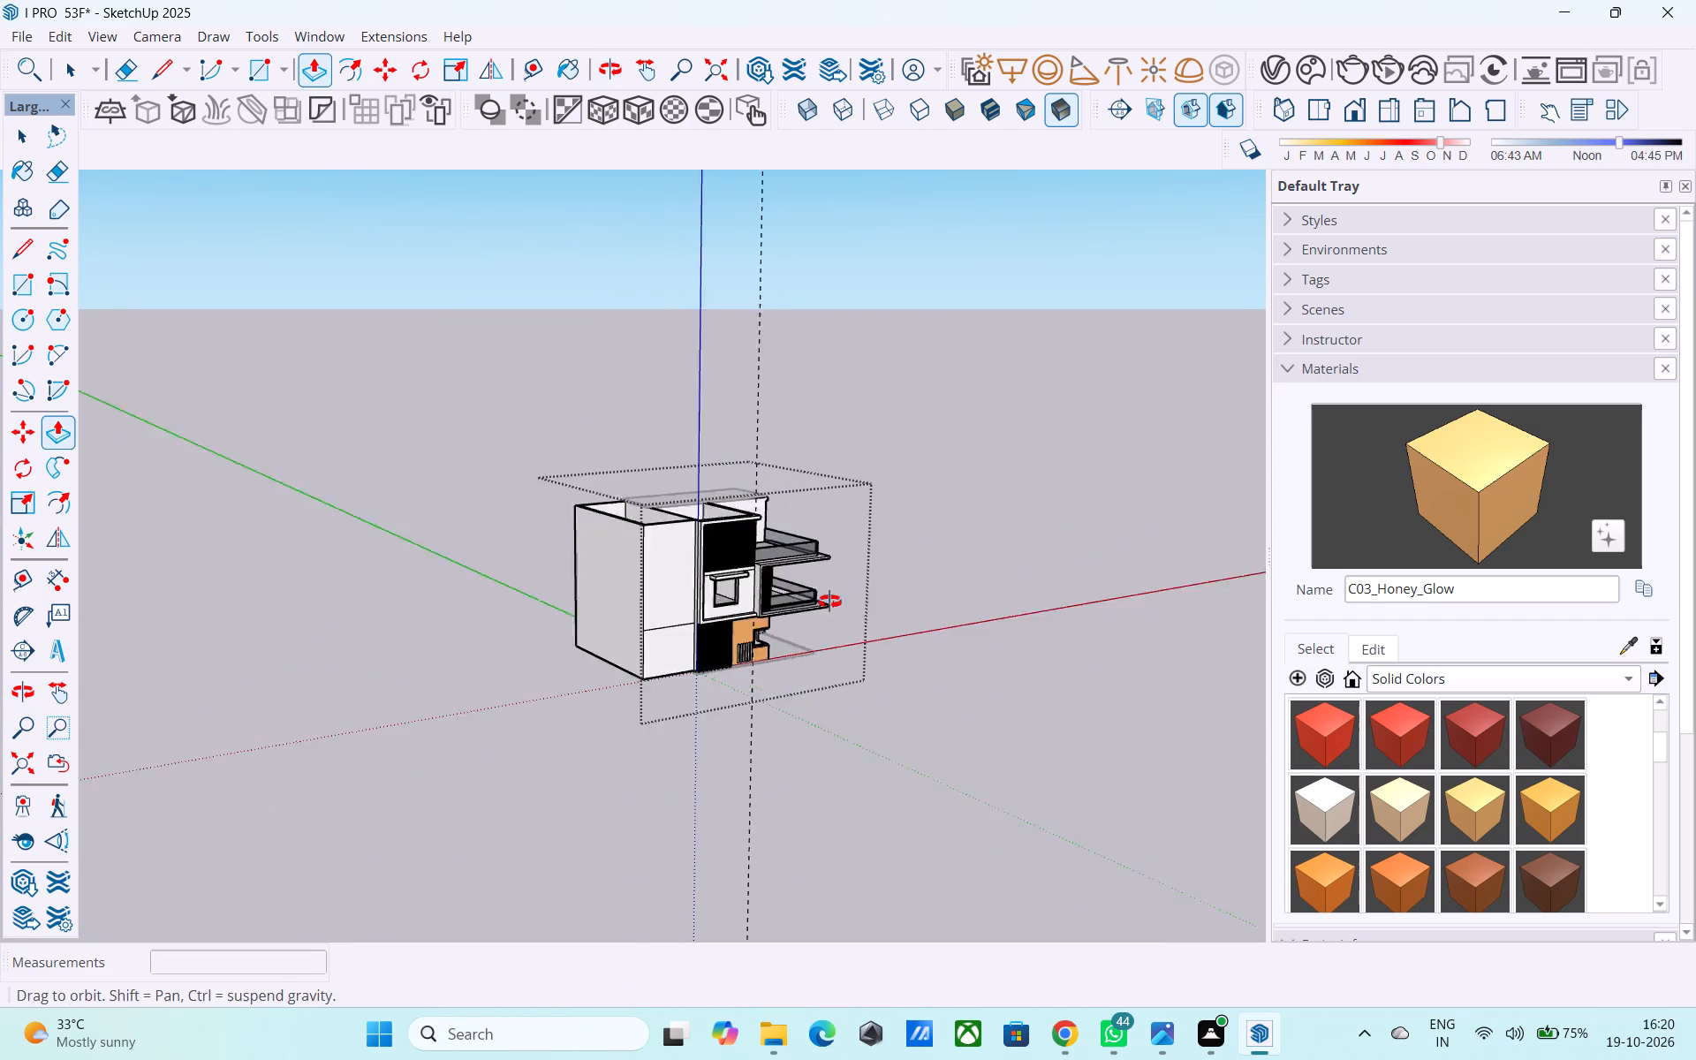
middle_click_drag(829, 602, 646, 602)
scroll(625, 592, "up", 9)
key("space")
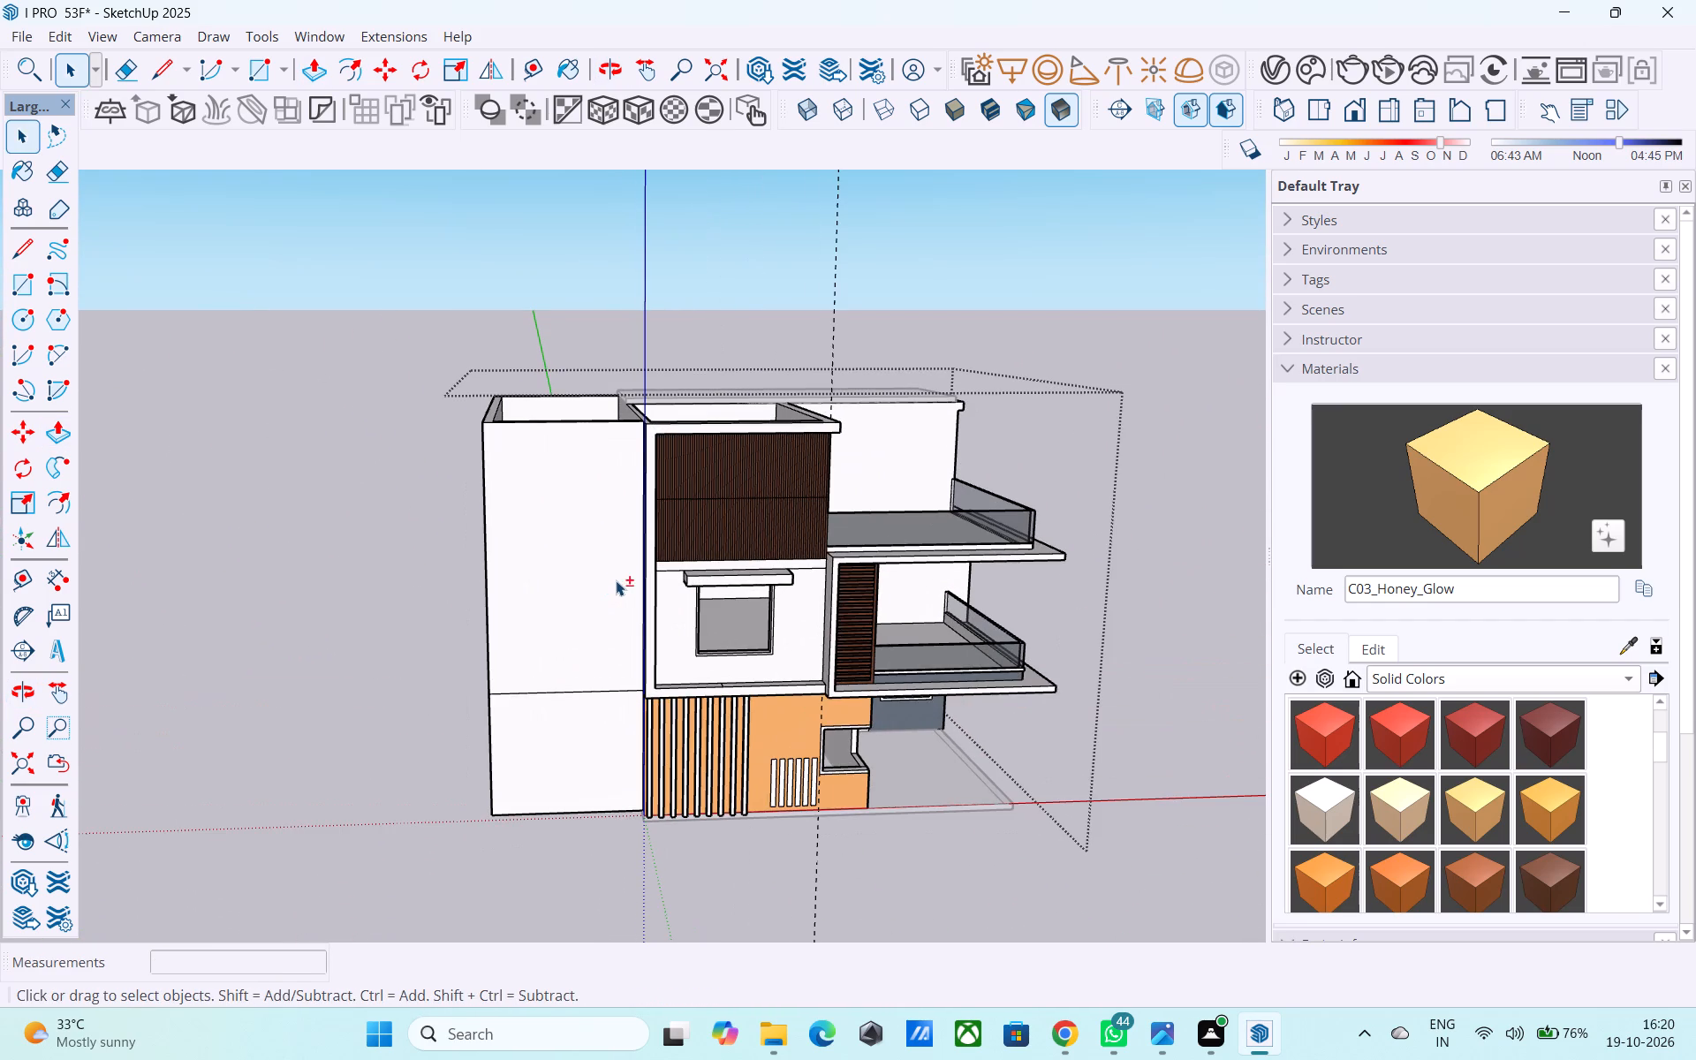
scroll(616, 580, "down", 2, "shift")
middle_click_drag(616, 580, 666, 671, "shift")
middle_click_drag(666, 672, 664, 673)
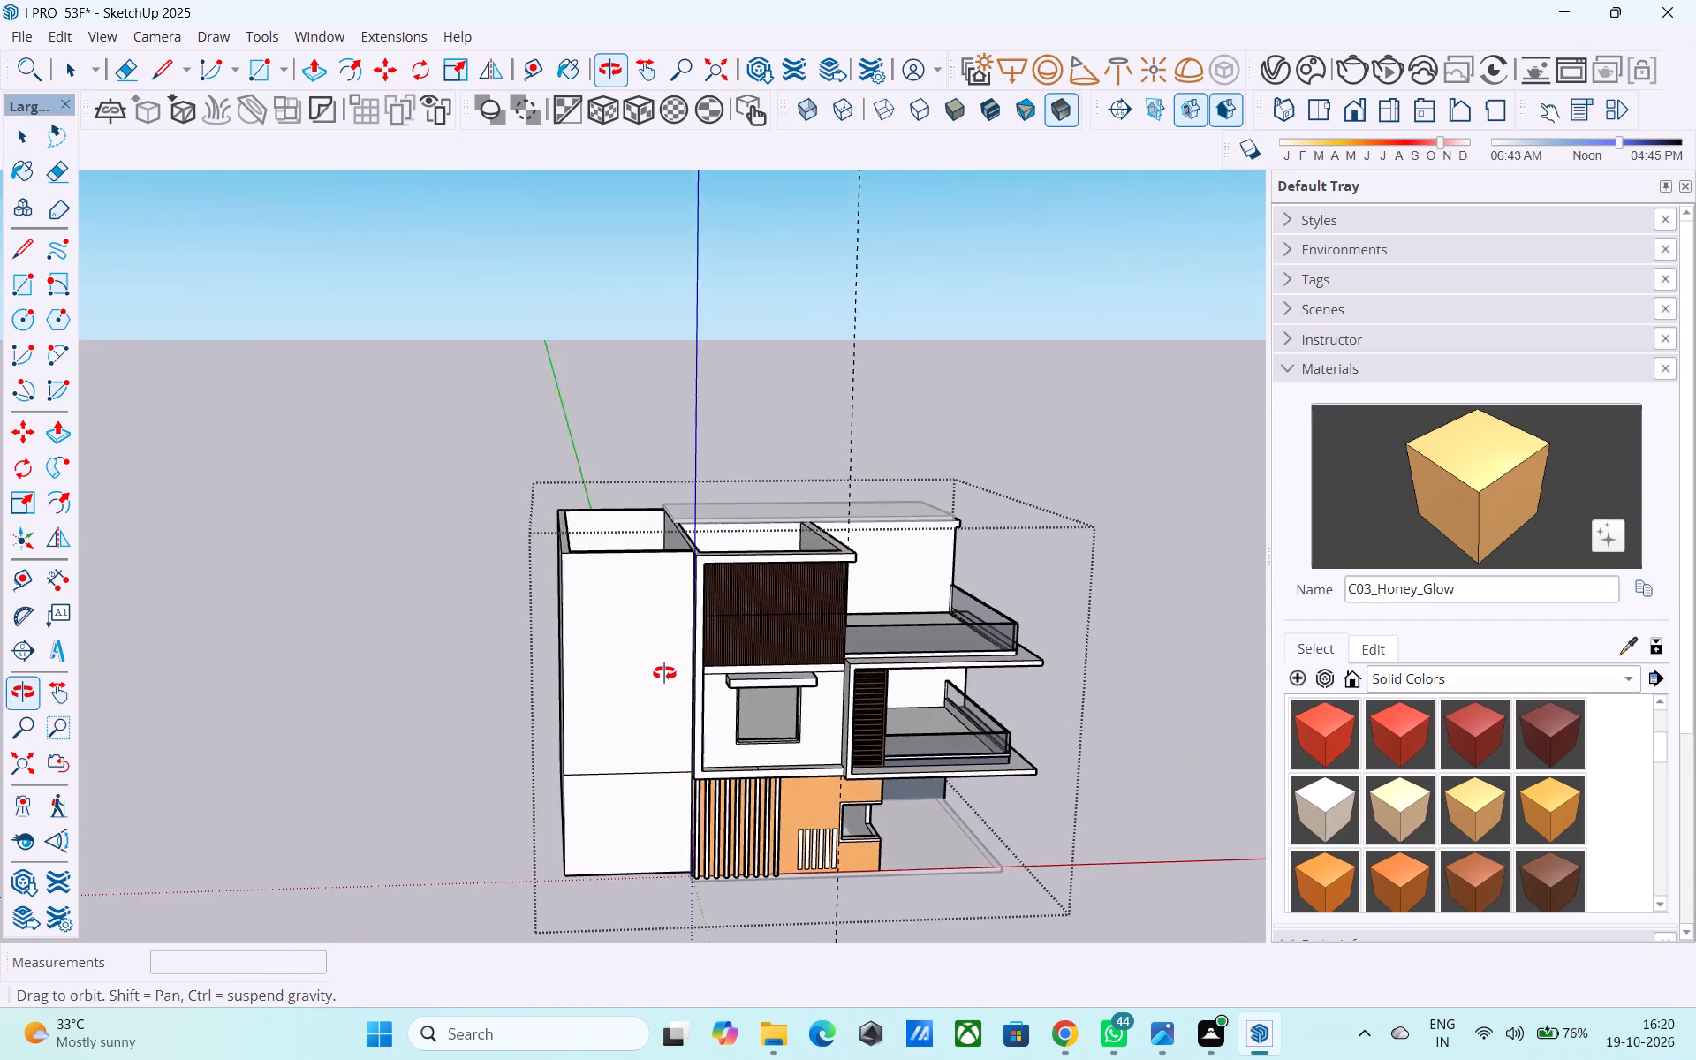
middle_click_drag(664, 673, 598, 632)
Draw a horizontal line about 12' 9" long from below the wood cladding across to the side block's outer edge.
scroll(612, 668, "up", 3)
middle_click_drag(609, 677, 695, 670, "shift")
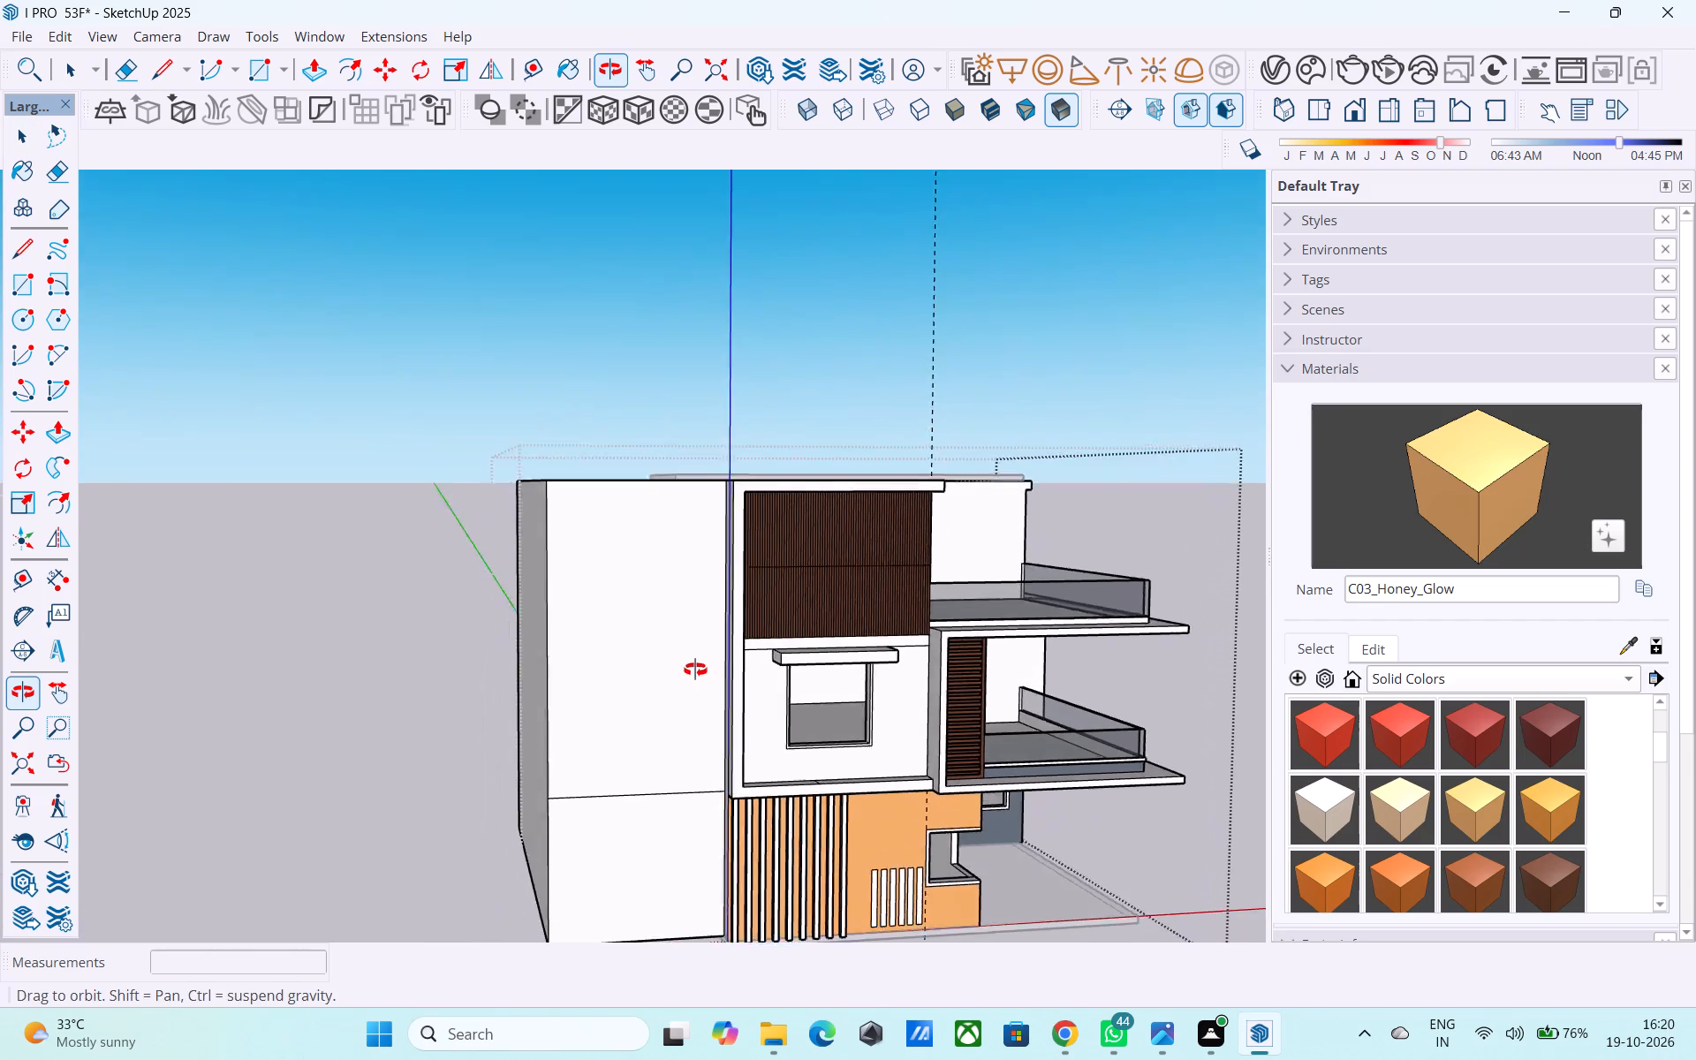
middle_click_drag(695, 670, 711, 647, "shift")
scroll(719, 649, "up", 4)
middle_click_drag(735, 638, 617, 640)
key("semicolon")
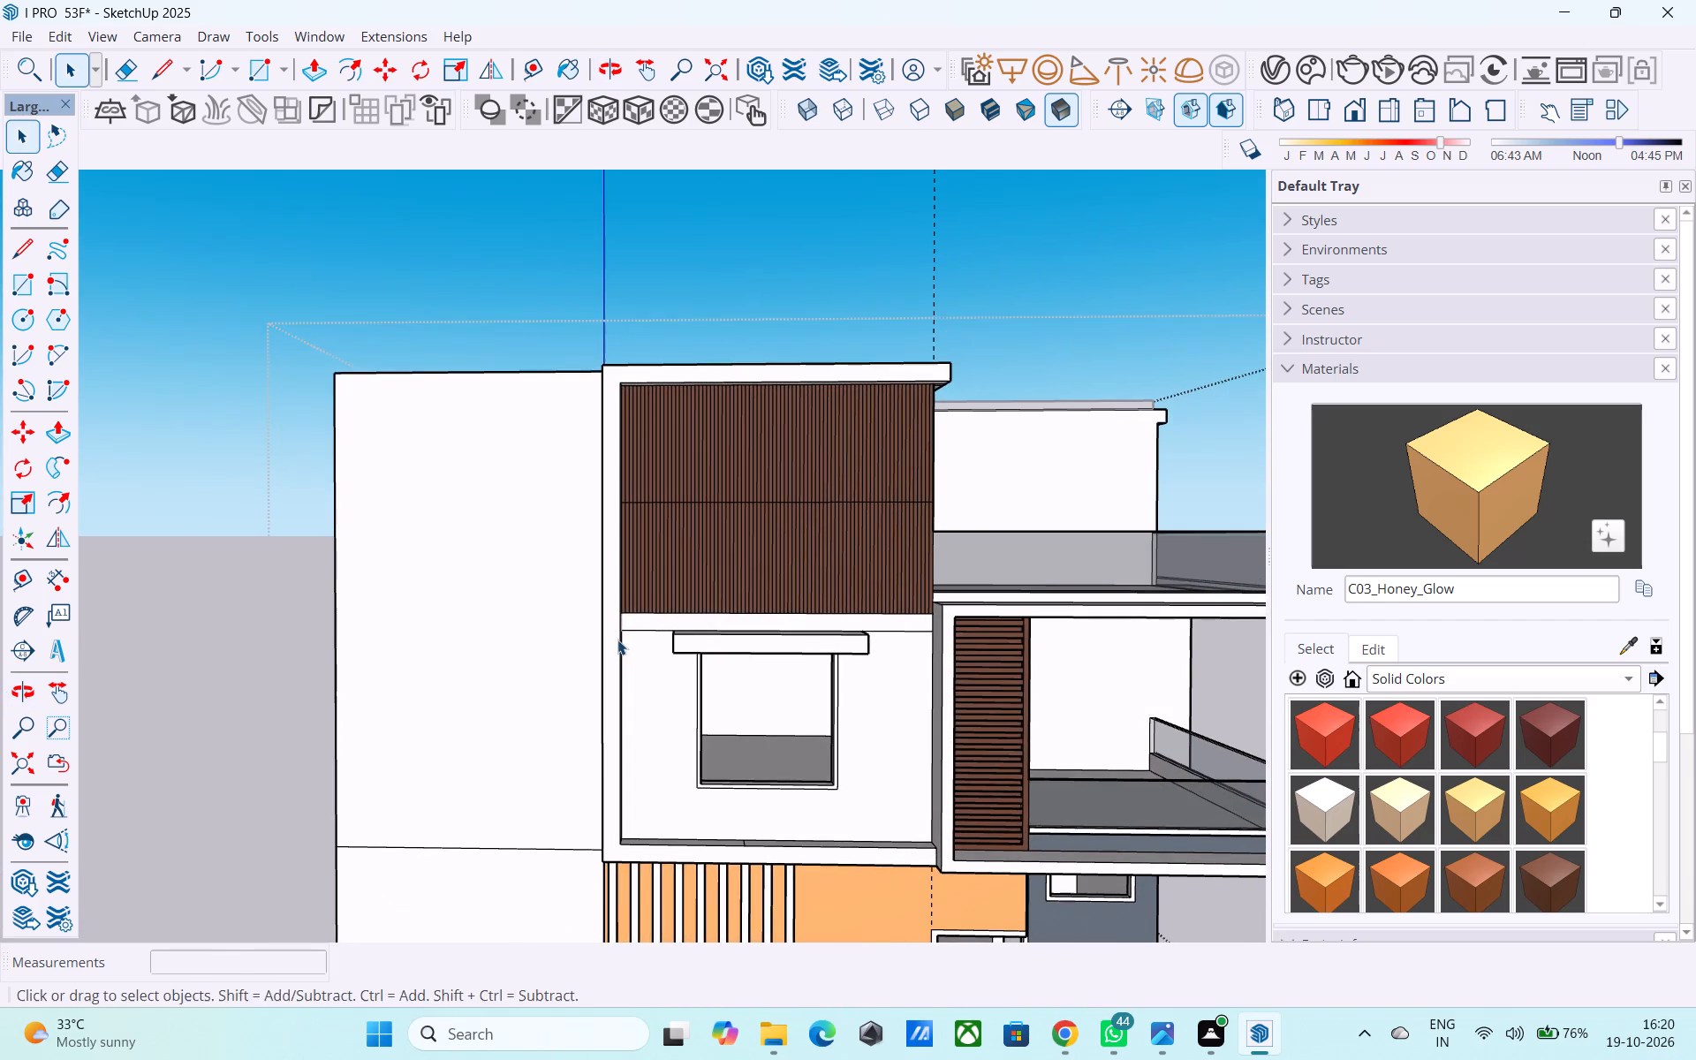
scroll(619, 640, "up", 3)
middle_click_drag(624, 636, 573, 646)
key("l")
scroll(560, 647, "up", 7)
left_click(544, 635)
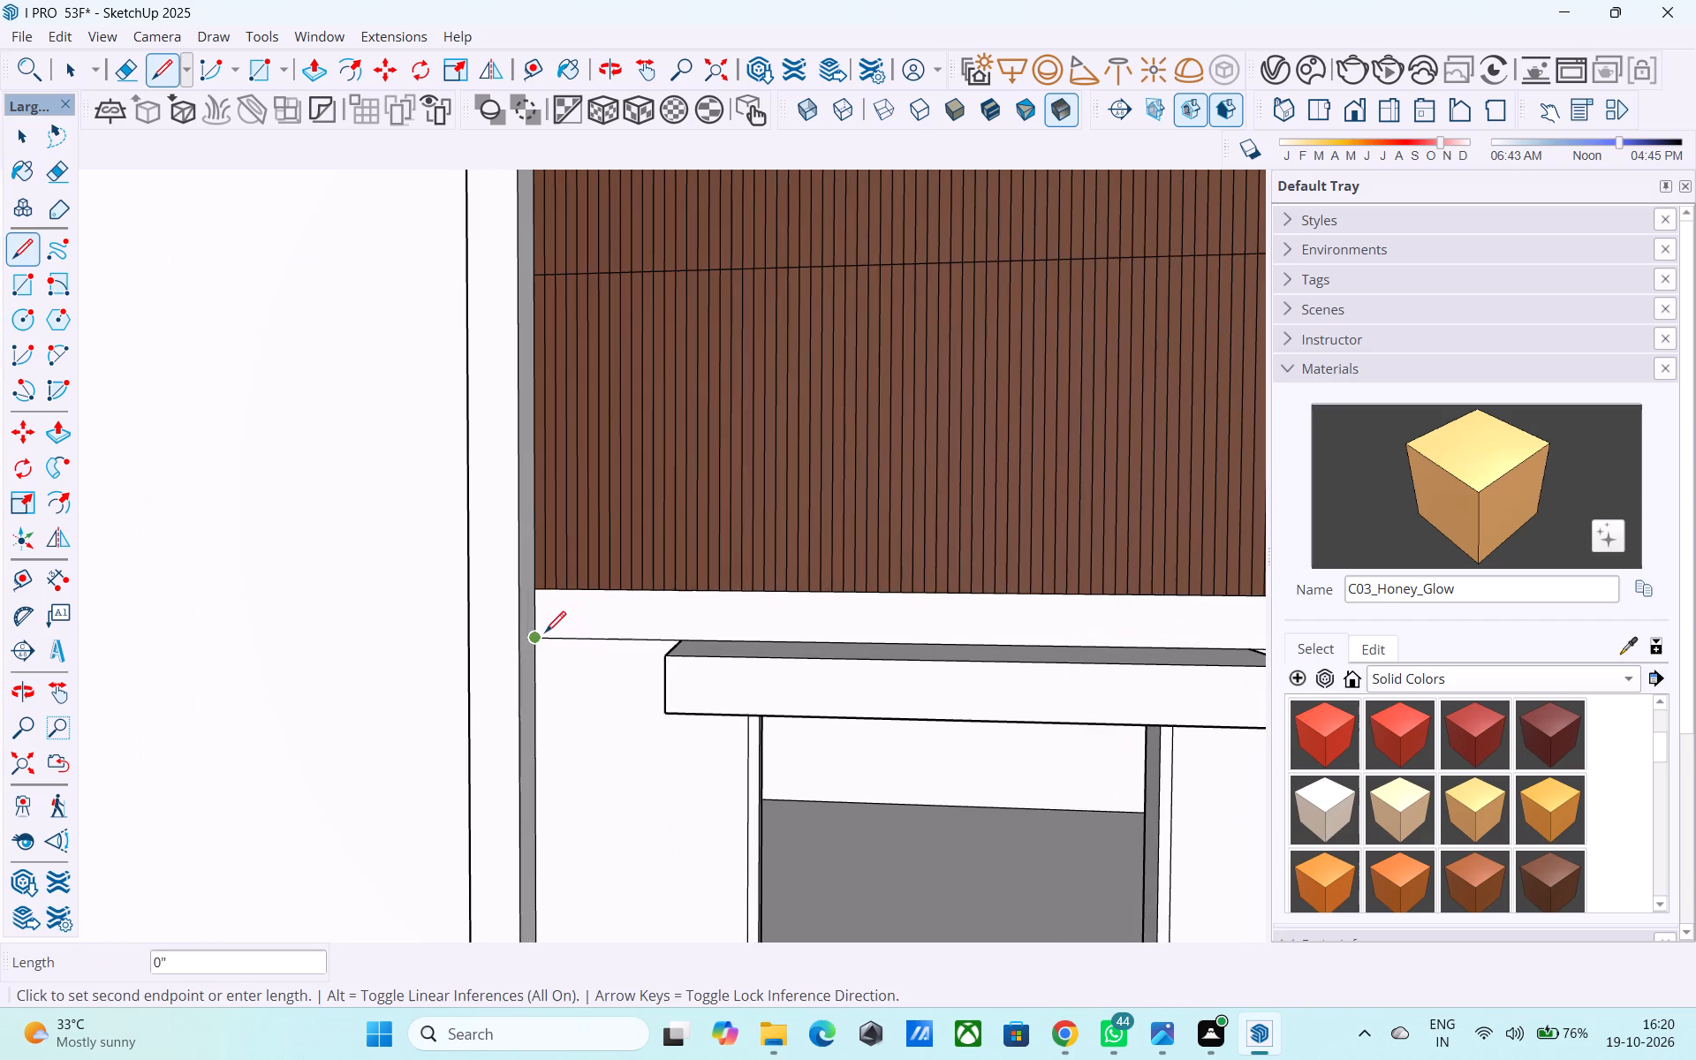
scroll(546, 633, "down", 5)
middle_click_drag(357, 635, 958, 668)
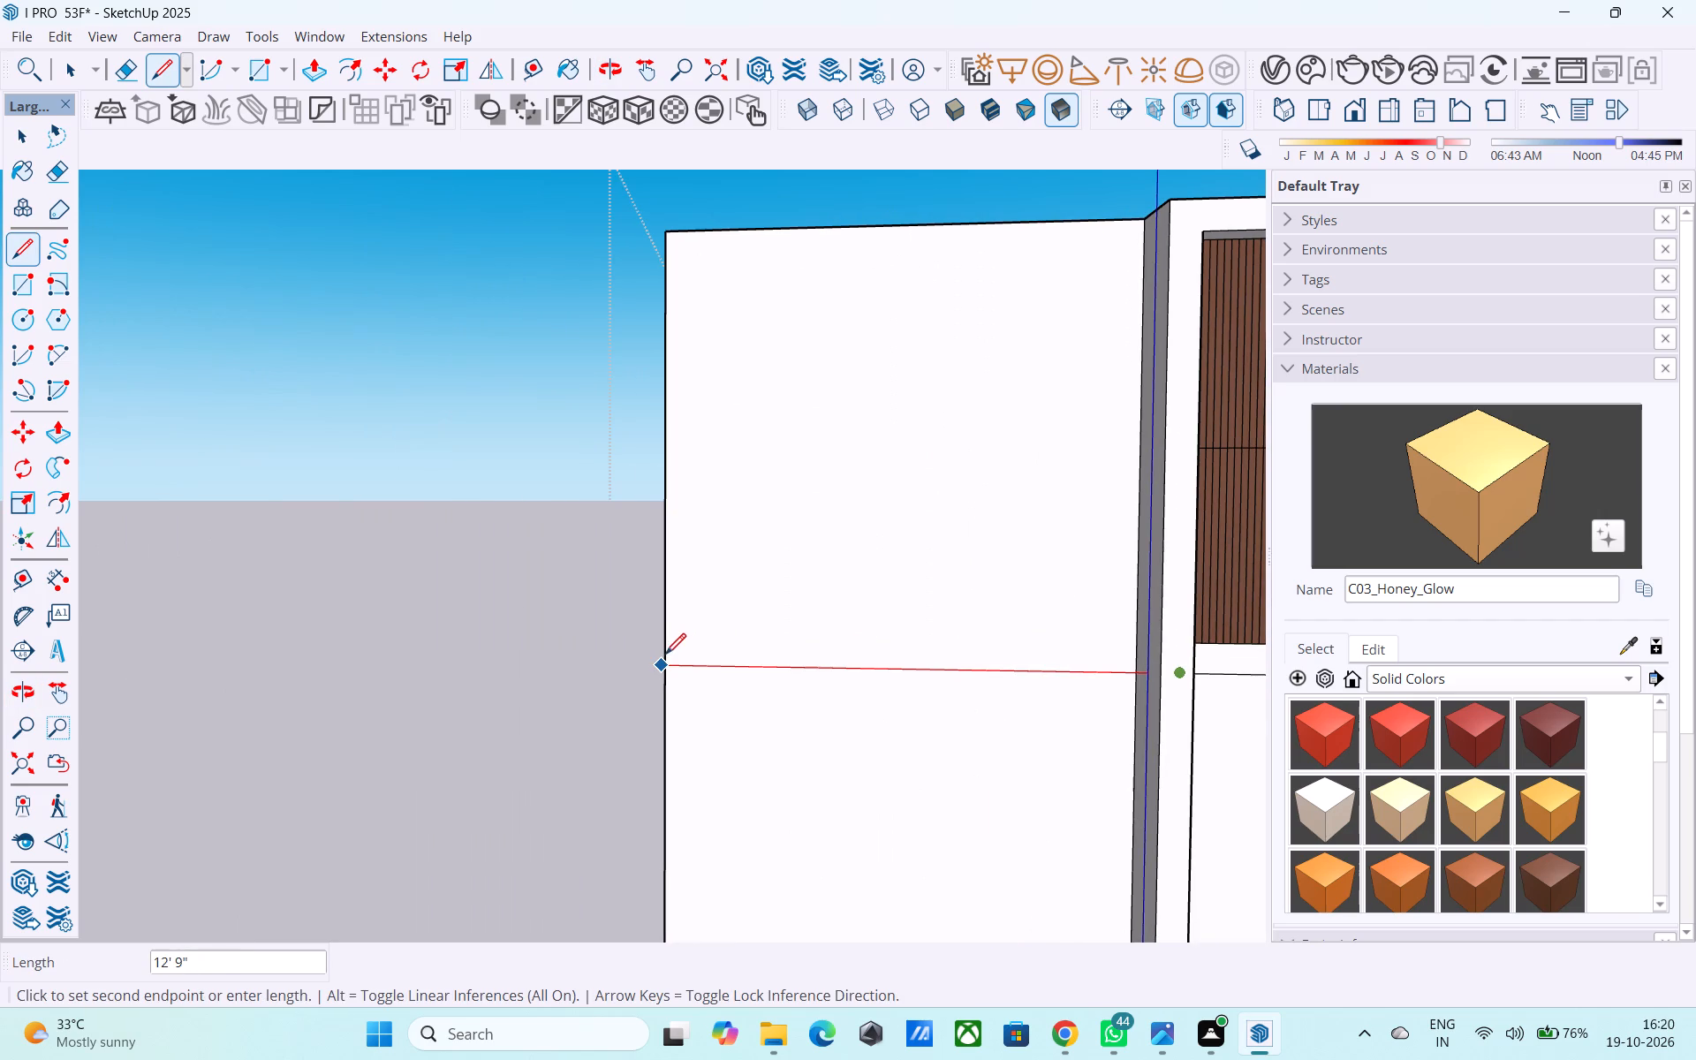
left_click(669, 666)
Draw a 1' line across the narrow return beside the cladding and continue it 12' across the side block's front face.
middle_click_drag(818, 678, 1147, 594, "shift")
scroll(1138, 593, "up", 2)
middle_click_drag(1049, 602, 876, 614)
scroll(1116, 675, "up", 7)
key("l")
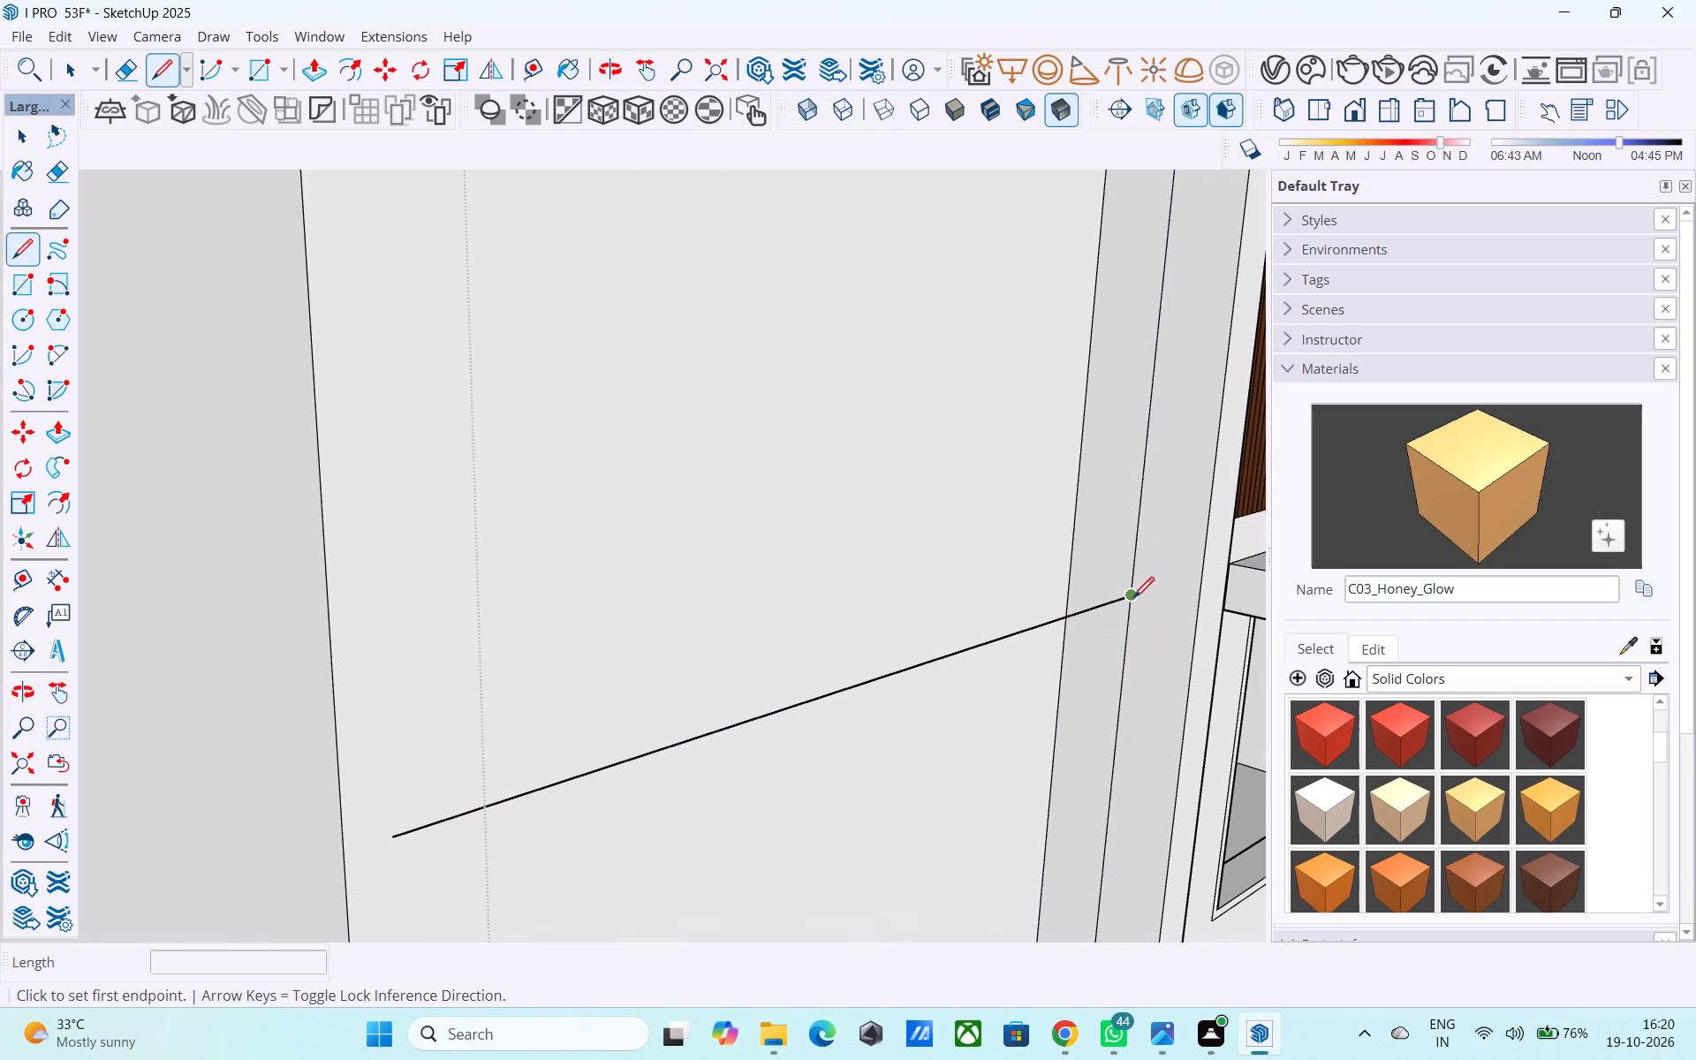
left_click(1134, 602)
left_click(1064, 581)
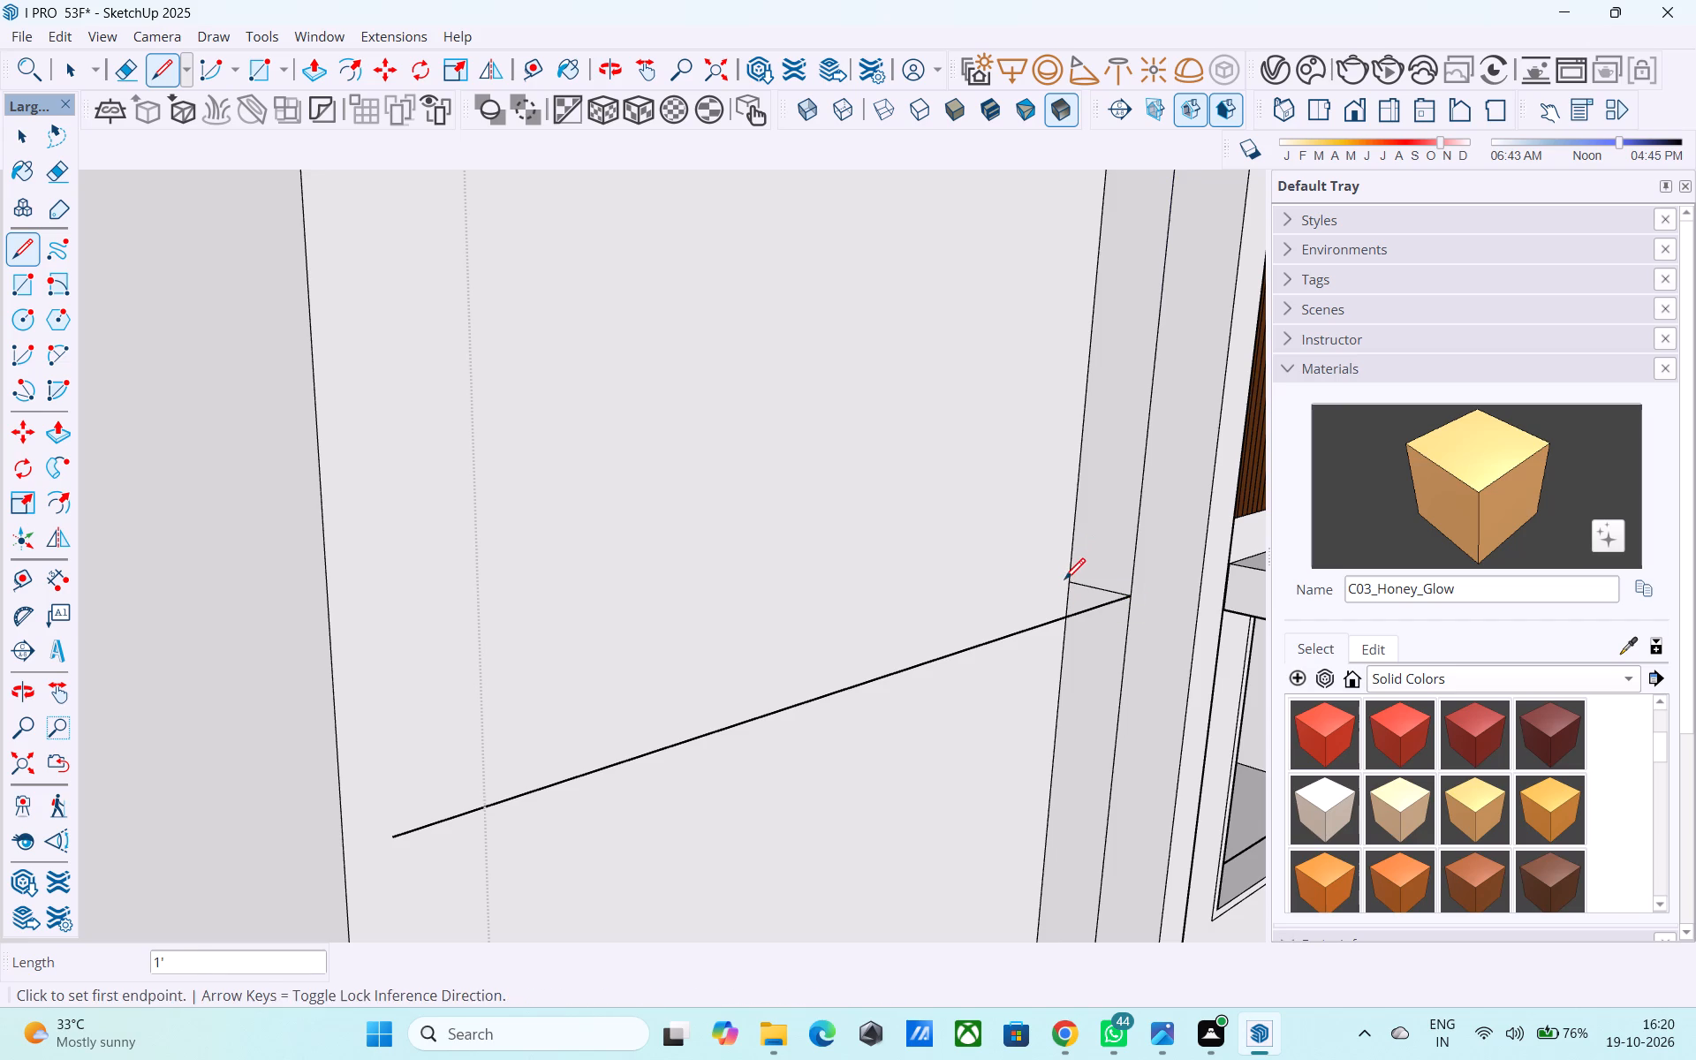
left_click(1064, 582)
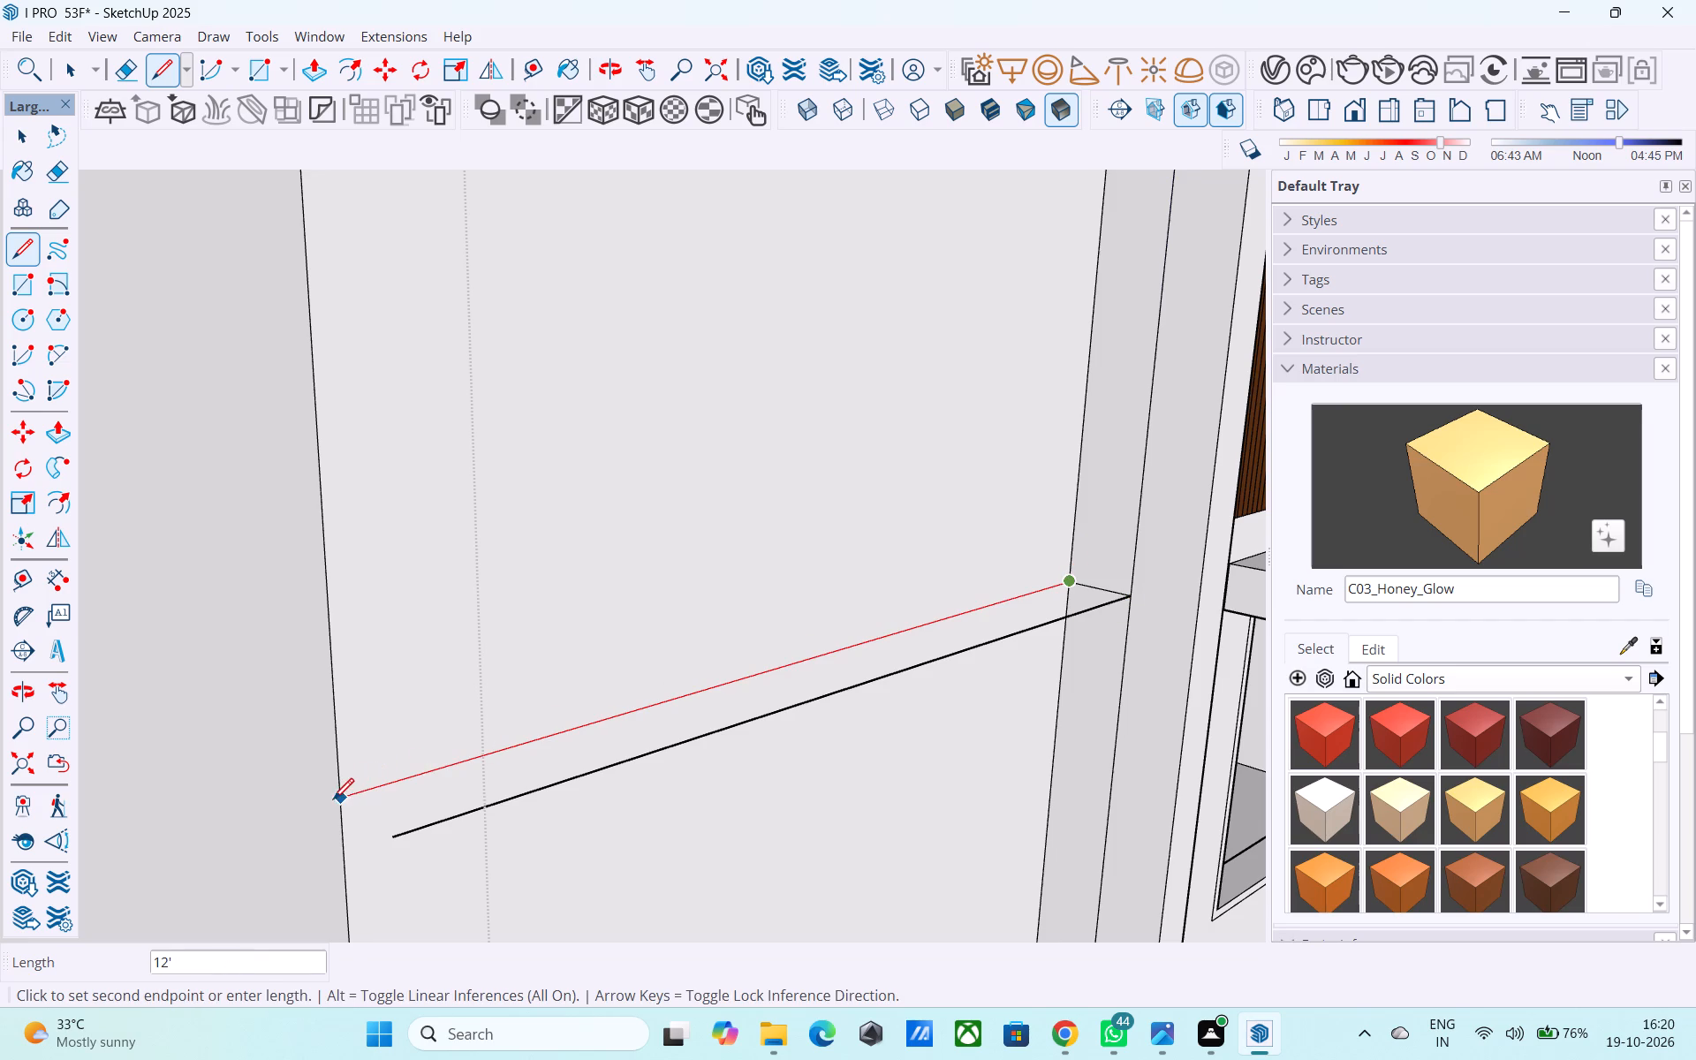
left_click(333, 800)
Erase the floating horizontal reference line in front of the side block.
key("e")
left_click_drag(454, 796, 477, 837)
Copy the upper horizontal line on the side block's front face 9" upward.
scroll(481, 837, "down", 10)
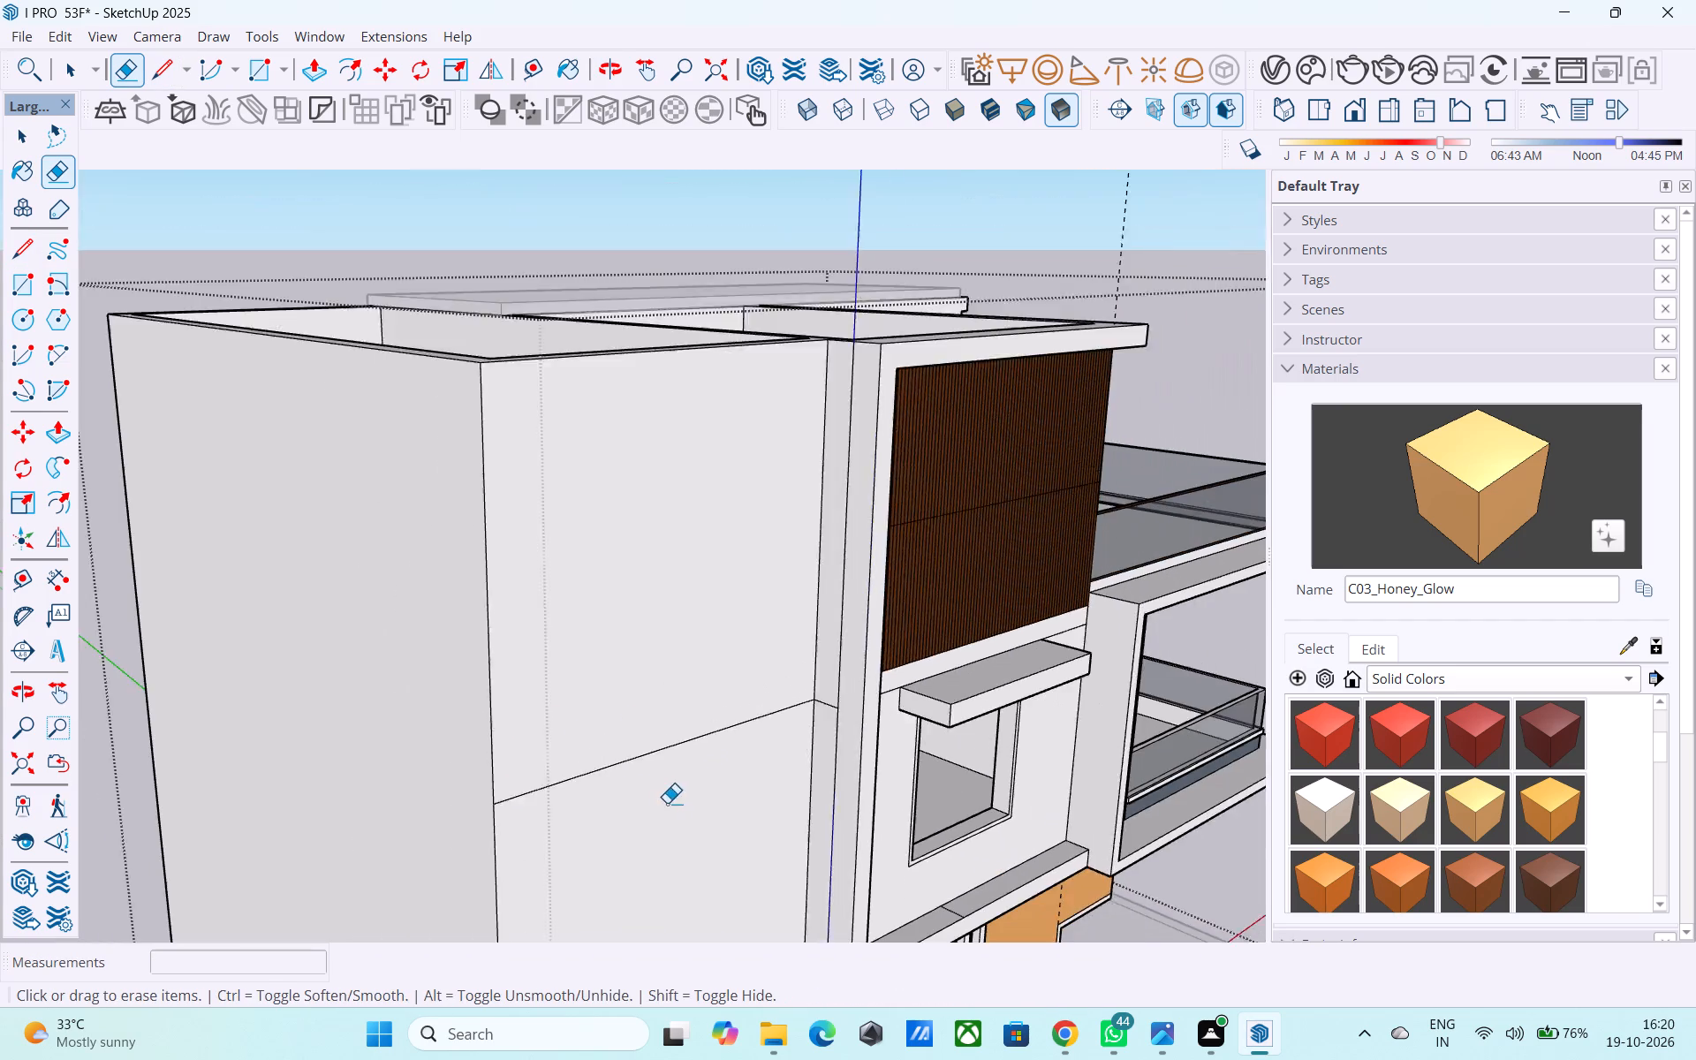
middle_click_drag(667, 803, 630, 782)
scroll(653, 756, "down", 4)
key("space")
middle_click_drag(654, 753, 627, 751)
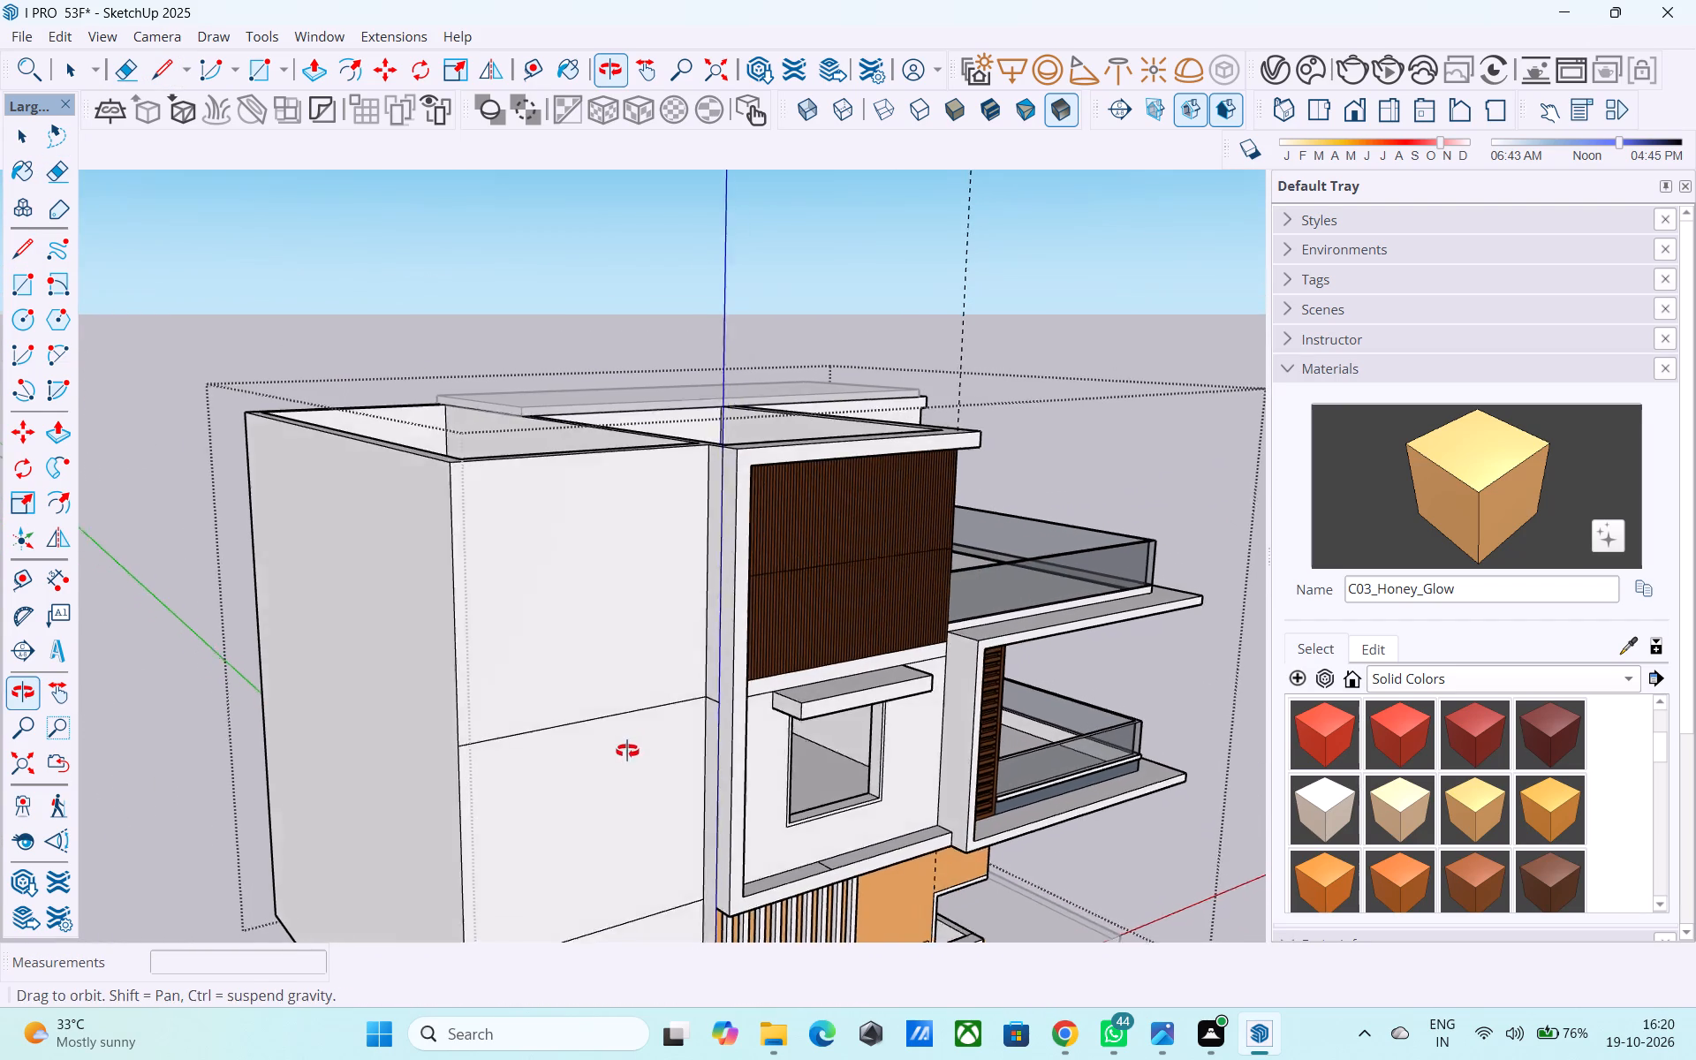
middle_click_drag(627, 751, 586, 741)
scroll(556, 725, "up", 3)
left_click(506, 698)
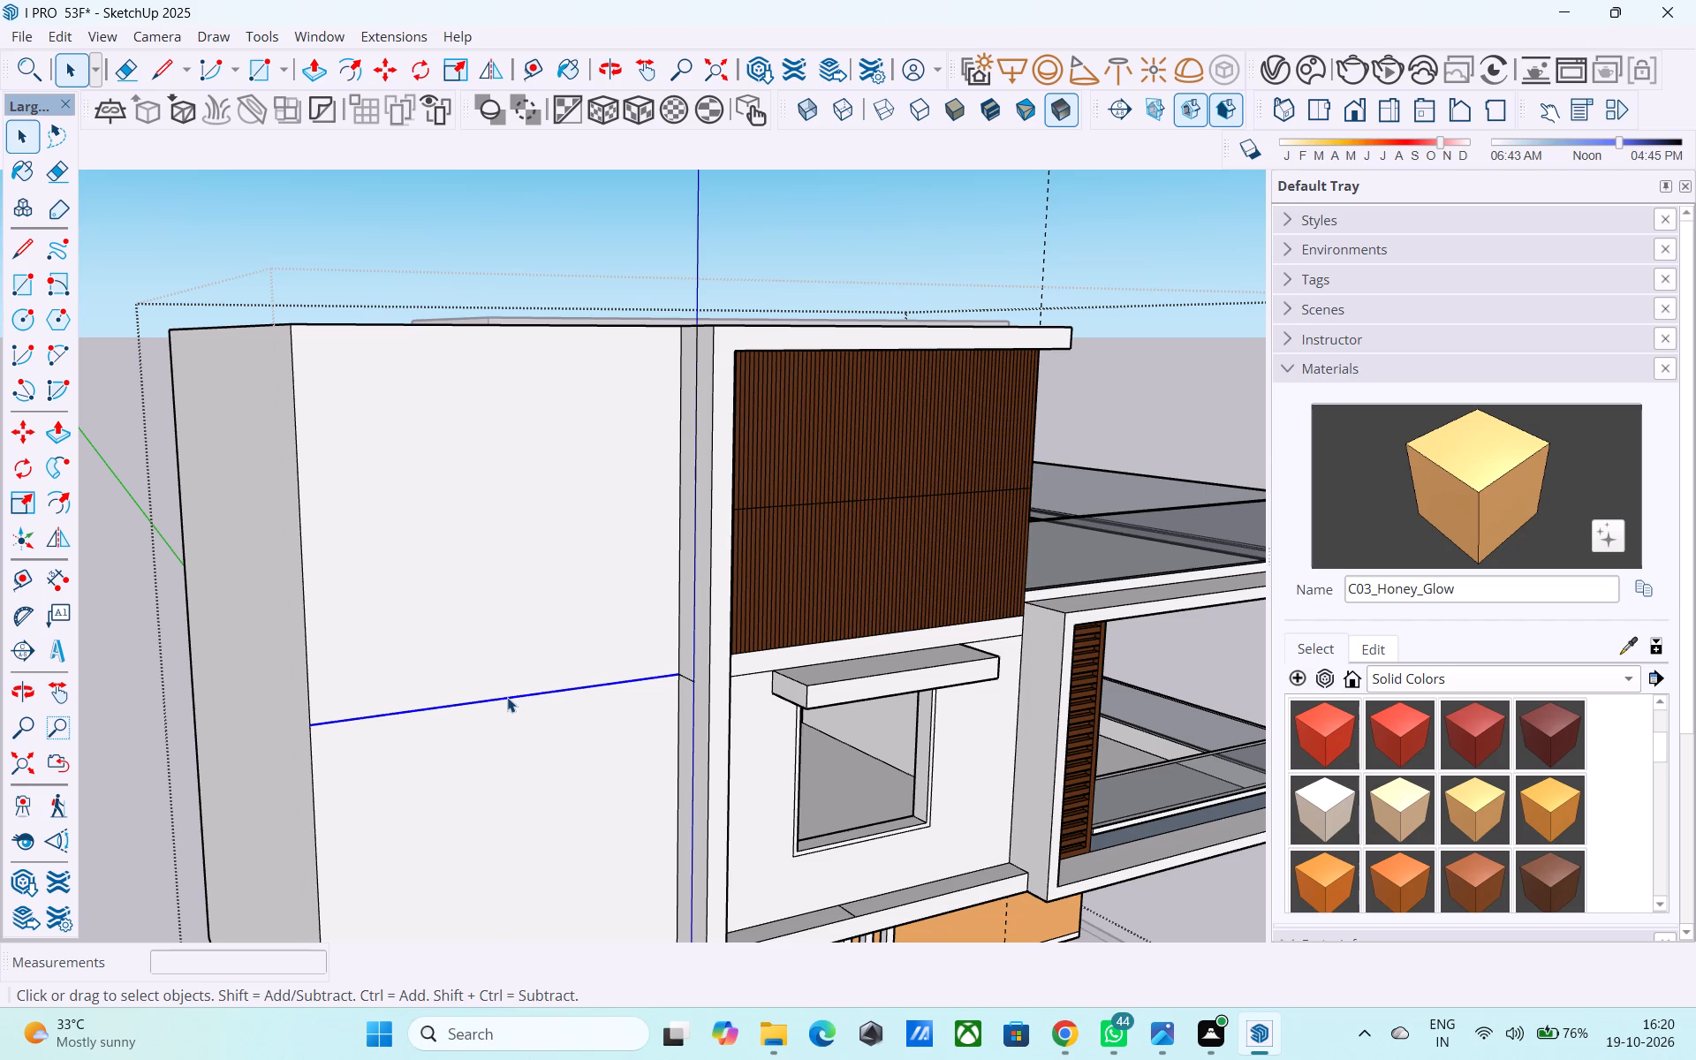
key("m")
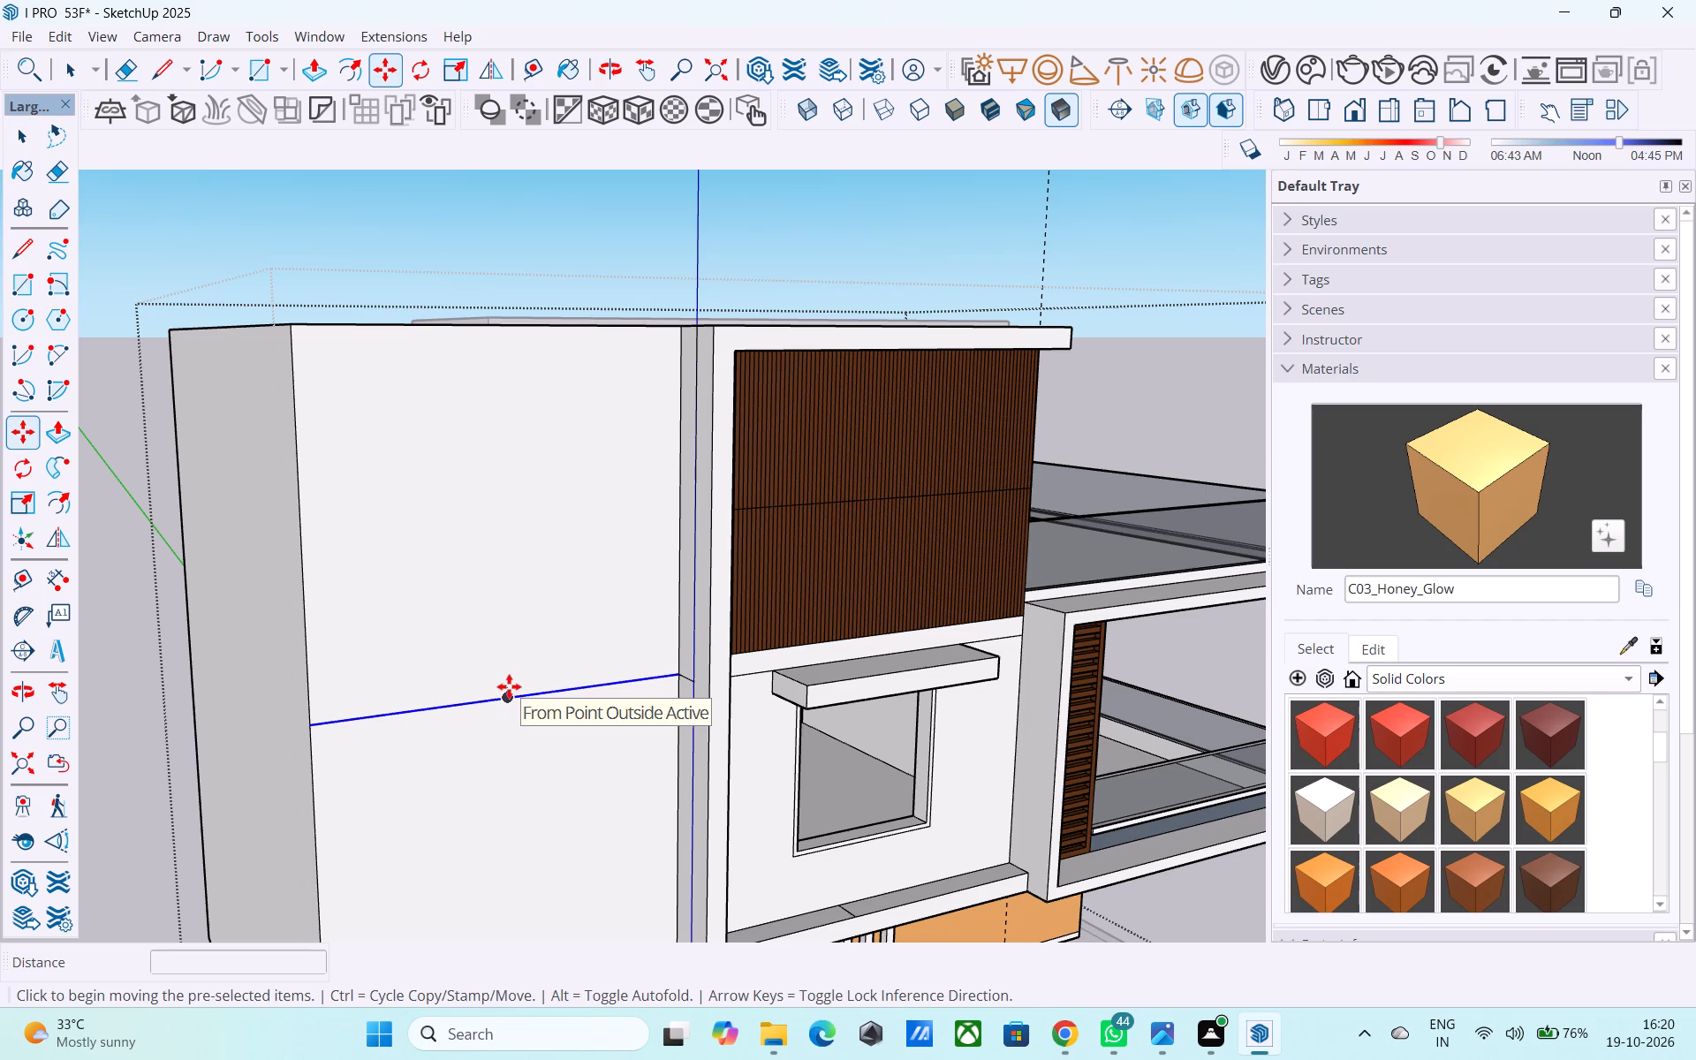
left_click(306, 731)
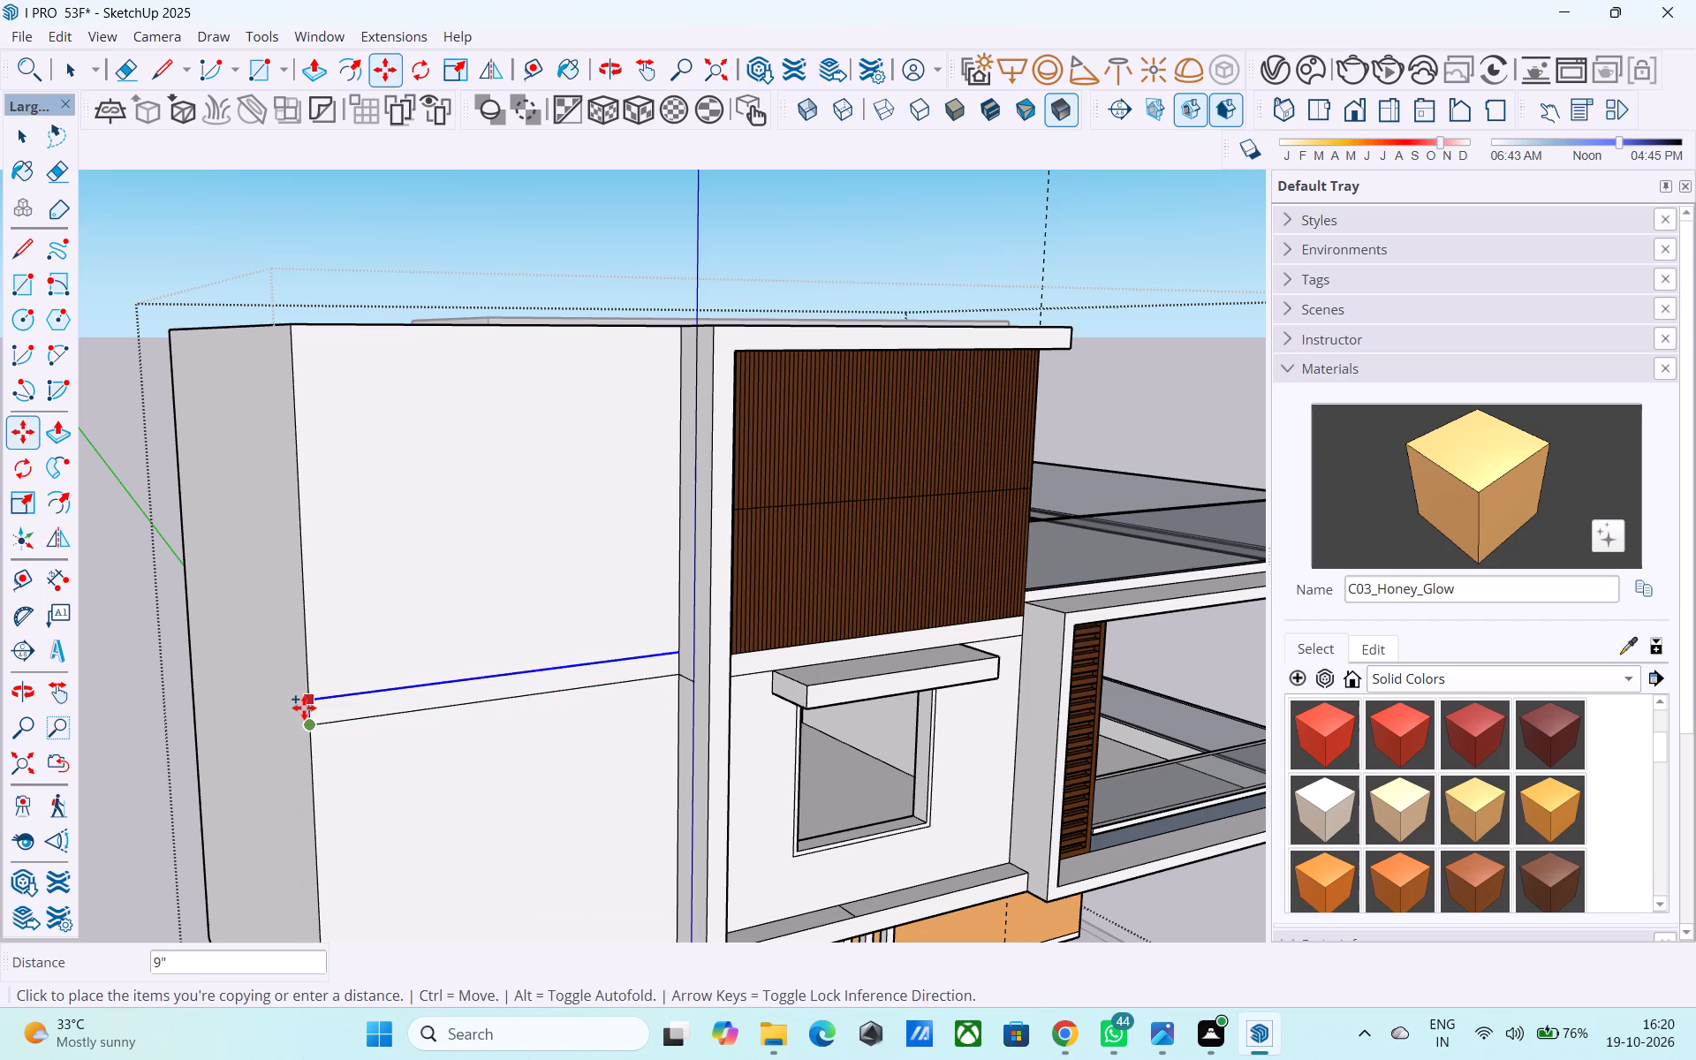
left_click(304, 707)
Copy the lower horizontal line on the side block's front face a short distance upward to form a second narrow band.
key("space")
scroll(304, 707, "down", 6)
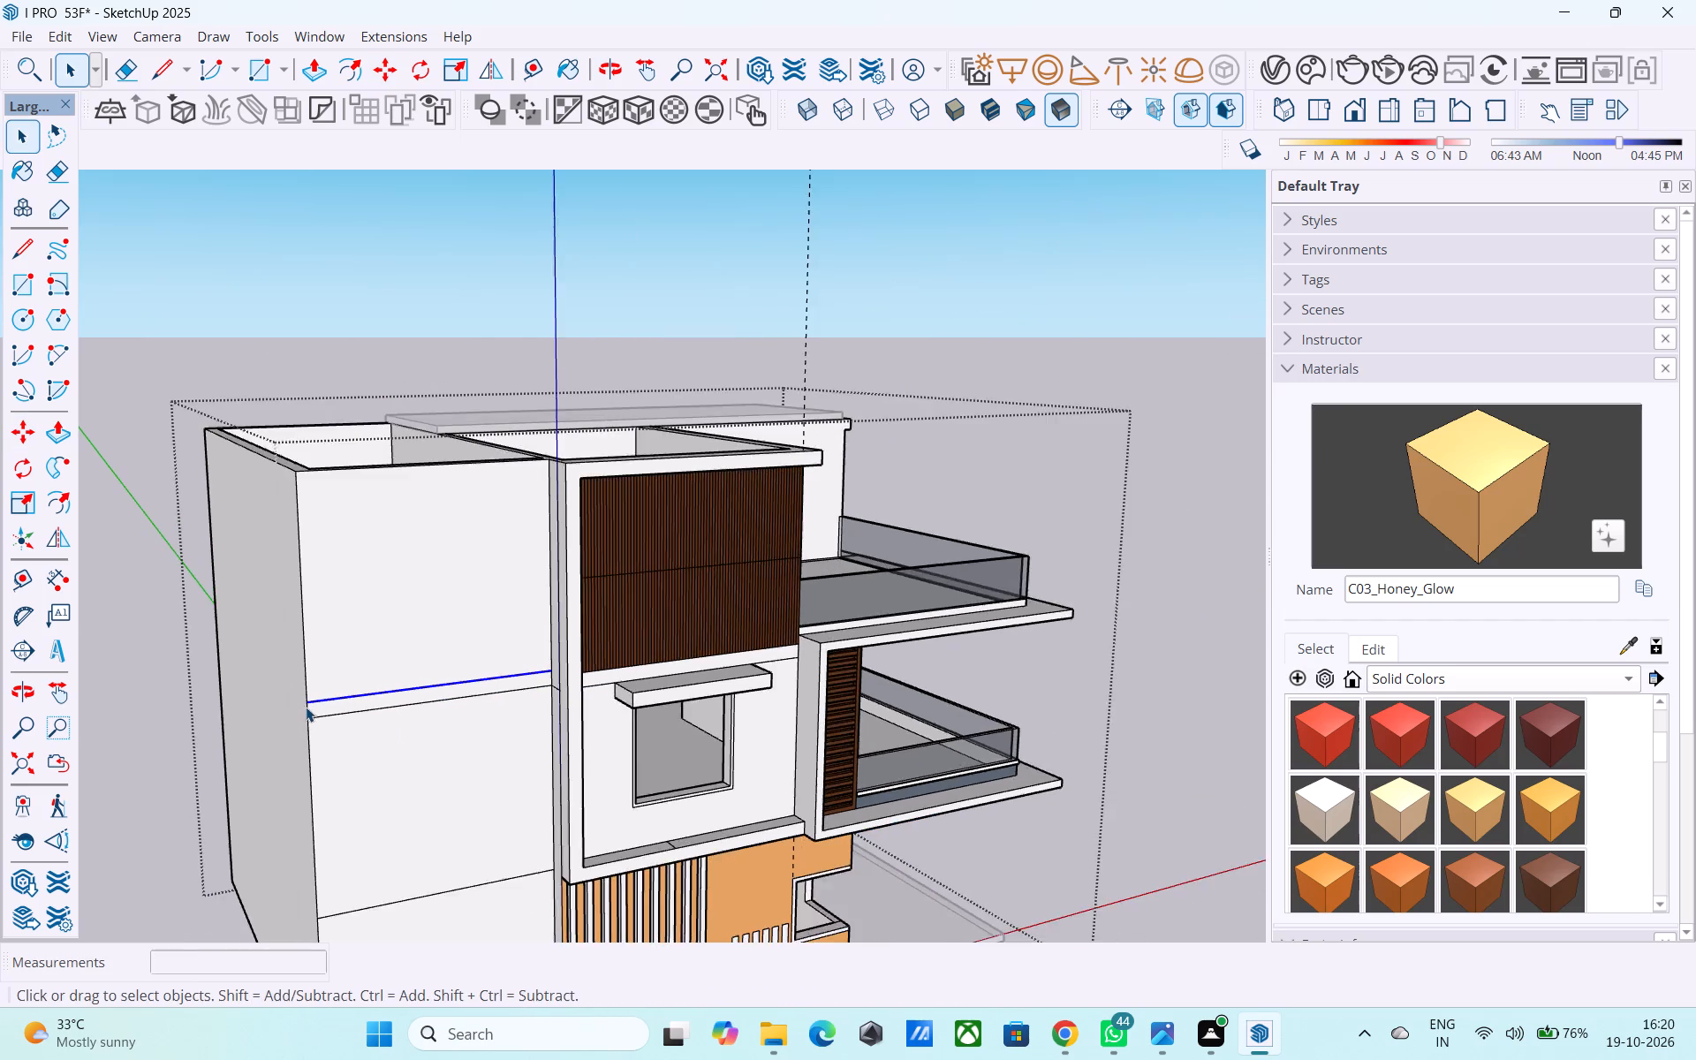
scroll(306, 707, "down", 3)
scroll(376, 851, "up", 5)
middle_click_drag(382, 842, 373, 739)
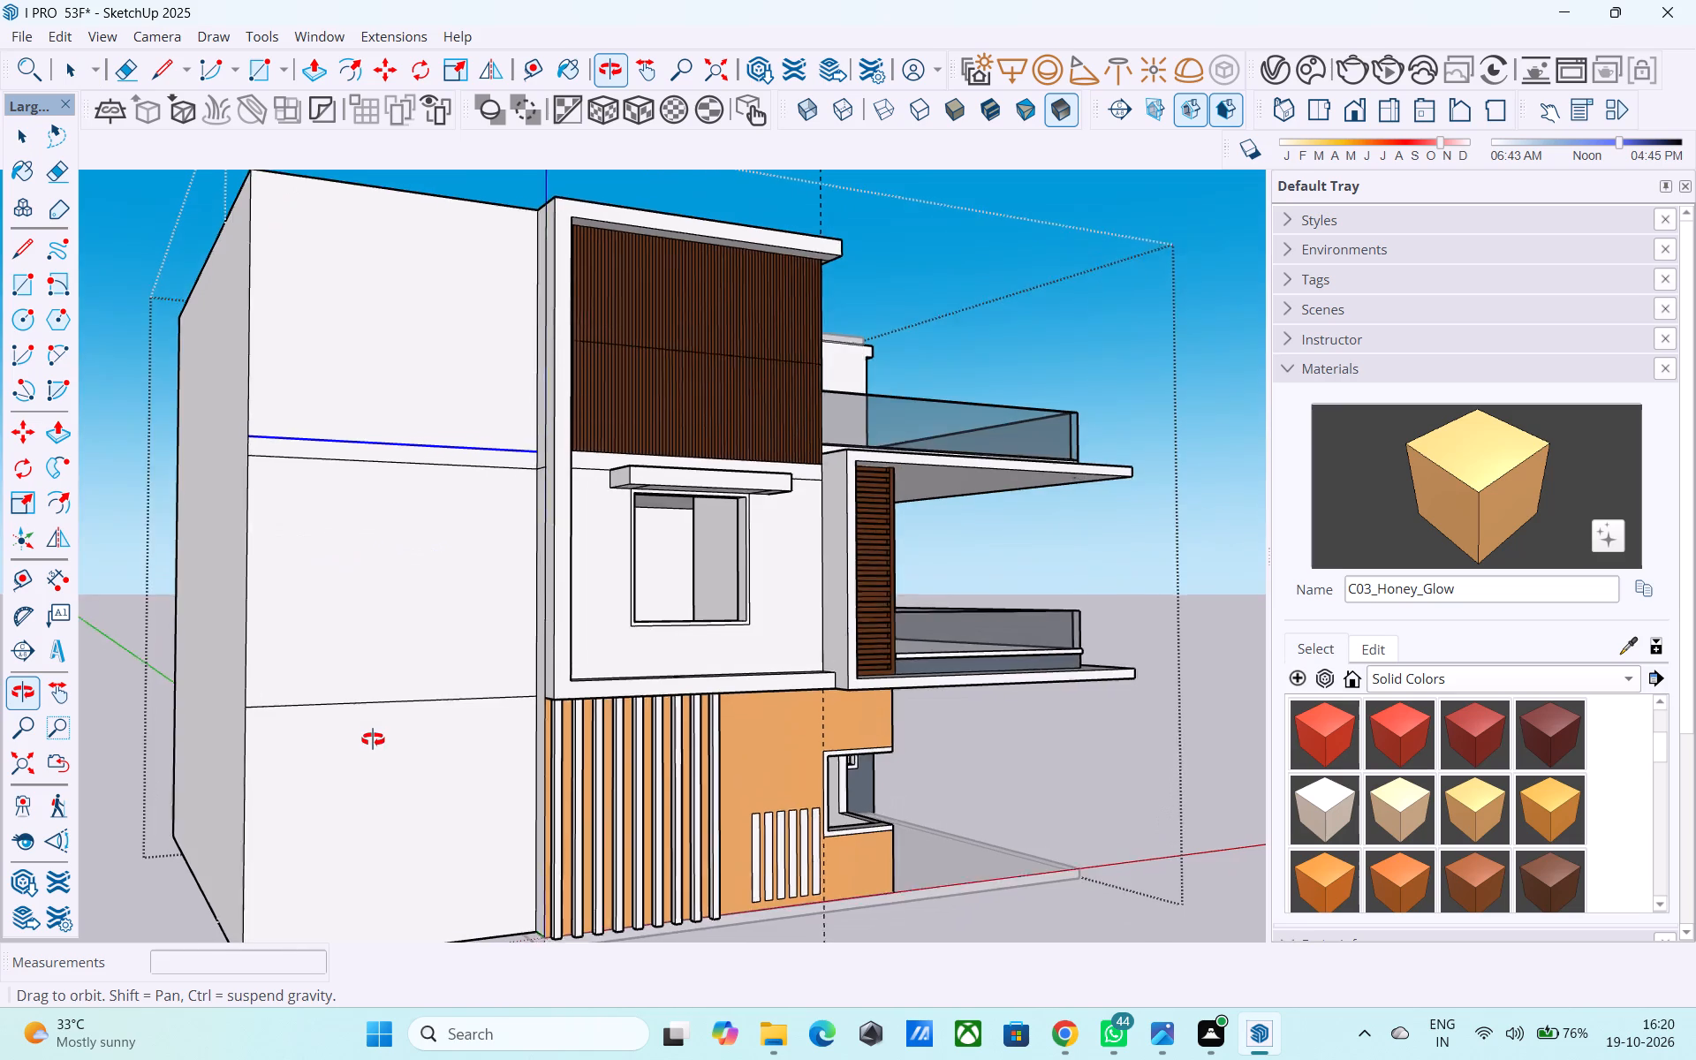
middle_click_drag(373, 739, 370, 718)
left_click(298, 670)
left_click(303, 673)
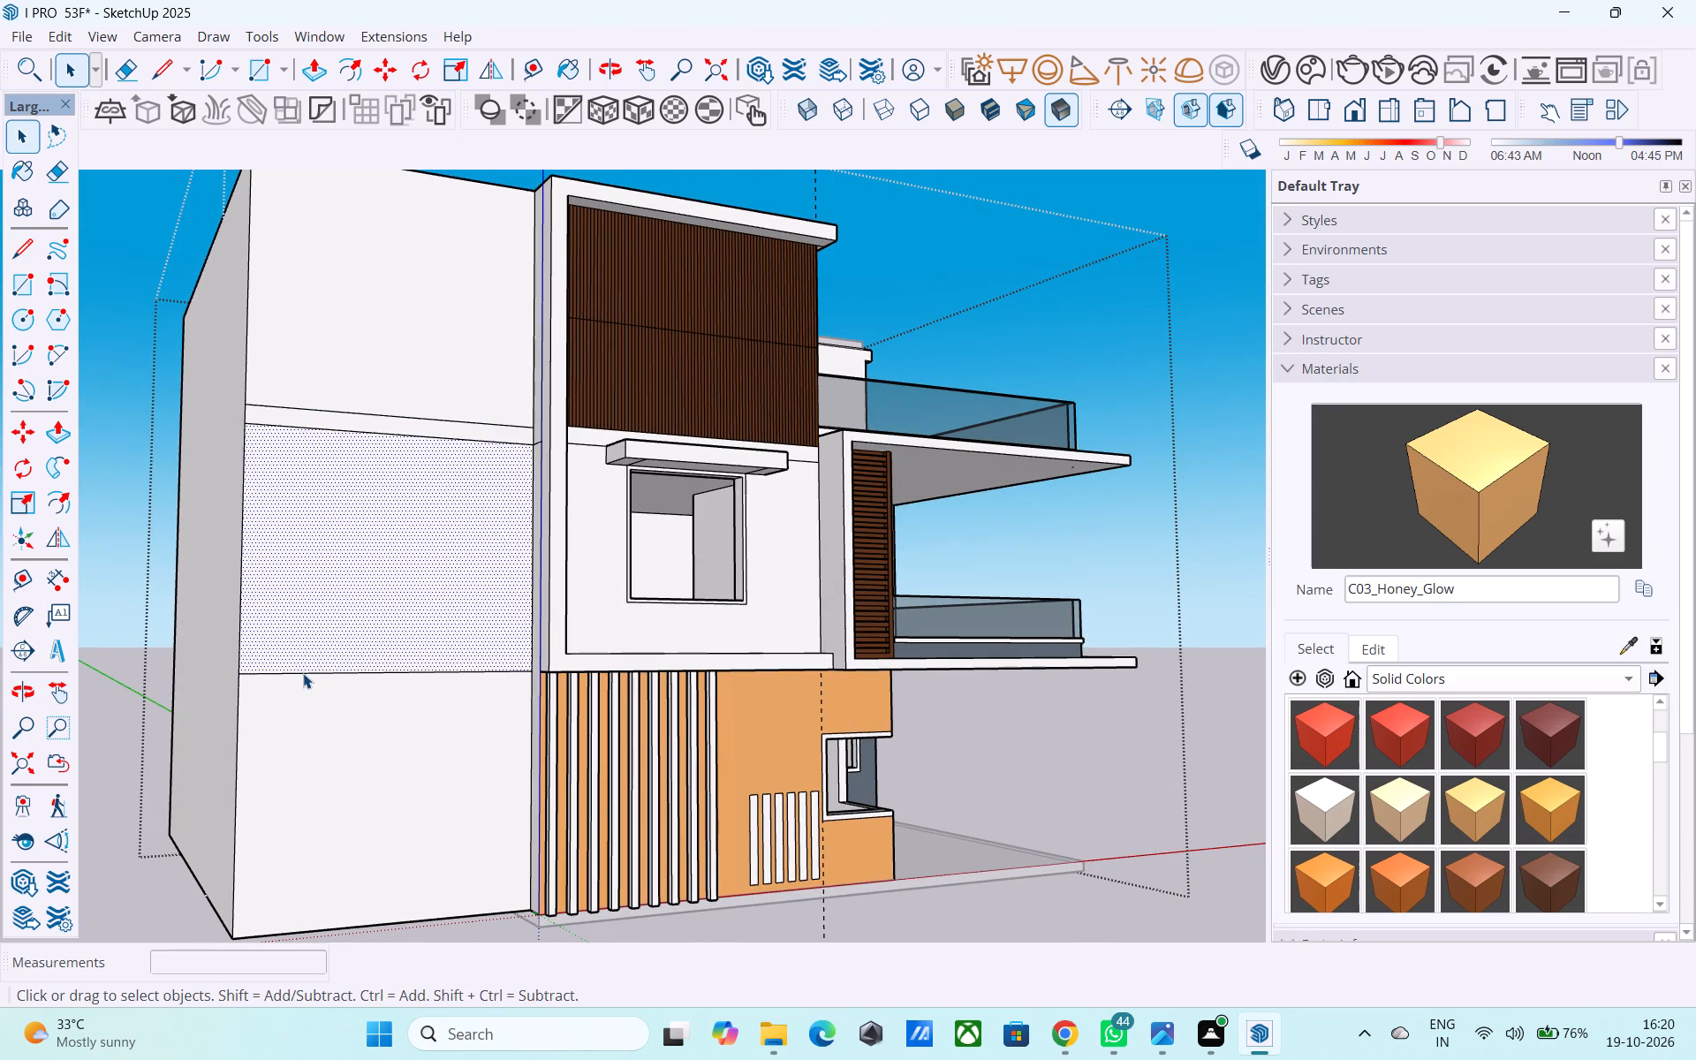
key("m")
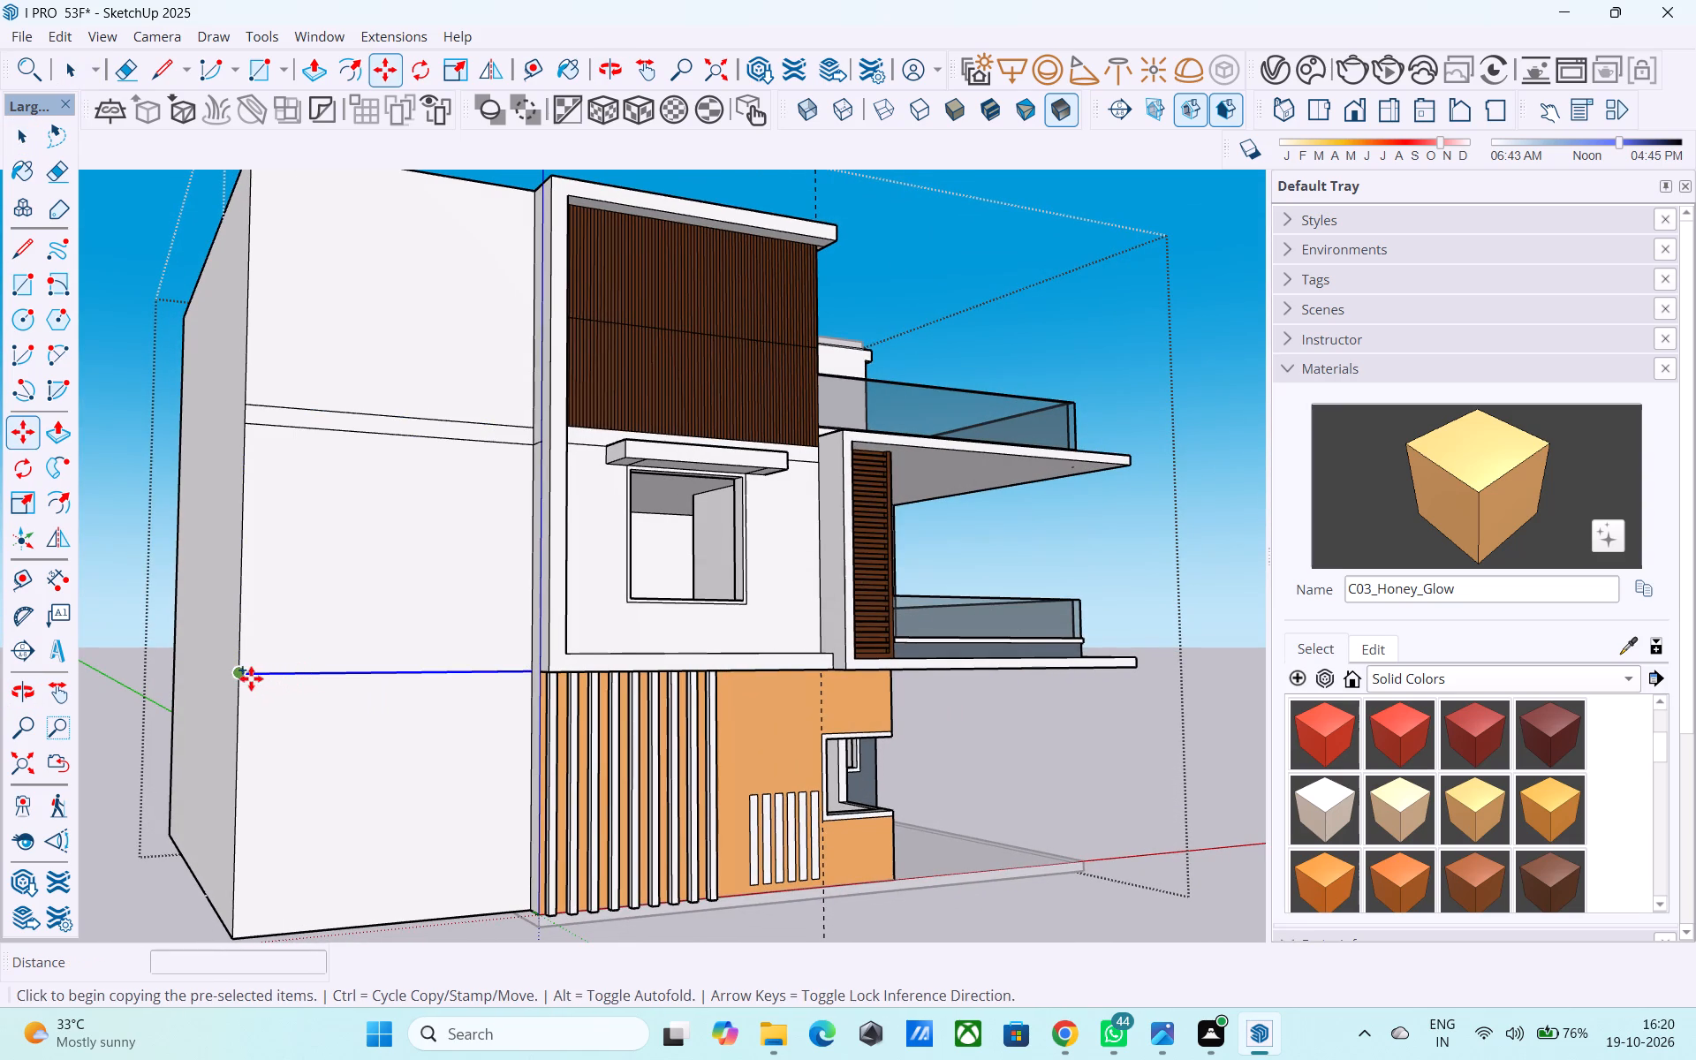
left_click(249, 677)
left_click(248, 653)
Copy the outer vertical edge between the two bands 9" inward on the side block's front face.
key("space")
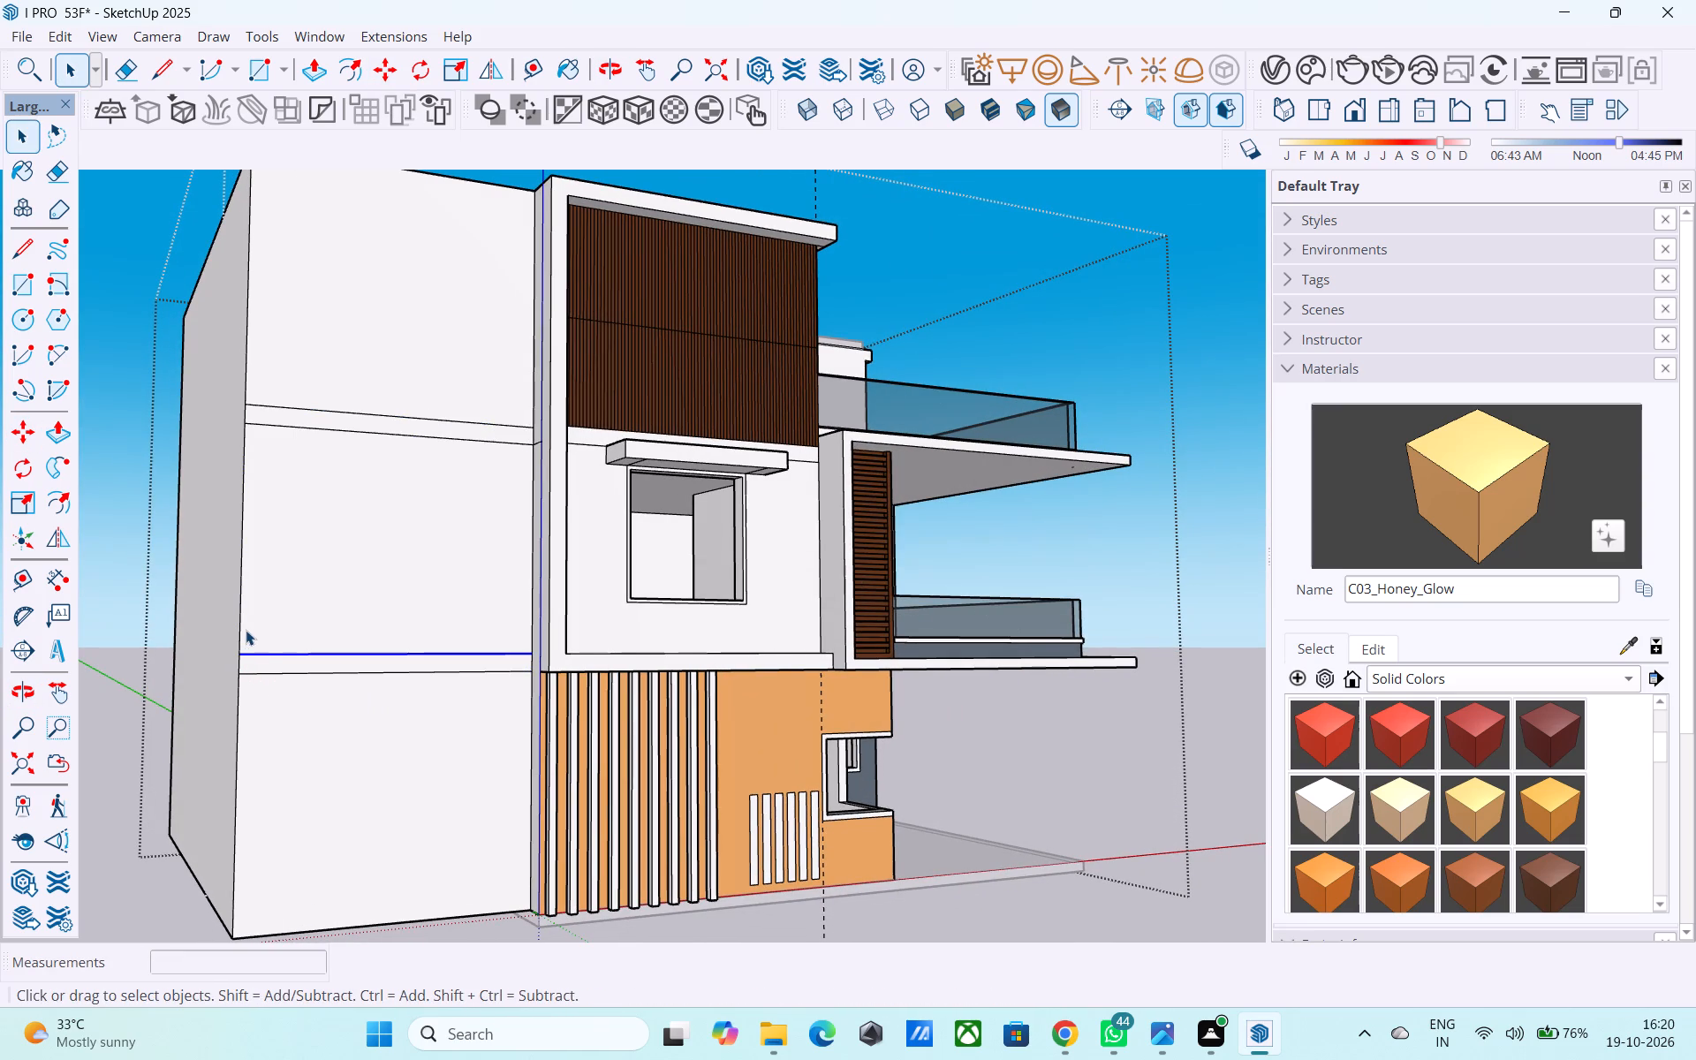
left_click(240, 625)
key("m")
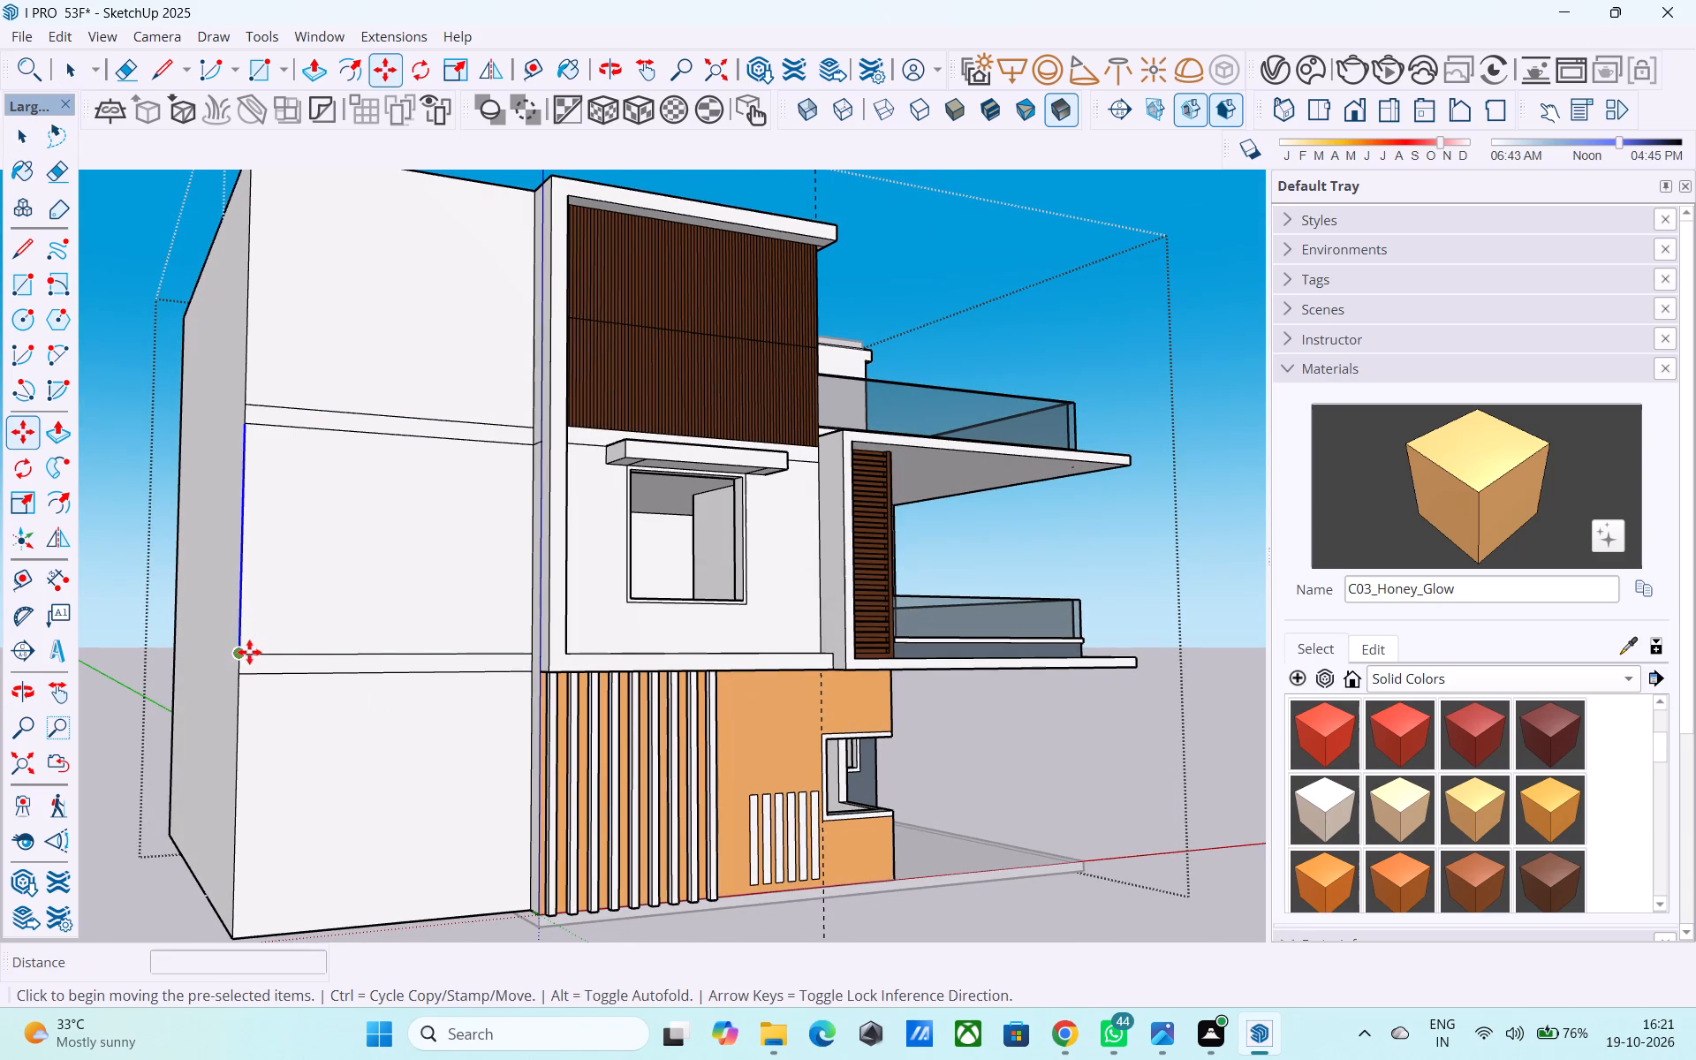
left_click(249, 655)
left_click(272, 657)
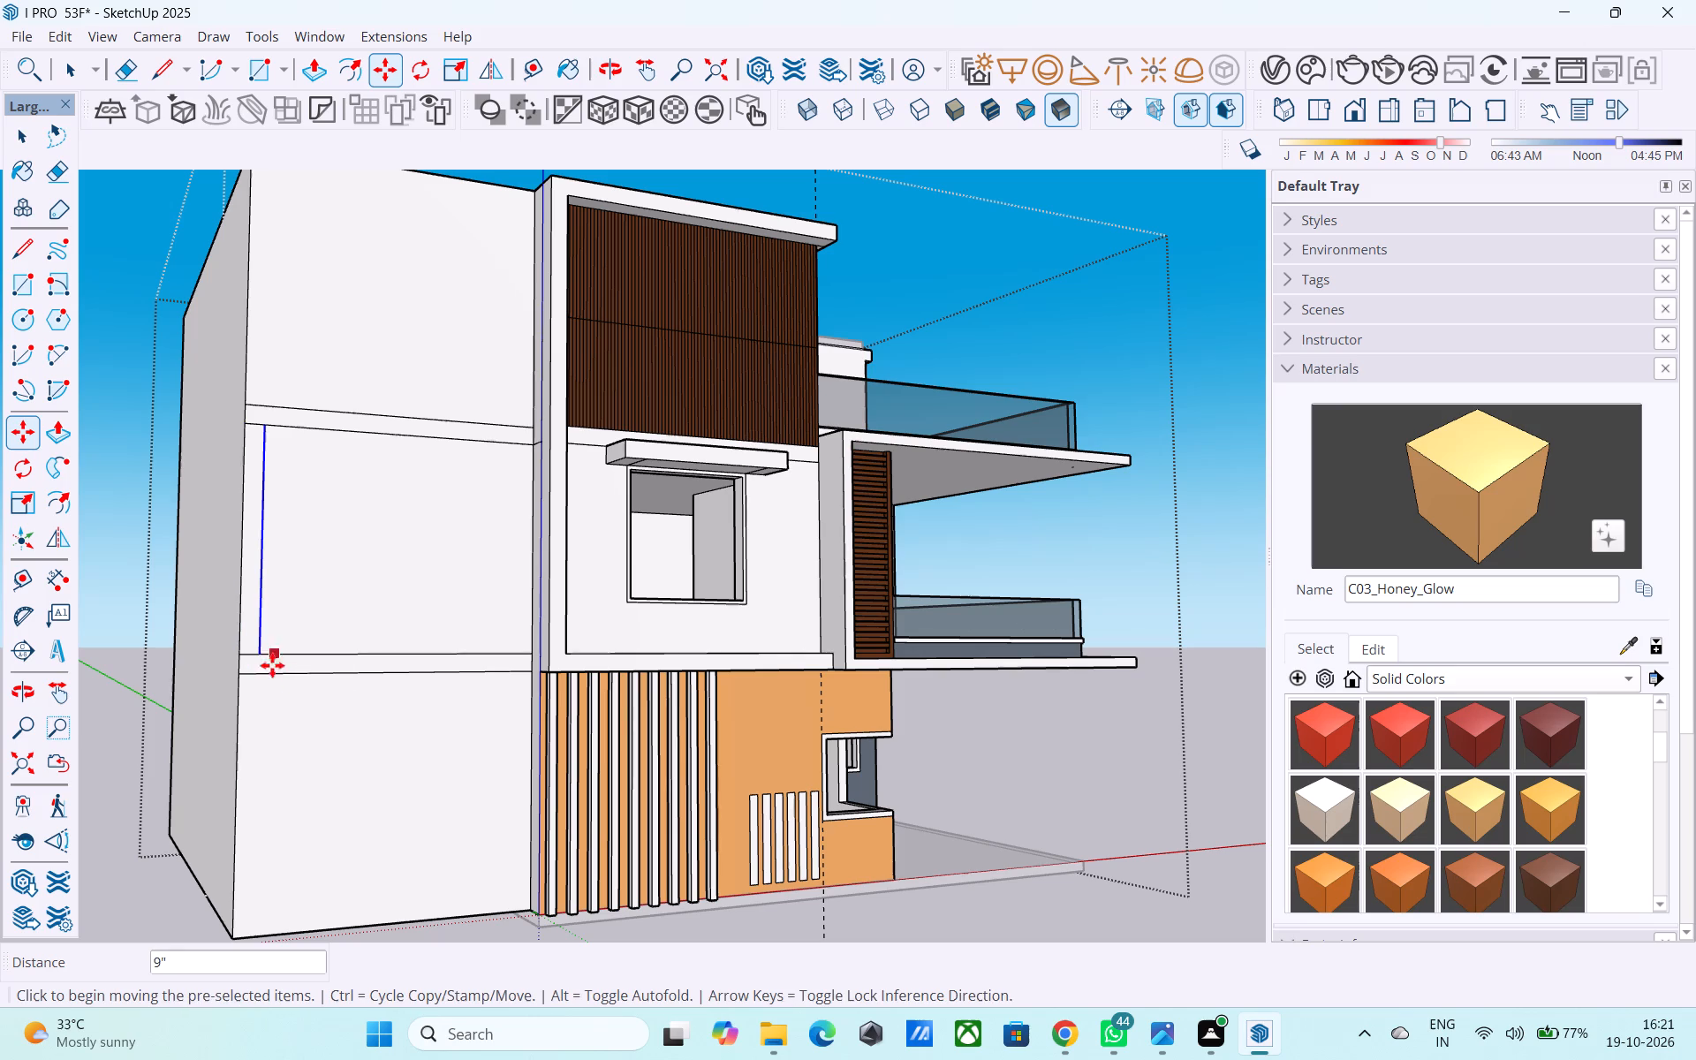
Erase the two short line segments between the outer edge and the inset vertical line, joining the bands into one continuous frame.
middle_click_drag(267, 677, 254, 759)
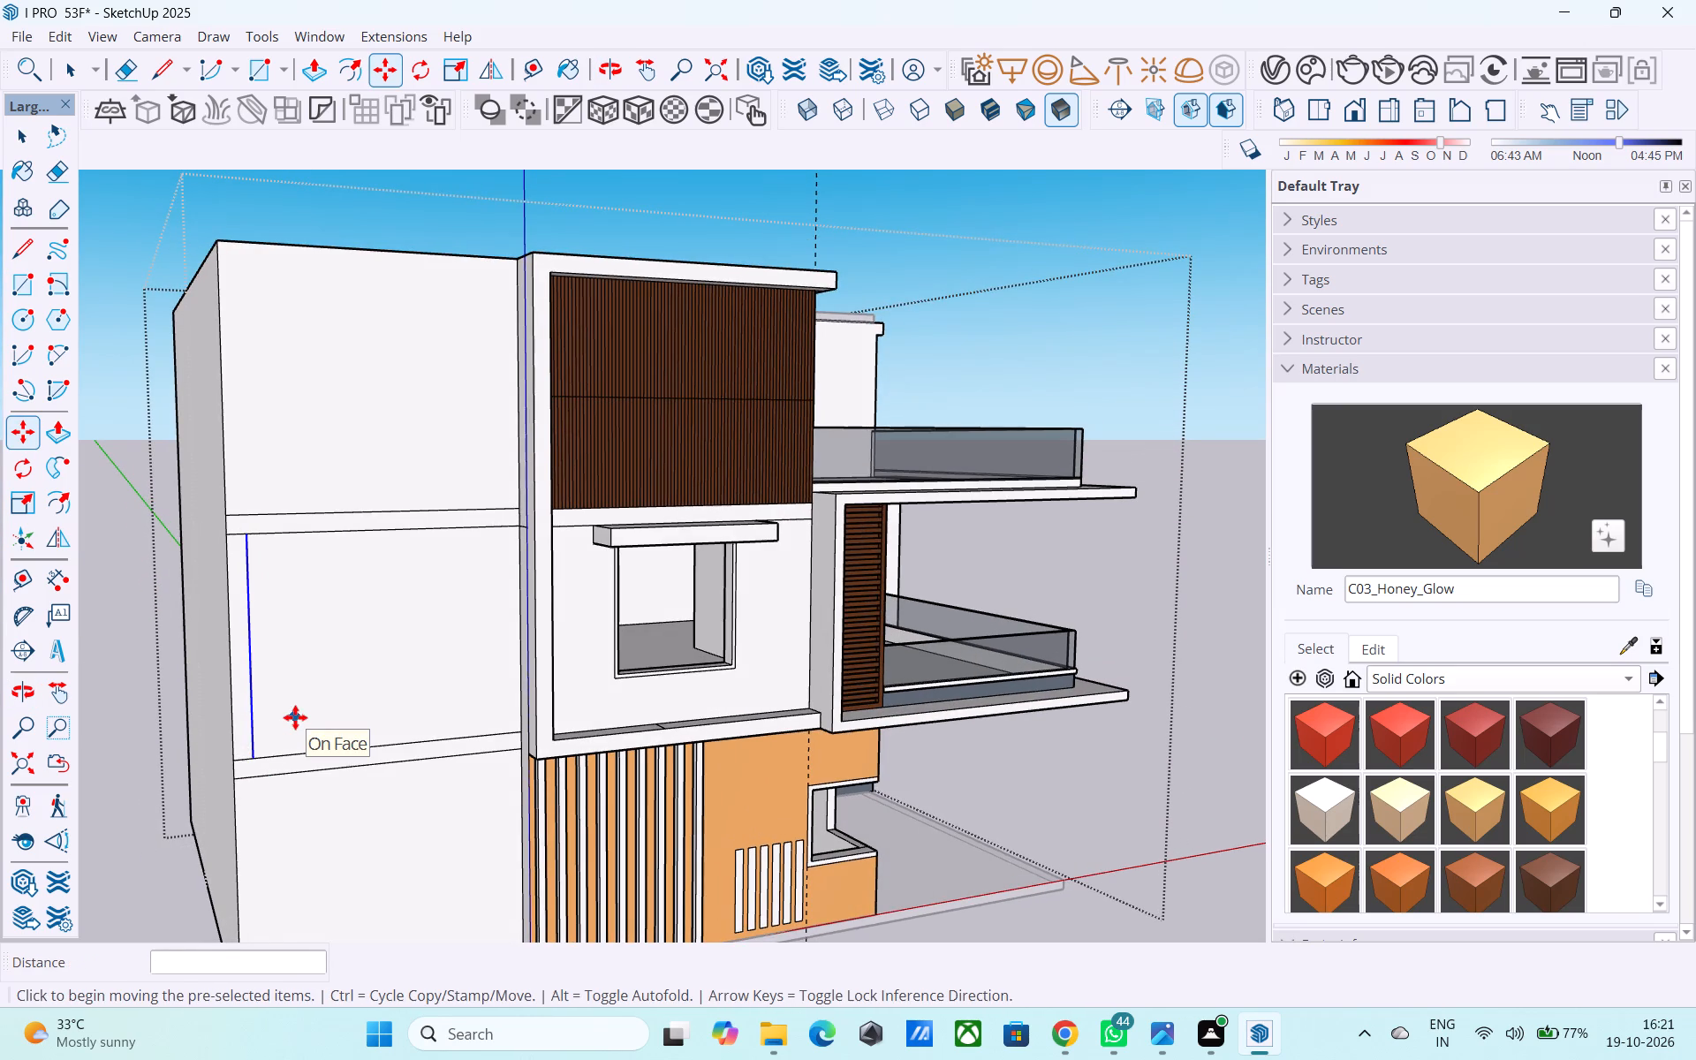
middle_click_drag(274, 715, 272, 784)
key("e")
scroll(264, 646, "up", 7)
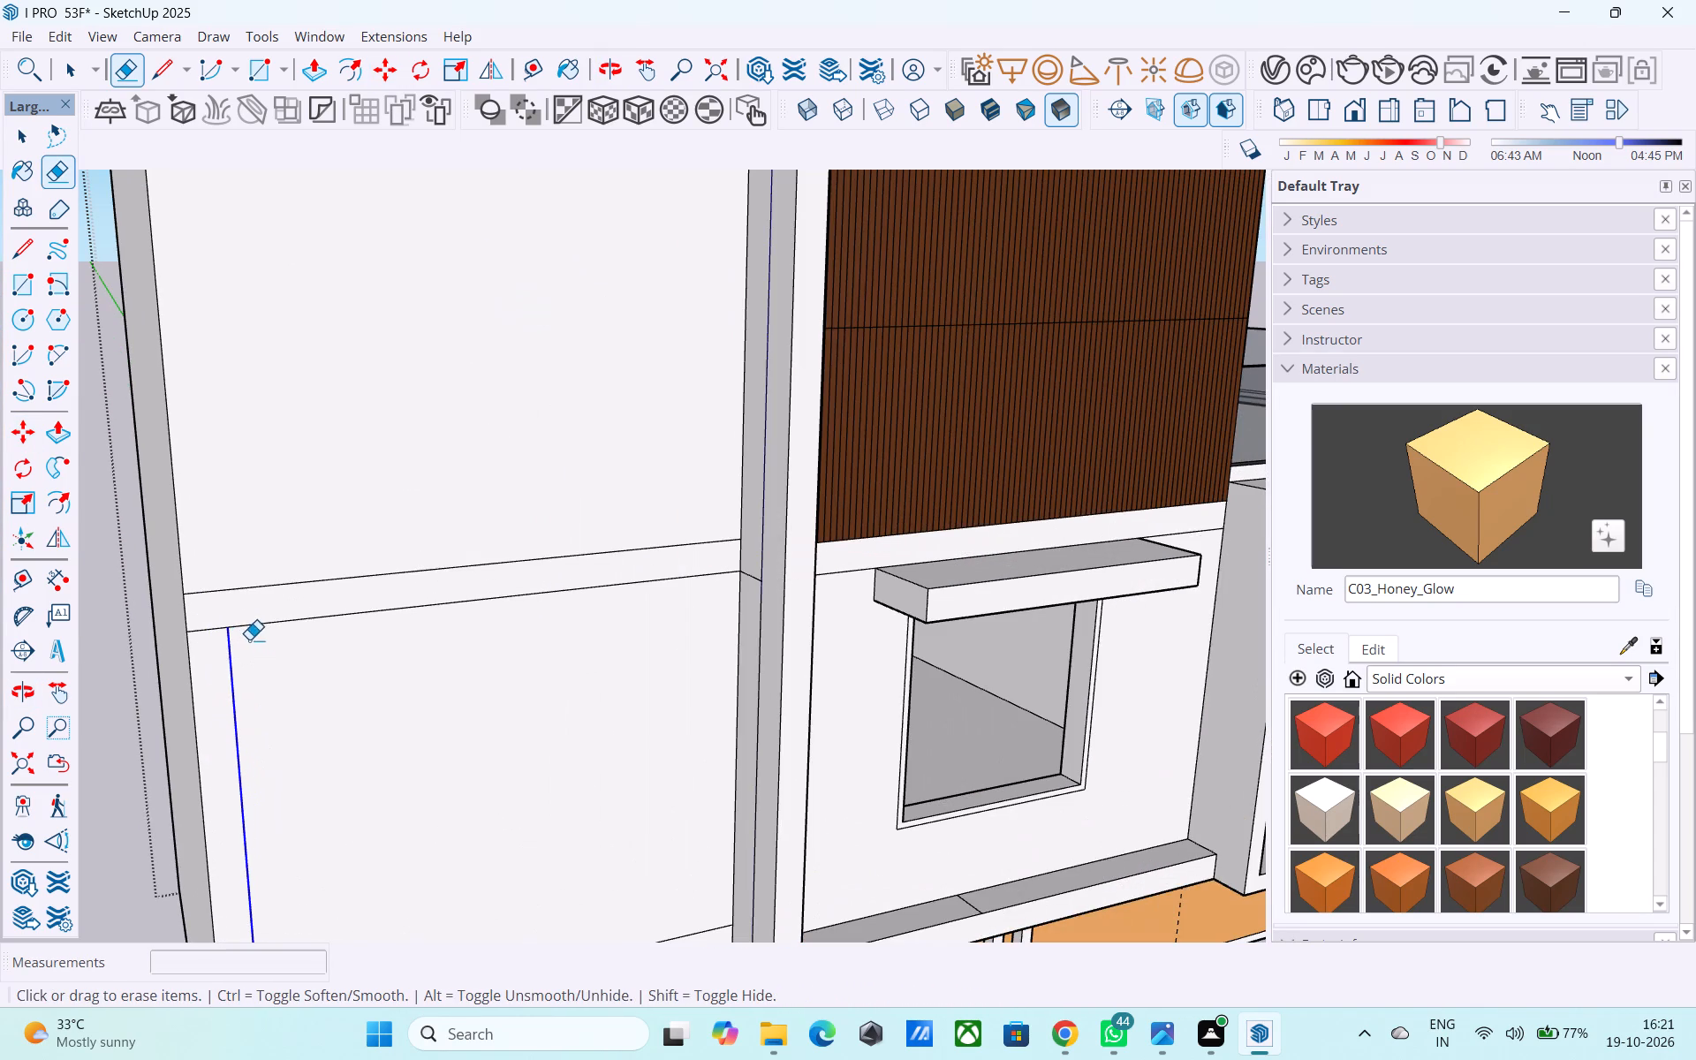
left_click_drag(214, 625, 224, 656)
scroll(380, 435, "down", 6)
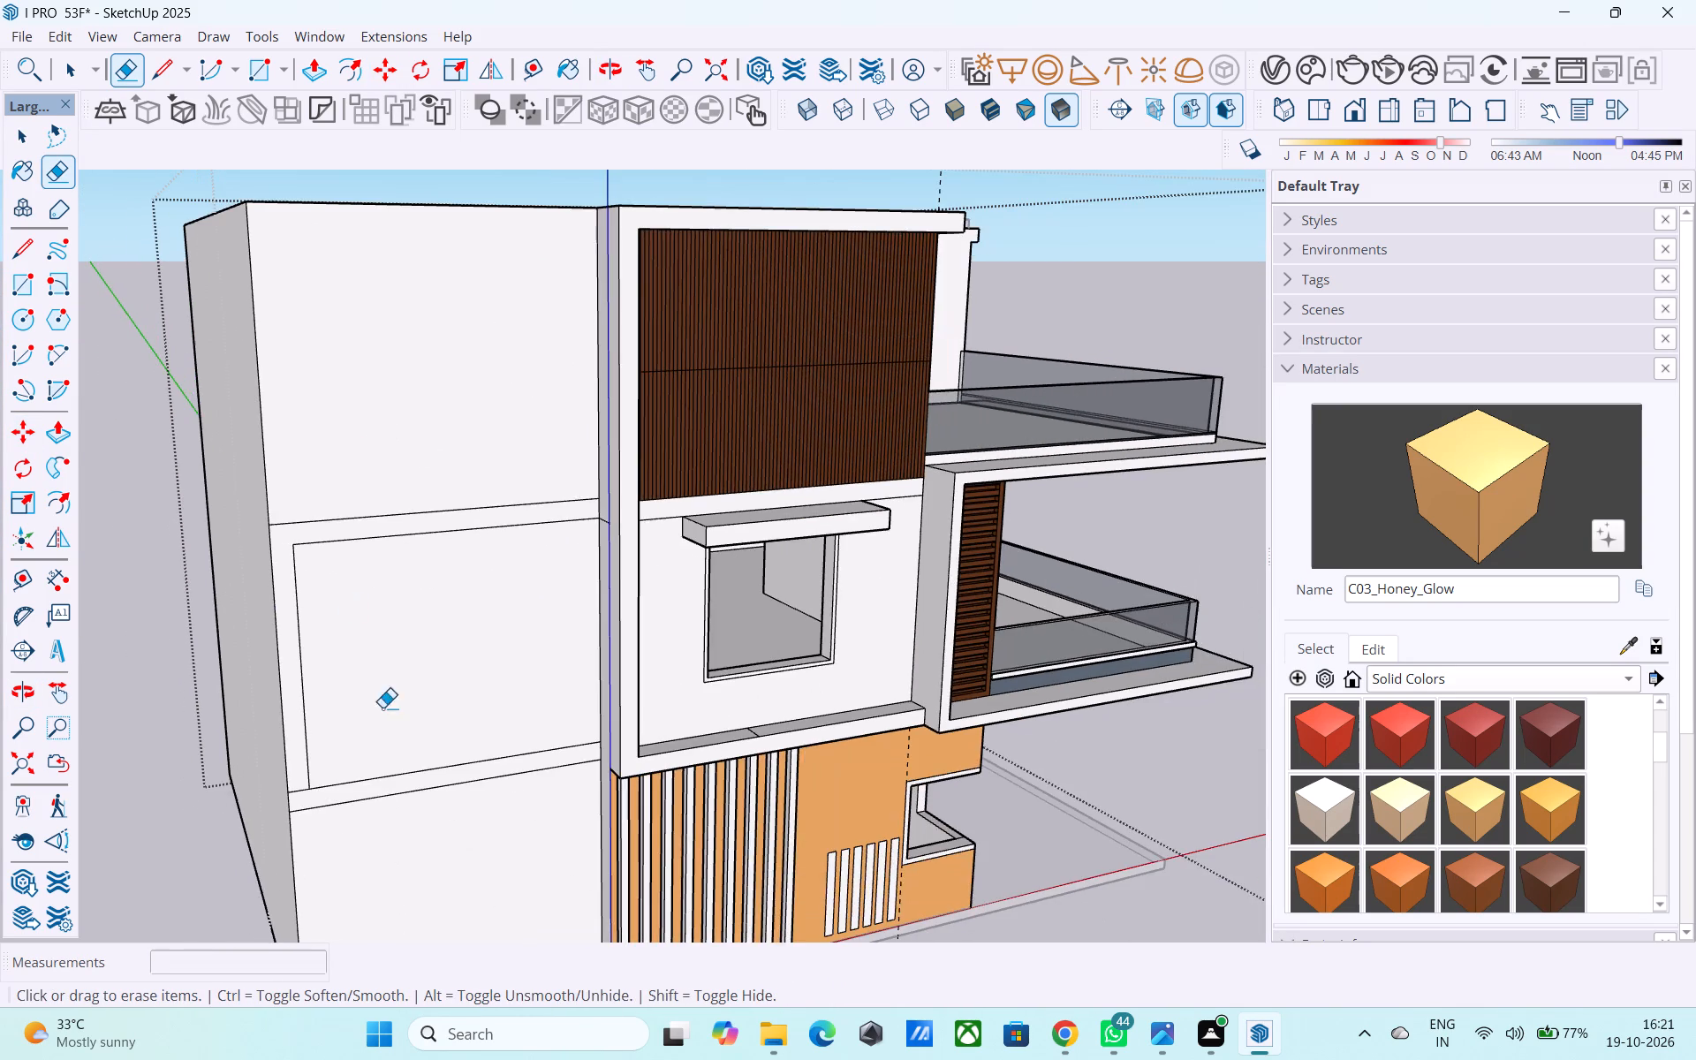
scroll(336, 772, "up", 8)
left_click_drag(265, 788, 264, 813)
scroll(275, 818, "down", 5)
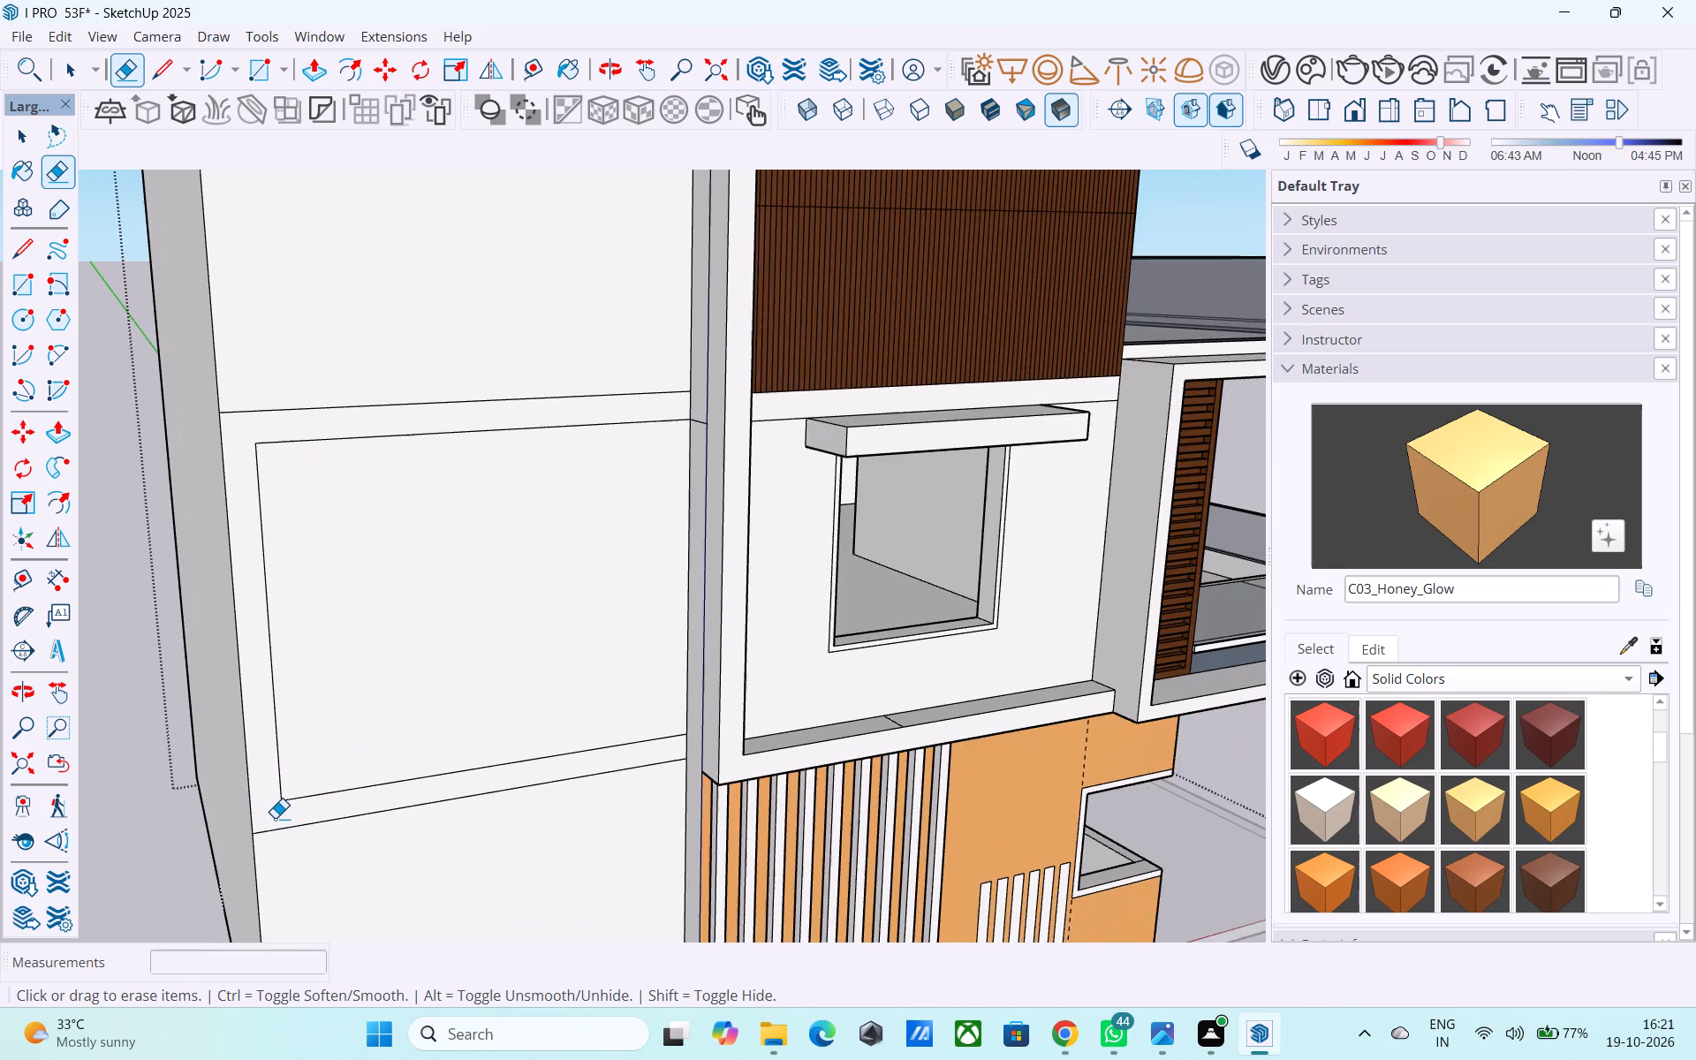
scroll(294, 792, "down", 2)
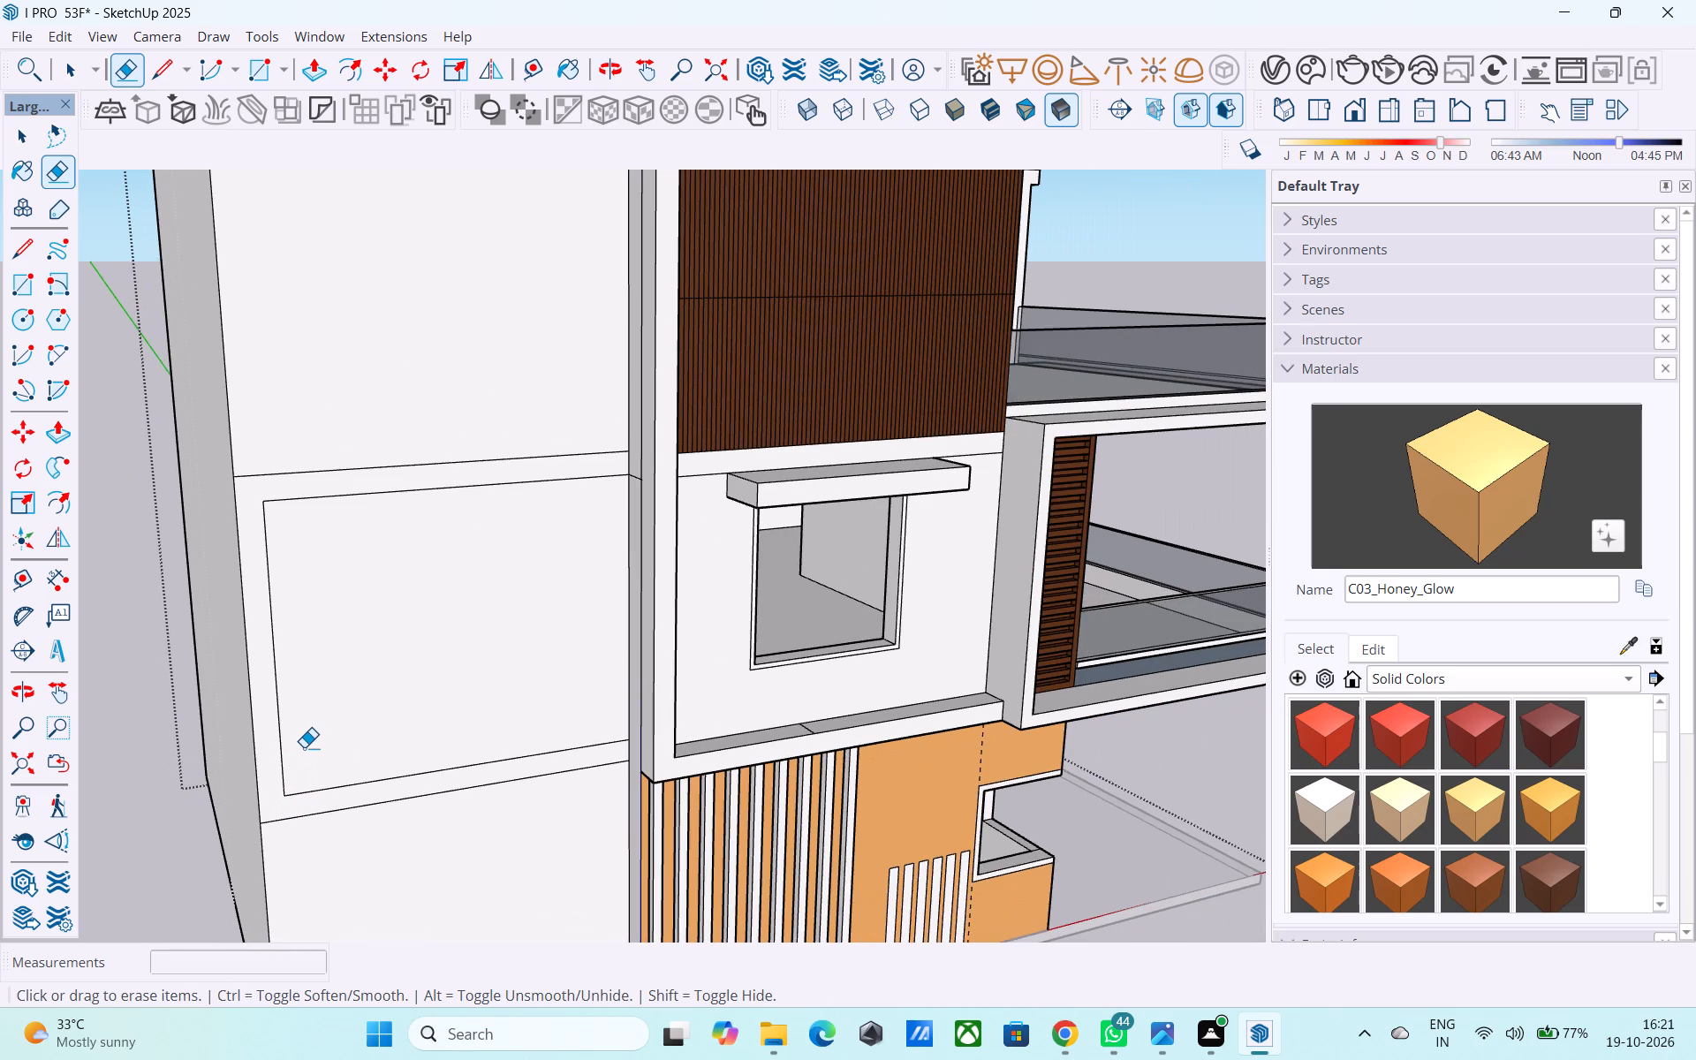
Push/Pull the frame around the middle panel on the side block's front face outward 6".
middle_click_drag(305, 745, 188, 791)
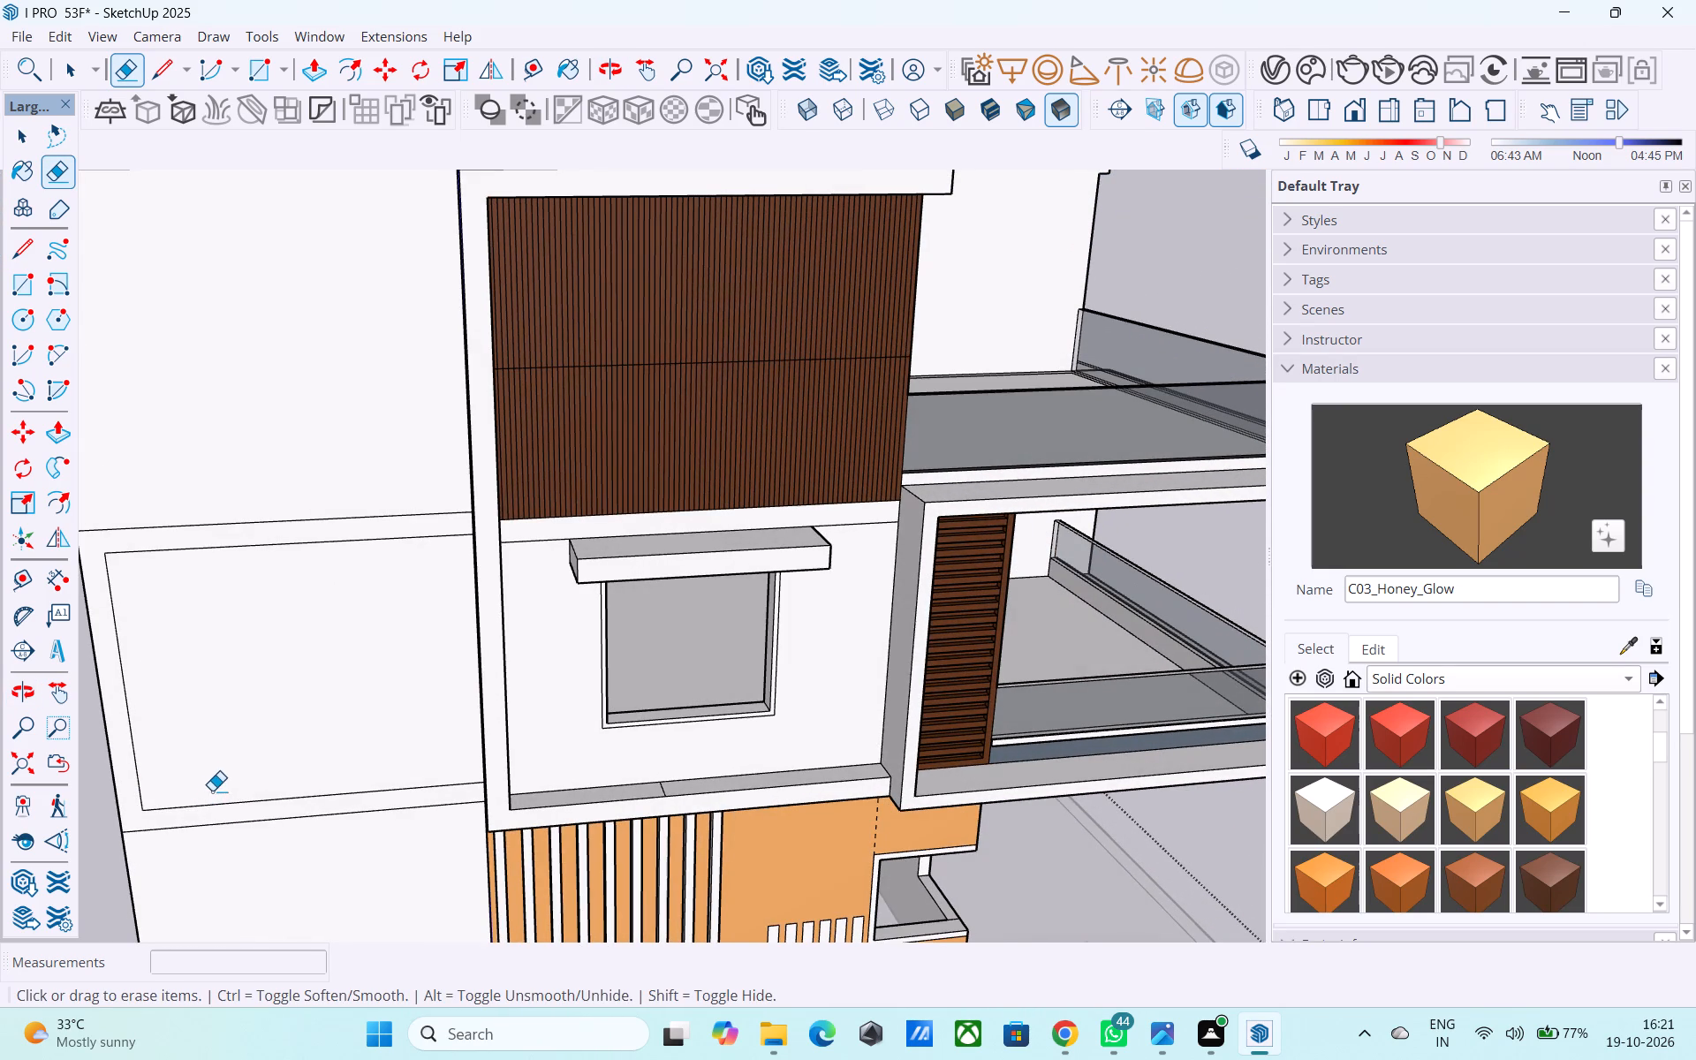
middle_click_drag(397, 565, 498, 499)
scroll(530, 464, "down", 5)
middle_click_drag(431, 507, 386, 582)
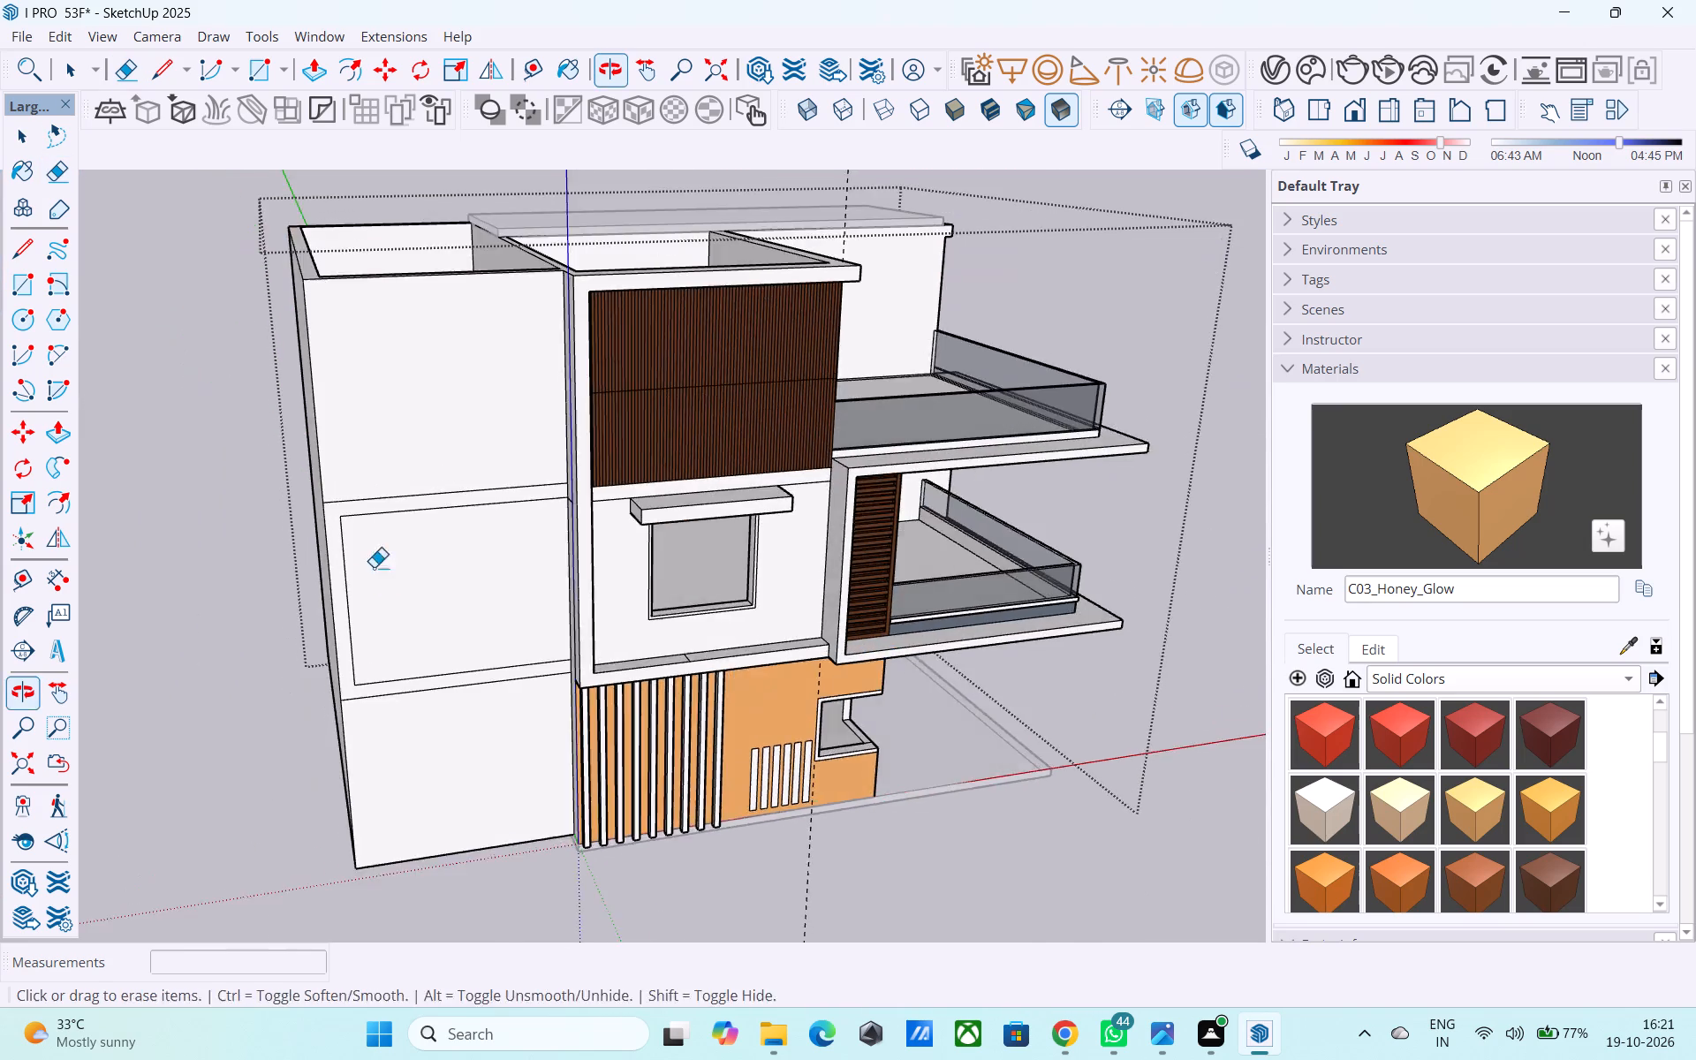
key("space")
scroll(359, 542, "up", 6)
left_click(373, 481)
key("p")
left_click(369, 480)
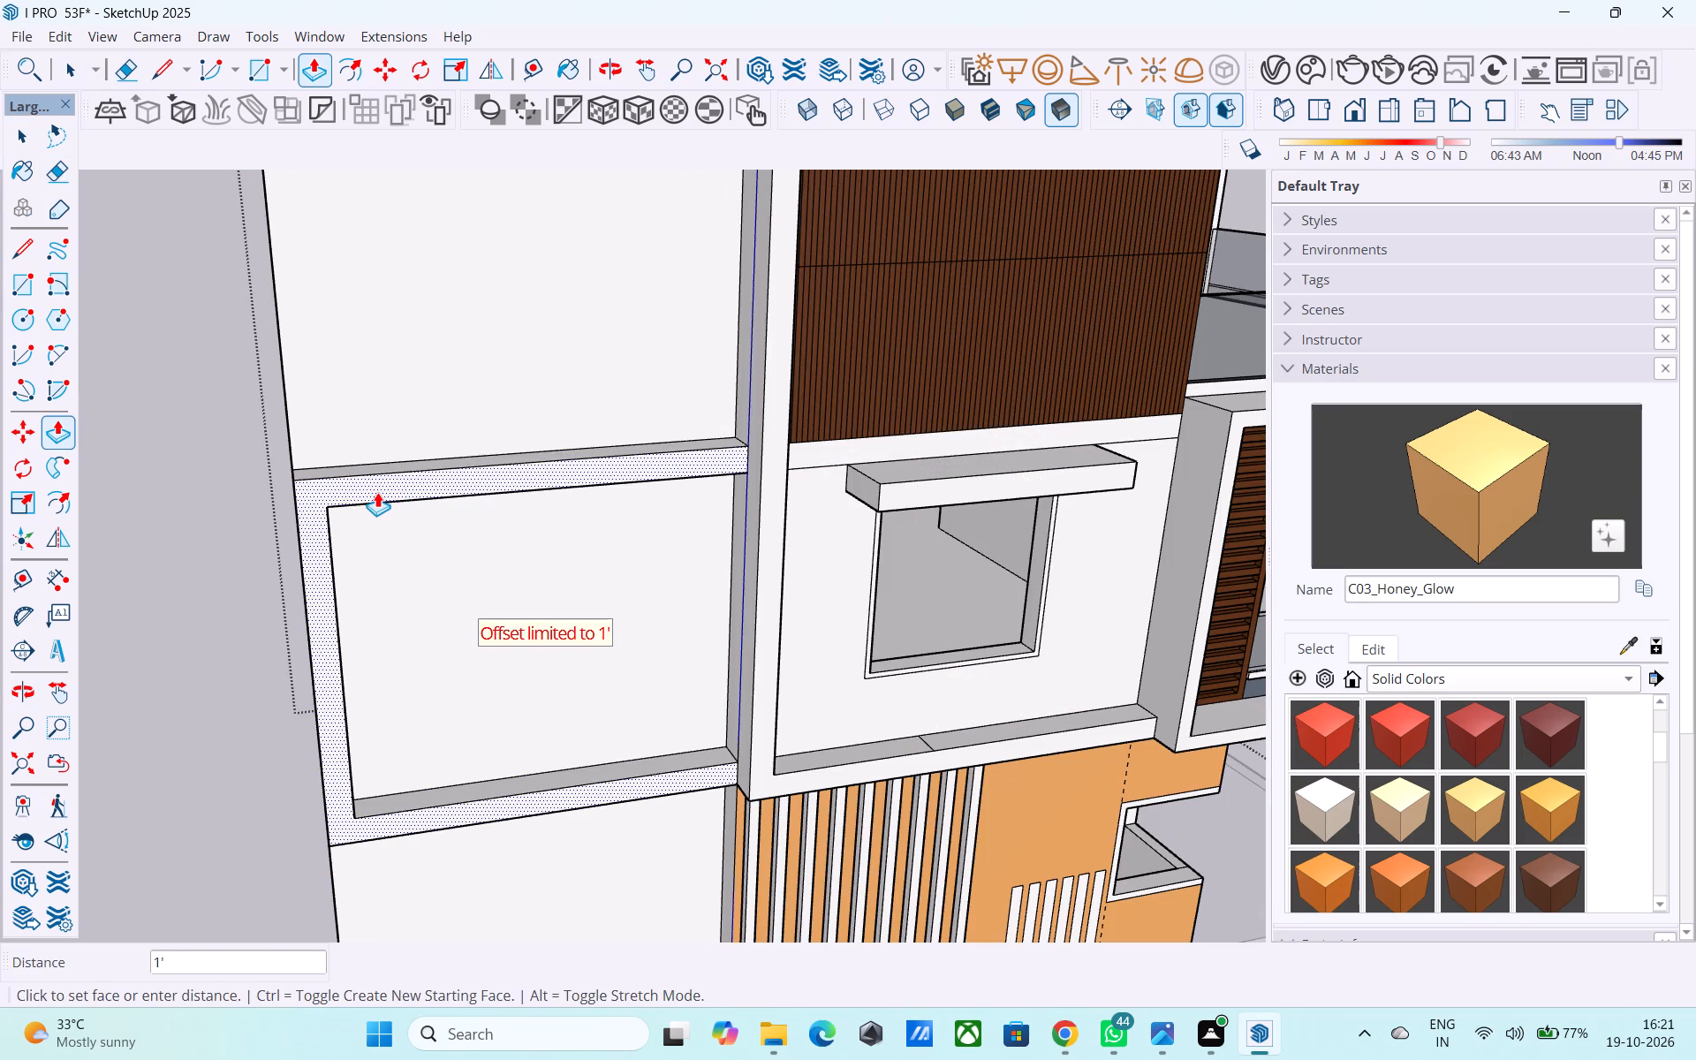
key("6")
key("shift+quotedbl")
key("Return")
Paint the recessed panel inside the side block's frame with the wood material Plywood_01_1K.
scroll(509, 489, "down", 2)
middle_click_drag(530, 512, 469, 519)
scroll(482, 475, "down", 5)
middle_click_drag(519, 477, 420, 450)
scroll(369, 405, "up", 4)
scroll(371, 402, "down", 4)
middle_click_drag(515, 506, 417, 496)
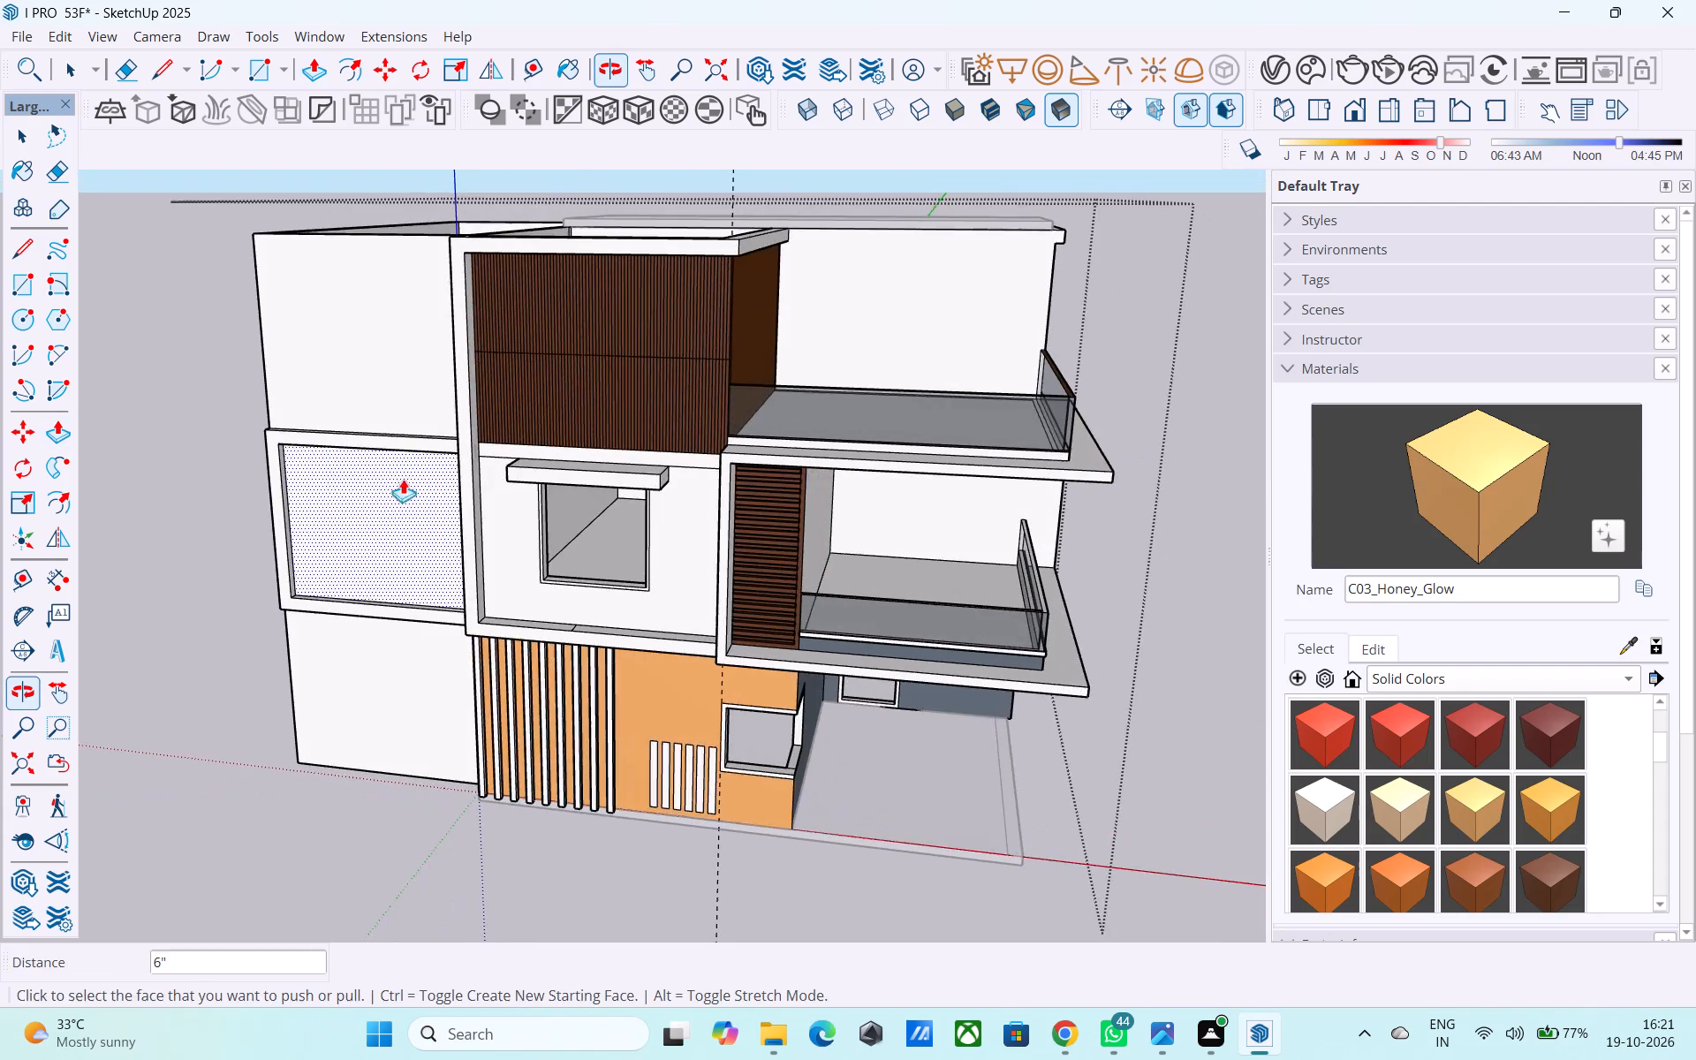
scroll(386, 454, "down", 2)
middle_click_drag(385, 450, 484, 402, "shift")
scroll(496, 509, "up", 4)
middle_click_drag(491, 582, 464, 545)
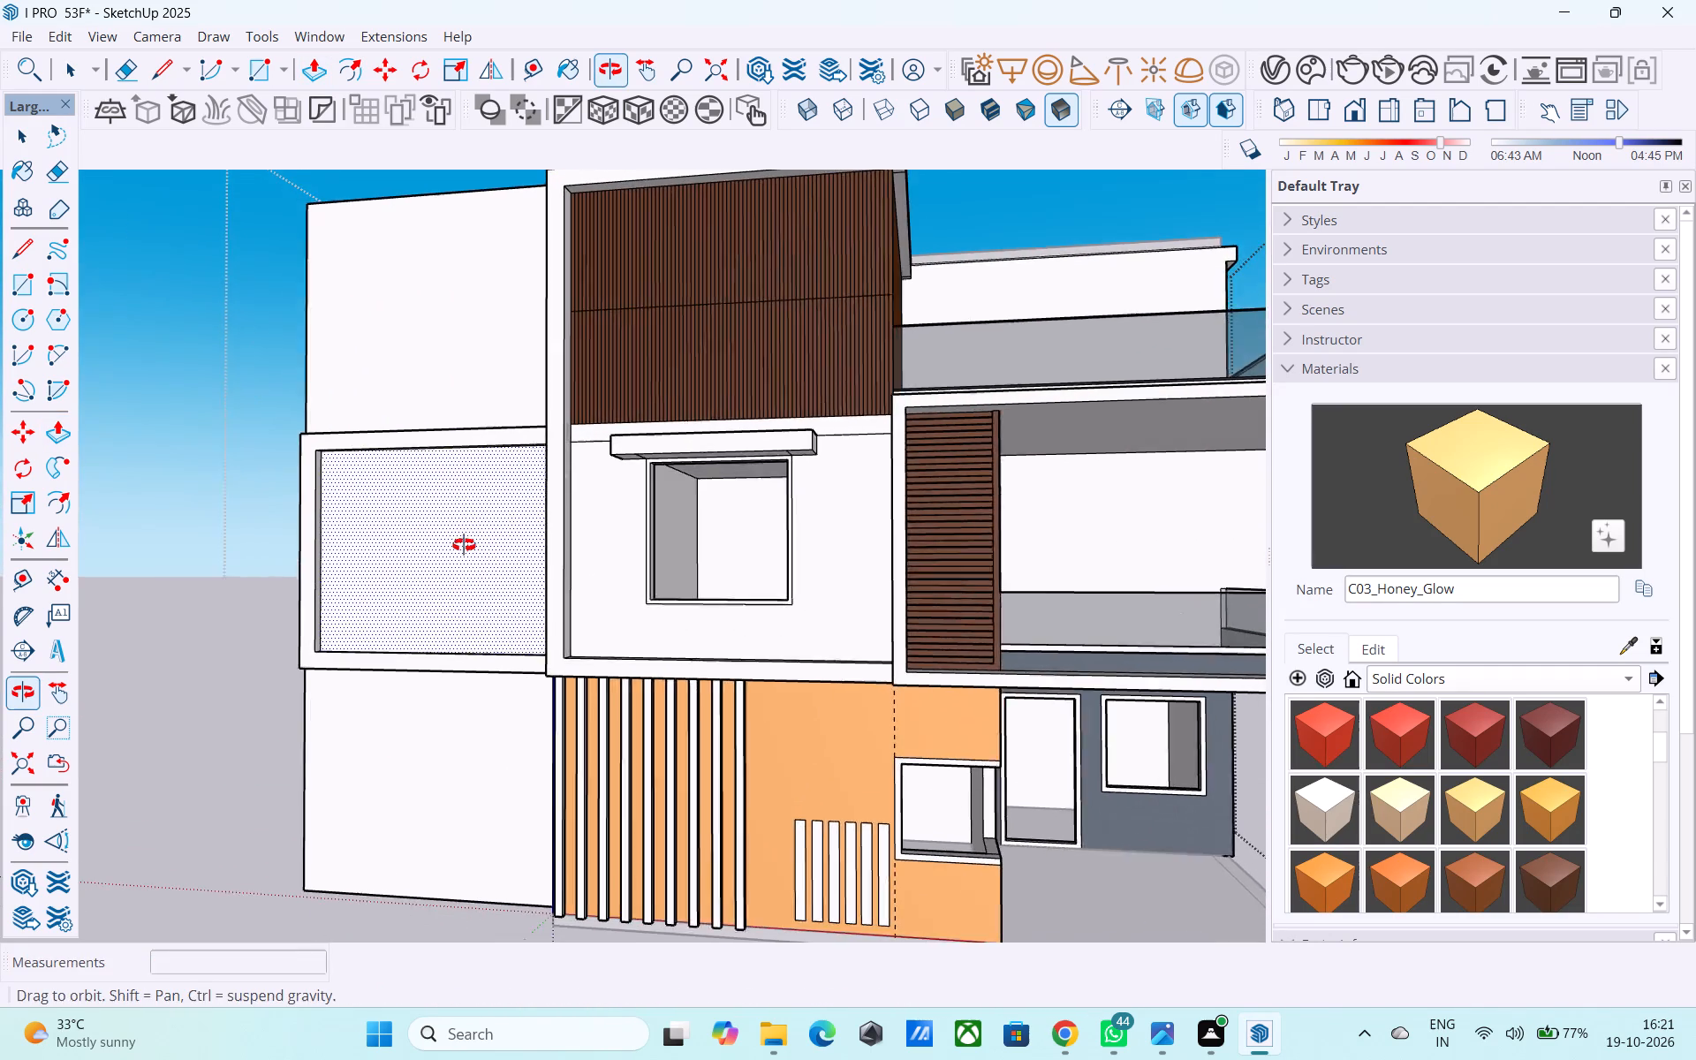
middle_click_drag(464, 545, 454, 541)
middle_click_drag(481, 552, 475, 592)
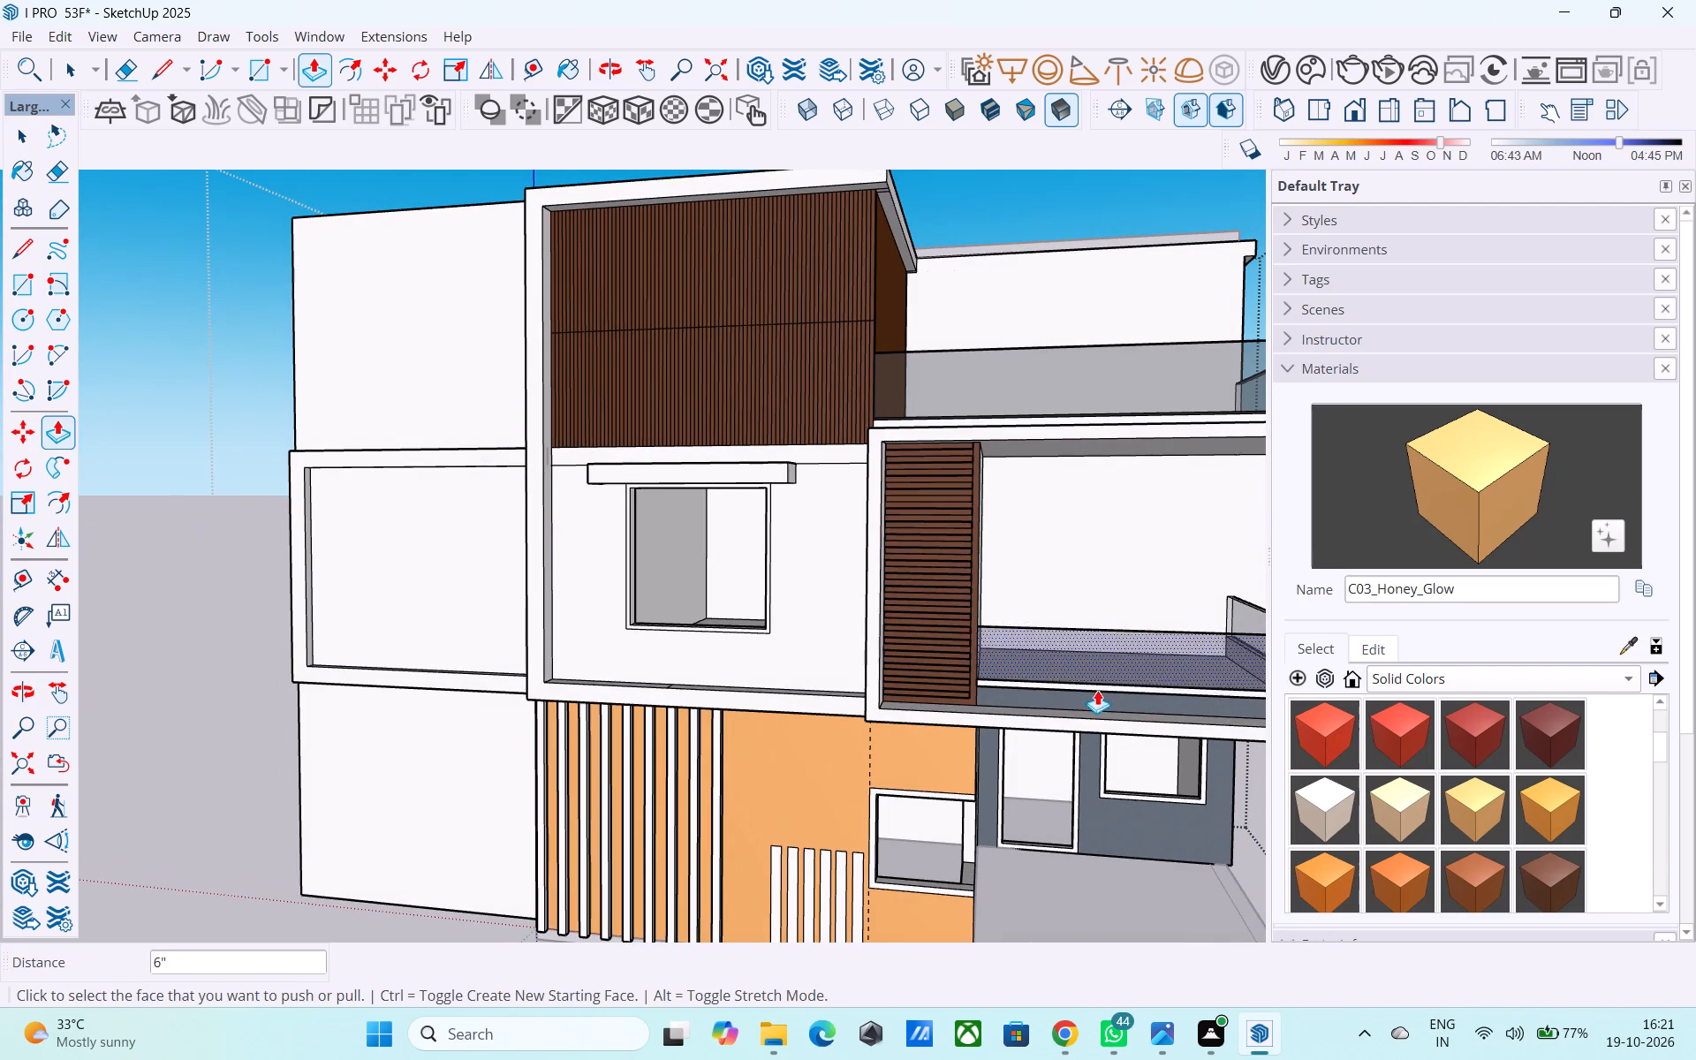
left_click(1404, 682)
left_click(1409, 722)
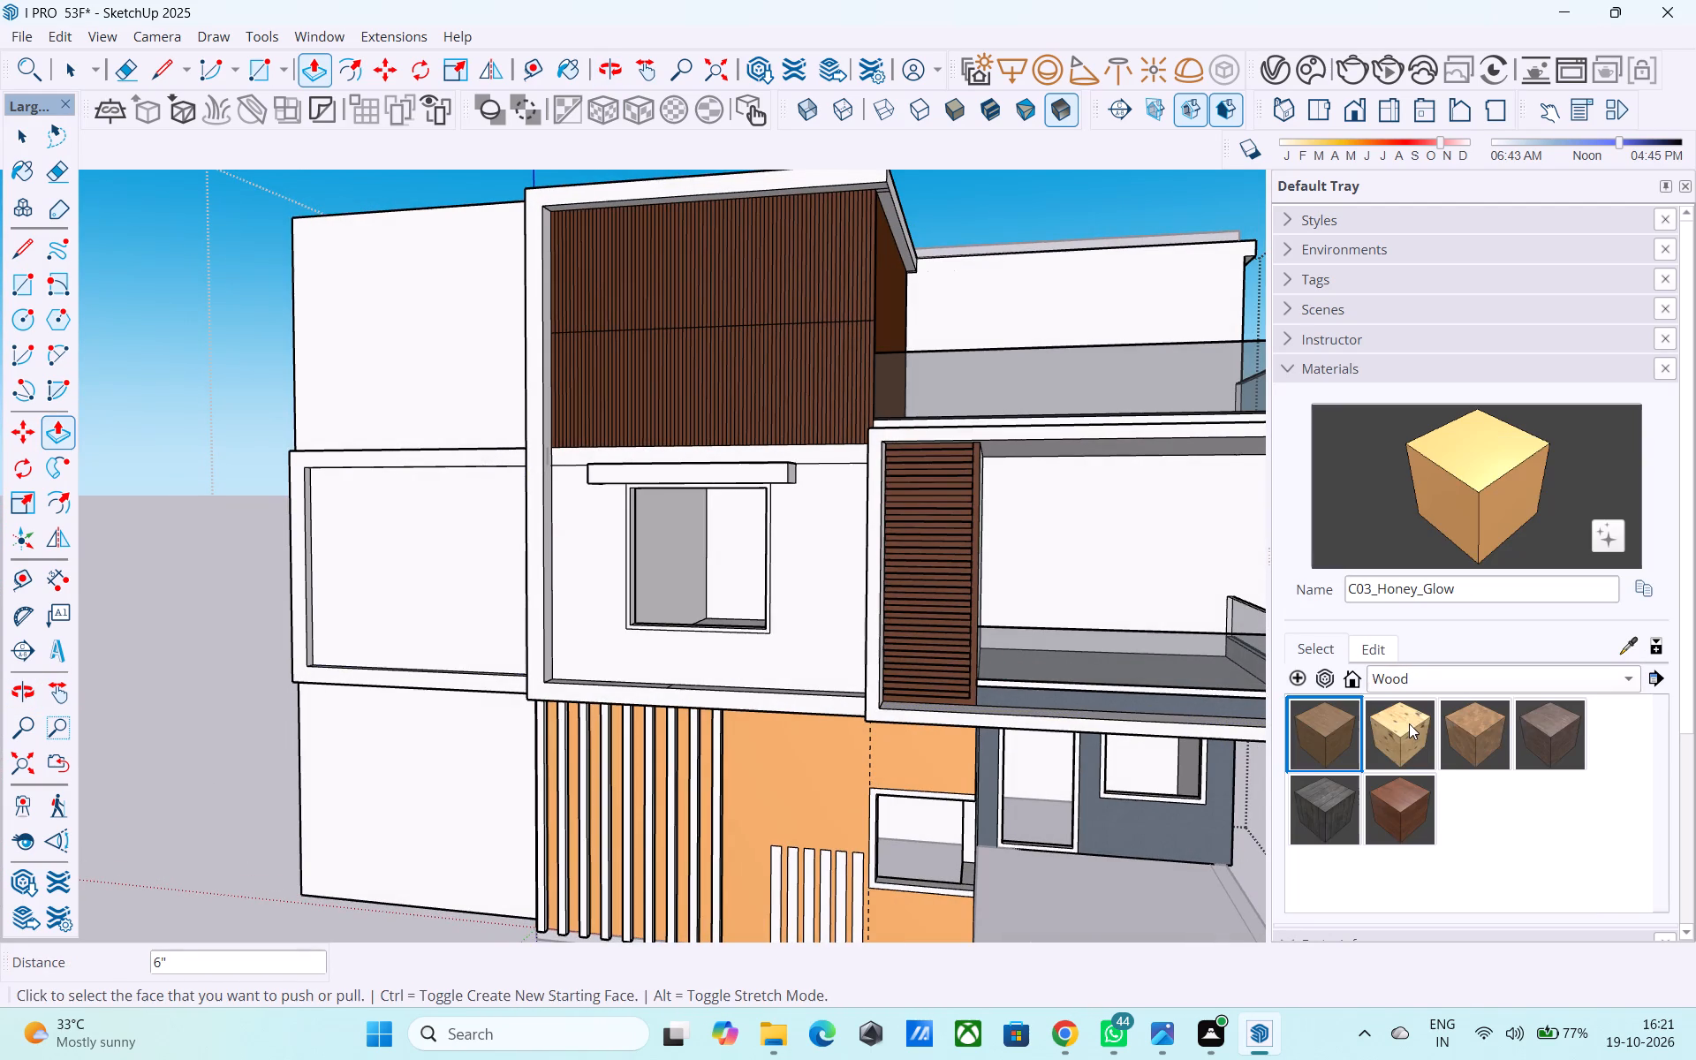
left_click(1323, 740)
left_click(443, 600)
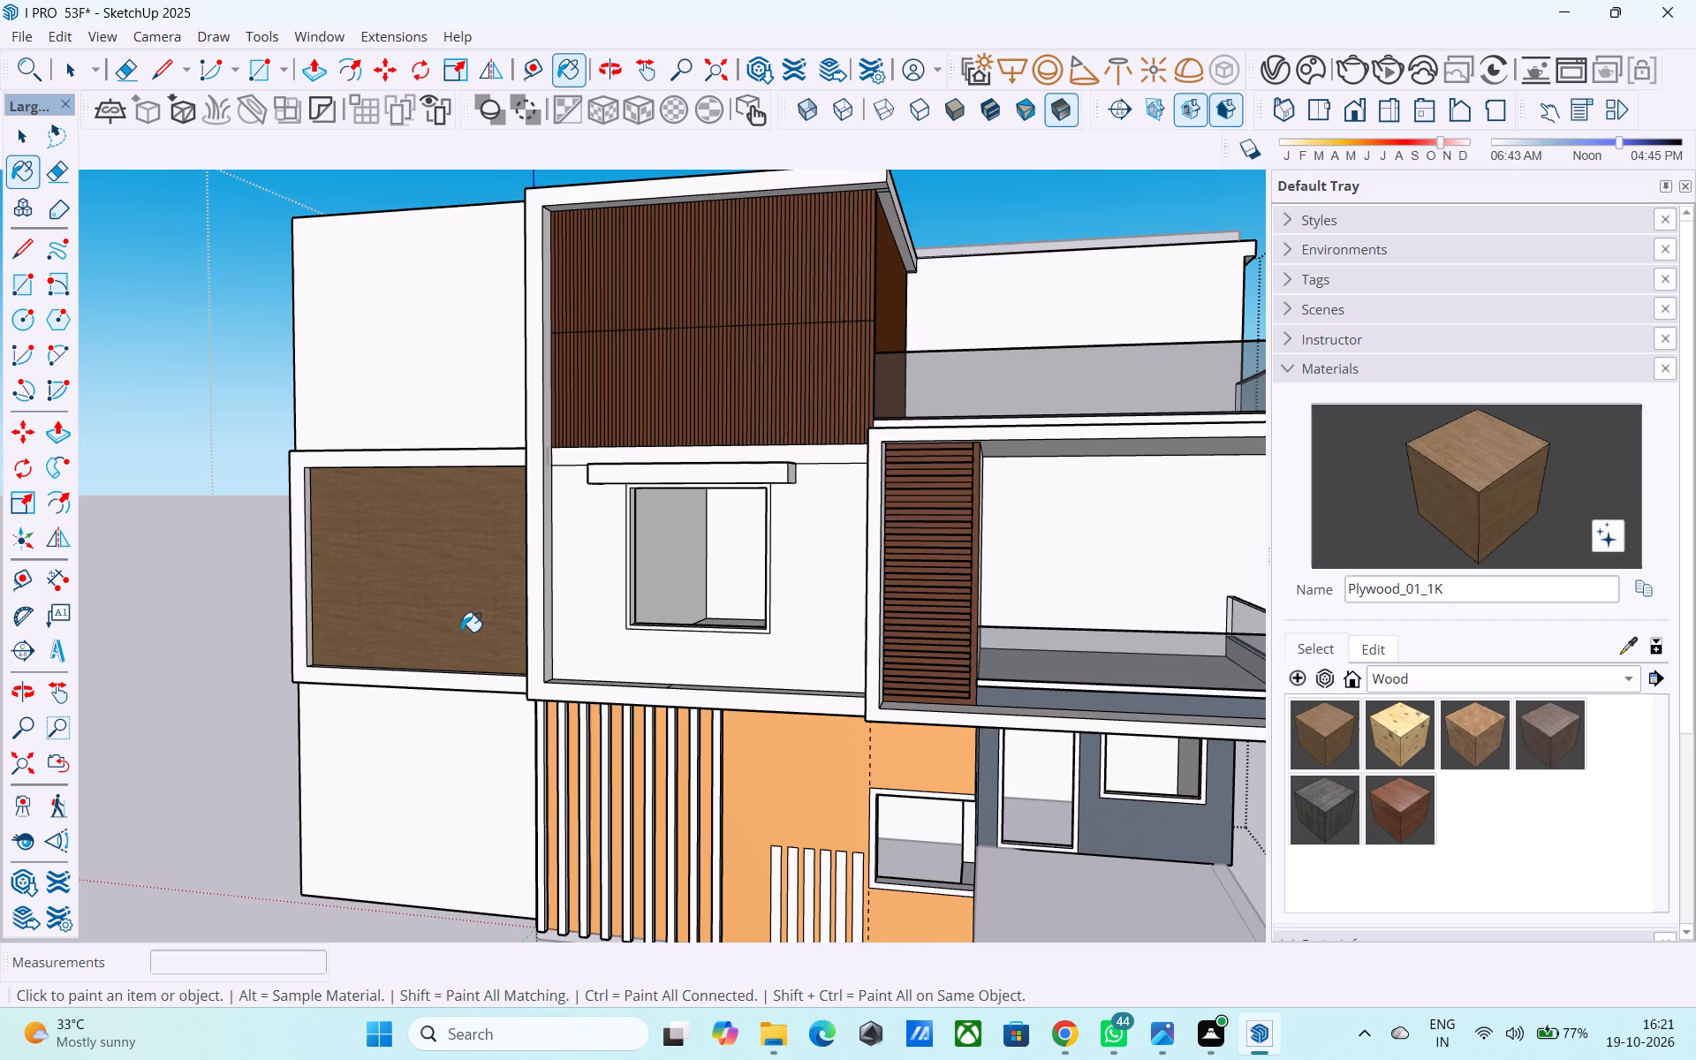
Examine the side block from above, around its open top, side wall and lower front face.
middle_click_drag(461, 631, 614, 571)
middle_click_drag(605, 564, 564, 877, "shift")
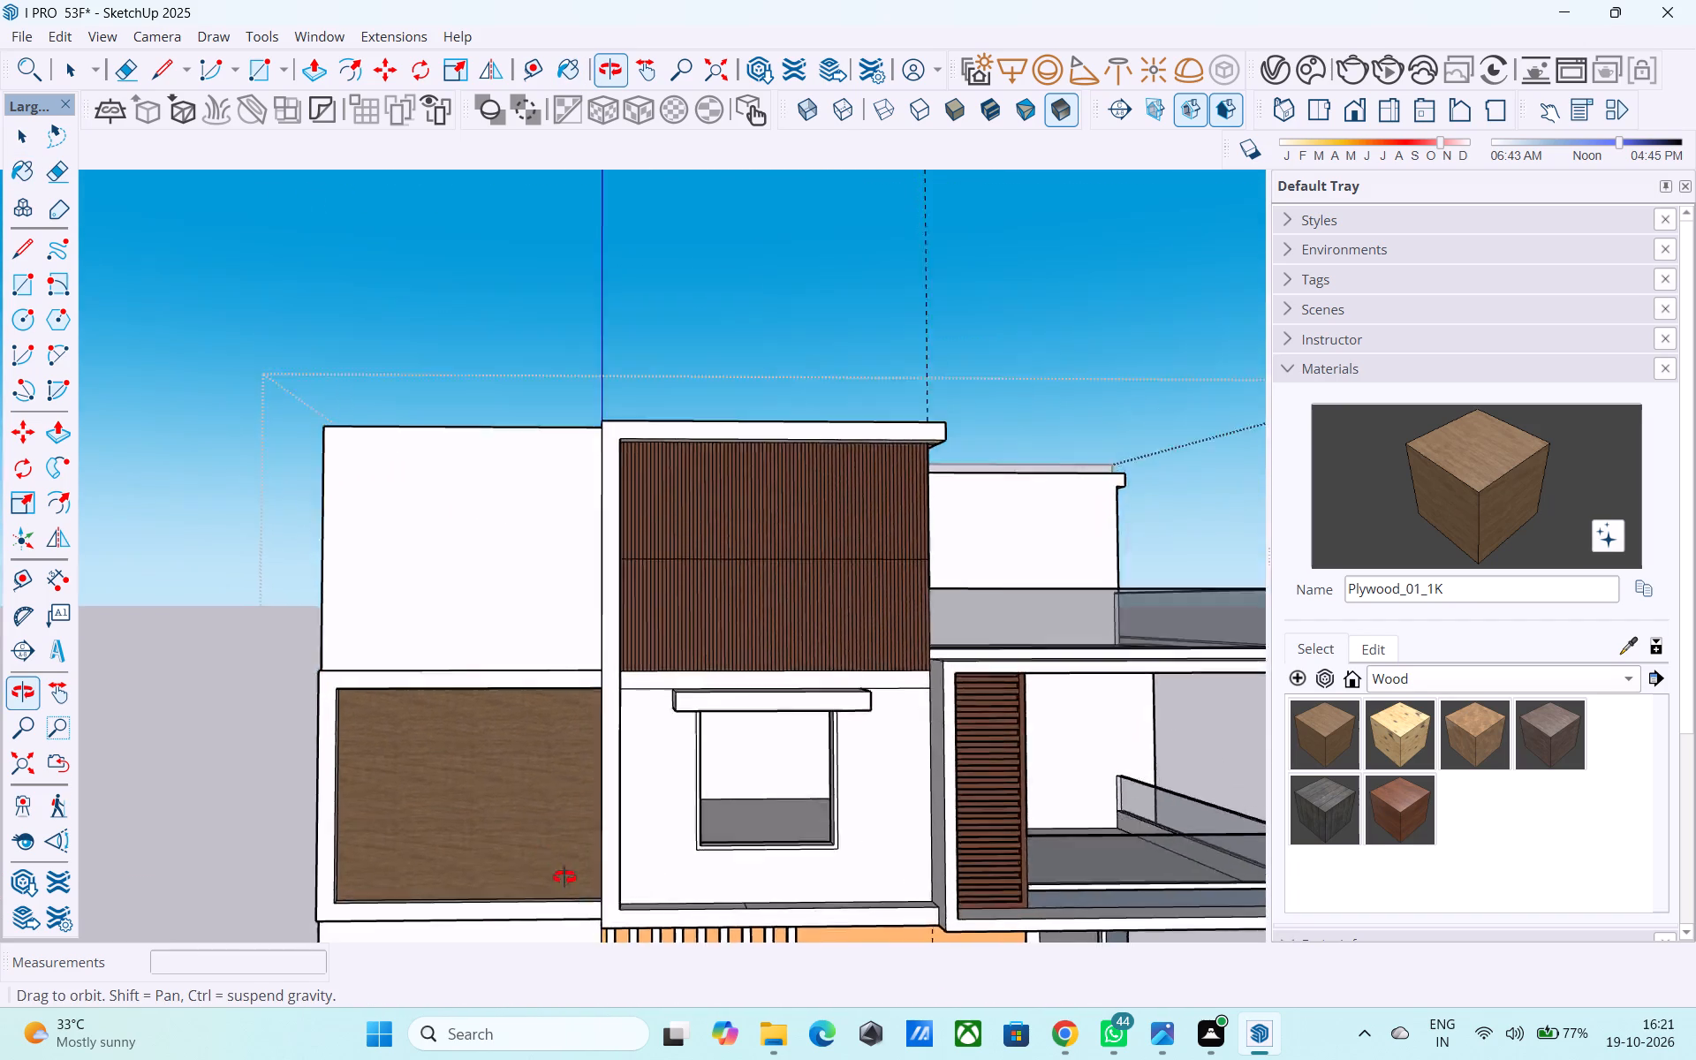
middle_click_drag(564, 877, 639, 912, "shift")
middle_click_drag(661, 858, 693, 943, "shift")
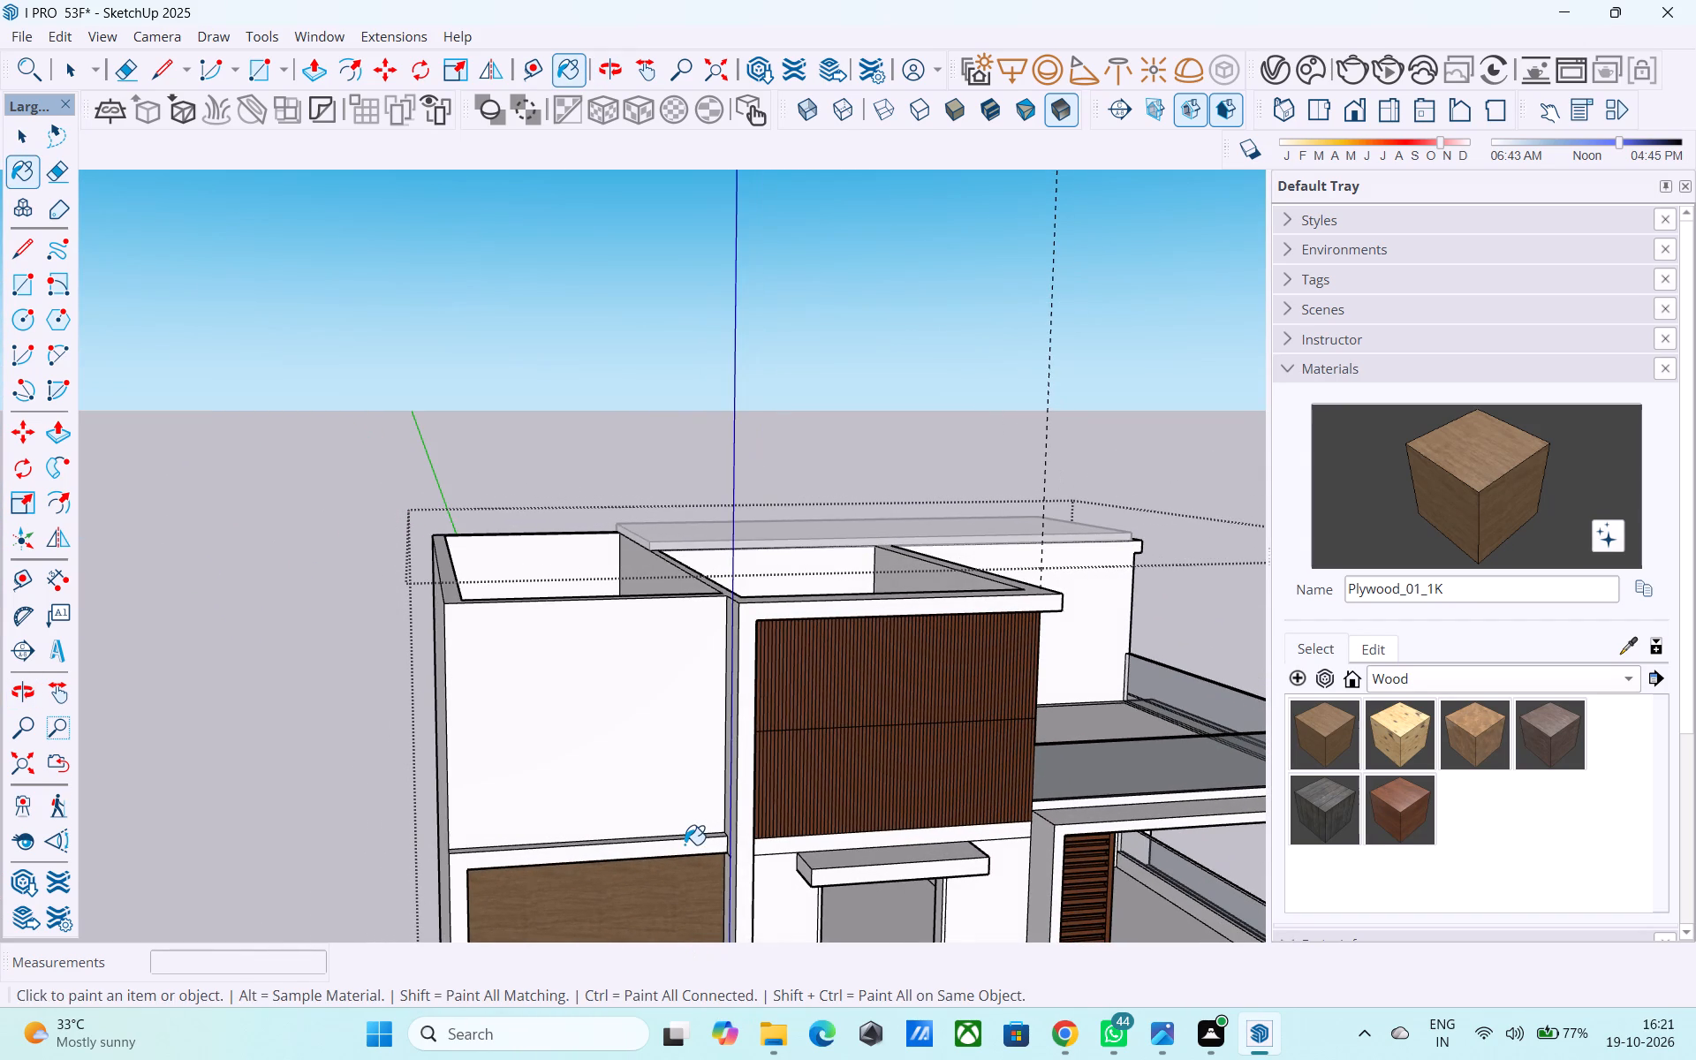
scroll(685, 844, "up", 4)
middle_click_drag(677, 853, 852, 954, "shift")
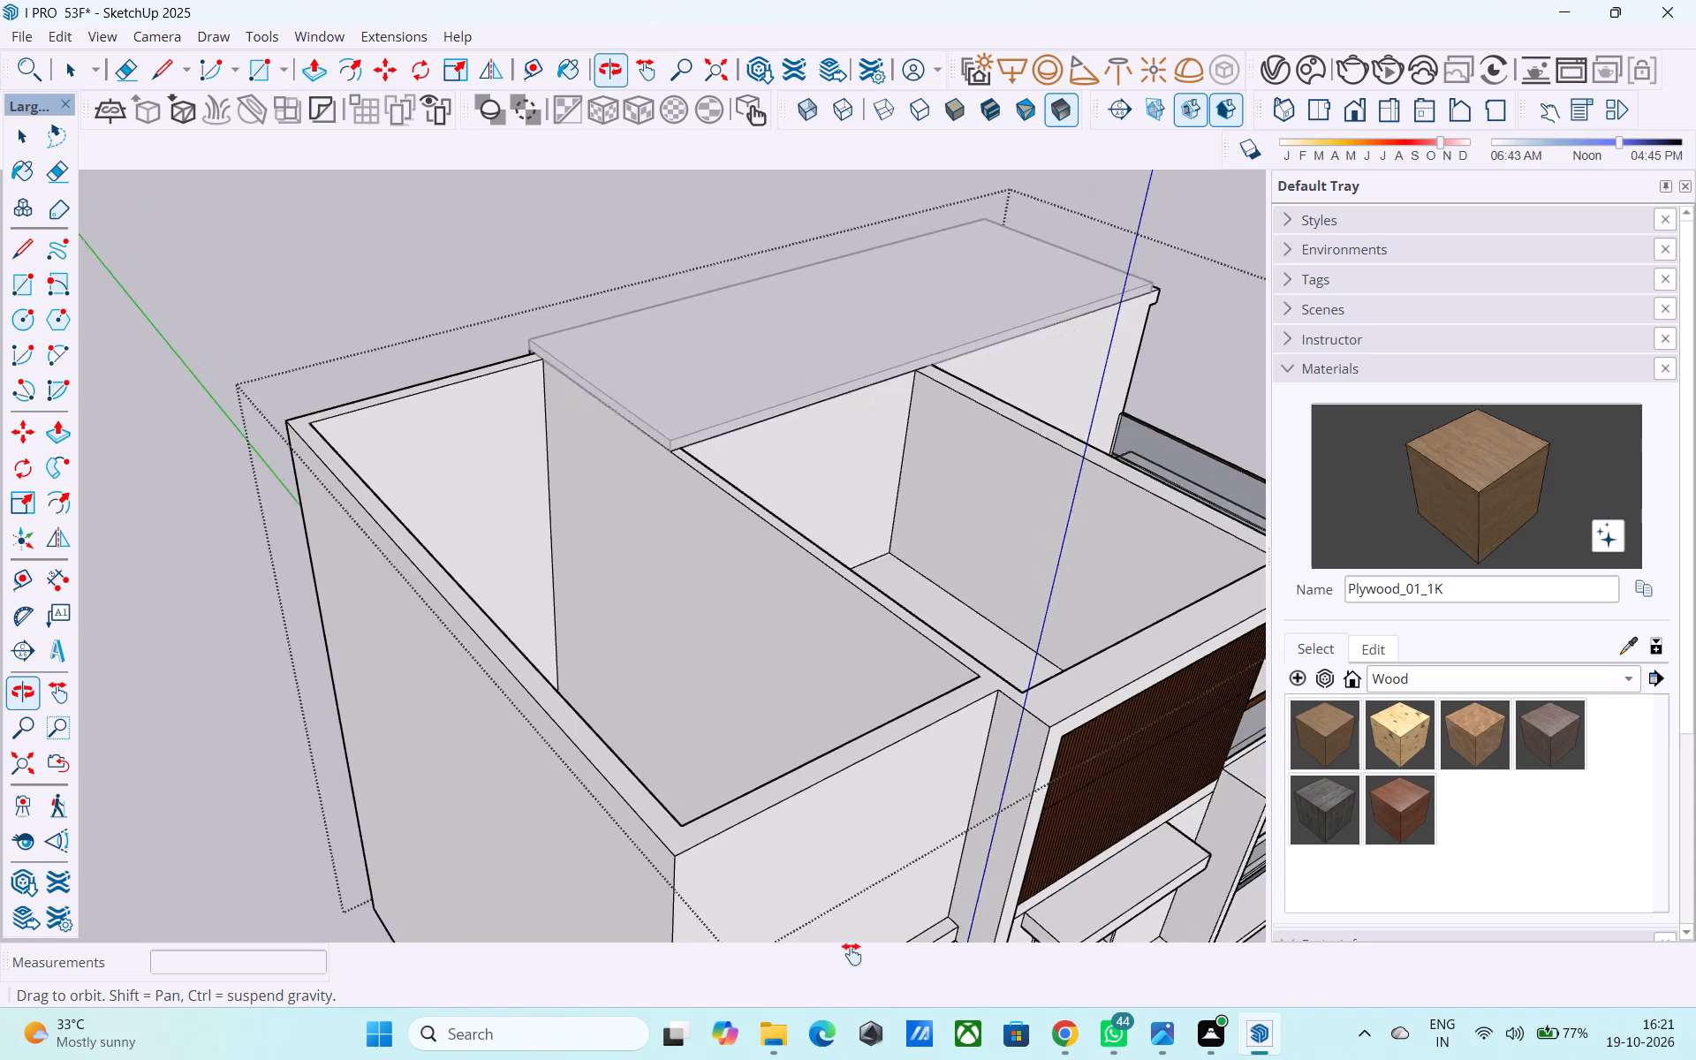
middle_click_drag(852, 954, 845, 738, "shift")
scroll(841, 734, "down", 3)
middle_click_drag(831, 753, 820, 532, "shift")
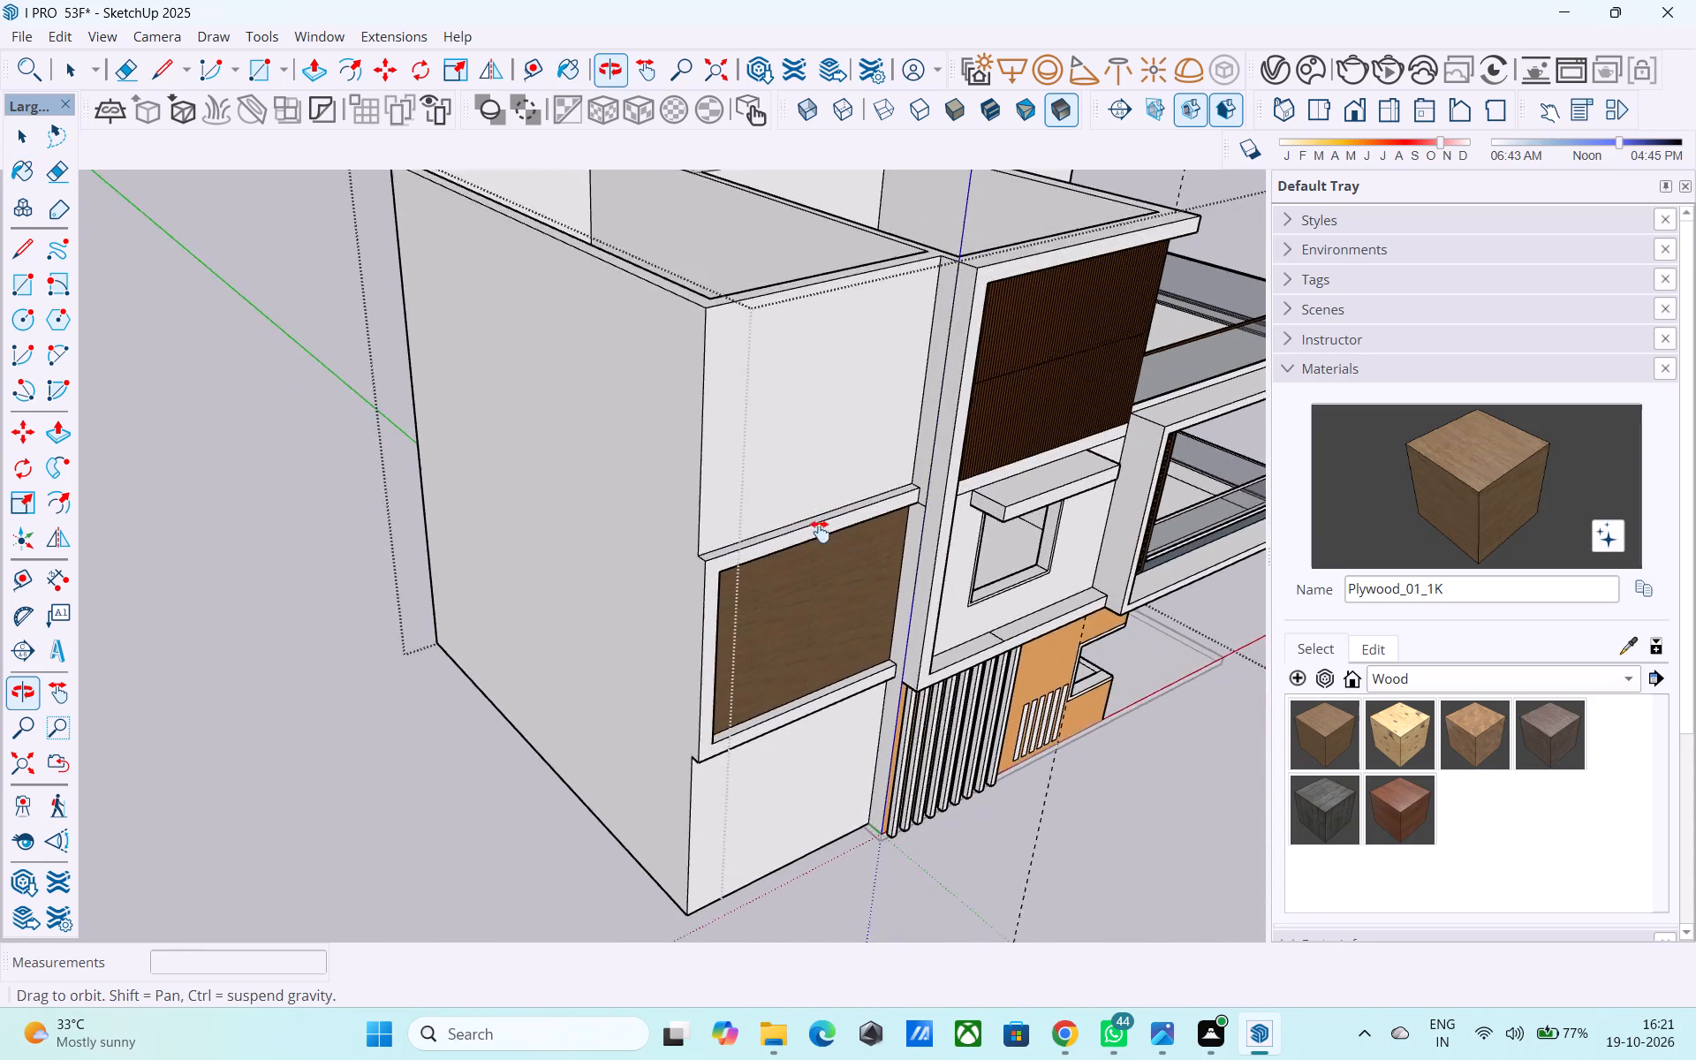
middle_click_drag(820, 532, 738, 461, "shift")
middle_click_drag(649, 660, 655, 649)
scroll(655, 649, "up", 2)
scroll(655, 679, "down", 1)
middle_click_drag(669, 671, 692, 645)
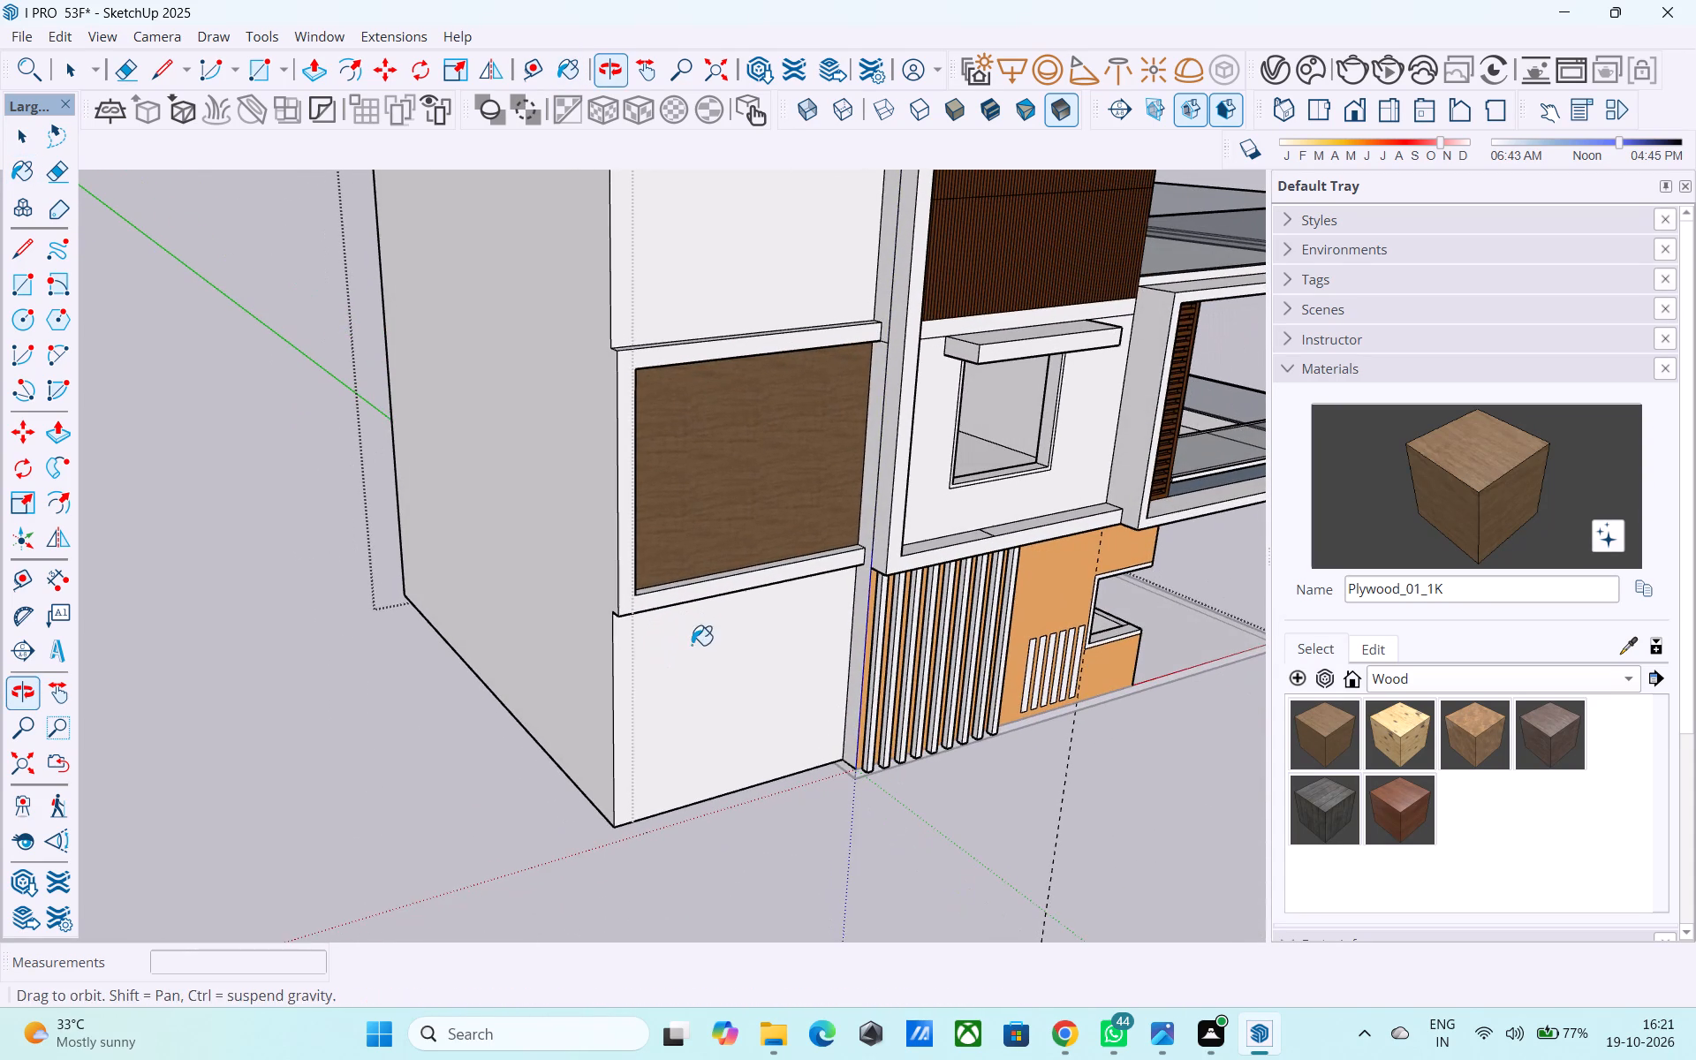
Copy the outer vertical edge of the side block's lower front face 2' inward.
key("space")
scroll(708, 658, "down", 2)
middle_click_drag(705, 668, 647, 661)
scroll(592, 707, "up", 3)
middle_click_drag(620, 738, 587, 708)
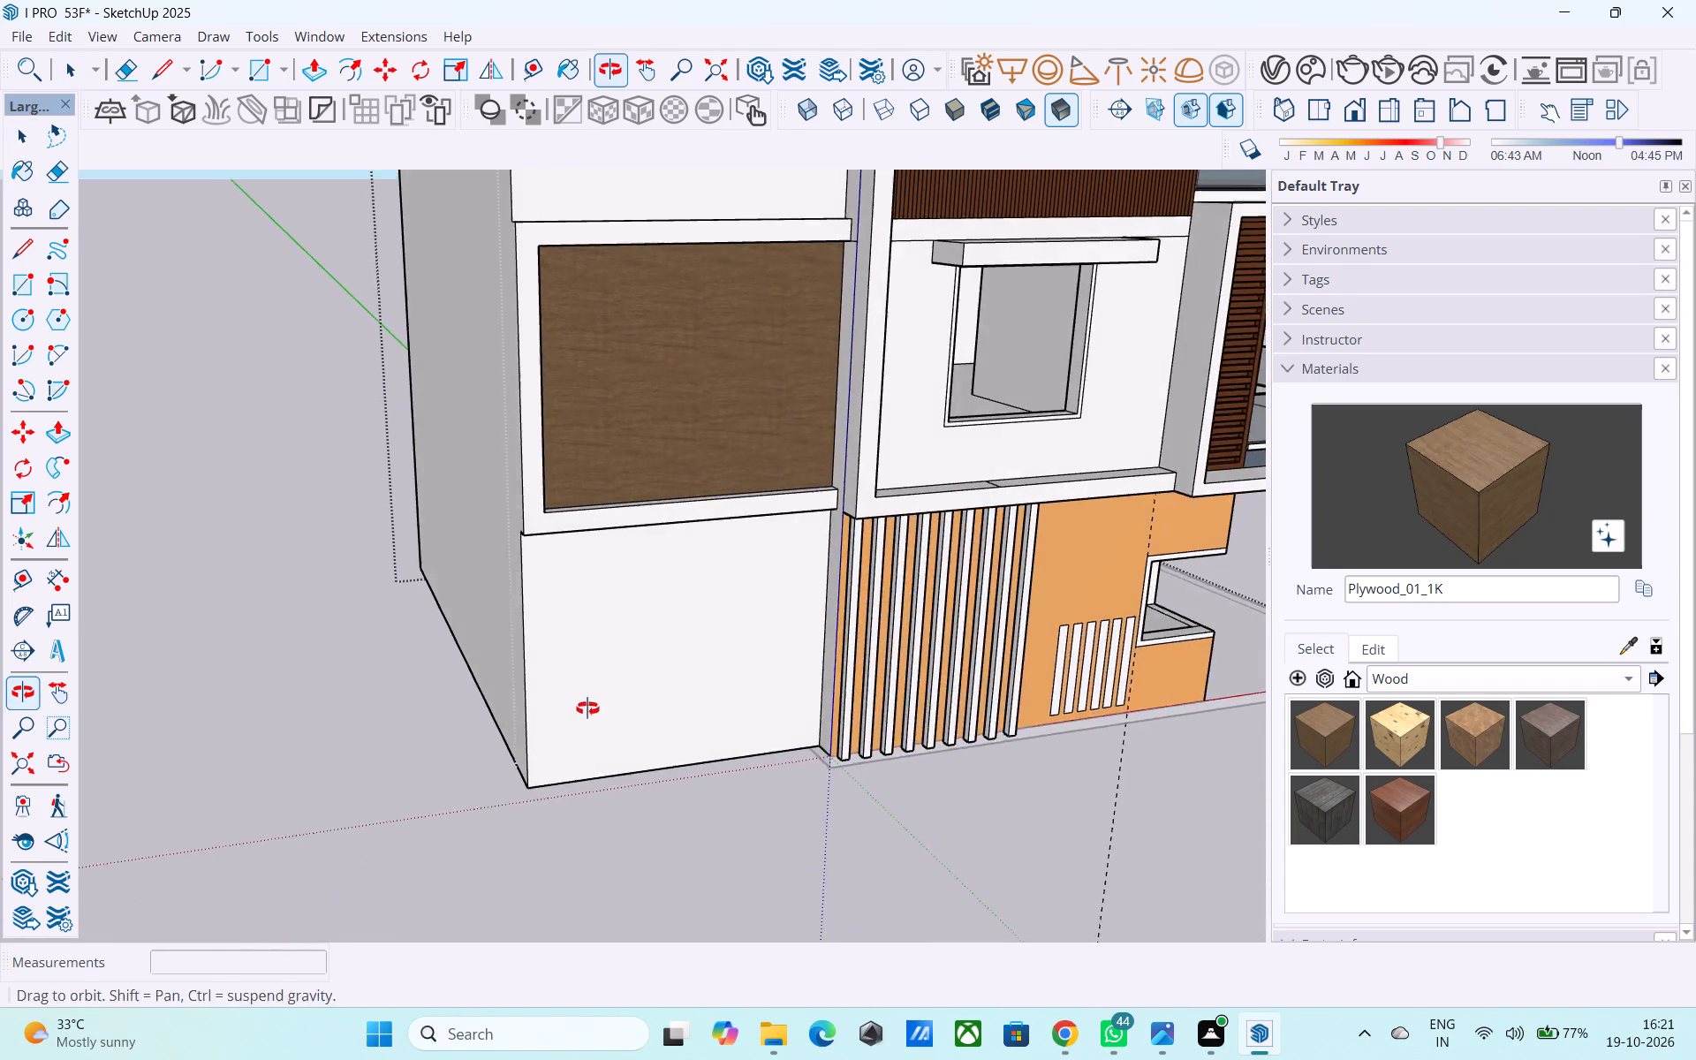
middle_click_drag(587, 708, 587, 708)
scroll(560, 709, "up", 2)
left_click(511, 700)
key("m")
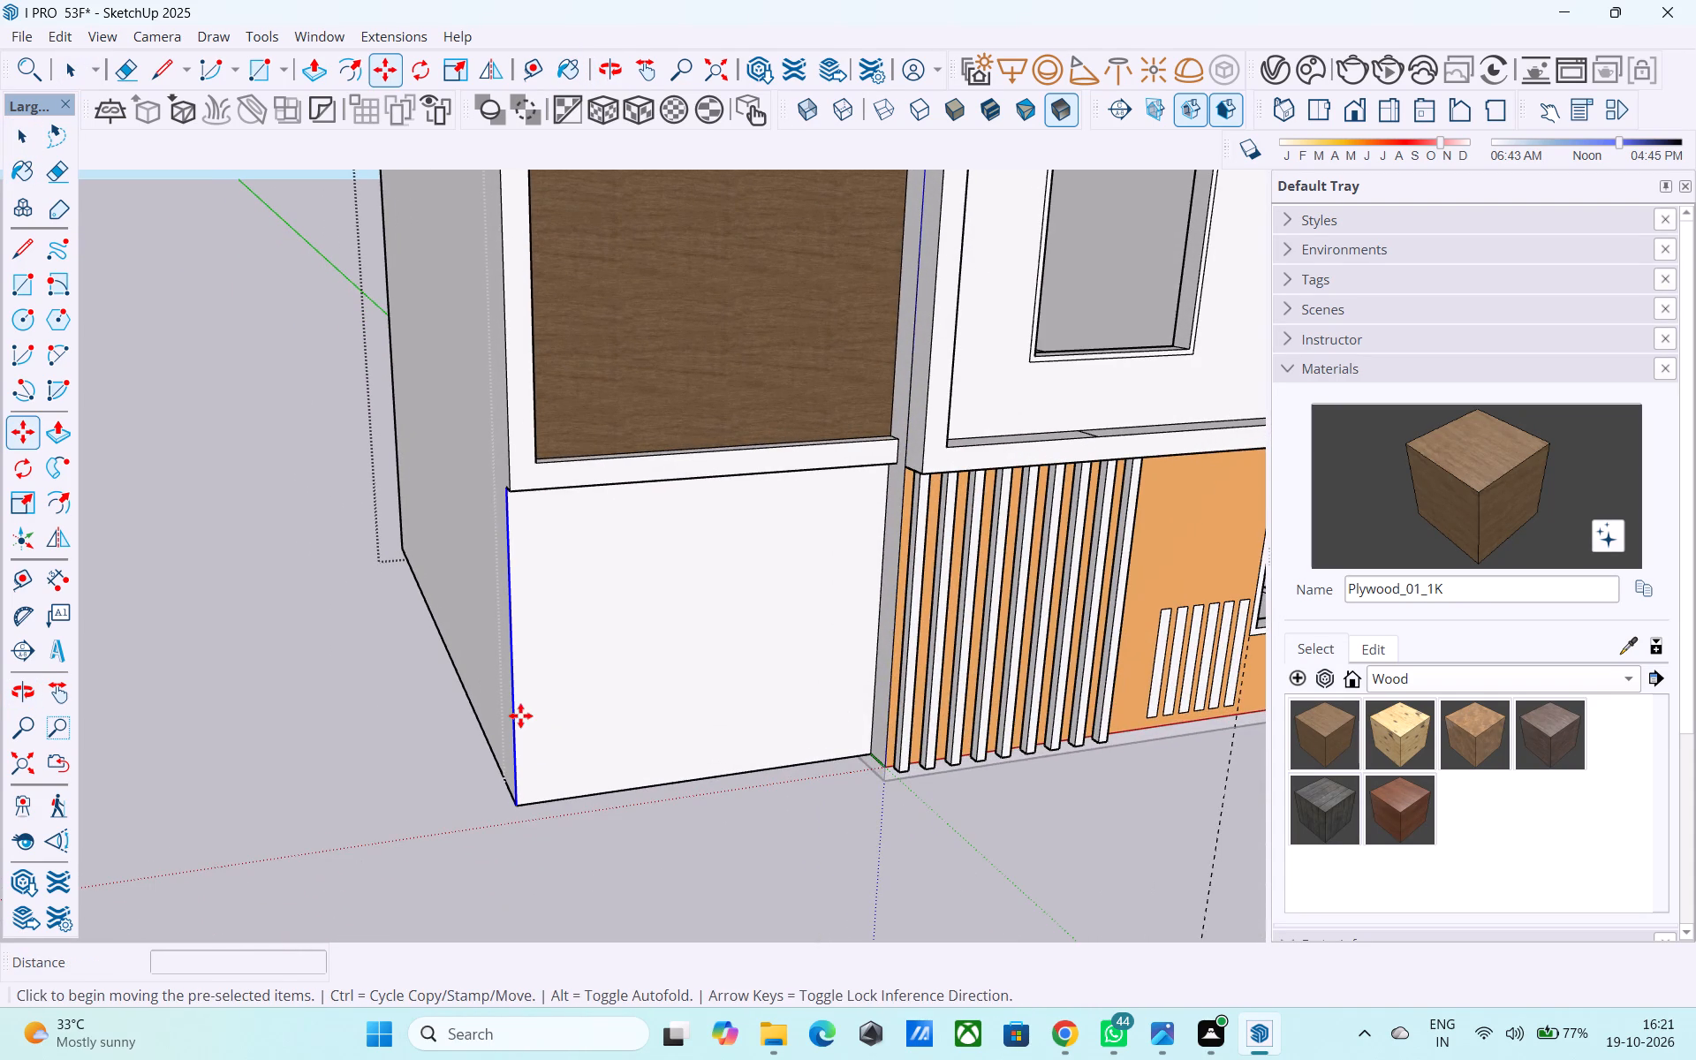
left_click(525, 798)
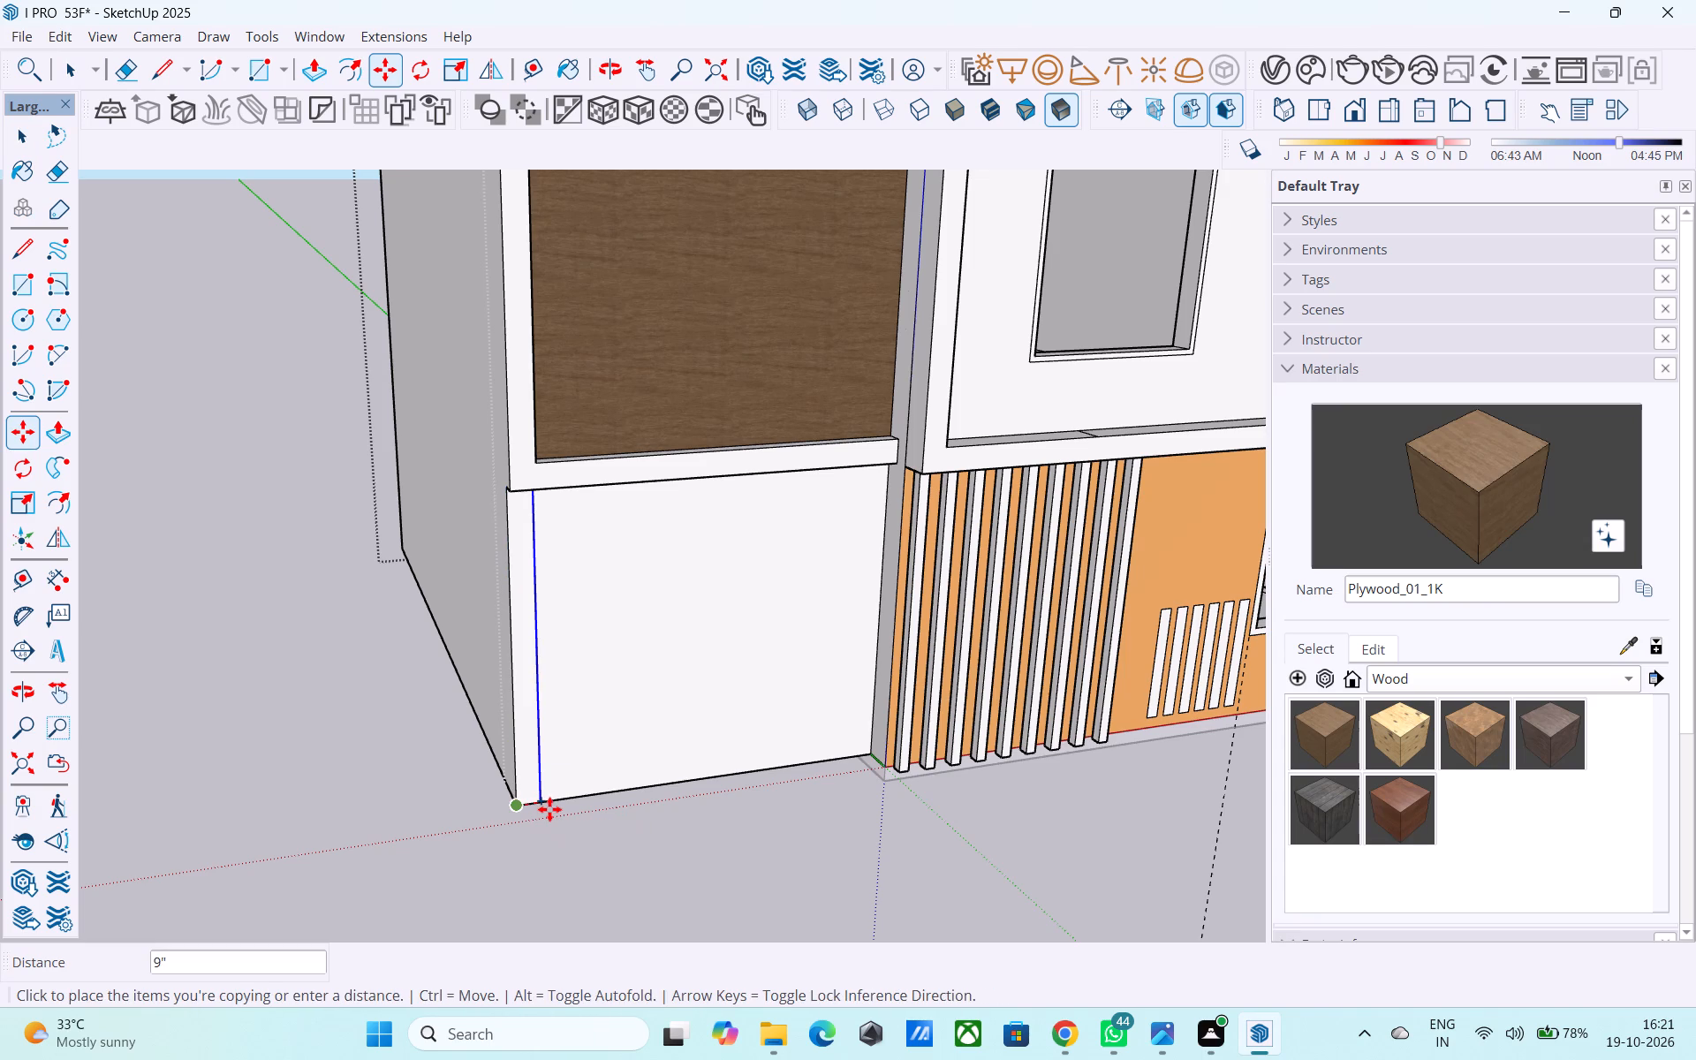
type("2'")
key("Return")
Outline a 2' wide corner strip on the side wall by copying the lower corner edge back and closing its top with a line.
middle_click_drag(549, 809, 690, 776)
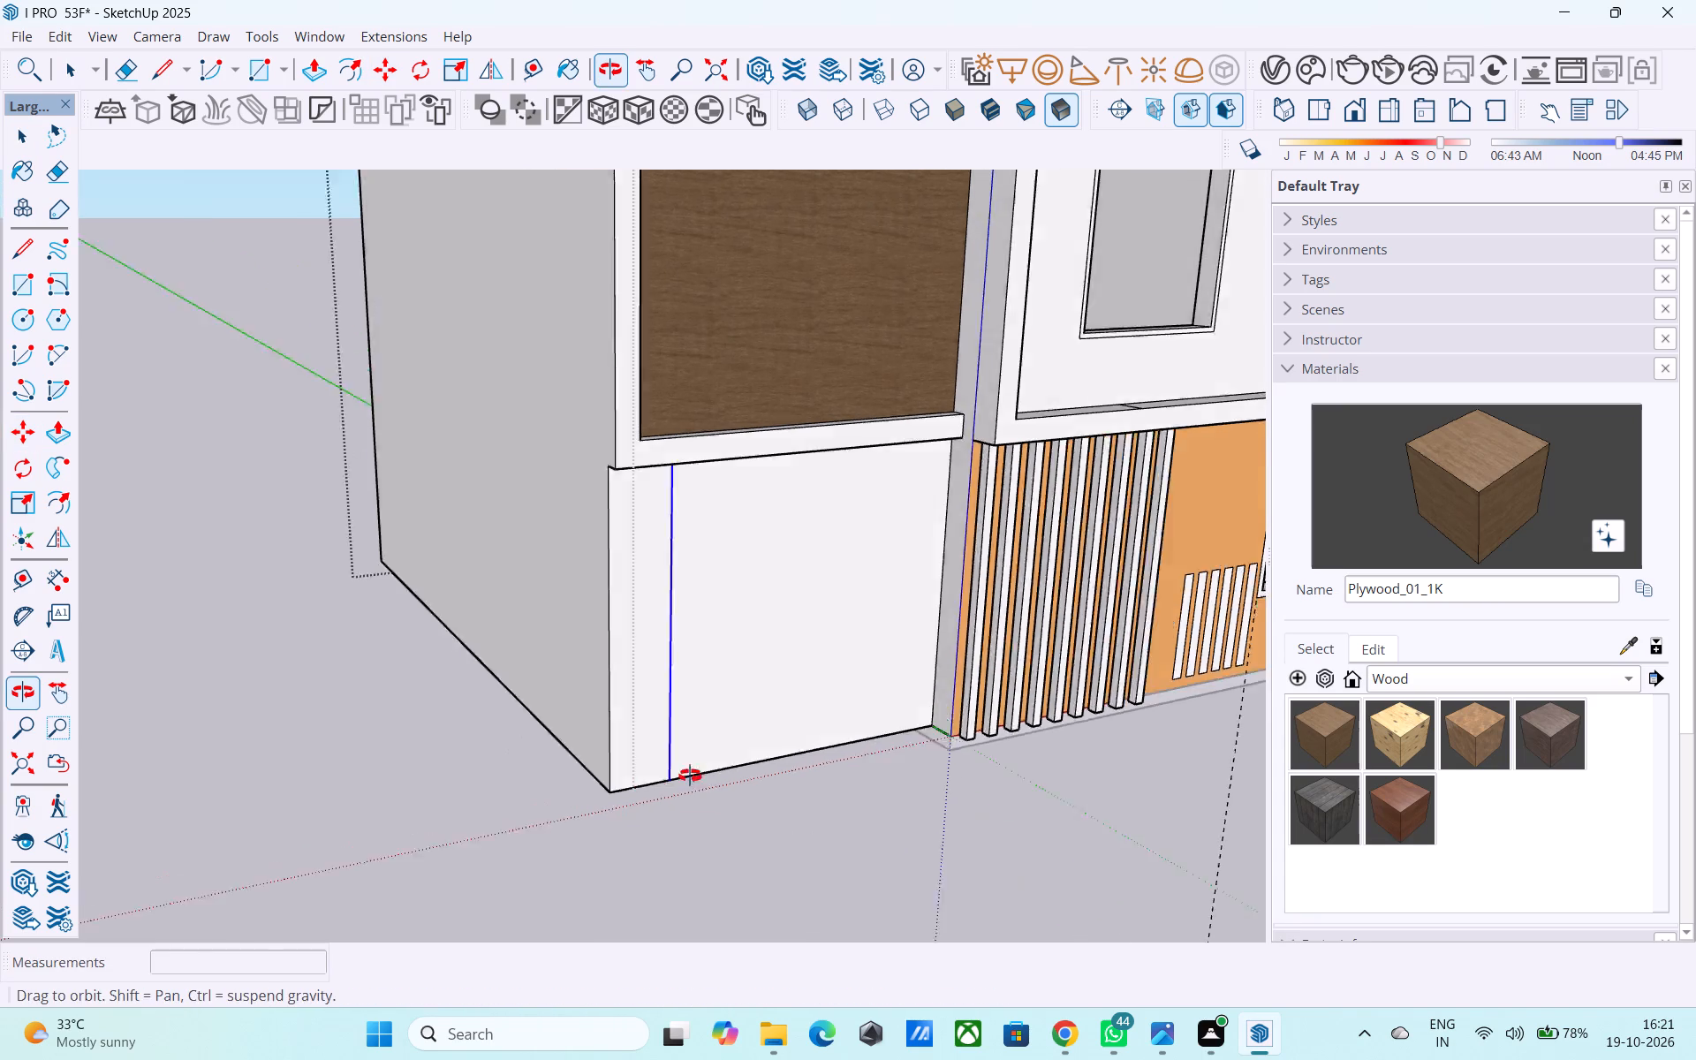
middle_click_drag(690, 776, 782, 762)
scroll(781, 768, "up", 1)
key("space")
left_click(845, 723)
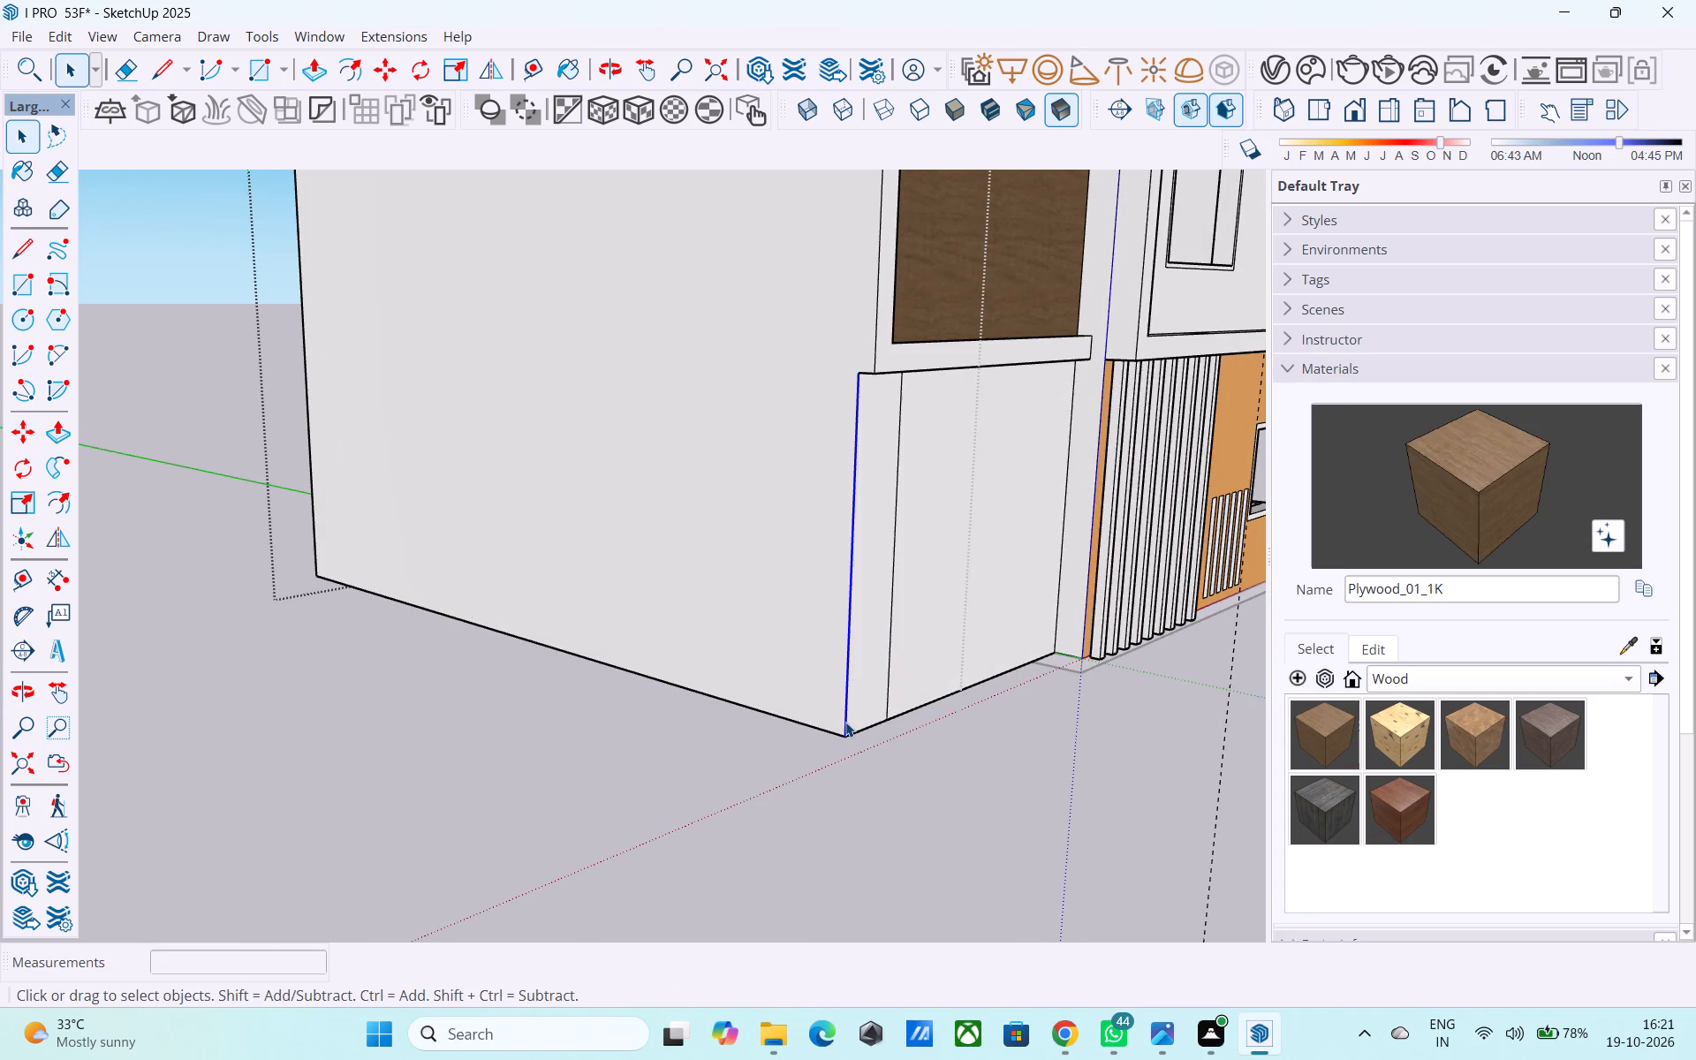
key("m")
left_click(839, 732)
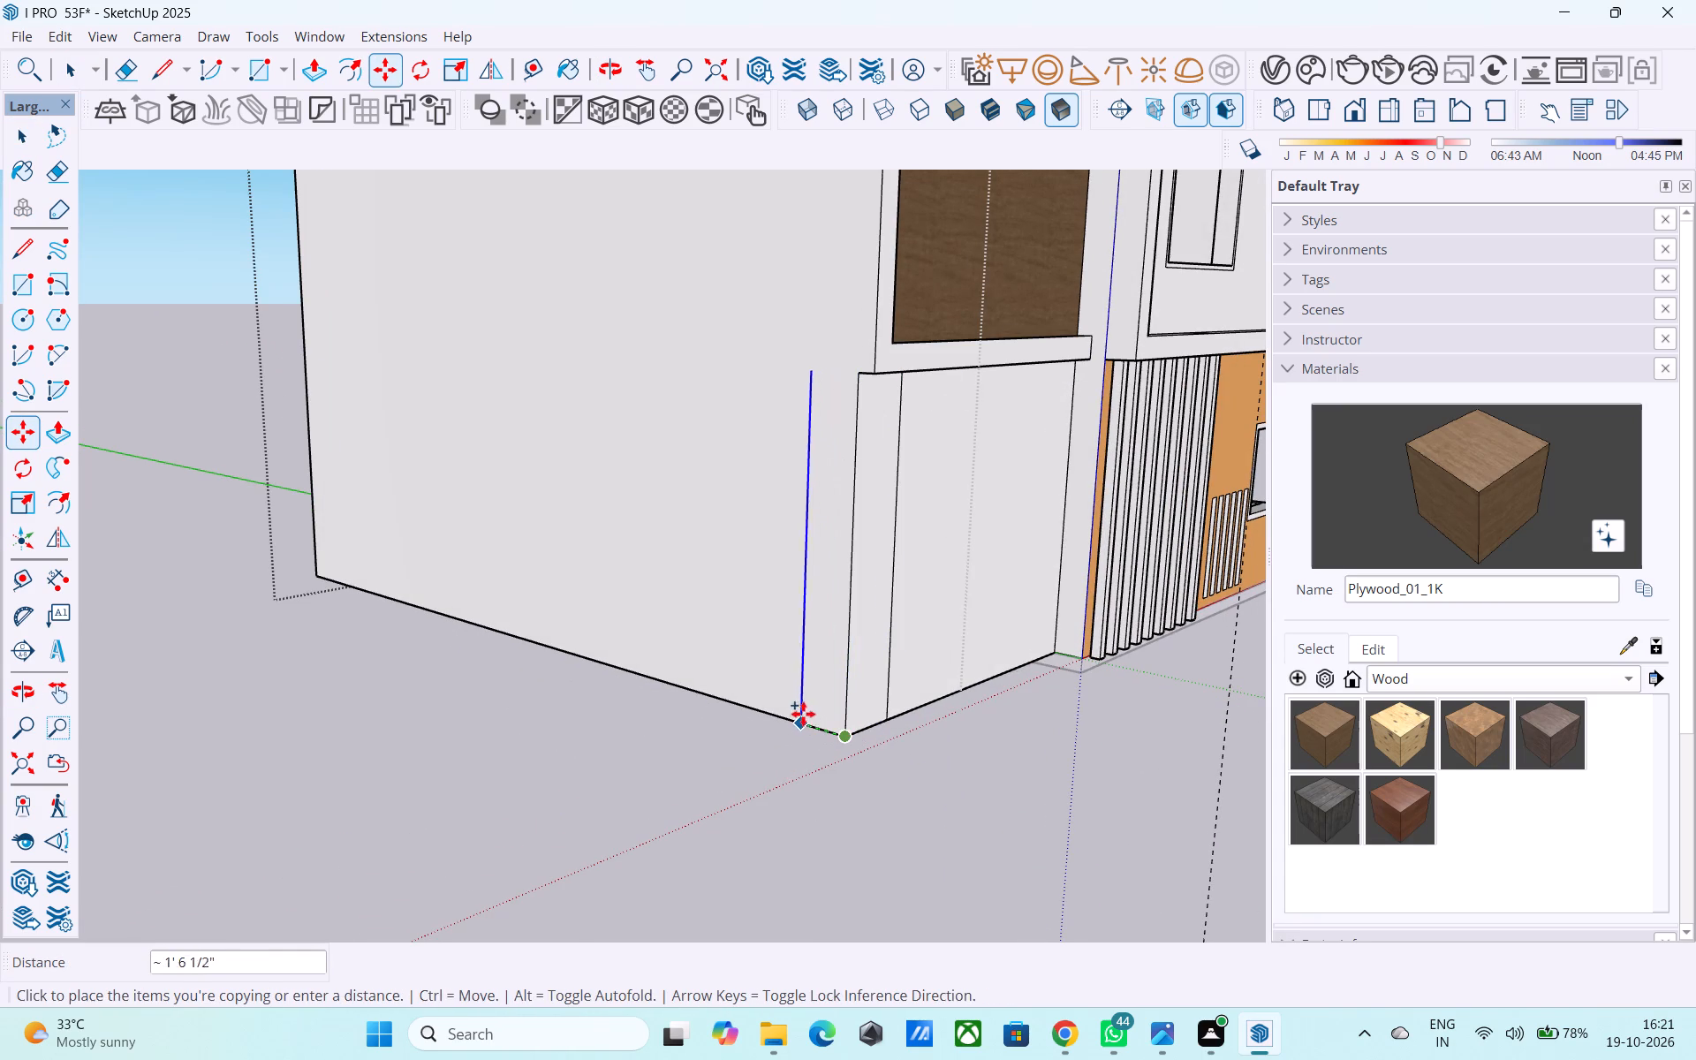
left_click(798, 709)
key("l")
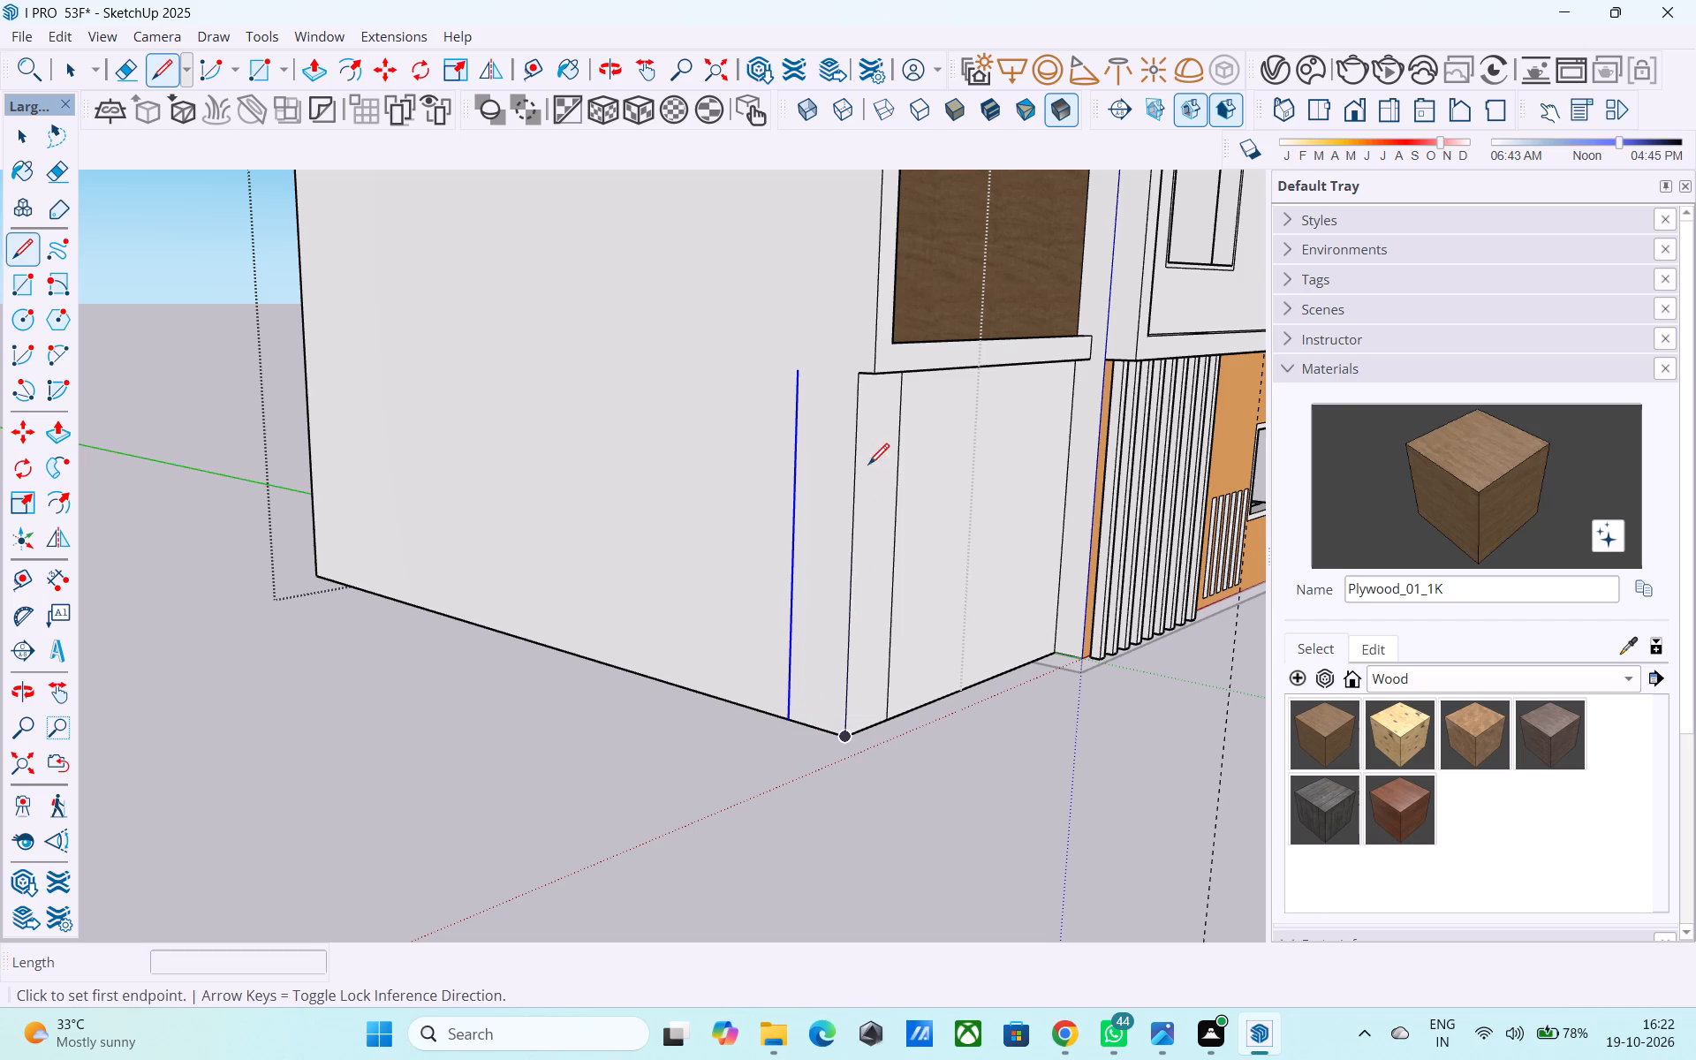
left_click(852, 370)
left_click(791, 363)
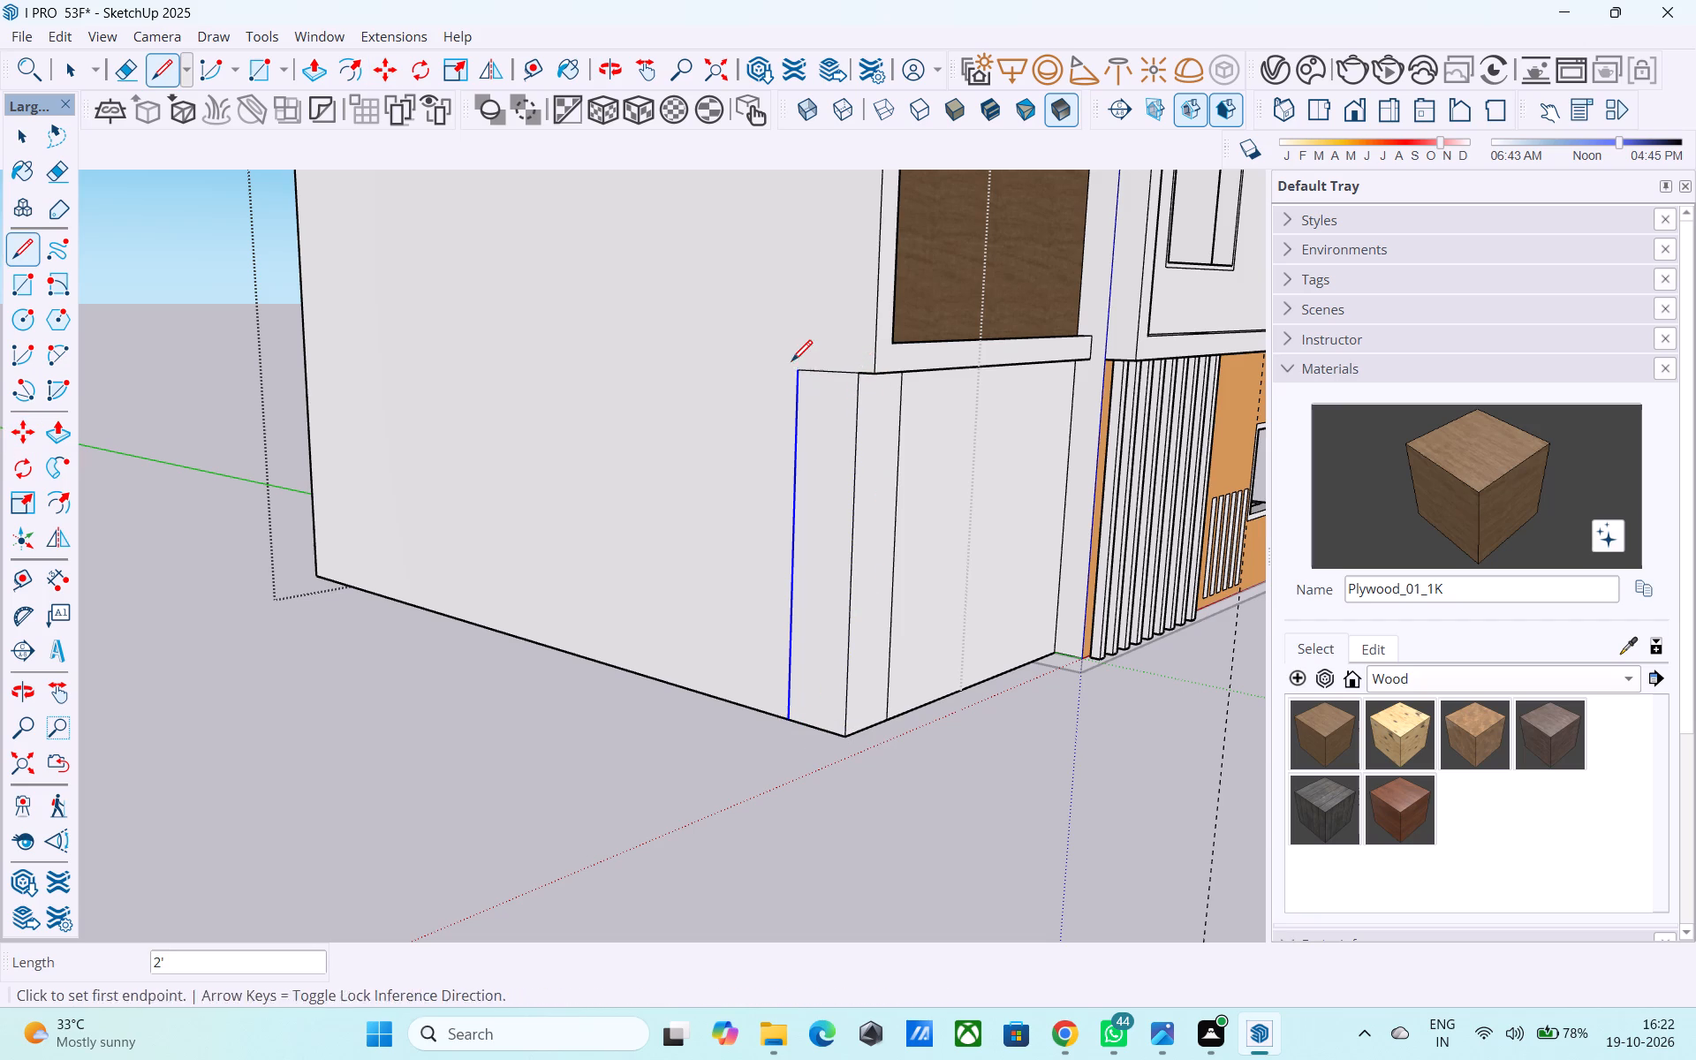
Push the lower front face beside the corner strip inward 9" to open the ground floor behind the corner column.
key("space")
middle_click_drag(877, 435, 594, 473)
left_click(606, 503)
key("p")
left_click(614, 566)
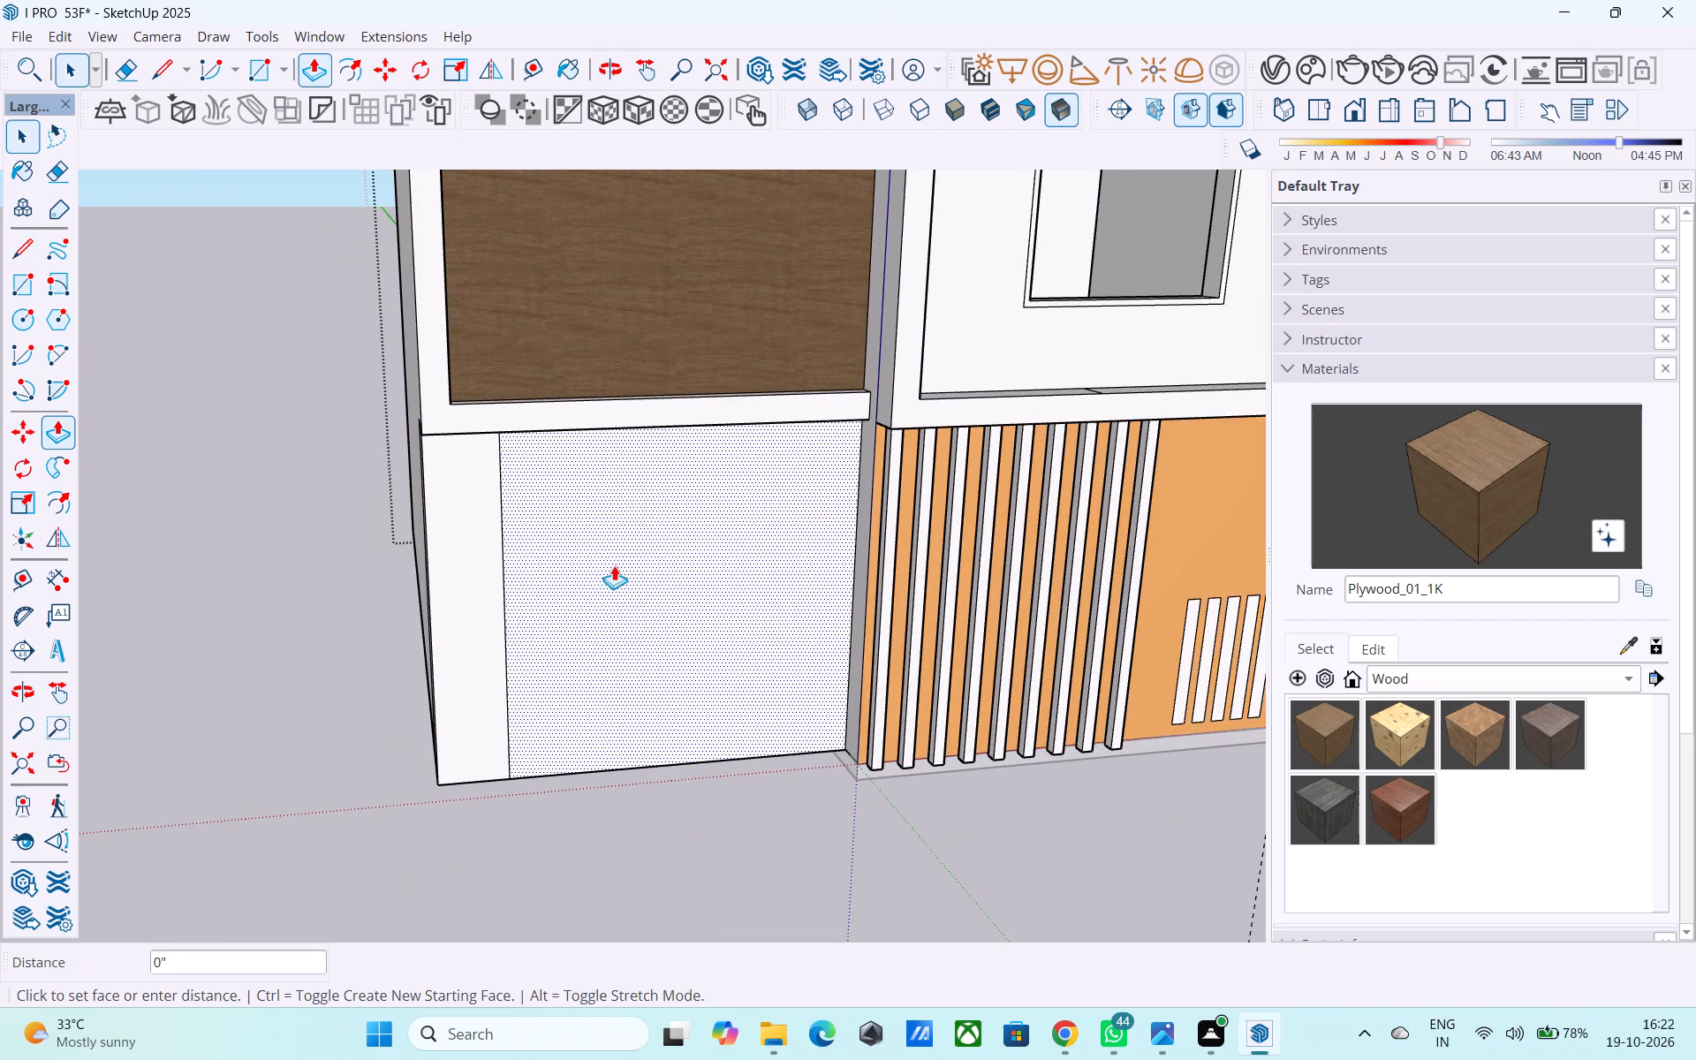
left_click(617, 537)
Draw a 26' 6" horizontal line from the corner strip's top to the rear edge of the side wall.
middle_click_drag(637, 574, 848, 538)
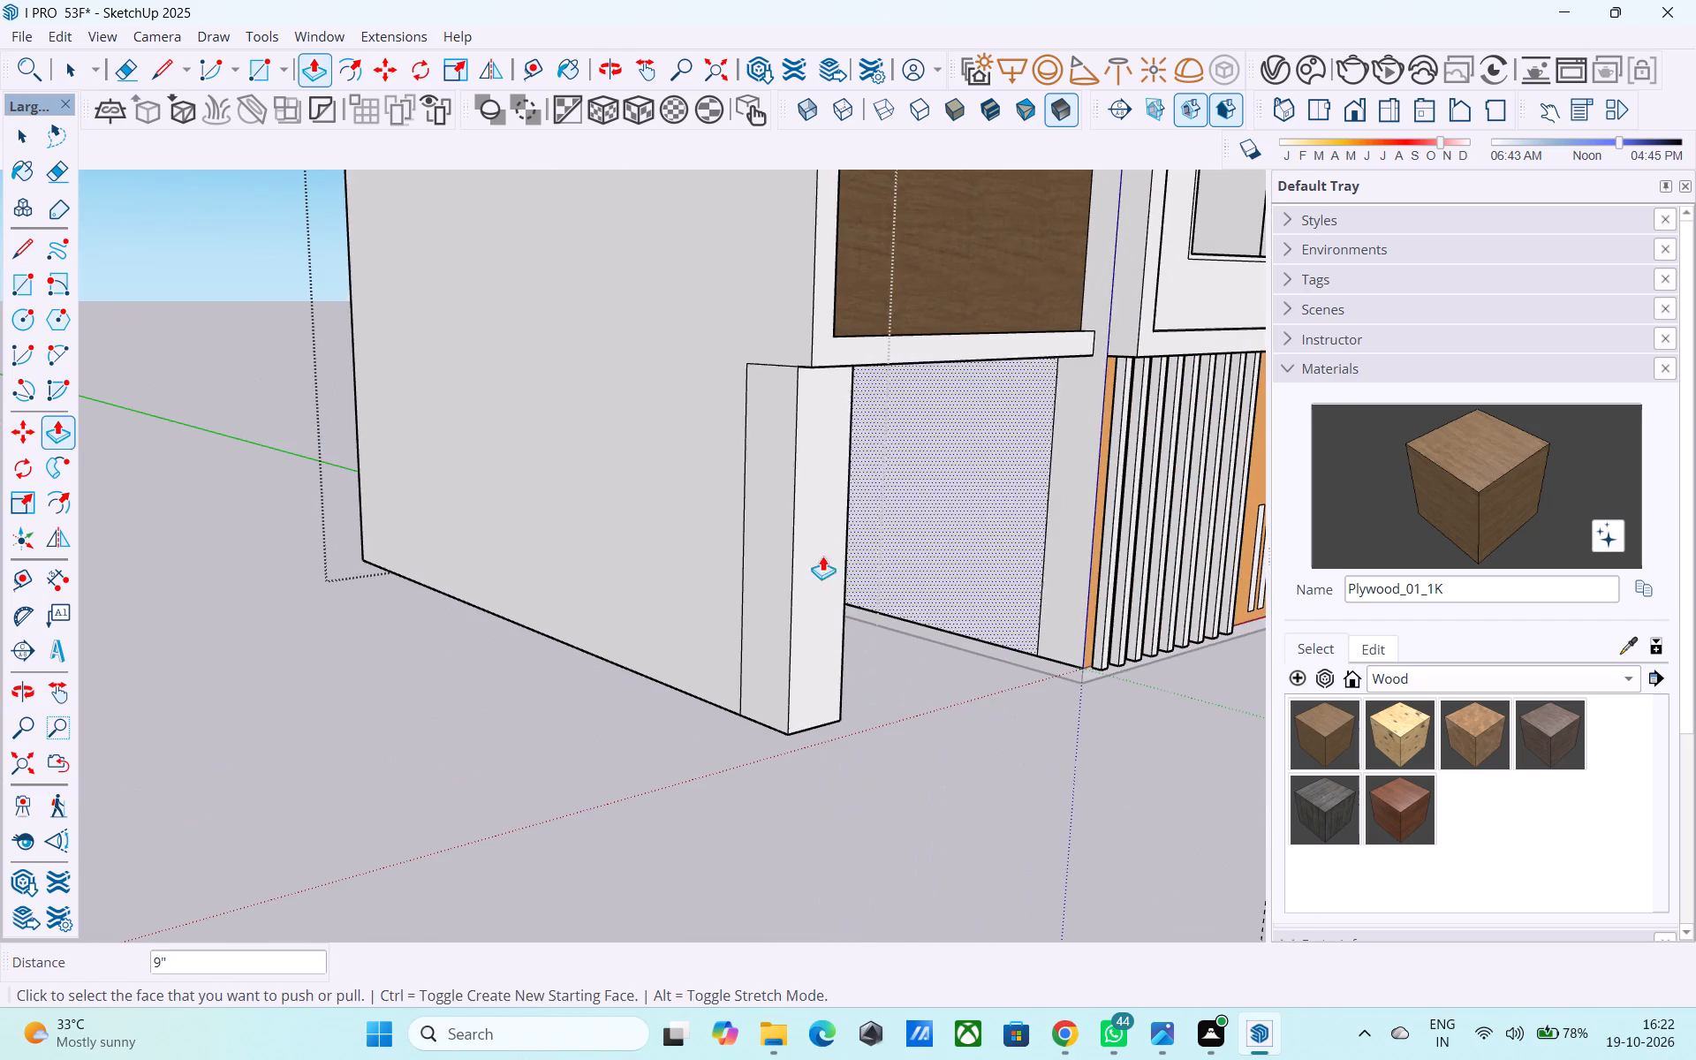
key("l")
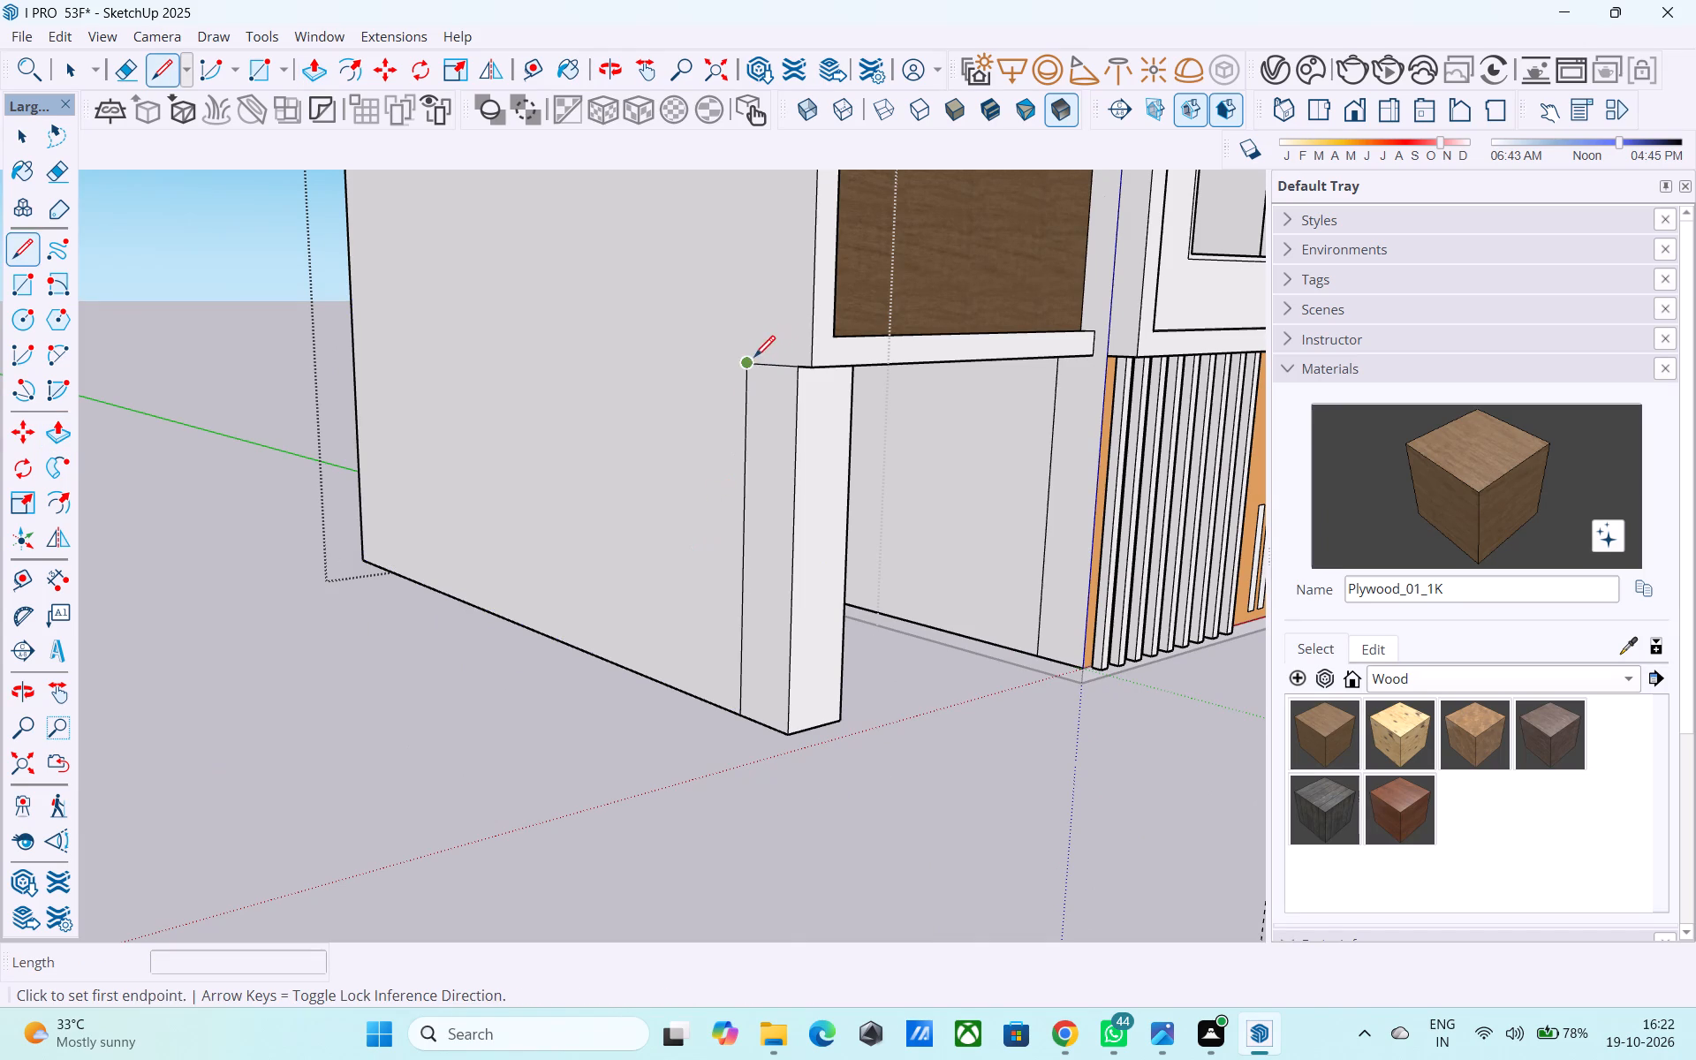
left_click(753, 359)
left_click(348, 338)
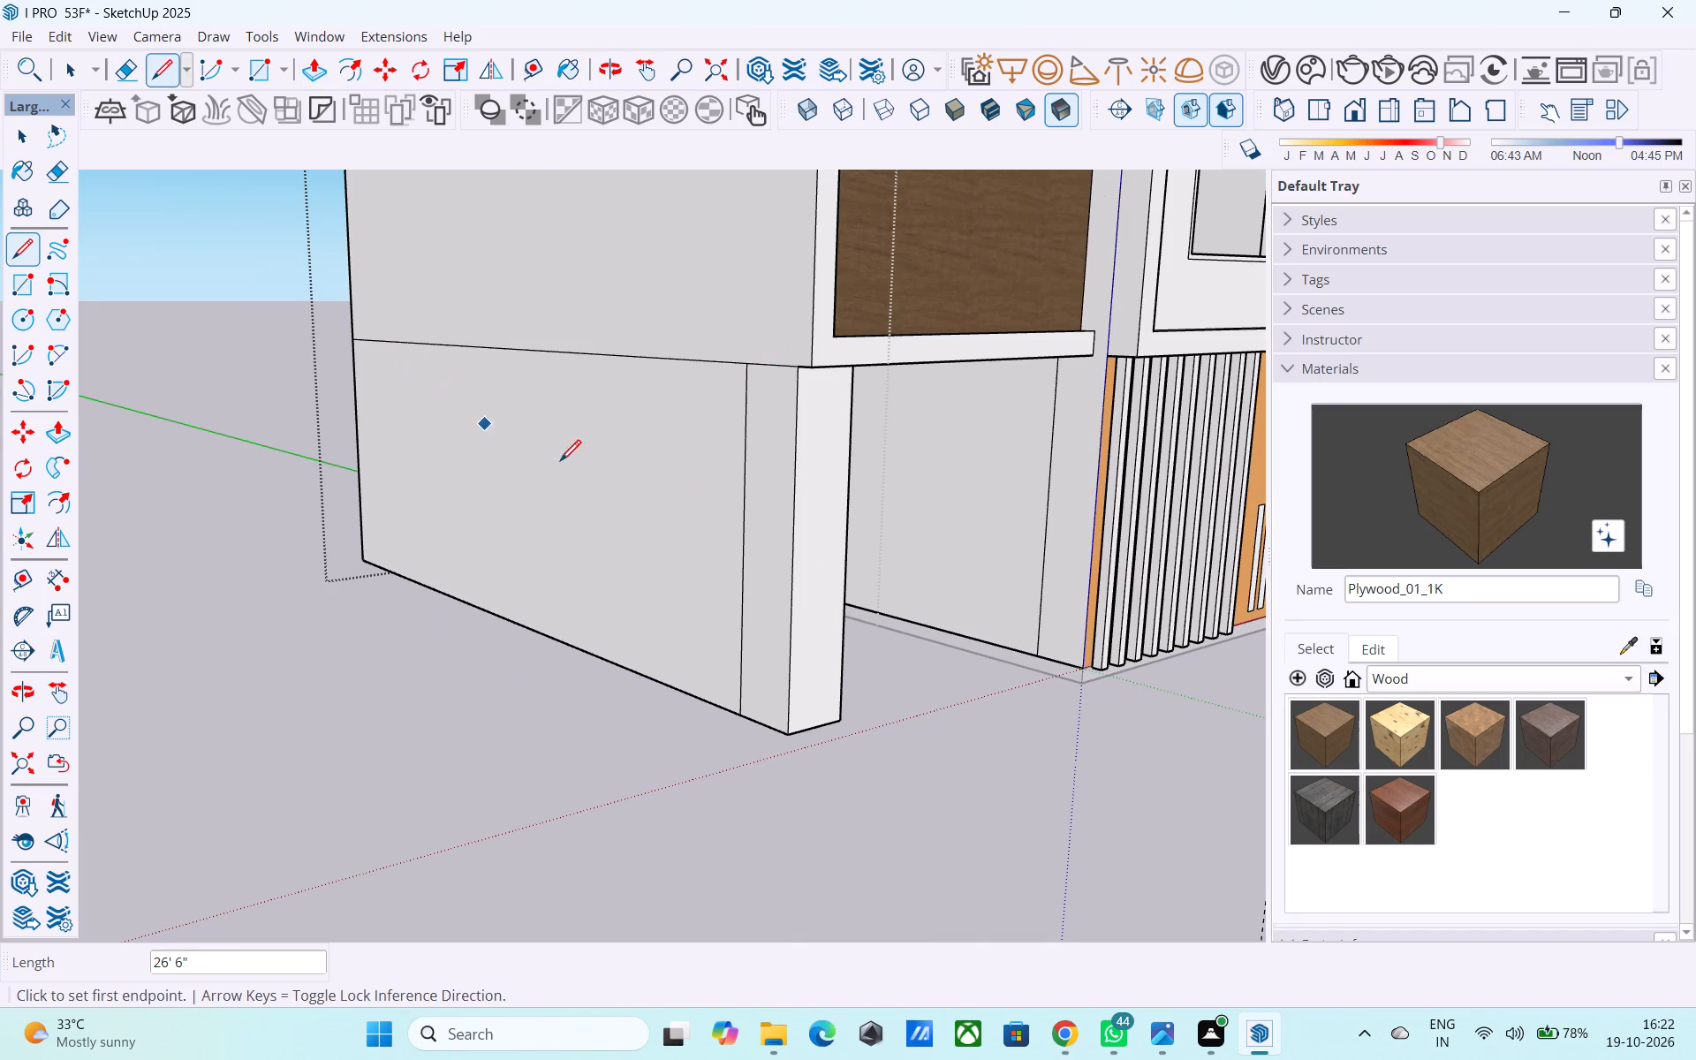
Push the lower side wall face behind the corner column inward 9".
key("space")
left_click(589, 488)
key("p")
left_click(589, 489)
left_click(628, 472)
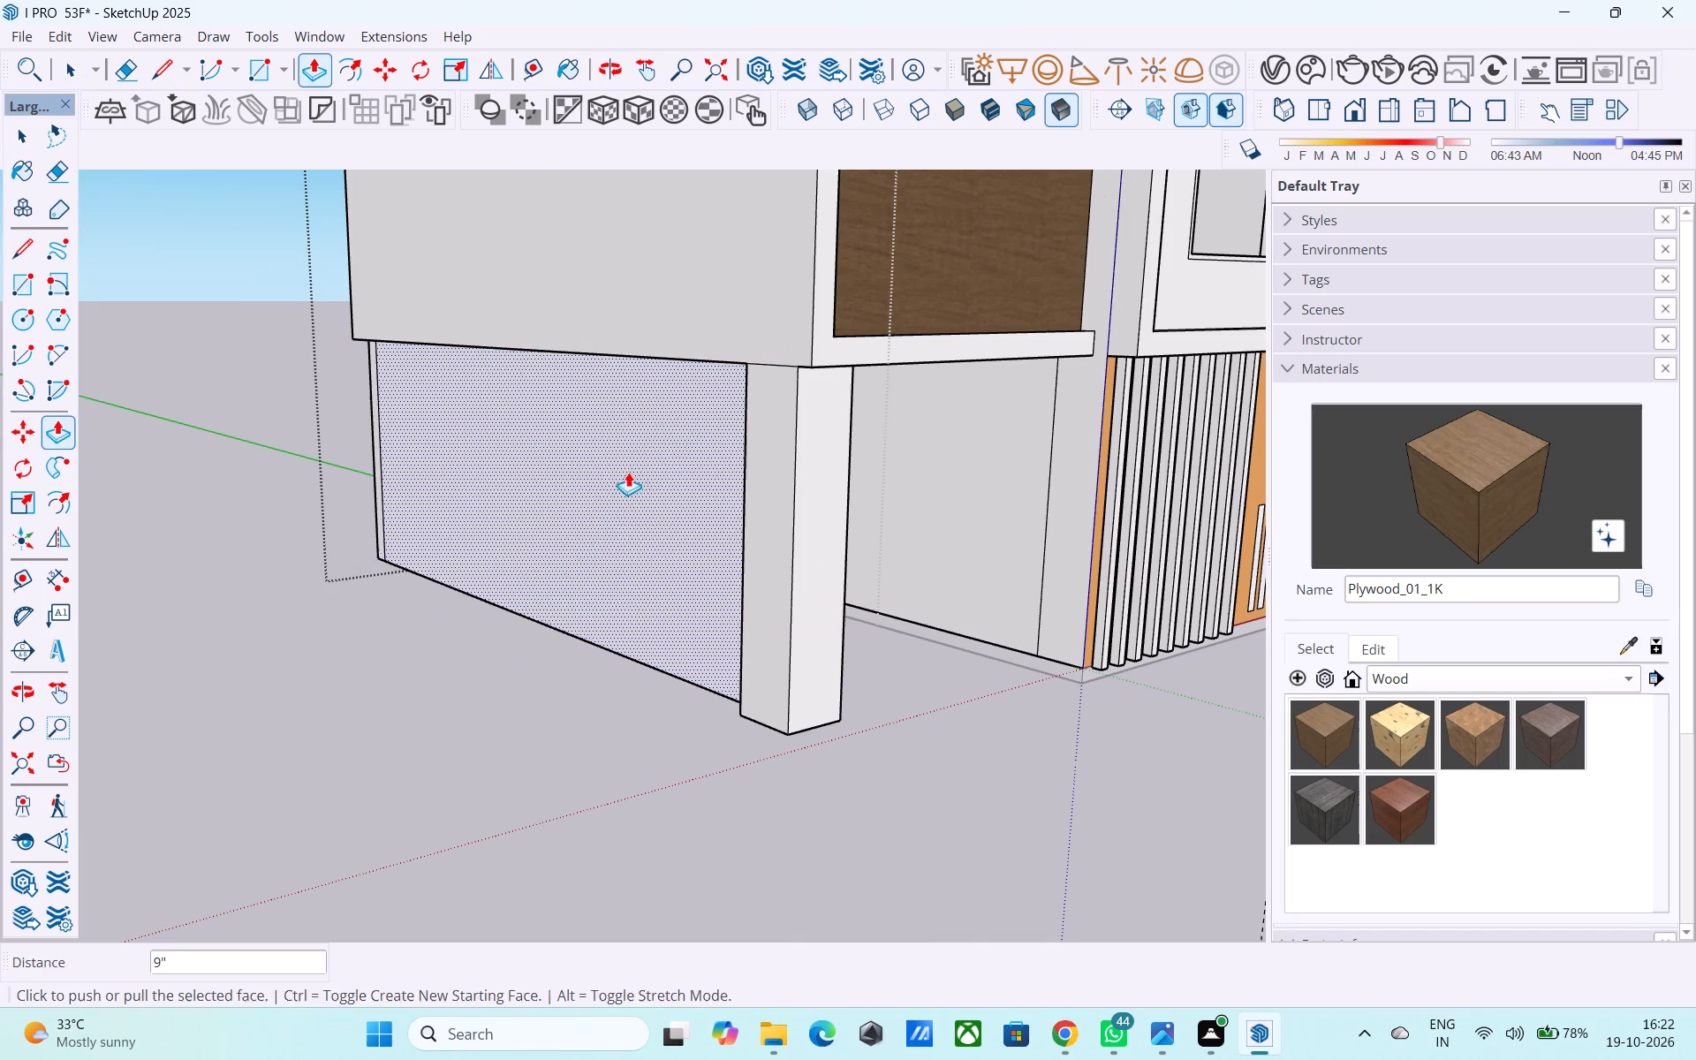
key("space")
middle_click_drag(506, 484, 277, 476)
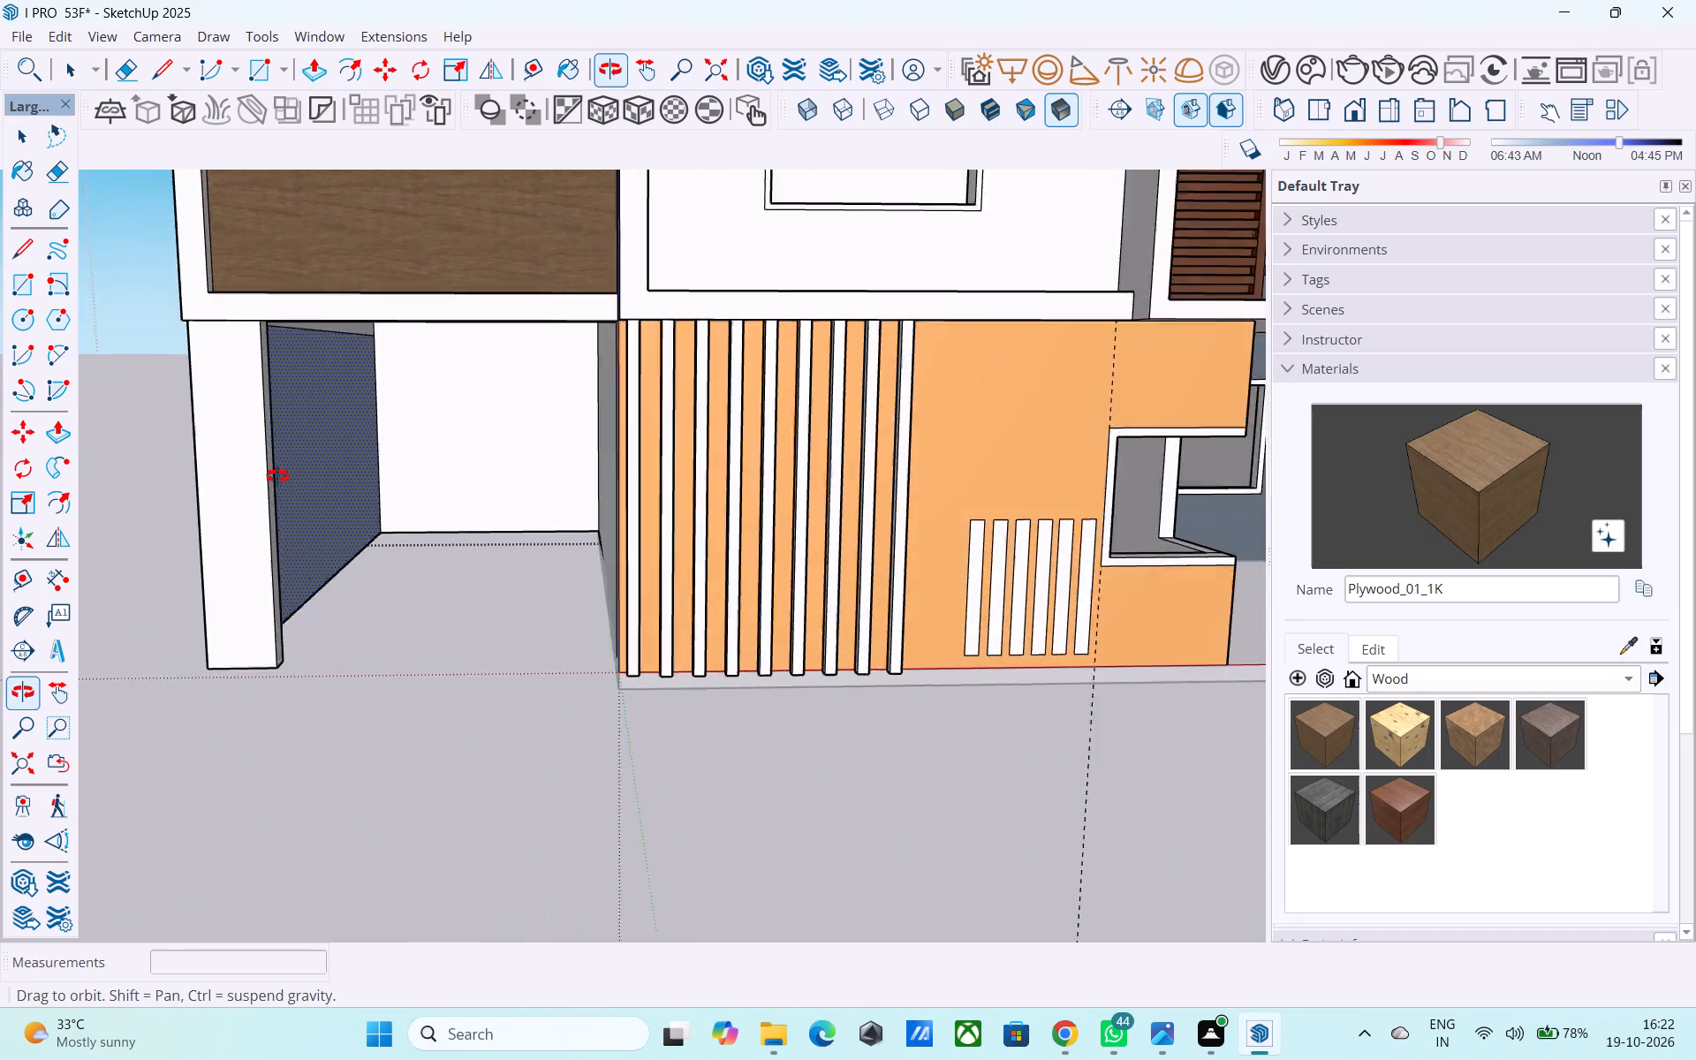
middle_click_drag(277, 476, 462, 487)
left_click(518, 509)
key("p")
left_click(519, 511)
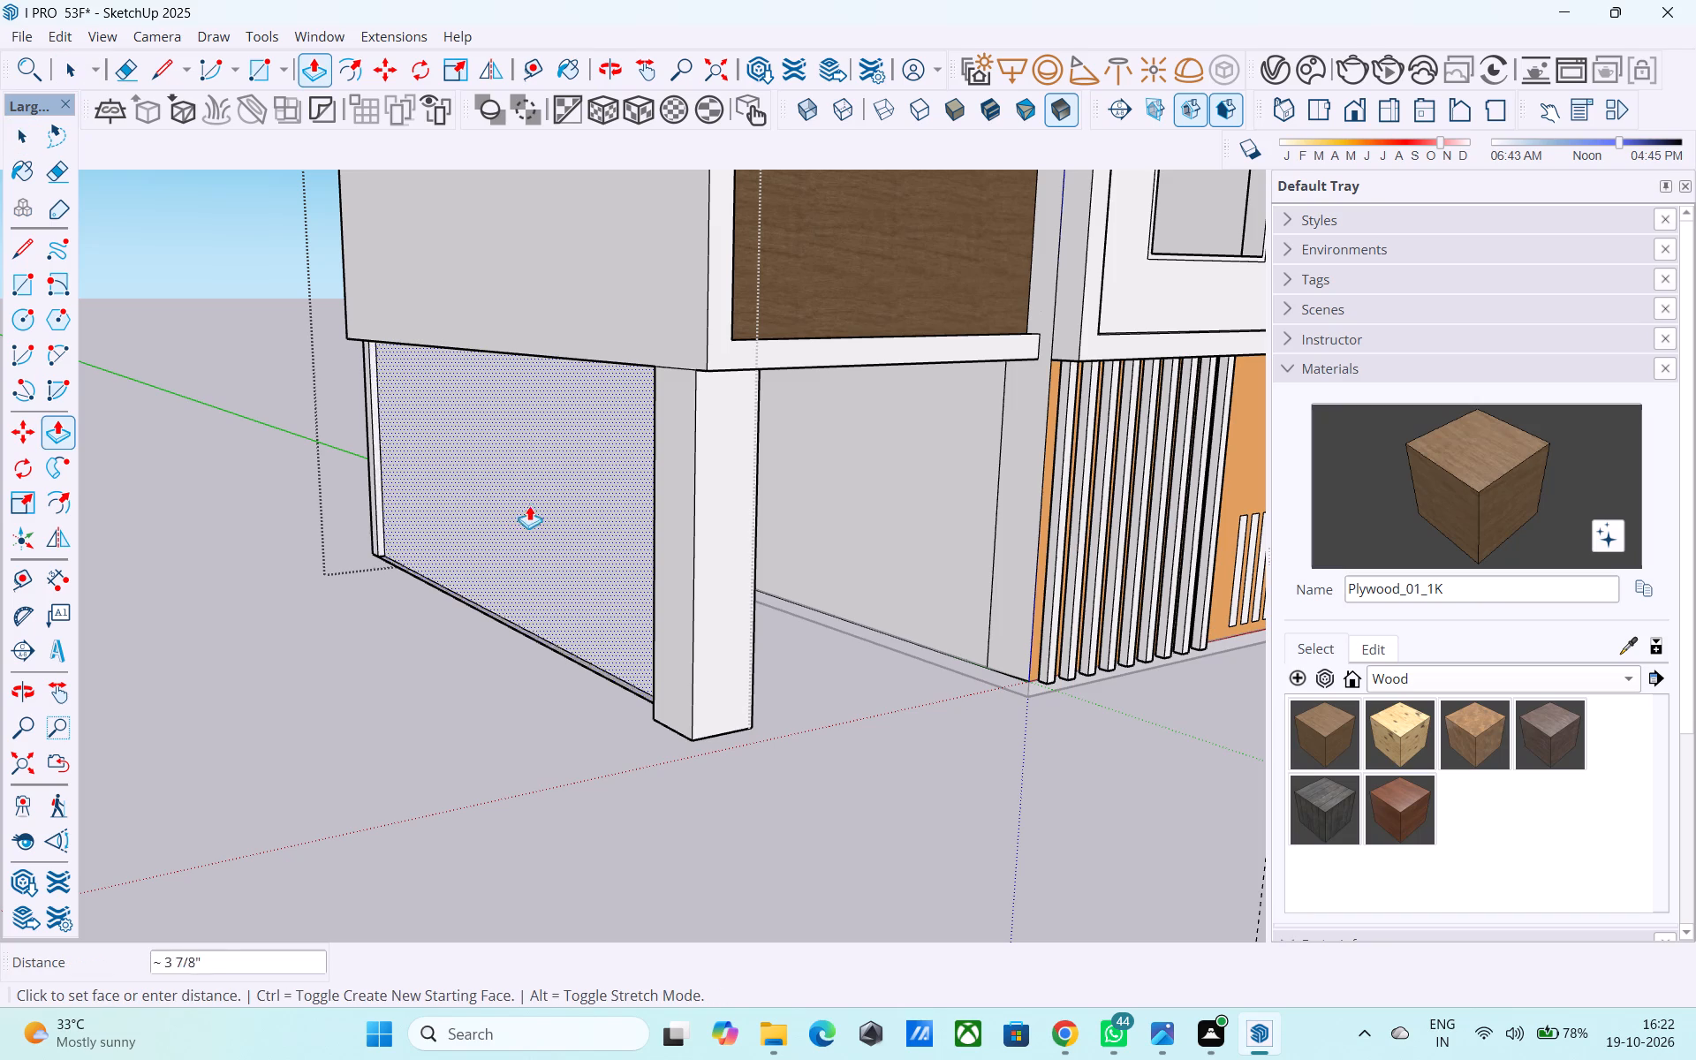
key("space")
Delete the recessed lower side wall face to open the ground floor along the side behind the corner column.
left_click(525, 556)
middle_click_drag(525, 556, 433, 564)
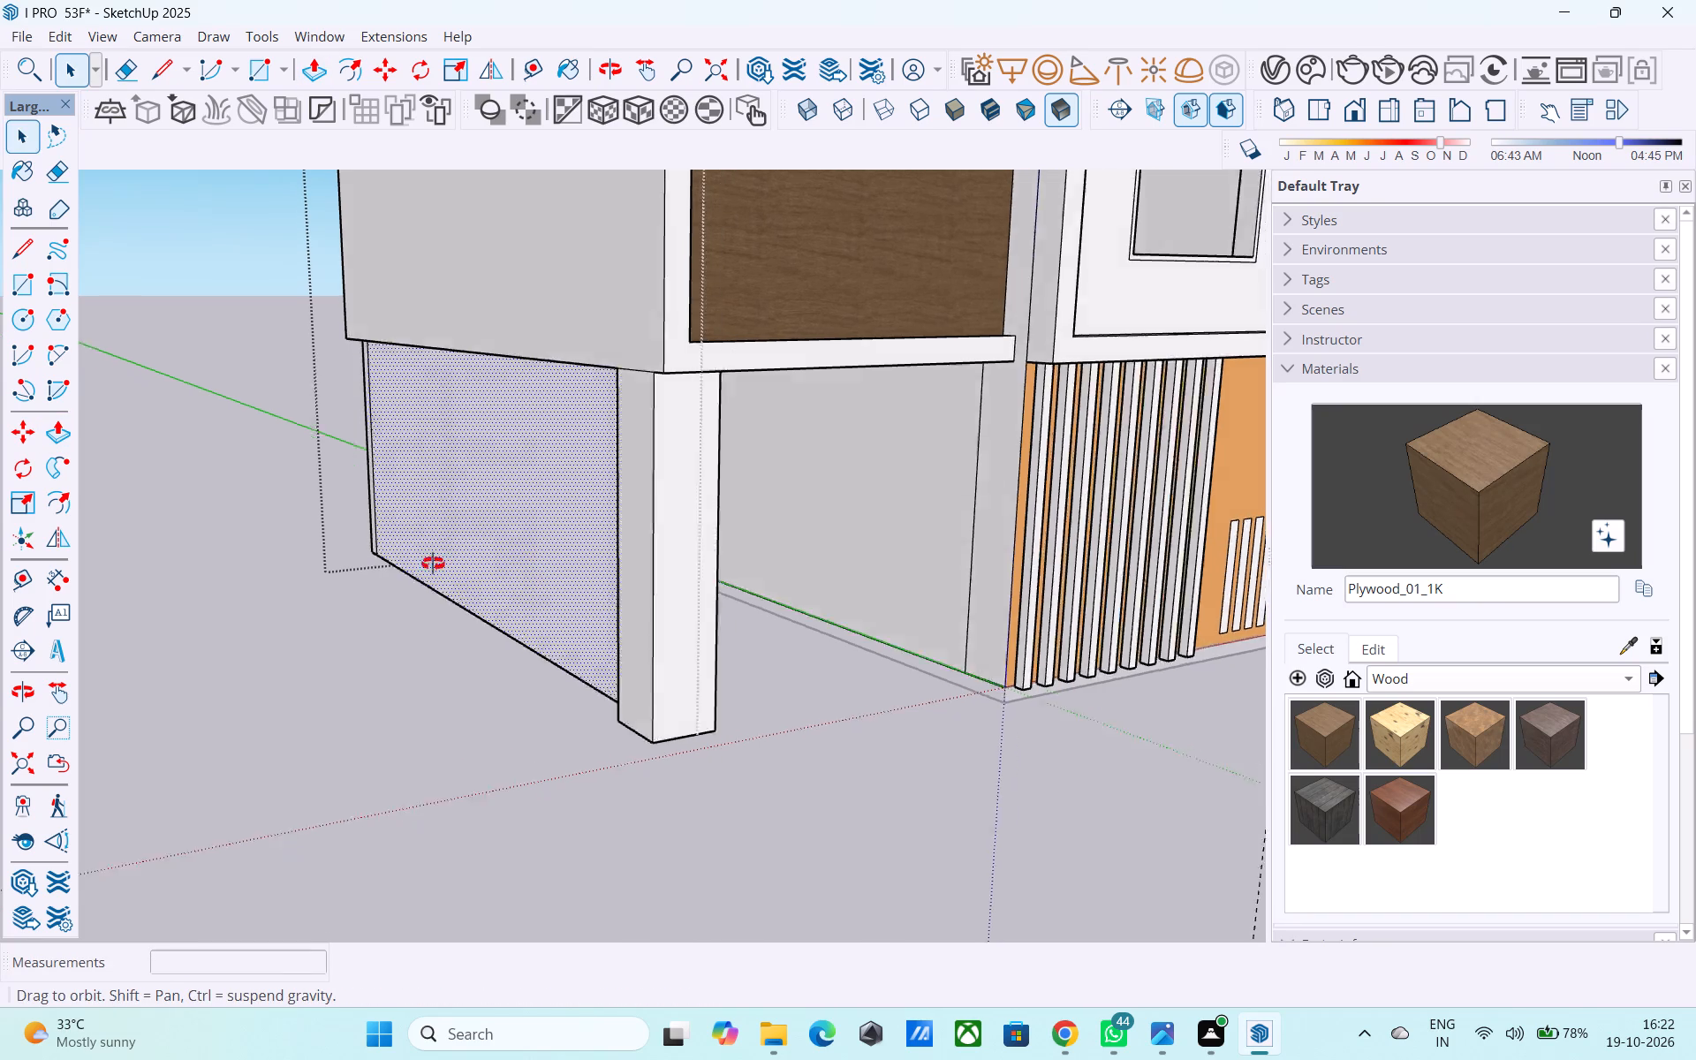
middle_click_drag(433, 564, 212, 562)
key("Delete")
scroll(222, 534, "down", 4)
middle_click_drag(223, 533, 860, 551)
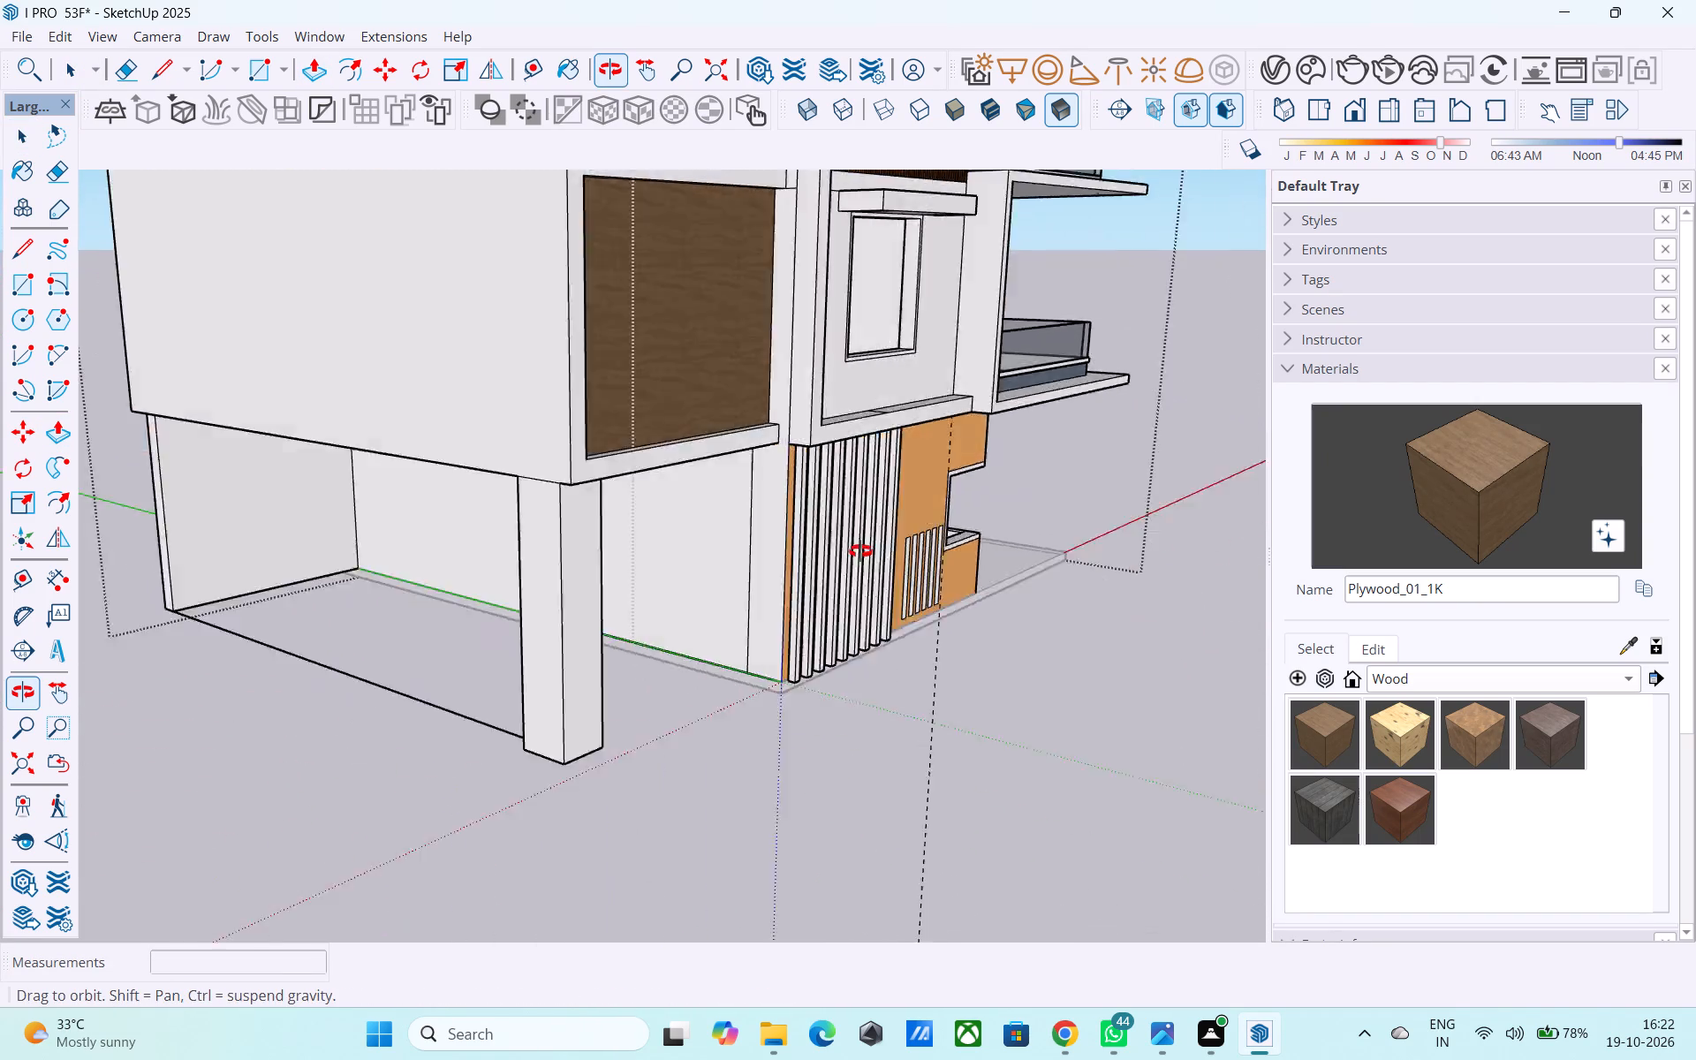
Erase the leftover ground-level edge between the corner column and the rear wall under the side block.
middle_click_drag(860, 551, 1211, 540)
middle_click_drag(996, 558, 1142, 562)
scroll(1135, 581, "up", 4)
scroll(993, 733, "down", 3)
key("e")
left_click_drag(952, 758, 846, 724)
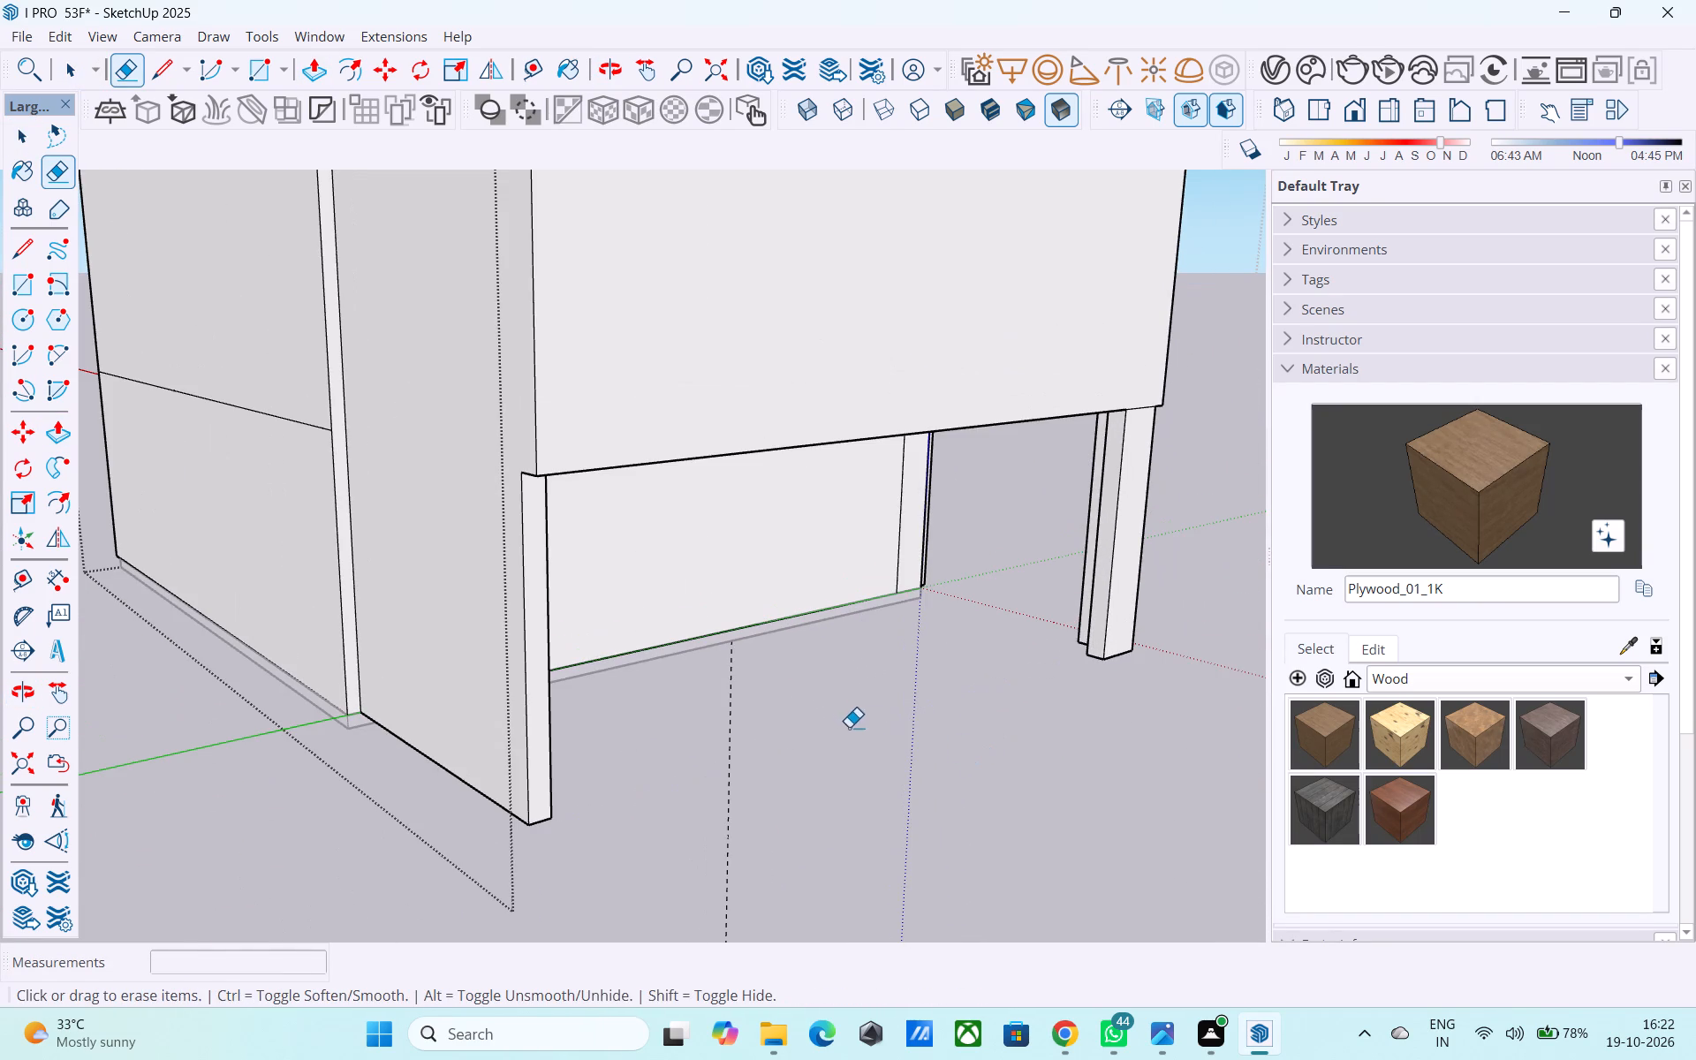
Examine the opened ground floor, corner column and overall massing of the house from the side, rear and front.
scroll(886, 737, "down", 4)
middle_click_drag(923, 750, 423, 696)
scroll(671, 640, "down", 6)
middle_click_drag(629, 625, 812, 689, "shift")
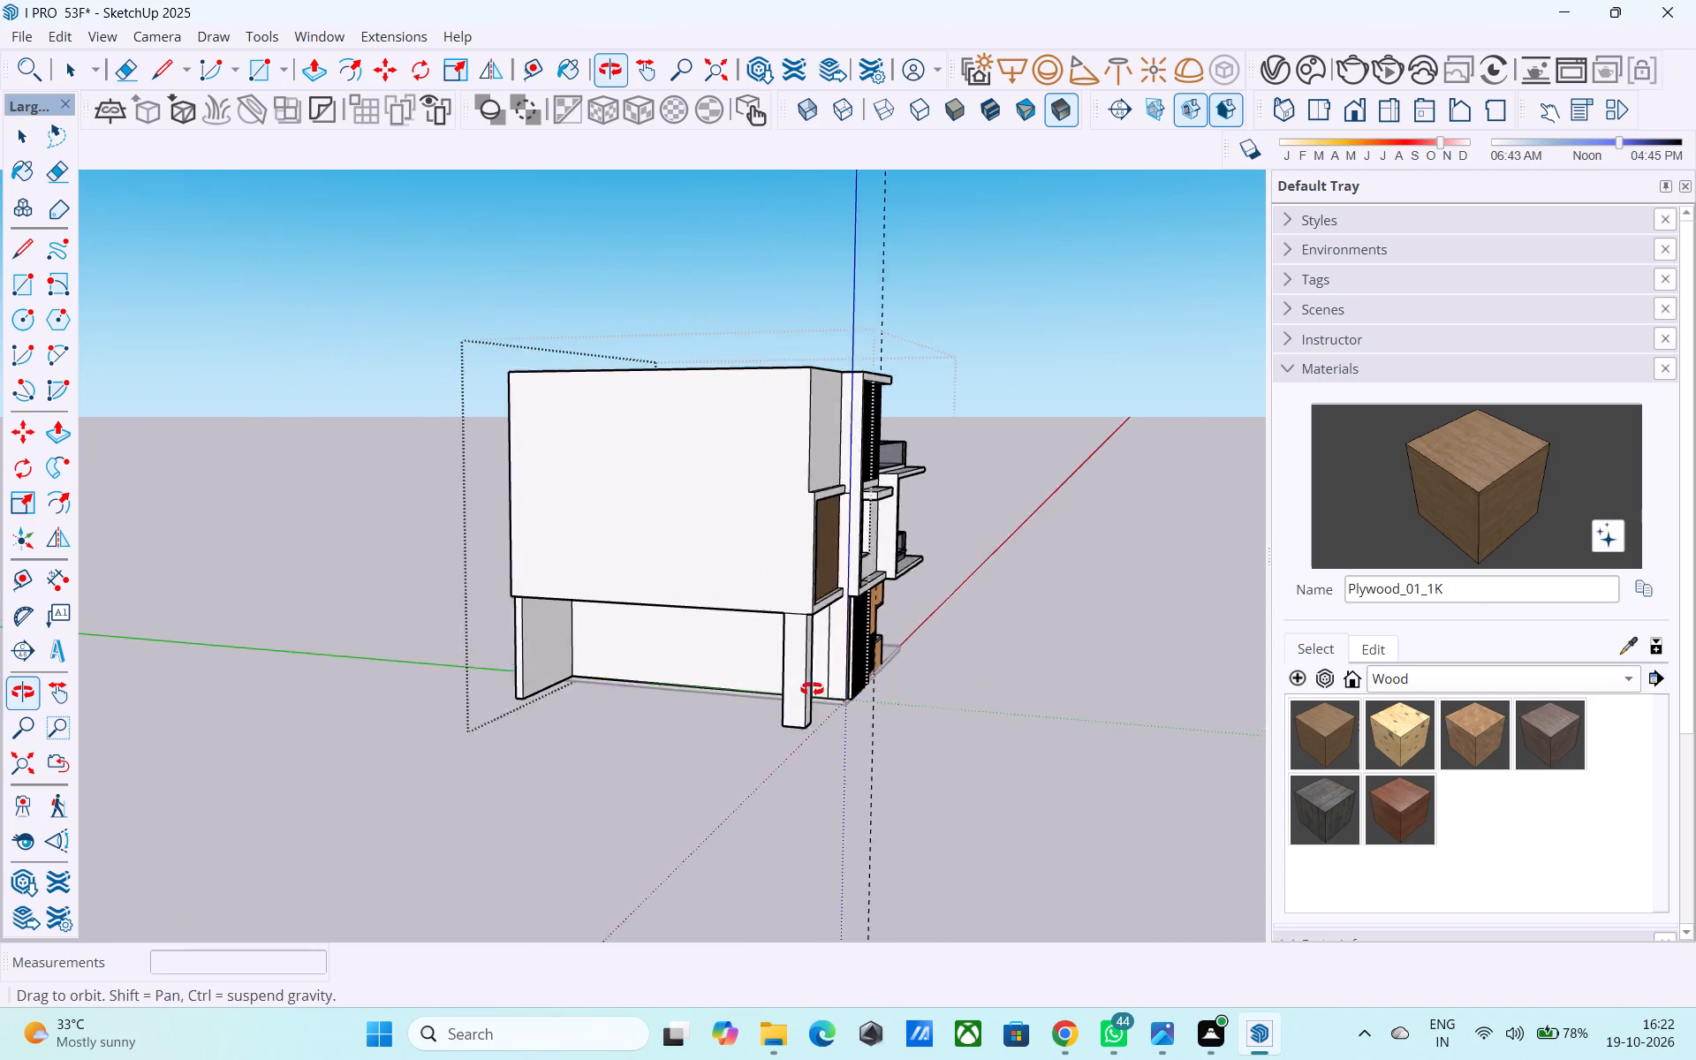
middle_click_drag(812, 689, 1058, 681, "shift")
middle_click_drag(731, 661, 242, 672, "shift")
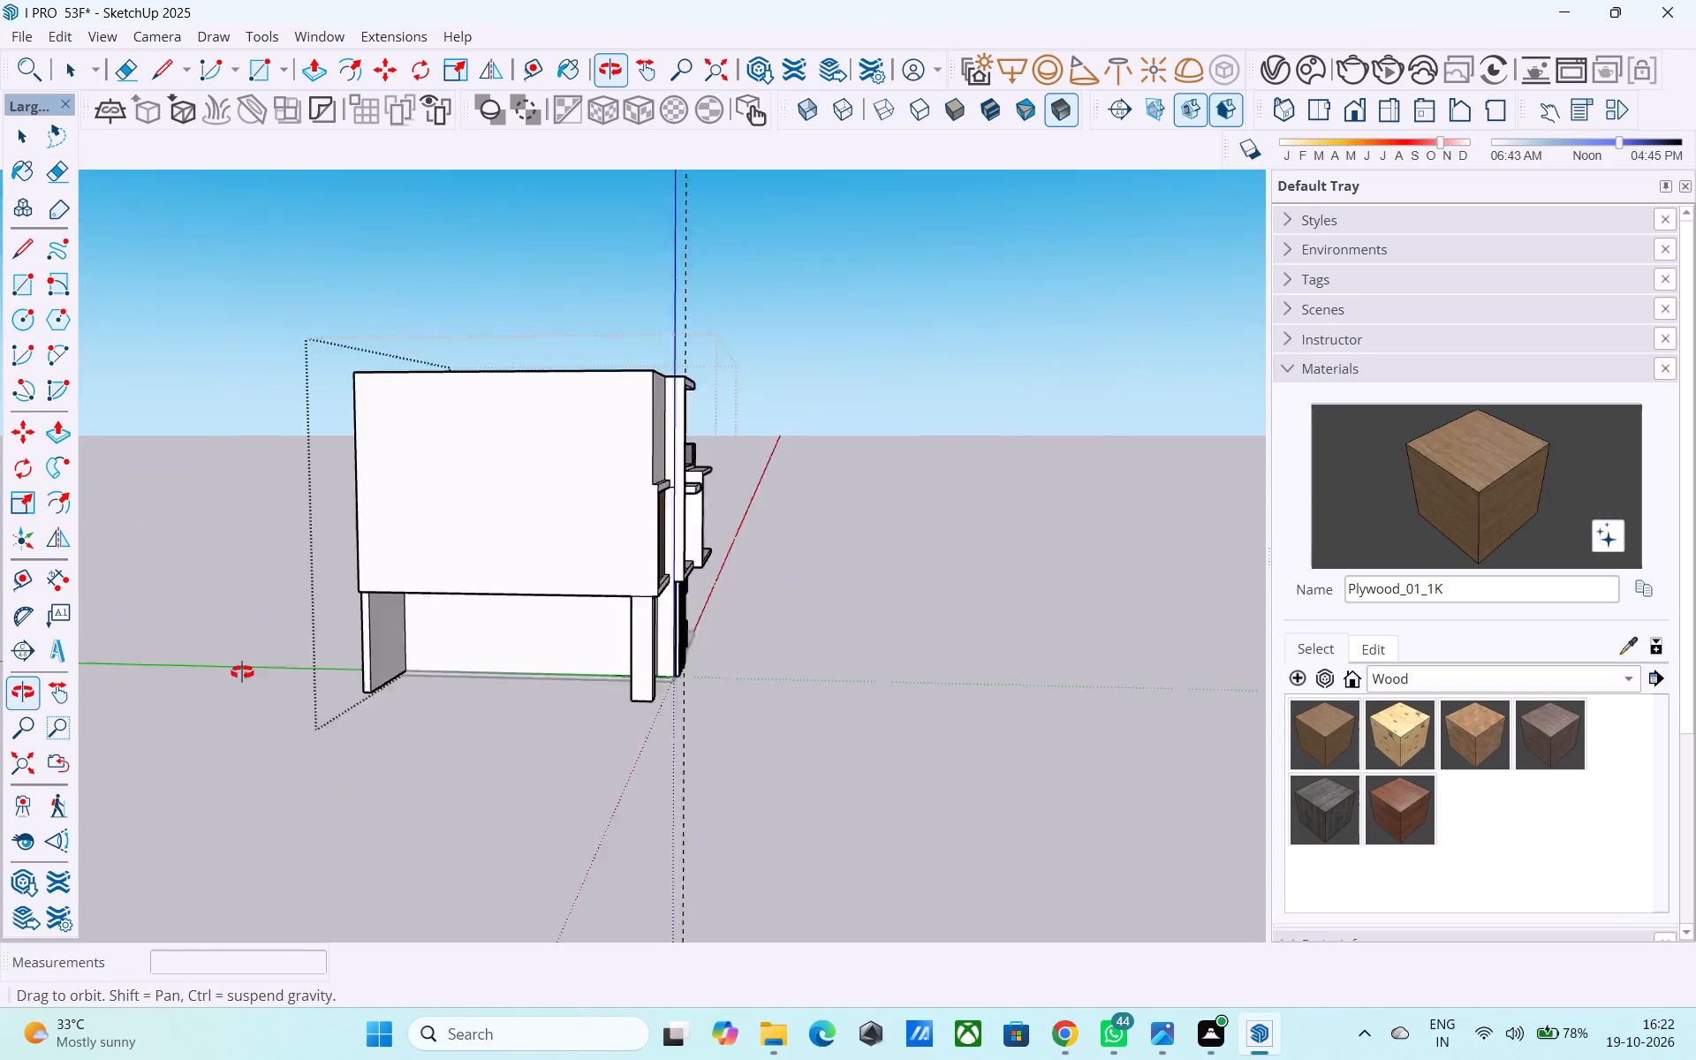
middle_click_drag(242, 672, 208, 670, "shift")
middle_click_drag(257, 655, 1433, 648, "shift")
middle_click_drag(993, 638, 827, 678, "shift")
middle_click_drag(756, 595, 801, 662)
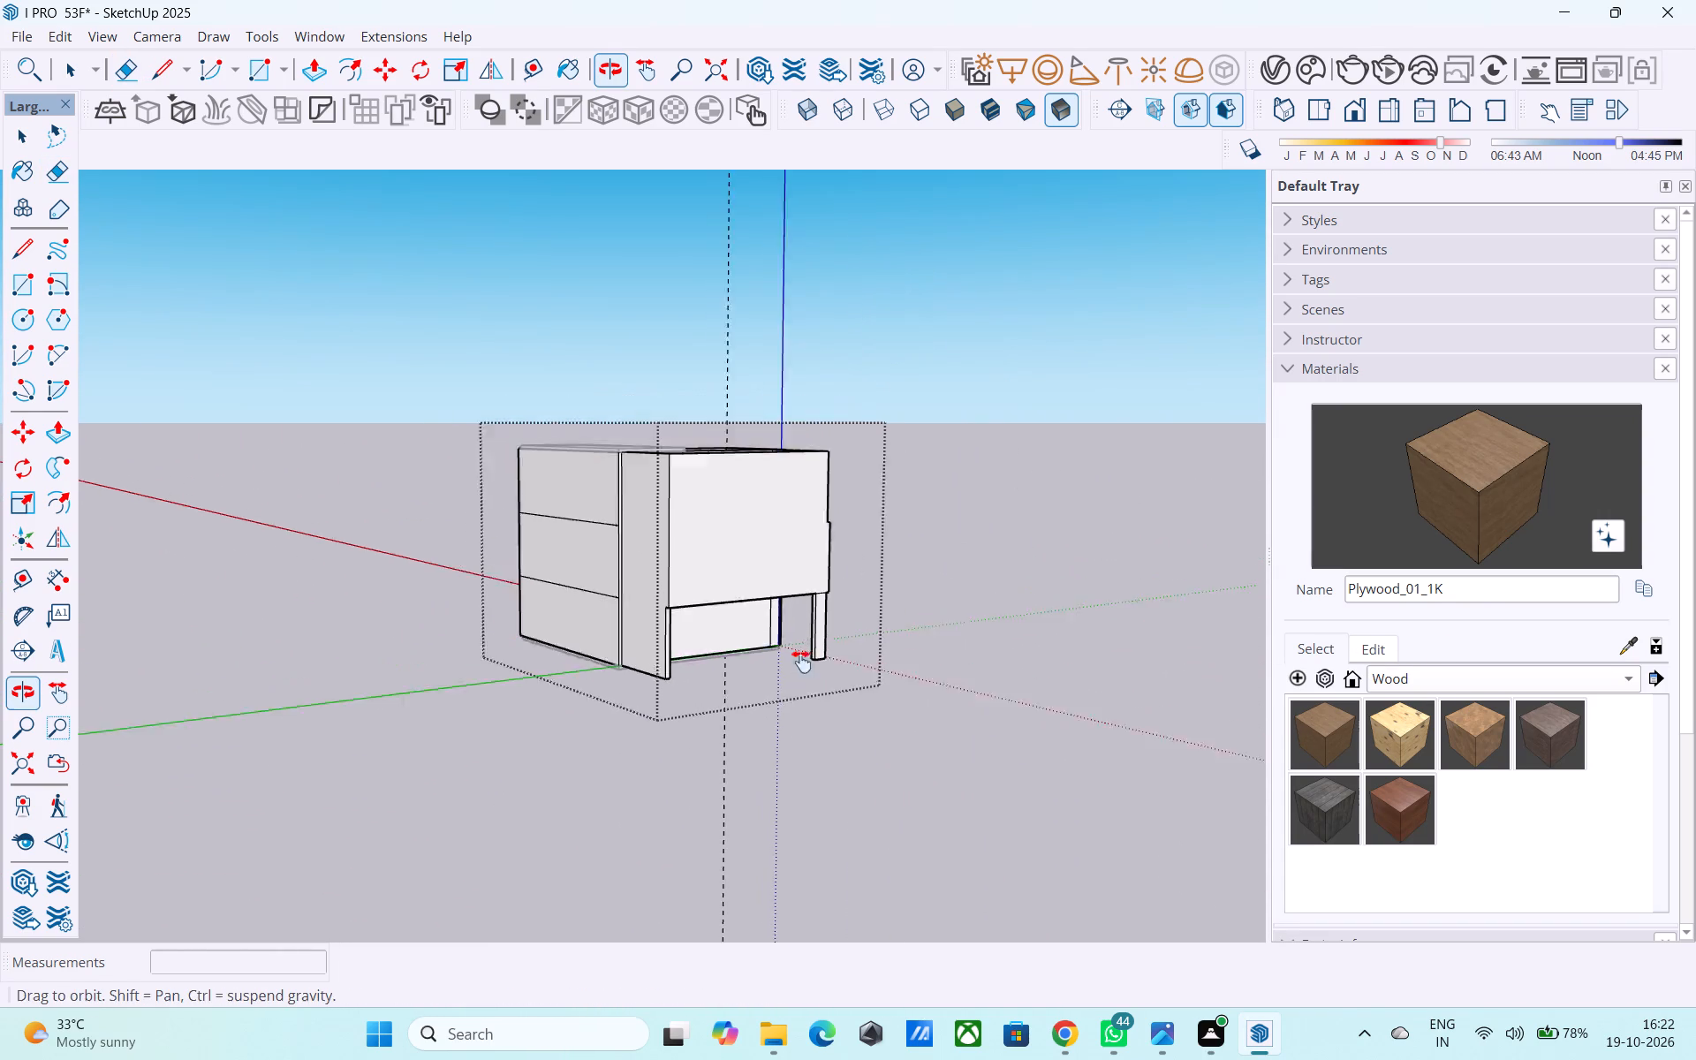
middle_click_drag(801, 662, 223, 696)
middle_click_drag(561, 630, 223, 631)
middle_click_drag(444, 598, 572, 692)
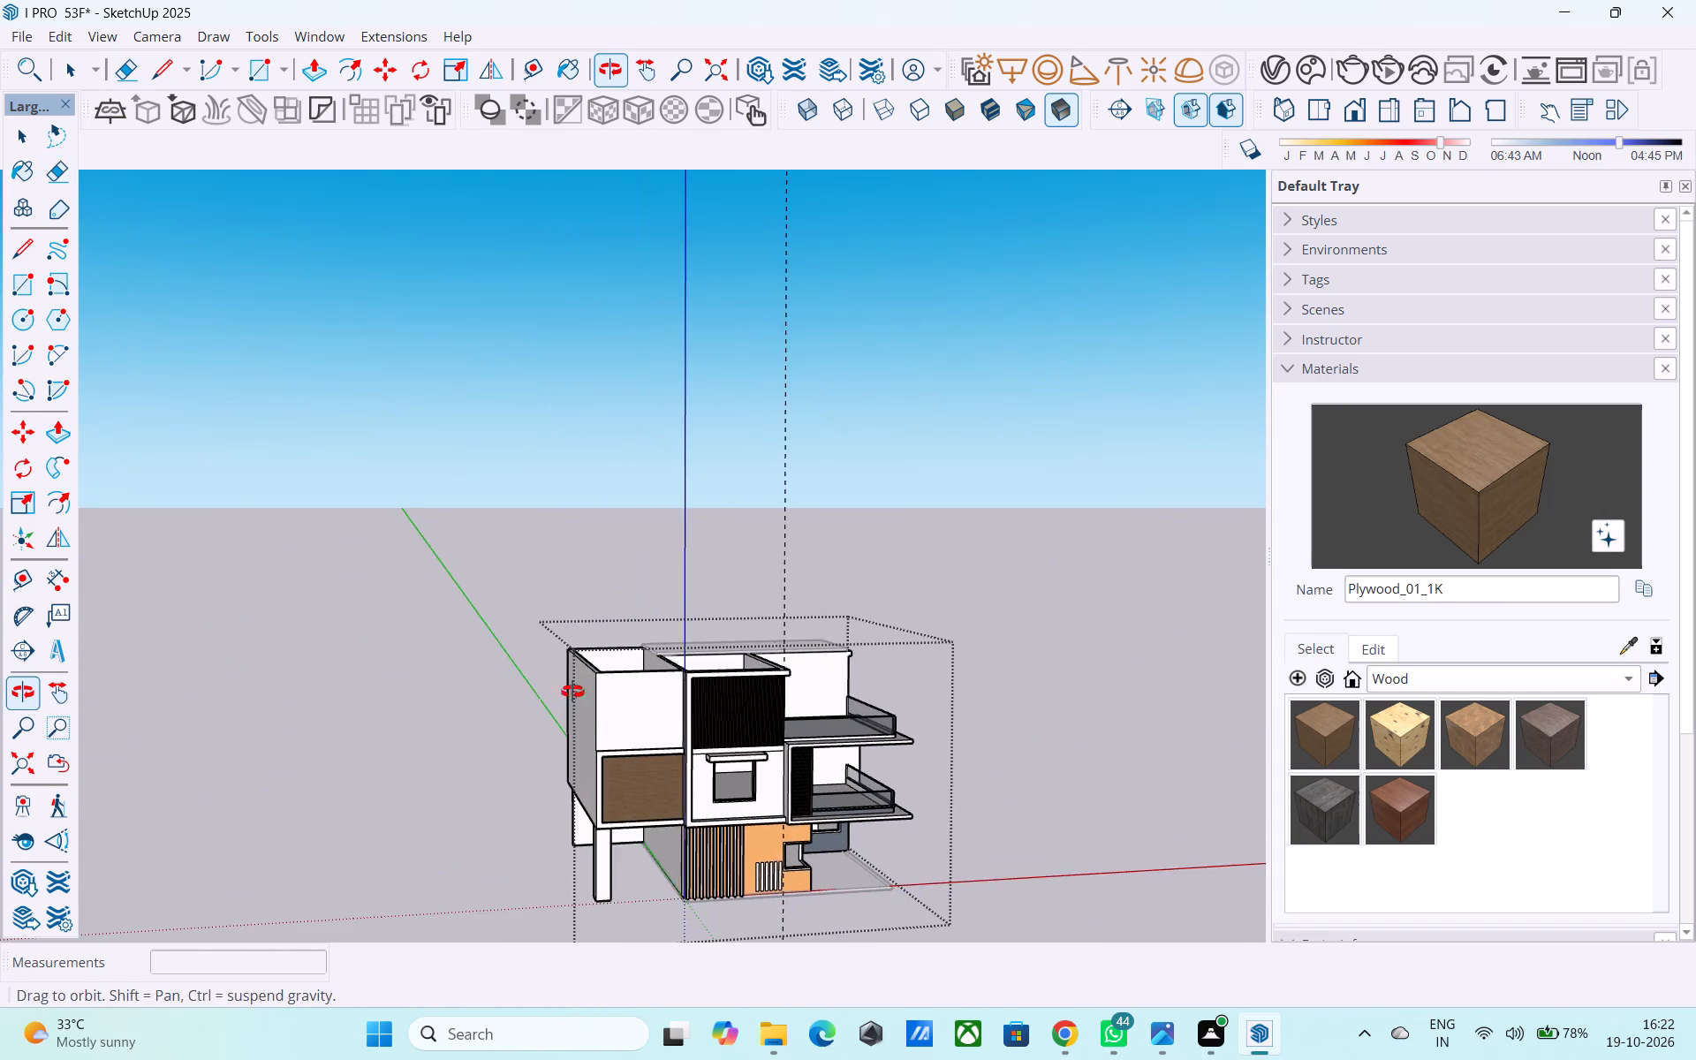
middle_click_drag(572, 692, 551, 684)
Offset the outline of the side block's upper front face inward by 2'.
scroll(570, 677, "up", 6)
middle_click_drag(630, 718, 570, 715)
key("space")
scroll(587, 716, "up", 3)
key("r")
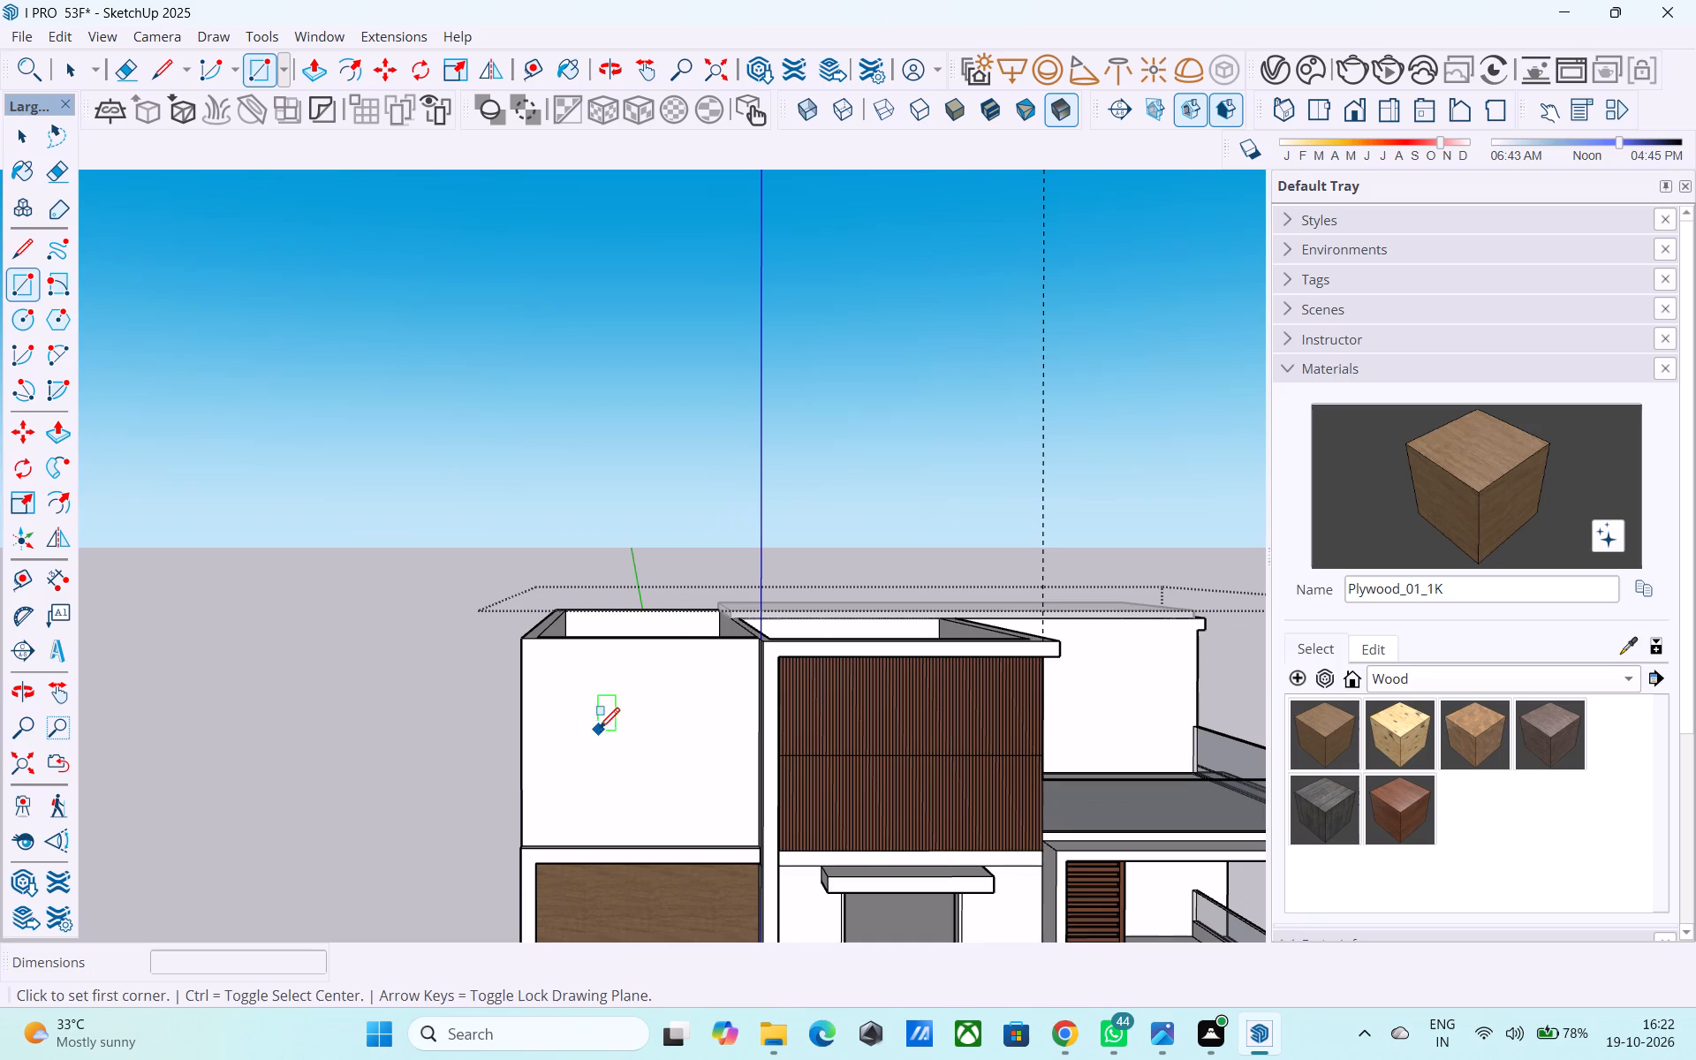
key("space")
left_click(602, 734)
key("f")
left_click(602, 734)
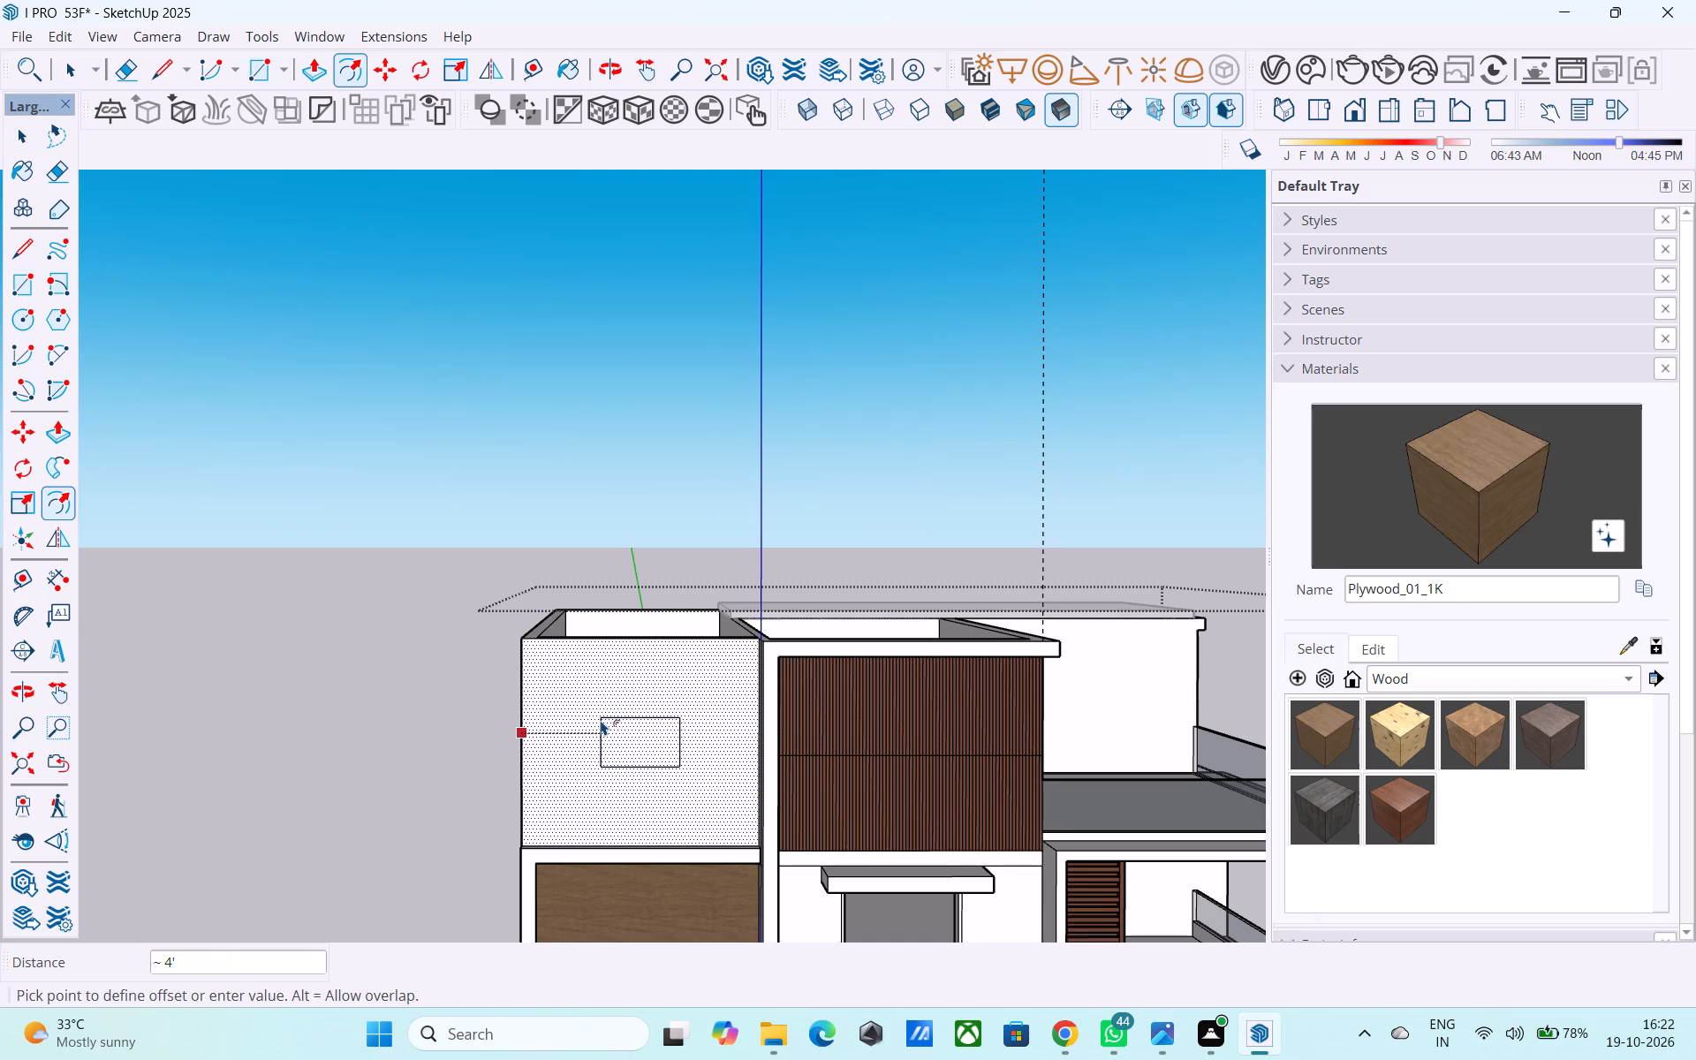
type("2'")
key("Return")
key("space")
Push the inner rectangle on the side block's upper front face inward 9" to cut a window opening.
left_click(601, 723)
key("p")
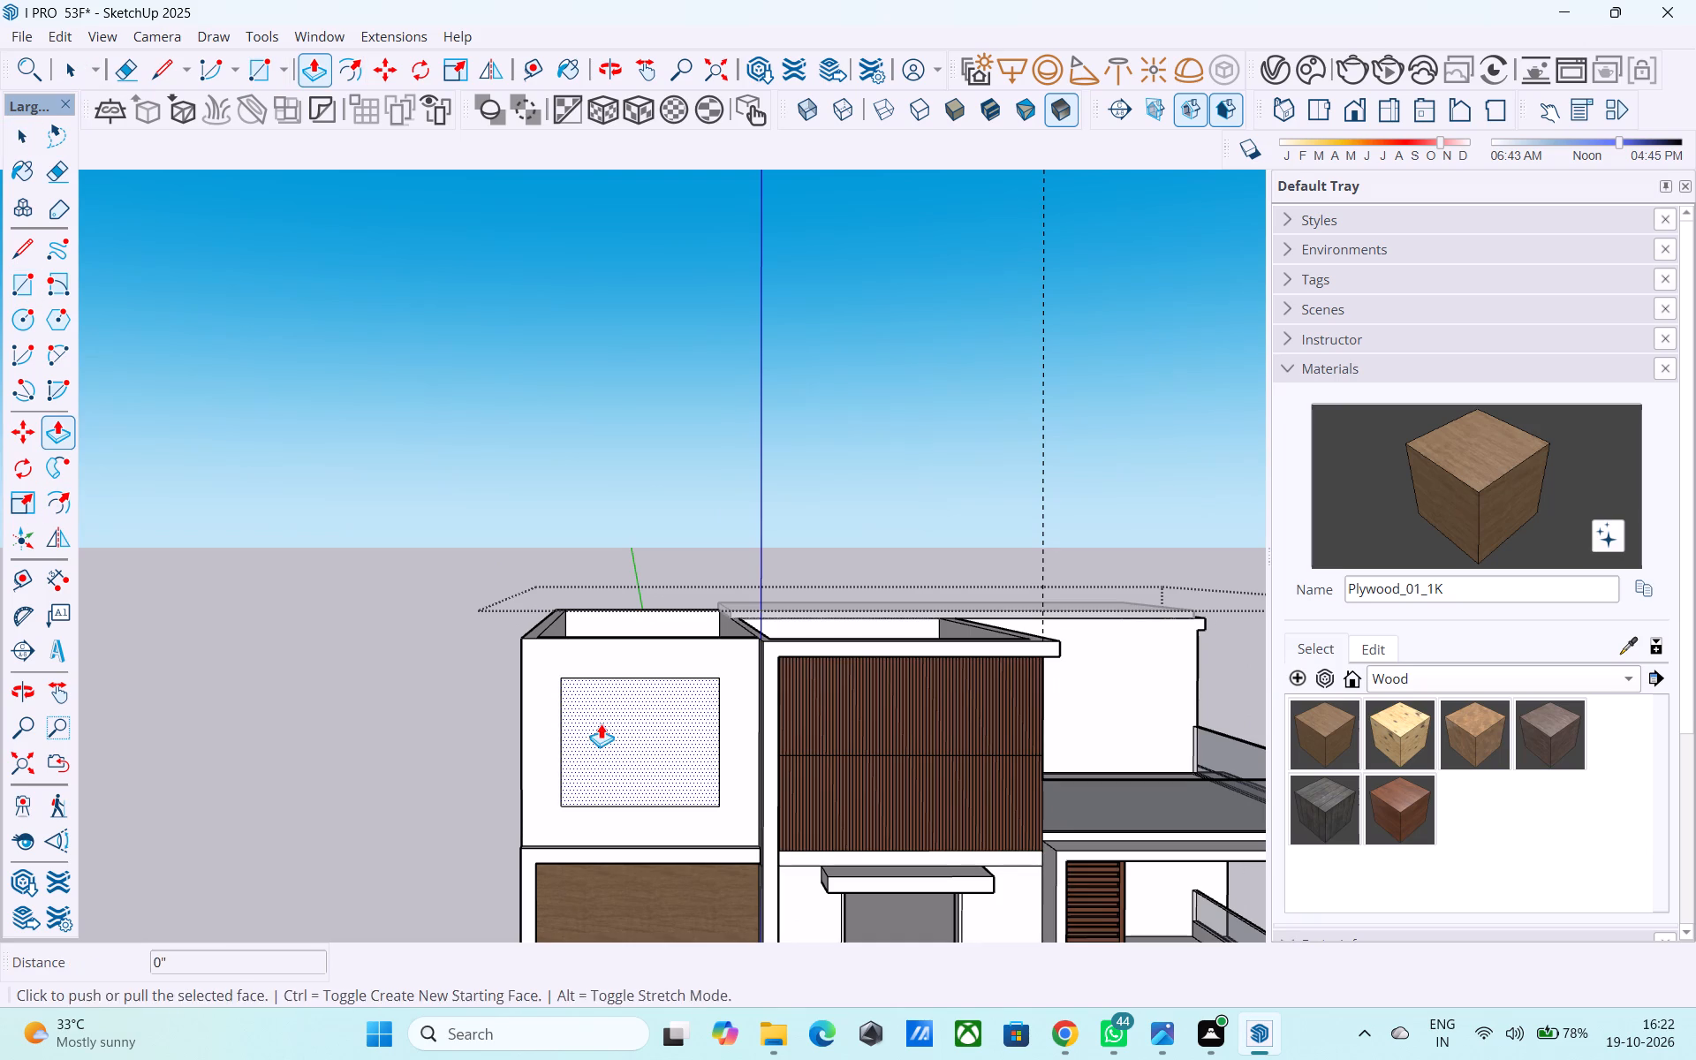
left_click(601, 723)
scroll(610, 700, "up", 7)
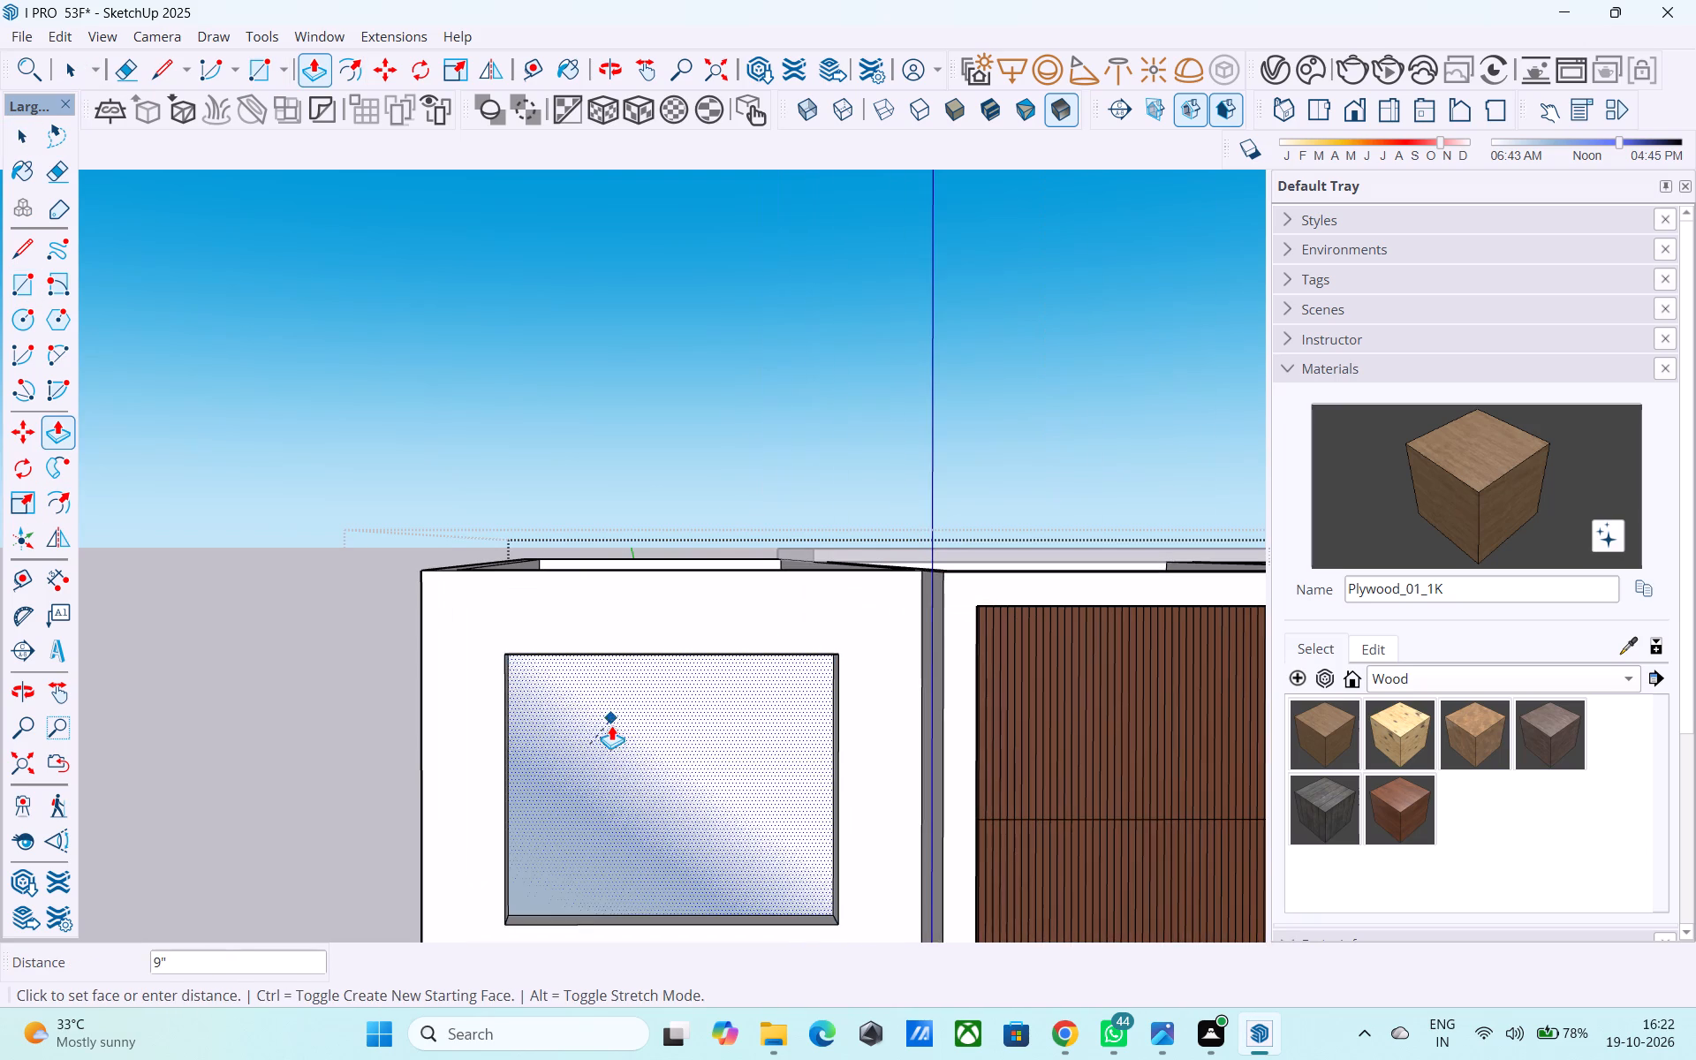
left_click(611, 727)
key("space")
Draw a rectangle across the side block's open top between the inner corners of its walls.
scroll(611, 727, "down", 9)
middle_click_drag(611, 729, 450, 766)
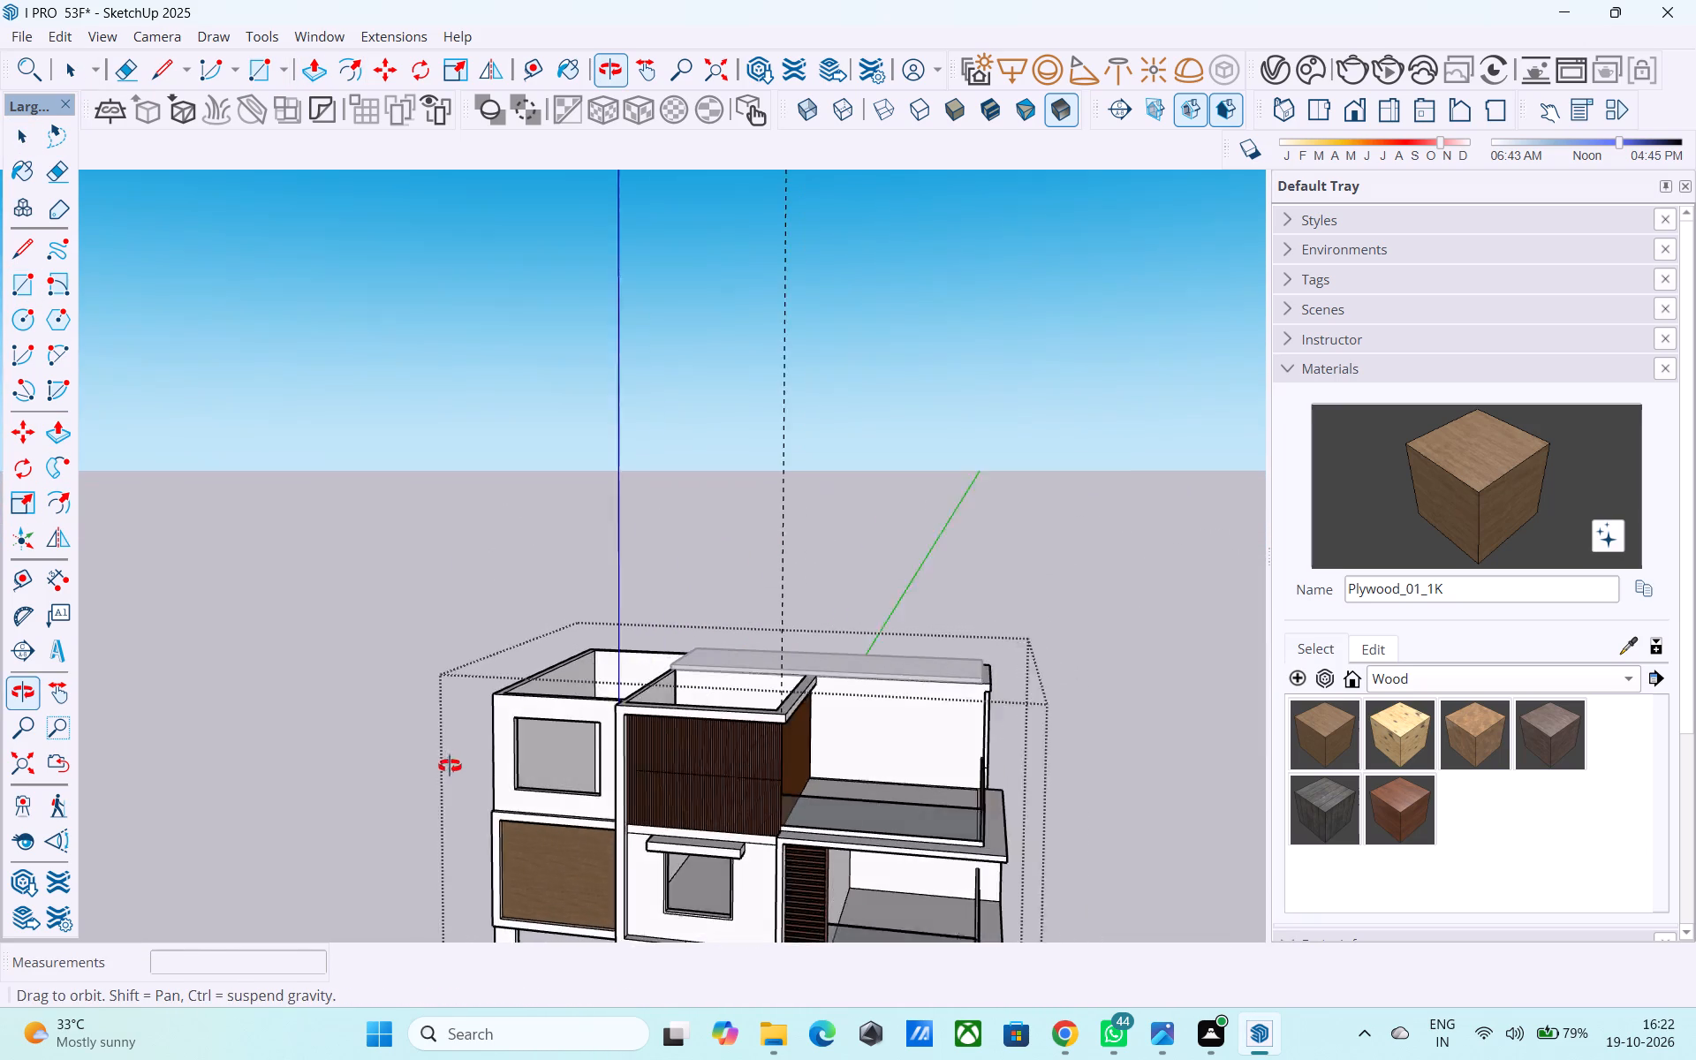
middle_click_drag(450, 766, 432, 769)
scroll(428, 749, "up", 4)
scroll(607, 740, "down", 1)
middle_click_drag(605, 742, 725, 761)
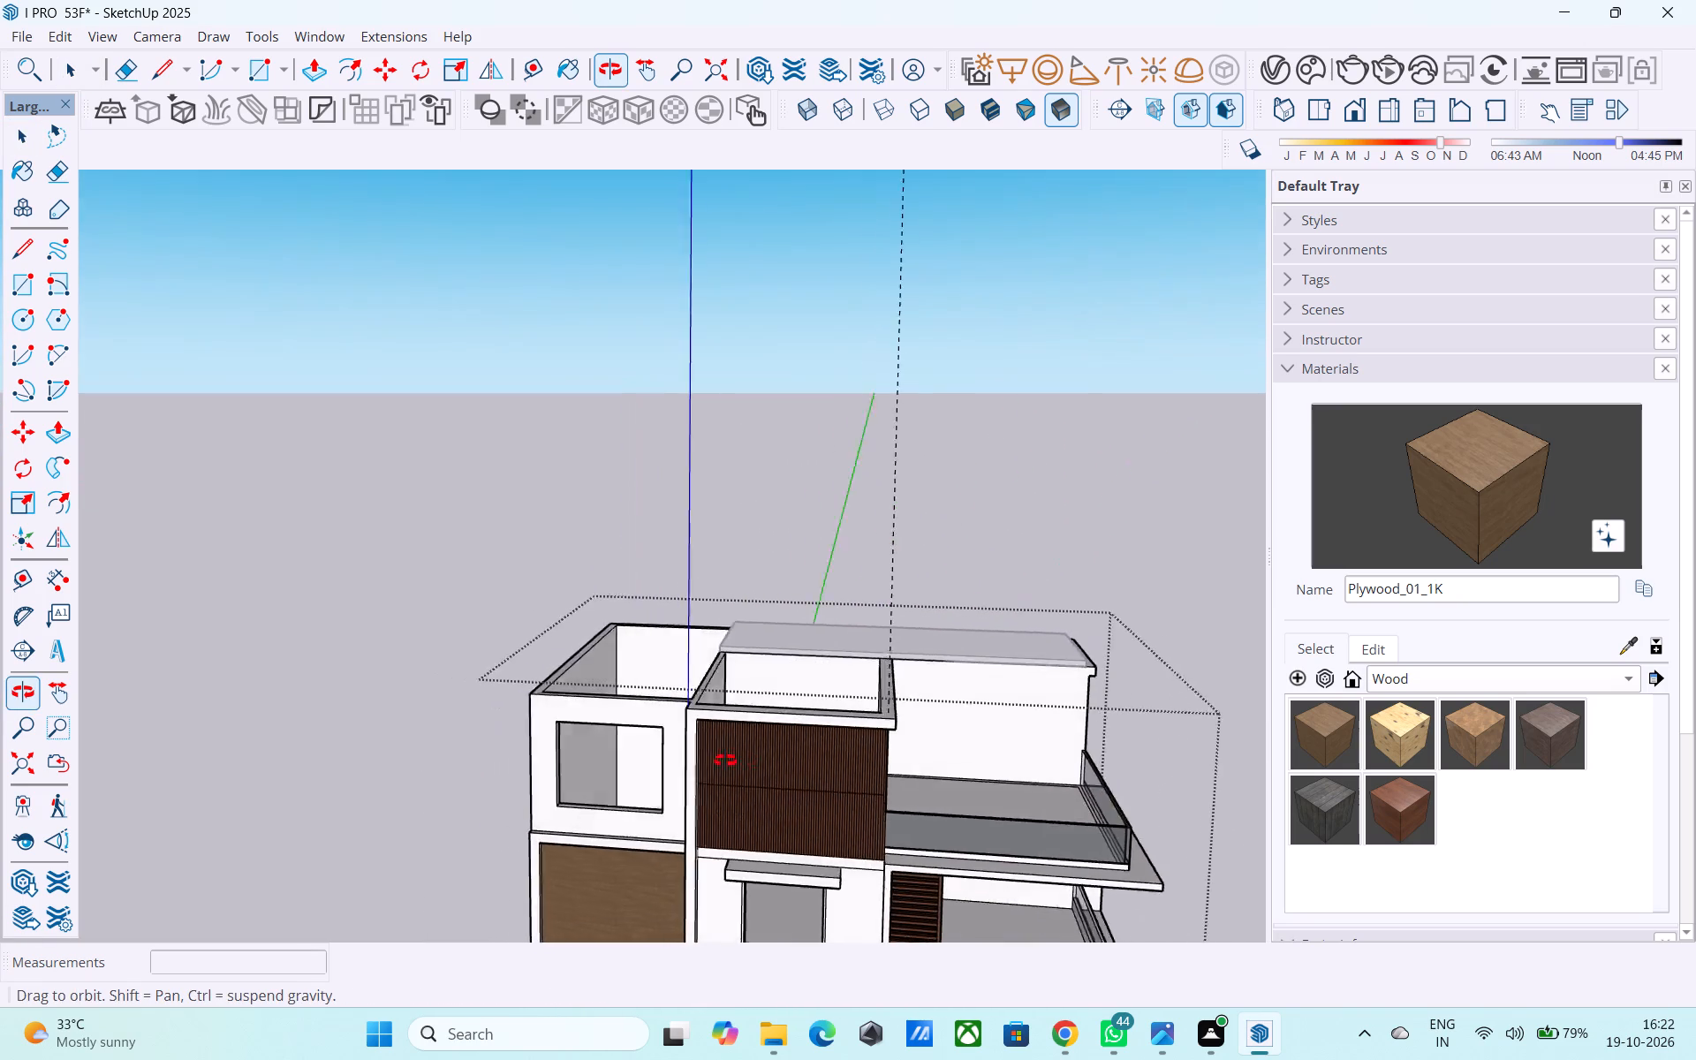
middle_click_drag(725, 761, 1051, 874)
scroll(729, 691, "up", 4)
scroll(708, 684, "down", 2)
middle_click_drag(708, 684, 671, 750)
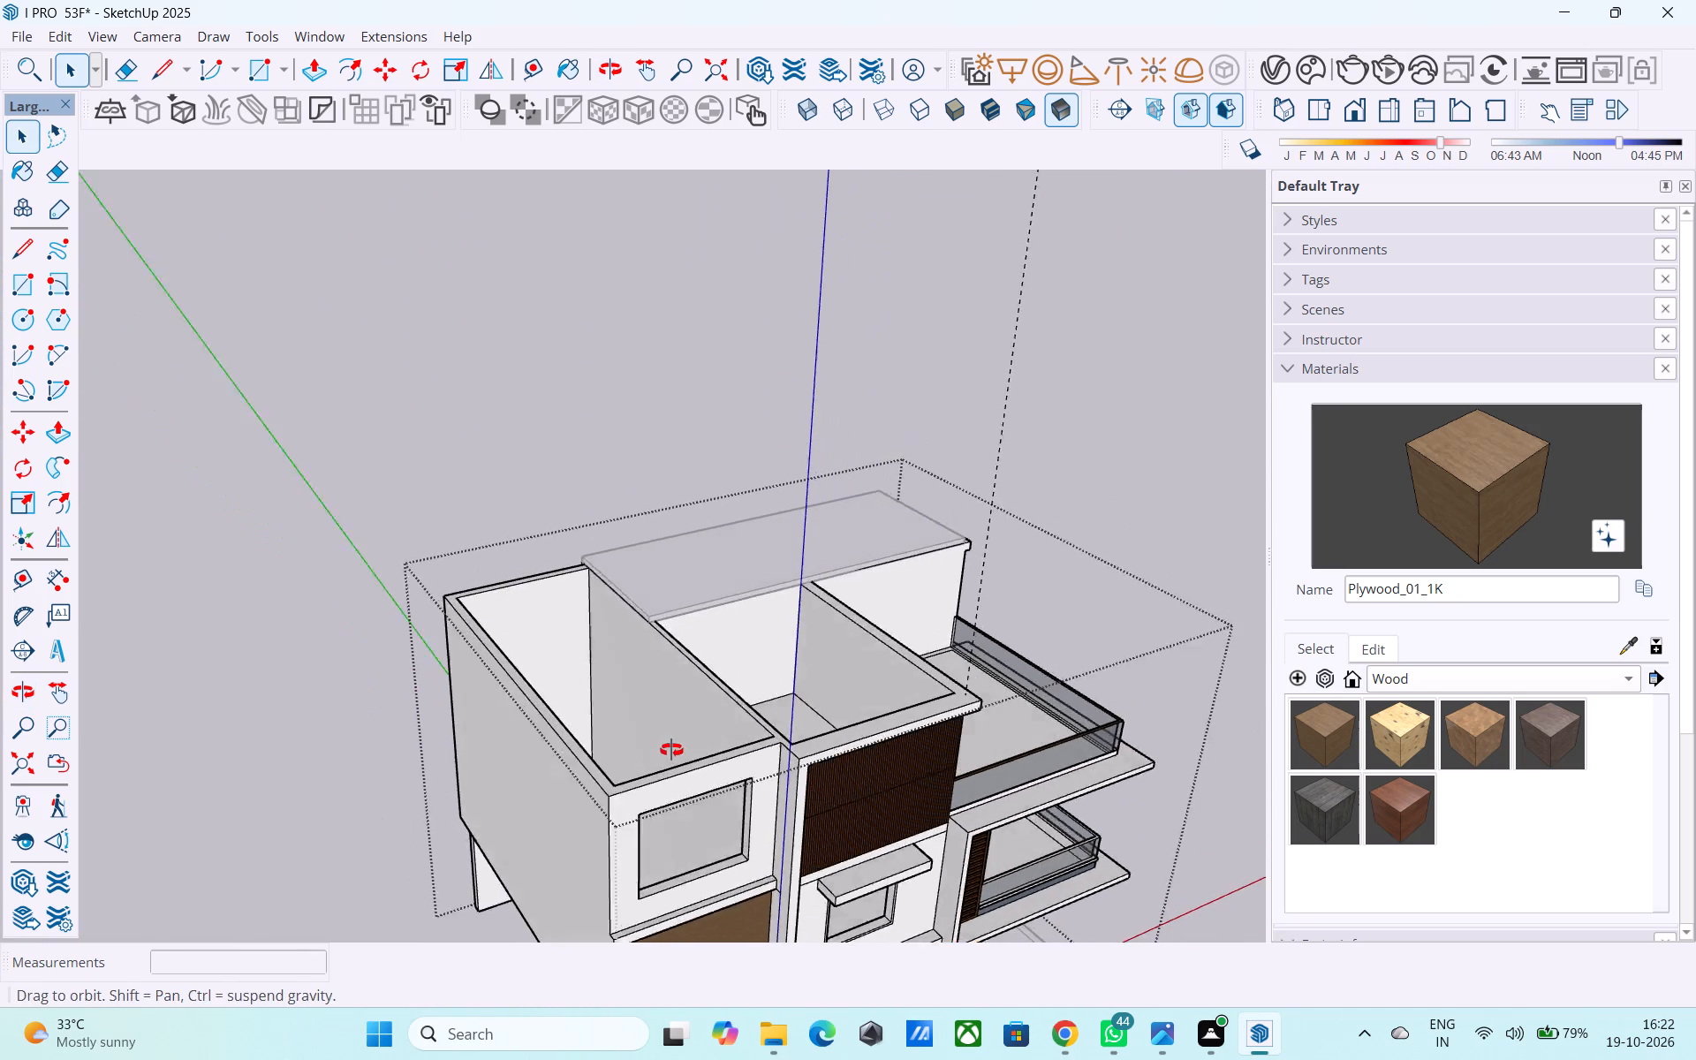
middle_click_drag(671, 750, 665, 797)
scroll(767, 747, "down", 1)
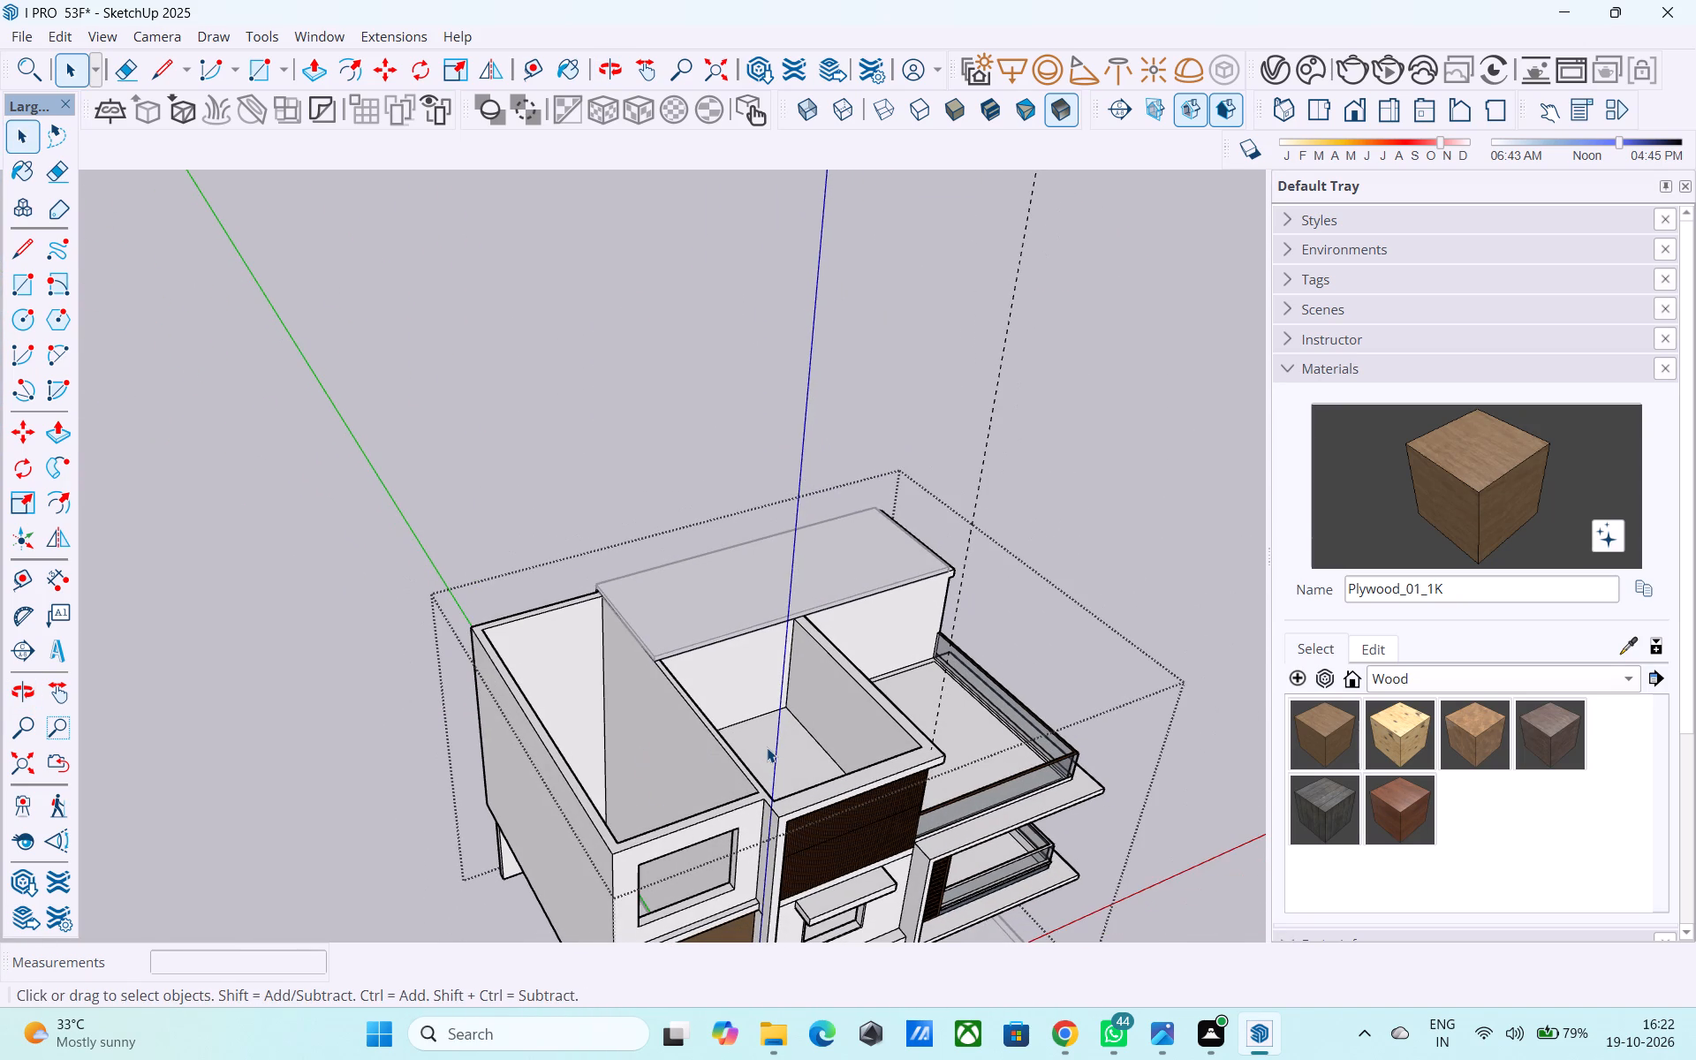
middle_click_drag(767, 747, 748, 756)
middle_click_drag(566, 585, 481, 598)
scroll(473, 603, "up", 6)
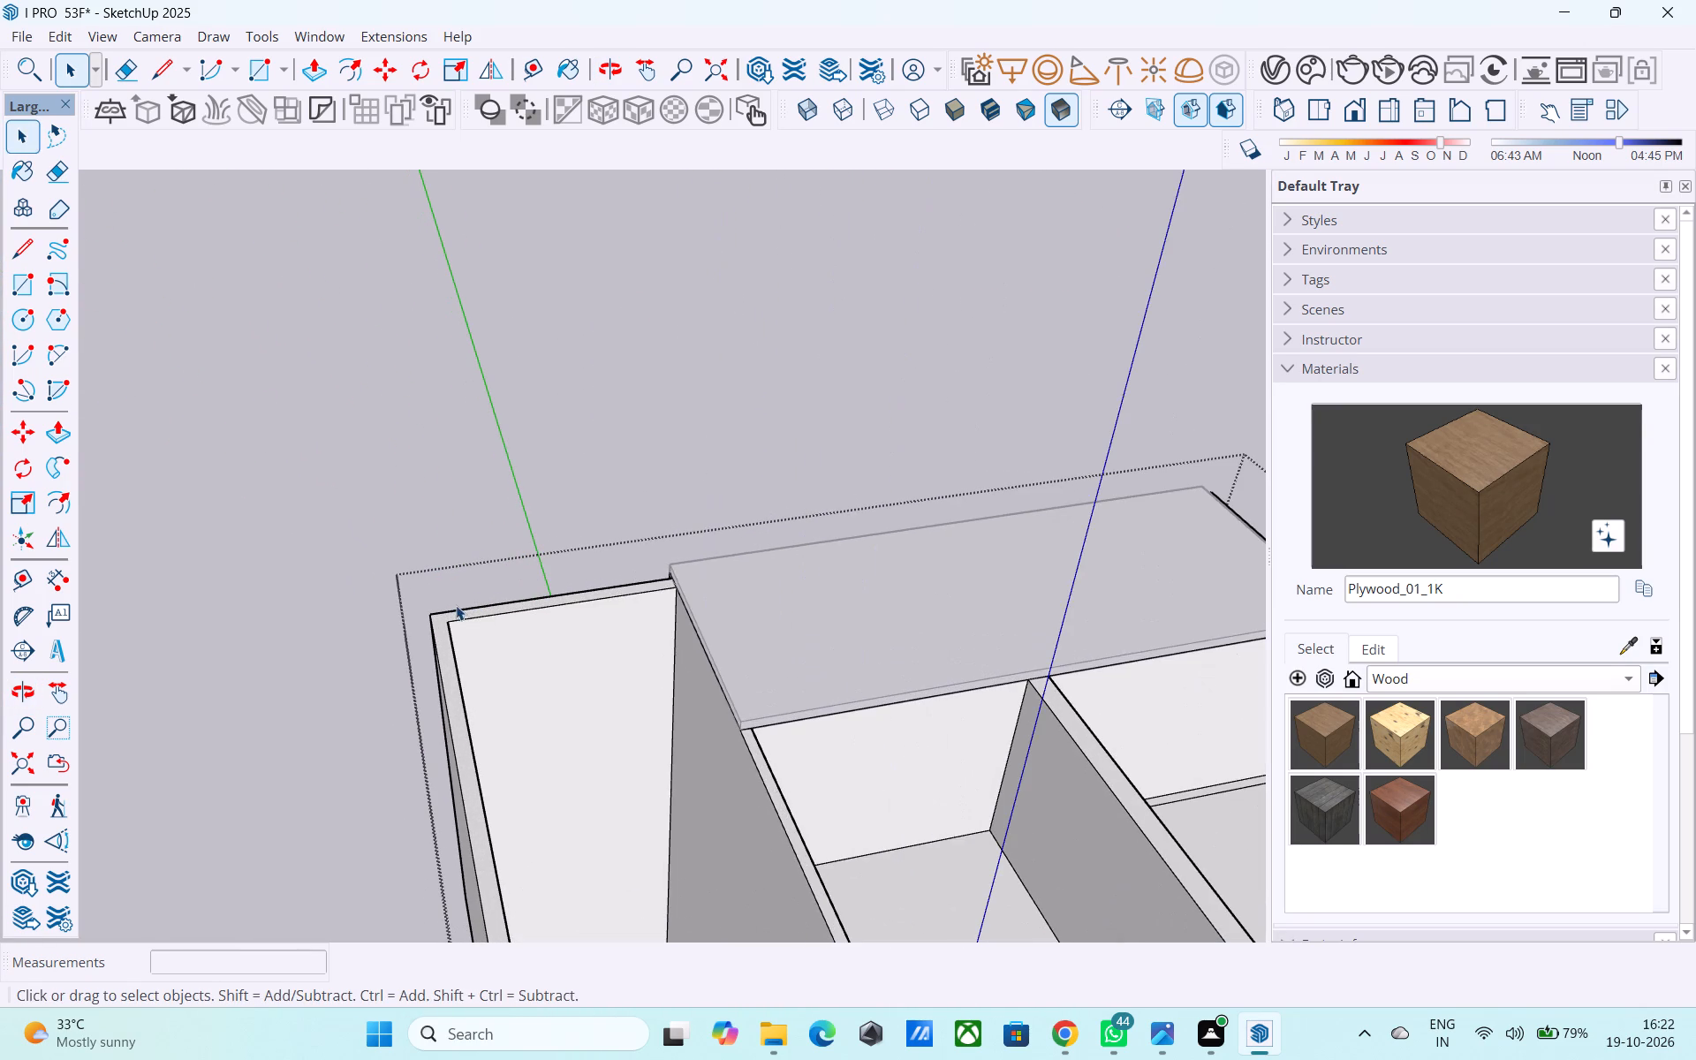
key("r")
left_click(451, 619)
scroll(455, 617, "down", 7)
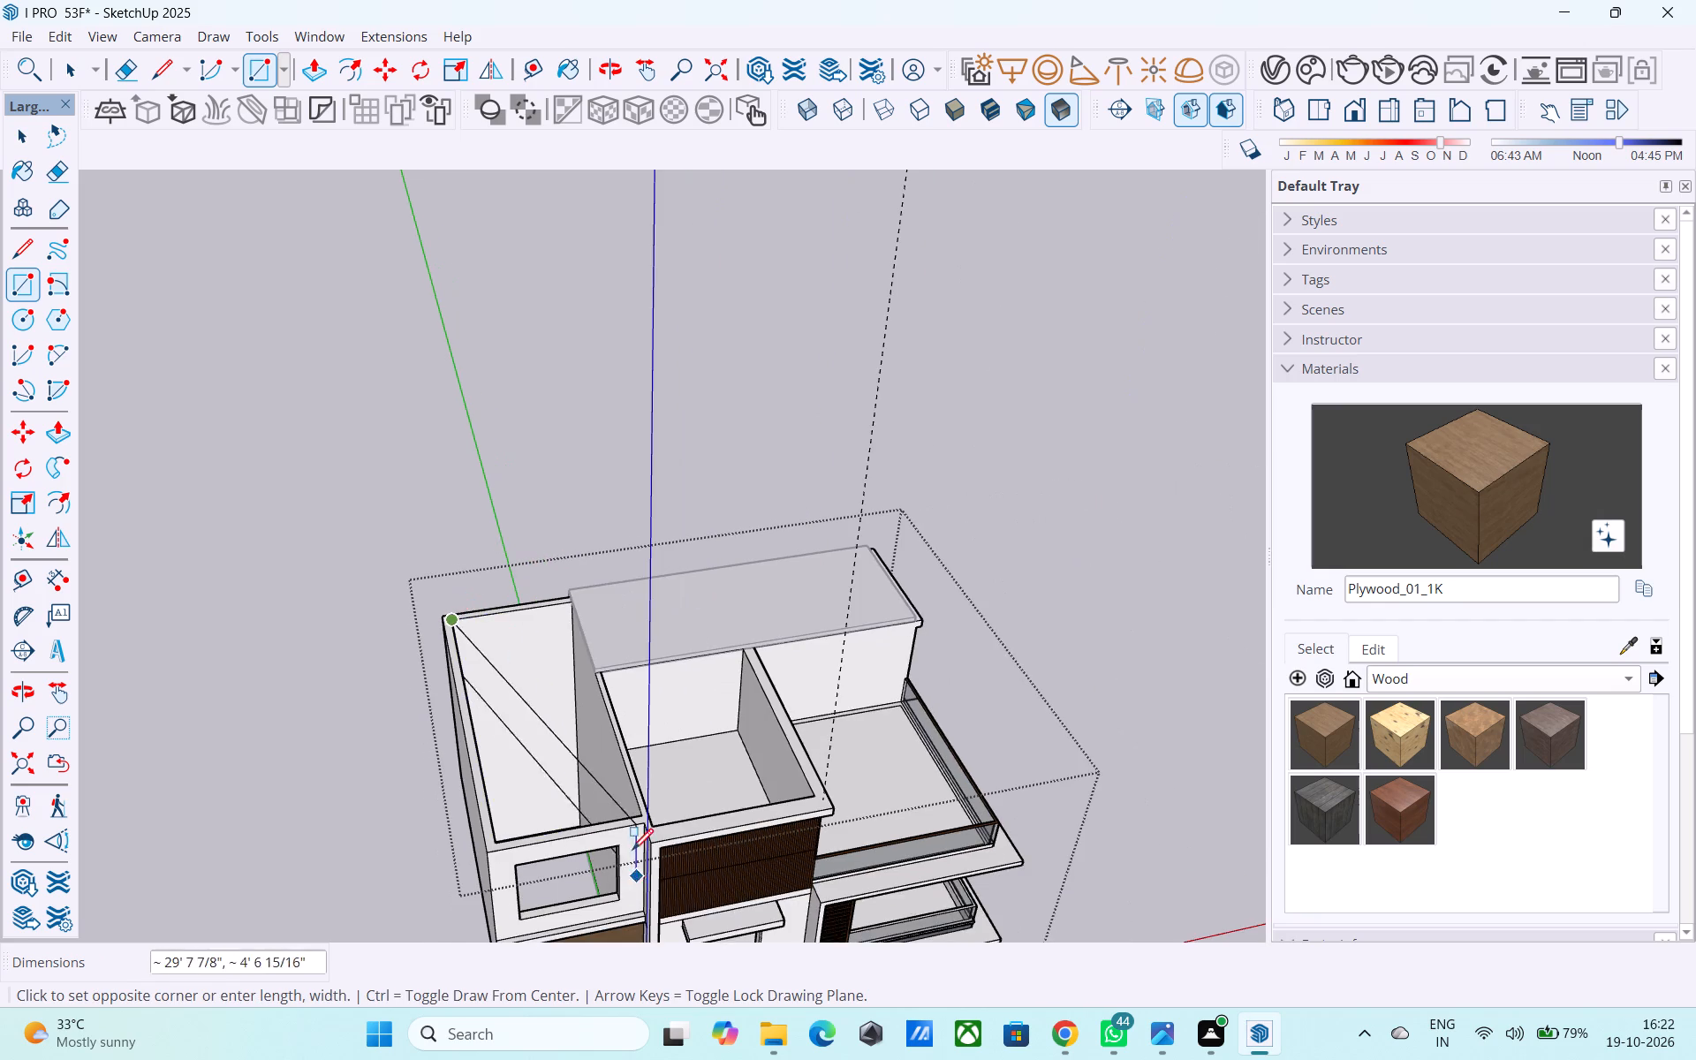
scroll(628, 829, "up", 4)
left_click(646, 808)
Reverse the new roof face on top of the side block.
key("space")
left_click(596, 771)
right_click(594, 769)
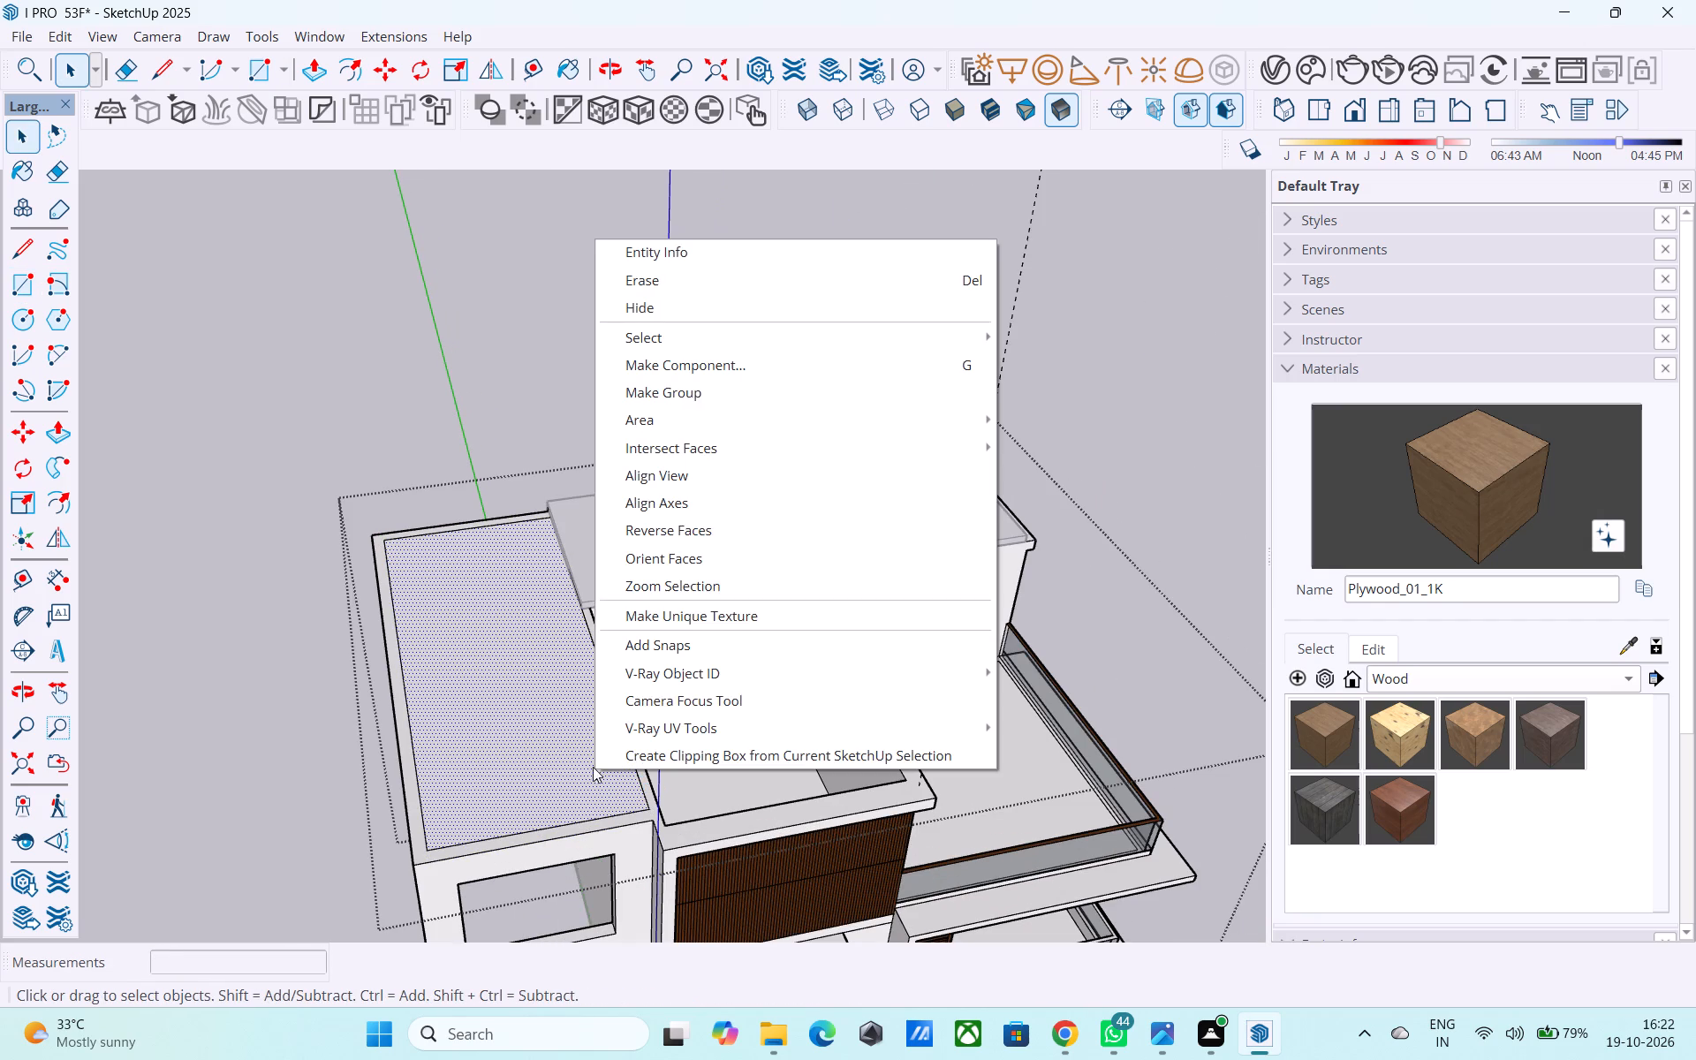
left_click(724, 529)
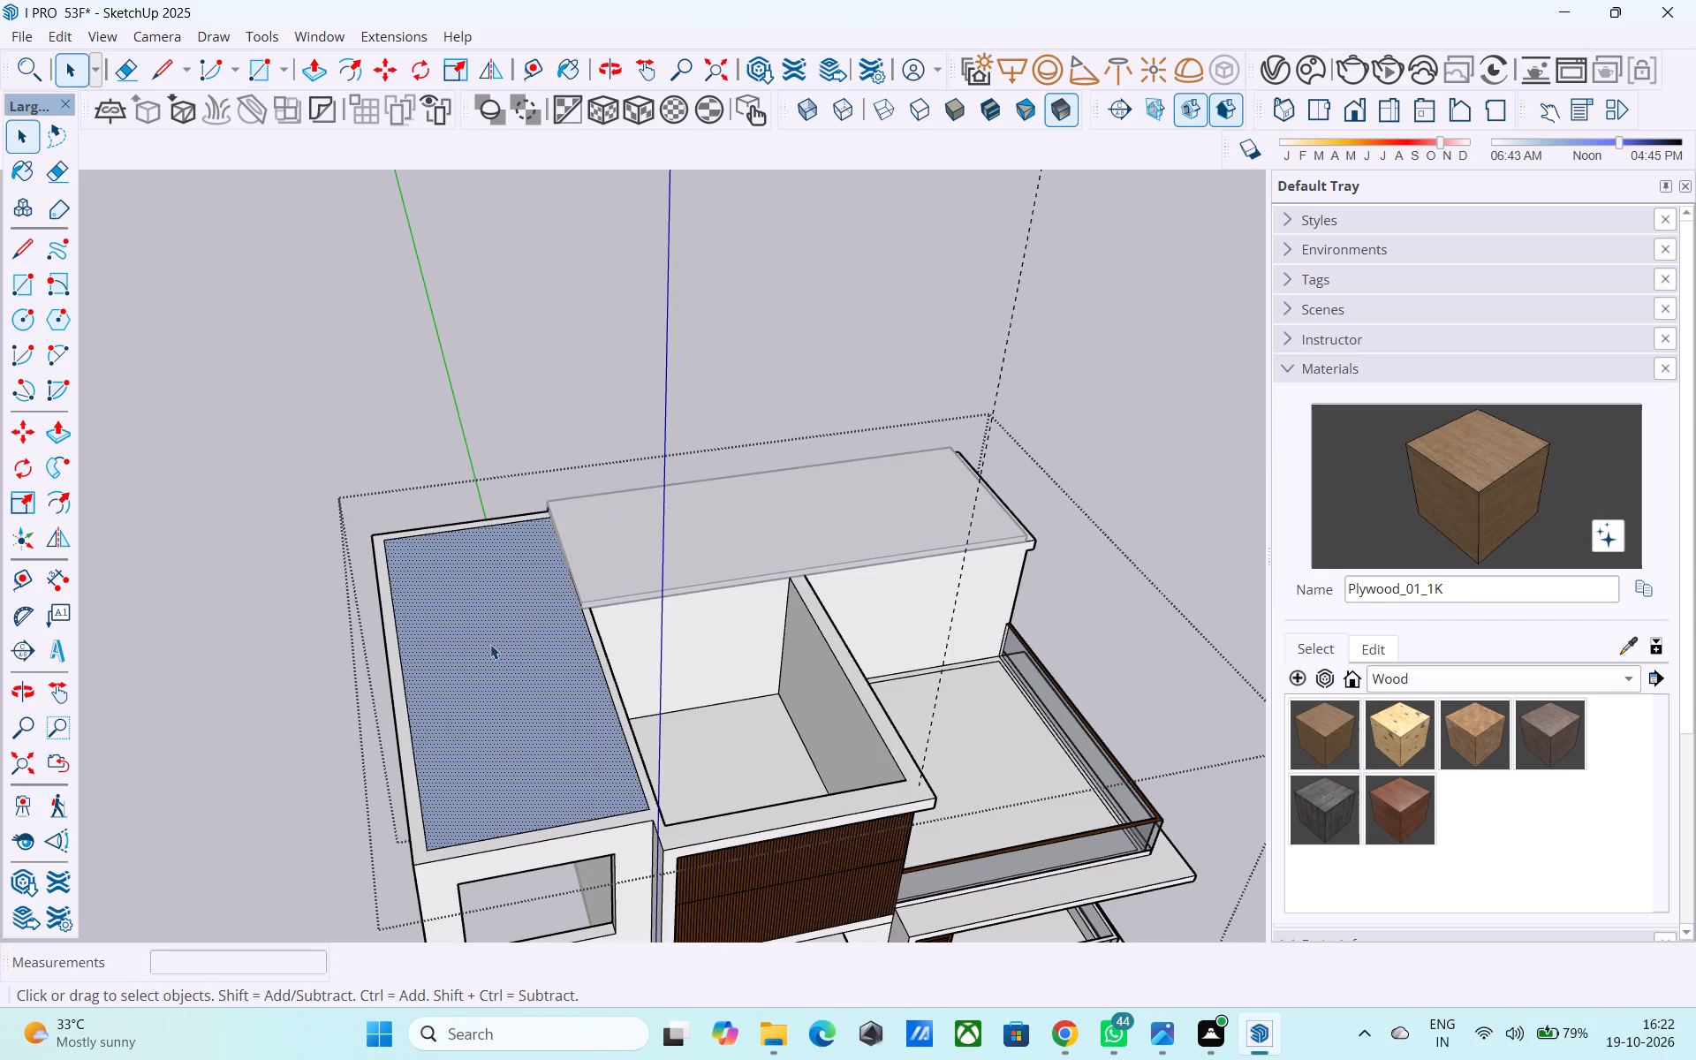
Draw a 6" vertical line up from the roof face's outer rear corner.
key("l")
scroll(405, 538, "up", 4)
left_click(379, 533)
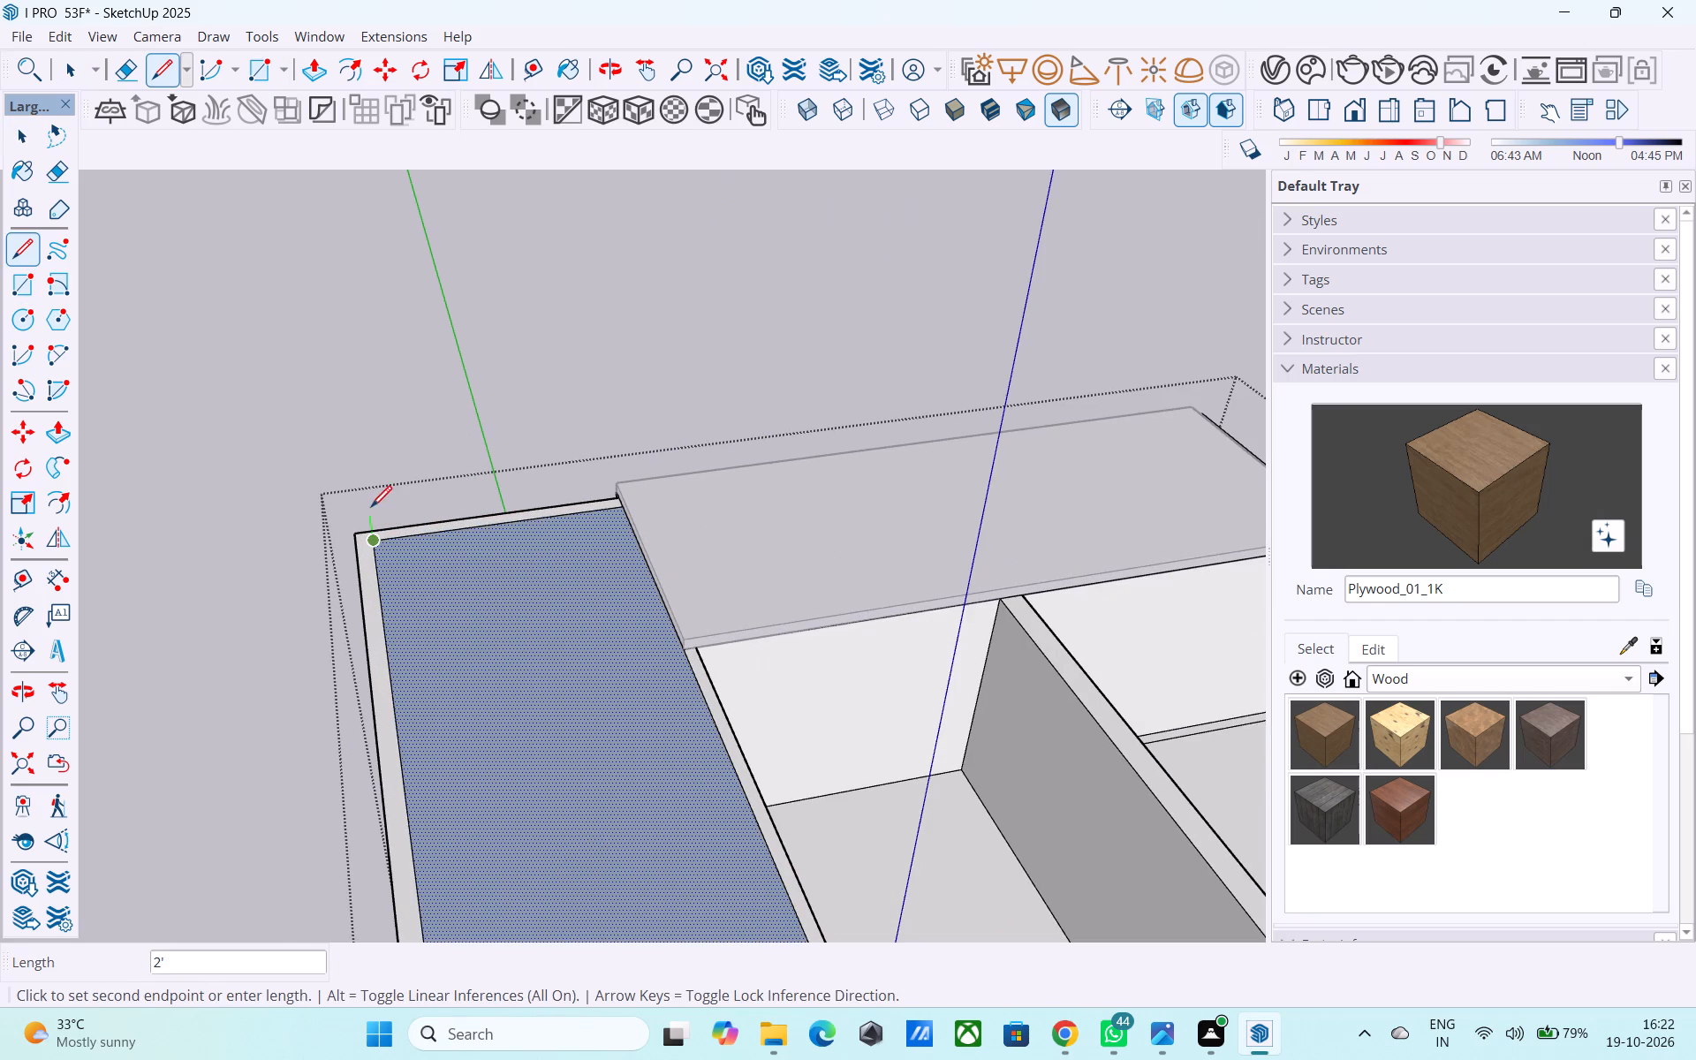
middle_click_drag(369, 520, 339, 397)
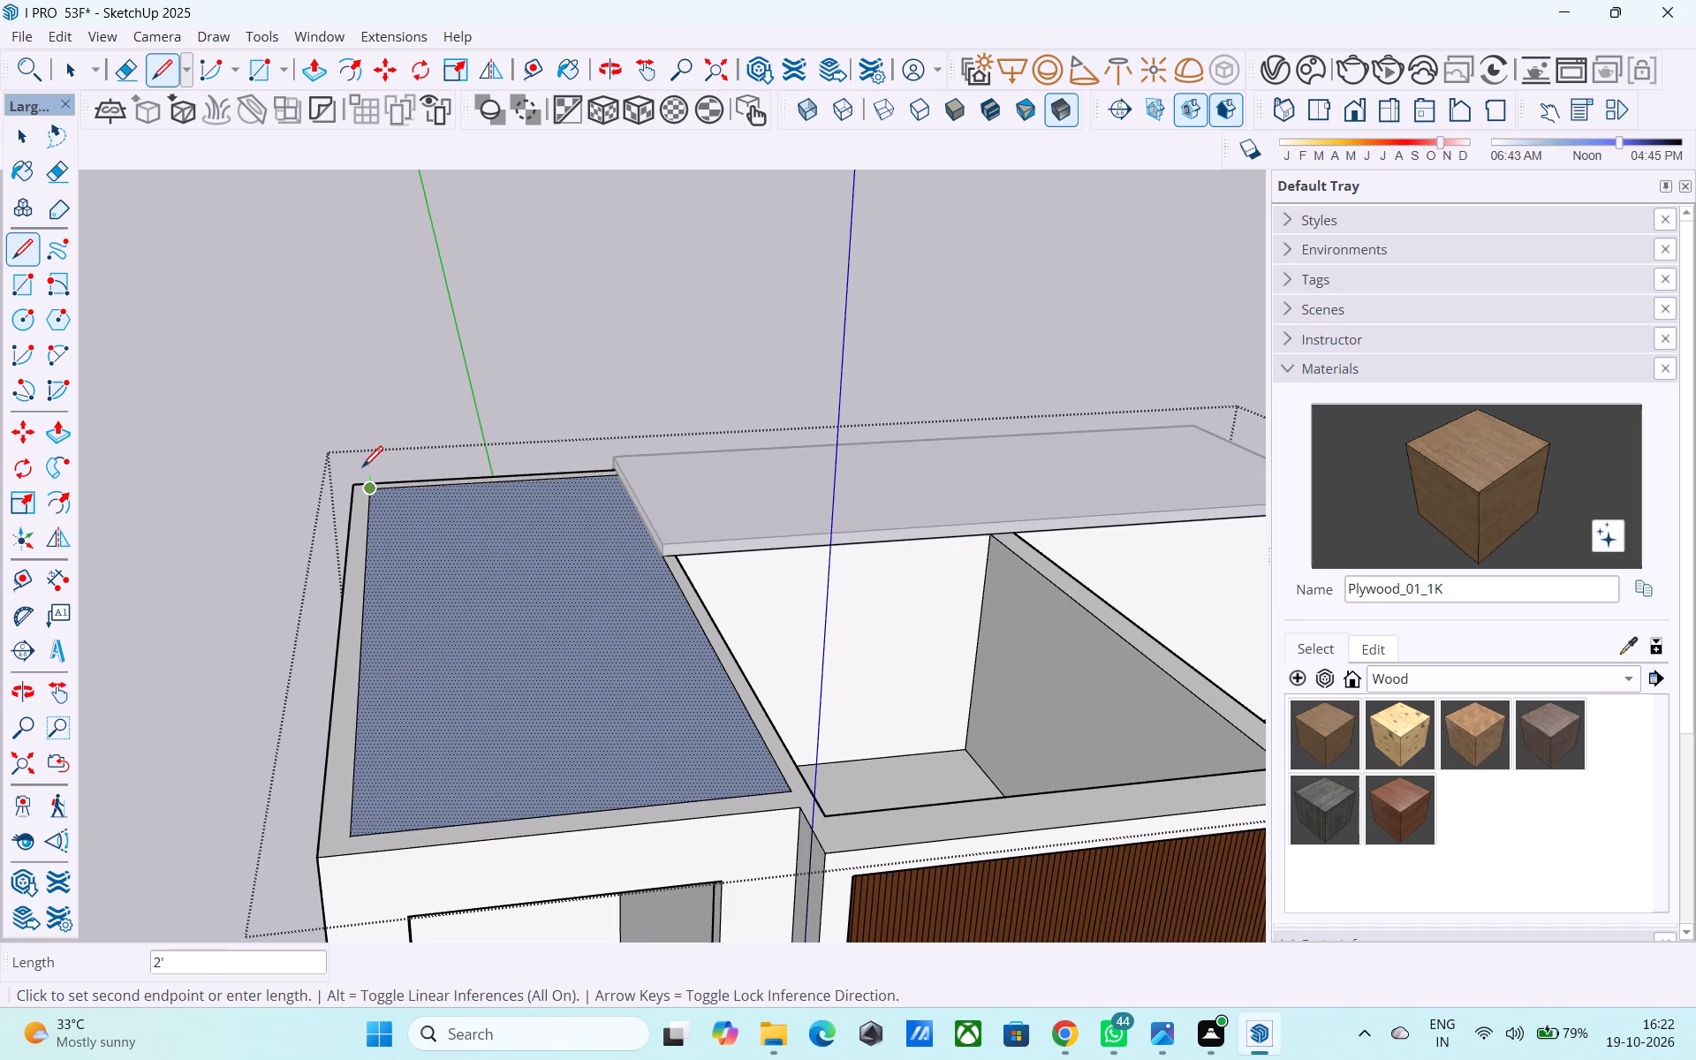
scroll(362, 478, "up", 3)
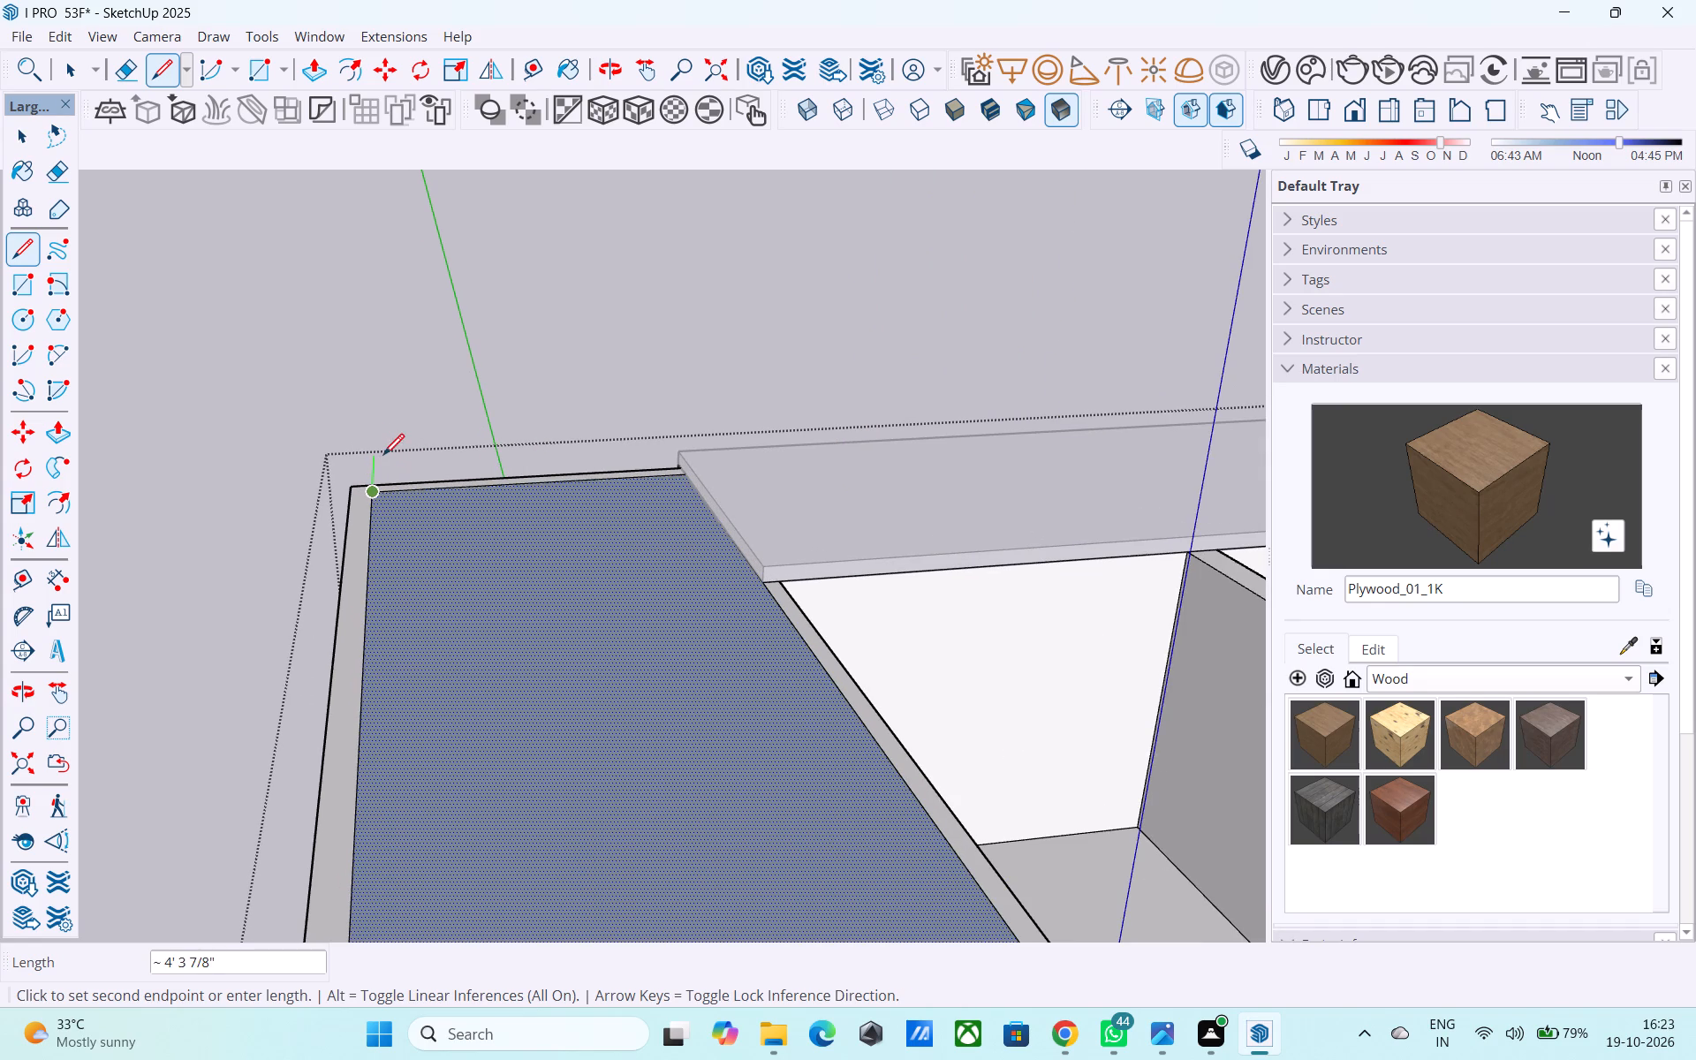
scroll(363, 456, "up", 3)
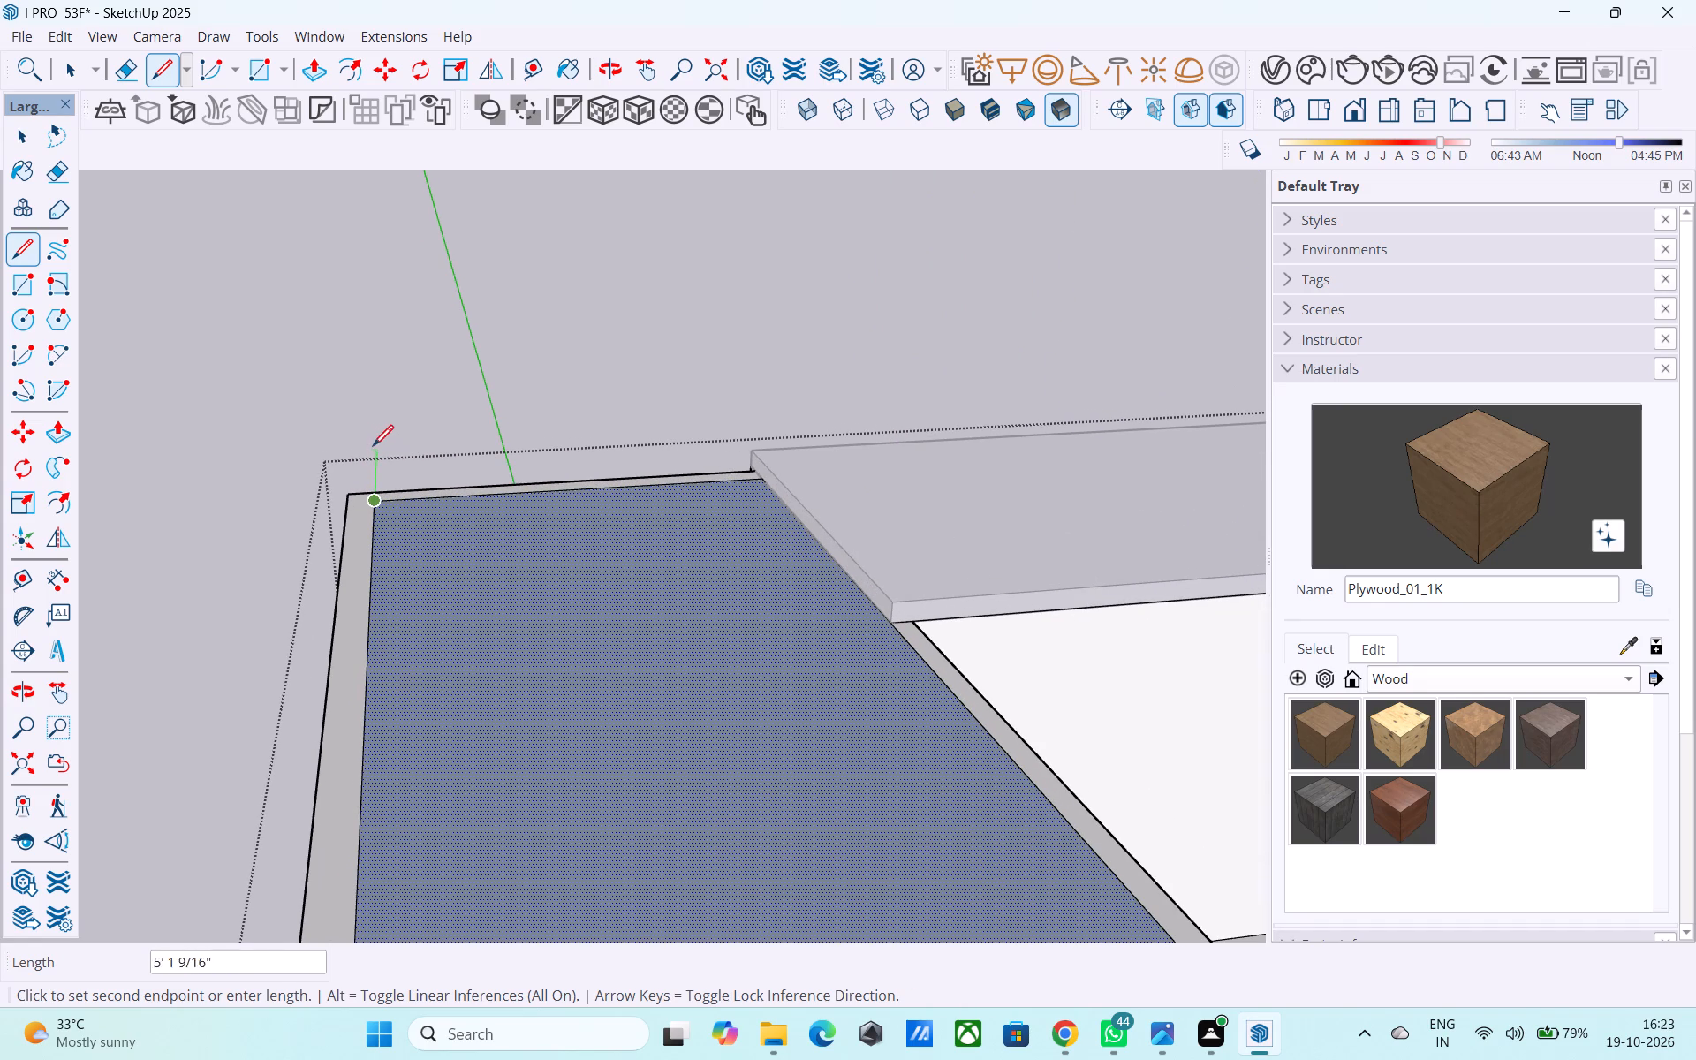
type("6\"")
key("Return")
scroll(352, 438, "down", 8)
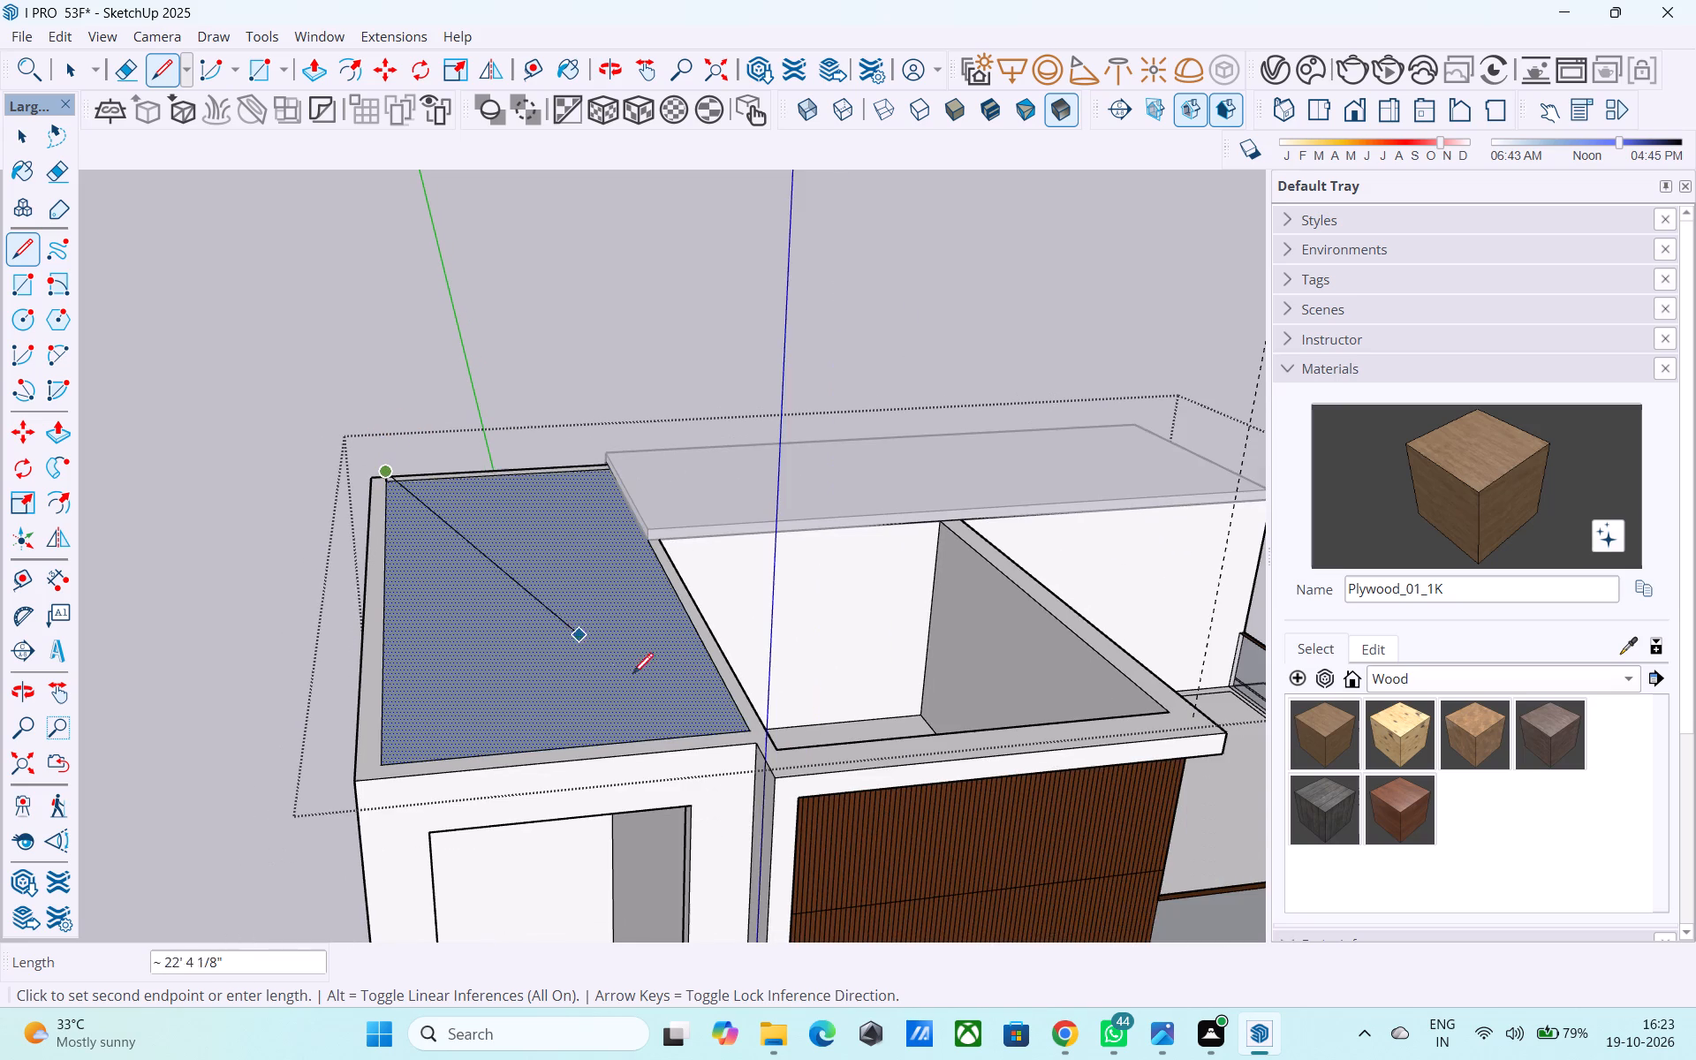
Draw a 6" vertical line up from the roof face's inner front corner, beside the slatted block.
key("l")
scroll(679, 713, "up", 8)
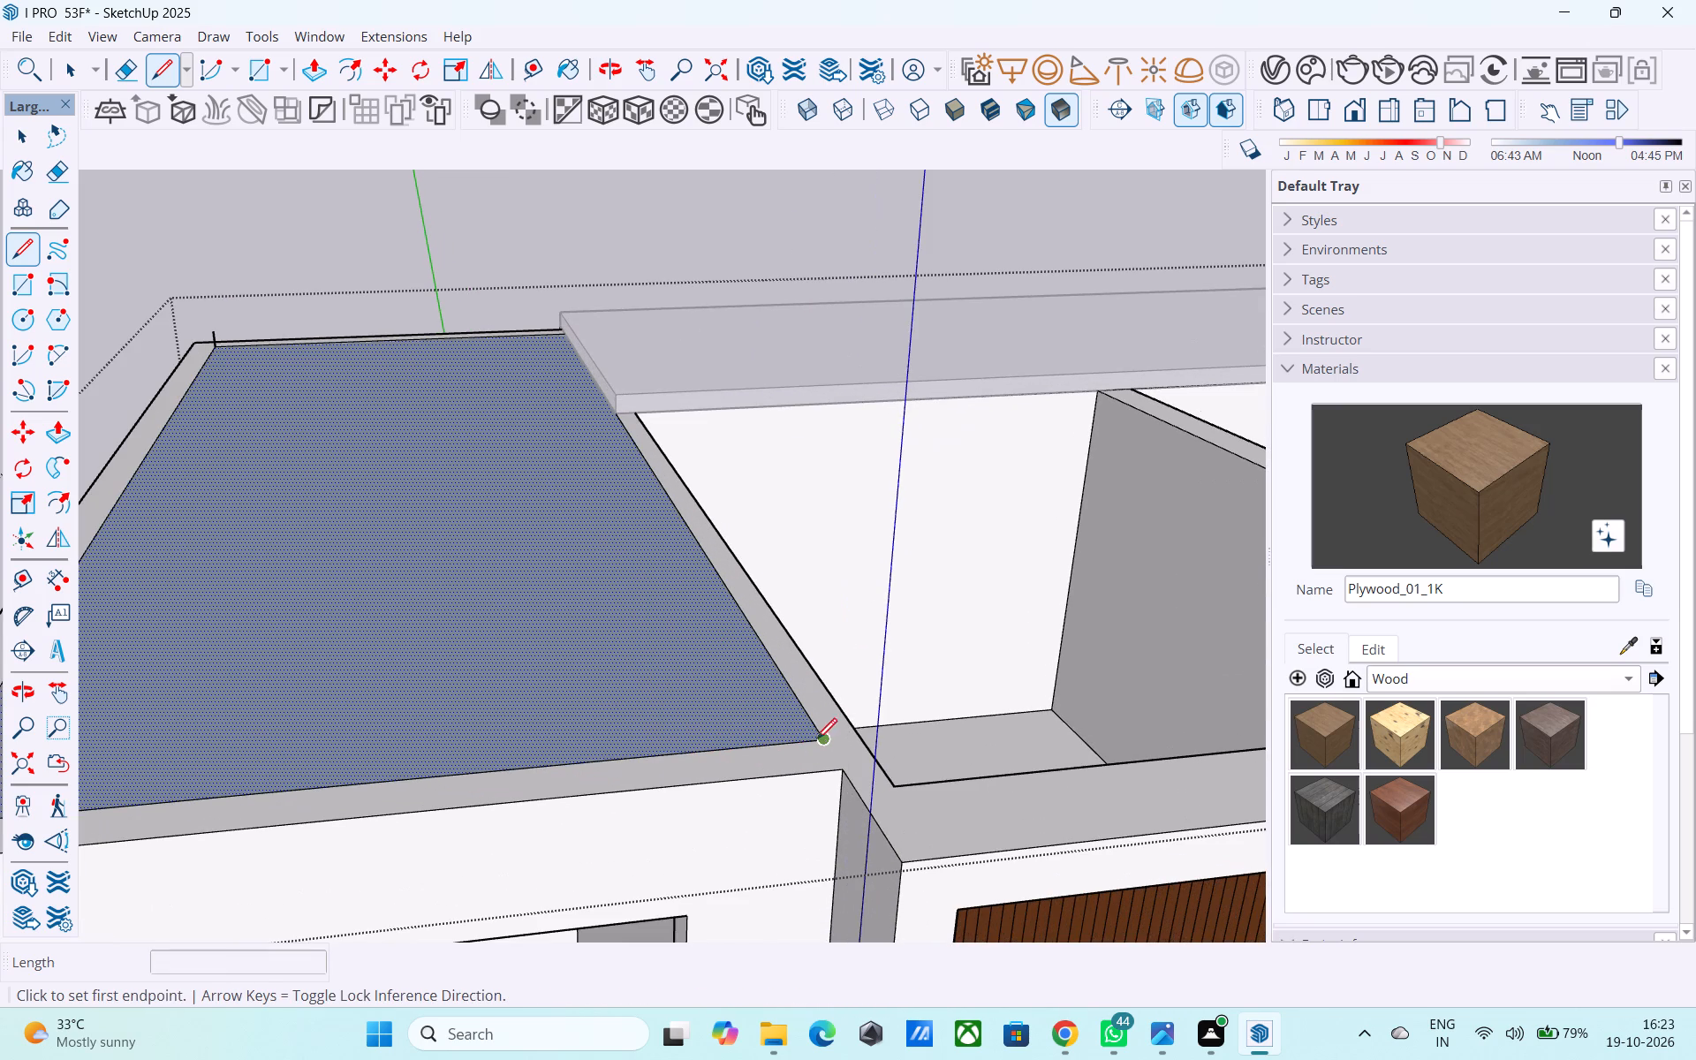
left_click(822, 739)
middle_click_drag(816, 678, 798, 576)
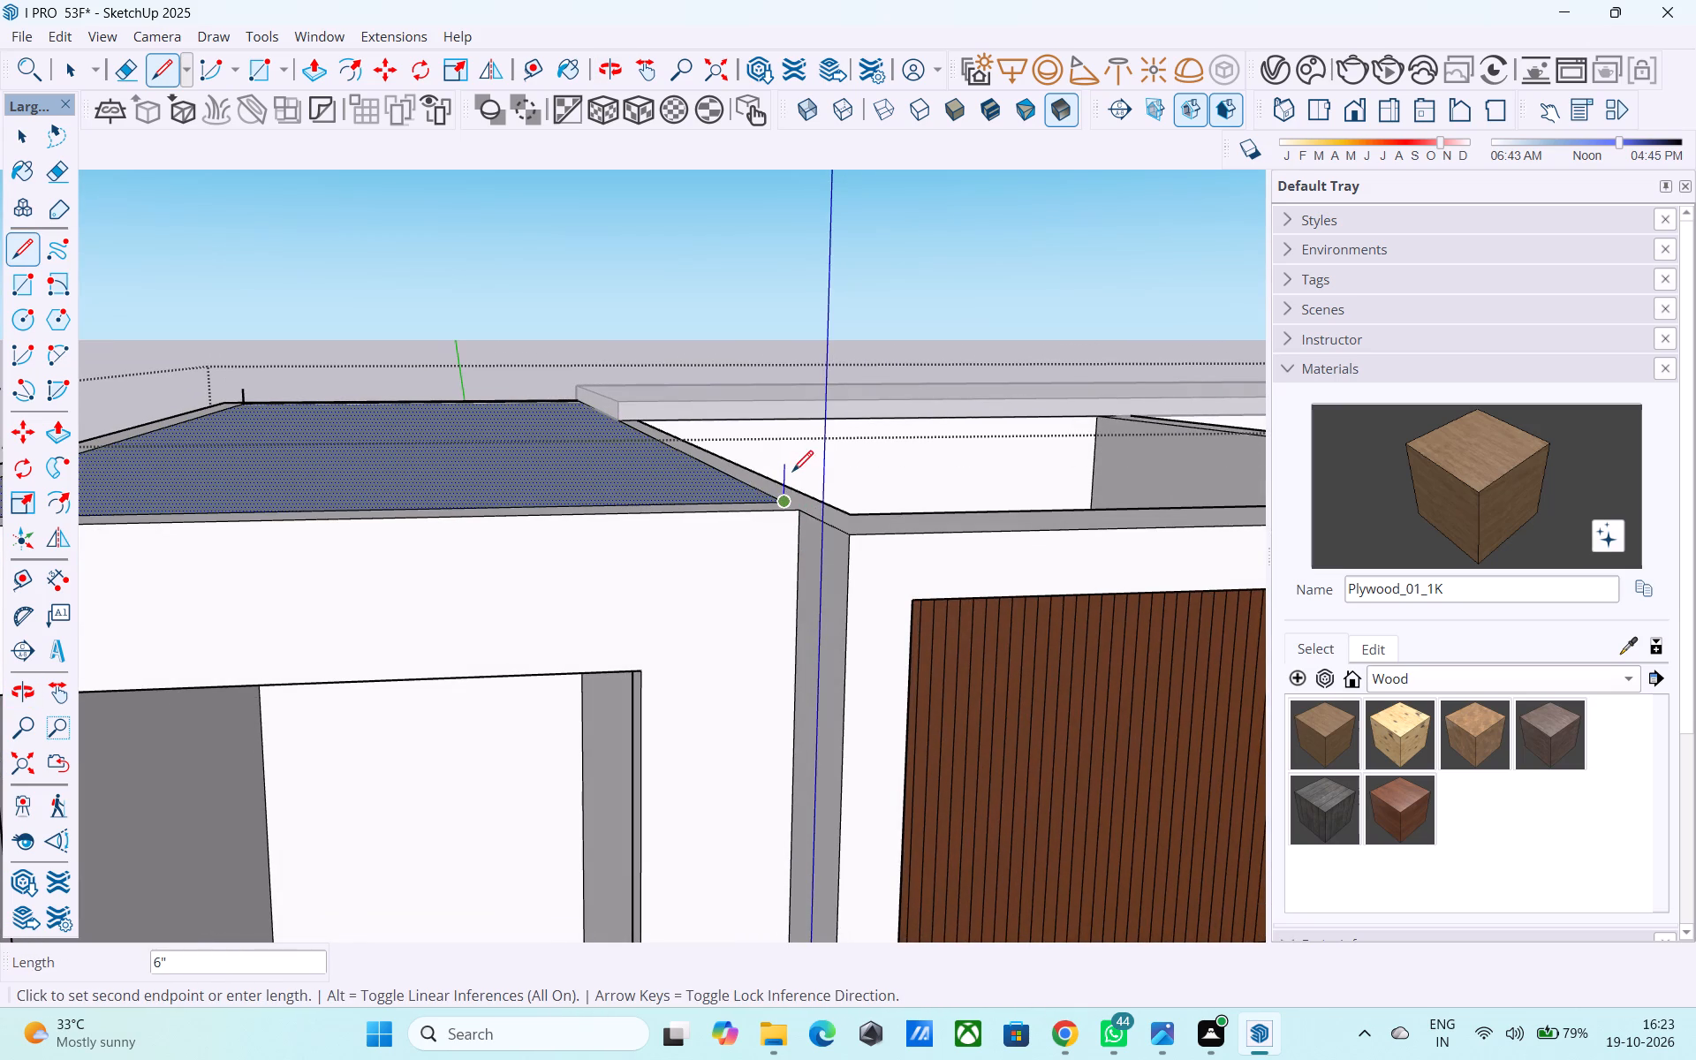
key("6")
key("BackSpace")
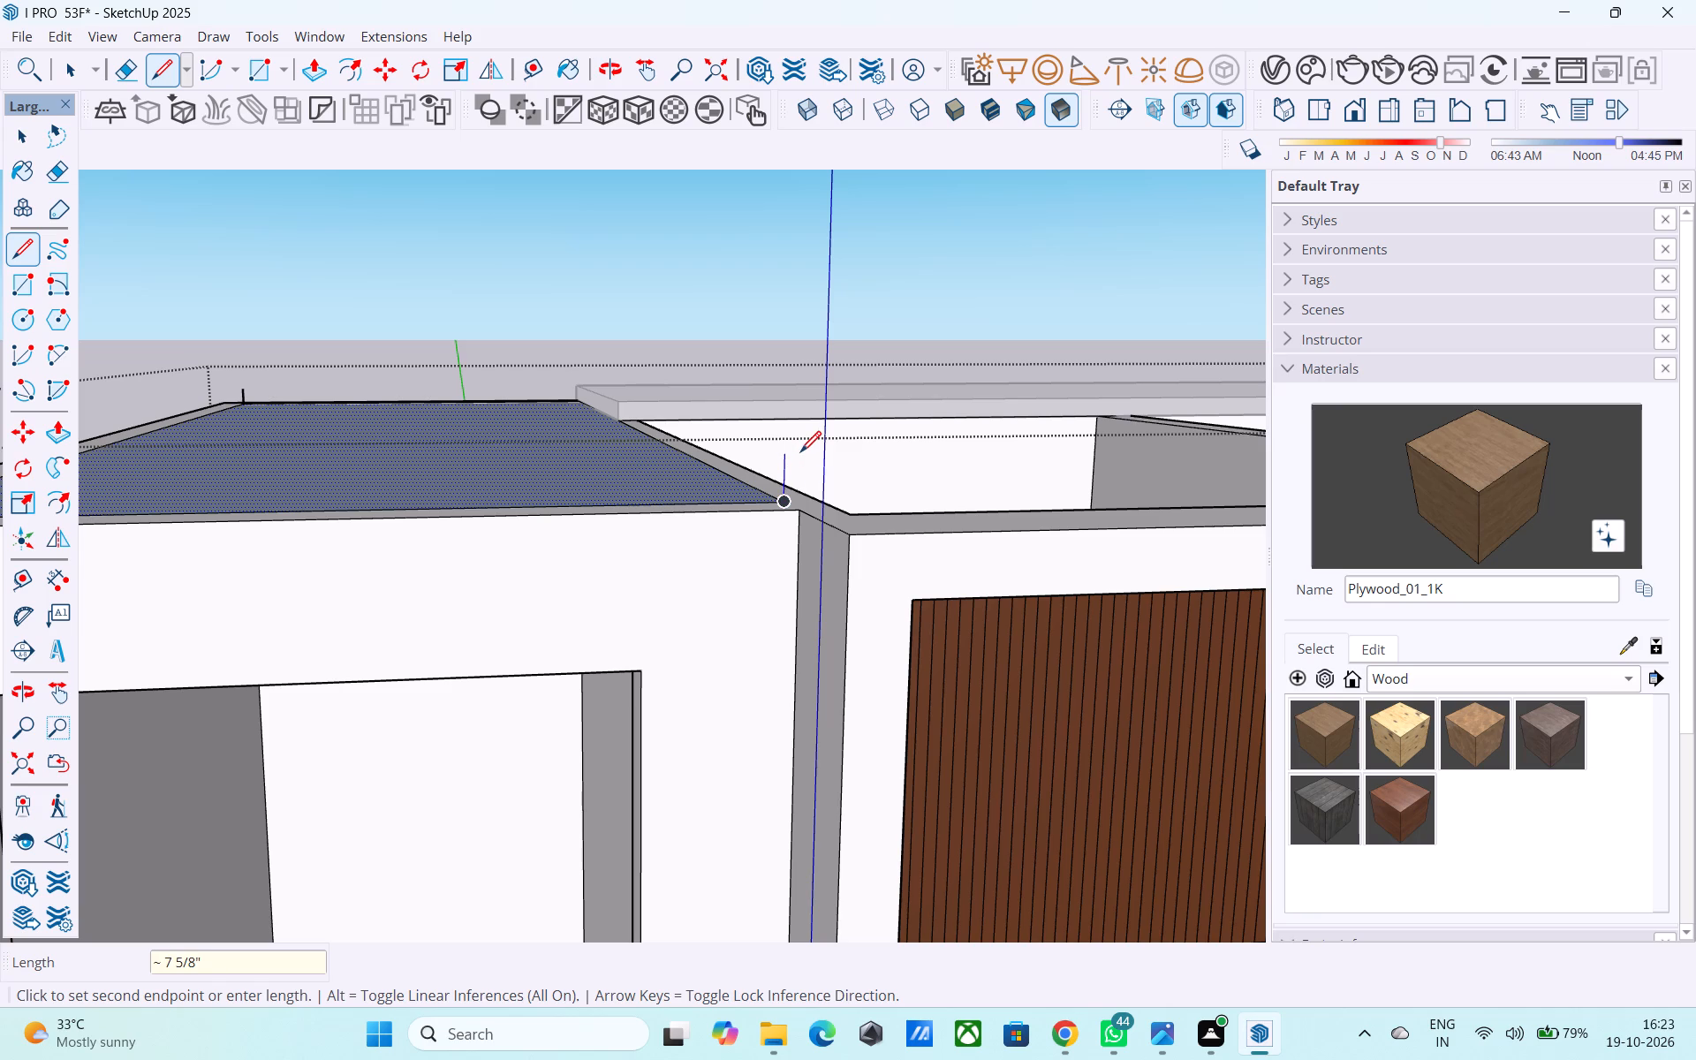
key("6")
key("shift+quotedbl")
key("Return")
Draw an 11' 3" by 27' rectangle between the tops of the two 6" vertical lines above the roof face.
key("r")
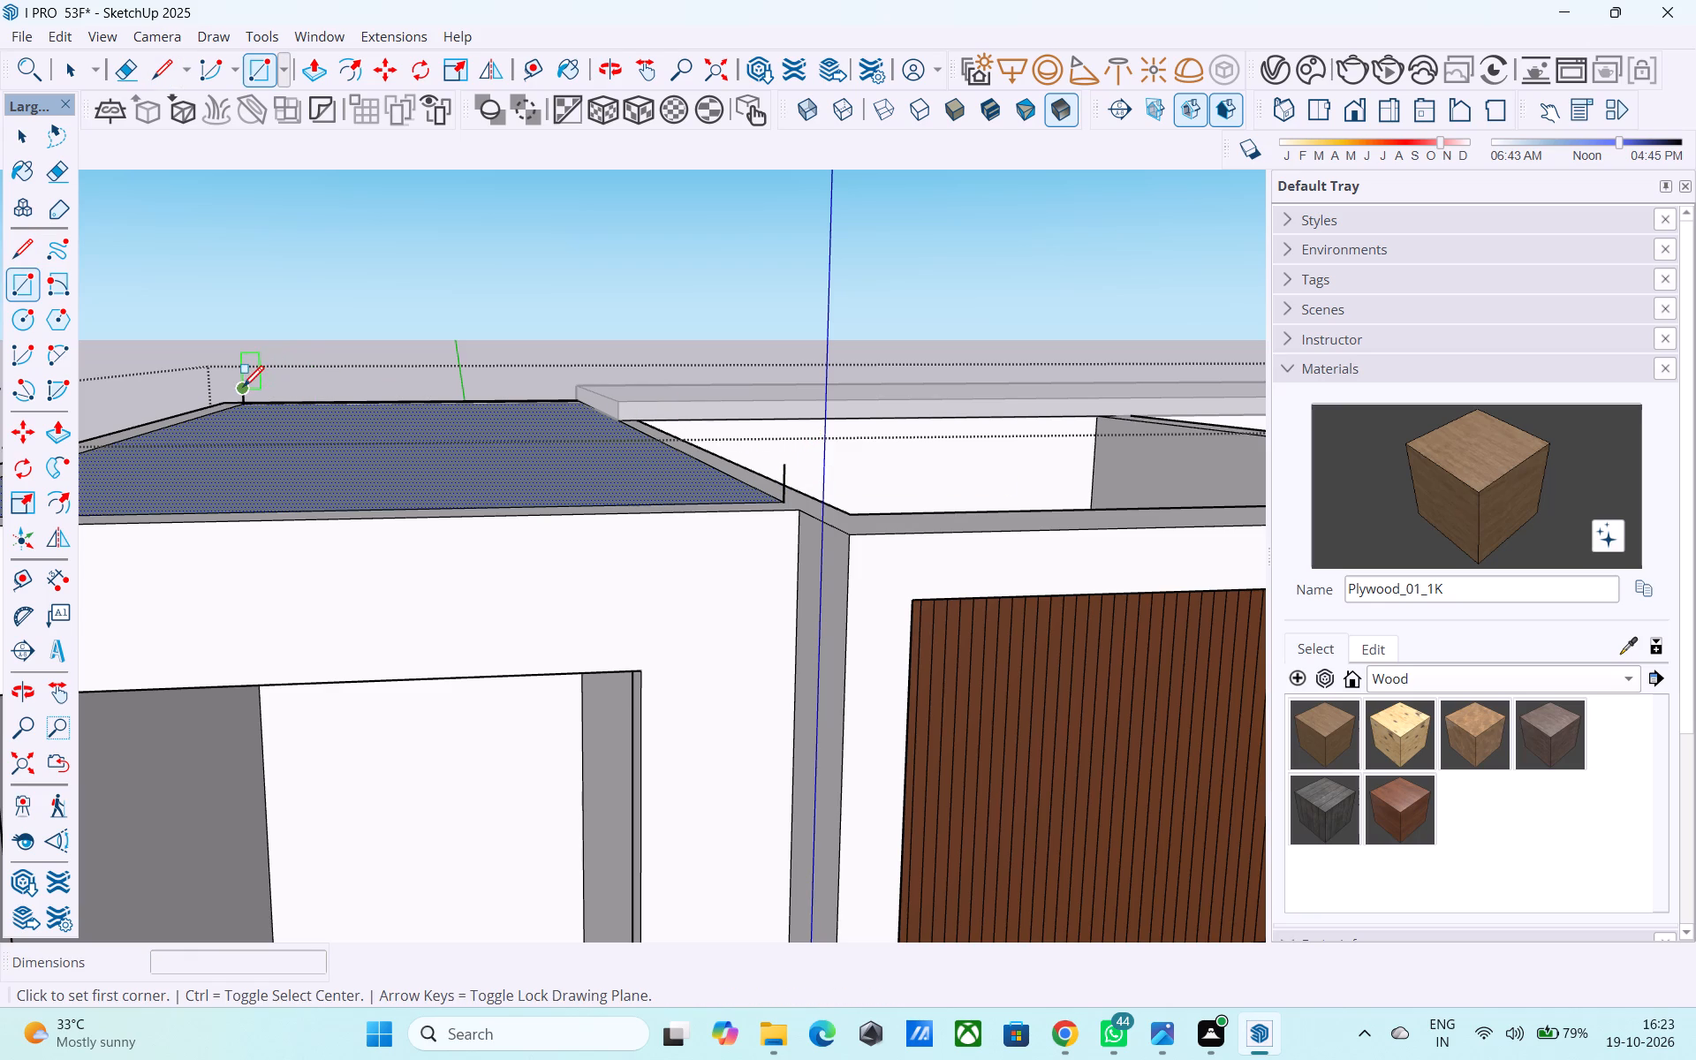
left_click(247, 391)
left_click(784, 464)
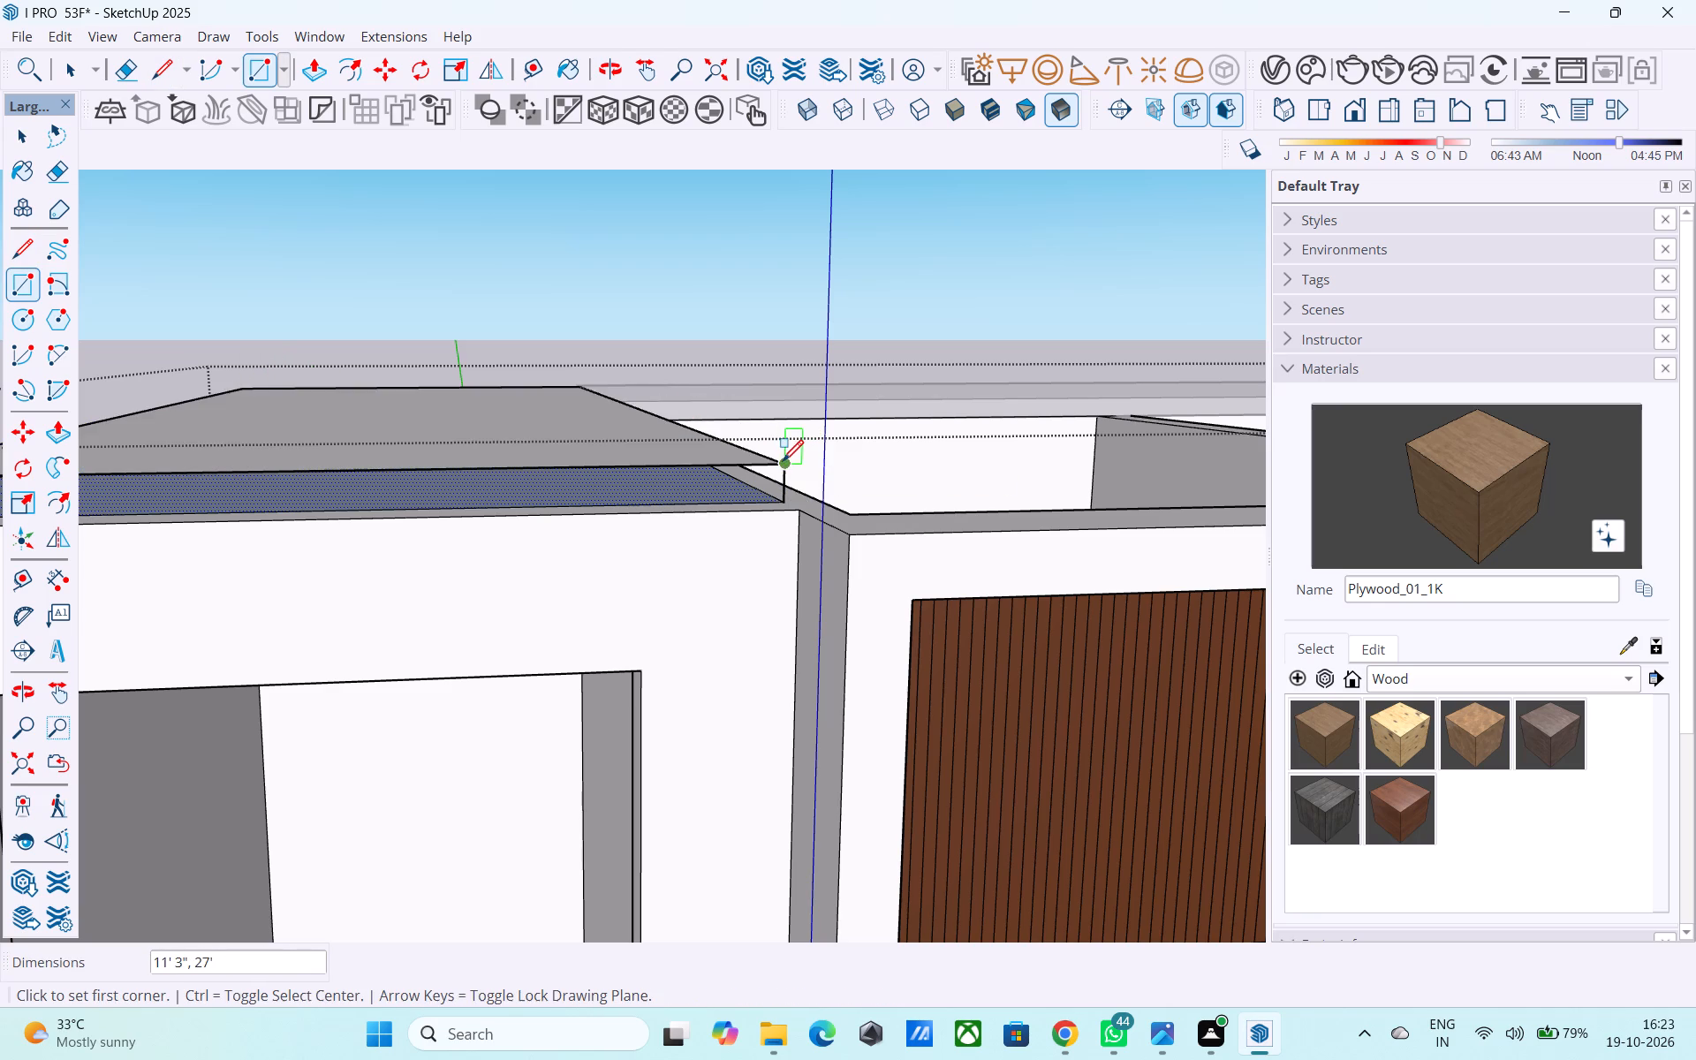
Draw a vertical edge joining the raised rectangle to the roof face at the outer front corner.
scroll(783, 463, "down", 5)
scroll(583, 491, "down", 1)
middle_click_drag(72, 476, 415, 517)
scroll(375, 503, "down", 2)
middle_click_drag(370, 502, 548, 503)
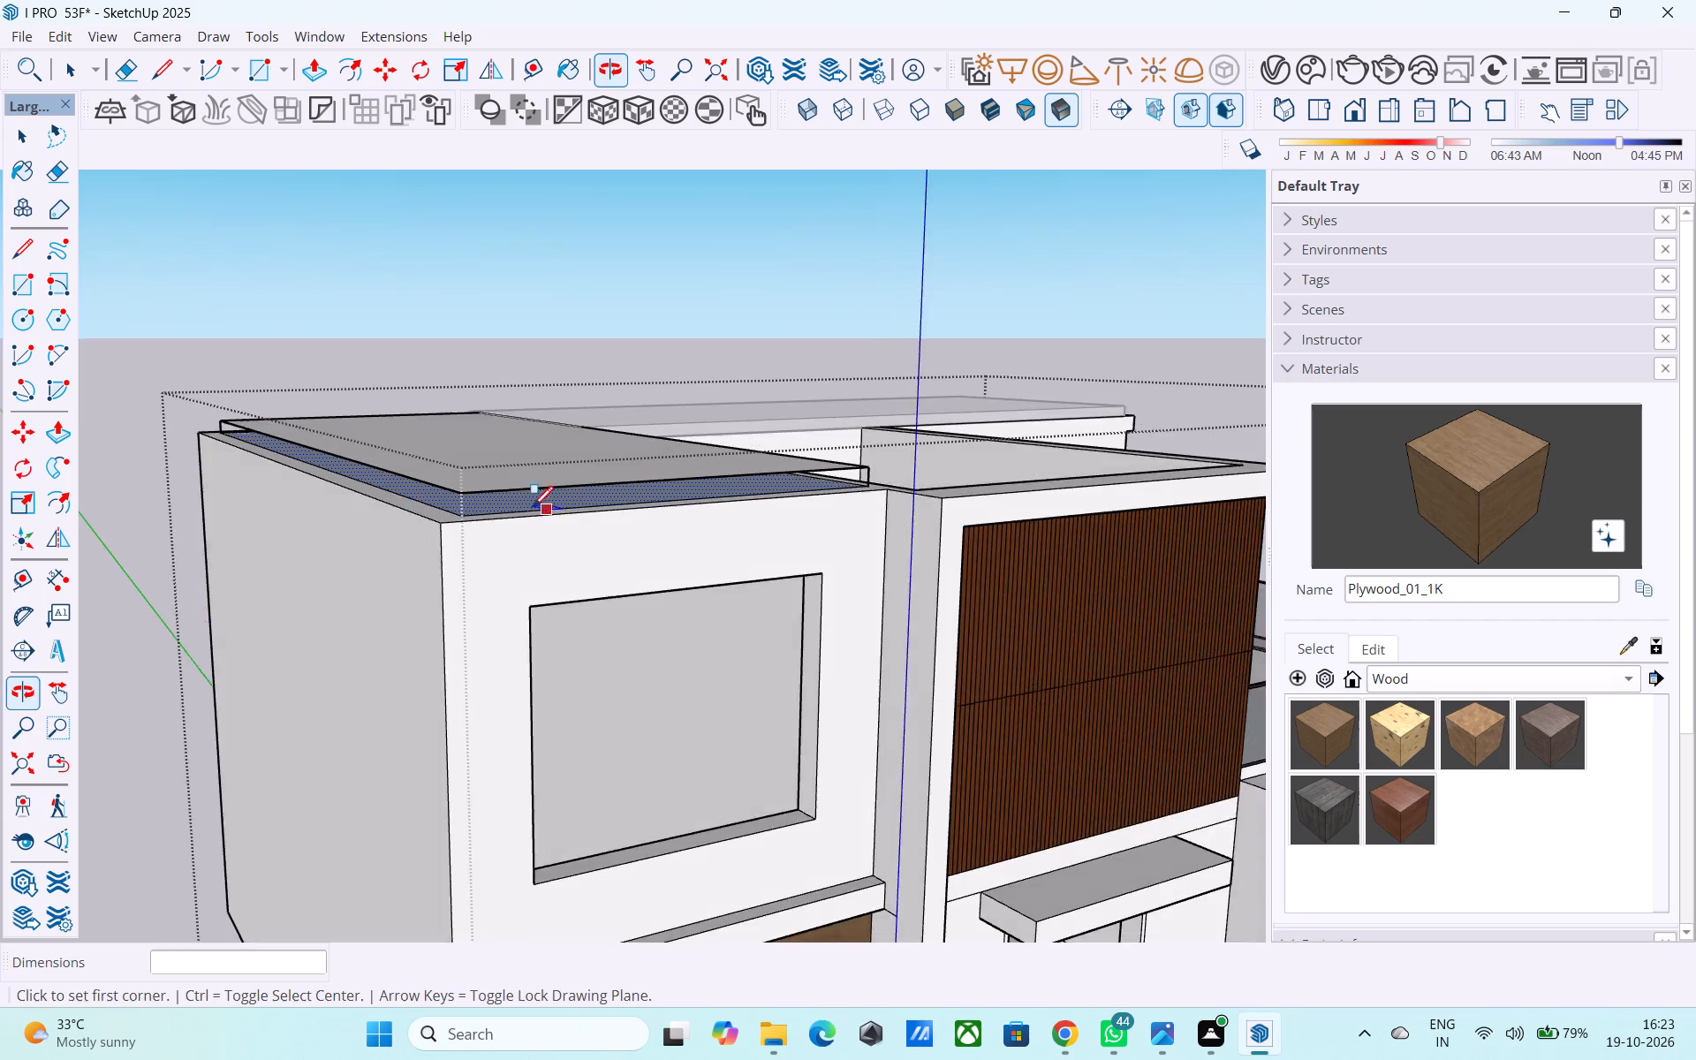
scroll(401, 523, "up", 4)
middle_click_drag(475, 535, 473, 582)
key("l")
scroll(471, 557, "up", 4)
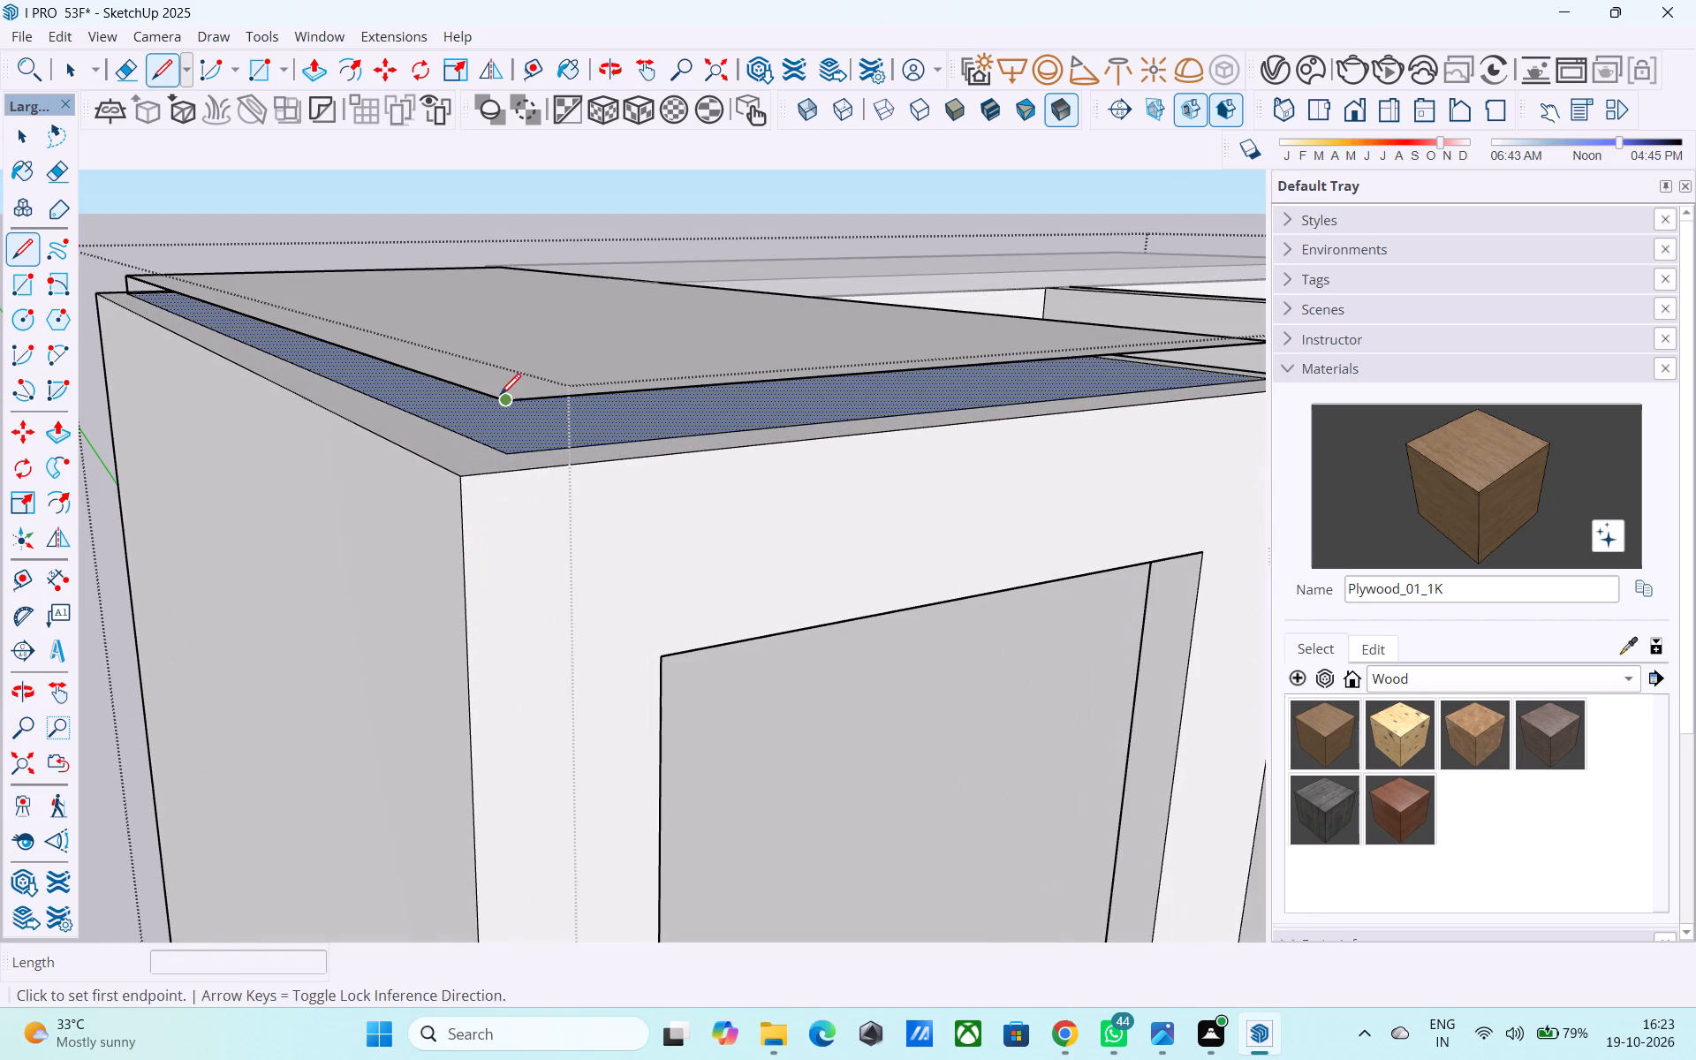
left_click(502, 397)
left_click(516, 451)
Draw a vertical edge joining the roof face to the raised rectangle at the inner rear corner.
scroll(516, 452, "down", 3)
middle_click_drag(528, 466, 1036, 549)
scroll(1019, 522, "down", 12)
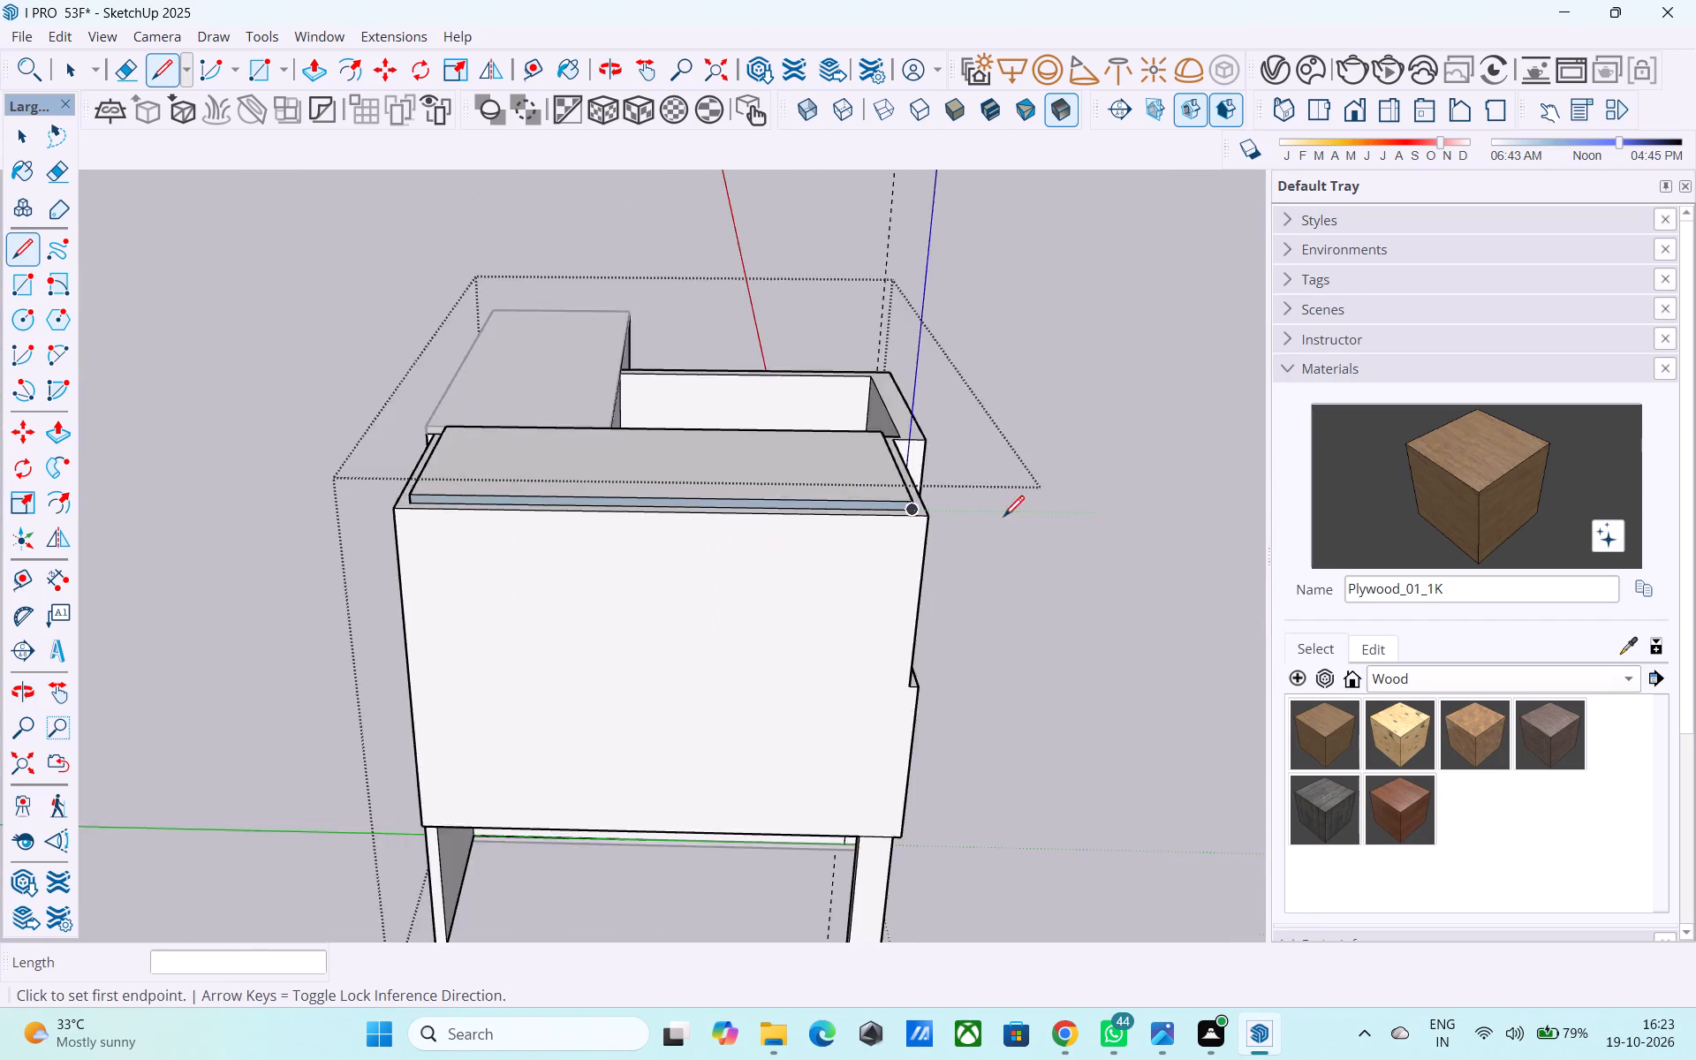
middle_click_drag(534, 530, 958, 572)
scroll(821, 520, "up", 20)
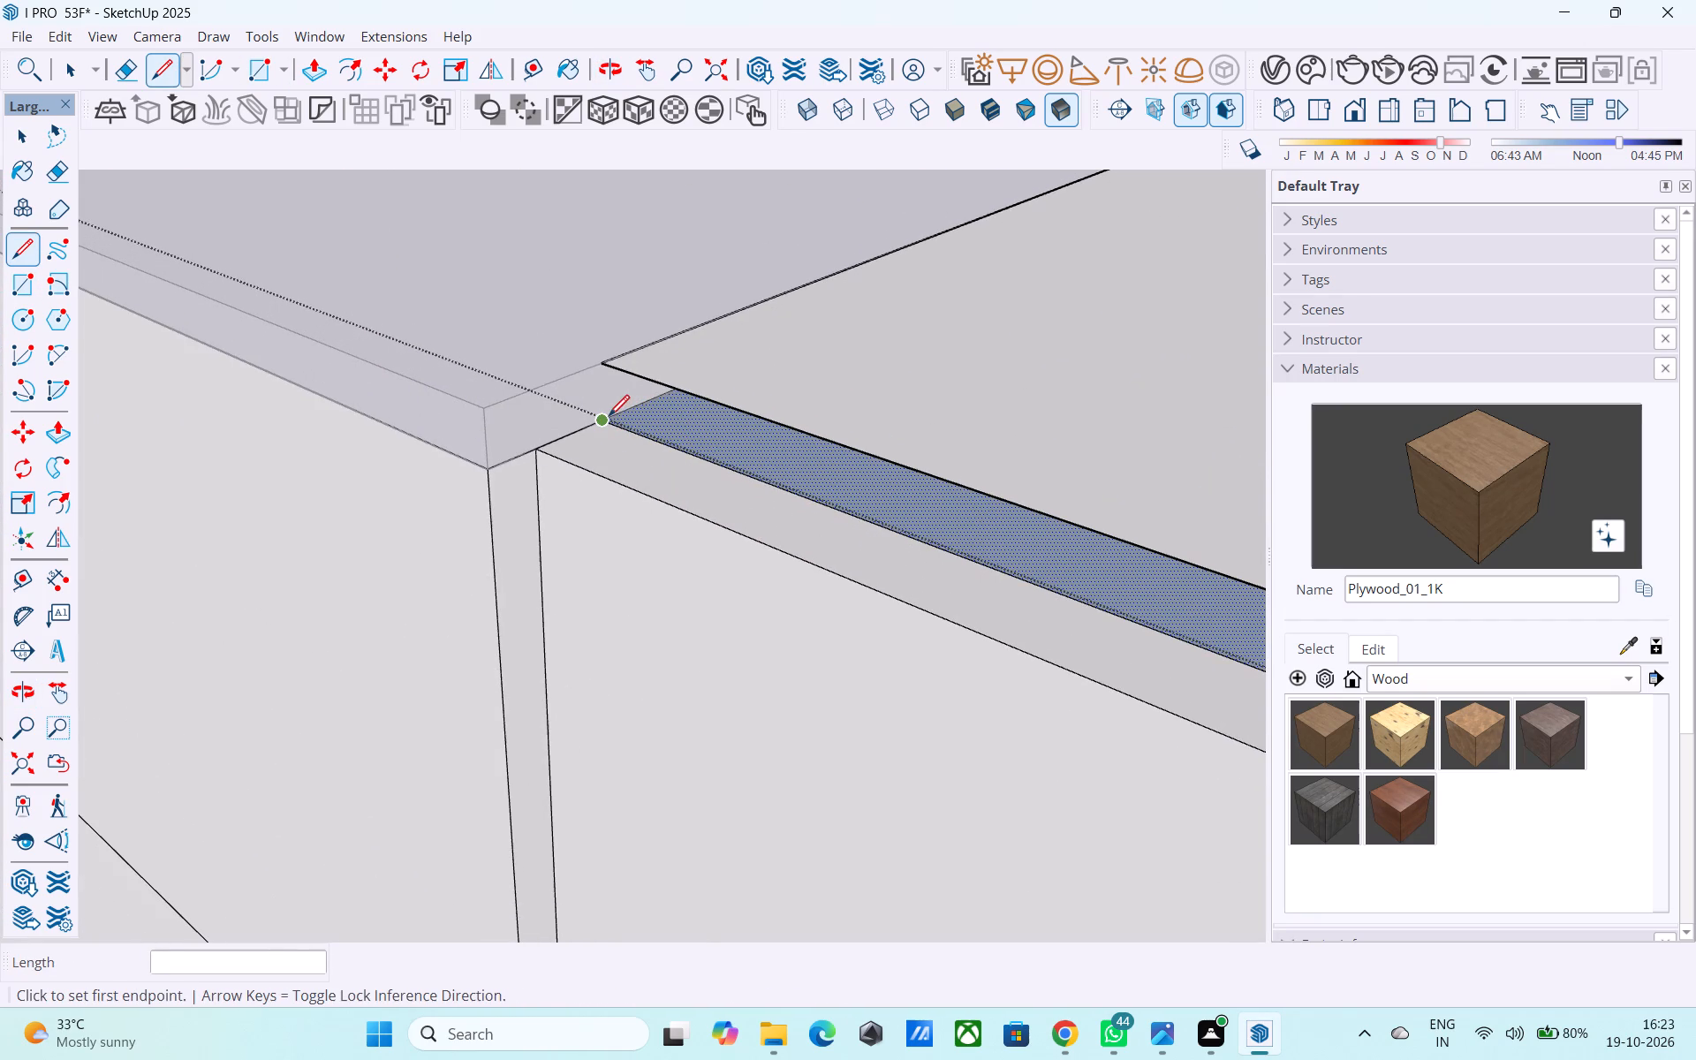
left_click(609, 417)
left_click(595, 367)
Reverse the back-facing short rear face and long outer side face of the raised roof slab on the side block.
scroll(607, 370, "down", 9)
middle_click_drag(655, 444, 403, 396)
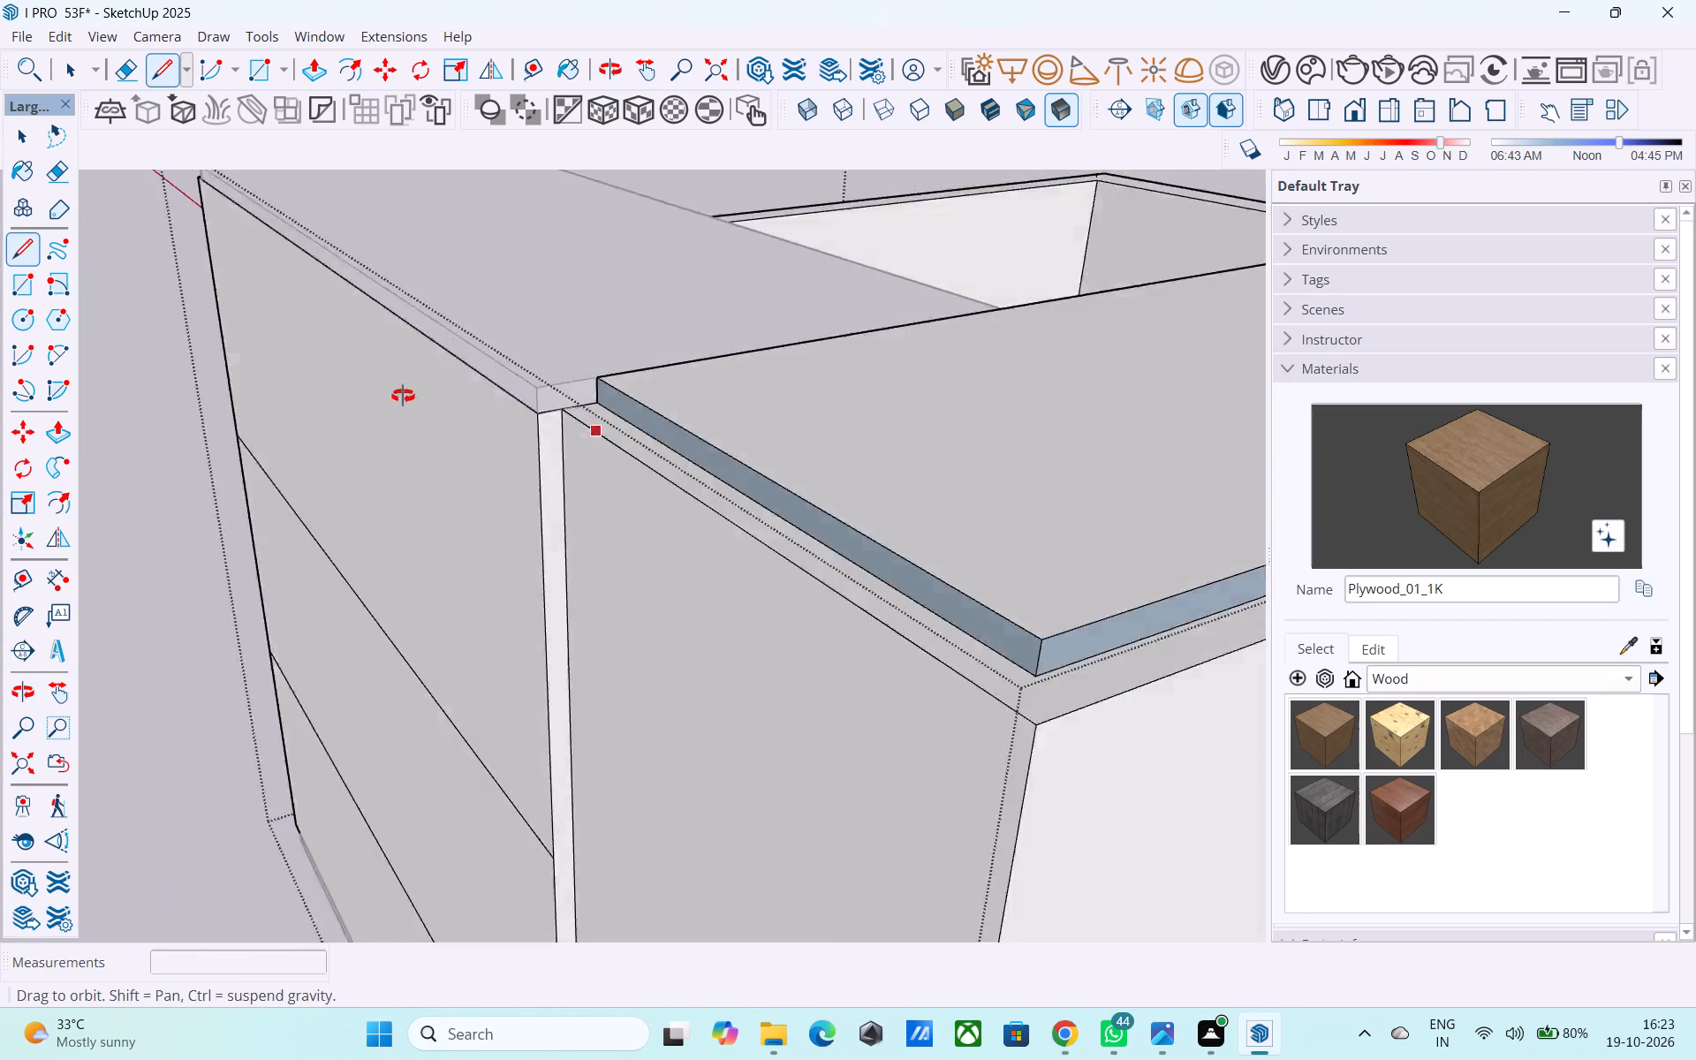
middle_click_drag(403, 396, 366, 386)
scroll(383, 378, "down", 6)
scroll(609, 532, "up", 6)
middle_click_drag(498, 475, 684, 445)
scroll(562, 453, "up", 1)
scroll(670, 426, "up", 5)
key("space")
left_click(604, 345)
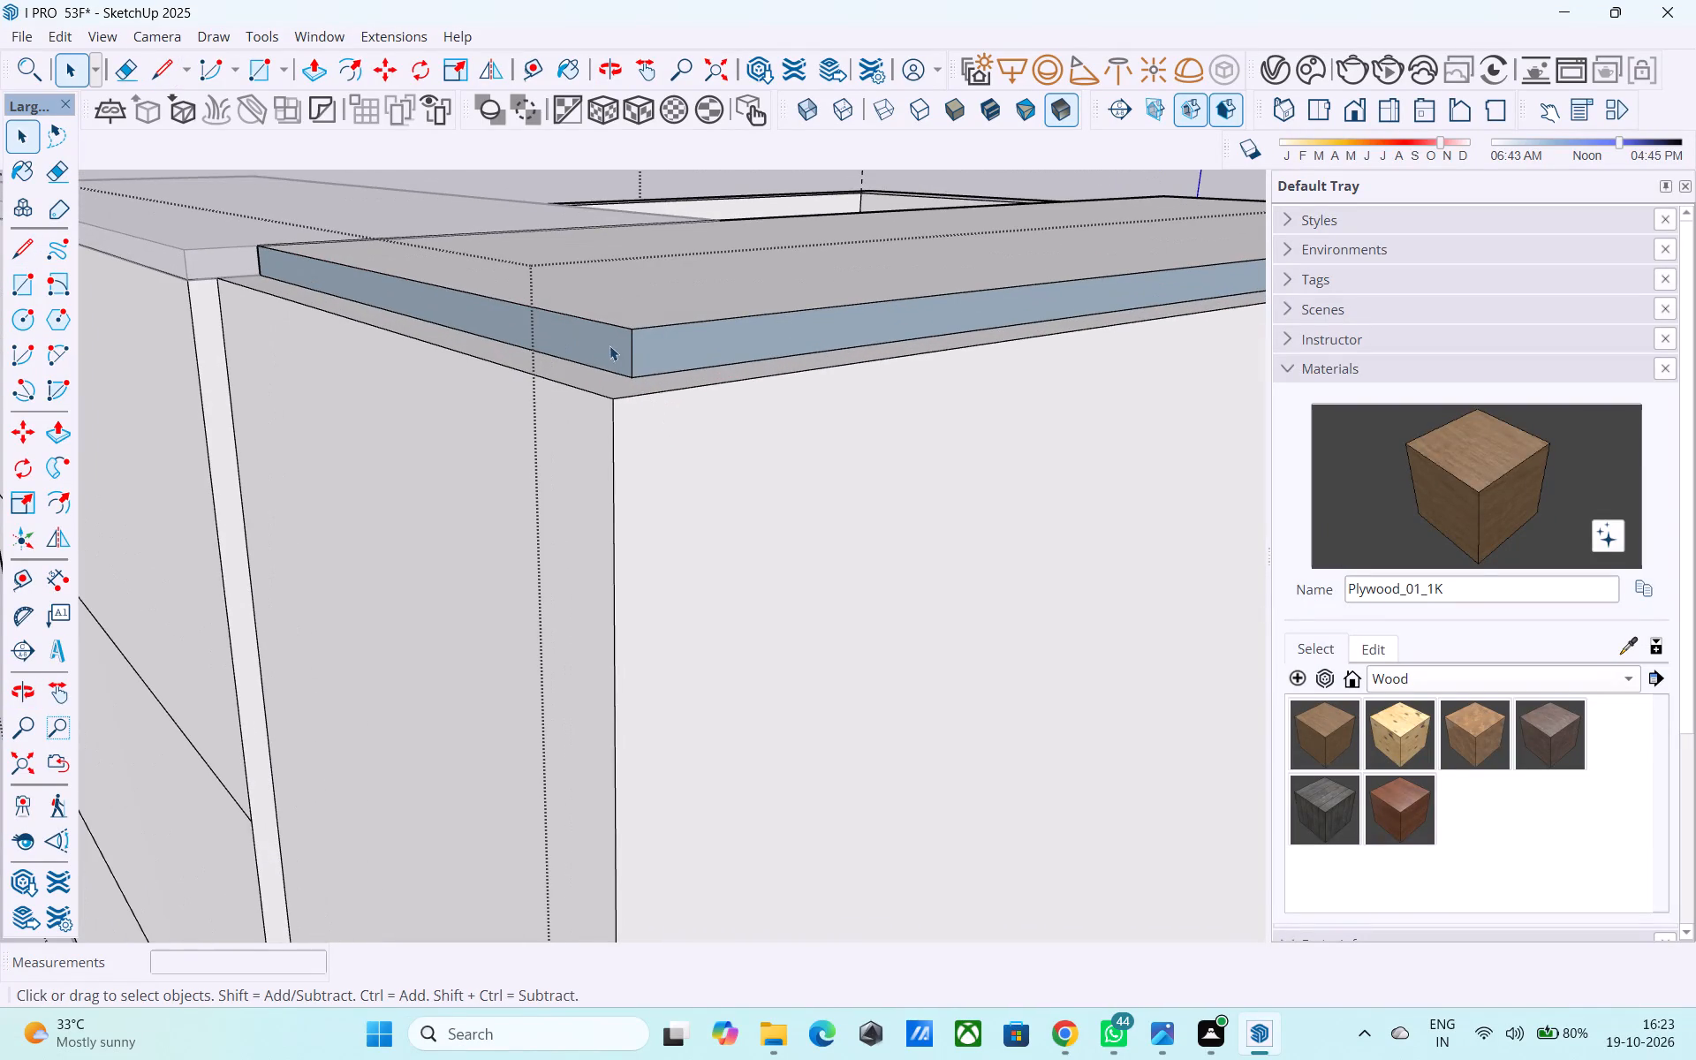
right_click(609, 345)
left_click(693, 637)
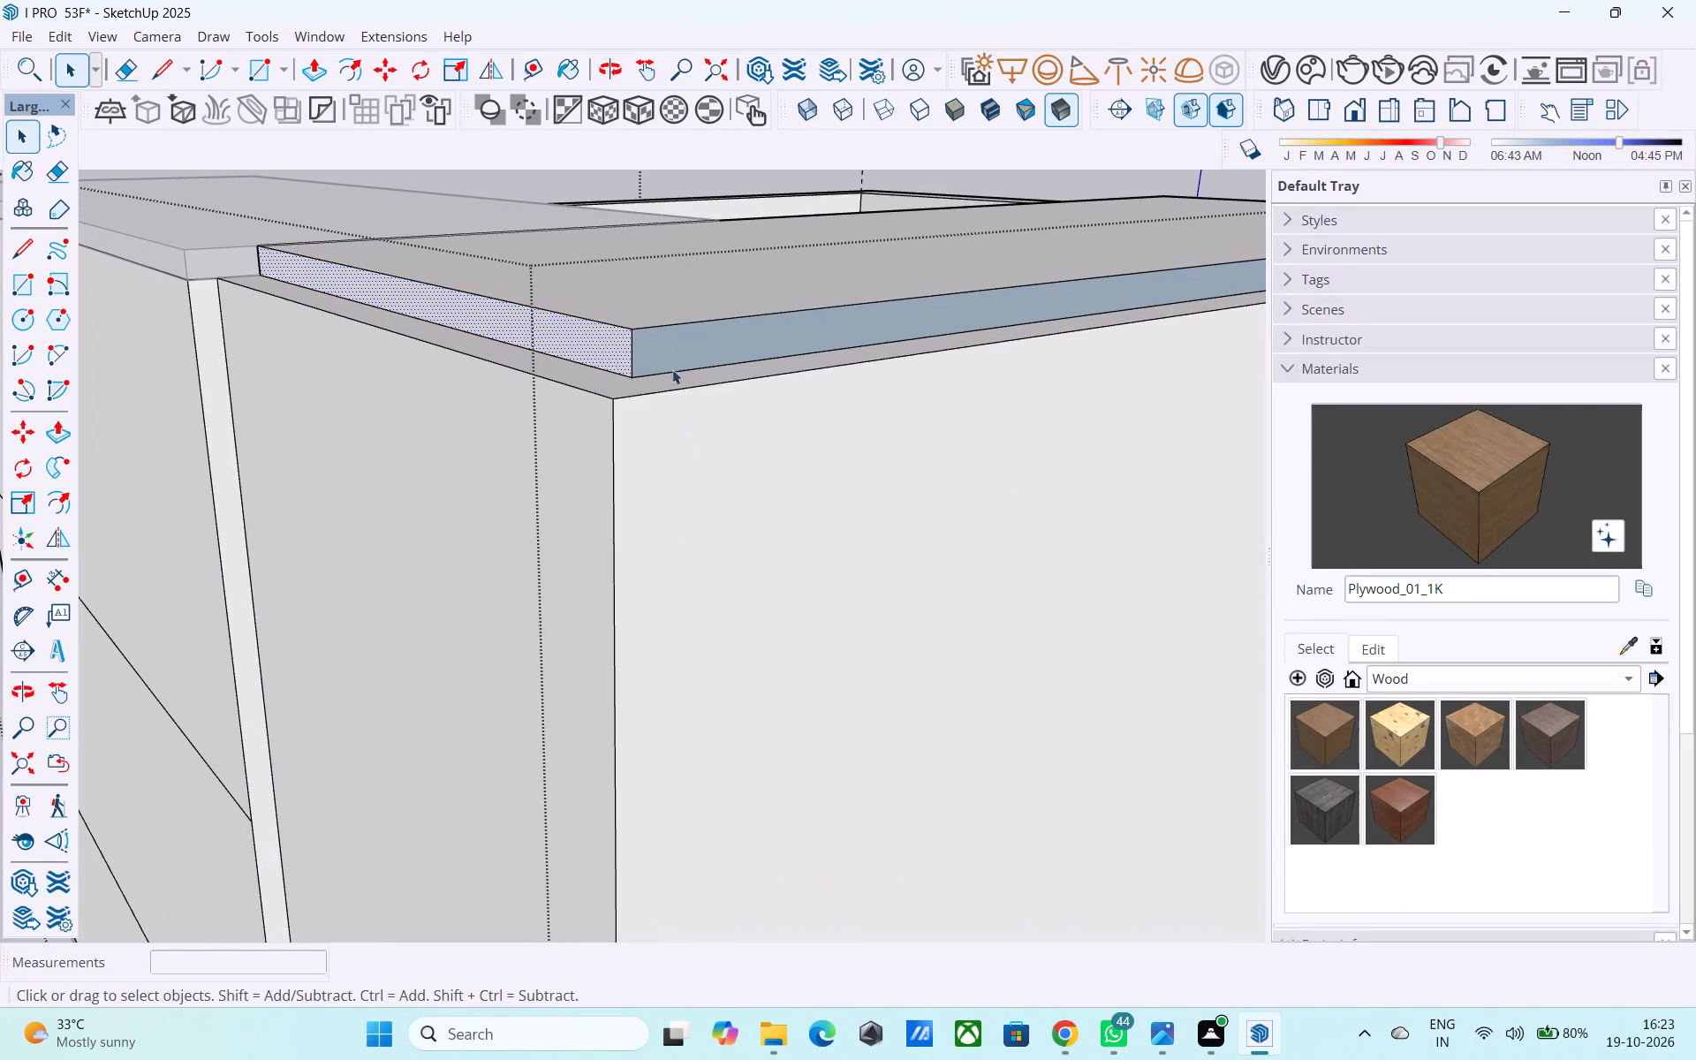
left_click(665, 350)
right_click(665, 349)
left_click(735, 628)
Reverse the raised roof slab's front face above the side block's upper window opening.
middle_click_drag(741, 624, 224, 617)
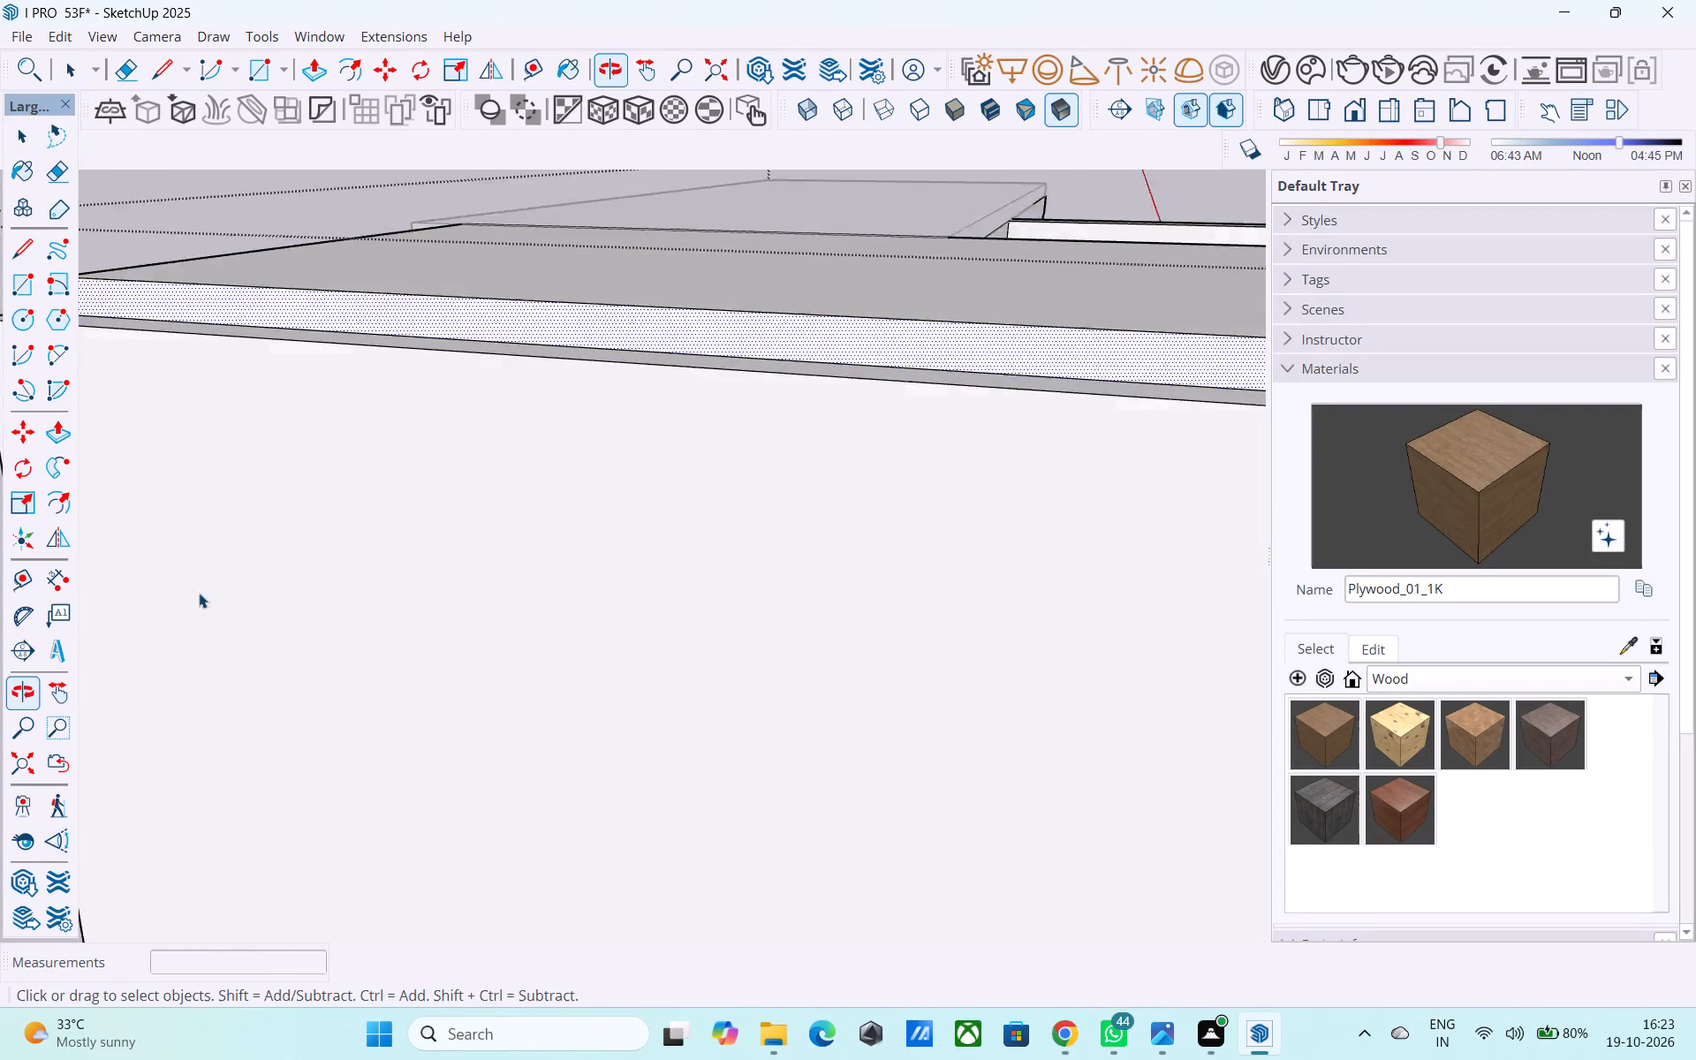
scroll(210, 606, "down", 10)
middle_click_drag(731, 587, 161, 609)
scroll(458, 665, "up", 5)
left_click(464, 632)
right_click(463, 632)
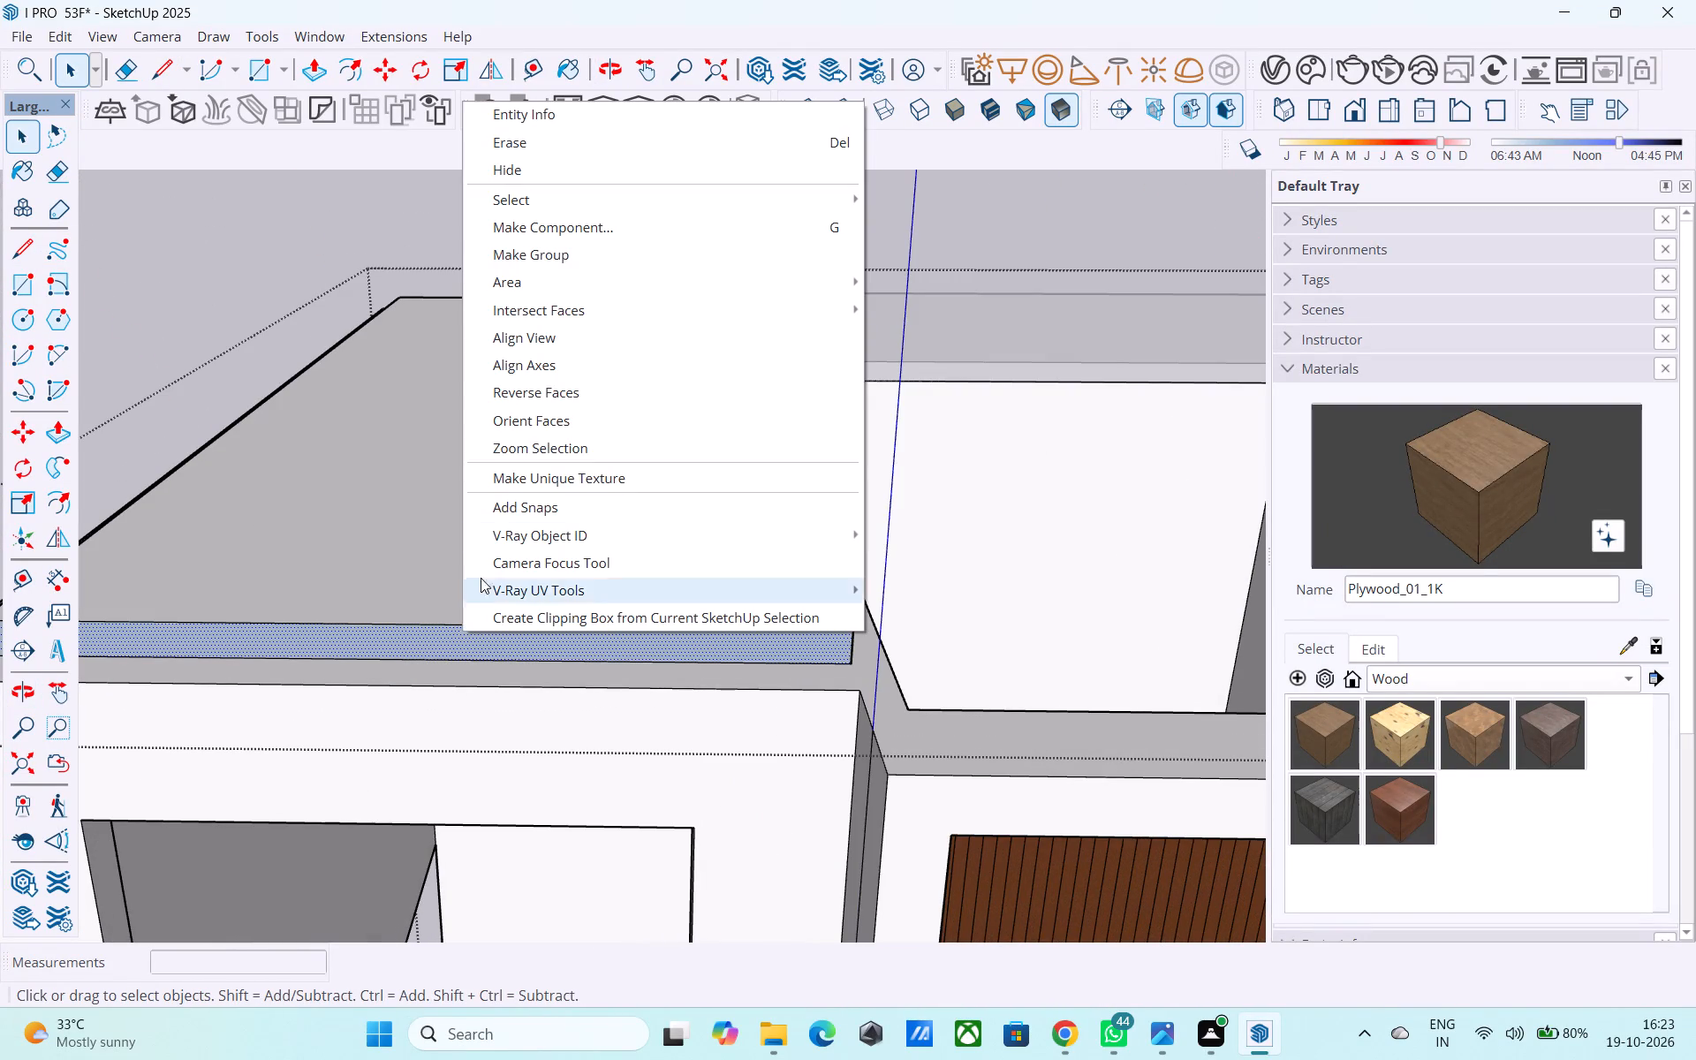
left_click(526, 400)
Reverse the raised roof slab's inner side face beside the slatted block.
scroll(554, 430, "down", 6)
scroll(534, 535, "up", 4)
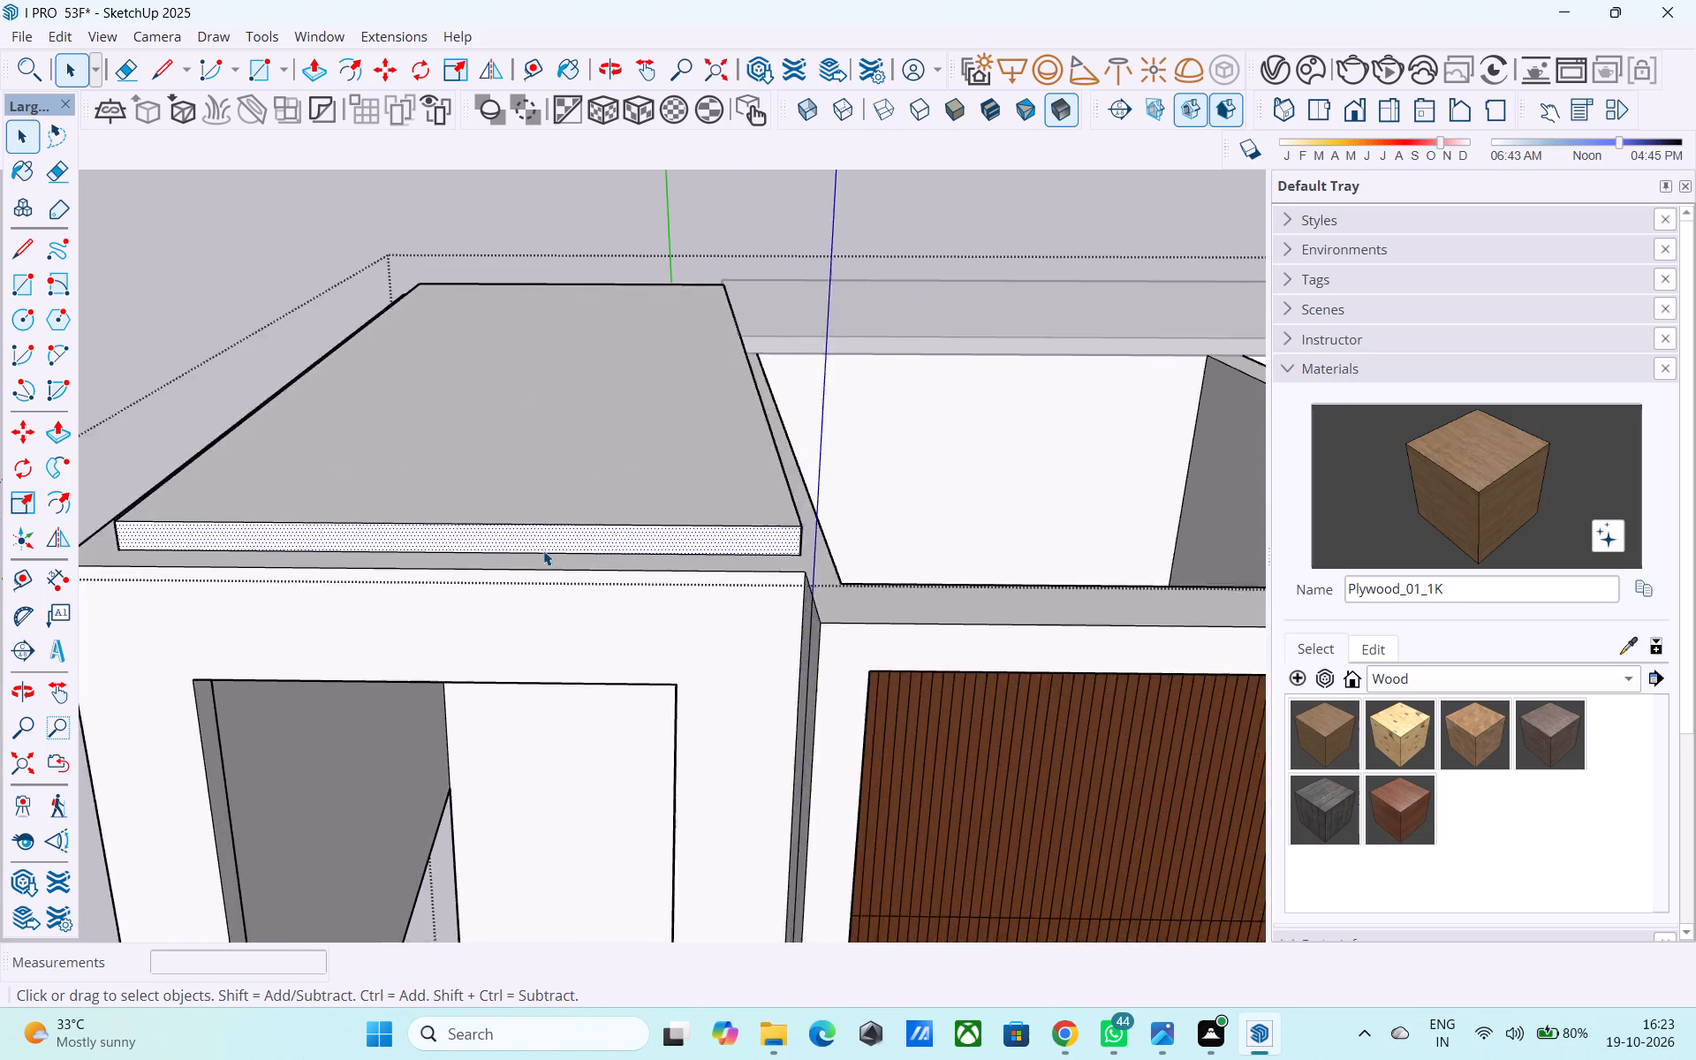
scroll(543, 550, "up", 1)
middle_click_drag(543, 550, 367, 519)
scroll(517, 482, "up", 4)
middle_click_drag(502, 443, 494, 392)
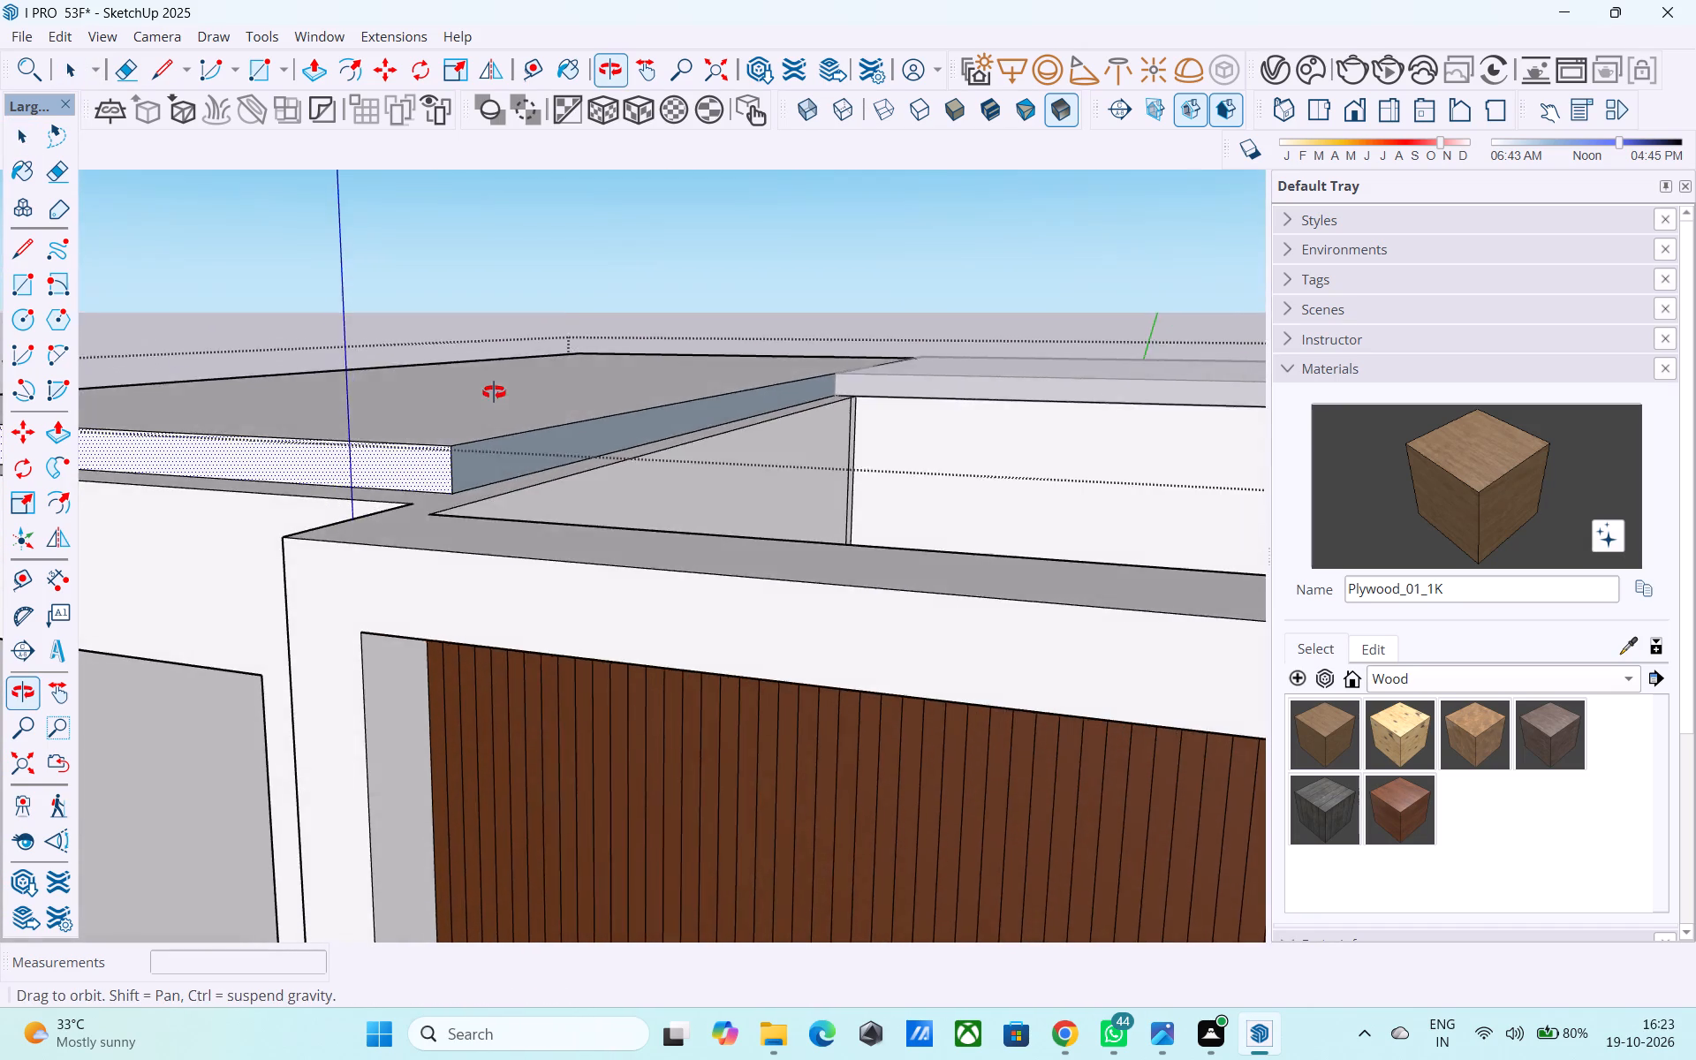
middle_click_drag(494, 392, 484, 356)
scroll(509, 434, "up", 2)
left_click(507, 456)
right_click(506, 454)
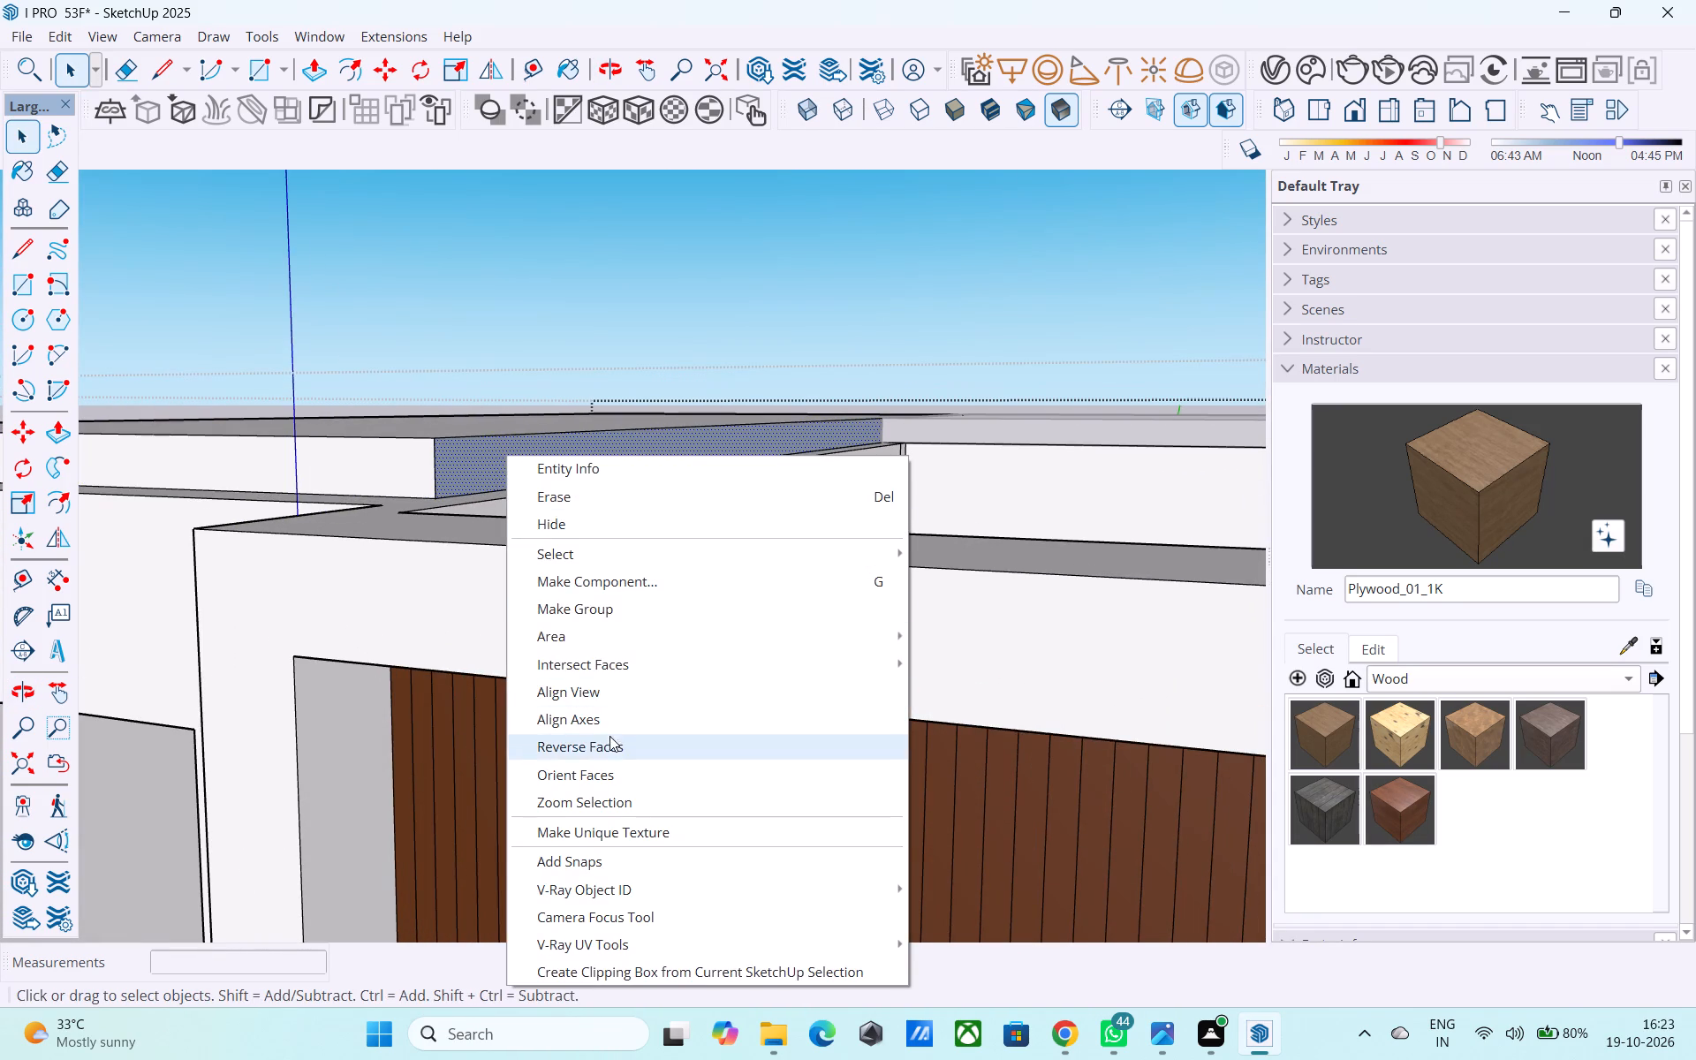
left_click(609, 738)
Push/Pull the raised slab's front face 9" outward, flush with the front wall below.
scroll(742, 656, "down", 6)
left_click(526, 518)
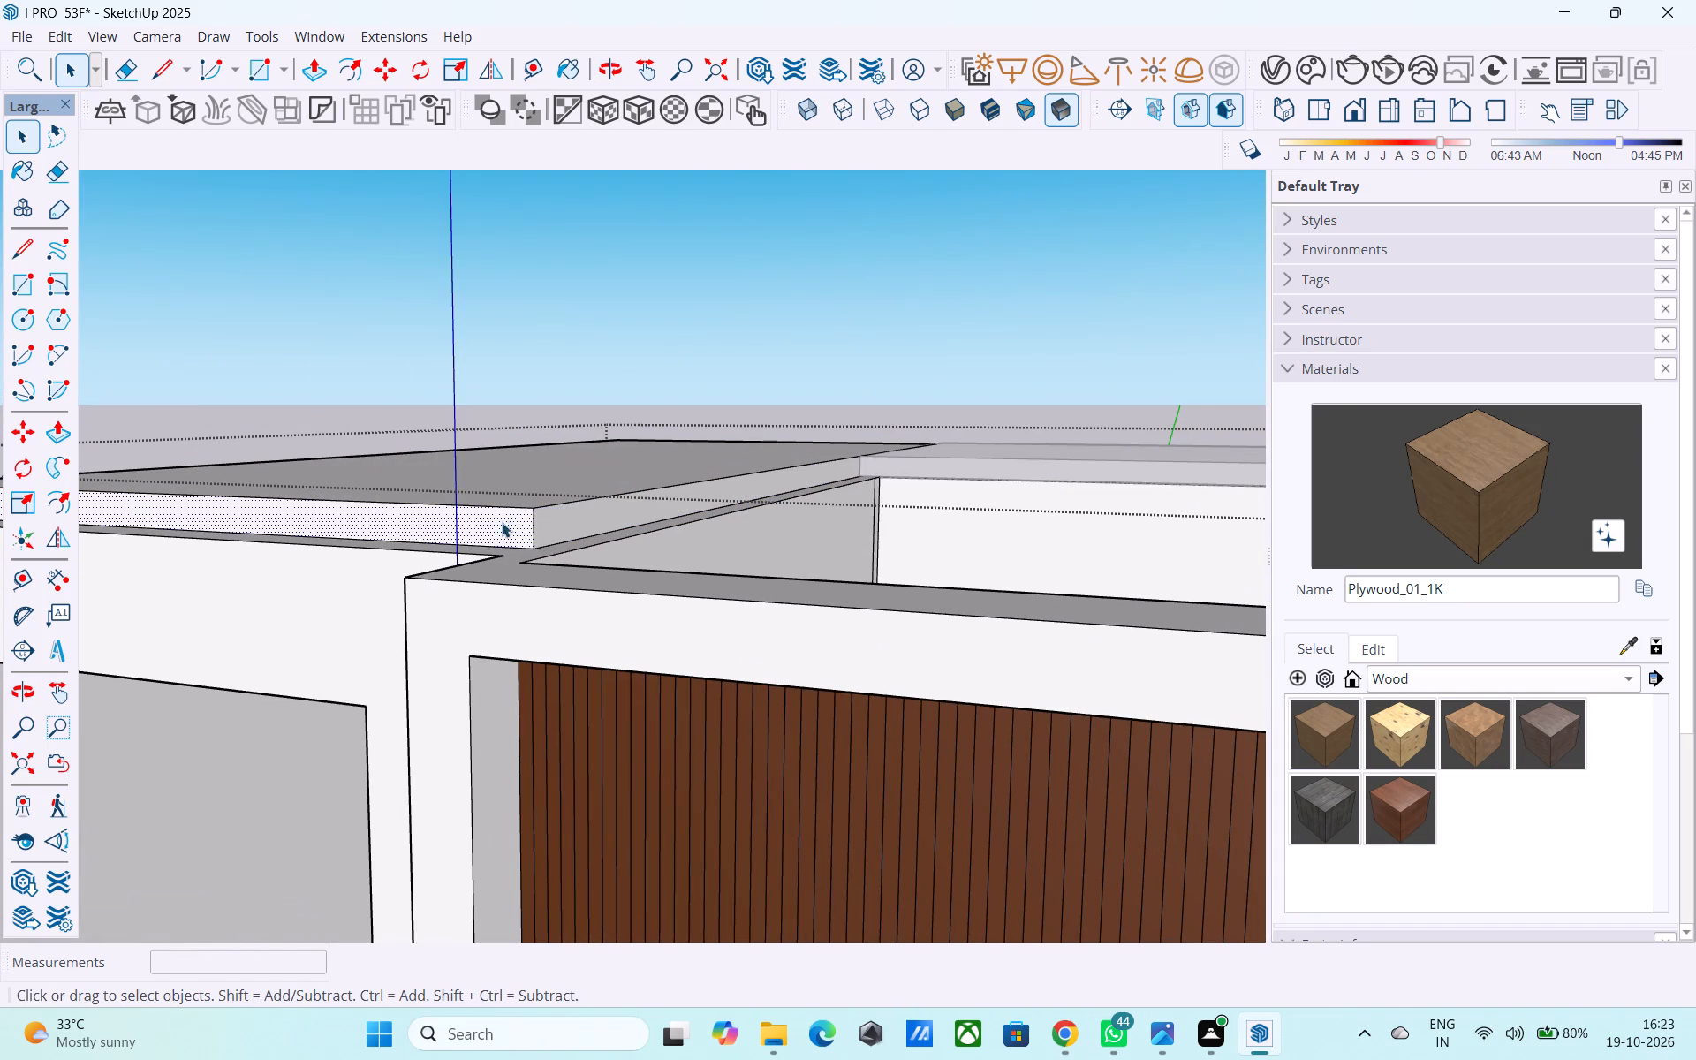
key("p")
left_click(489, 521)
middle_click_drag(435, 541, 575, 469)
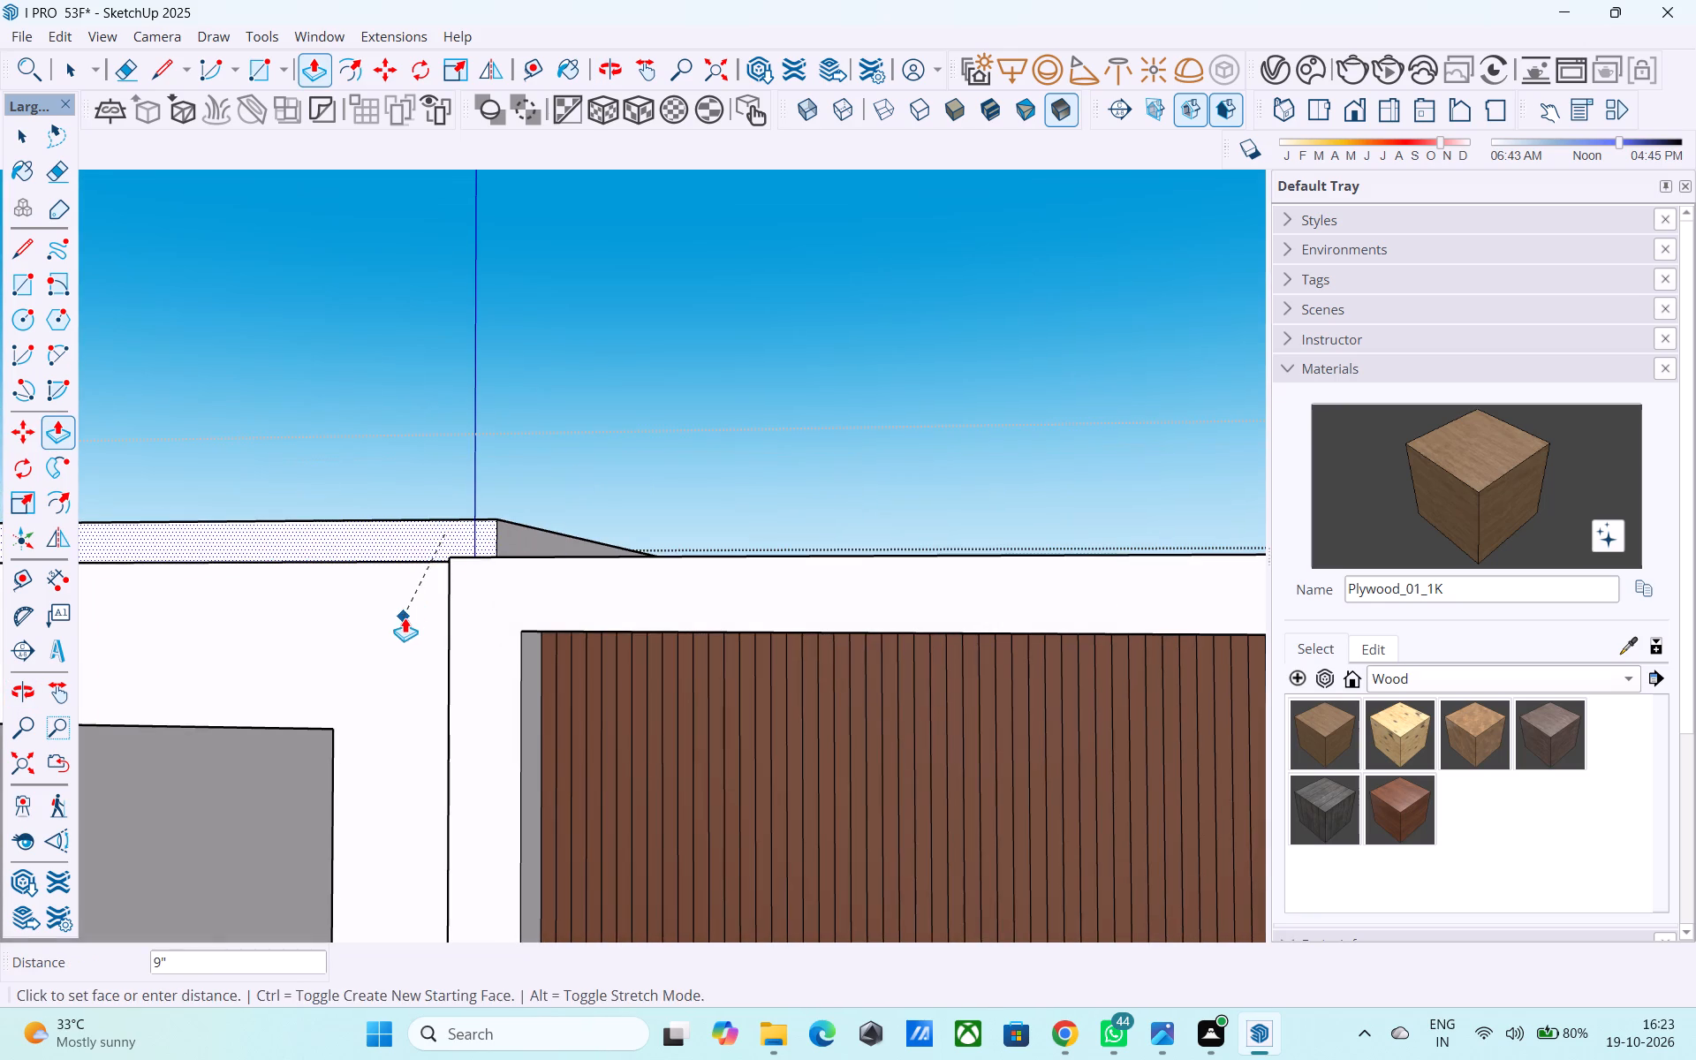
left_click(405, 617)
Push/Pull the raised slab's outer side face 9" outward, flush with the side wall.
scroll(701, 507, "down", 6)
middle_click_drag(667, 520, 994, 664)
scroll(501, 688, "up", 5)
key("space")
scroll(564, 738, "up", 1)
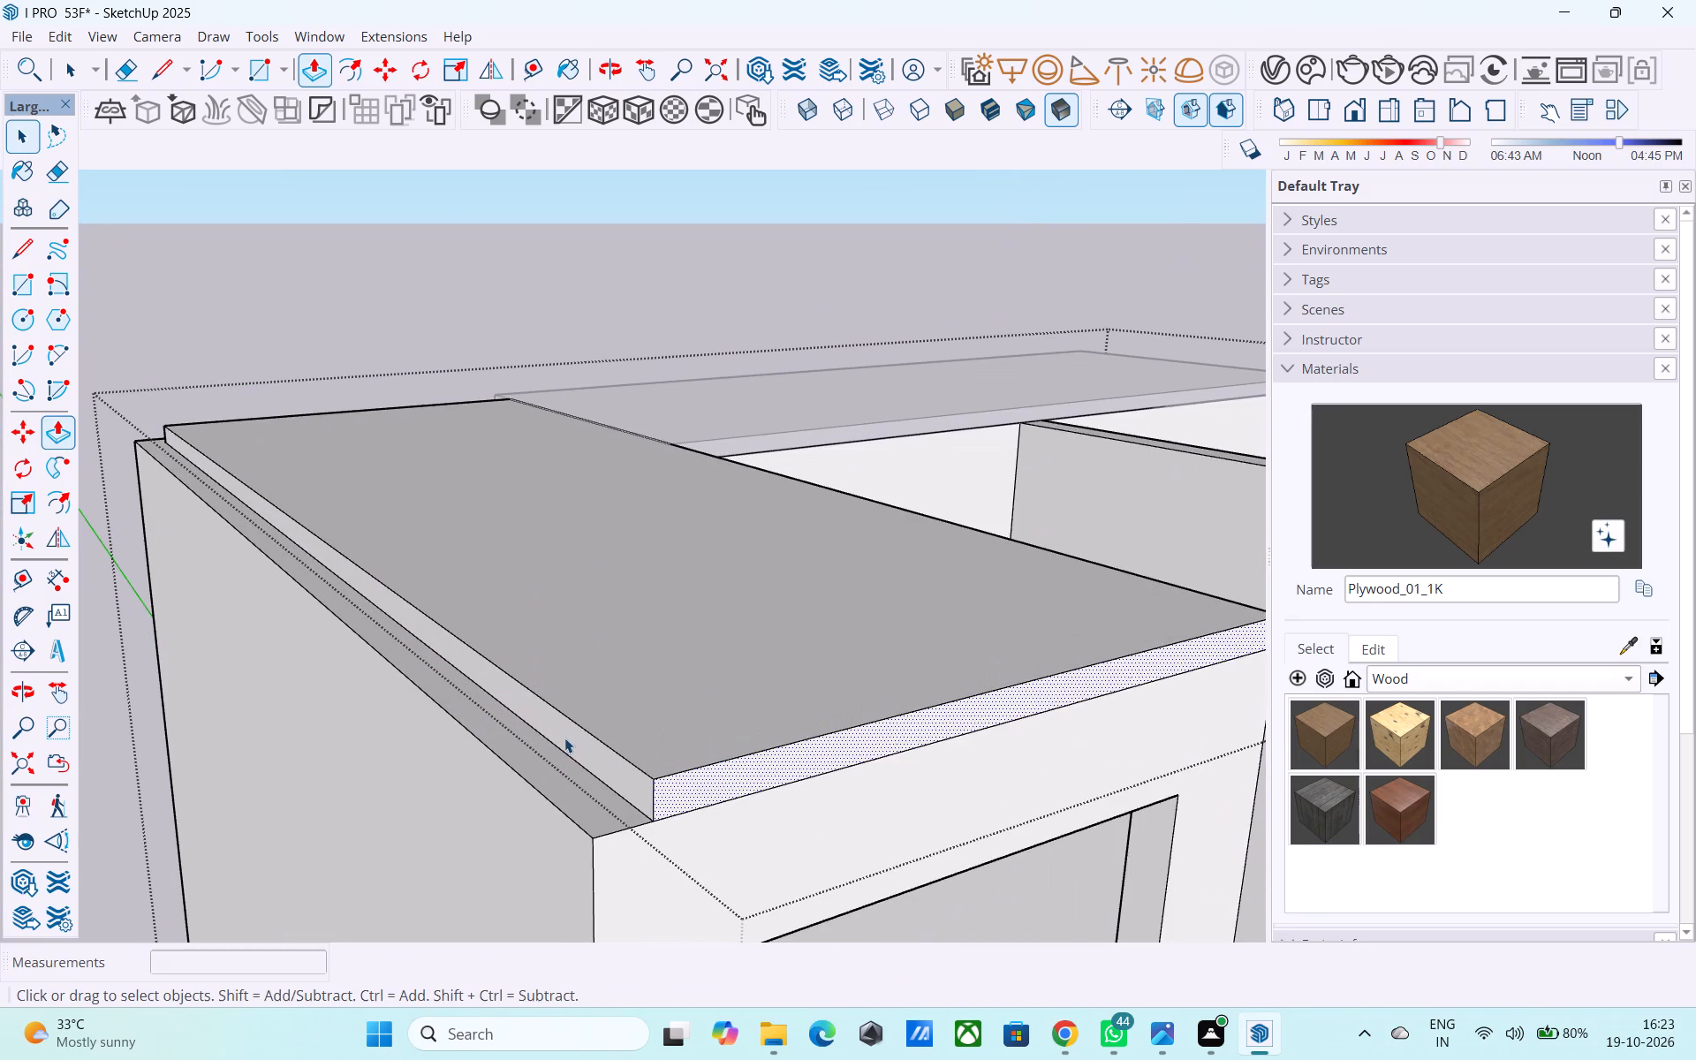
left_click(567, 737)
key("p")
left_click(567, 736)
left_click(541, 812)
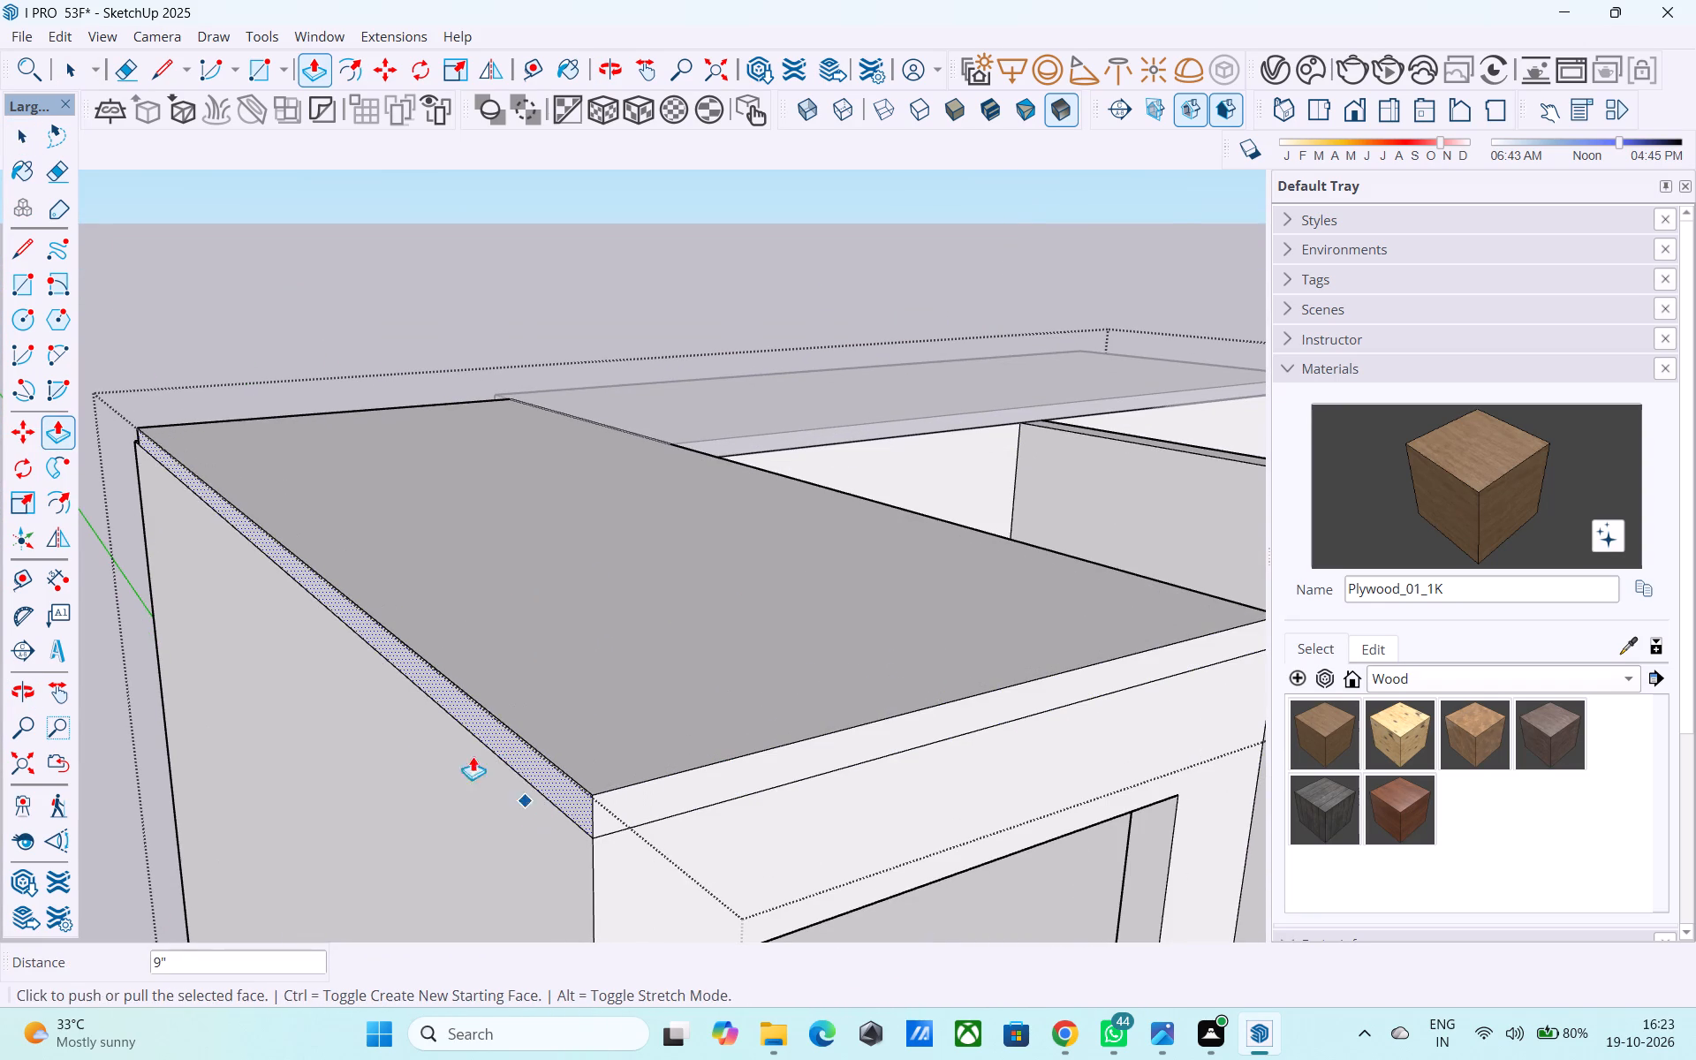
Push/Pull the raised slab's rear face 9" outward, flush with the rear wall.
scroll(425, 730, "down", 12)
middle_click_drag(535, 702, 1077, 688)
middle_click_drag(755, 642, 818, 652)
scroll(791, 643, "up", 3)
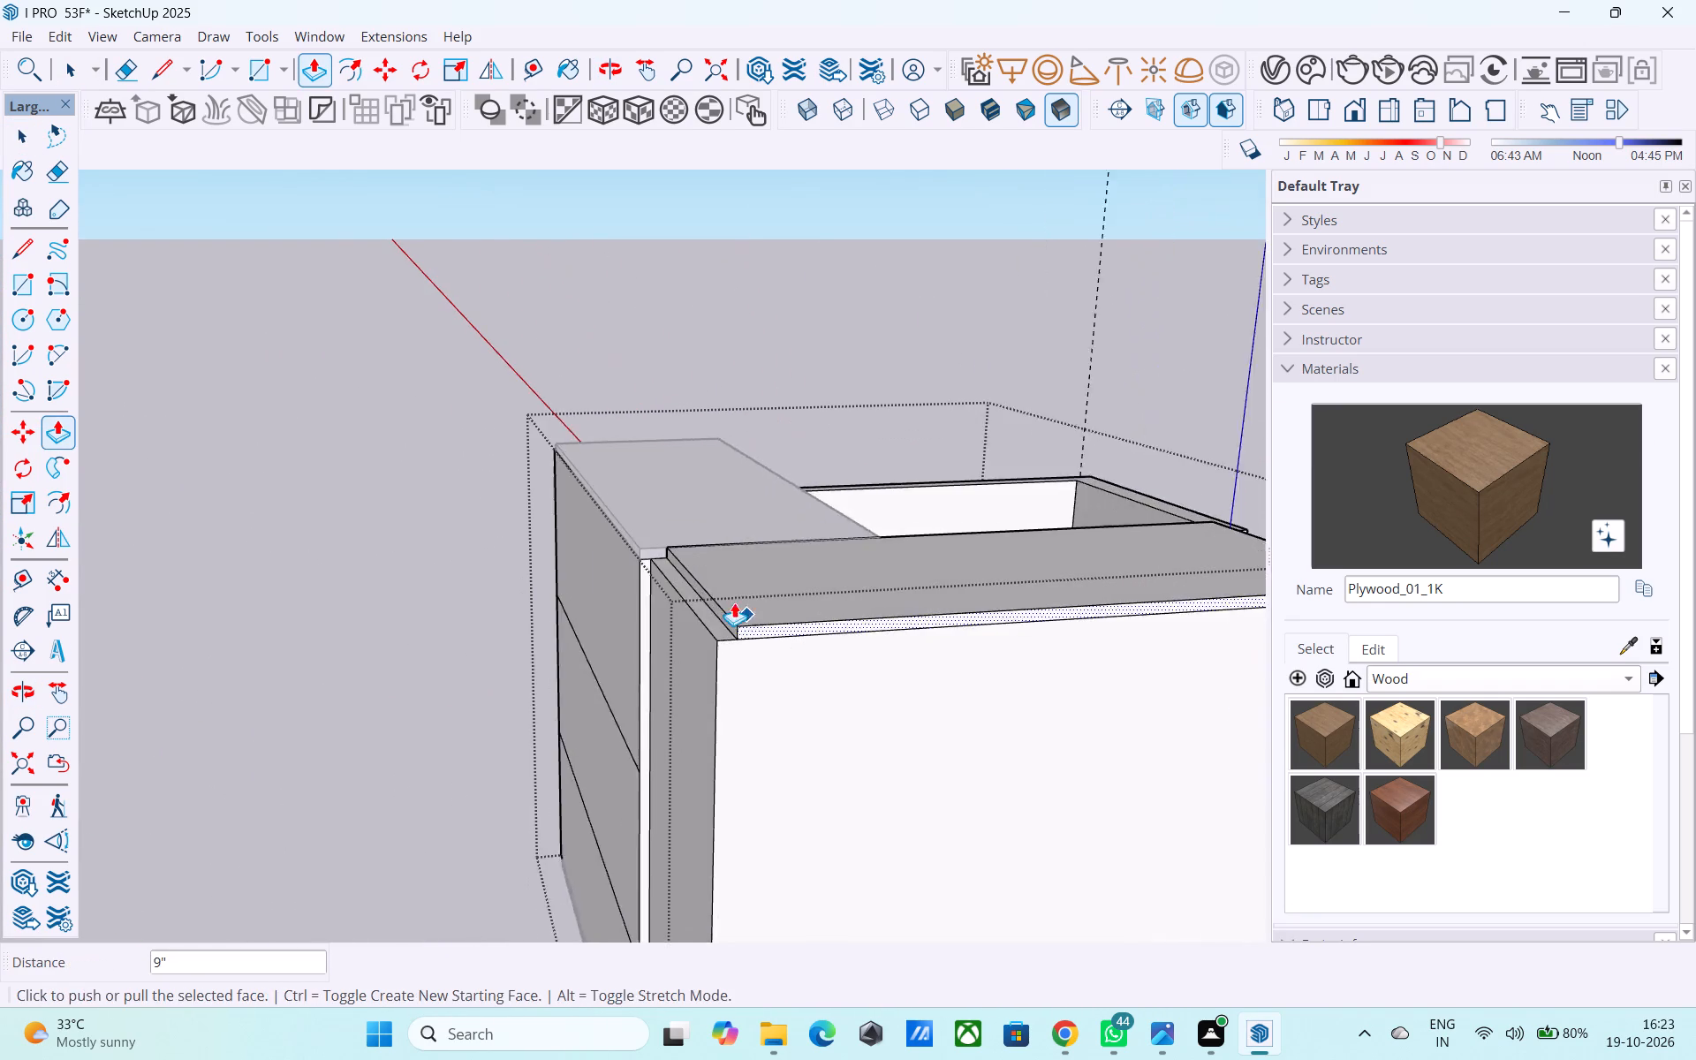
scroll(734, 602, "up", 4)
key("space")
scroll(700, 612, "up", 7)
left_click(718, 615)
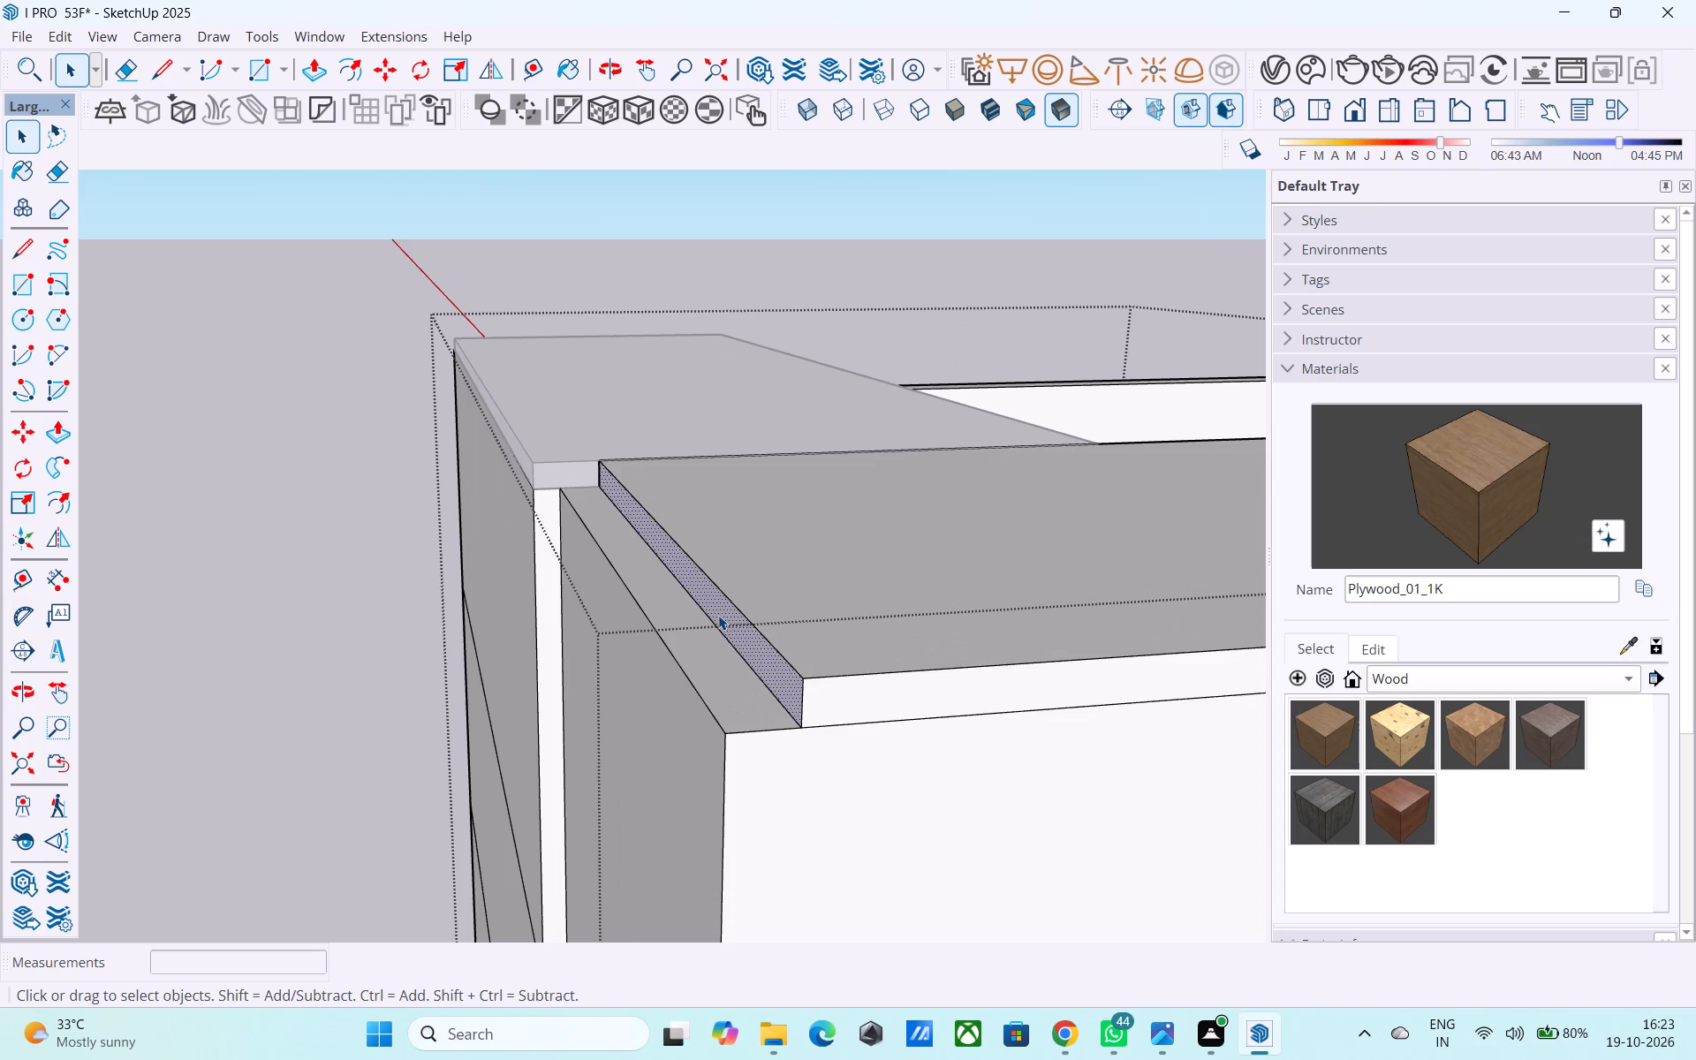
key("p")
left_click(718, 615)
left_click_drag(694, 739, 706, 750)
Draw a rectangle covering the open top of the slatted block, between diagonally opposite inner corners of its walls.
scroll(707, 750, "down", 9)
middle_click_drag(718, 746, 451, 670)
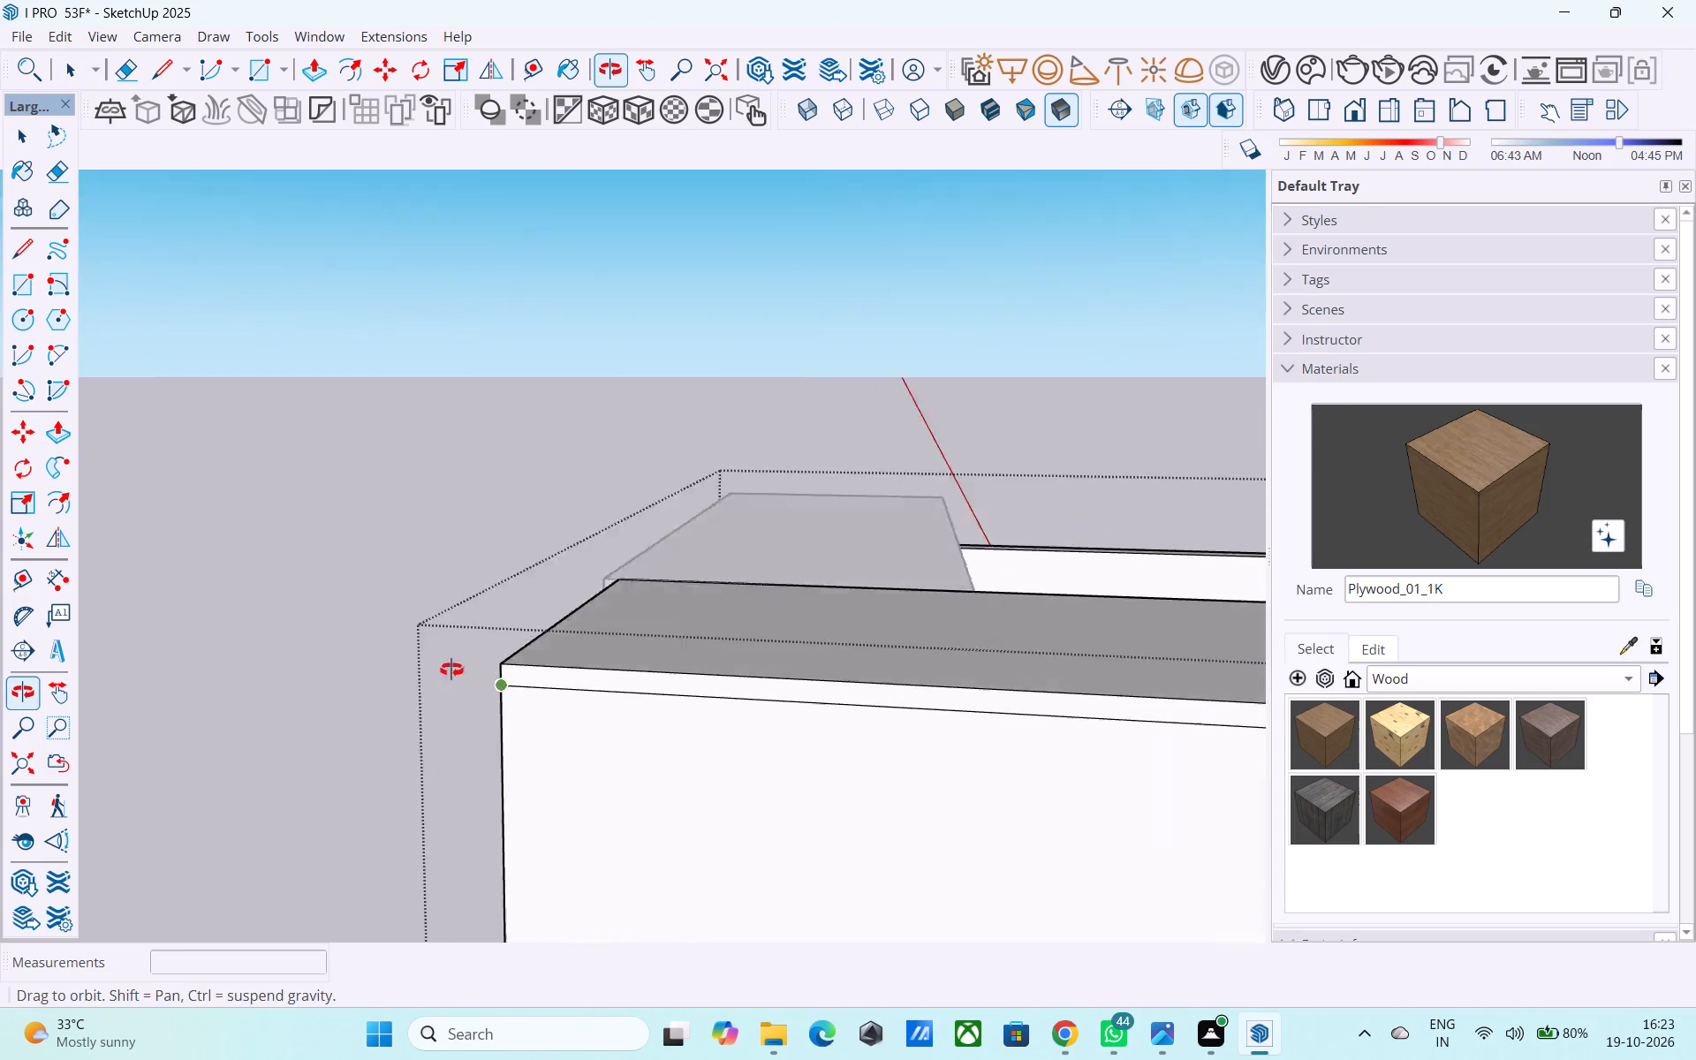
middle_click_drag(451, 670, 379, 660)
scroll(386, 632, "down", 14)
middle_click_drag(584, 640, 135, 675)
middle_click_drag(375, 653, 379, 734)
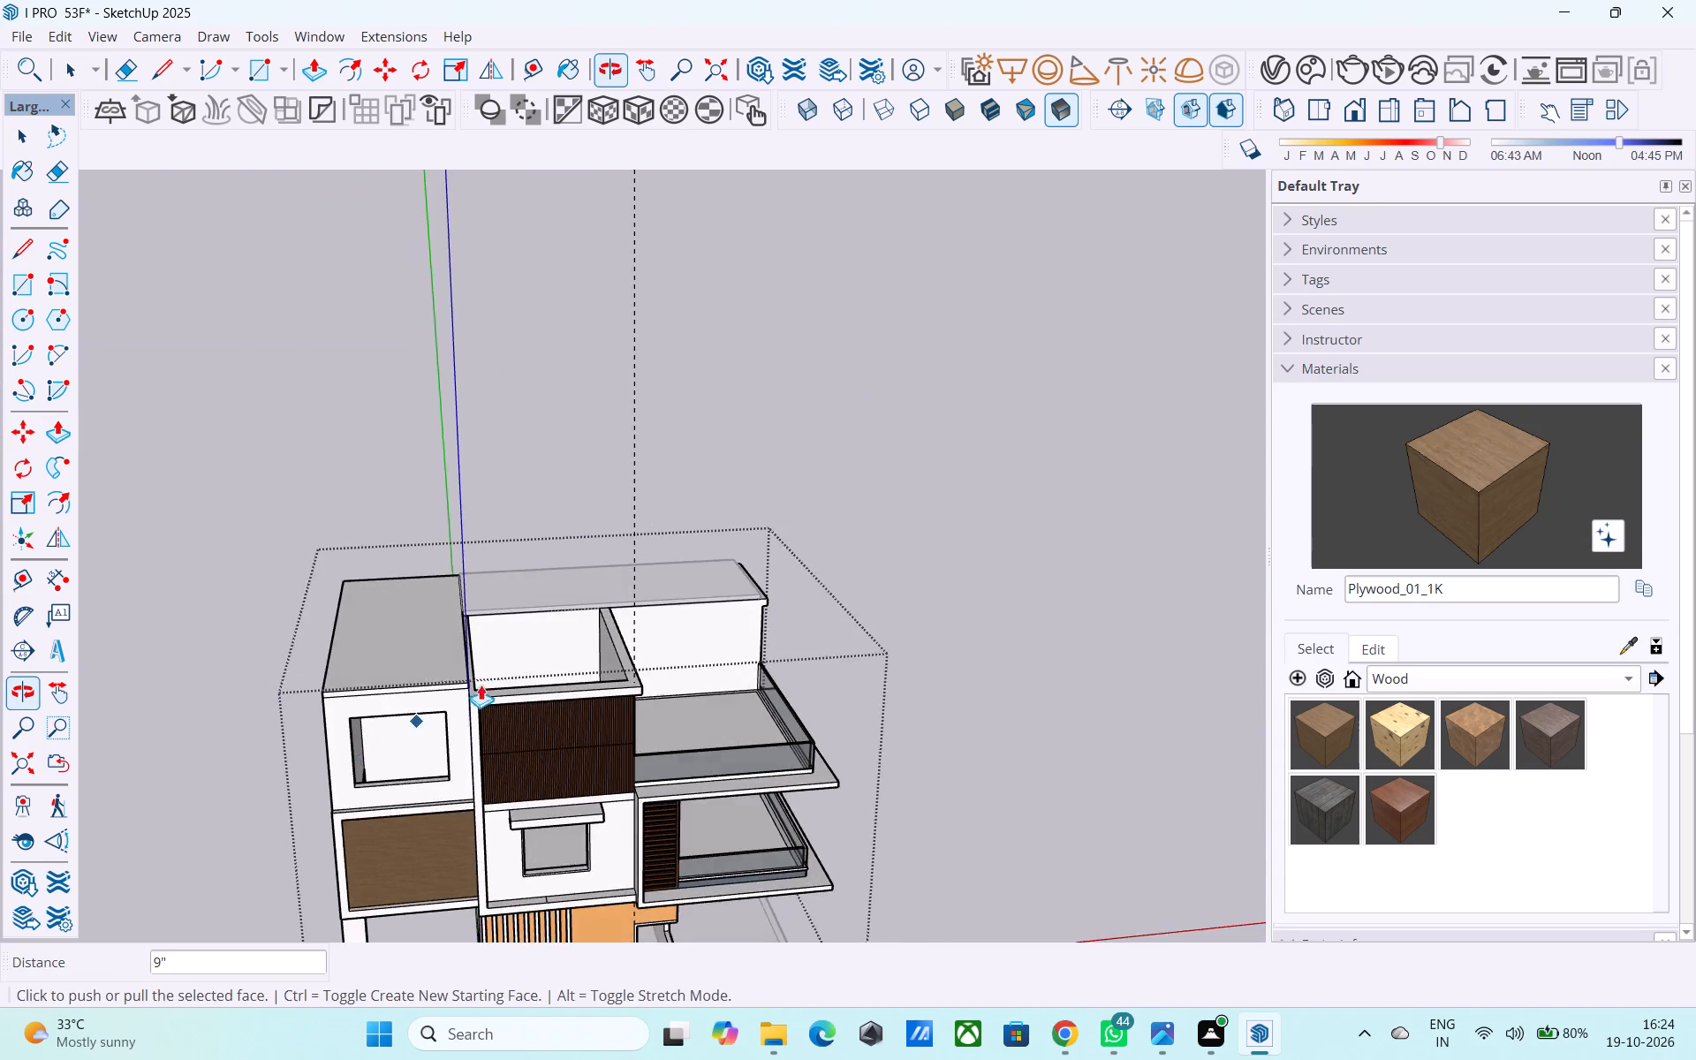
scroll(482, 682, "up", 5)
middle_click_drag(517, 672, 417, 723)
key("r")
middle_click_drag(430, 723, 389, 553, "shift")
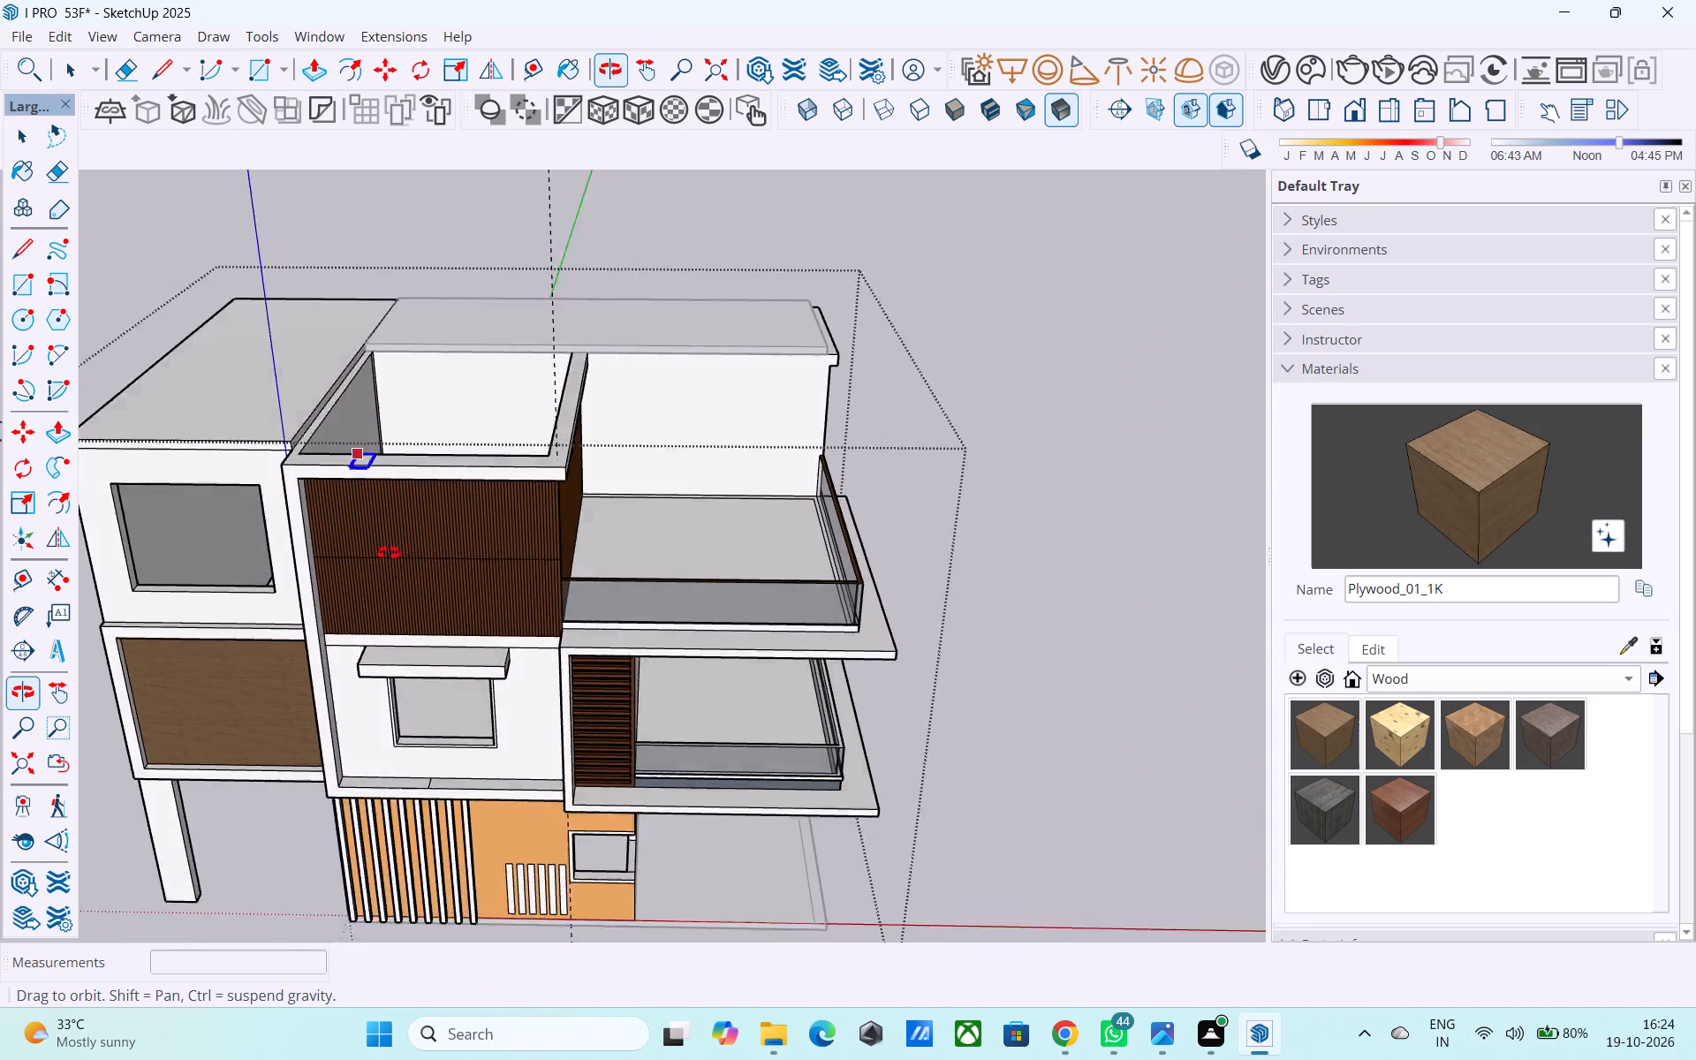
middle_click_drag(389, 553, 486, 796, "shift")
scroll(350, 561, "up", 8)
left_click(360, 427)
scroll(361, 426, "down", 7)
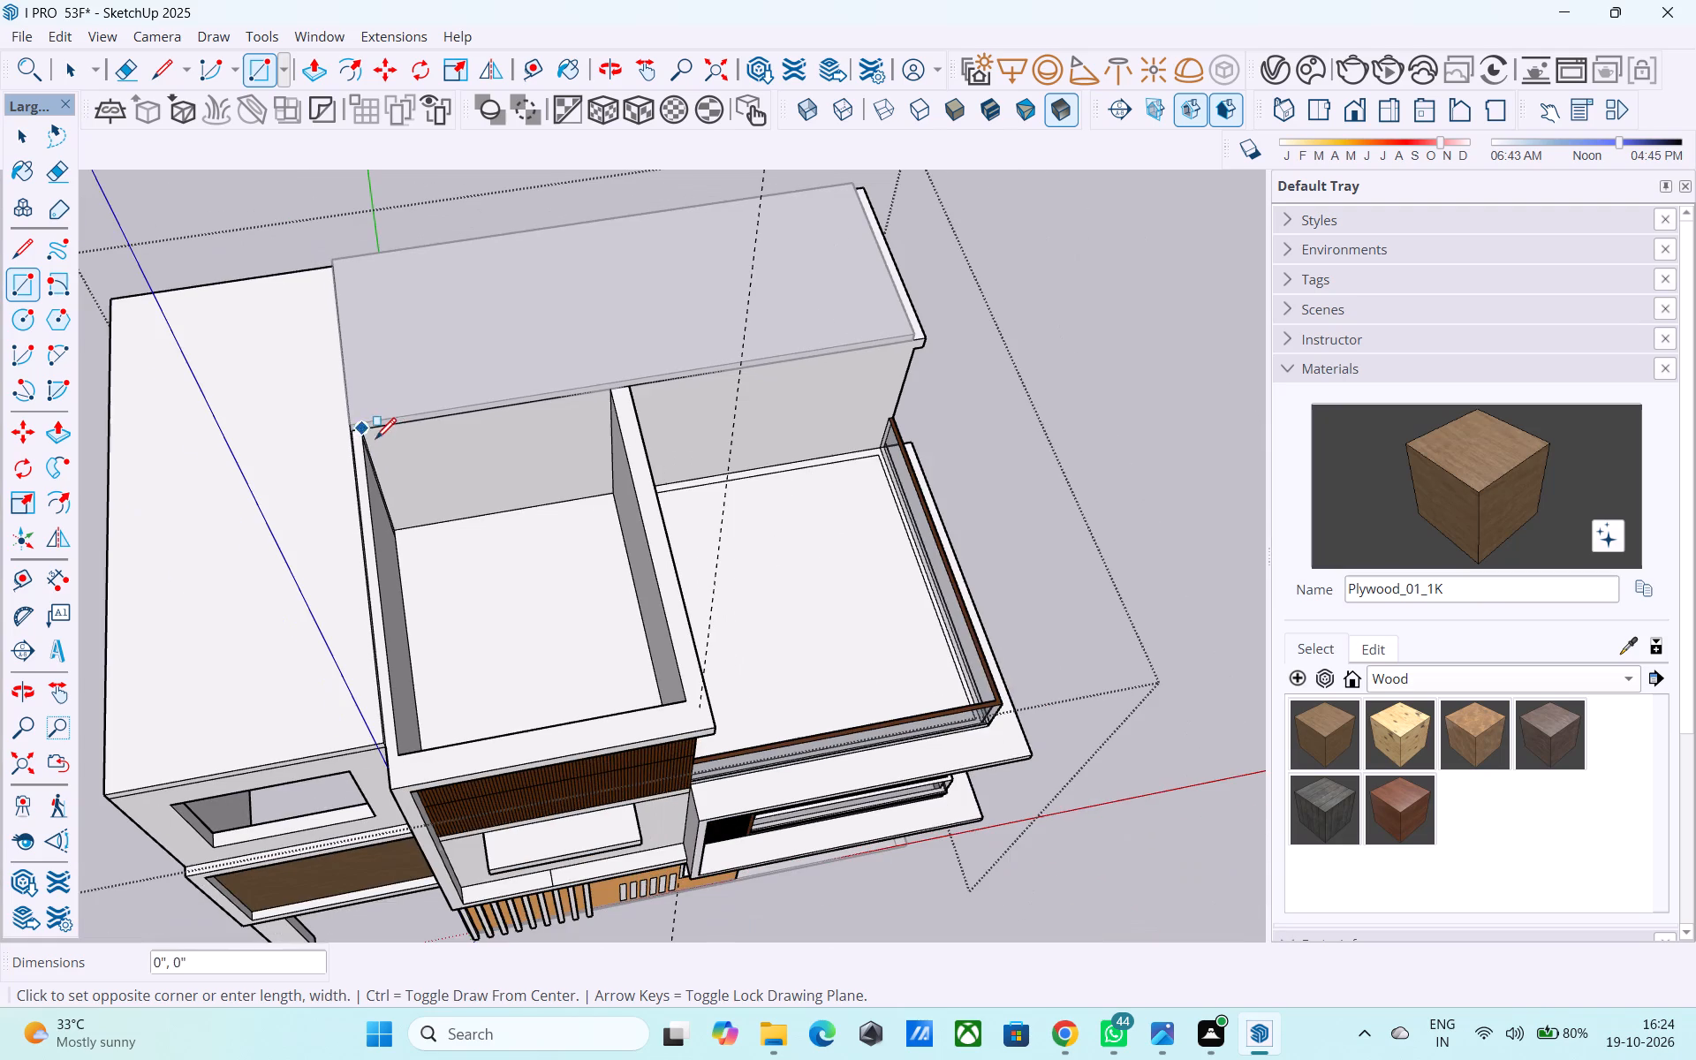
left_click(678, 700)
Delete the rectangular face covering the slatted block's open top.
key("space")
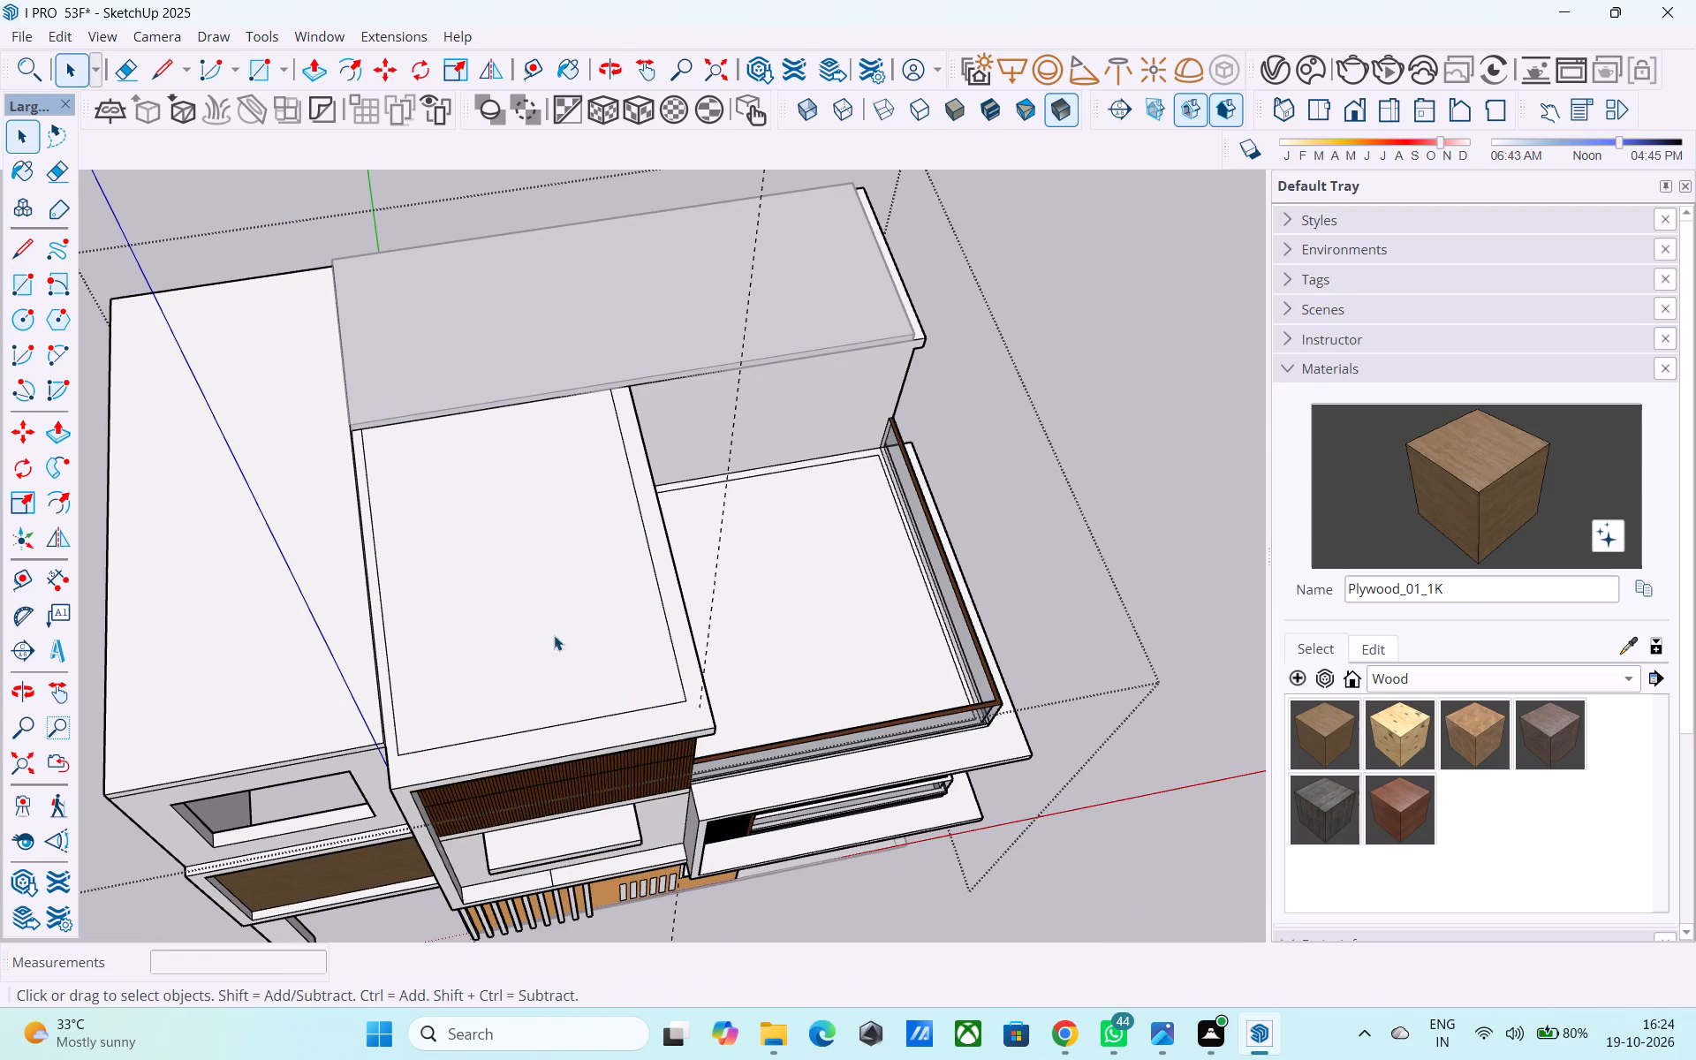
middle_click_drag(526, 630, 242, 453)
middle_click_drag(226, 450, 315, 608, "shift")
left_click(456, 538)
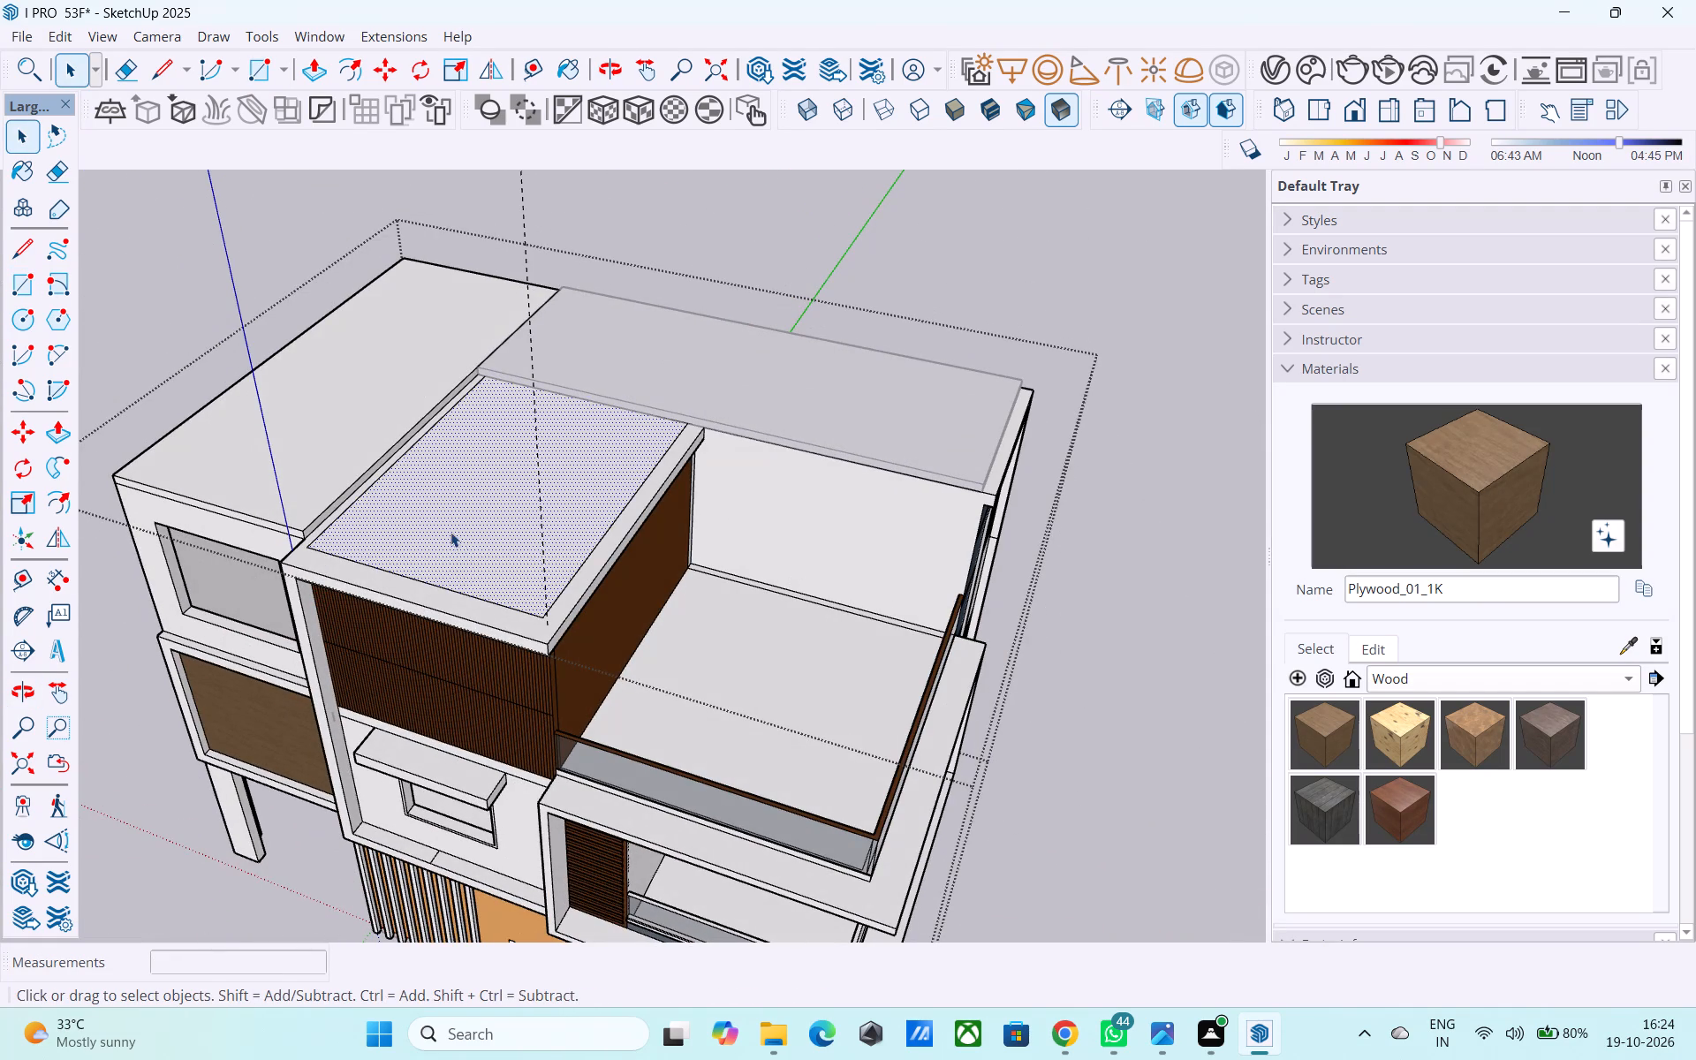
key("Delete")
Draw a 6" vertical line on the raised slab's inner side where it meets the rear roof slab's corner.
middle_click_drag(449, 530, 532, 701)
scroll(553, 579, "up", 7)
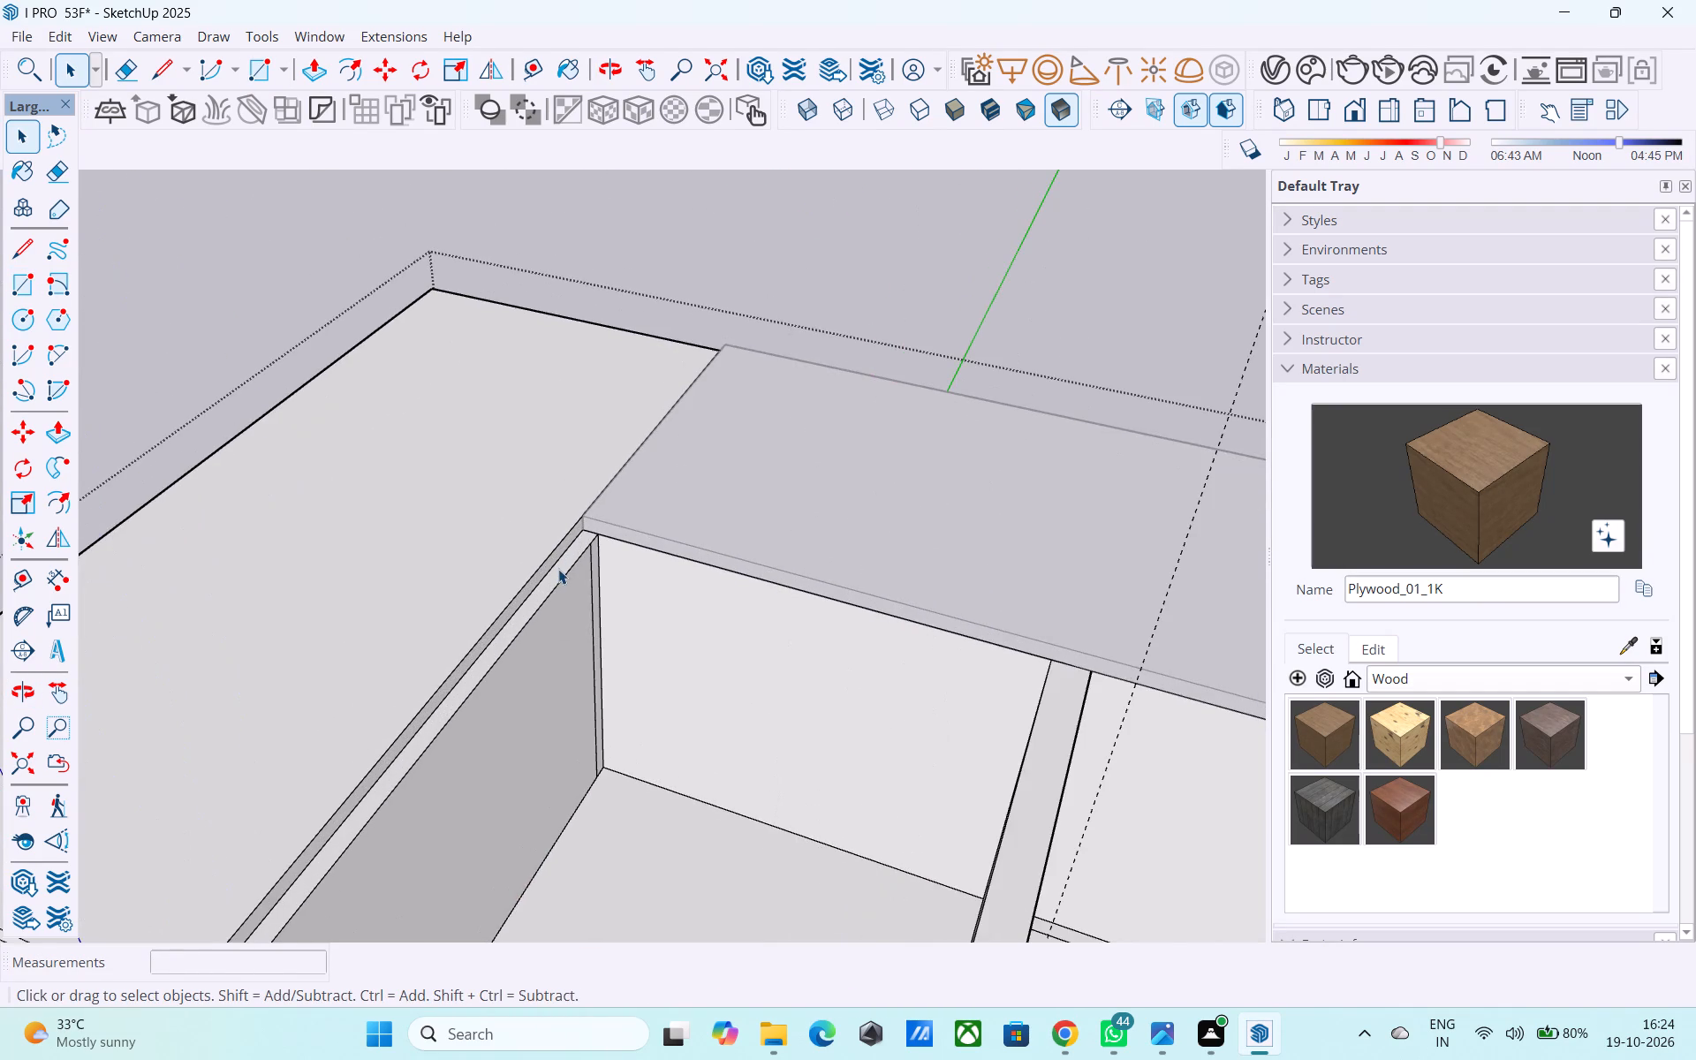
key("l")
scroll(558, 569, "up", 4)
left_click(595, 516)
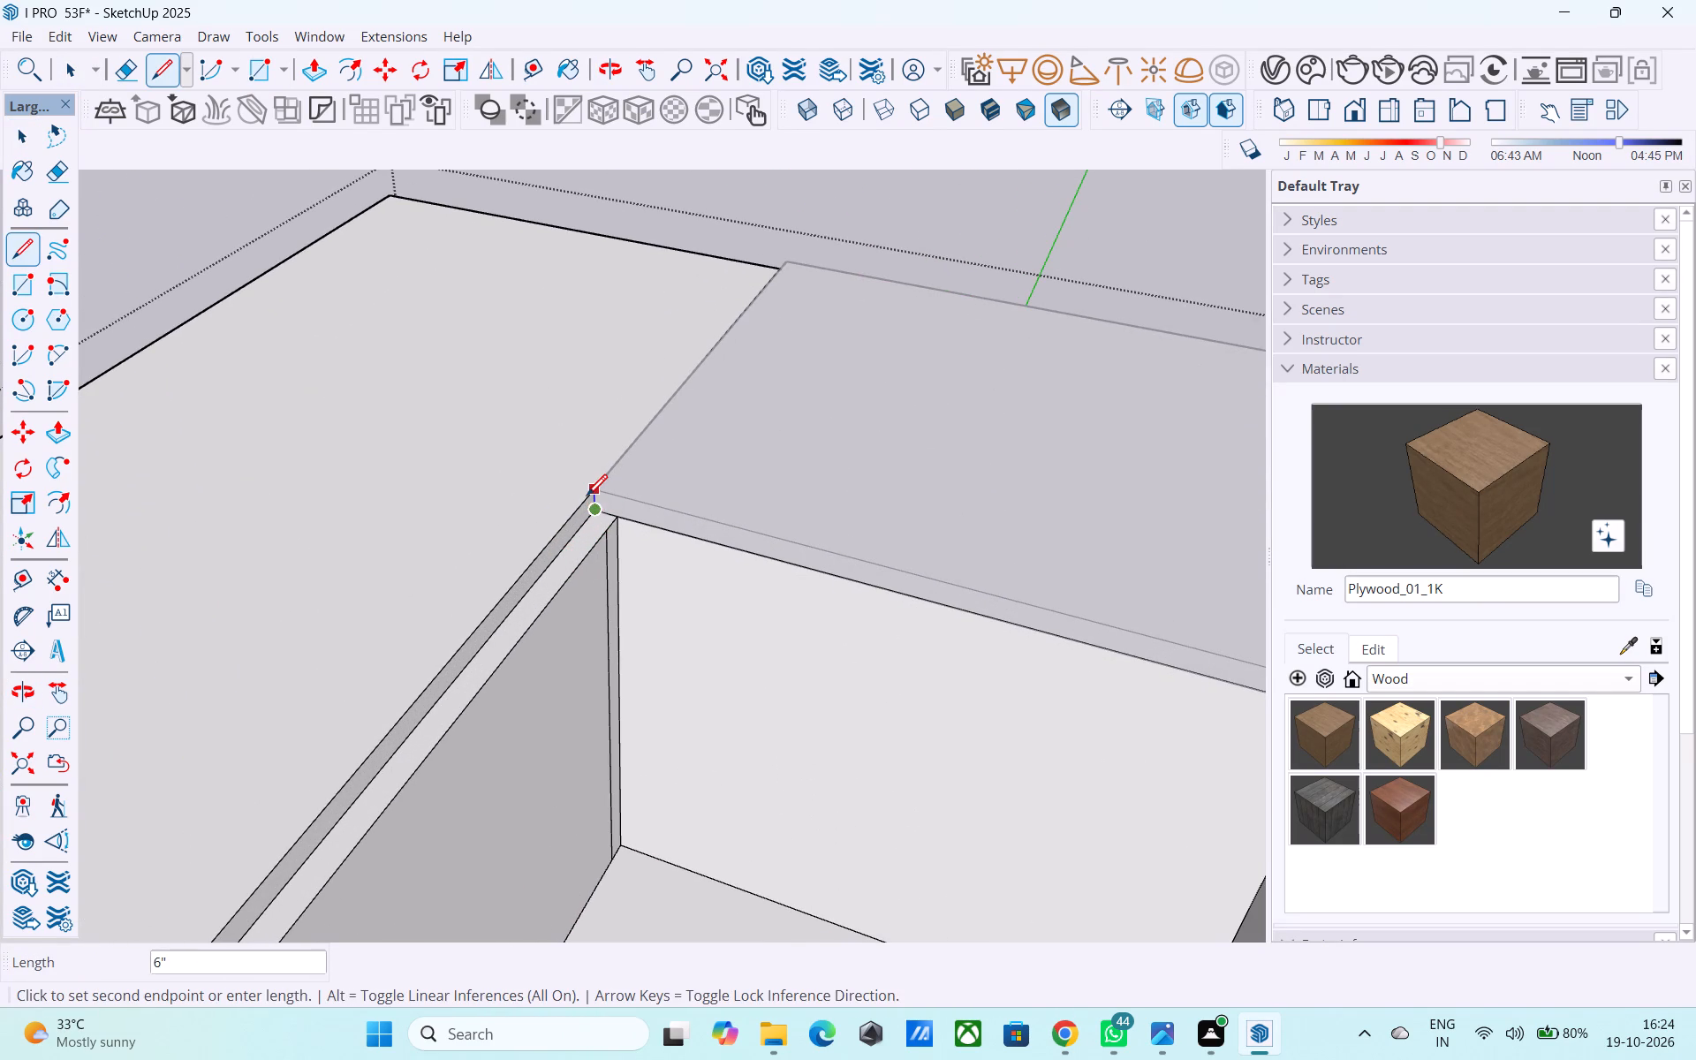
left_click(587, 497)
Push/Pull the slab's inner side face beside the open top 14' across the slatted block to its far outer edge.
scroll(587, 497, "down", 10)
middle_click_drag(595, 586, 413, 441)
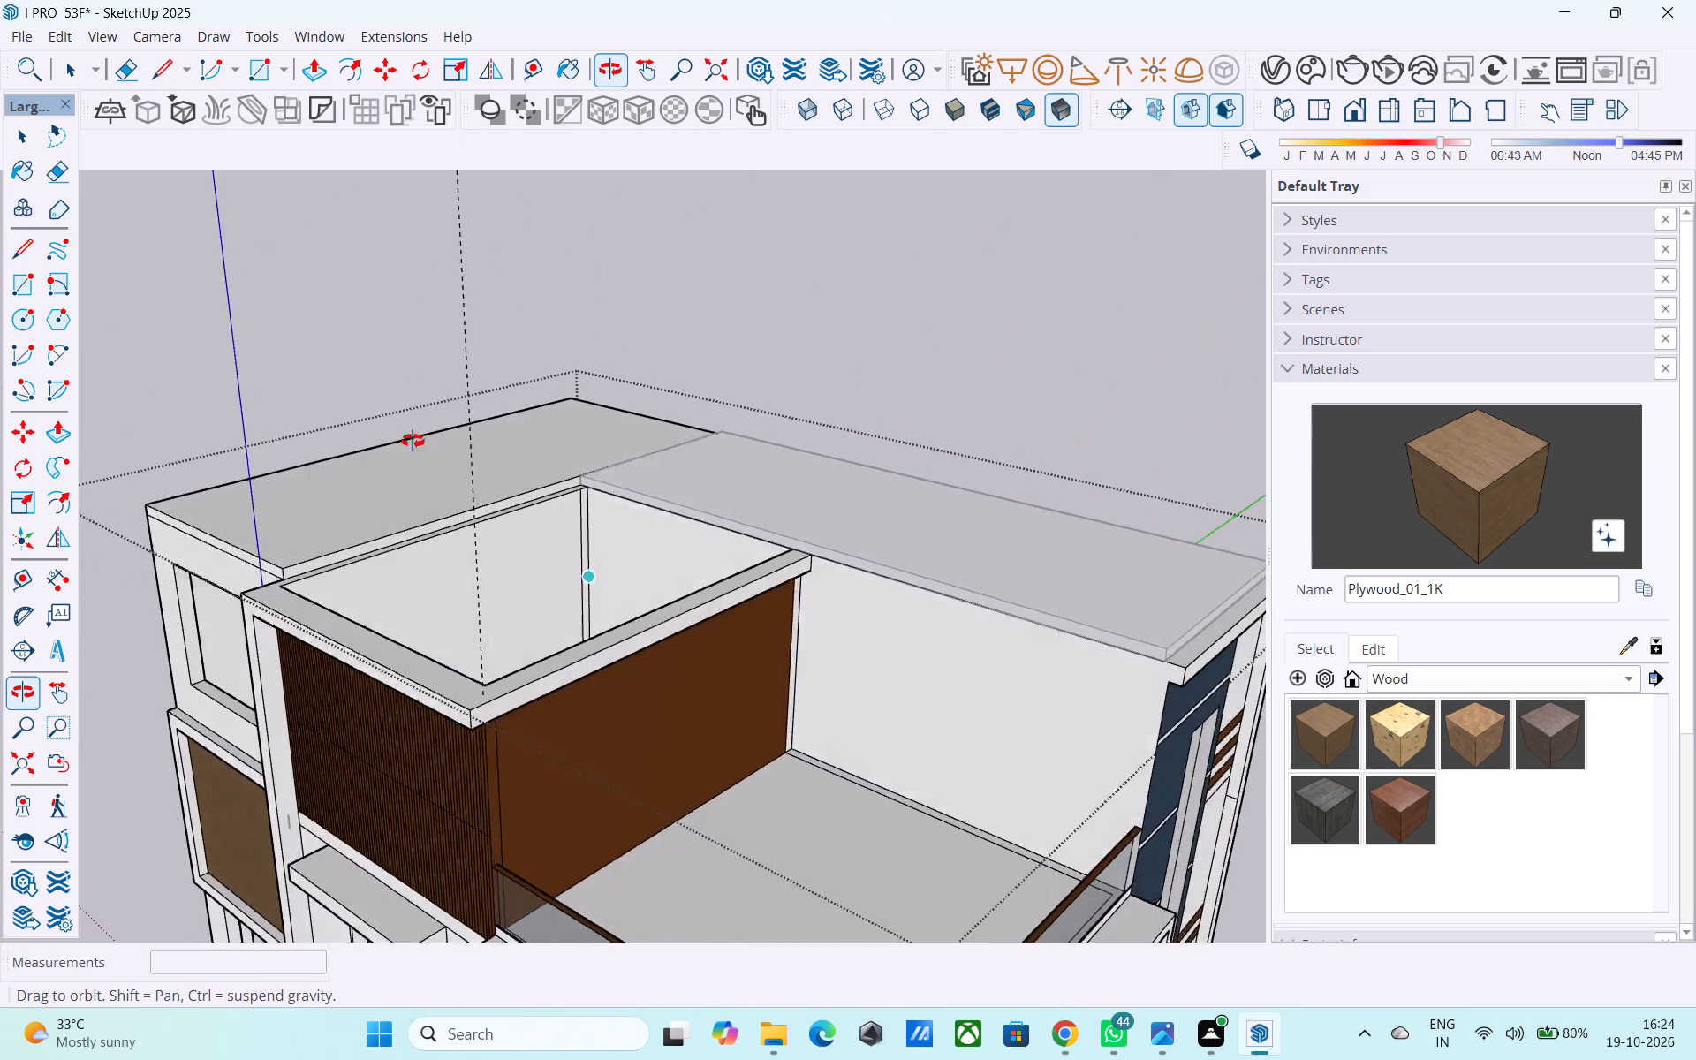
middle_click_drag(413, 441, 376, 433)
scroll(382, 435, "down", 2)
scroll(344, 495, "up", 7)
key("space")
left_click(349, 534)
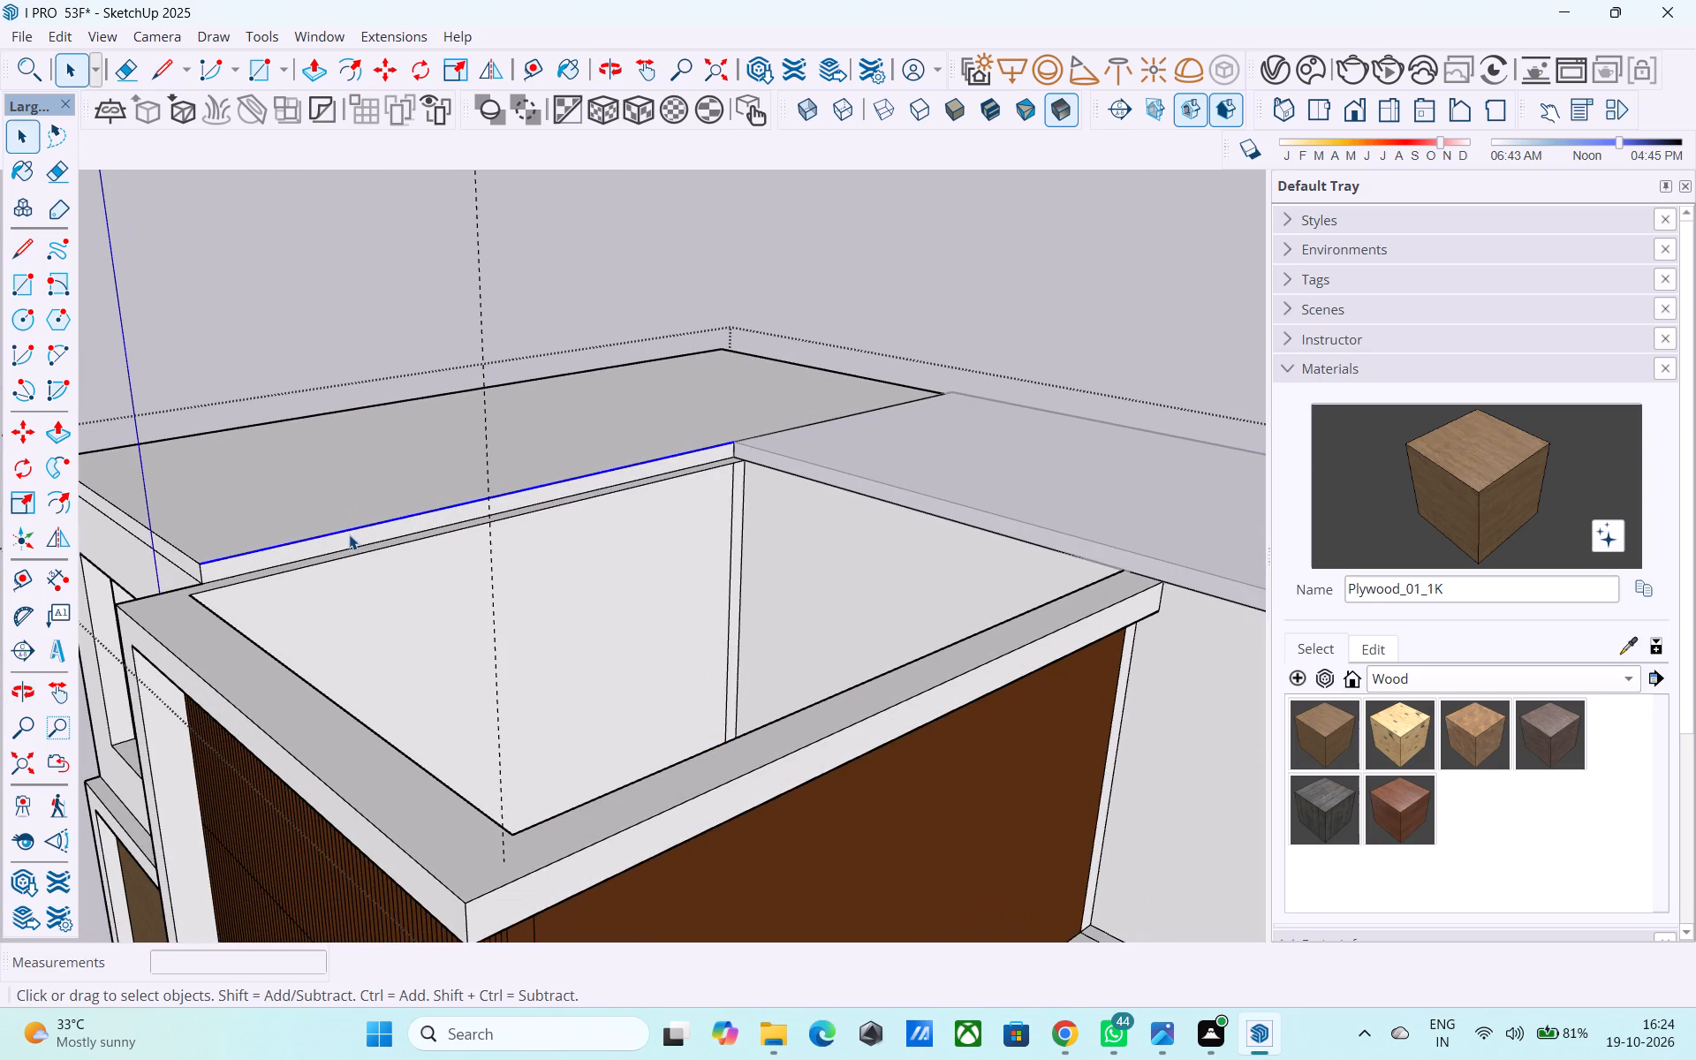
left_click(349, 534)
left_click(350, 536)
key("p")
left_click(350, 536)
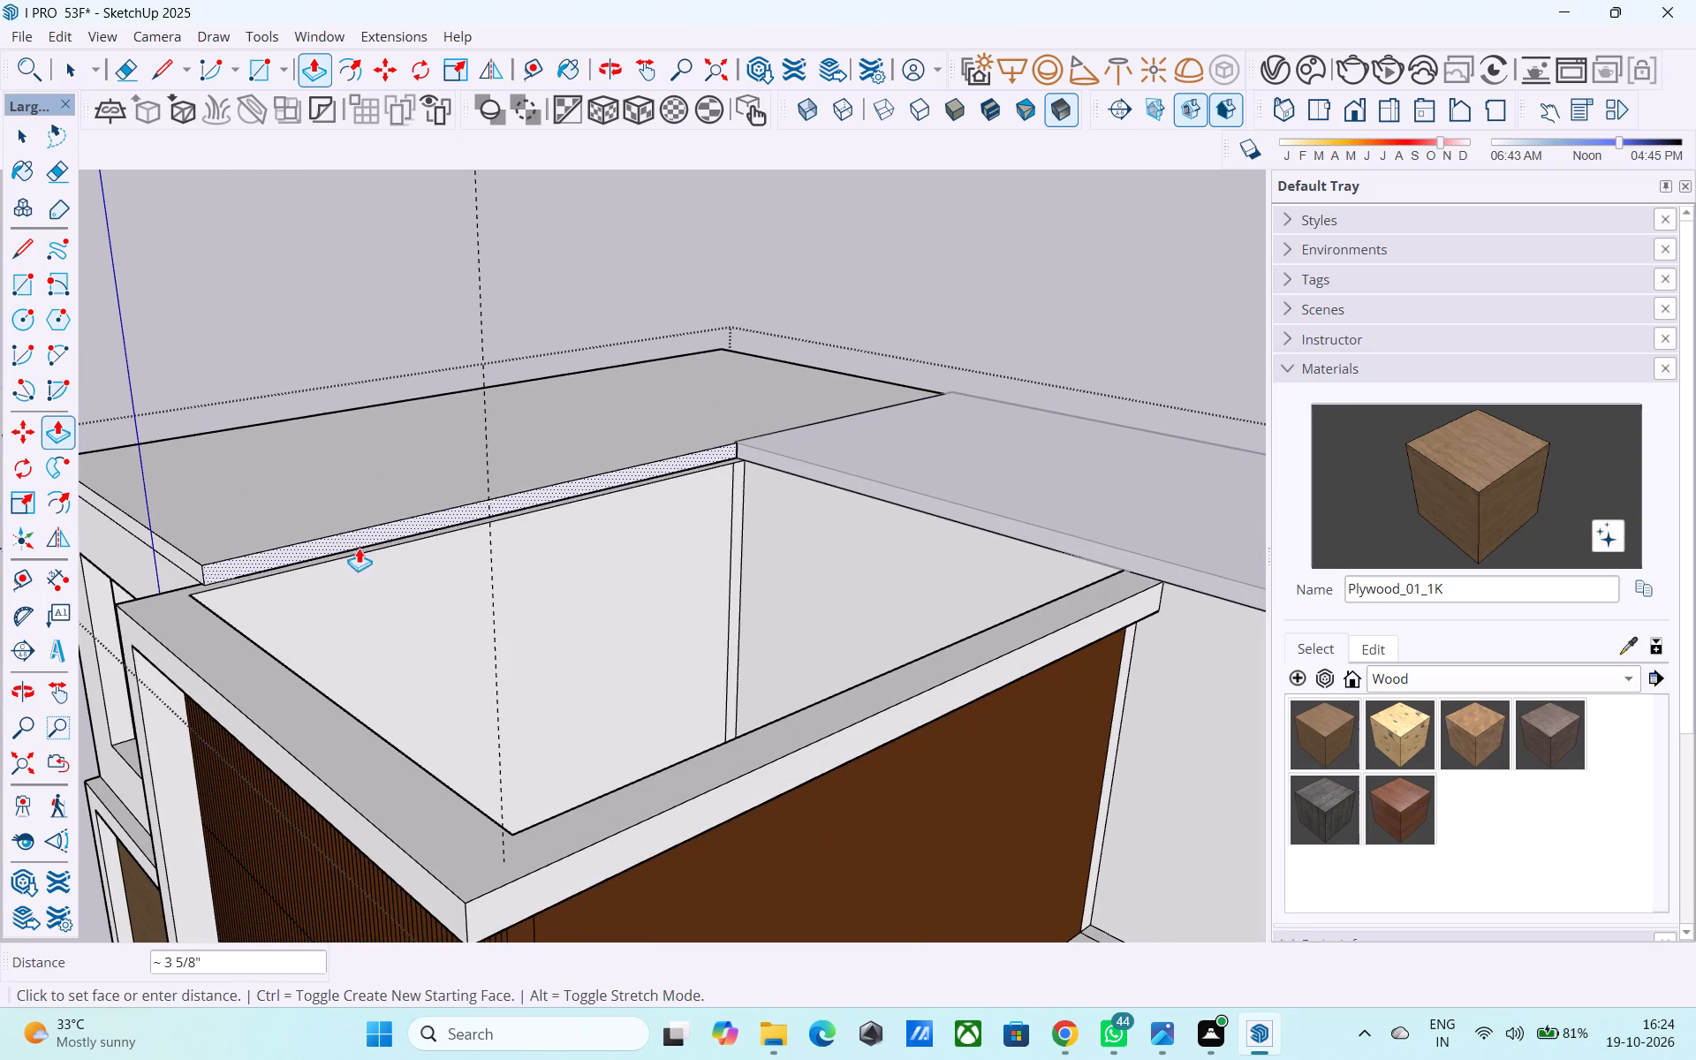
left_click(514, 694)
left_click(349, 527)
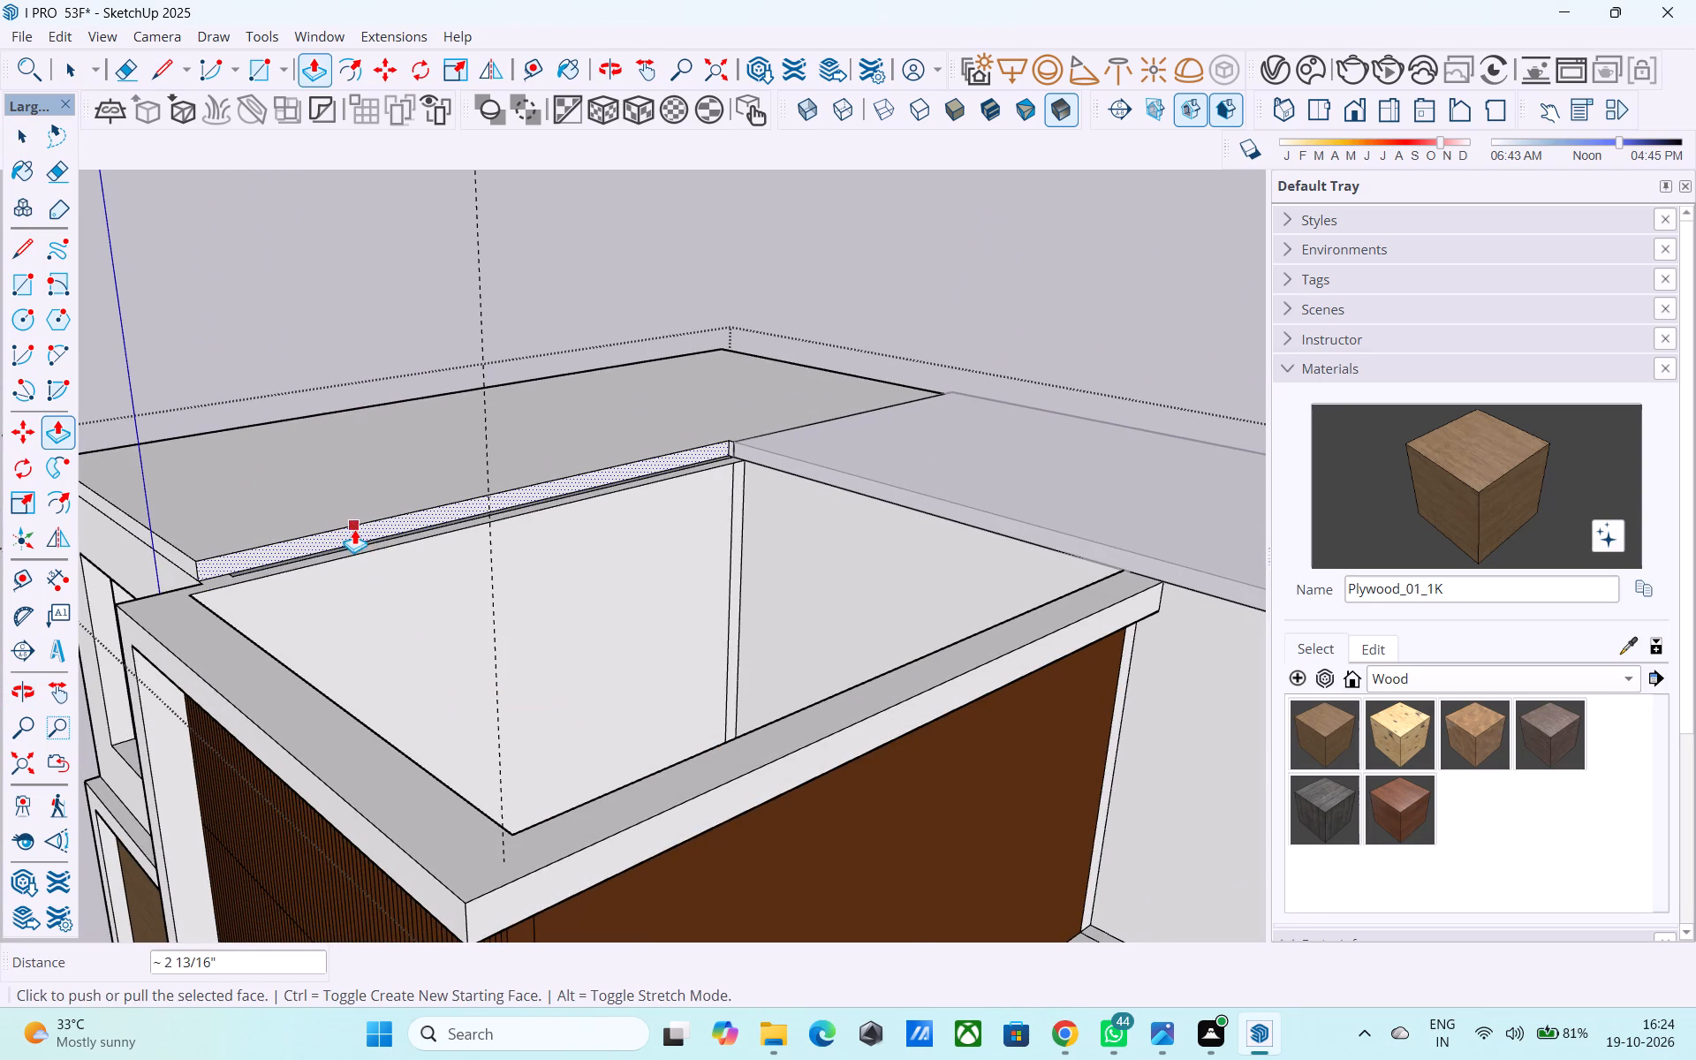
left_click(354, 529)
left_click(541, 722)
left_click(329, 536)
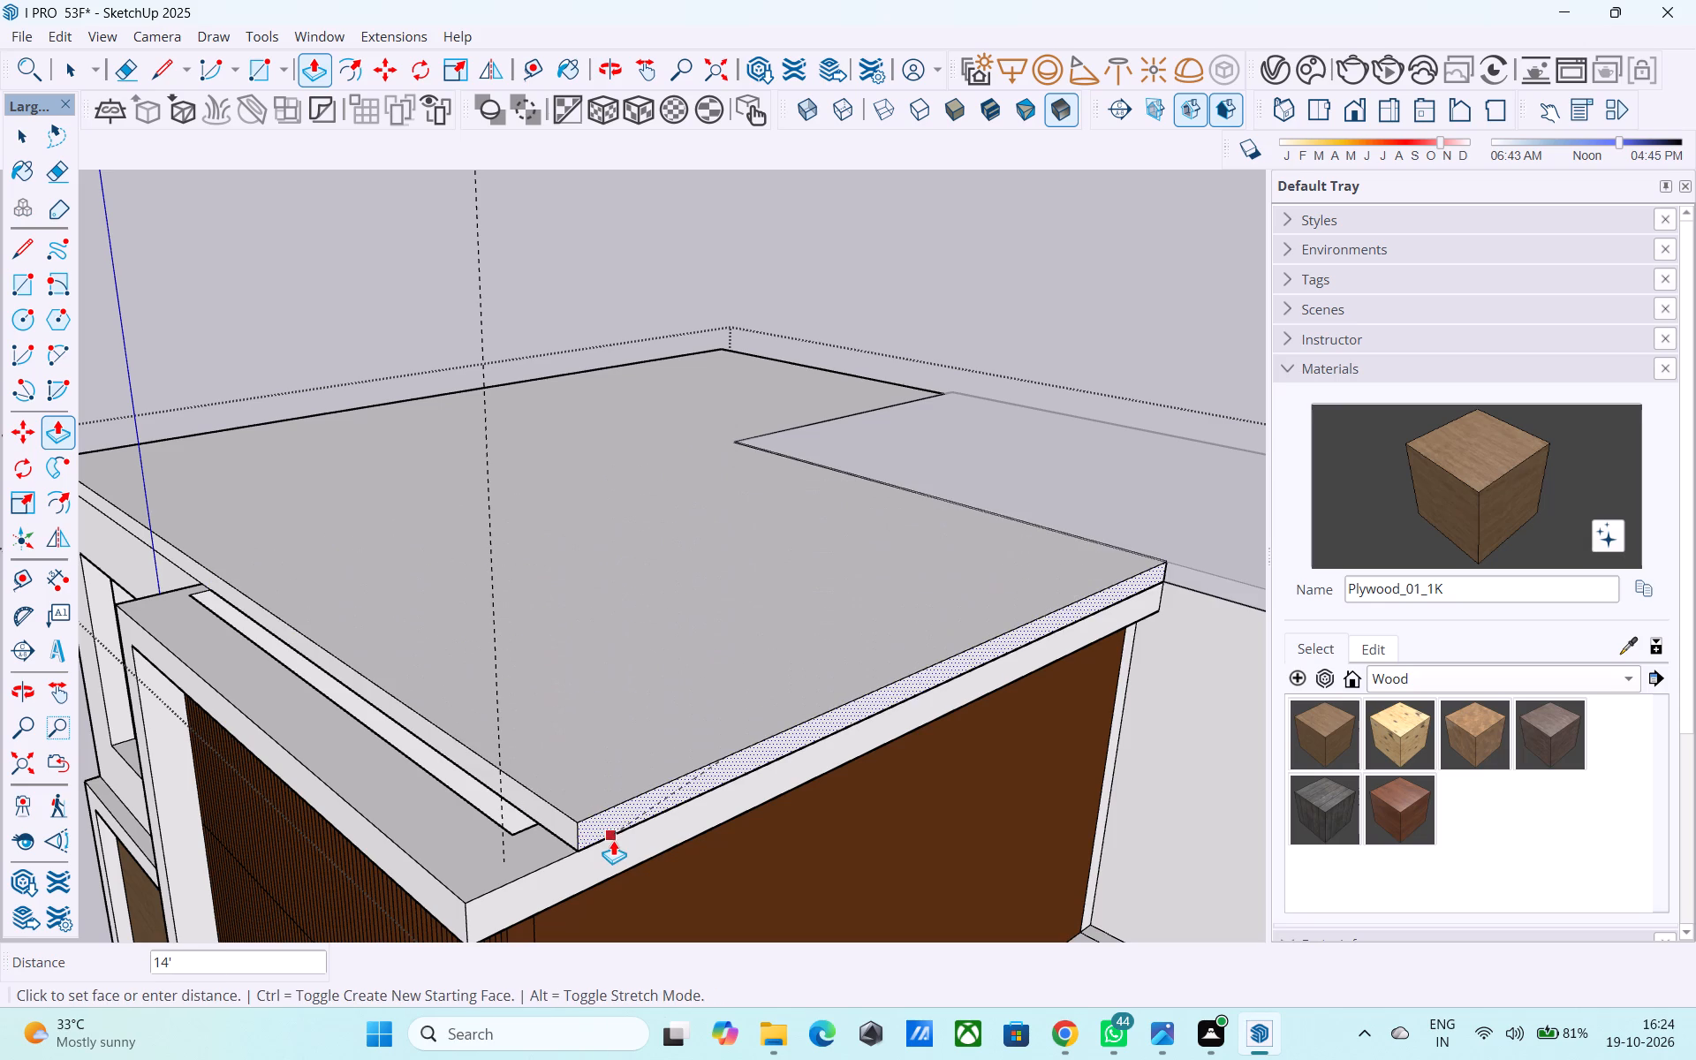
left_click(613, 840)
Draw a vertical line up the slab's front face at the slatted block's rear corner, splitting it from the side block's part.
middle_click_drag(607, 838, 627, 829)
scroll(629, 823, "down", 5)
key("space")
middle_click_drag(418, 788, 442, 796)
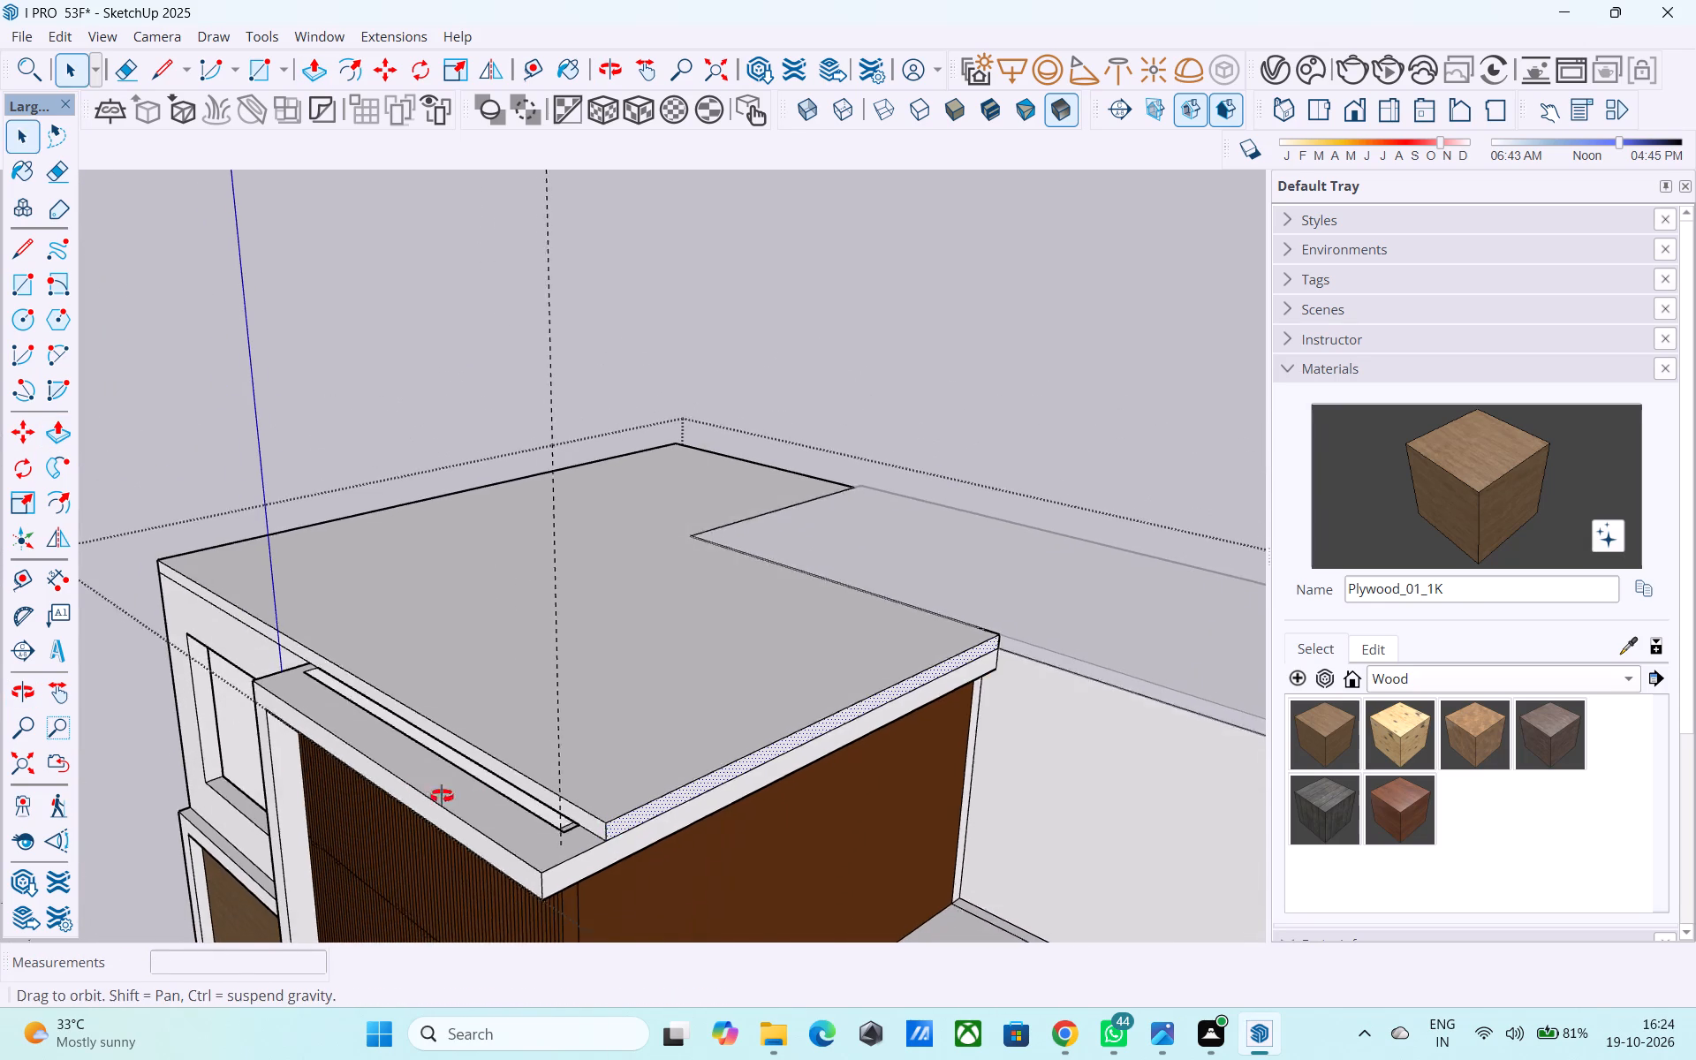
middle_click_drag(442, 796, 646, 810)
scroll(527, 753, "up", 4)
key("l")
scroll(502, 736, "up", 4)
left_click(524, 711)
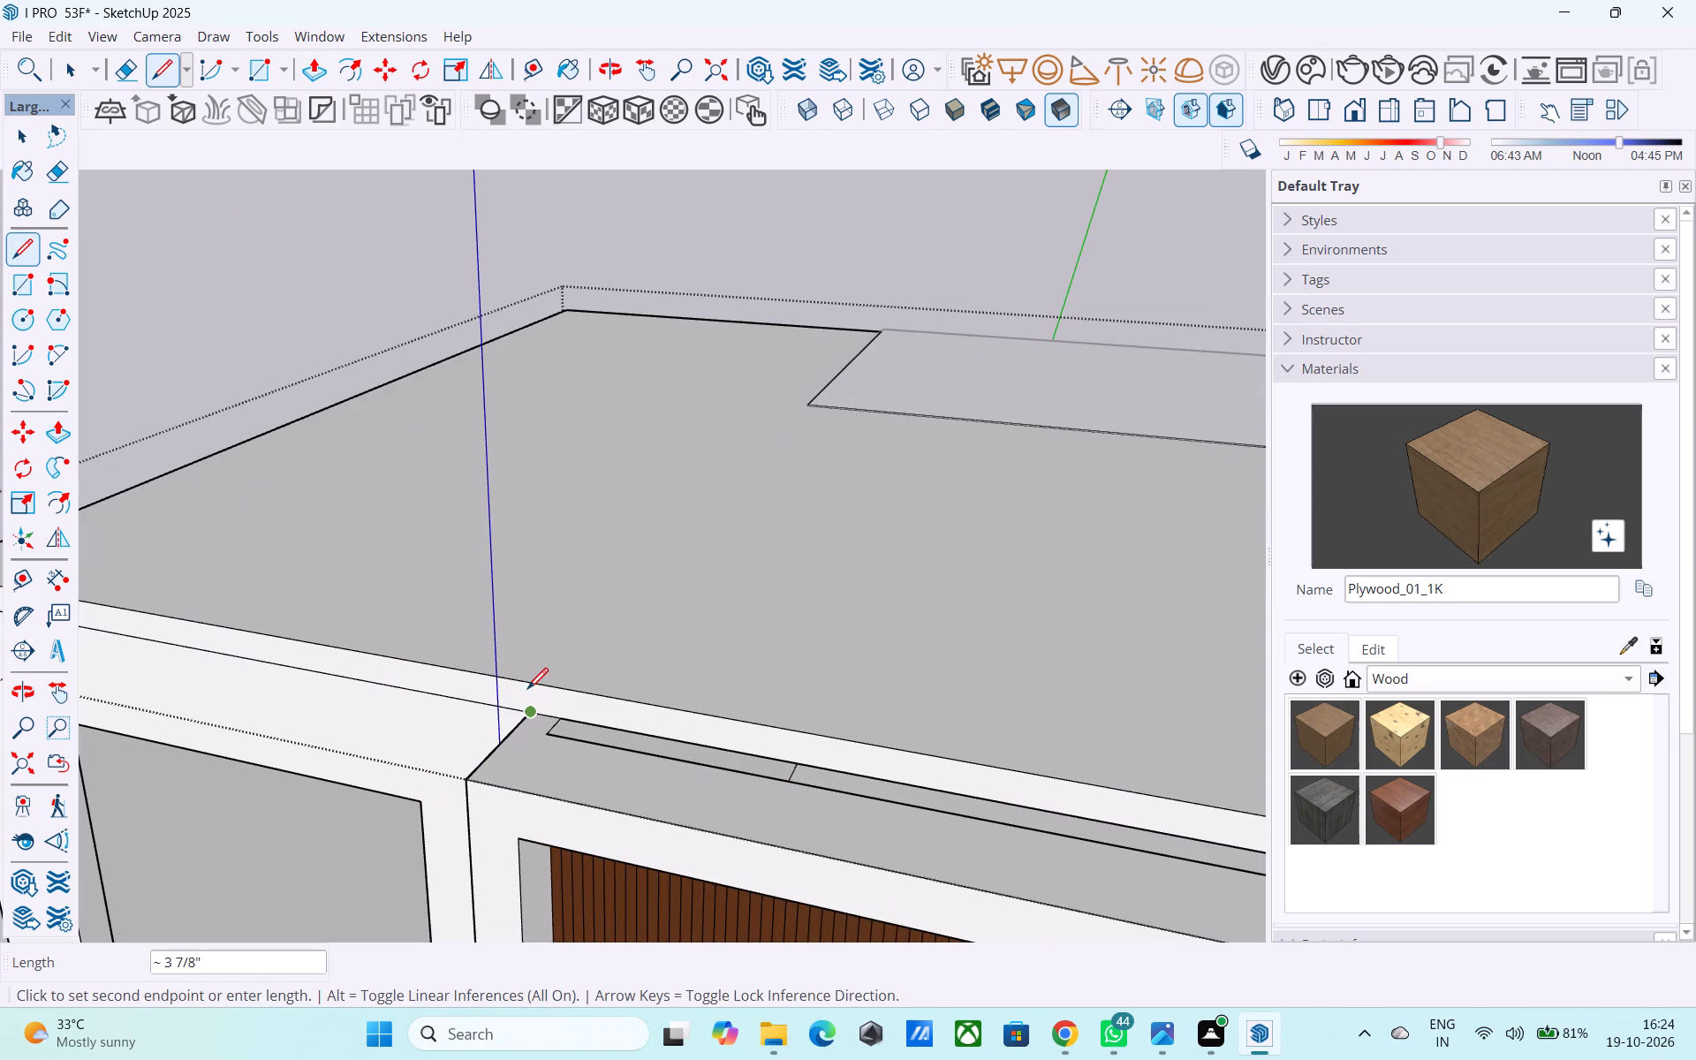
left_click(530, 685)
Push/Pull the slab's front face above the slatted block forward, flush with the block's front frame.
key("space")
left_click(587, 711)
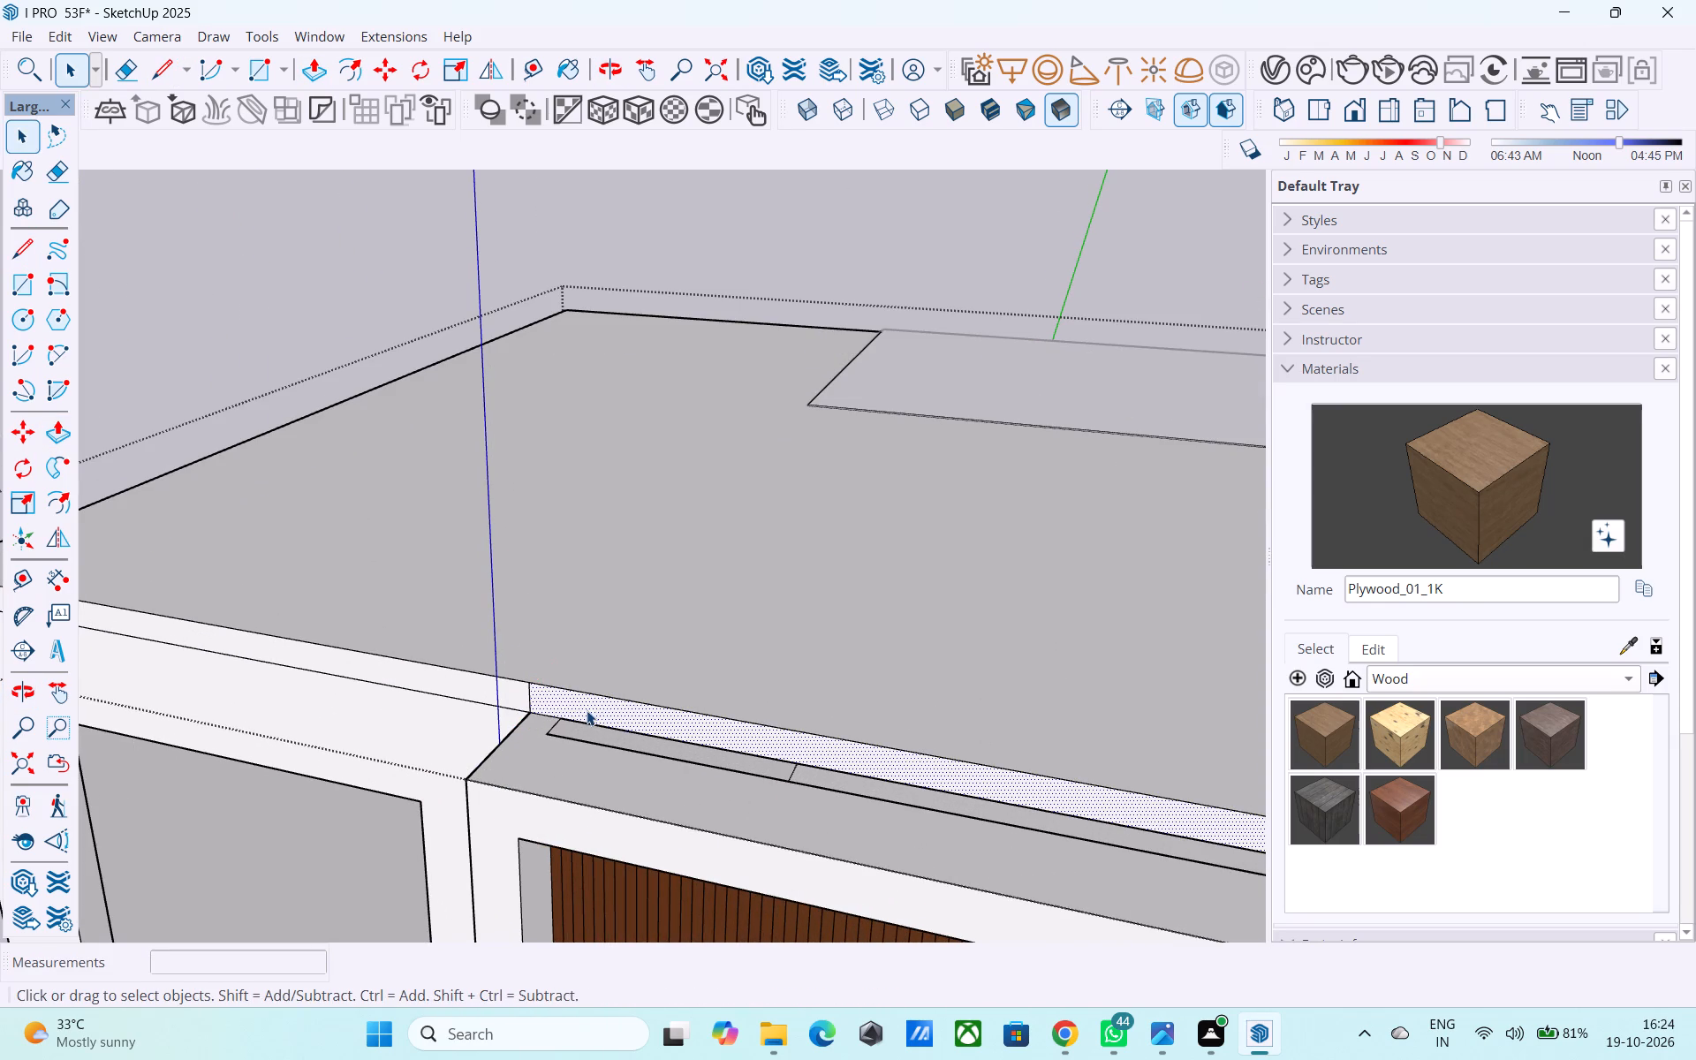
key("p")
left_click(587, 710)
left_click(562, 794)
Save the model.
scroll(526, 693, "down", 11)
middle_click_drag(617, 647, 534, 602)
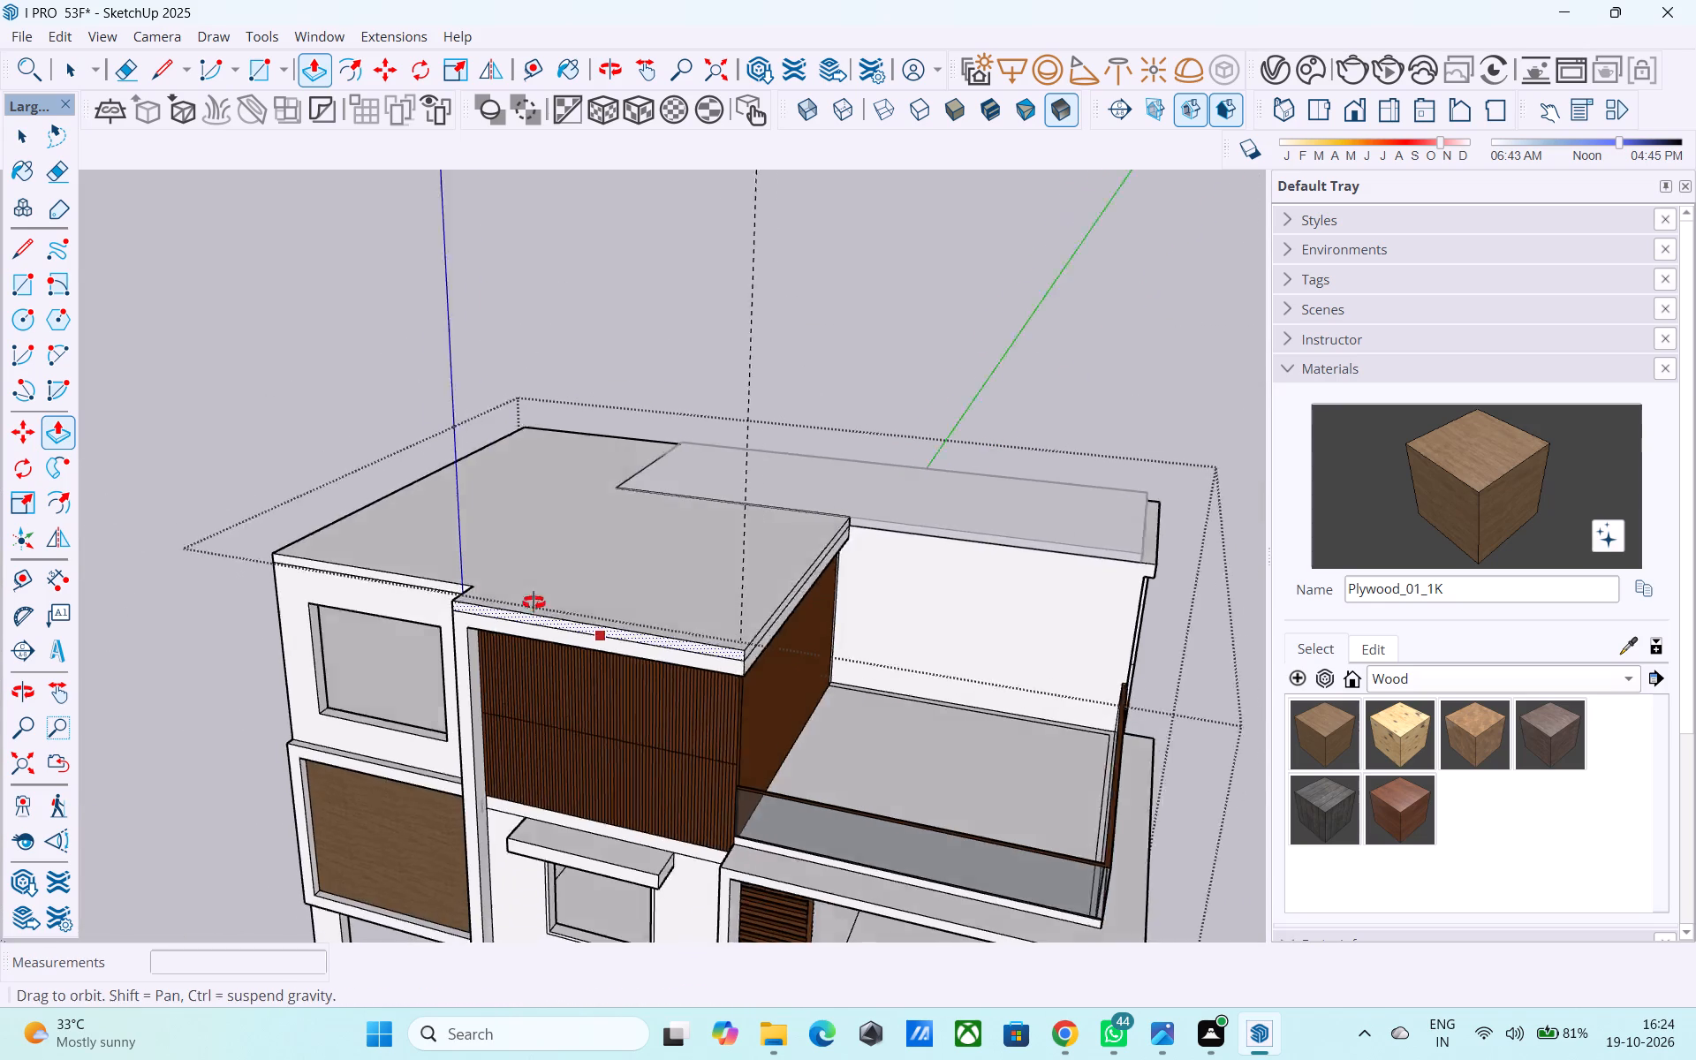
middle_click_drag(534, 602, 368, 512)
scroll(434, 472, "down", 5)
middle_click_drag(445, 479, 490, 450)
key("space")
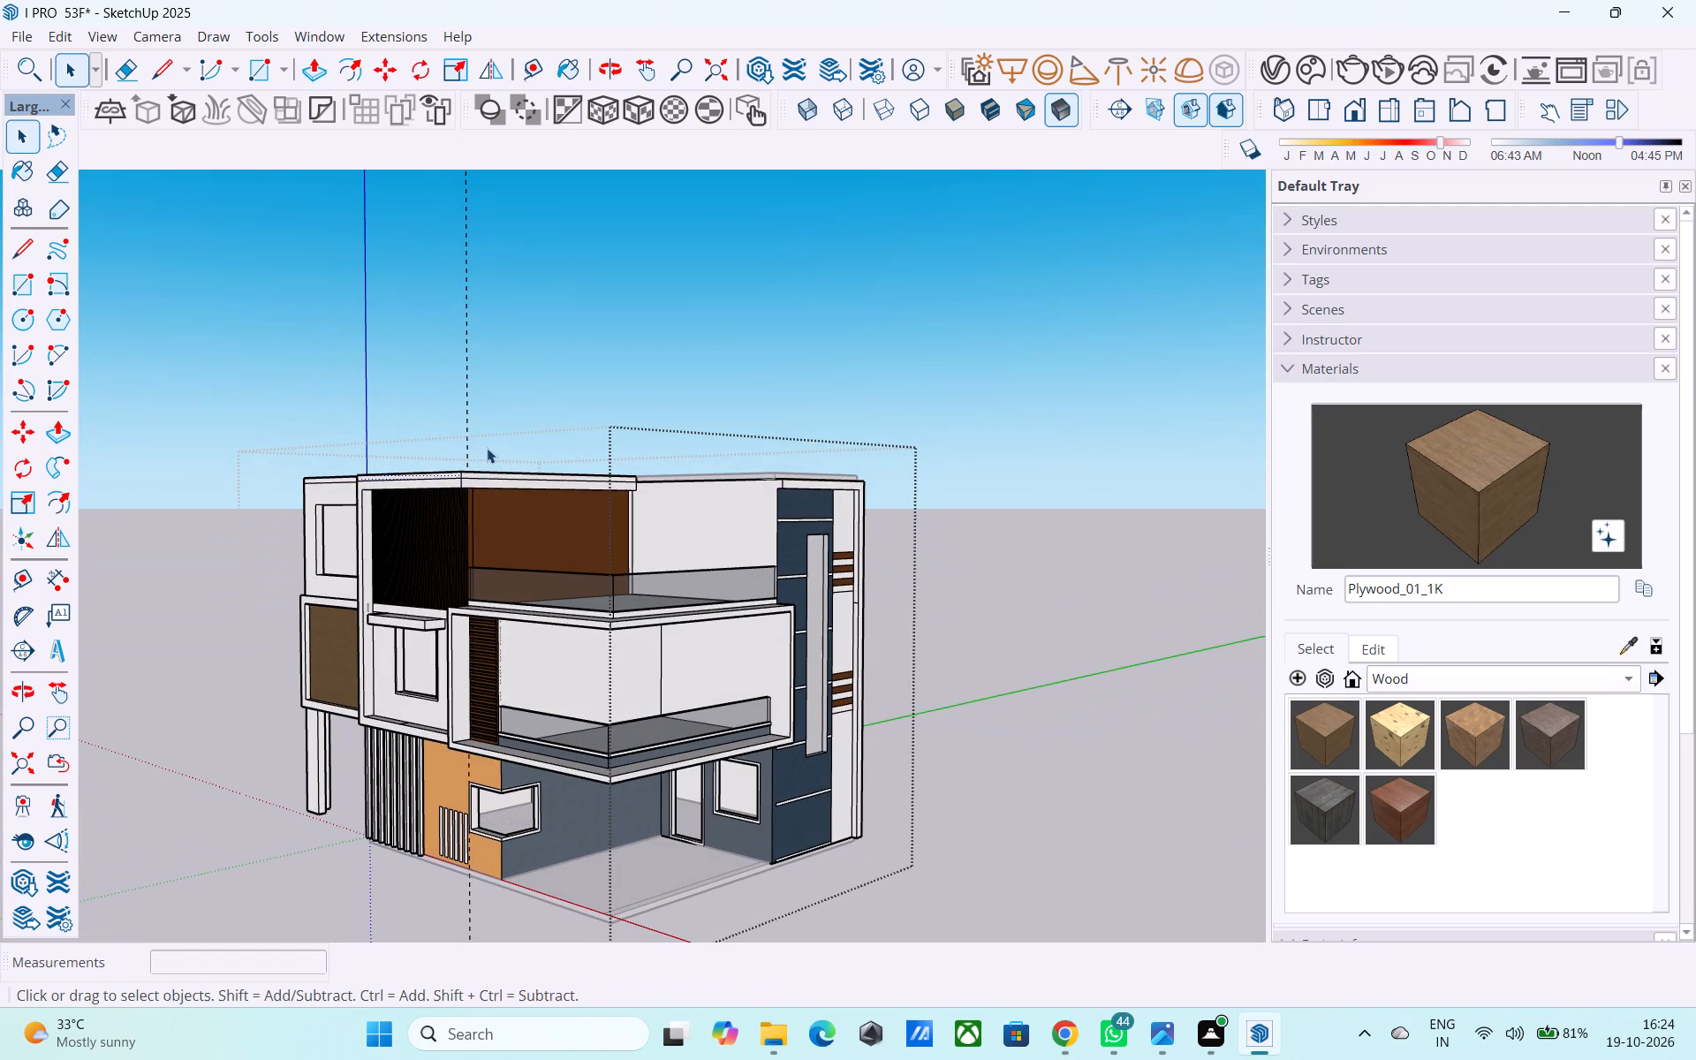
key("ctrl+s")
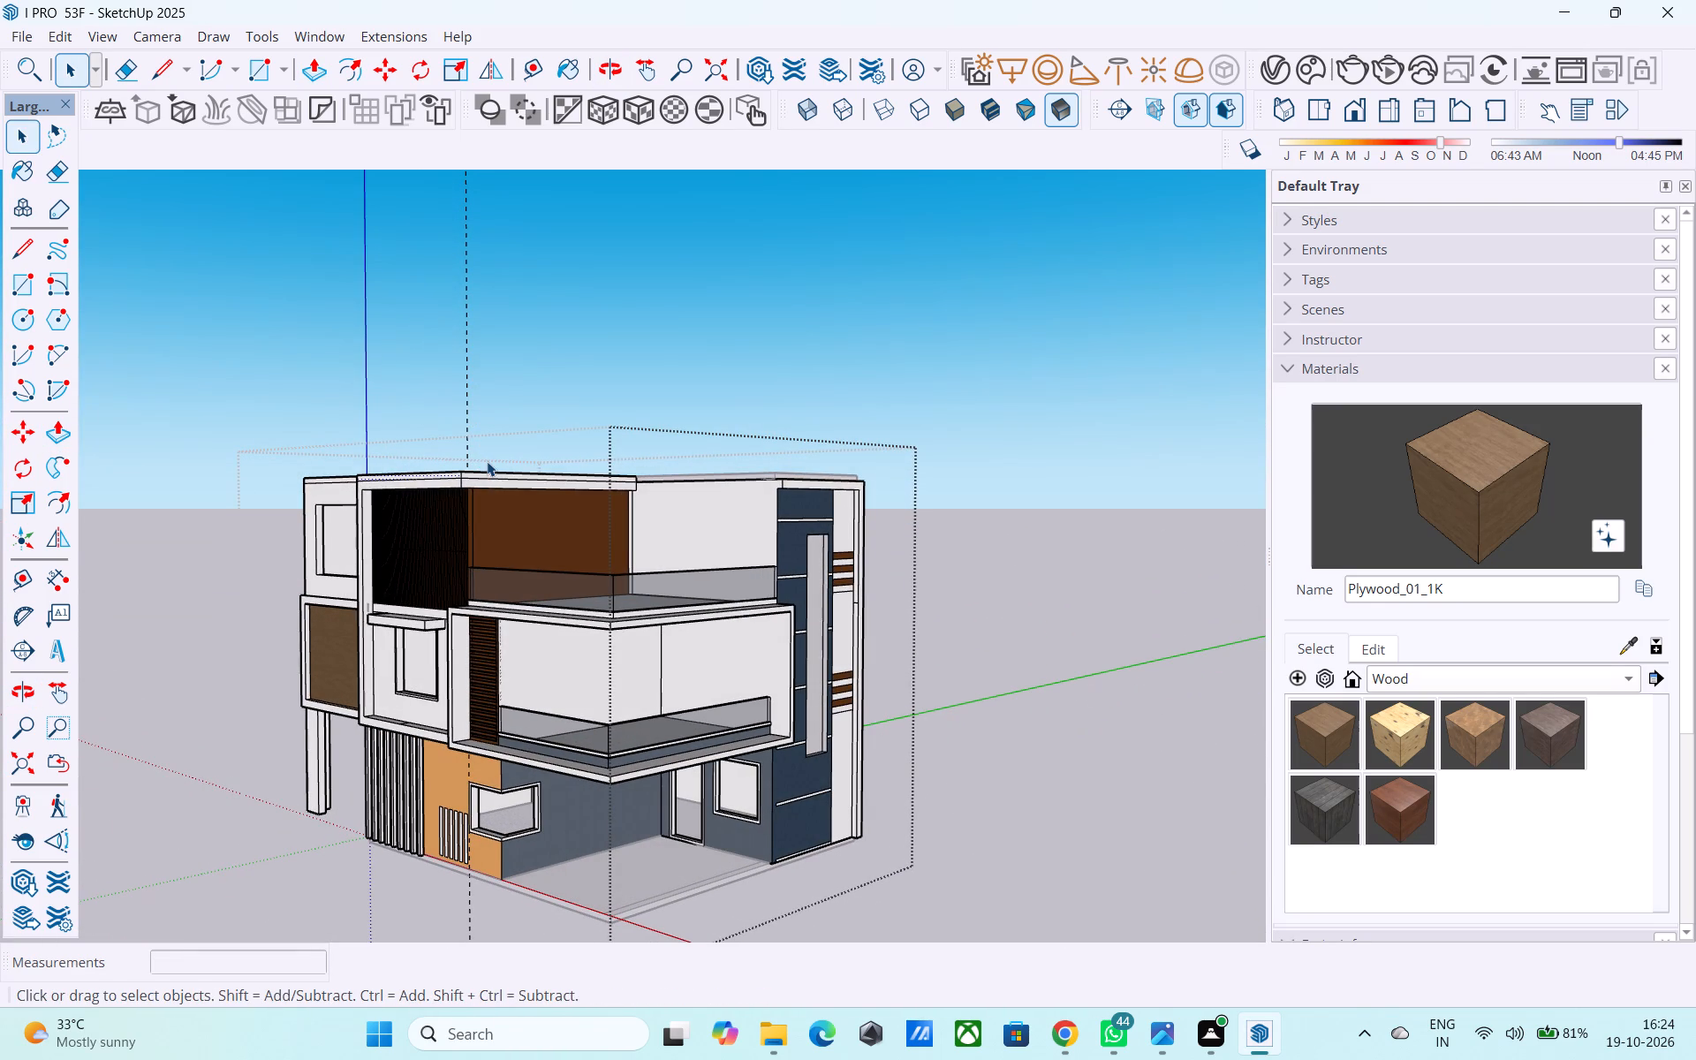
Place a vertical guide 1' from the inner corner on the side wall of the middle-floor balcony.
middle_click_drag(659, 547, 554, 568)
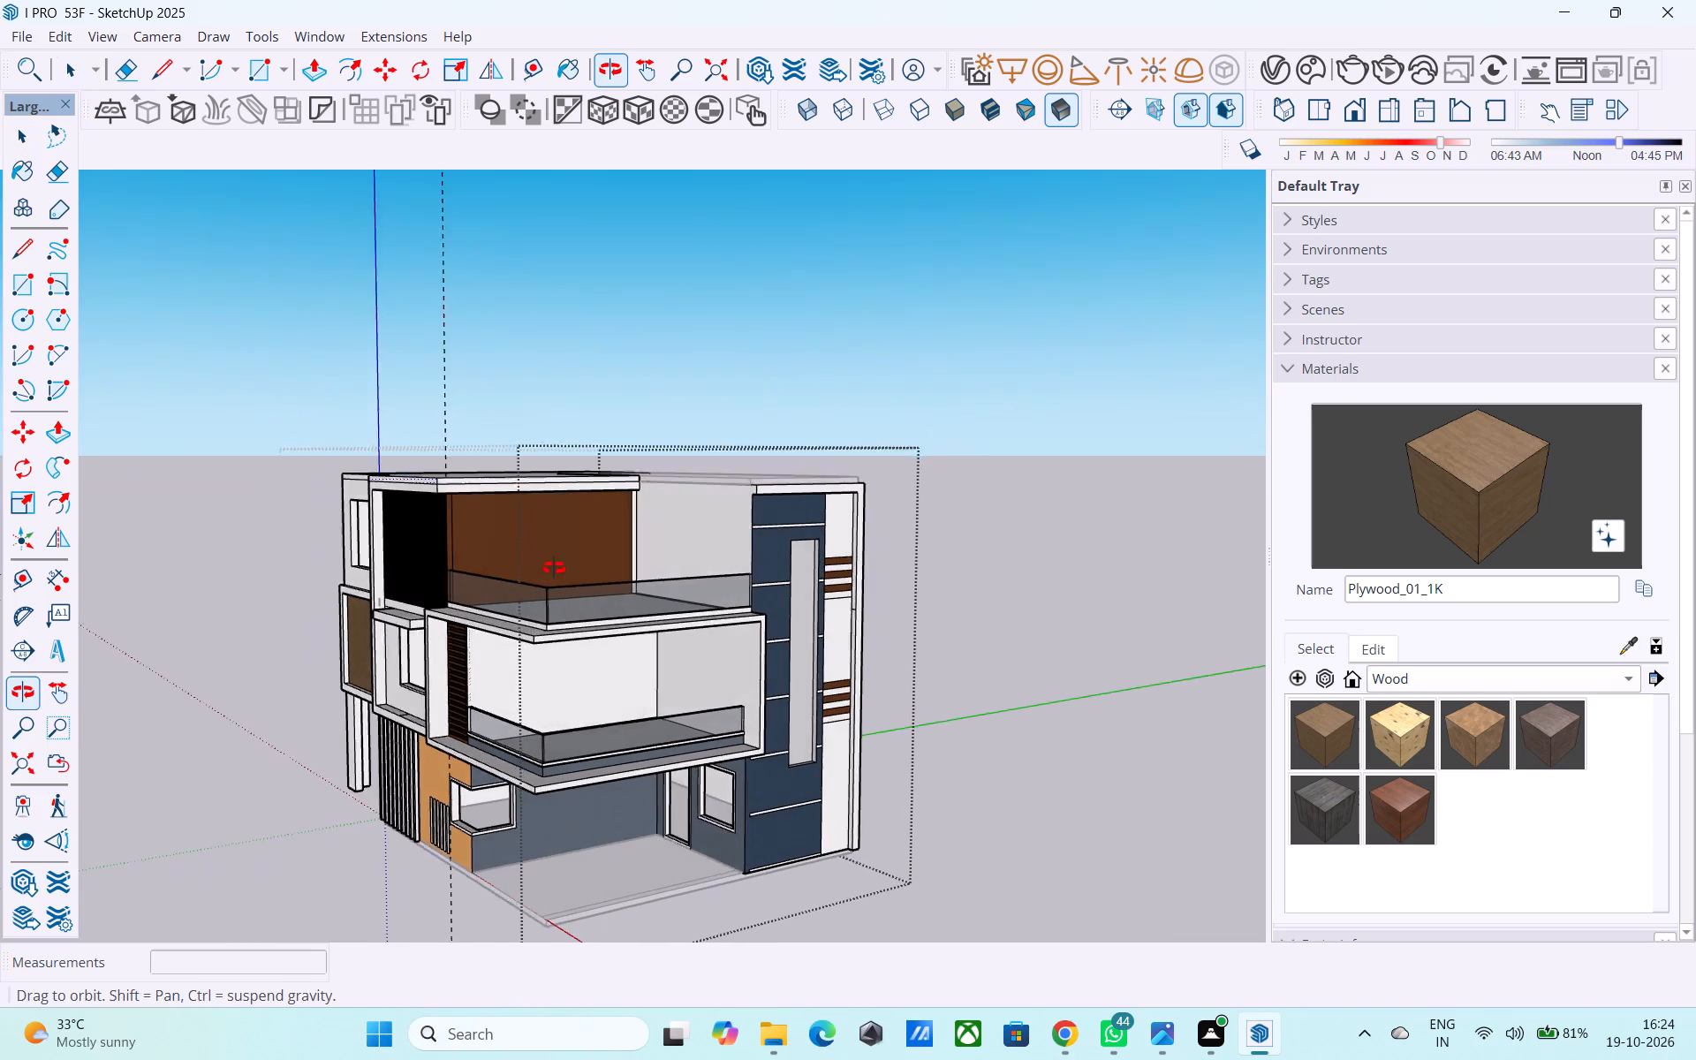
middle_click_drag(554, 568, 424, 570)
middle_click_drag(597, 599, 555, 639)
middle_click_drag(564, 636, 588, 706)
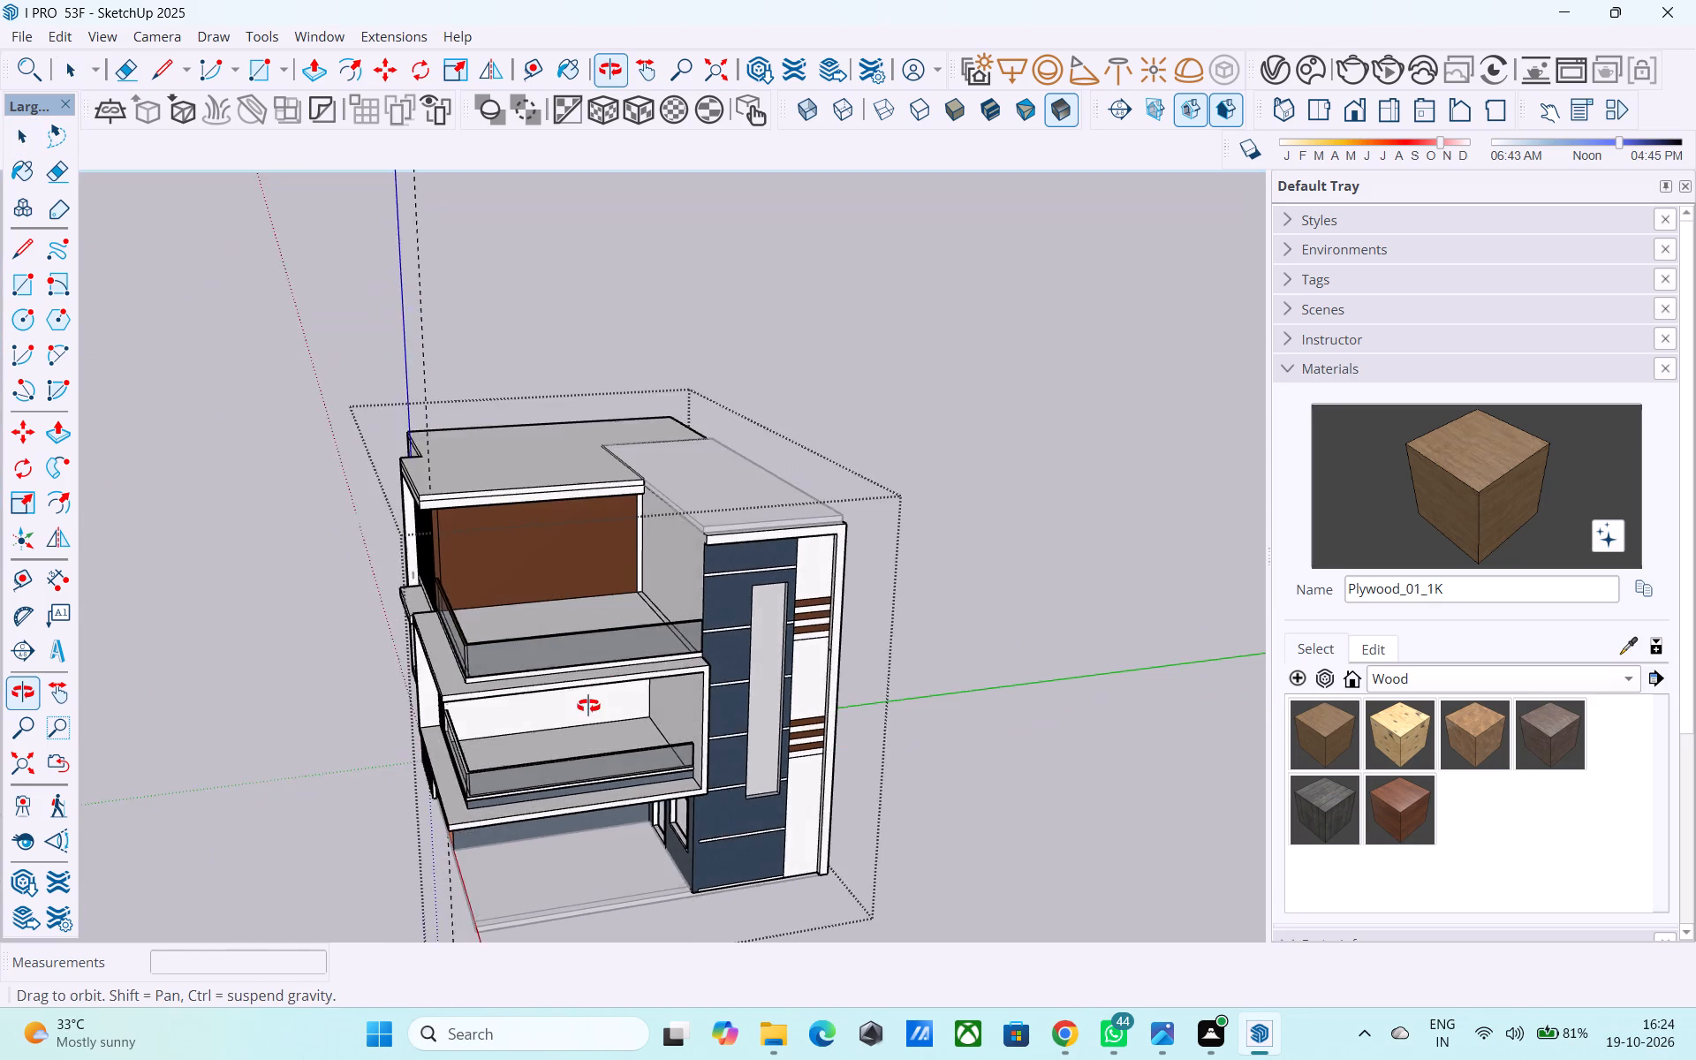
middle_click_drag(588, 706, 673, 643)
scroll(675, 653, "up", 4)
middle_click_drag(671, 695, 990, 727)
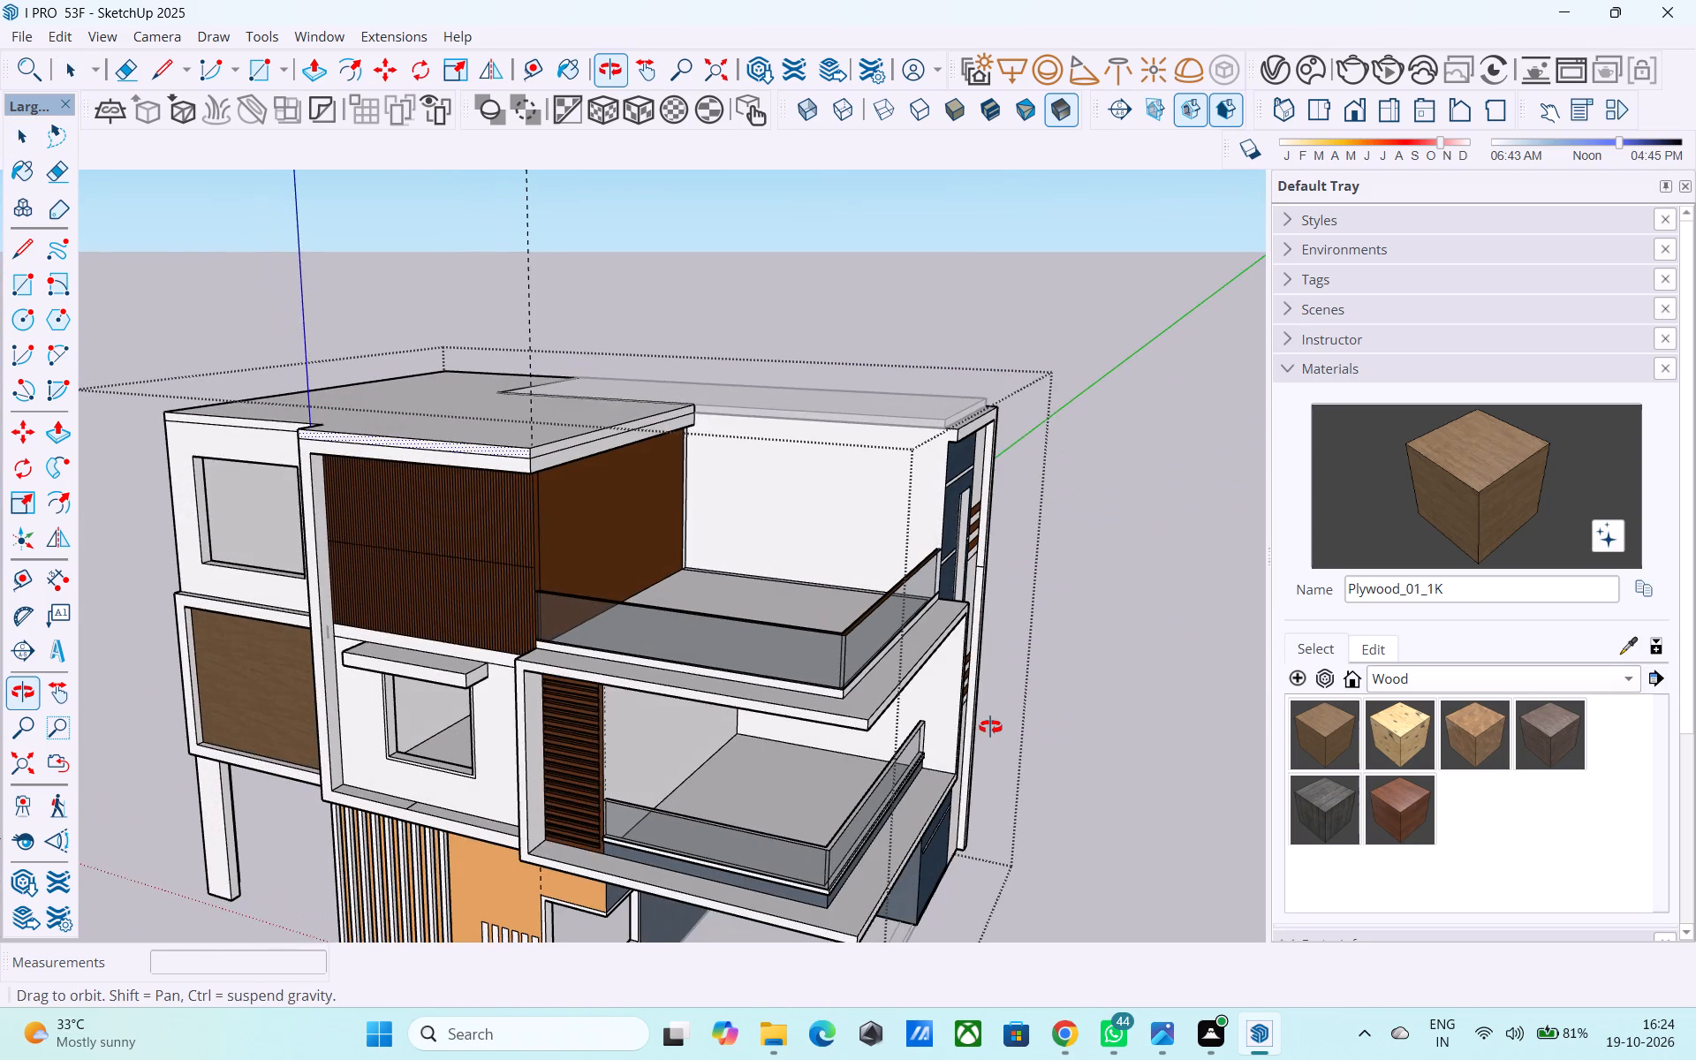
middle_click_drag(990, 727, 999, 717)
scroll(930, 735, "up", 6)
middle_click_drag(827, 751, 871, 742)
scroll(871, 742, "up", 4)
middle_click(900, 741)
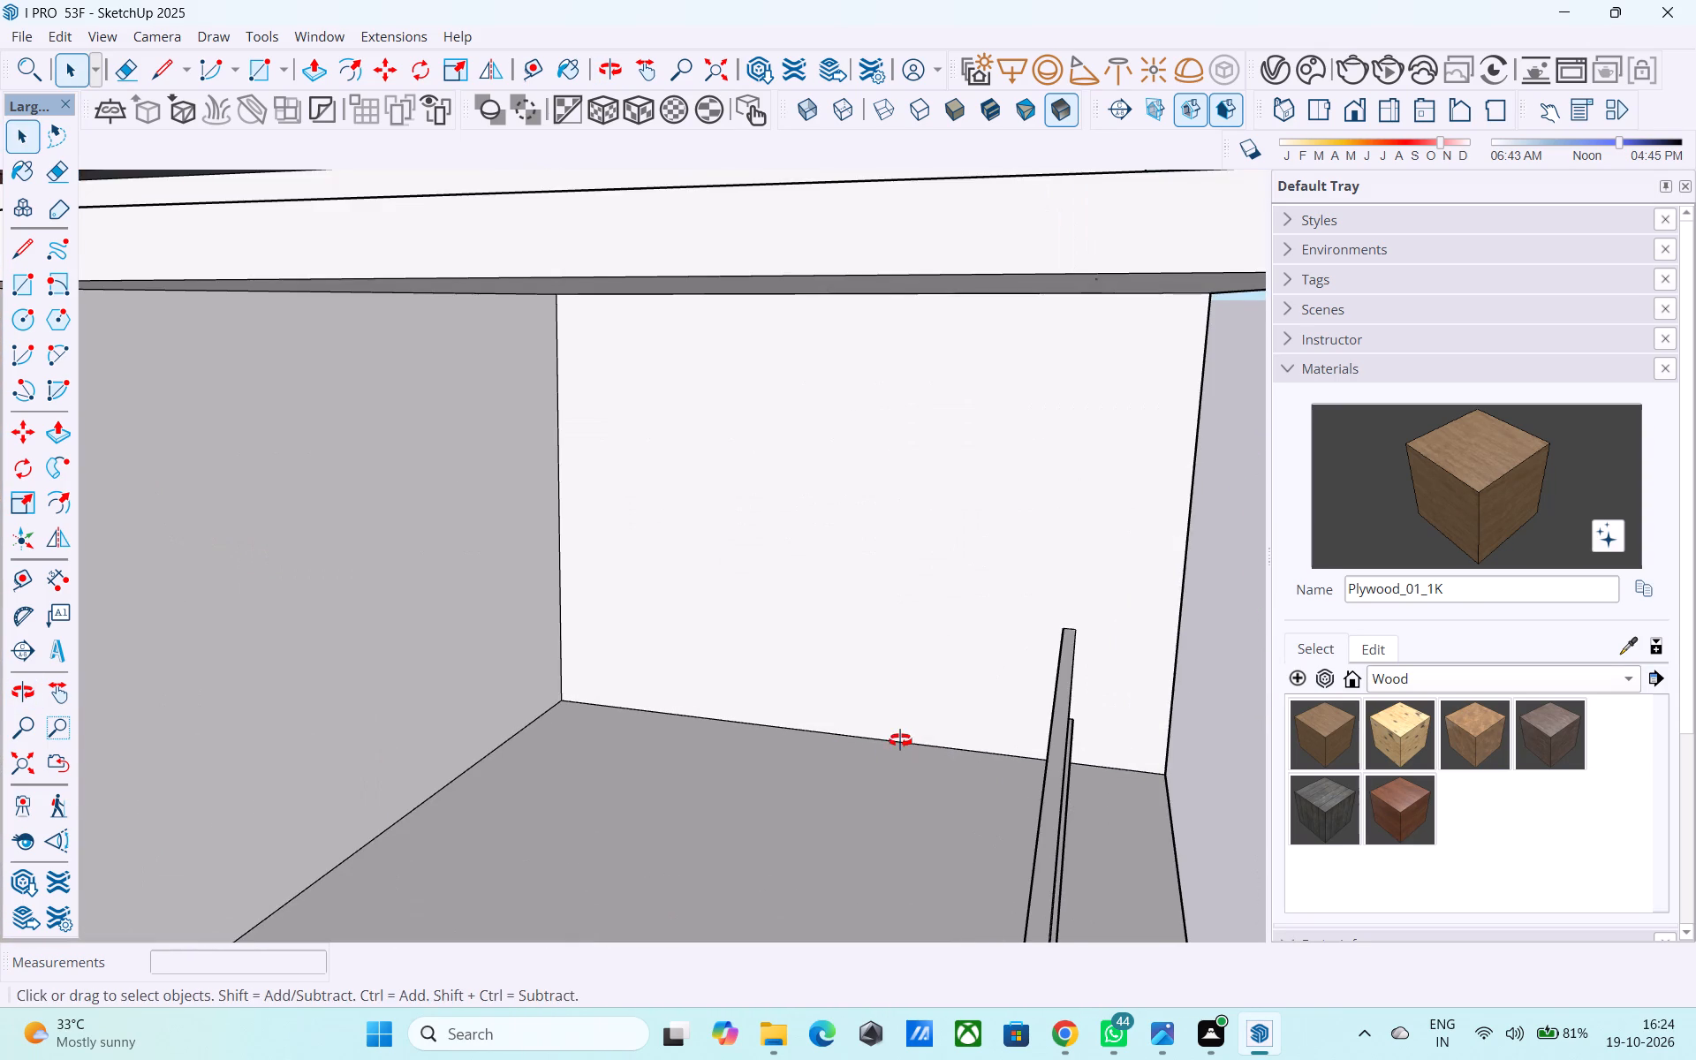
key("r")
left_click(978, 748)
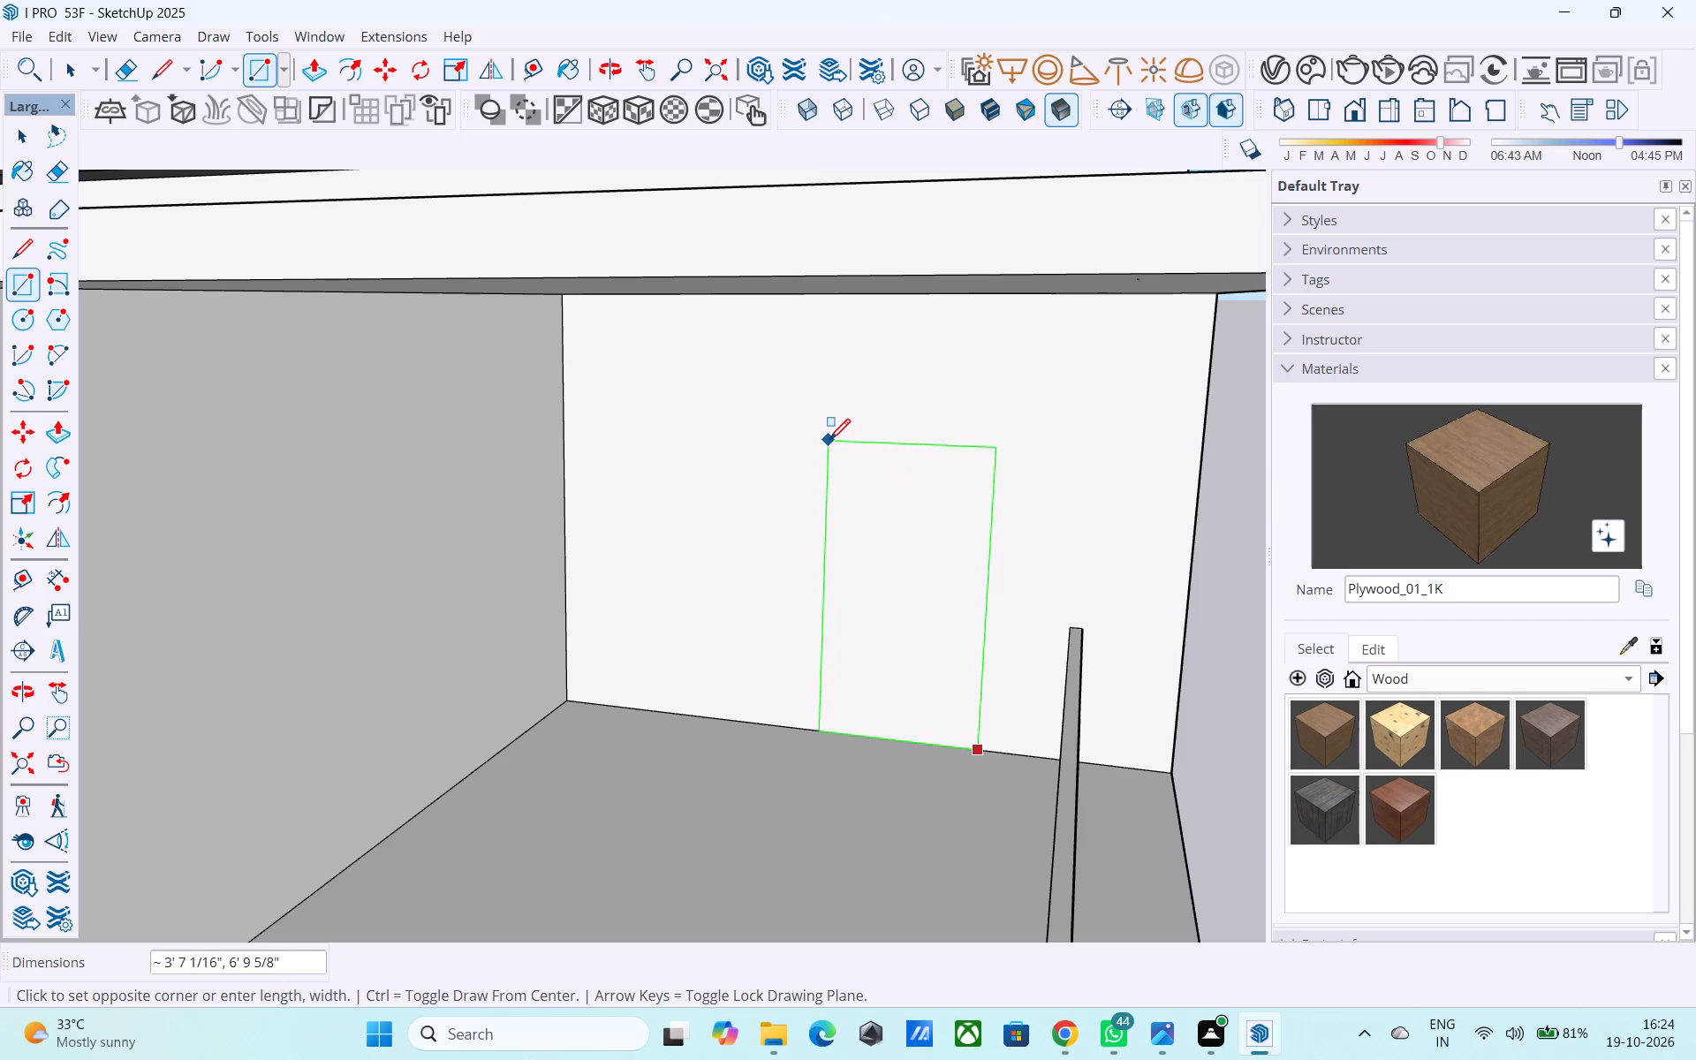
key("t")
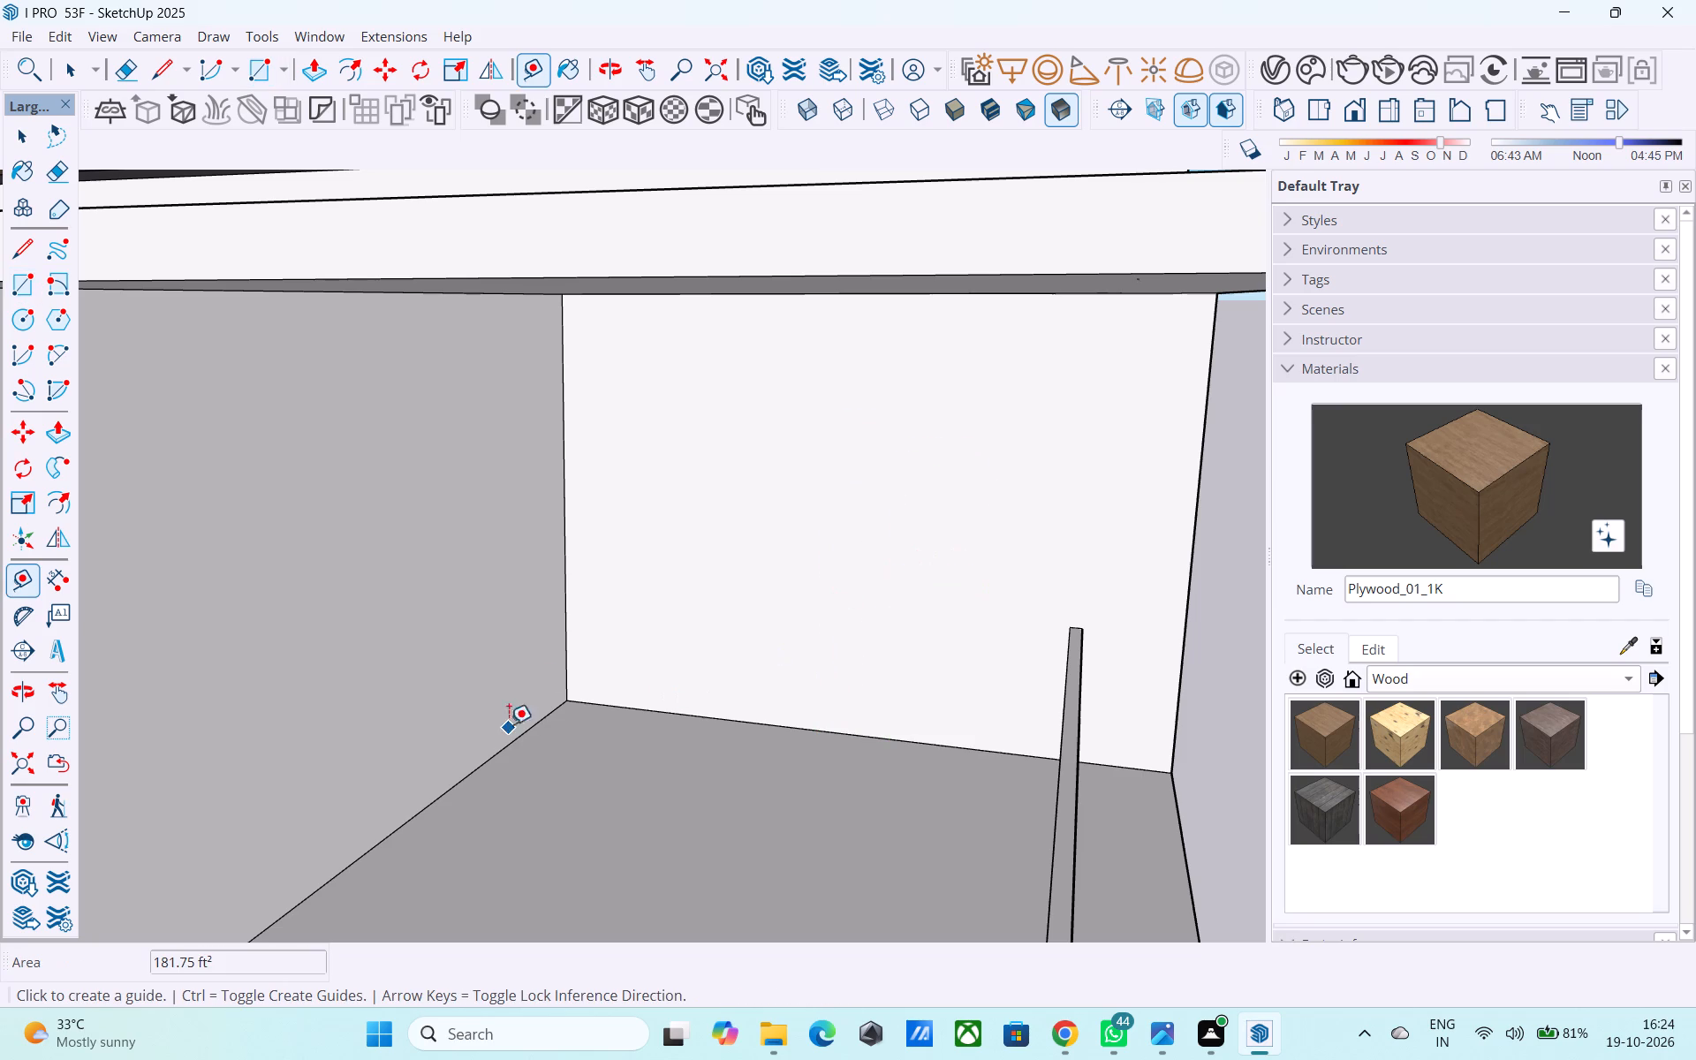
left_click(564, 626)
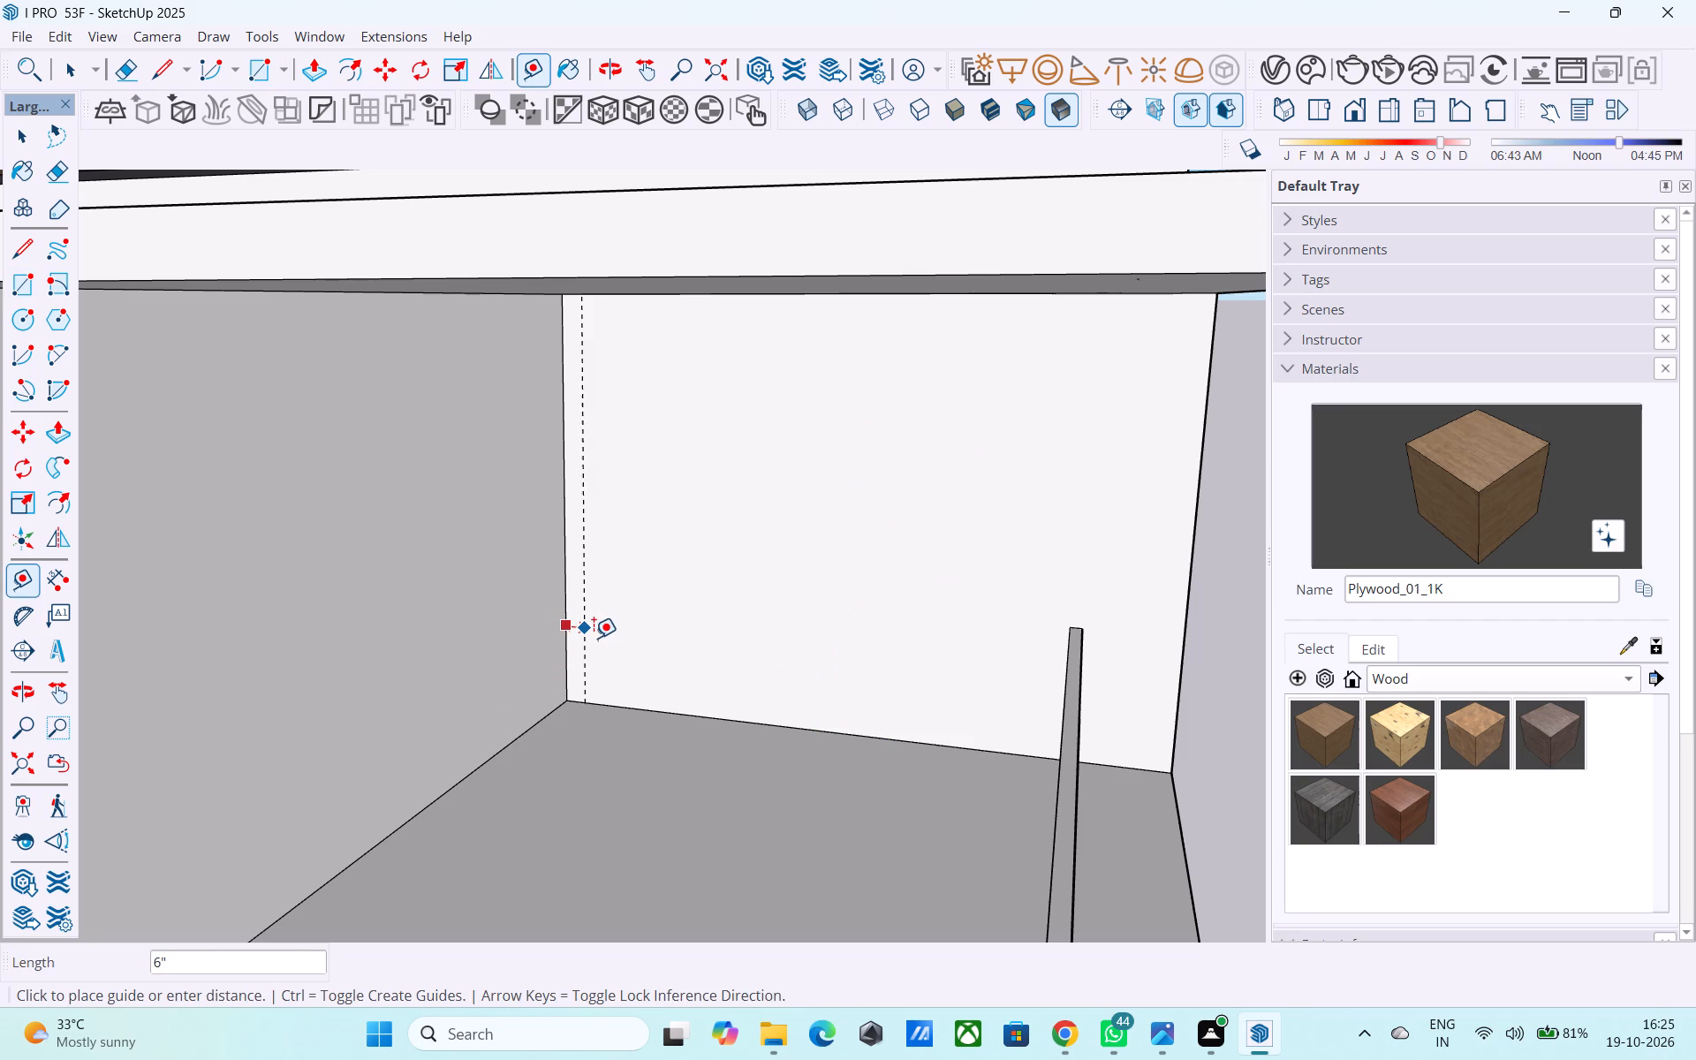
key("2")
key("BackSpace")
type("1'")
key("Return")
Draw a door rectangle 4' wide and 7' high on the balcony side wall, starting where the guide meets the floor.
key("r")
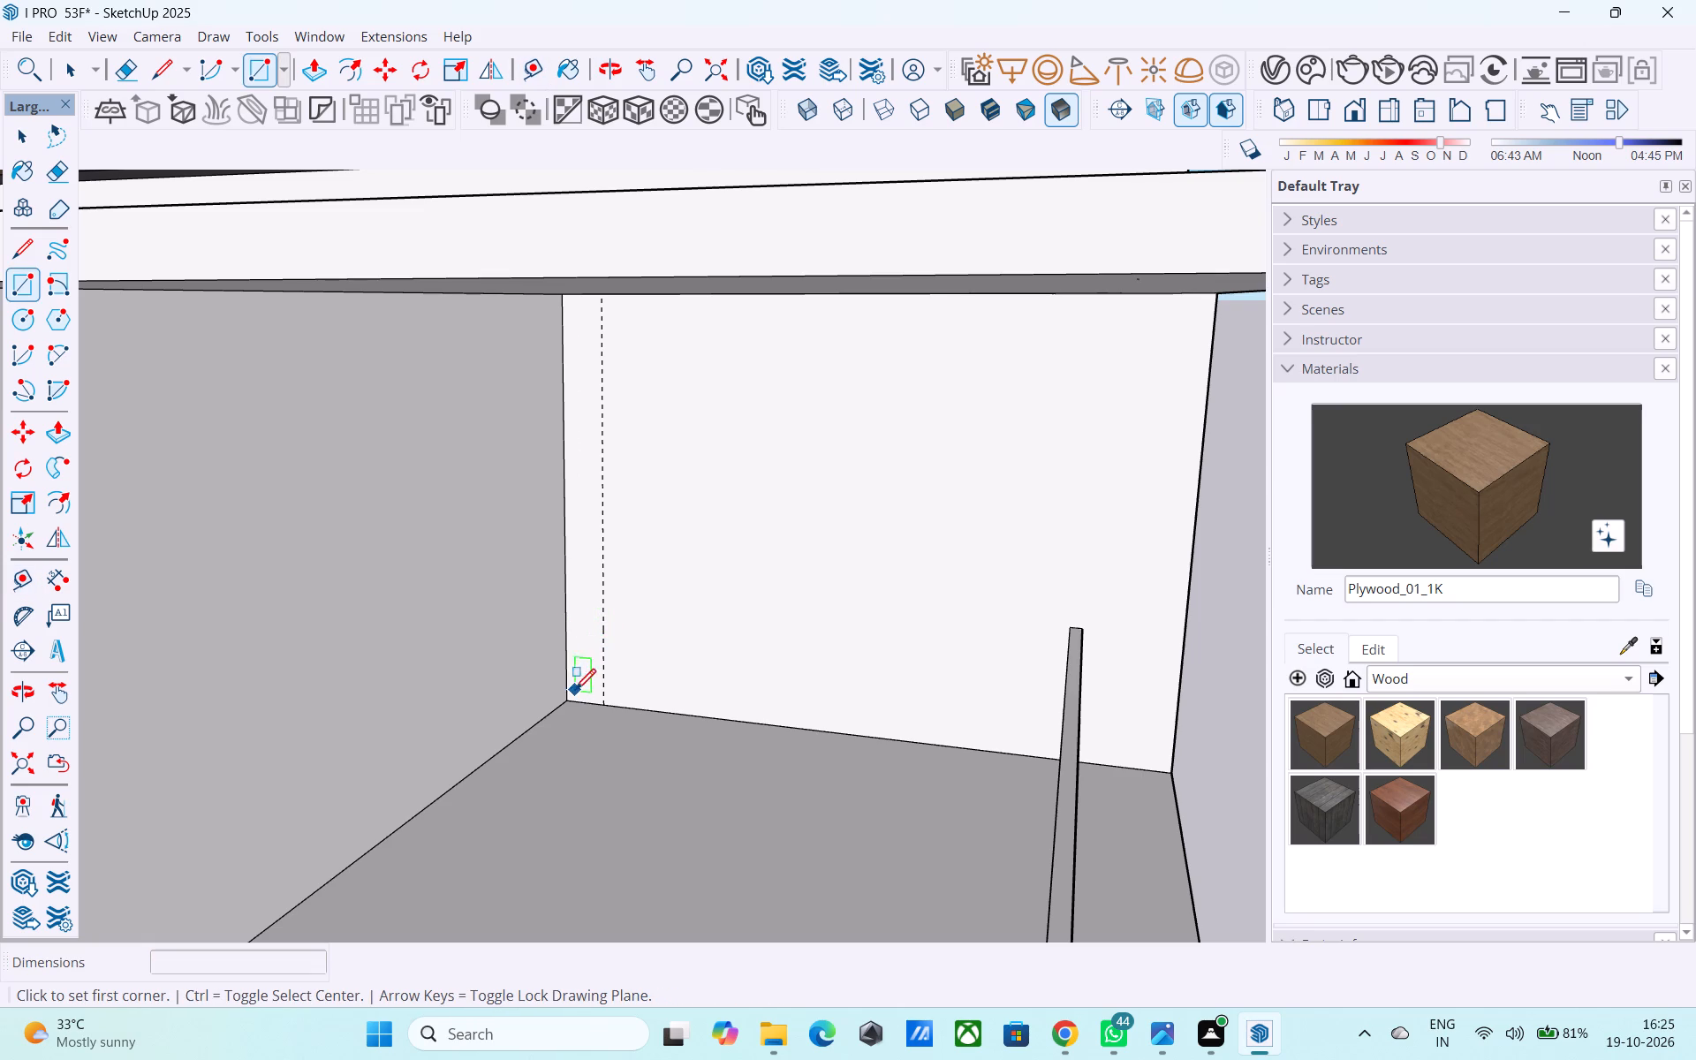
left_click(605, 702)
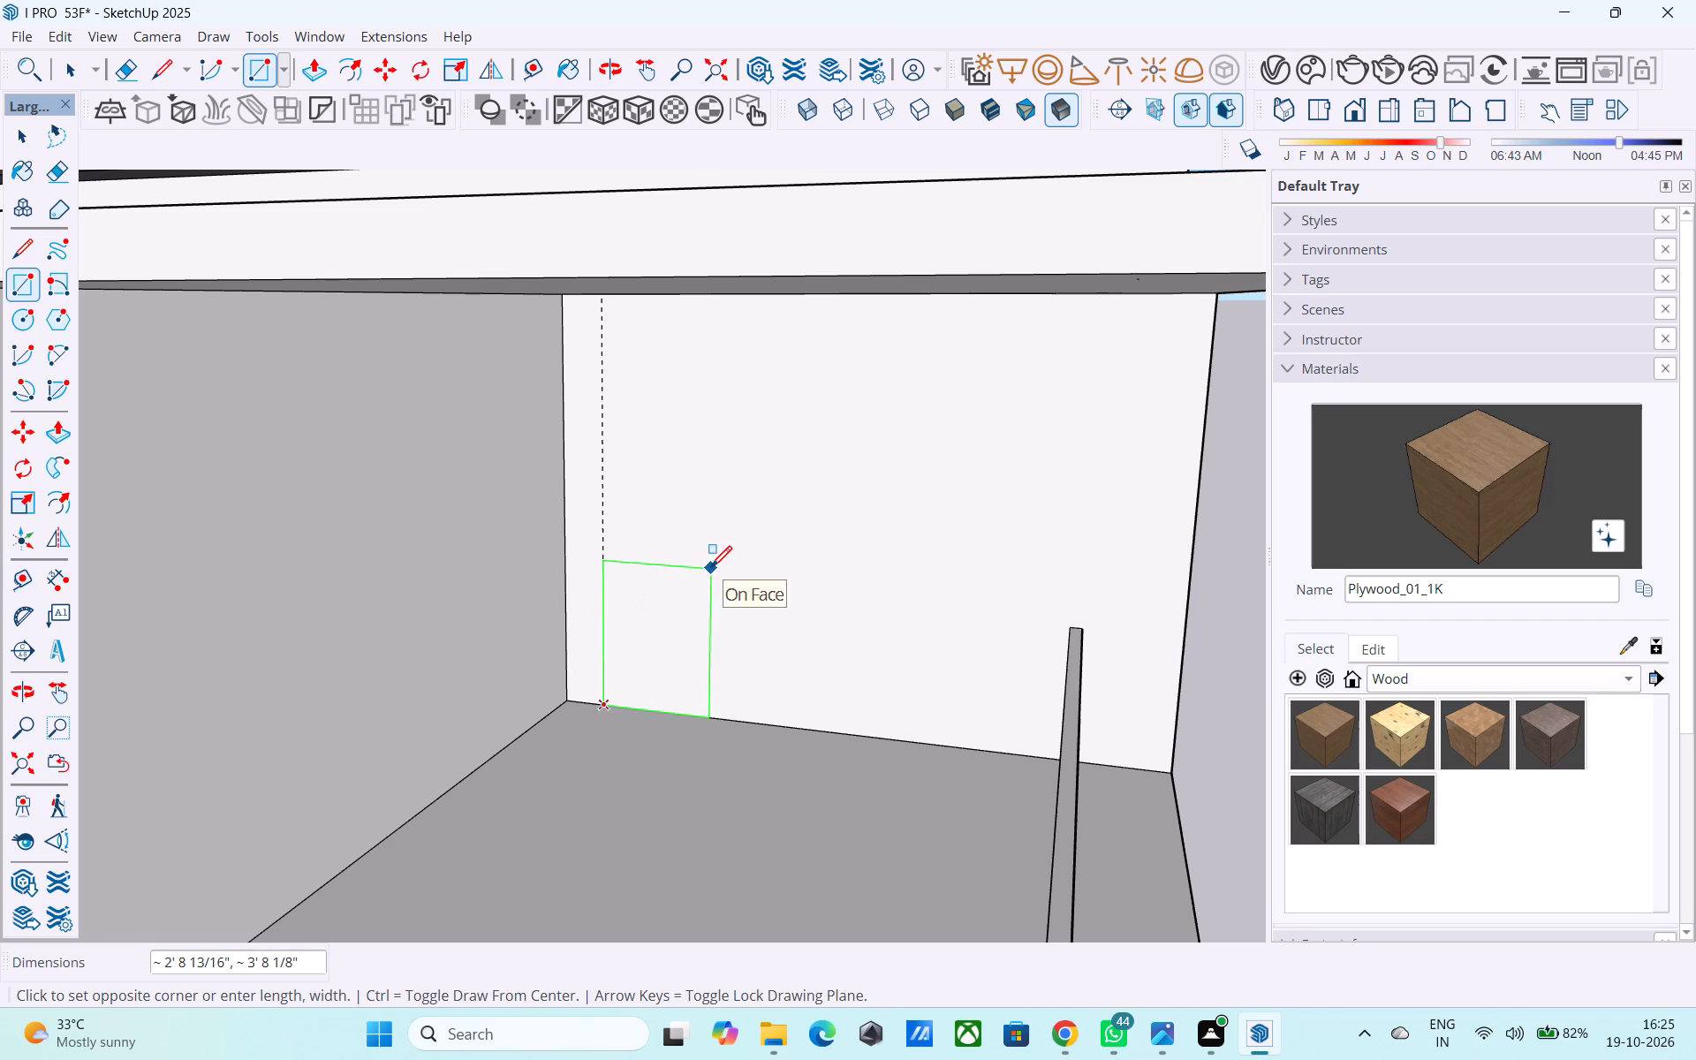
type("7',4'")
key("Return")
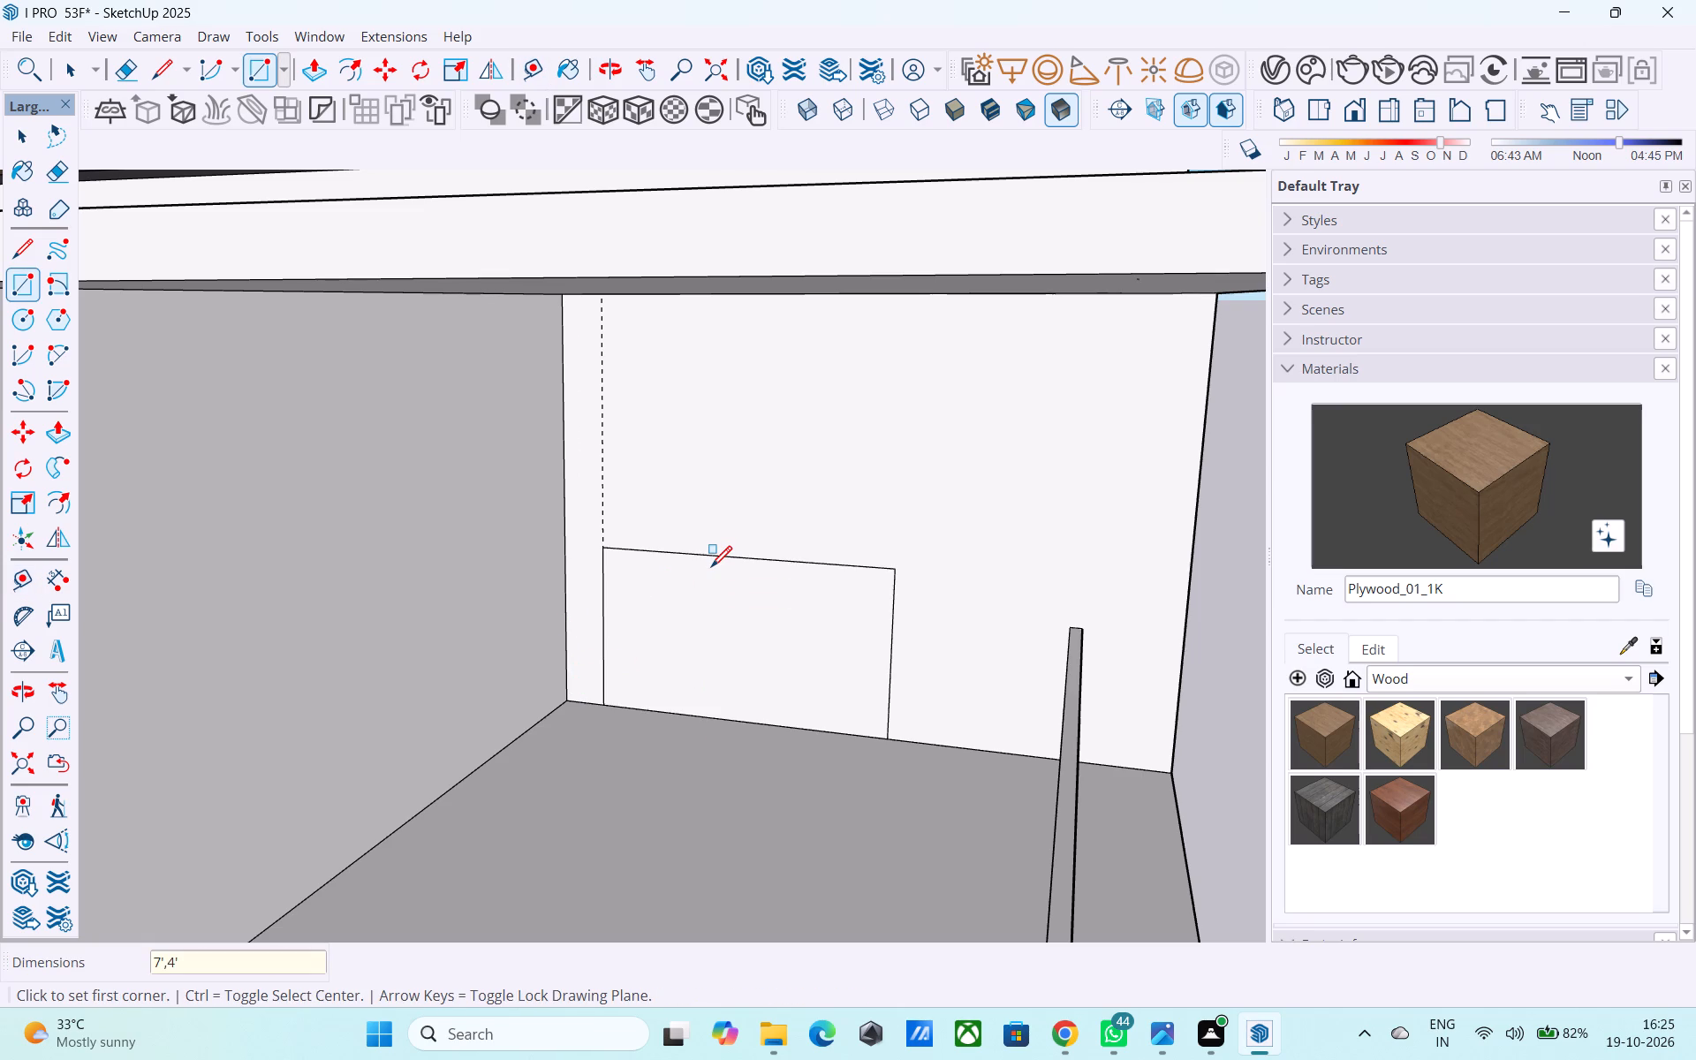
type("4',7'")
key("Return")
key("space")
Offset the door rectangle's outline 3" inward to form the door frame.
left_click(654, 526)
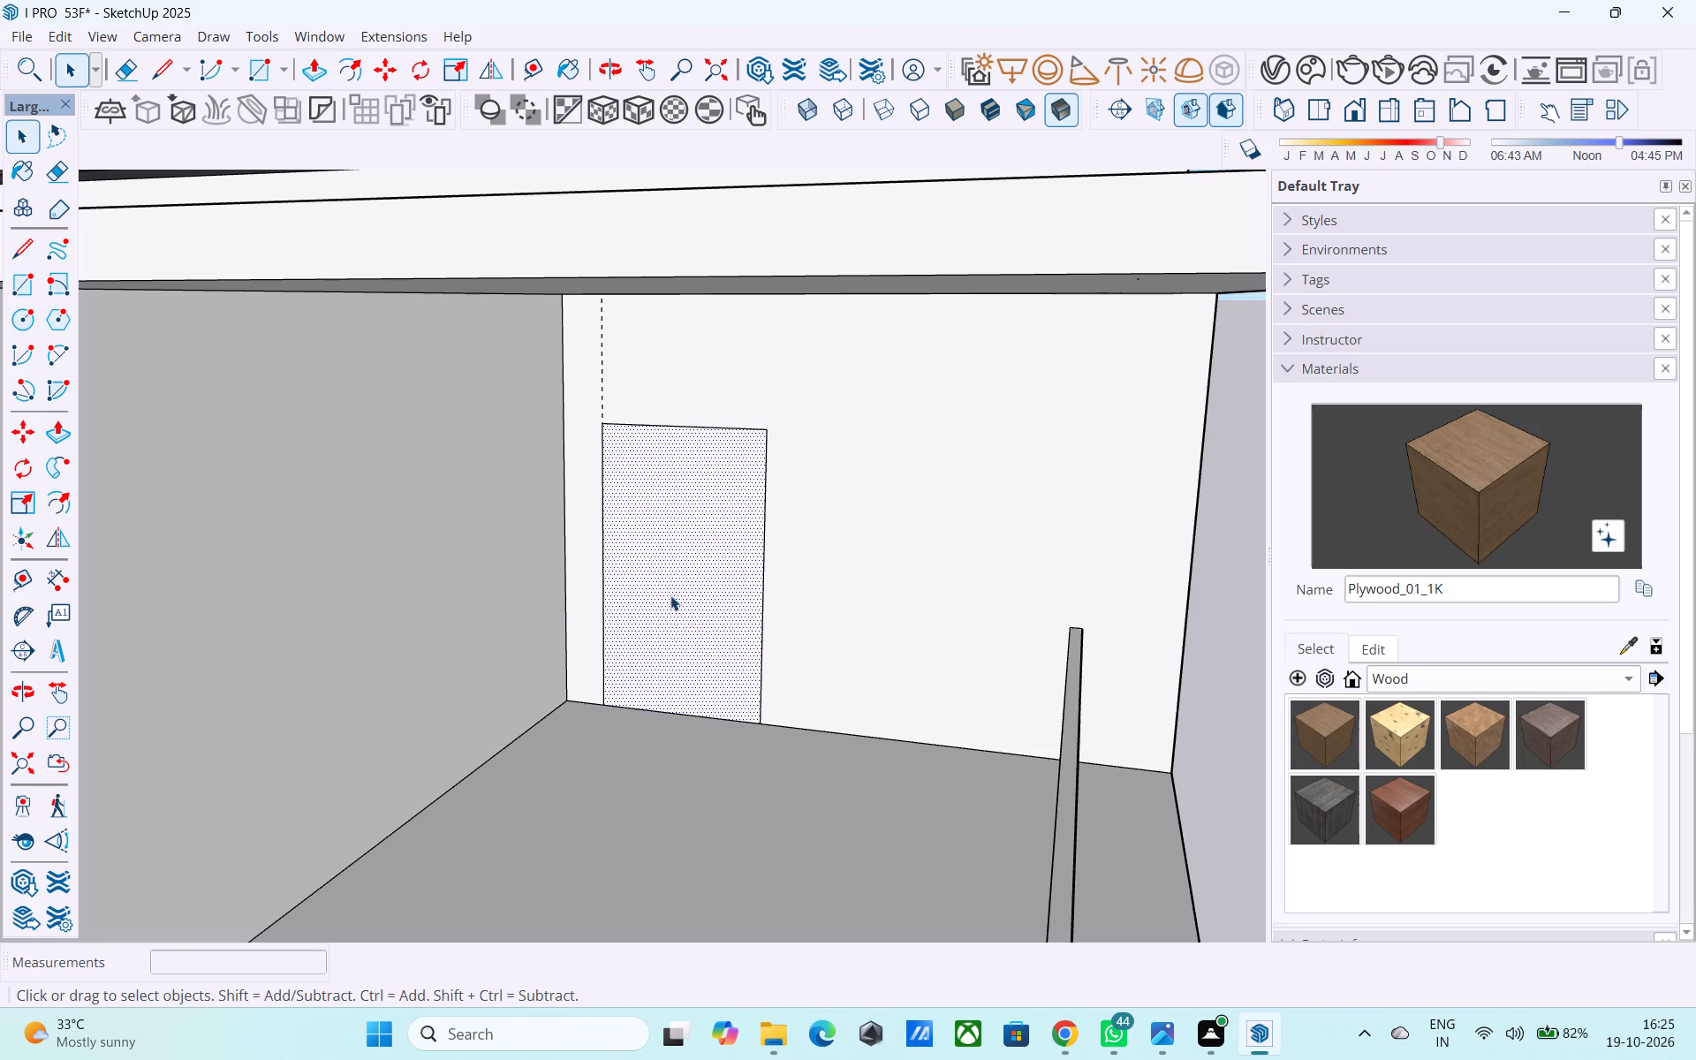
key("f")
left_click(678, 630)
key("3")
key("shift+quotedbl")
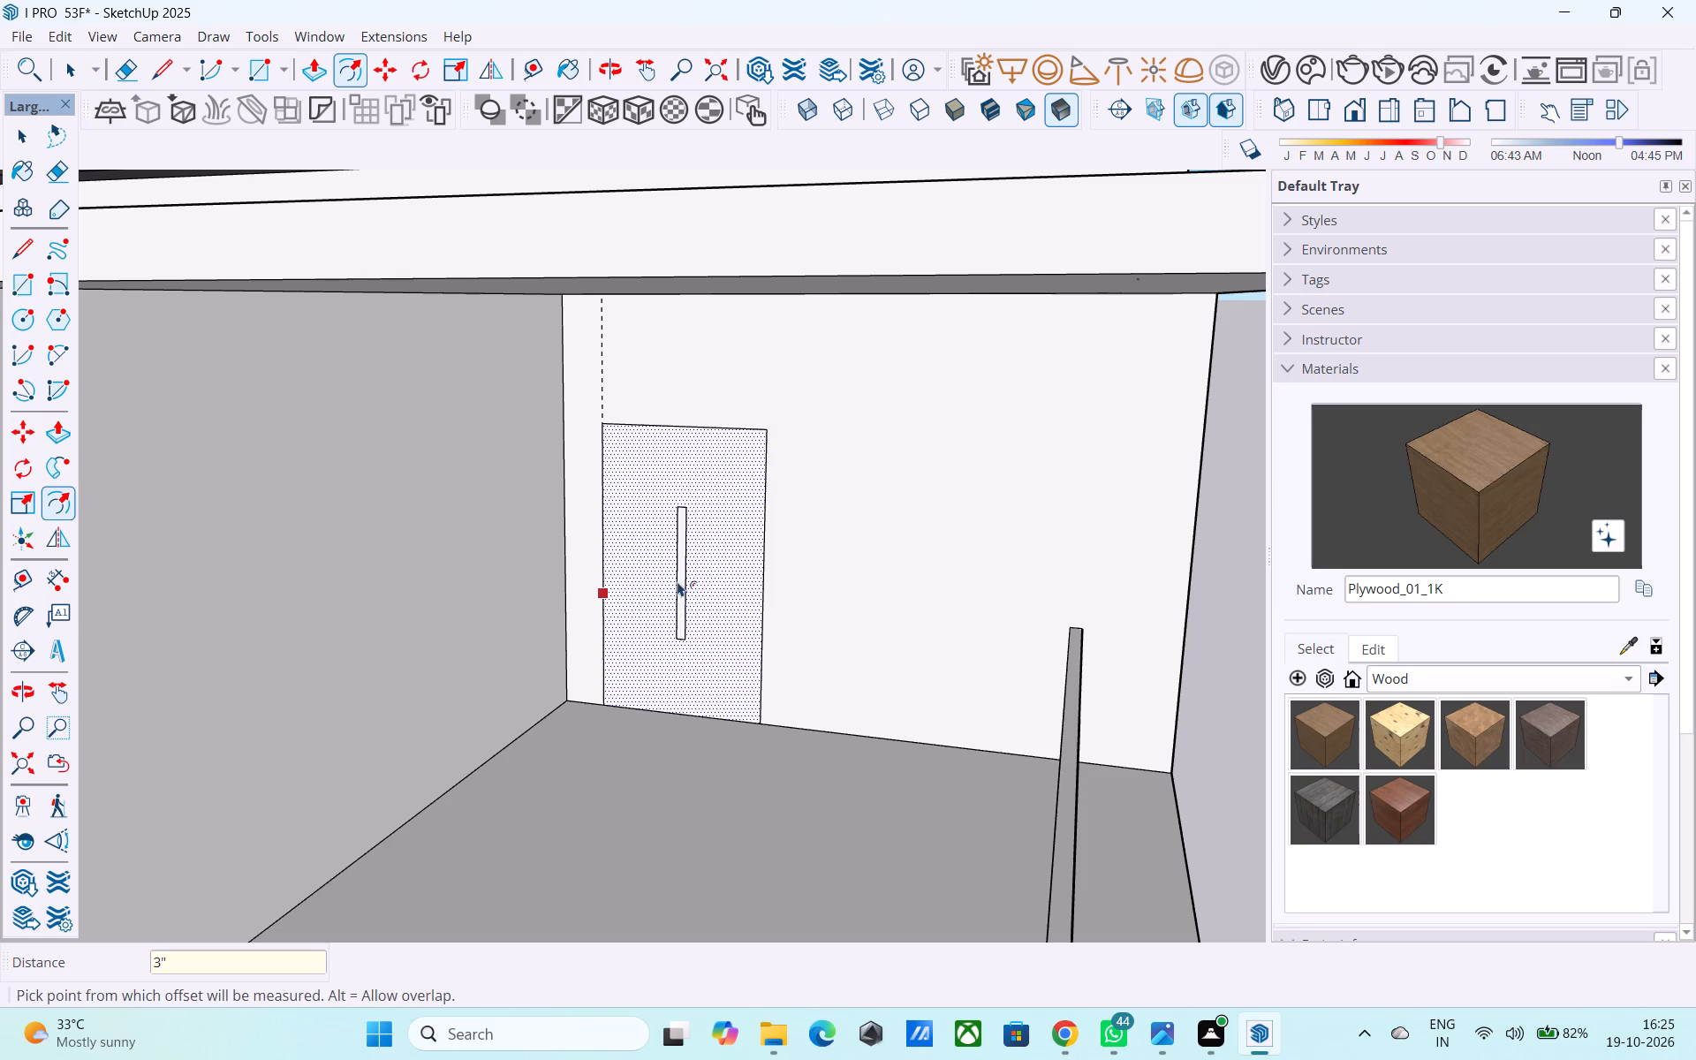
key("Return")
key("space")
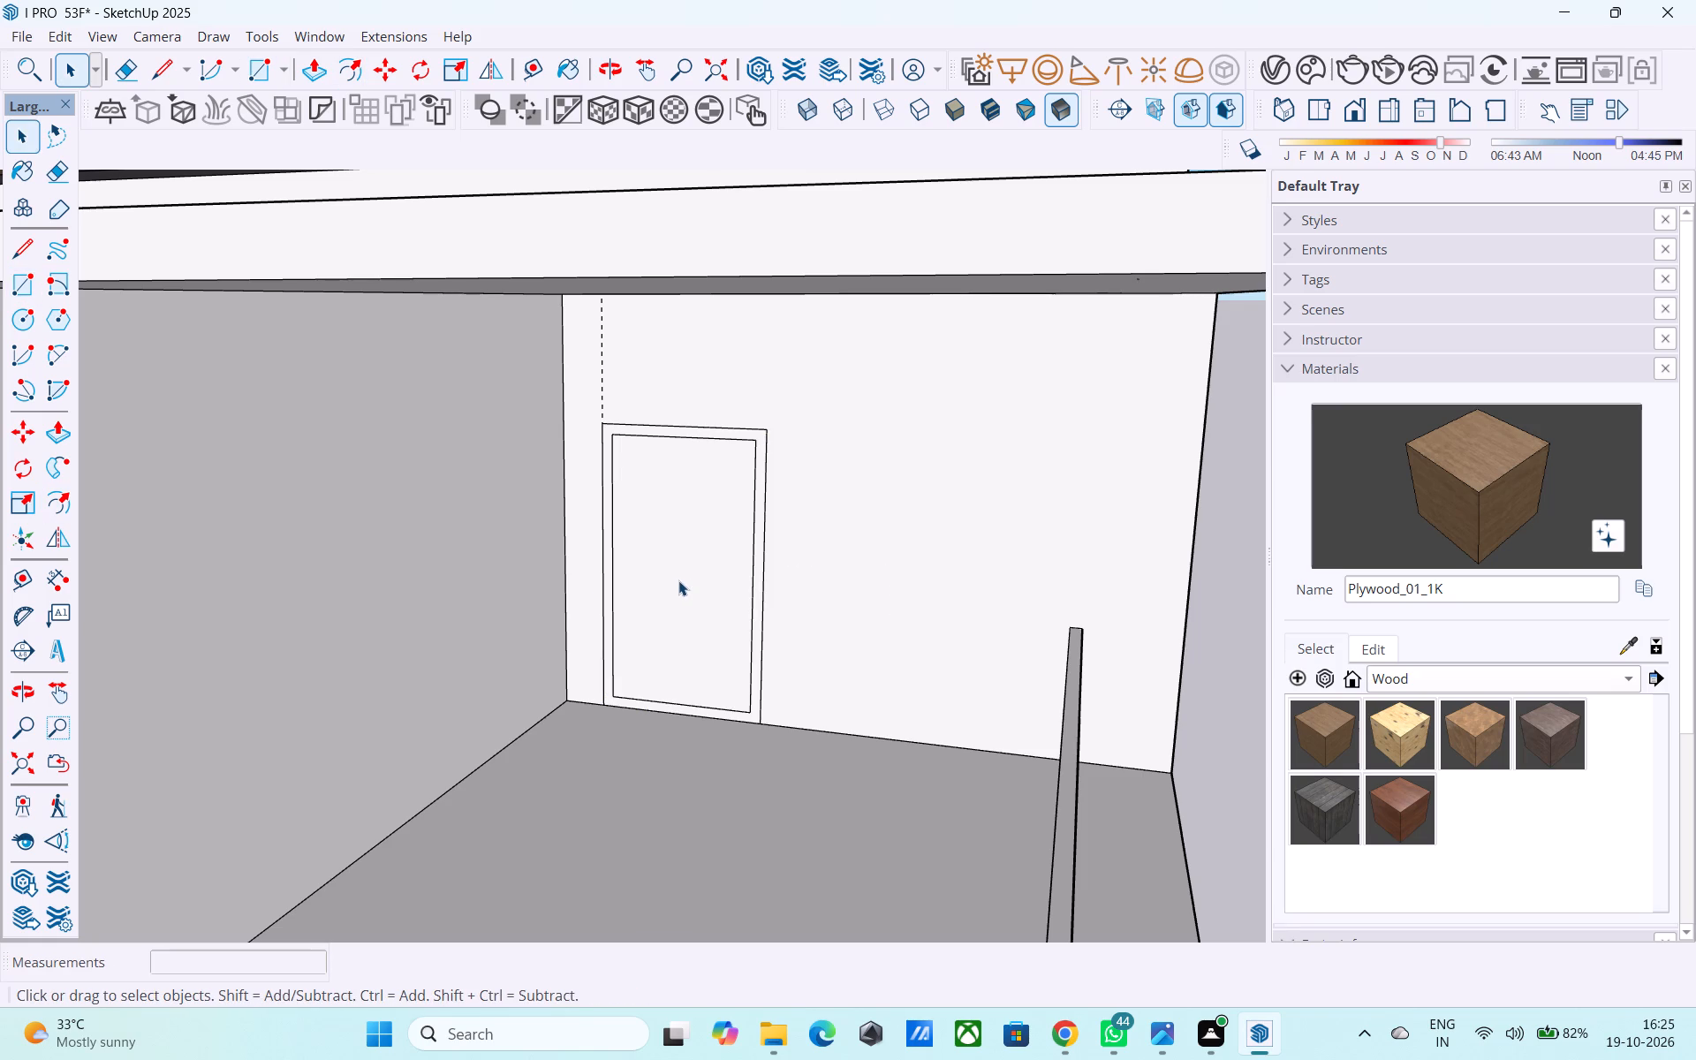
Place window guides on the same wall, 1' beyond the door's outer edge and 3' above the floor edge.
key("t")
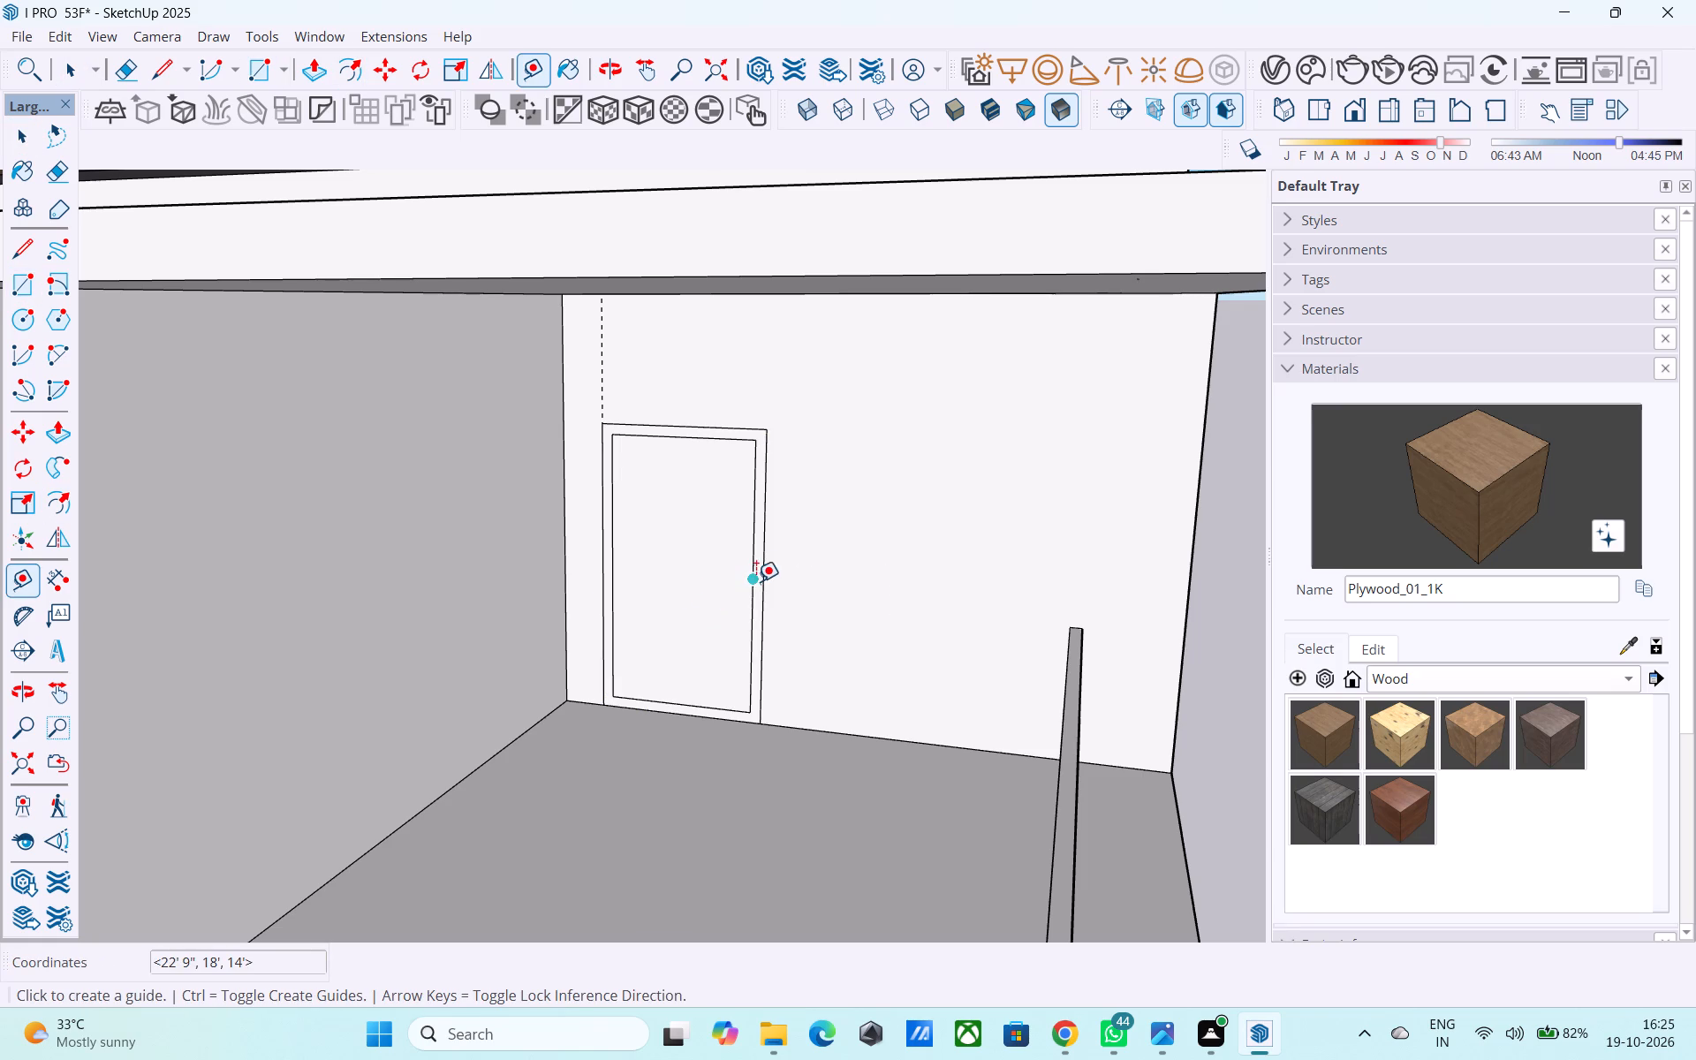
left_click(761, 580)
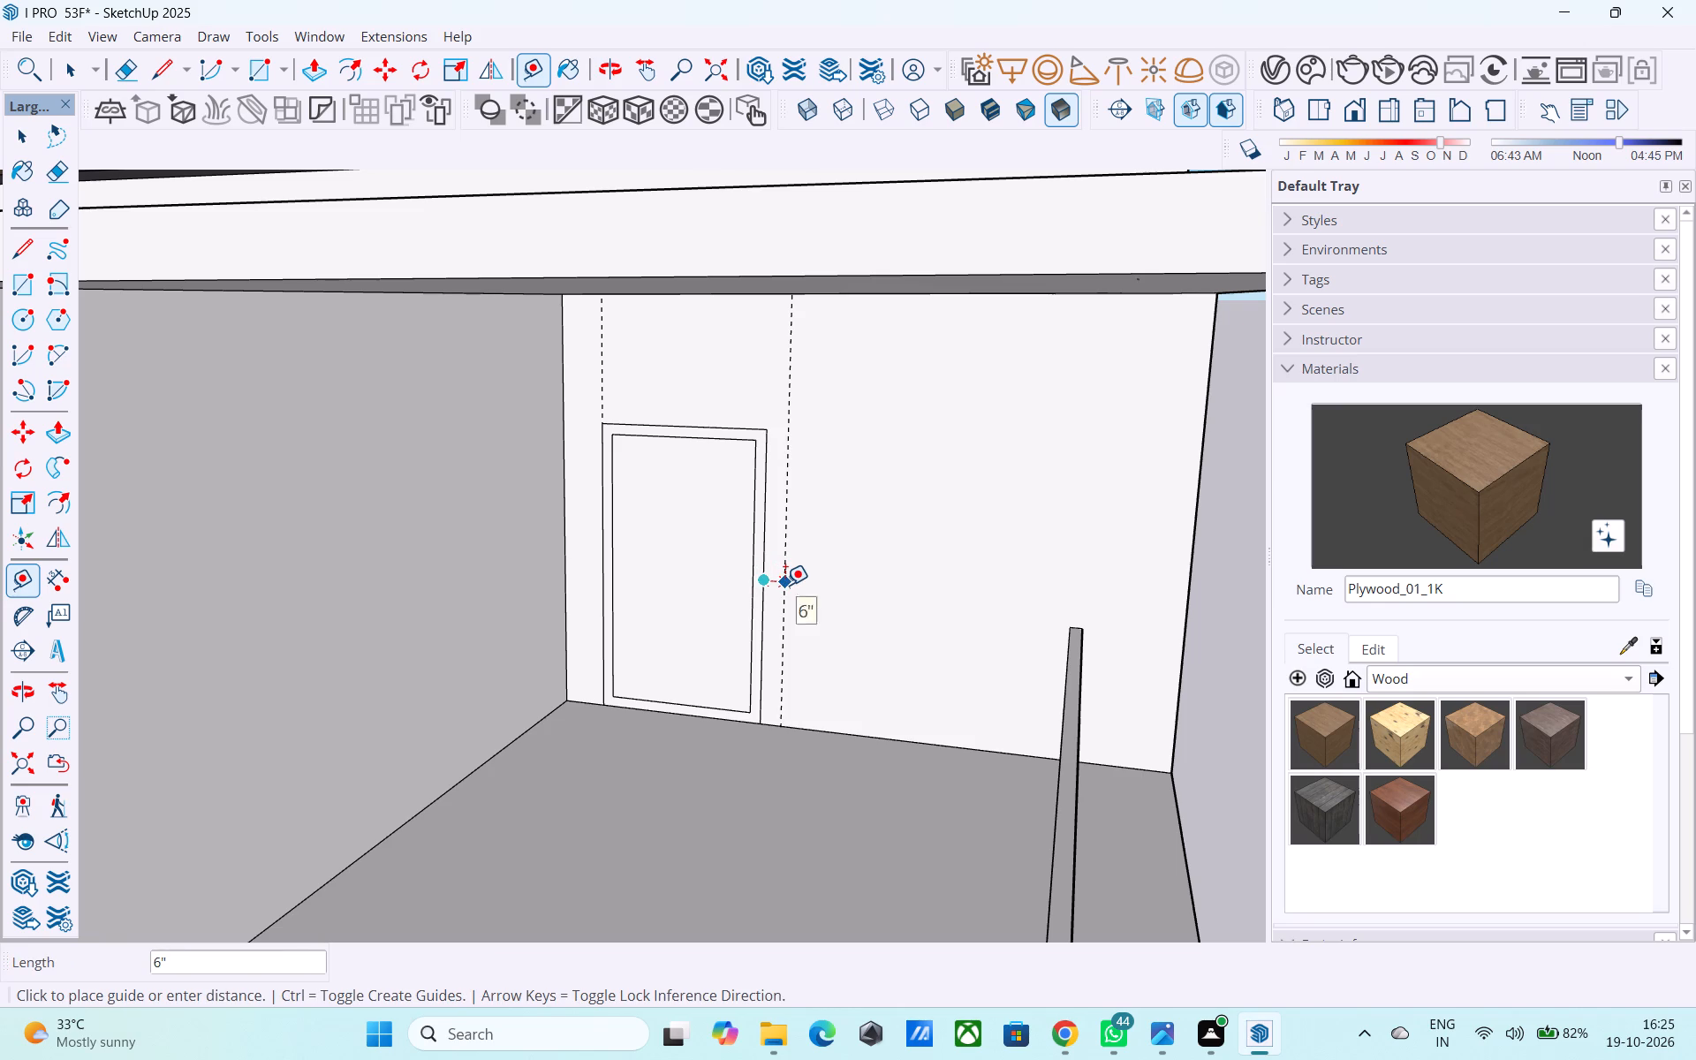
type("1'")
key("Return")
key("r")
key("space")
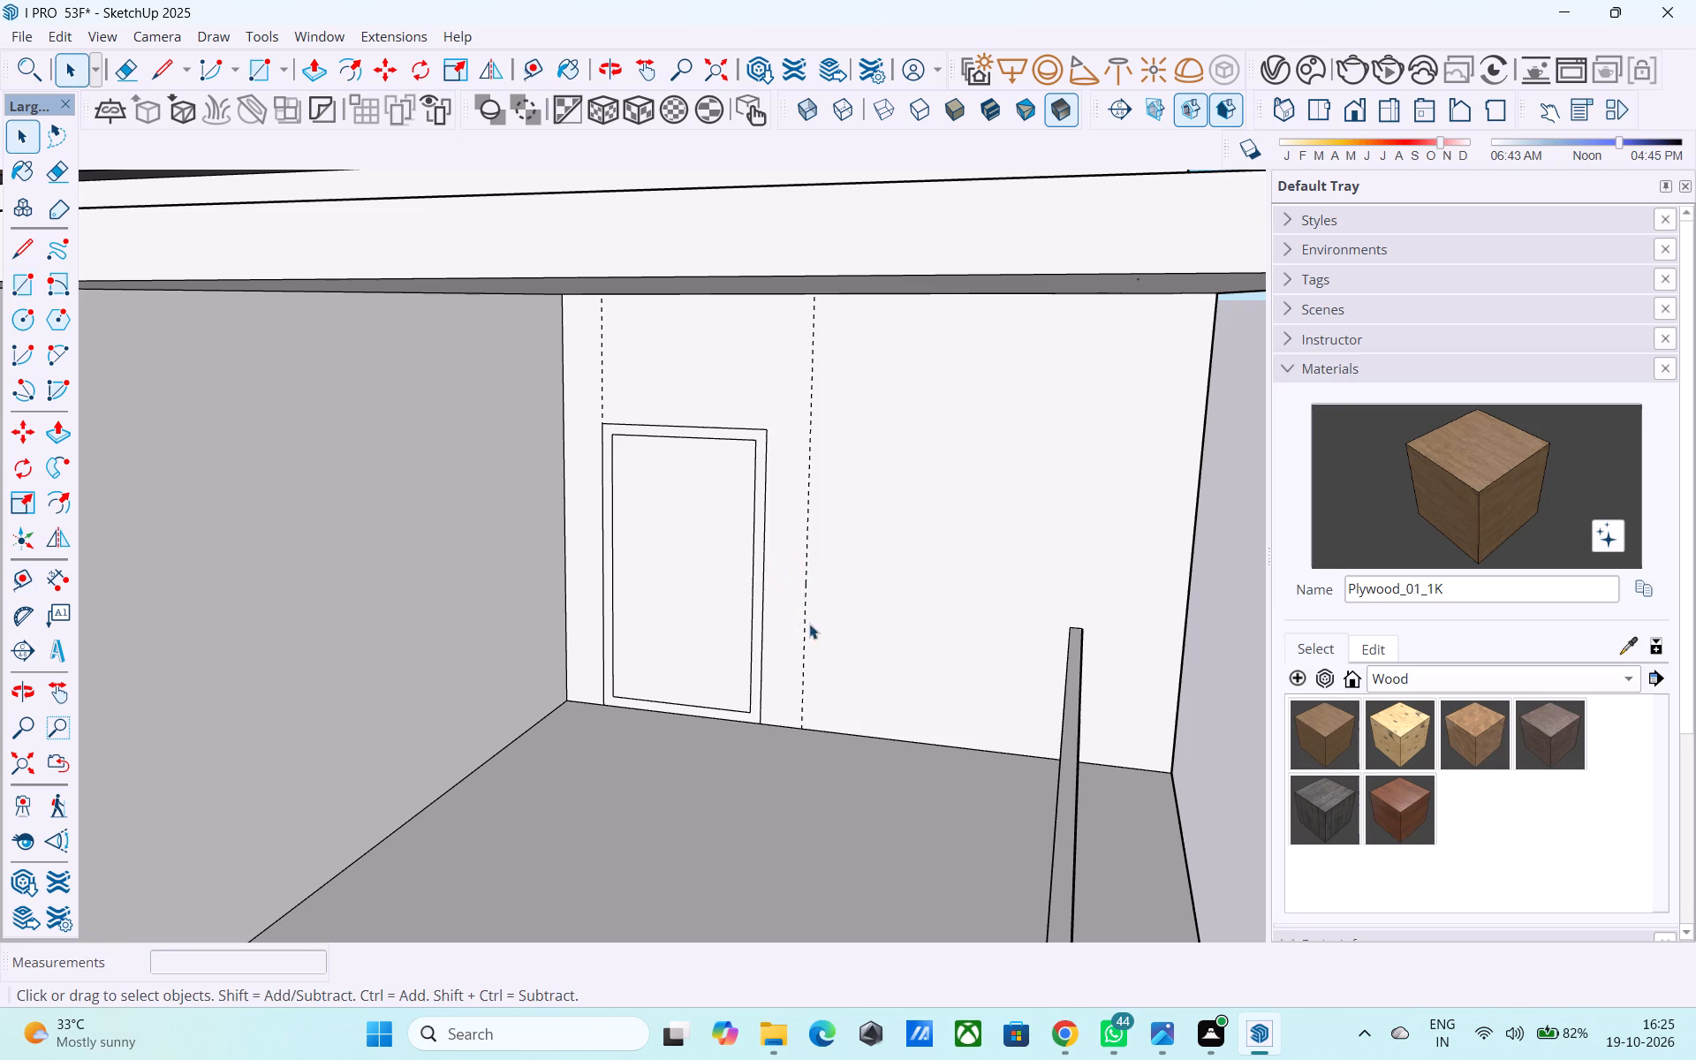
key("t")
left_click(866, 742)
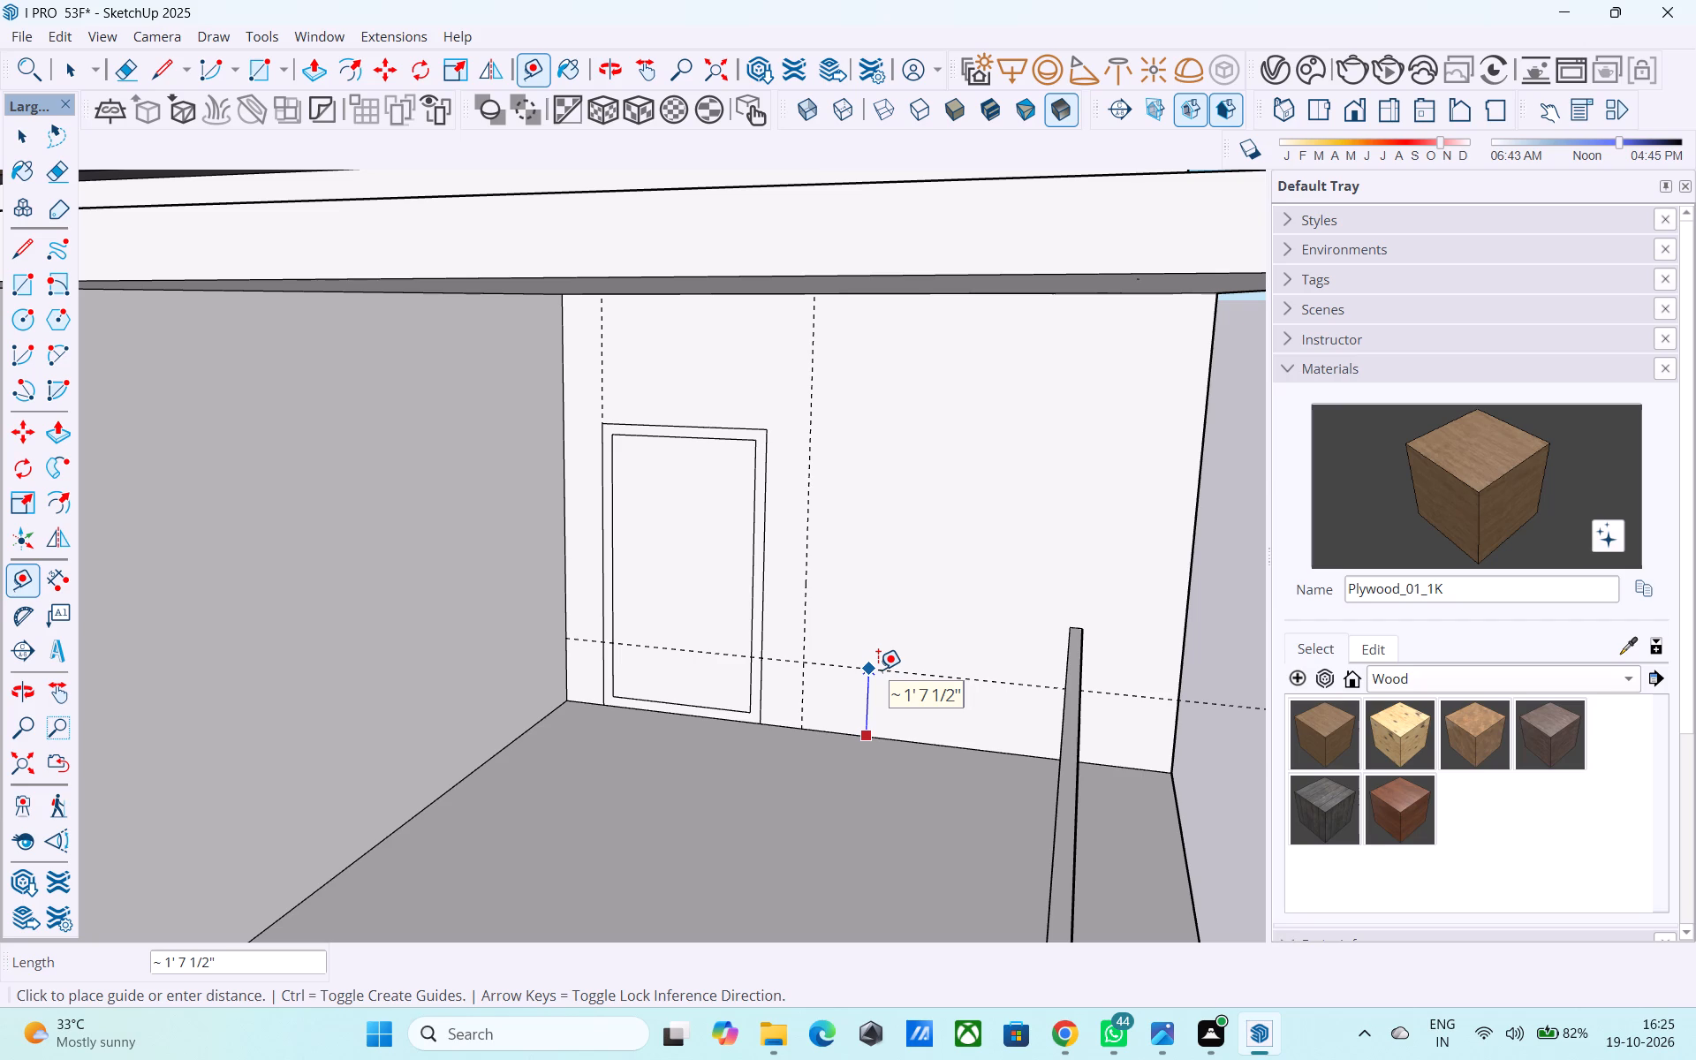
type("3'")
key("Return")
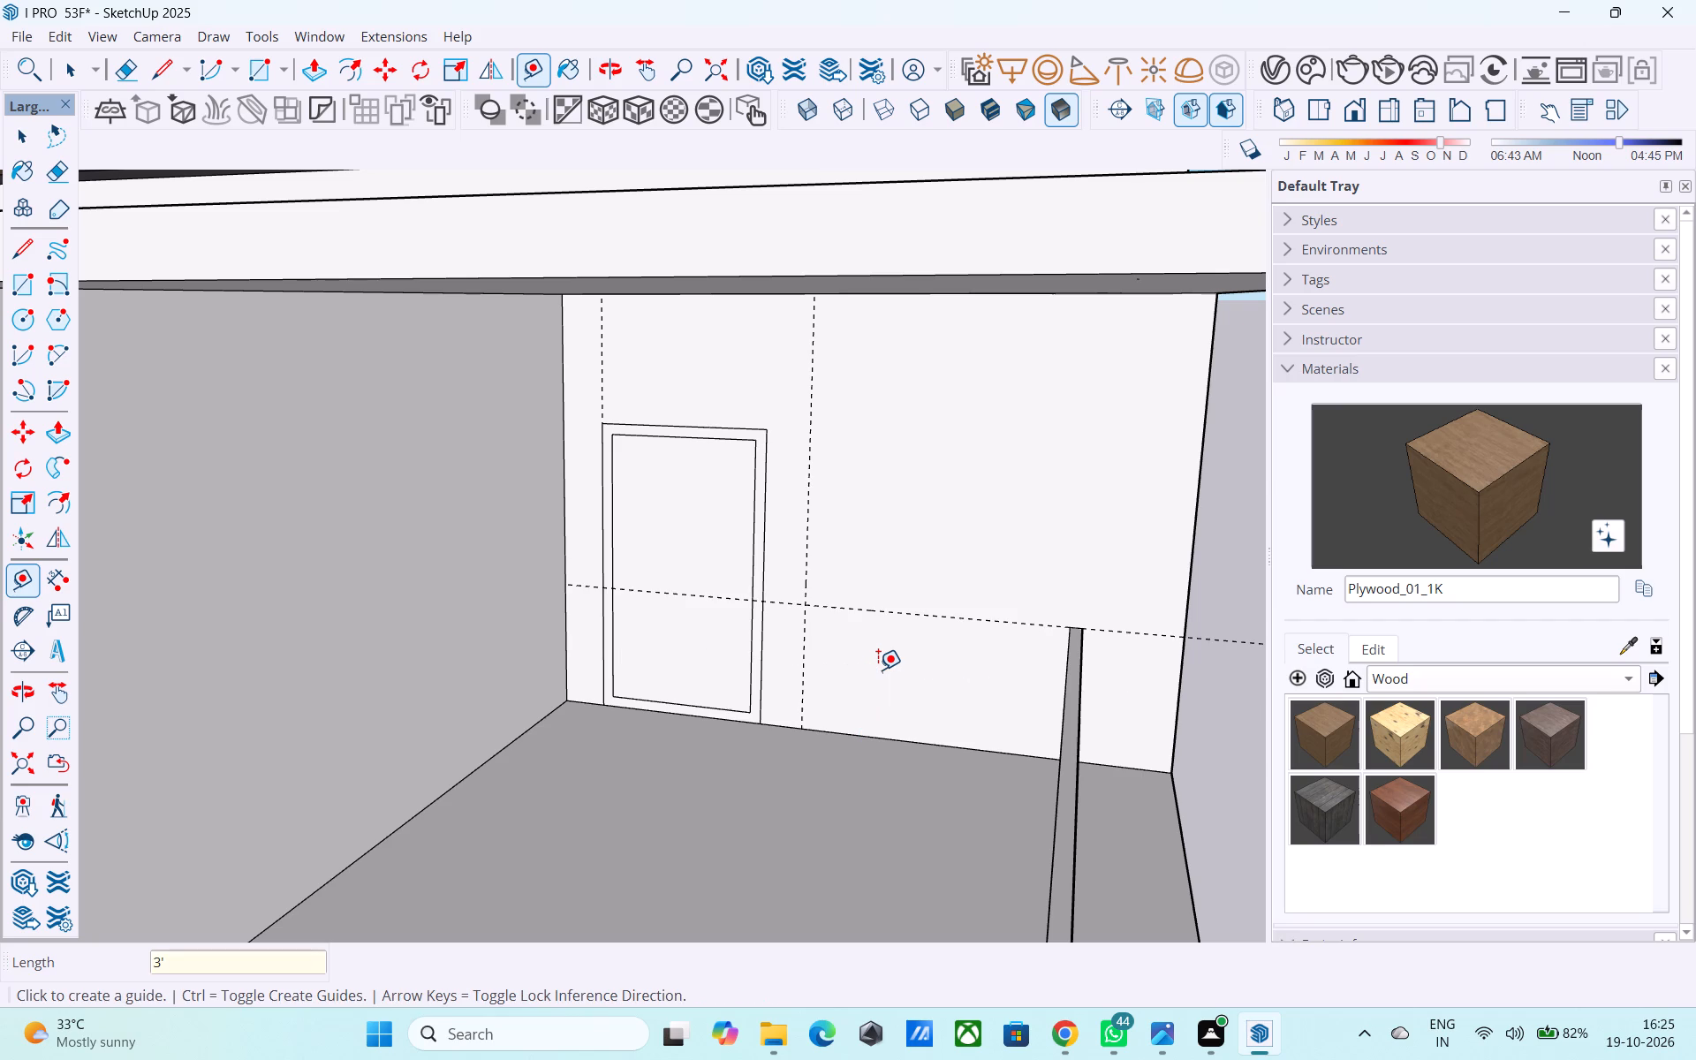
Draw a 4' by 4' window rectangle beside the door from the intersection of the two guides.
key("r")
left_click(807, 606)
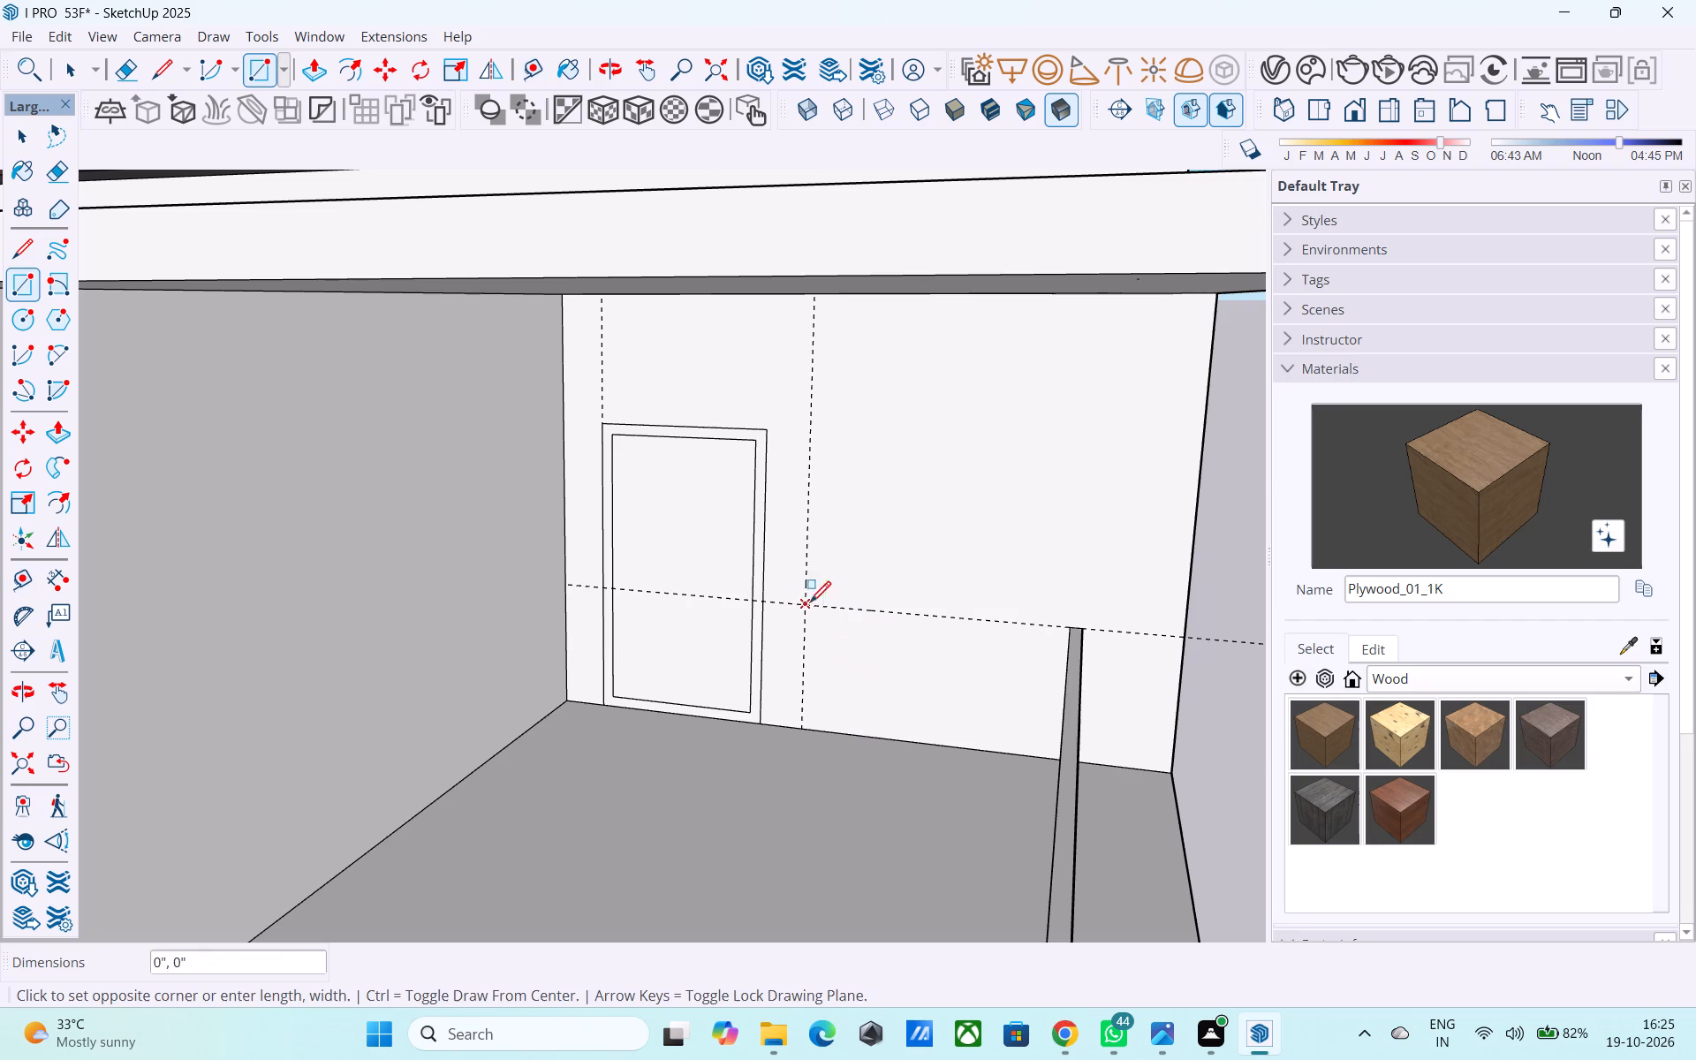
type("4',4'")
key("Return")
key("space")
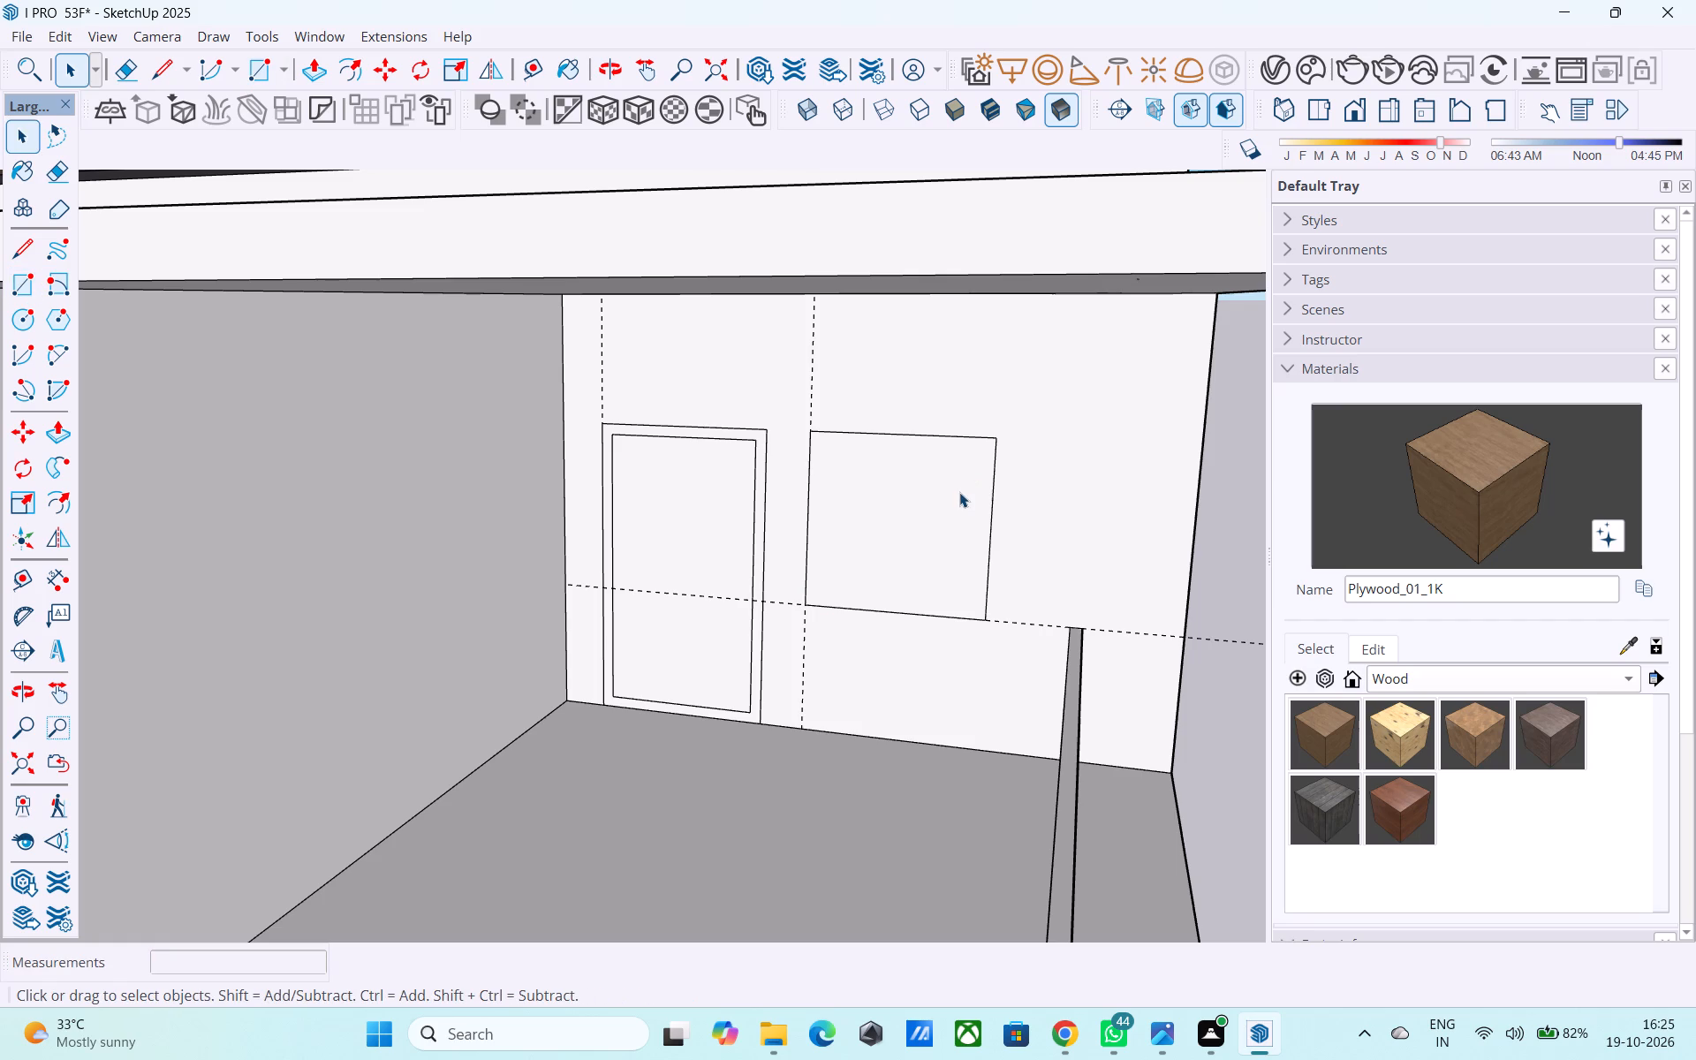
Offset the square window's outline 3" inward to form its frame.
left_click(959, 493)
key("f")
left_click(890, 461)
key("3")
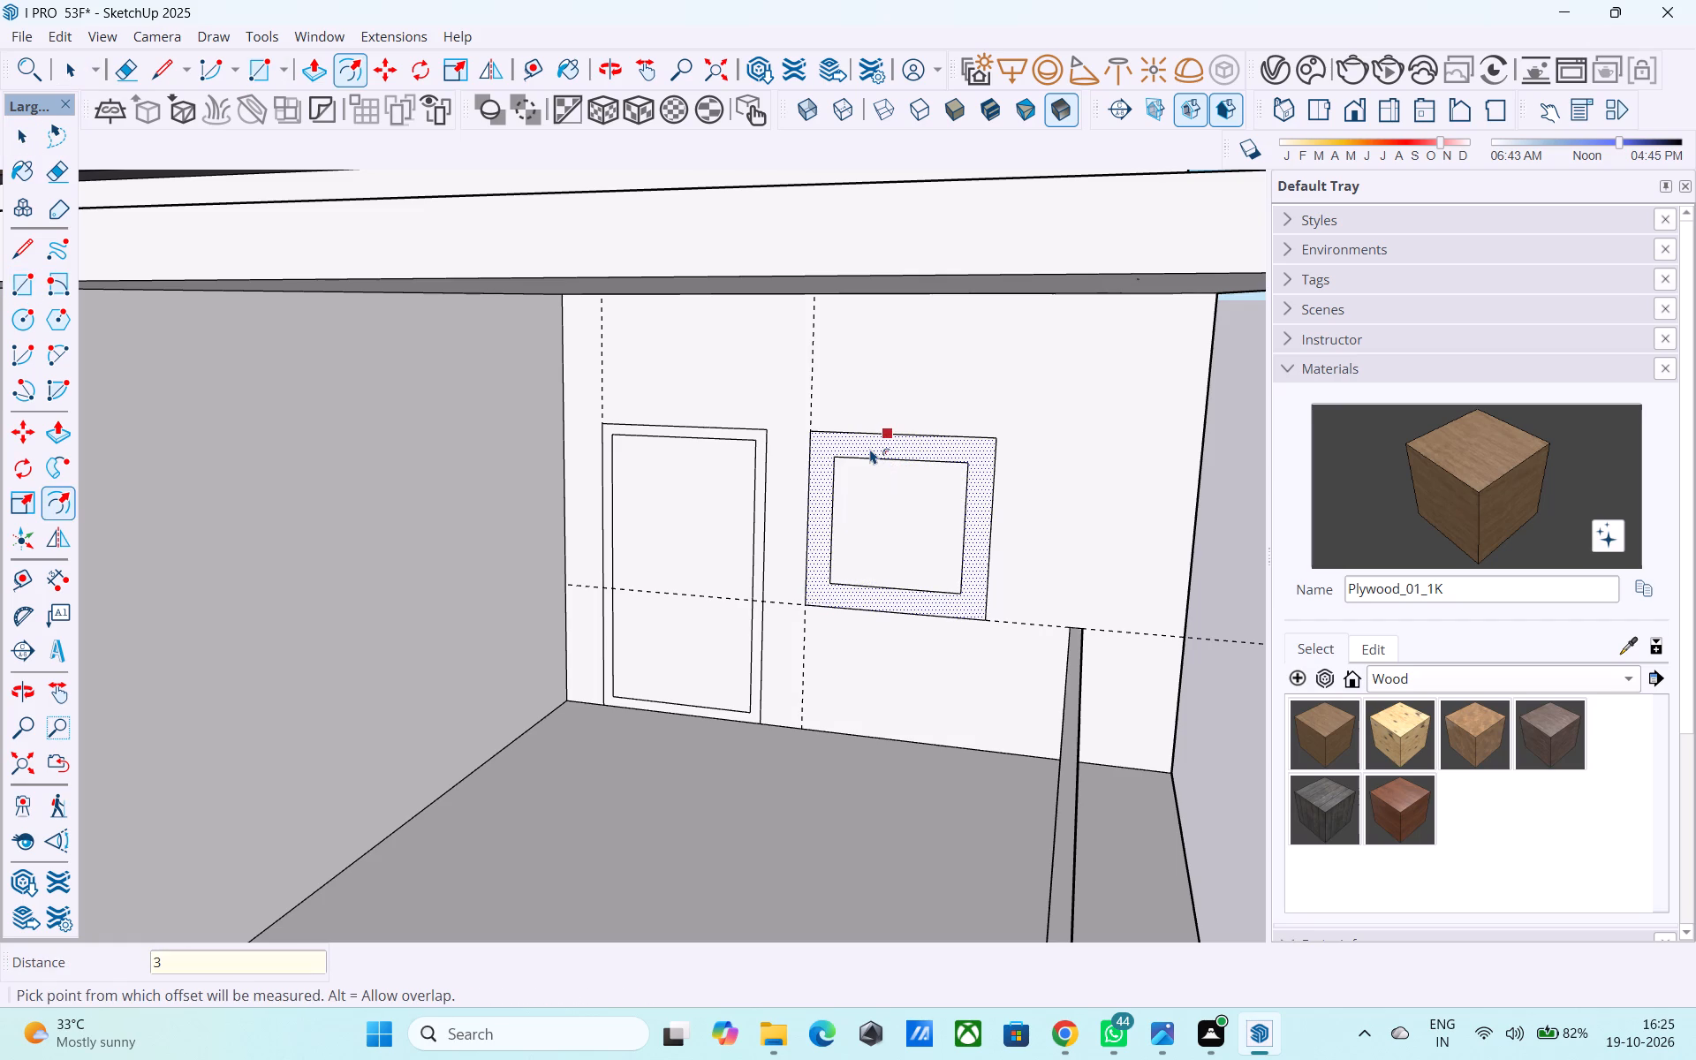
key("shift+quotedbl")
key("Return")
key("space")
Erase the two vertical guides and the horizontal guide around the door and window.
key("e")
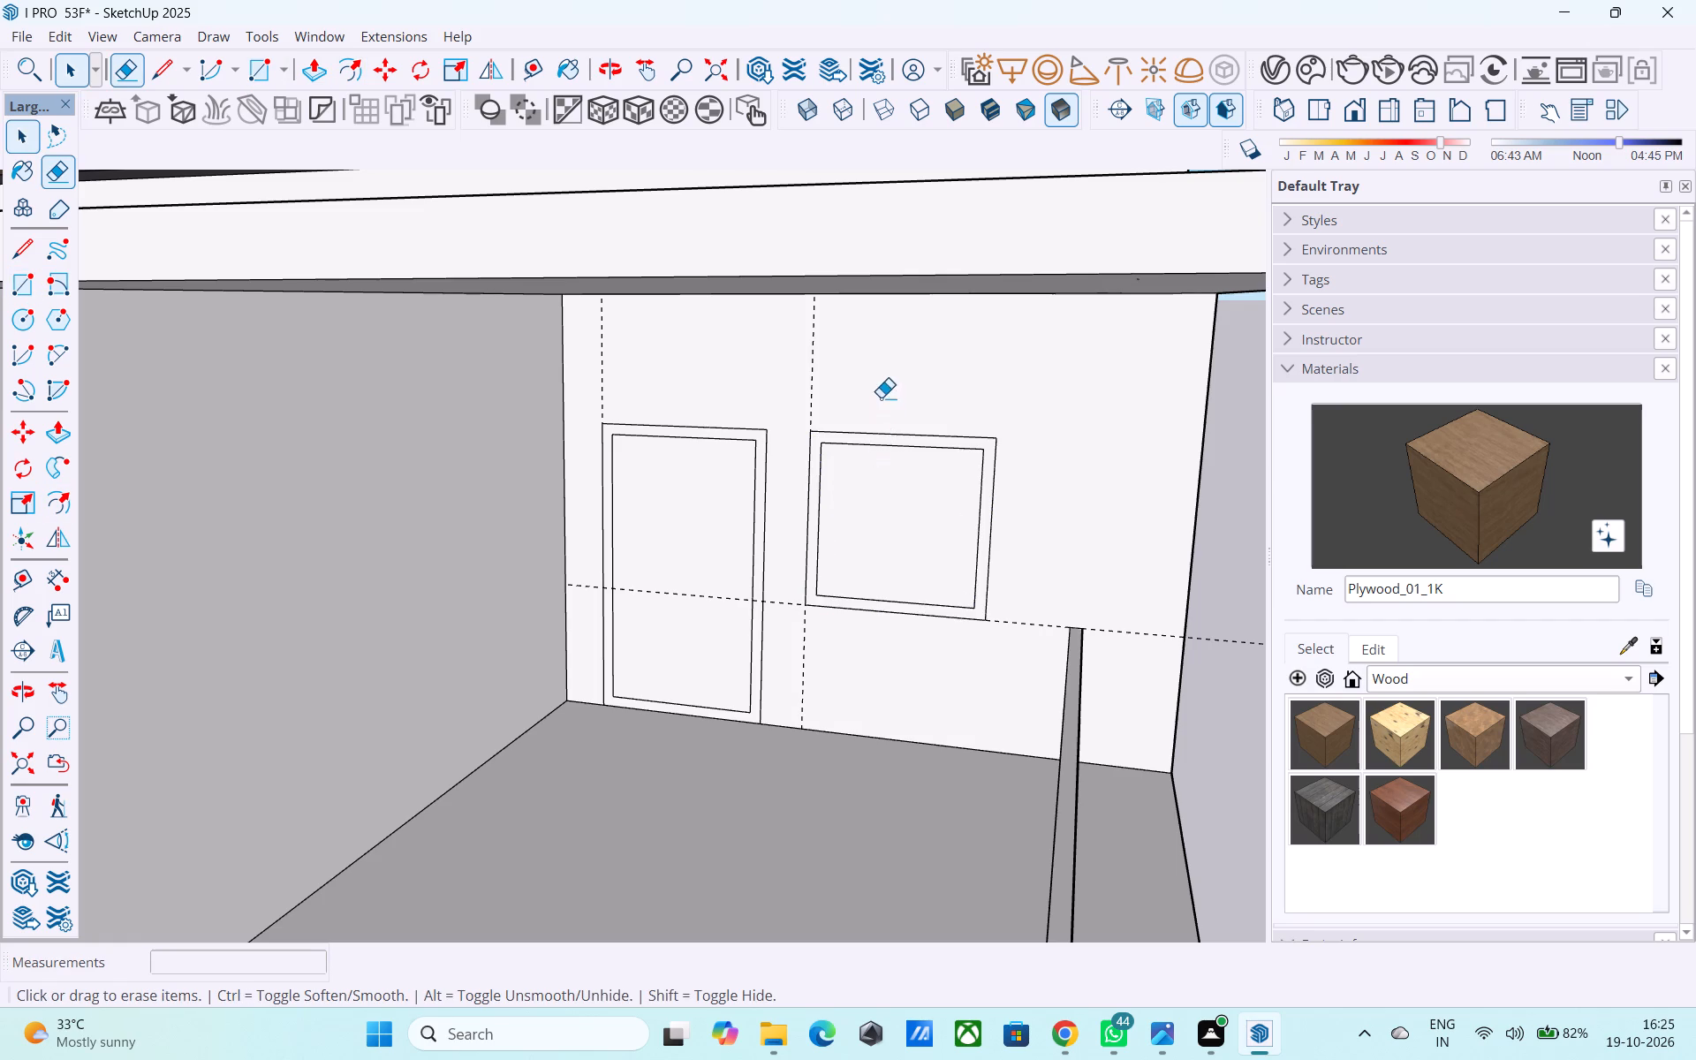
left_click_drag(843, 376, 794, 380)
left_click_drag(602, 391, 572, 382)
left_click_drag(783, 601, 793, 639)
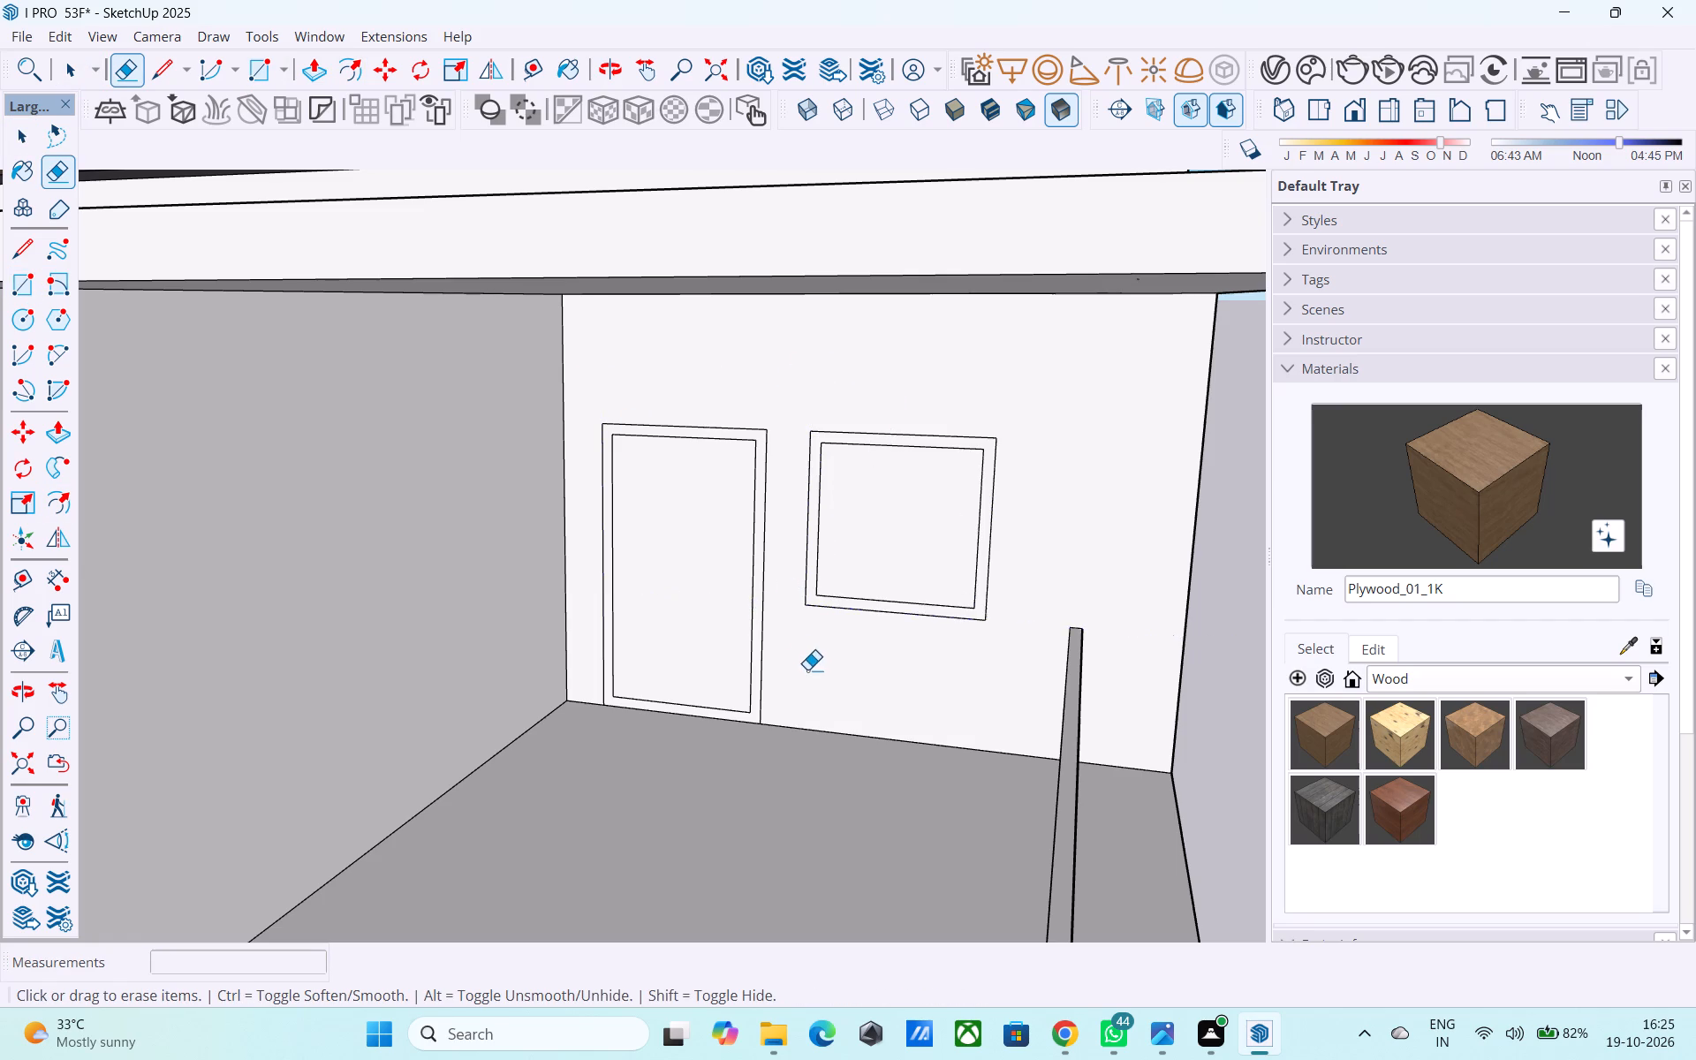
Push the inner faces of the window and the door 9" through the wall to cut both openings.
scroll(794, 661, "down", 7)
middle_click_drag(783, 661, 609, 615)
scroll(609, 615, "down", 1)
scroll(753, 578, "up", 4)
key("space")
left_click(751, 577)
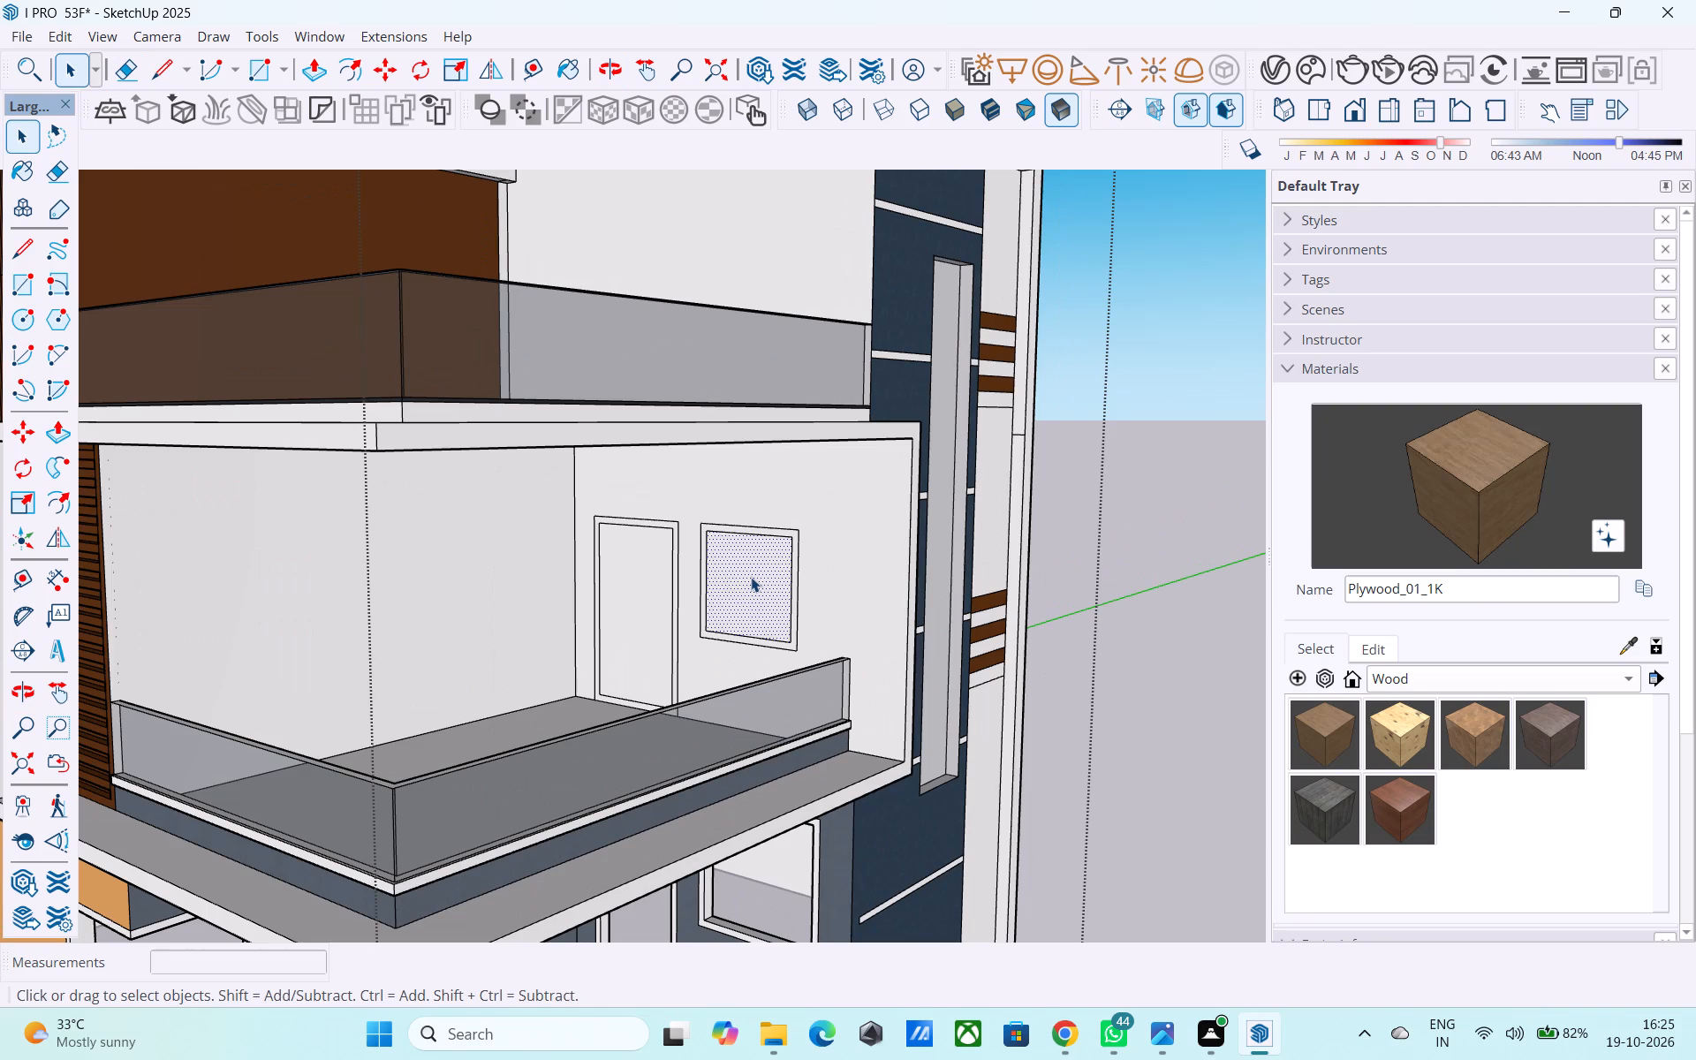
key("p")
left_click(749, 588)
scroll(762, 567, "up", 4)
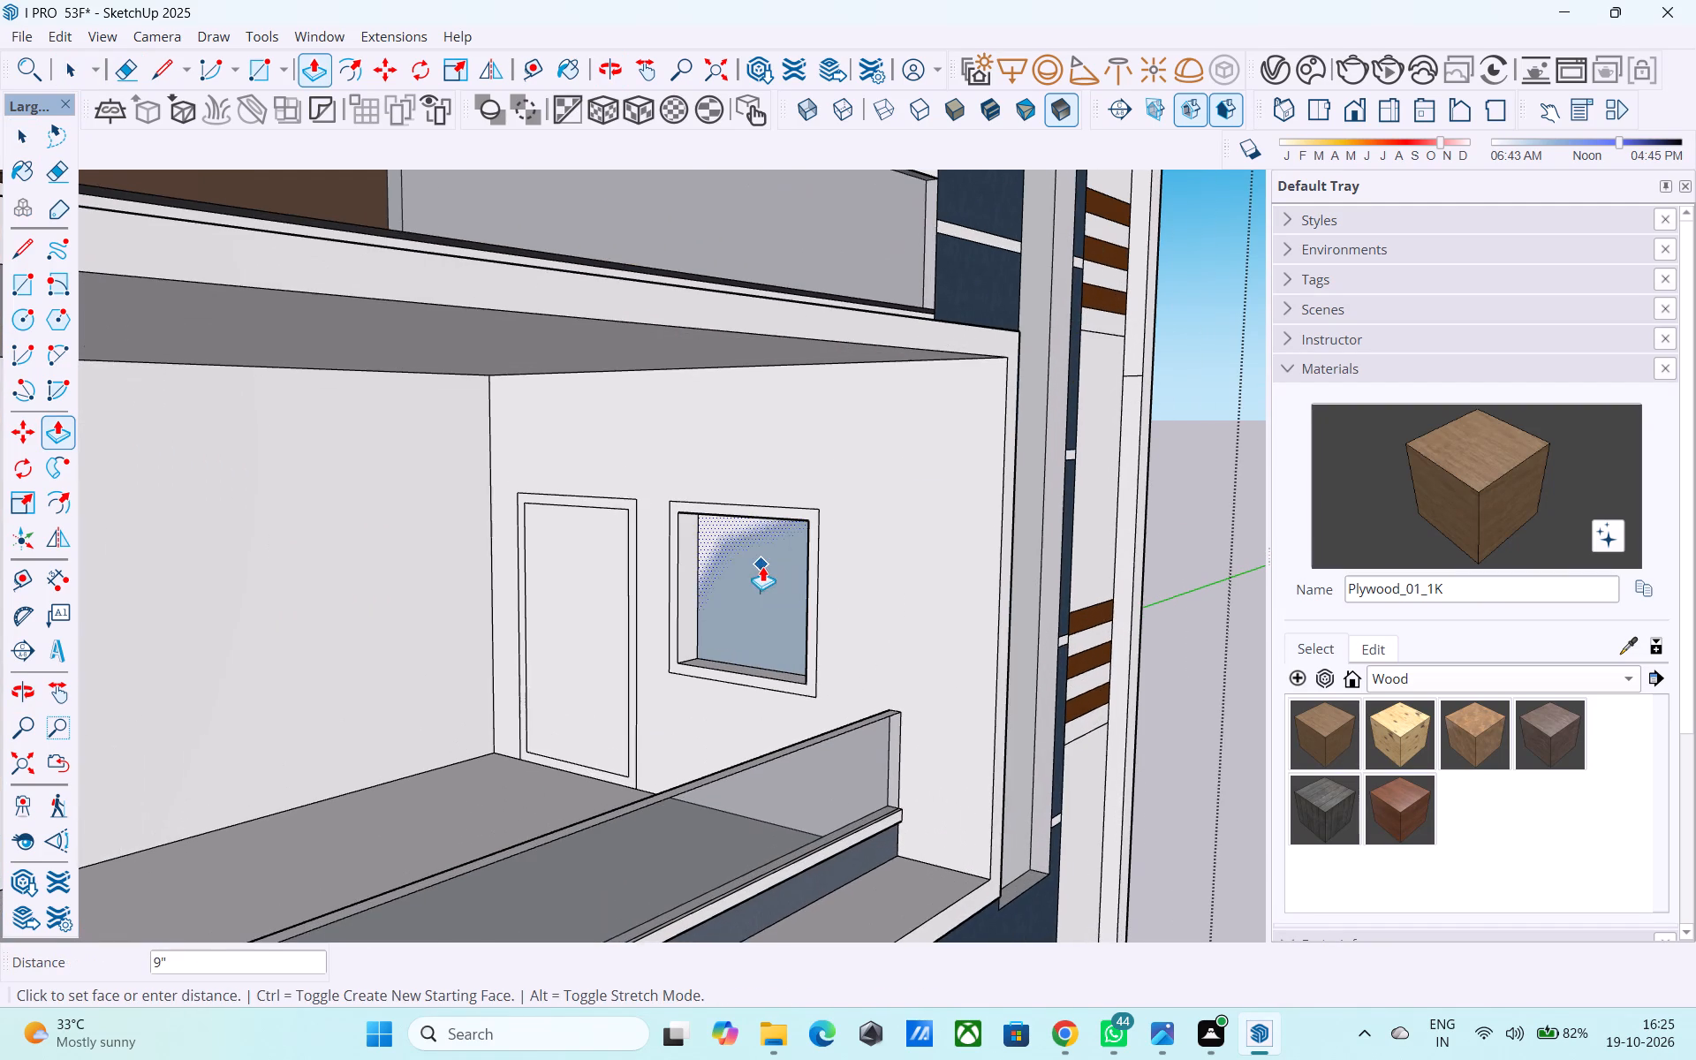
left_click(762, 566)
double_click(582, 592)
key("space")
Place a vertical guide on the middle-floor balcony's back wall, 6' from the wall edge farthest from the door.
scroll(592, 589, "down", 5)
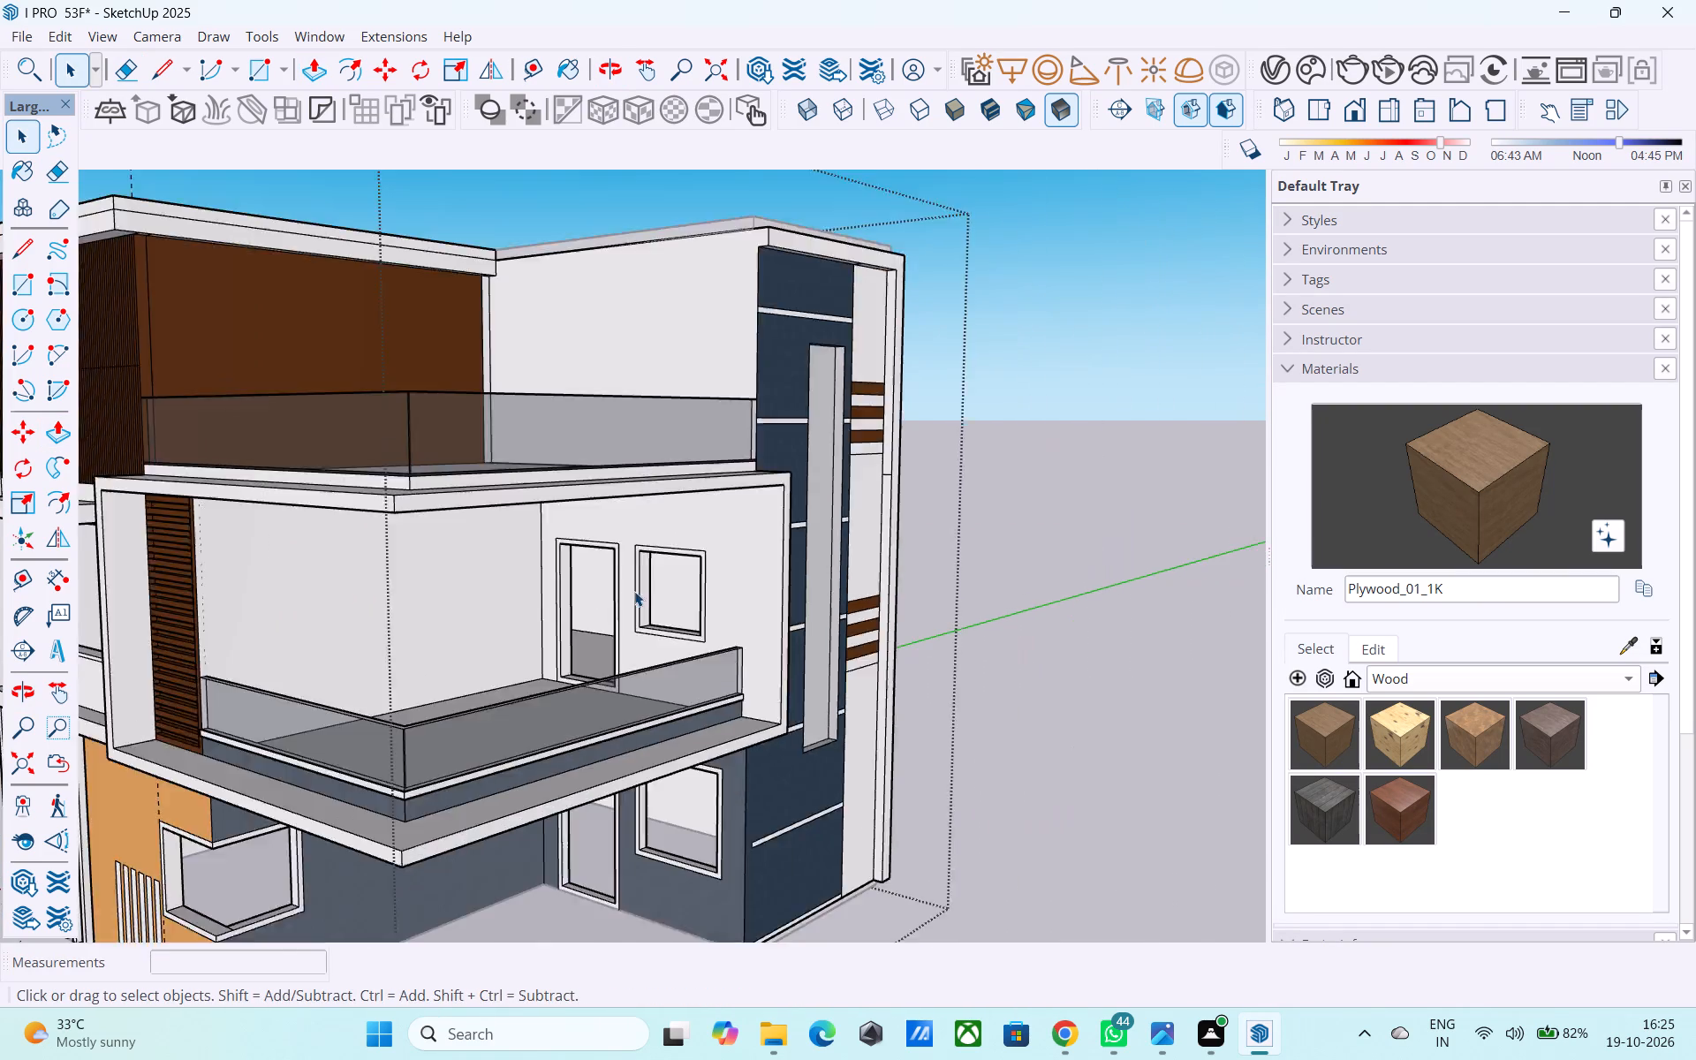
scroll(634, 591, "down", 4)
middle_click_drag(642, 599, 379, 636)
scroll(379, 636, "up", 2)
middle_click_drag(375, 632, 368, 631)
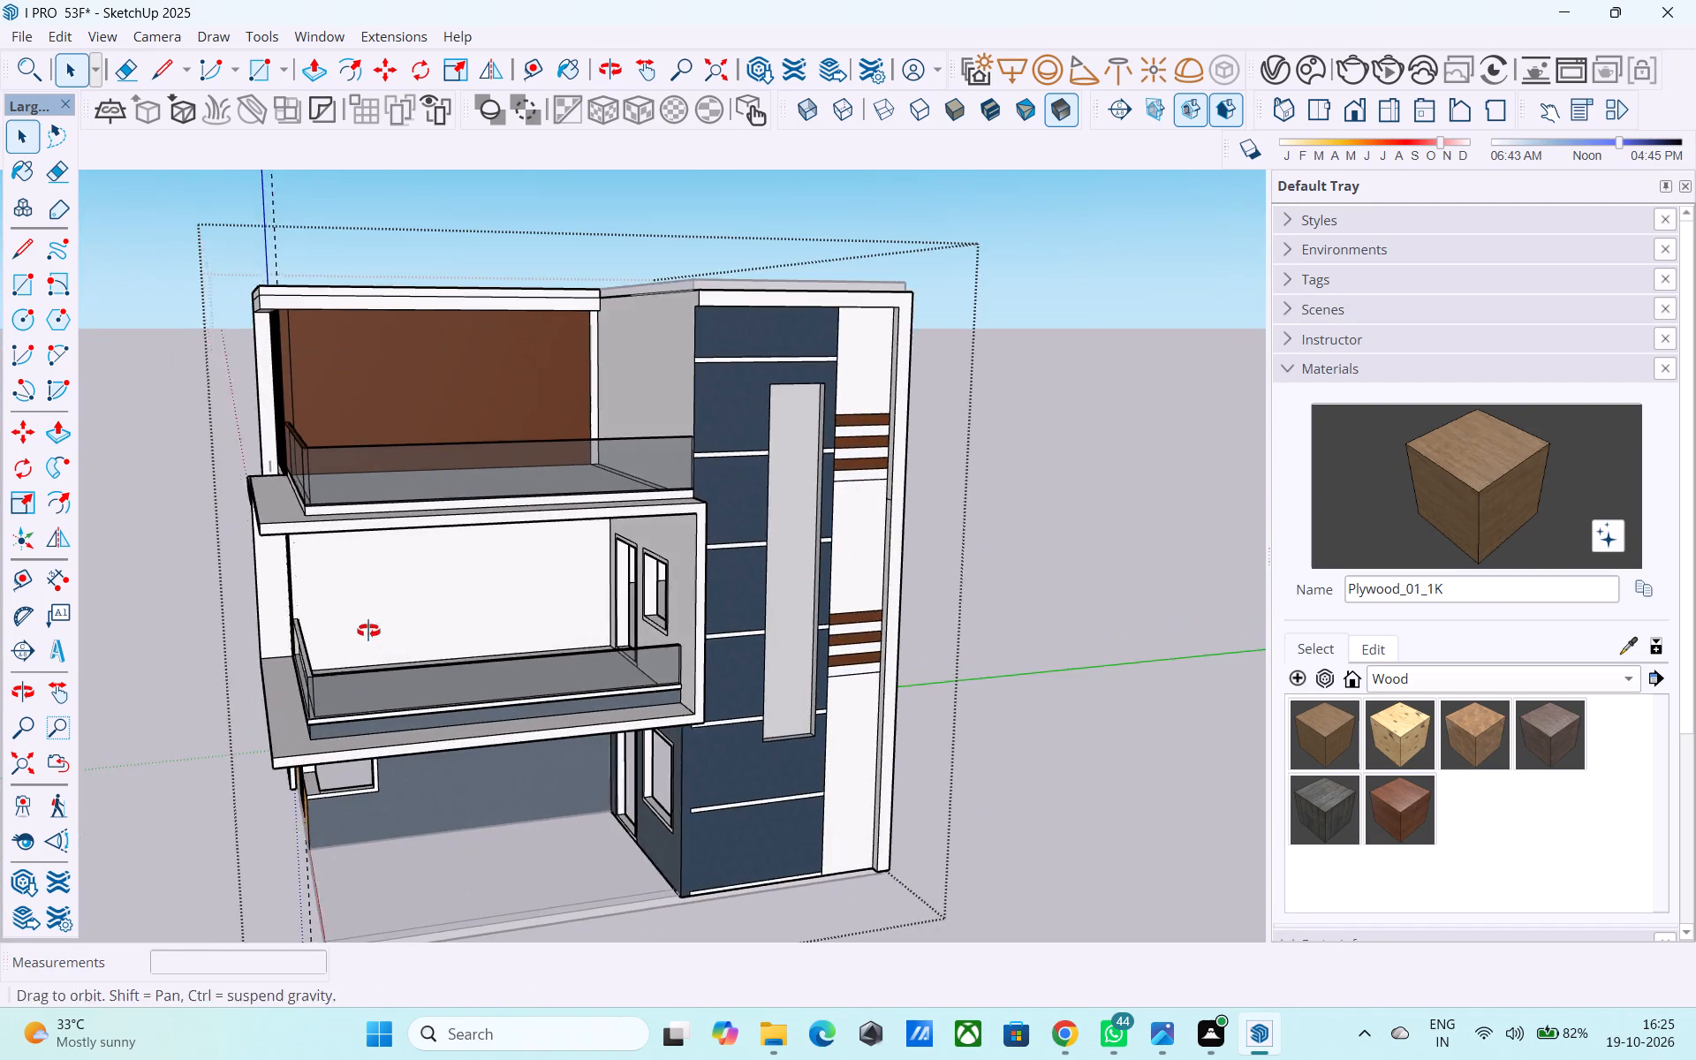
middle_click_drag(368, 631, 359, 625)
scroll(378, 640, "up", 5)
middle_click_drag(382, 658, 382, 684)
scroll(382, 687, "up", 3)
key("t")
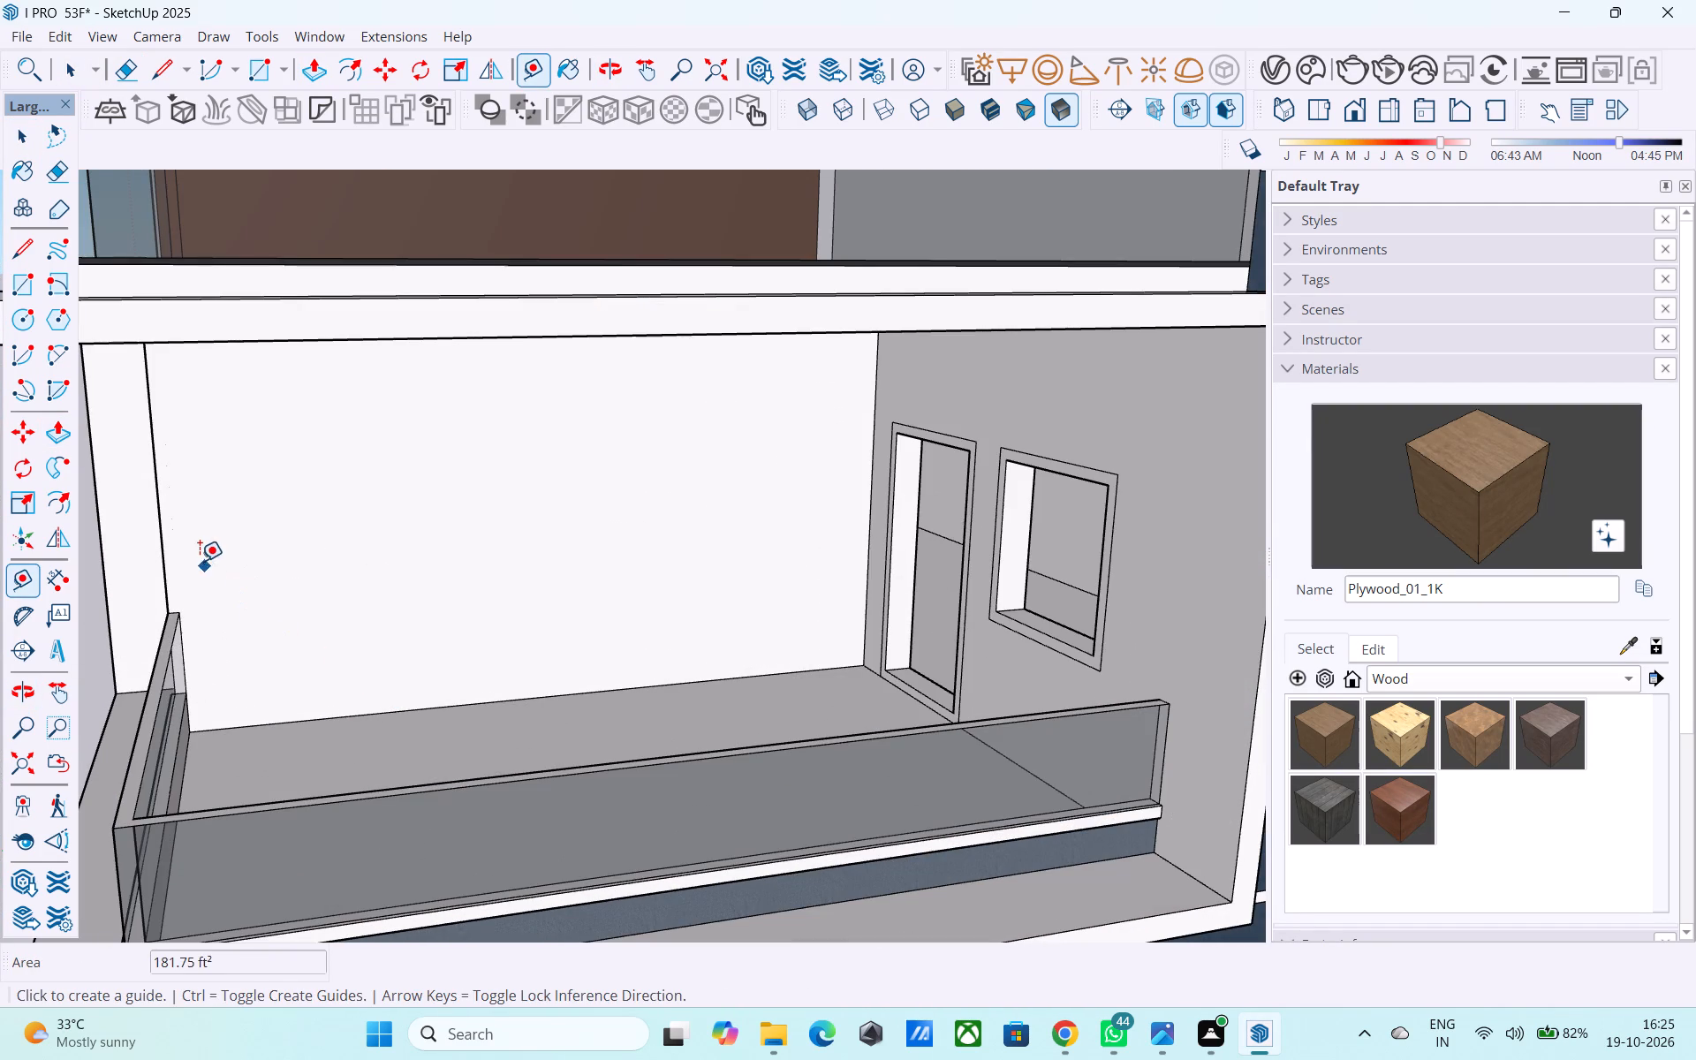
left_click(162, 530)
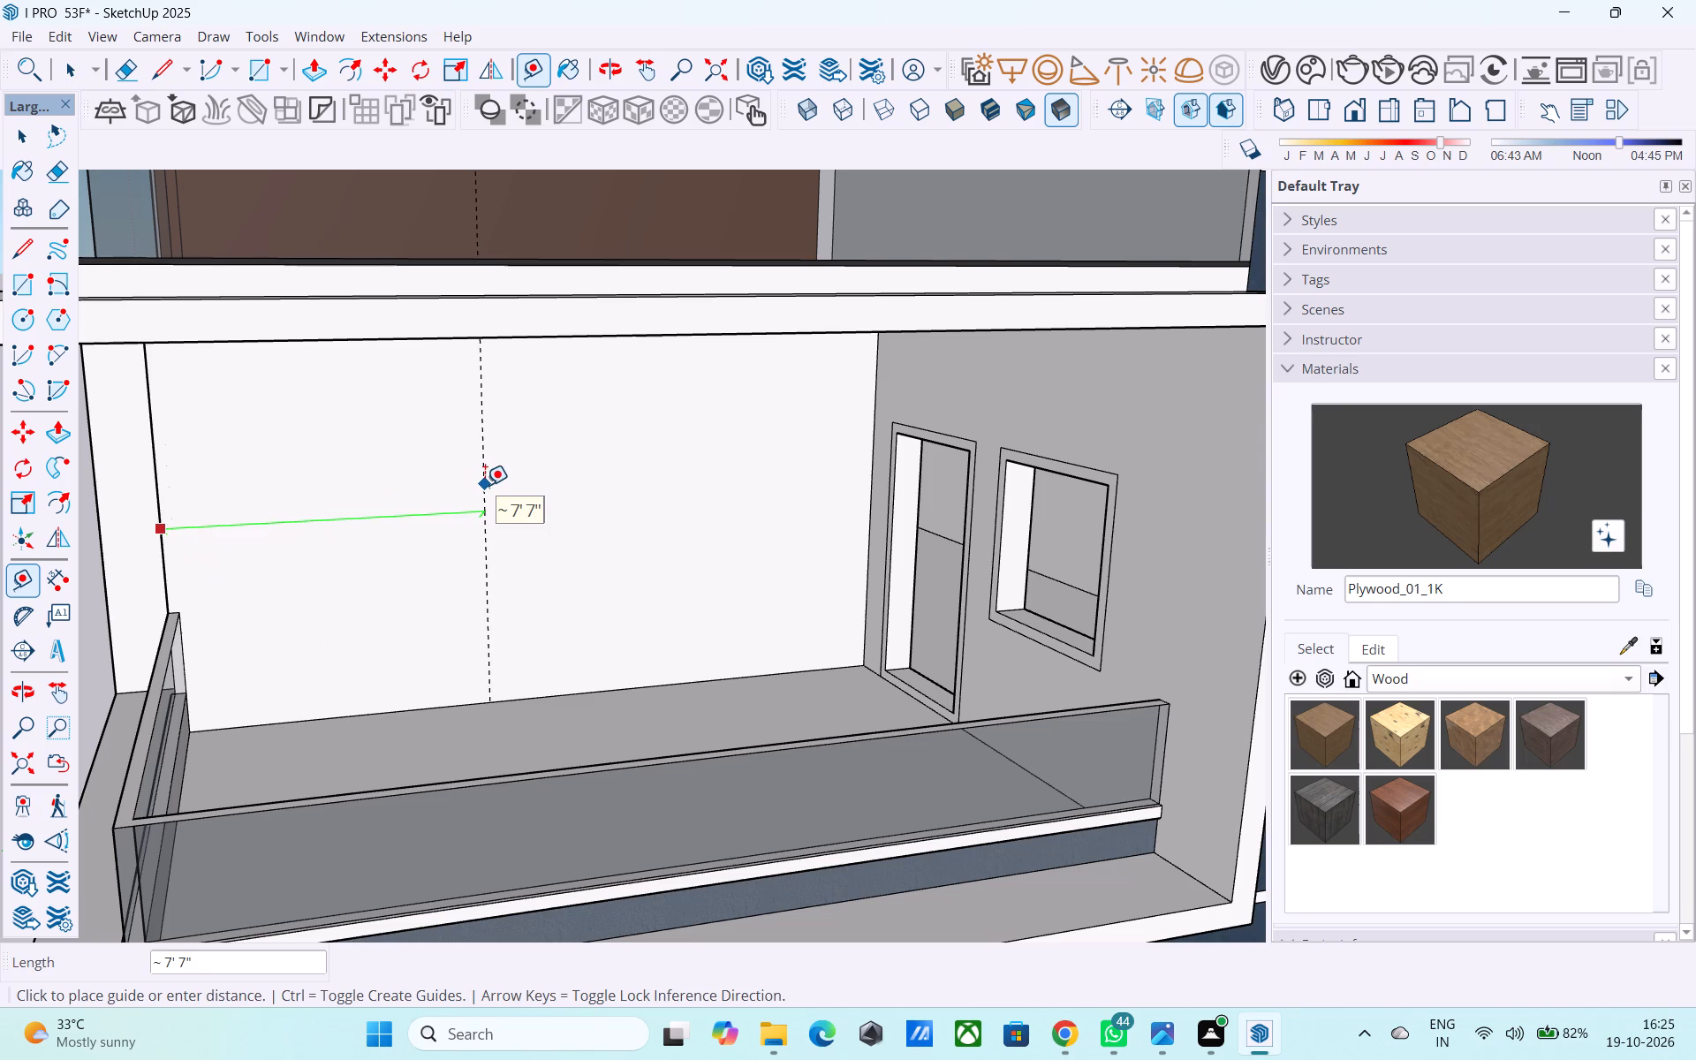
type("6'")
key("Return")
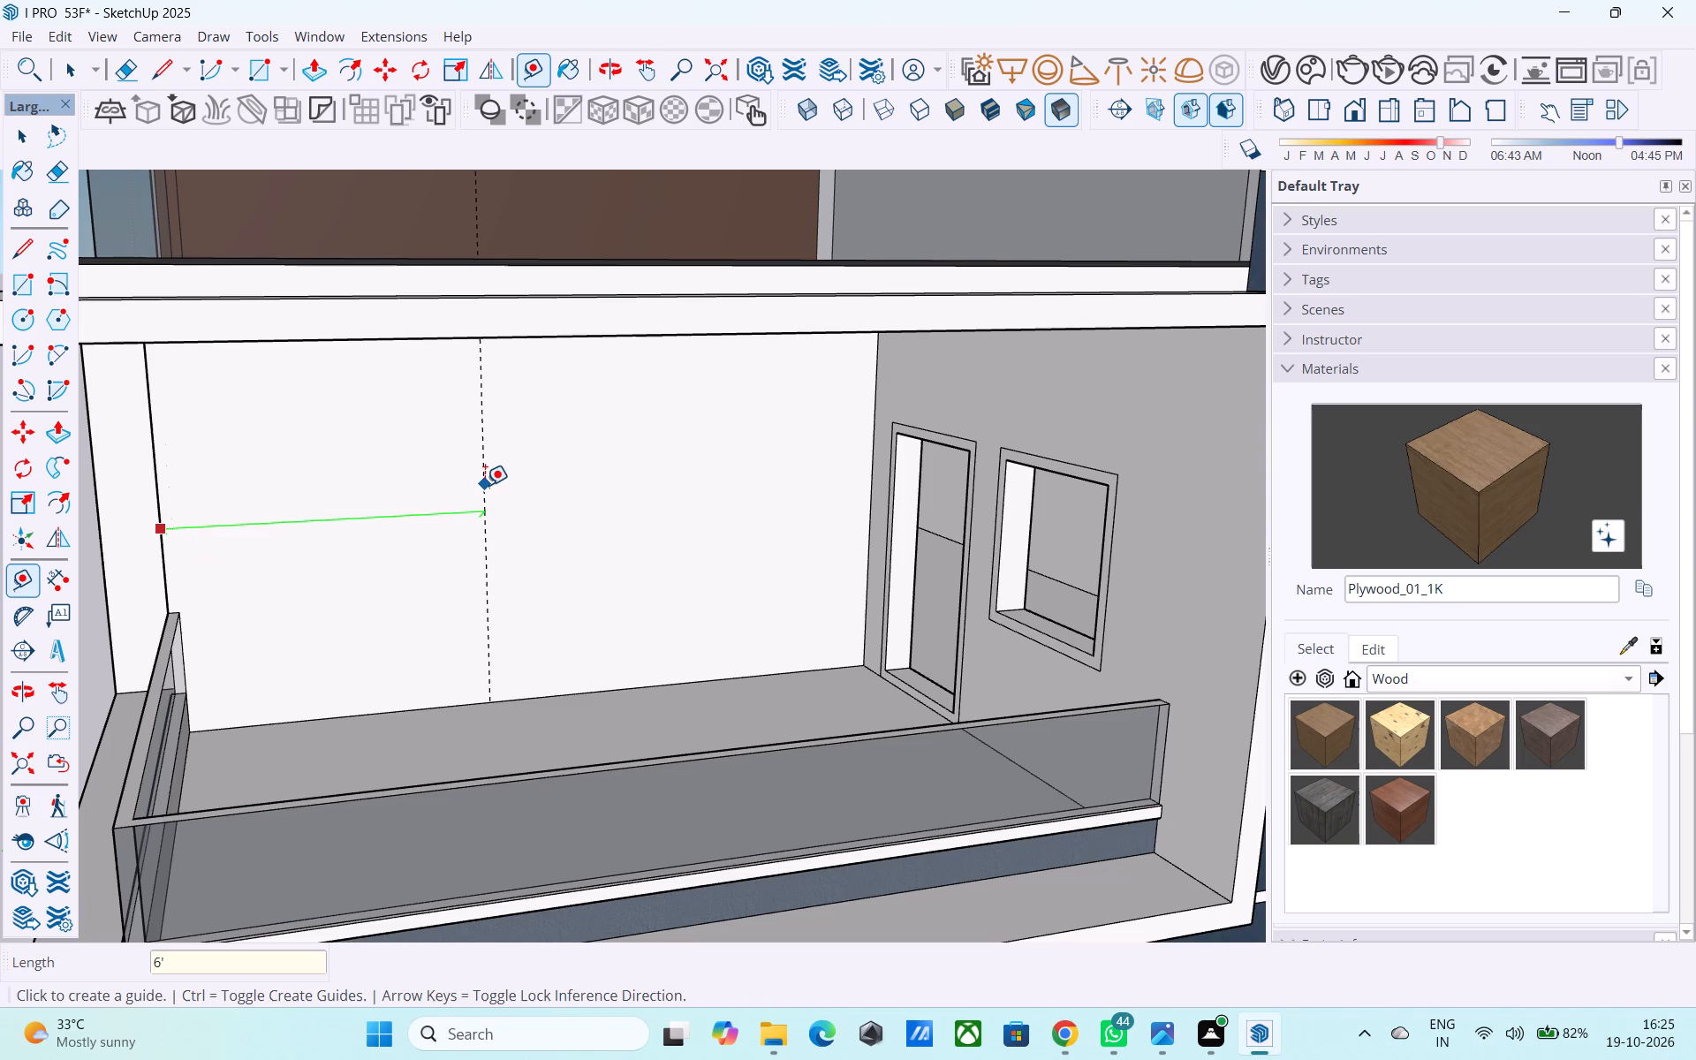
Place a horizontal guide on the balcony's back wall, 3' above the floor edge.
left_click(551, 671)
key("t")
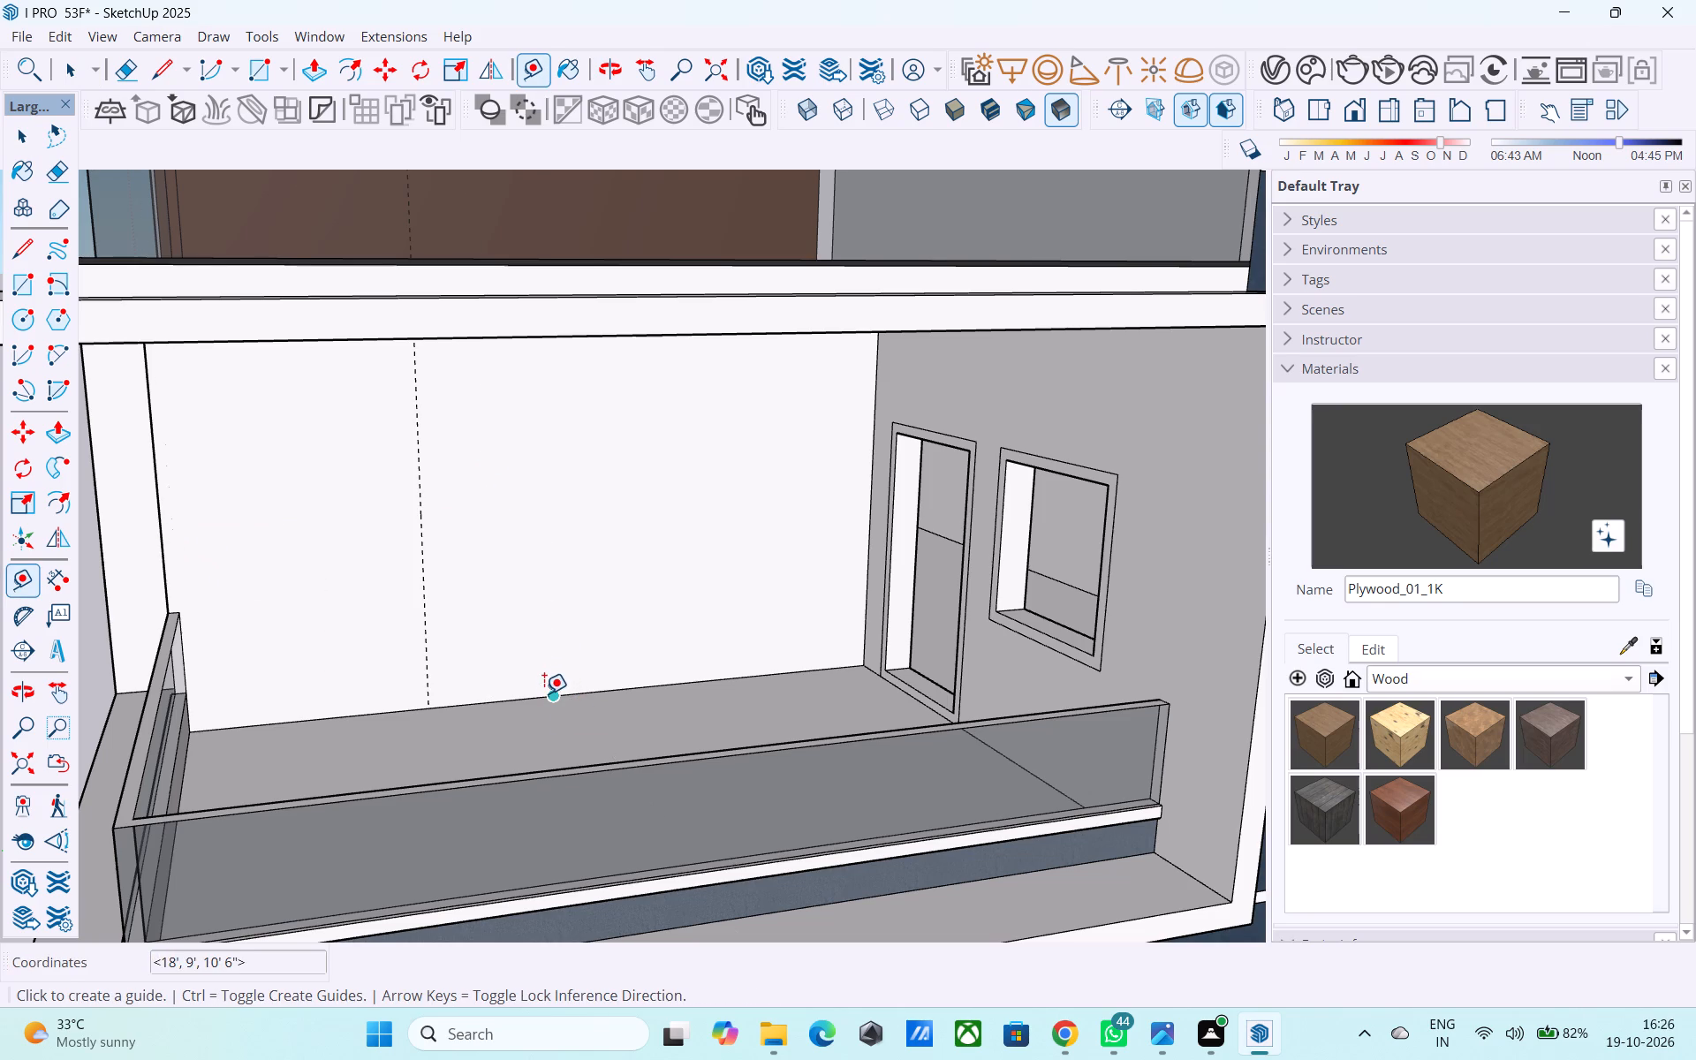
left_click(544, 693)
type("3'")
key("Return")
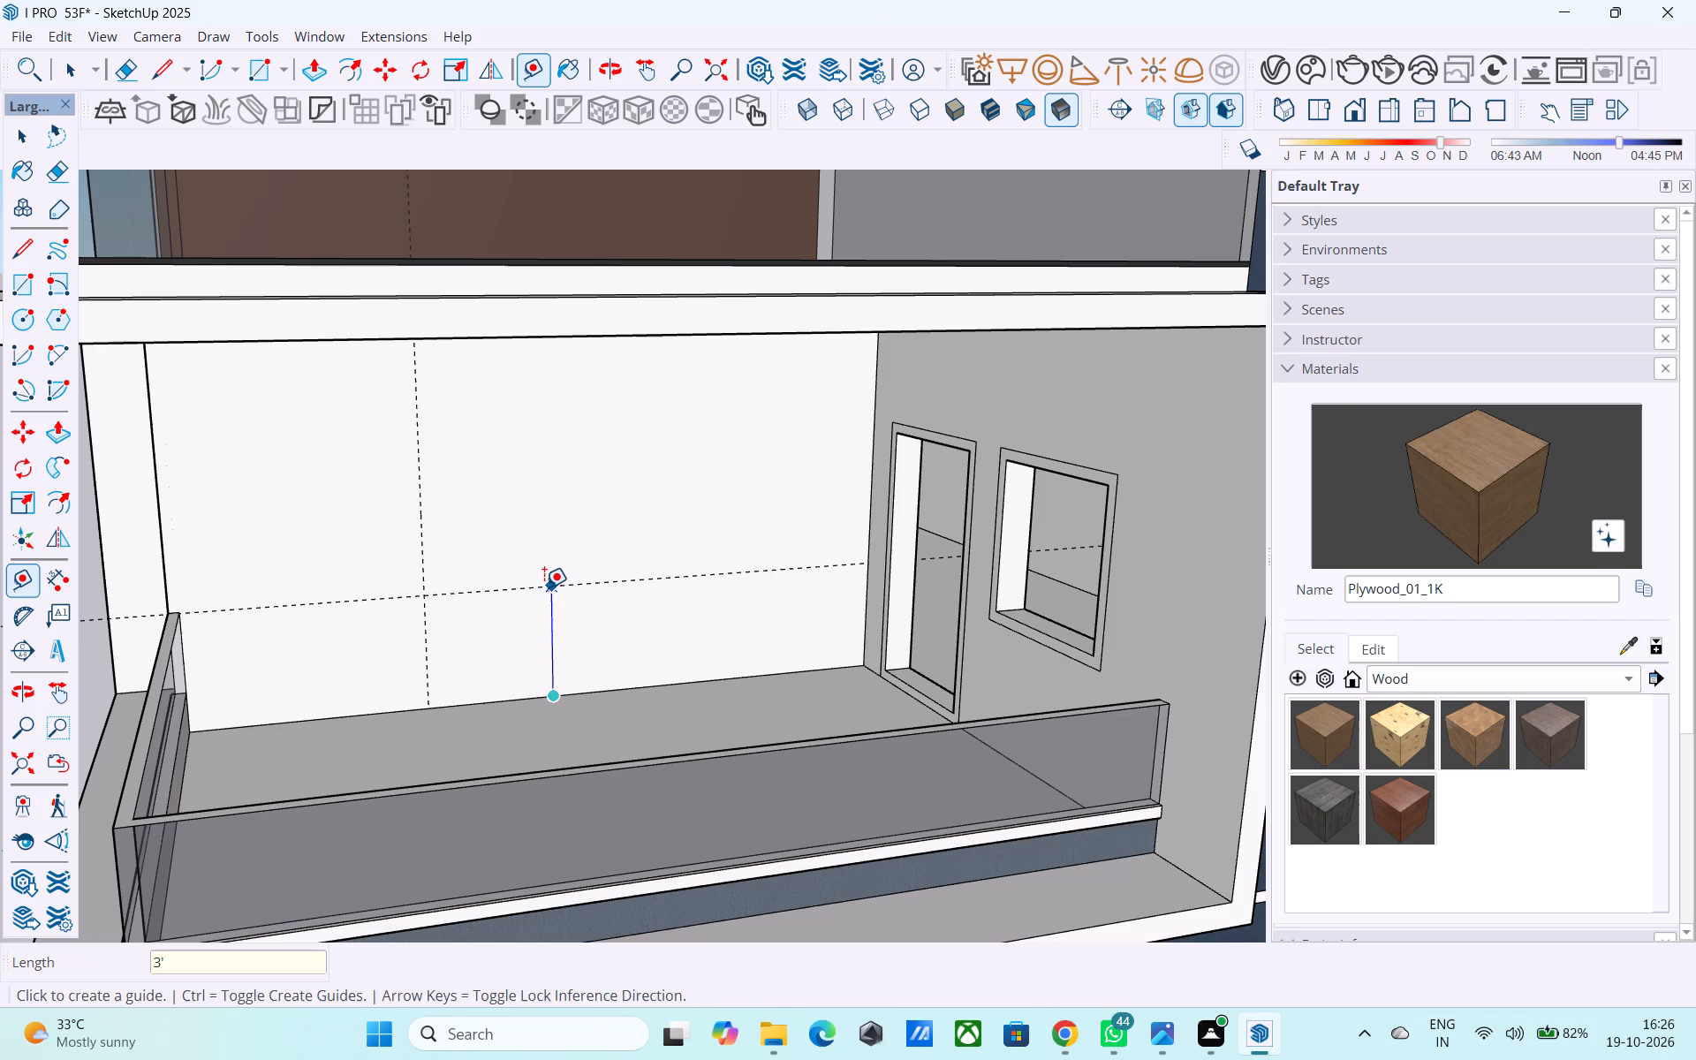
Draw a window rectangle 6' wide and 4' high on the back wall from the intersection of the guides.
key("r")
left_click(427, 594)
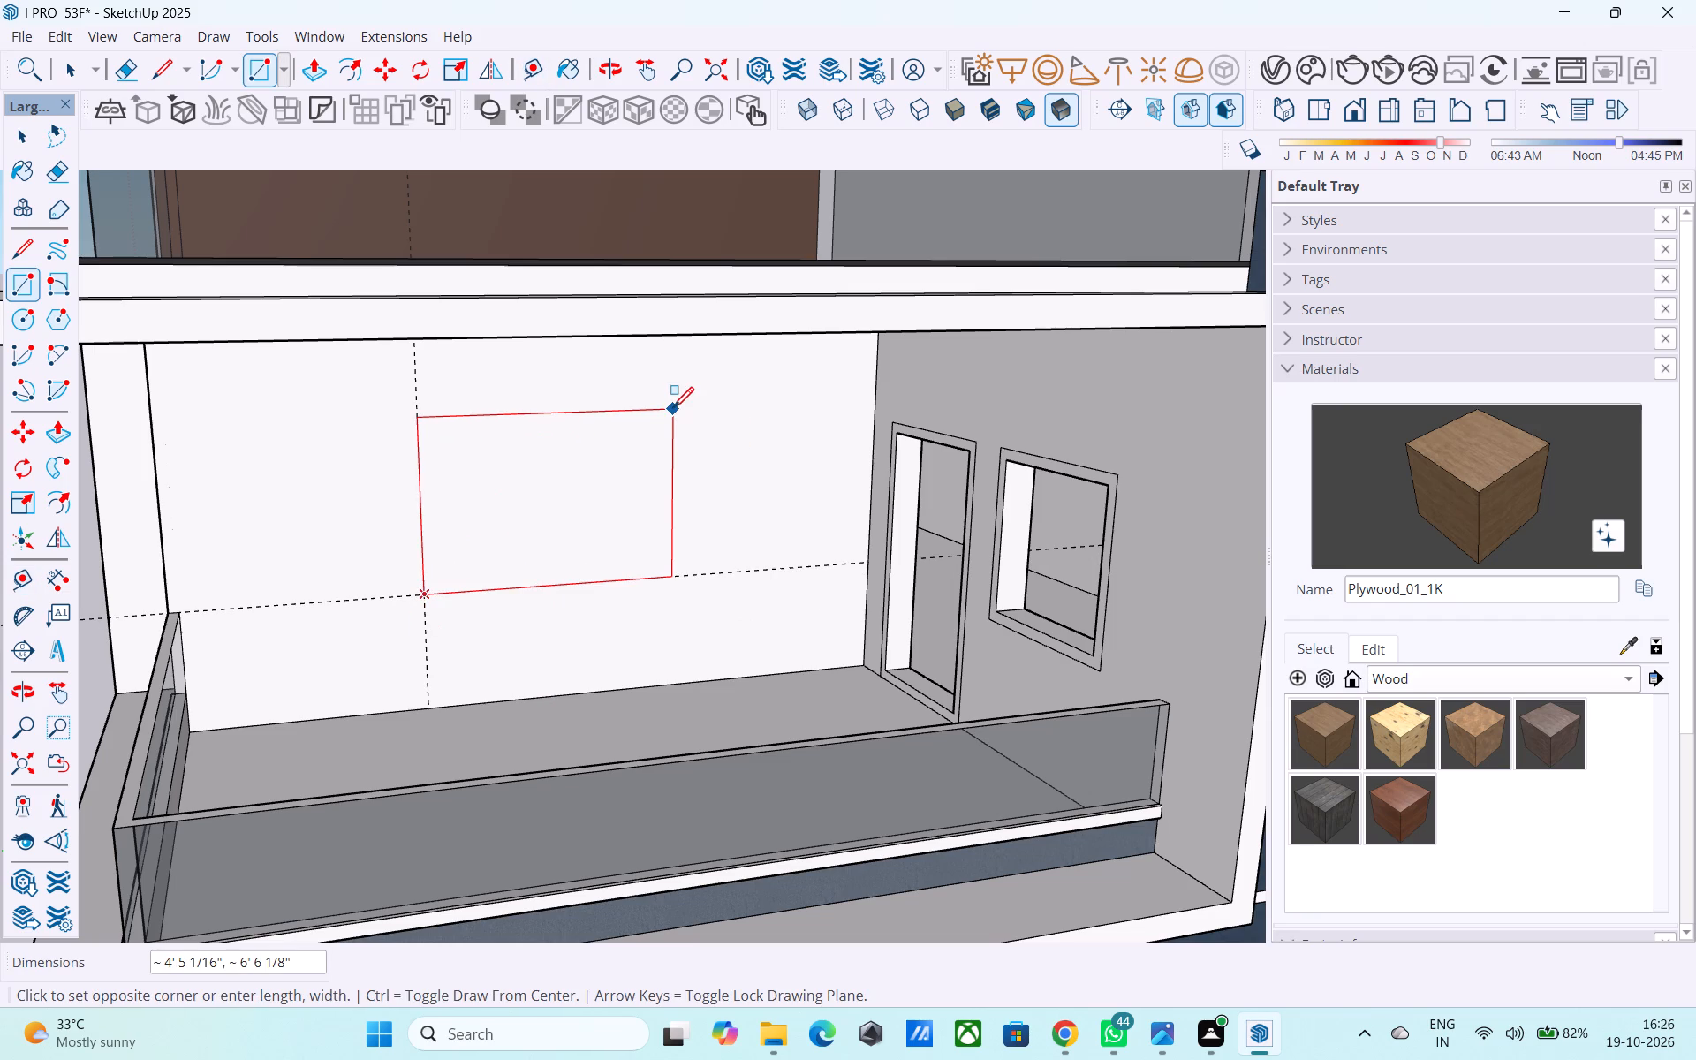
type("4',6'")
key("Return")
key("space")
Offset the outline of the new back-wall window inward by 3" to form its frame.
left_click(554, 547)
key("f")
left_click(554, 546)
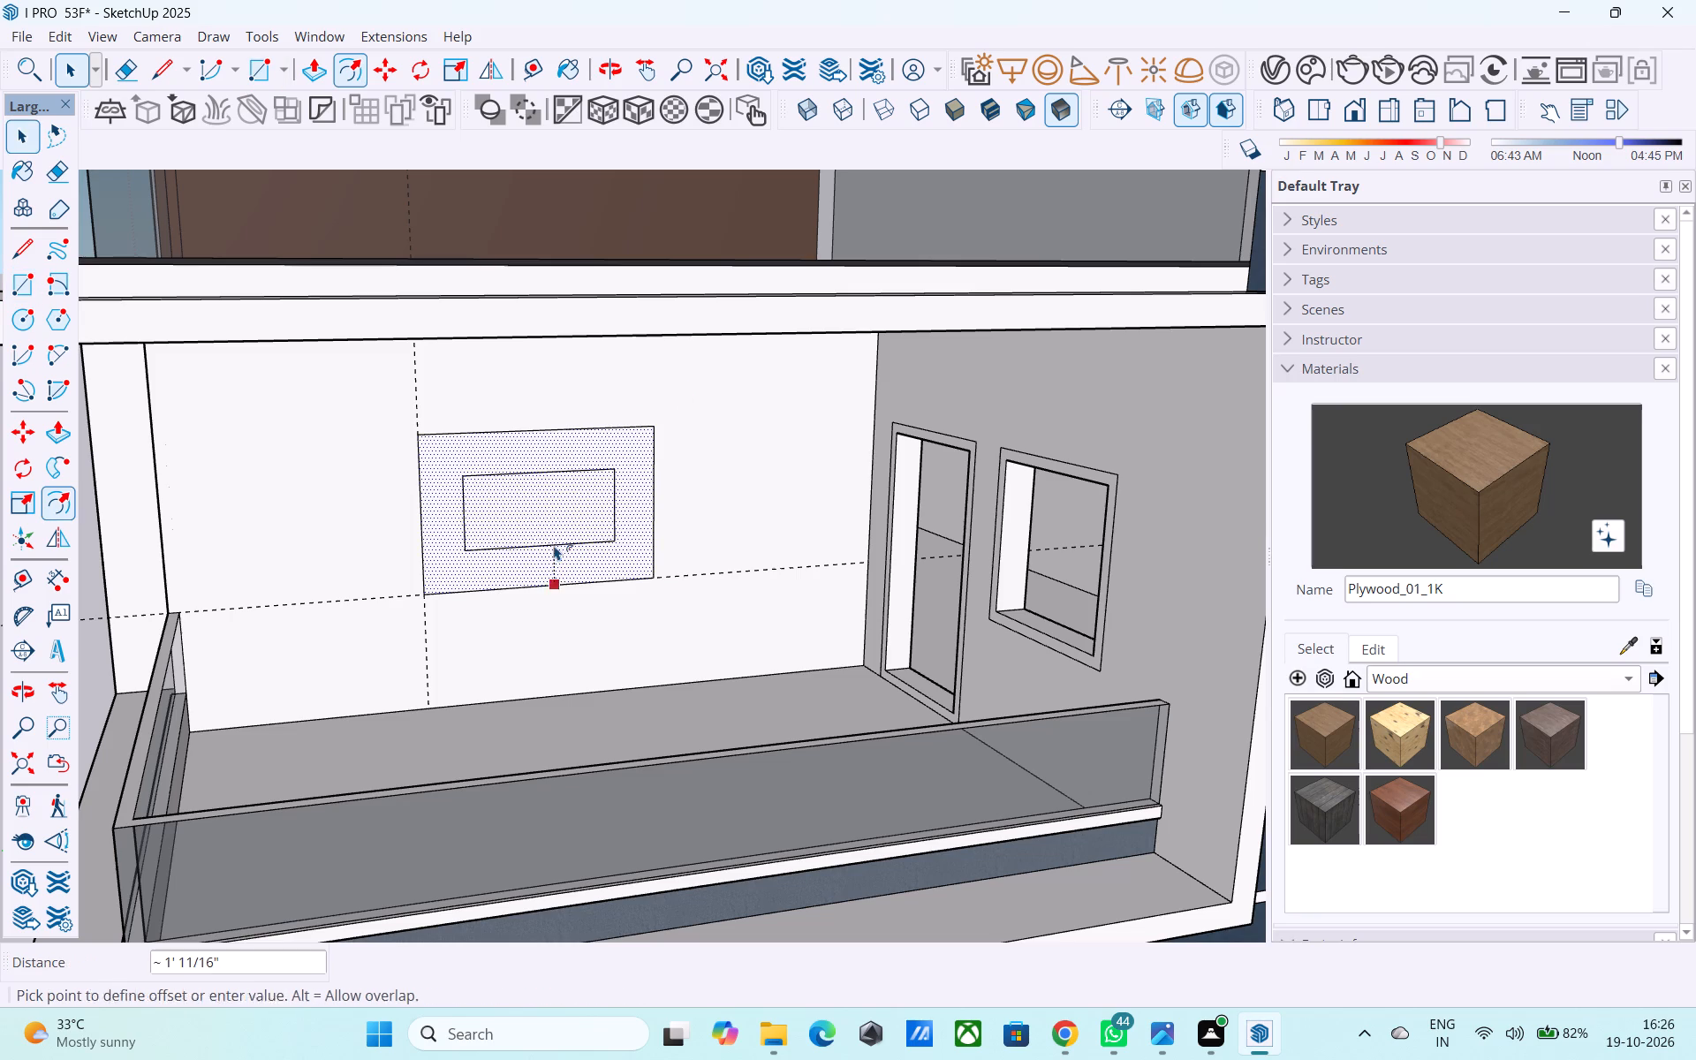
key("3")
key("shift+quotedbl")
key("Return")
key("space")
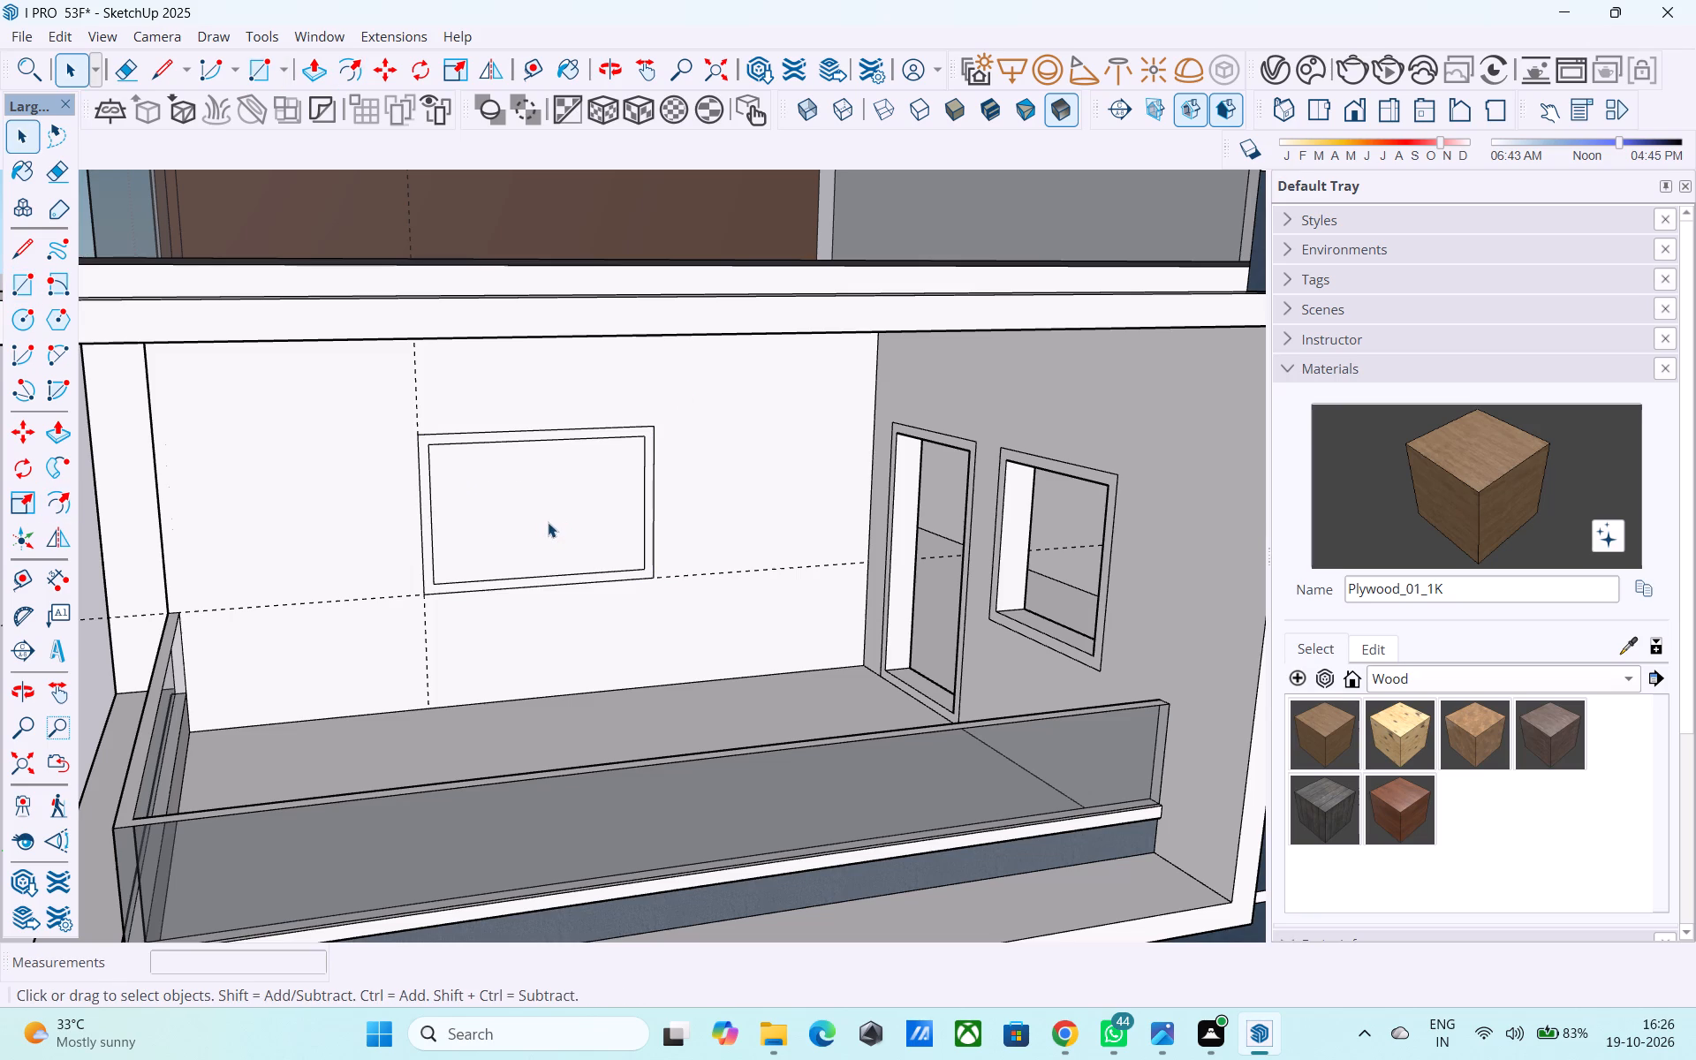
Push the window's inner face through the middle-floor balcony's back wall to cut the opening.
left_click(548, 522)
key("p")
left_click(548, 522)
left_click(541, 486)
key("space")
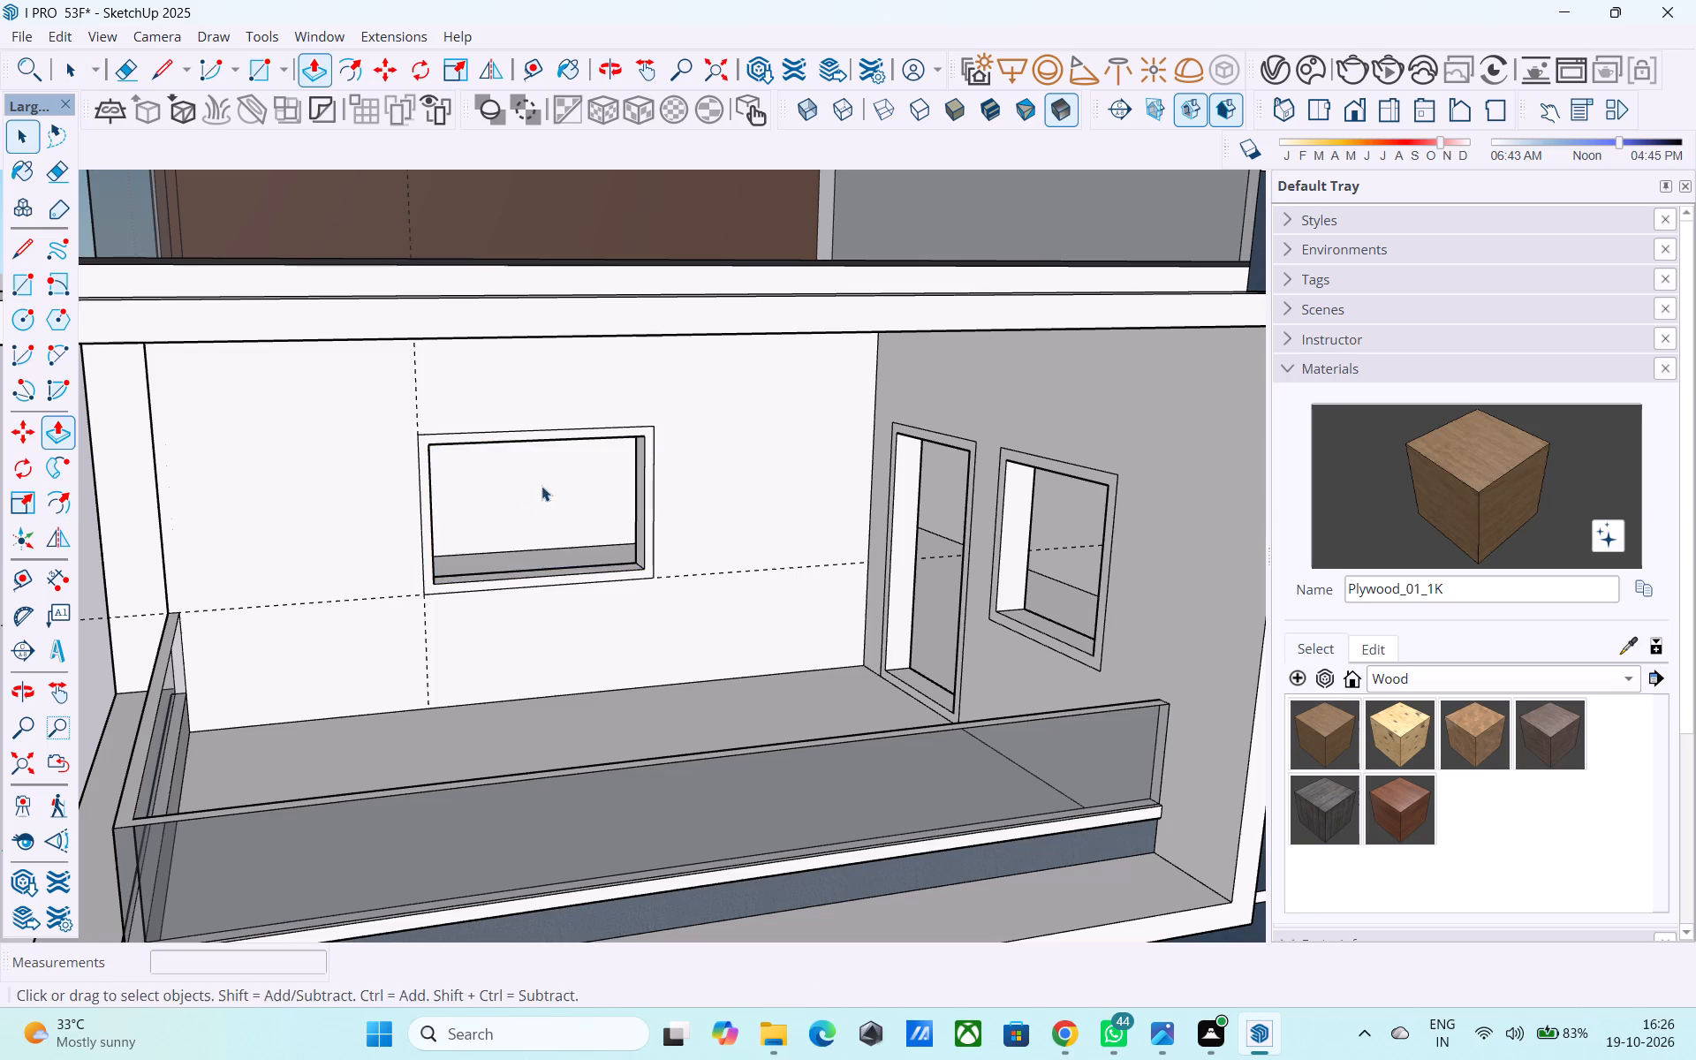
Examine the house from several sides and from above, checking the balcony openings and the top-floor balcony walls.
scroll(541, 488, "down", 5)
middle_click_drag(537, 504, 939, 517)
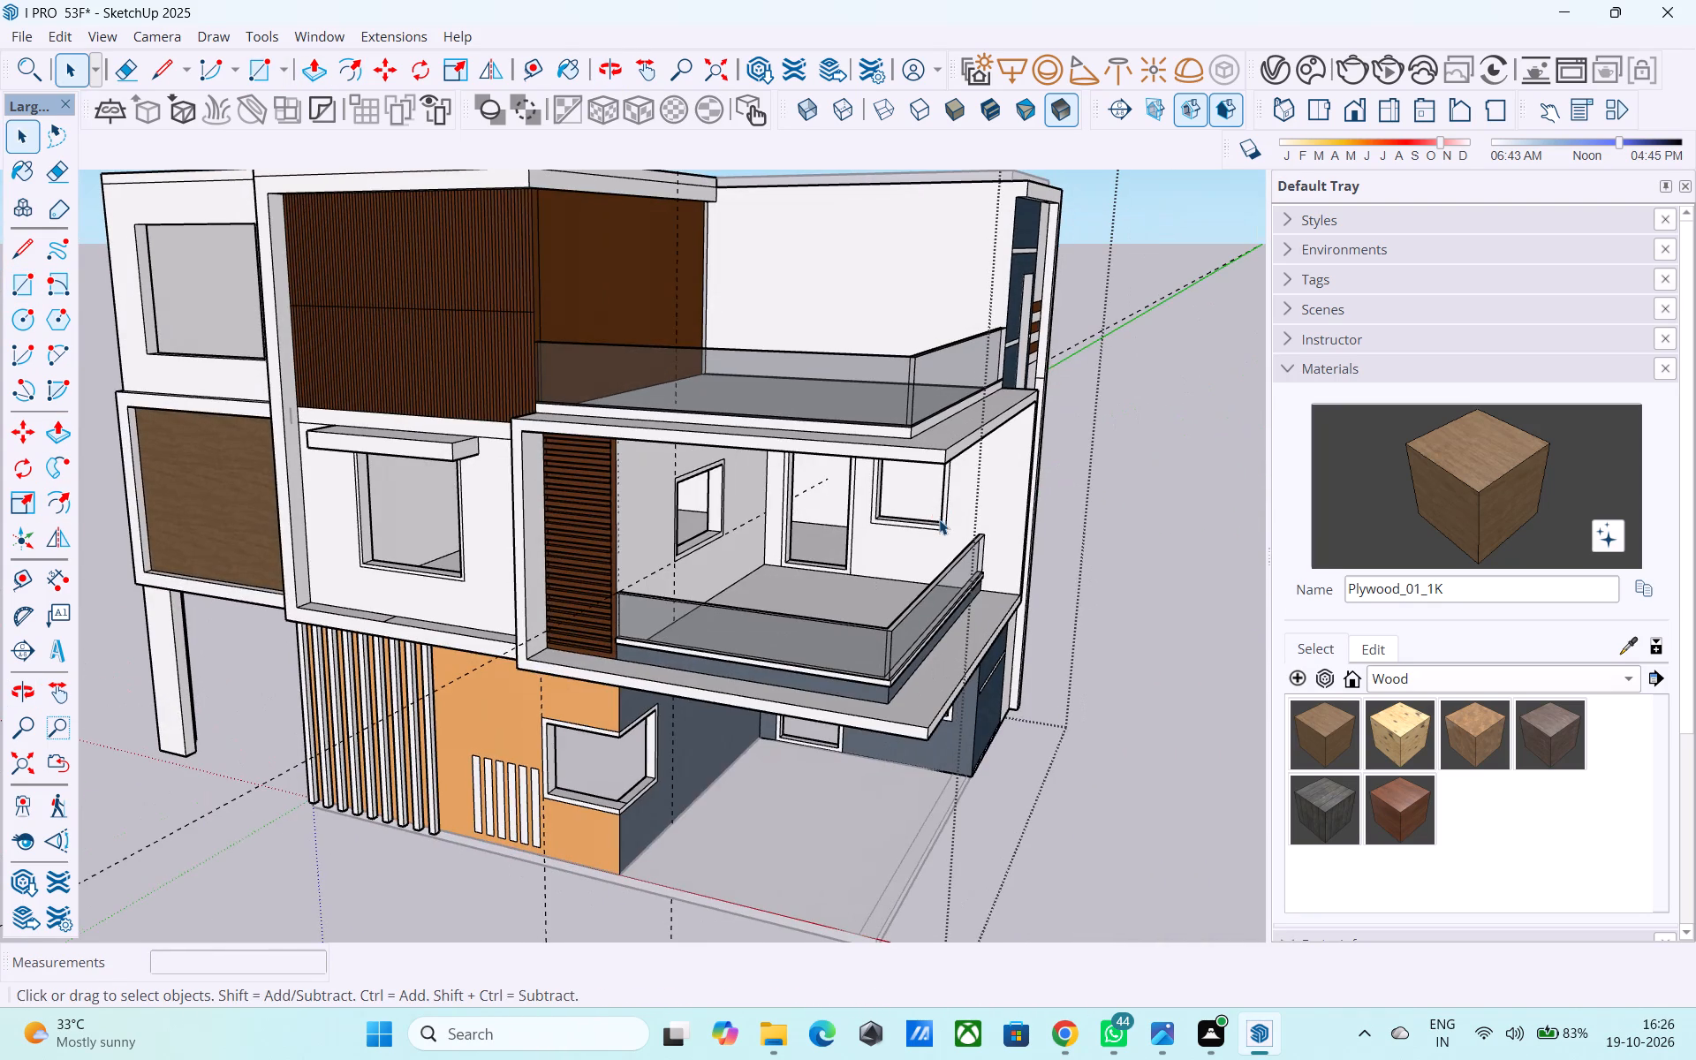
scroll(939, 518, "down", 1)
middle_click_drag(932, 545, 890, 410)
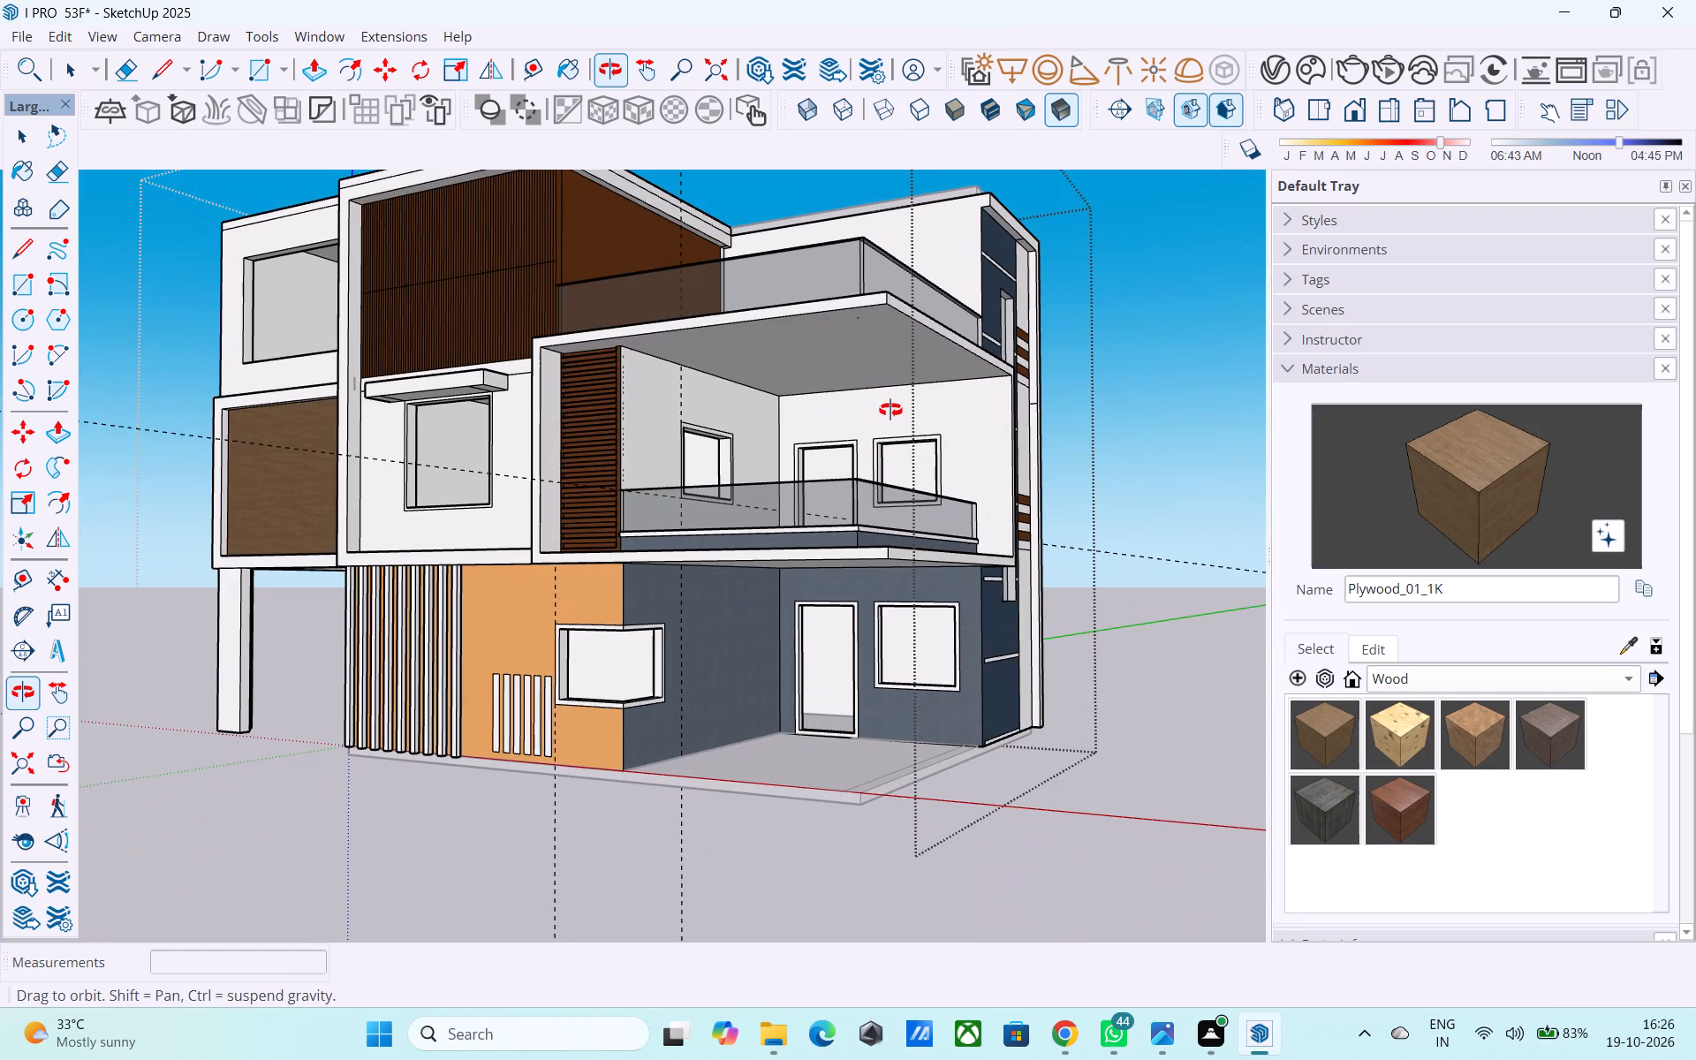
middle_click_drag(890, 410, 552, 452)
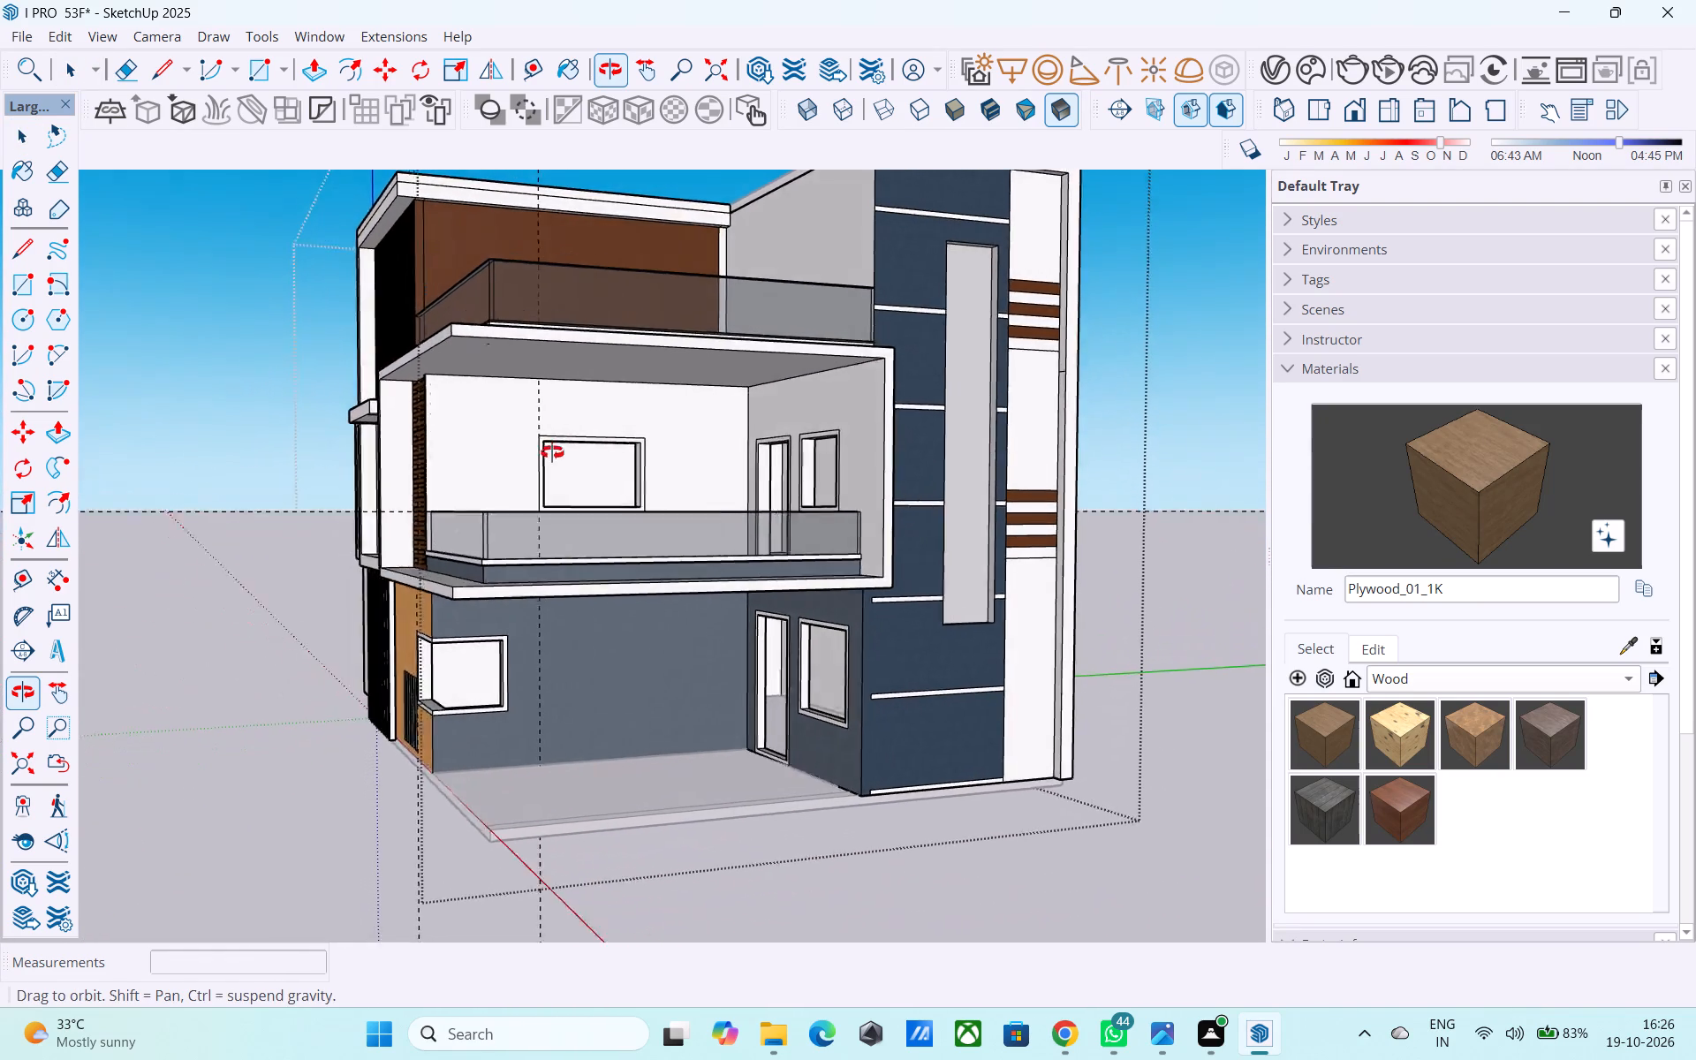
middle_click_drag(552, 452, 519, 514)
scroll(526, 510, "down", 4)
scroll(715, 554, "down", 1)
middle_click_drag(715, 554, 875, 581)
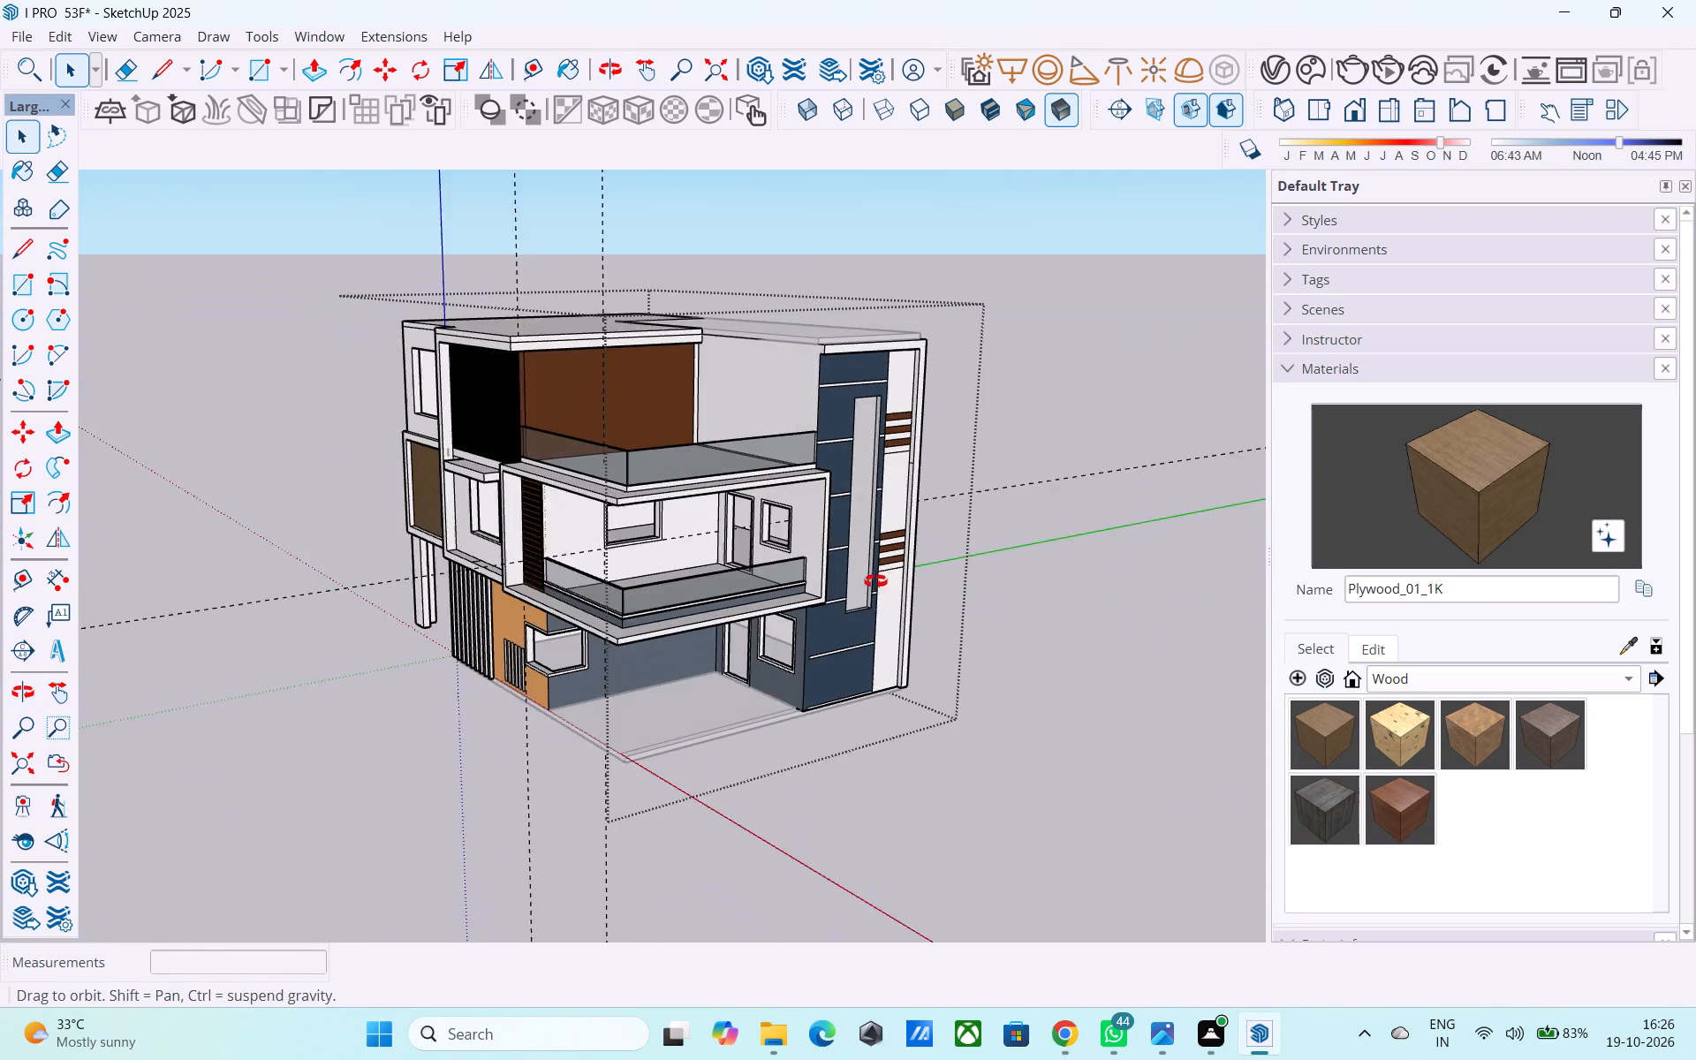
middle_click_drag(875, 581, 649, 626)
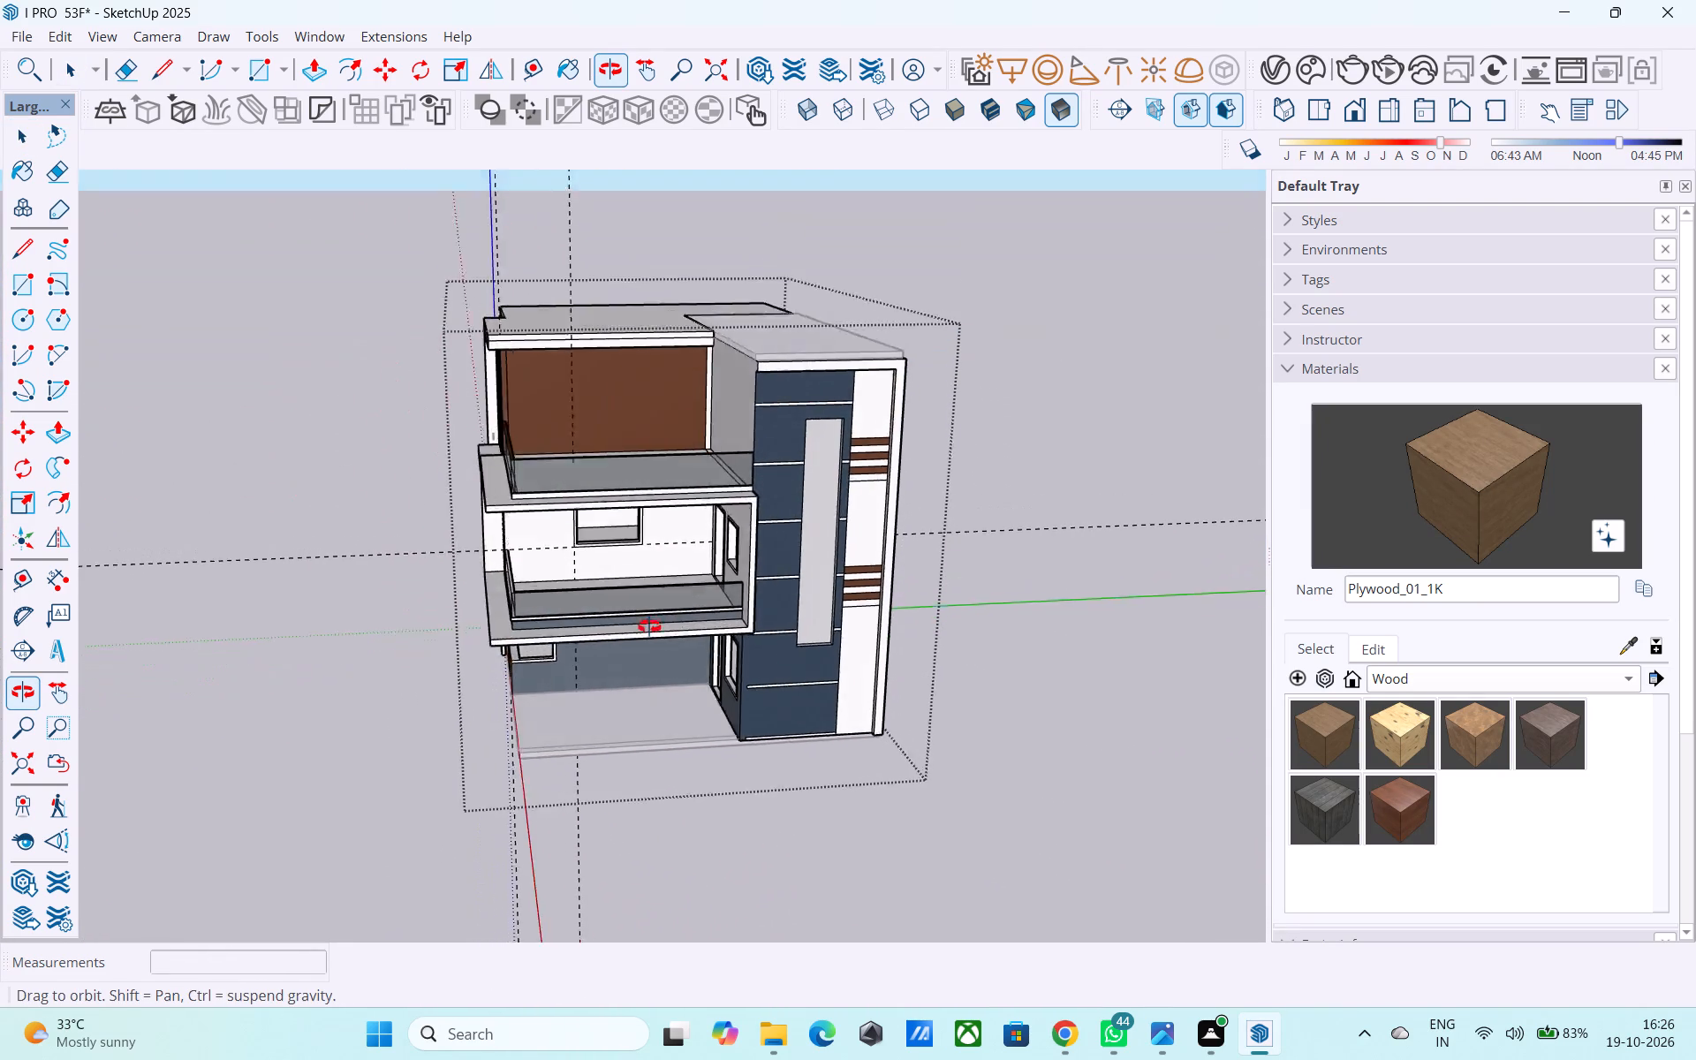
middle_click_drag(649, 626, 640, 677)
scroll(626, 492, "down", 2)
middle_click_drag(656, 473, 1011, 504)
scroll(779, 492, "up", 4)
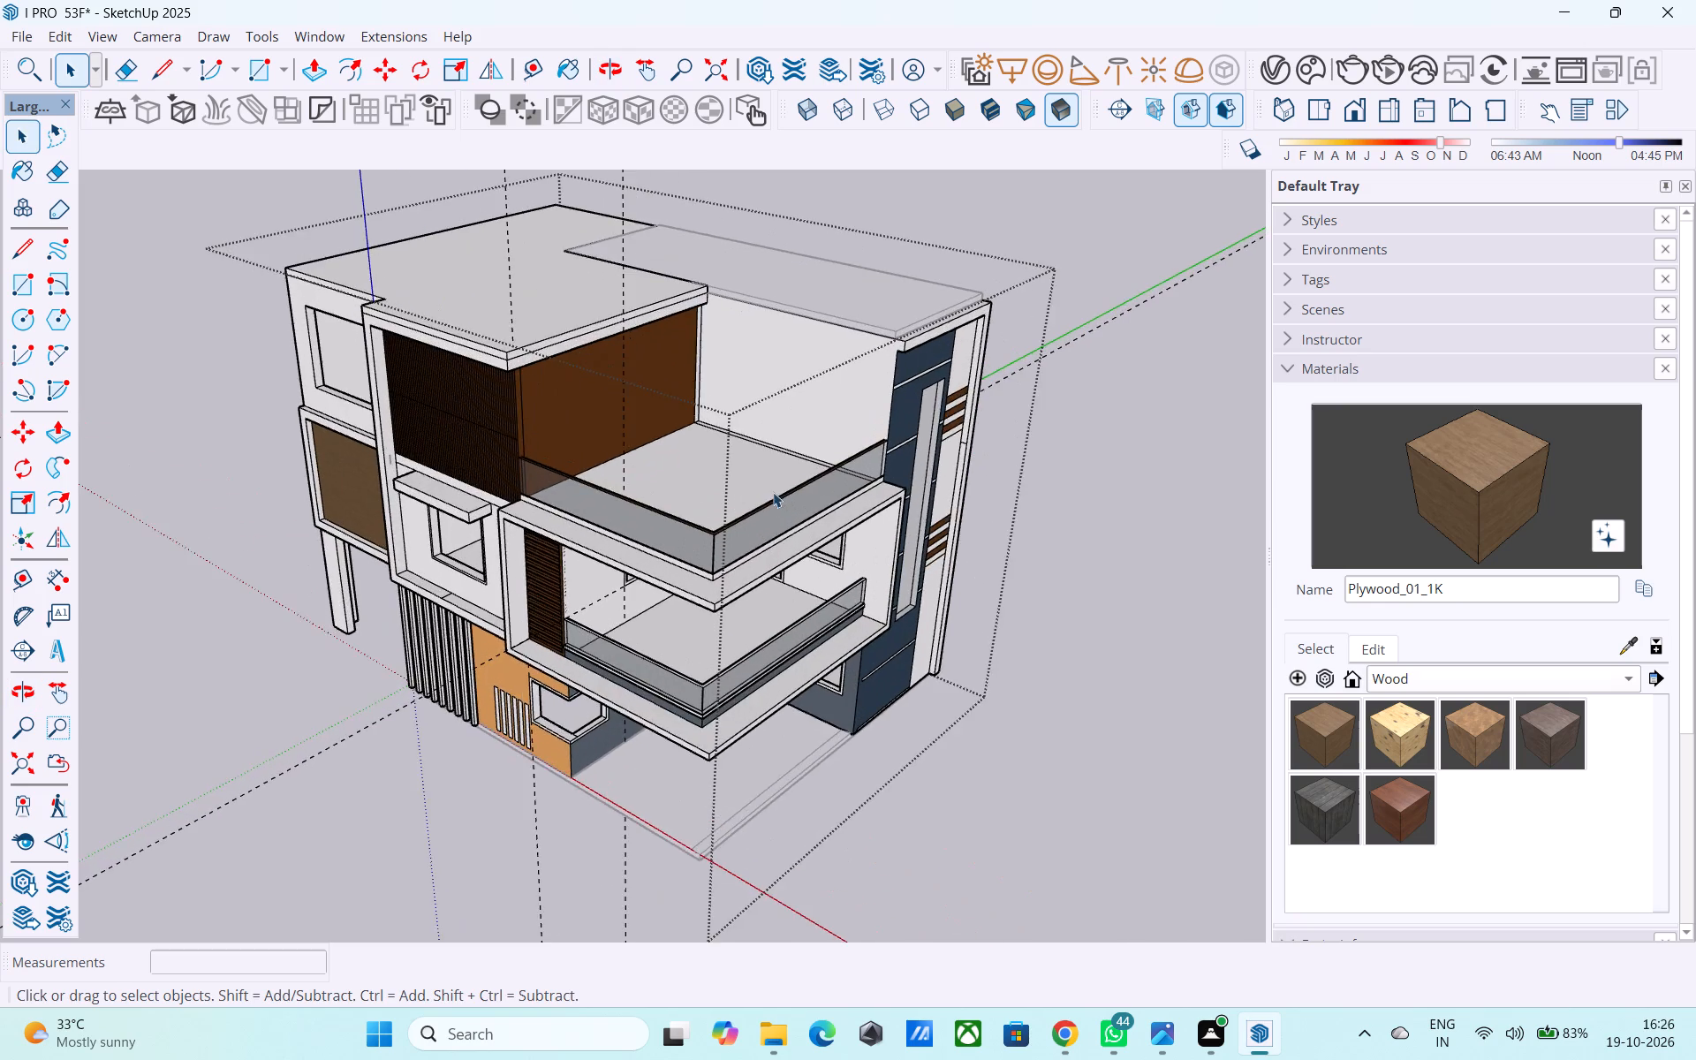
middle_click_drag(765, 483, 813, 438, "shift")
scroll(782, 594, "up", 1)
scroll(714, 466, "up", 3)
middle_click_drag(709, 472, 820, 486)
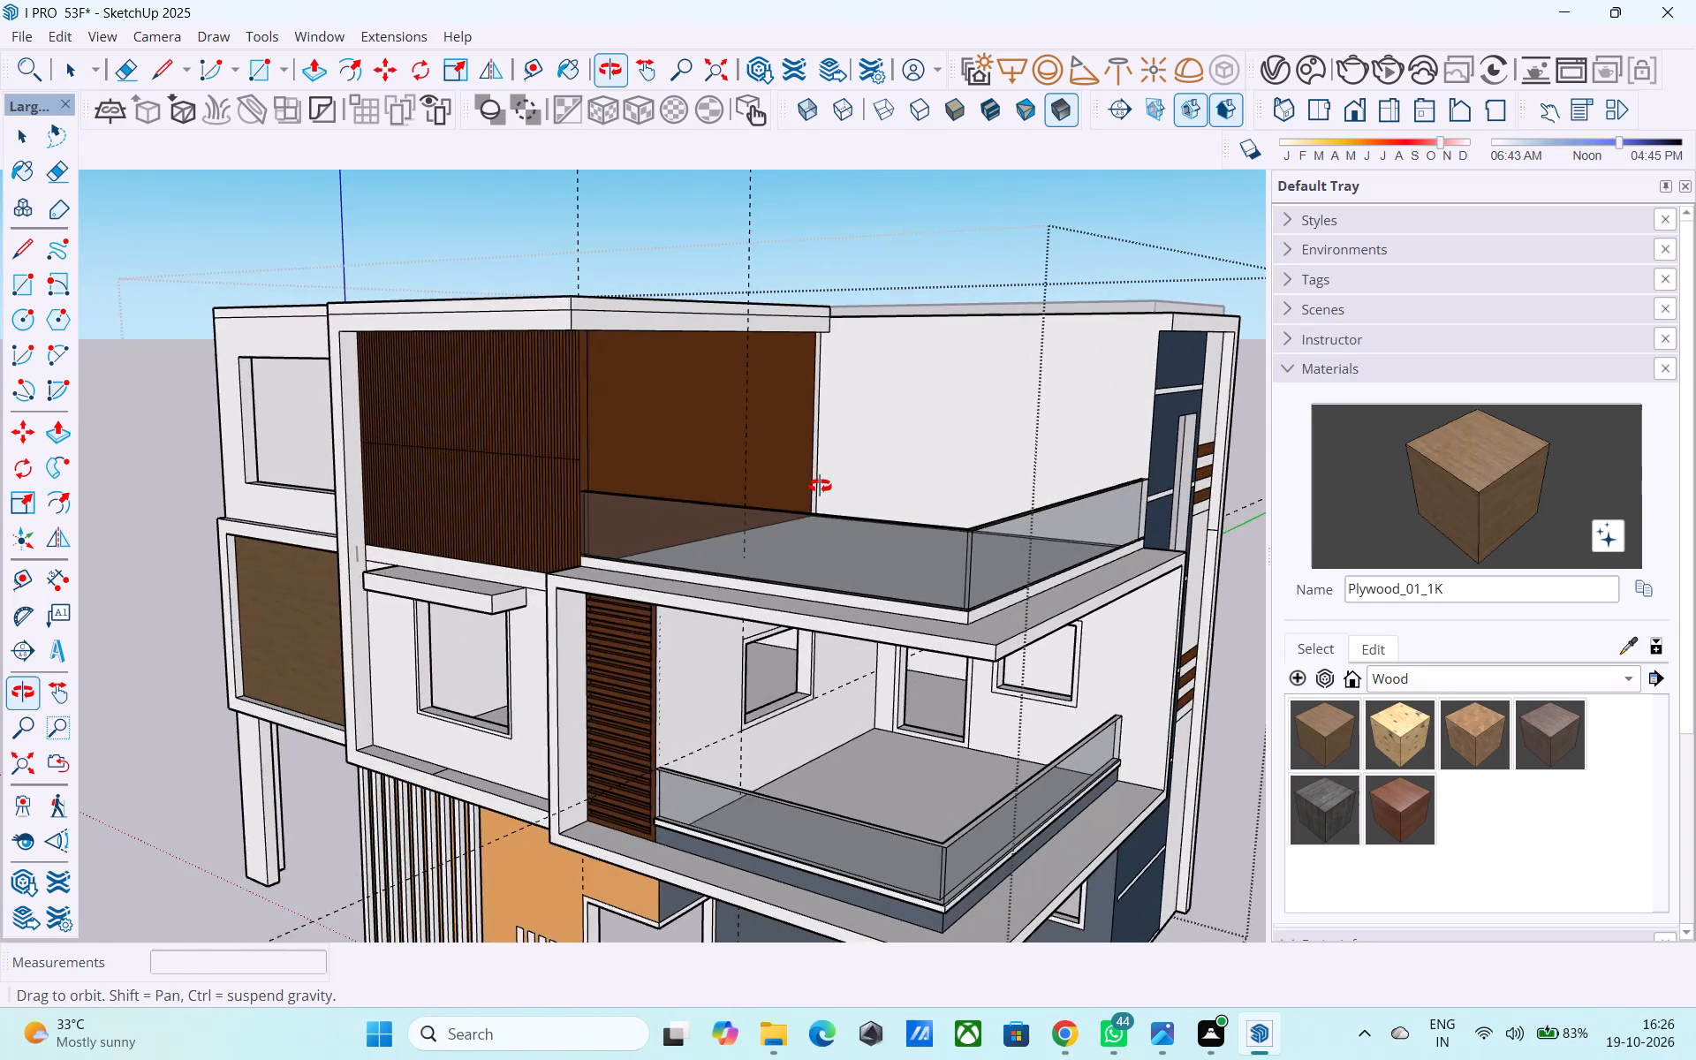
middle_click_drag(820, 486, 858, 547)
scroll(856, 547, "up", 3)
middle_click_drag(853, 551, 804, 645)
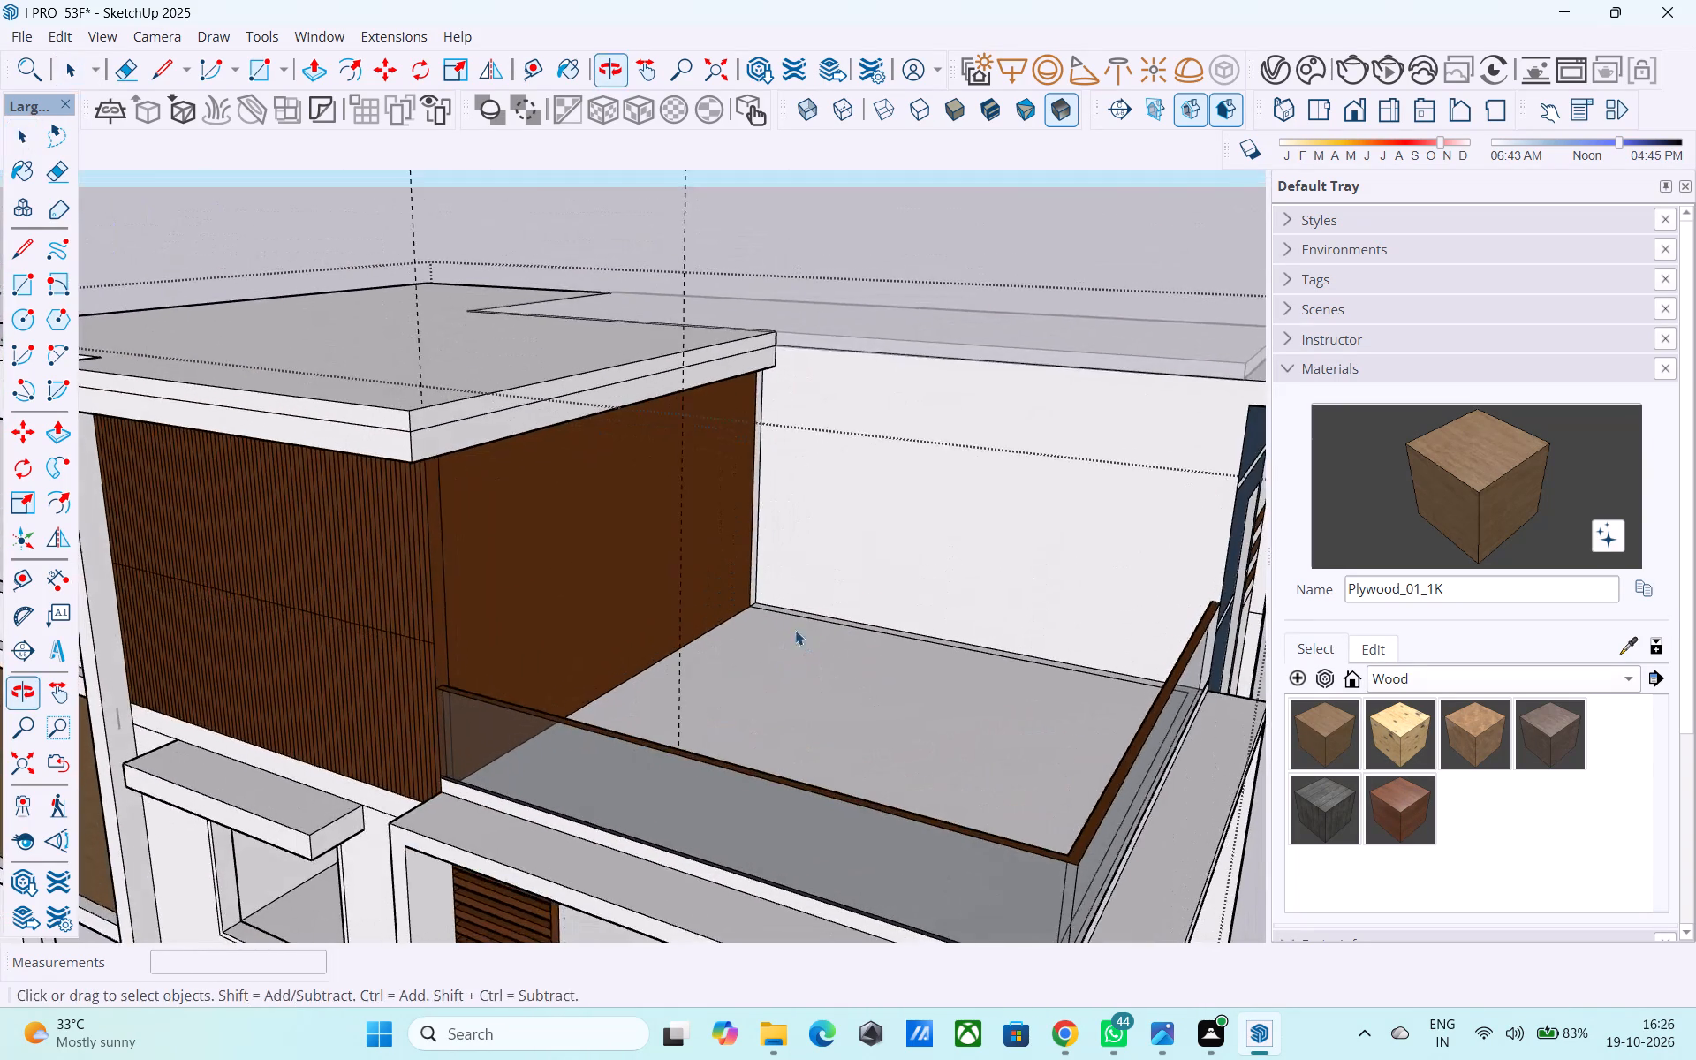
scroll(781, 614, "up", 7)
middle_click_drag(761, 609, 448, 724)
scroll(530, 682, "down", 5)
scroll(649, 669, "down", 1)
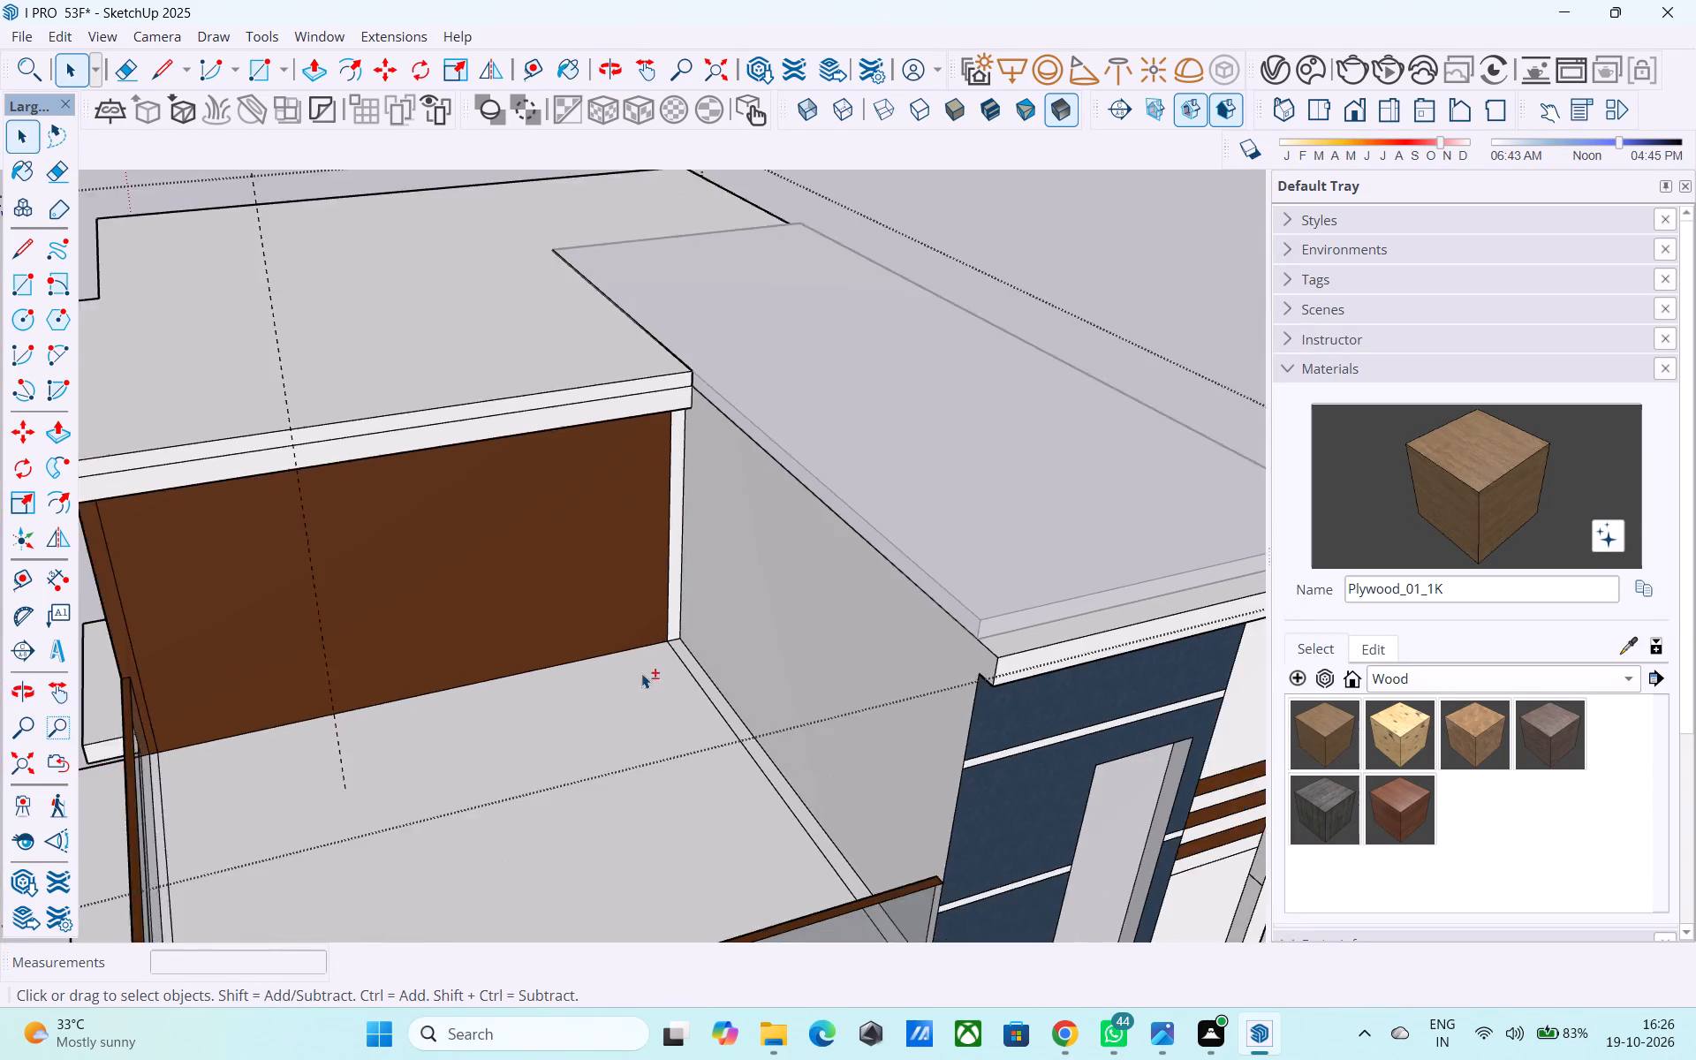
middle_click_drag(617, 685, 554, 709, "shift")
scroll(687, 678, "down", 2)
middle_click_drag(679, 679, 687, 609, "shift")
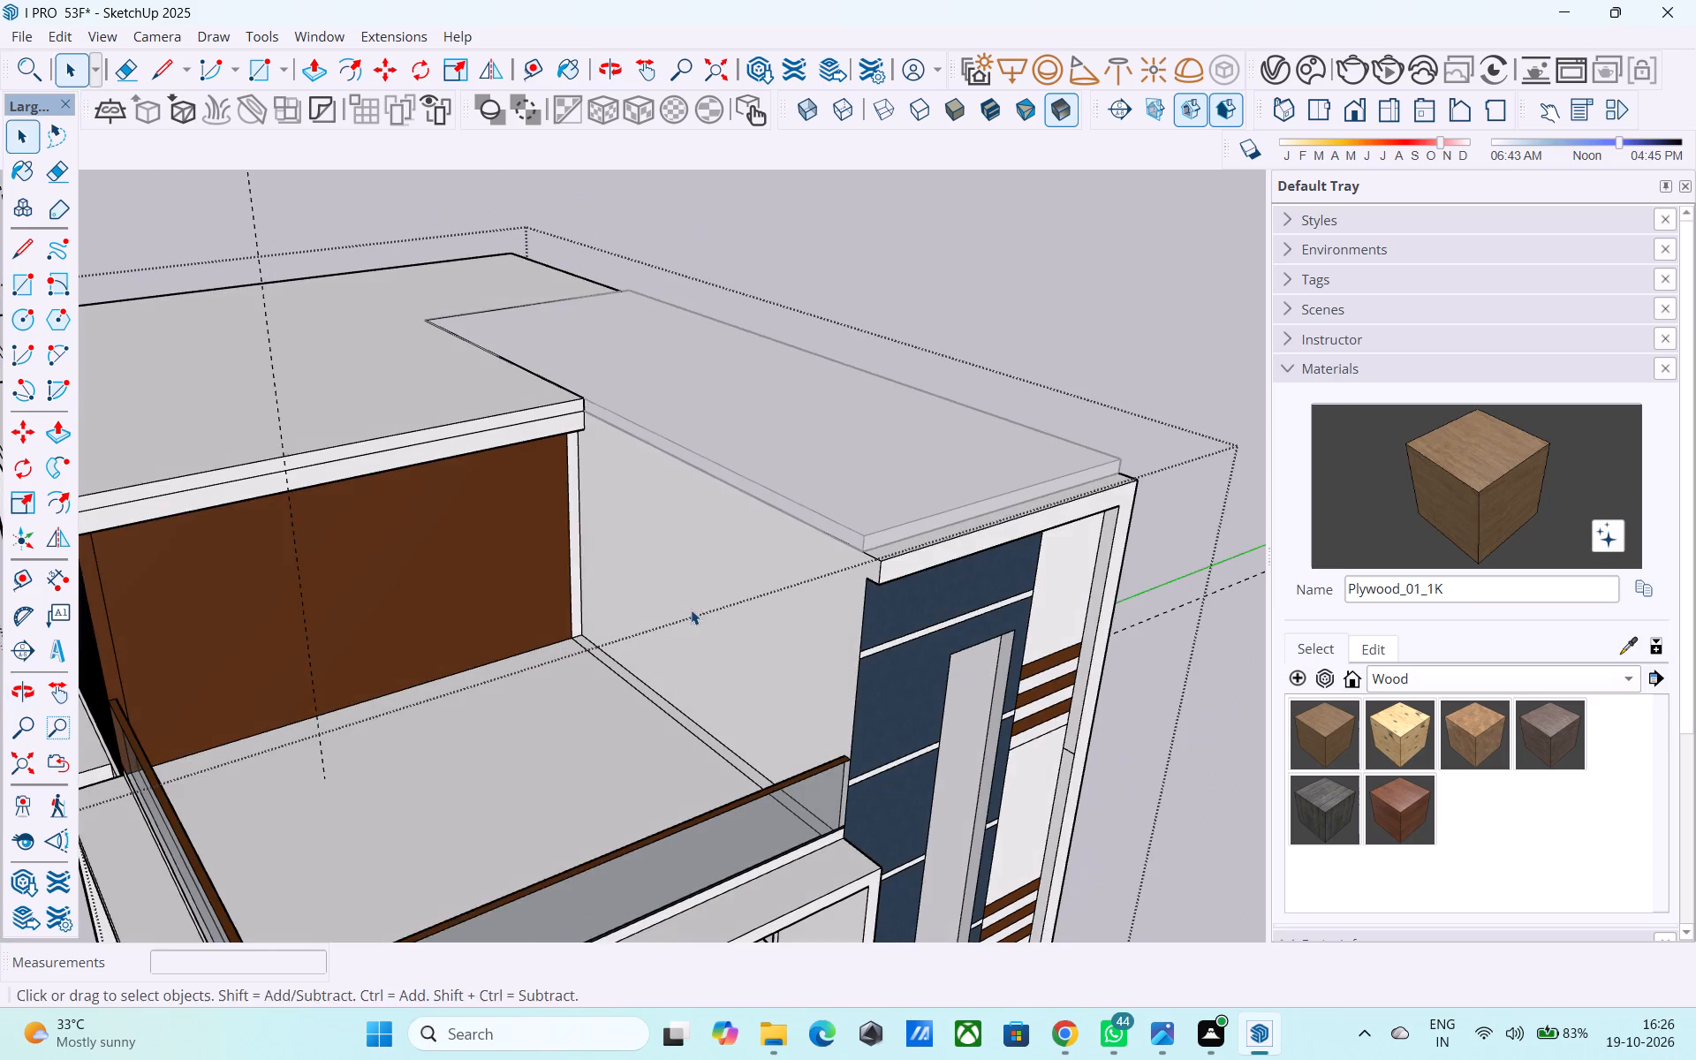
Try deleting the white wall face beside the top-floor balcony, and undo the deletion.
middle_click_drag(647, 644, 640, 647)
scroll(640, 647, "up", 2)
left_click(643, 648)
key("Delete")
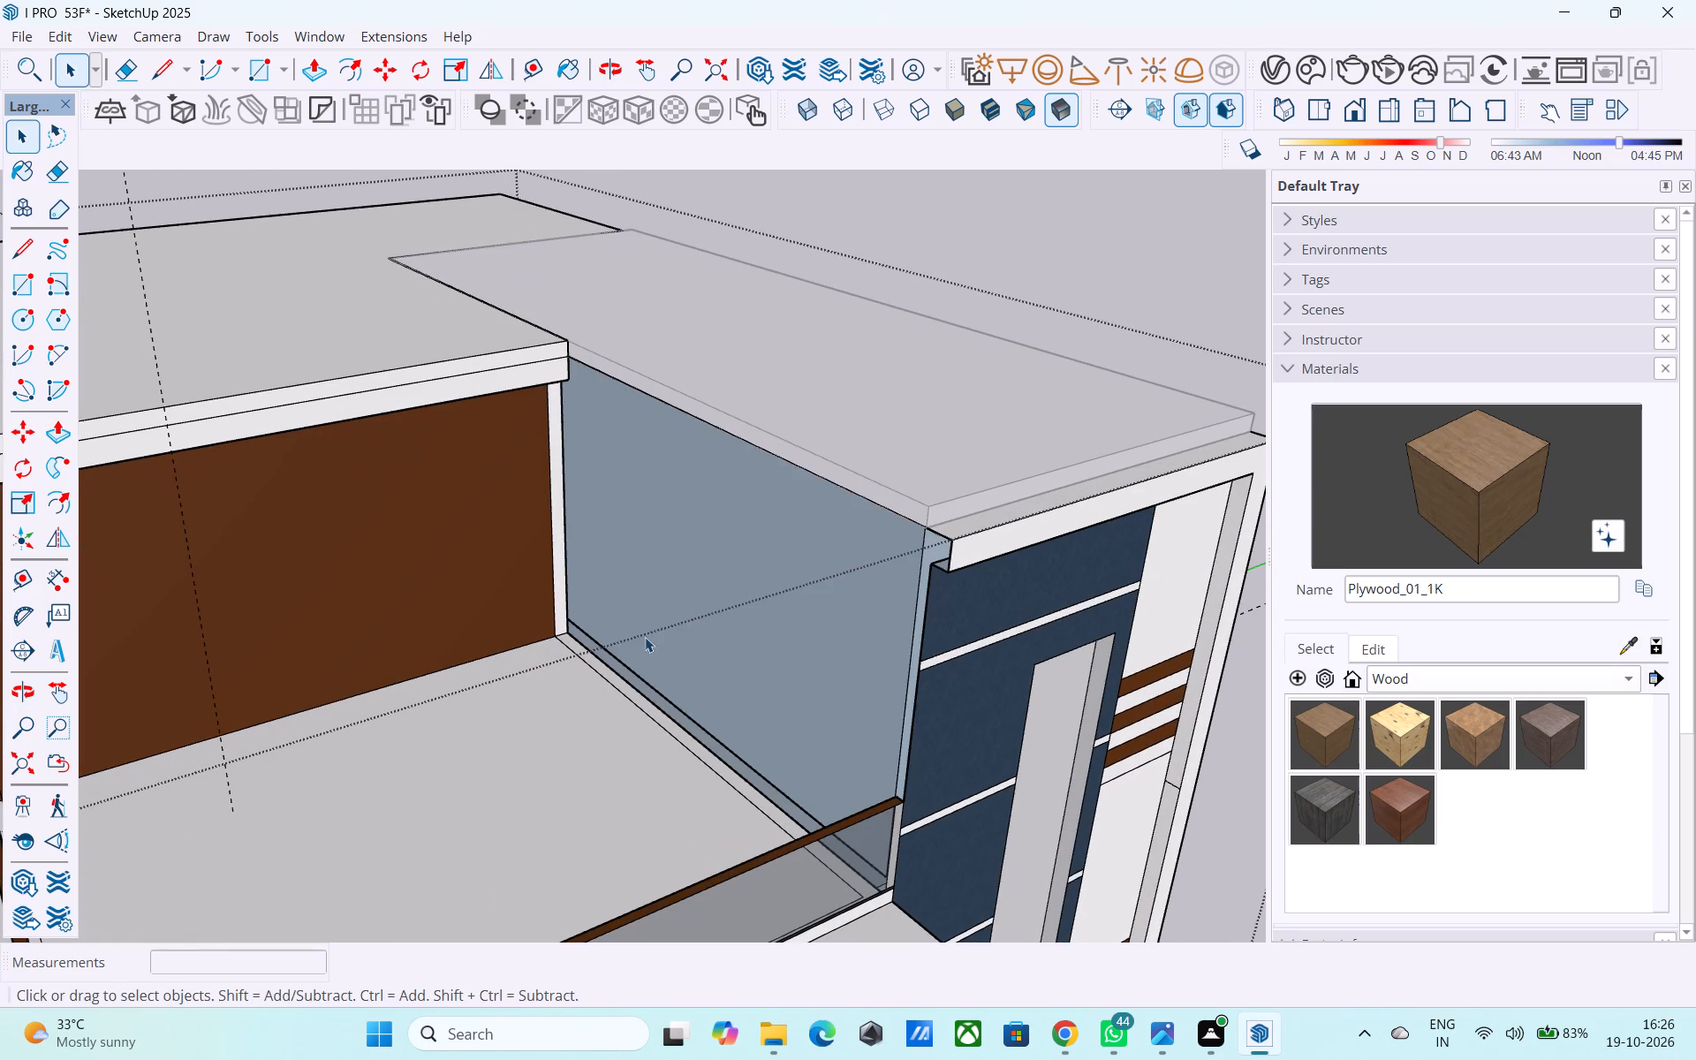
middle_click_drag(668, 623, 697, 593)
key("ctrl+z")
Place a vertical guide on the top-floor balcony's white wall, 1' from the corner beside the brown wall.
middle_click_drag(632, 650, 631, 697, "shift")
key("t")
left_click(567, 617)
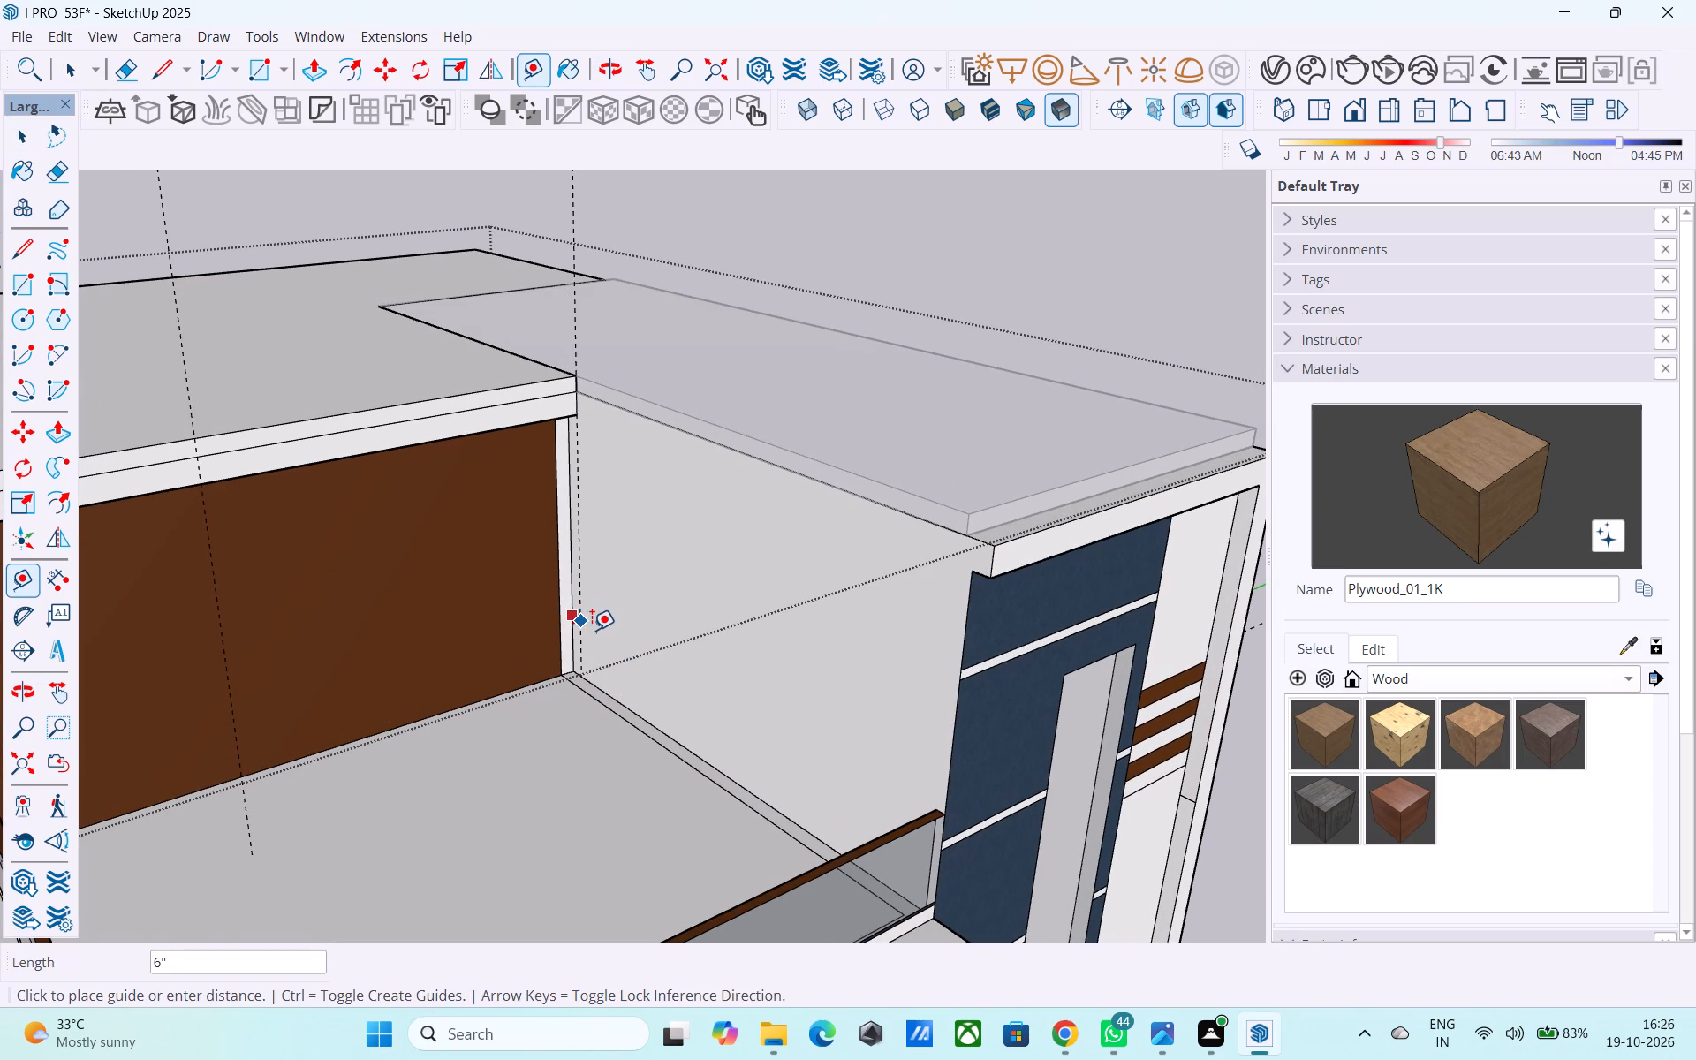
type("1'")
key("Return")
Draw a door rectangle 4' wide and 7' high on the white wall, starting at the foot of the guide.
key("r")
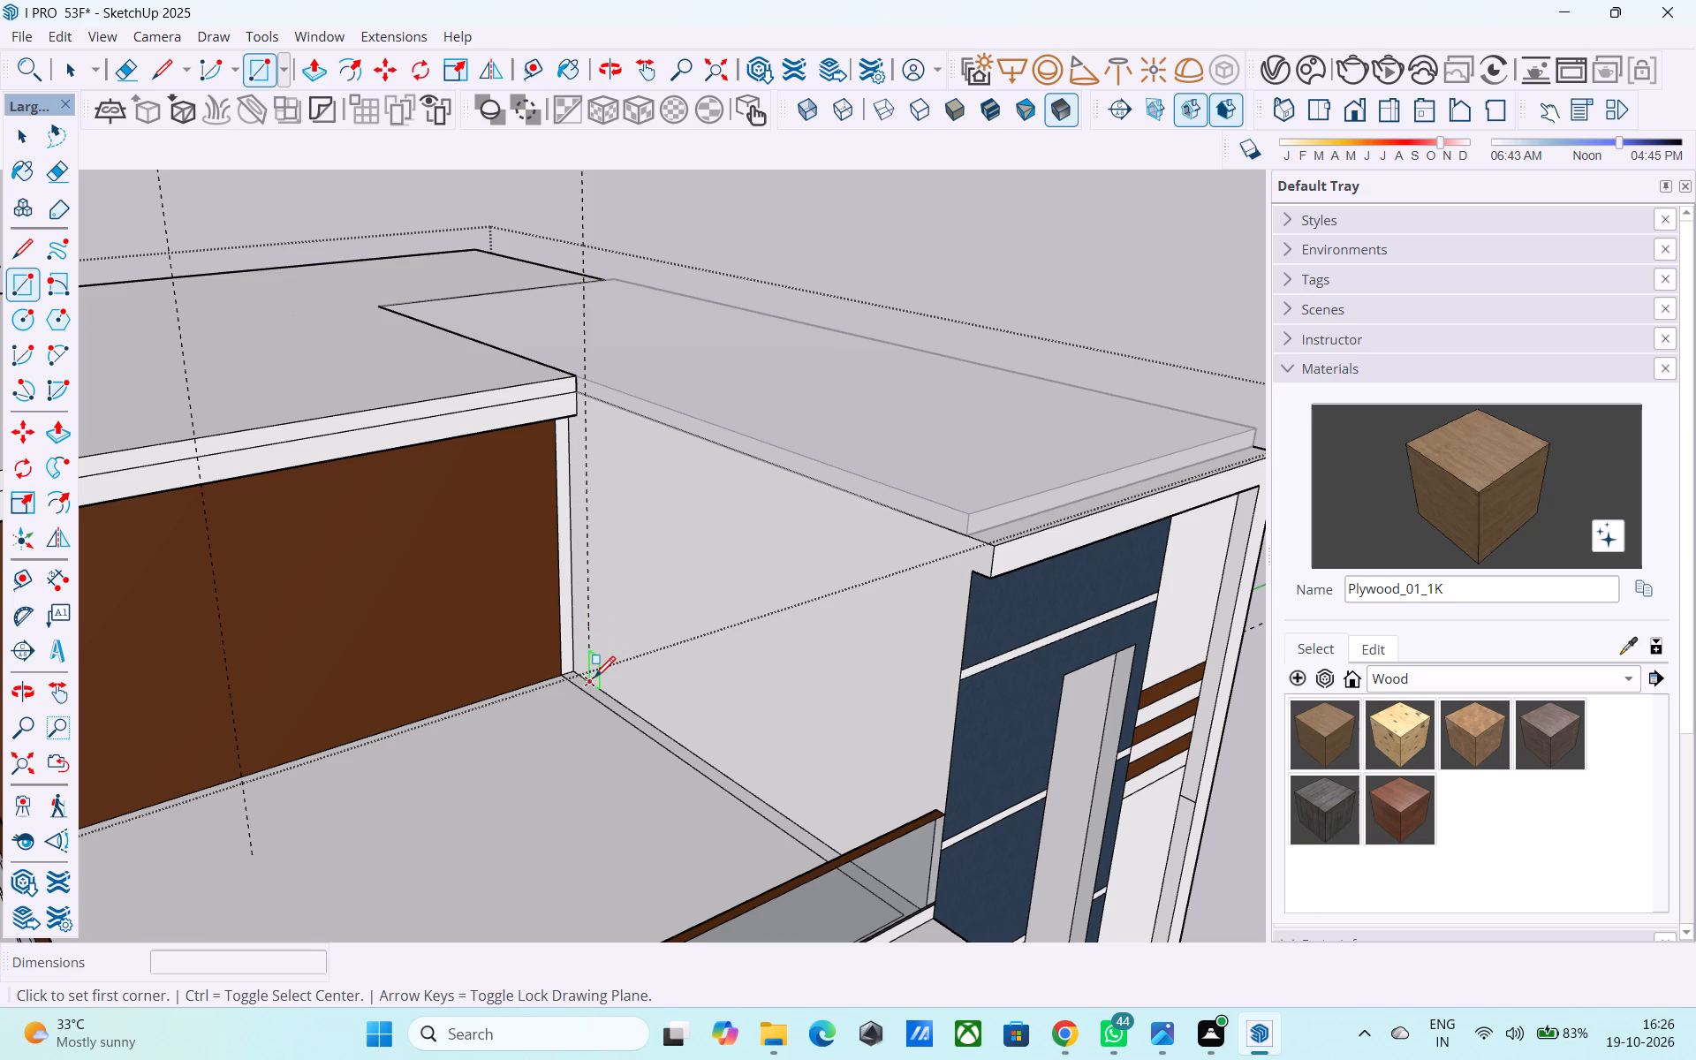
left_click(594, 679)
type("7',4'")
key("Return")
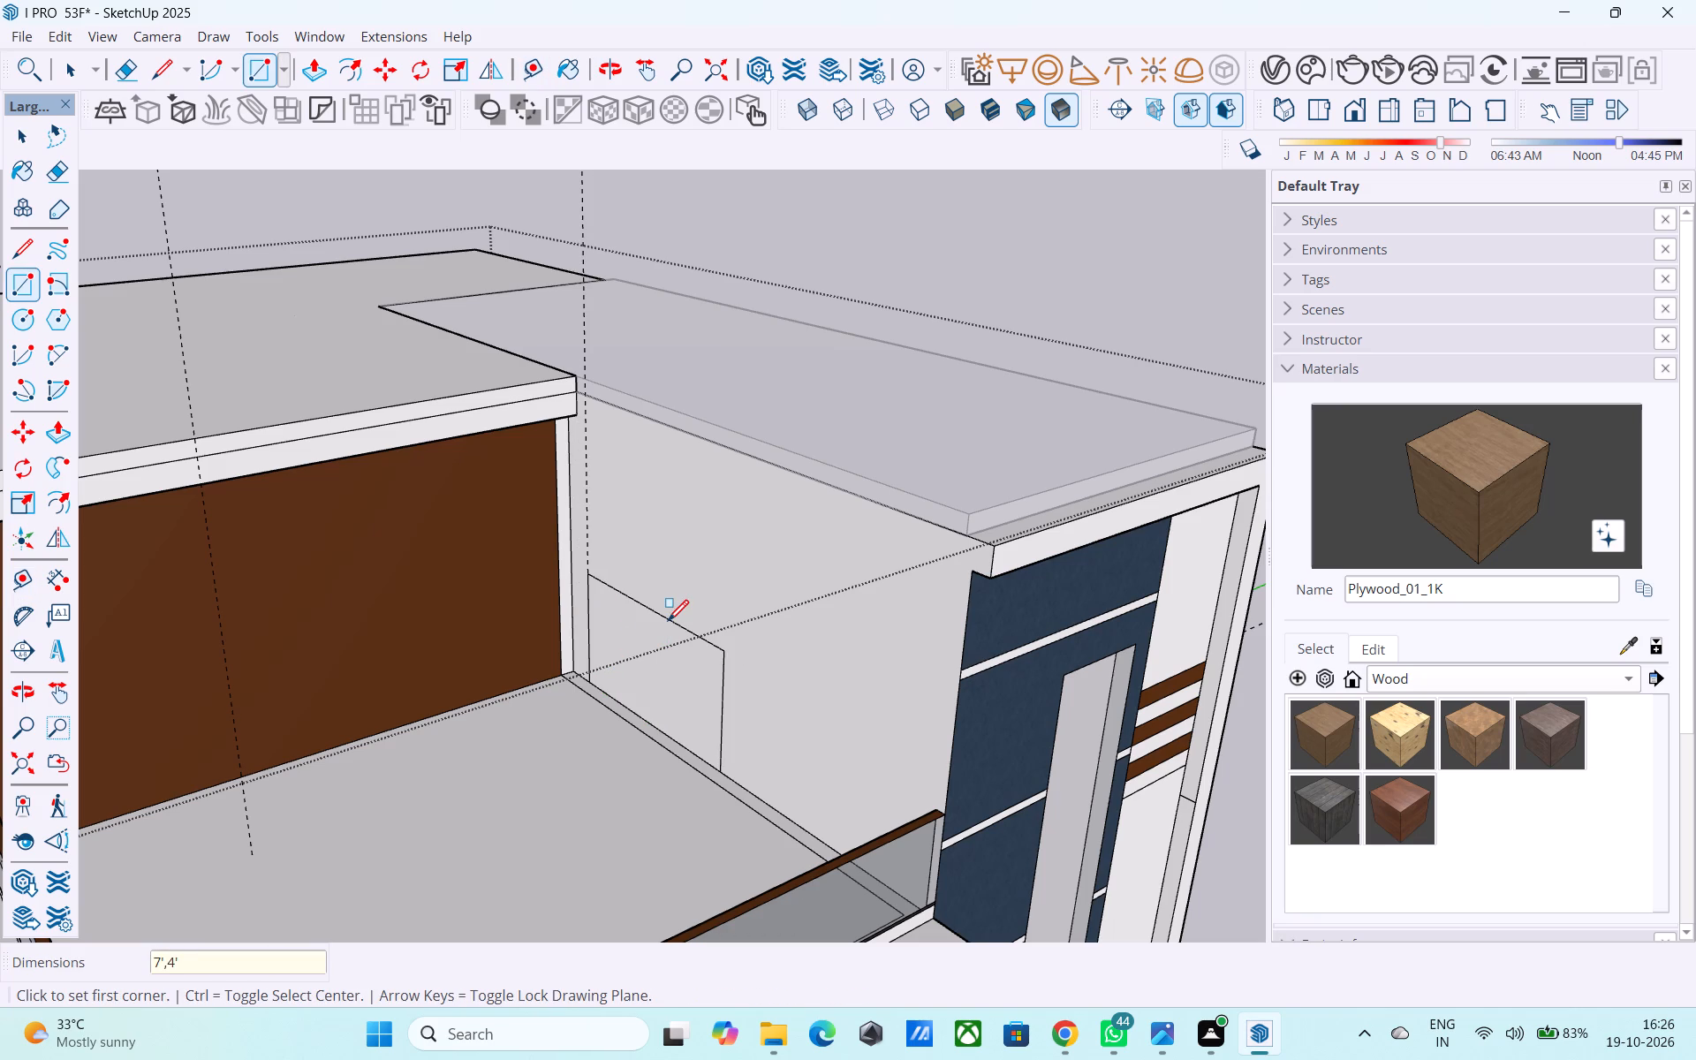
type("4'")
type(",7'")
key("Return")
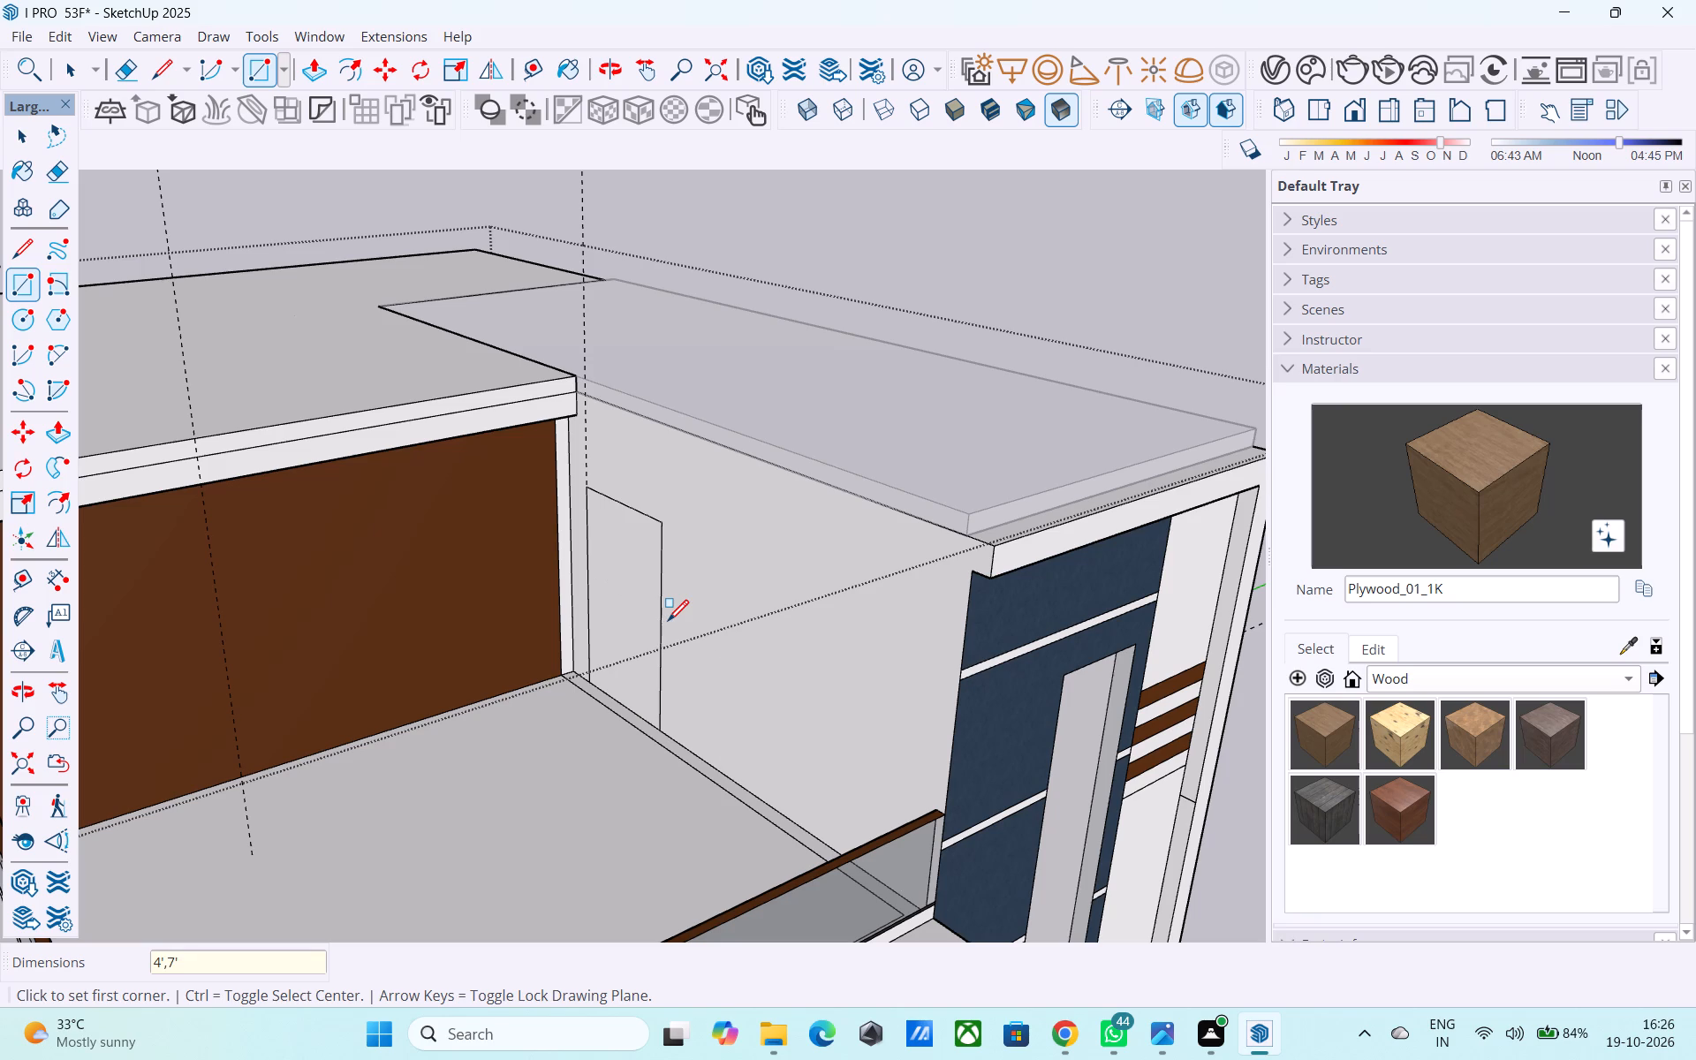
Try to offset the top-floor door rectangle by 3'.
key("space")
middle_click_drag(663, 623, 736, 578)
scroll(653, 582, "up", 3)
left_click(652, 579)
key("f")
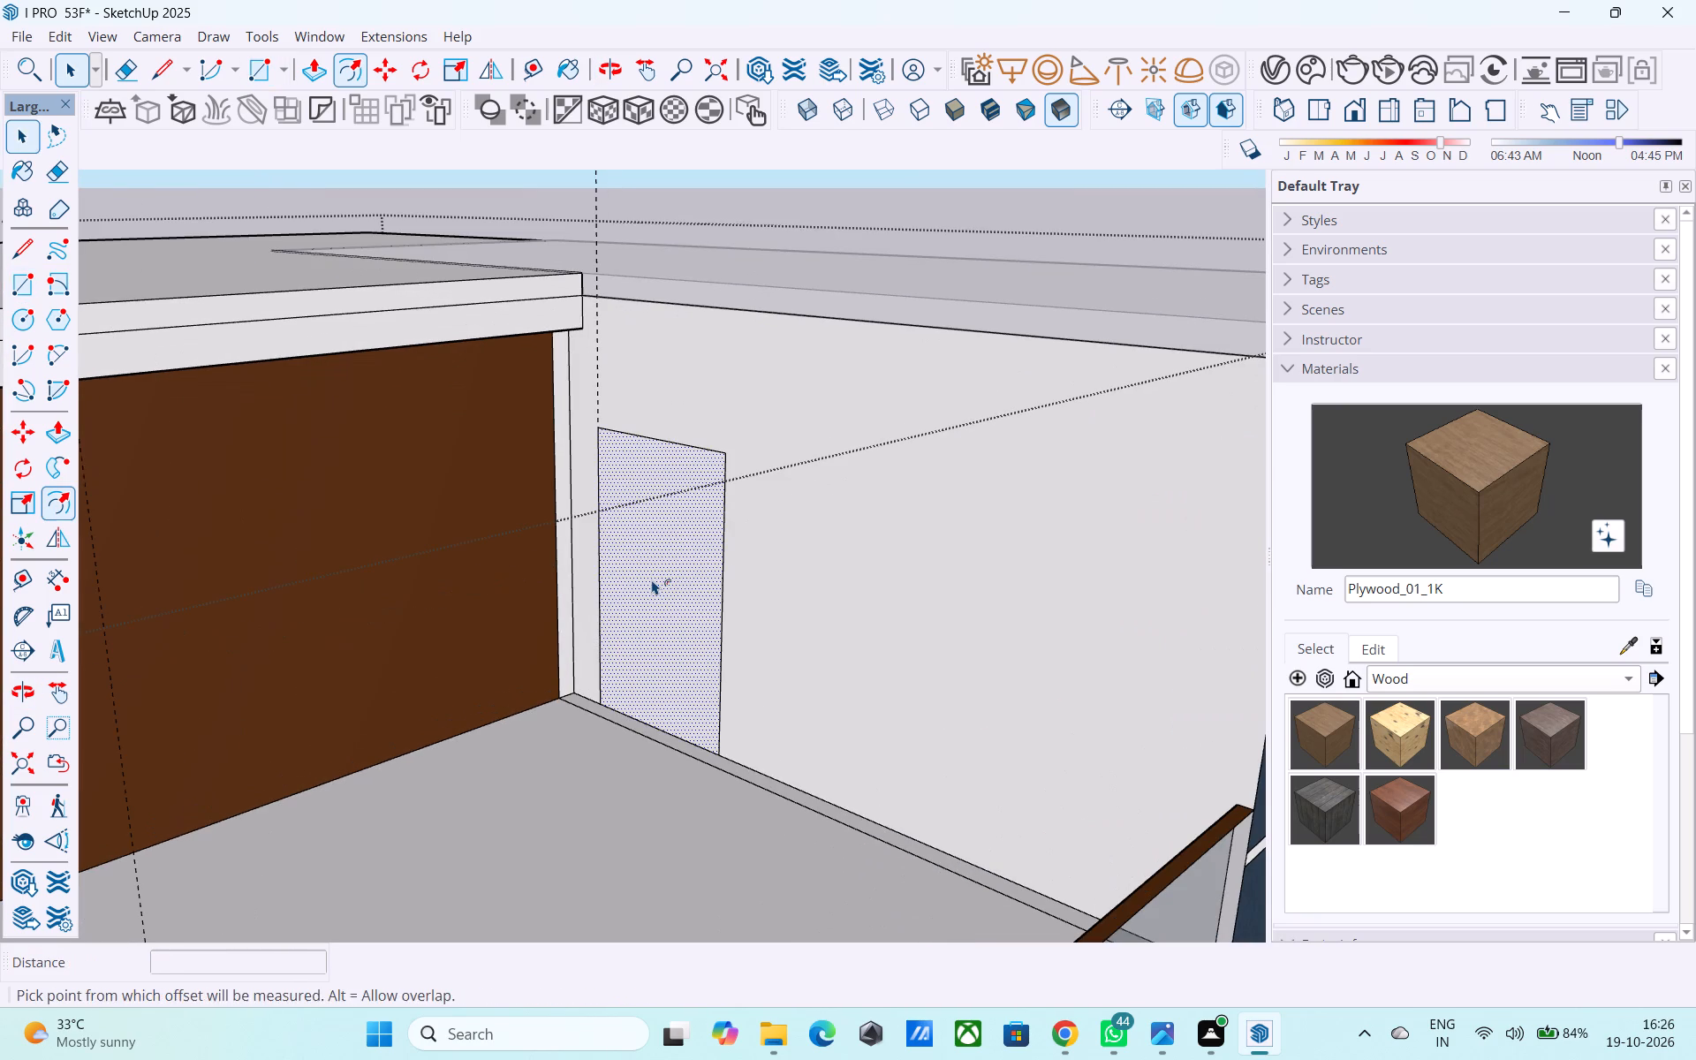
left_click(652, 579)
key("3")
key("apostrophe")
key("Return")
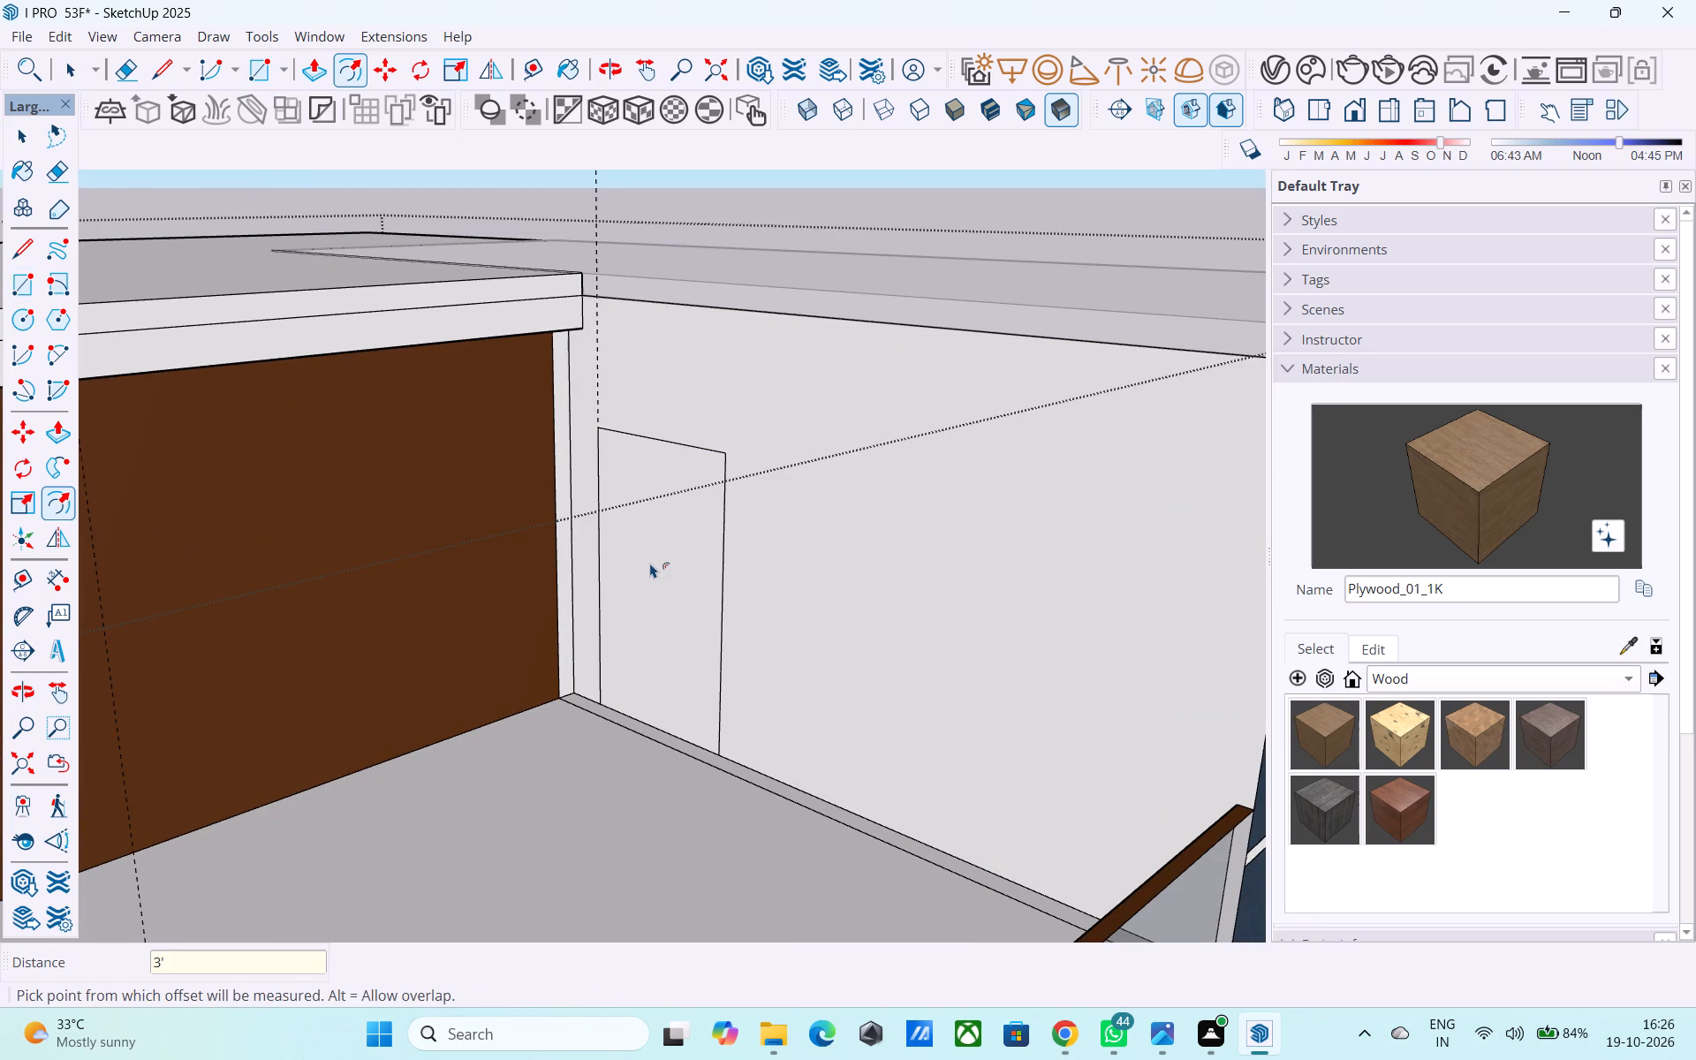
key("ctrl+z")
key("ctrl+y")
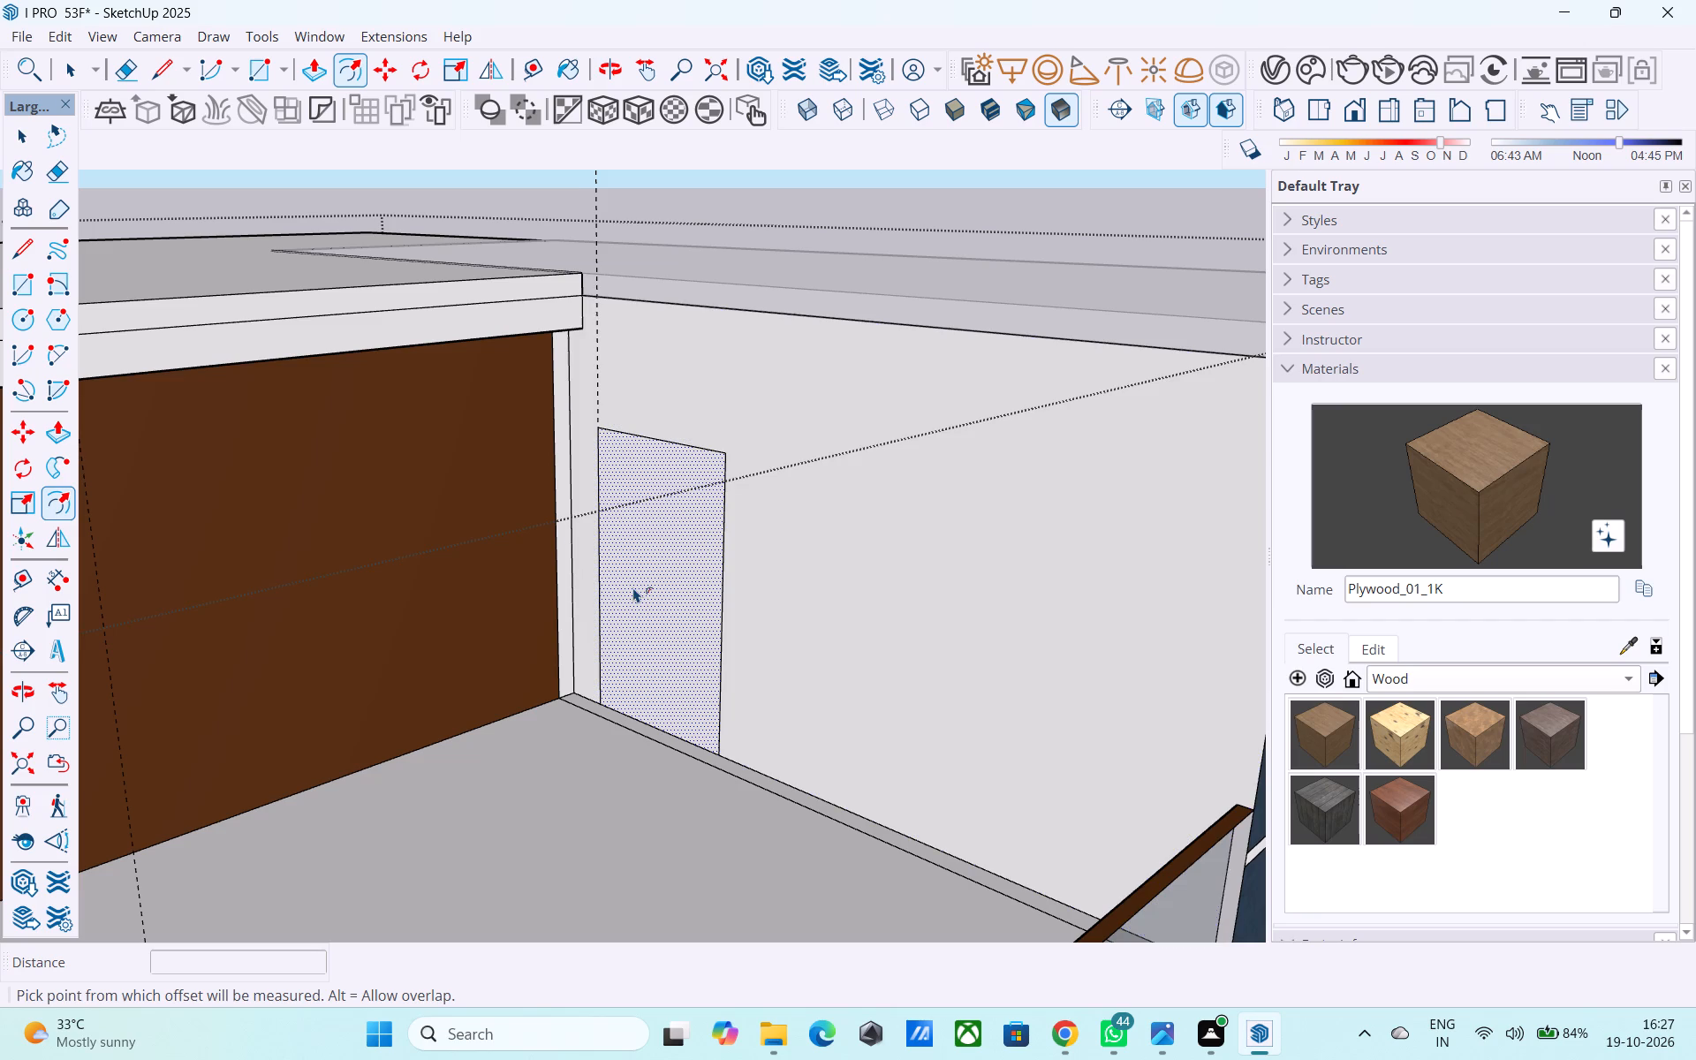
Offset the top-floor door rectangle inward by 3" to form its frame.
key("space")
left_click(652, 564)
key("f")
left_click(652, 565)
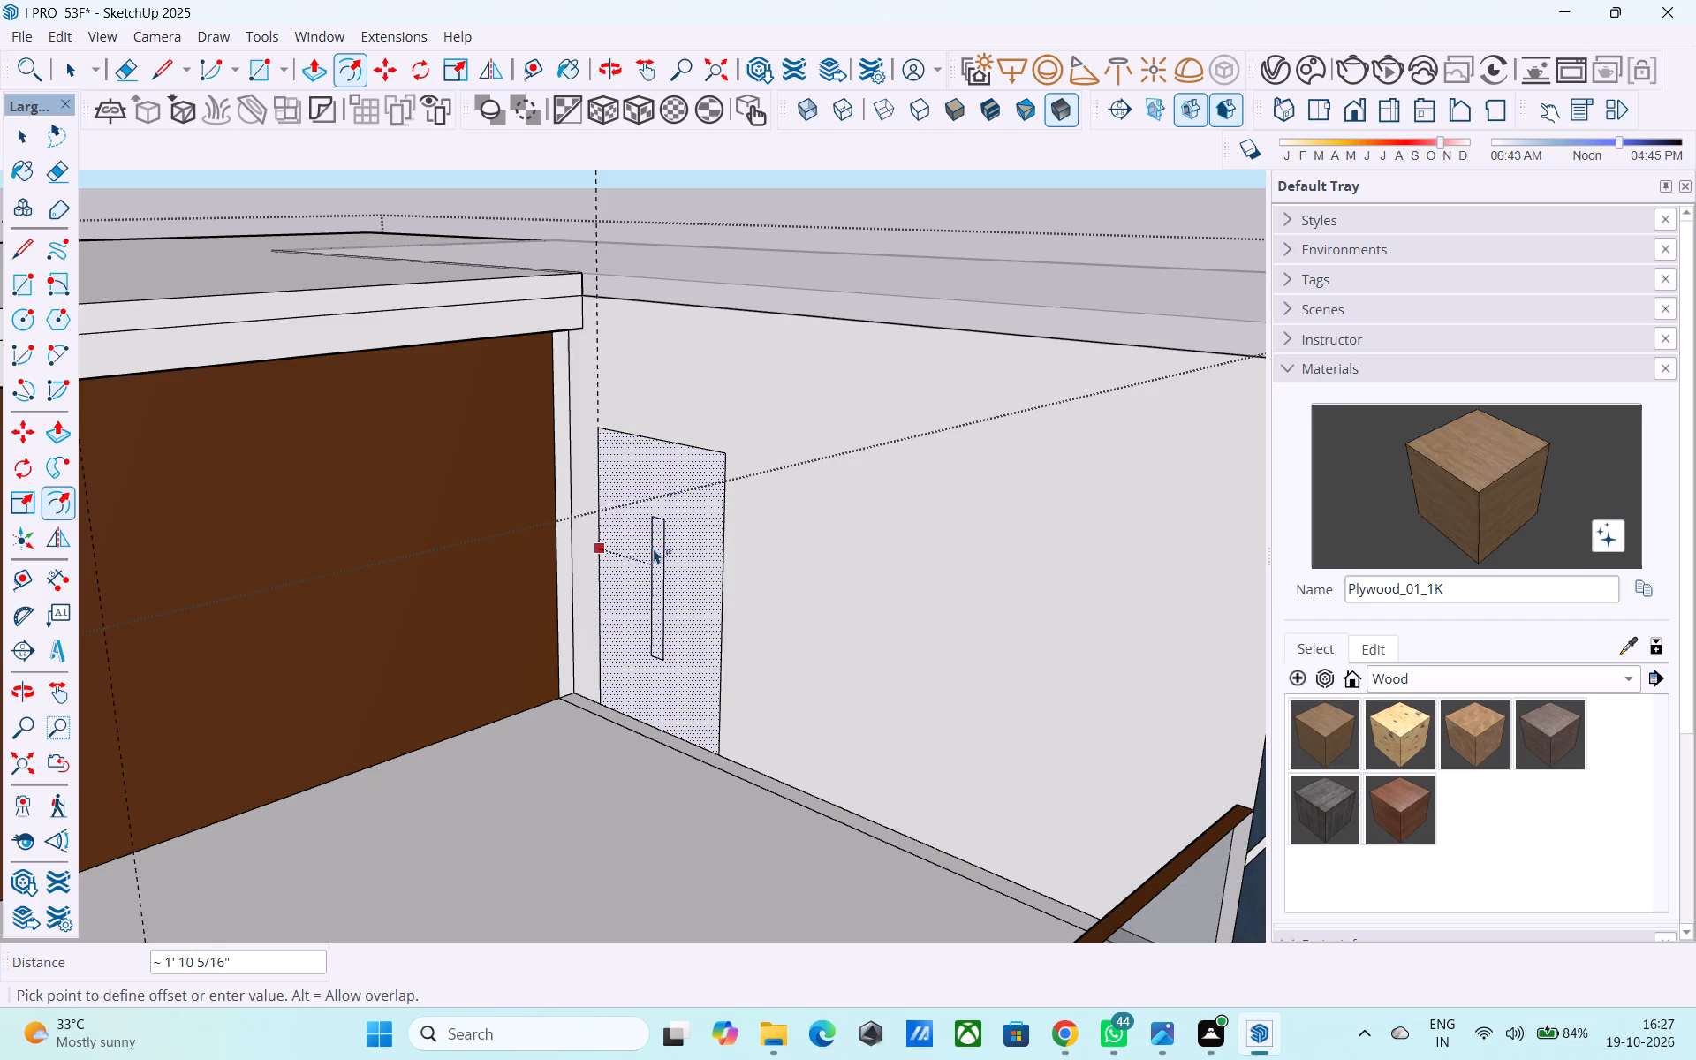
type("3\"")
key("Return")
key("space")
Push the door's inner face 6" through the top-floor balcony wall to cut the opening.
left_click(654, 549)
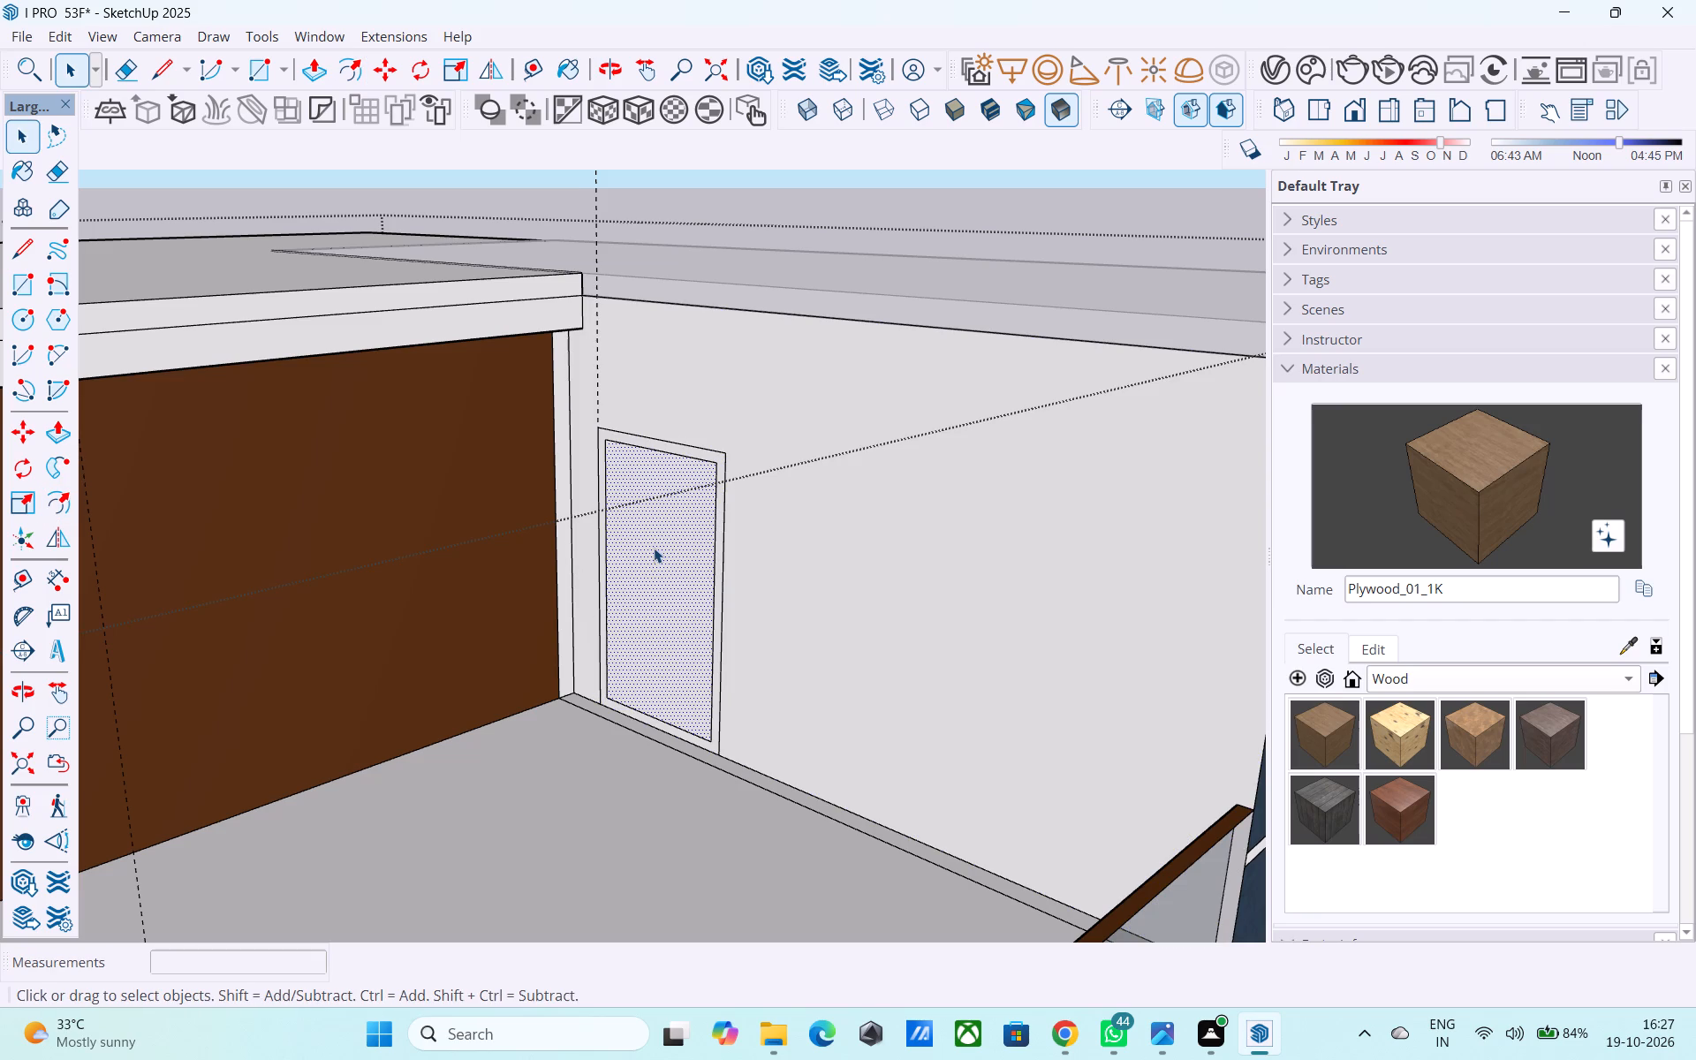
key("p")
left_click(649, 551)
left_click(672, 528)
scroll(670, 547, "down", 5)
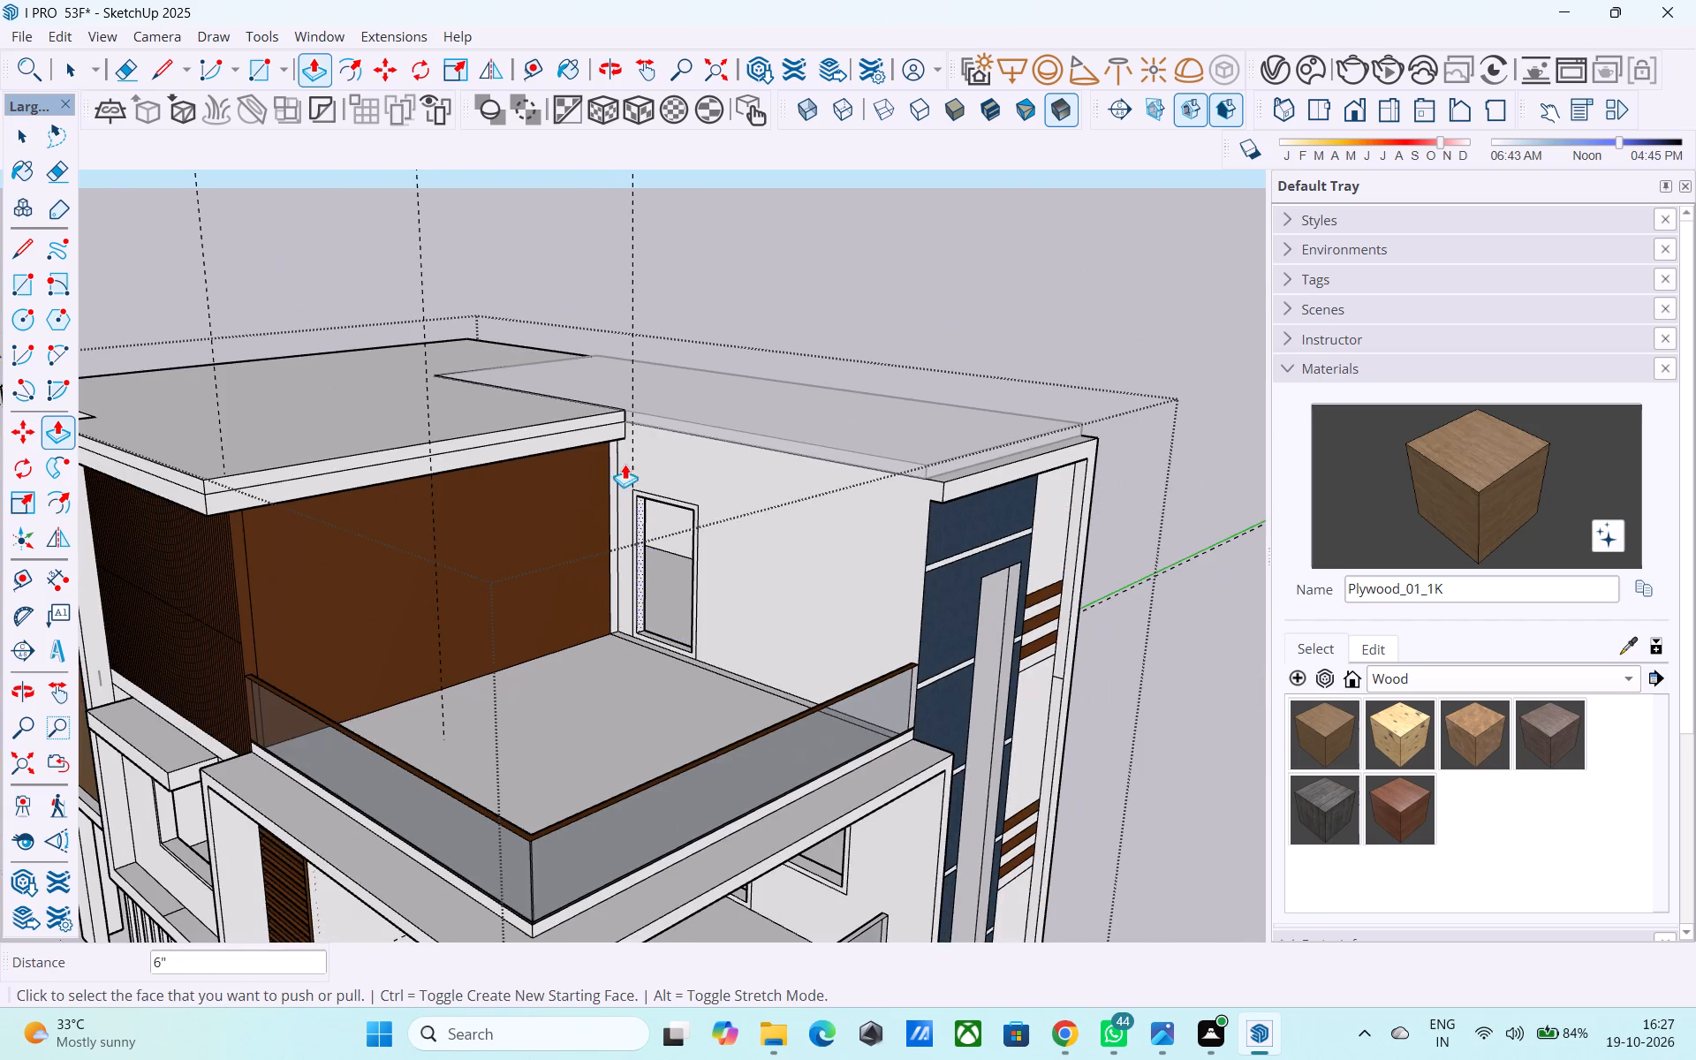
scroll(636, 473, "down", 4)
middle_click_drag(717, 592, 895, 546)
key("space")
Examine the whole house from the front and the balcony side to check the door and window openings.
scroll(720, 552, "down", 1)
middle_click_drag(720, 552, 811, 662, "shift")
middle_click(991, 912)
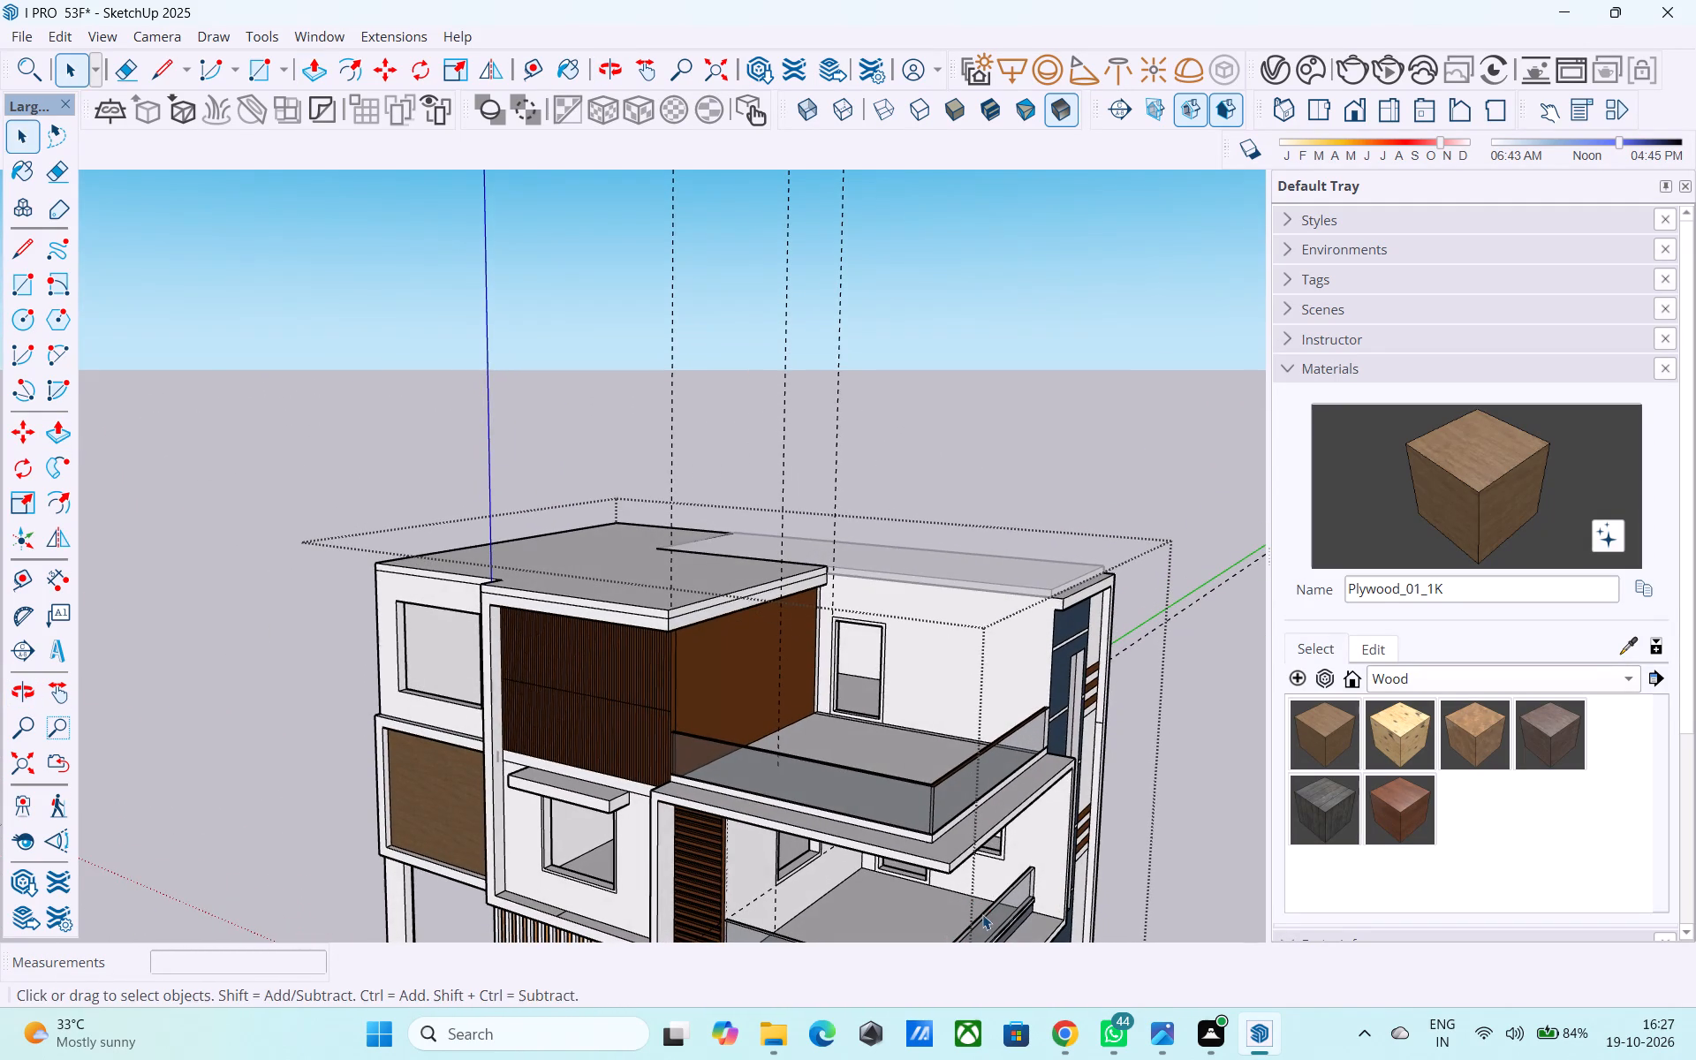
middle_click_drag(950, 943, 1016, 884)
scroll(953, 795, "down", 4)
middle_click_drag(898, 828, 822, 641)
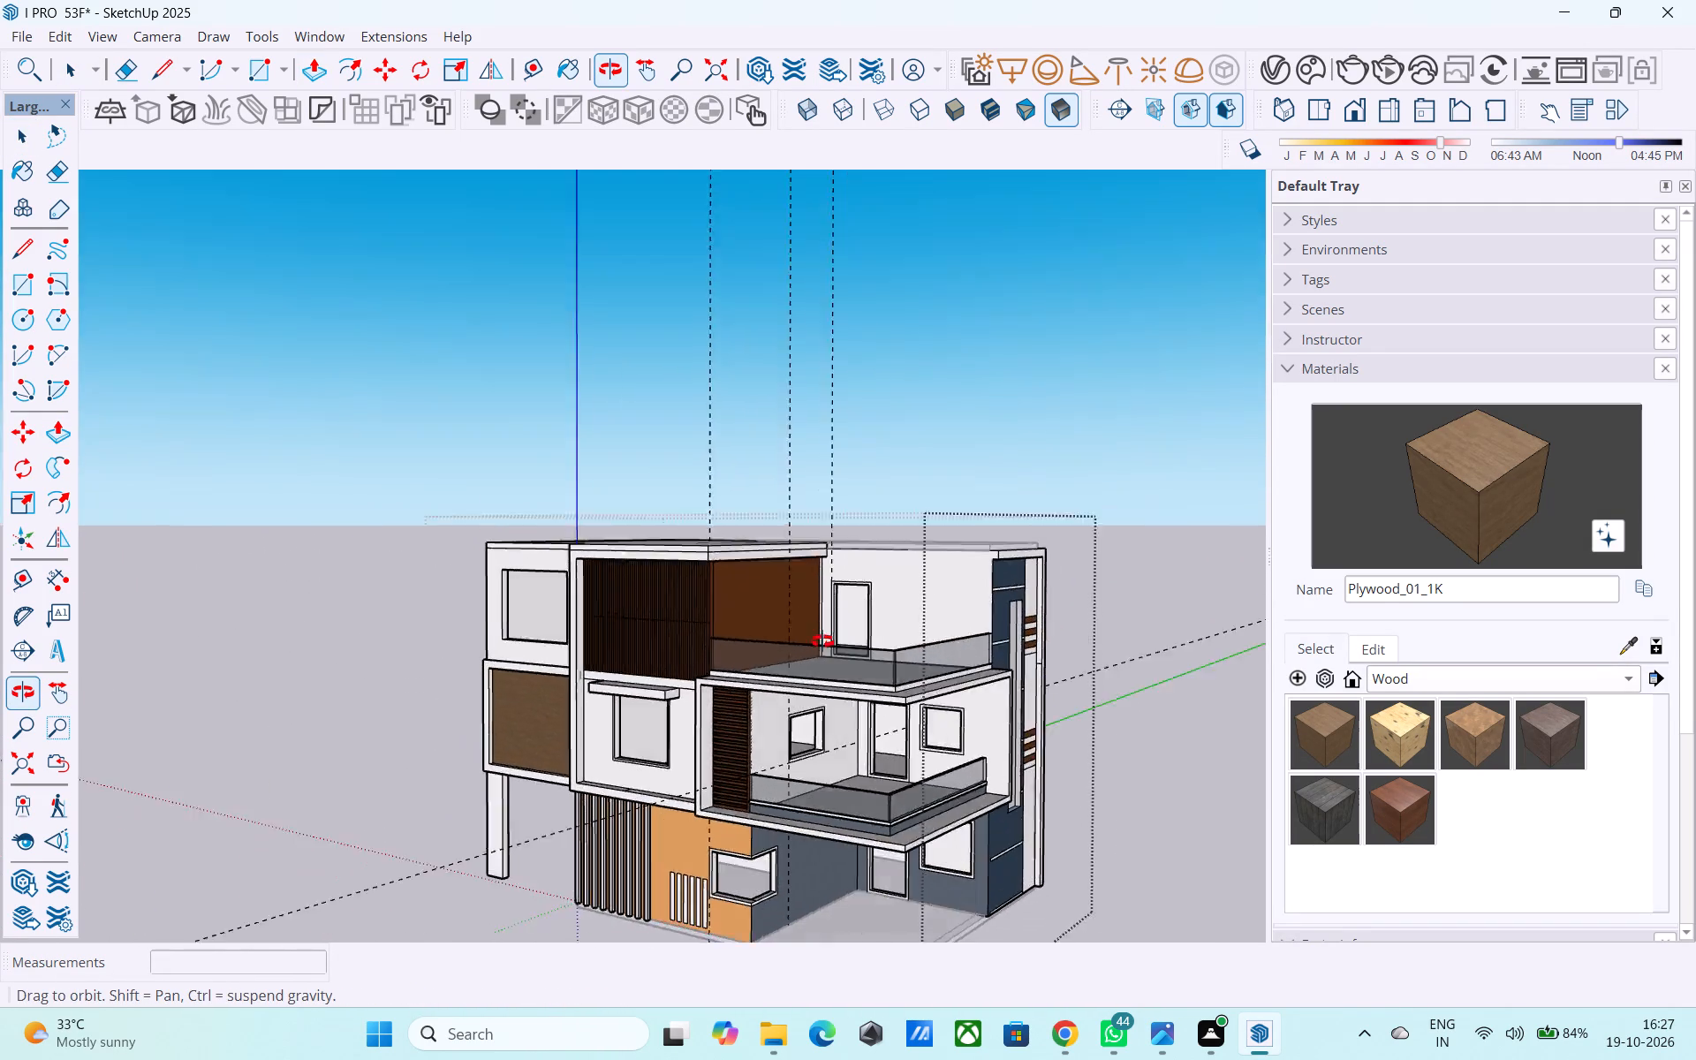
middle_click_drag(822, 641, 704, 592)
middle_click_drag(730, 664, 988, 634)
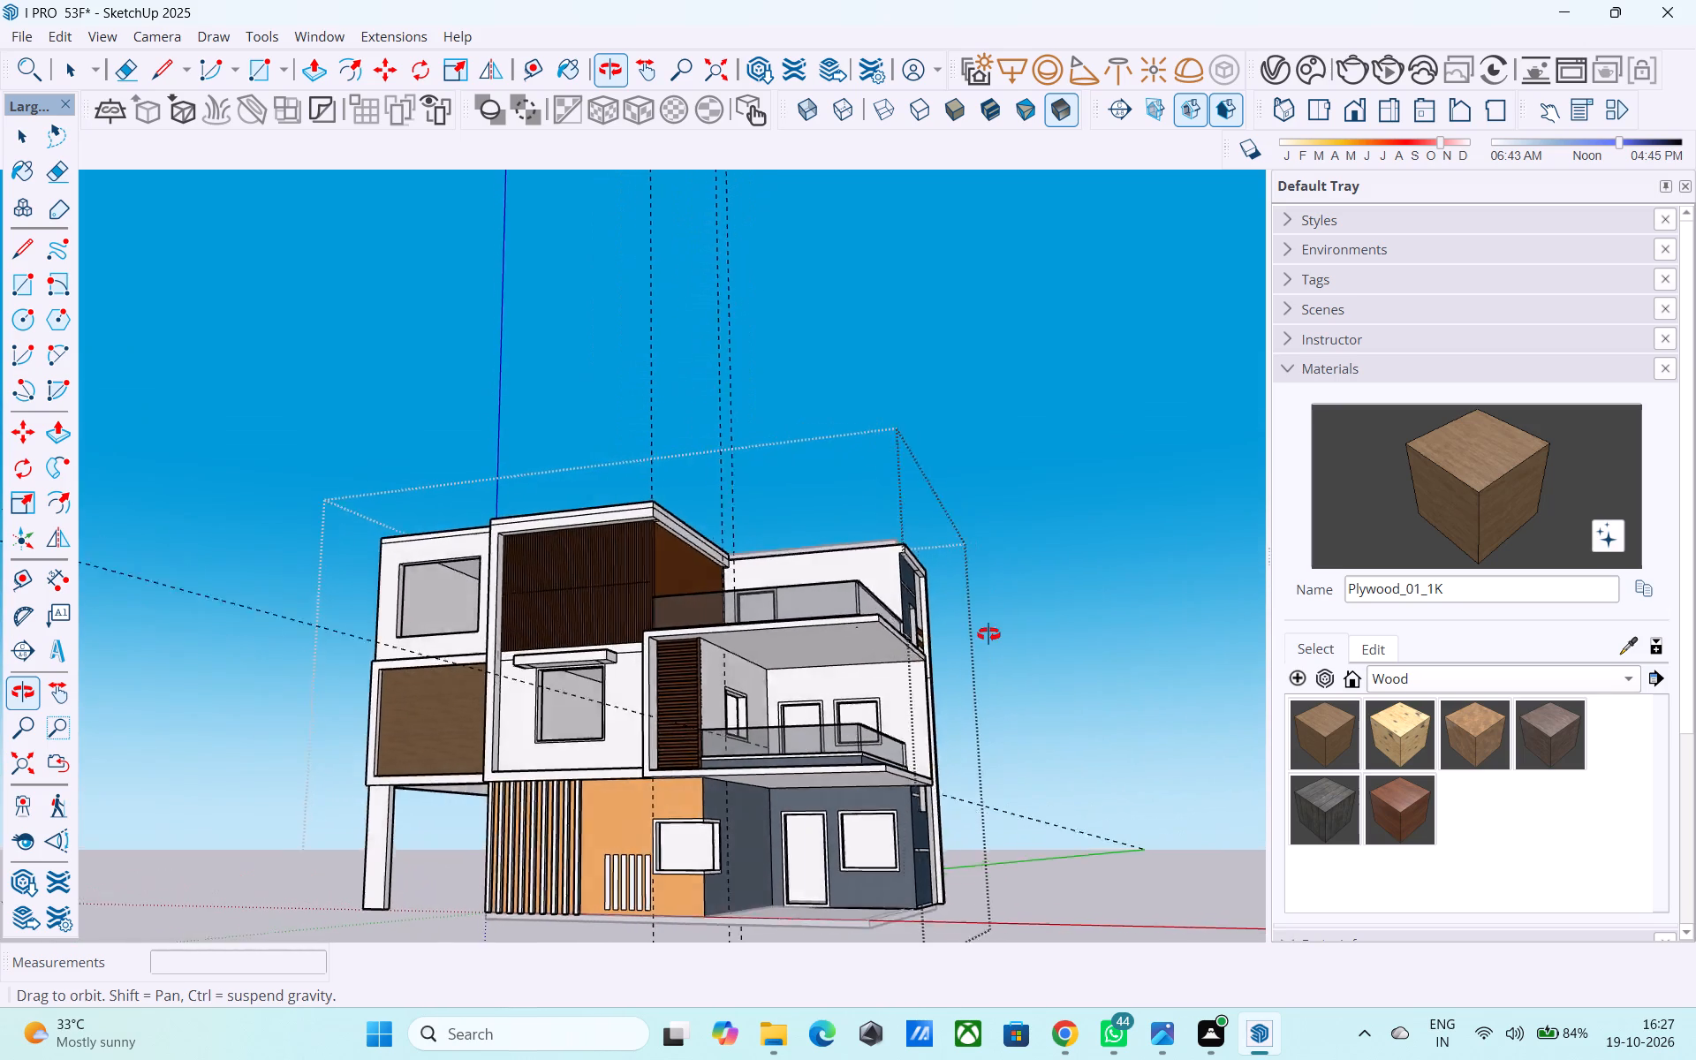
middle_click_drag(988, 634, 959, 696)
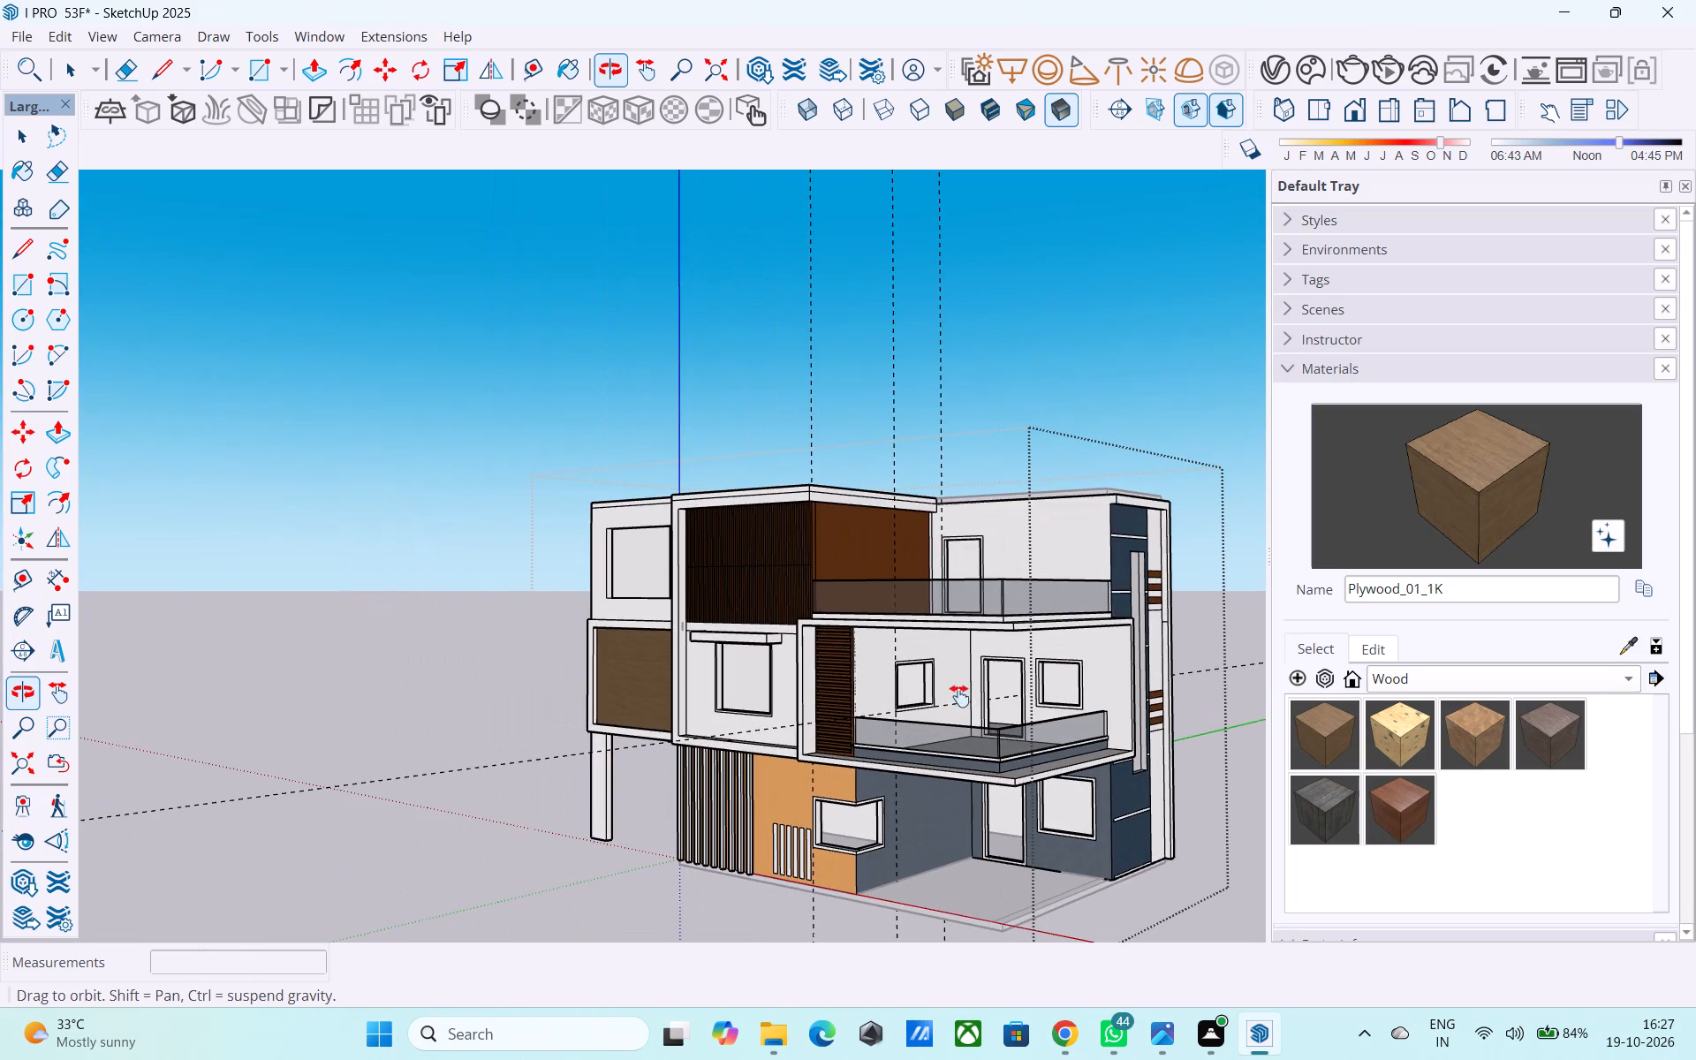
middle_click_drag(959, 696, 656, 732)
scroll(656, 732, "up", 4)
scroll(656, 732, "down", 4)
middle_click_drag(650, 731, 602, 720, "shift")
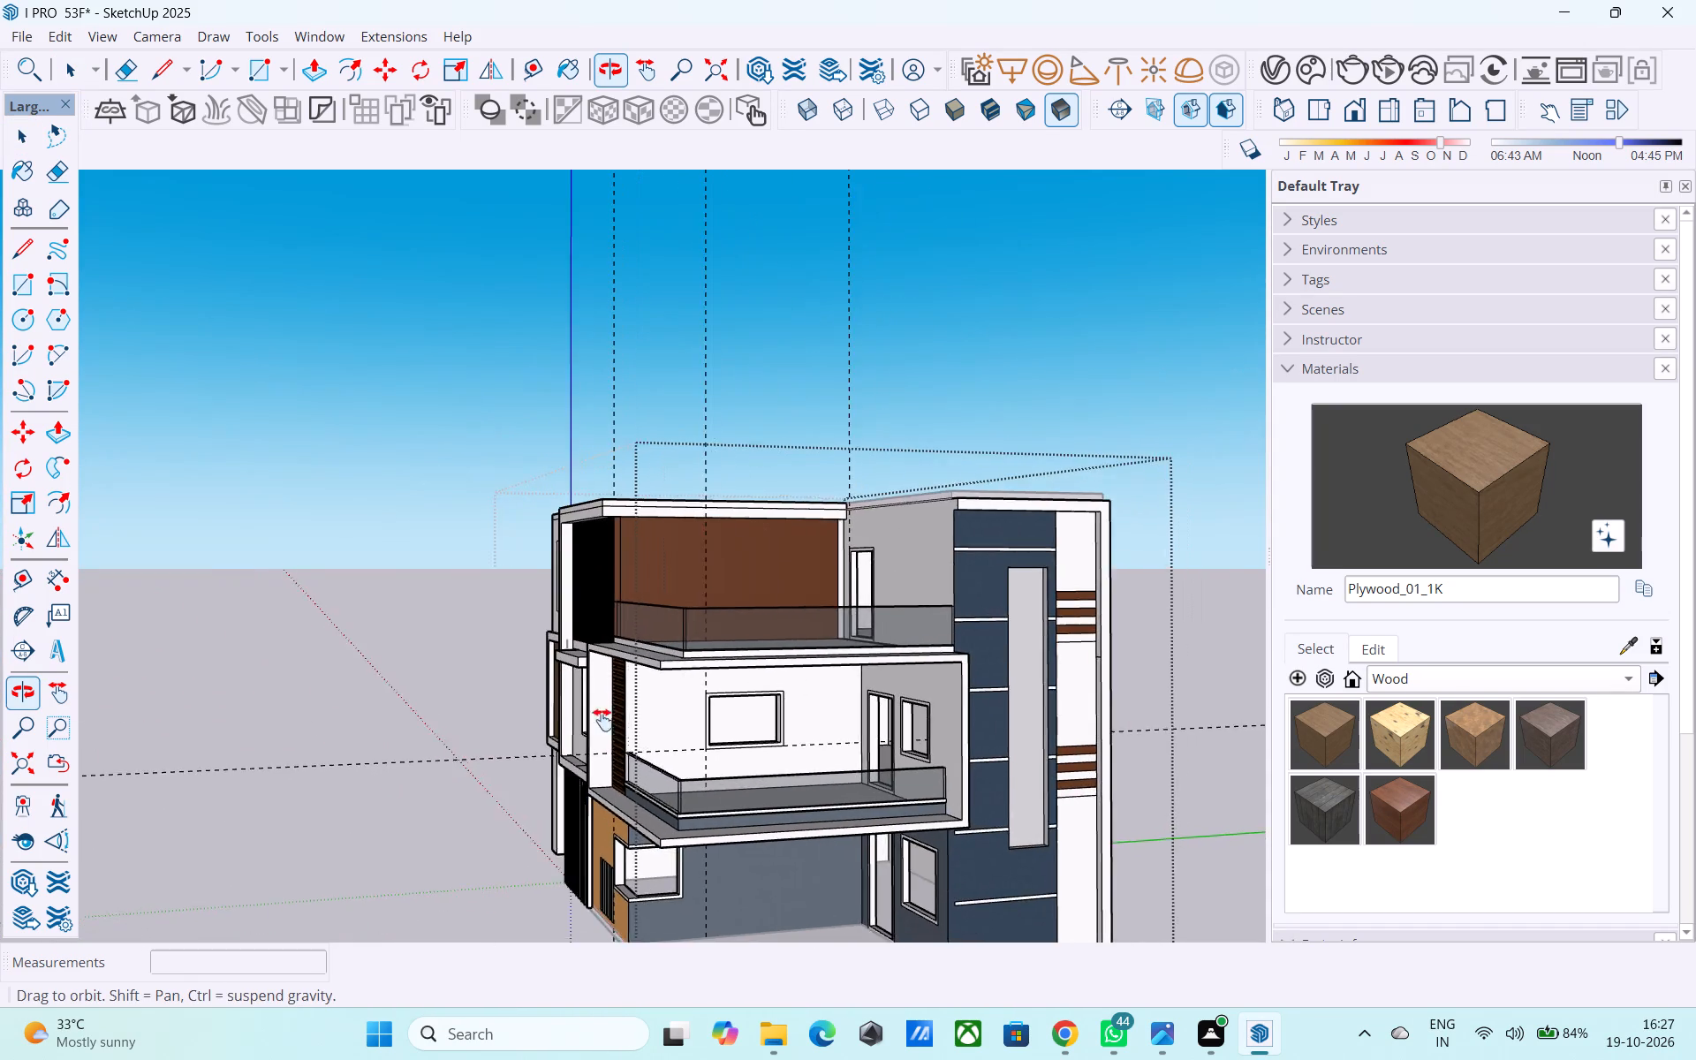
middle_click_drag(602, 720, 620, 706, "shift")
scroll(614, 705, "up", 4)
scroll(620, 707, "down", 4)
middle_click_drag(623, 715, 598, 700, "shift")
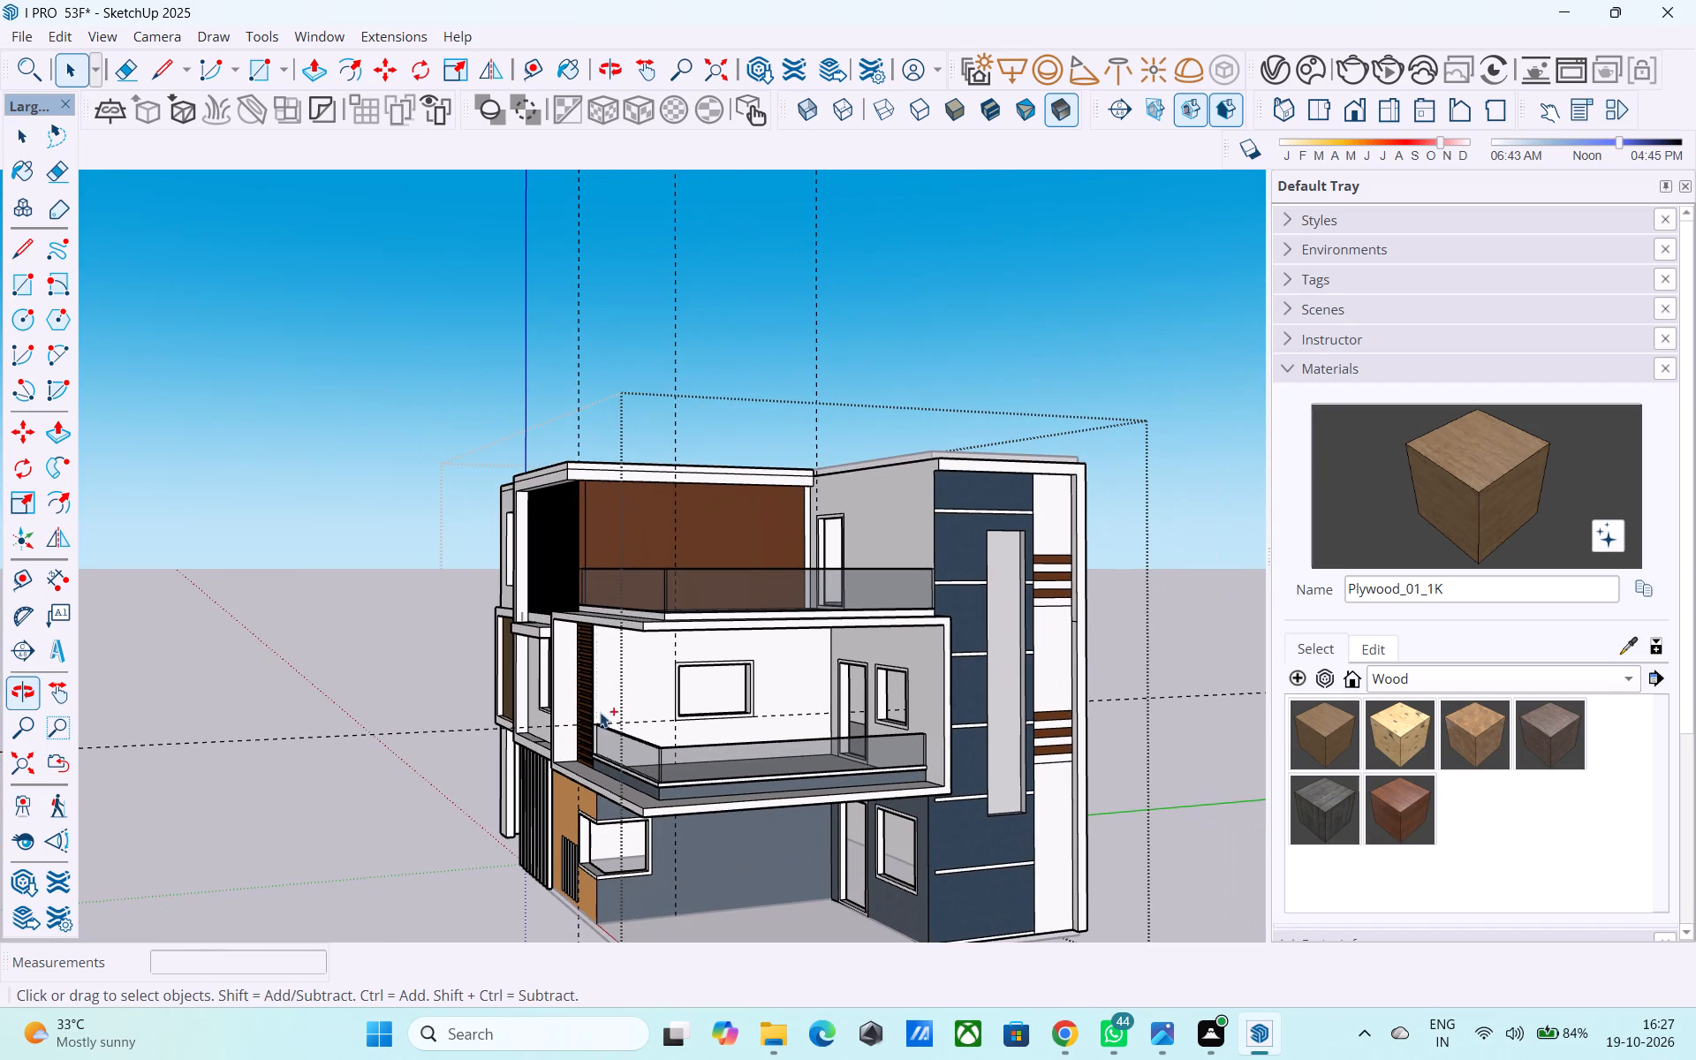
Save the model.
key("ctrl+s")
Examine the balcony side of the house from a low viewpoint, including the ground-floor openings.
middle_click_drag(626, 746, 587, 754)
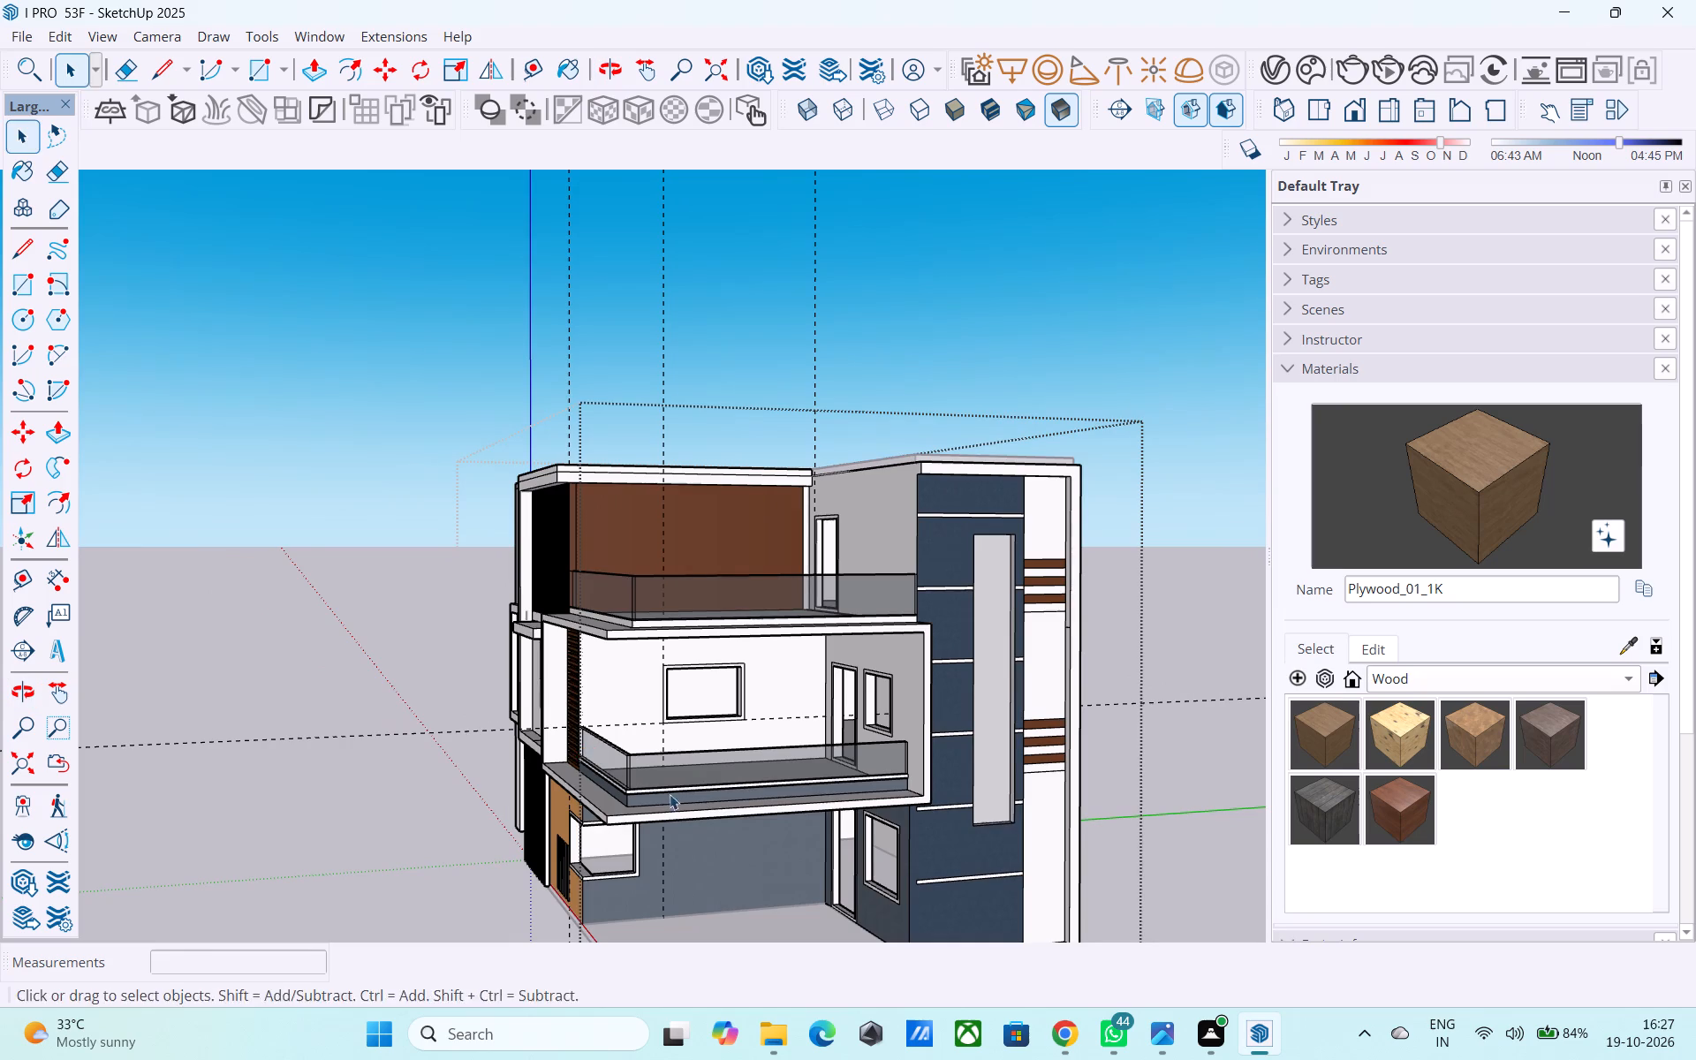
middle_click_drag(670, 794, 636, 785)
scroll(636, 784, "down", 7)
middle_click_drag(676, 837, 691, 700)
scroll(693, 700, "up", 4)
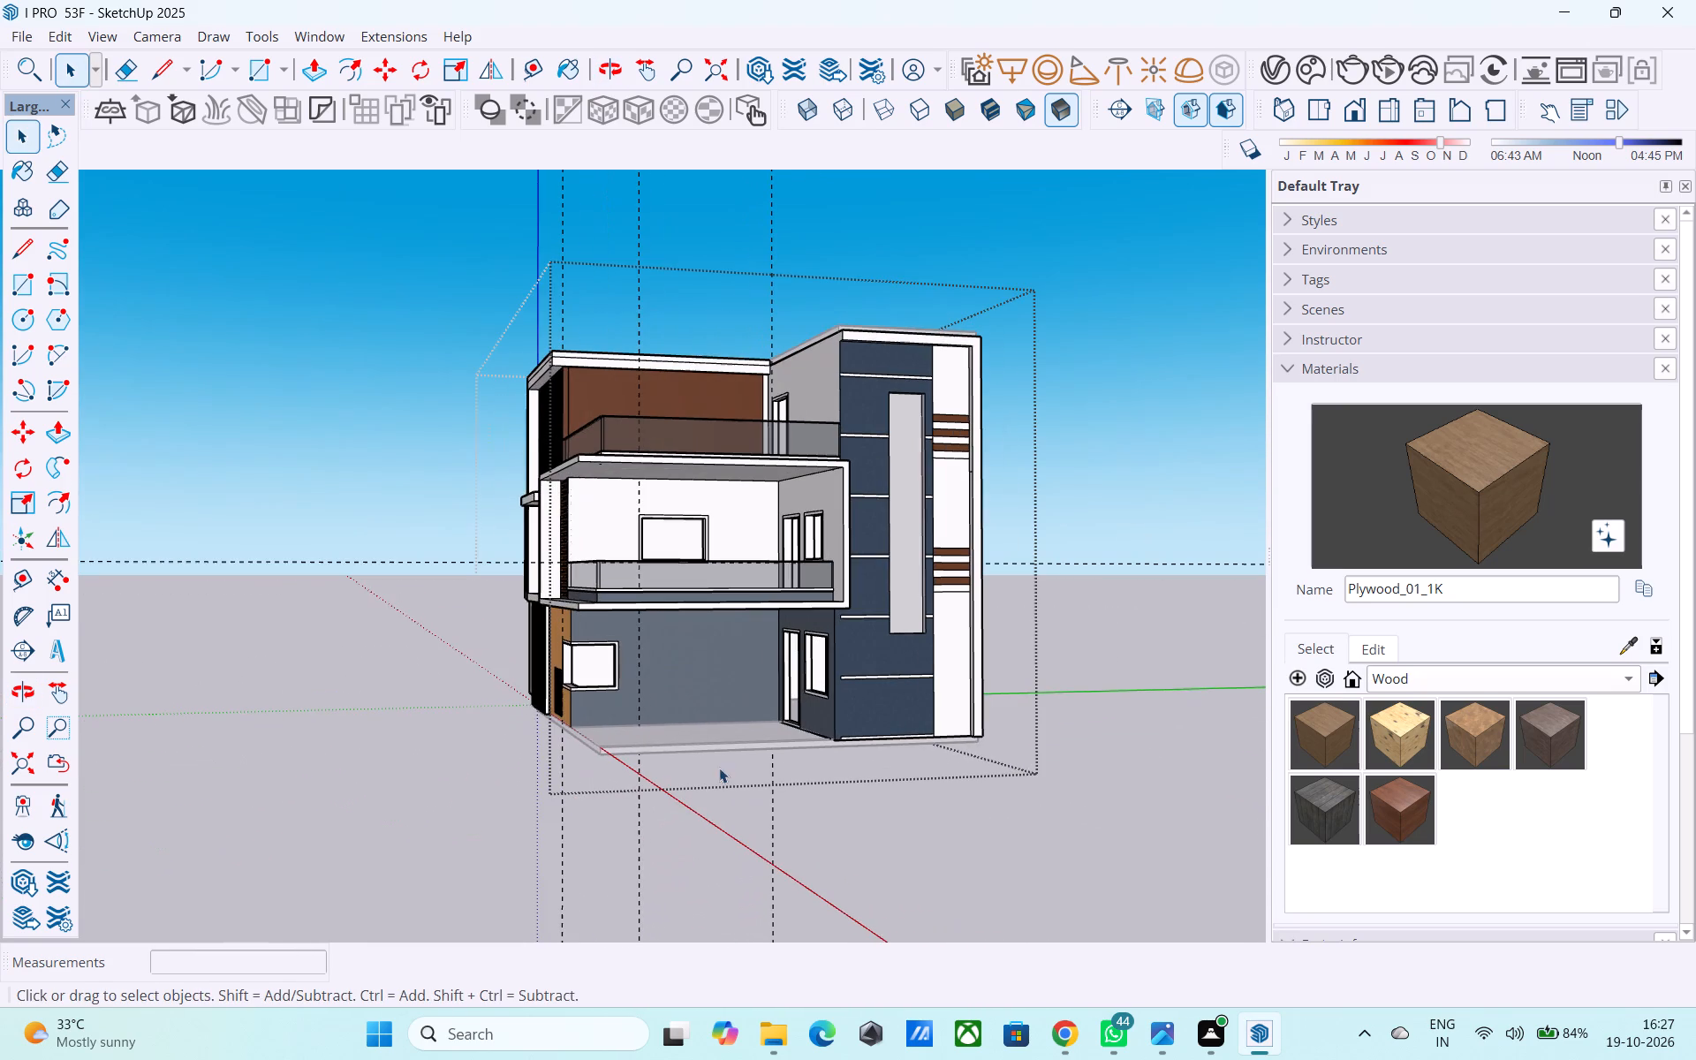
middle_click_drag(726, 831, 816, 827)
scroll(803, 830, "up", 4)
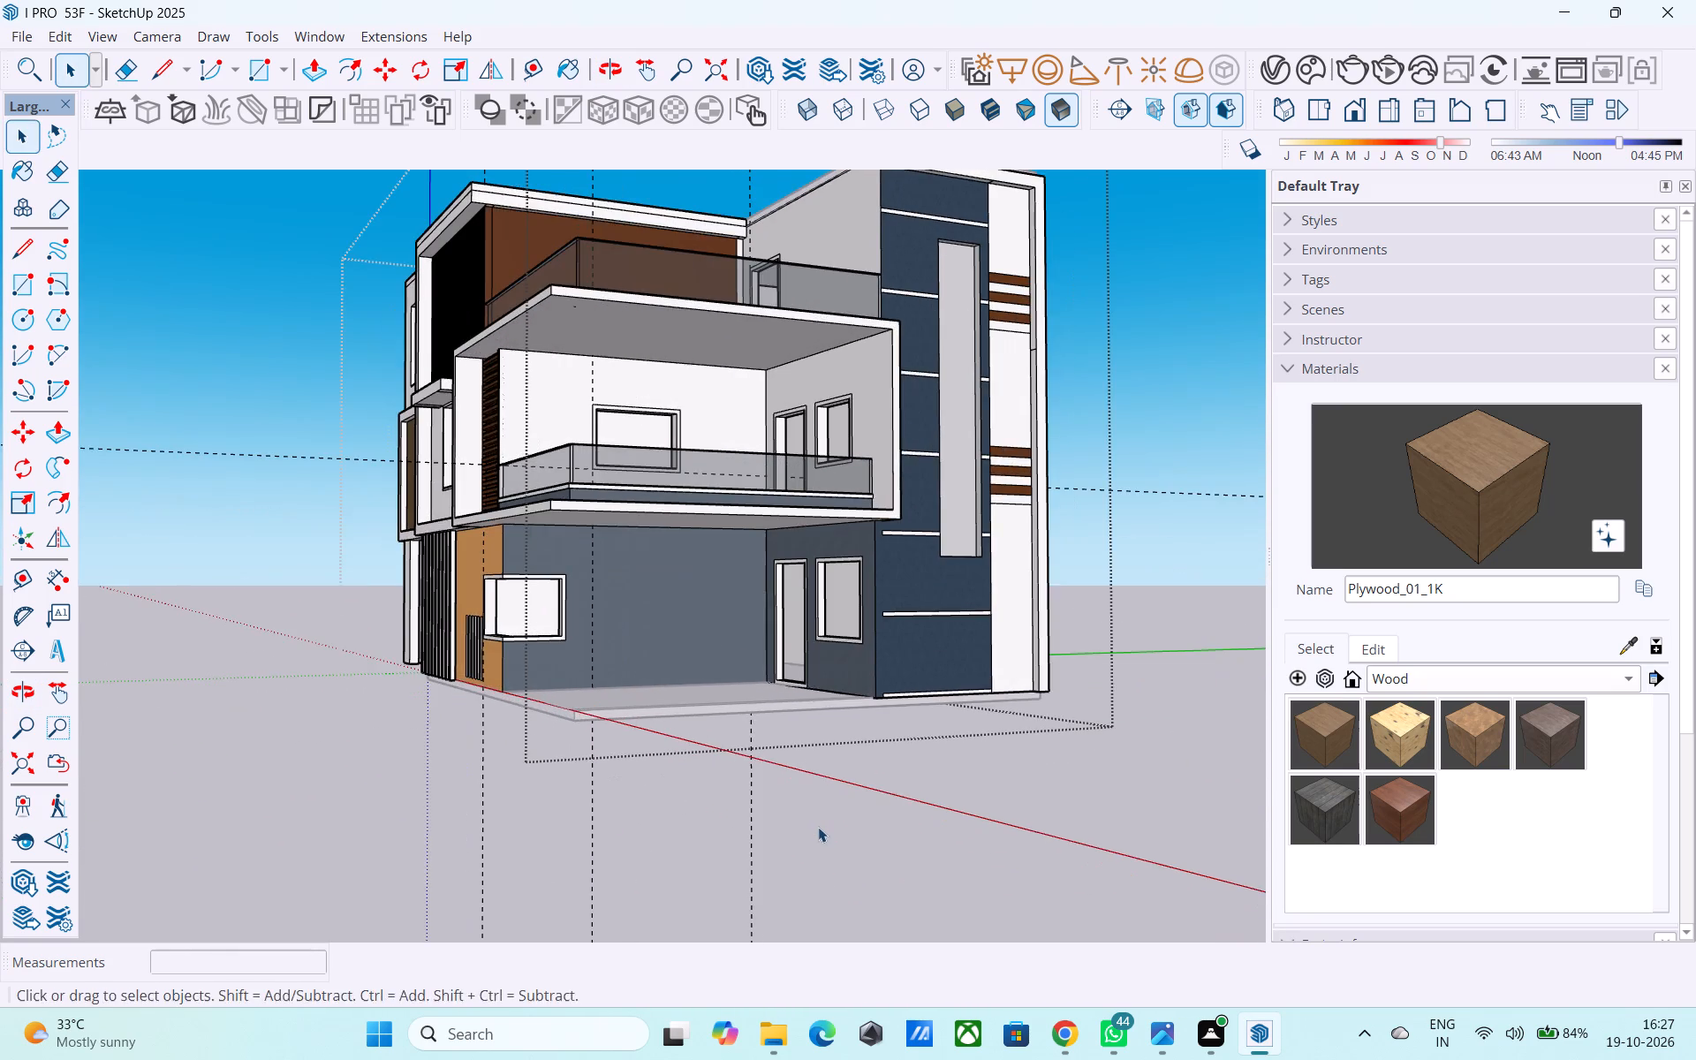
Draw a 2' by 1' rectangle on the underside of the top-floor balcony slab, near its outer front corner.
middle_click_drag(811, 821, 869, 952)
middle_click_drag(769, 760, 805, 737, "shift")
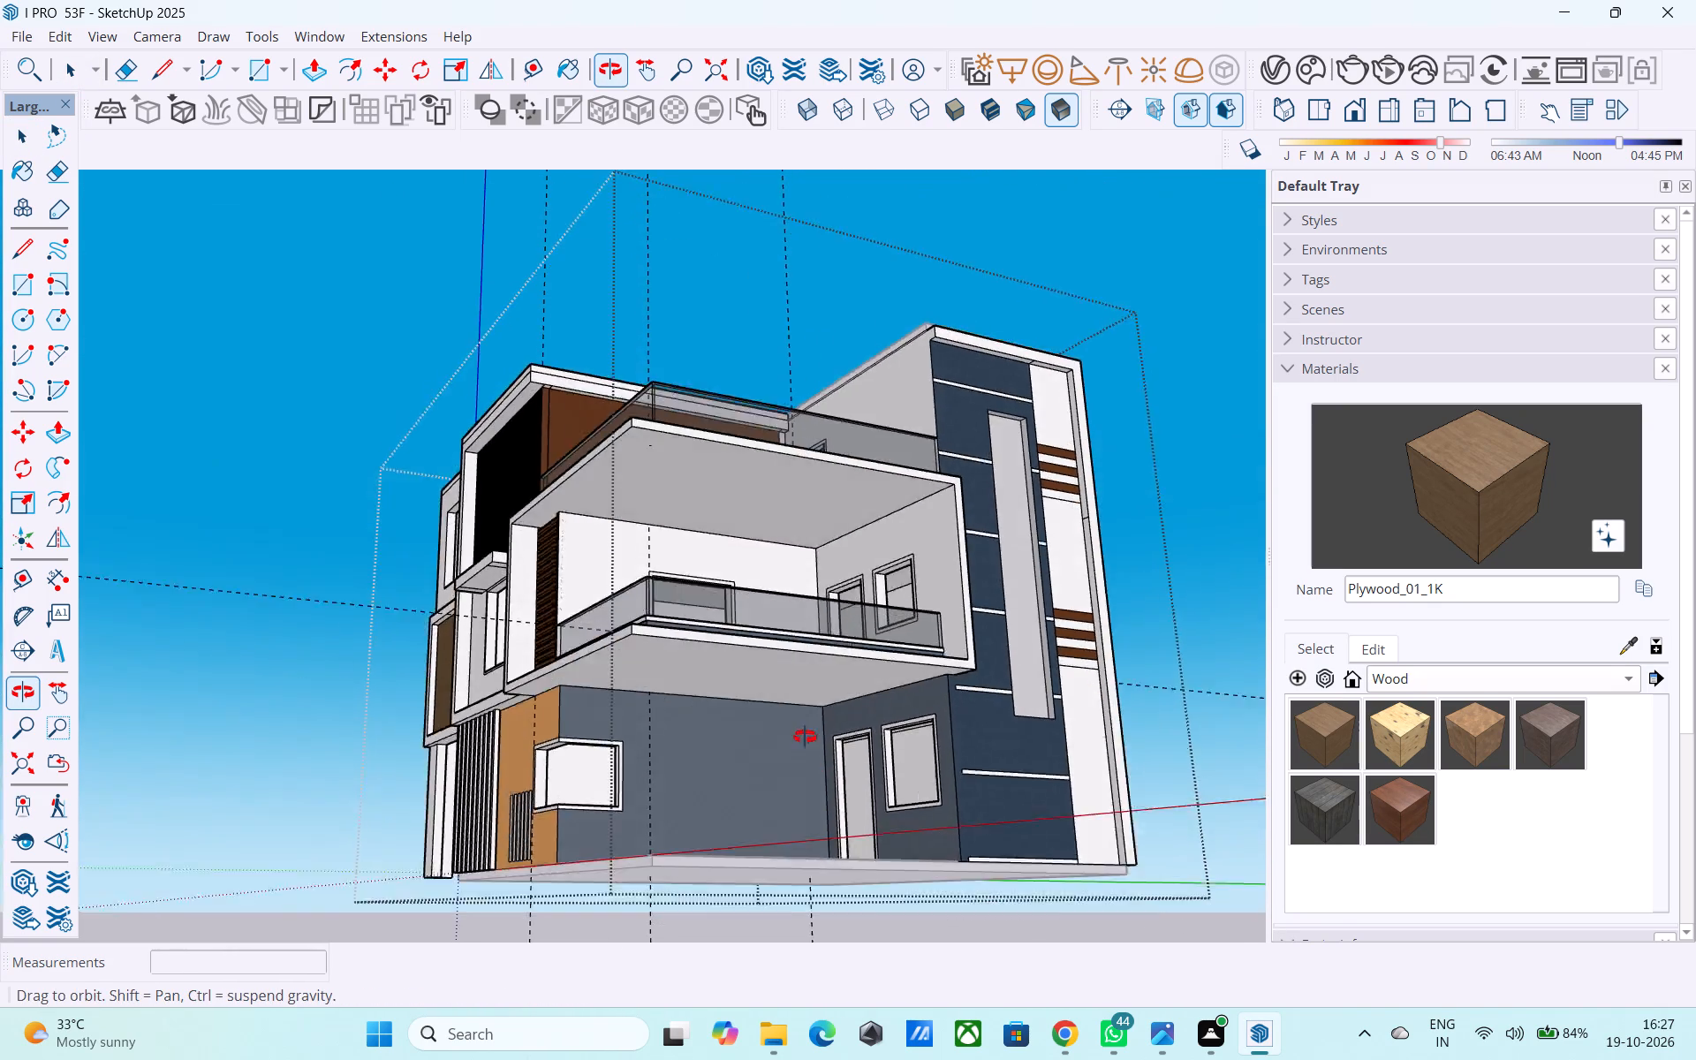
middle_click_drag(805, 737, 856, 853, "shift")
scroll(751, 622, "up", 5)
scroll(712, 562, "up", 1)
middle_click_drag(712, 562, 723, 562)
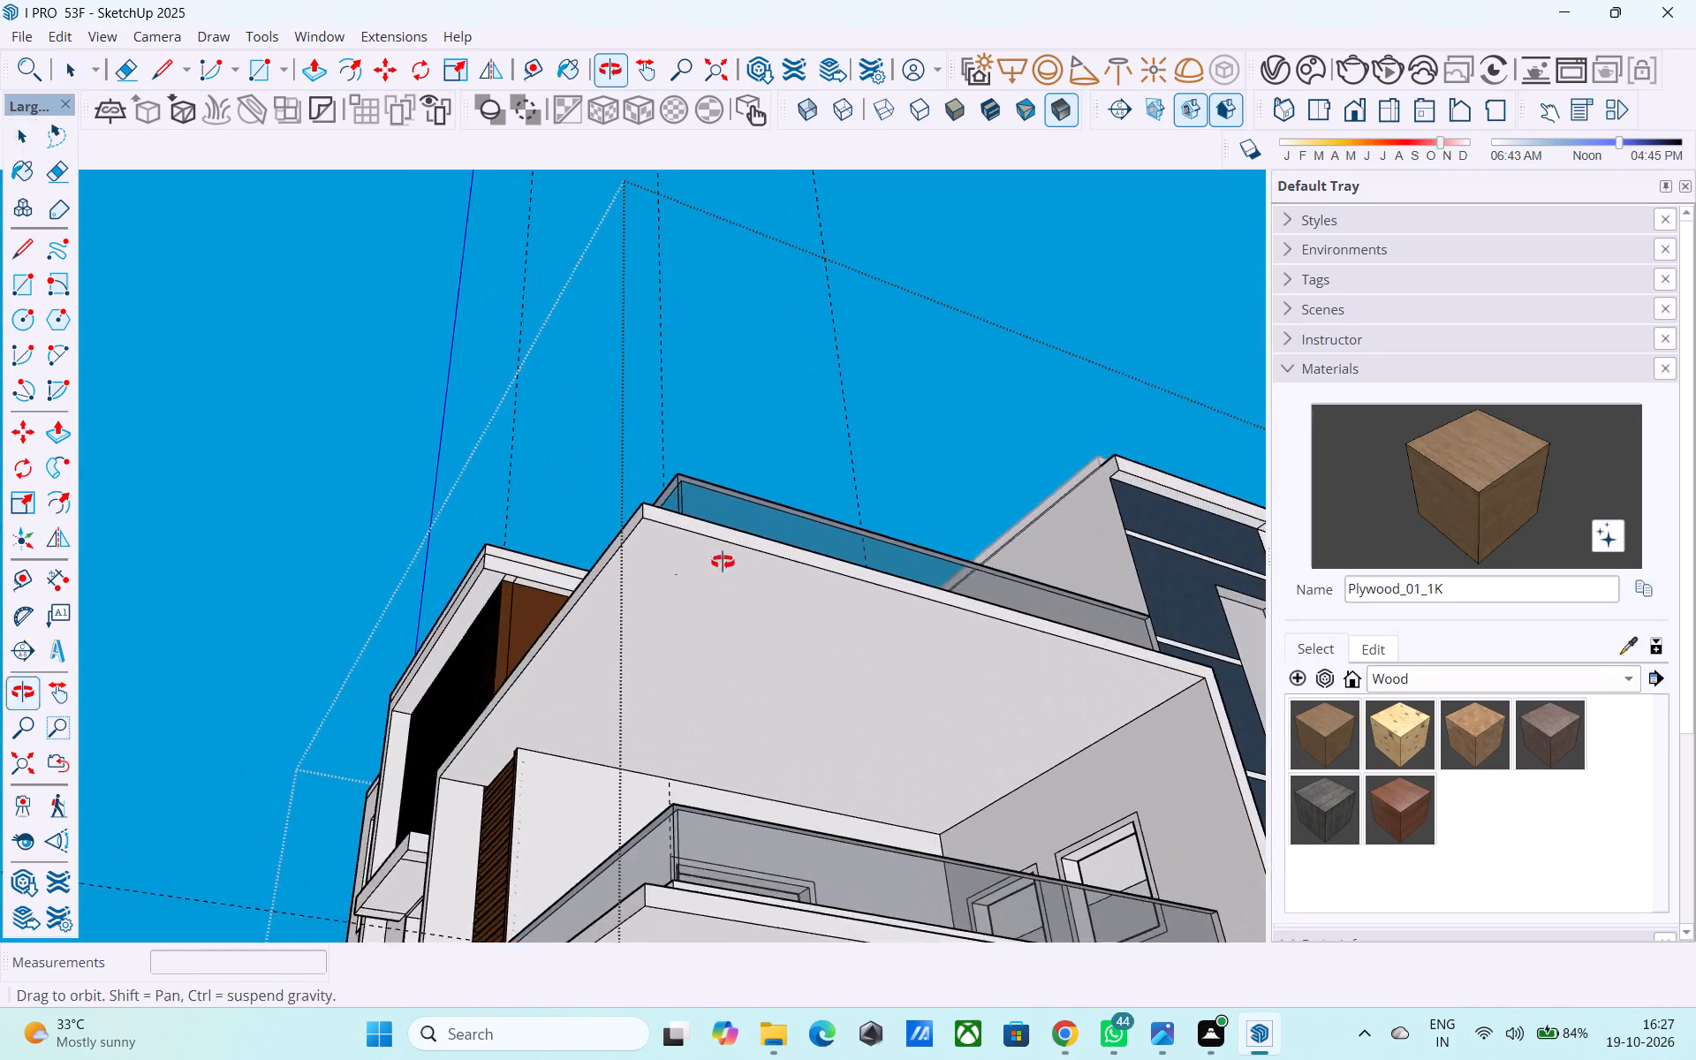
middle_click_drag(723, 562, 746, 553)
scroll(738, 565, "up", 3)
key("r")
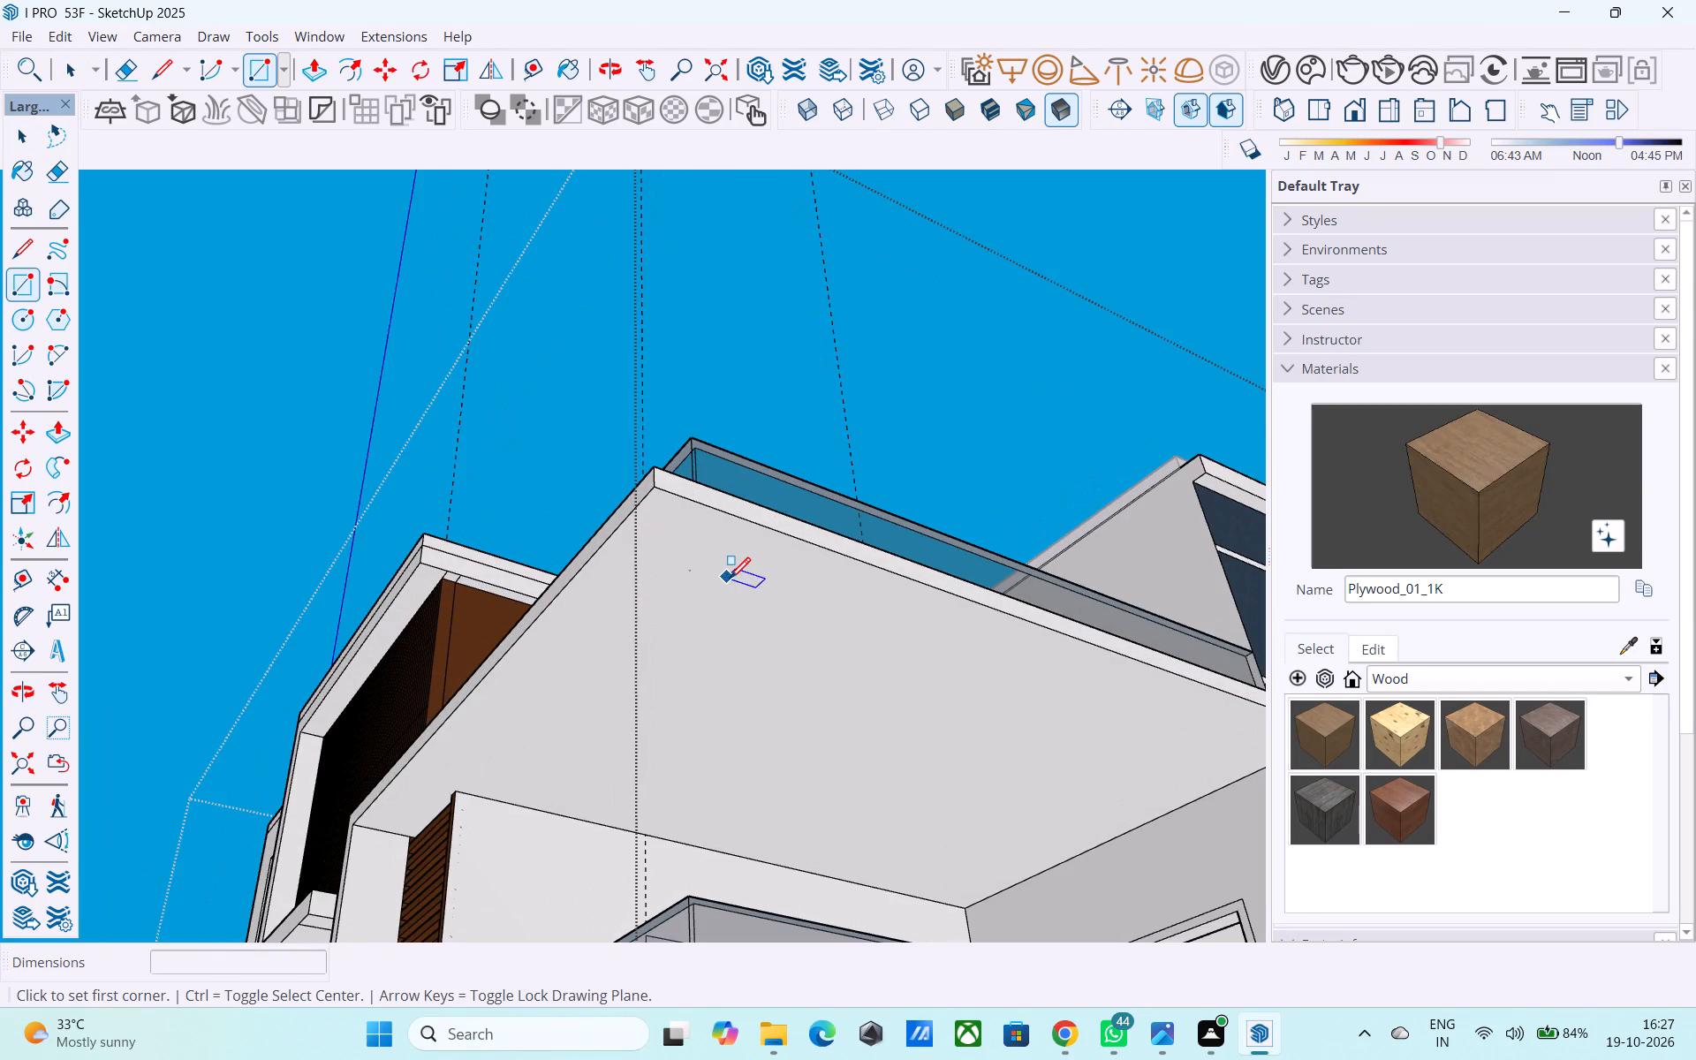
left_click(730, 580)
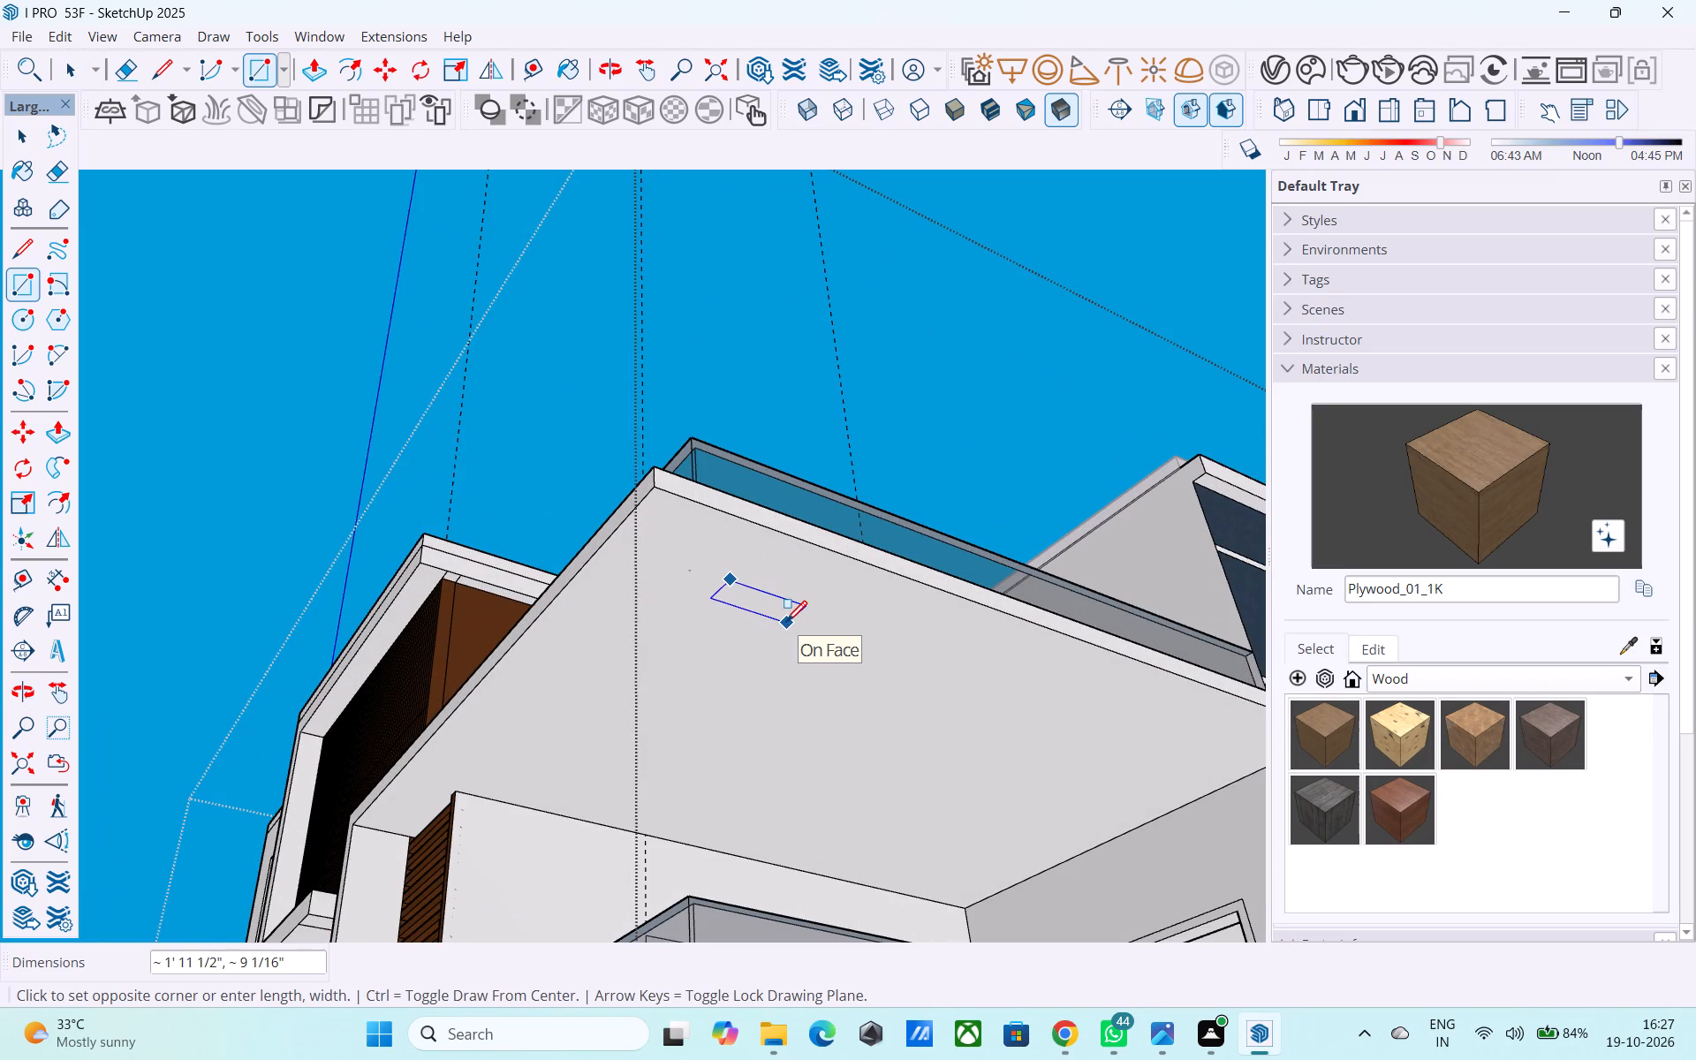
type("1',2'")
key("Return")
type("2',1'")
key("Return")
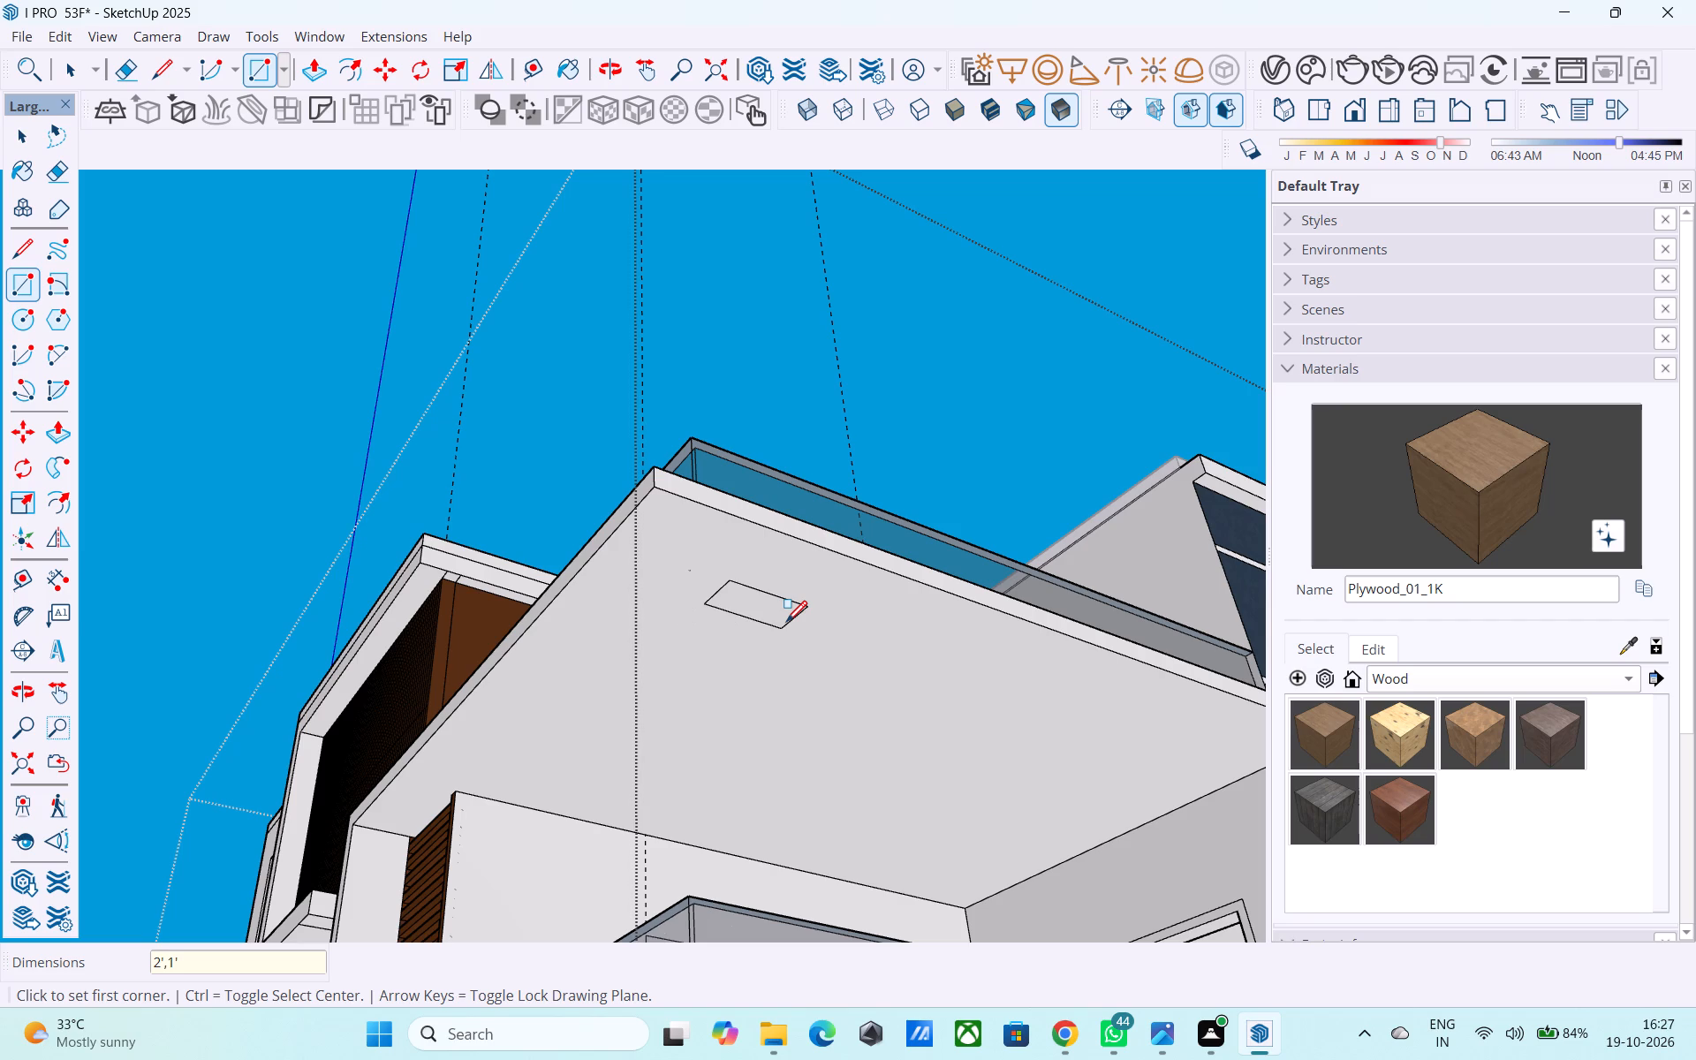
Extrude the rectangle 20' 6" down to the ground-floor slab, forming a column through both lower levels.
key("space")
left_click(768, 601)
key("p")
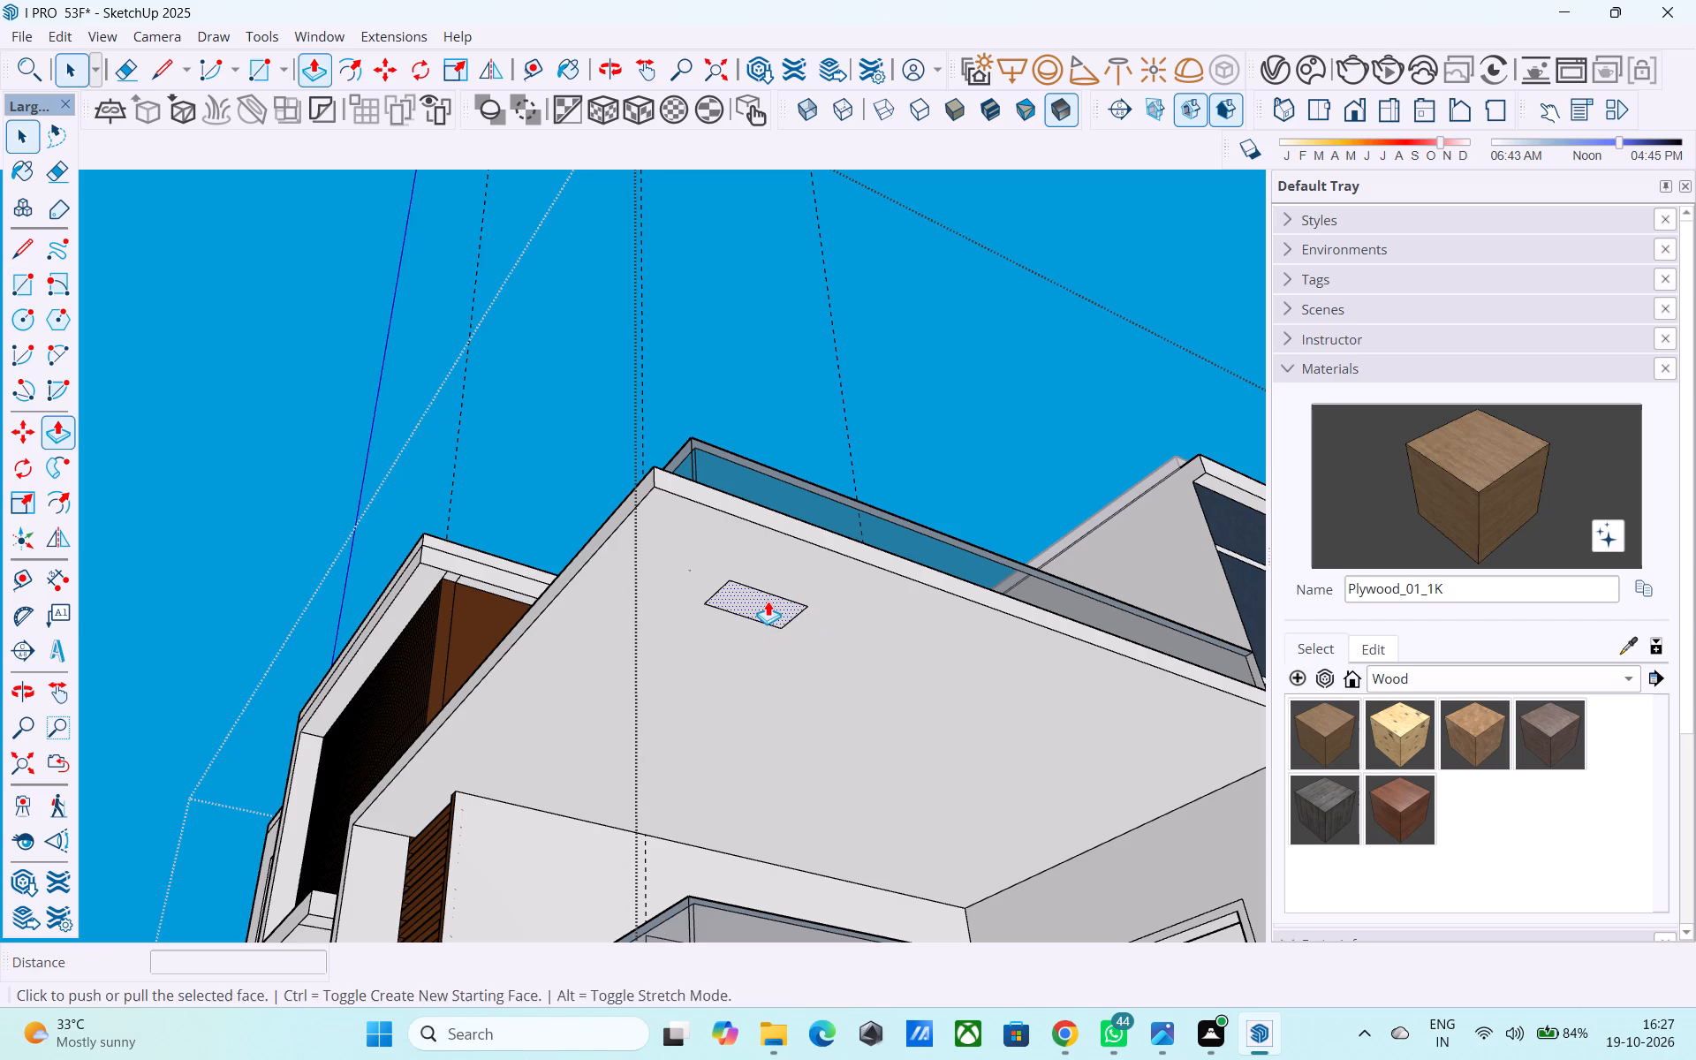
left_click(768, 601)
scroll(766, 639, "down", 10)
scroll(777, 874, "down", 5)
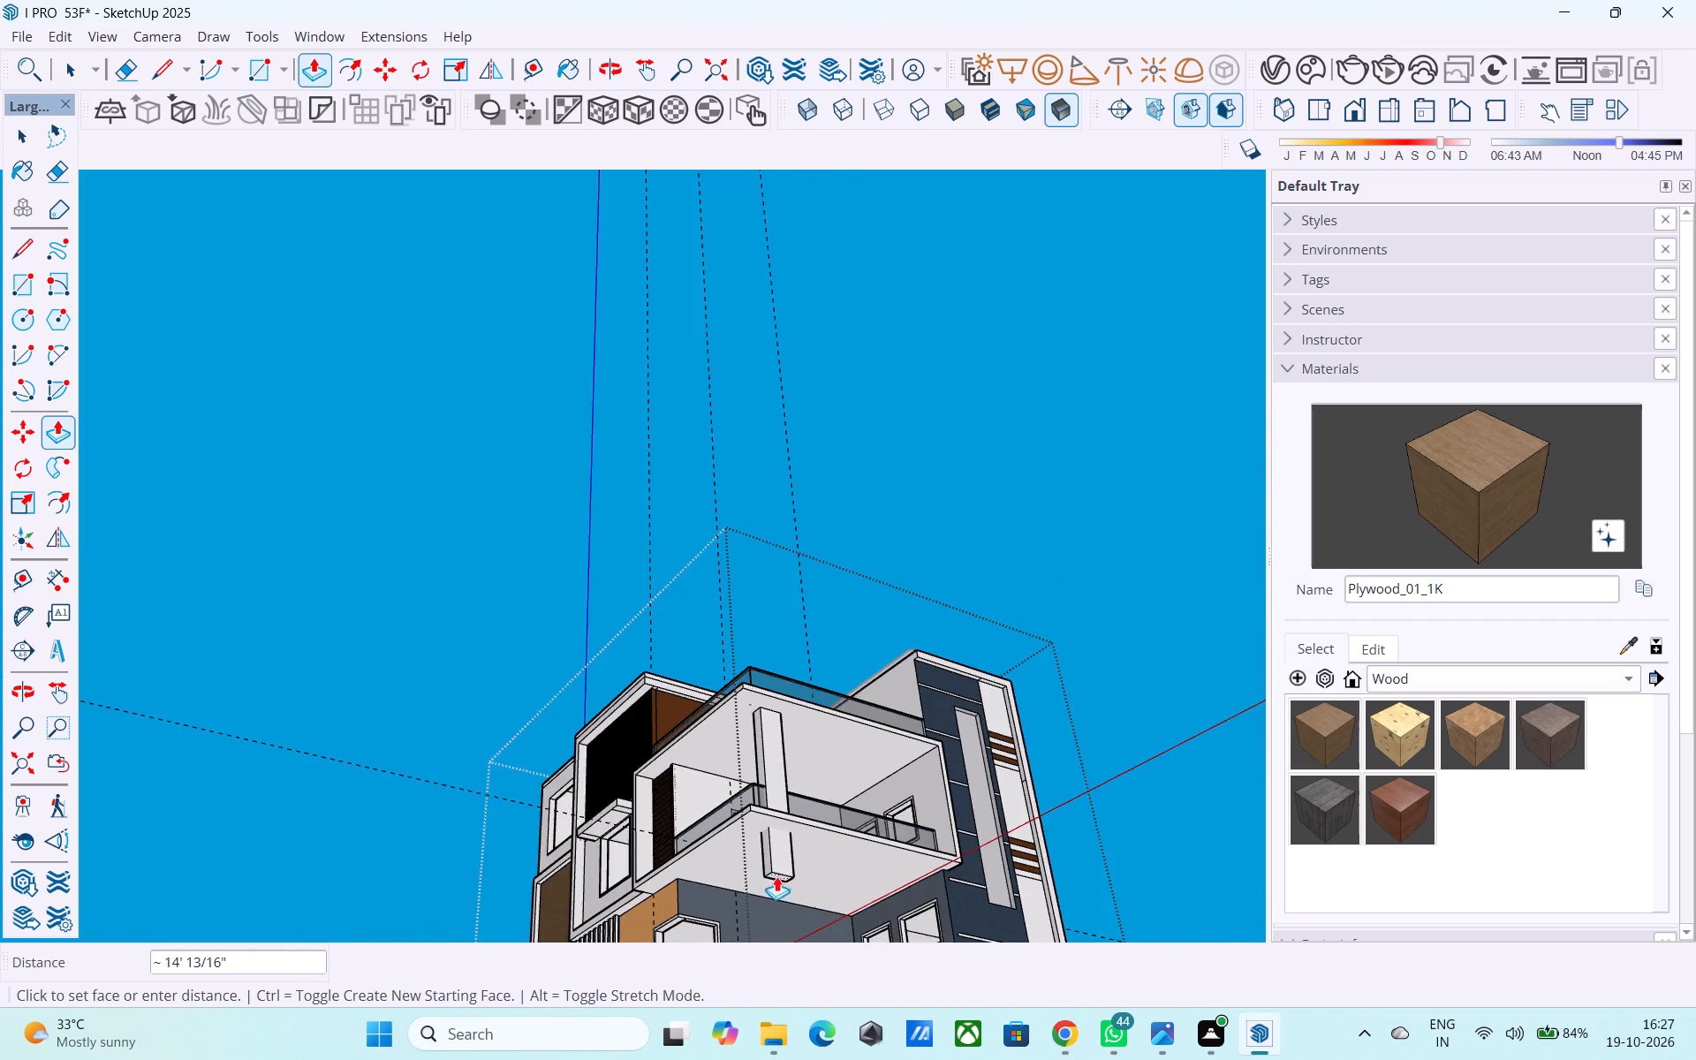
scroll(776, 876, "down", 1)
middle_click_drag(776, 881, 870, 905, "shift")
scroll(844, 837, "up", 11)
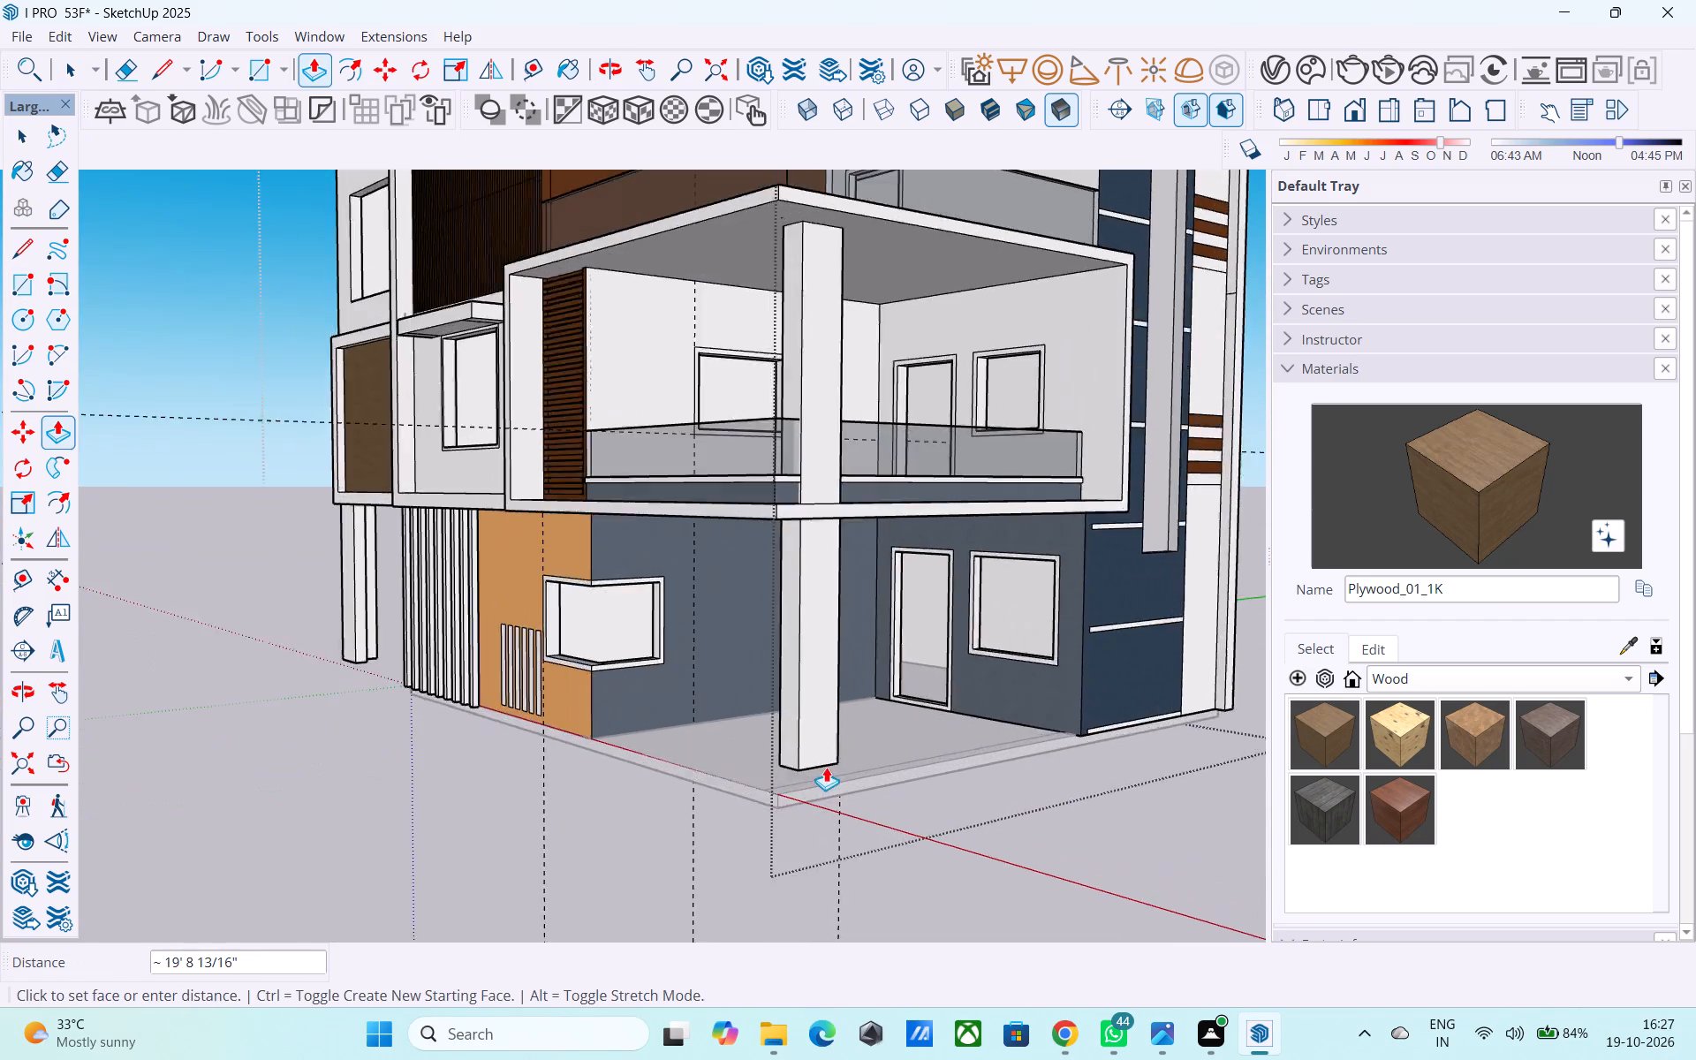
scroll(826, 767, "up", 6)
left_click(867, 788)
scroll(867, 784, "down", 4)
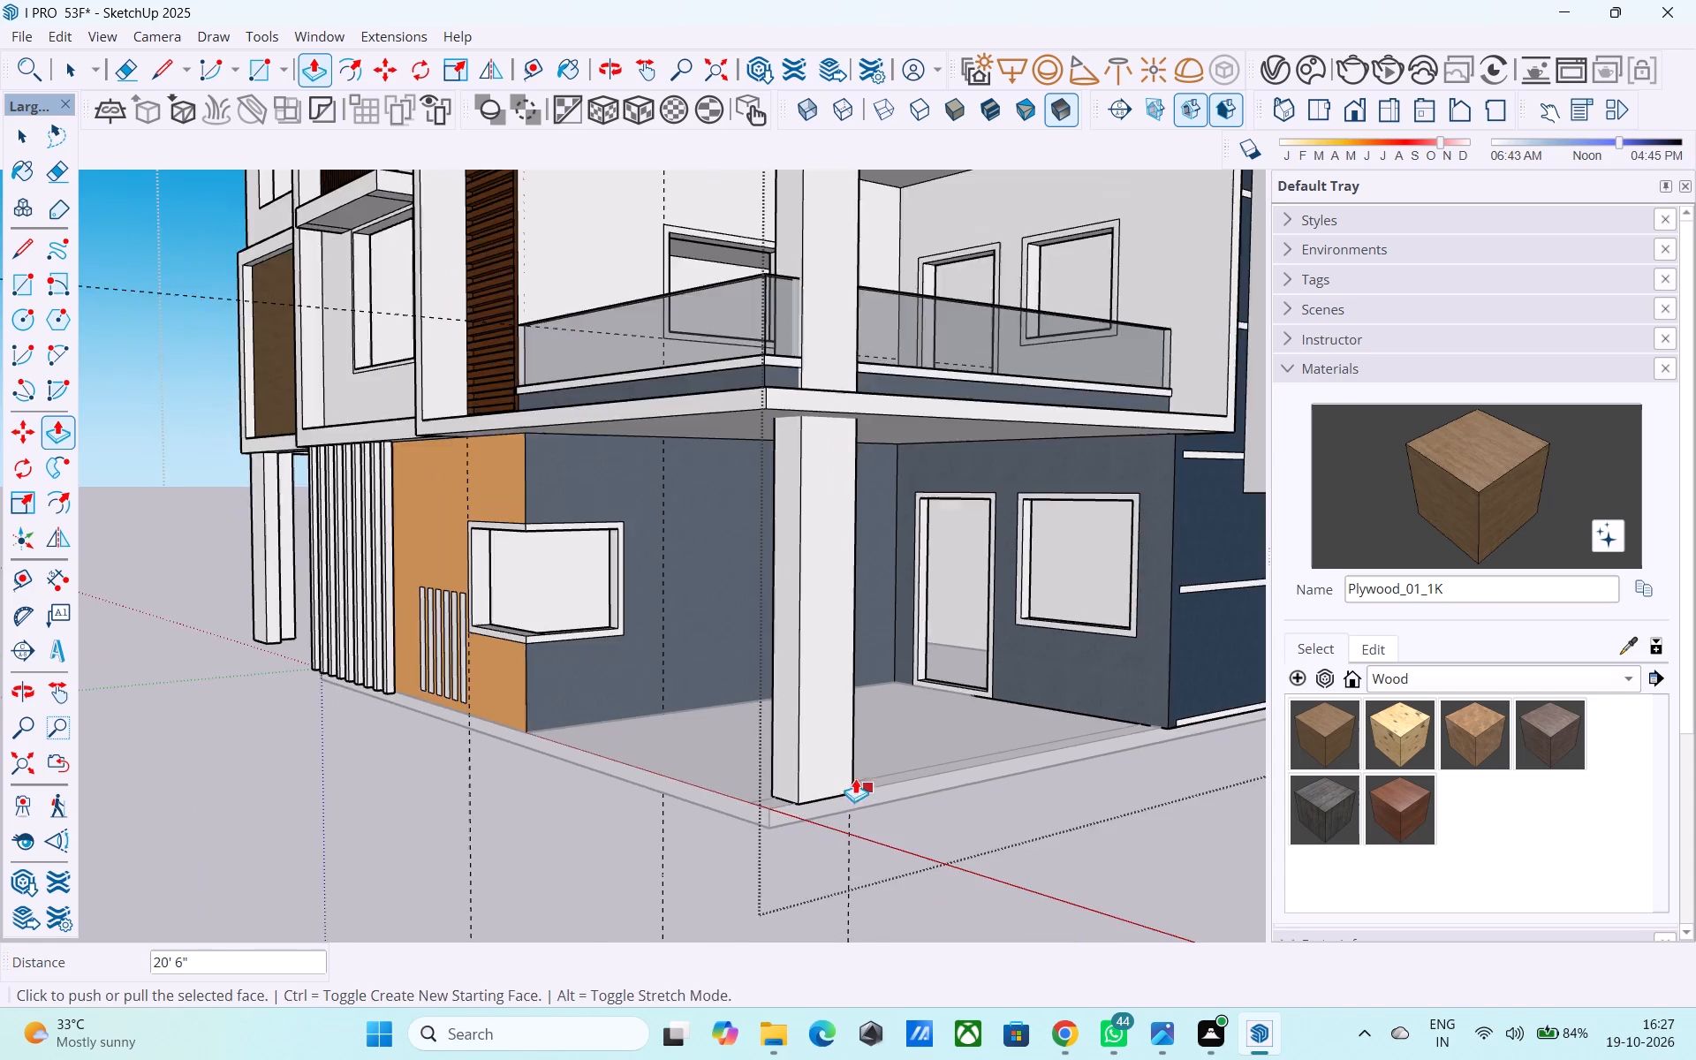
Pull the ground-floor slab's side face outward so the slab extends past the new column's base.
middle_click_drag(847, 772, 1001, 812)
scroll(983, 805, "up", 3)
key("space")
scroll(976, 794, "down", 6)
left_click(1096, 898)
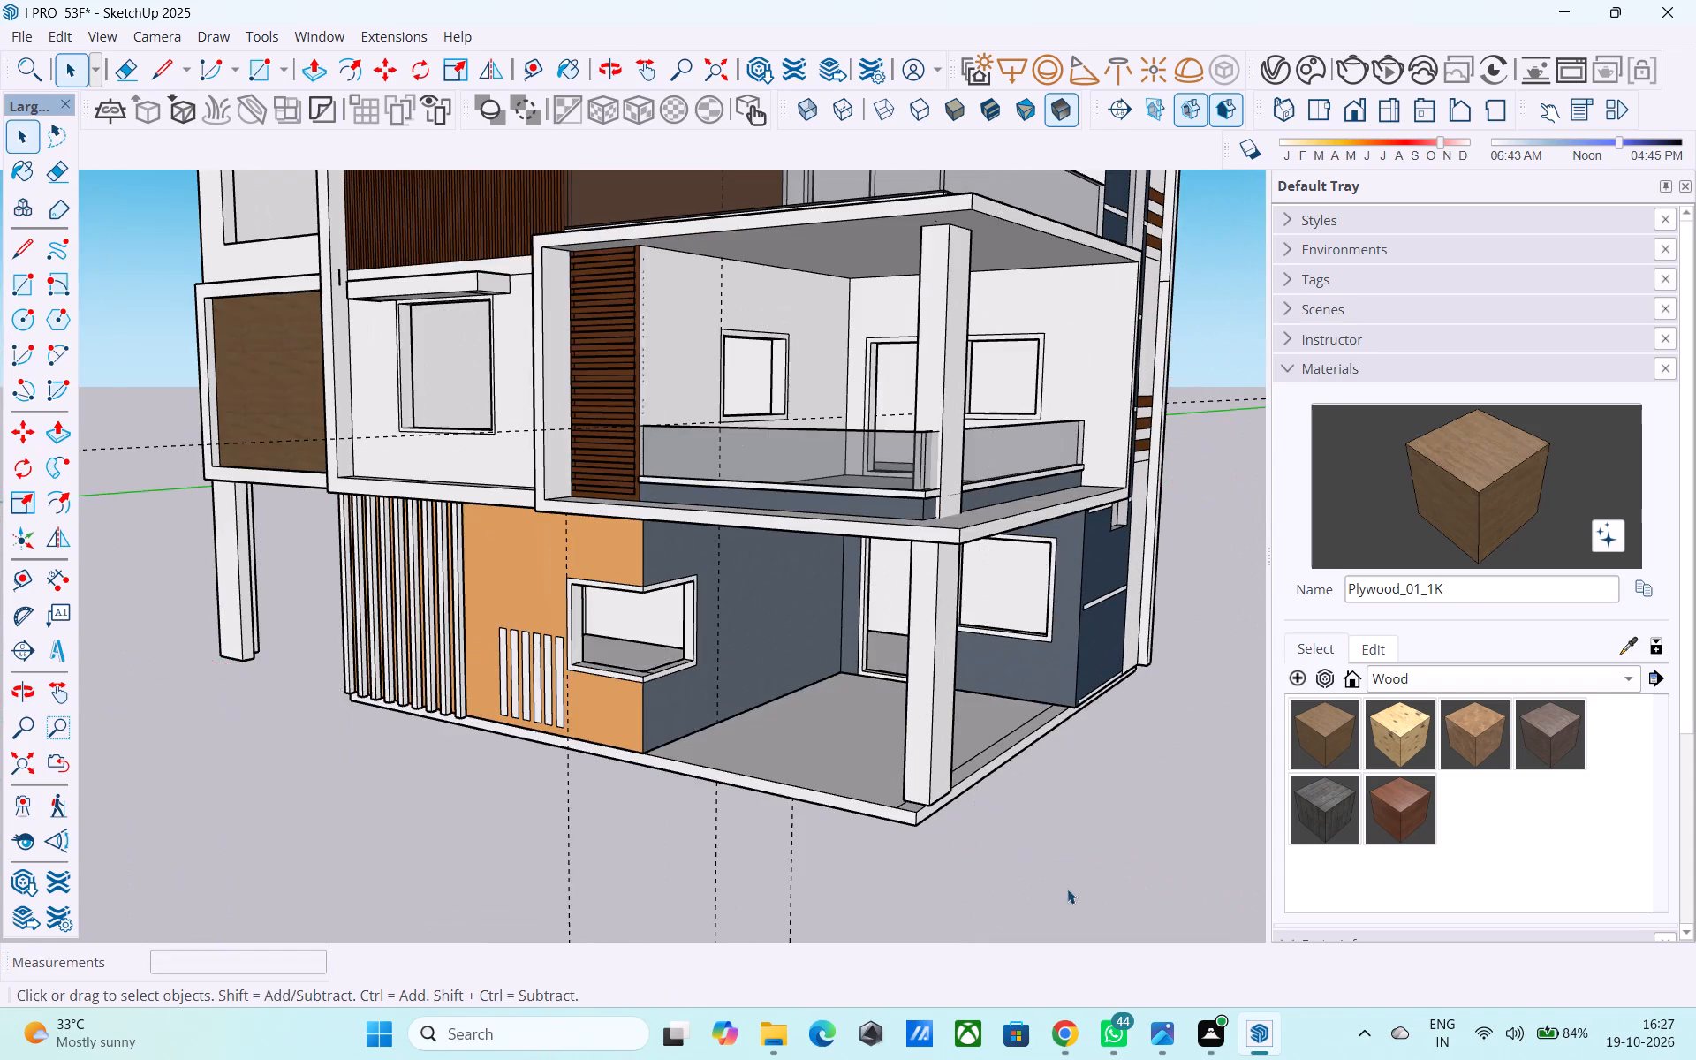
scroll(1008, 864, "up", 6)
left_click(891, 783)
left_click(884, 776)
scroll(882, 775, "up", 3)
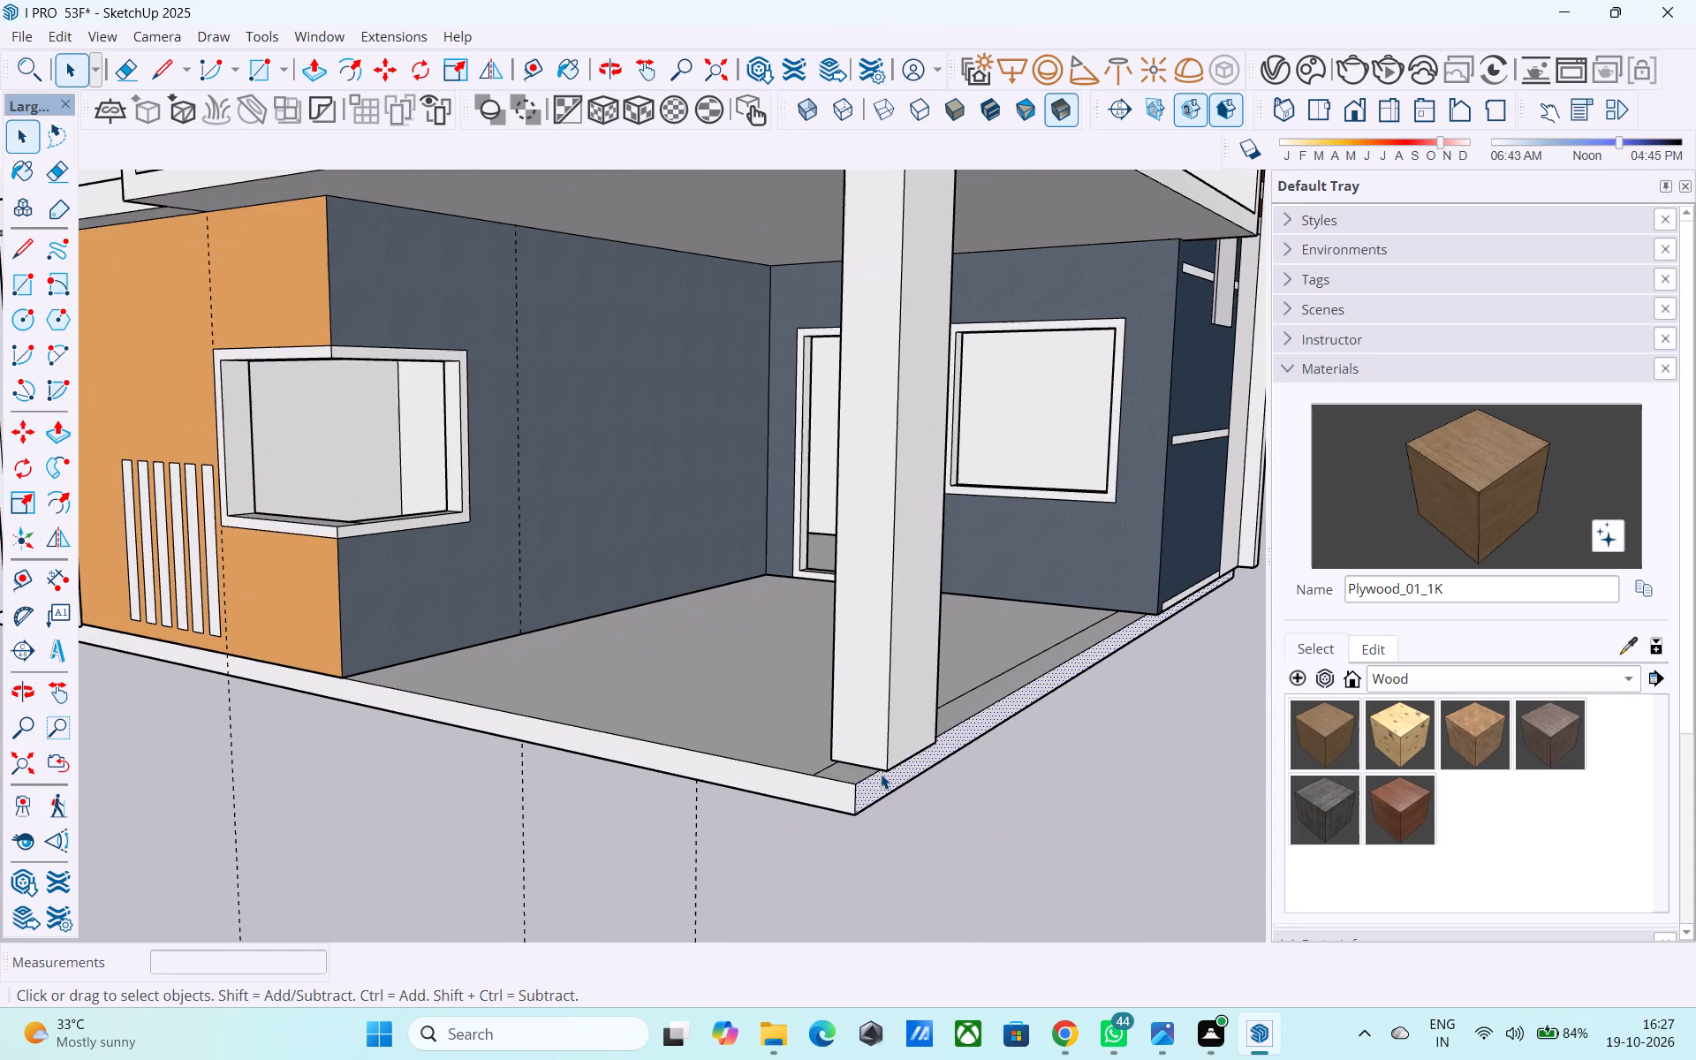
key("p")
left_click(881, 772)
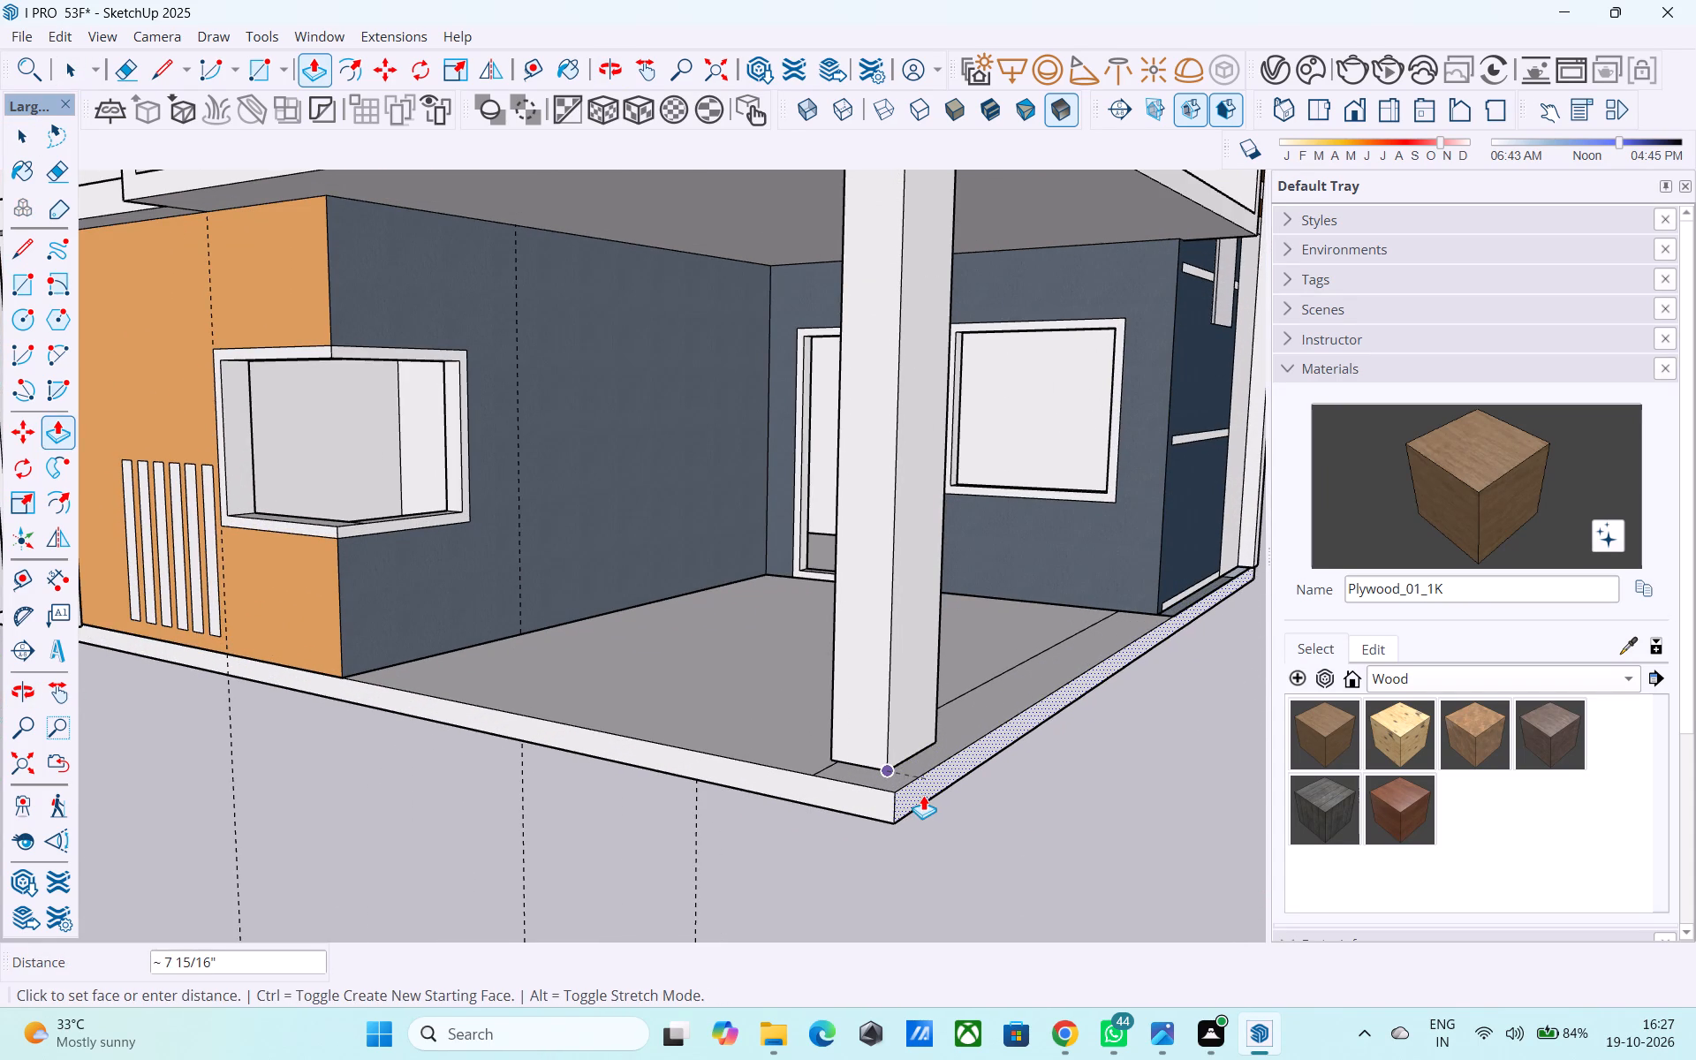
left_click(935, 802)
Erase the leftover edge line running across the ground-floor slab beside the column.
key("space")
key("e")
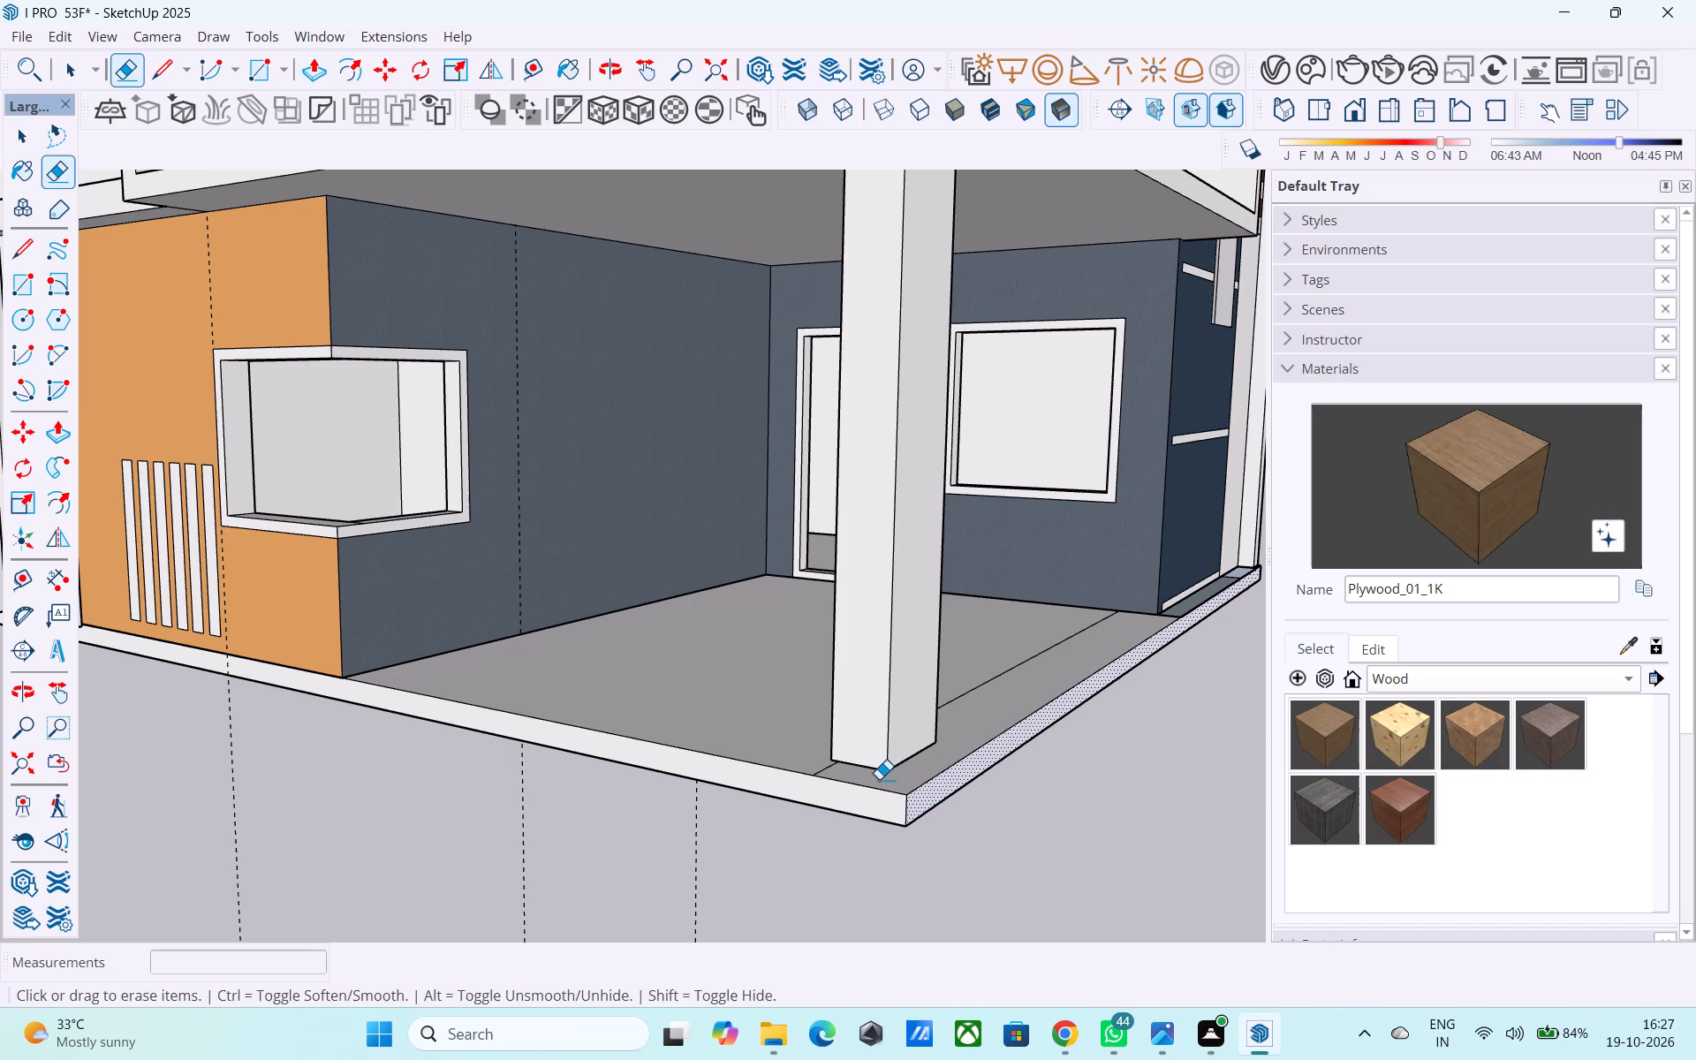
key("space")
double_click(800, 753)
scroll(807, 765, "up", 2)
left_click(821, 773)
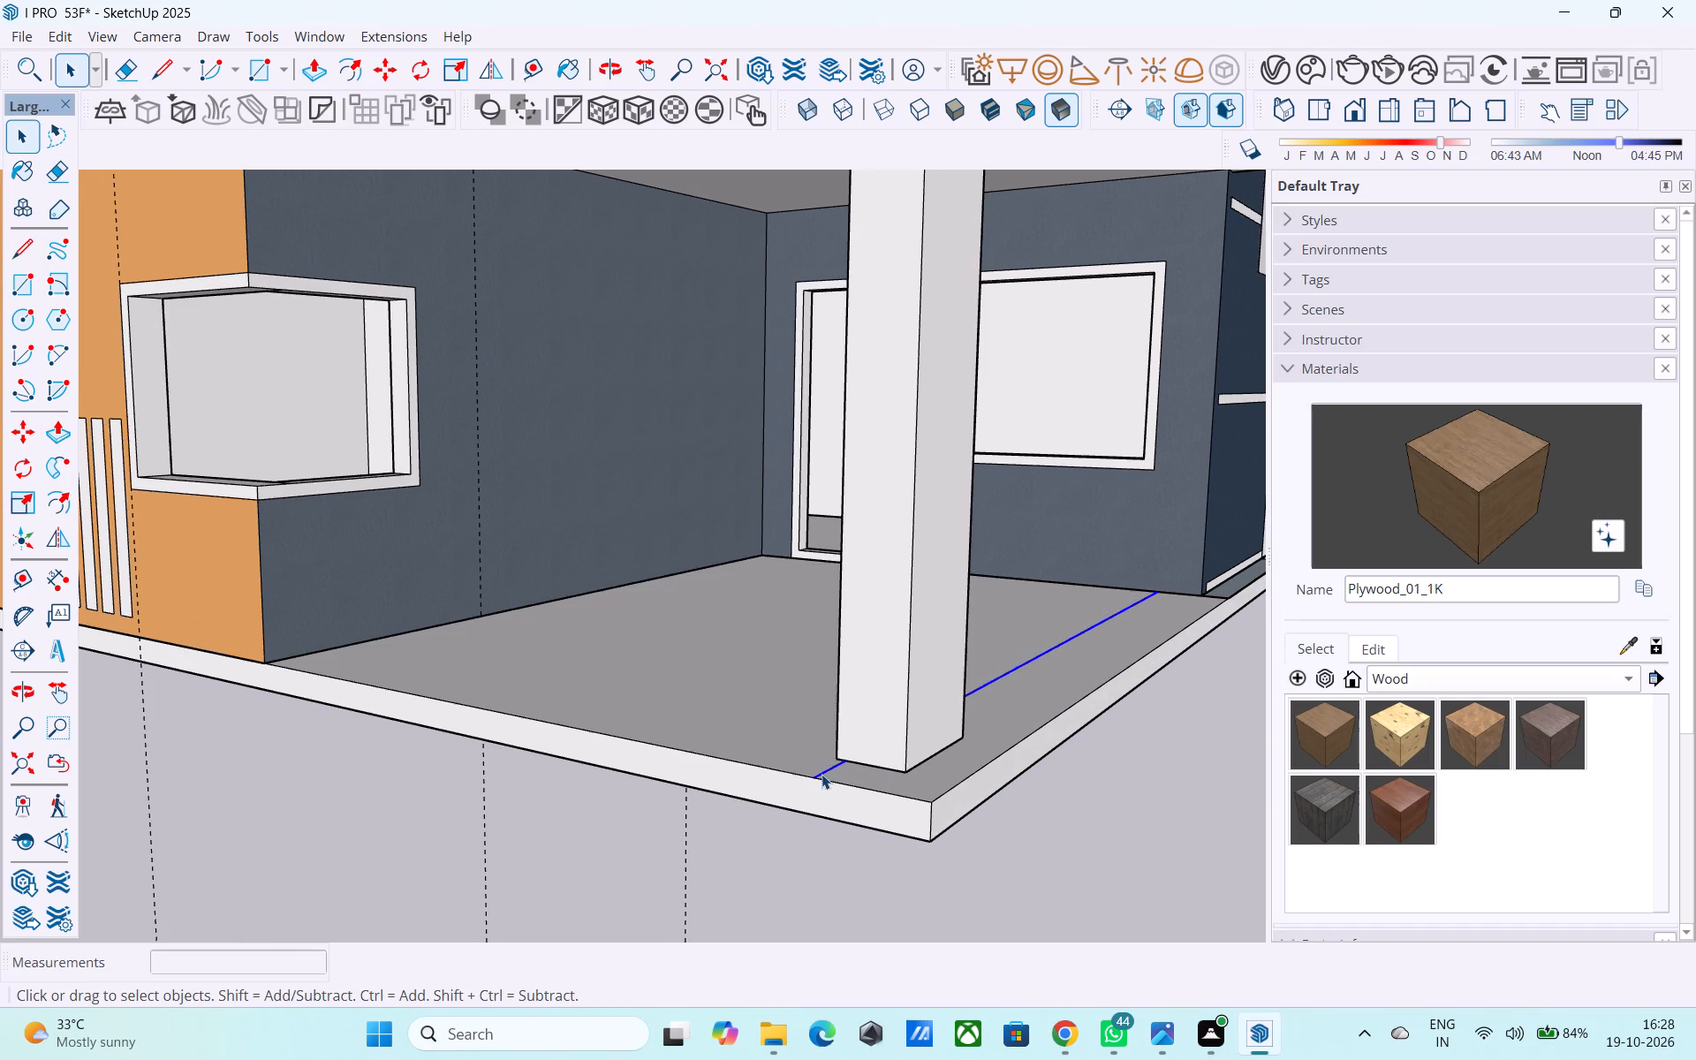
key("e")
left_click(821, 773)
scroll(795, 788, "down", 9)
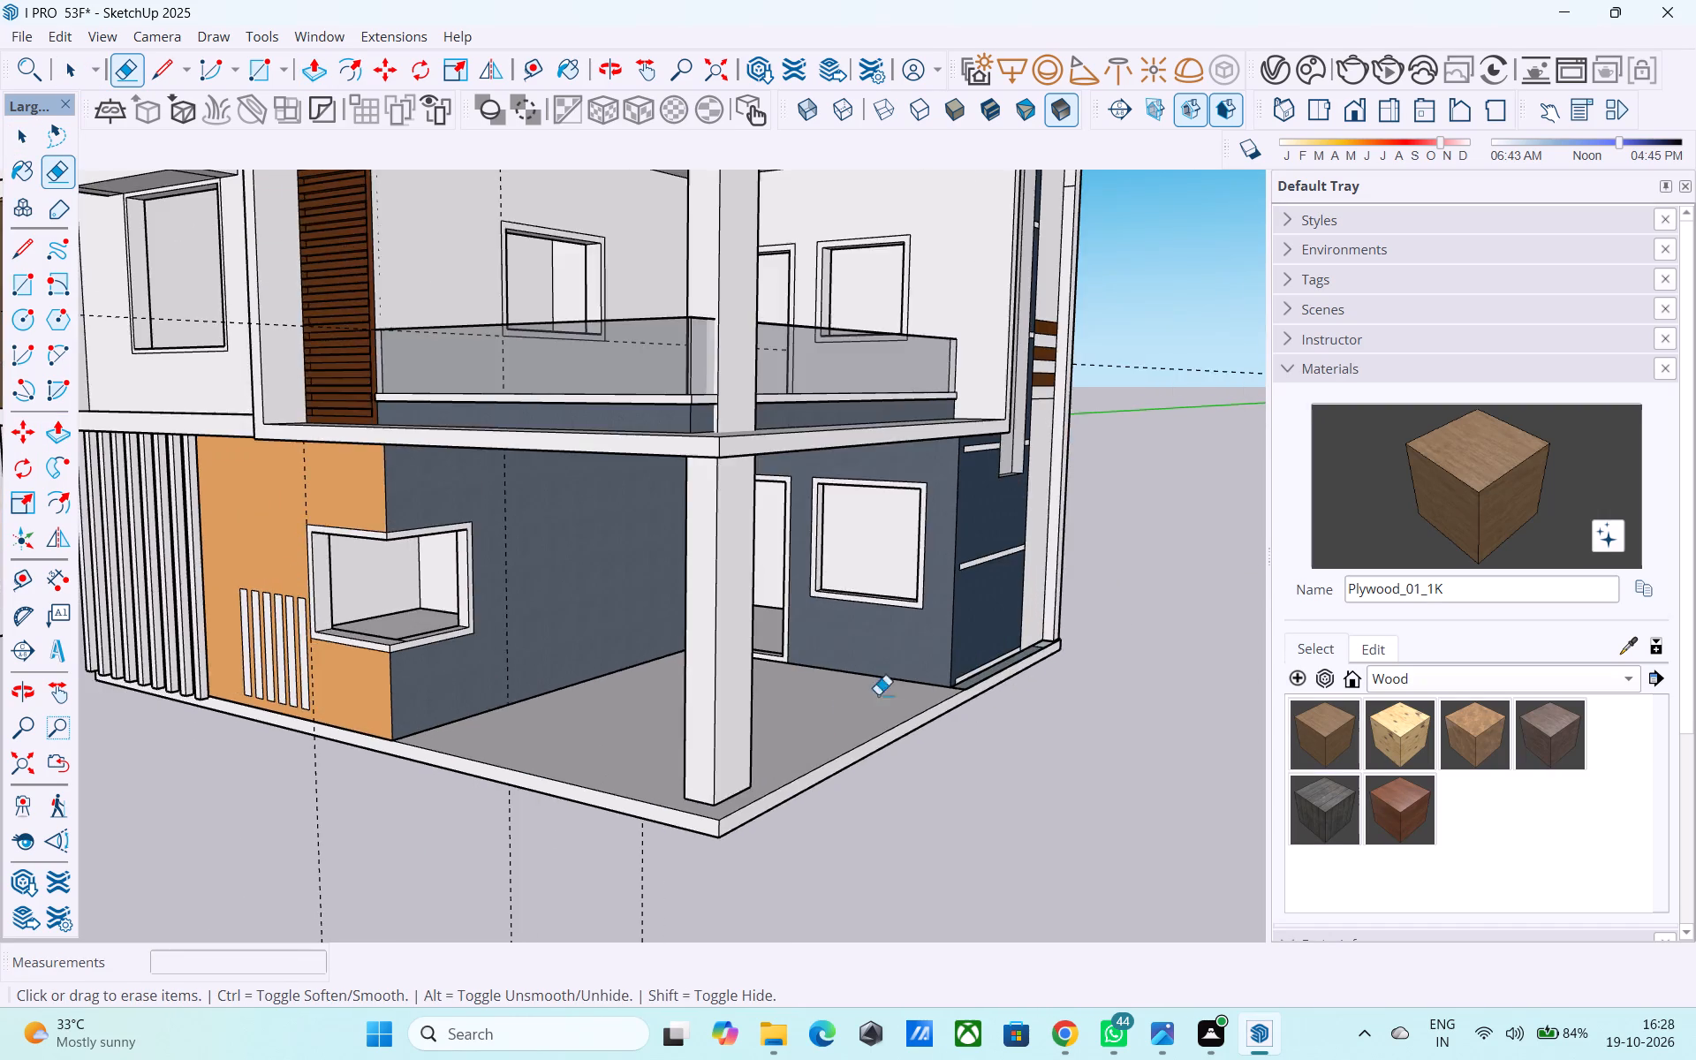
Draw a rectangle over the open strip of the slab beside the dark blue wall, reaching the far outer corner.
scroll(880, 693, "up", 8)
middle_click_drag(980, 695, 386, 847)
scroll(374, 840, "up", 3)
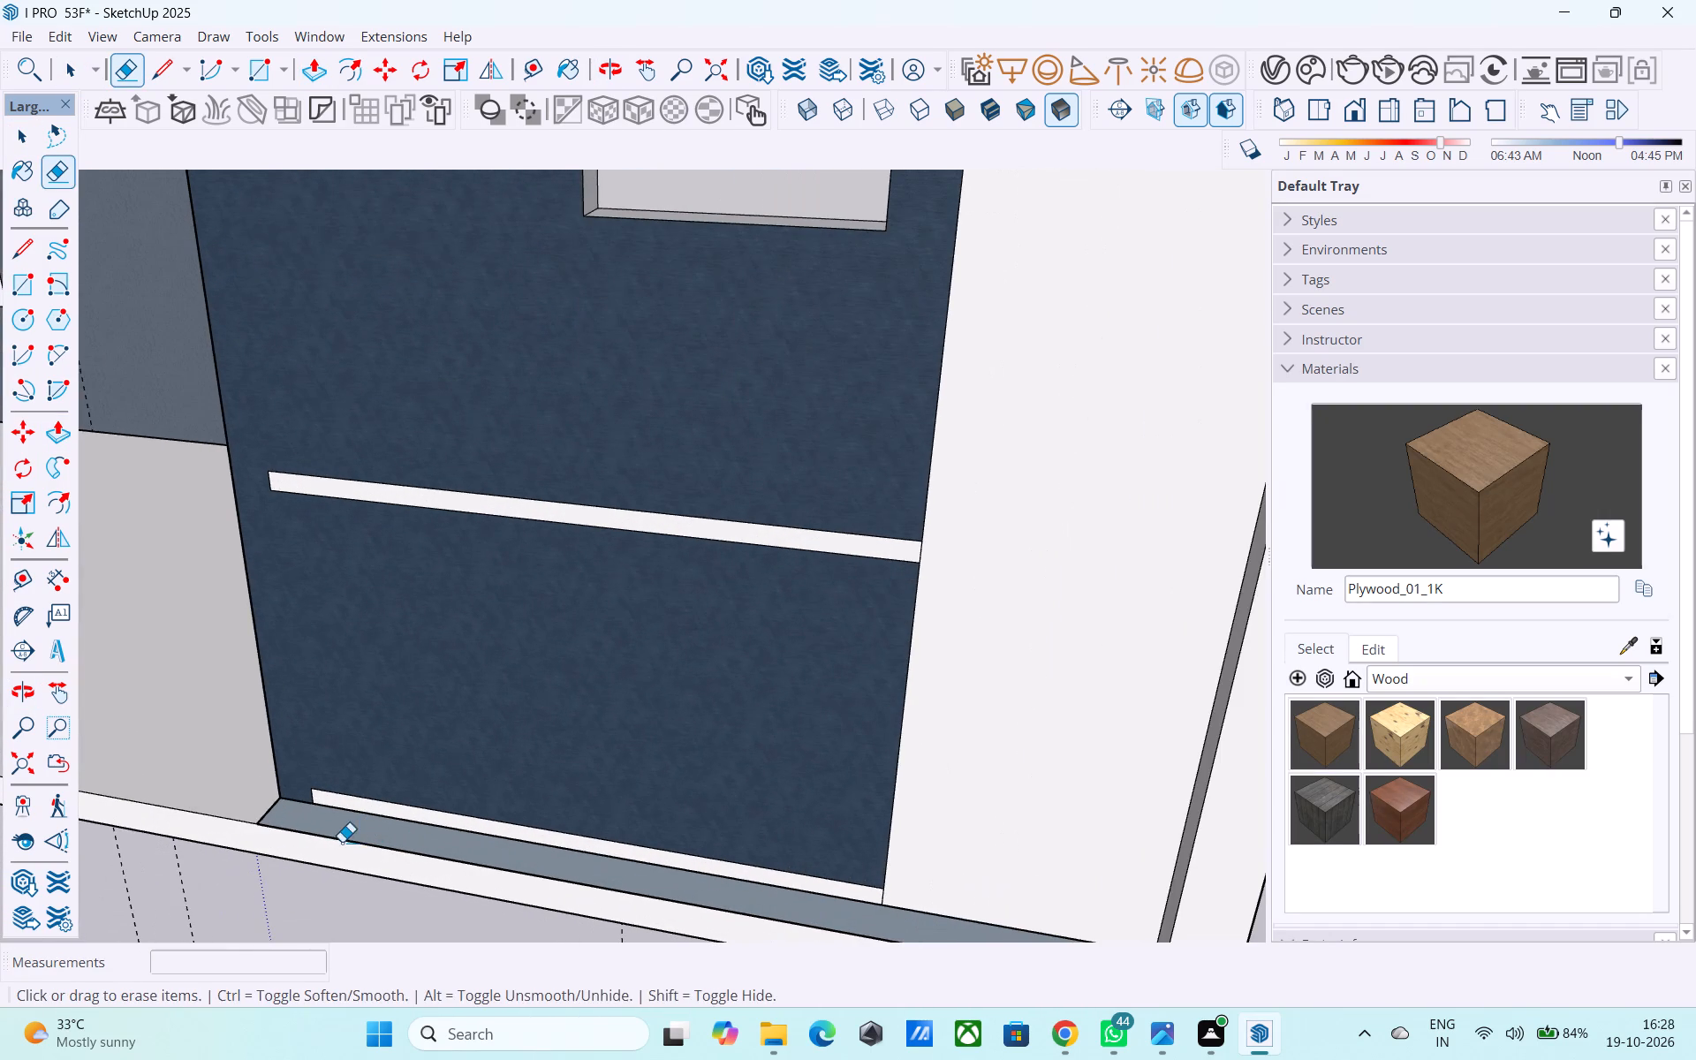
key("space")
scroll(342, 842, "down", 1)
key("r")
left_click(292, 801)
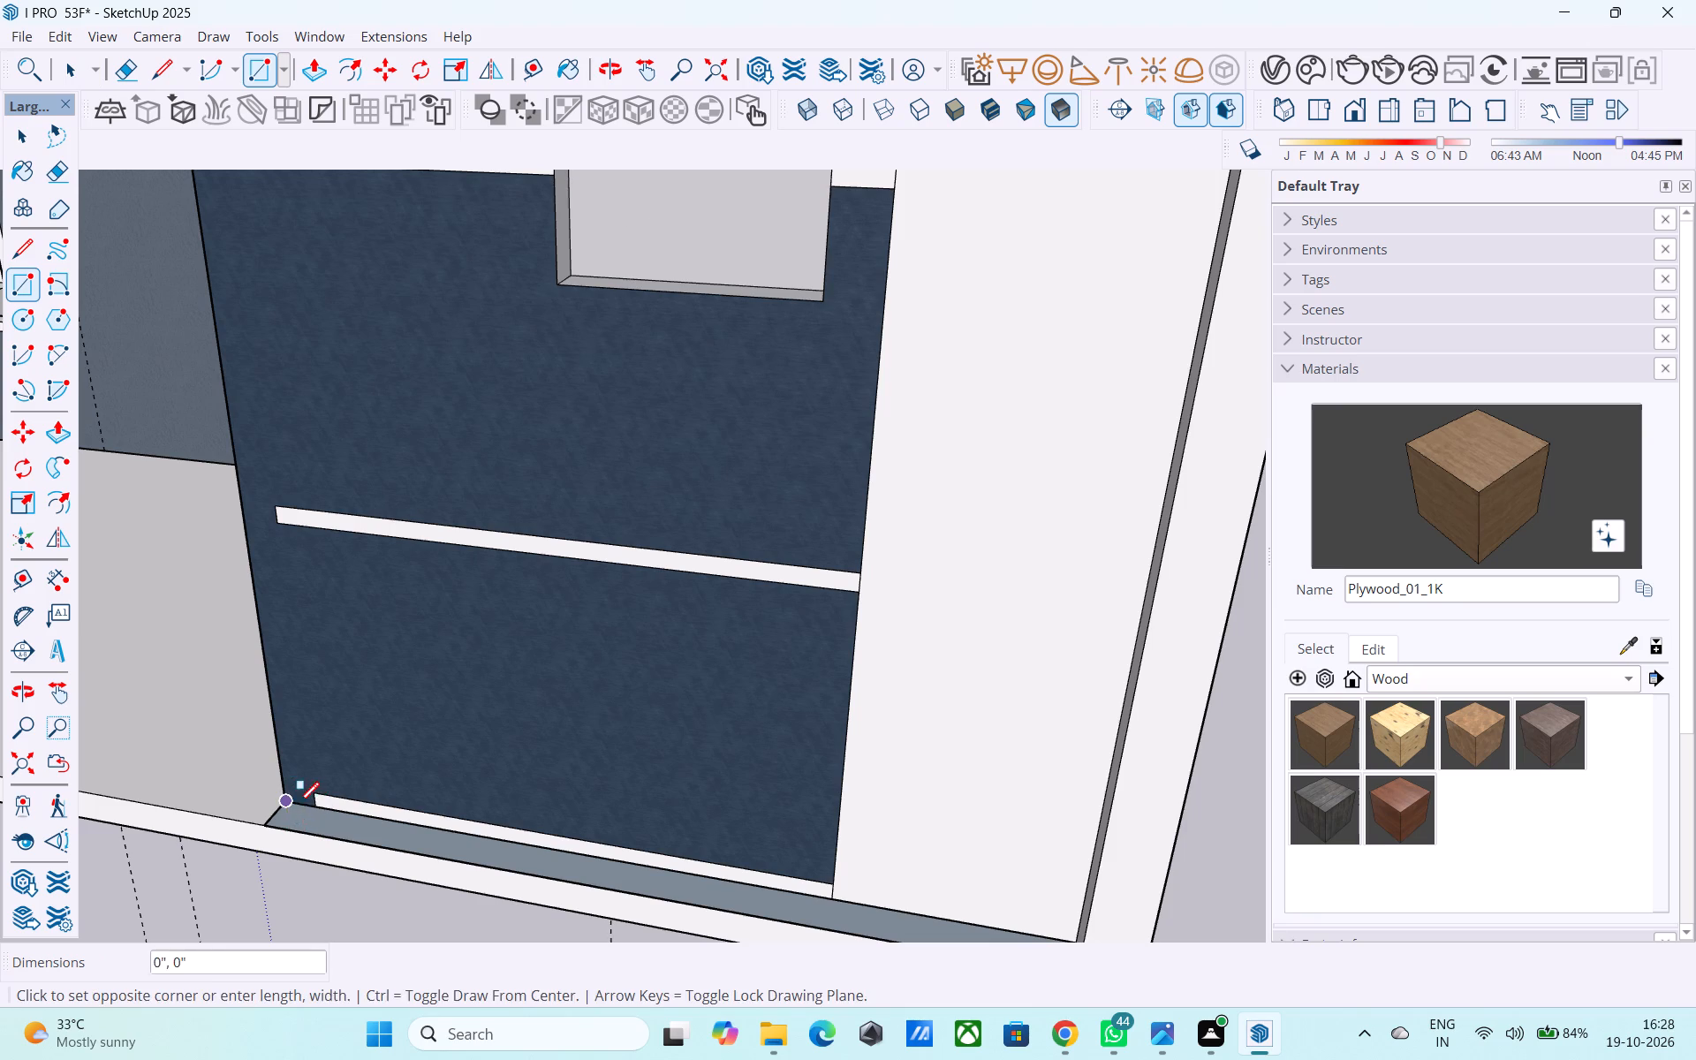
scroll(302, 805, "down", 4)
middle_click_drag(318, 815, 330, 668, "shift")
middle_click_drag(743, 799, 890, 822)
scroll(935, 764, "up", 12)
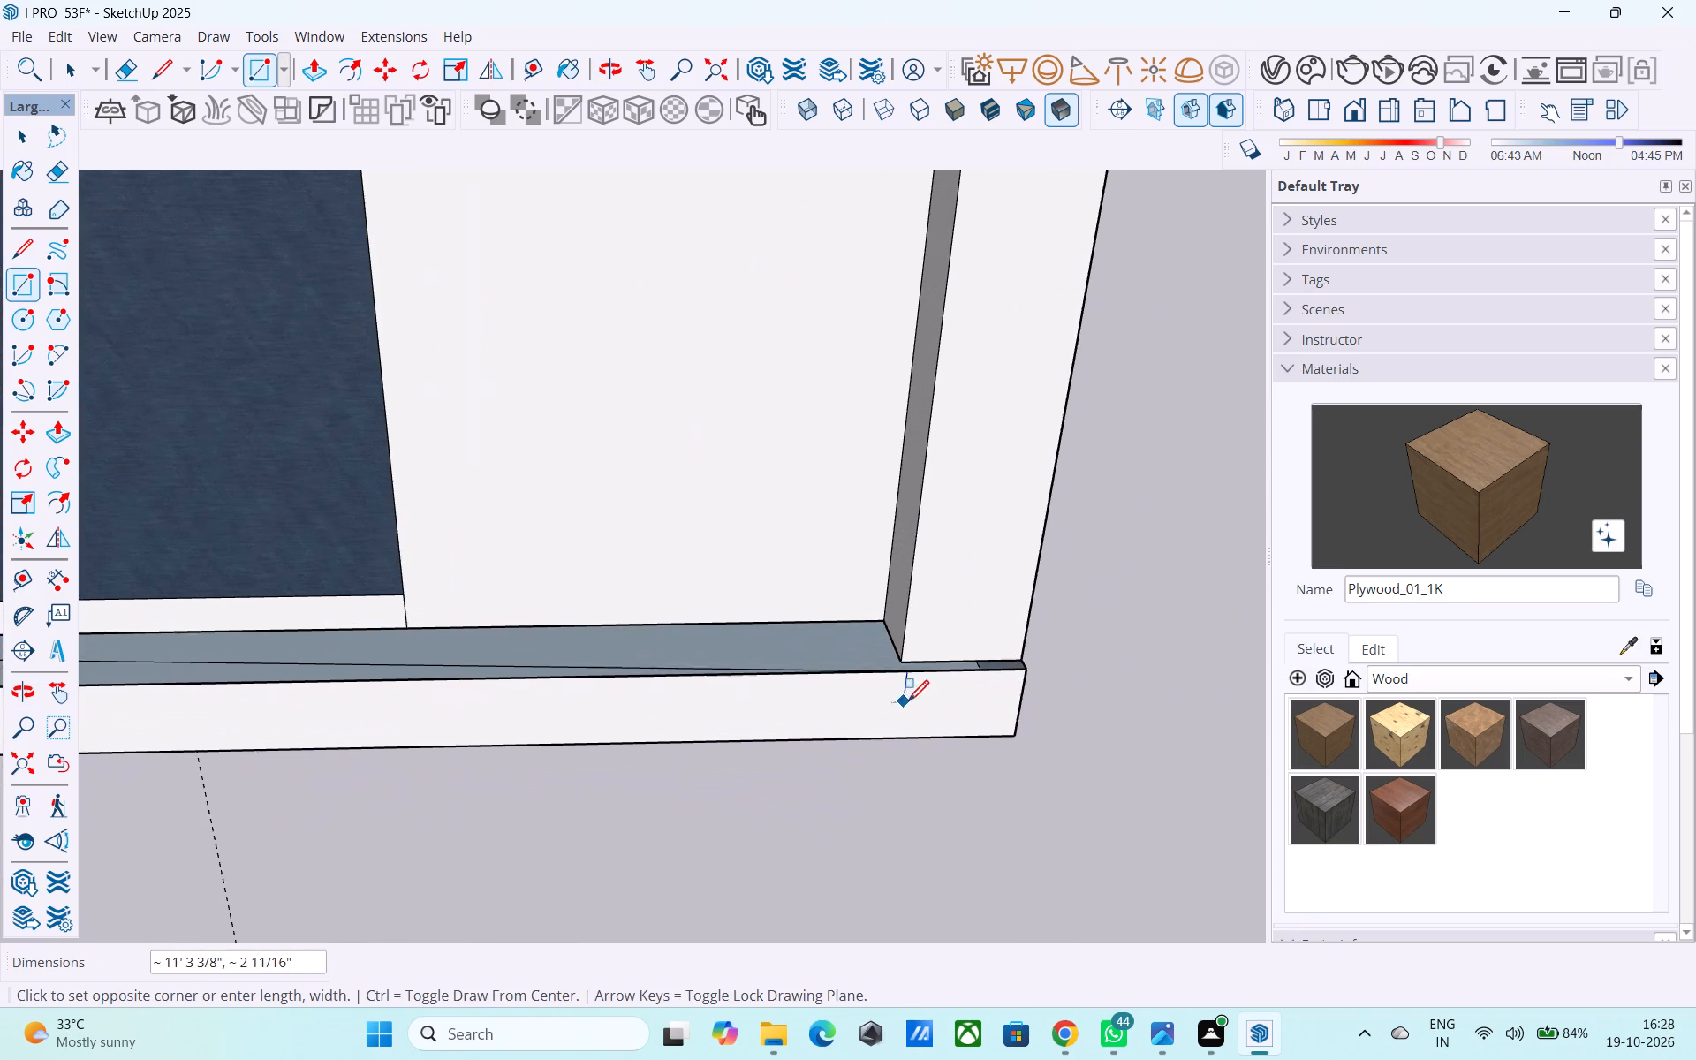
scroll(1025, 675, "up", 3)
left_click(1027, 668)
scroll(1028, 670, "down", 14)
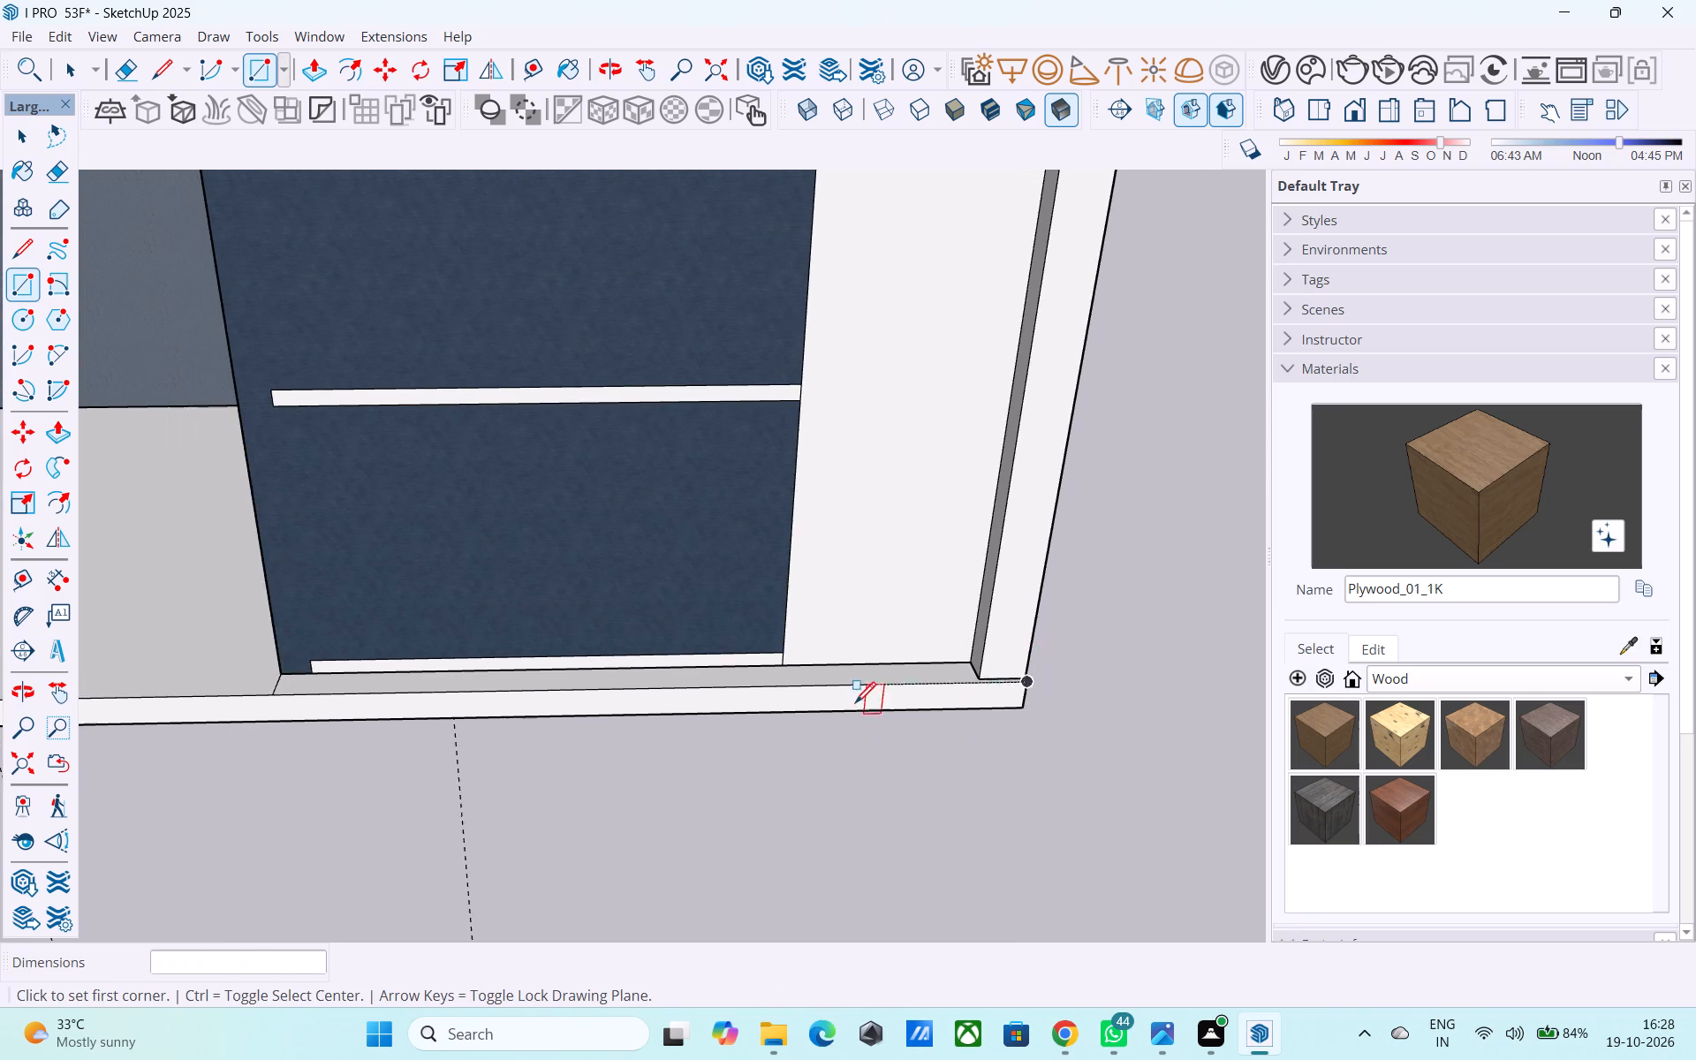
Erase the short seam line on the slab at the corner of the dark blue wall.
middle_click_drag(855, 705, 980, 728)
key("e")
left_click_drag(409, 708, 398, 708)
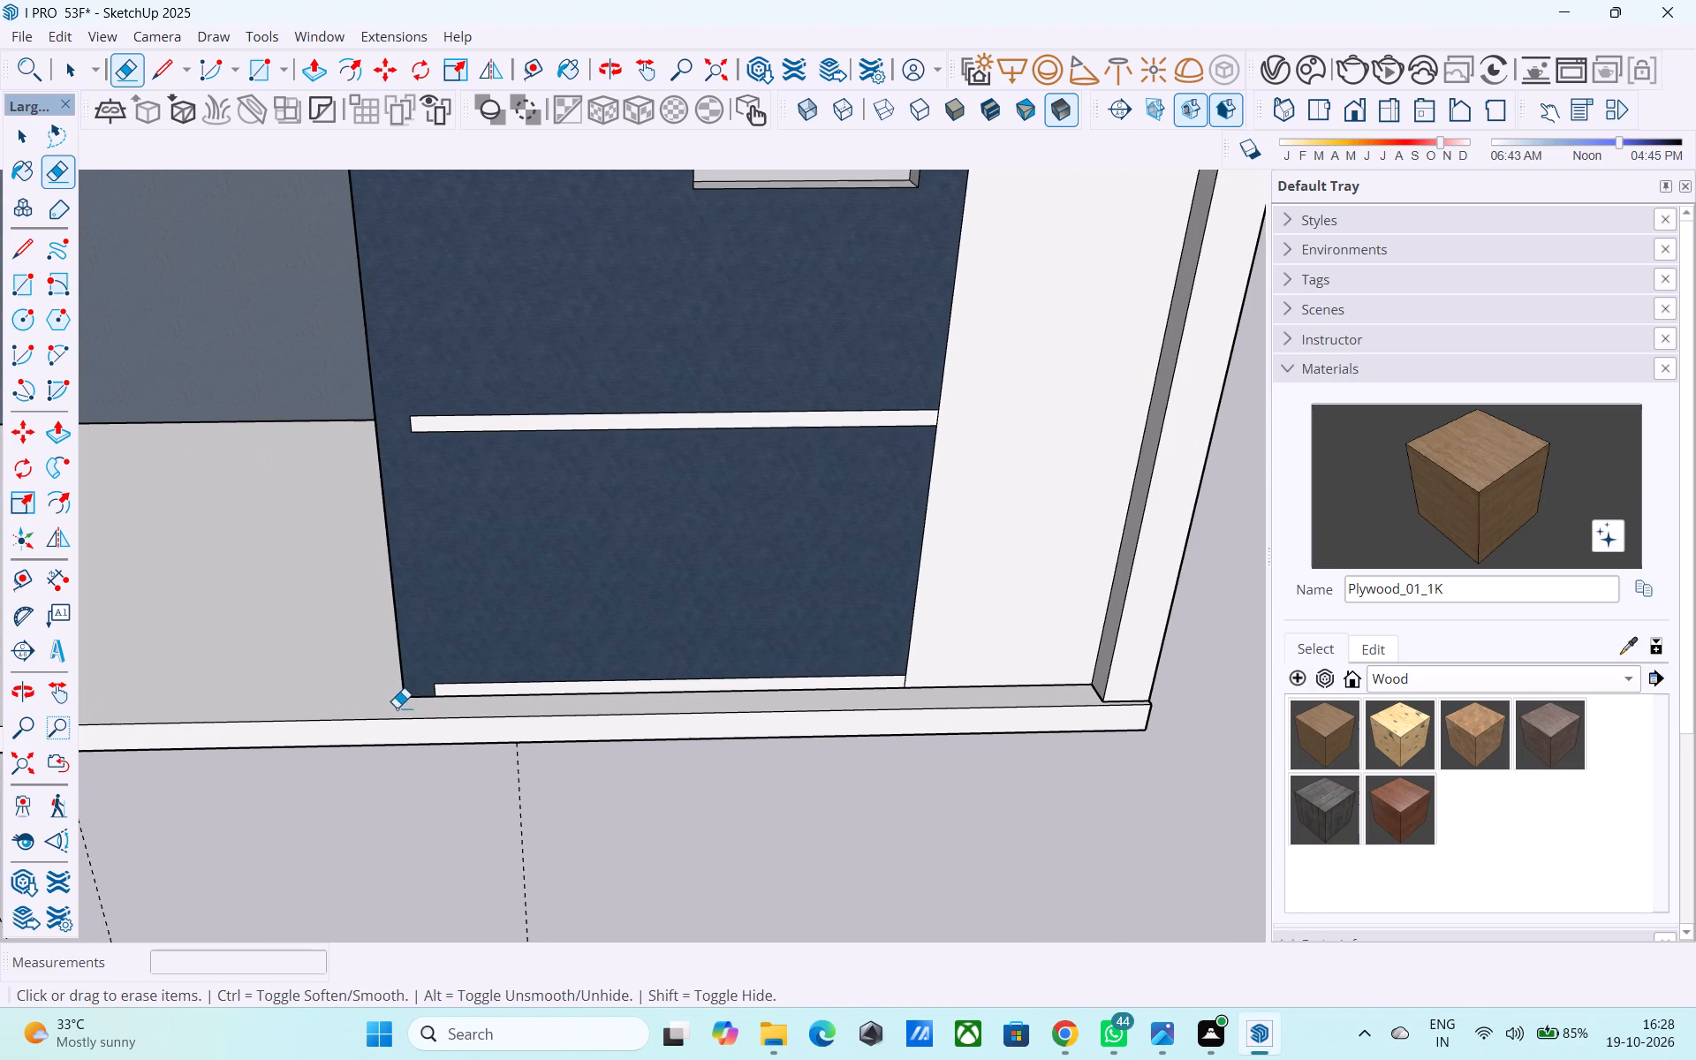
middle_click_drag(837, 671, 968, 669)
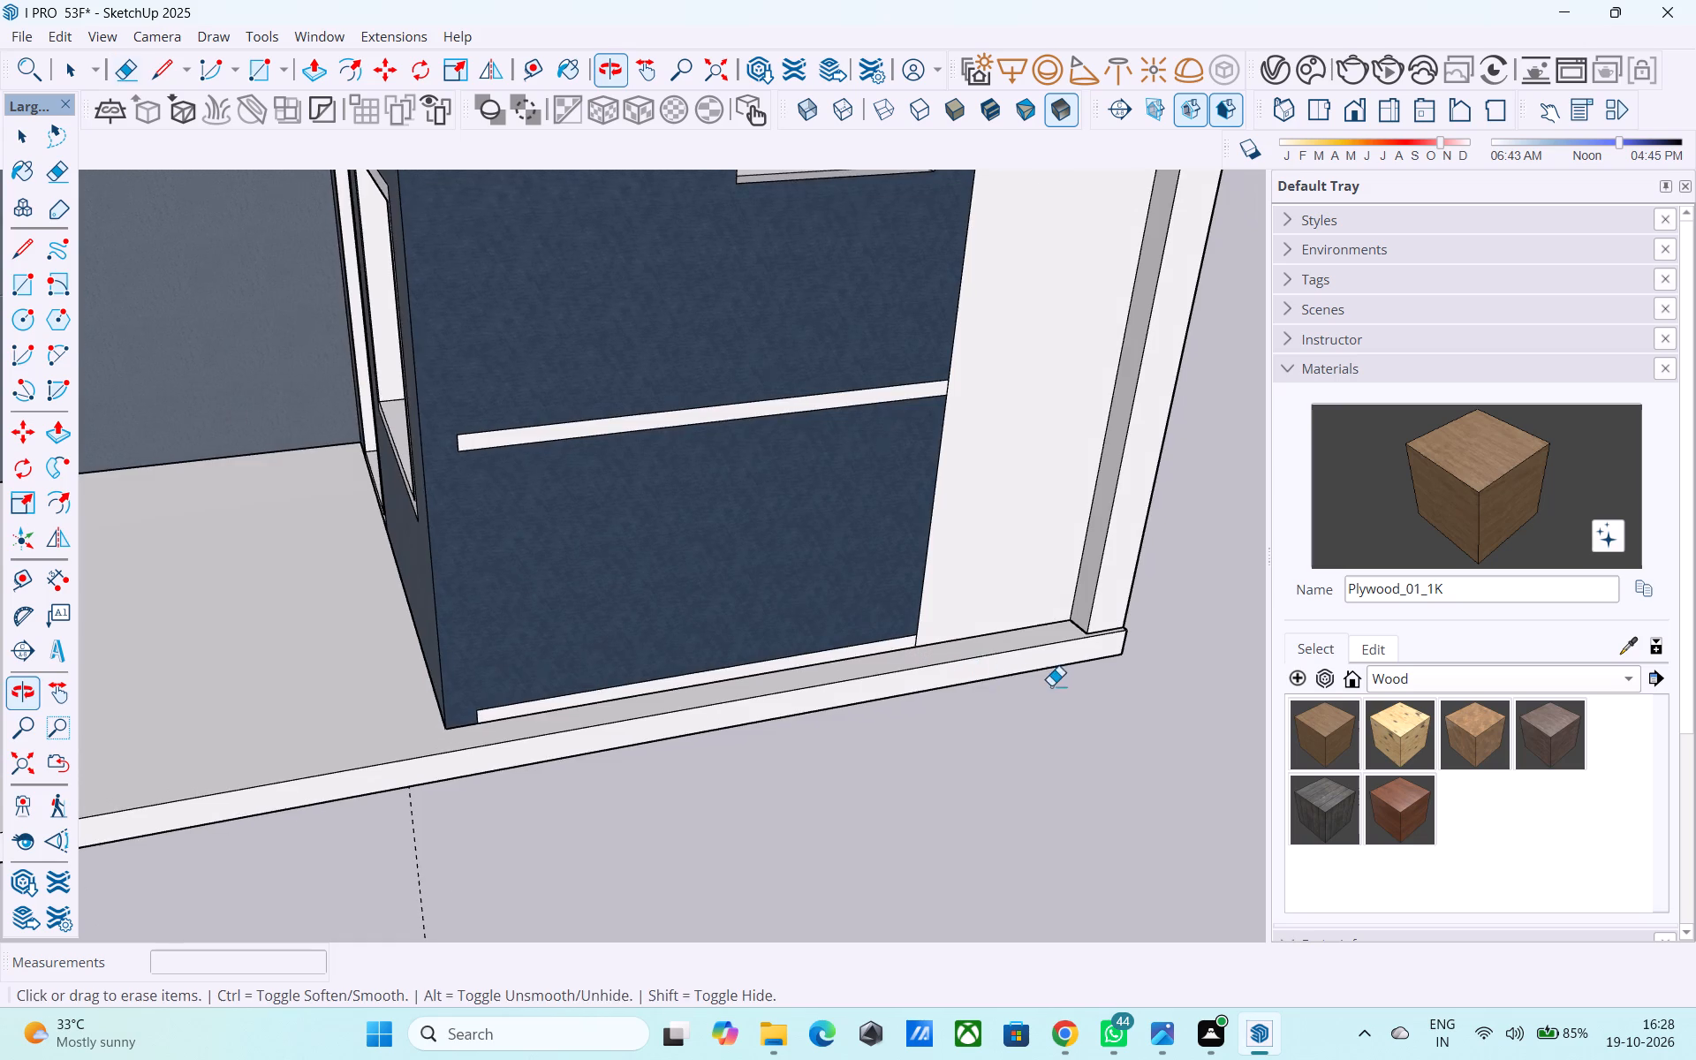
scroll(1051, 685, "down", 10)
key("space")
scroll(943, 735, "down", 2)
middle_click_drag(896, 749, 892, 772, "shift")
Save the model.
key("ctrl+s")
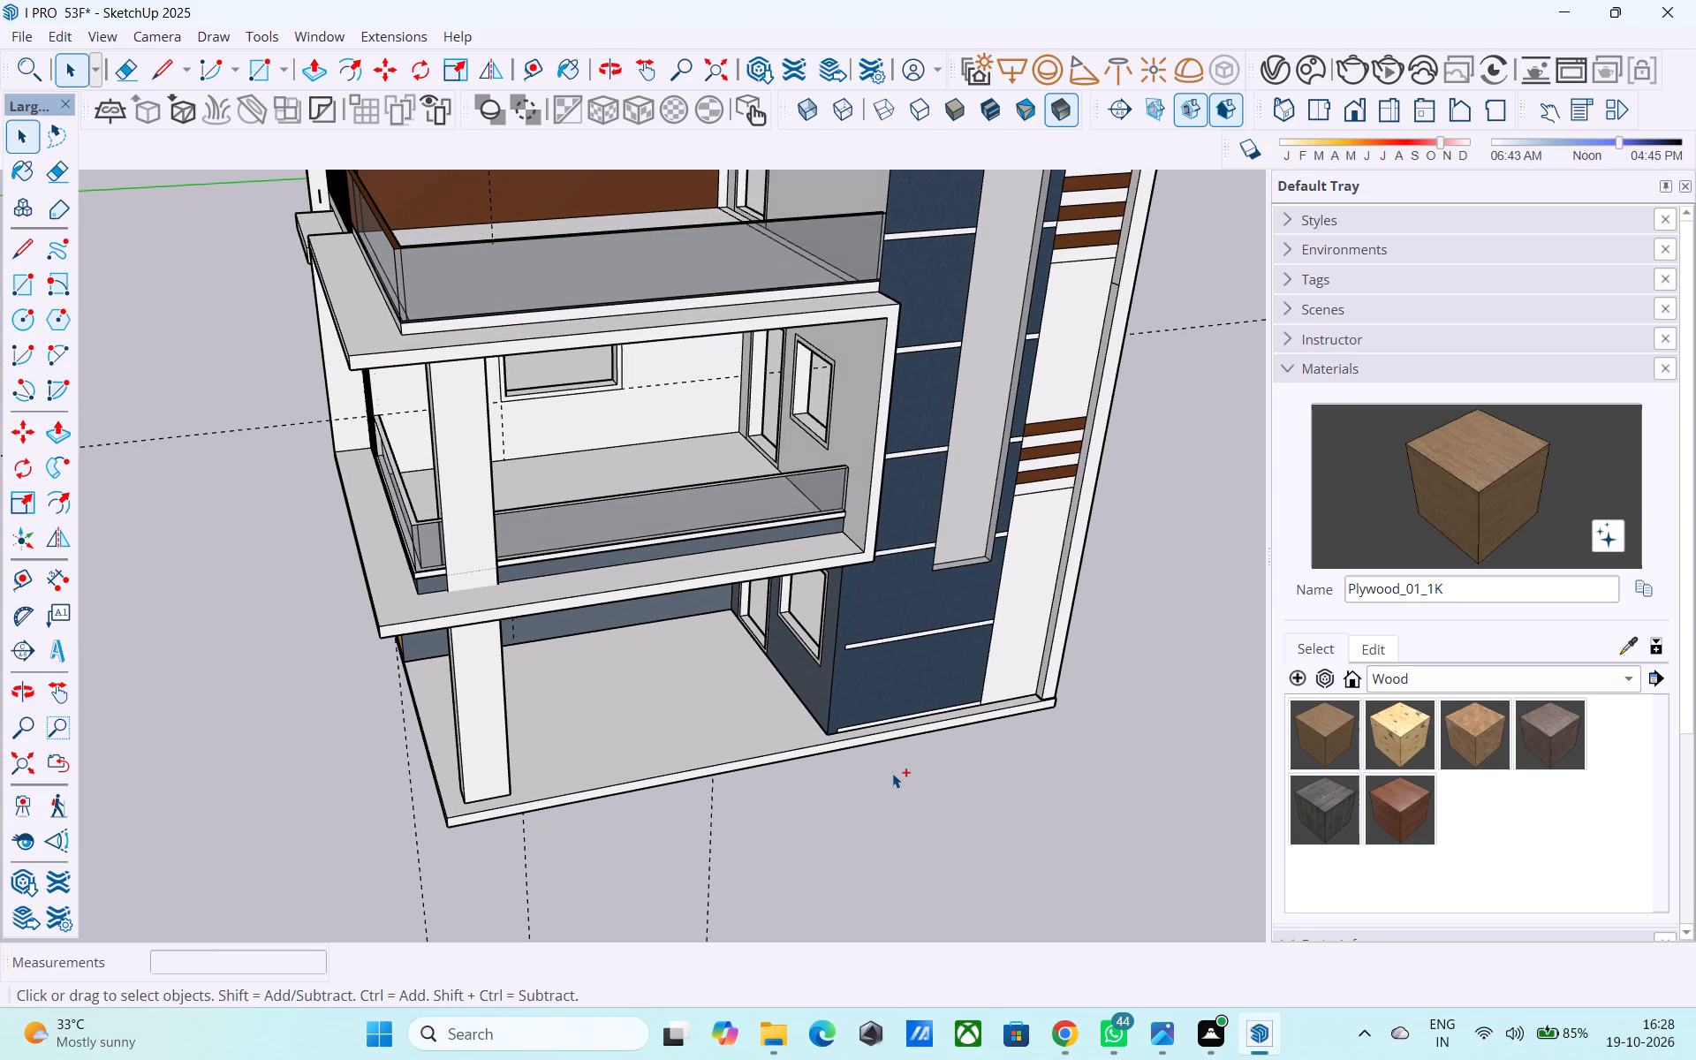
Pull the corner column's inner side face 6" toward the slatted screen.
scroll(842, 771, "down", 1)
middle_click_drag(842, 770, 933, 721, "shift")
middle_click_drag(919, 722, 949, 708, "shift")
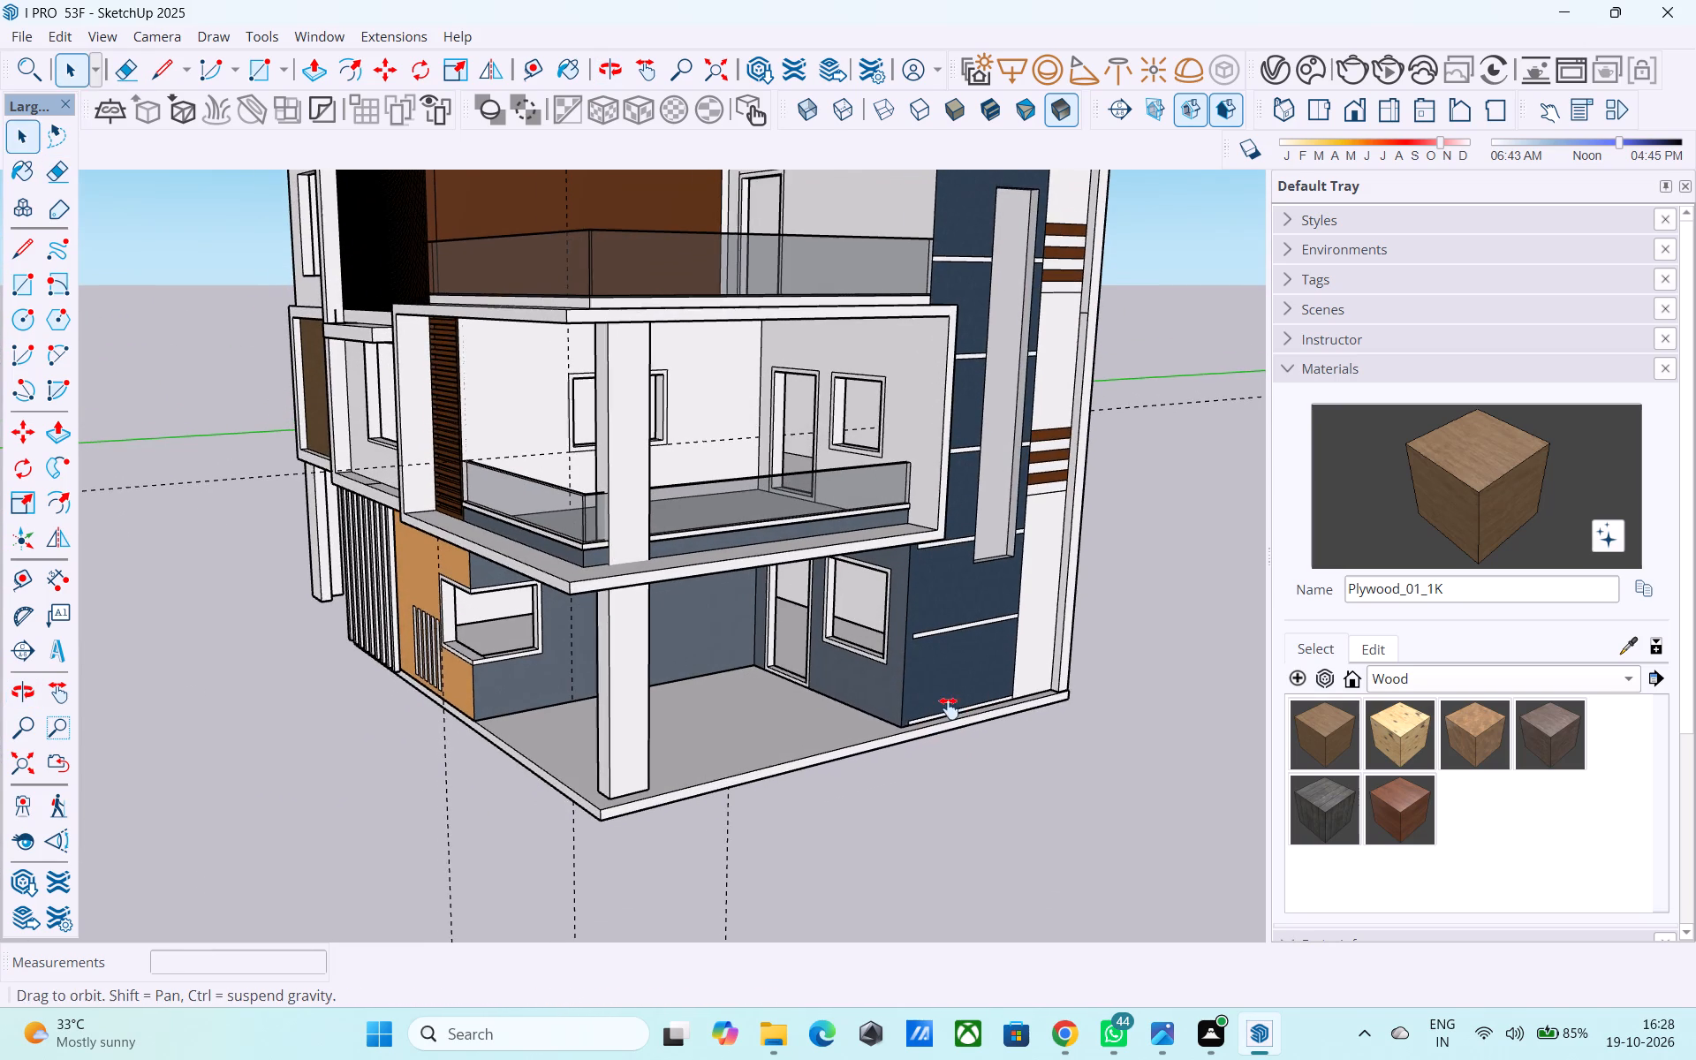
middle_click_drag(949, 708, 950, 708, "shift")
middle_click_drag(876, 706, 868, 961, "shift")
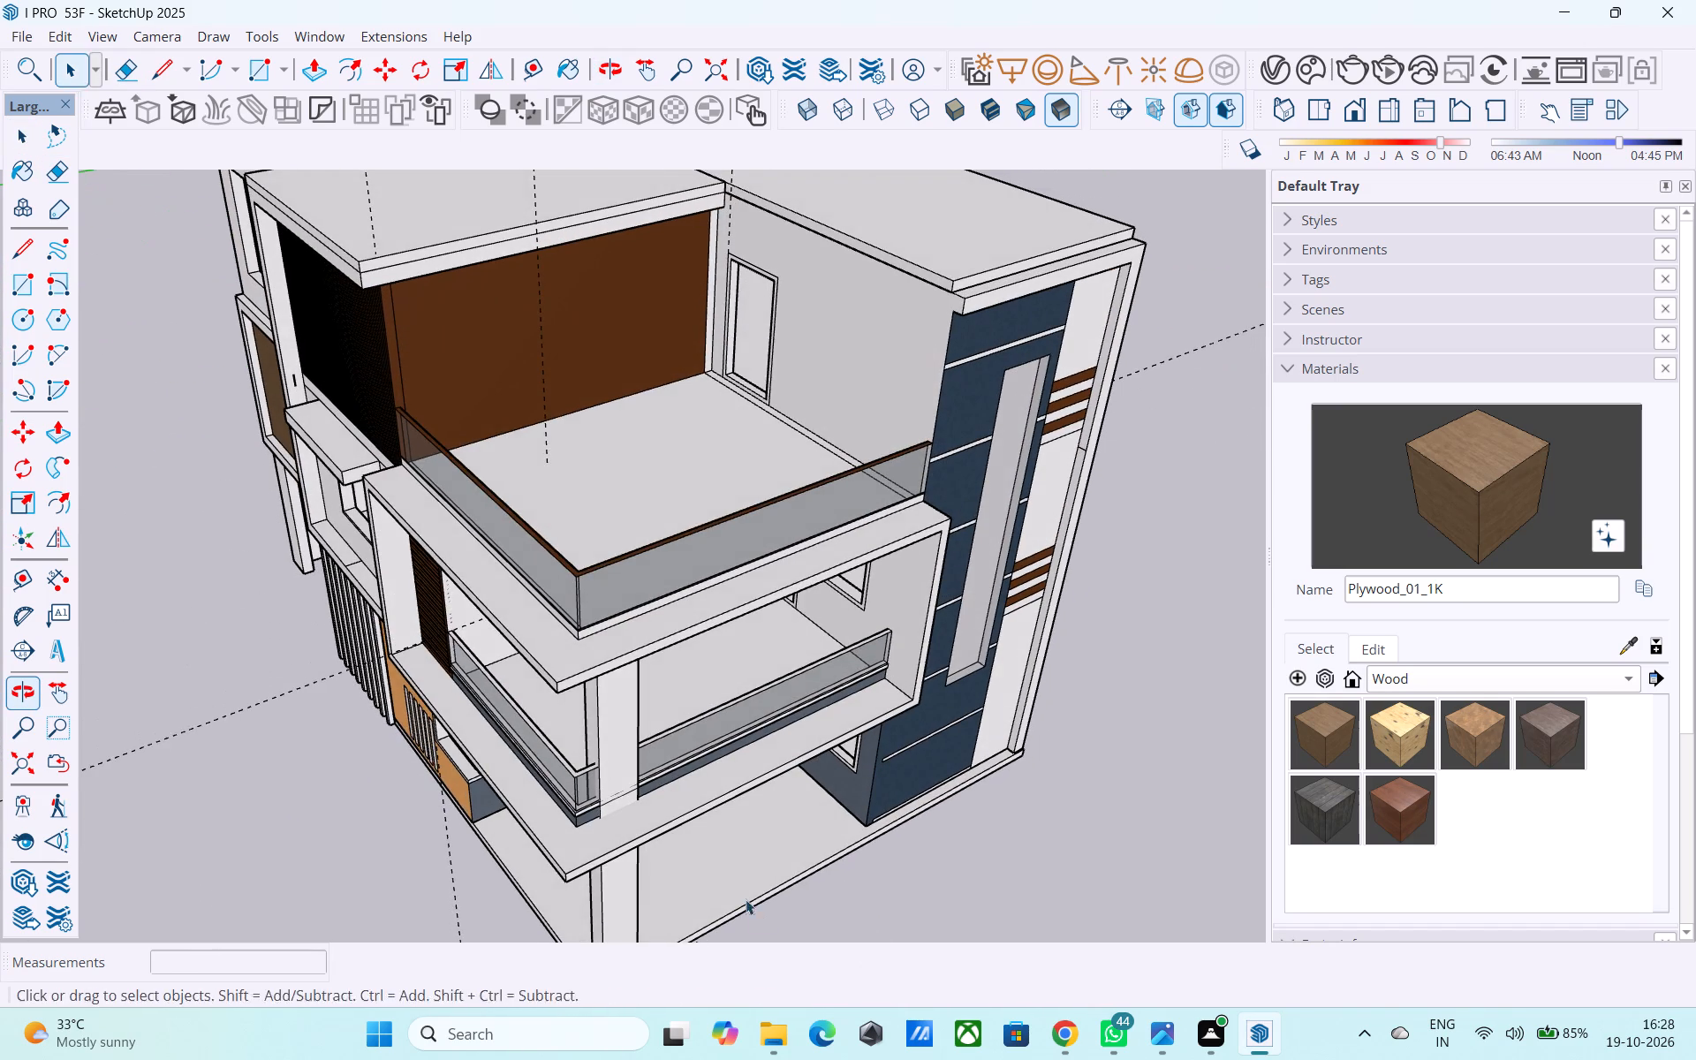
middle_click_drag(731, 882, 1115, 791, "shift")
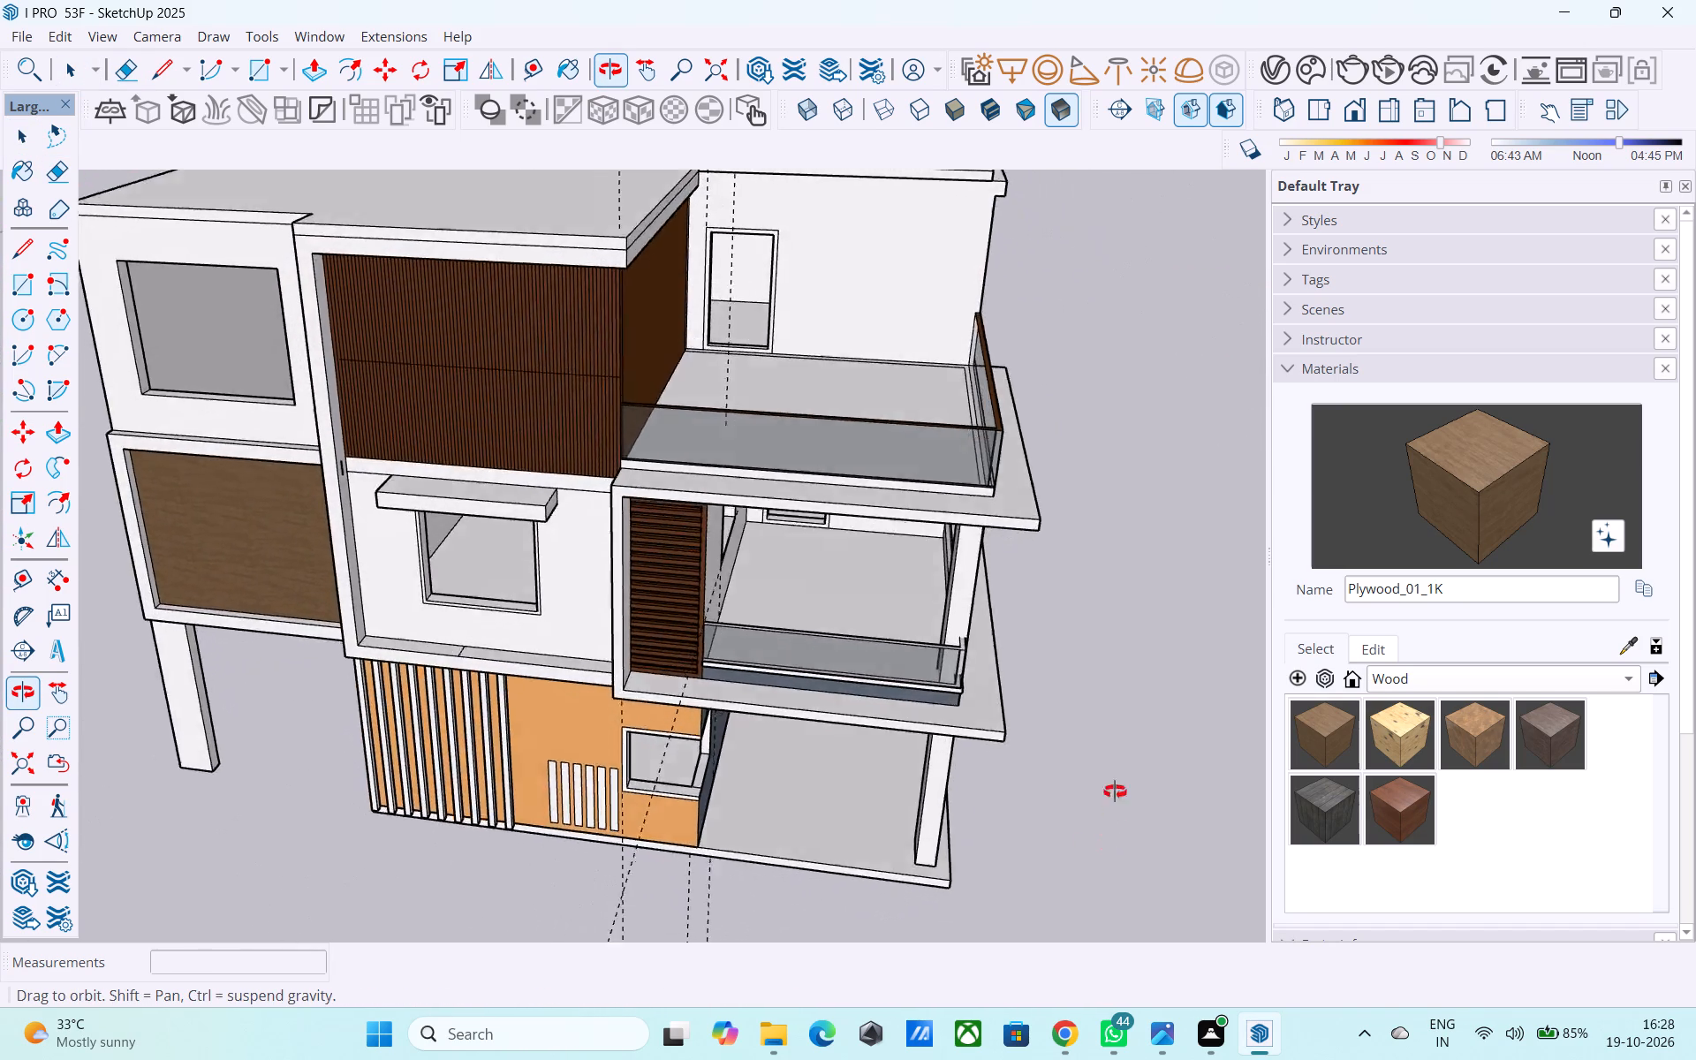
middle_click_drag(1115, 791, 1234, 770, "shift")
scroll(1034, 629, "up", 7)
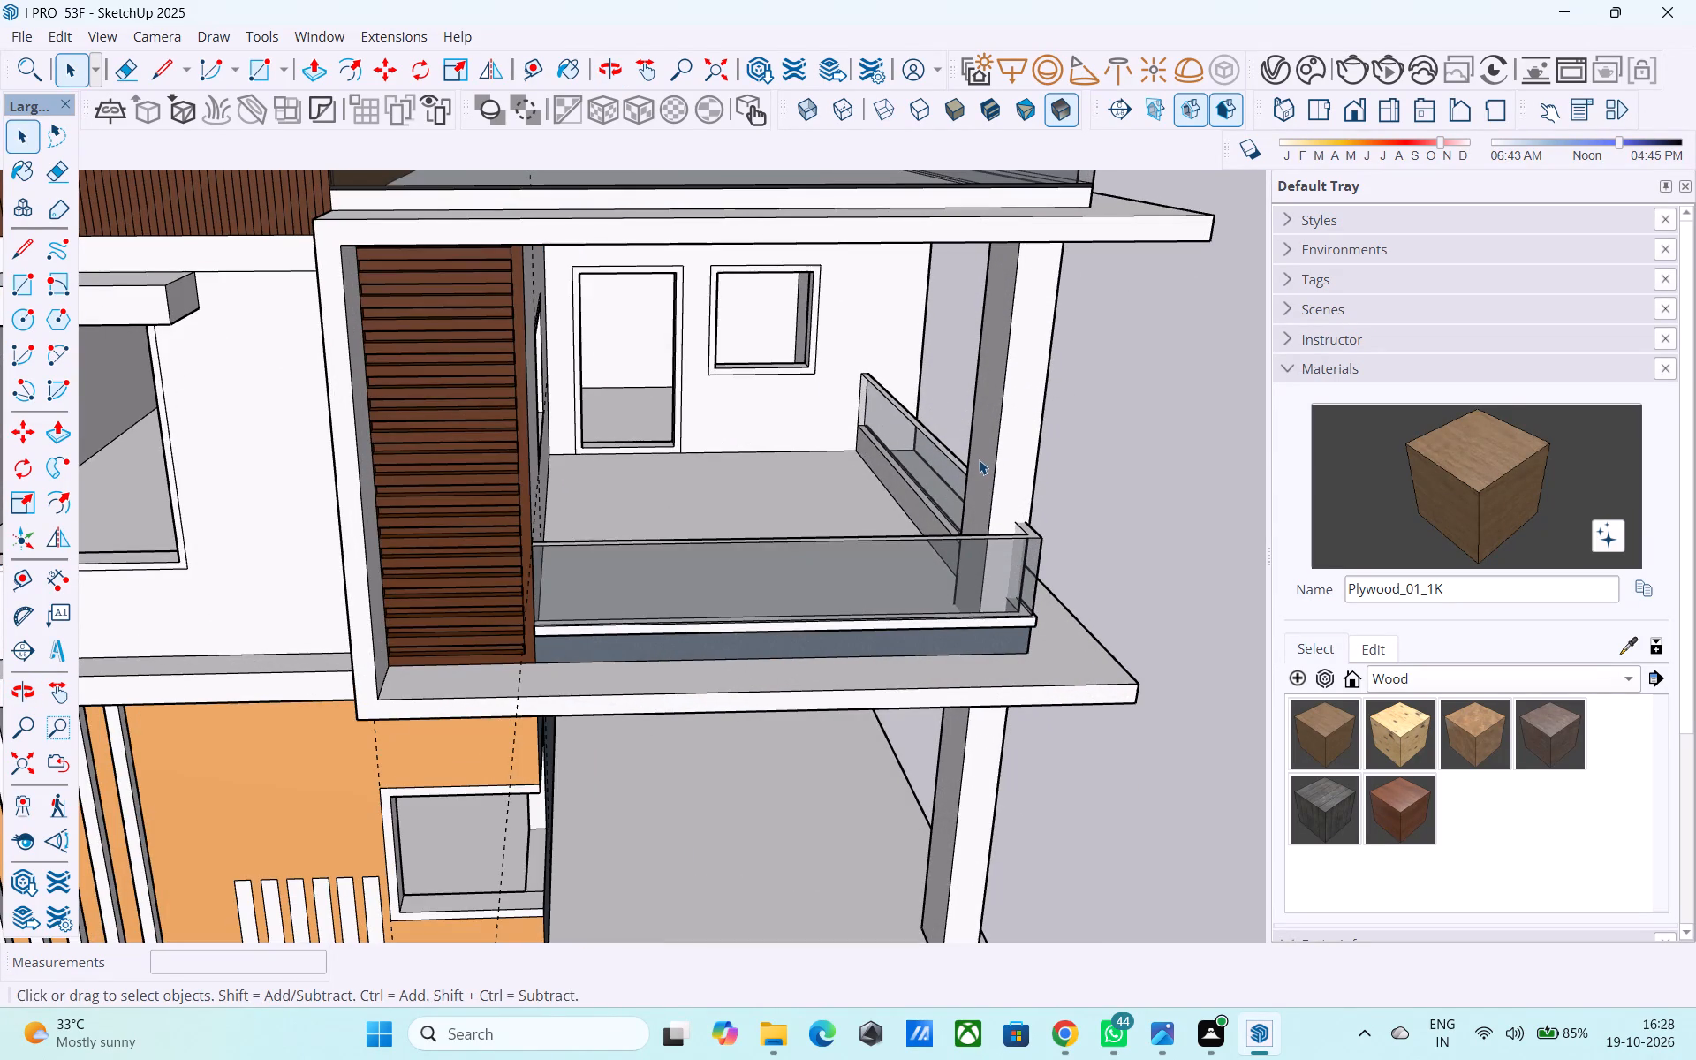
left_click(983, 462)
double_click(984, 462)
left_click(977, 444)
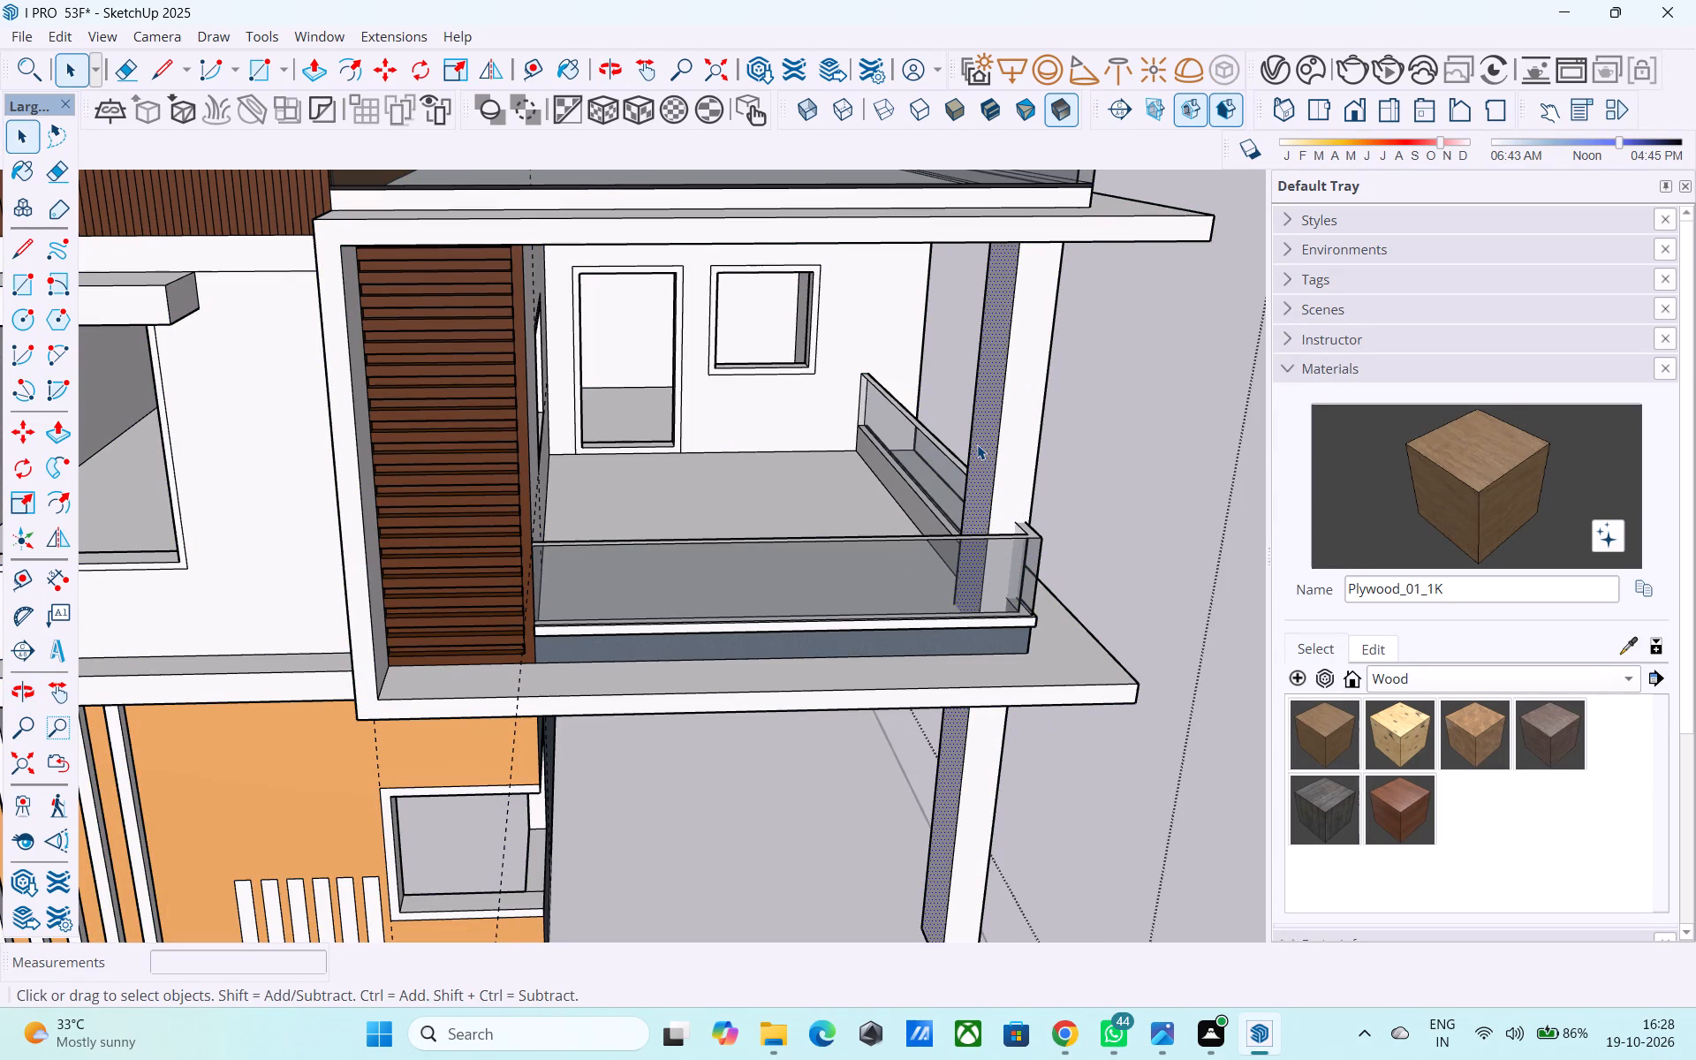
key("p")
left_click(977, 444)
key("6")
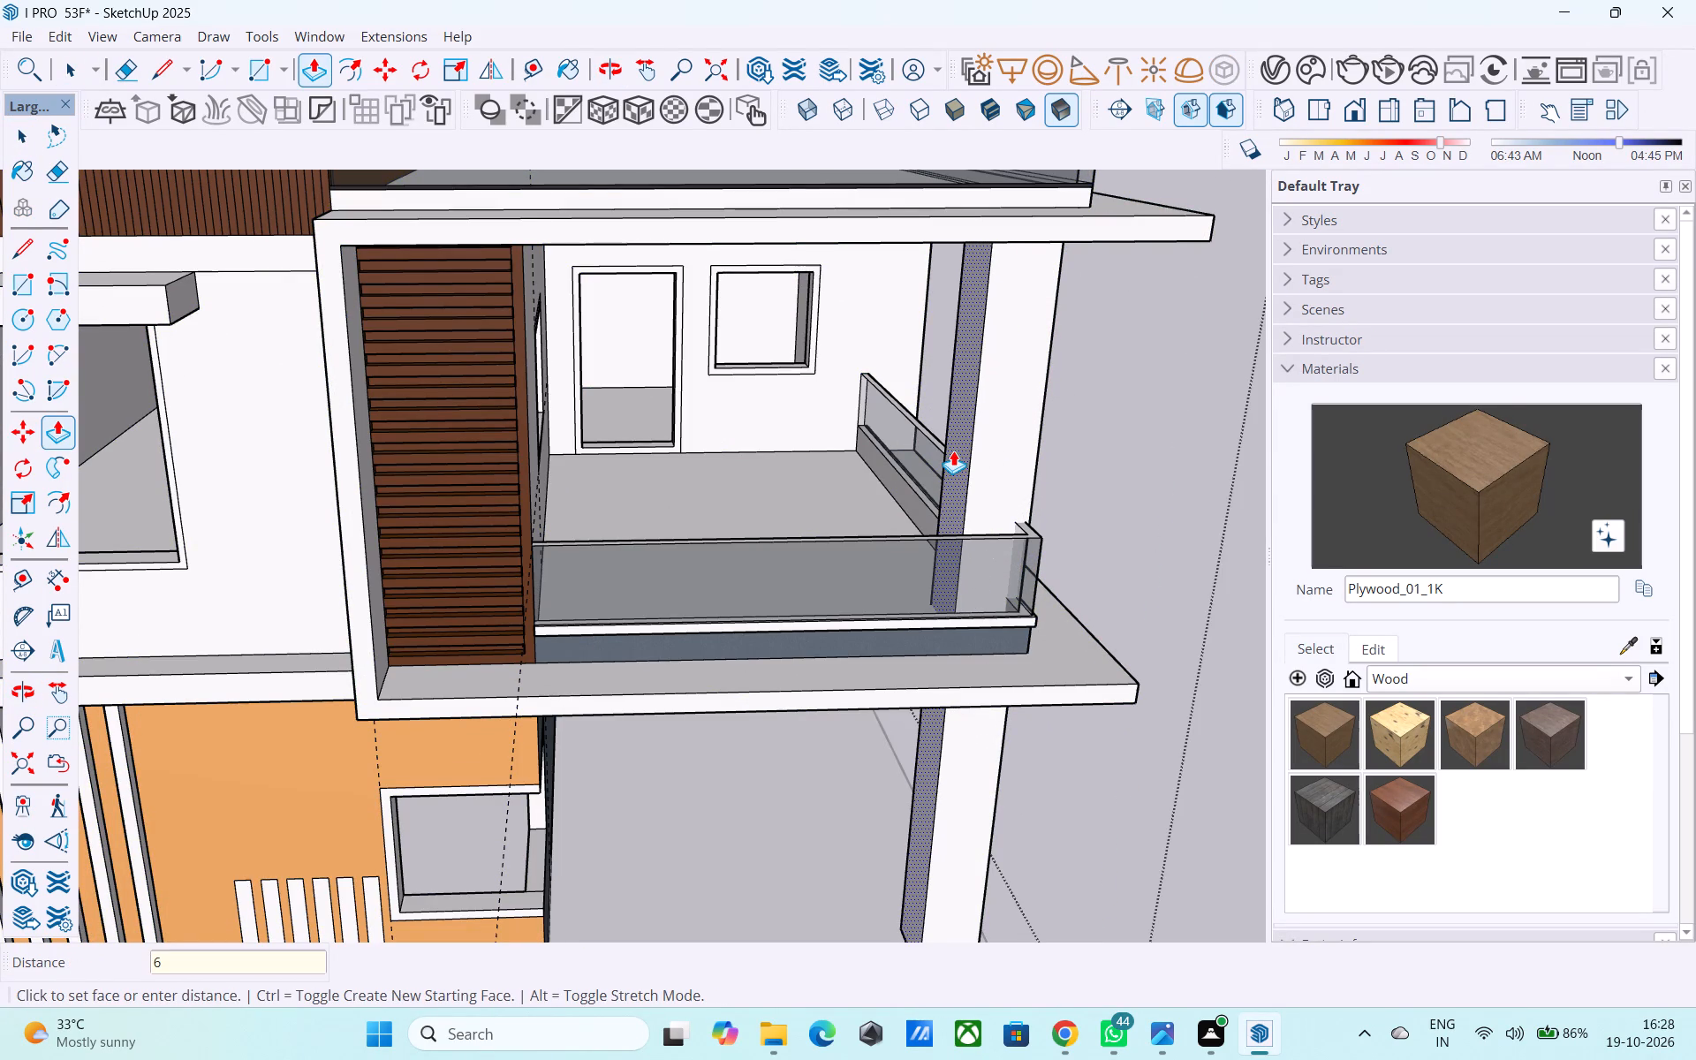
key("shift+quotedbl")
key("Return")
Push the corner column's outer side face 6" inward, behind the middle-floor balcony's side railing.
middle_click_drag(953, 453, 623, 468)
key("space")
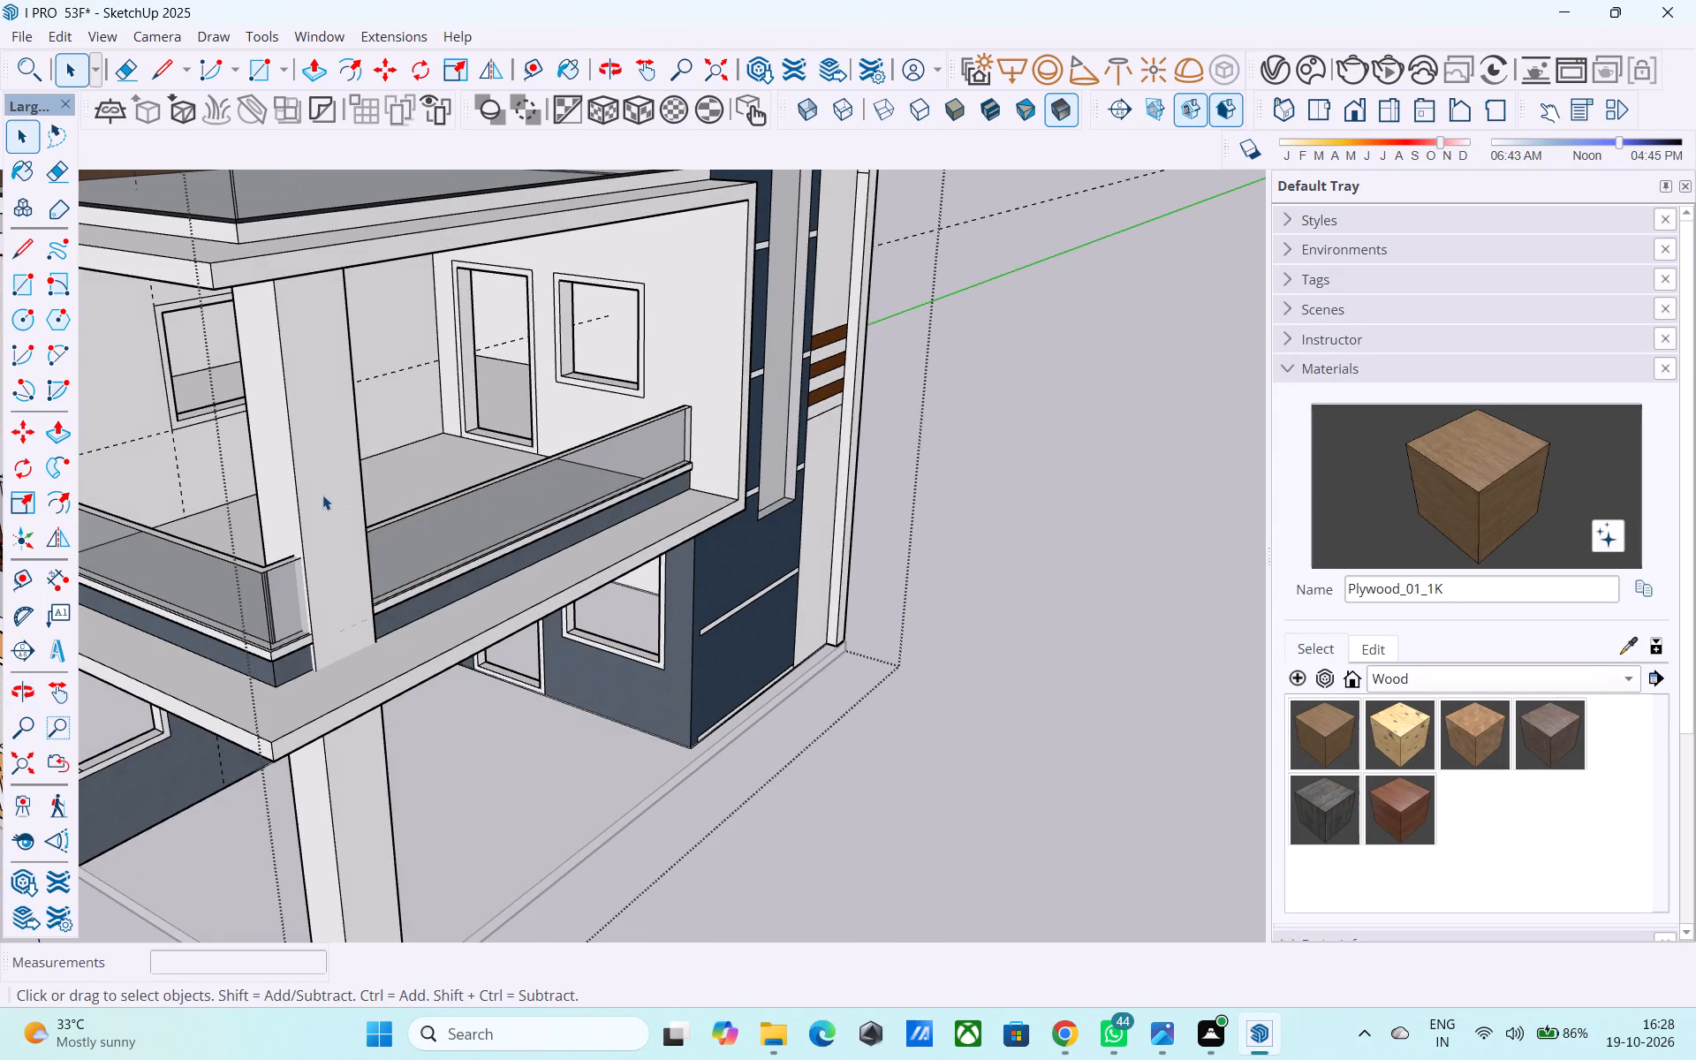
left_click(322, 494)
key("p")
left_click(427, 647)
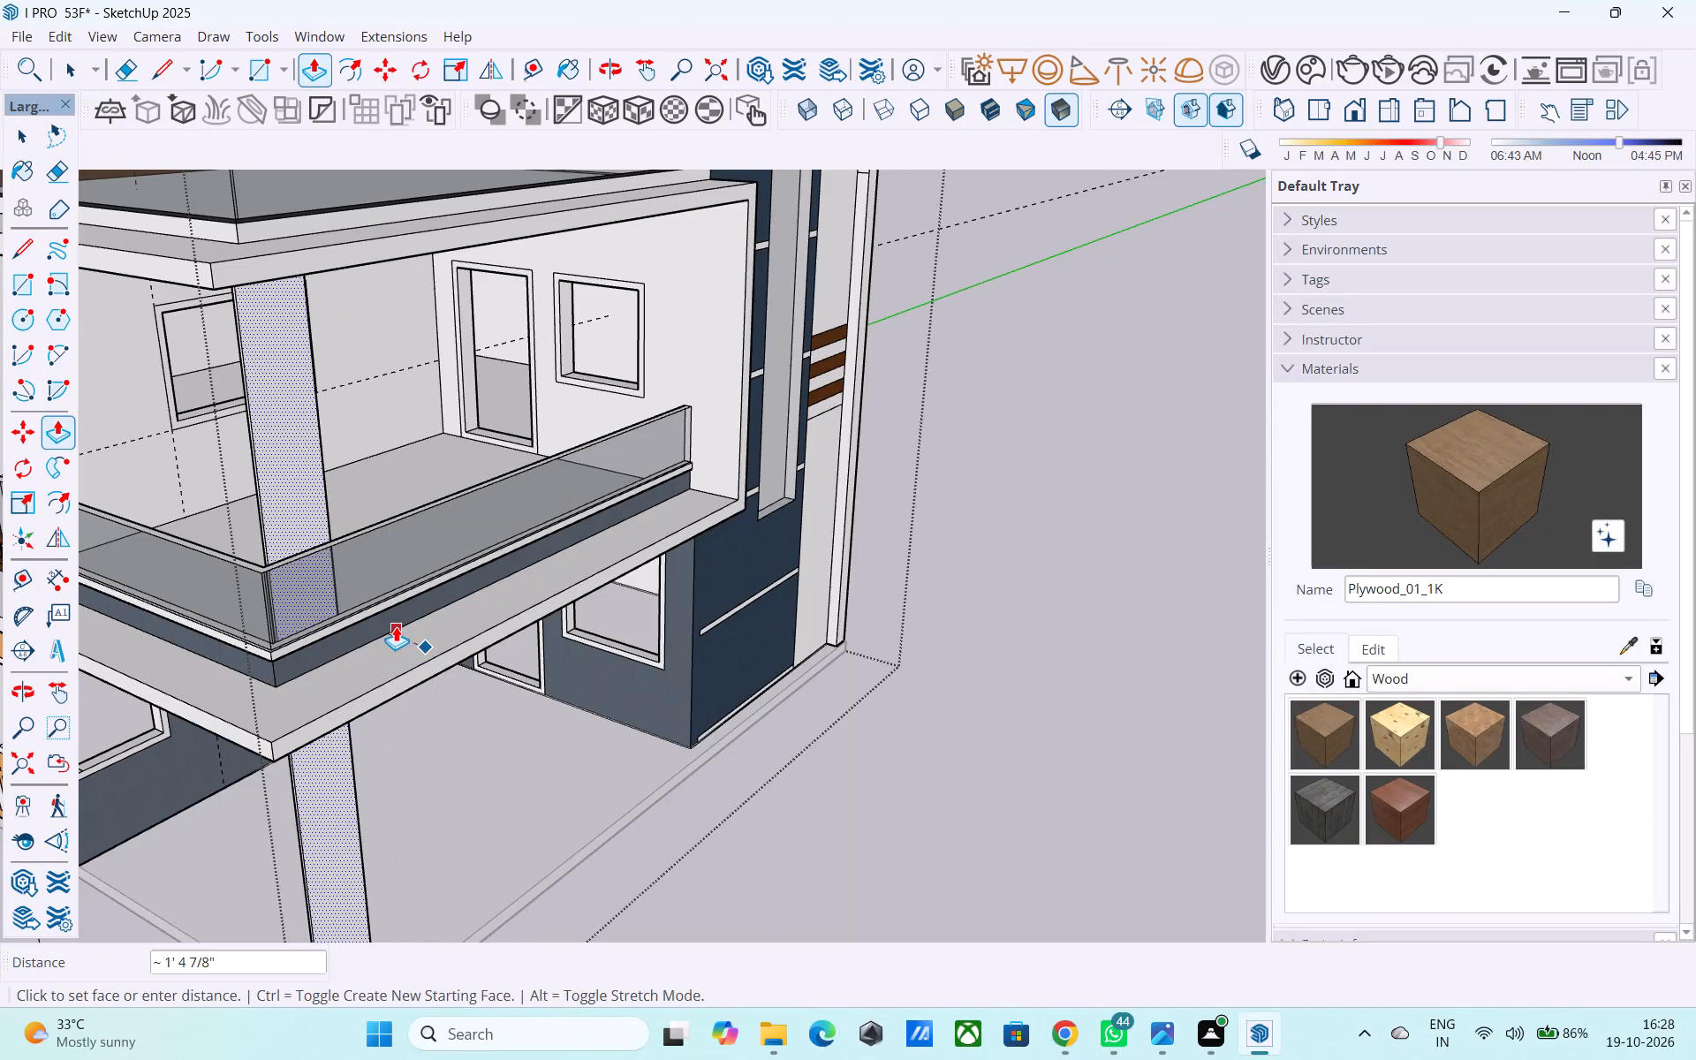
type("6\"")
key("Return")
key("space")
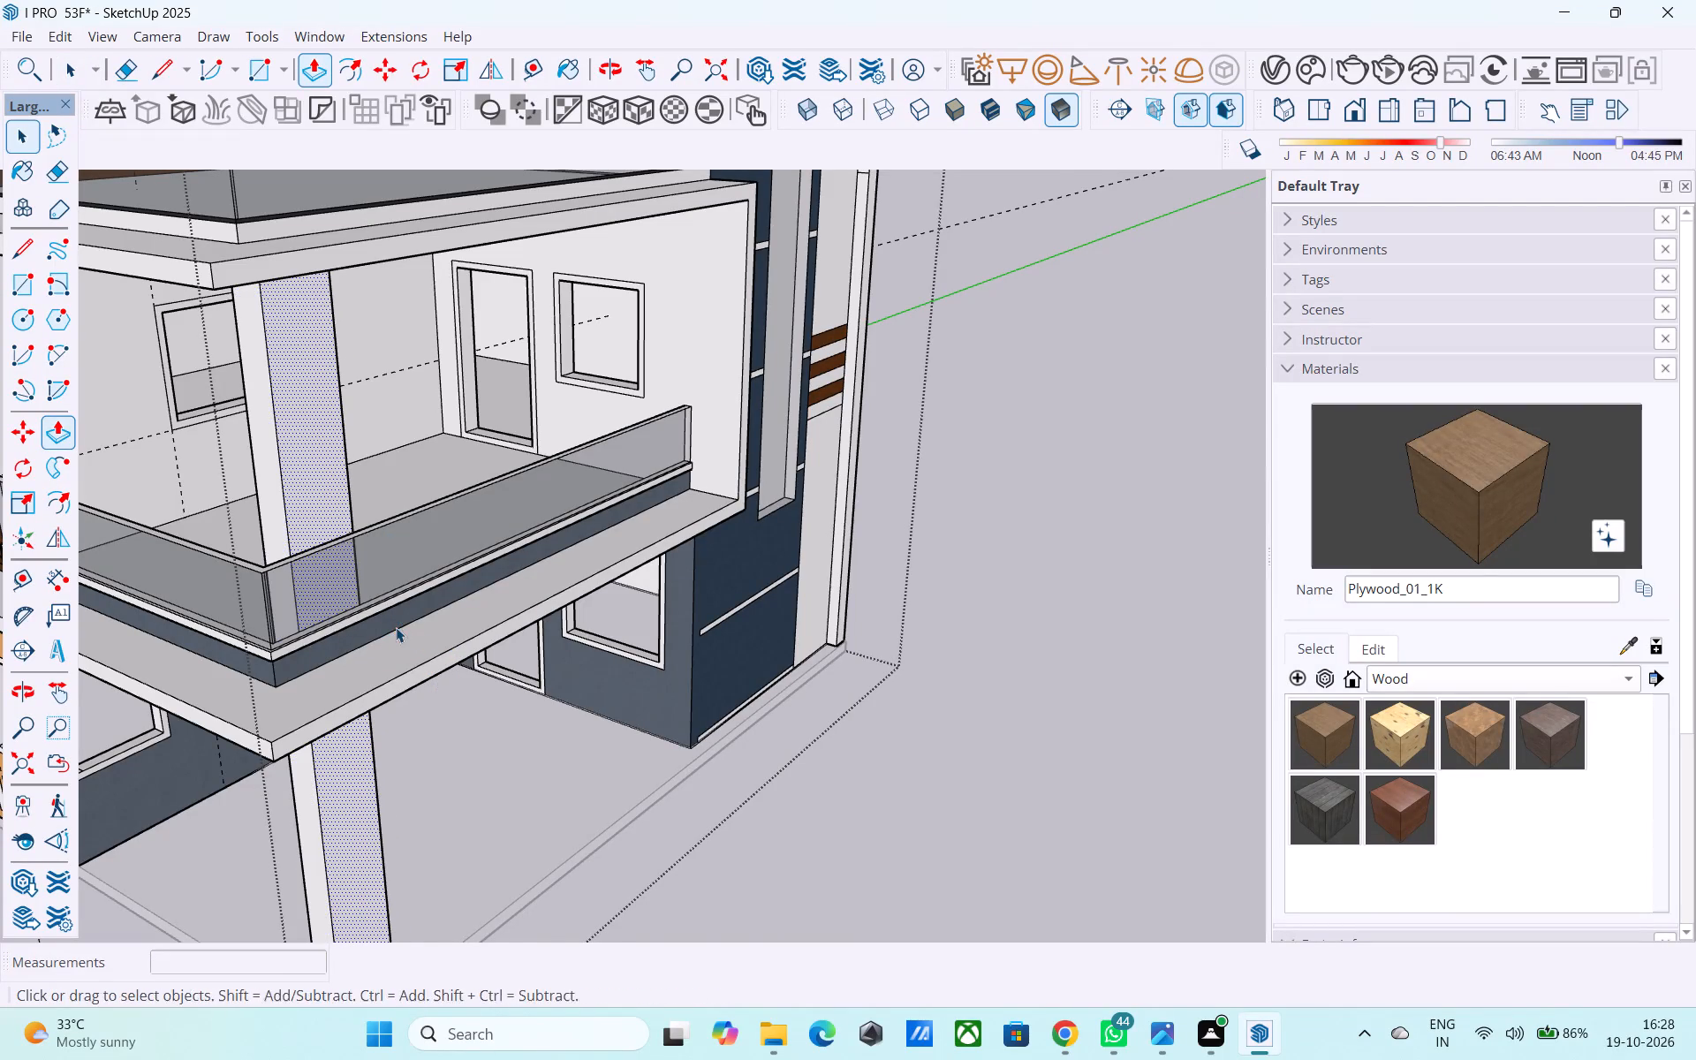
middle_click_drag(395, 626, 544, 594)
scroll(546, 598, "down", 4)
middle_click_drag(546, 599, 653, 702)
Save the model.
key("ctrl+s")
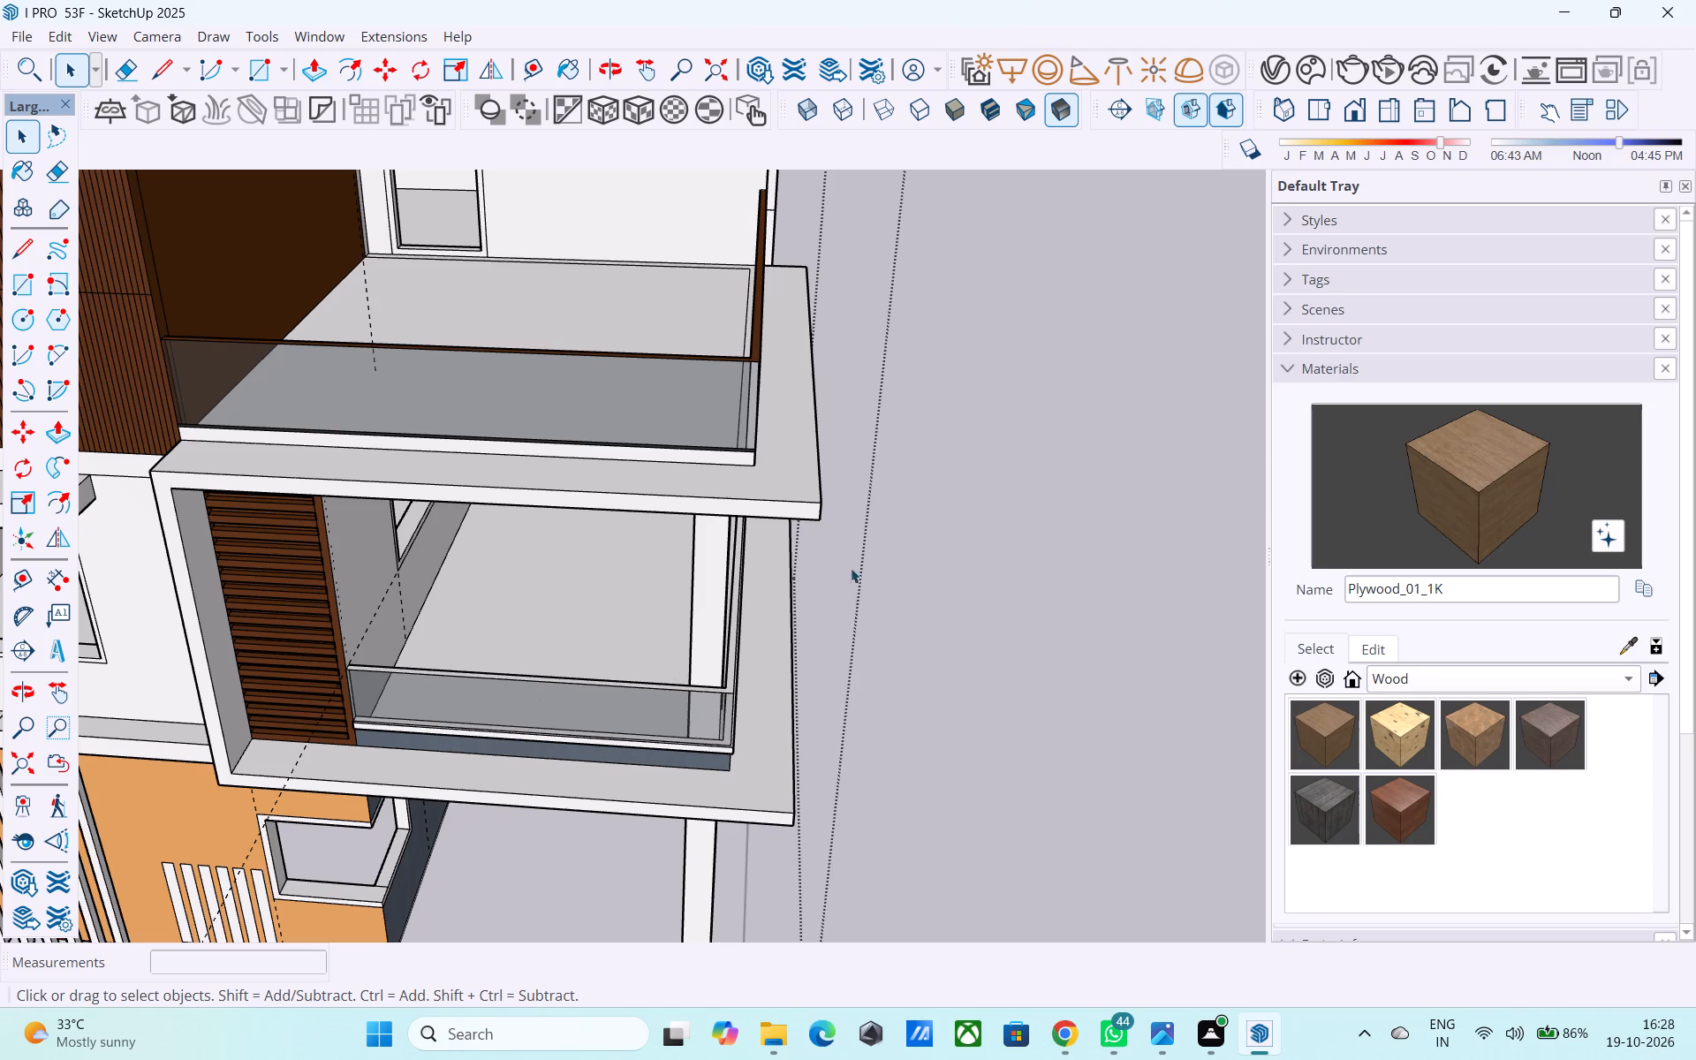
Examine the whole house from the front and the balcony side to check the corner column and extended slab.
scroll(814, 587, "down", 7)
middle_click_drag(757, 705, 572, 540)
scroll(797, 614, "down", 1)
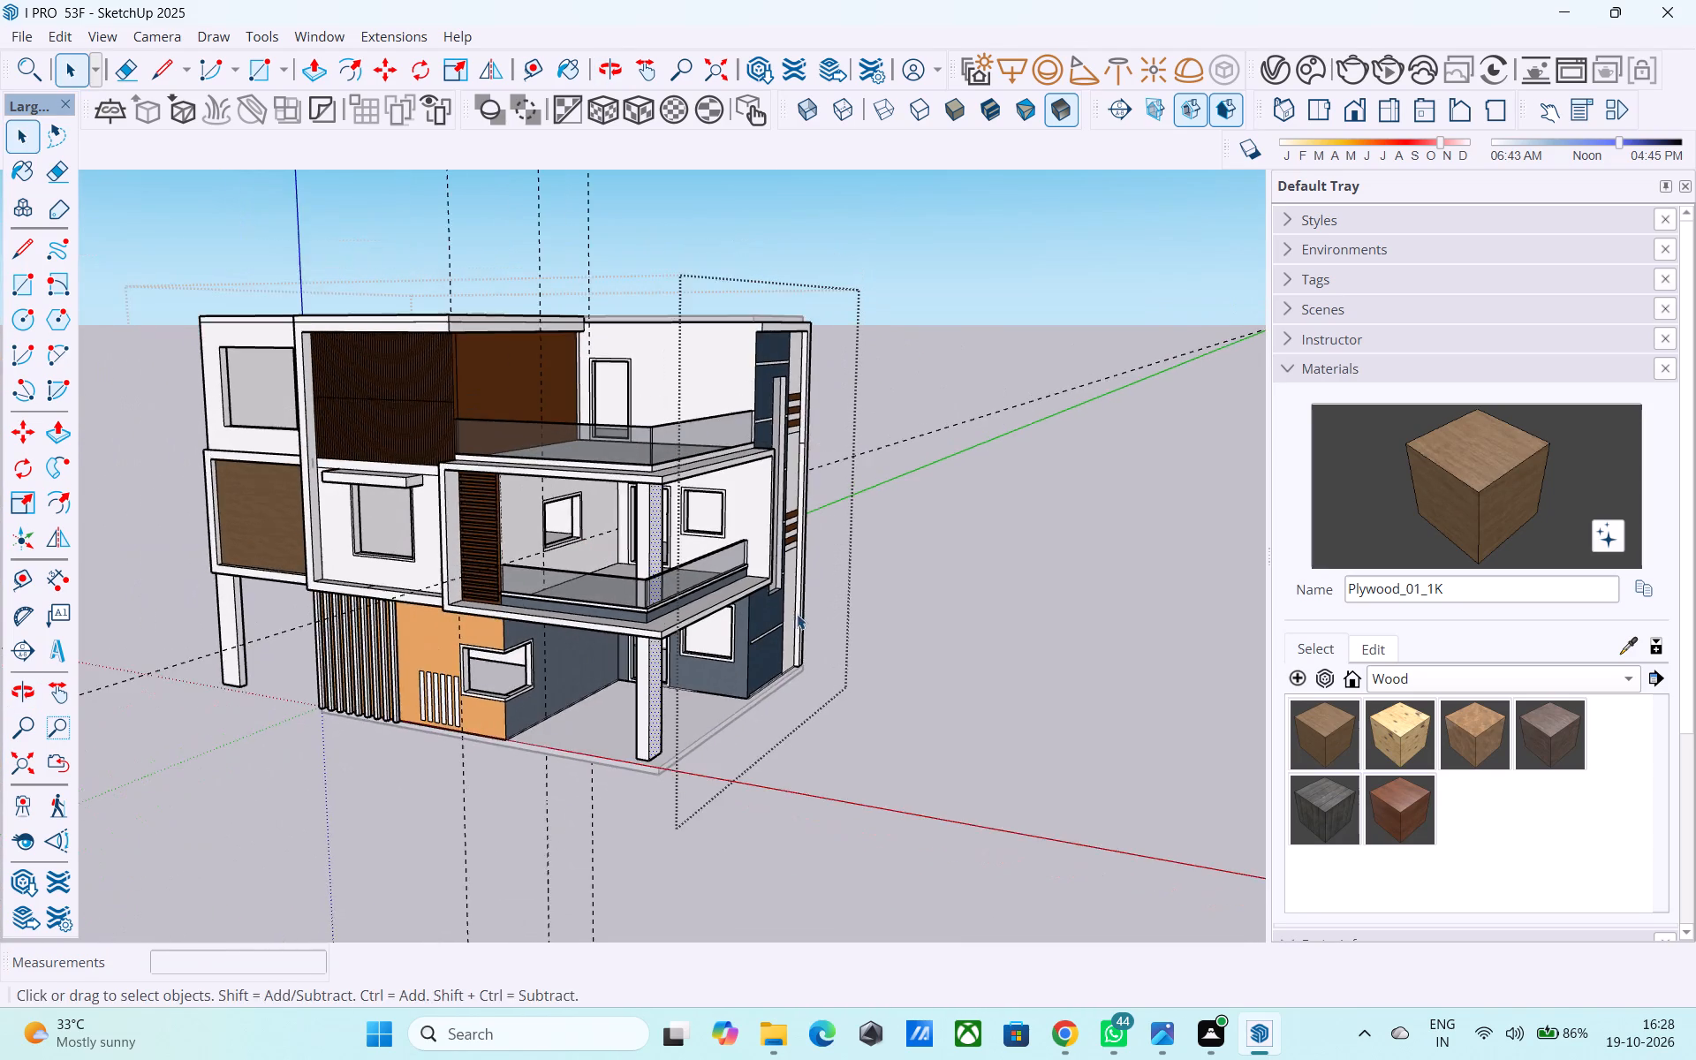
middle_click_drag(796, 614, 761, 568)
middle_click_drag(874, 582, 739, 595)
middle_click_drag(784, 610, 717, 615)
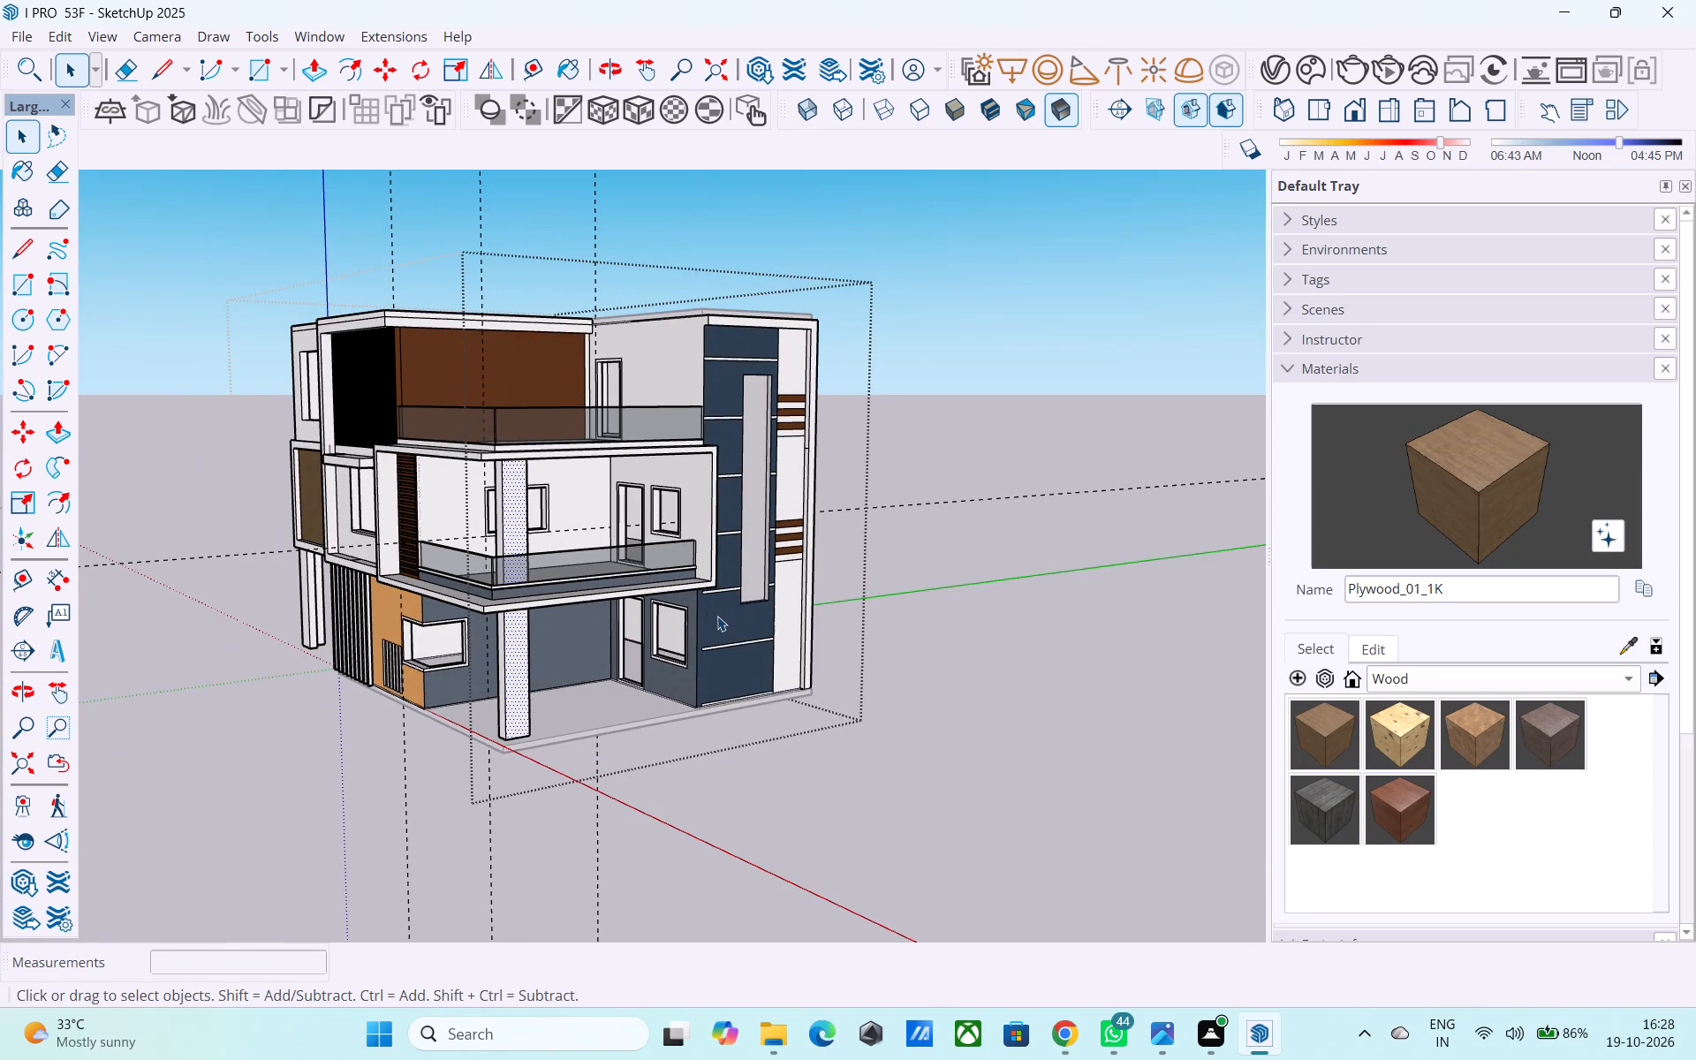
scroll(719, 616, "down", 3)
middle_click_drag(721, 617, 814, 619)
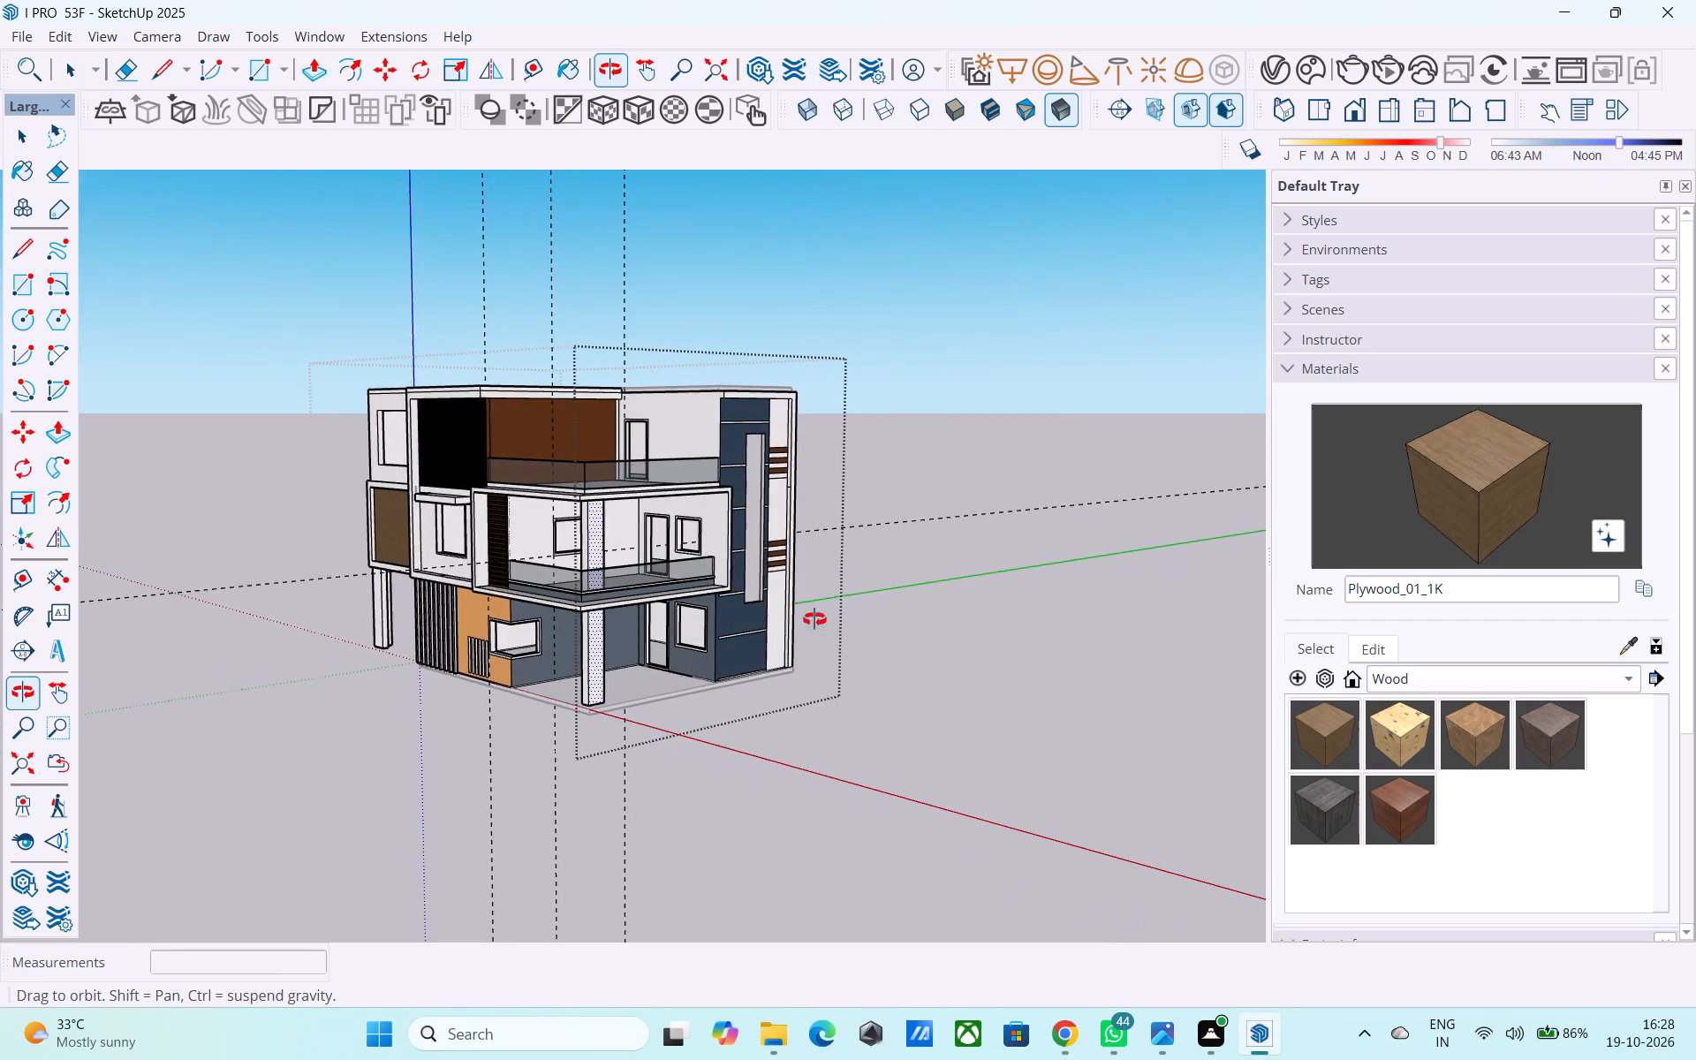
Paint the projecting frame around the middle-floor wood panel and the column beneath it with the Ground material Gravel_01_1K.
middle_click_drag(814, 619, 1068, 678)
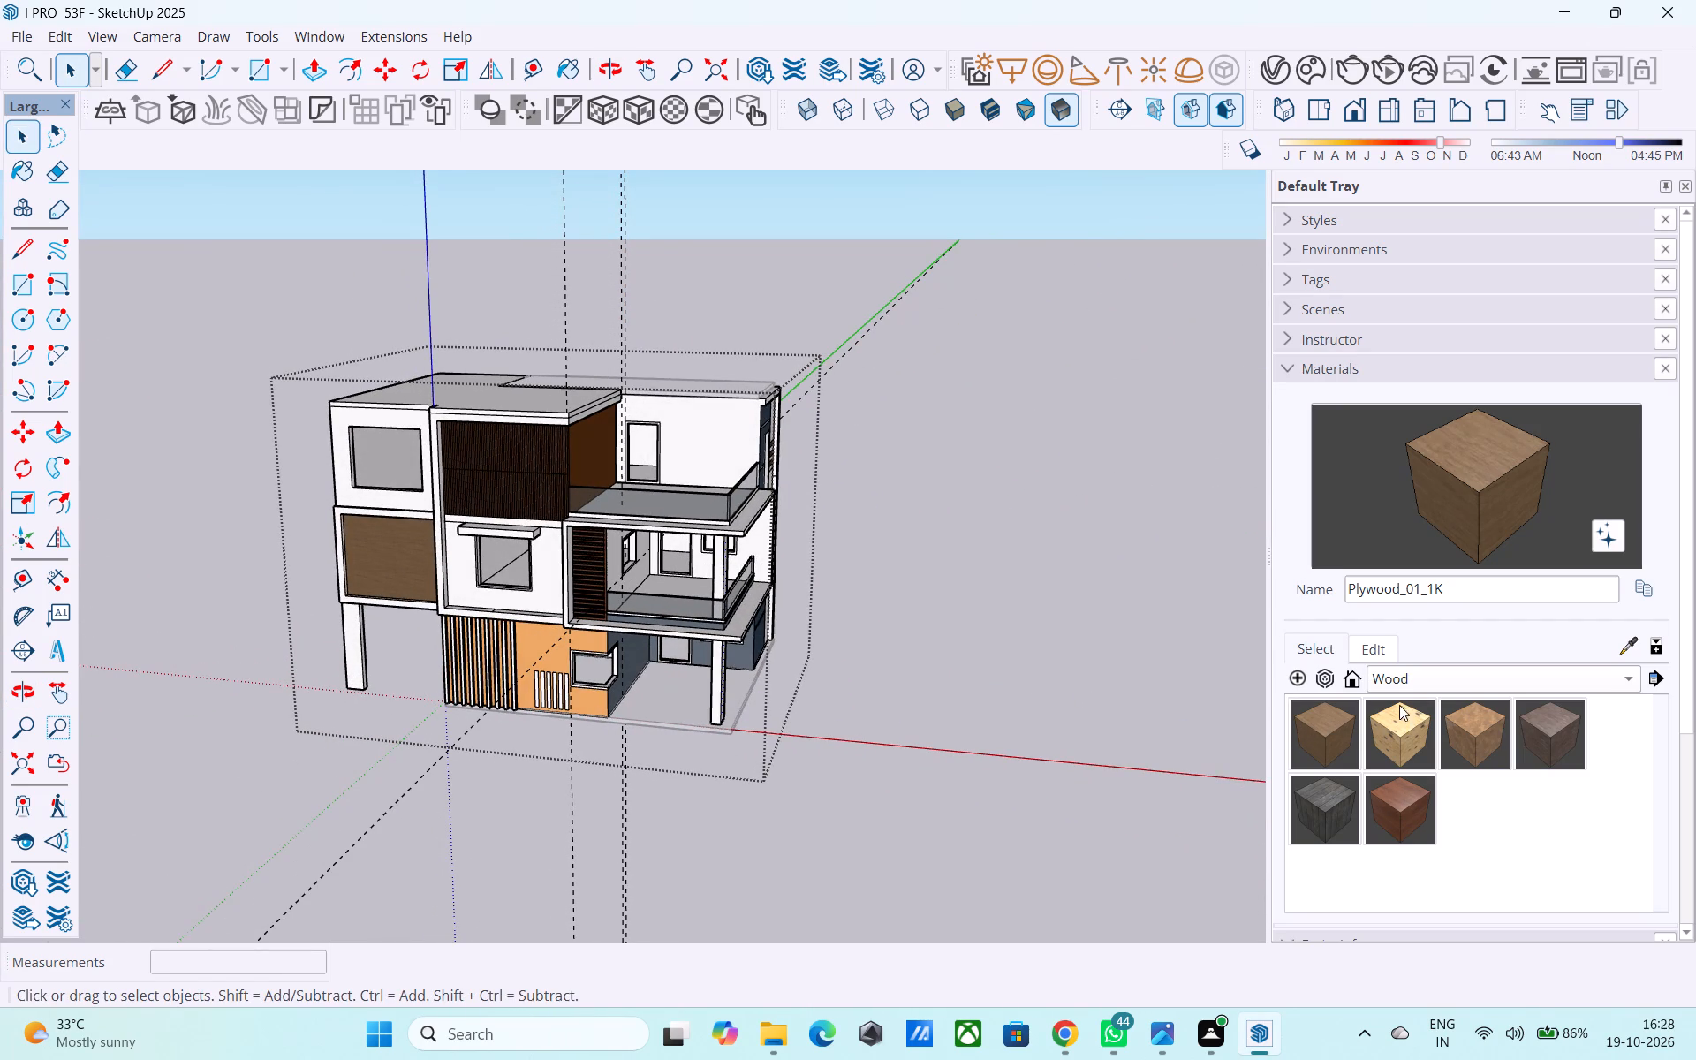
left_click(1402, 686)
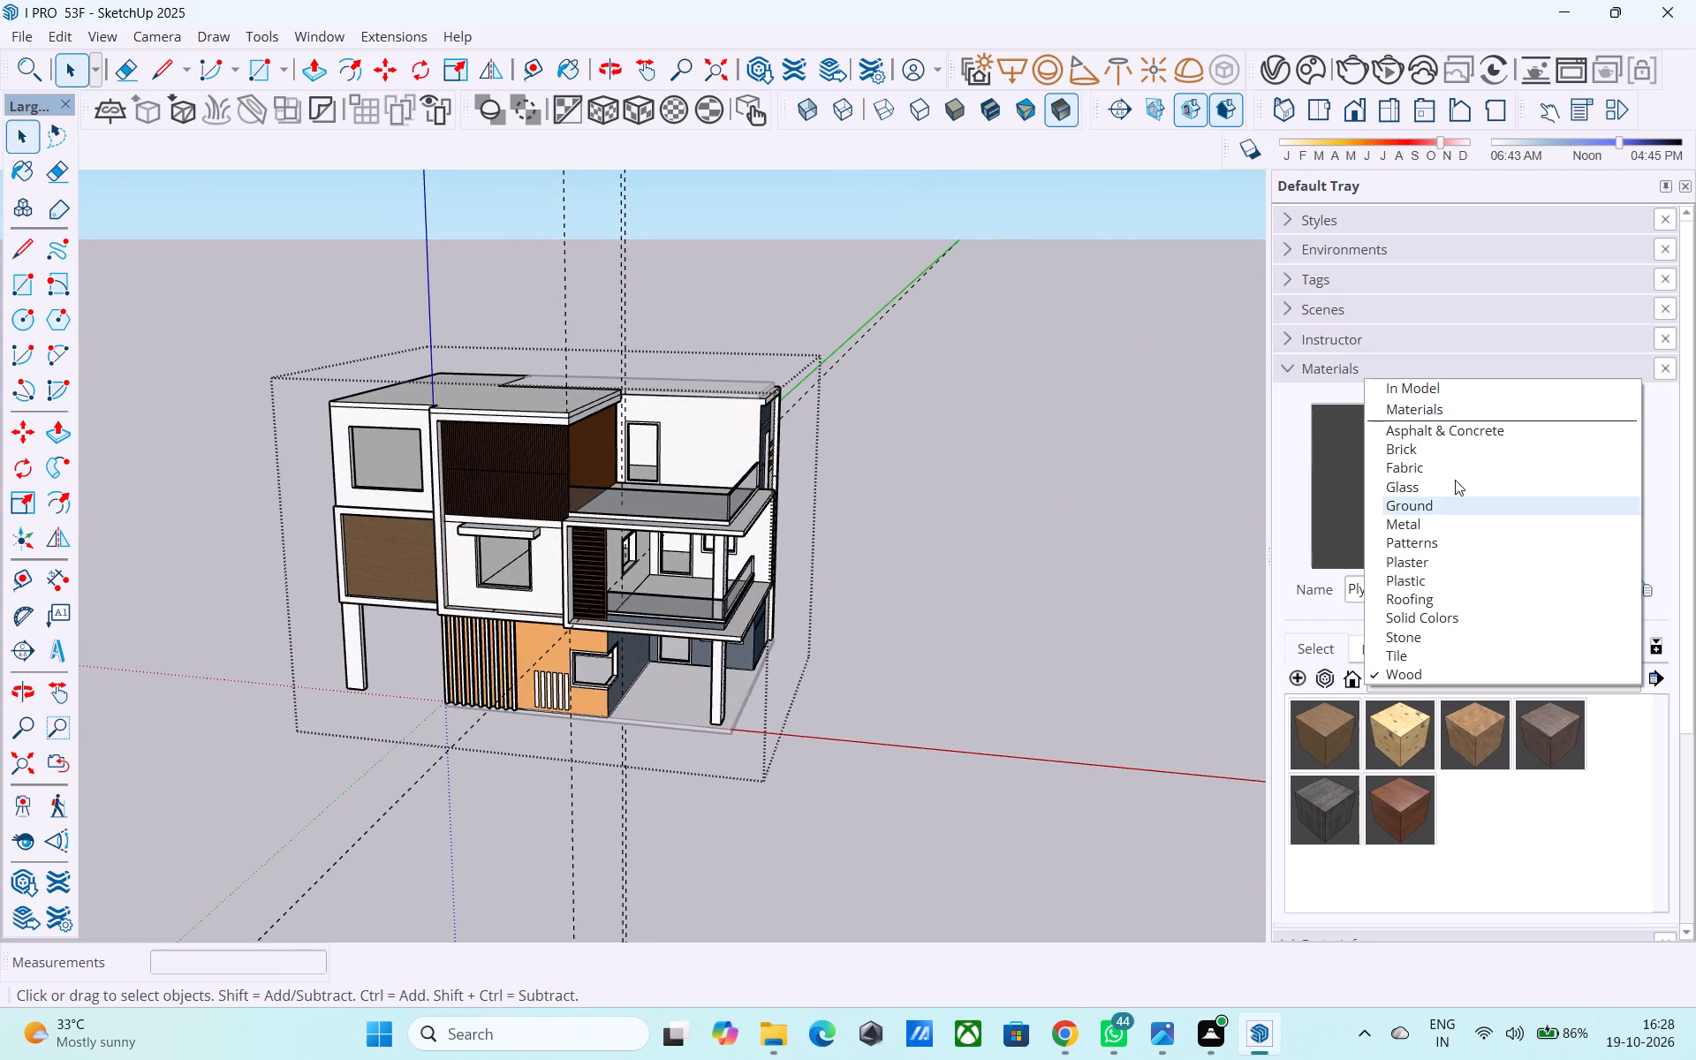
left_click(1435, 392)
scroll(1482, 937, "down", 4)
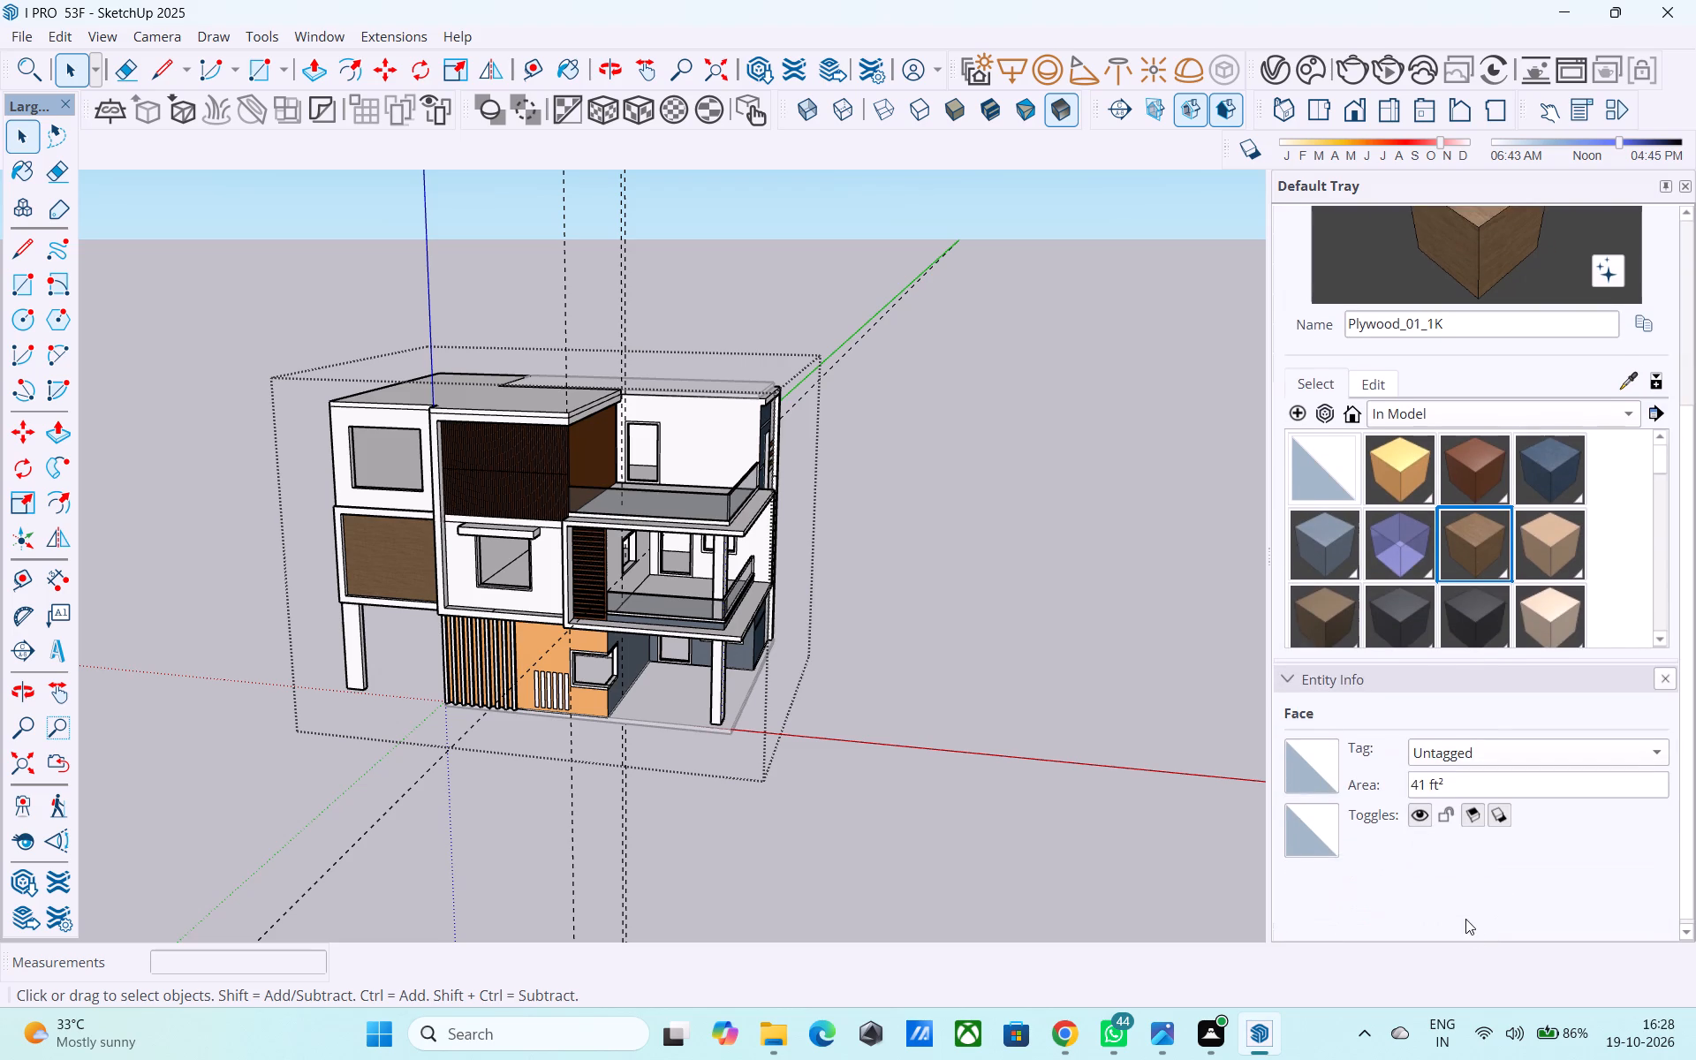
scroll(1465, 705, "down", 4)
scroll(1429, 637, "up", 4)
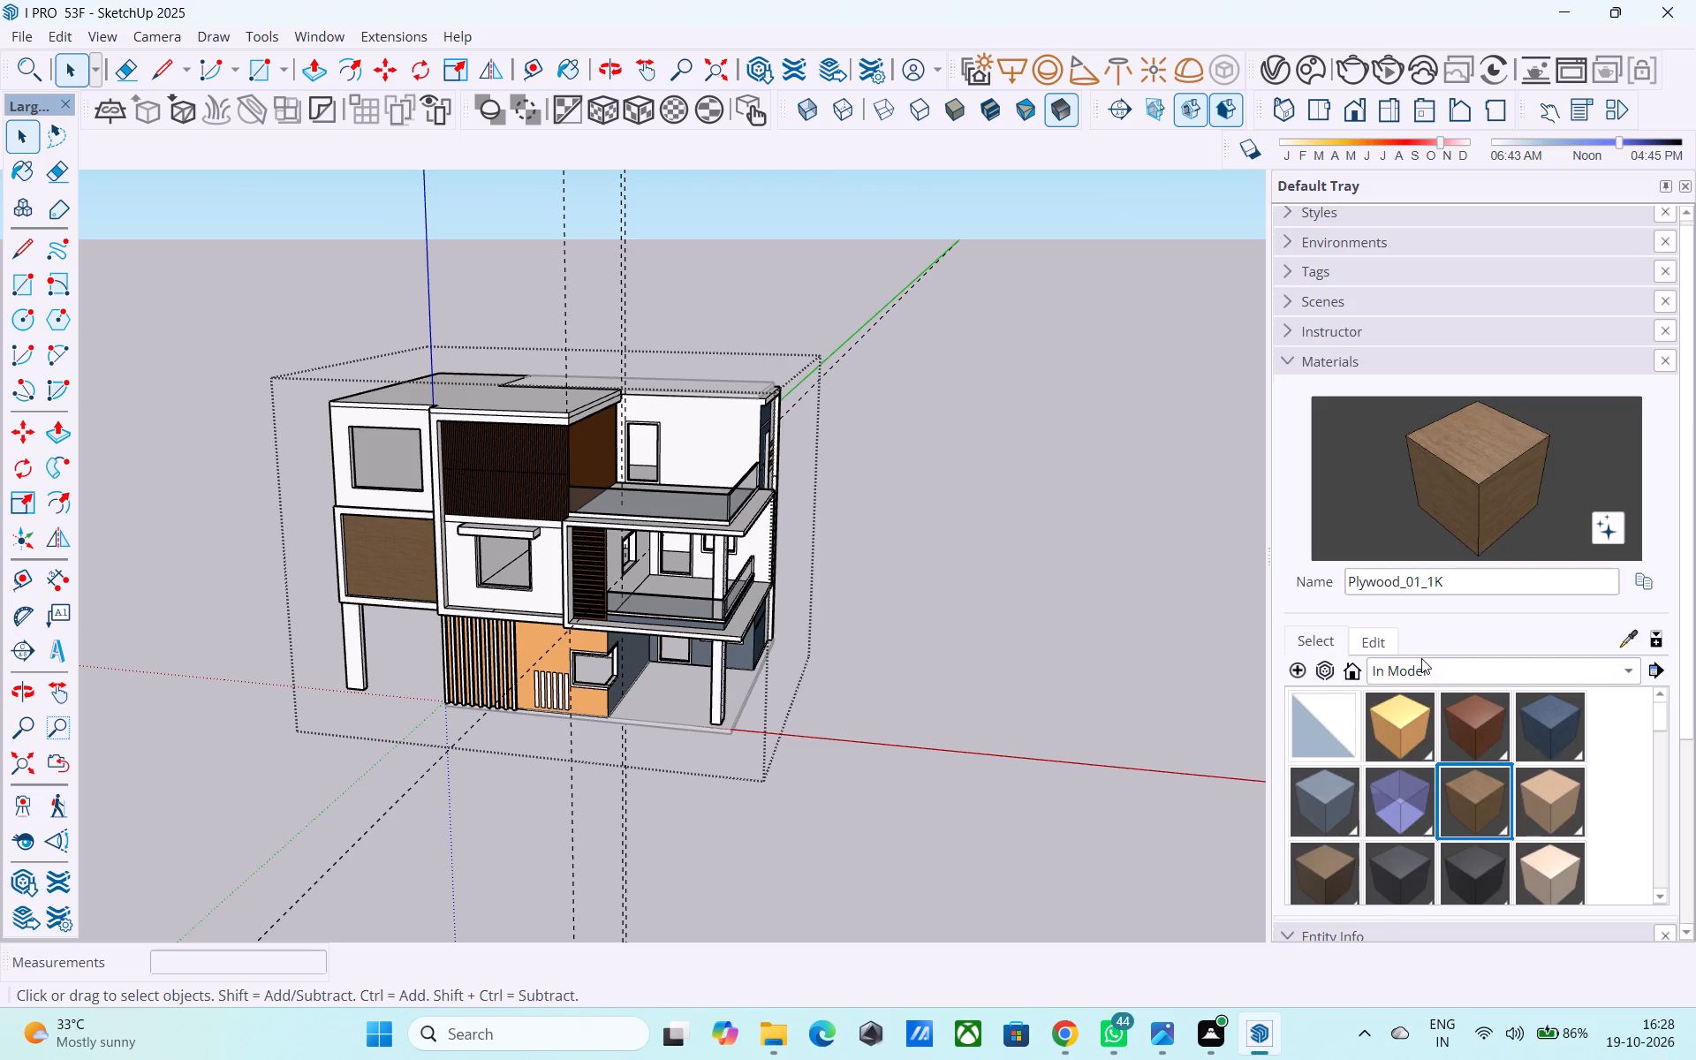
left_click(1421, 658)
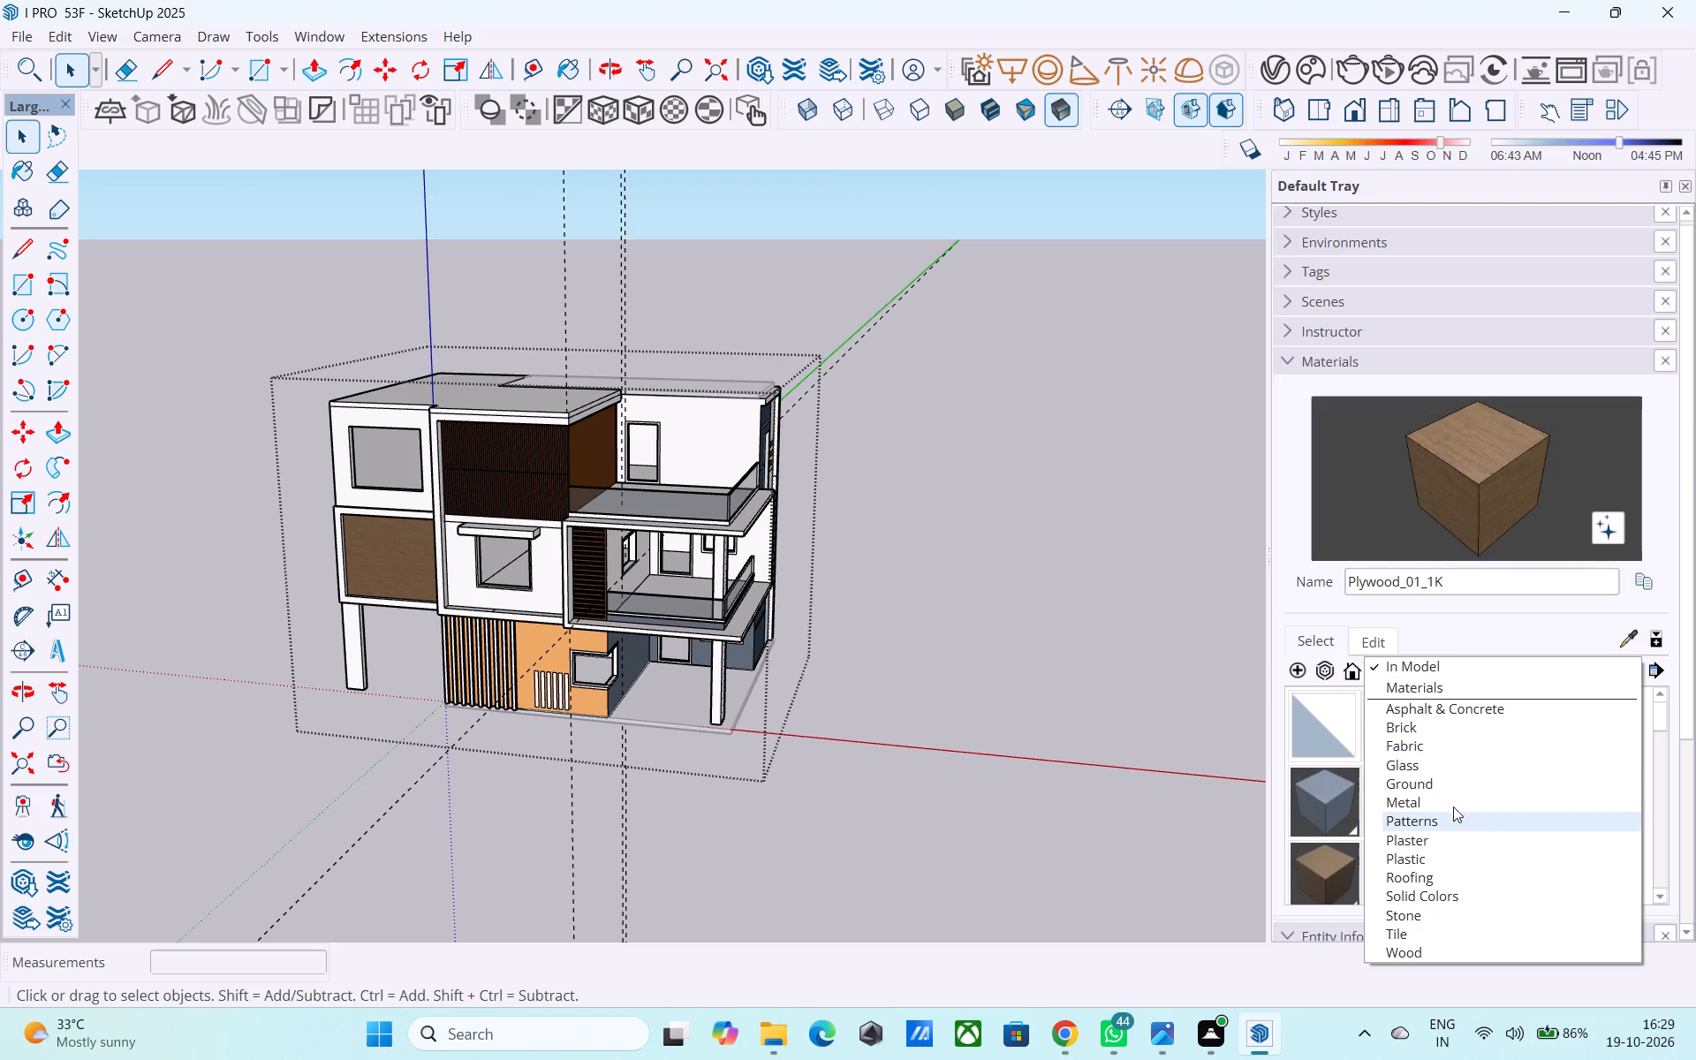
left_click(1446, 781)
left_click(1404, 742)
middle_click_drag(652, 639, 724, 638)
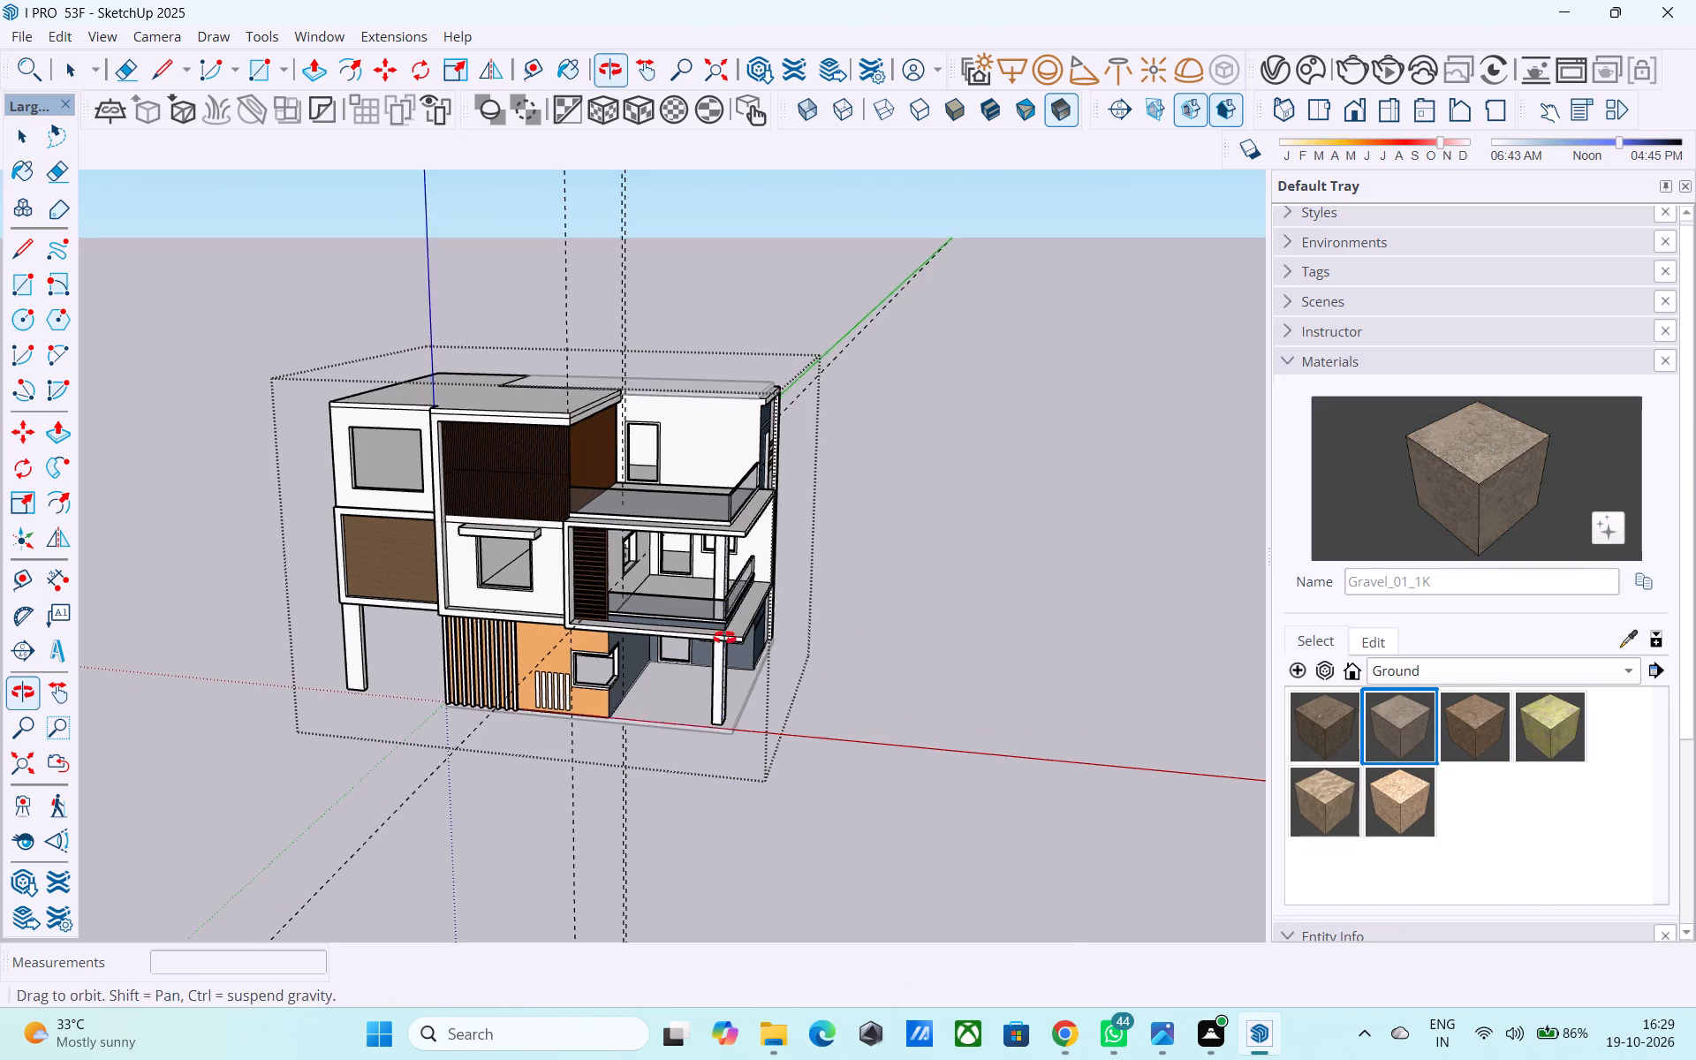
middle_click_drag(724, 638, 877, 627)
scroll(481, 597, "up", 8)
middle_click_drag(317, 447, 390, 460)
scroll(380, 466, "up", 3)
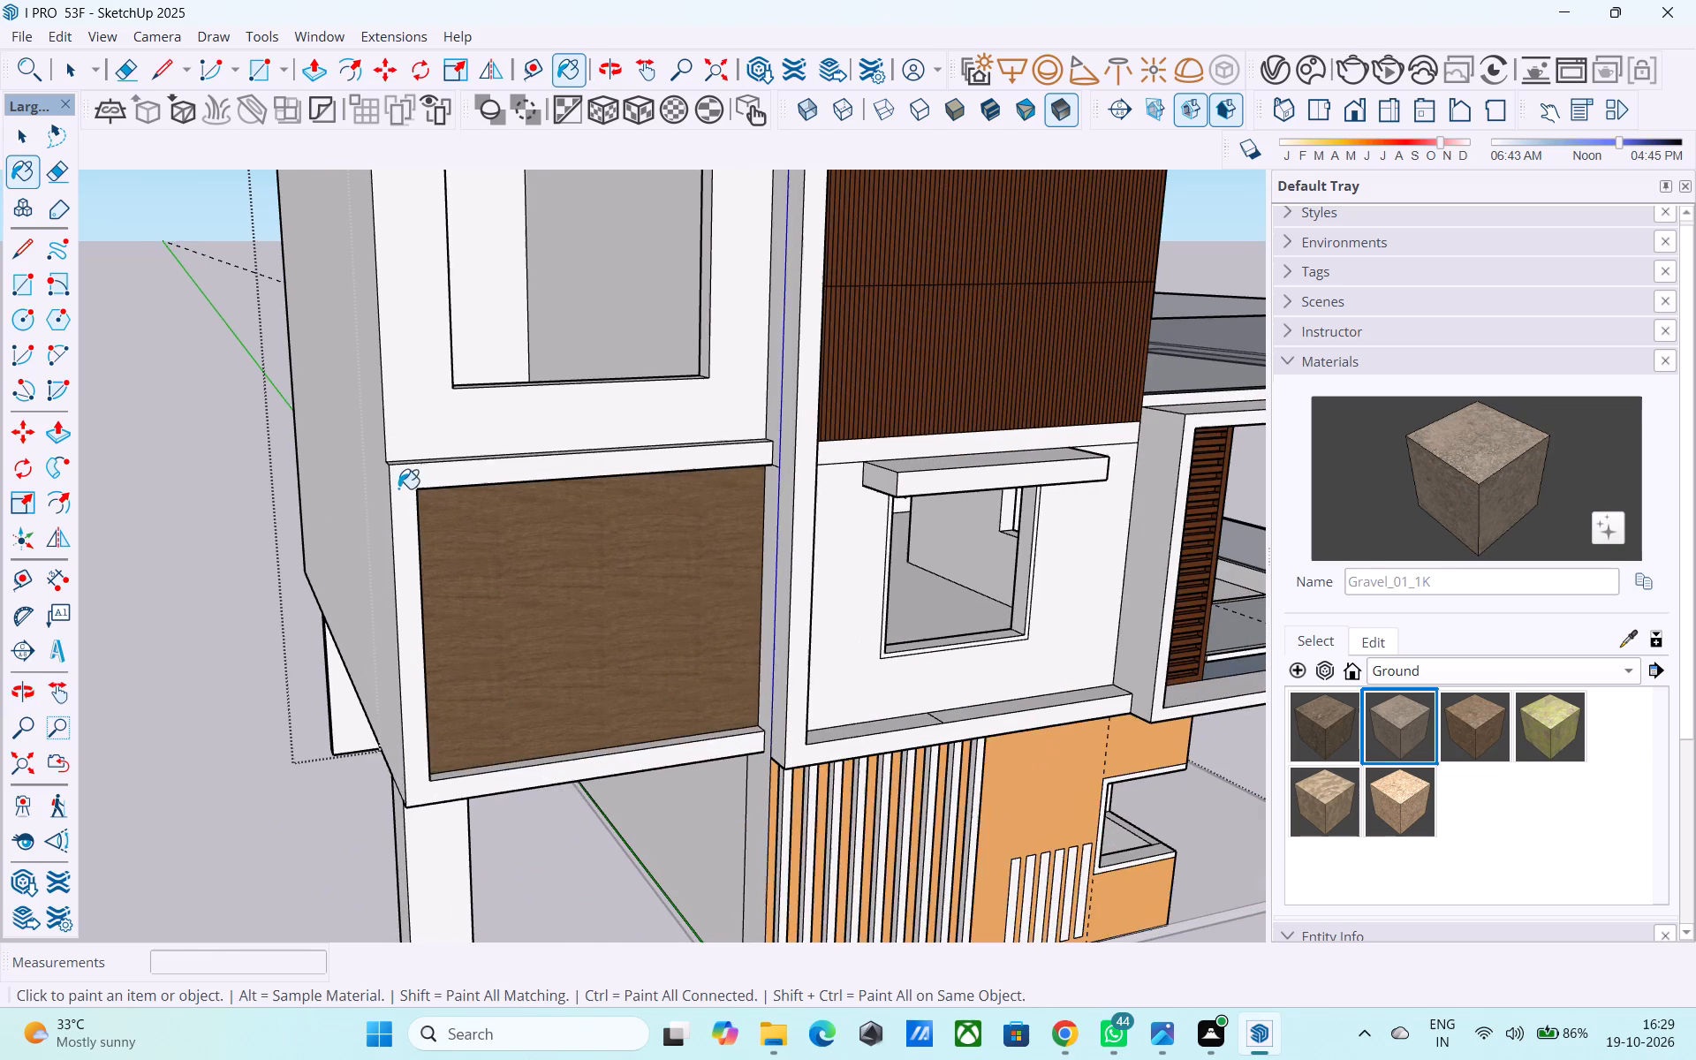
left_click(406, 500)
left_click(426, 830)
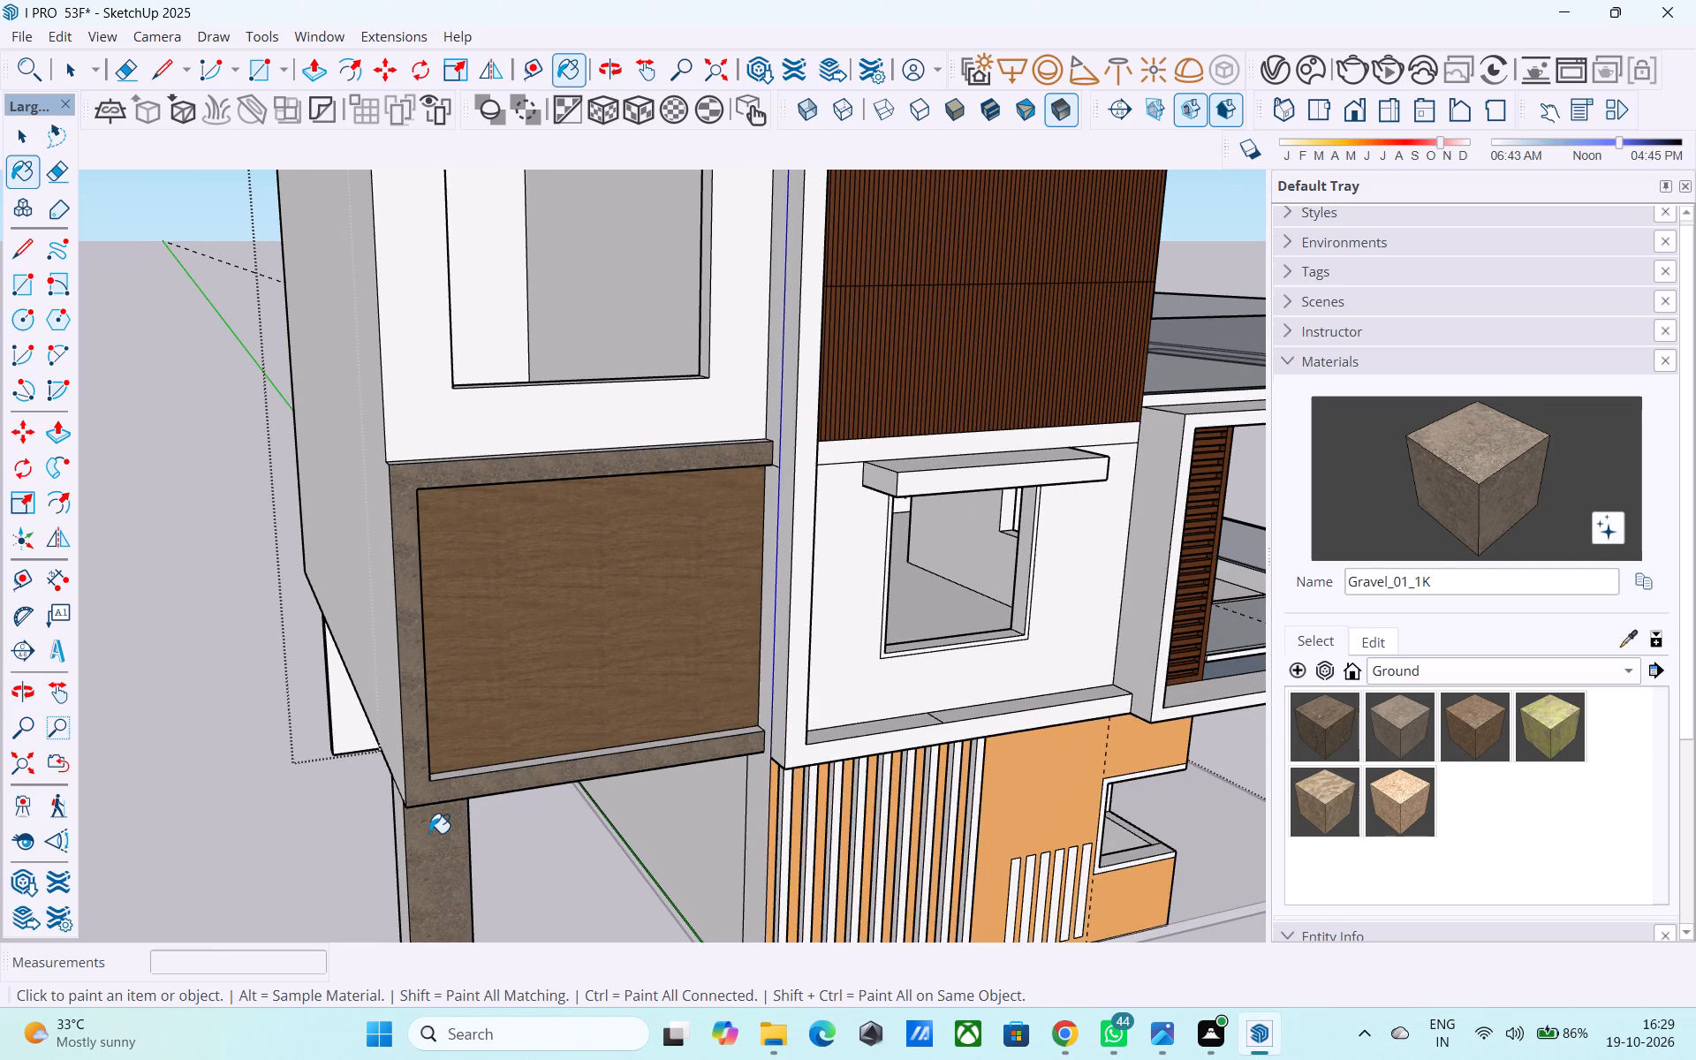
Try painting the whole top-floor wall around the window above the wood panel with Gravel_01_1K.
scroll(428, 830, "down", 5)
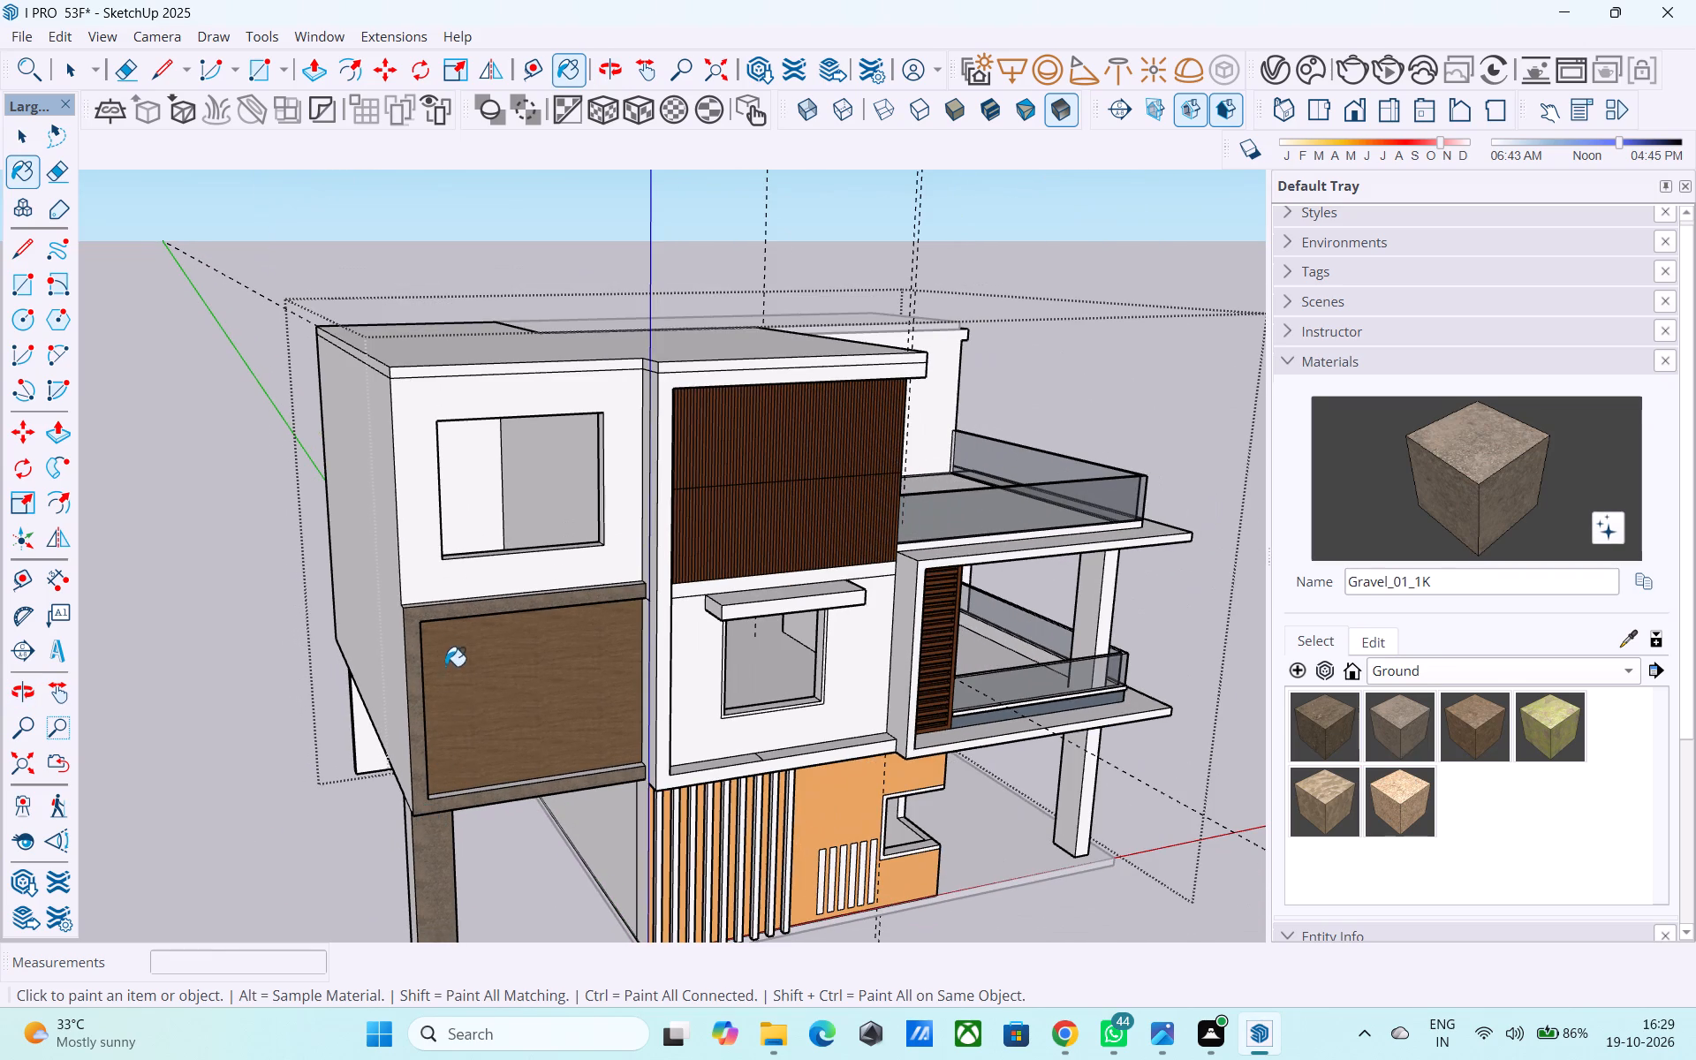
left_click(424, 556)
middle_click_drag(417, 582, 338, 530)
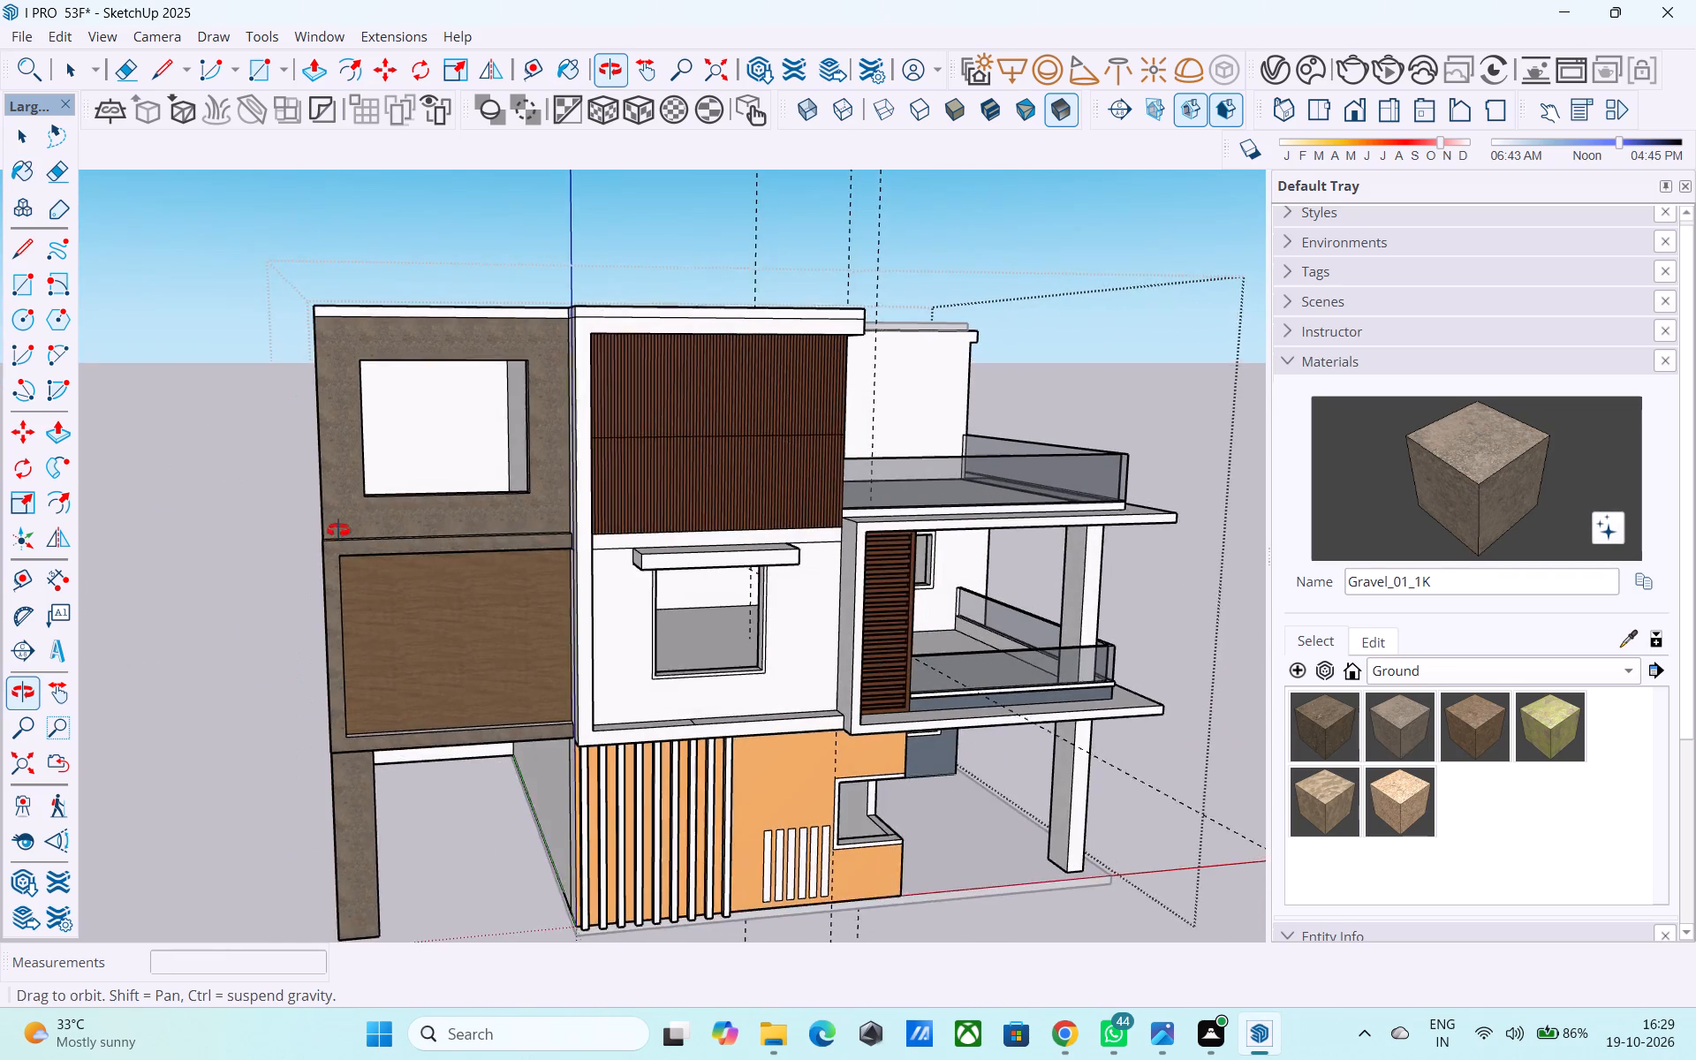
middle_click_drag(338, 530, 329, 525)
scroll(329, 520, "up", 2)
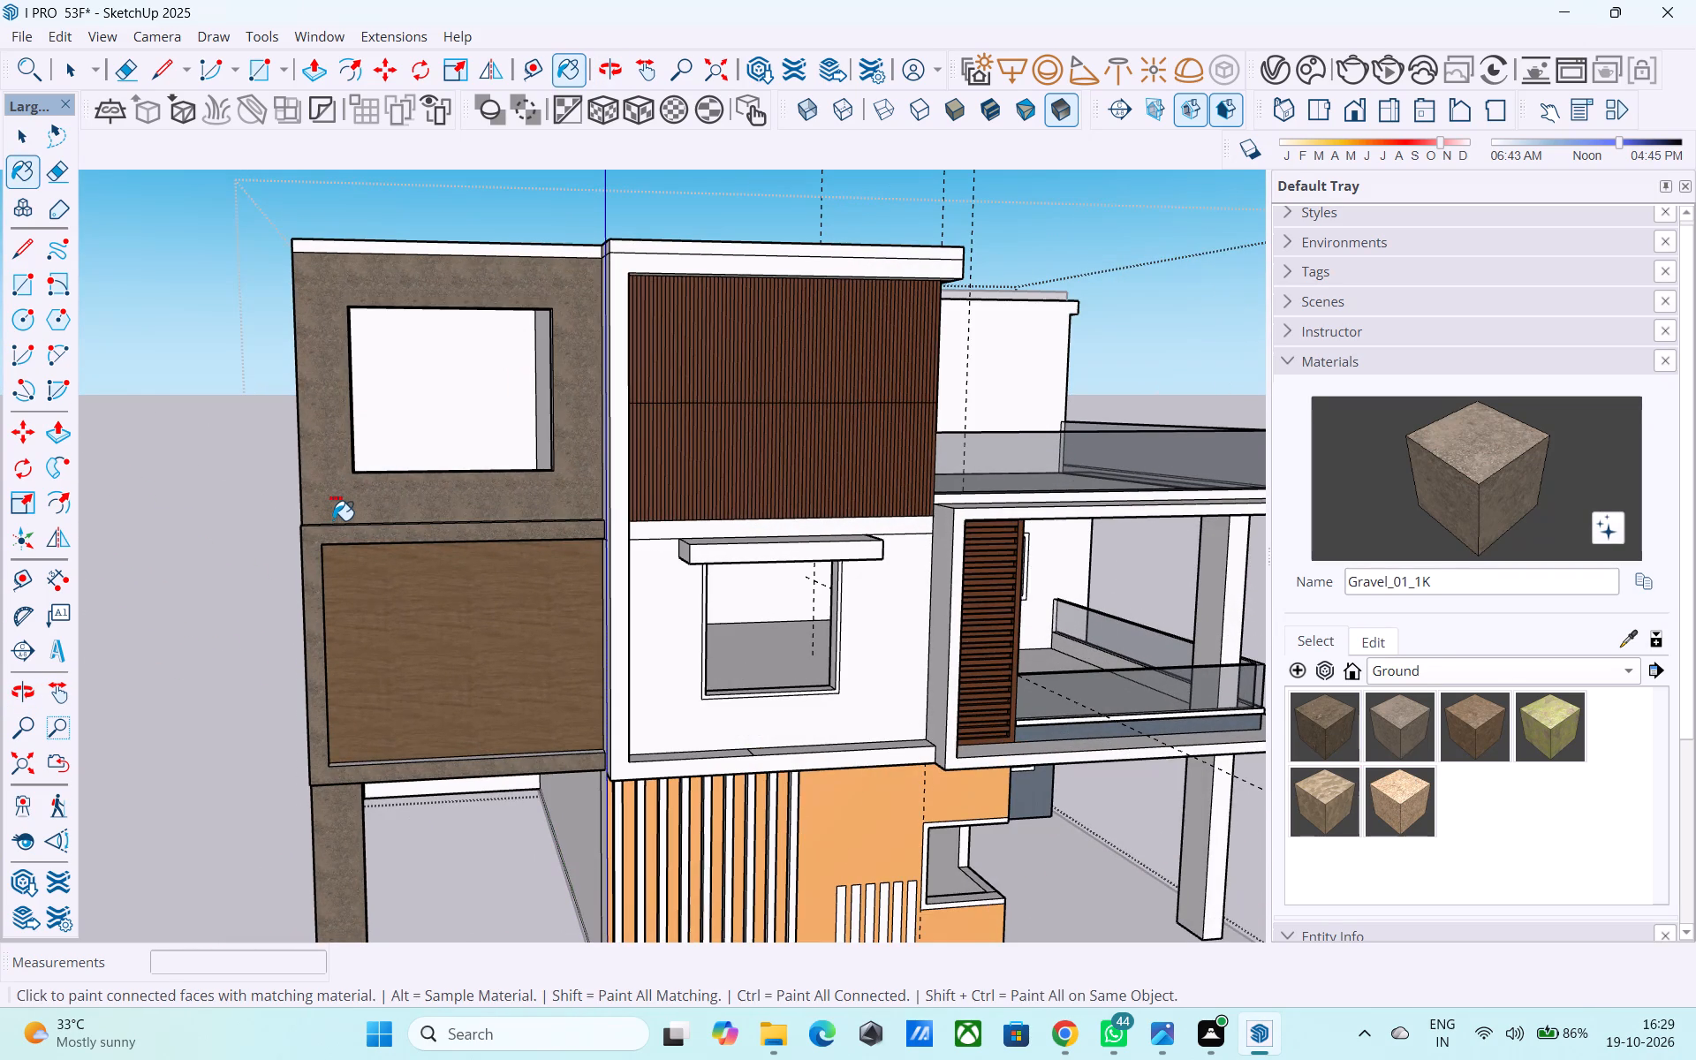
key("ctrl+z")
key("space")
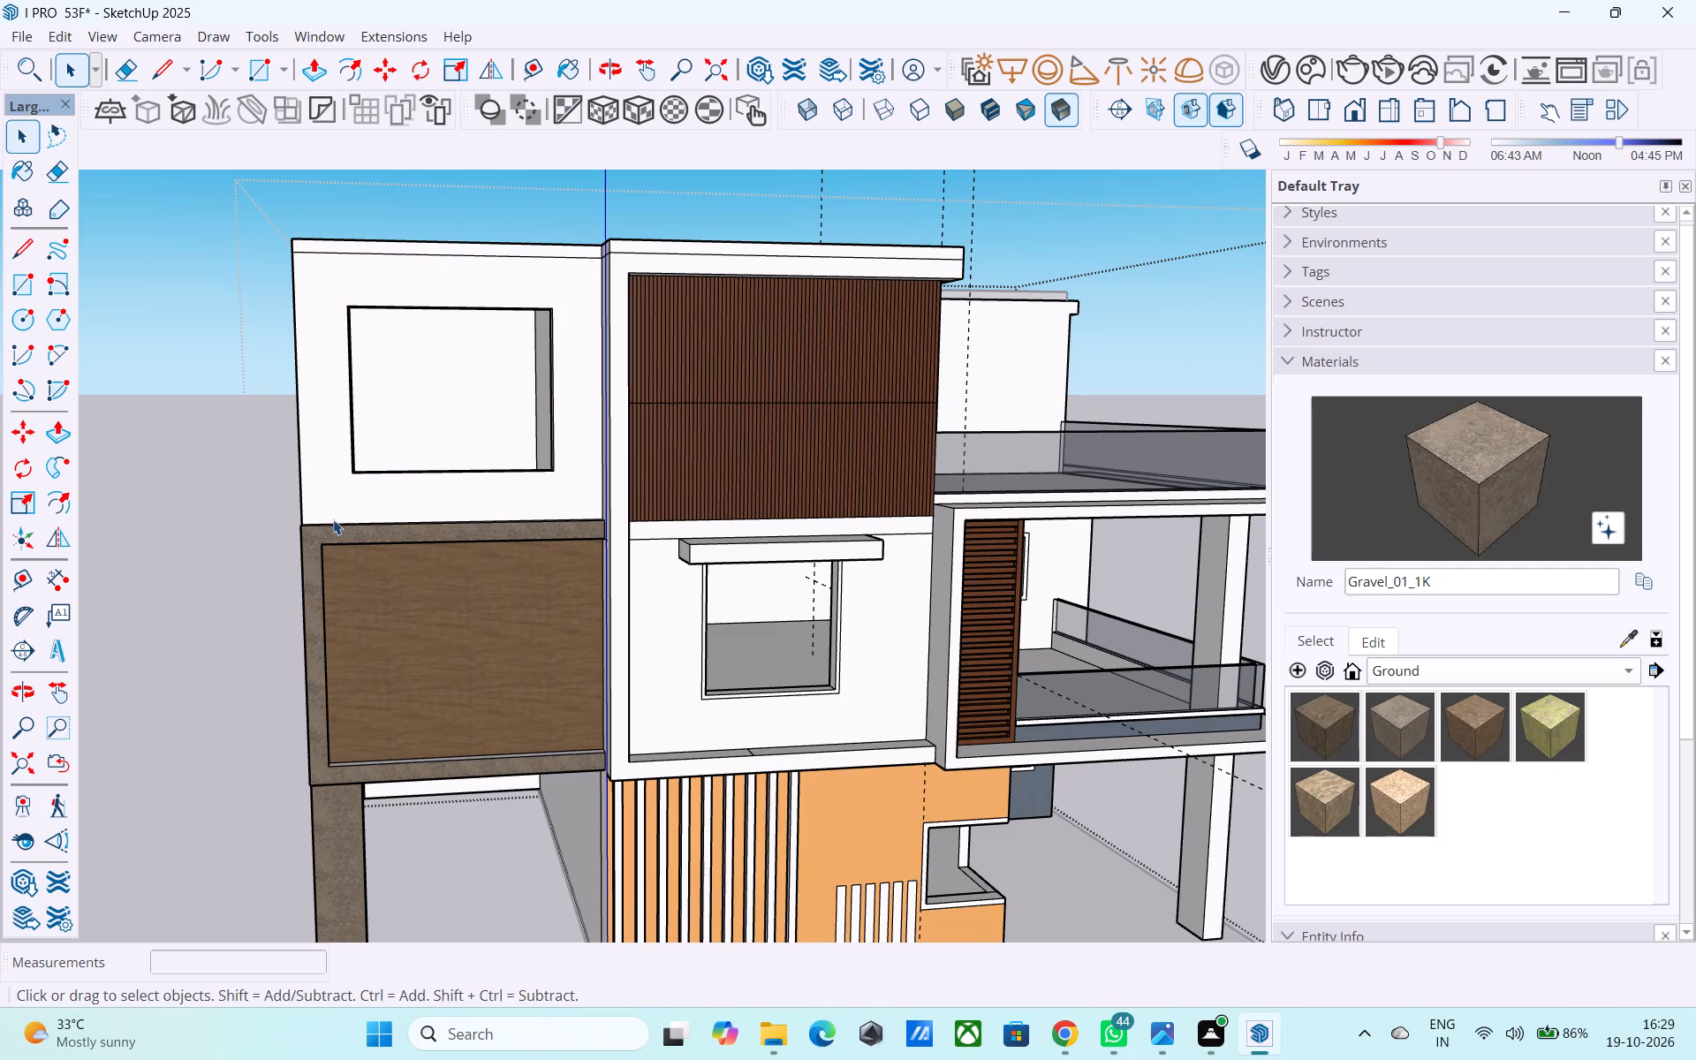
Draw vertical lines from the top-floor window's outer corners, 2' down to the panel frame and 2' 6" up to the roof edge.
middle_click_drag(333, 518, 362, 539)
key("l")
scroll(362, 539, "up", 7)
left_click(420, 466)
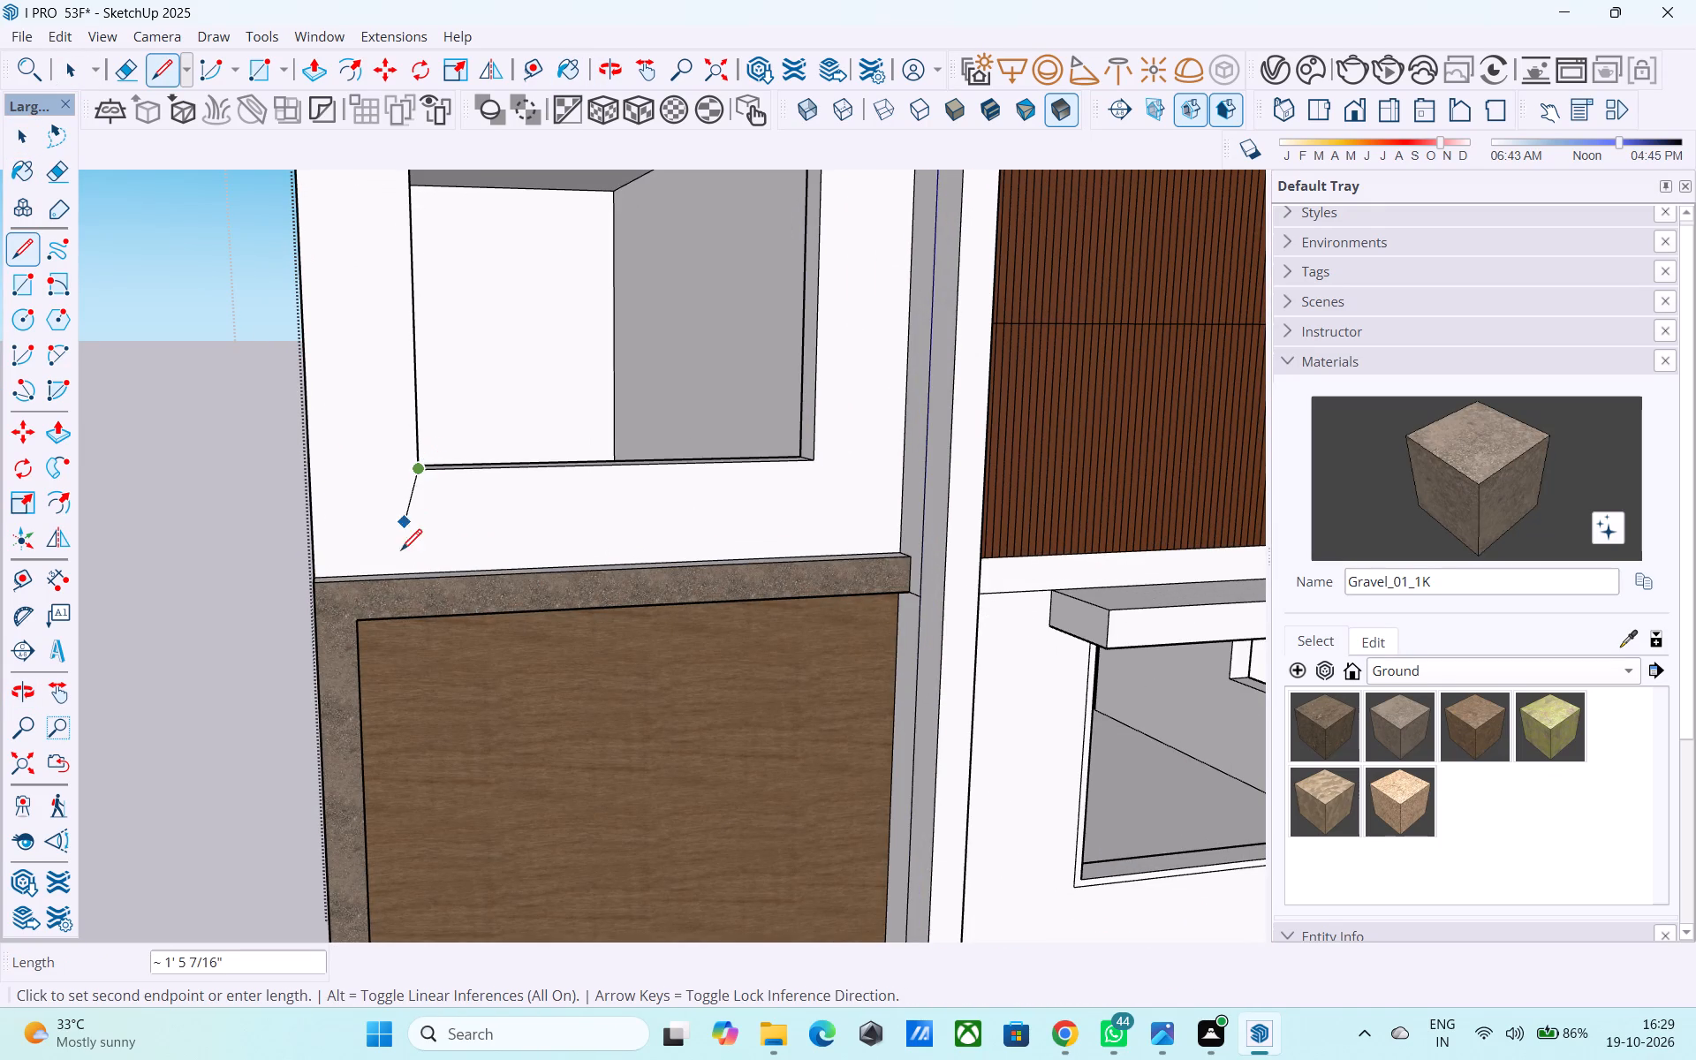
scroll(424, 567, "up", 3)
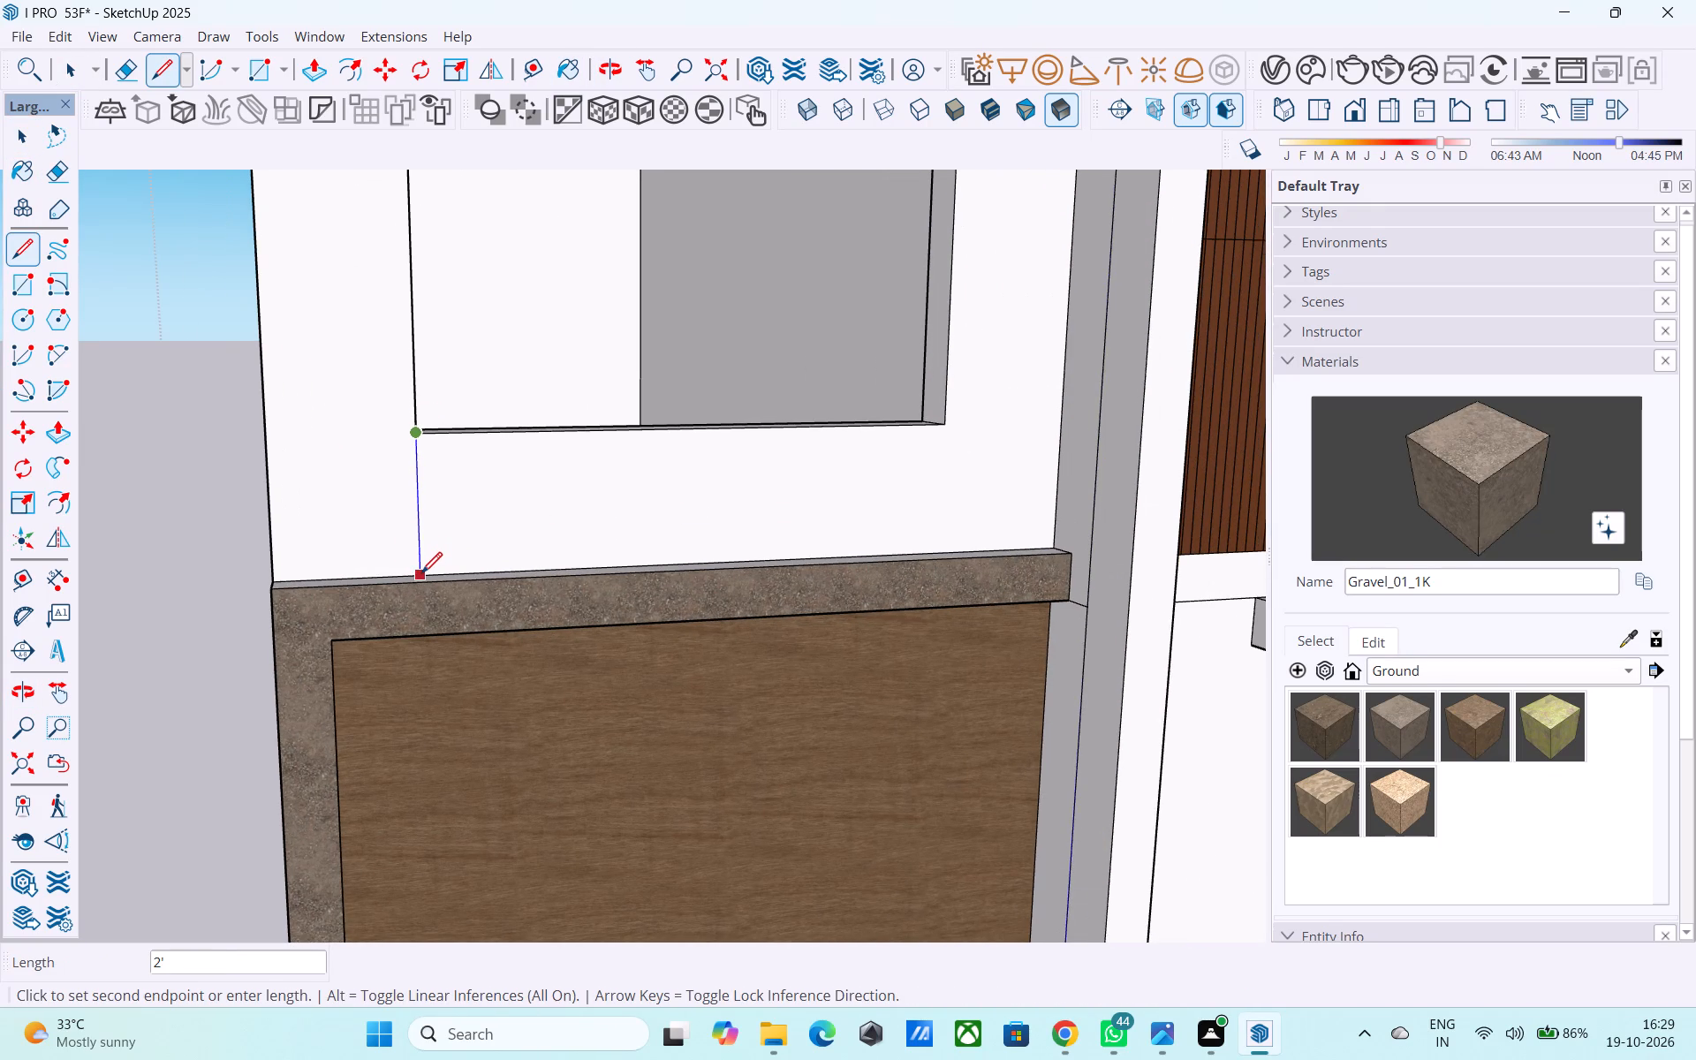
left_click(421, 575)
scroll(420, 578, "down", 11)
scroll(408, 341, "up", 2)
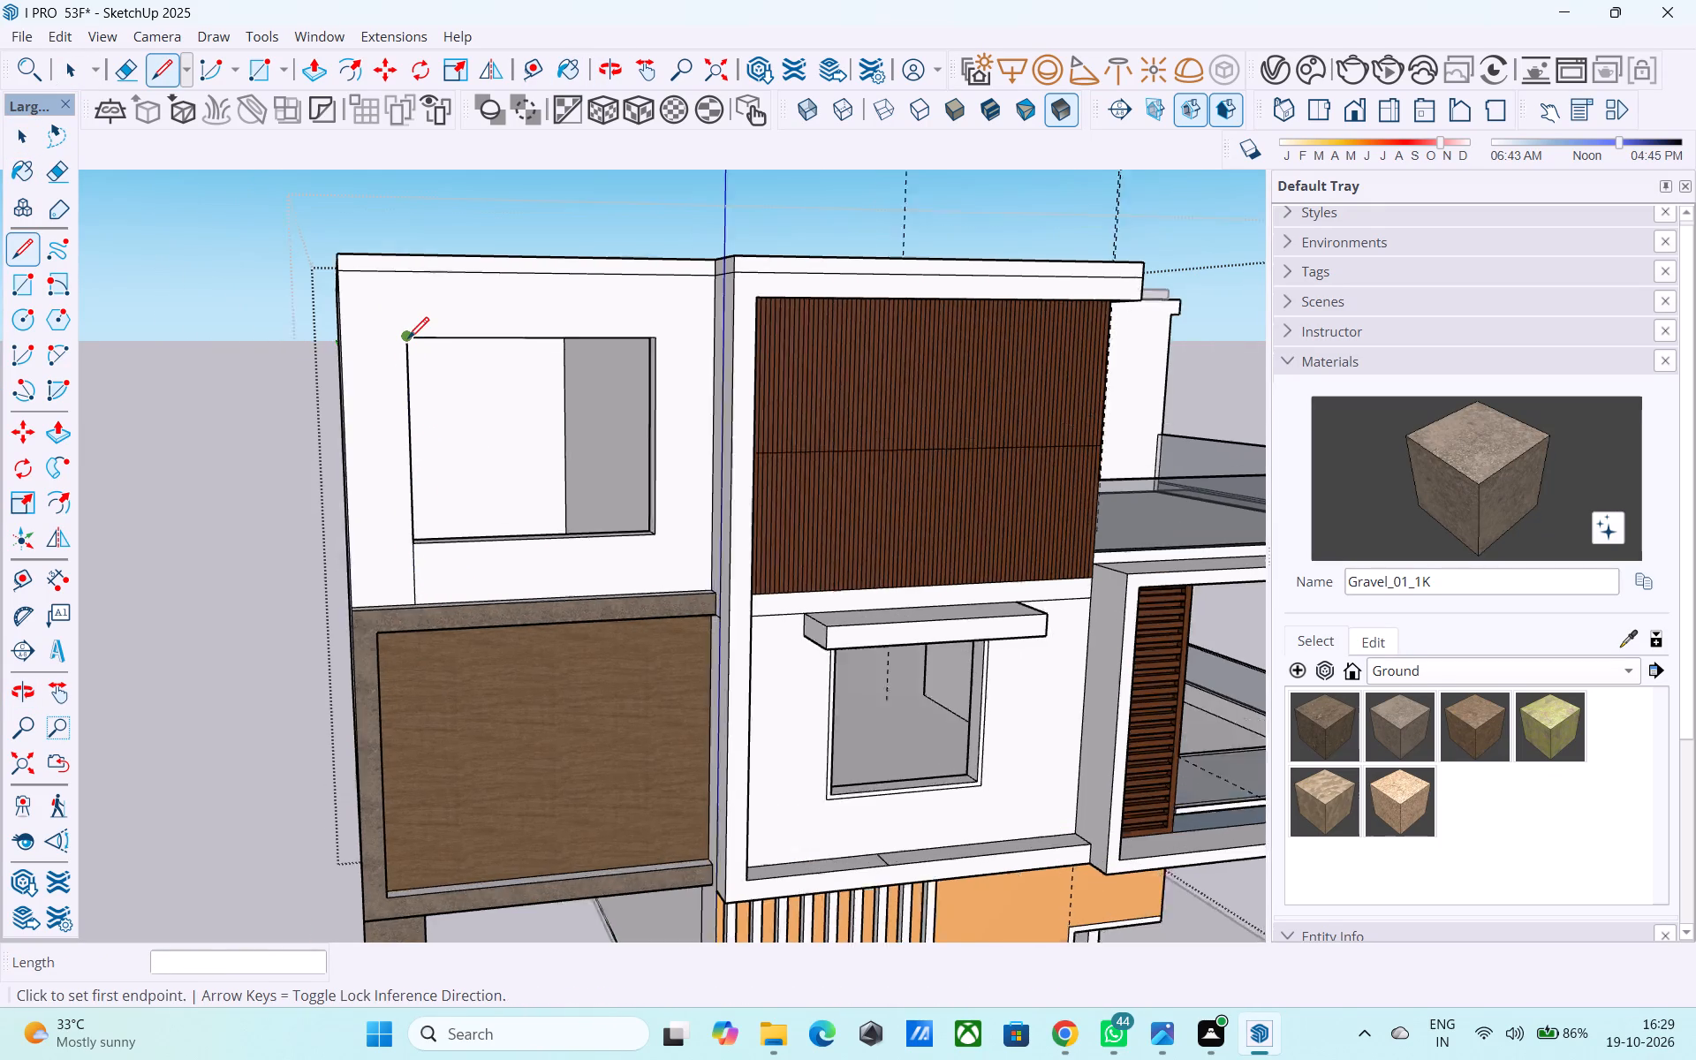
scroll(408, 340, "up", 1)
left_click(408, 338)
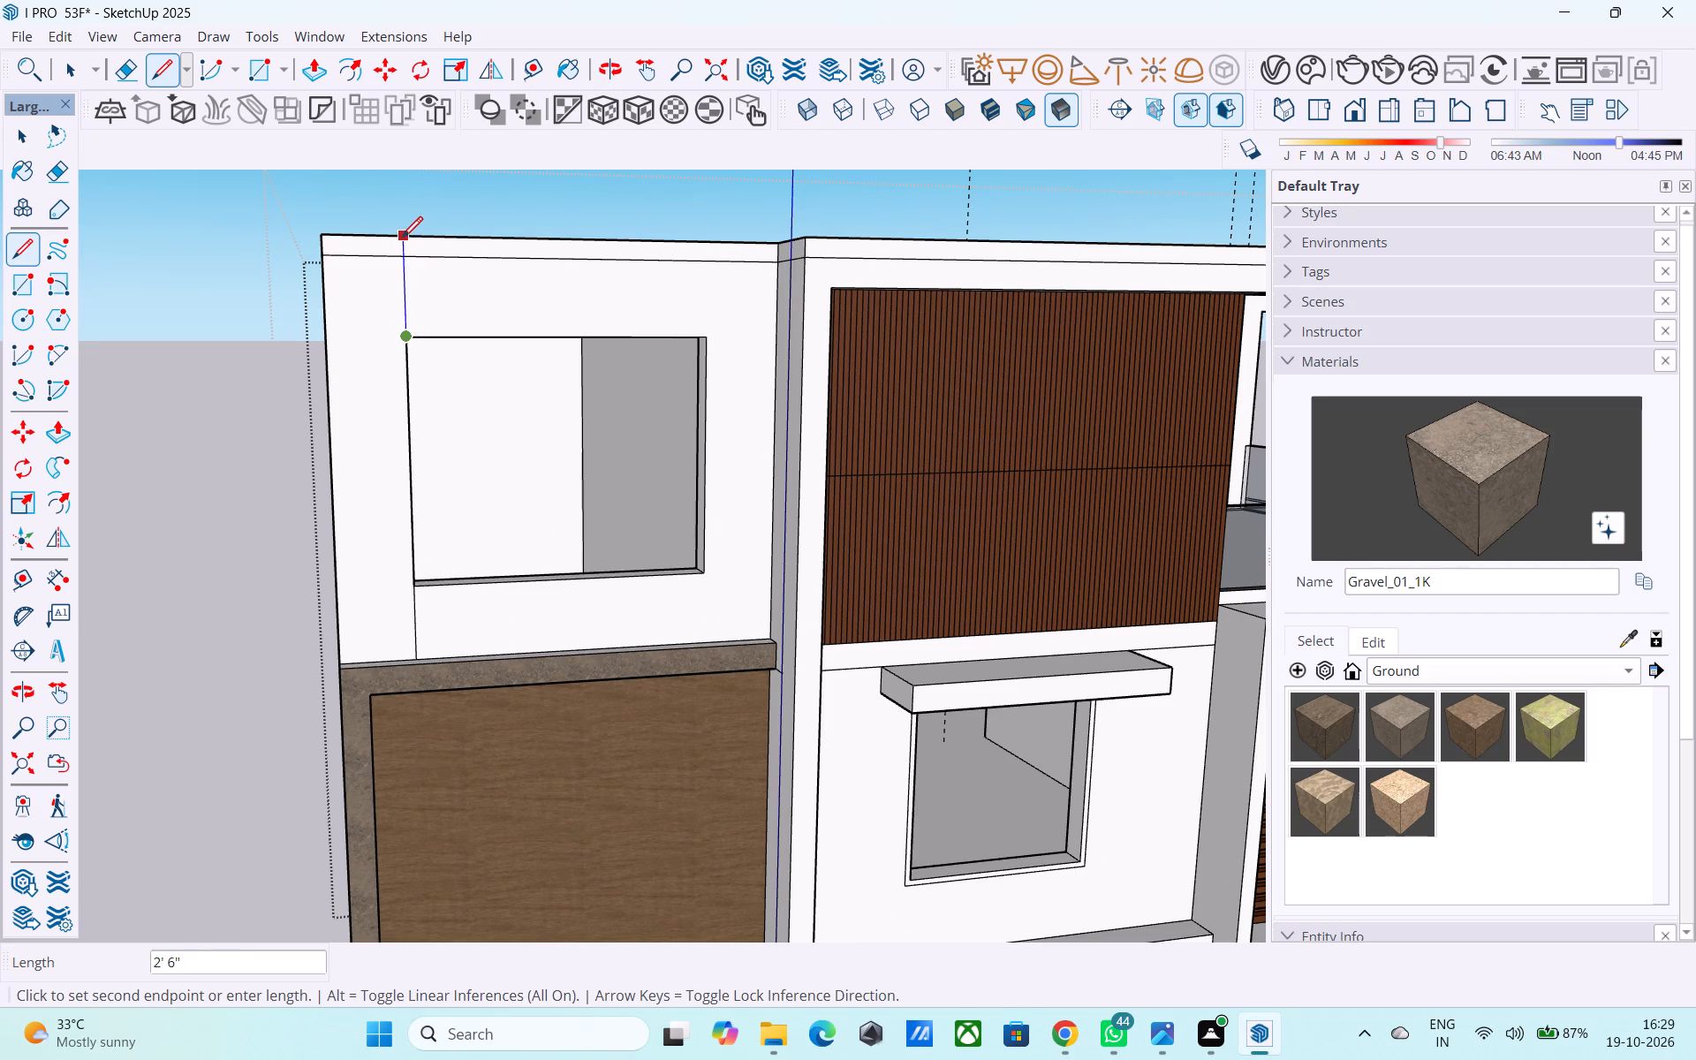
left_click(402, 238)
key("space")
Paint the narrow wall strip on the outer side of the top-floor window with Gravel_01_1K.
left_click(1443, 473)
left_click(405, 450)
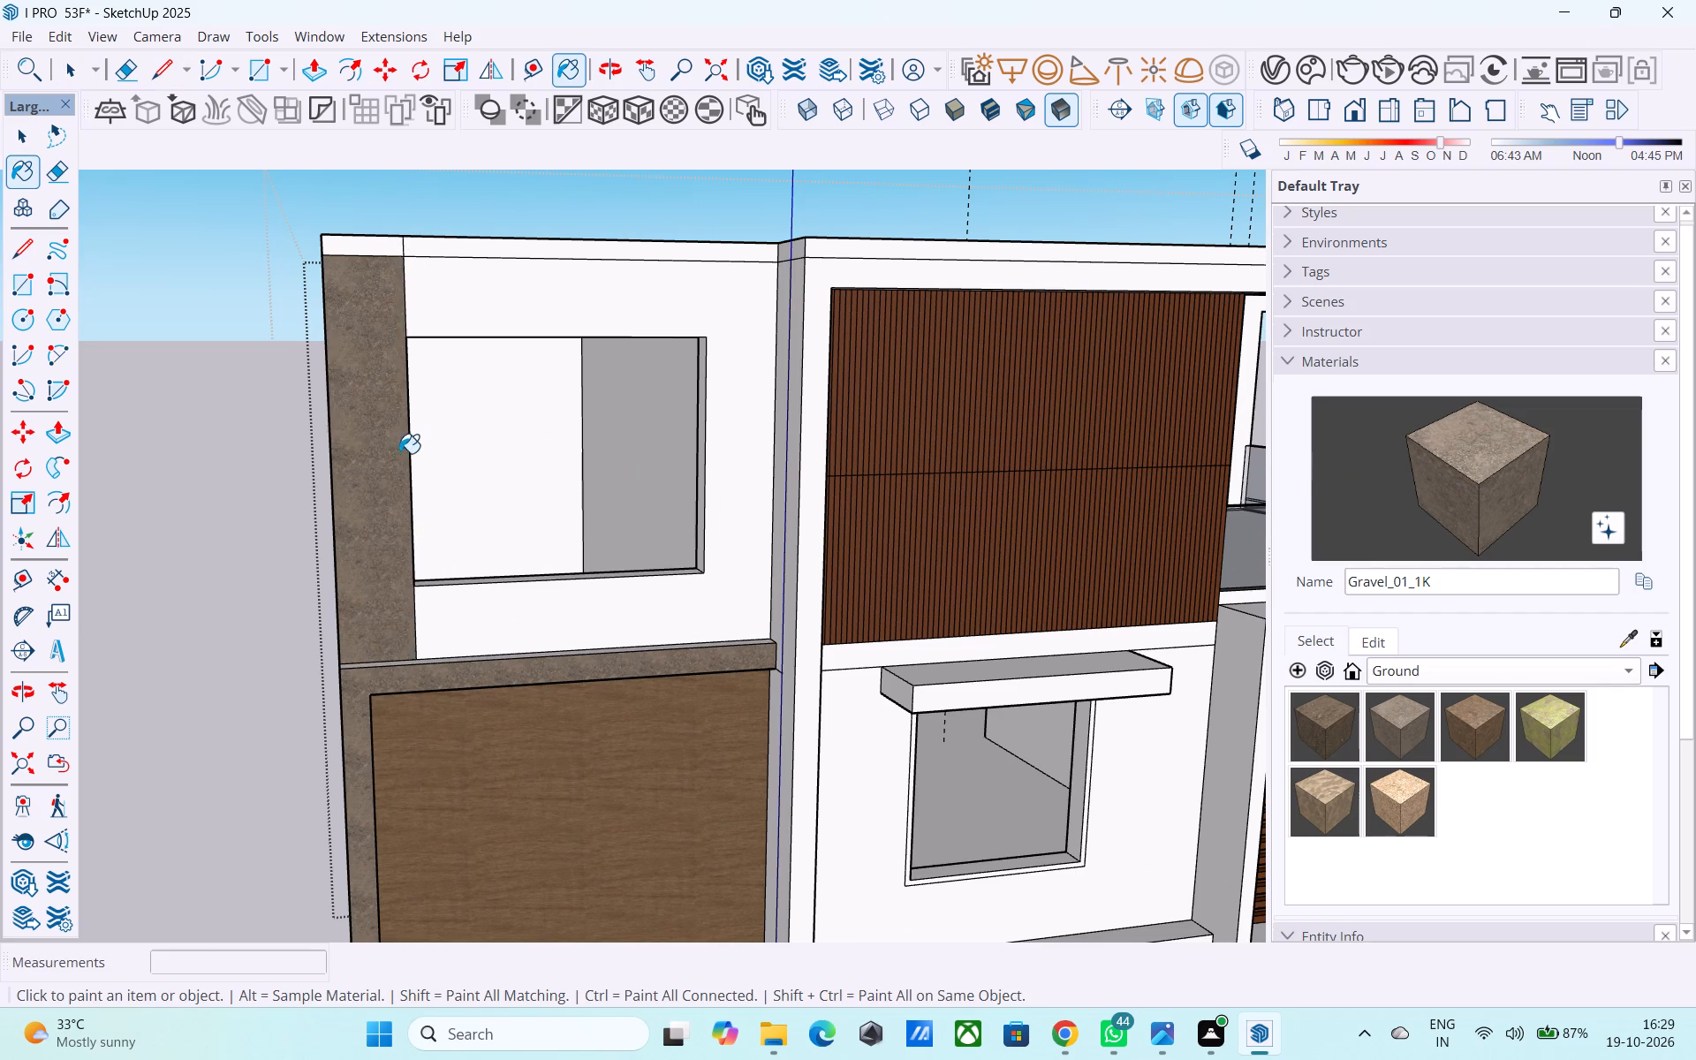
Draw a 2' horizontal line from the top-floor window's inner top corner to the adjoining projecting frame.
scroll(368, 469, "down", 7)
middle_click_drag(413, 572, 389, 683)
scroll(488, 554, "up", 3)
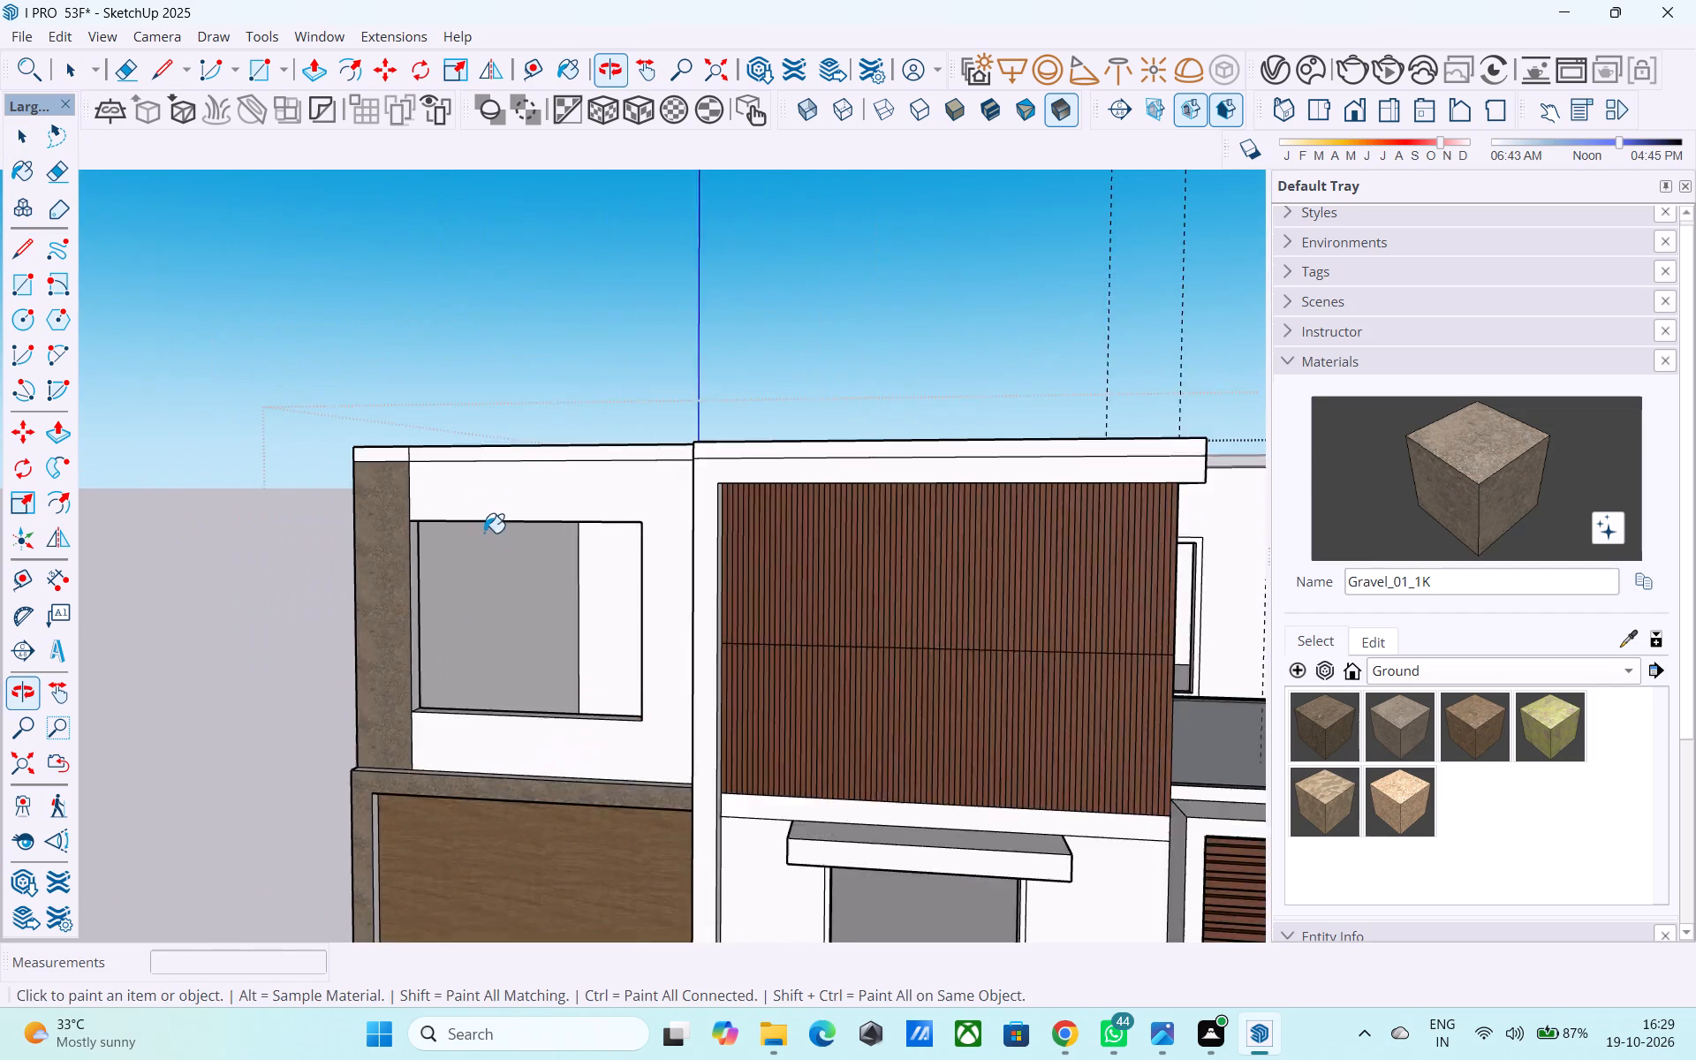
scroll(484, 533, "up", 4)
middle_click_drag(603, 529, 741, 564)
key("l")
scroll(891, 575, "up", 5)
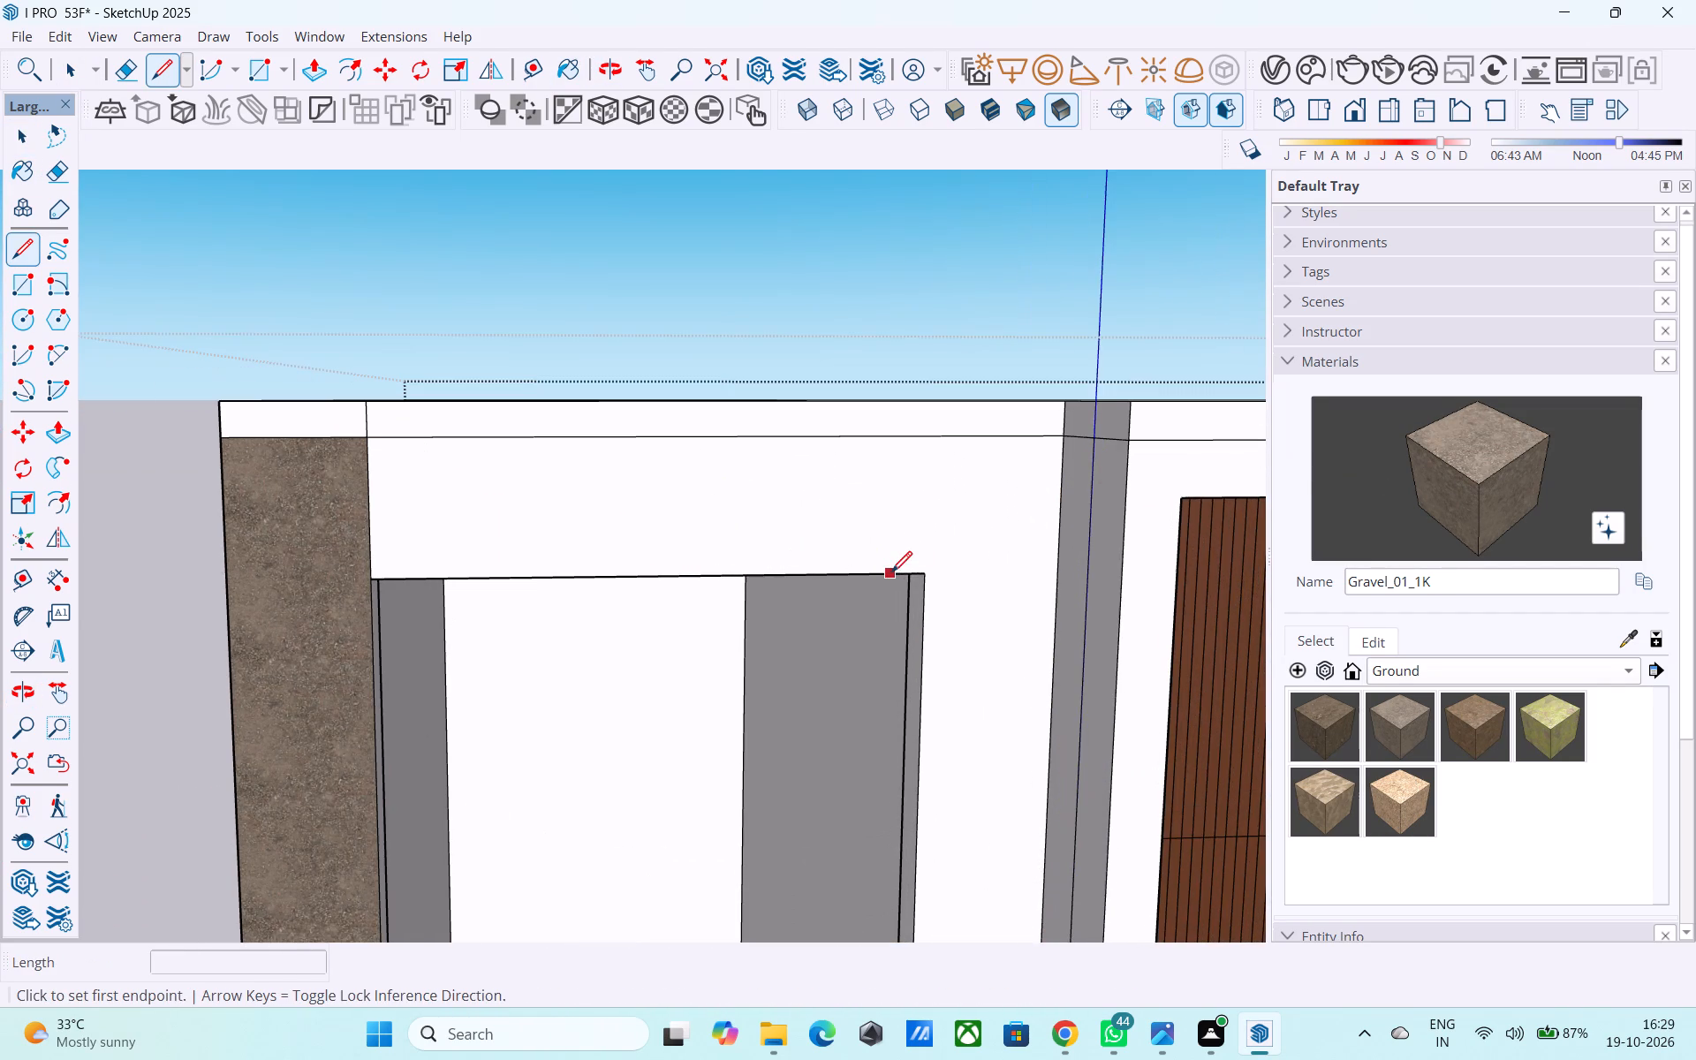
left_click(921, 579)
left_click(1066, 577)
Erase the roof-slab edge line above the top-floor window and the short vertical line crossing the roof edge.
key("e")
left_click_drag(556, 425, 552, 452)
left_click_drag(359, 426, 371, 432)
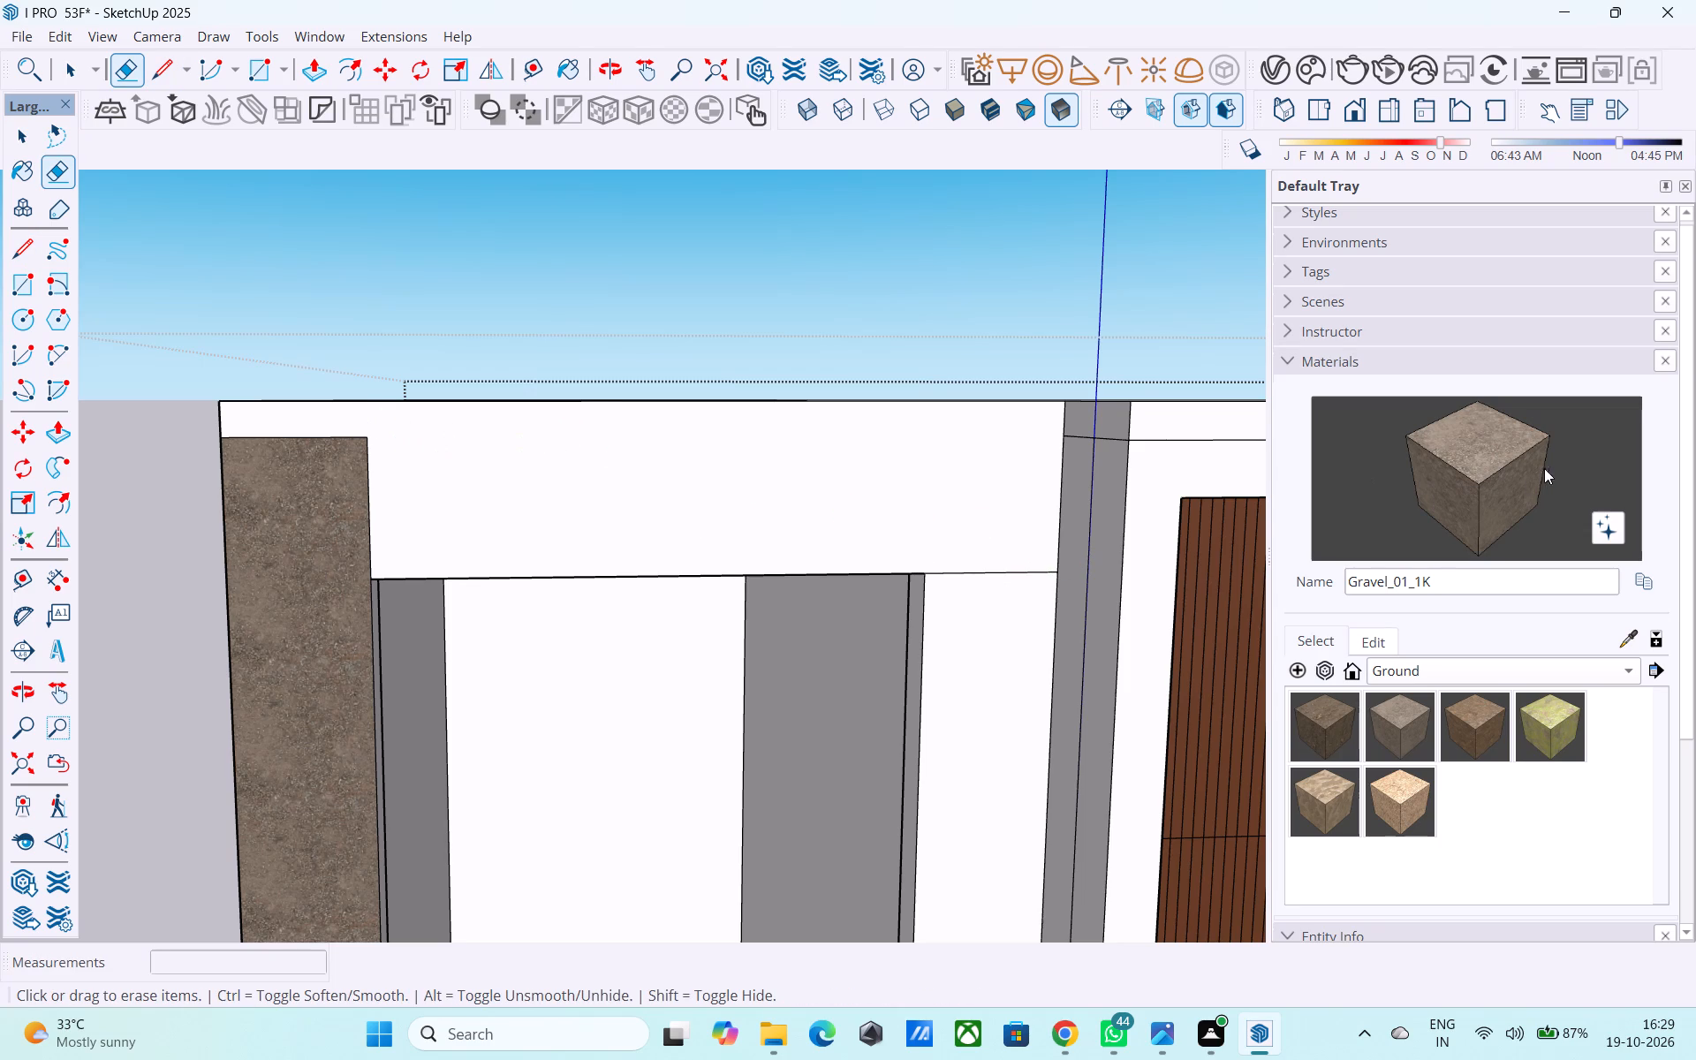
Paint the band above the top-floor window with Gravel_01_1K and erase the seam lines where it meets the side strip.
left_click(1540, 468)
left_click(635, 481)
scroll(475, 519, "down", 5)
scroll(399, 491, "up", 6)
key("e")
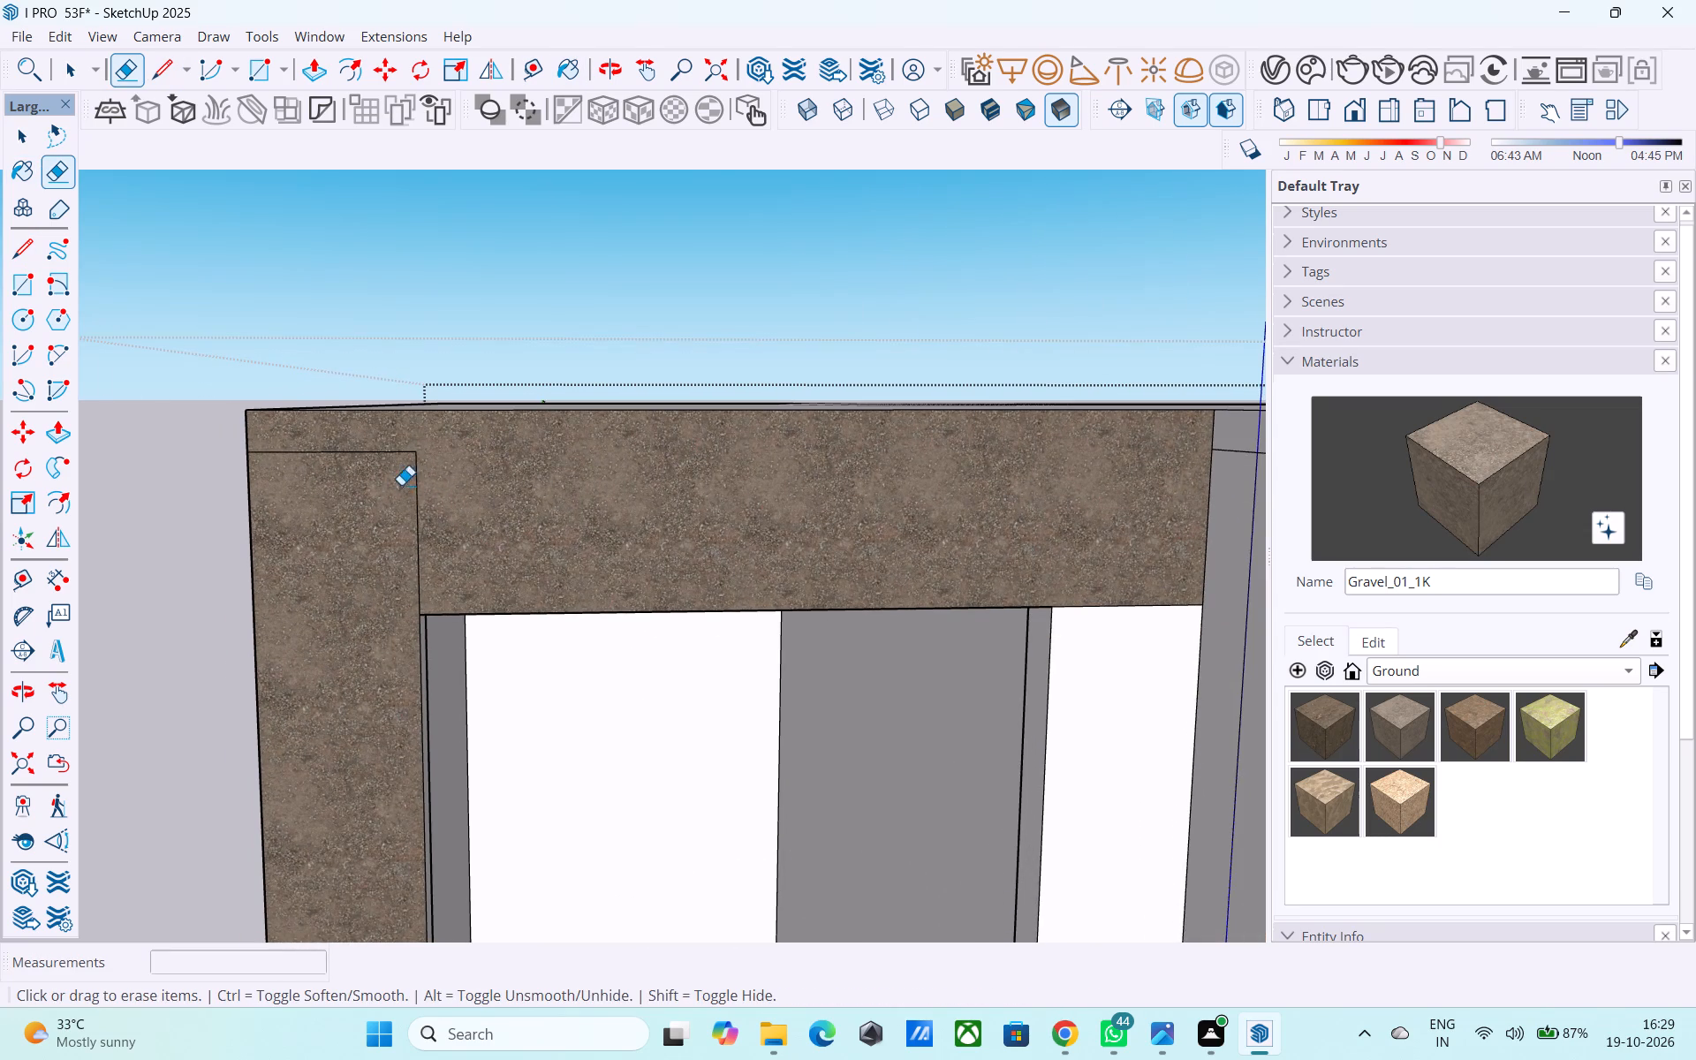
left_click_drag(410, 488, 429, 495)
left_click_drag(400, 439, 401, 453)
scroll(420, 506, "down", 14)
Save the model.
middle_click_drag(485, 644, 209, 548)
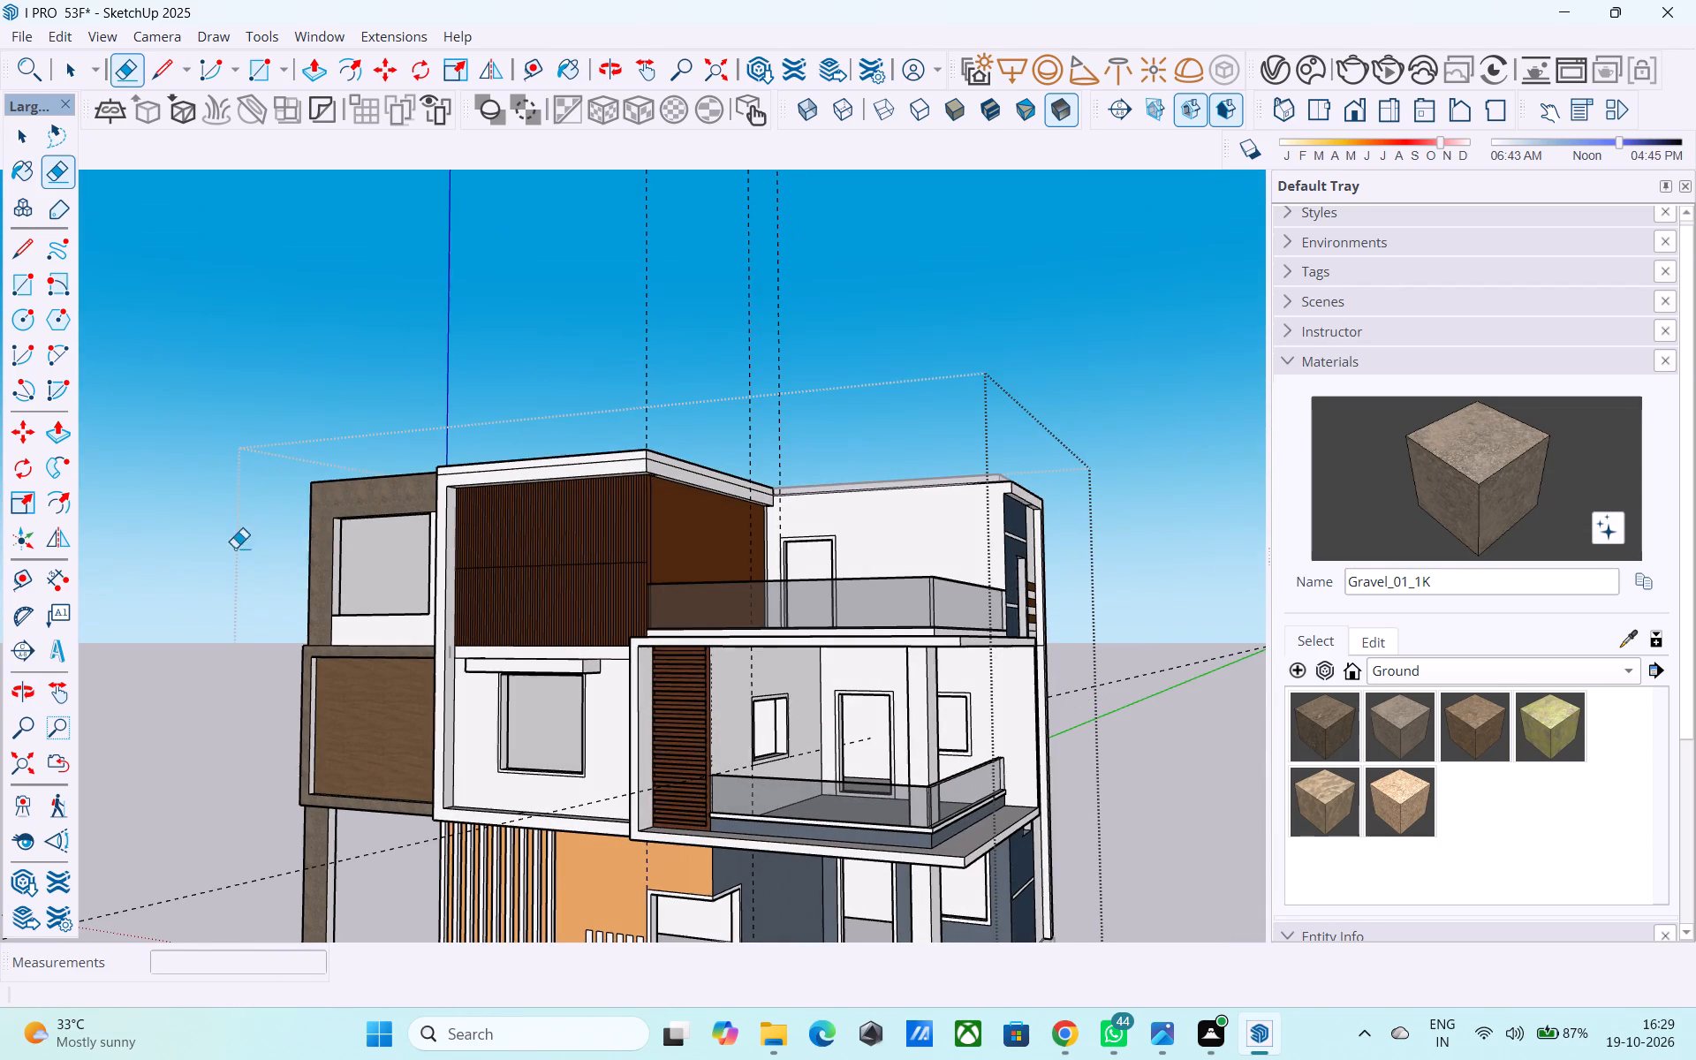
key("ctrl+s")
Repaint the projecting frame around the middle-floor wood panel with the Default material.
scroll(324, 657, "up", 3)
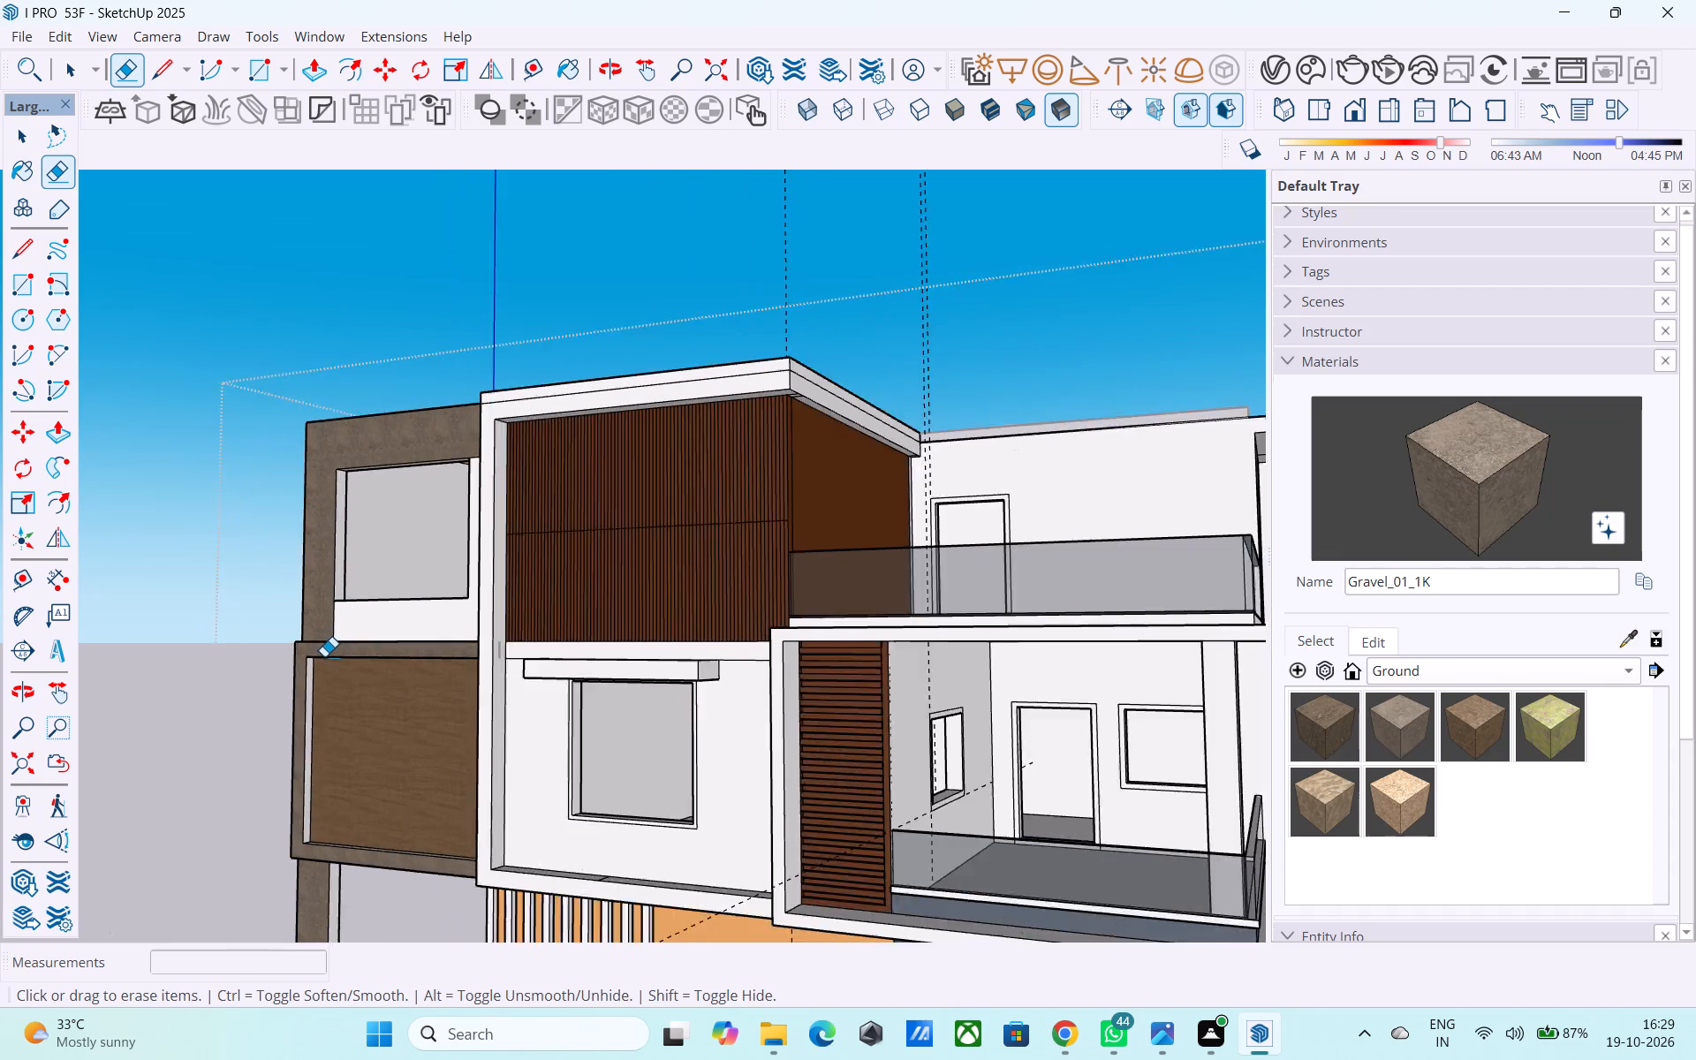
scroll(324, 656, "up", 1)
scroll(324, 656, "down", 3)
middle_click_drag(329, 656, 395, 621)
scroll(587, 597, "down", 4)
scroll(494, 707, "up", 3)
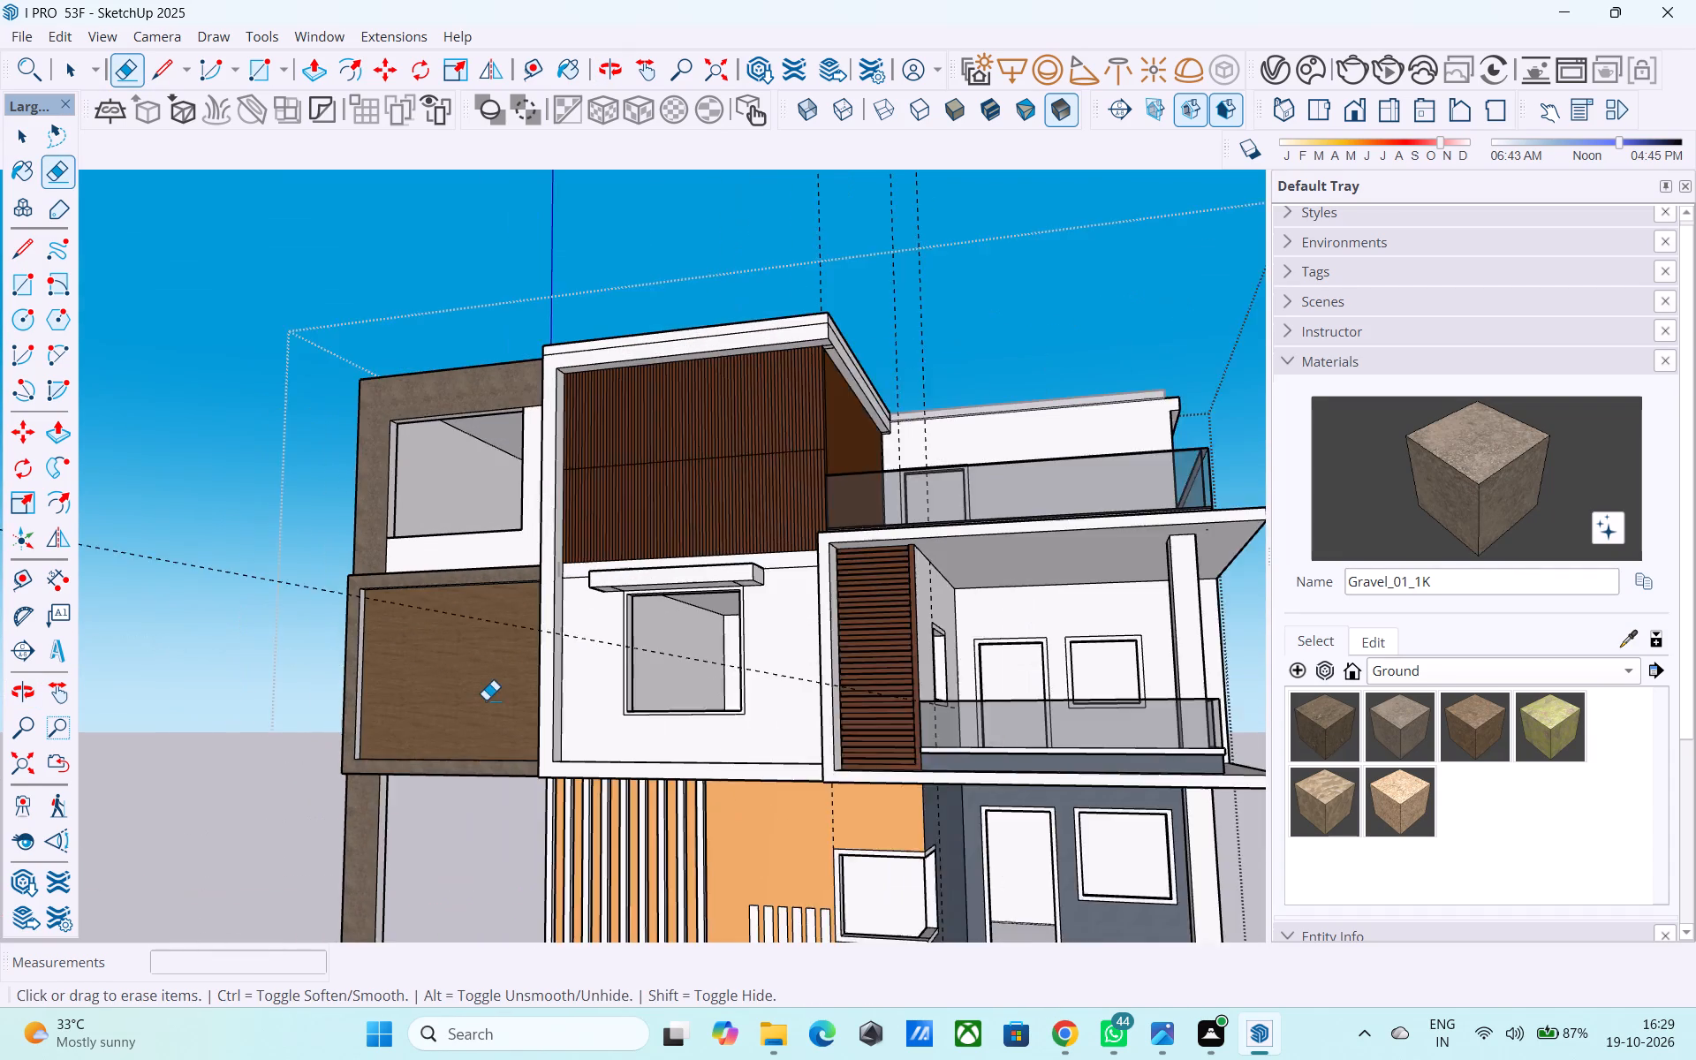
scroll(486, 700, "up", 2)
left_click_drag(1434, 679, 1432, 668)
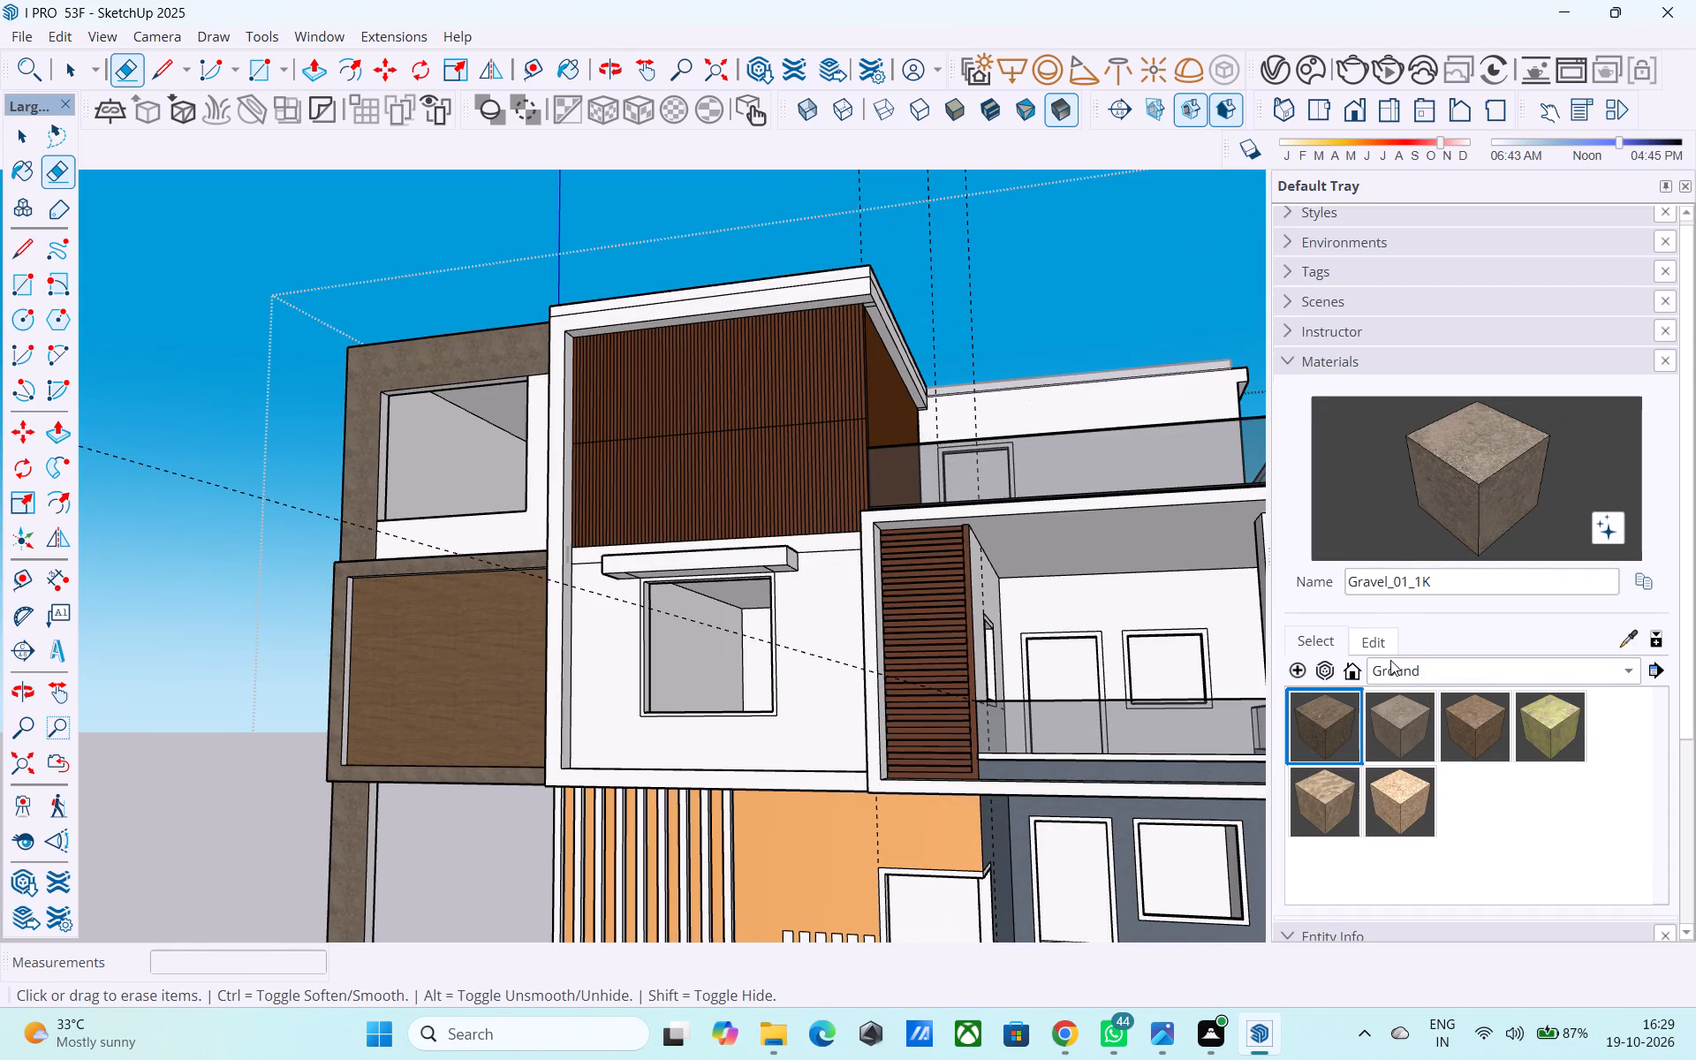
left_click(1390, 660)
left_click(1390, 556)
left_click(1325, 710)
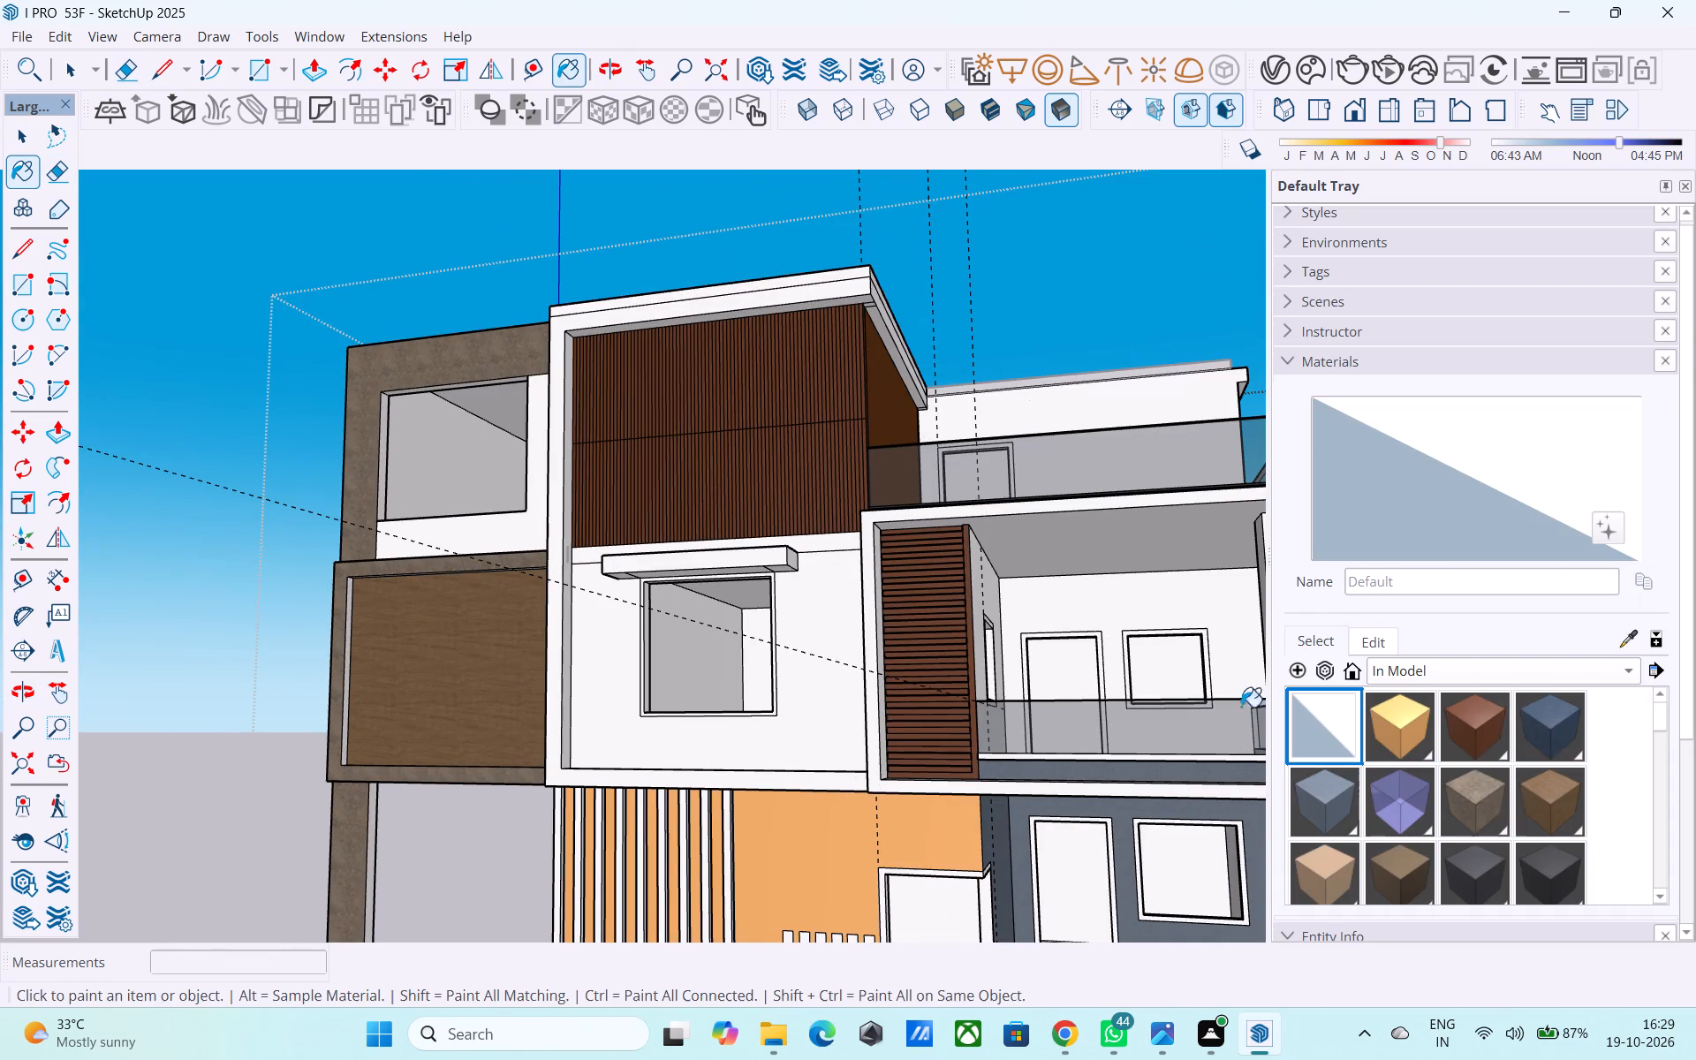
scroll(363, 632, "up", 7)
left_click(329, 619)
Save the model with the repainted panel frame.
scroll(379, 511, "down", 8)
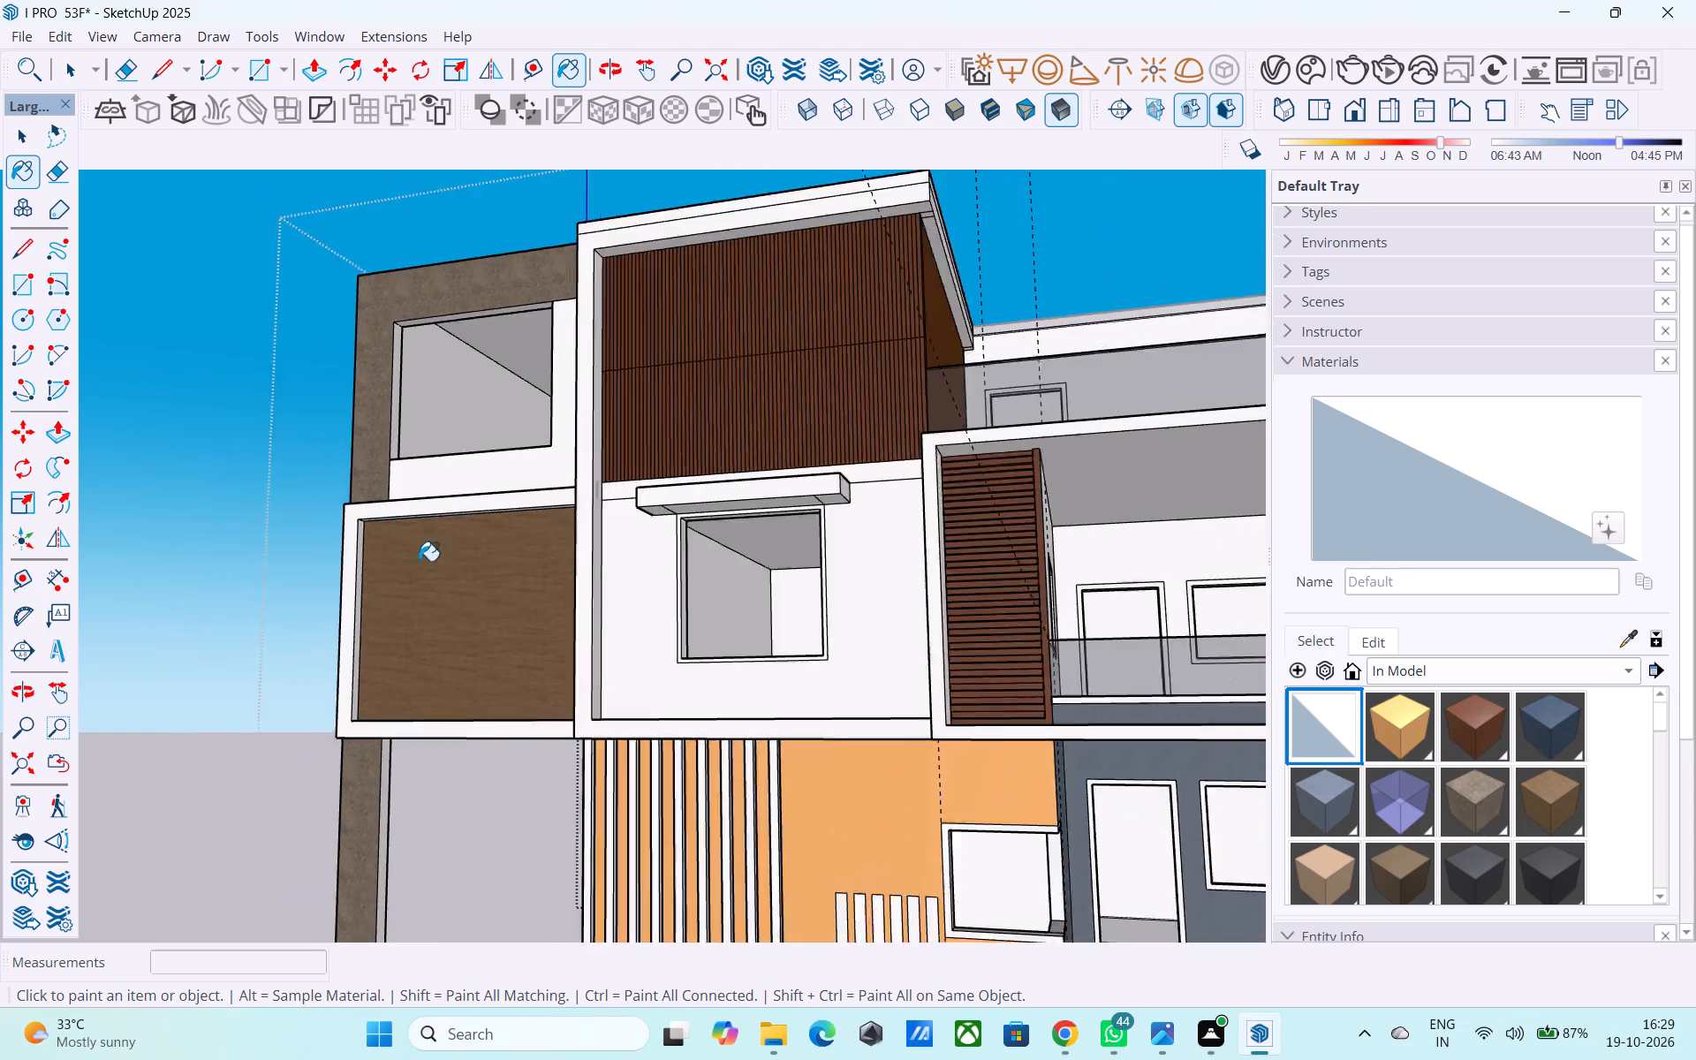
scroll(419, 561, "down", 2)
middle_click_drag(433, 624, 392, 773)
key("ctrl+s")
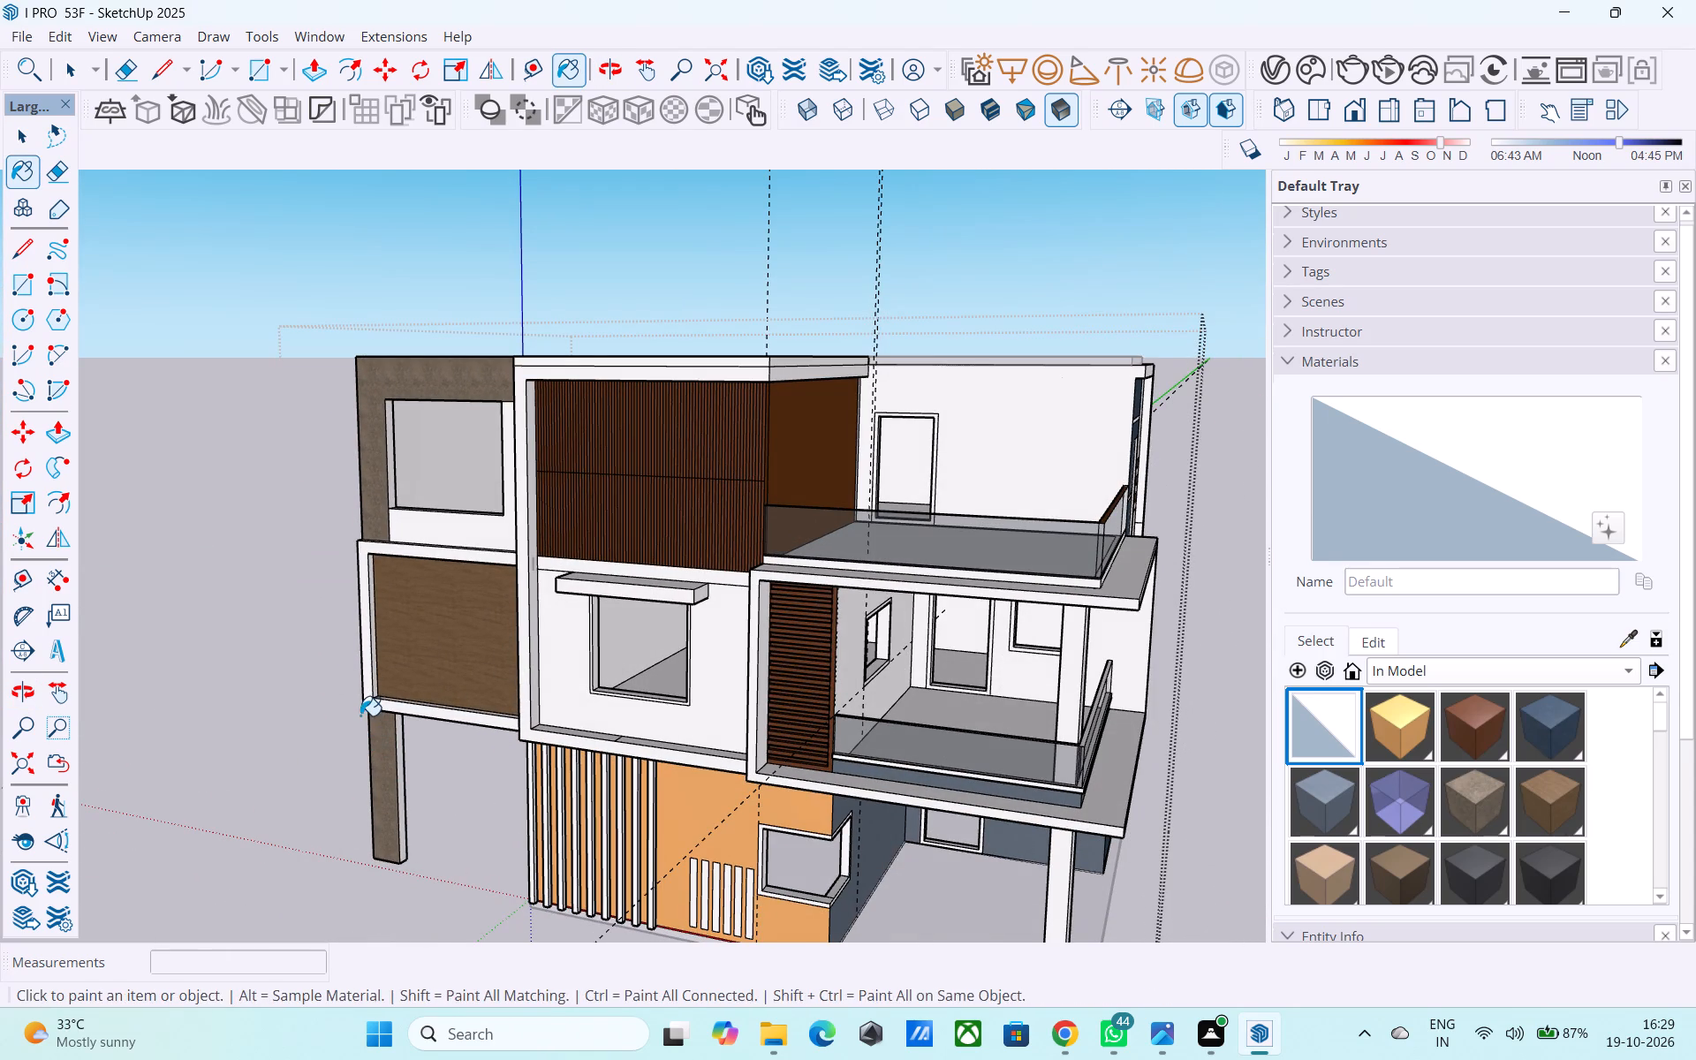
Examine the whole house from the front and balcony side, including the roof above the upper balcony.
key("space")
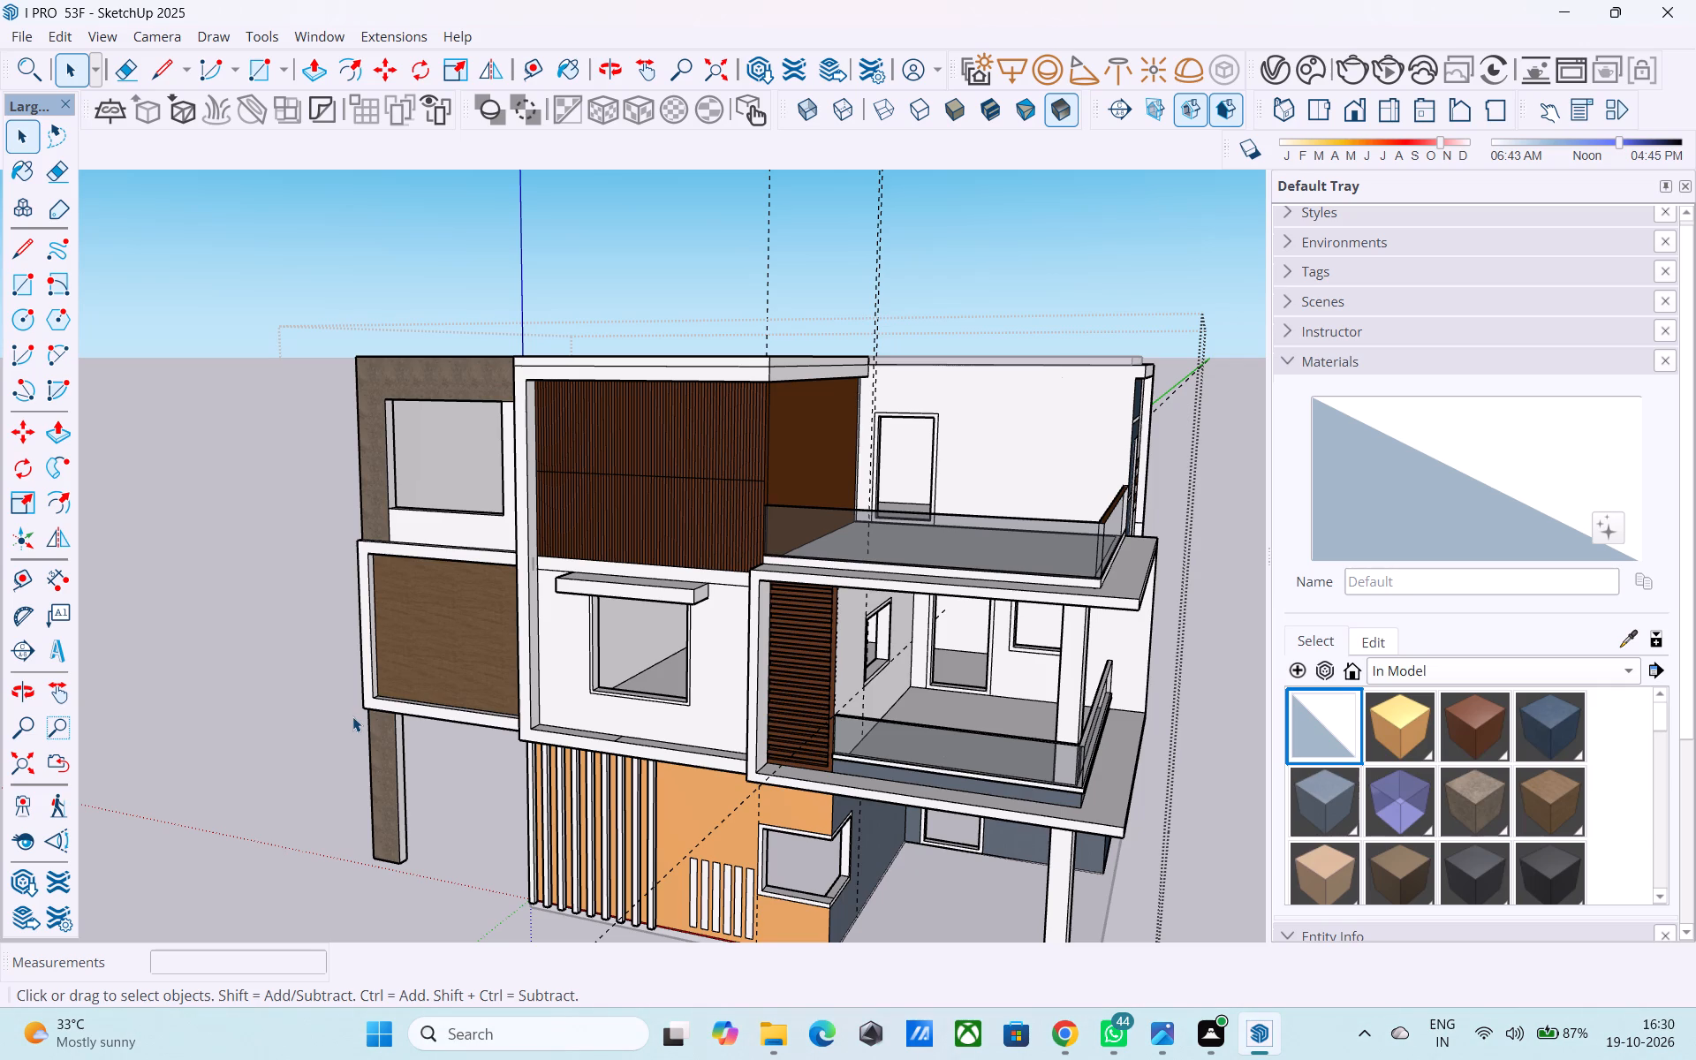
scroll(398, 733, "down", 2)
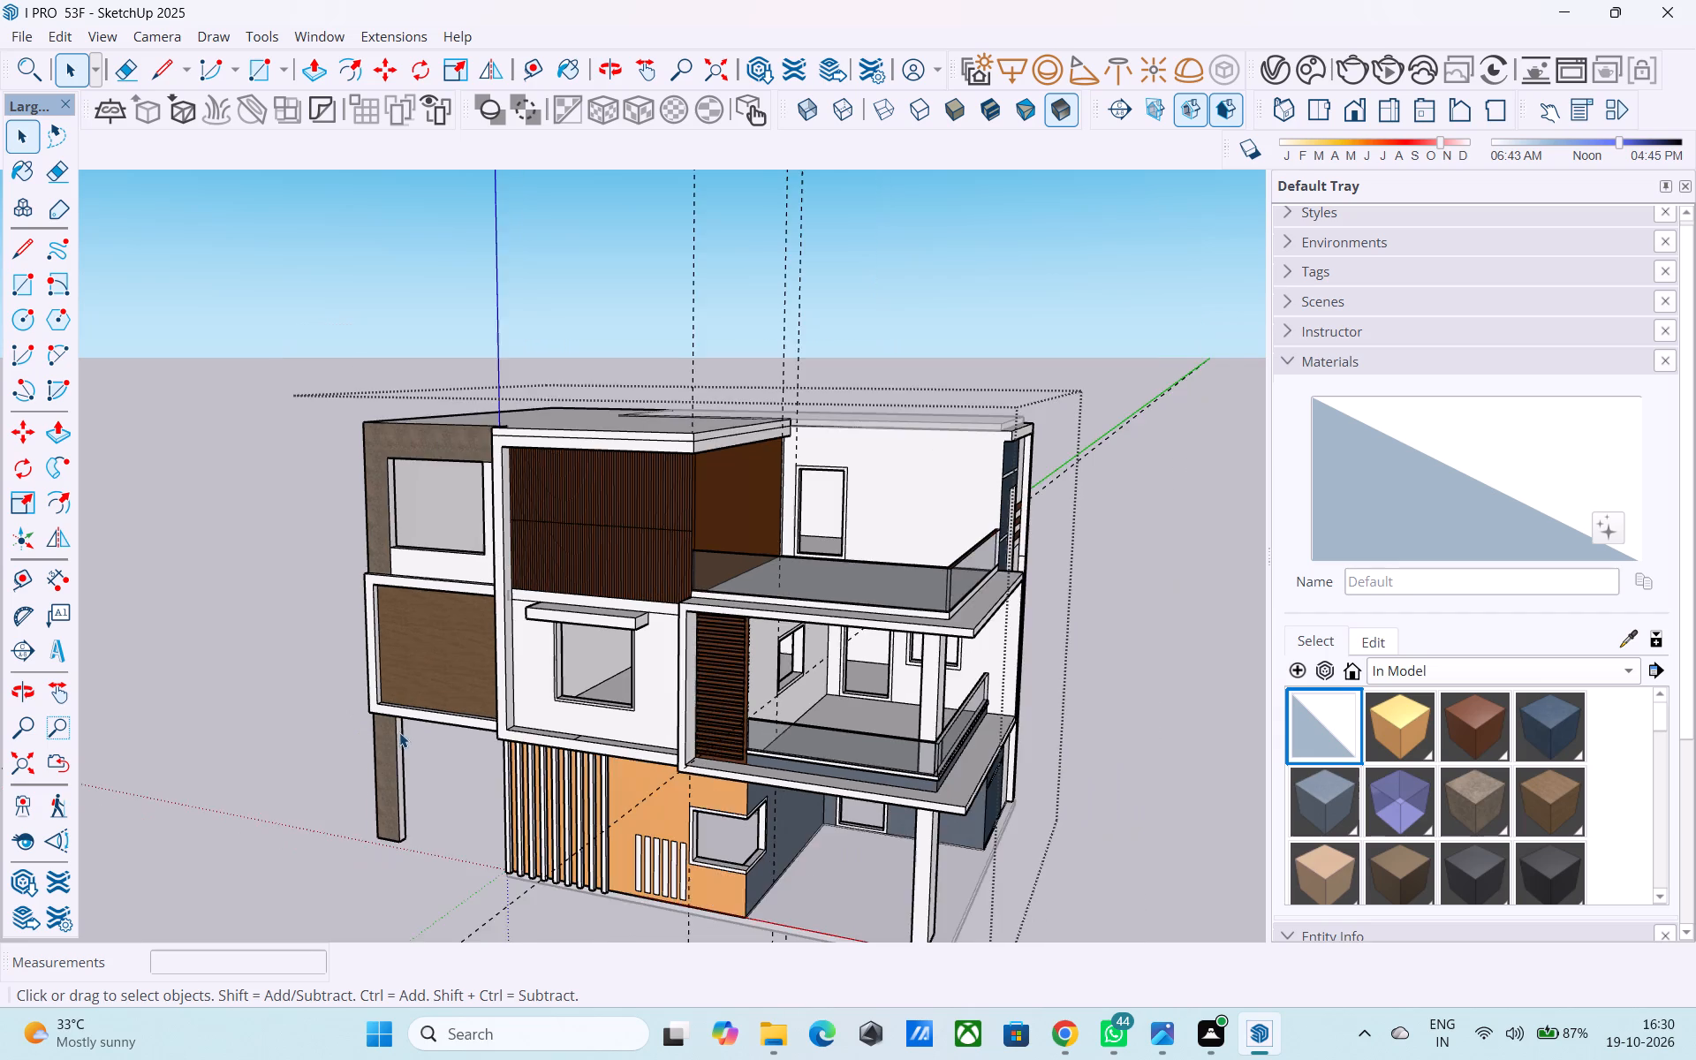
middle_click_drag(479, 705, 453, 784)
scroll(561, 714, "down", 3)
middle_click_drag(705, 676, 634, 657)
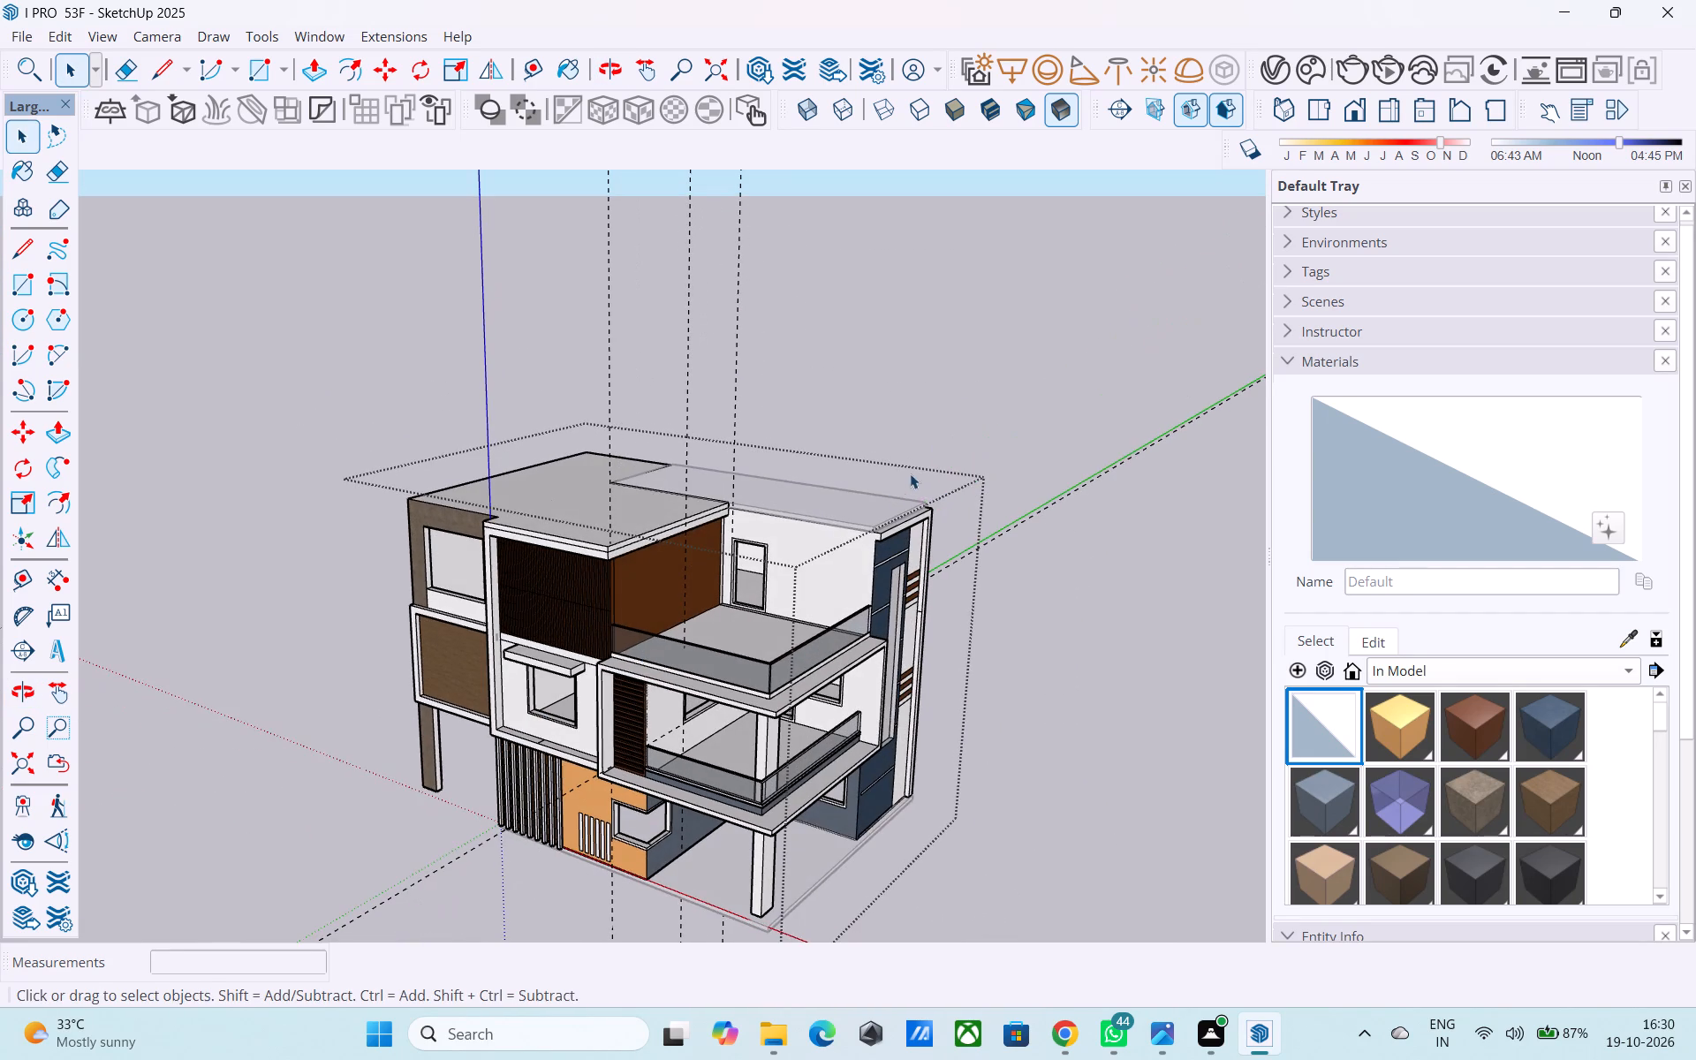
left_click(973, 402)
middle_click_drag(859, 492, 852, 386)
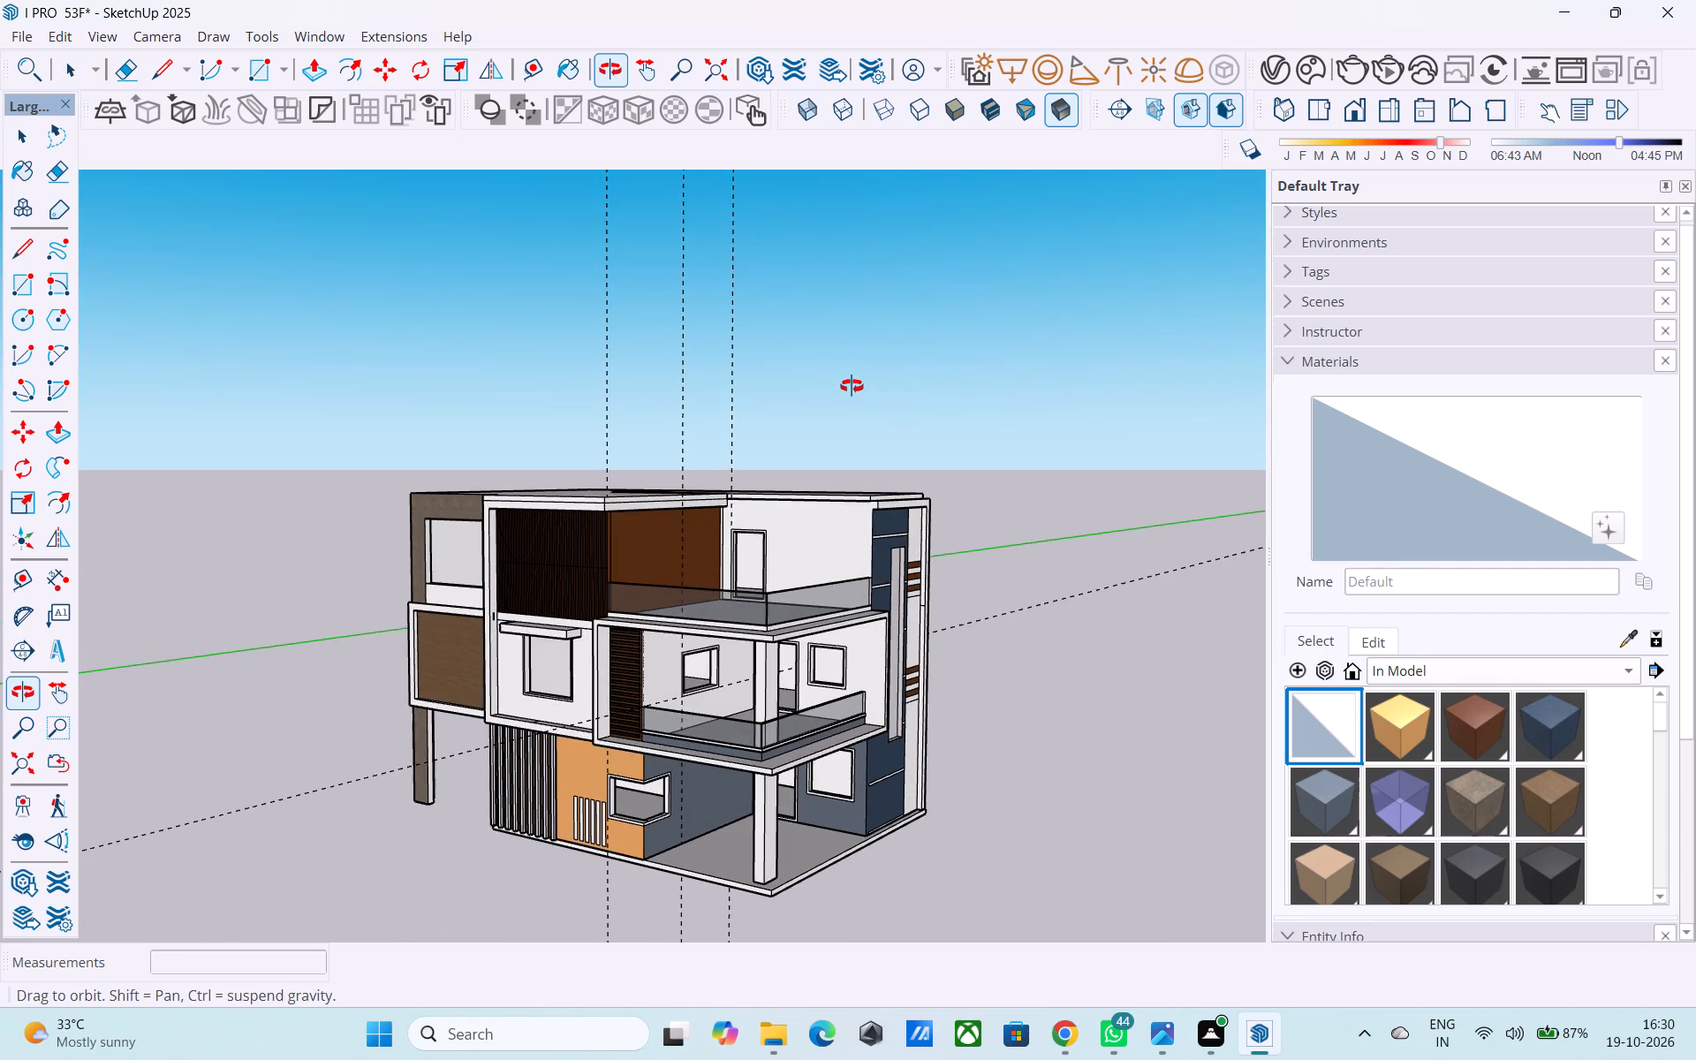
middle_click_drag(852, 386, 846, 386)
middle_click_drag(880, 453, 854, 471)
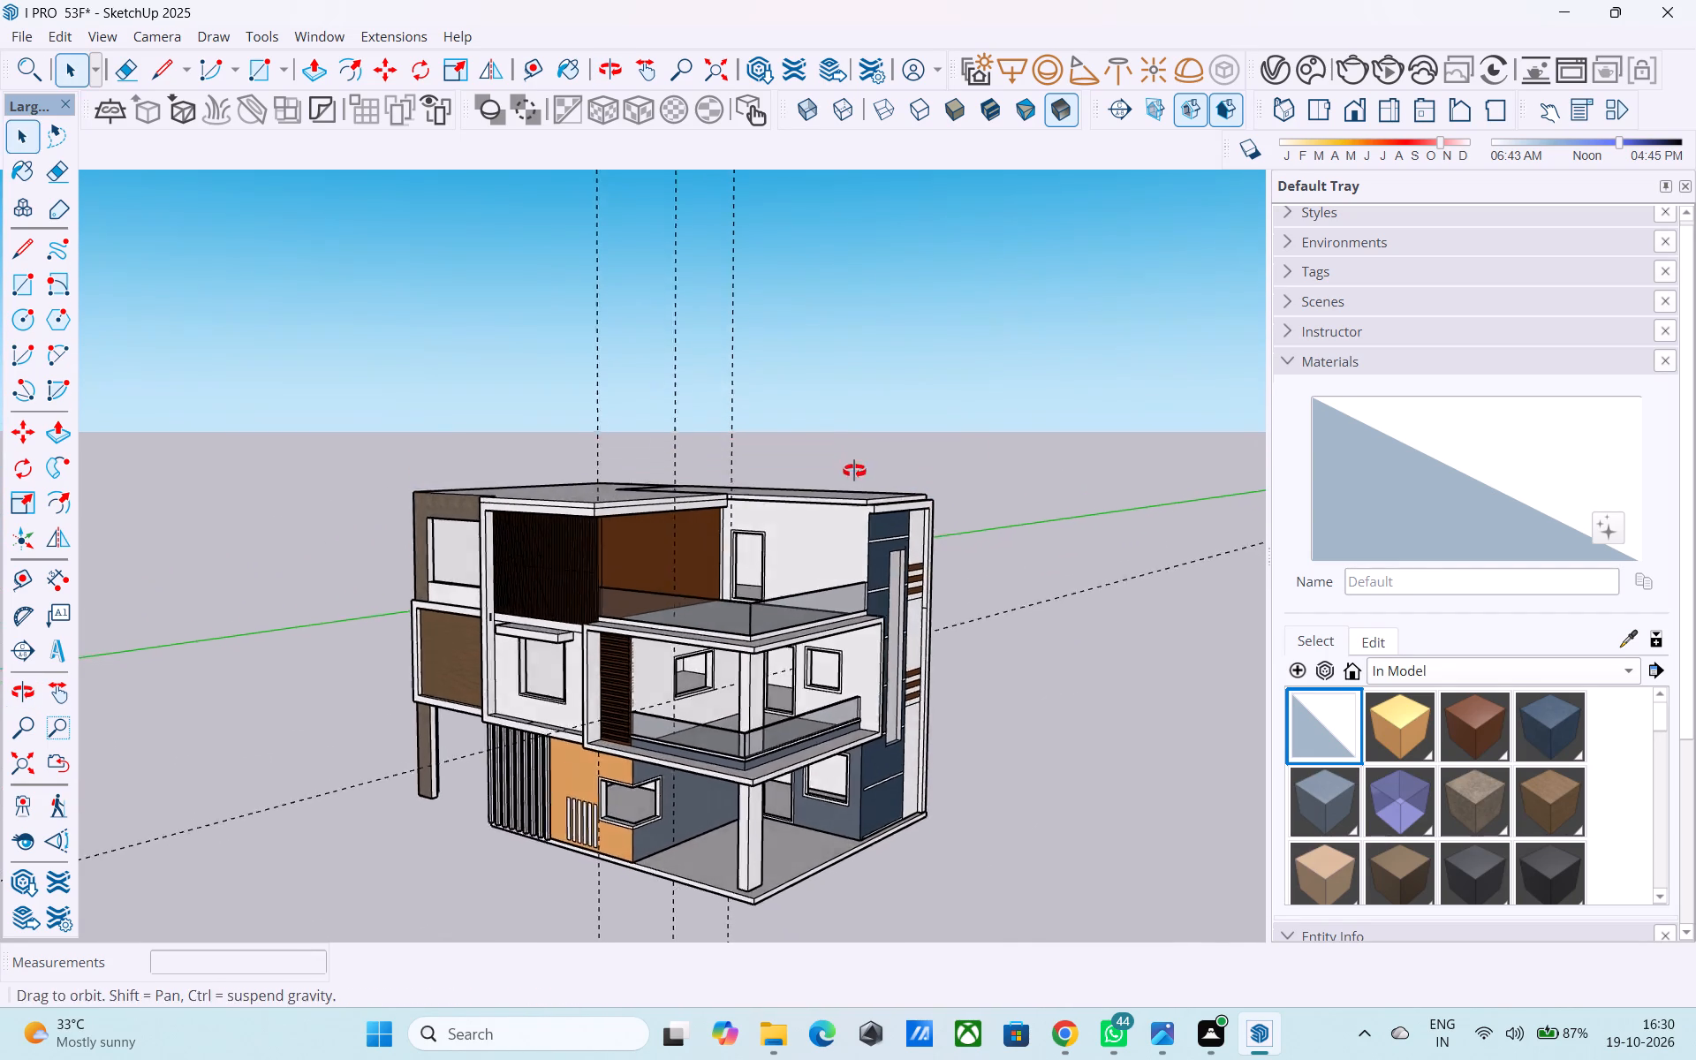
middle_click_drag(854, 471, 854, 472)
scroll(832, 517, "up", 11)
middle_click_drag(830, 540, 759, 685)
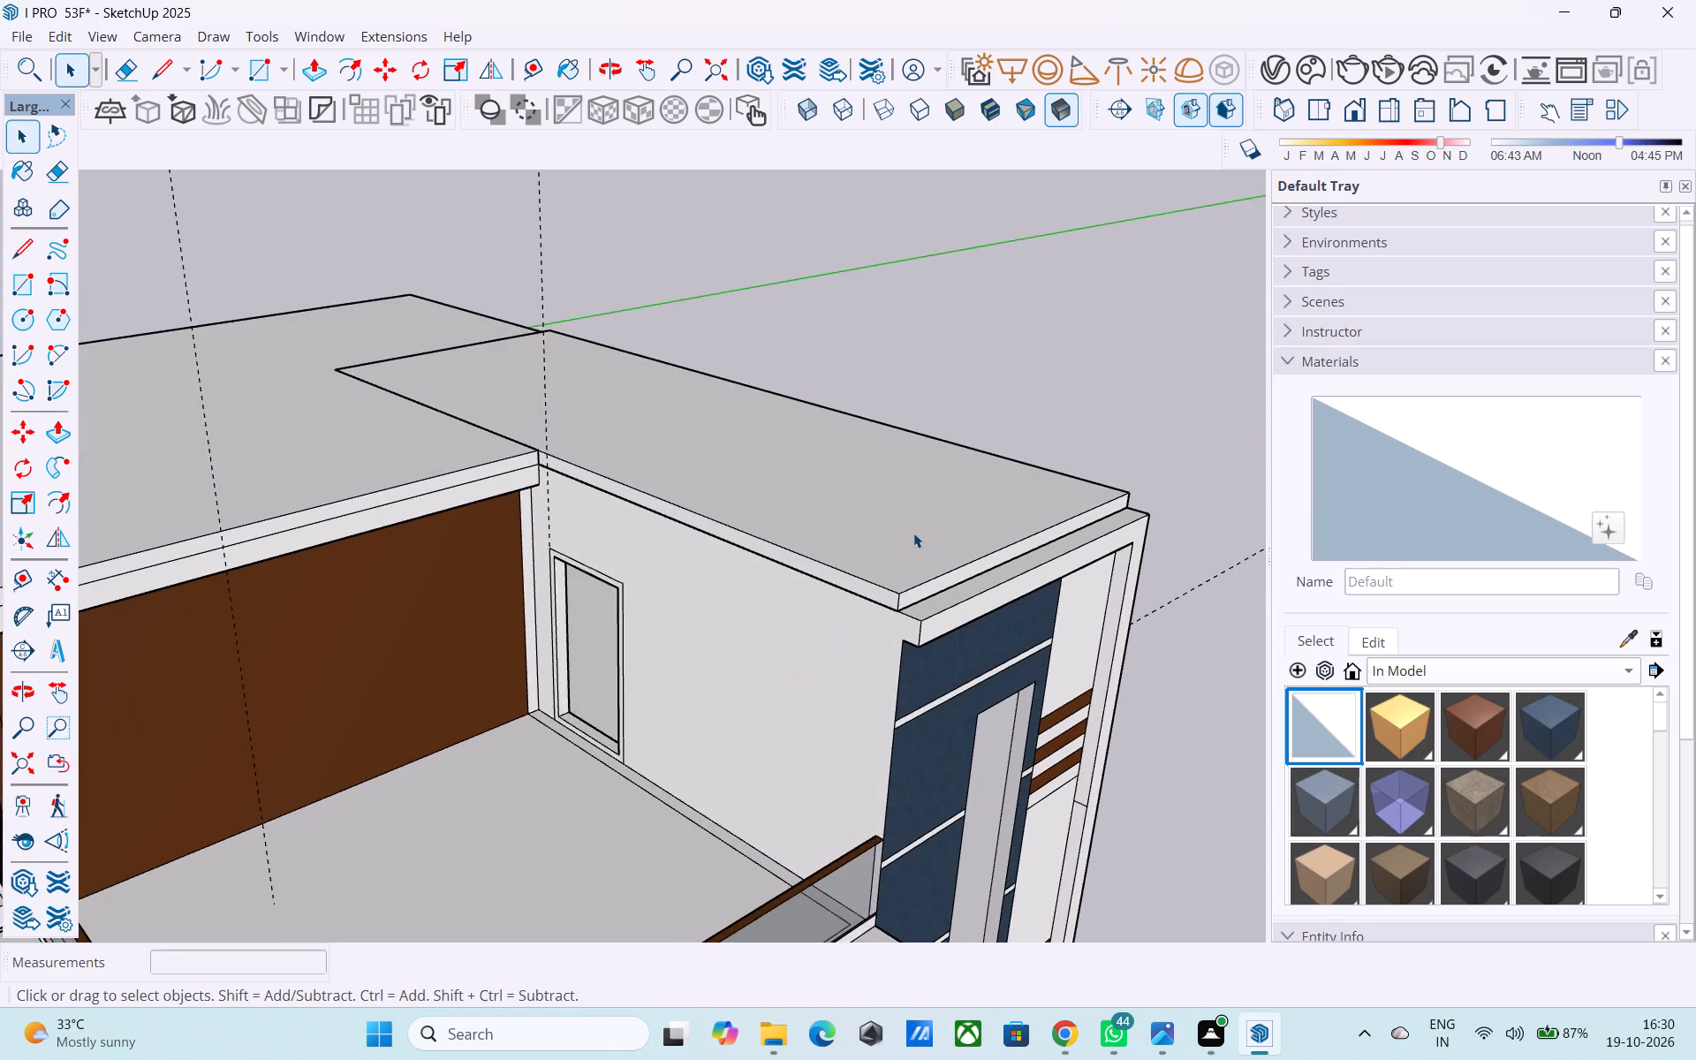
Erase the top edges of the raised roof slab over the blue-clad tower, undoing the final excess erasure.
scroll(913, 533, "up", 2)
scroll(914, 533, "down", 3)
middle_click_drag(920, 549, 915, 562)
left_click(920, 580)
left_click(924, 594)
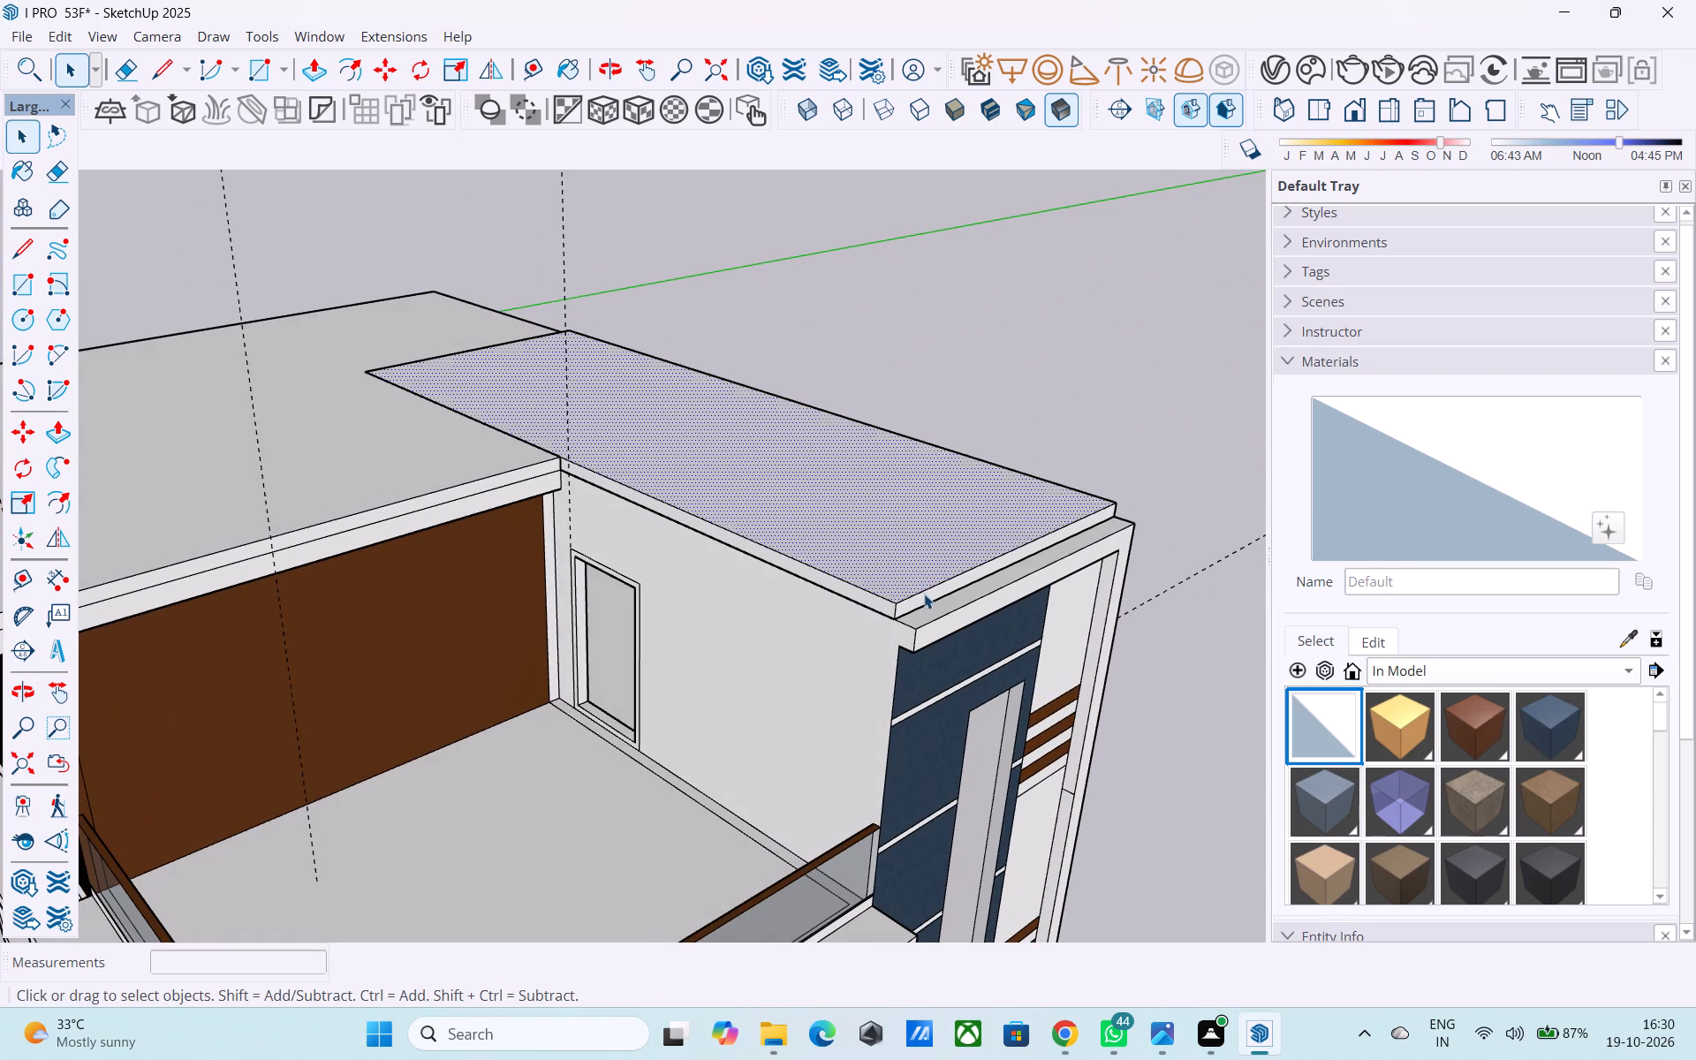
left_click(916, 592)
left_click(923, 598)
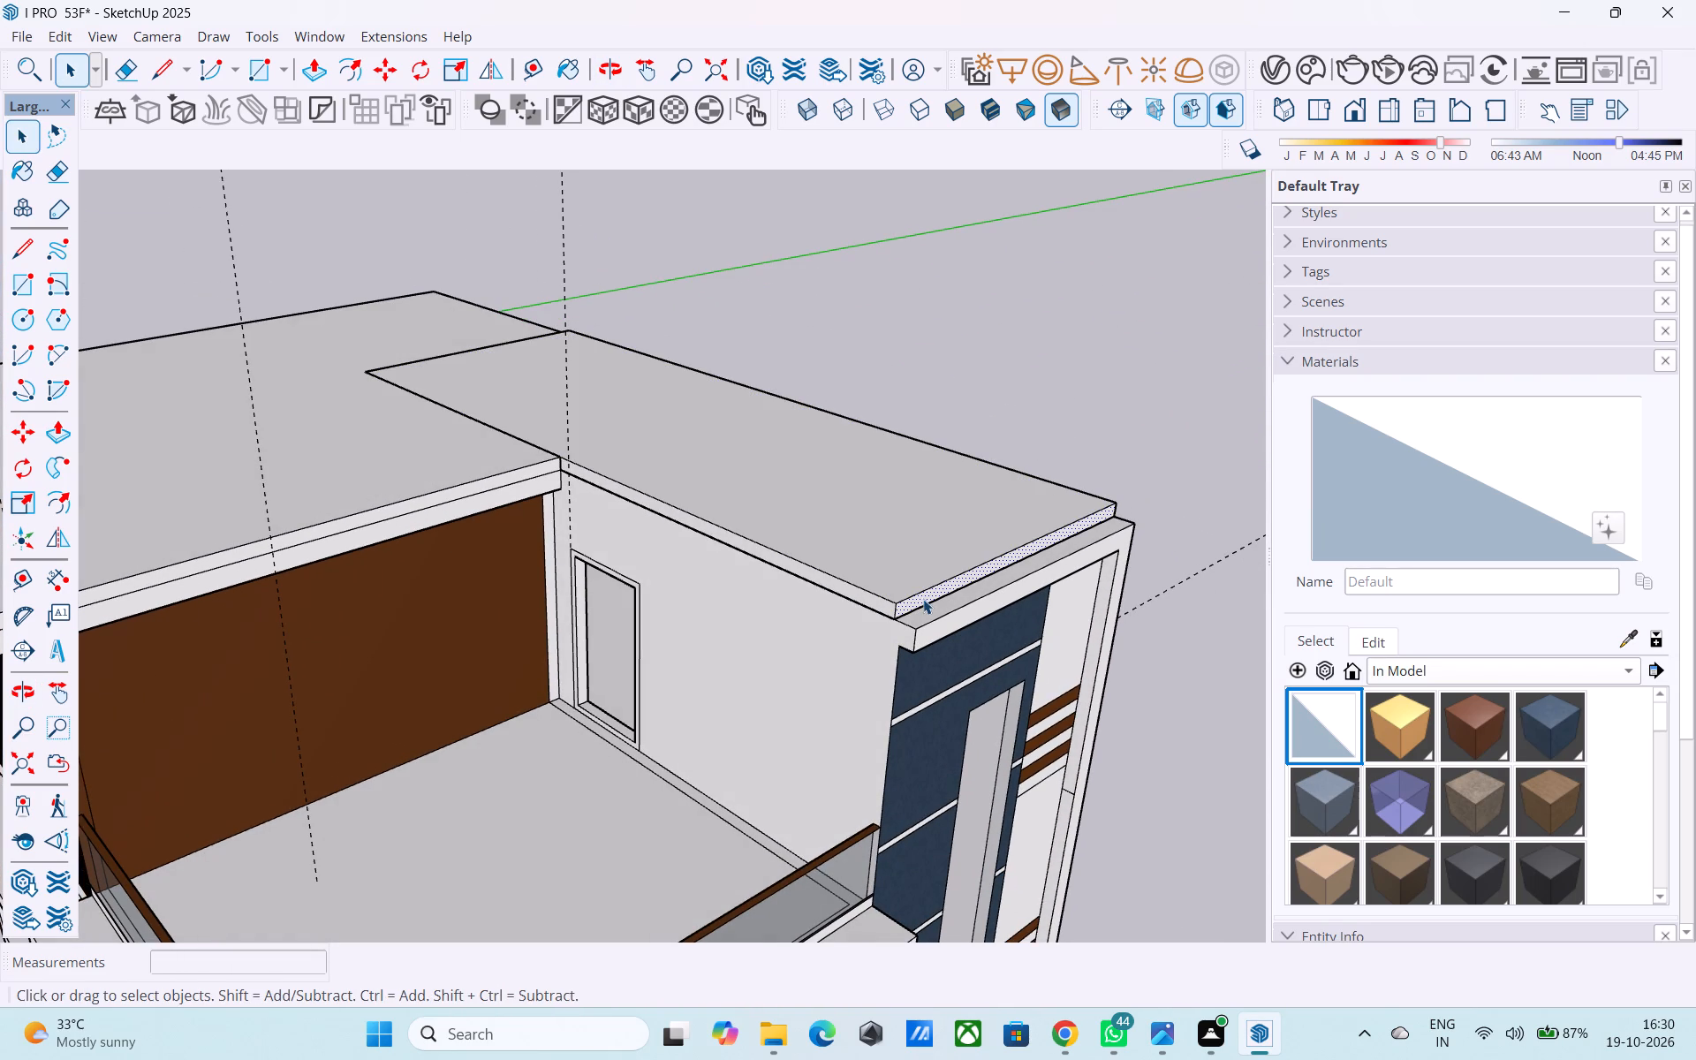
scroll(809, 563, "up", 2)
key("e")
left_click_drag(813, 563, 823, 576)
left_click_drag(912, 612, 921, 618)
left_click(922, 617)
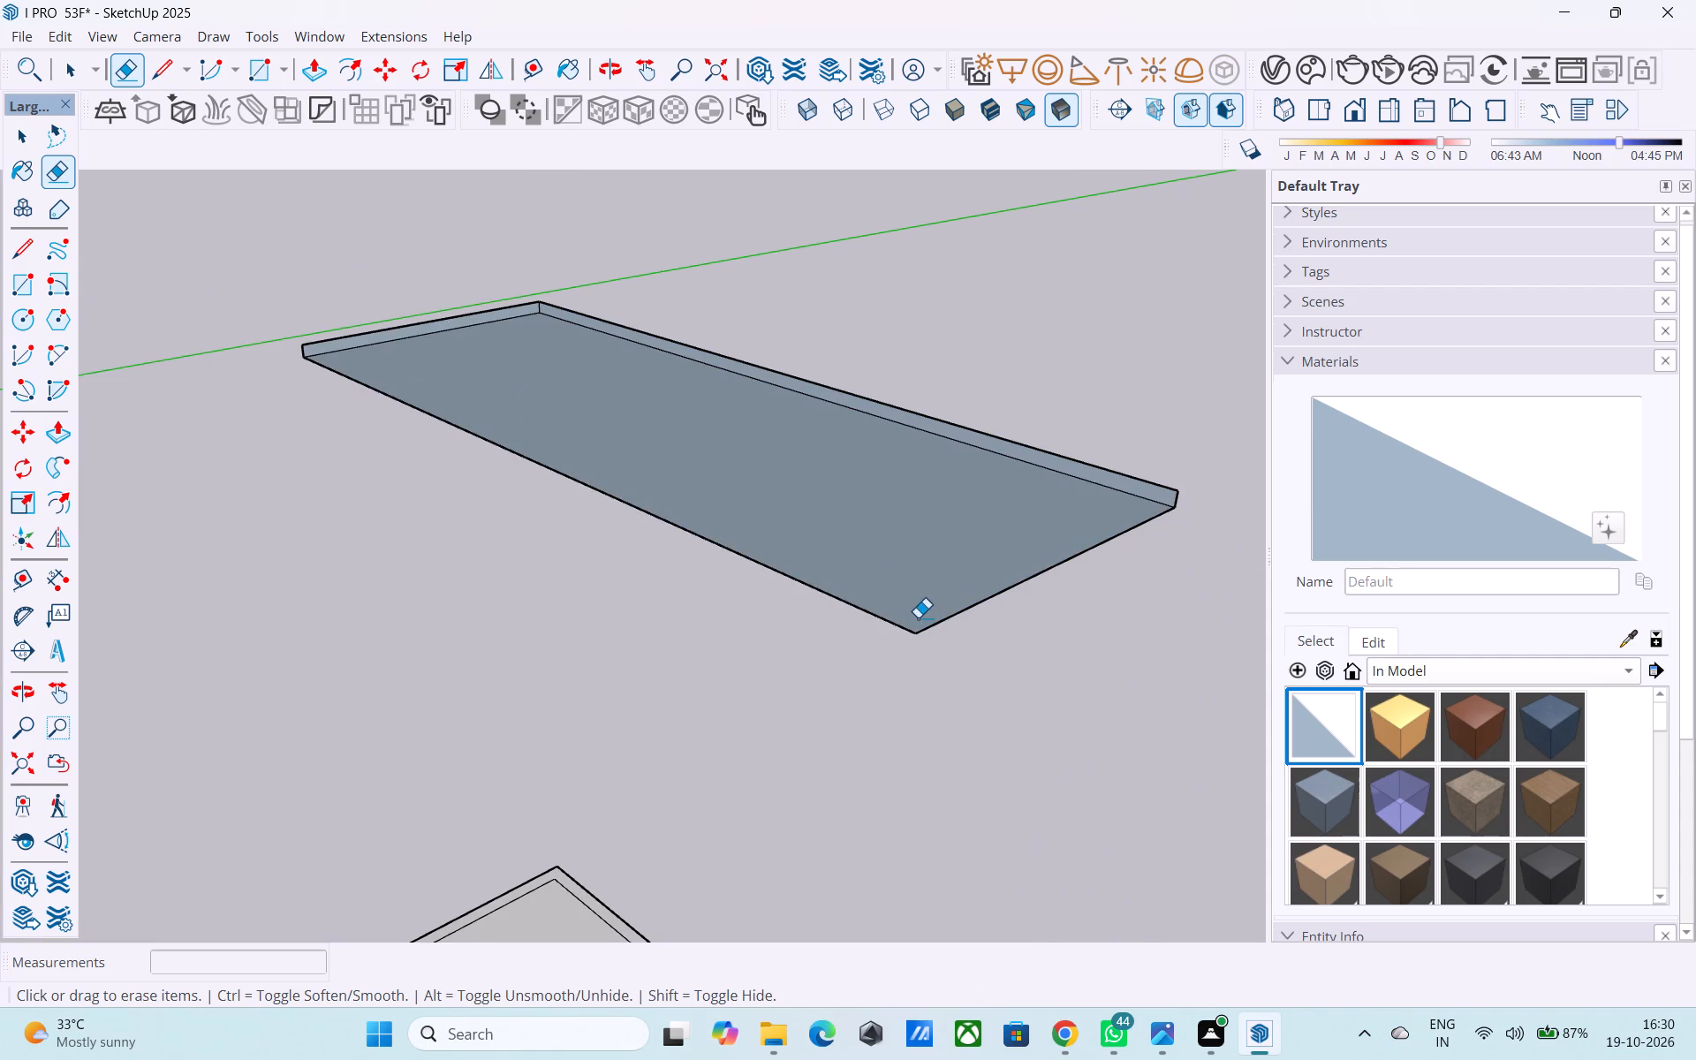
key("ctrl+z")
Delete the remaining flat slab face covering the top of the blue-clad tower.
scroll(906, 603, "up", 7)
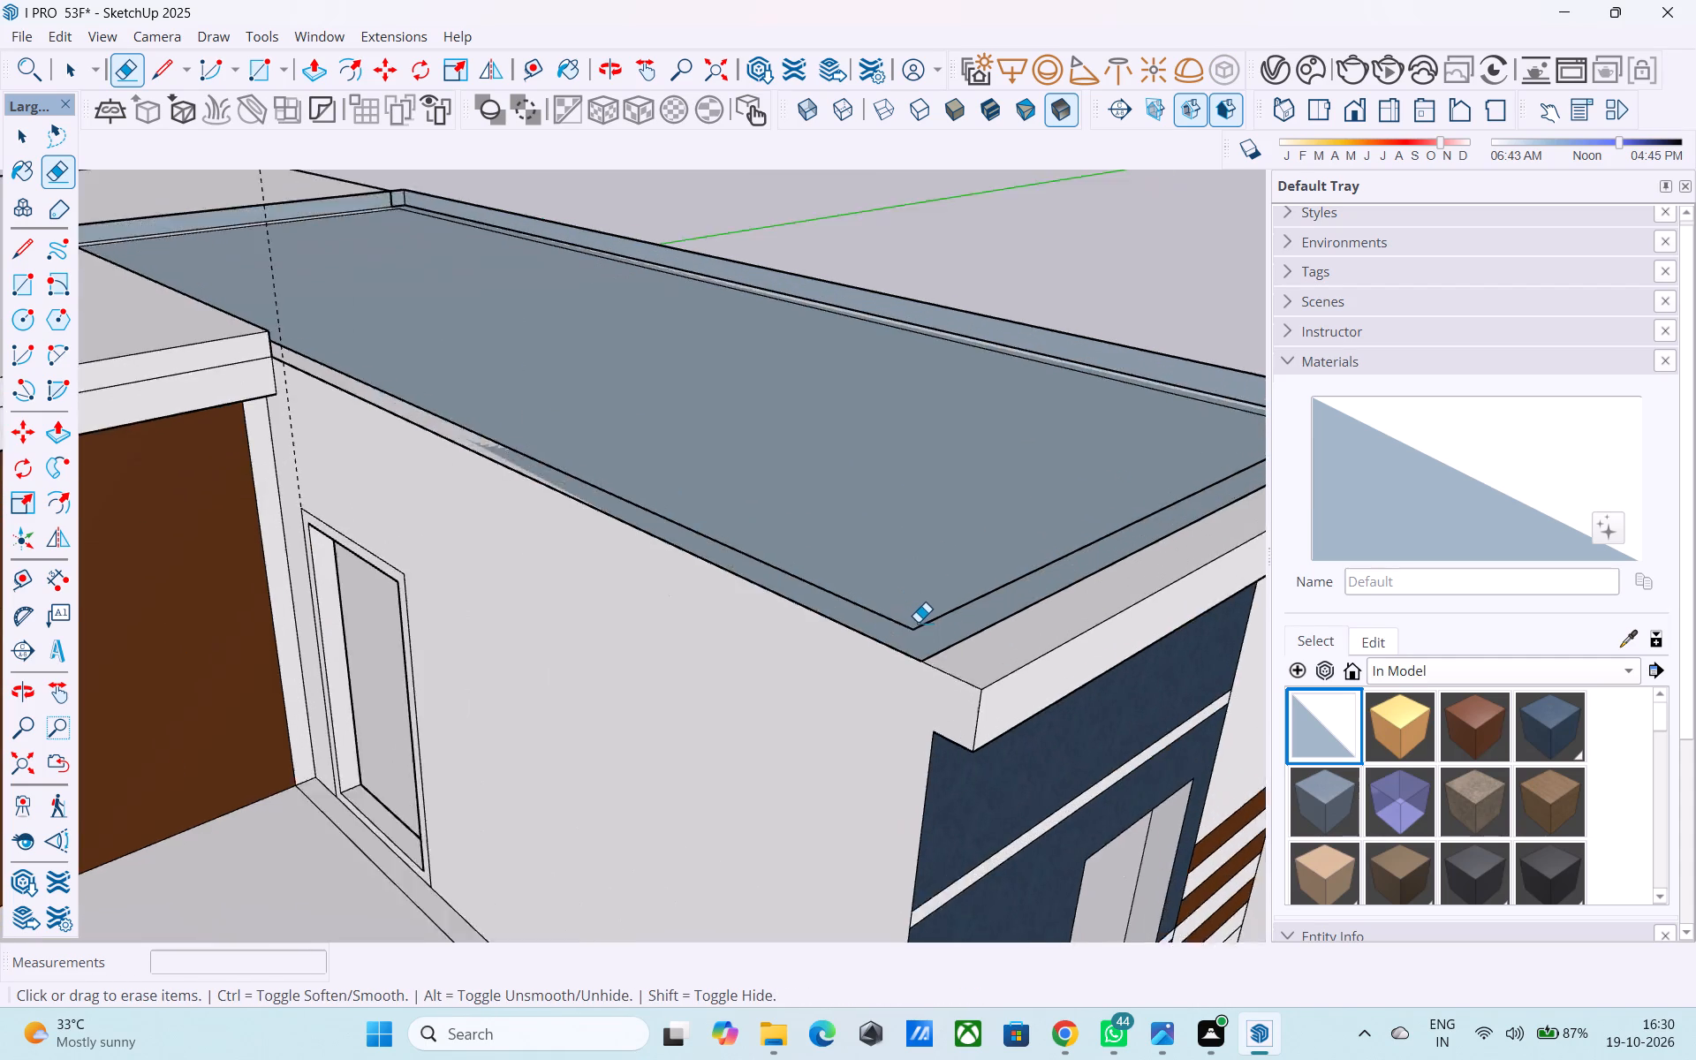
scroll(918, 622, "up", 4)
key("space")
left_click(907, 615)
key("Delete")
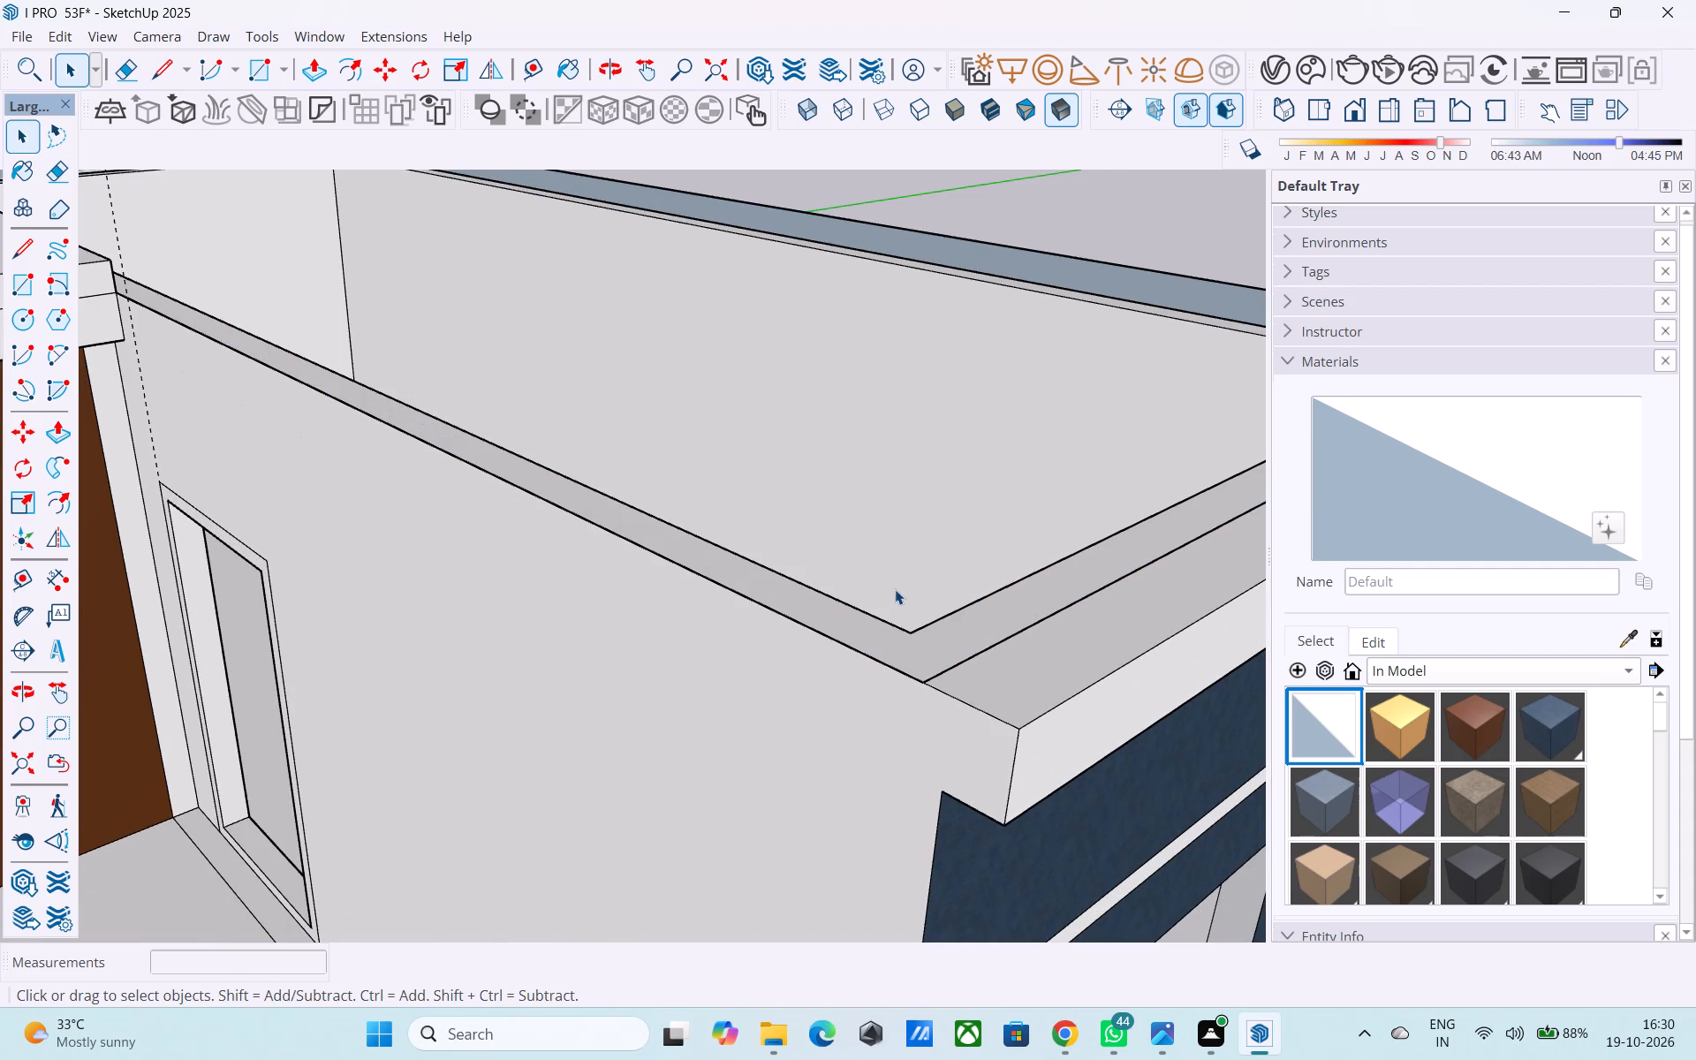
Delete the leftover slab face along the rear edge of the open tower top.
scroll(915, 625, "down", 8)
middle_click_drag(899, 620, 457, 578)
scroll(815, 527, "up", 2)
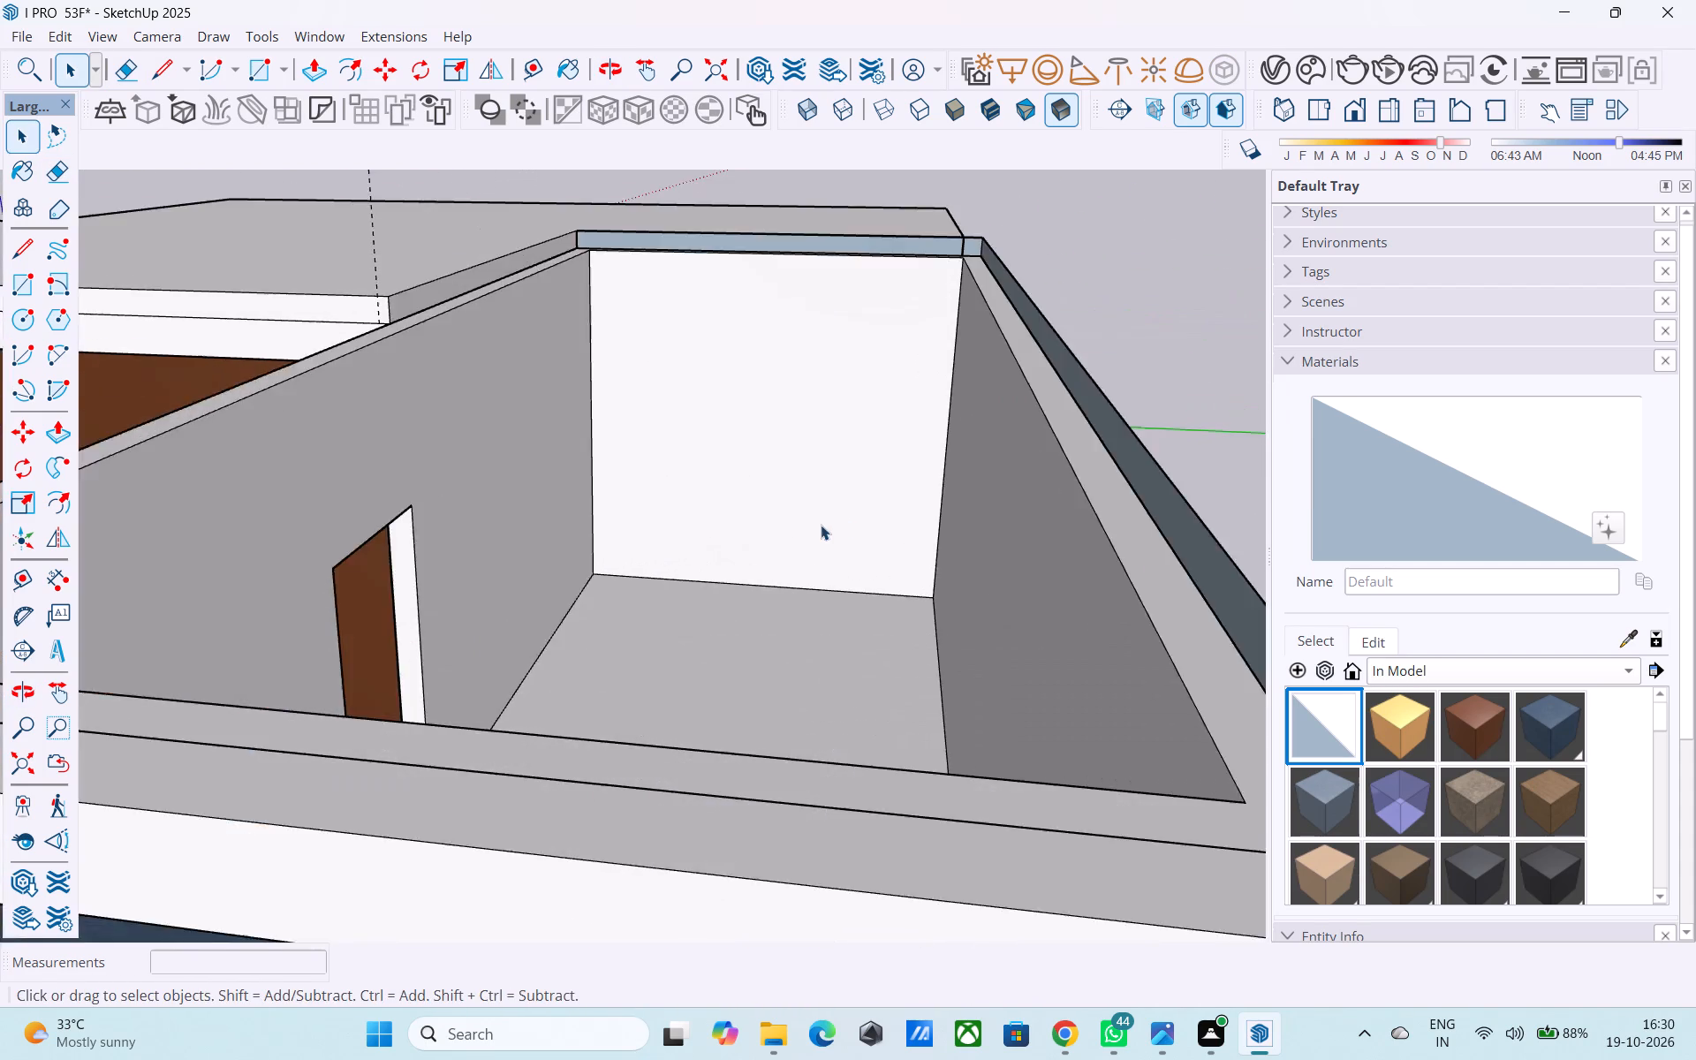
scroll(821, 525, "up", 3)
middle_click_drag(1010, 501, 1046, 479)
scroll(1079, 319, "down", 4)
scroll(853, 298, "up", 3)
left_click(878, 230)
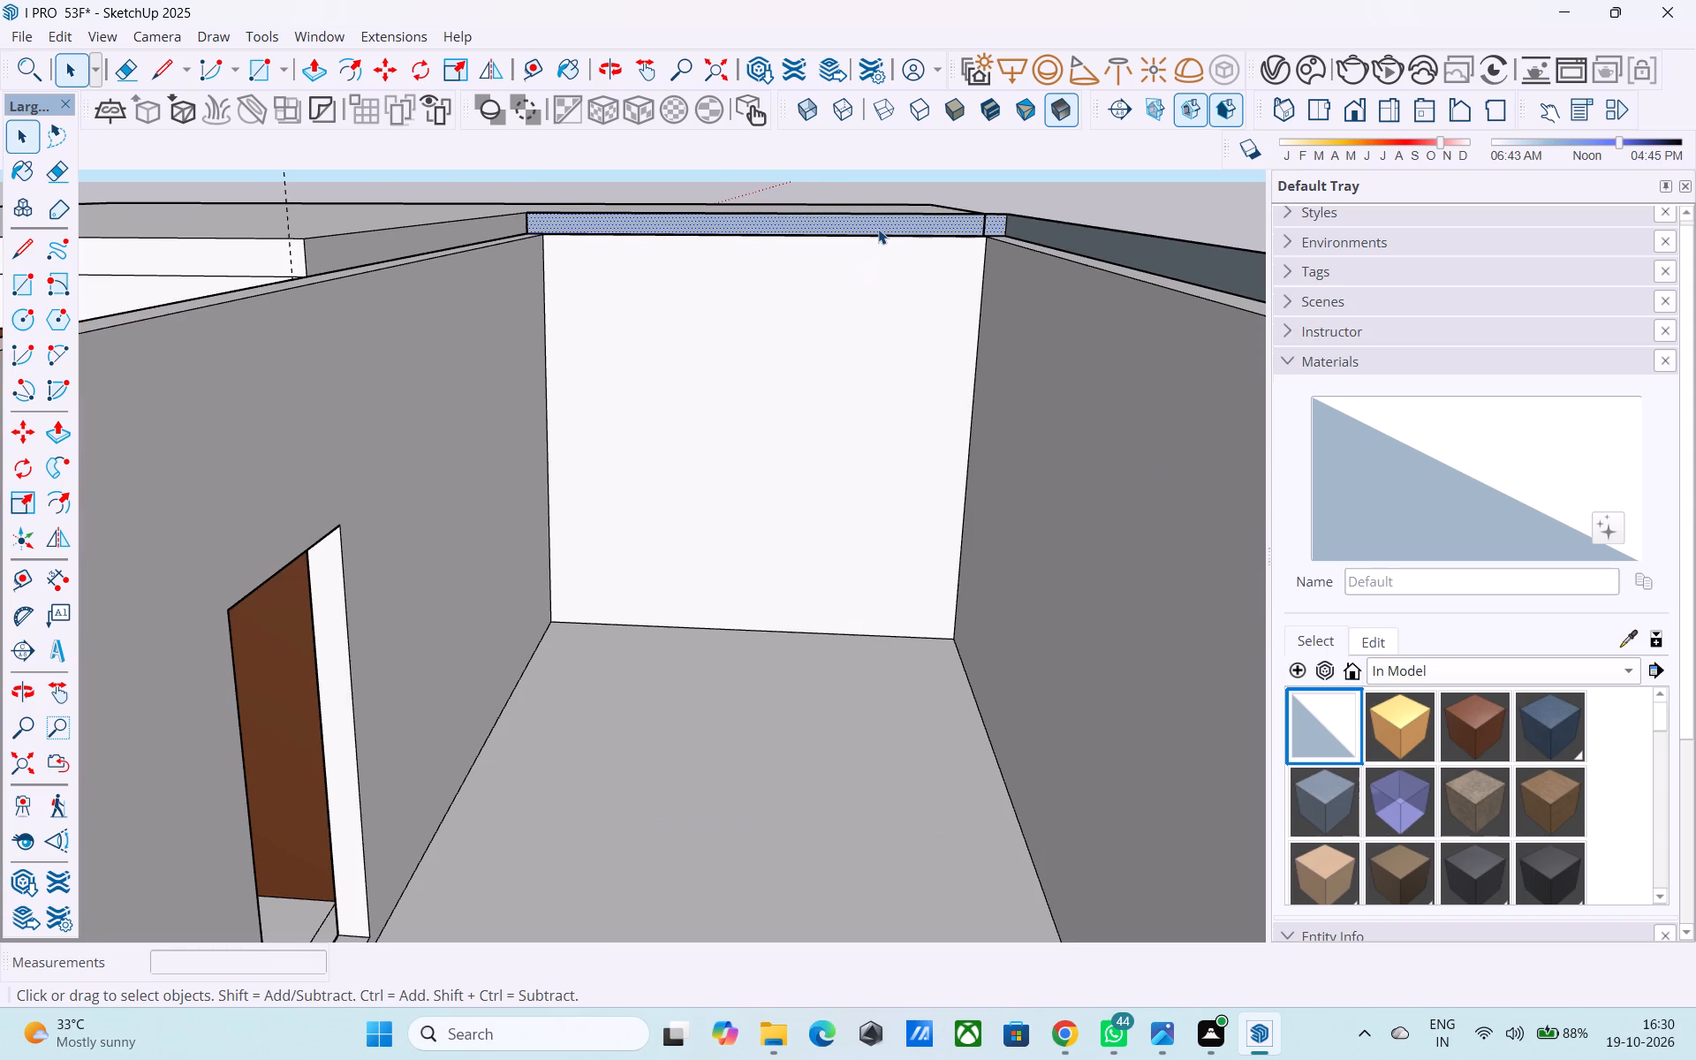
key("Delete")
Delete the leftover slab strip and its edges along the outer side of the tower top.
scroll(710, 314, "down", 5)
left_click(942, 340)
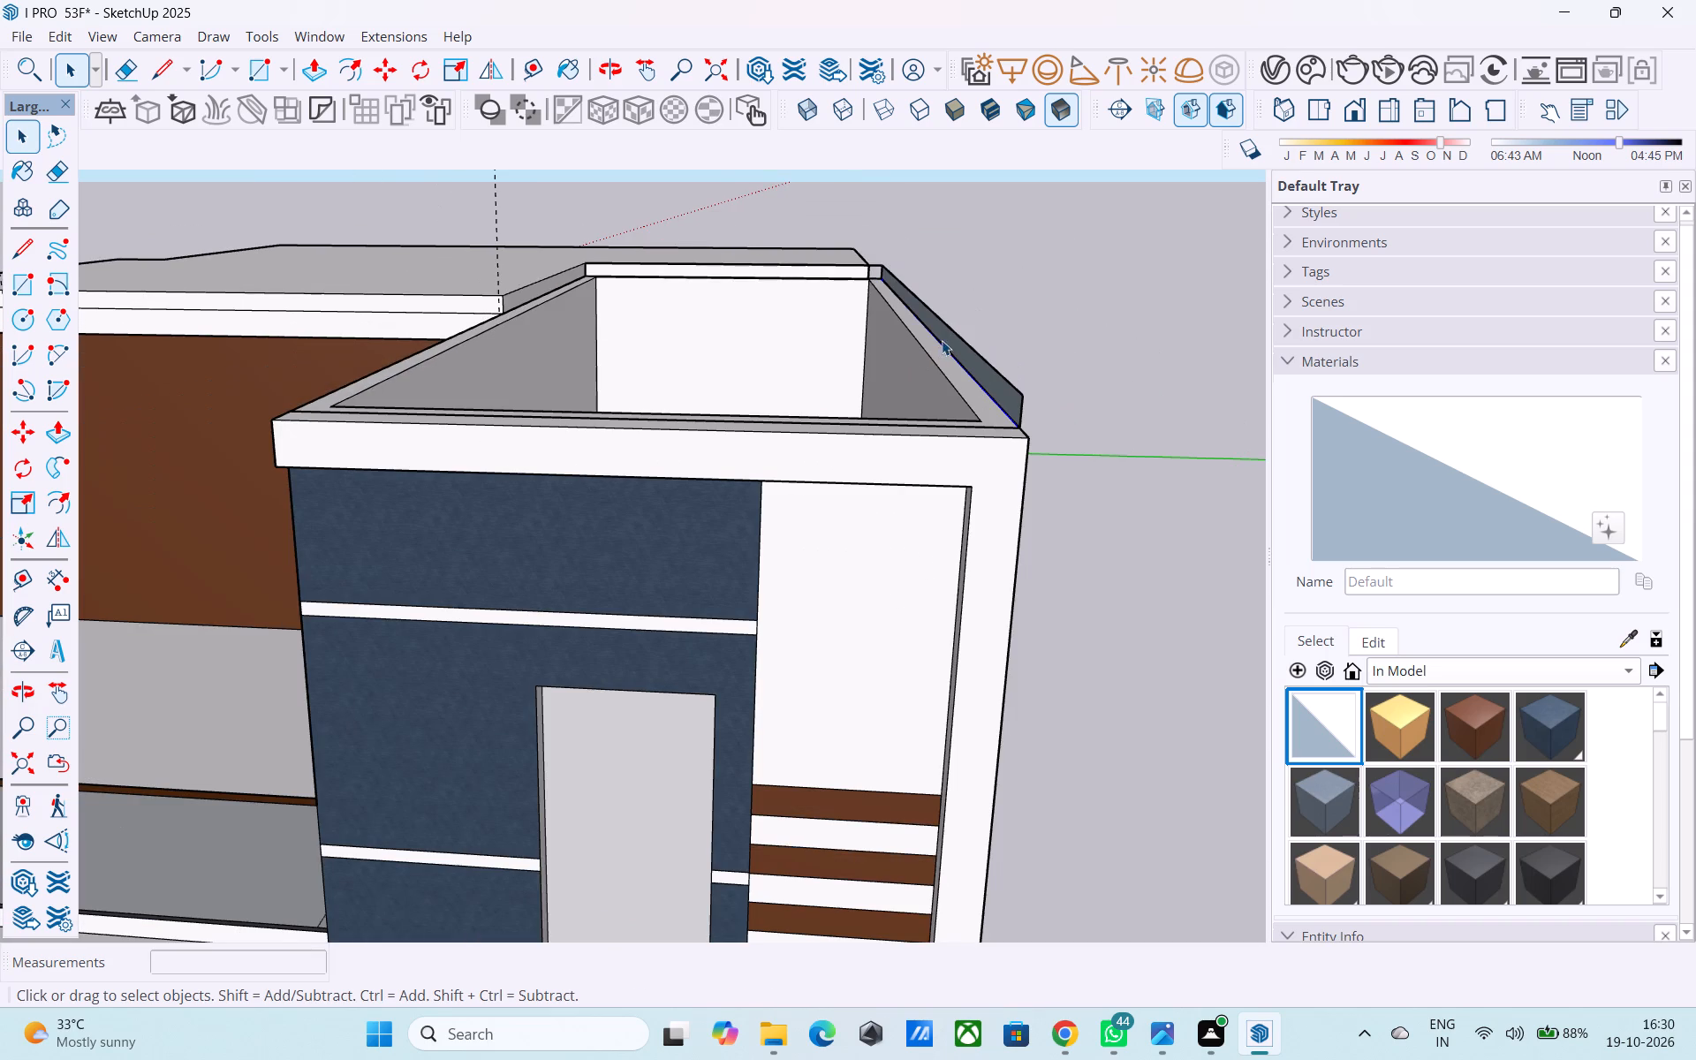
left_click(946, 337)
key("Delete")
middle_click_drag(945, 339, 1049, 337)
key("e")
left_click_drag(1010, 391, 978, 359)
scroll(696, 274, "up", 9)
scroll(812, 289, "down", 3)
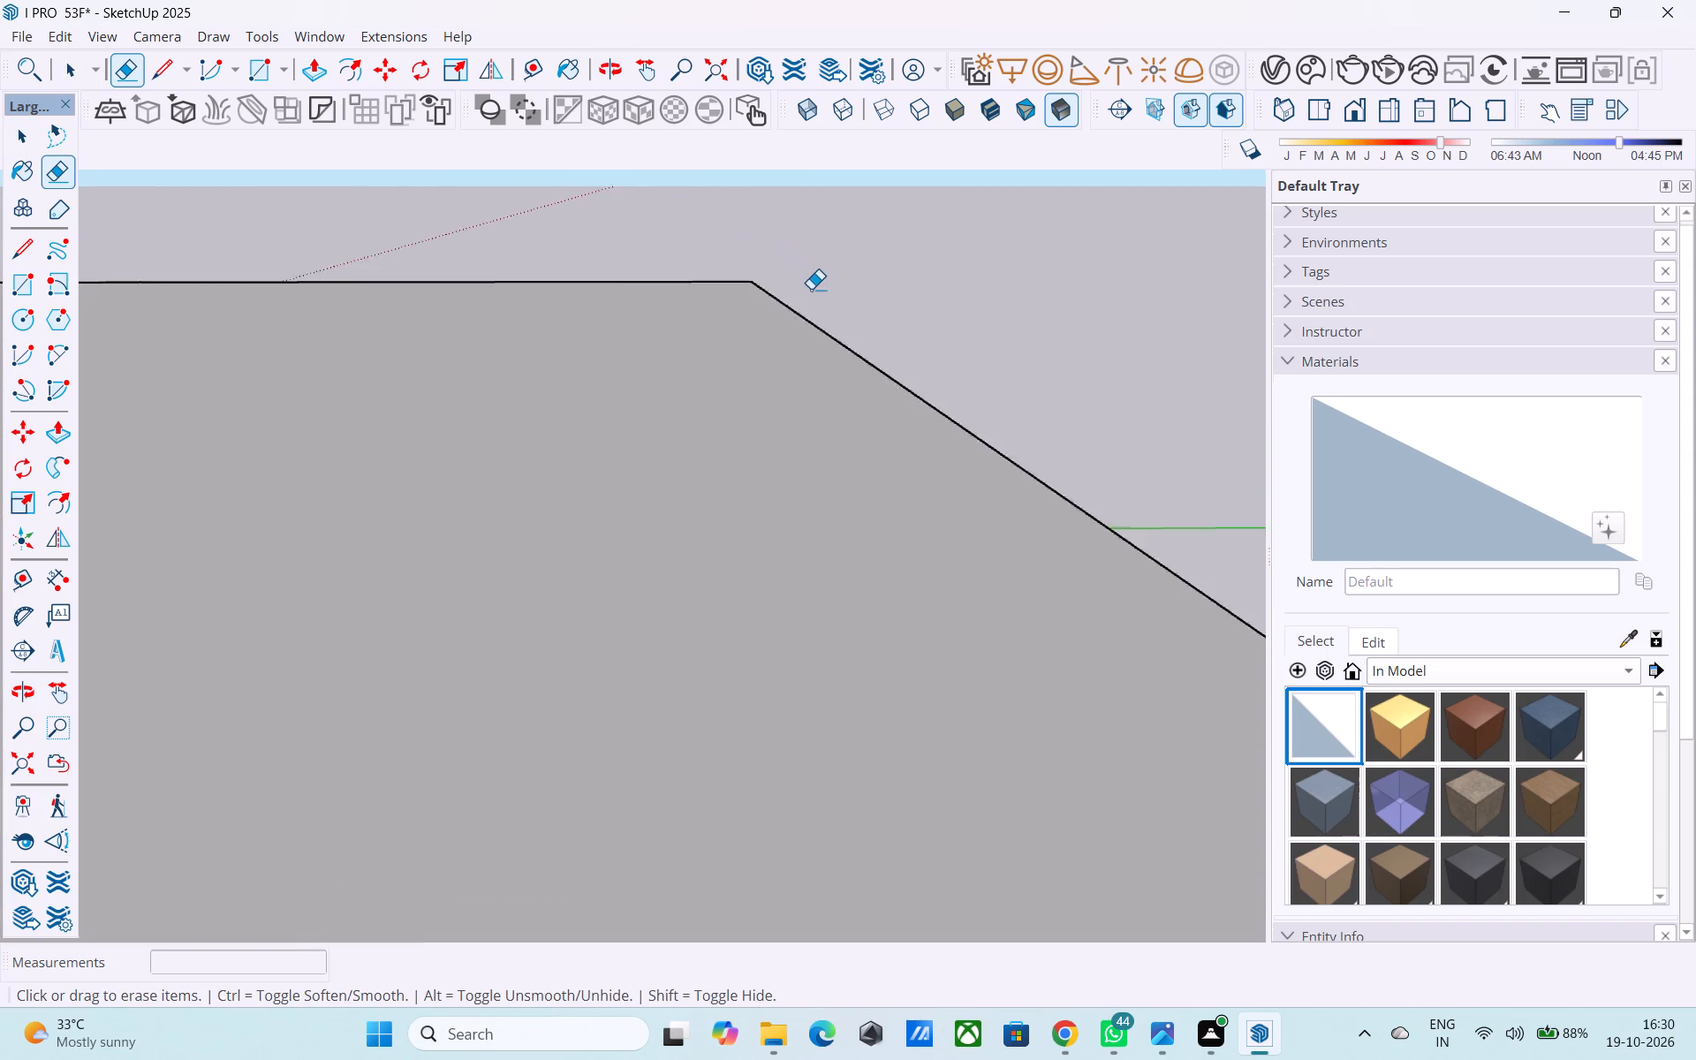
scroll(811, 289, "down", 2)
left_click_drag(860, 322, 864, 308)
scroll(929, 299, "down", 6)
middle_click_drag(828, 329, 730, 352)
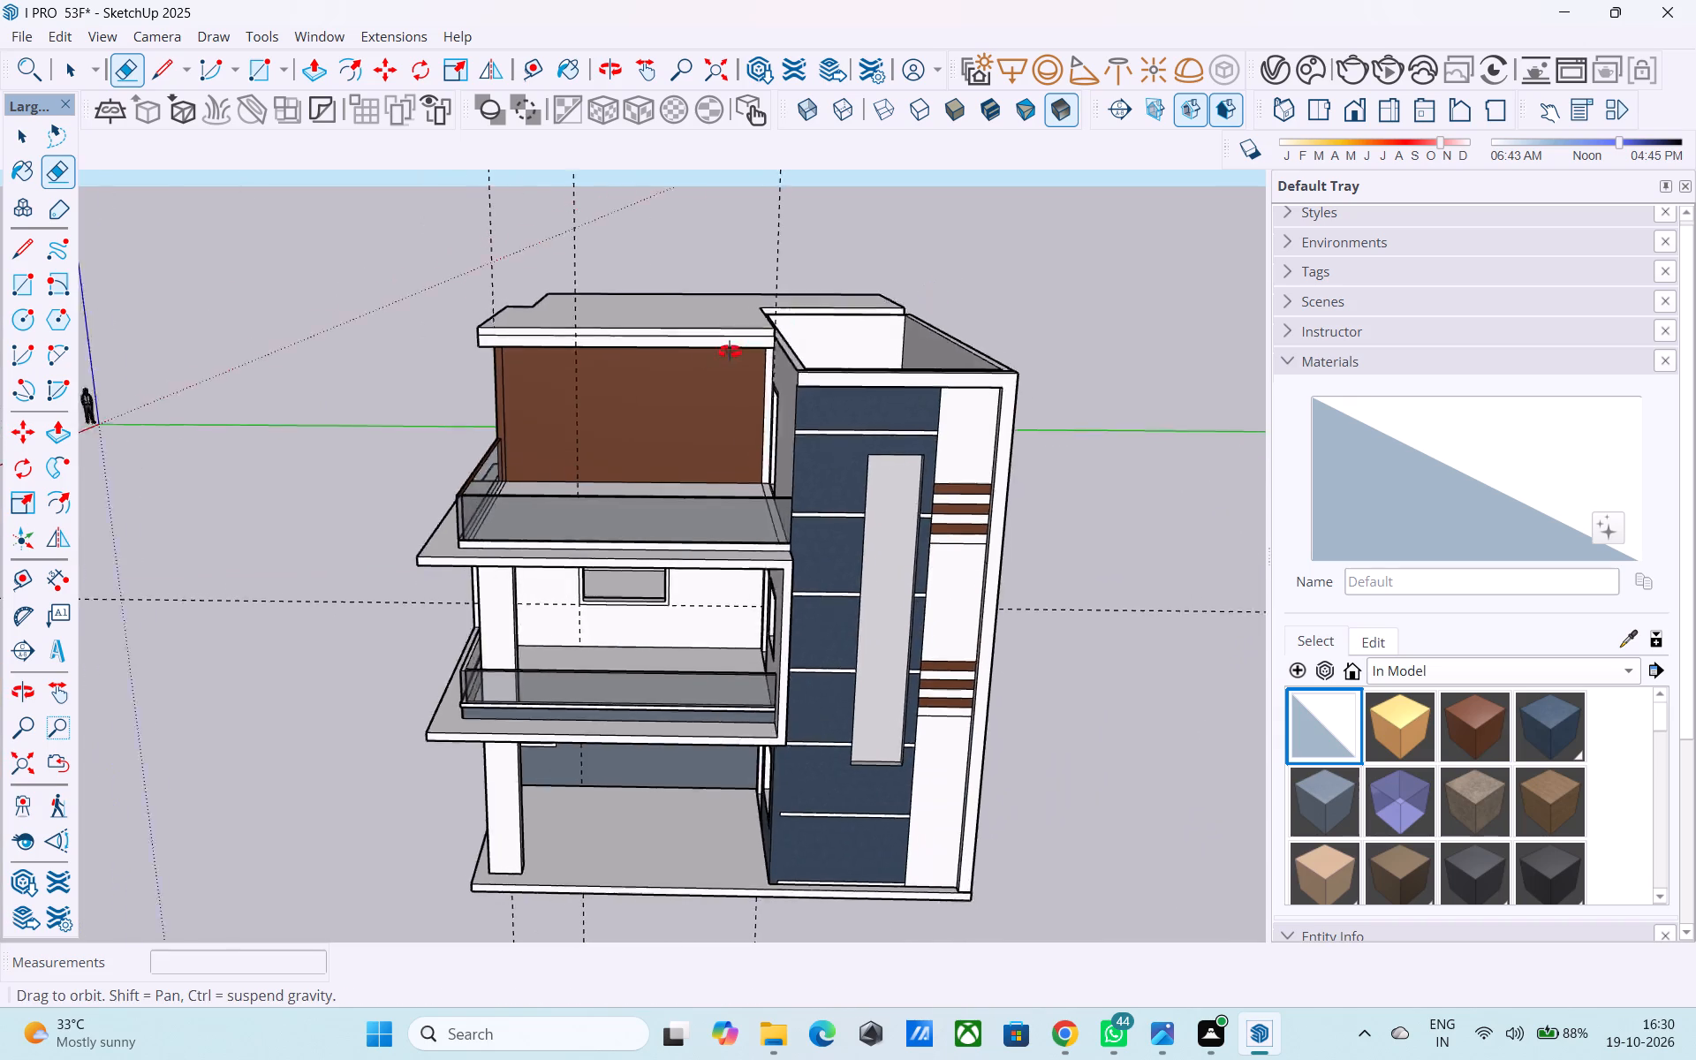
middle_click_drag(730, 352, 442, 375)
scroll(682, 326, "up", 2)
key("space")
Push/Pull the main roof slab's end face forward over the open tower until it meets the tower's front.
middle_click_drag(812, 319, 1060, 311)
middle_click_drag(996, 342, 931, 342)
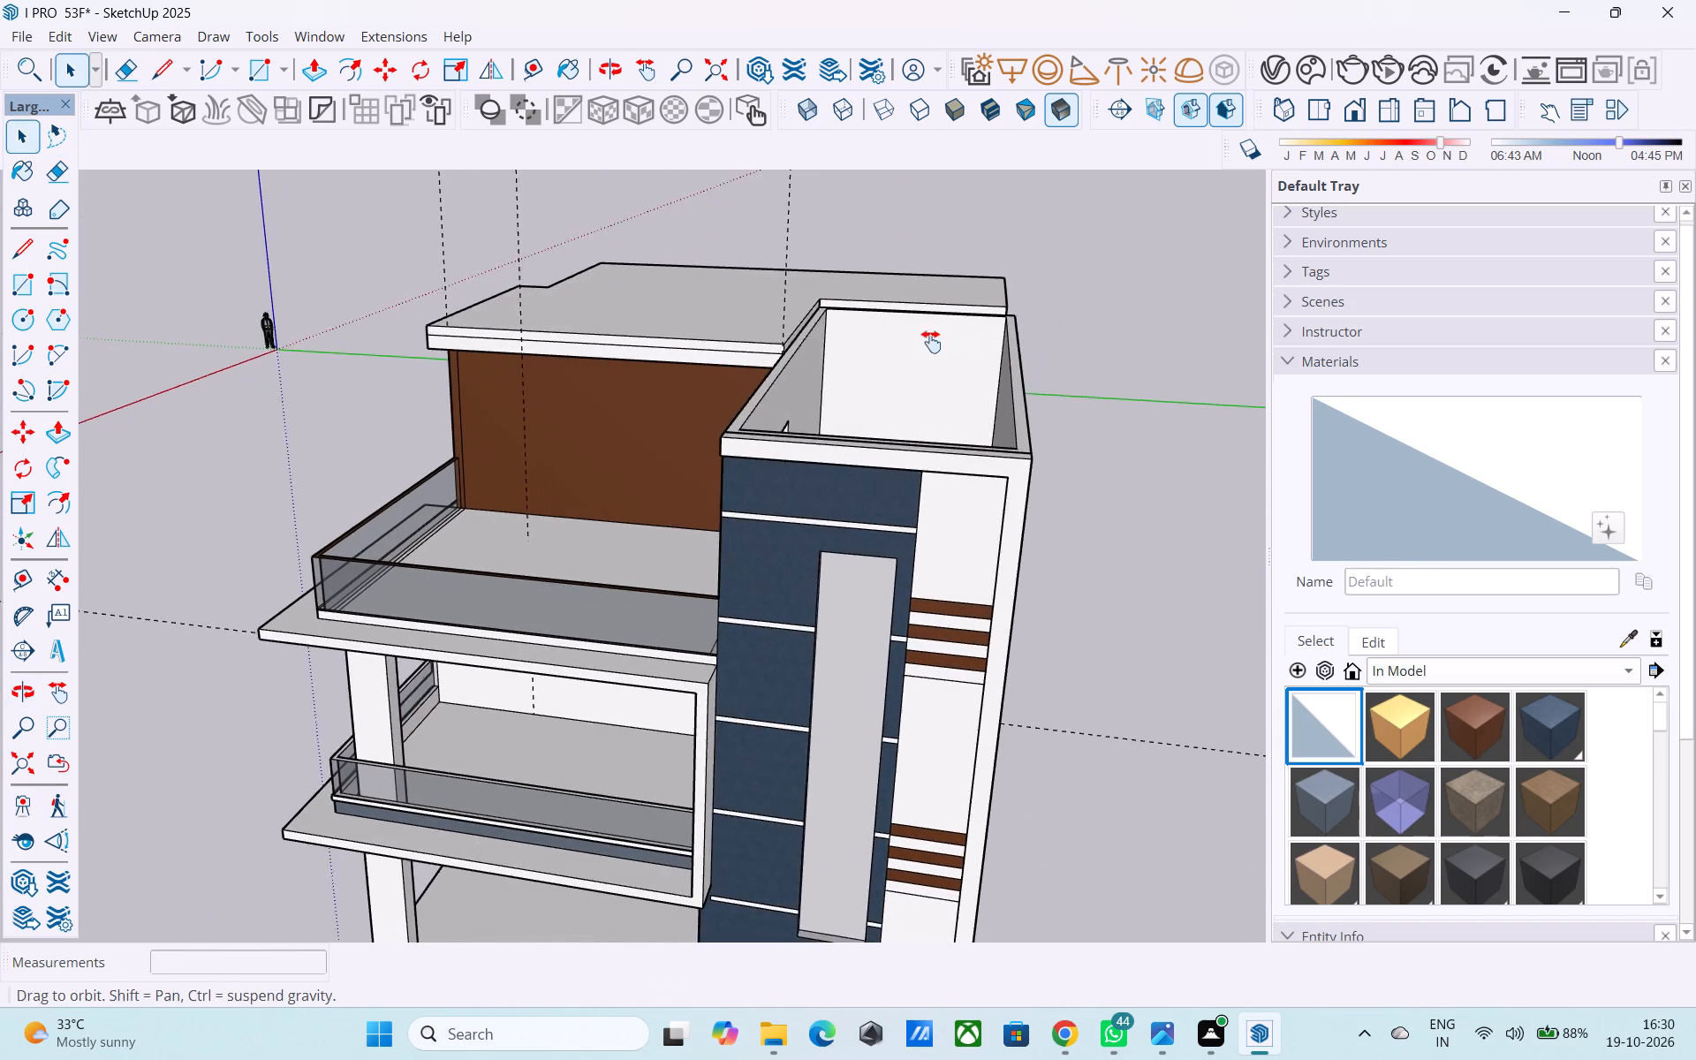
middle_click_drag(931, 342, 902, 342)
middle_click_drag(902, 342, 984, 332)
scroll(966, 341, "up", 5)
double_click(785, 273)
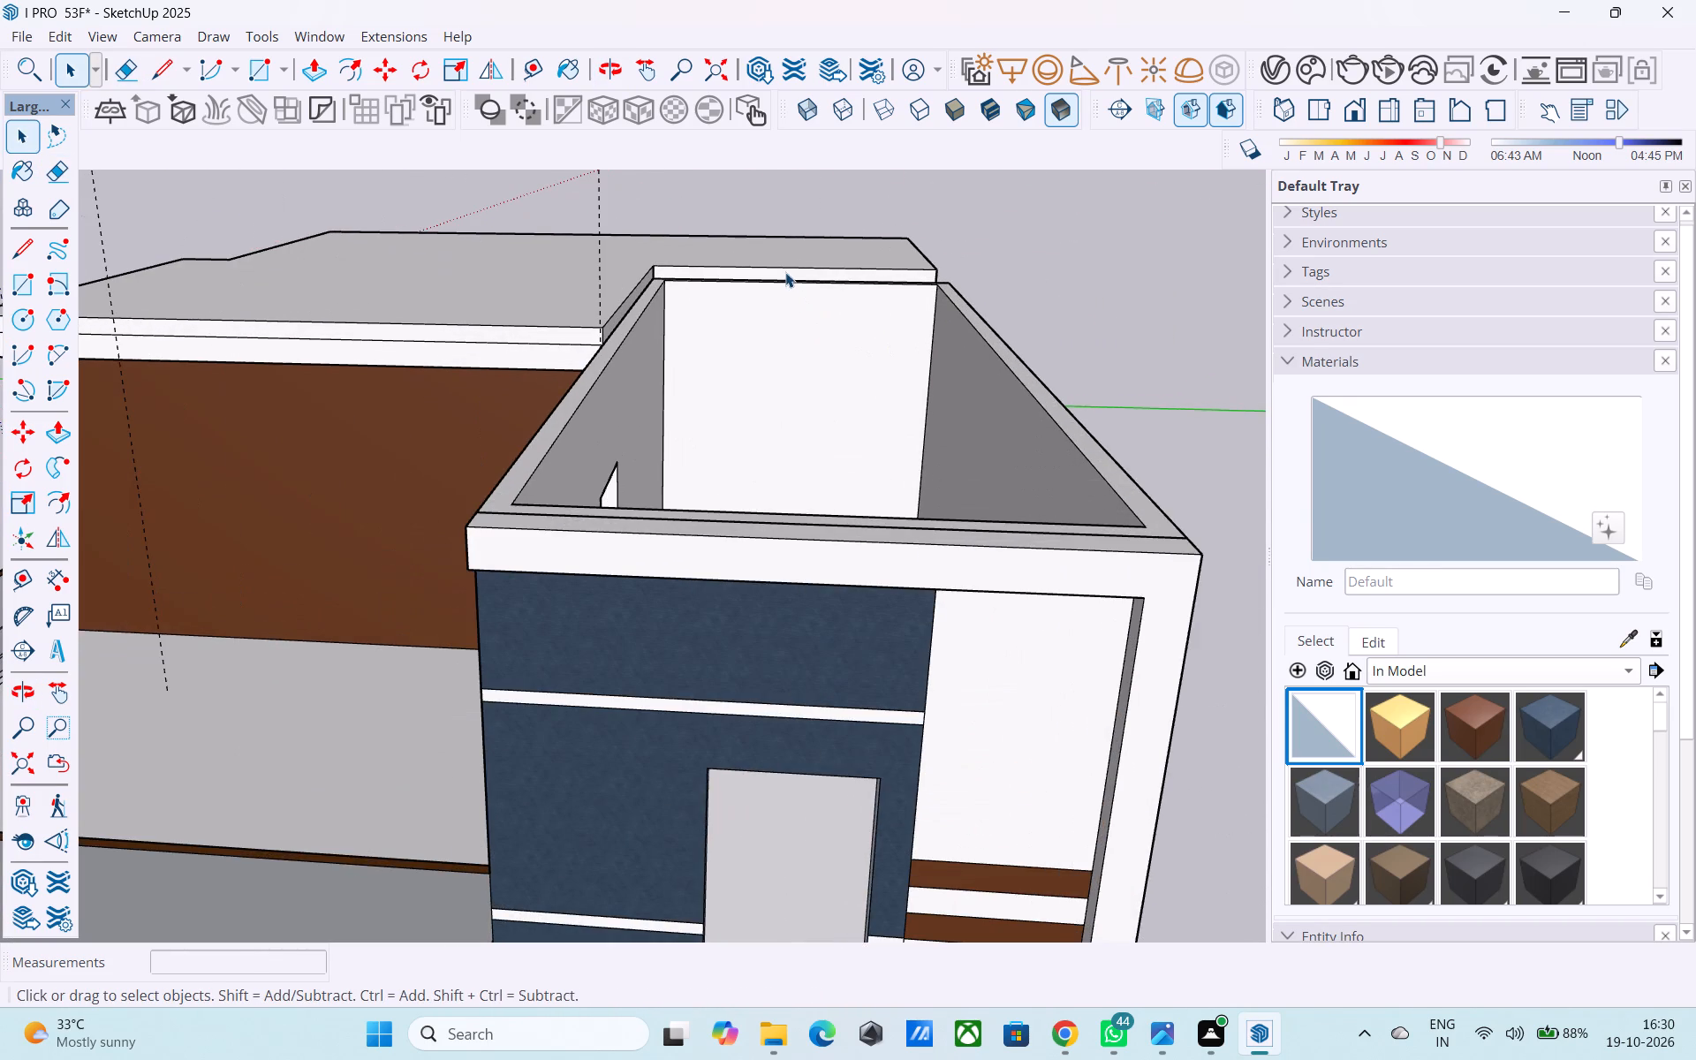
left_click(785, 276)
key("p")
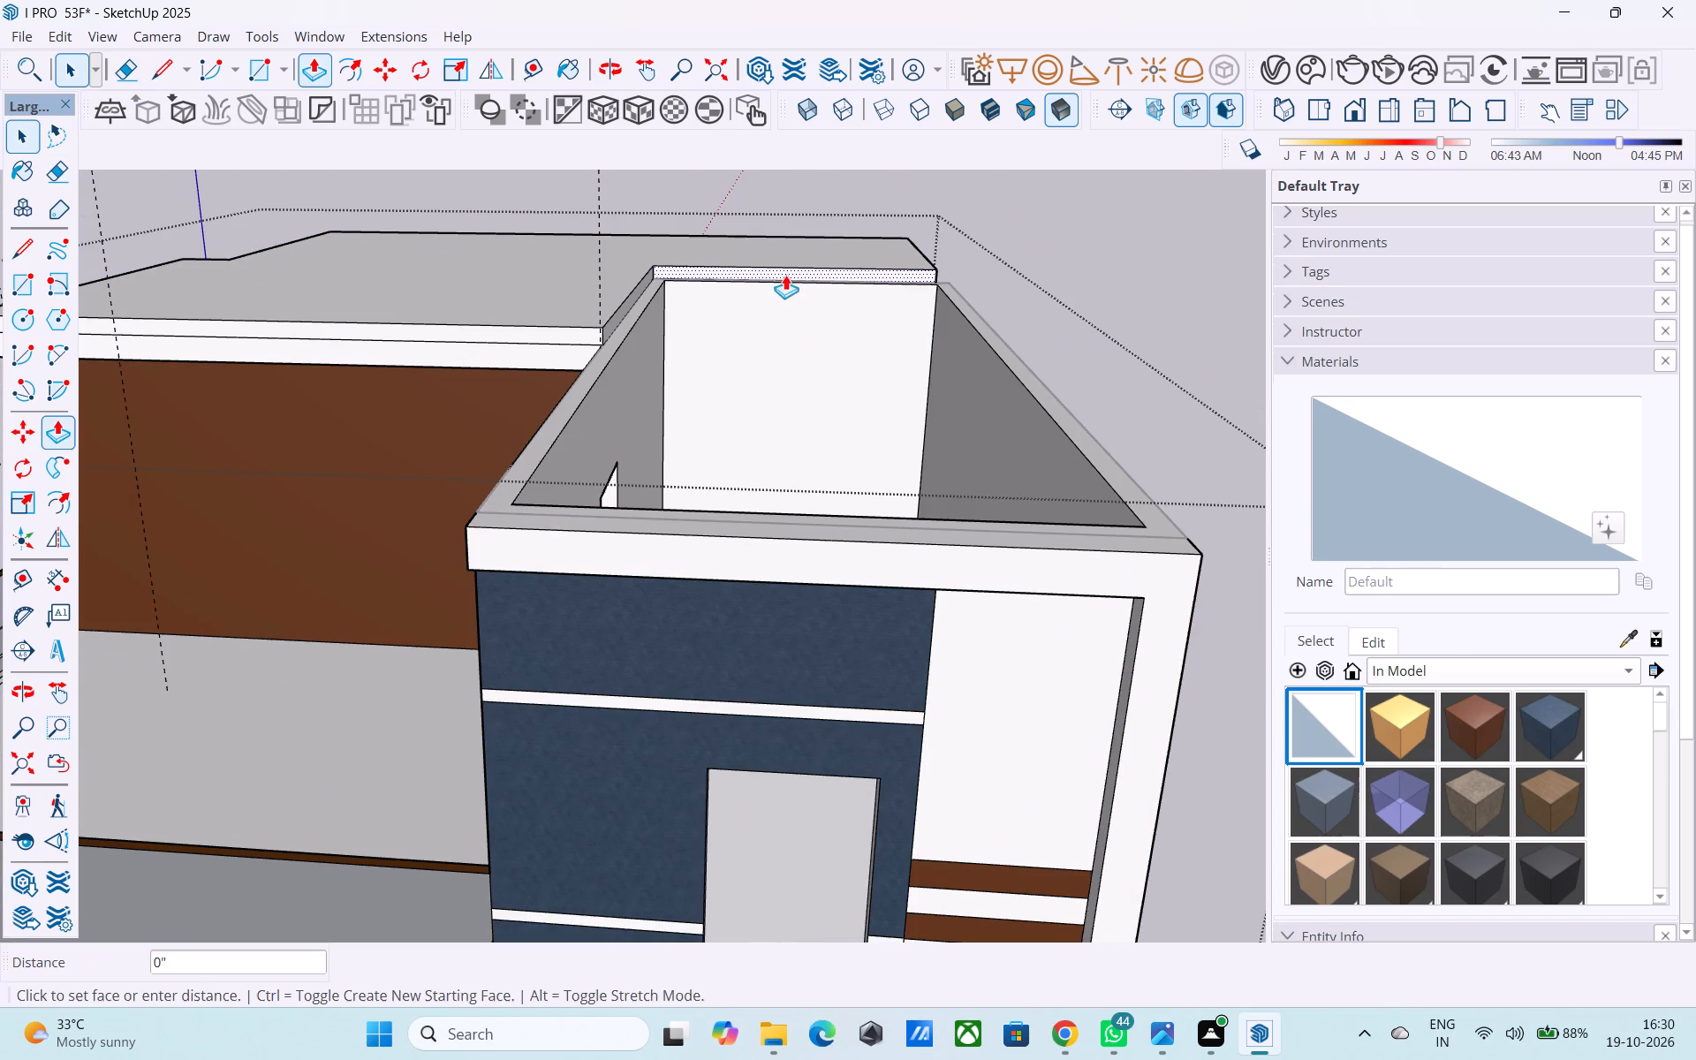
left_click(785, 275)
scroll(793, 334, "down", 5)
left_click(790, 427)
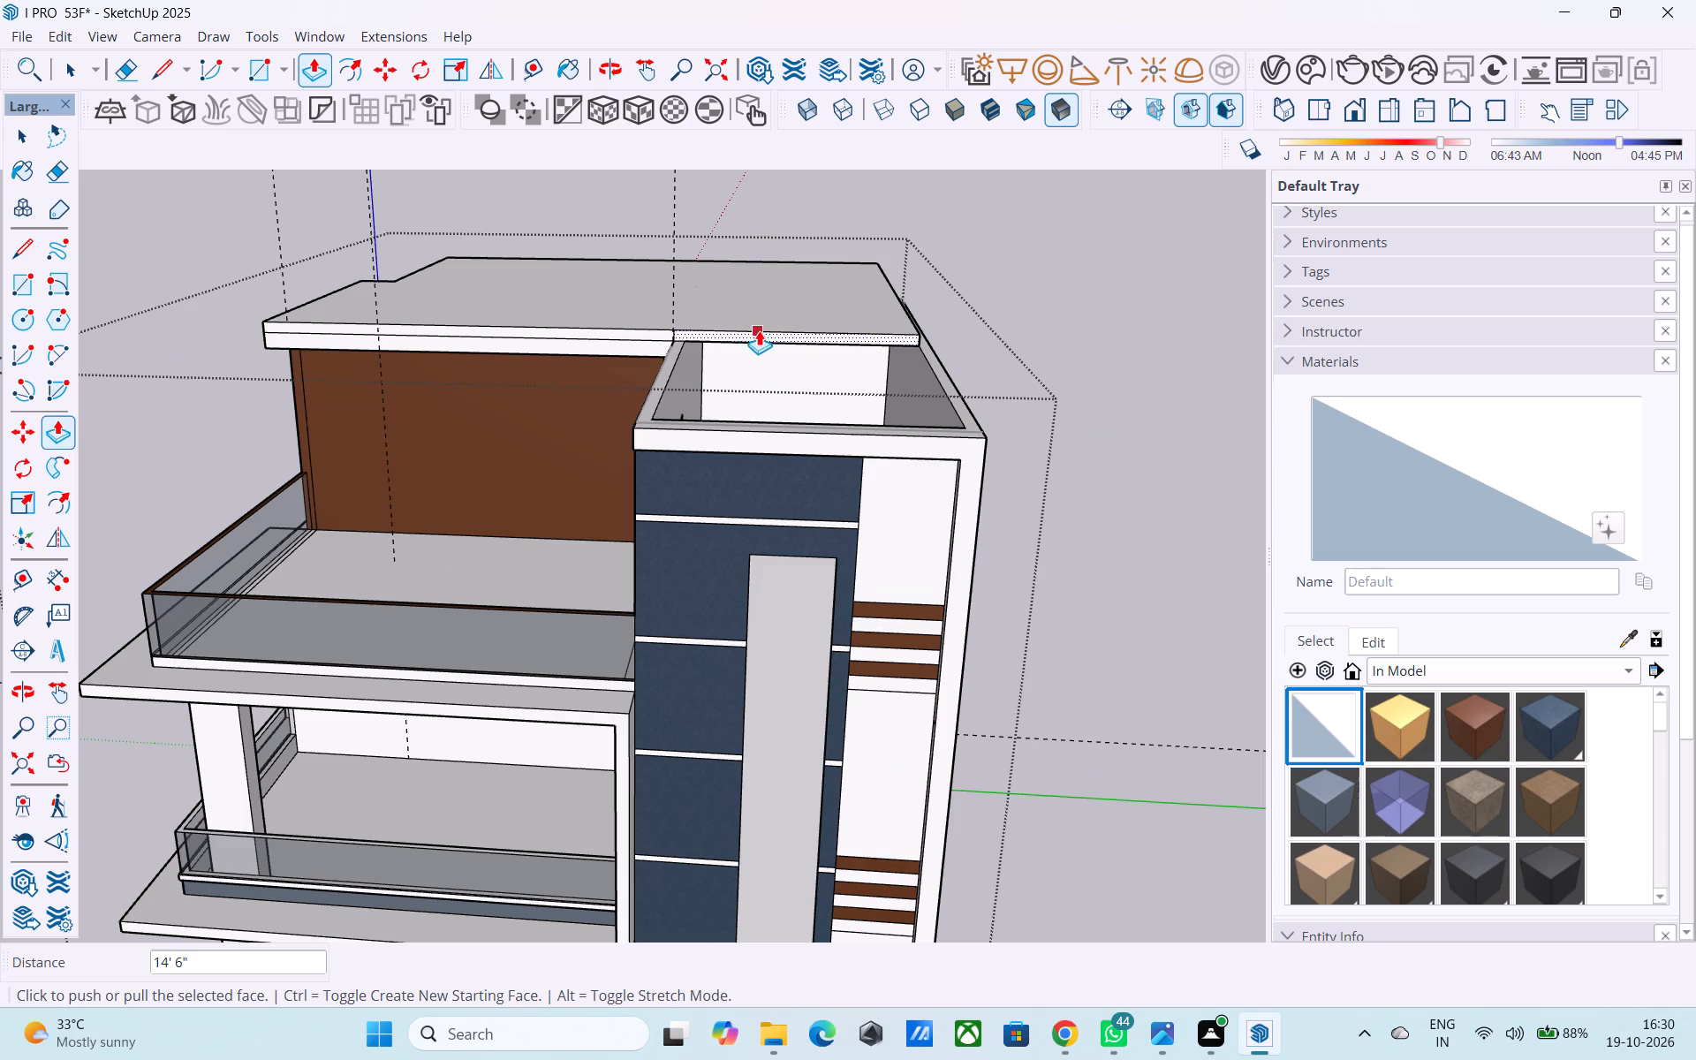
left_click(759, 329)
left_click(776, 428)
Extend the new roof slab's outer side face 6" to line up with the tower's outer wall.
middle_click_drag(839, 405, 708, 400)
scroll(725, 400, "up", 5)
key("space")
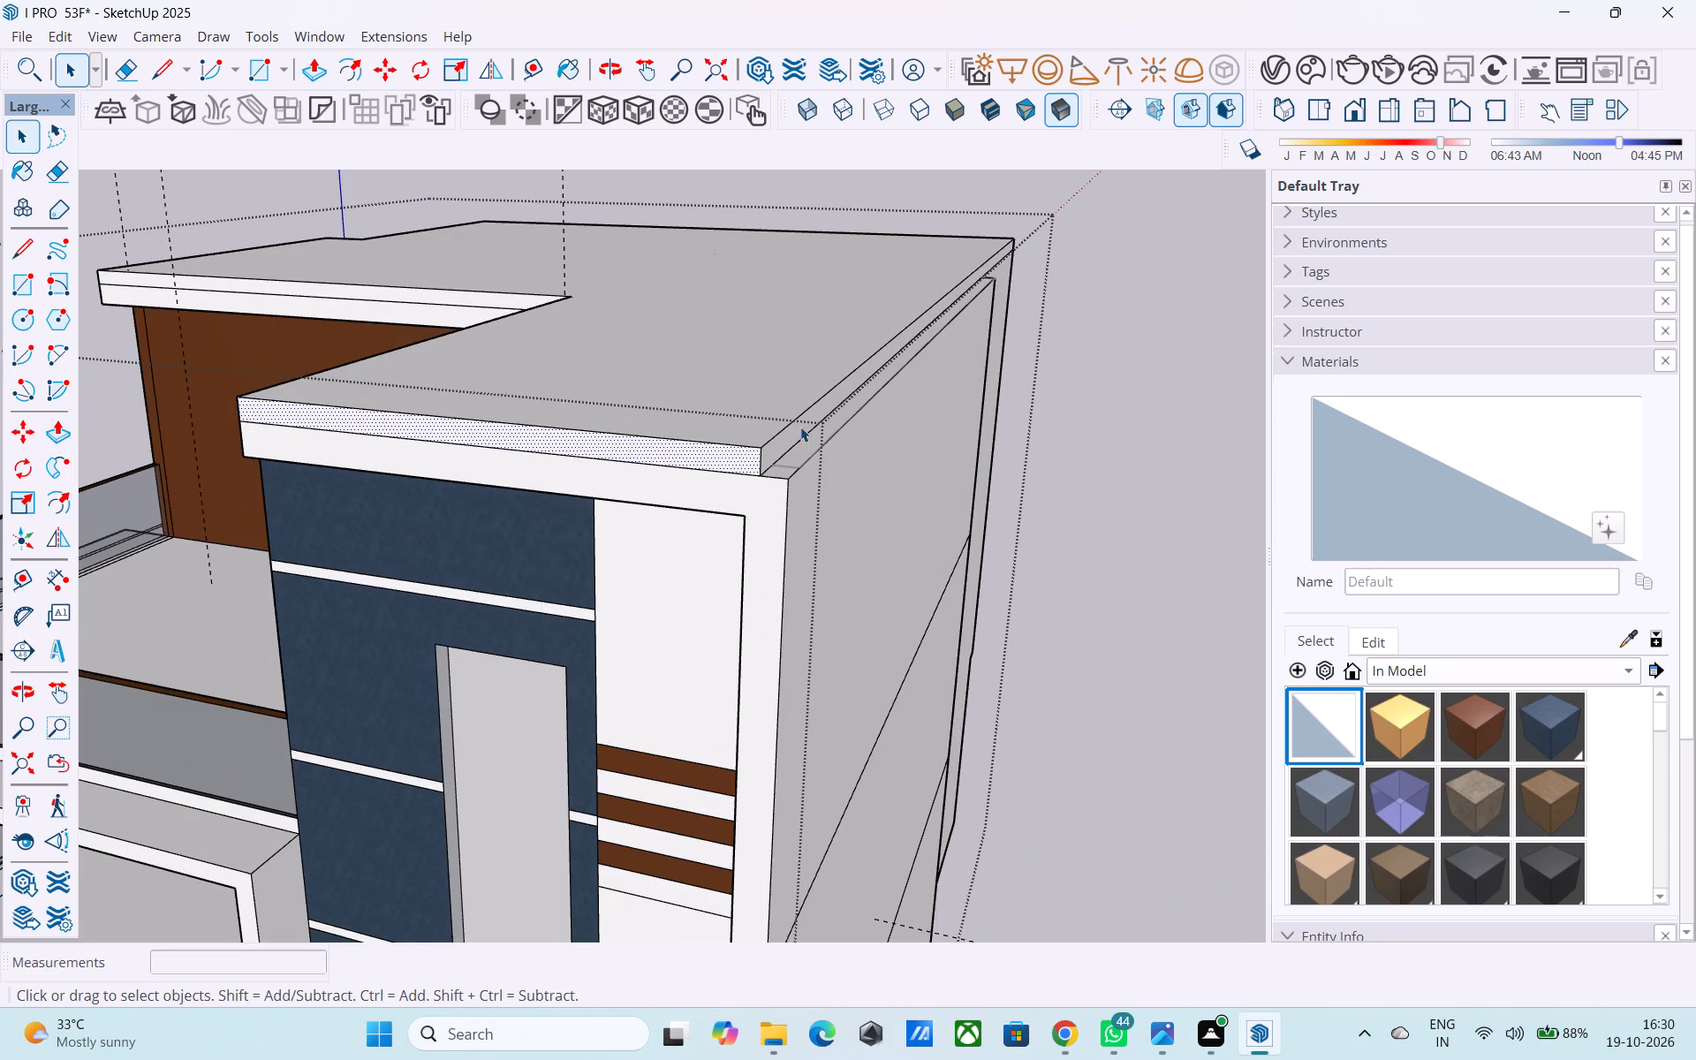
left_click(799, 432)
key("p")
left_click(799, 433)
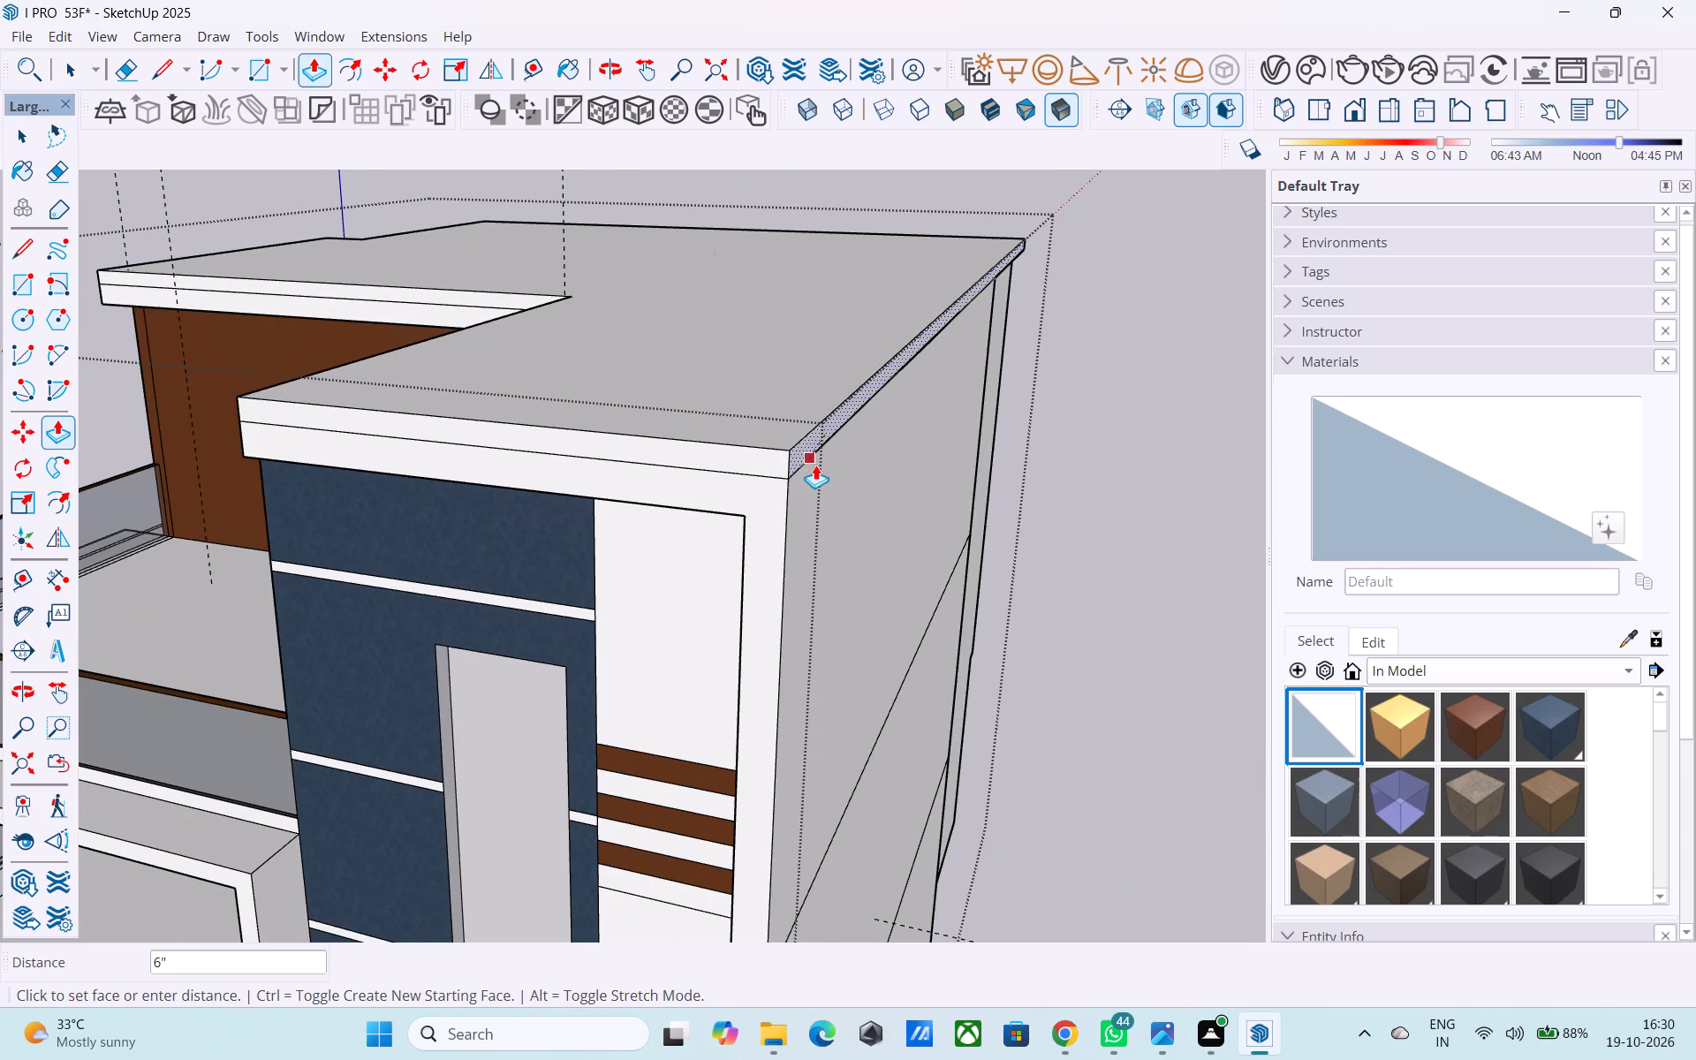
left_click(815, 465)
middle_click_drag(804, 463, 1200, 429)
scroll(1190, 408, "down", 6)
middle_click_drag(557, 447, 673, 437)
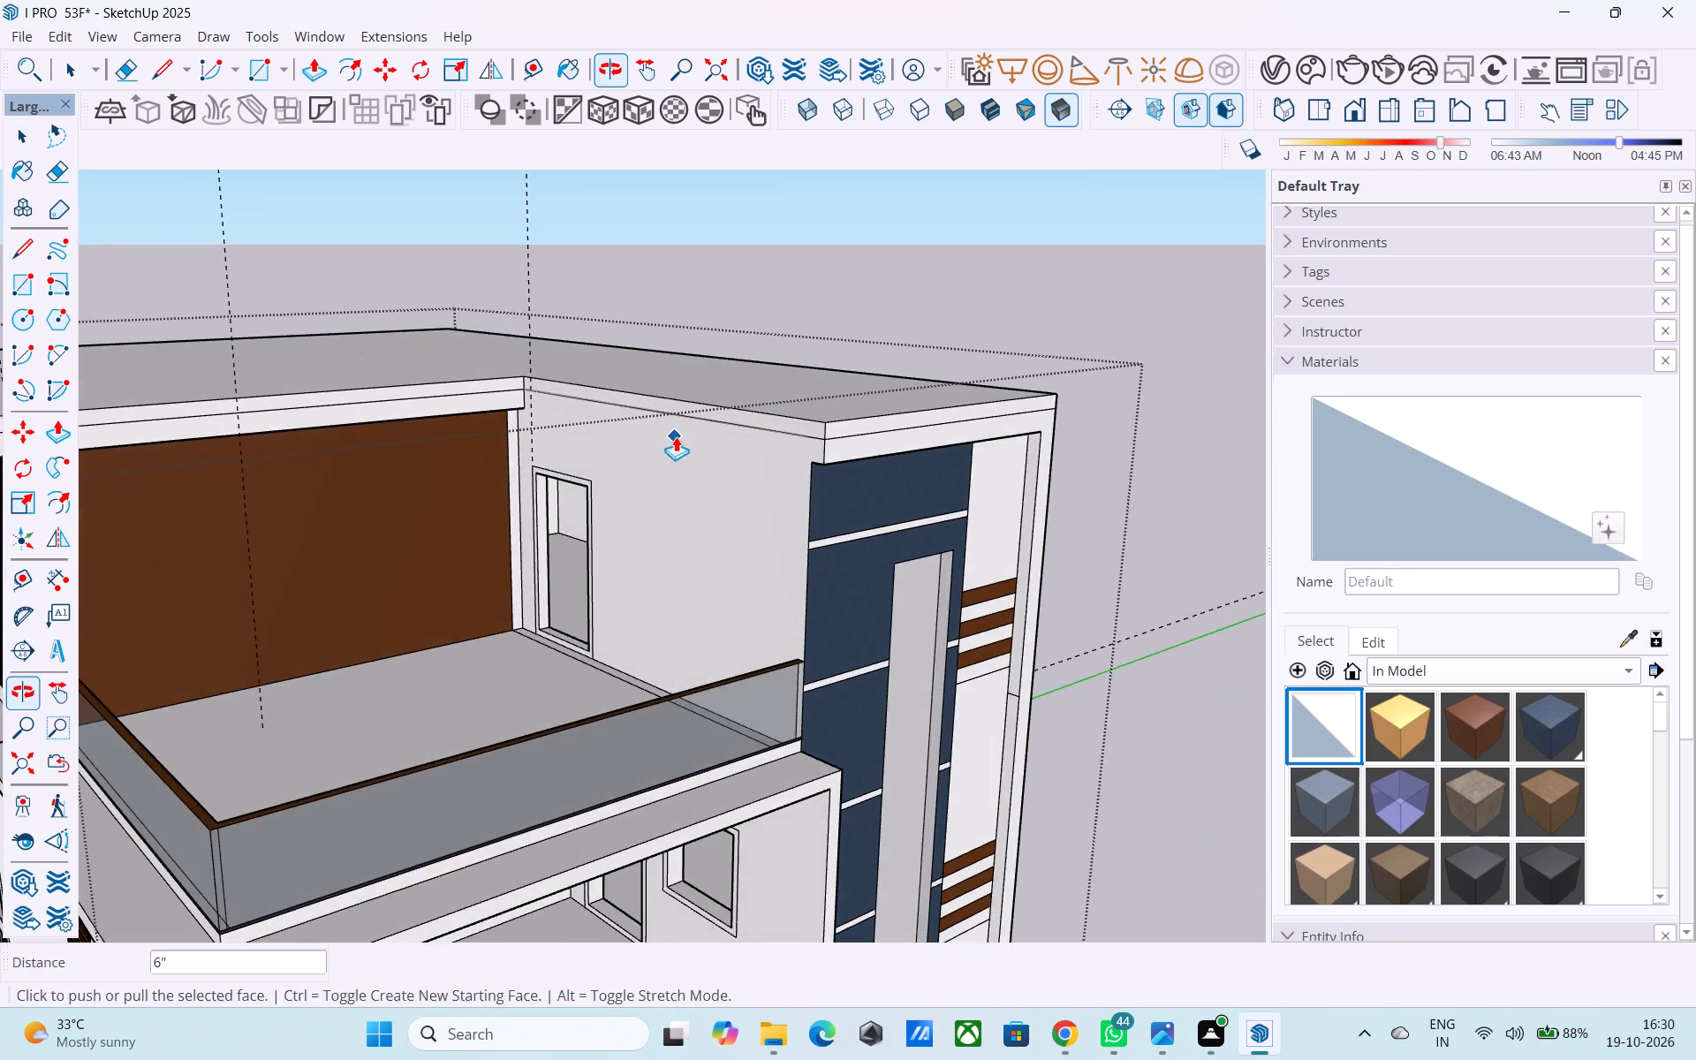
key("space")
Draw a line across the tower's balcony-side wall from the main roof's lower inner corner to the front fascia's bottom edge.
scroll(677, 435, "up", 3)
scroll(685, 428, "down", 3)
scroll(594, 426, "down", 6)
middle_click_drag(464, 415, 590, 307)
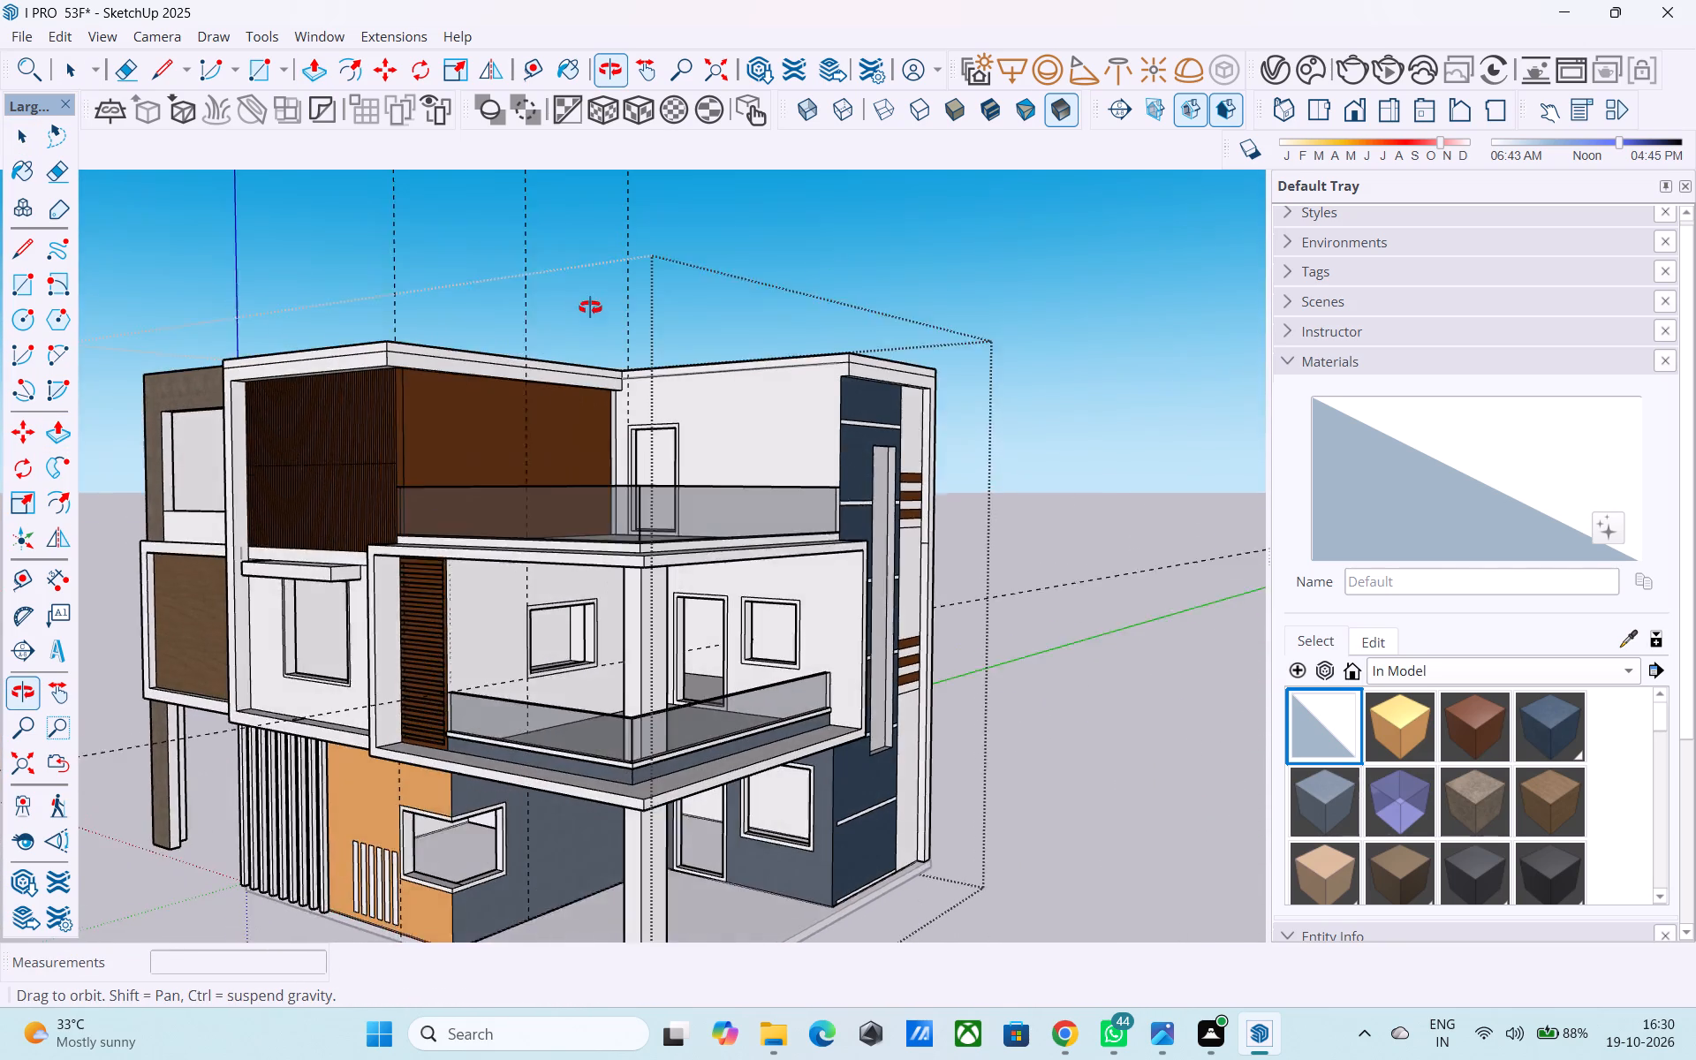
middle_click_drag(590, 307, 558, 323)
scroll(558, 323, "up", 5)
middle_click_drag(605, 354, 610, 381)
scroll(668, 450, "up", 5)
scroll(609, 442, "down", 6)
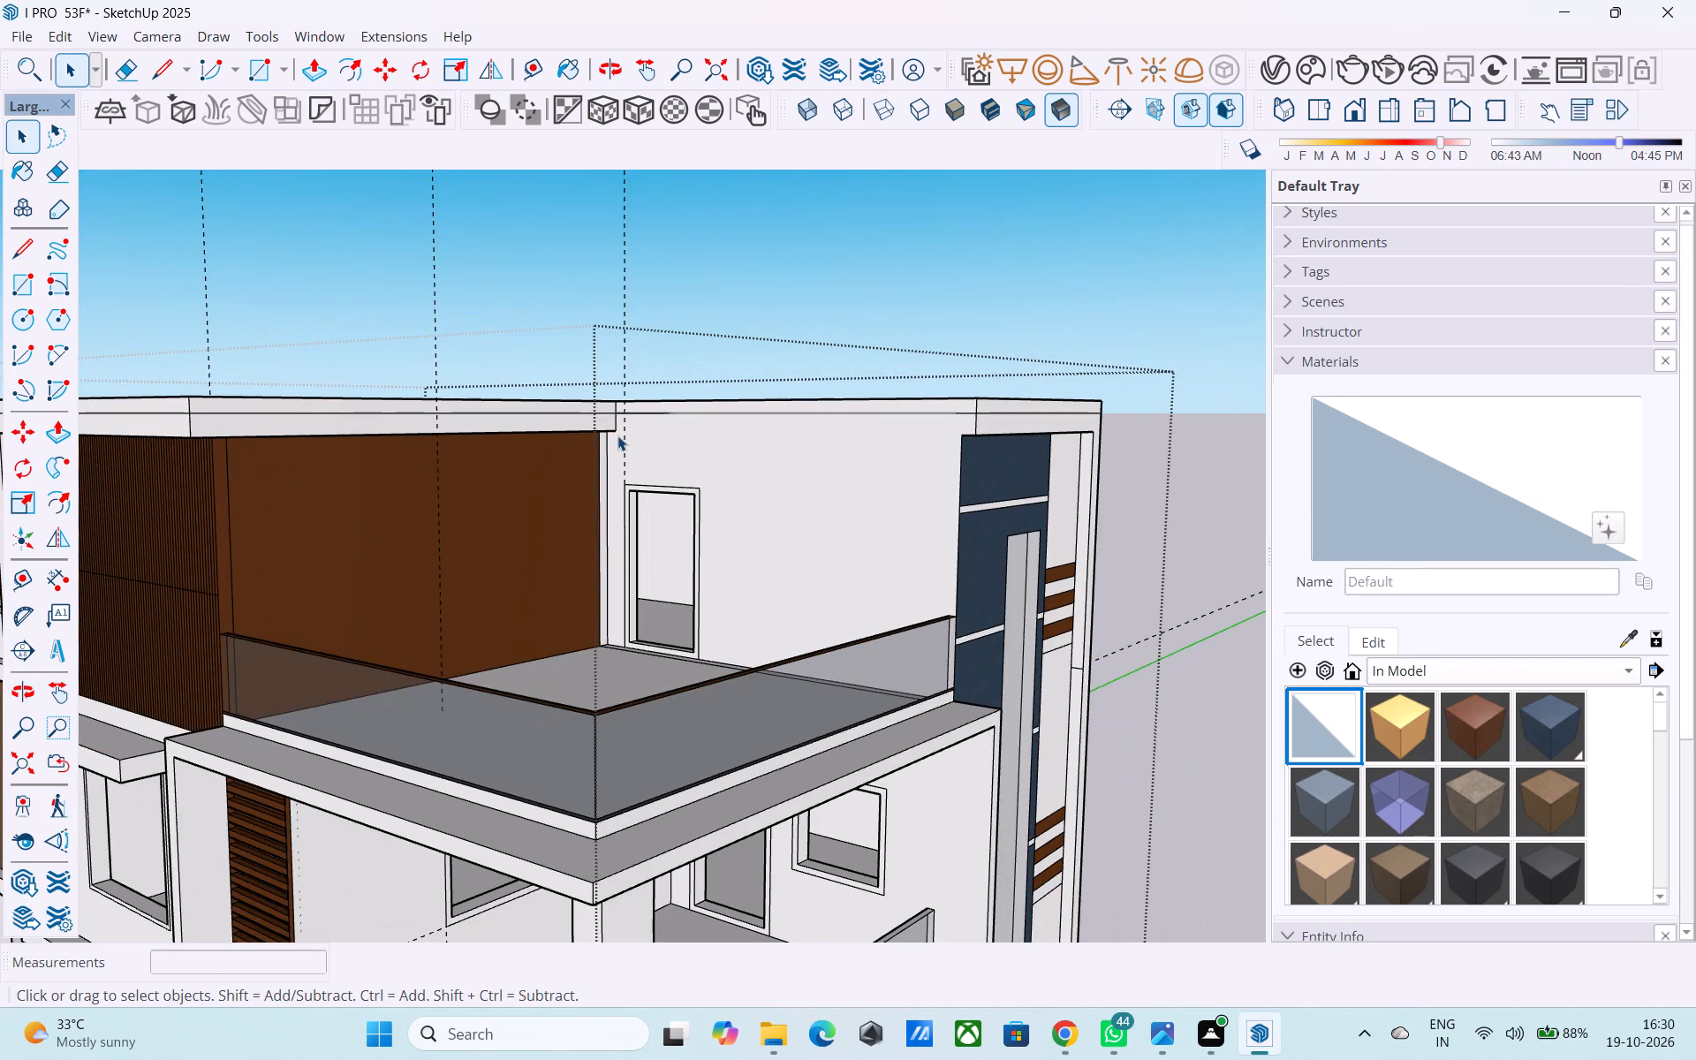
key("l")
scroll(617, 431, "up", 5)
left_click(617, 427)
scroll(617, 427, "down", 5)
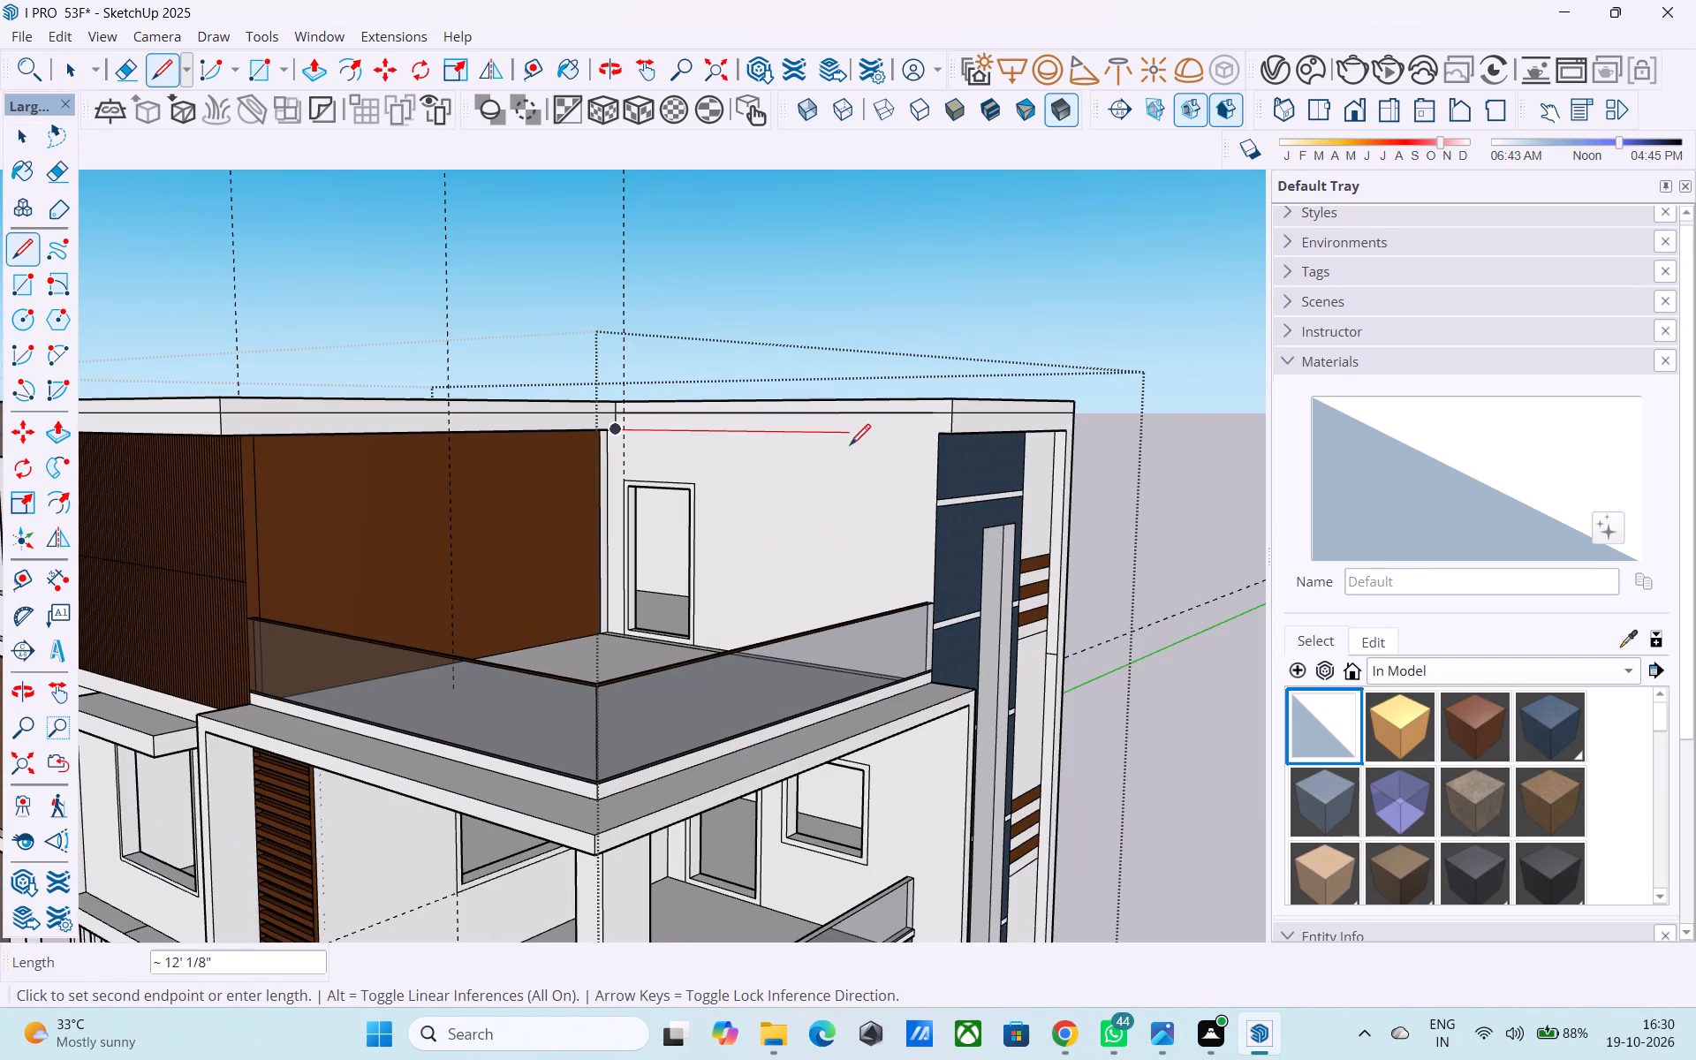
left_click(935, 443)
key("space")
Pull the new band at the top of the tower's balcony-side wall outward 1'.
middle_click_drag(931, 443, 854, 276)
scroll(857, 276, "up", 4)
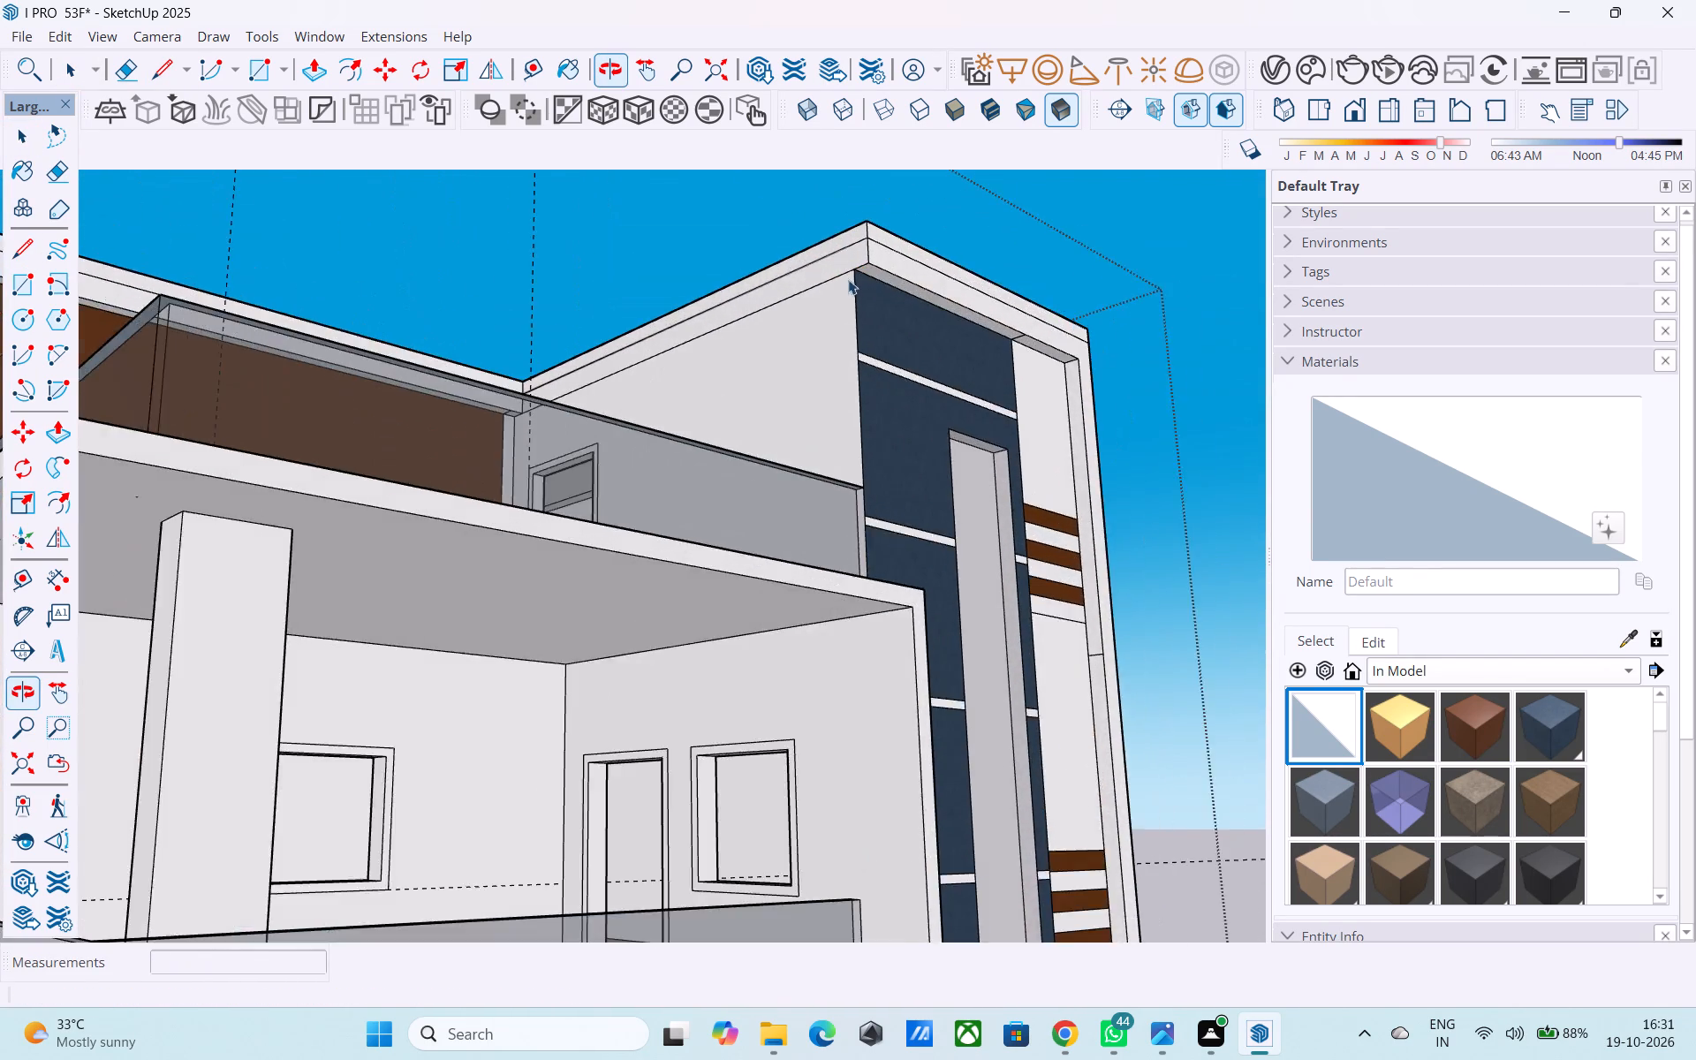
scroll(848, 279, "up", 4)
left_click(833, 271)
key("p")
left_click(833, 271)
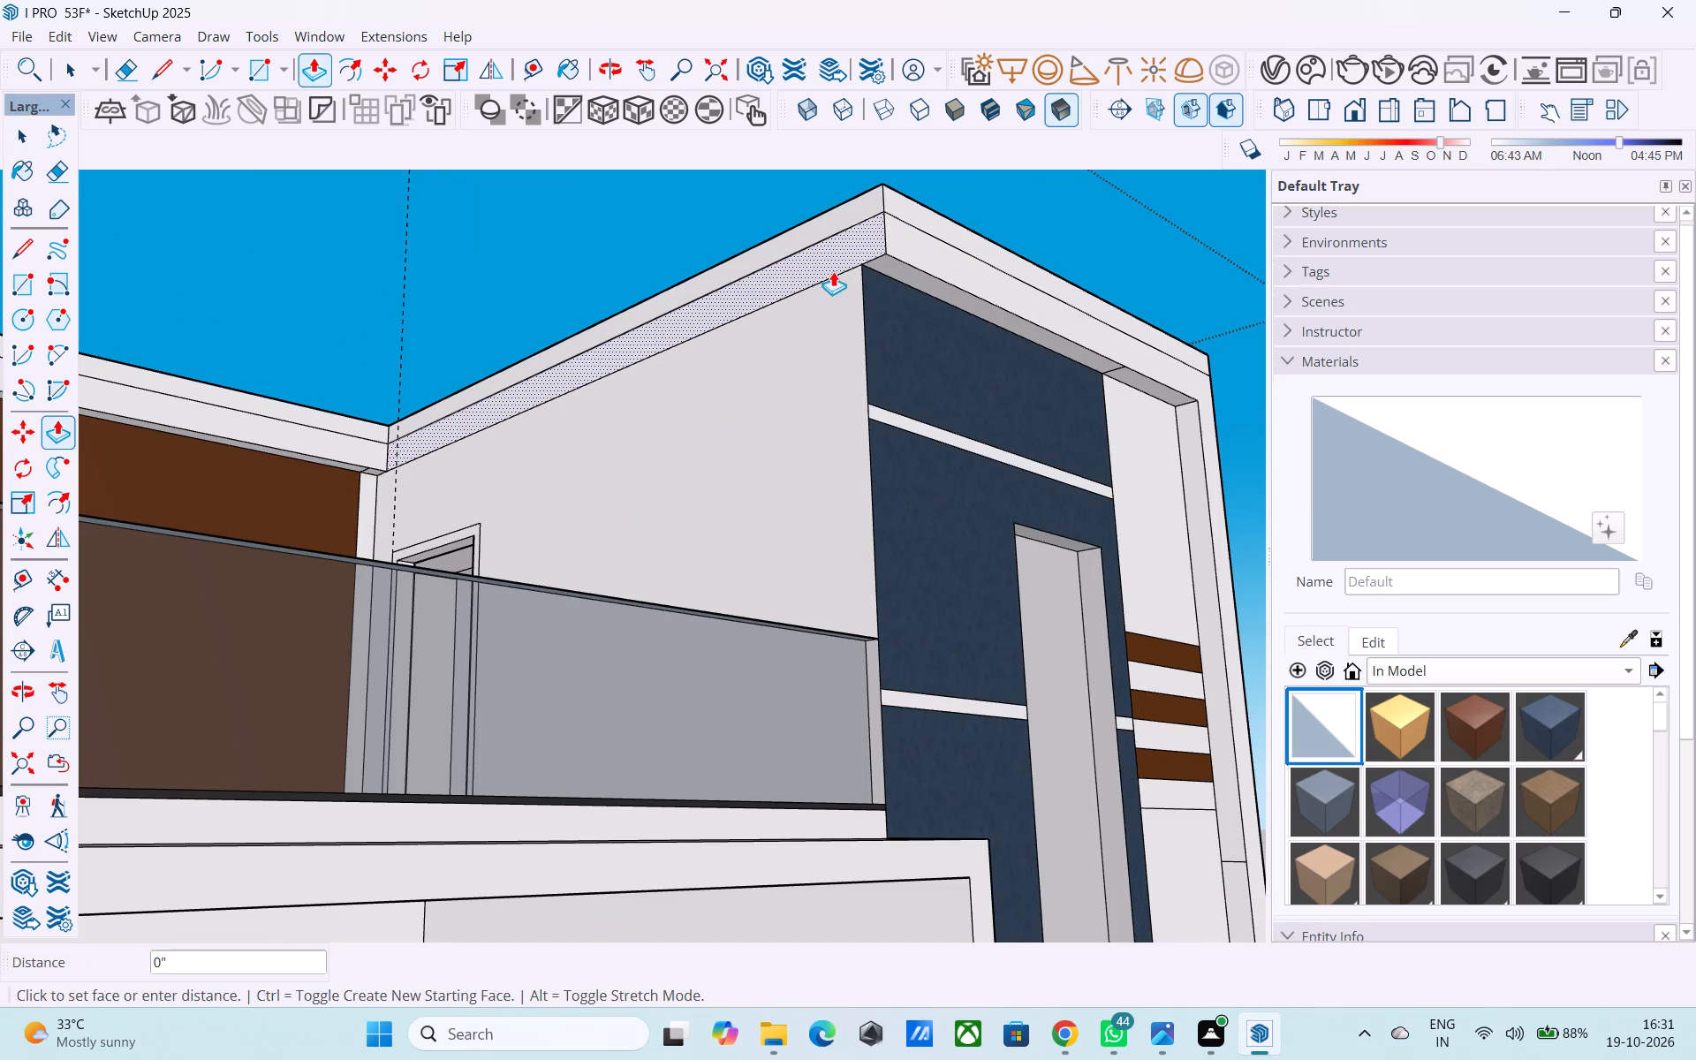
type("1'")
key("Return")
key("space")
Pull the roof slab edge above that band outward by the same 1' distance.
middle_click_drag(787, 271, 869, 579)
left_click(821, 375)
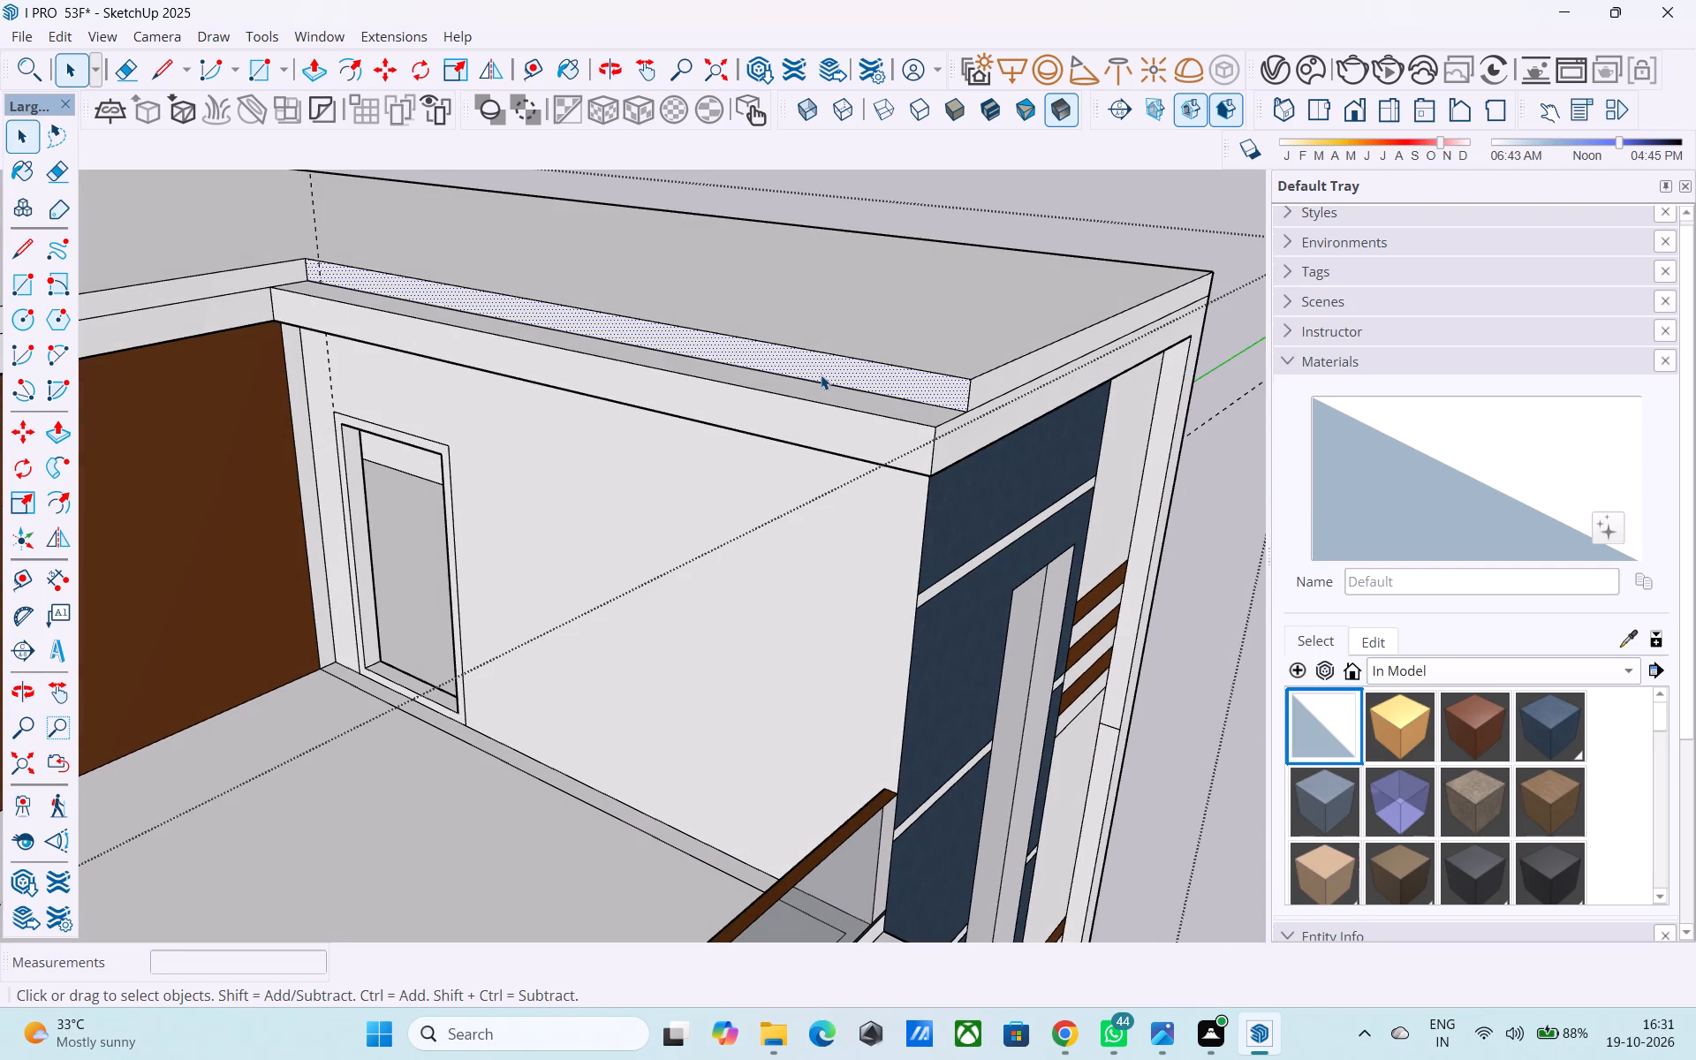
key("p")
double_click(821, 375)
key("space")
Examine the reworked tower roof and fascia from above, below and the balcony side.
scroll(820, 375, "down", 8)
middle_click_drag(821, 390, 643, 367)
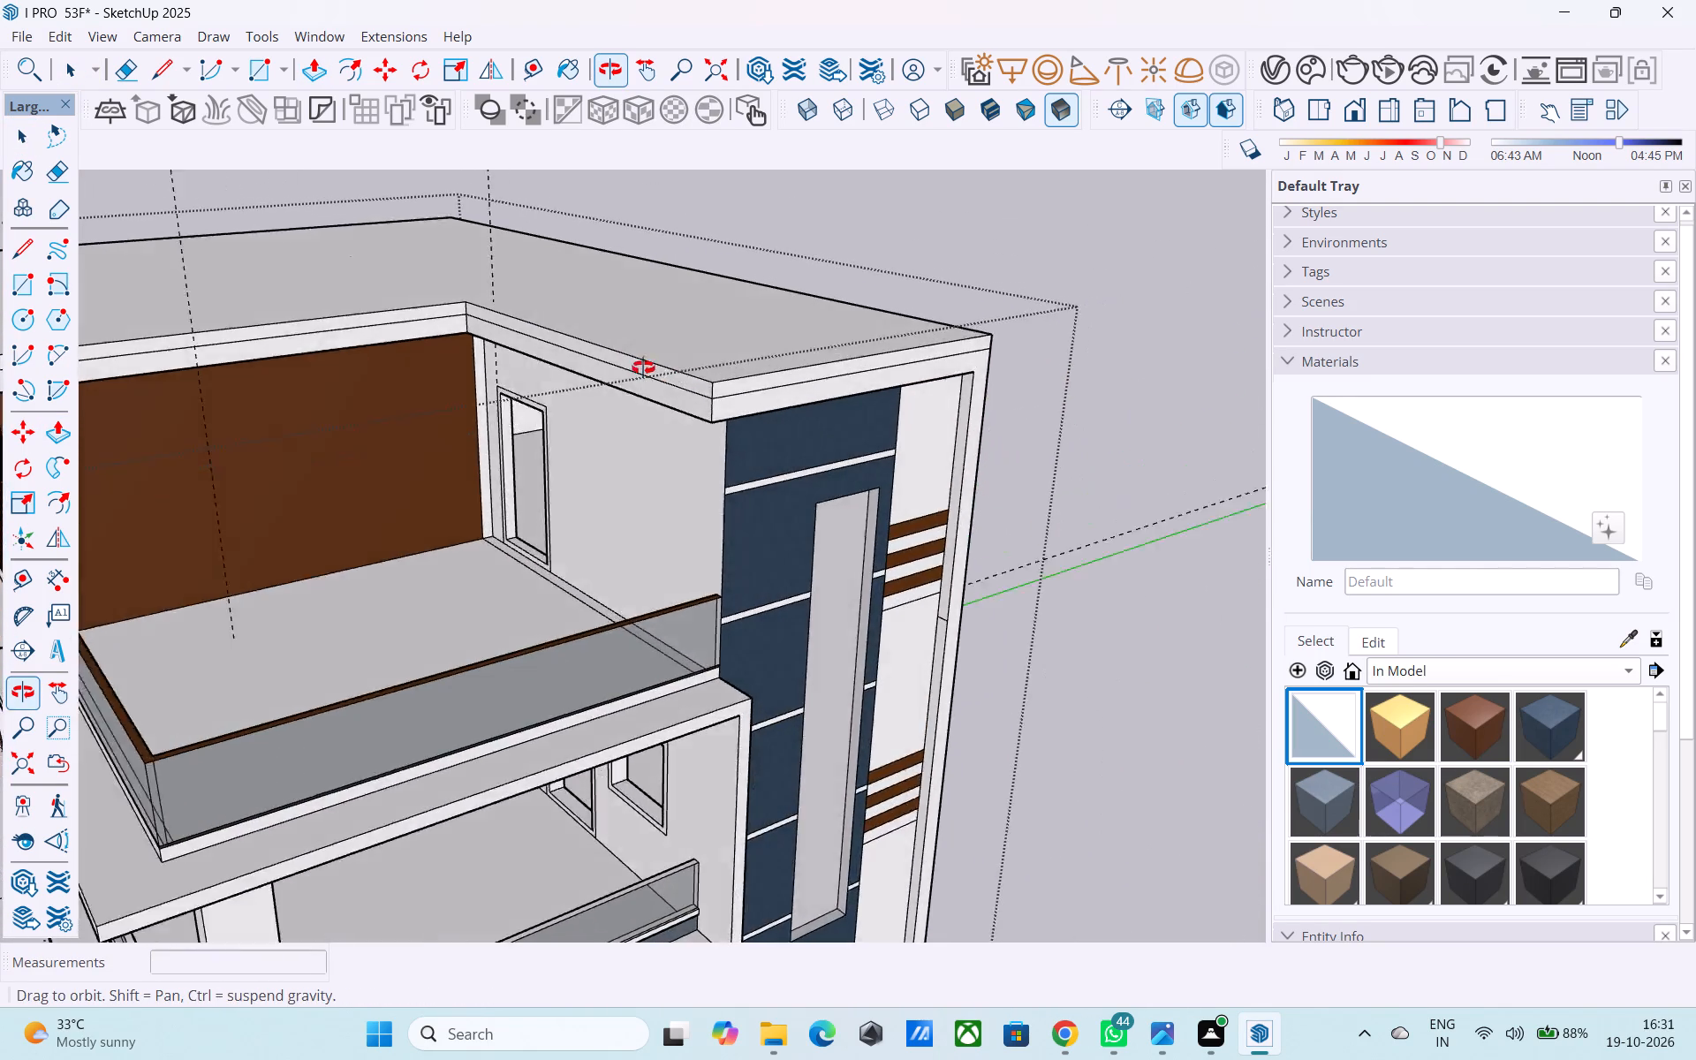
middle_click_drag(643, 367, 640, 367)
scroll(707, 360, "down", 5)
middle_click_drag(677, 369, 700, 369, "shift")
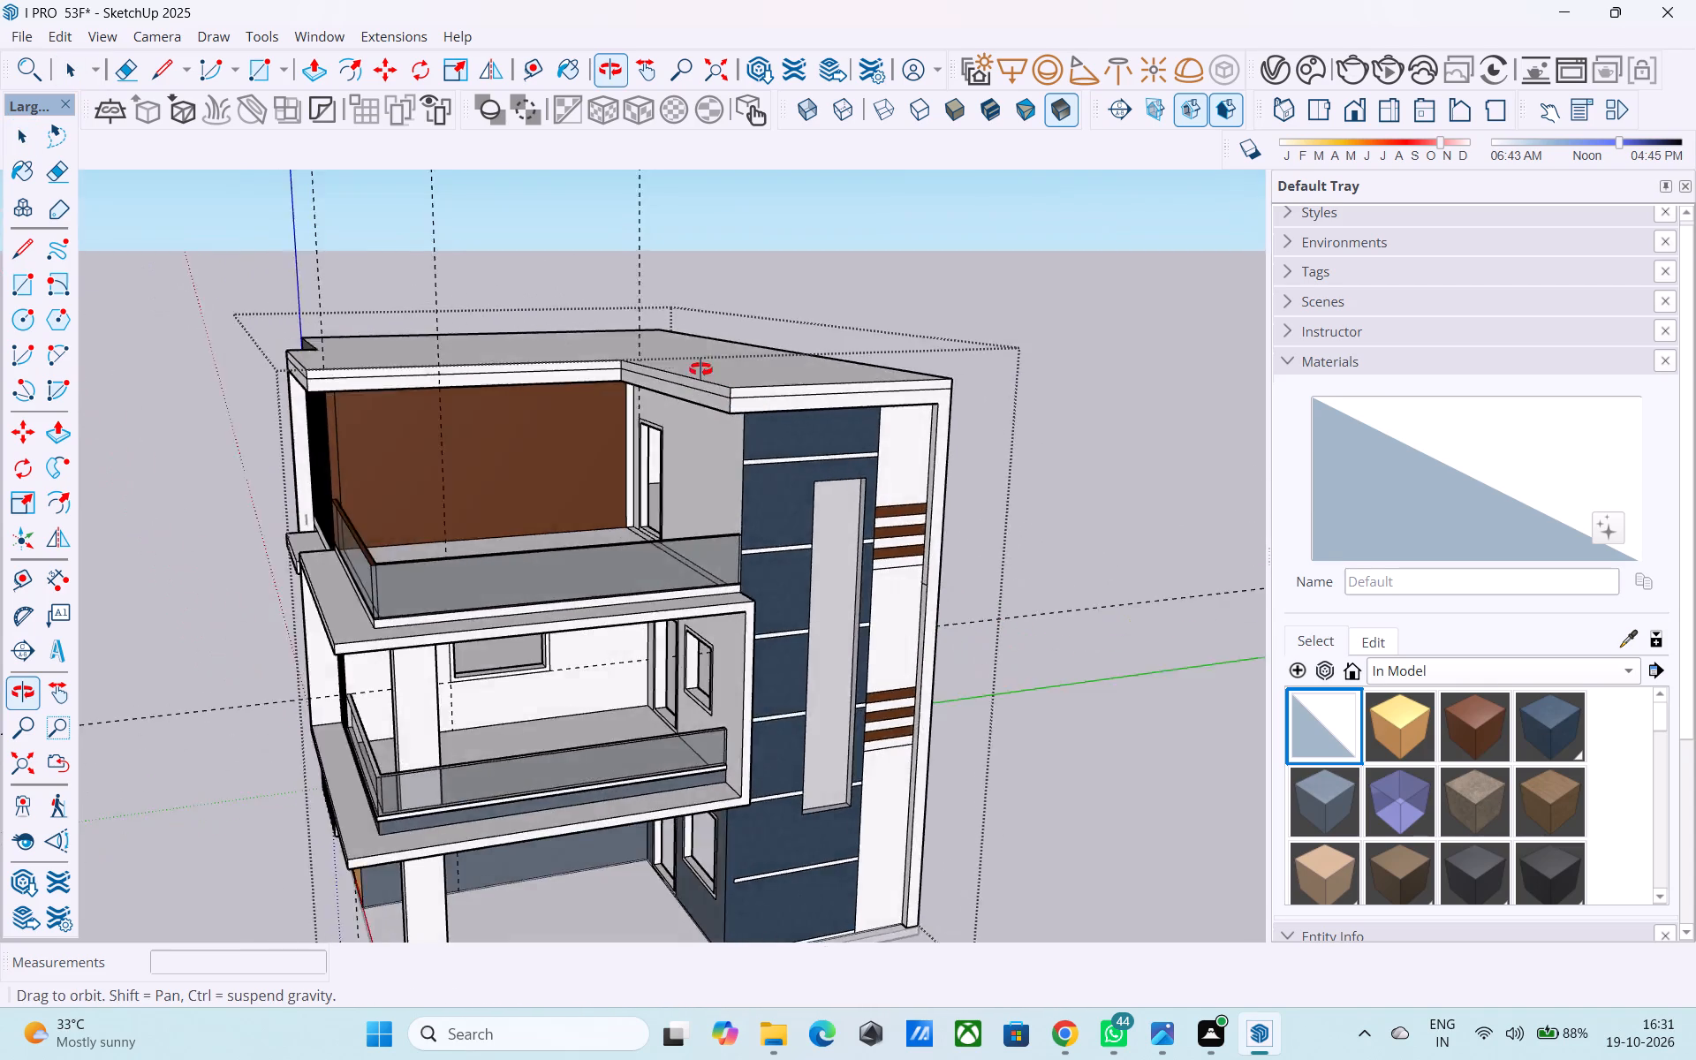
middle_click_drag(700, 369, 547, 337, "shift")
middle_click_drag(628, 352, 833, 341, "shift")
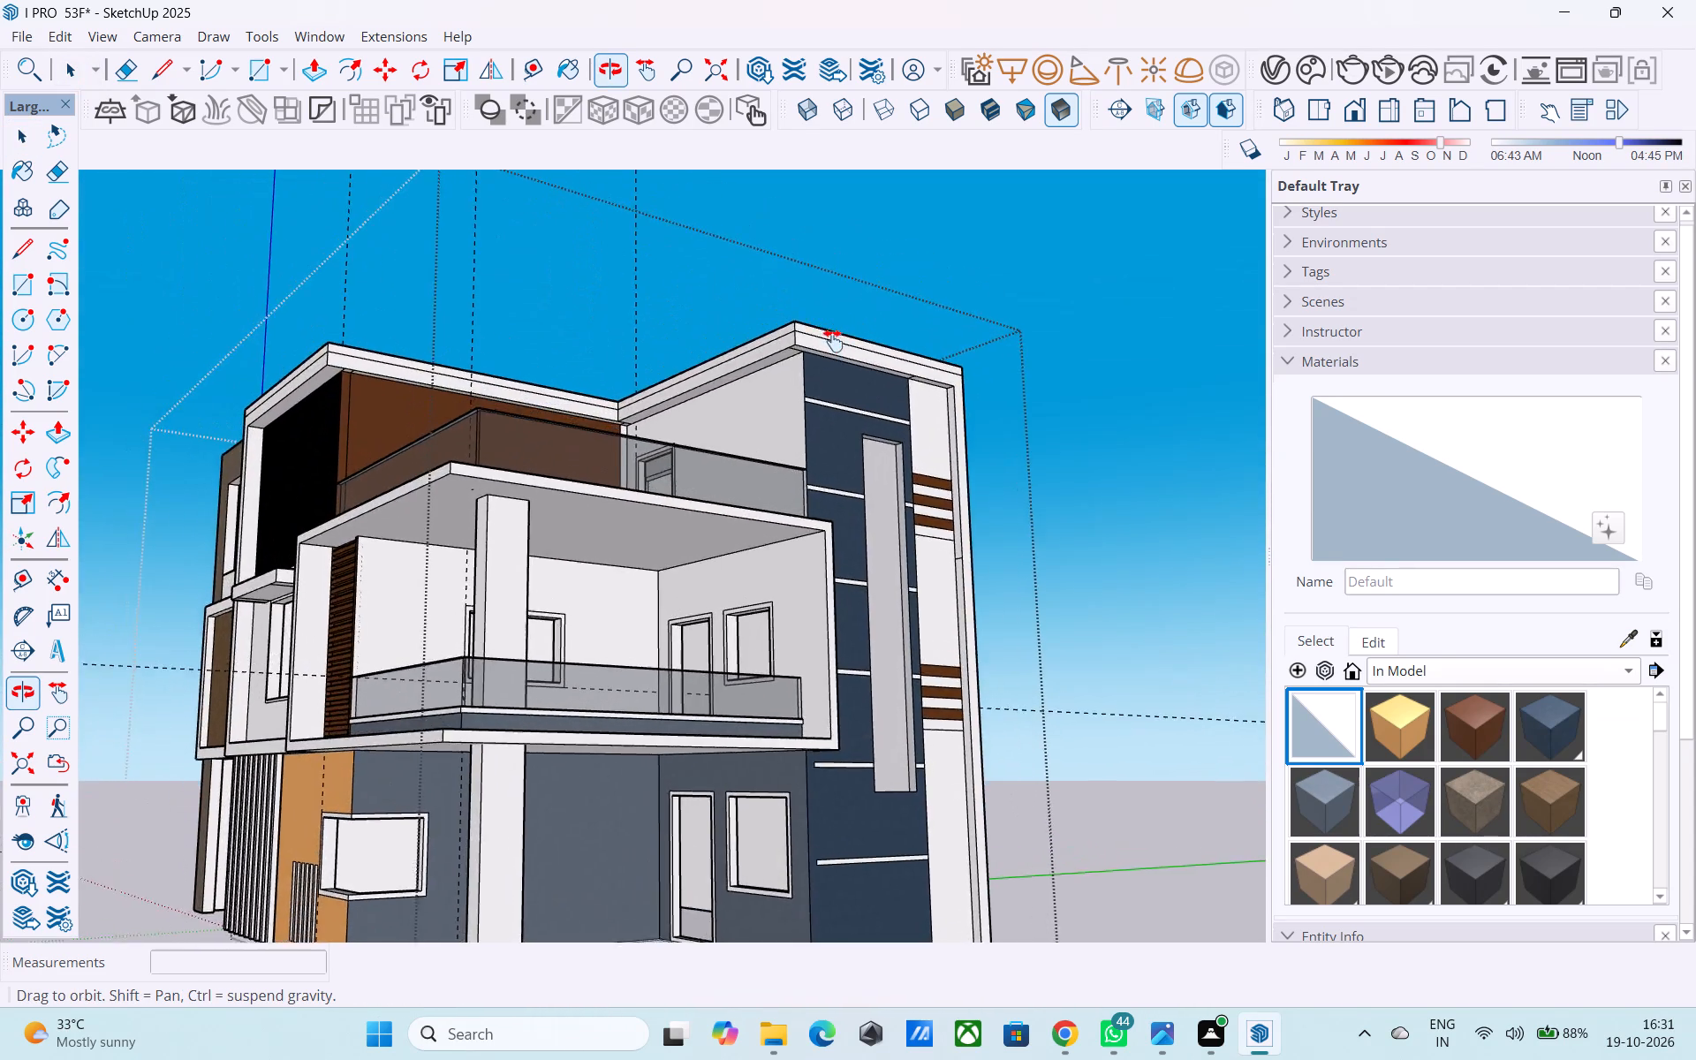
middle_click_drag(833, 341, 824, 488, "shift")
middle_click_drag(801, 516, 814, 253, "shift")
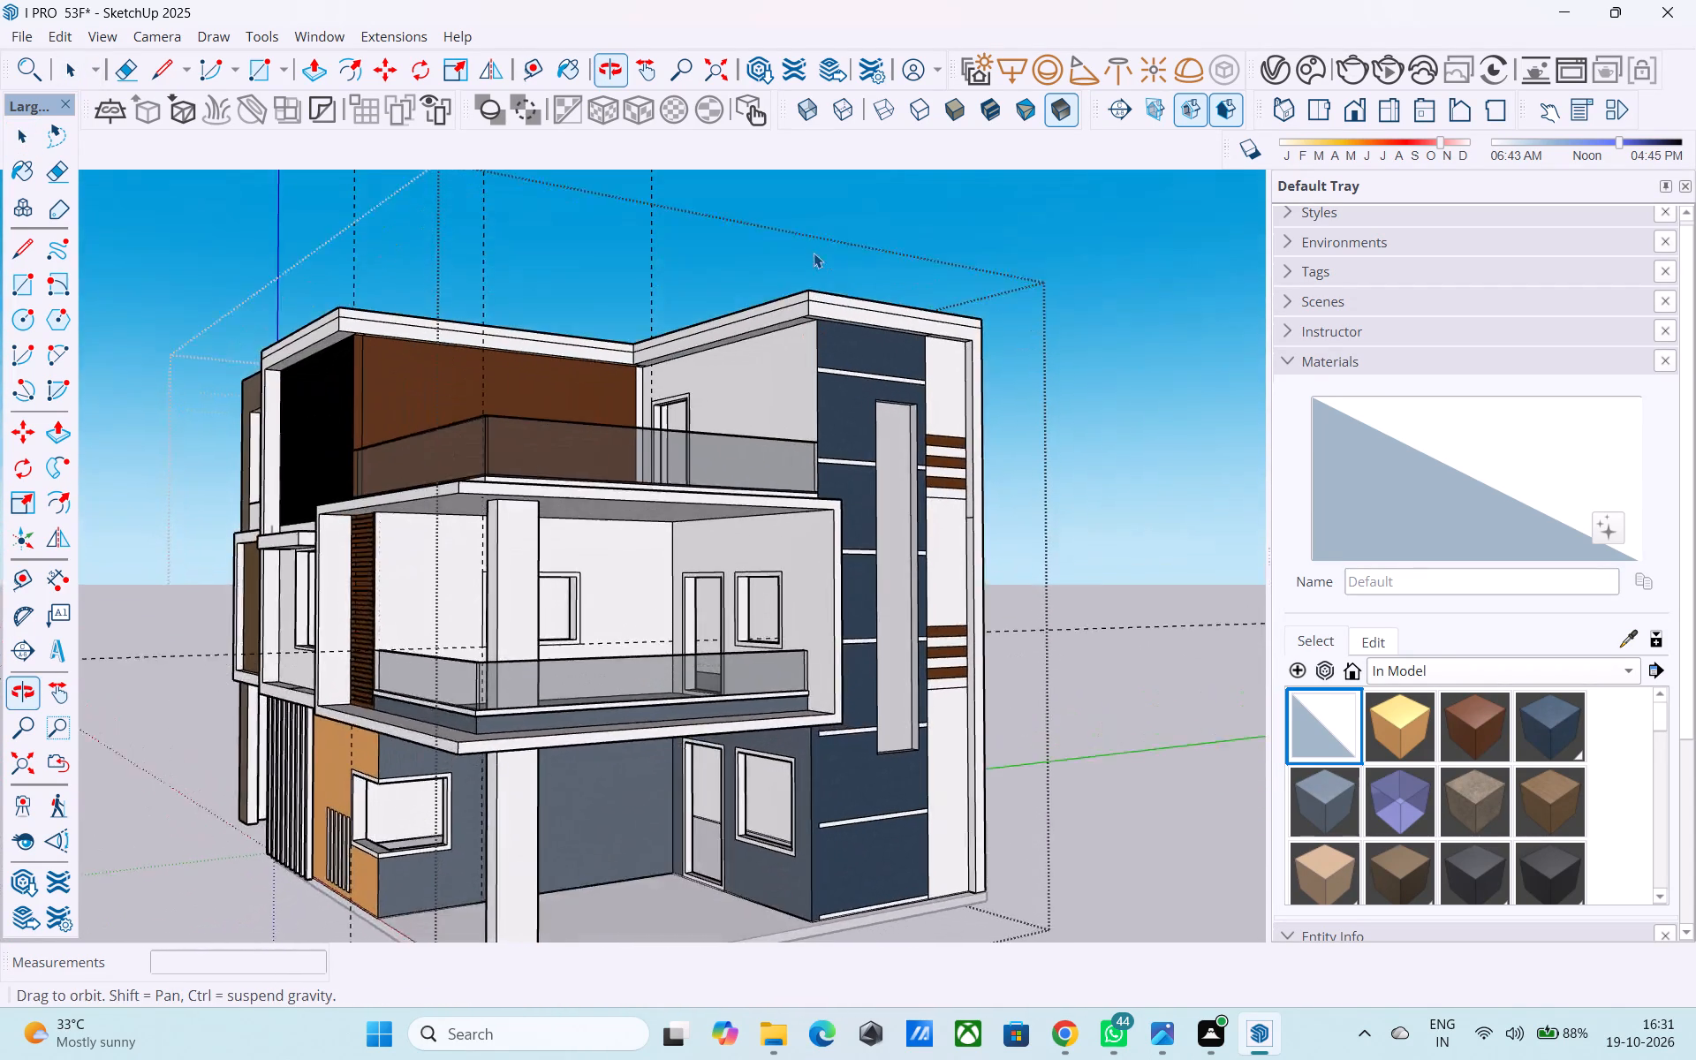
Paint the ceiling over the middle-floor balcony with the Carpet_04_1K material.
middle_click_drag(814, 253, 818, 316, "shift")
middle_click_drag(699, 470, 788, 402)
left_click(1537, 720)
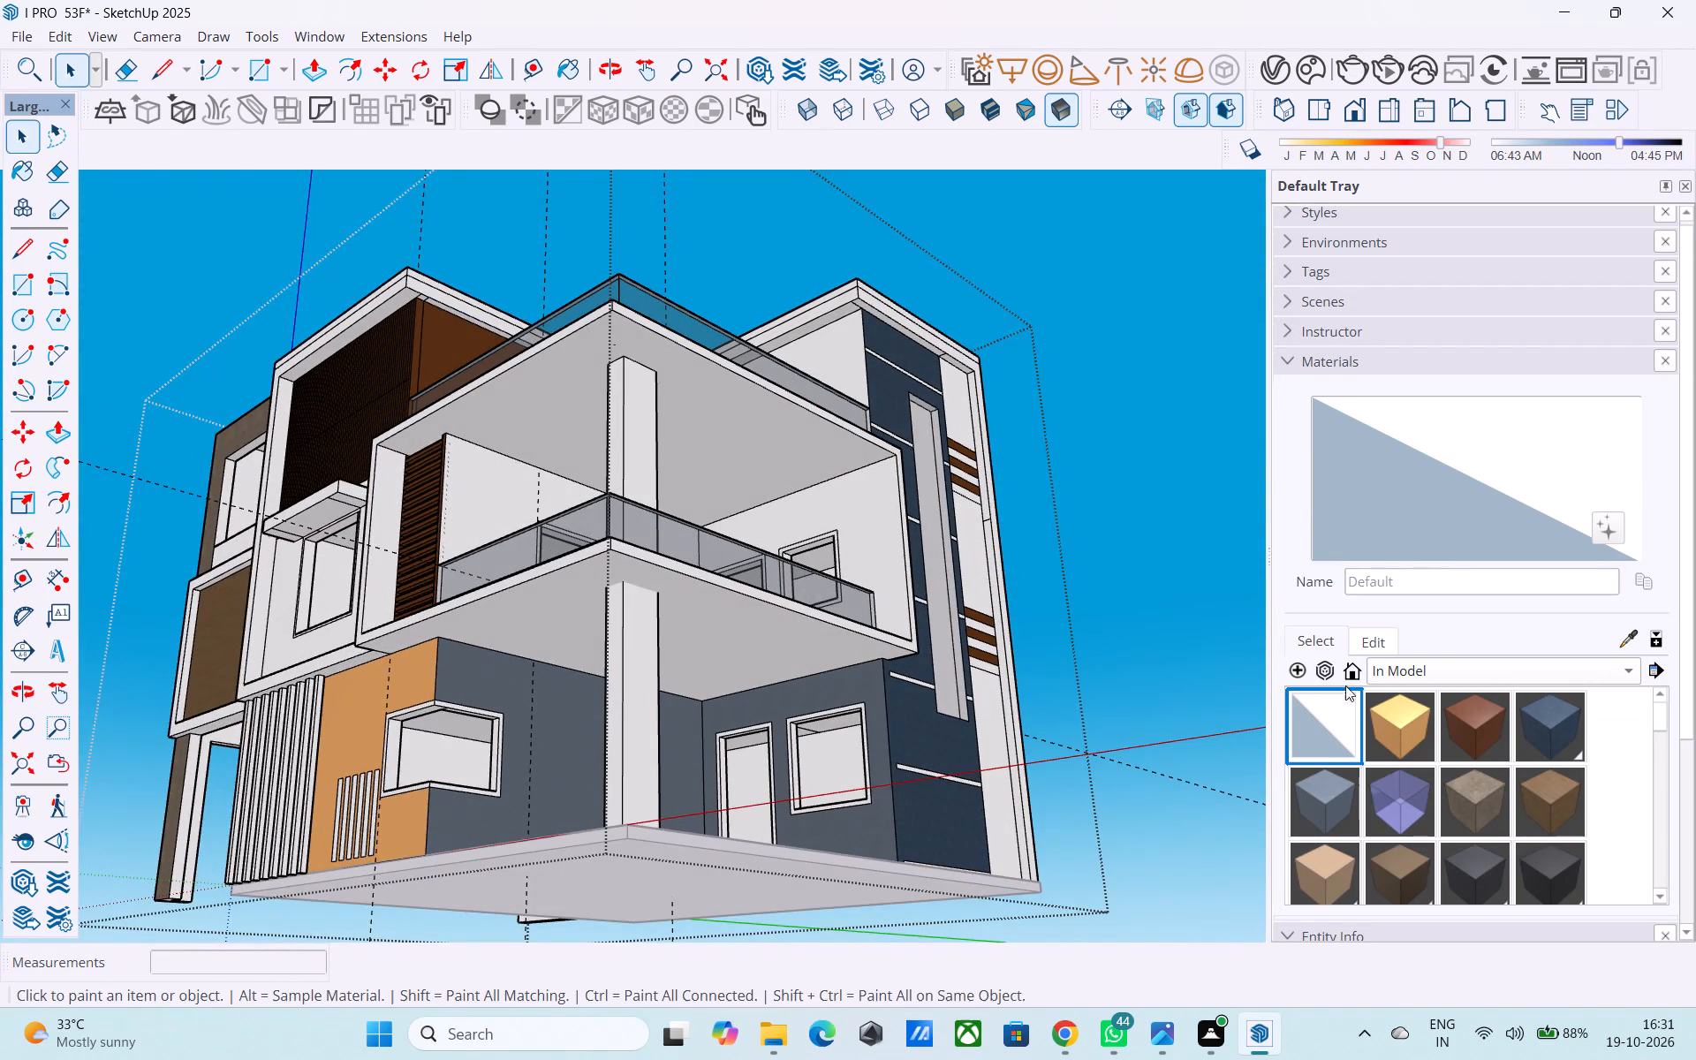
scroll(740, 537, "up", 3)
left_click(709, 419)
scroll(702, 362, "down", 4)
middle_click_drag(702, 362, 777, 408)
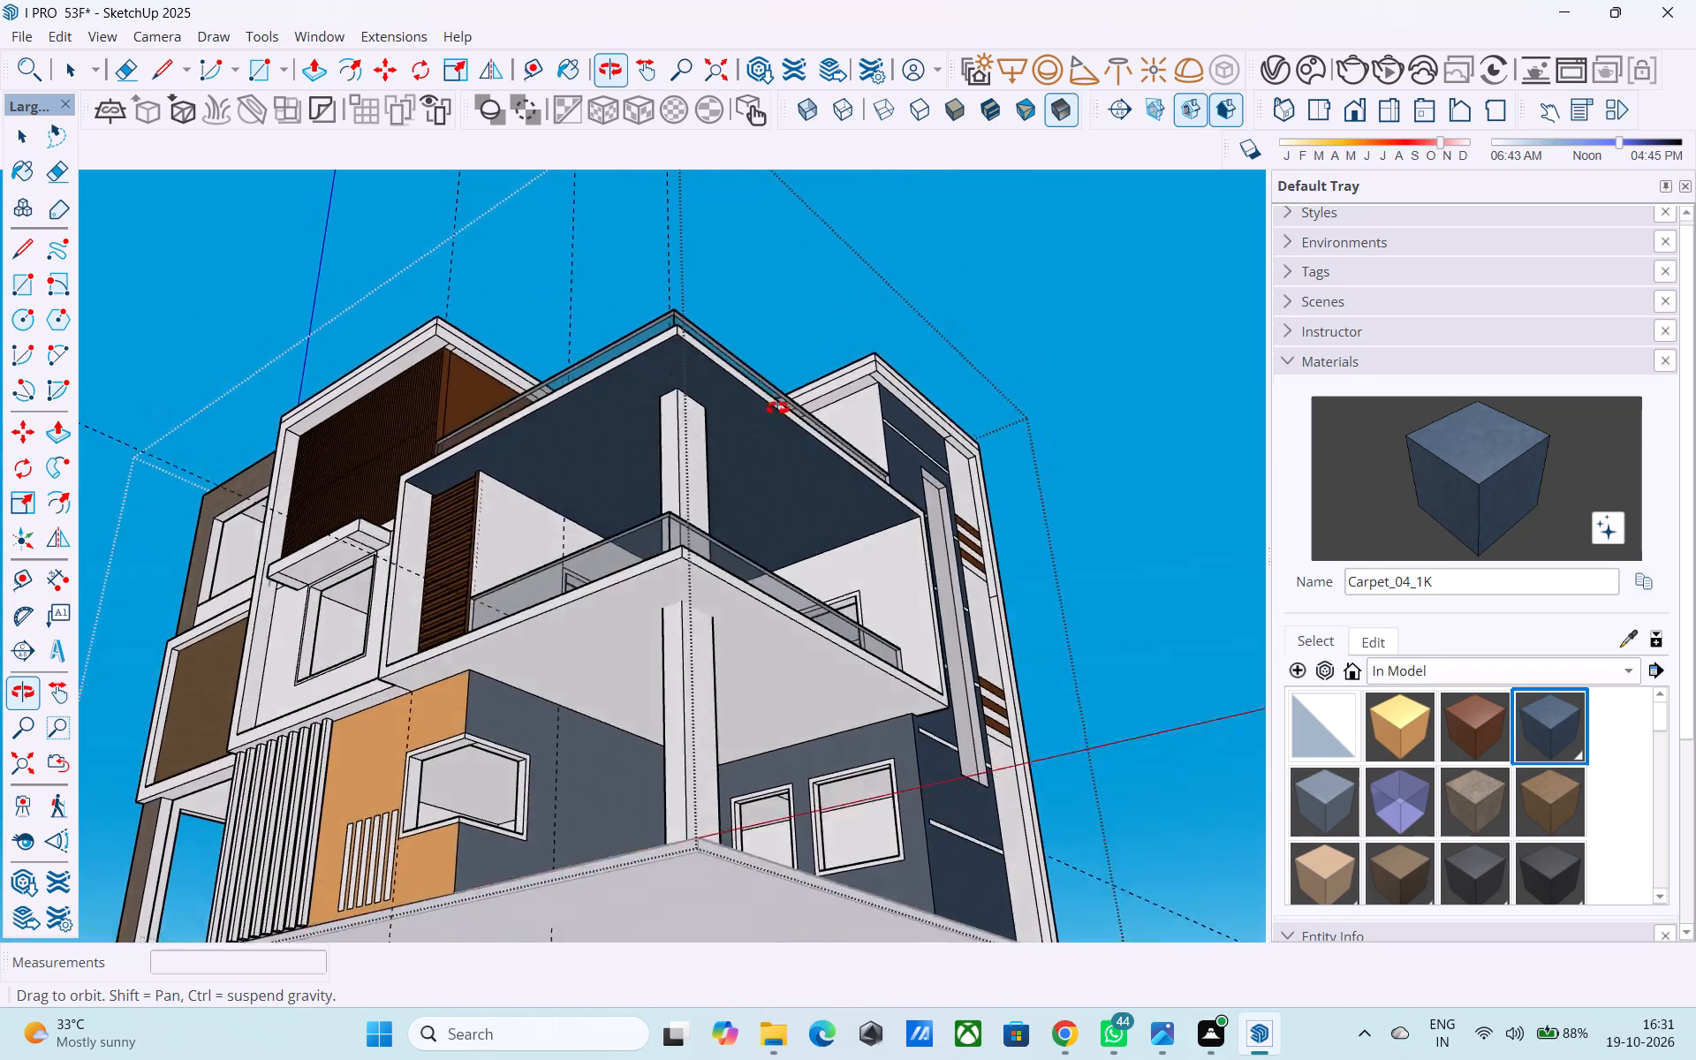
middle_click_drag(777, 408, 812, 297)
middle_click_drag(802, 346, 1005, 575, "shift")
middle_click(780, 655)
scroll(763, 654, "up", 4)
scroll(680, 647, "down", 4)
key("space")
Draw a 10' by 8" rectangle on the blue balcony ceiling near the slatted wood panel, with its length running toward the back wall.
scroll(677, 646, "up", 2)
scroll(677, 646, "down", 1)
scroll(677, 646, "up", 2)
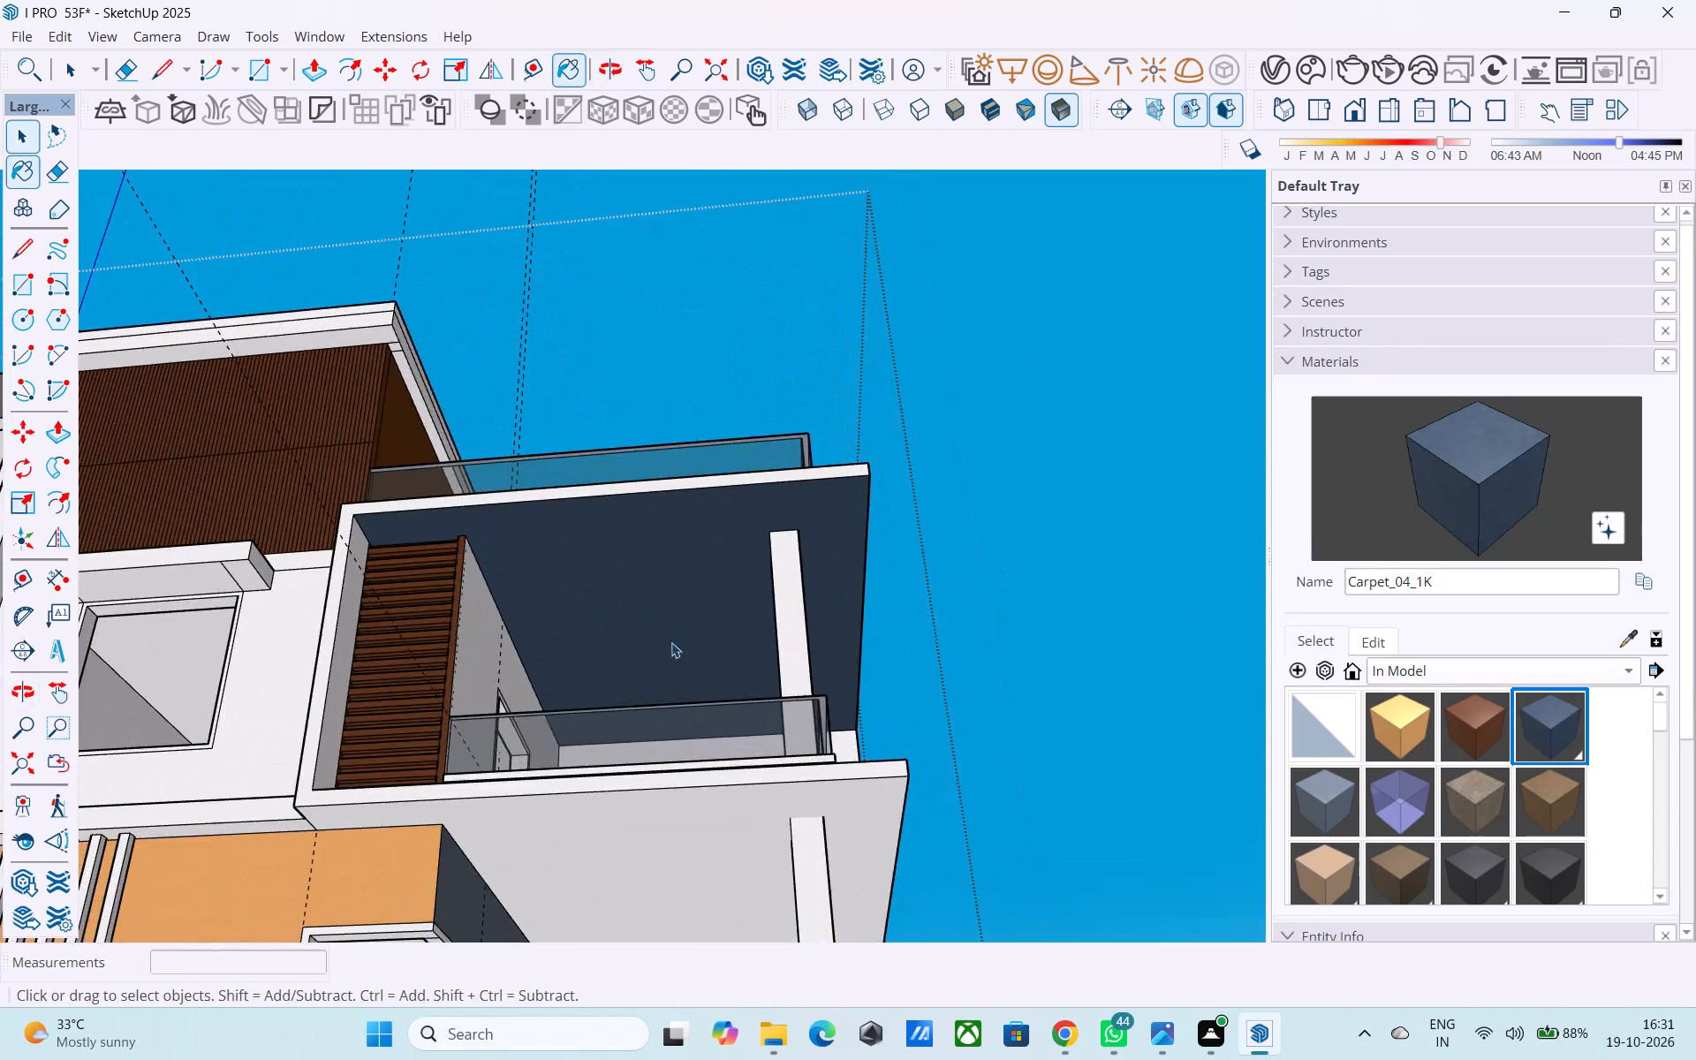
scroll(671, 642, "up", 3)
middle_click_drag(596, 629, 602, 658)
scroll(602, 658, "up", 1)
key("r")
left_click(508, 569)
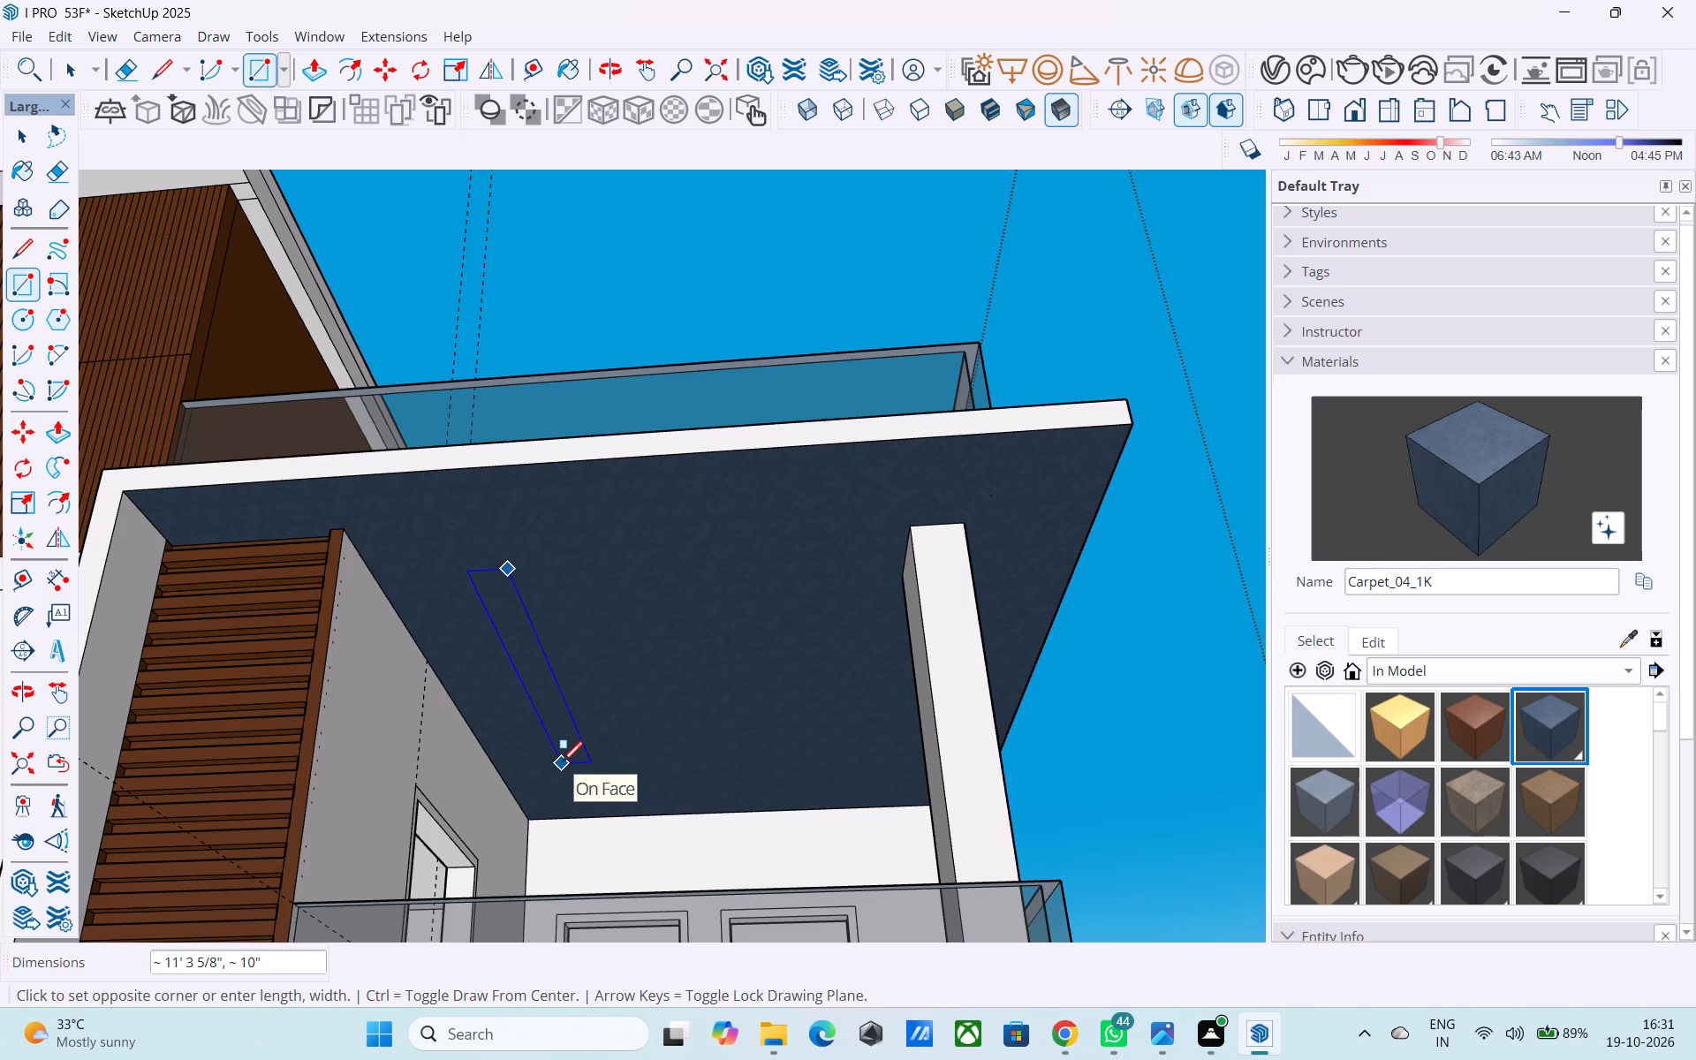
type("8\",10'")
key("Return")
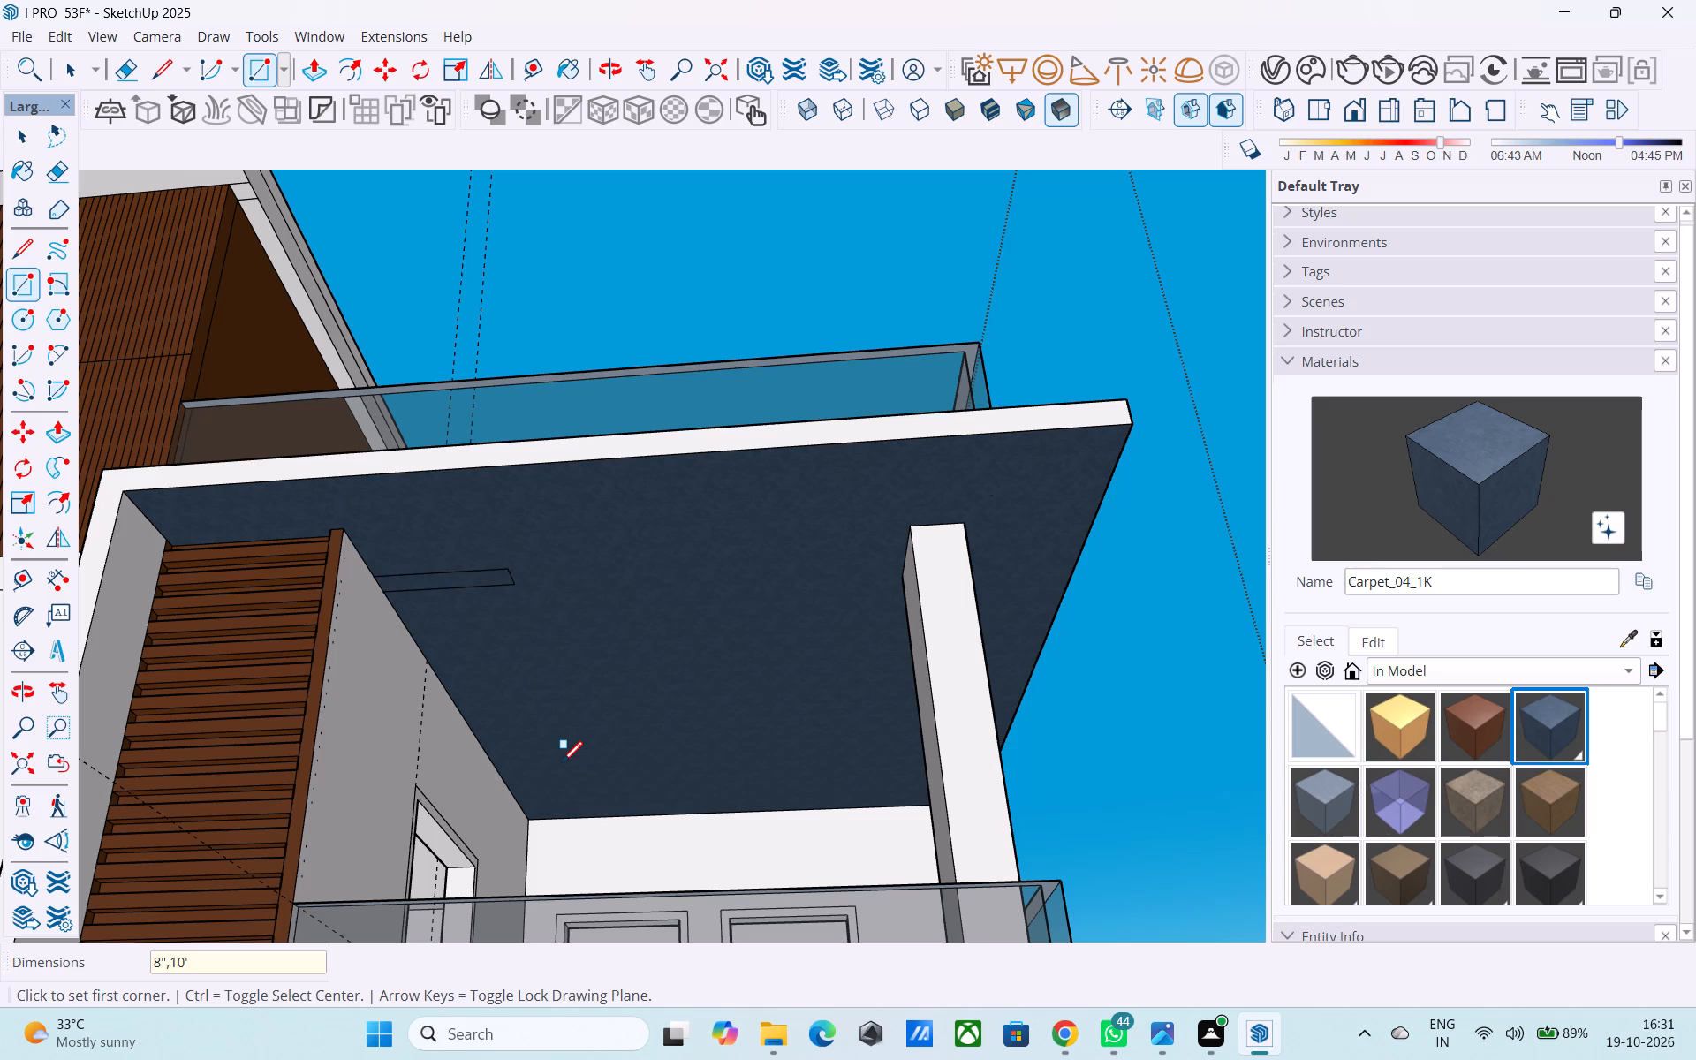
type("10',8\"")
key("Return")
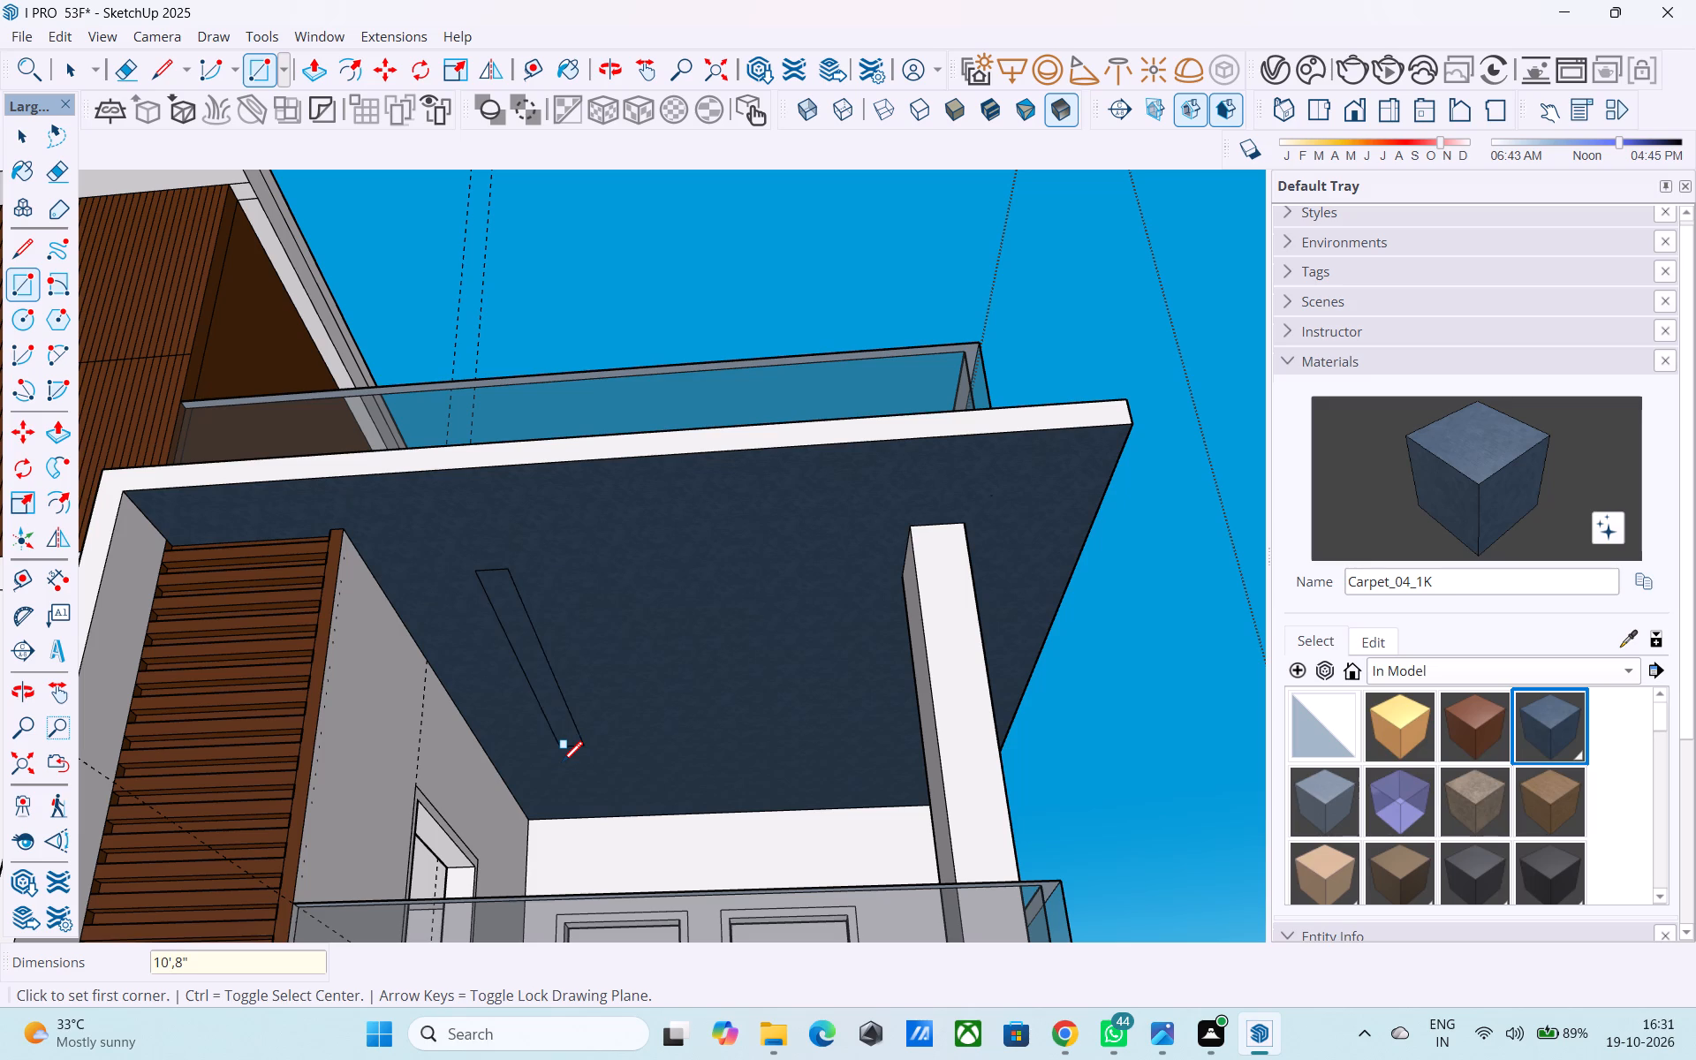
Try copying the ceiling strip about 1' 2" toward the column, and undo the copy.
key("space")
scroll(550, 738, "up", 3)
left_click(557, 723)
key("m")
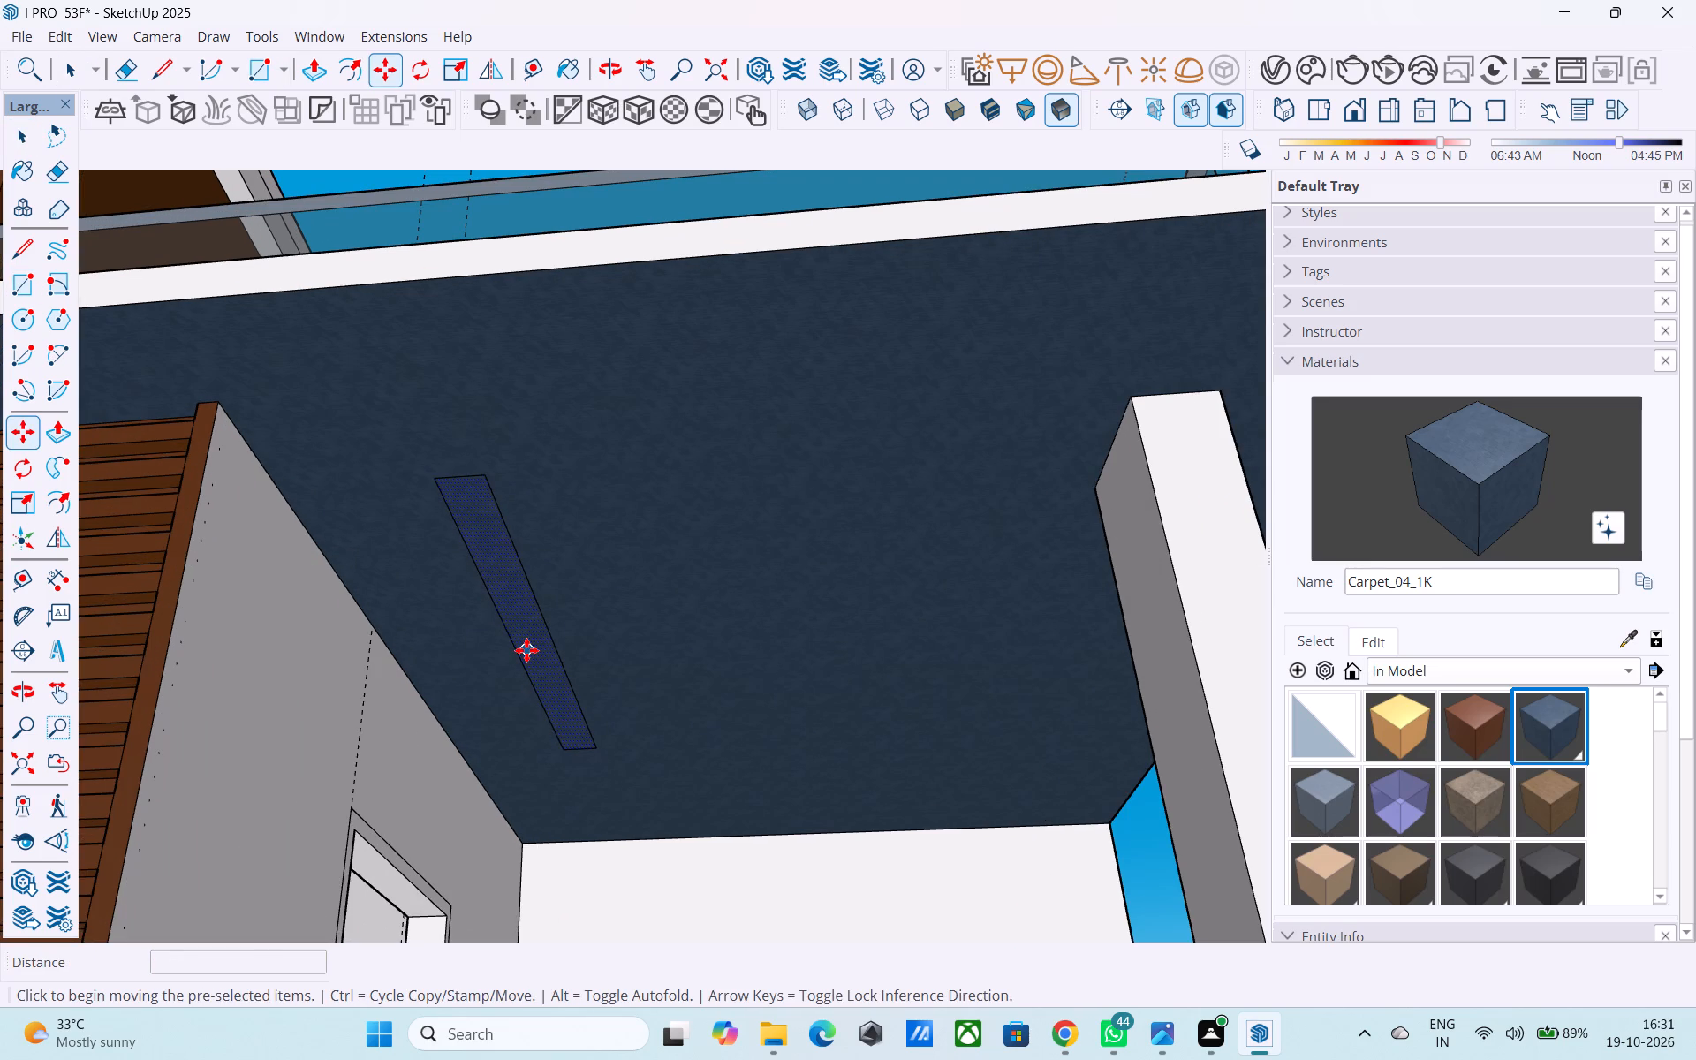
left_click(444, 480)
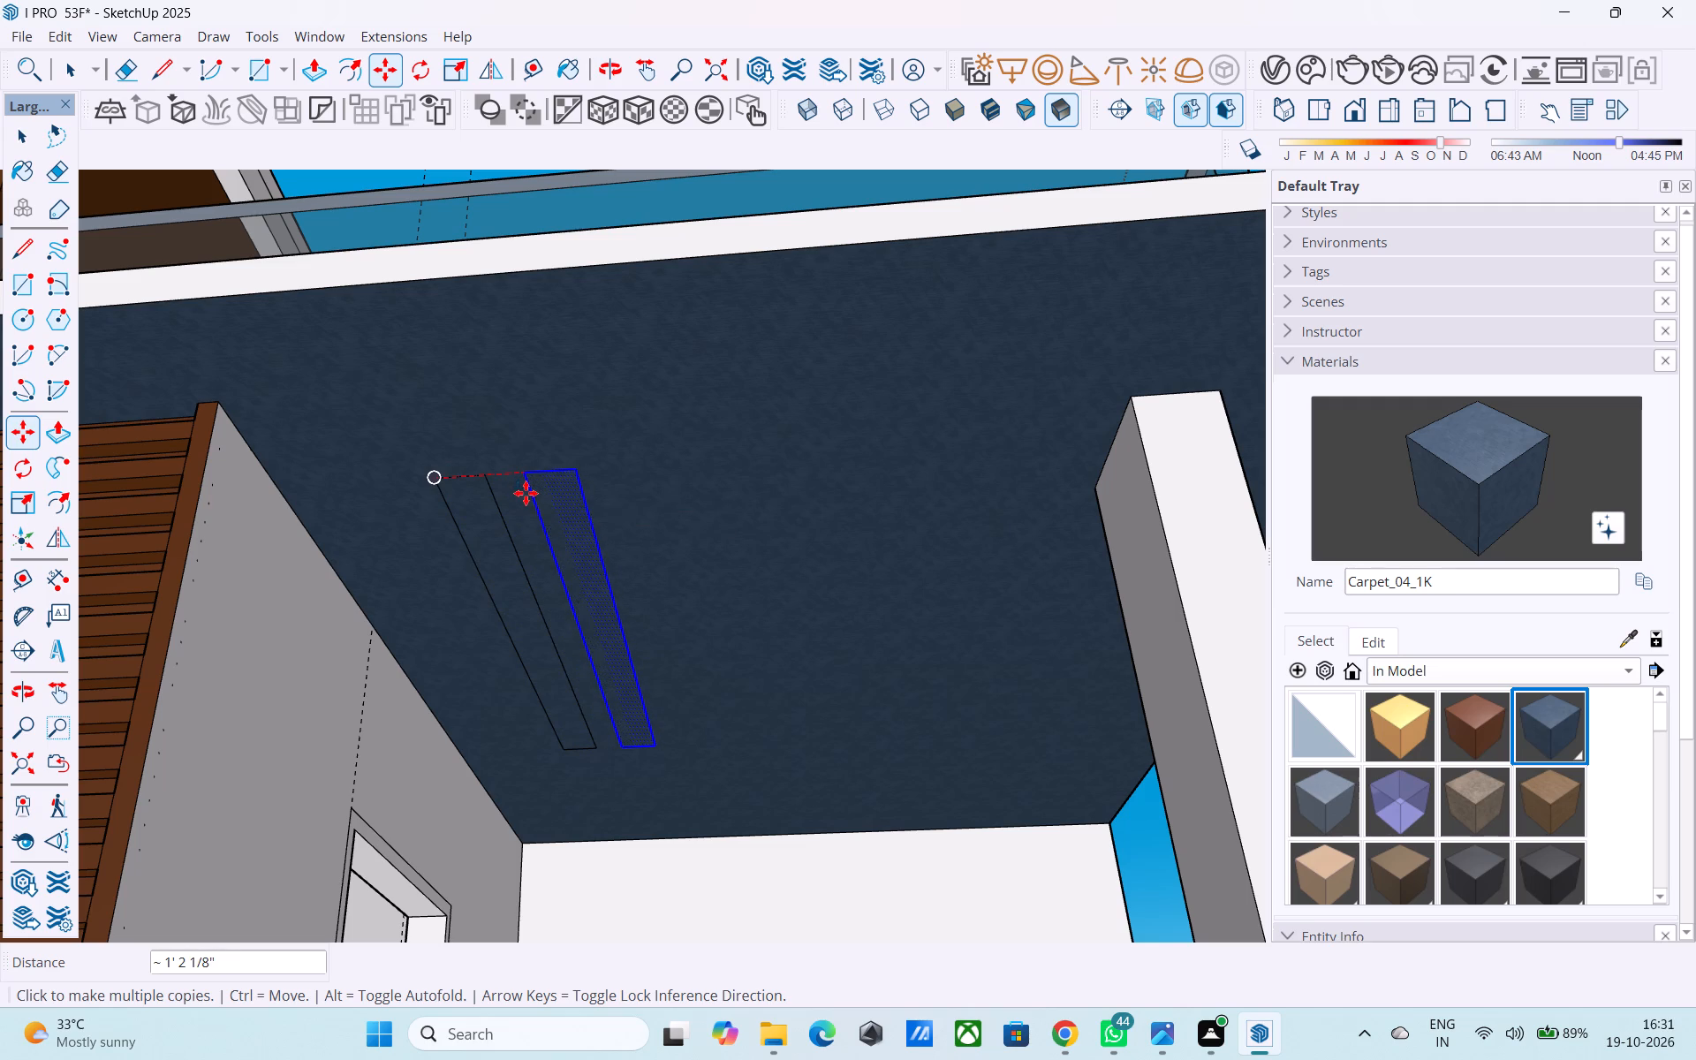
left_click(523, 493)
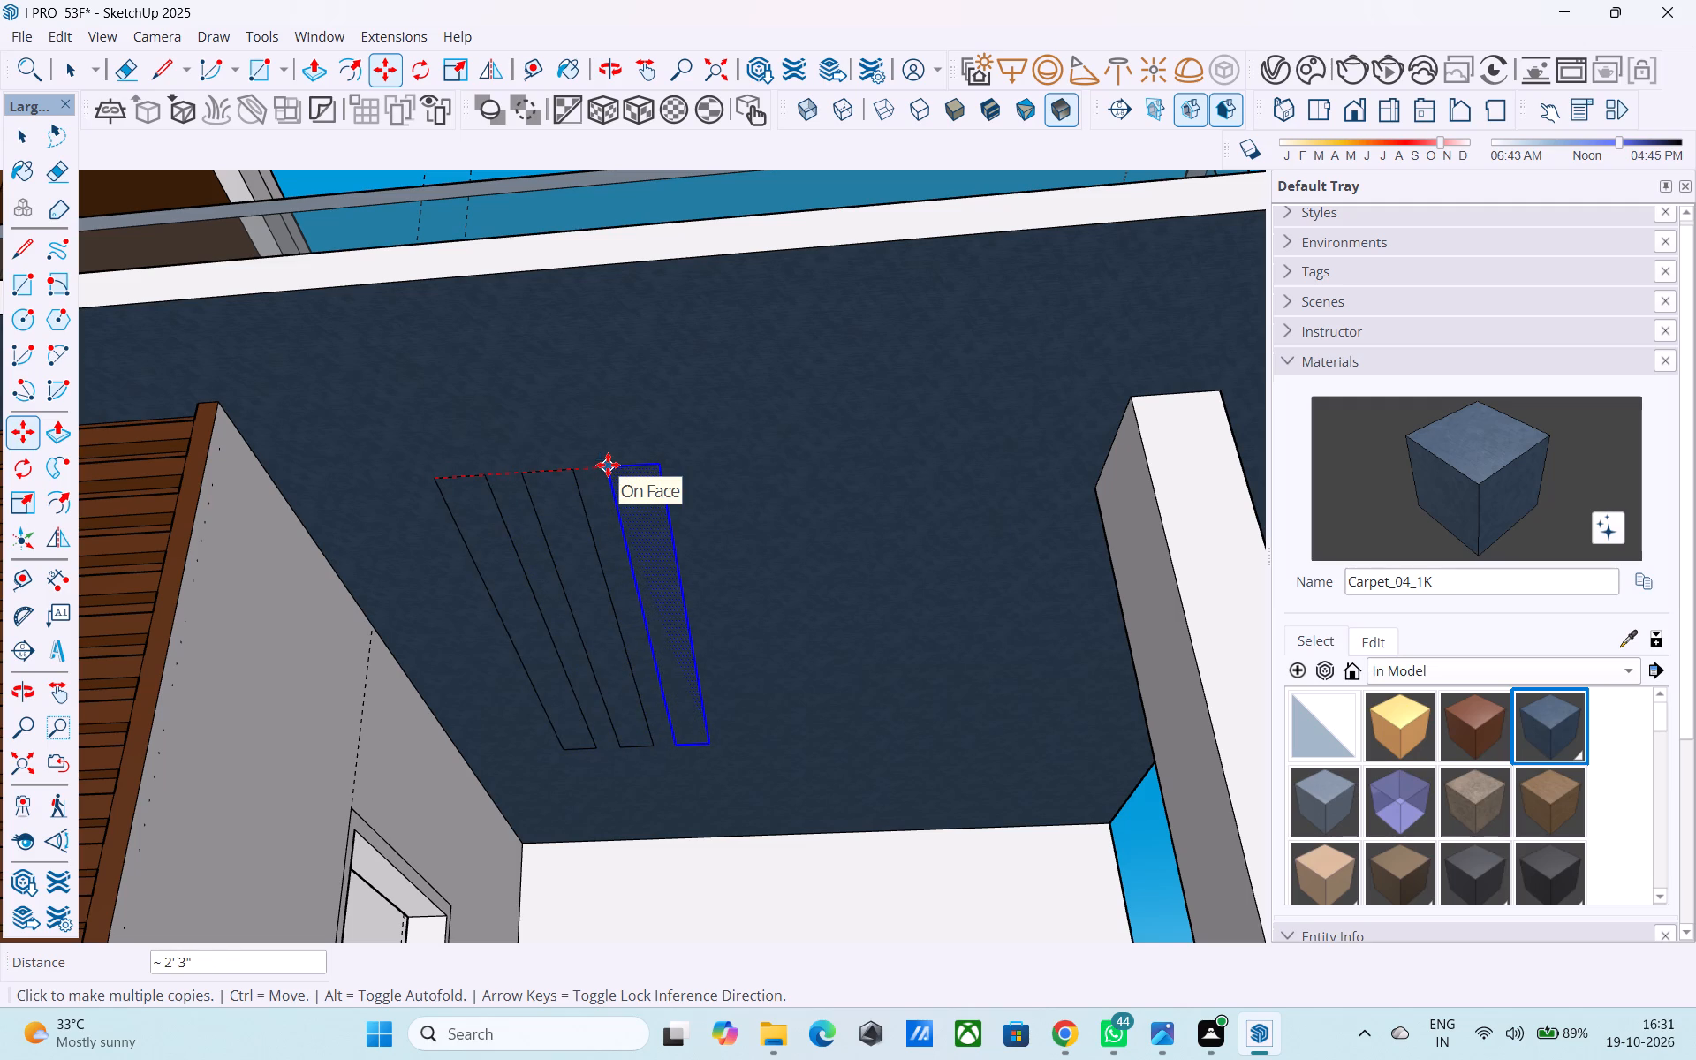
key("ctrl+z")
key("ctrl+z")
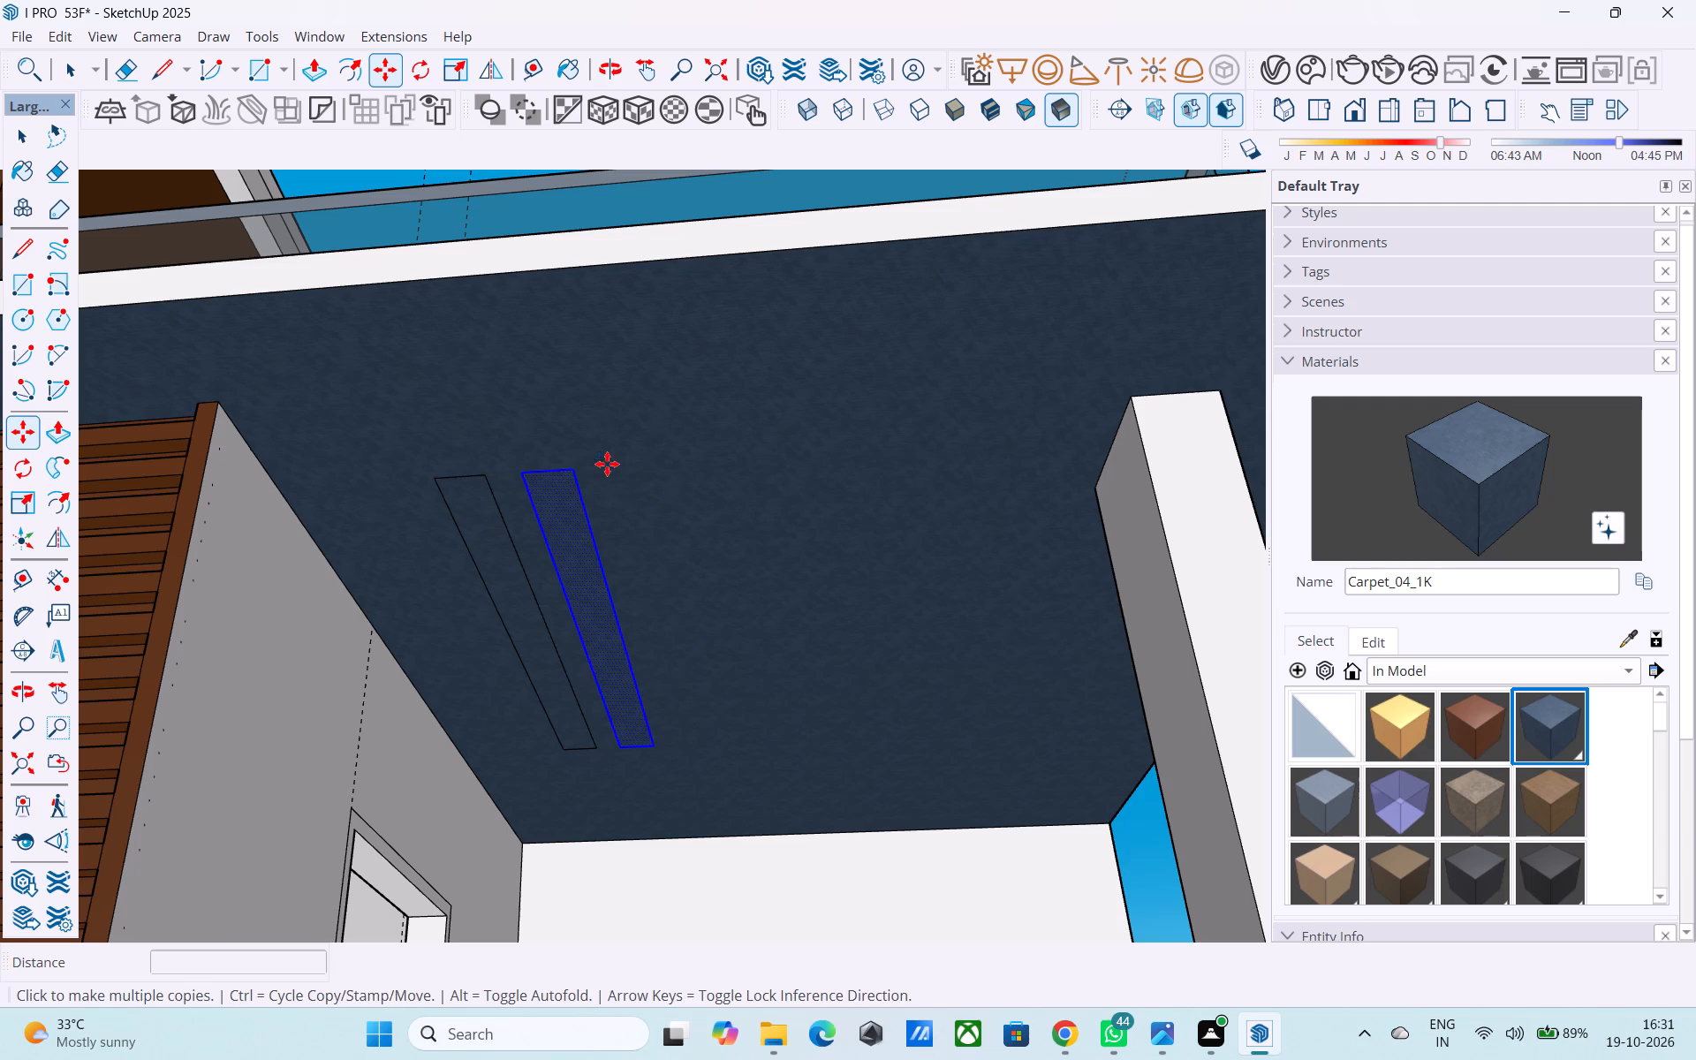
Copy the ceiling strip about 7' 5" toward the column and divide the distance by 4, making five evenly spaced strips.
key("space")
left_click(504, 526)
left_click(489, 540)
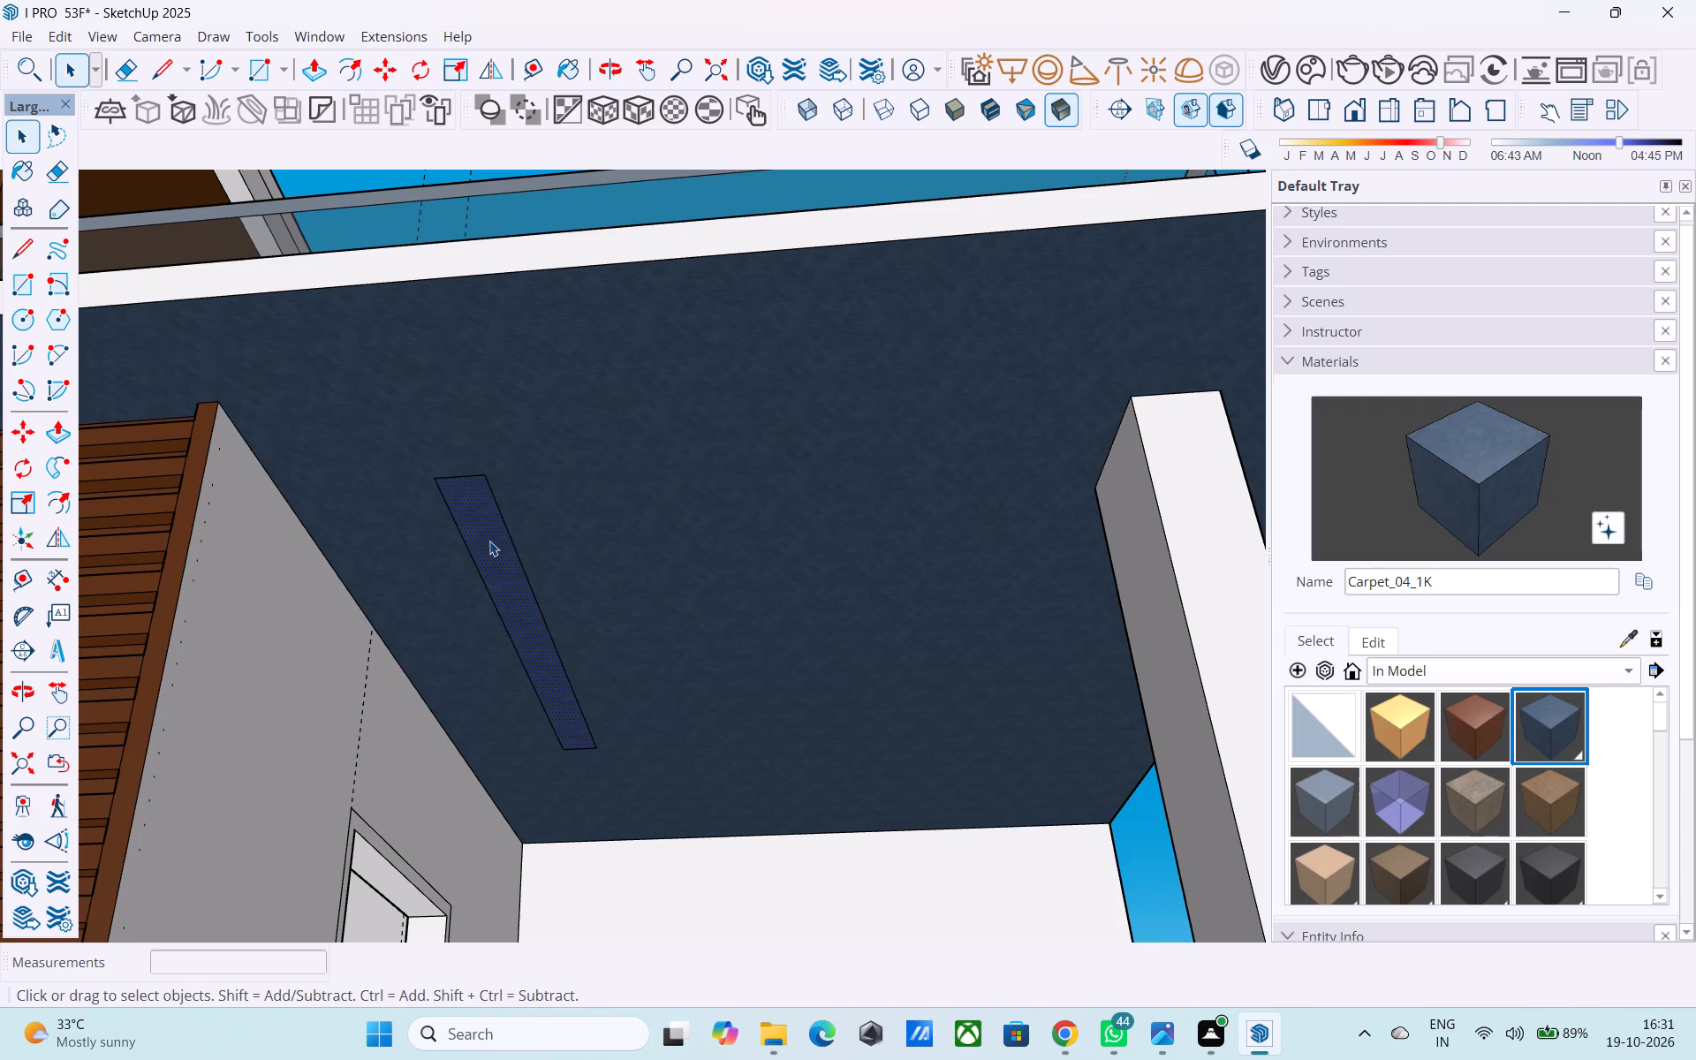
key("m")
left_click(438, 480)
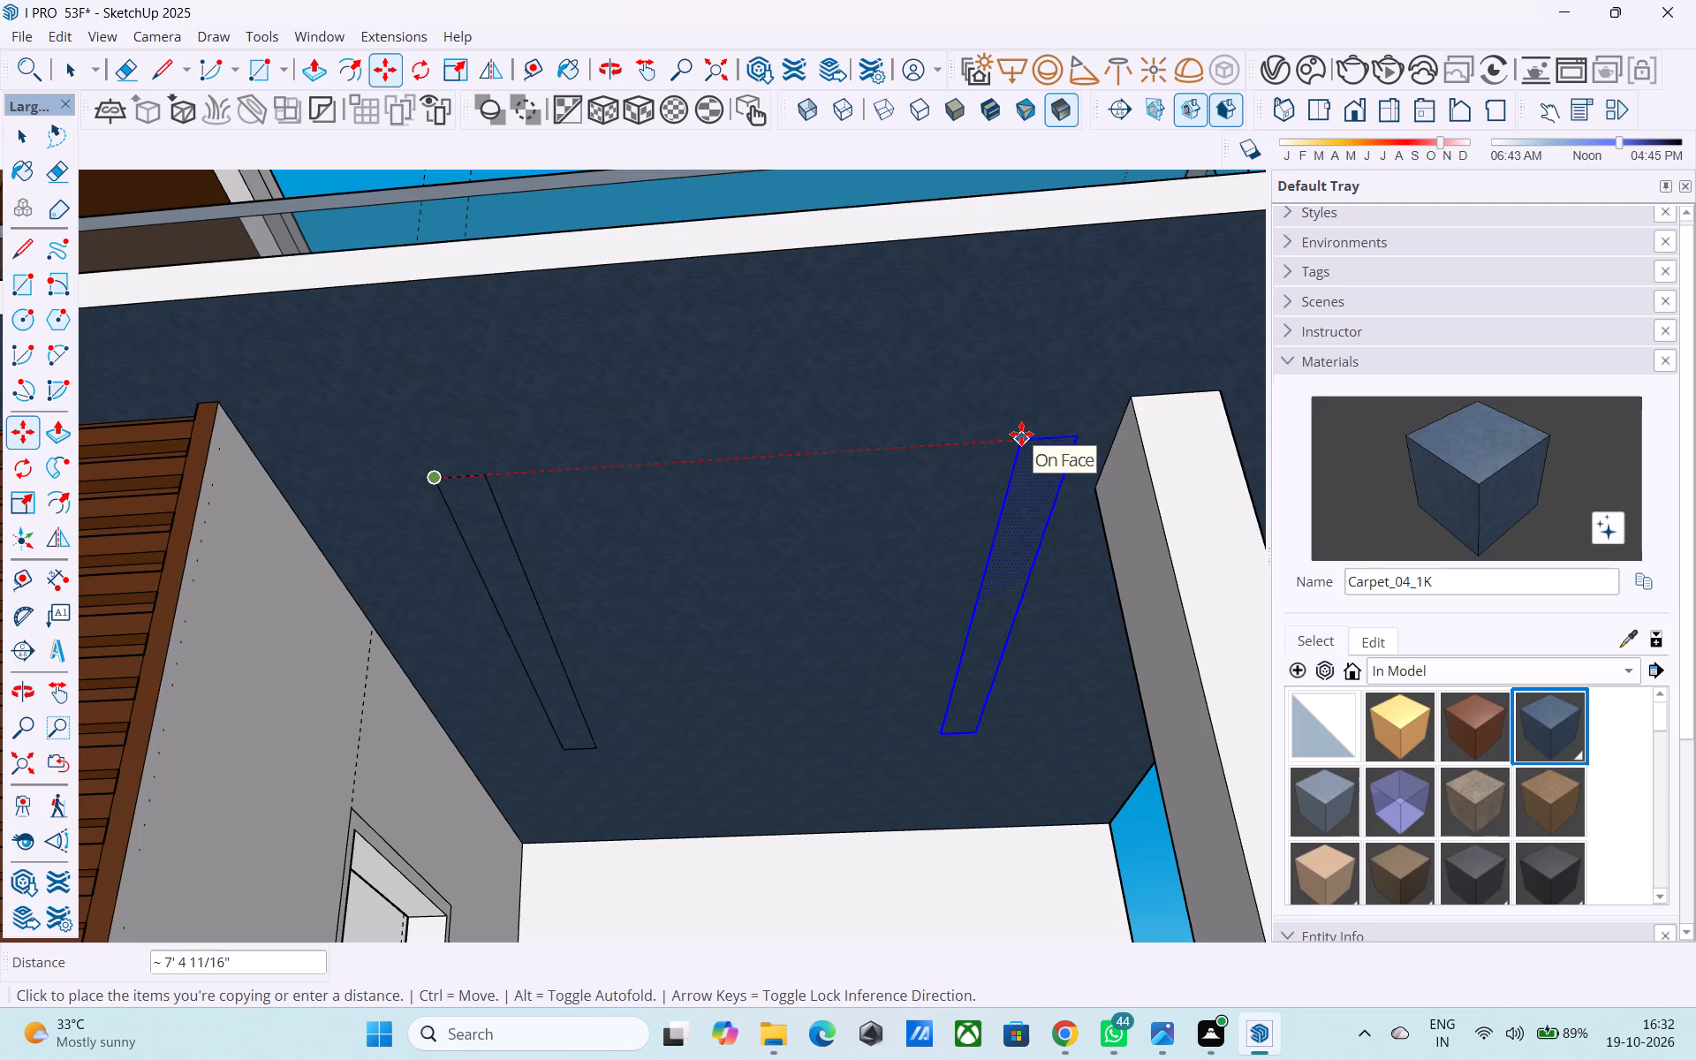
left_click(1021, 434)
type("/4")
key("Return")
scroll(1024, 423, "down", 4)
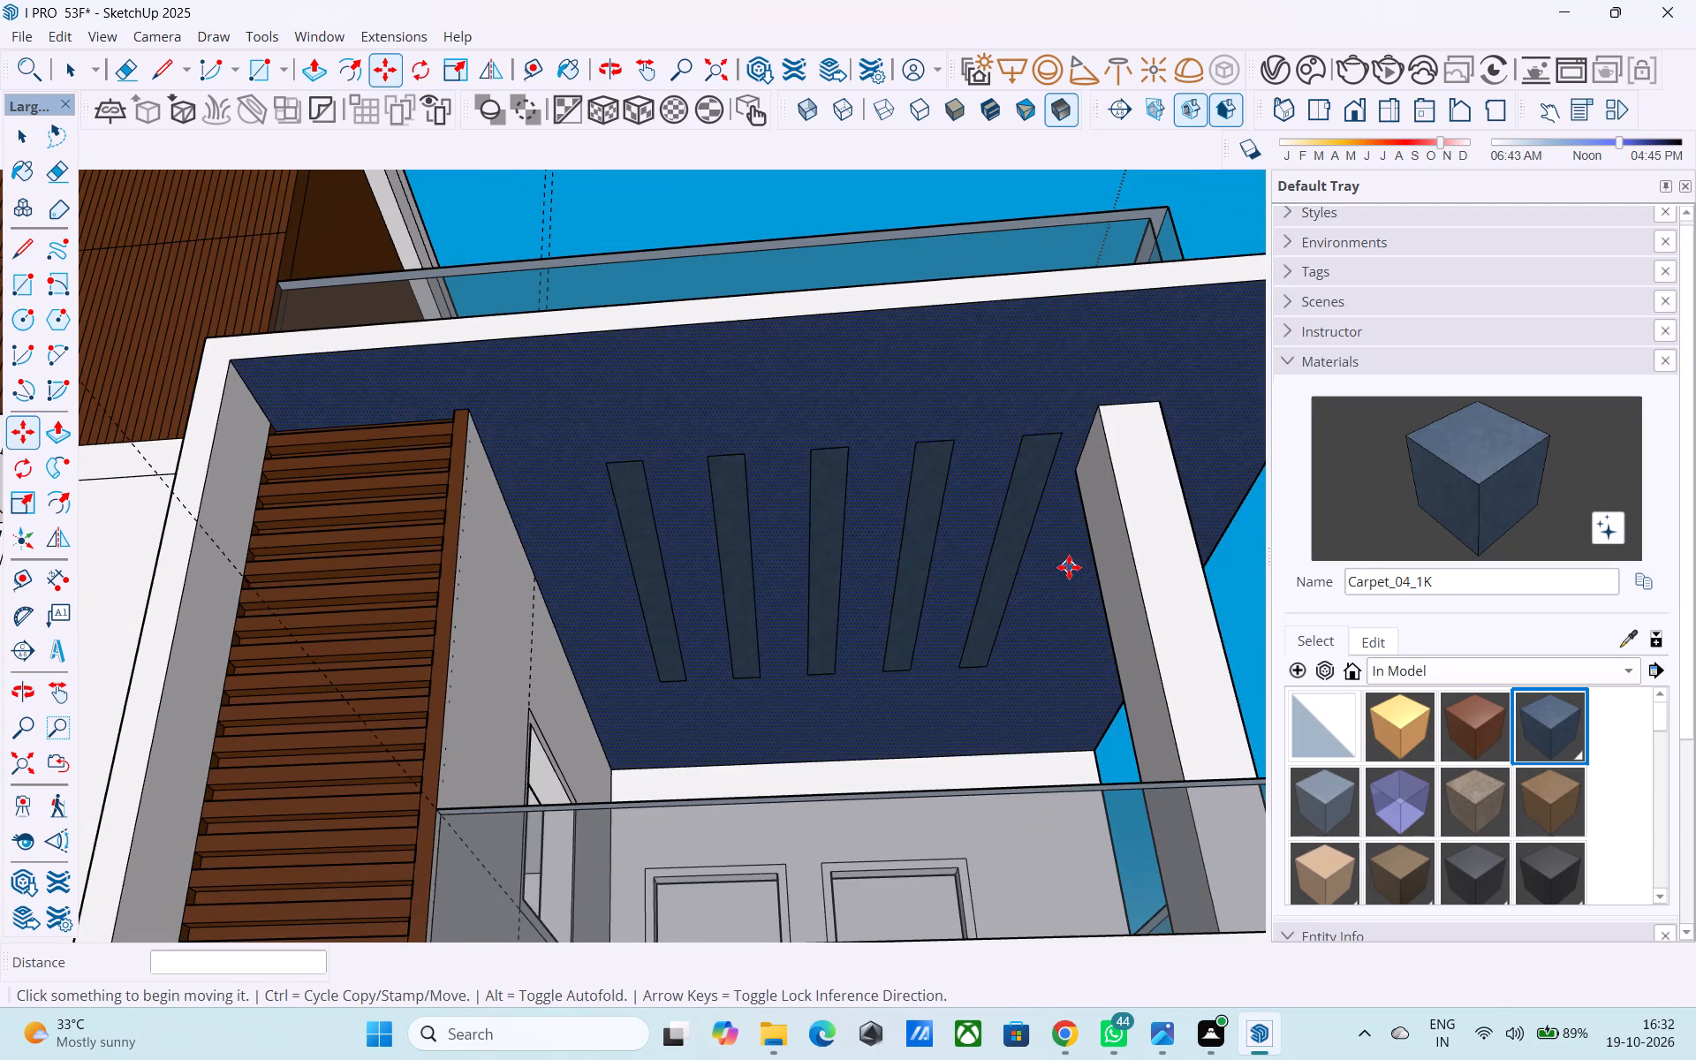
key("space")
Paint all five balcony ceiling strips with the C03_Honey_Glow material.
middle_click_drag(980, 596, 944, 604)
scroll(814, 601, "up", 3)
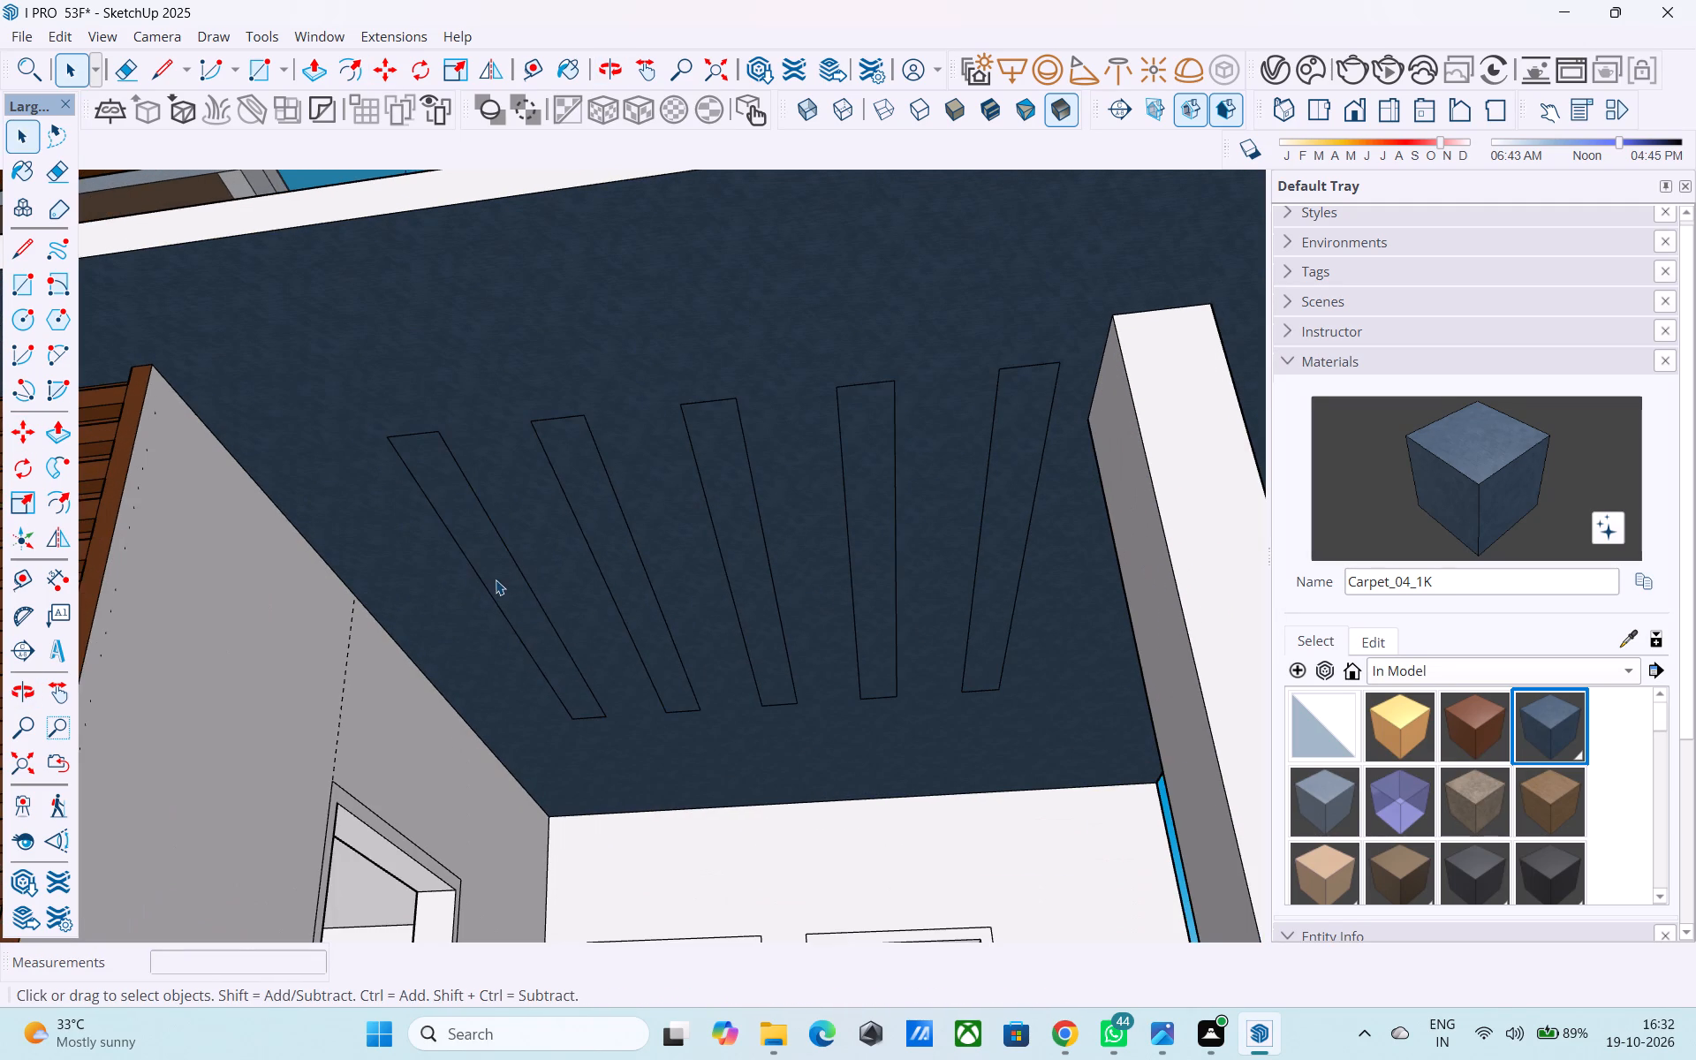
left_click(494, 576)
left_click(1402, 739)
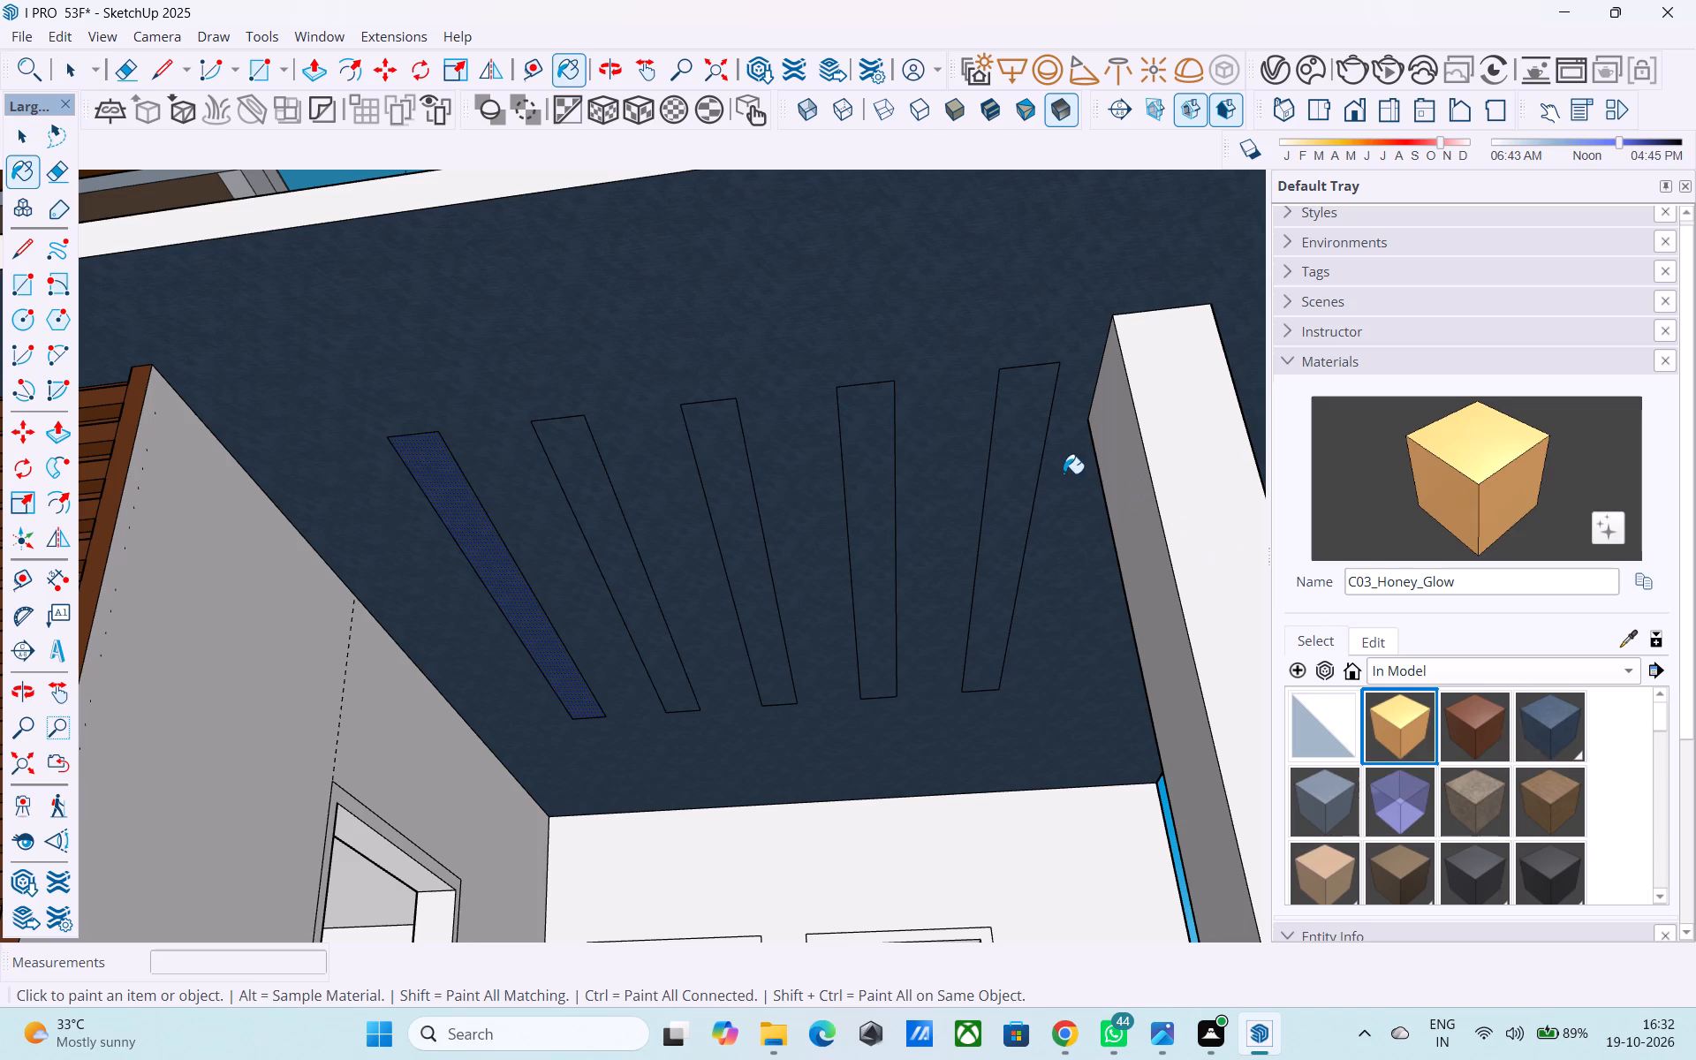
left_click(1028, 458)
left_click(882, 452)
left_click(745, 513)
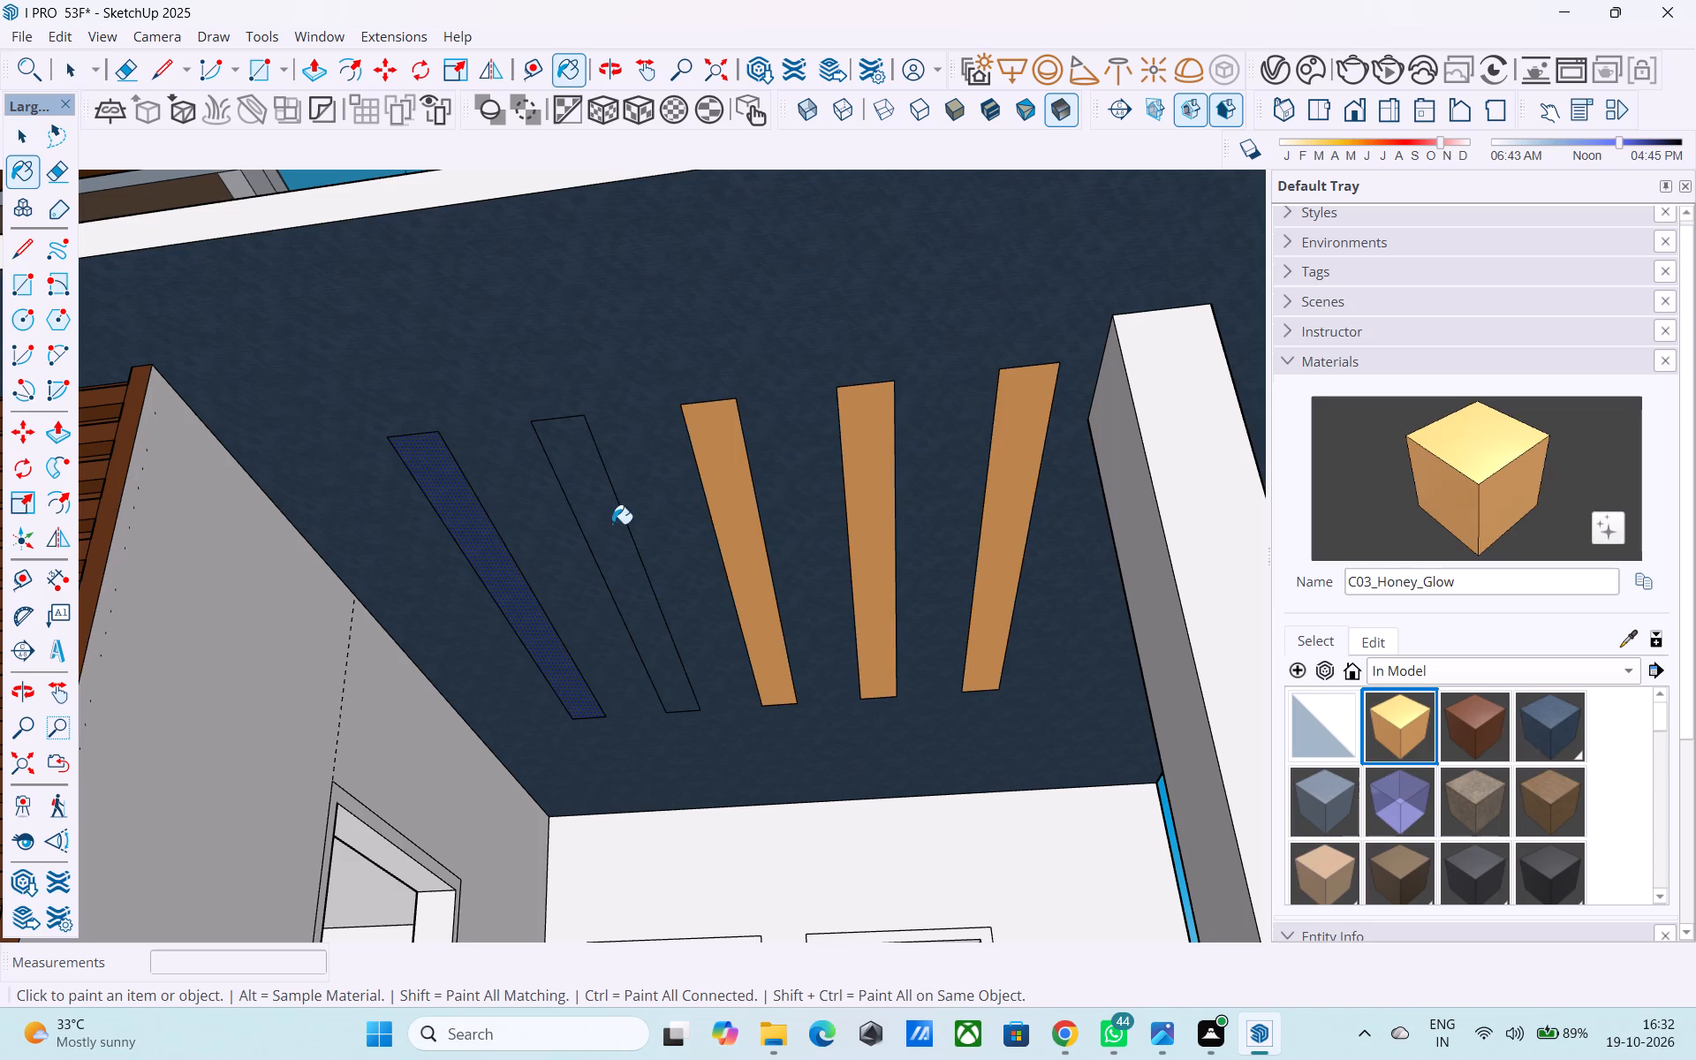
left_click(594, 522)
left_click(481, 525)
scroll(655, 436, "up", 1)
scroll(667, 428, "down", 17)
middle_click_drag(718, 464, 621, 587)
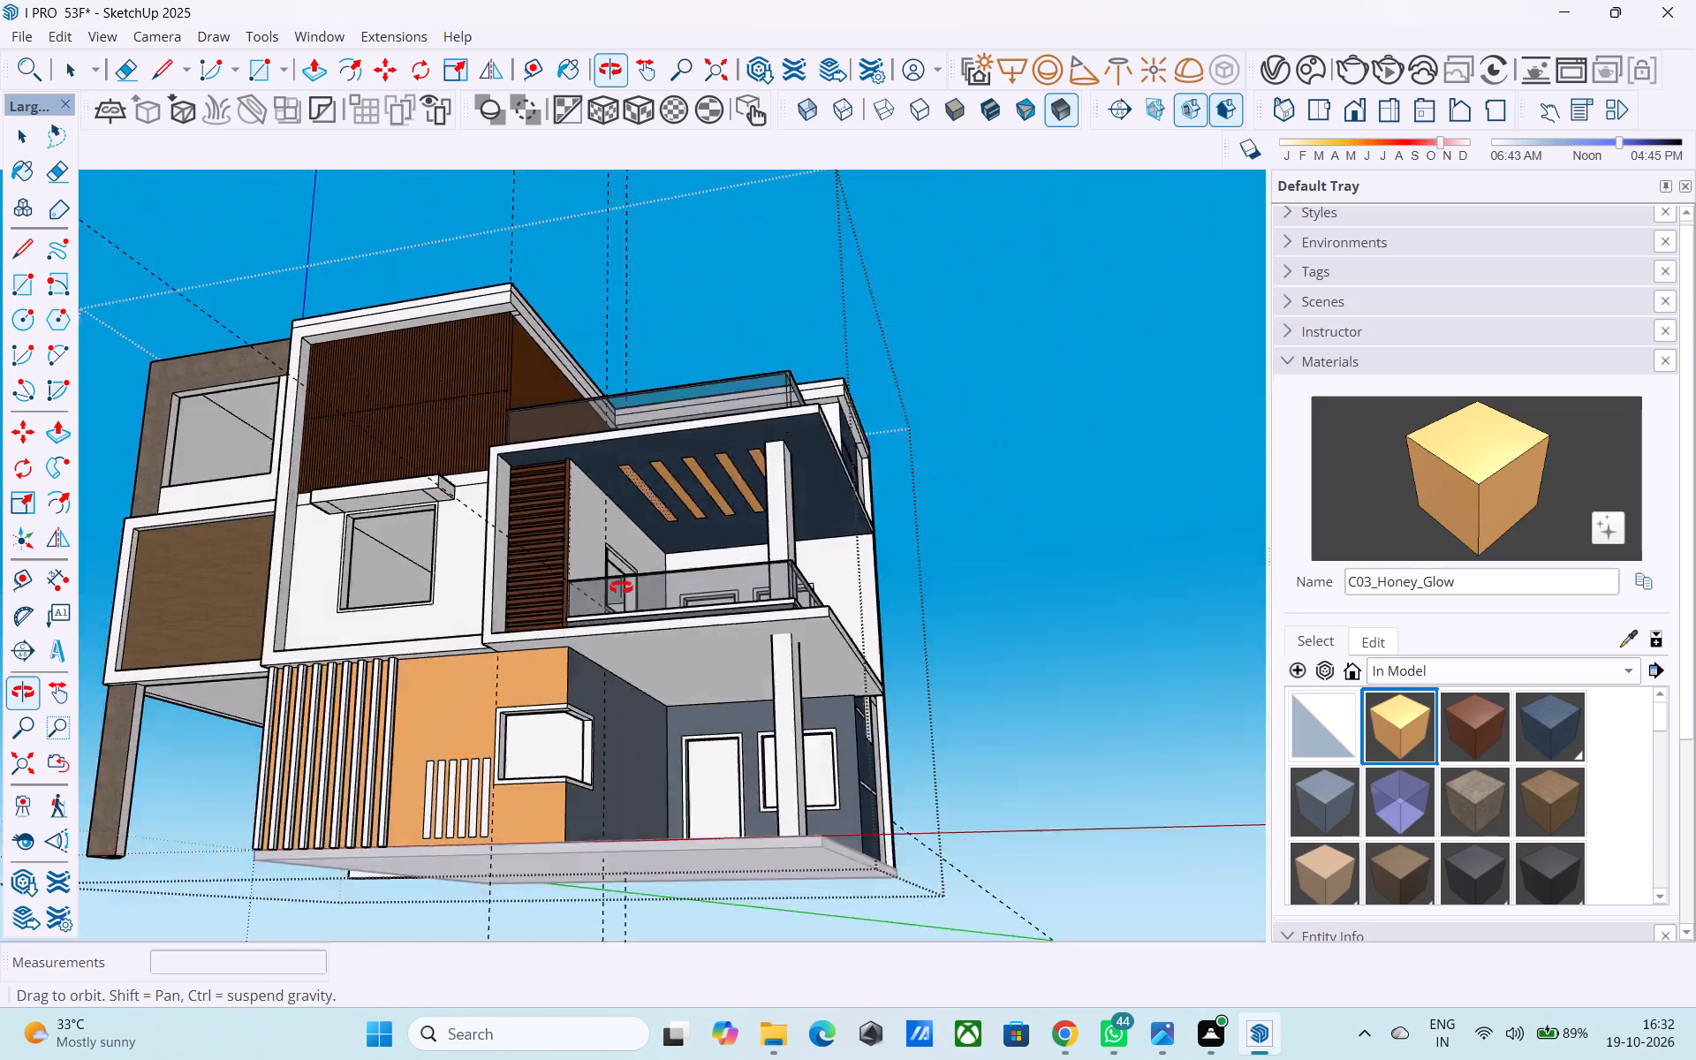
middle_click_drag(621, 587, 497, 627)
key("space")
Save the house model.
scroll(580, 561, "down", 2)
middle_click_drag(581, 561, 653, 448)
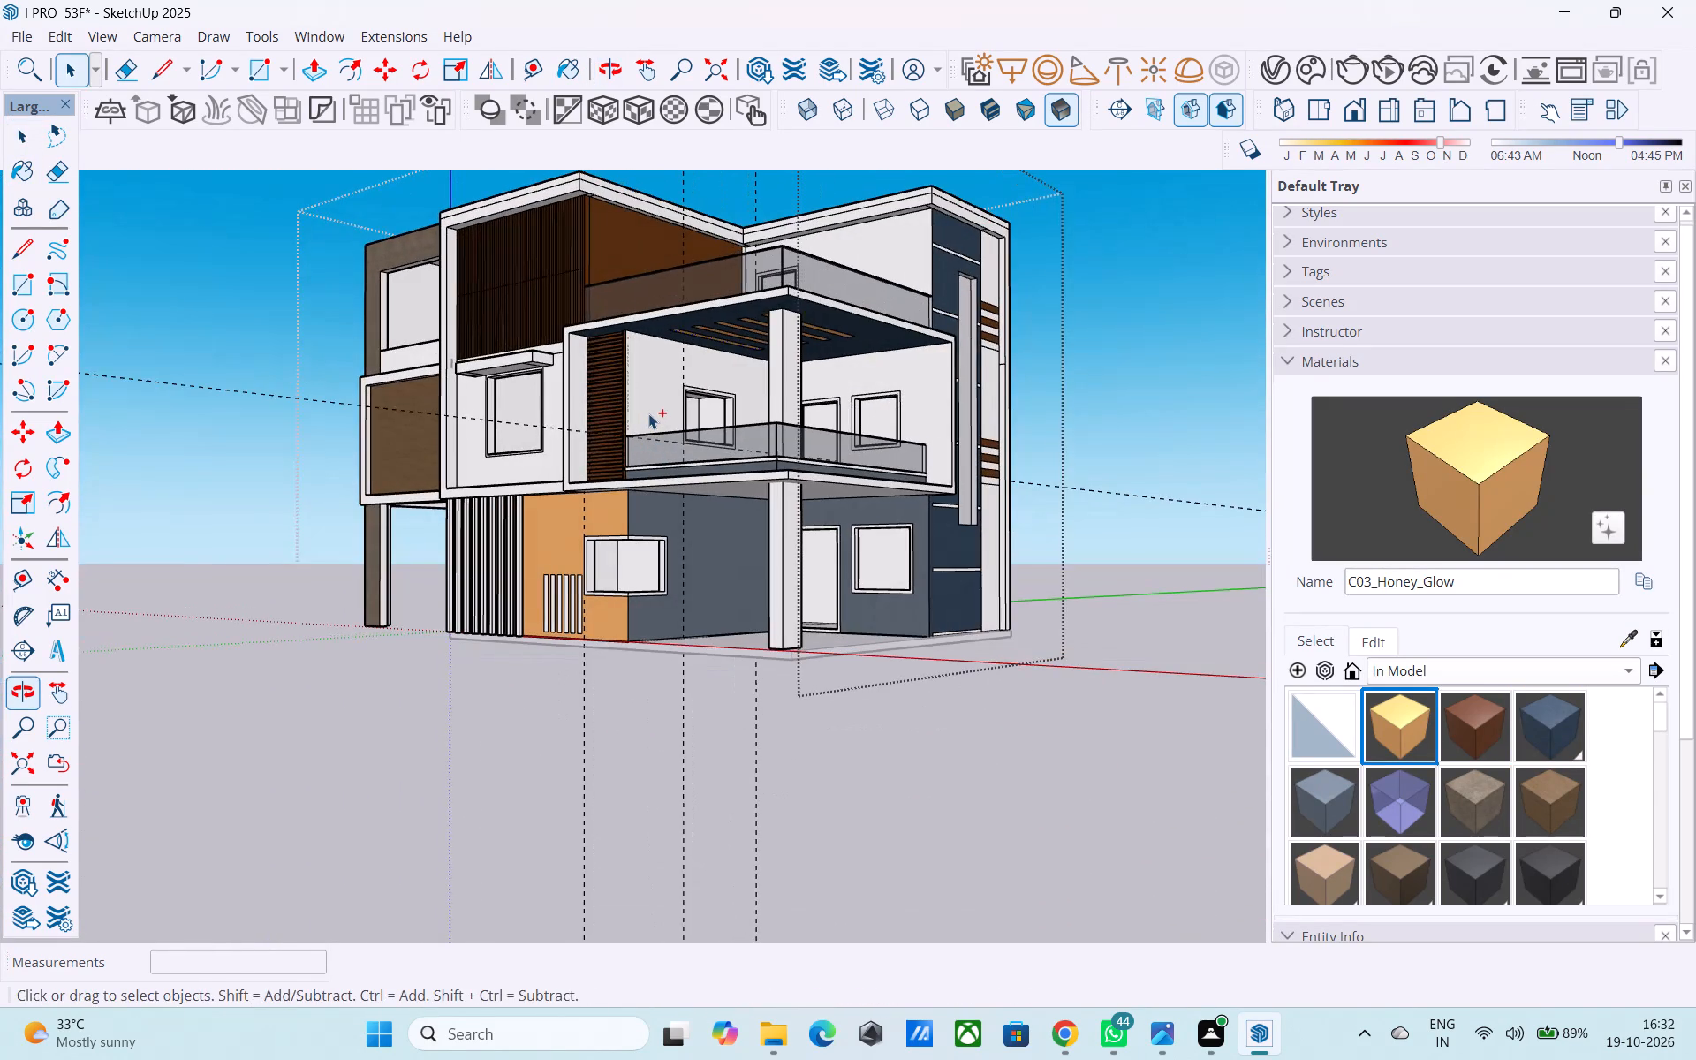
key("ctrl+d")
key("ctrl+s")
Examine the balcony ceiling strips and the whole exterior from the front, the tower side and the front corner.
middle_click_drag(699, 407, 686, 411)
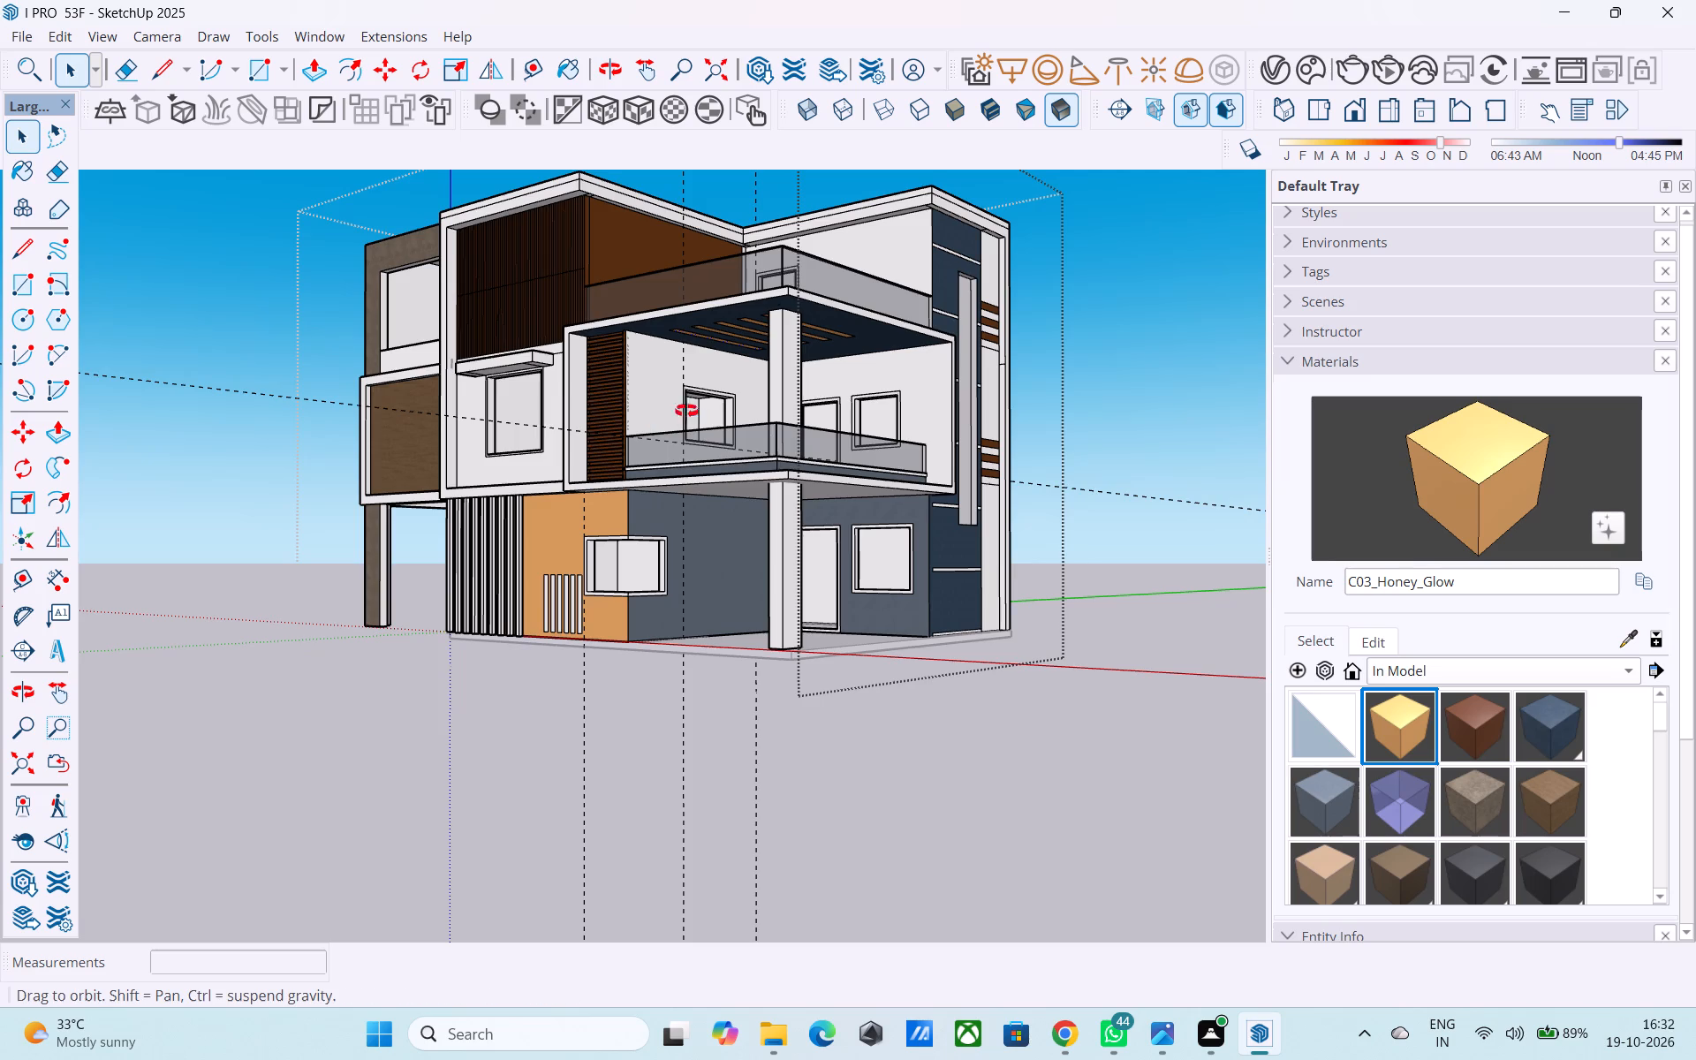
middle_click_drag(686, 411, 779, 365)
middle_click_drag(770, 367, 736, 390, "shift")
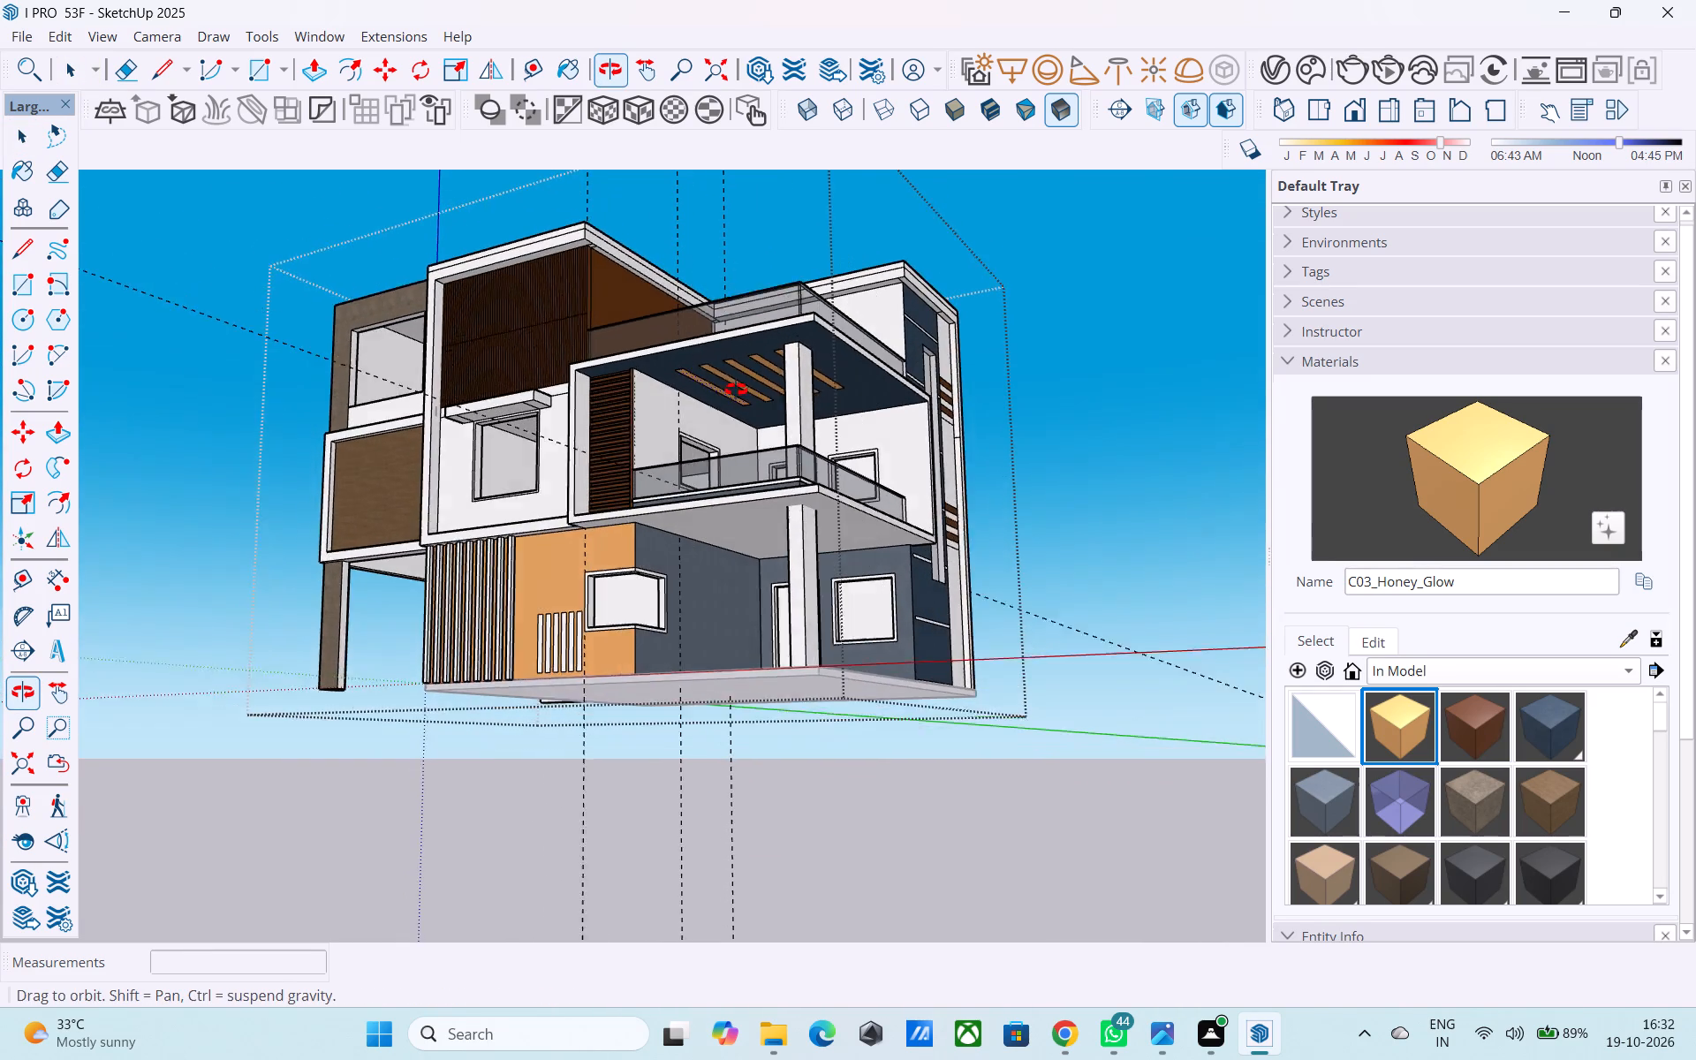
middle_click_drag(736, 390, 703, 377, "shift")
middle_click_drag(723, 392, 337, 484)
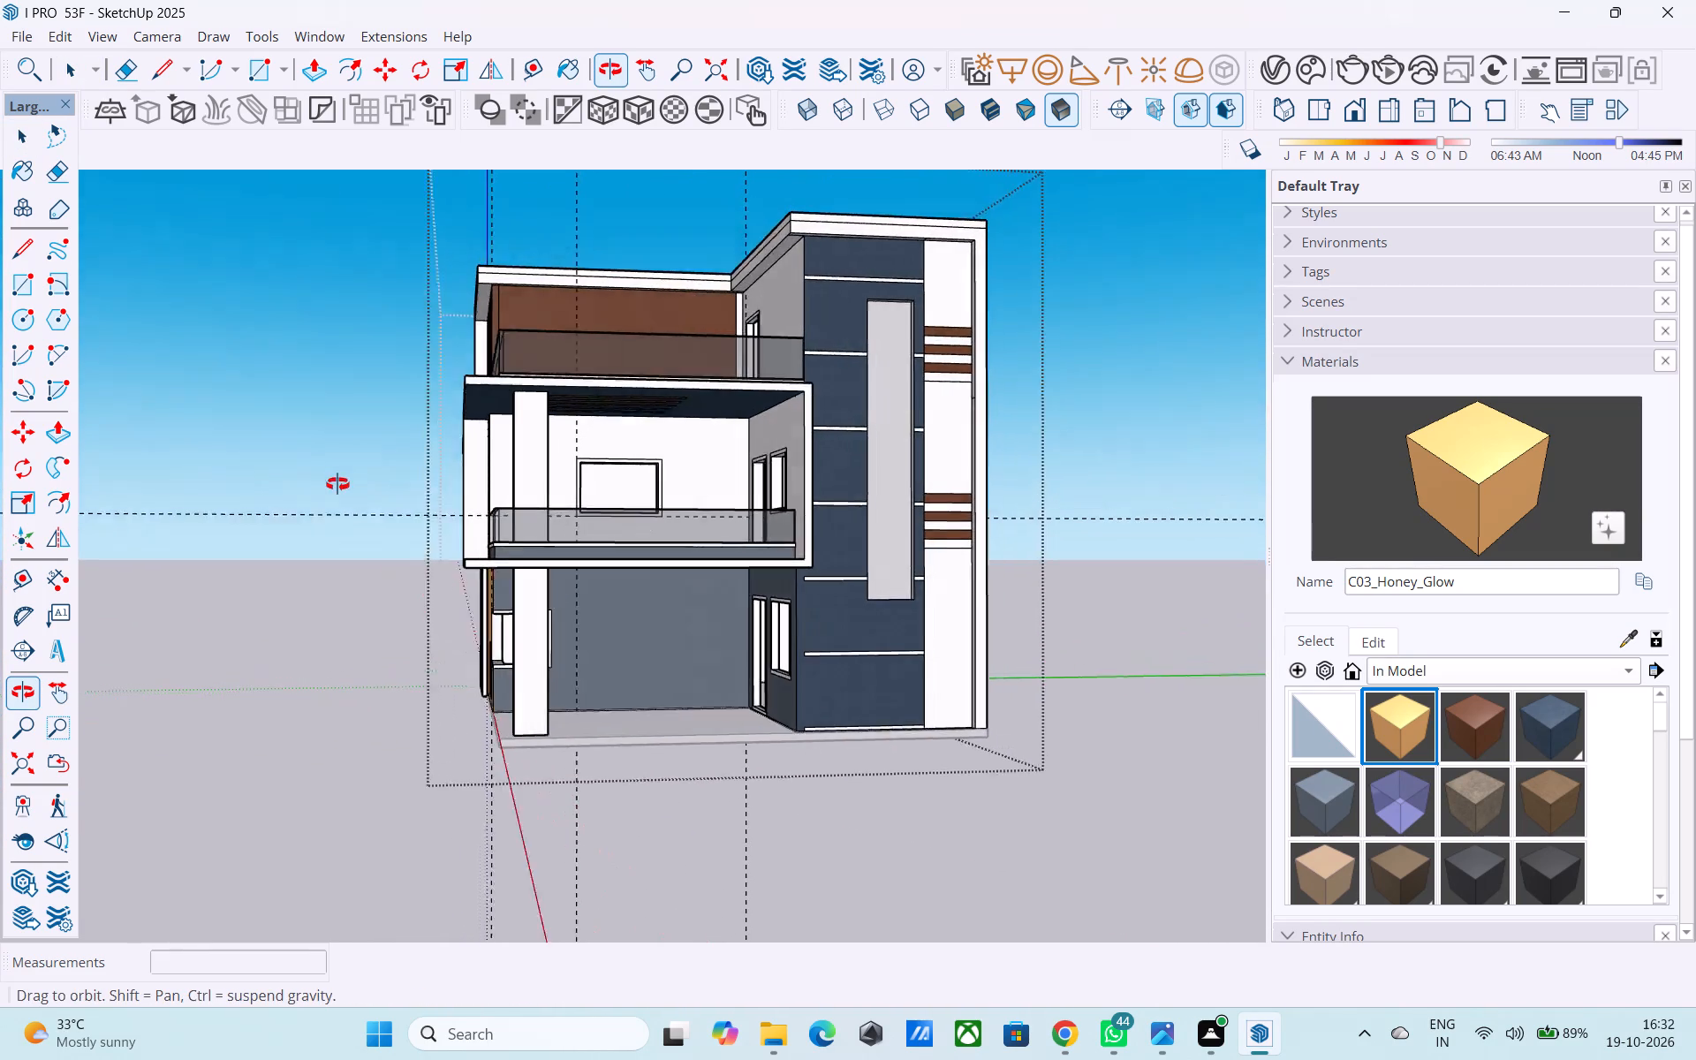
middle_click_drag(337, 484, 337, 489)
middle_click_drag(636, 503, 672, 448)
middle_click_drag(717, 473, 678, 466, "shift")
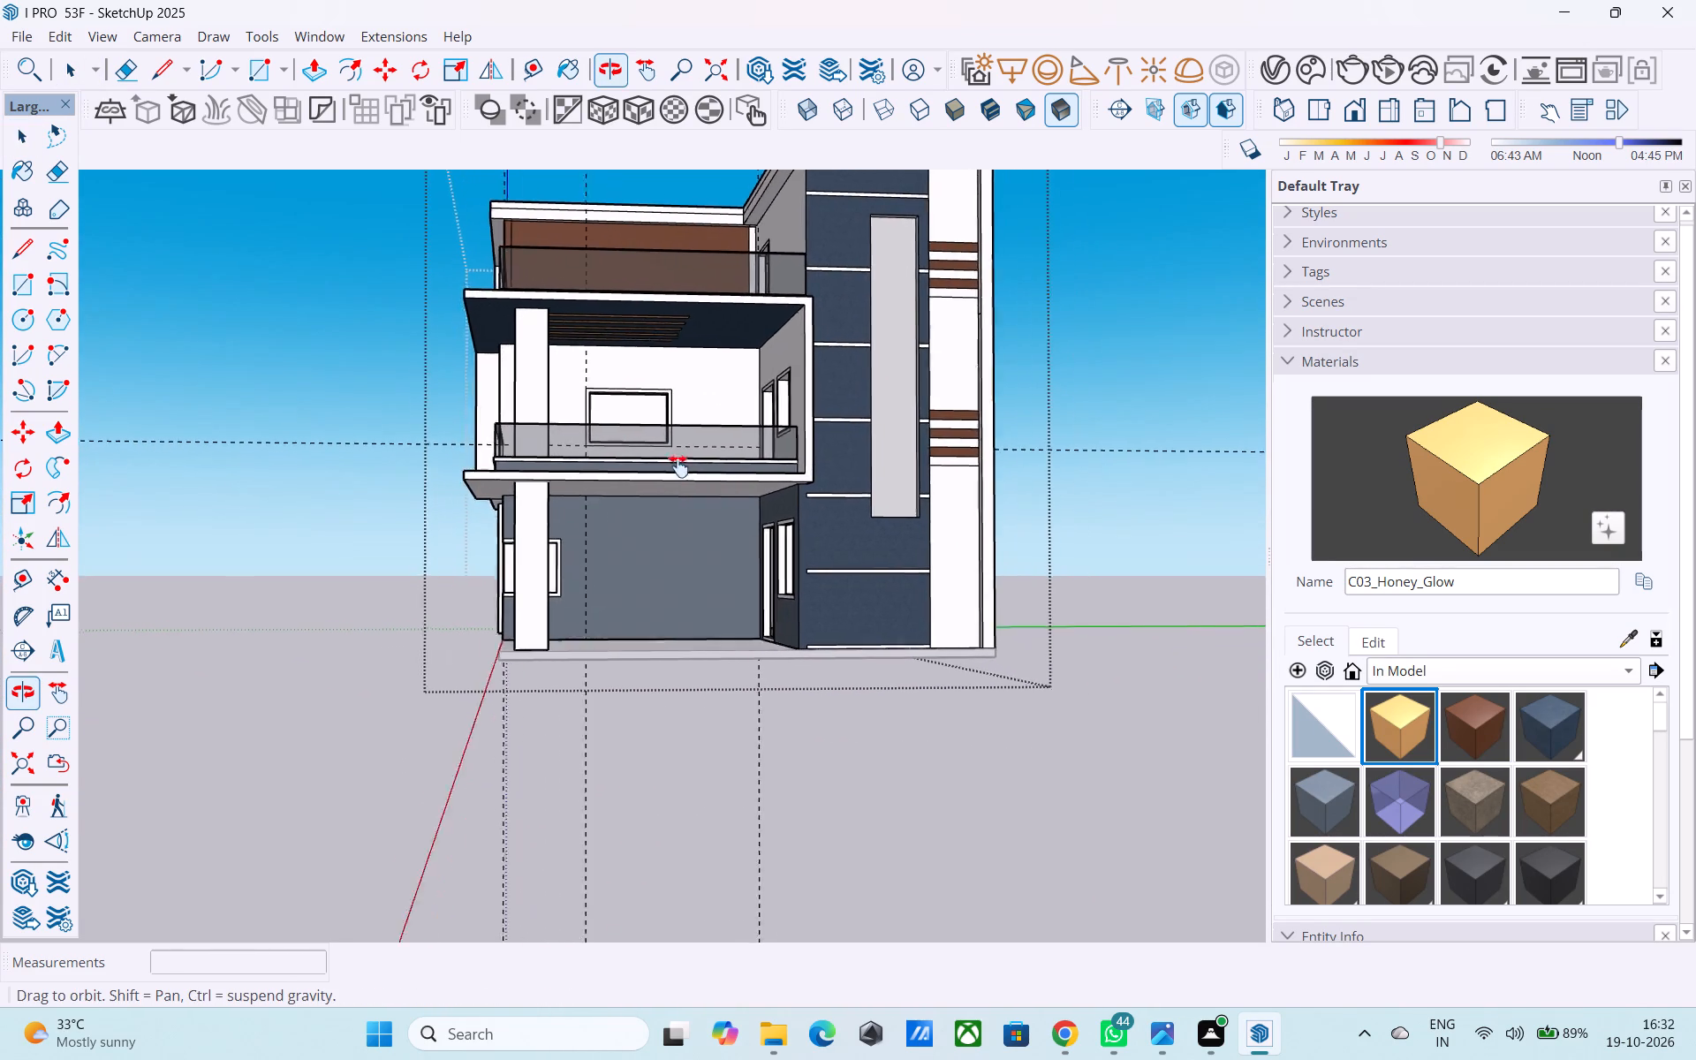
middle_click_drag(678, 466, 874, 450, "shift")
middle_click_drag(899, 413, 823, 508)
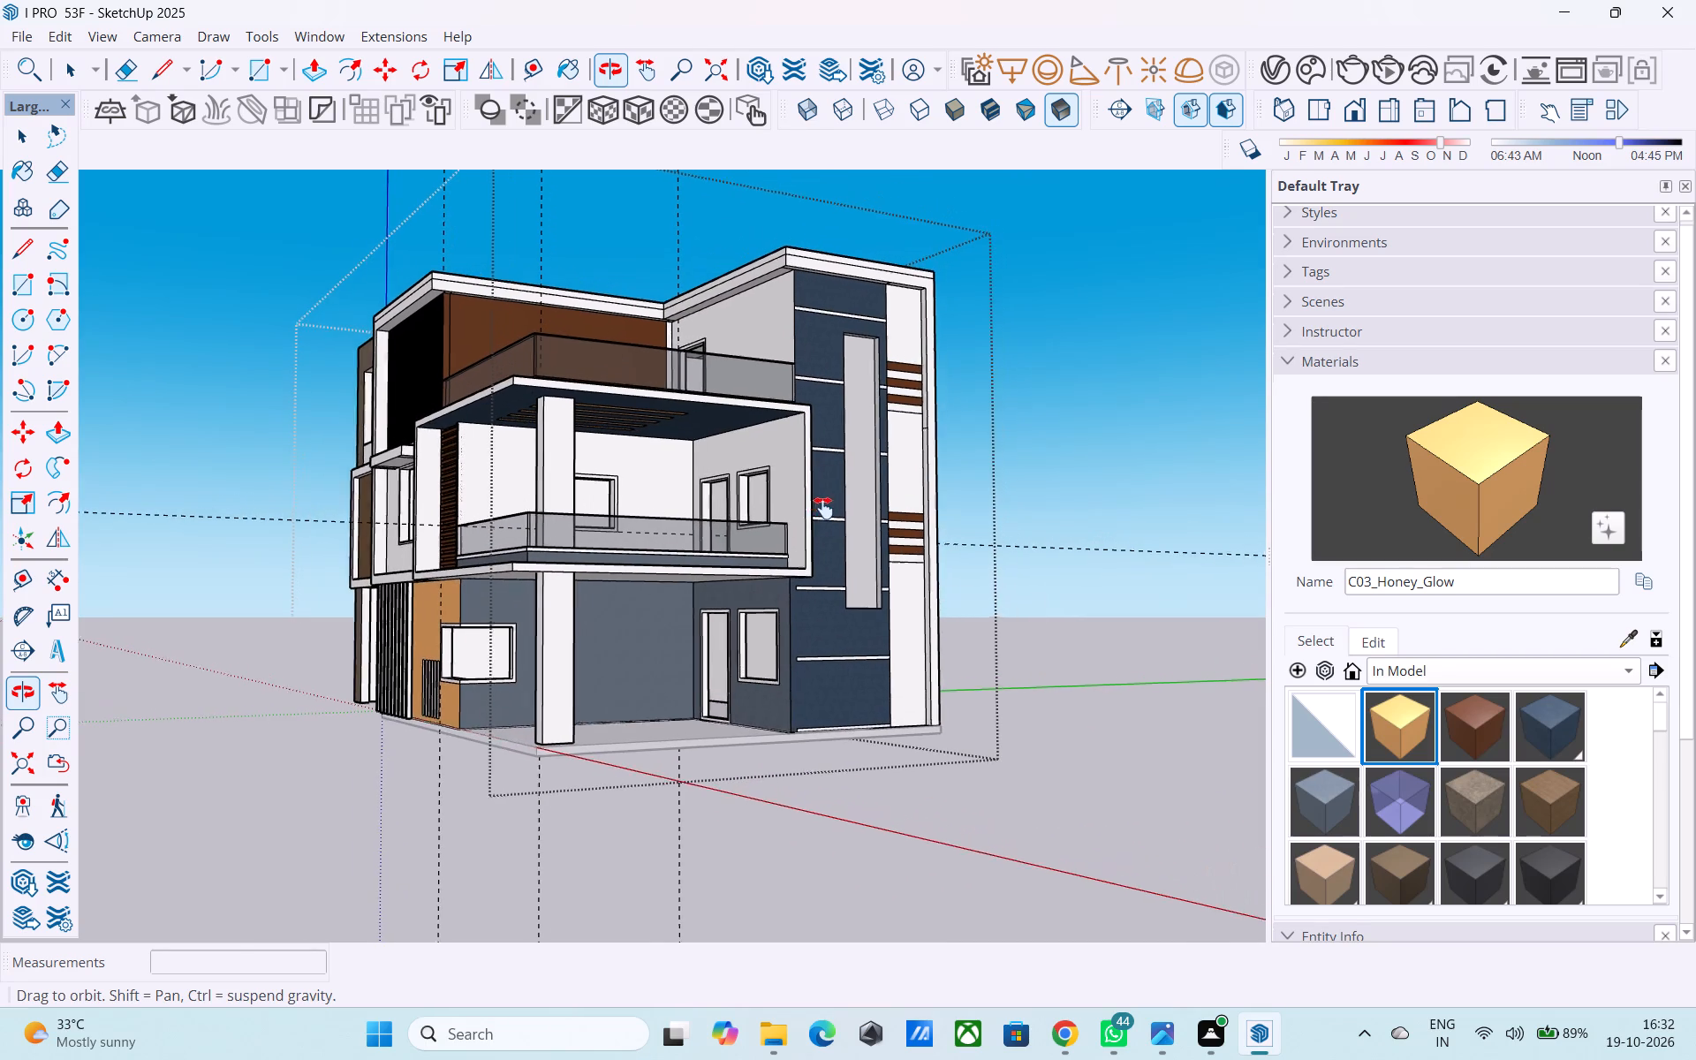
middle_click_drag(823, 508, 824, 508)
middle_click_drag(847, 326, 851, 417)
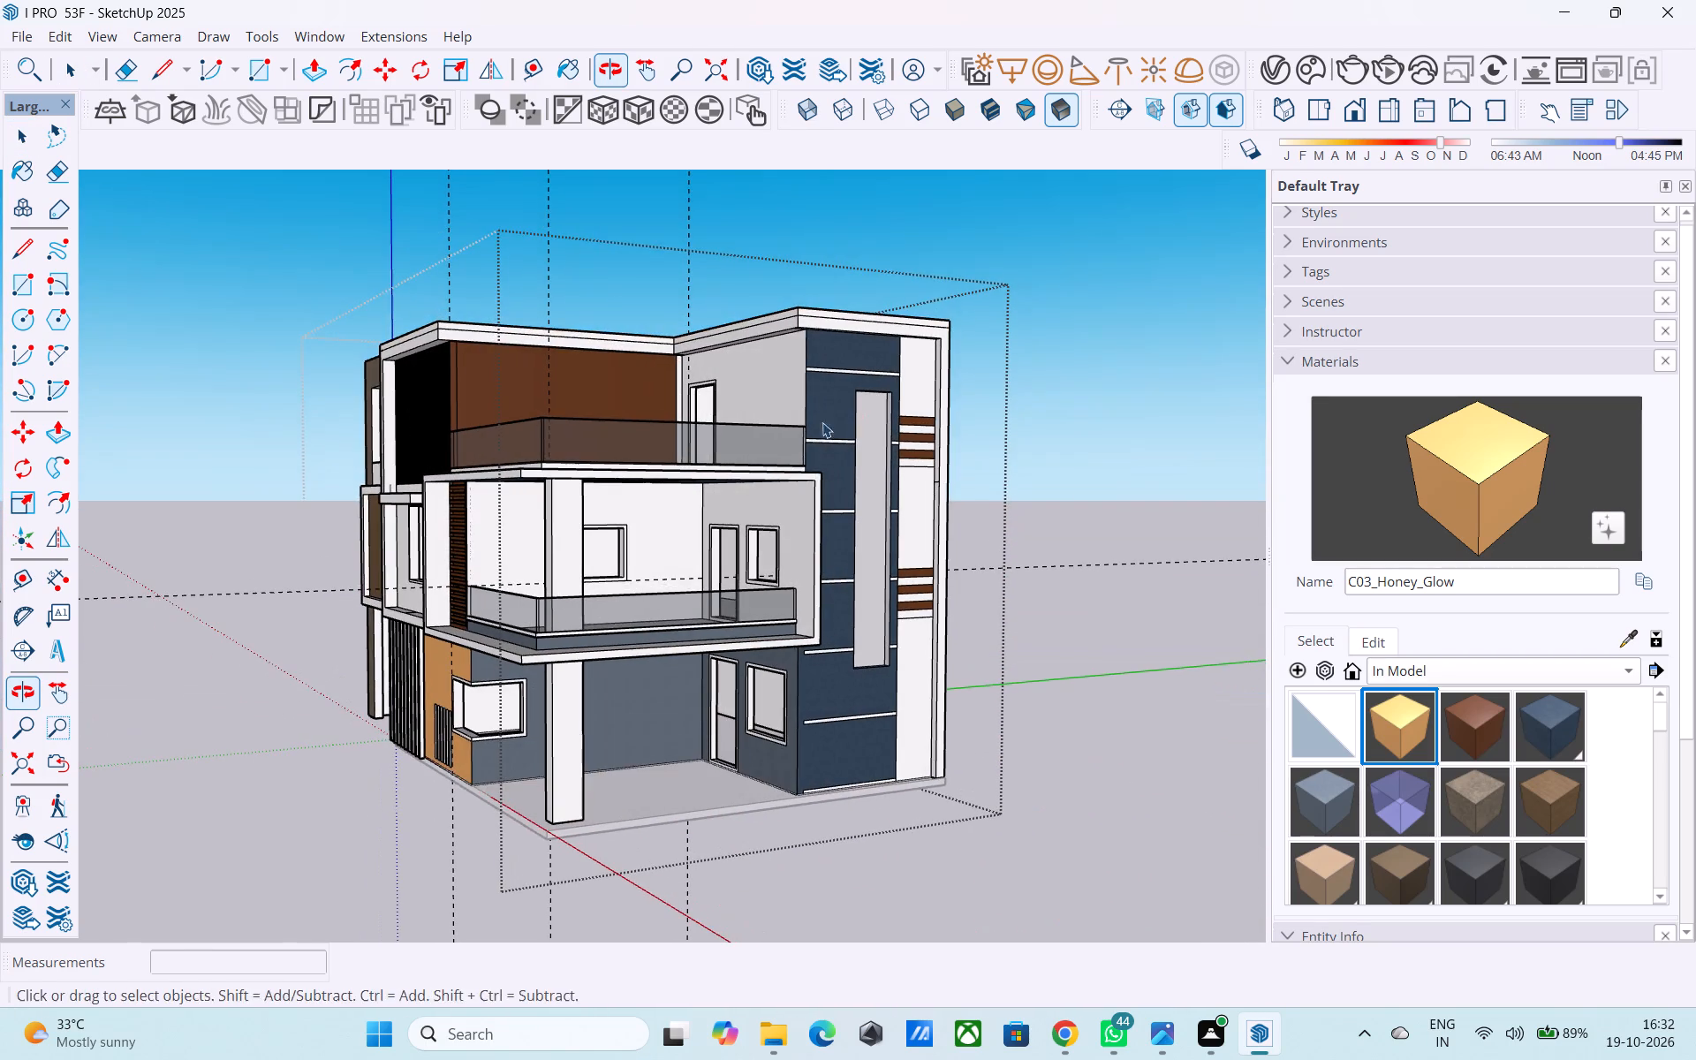
middle_click_drag(786, 438, 852, 364)
Paint the middle-floor balcony's back and side walls and the top-floor terrace wall with the E01_Mint_Frost solid colour.
scroll(1374, 806, "down", 4)
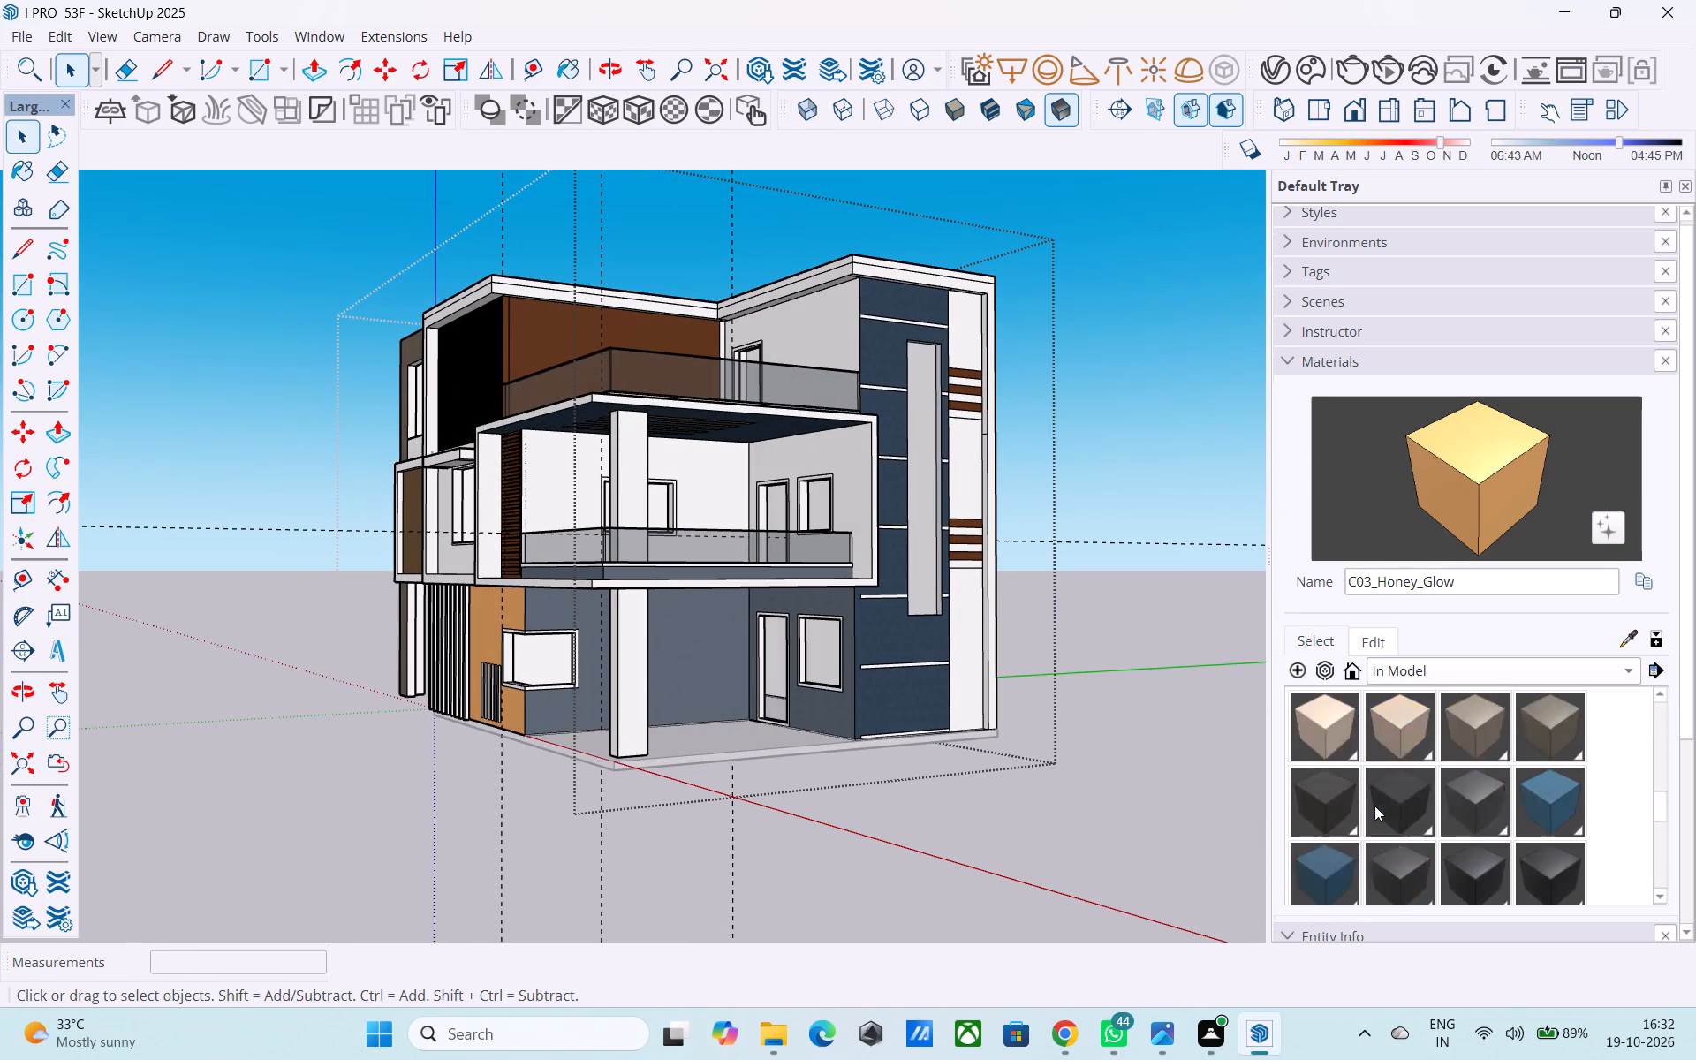
scroll(1374, 806, "down", 2)
left_click(1407, 669)
left_click(1449, 886)
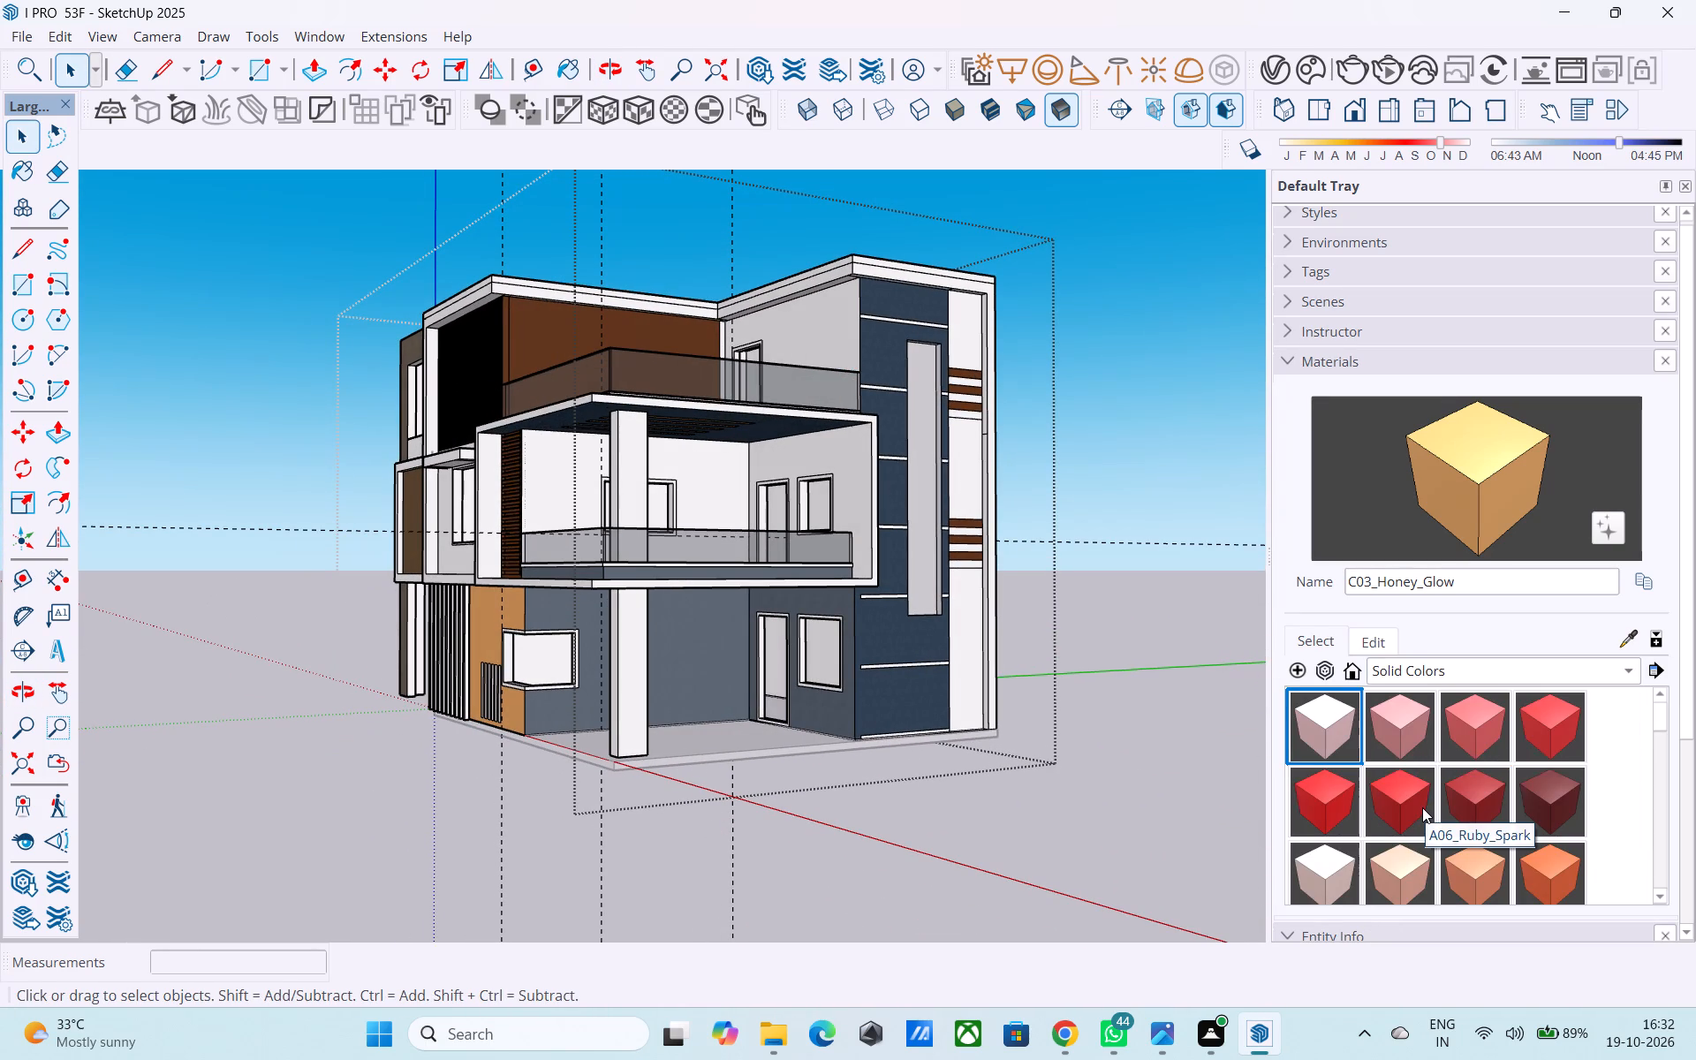
scroll(1422, 807, "down", 6)
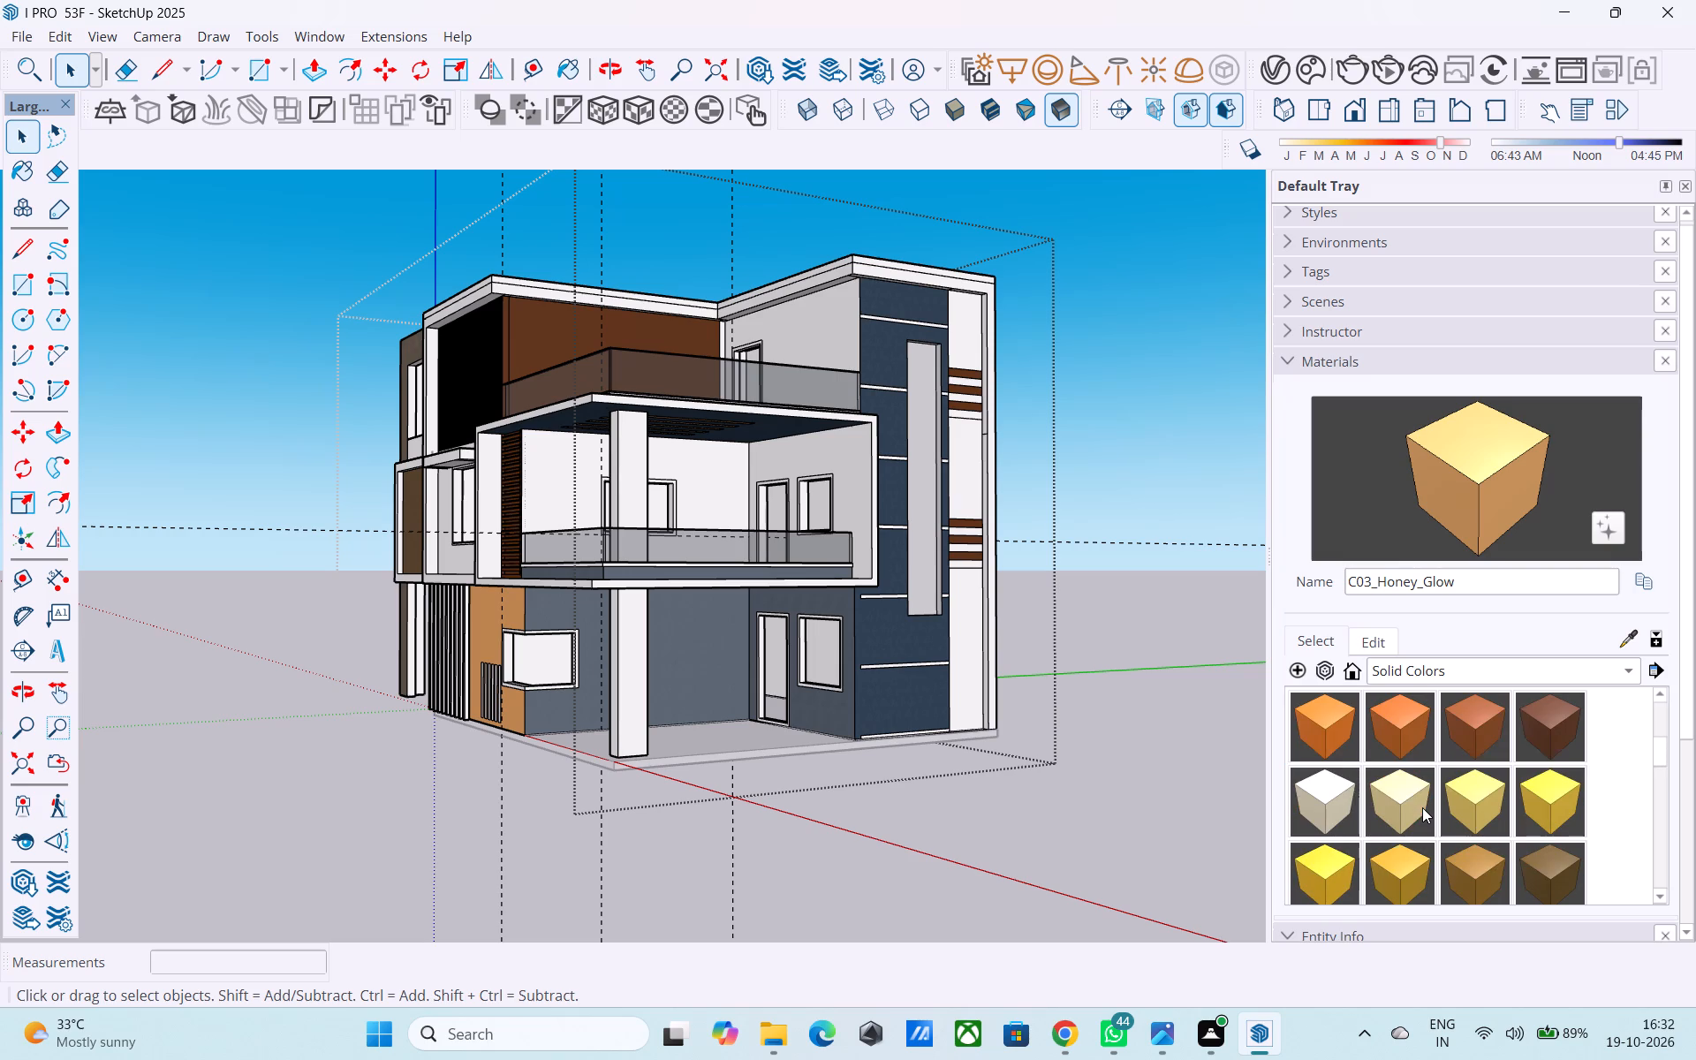
scroll(1338, 845, "down", 2)
left_click(1331, 826)
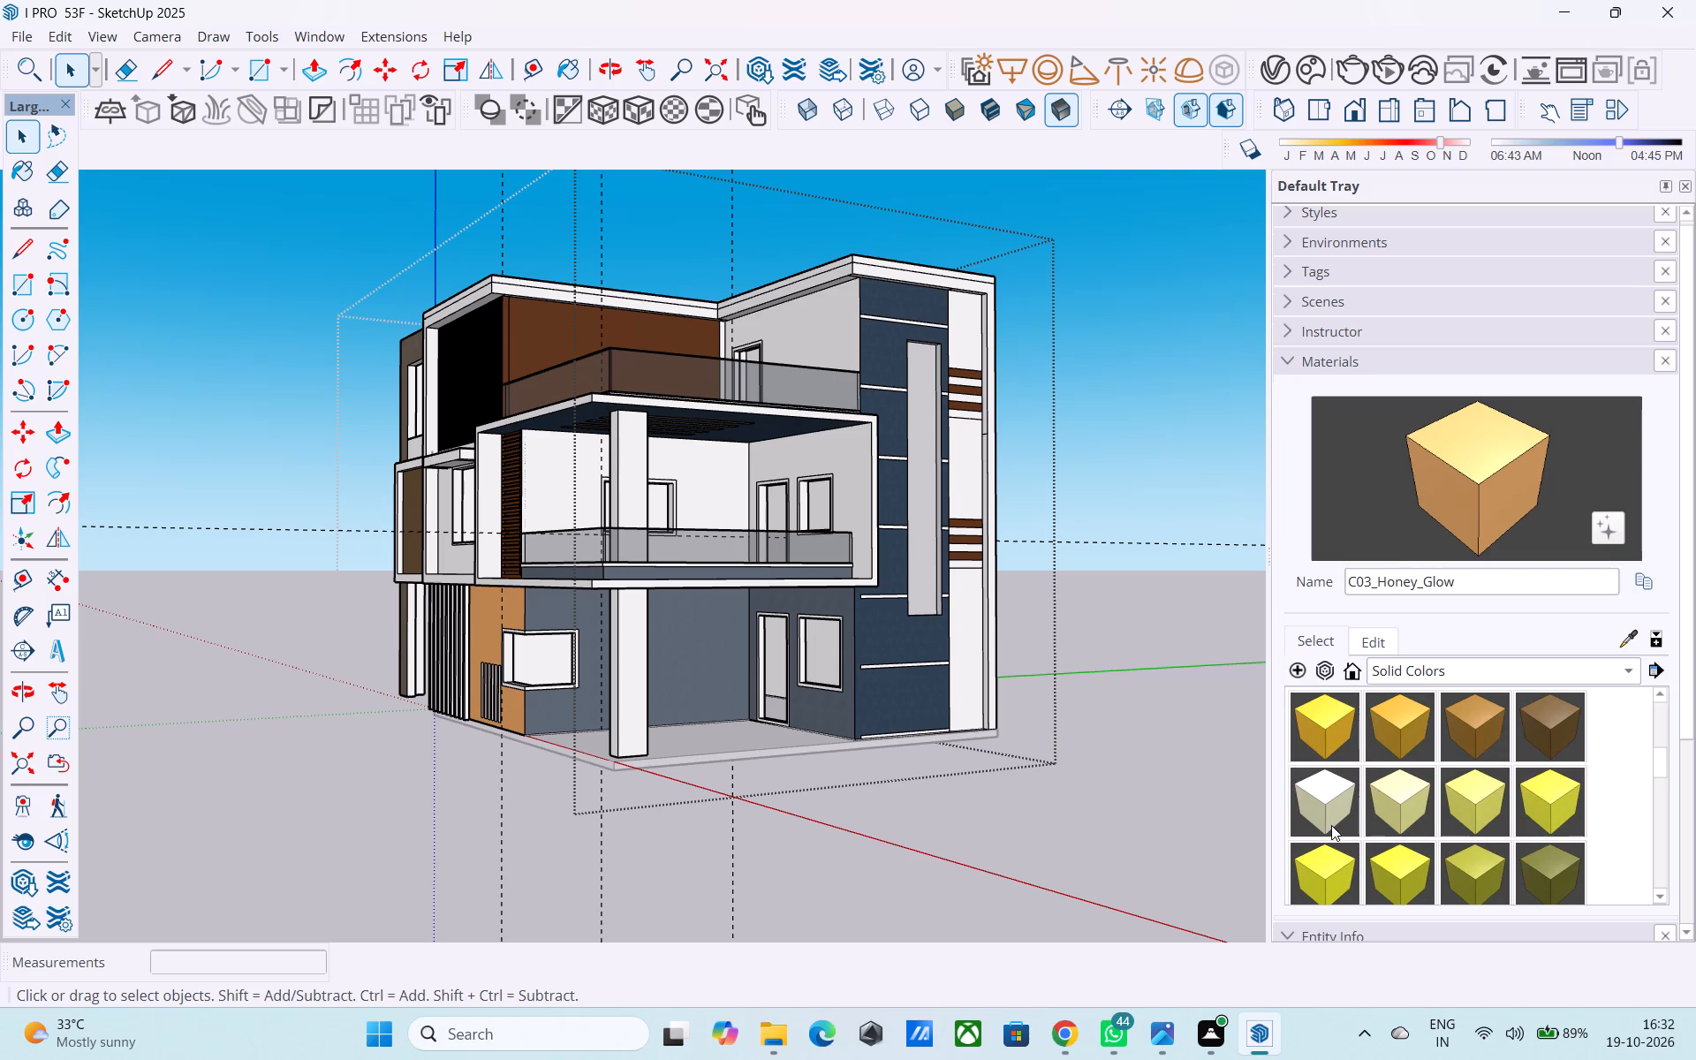
scroll(557, 607, "up", 5)
left_click(566, 426)
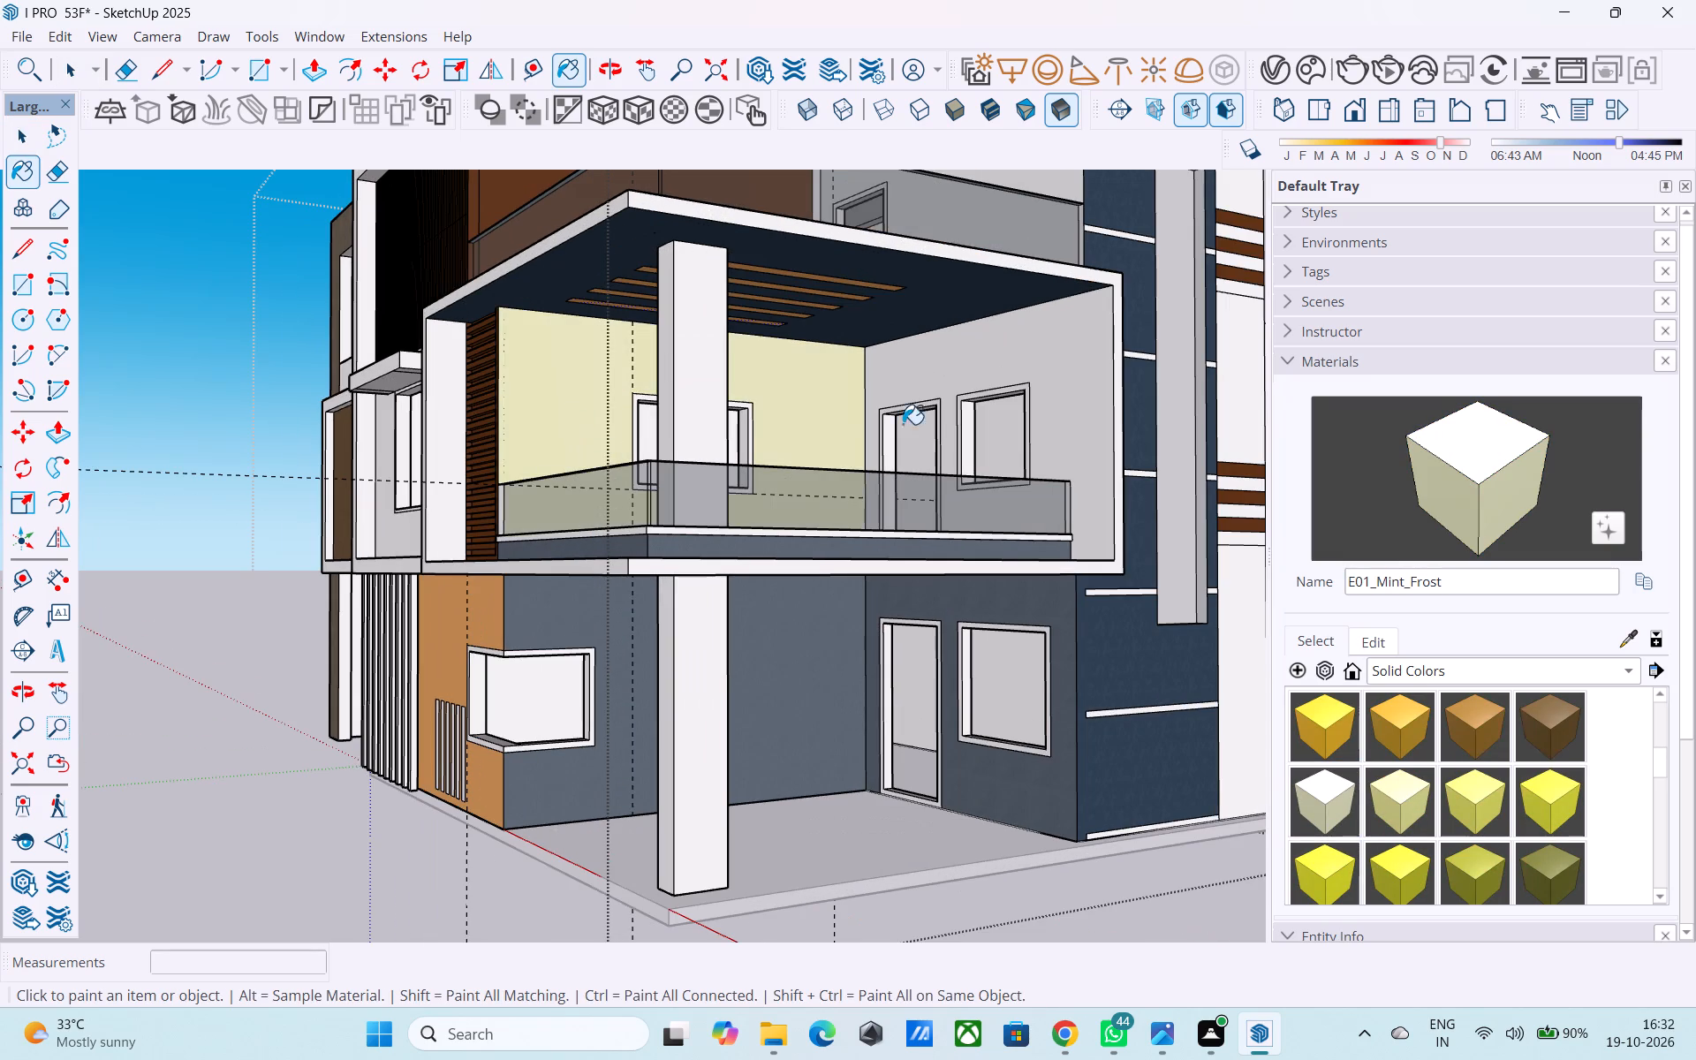
left_click(931, 386)
scroll(901, 410, "down", 5)
middle_click_drag(857, 463, 1018, 601)
left_click(1013, 275)
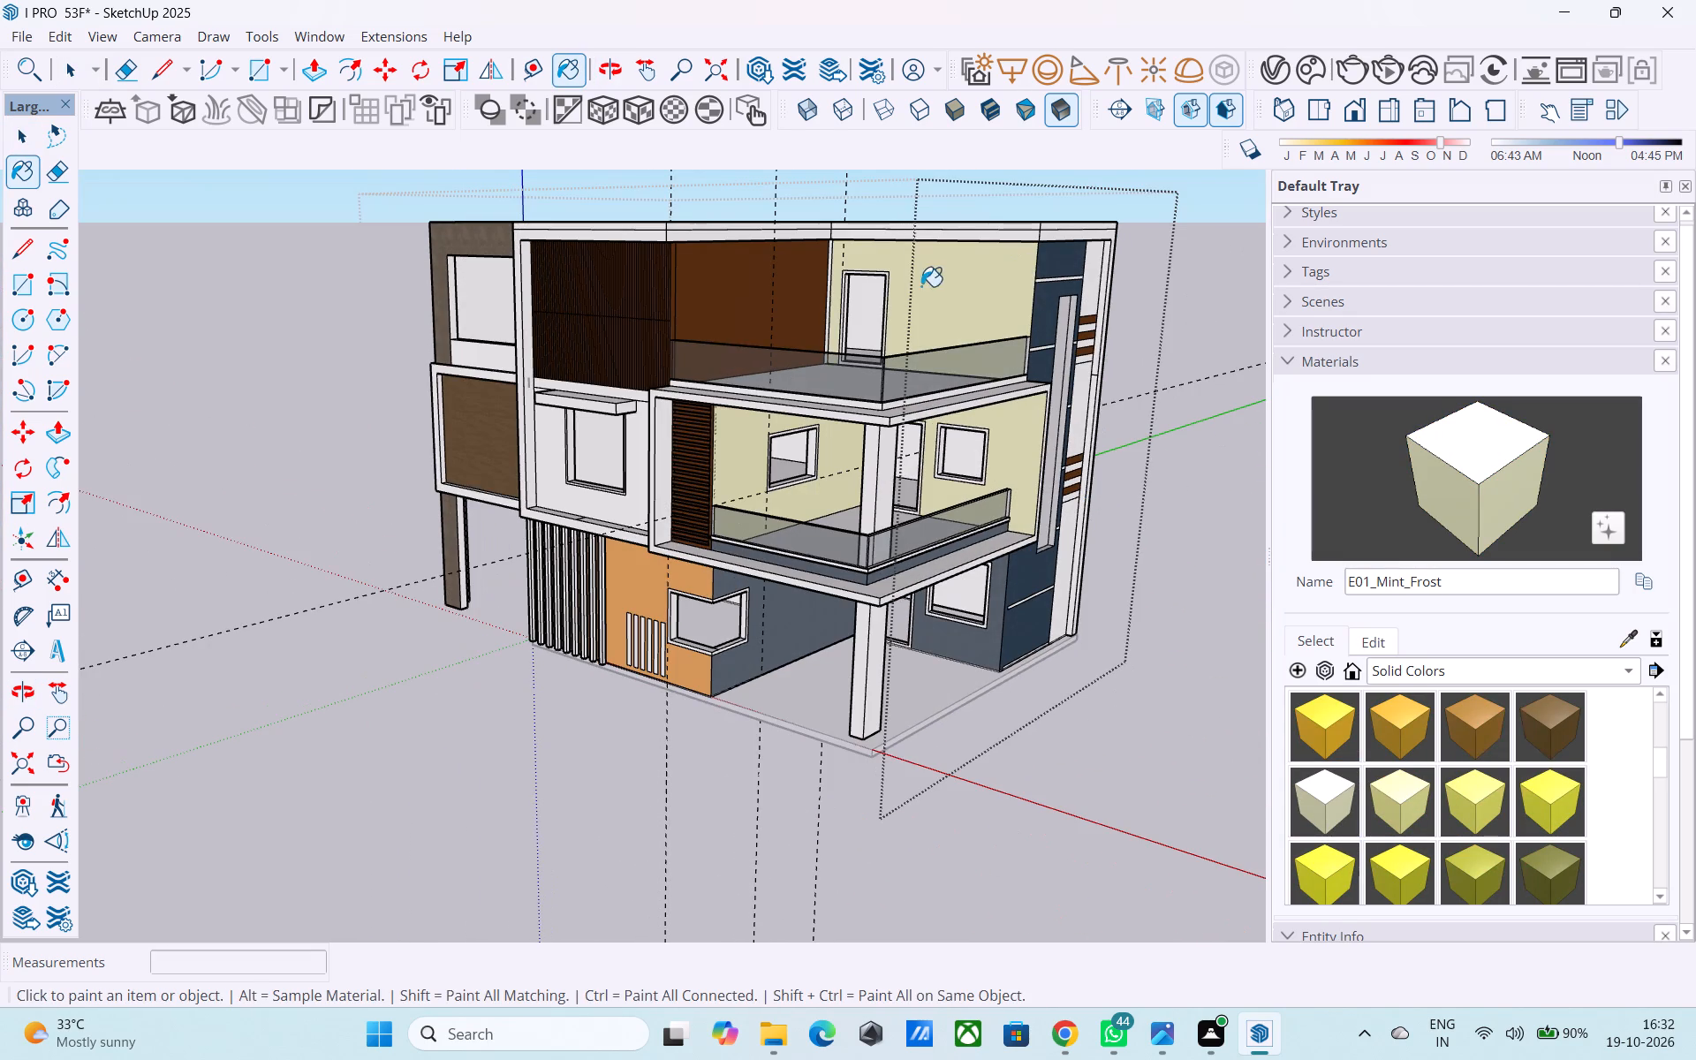
Paint the middle-floor front wall around the window and the sunshade above it with E01_Mint_Frost.
scroll(577, 498, "up", 5)
left_click(548, 466)
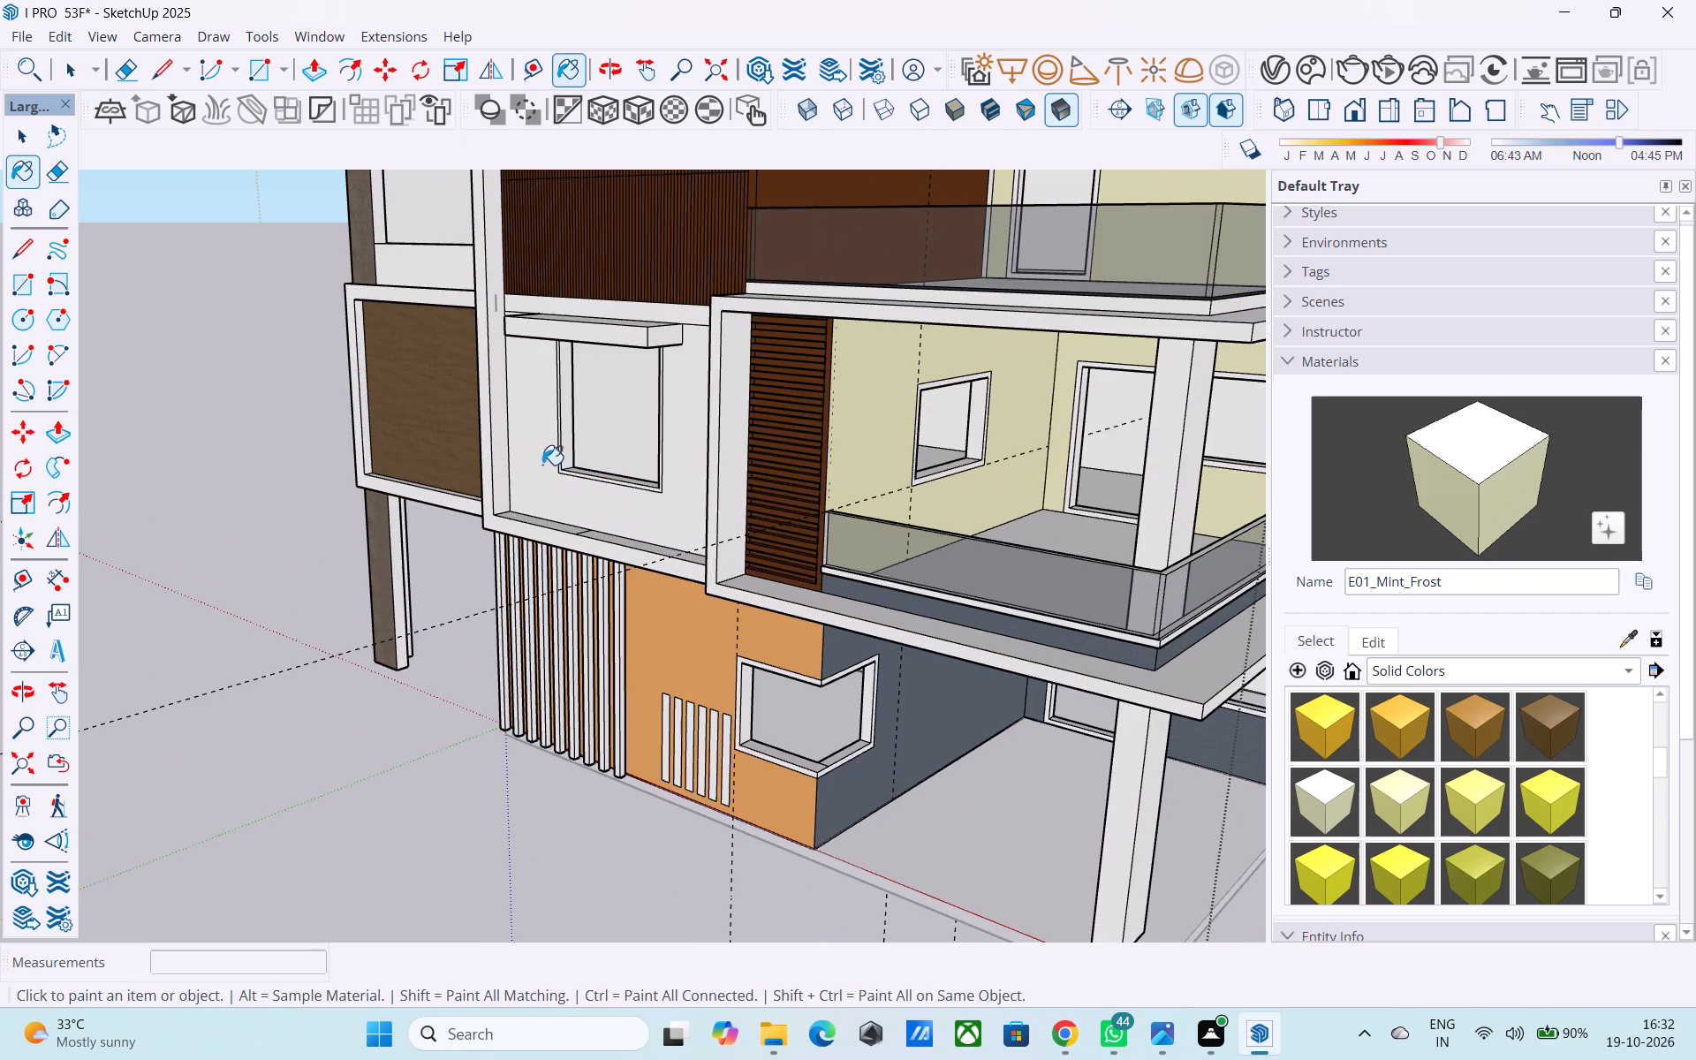
scroll(538, 465, "down", 5)
scroll(551, 395, "up", 3)
left_click(560, 383)
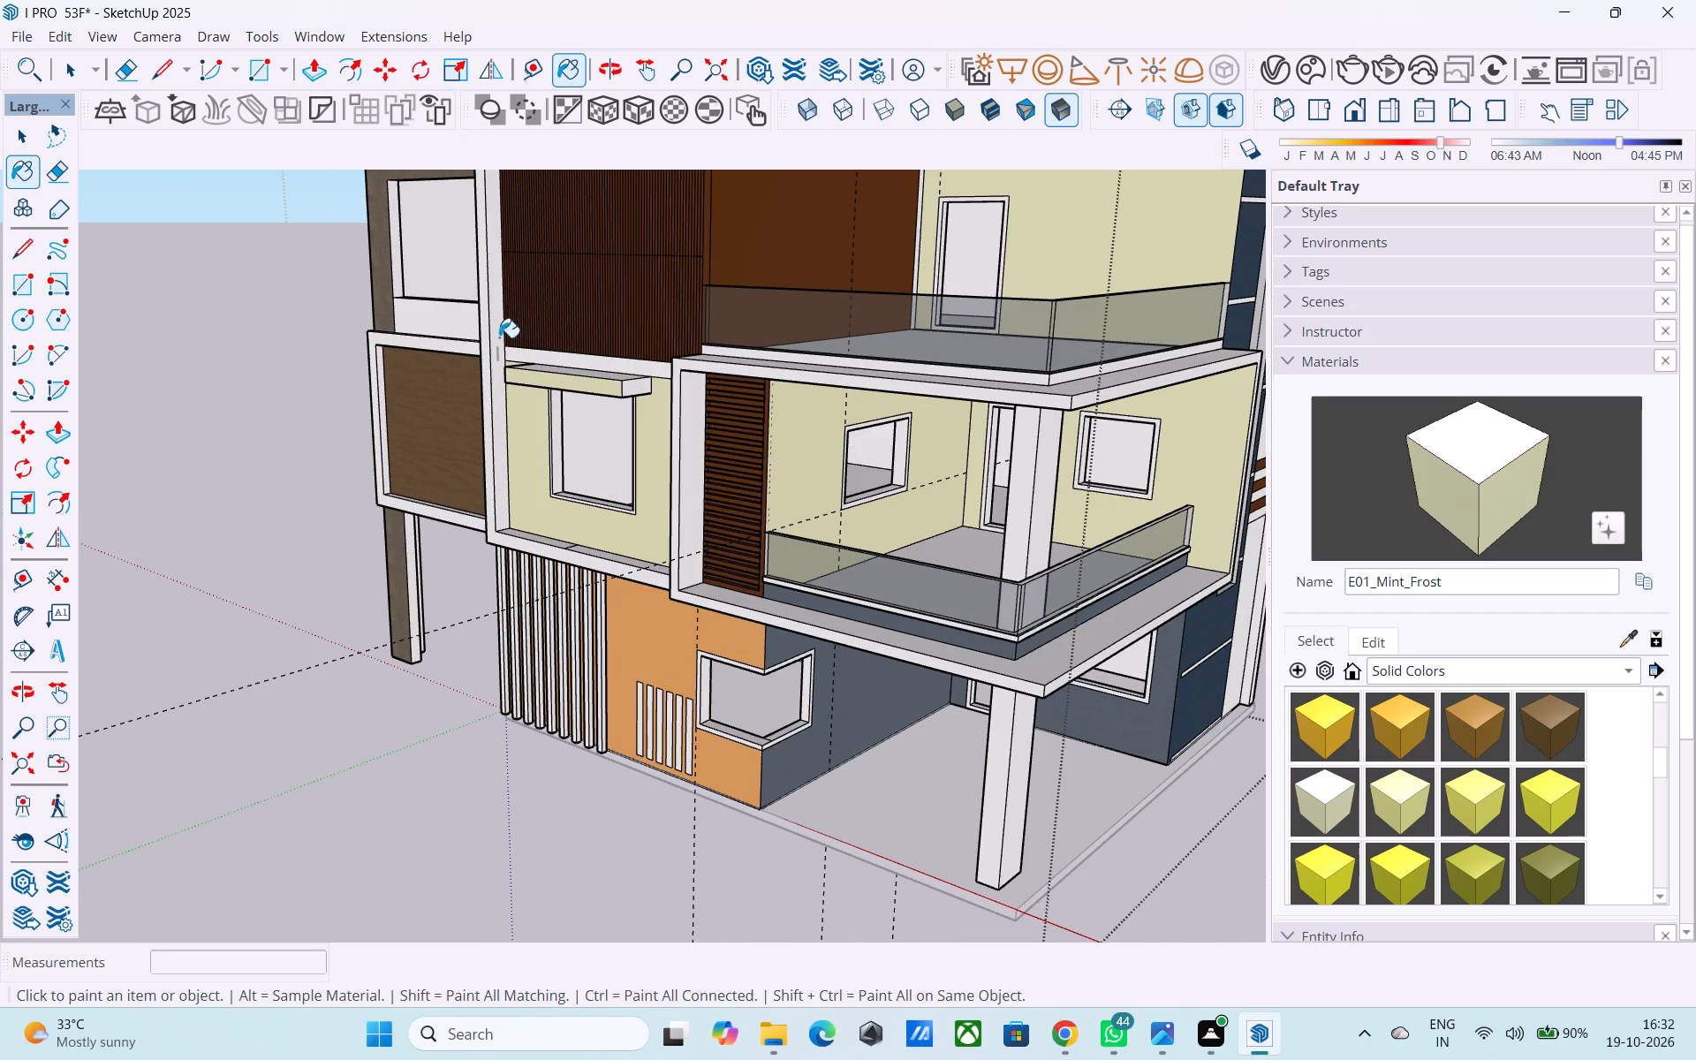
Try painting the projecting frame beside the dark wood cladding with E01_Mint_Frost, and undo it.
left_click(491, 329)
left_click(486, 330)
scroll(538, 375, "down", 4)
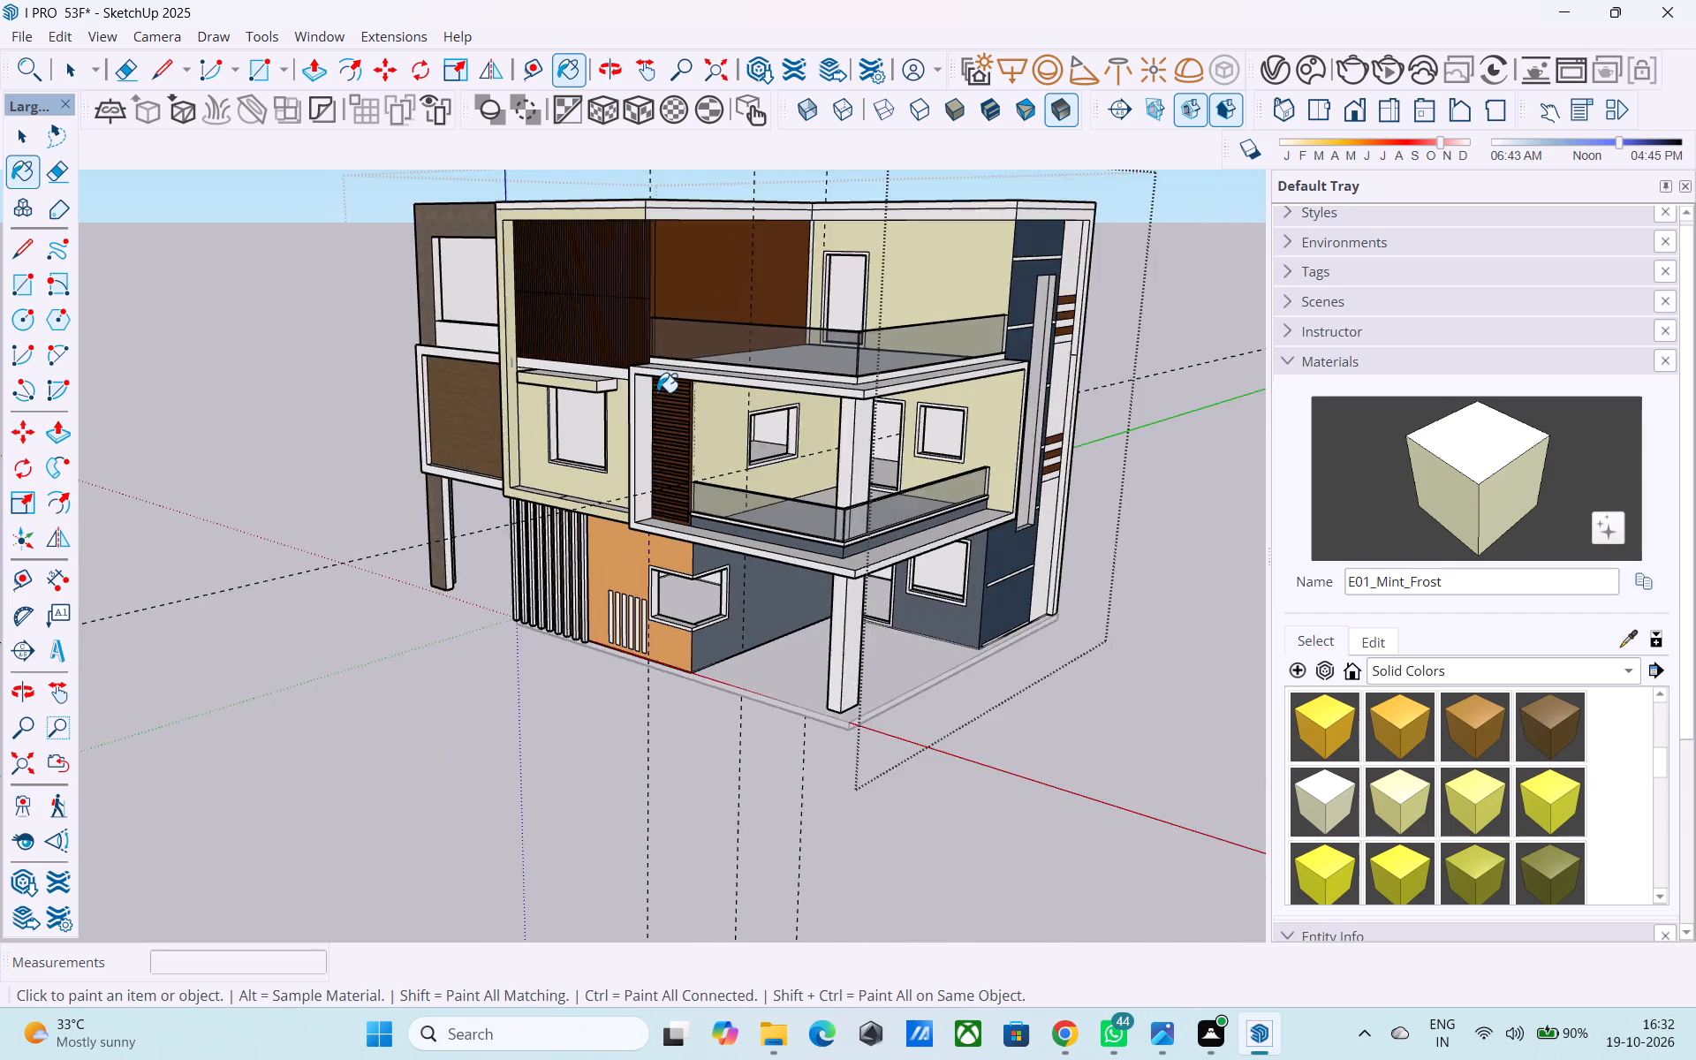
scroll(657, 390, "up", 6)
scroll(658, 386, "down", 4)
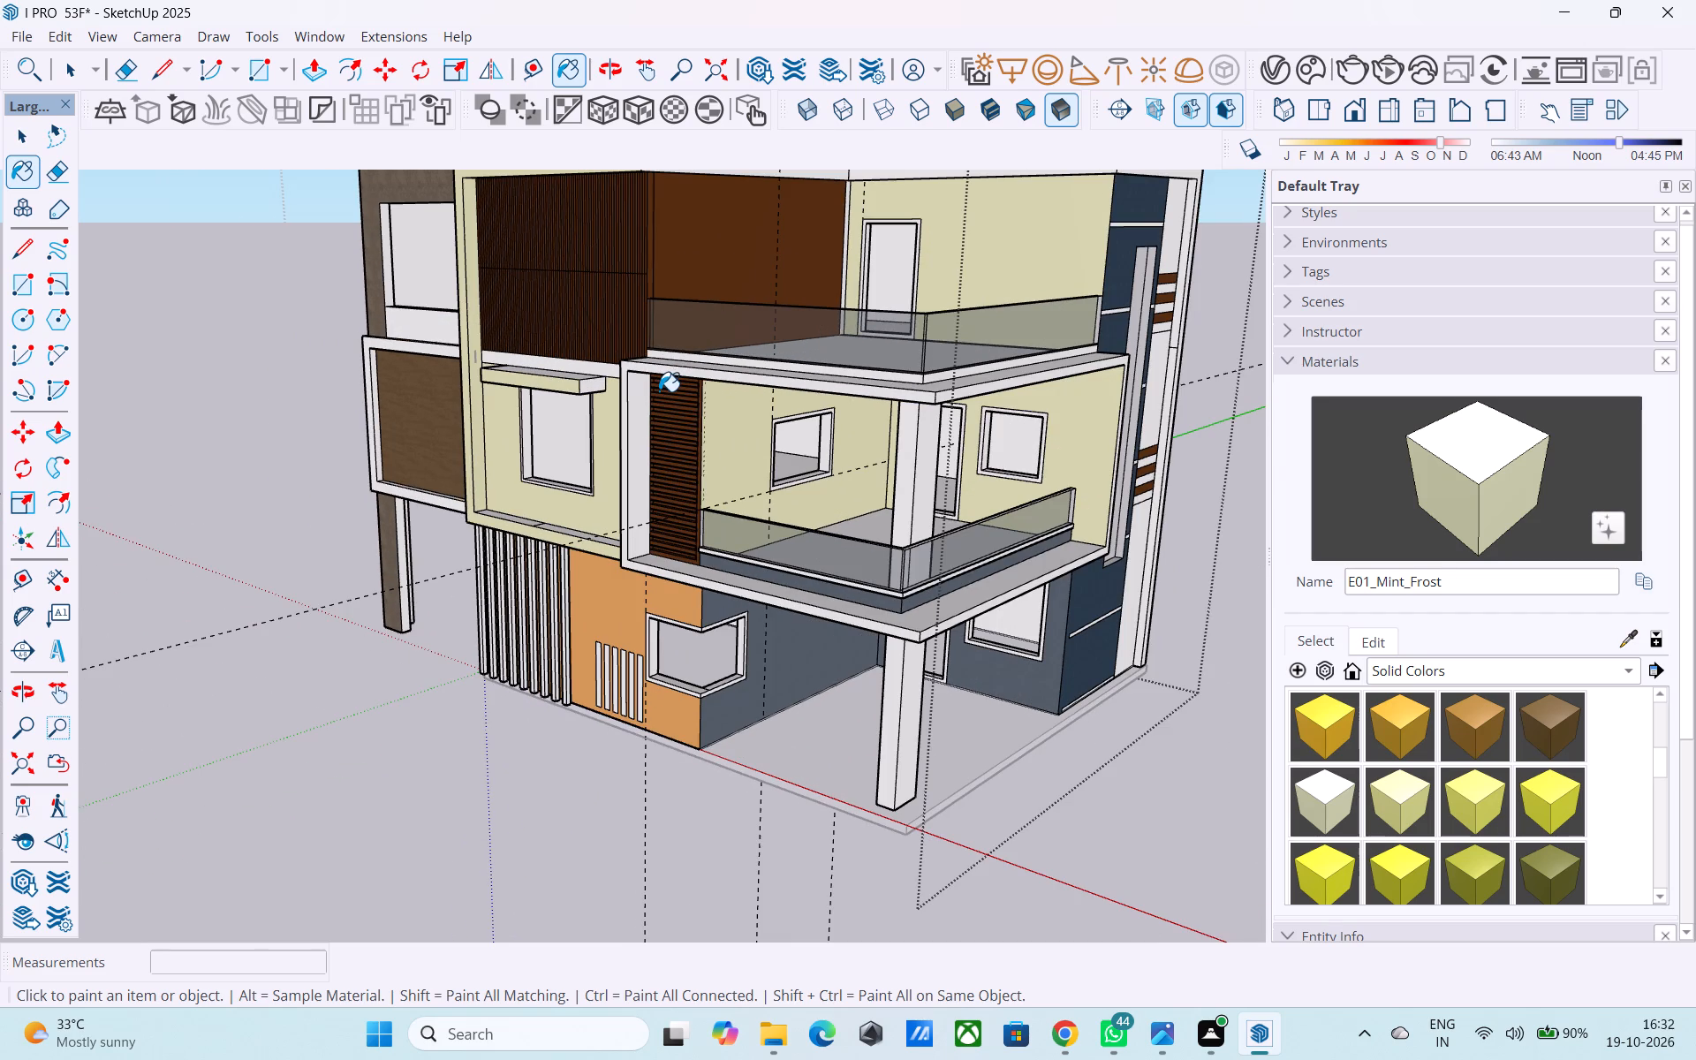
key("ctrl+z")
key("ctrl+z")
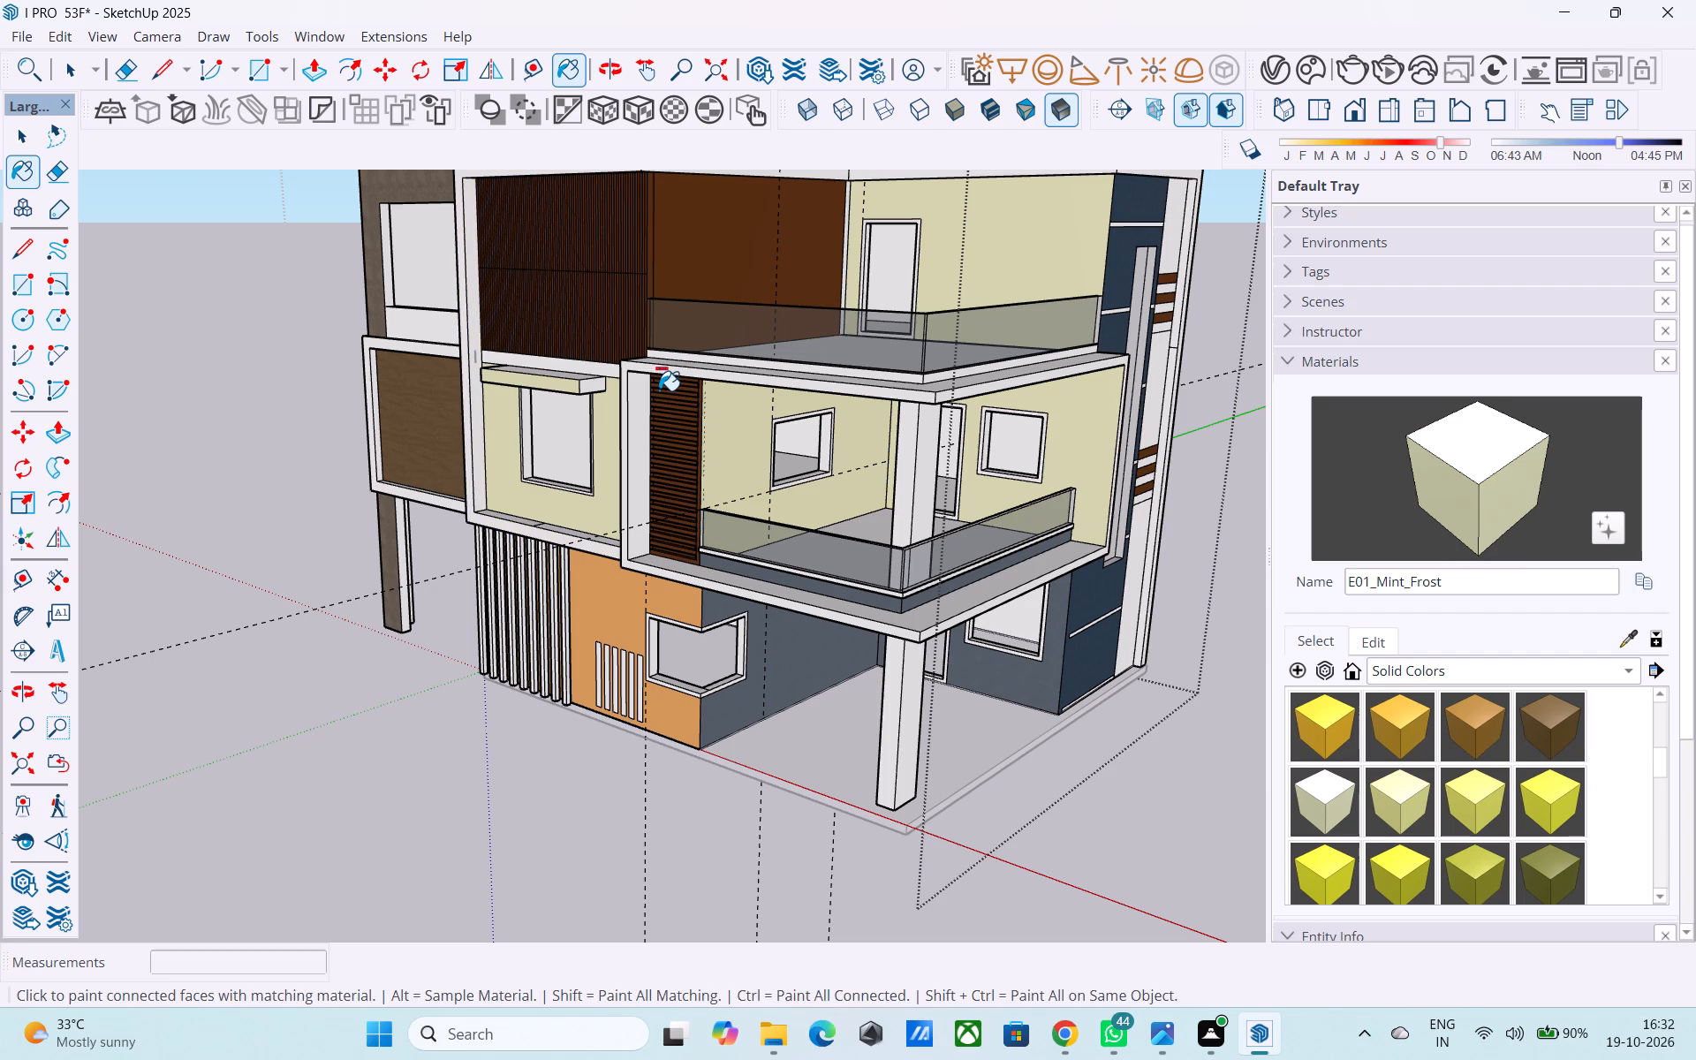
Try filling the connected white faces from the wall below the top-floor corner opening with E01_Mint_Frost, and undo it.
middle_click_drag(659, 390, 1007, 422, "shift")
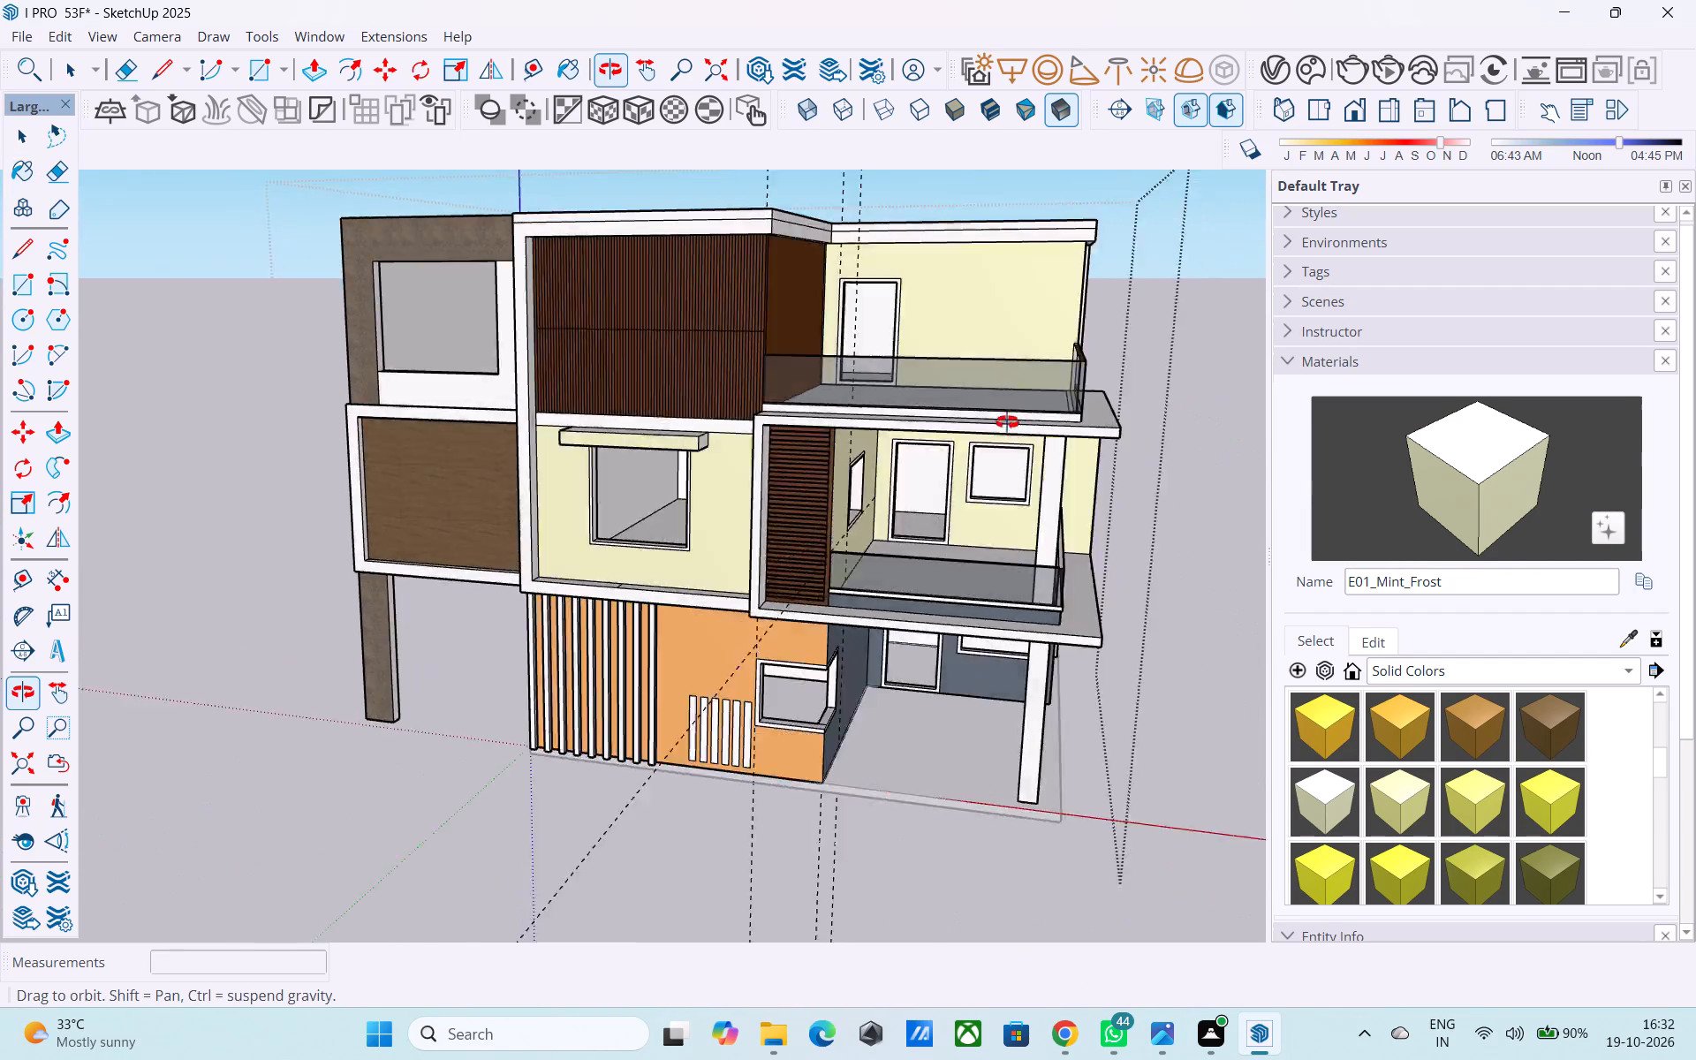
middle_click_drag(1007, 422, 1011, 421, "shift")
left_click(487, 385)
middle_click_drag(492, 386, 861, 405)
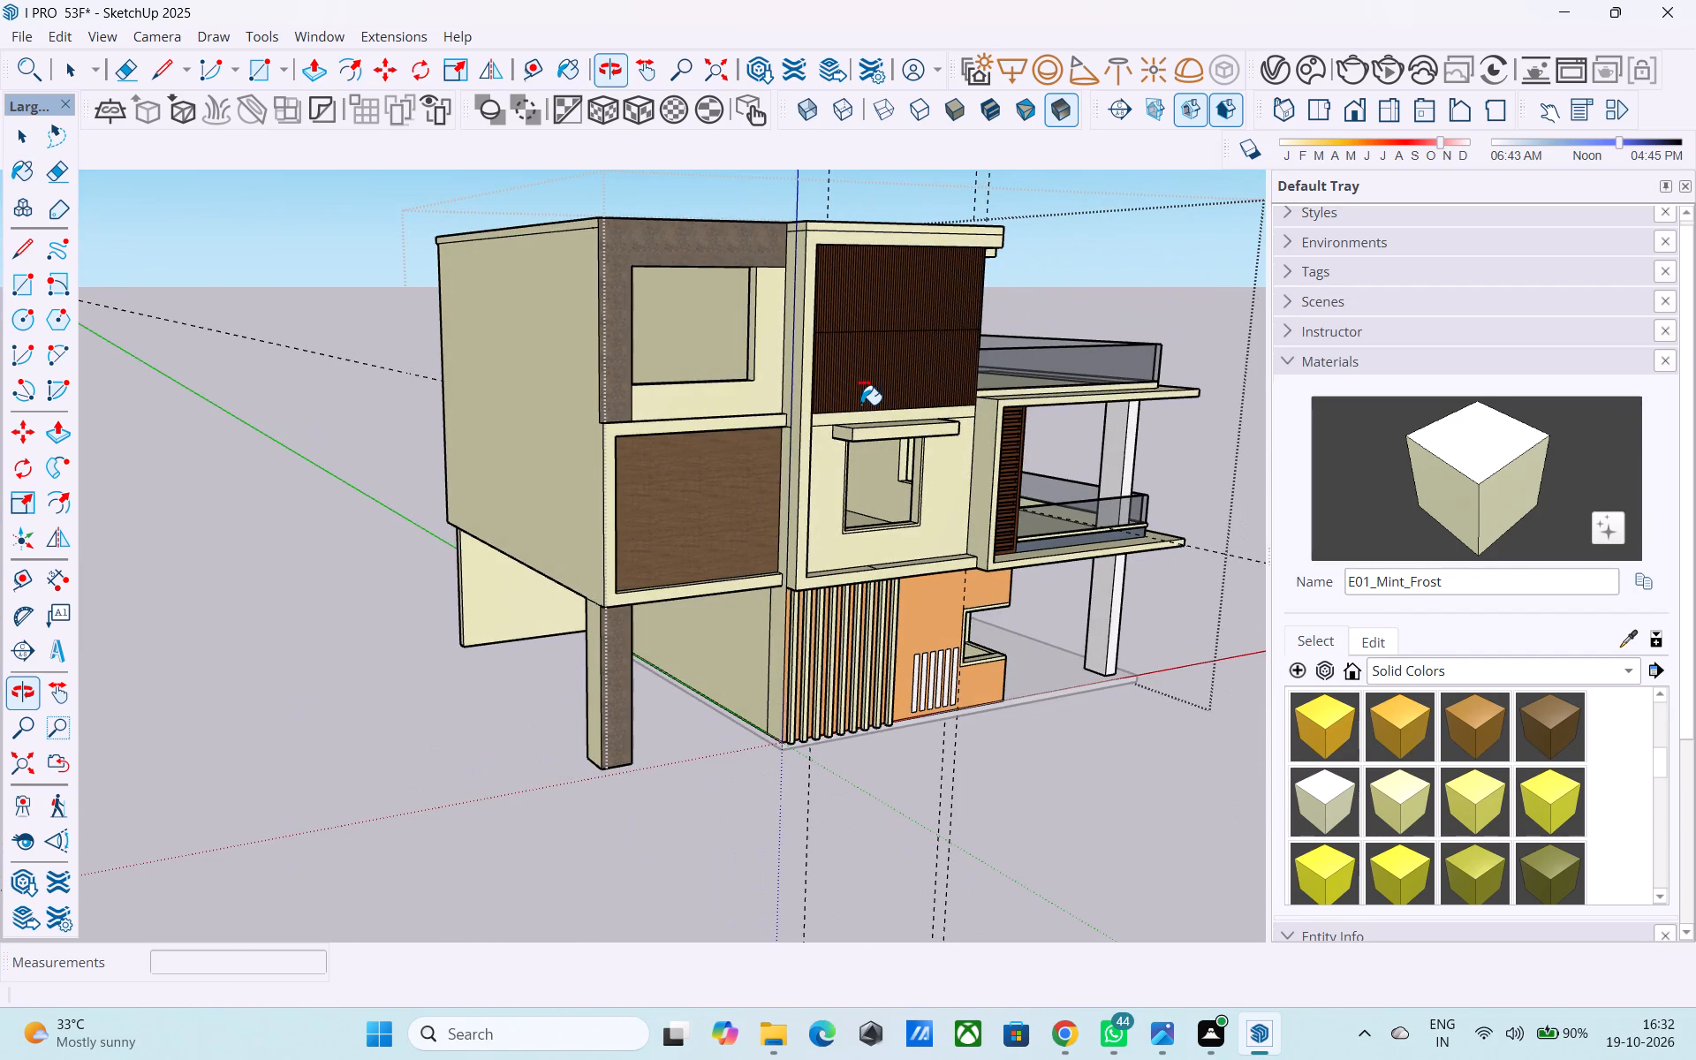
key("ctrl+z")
Paint the large blank side wall of the upper floors and the top-floor wall around the corner opening with E01_Mint_Frost.
middle_click_drag(846, 398, 808, 384)
scroll(714, 409, "up", 3)
key("space")
left_click(689, 397)
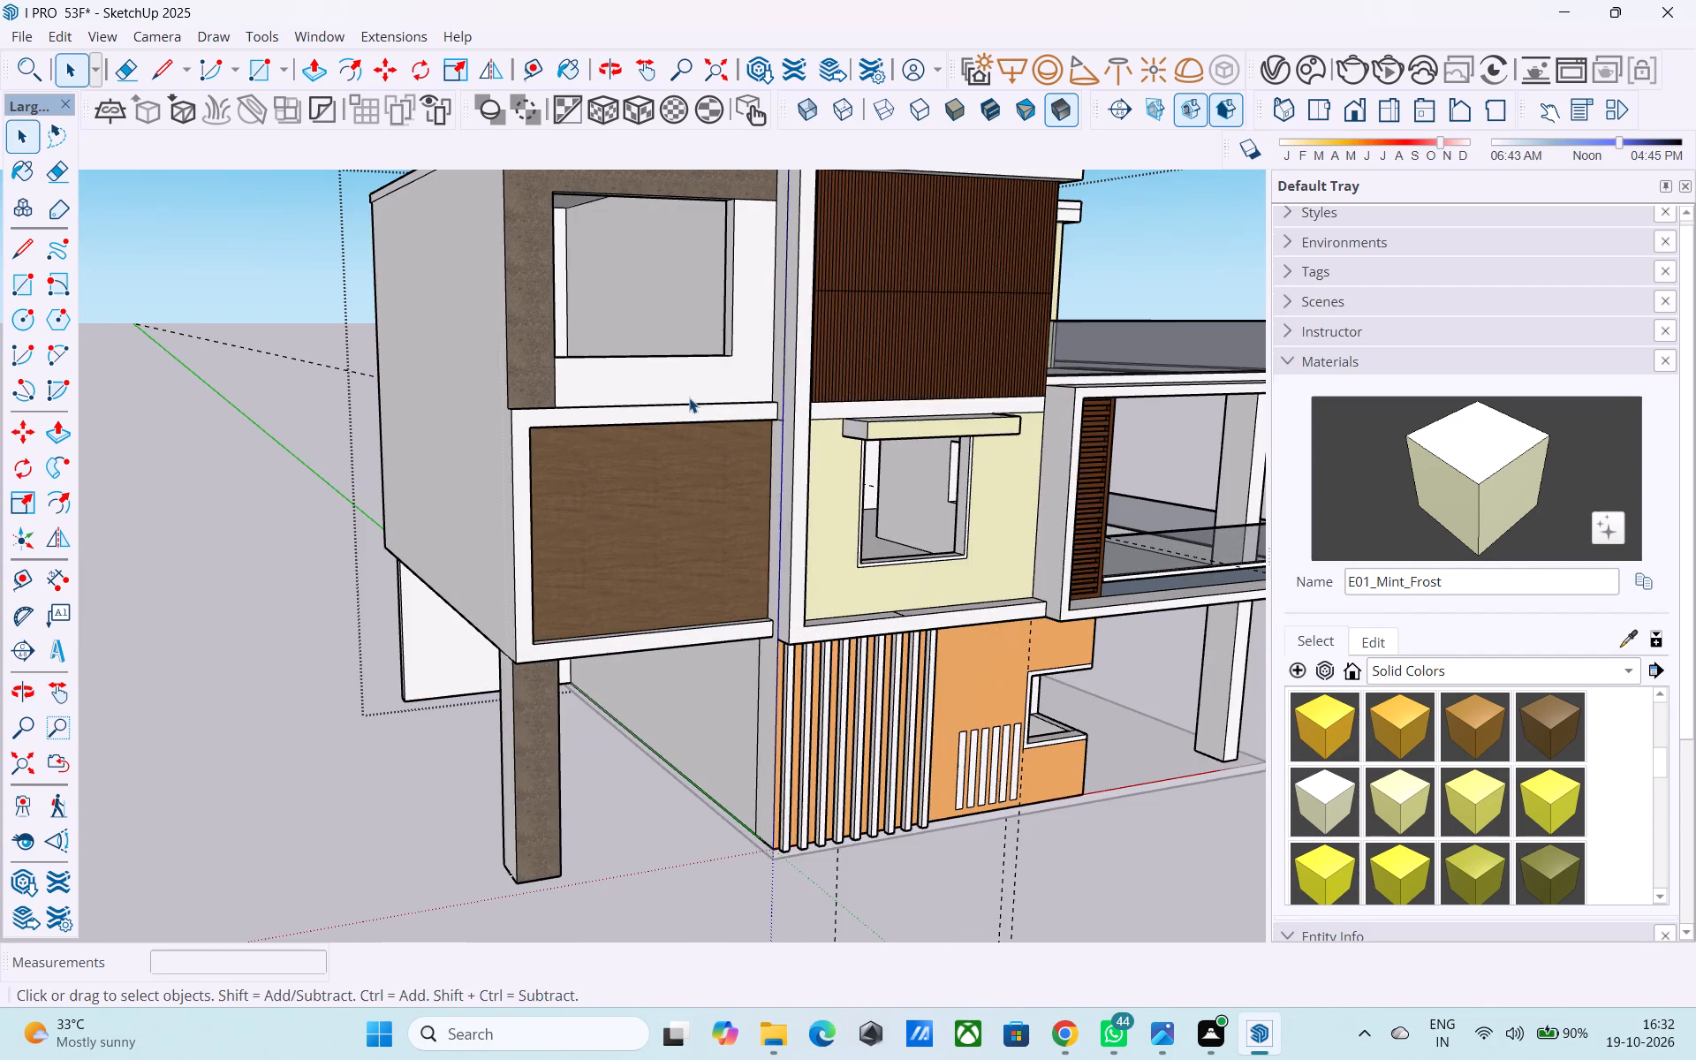
scroll(685, 400, "down", 5)
left_click(1435, 470)
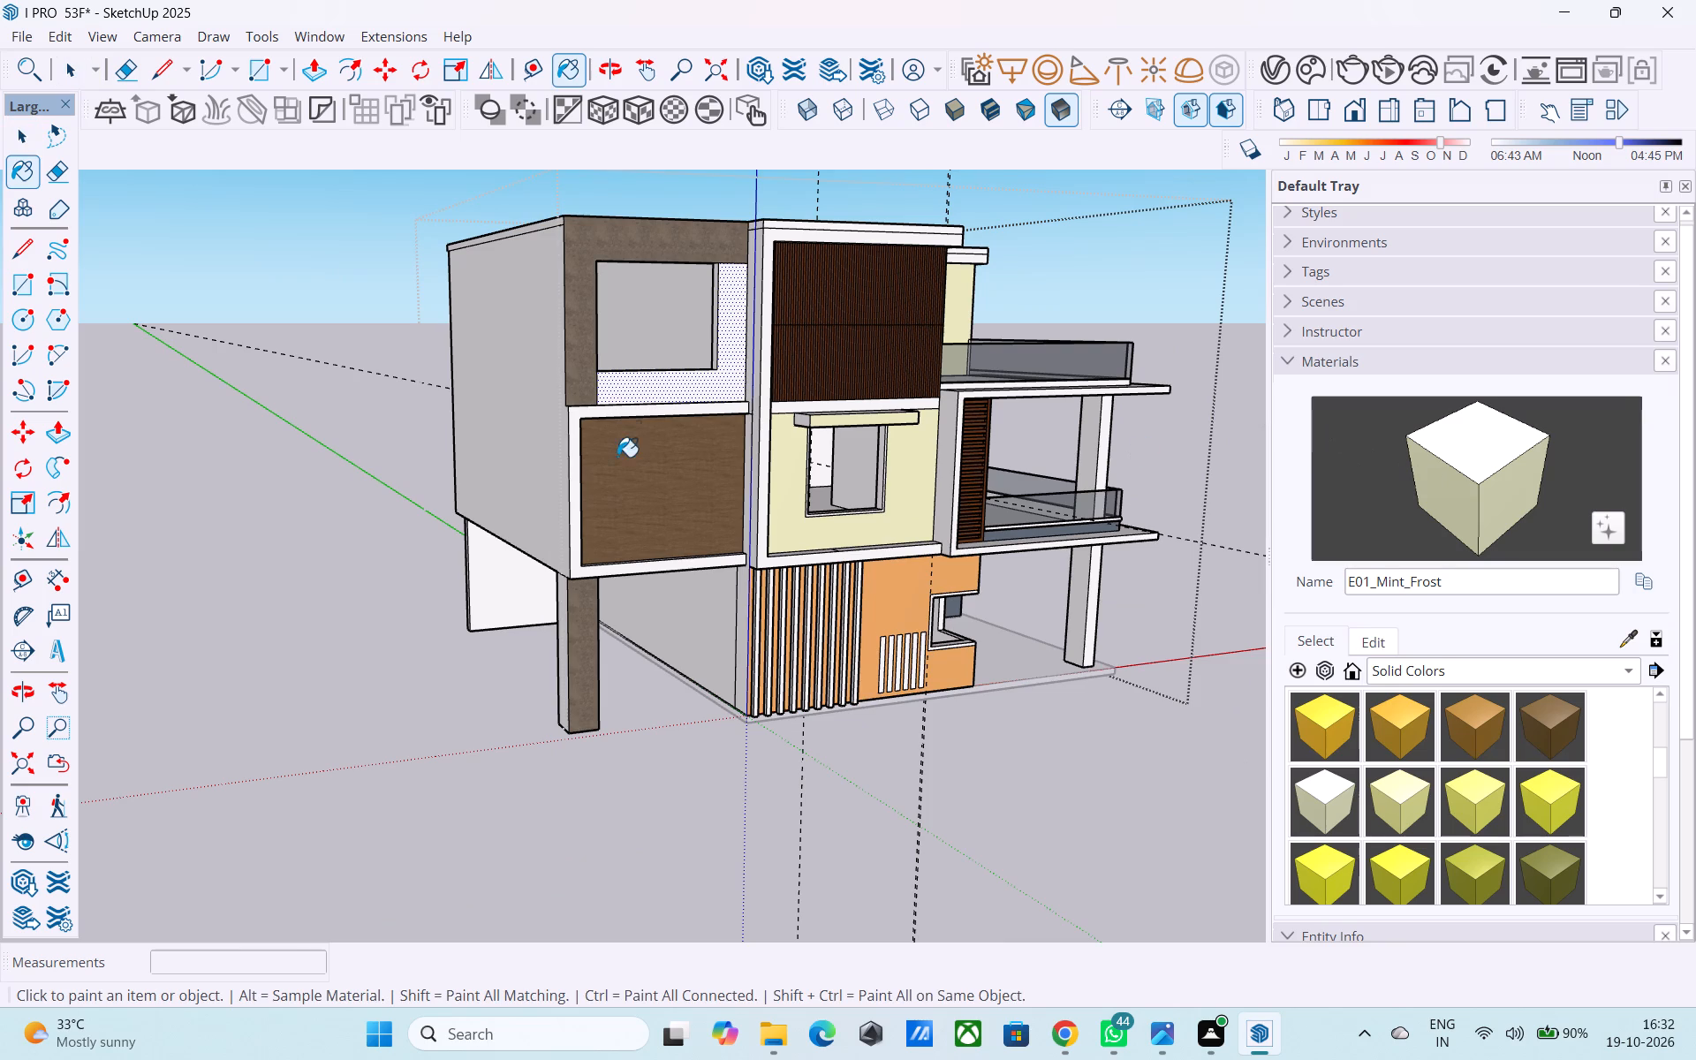
left_click(446, 418)
left_click(534, 419)
left_click(606, 401)
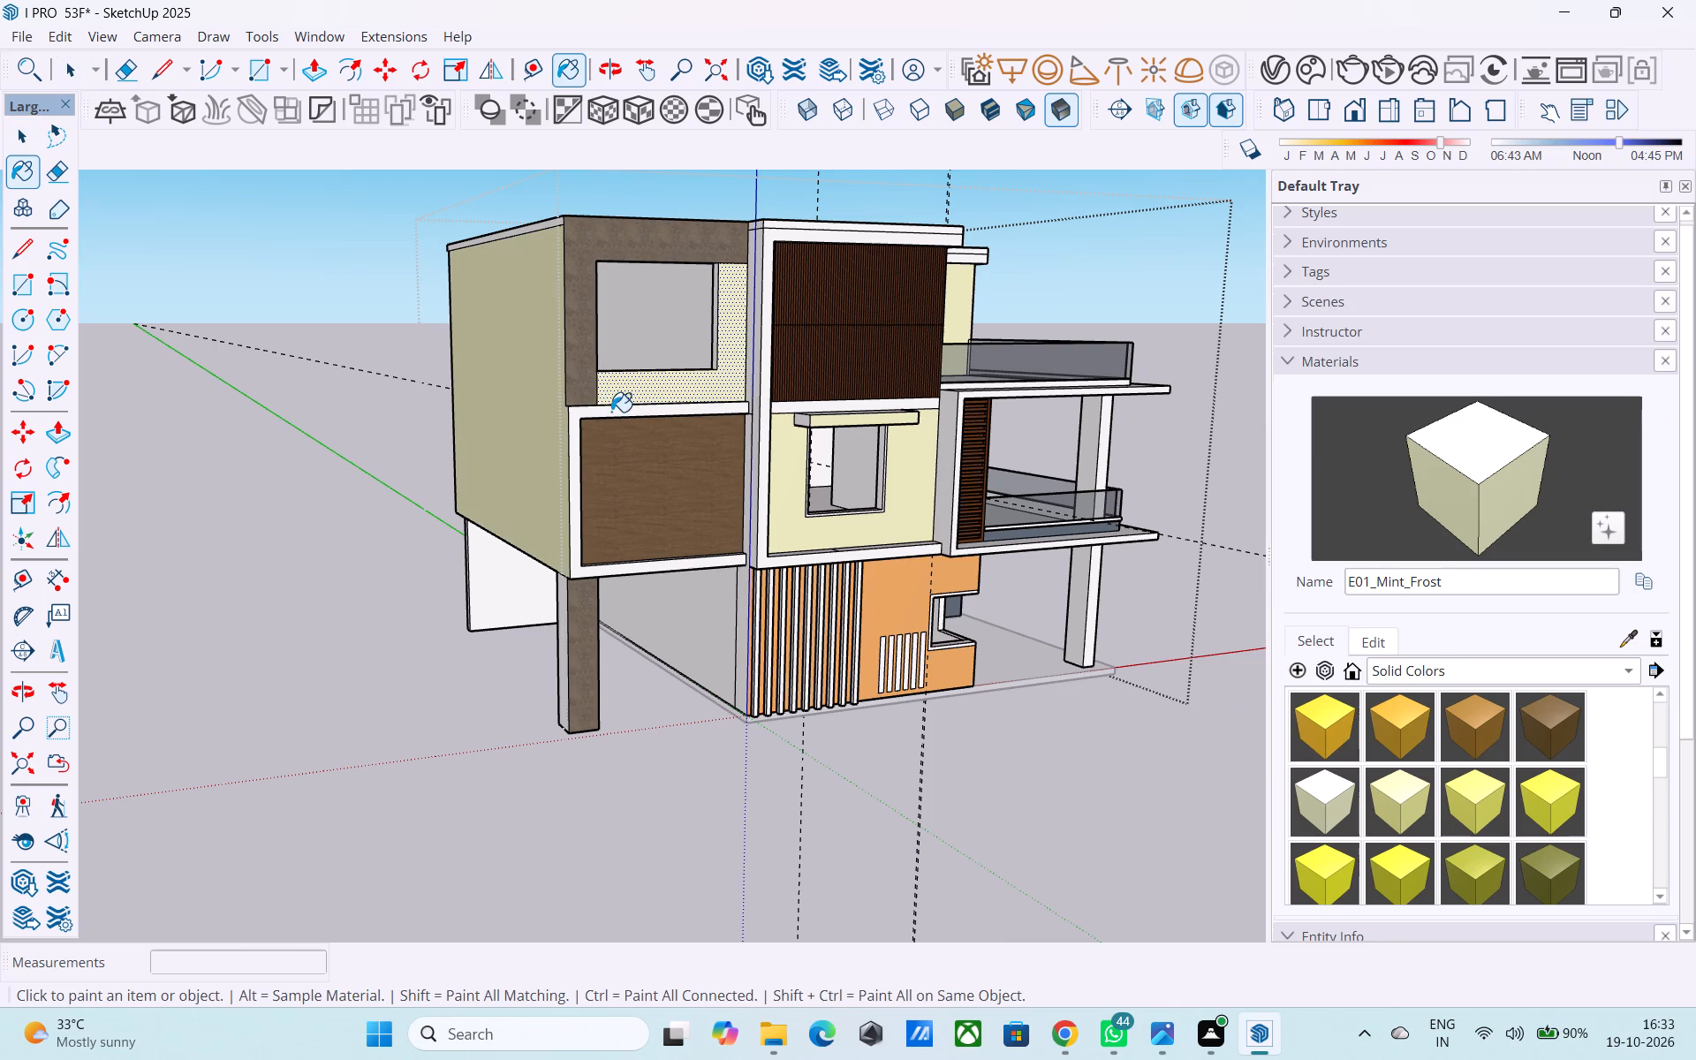
Paint the recessed ground-floor side wall behind the brown column with E01_Mint_Frost.
scroll(608, 423, "down", 1)
middle_click_drag(607, 423, 838, 324)
left_click(685, 521)
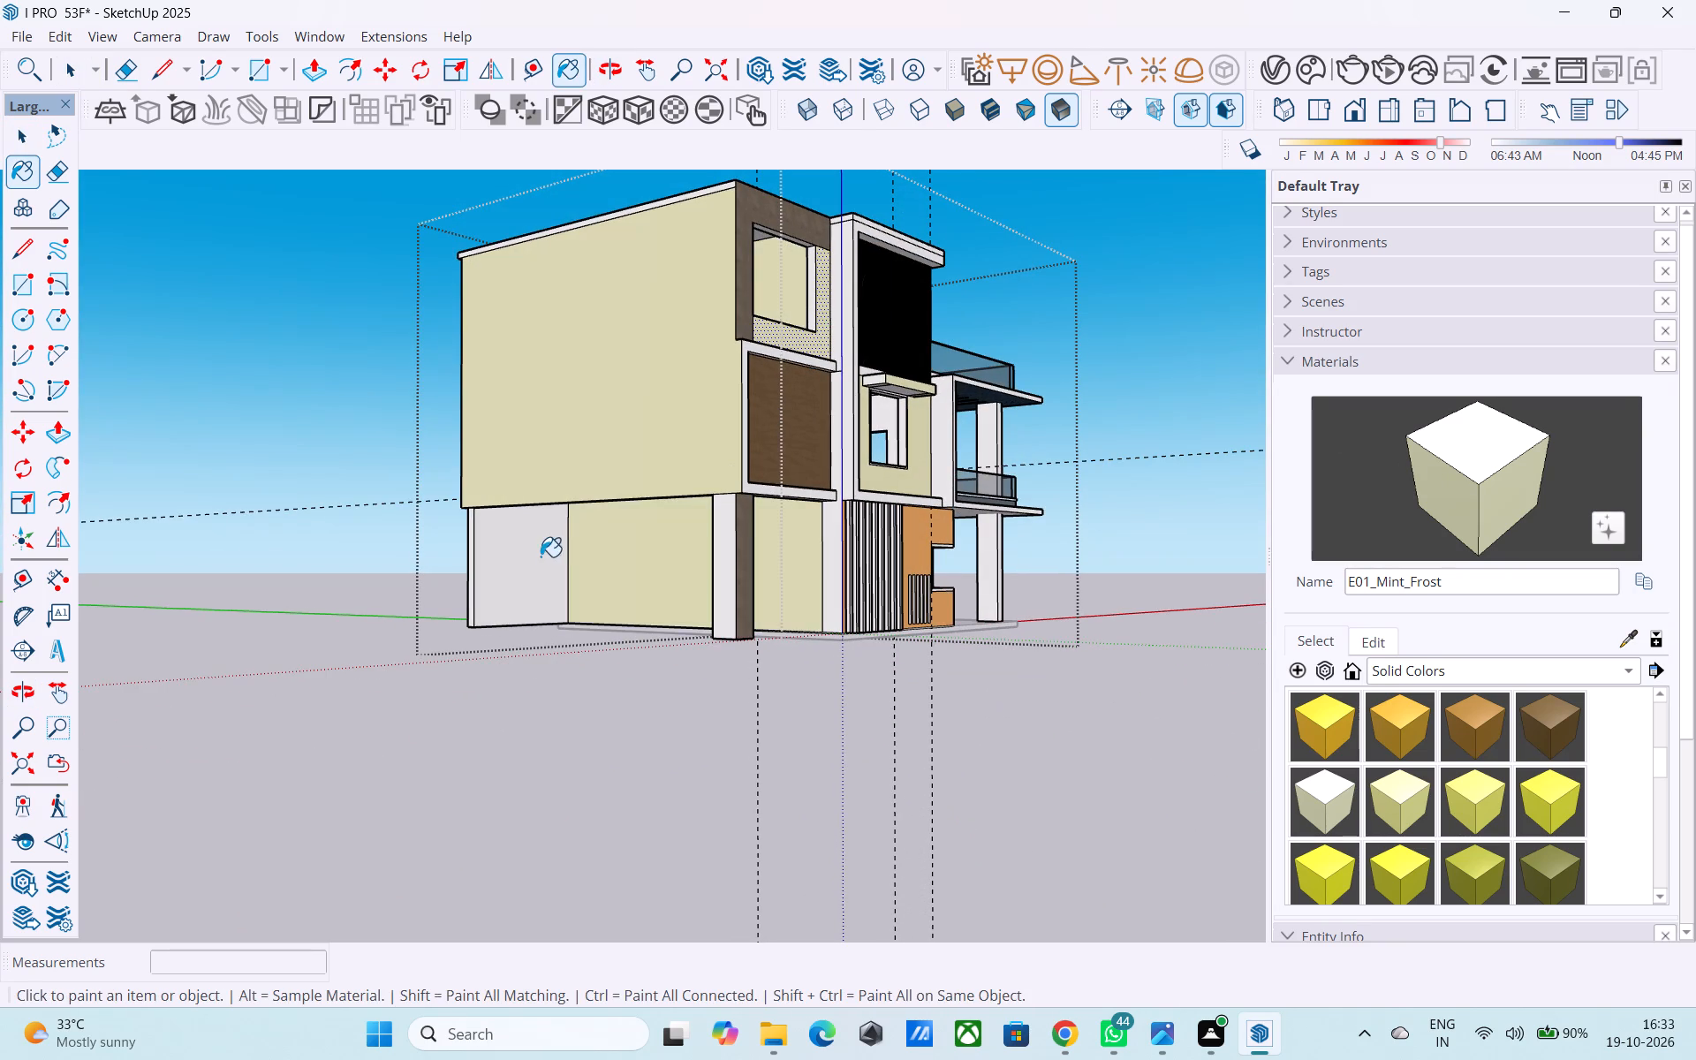
Paint the remaining white end wall of the recessed ground-floor area with E01_Mint_Frost.
left_click(541, 556)
middle_click_drag(680, 526, 1277, 581)
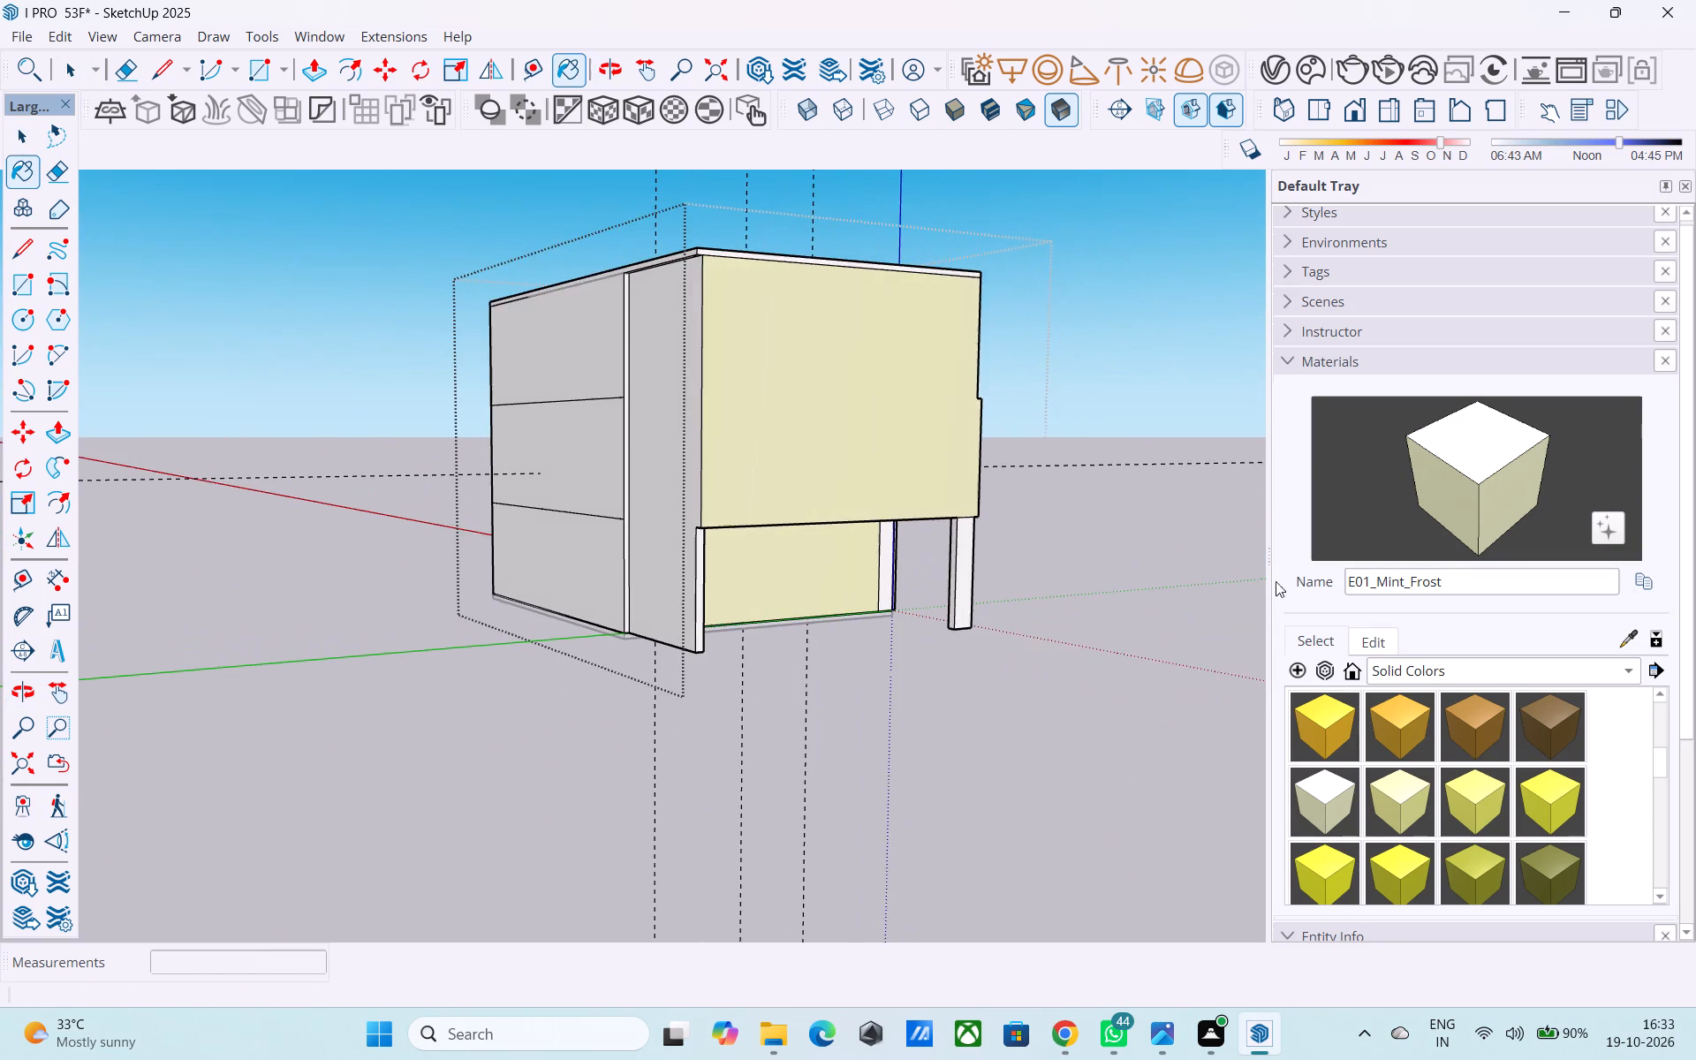
key("space")
Copy the outer vertical edge of the recessed ground-floor end wall 9" inward along the wall.
middle_click_drag(882, 579, 289, 572)
scroll(329, 562, "up", 3)
left_click(354, 563)
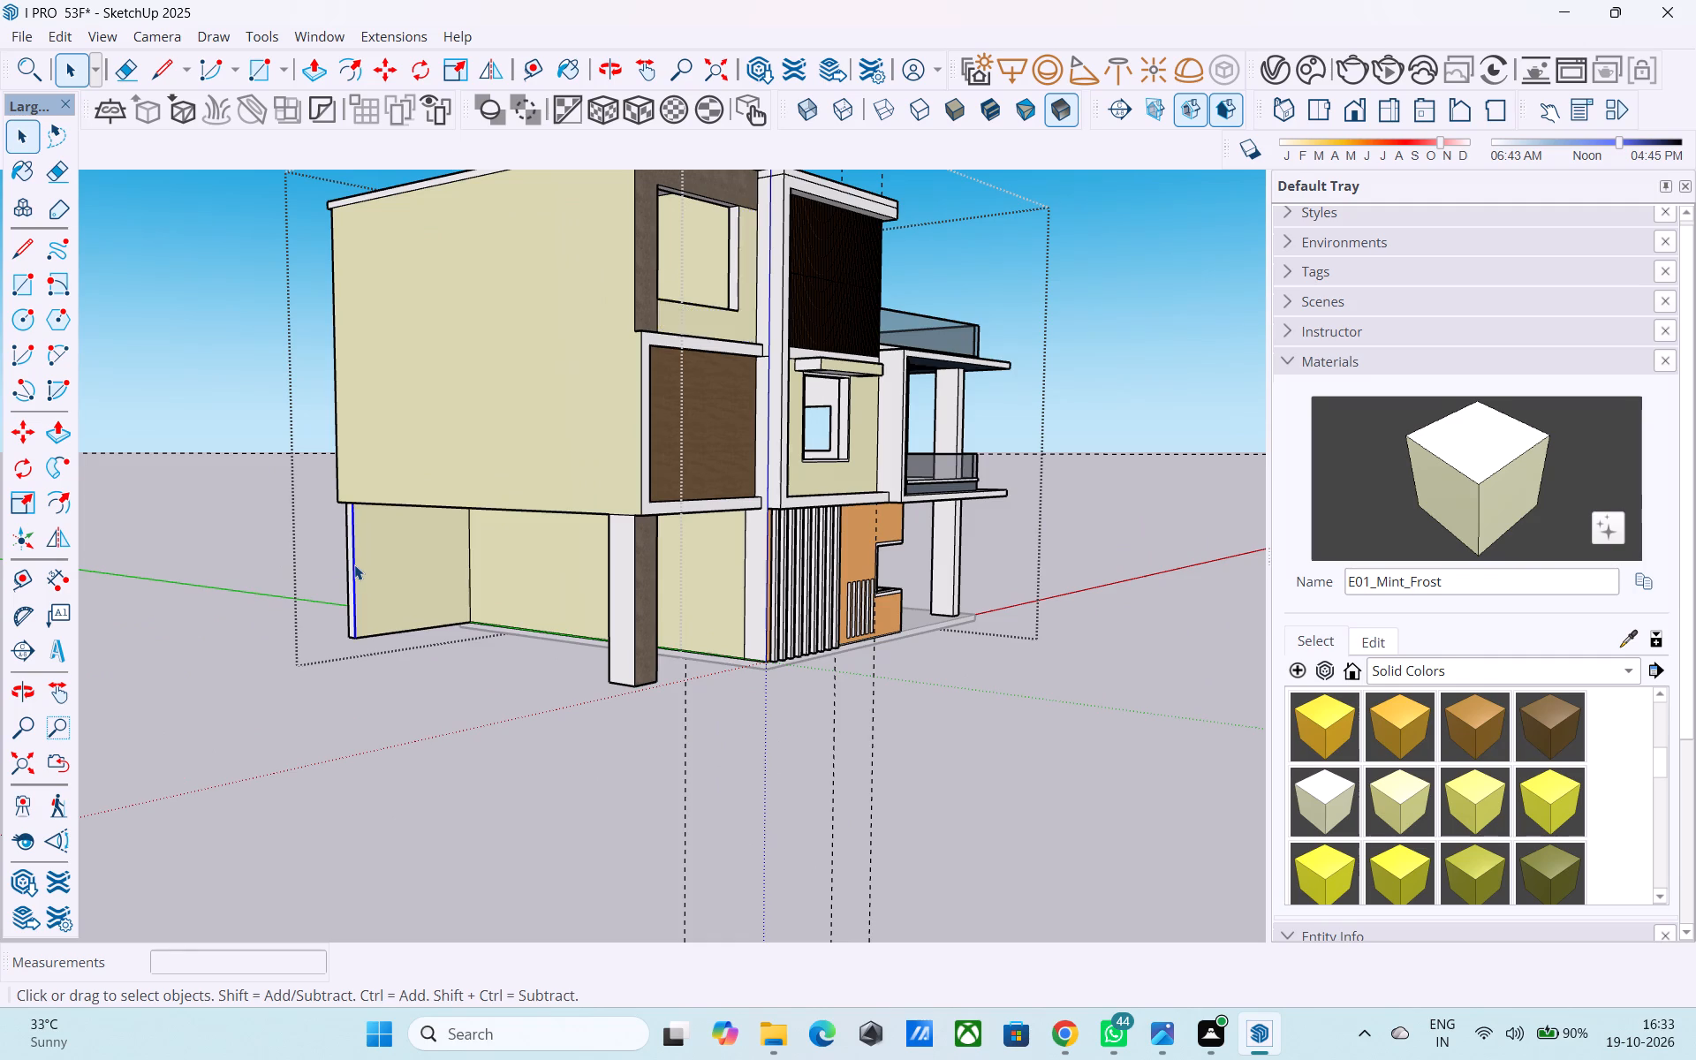
scroll(354, 565, "up", 4)
key("m")
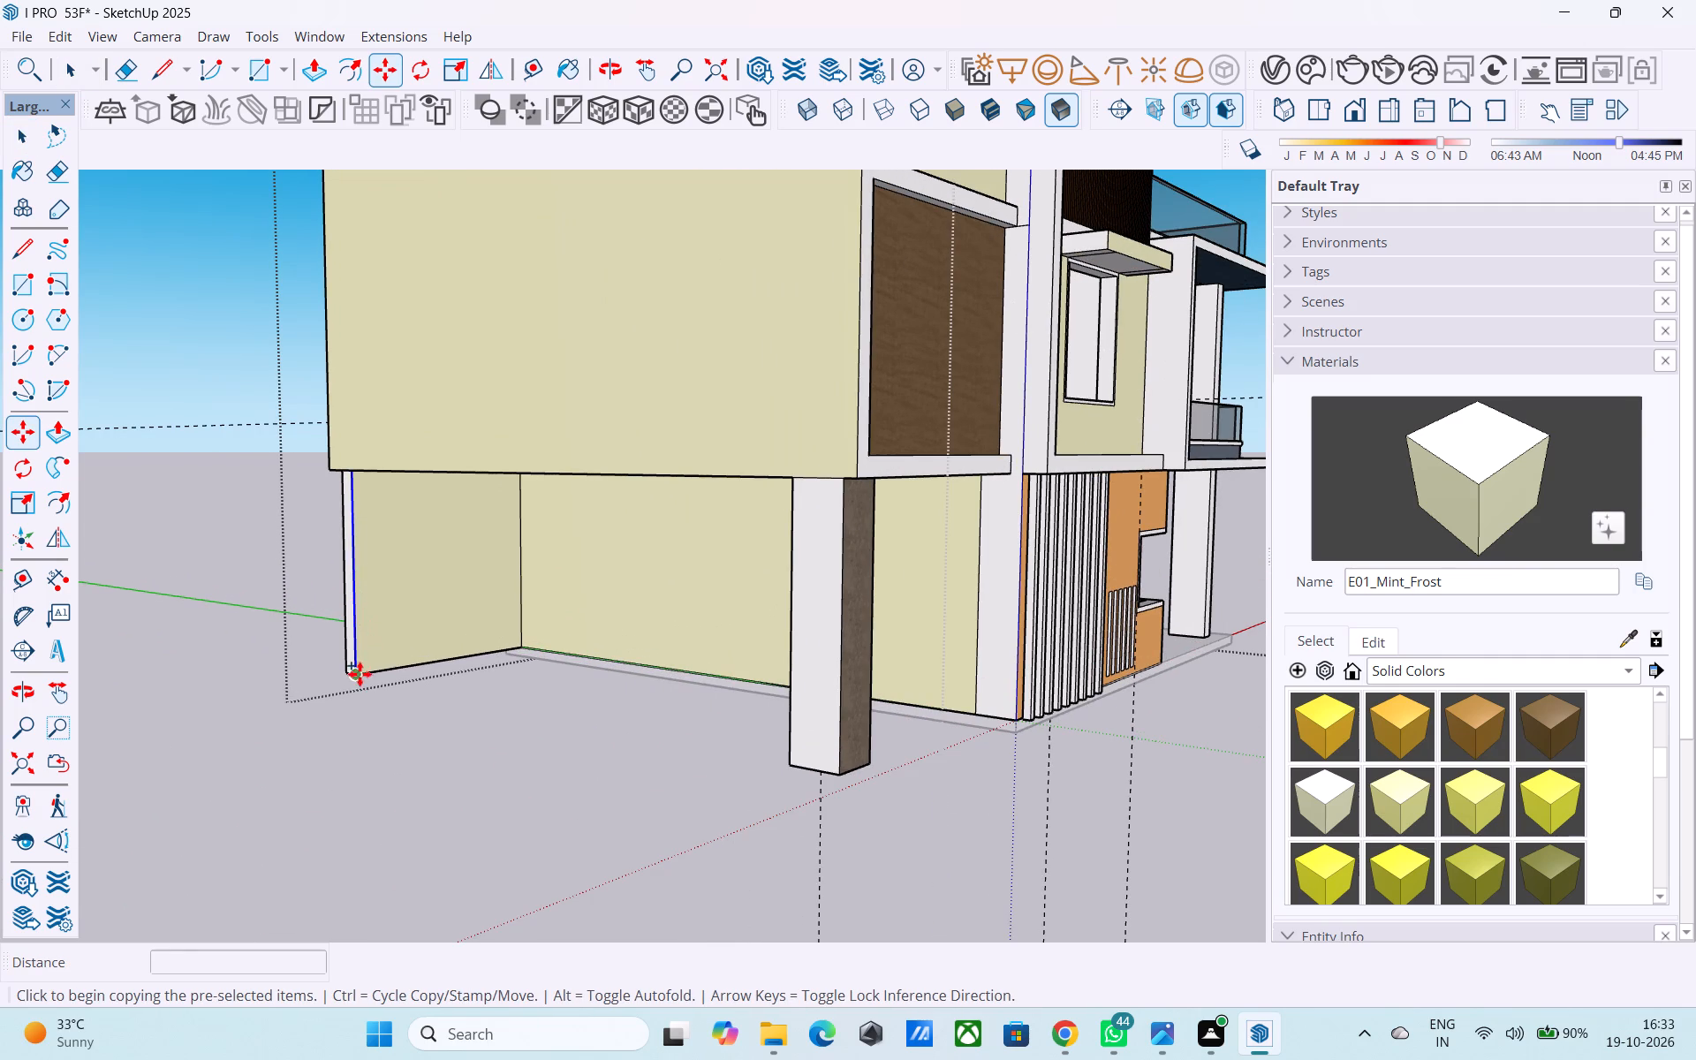
left_click(360, 674)
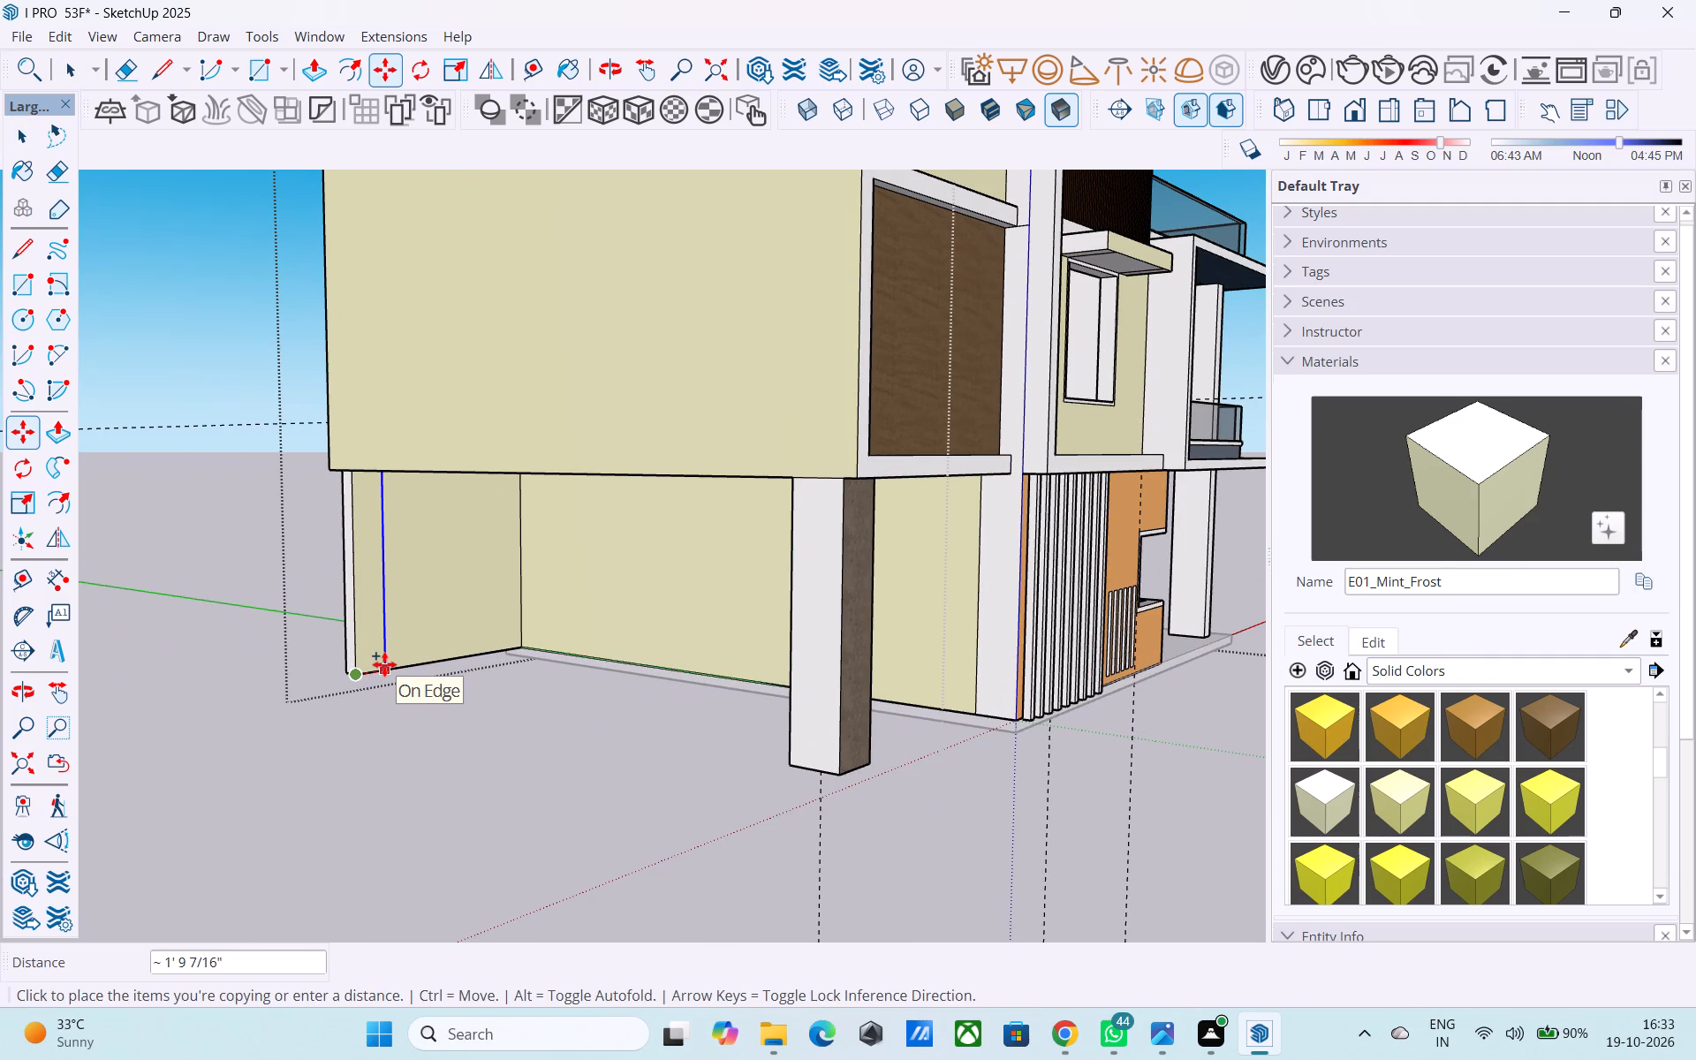
type("9\"")
key("Return")
key("space")
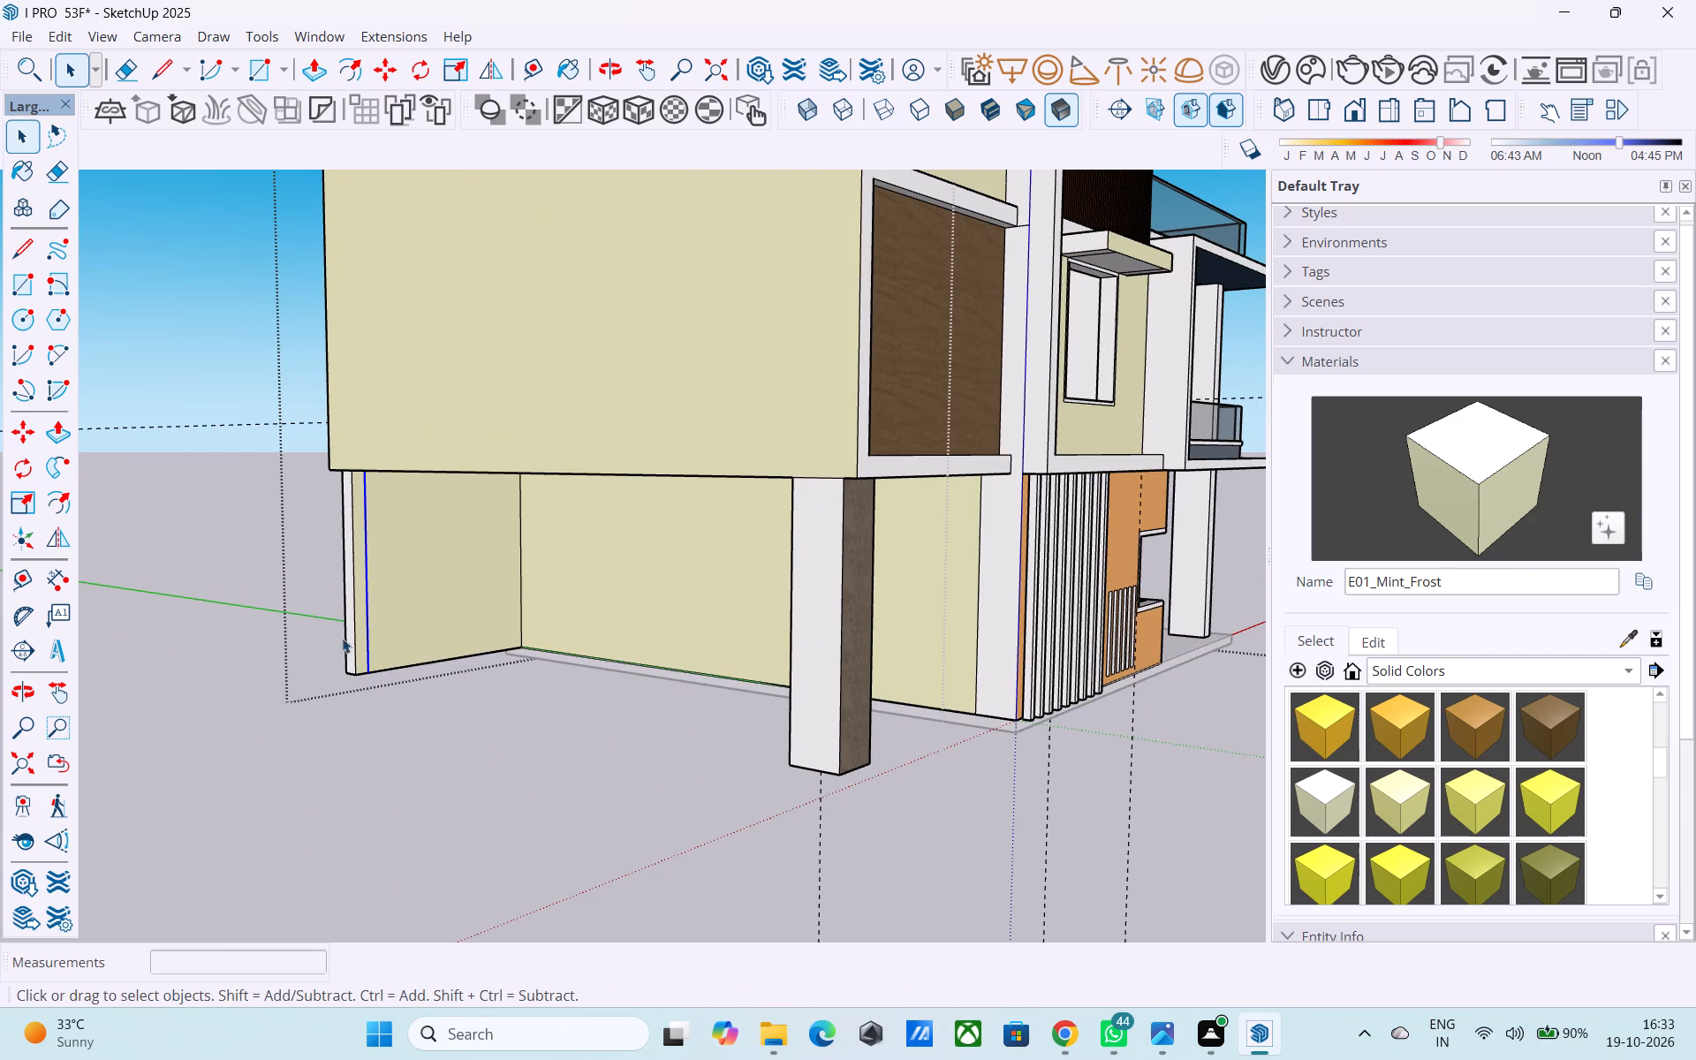
Draw a short line across the top of the copied edge to close the narrow strip at the end wall's outer side.
left_click(361, 631)
scroll(349, 620, "up", 3)
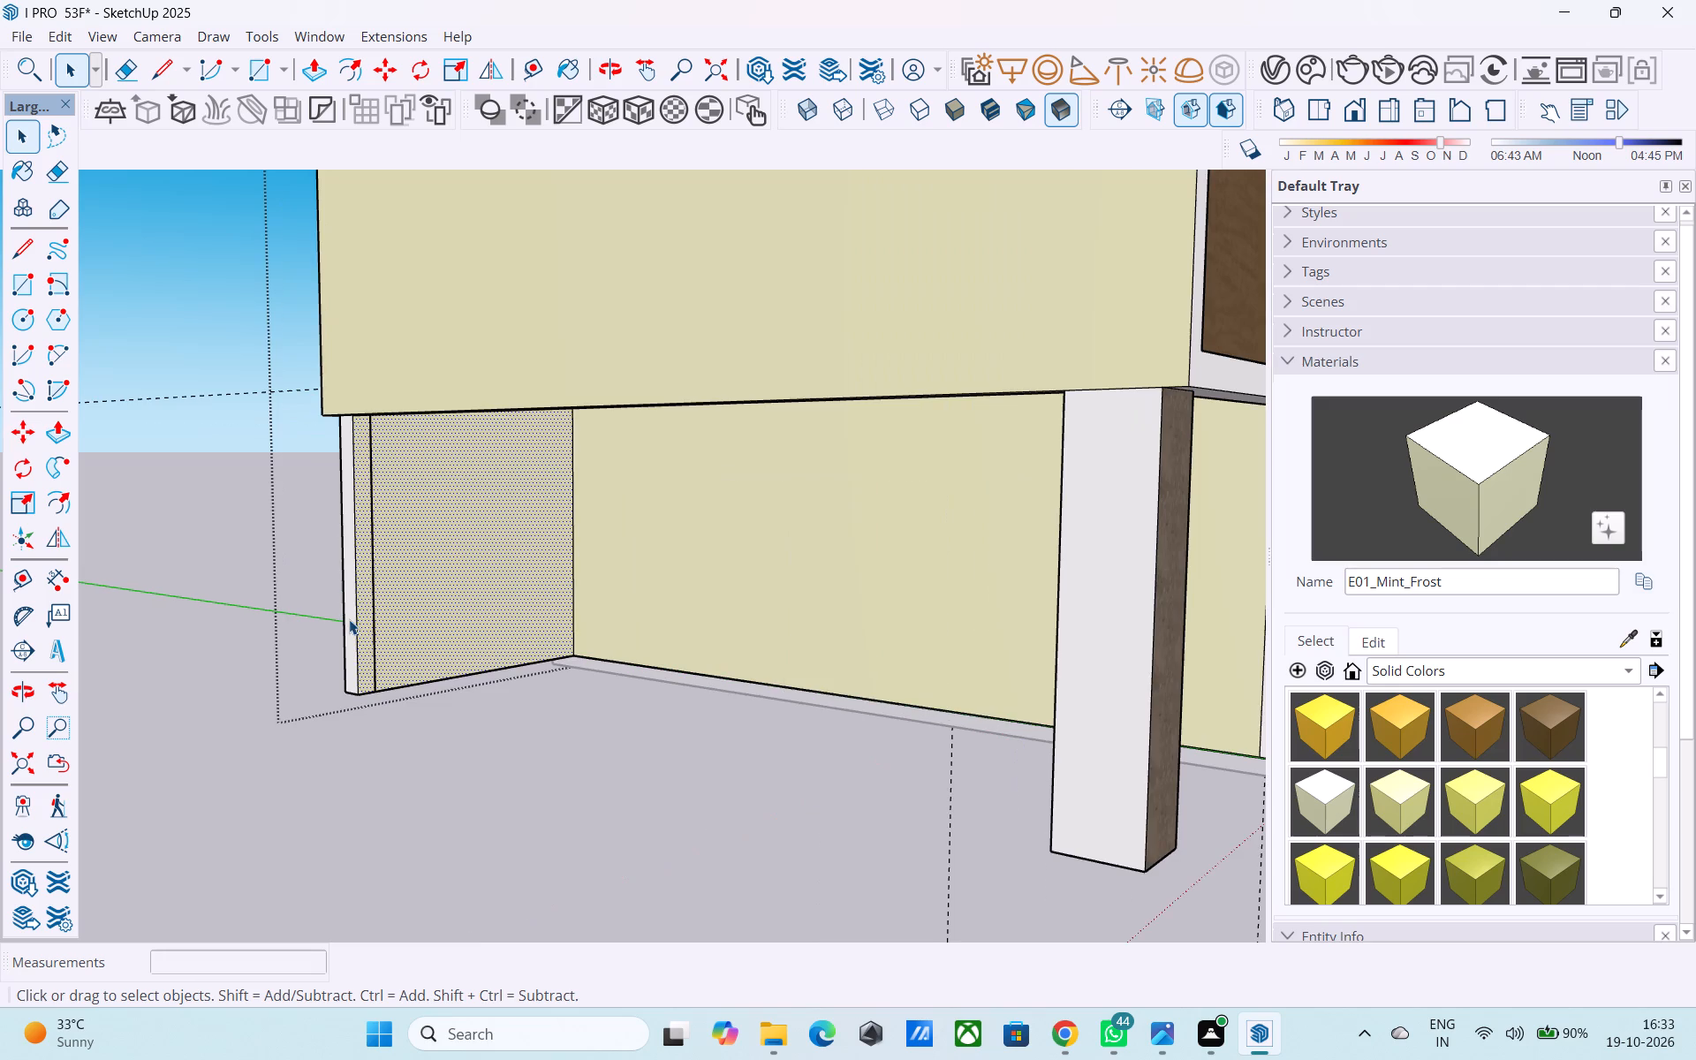
left_click(362, 625)
middle_click_drag(355, 620, 320, 546)
scroll(319, 508, "up", 4)
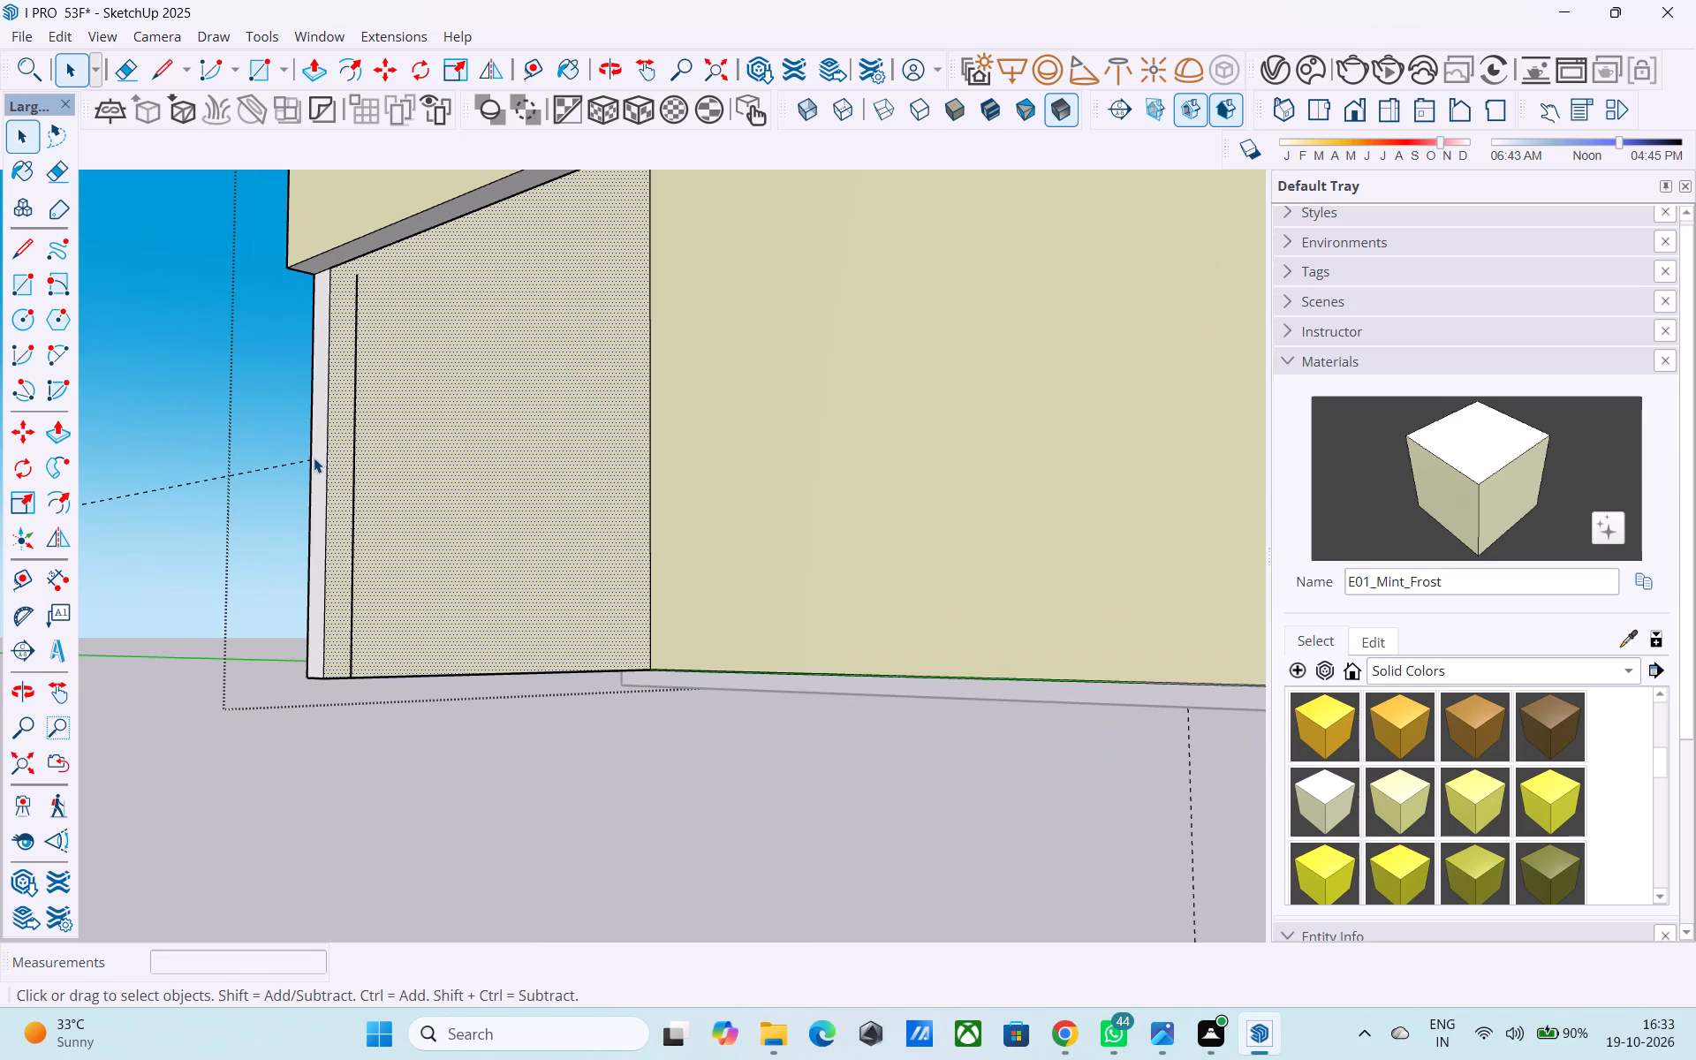
key("l")
left_click(358, 283)
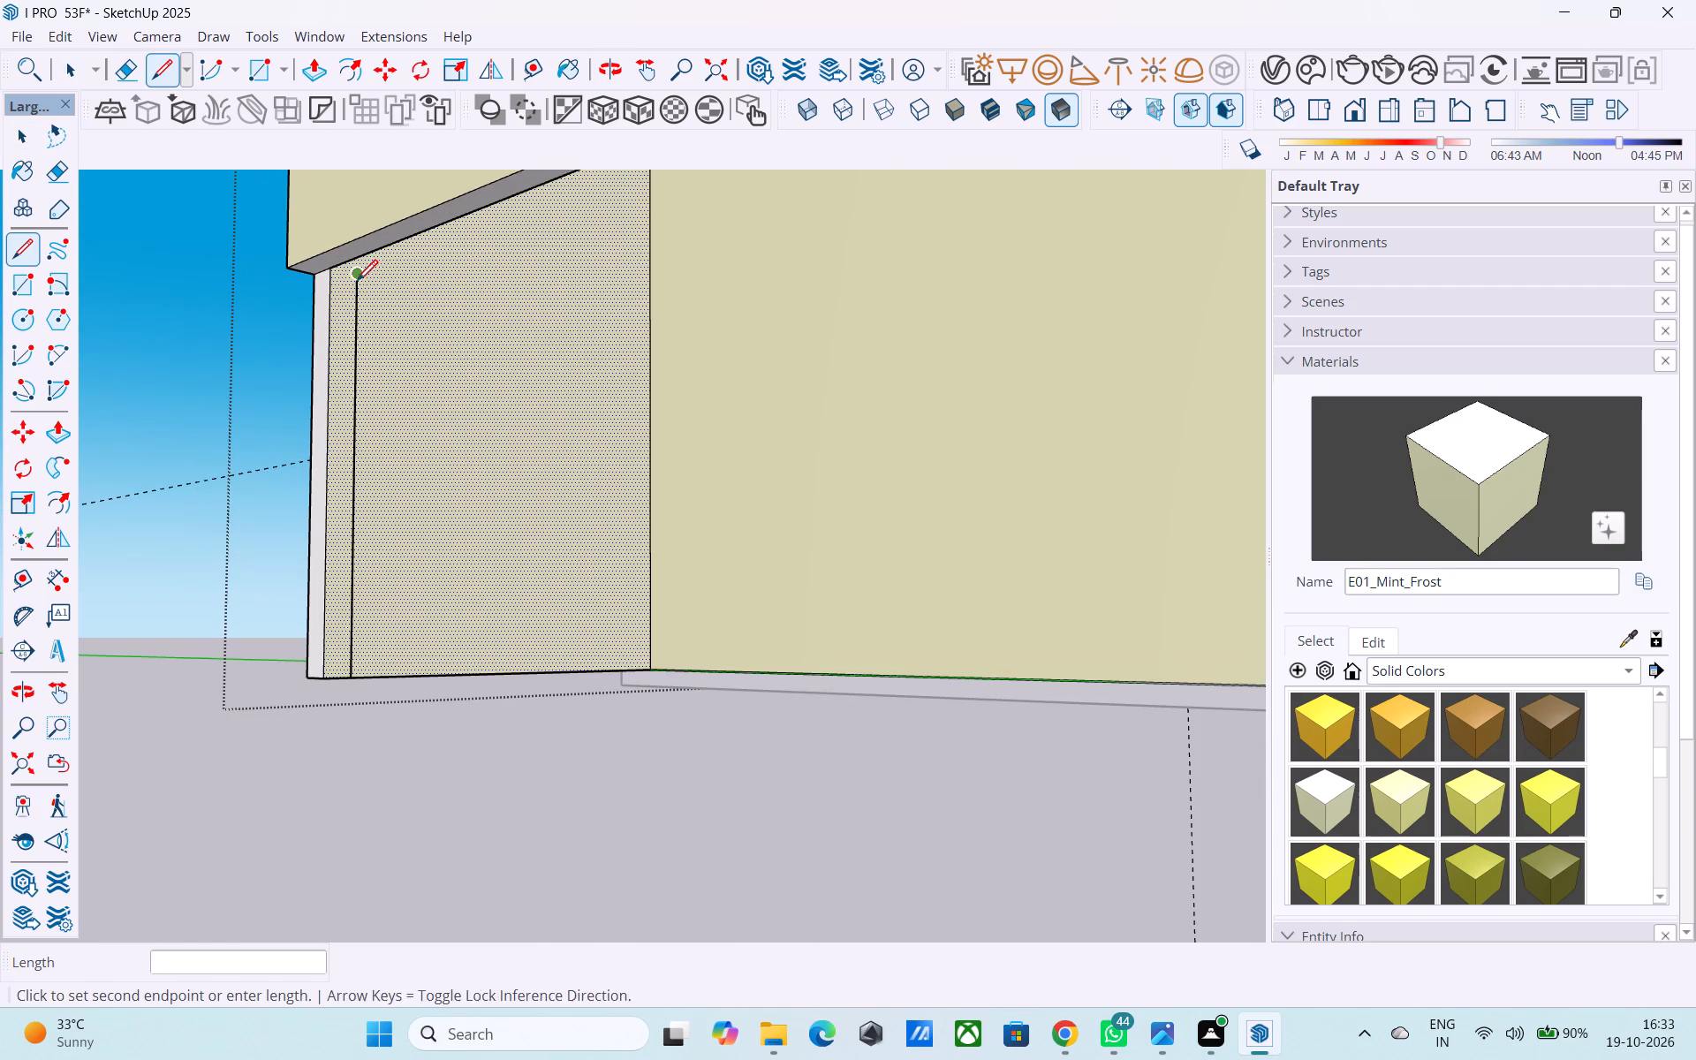
left_click(337, 276)
key("space")
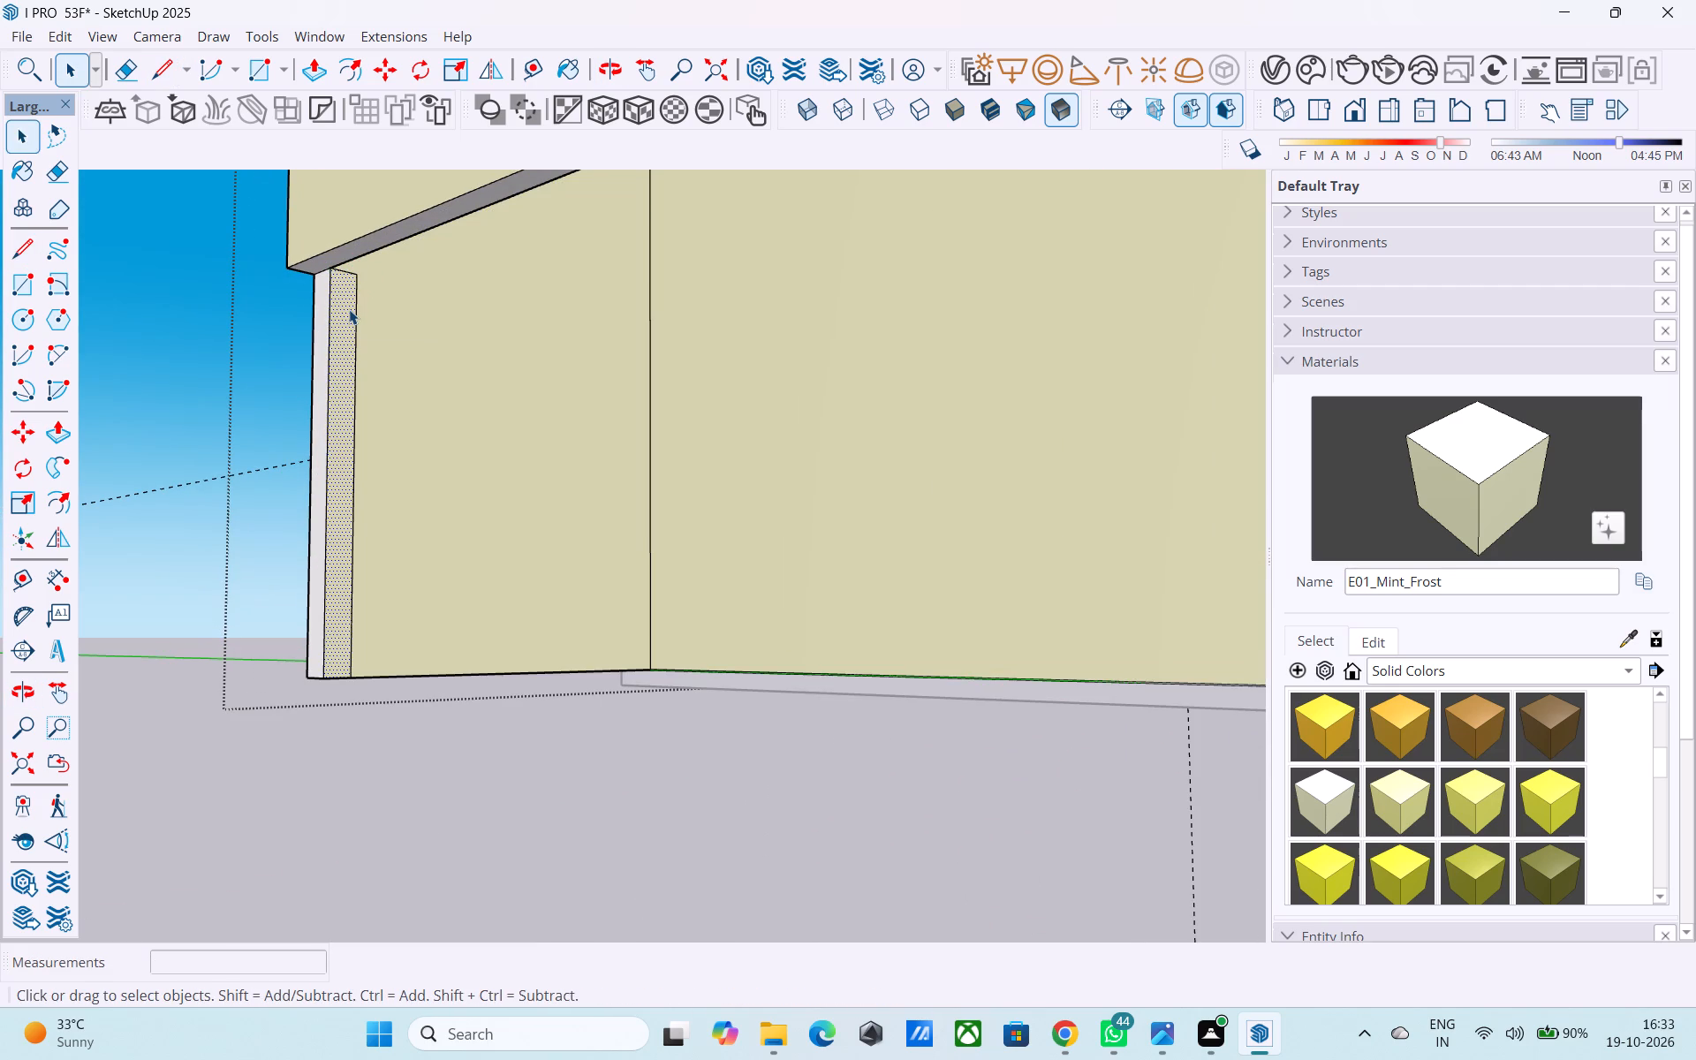
Push/Pull the narrow vertical strip 12' forward to form an outer ground-floor side wall.
left_click(349, 309)
key("space")
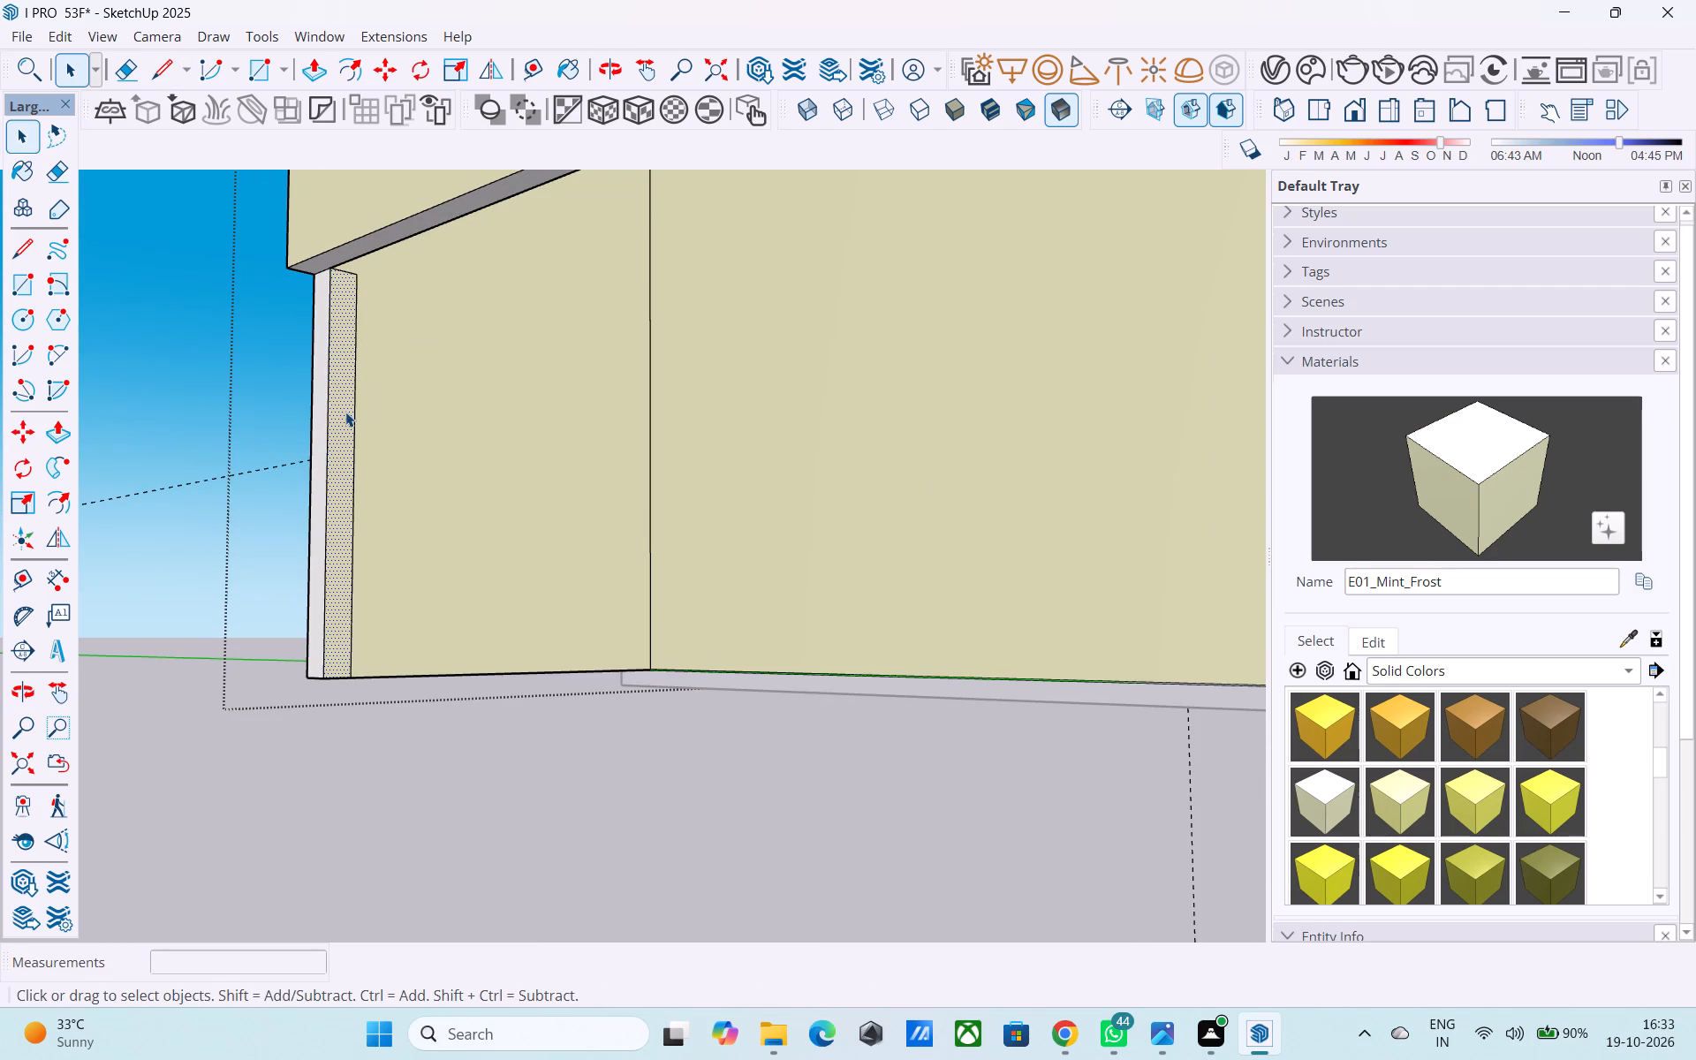
key("p")
left_click(345, 411)
scroll(403, 449, "down", 4)
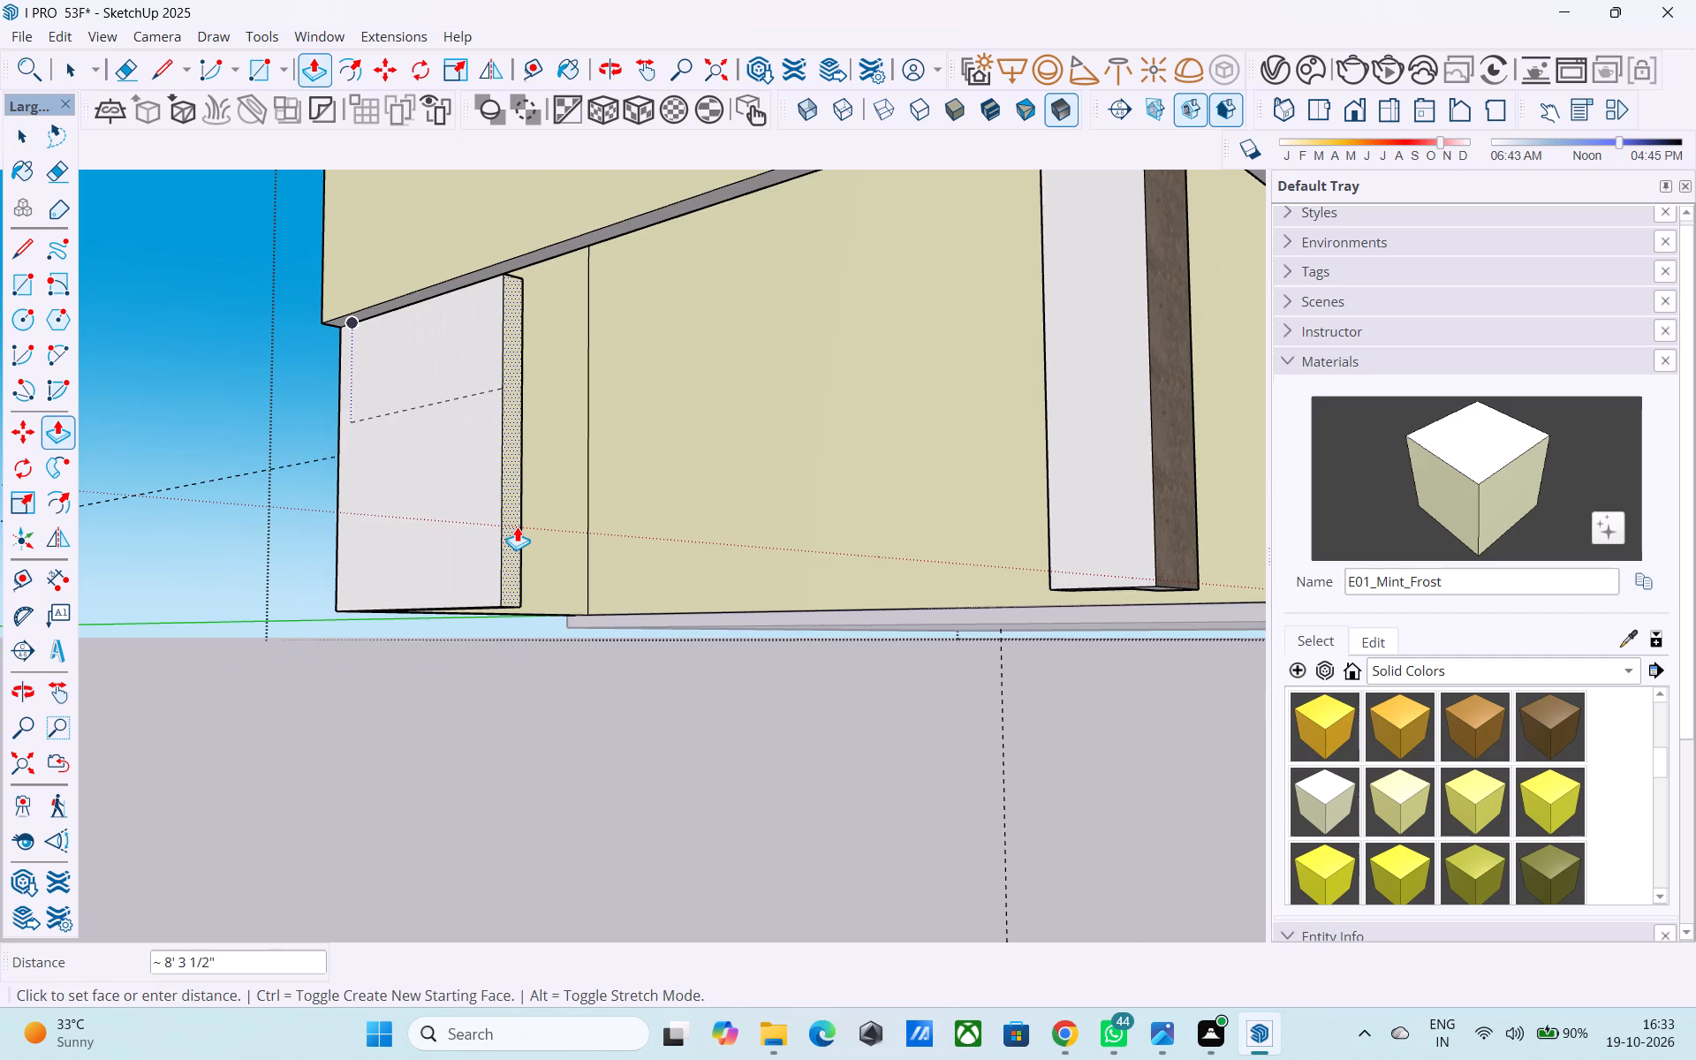
type("12'")
key("Return")
key("space")
Copy the top inner edge of the new side wall a short distance down its inner face.
scroll(570, 534, "down", 6)
middle_click_drag(601, 560, 340, 644)
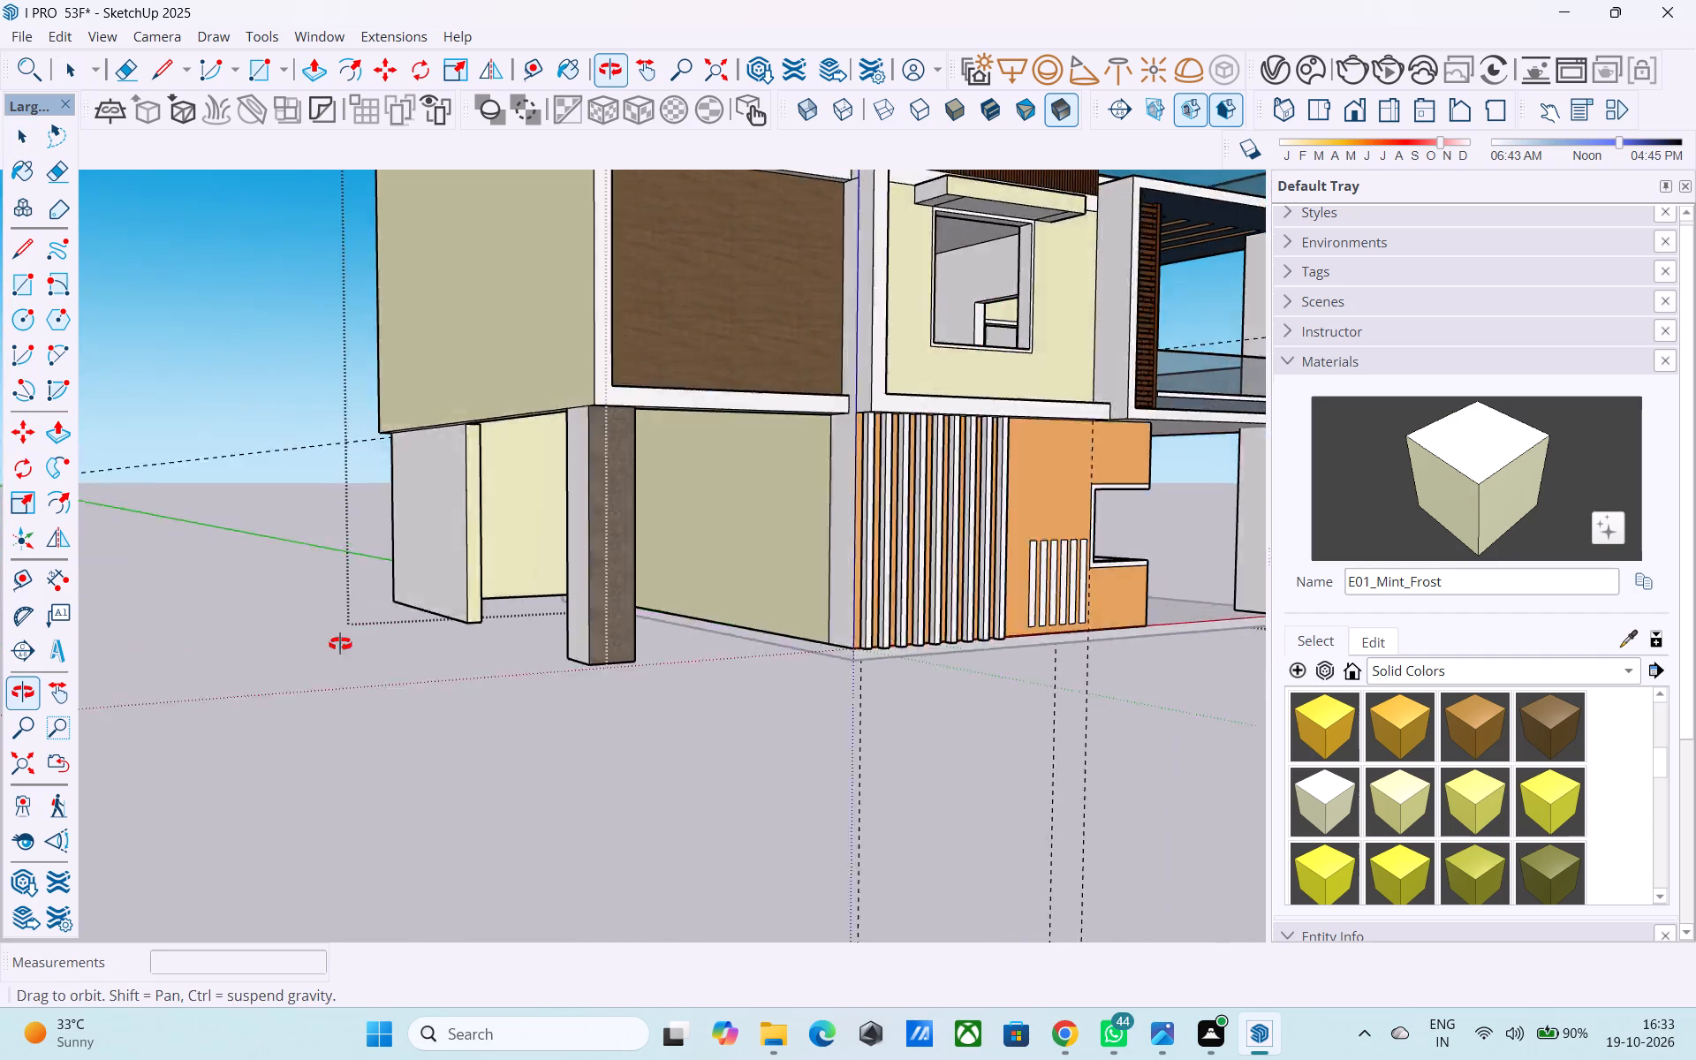
middle_click_drag(340, 644, 157, 492)
scroll(261, 430, "up", 8)
scroll(411, 398, "down", 5)
middle_click(412, 398)
middle_click_drag(428, 435, 555, 223)
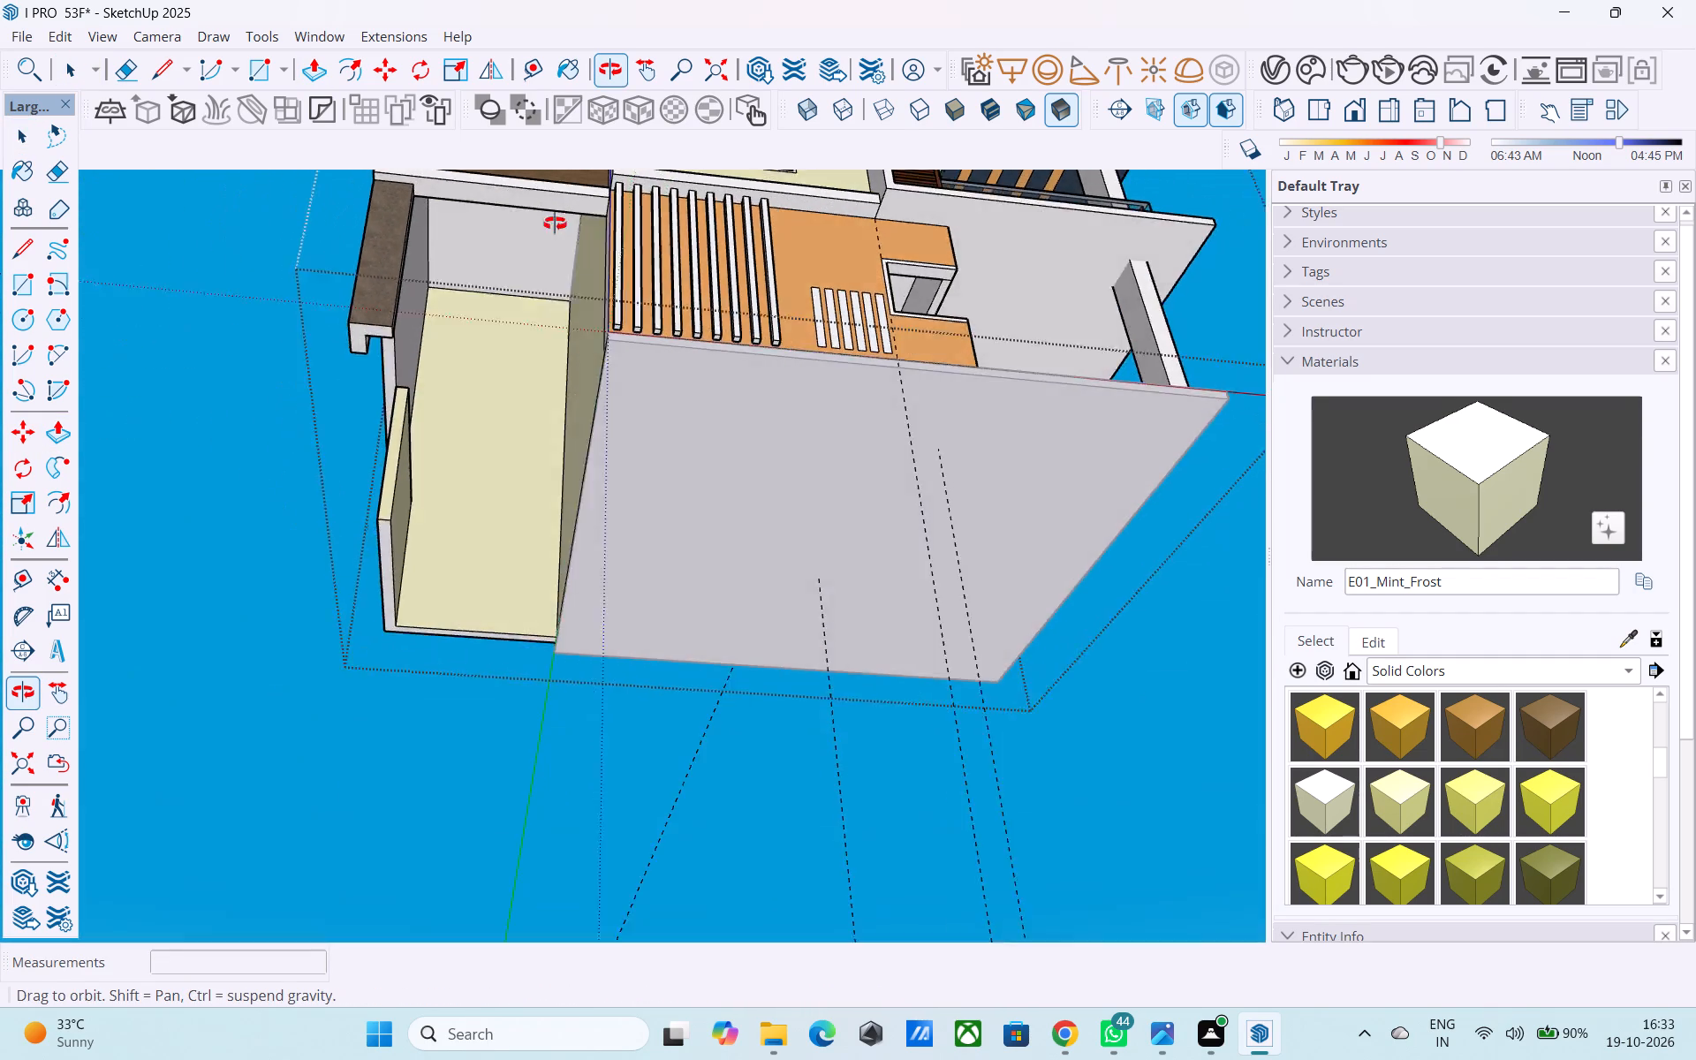
middle_click_drag(555, 223, 420, 493)
scroll(420, 493, "up", 6)
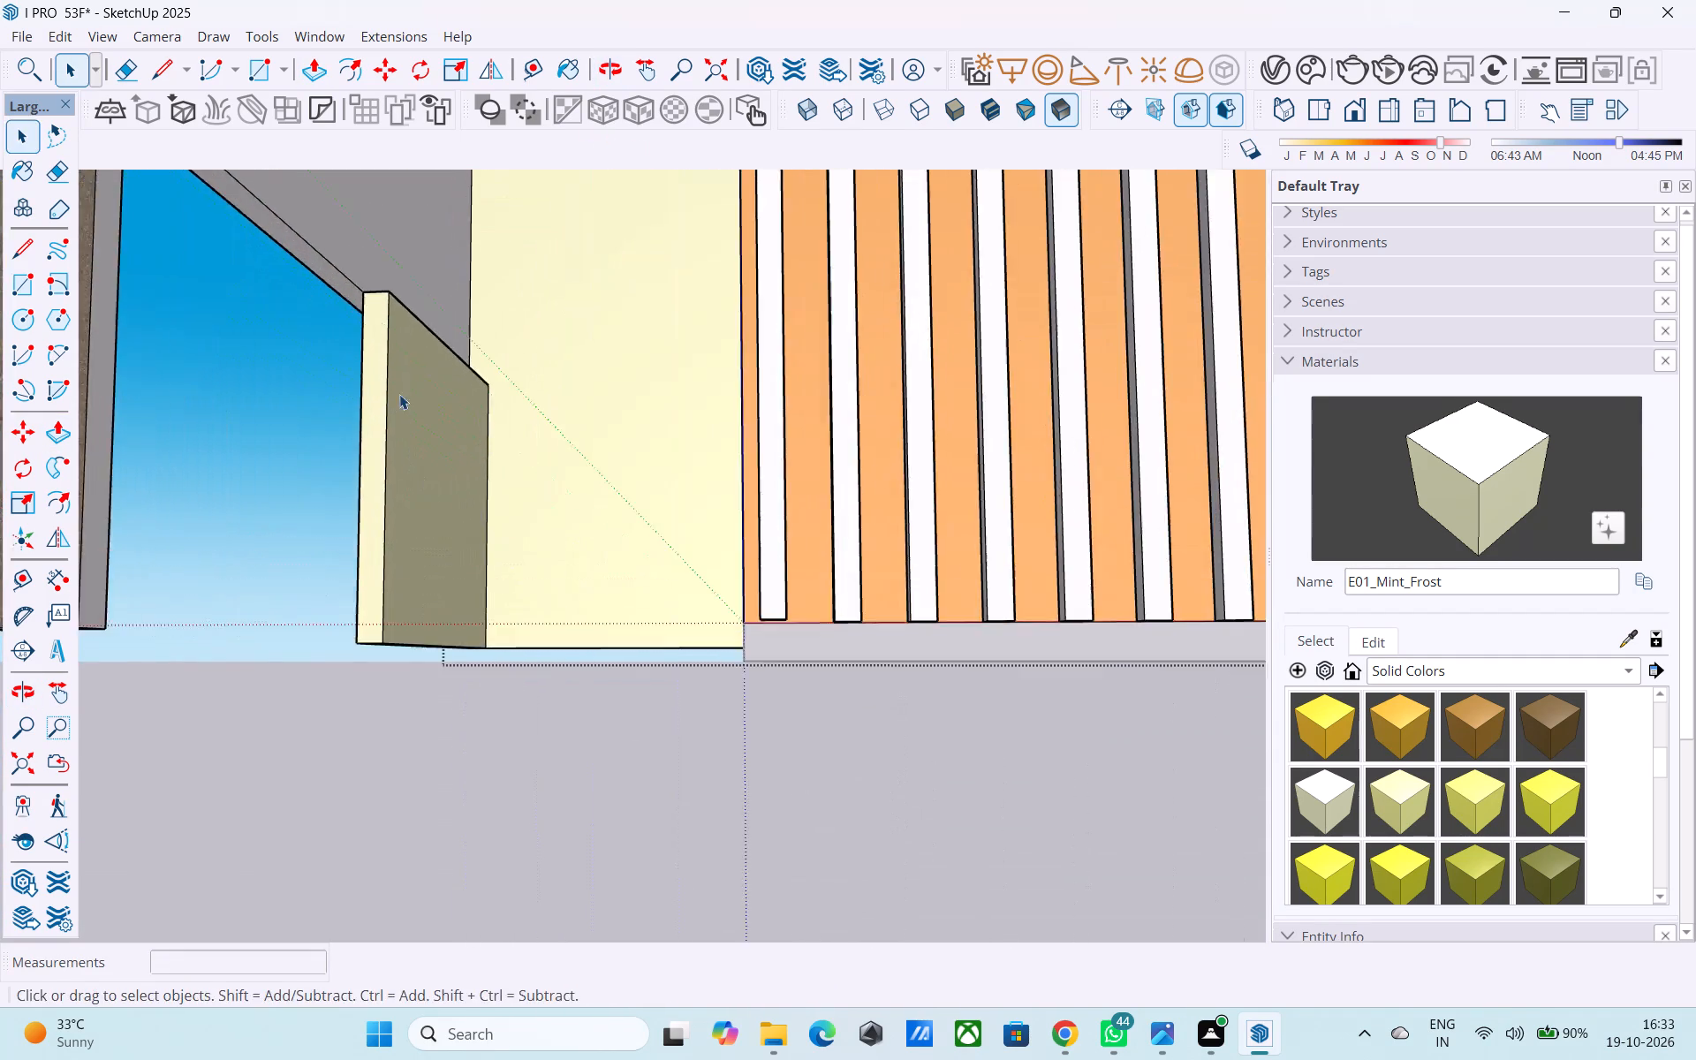
scroll(399, 394, "up", 8)
middle_click_drag(395, 380, 405, 451)
middle_click_drag(363, 465, 382, 564)
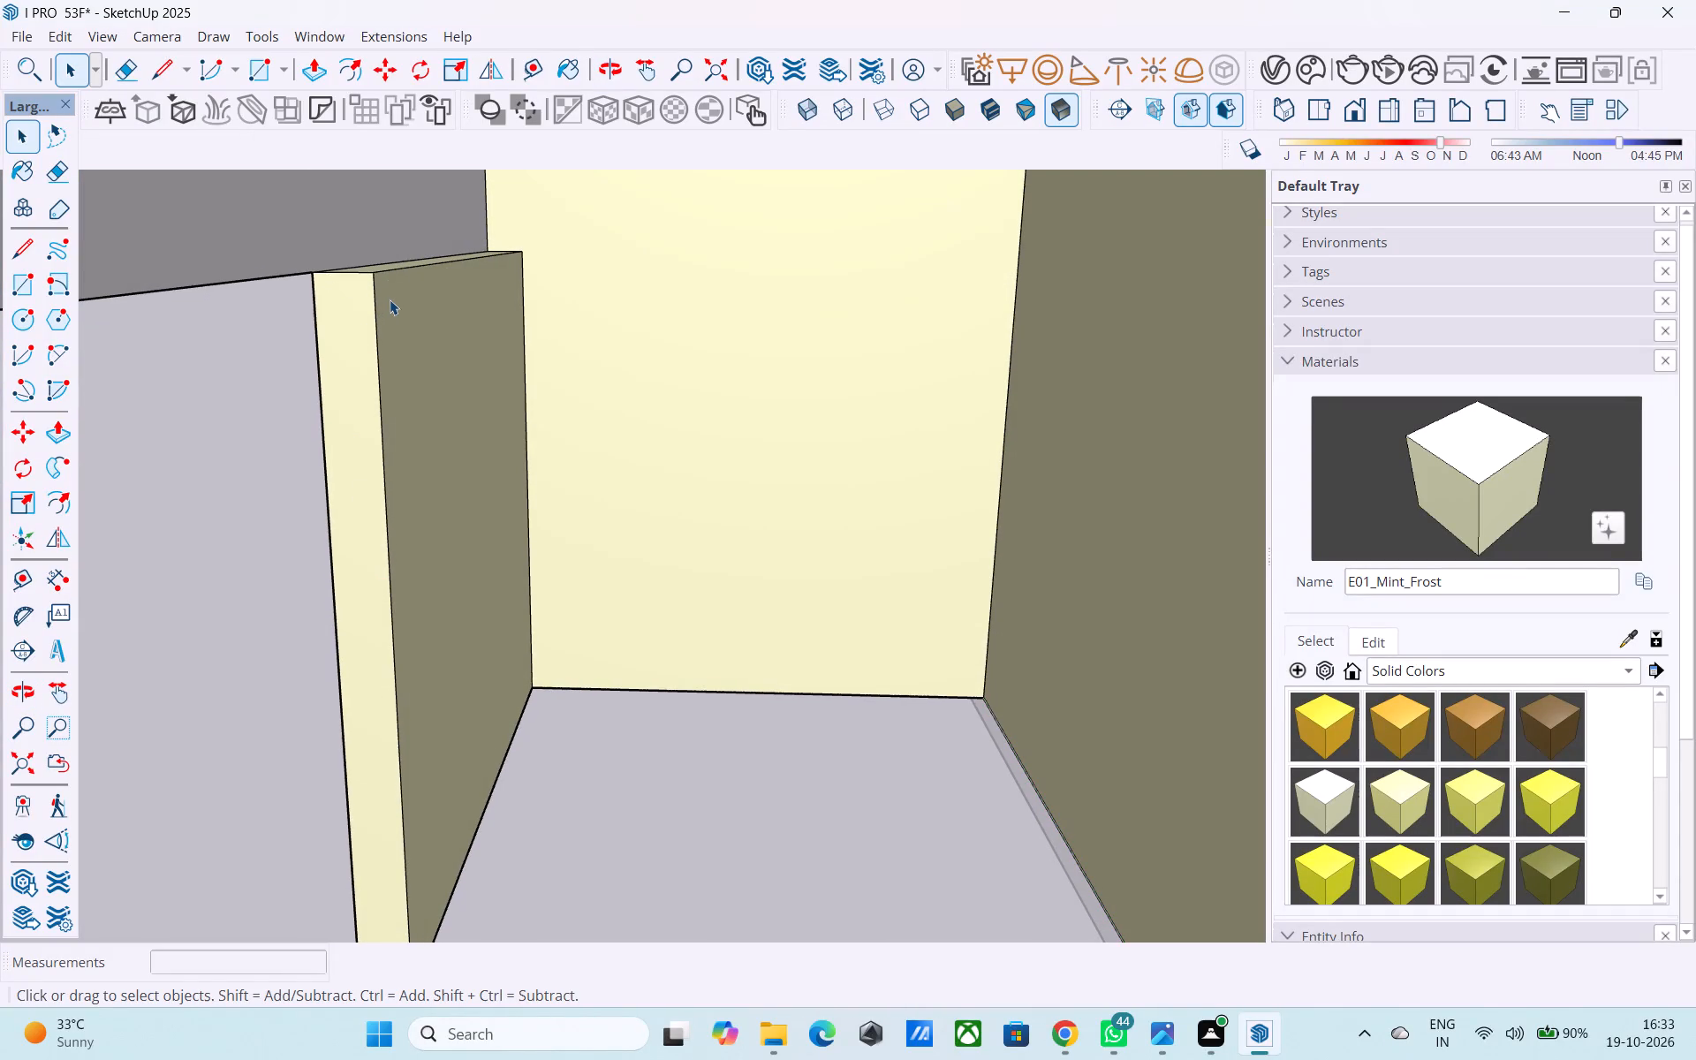
left_click(388, 276)
left_click(389, 273)
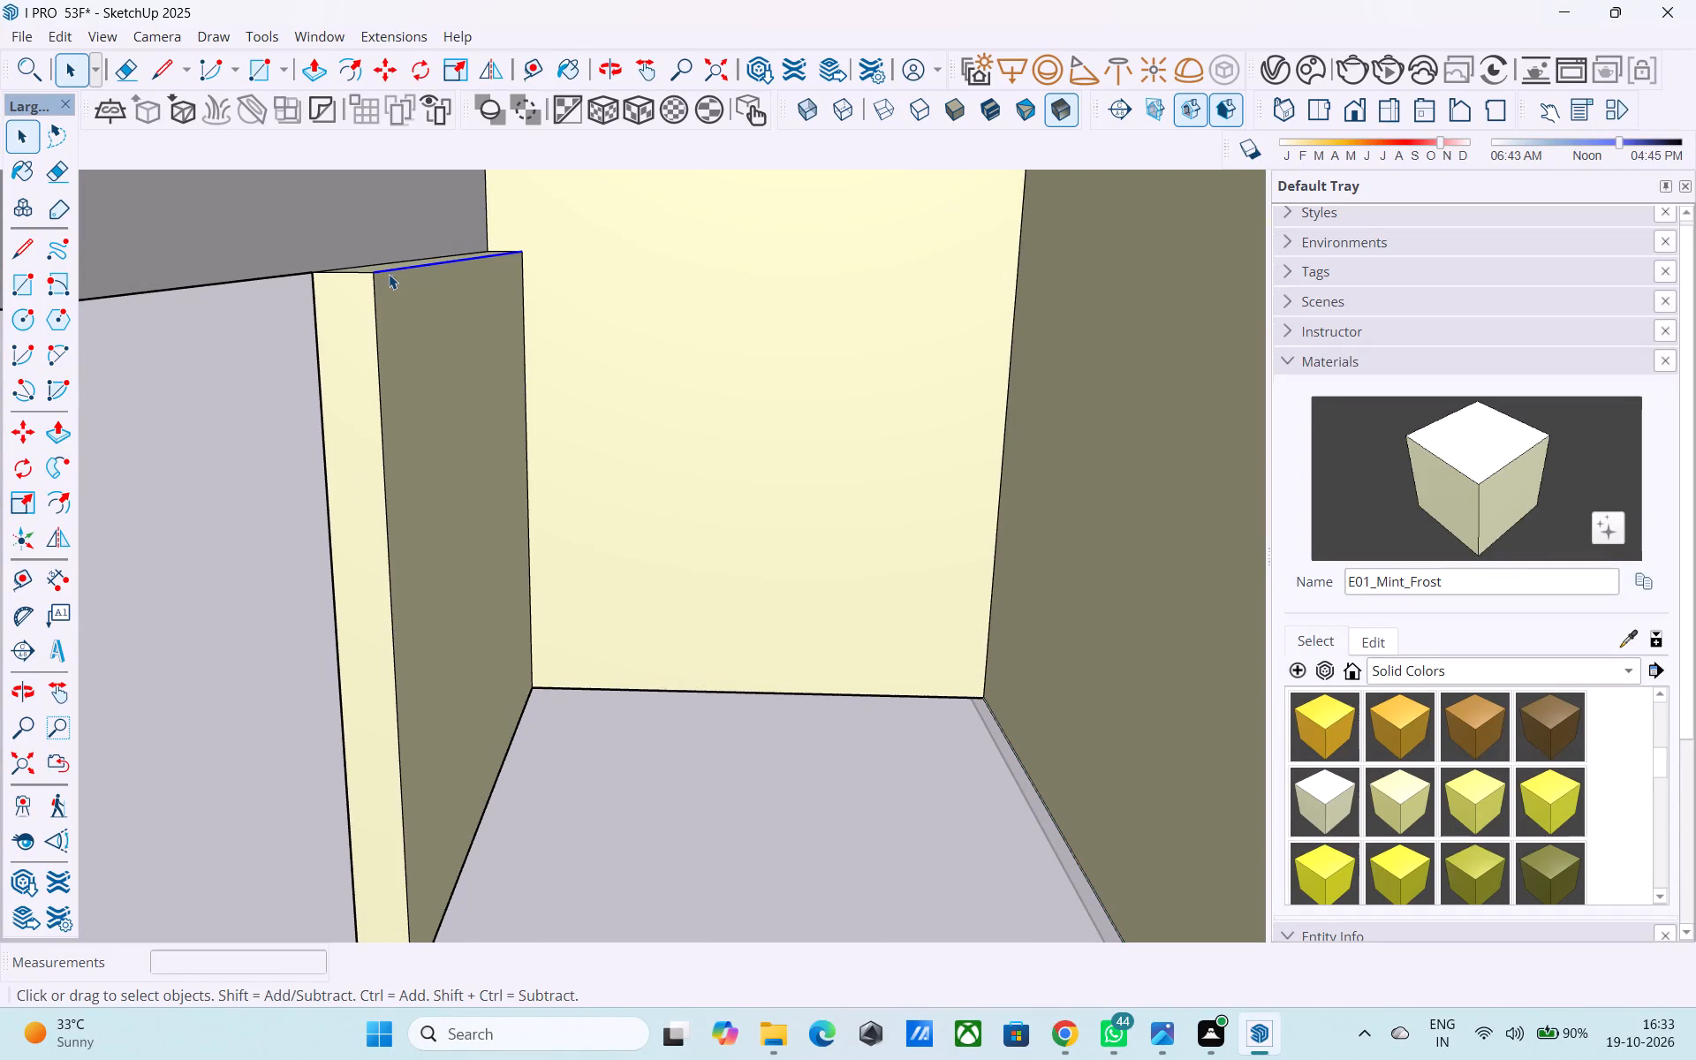
key("m")
left_click(374, 276)
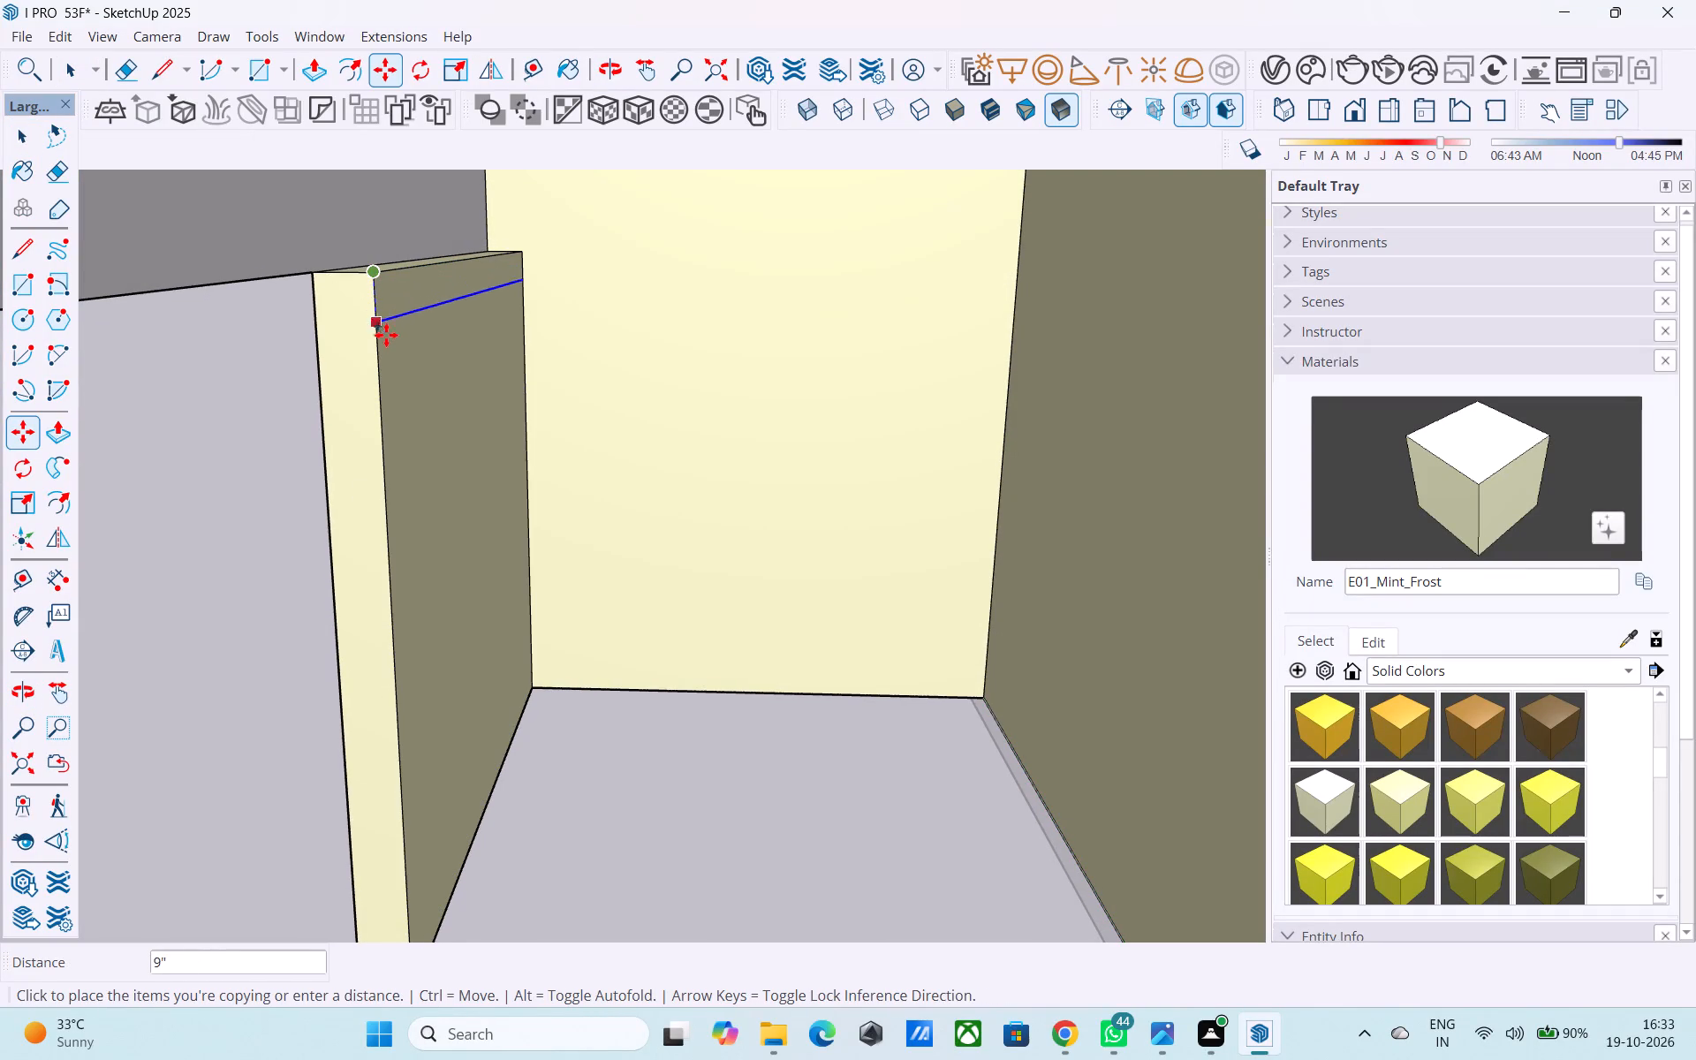
left_click(387, 337)
Push/Pull the strip along the top of the side wall across to the opposite wall to form a ceiling slab.
key("space")
left_click(394, 315)
key("p")
left_click(395, 316)
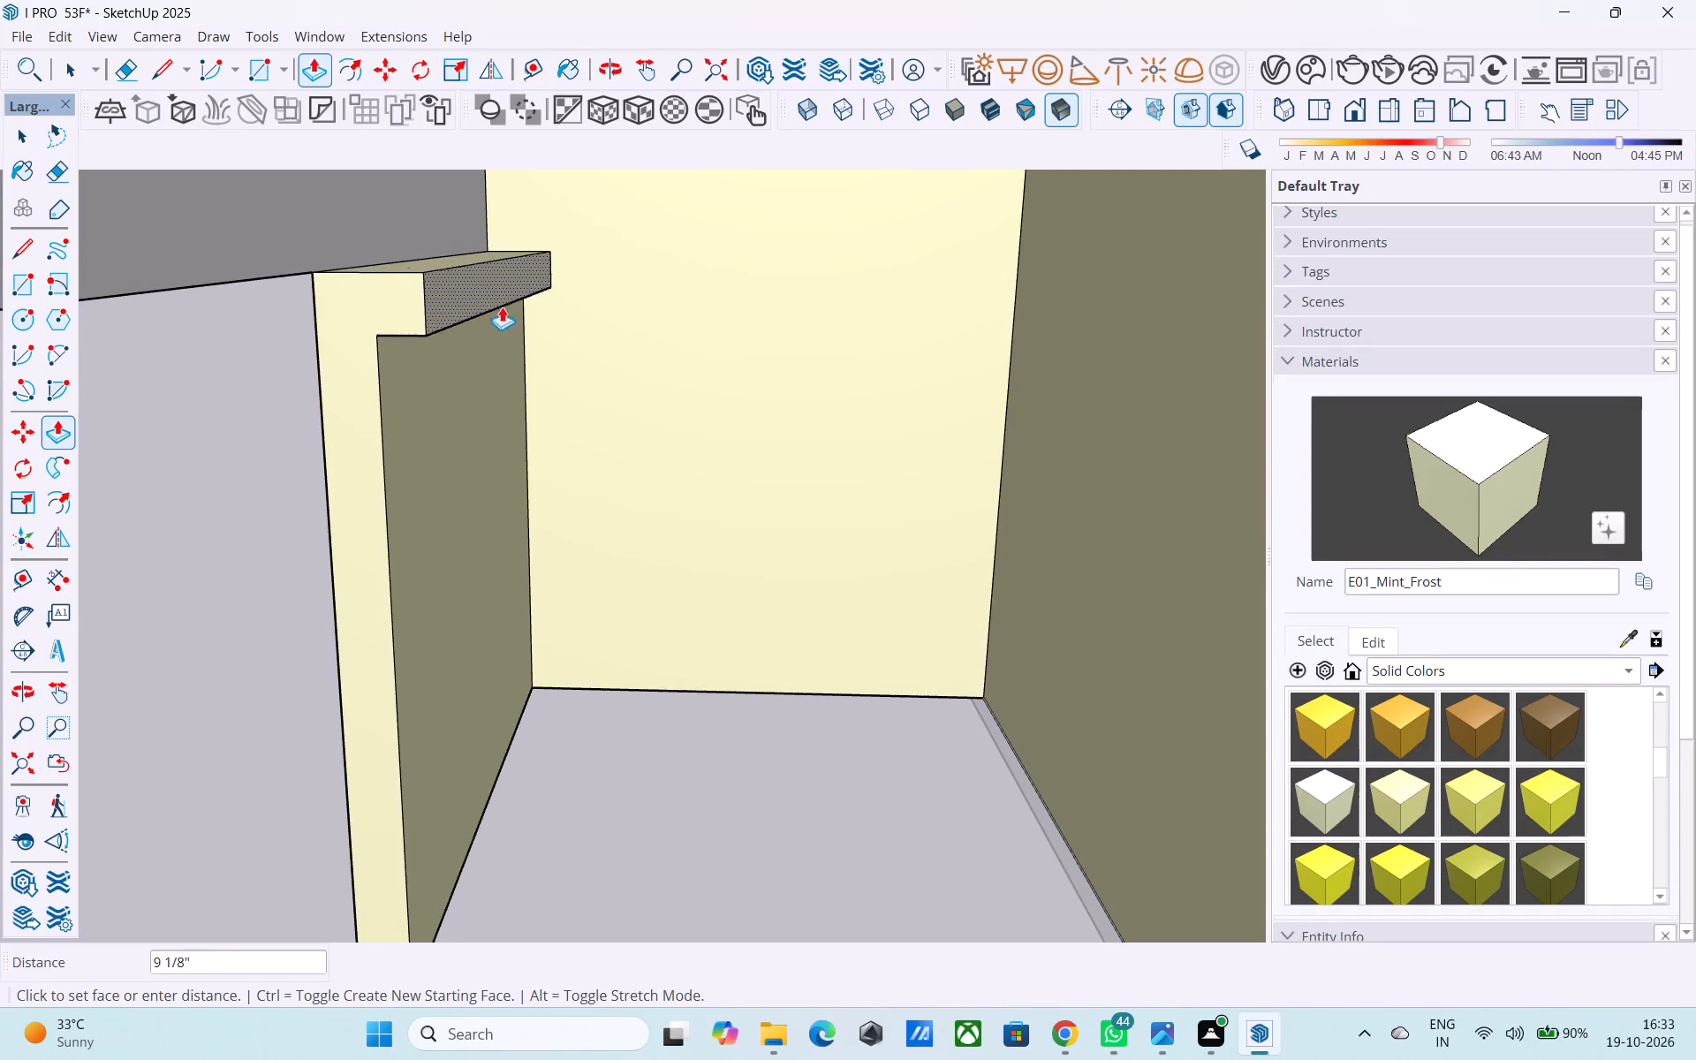
left_click(1226, 467)
scroll(687, 477, "down", 2)
middle_click_drag(627, 414, 659, 226)
scroll(659, 227, "down", 18)
middle_click_drag(550, 434, 575, 392)
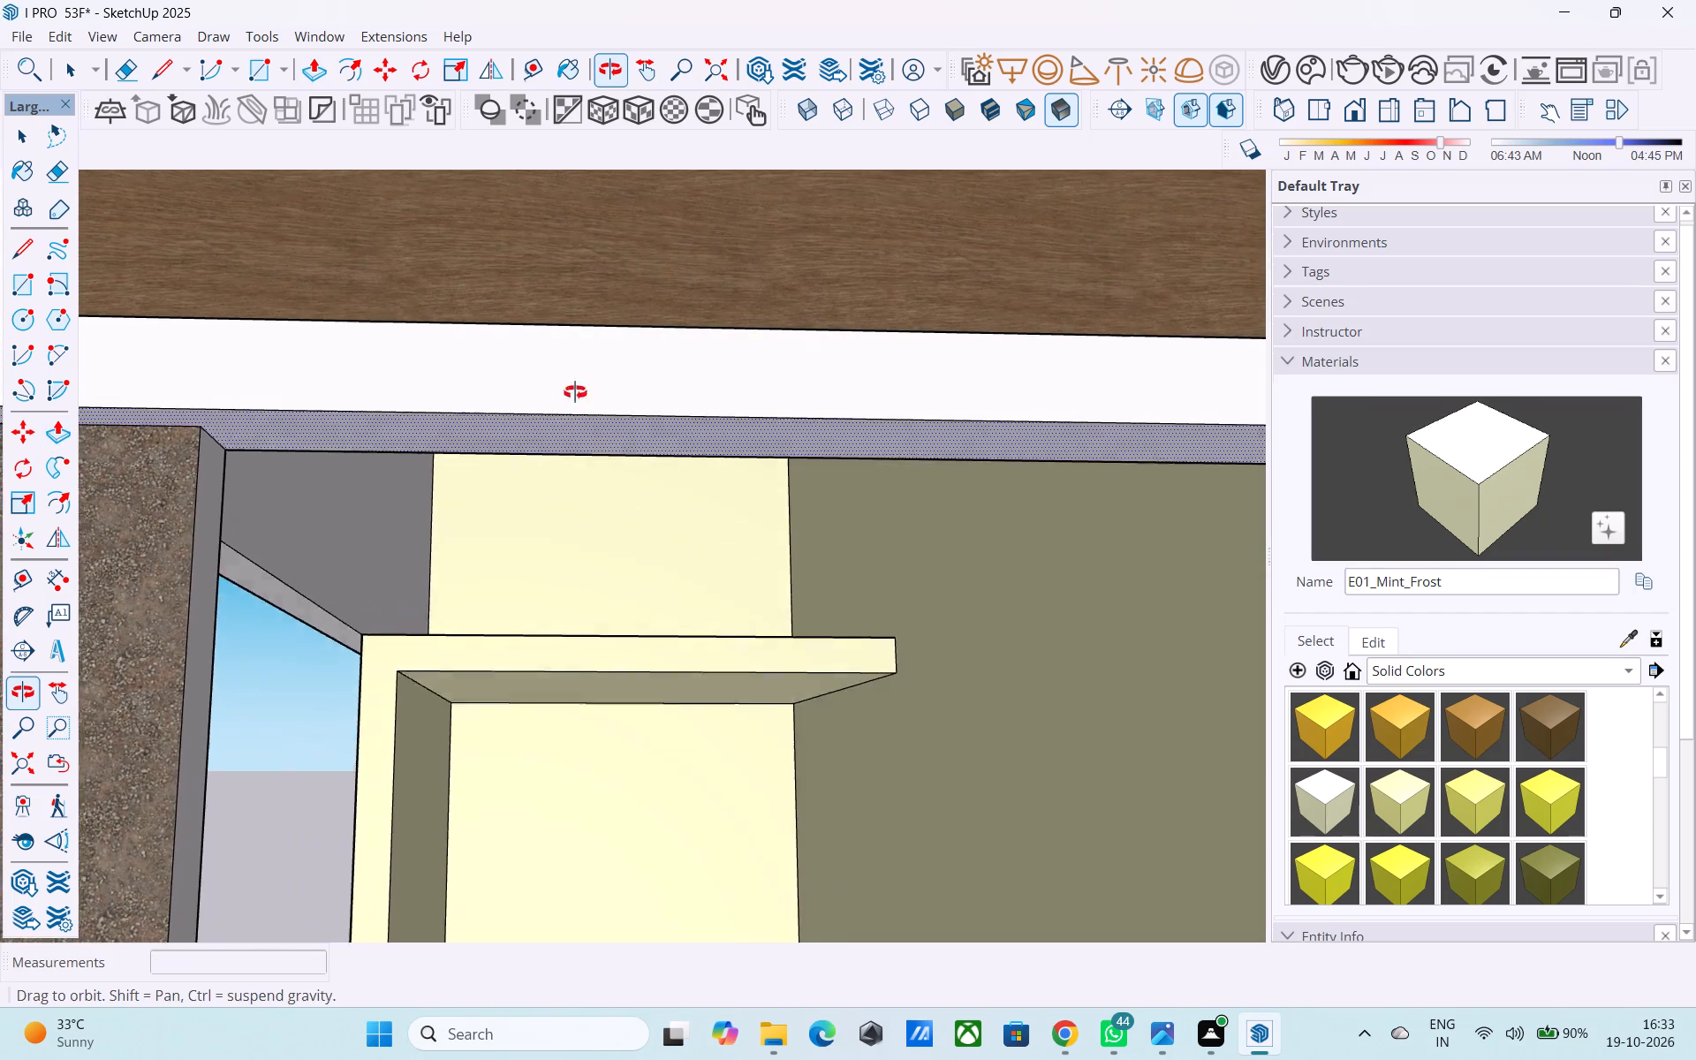
middle_click_drag(575, 392, 572, 353)
key("space")
Show back edges and draw a 9" line separating the ceiling slab's front face from the side wall's end.
middle_click_drag(504, 566, 486, 466)
scroll(491, 460, "down", 8)
middle_click_drag(492, 497, 492, 514)
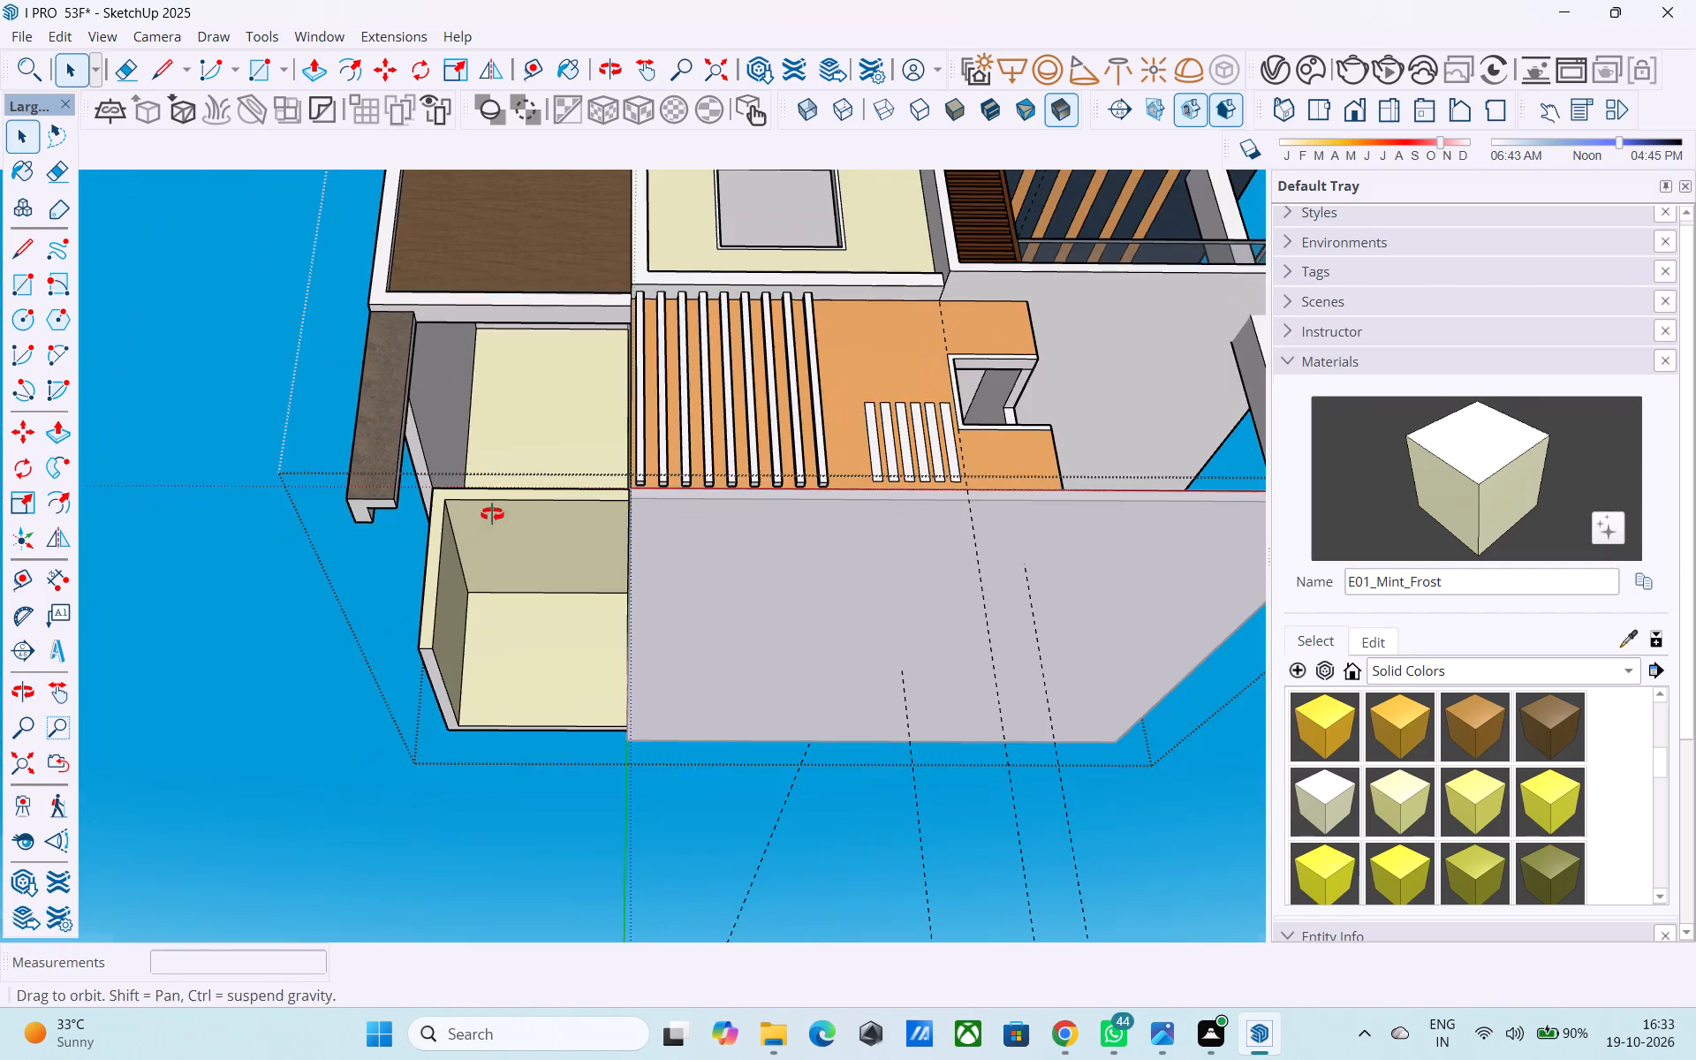
middle_click_drag(492, 514, 528, 654)
scroll(498, 541, "up", 4)
key("space")
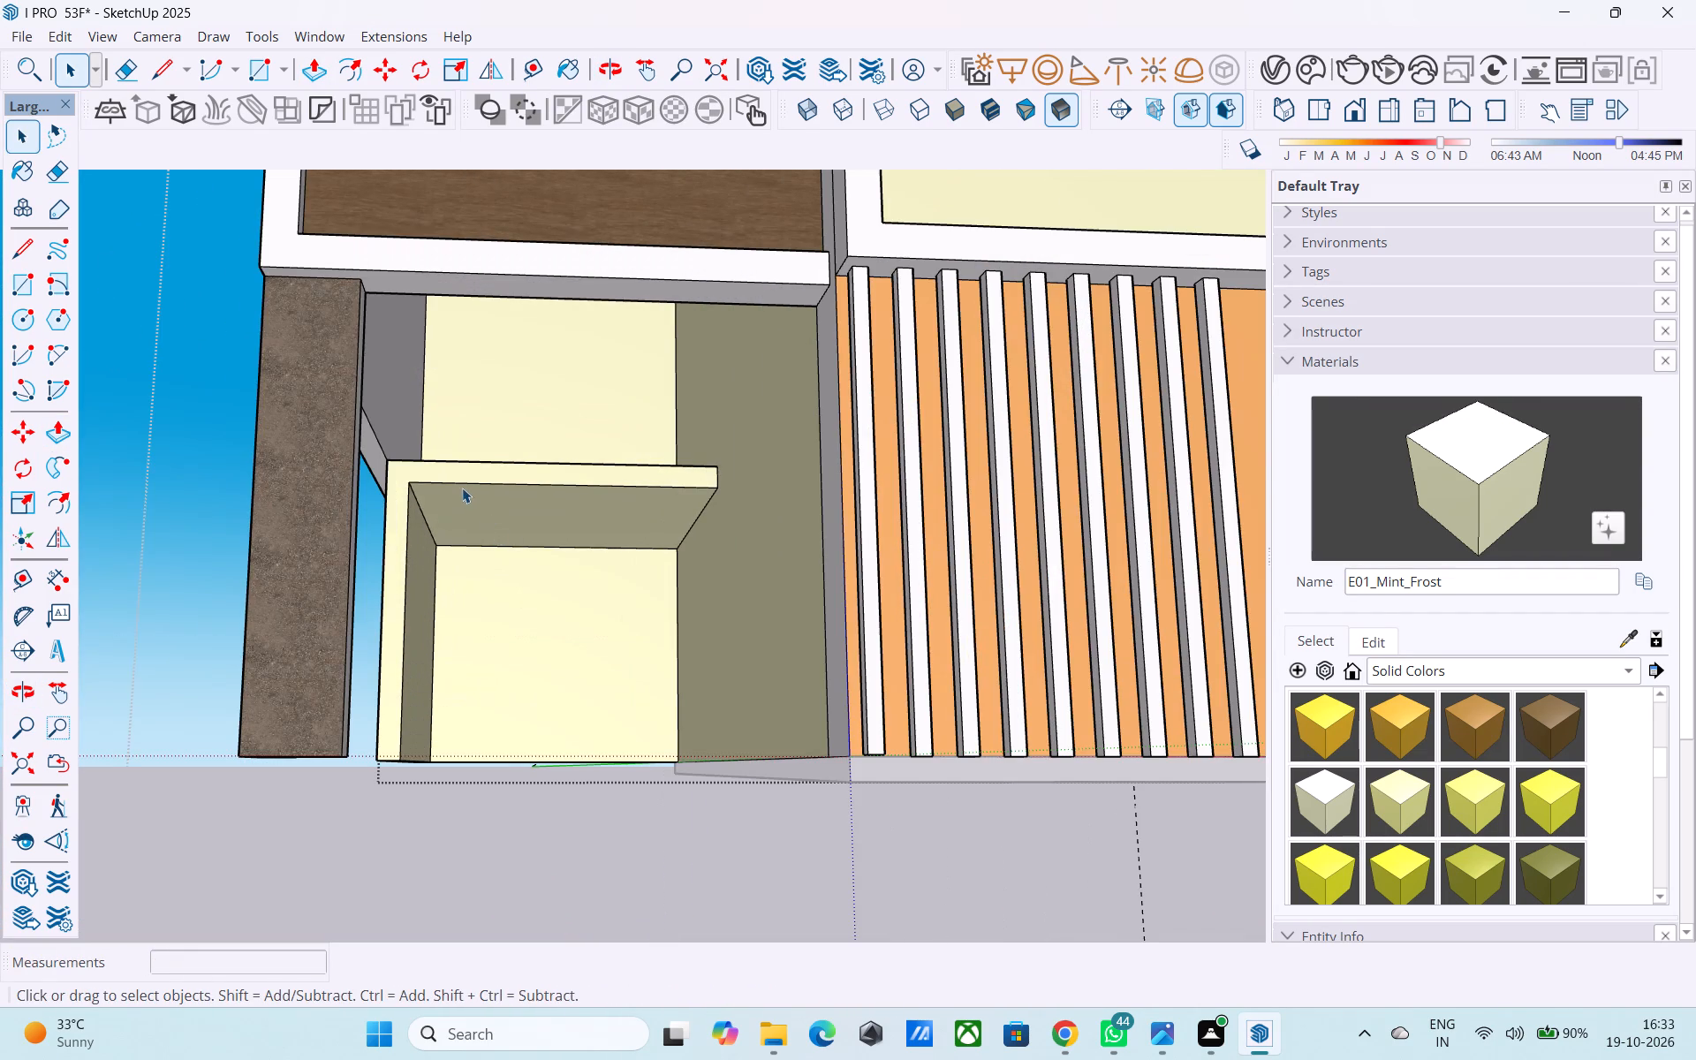
type("KL")
scroll(437, 492, "up", 4)
left_click(405, 479)
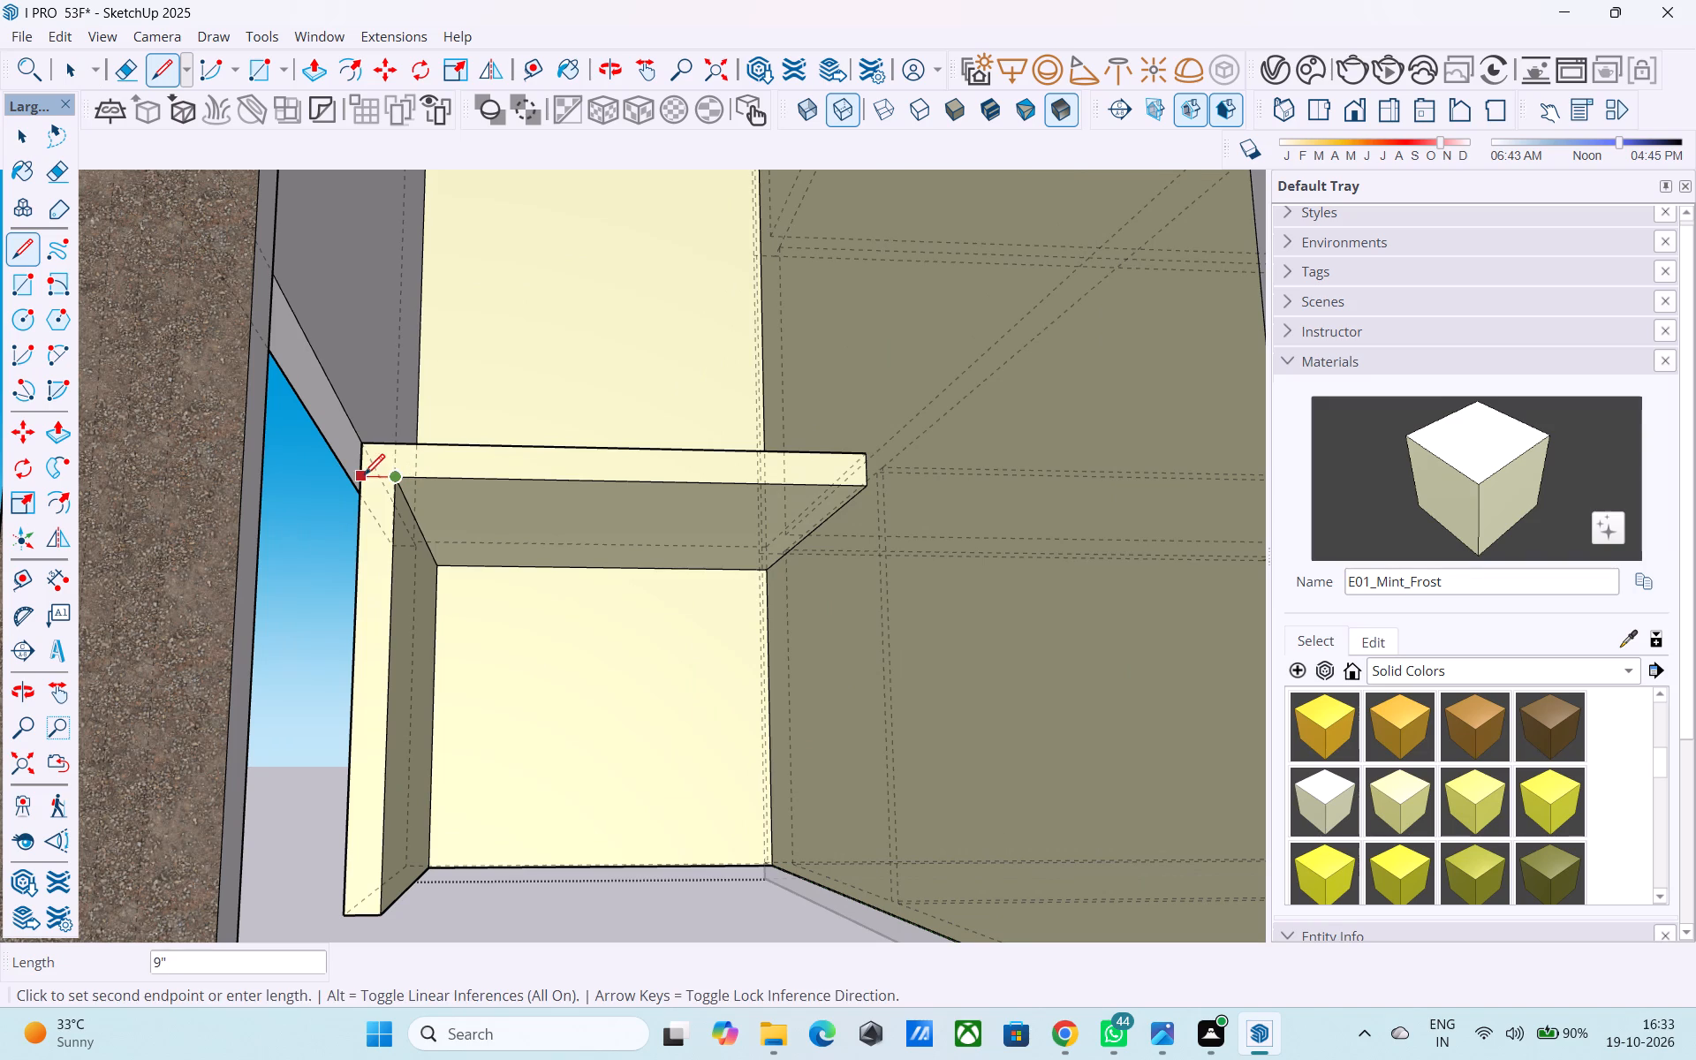
left_click(363, 477)
key("space")
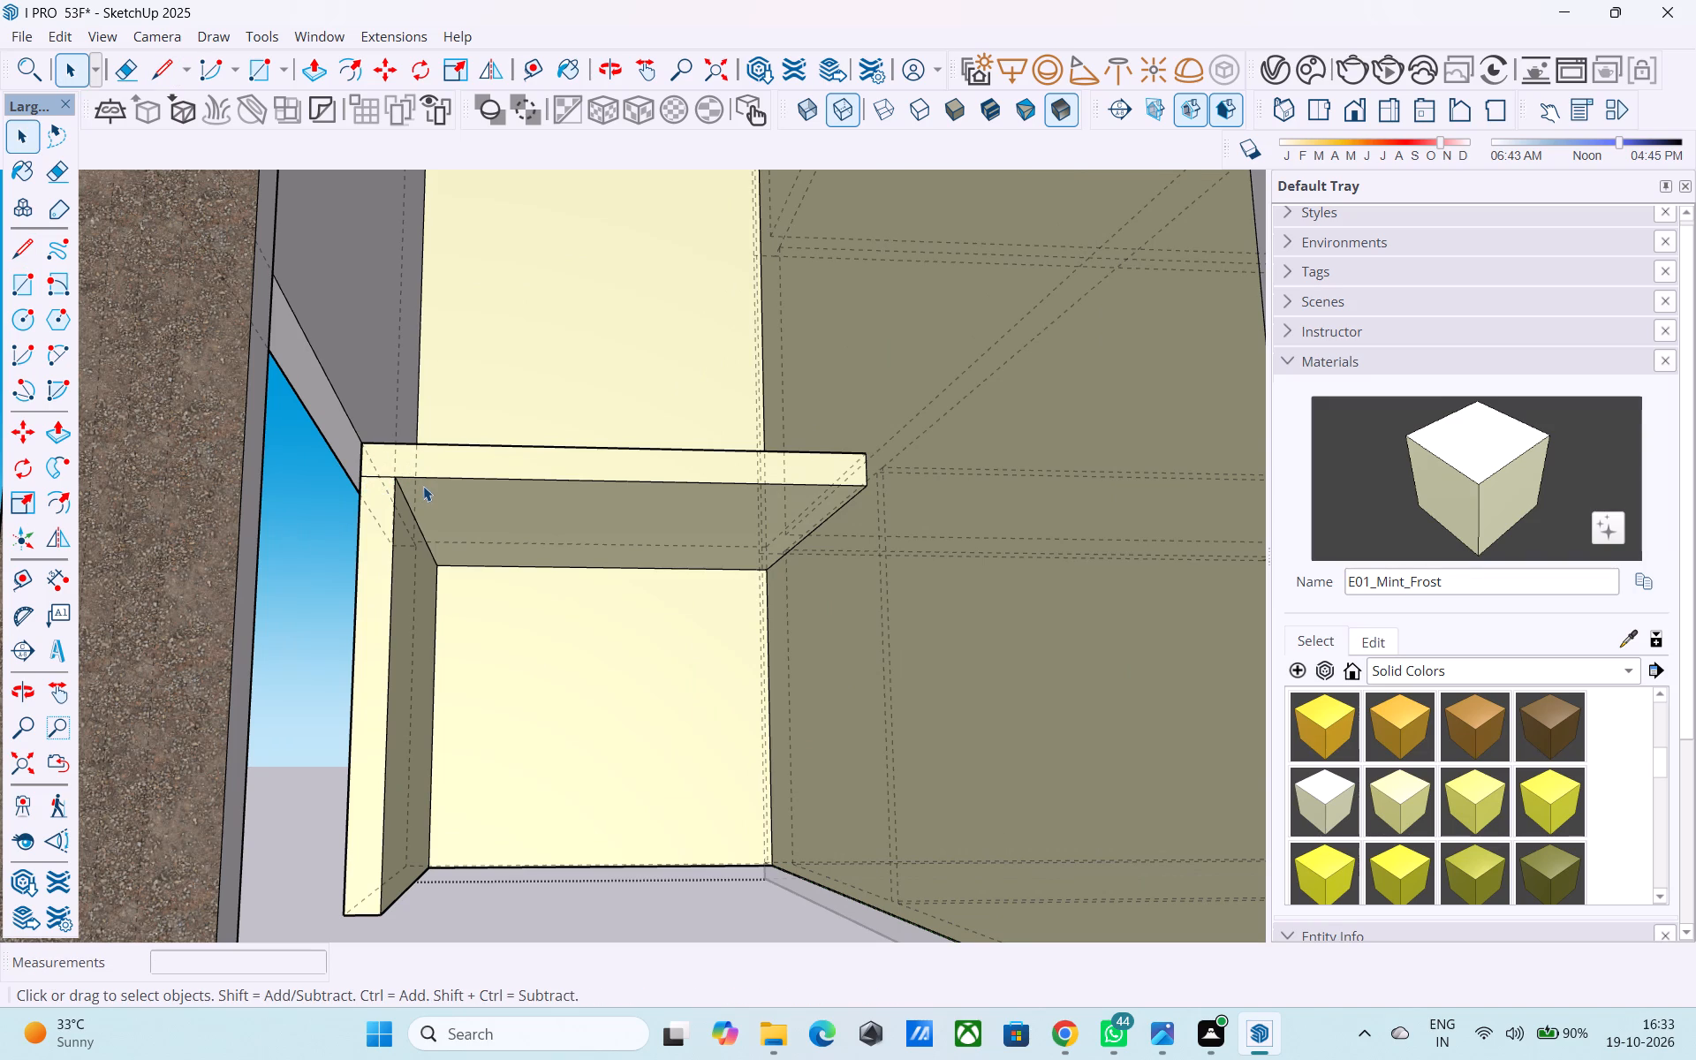
Push/Pull the ceiling slab's front face 15' forward to the front beam beneath the upper floor.
scroll(421, 486, "up", 1)
scroll(420, 486, "down", 4)
left_click(449, 469)
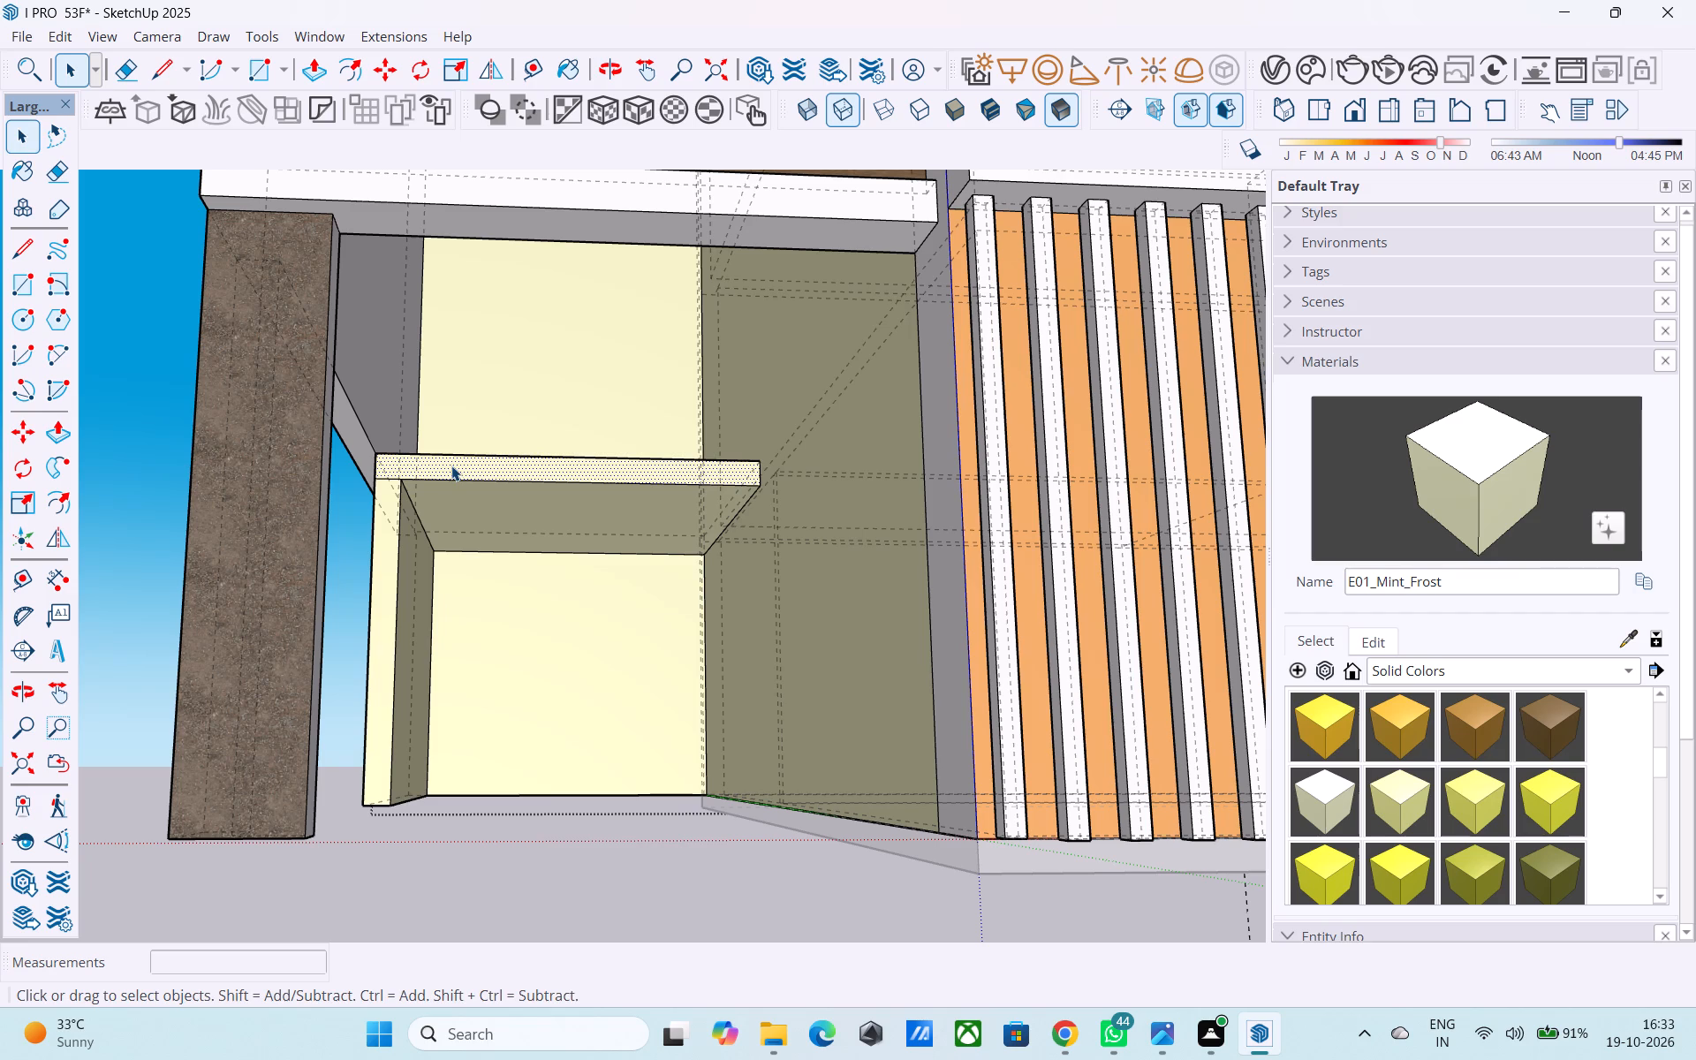
key("p")
left_click(450, 460)
scroll(482, 368, "down", 6)
left_click(512, 295)
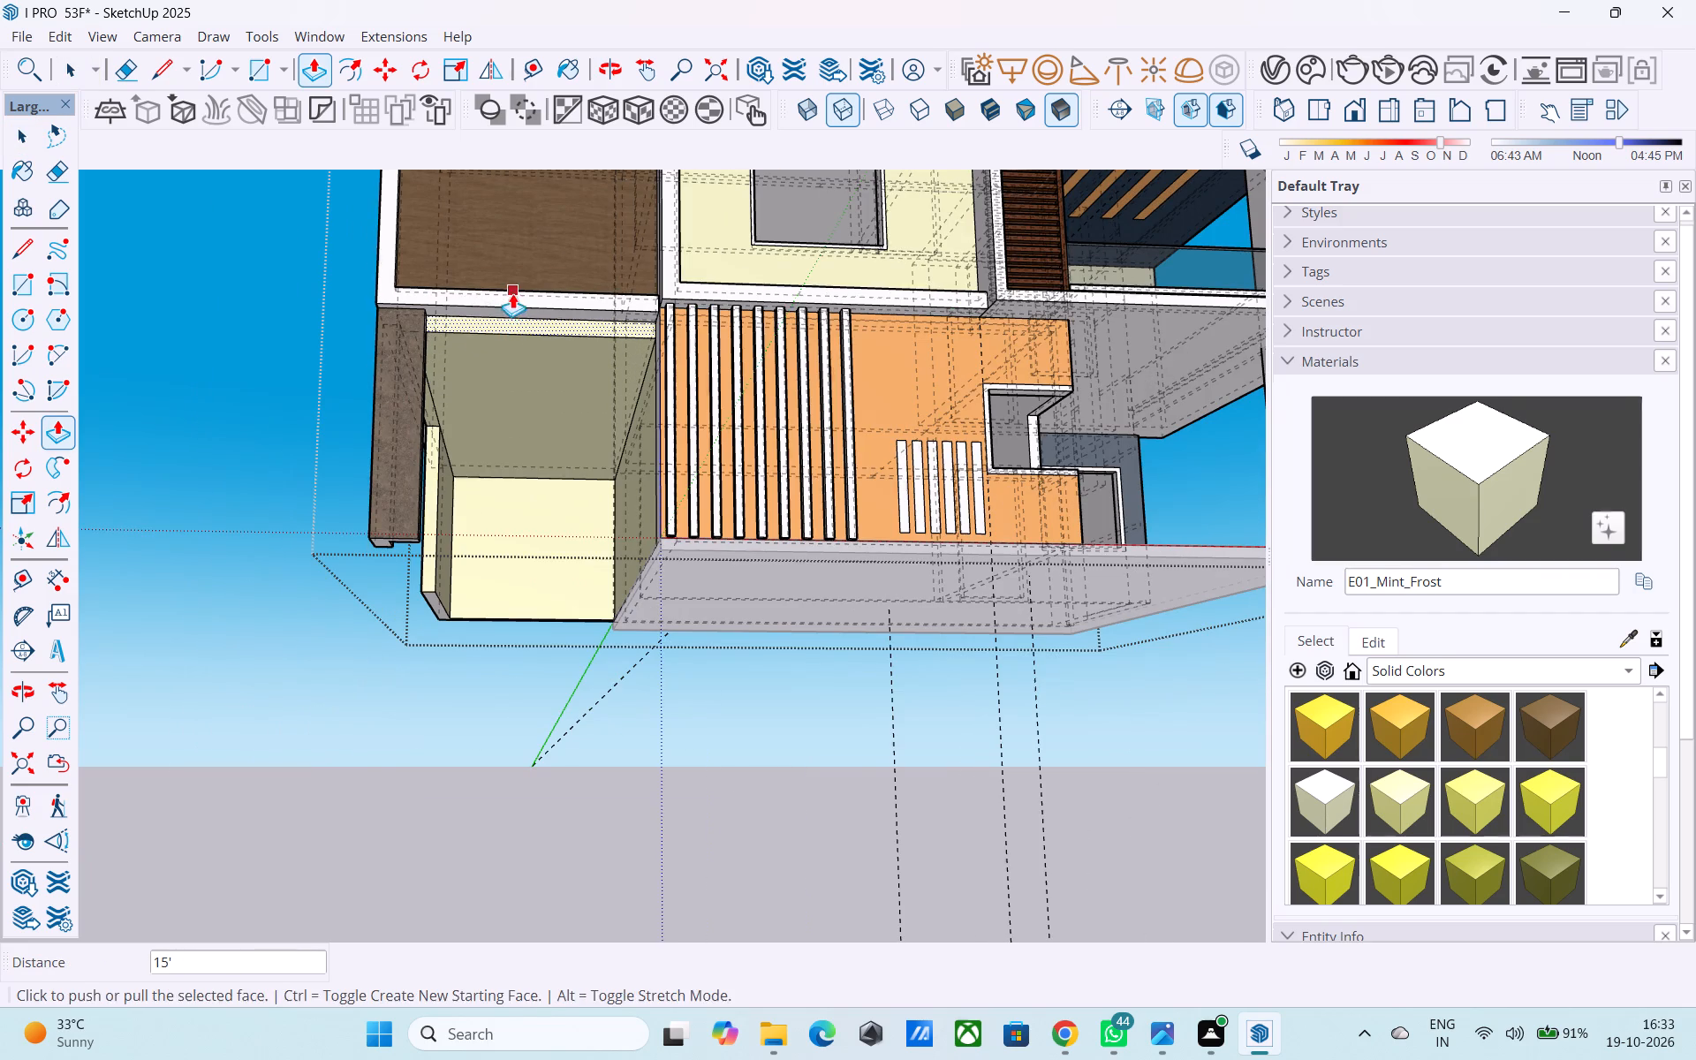
middle_click_drag(499, 337, 461, 532)
key("space")
Copy the front inner vertical edge of the new side wall 9" back along its inner face.
scroll(455, 528, "down", 3)
middle_click_drag(455, 528, 632, 541)
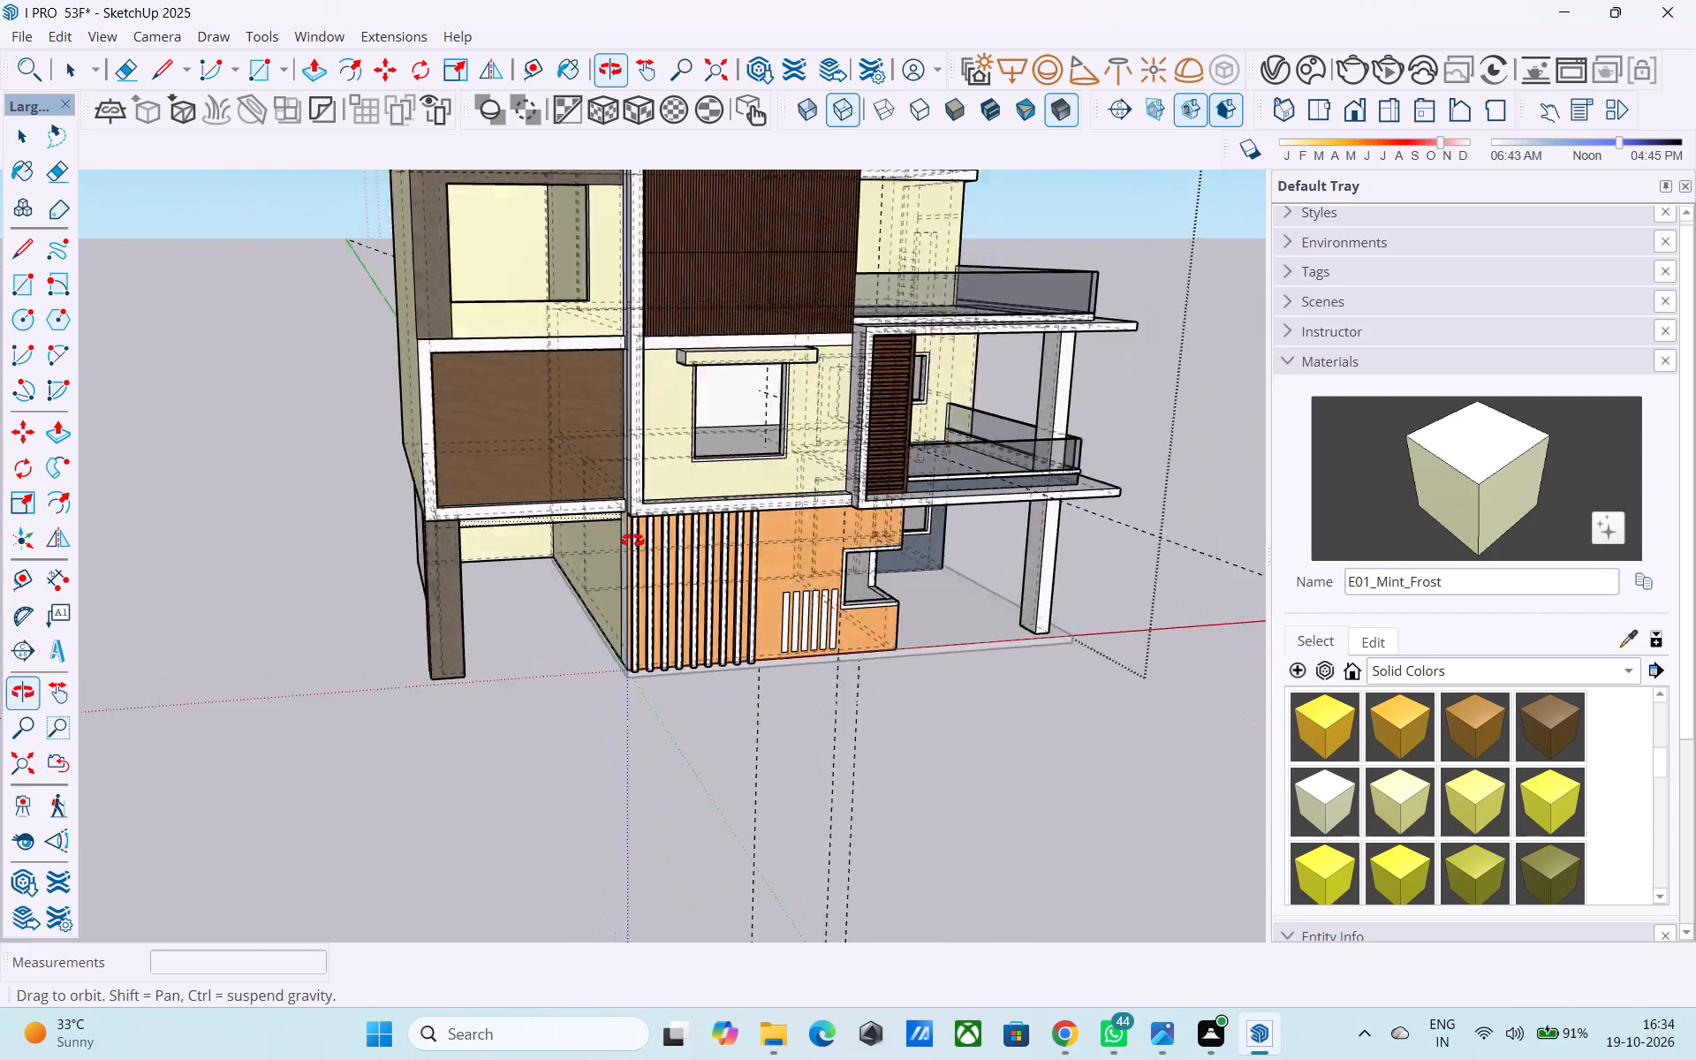
middle_click_drag(632, 541, 749, 533)
scroll(517, 580, "up", 4)
middle_click_drag(481, 571, 622, 477)
middle_click_drag(721, 430, 762, 437)
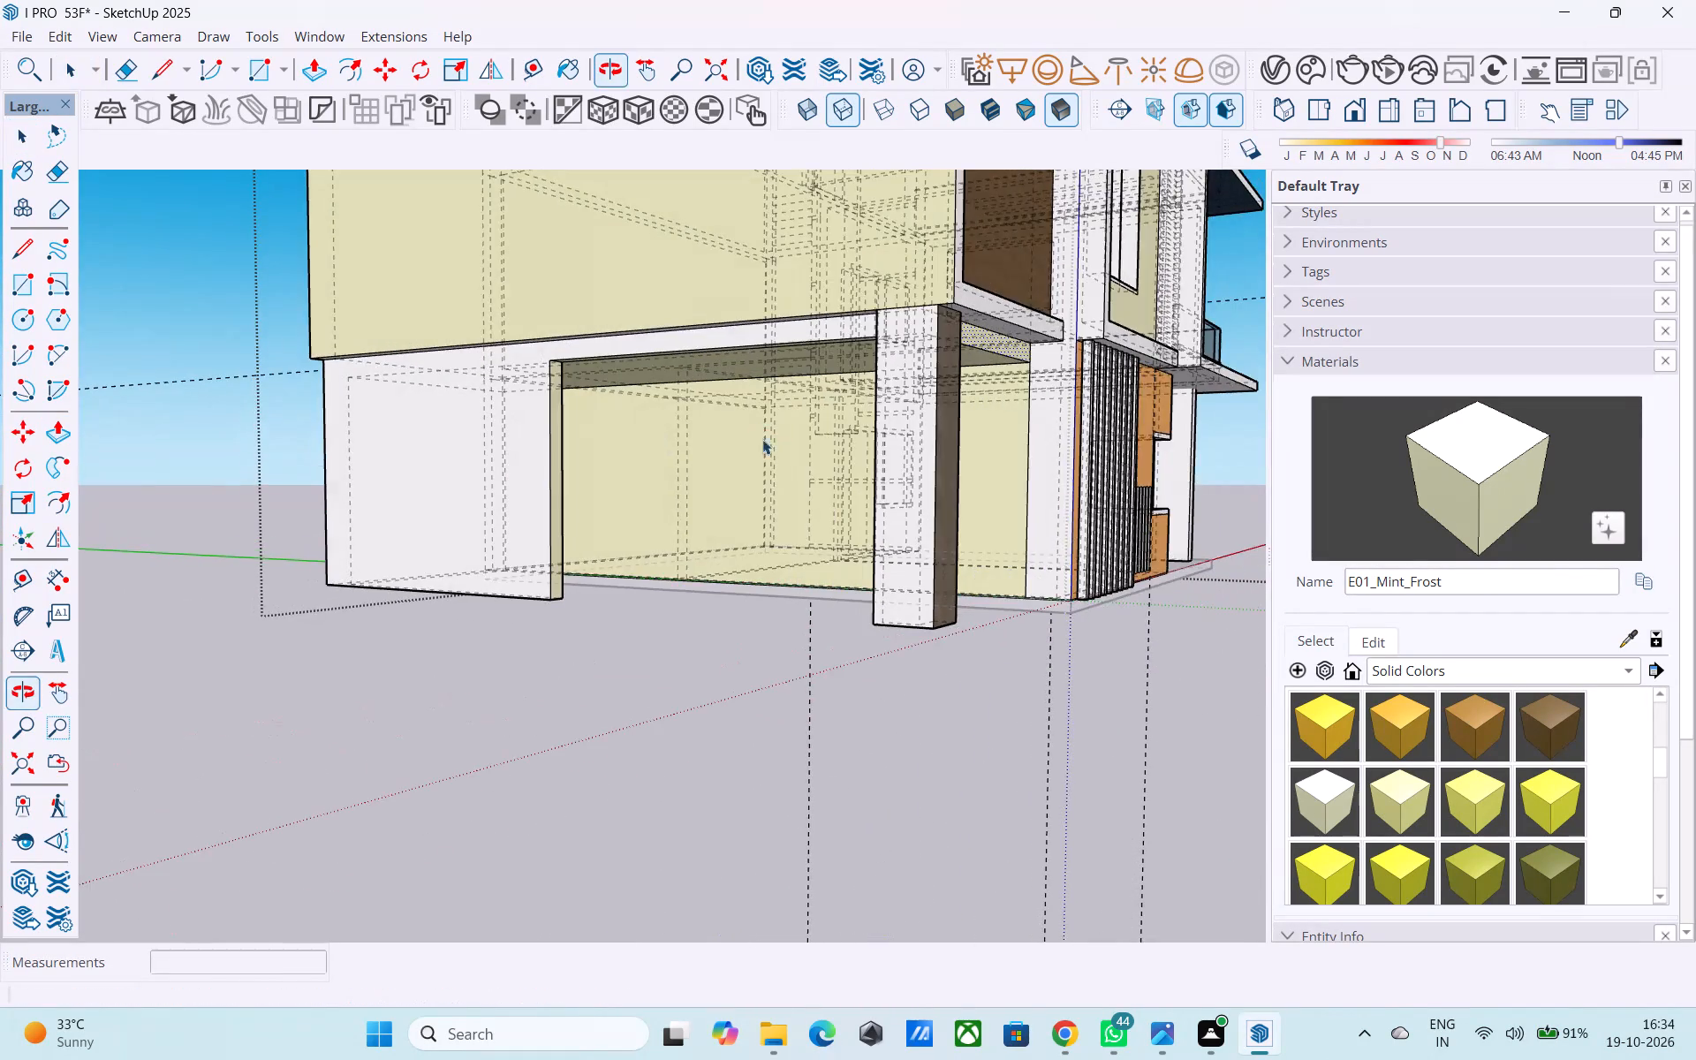
middle_click_drag(662, 474, 736, 525, "shift")
scroll(435, 496, "up", 7)
middle_click_drag(557, 498, 219, 468)
scroll(217, 457, "up", 4)
scroll(238, 422, "down", 1)
middle_click_drag(238, 437, 231, 456)
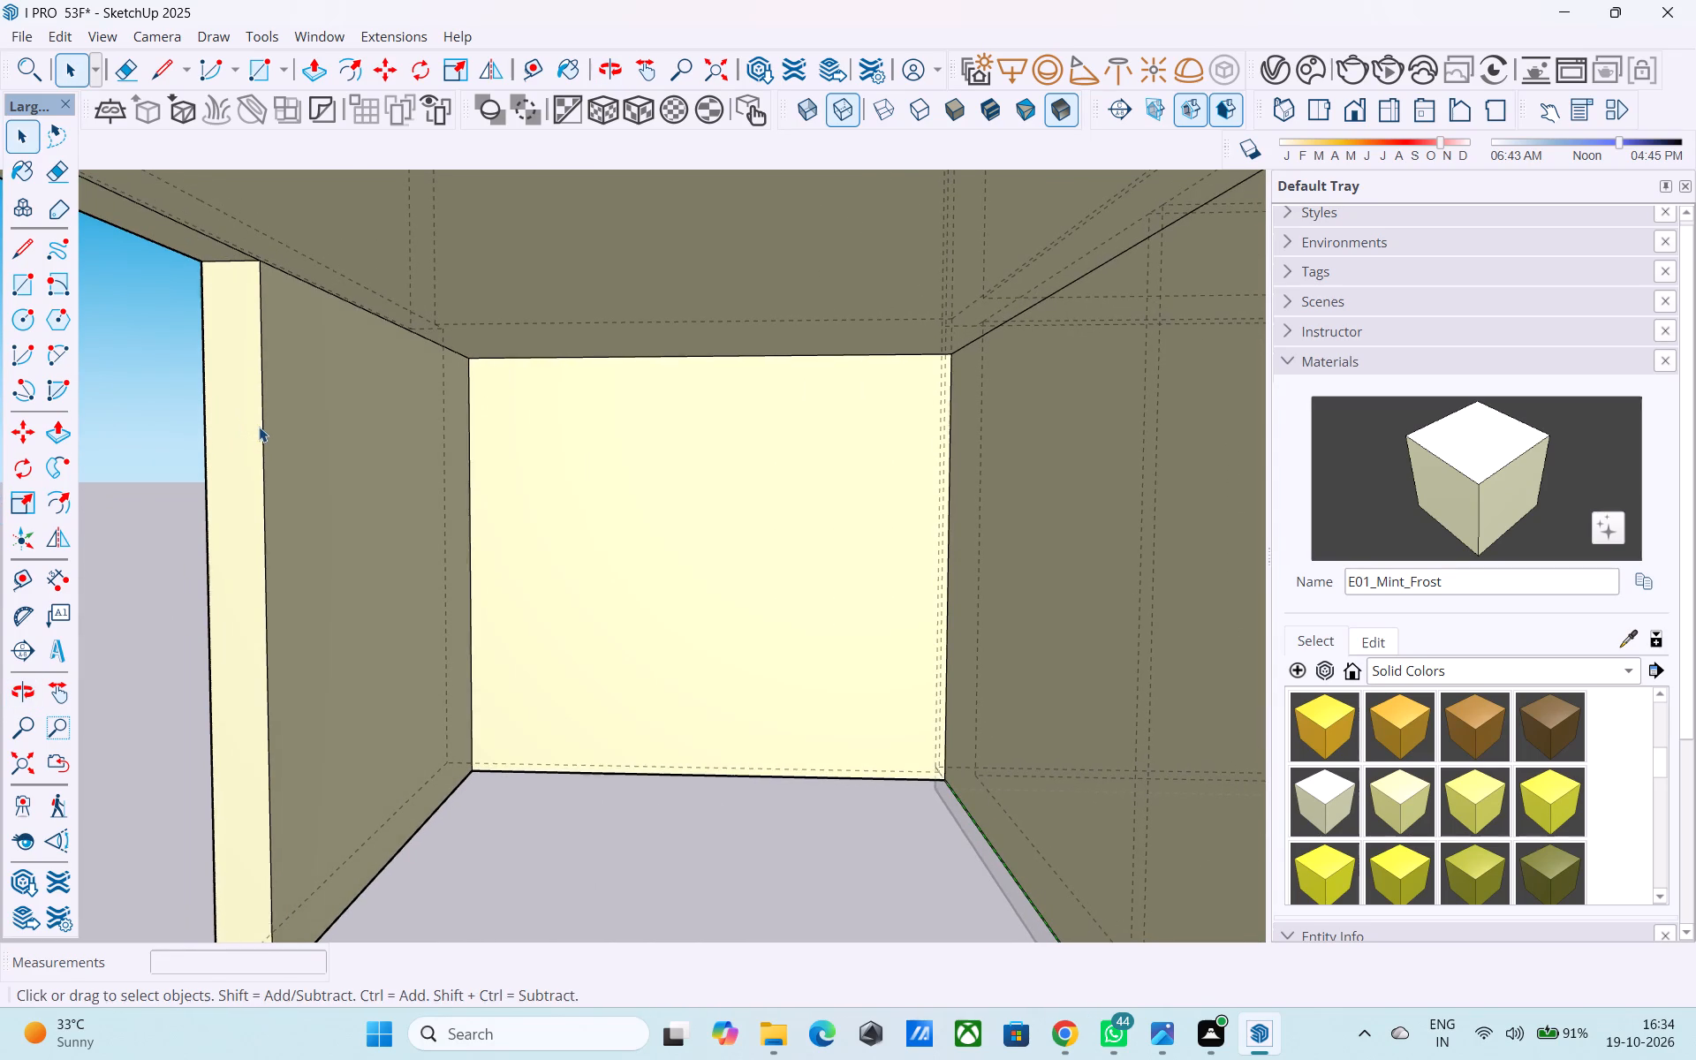
left_click(259, 427)
left_click(261, 428)
key("m")
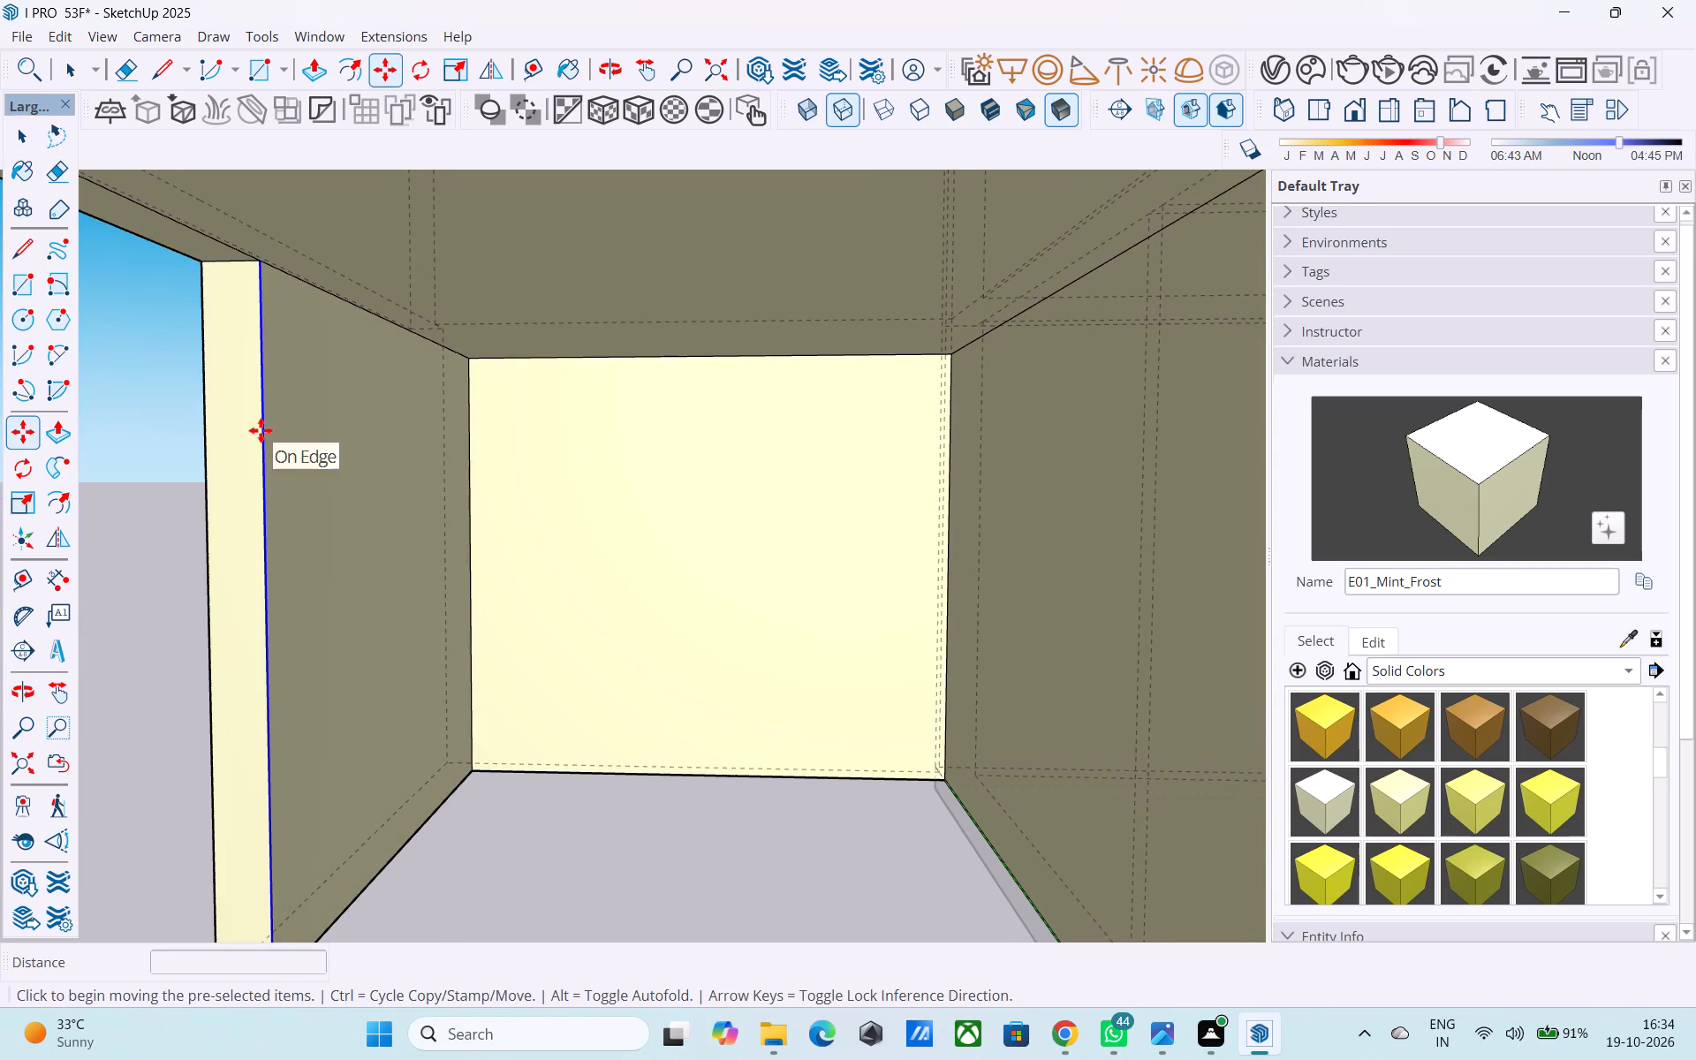
left_click(265, 261)
left_click(282, 268)
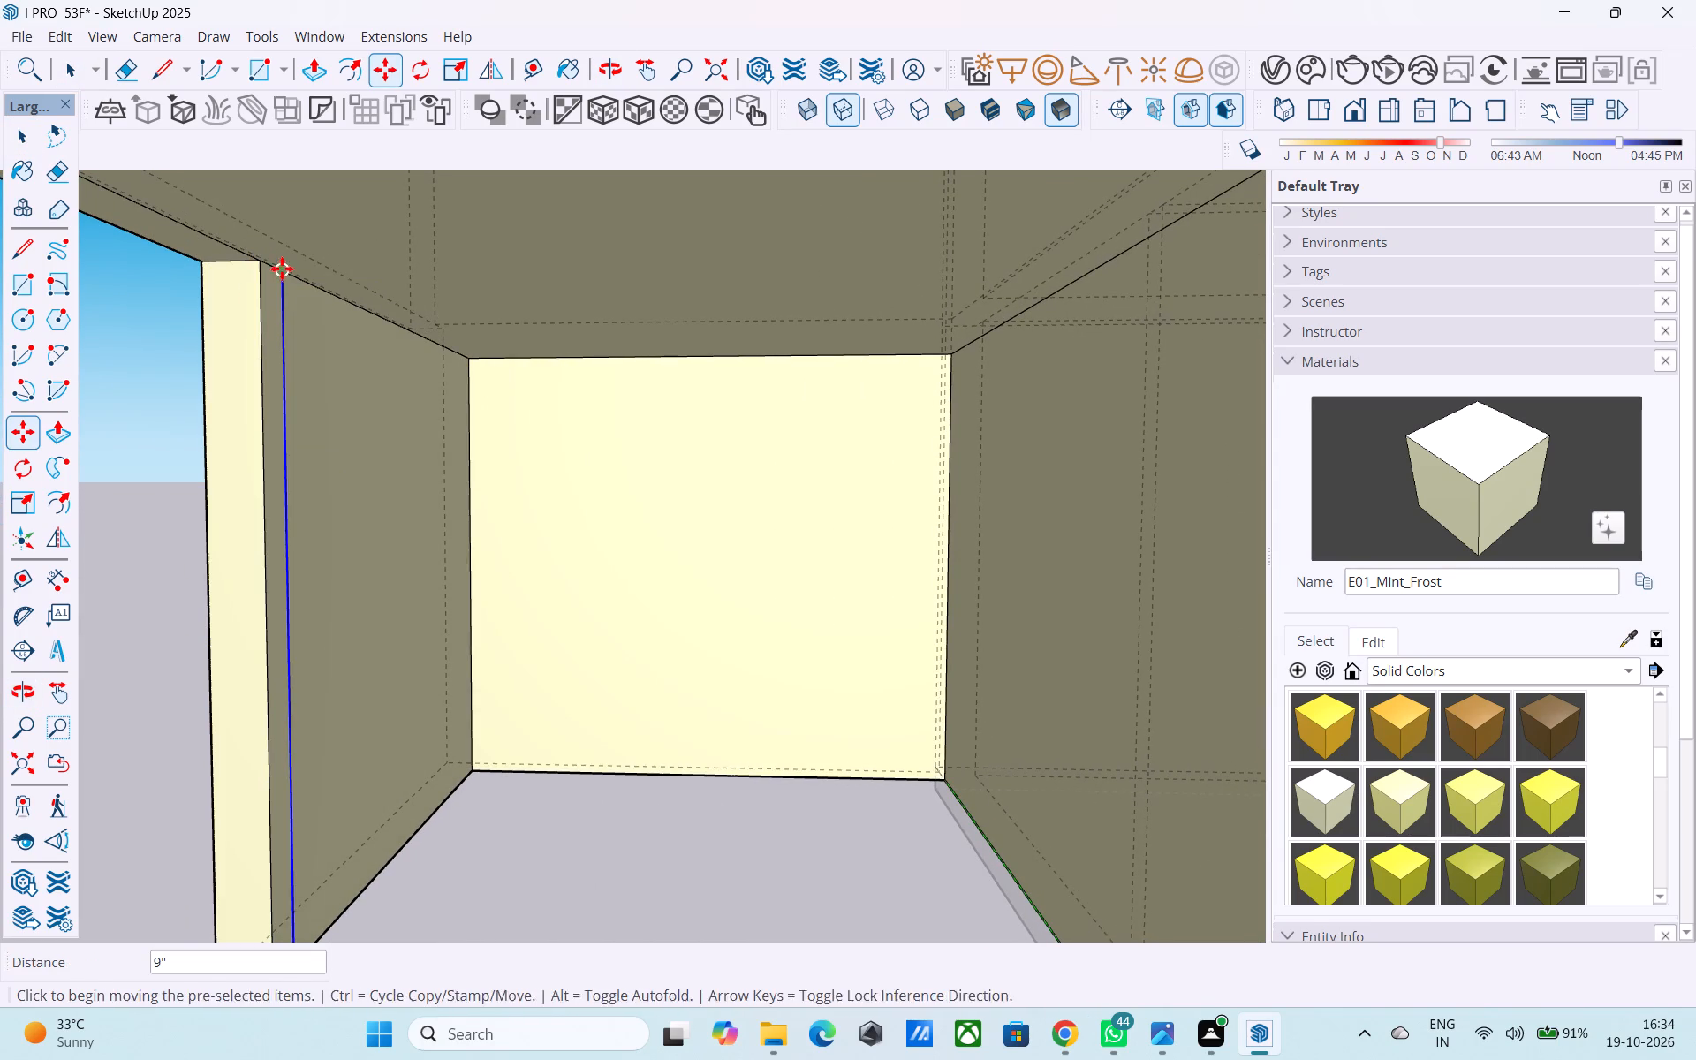
Push/Pull the 9" vertical strip across to the opposite wall to close the front of the ground-floor room.
key("space")
left_click(277, 288)
key("p")
left_click(277, 288)
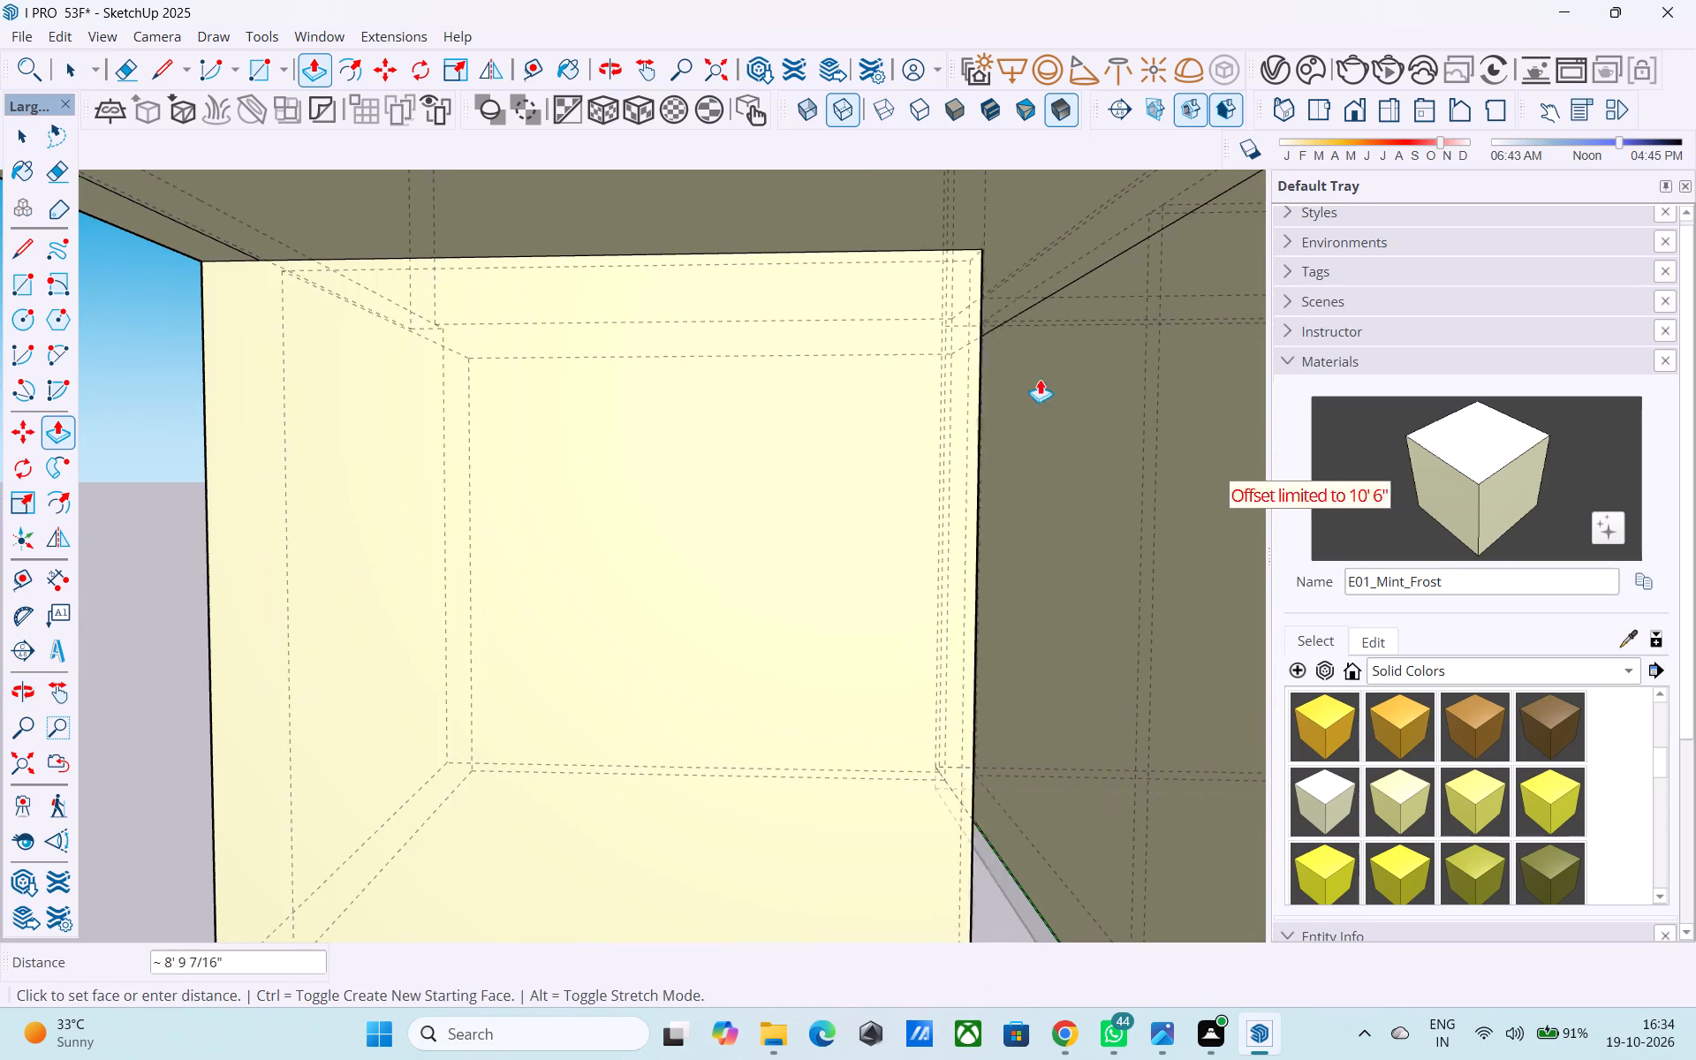
left_click(1171, 382)
scroll(1022, 327, "down", 15)
middle_click_drag(815, 350, 886, 499)
key("space")
Erase the leftover edge by the new ground-floor front wall and turn off the back-edge display.
scroll(727, 443, "down", 4)
middle_click_drag(717, 450, 886, 457)
scroll(1000, 426, "up", 8)
key("e")
left_click_drag(968, 401, 949, 401)
scroll(866, 414, "down", 6)
key("space")
key("k")
scroll(795, 432, "down", 8)
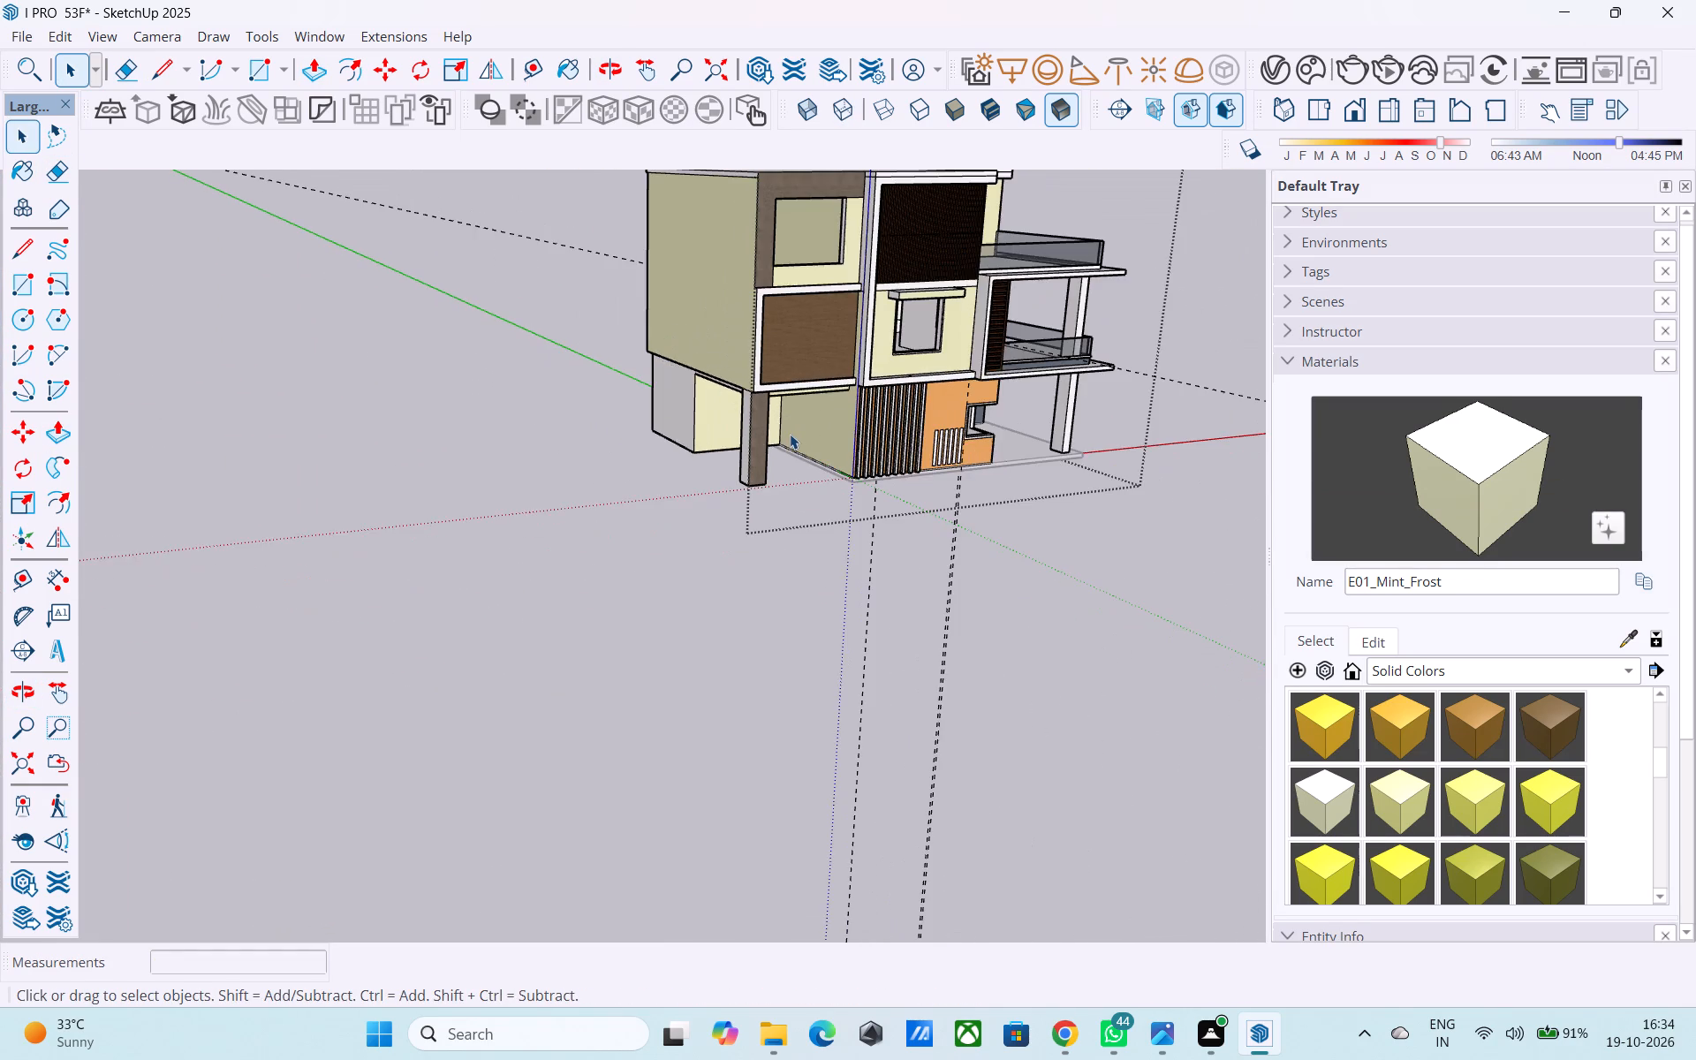
Save the house model.
middle_click_drag(790, 434, 684, 484)
key("ctrl+s")
middle_click_drag(625, 474, 572, 489)
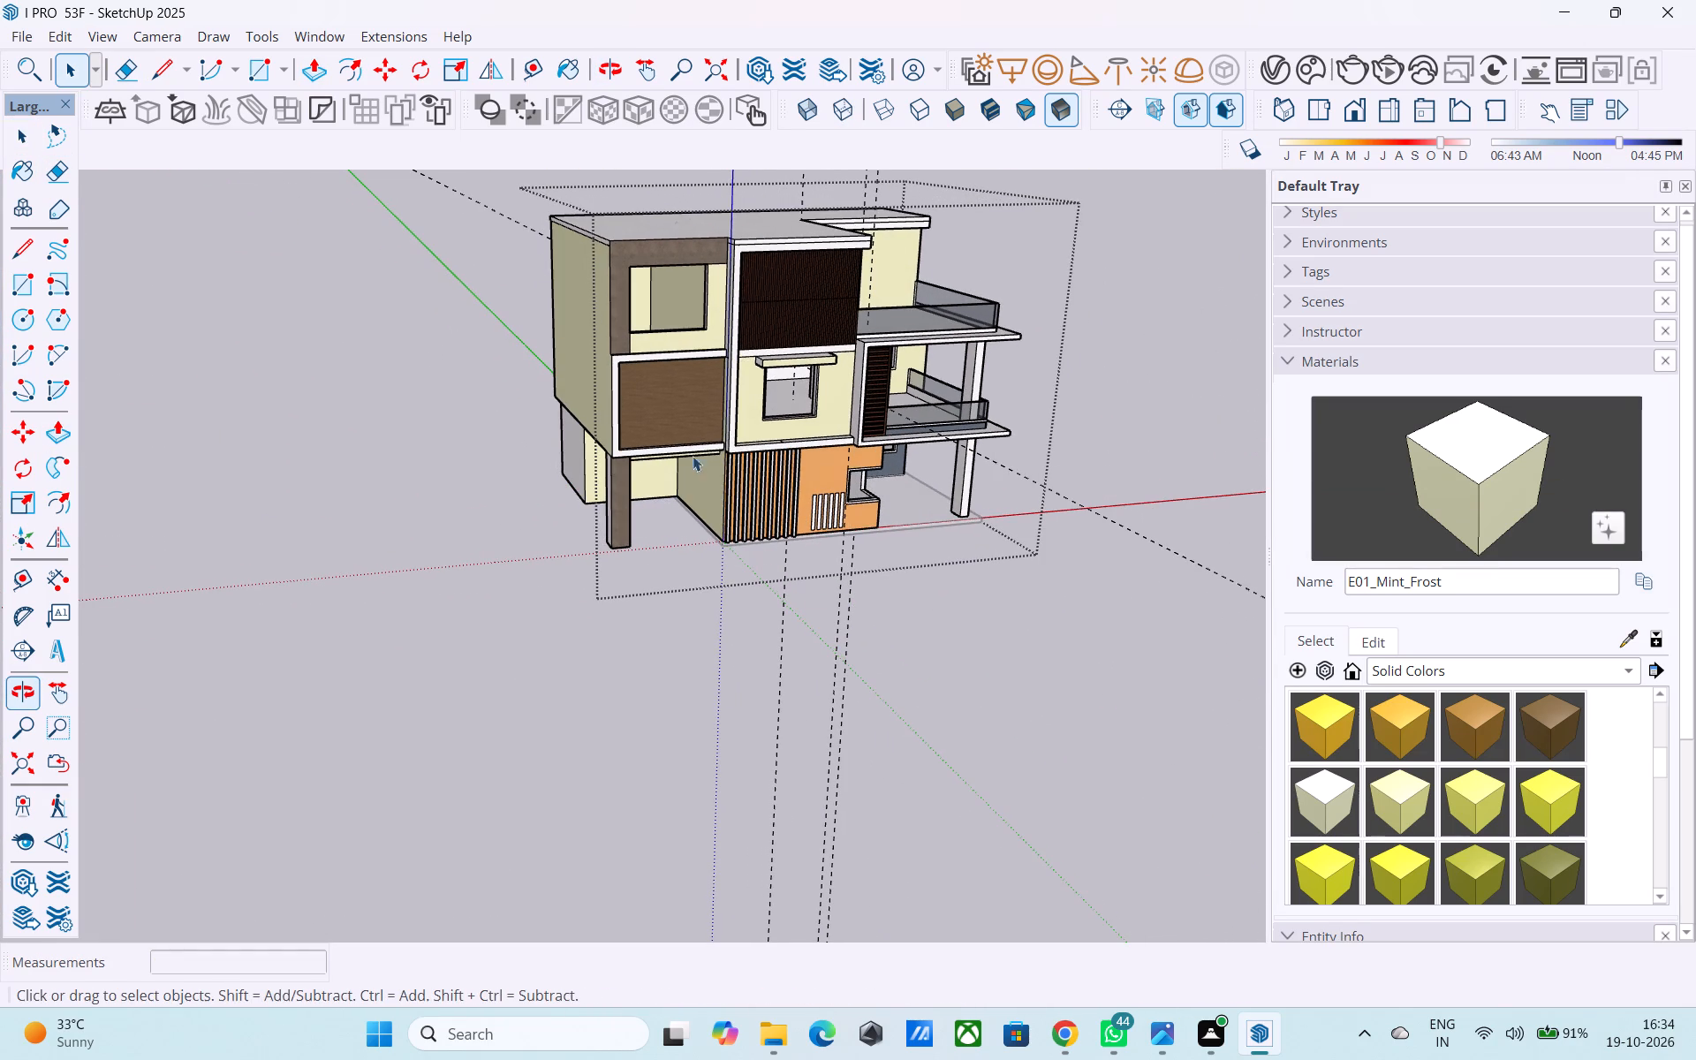
Erase the leftover dashed guide lines running around and below the house.
double_click(723, 443)
double_click(757, 470)
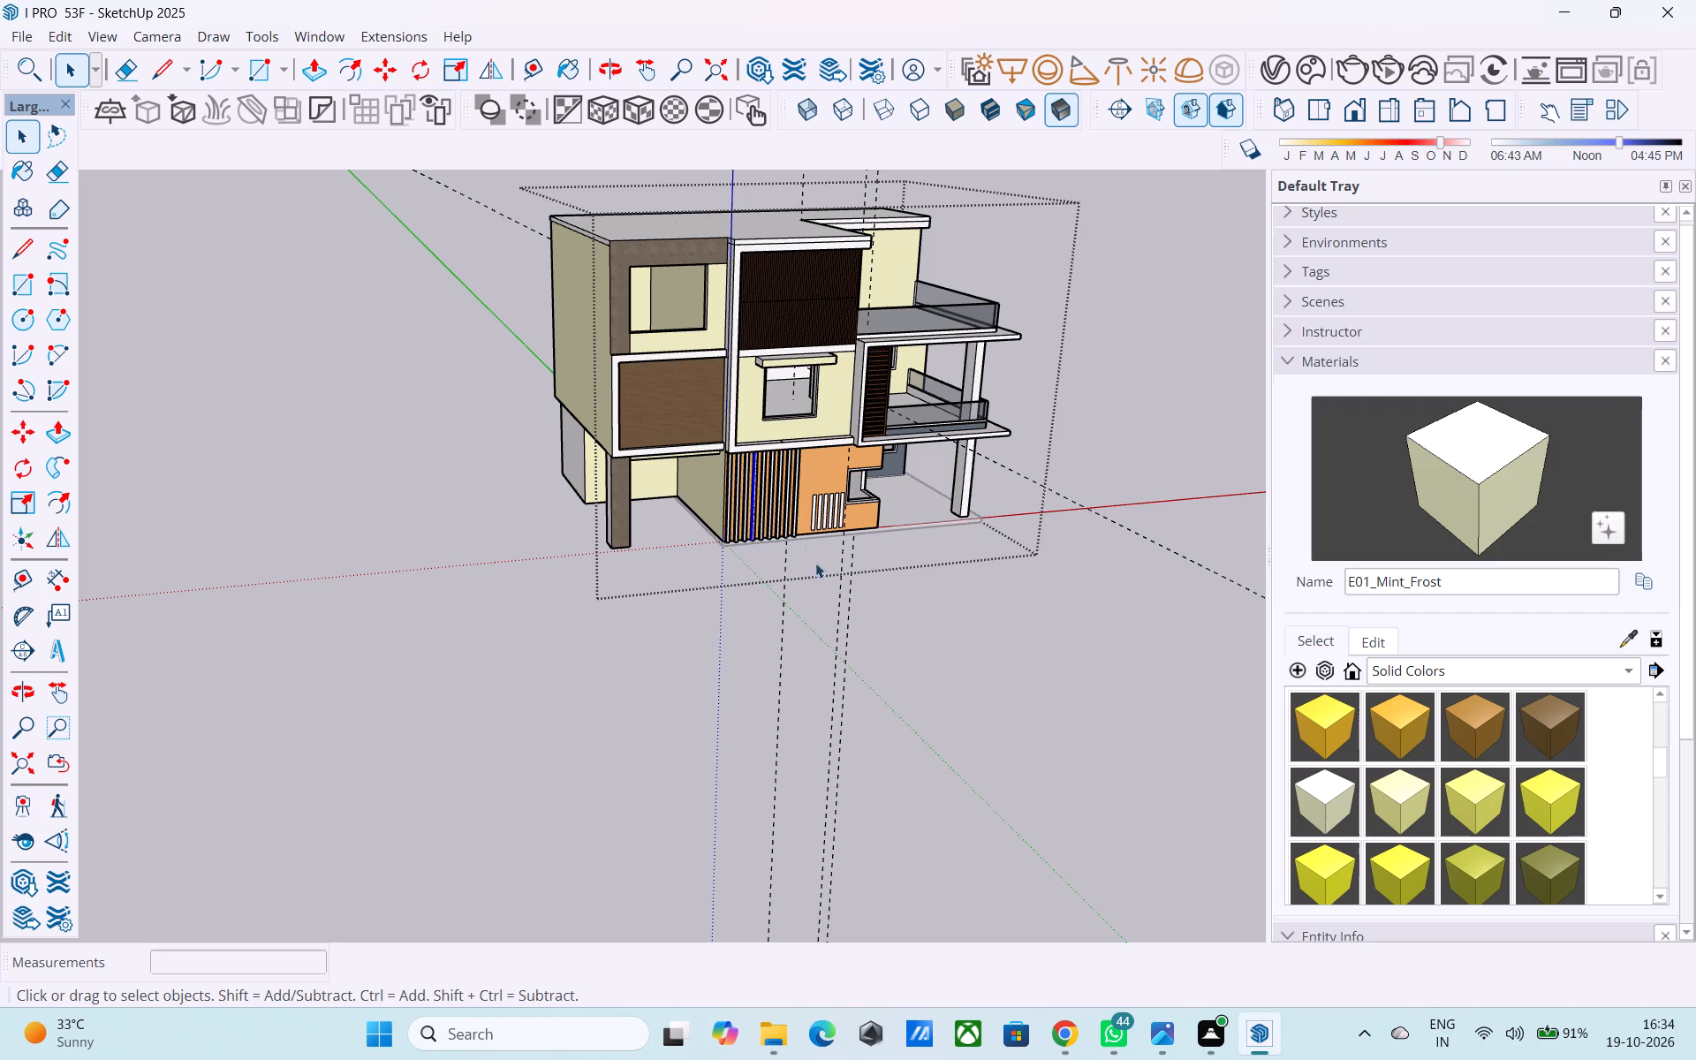
key("e")
left_click_drag(873, 670, 776, 673)
left_click_drag(1146, 477, 1120, 586)
scroll(1056, 600, "down", 4)
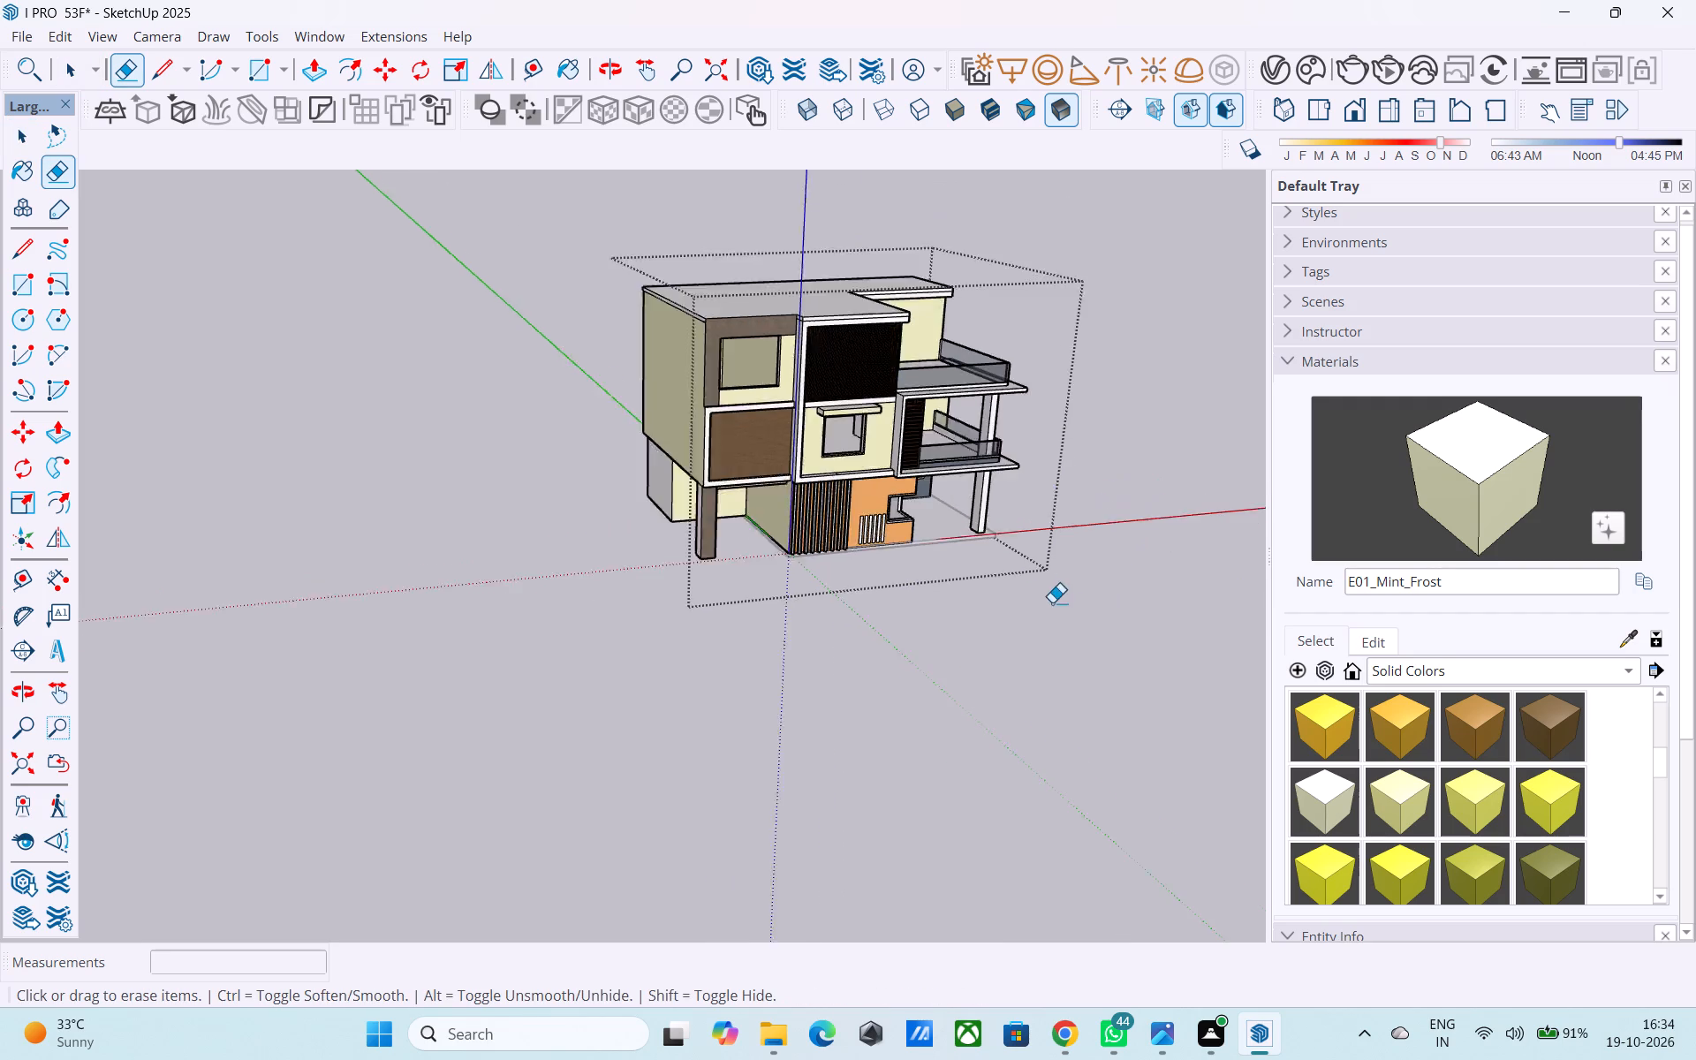
scroll(1052, 602, "down", 2)
key("space")
left_click(654, 344)
Save the house model.
middle_click_drag(834, 379, 443, 397)
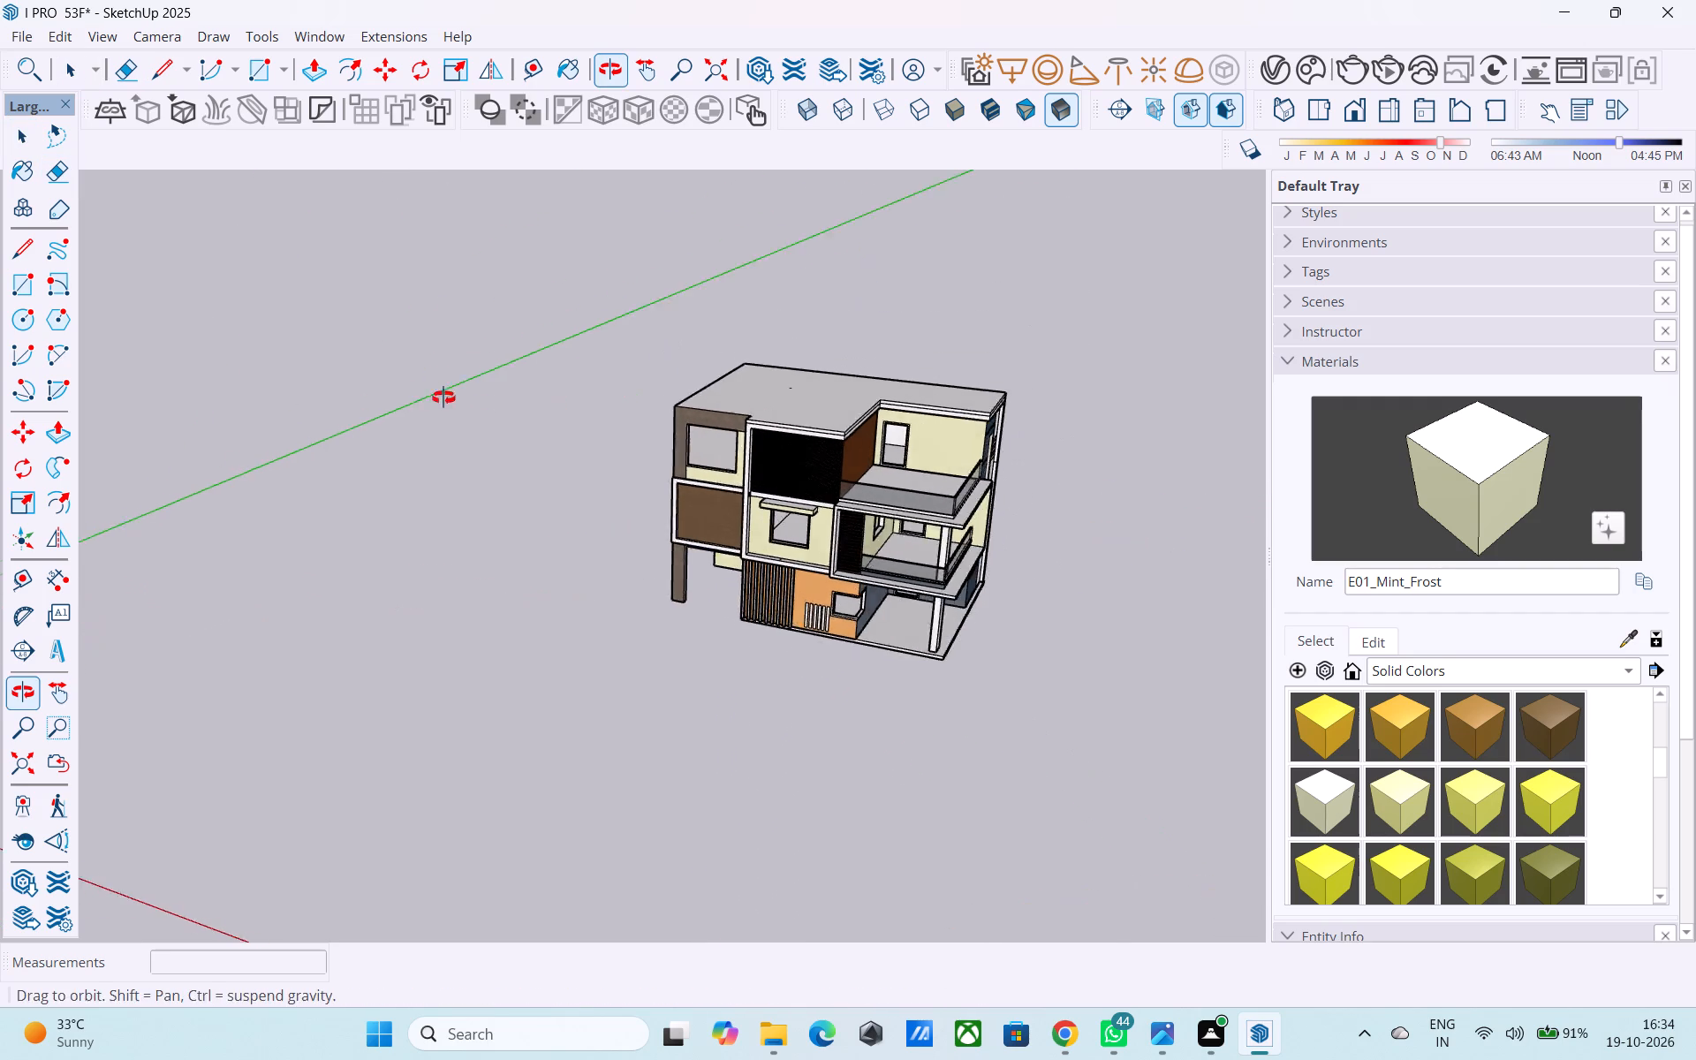
middle_click_drag(443, 397, 440, 397)
key("ctrl+s")
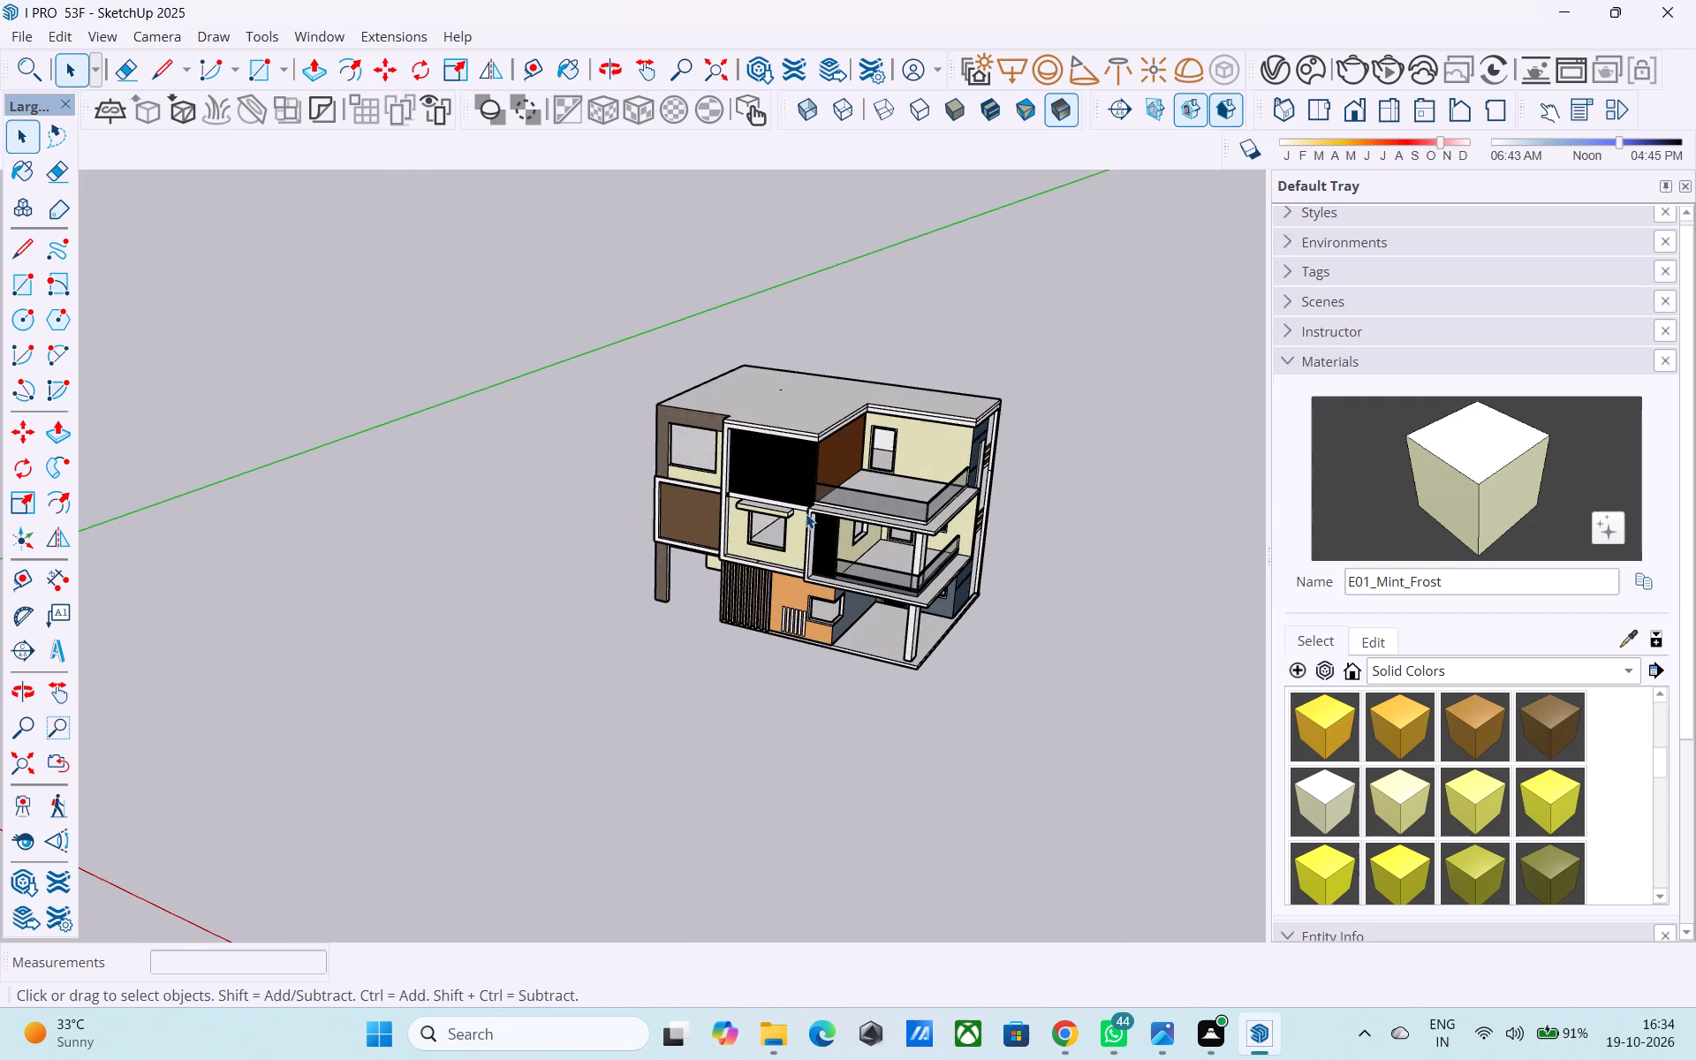
Push/Pull the lower fascia strip of the roof edge above the top-floor terrace door wall outward 1'.
middle_click_drag(806, 513, 633, 504)
scroll(811, 458, "up", 8)
middle_click_drag(976, 554, 882, 502)
scroll(881, 492, "up", 5)
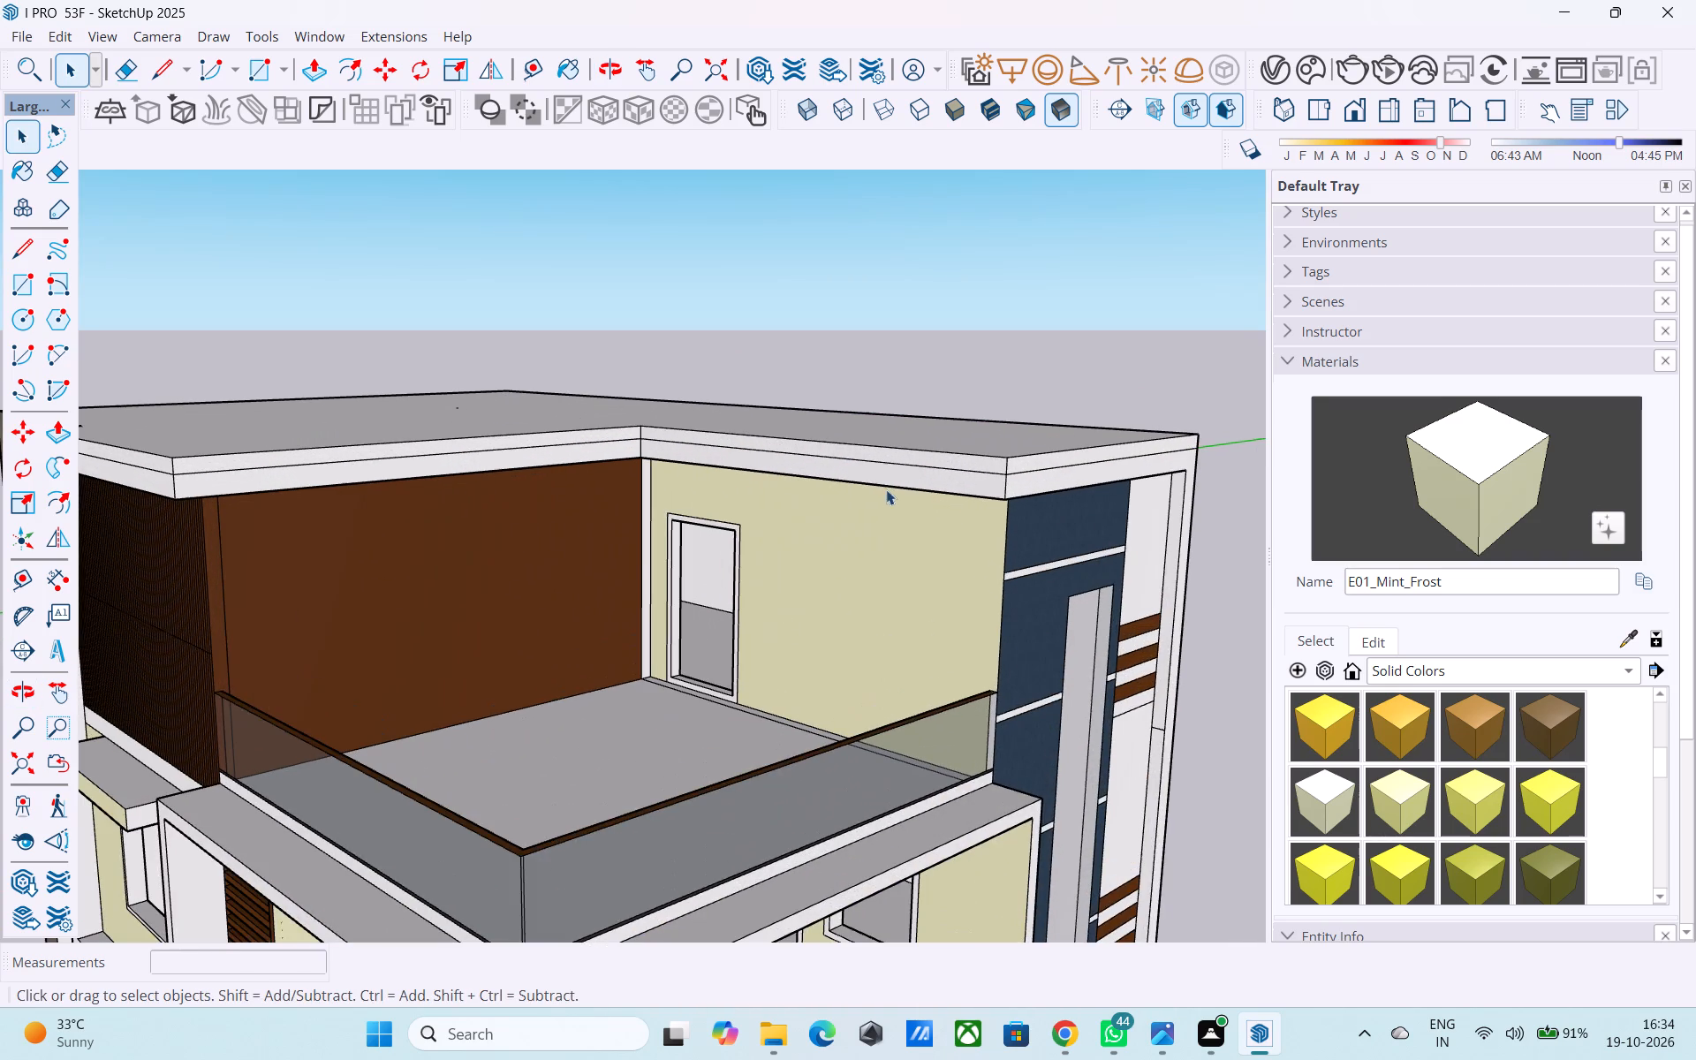
left_click(890, 473)
triple_click(890, 473)
left_click(890, 473)
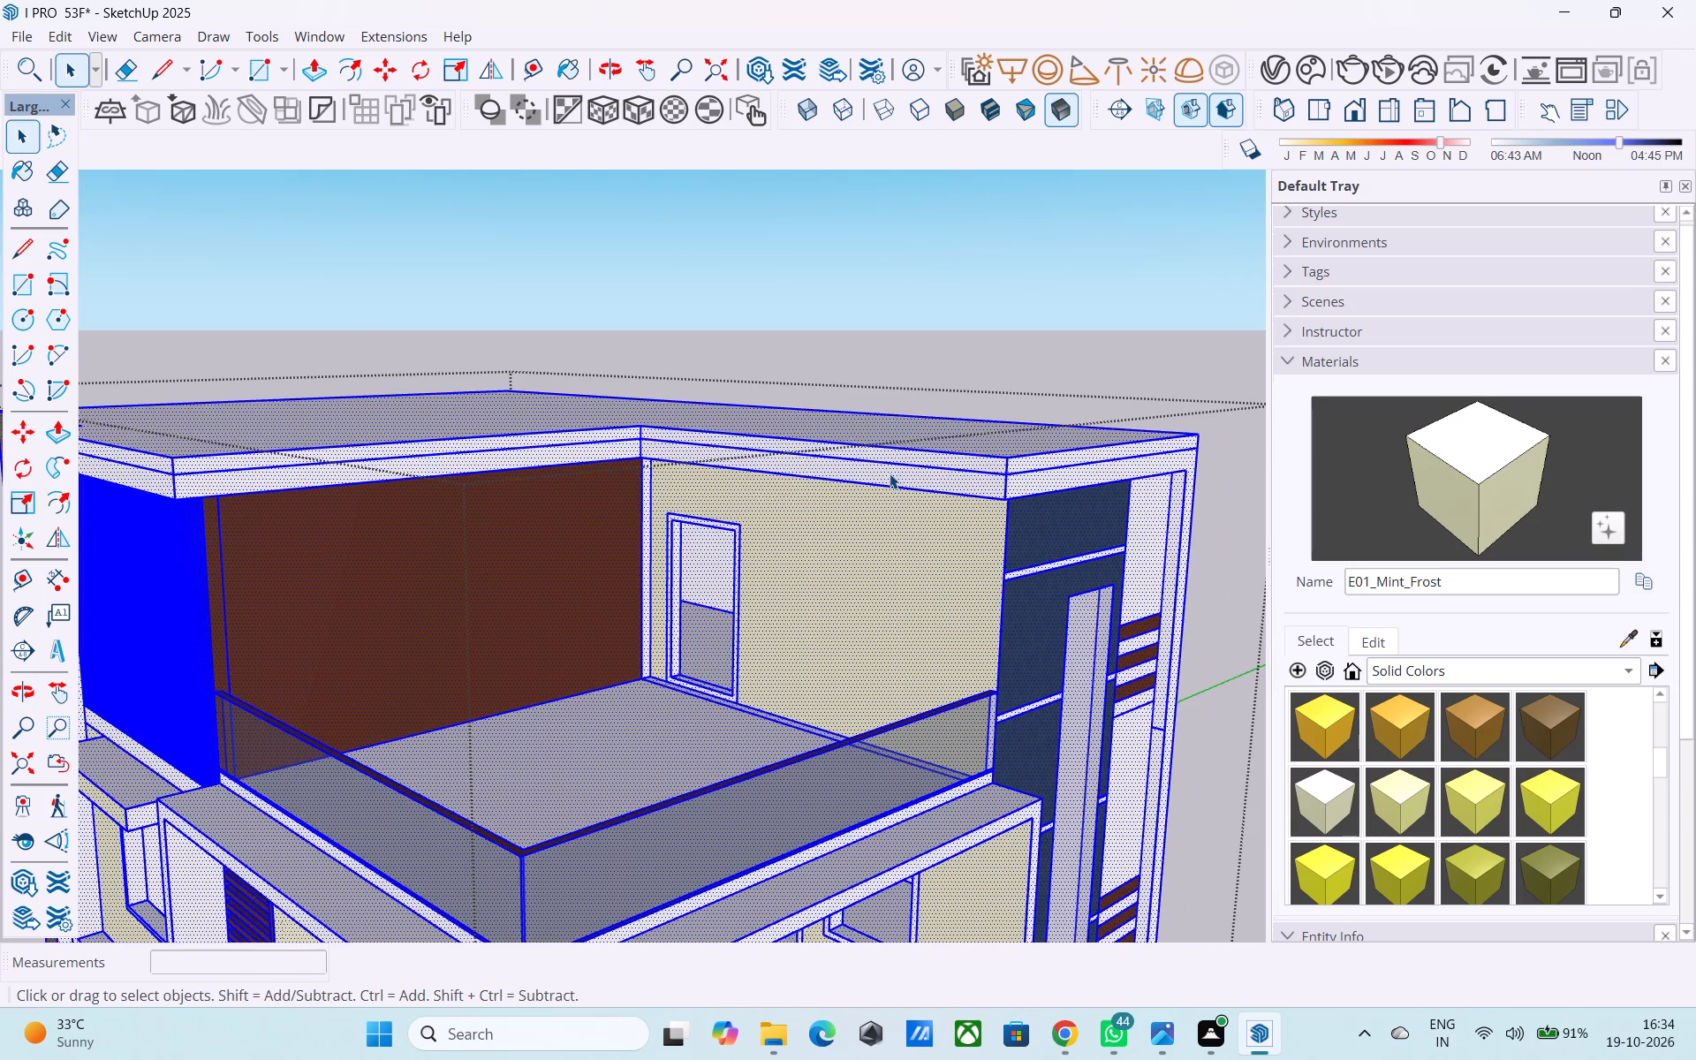
left_click(899, 570)
left_click(870, 468)
key("p")
left_click(870, 468)
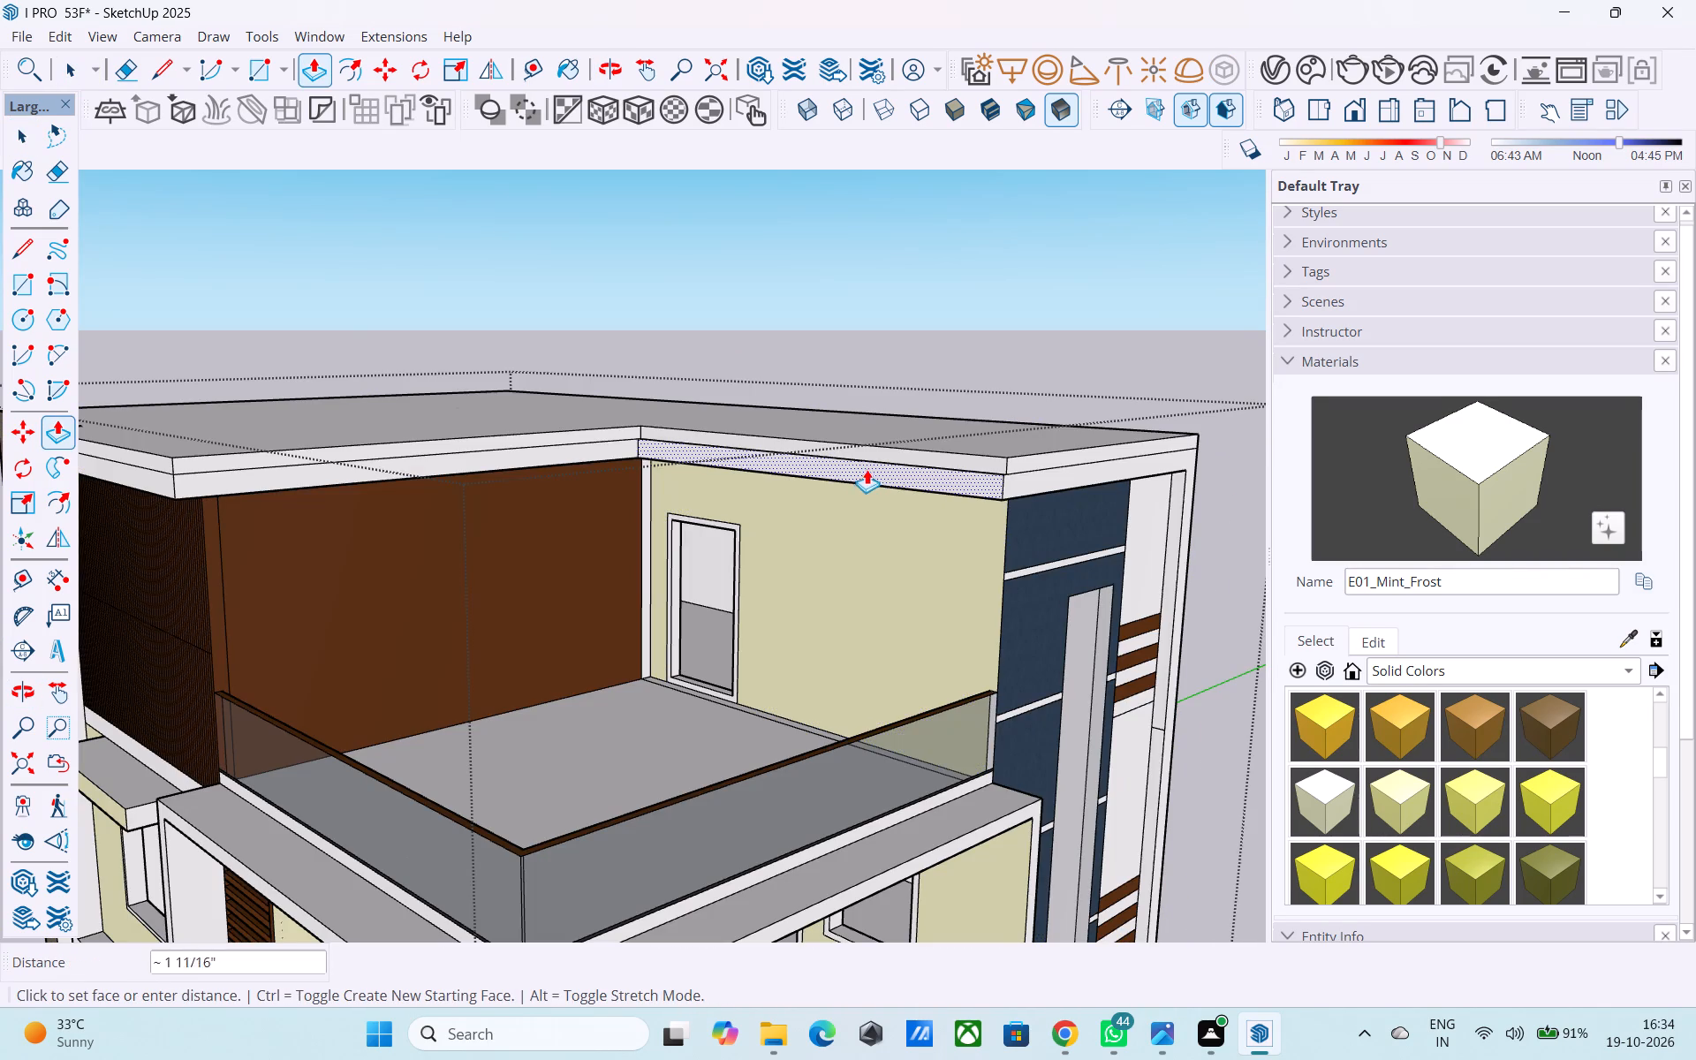
key("1")
key("apostrophe")
key("Return")
key("space")
Erase the edge bounding the narrow white strip beside the terrace door so the brown wall meets the cream wall.
middle_click_drag(844, 460, 817, 442)
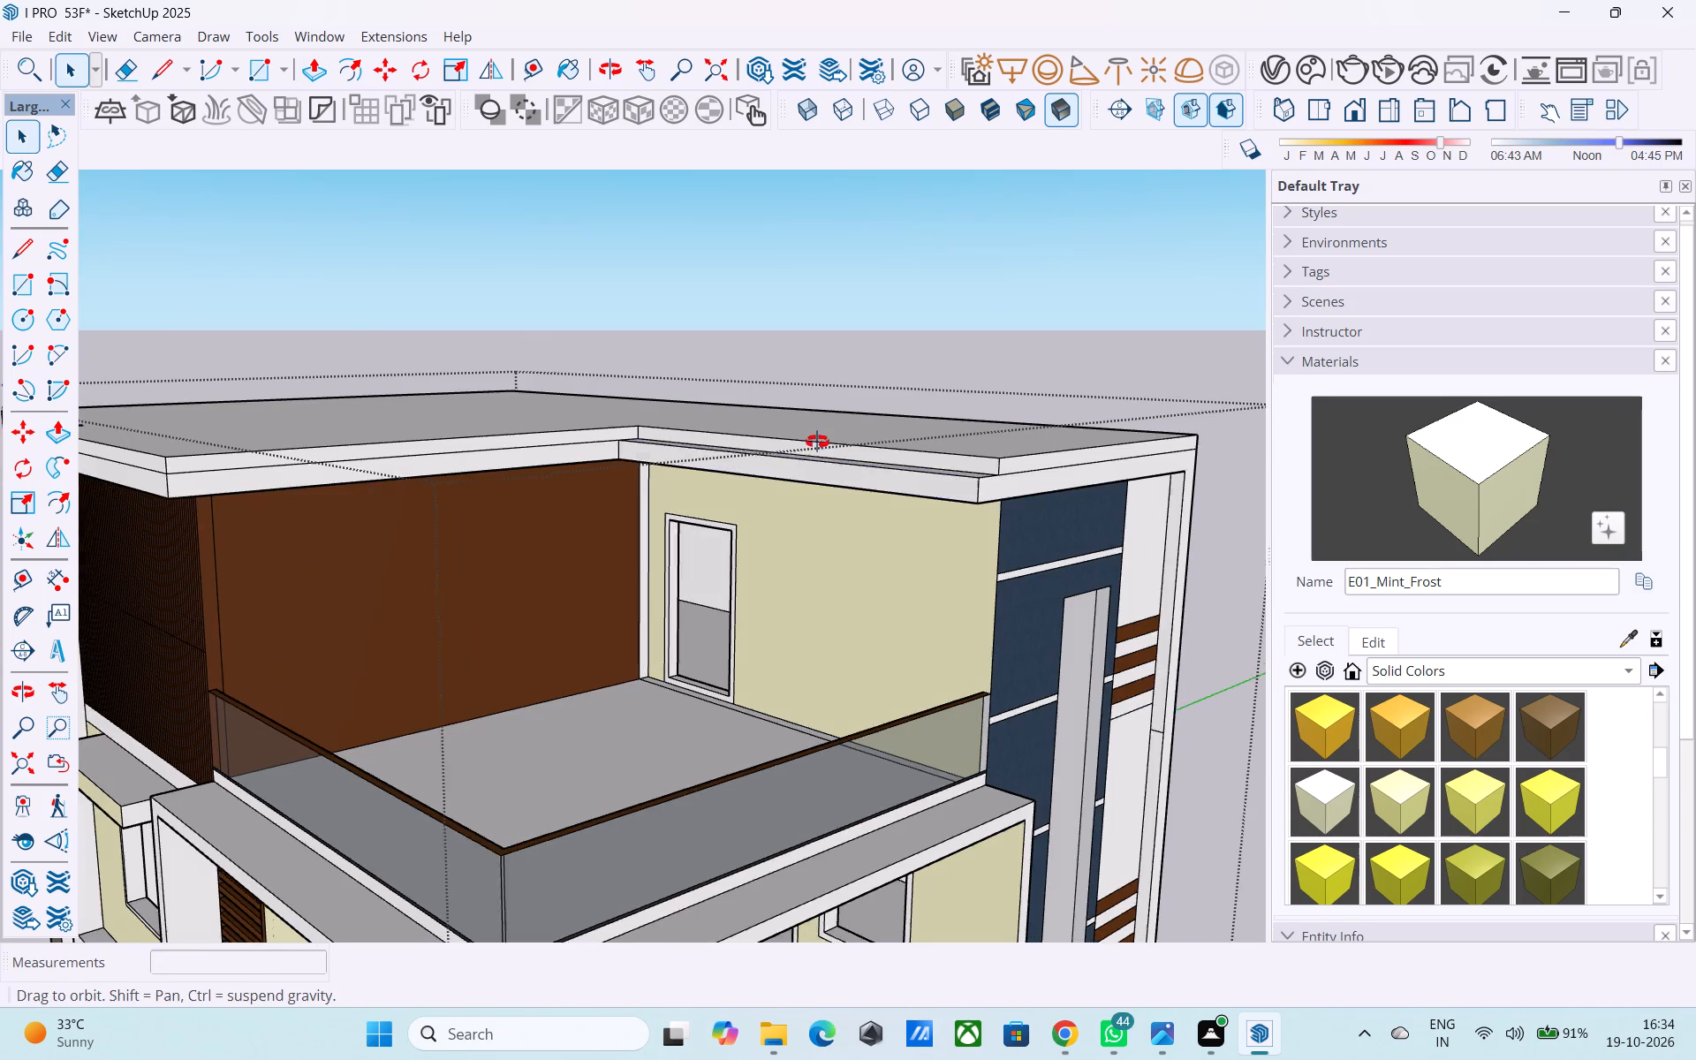
middle_click_drag(817, 442, 741, 310)
scroll(728, 318, "down", 4)
middle_click_drag(708, 376, 731, 543)
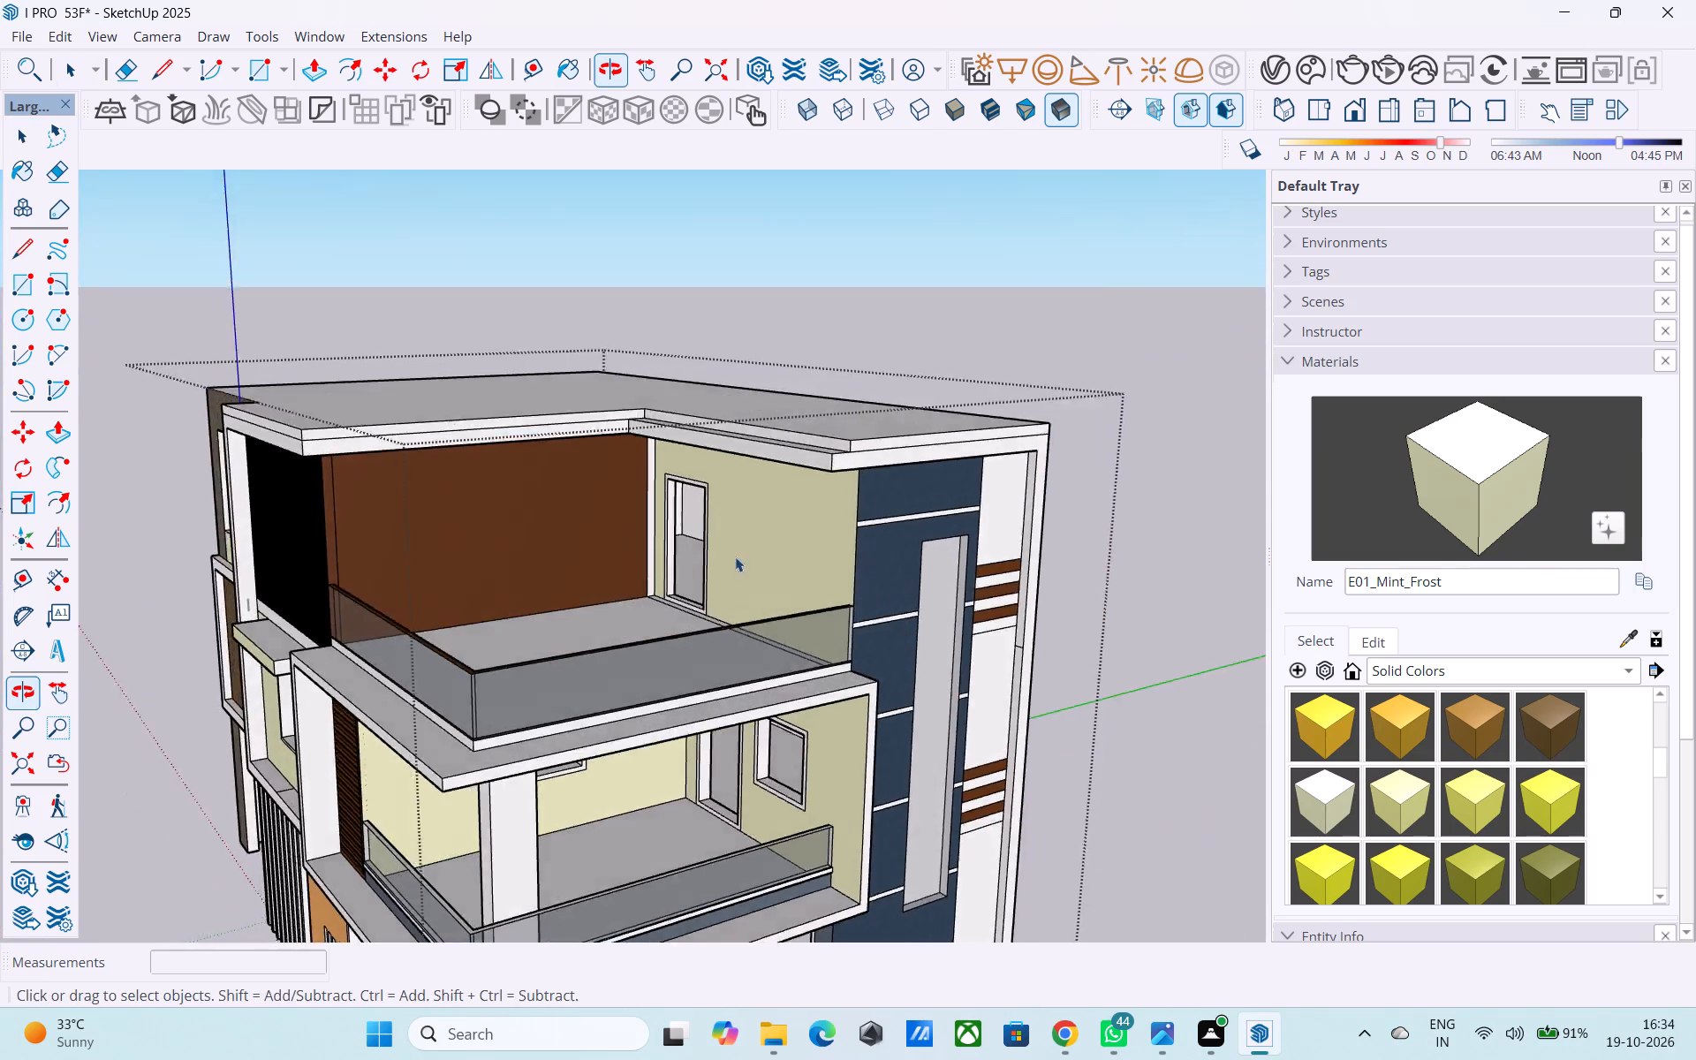
scroll(718, 543, "up", 14)
scroll(632, 492, "down", 4)
scroll(623, 509, "up", 5)
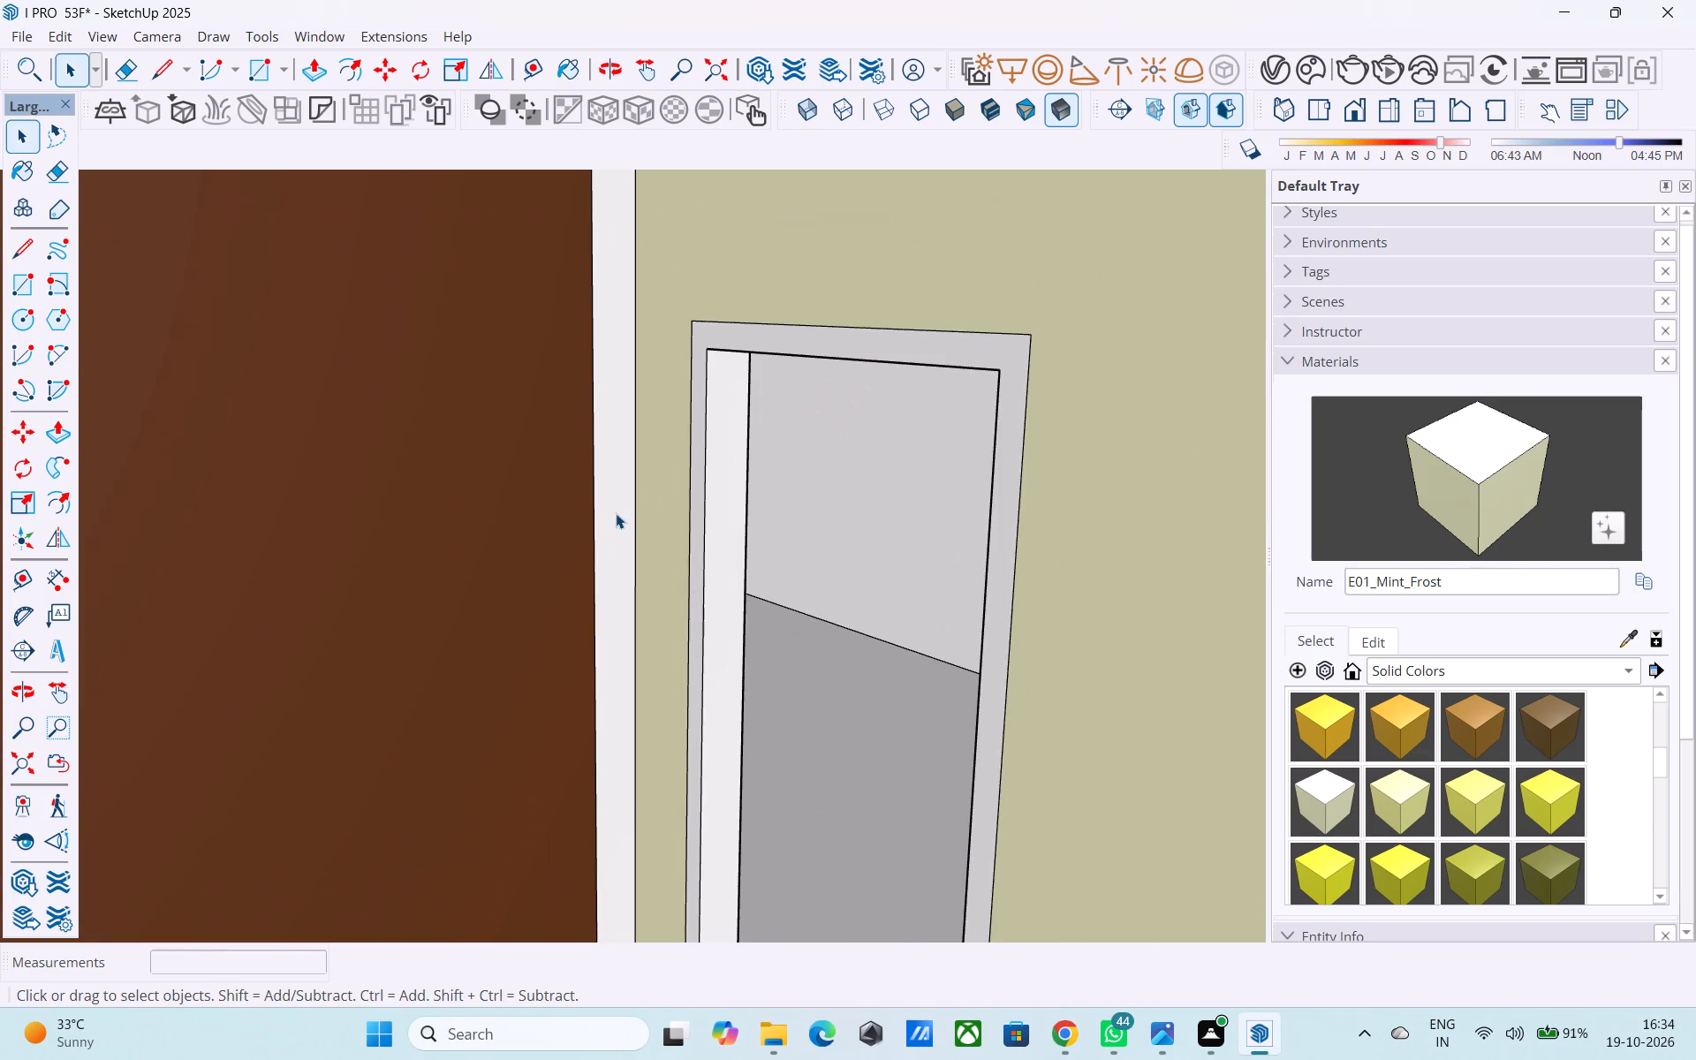
key("e")
left_click_drag(616, 513, 596, 514)
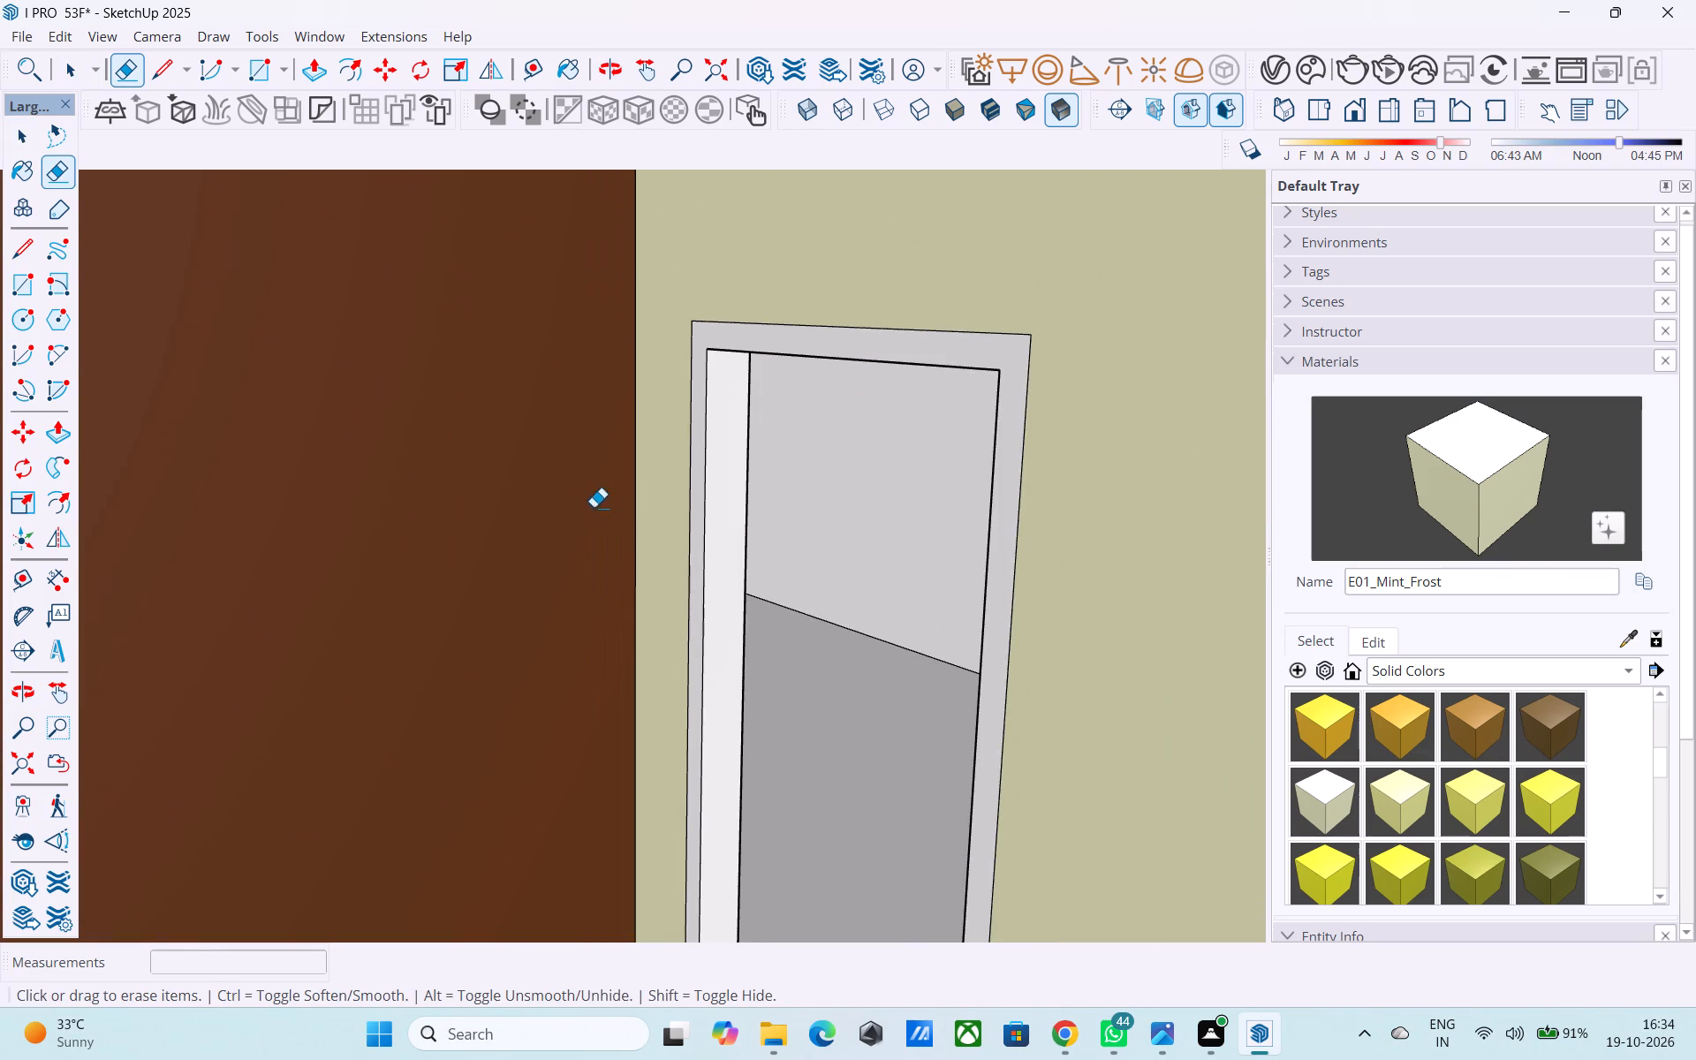
key("space")
Erase the leftover edge on the top-floor terrace floor along the base of the door wall.
scroll(594, 507, "down", 15)
middle_click_drag(730, 655, 744, 760)
scroll(744, 760, "up", 4)
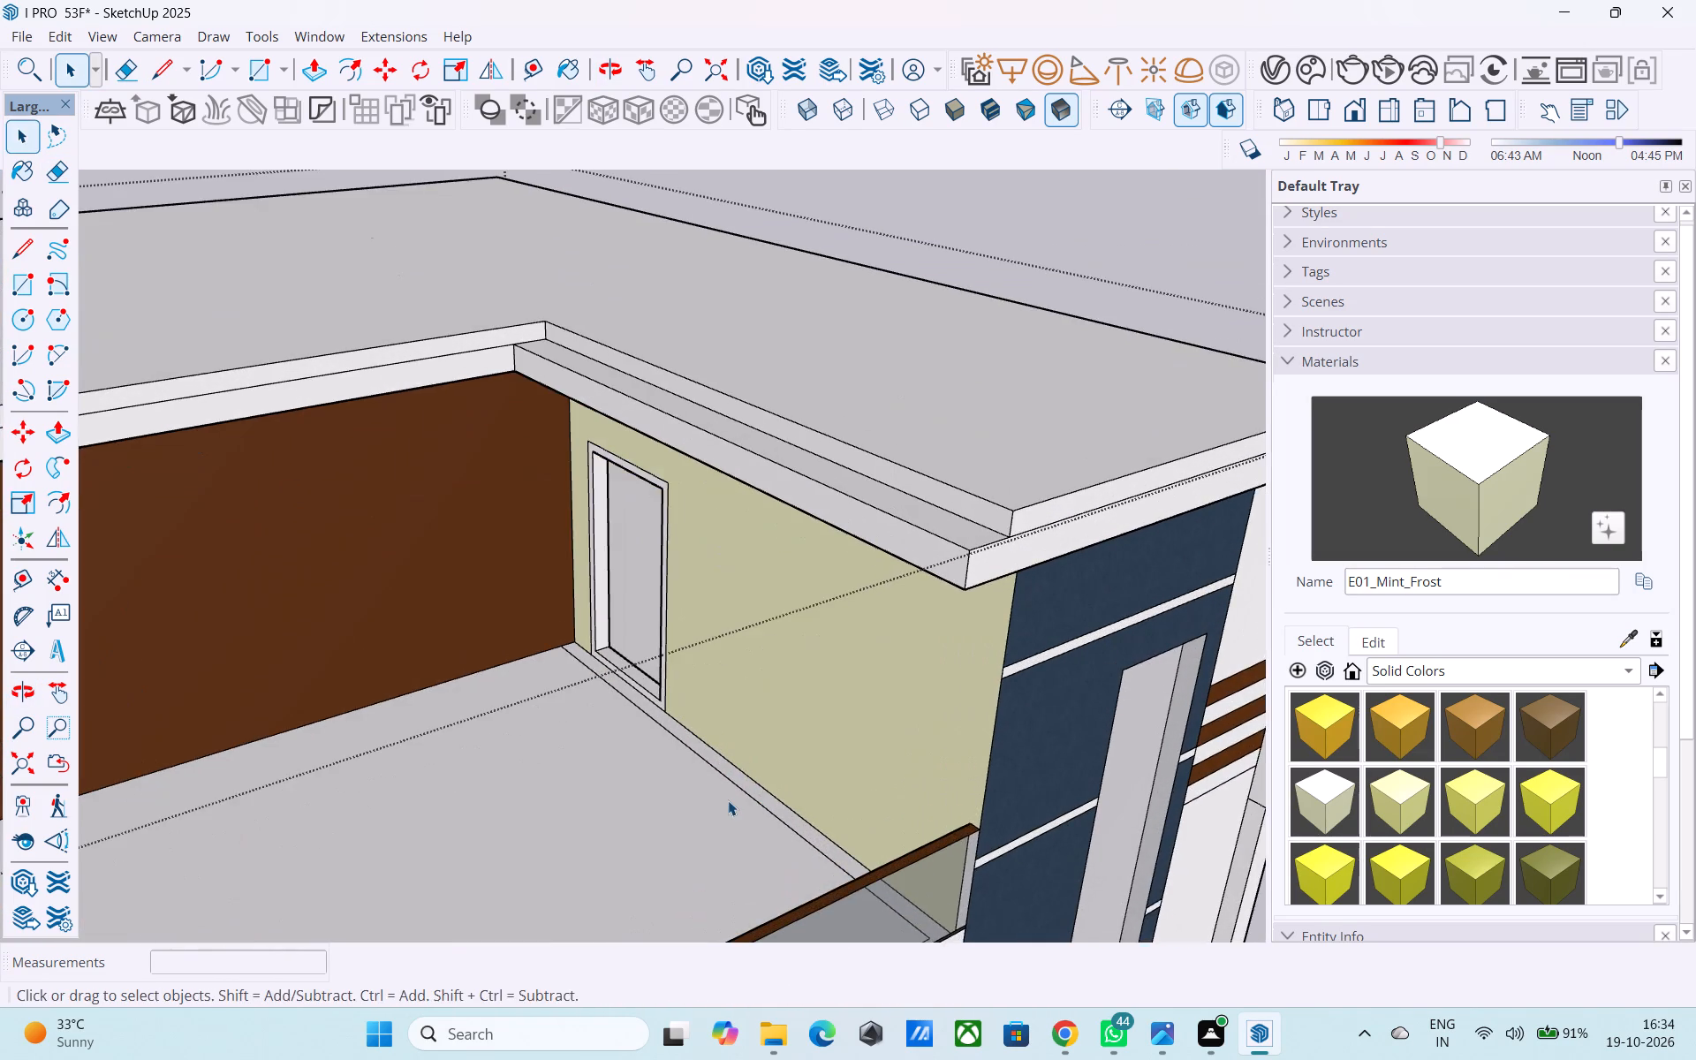
scroll(728, 800, "down", 1)
key("e")
left_click_drag(731, 790, 734, 776)
key("space")
scroll(726, 779, "down", 5)
middle_click_drag(722, 784, 742, 753)
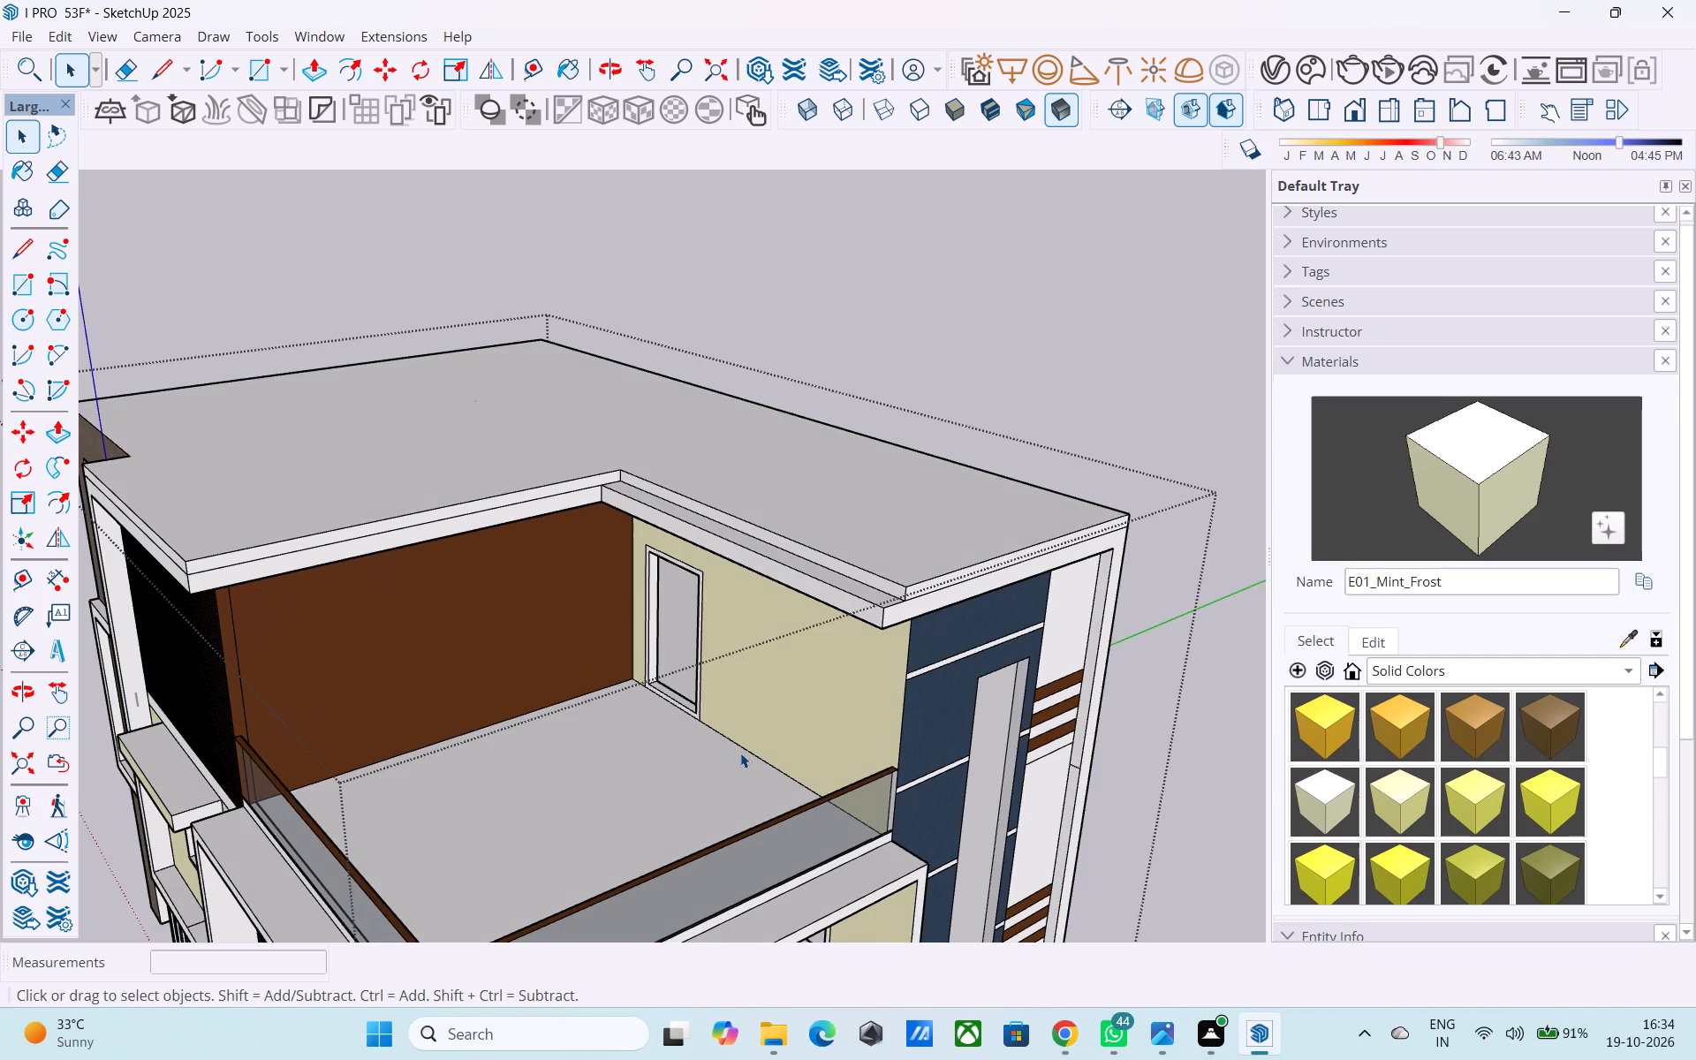
Save the house model.
key("ctrl+s")
Copy the vertical side edge of the top-floor front window 8' across the opening and divide the span into 10 equal spaces.
scroll(730, 746, "down", 5)
middle_click_drag(719, 754, 707, 539)
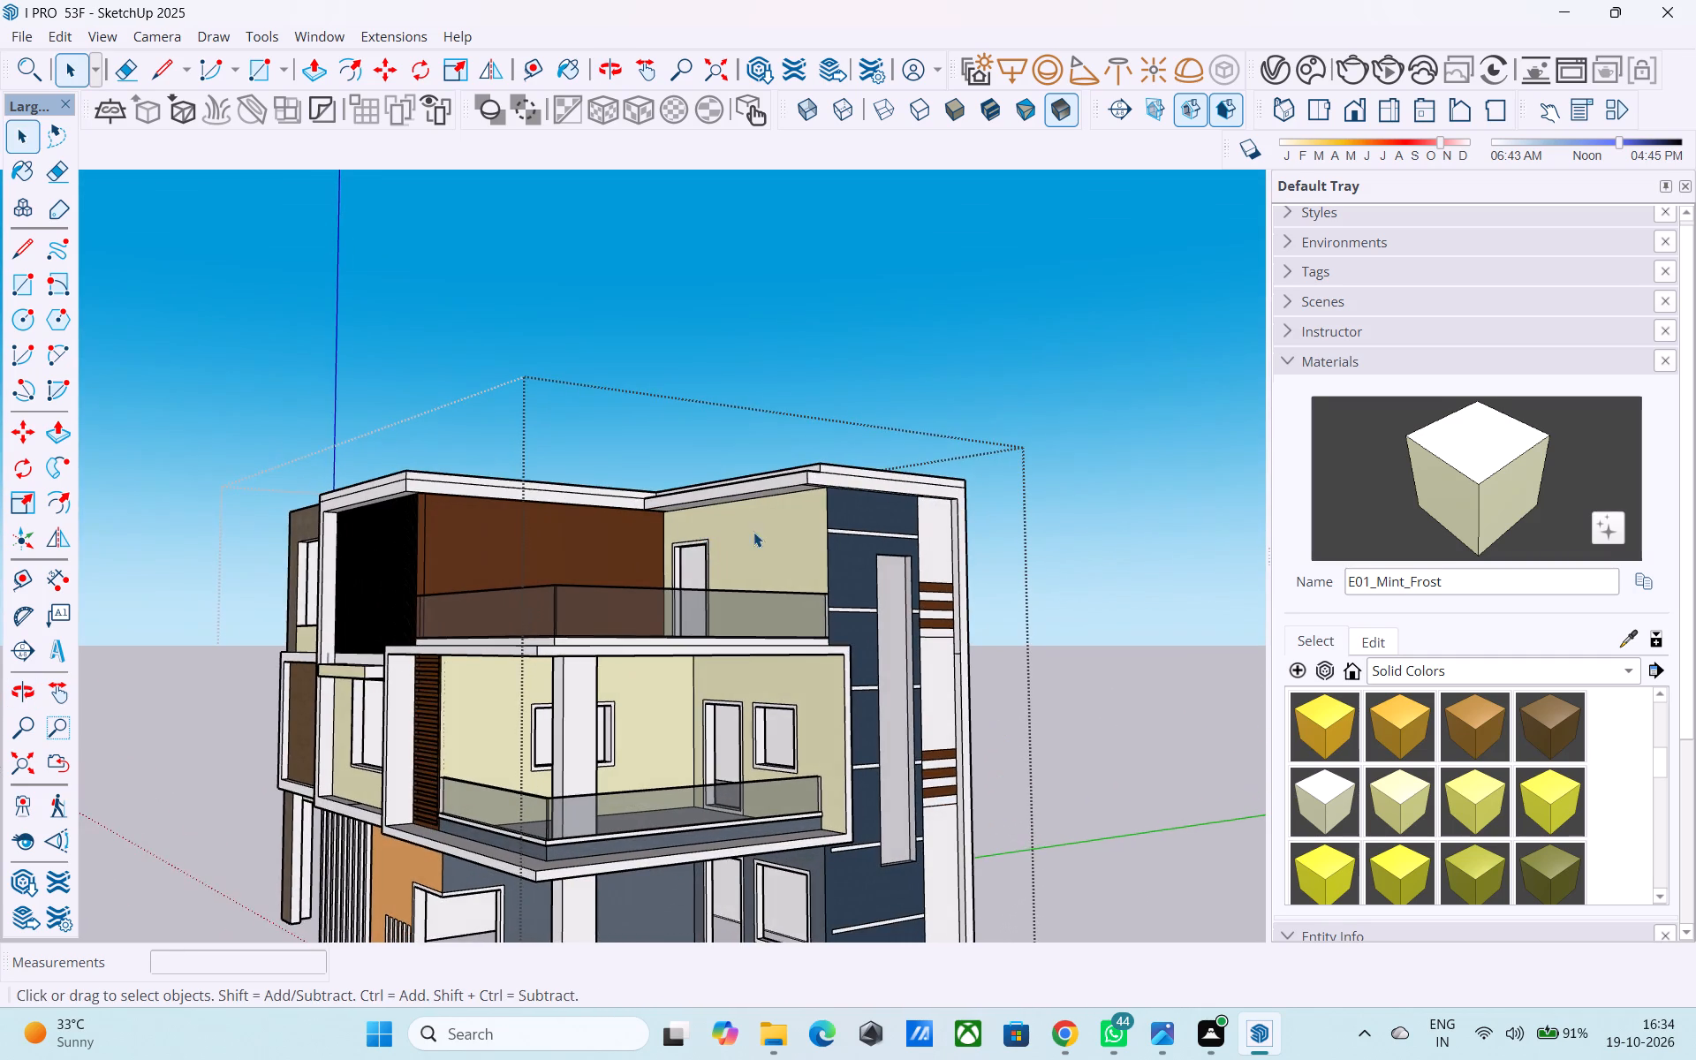
scroll(579, 557, "down", 6)
middle_click_drag(579, 563, 869, 629)
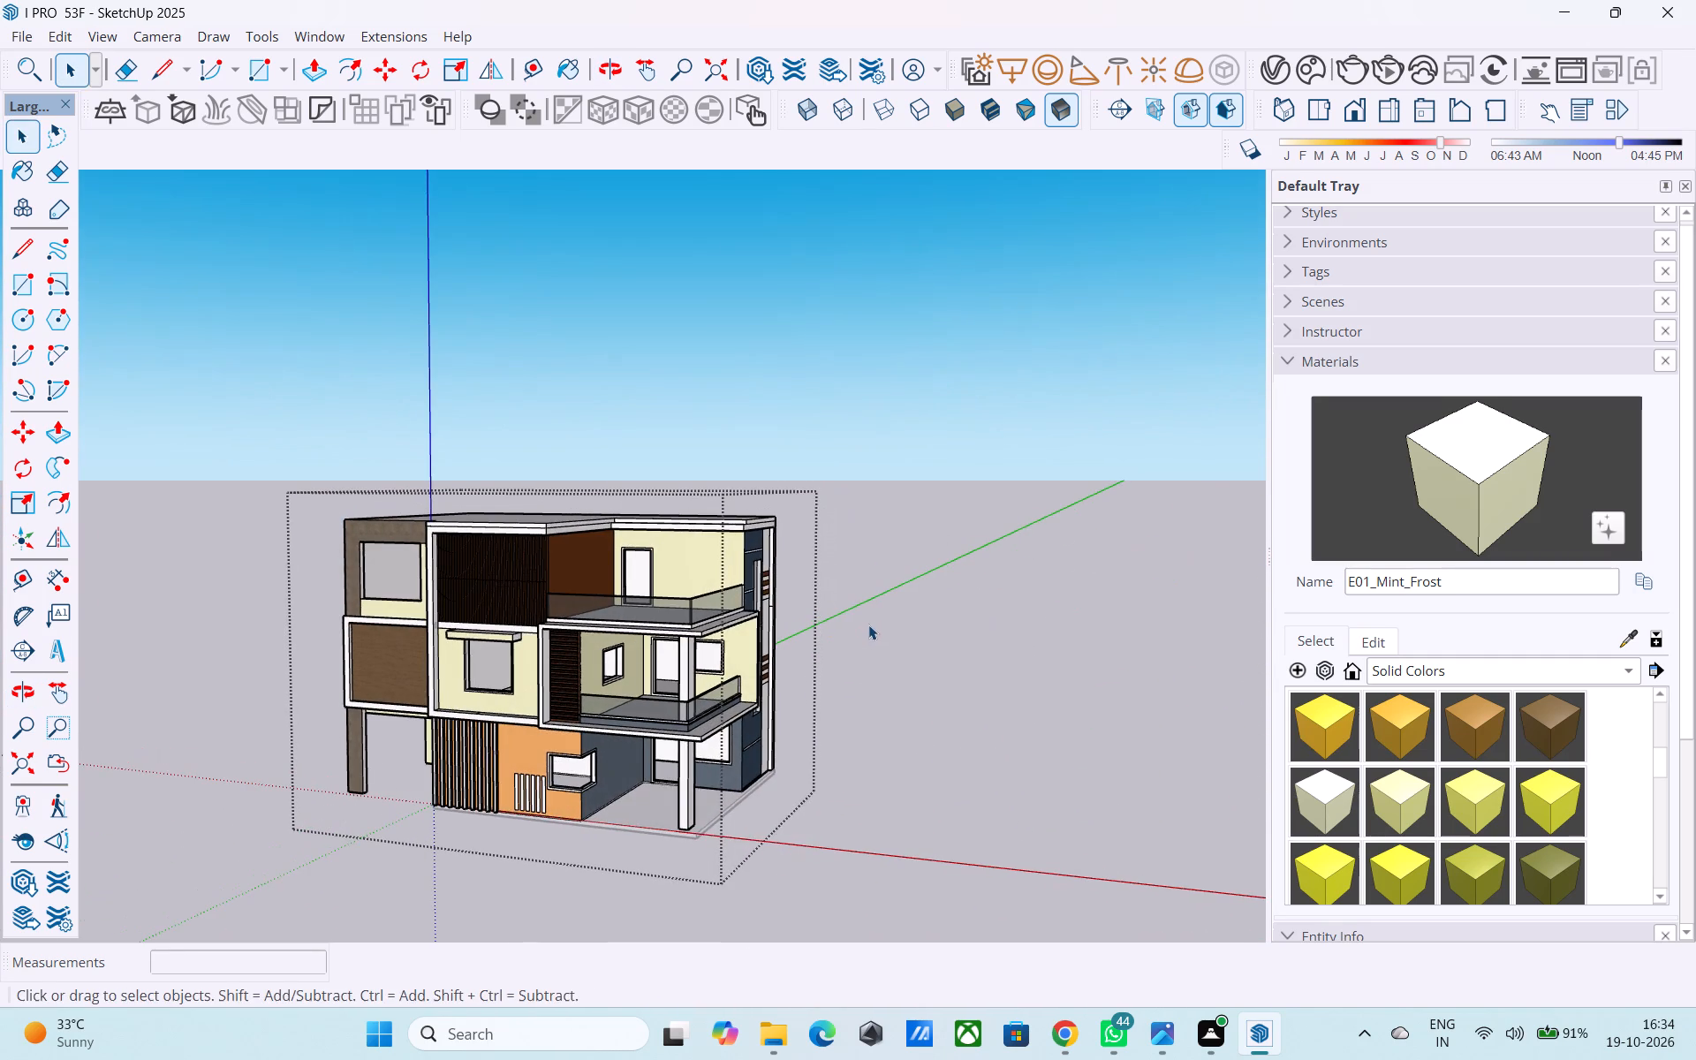
scroll(868, 625, "down", 3)
scroll(316, 655, "up", 14)
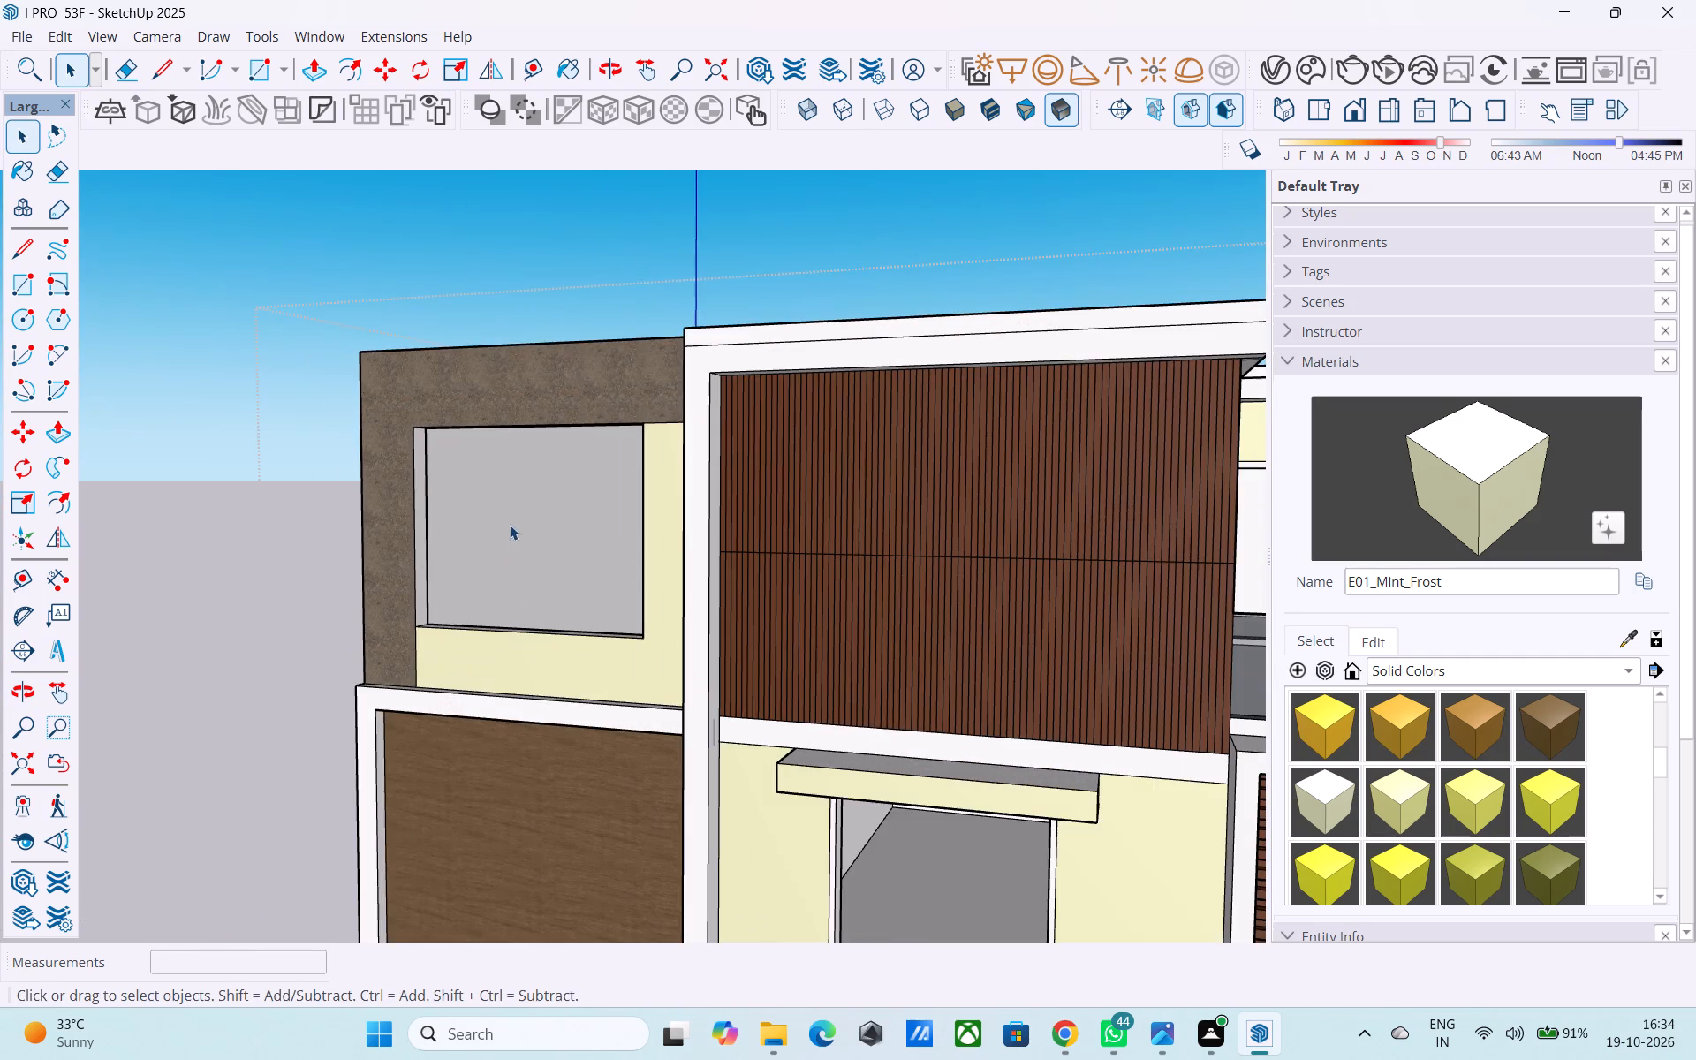
middle_click_drag(498, 526, 510, 560)
scroll(498, 528, "up", 4)
left_click(401, 482)
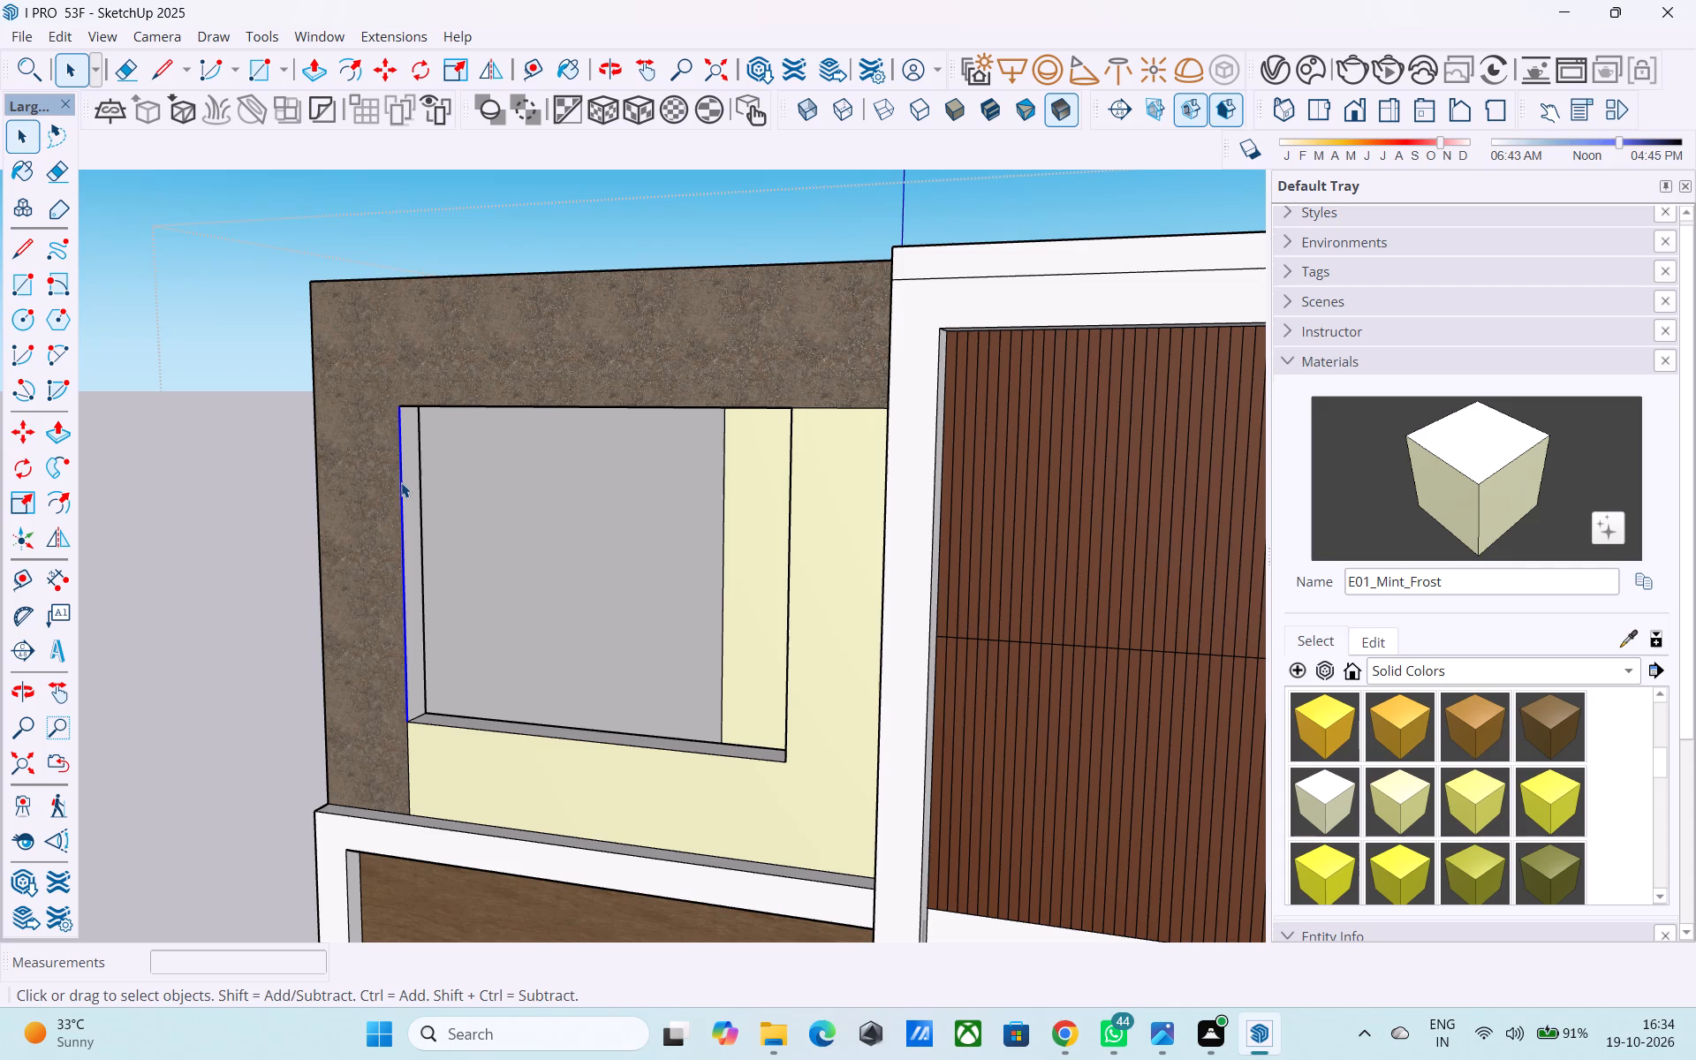
key("m")
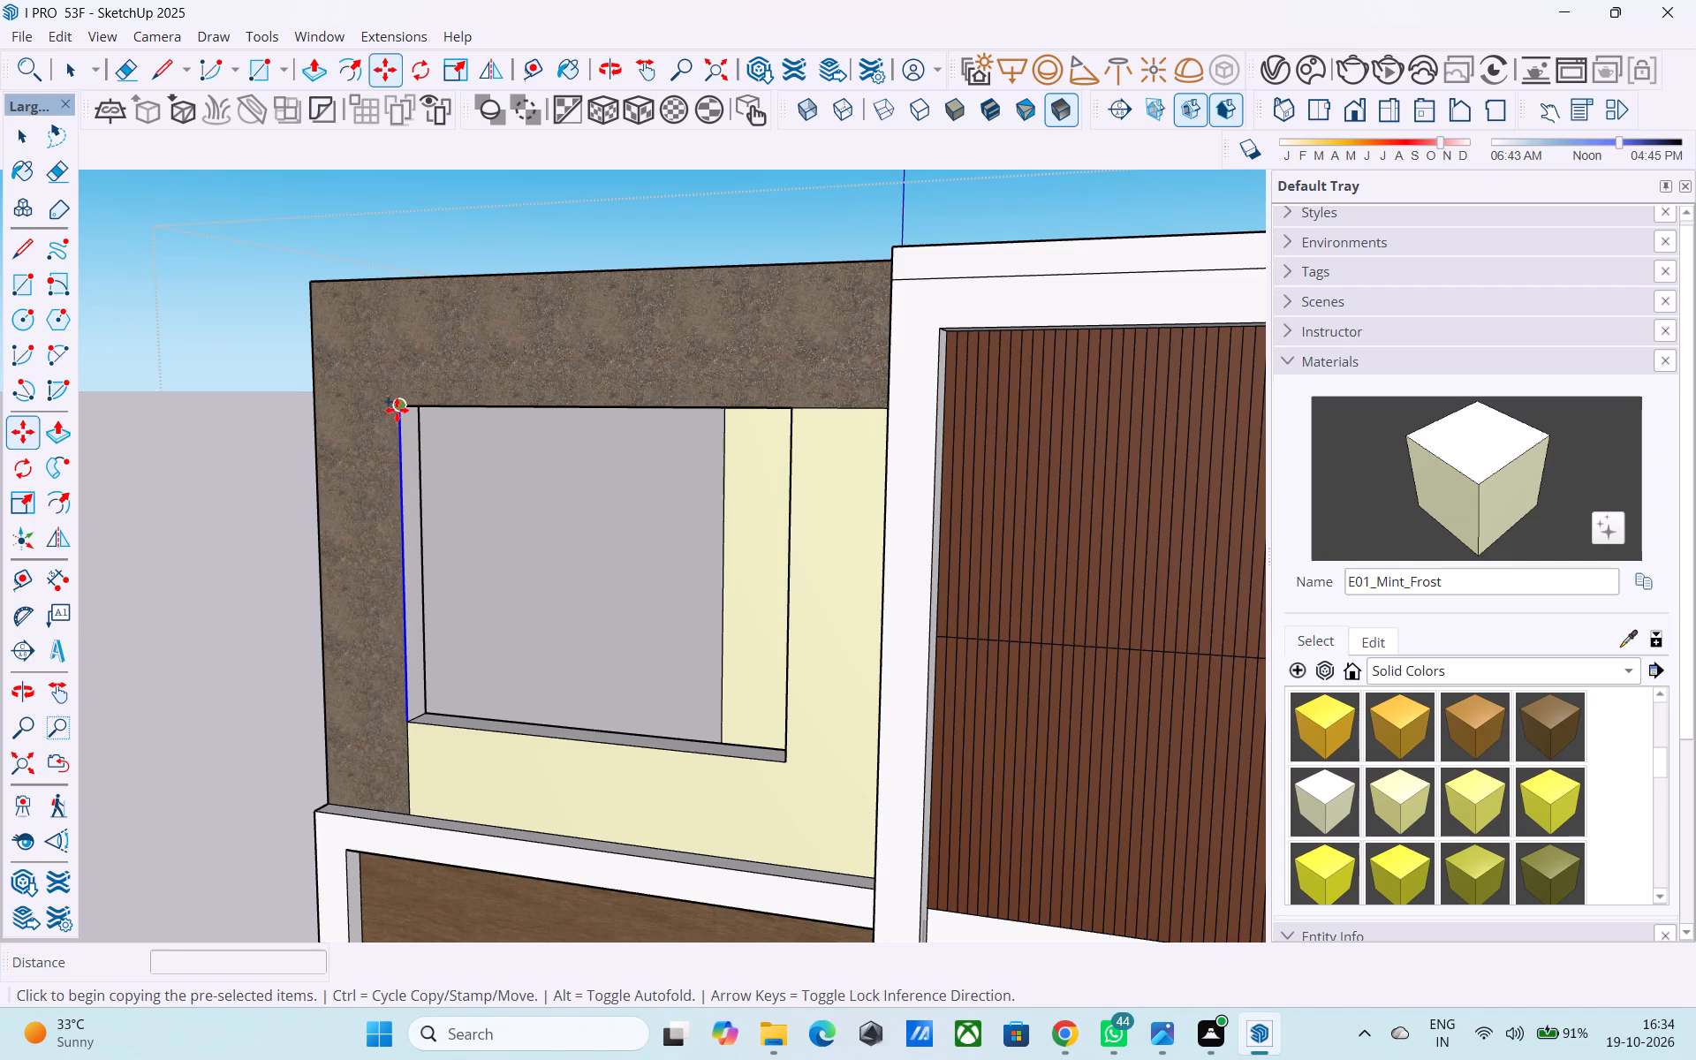
left_click(397, 409)
middle_click_drag(594, 452, 820, 480)
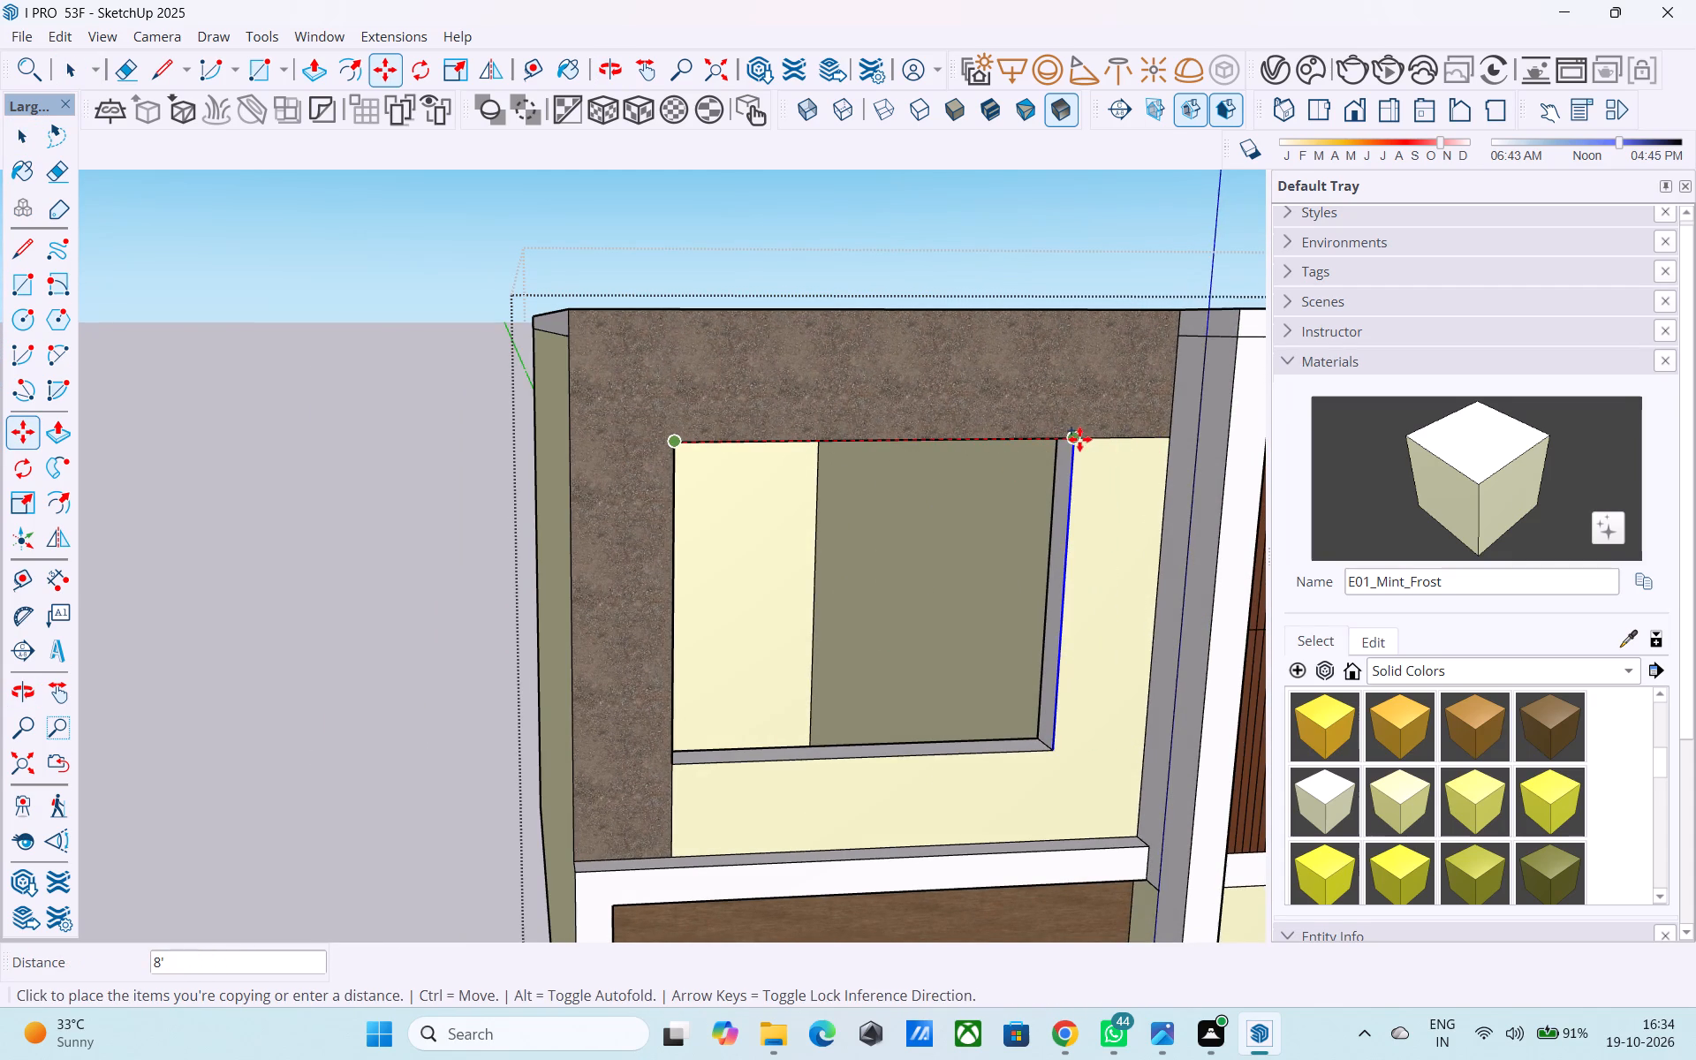
left_click(1079, 436)
key("slash")
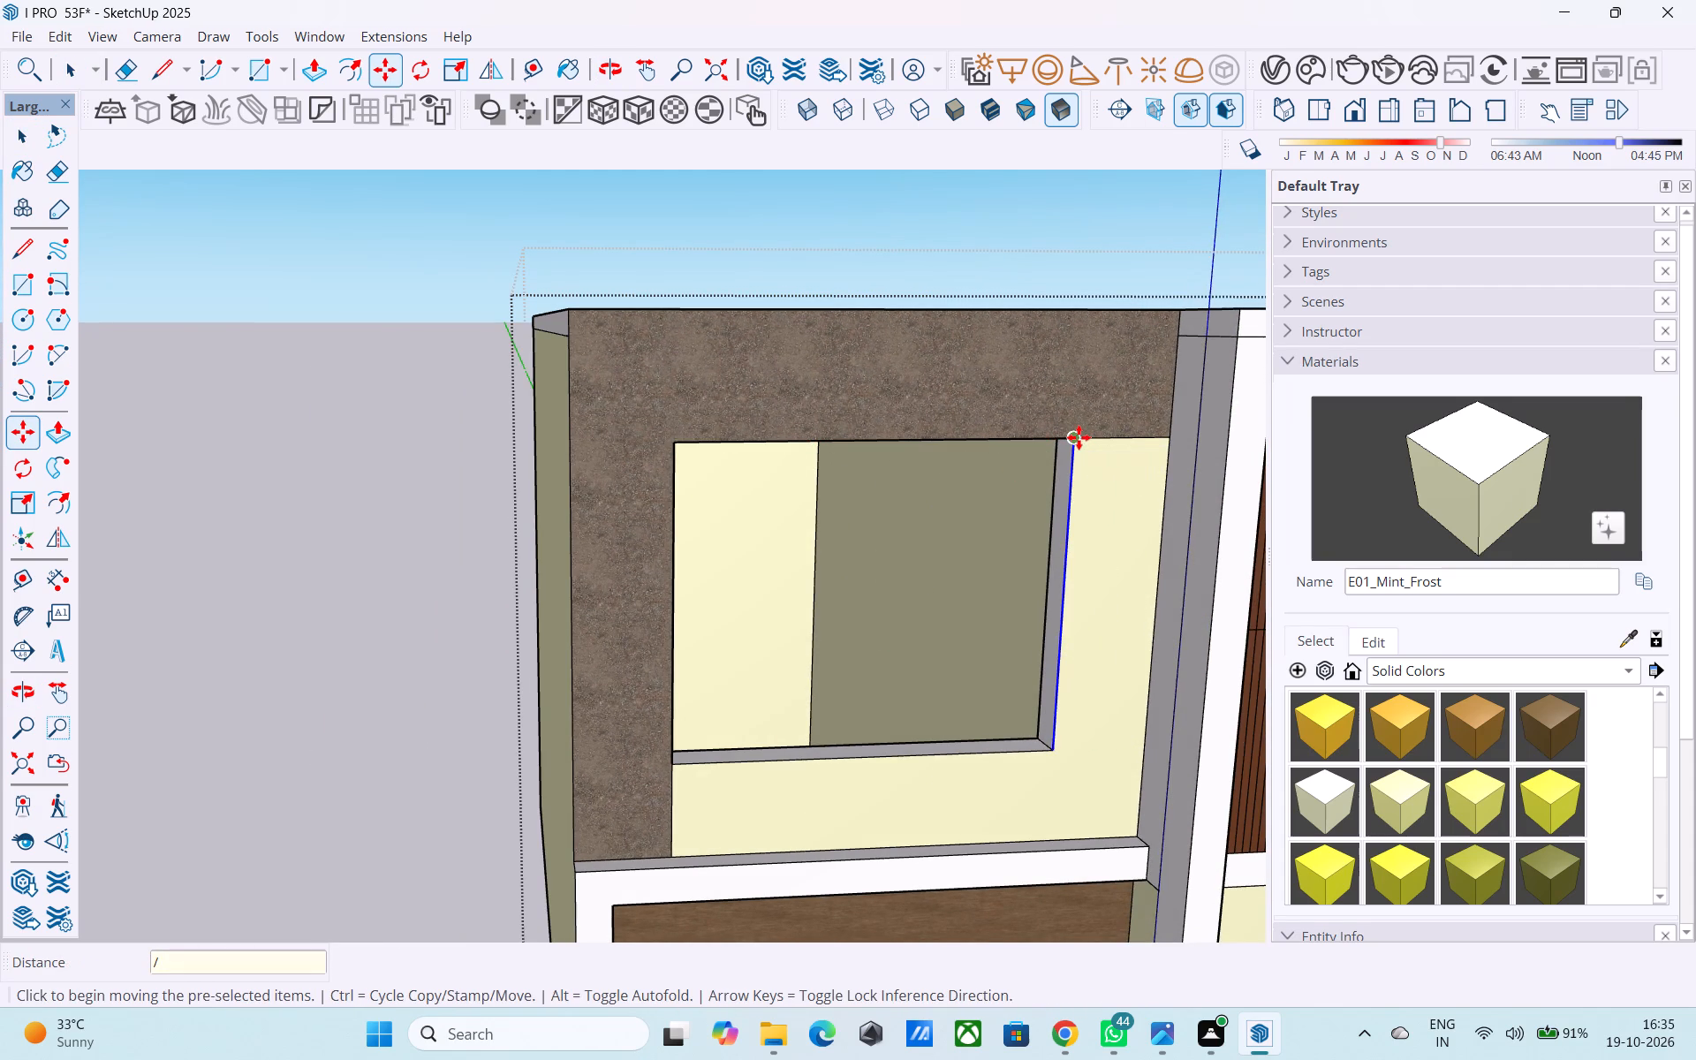
type("10")
key("Return")
scroll(996, 422, "down", 3)
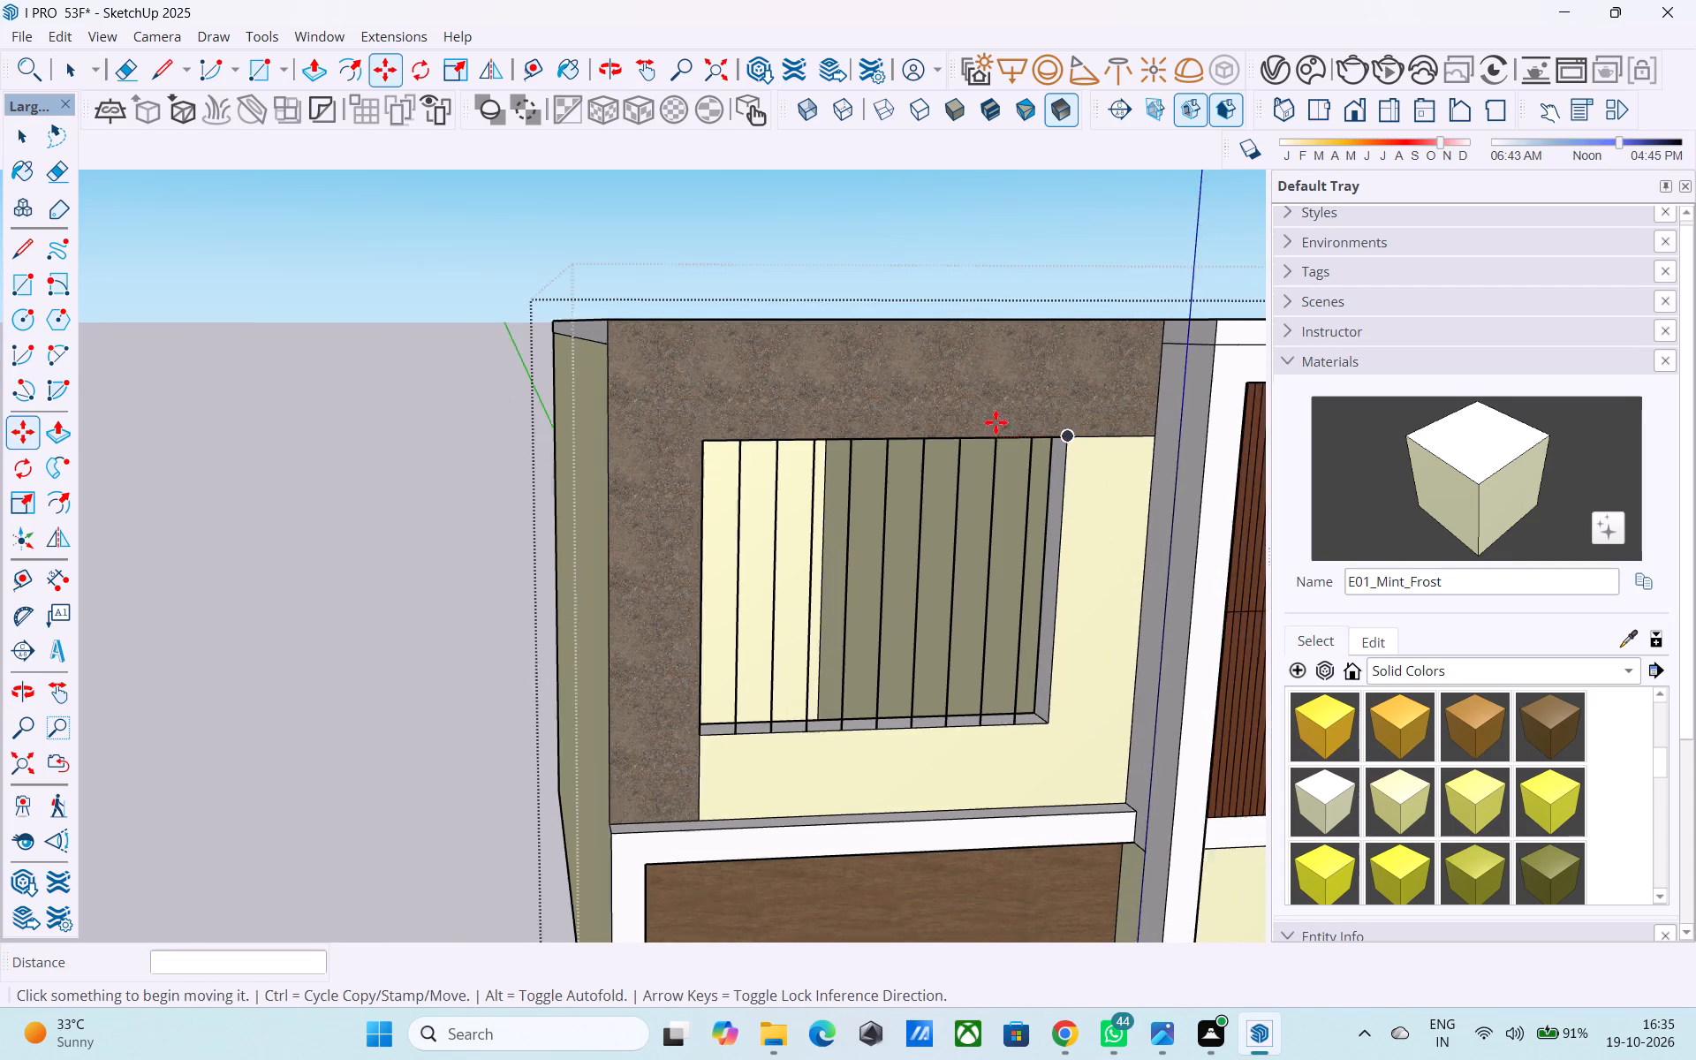
Examine the whole house's exterior from the front and the balcony side.
middle_click_drag(913, 407, 488, 396)
scroll(434, 418, "down", 9)
middle_click_drag(468, 397, 492, 385)
scroll(497, 386, "up", 2)
scroll(497, 385, "down", 3)
middle_click_drag(497, 385, 561, 401)
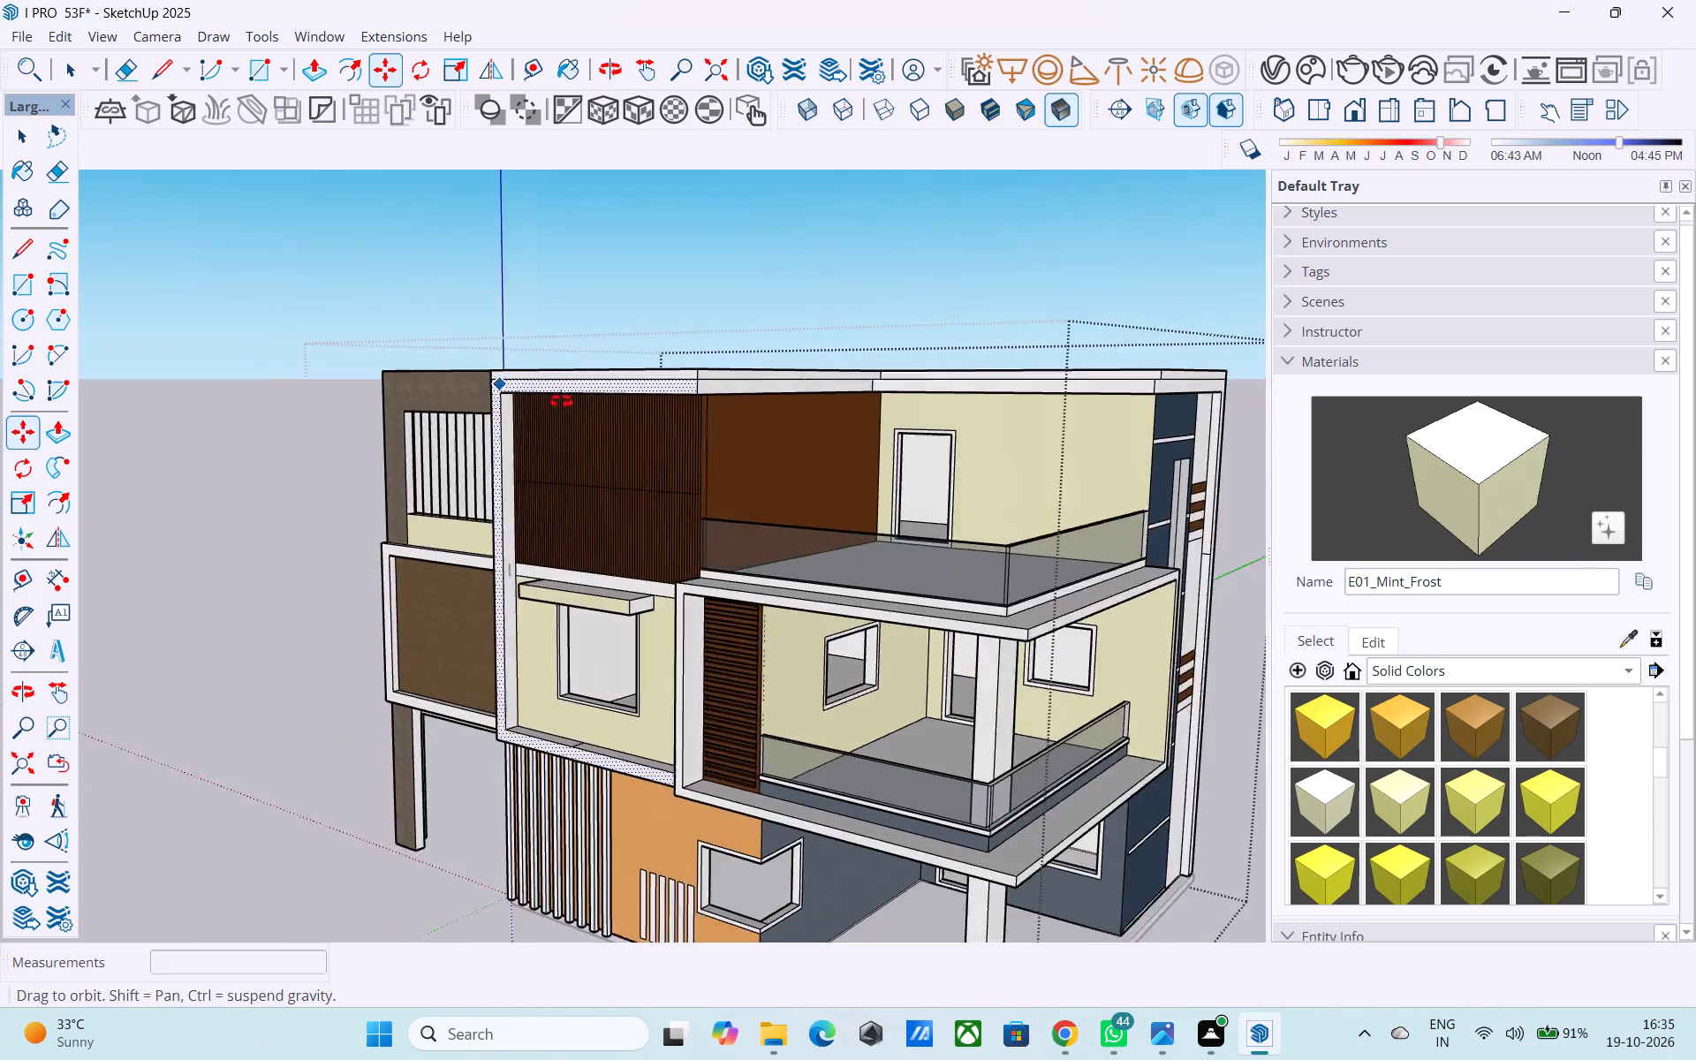
middle_click_drag(561, 401, 568, 309)
scroll(570, 305, "down", 6)
middle_click_drag(579, 356, 590, 443)
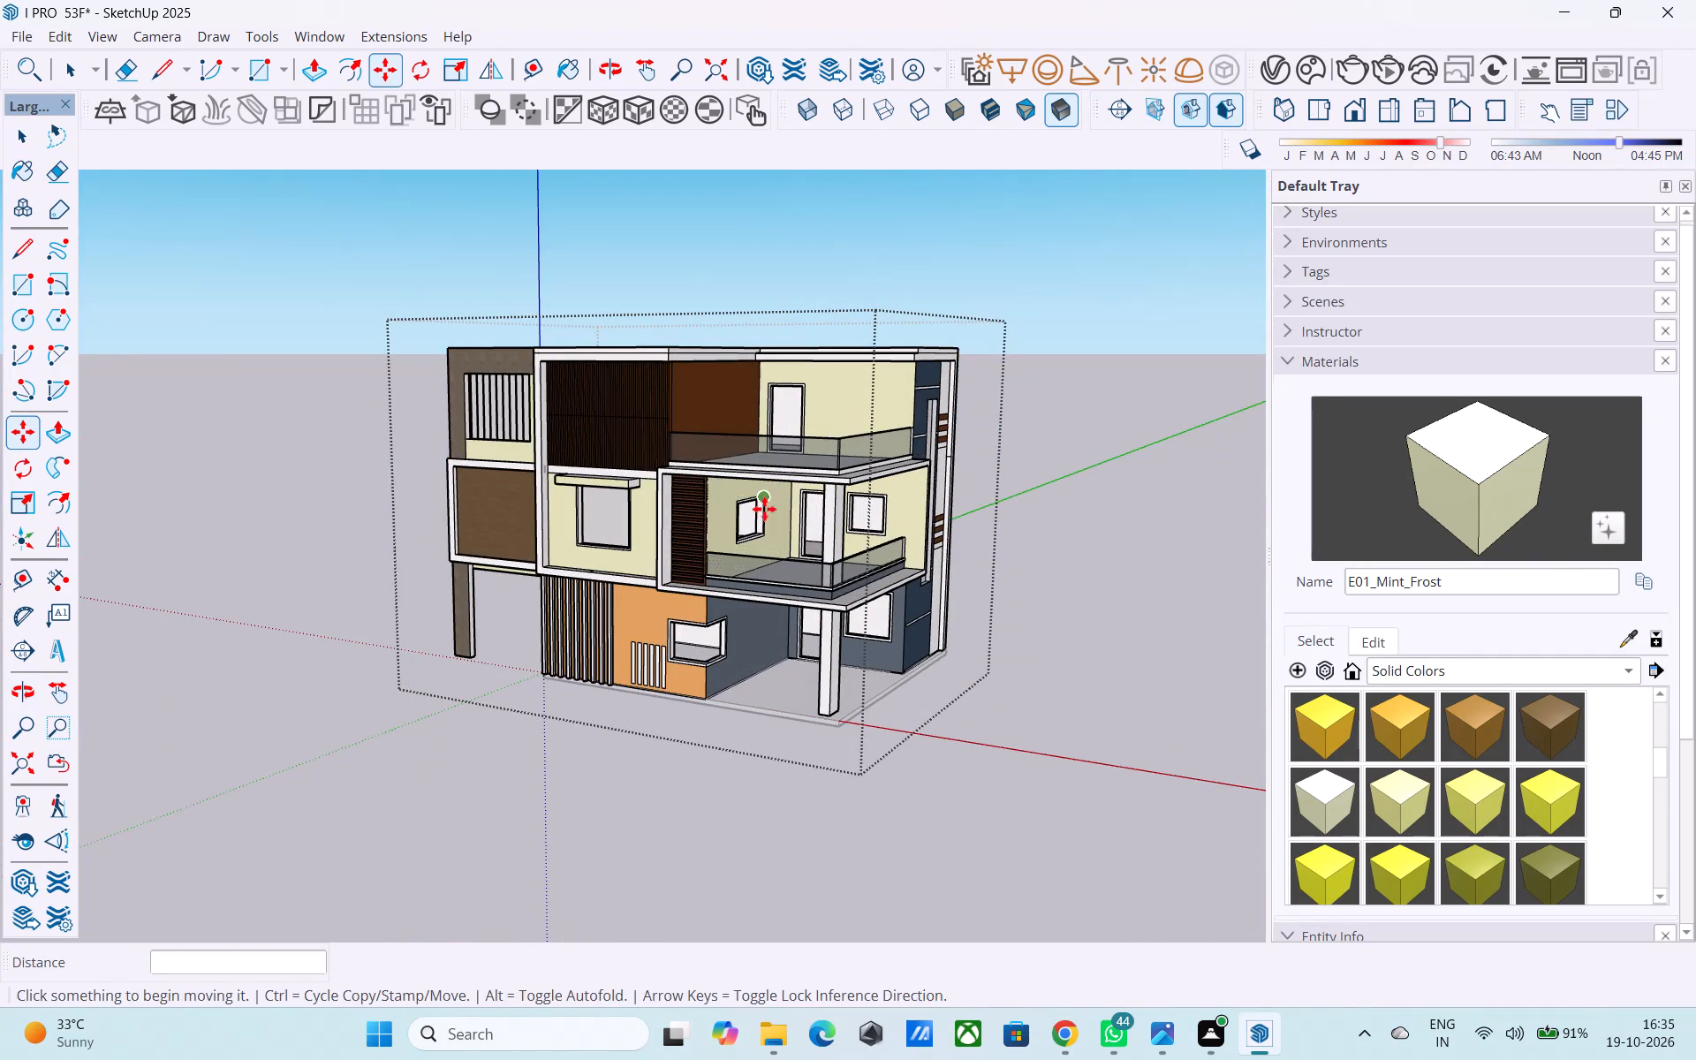
Import the porta+4 door model from Downloads and place it on the ground-floor porch near the entrance opening.
key("space")
left_click(34, 37)
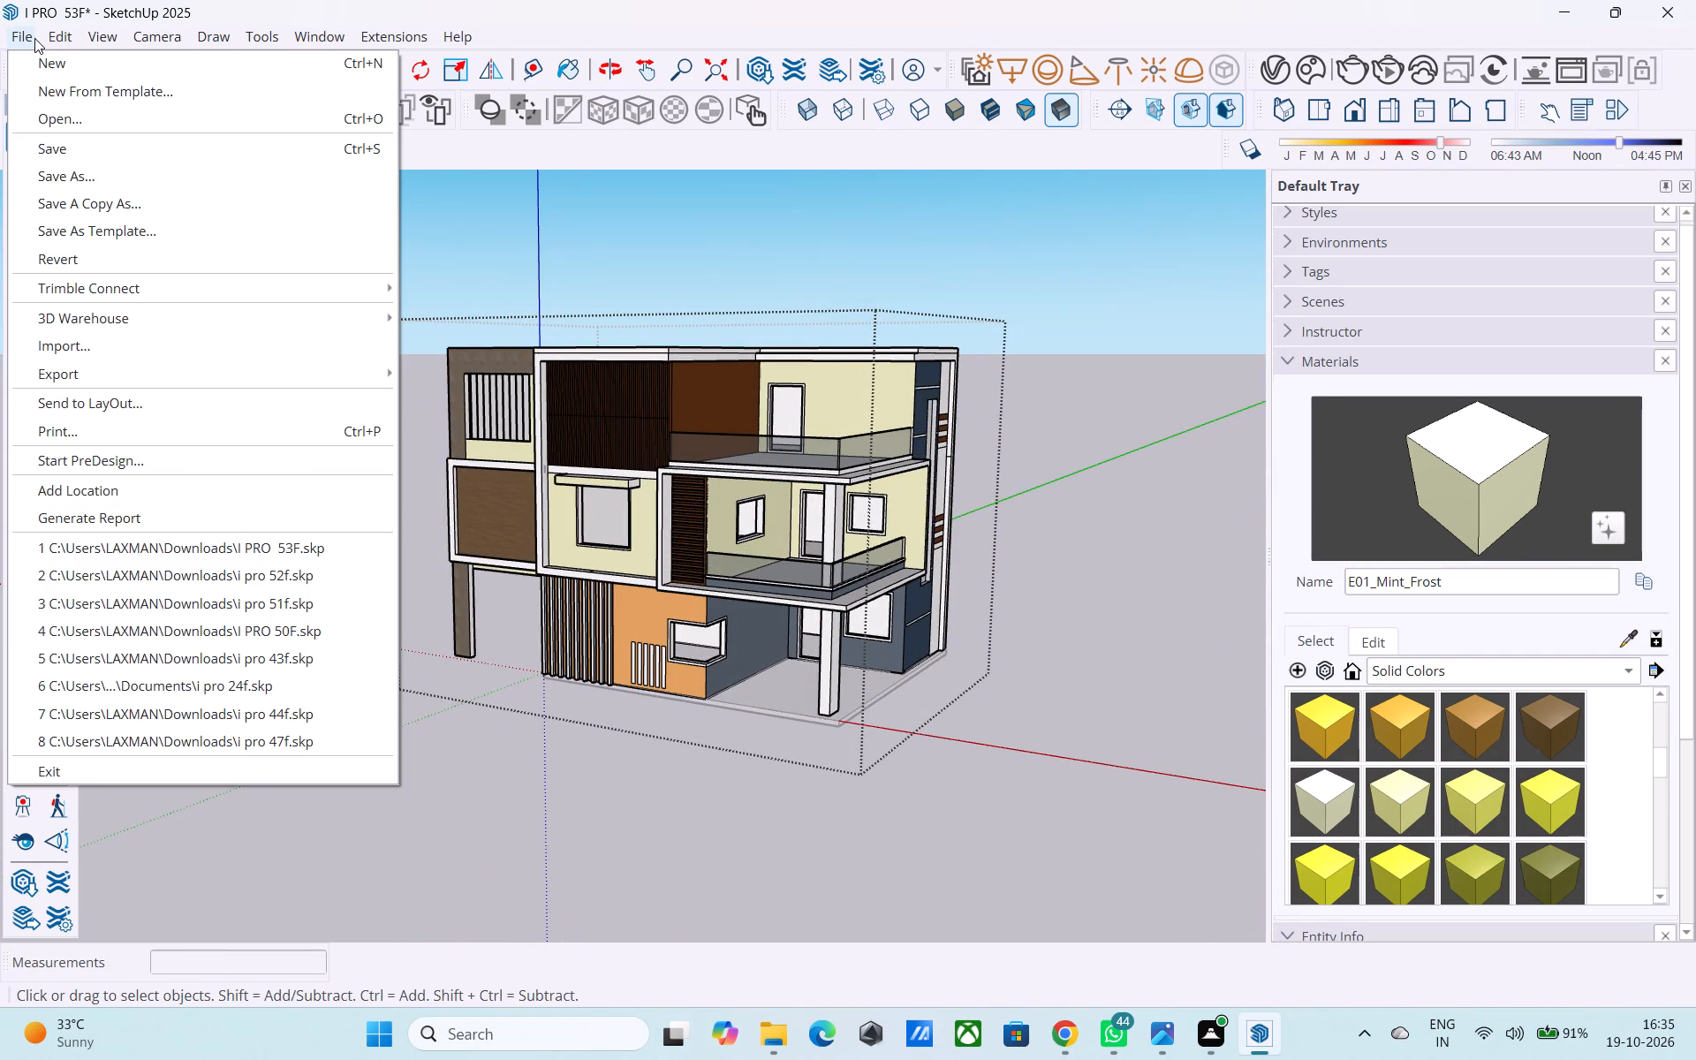
left_click(155, 343)
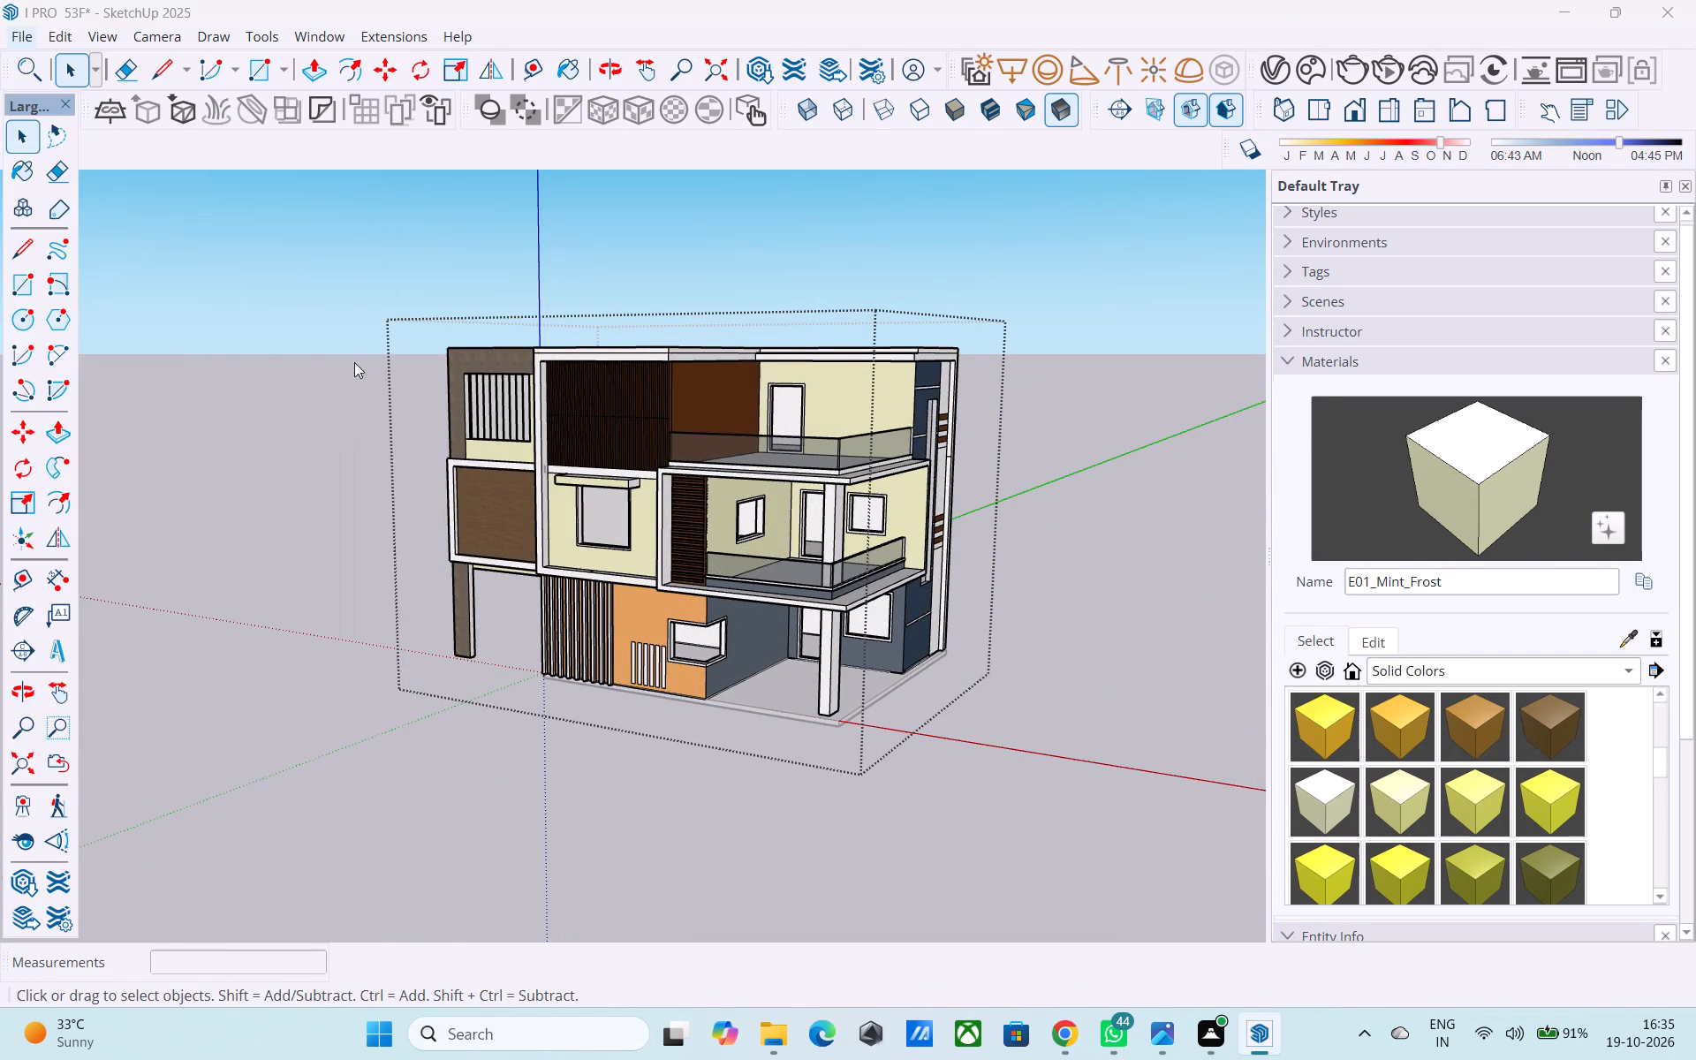
scroll(355, 450, "down", 4)
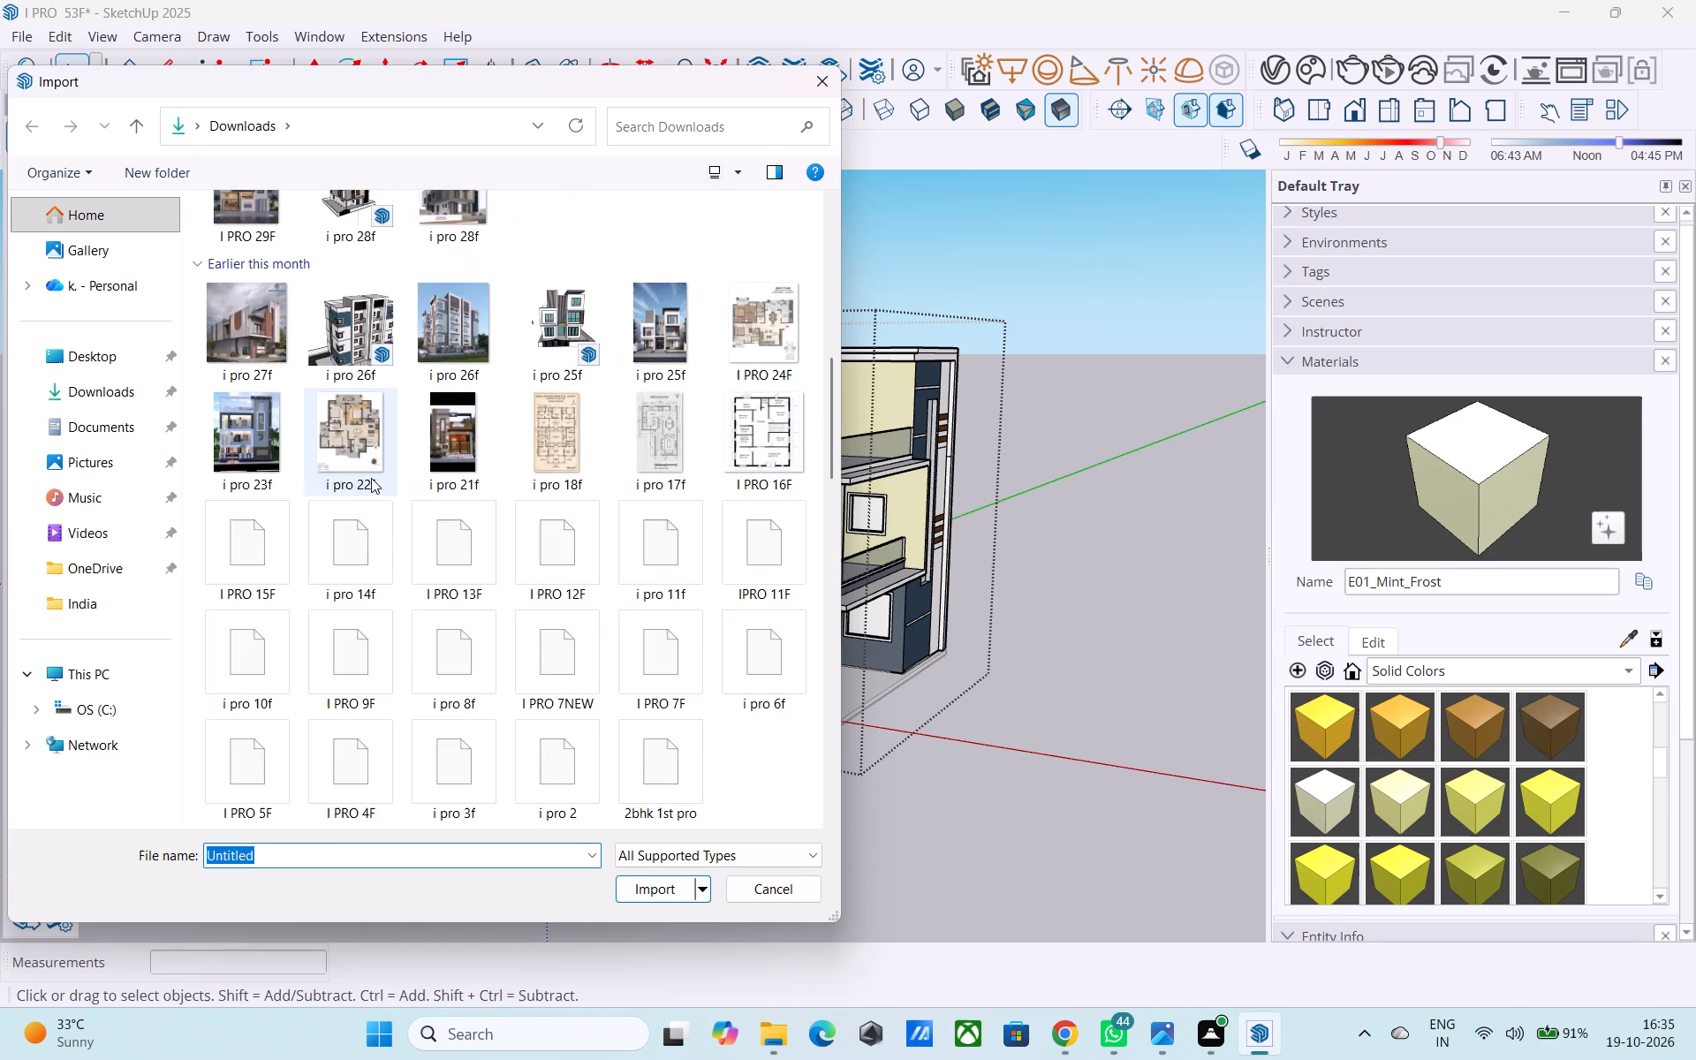
scroll(371, 478, "down", 4)
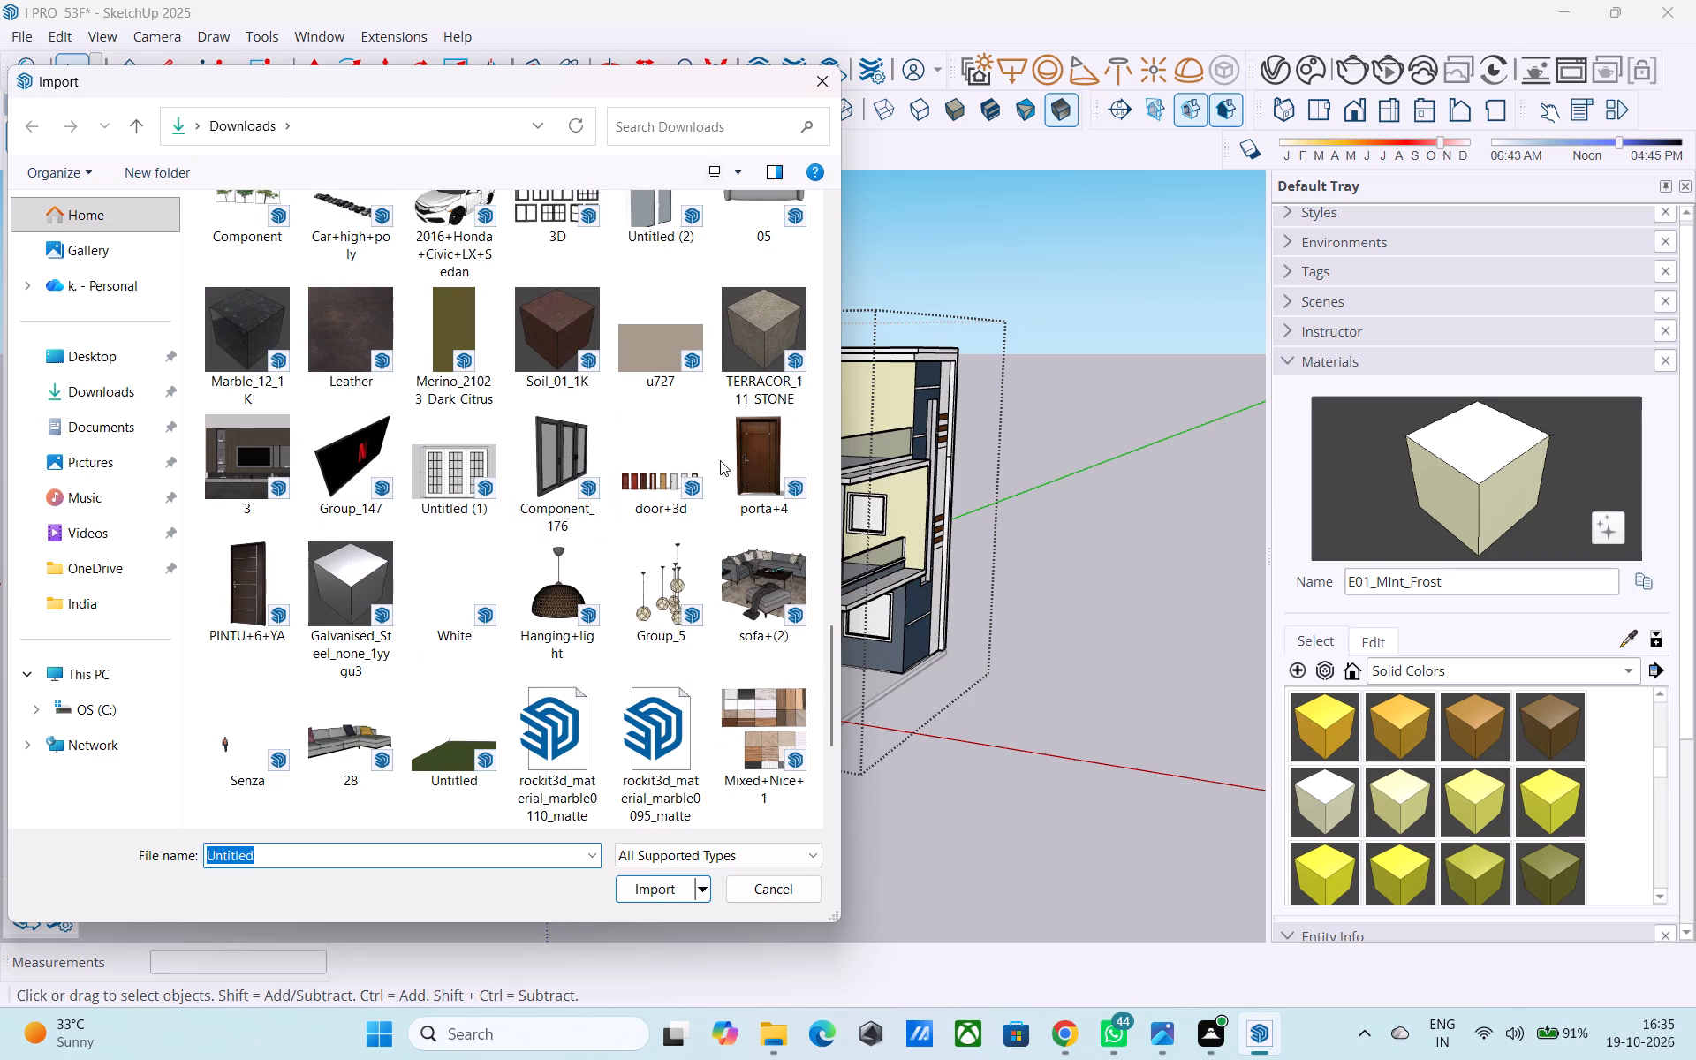
left_click(732, 458)
left_click(678, 901)
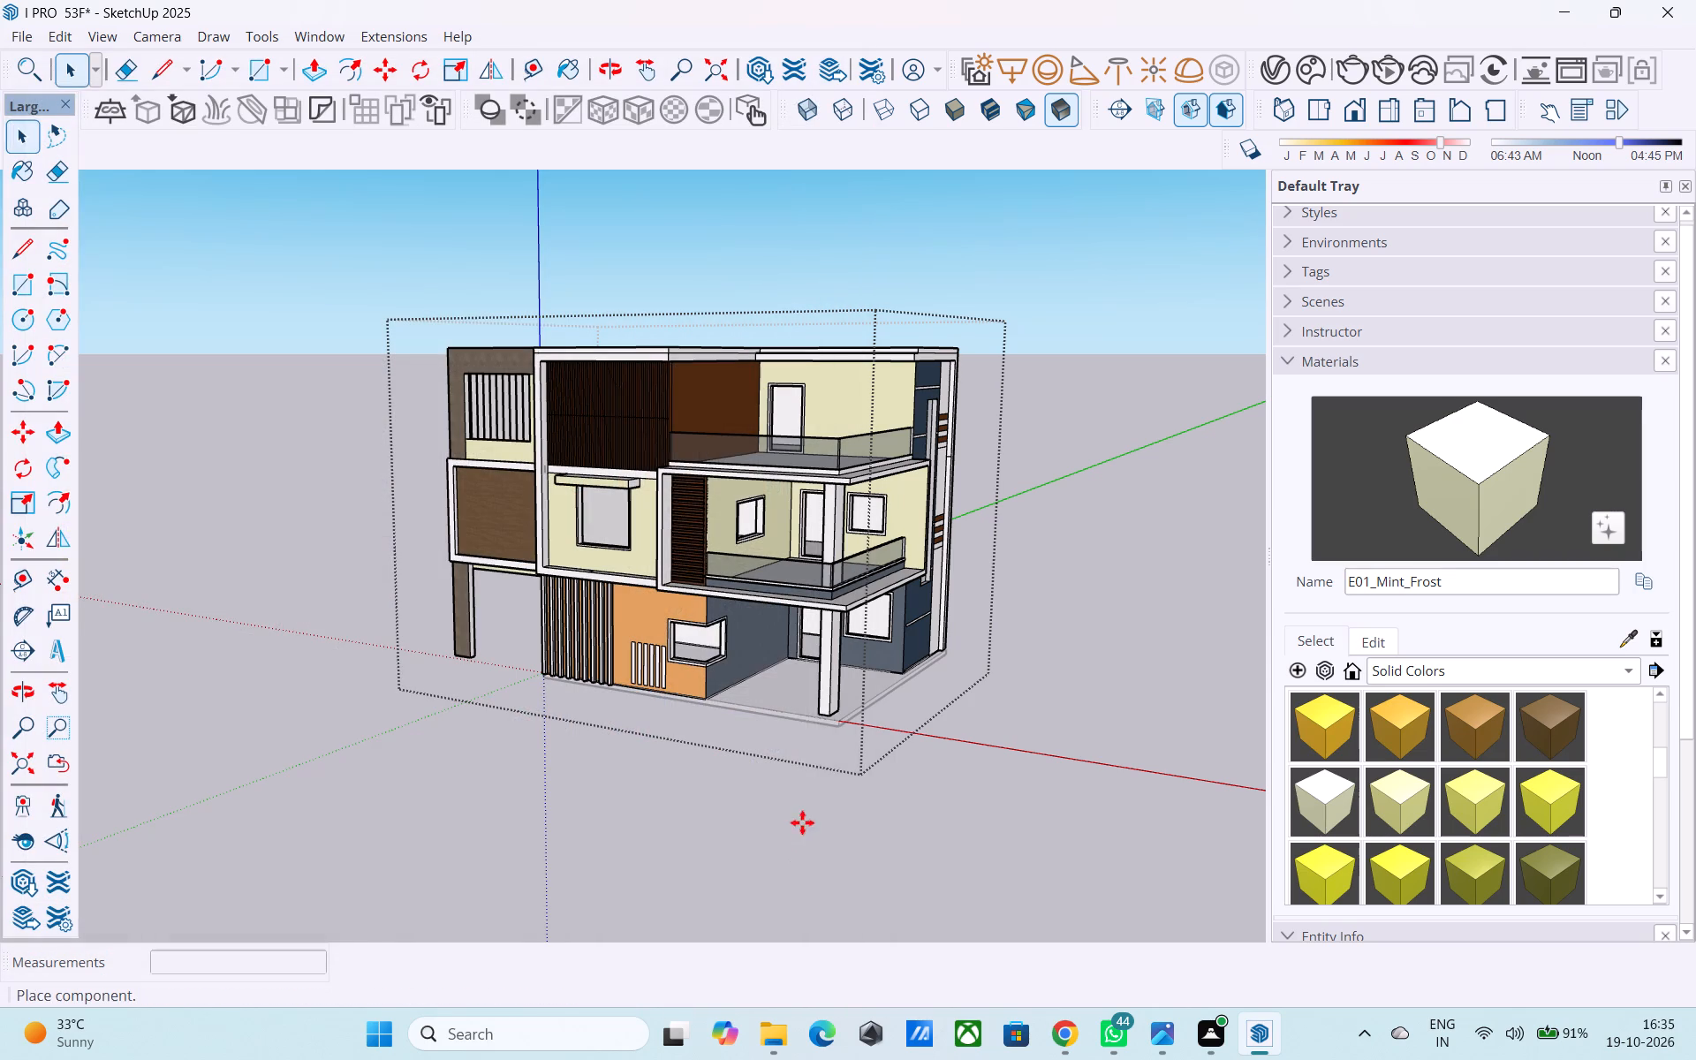
scroll(694, 655, "up", 7)
scroll(874, 705, "up", 15)
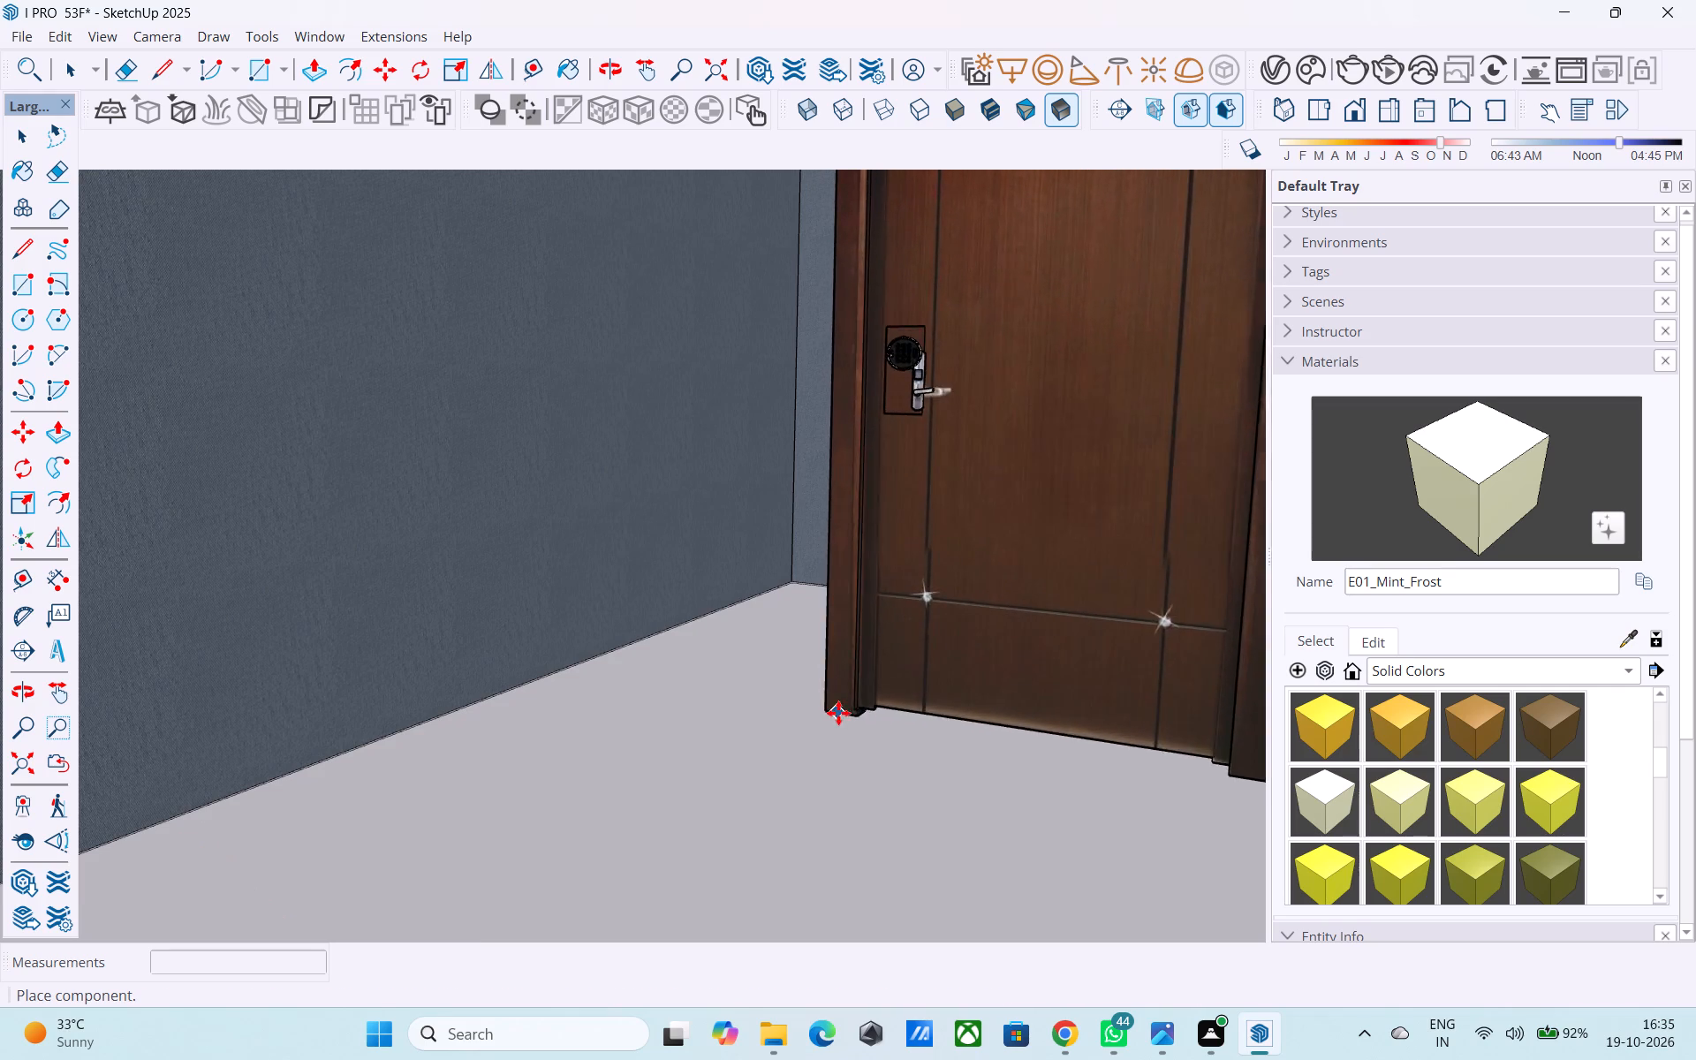
left_click(838, 713)
Move the imported door by its bottom corner about 6' 10" to the base of the entrance opening in the dark grey wall.
scroll(838, 714, "up", 1)
middle_click_drag(849, 727, 943, 761)
middle_click_drag(902, 726, 892, 723)
middle_click_drag(905, 729, 641, 692)
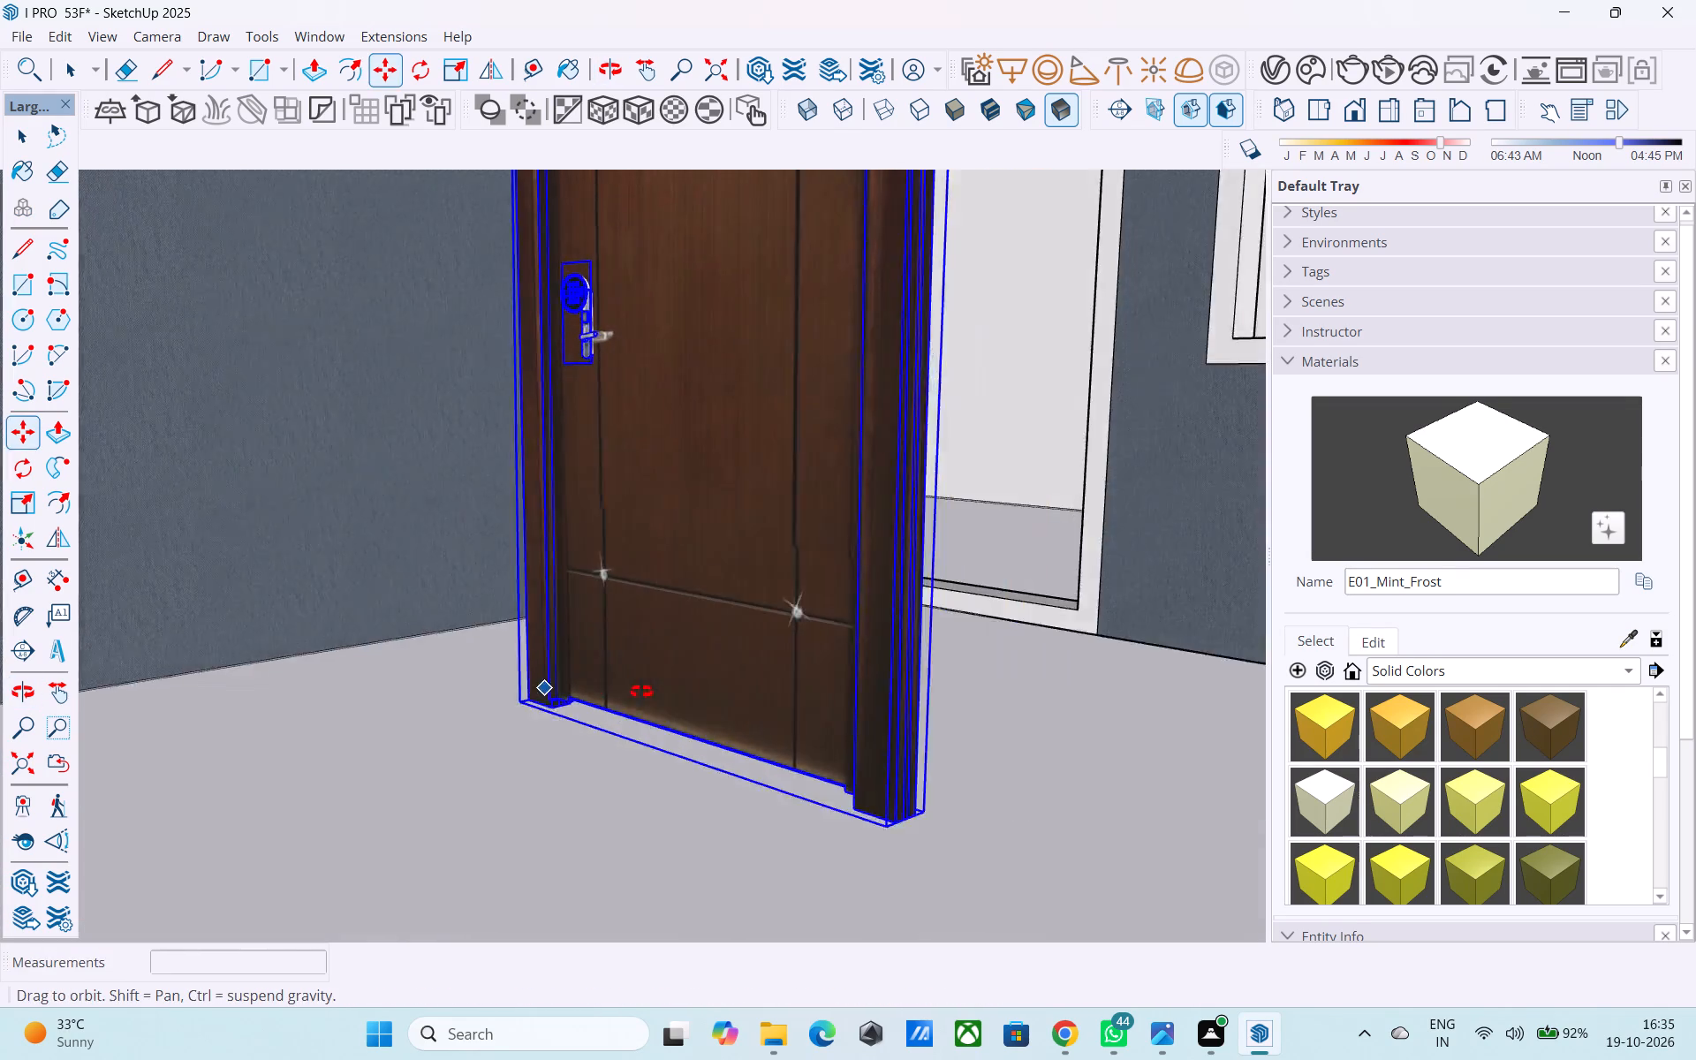
middle_click_drag(641, 692, 634, 692)
scroll(614, 685, "down", 3)
scroll(739, 814, "up", 7)
left_click(732, 767)
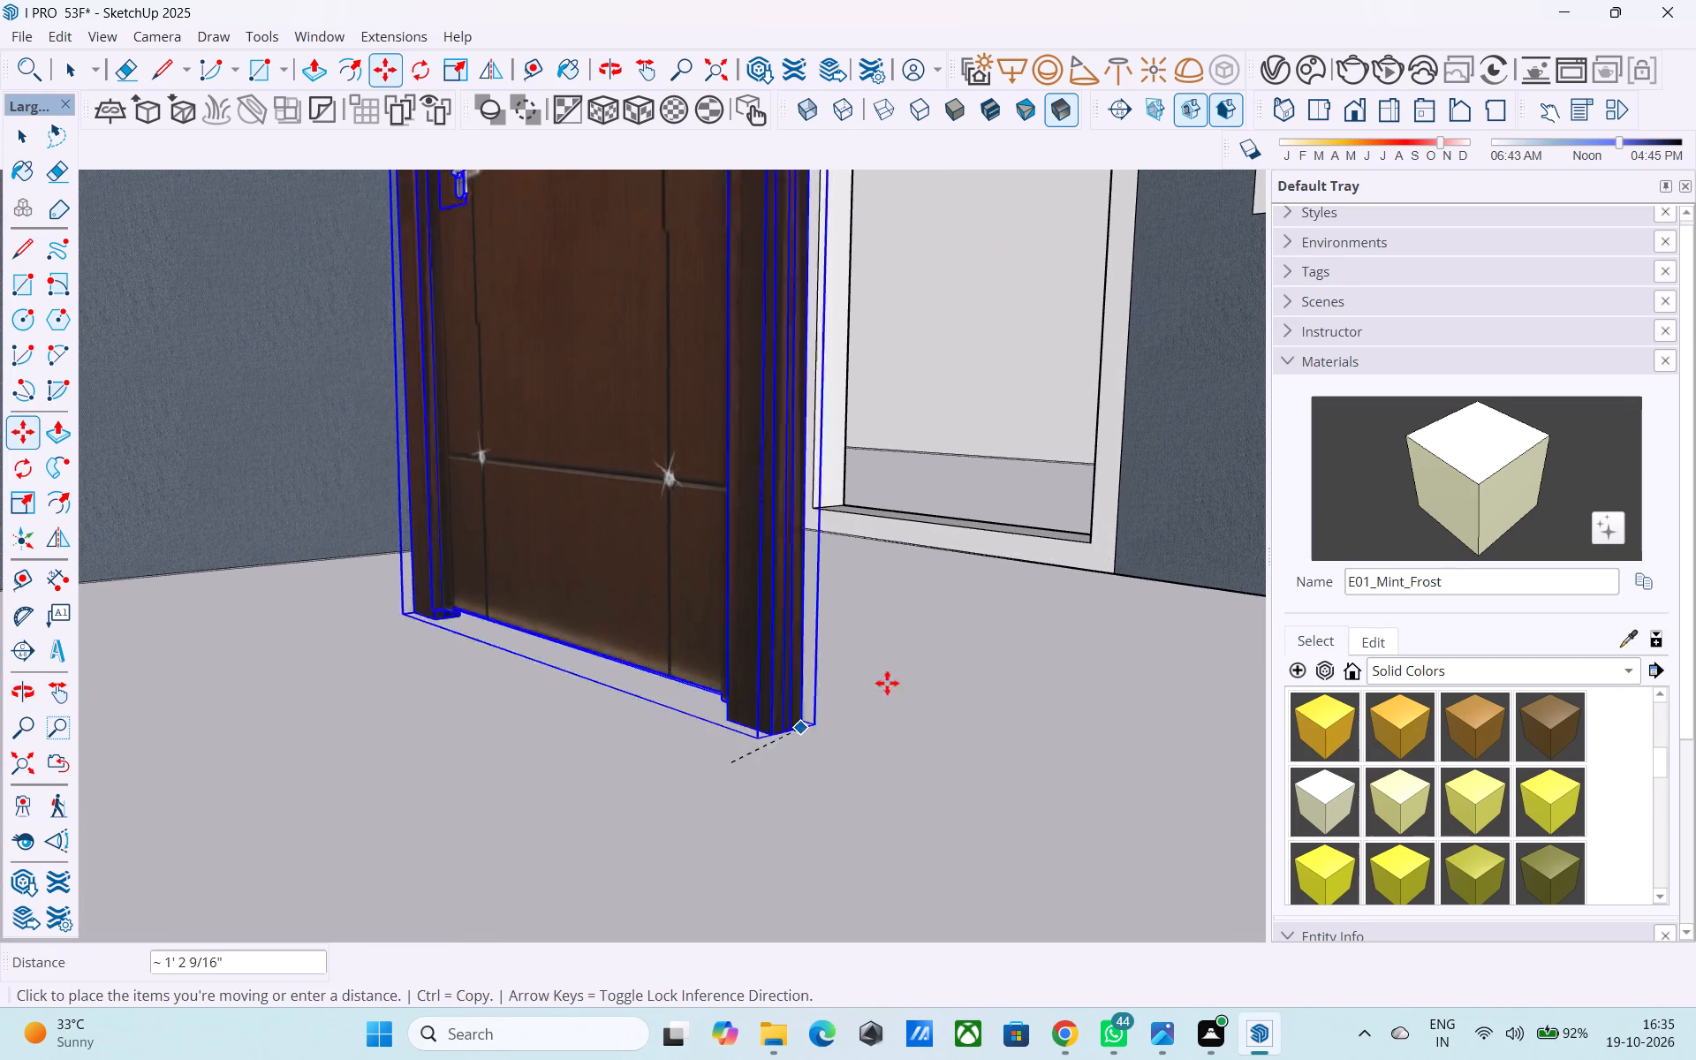
scroll(993, 570, "up", 4)
middle_click_drag(1164, 568, 850, 589)
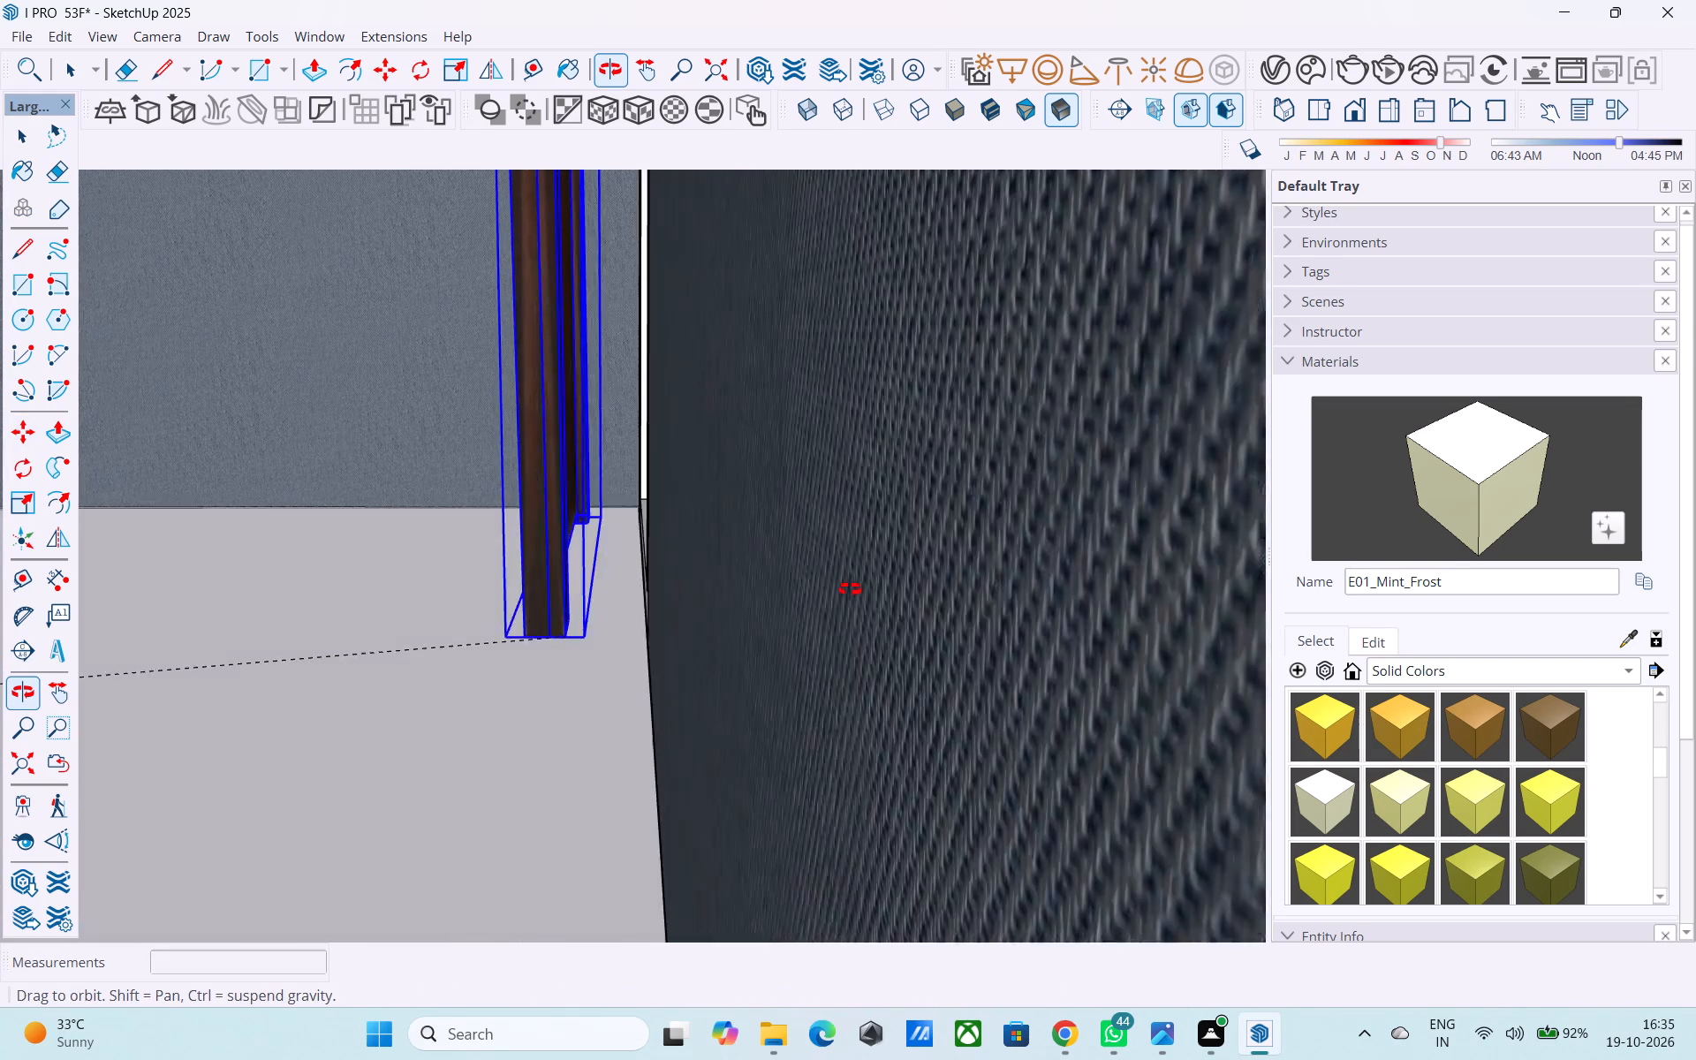
middle_click_drag(850, 589, 957, 541)
scroll(938, 549, "up", 5)
scroll(814, 551, "up", 5)
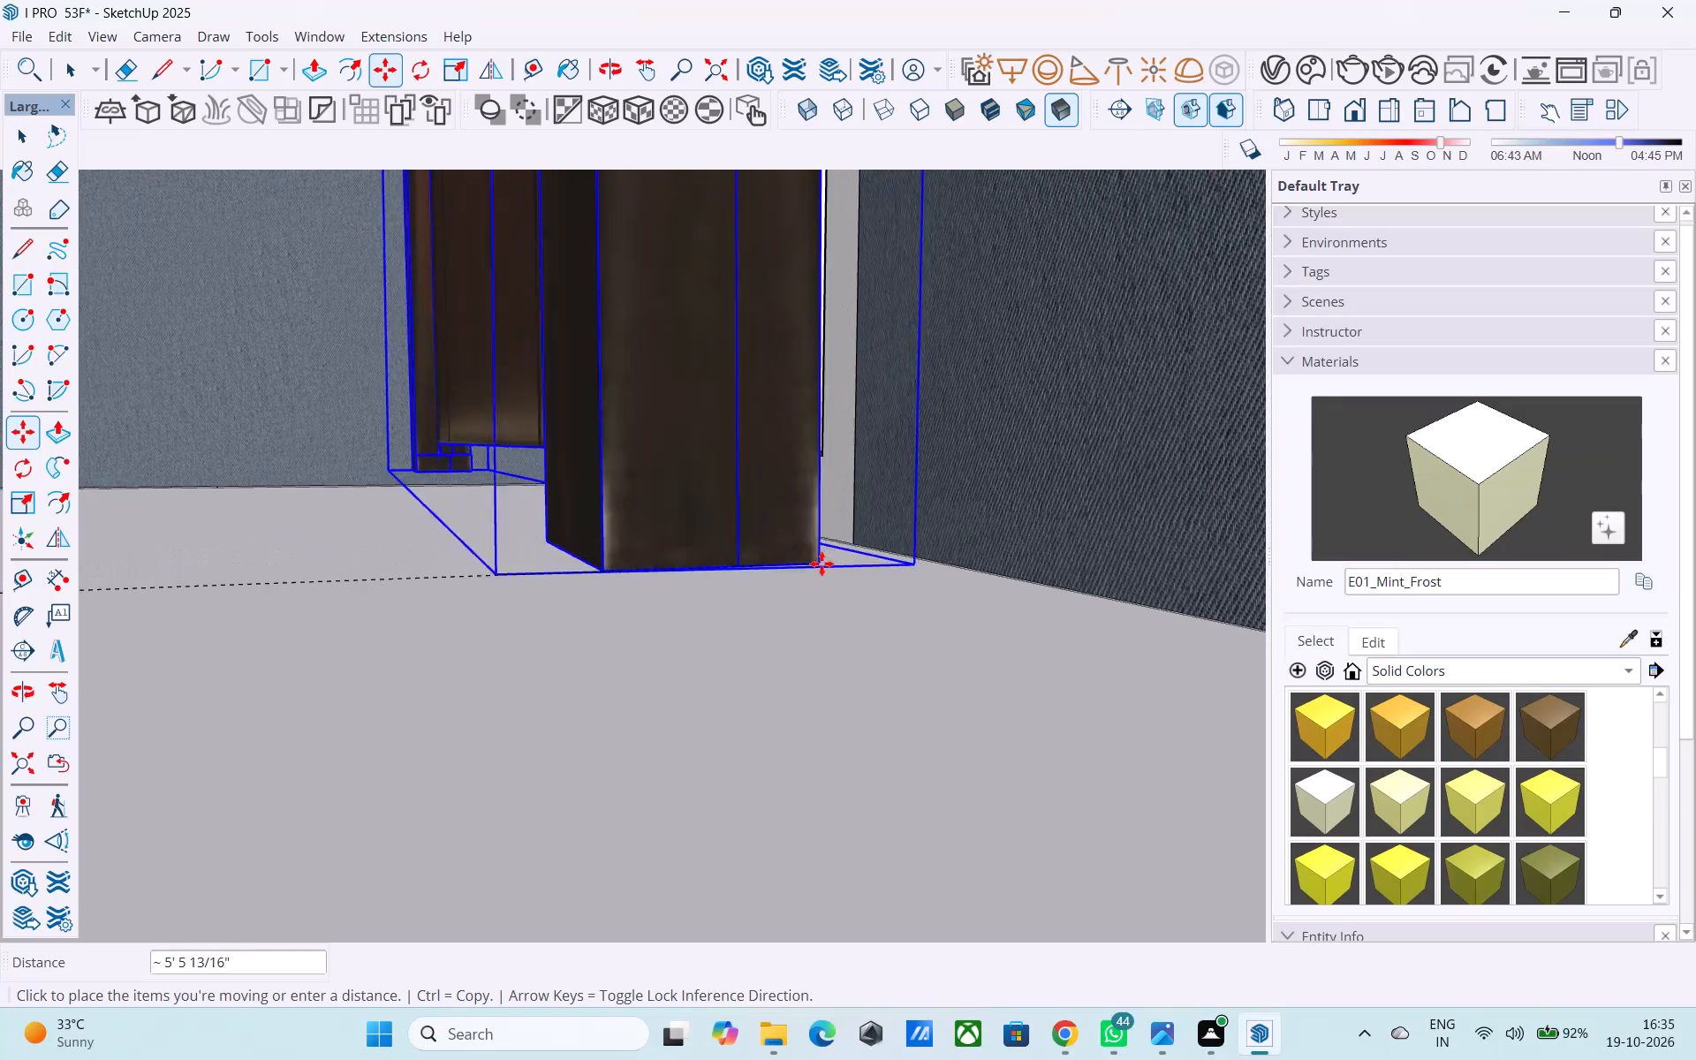
scroll(821, 564, "up", 7)
left_click(875, 539)
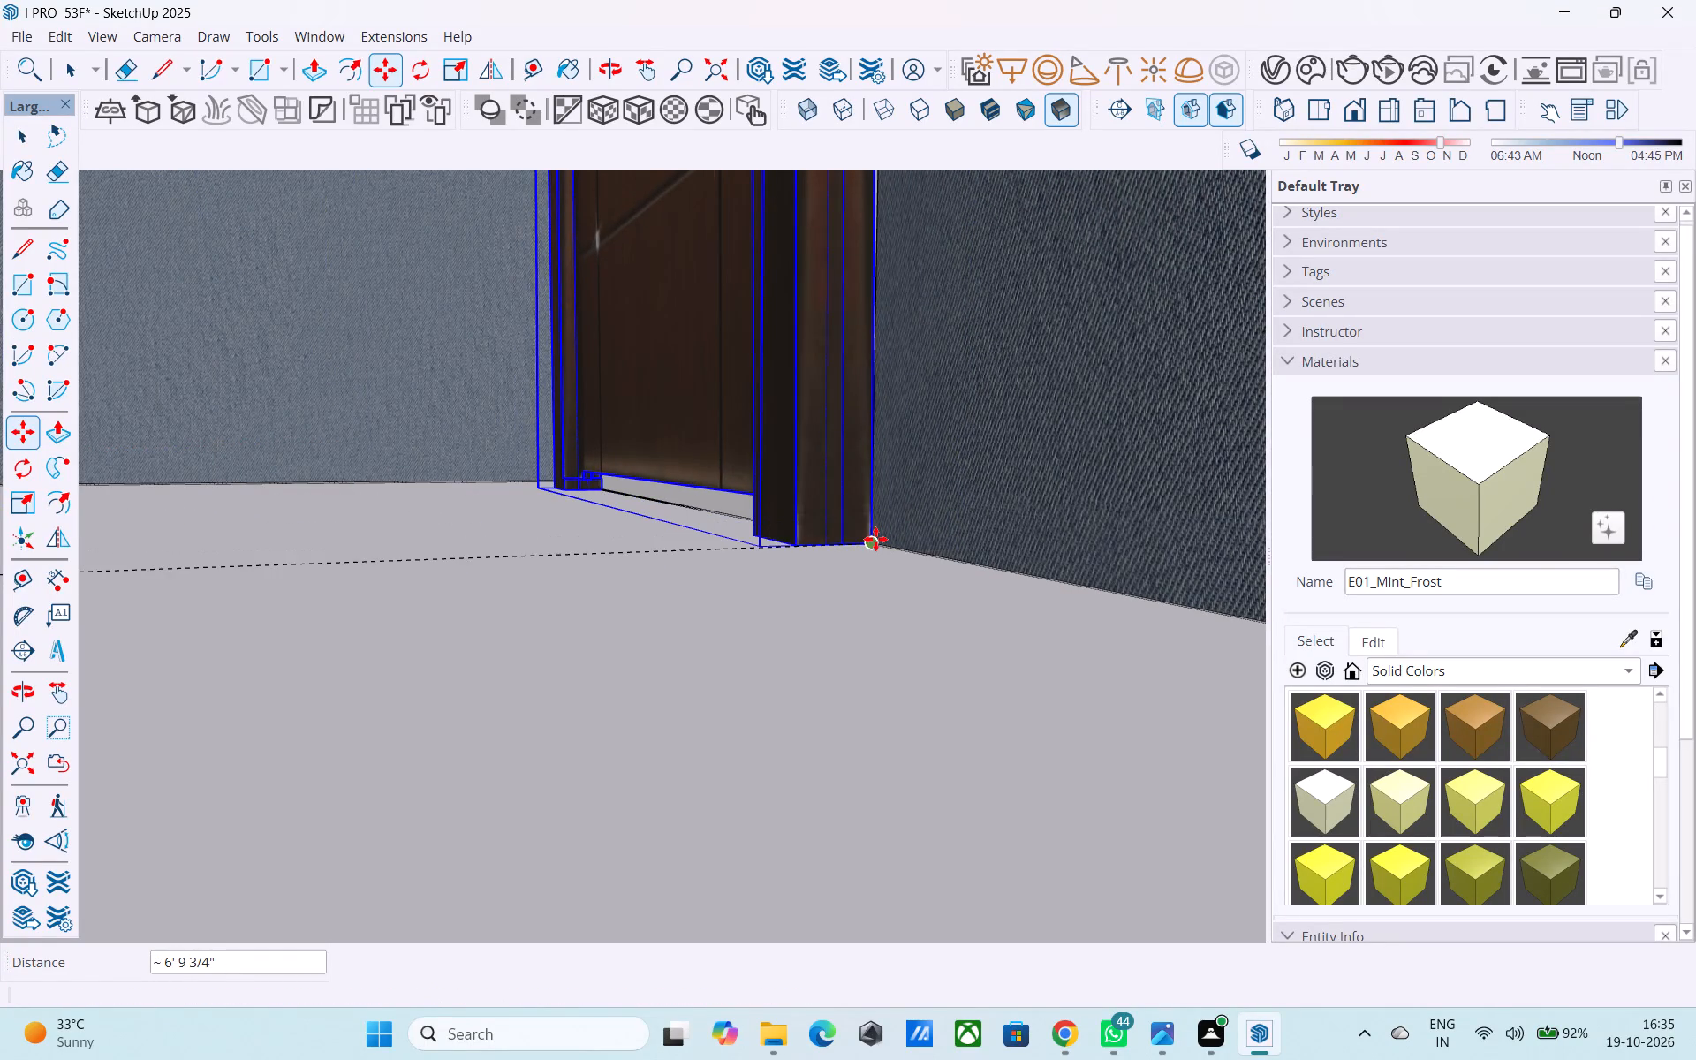
scroll(861, 532, "down", 20)
scroll(861, 532, "down", 3)
middle_click_drag(787, 618, 917, 746)
scroll(946, 691, "down", 10)
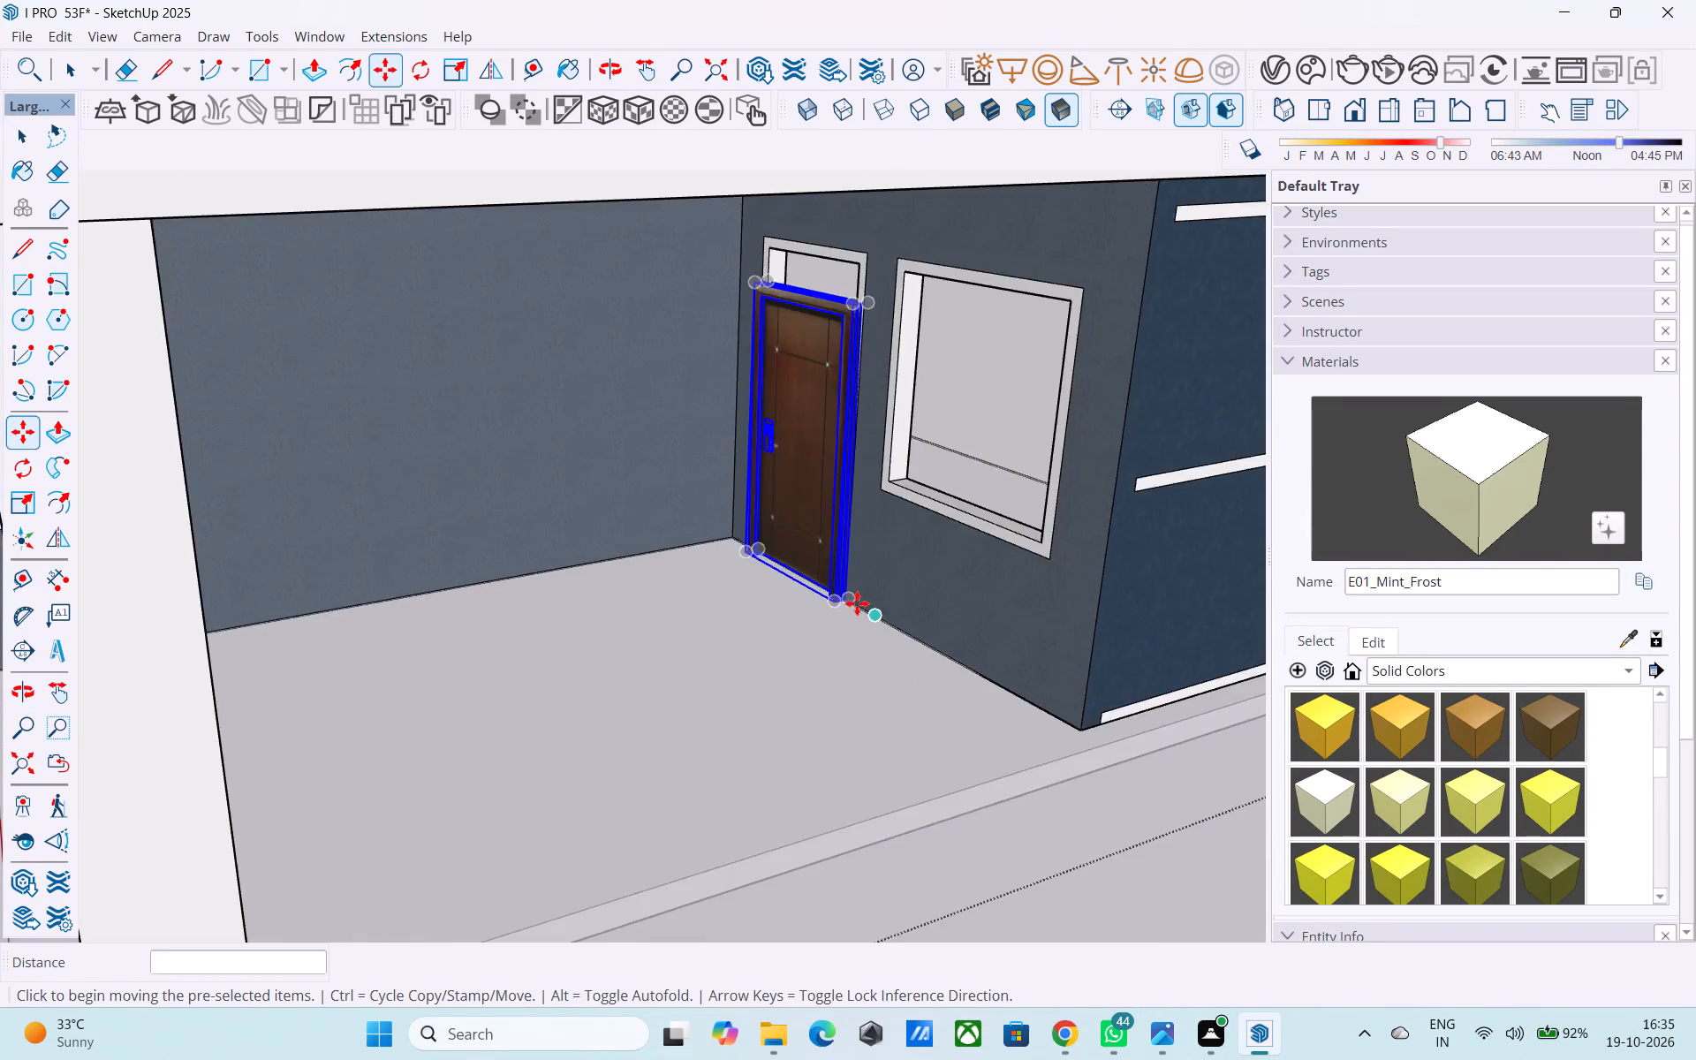
Scale the ground-floor entrance door's height up to the outer top edge of the white opening frame.
scroll(857, 603, "down", 2)
middle_click_drag(835, 596, 821, 627)
scroll(775, 515, "up", 10)
key("s")
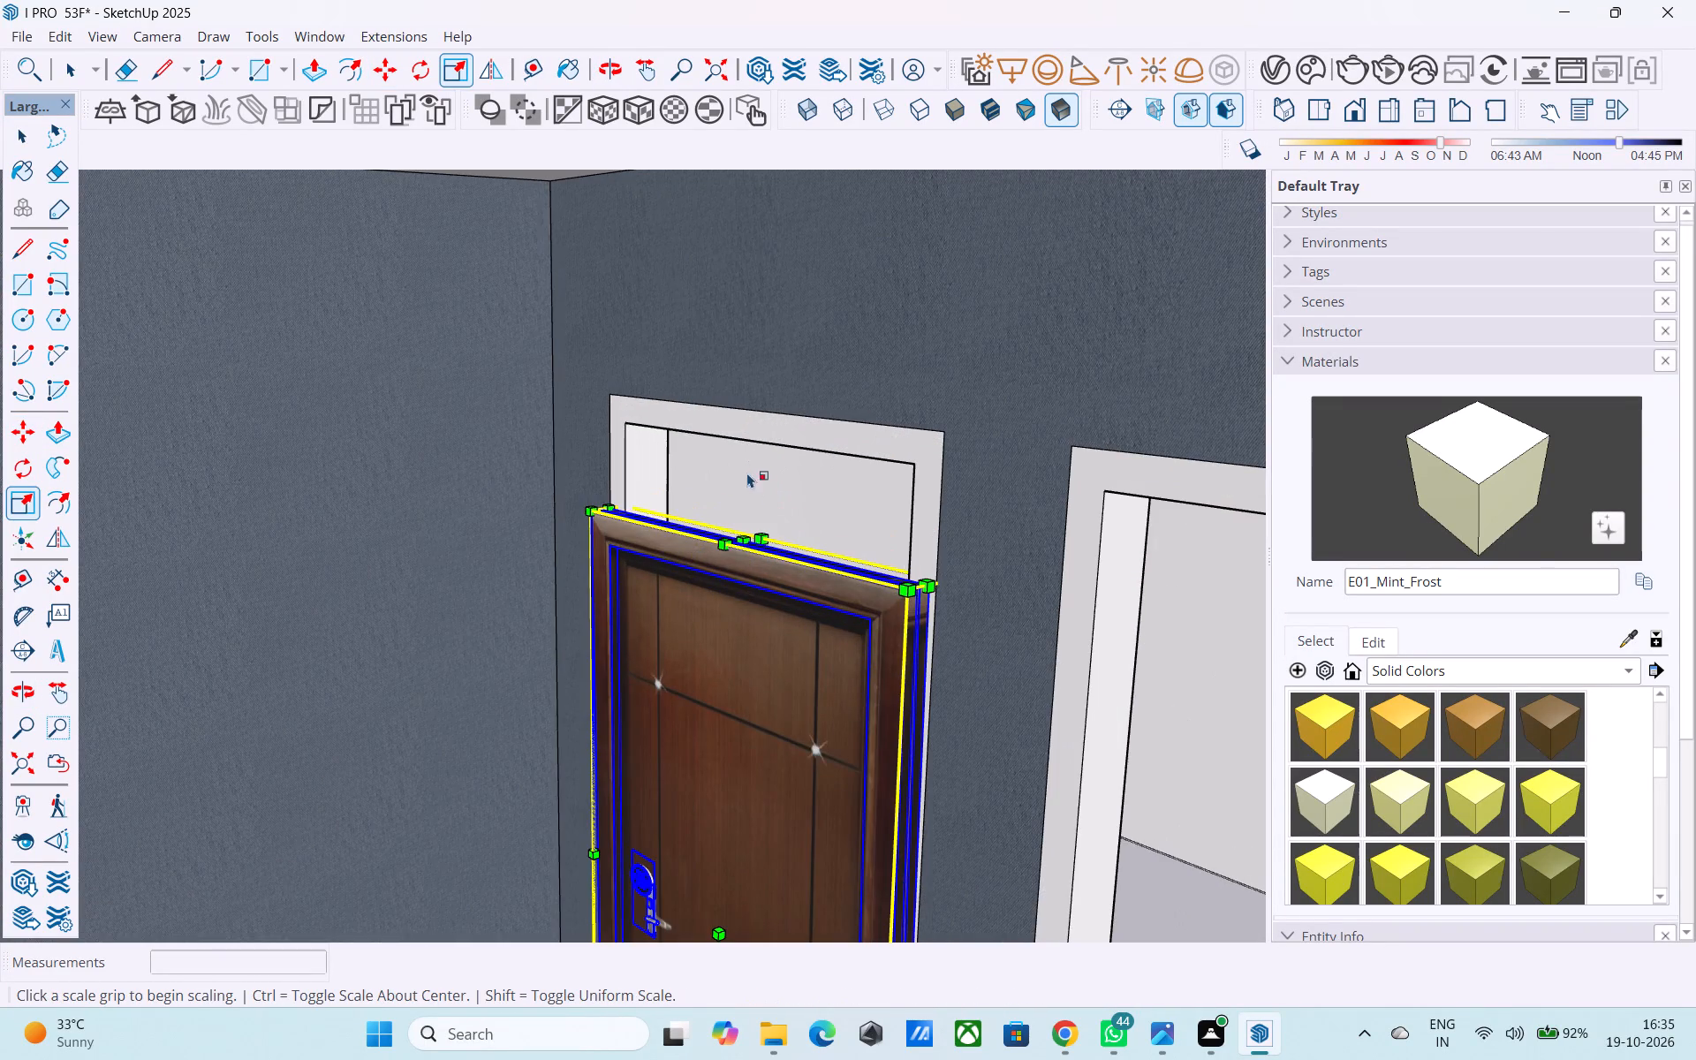
left_click(741, 536)
left_click(752, 406)
scroll(749, 387, "down", 6)
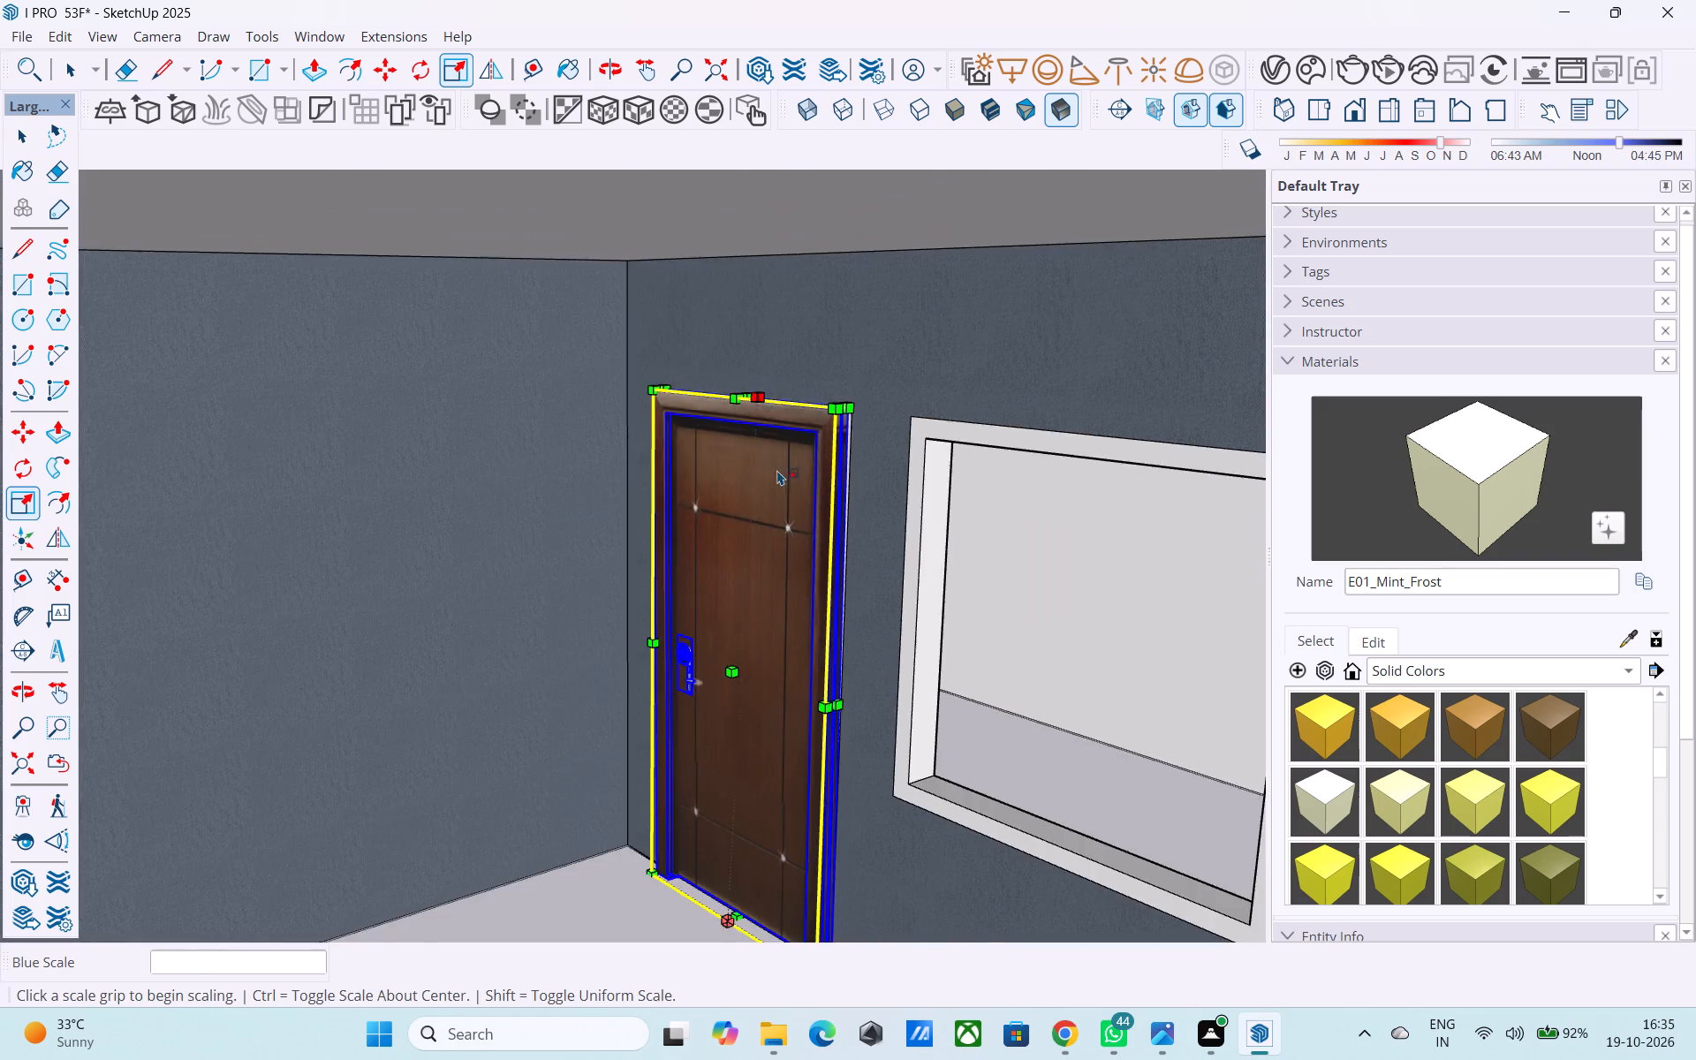
Scale the entrance door's width by about 1.03 so its handle side reaches the outer edge of the opening frame.
middle_click_drag(770, 530, 1148, 493)
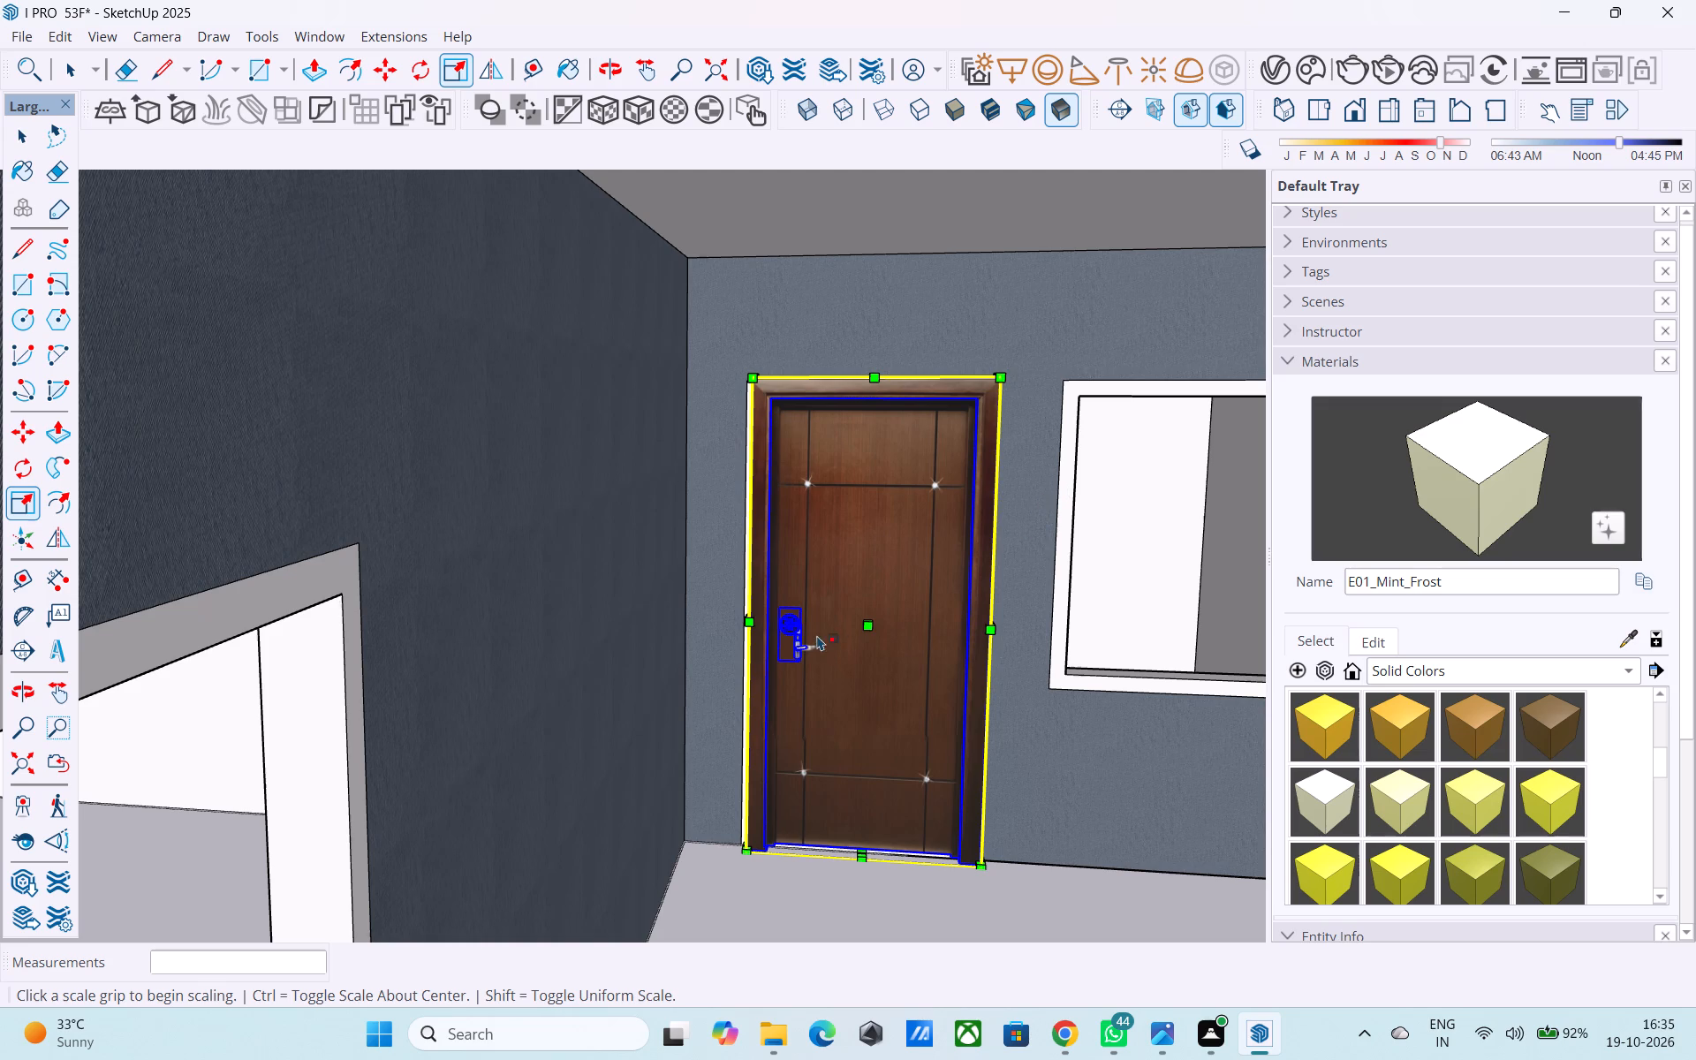
scroll(776, 632, "up", 9)
middle_click_drag(720, 630, 779, 617)
scroll(779, 618, "up", 8)
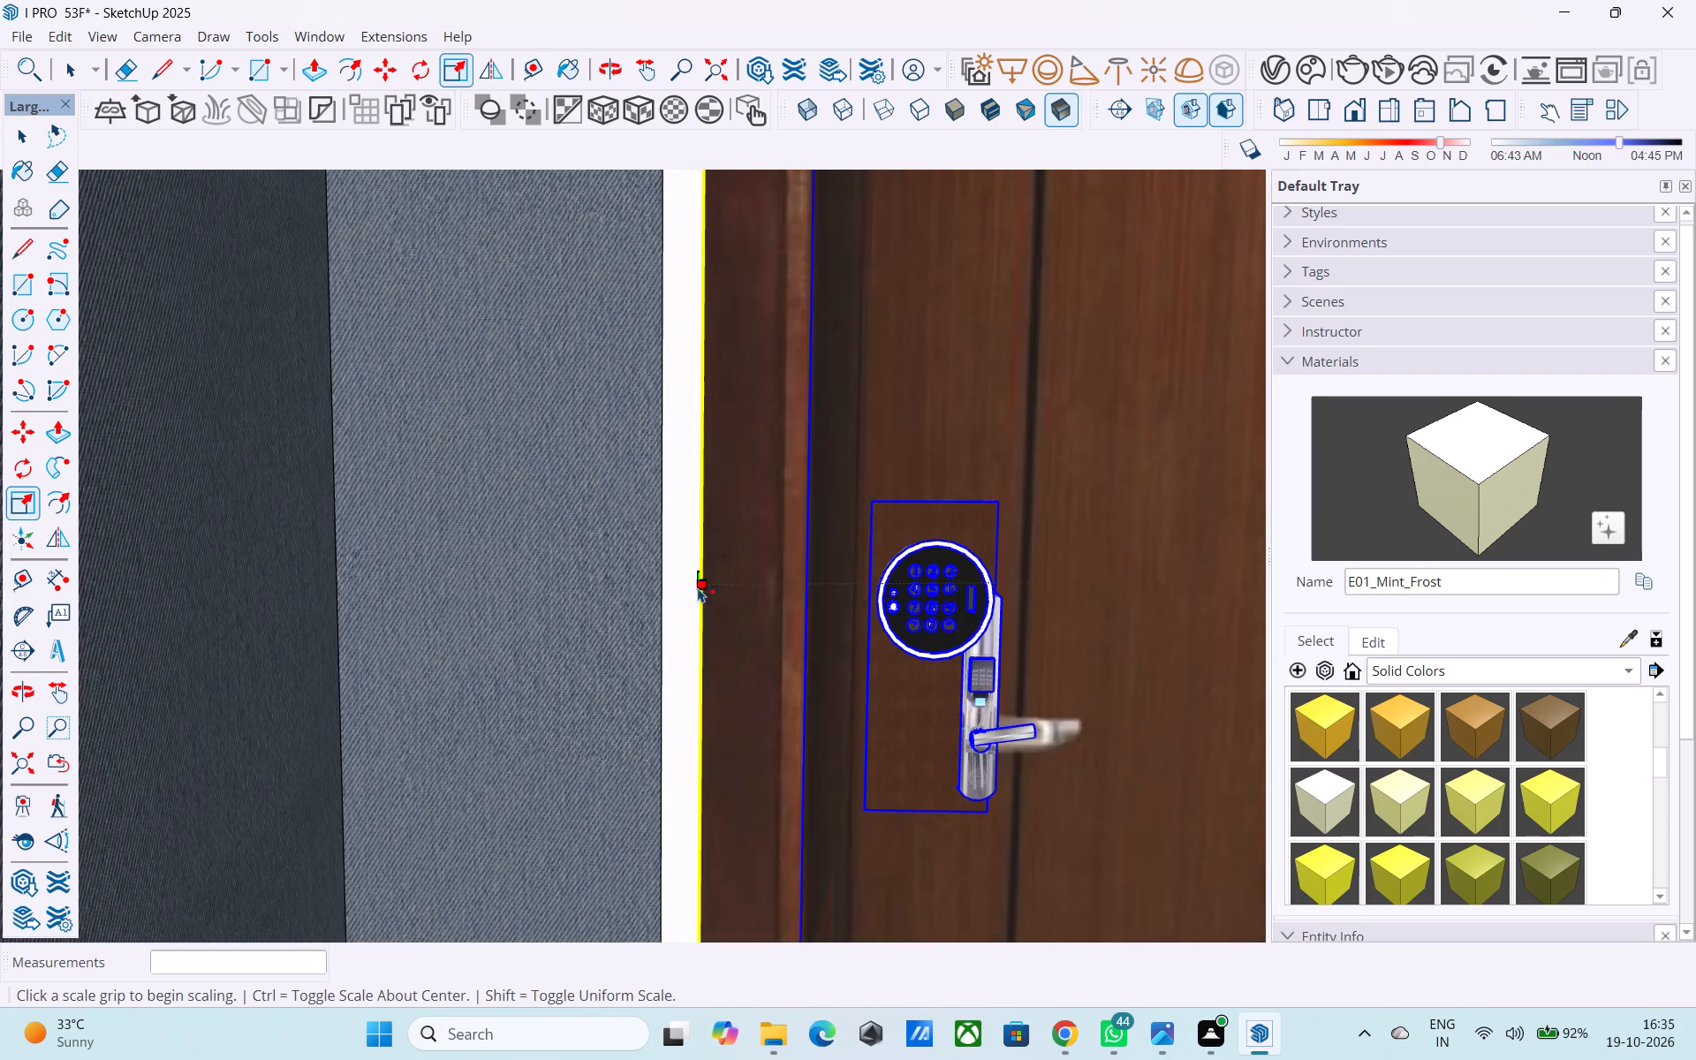
left_click(702, 571)
left_click(663, 571)
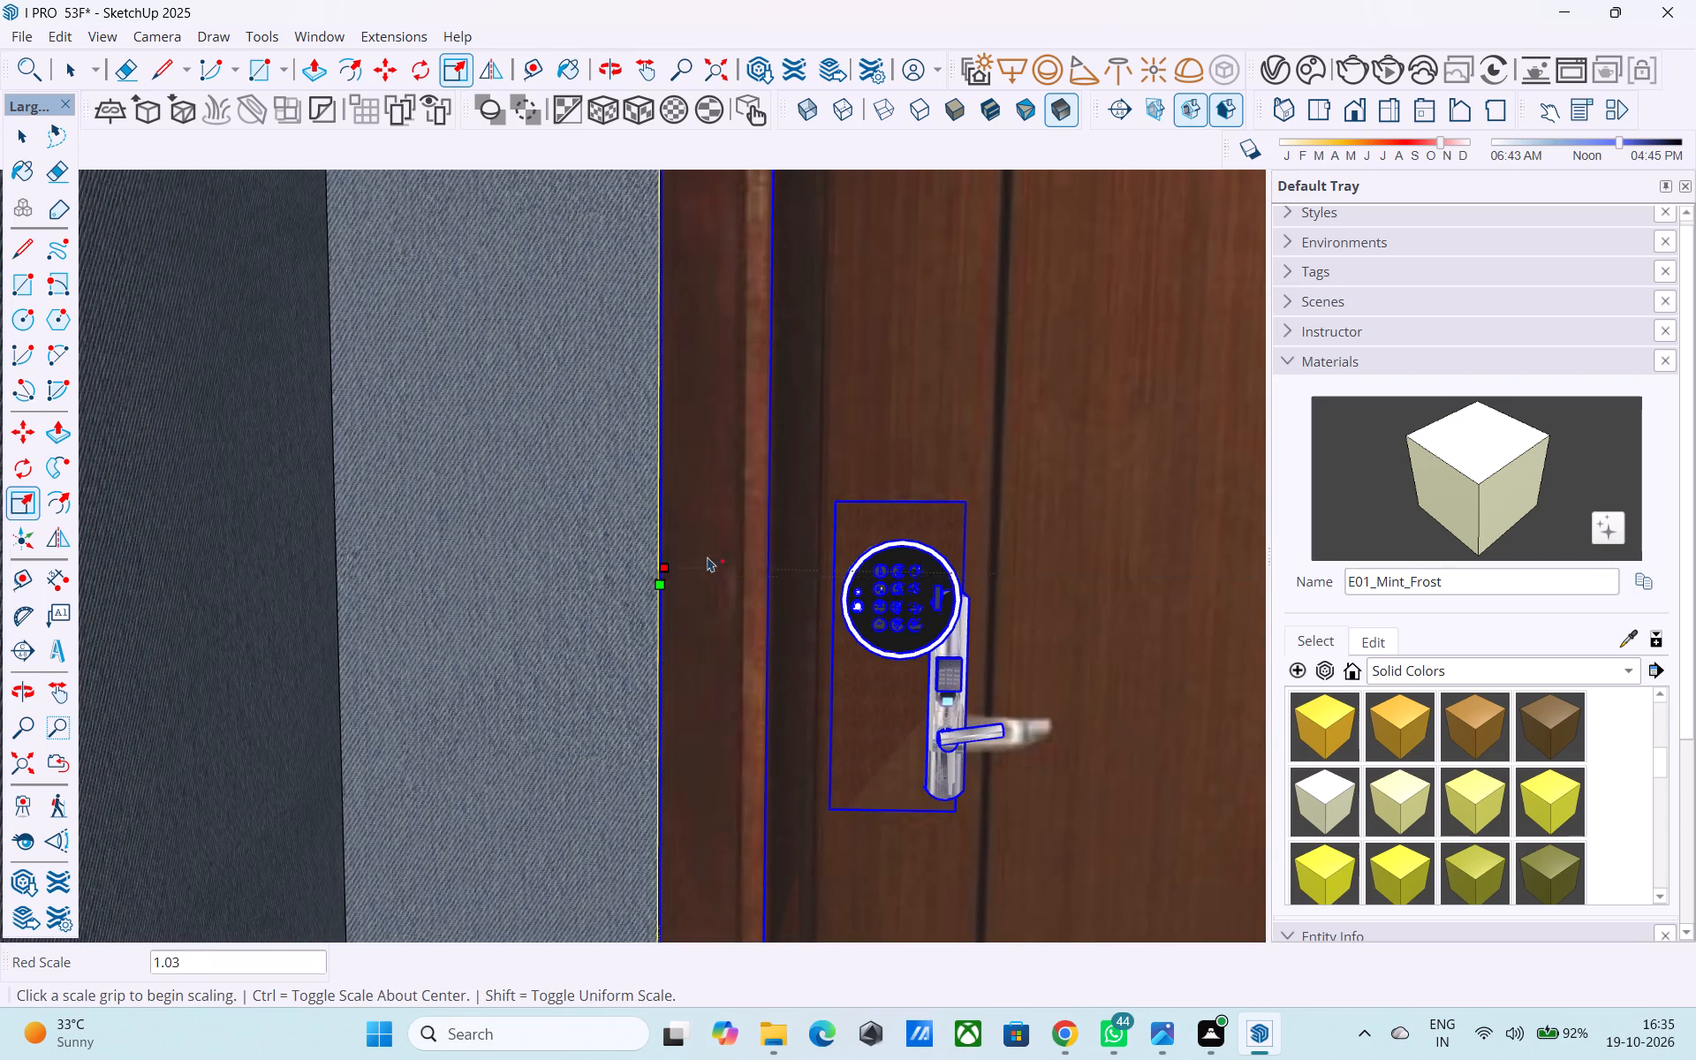
middle_click_drag(745, 547, 562, 574)
scroll(572, 535, "down", 6)
key("space")
scroll(579, 535, "down", 11)
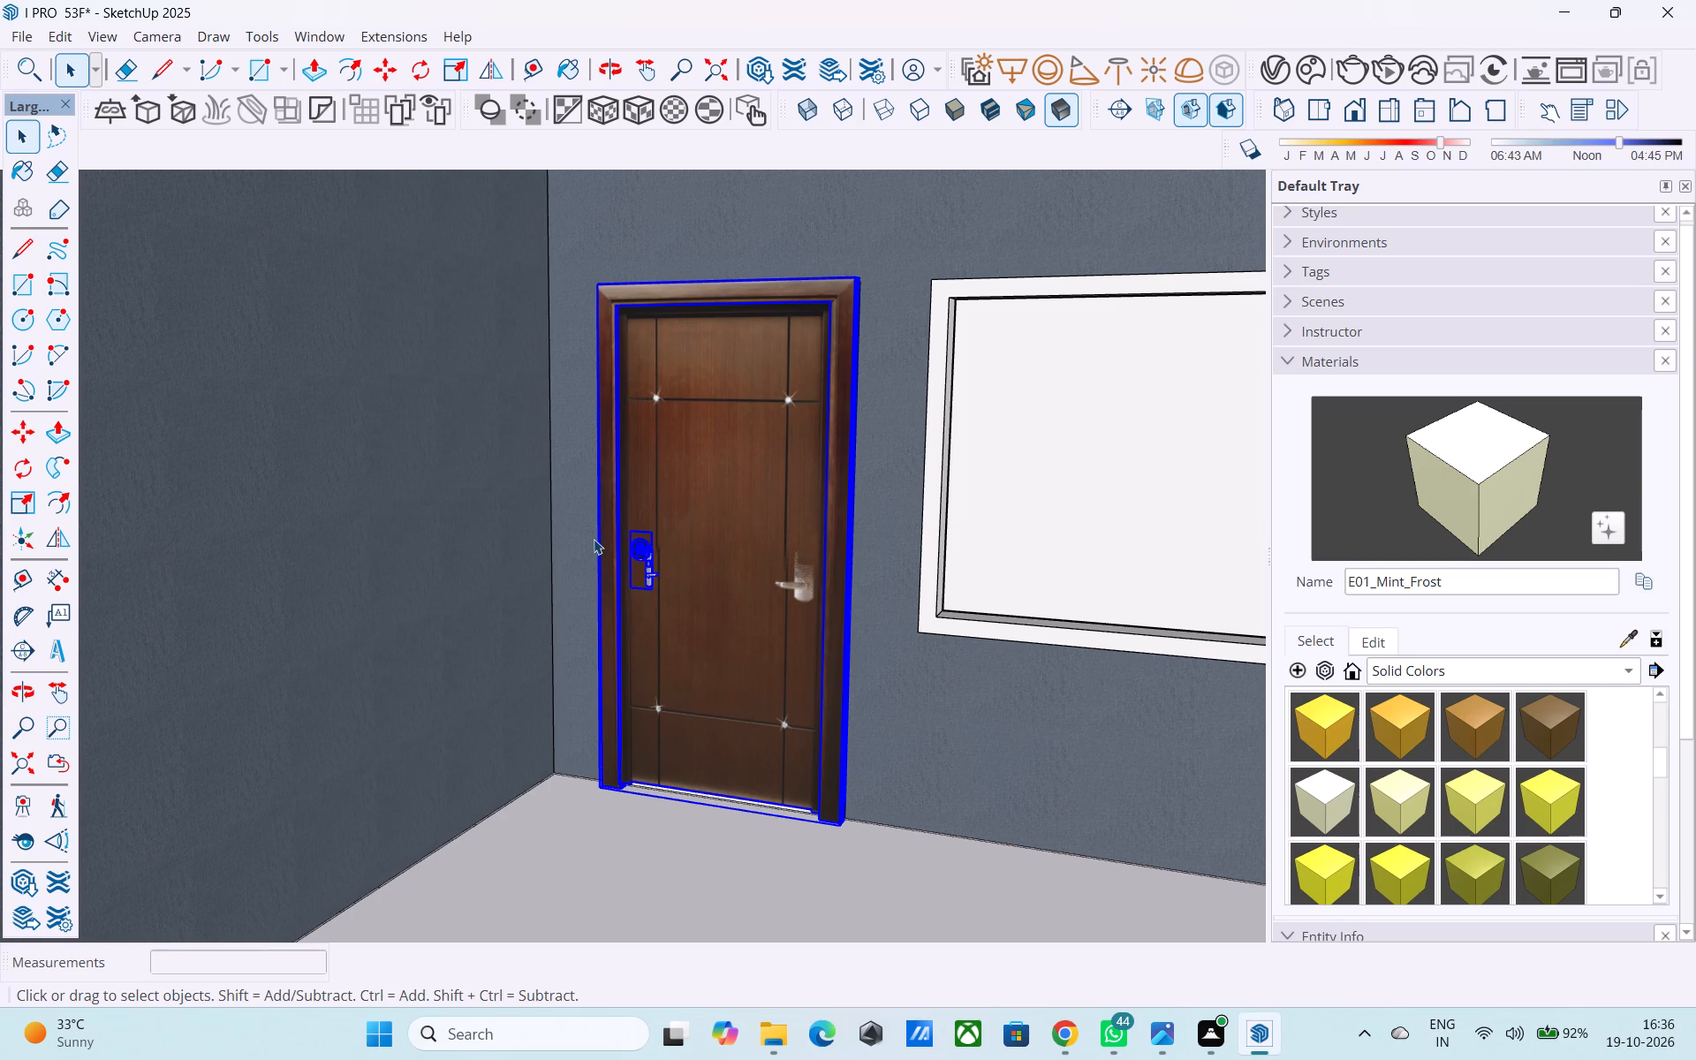
Copy the entrance door by its bottom corner about 10' 6 1/2" up to the base of the first-floor balcony door opening.
scroll(594, 539, "down", 2)
middle_click_drag(594, 539, 601, 560)
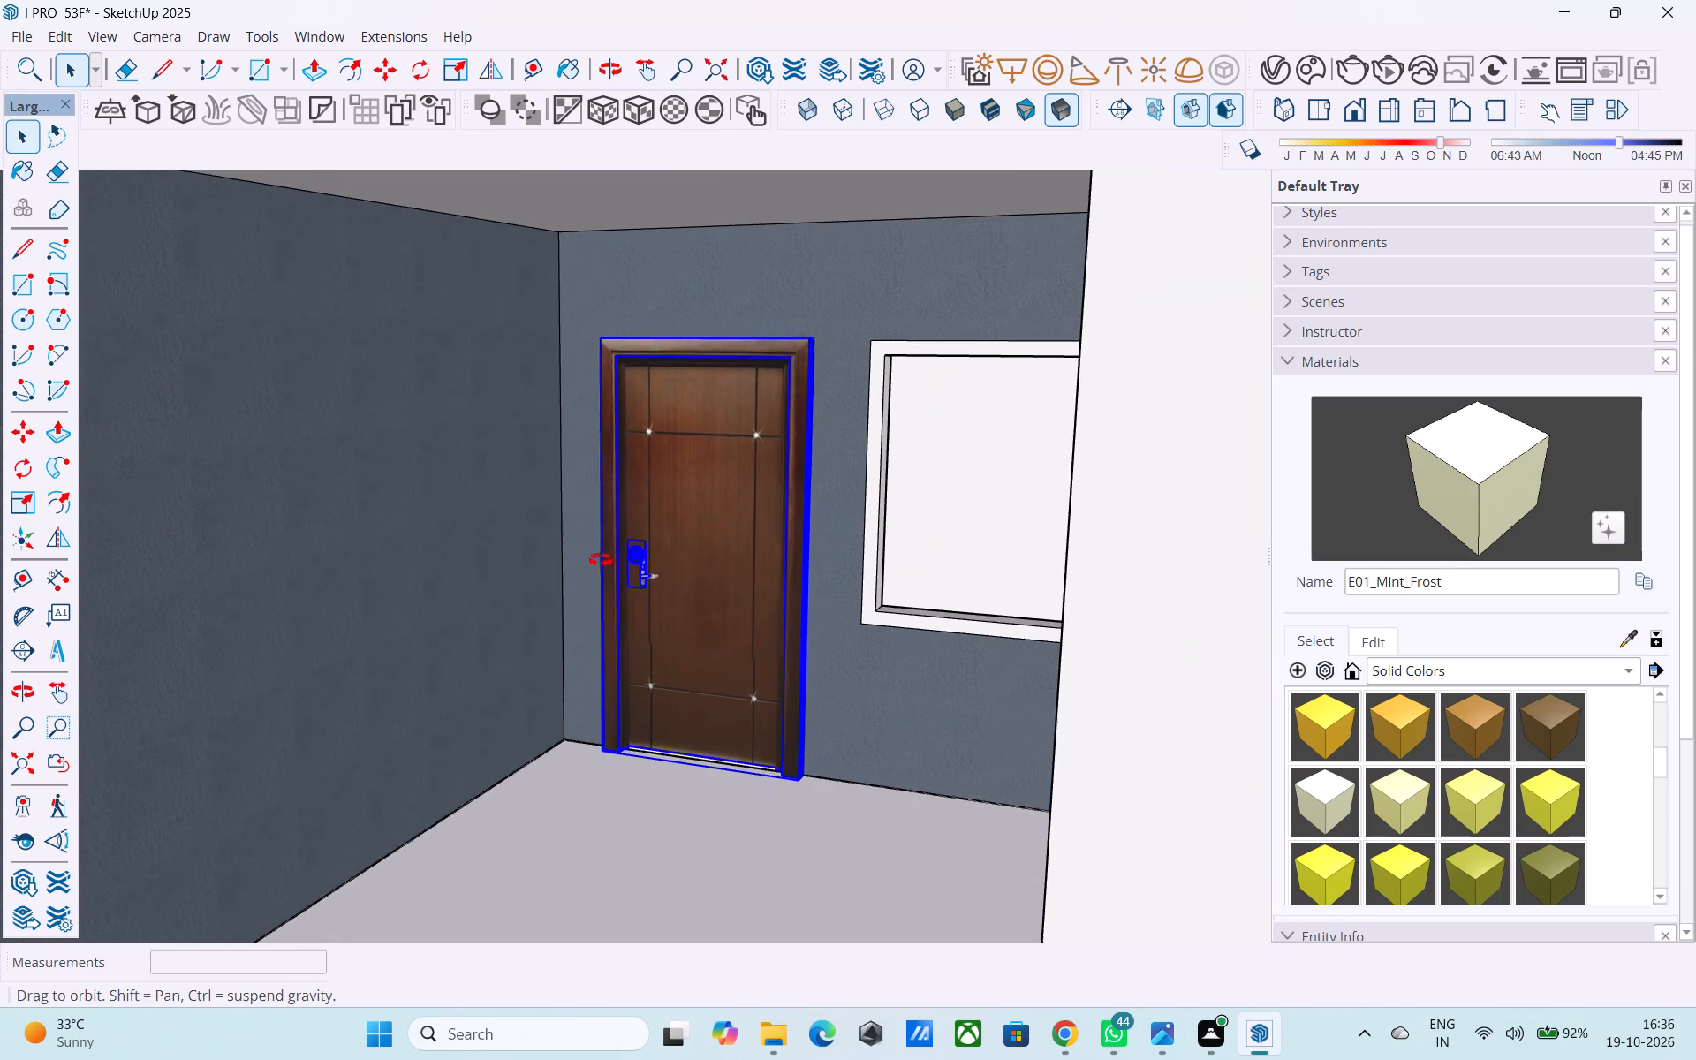
middle_click_drag(601, 560, 603, 564)
key("m")
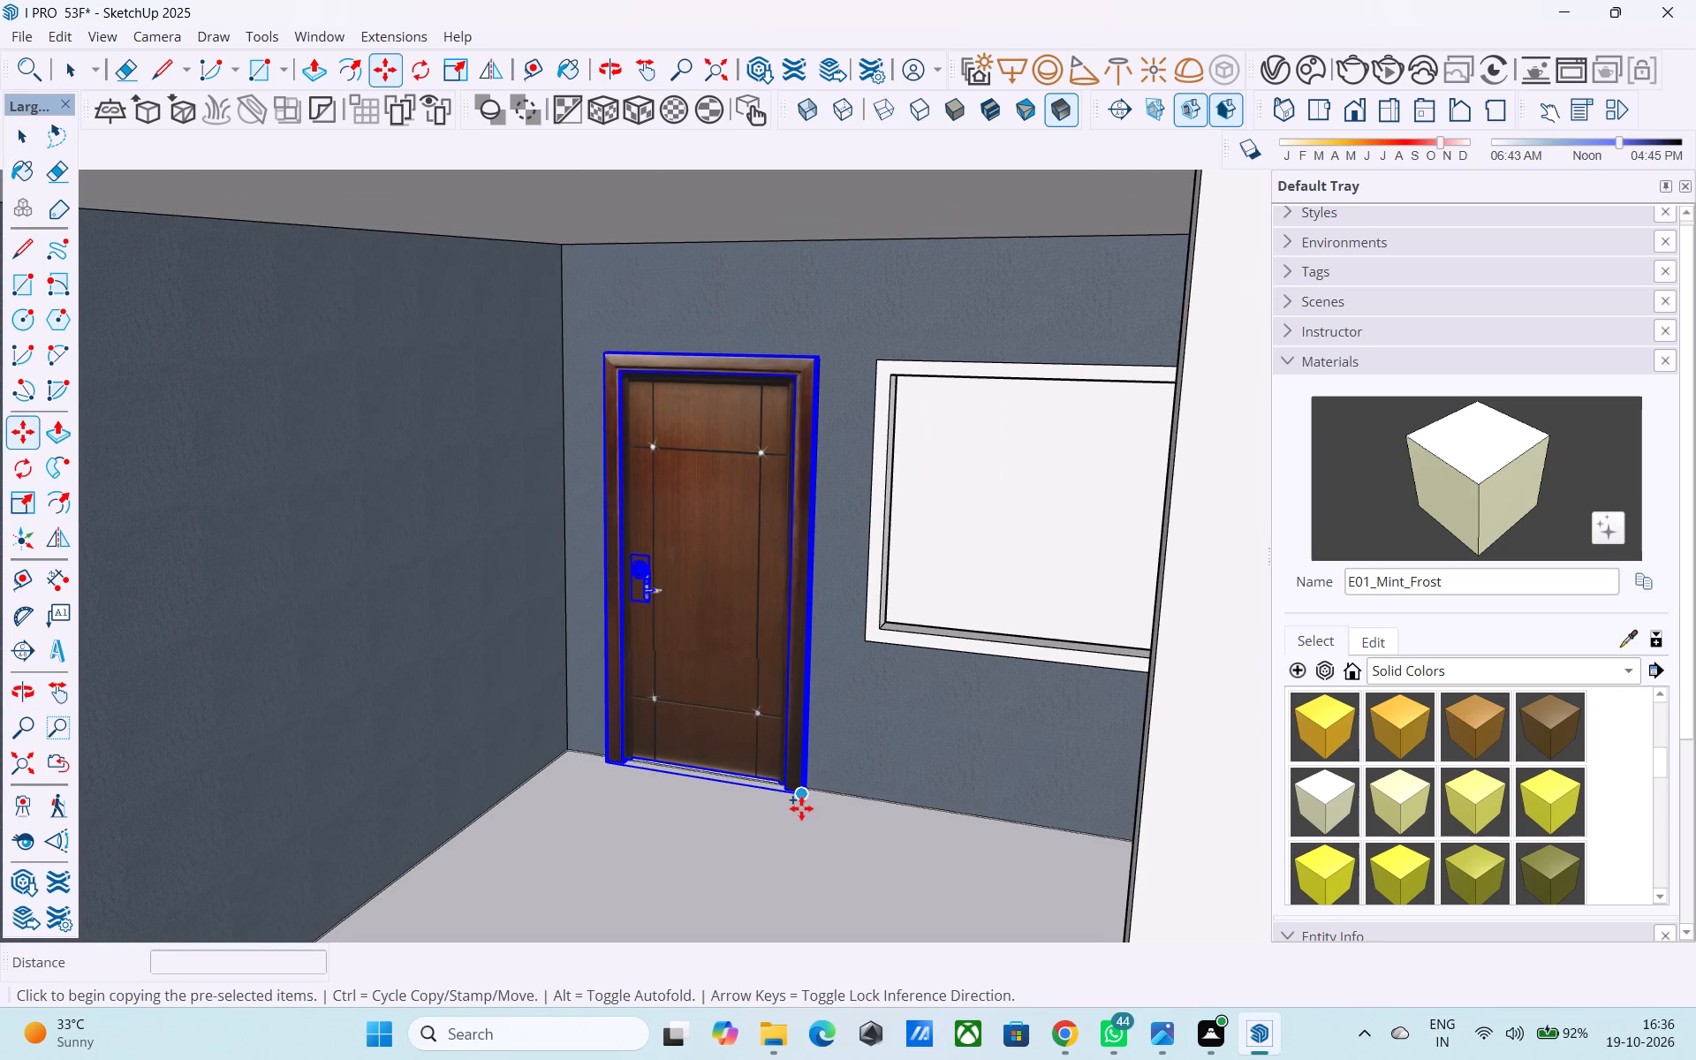
scroll(812, 804, "up", 8)
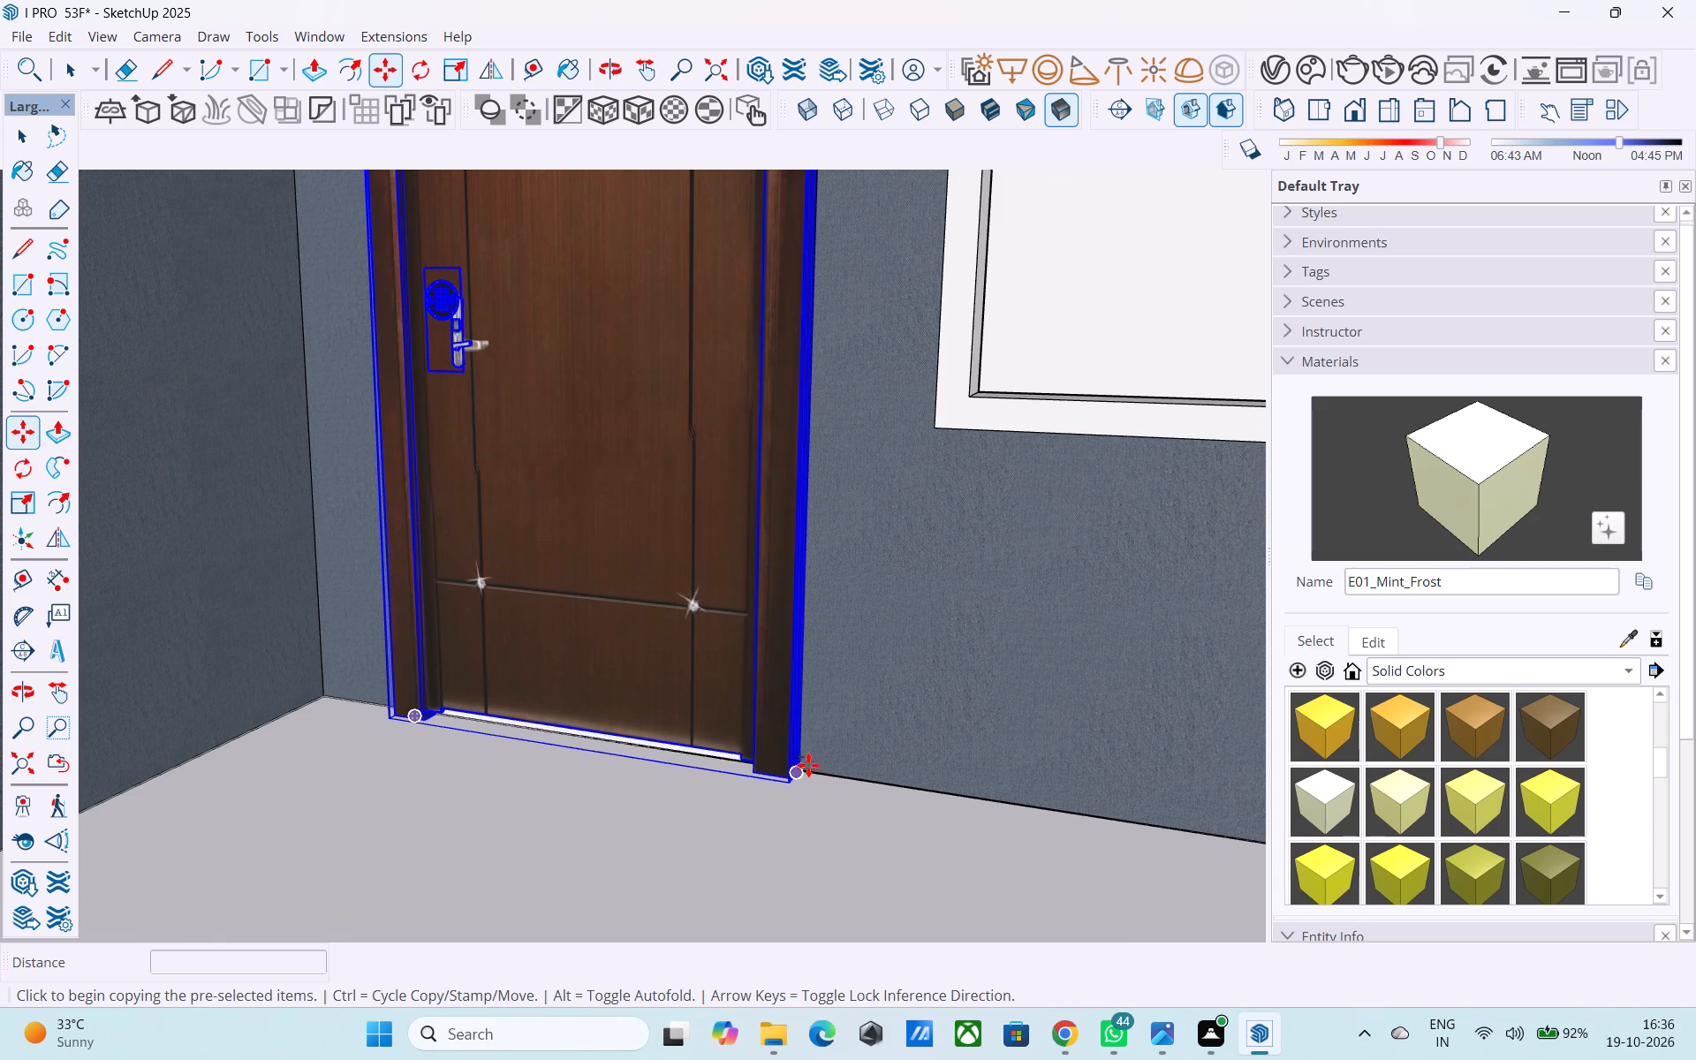
left_click(814, 768)
scroll(811, 745, "down", 6)
scroll(860, 443, "down", 4)
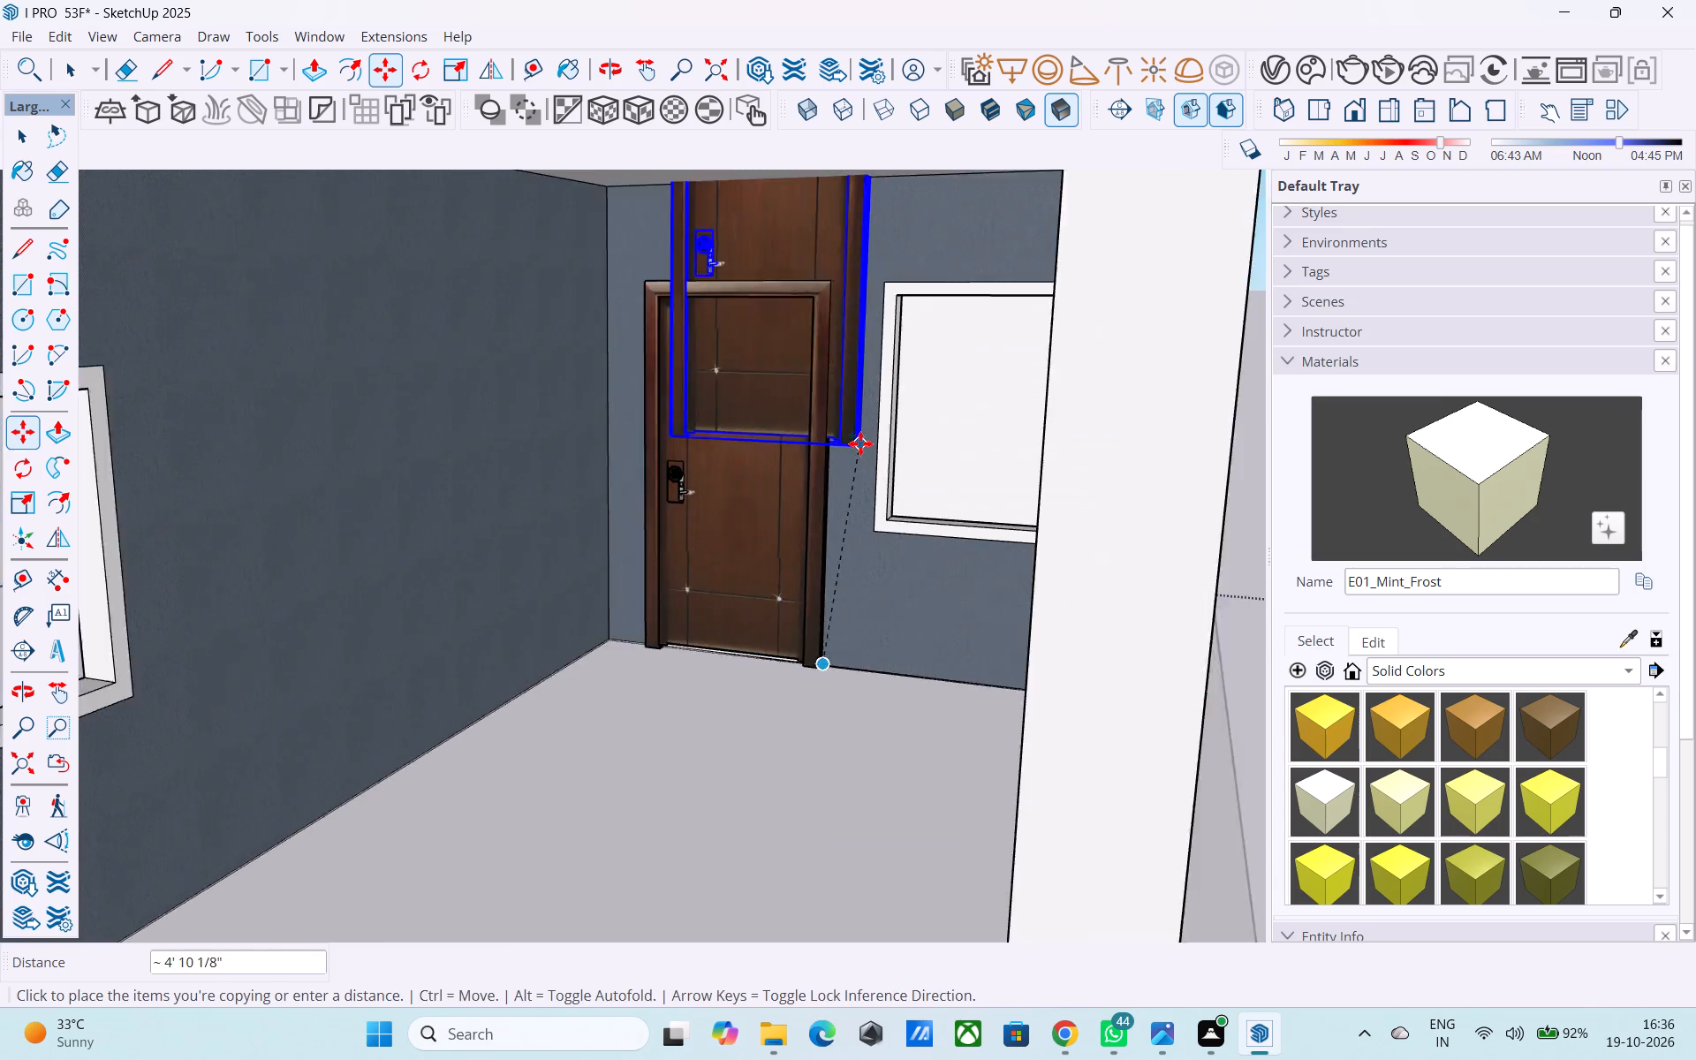
scroll(860, 443, "down", 6)
middle_click_drag(841, 473, 754, 860)
scroll(726, 700, "up", 9)
scroll(776, 643, "up", 2)
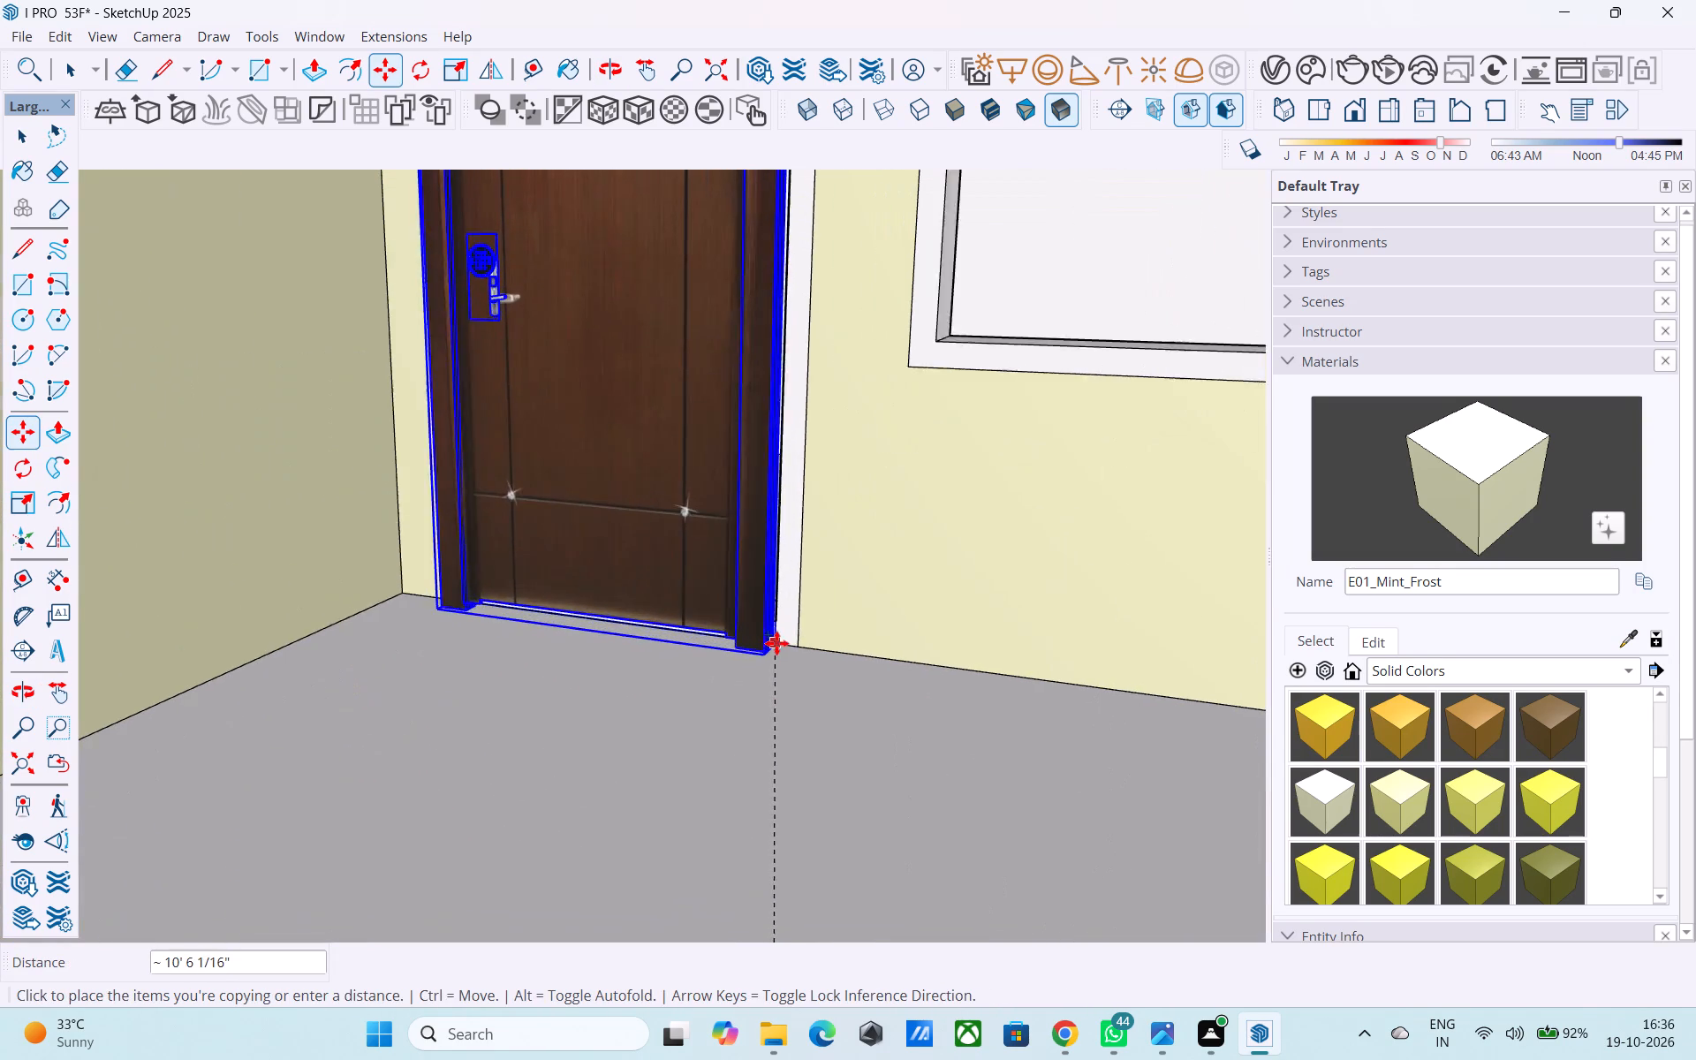
scroll(776, 643, "up", 11)
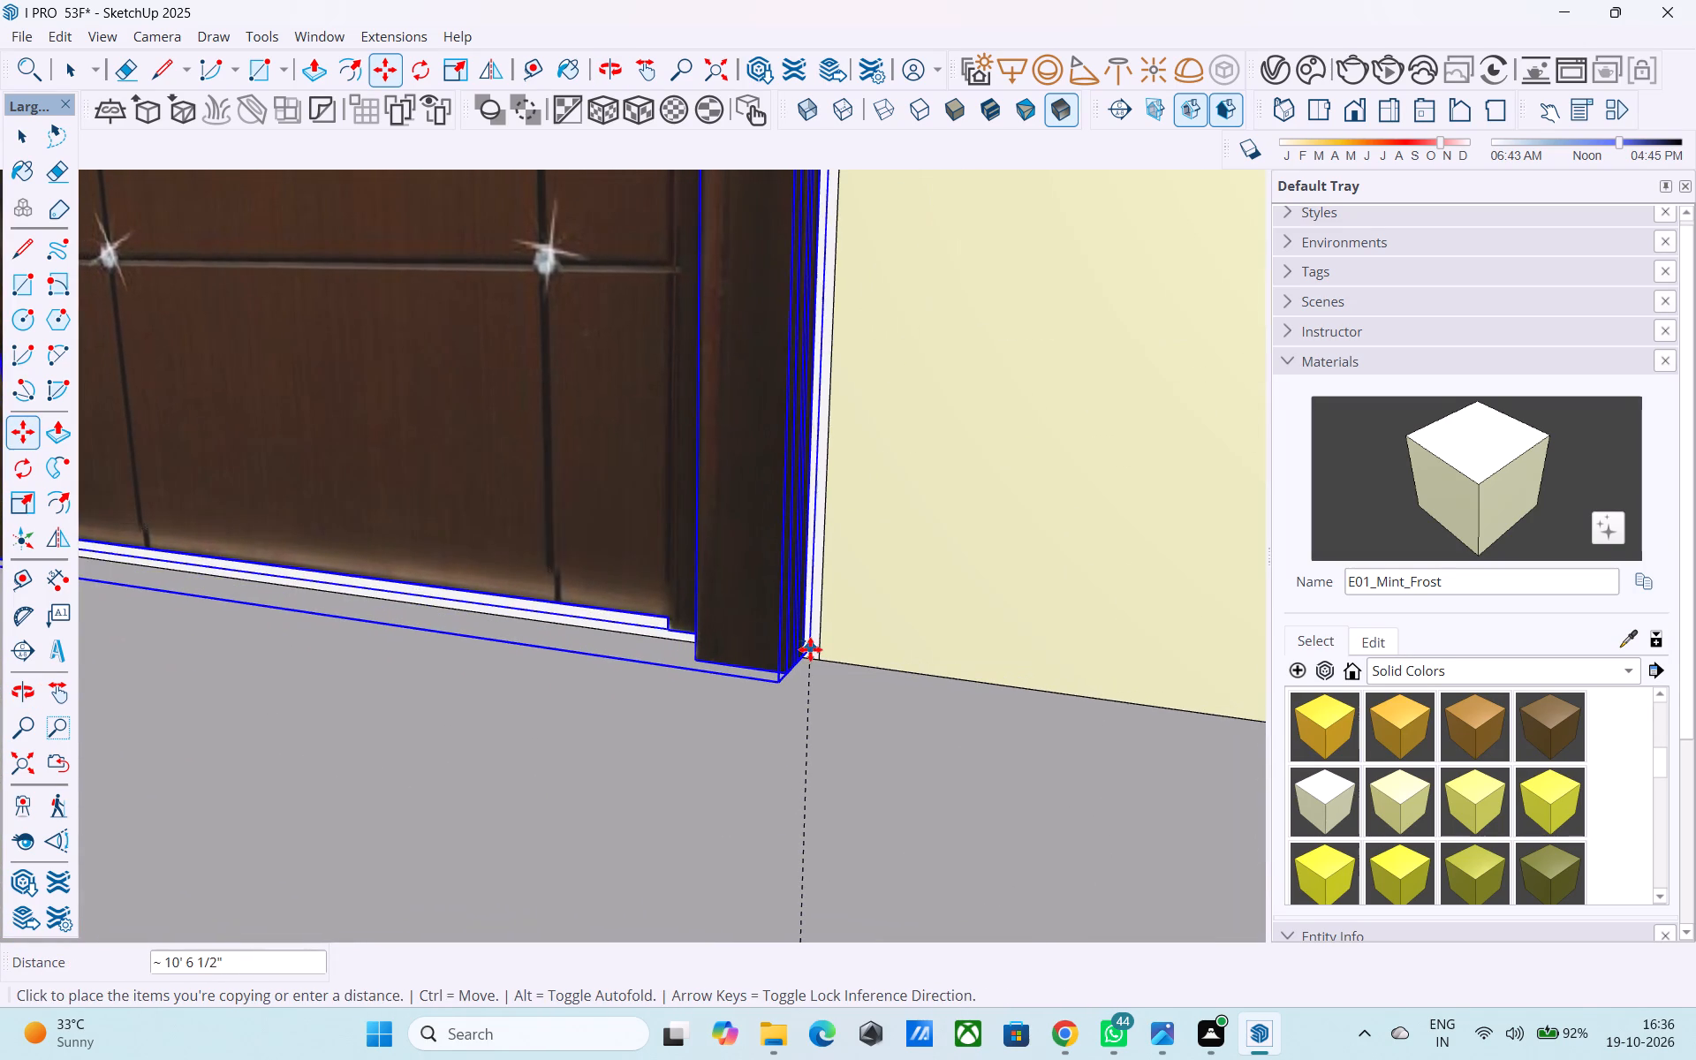
left_click(818, 654)
scroll(785, 601, "down", 7)
Copy the first-floor balcony door by its bottom corner up to the base of the top-floor terrace door opening.
middle_click_drag(776, 615, 417, 655)
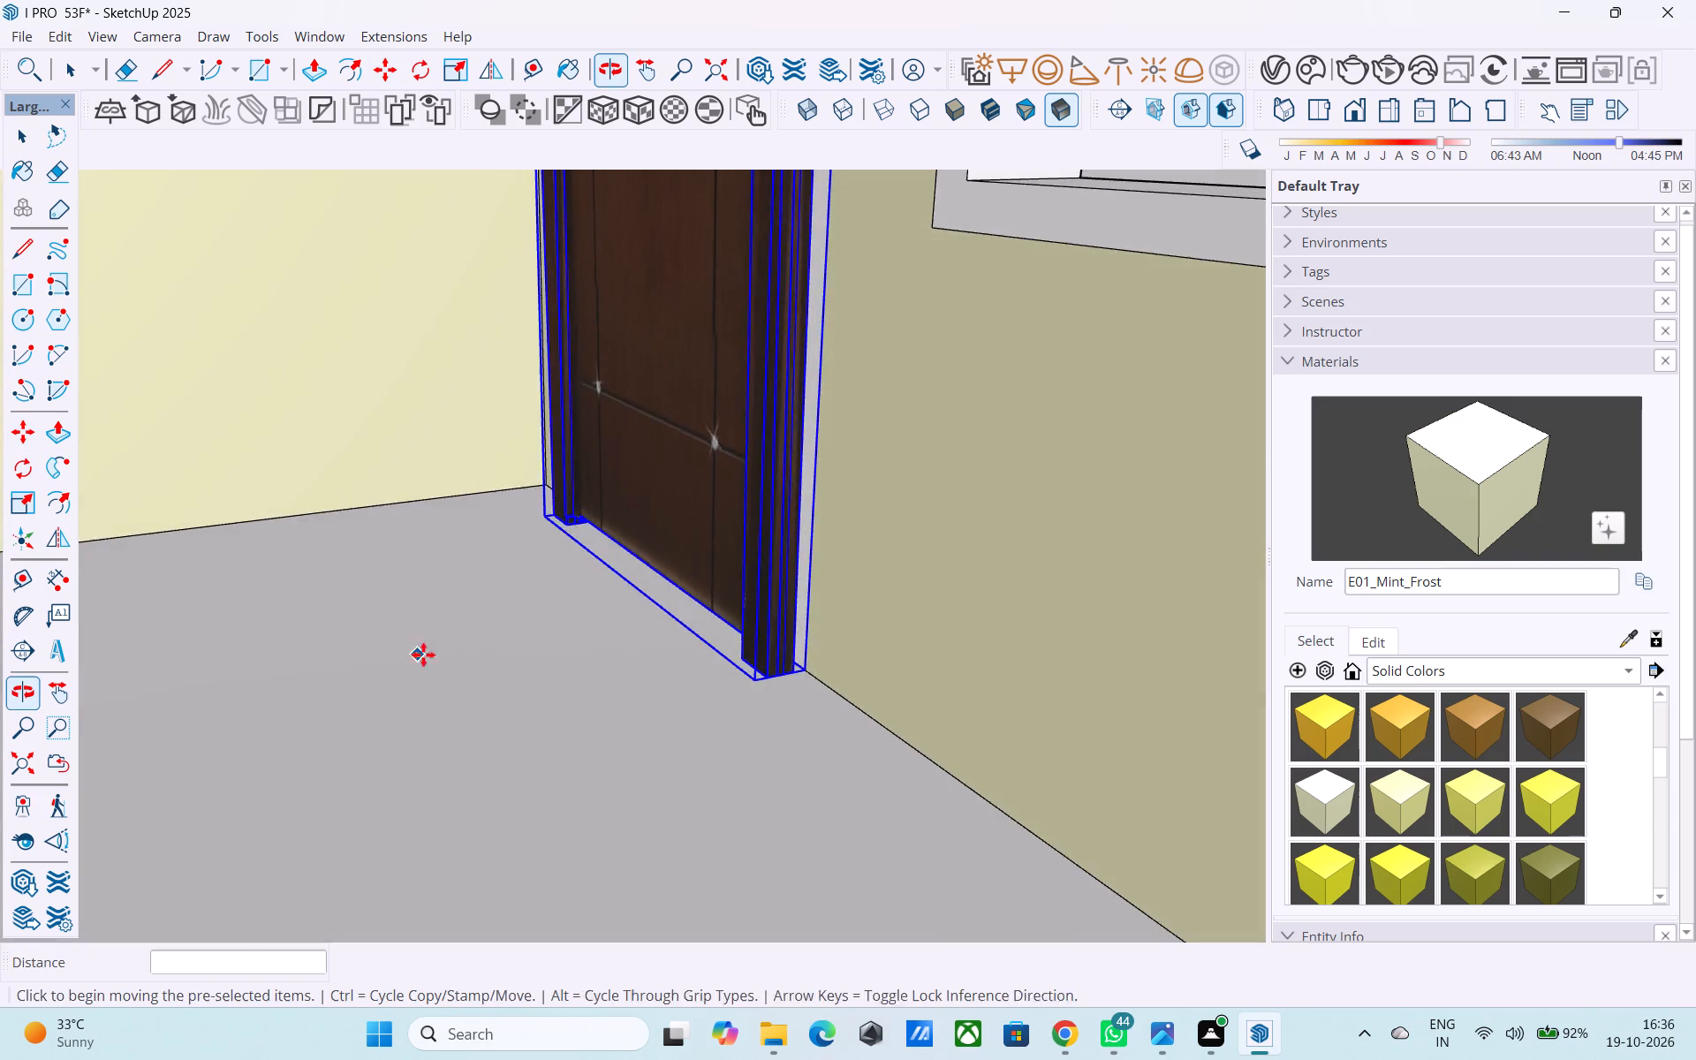
scroll(455, 644, "down", 16)
middle_click_drag(558, 678, 824, 656)
scroll(635, 657, "down", 11)
middle_click_drag(594, 657, 739, 579)
scroll(730, 587, "up", 2)
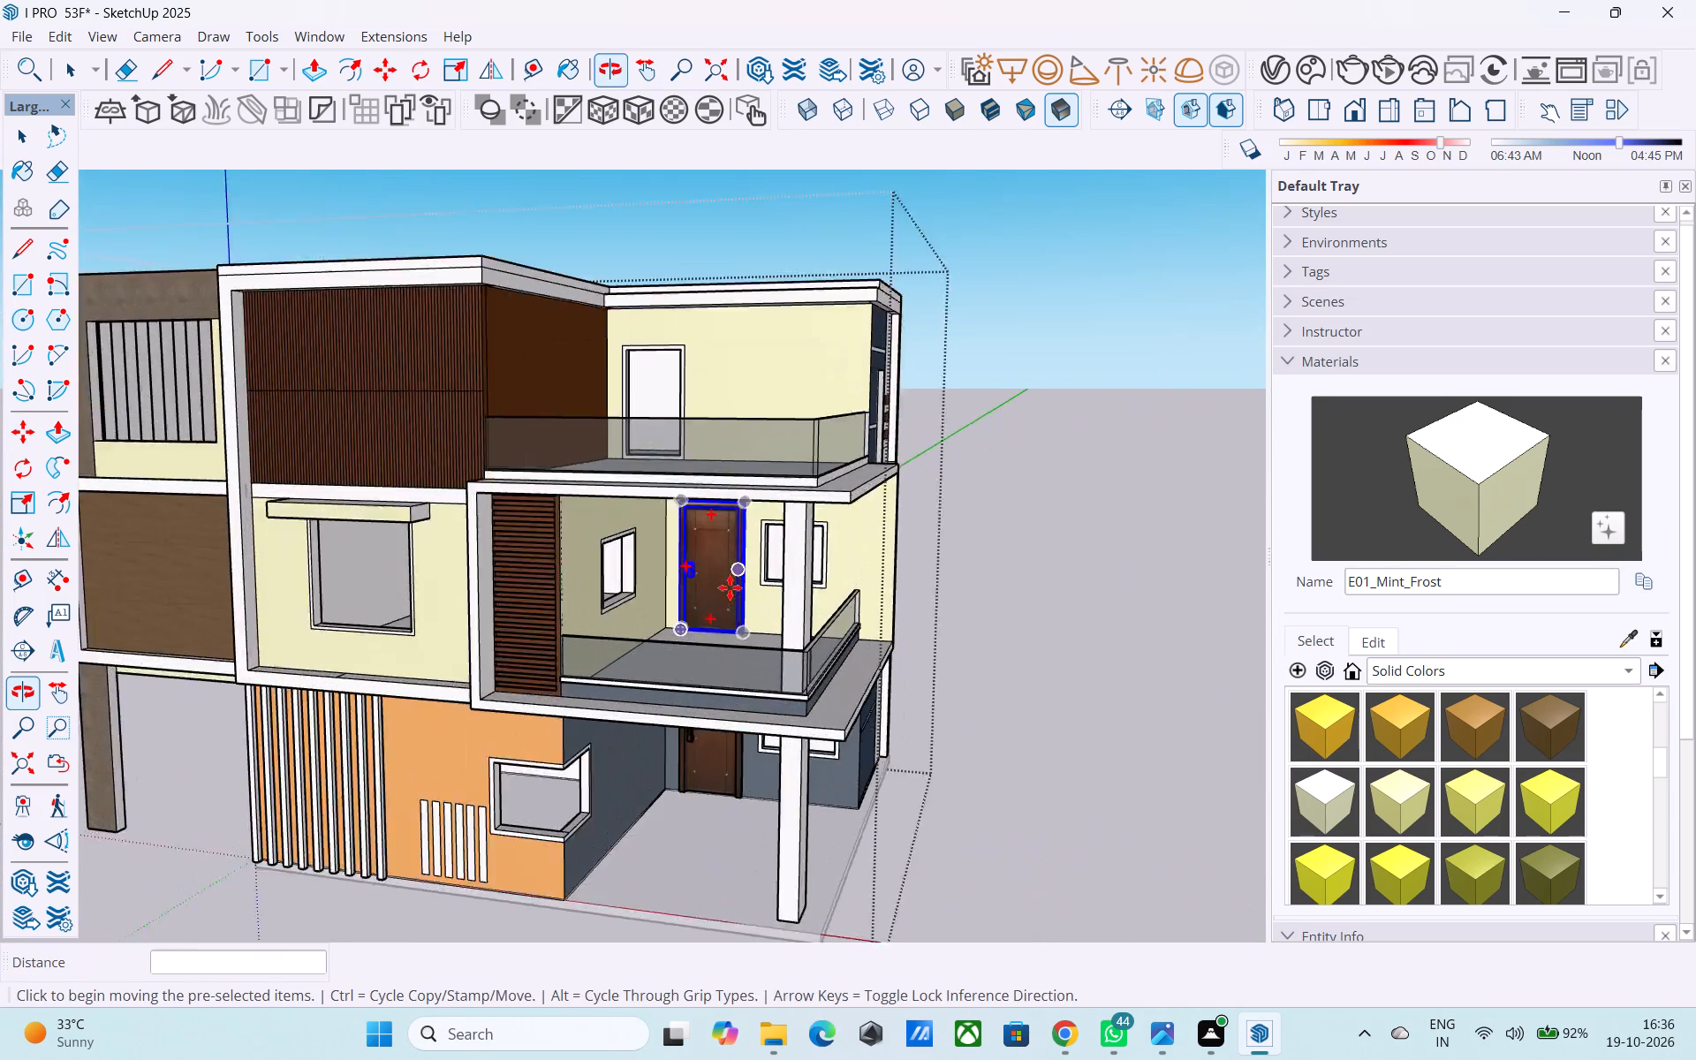
scroll(730, 587, "up", 20)
middle_click_drag(753, 639, 723, 653)
scroll(730, 655, "up", 4)
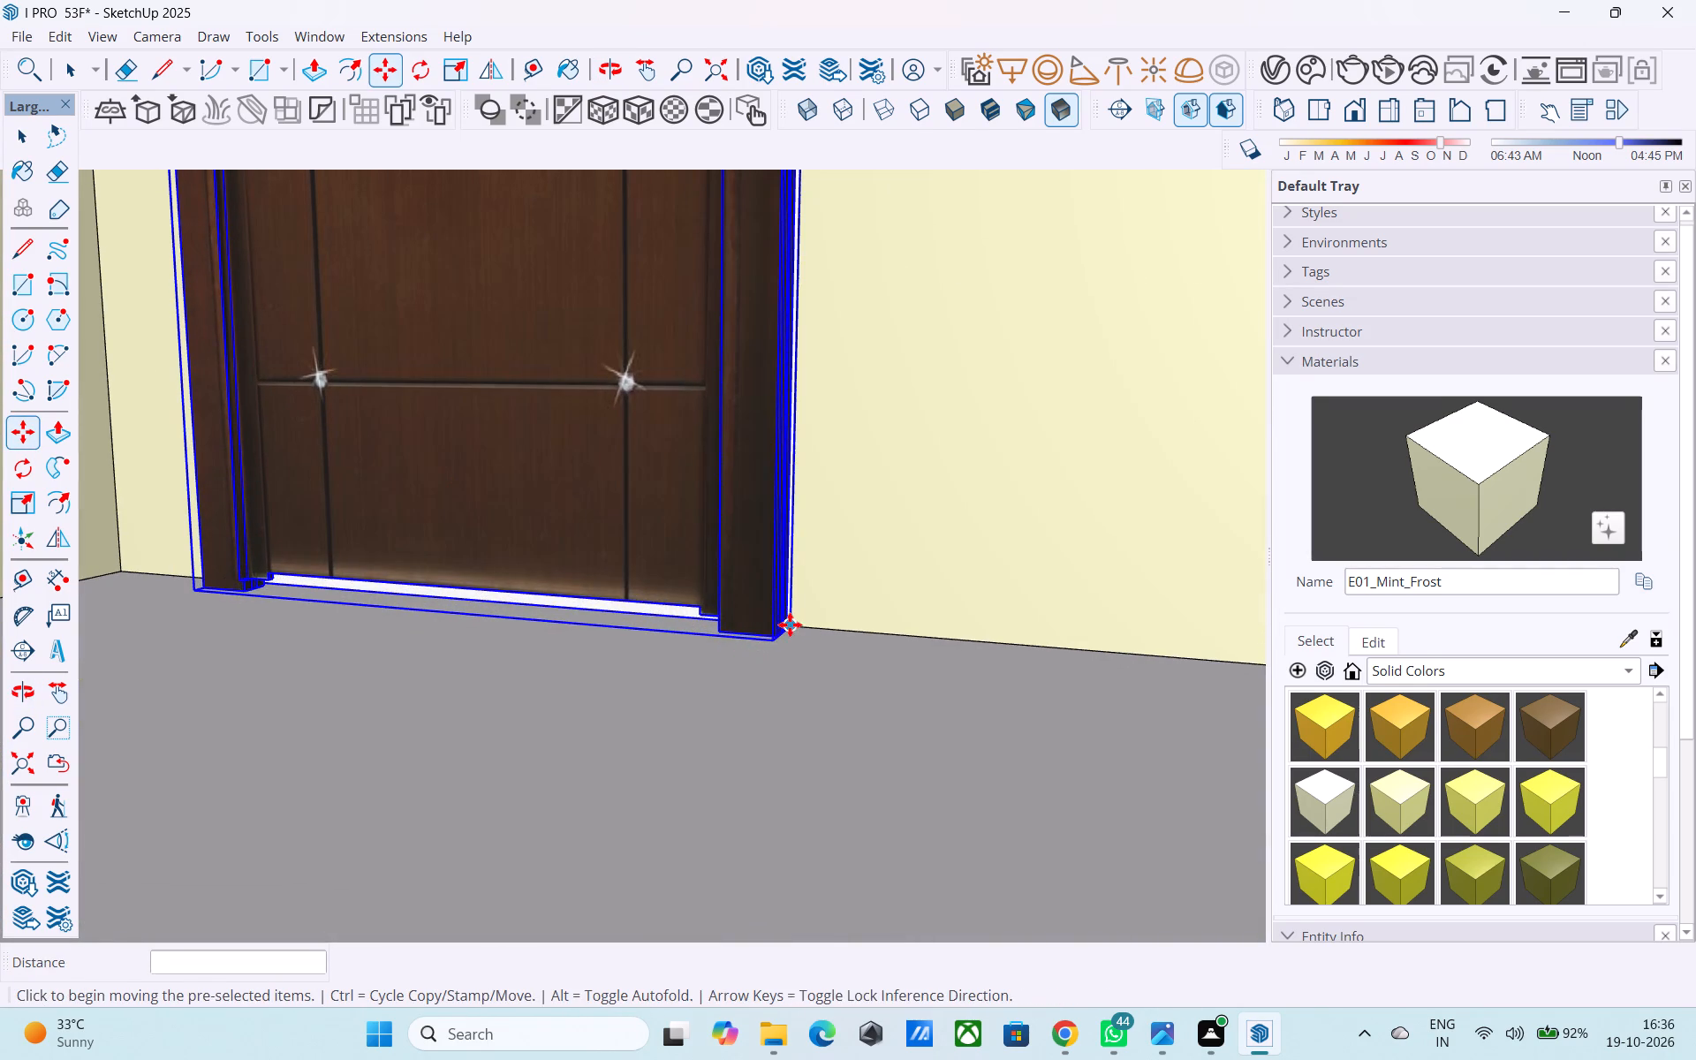
left_click(790, 622)
scroll(800, 436, "down", 15)
middle_click_drag(734, 563, 628, 973)
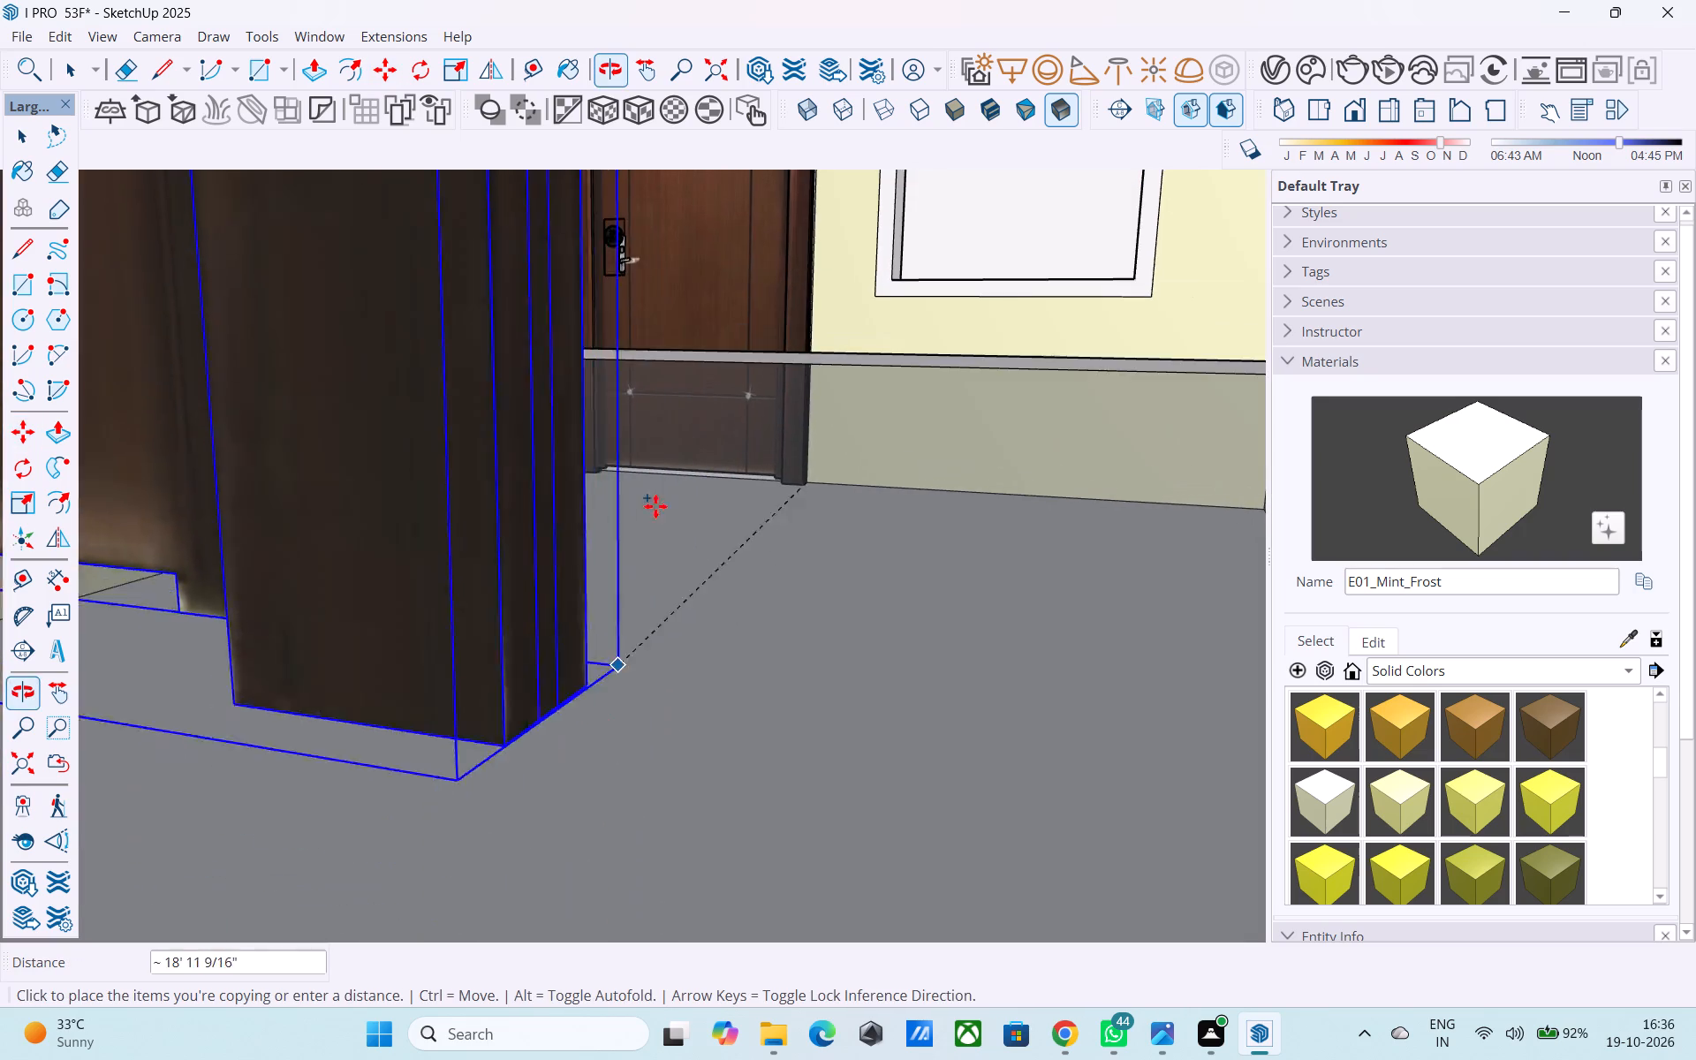
scroll(682, 462, "down", 20)
scroll(682, 462, "down", 4)
middle_click_drag(697, 315, 586, 867, "shift")
scroll(491, 706, "up", 6)
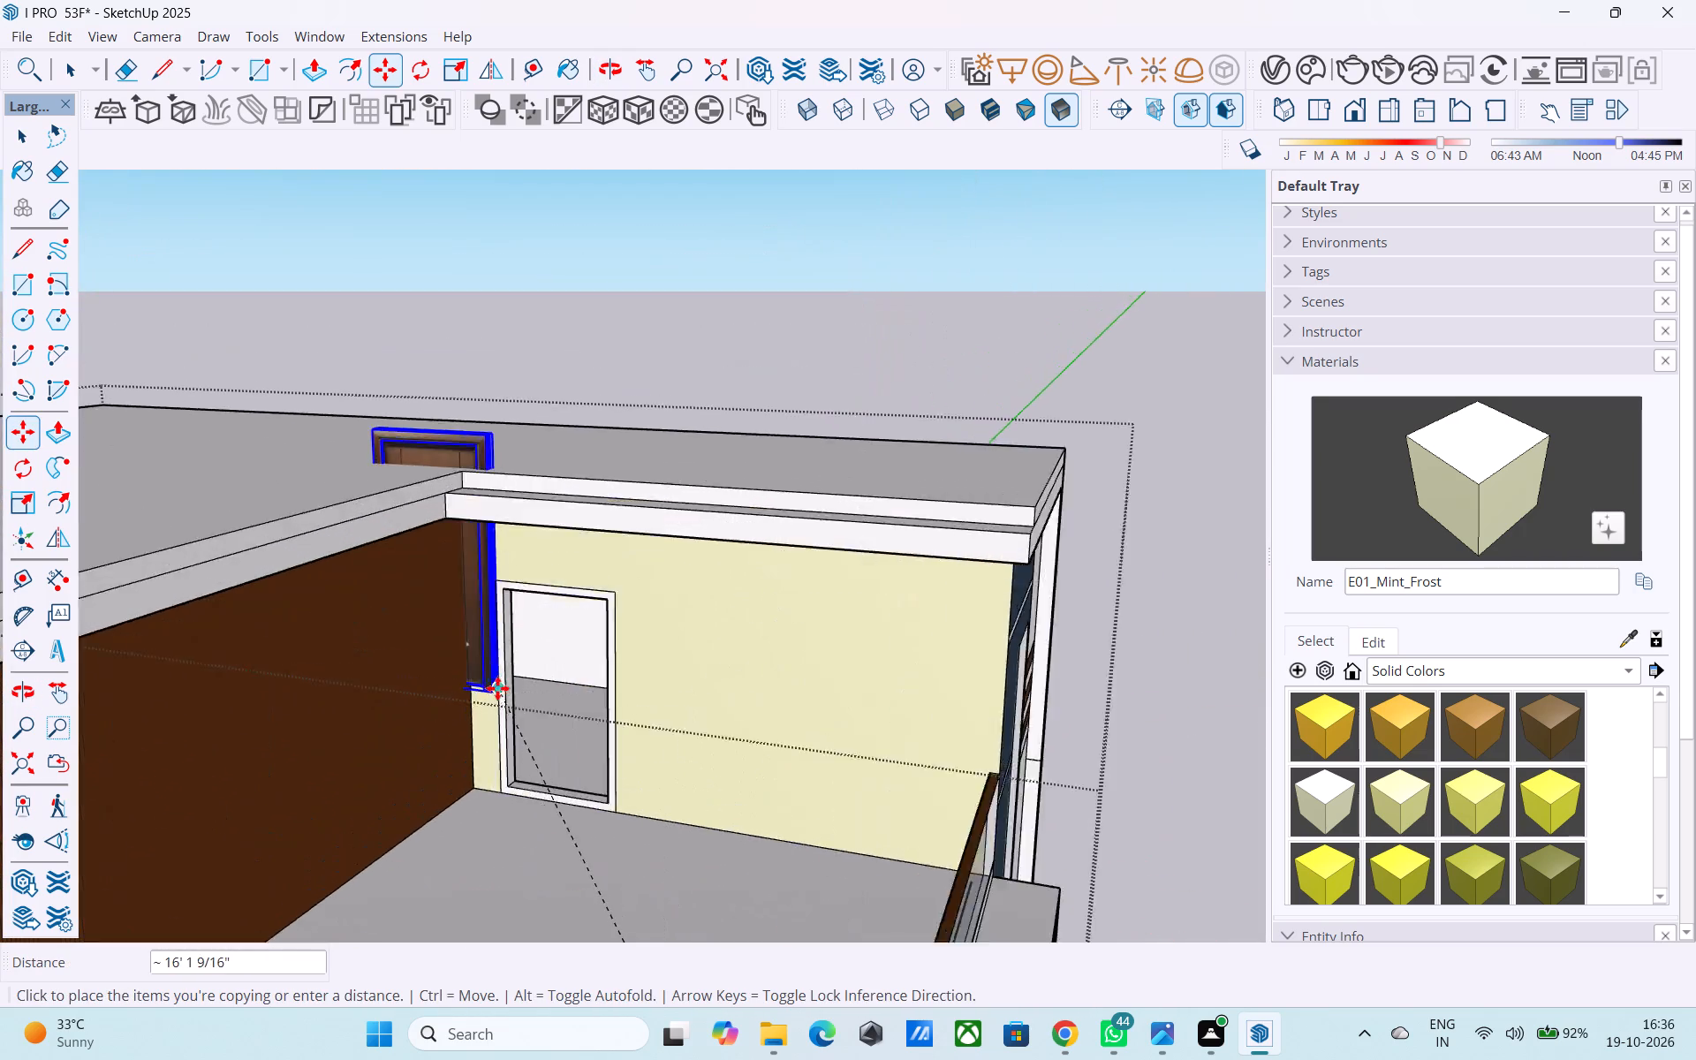
scroll(497, 688, "up", 7)
left_click(739, 914)
Examine the fitted doors on all three floors from around the outside of the house.
scroll(747, 742, "down", 8)
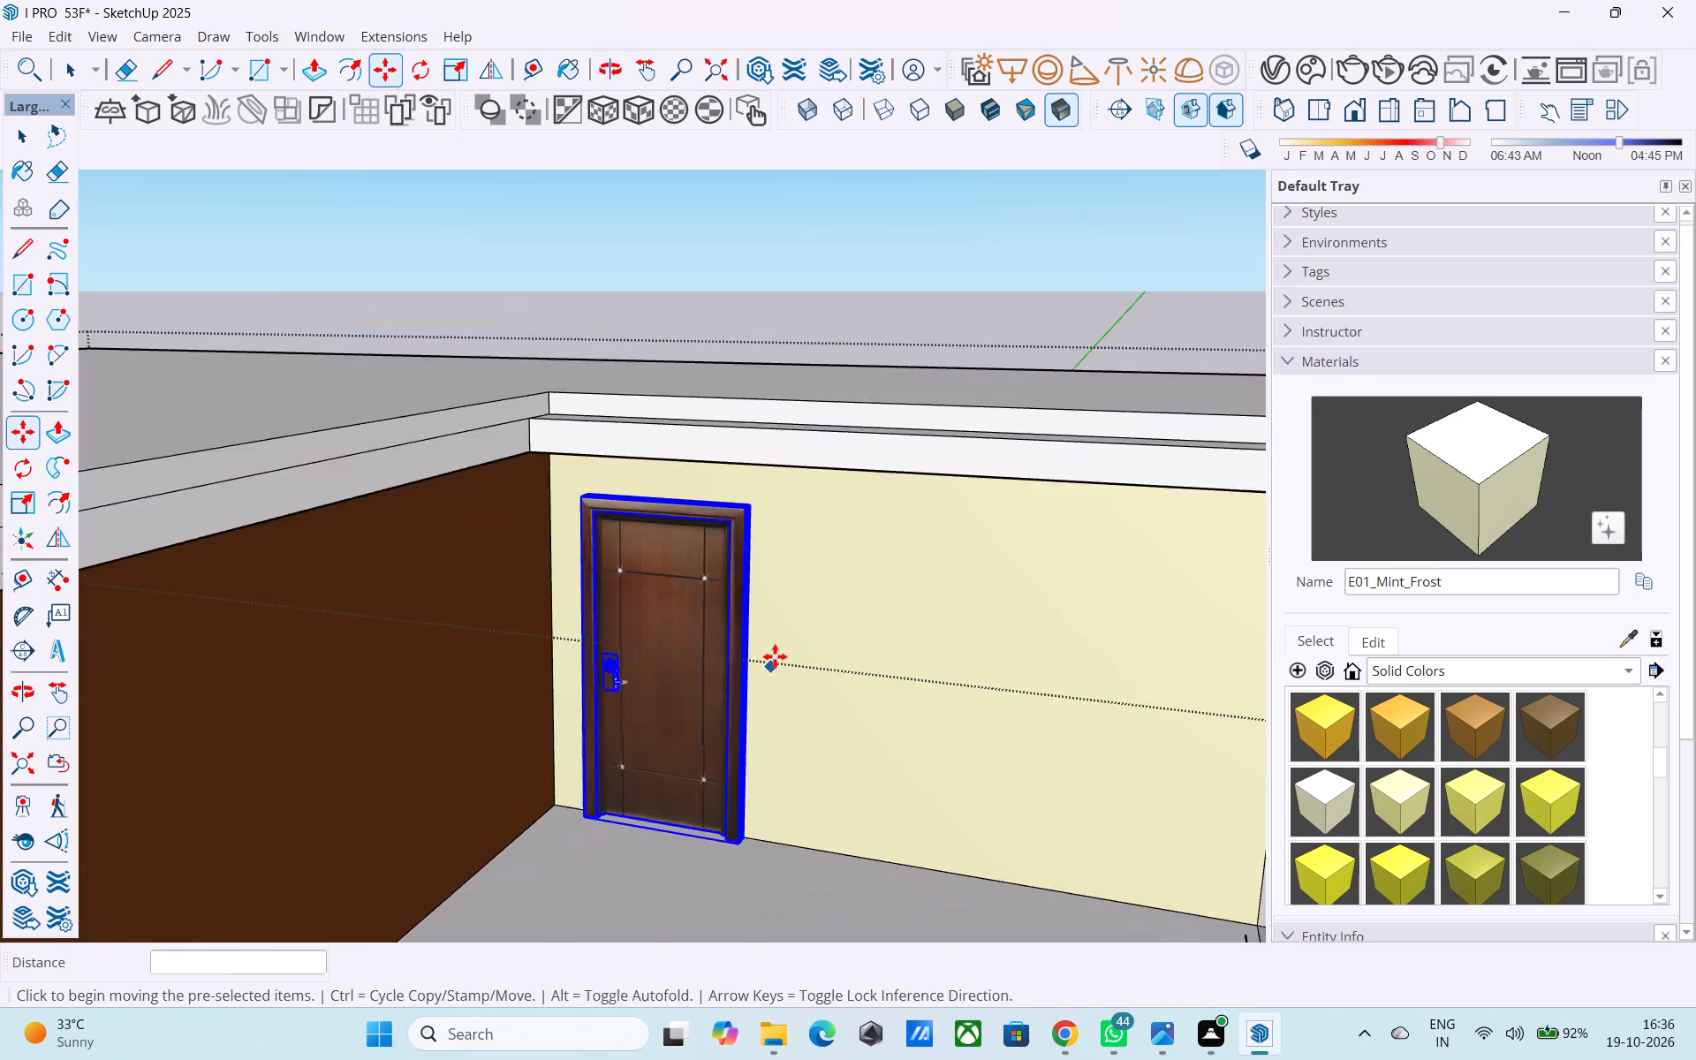
scroll(775, 656, "down", 12)
middle_click_drag(802, 724, 670, 670)
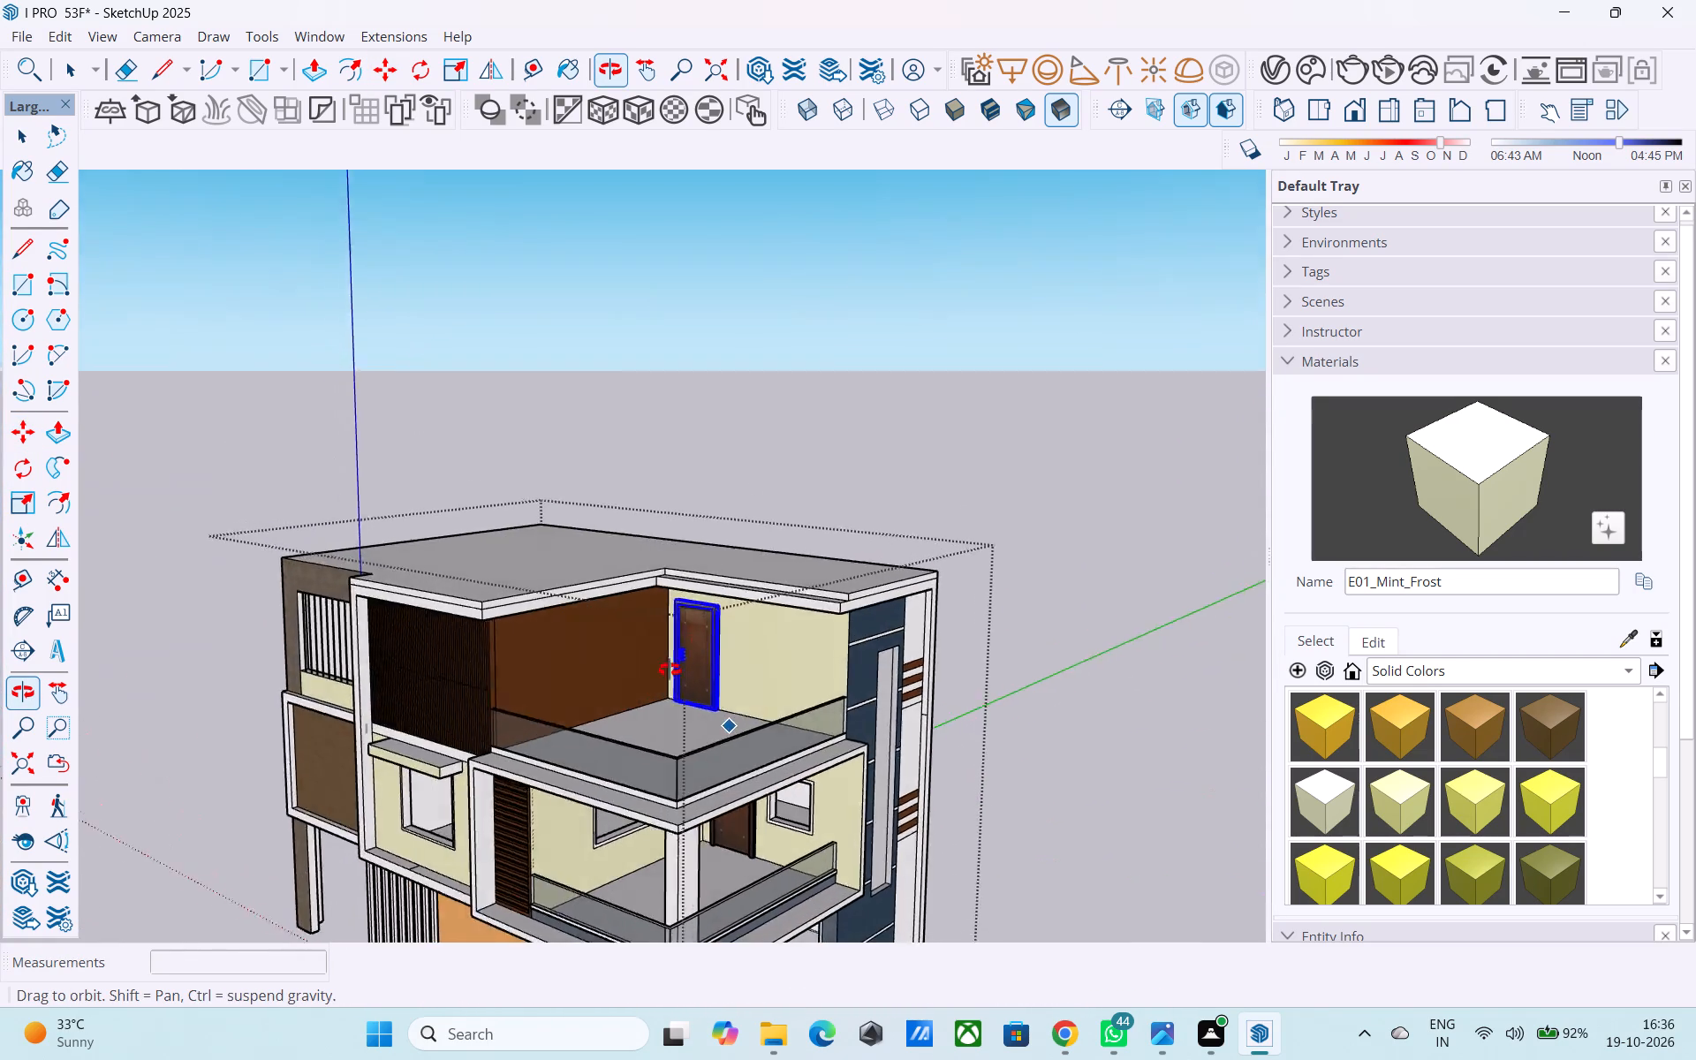
middle_click_drag(670, 670, 743, 596)
scroll(746, 592, "down", 5)
middle_click_drag(744, 599, 855, 679)
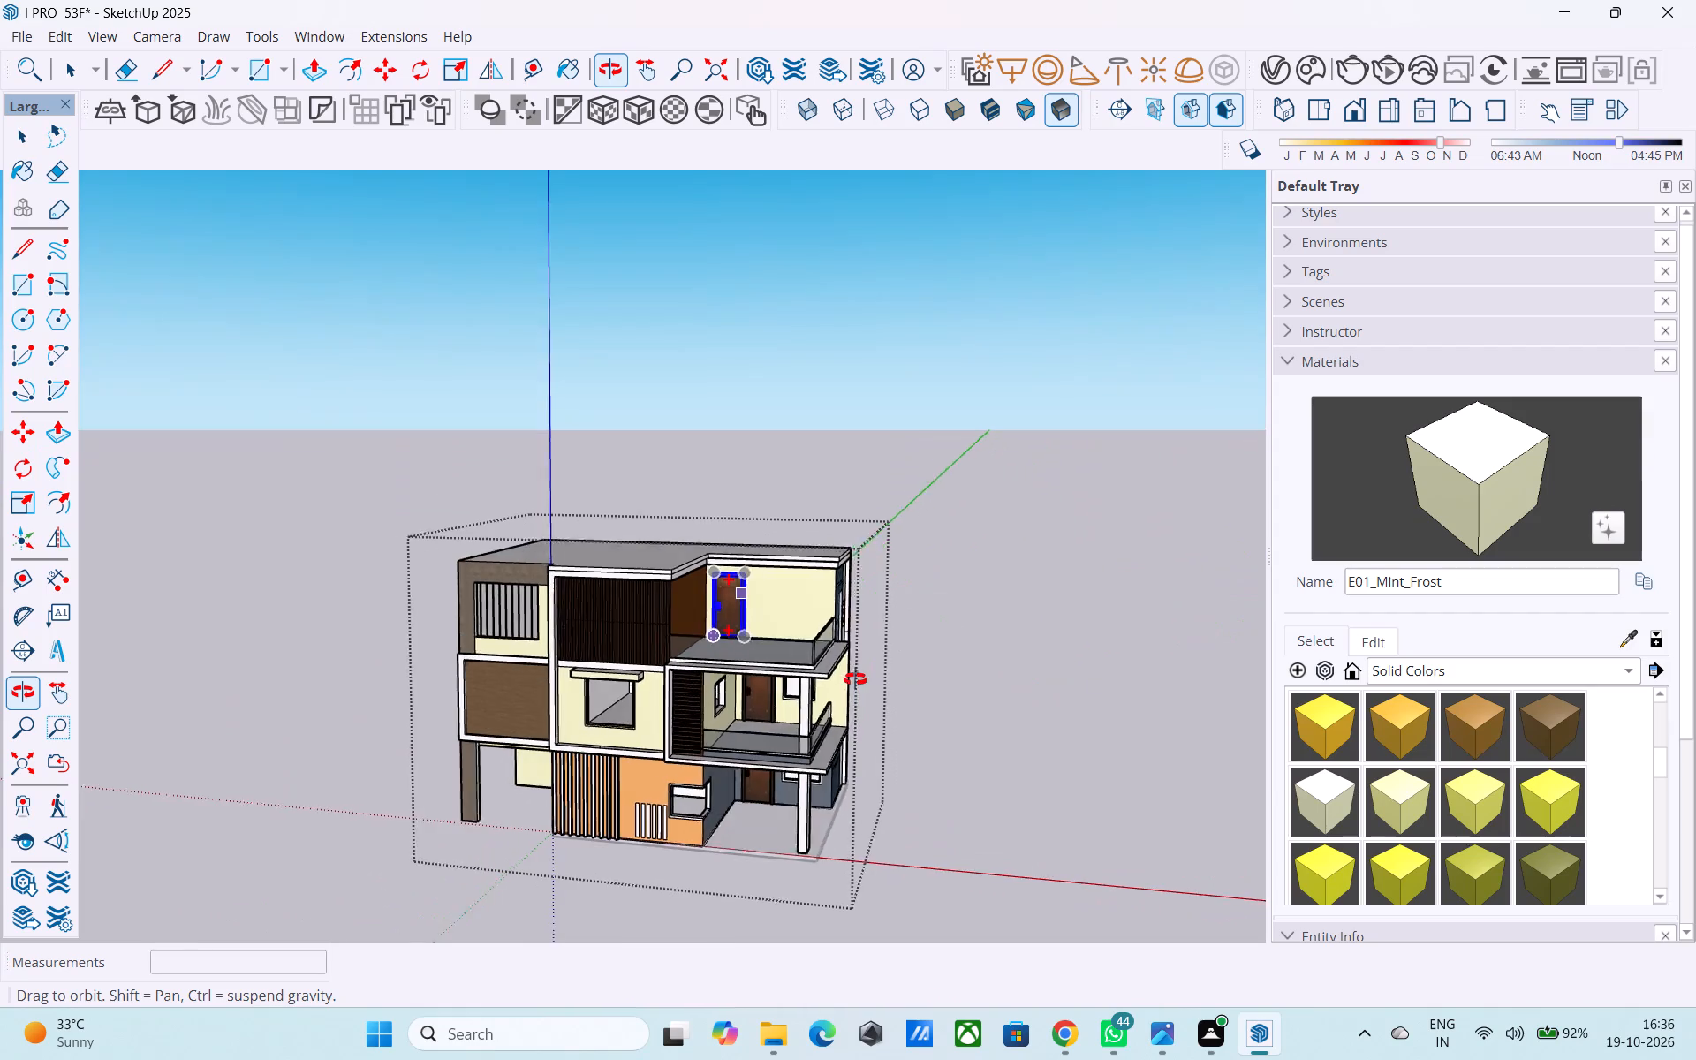
middle_click_drag(855, 679, 647, 471)
middle_click_drag(772, 542, 672, 563)
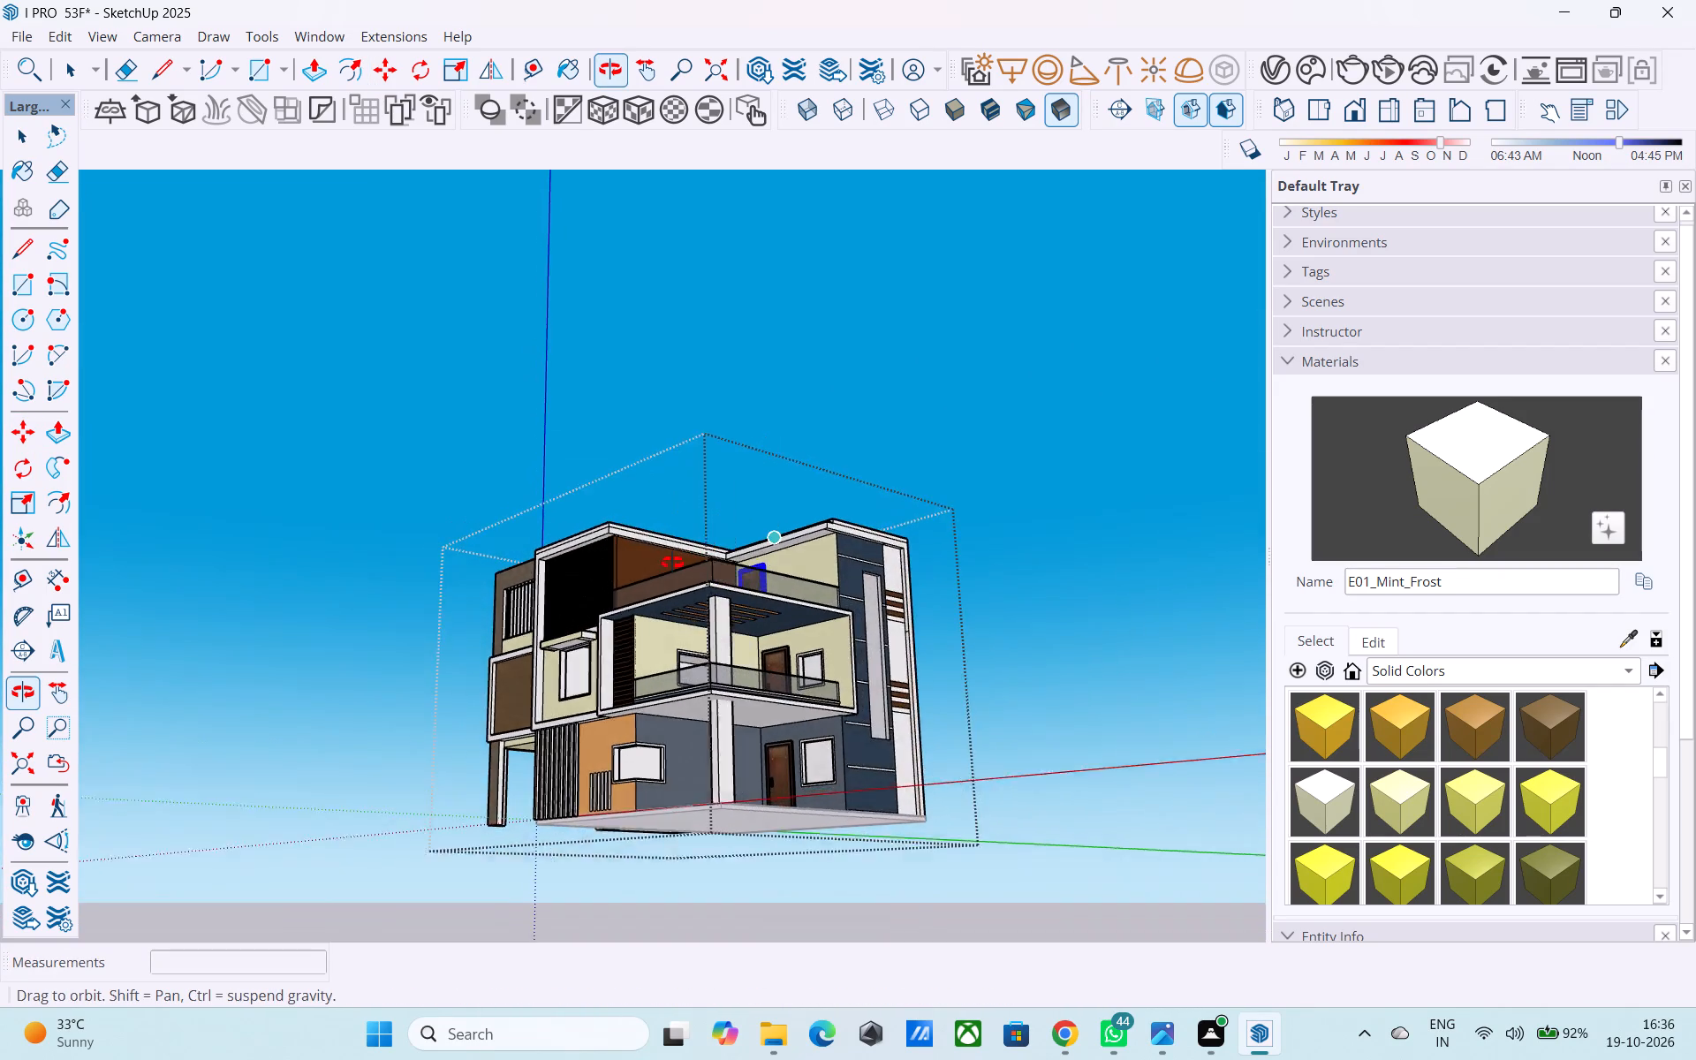
middle_click_drag(672, 563, 672, 564)
scroll(672, 564, "up", 5)
scroll(685, 575, "down", 2)
middle_click_drag(685, 575, 731, 592)
key("space")
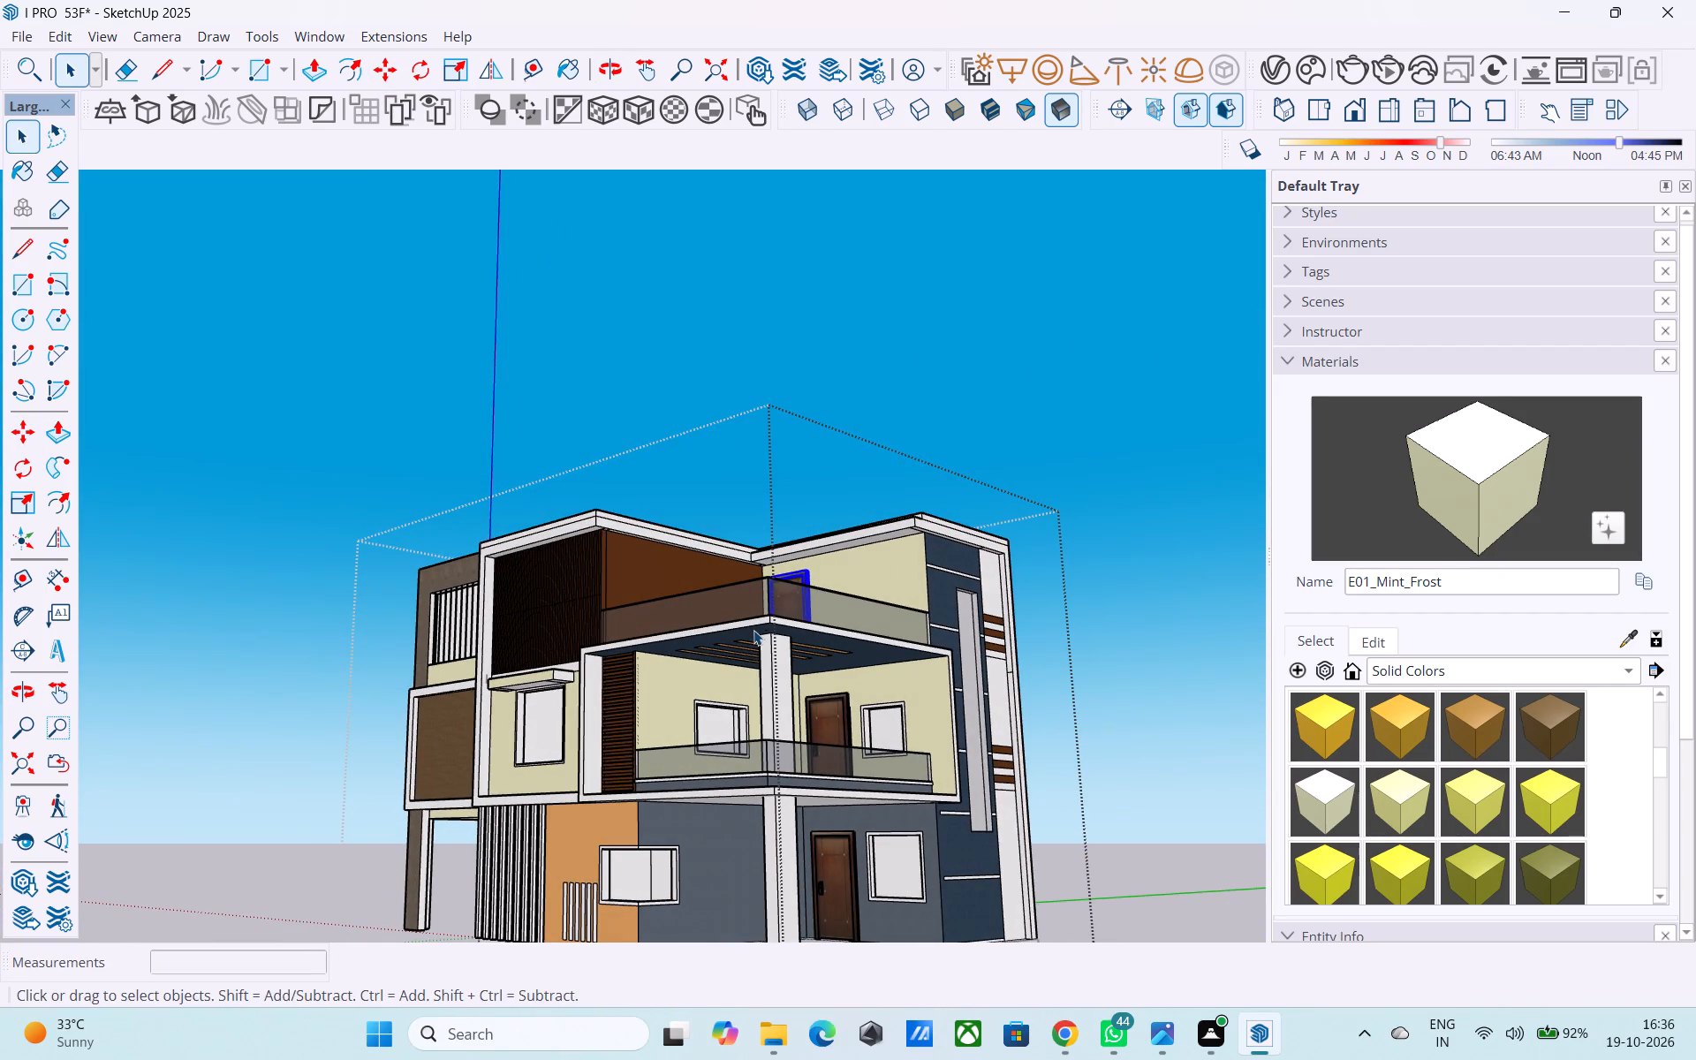
scroll(753, 630, "down", 4)
middle_click_drag(753, 628, 746, 694)
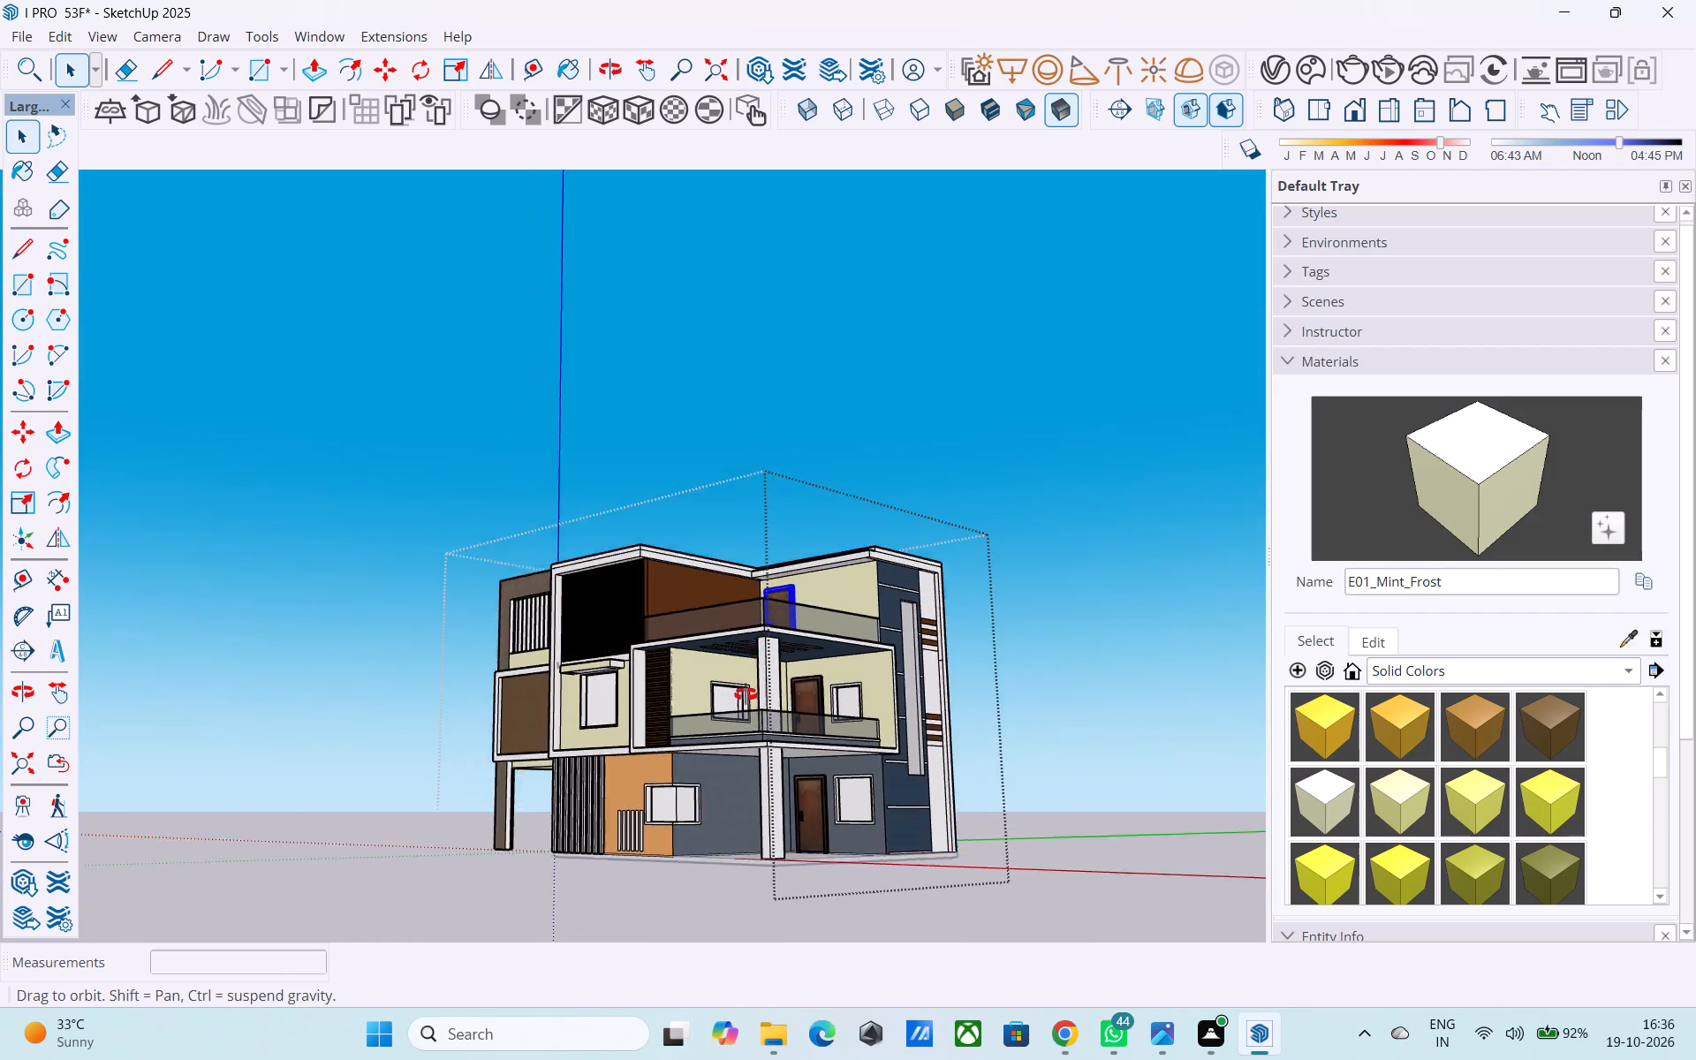
middle_click_drag(746, 694, 866, 689)
middle_click_drag(736, 735, 613, 767)
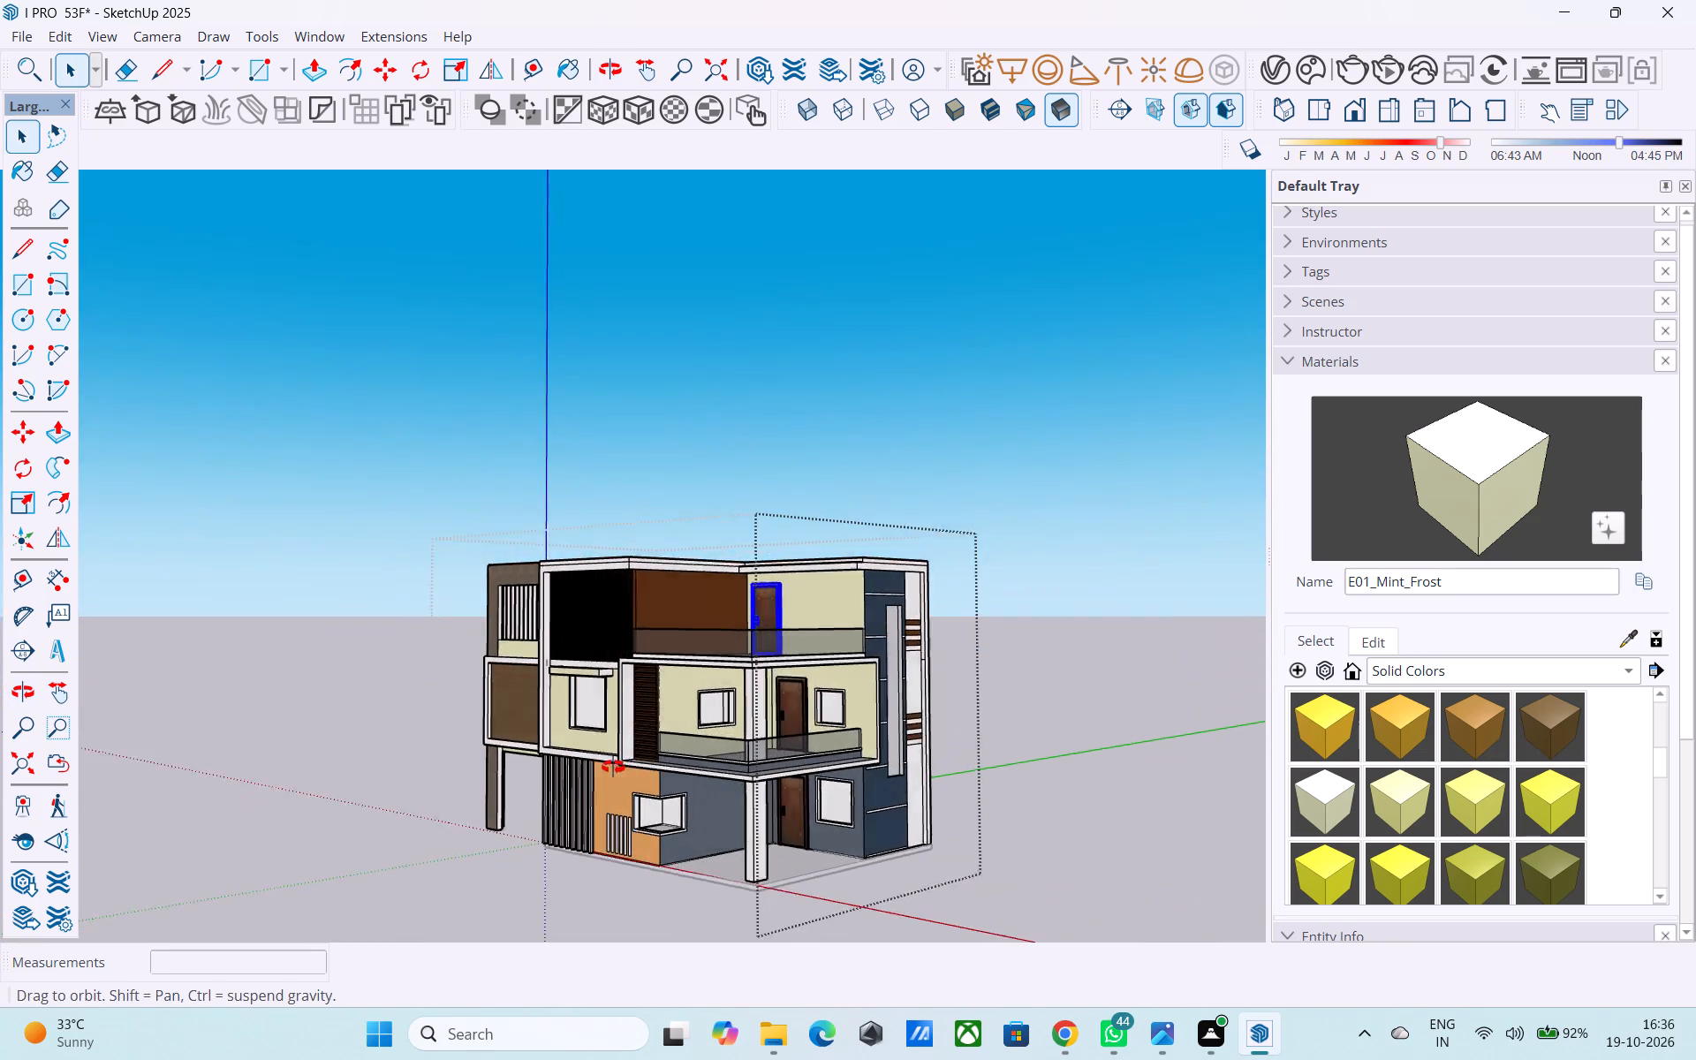
middle_click_drag(613, 767, 416, 789)
middle_click_drag(632, 738, 748, 679)
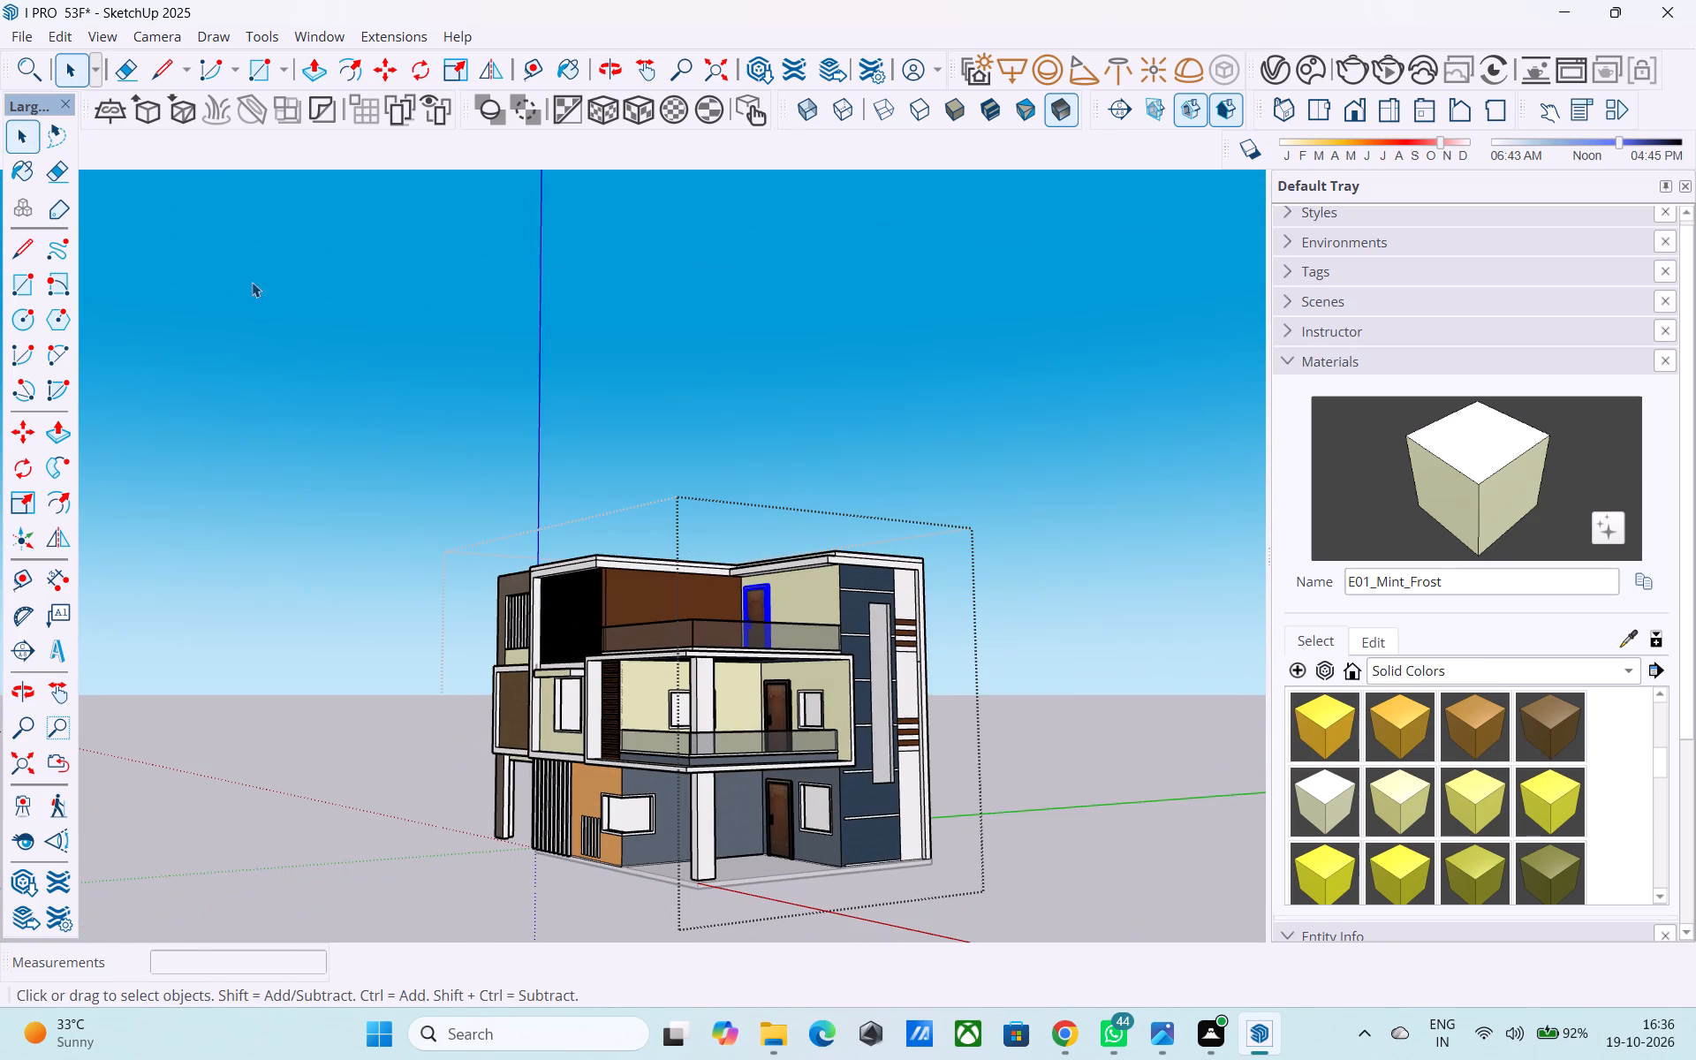
Import the 3D window collection model from Downloads and place it on the ground beside the house.
left_click(26, 35)
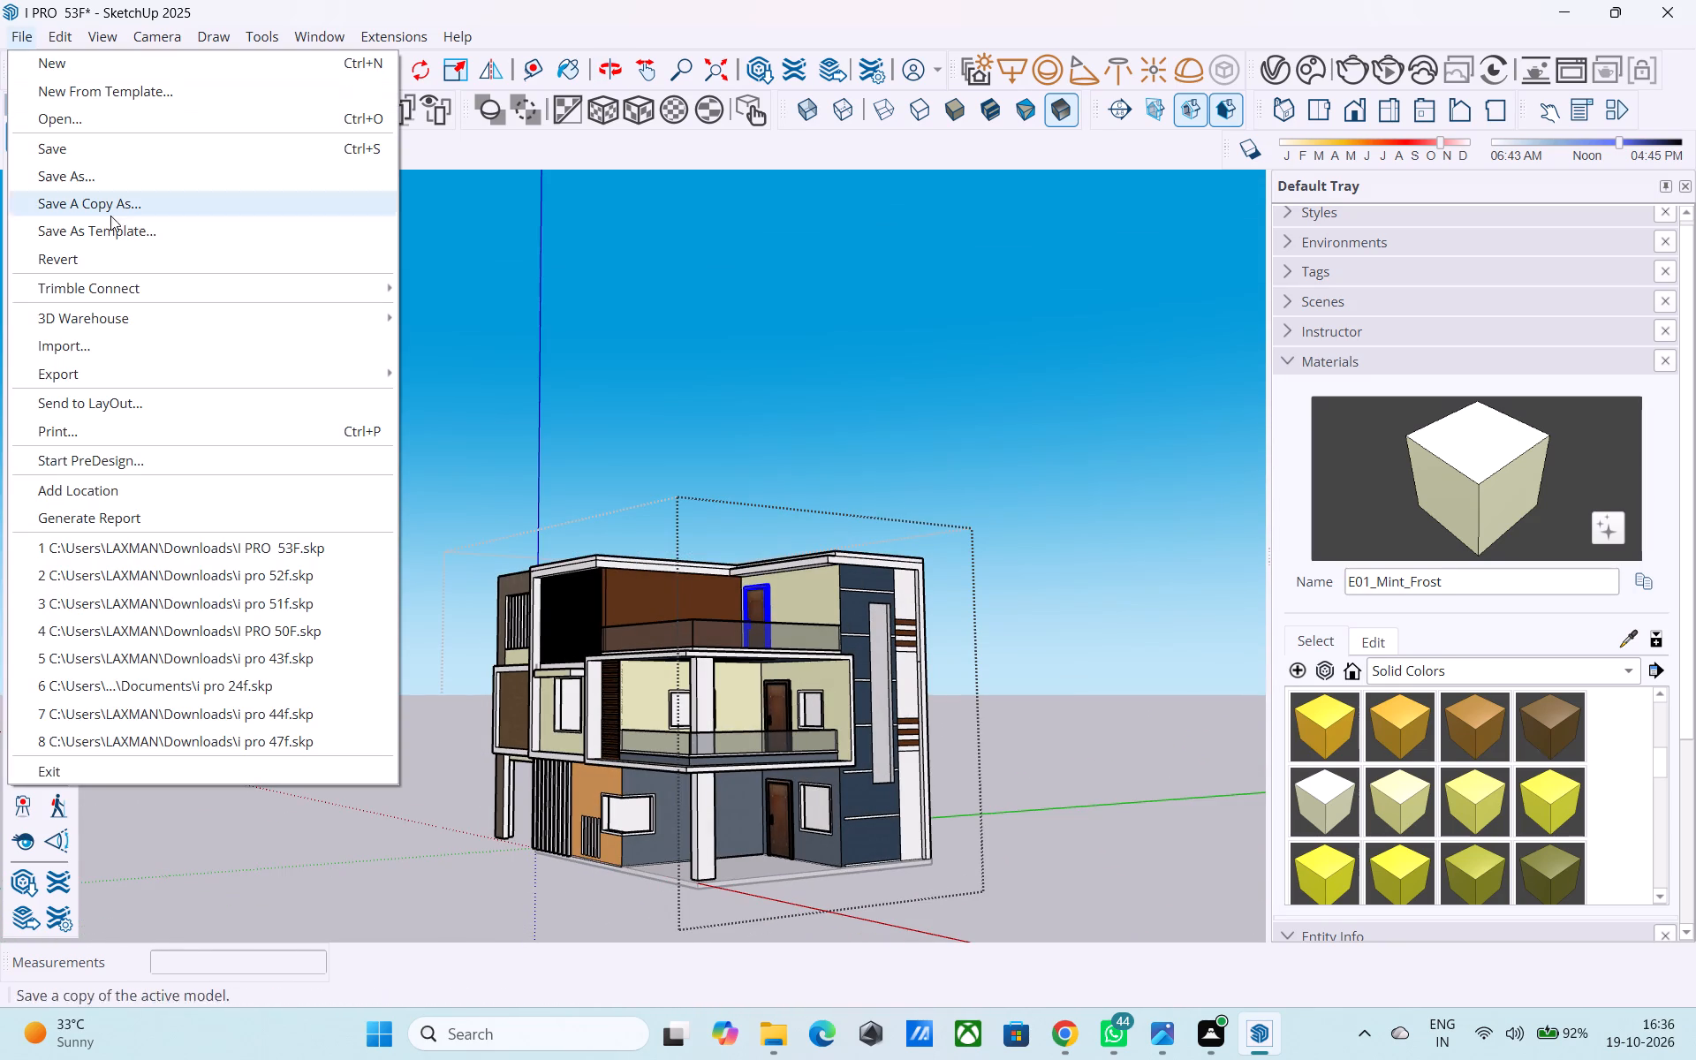
left_click(132, 359)
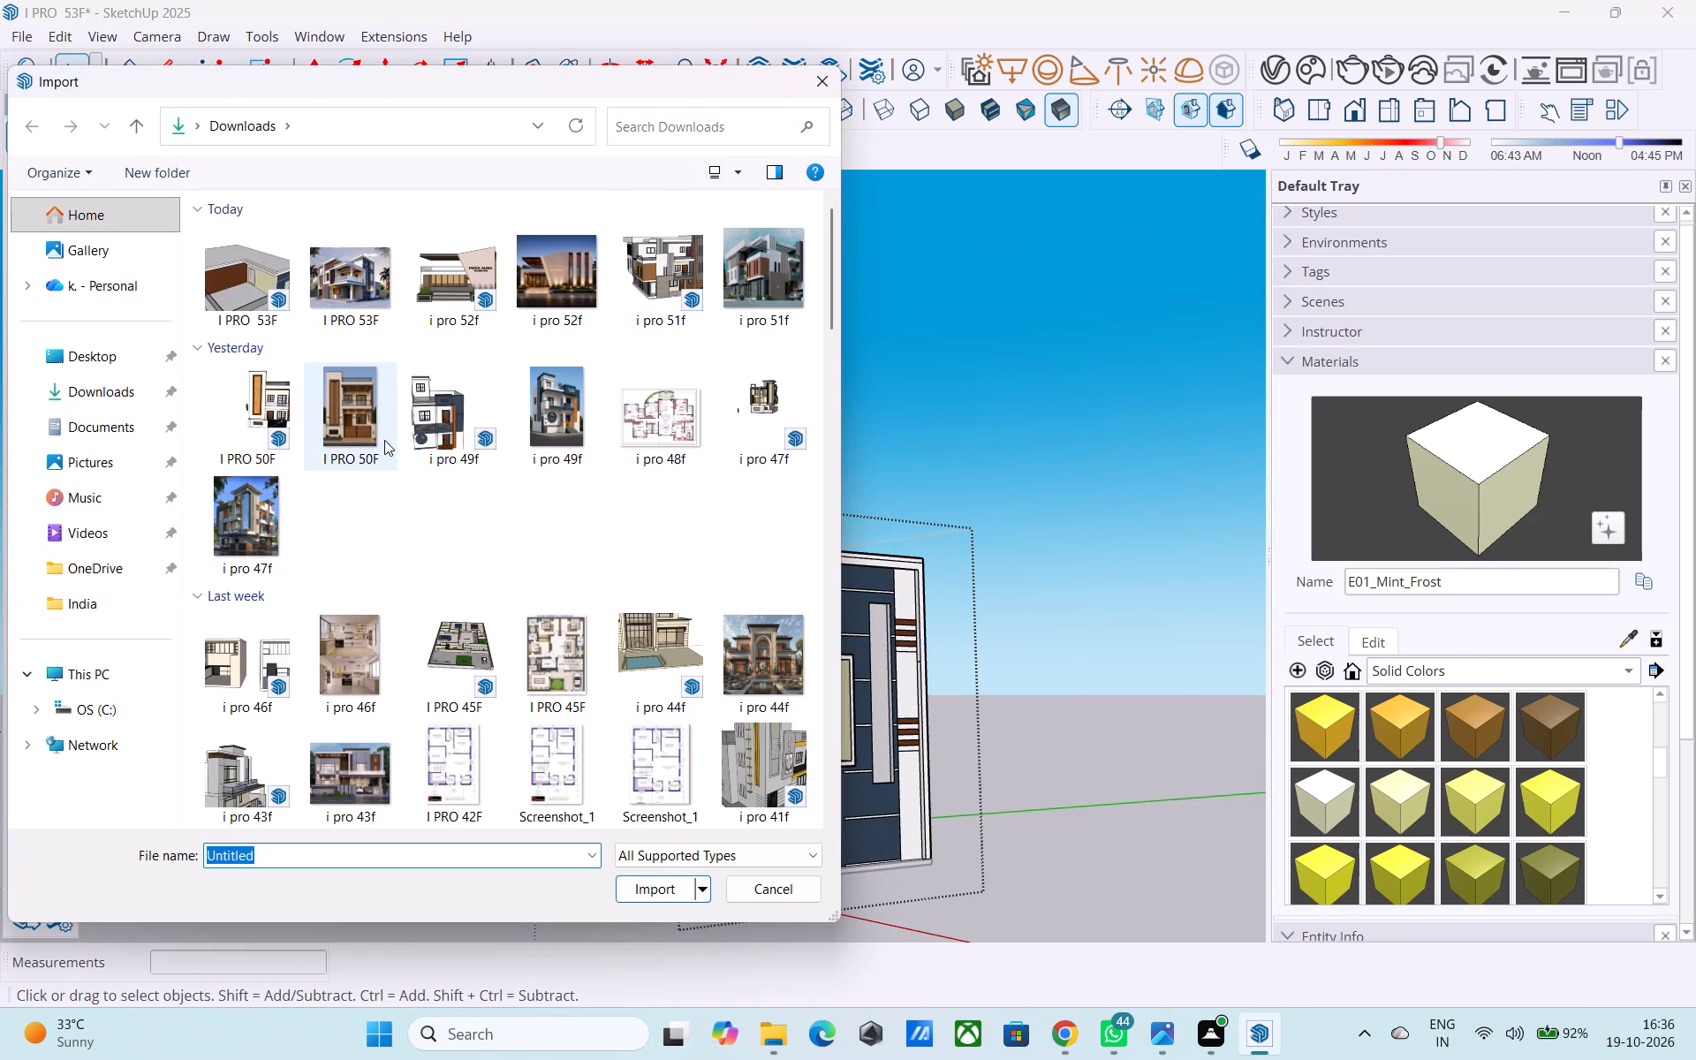
scroll(428, 428, "down", 3)
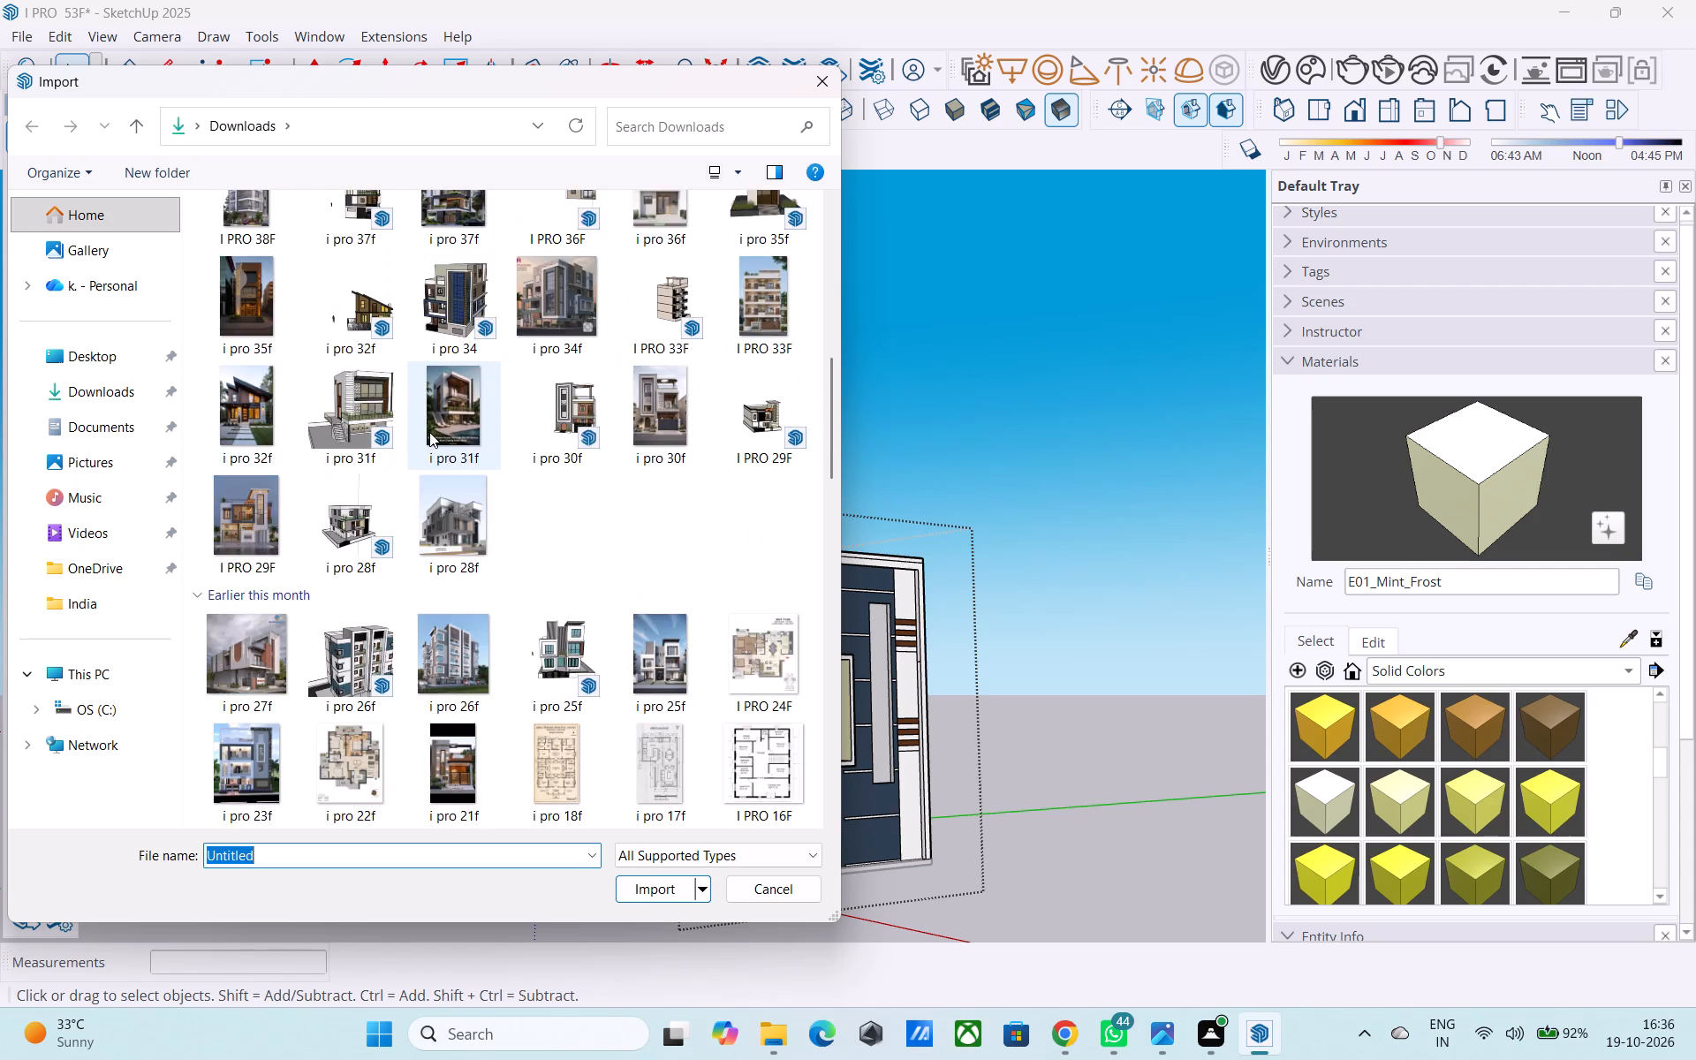
scroll(429, 433, "down", 6)
scroll(436, 440, "up", 1)
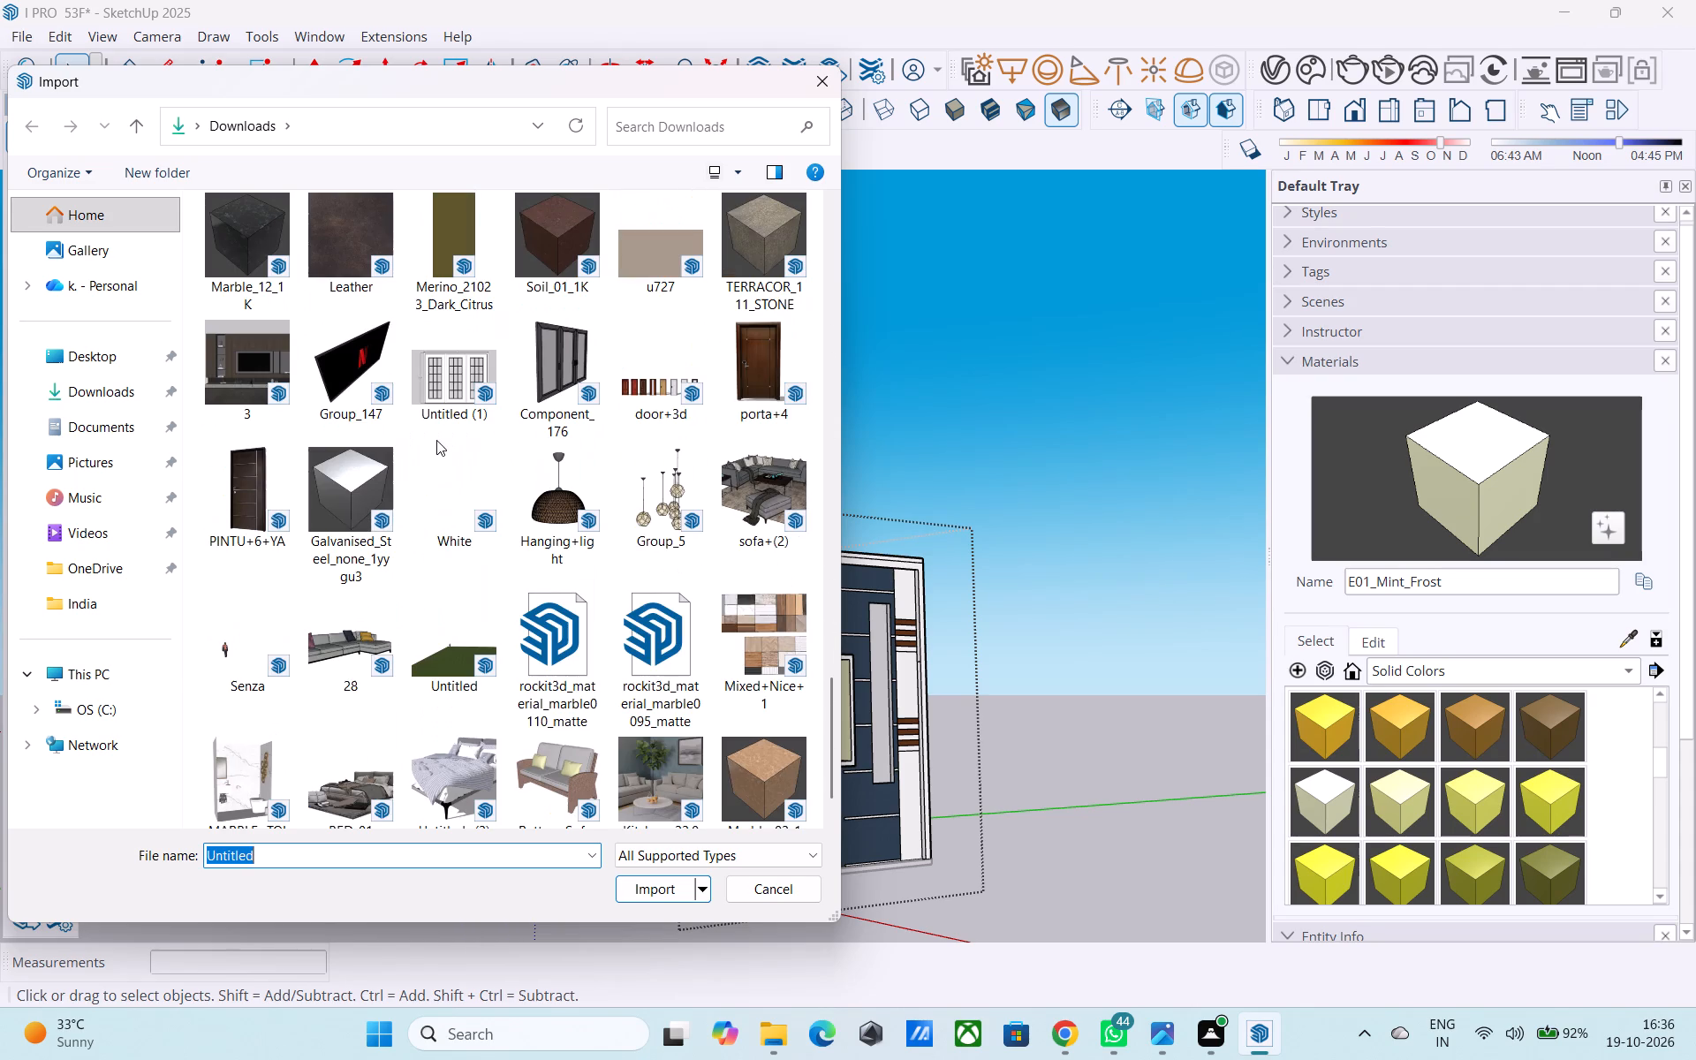
scroll(567, 399, "up", 1)
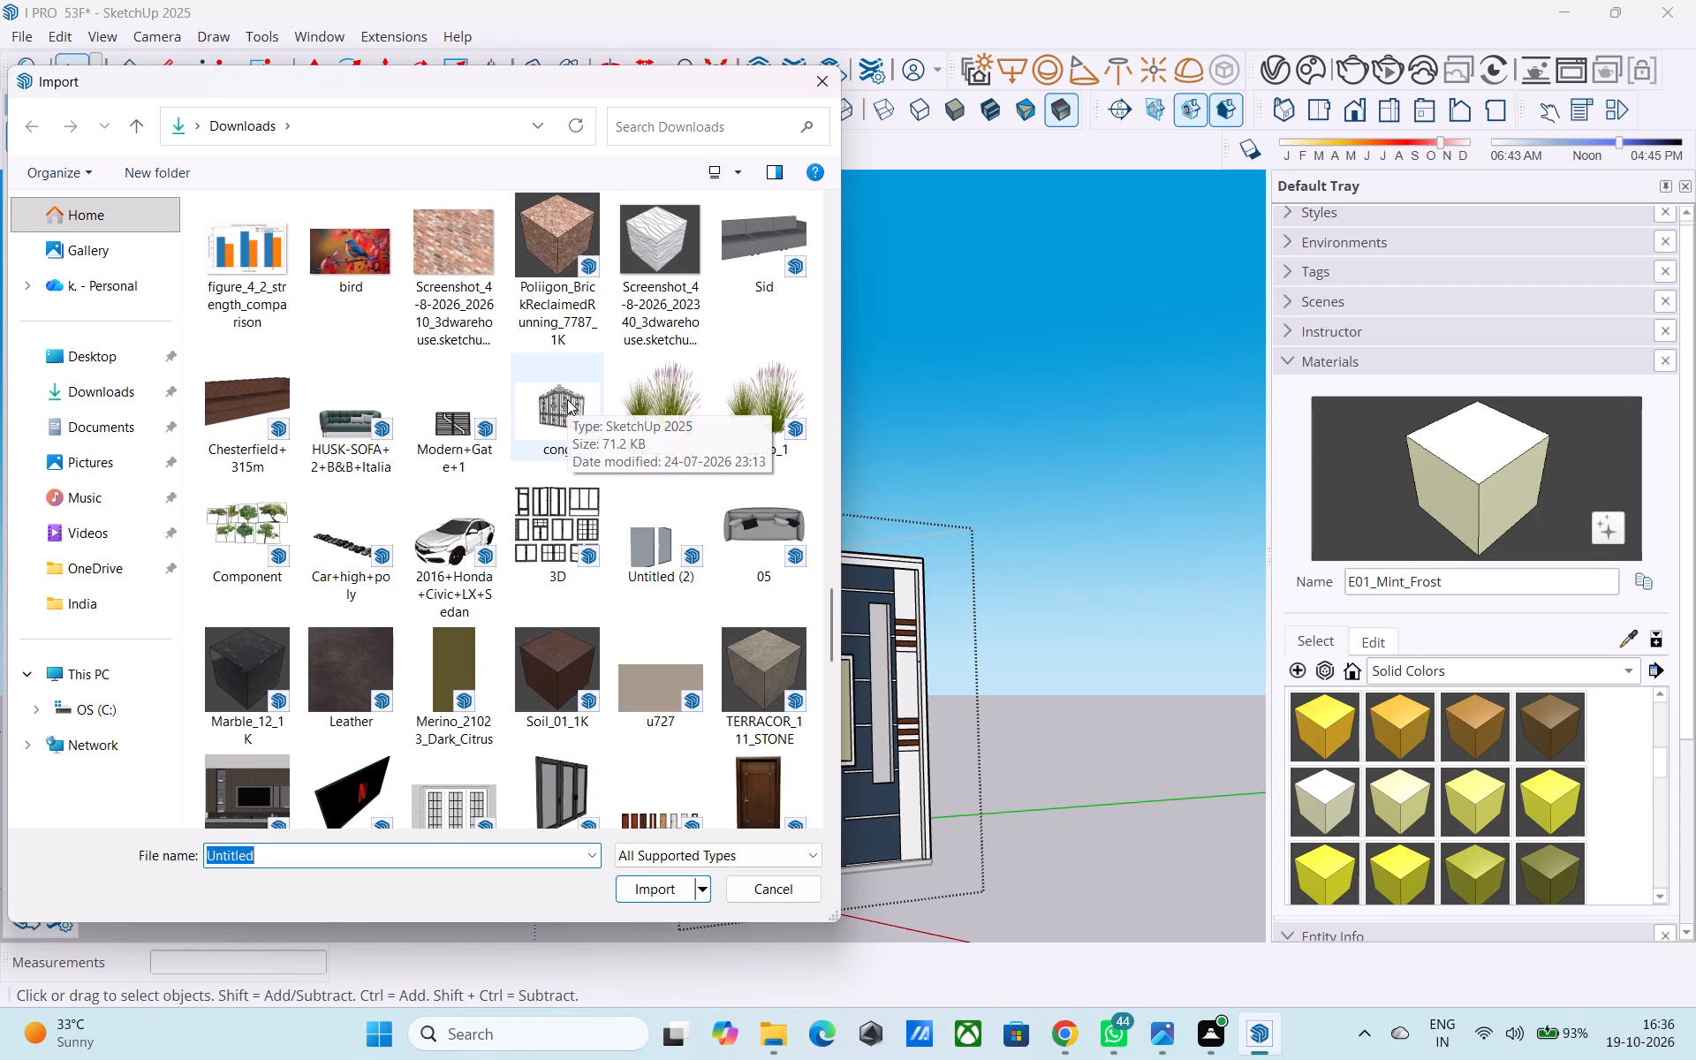
left_click(572, 543)
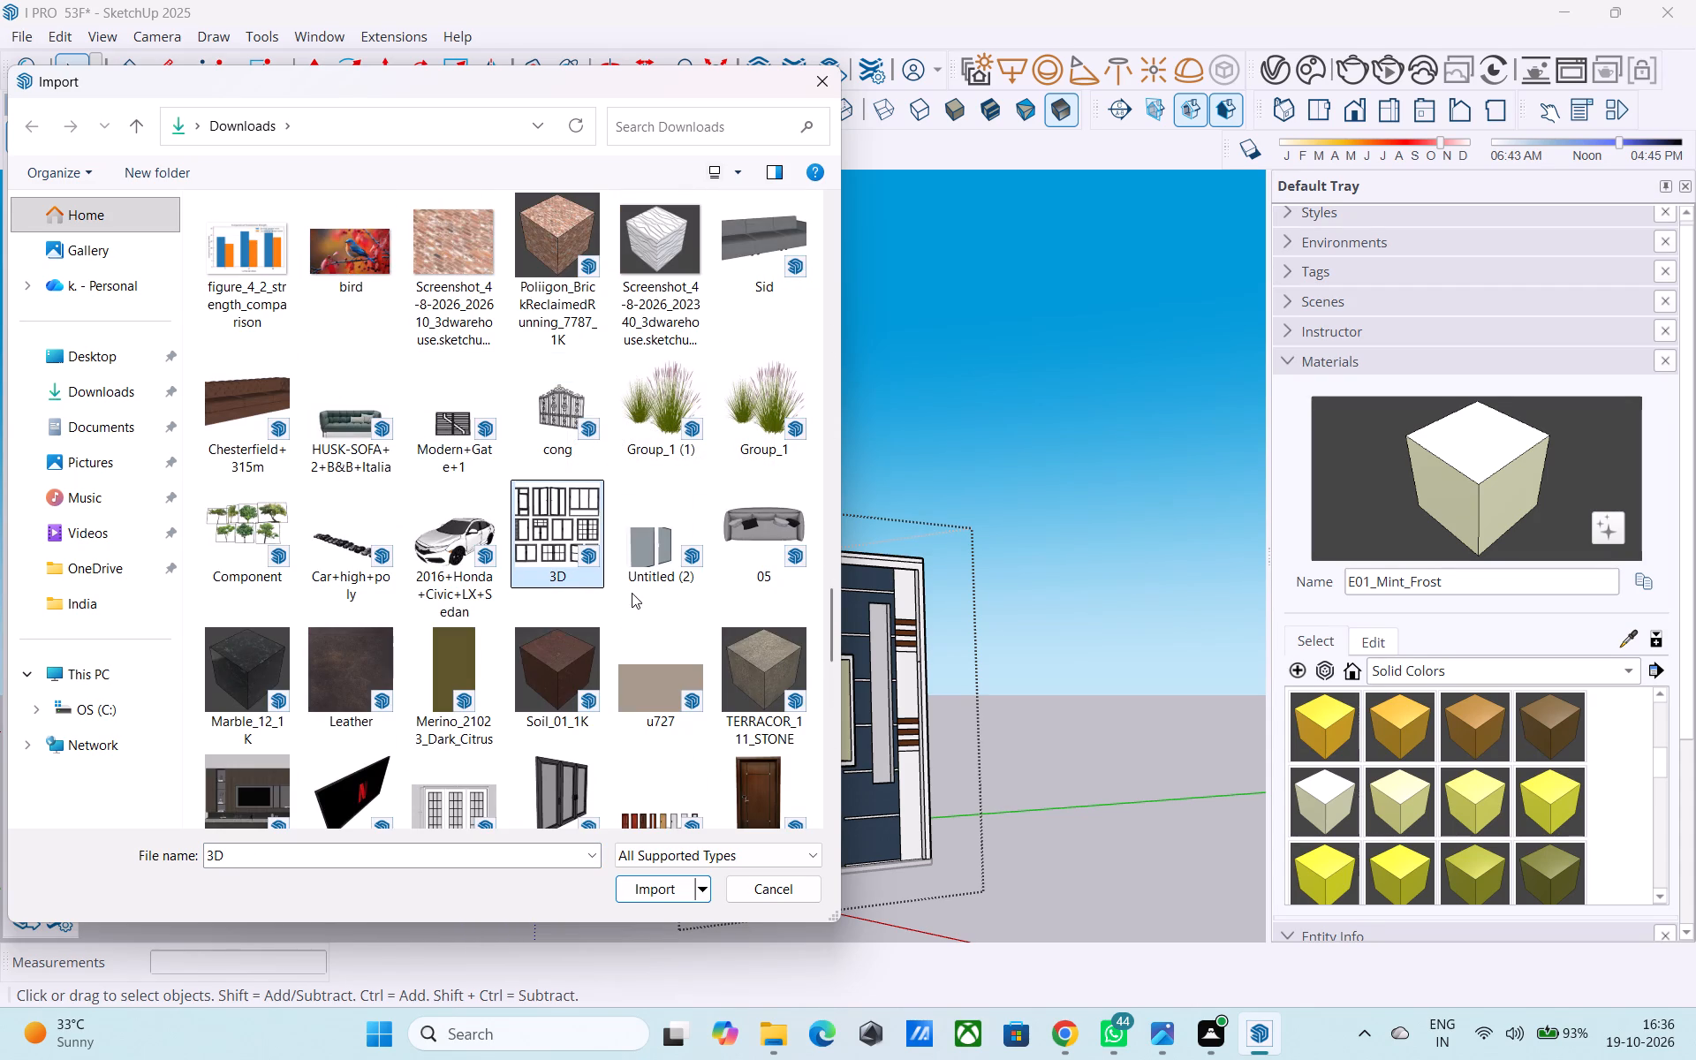
left_click(678, 885)
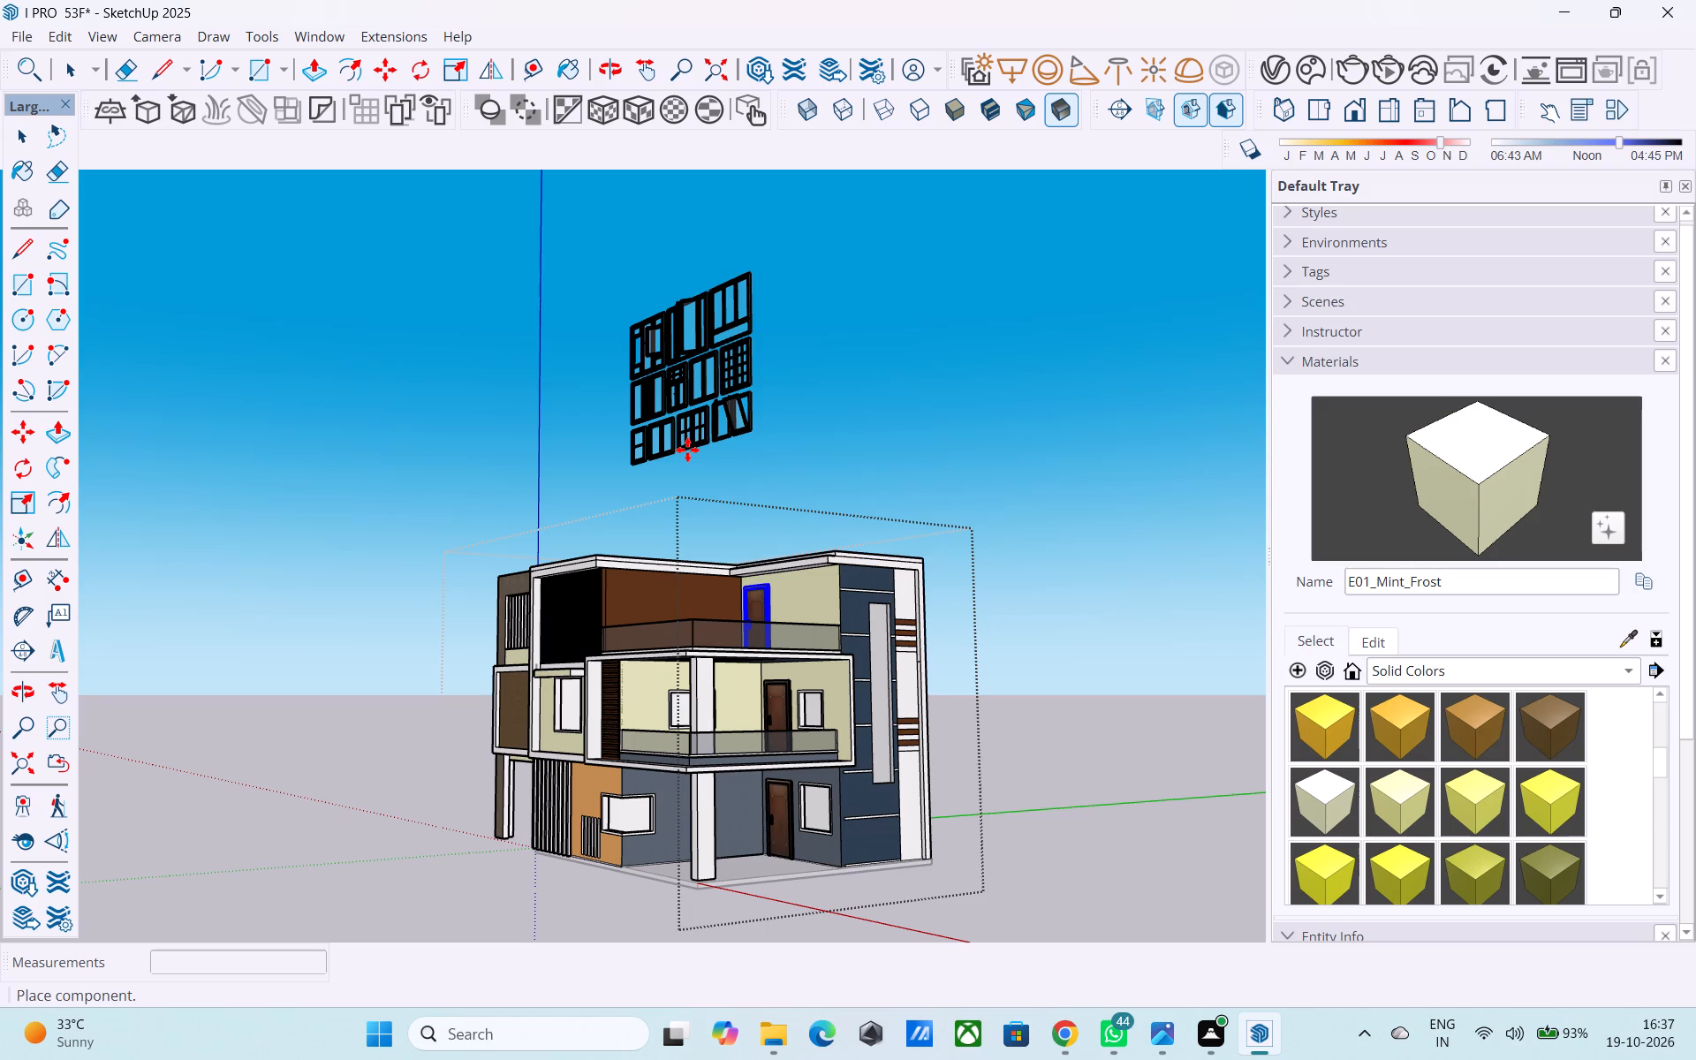
scroll(658, 368, "up", 1)
scroll(765, 435, "down", 8)
middle_click_drag(610, 398, 582, 551)
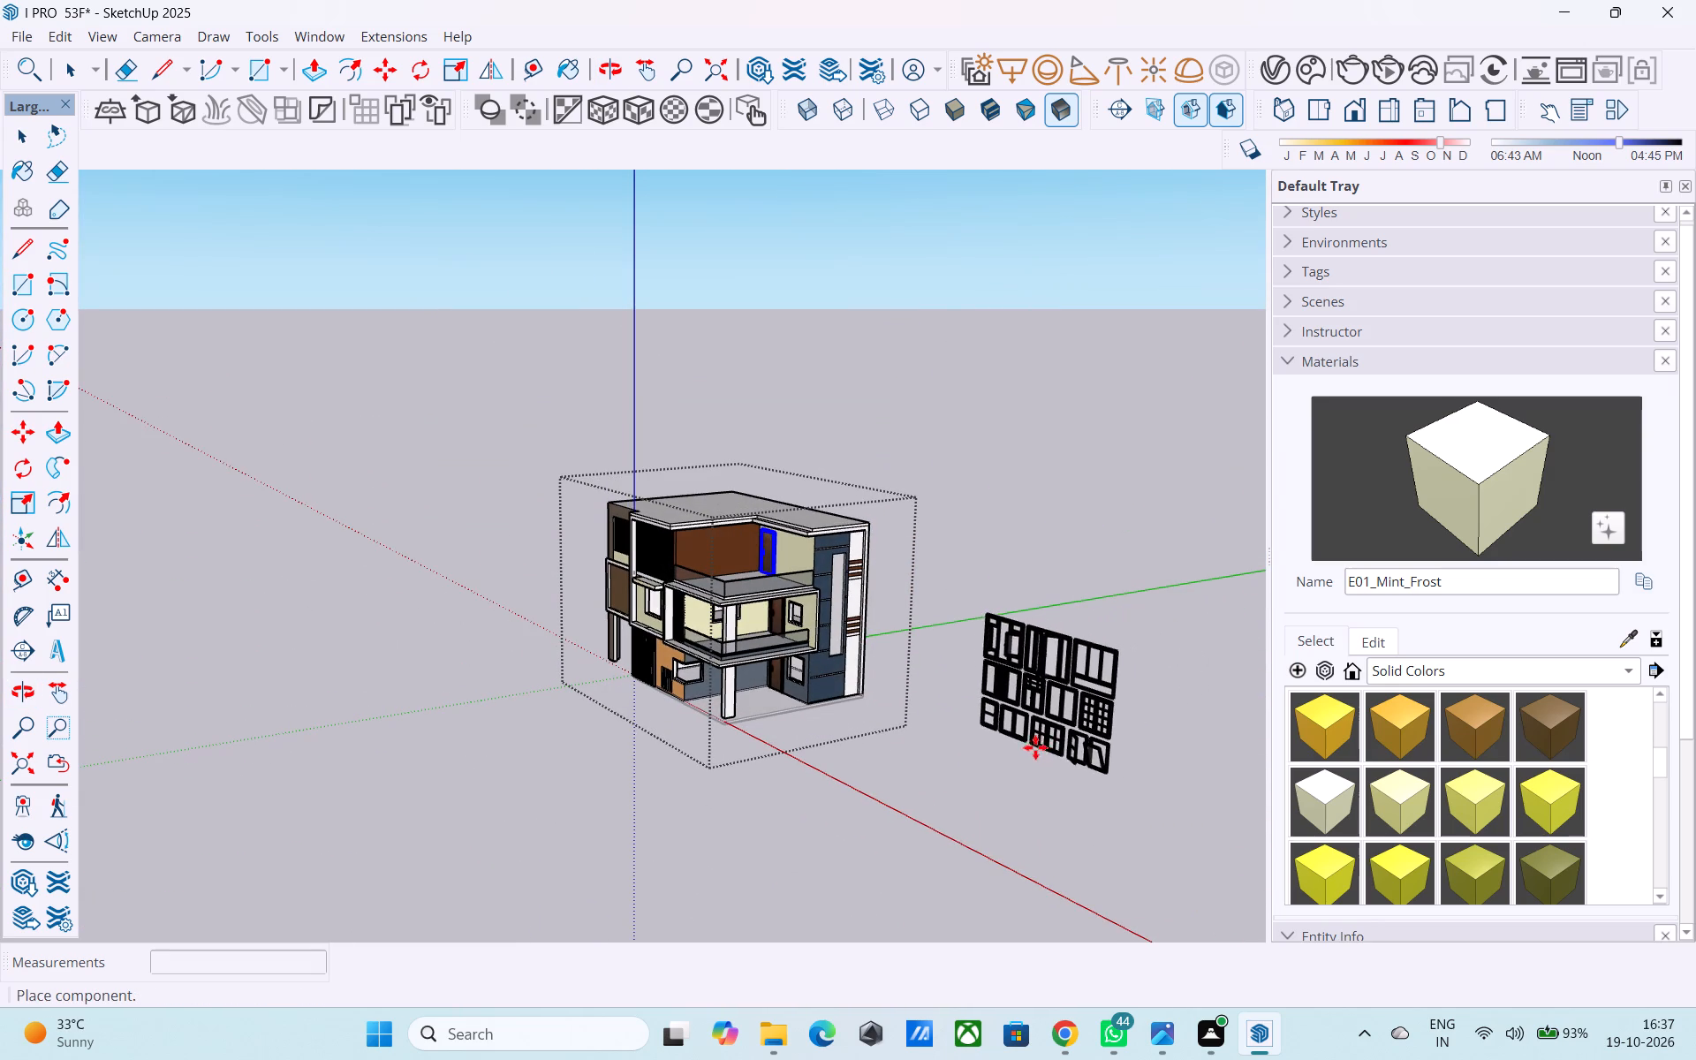
left_click(1028, 743)
Explode the imported window collection component inside the house group.
middle_click_drag(1069, 755, 1053, 756)
scroll(1066, 749, "up", 3)
key("space")
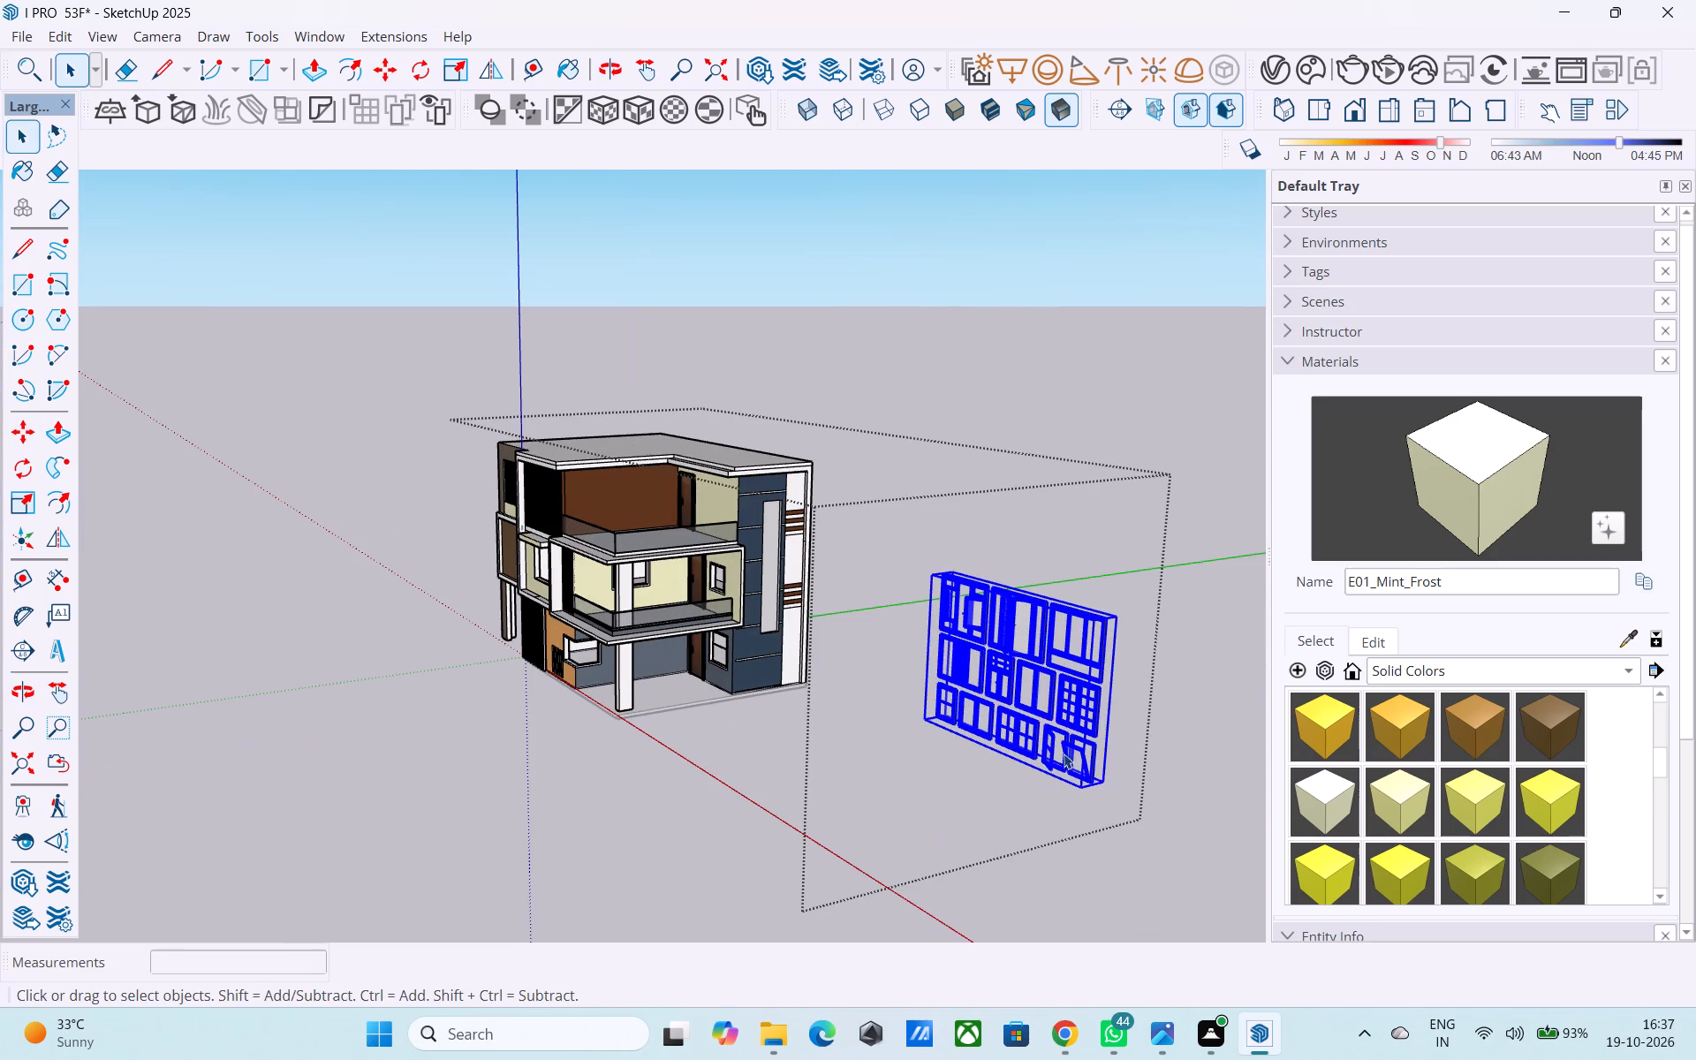
left_click(1035, 883)
left_click(1044, 693)
right_click(1045, 685)
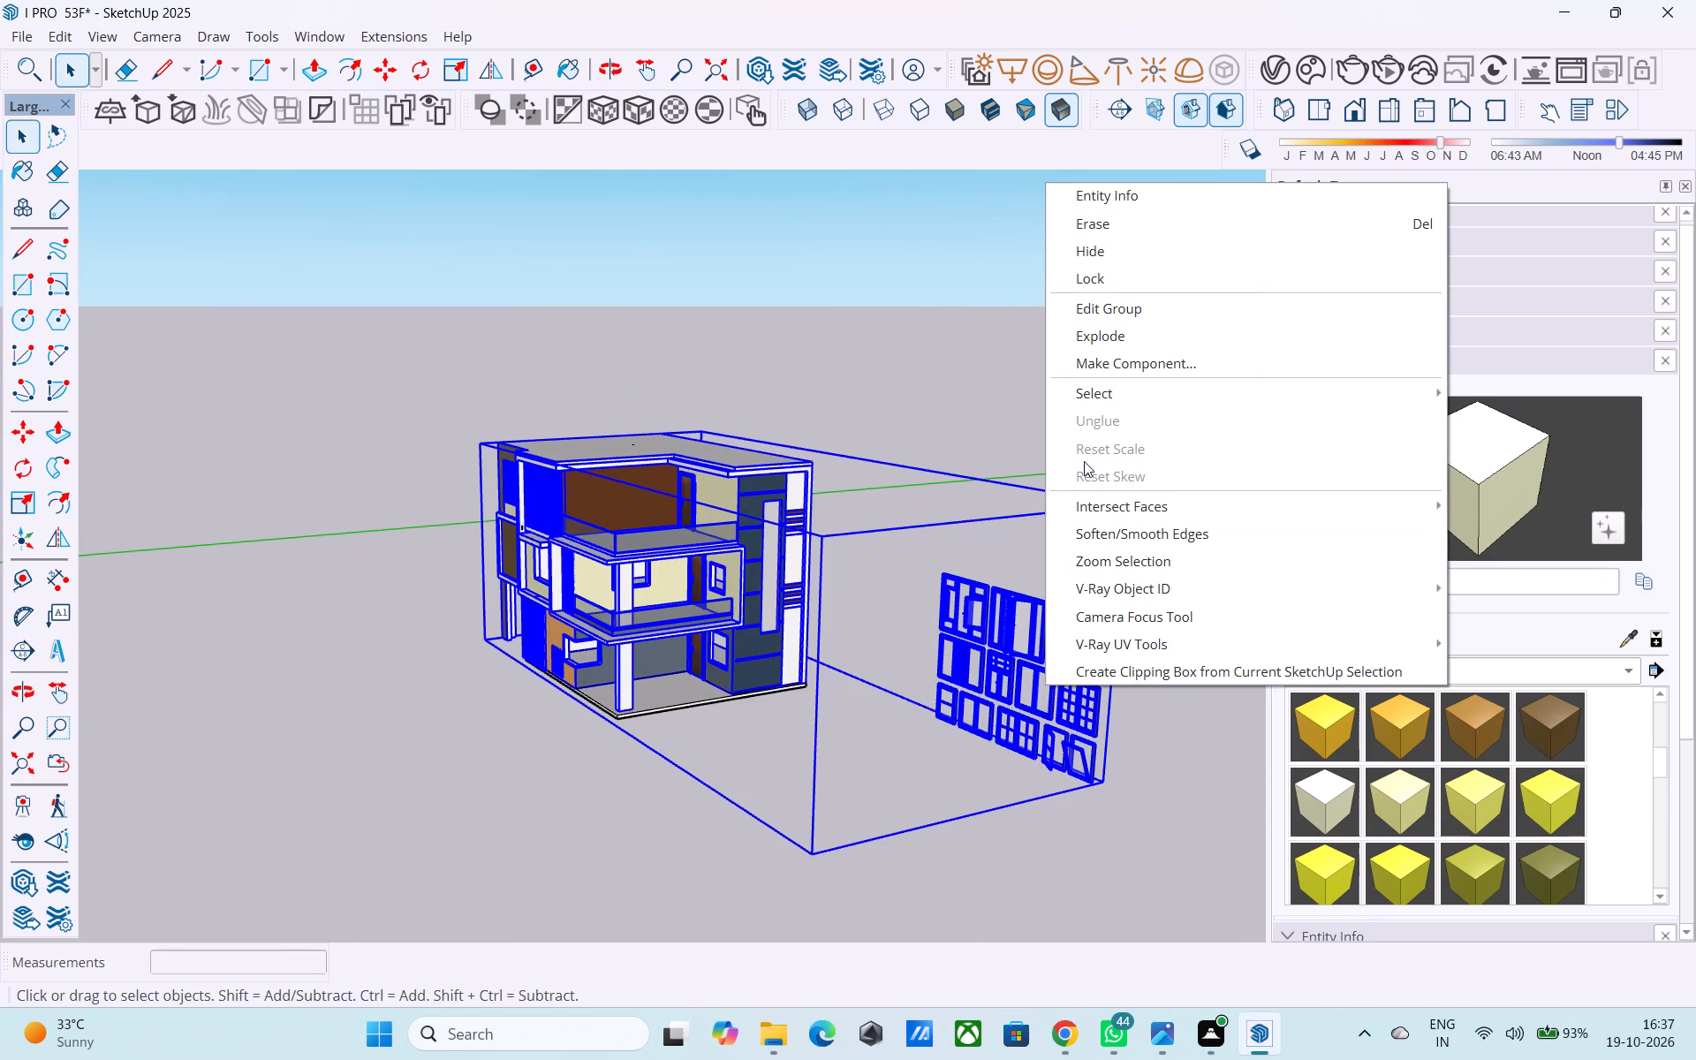
left_click(1011, 569)
double_click(1008, 608)
left_click(1004, 604)
right_click(1004, 602)
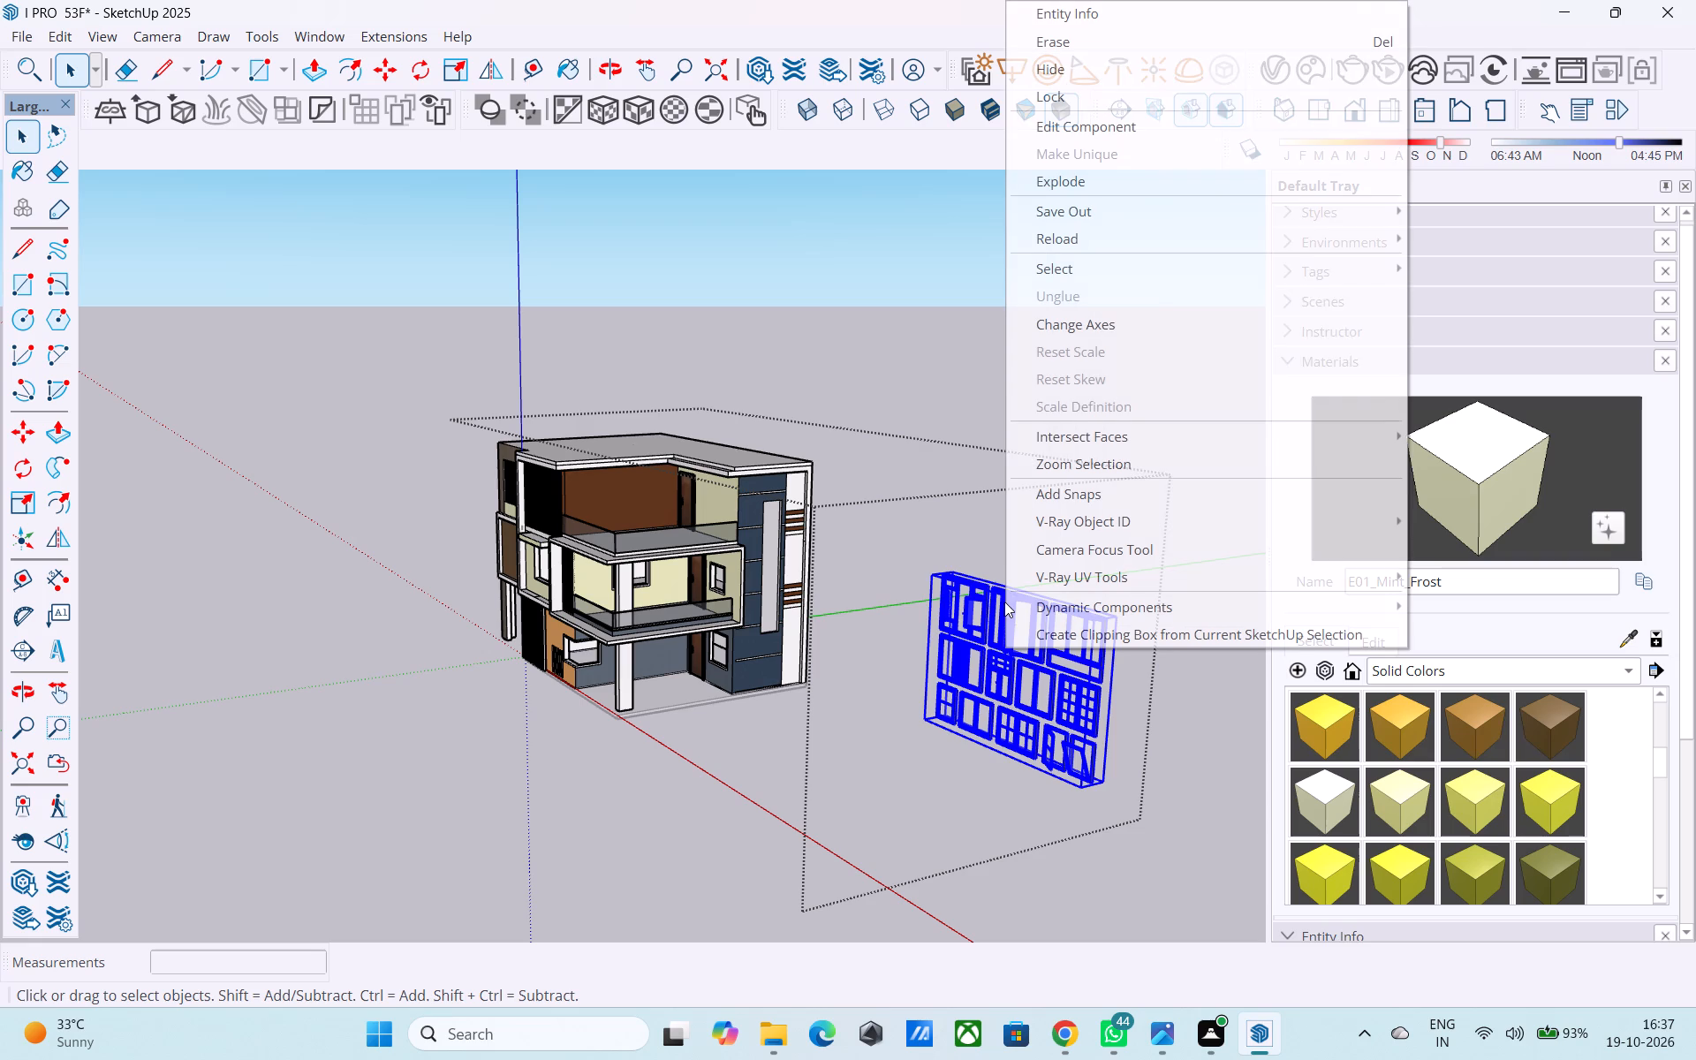
left_click(1079, 178)
Open the nested window collection and copy its two-pane sliding window about 43' 11" towards the front of the house.
scroll(1123, 748, "up", 3)
double_click(1076, 696)
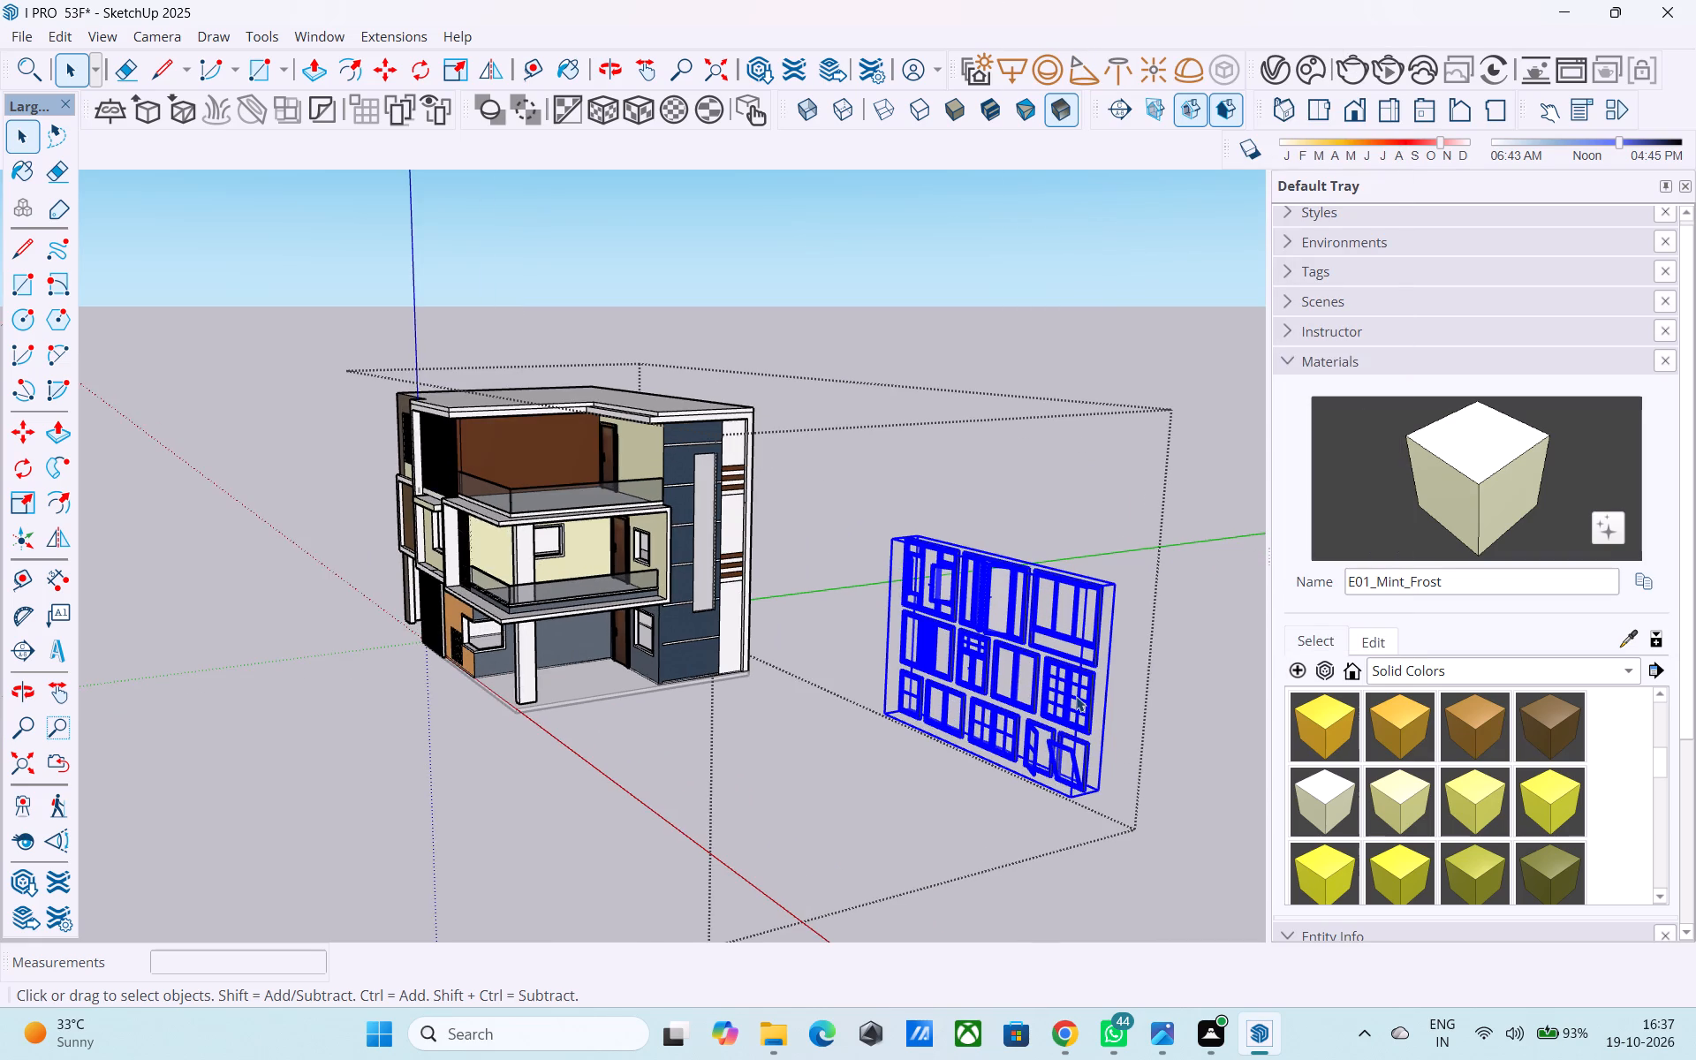
double_click(1063, 674)
left_click(1158, 629)
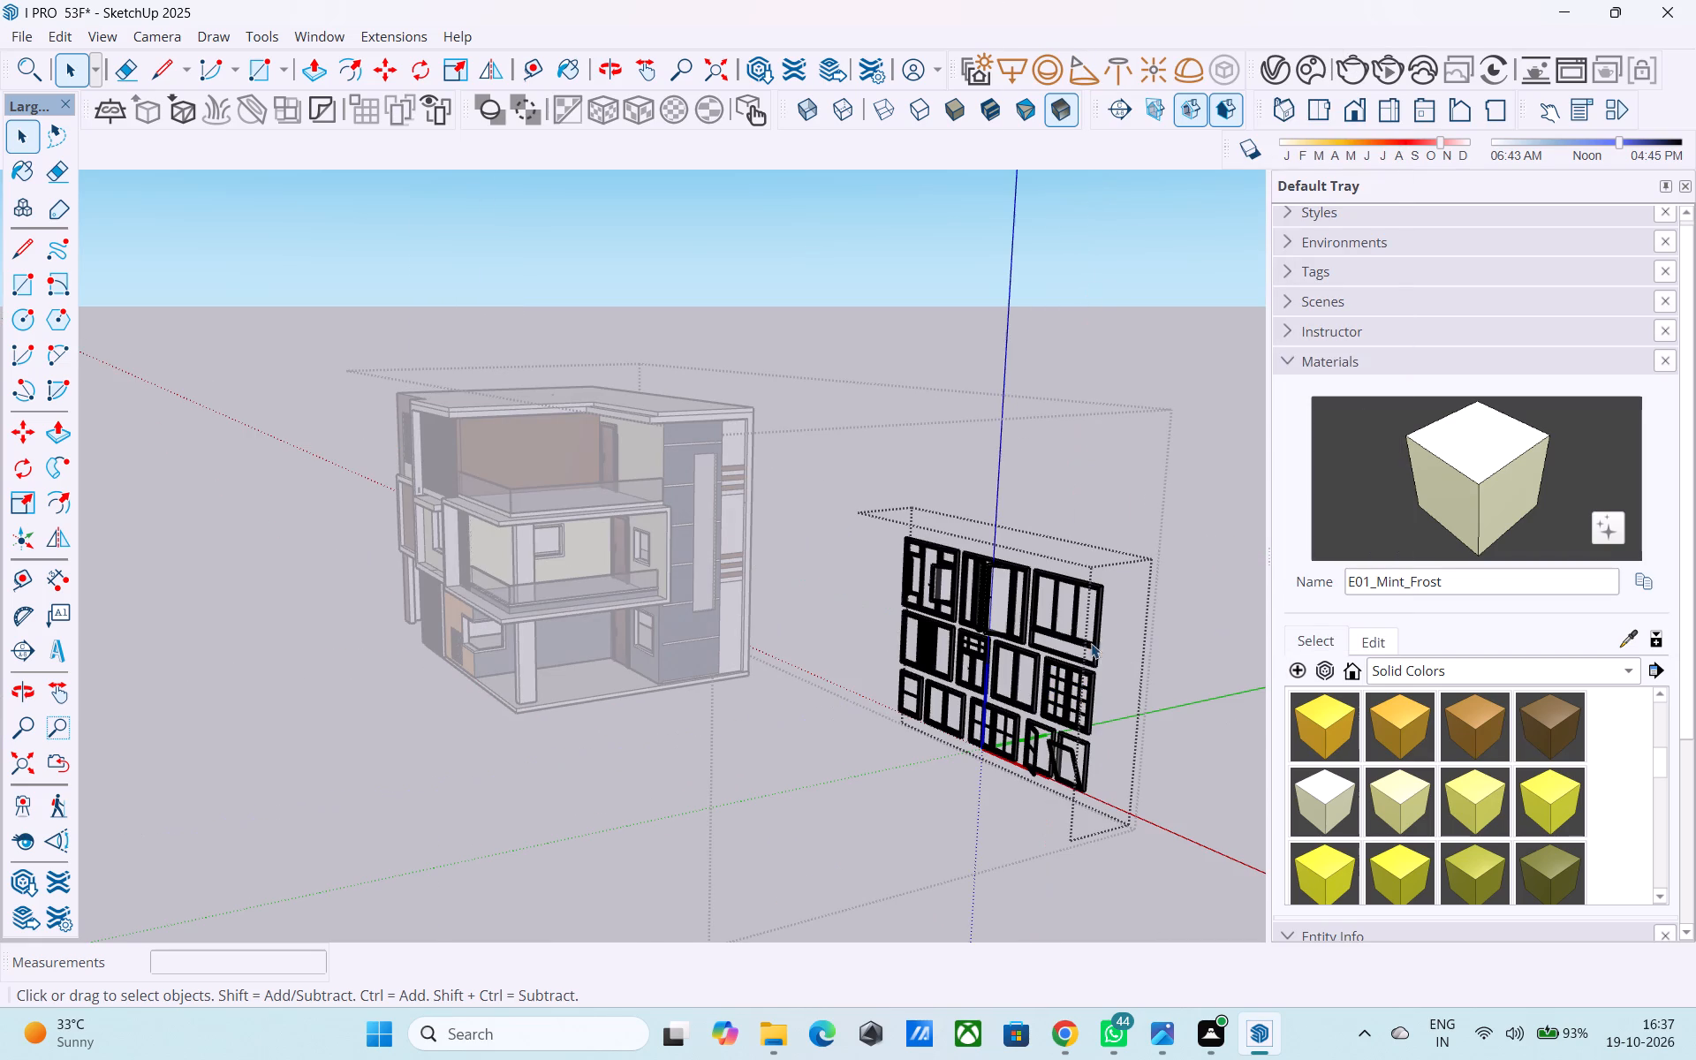
left_click(1085, 643)
scroll(1085, 643, "down", 1)
middle_click_drag(1032, 649, 1053, 657)
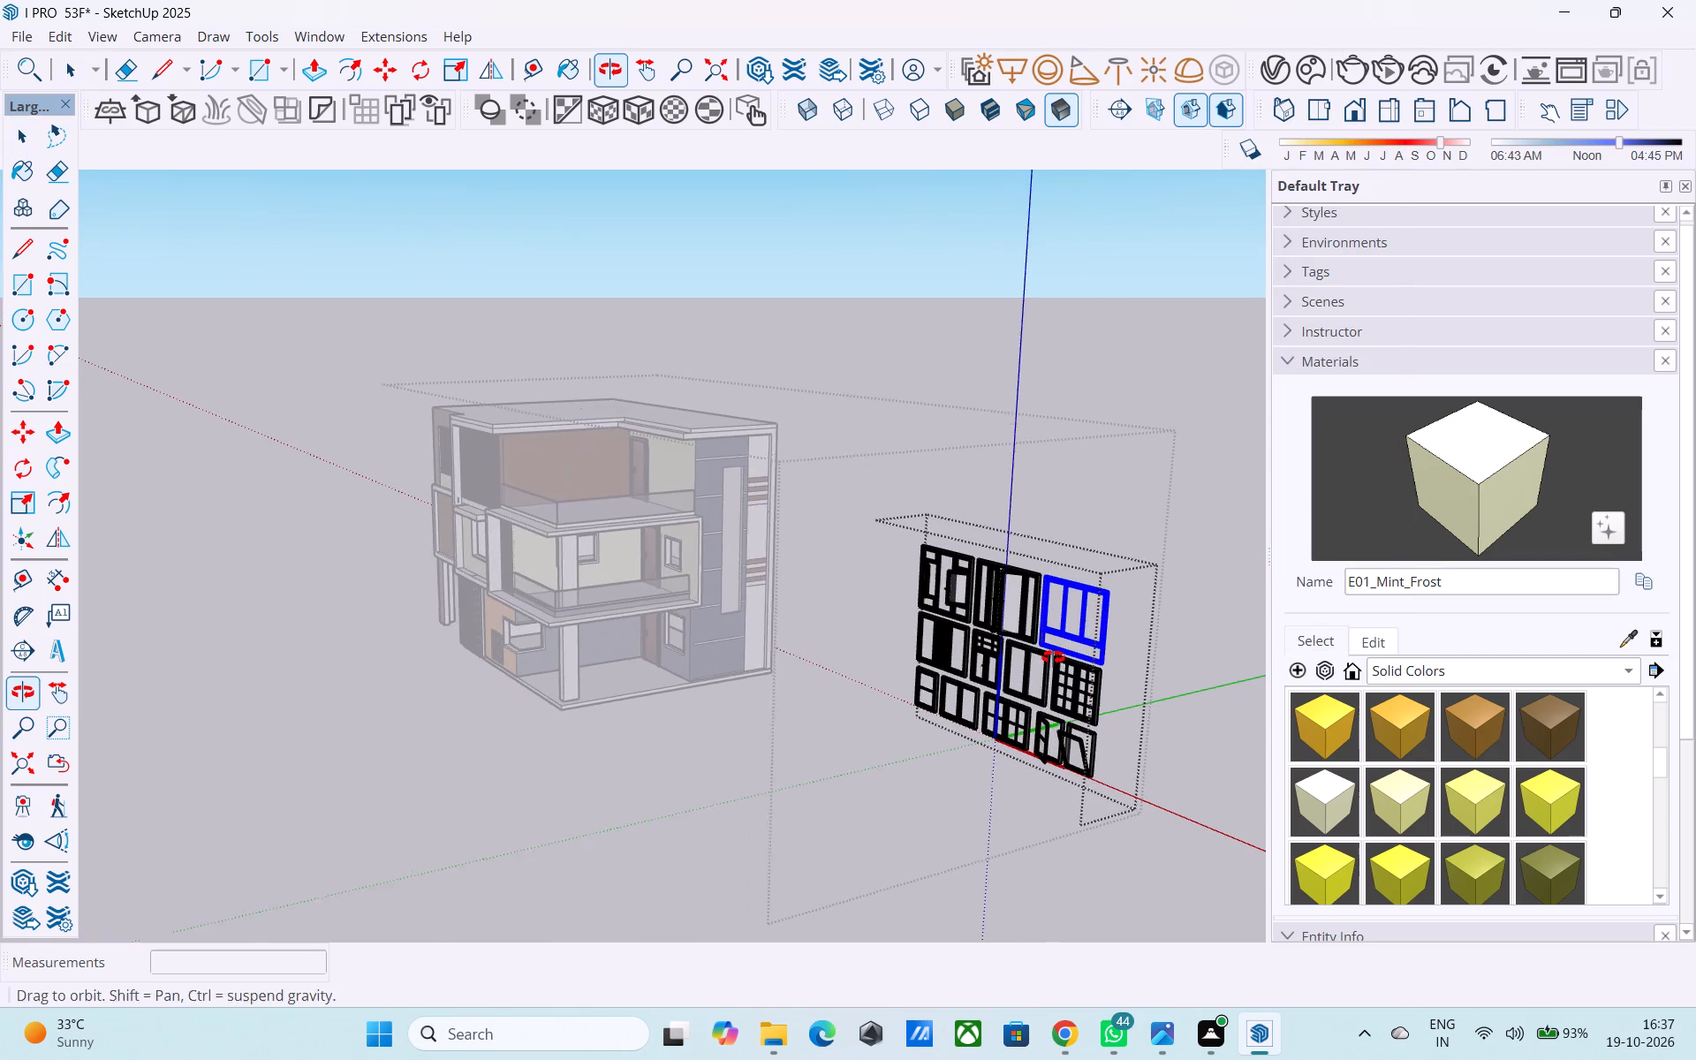
middle_click_drag(1053, 657, 1056, 659)
scroll(1024, 709, "up", 4)
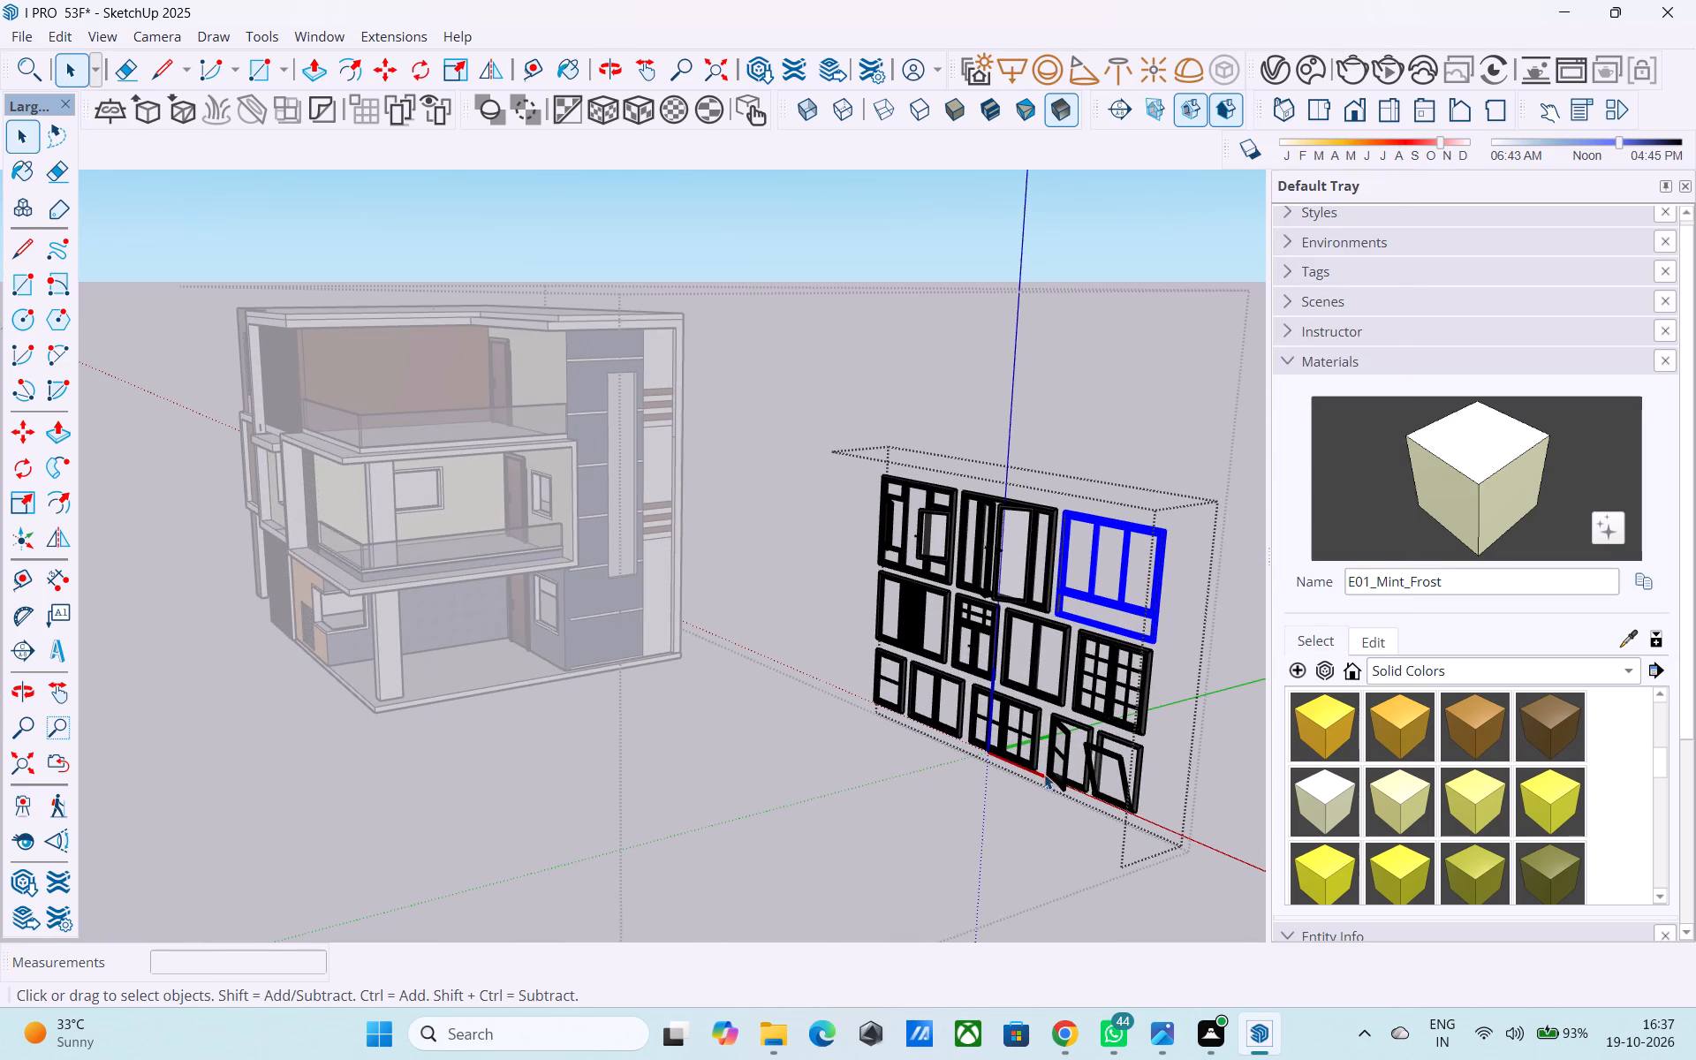
left_click(1004, 738)
left_click(1016, 684)
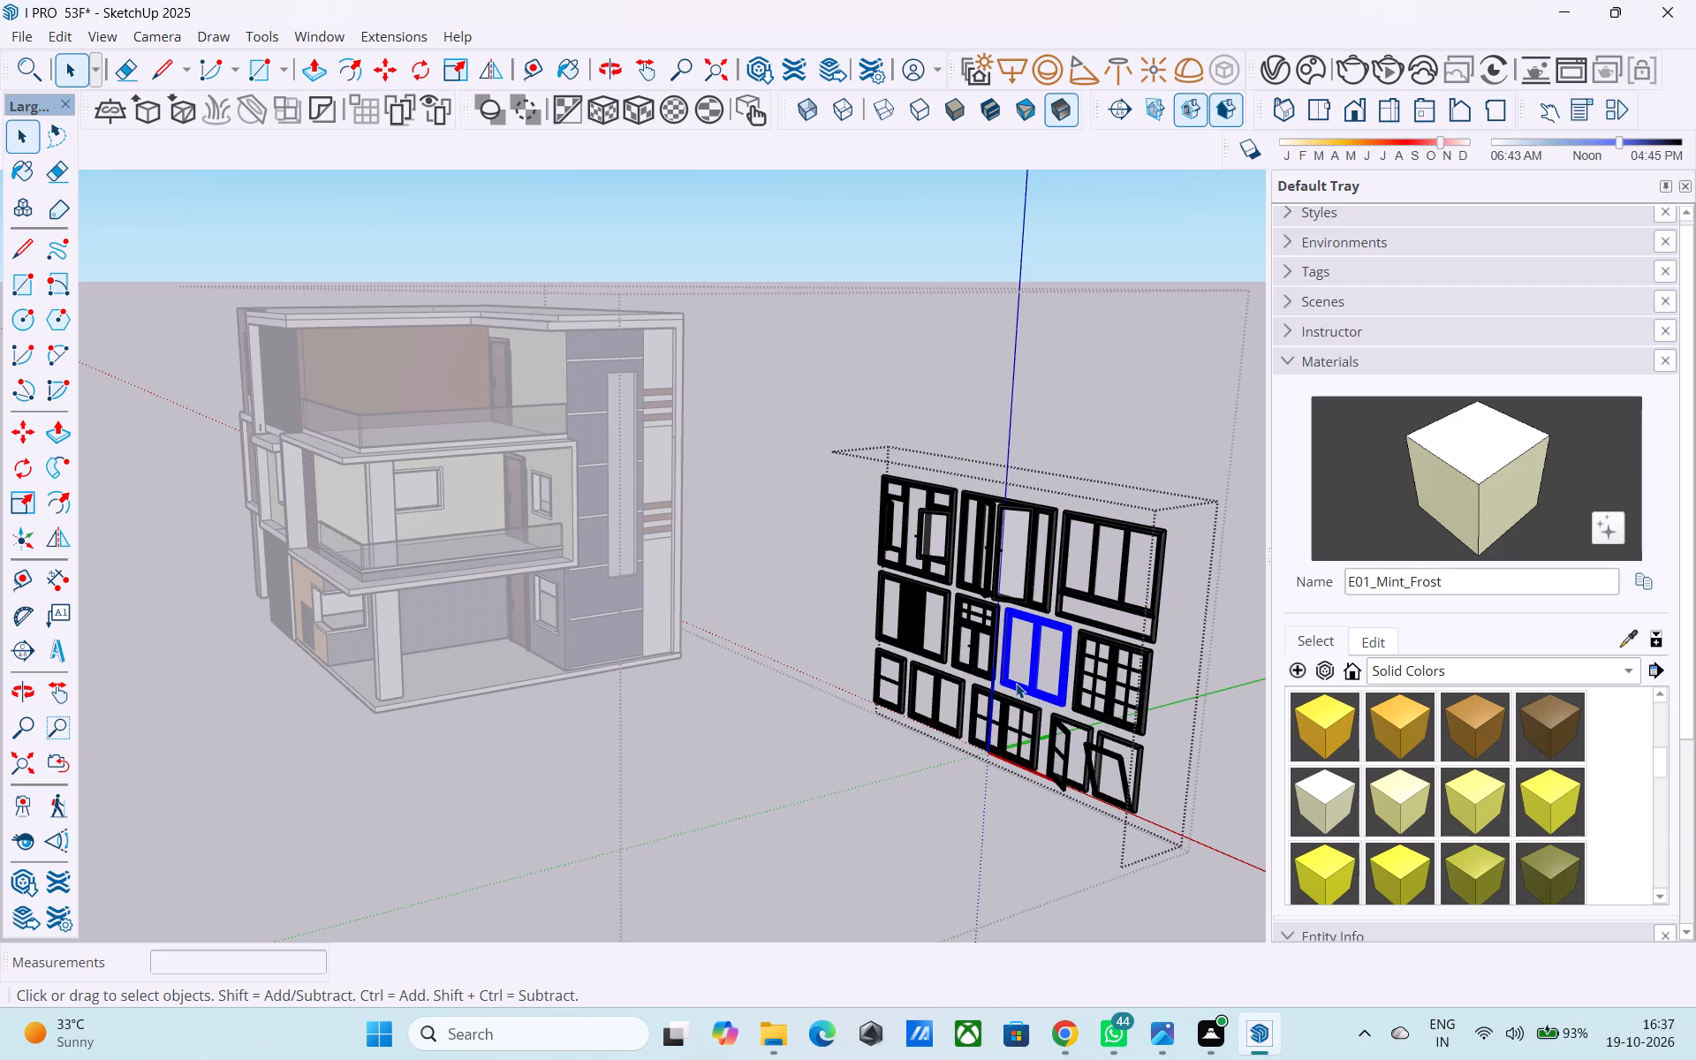
key("m")
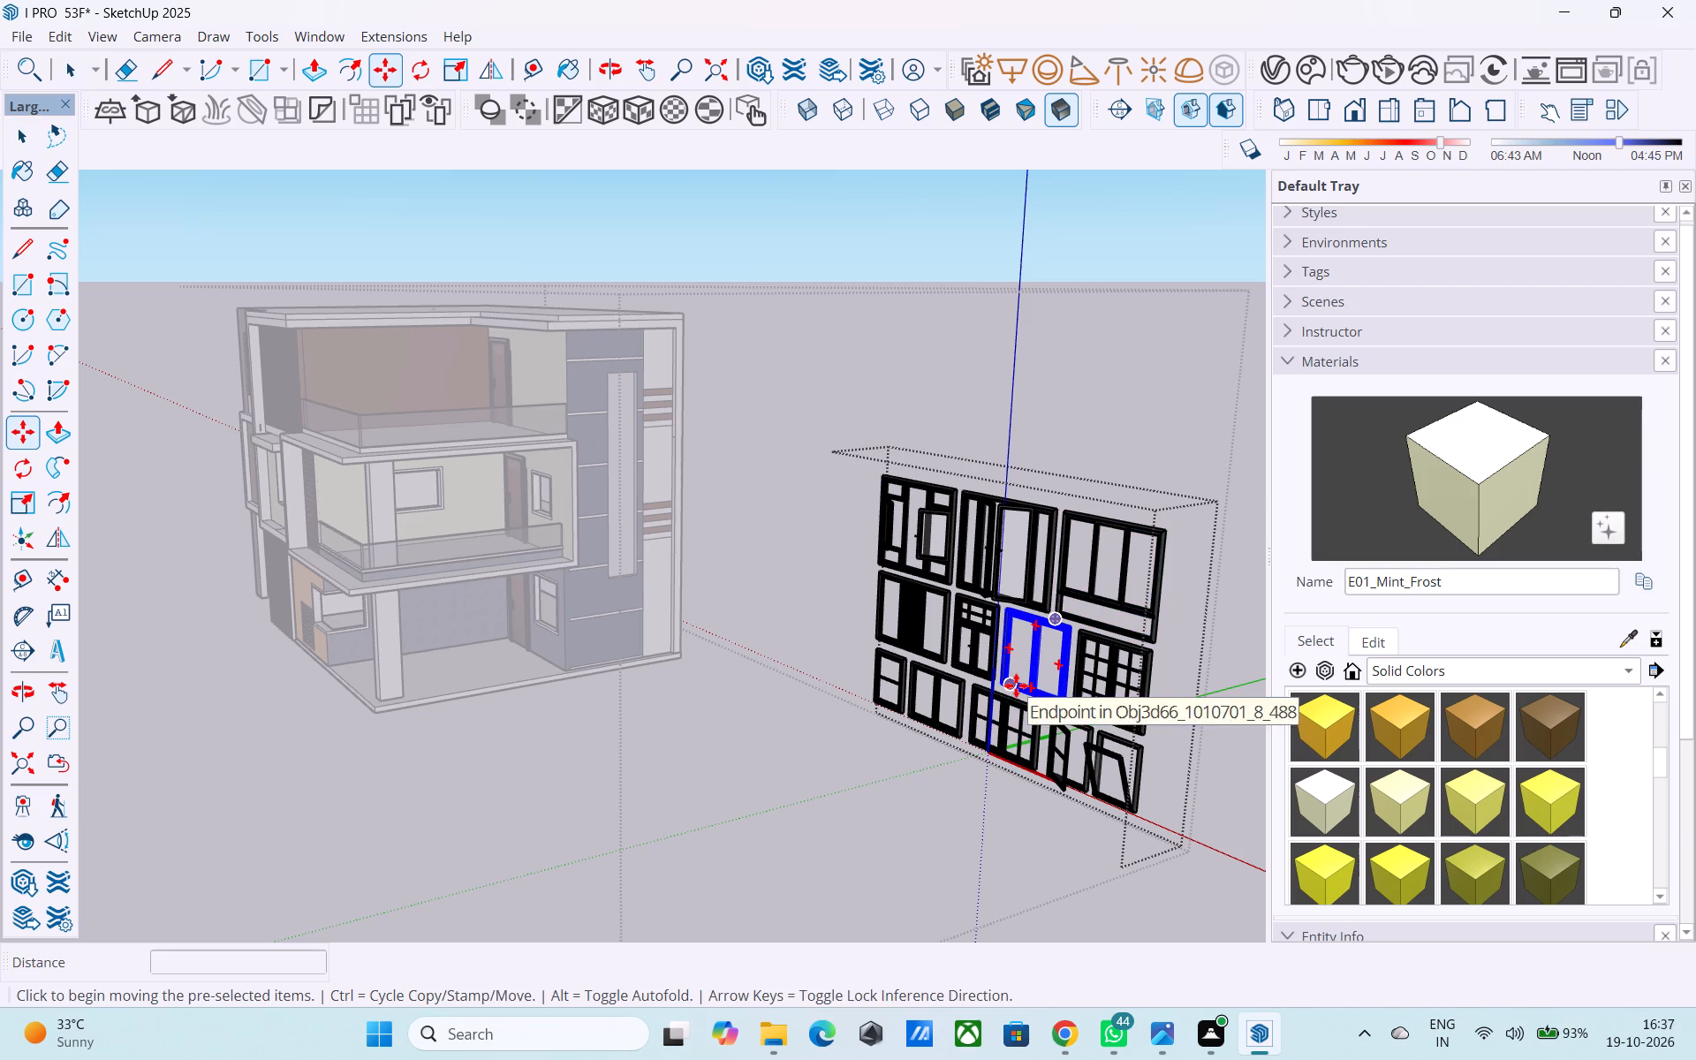
left_click(1060, 715)
middle_click_drag(595, 658, 1005, 667)
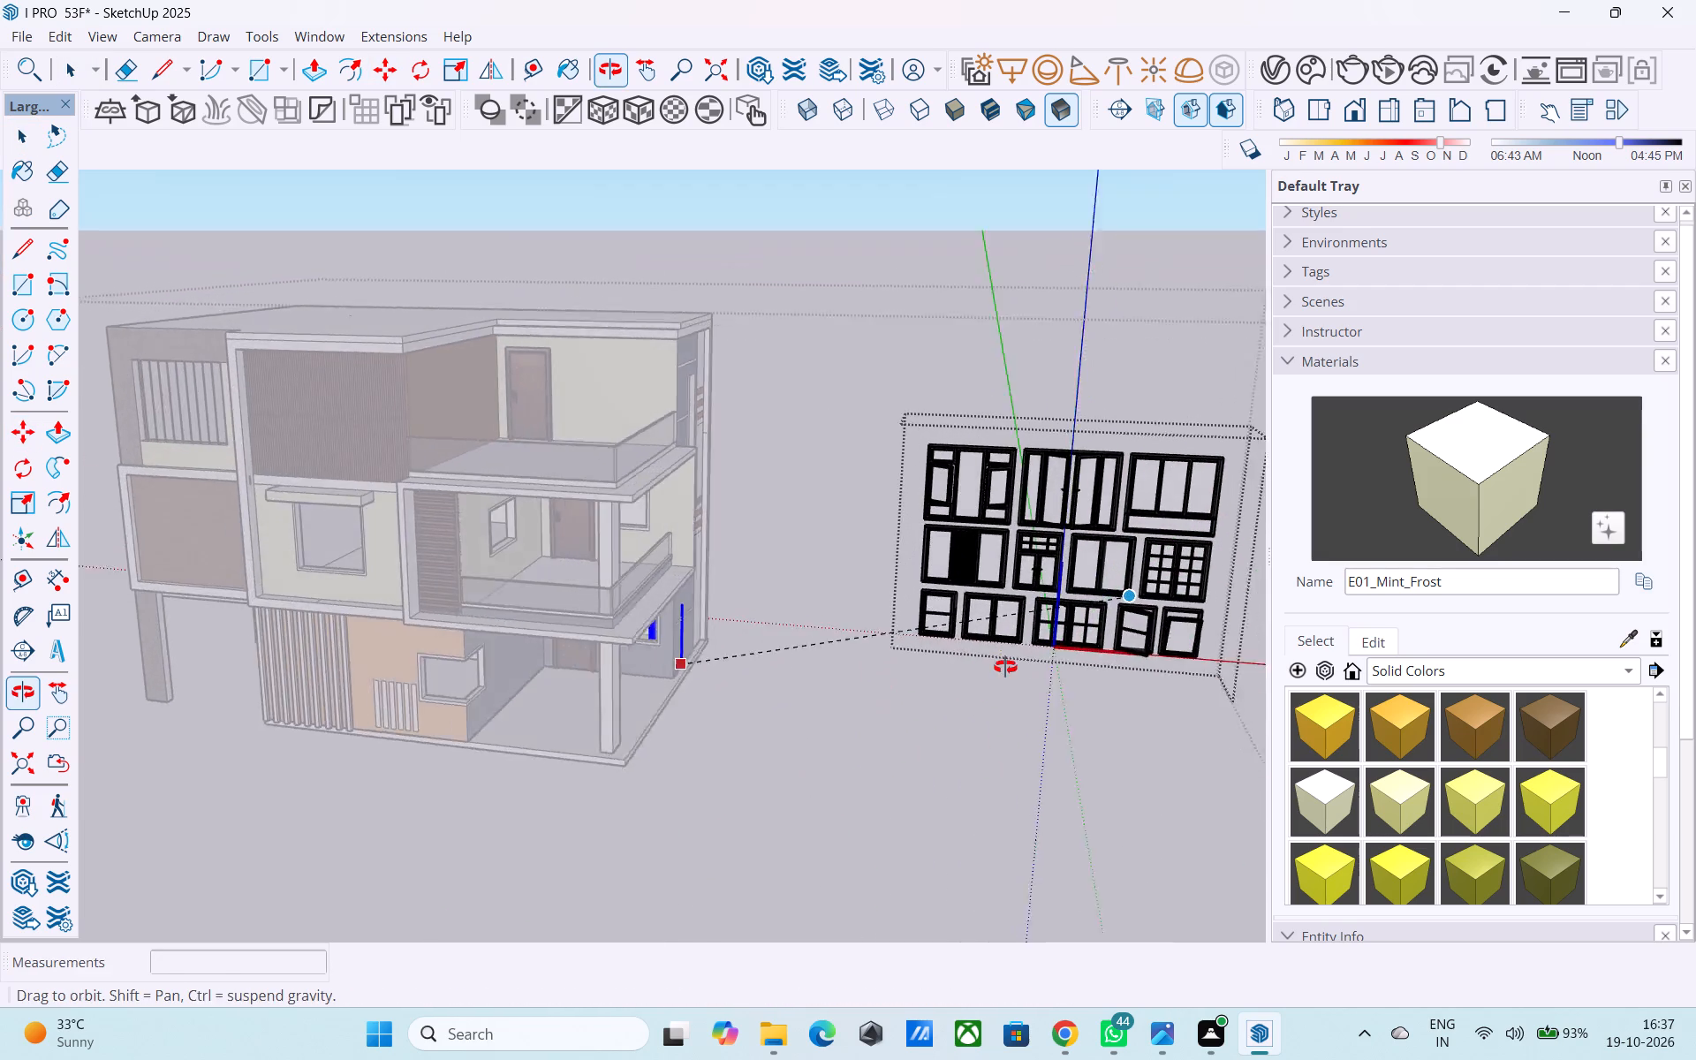
middle_click_drag(1005, 667, 1006, 666)
scroll(705, 691, "up", 20)
scroll(705, 691, "up", 1)
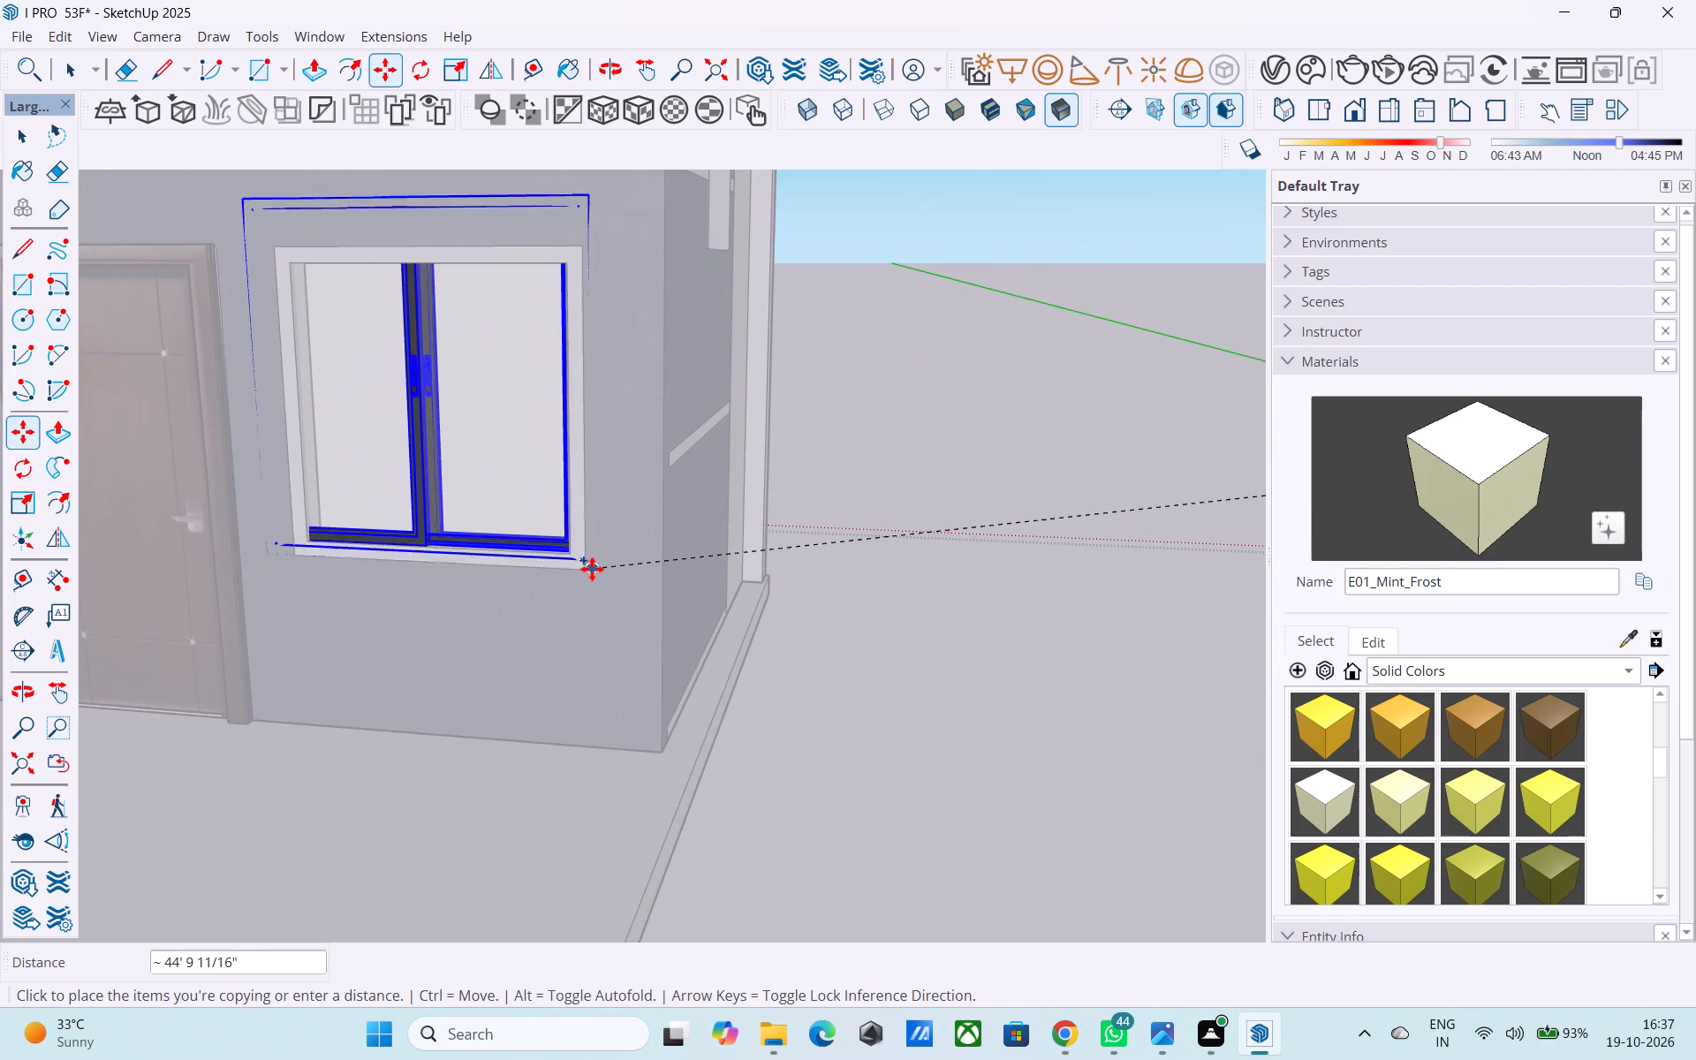
scroll(559, 571, "down", 5)
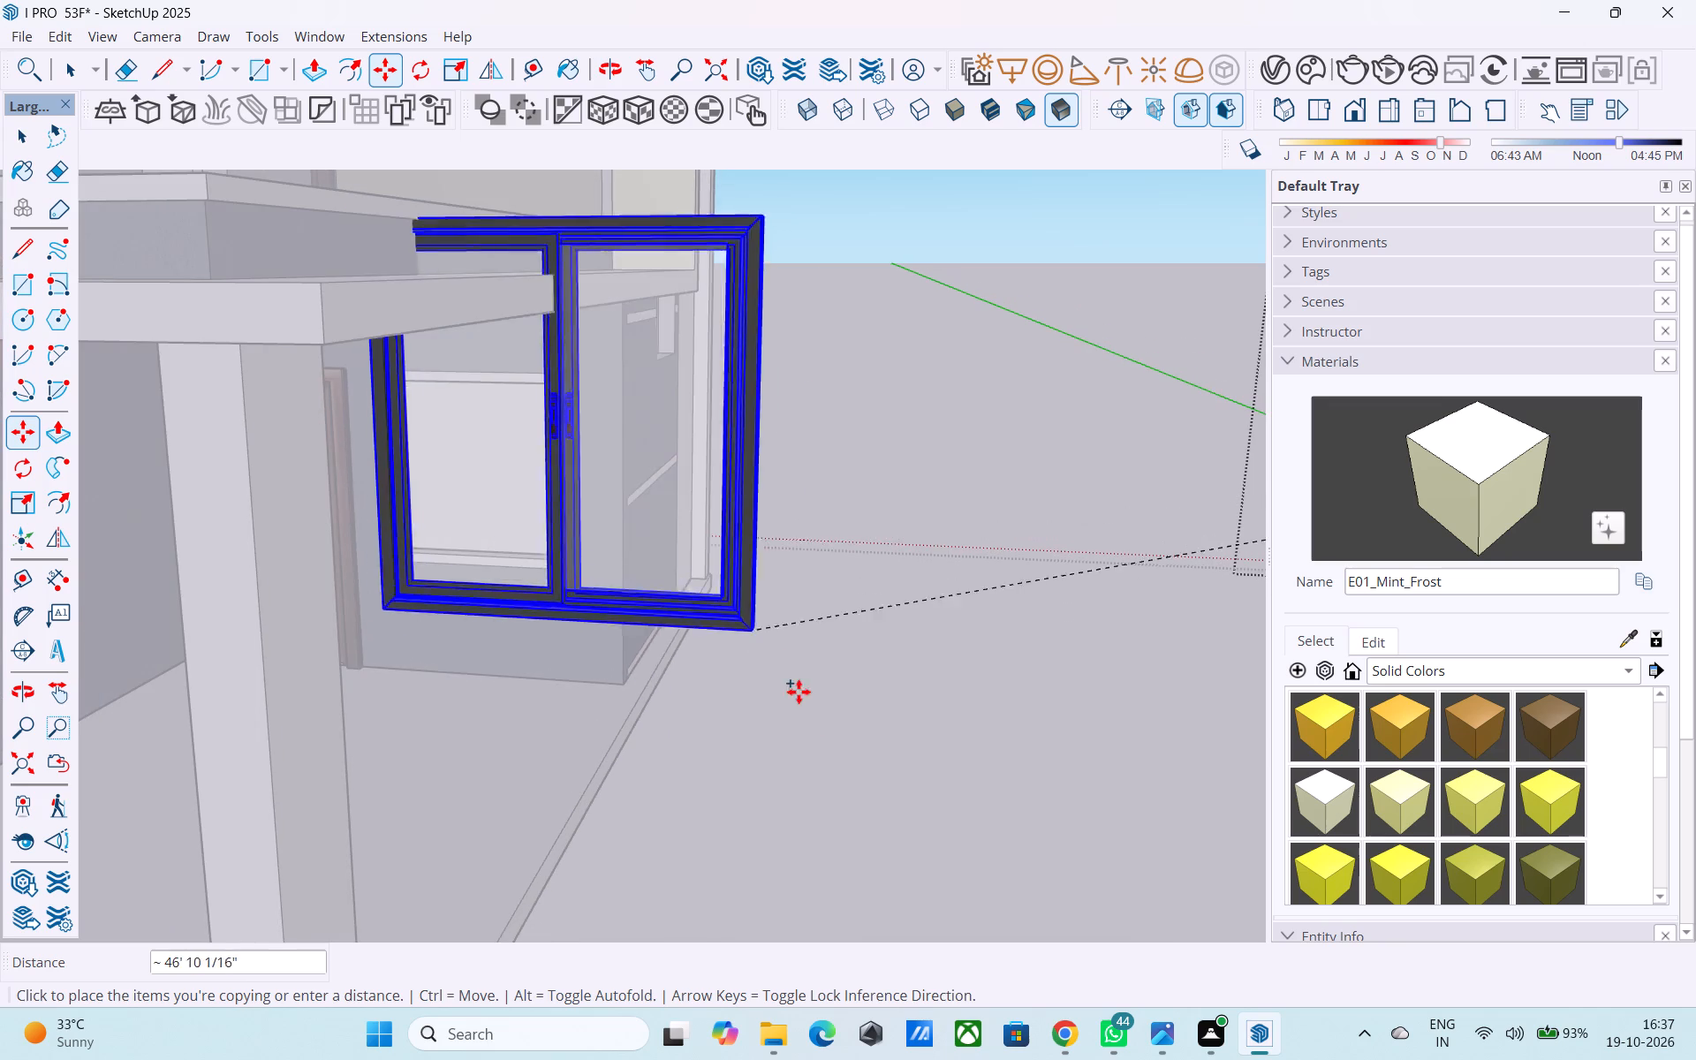
scroll(1173, 706, "down", 7)
left_click(1185, 702)
key("space")
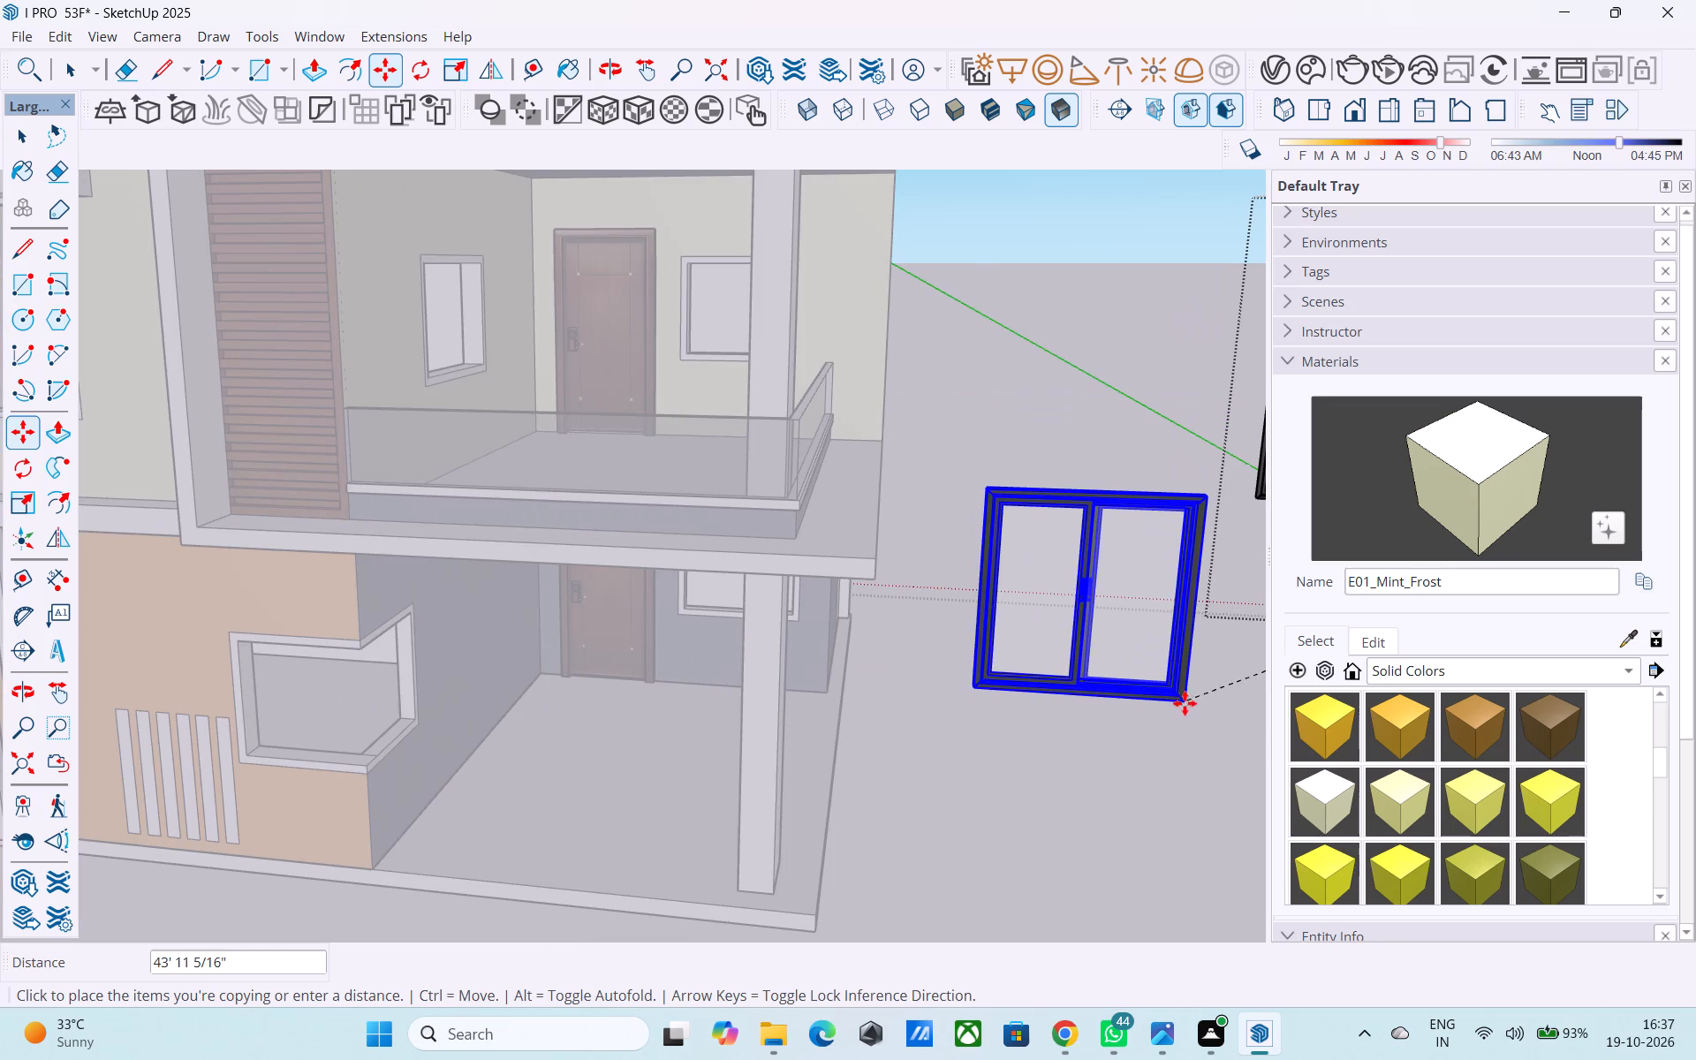
Close the nested window collection and explode it so its windows become separate objects.
scroll(805, 752, "down", 4)
left_click(540, 808)
middle_click_drag(811, 752, 763, 736)
left_click(900, 708)
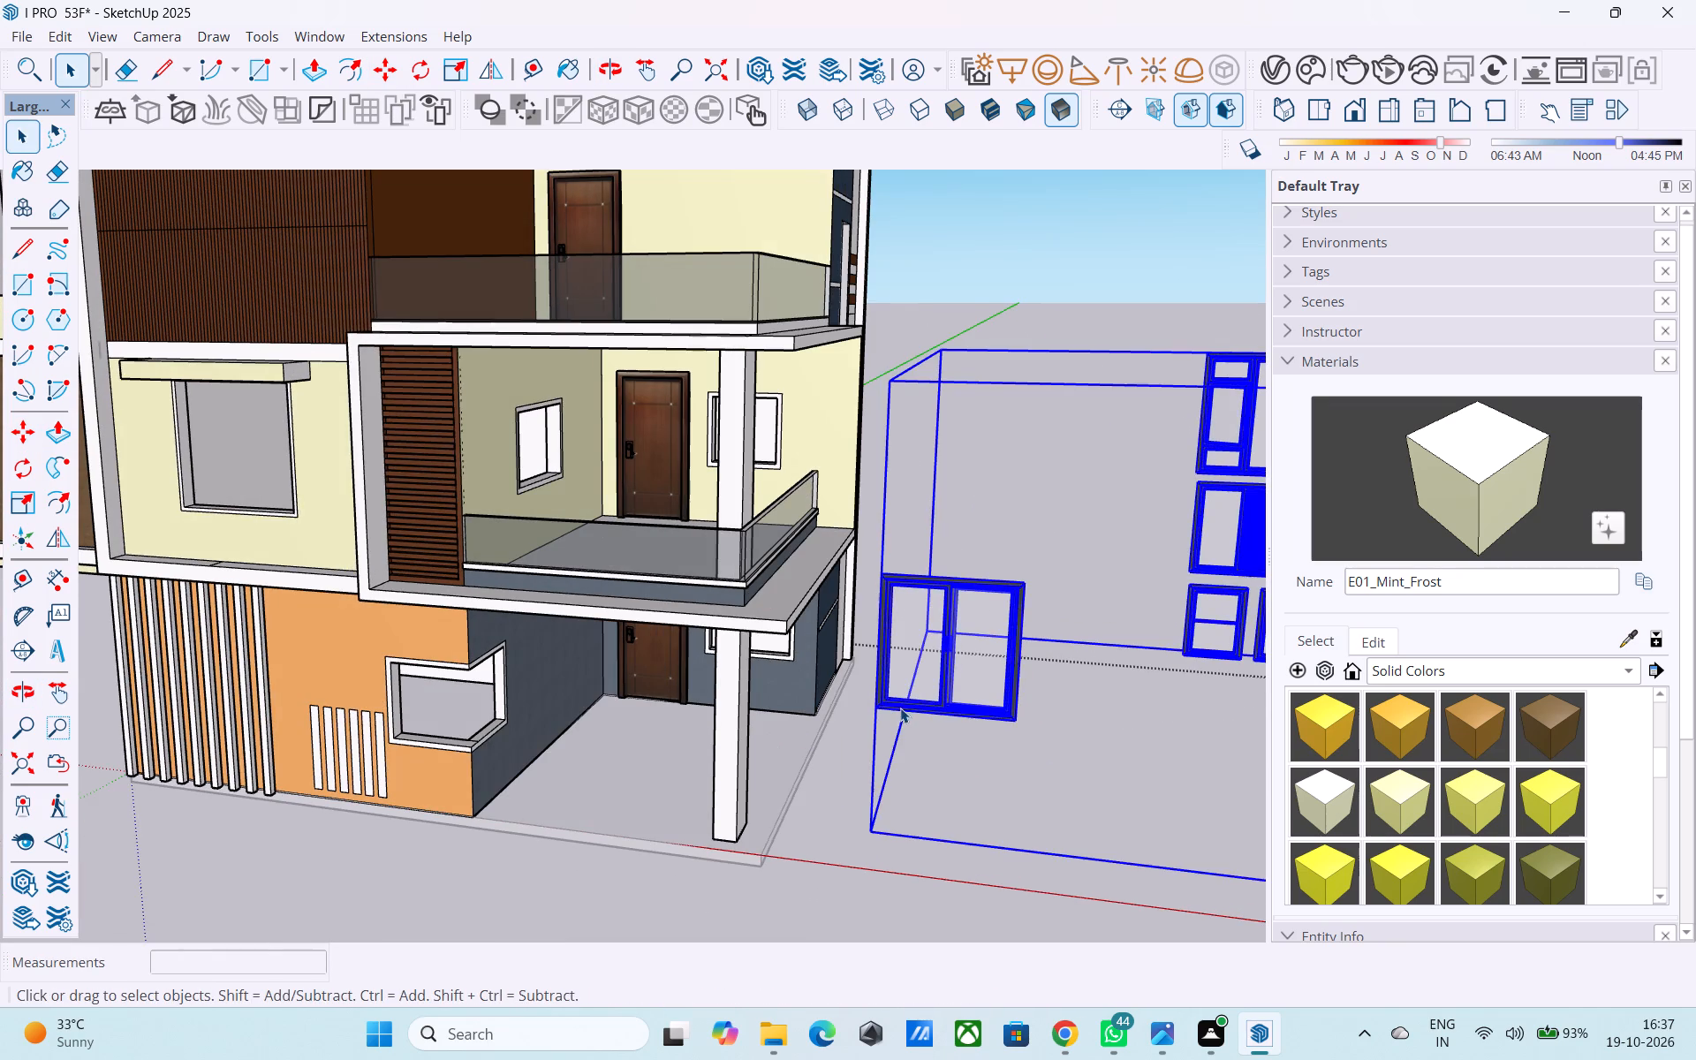
left_click(900, 708)
right_click(949, 670)
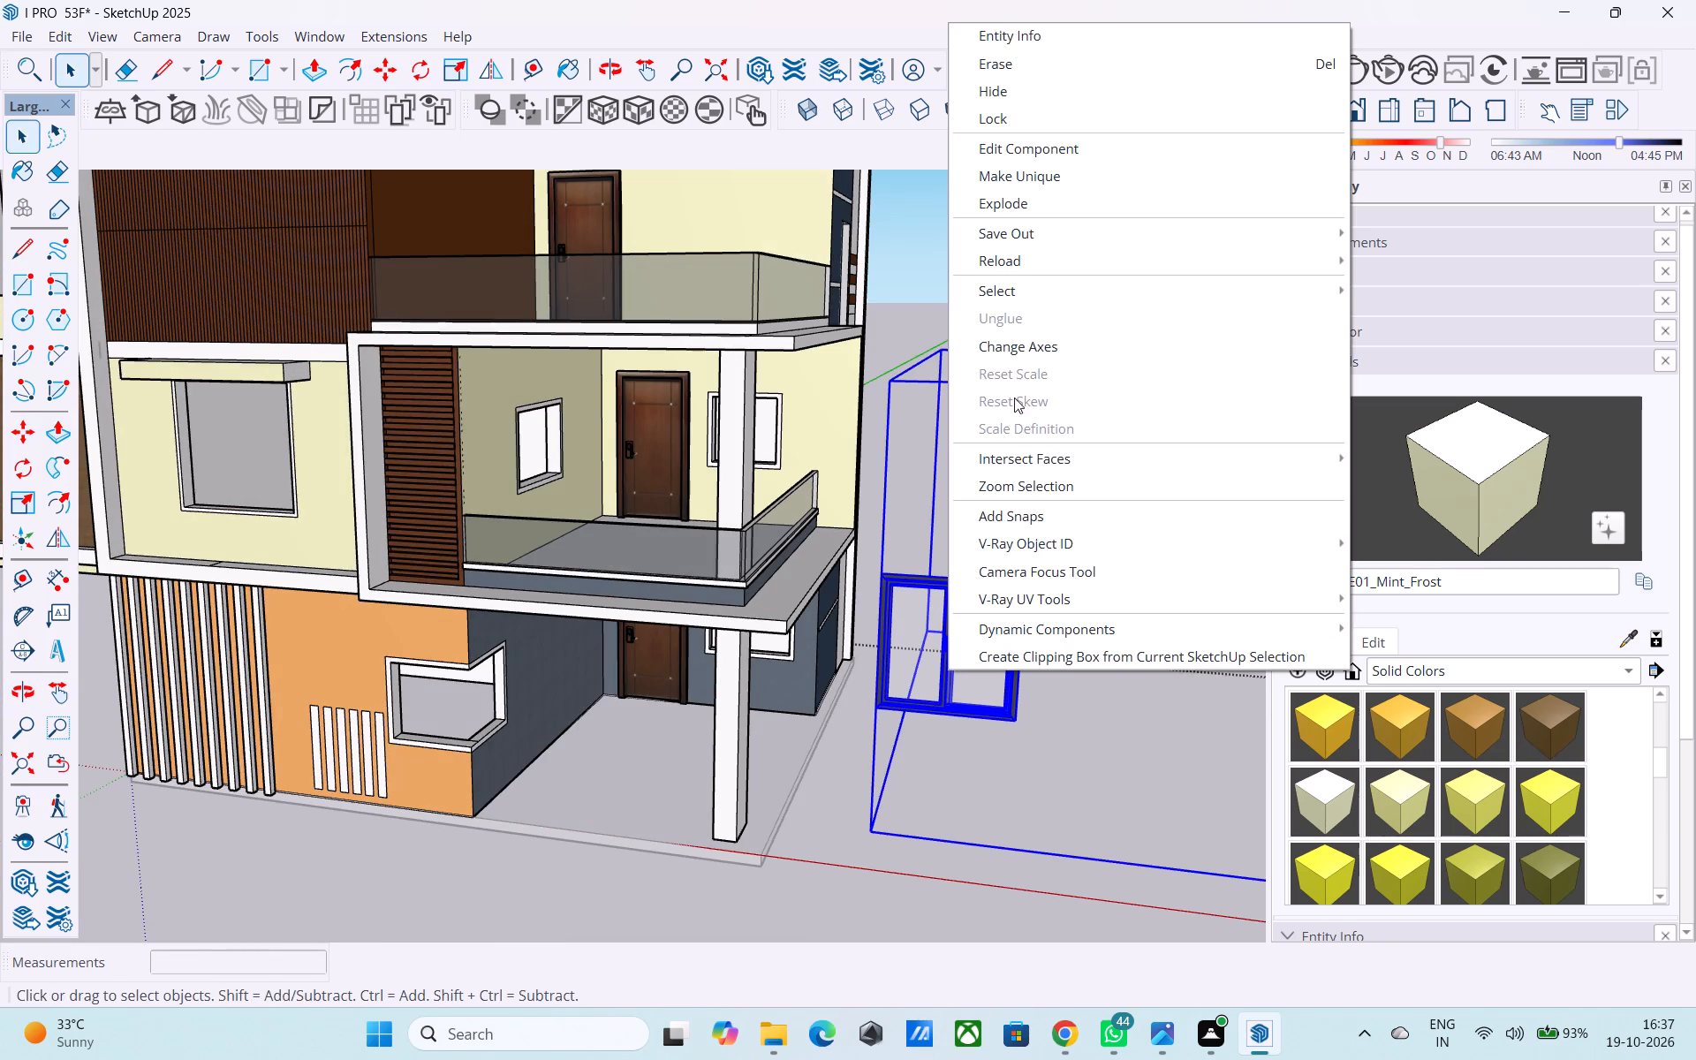
left_click(999, 209)
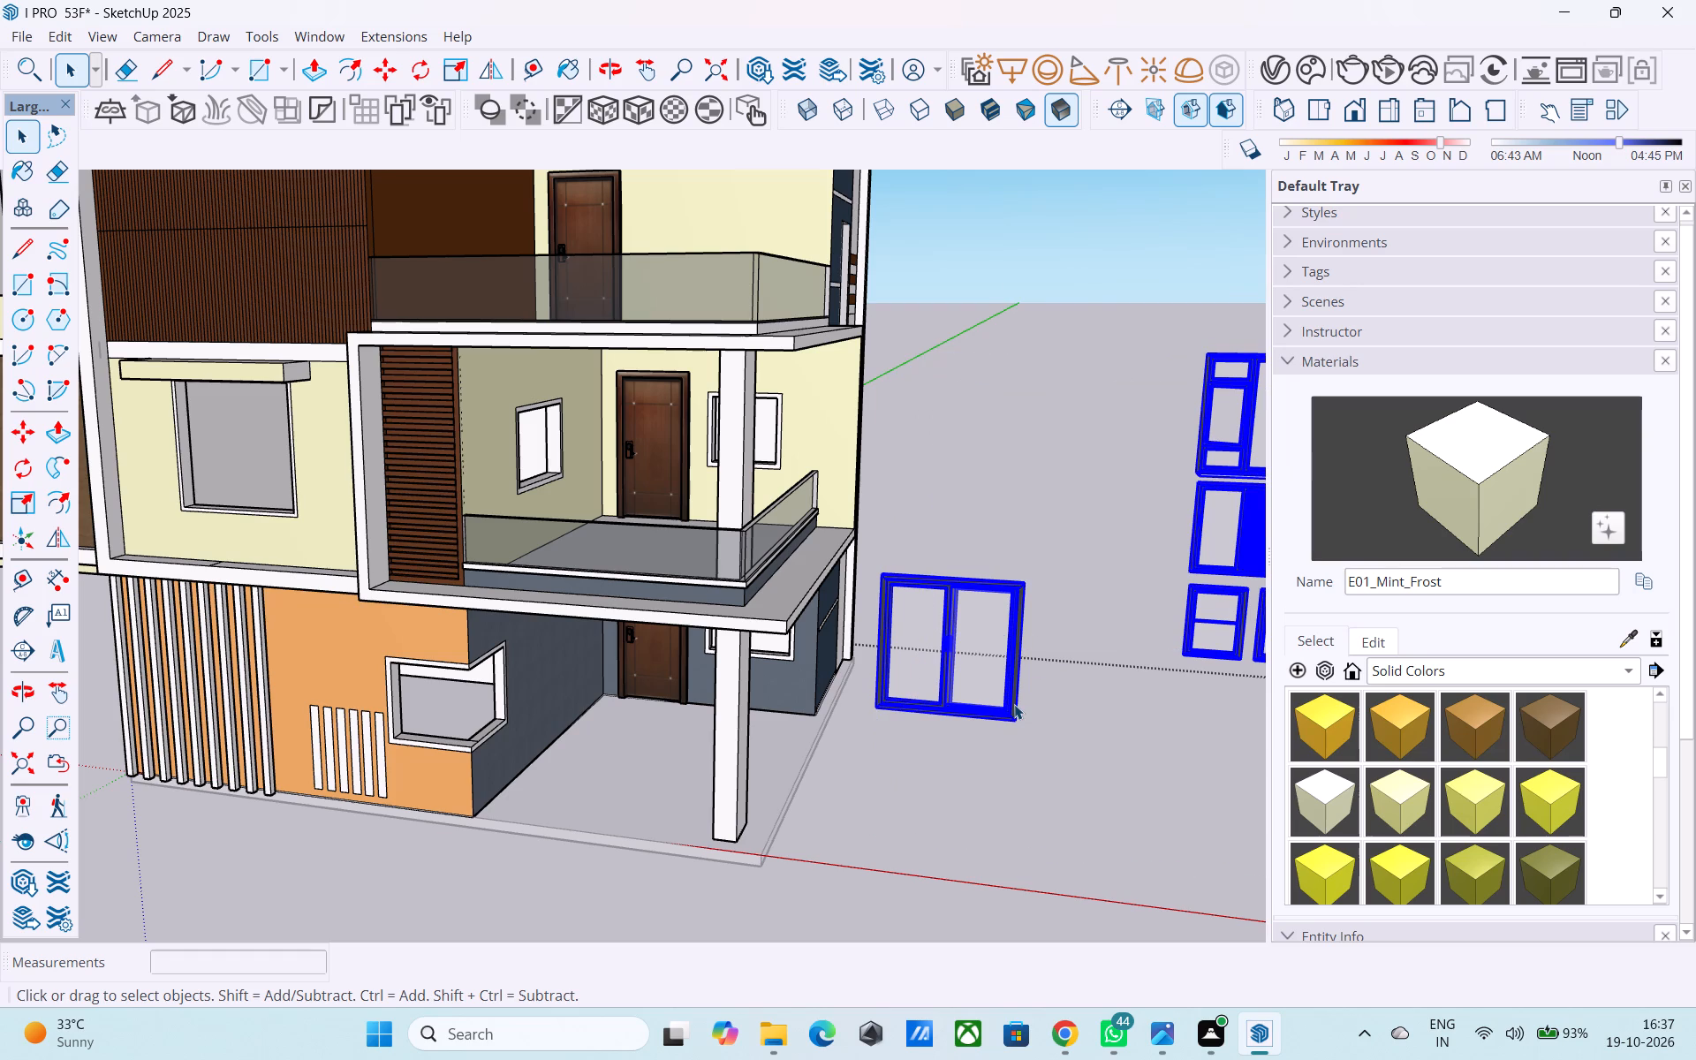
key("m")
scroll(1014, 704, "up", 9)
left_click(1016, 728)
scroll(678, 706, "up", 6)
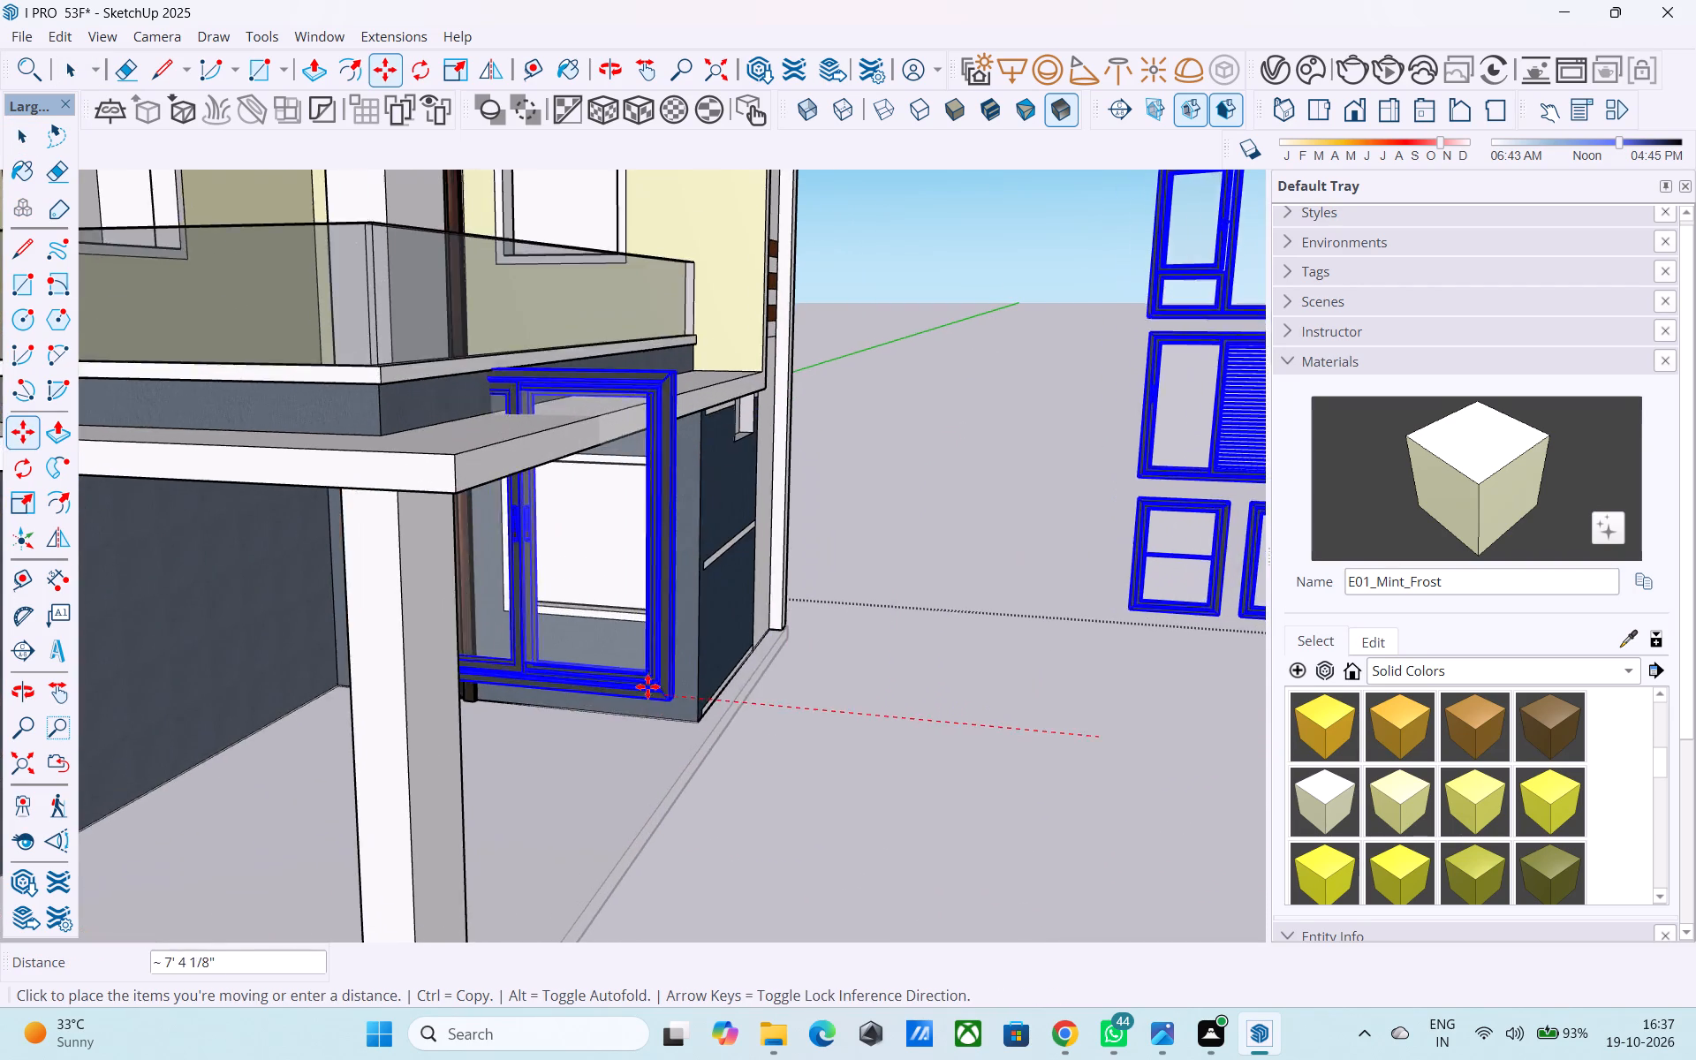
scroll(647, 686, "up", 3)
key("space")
Move the copied two-pane window by its bottom corner about 18' 4" to the matching corner of the ground-floor opening beside the entrance door.
scroll(778, 655, "down", 6)
left_click(903, 684)
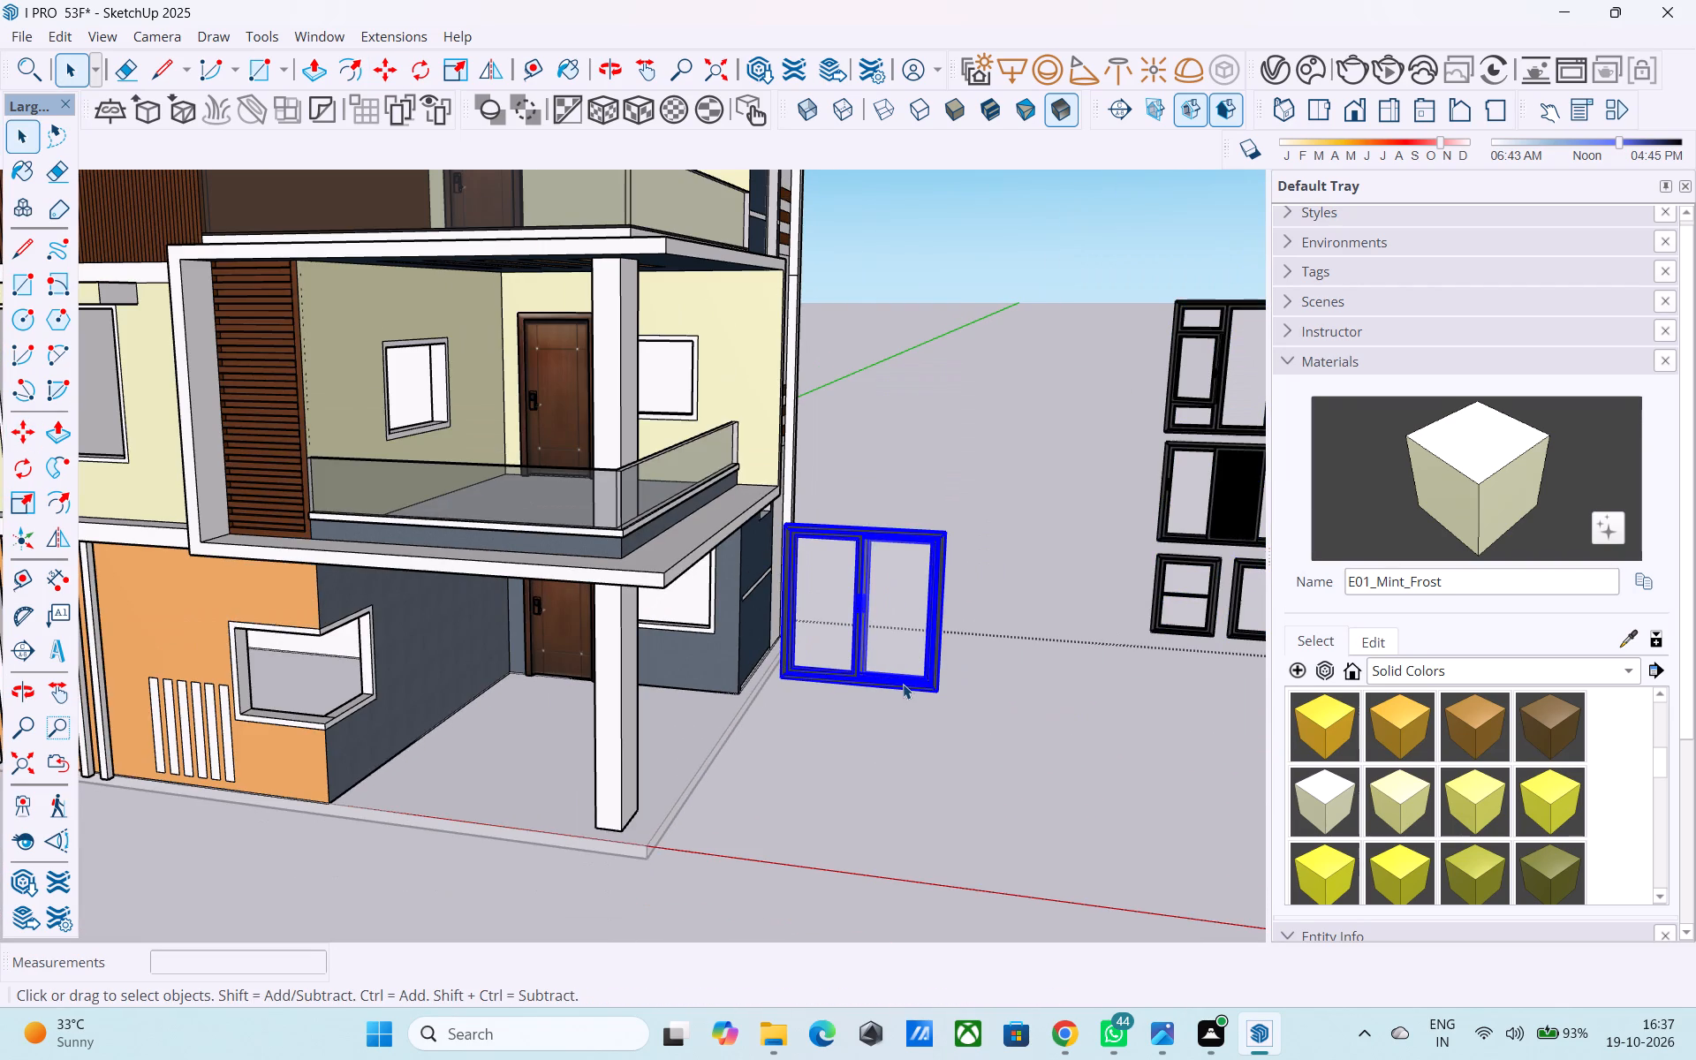
scroll(908, 683, "up", 1)
middle_click_drag(908, 683, 866, 681)
scroll(873, 683, "up", 4)
middle_click_drag(894, 681, 839, 681)
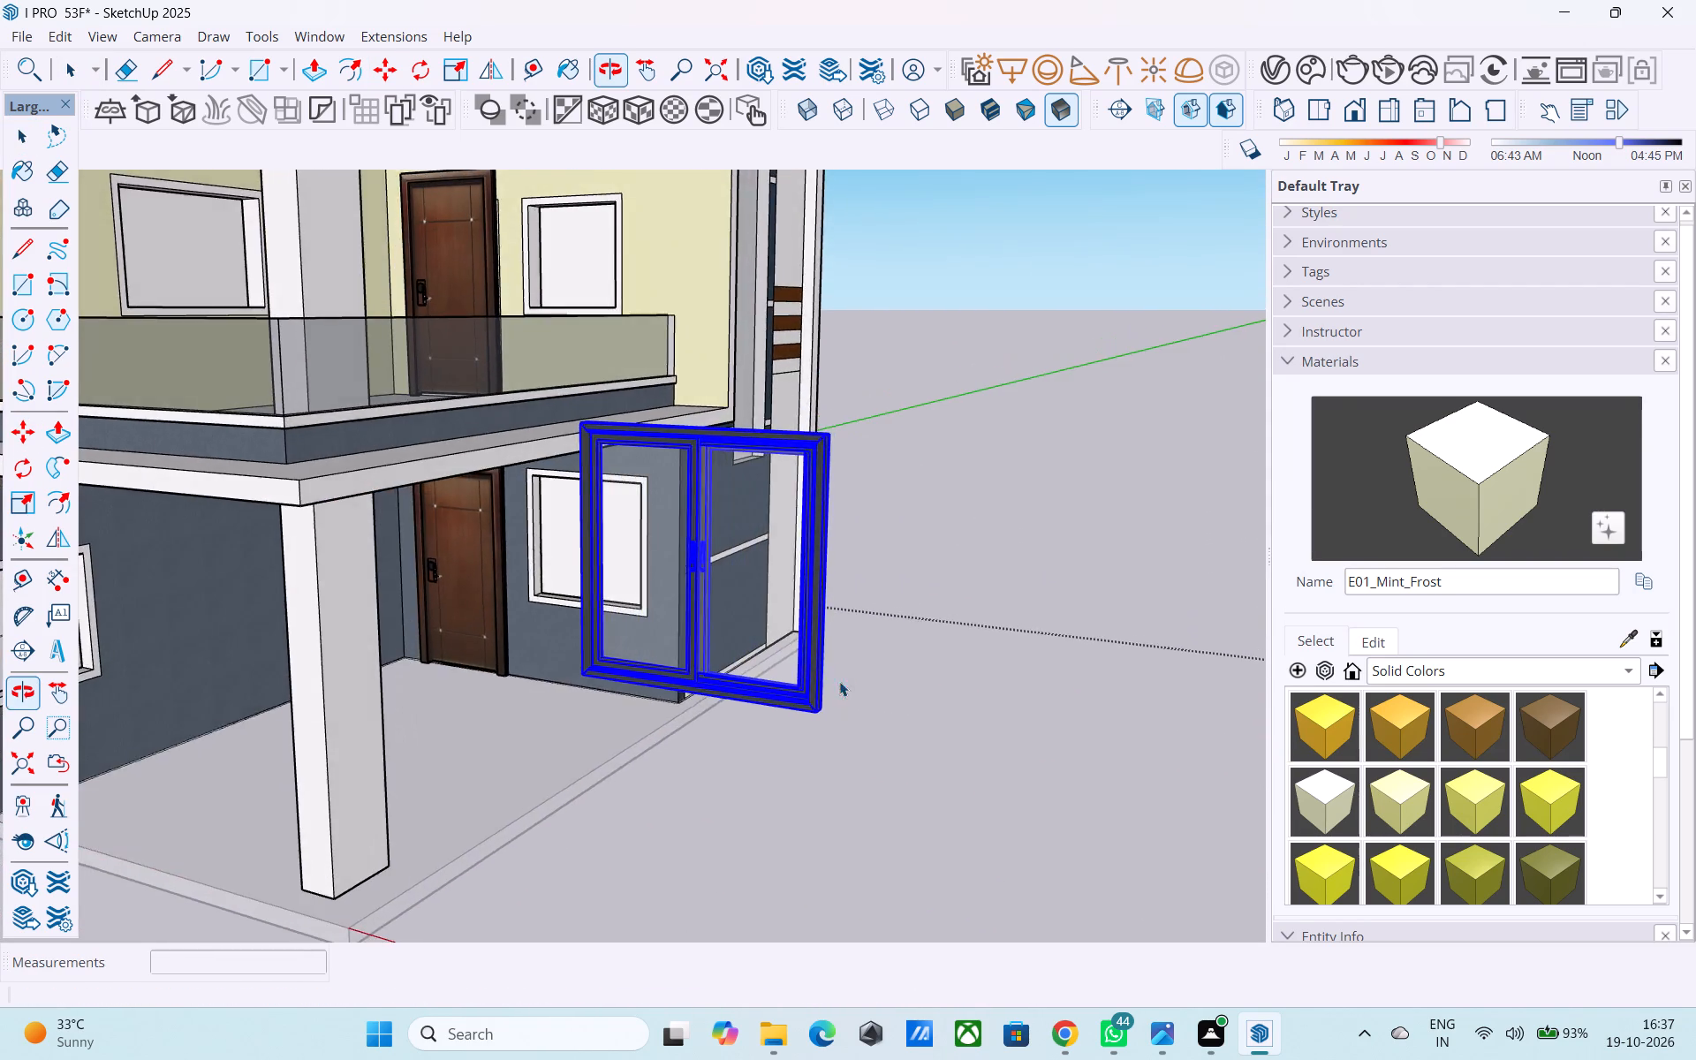
key("m")
scroll(843, 679, "up", 5)
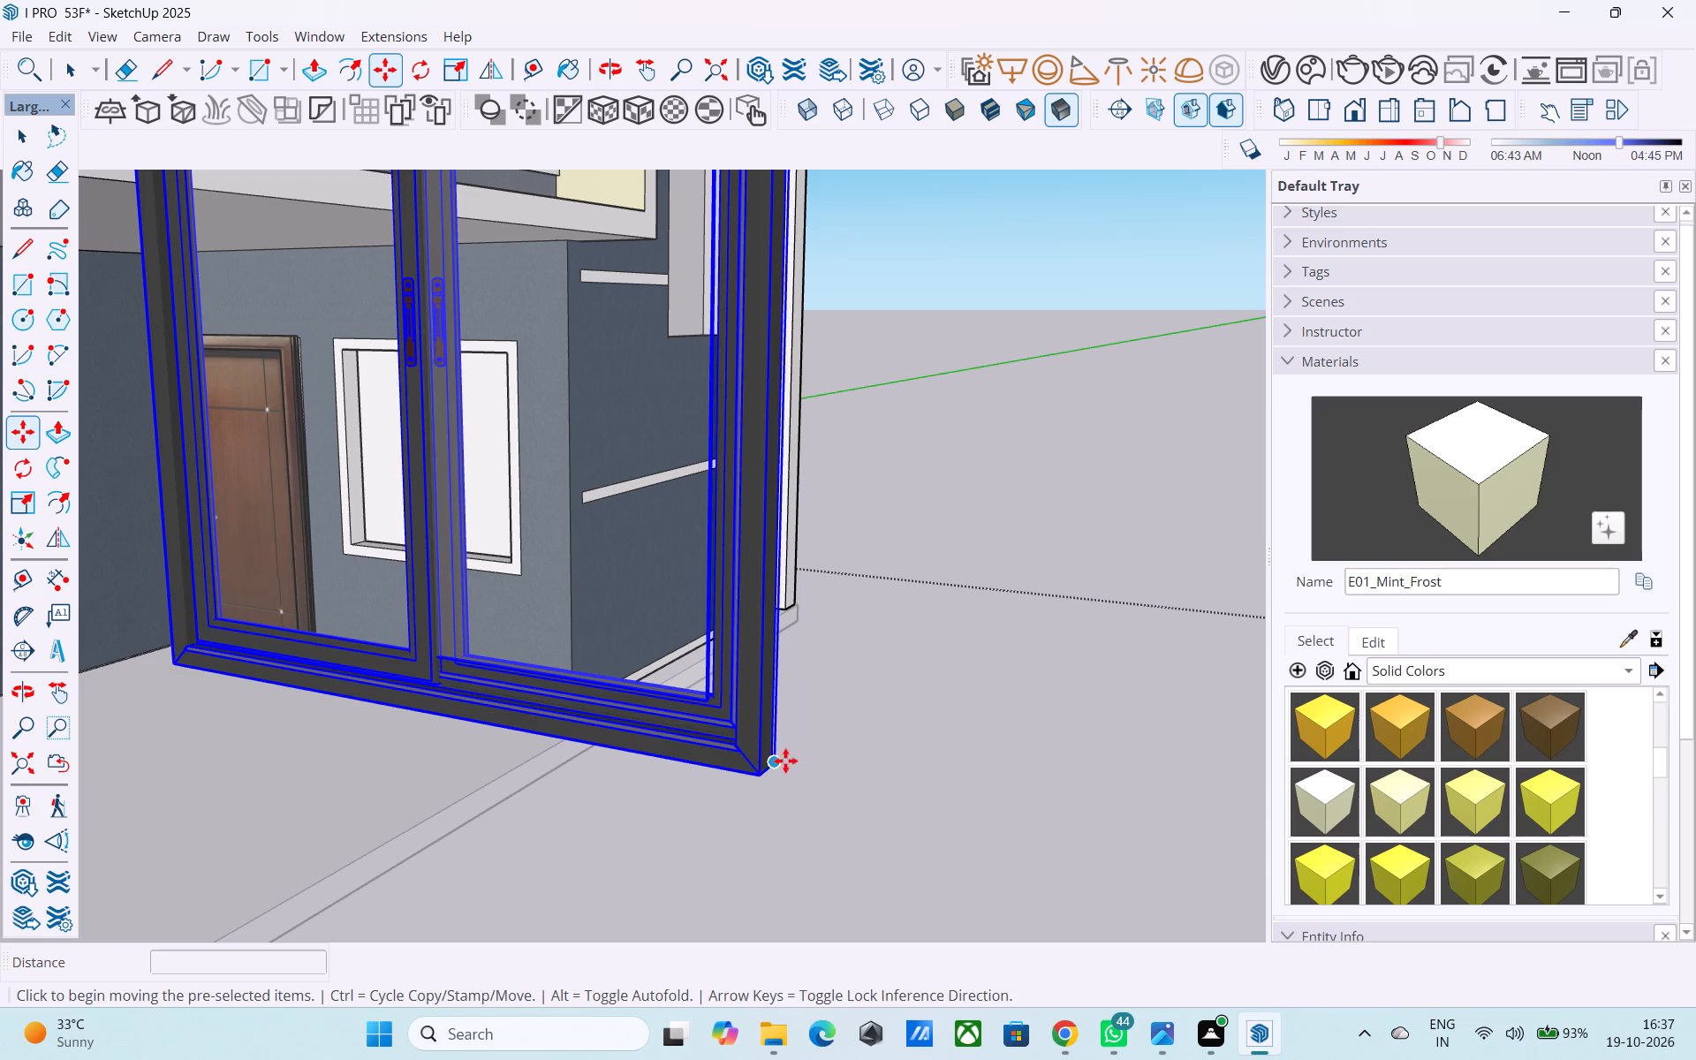
left_click(785, 761)
scroll(563, 639, "up", 20)
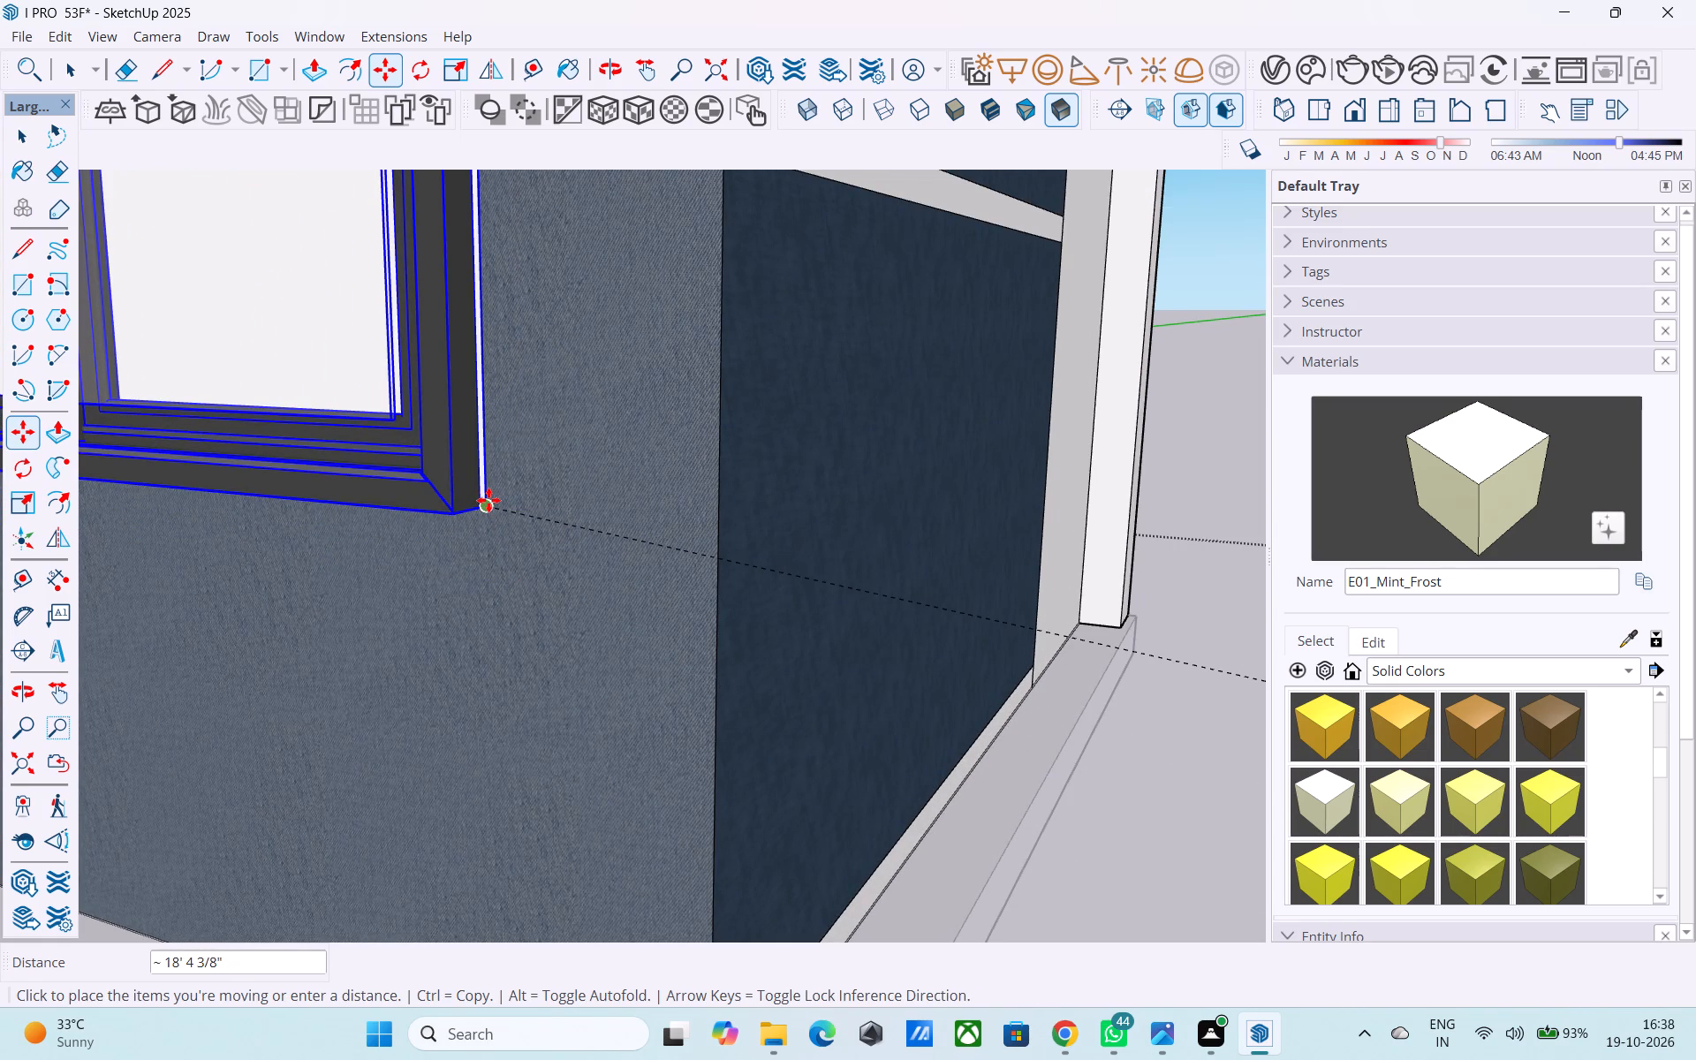
left_click(488, 499)
Scale the ground-floor window to about 0.86 of its height and reduce its width to fit the opening's frame.
scroll(567, 481, "down", 17)
scroll(622, 581, "down", 5)
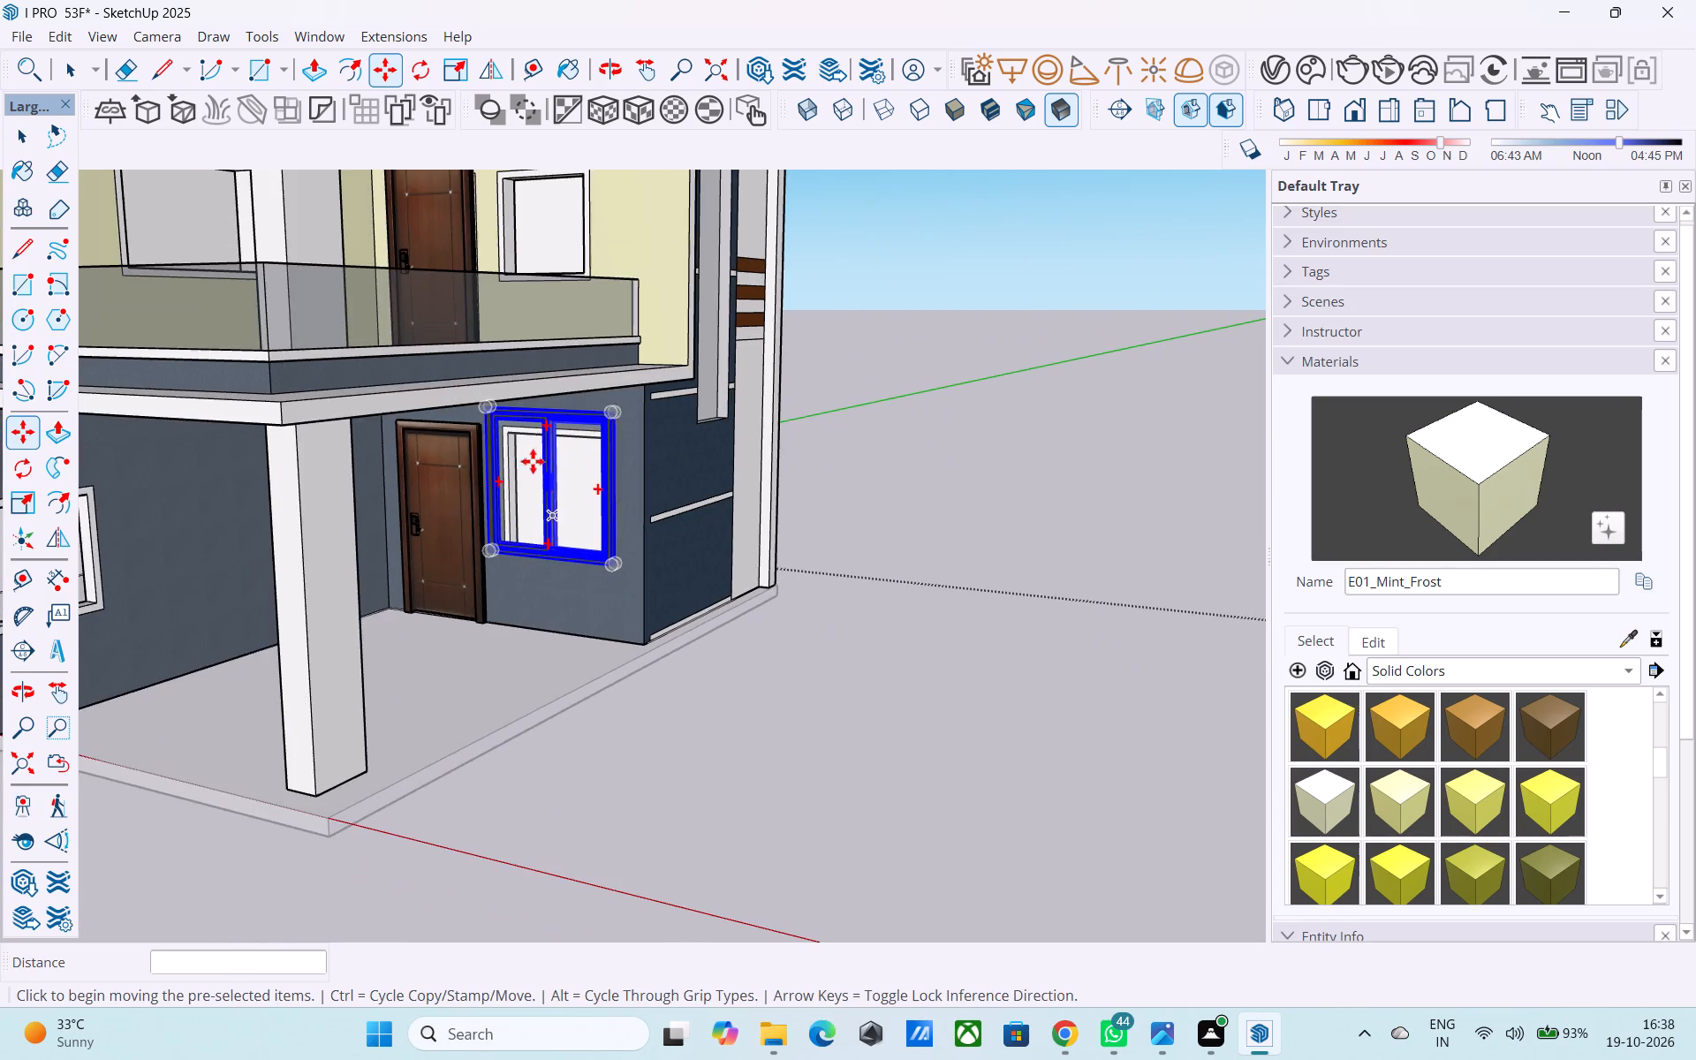
scroll(526, 450, "up", 10)
key("s")
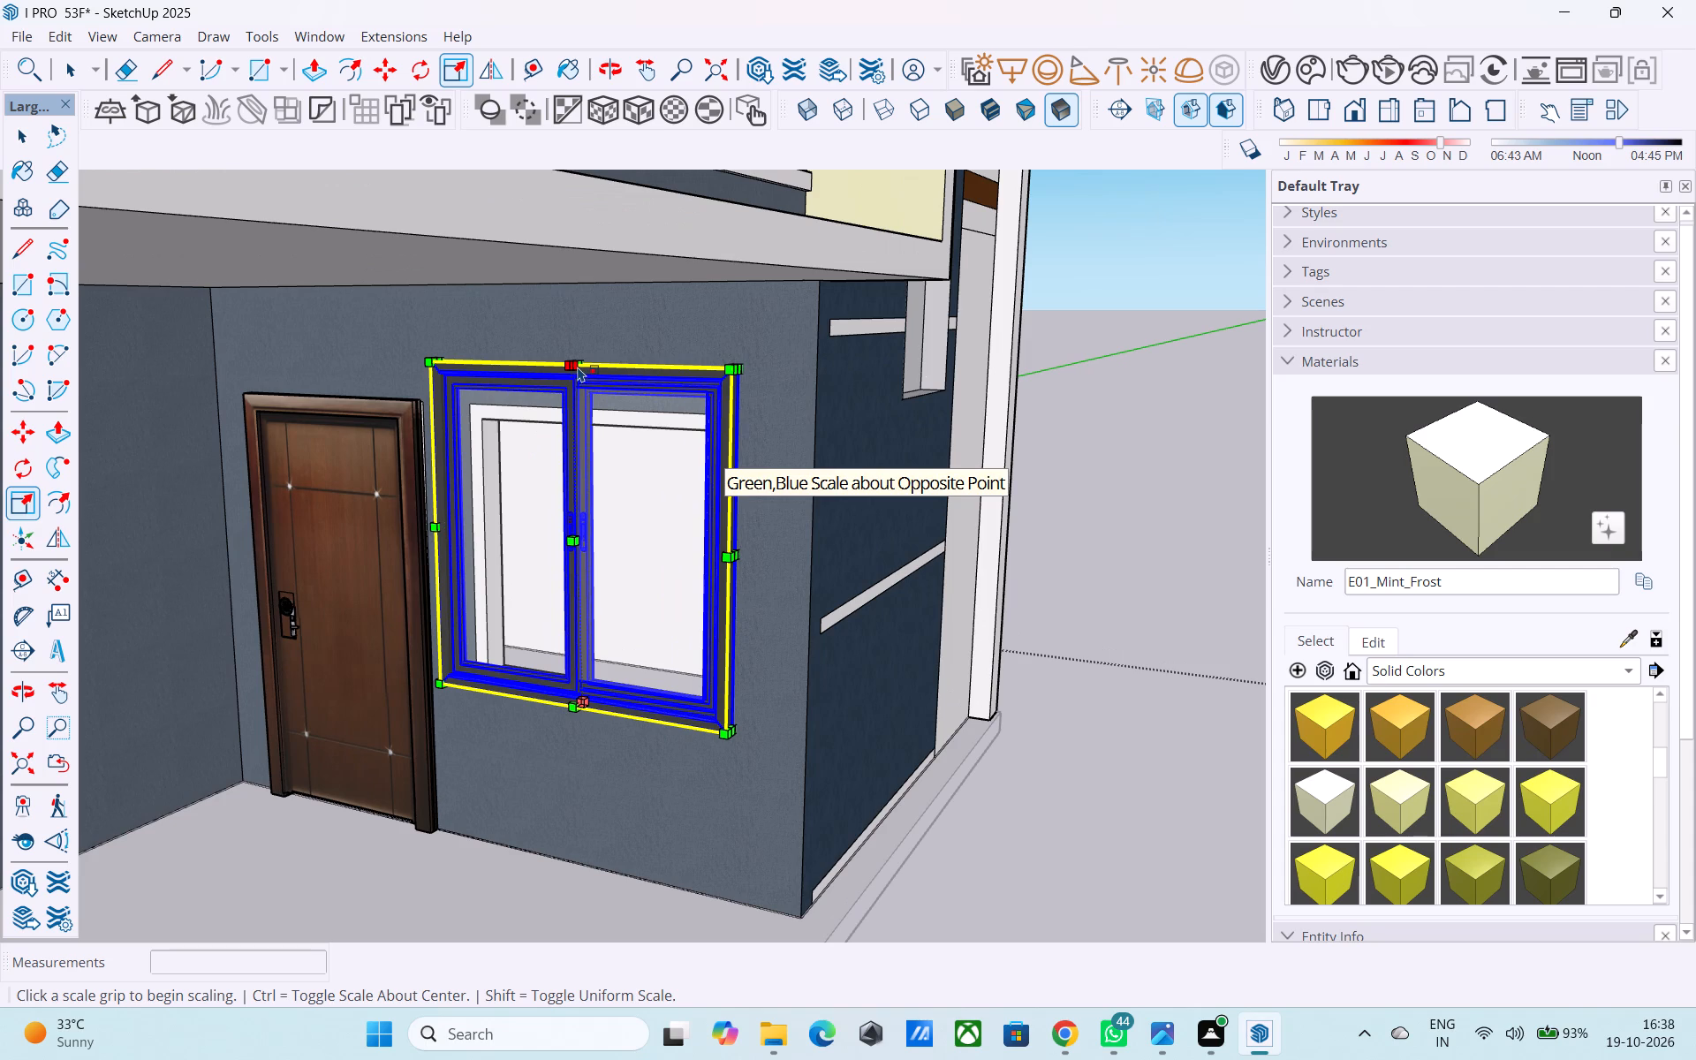
left_click(580, 364)
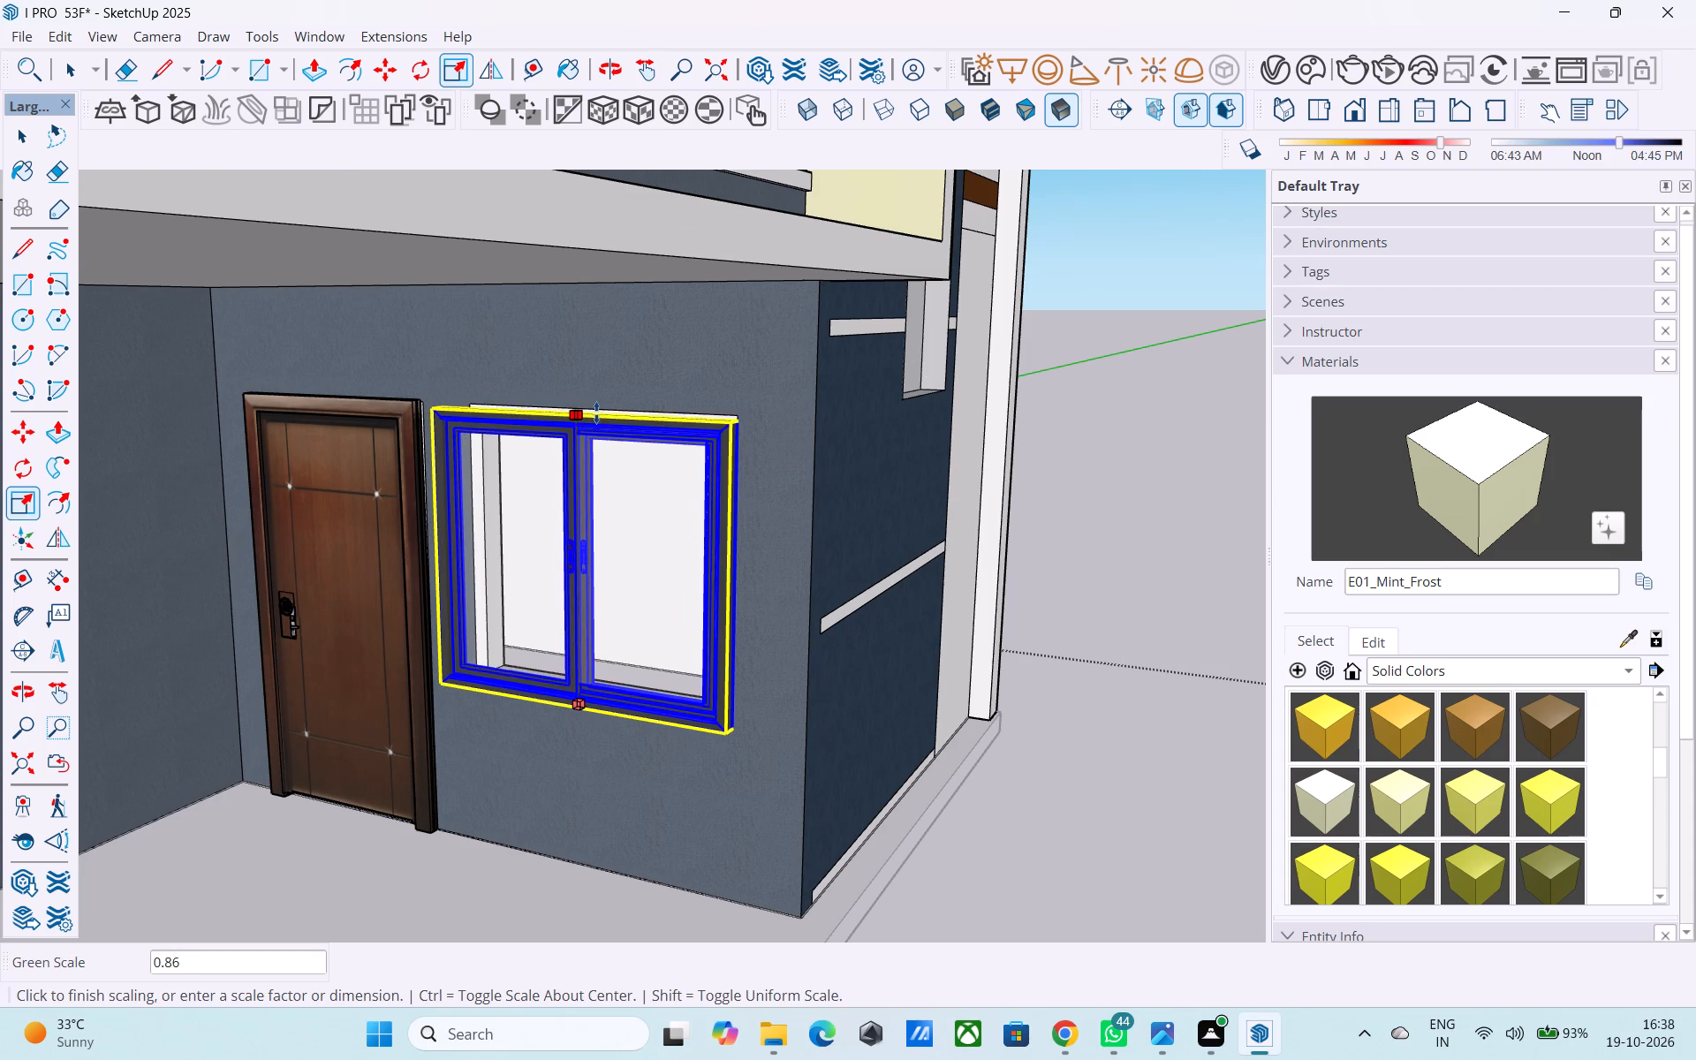
left_click(596, 410)
middle_click_drag(562, 417, 591, 419)
scroll(490, 496, "up", 6)
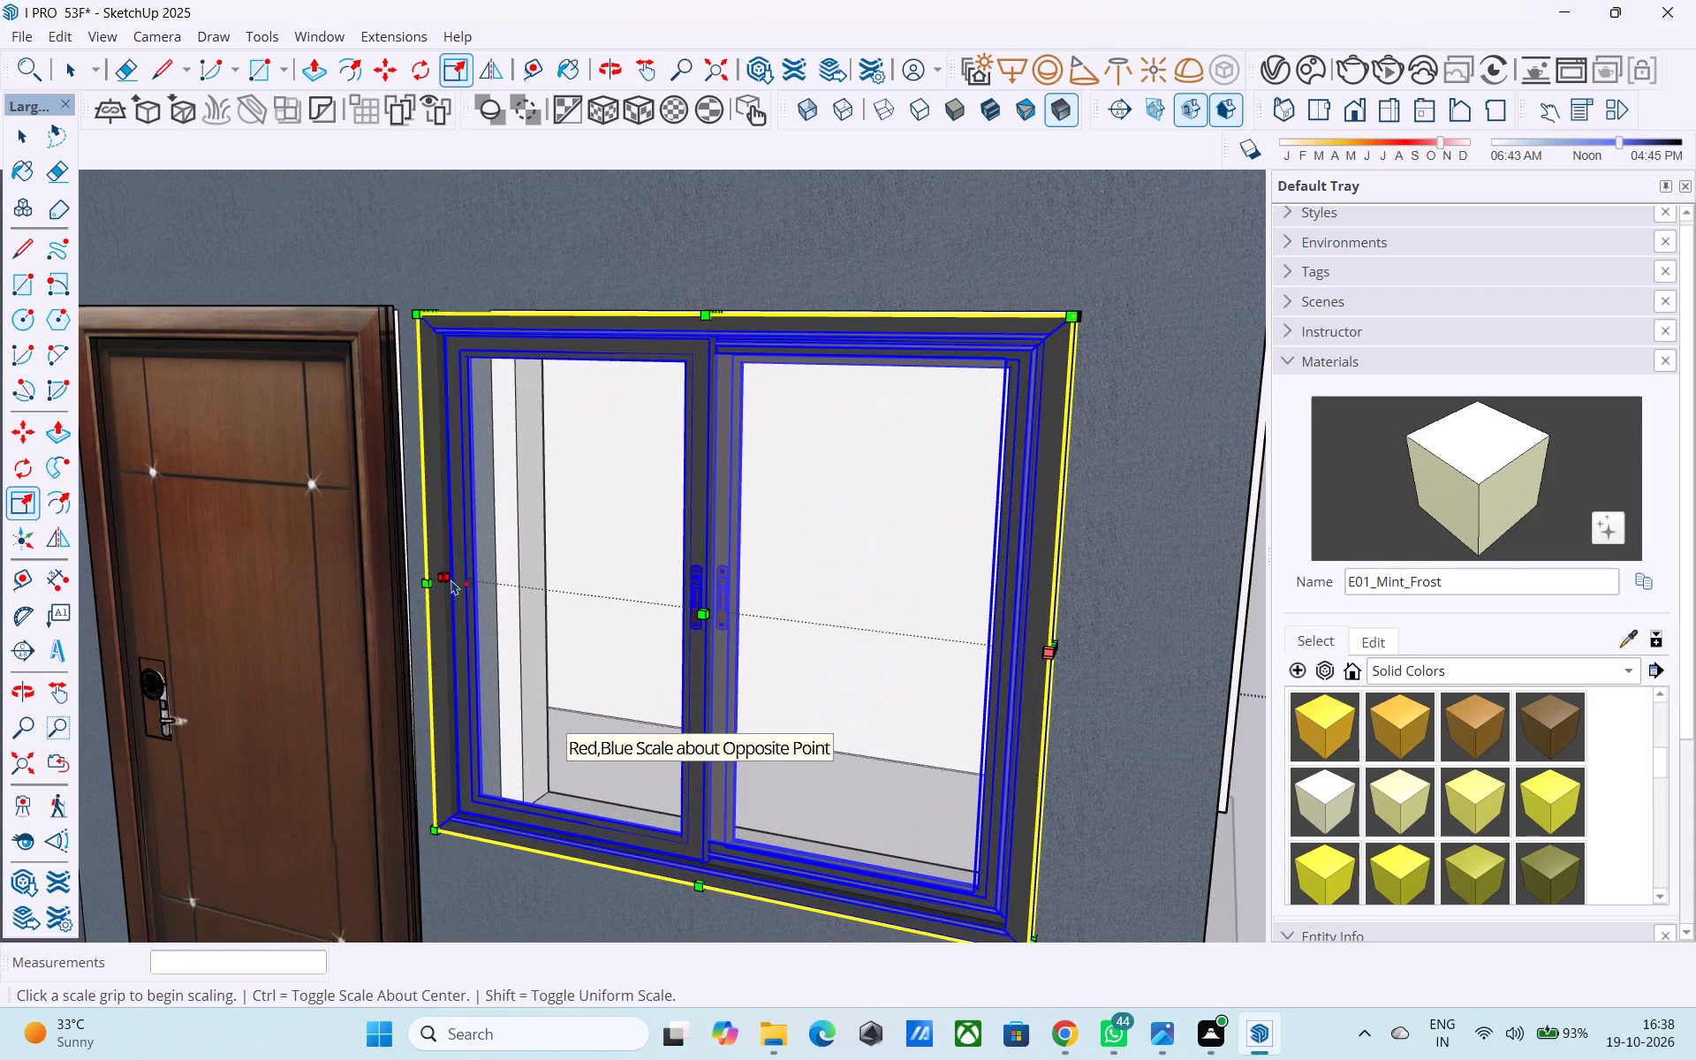
left_click(451, 579)
left_click(497, 585)
scroll(544, 537, "down", 2)
middle_click_drag(550, 535, 455, 516)
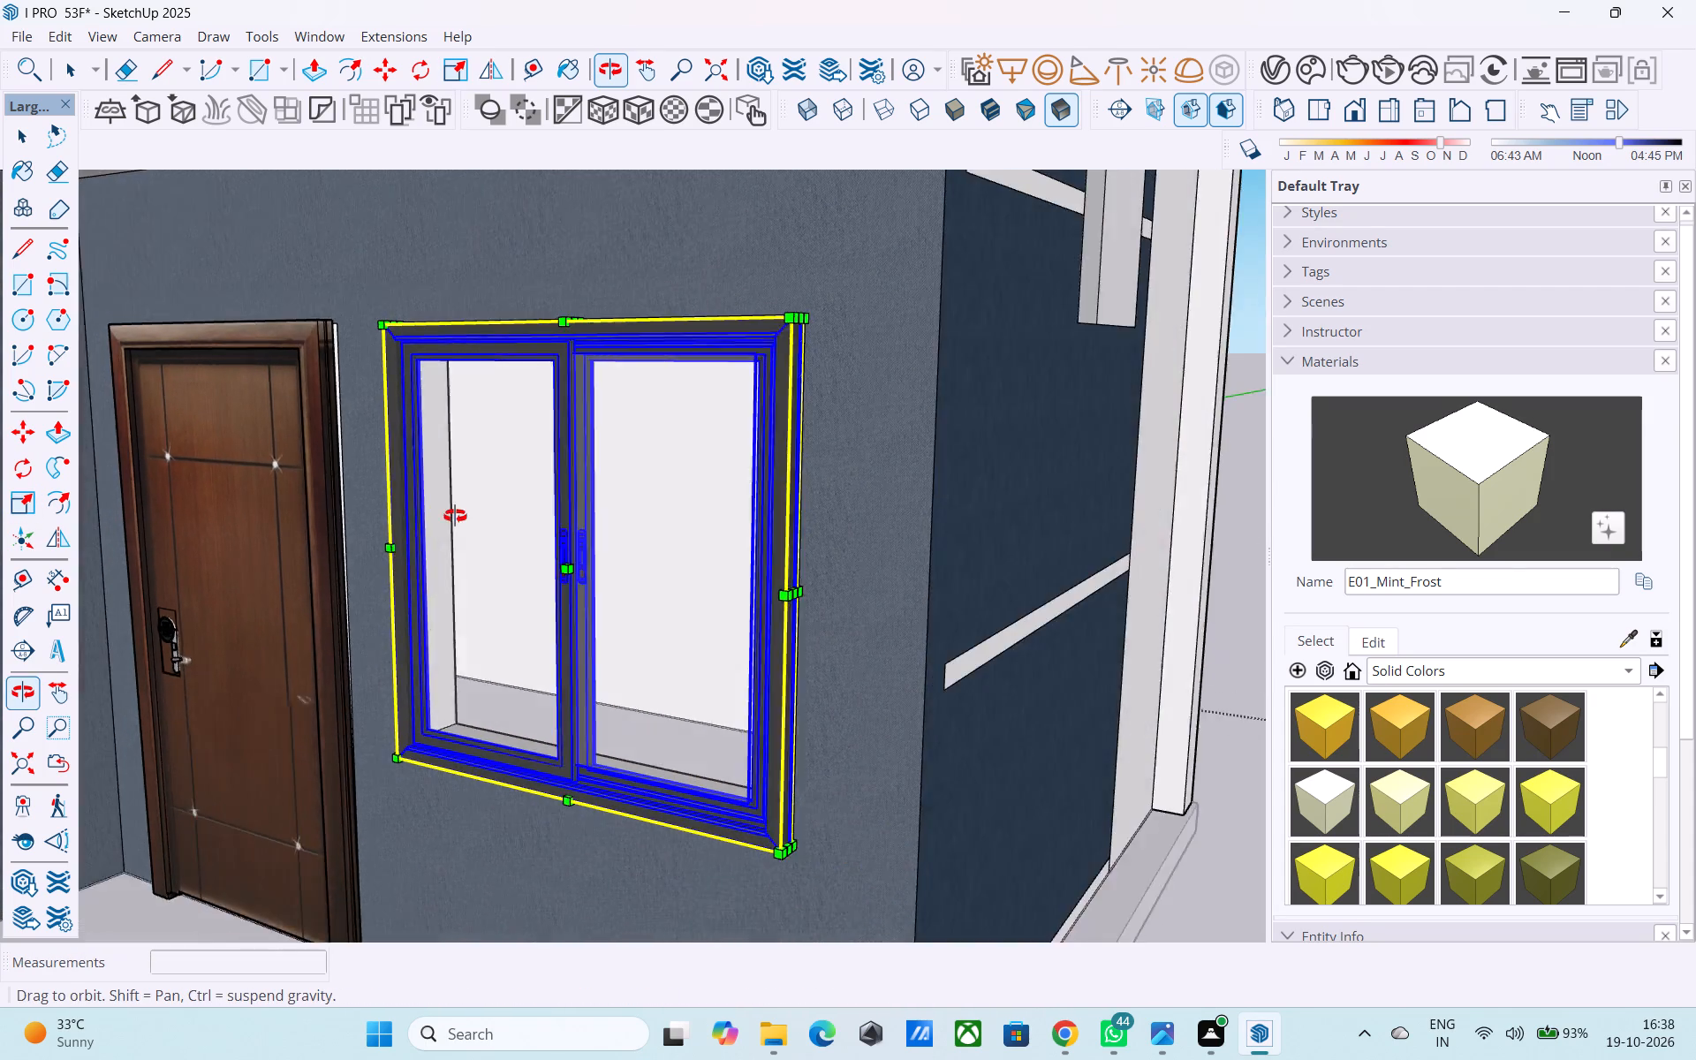
middle_click_drag(455, 516, 330, 510)
key("space")
Copy the fitted ground-floor window by its bottom corner up to the matching corner of the first-floor opening beside the balcony door.
scroll(377, 530, "down", 5)
middle_click_drag(443, 571, 529, 589)
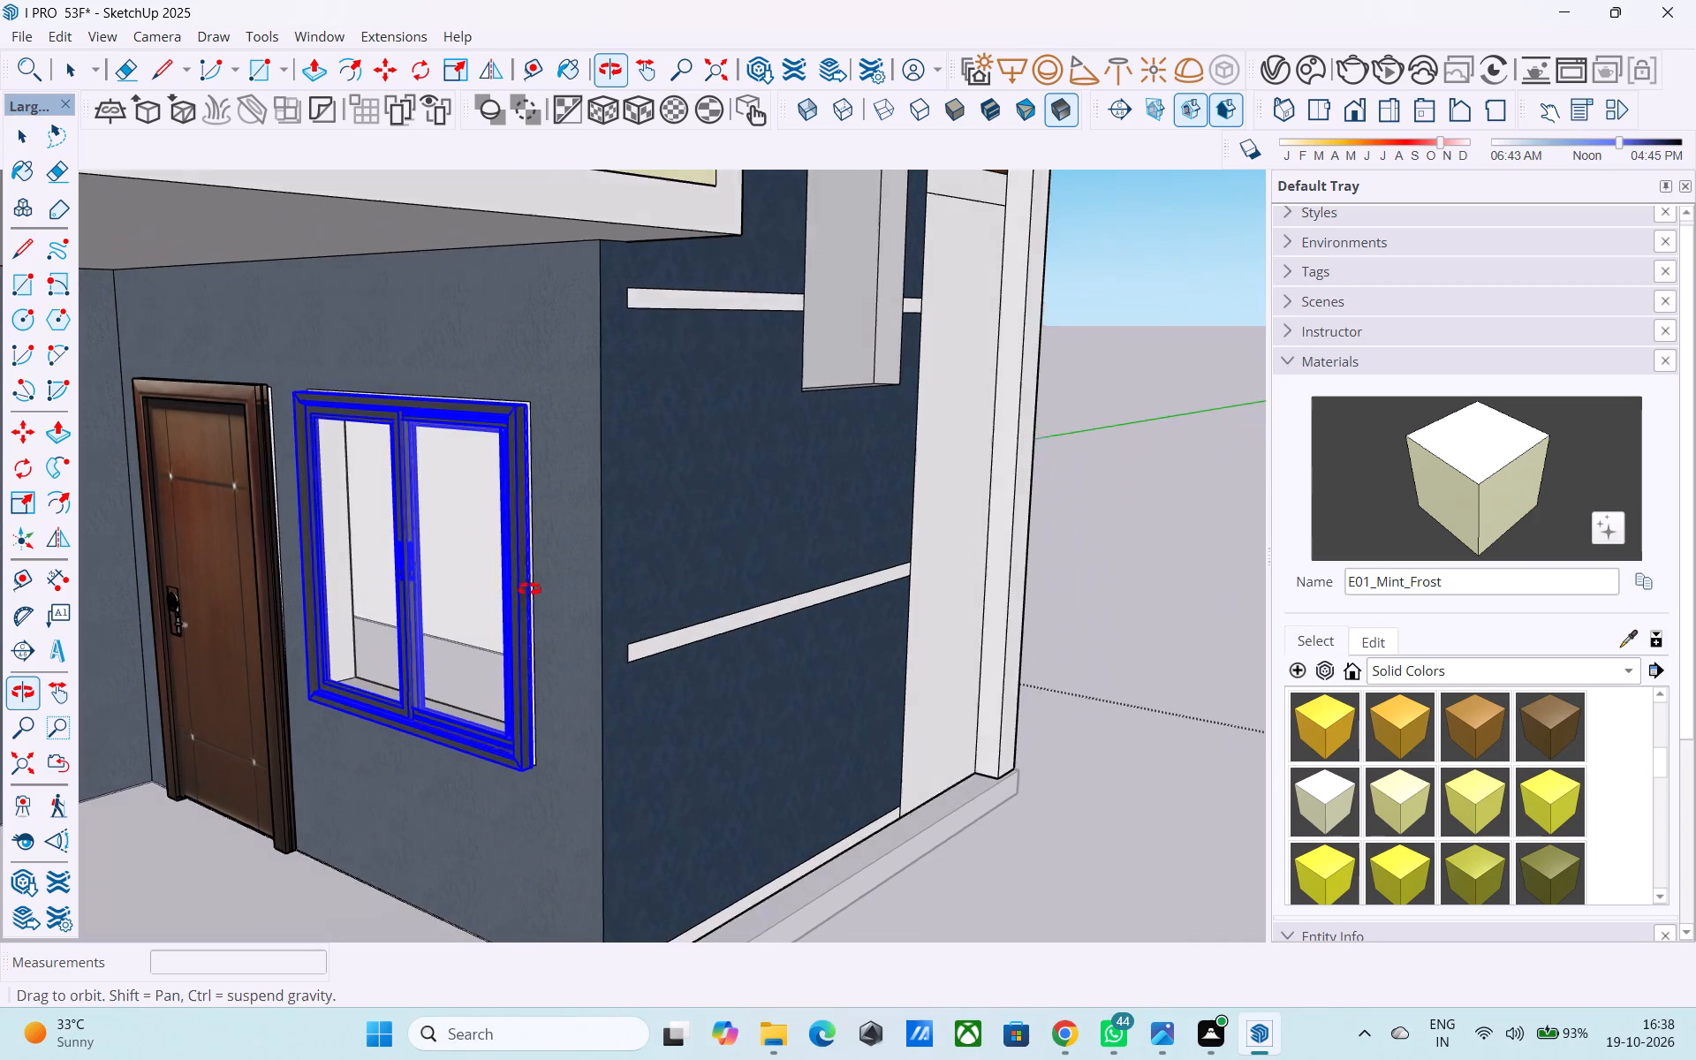
middle_click_drag(529, 589, 535, 592)
key("m")
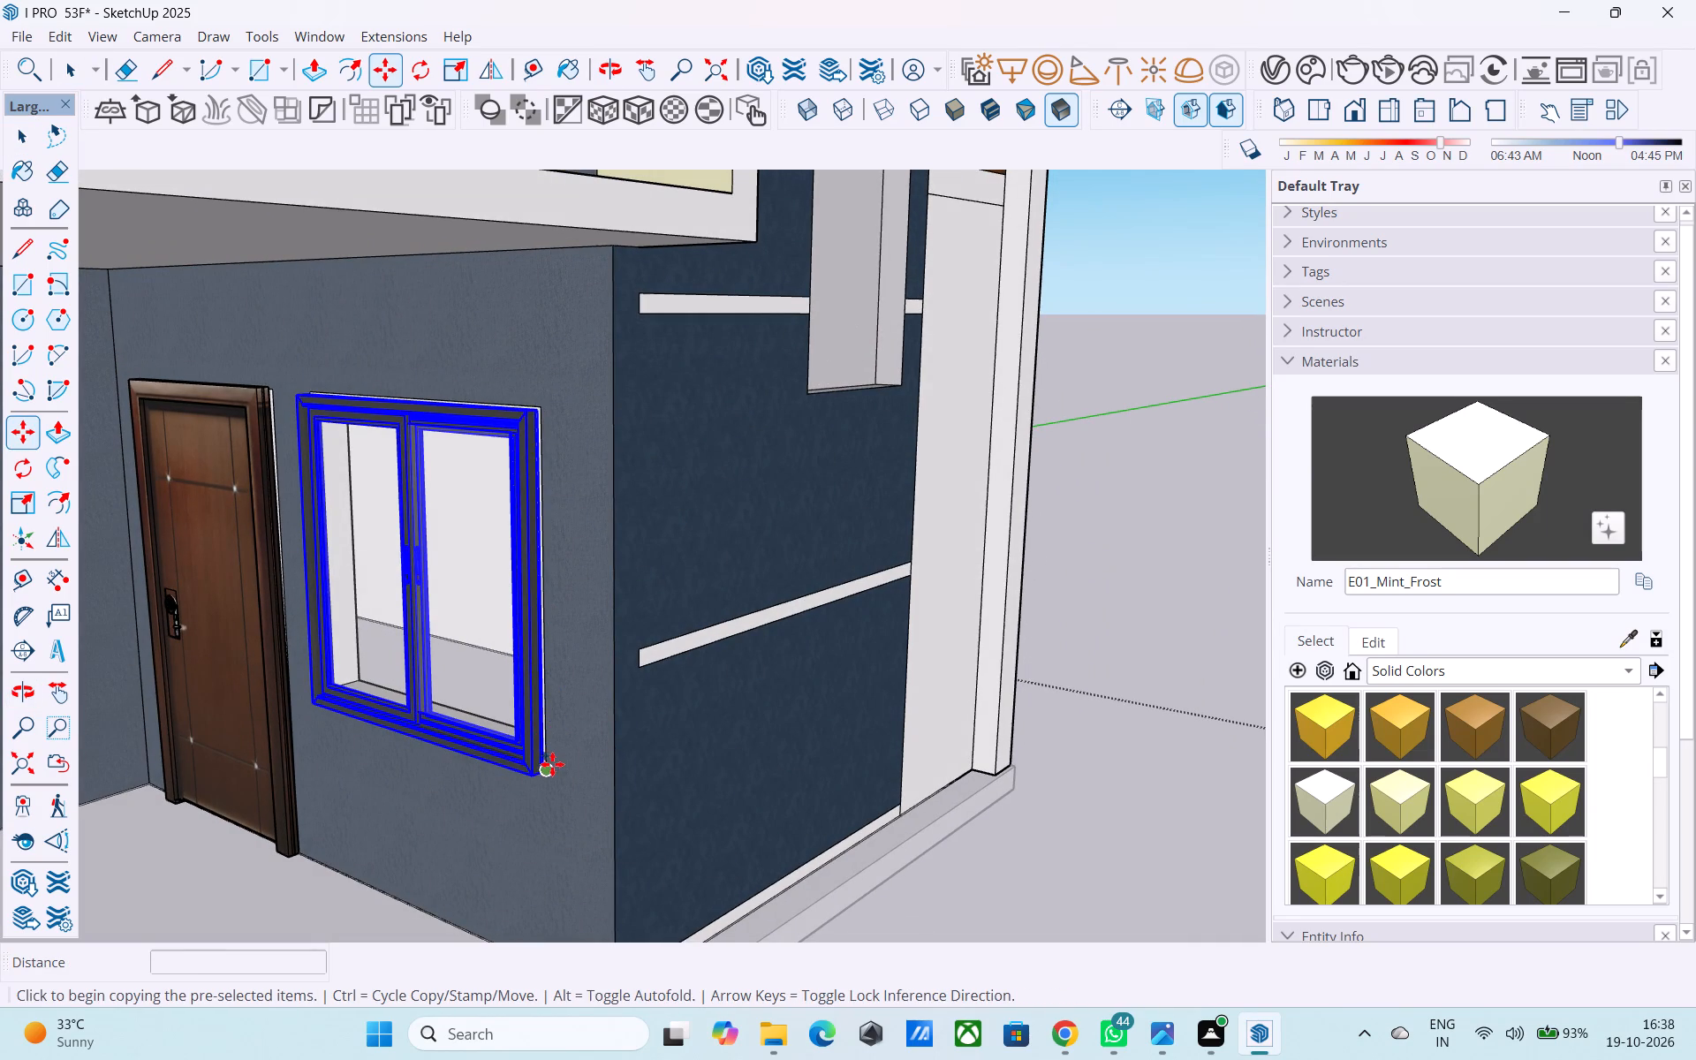
left_click(551, 764)
scroll(549, 515, "down", 6)
scroll(551, 516, "down", 1, "shift")
middle_click_drag(551, 518, 560, 898, "shift")
scroll(518, 673, "up", 6)
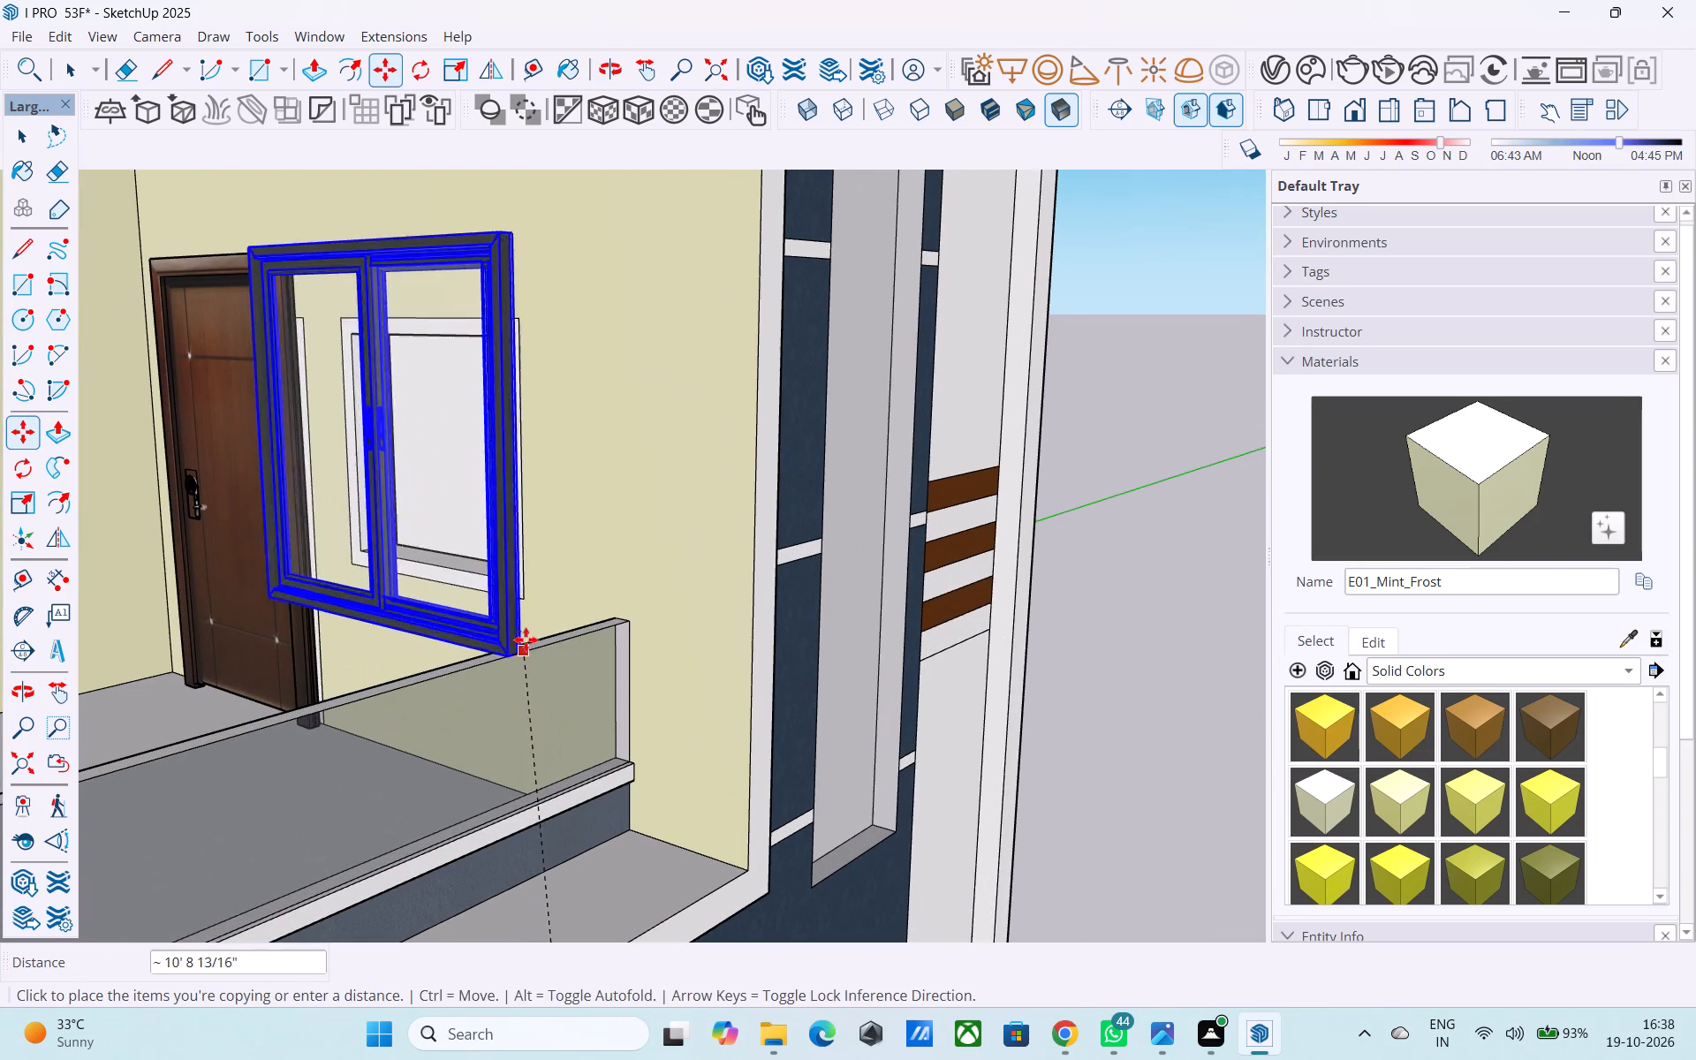
left_click(521, 599)
Scale the first-floor window copy to about 0.81 of its height and 0.80 of its width to fit its opening.
middle_click_drag(519, 596, 639, 603)
key("s")
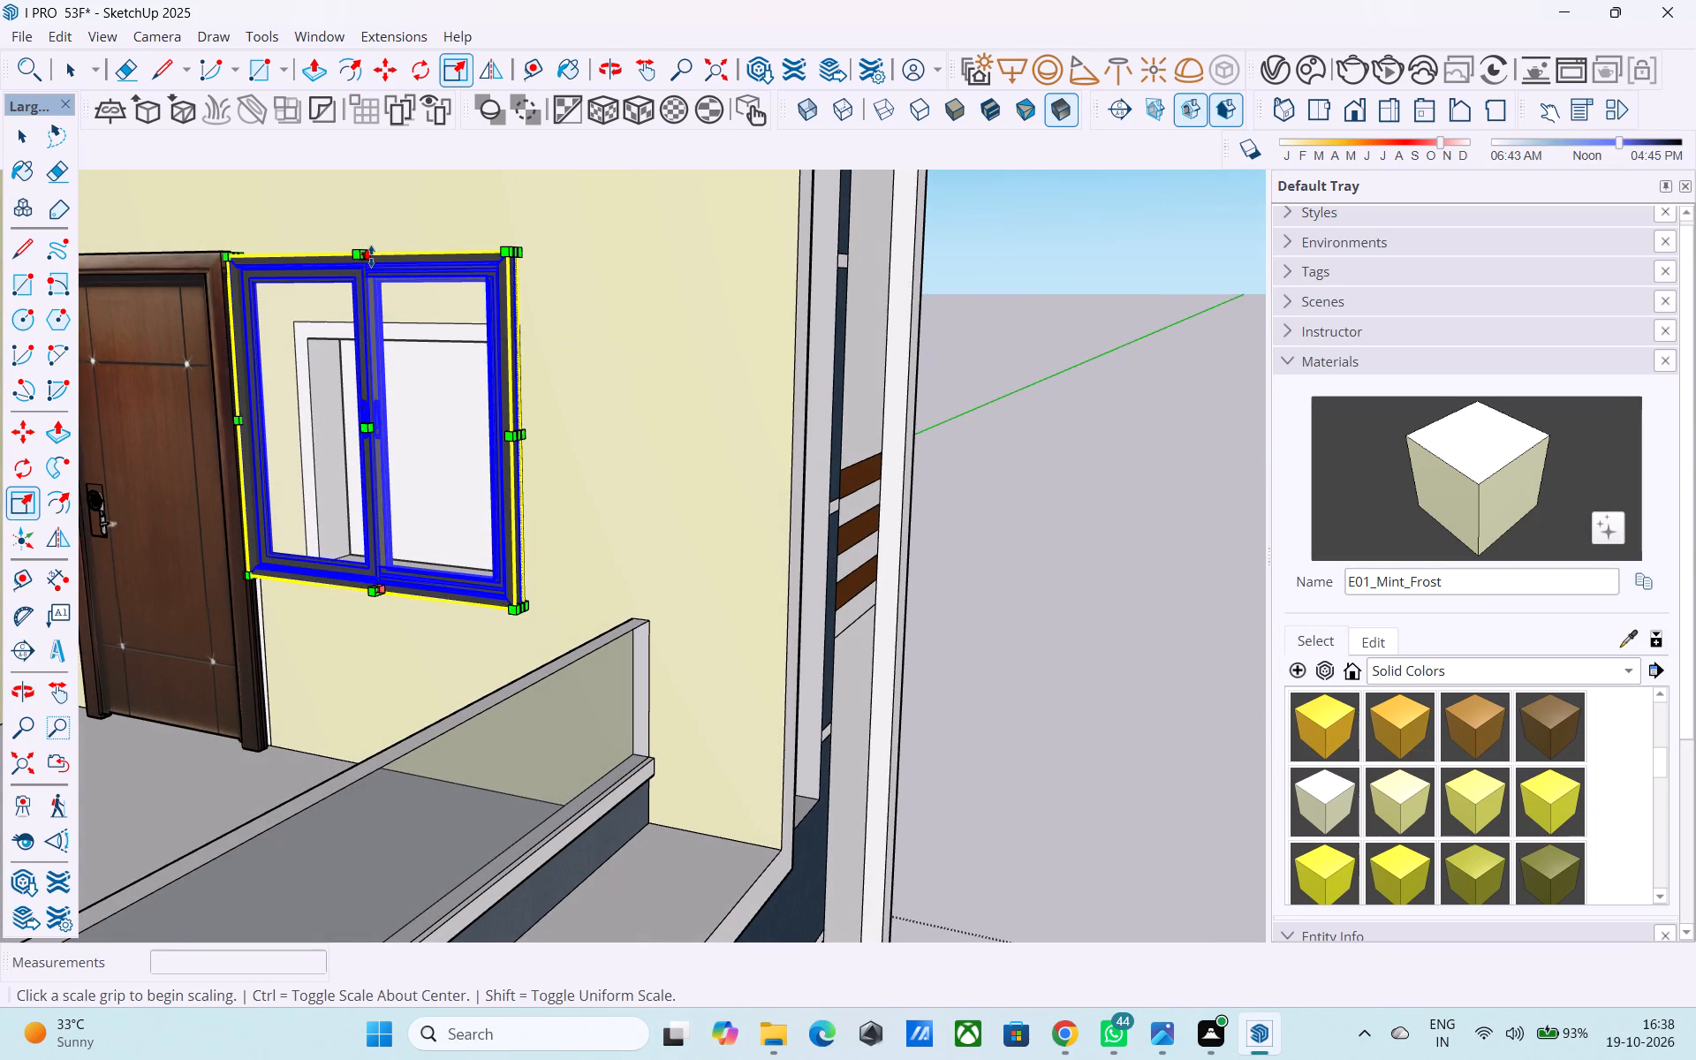
left_click(371, 254)
left_click(405, 324)
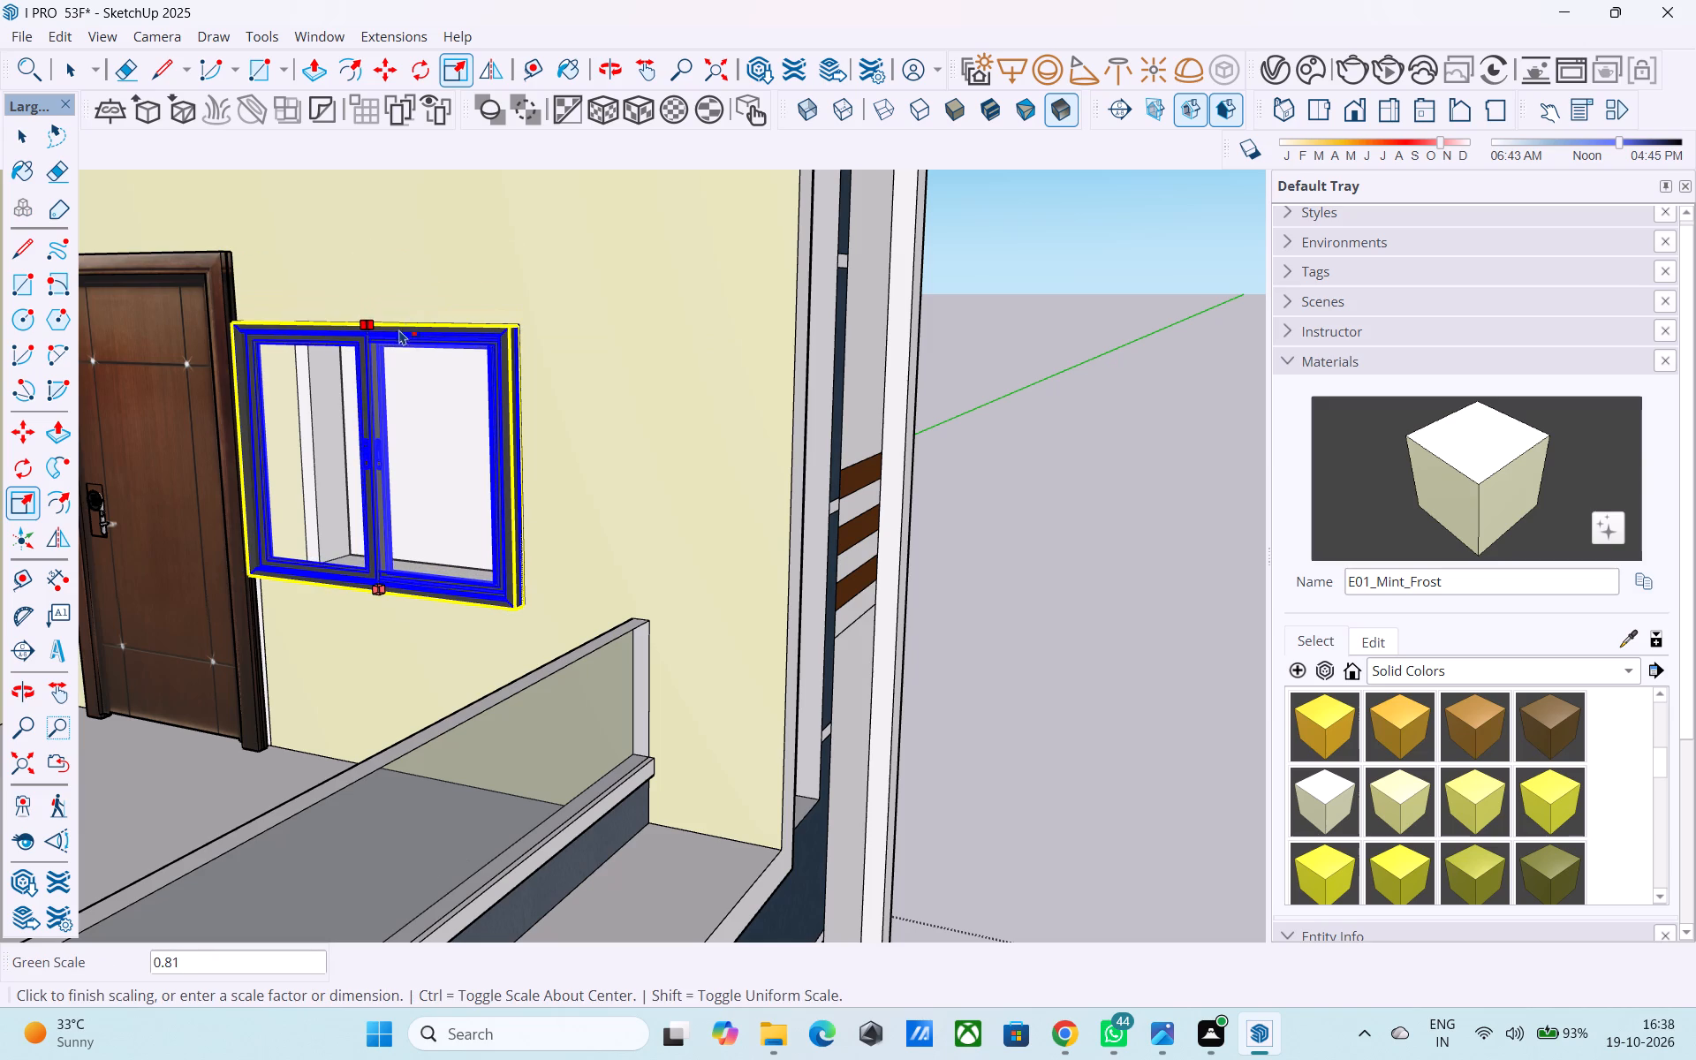
left_click(254, 444)
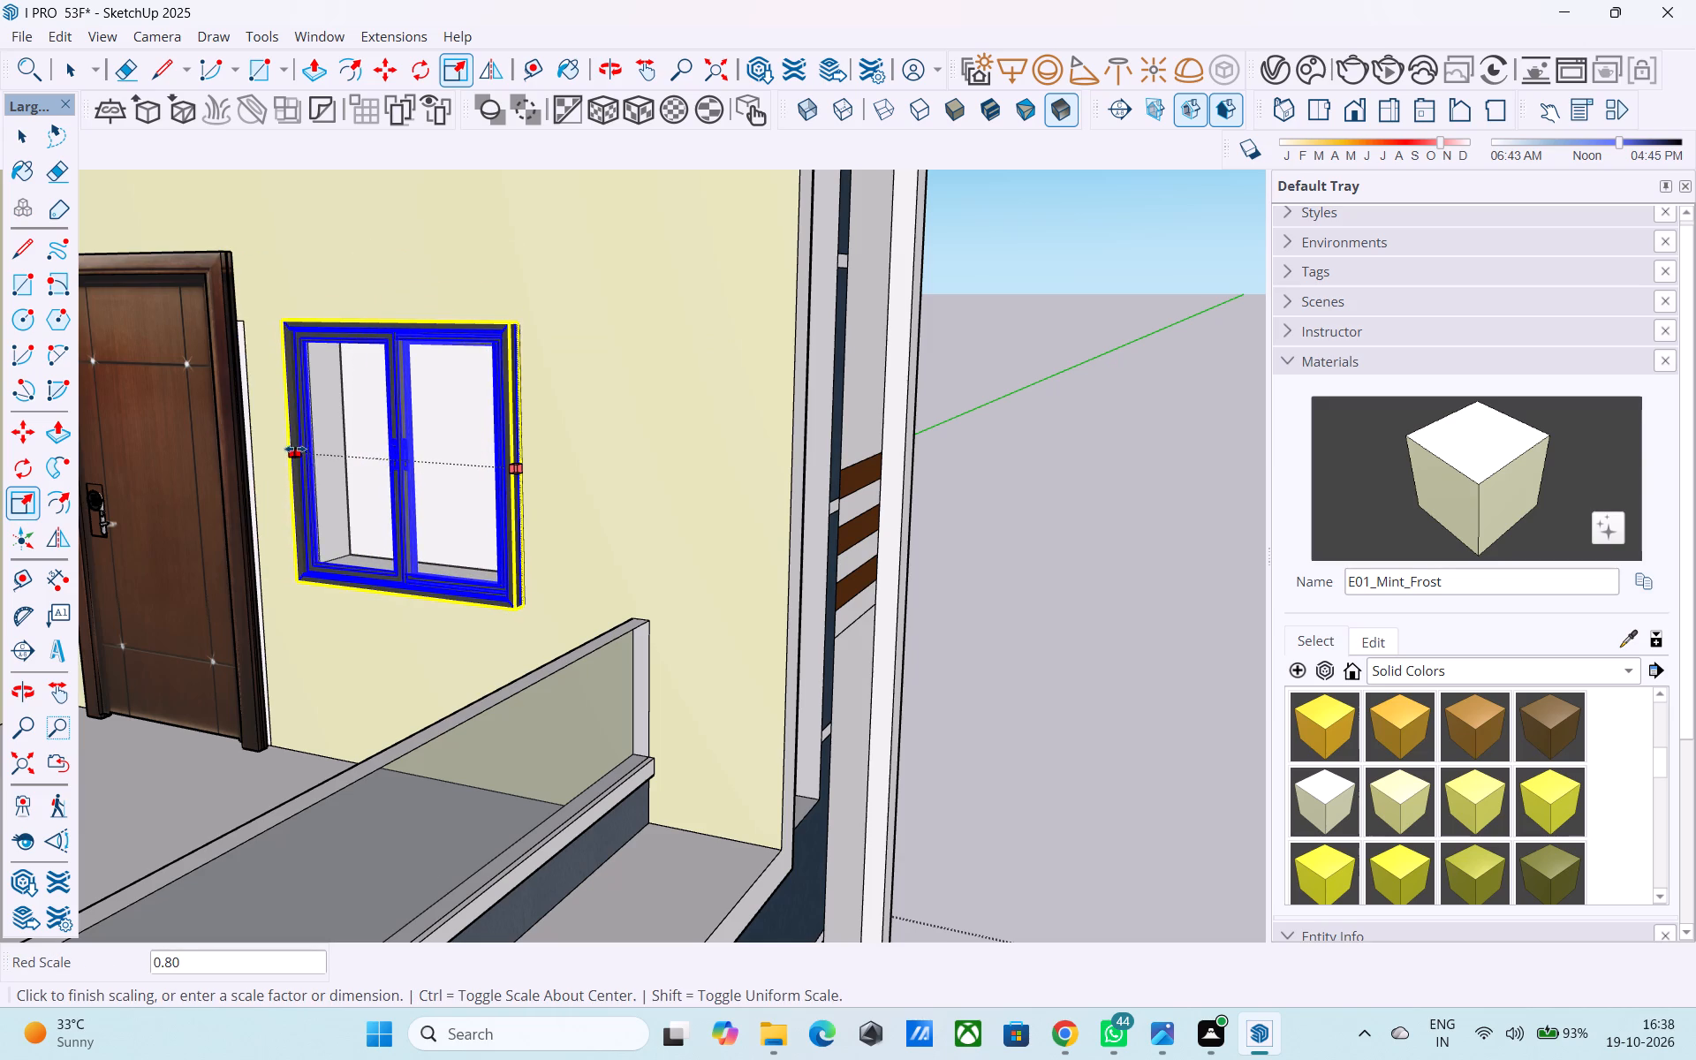
left_click(292, 445)
Slightly narrow the first-floor window beside the balcony door from its door-side edge to match the opening.
middle_click_drag(291, 433, 492, 414)
scroll(359, 484, "up", 4)
middle_click_drag(429, 465, 282, 458)
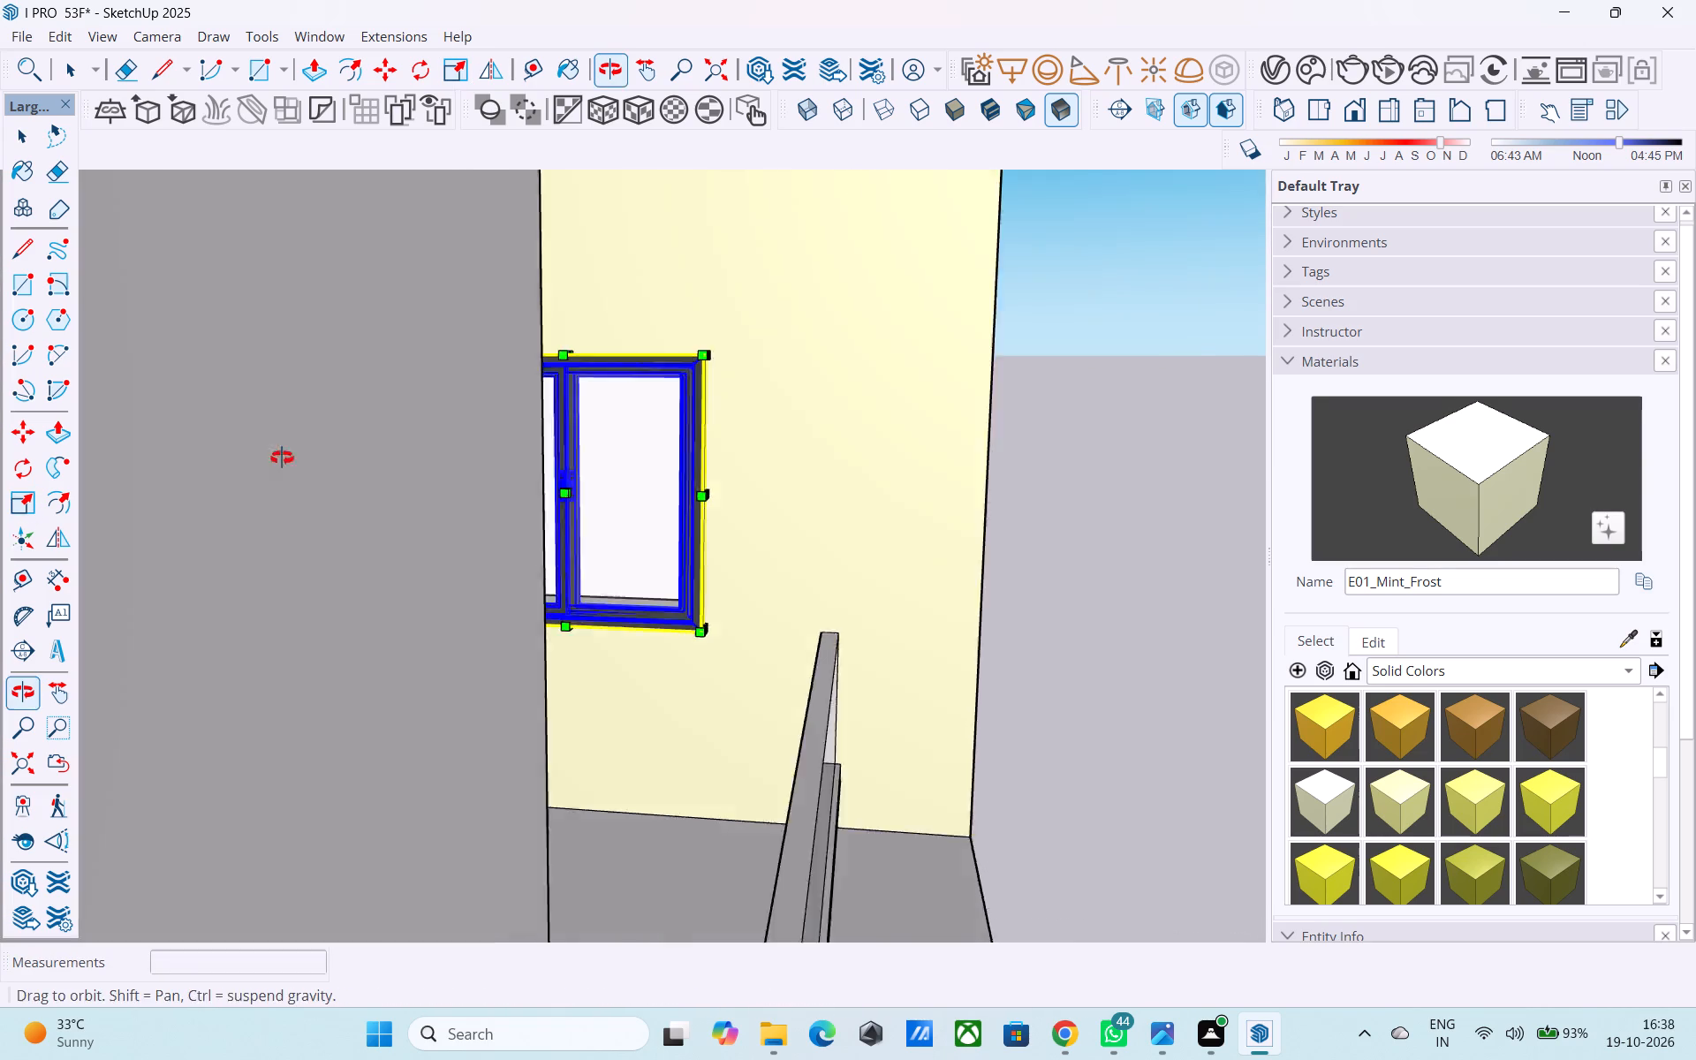
middle_click_drag(282, 458, 165, 454)
scroll(300, 445, "down", 9)
middle_click_drag(532, 490, 285, 529)
scroll(294, 530, "up", 6)
middle_click_drag(465, 556, 706, 589)
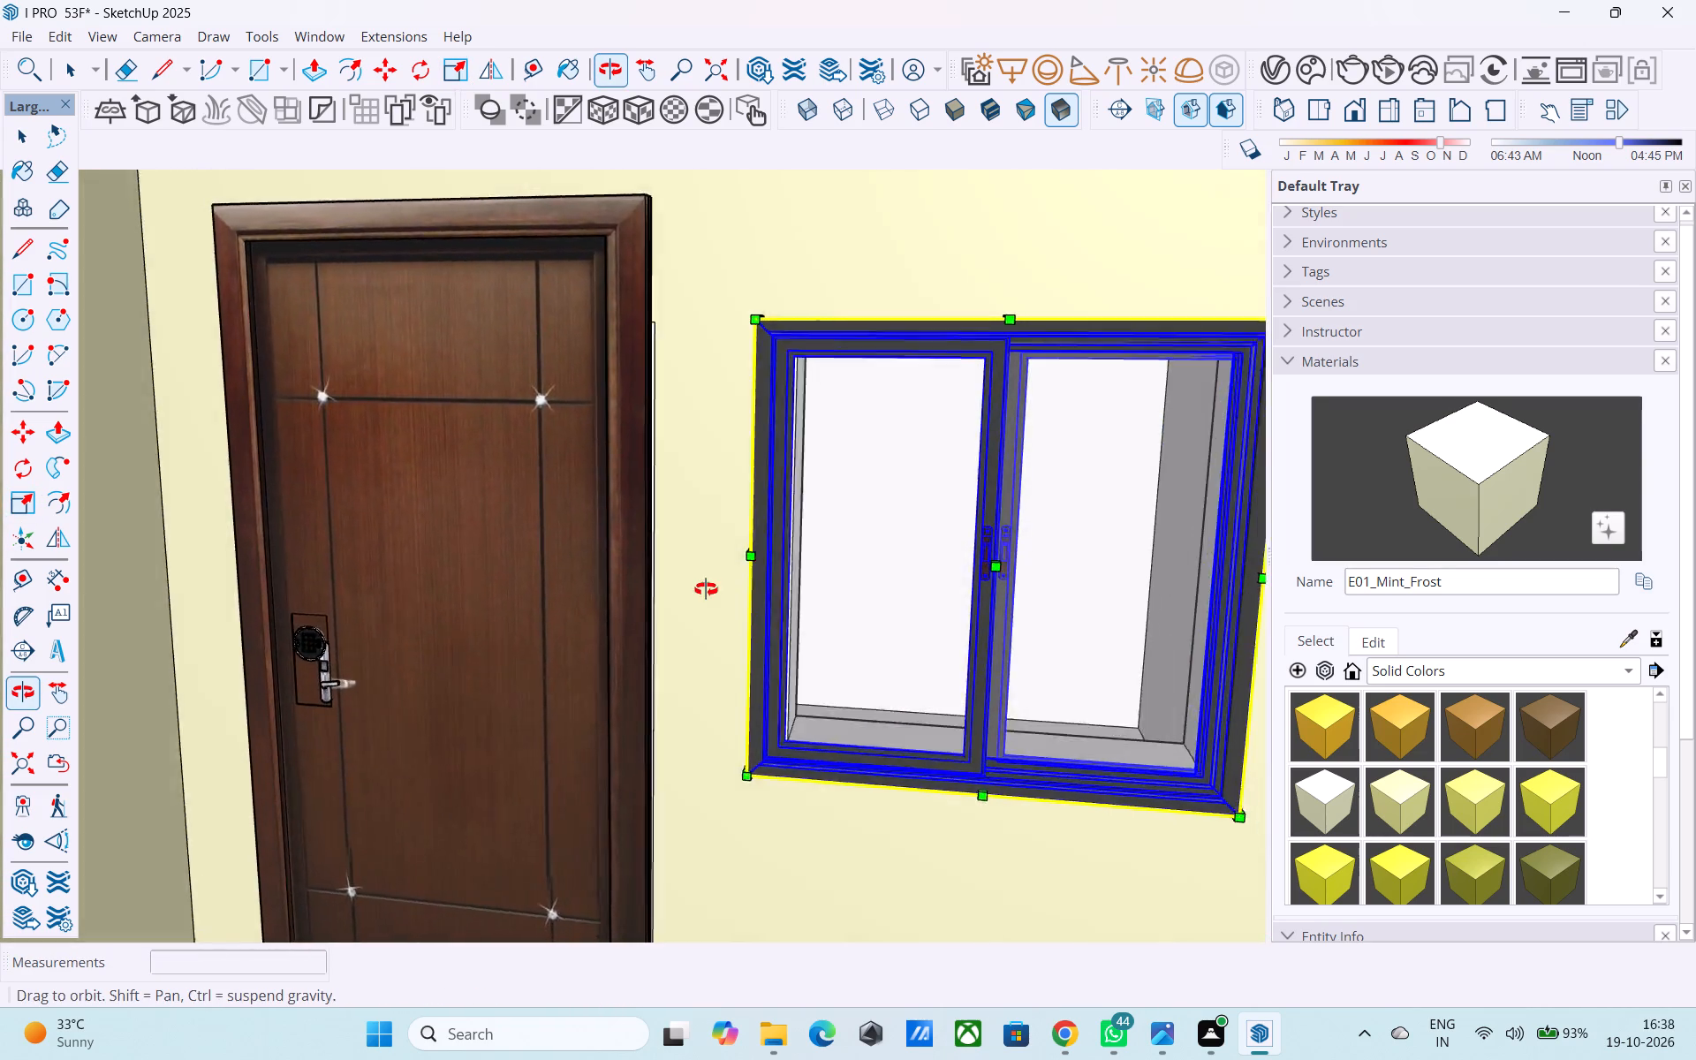
middle_click_drag(706, 589, 708, 590)
scroll(722, 582, "up", 6)
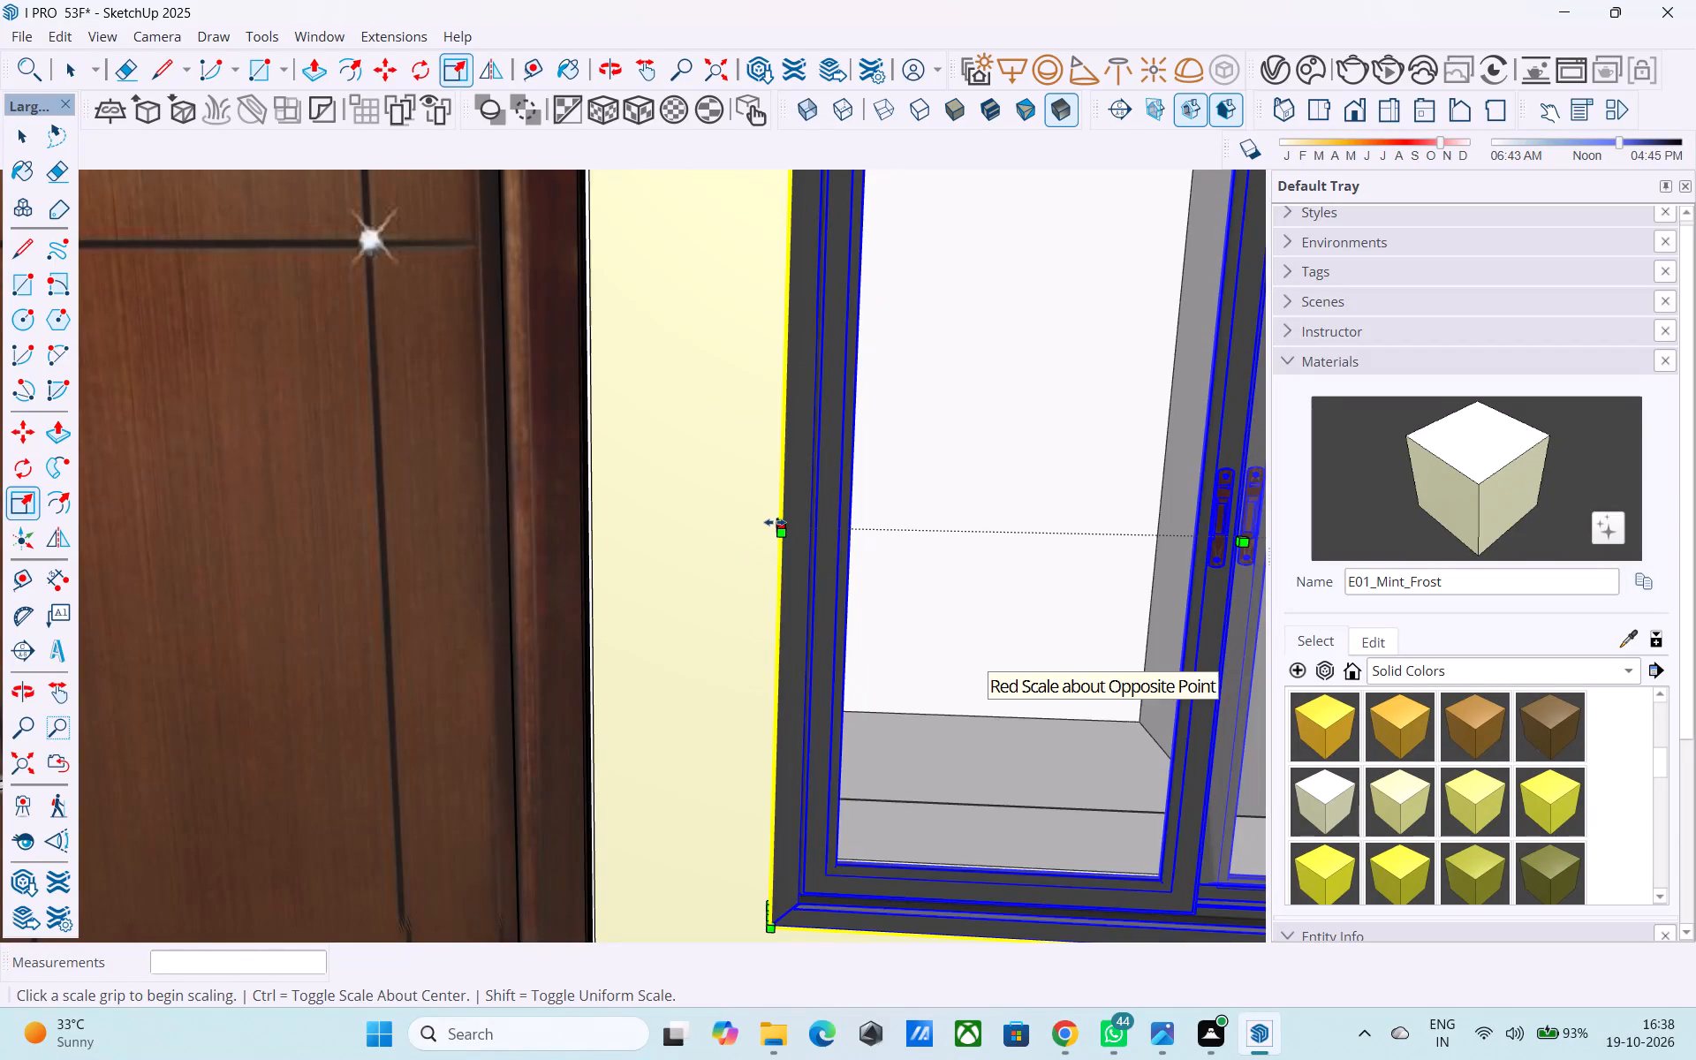
left_click(775, 522)
left_click(800, 520)
scroll(775, 503, "down", 4)
middle_click_drag(730, 481, 346, 377)
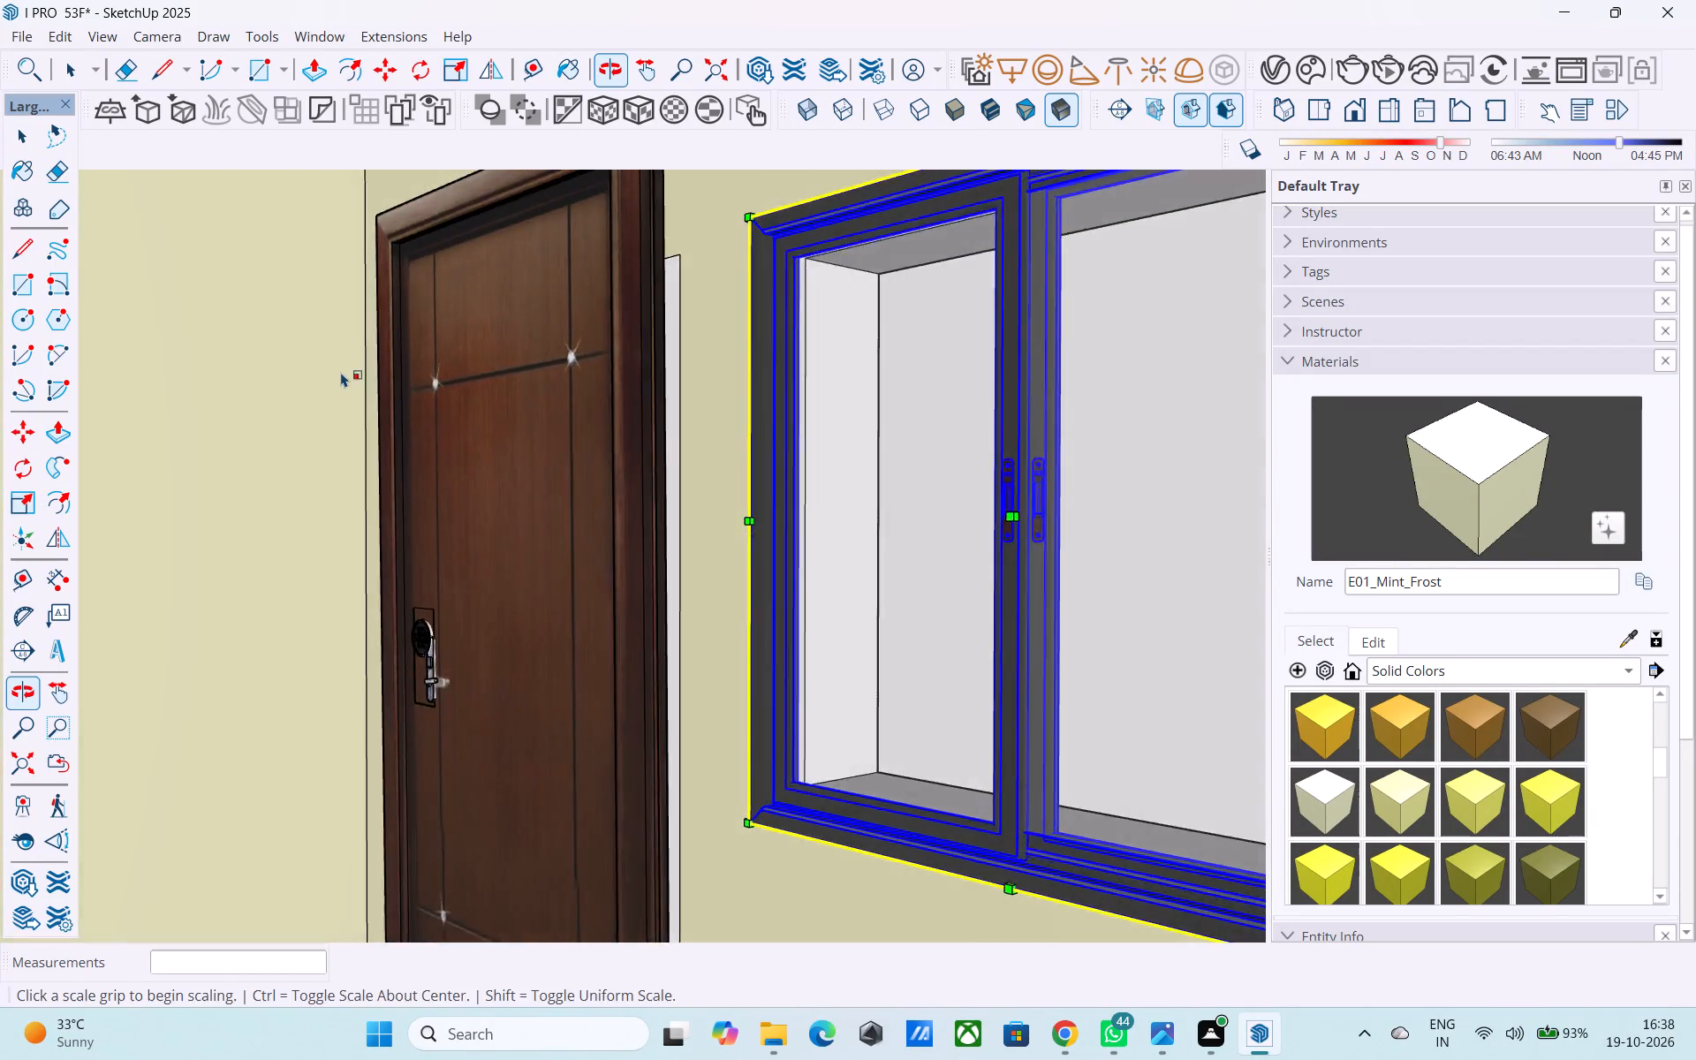
scroll(342, 371, "down", 9)
key("space")
Scale the first-floor balcony door to about 0.87 of its height and 1.02 of its width to fit its opening.
middle_click_drag(400, 416, 478, 450)
left_click(556, 454)
scroll(579, 475, "up", 2)
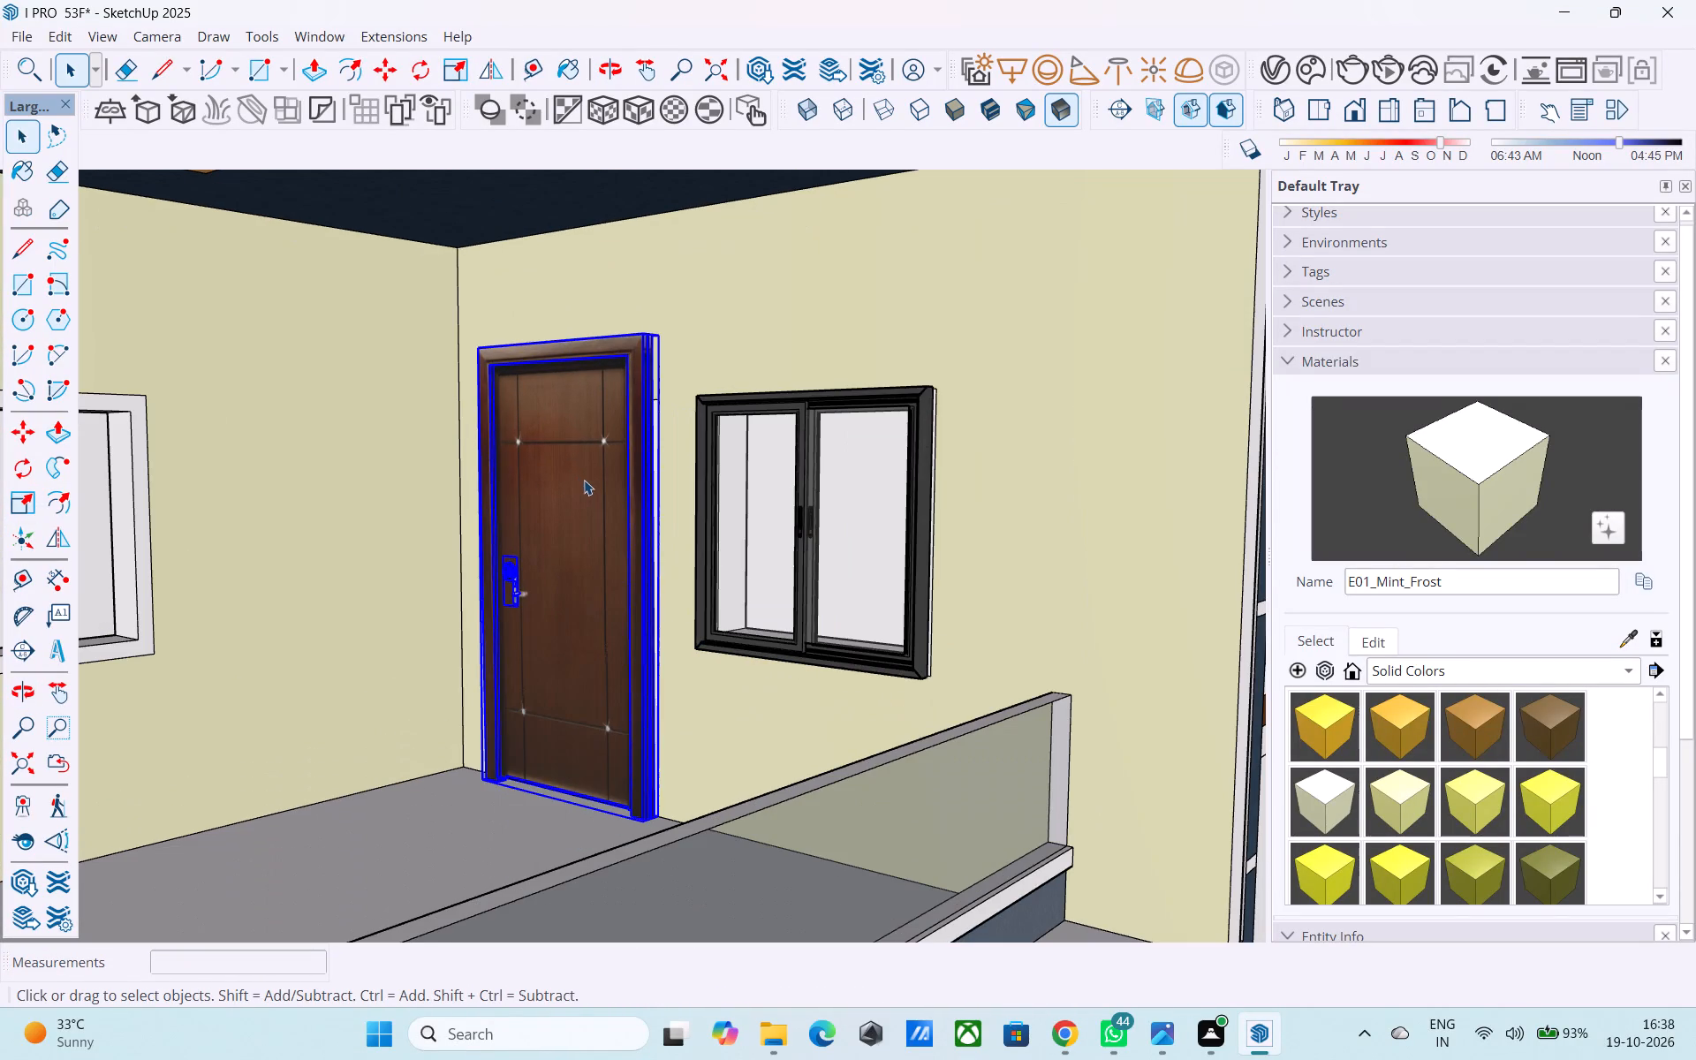
key("s")
scroll(564, 406, "up", 2)
left_click(566, 324)
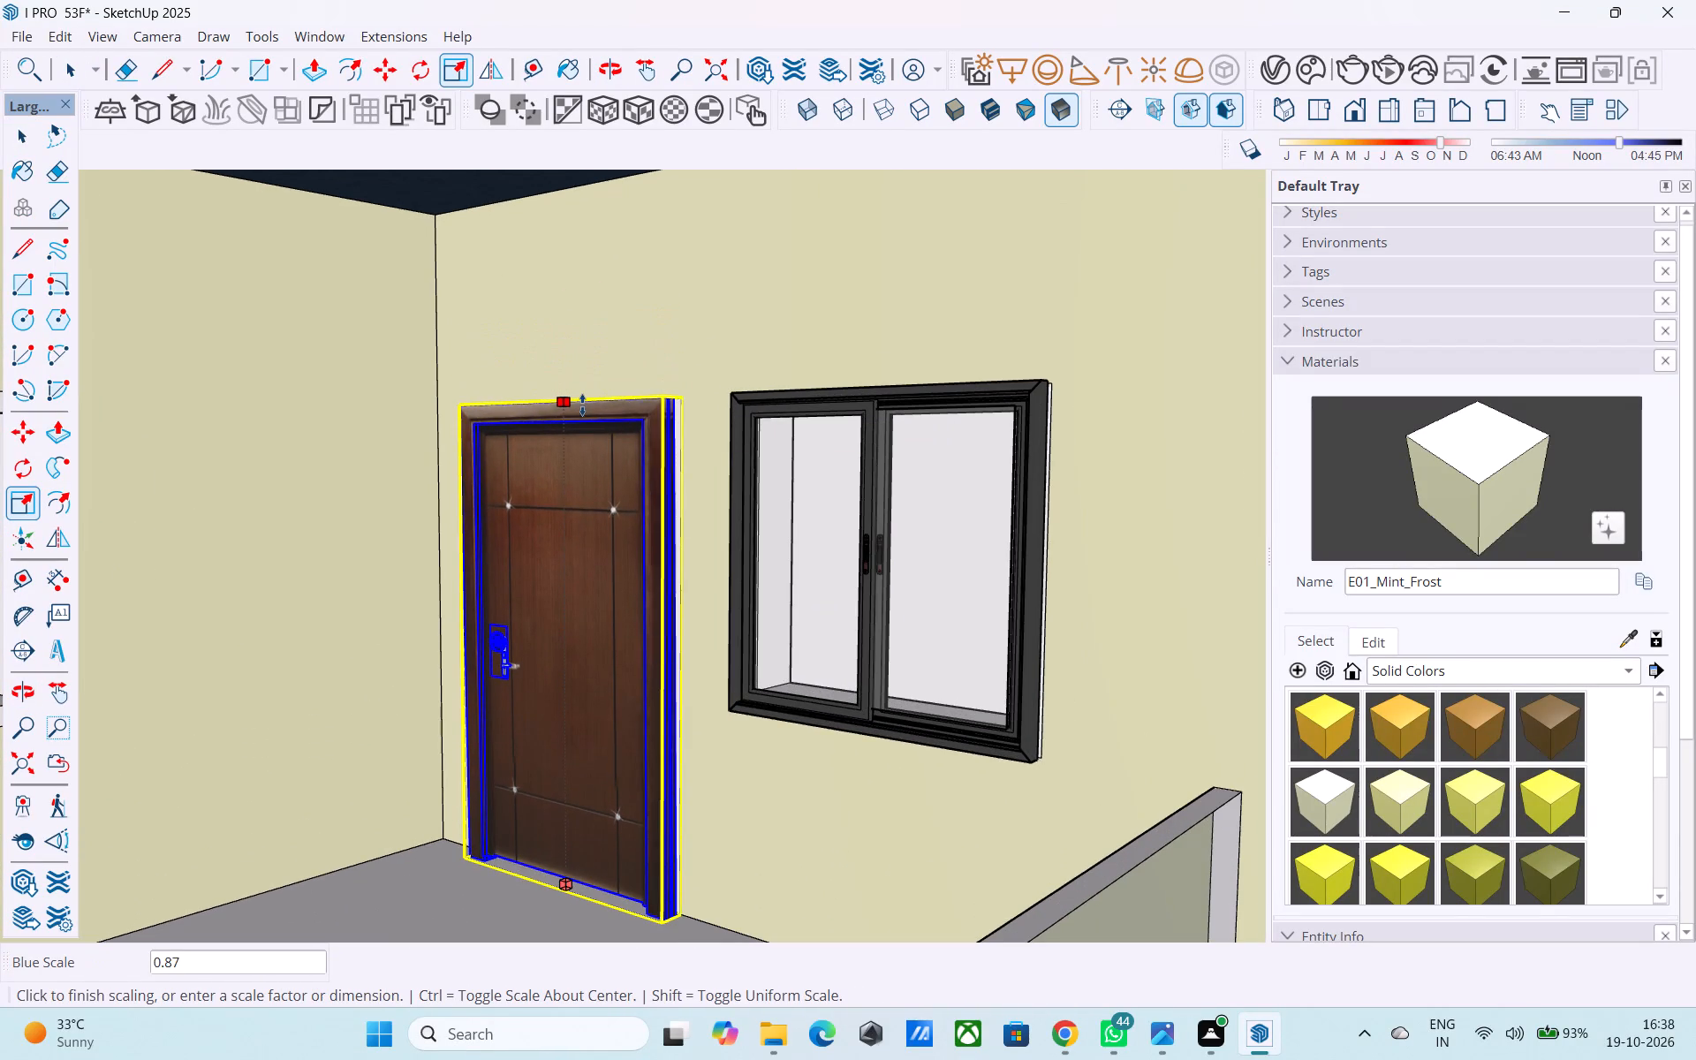
left_click(587, 397)
scroll(681, 674, "up", 2)
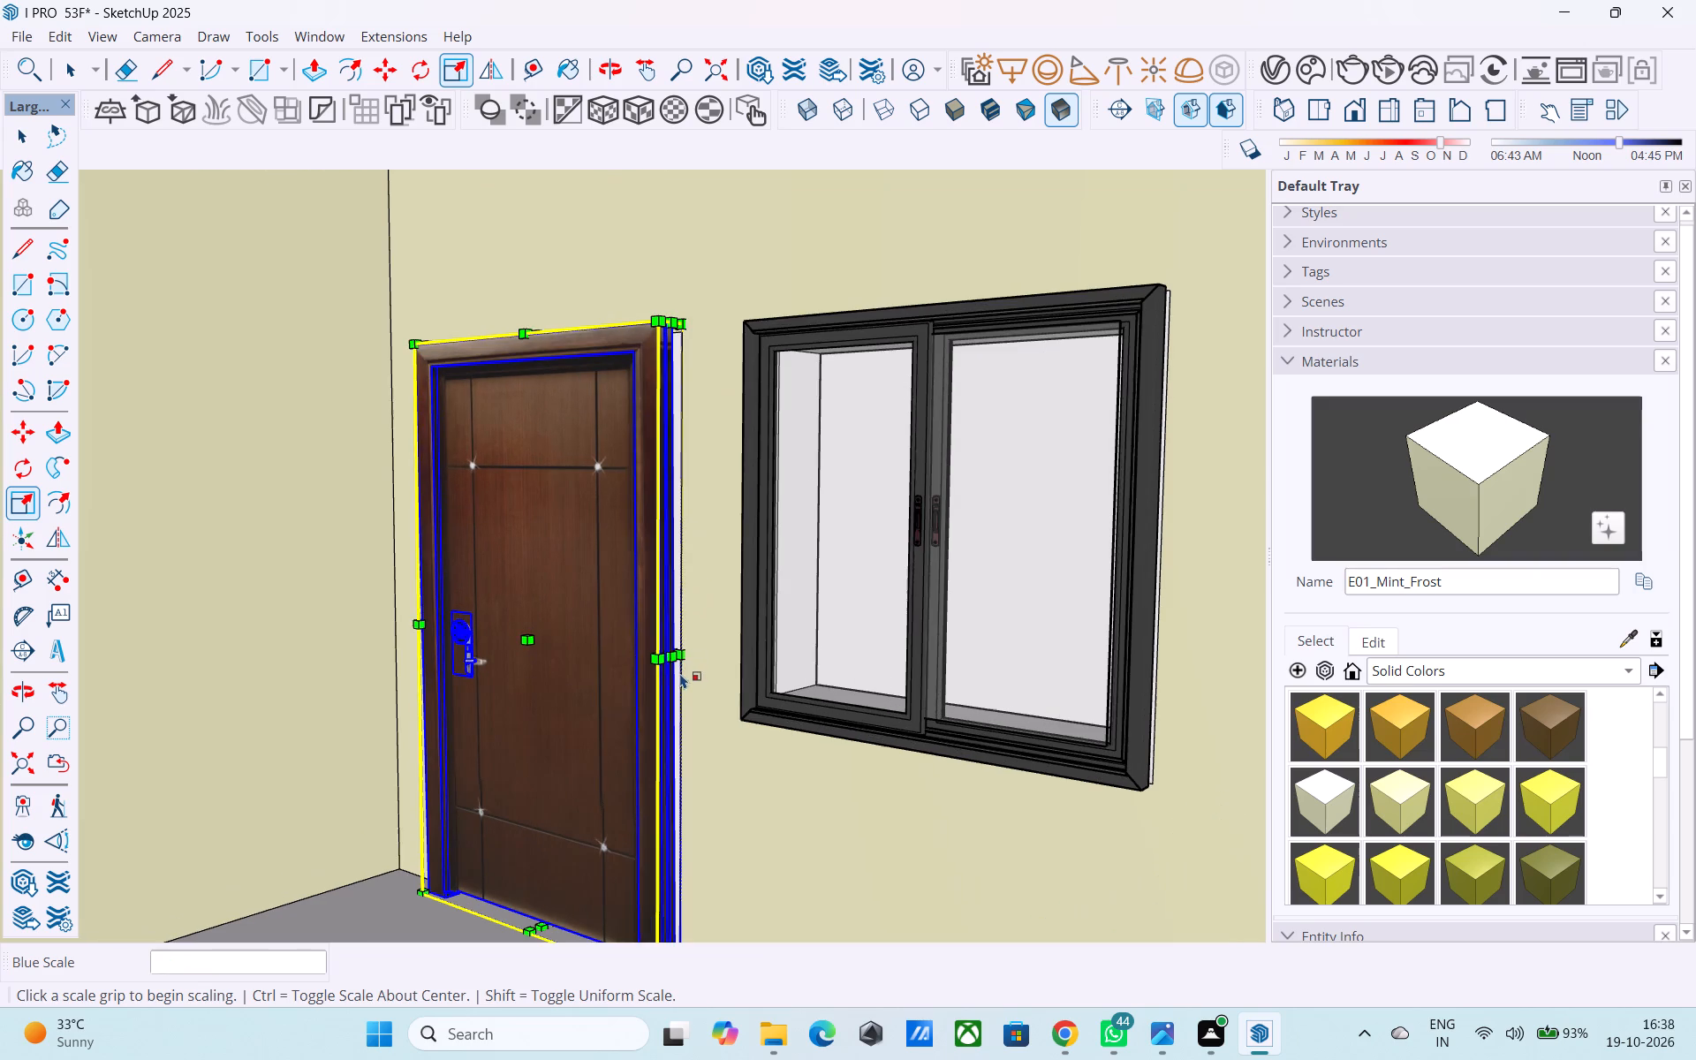
left_click(675, 660)
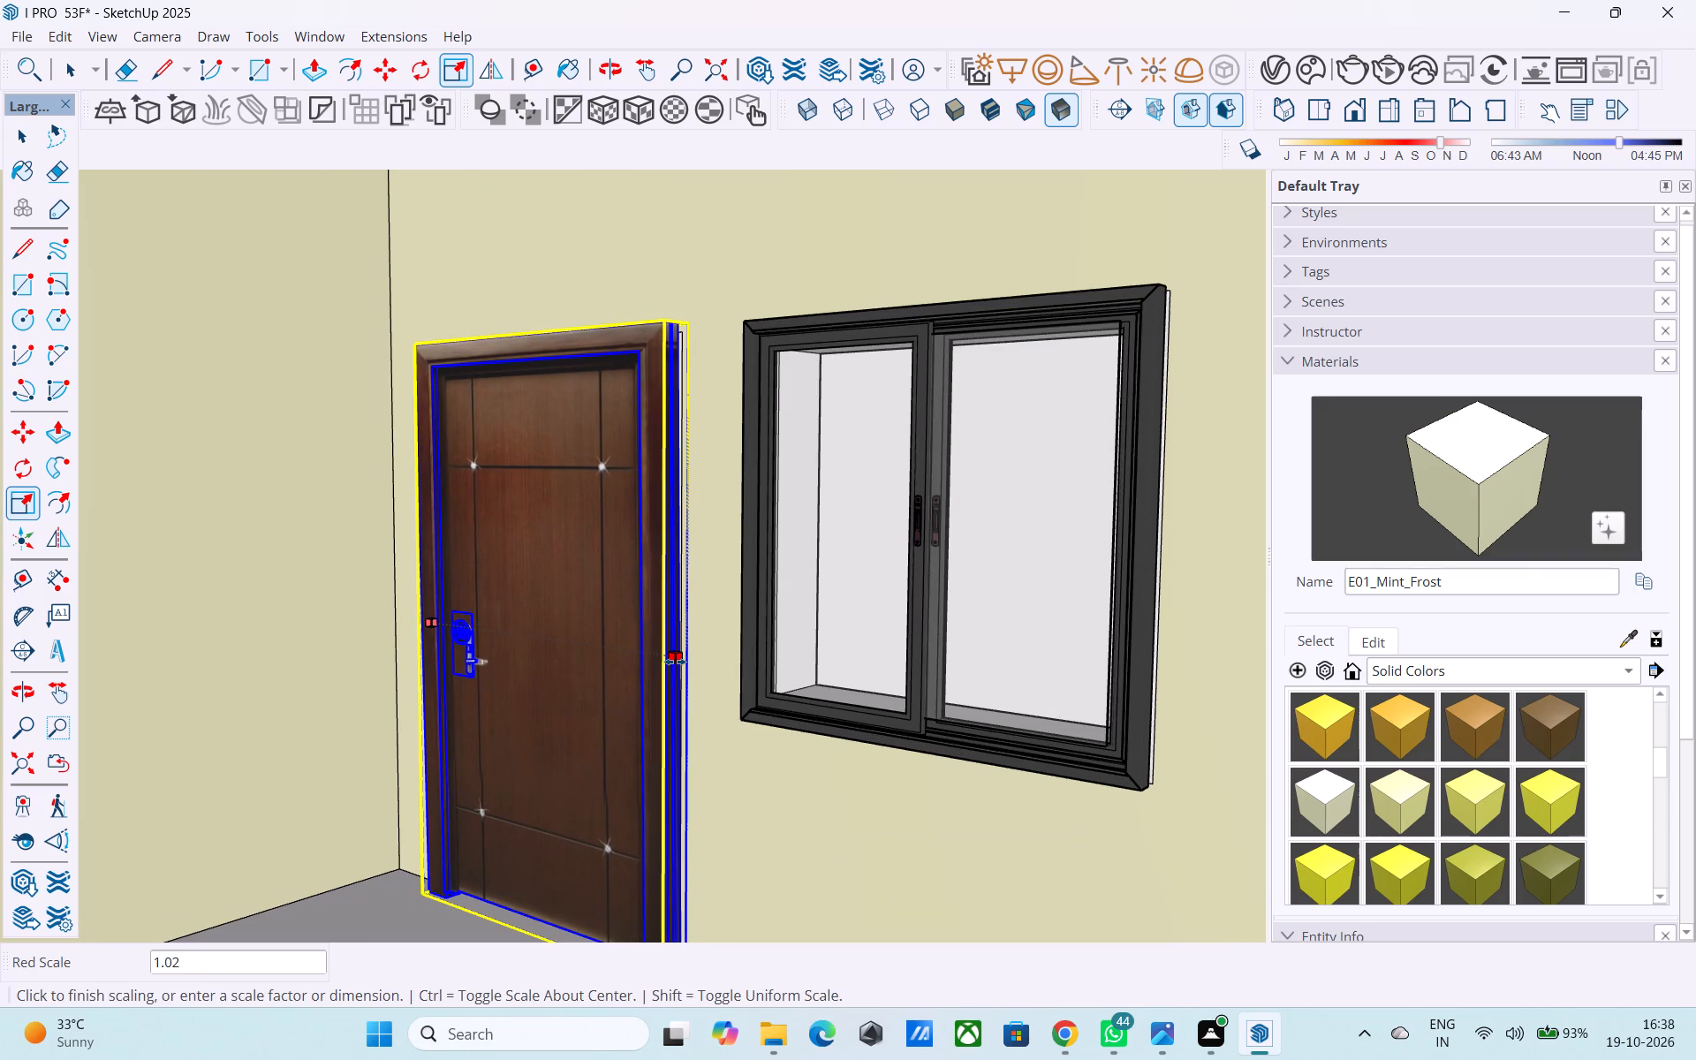
left_click(675, 662)
key("space")
scroll(674, 660, "down", 15)
left_click(1050, 569)
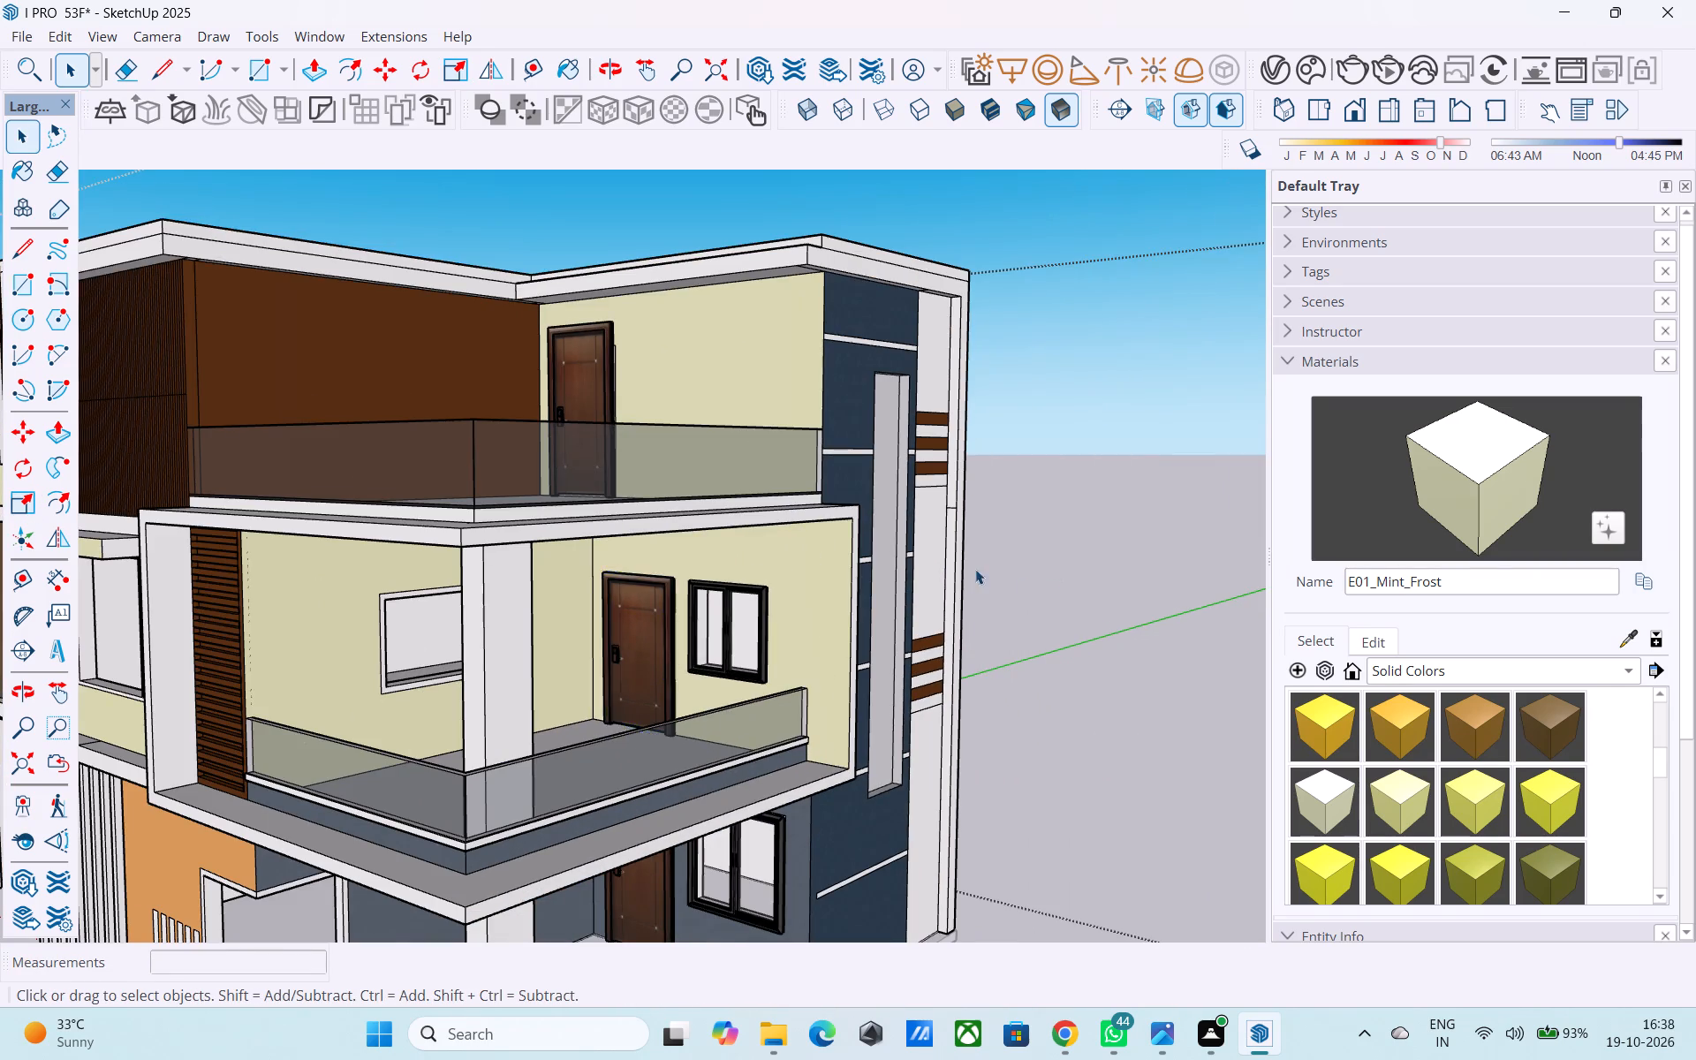
Scale the top-floor balcony door to about 0.85 of its height and adjust its width to the opening's edge.
scroll(643, 542, "down", 1)
middle_click_drag(627, 541, 654, 650)
scroll(586, 440, "up", 3)
left_click(581, 429)
key("s")
scroll(593, 384, "up", 4)
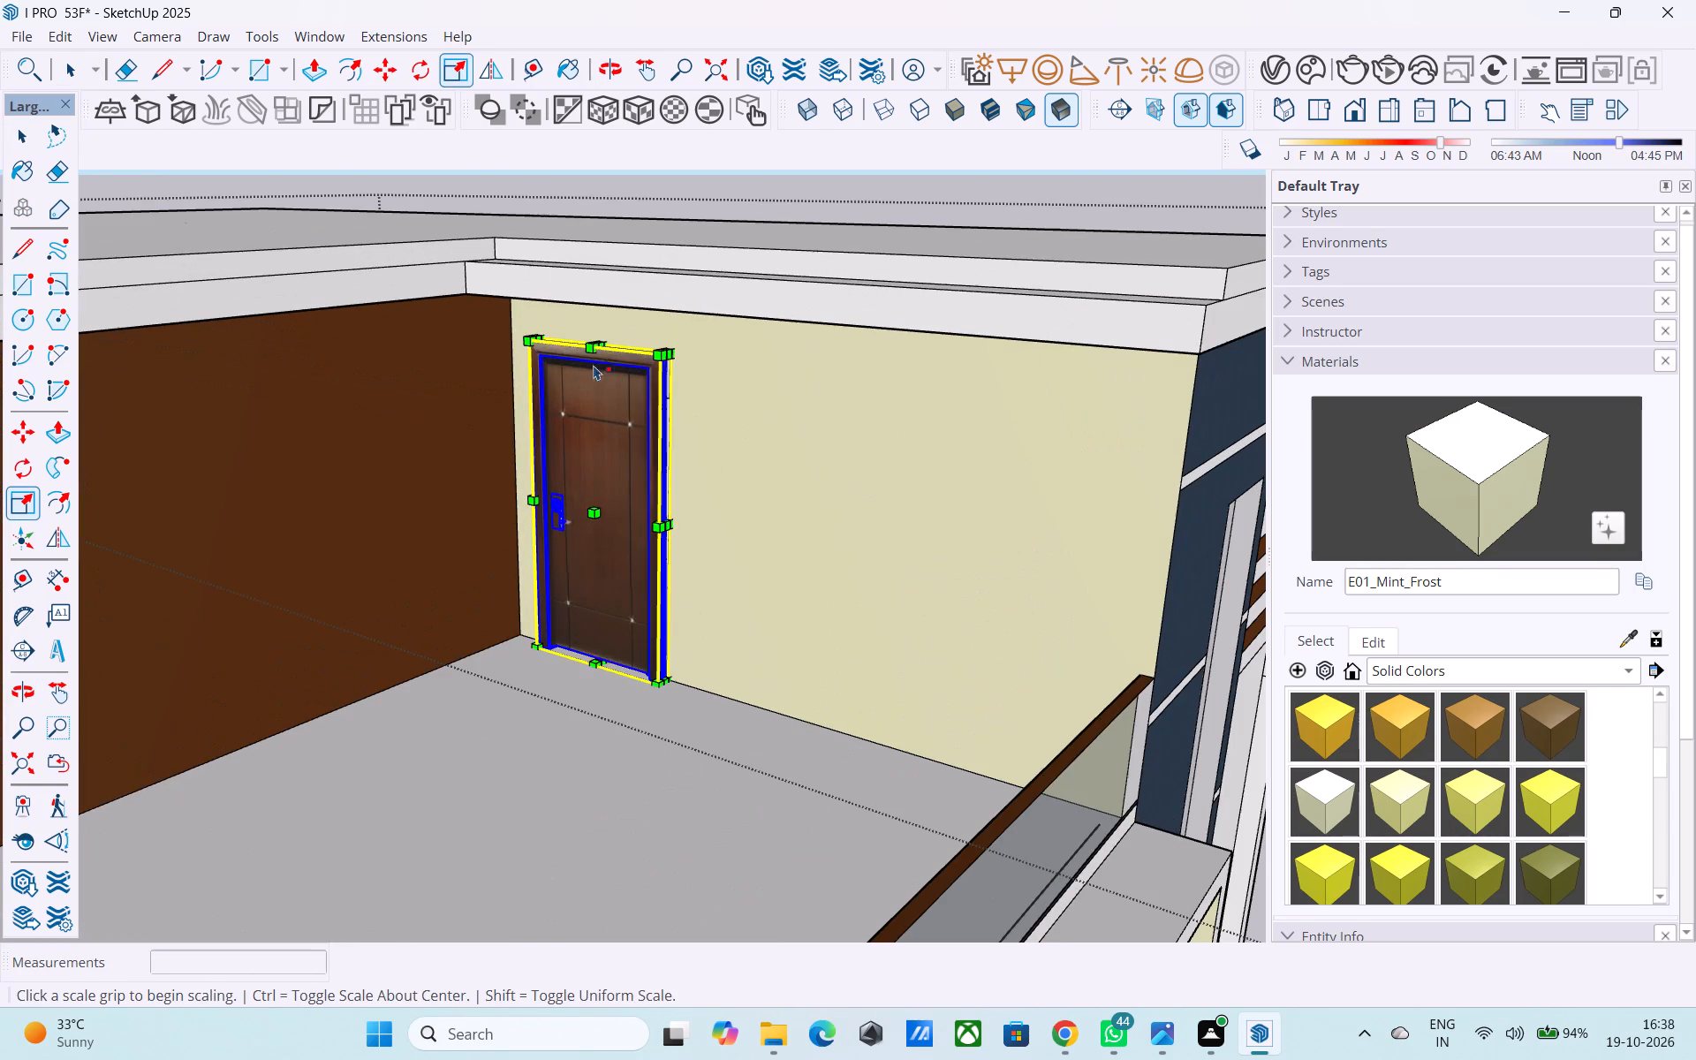
scroll(600, 338, "up", 2)
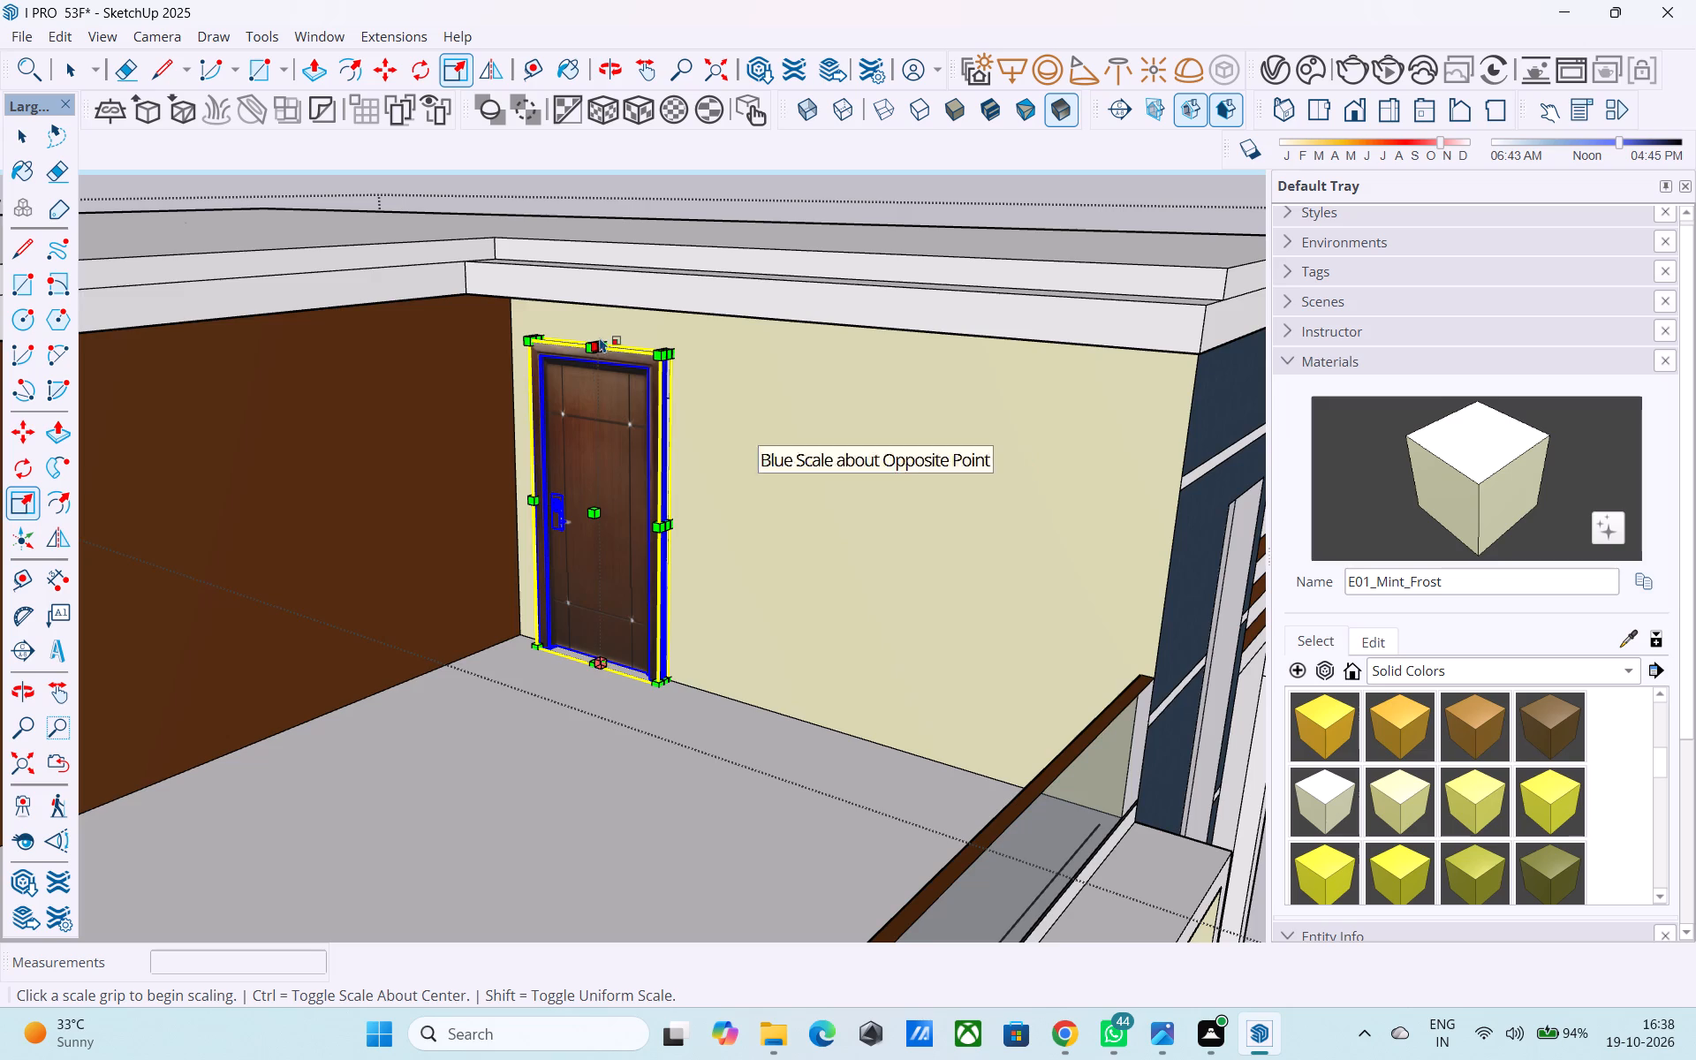
scroll(600, 337, "up", 1)
left_click(598, 342)
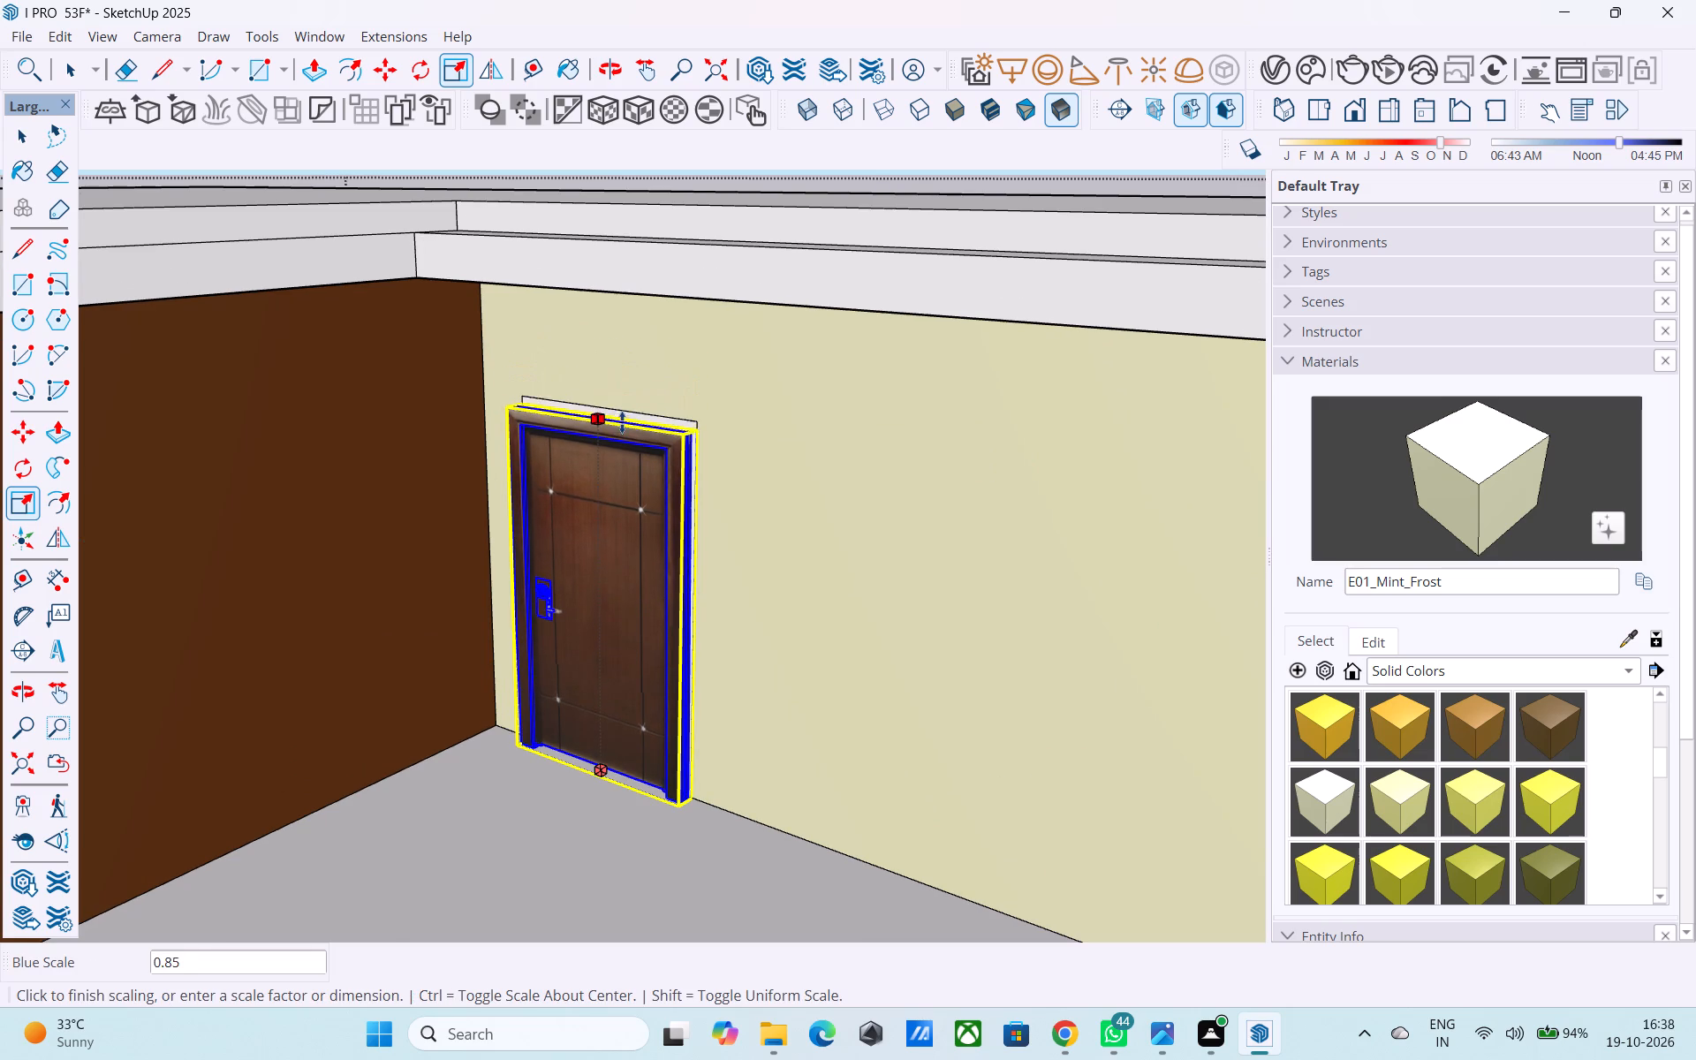
left_click(619, 413)
middle_click_drag(629, 488, 584, 450)
scroll(625, 530, "up", 3)
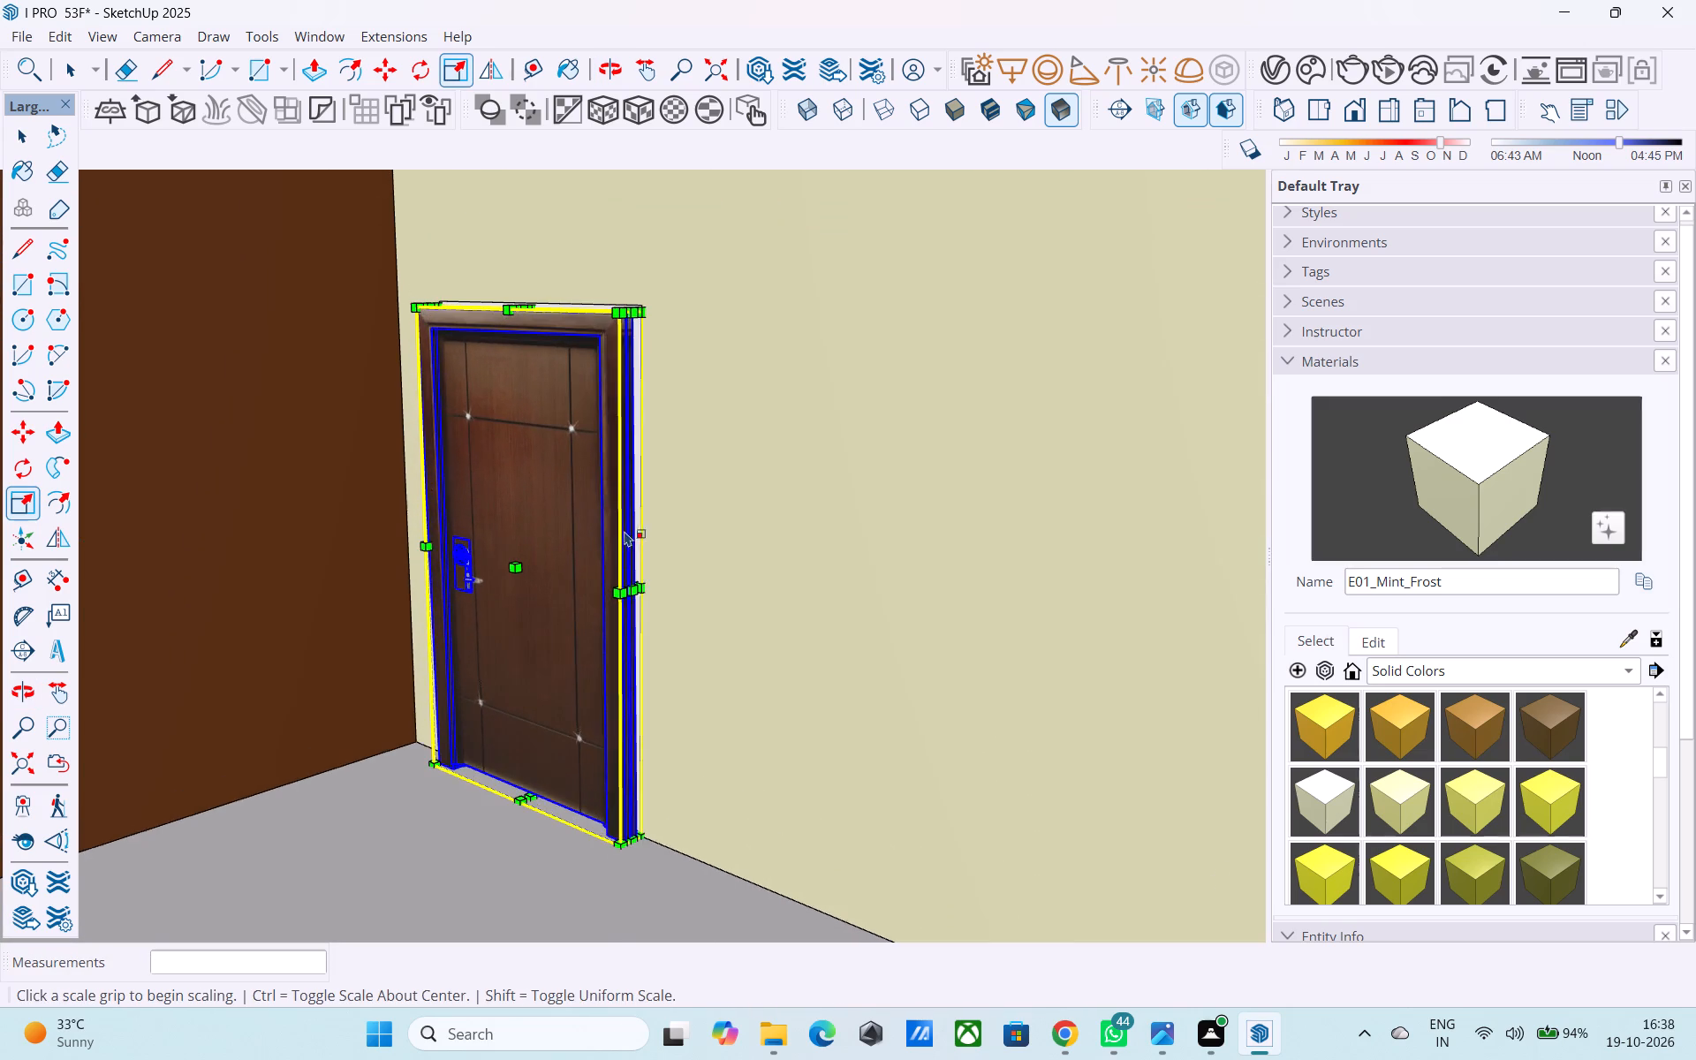
scroll(640, 596, "up", 4)
left_click(633, 586)
left_click(634, 586)
scroll(657, 550, "down", 4)
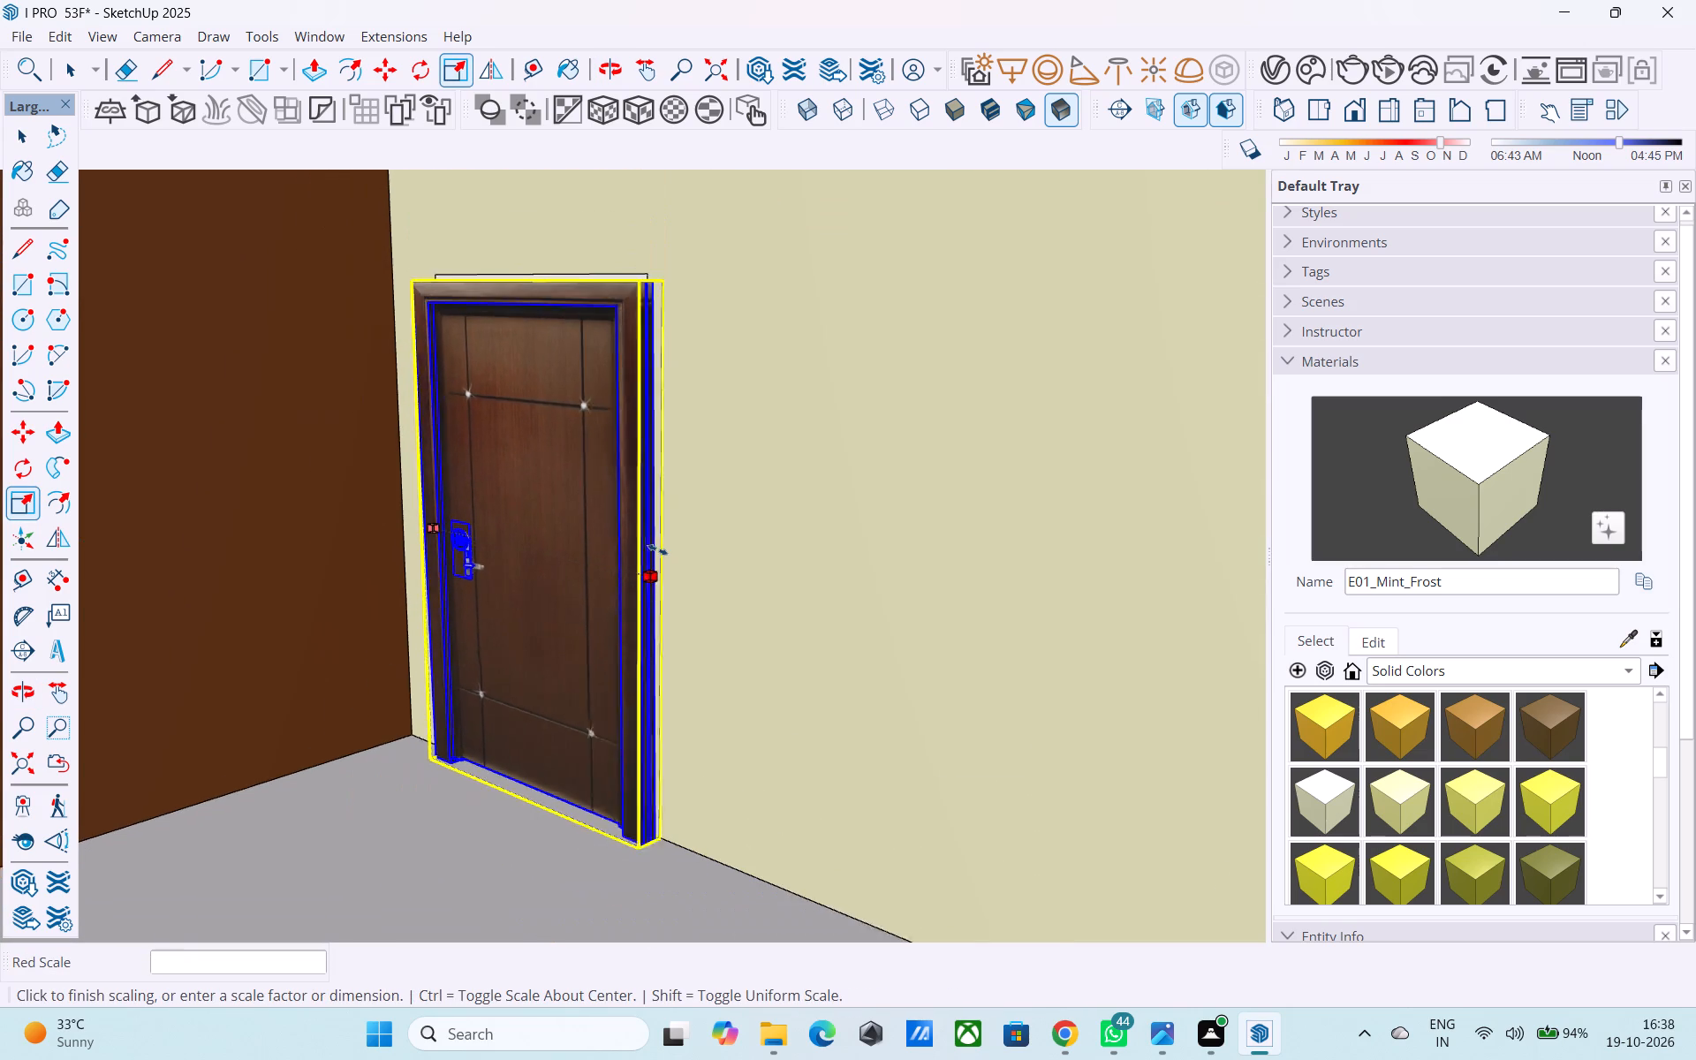
scroll(657, 549, "down", 2)
left_click(644, 545)
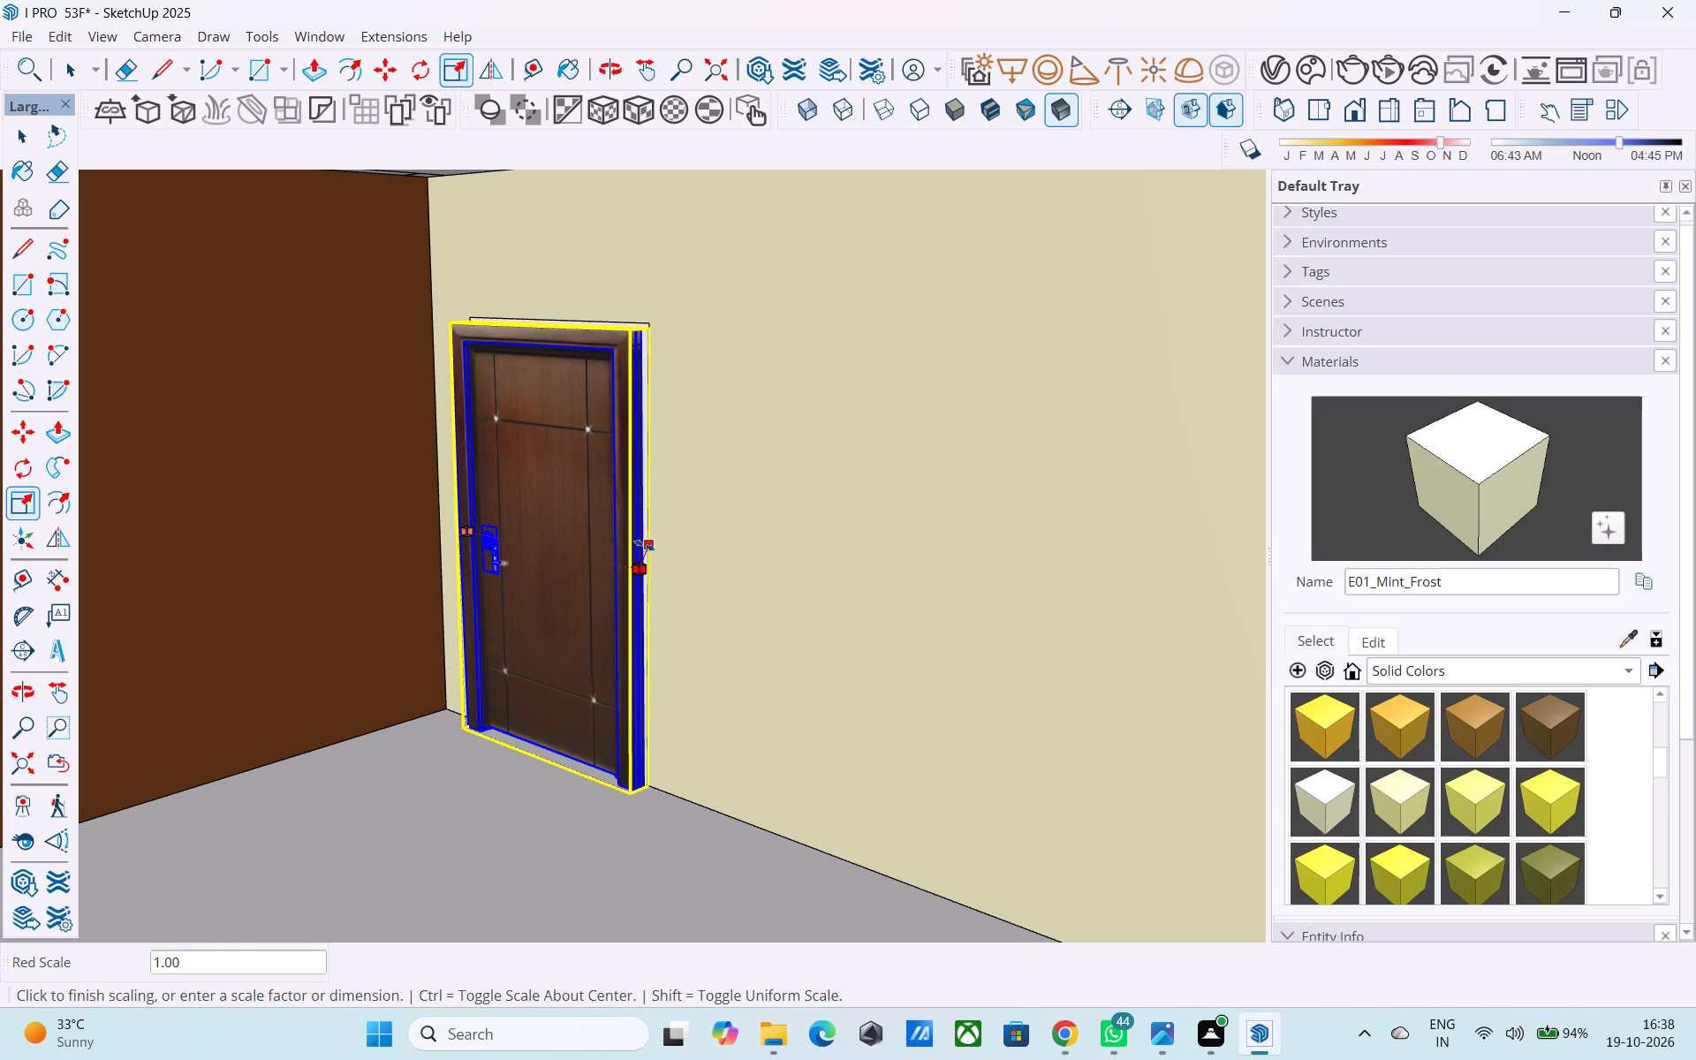
key("space")
scroll(640, 536, "down", 10)
left_click(665, 267)
Fine-tune the top-floor balcony door's height against the upper edge of its opening.
middle_click_drag(587, 455, 611, 438)
scroll(612, 446, "up", 4)
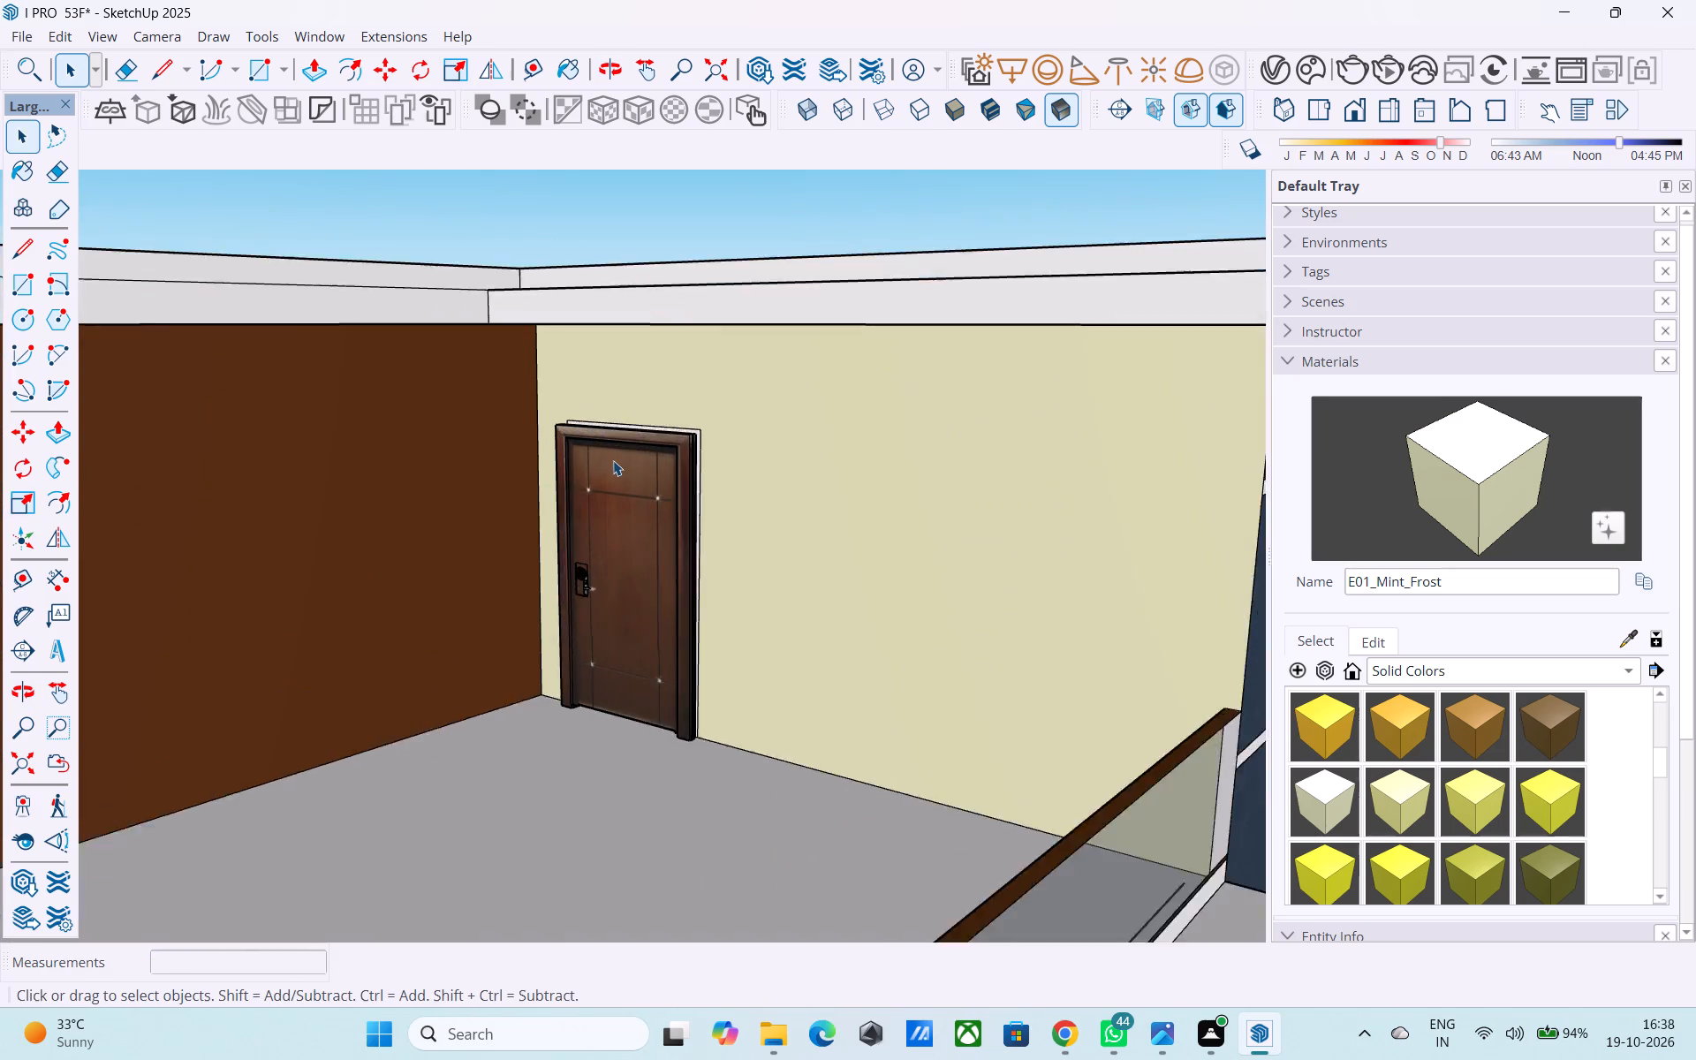
scroll(613, 460, "up", 3)
left_click(613, 459)
middle_click_drag(613, 459, 614, 561)
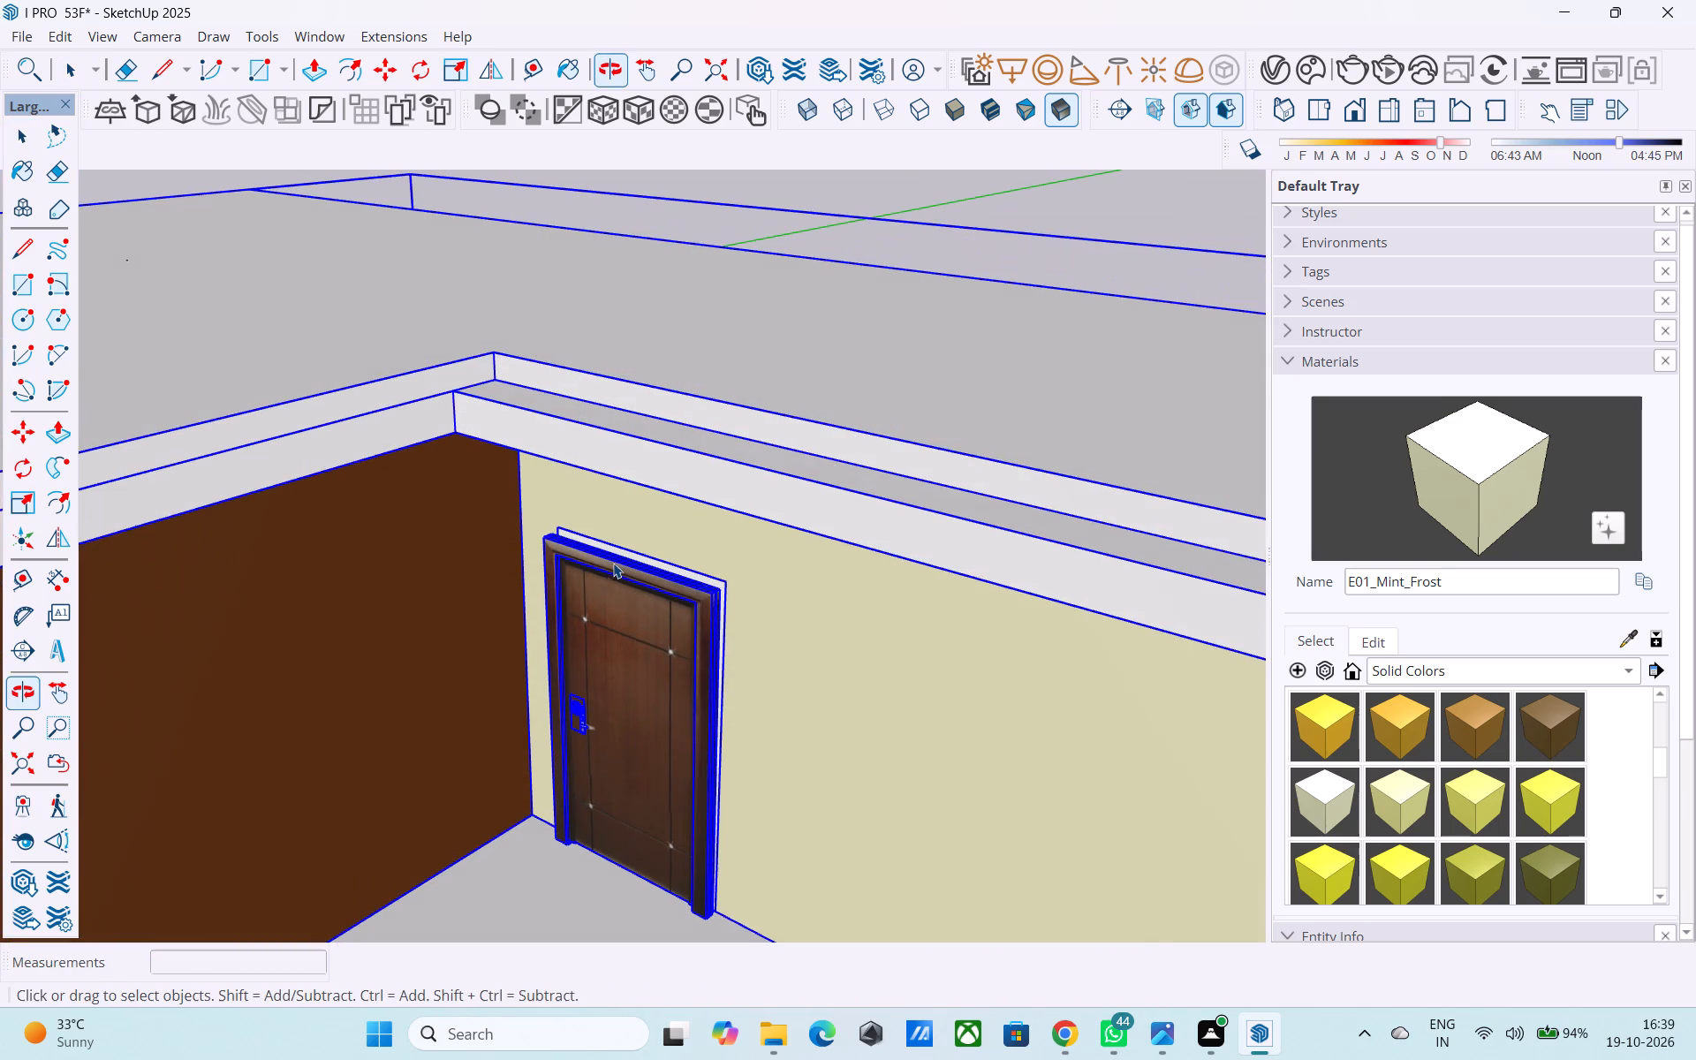
double_click(613, 564)
key("s")
scroll(621, 562, "up", 4)
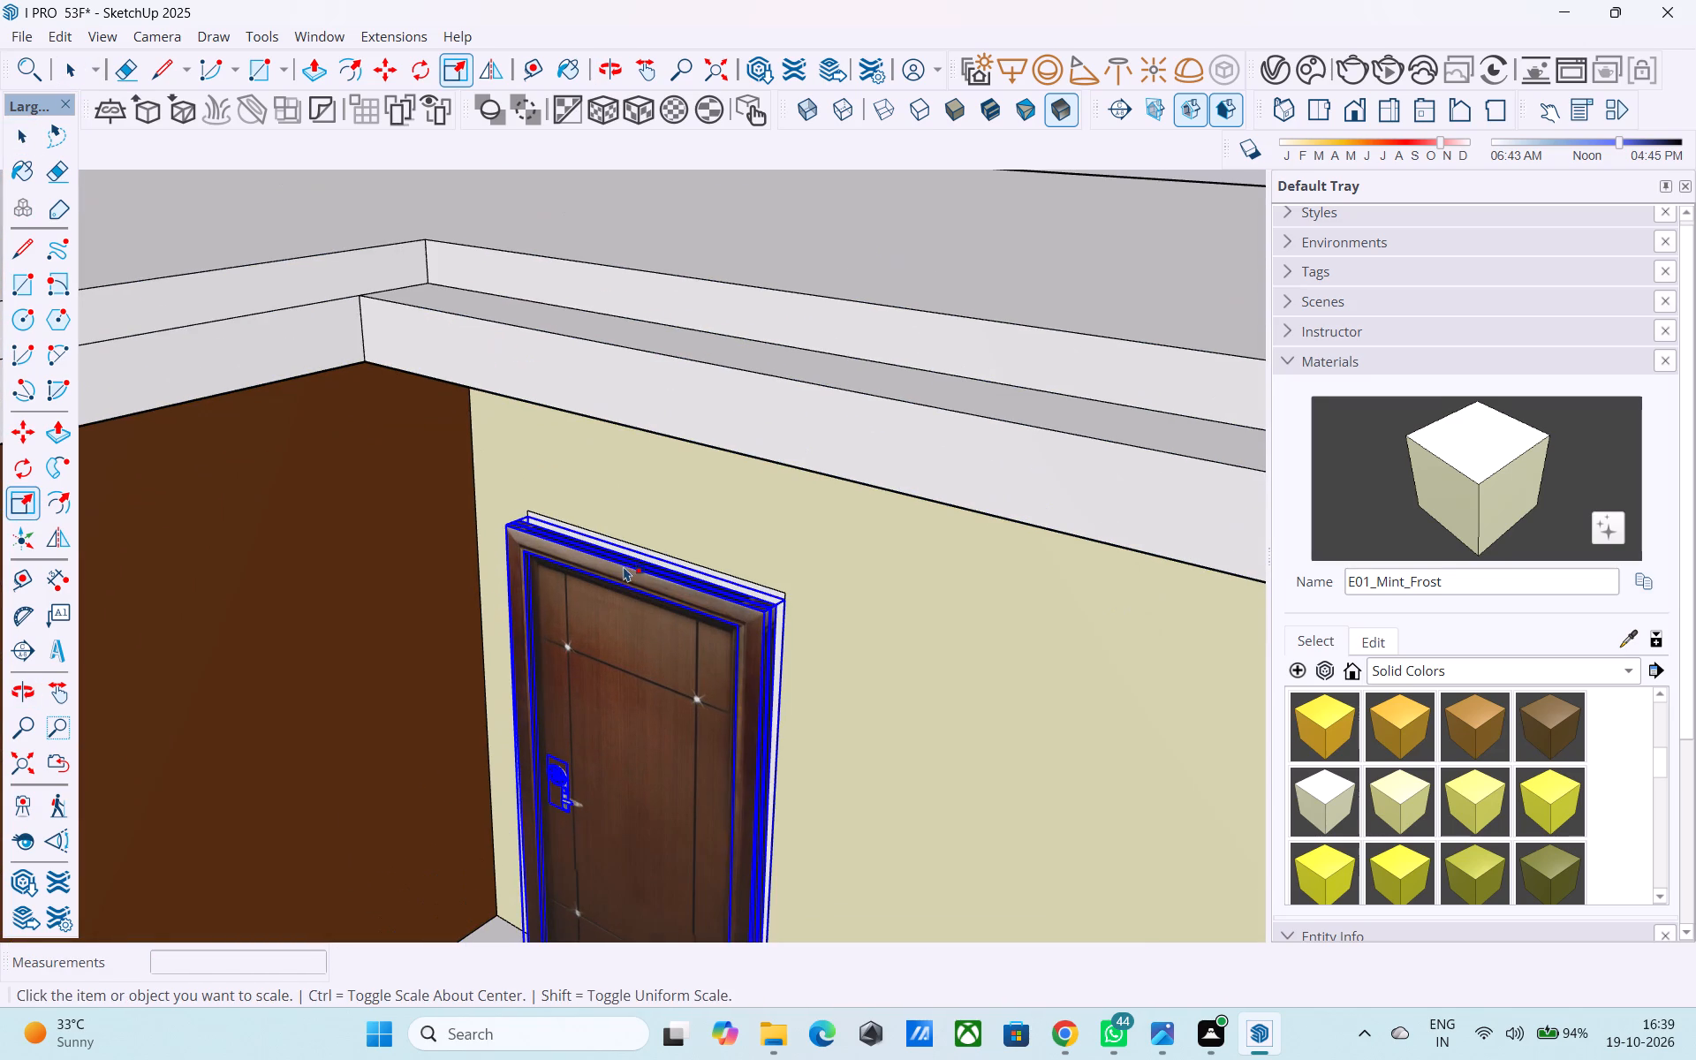
key("s")
left_click(636, 561)
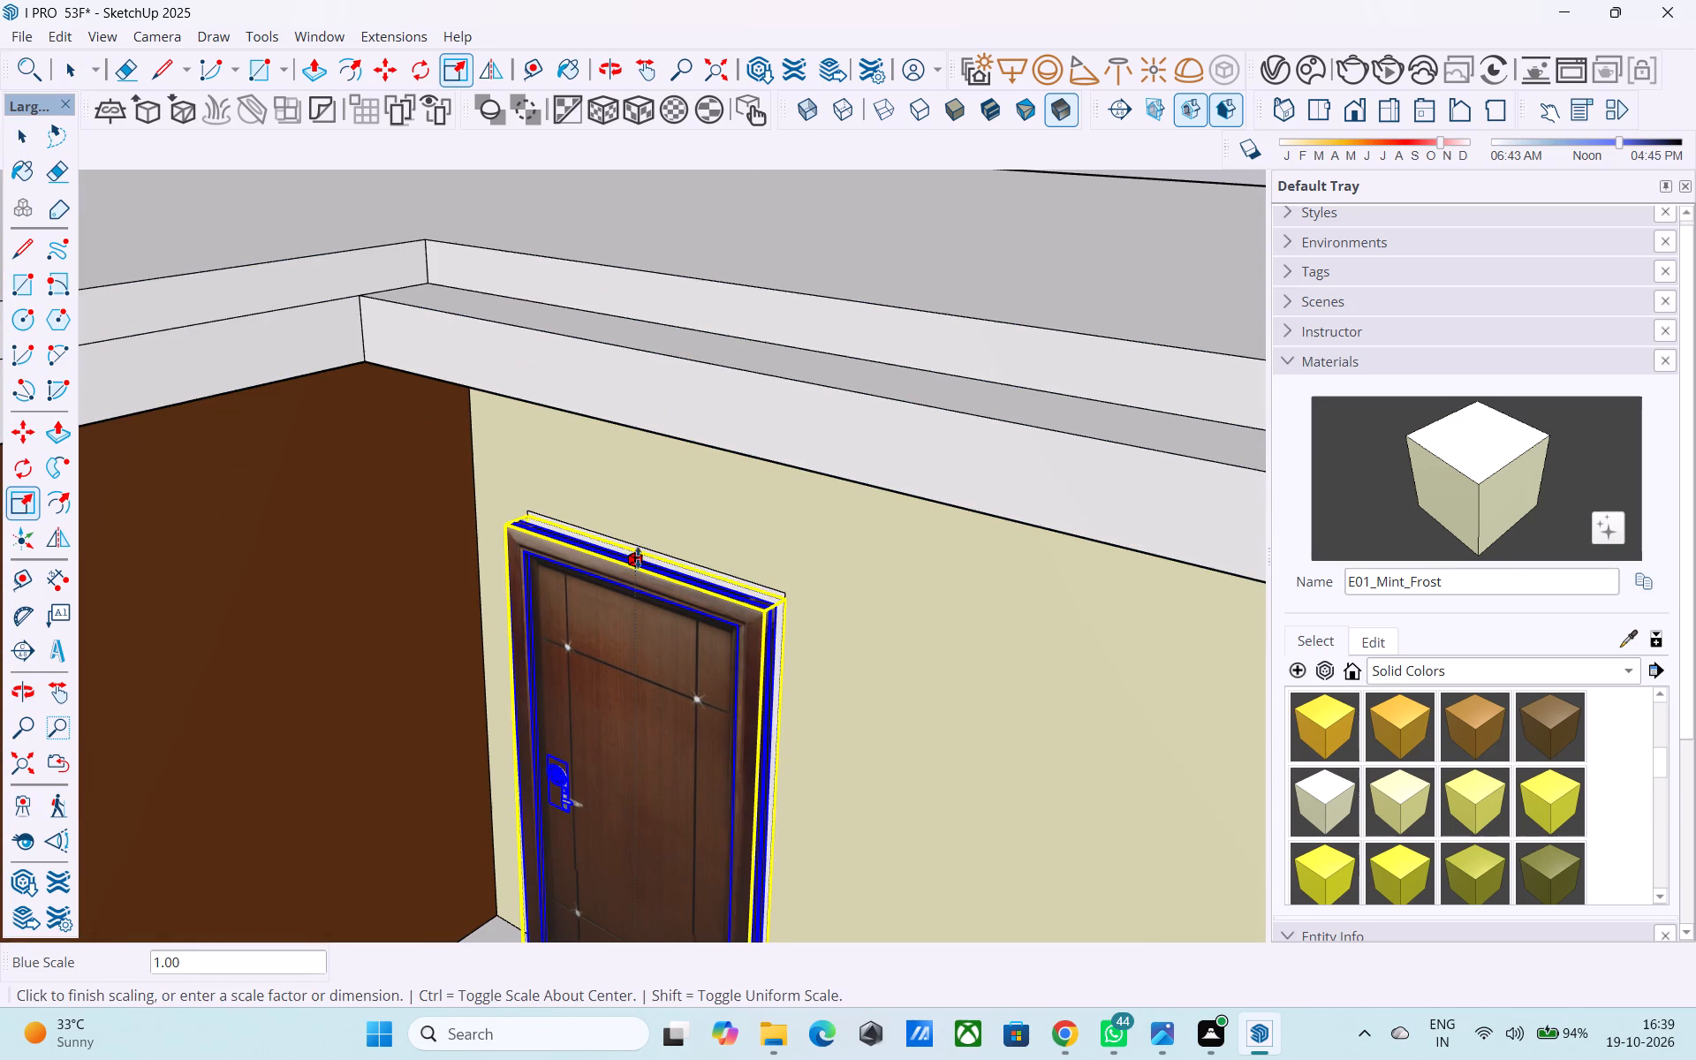
left_click(638, 556)
key("space")
Copy the first-floor balcony window by its upper corner about 26' 9" to the matching corner of the front opening under the sunshade.
scroll(632, 549, "down", 16)
middle_click_drag(630, 549, 716, 501)
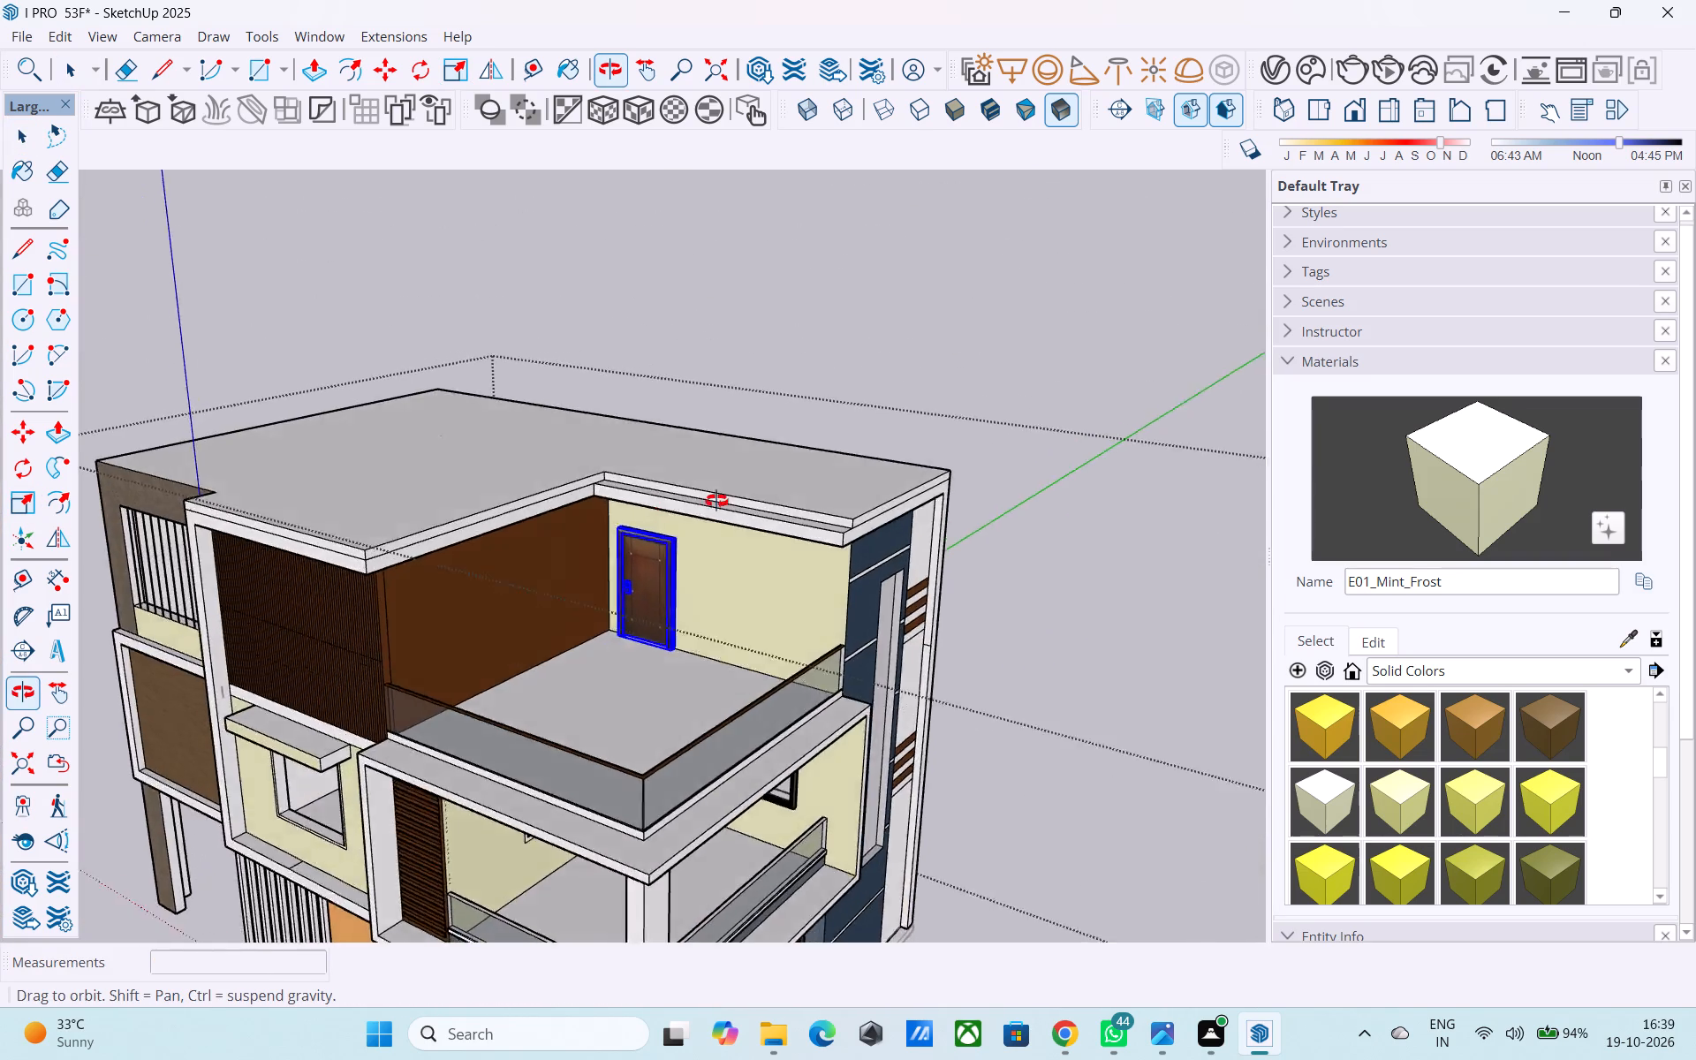
middle_click_drag(716, 501, 750, 289)
scroll(730, 299, "down", 5)
middle_click_drag(746, 491, 811, 523)
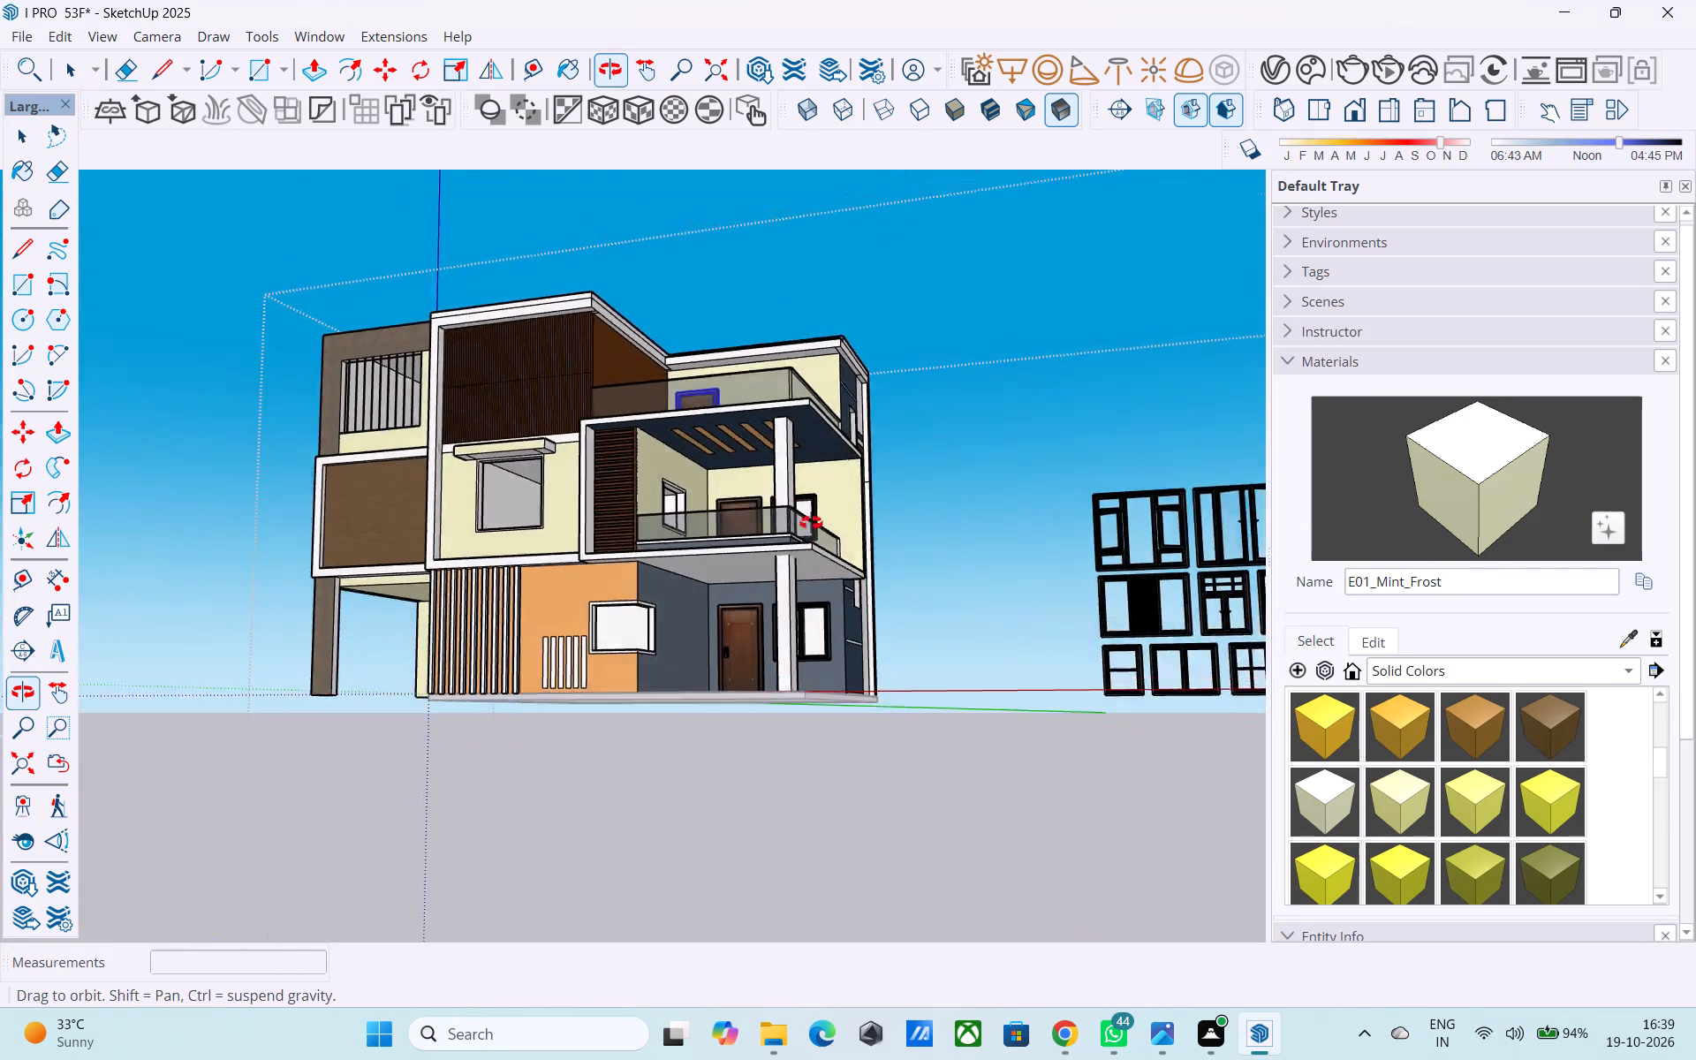
middle_click_drag(811, 523, 867, 586)
scroll(808, 569, "up", 6)
left_click(766, 531)
key("m")
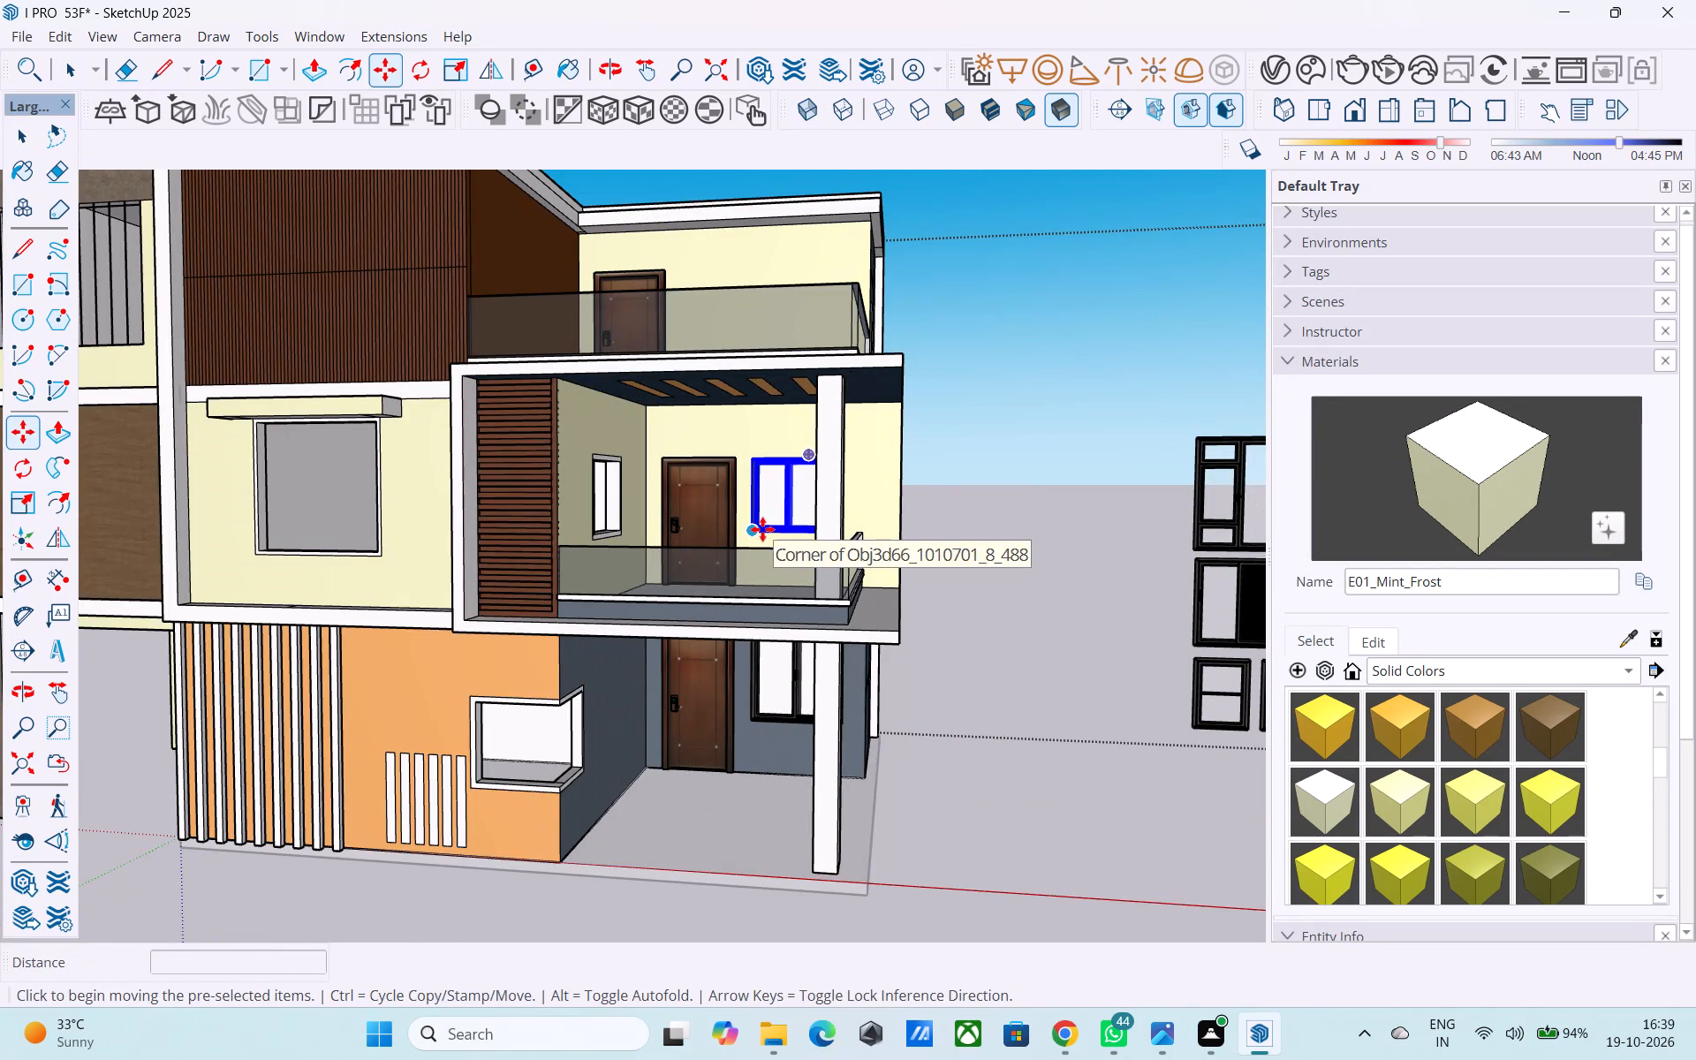
left_click(757, 467)
scroll(327, 539, "down", 2)
middle_click_drag(227, 506, 291, 501)
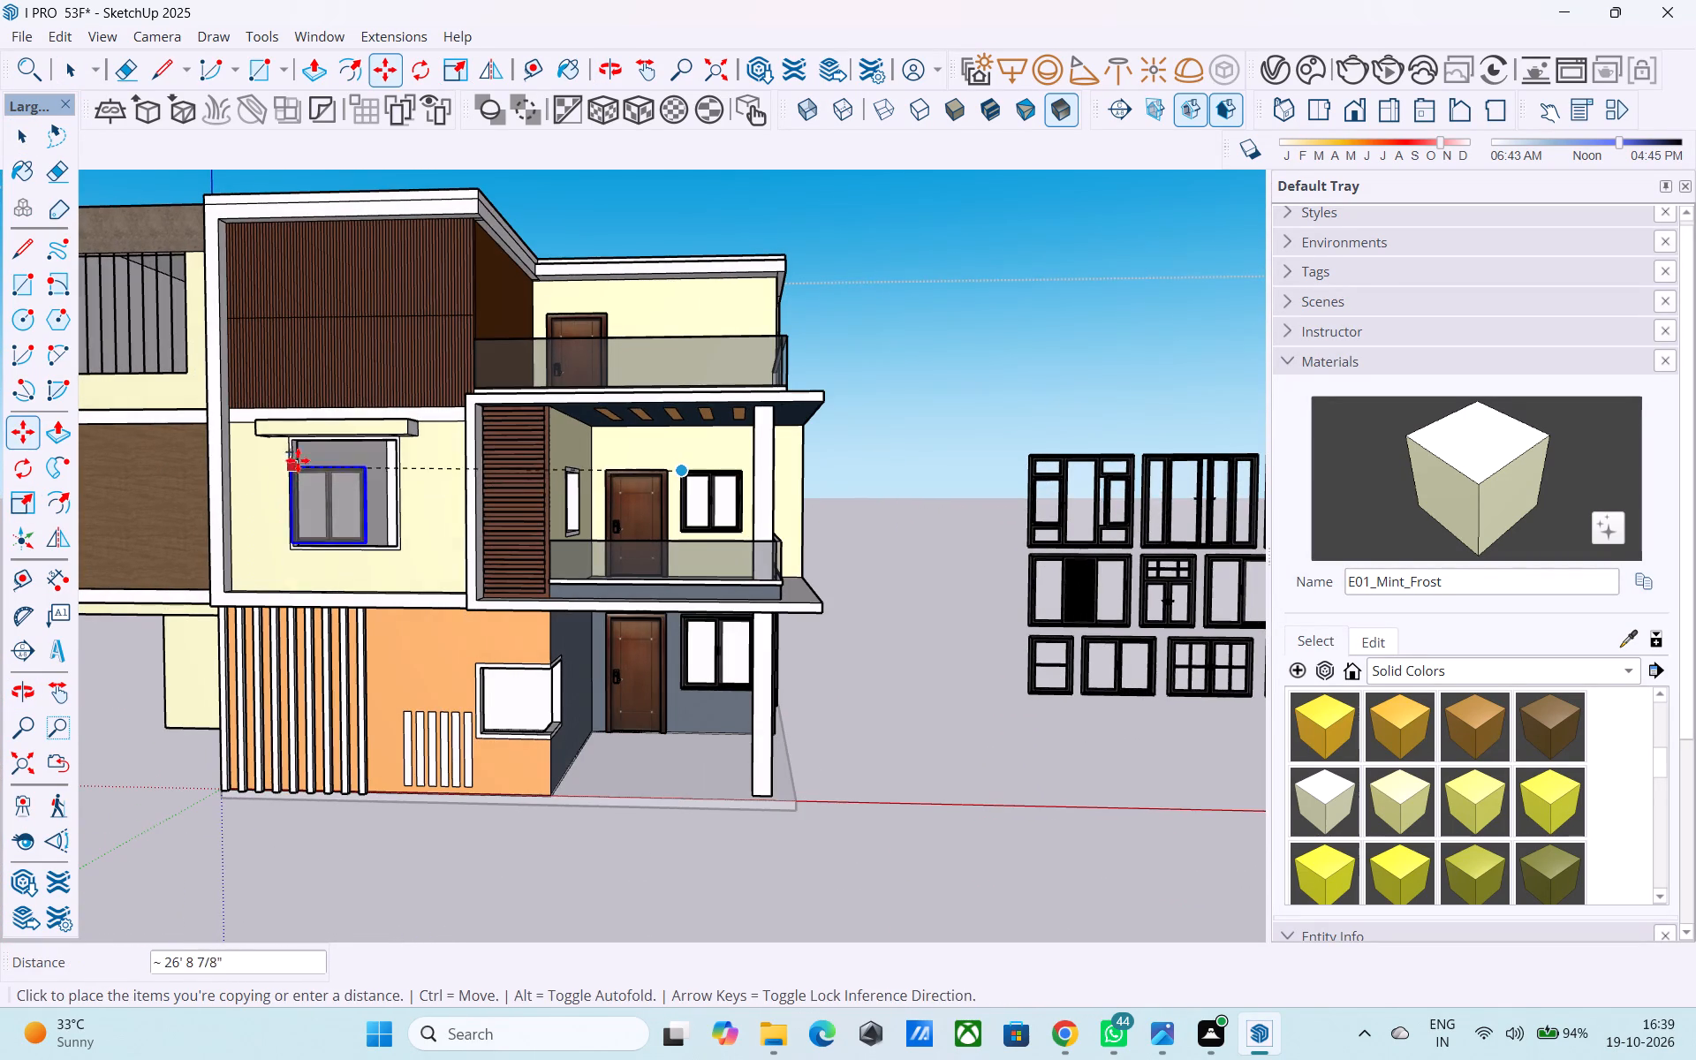
scroll(295, 439, "up", 11)
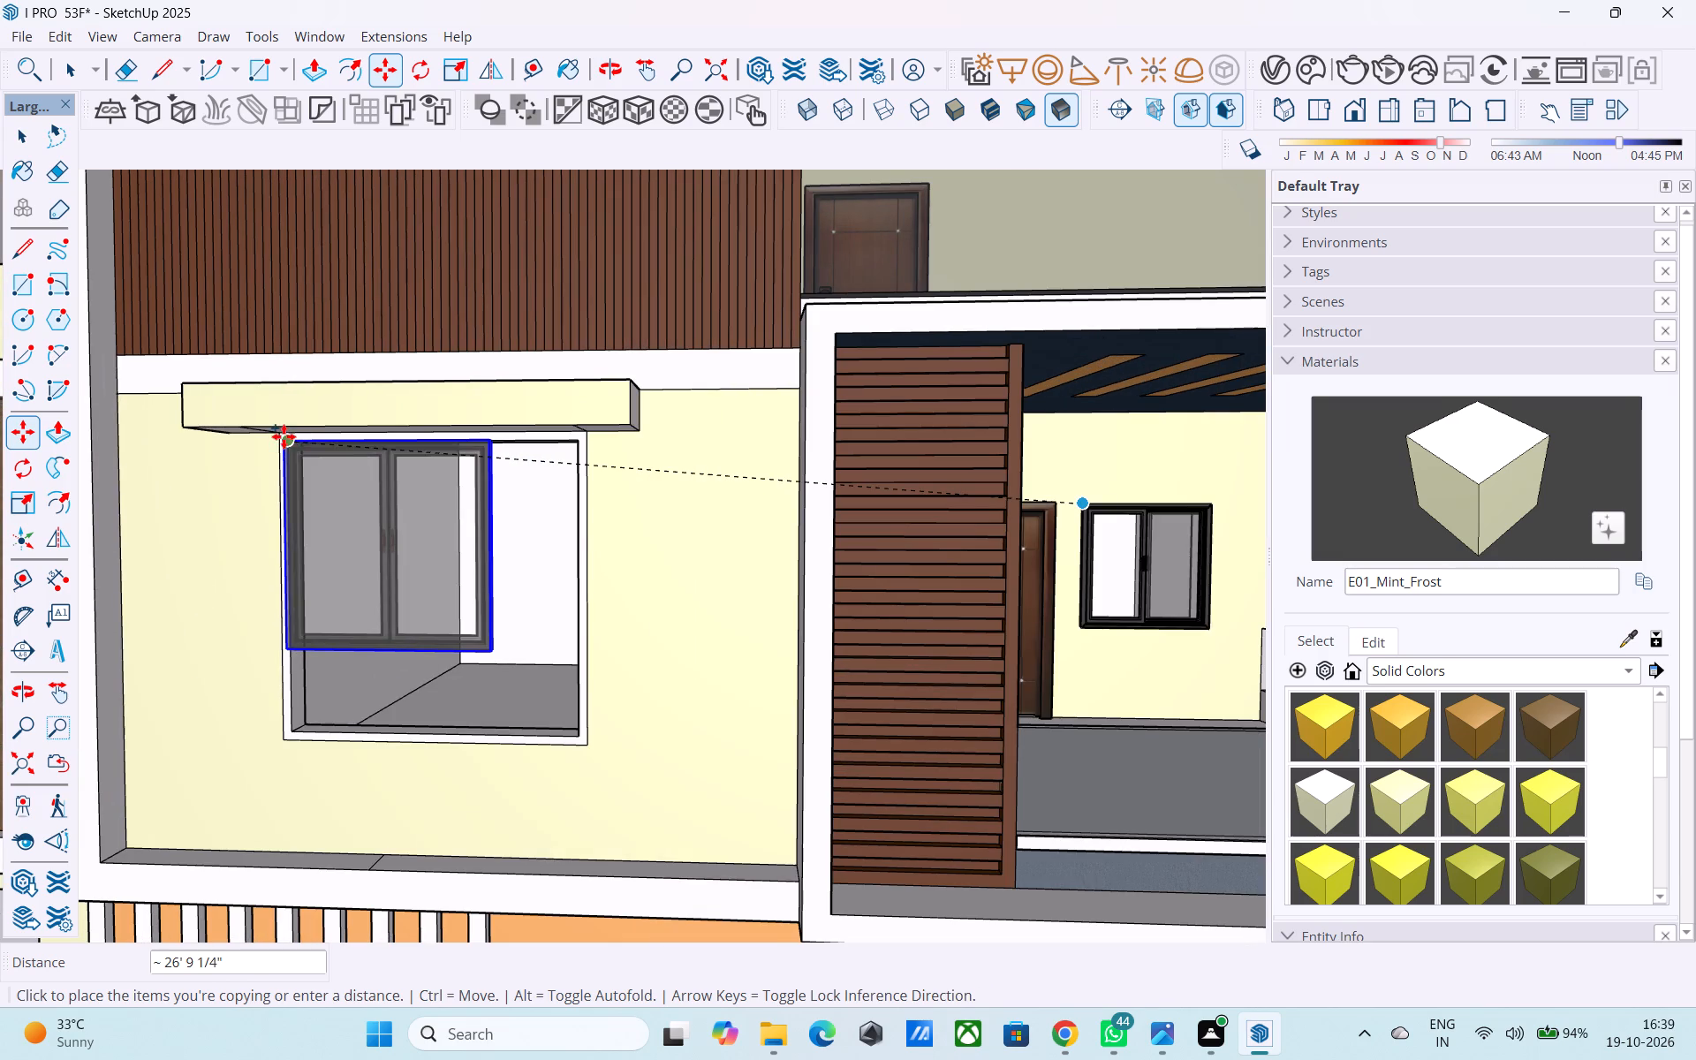
scroll(281, 434, "up", 14)
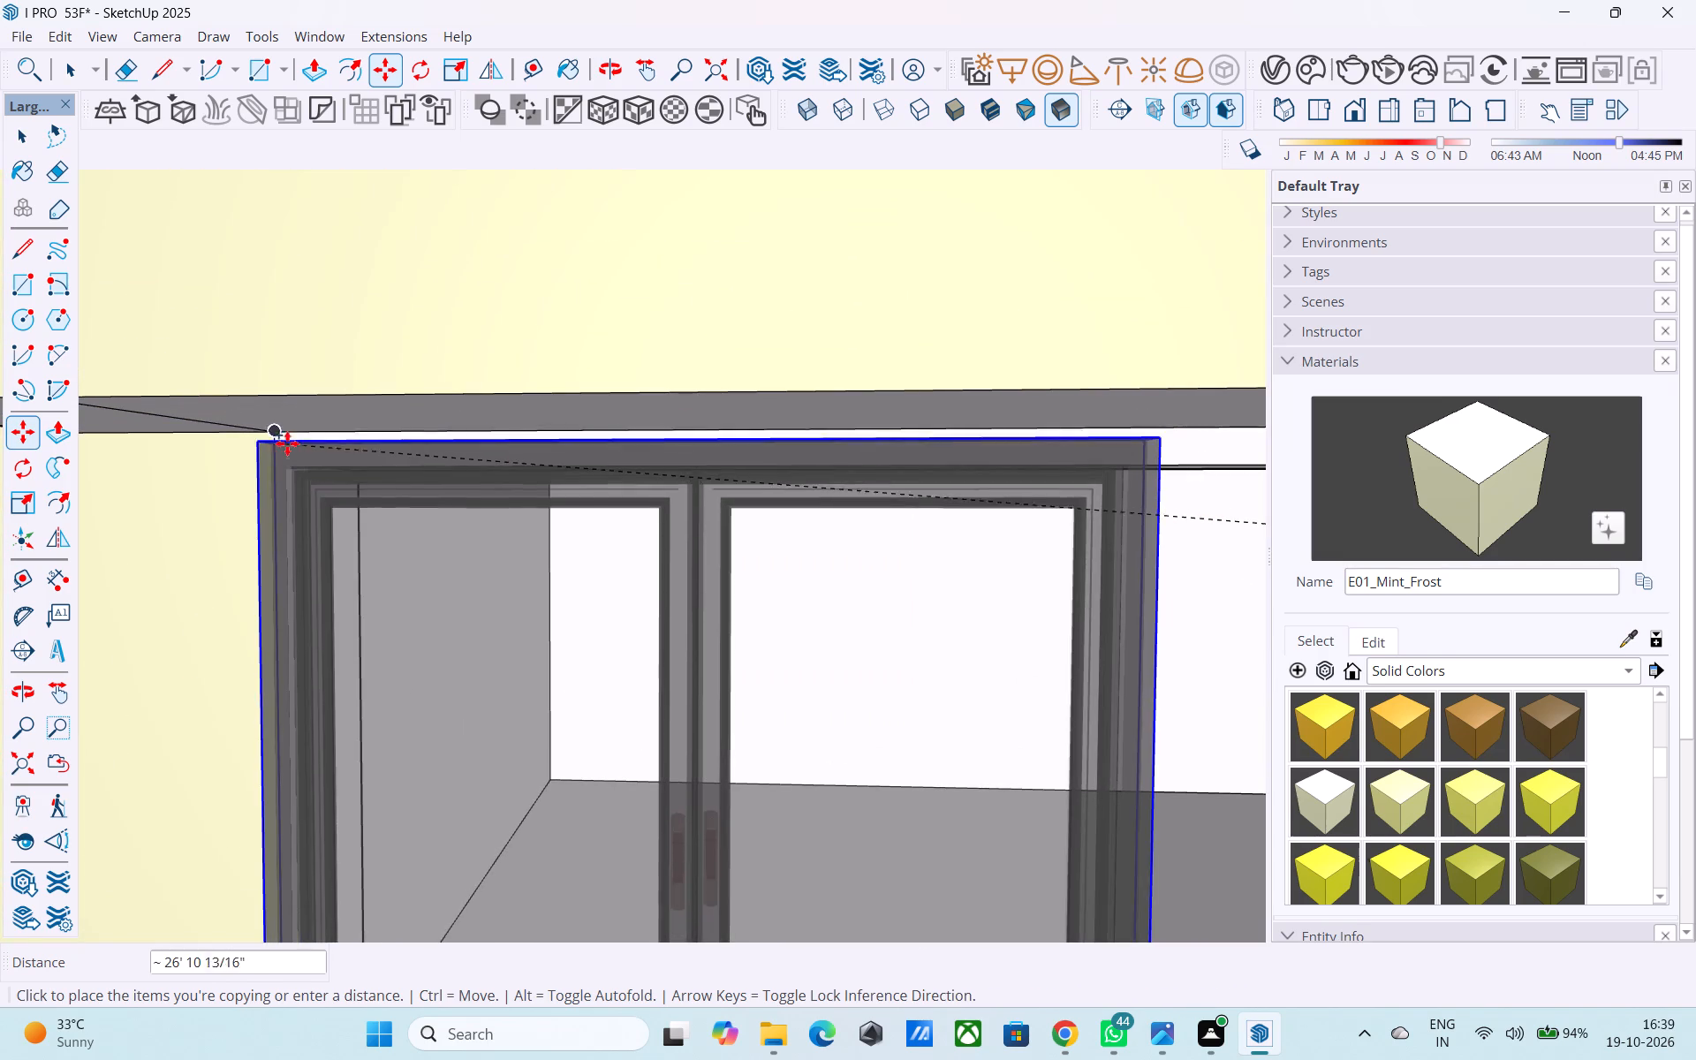
middle_click_drag(287, 443, 756, 408)
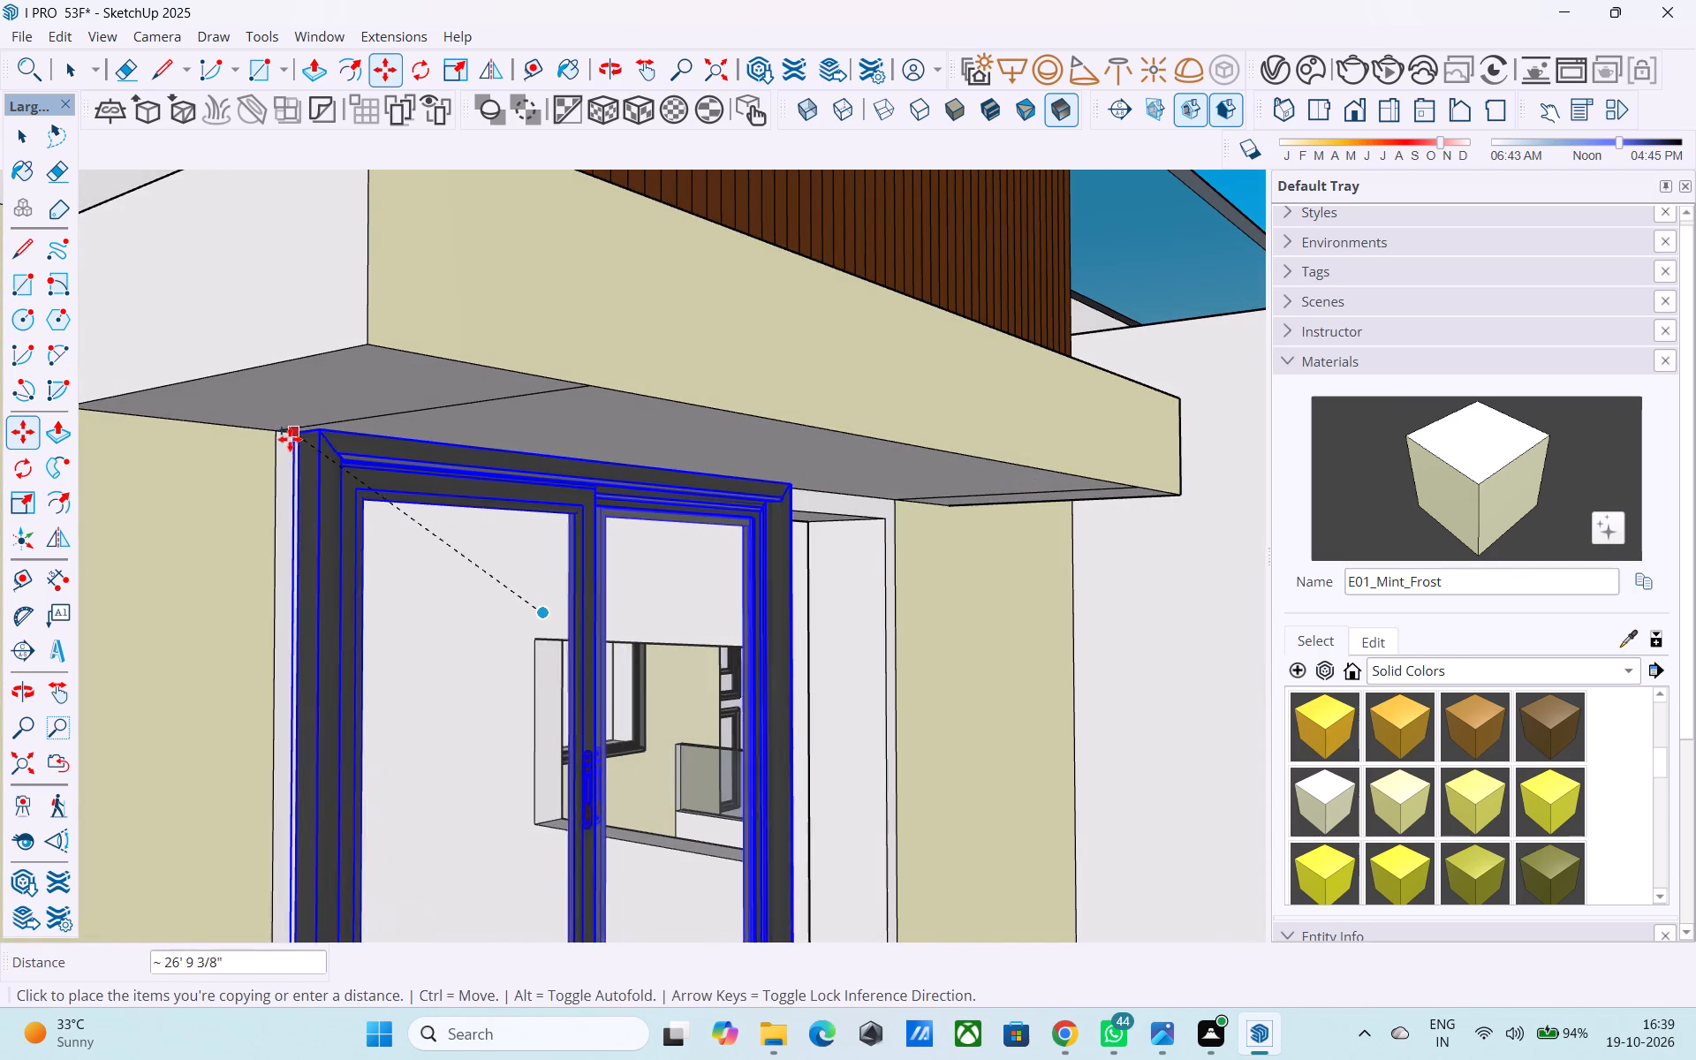
left_click(287, 437)
Scale the window copy under the sunshade to about 1.50 of its width and 1.49 of its height to fill the opening.
scroll(473, 431, "down", 4)
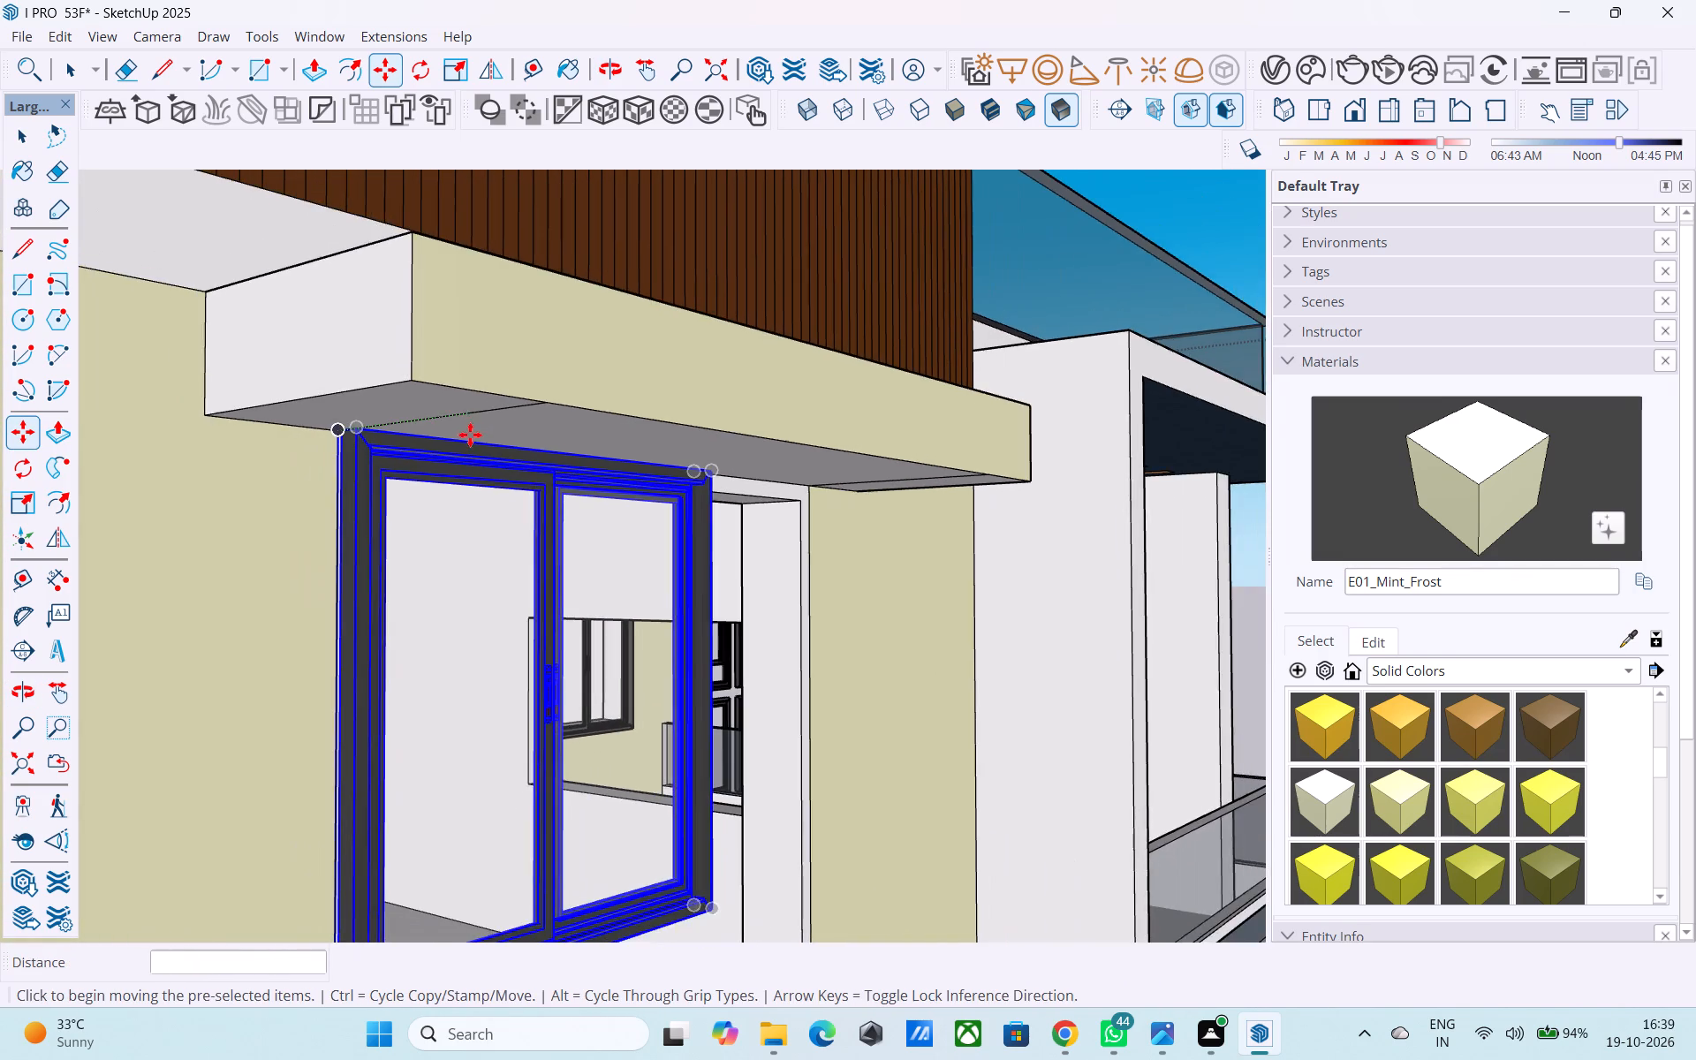
middle_click_drag(466, 435, 405, 415)
middle_click_drag(441, 472, 409, 462)
middle_click_drag(401, 494, 295, 468)
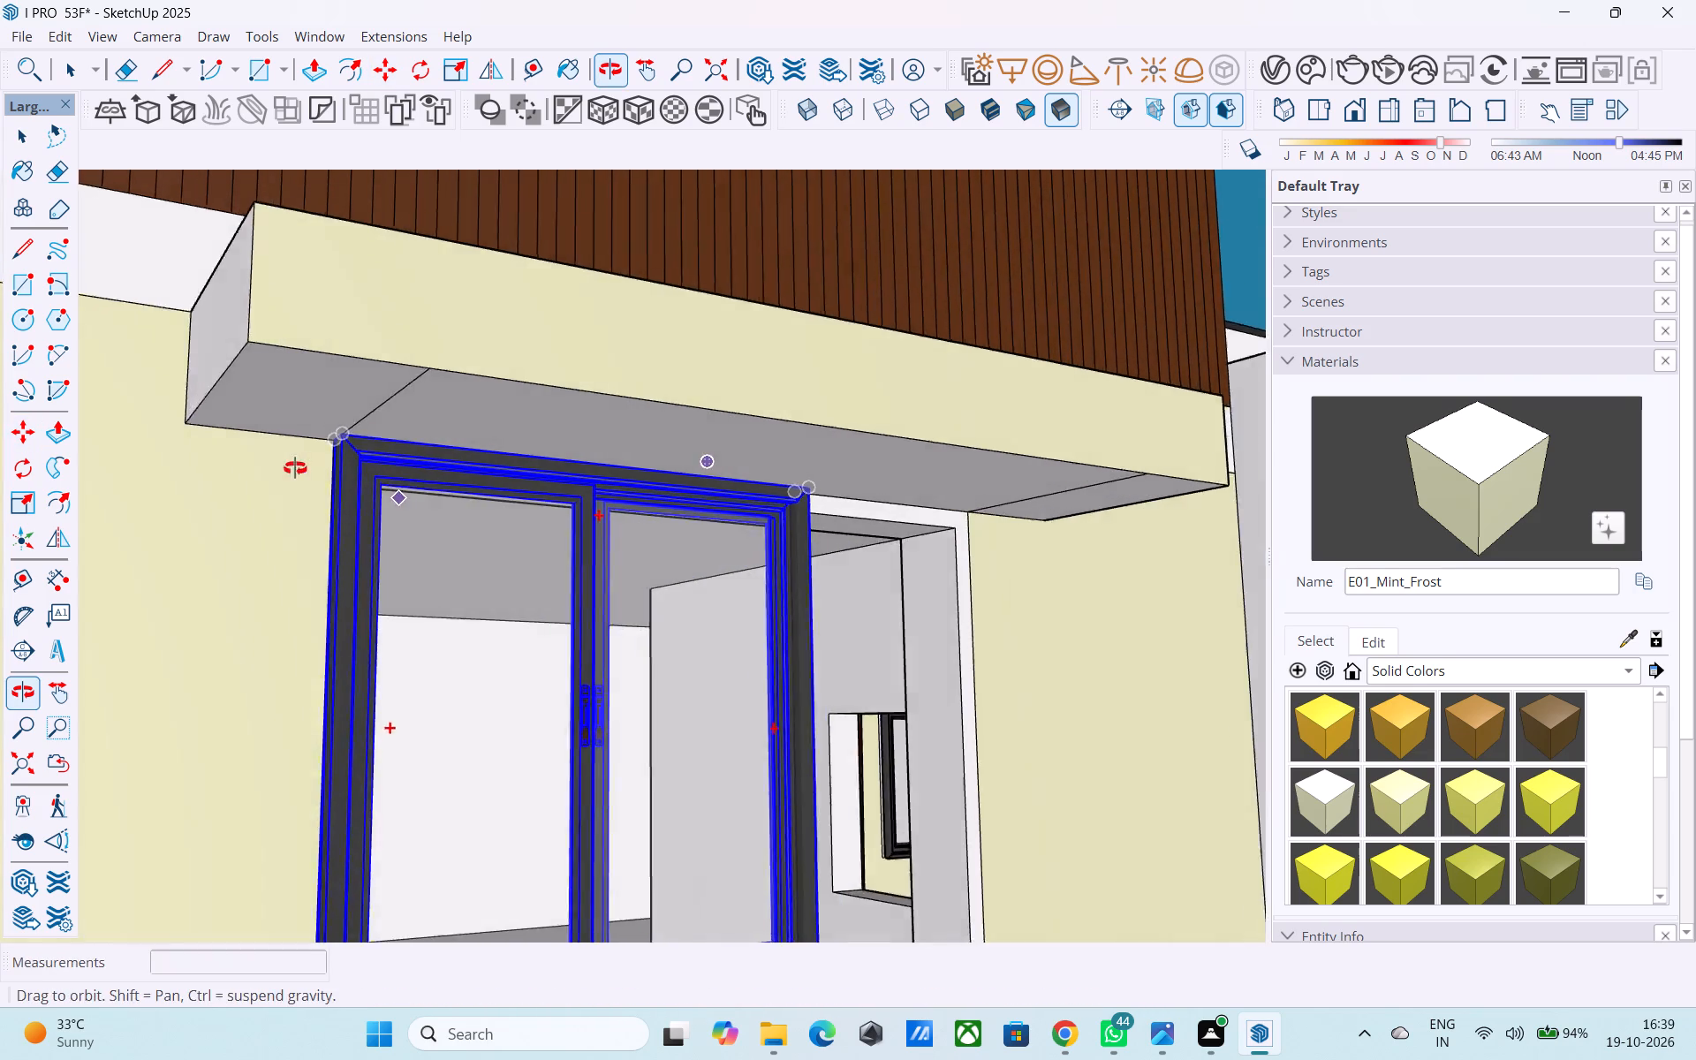
middle_click_drag(295, 468, 270, 469)
scroll(316, 412, "down", 6)
middle_click_drag(445, 508, 340, 537)
key("s")
middle_click_drag(587, 600, 229, 648)
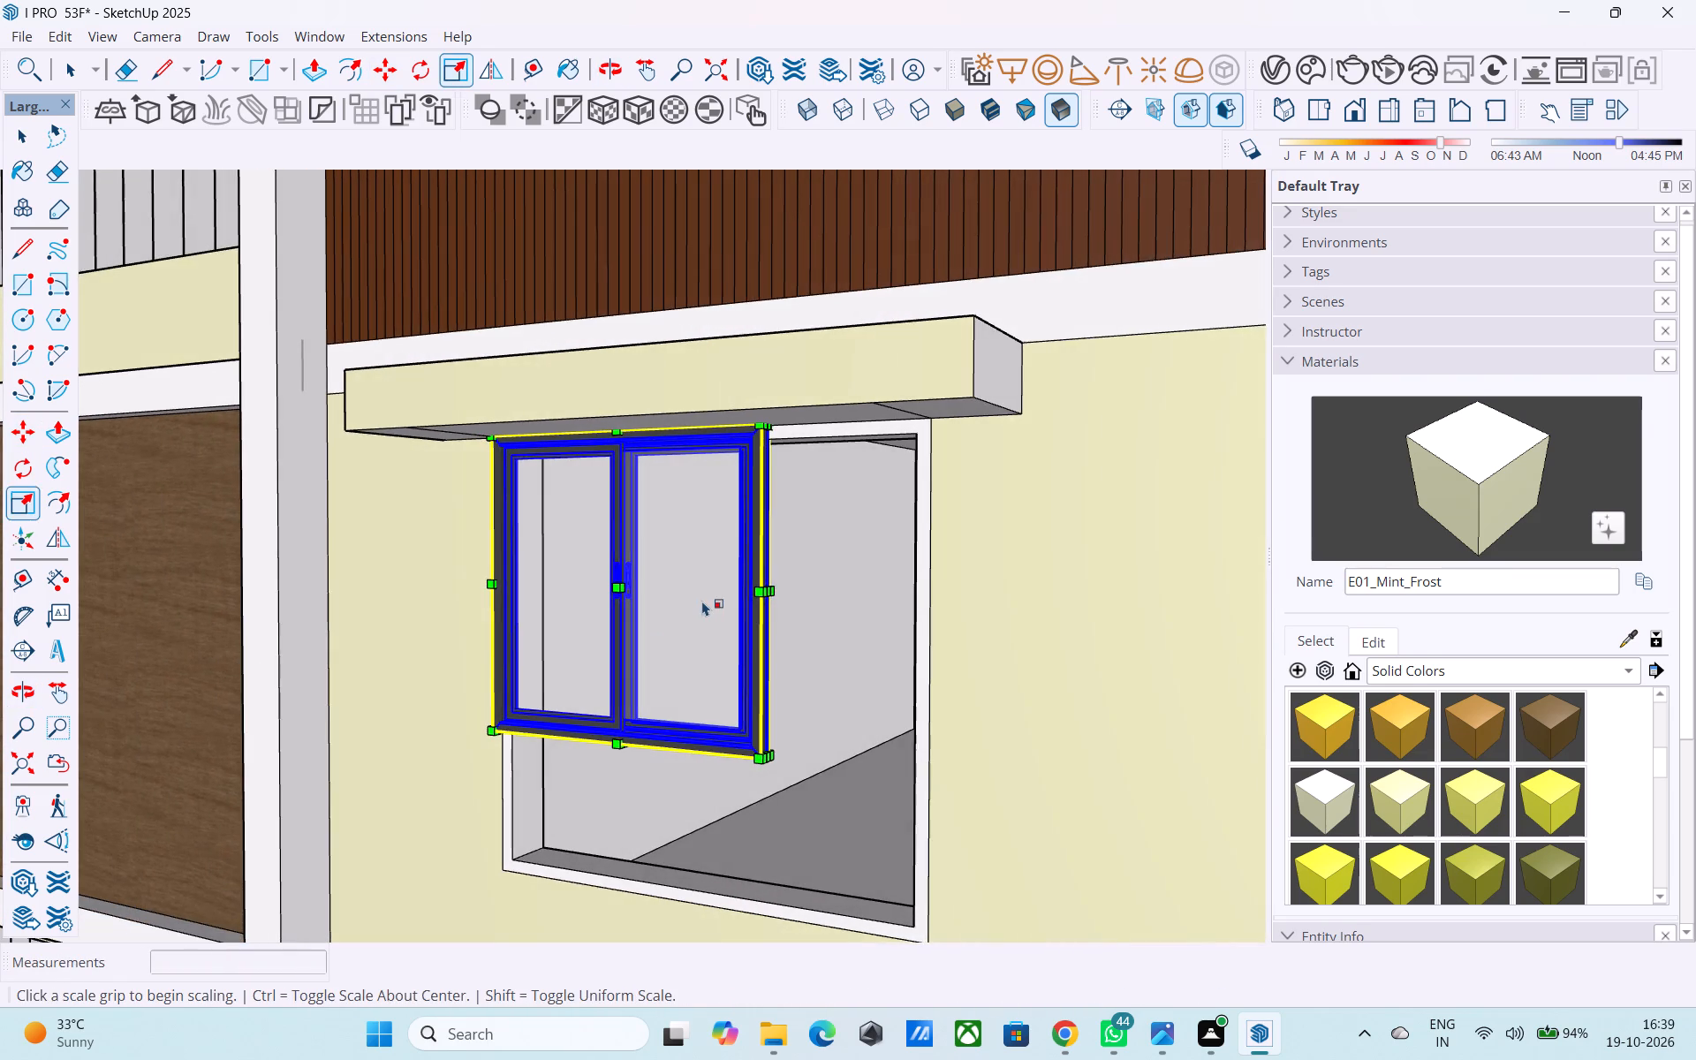
middle_click_drag(691, 591, 508, 488, "shift")
scroll(534, 492, "up", 3)
left_click(598, 488)
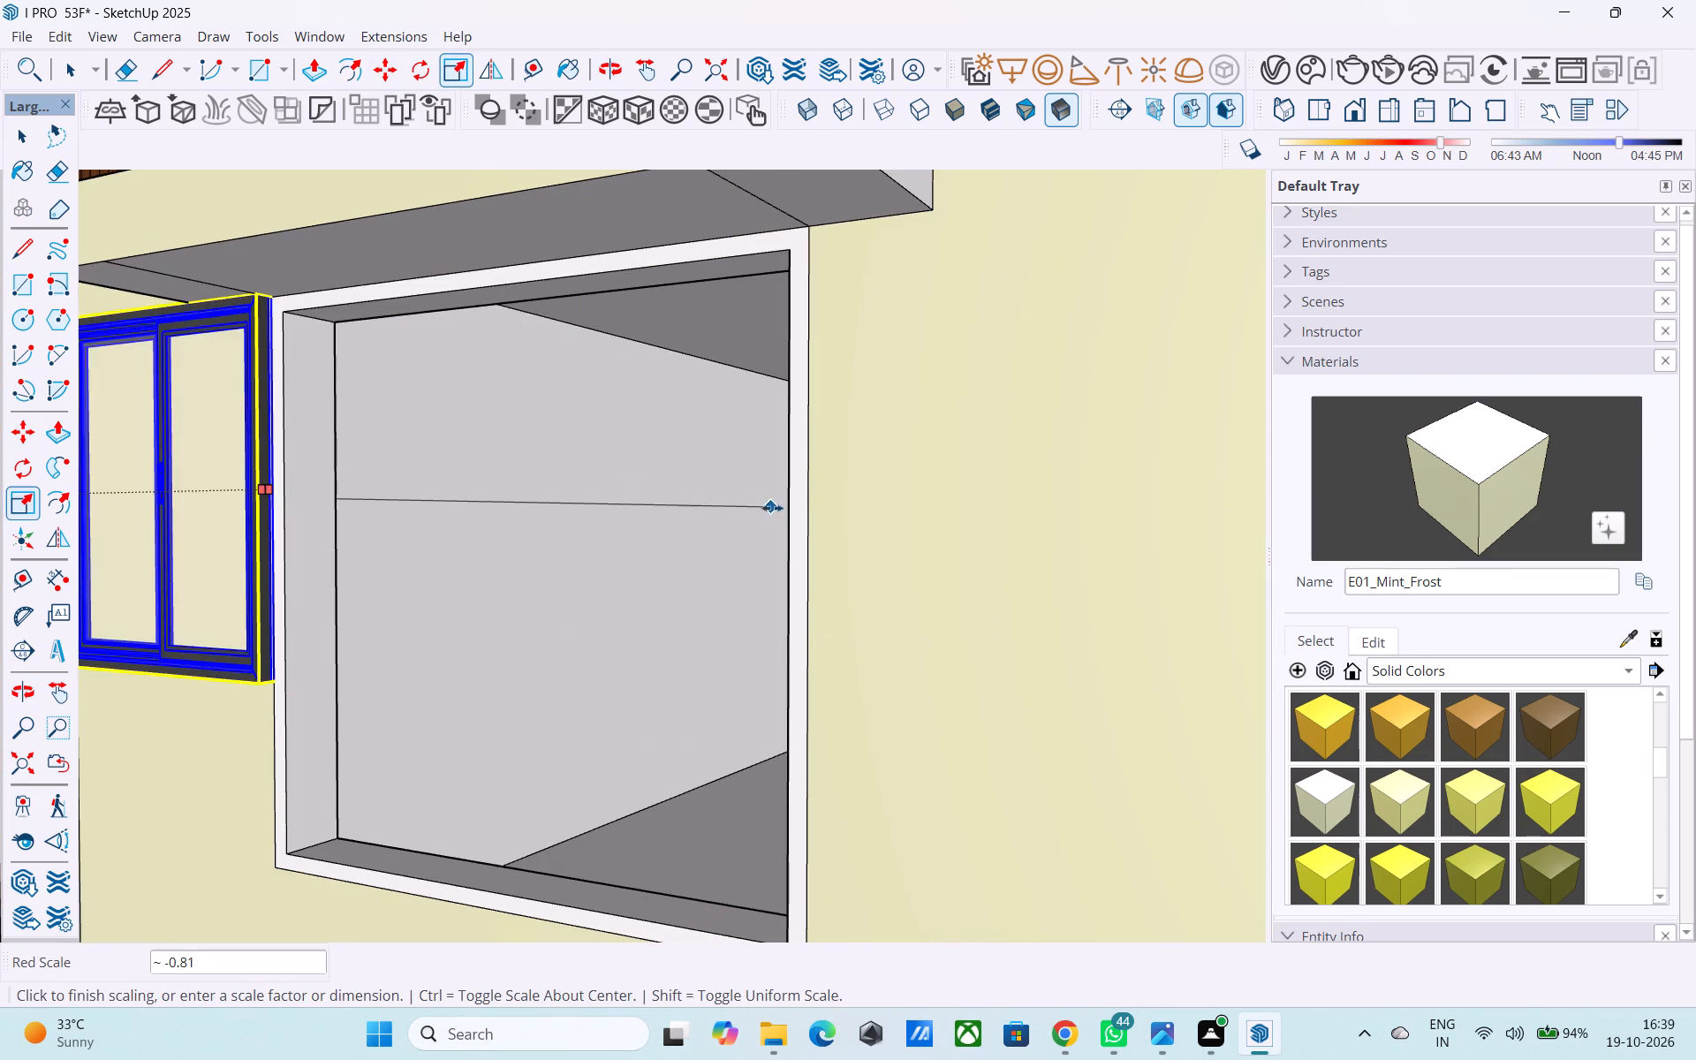
left_click(804, 504)
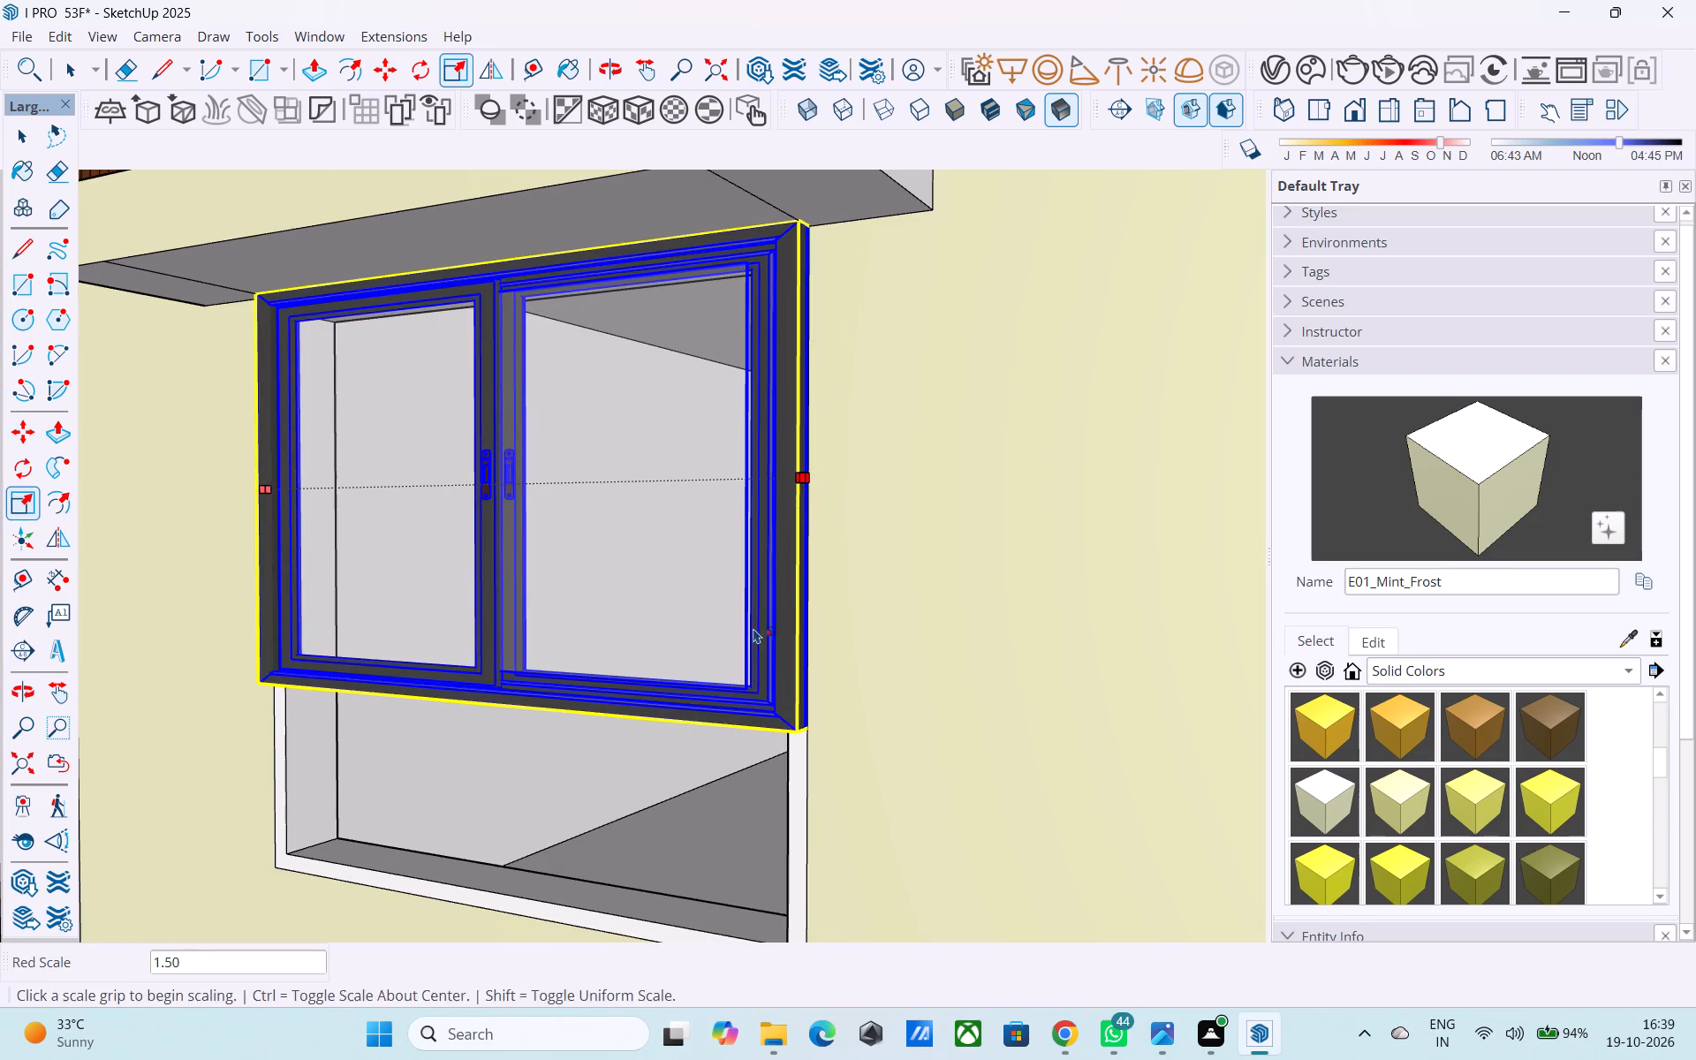
middle_click_drag(748, 631, 733, 468)
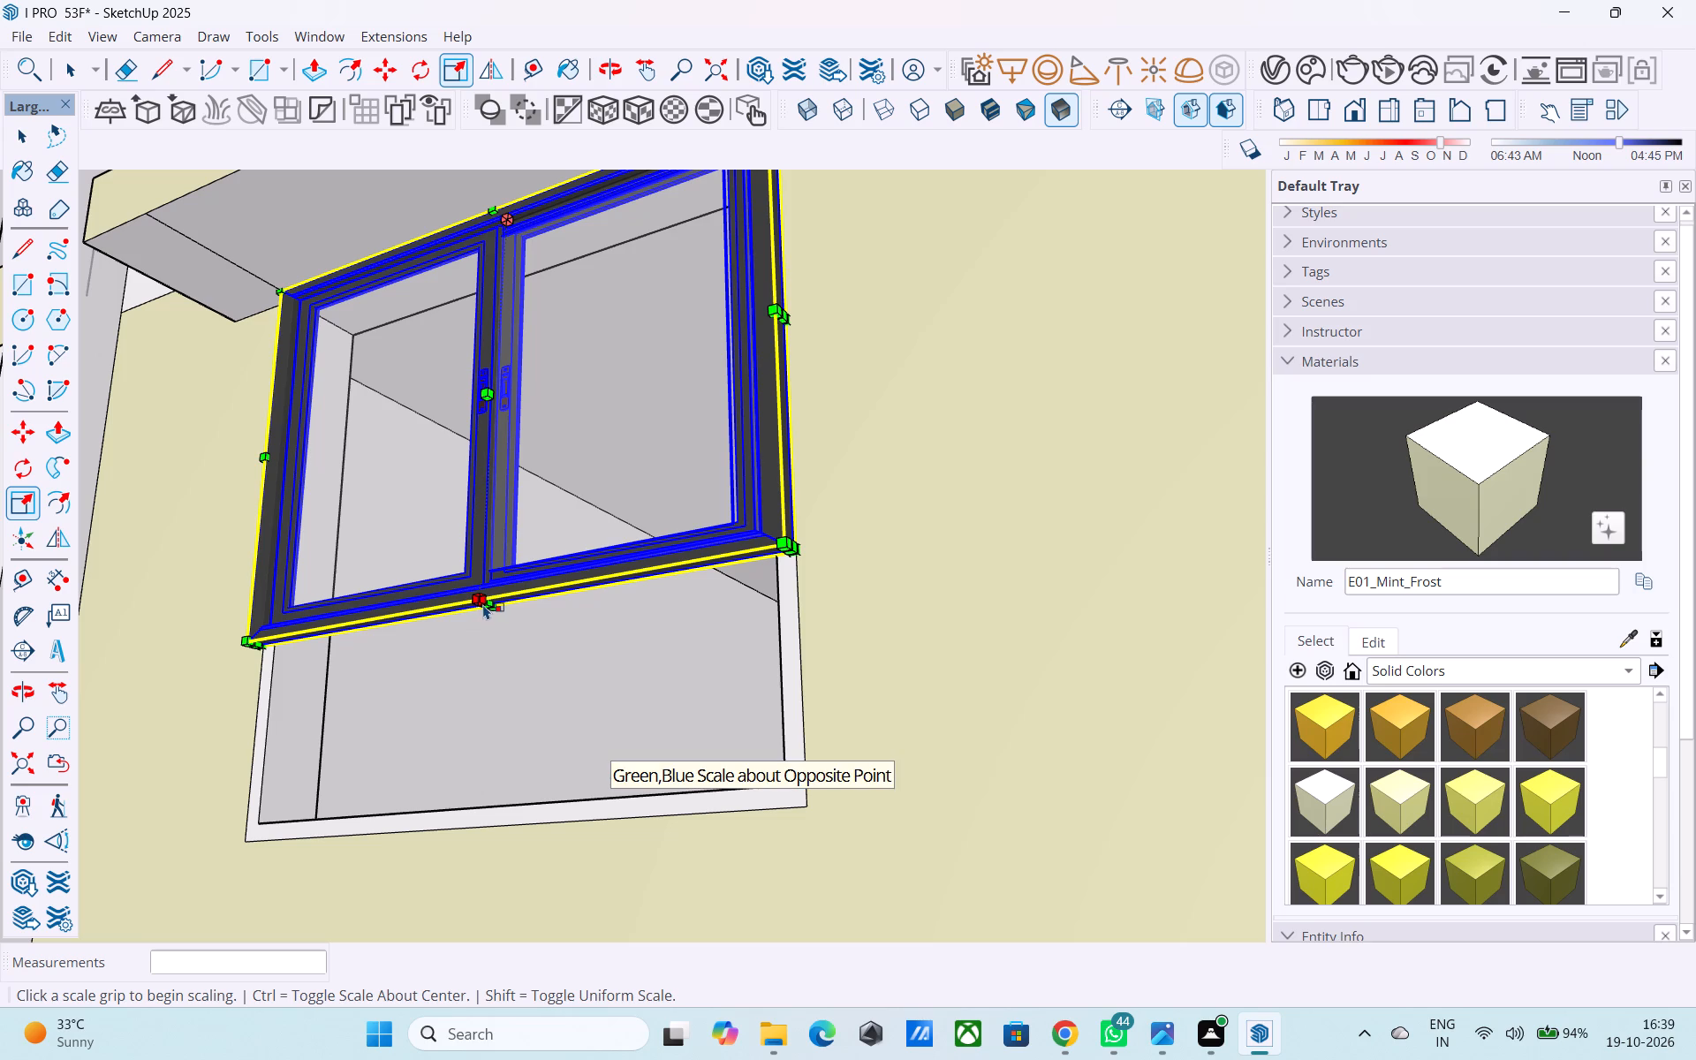
left_click(489, 606)
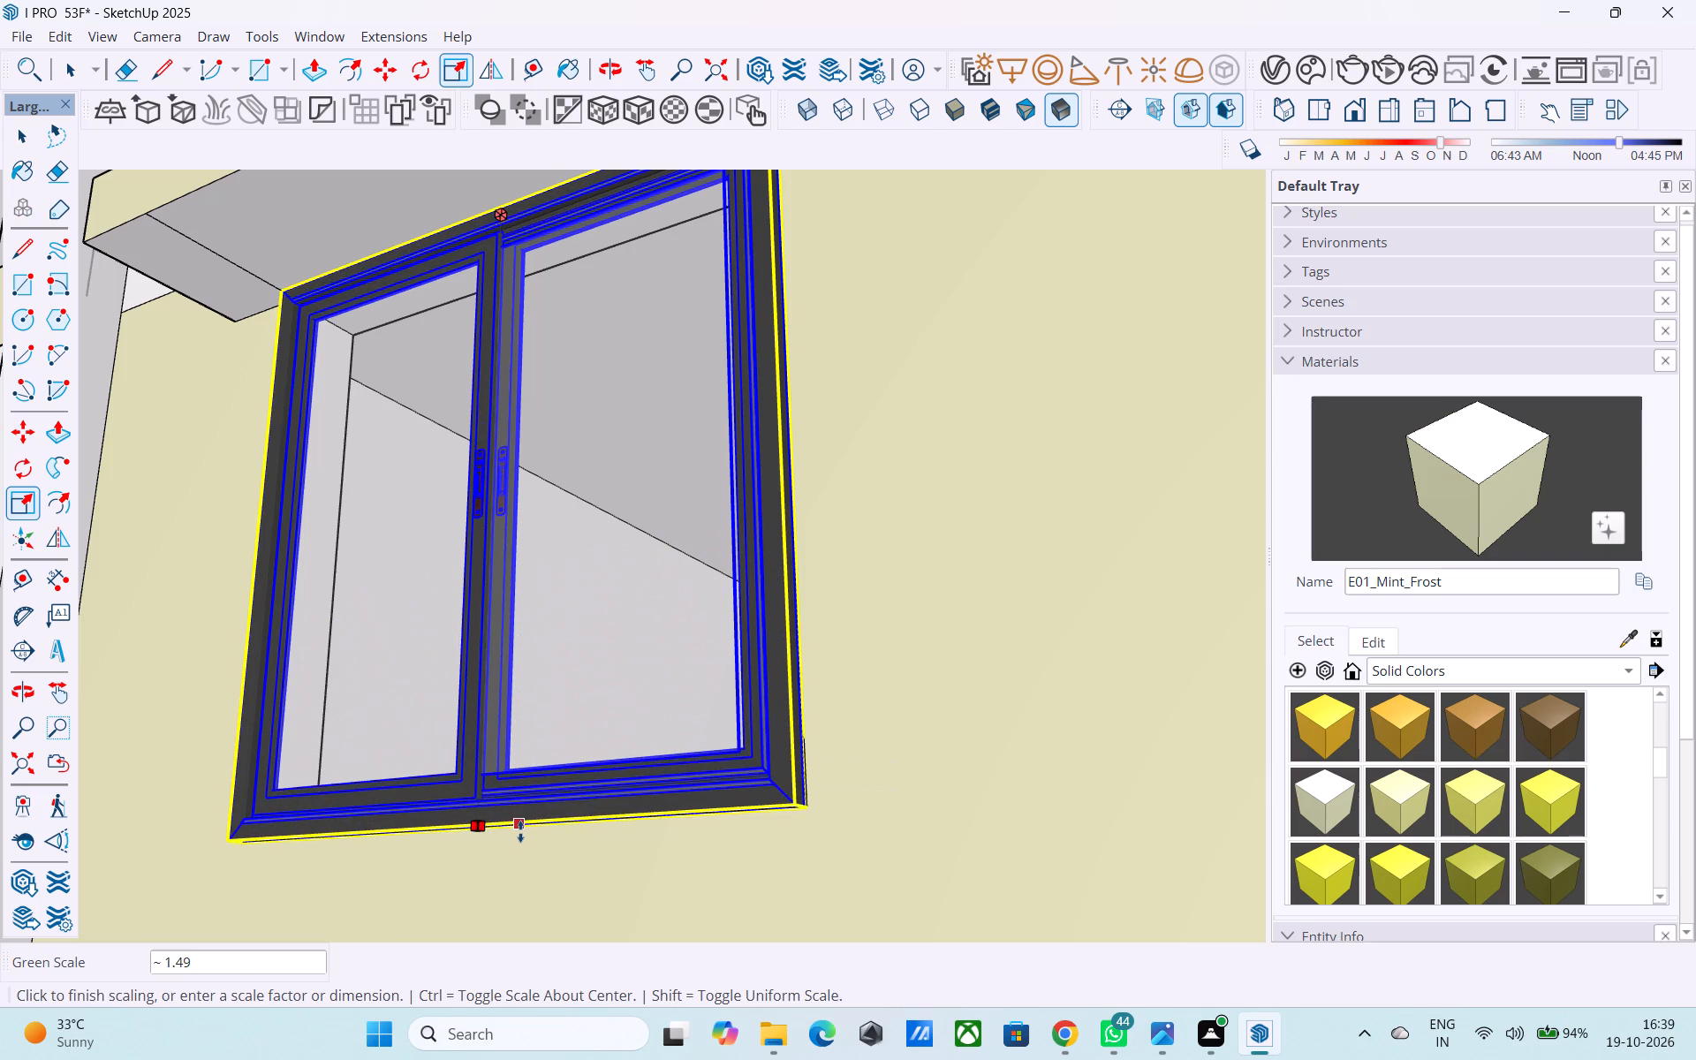
left_click(520, 831)
scroll(480, 587, "down", 6)
key("space")
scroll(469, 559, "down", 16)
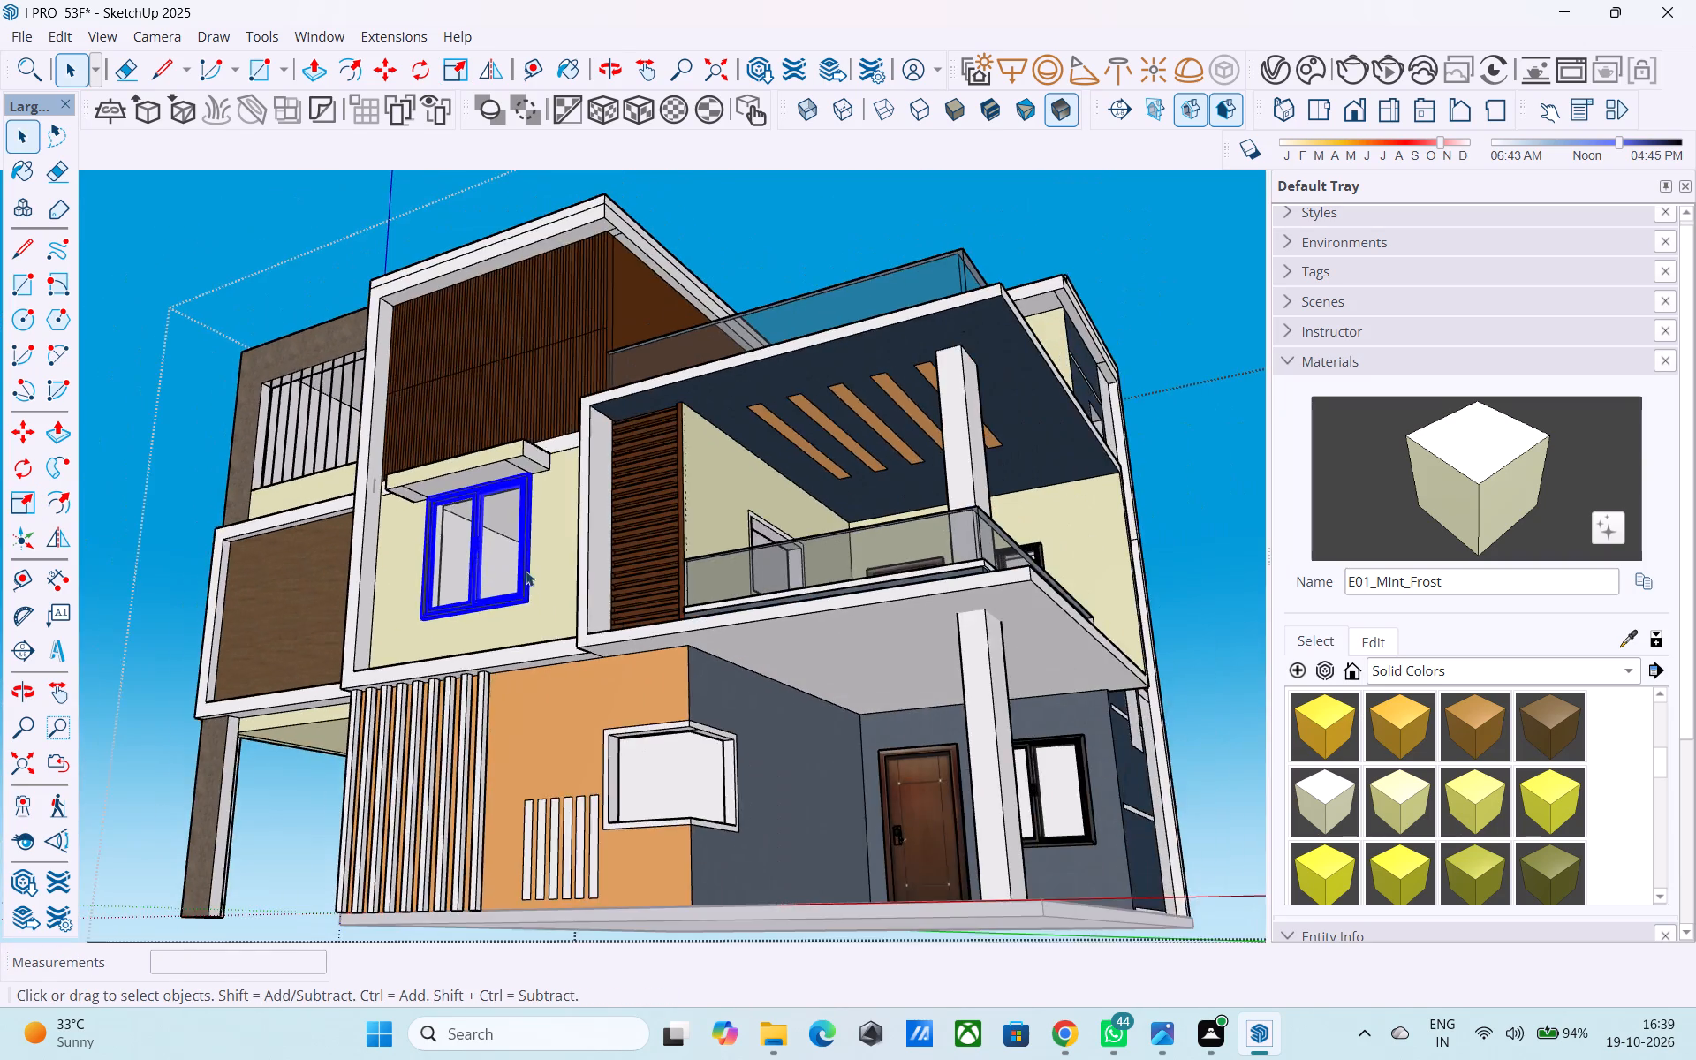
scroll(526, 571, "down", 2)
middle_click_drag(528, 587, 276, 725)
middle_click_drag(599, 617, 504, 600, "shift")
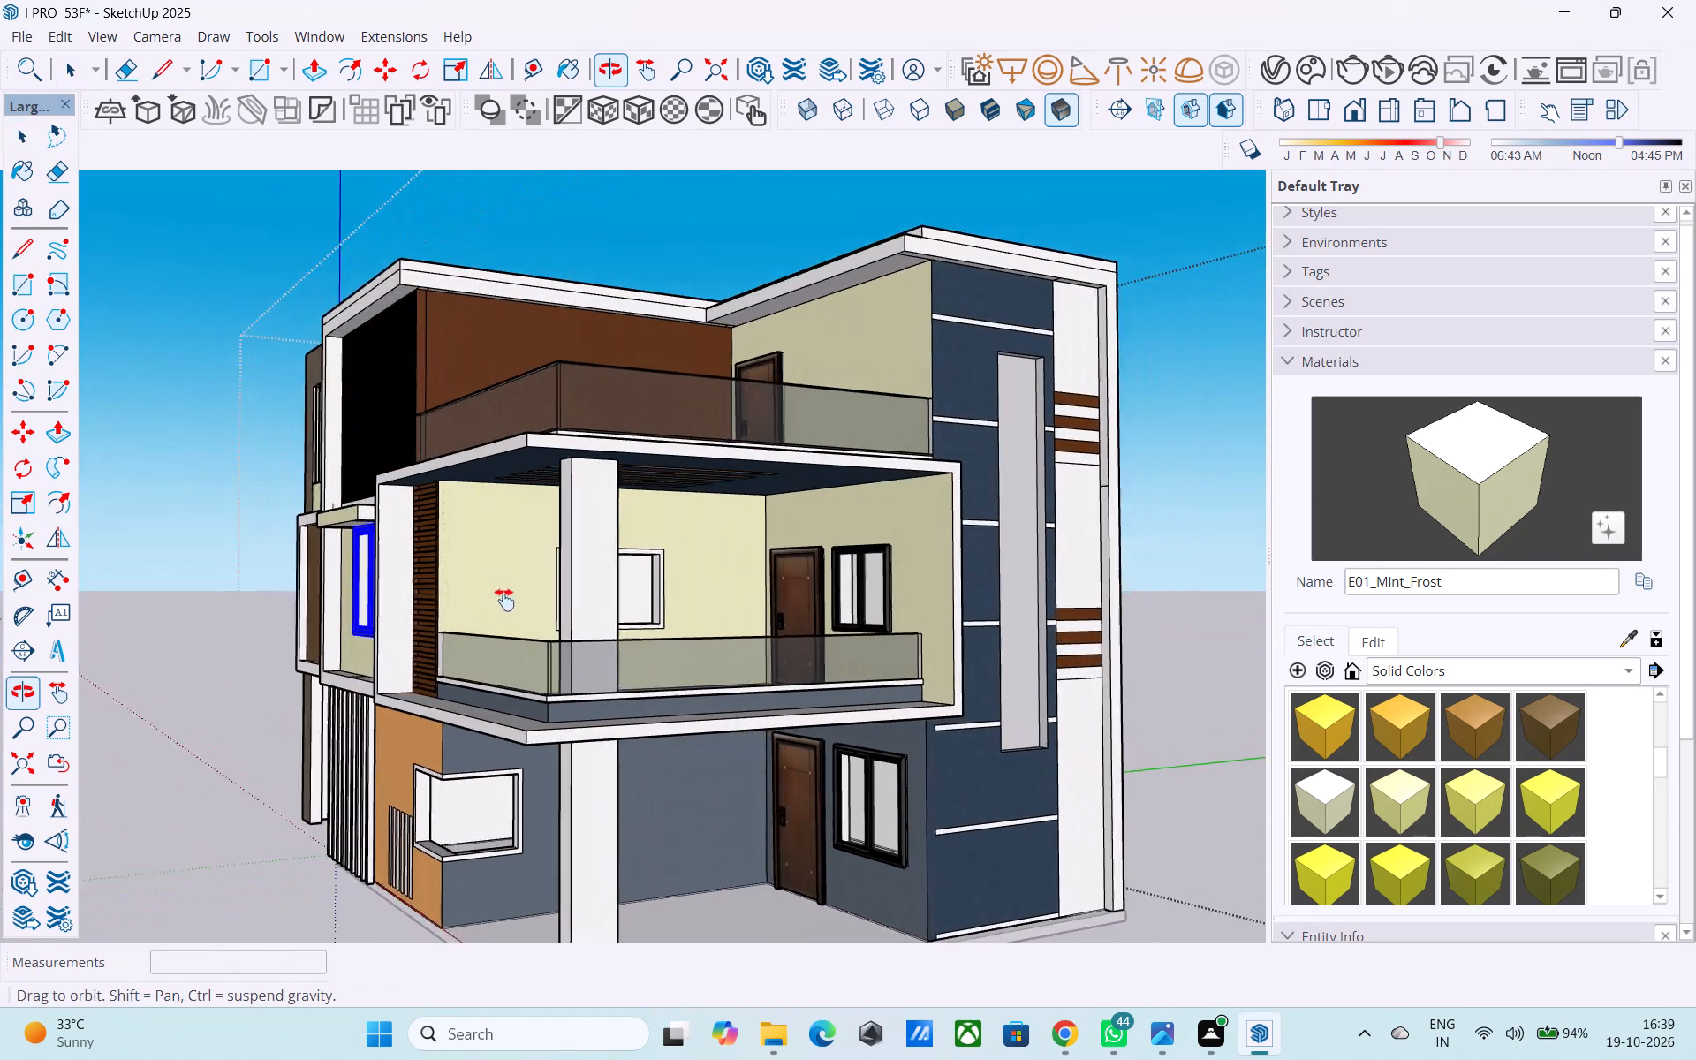
Inspect the house from several angles for openings that still lack a window.
middle_click_drag(504, 600, 391, 613, "shift")
middle_click_drag(623, 639, 547, 391, "shift")
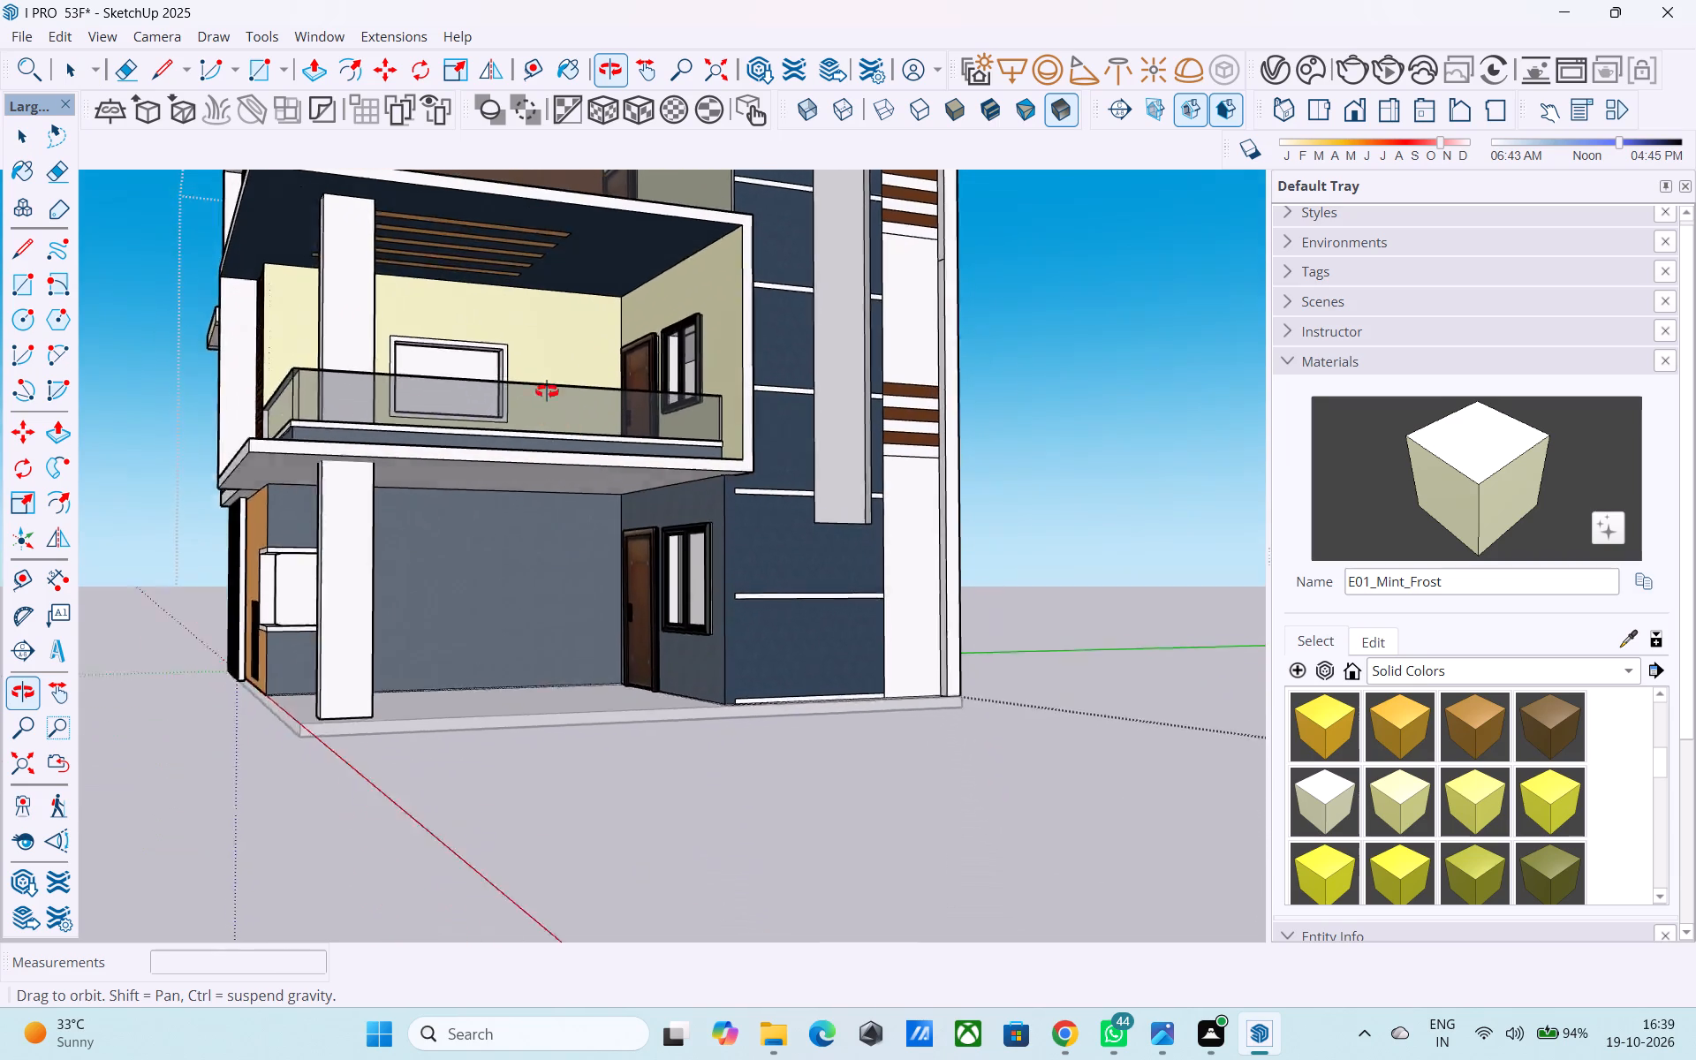
middle_click_drag(547, 391, 547, 331, "shift")
scroll(533, 319, "down", 9)
middle_click_drag(541, 382, 907, 678)
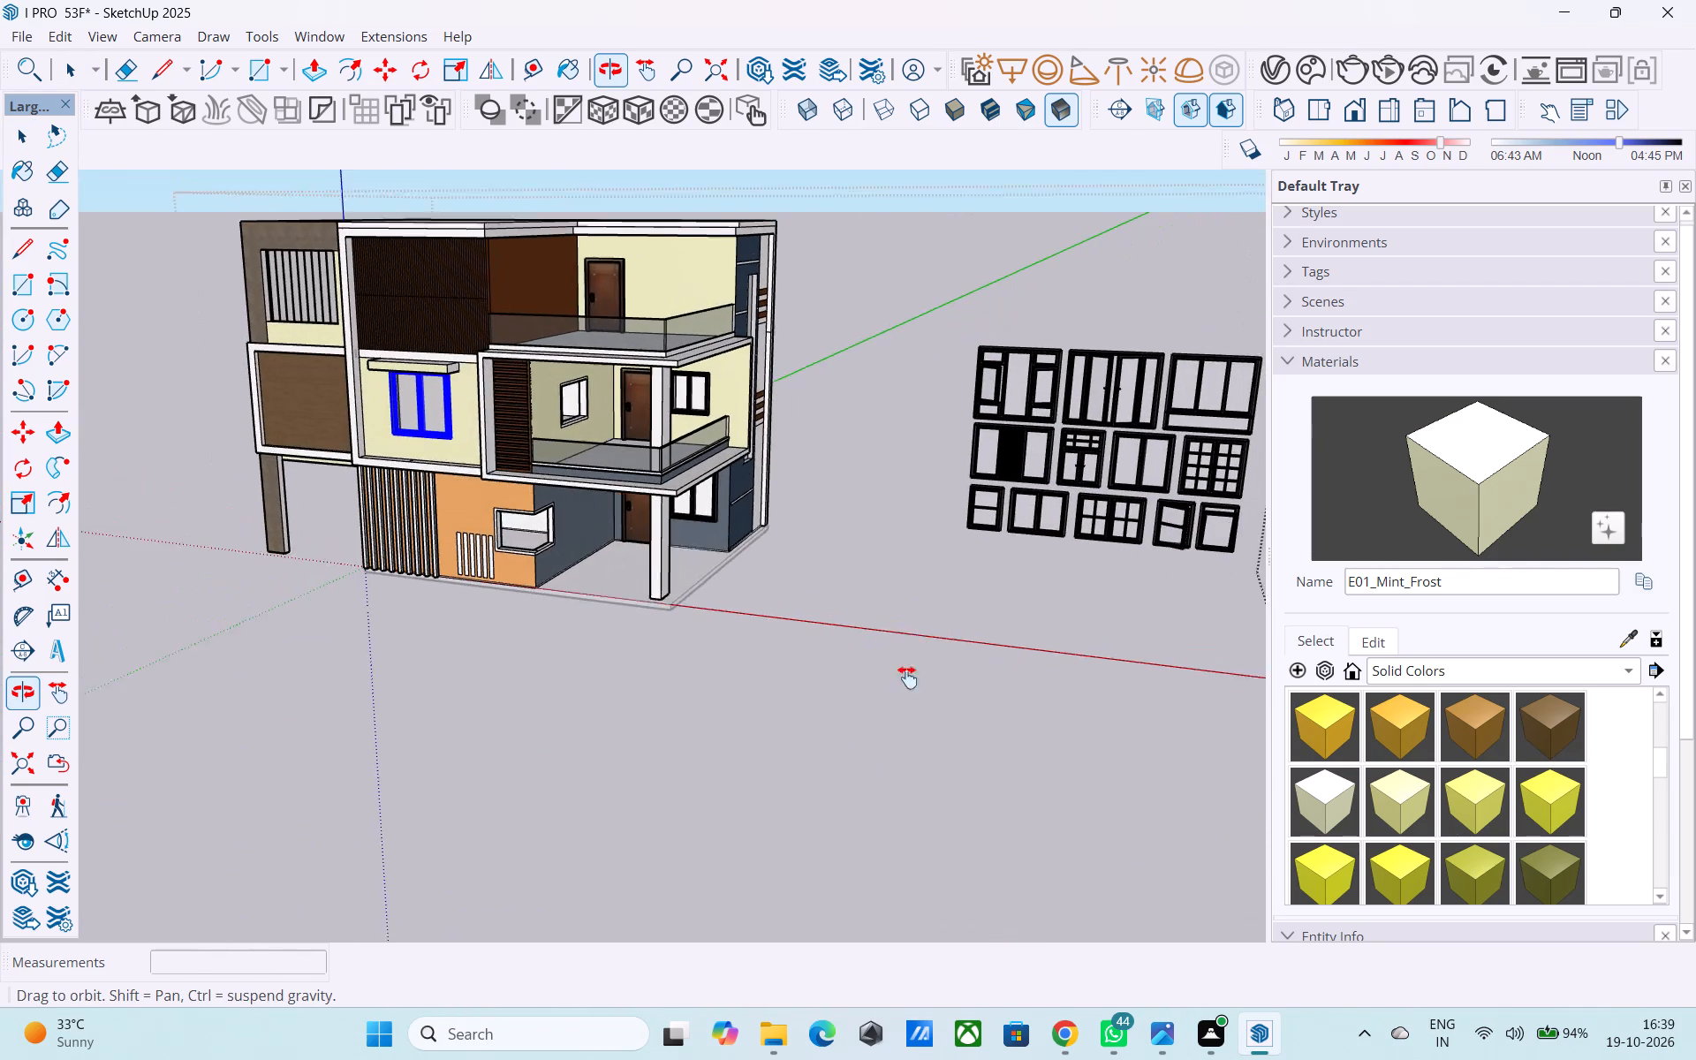
middle_click_drag(907, 678, 810, 707)
middle_click_drag(768, 613, 725, 713, "shift")
middle_click_drag(731, 641, 775, 605)
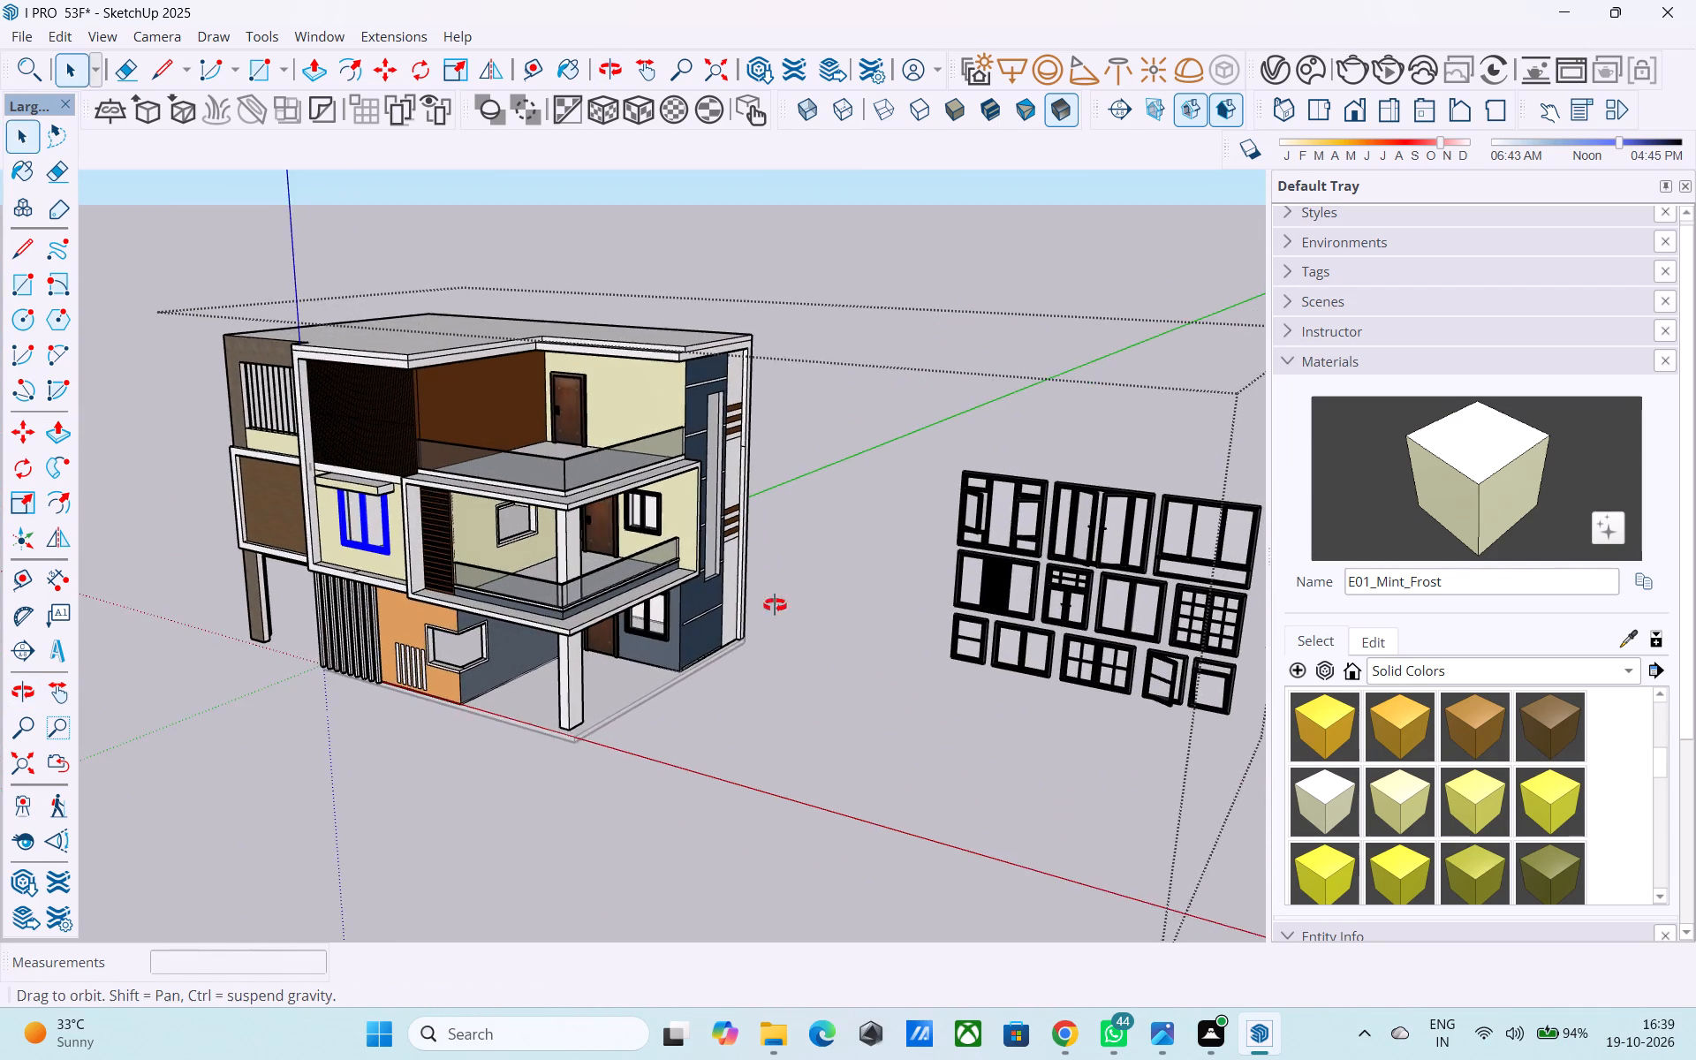
middle_click_drag(775, 605, 526, 524)
scroll(526, 524, "up", 5)
middle_click_drag(533, 525, 705, 473, "shift")
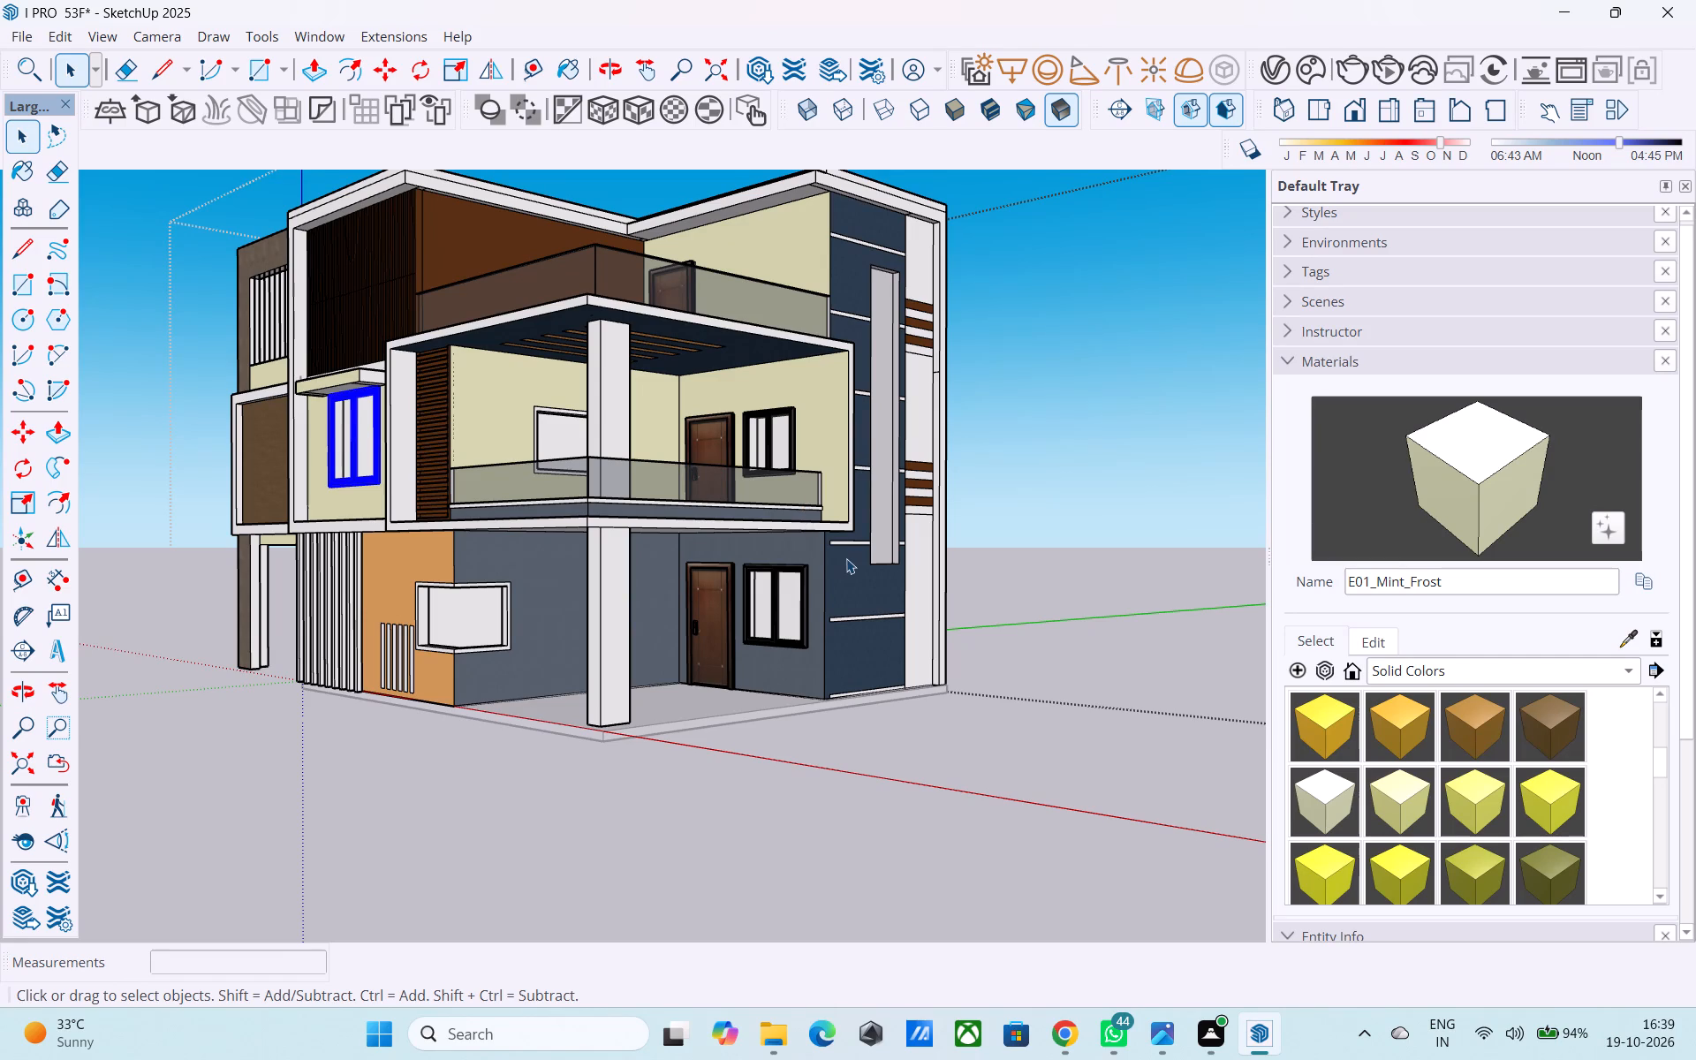
middle_click_drag(931, 576, 739, 604)
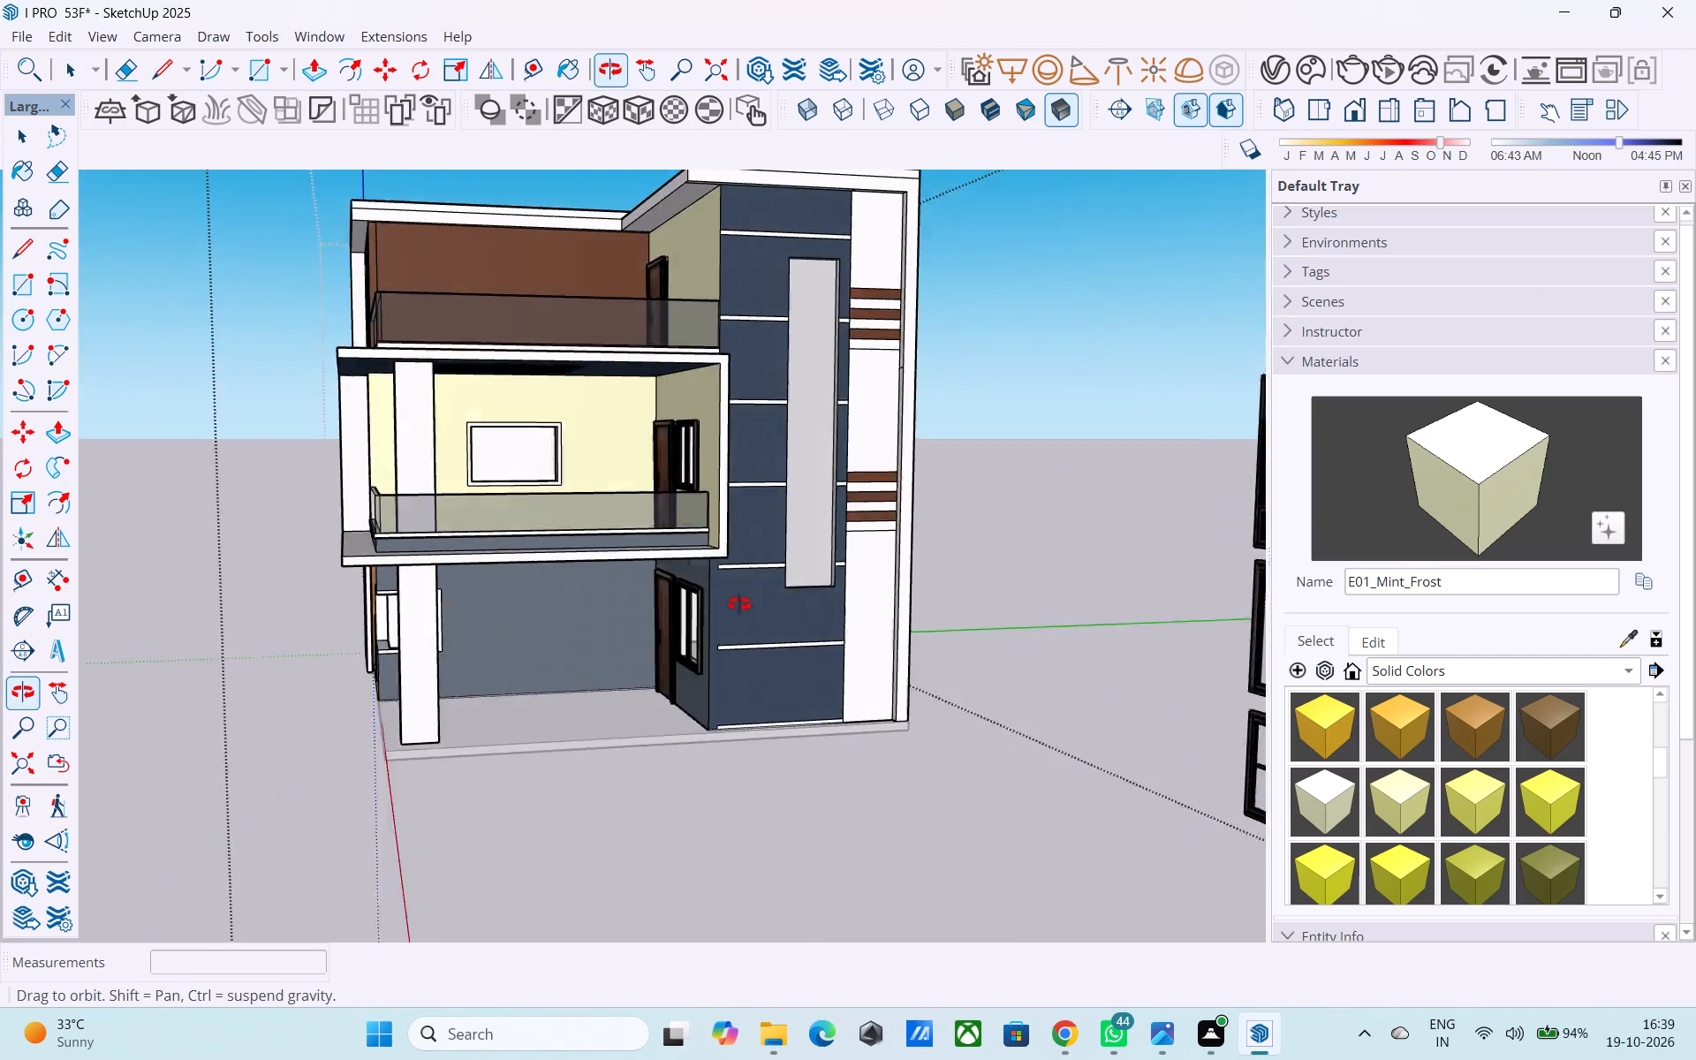
middle_click_drag(739, 604, 920, 561)
scroll(807, 551, "down", 3)
middle_click_drag(805, 552, 602, 674)
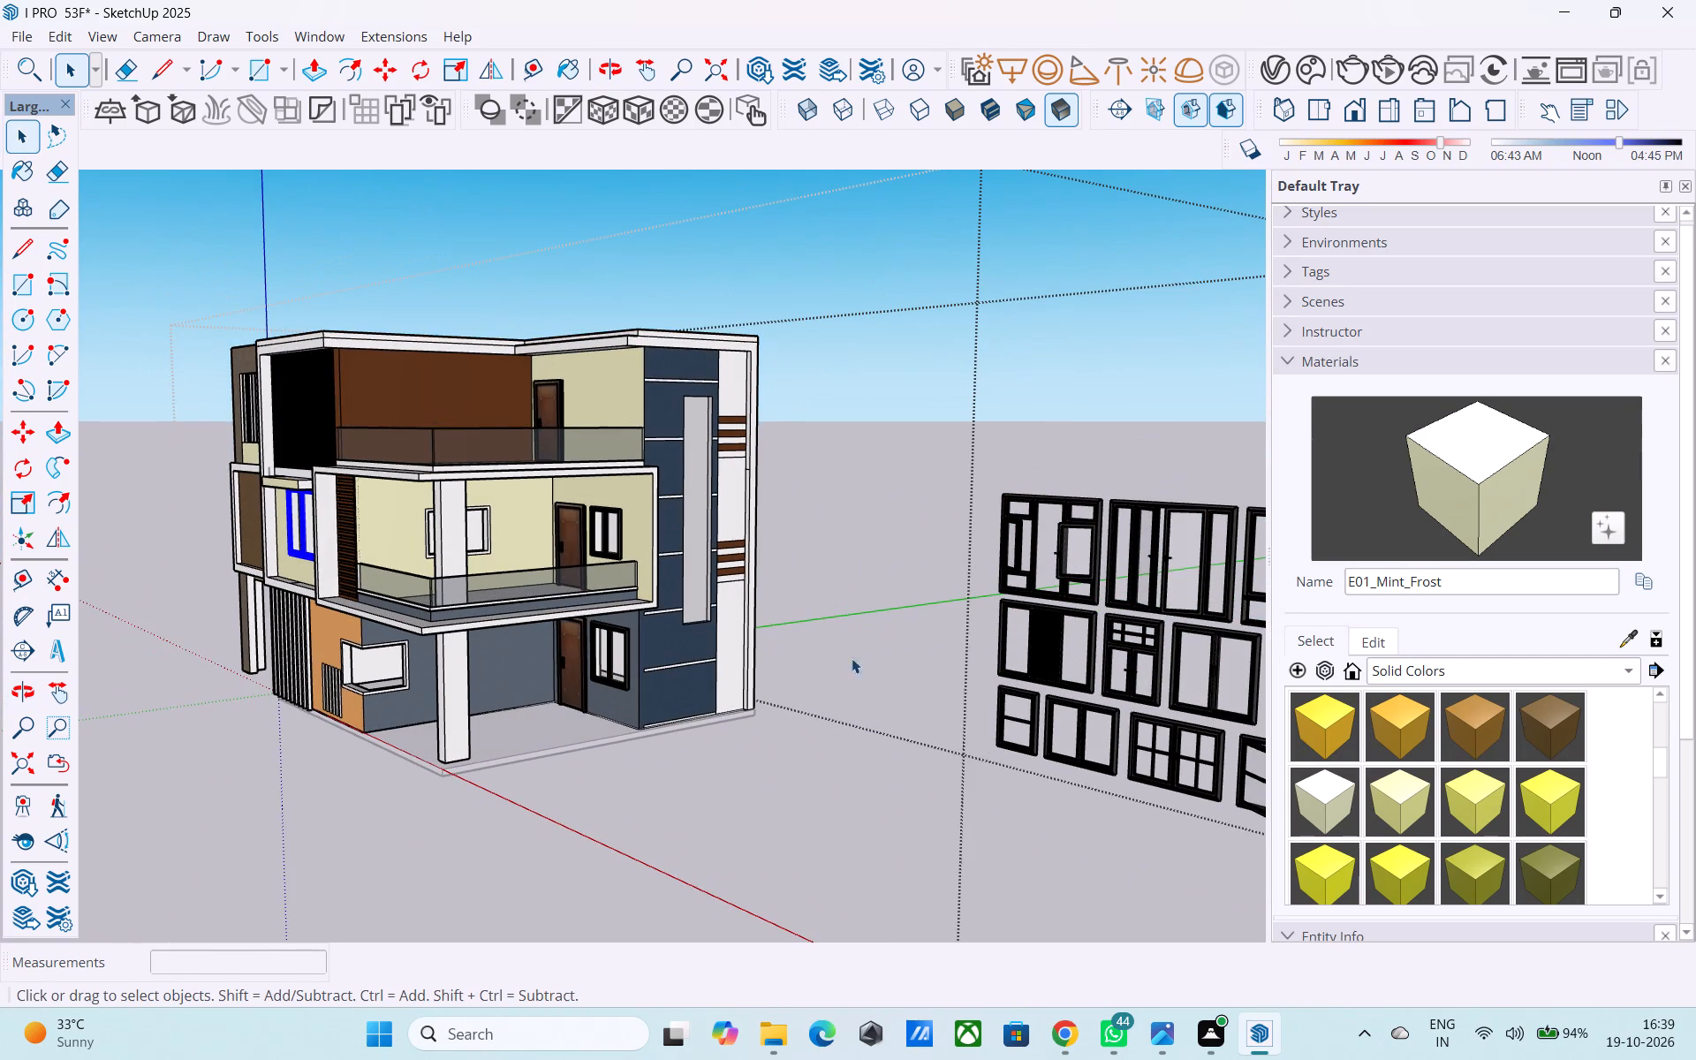
Copy the plain two-pane window from the imported window set about 34' 1" to the open ground in front of the house.
middle_click_drag(1088, 638, 1094, 670)
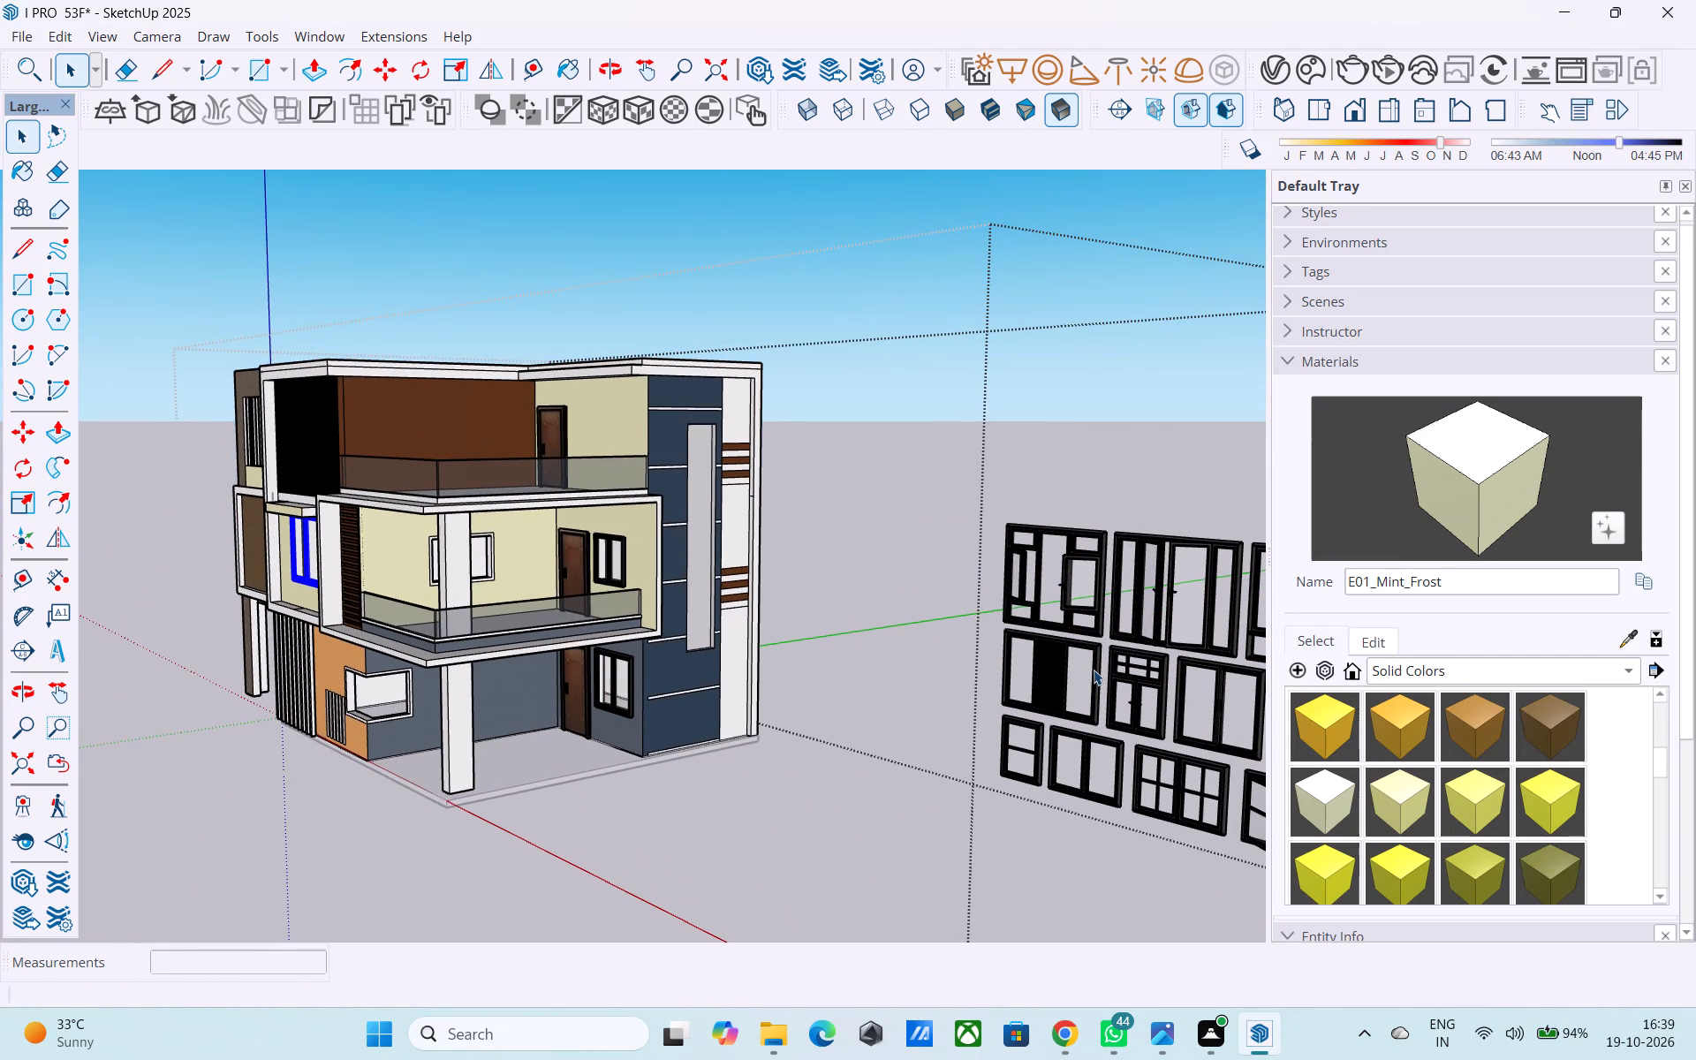
middle_click_drag(1094, 670, 982, 674)
left_click(1176, 746)
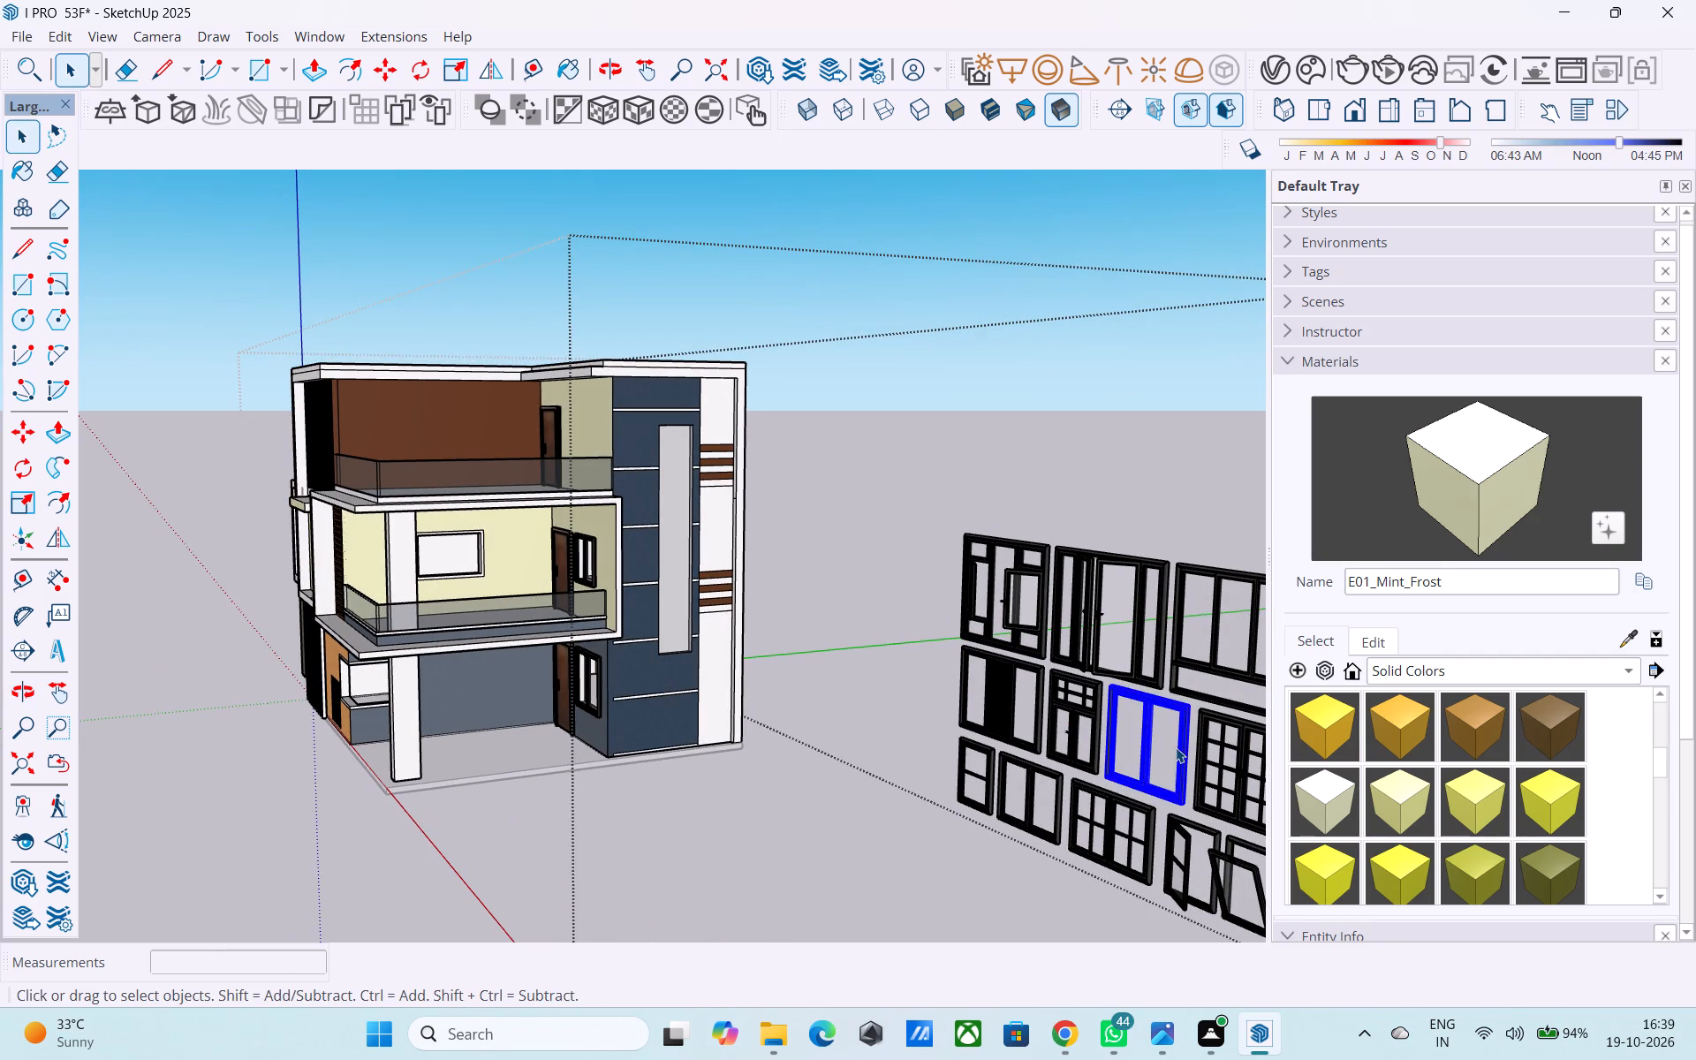
key("m")
left_click(1176, 757)
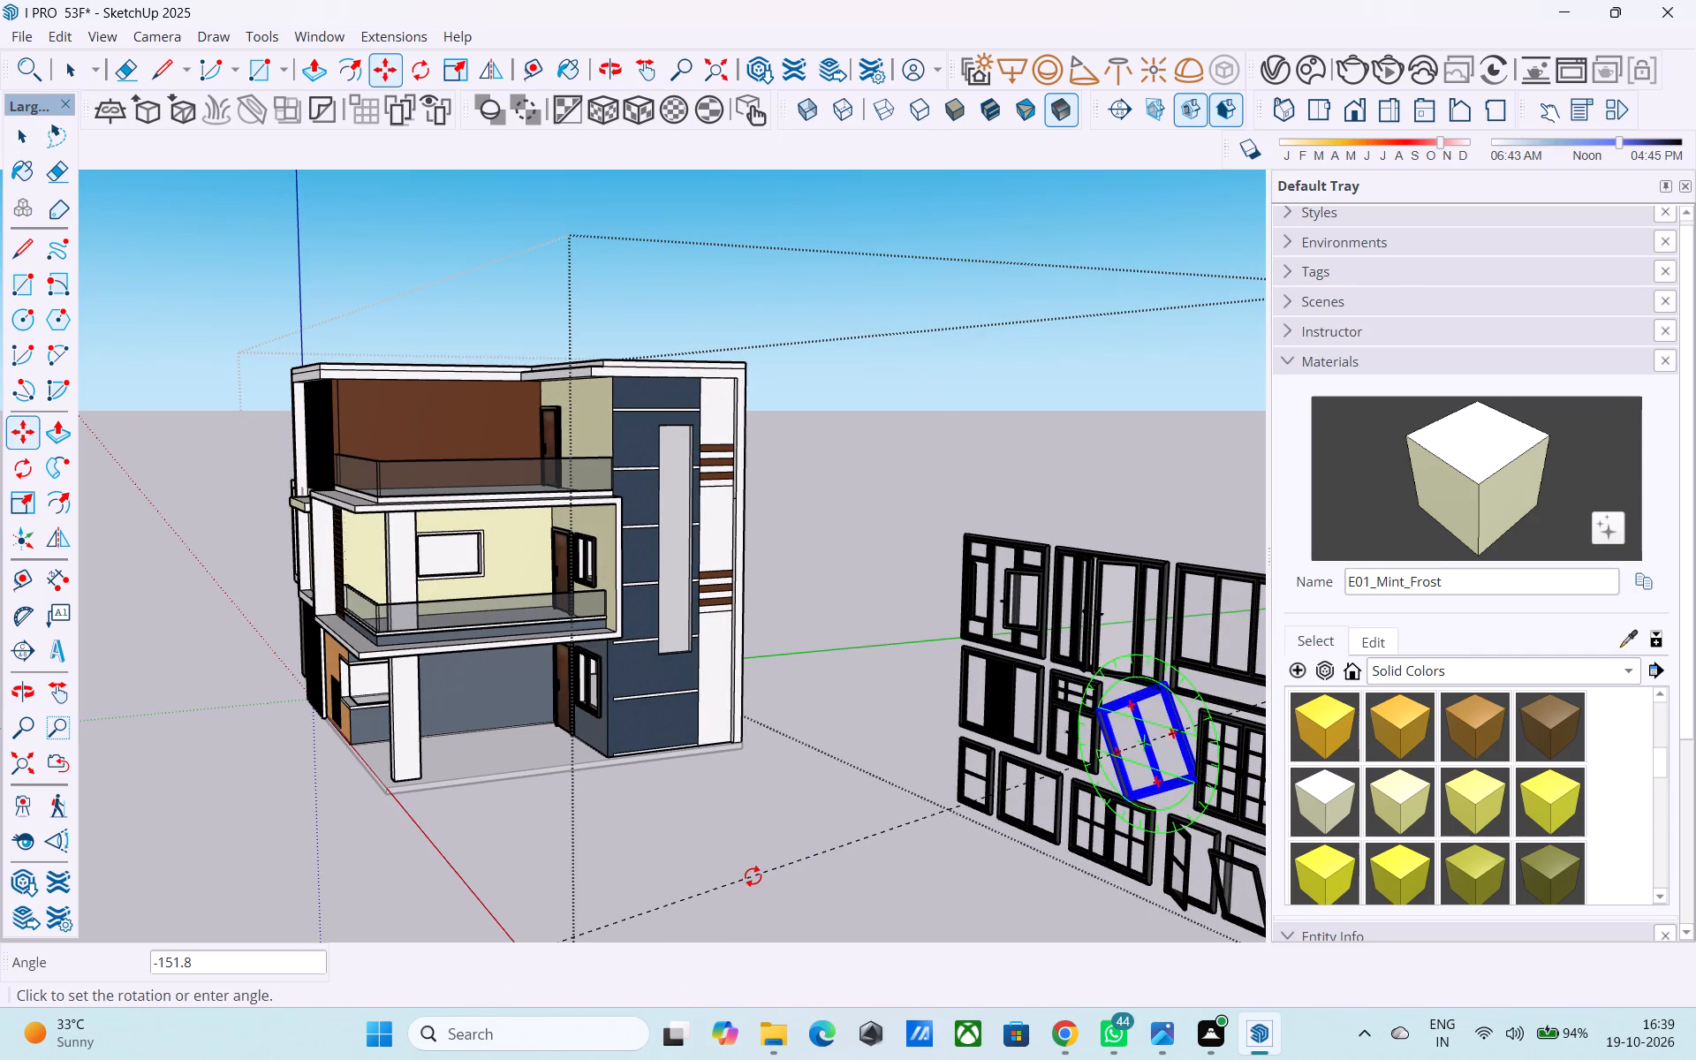
key("space")
key("m")
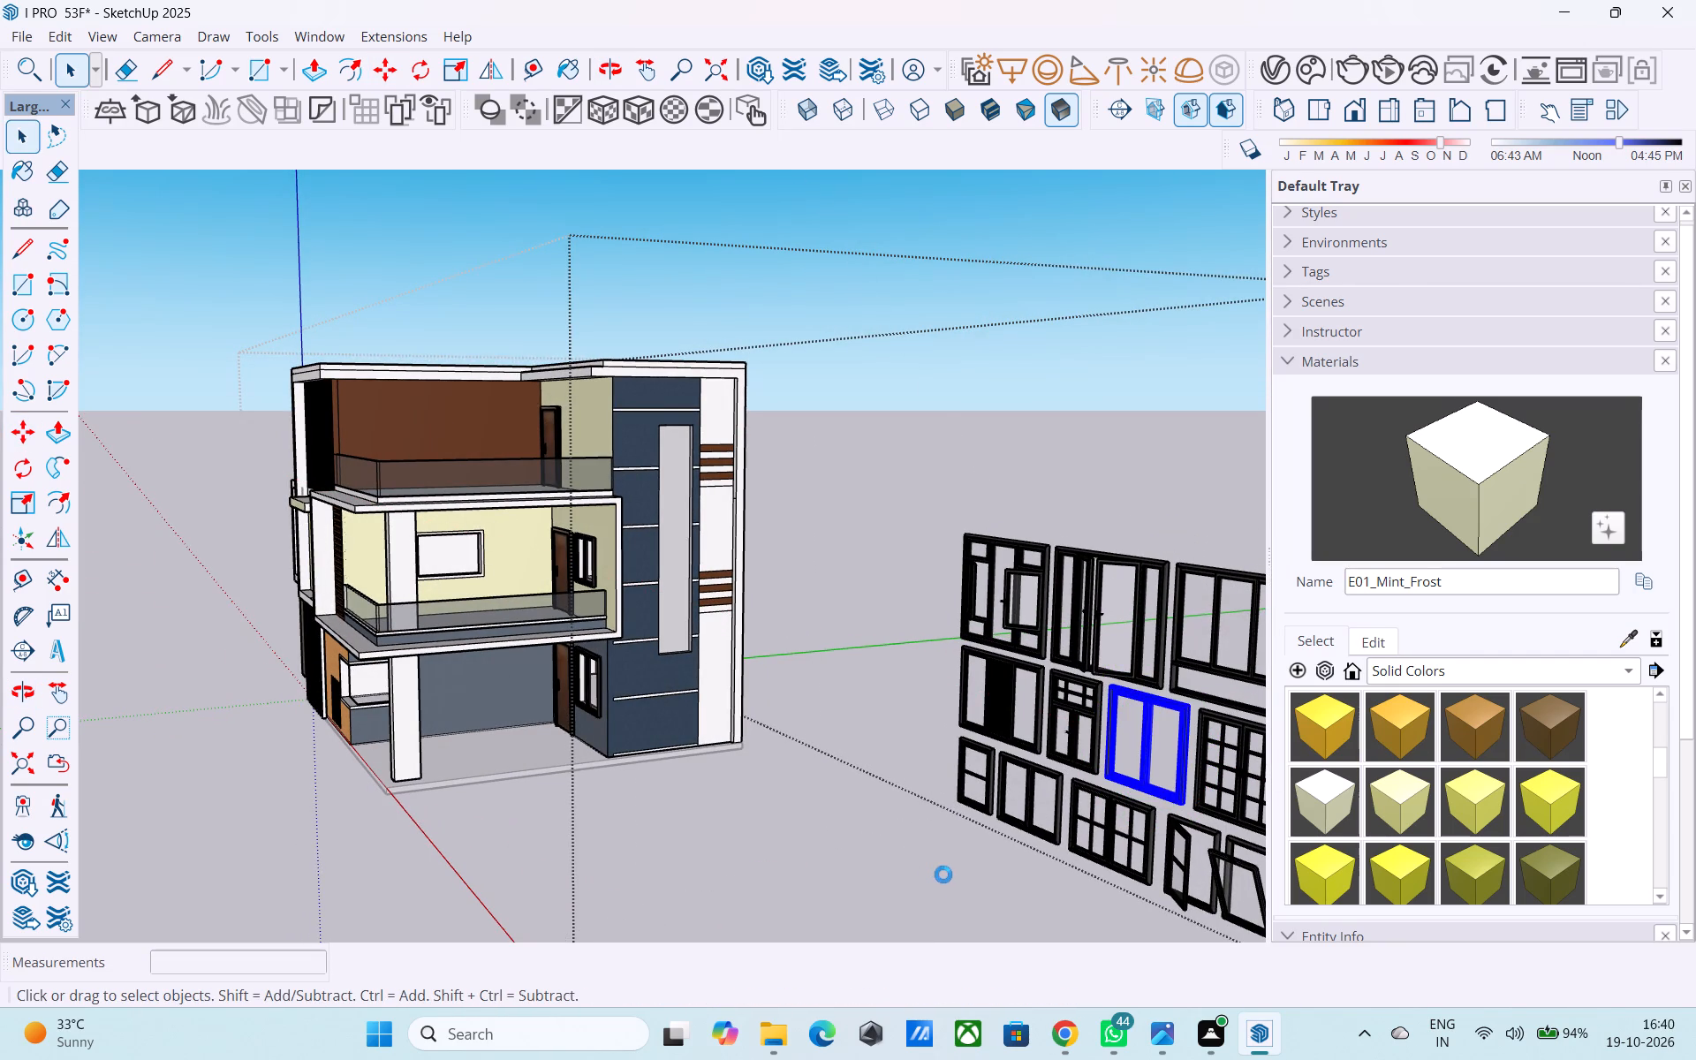
left_click(1206, 798)
left_click(672, 920)
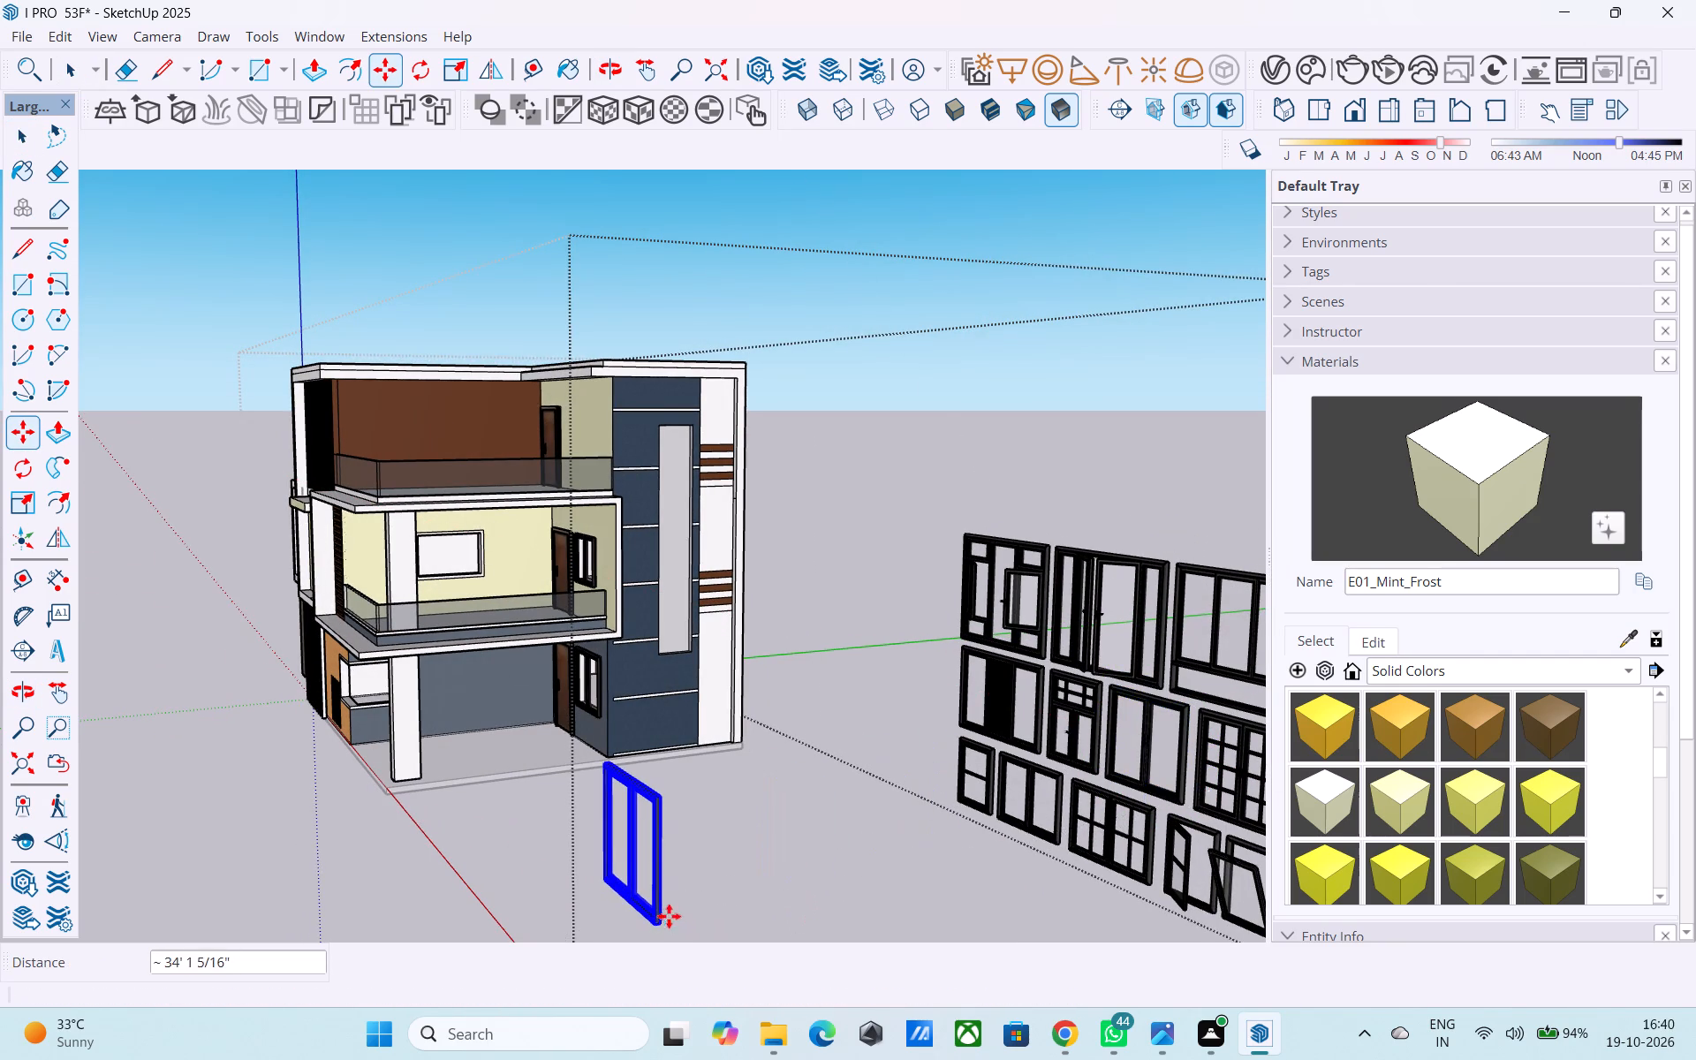
Rotate the window copy 90° on the ground plane so it faces the same way as the empty balcony opening.
middle_click_drag(664, 916, 602, 899)
key("q")
left_click(486, 907)
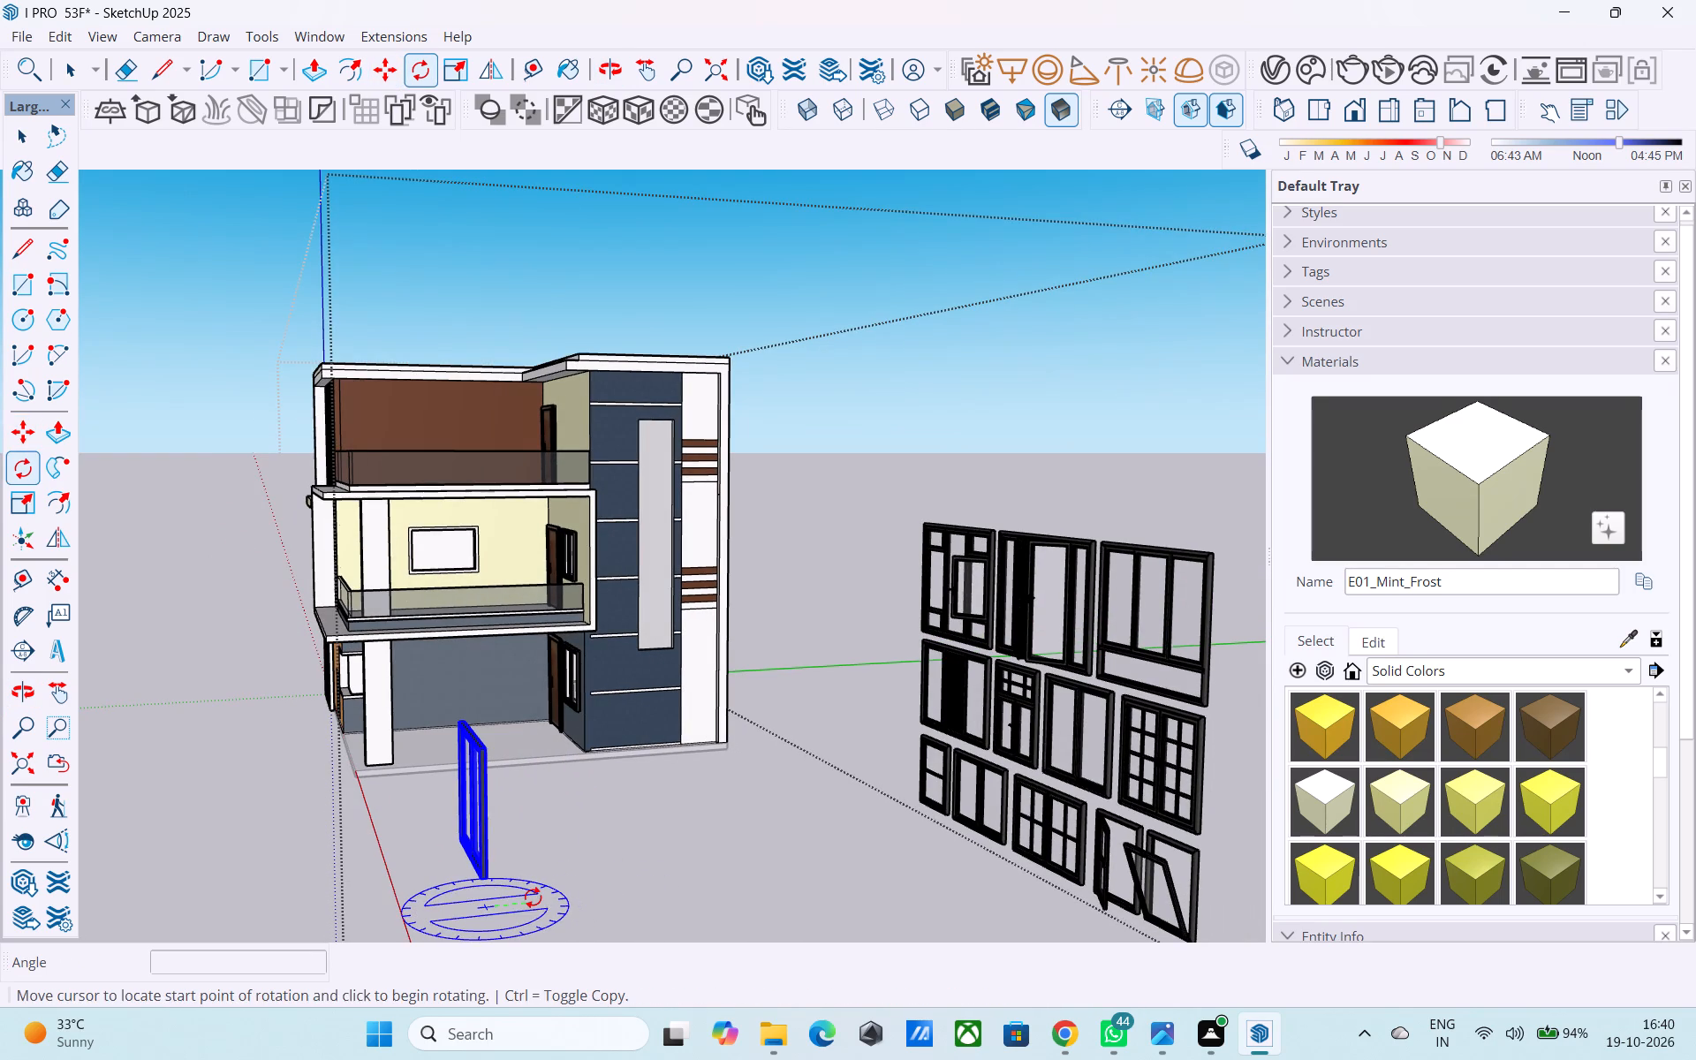
left_click(533, 897)
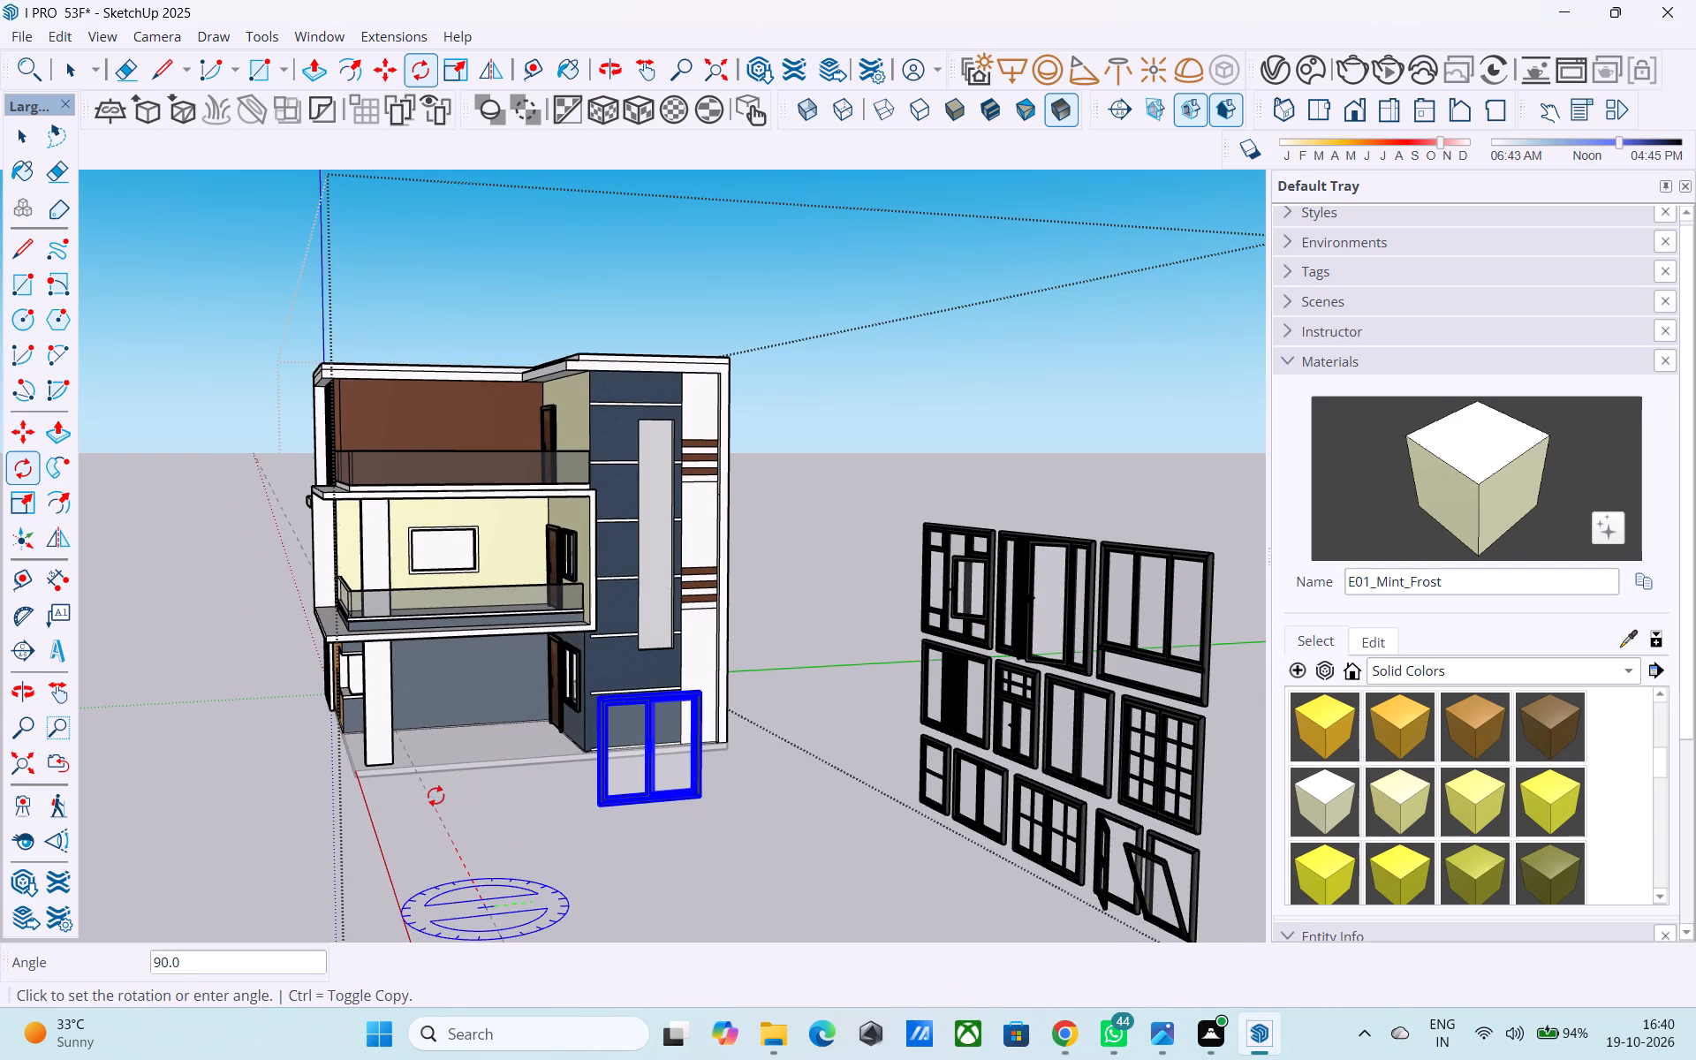
left_click(435, 796)
Move the window copy by its lower corner about 46' 1" to the lower corner of the first-floor balcony's white-framed opening.
key("m")
scroll(601, 806, "up", 4)
left_click(594, 806)
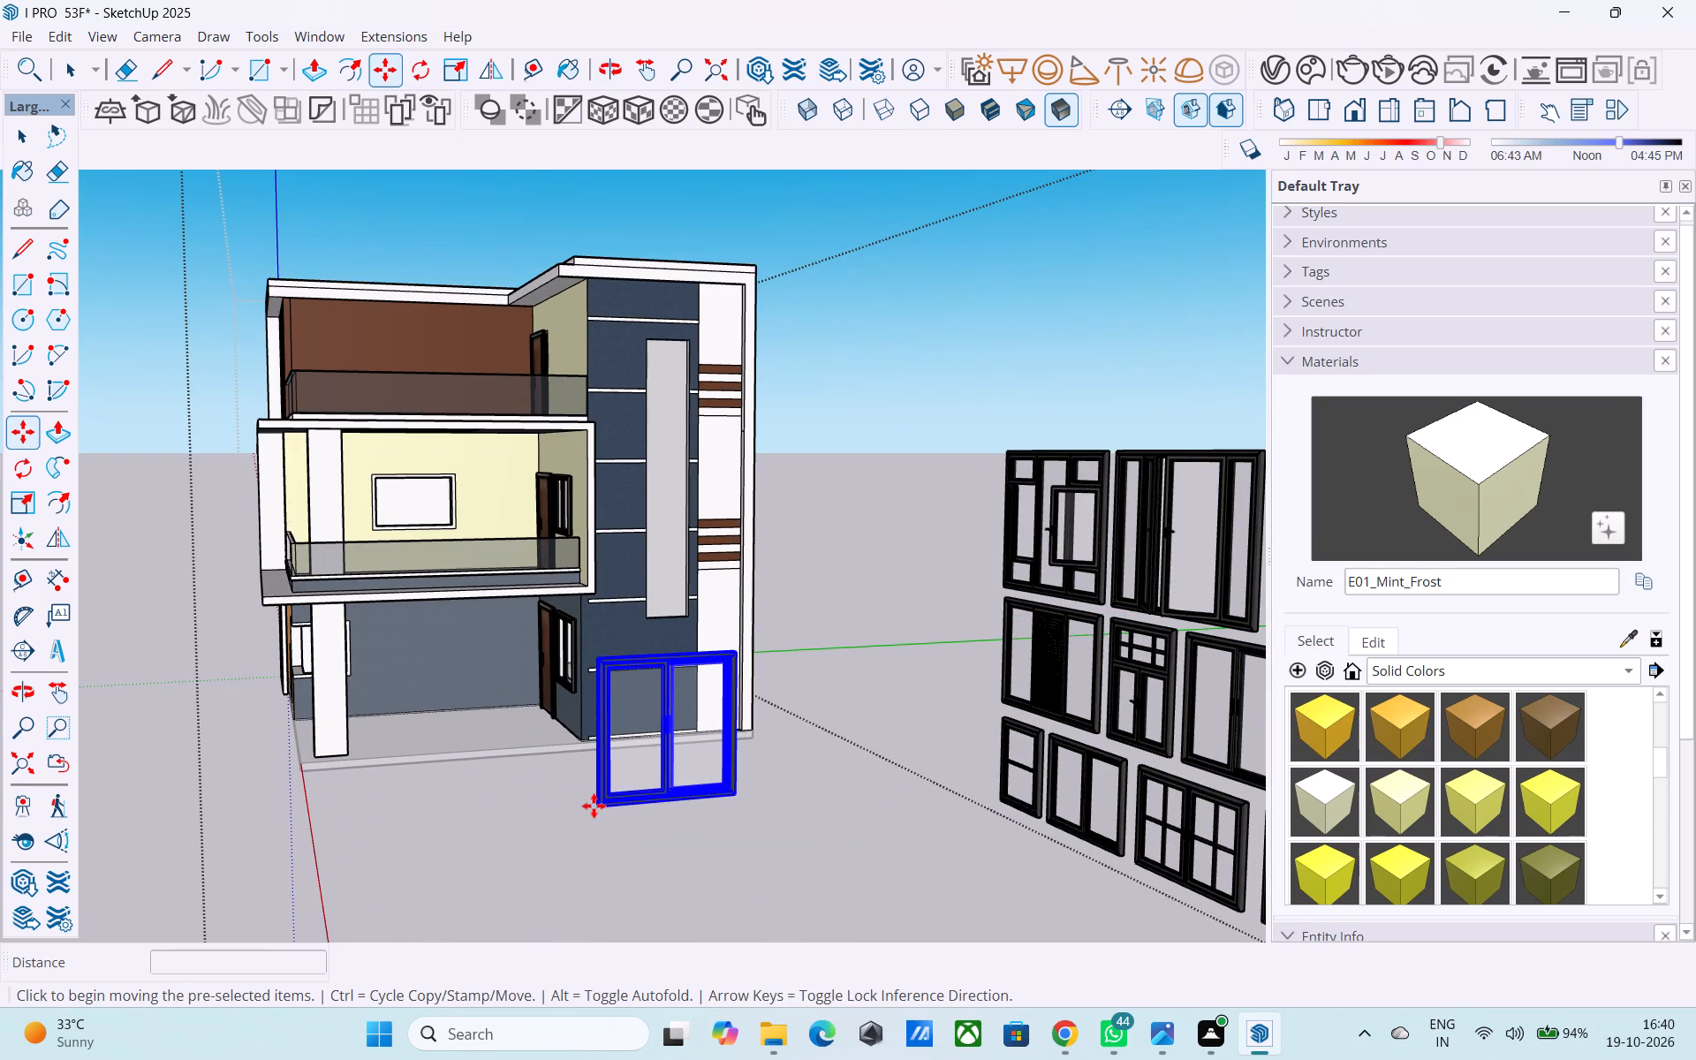
scroll(408, 665, "up", 1)
middle_click_drag(410, 665, 512, 650)
scroll(508, 652, "up", 2)
scroll(506, 653, "down", 3)
middle_click_drag(508, 662, 553, 854)
scroll(497, 717, "up", 12)
middle_click_drag(435, 688, 319, 696)
scroll(391, 689, "up", 5)
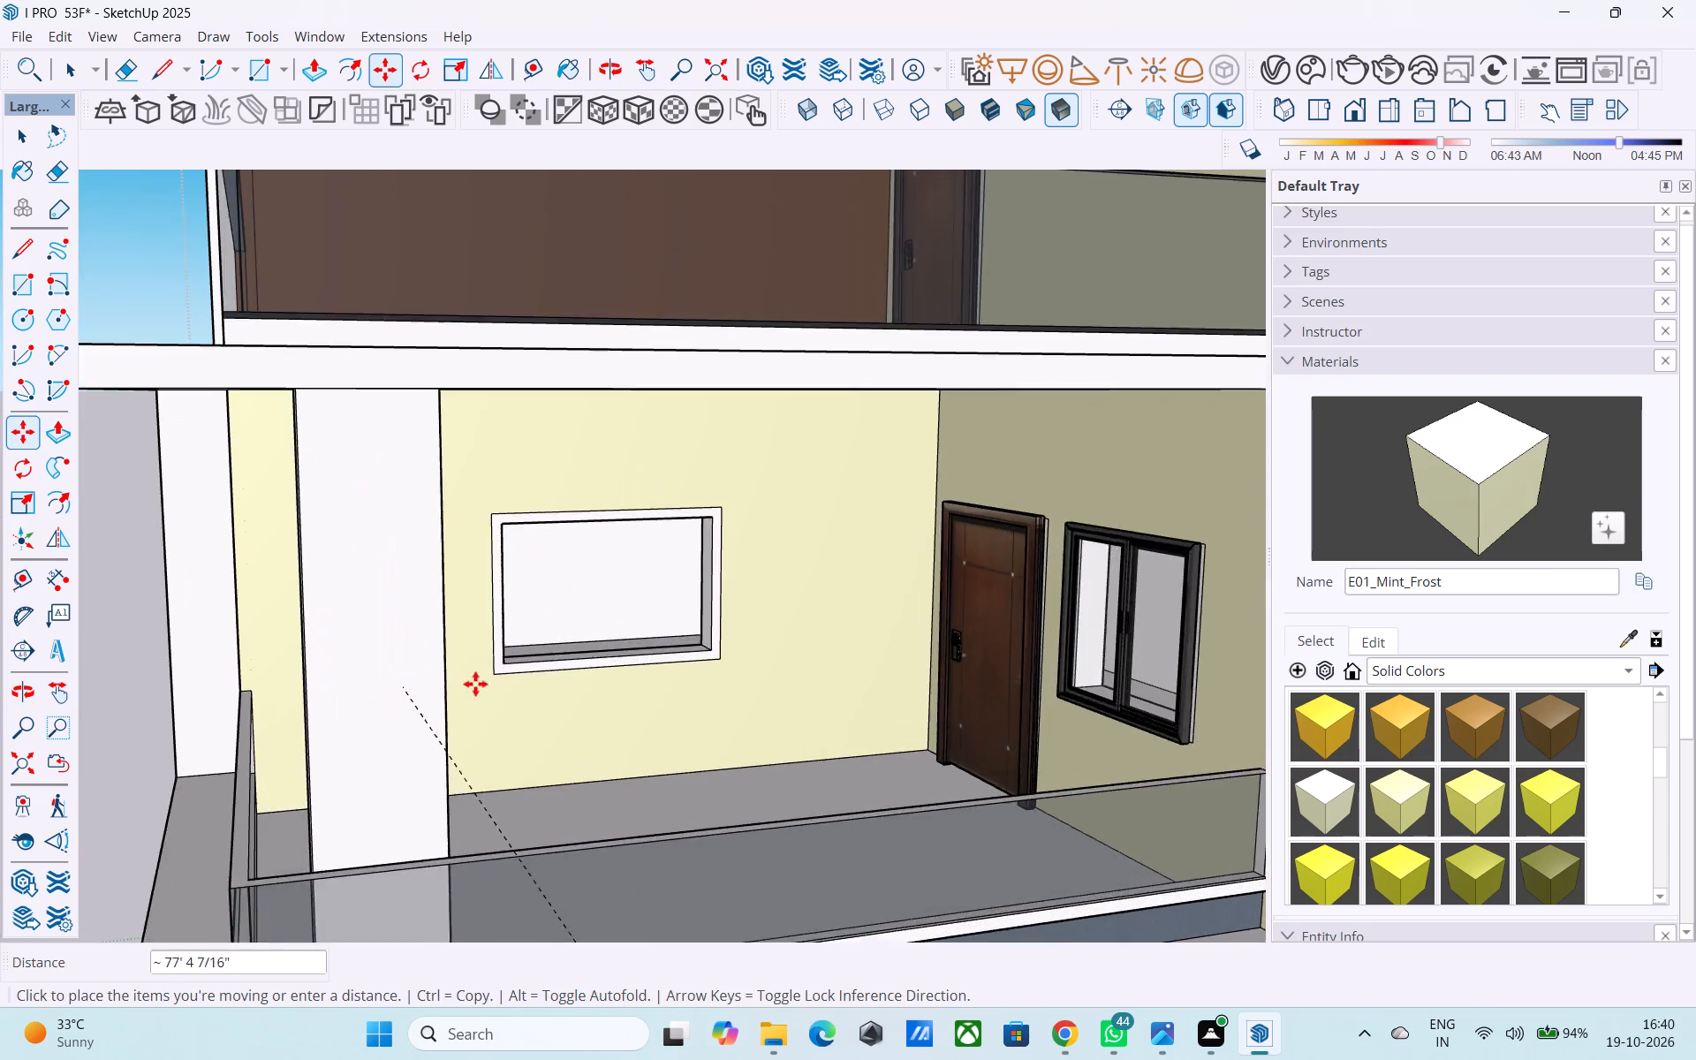
scroll(475, 684, "up", 10)
middle_click_drag(489, 664, 621, 695)
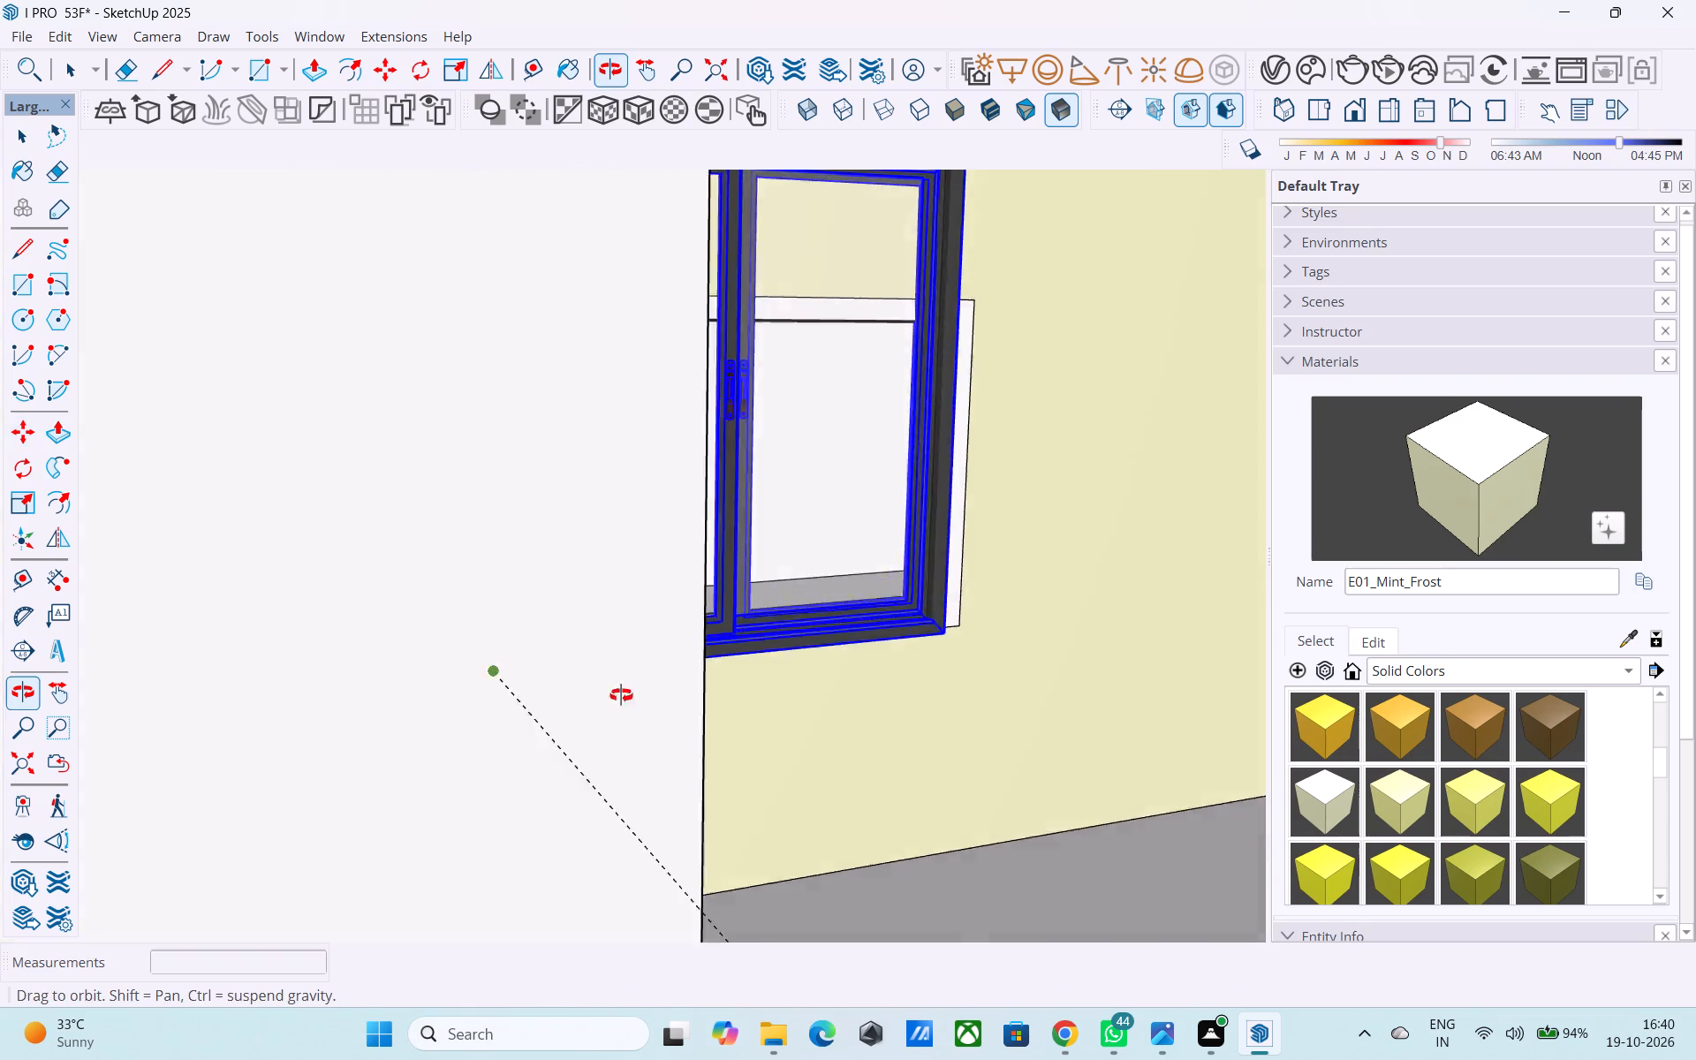
middle_click_drag(621, 695, 908, 698)
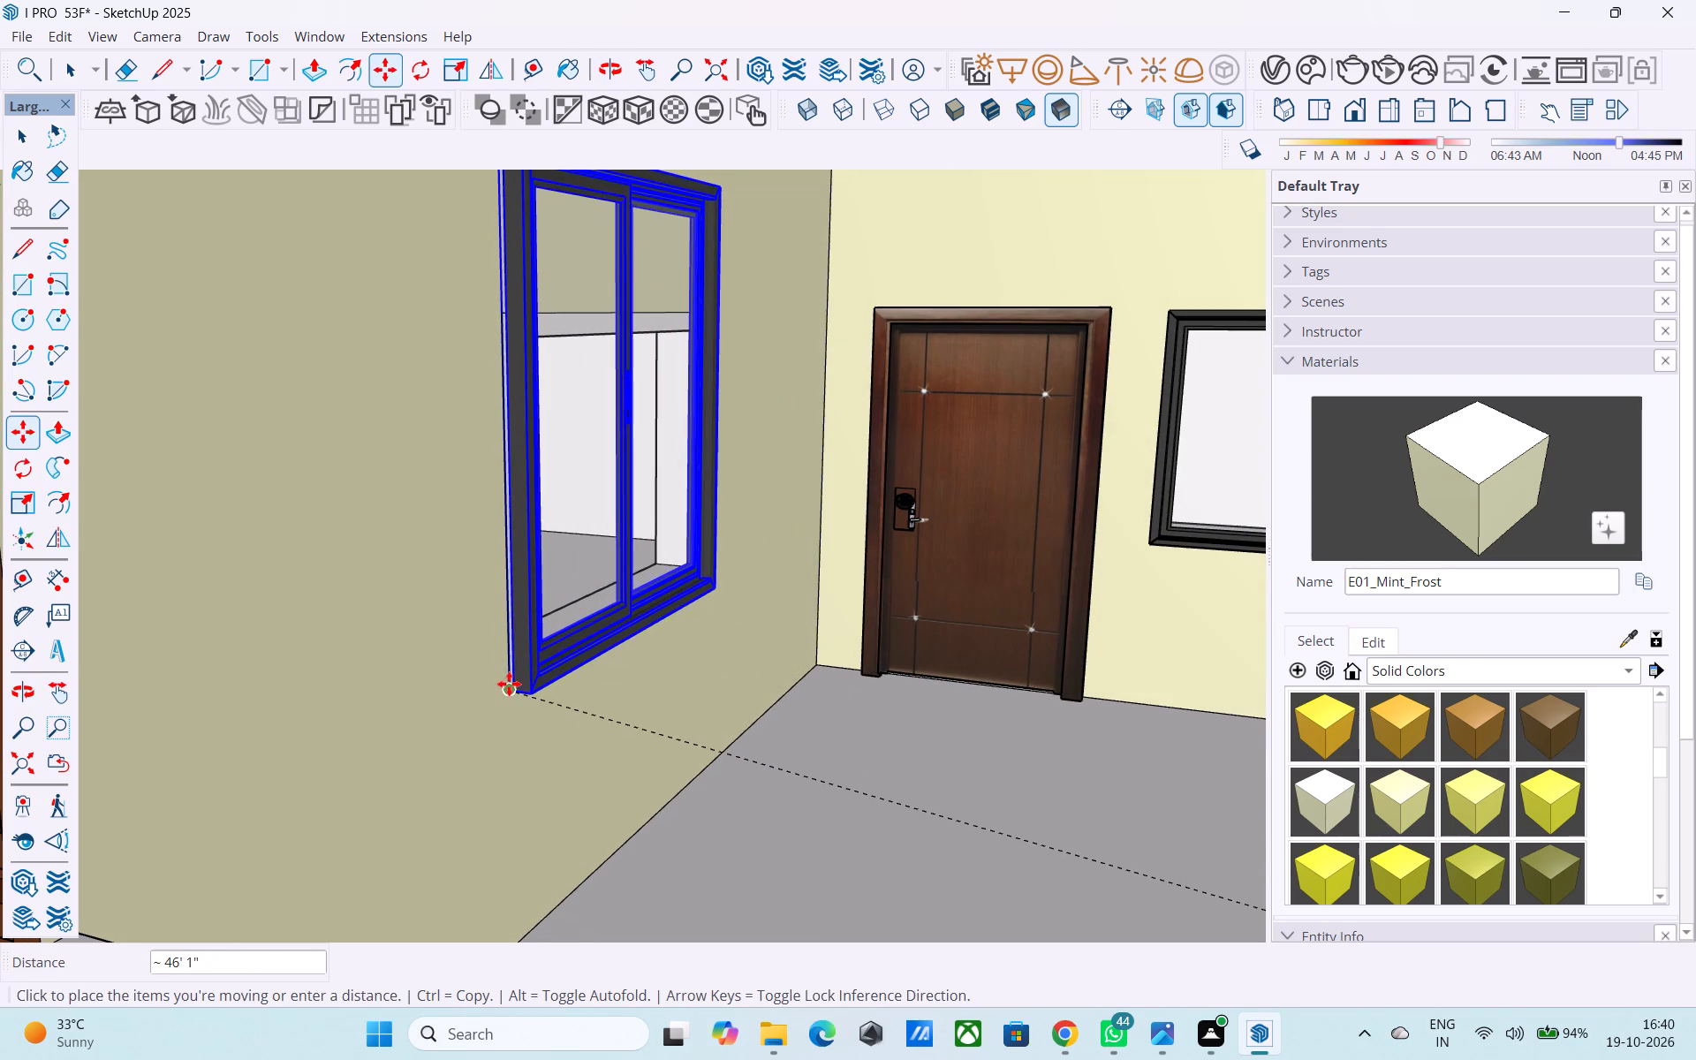
left_click(509, 683)
Scale the placed window's height down to the upper edge of the first-floor balcony opening.
scroll(526, 680, "down", 3)
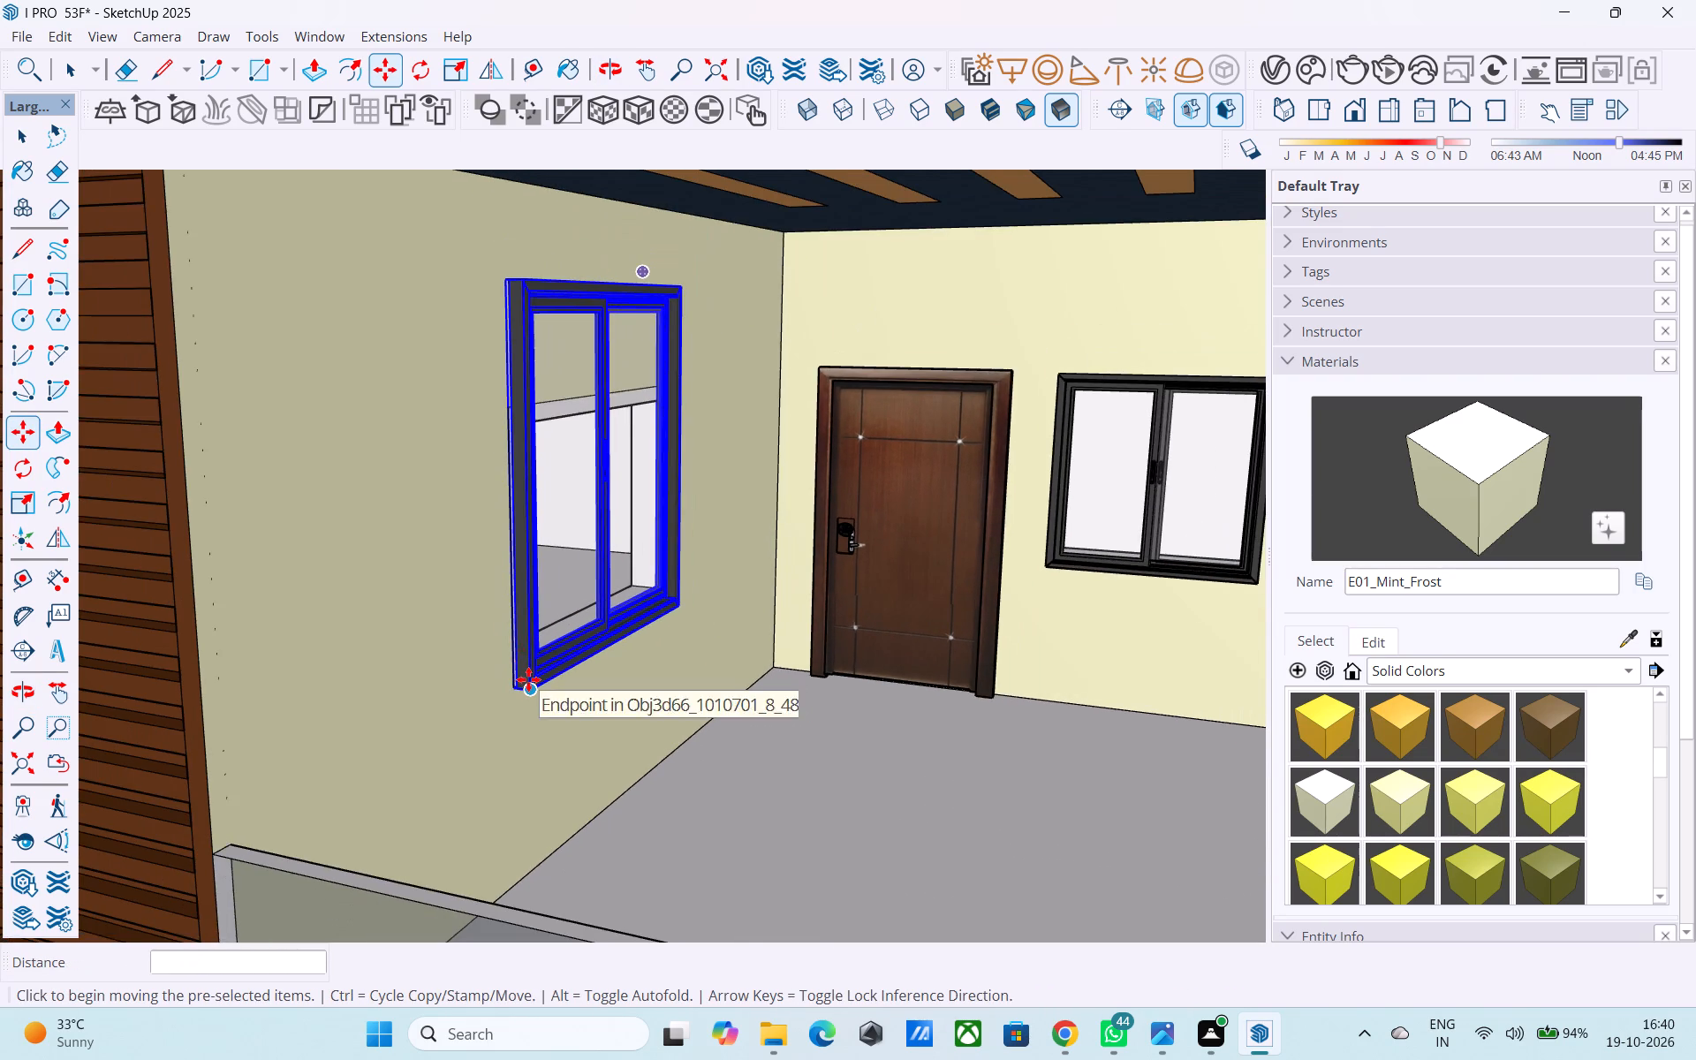
scroll(528, 679, "down", 1)
middle_click_drag(531, 679, 211, 697, "shift")
middle_click_drag(685, 586, 516, 617)
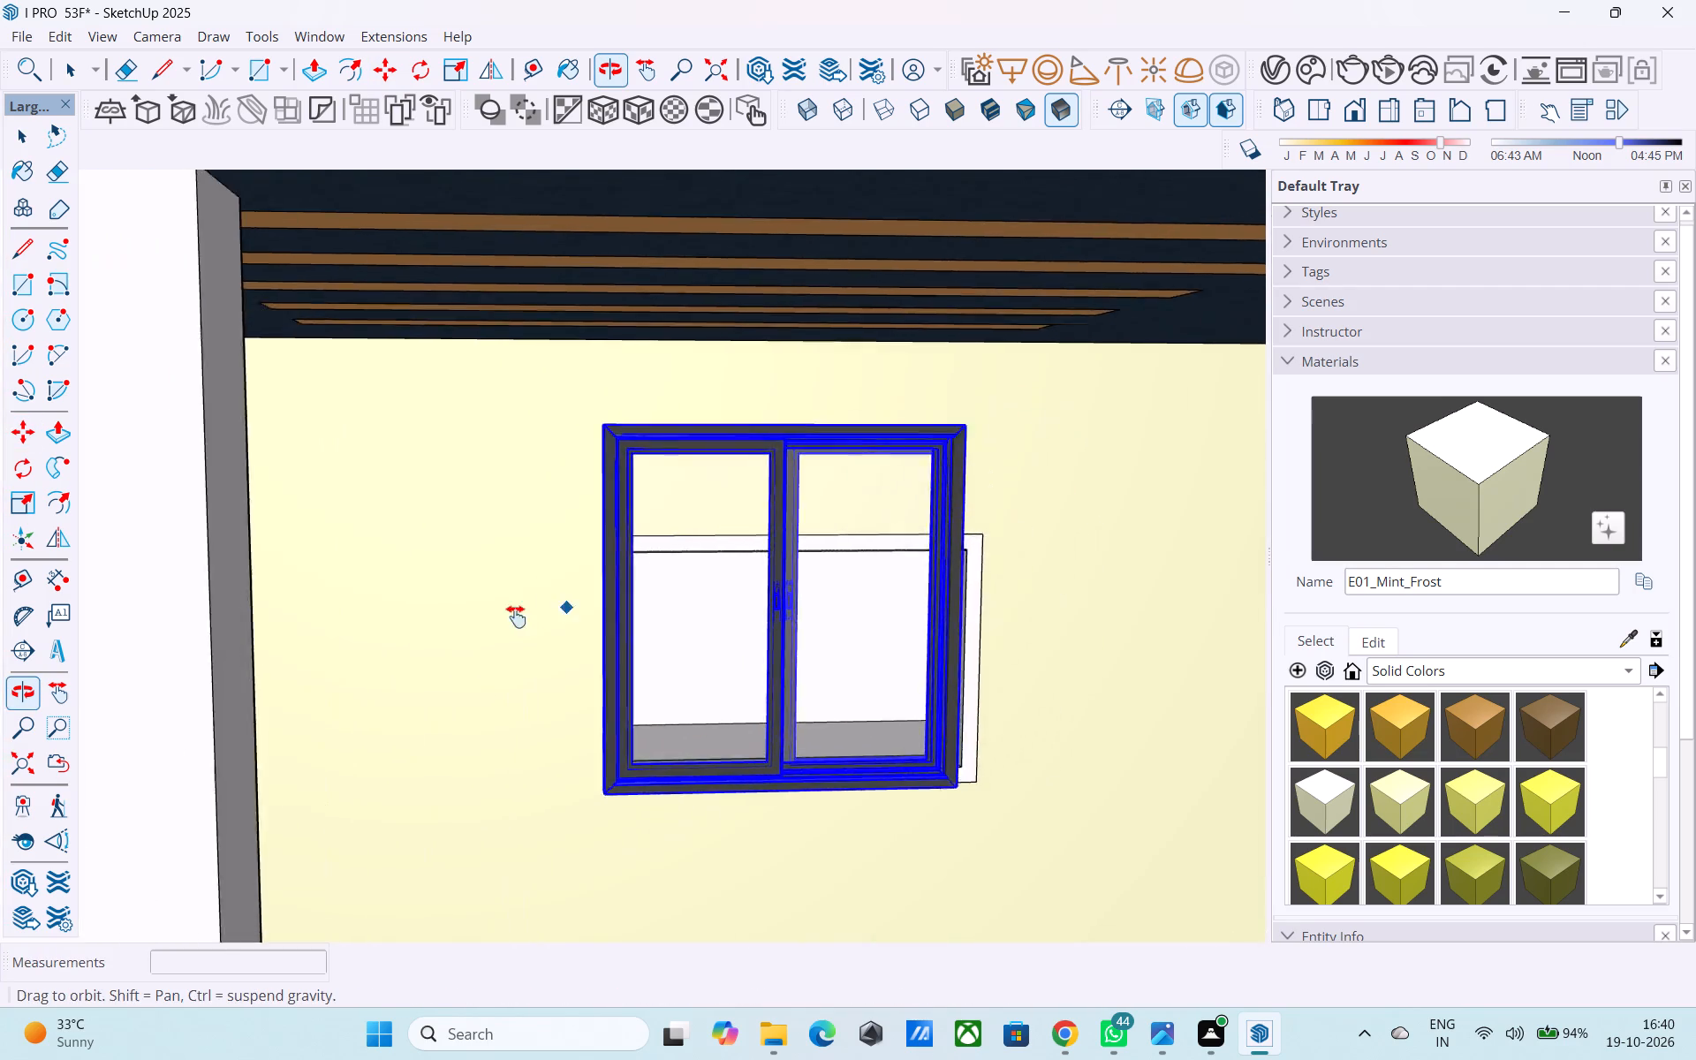
middle_click_drag(516, 617, 413, 614)
key("d")
key("s")
scroll(617, 492, "up", 4)
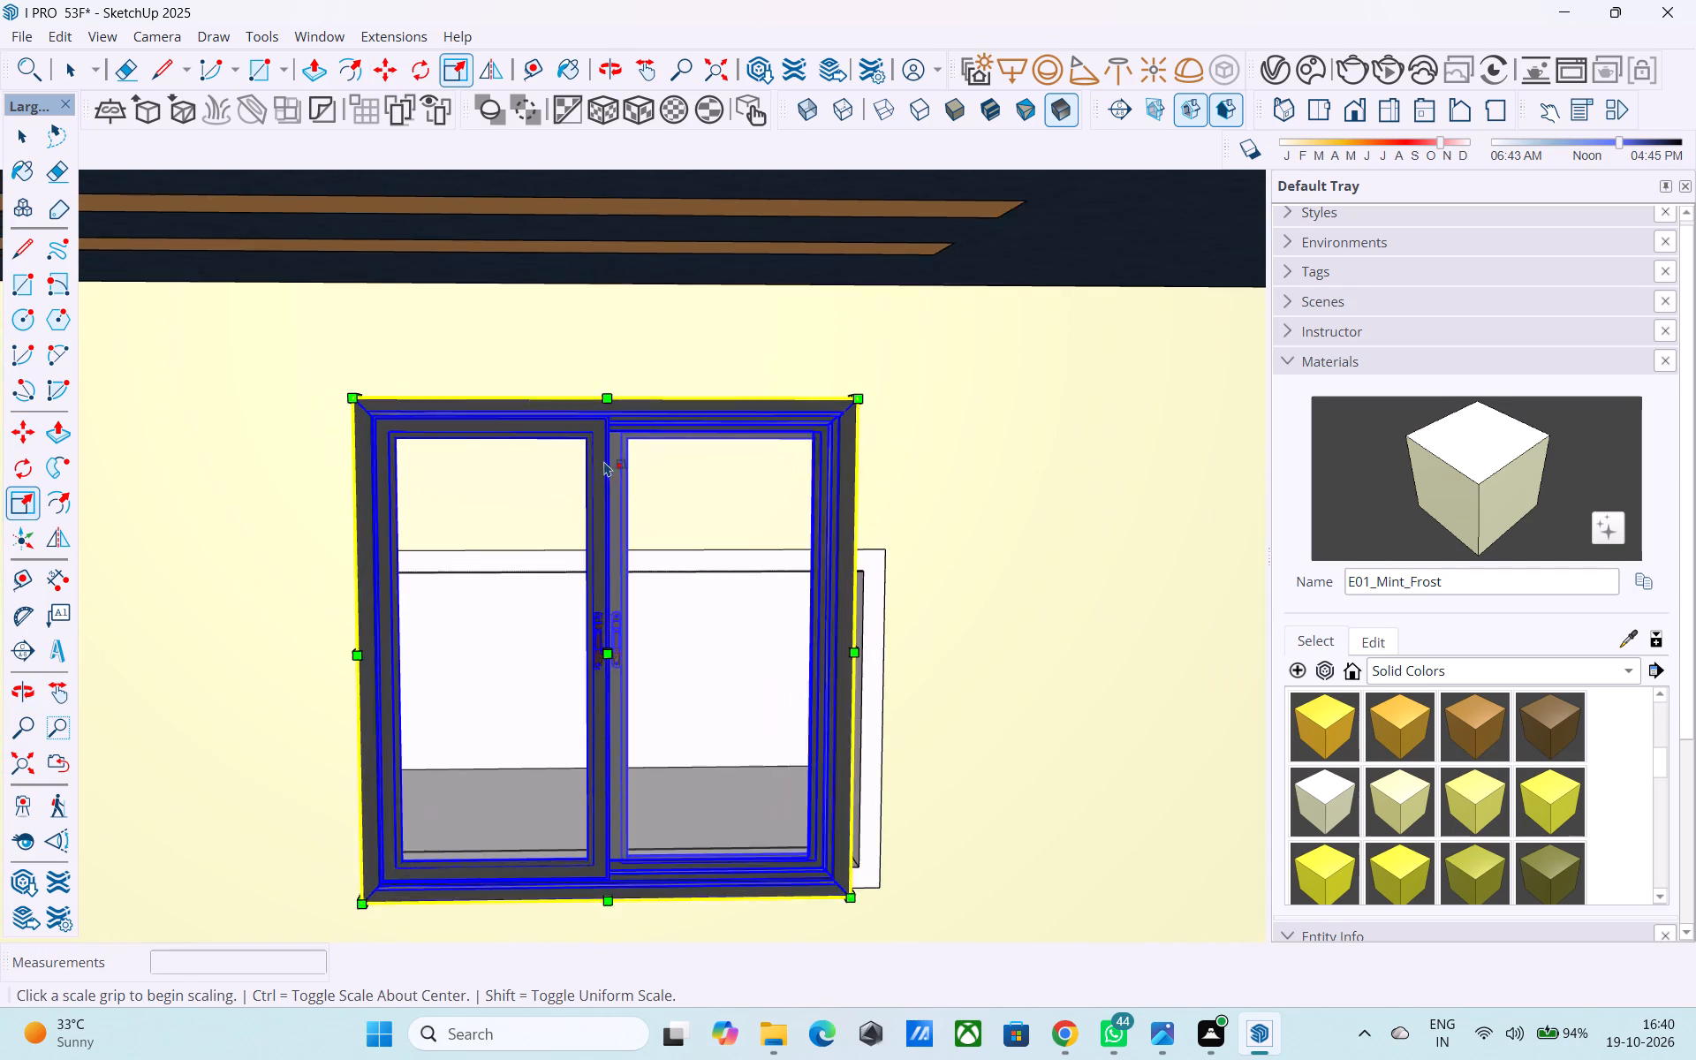
scroll(604, 461, "up", 2)
middle_click_drag(611, 369, 474, 425)
scroll(642, 373, "up", 7)
left_click(587, 376)
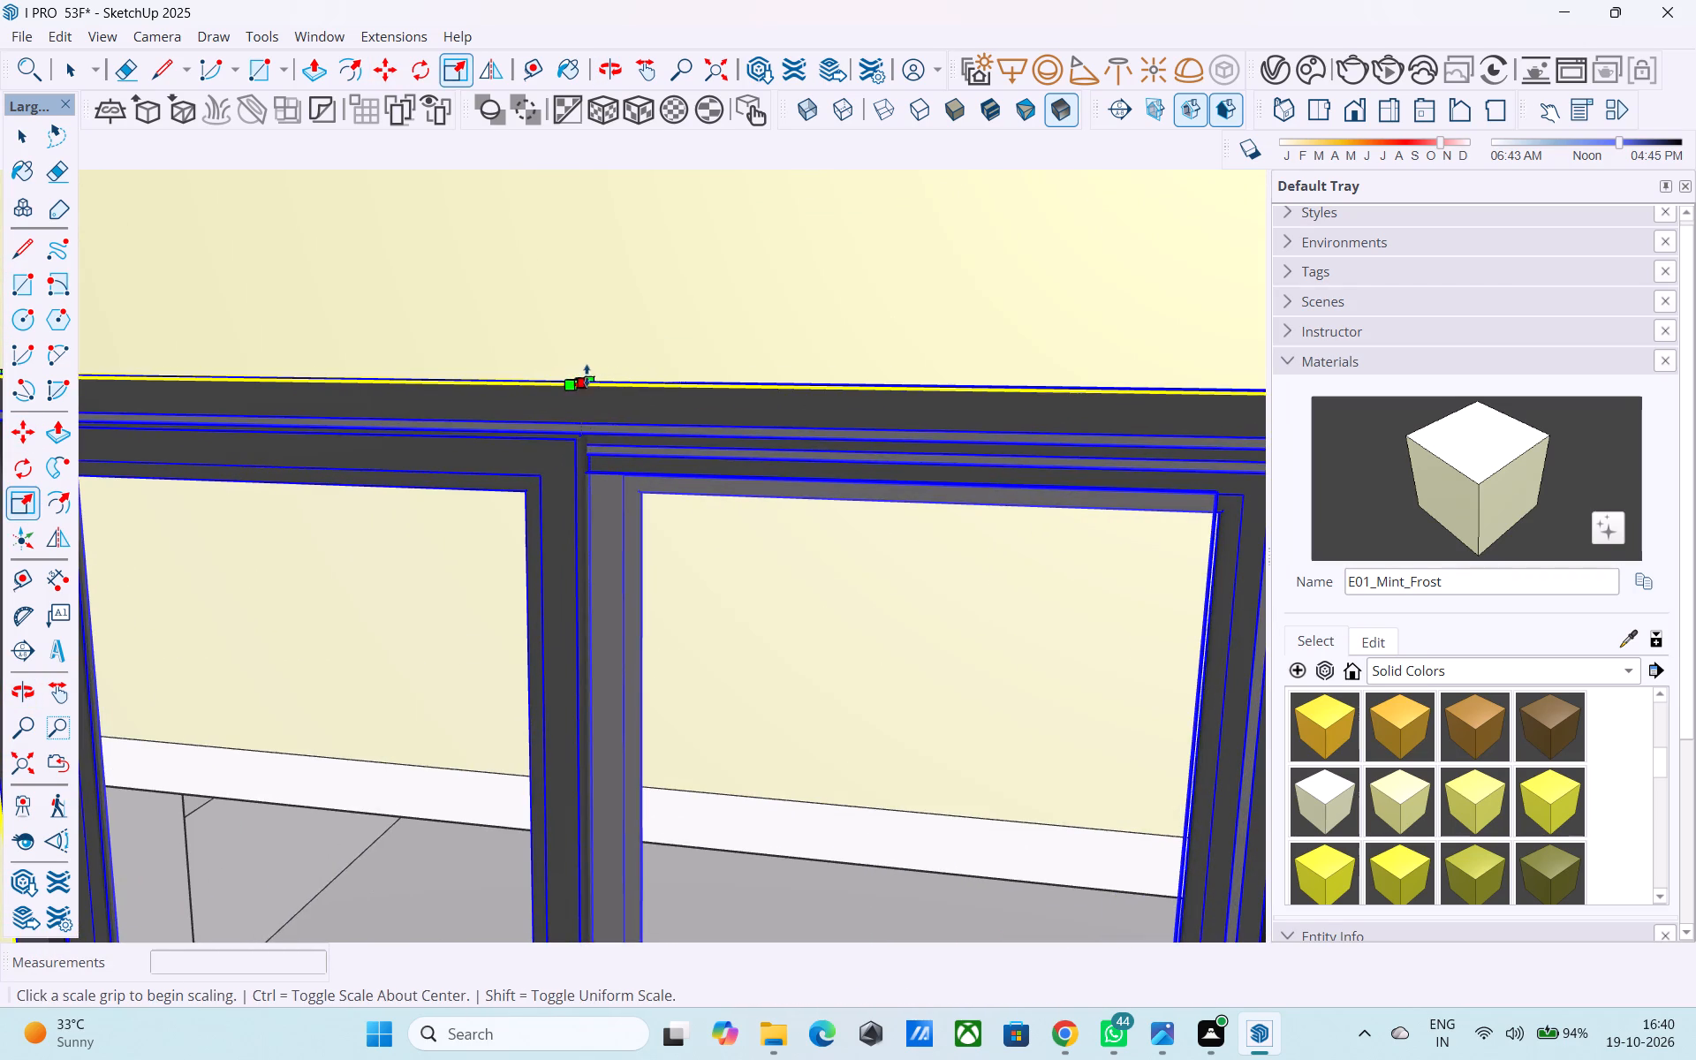
left_click(626, 799)
scroll(626, 766, "up", 1)
middle_click_drag(625, 761, 616, 733)
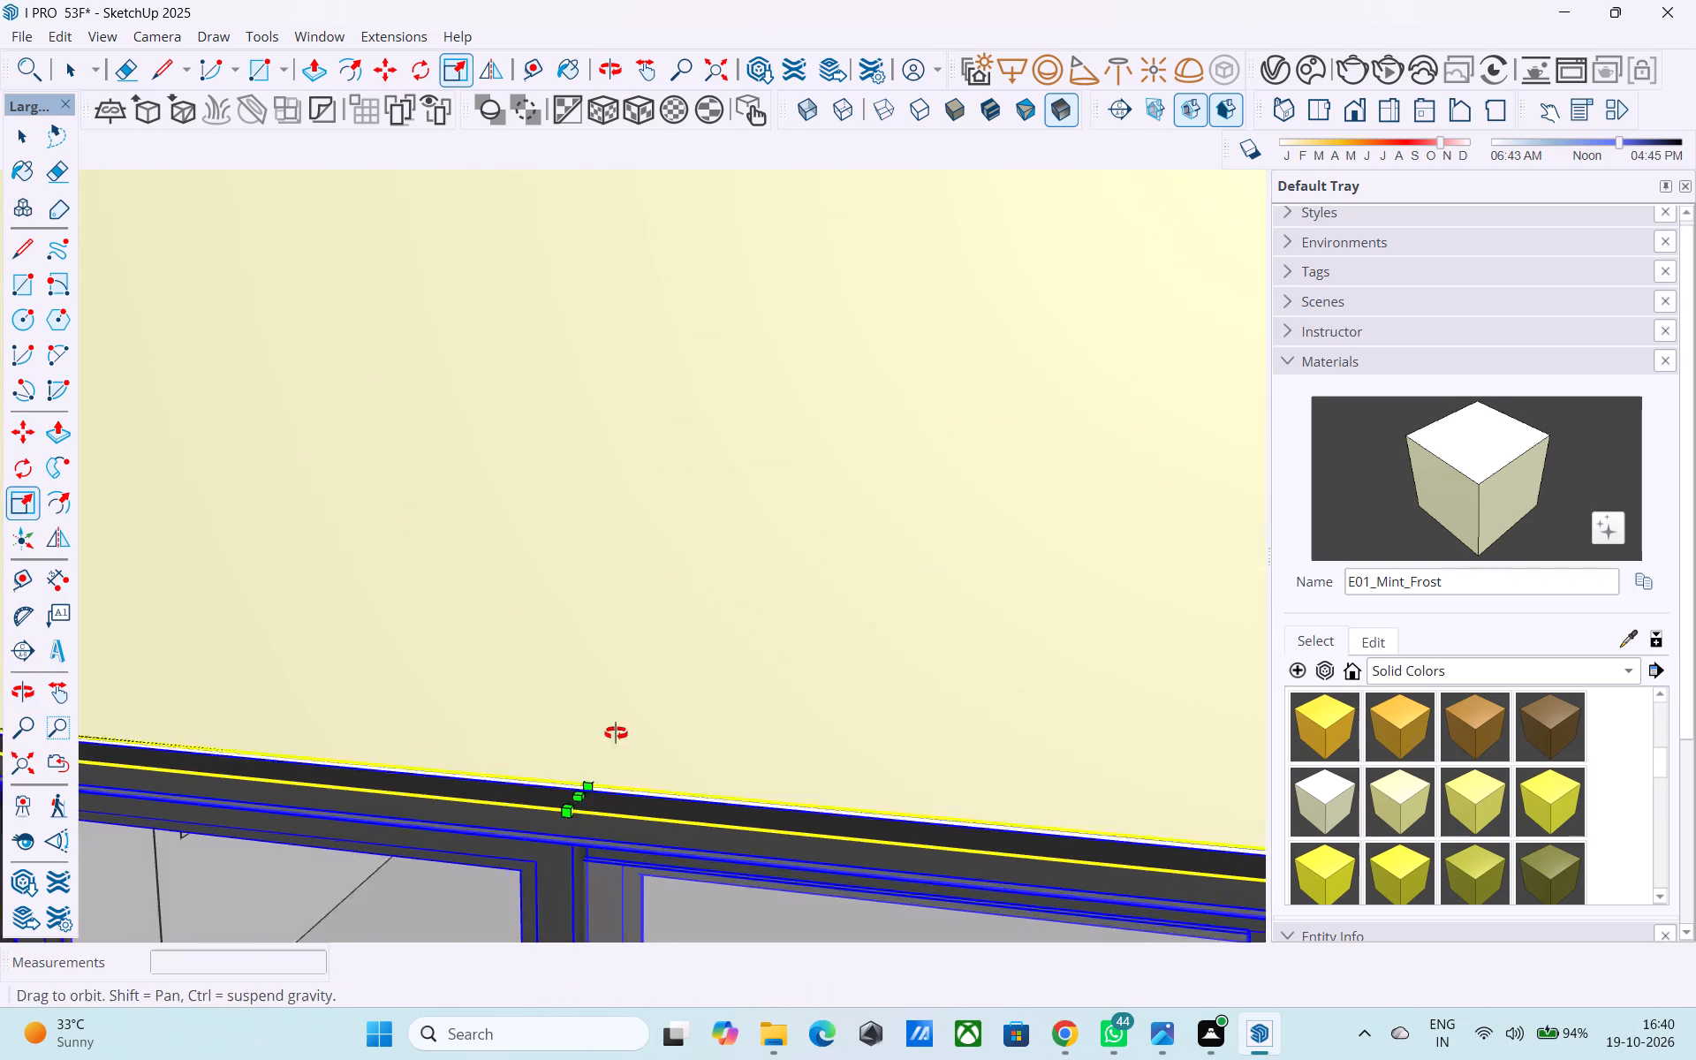
middle_click_drag(616, 733, 627, 553)
Scale the placed window's width out to the far side edge of the balcony opening's frame.
scroll(627, 553, "down", 11)
scroll(859, 776, "down", 1)
middle_click_drag(859, 774, 806, 764)
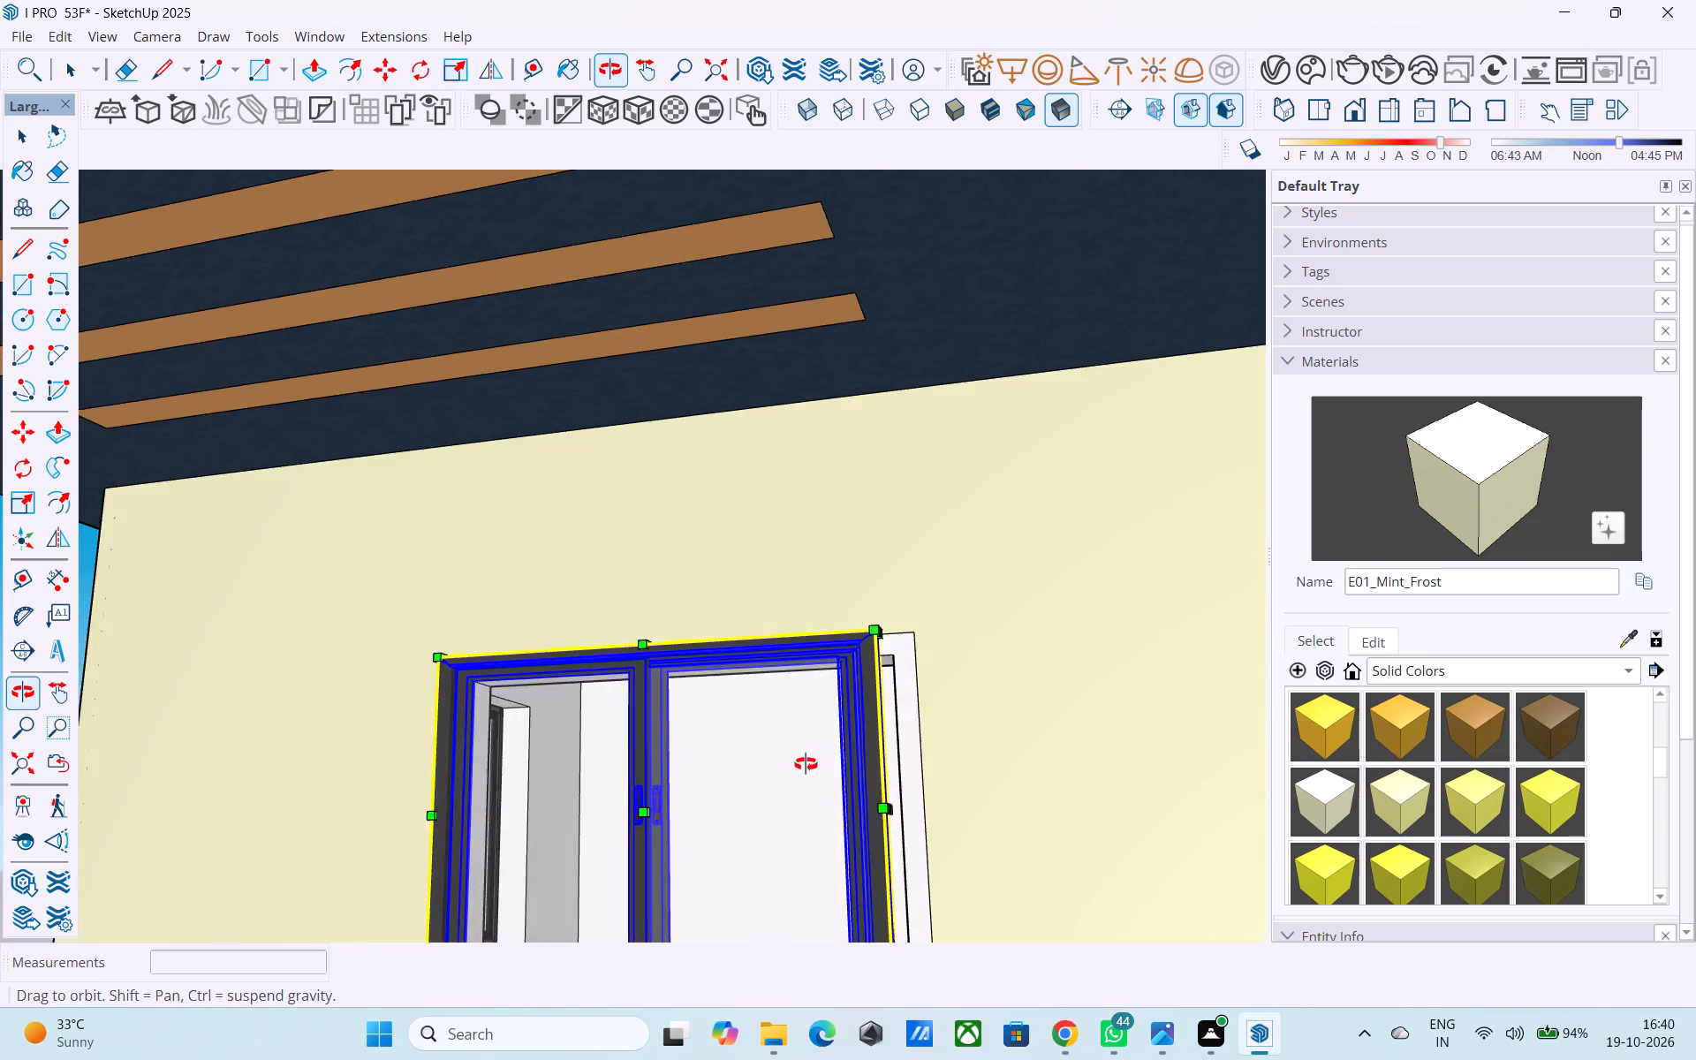
middle_click_drag(806, 764, 806, 770)
scroll(818, 797, "down", 11)
middle_click_drag(761, 797, 712, 802)
scroll(730, 813, "up", 12)
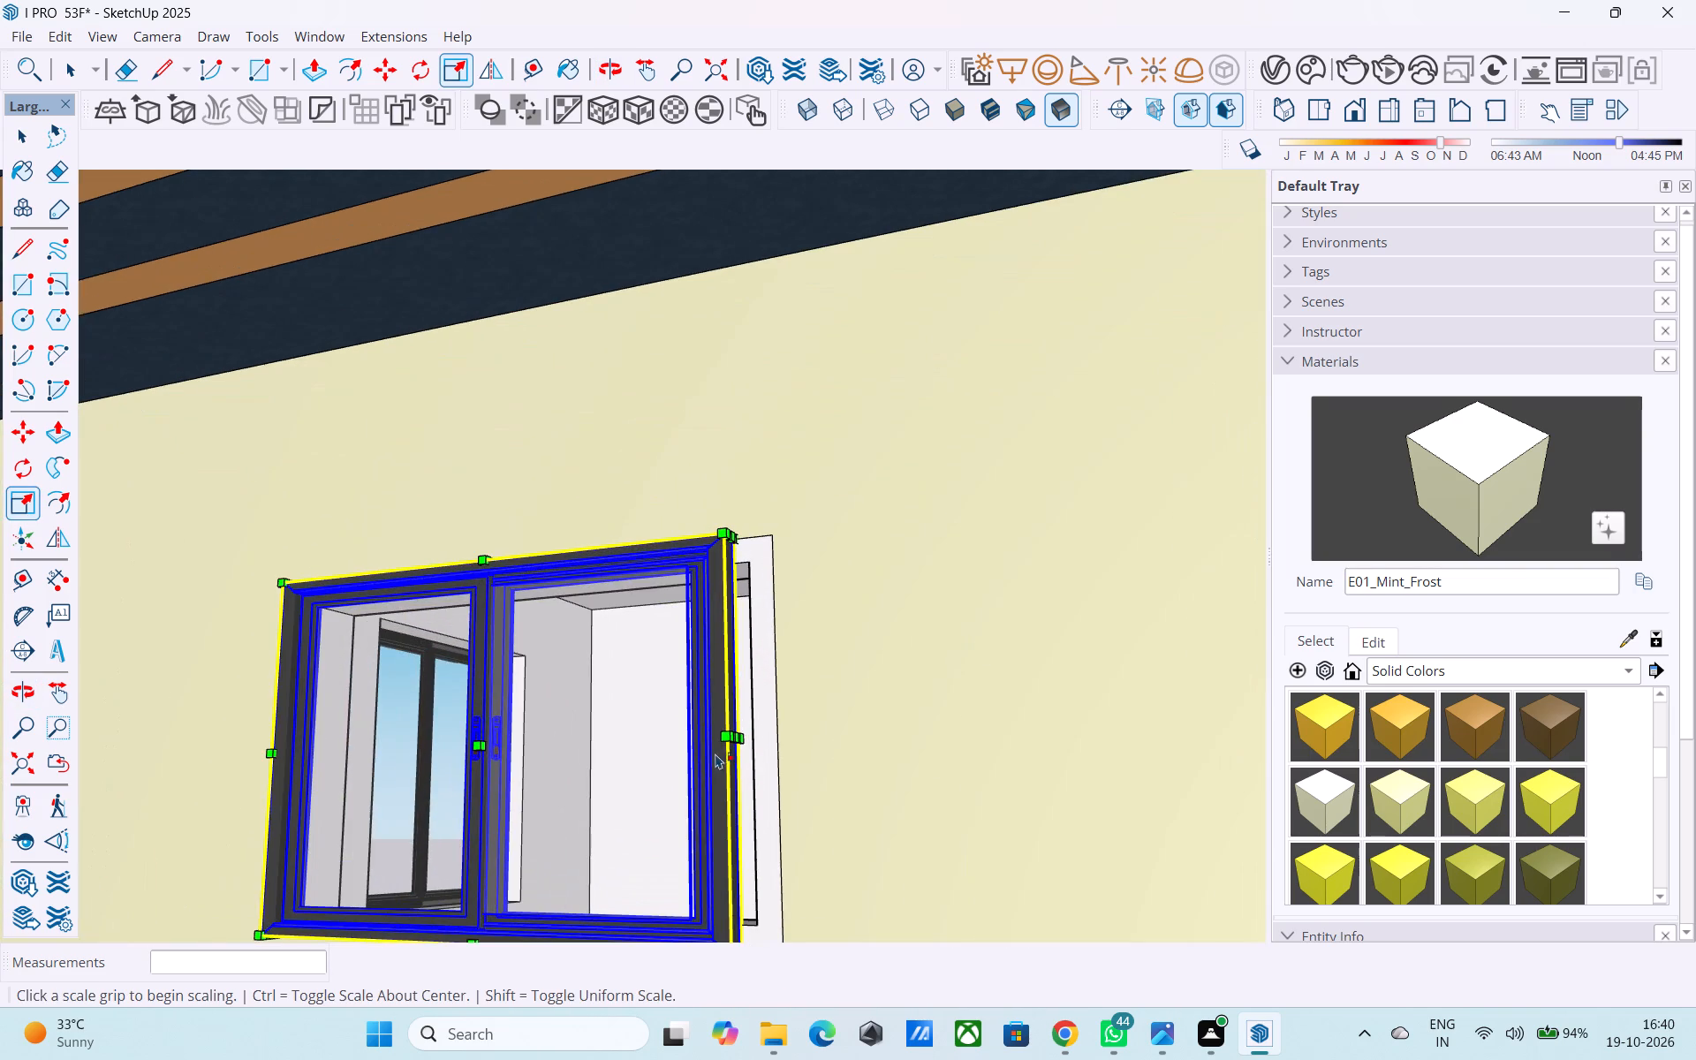
scroll(739, 747, "up", 7)
scroll(735, 744, "down", 4)
left_click(704, 714)
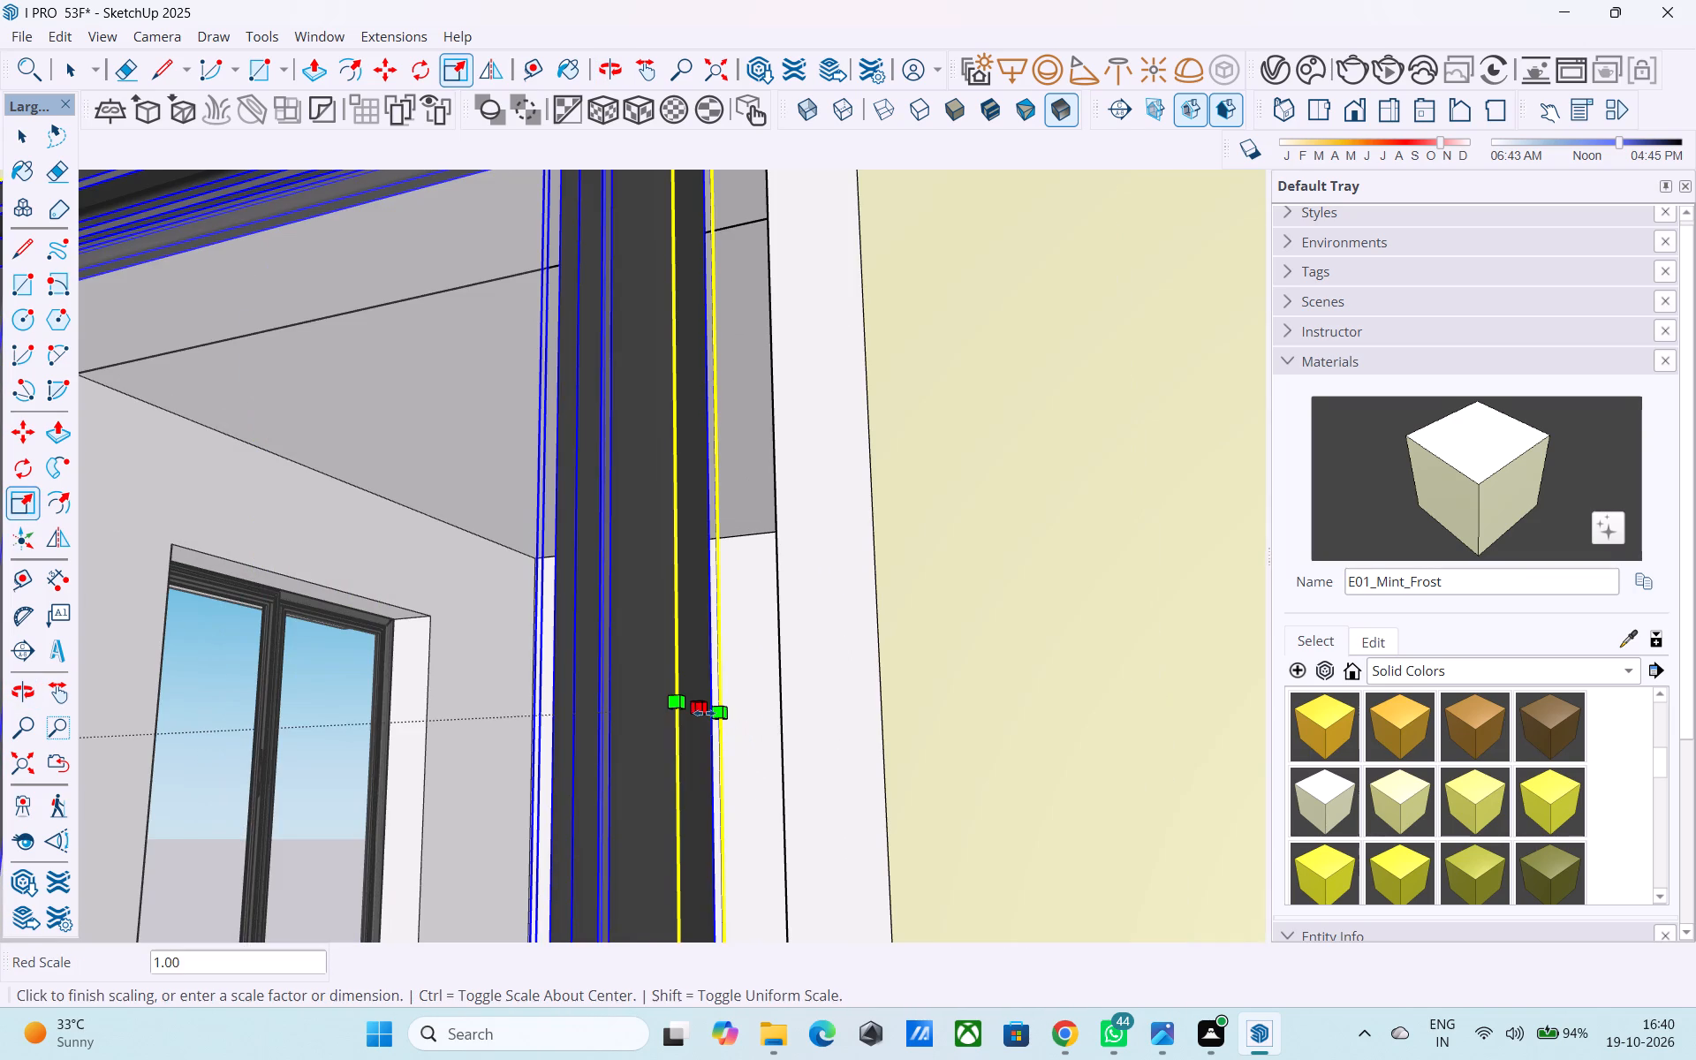
left_click(866, 722)
scroll(978, 708, "down", 15)
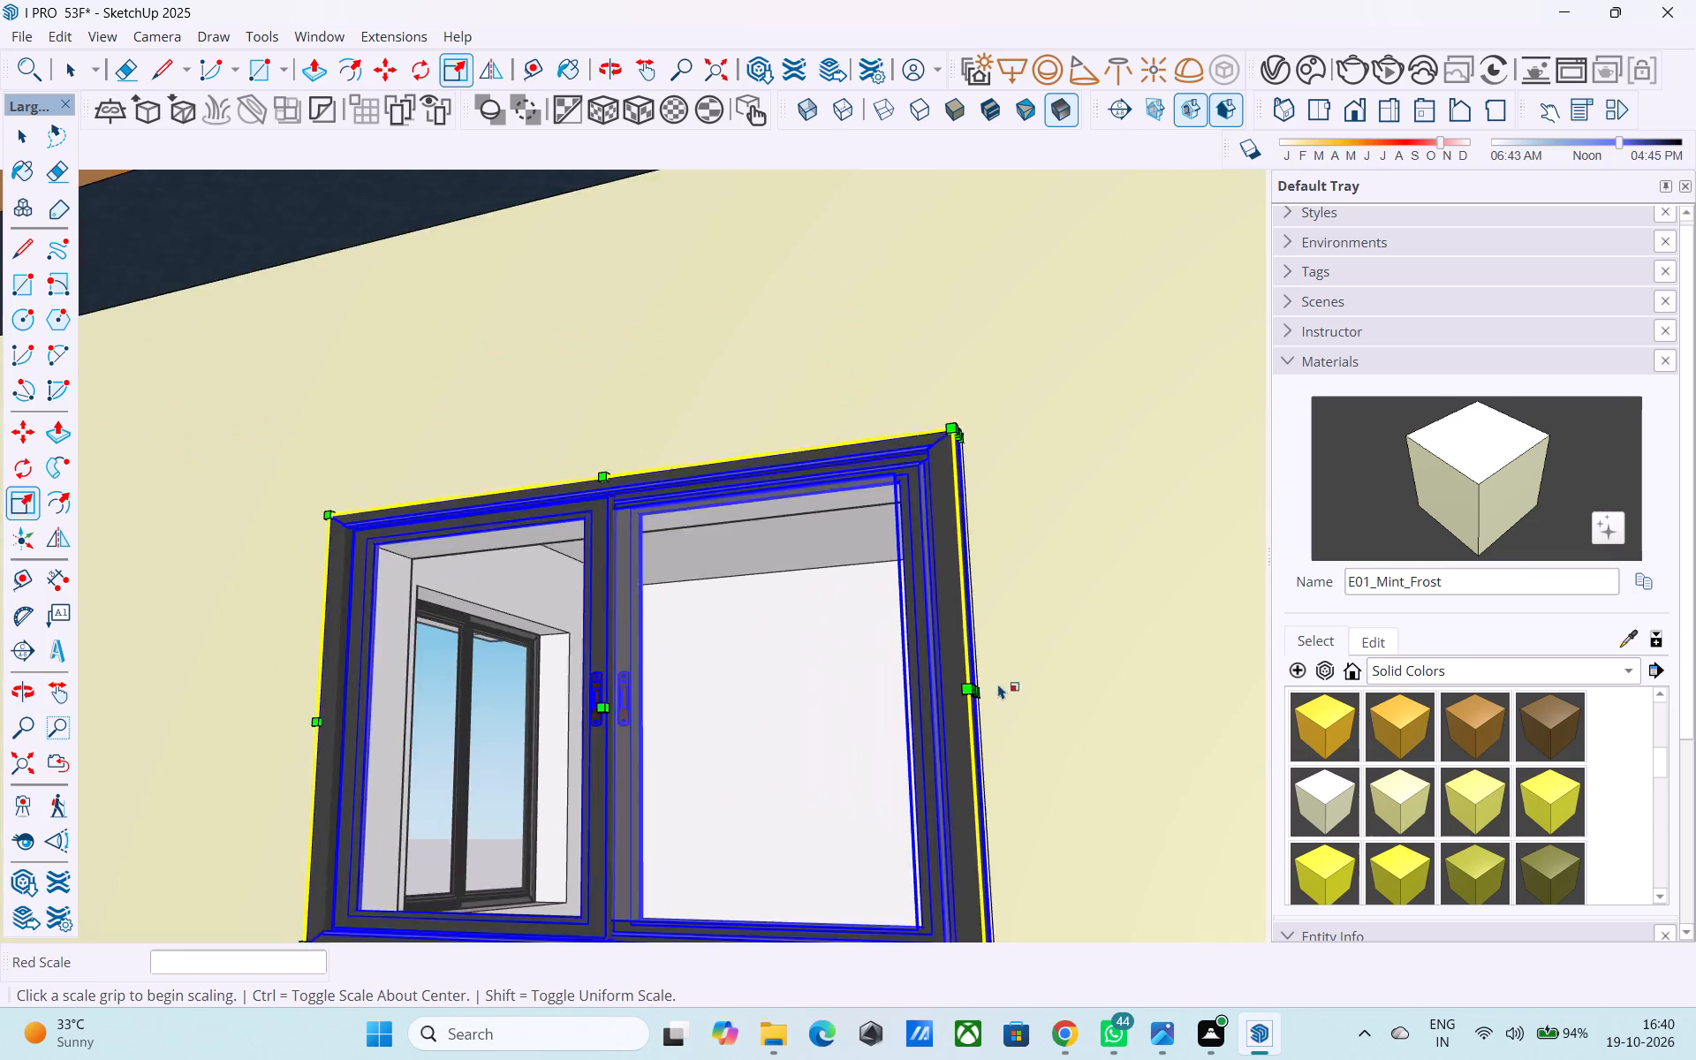
scroll(998, 684, "down", 16)
key("space")
scroll(912, 685, "down", 14)
Review the fitted balcony window and the roof edge above the top-floor balcony.
middle_click_drag(932, 758, 1251, 845)
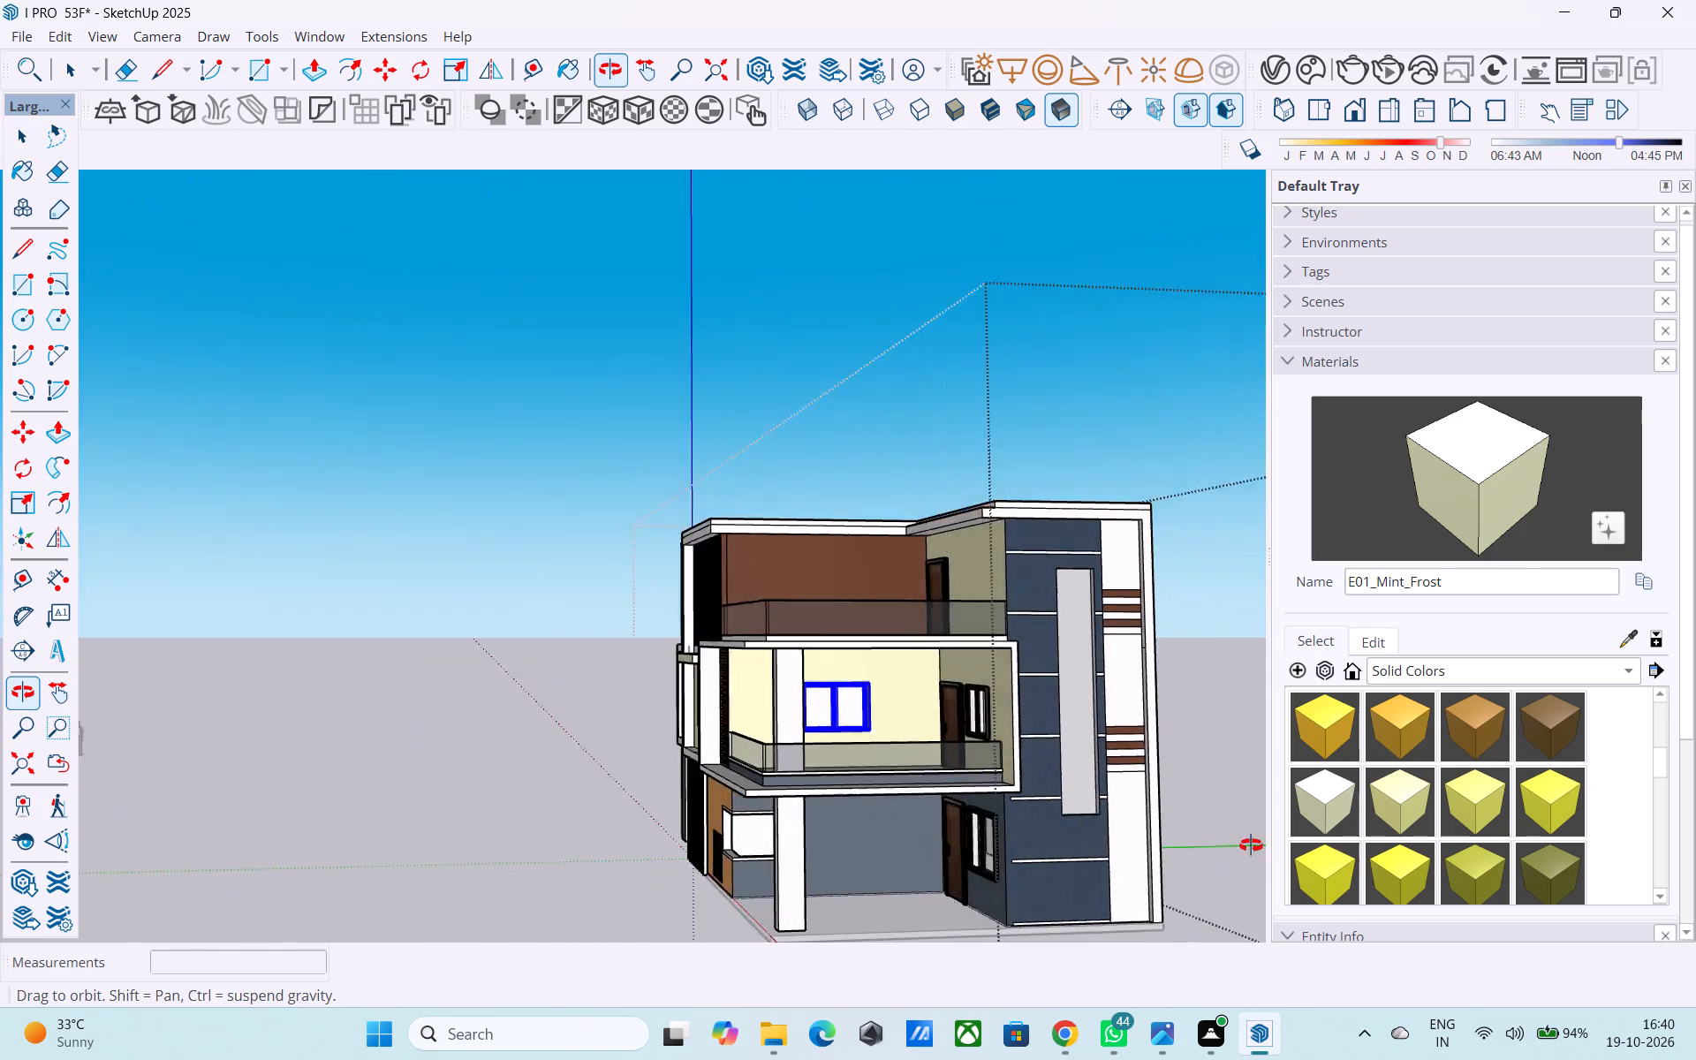
middle_click_drag(1251, 845, 1417, 896)
middle_click_drag(871, 852, 1059, 727)
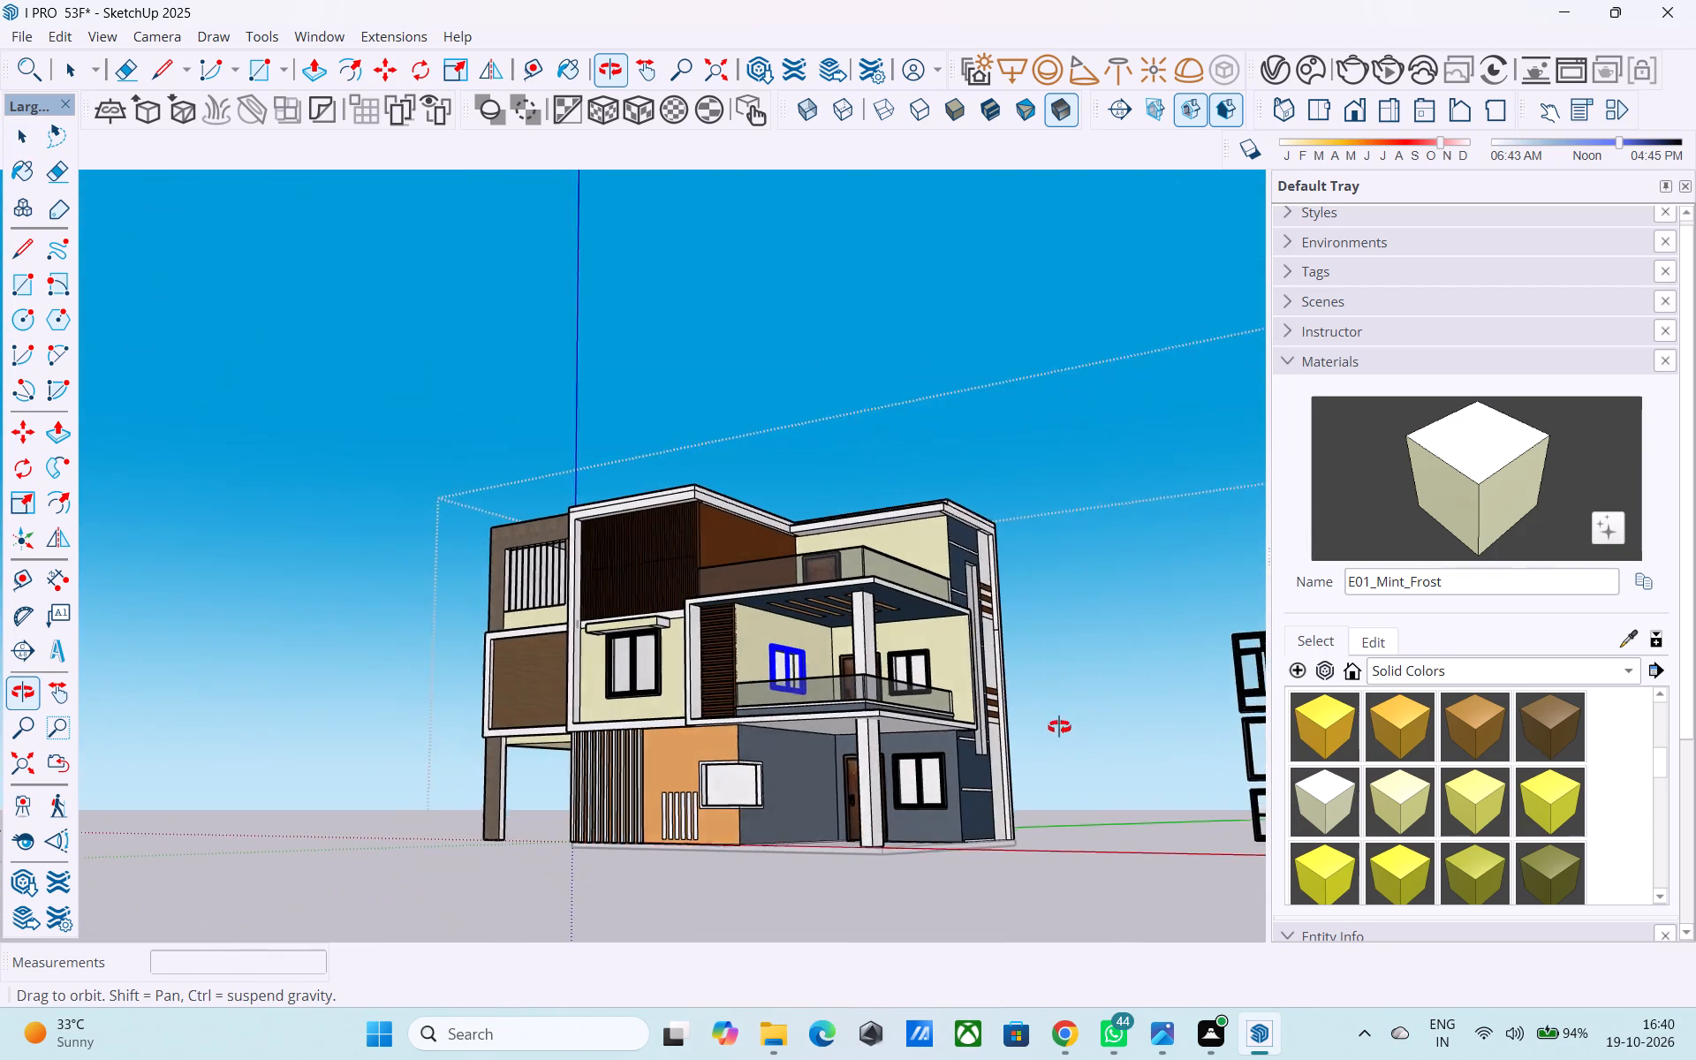
middle_click_drag(1059, 727, 1054, 735)
middle_click_drag(1053, 735, 980, 745)
scroll(949, 584, "up", 5)
middle_click_drag(927, 570, 950, 700)
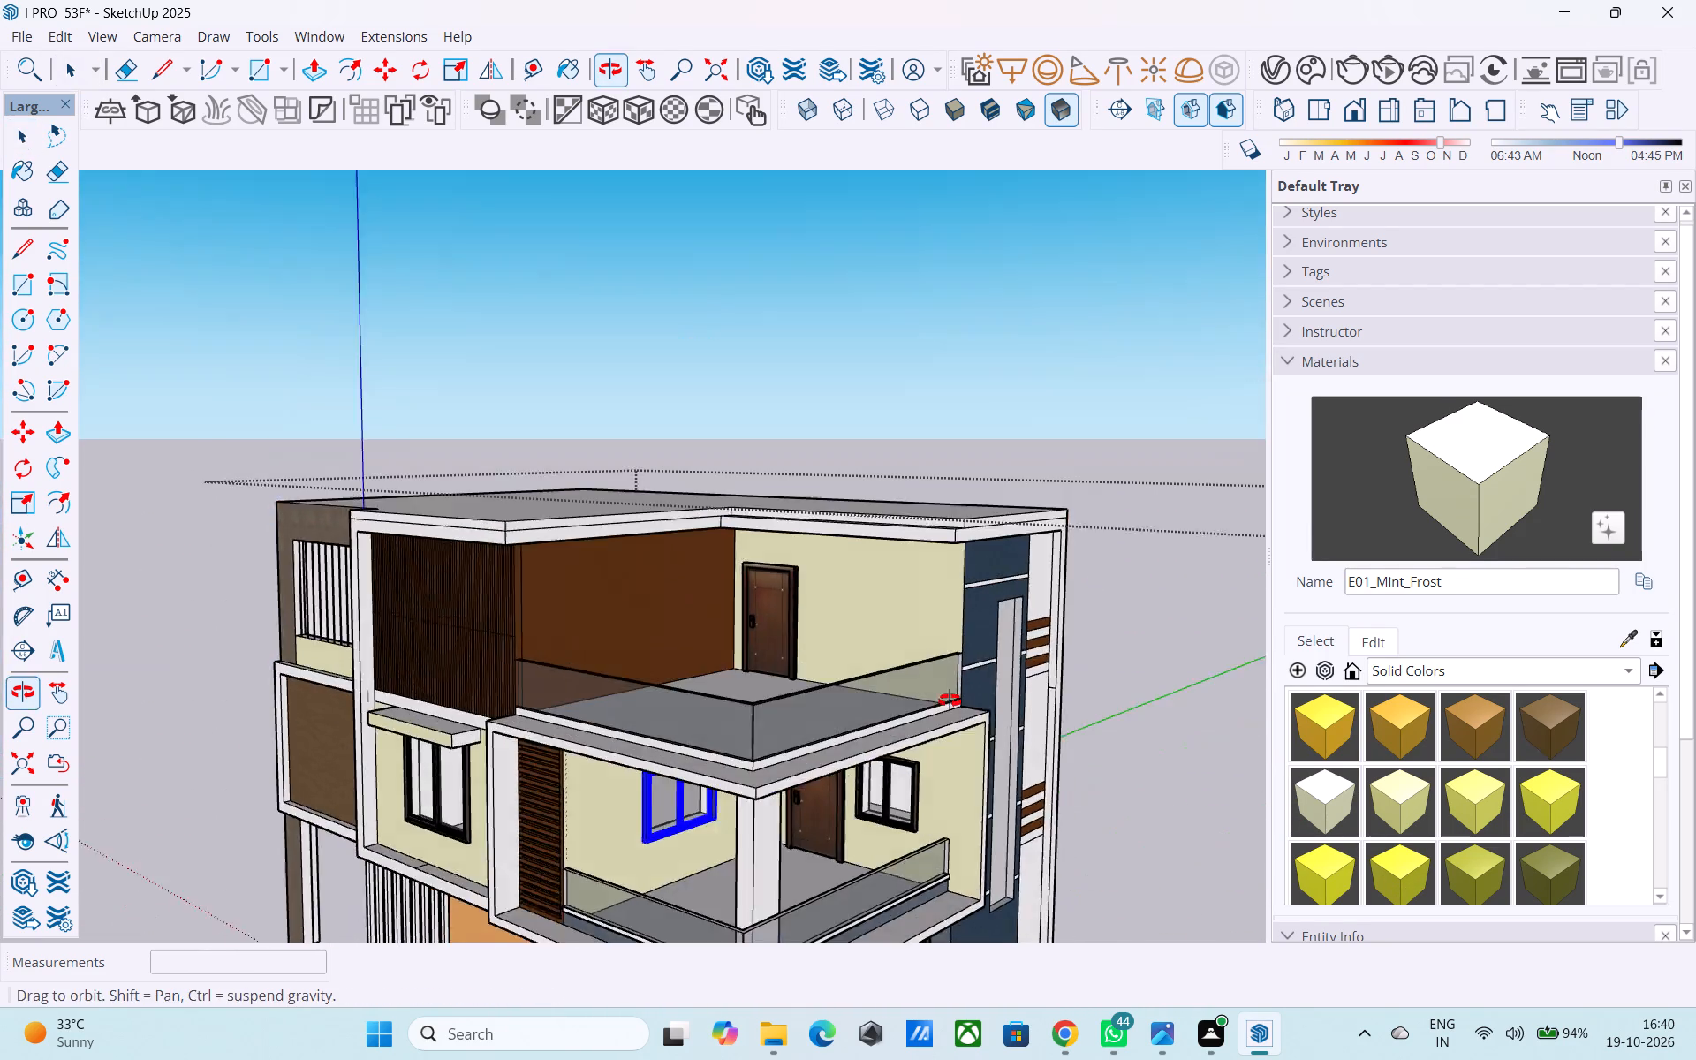
middle_click_drag(950, 700, 950, 703)
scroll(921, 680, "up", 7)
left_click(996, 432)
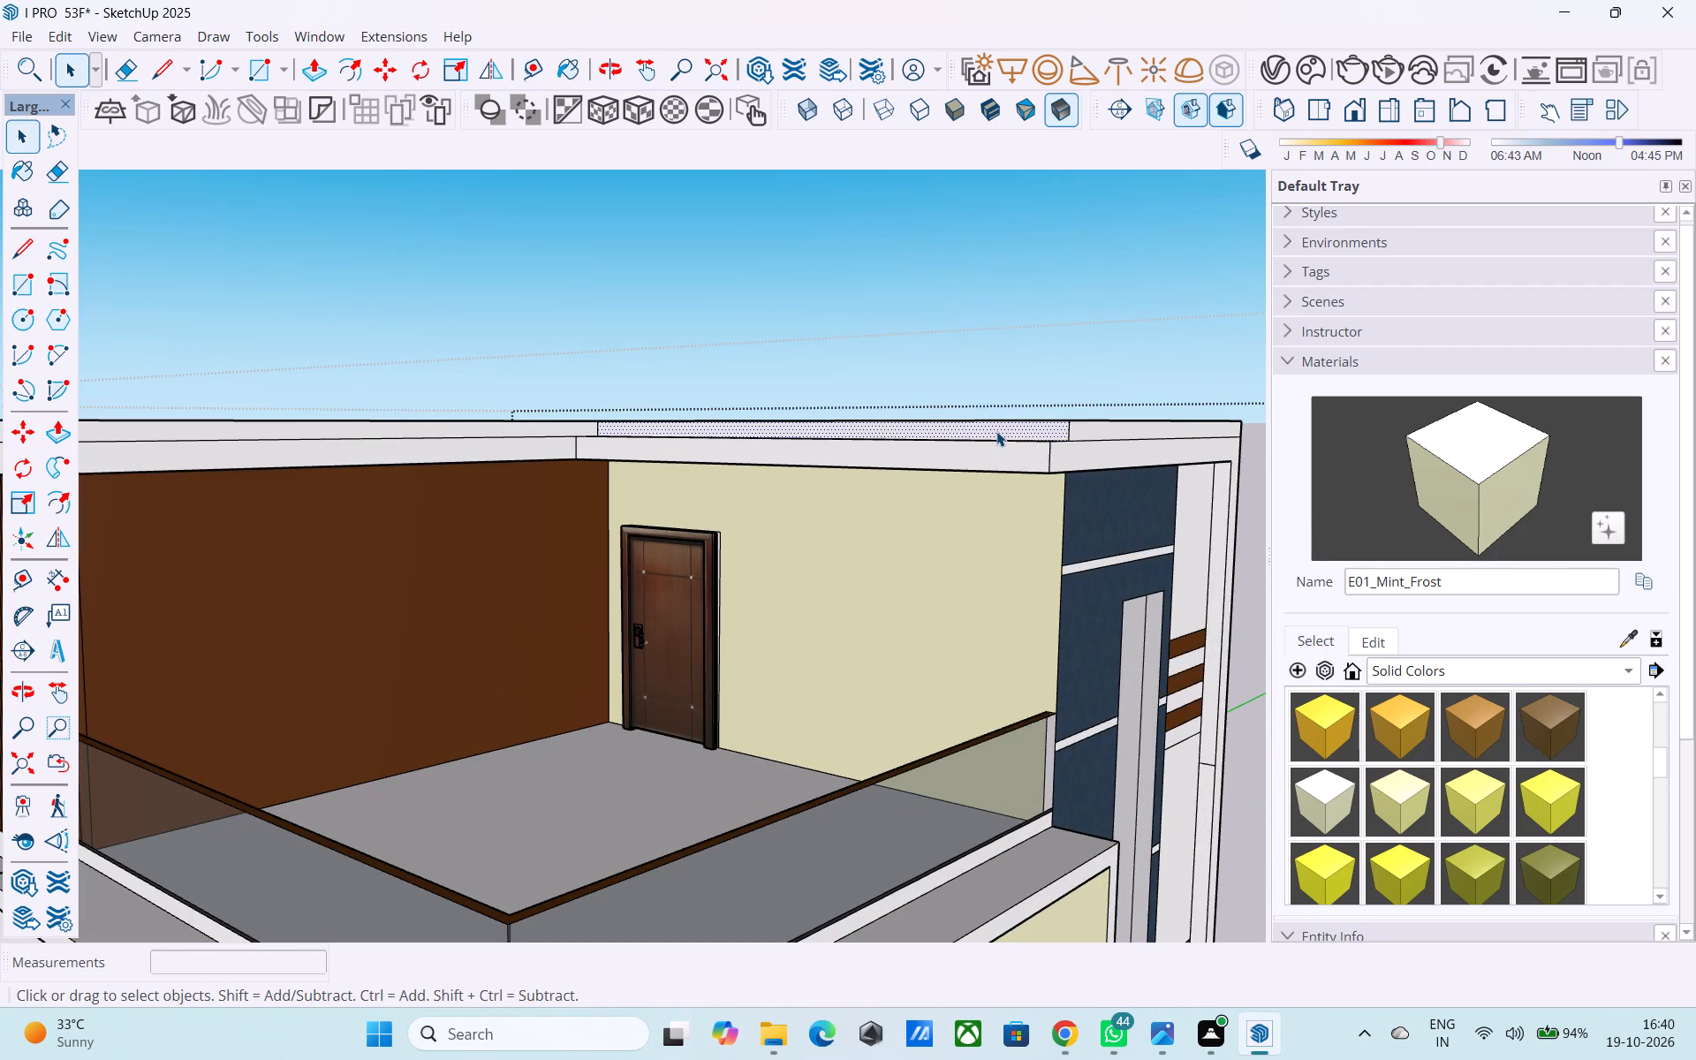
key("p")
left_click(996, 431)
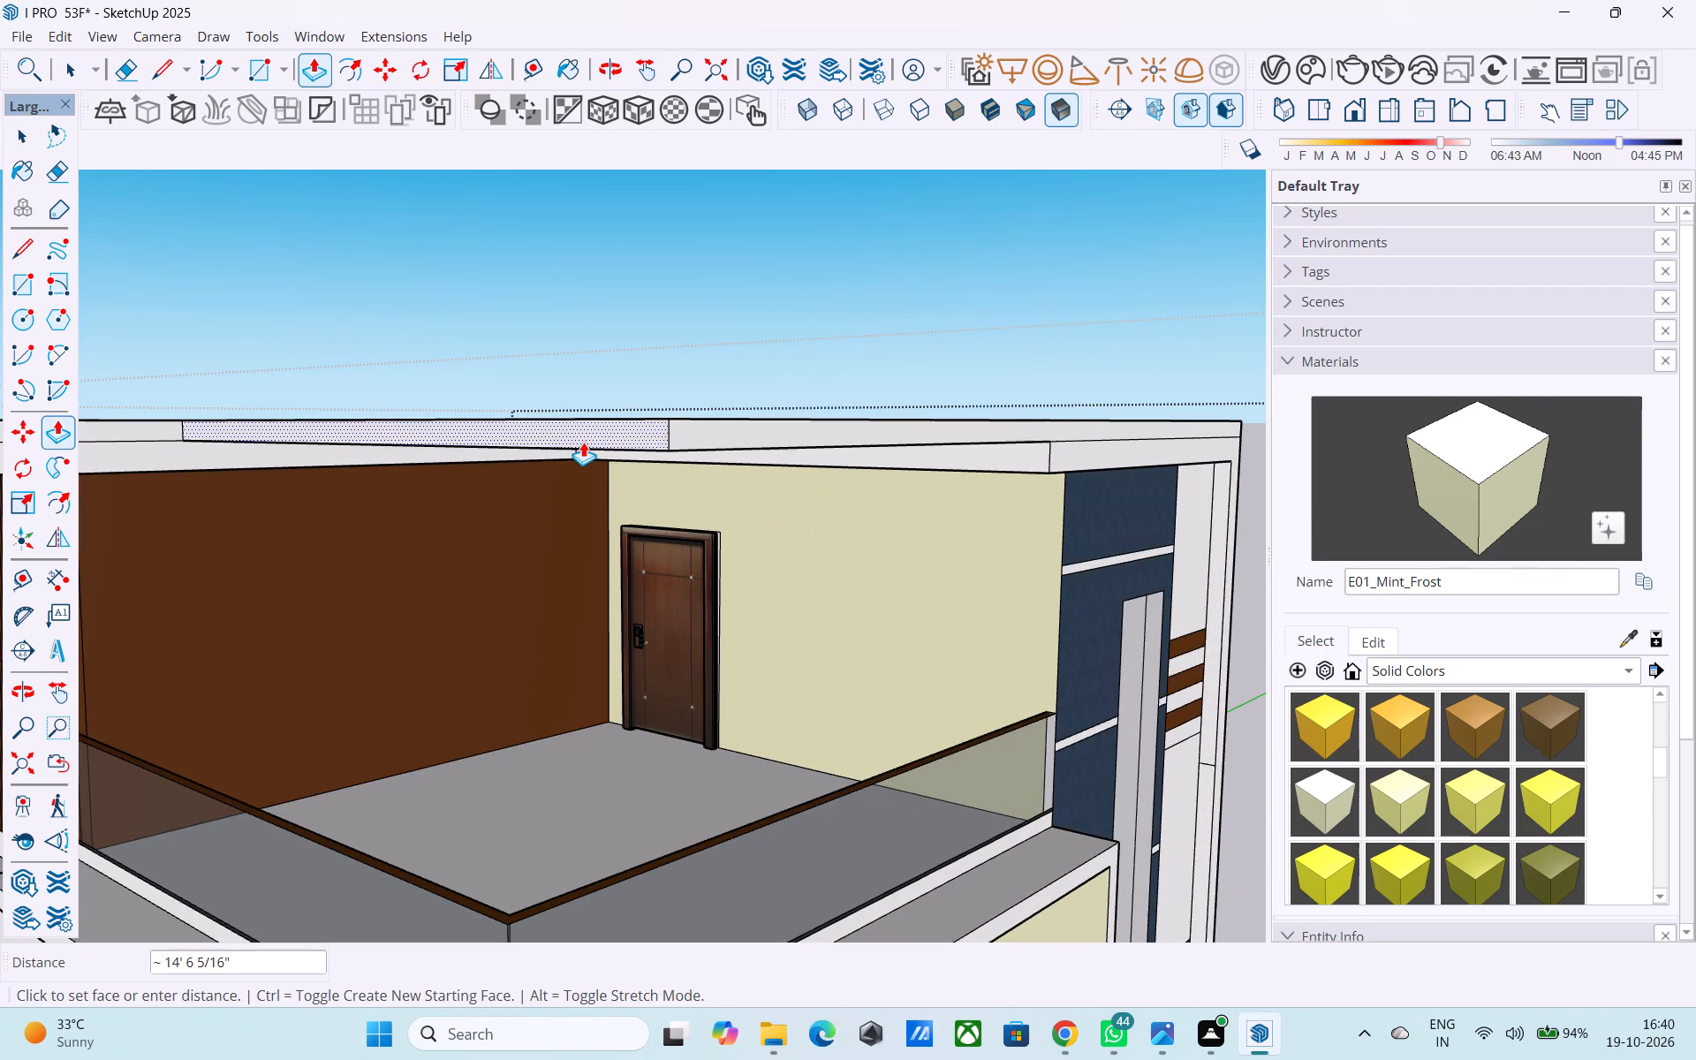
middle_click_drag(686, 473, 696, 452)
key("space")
Push/Pull the recessed upper roof-edge face above the top-floor balcony door out flush with the fascia below it.
scroll(692, 457, "down", 1)
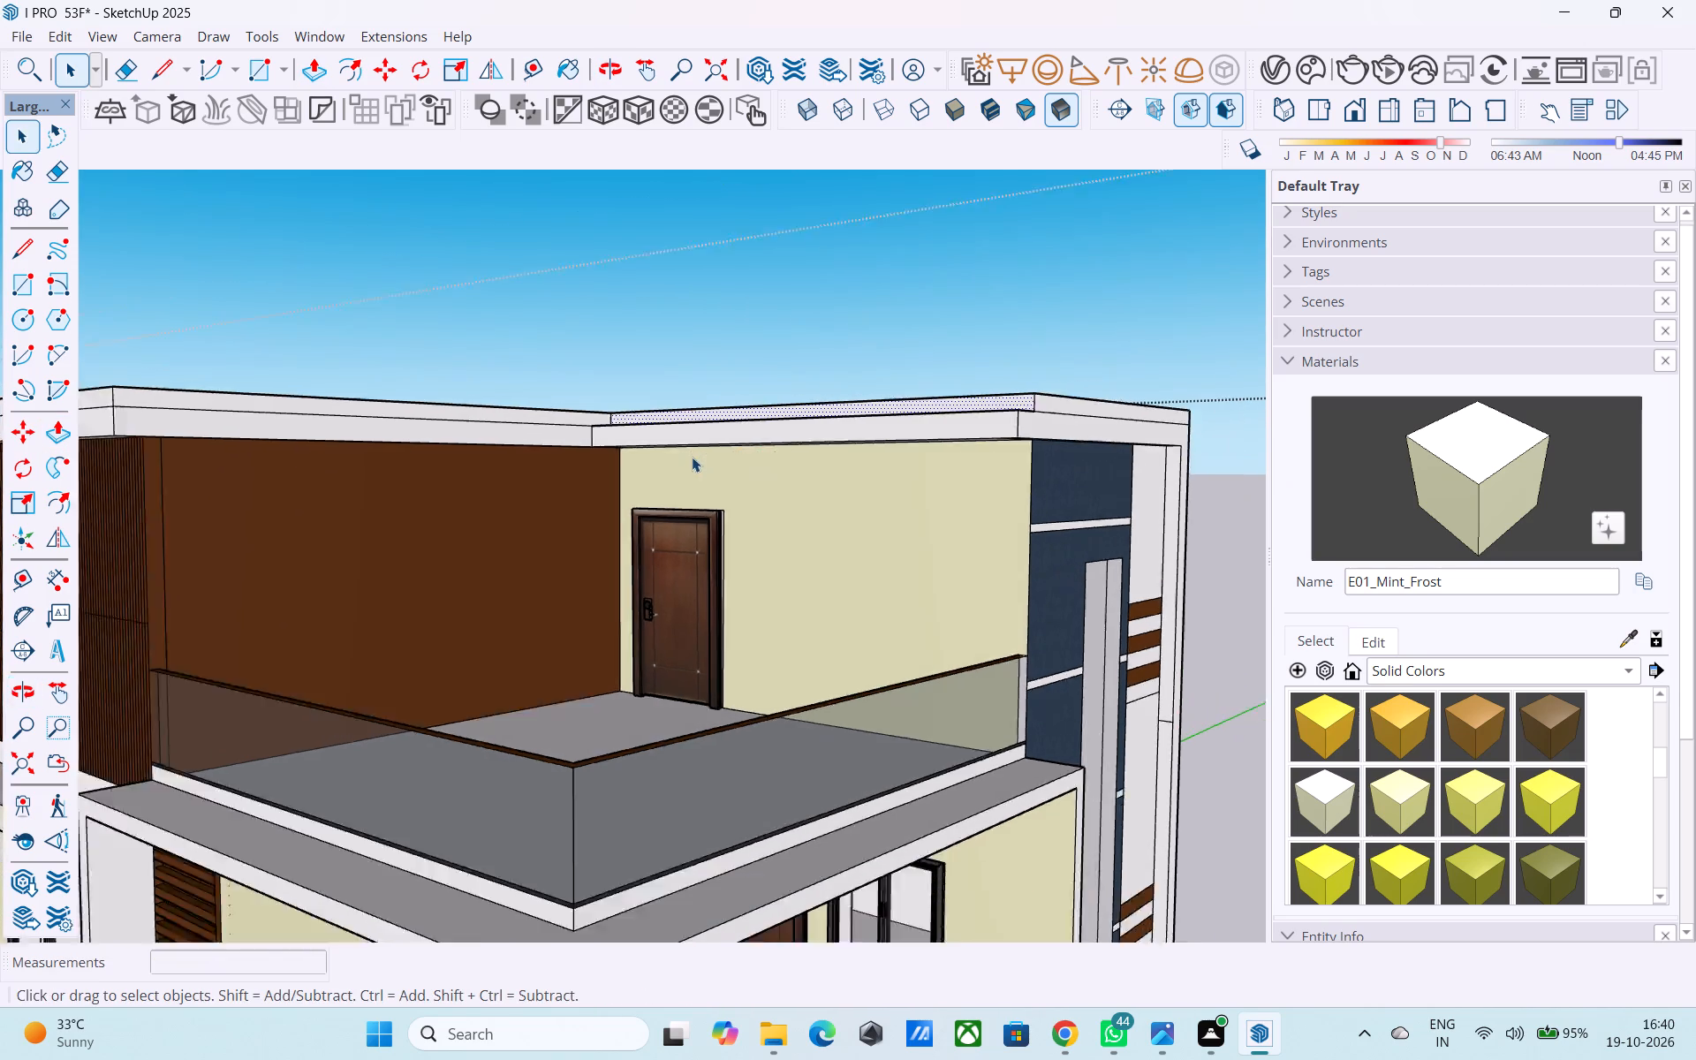
scroll(692, 457, "down", 5)
middle_click_drag(708, 488, 721, 654)
scroll(780, 594, "up", 4)
middle_click_drag(780, 594, 861, 573)
middle_click_drag(861, 573, 724, 411)
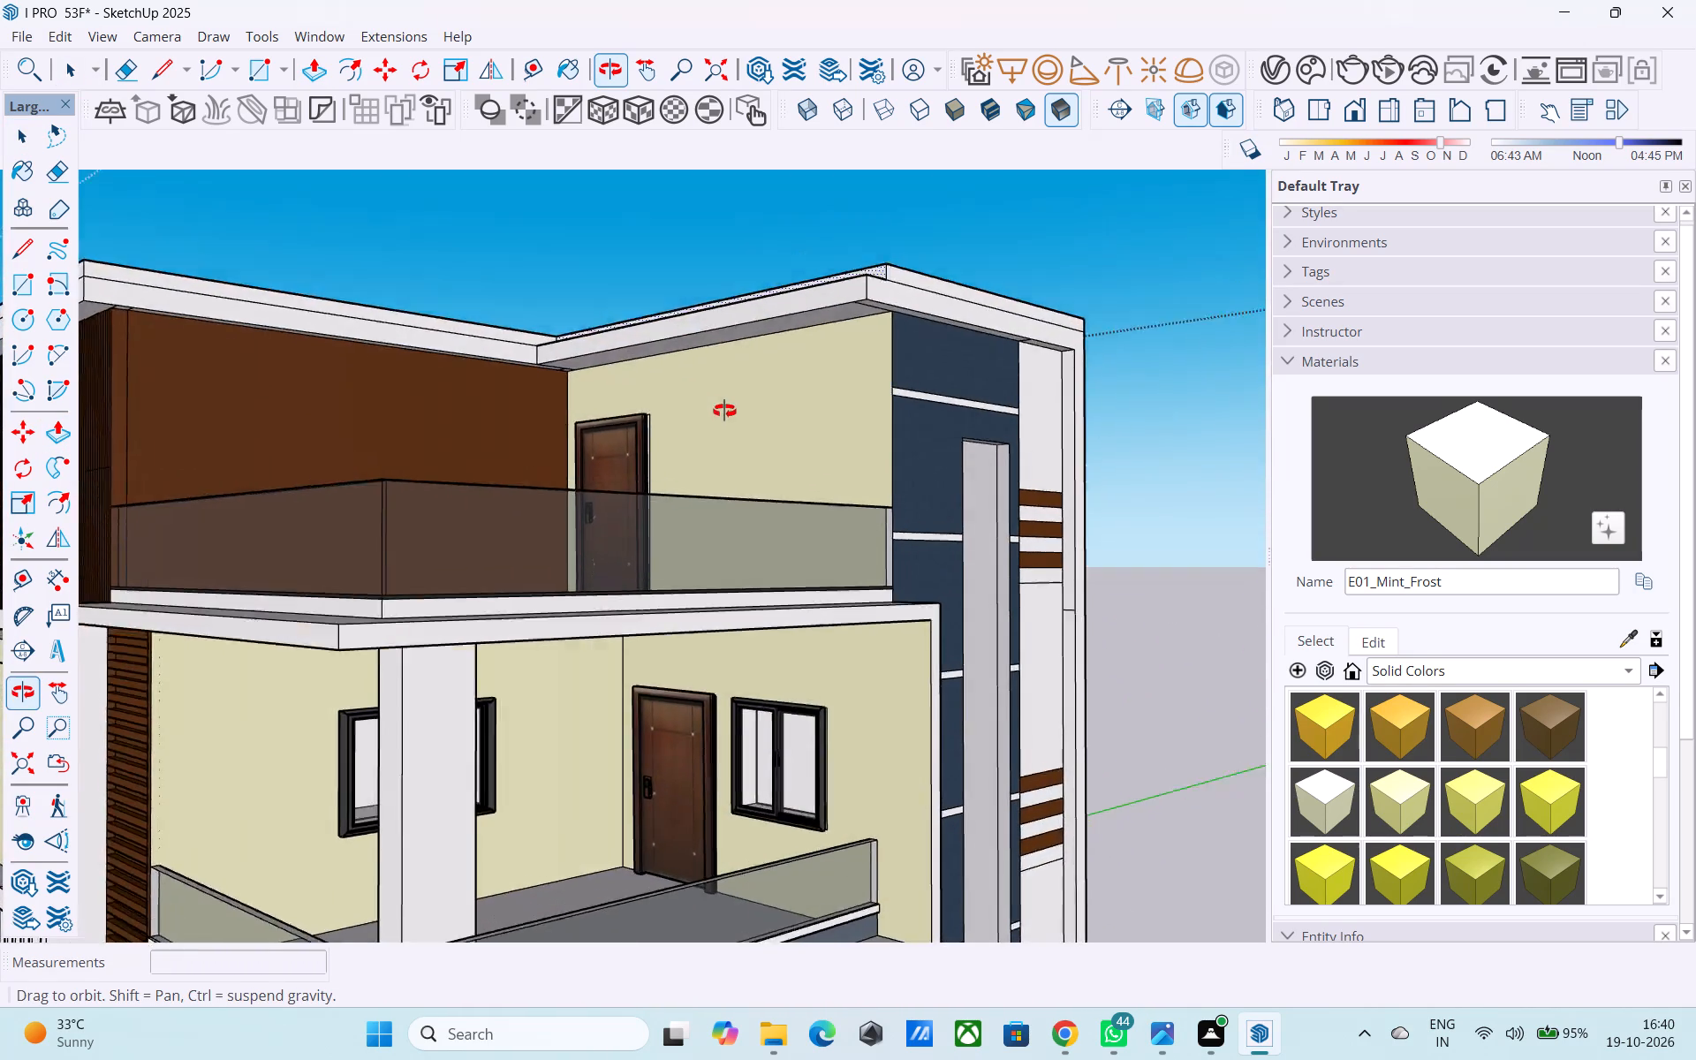
middle_click_drag(724, 411, 718, 510)
scroll(788, 451, "up", 4)
left_click(815, 439)
key("p")
double_click(815, 438)
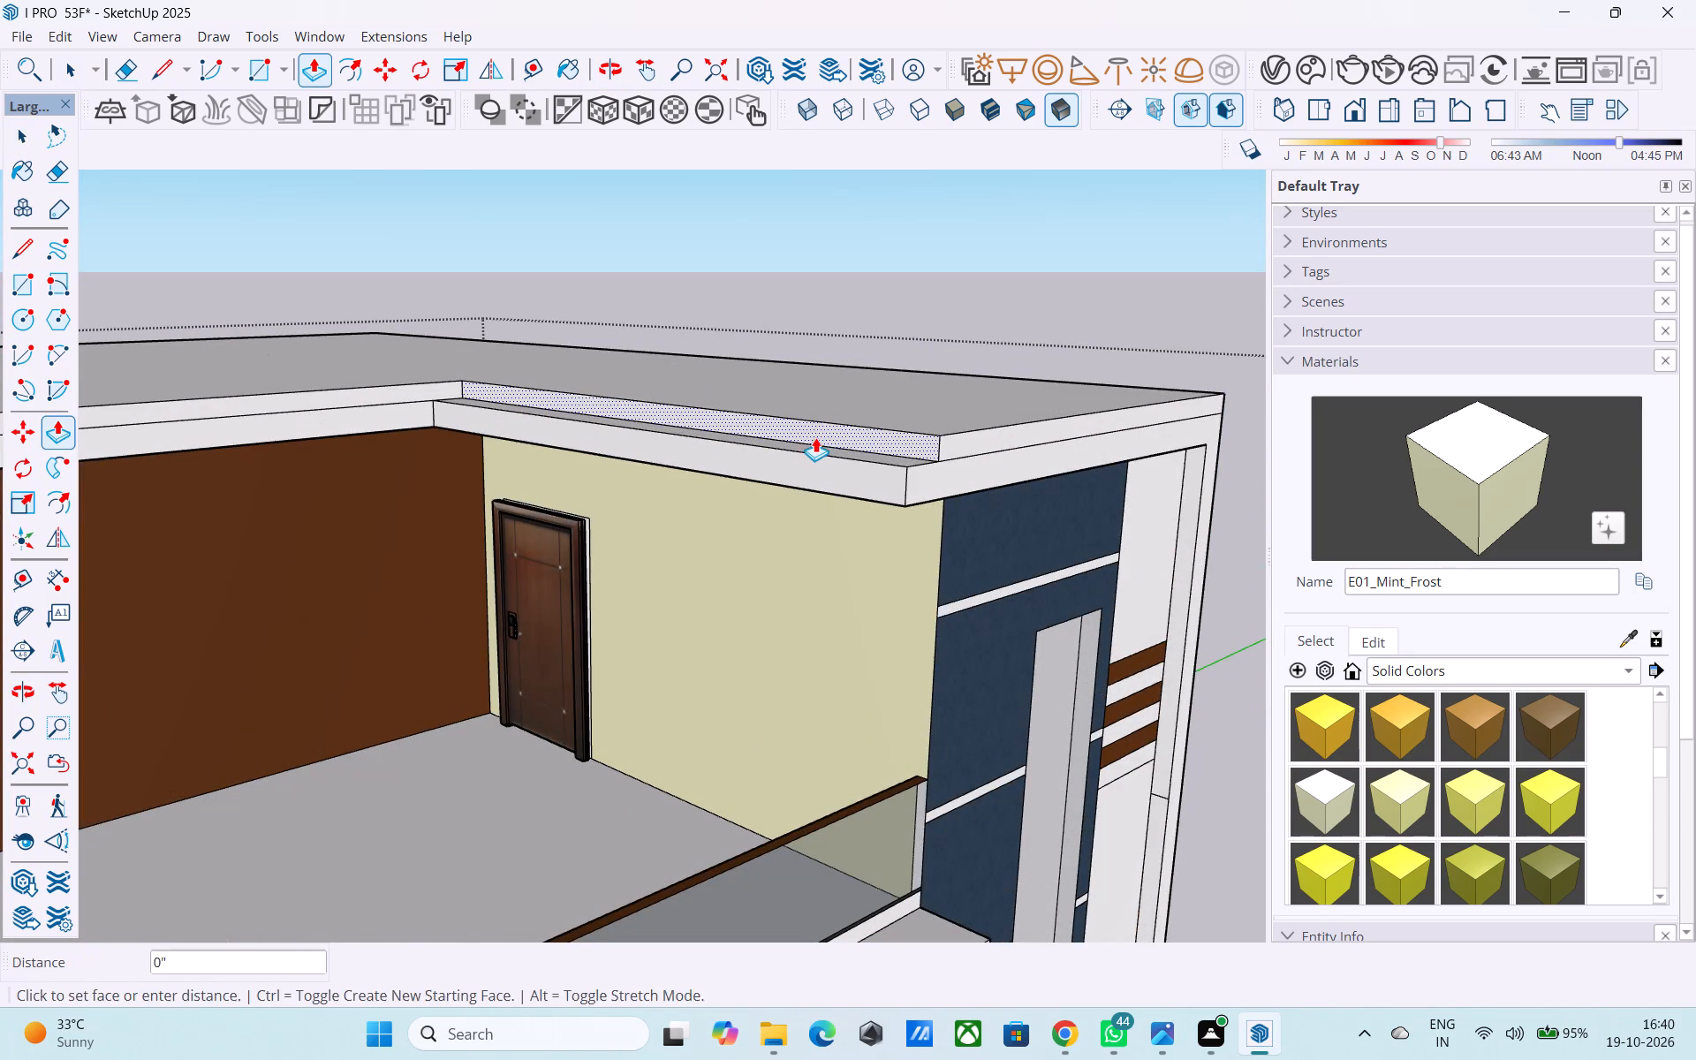
left_click(851, 427)
left_click(857, 481)
key("space")
middle_click_drag(852, 484, 849, 421)
scroll(849, 420, "down", 5)
middle_click_drag(847, 441, 888, 583)
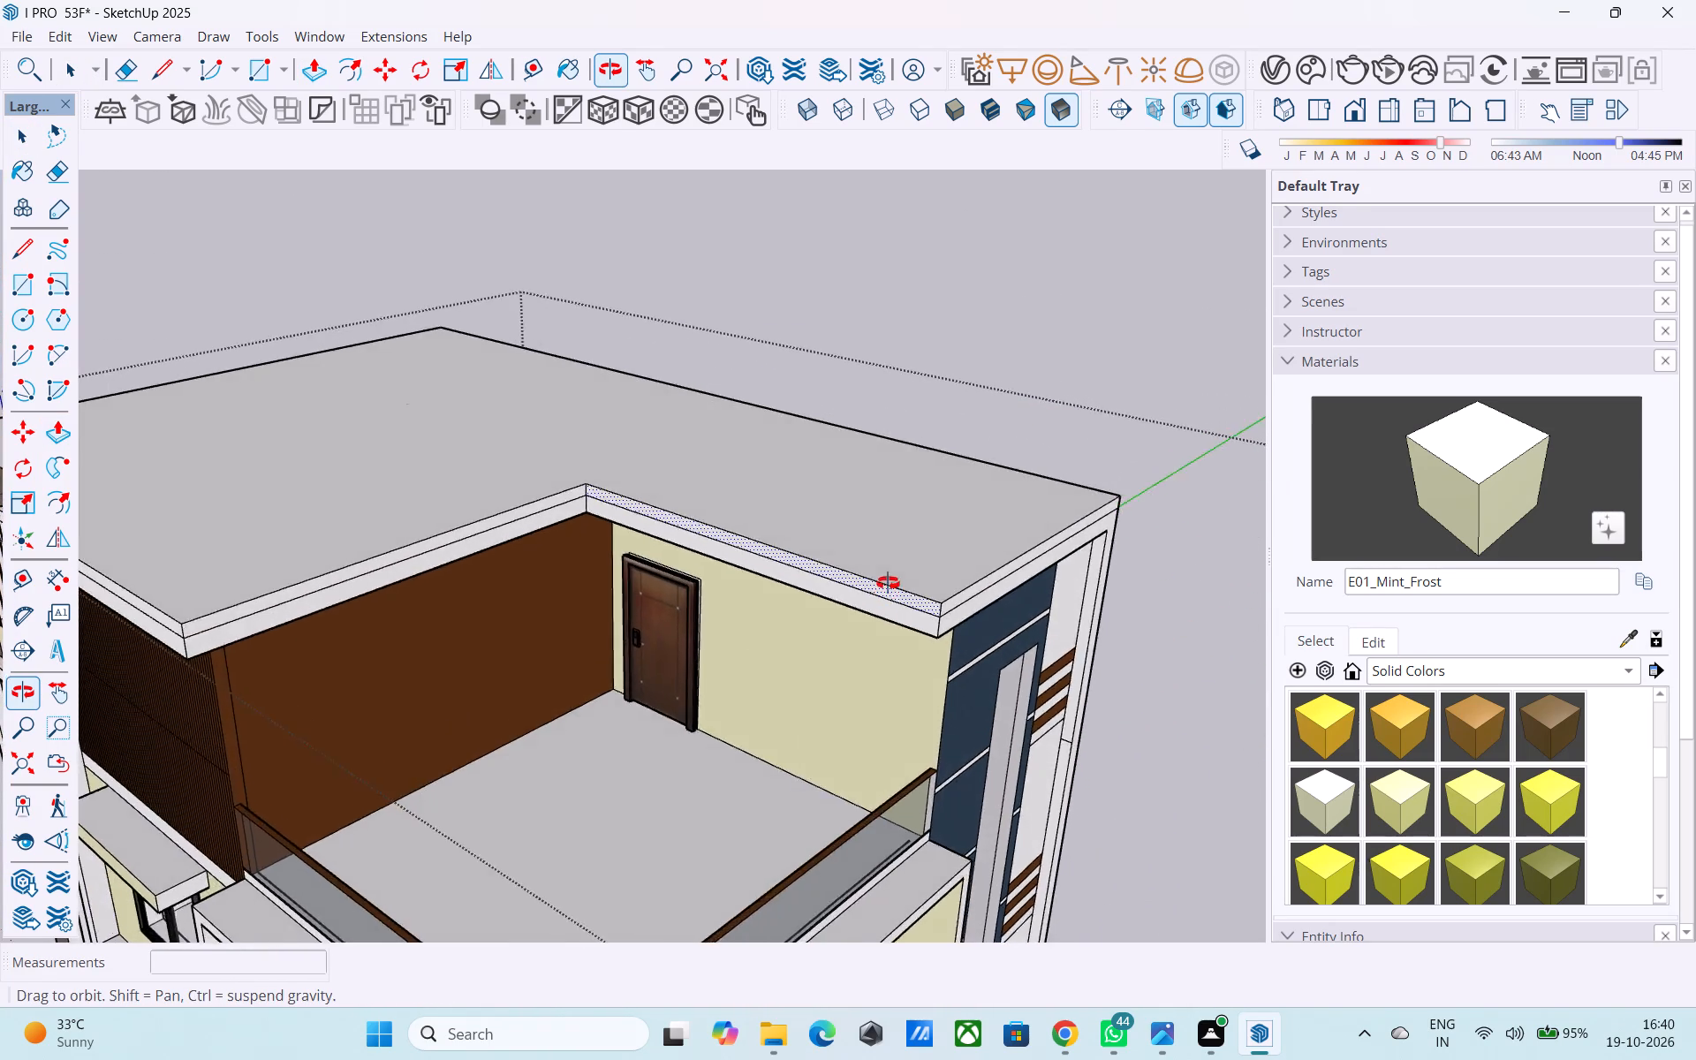
Save the house model, purging its unused components, materials and styles.
middle_click_drag(888, 583, 658, 507)
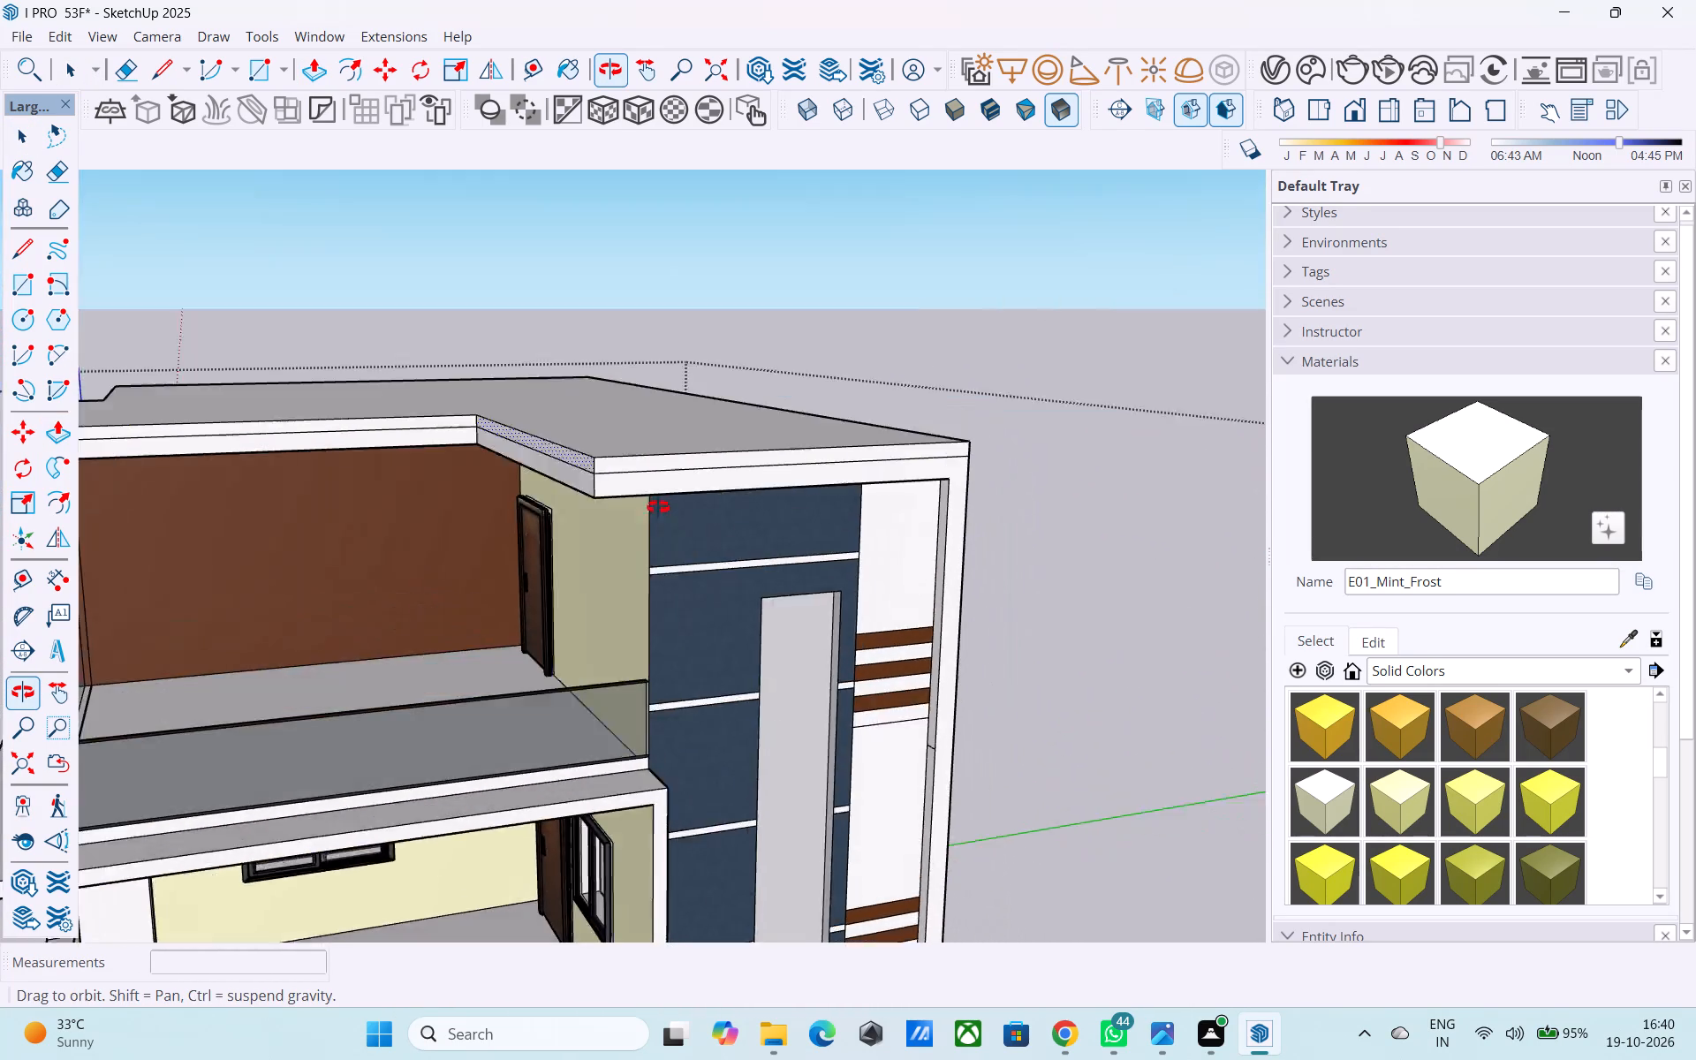
middle_click_drag(658, 507, 813, 616)
scroll(814, 603, "down", 4)
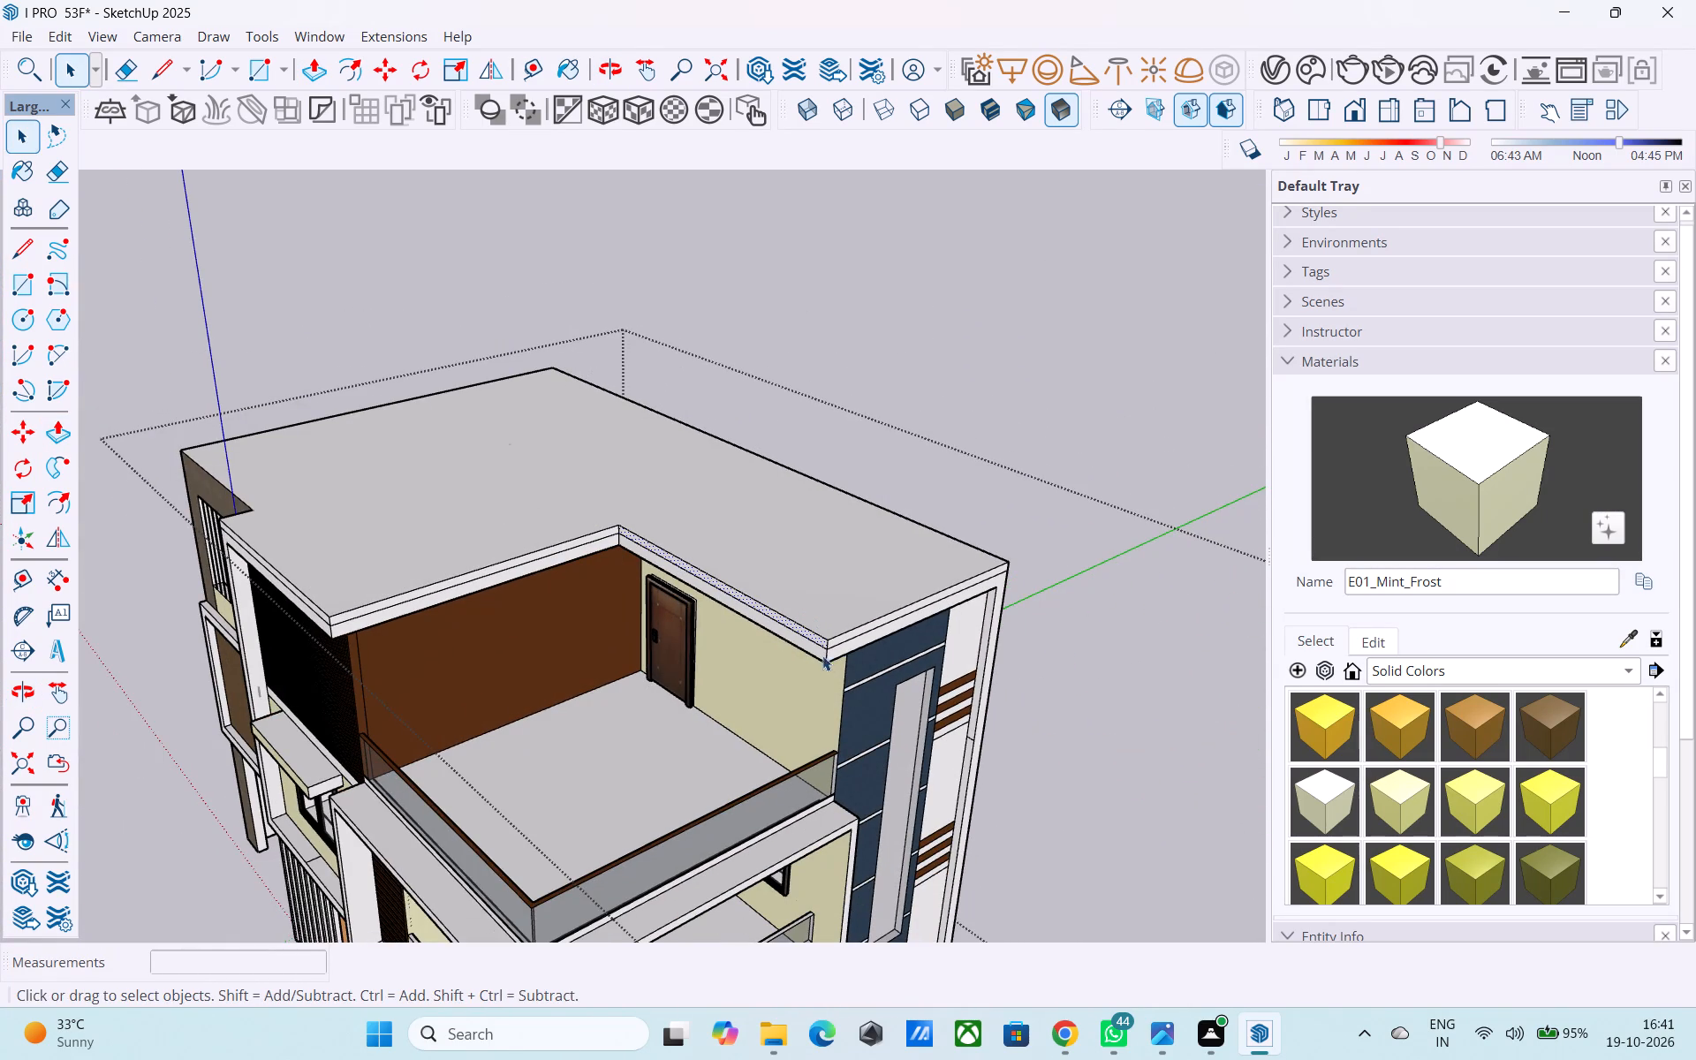
middle_click_drag(810, 678, 800, 574)
key("ctrl+s")
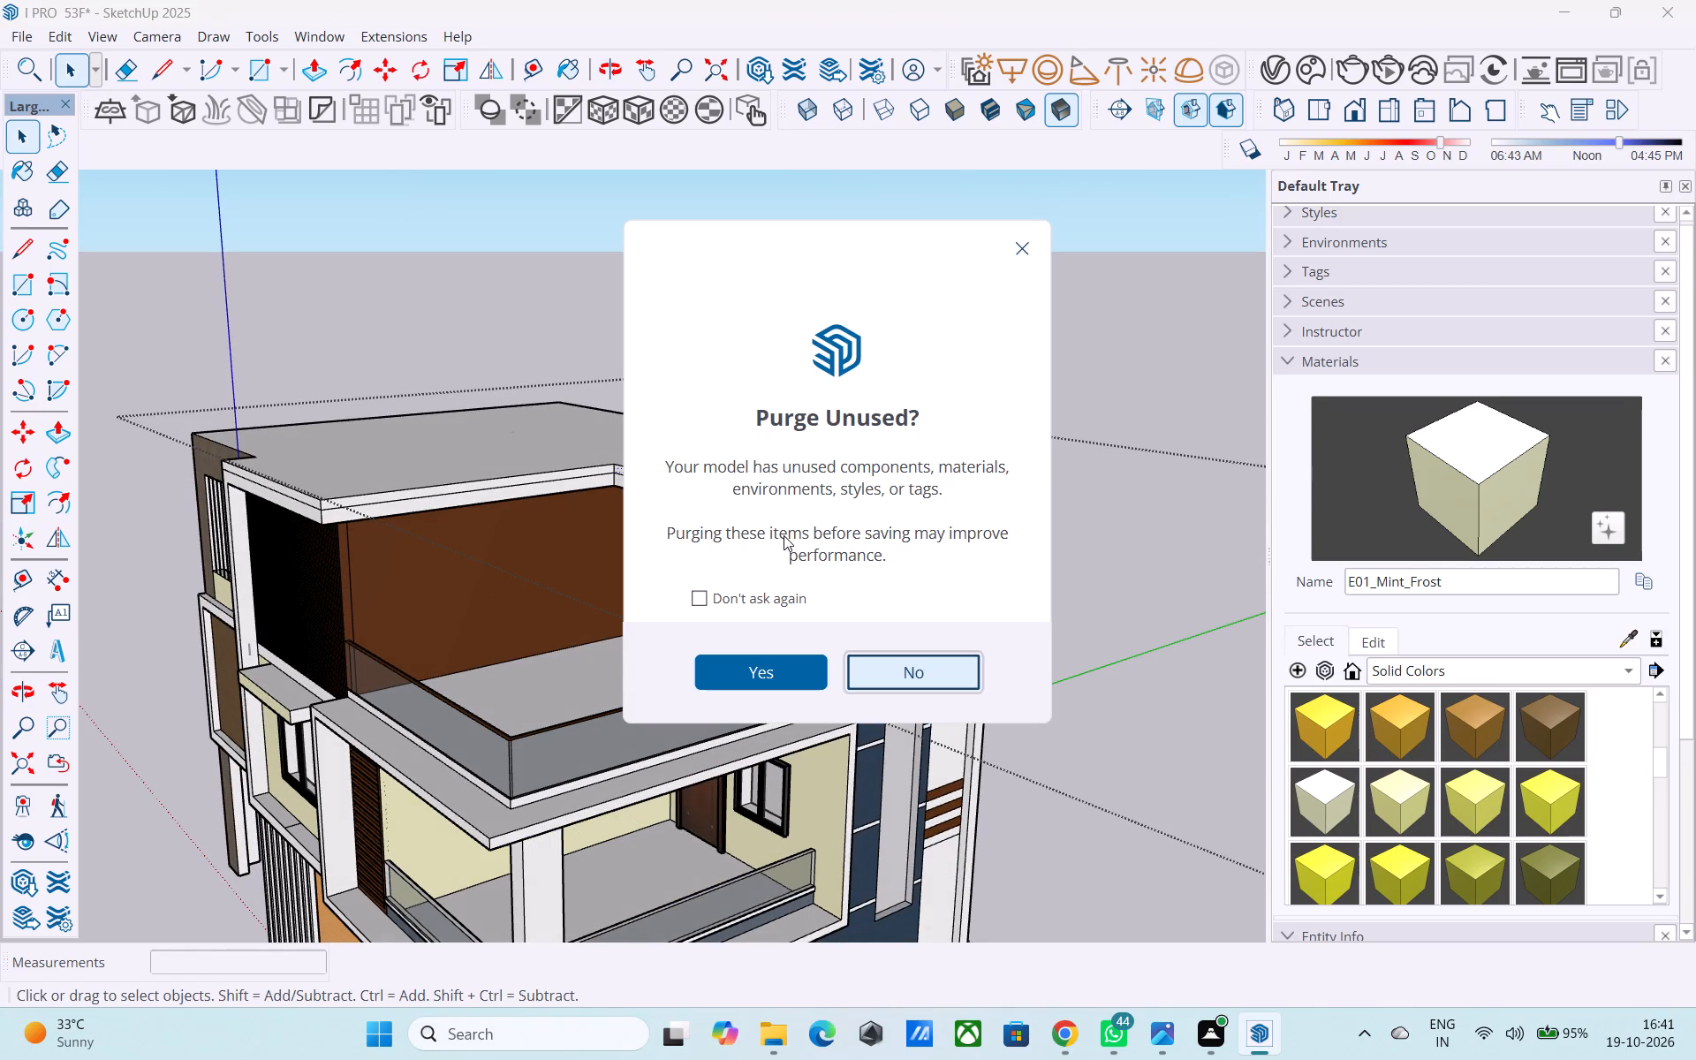
left_click(762, 652)
Paint both outer faces of the ground-floor corner window's frame with the D08_Bronzed_Mustard solid colour.
scroll(765, 647, "down", 5)
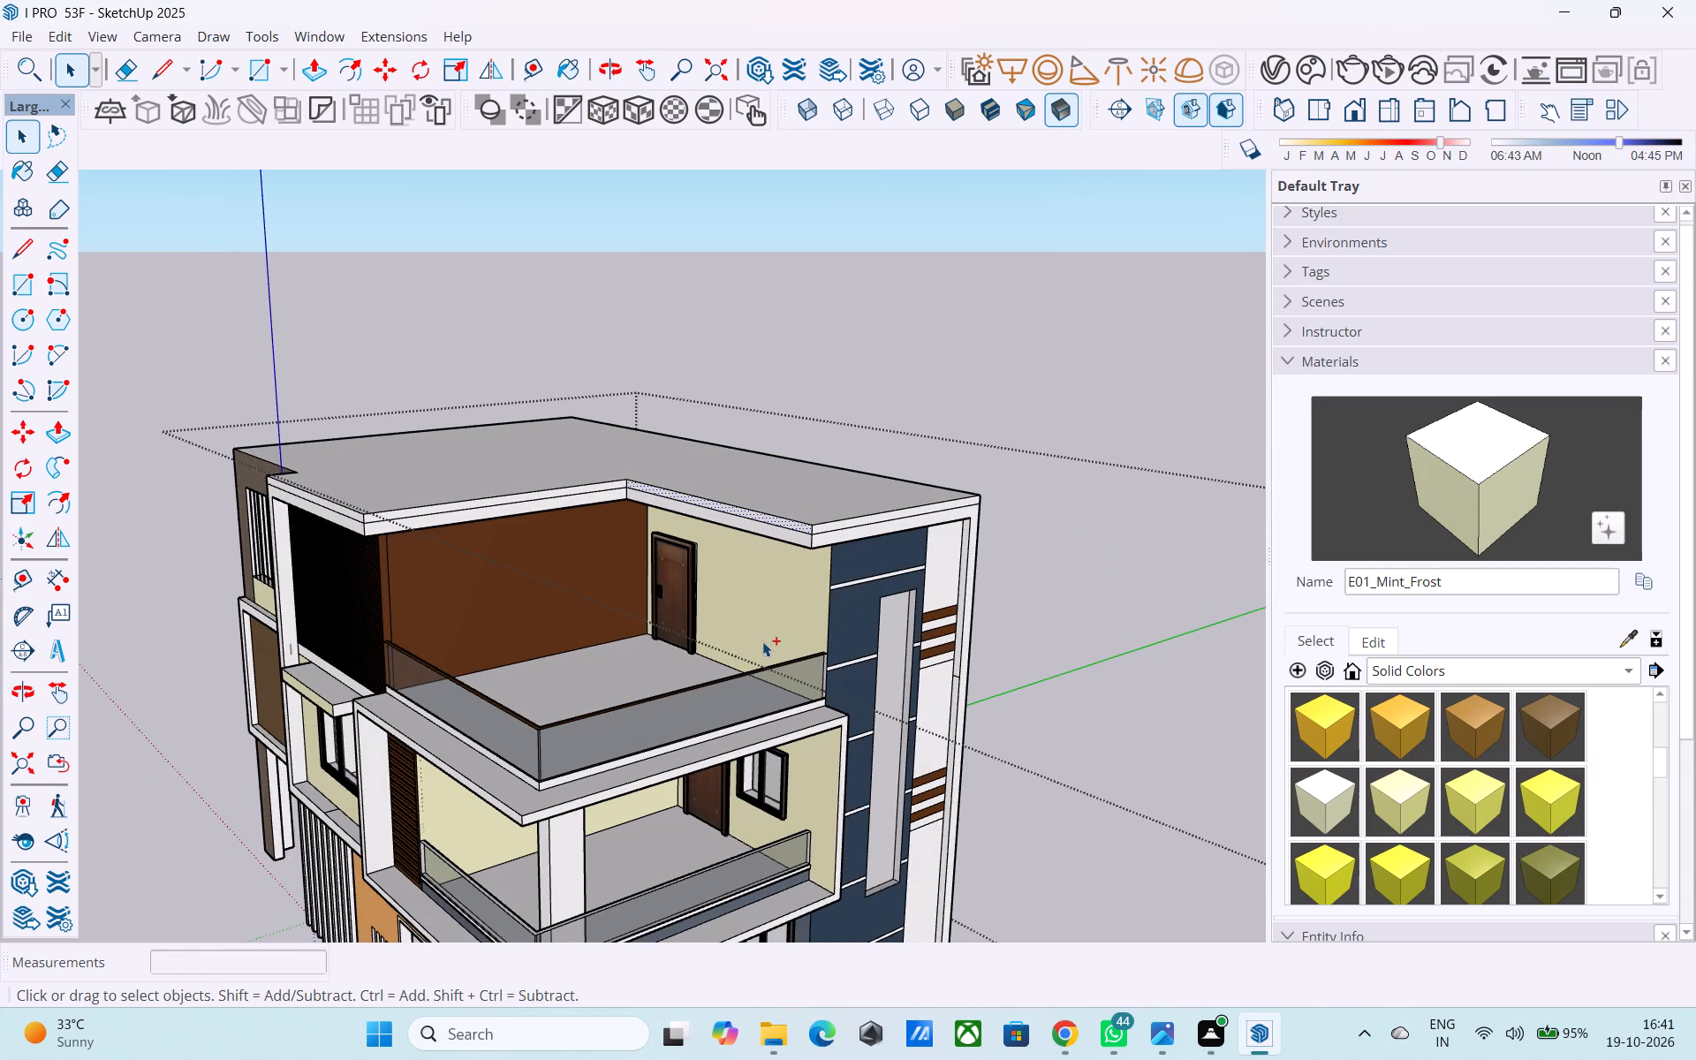
scroll(715, 640, "down", 6)
middle_click_drag(594, 747, 556, 601)
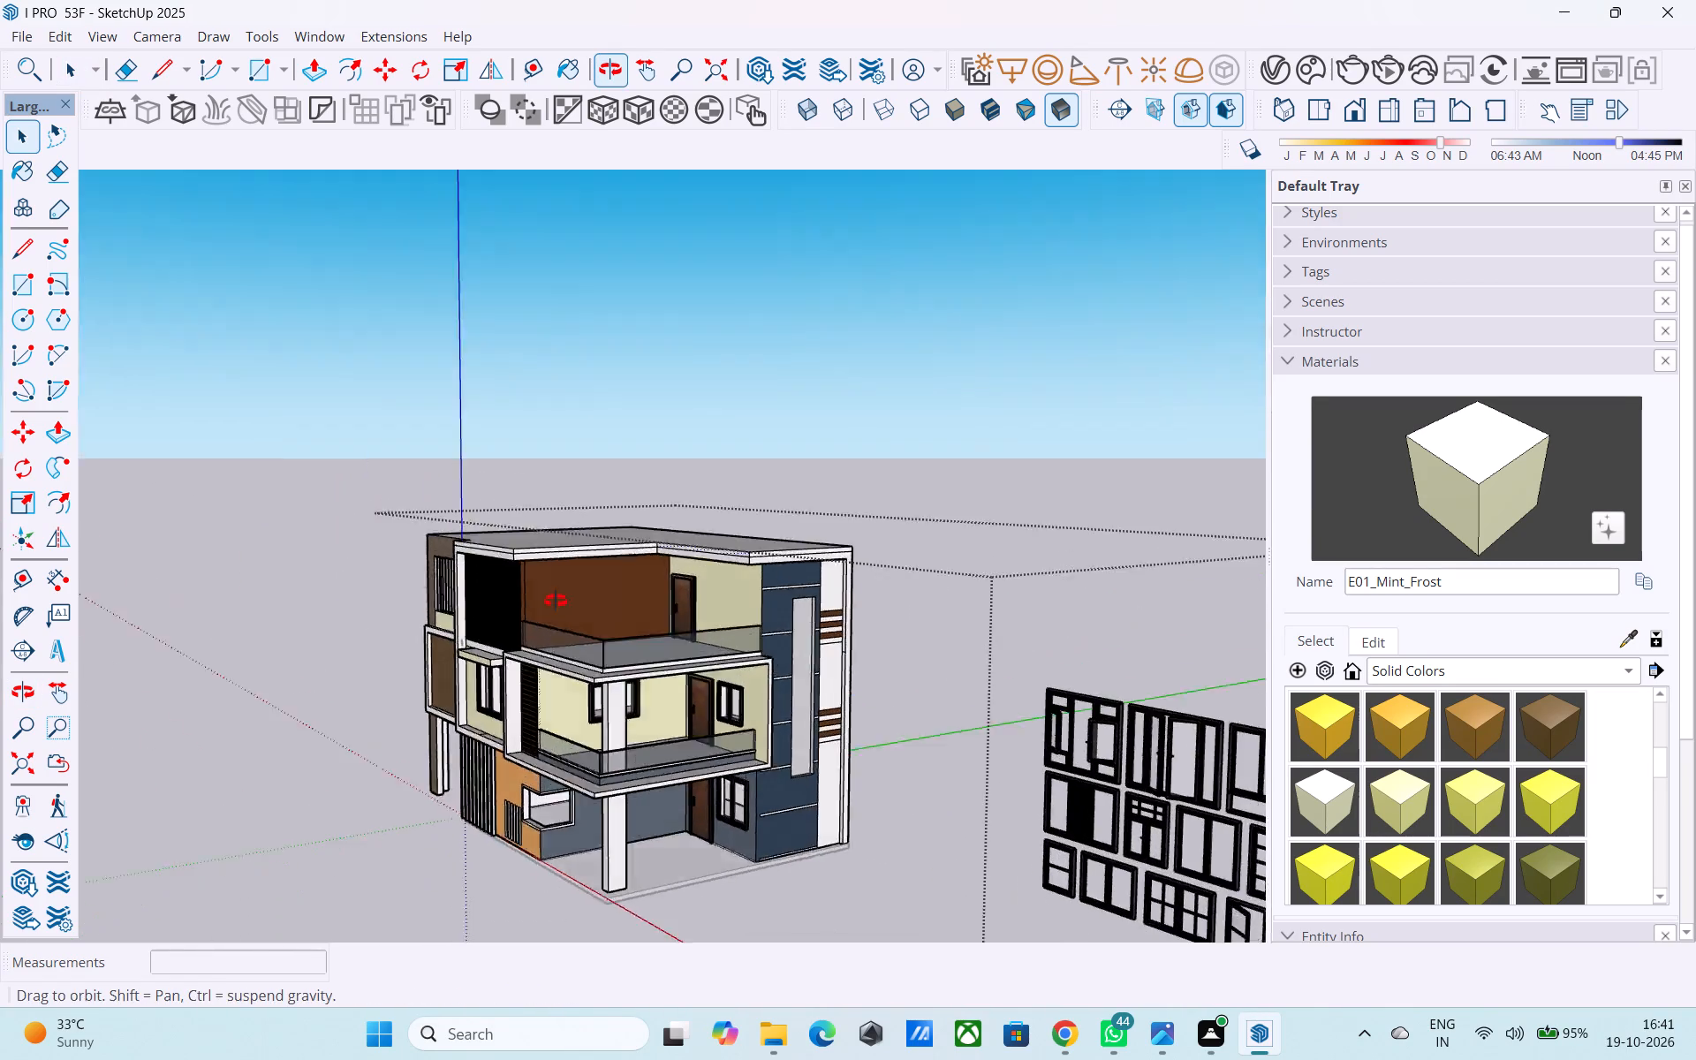
middle_click_drag(556, 601, 541, 525)
scroll(613, 680, "up", 3)
middle_click_drag(545, 797, 659, 816)
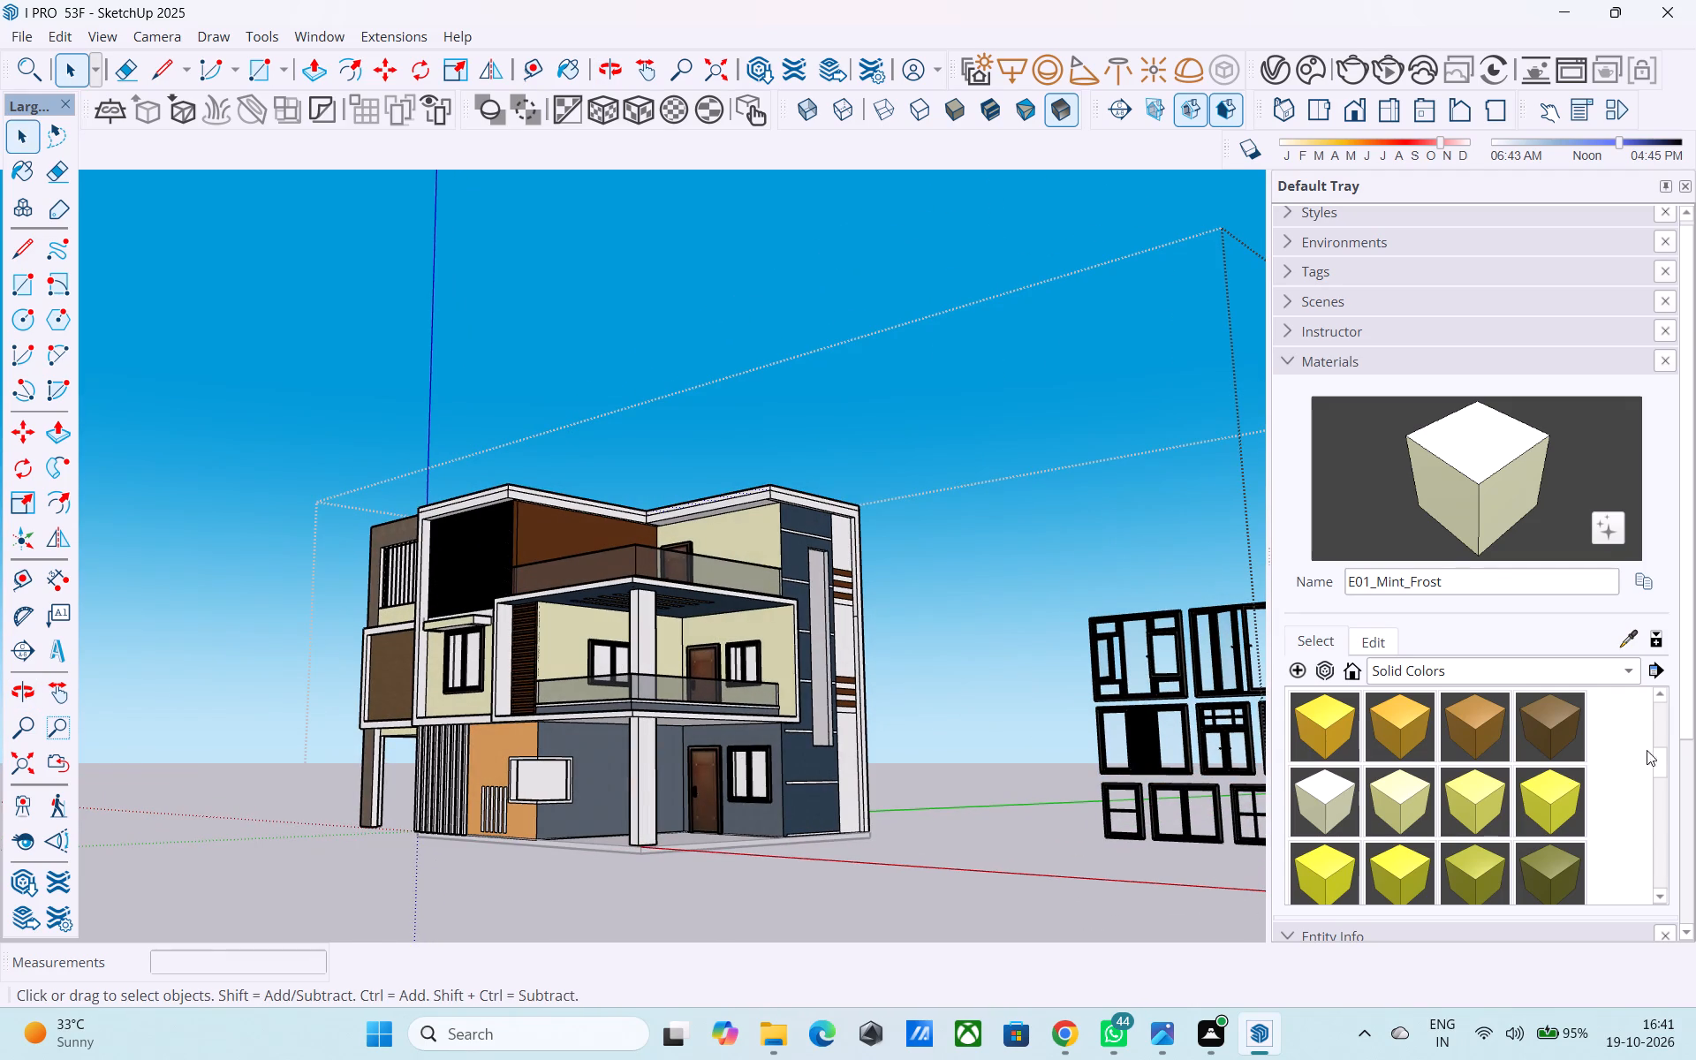
left_click(1554, 721)
scroll(509, 772, "up", 4)
scroll(546, 755, "up", 18)
scroll(486, 662, "down", 5)
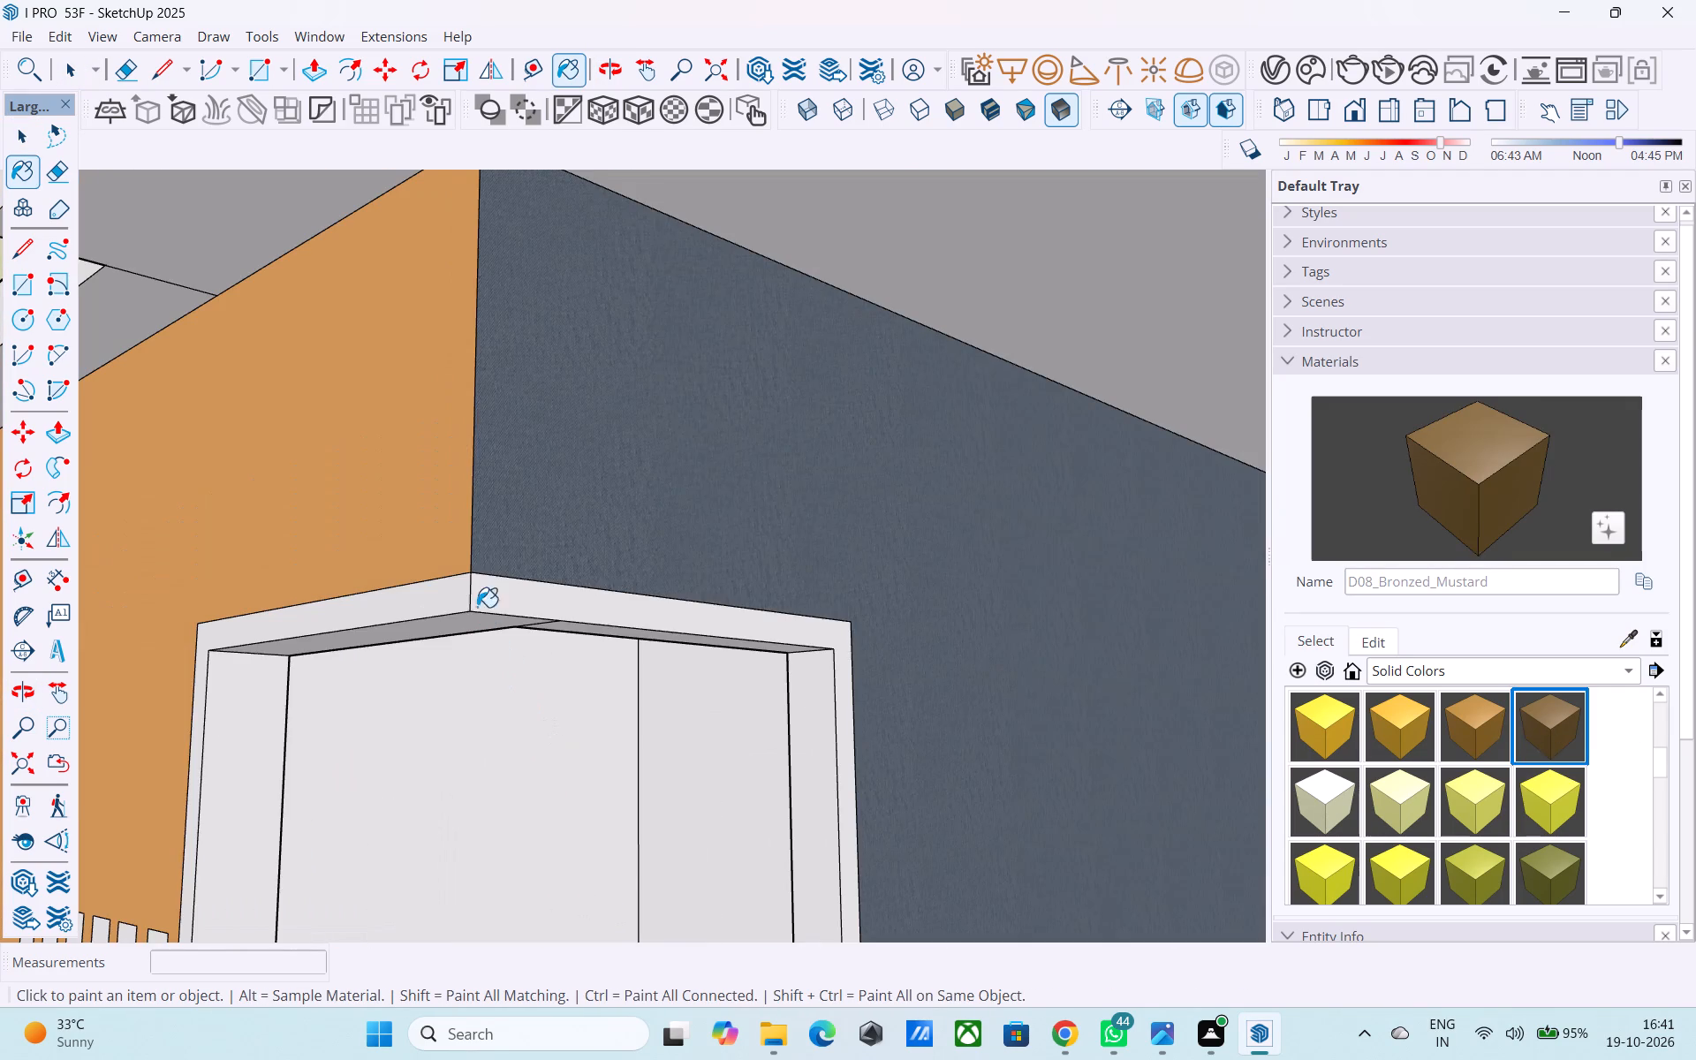
left_click(481, 594)
left_click(428, 589)
scroll(426, 553, "down", 5)
scroll(450, 686, "down", 6)
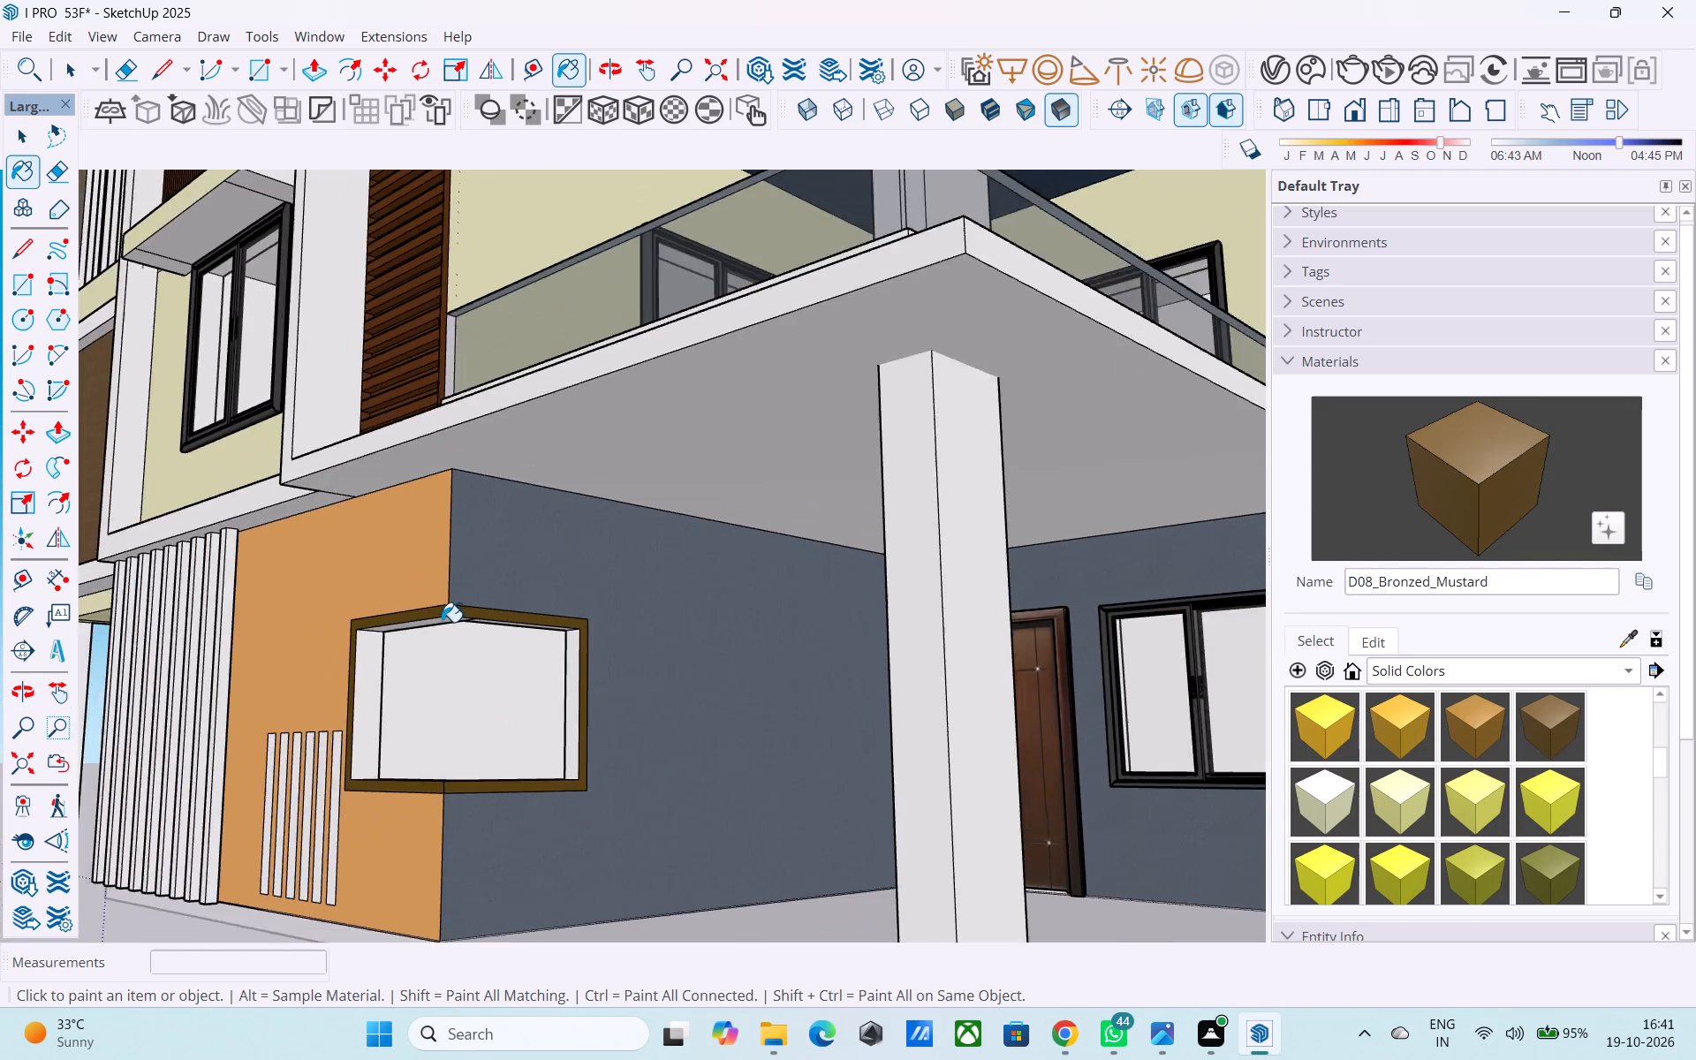
key("space")
Save the model with the painted corner window frame.
scroll(441, 629, "down", 1)
middle_click_drag(446, 653, 464, 733)
key("ctrl+s")
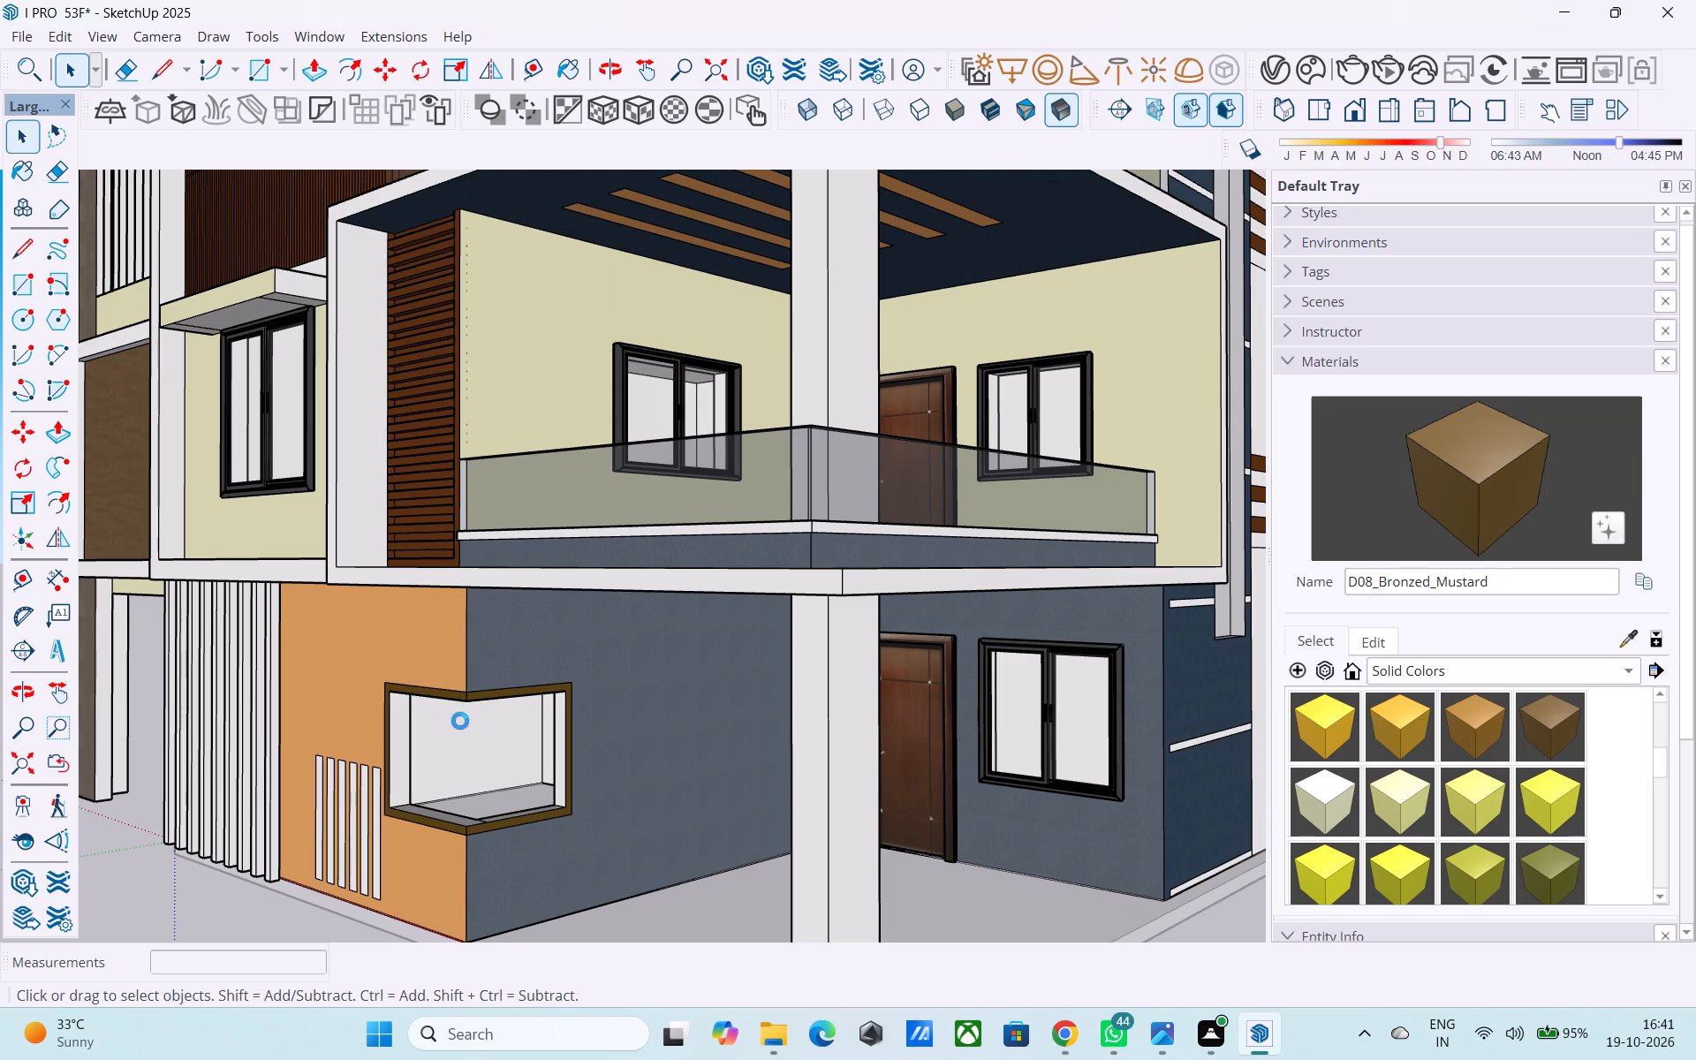
Paint the front and adjacent side faces of the first four tall slats on the orange ground-floor wall with M06_Steel_Smoke.
scroll(476, 710, "down", 3)
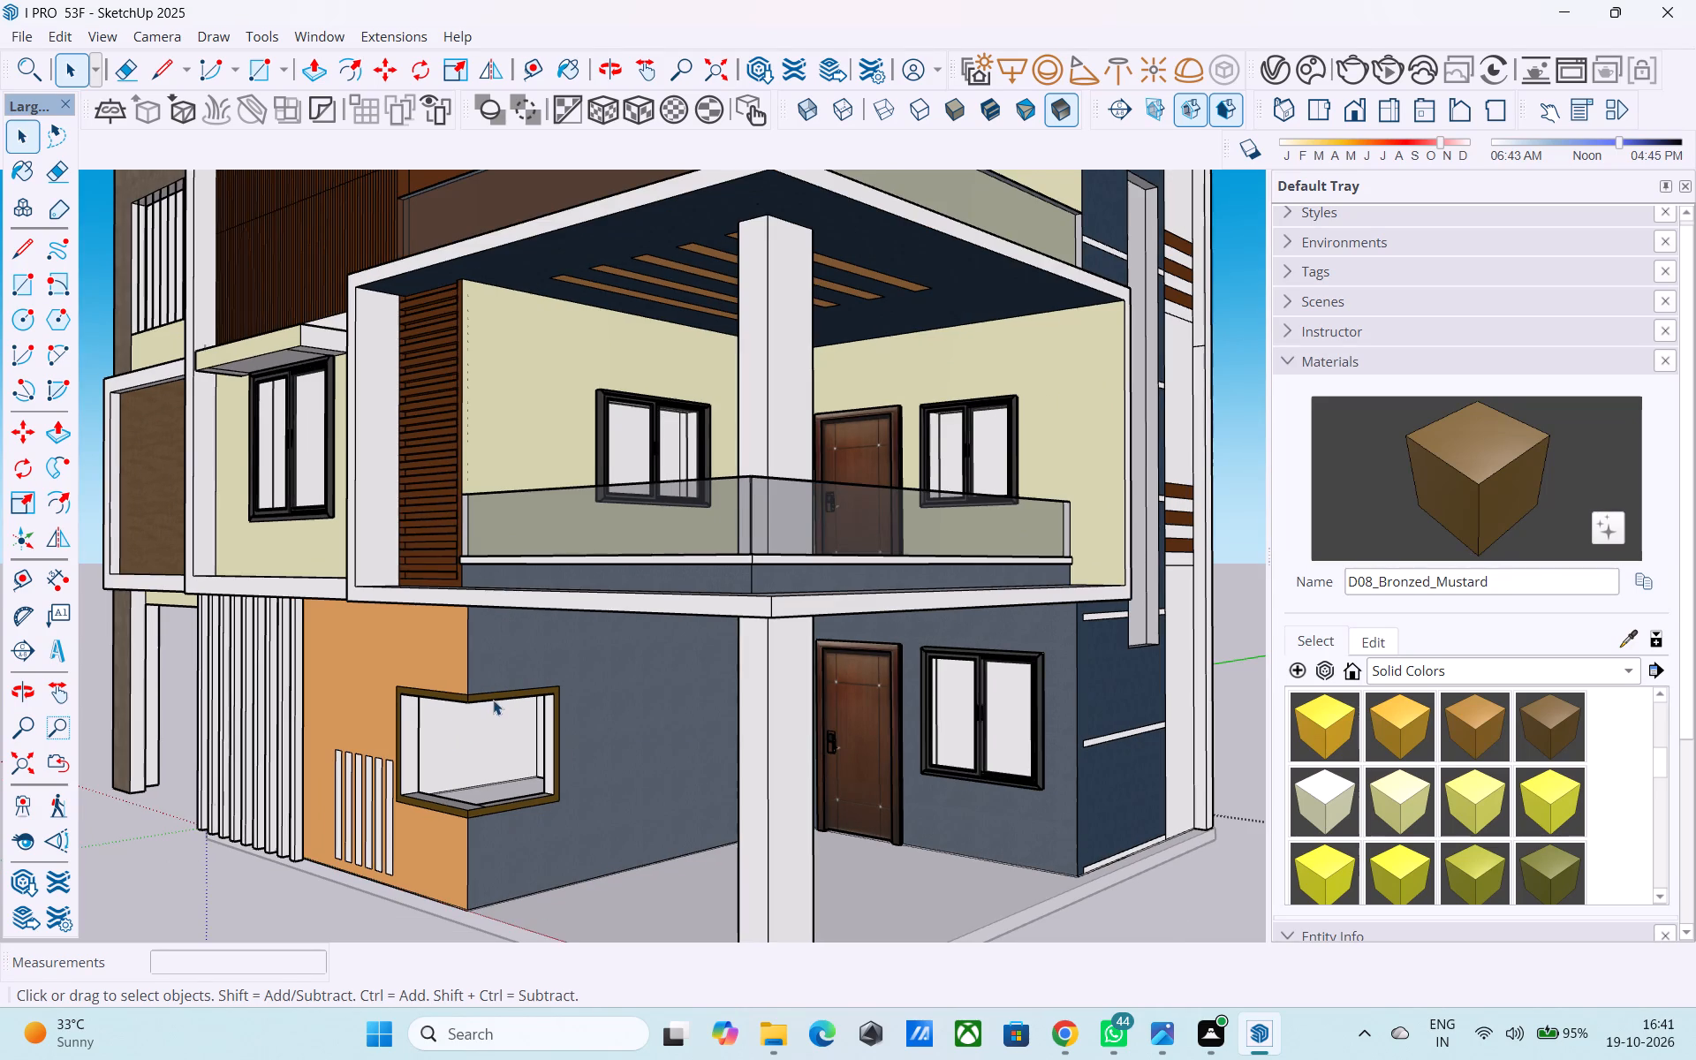
middle_click_drag(493, 700, 563, 651)
middle_click_drag(481, 657, 574, 645)
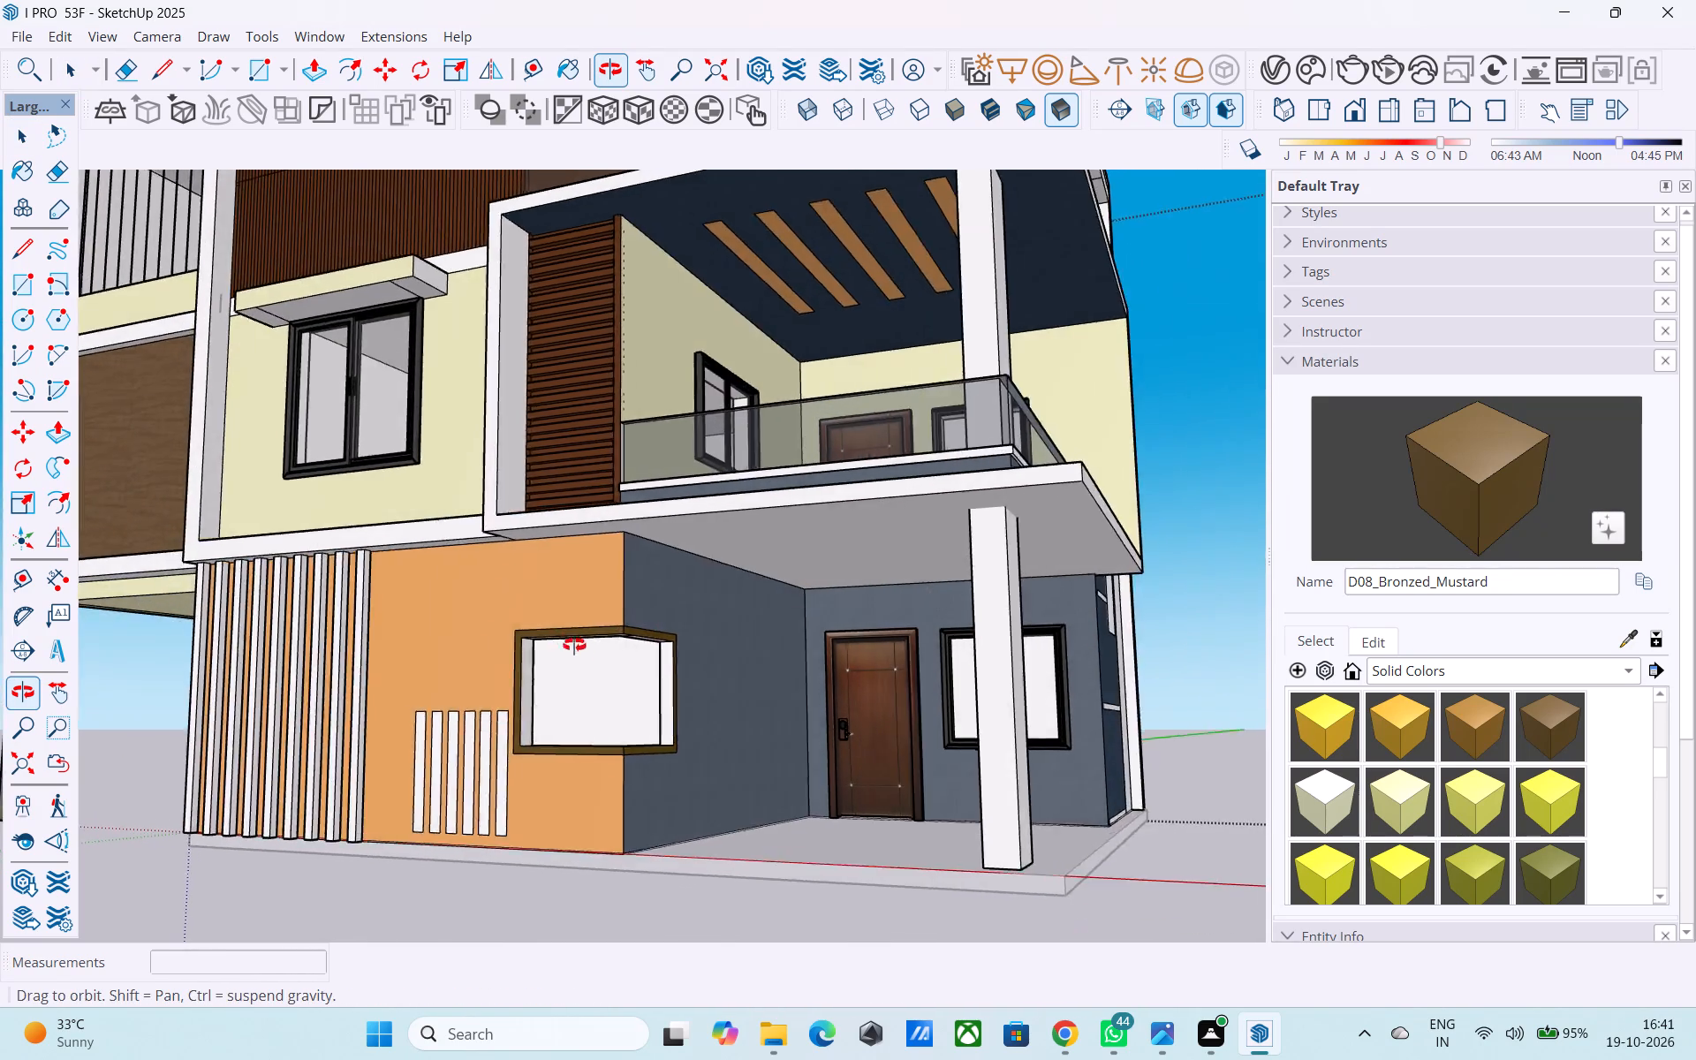
middle_click_drag(574, 645, 596, 711)
scroll(594, 711, "down", 3)
middle_click_drag(596, 731, 559, 751)
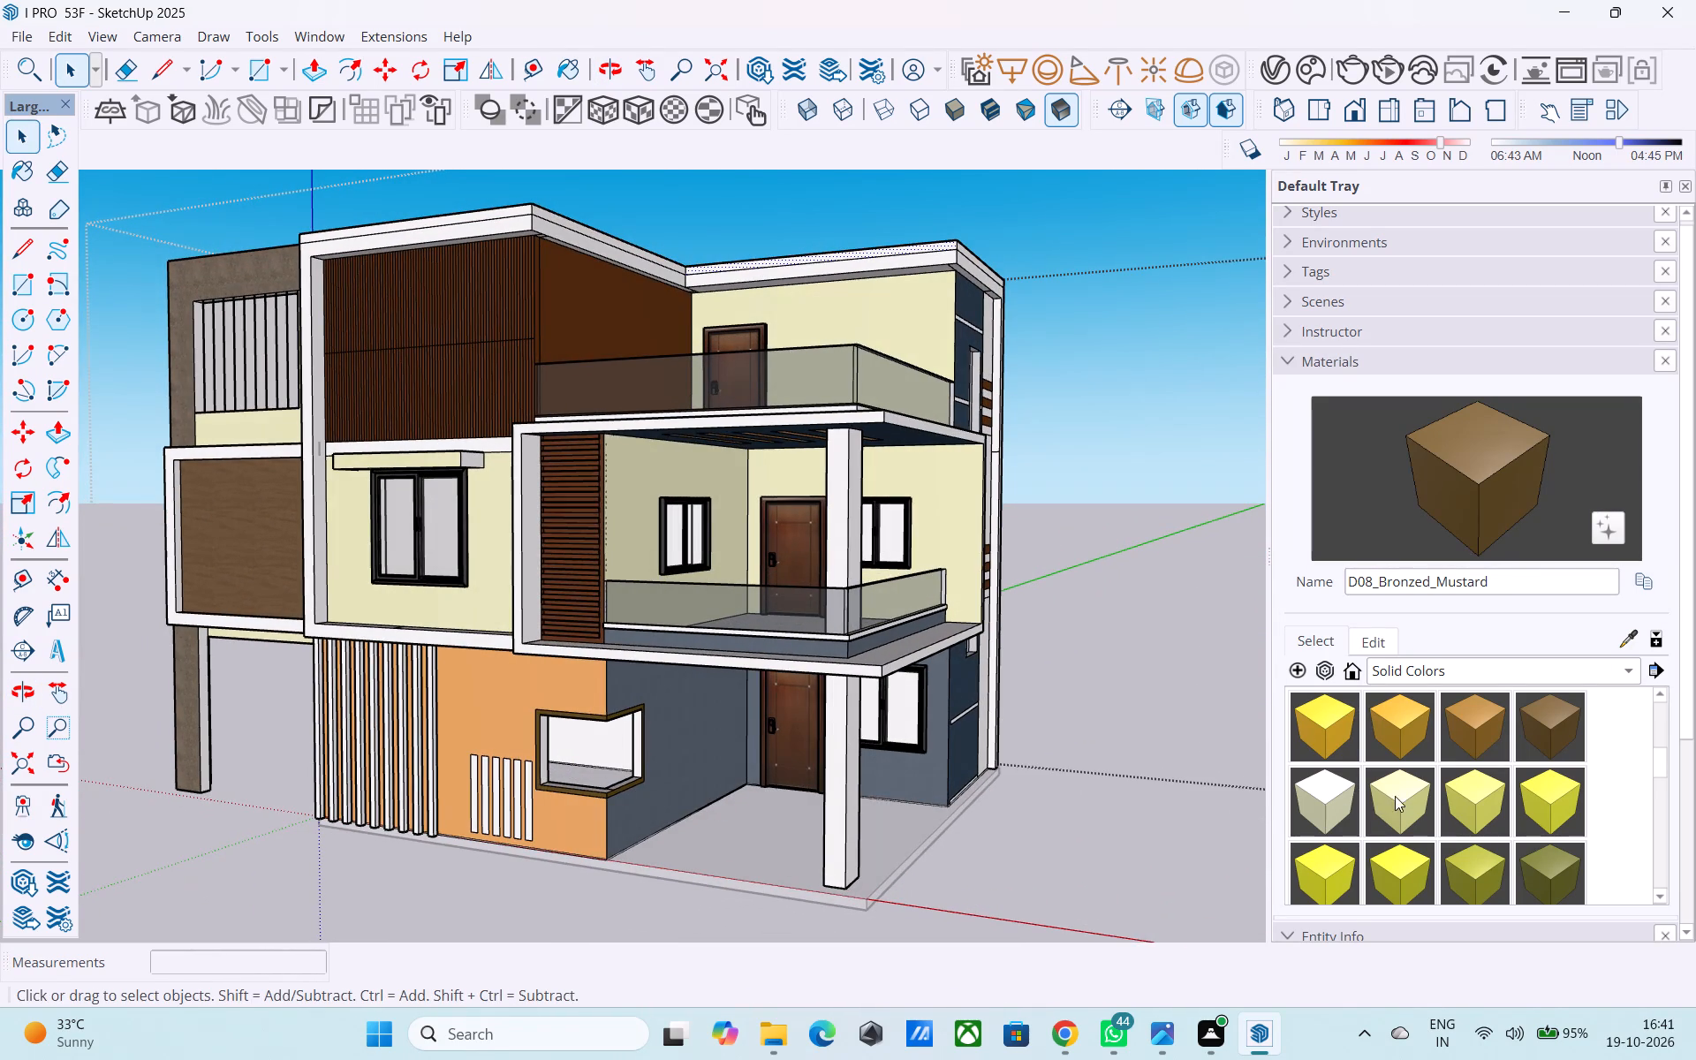
scroll(1424, 733, "down", 12)
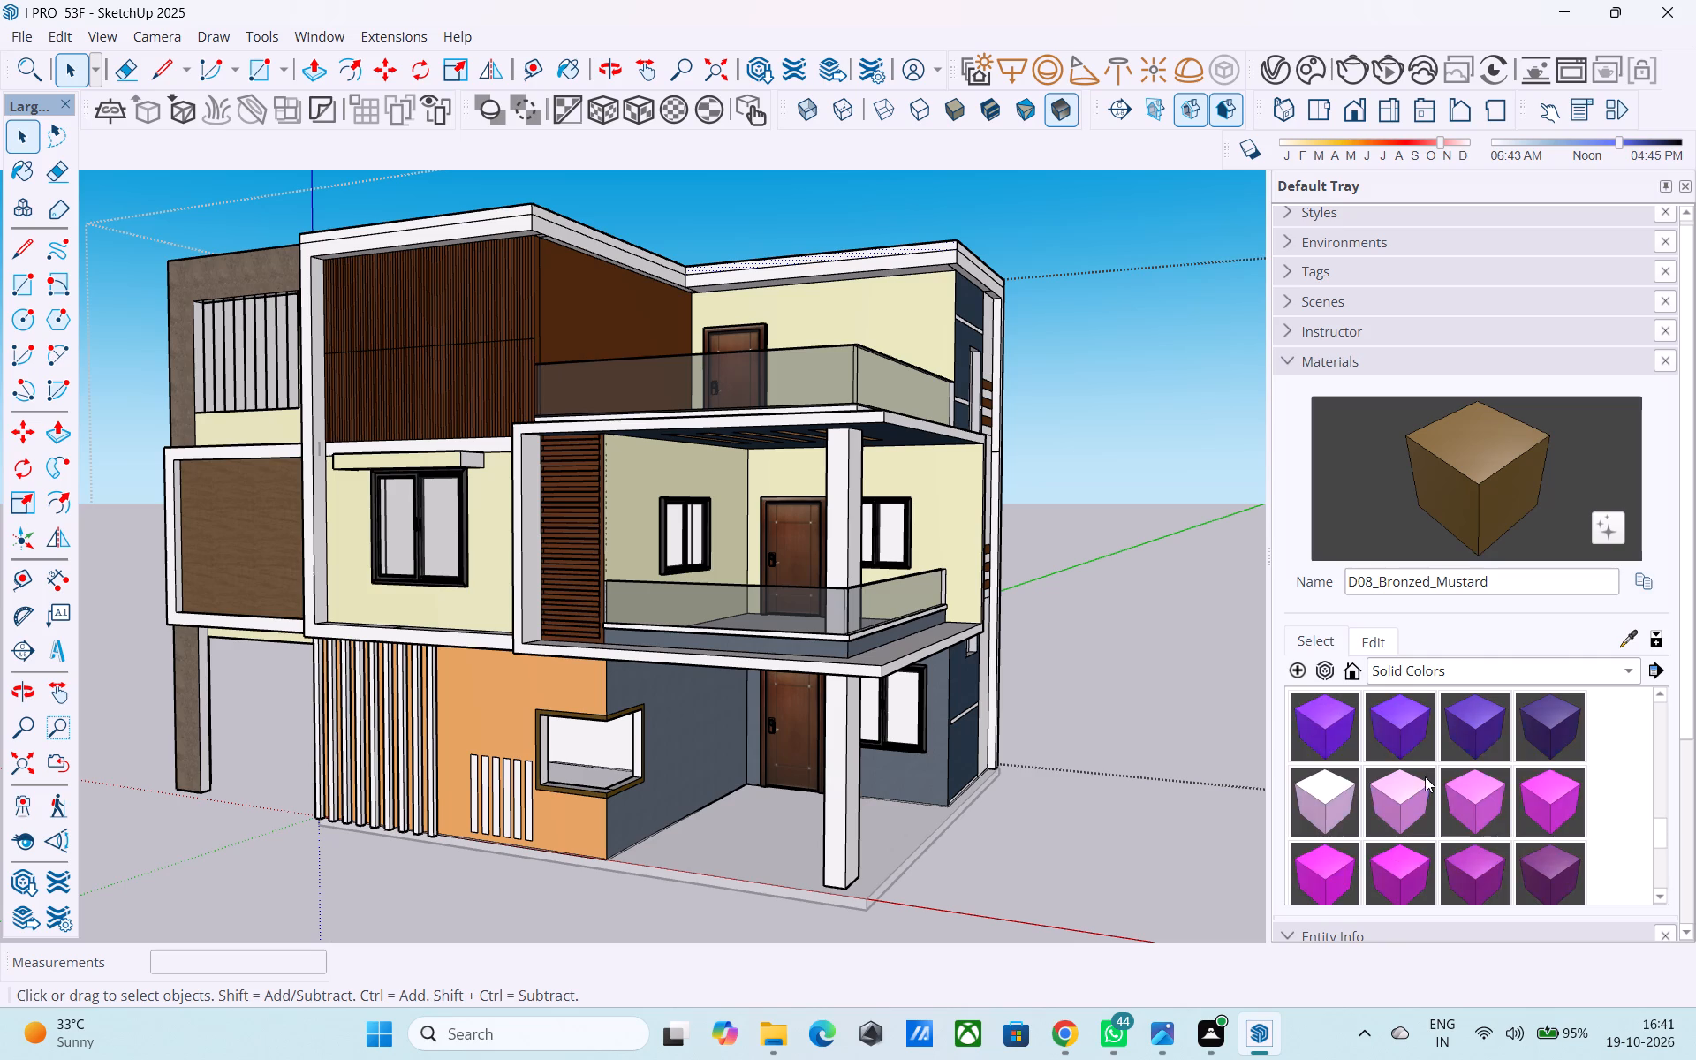
scroll(1424, 785, "down", 6)
left_click(1473, 731)
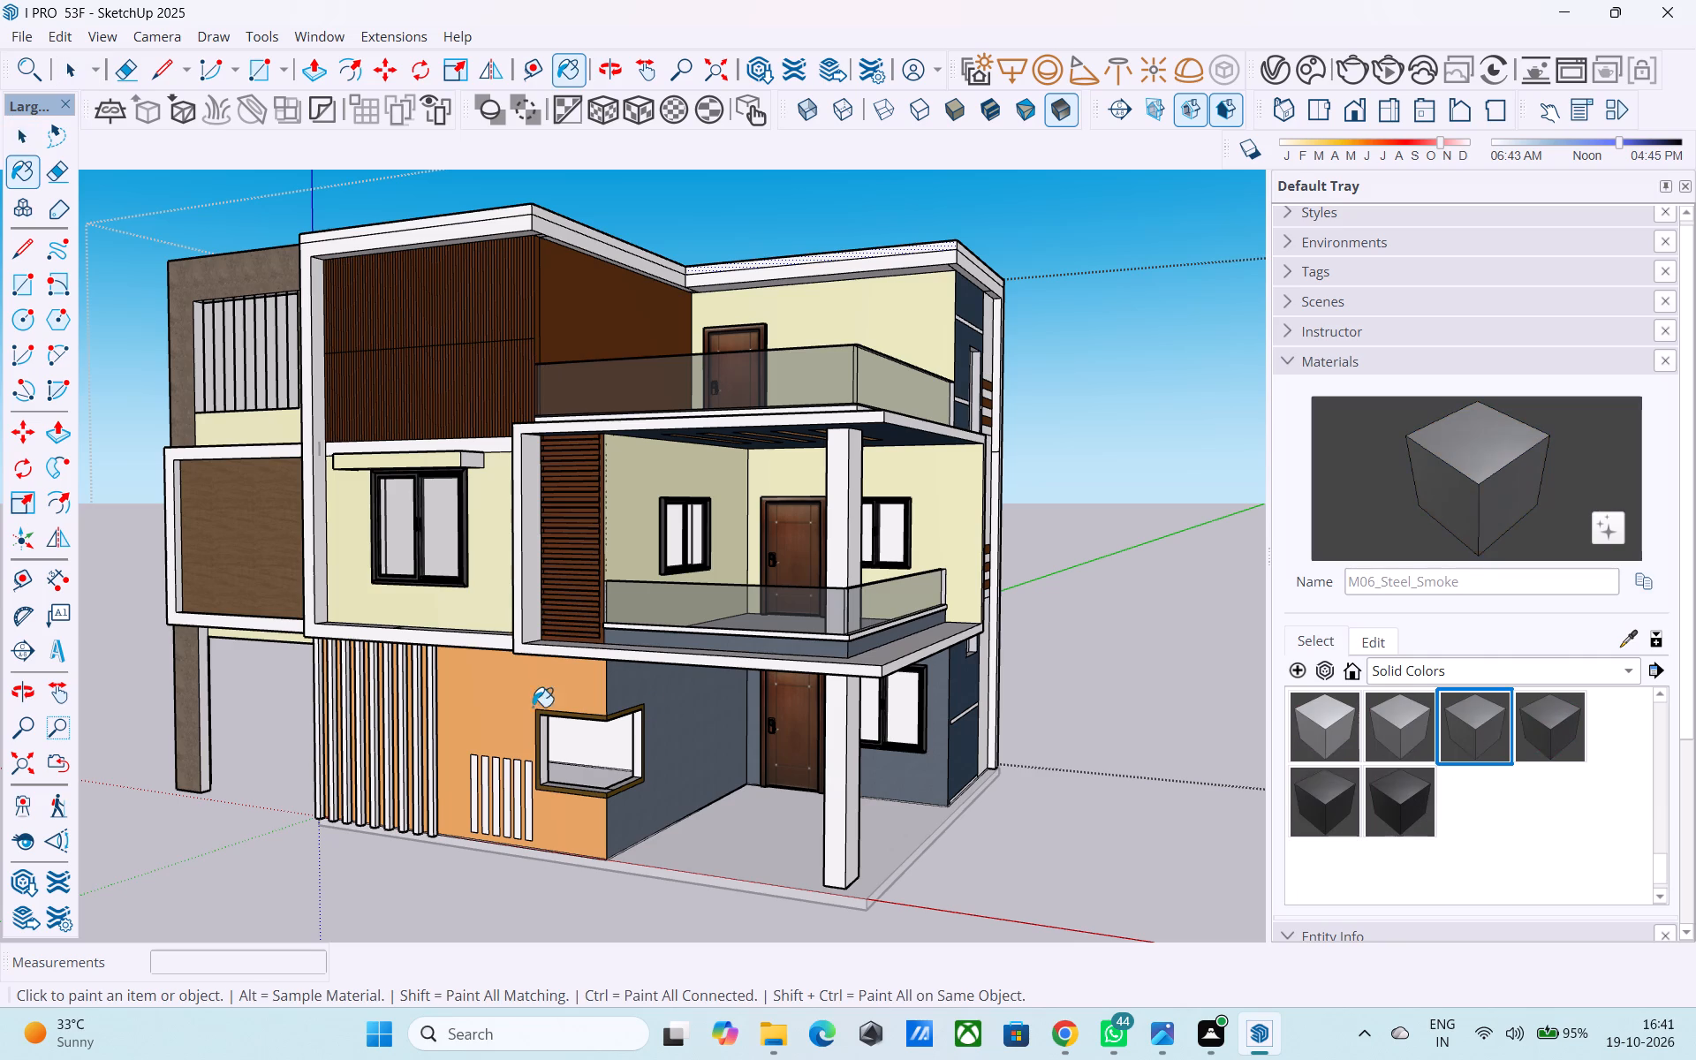
scroll(295, 683, "up", 11)
left_click(342, 672)
left_click(354, 673)
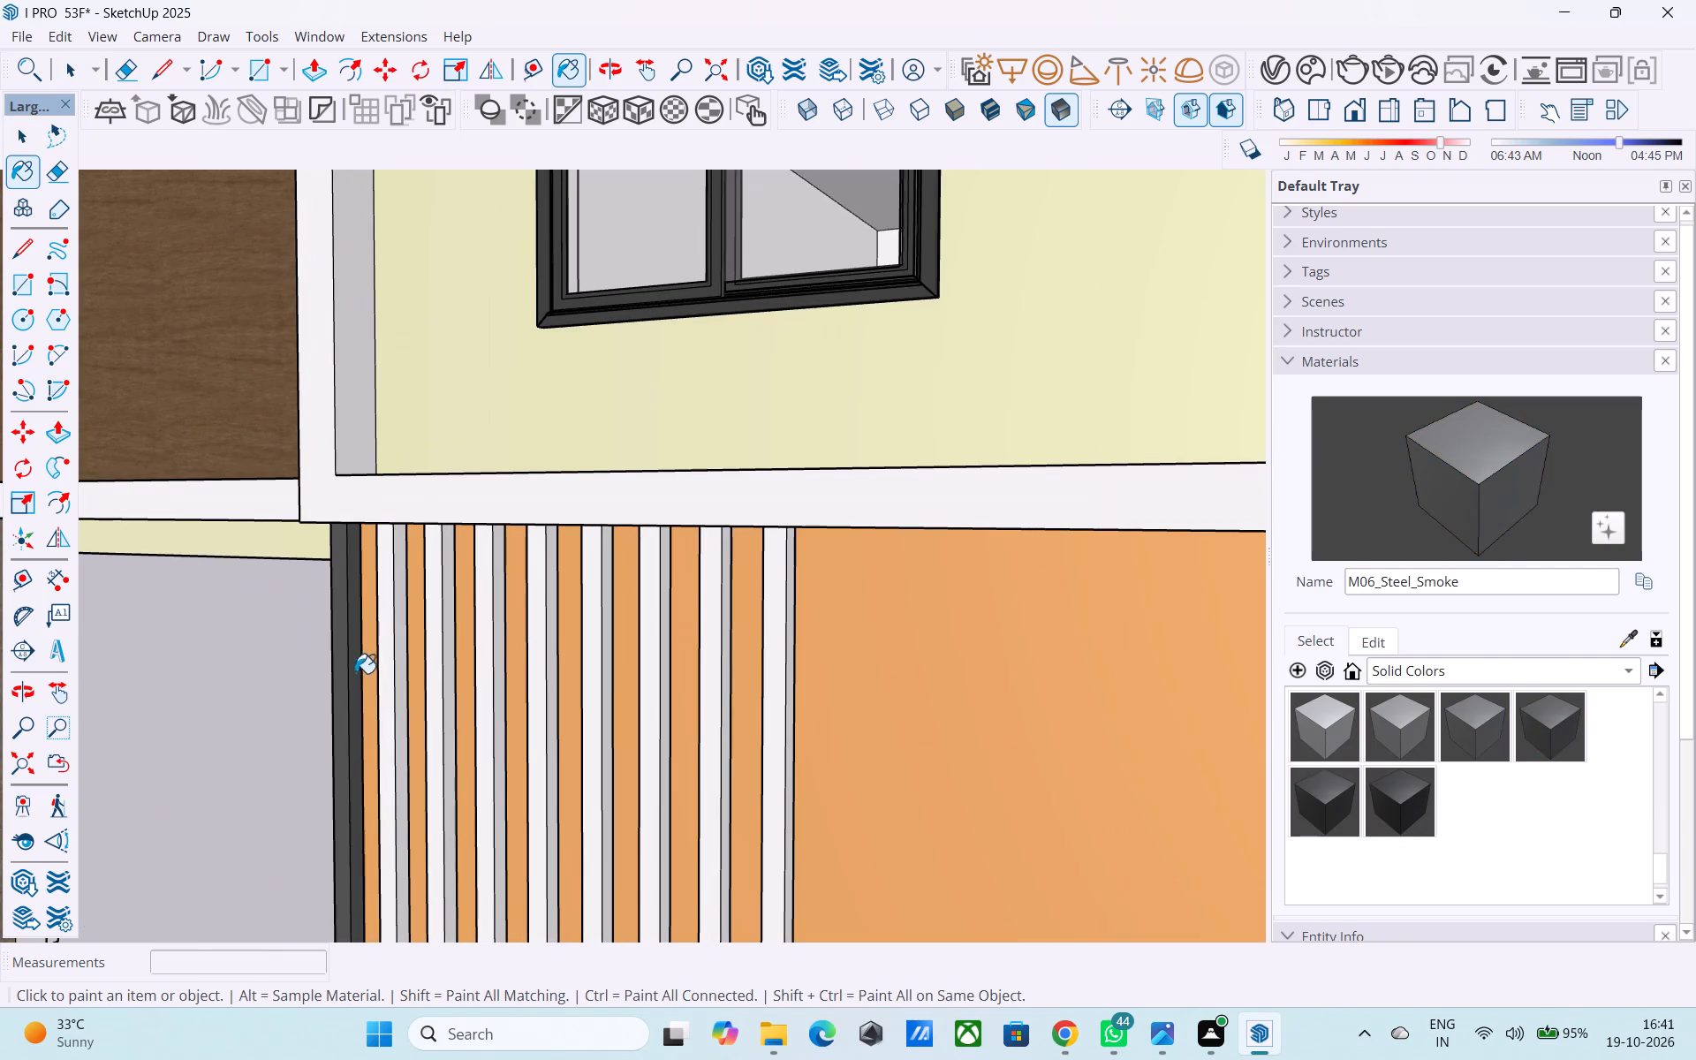
left_click(387, 670)
left_click(401, 663)
left_click(434, 674)
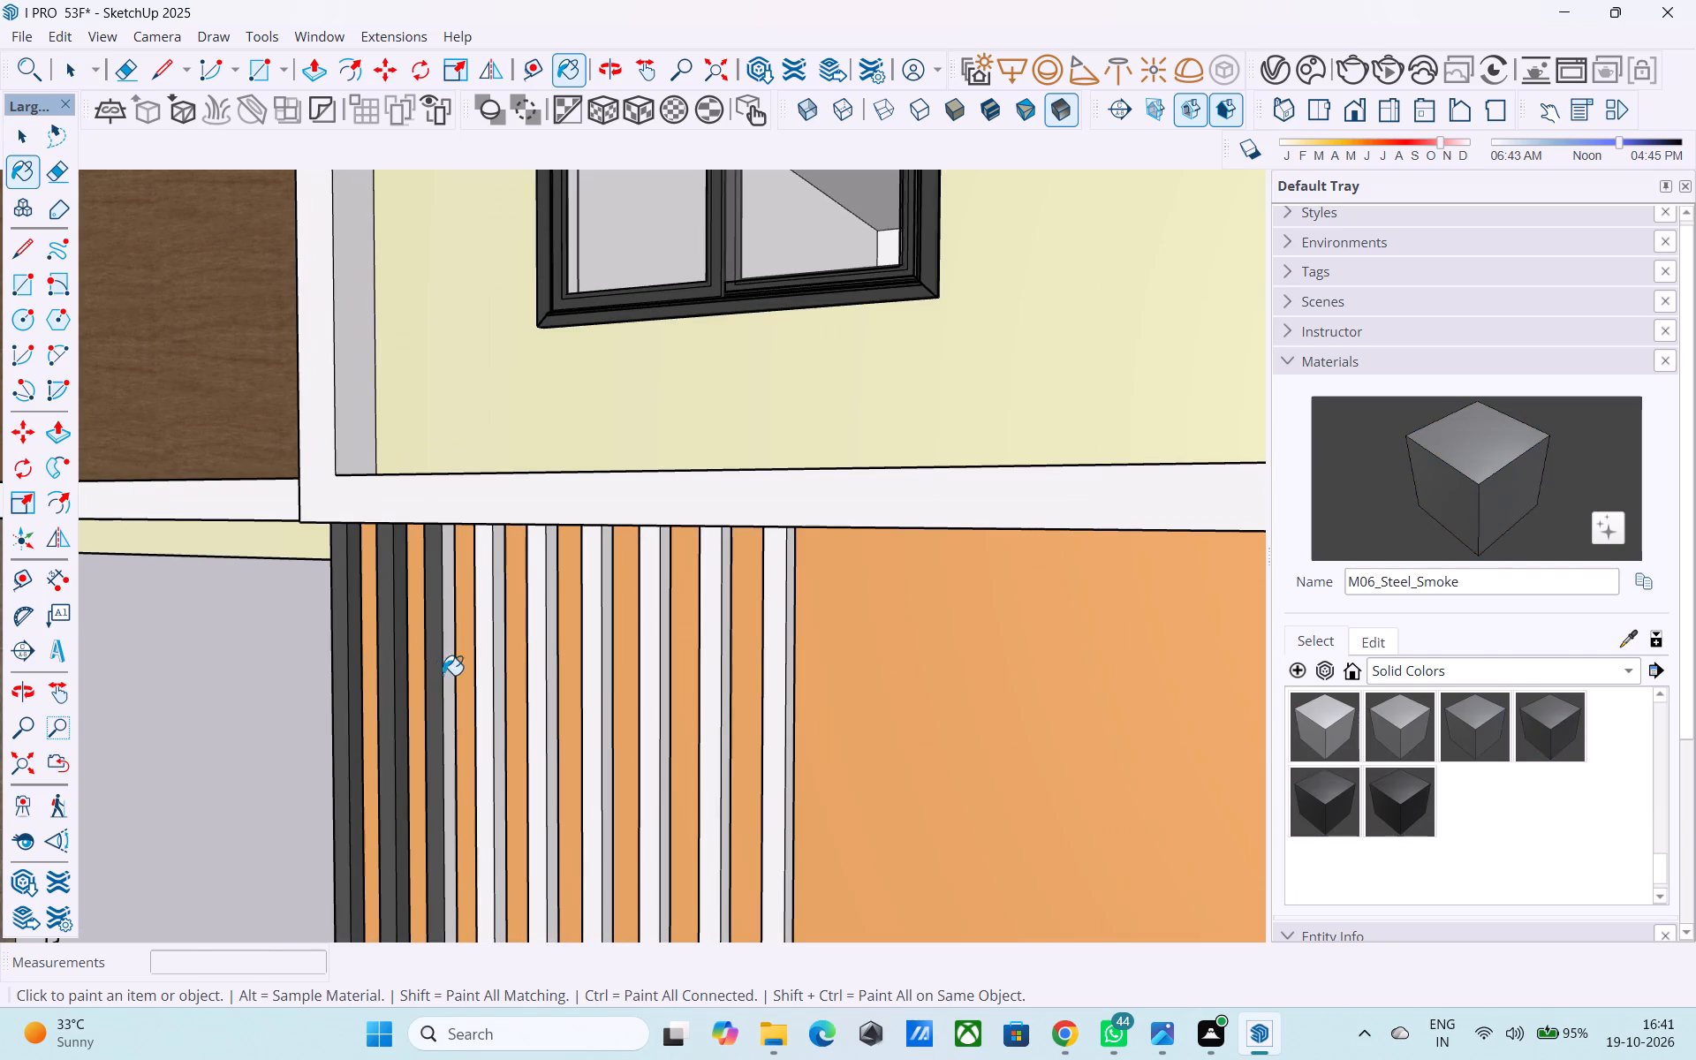
left_click(448, 675)
left_click(482, 670)
left_click(500, 669)
Paint the front and same-side faces of the remaining five tall slats on the orange wall with M06_Steel_Smoke.
left_click(541, 676)
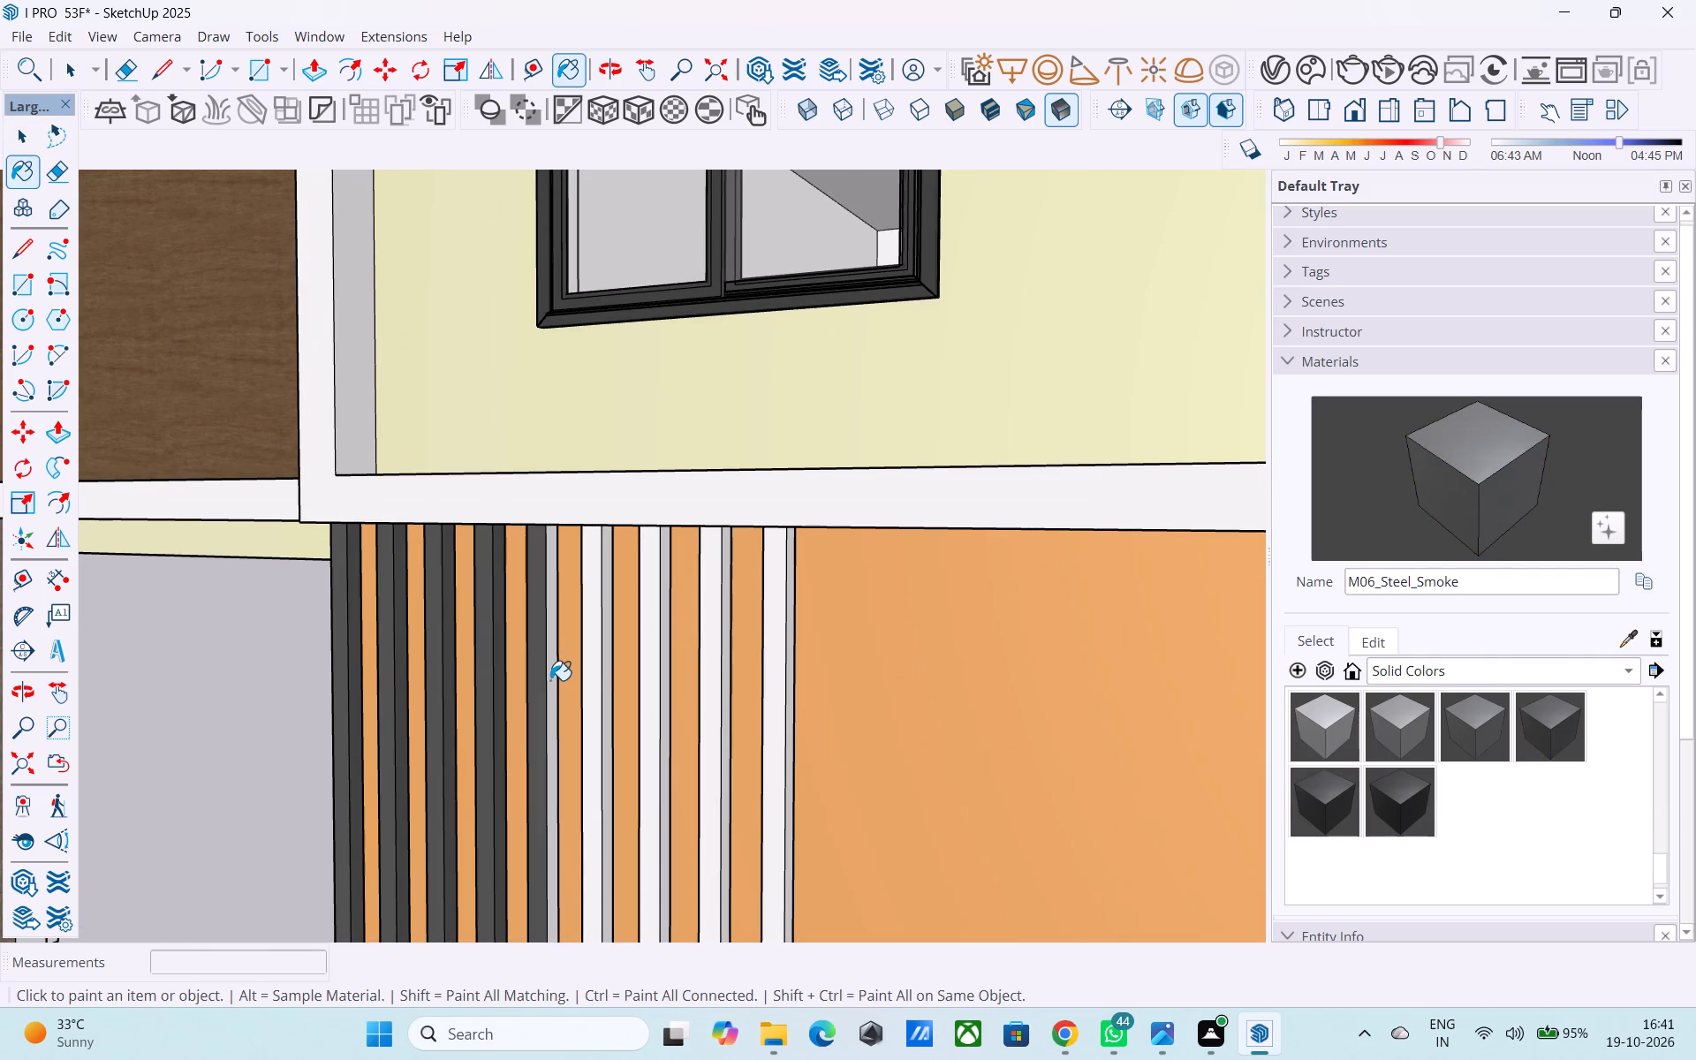
left_click(553, 681)
left_click(592, 679)
left_click(606, 684)
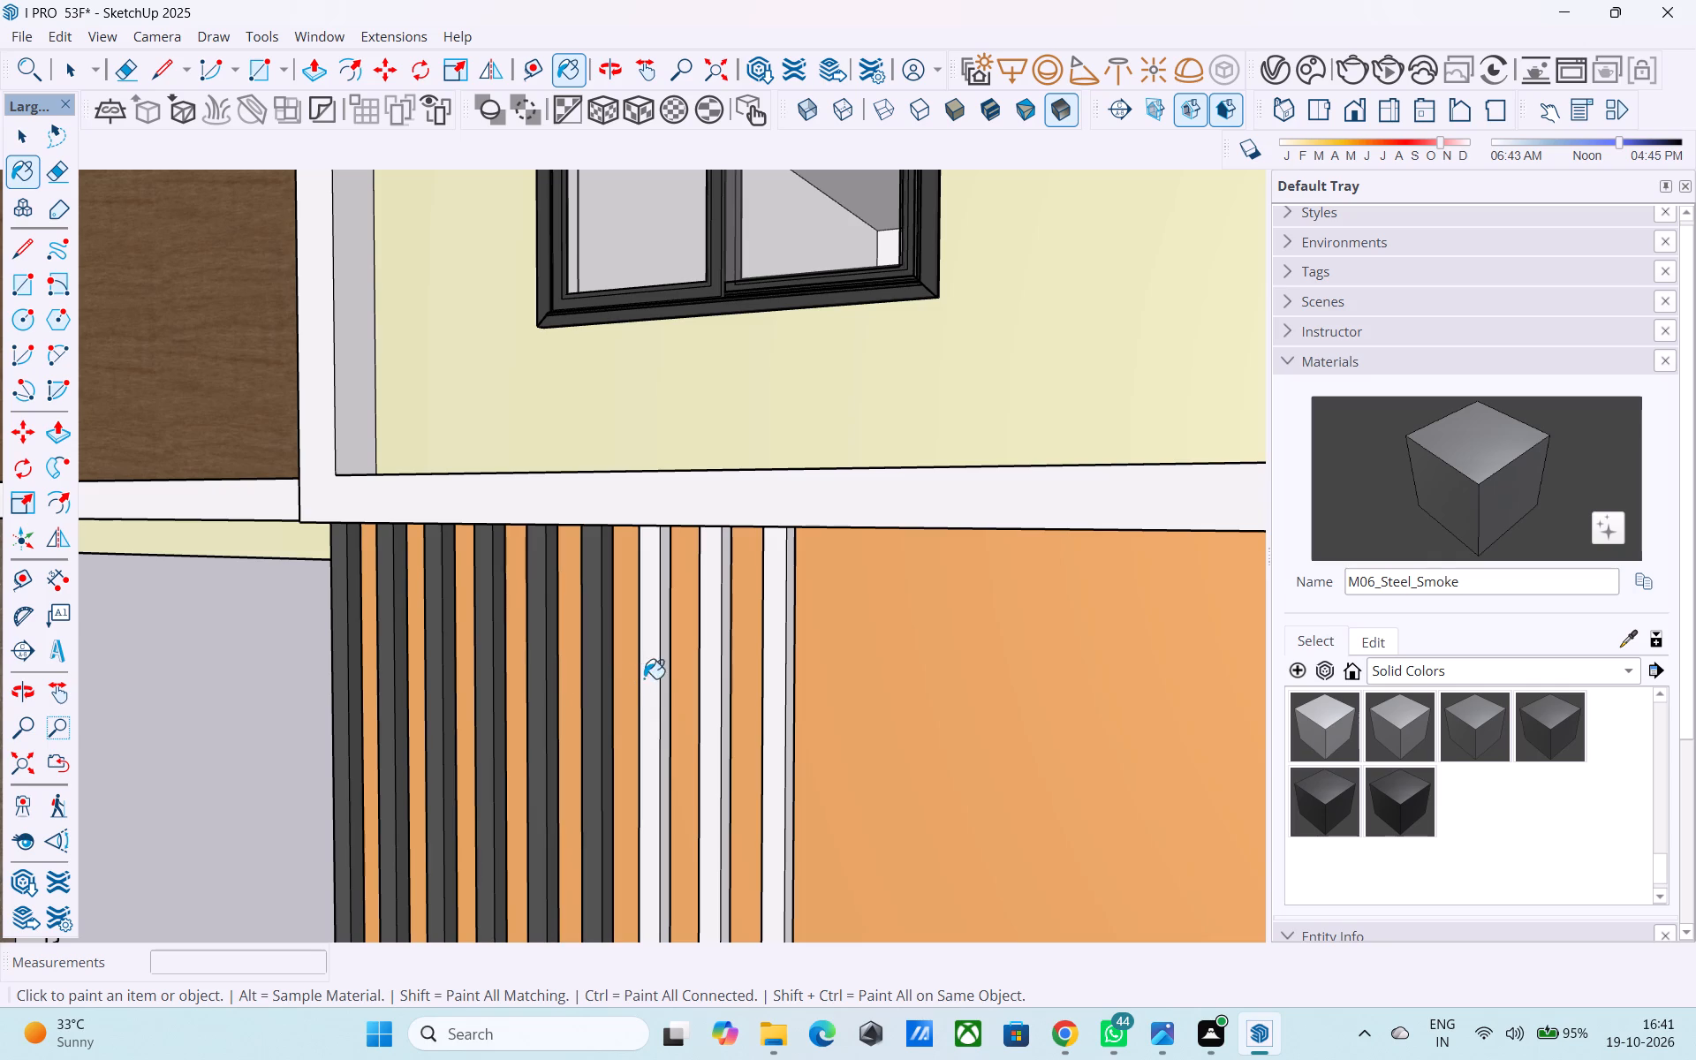
left_click(646, 678)
left_click(662, 670)
left_click(707, 674)
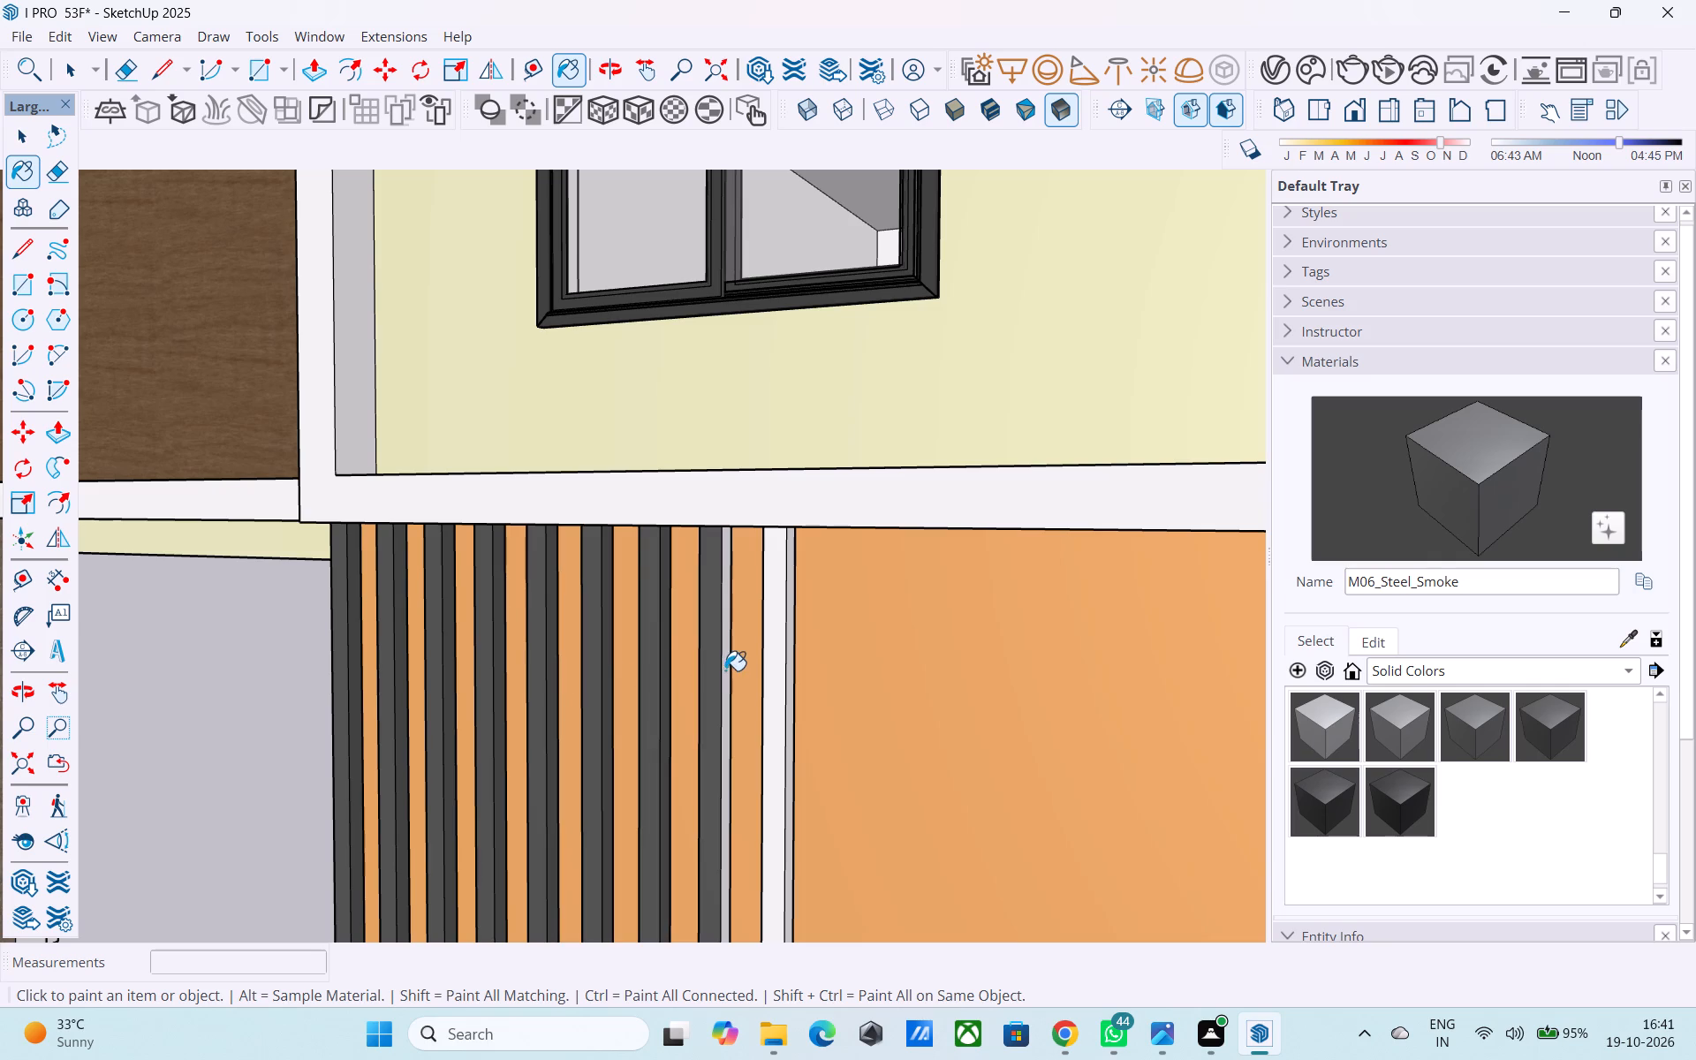
left_click(725, 670)
left_click(770, 660)
left_click(792, 645)
Paint the opposite side faces of all nine tall slats on the orange wall with M06_Steel_Smoke.
middle_click_drag(753, 672, 1334, 654)
left_click(292, 727)
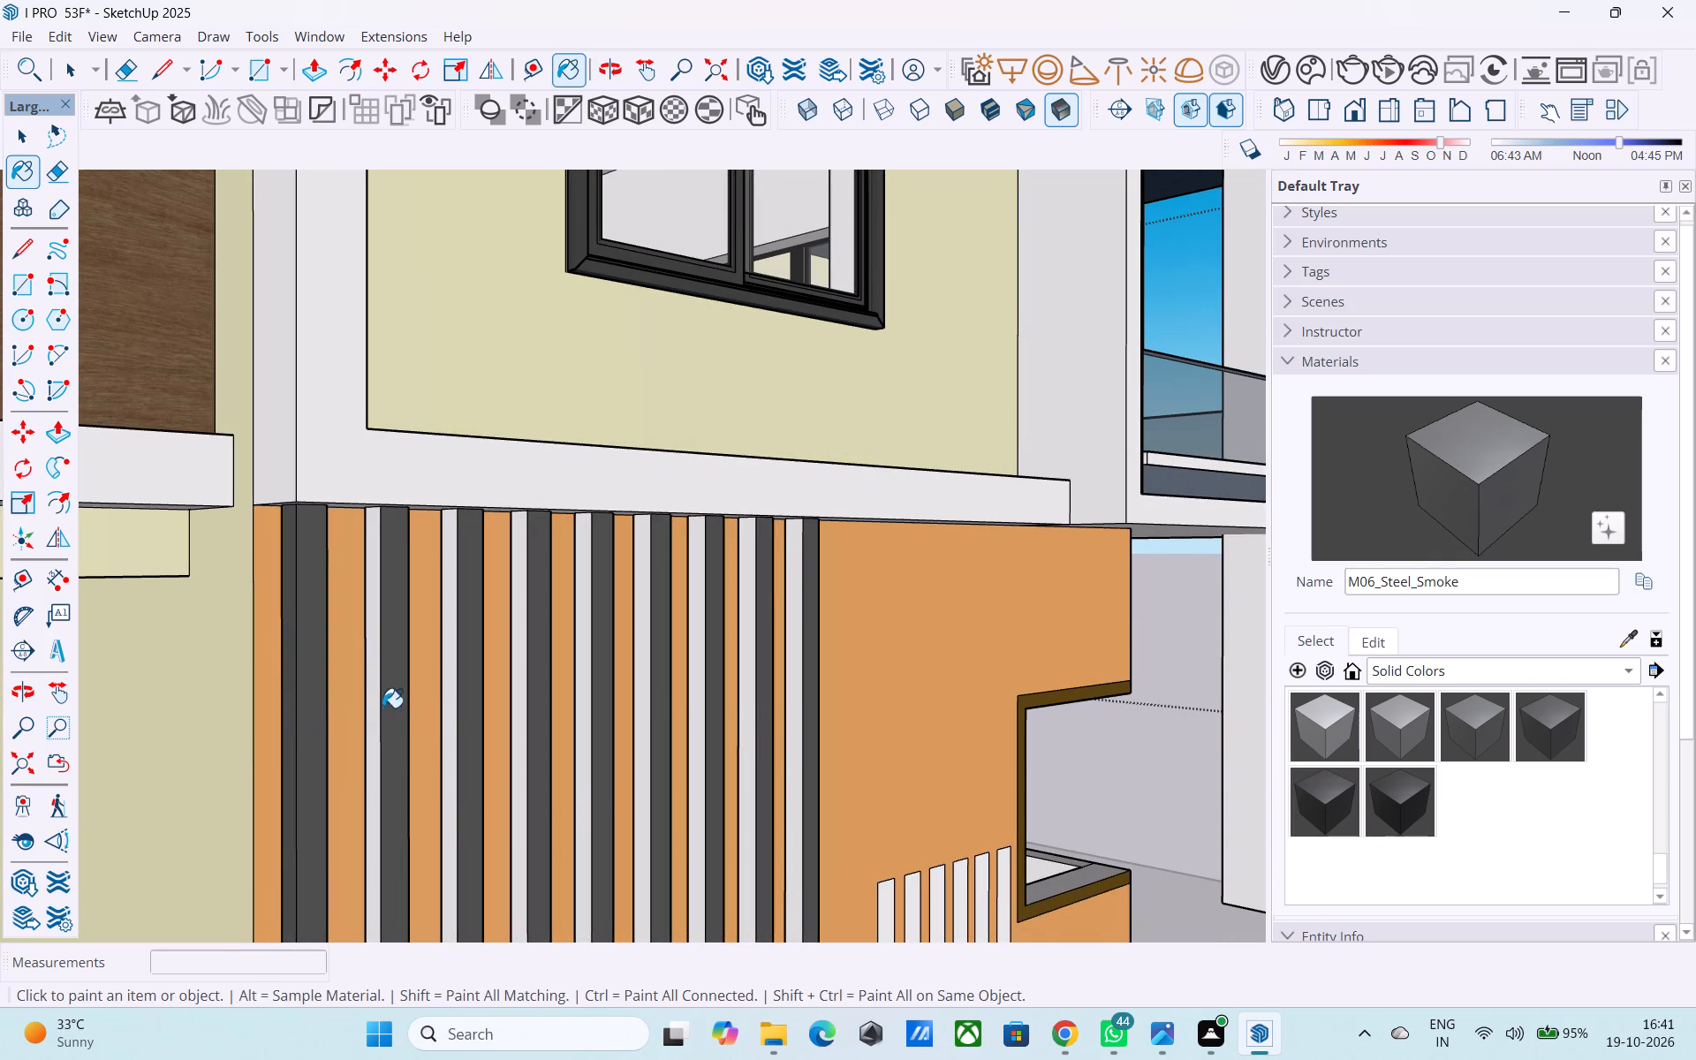
left_click(367, 702)
left_click(375, 707)
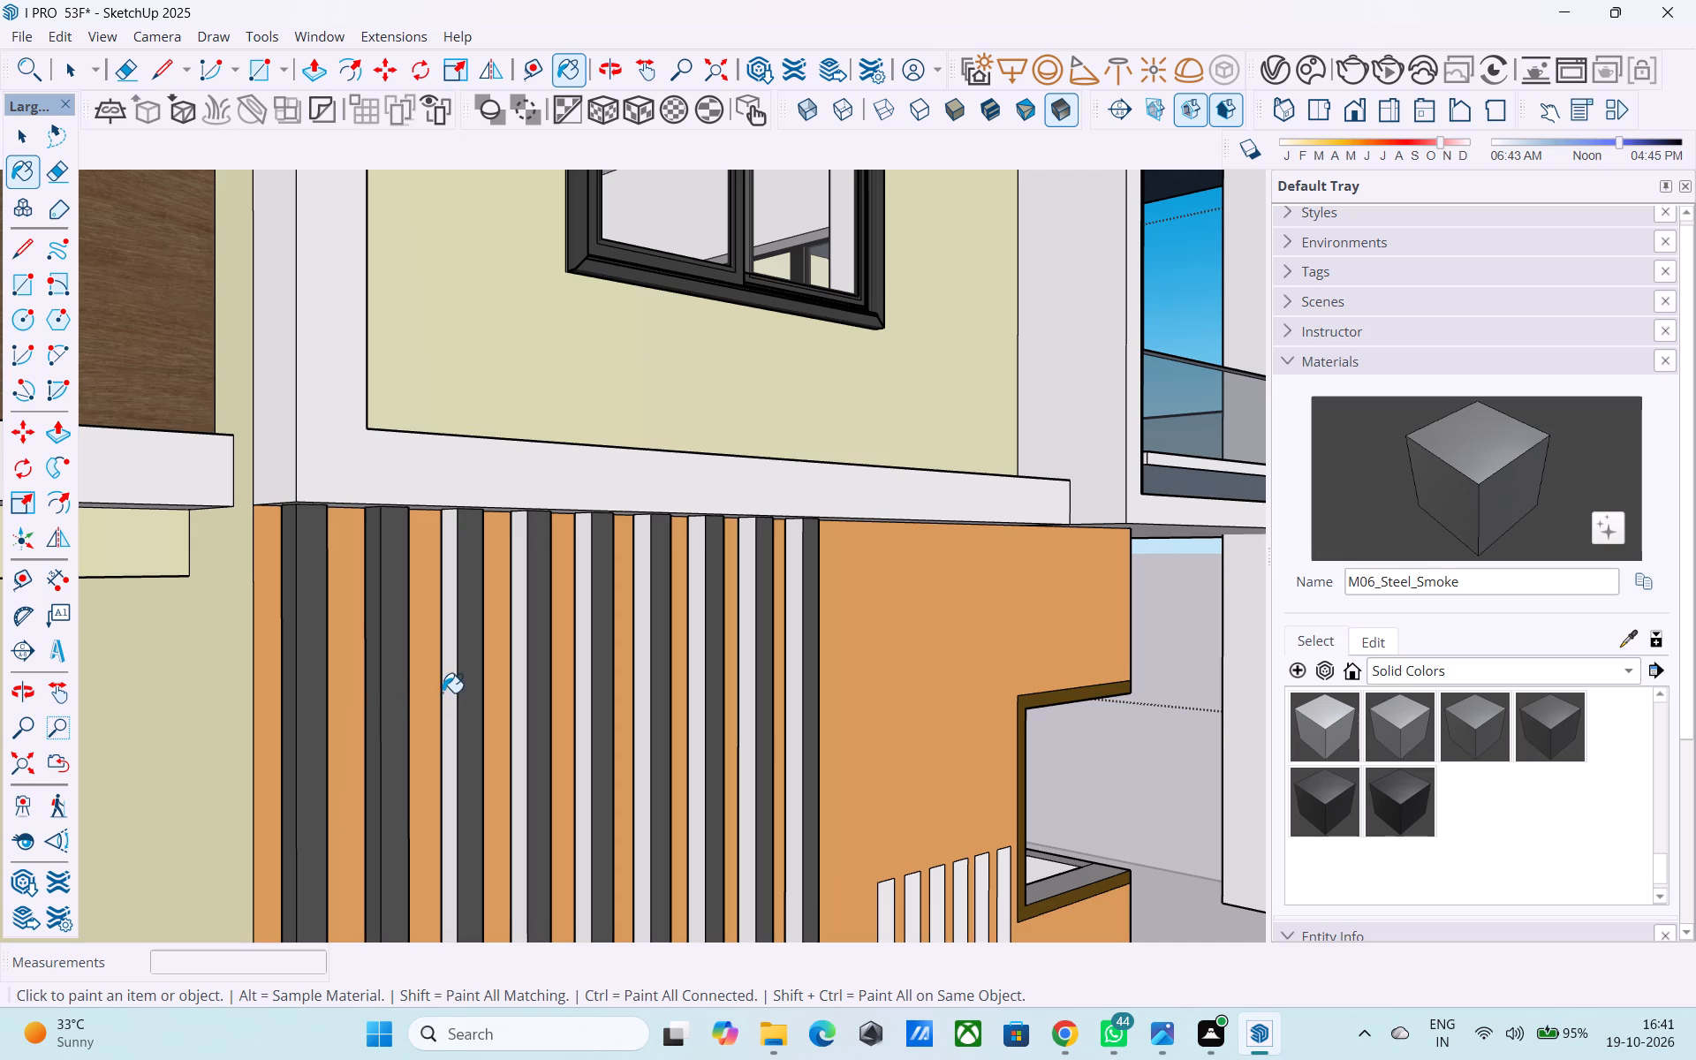
left_click(443, 693)
left_click(453, 692)
left_click(522, 673)
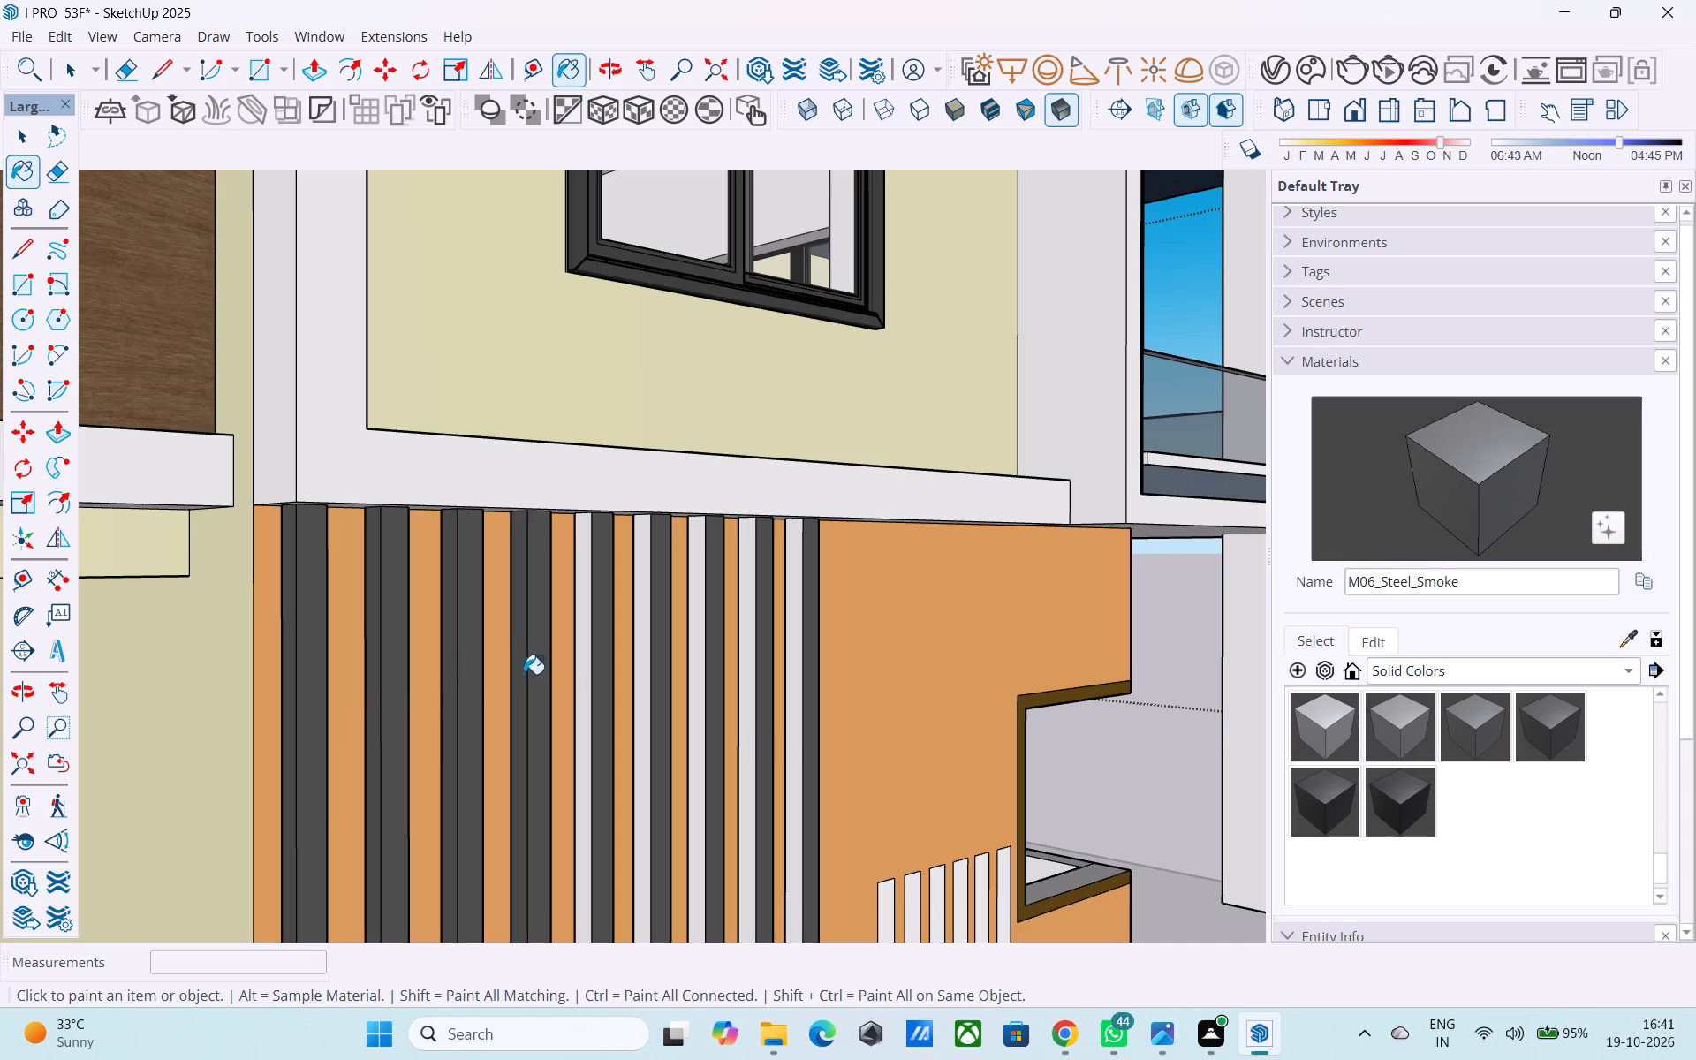
left_click(592, 661)
middle_click_drag(595, 664, 466, 679)
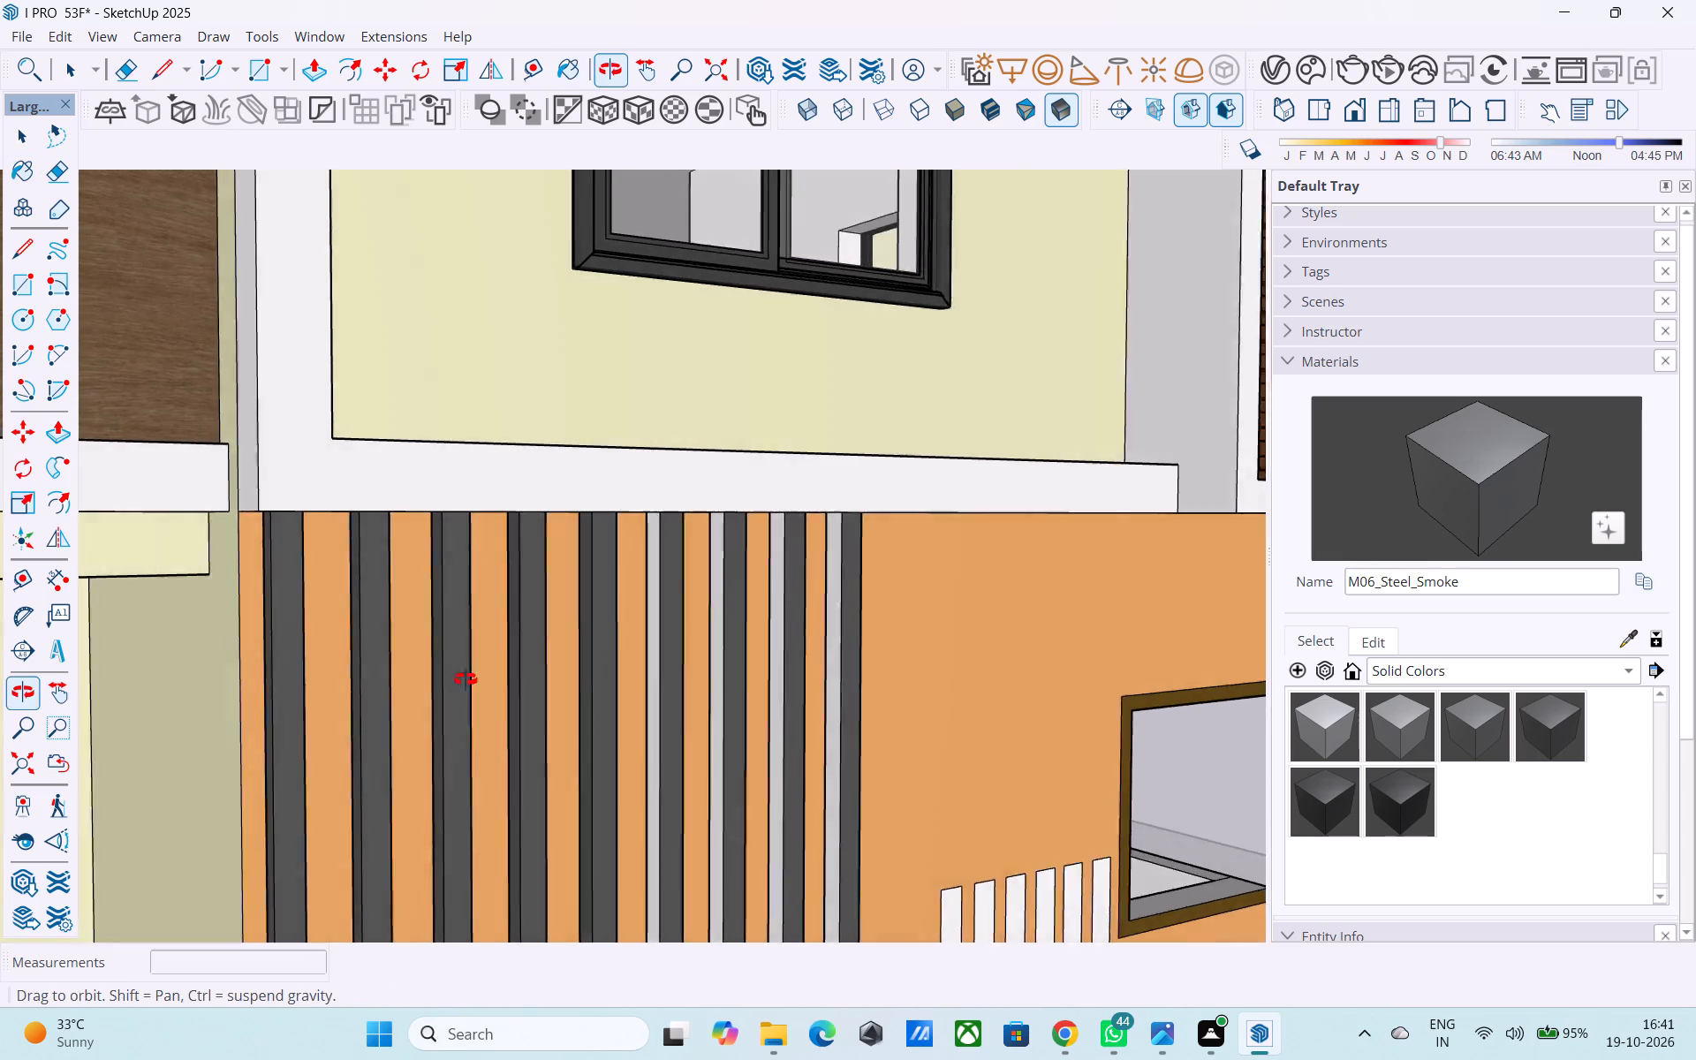
middle_click_drag(466, 679, 586, 682)
scroll(682, 668, "up", 5)
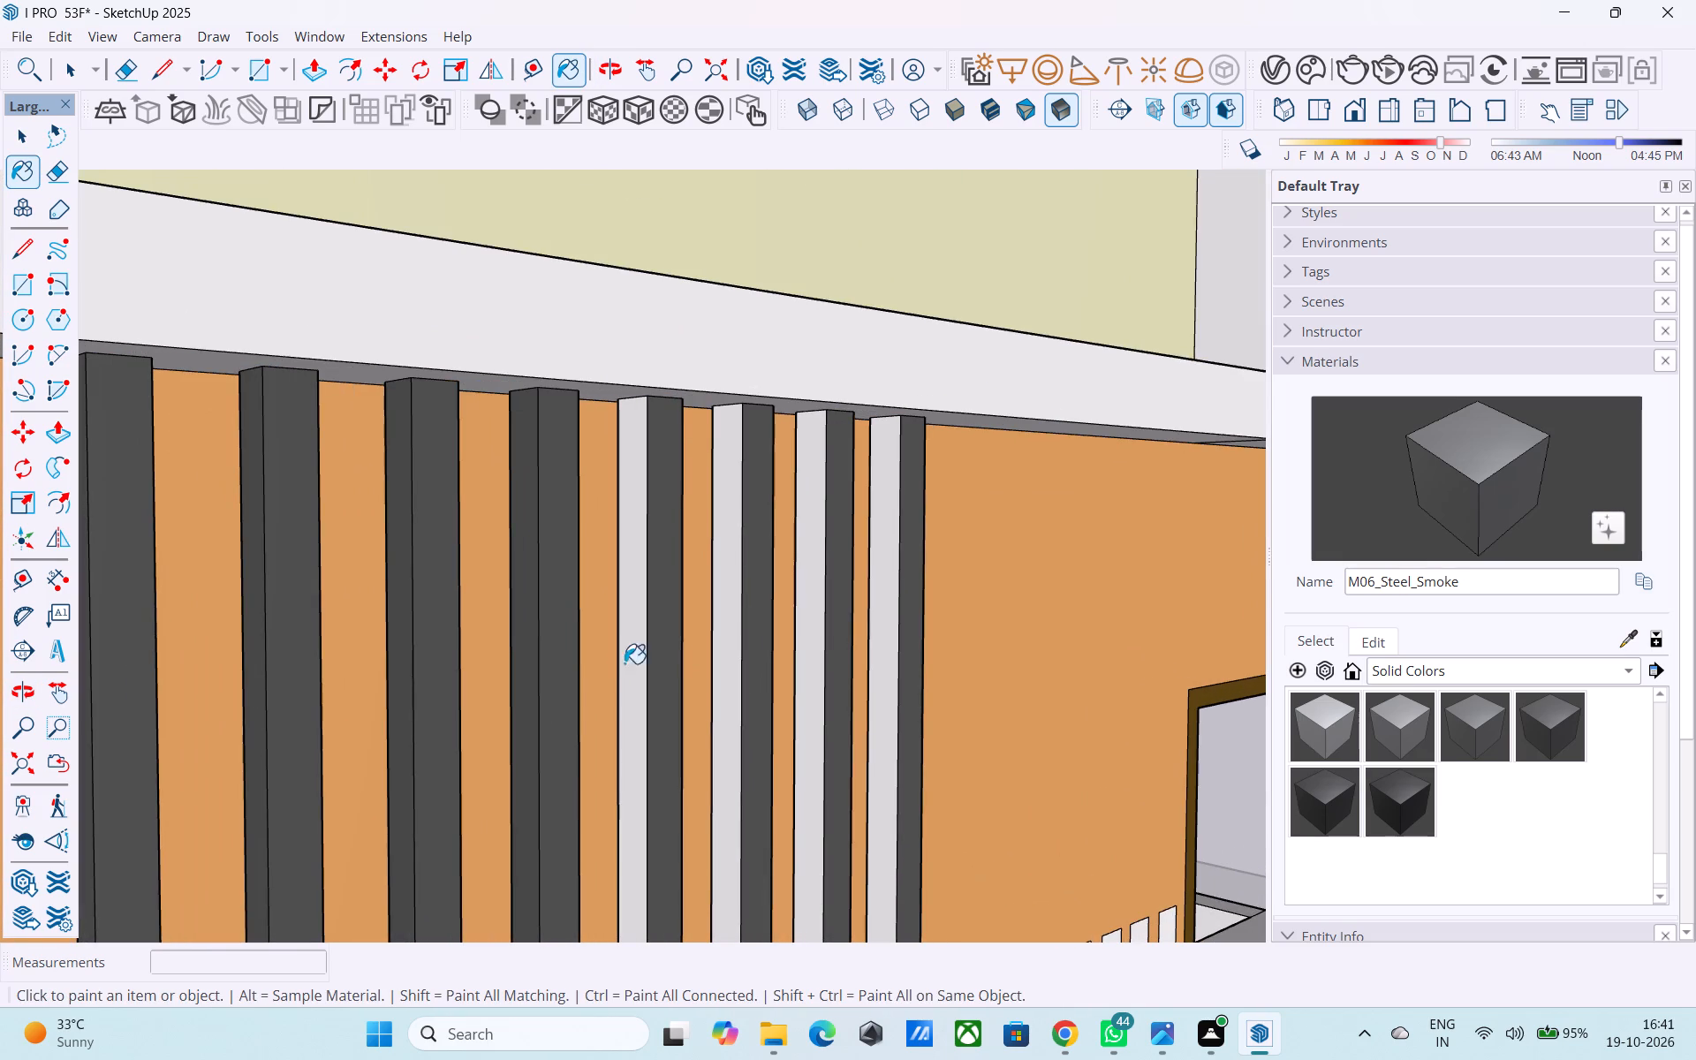
left_click(634, 656)
left_click(726, 633)
left_click(818, 615)
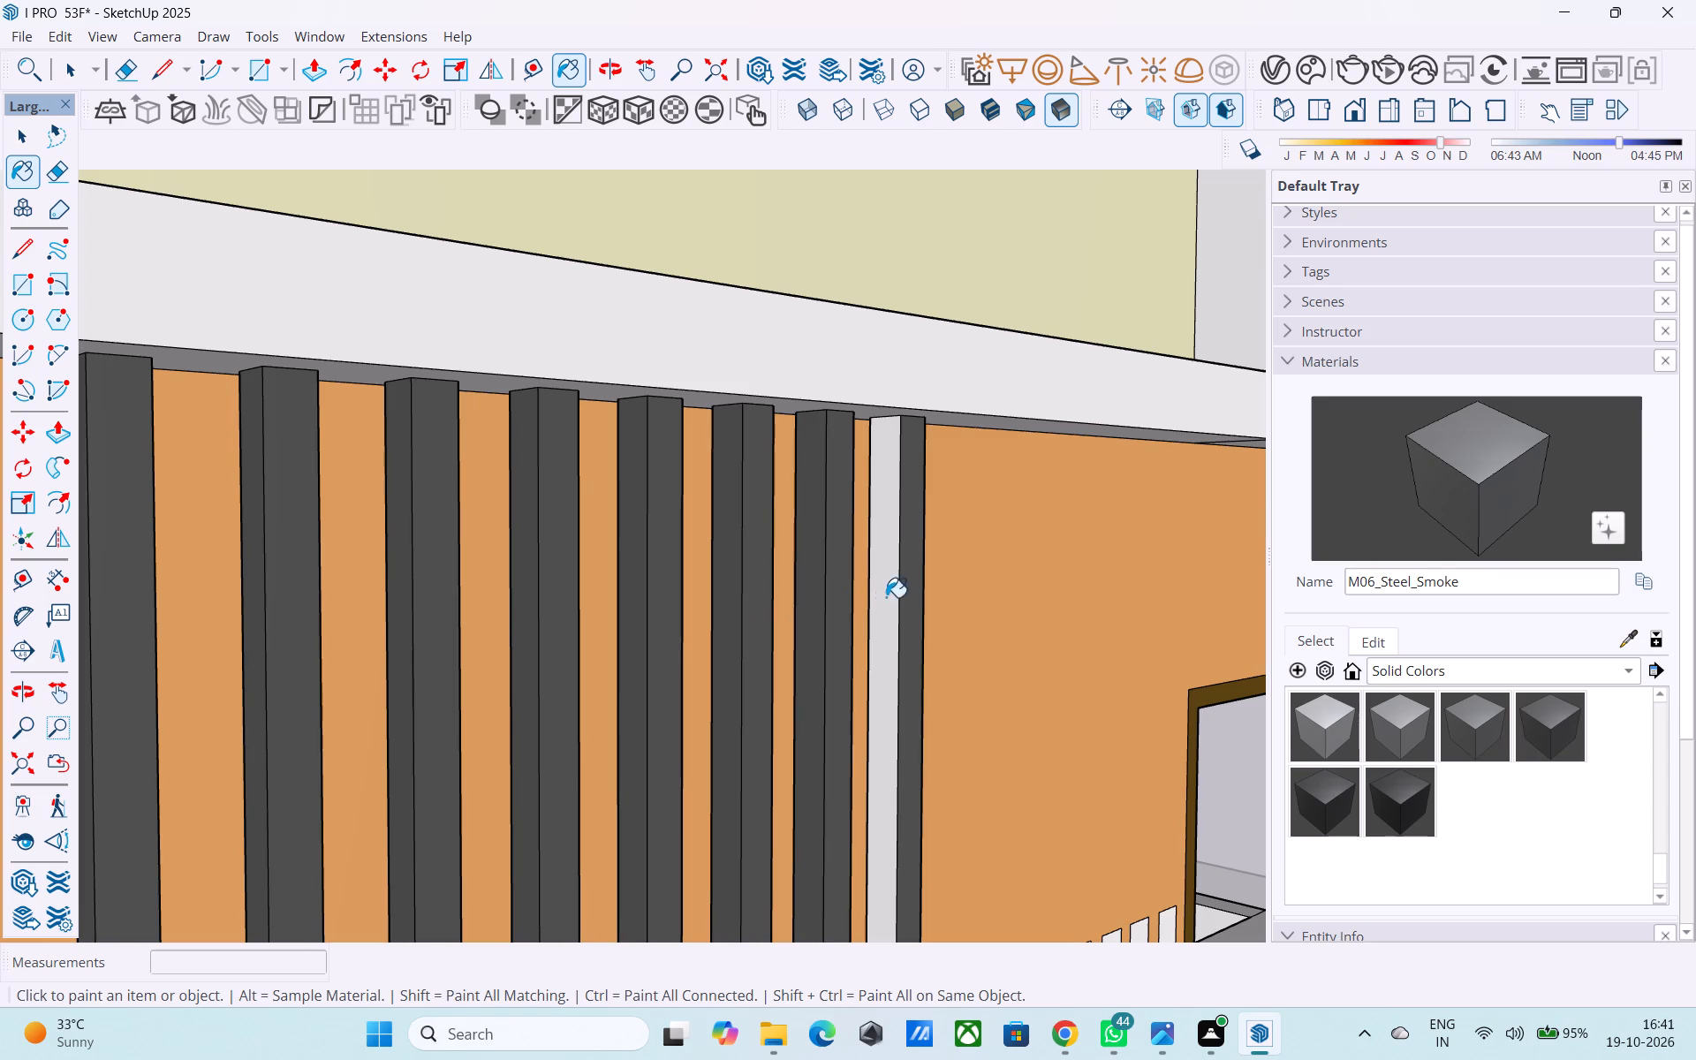
left_click(886, 596)
Paint the six short vertical strips beside the ground-floor corner window with M06_Steel_Smoke.
scroll(965, 602, "down", 4)
middle_click_drag(935, 618, 426, 647)
scroll(424, 642, "down", 10)
scroll(748, 827, "up", 7)
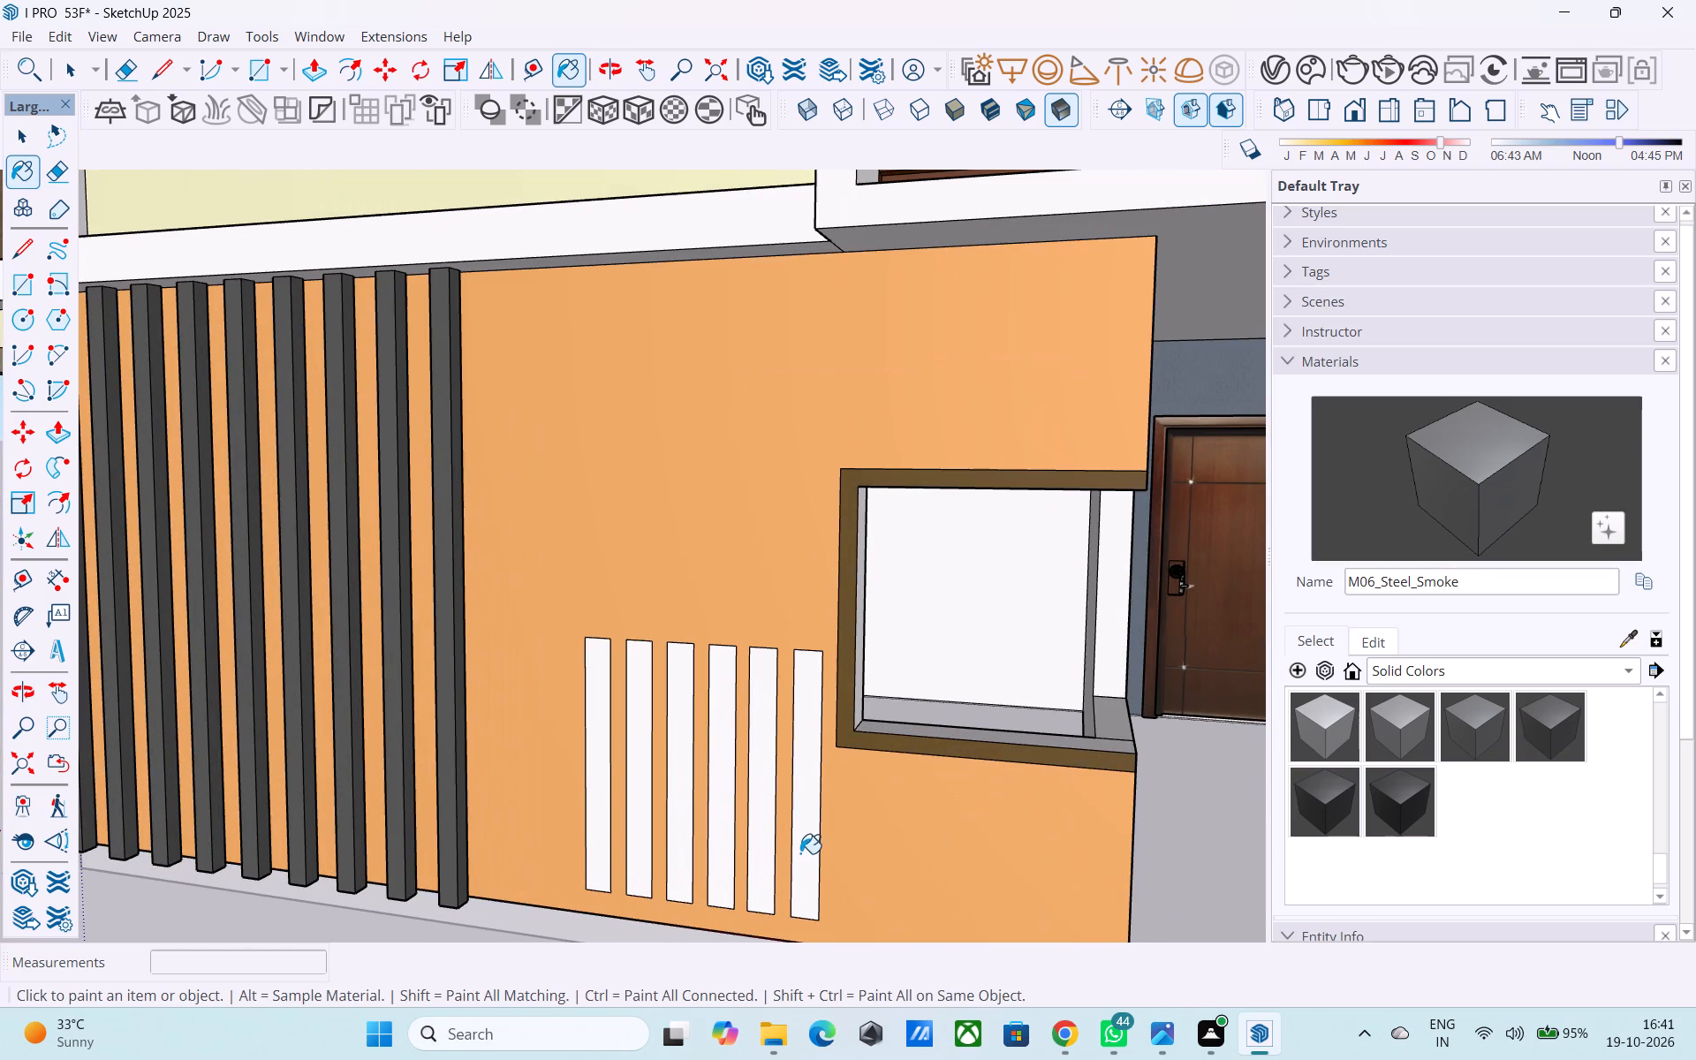
left_click(802, 851)
left_click(758, 819)
left_click(727, 799)
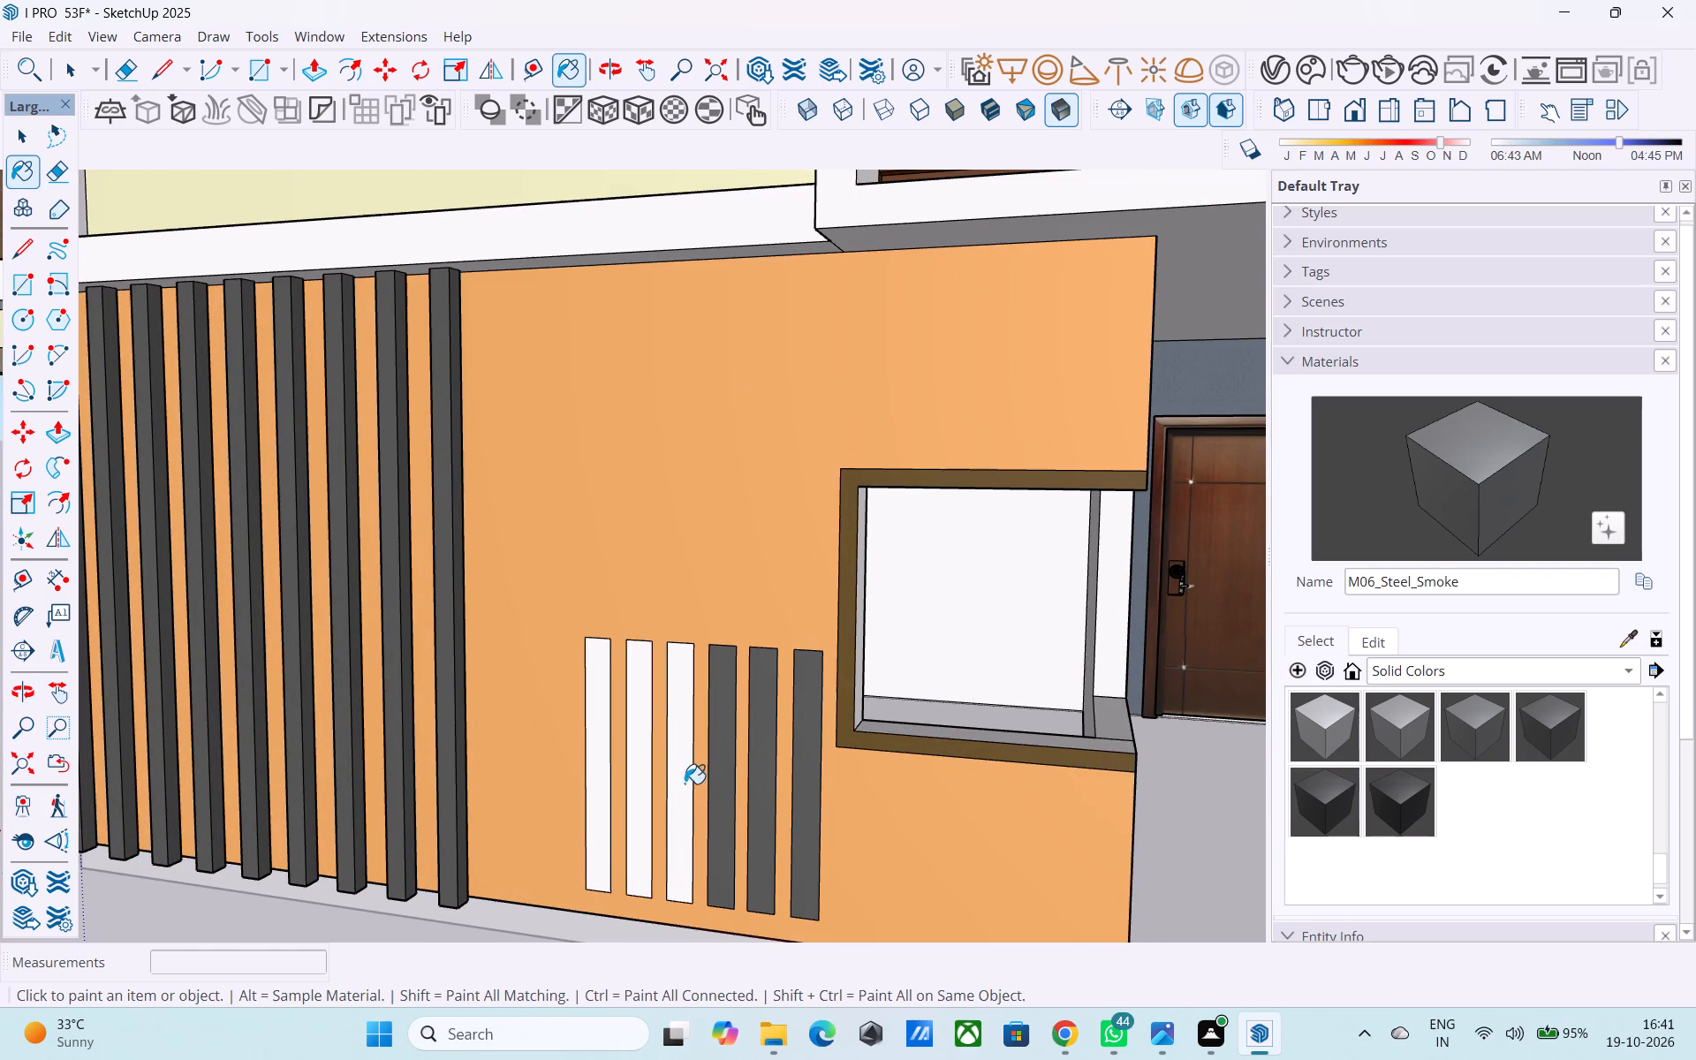
left_click(682, 783)
left_click(644, 771)
left_click(603, 760)
Paint the interior wall faces seen through the ground-floor corner window with the C05_Golden_Blaze solid colour.
scroll(564, 699, "down", 6)
middle_click_drag(602, 753, 518, 750)
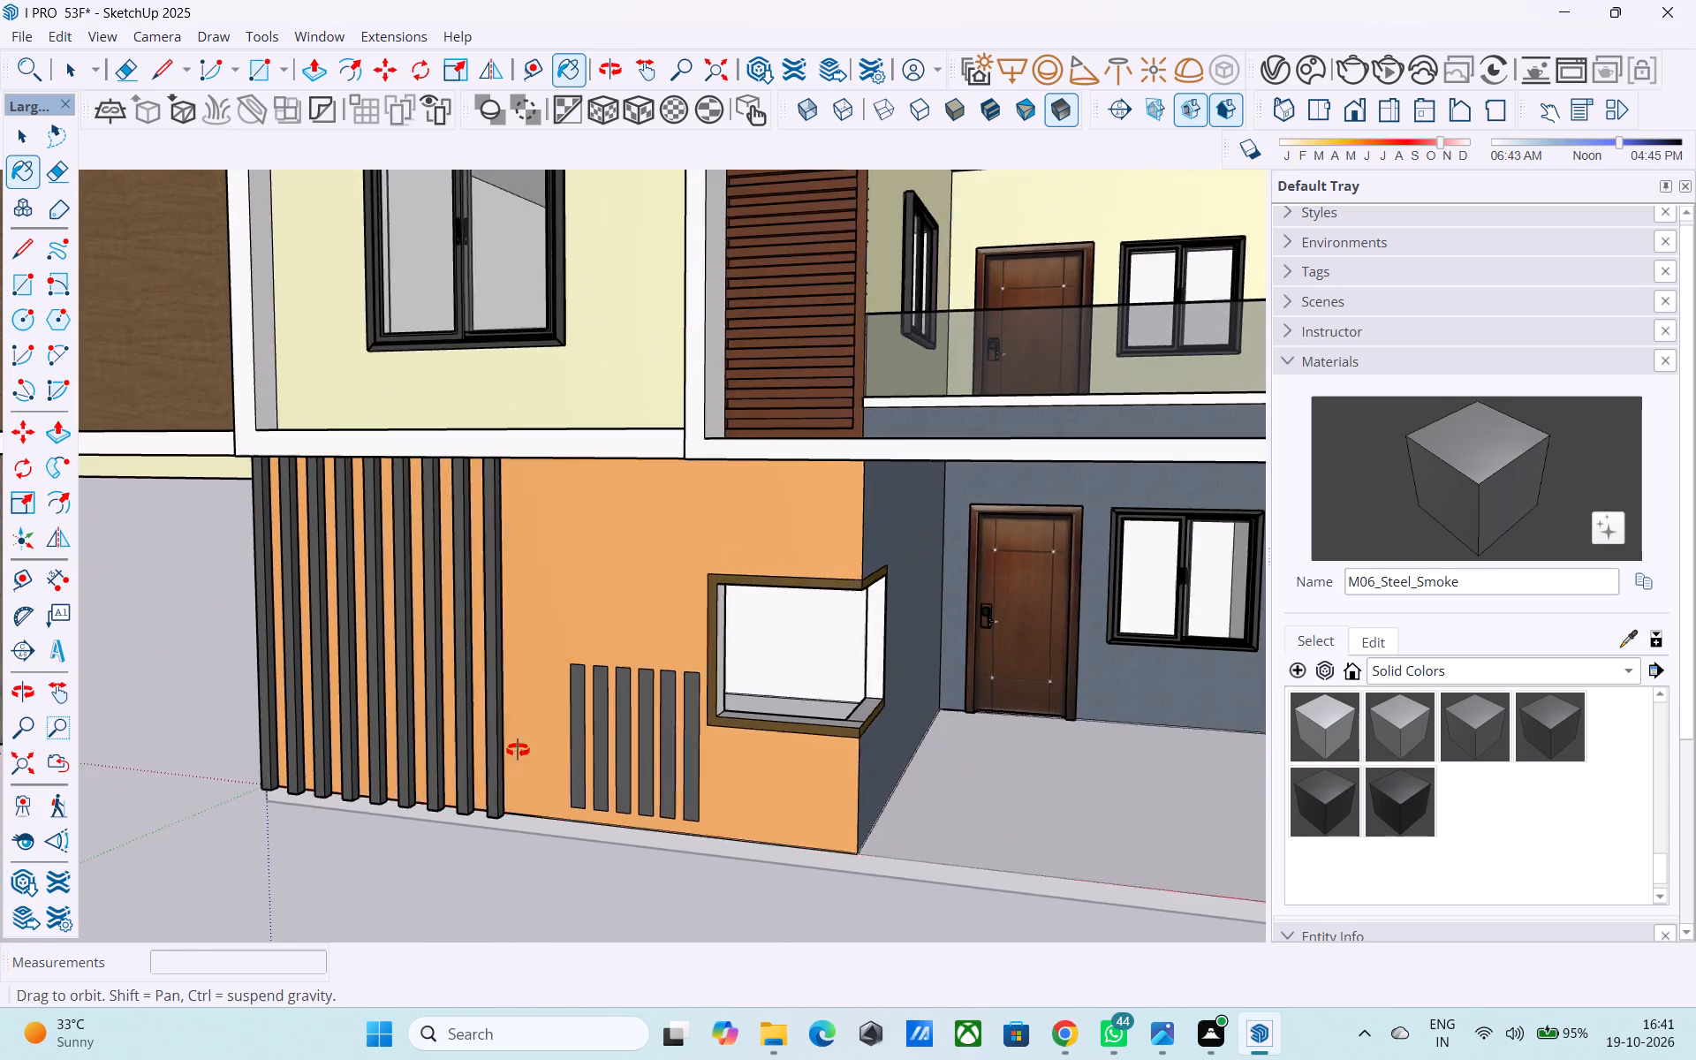
middle_click_drag(518, 750, 312, 705)
middle_click_drag(326, 704, 532, 723)
scroll(1392, 746, "up", 3)
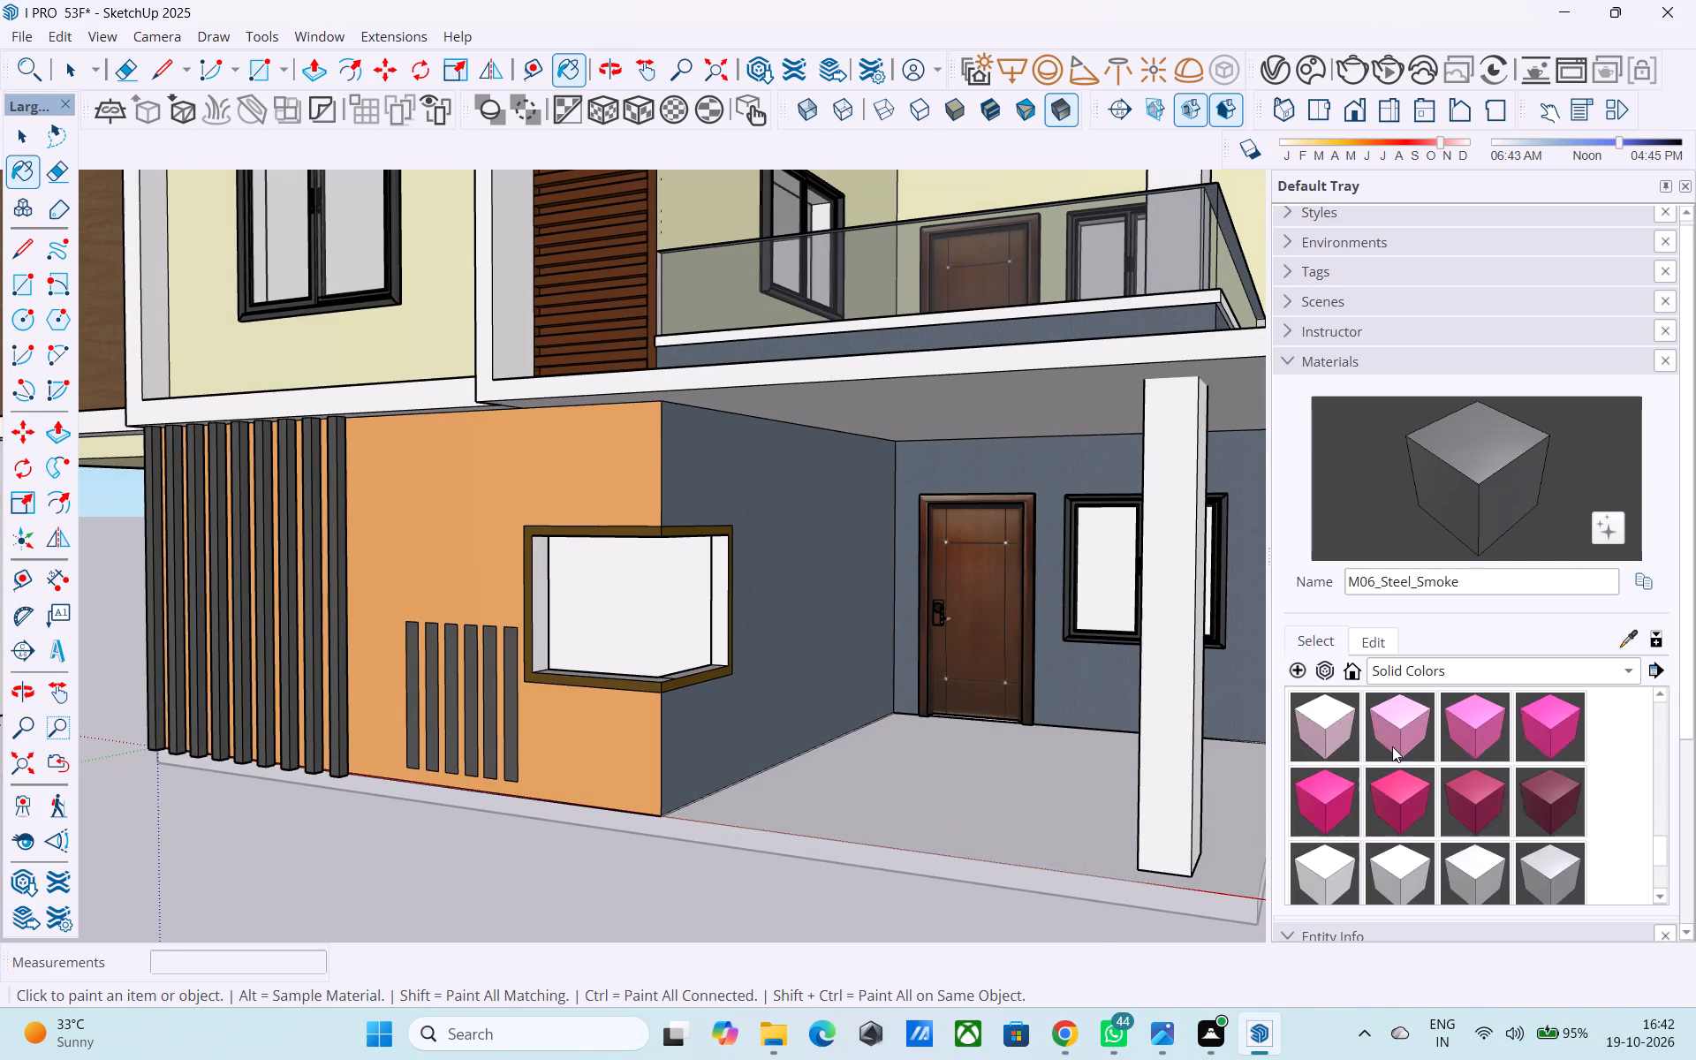
scroll(1392, 746, "up", 9)
scroll(1350, 914, "up", 2)
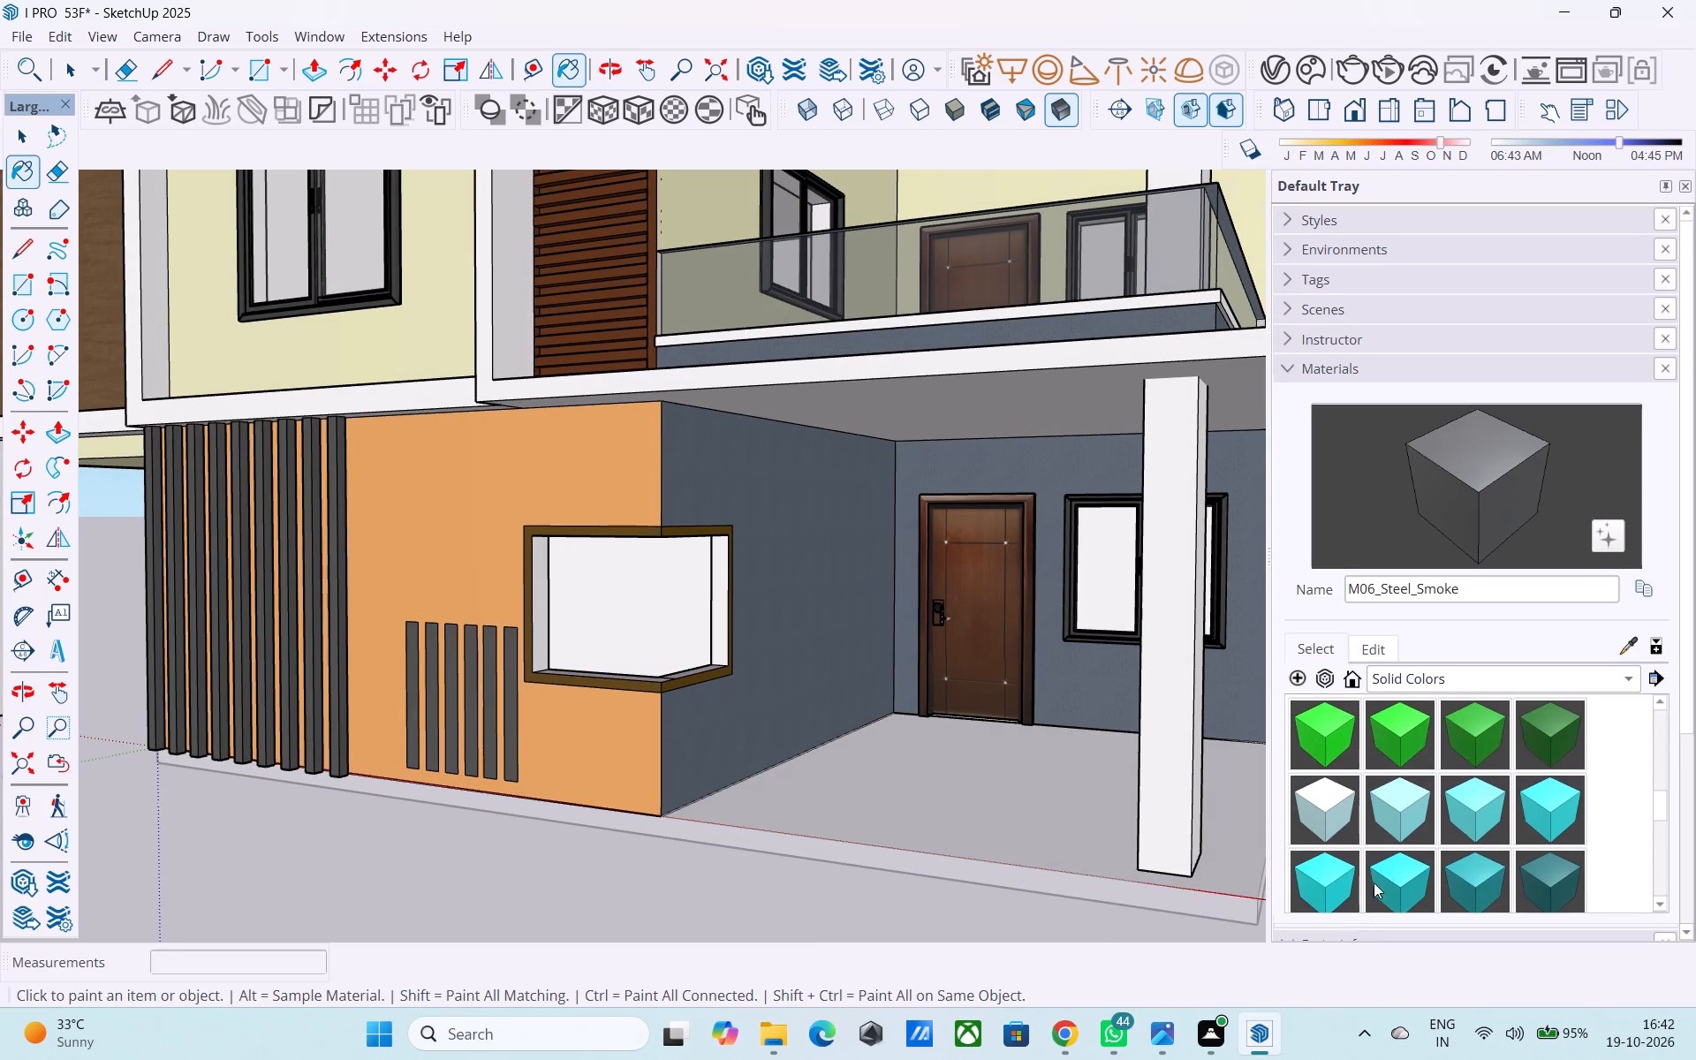
scroll(1402, 840, "up", 10)
scroll(1402, 840, "down", 1)
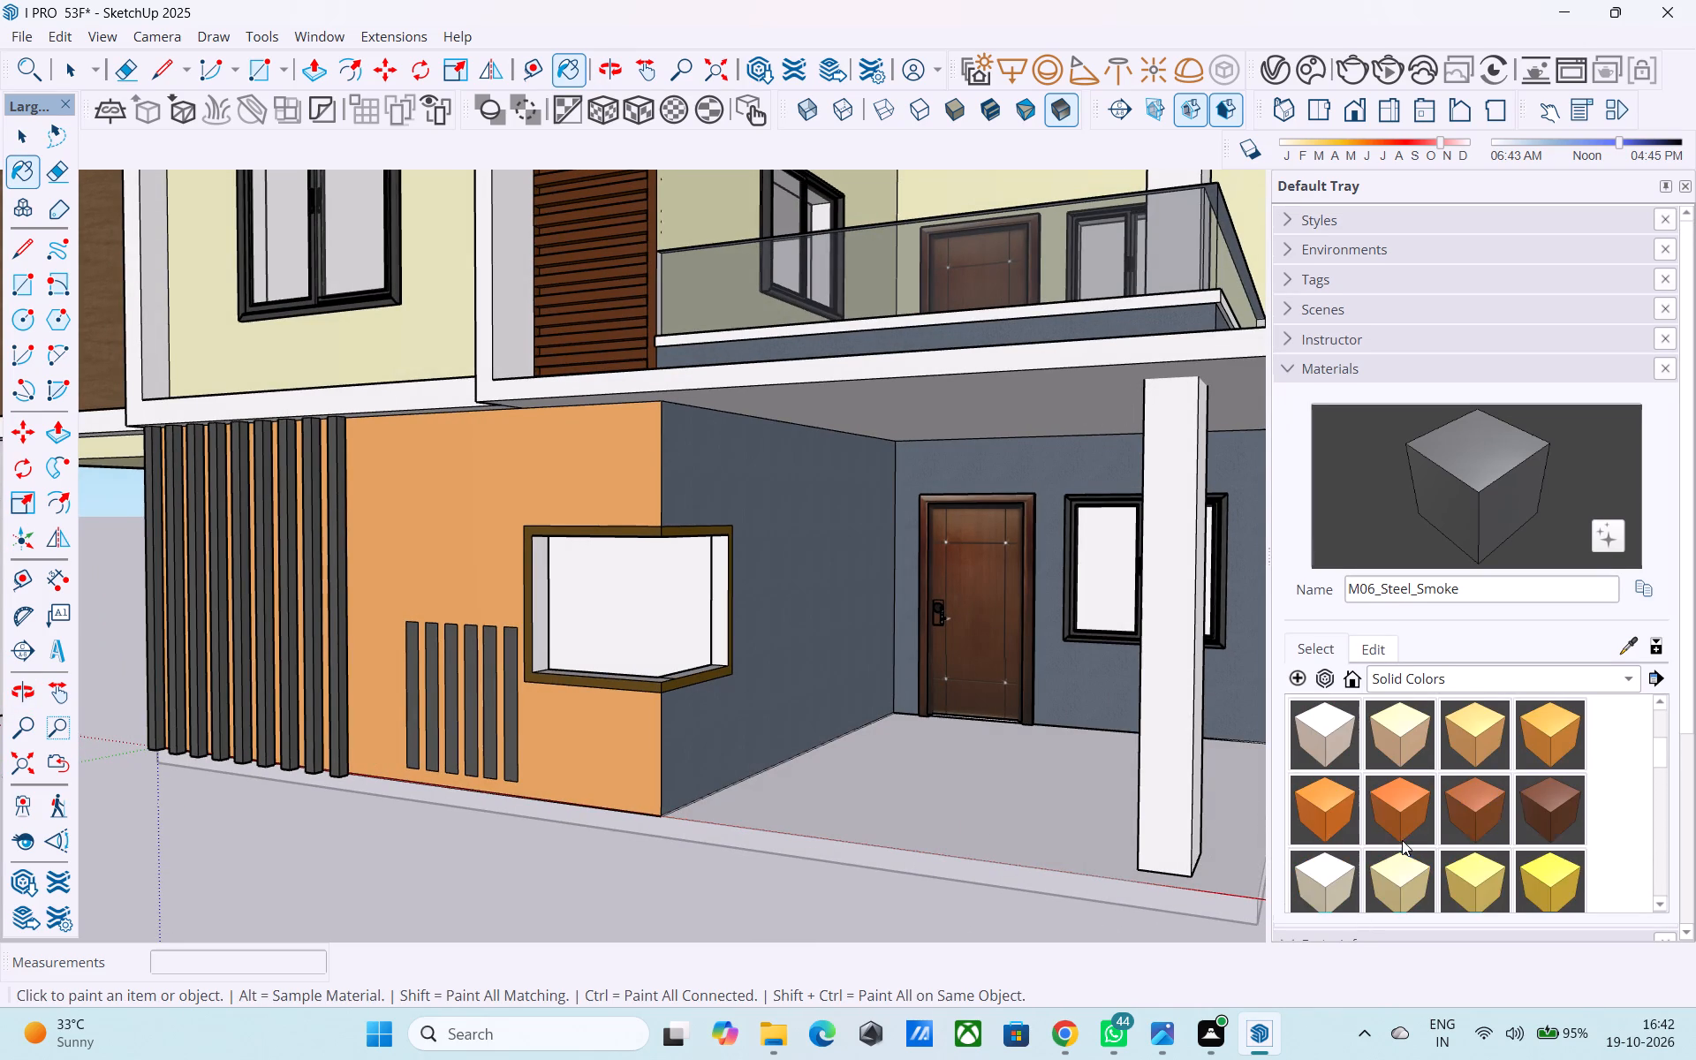
left_click(1330, 829)
scroll(668, 636, "up", 5)
left_click(650, 615)
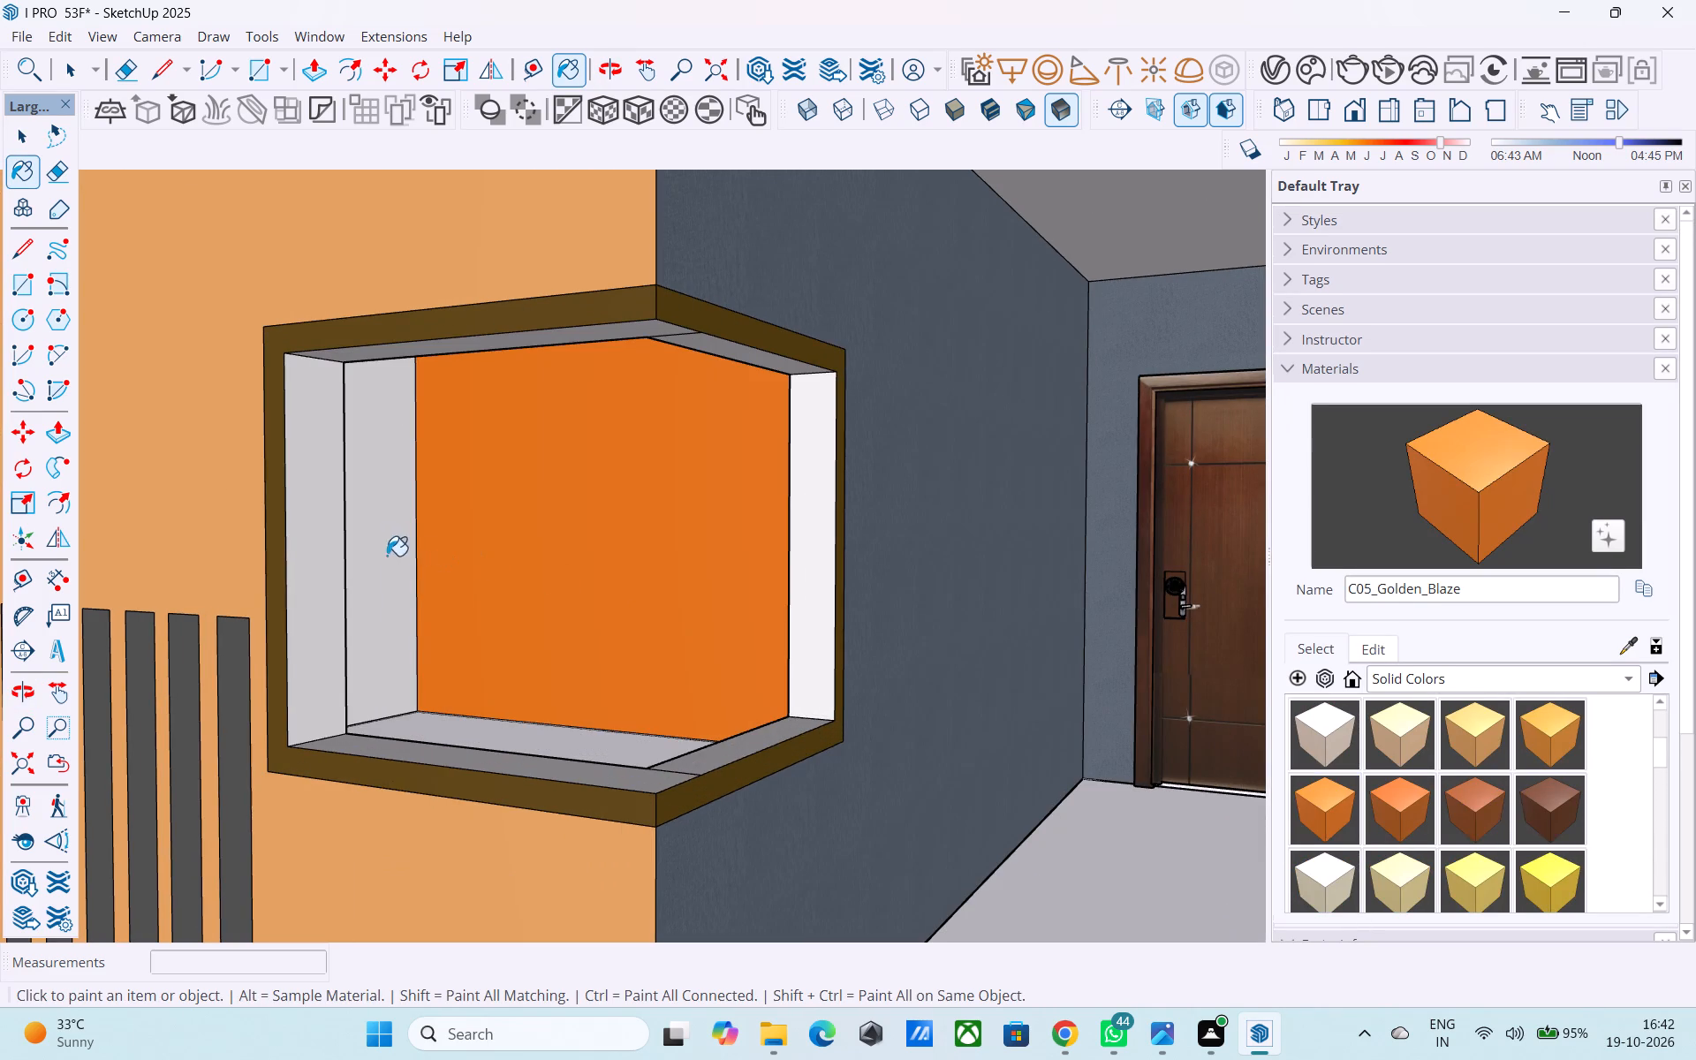
left_click(383, 552)
scroll(528, 546, "down", 3)
middle_click_drag(510, 558, 678, 566)
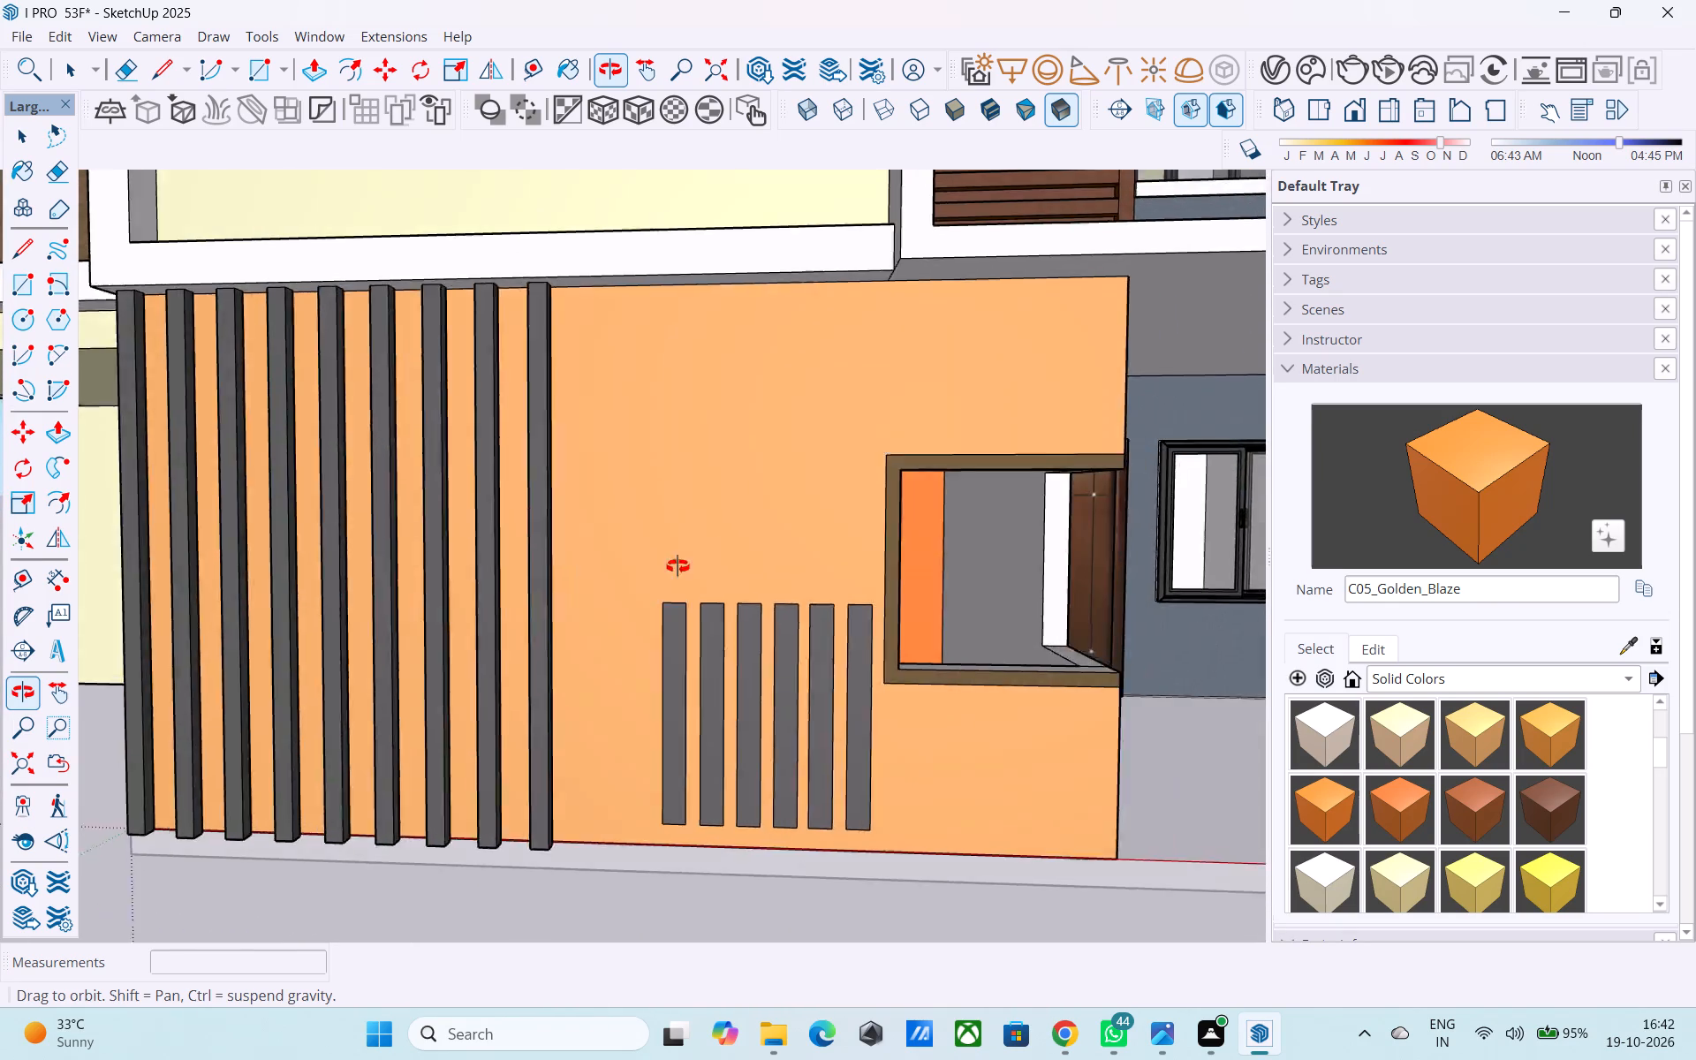
middle_click_drag(678, 566, 739, 576)
left_click(1011, 564)
Paint the interior wall seen through the window beside the ground-floor entrance door with C05_Golden_Blaze.
middle_click_drag(1000, 565, 593, 566)
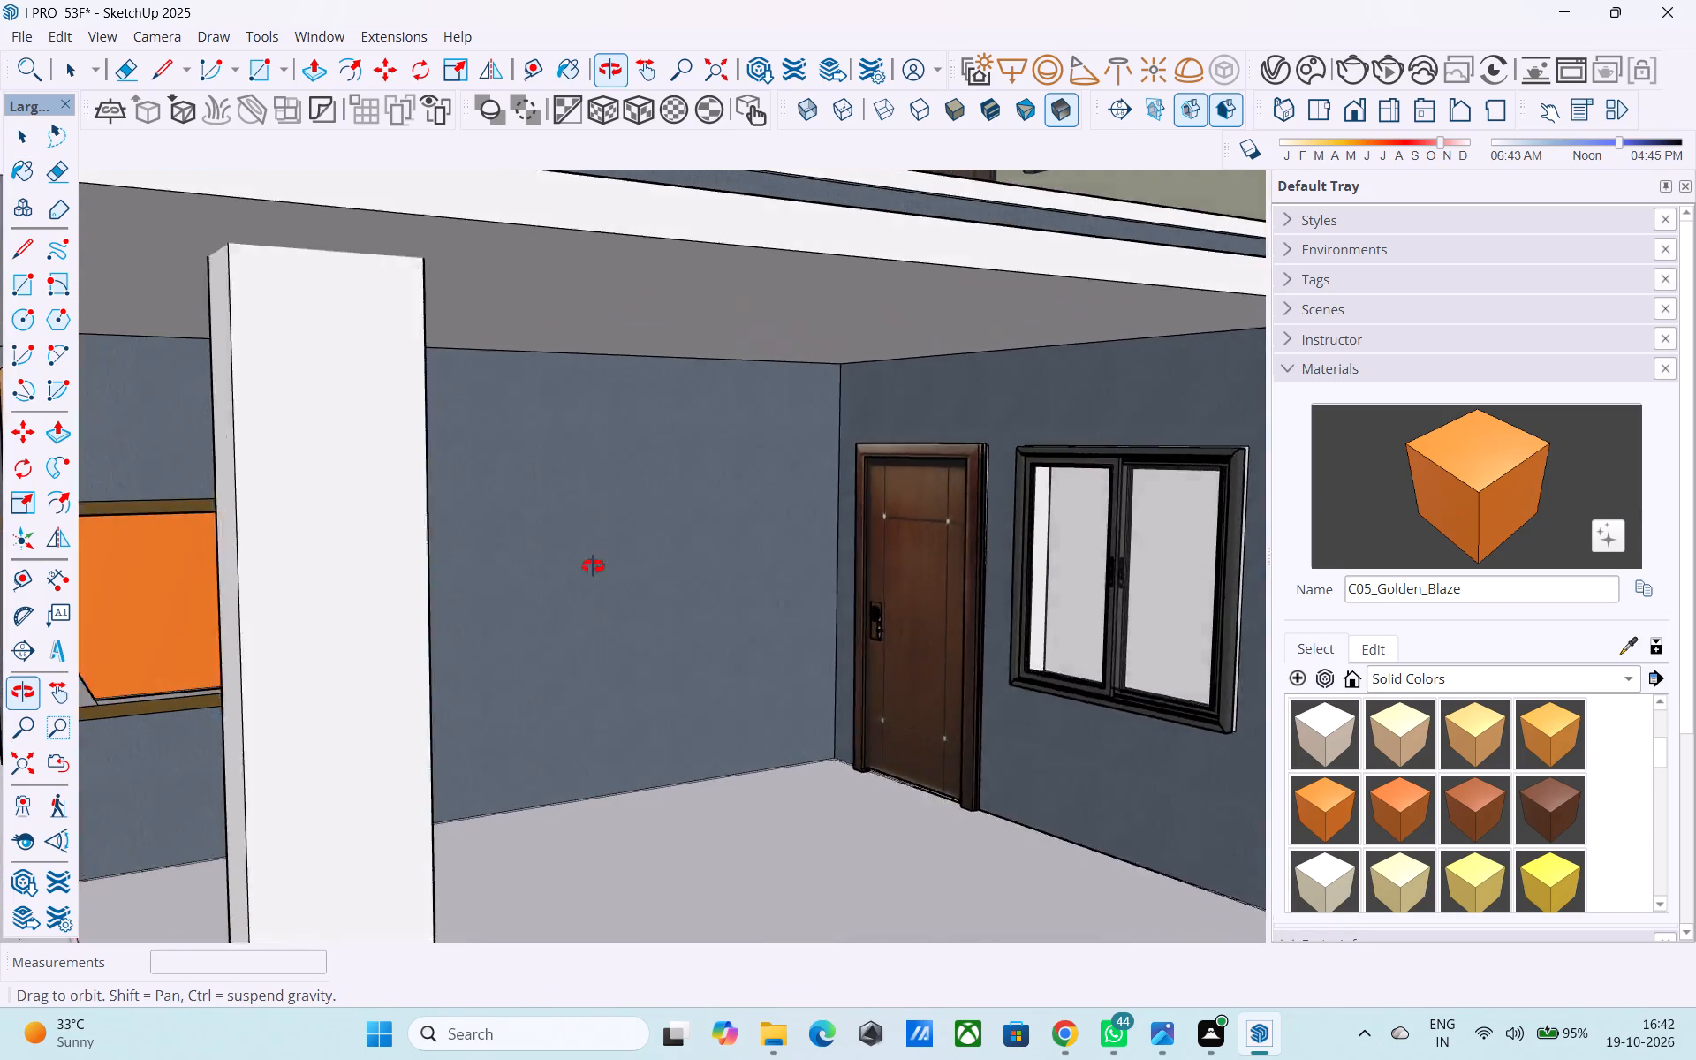
middle_click_drag(593, 566, 606, 564)
scroll(607, 545, "down", 6)
middle_click_drag(607, 549, 652, 549)
scroll(899, 572, "up", 11)
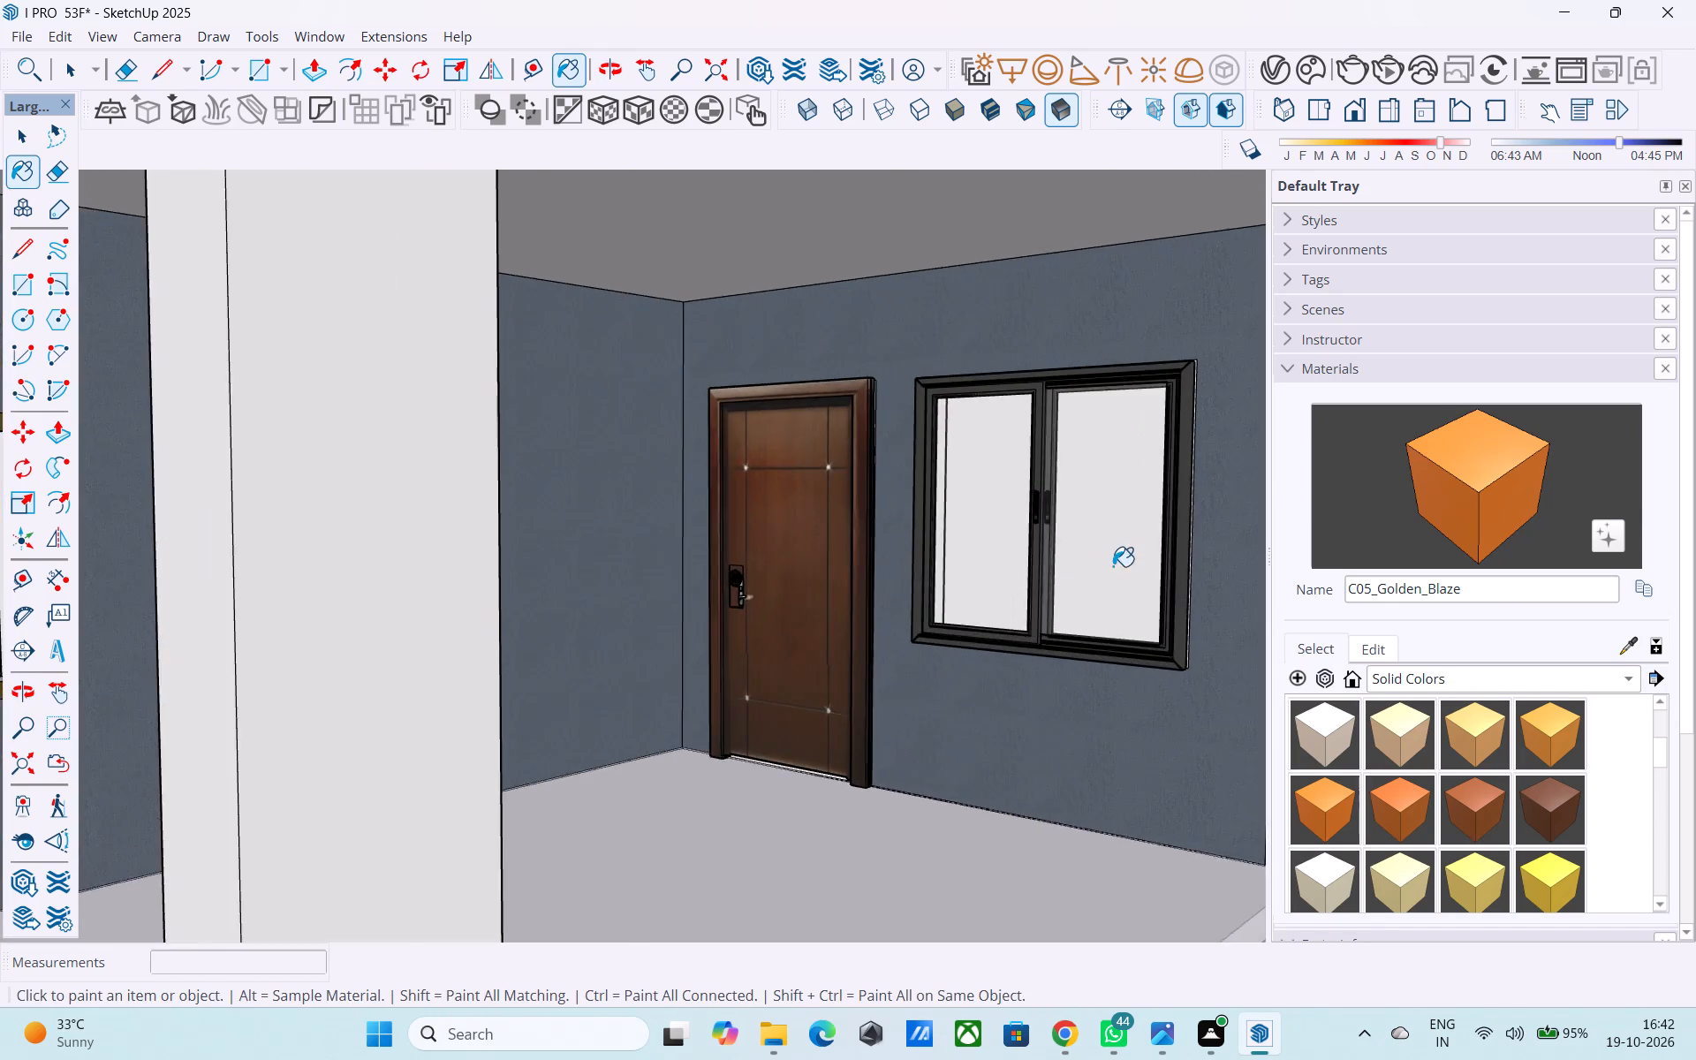
scroll(1113, 566, "up", 20)
scroll(1113, 566, "up", 16)
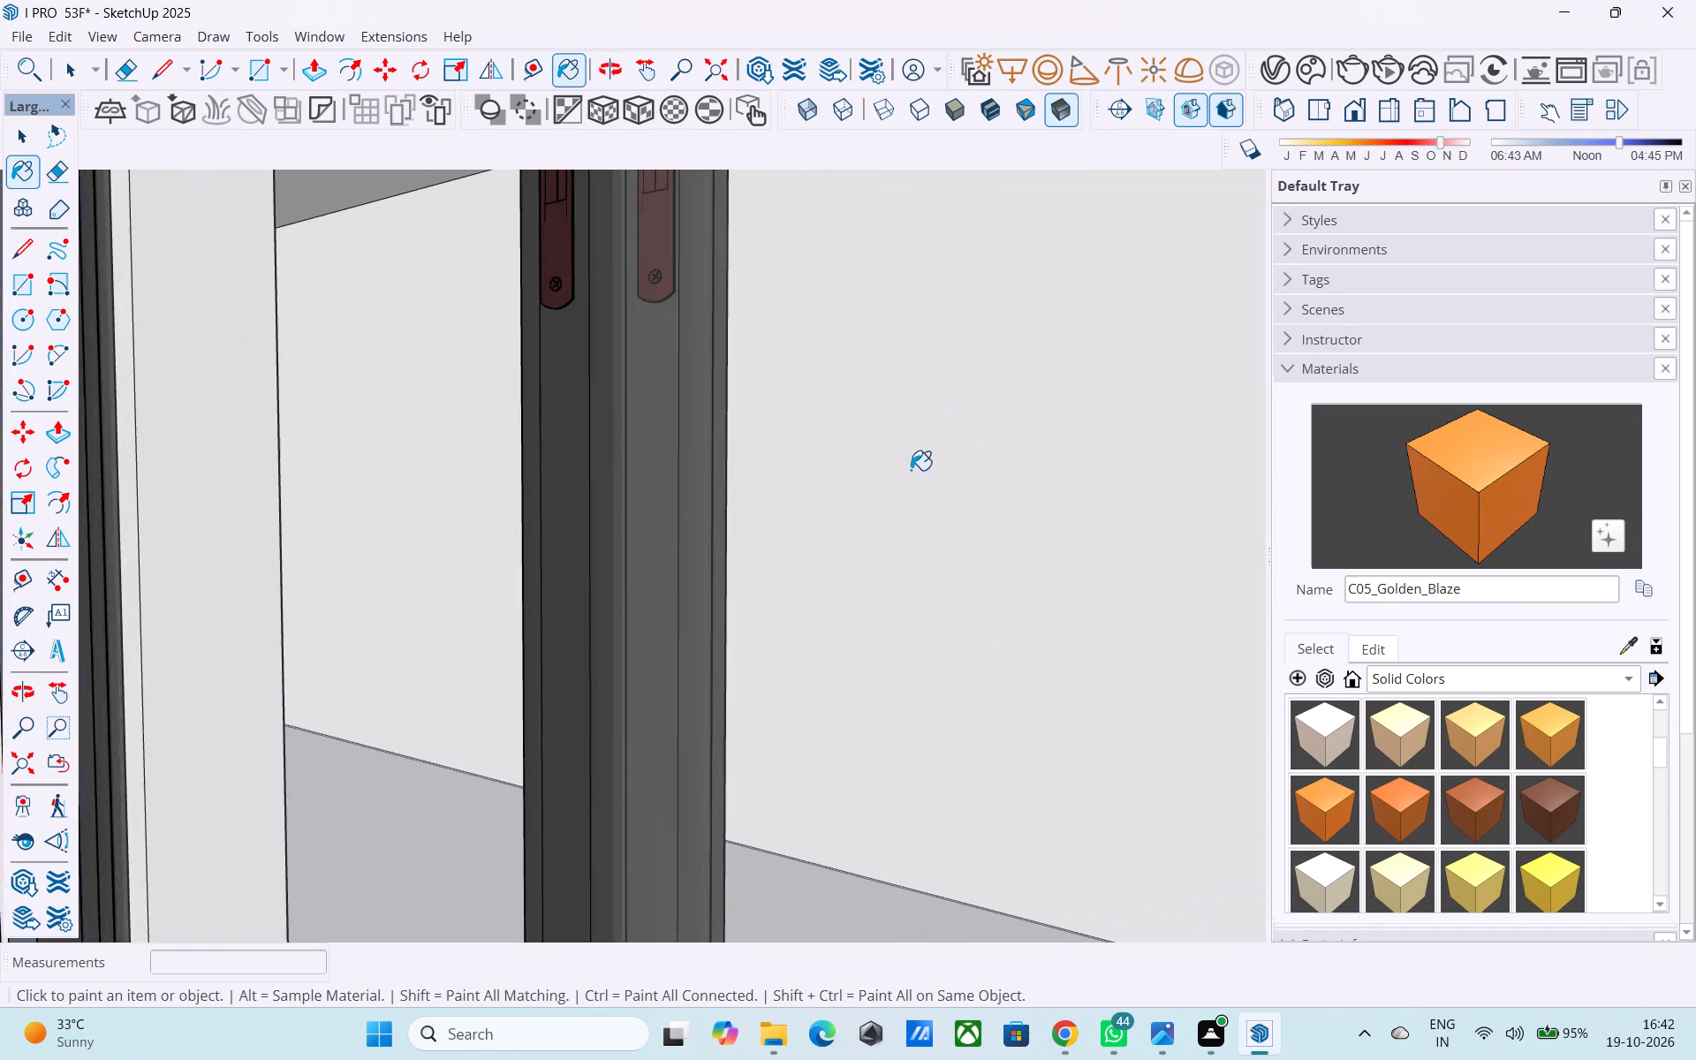
scroll(911, 470, "up", 20)
scroll(911, 470, "up", 16)
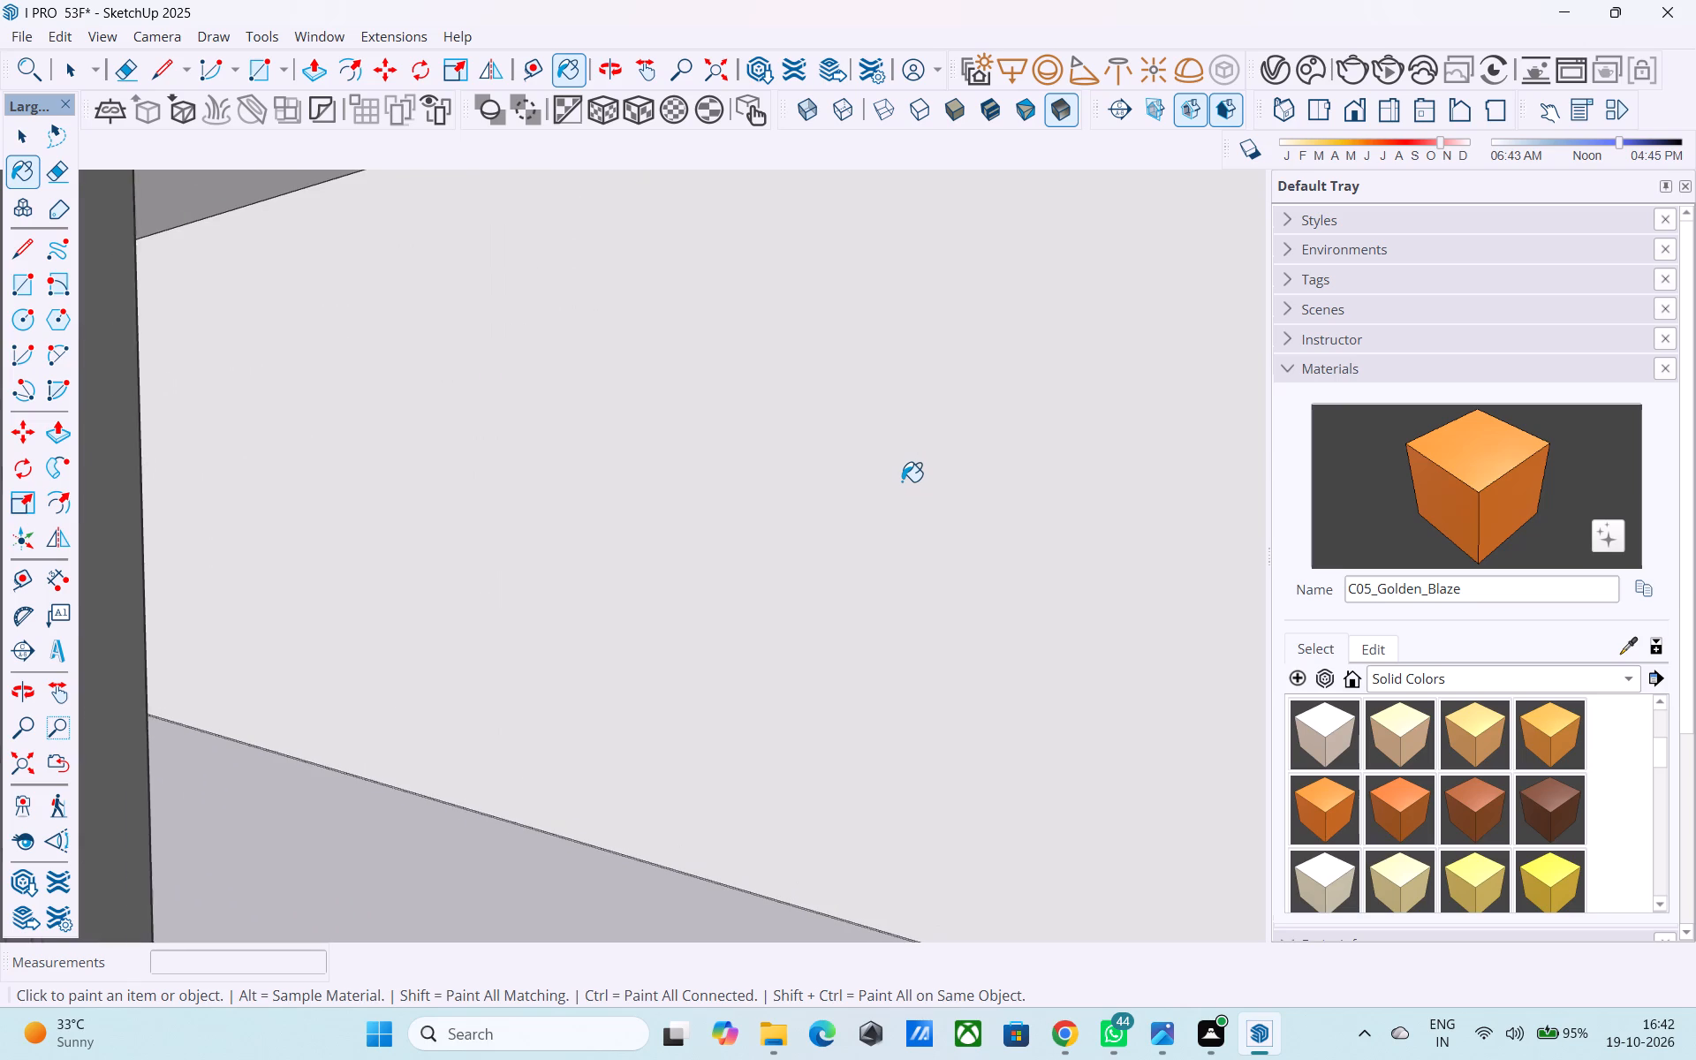
scroll(902, 481, "up", 20)
scroll(902, 481, "up", 15)
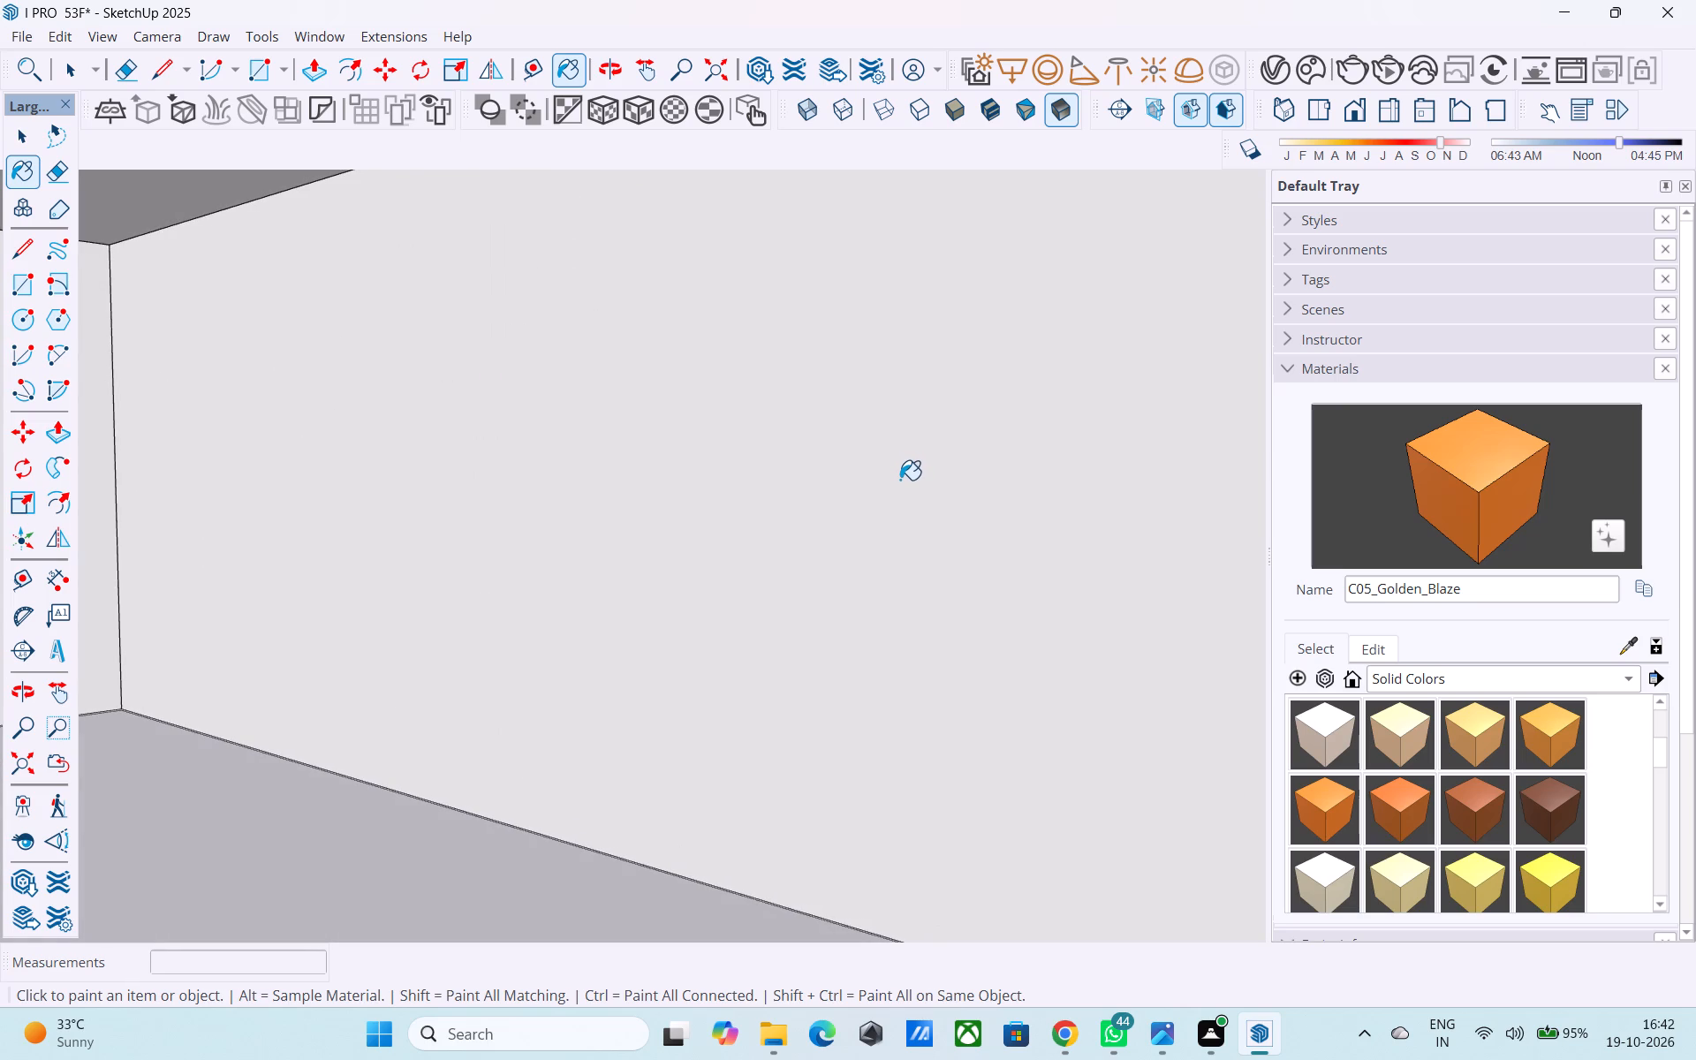
scroll(900, 480, "up", 11)
scroll(805, 504, "down", 4)
left_click(801, 503)
Look around inside the ground-floor room and paint the adjoining white interior wall with C05_Golden_Blaze.
middle_click_drag(747, 507, 693, 509)
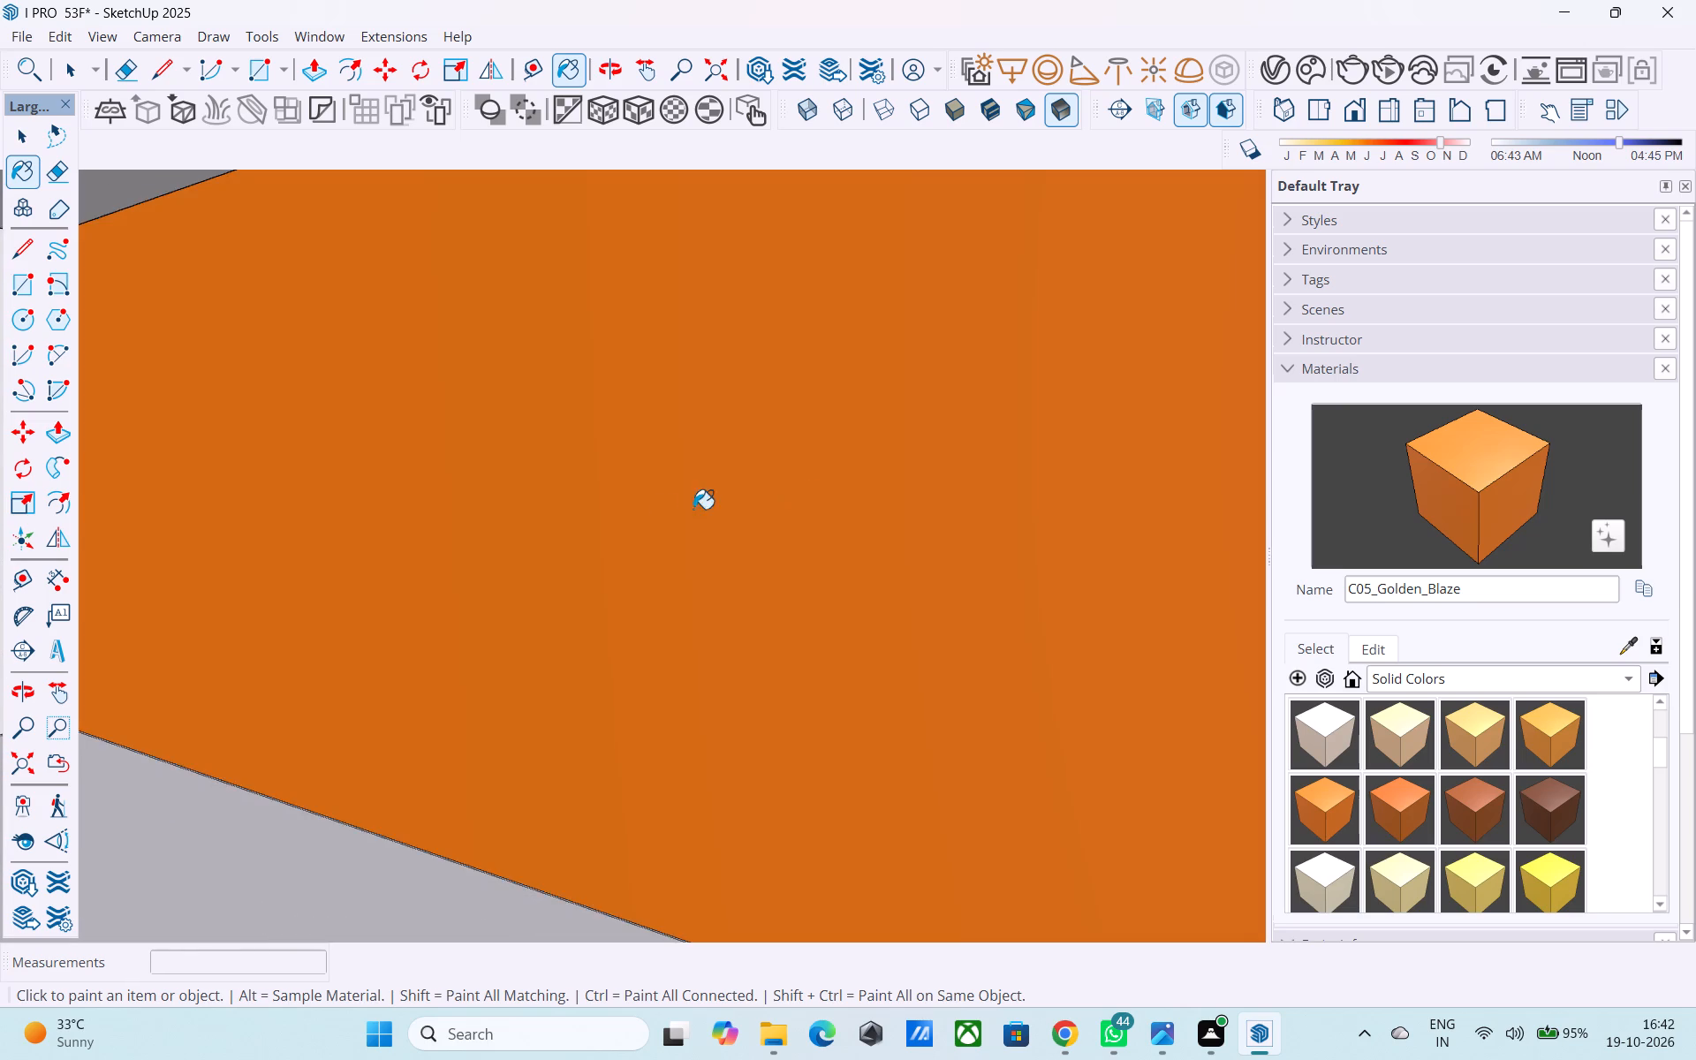
middle_click_drag(693, 509, 536, 525)
middle_click_drag(517, 519, 1019, 488)
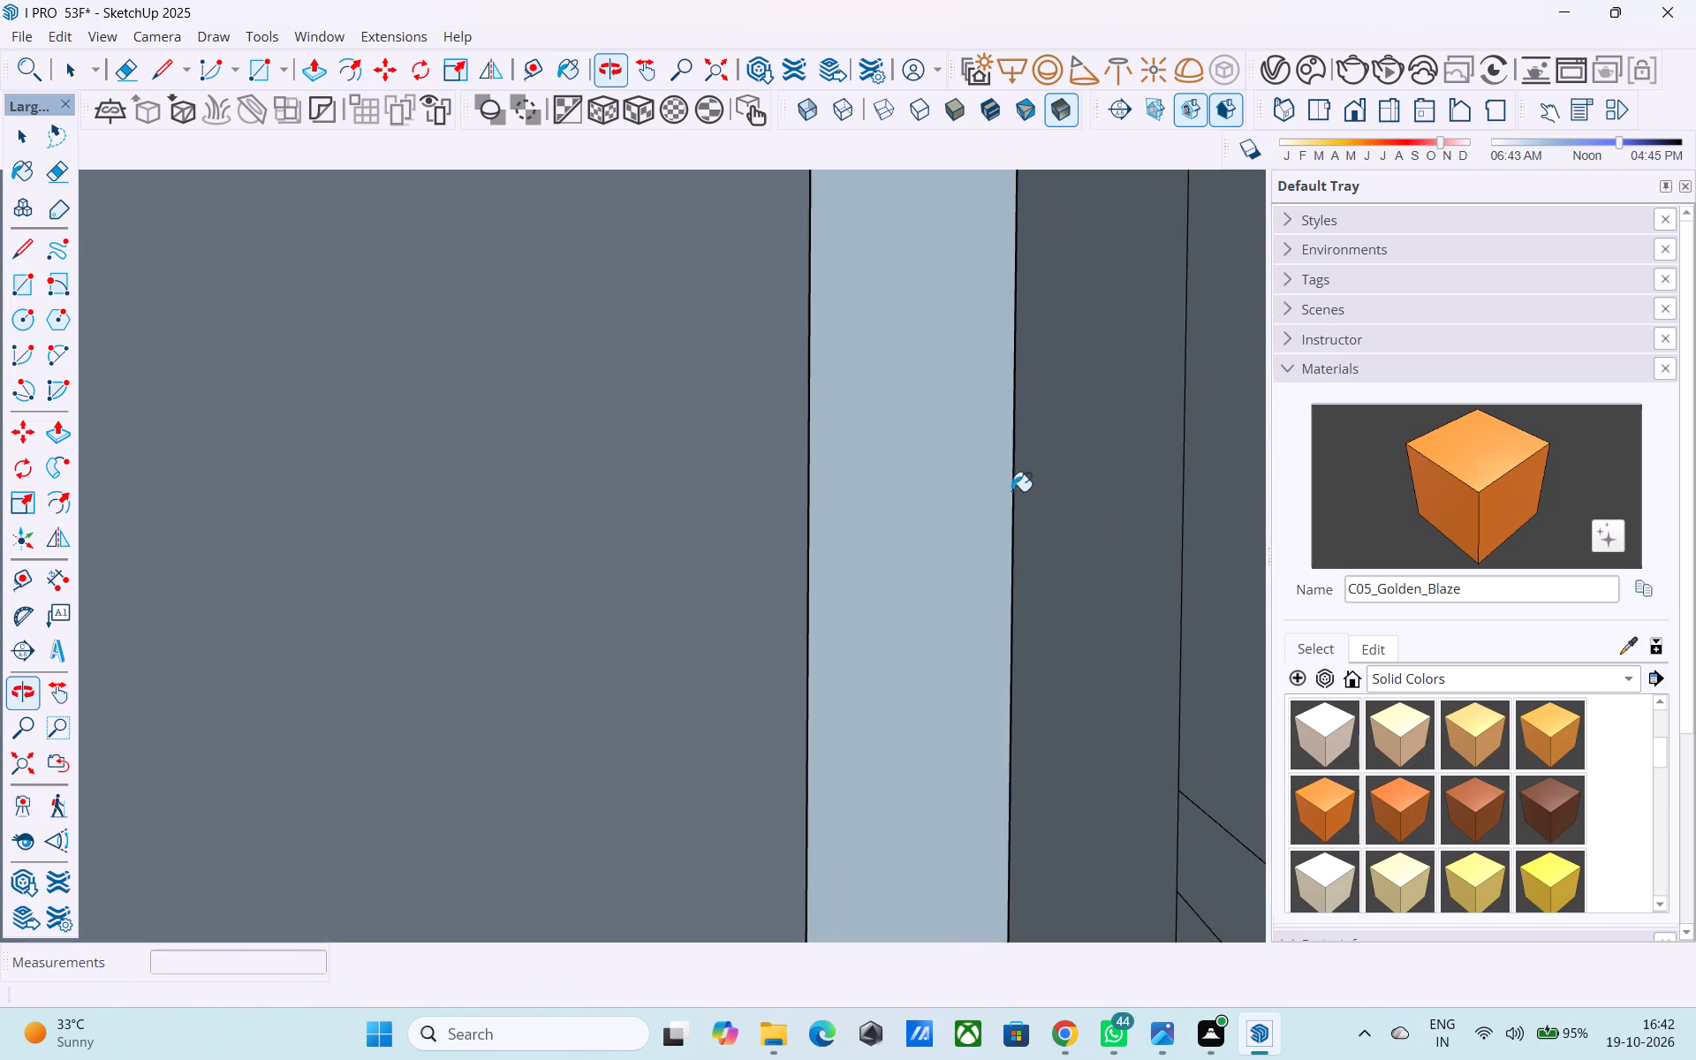
middle_click_drag(744, 501, 1366, 503, "shift")
middle_click_drag(614, 519, 856, 473, "shift")
middle_click_drag(654, 513, 340, 527)
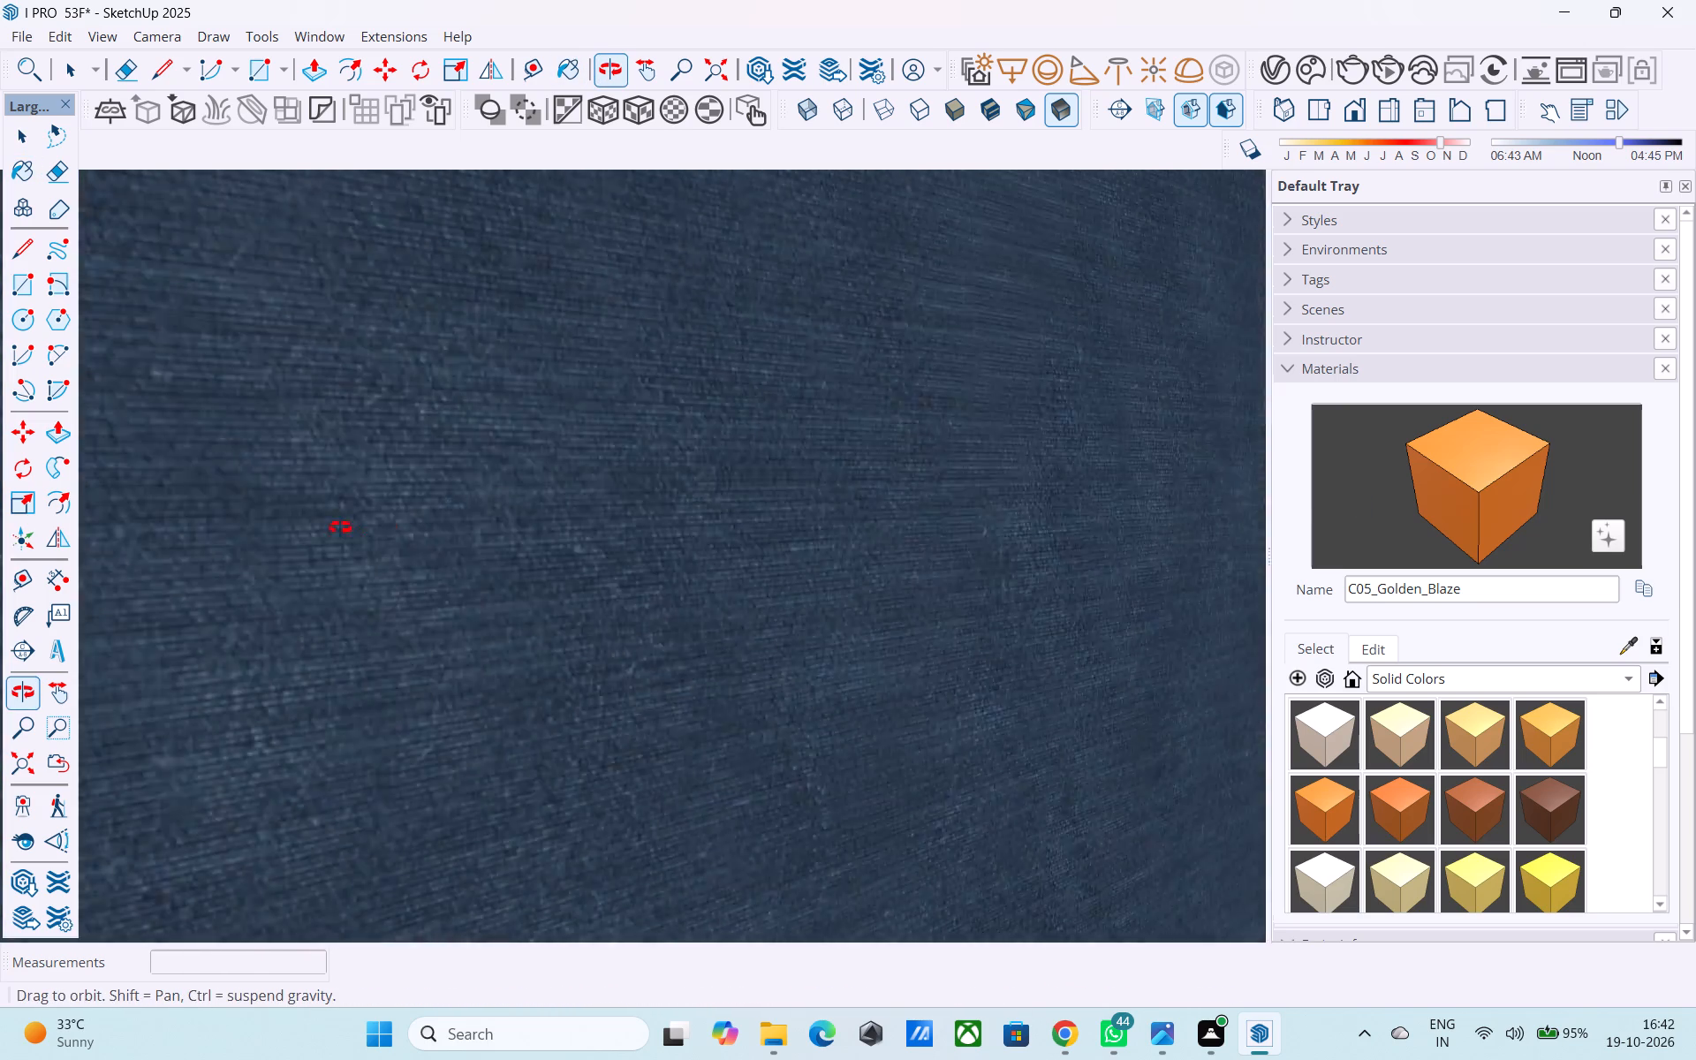
middle_click_drag(340, 527, 581, 489)
middle_click_drag(401, 503, 970, 496, "shift")
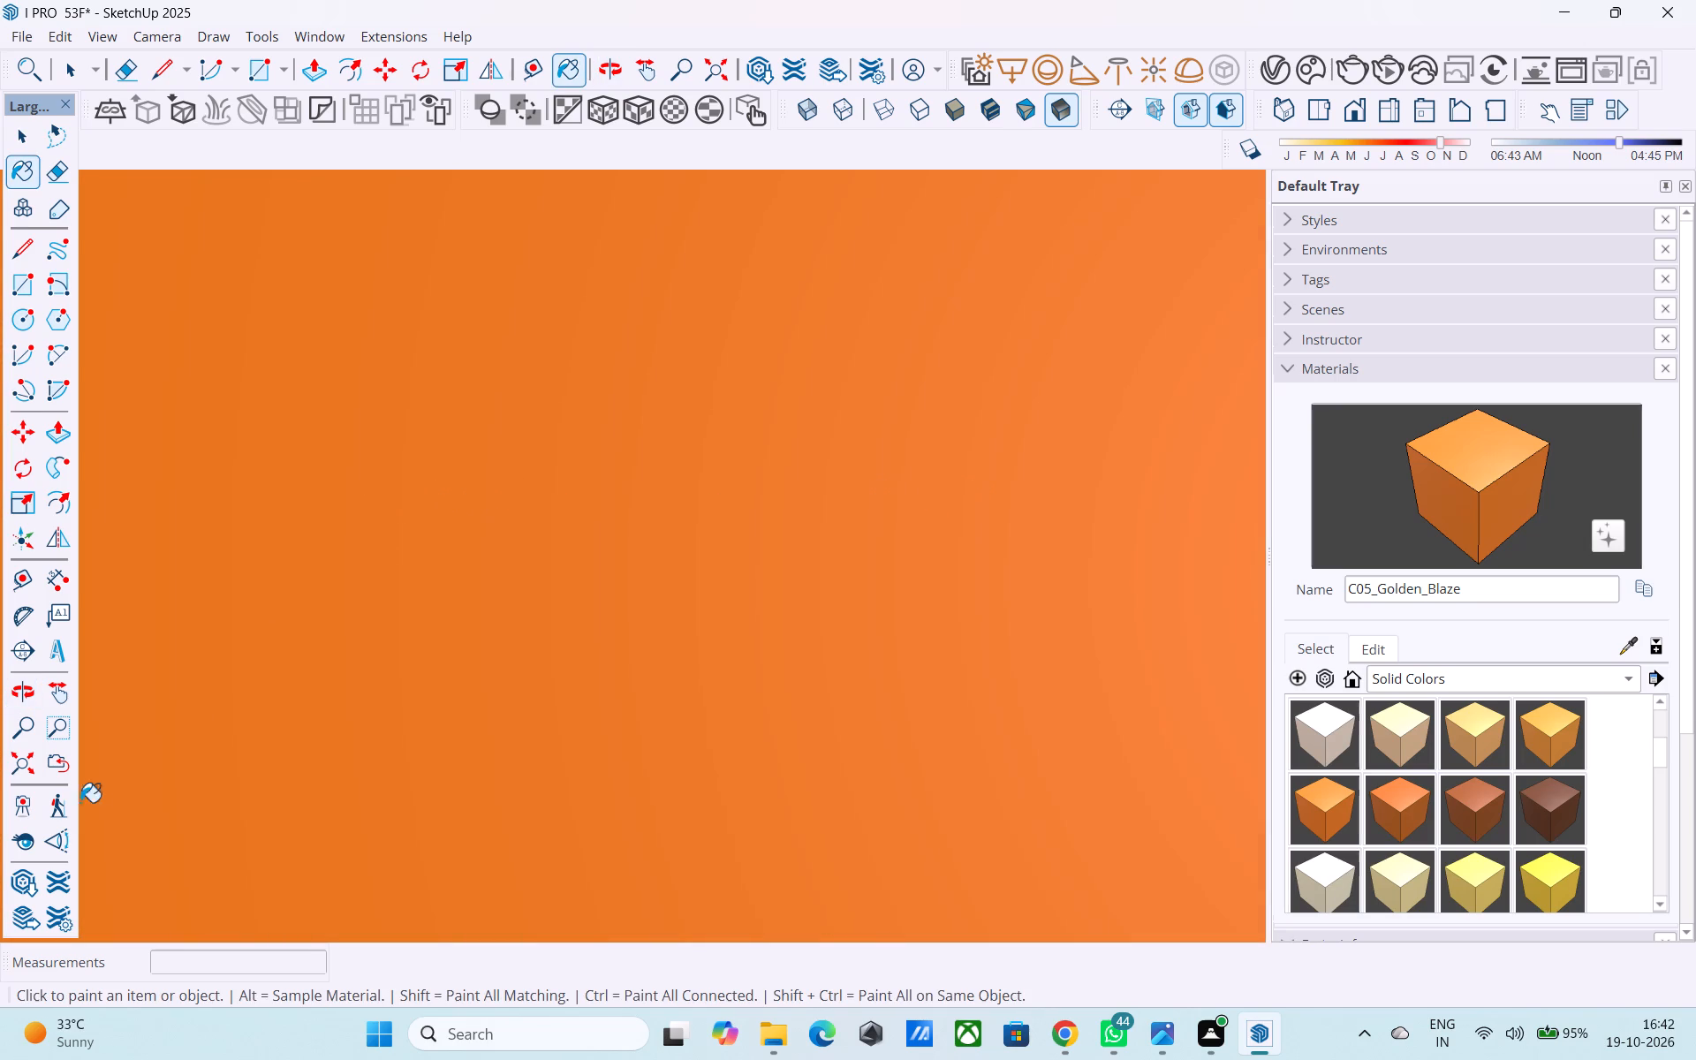
left_click(32, 837)
left_click_drag(462, 609, 102, 625)
left_click_drag(428, 579, 117, 617)
left_click_drag(420, 573, 297, 588)
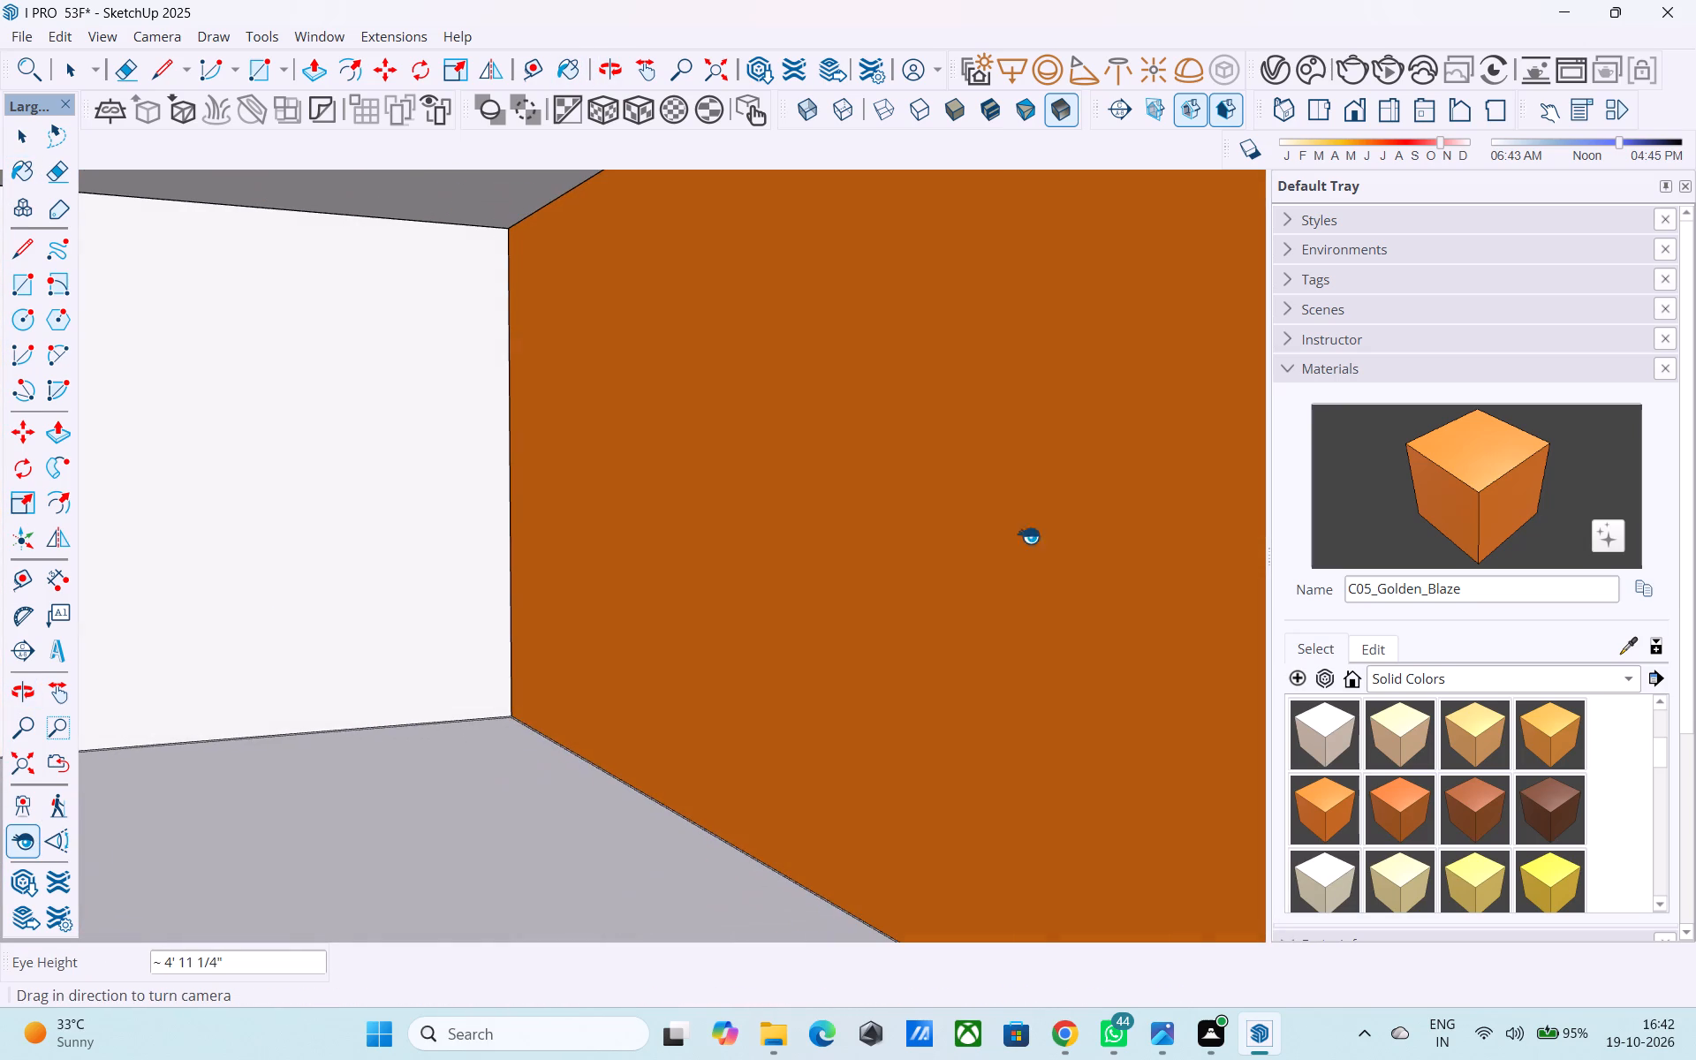
left_click_drag(1503, 480, 1483, 480)
left_click(451, 478)
middle_click_drag(429, 484, 790, 389)
scroll(795, 382, "down", 11)
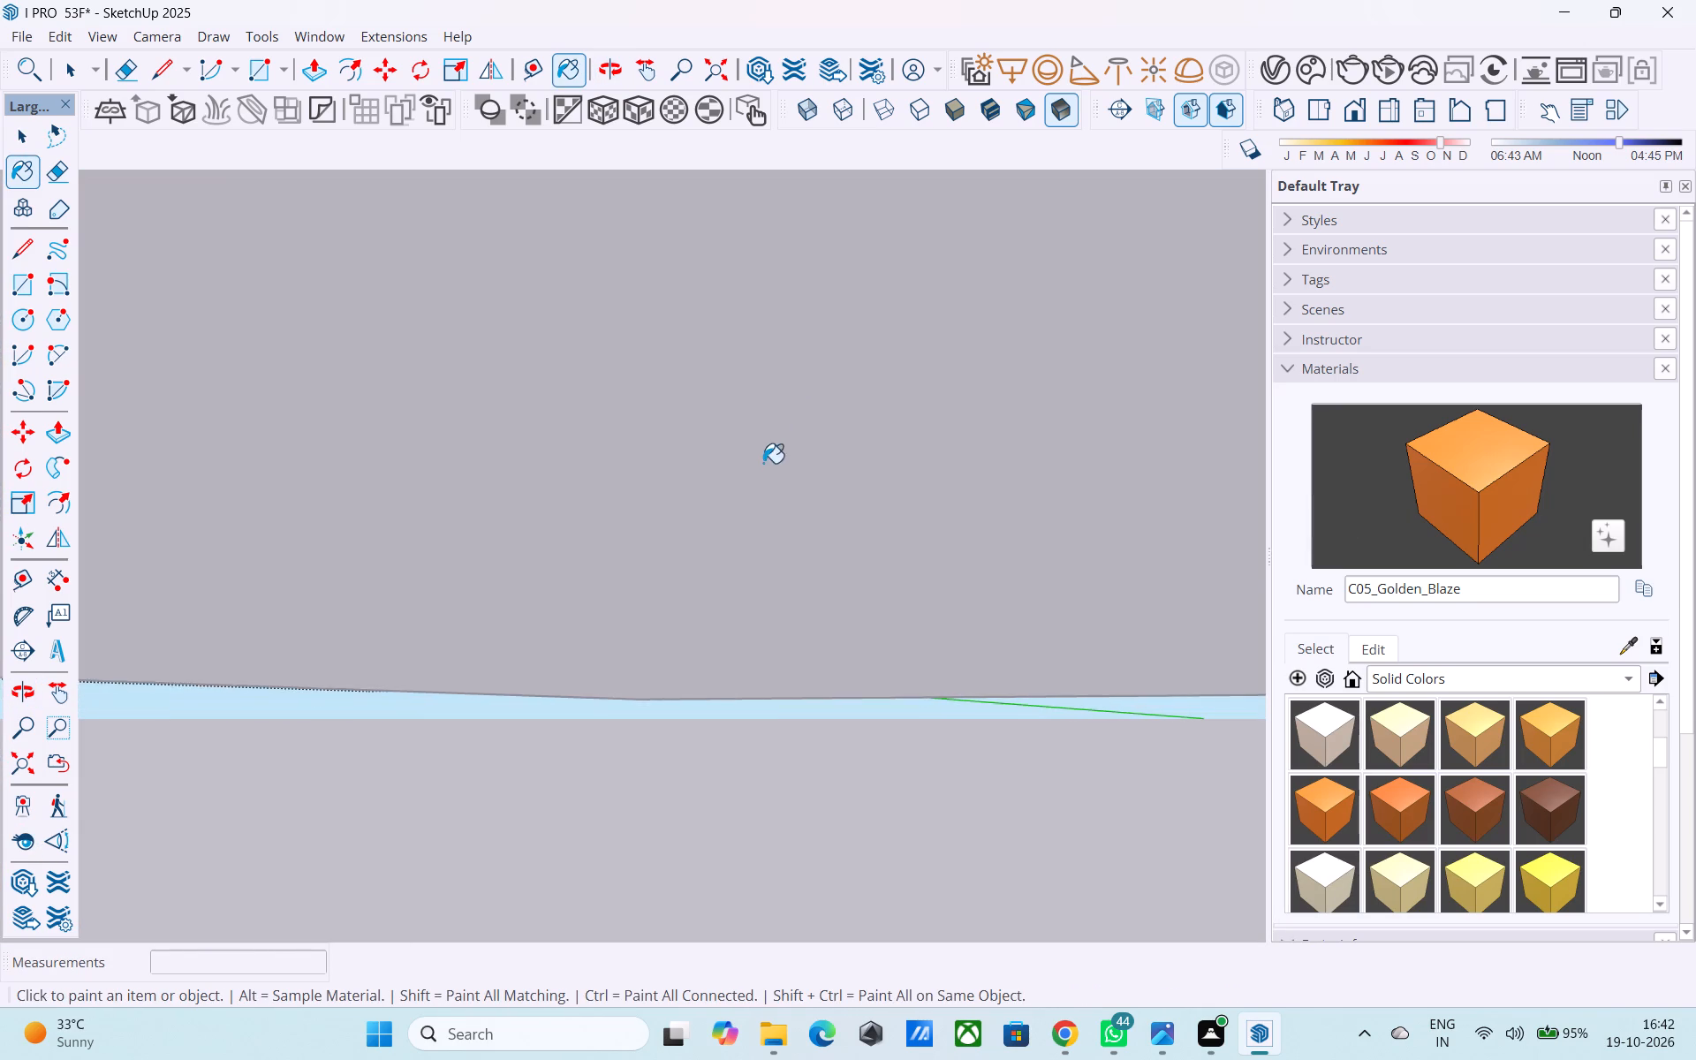
scroll(763, 463, "down", 20)
scroll(763, 463, "down", 15)
key("space")
Close the open underside of the cream-walled rear ground-floor room with a rectangle about 11' 7" by 10' 4".
middle_click_drag(753, 566, 764, 398)
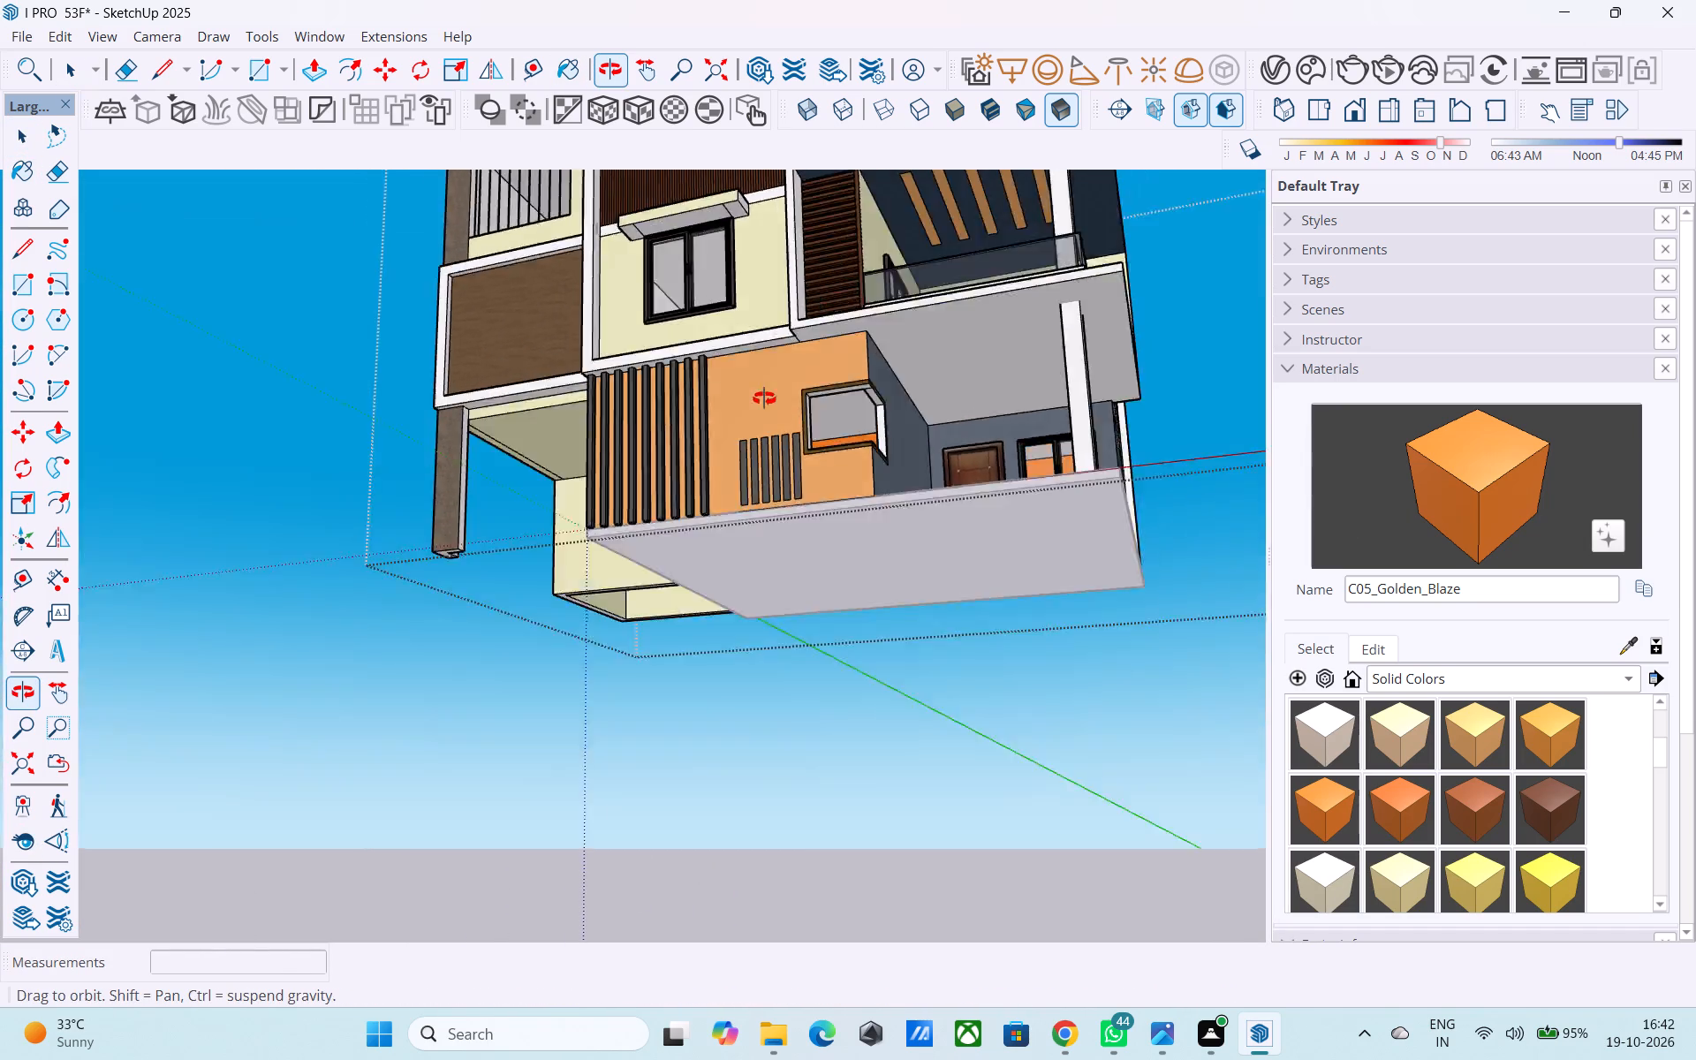
middle_click_drag(764, 398, 796, 297)
scroll(575, 613, "up", 9)
scroll(582, 637, "down", 1)
middle_click_drag(564, 612, 590, 512)
scroll(605, 628, "up", 2)
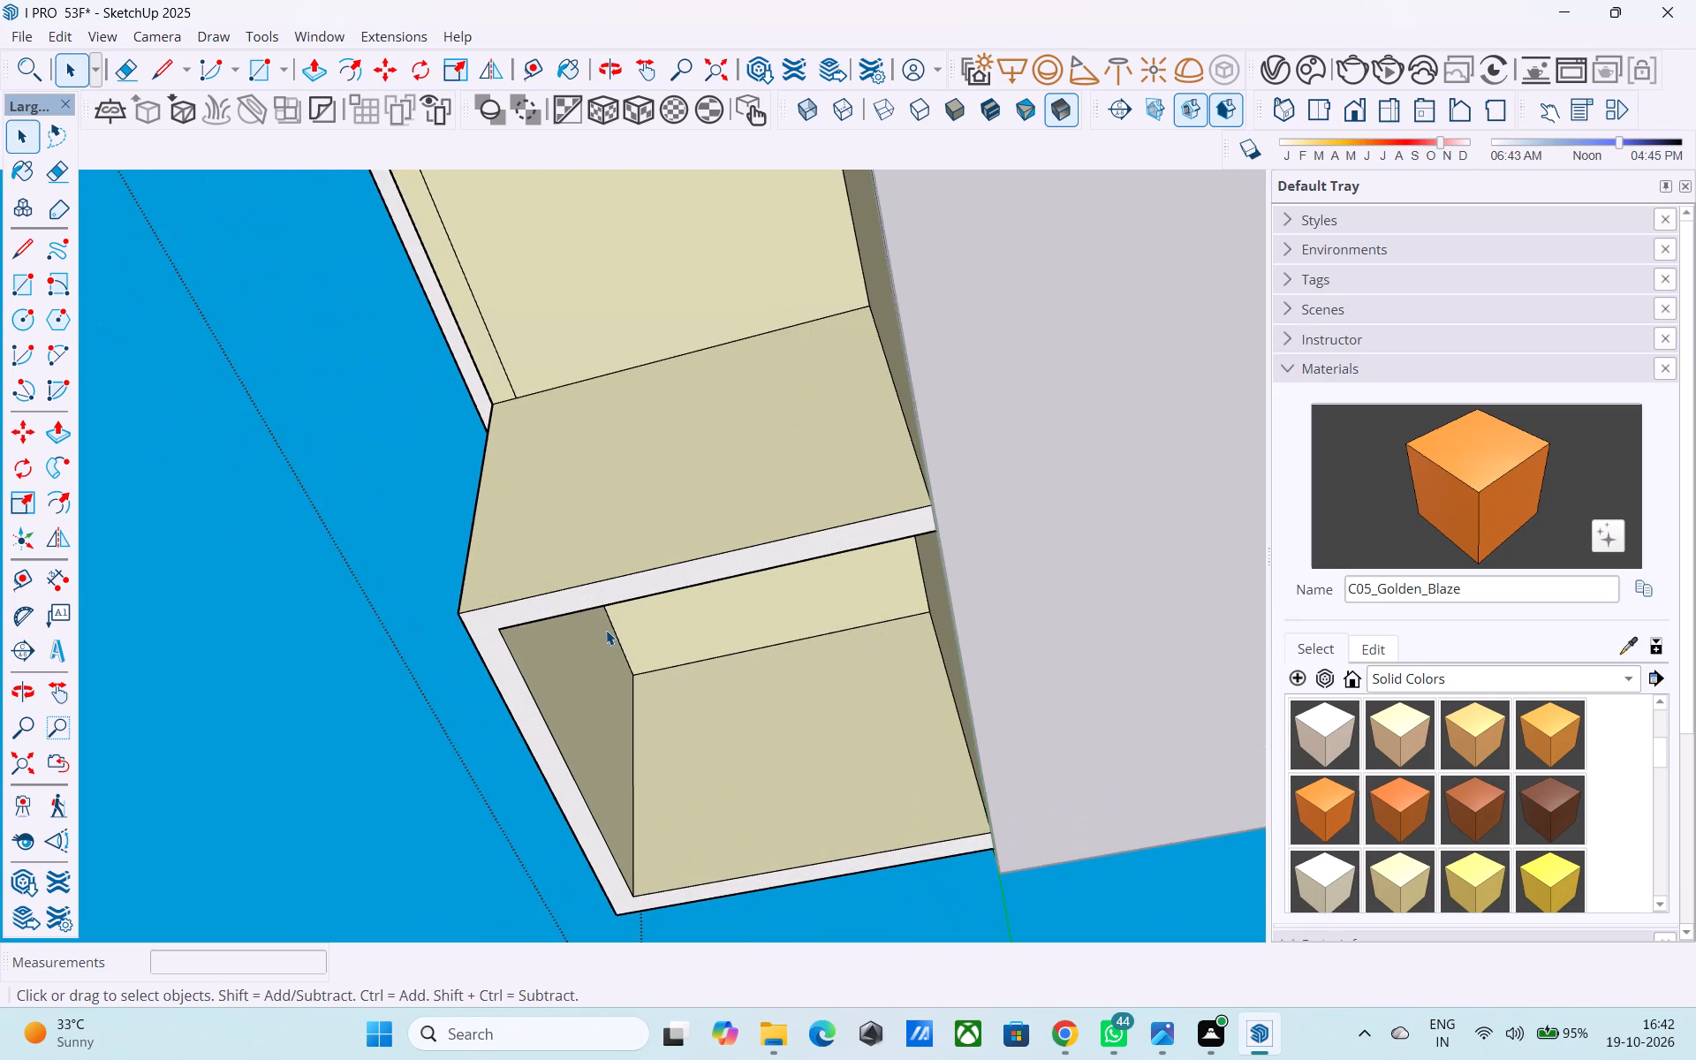
key("r")
left_click(499, 626)
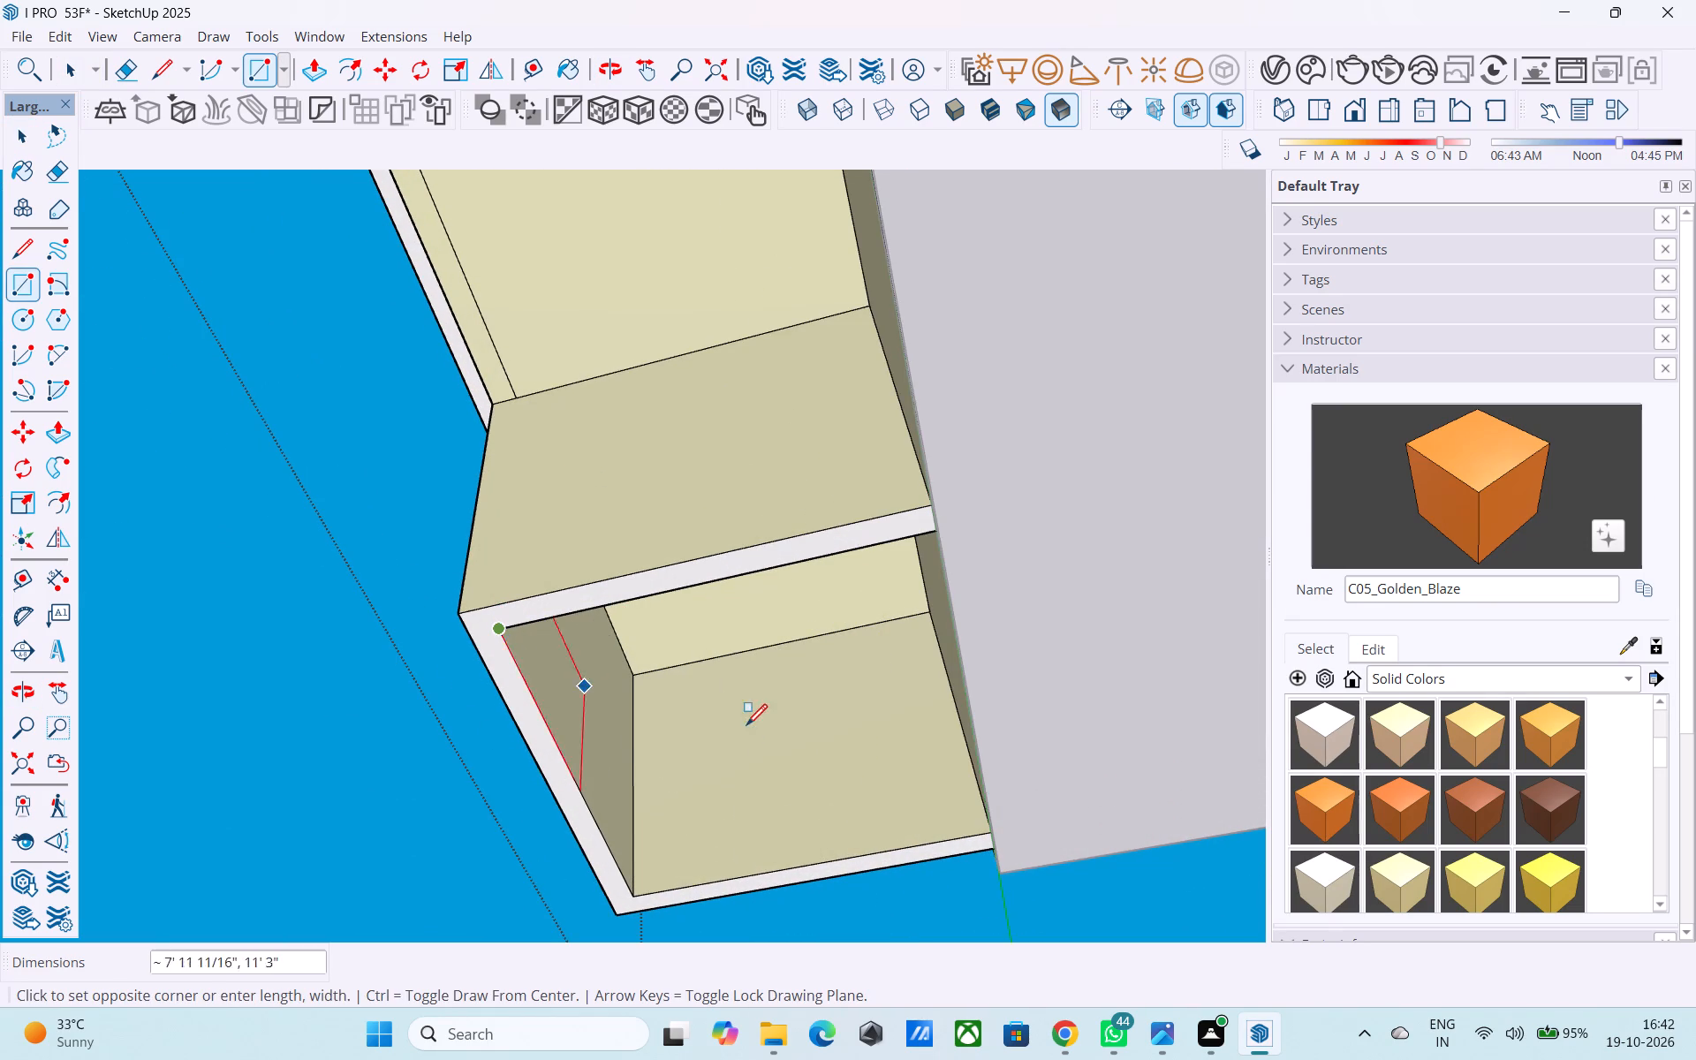
scroll(988, 834, "up", 4)
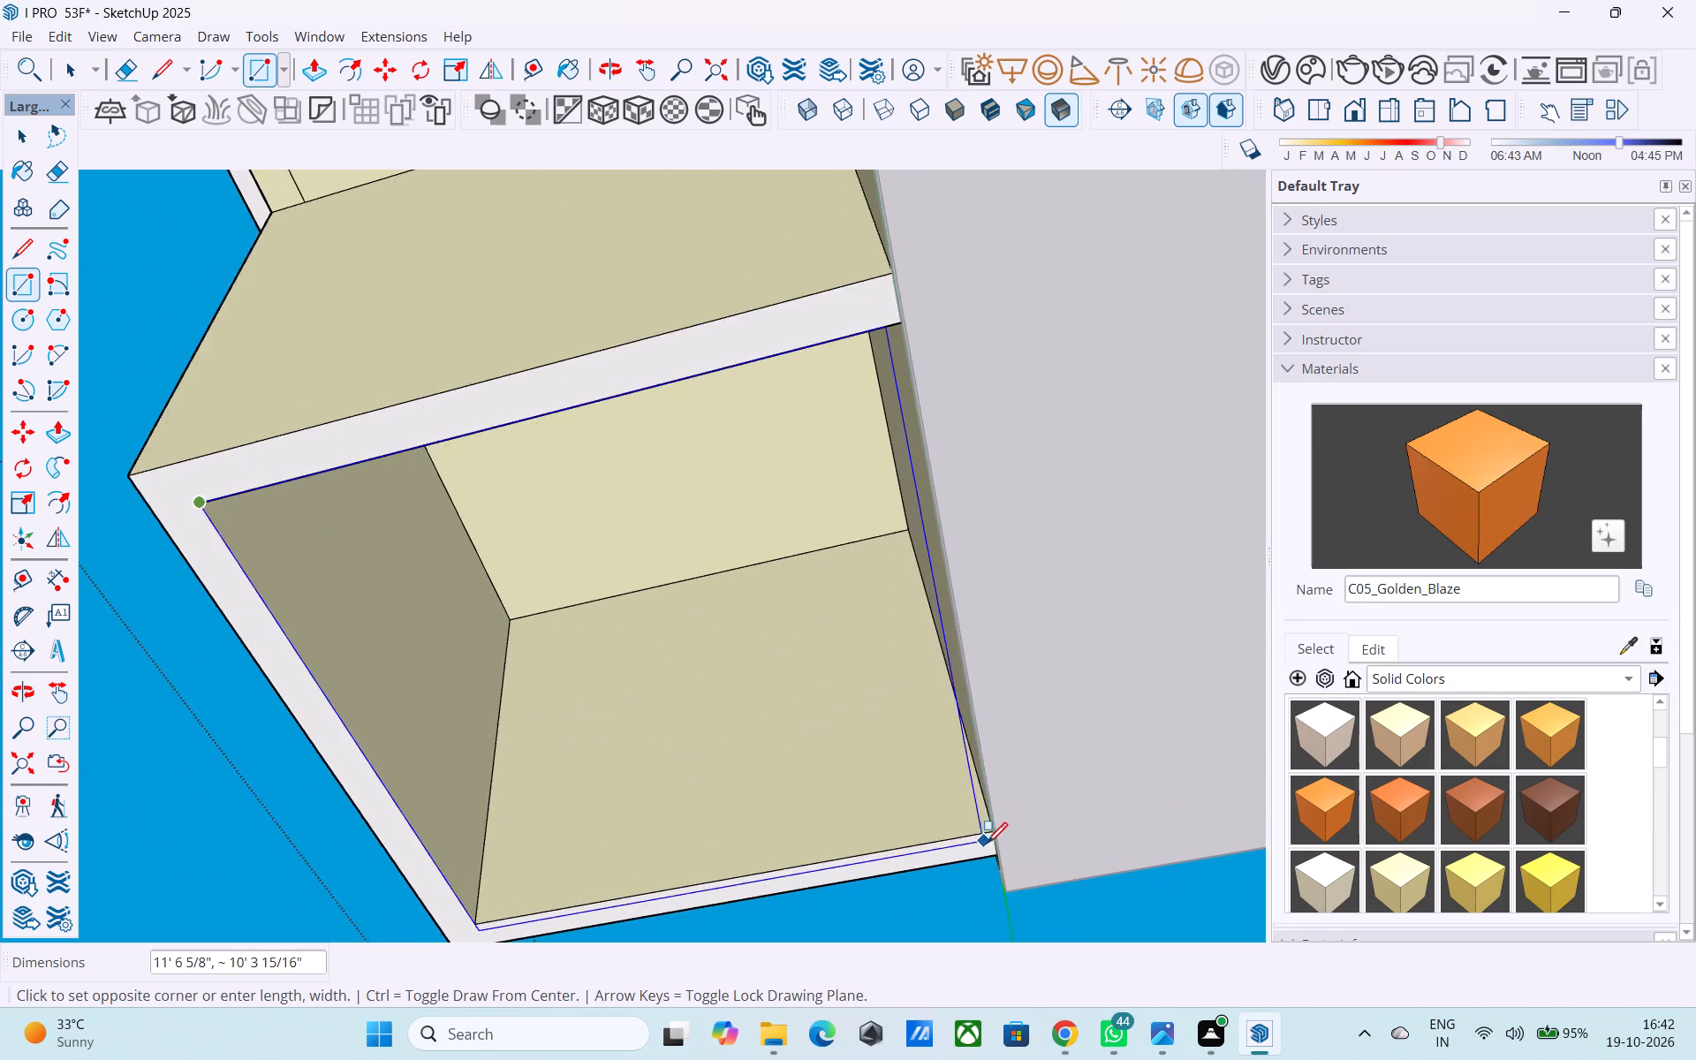
scroll(987, 845, "up", 3)
left_click(986, 829)
key("space")
Draw a floor rectangle about 17' 1" by 11' 2" from the rear room's outer corner to the slatted wall's corner.
scroll(986, 829, "down", 6)
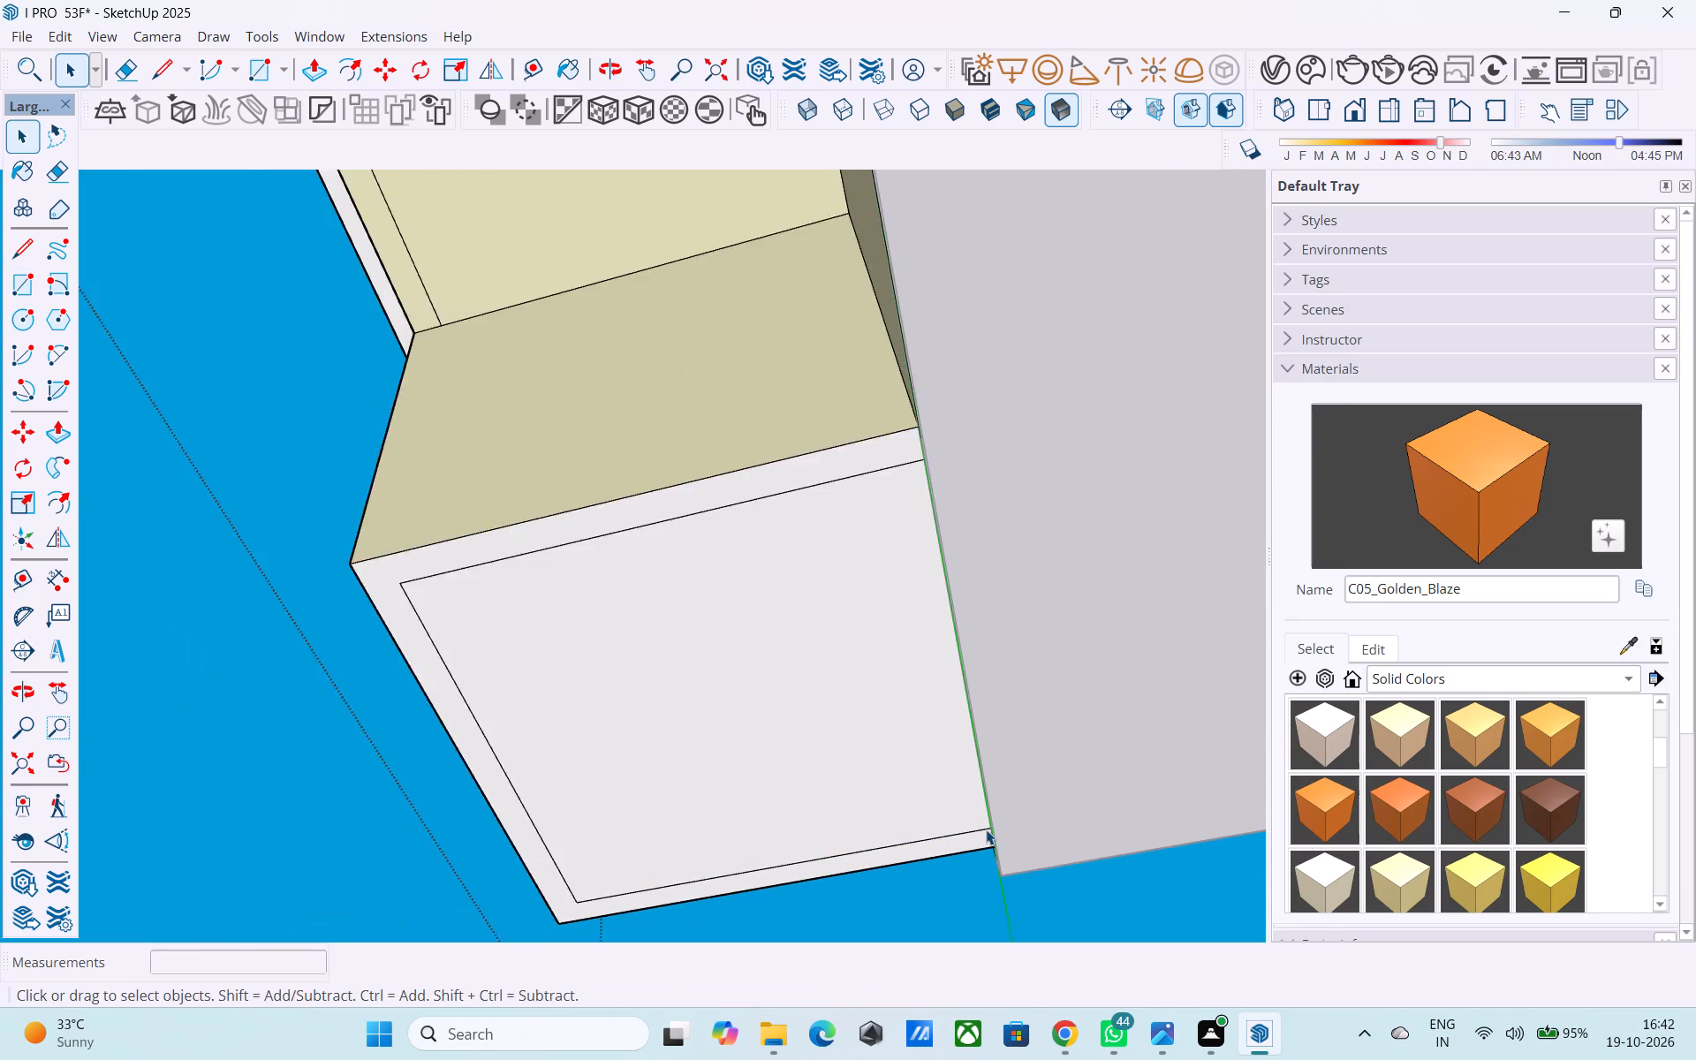
scroll(986, 829, "down", 4)
scroll(830, 747, "down", 11)
middle_click_drag(799, 560, 855, 1033)
middle_click_drag(732, 602, 753, 698)
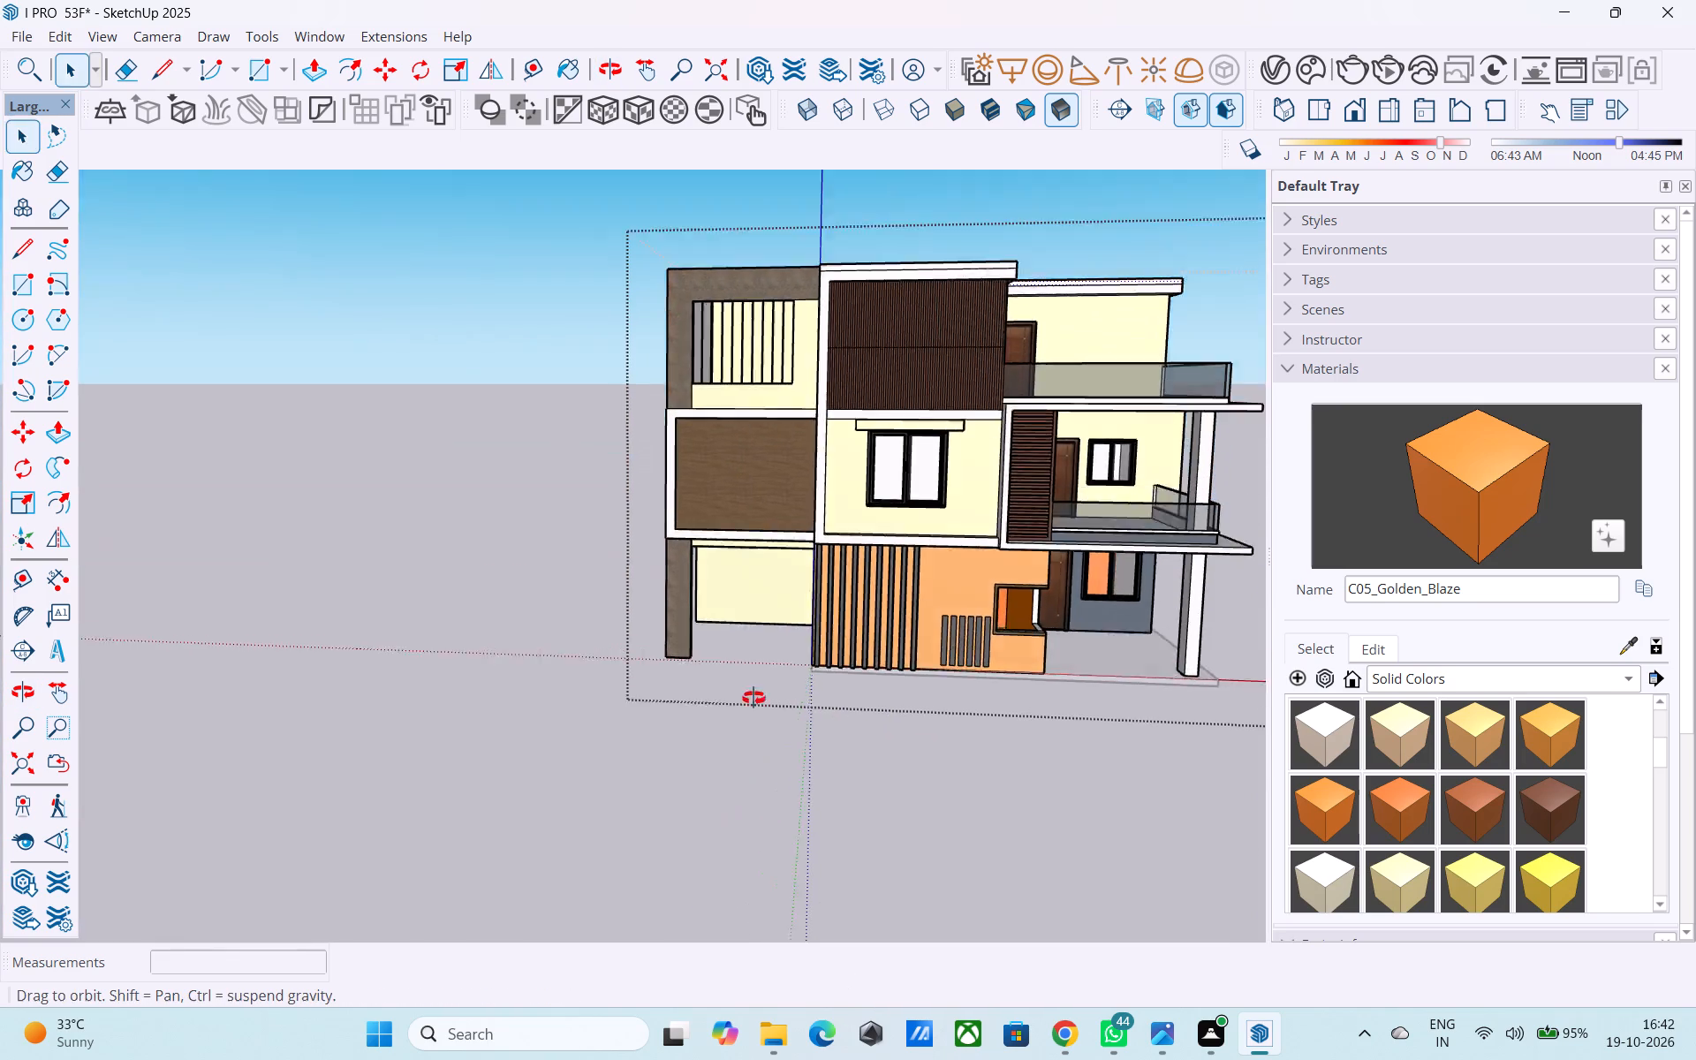
middle_click_drag(753, 698, 1009, 753)
scroll(794, 672, "up", 1)
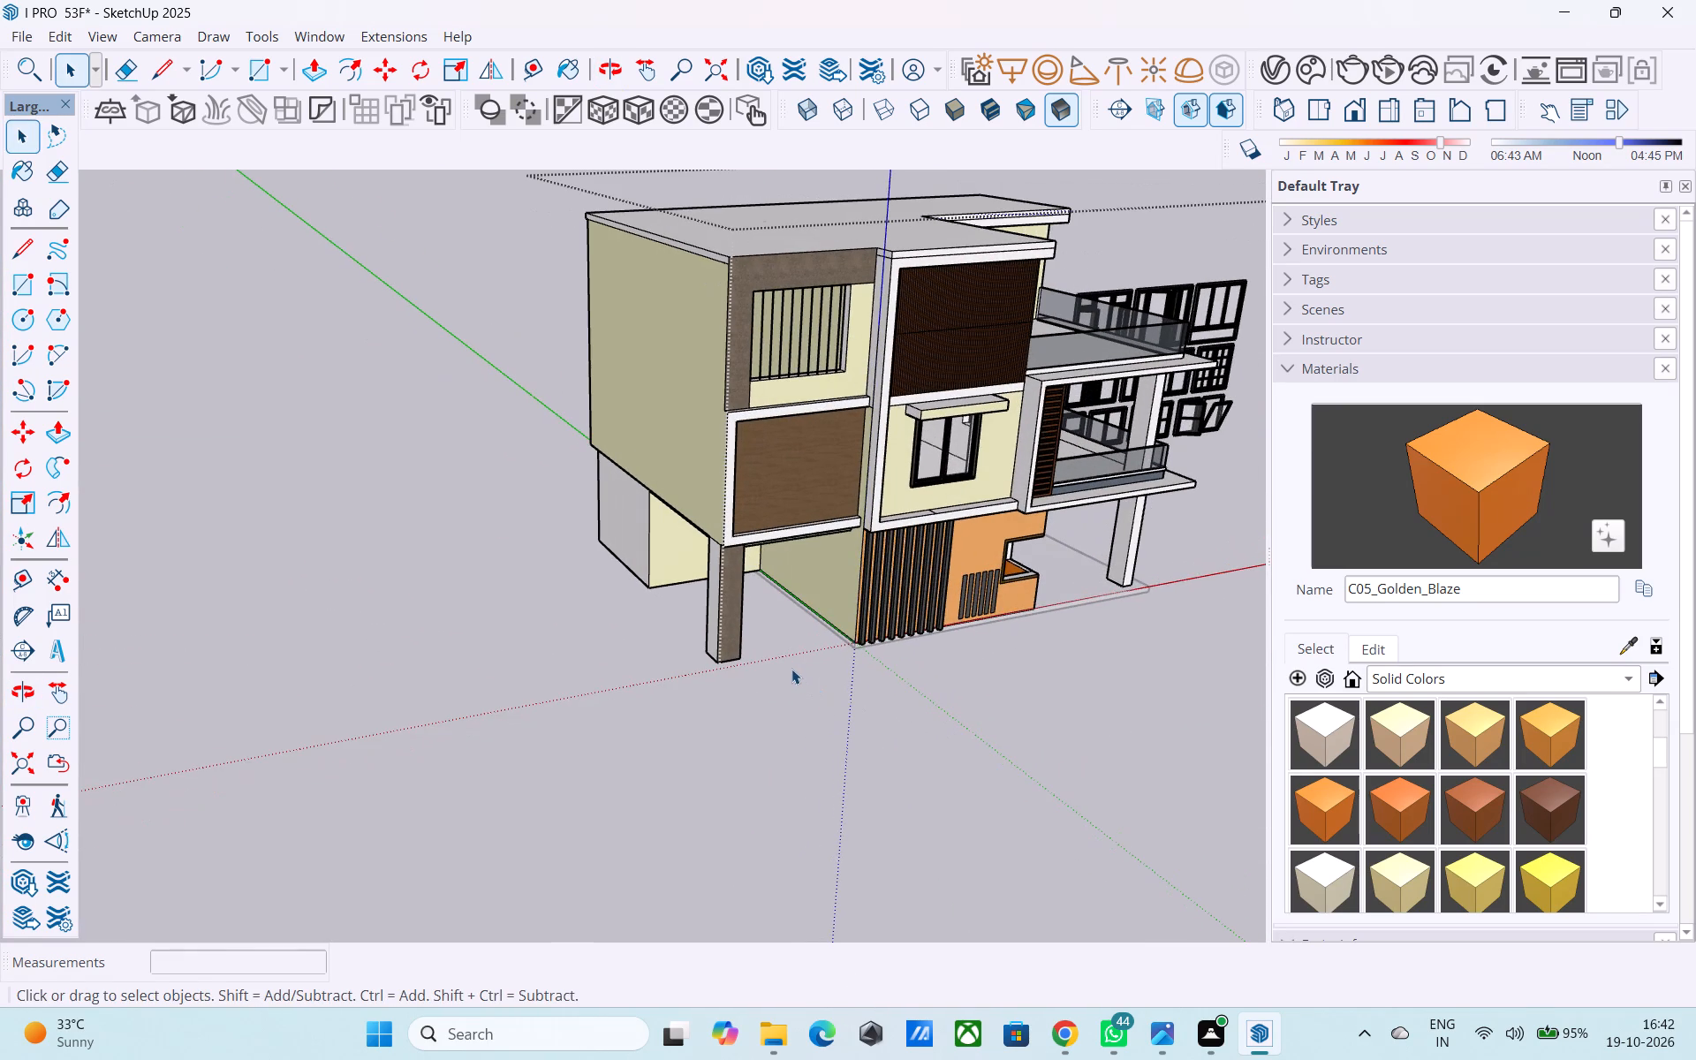
key("r")
scroll(696, 640, "up", 3)
key("space")
left_click(640, 527)
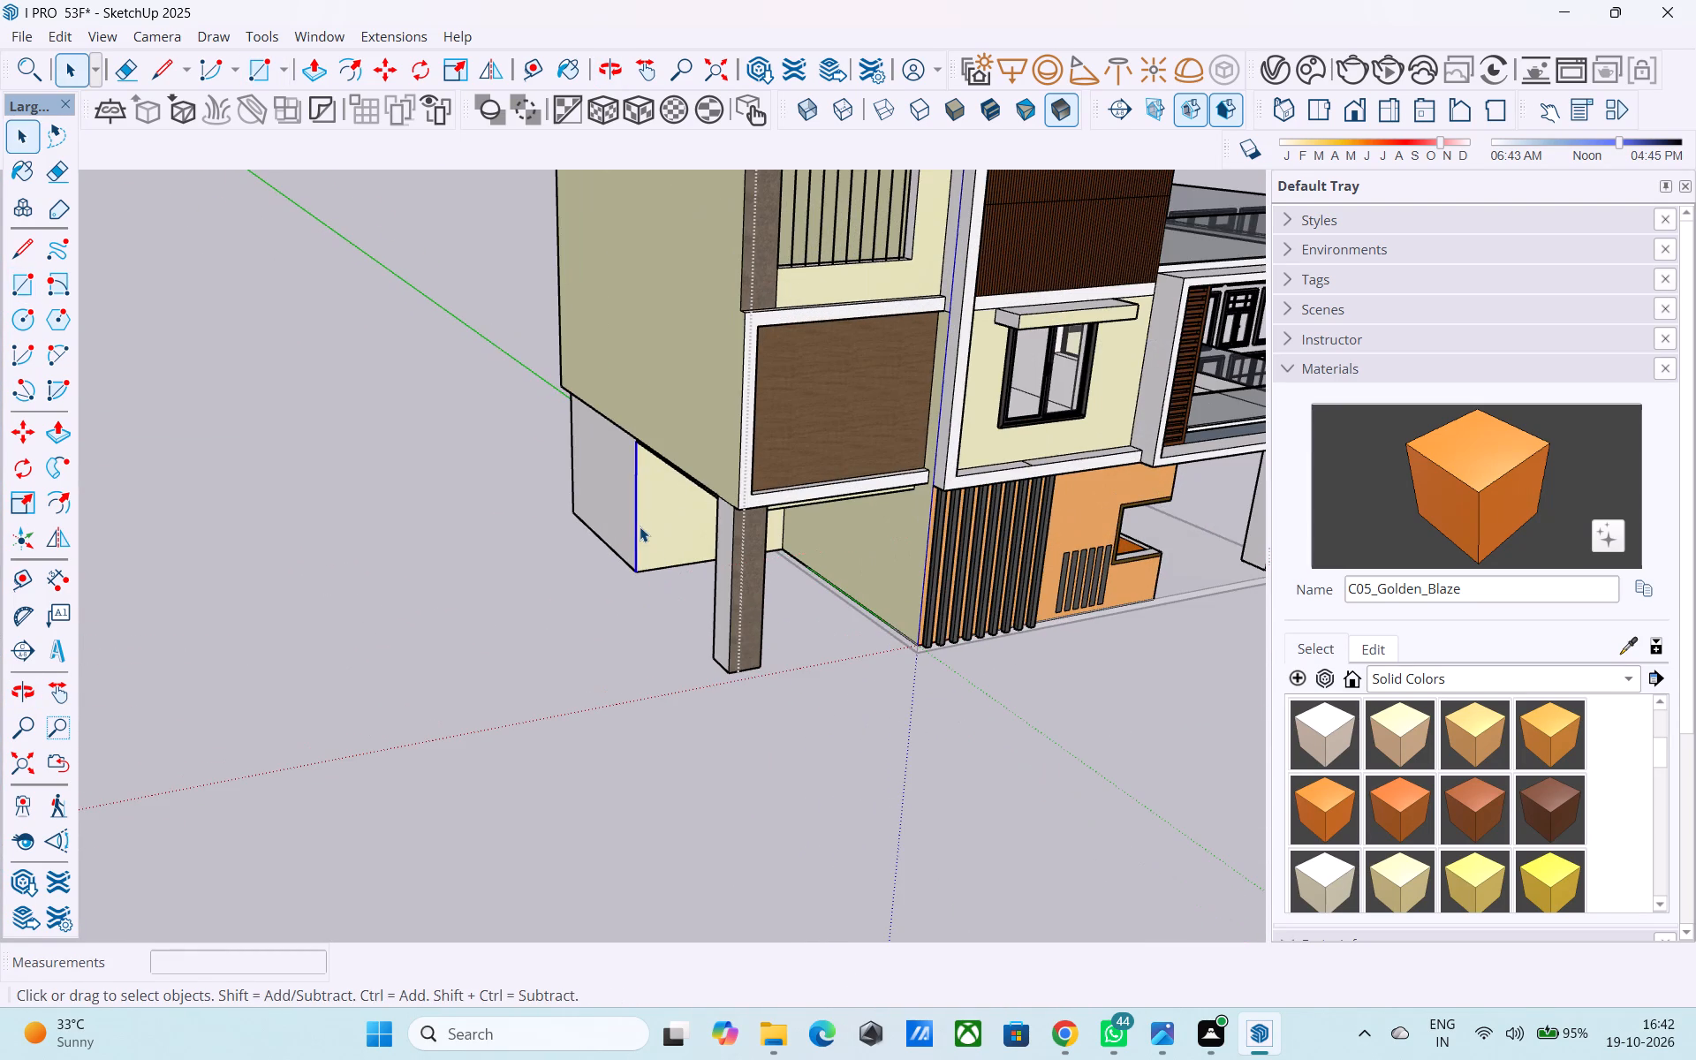
scroll(640, 527, "up", 2)
key("r")
scroll(641, 533, "up", 3)
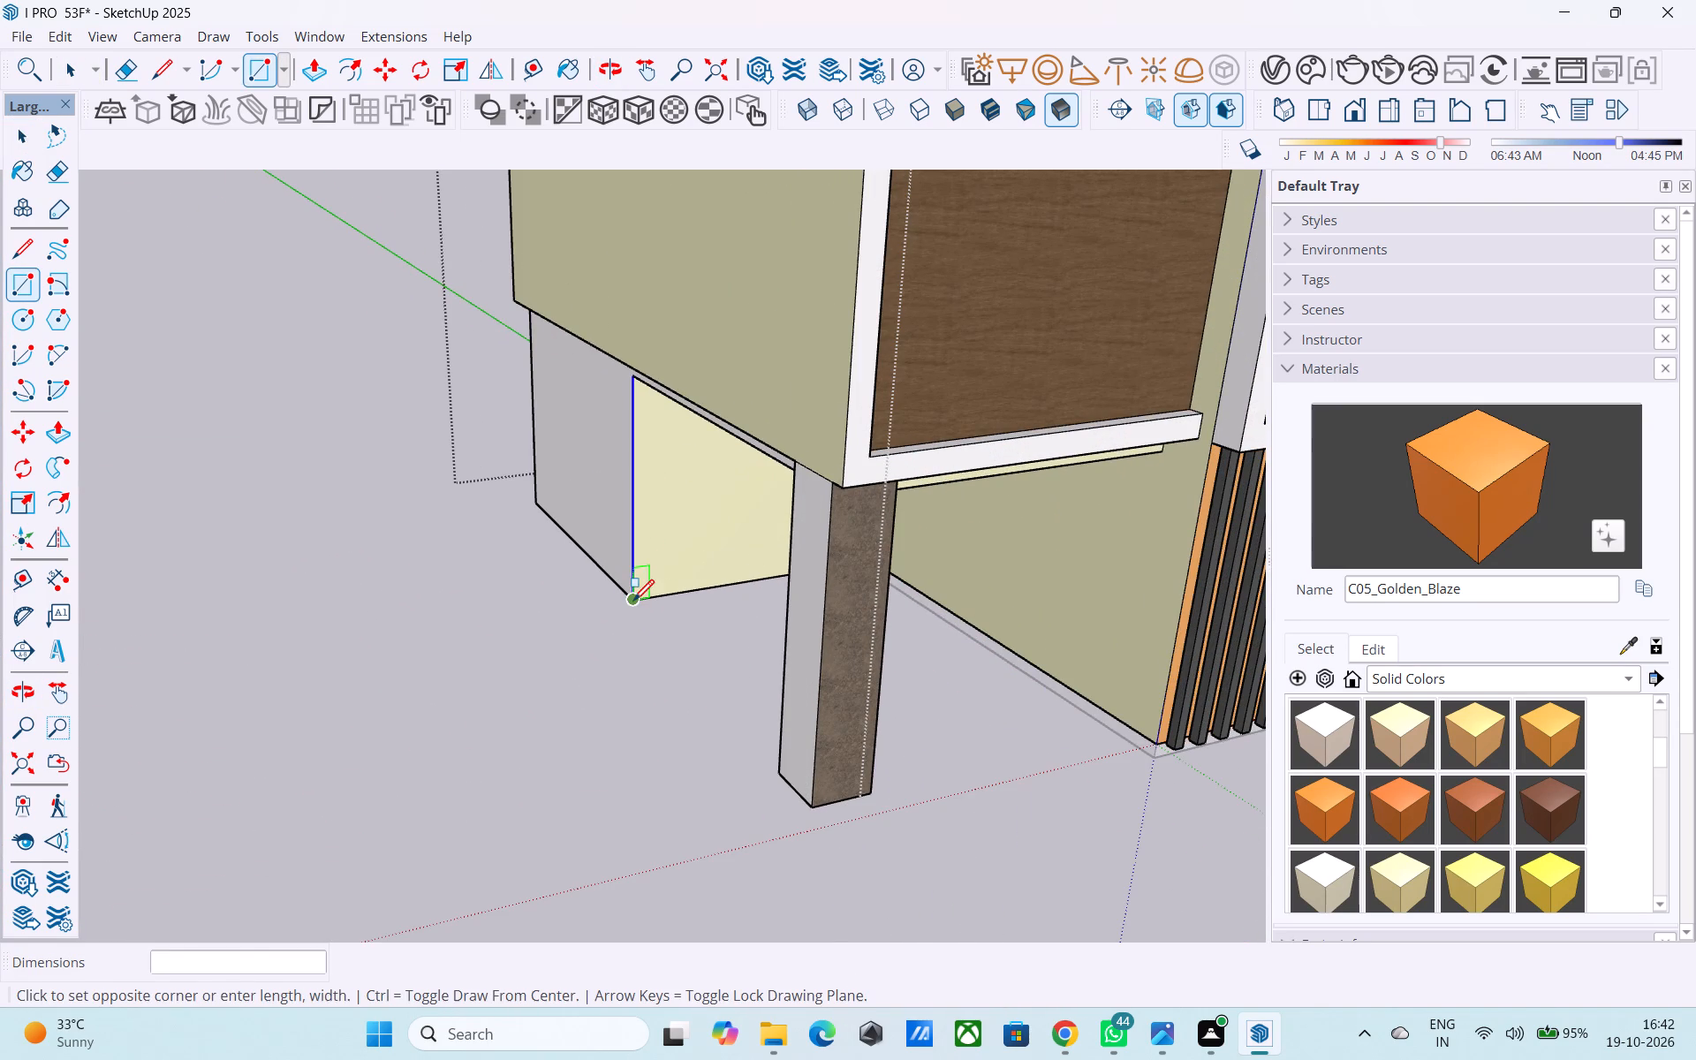
left_click(633, 602)
left_click(1161, 750)
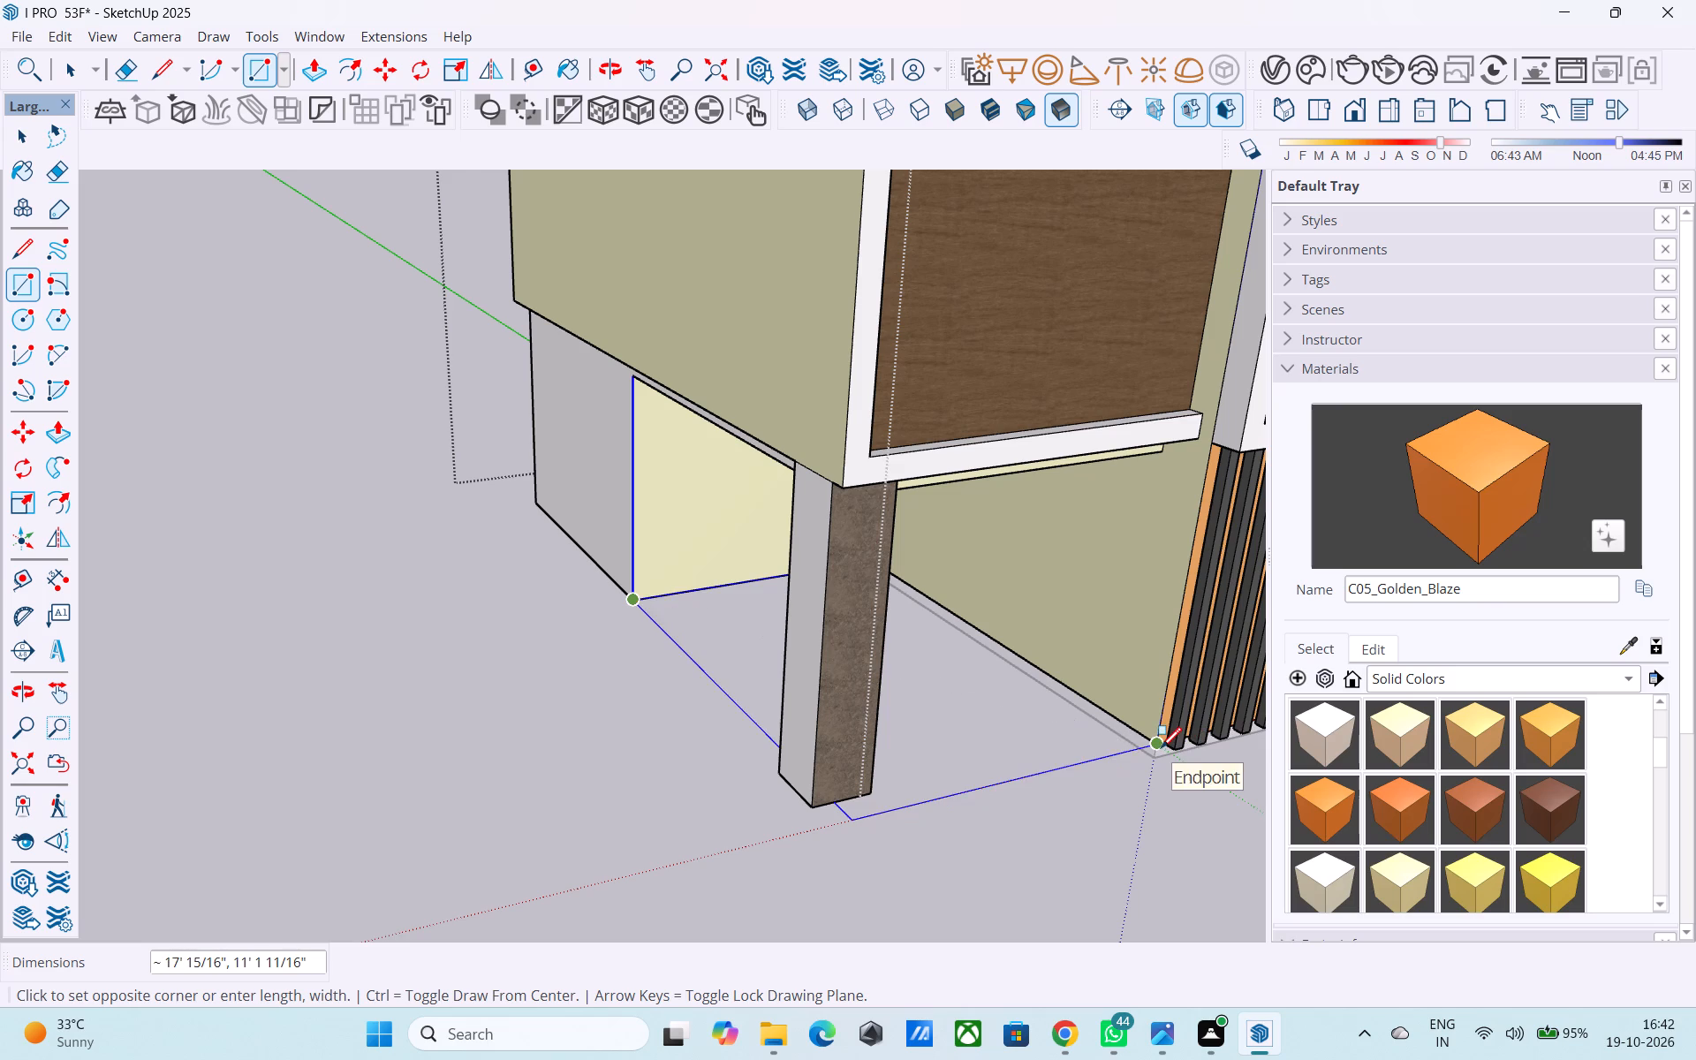
key("space")
Delete the vertical face closing off the side opening between the rear room and the corner pillar.
middle_click_drag(1064, 732, 1053, 665)
left_click(689, 529)
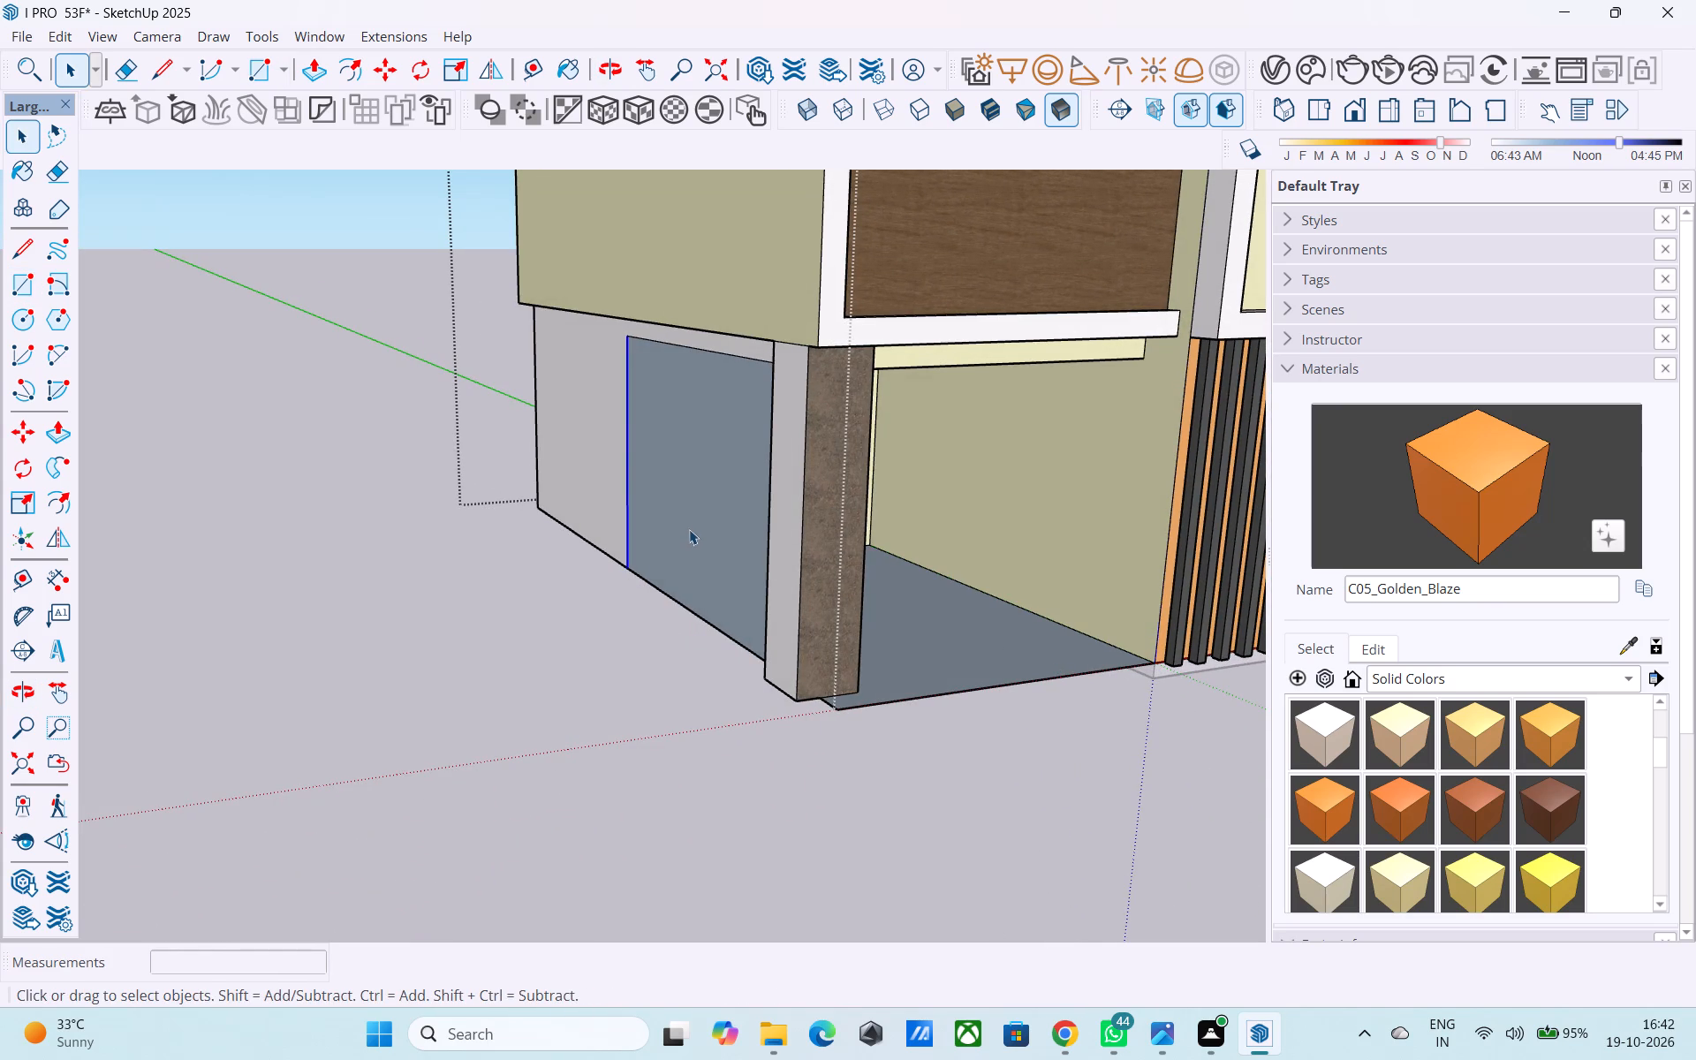
key("Delete")
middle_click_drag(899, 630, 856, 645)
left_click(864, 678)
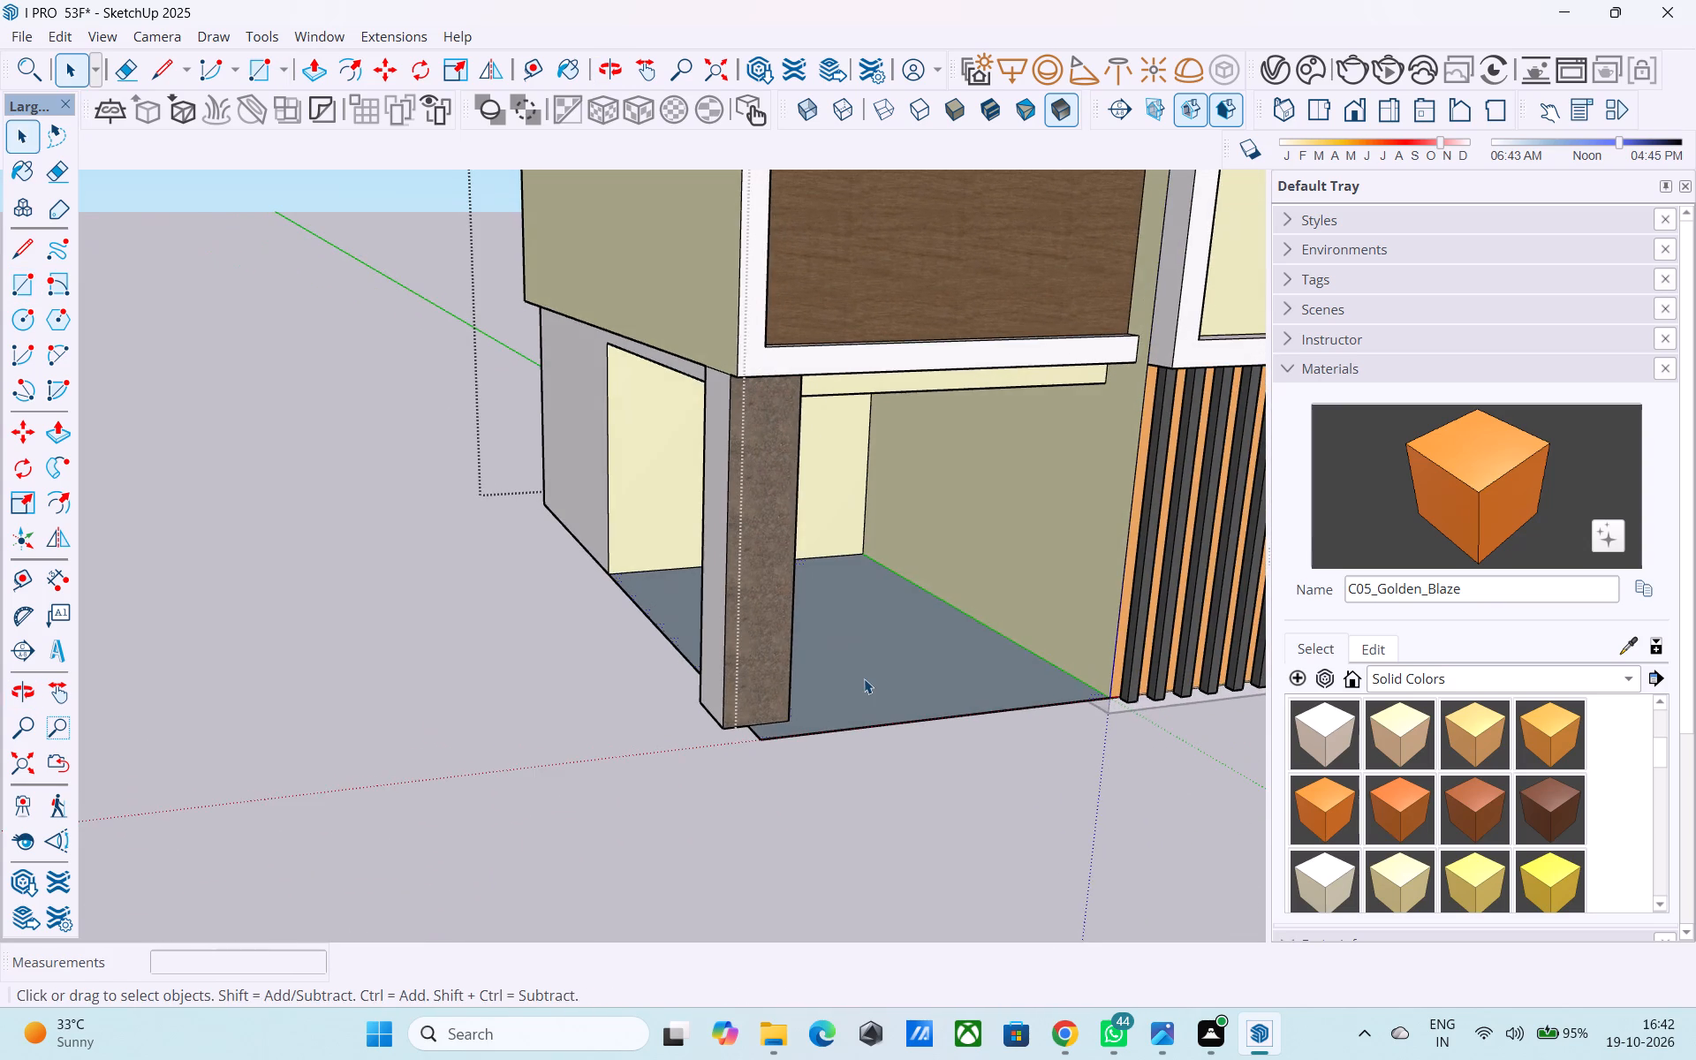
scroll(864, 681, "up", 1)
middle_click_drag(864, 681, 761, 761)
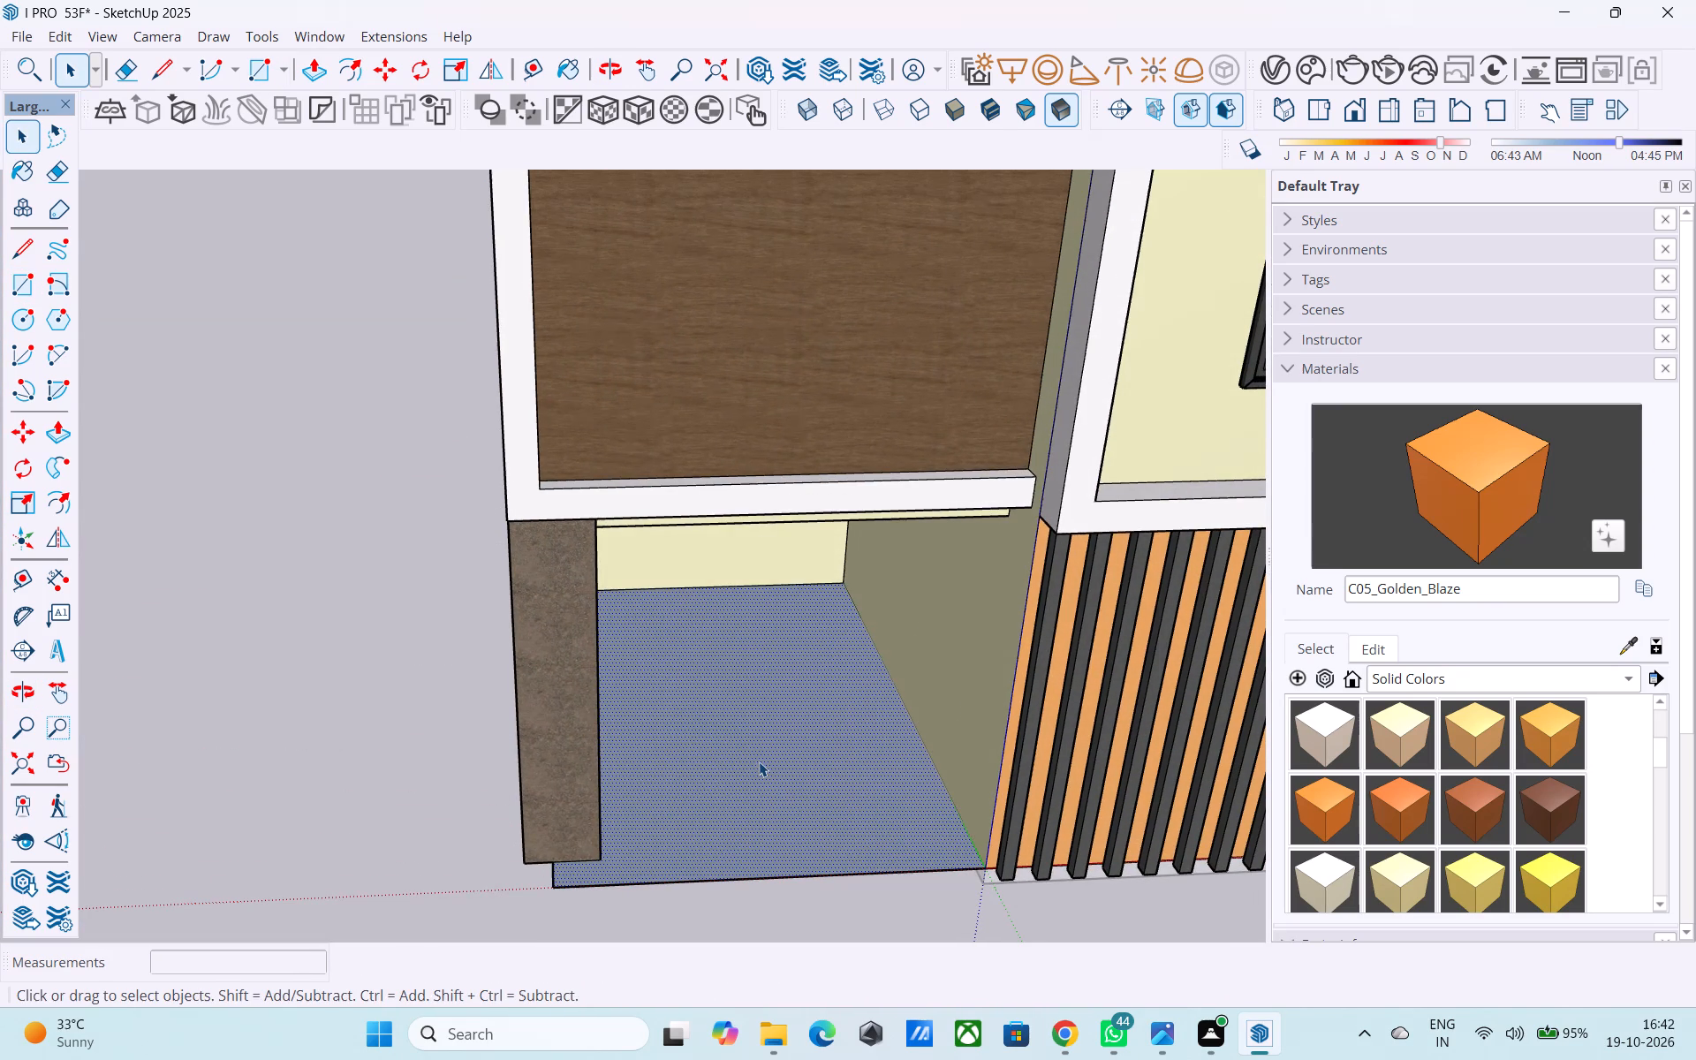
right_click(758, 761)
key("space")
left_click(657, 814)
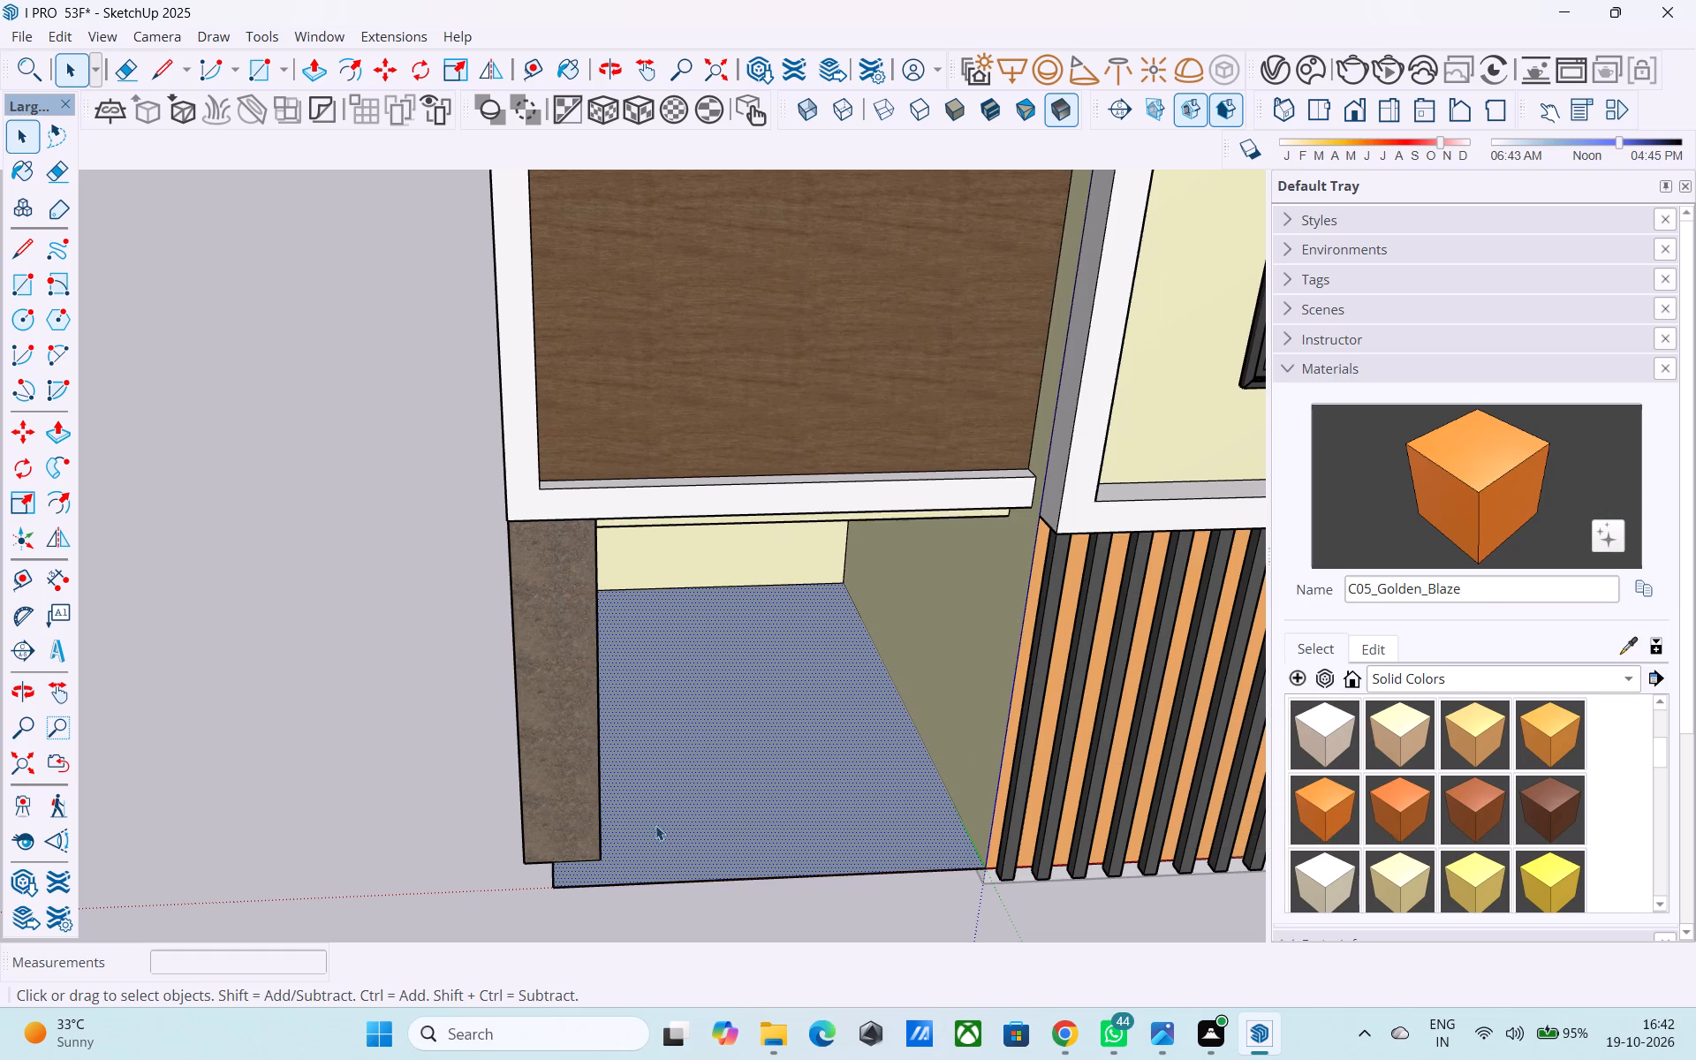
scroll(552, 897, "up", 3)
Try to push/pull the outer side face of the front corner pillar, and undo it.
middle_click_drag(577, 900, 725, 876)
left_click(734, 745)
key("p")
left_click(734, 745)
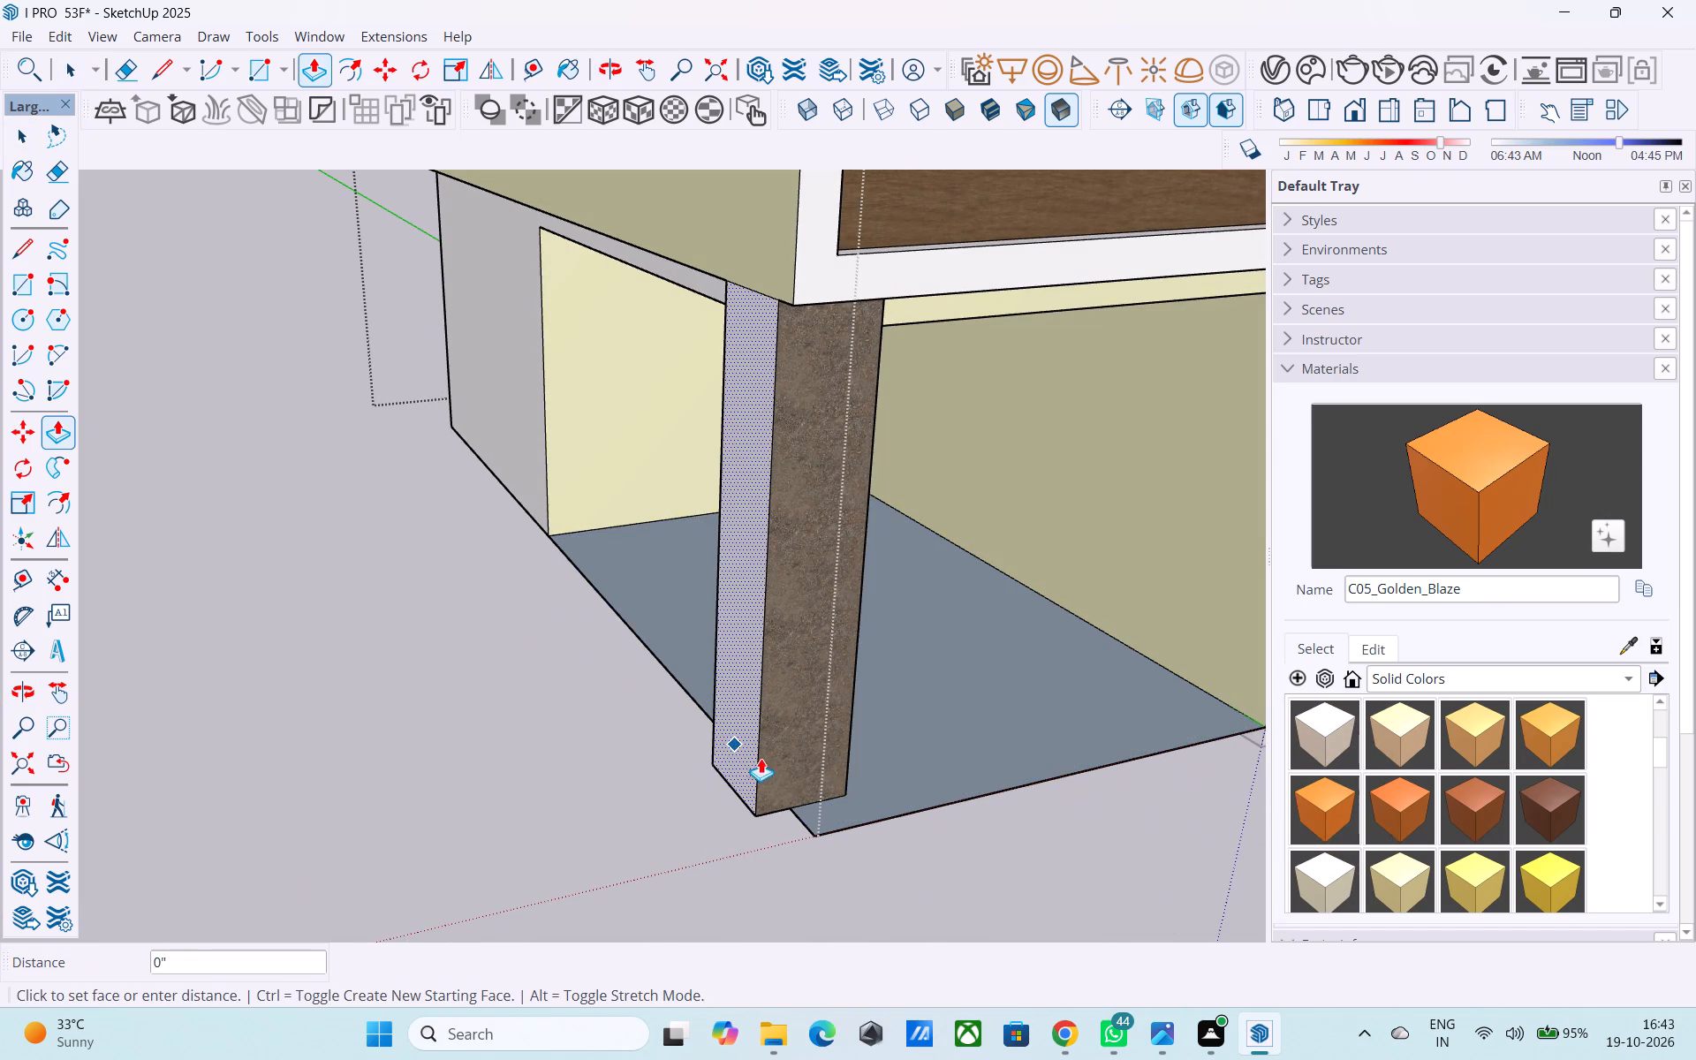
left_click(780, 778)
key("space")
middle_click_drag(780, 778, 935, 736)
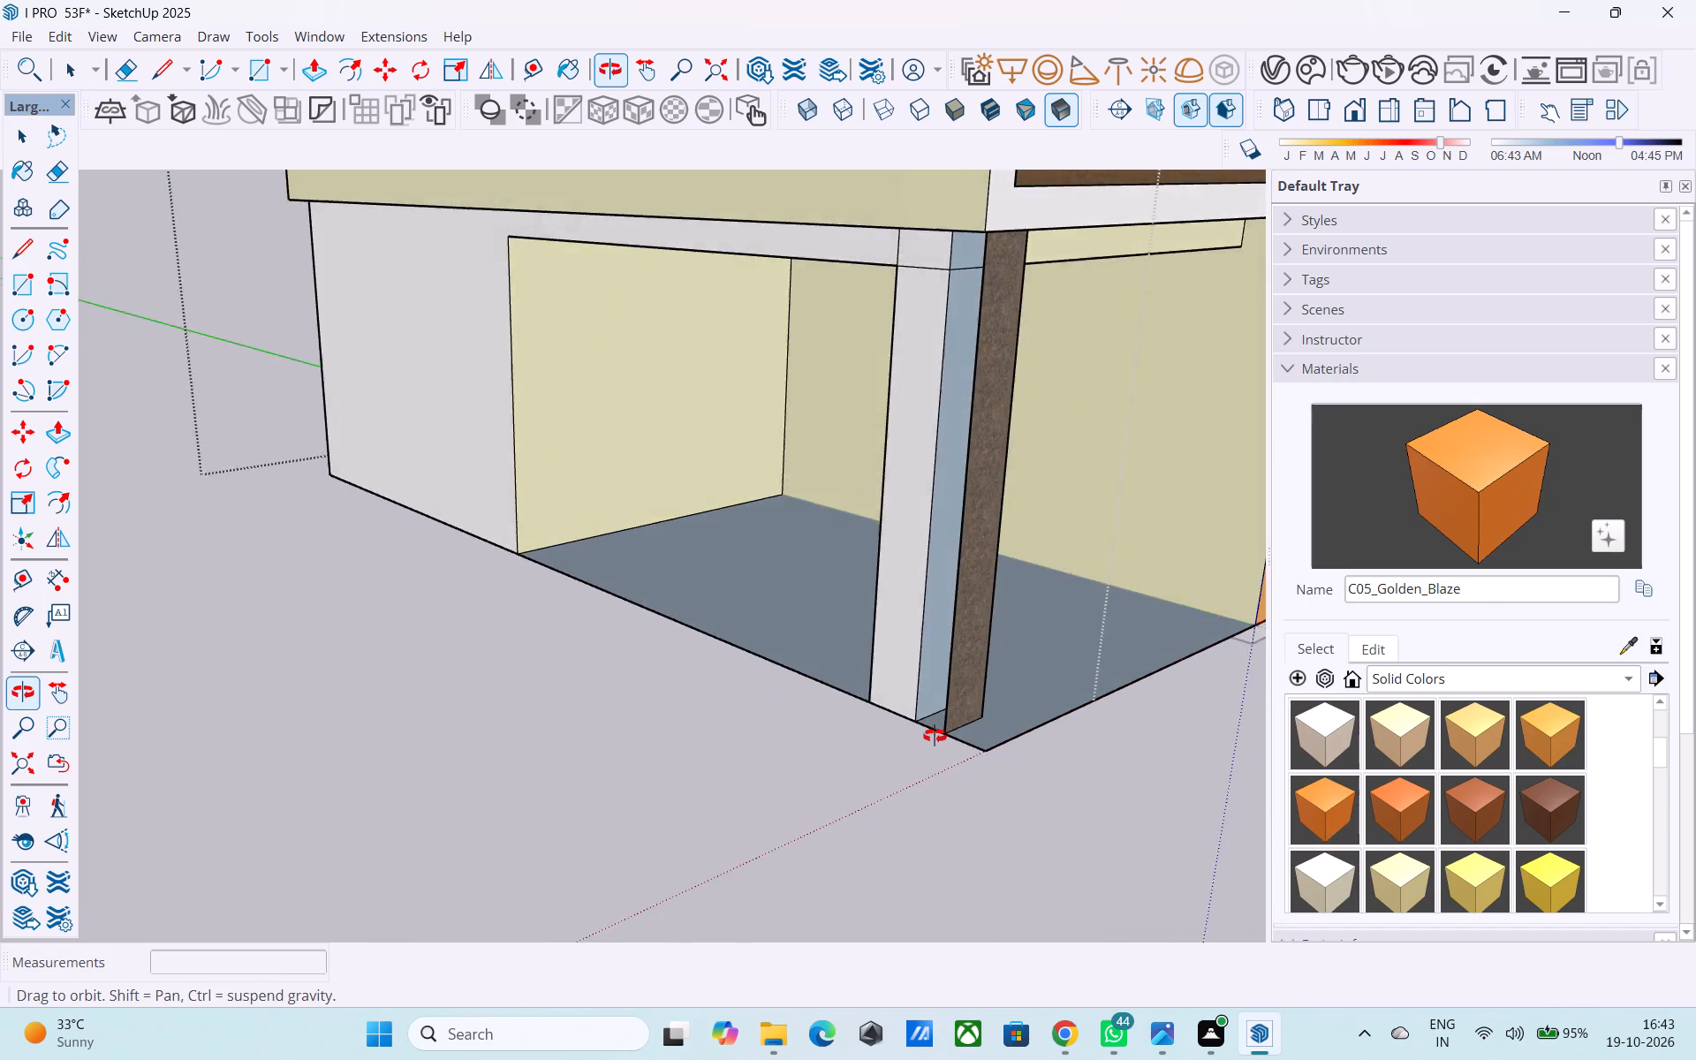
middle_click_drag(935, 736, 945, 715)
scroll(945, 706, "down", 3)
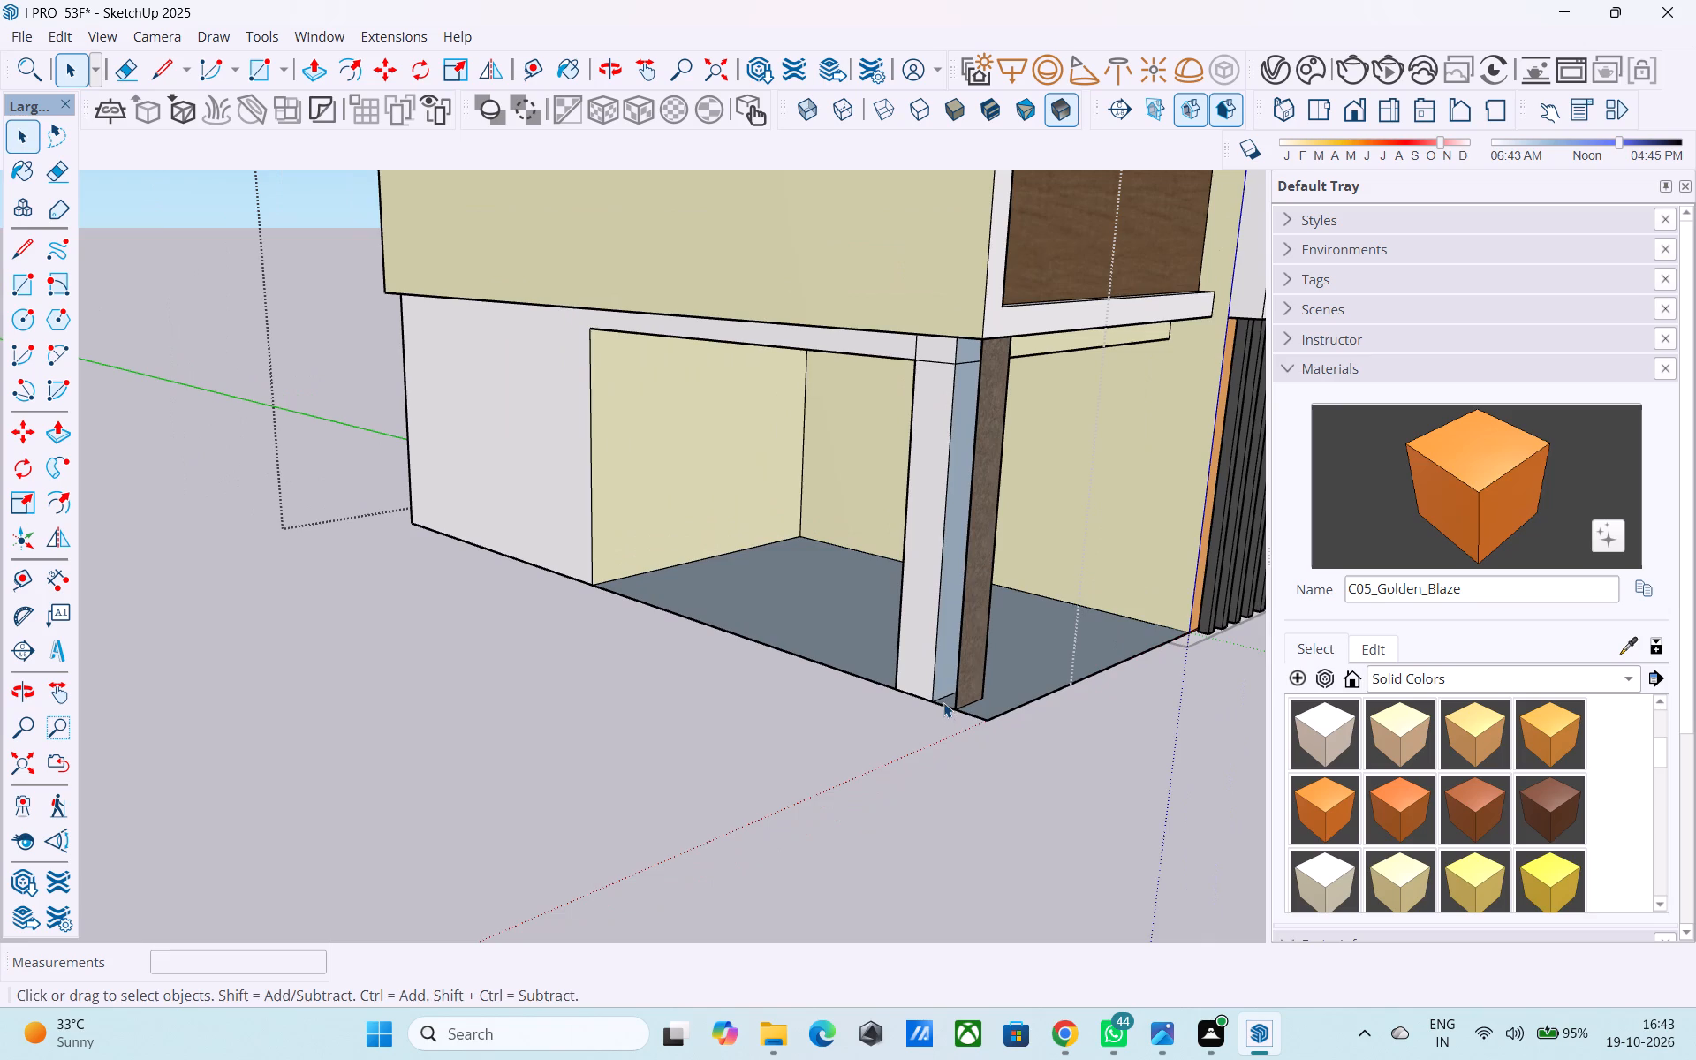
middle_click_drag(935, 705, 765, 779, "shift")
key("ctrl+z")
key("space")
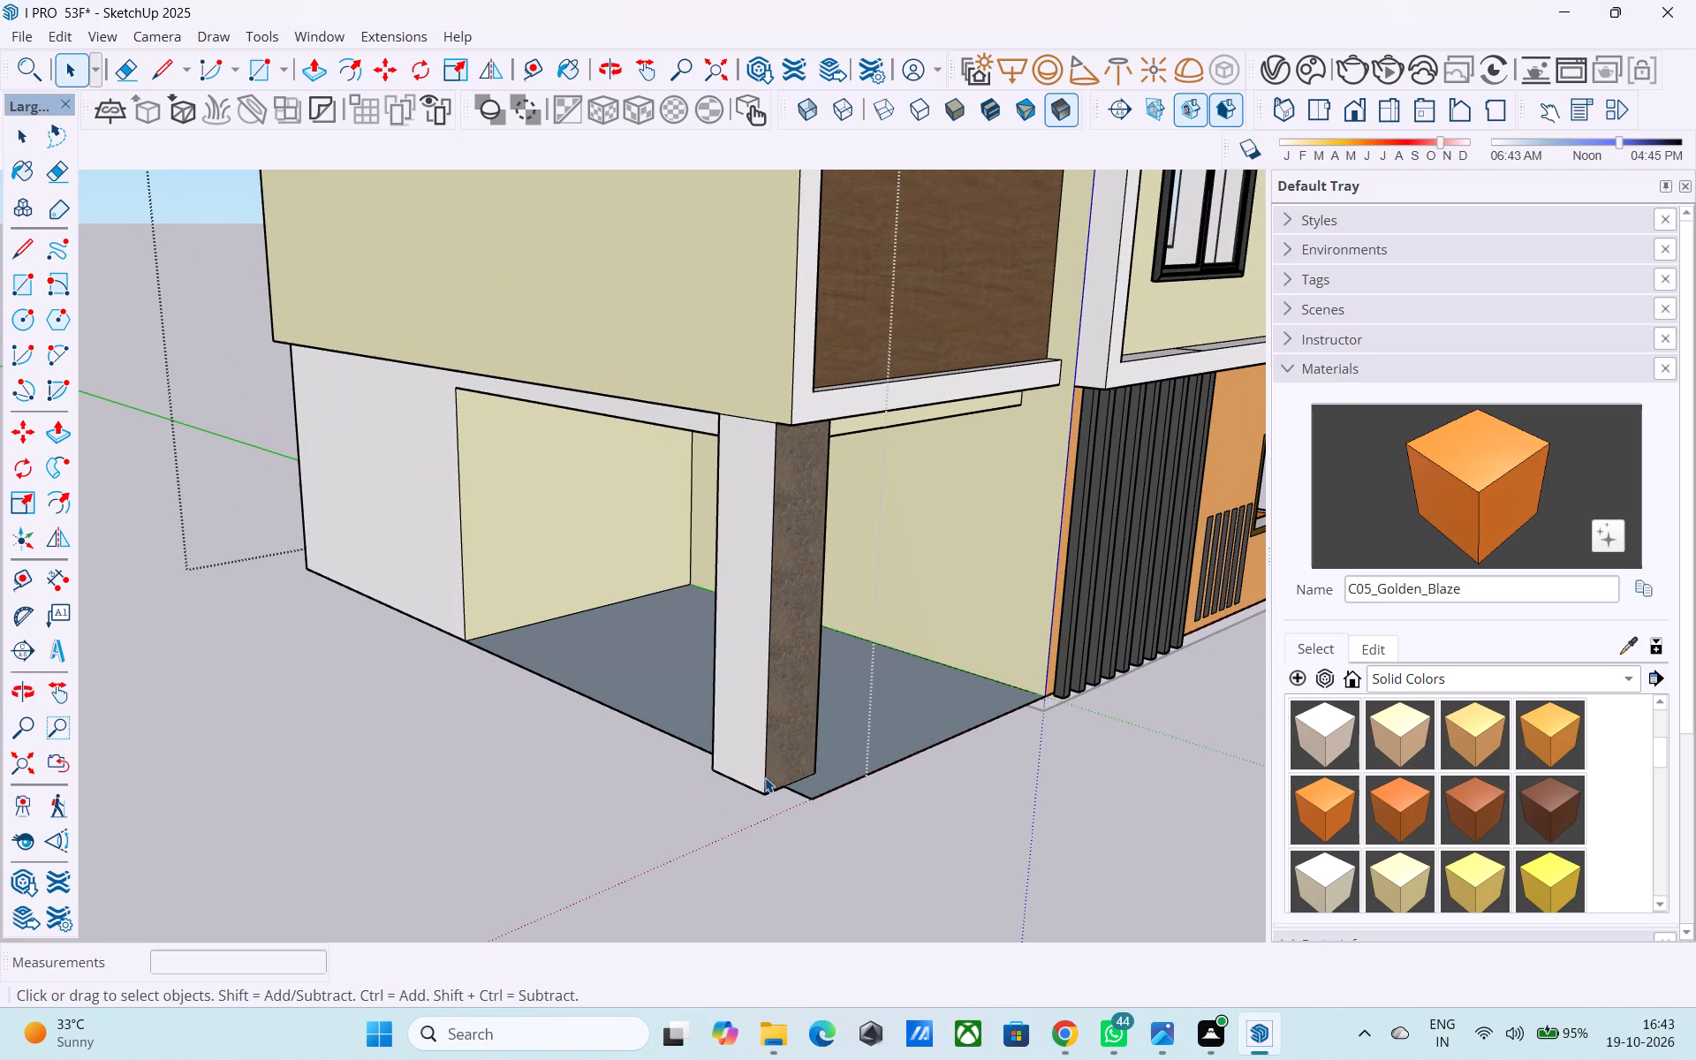
Draw a short vertical line at the new floor's front outer corner by the pillar, entering lengths of 4" and 6".
middle_click_drag(763, 777, 448, 818)
scroll(503, 778, "down", 1)
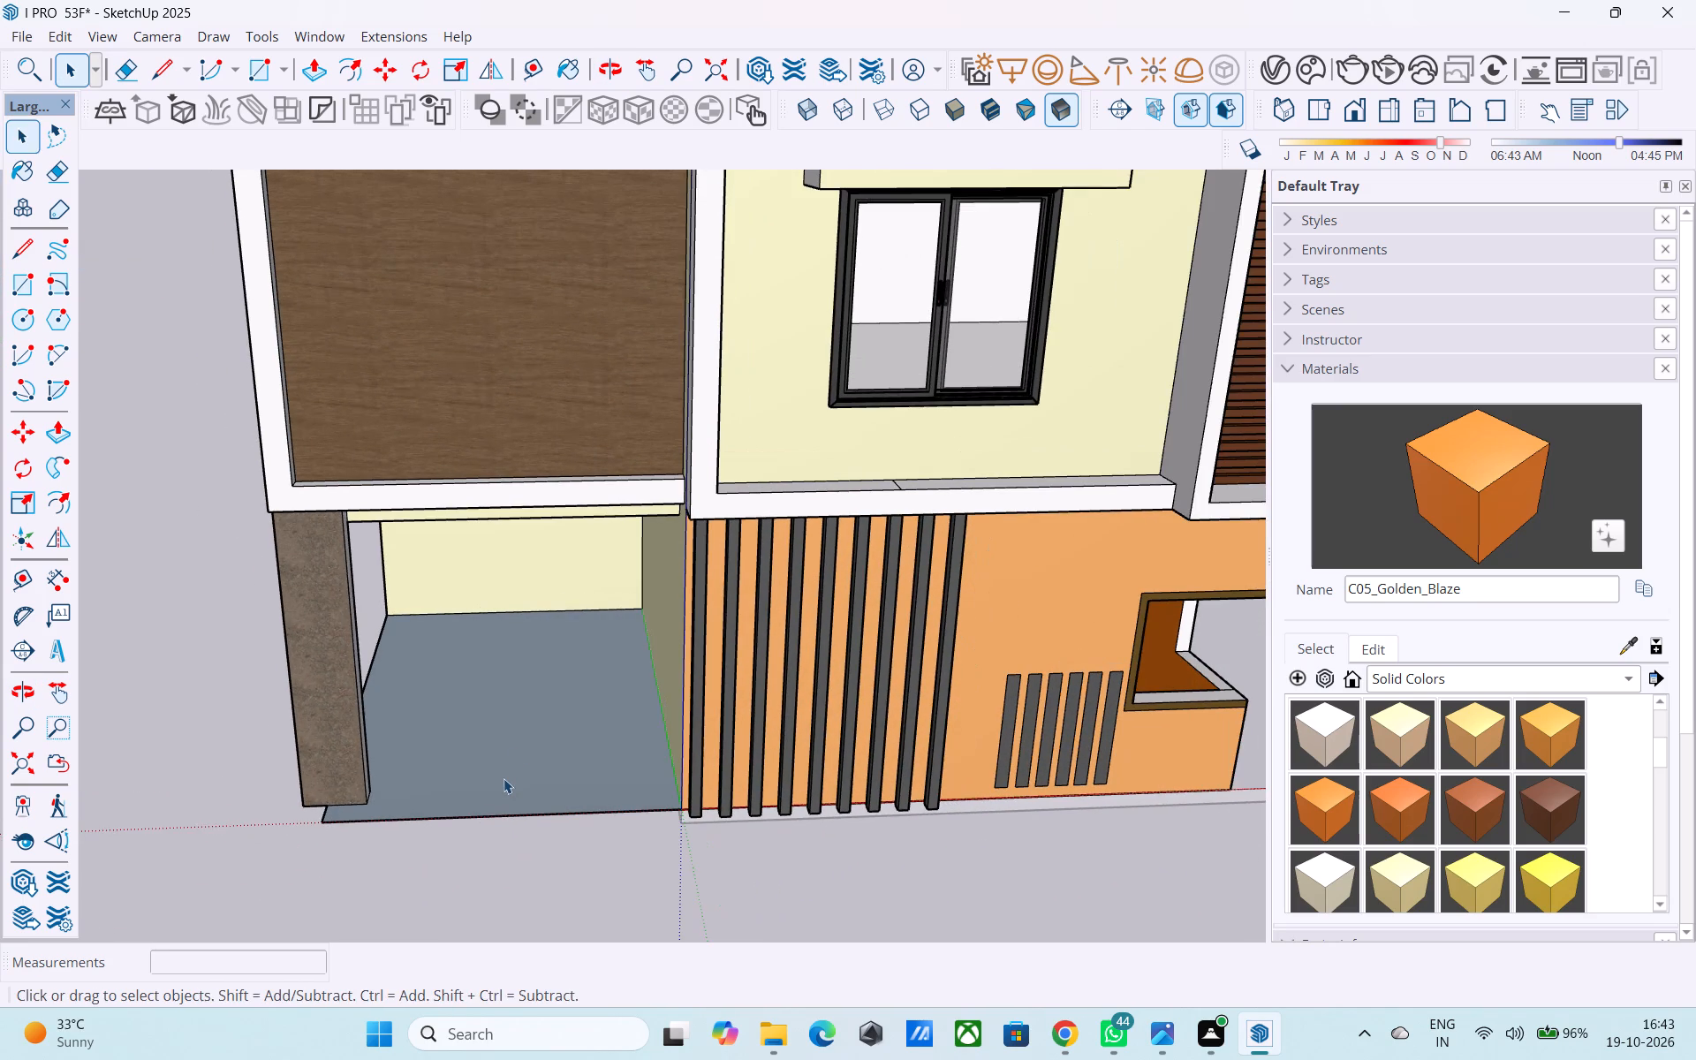
key("l")
left_click(329, 818)
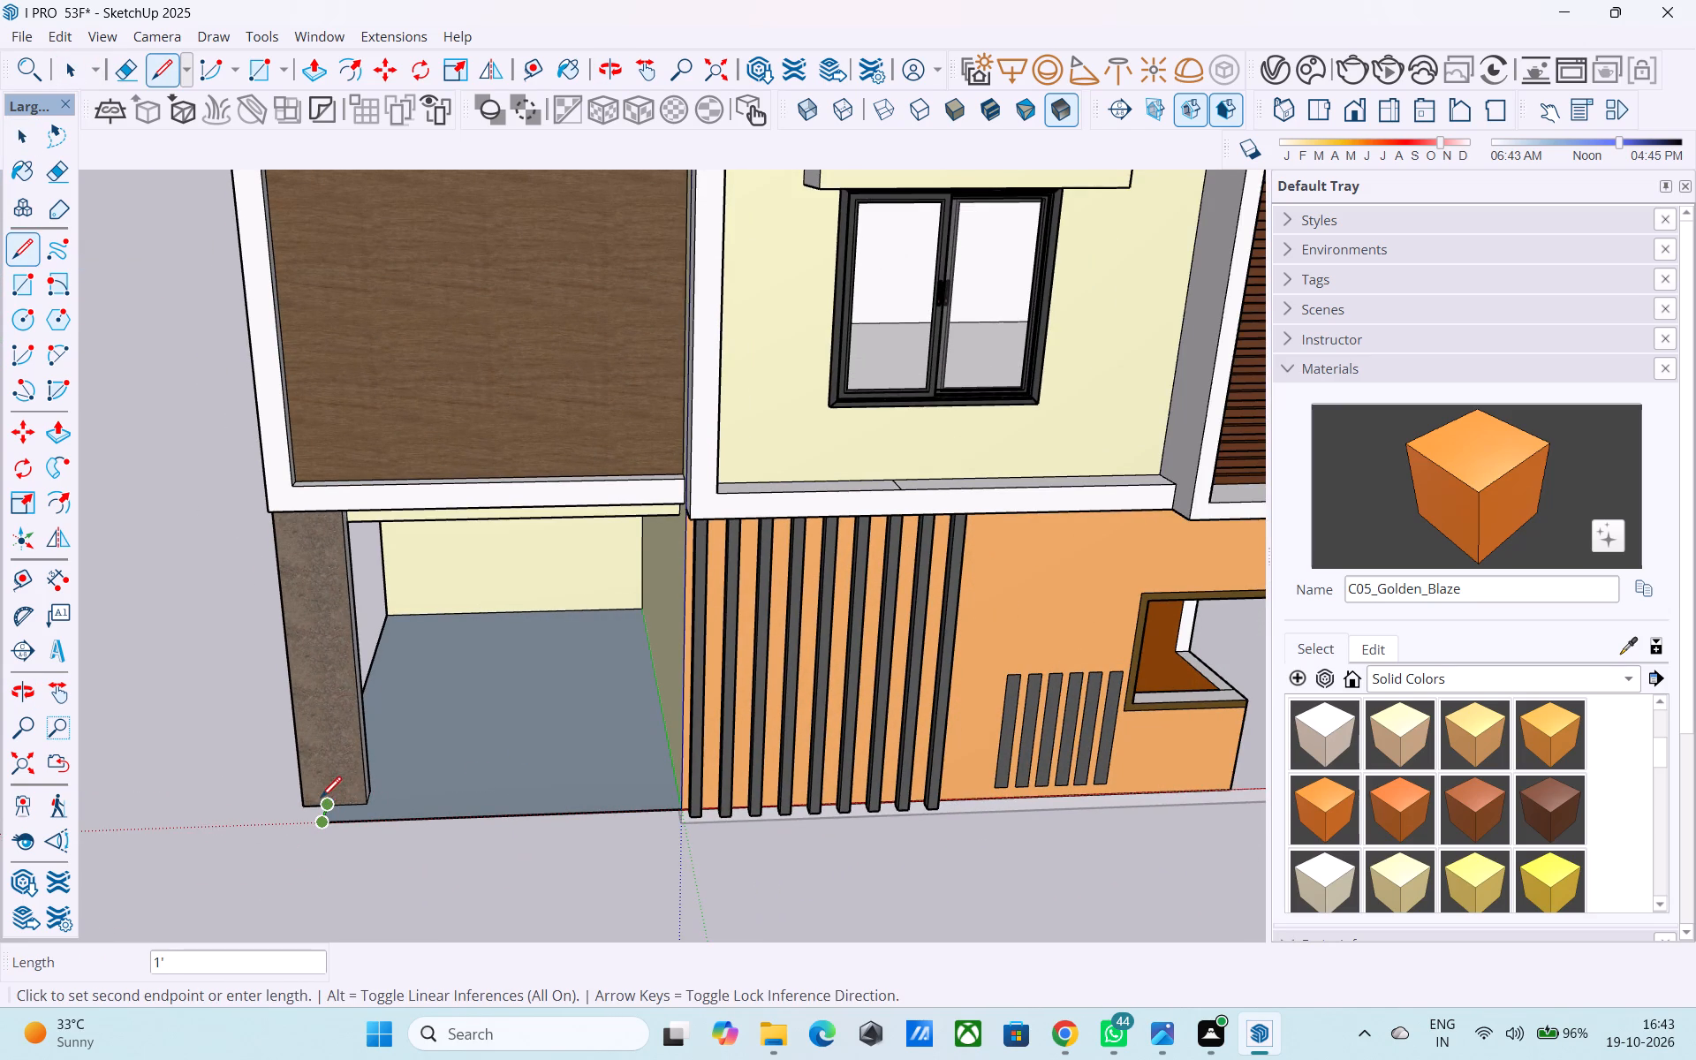
scroll(323, 814, "up", 7)
scroll(321, 806, "down", 3)
middle_click_drag(321, 806, 307, 680)
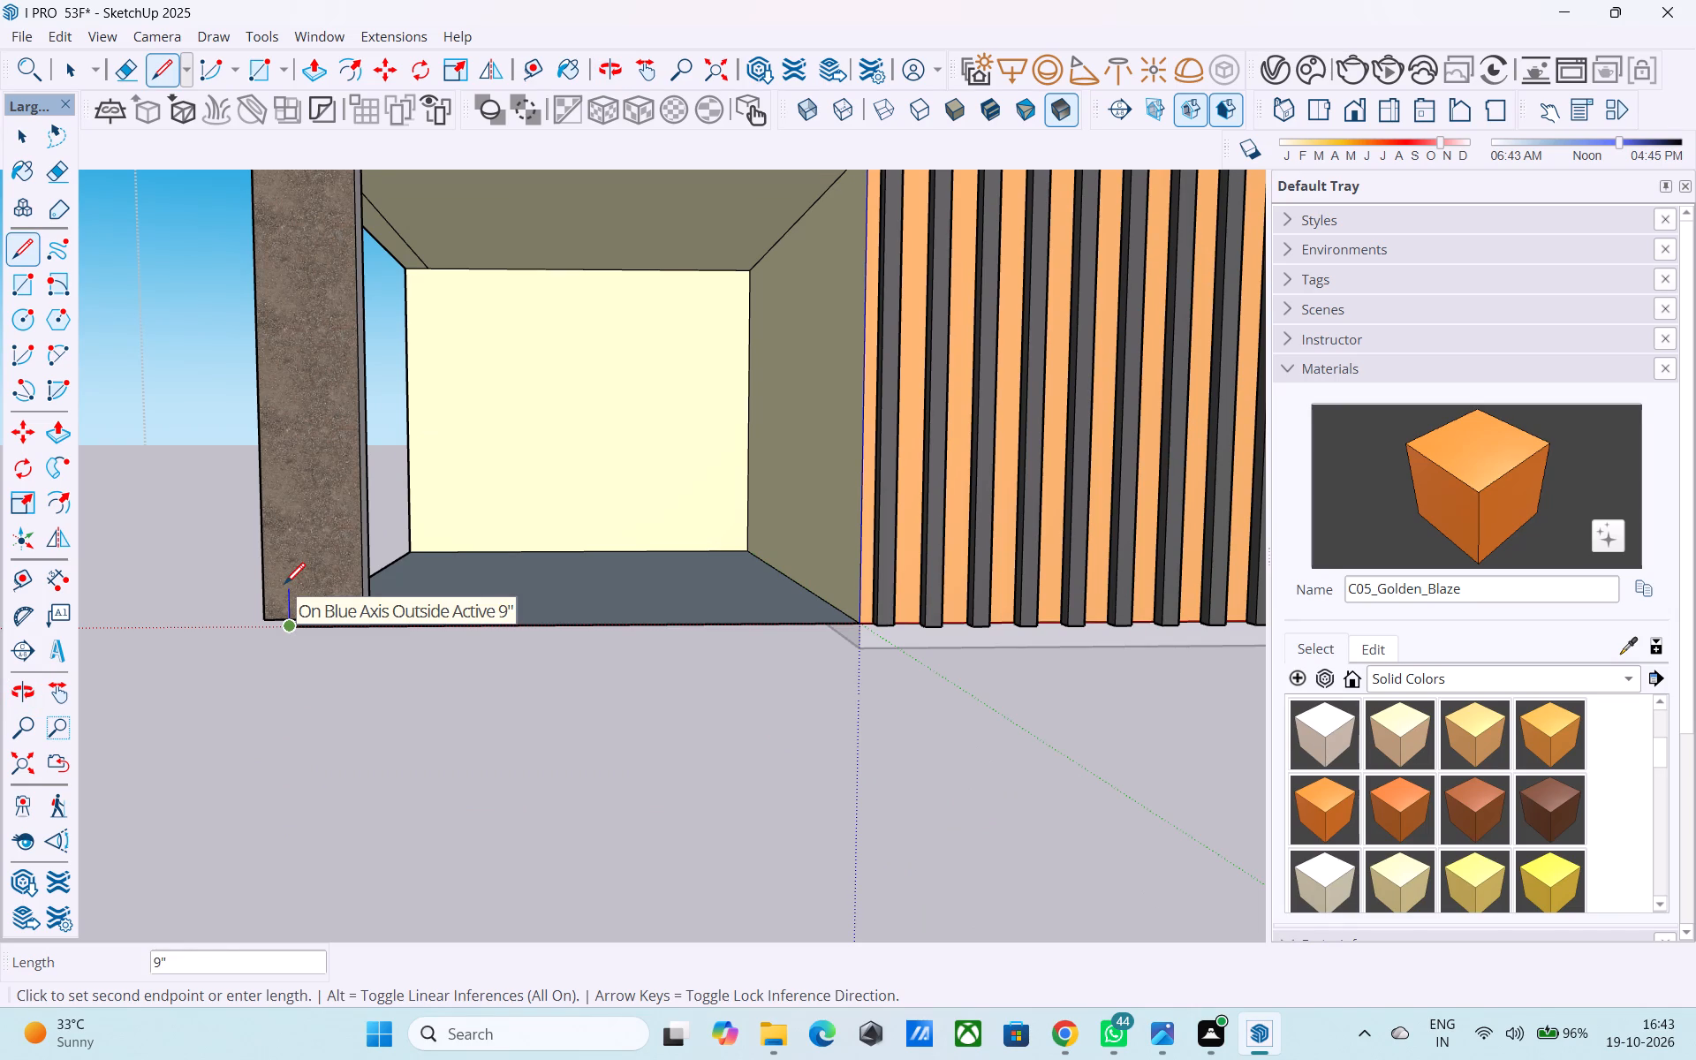
type("4\"")
key("Return")
type("6\"")
key("Return")
key("space")
Draw a 6" vertical line down the existing slab's edge at the base of the rear room's inner corner.
middle_click_drag(290, 669, 335, 602)
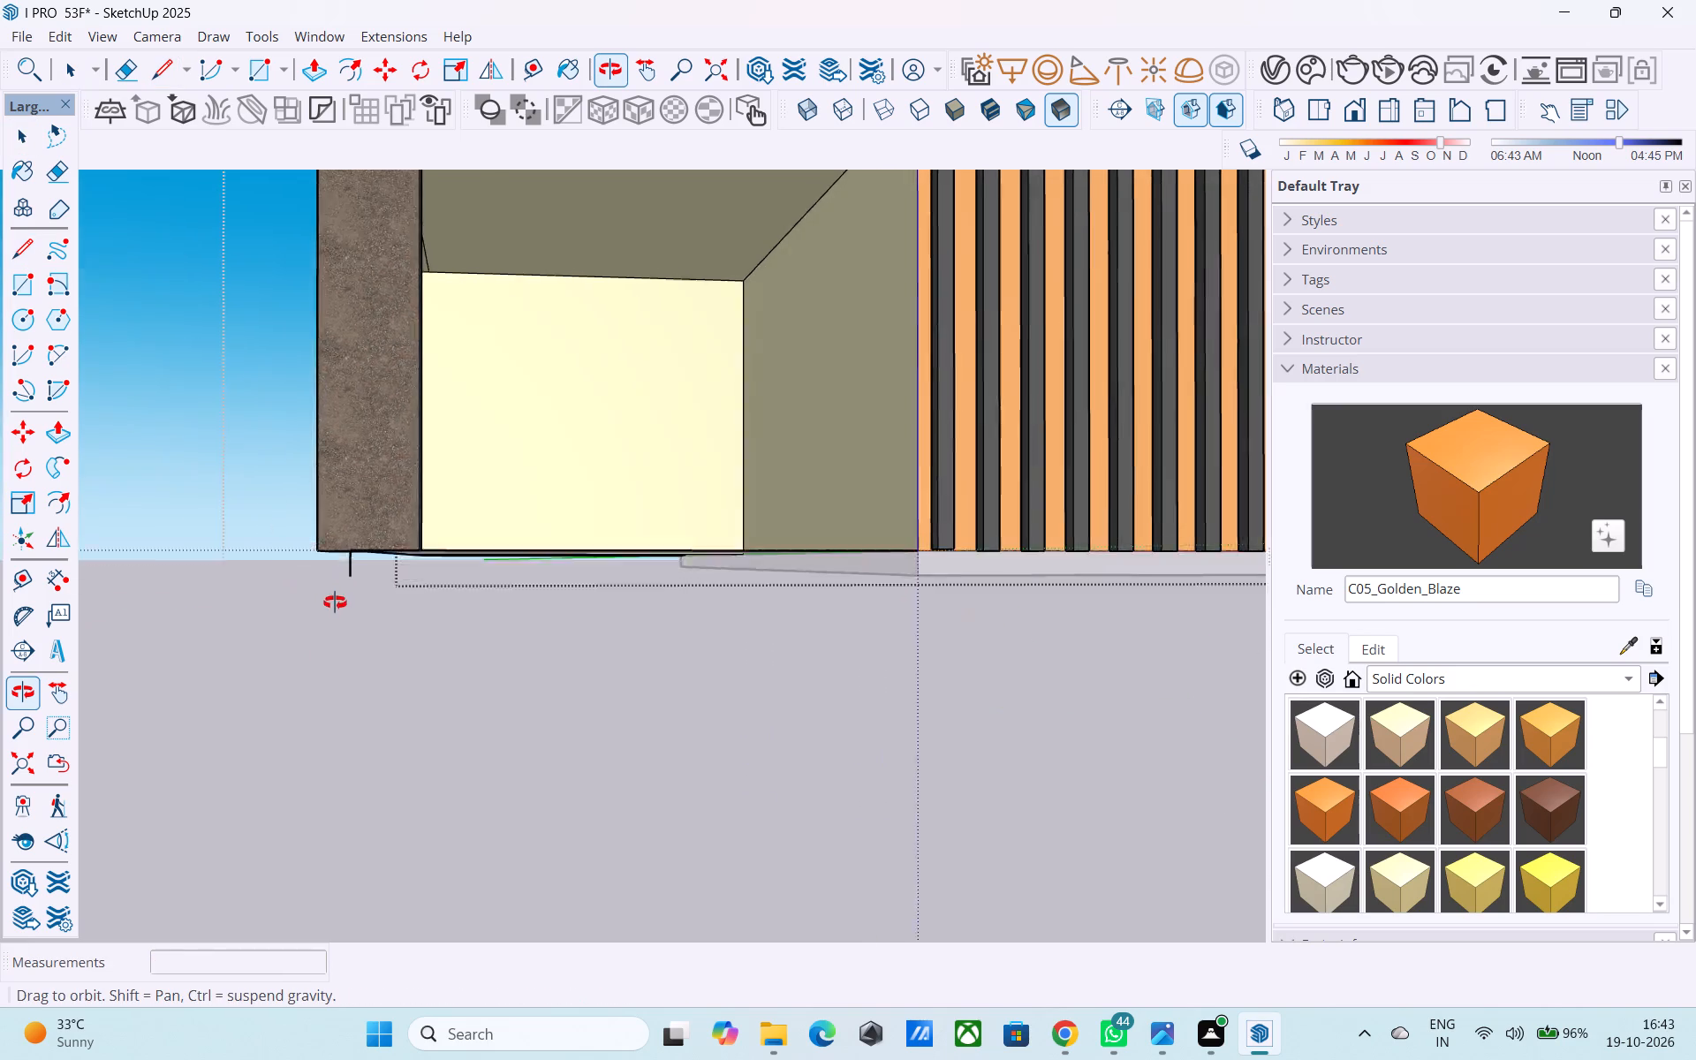
middle_click_drag(335, 602, 941, 467)
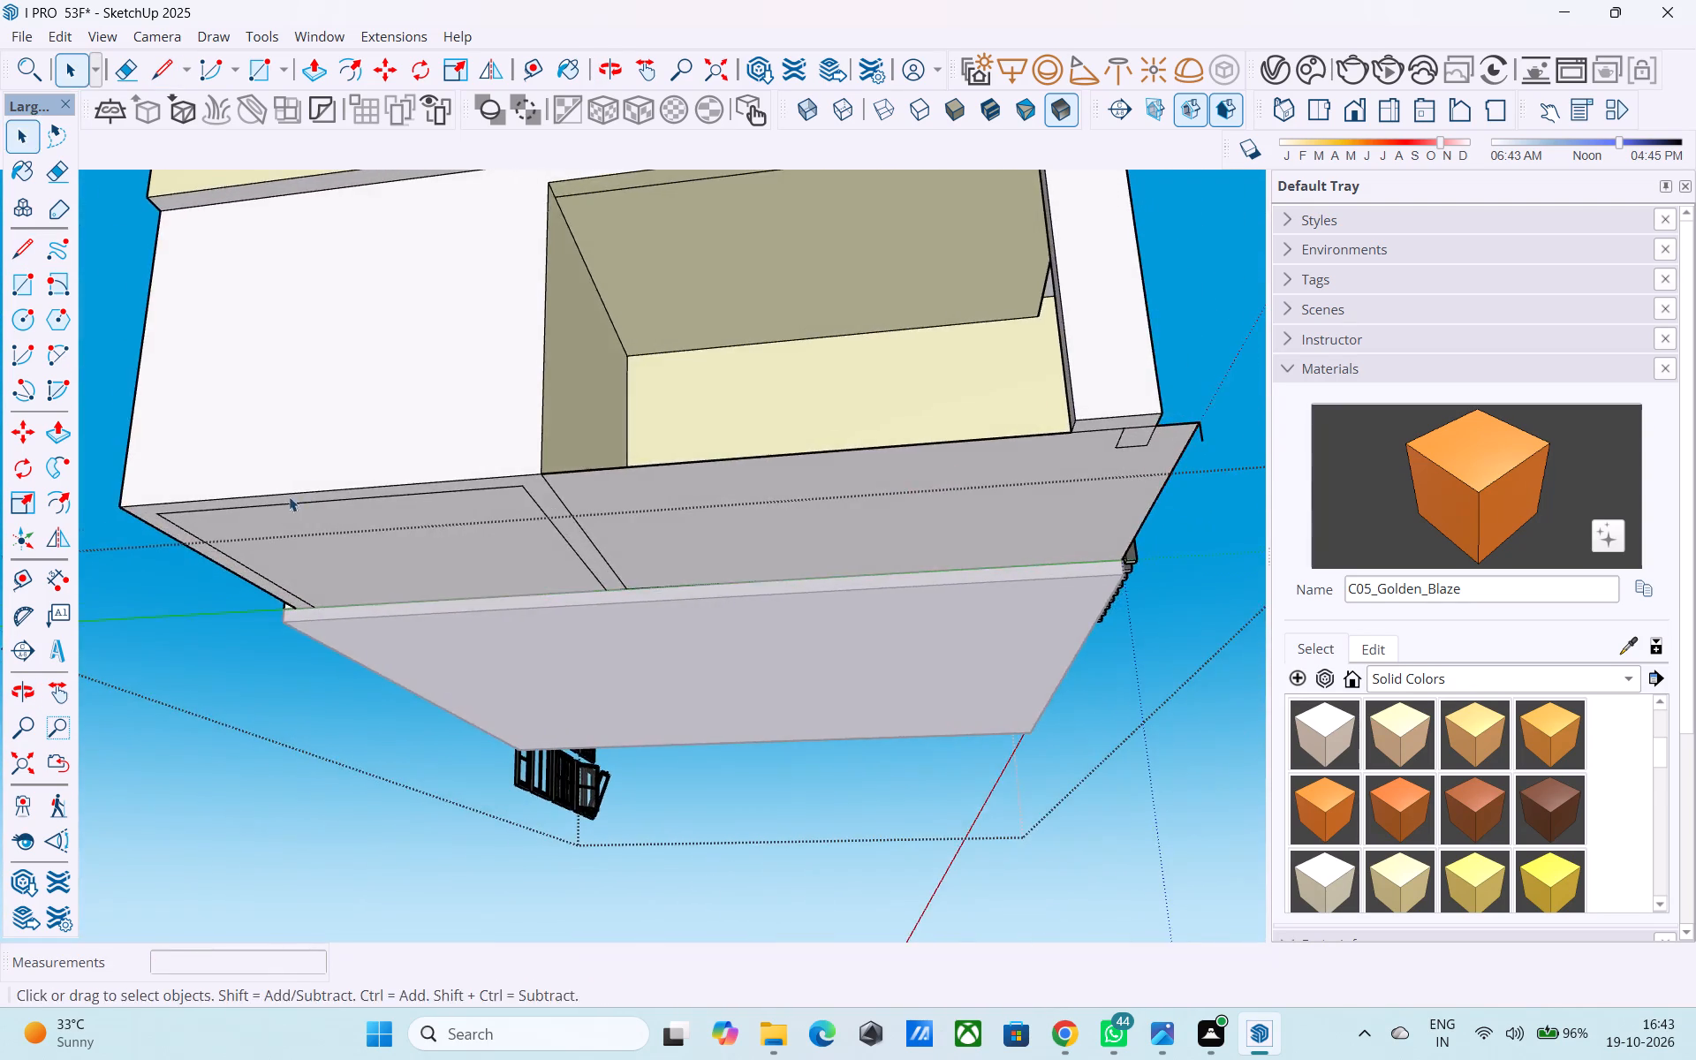
middle_click_drag(289, 496, 700, 582)
scroll(626, 626, "up", 5)
middle_click_drag(484, 624, 462, 585)
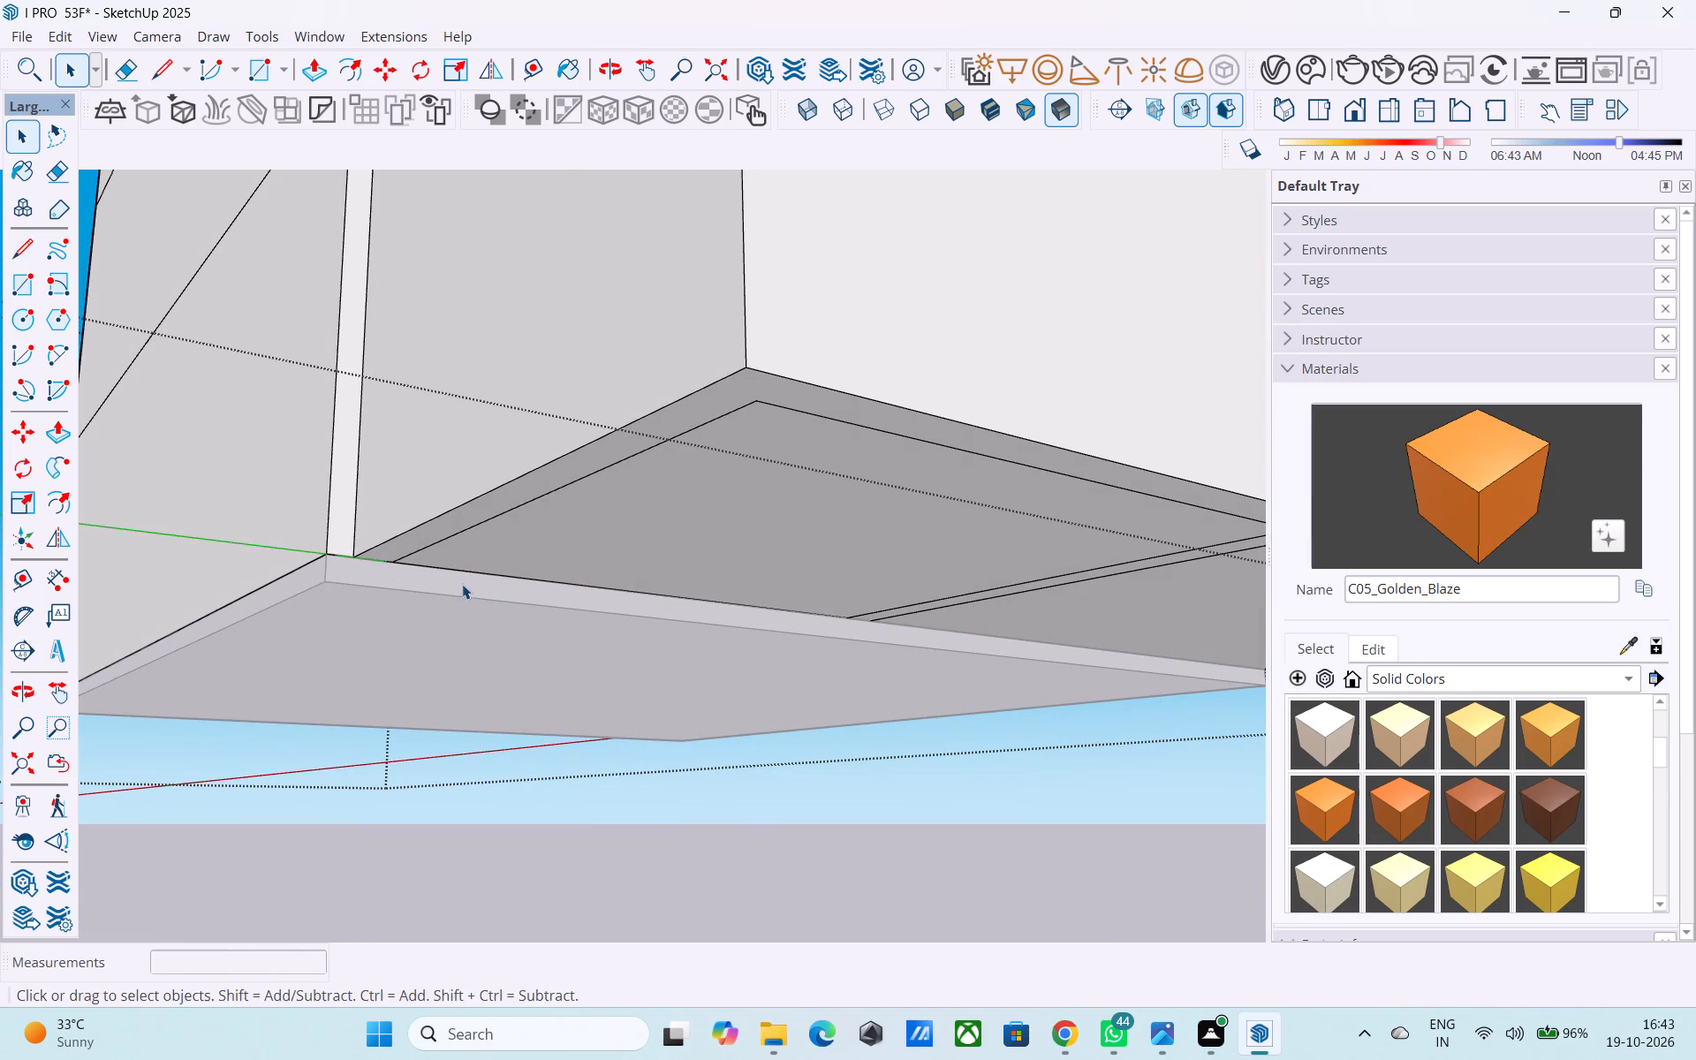
key("l")
left_click(361, 558)
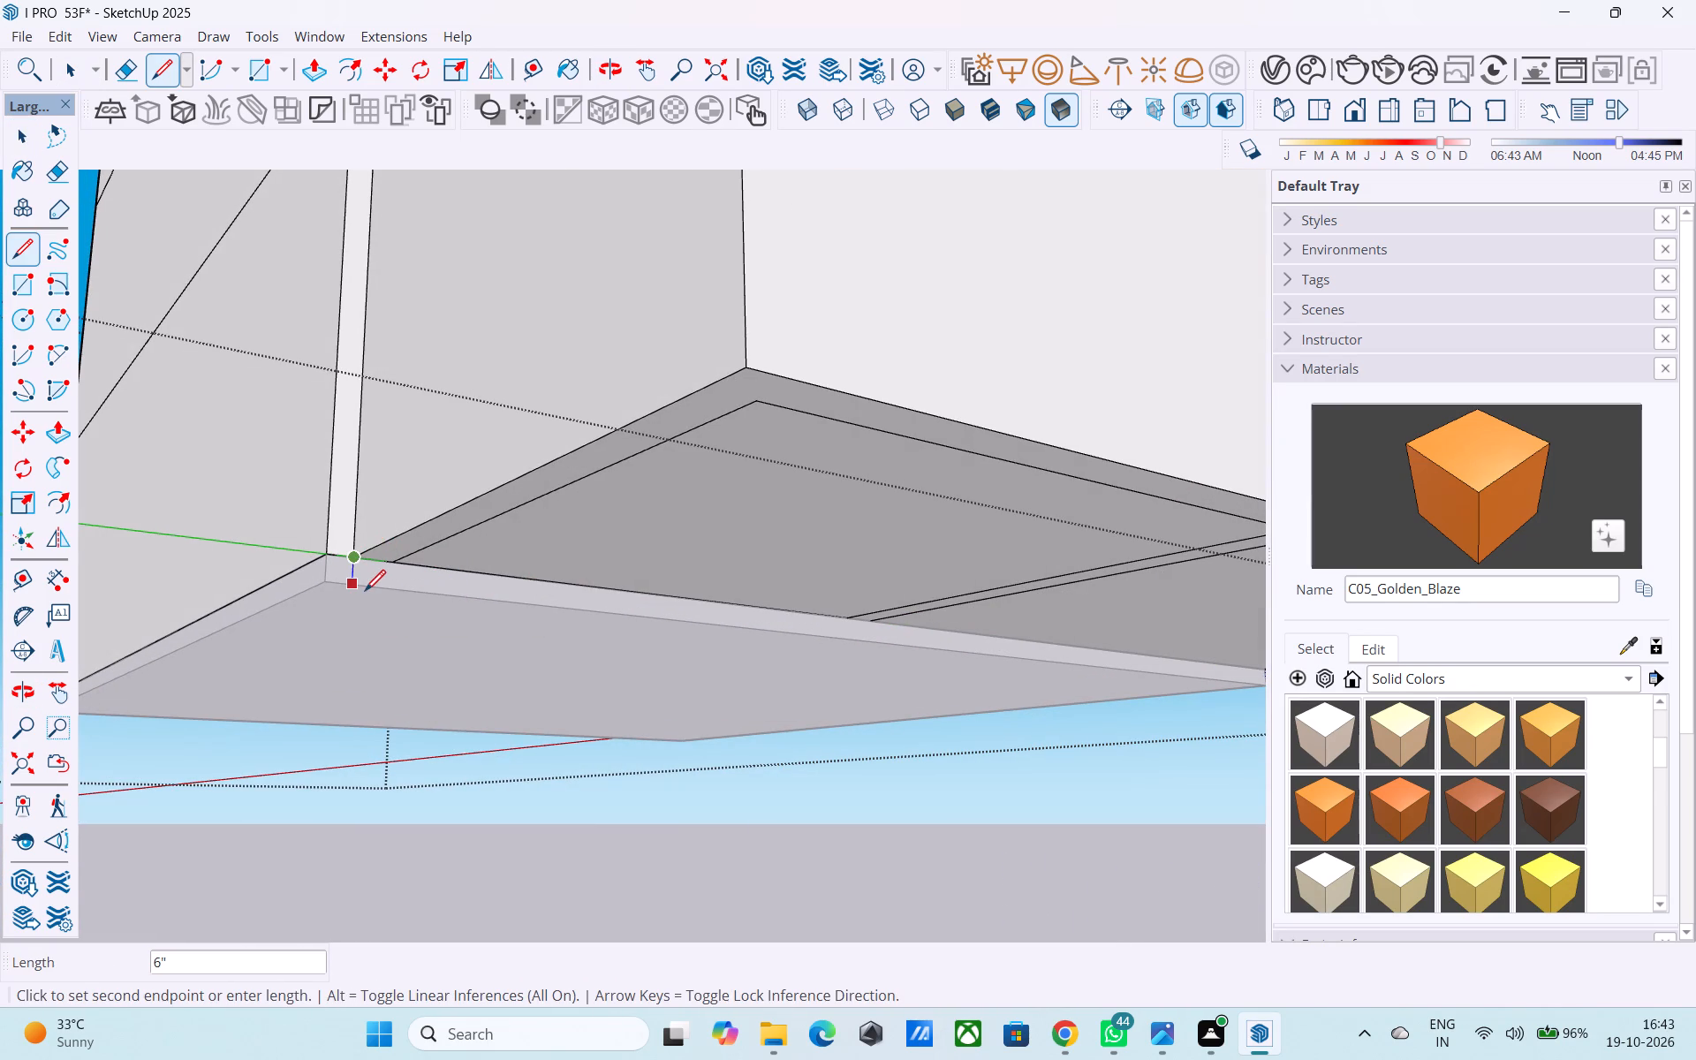
left_click(365, 592)
Draw the slab's underside rectangle from the rear 6" line's lower end to the short vertical line's lower end at the front pillar.
key("r")
left_click(354, 587)
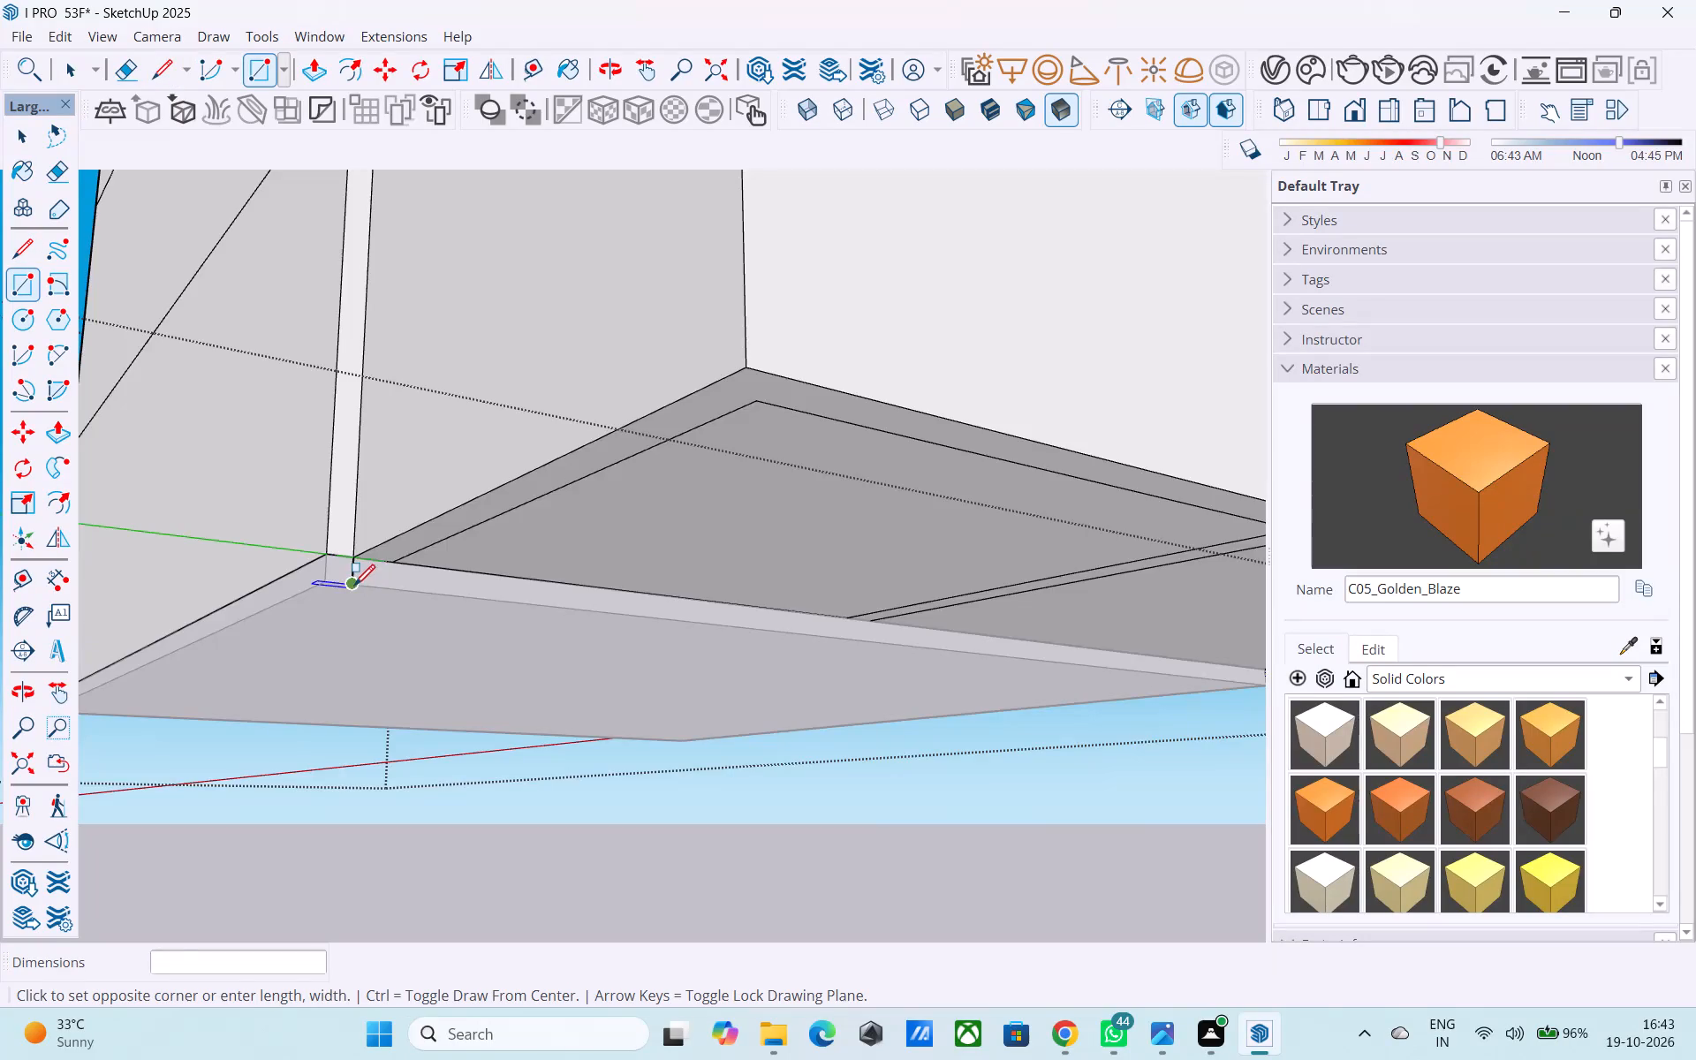
scroll(350, 583, "down", 9)
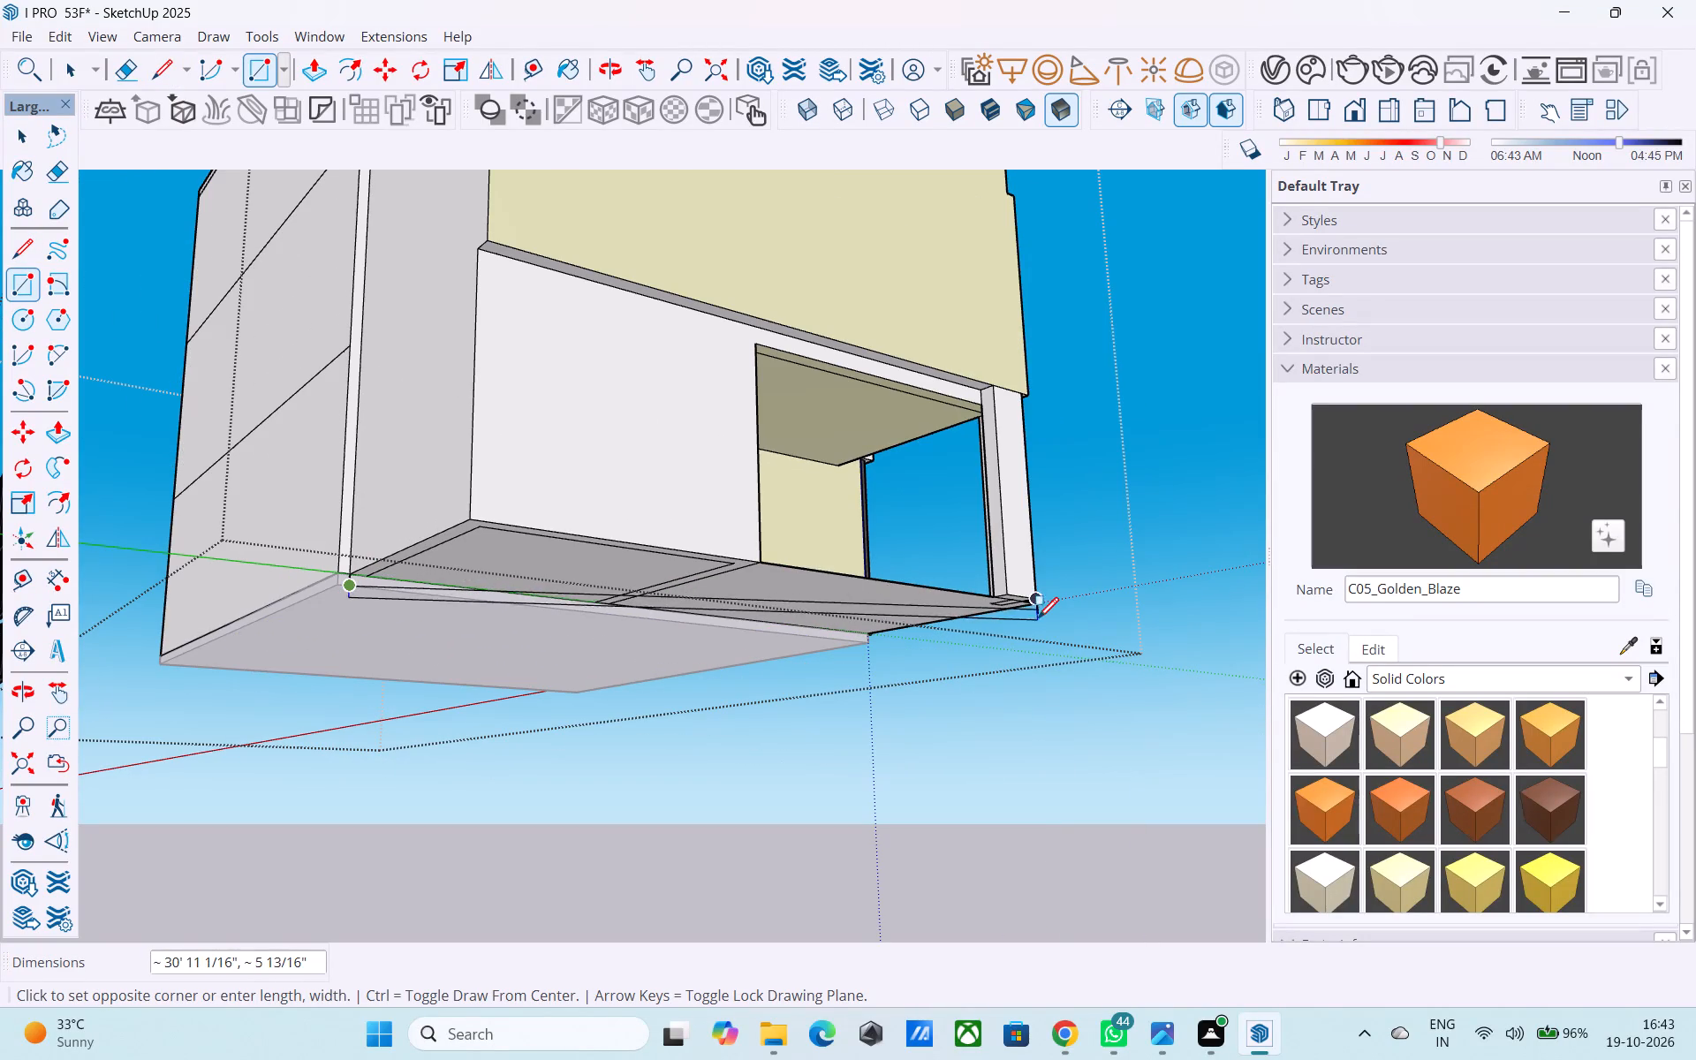
left_click(1038, 617)
Draw a vertical line from the rear room's outer base corner to the underside rectangle's corner, closing the slab's sides.
middle_click_drag(1035, 617, 564, 657)
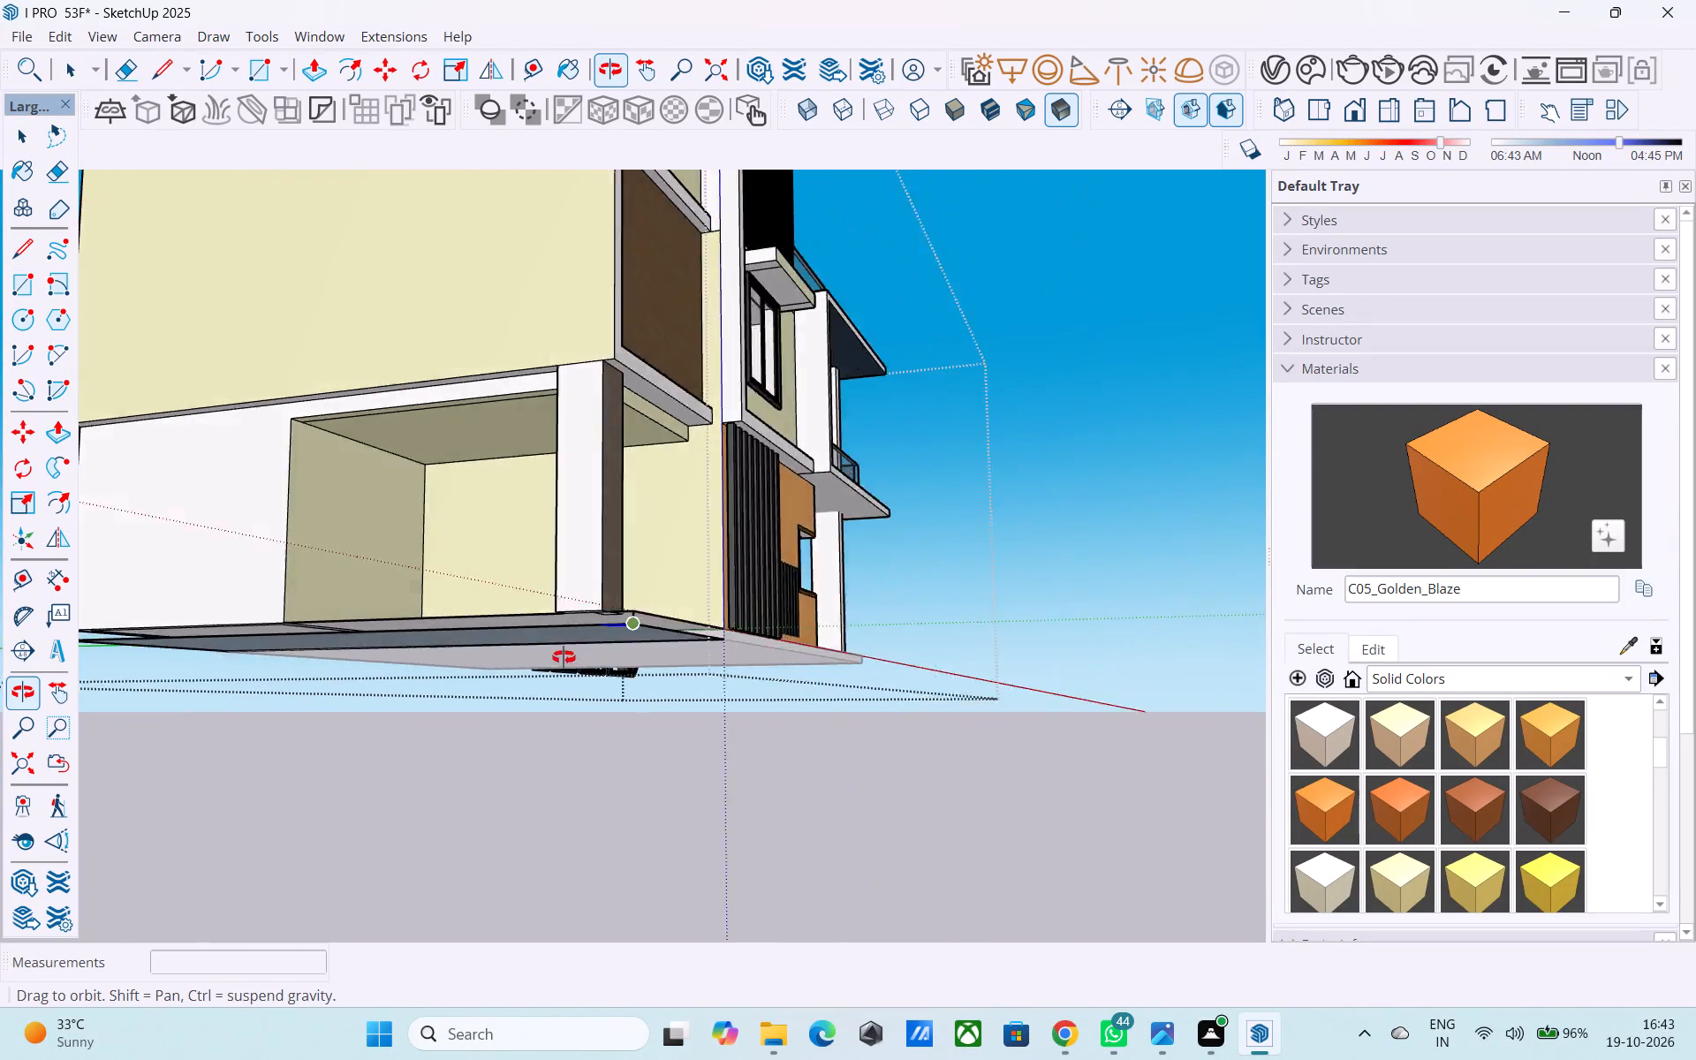
middle_click_drag(564, 657, 815, 662)
key("l")
scroll(210, 596, "up", 4)
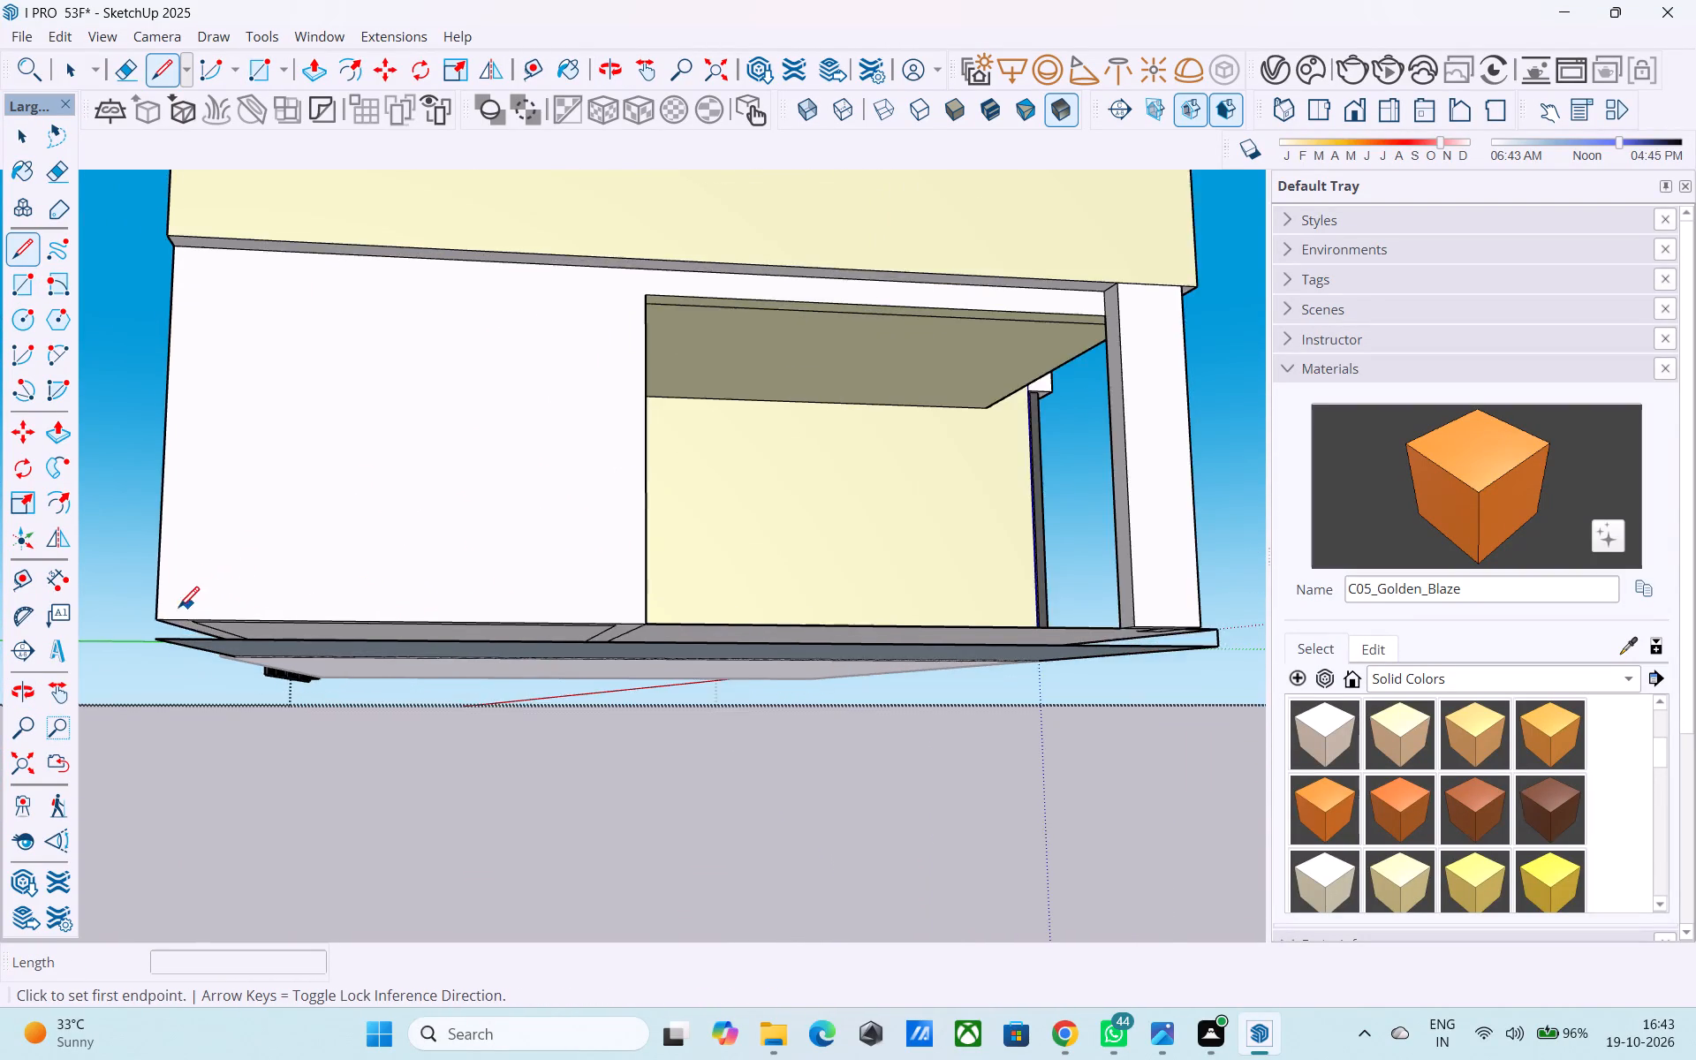
scroll(178, 609, "up", 2)
left_click(159, 624)
left_click(151, 645)
scroll(399, 634, "down", 5)
Reverse the slab's long outer side face and its bottom face.
middle_click_drag(762, 683, 946, 688)
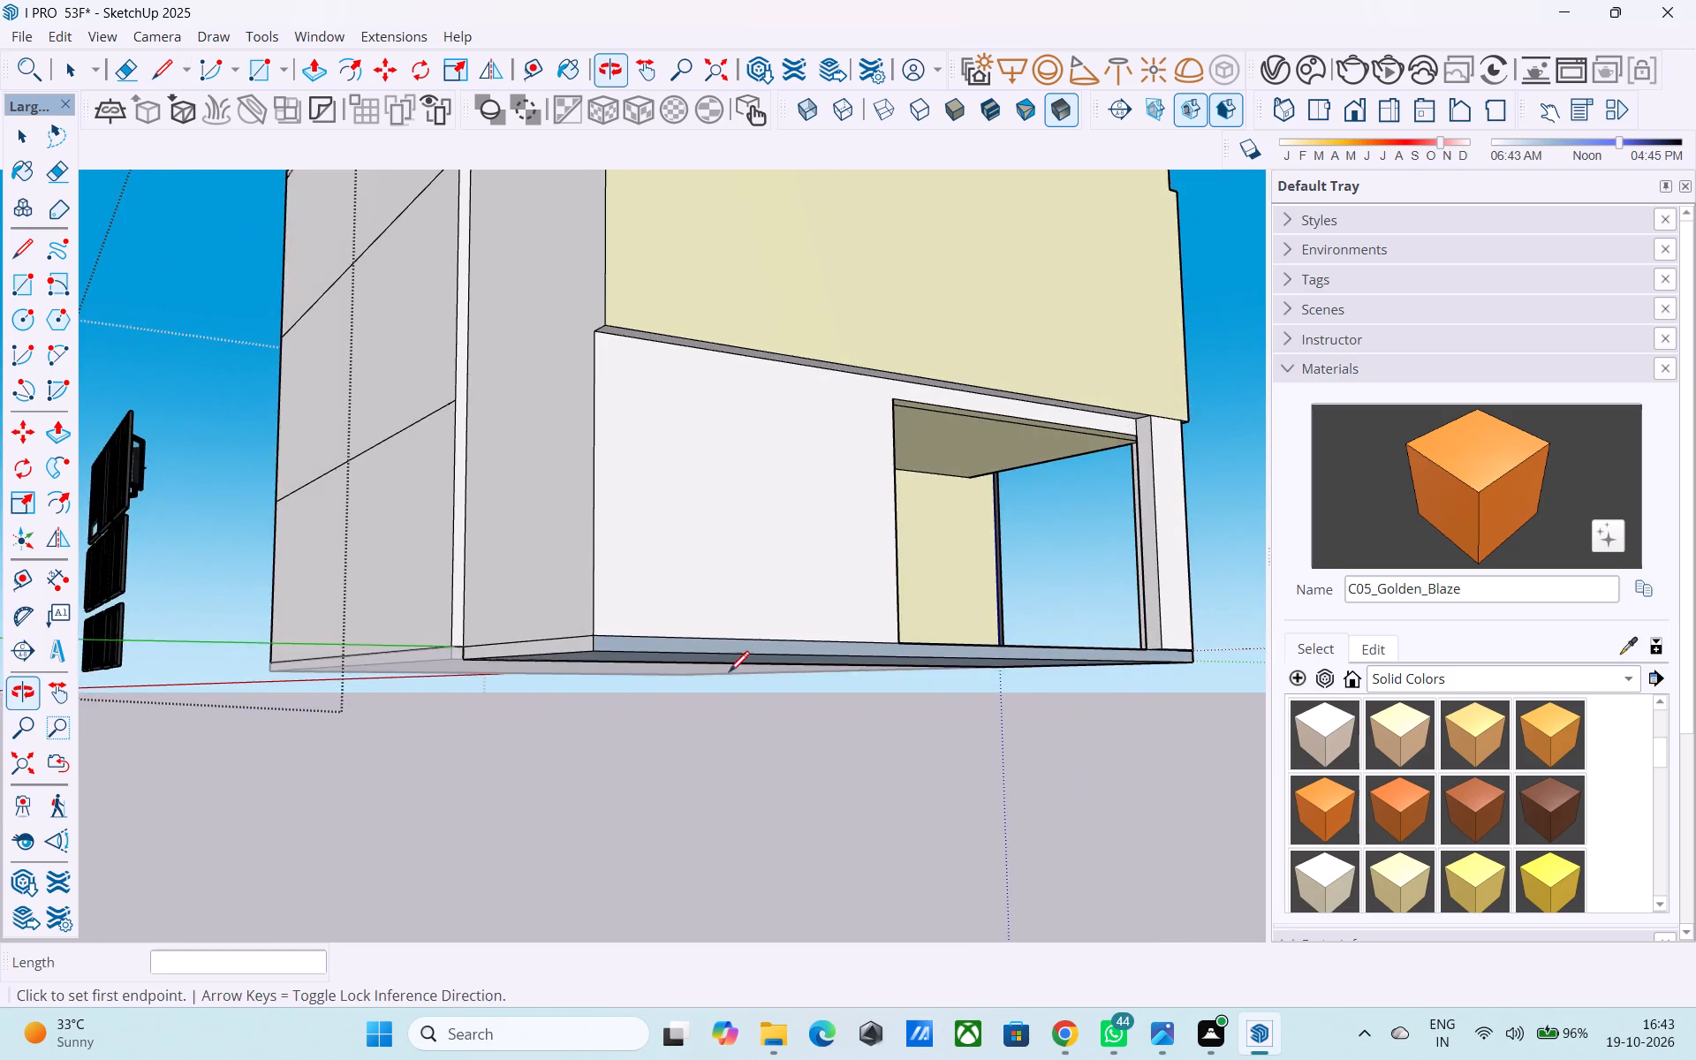
scroll(726, 671, "up", 4)
key("space")
left_click(585, 586)
right_click(585, 586)
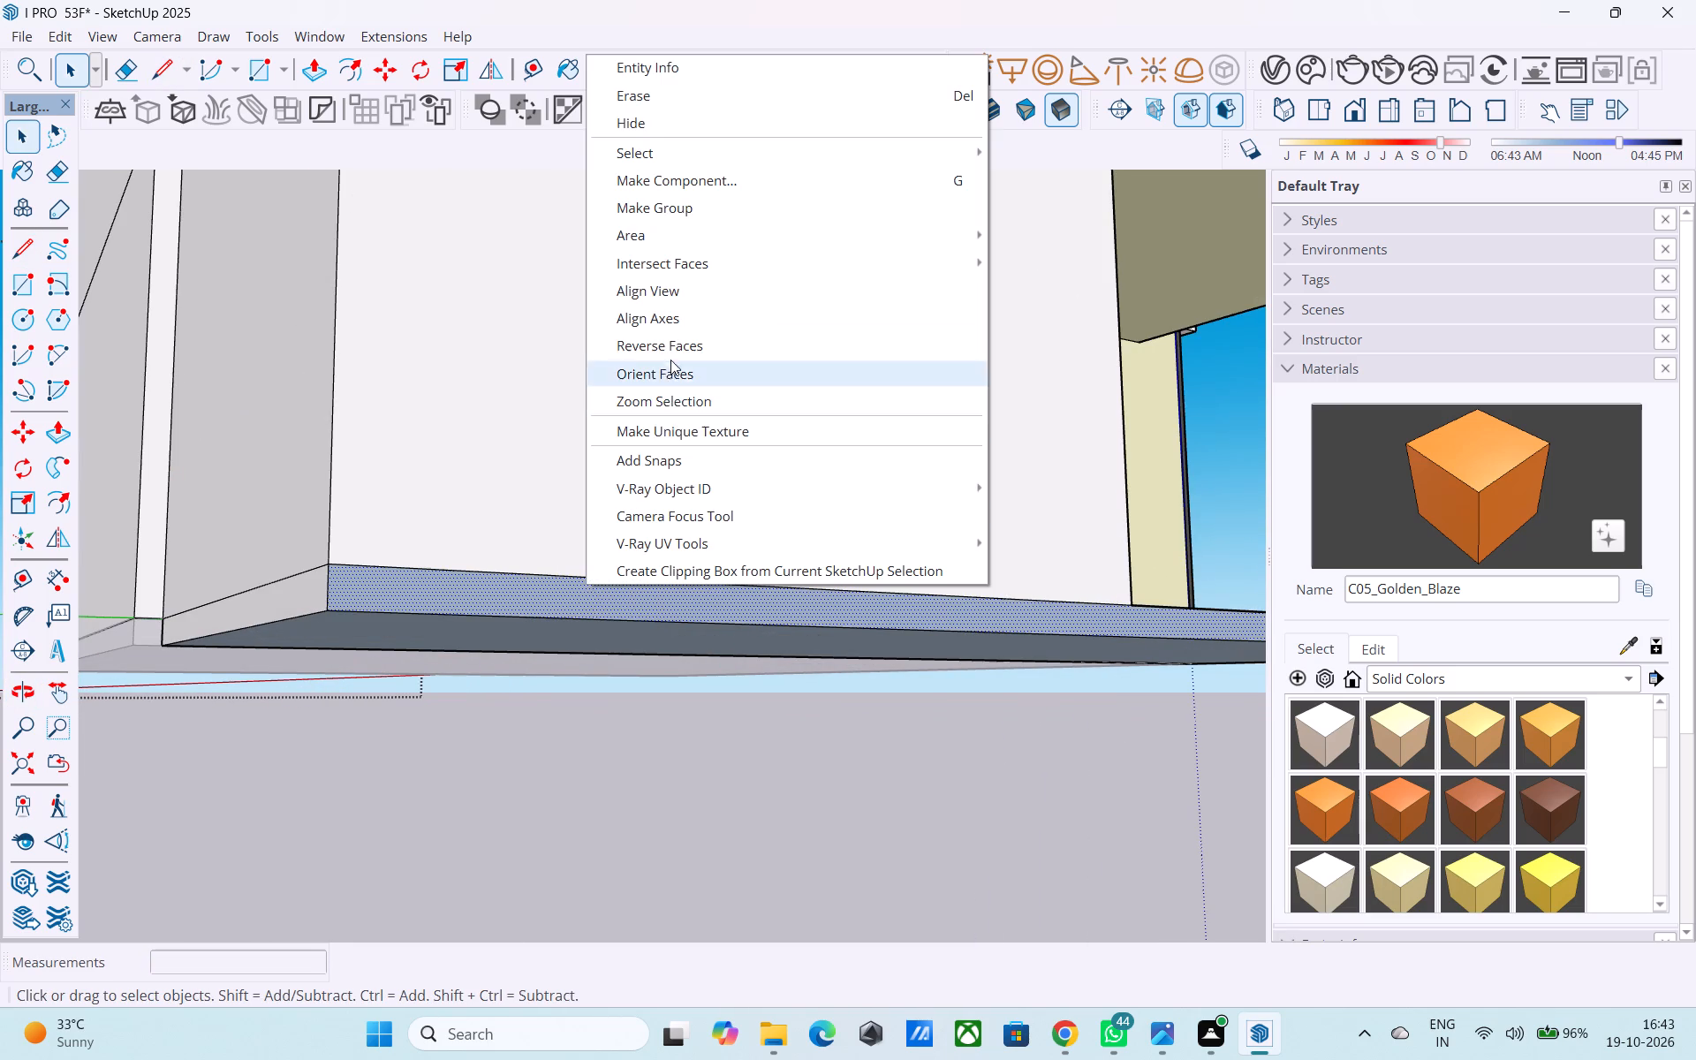
left_click(670, 351)
left_click(522, 633)
right_click(516, 634)
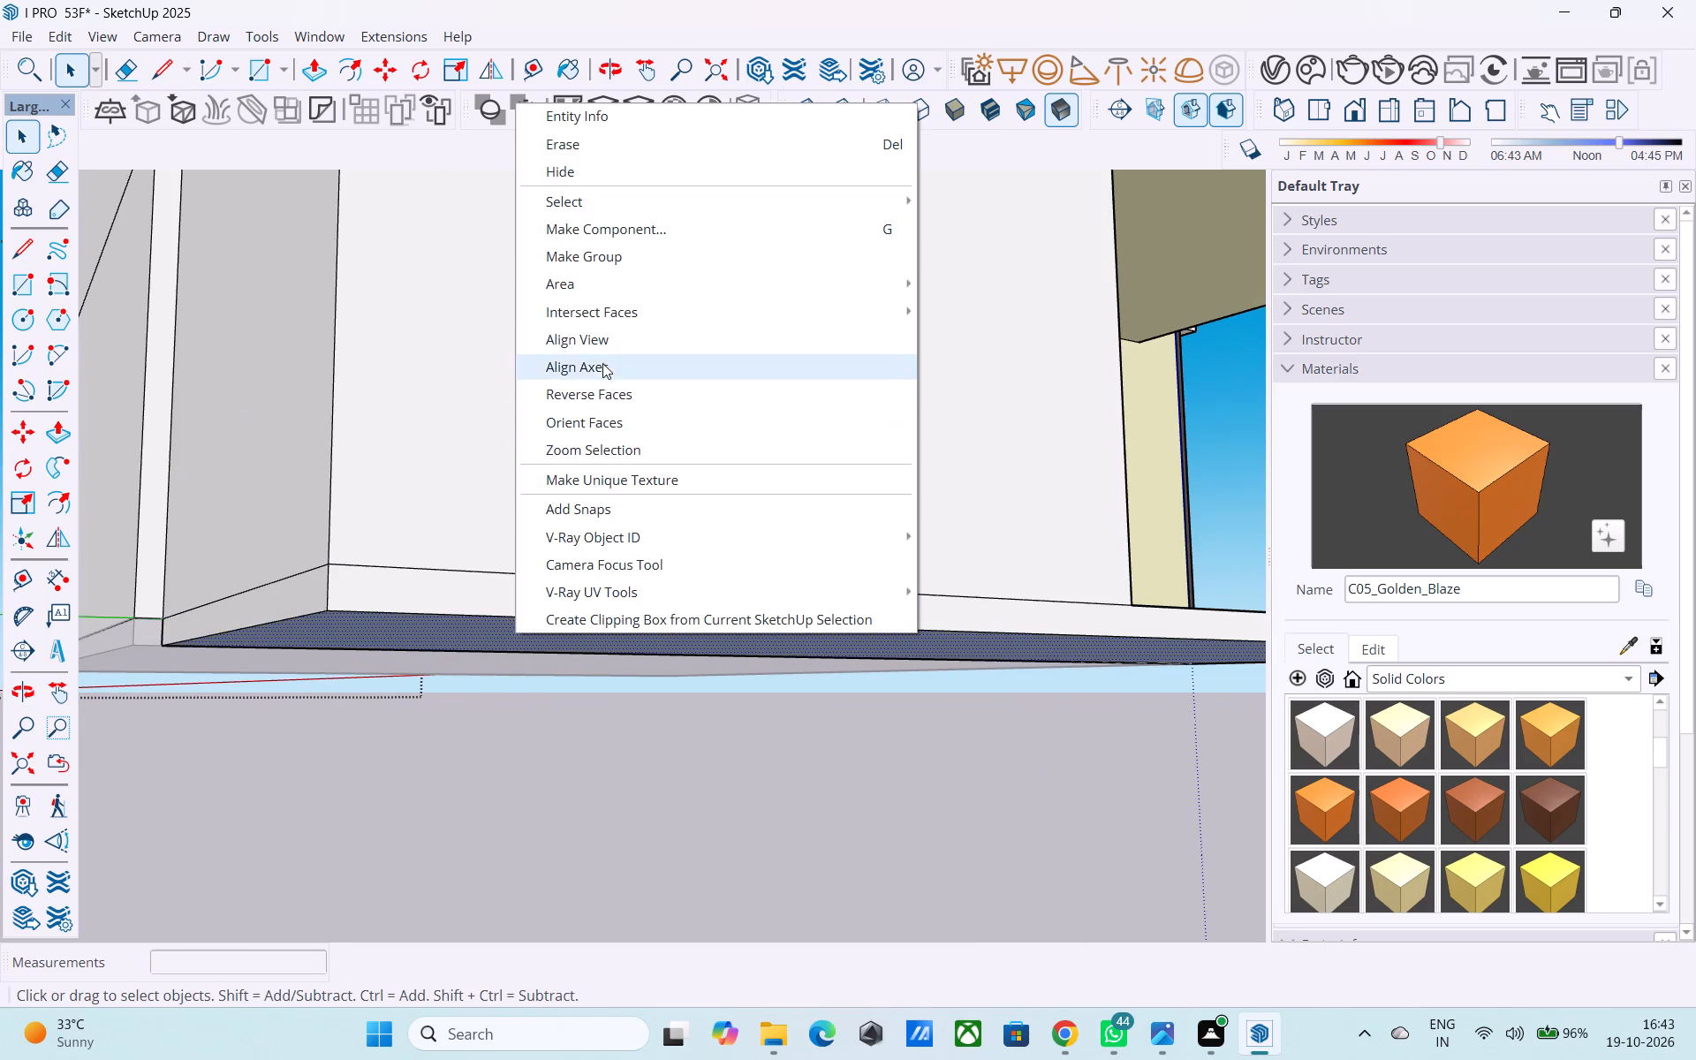
left_click(609, 388)
Draw a vertical line at the slab's front corner beside the slatted wall, closing the slab's front face.
middle_click_drag(738, 466, 322, 489)
scroll(342, 483, "down", 4)
middle_click_drag(649, 541, 398, 549)
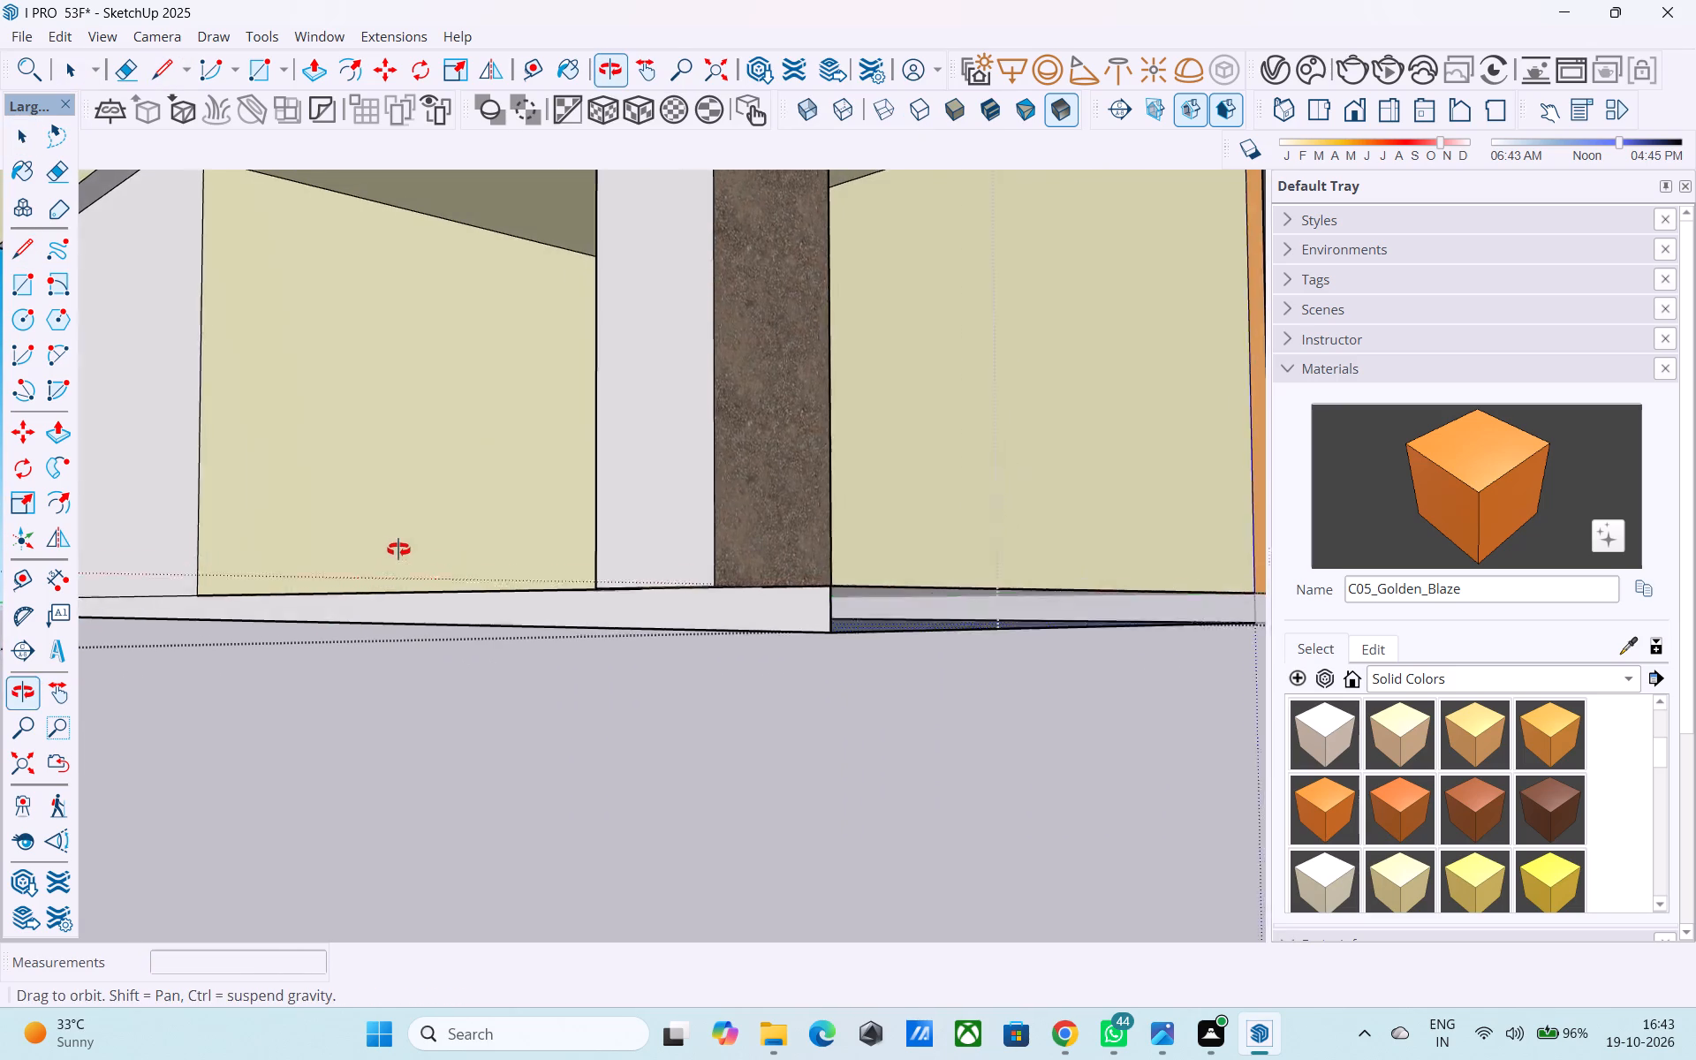
middle_click_drag(398, 549, 395, 551)
scroll(437, 554, "down", 6)
middle_click_drag(616, 602, 526, 620)
scroll(600, 621, "up", 3)
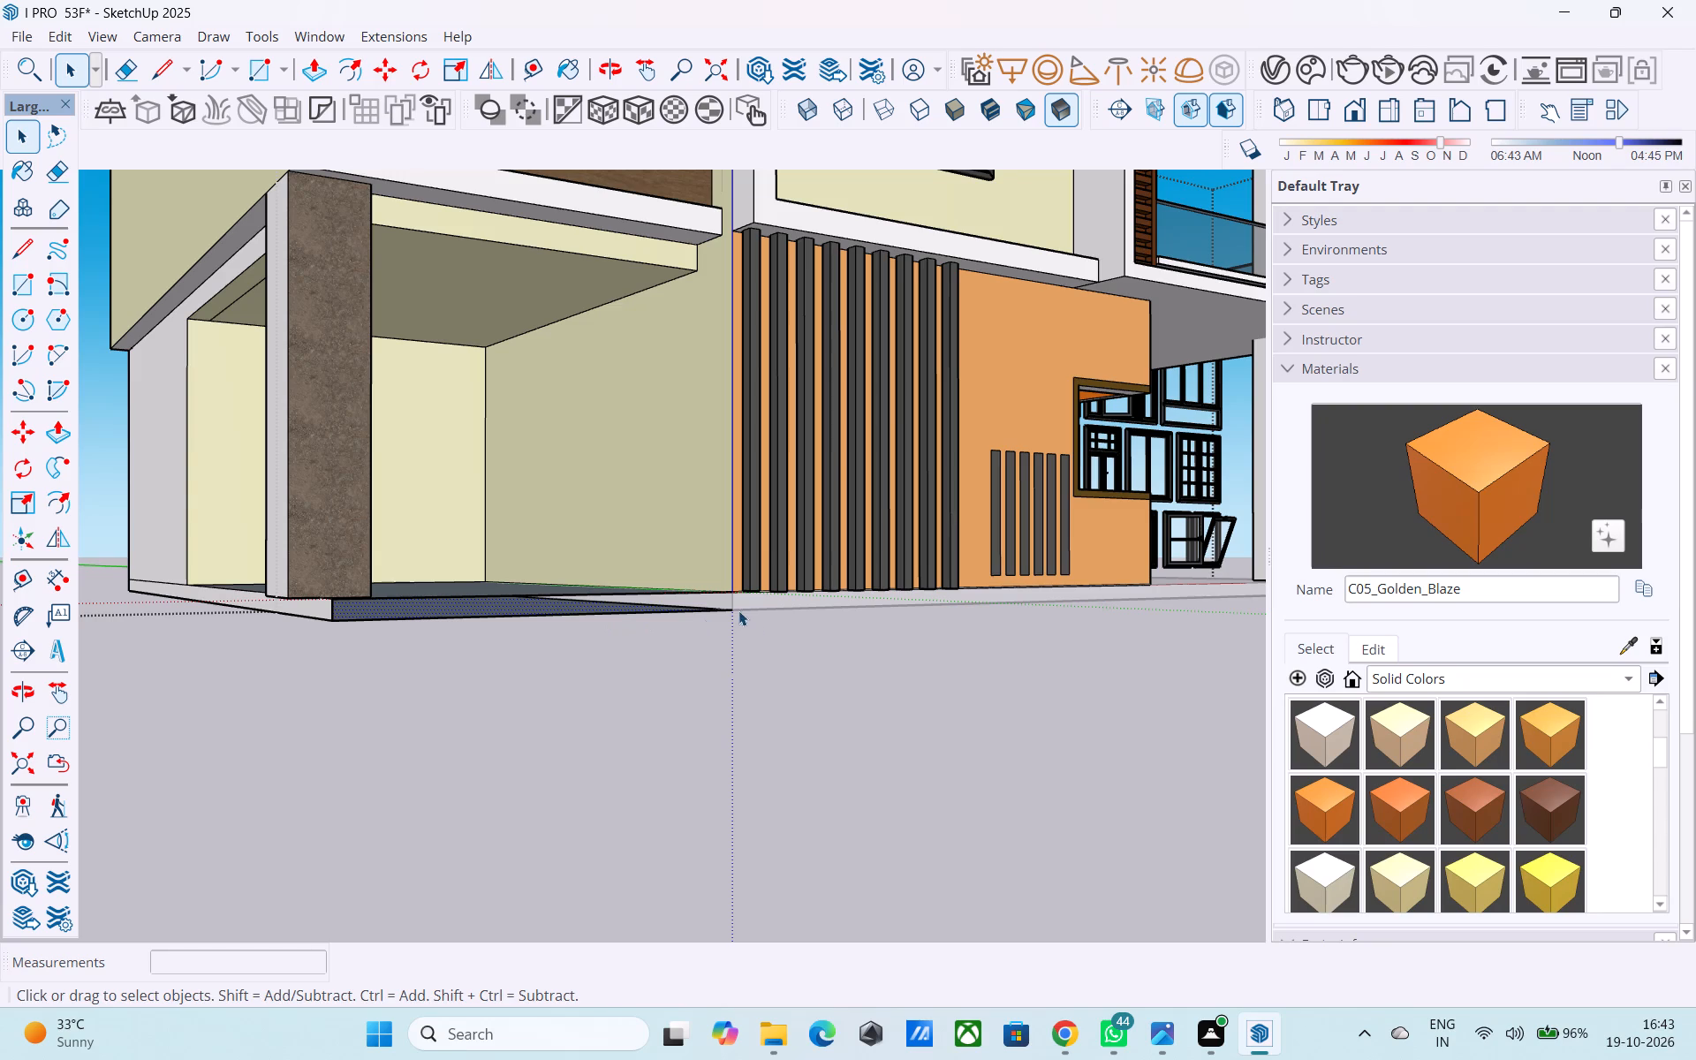
key("l")
scroll(738, 610, "up", 4)
left_click(738, 609)
left_click(730, 584)
key("space")
Reverse the floor face of the open ground-floor bay.
scroll(730, 584, "down", 5)
middle_click_drag(666, 624, 591, 750)
left_click(404, 752)
right_click(404, 752)
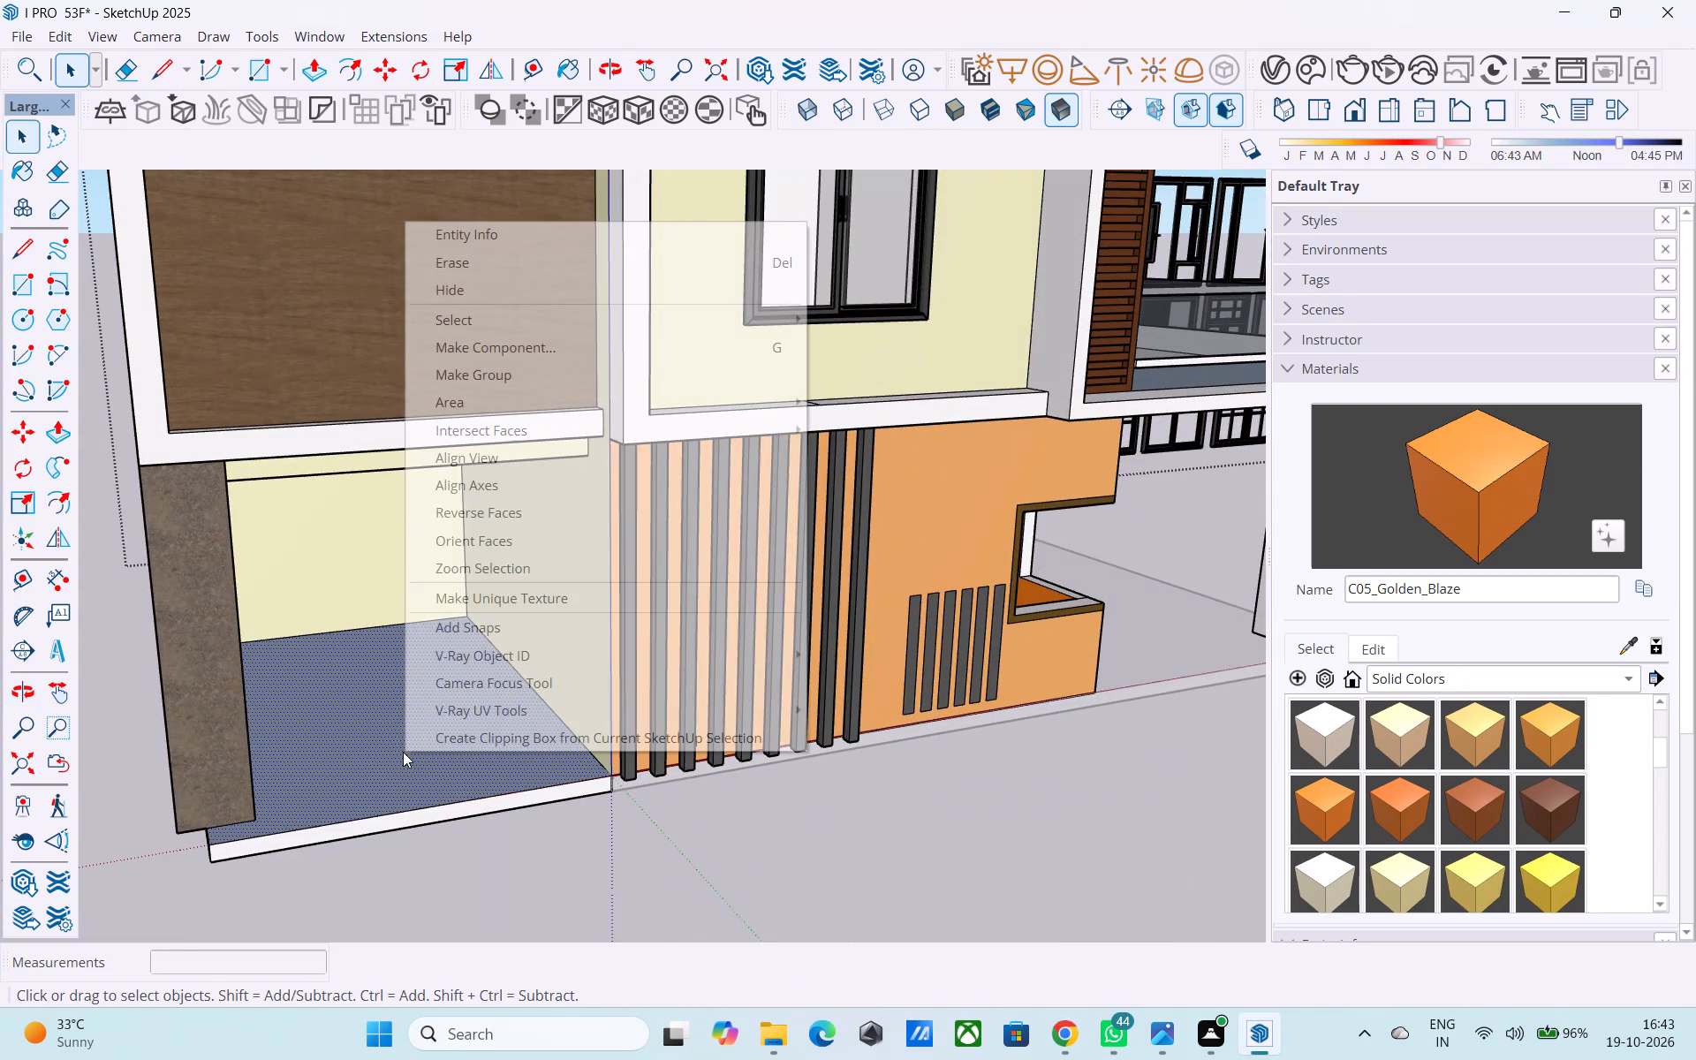
left_click(503, 522)
Save the model.
middle_click_drag(474, 599, 516, 608)
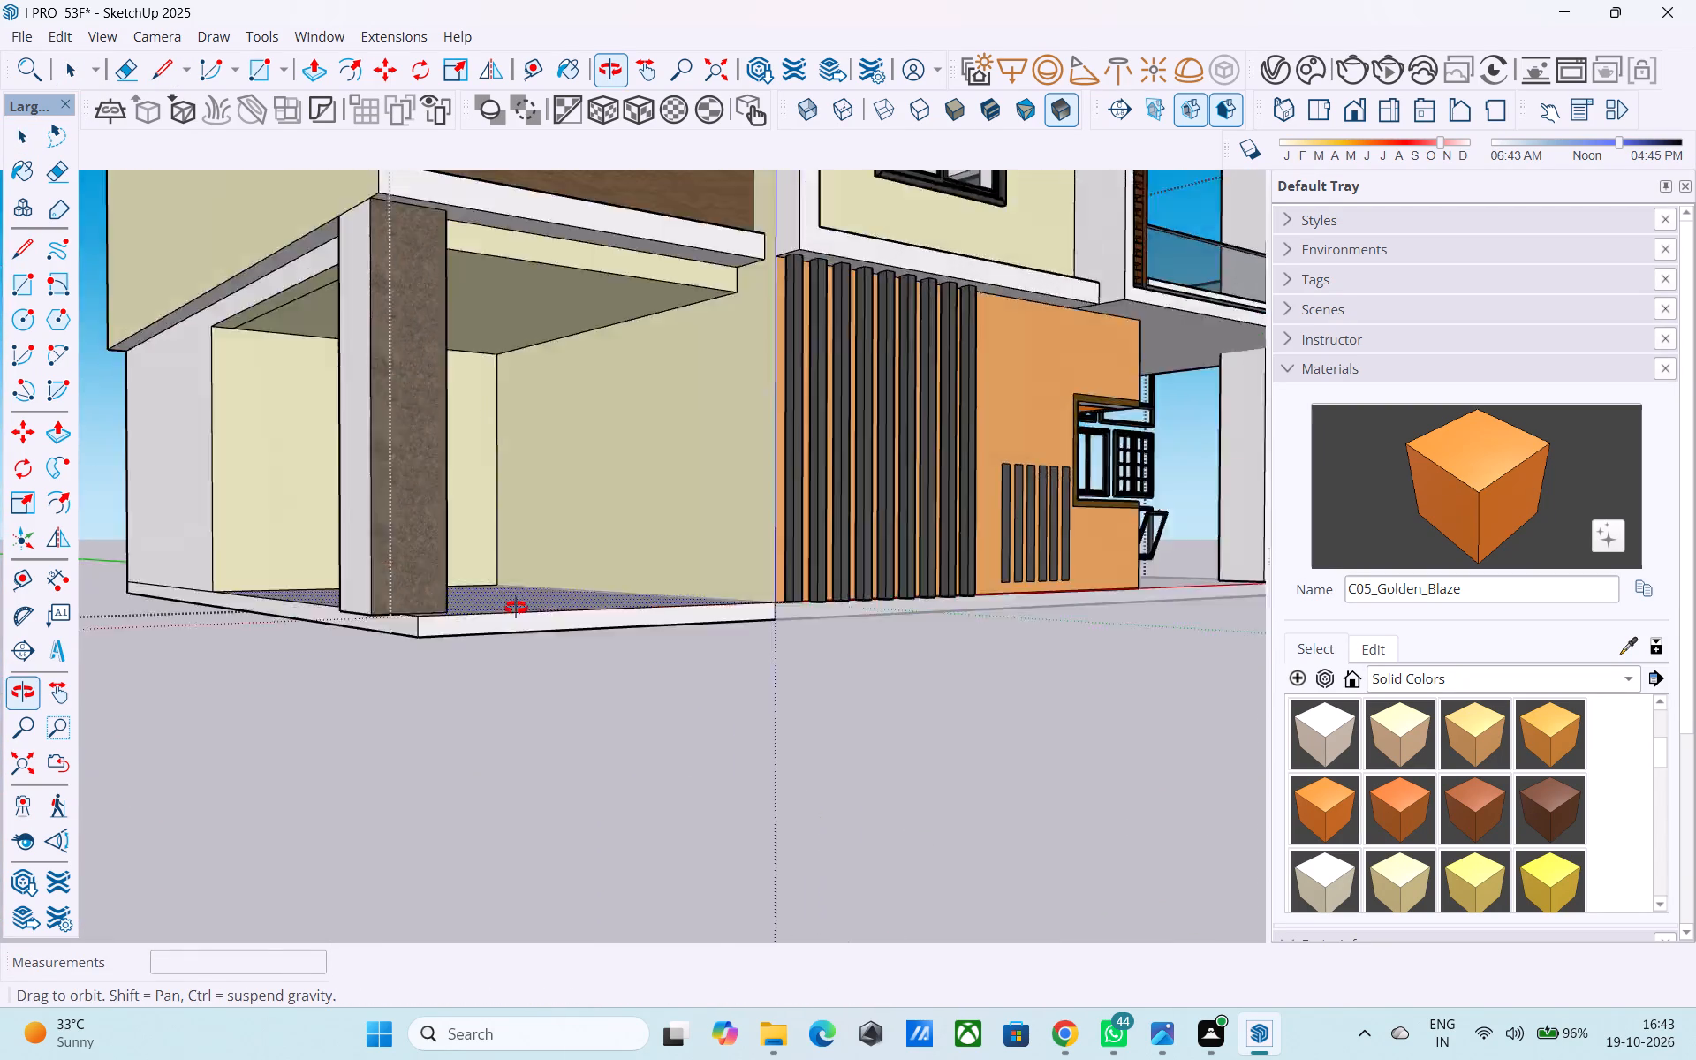
middle_click_drag(516, 608, 468, 681)
scroll(460, 670, "down", 9)
key("ctrl+s")
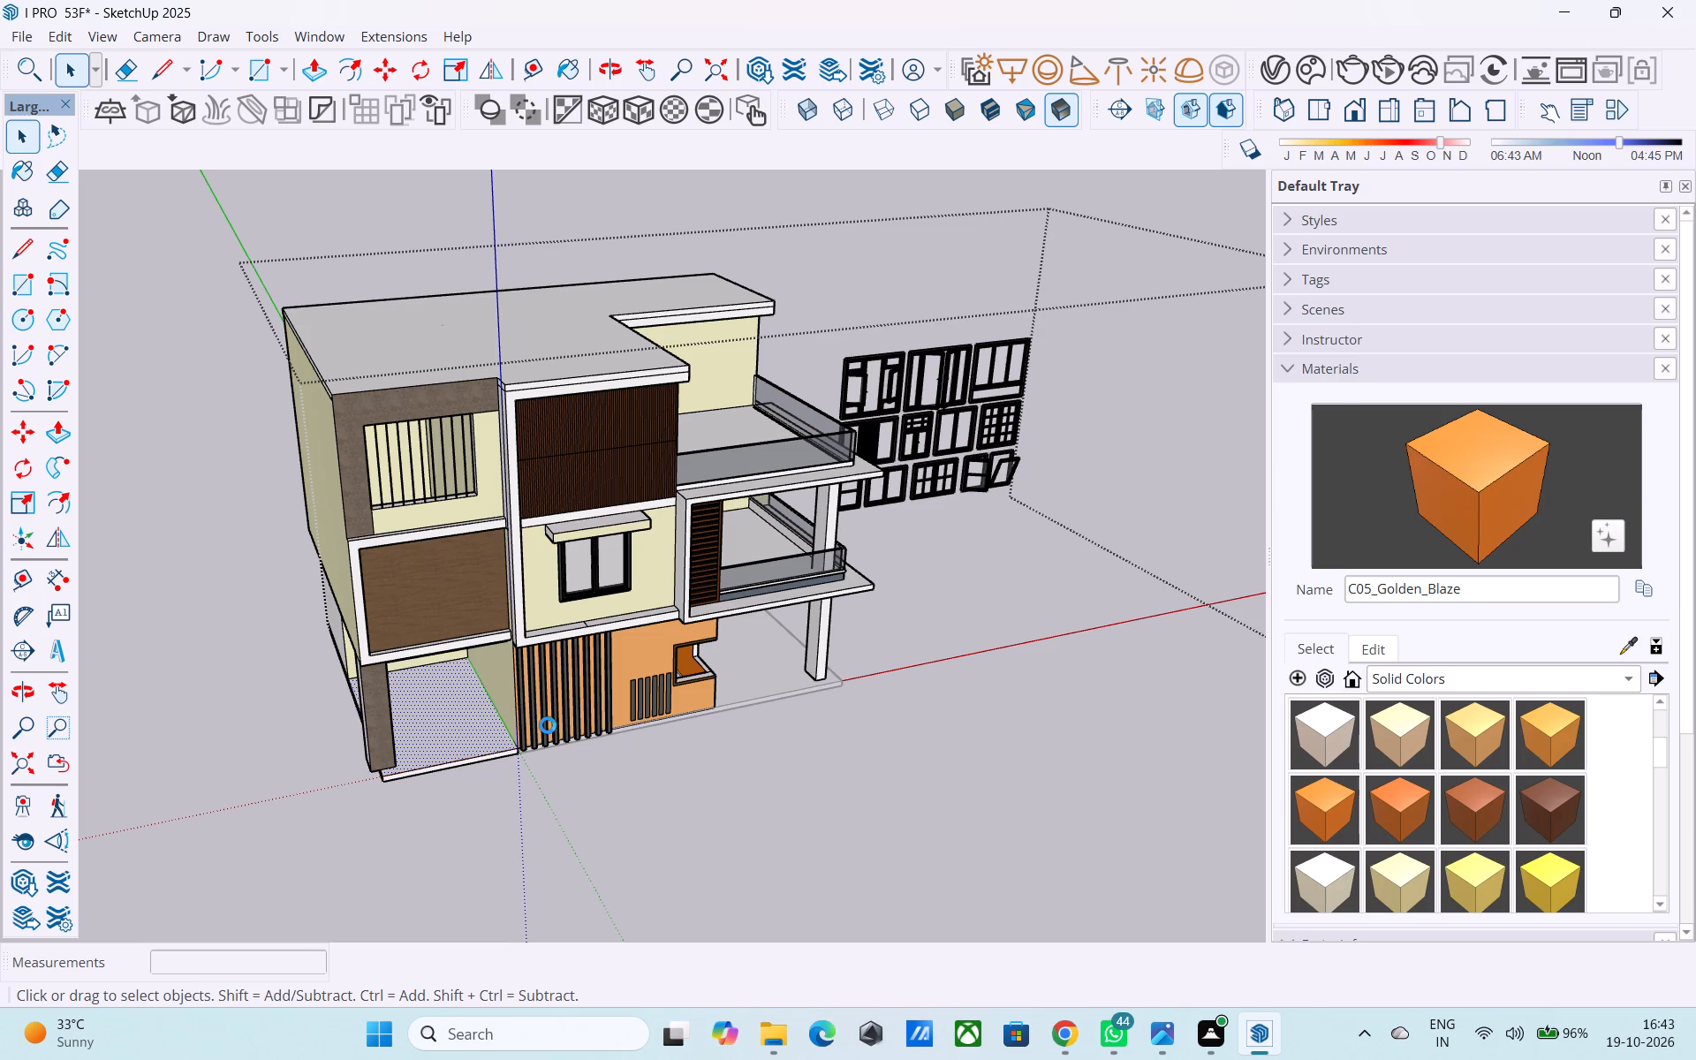
Delete the set of spare window and door frames standing beside the house, and save the model.
scroll(548, 726, "down", 3)
middle_click_drag(548, 726, 258, 645)
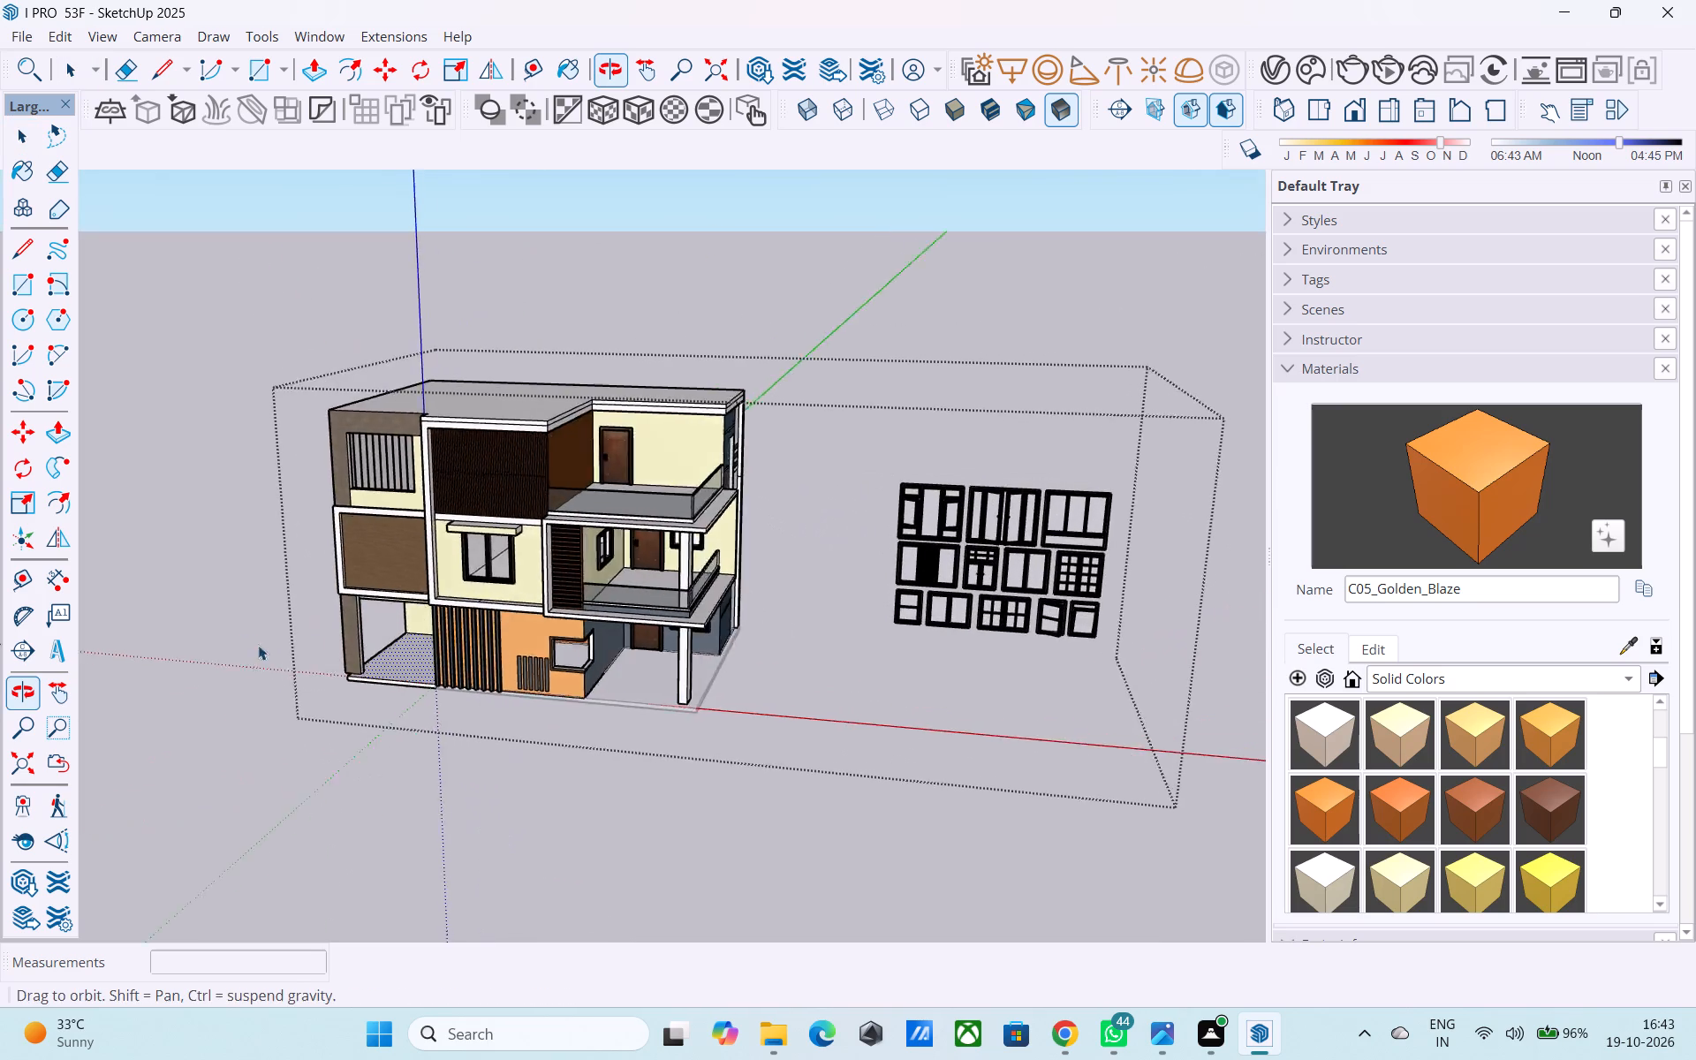
middle_click_drag(258, 645, 251, 647)
middle_click_drag(380, 623, 207, 550)
left_click_drag(1156, 738, 882, 387)
key("Delete")
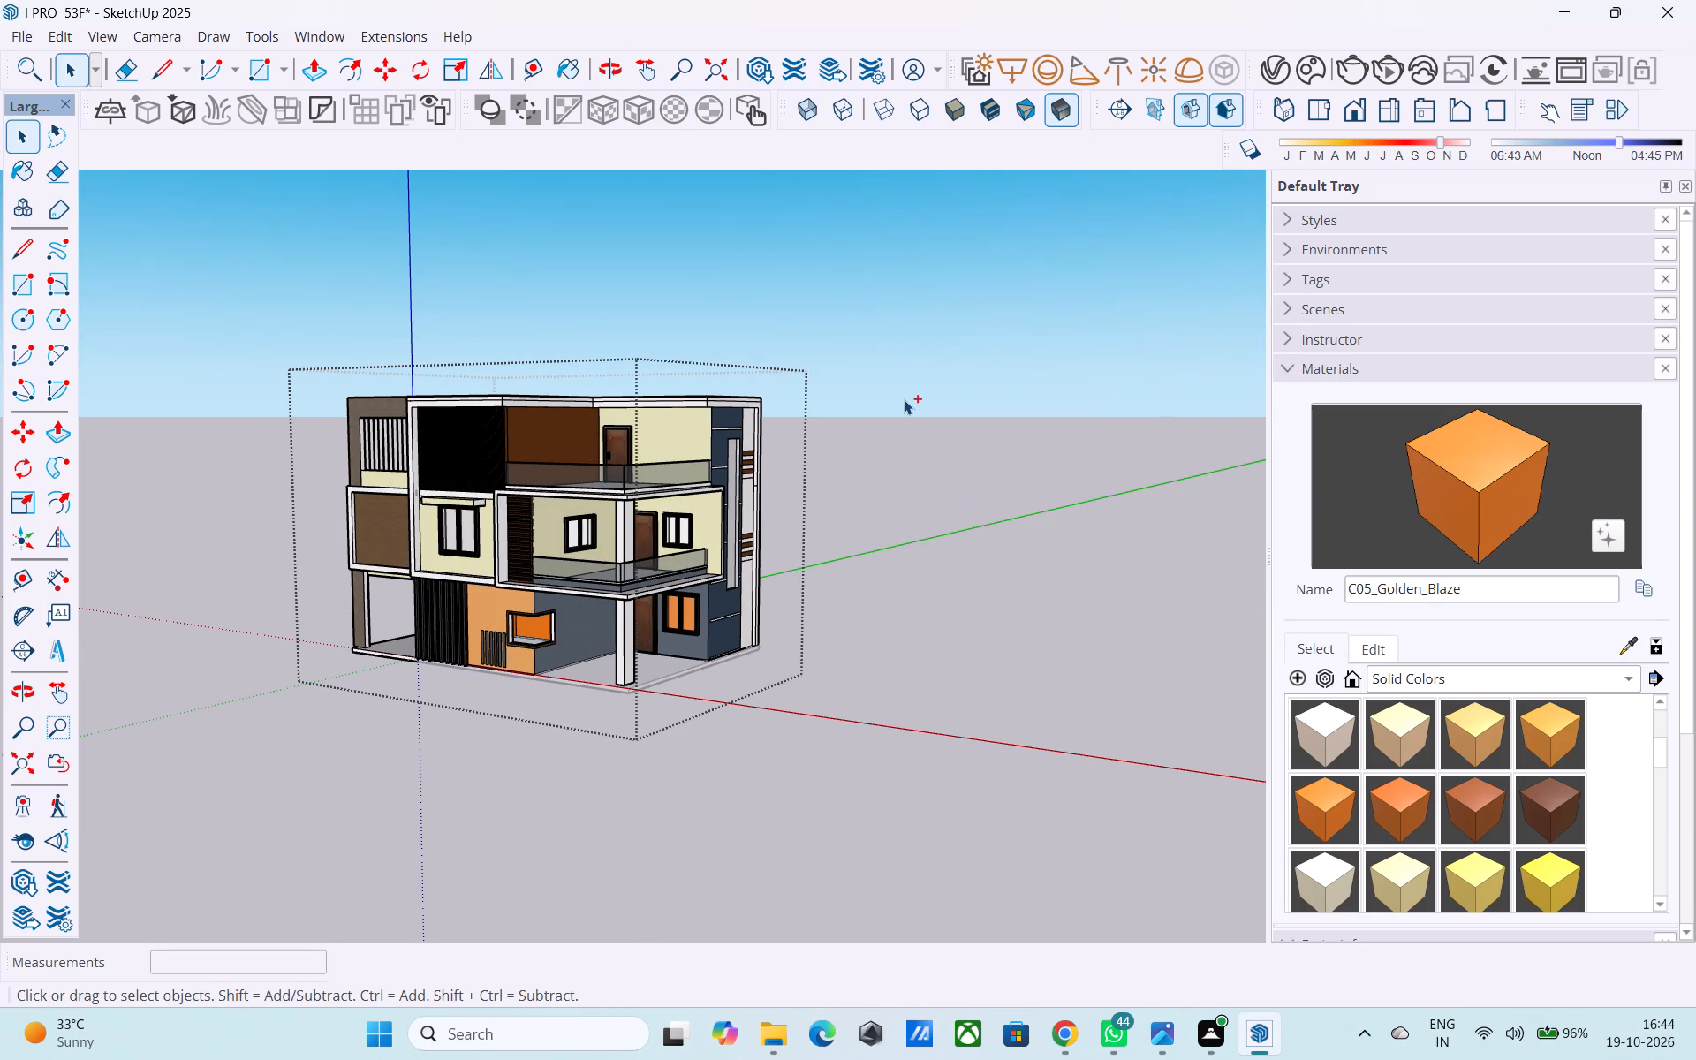
key("ctrl+s")
Exit the house group and examine its front and blue side facades.
left_click(793, 681)
middle_click_drag(812, 669, 788, 652)
scroll(739, 512, "up", 5)
middle_click_drag(655, 451, 481, 349)
scroll(508, 498, "down", 2)
middle_click_drag(510, 498, 607, 587)
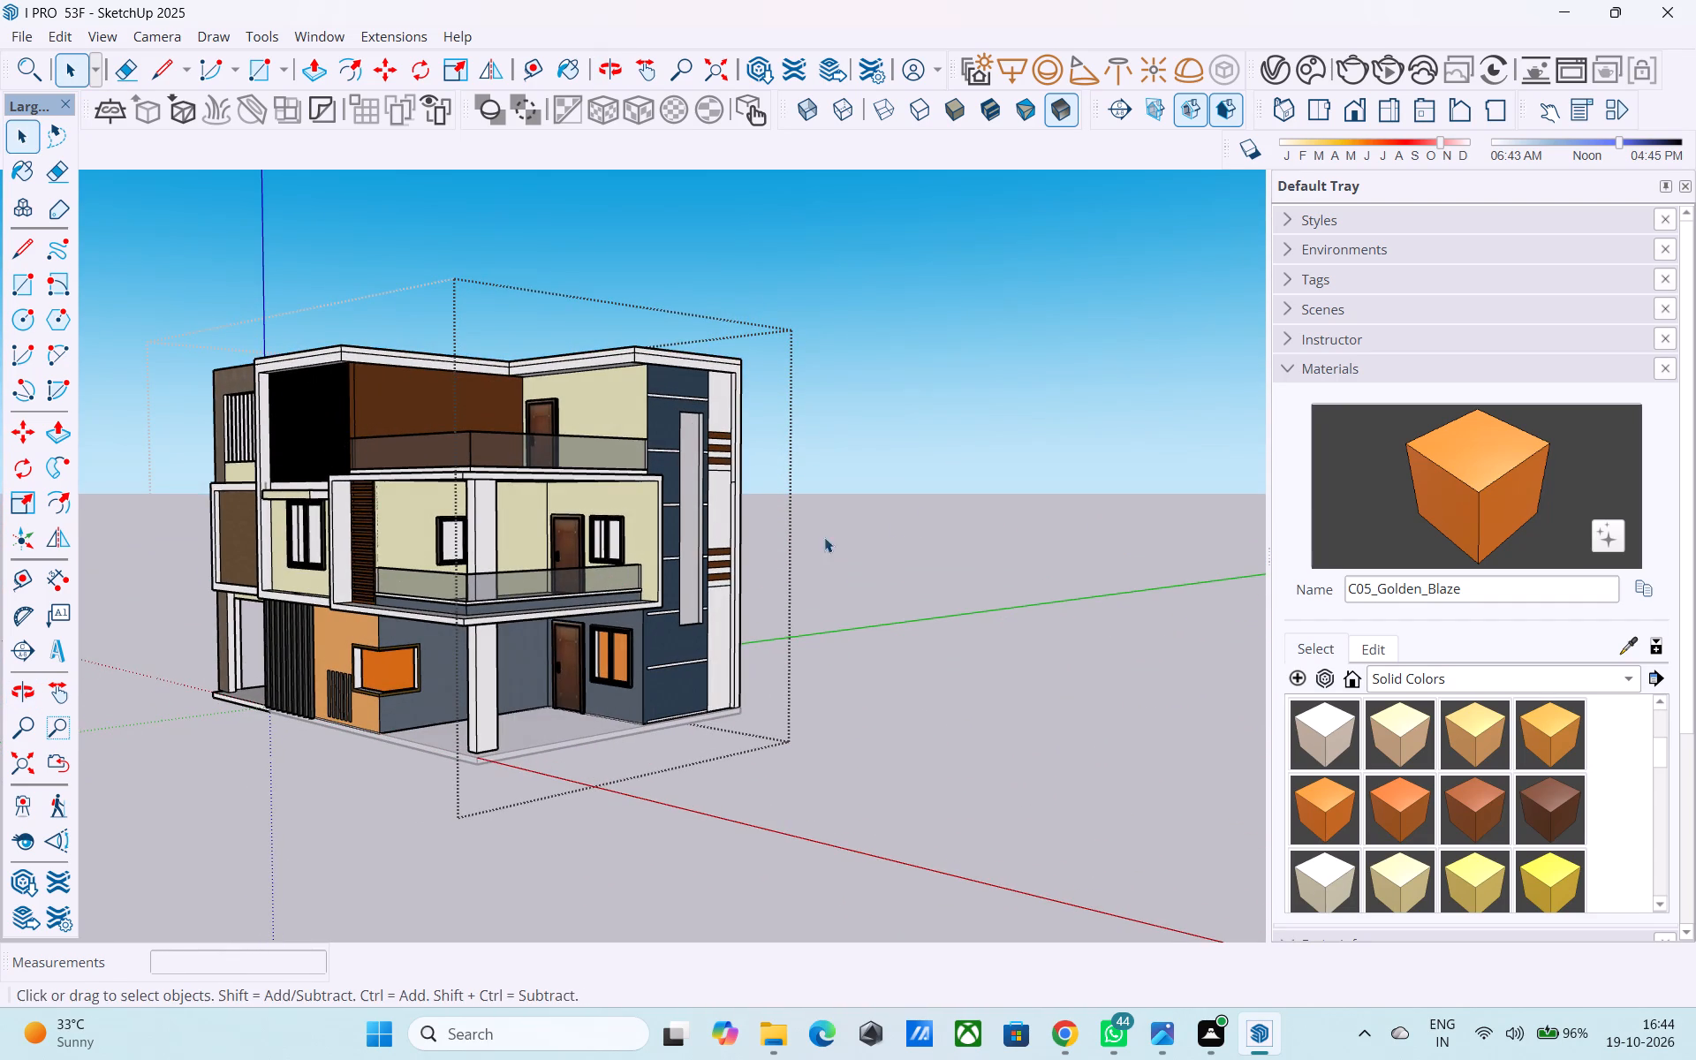
left_click(986, 501)
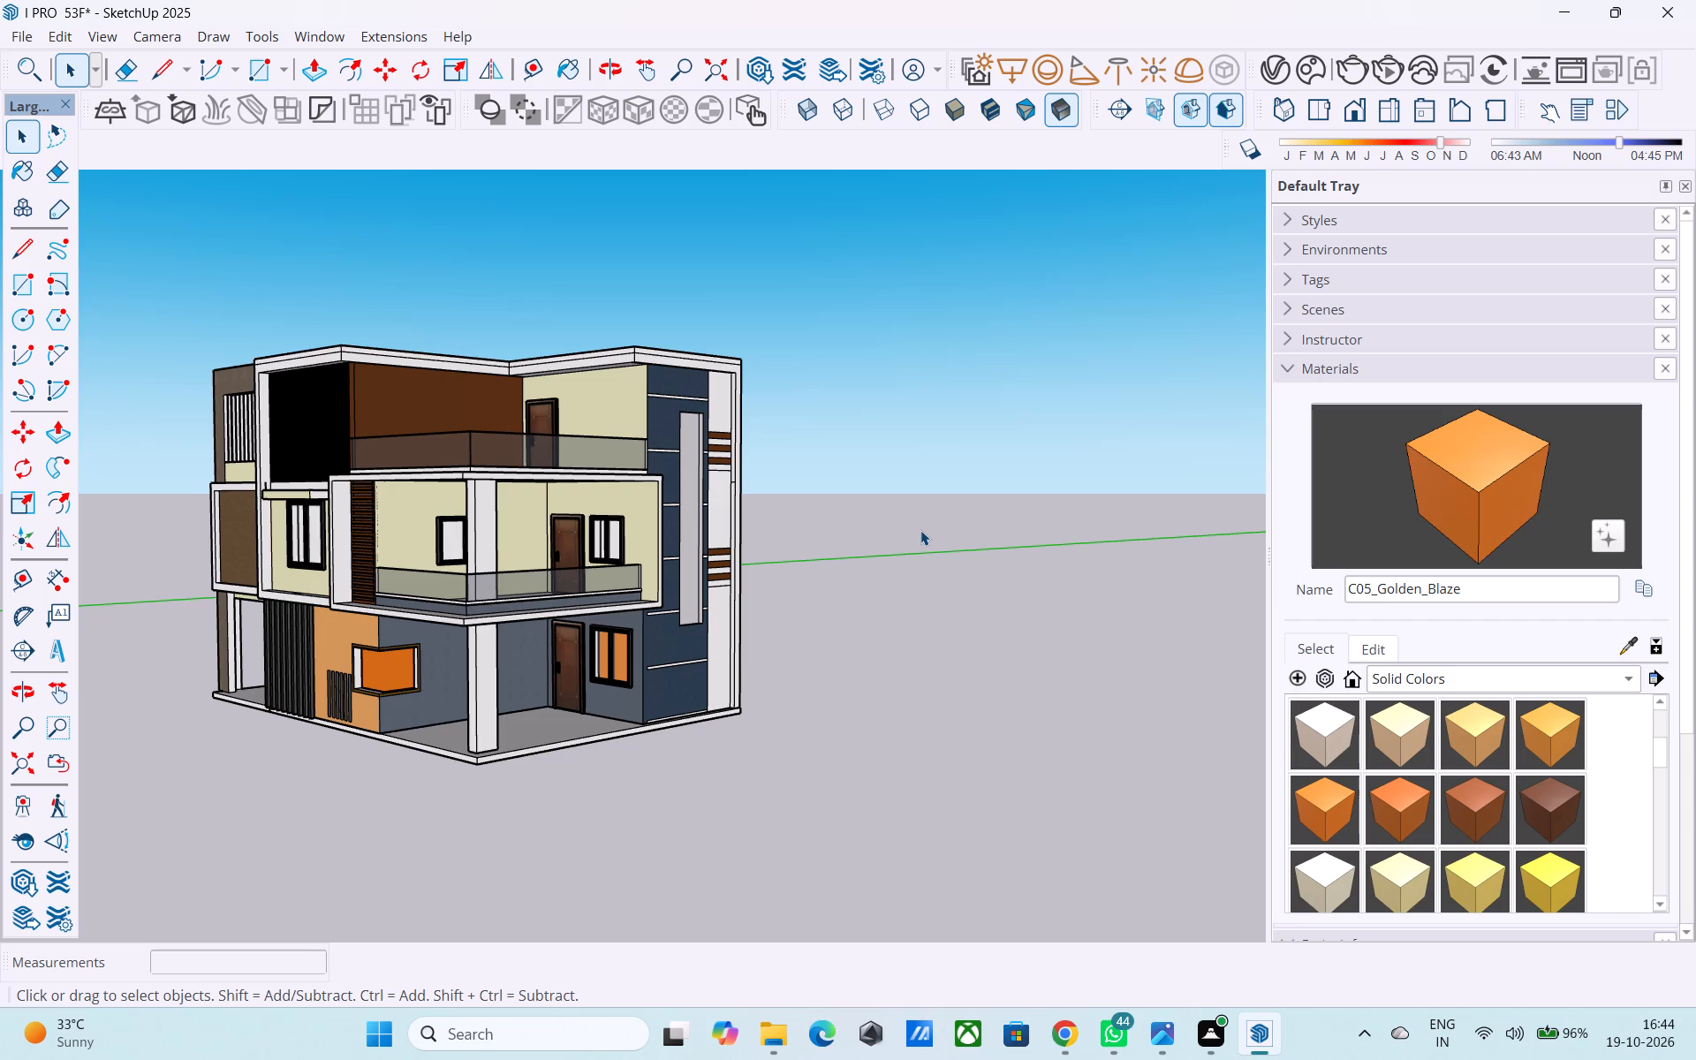
scroll(771, 508, "up", 2)
Inside the house group, push/pull the white frame face bordering the blue side facade outward 6".
scroll(770, 507, "up", 4)
middle_click_drag(702, 438, 602, 564)
left_click(576, 543)
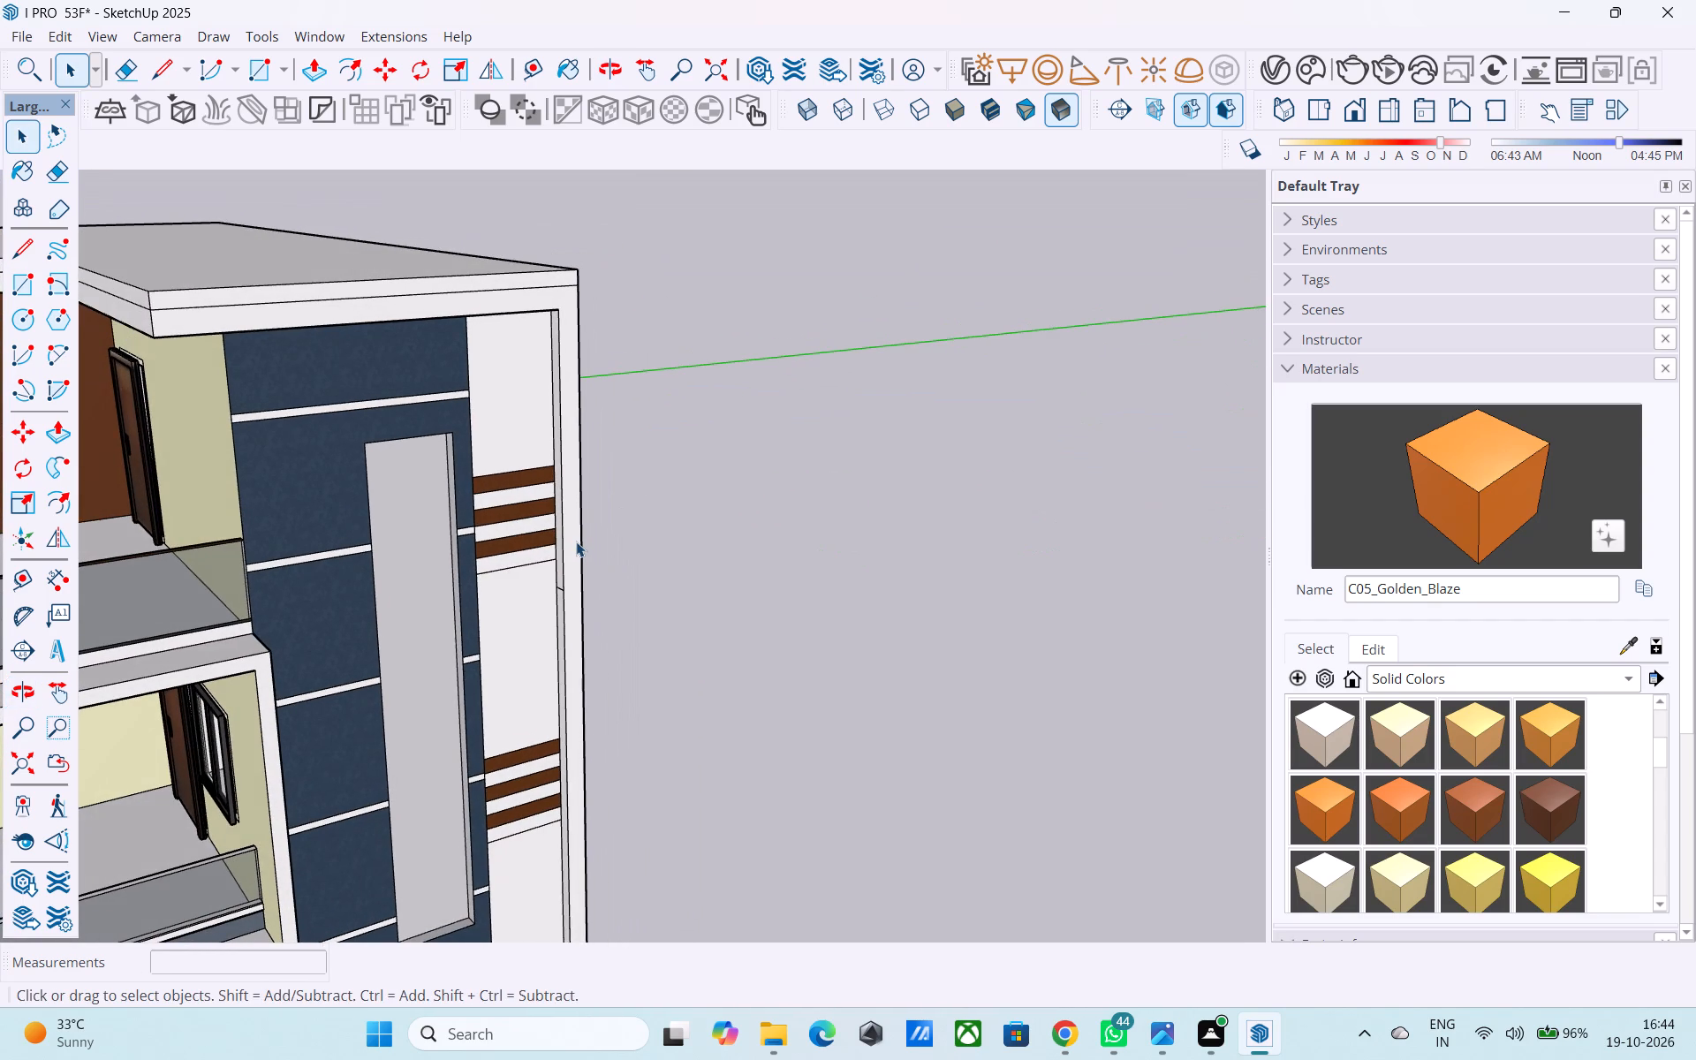
double_click(576, 541)
left_click(571, 537)
left_click(571, 537)
left_click(562, 602)
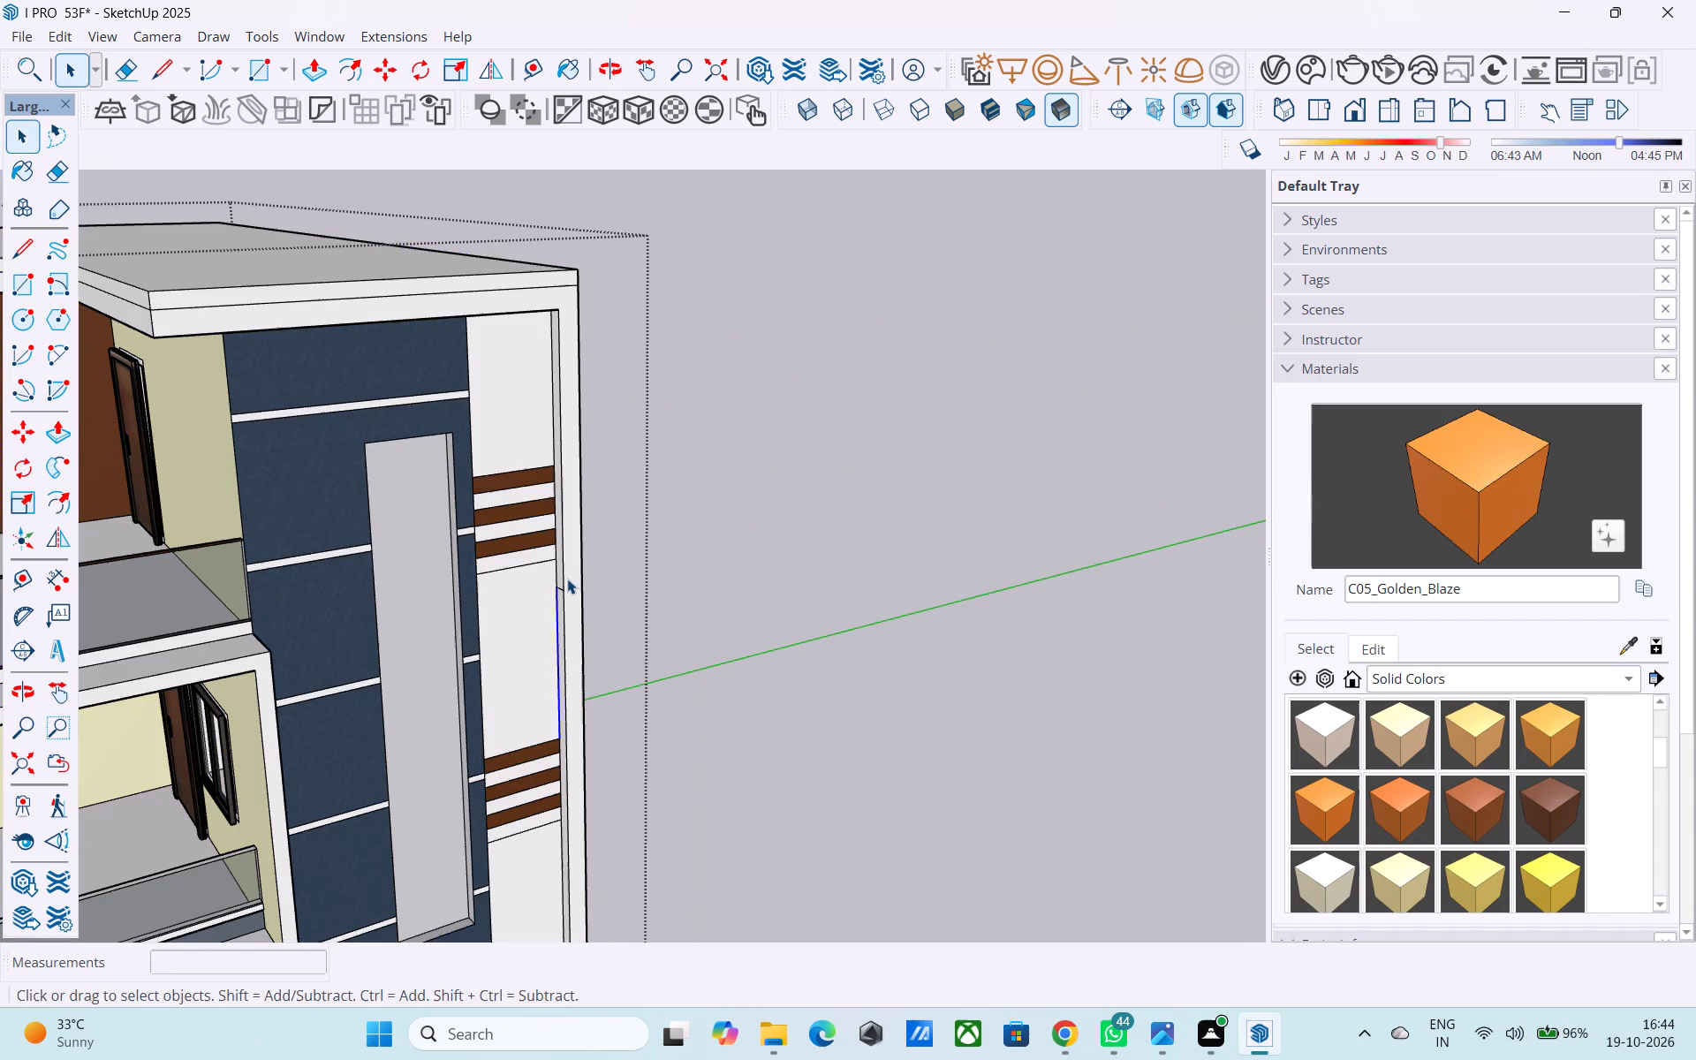
left_click(569, 578)
key("p")
left_click(569, 577)
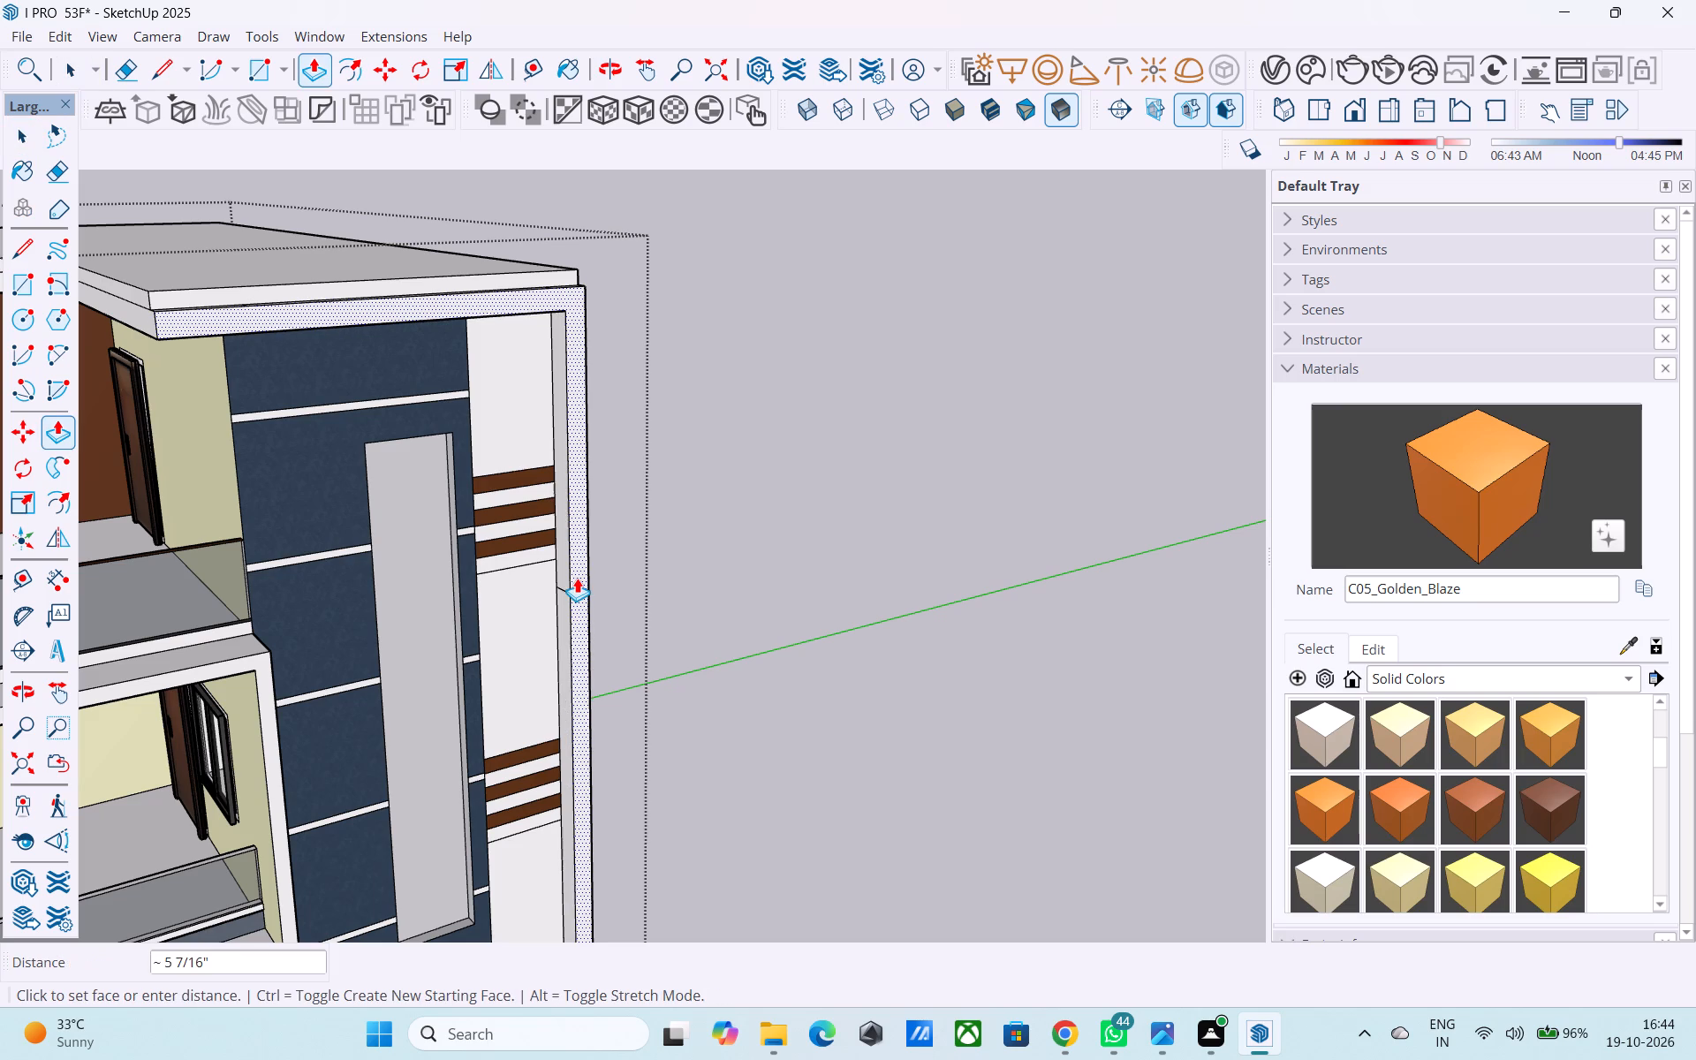
key("6")
key("shift+quotedbl")
key("Return")
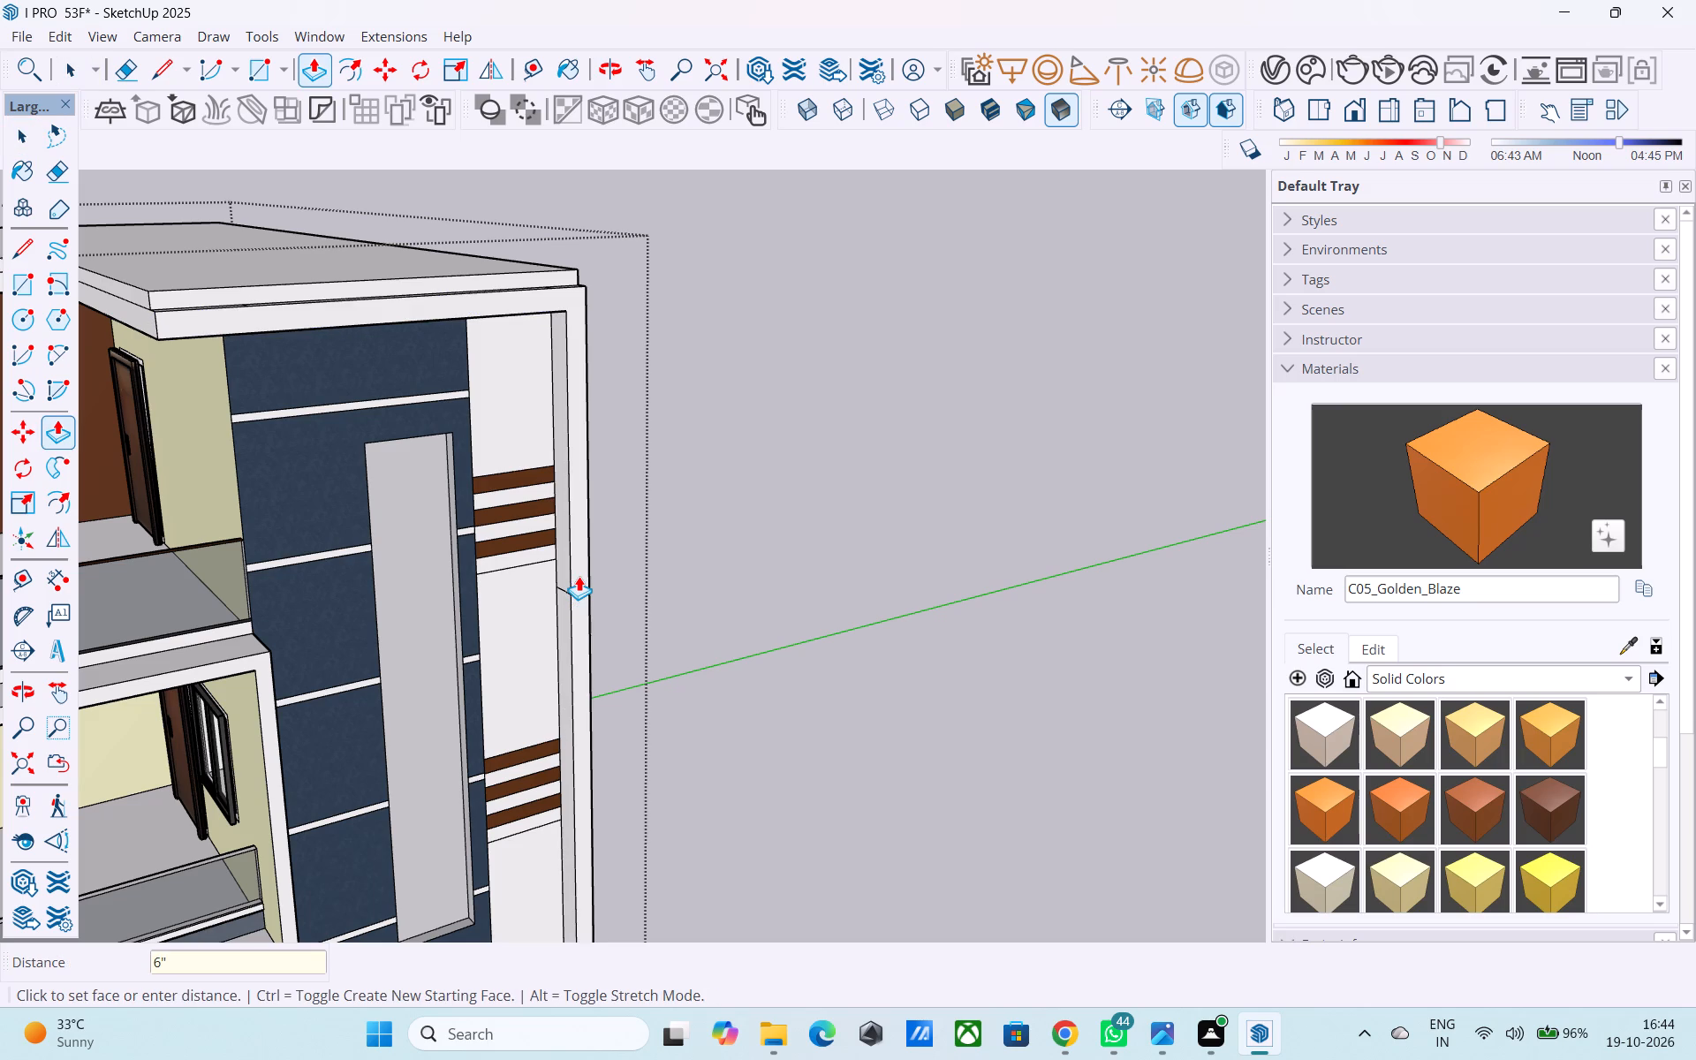
Push/pull the same white frame face outward another 6".
left_click(580, 577)
key("6")
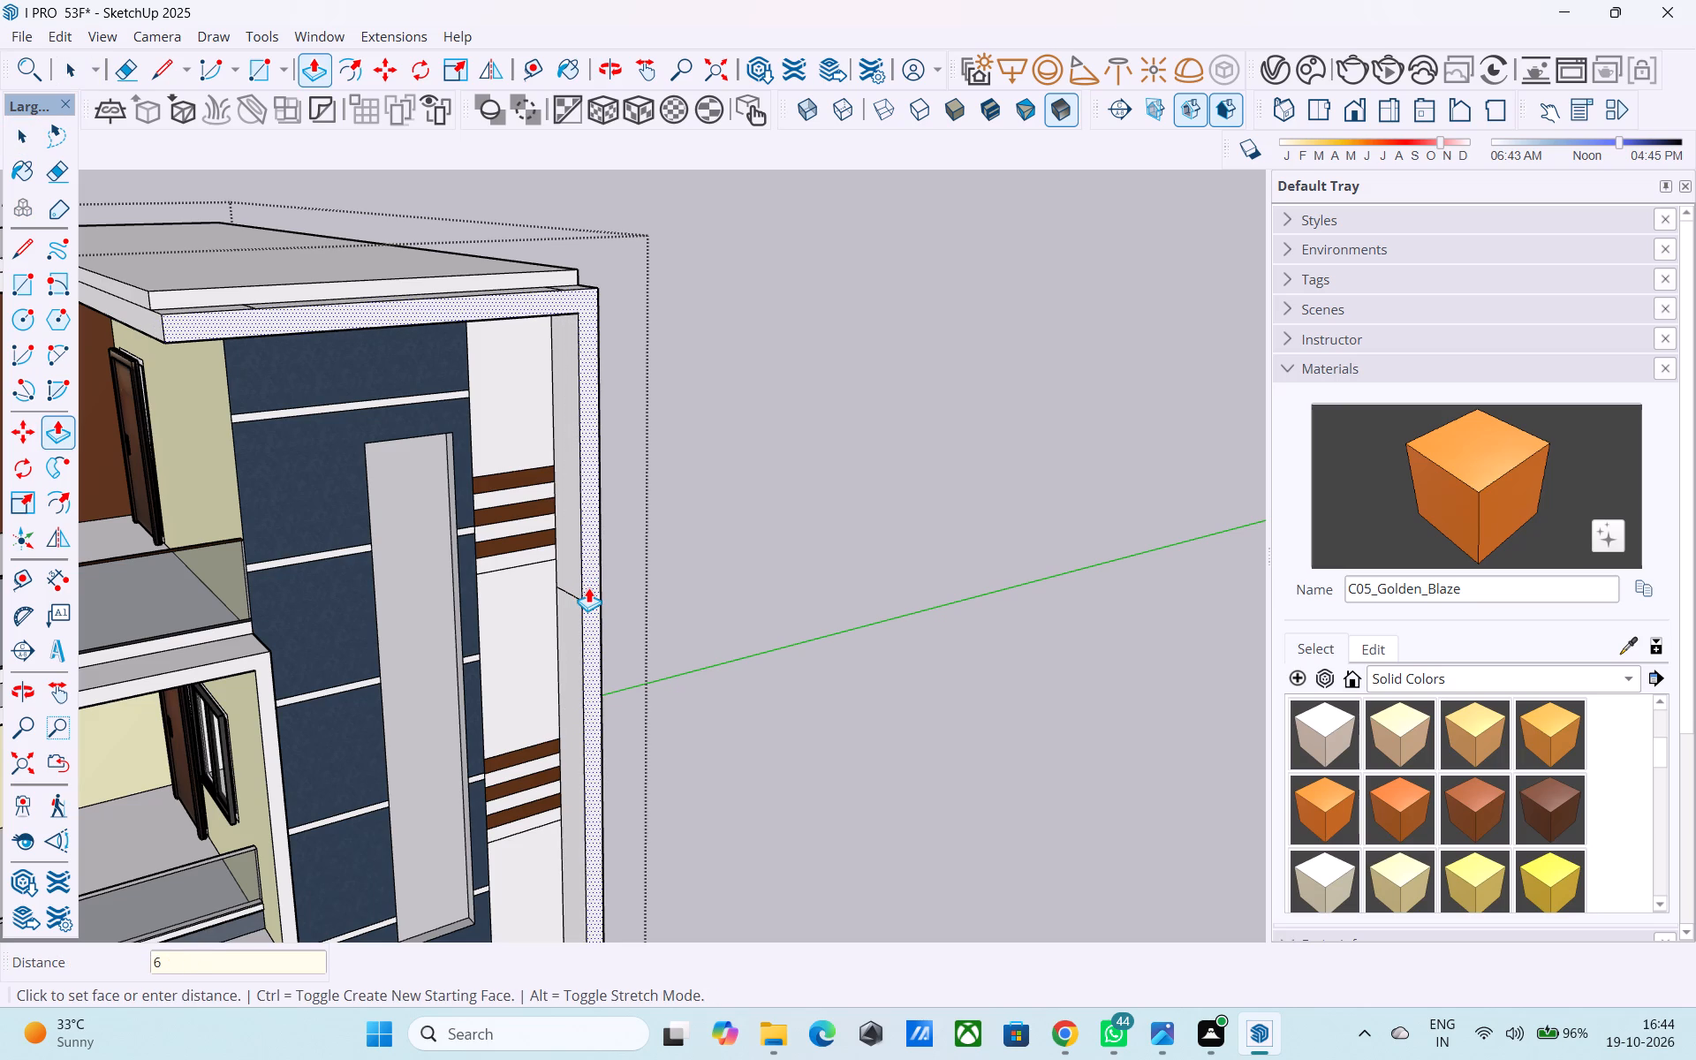
key("shift+quotedbl")
key("Return")
key("space")
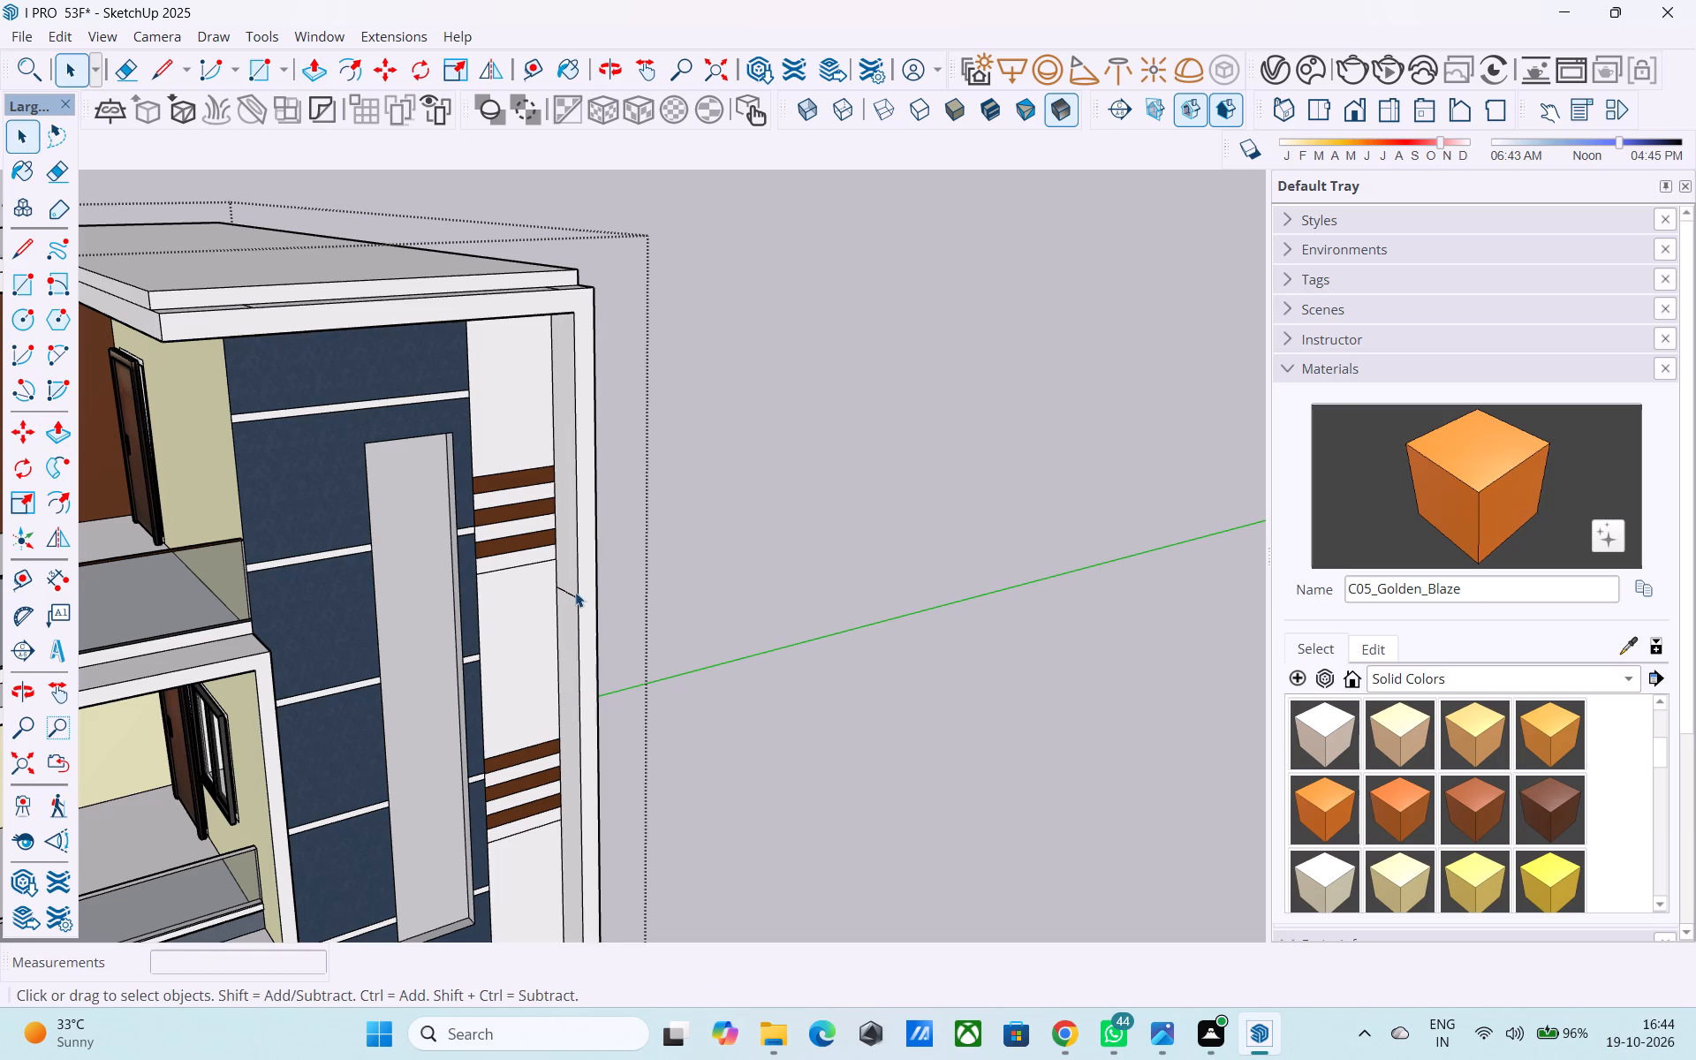
Erase the stray short edge on the inner face of the white frame's vertical leg.
key("r")
scroll(572, 589, "up", 3)
key("e")
left_click_drag(572, 588, 565, 607)
scroll(569, 596, "down", 6)
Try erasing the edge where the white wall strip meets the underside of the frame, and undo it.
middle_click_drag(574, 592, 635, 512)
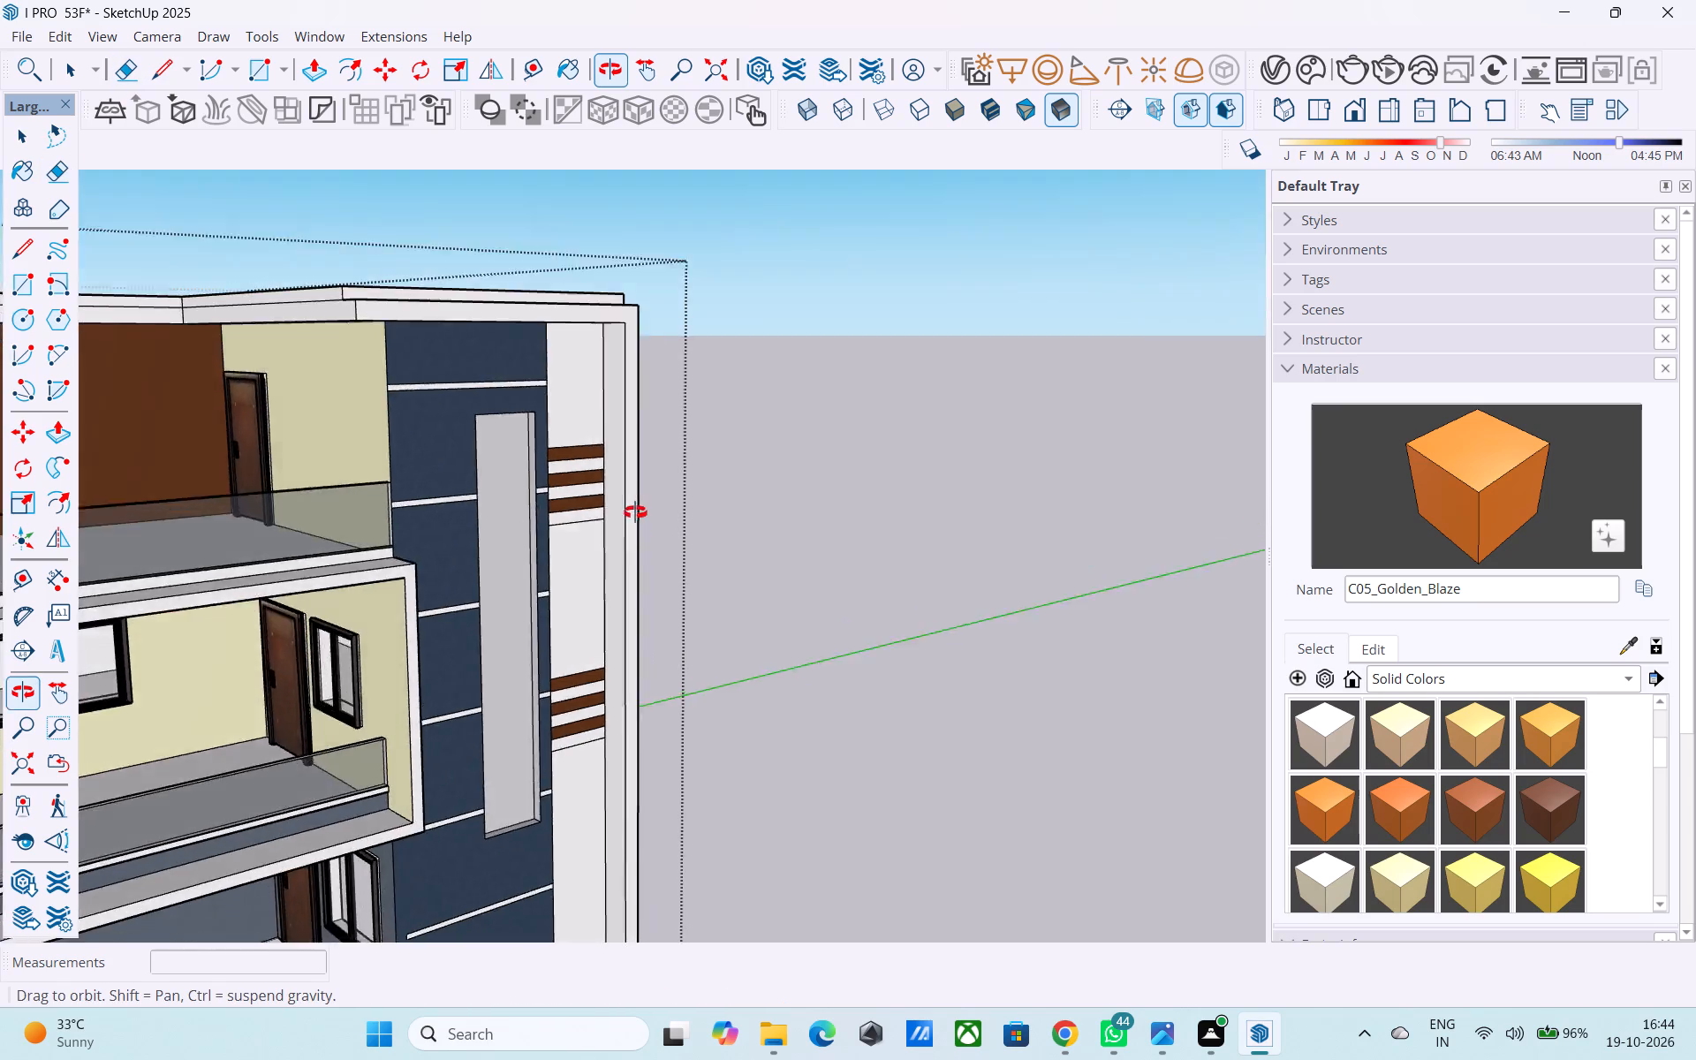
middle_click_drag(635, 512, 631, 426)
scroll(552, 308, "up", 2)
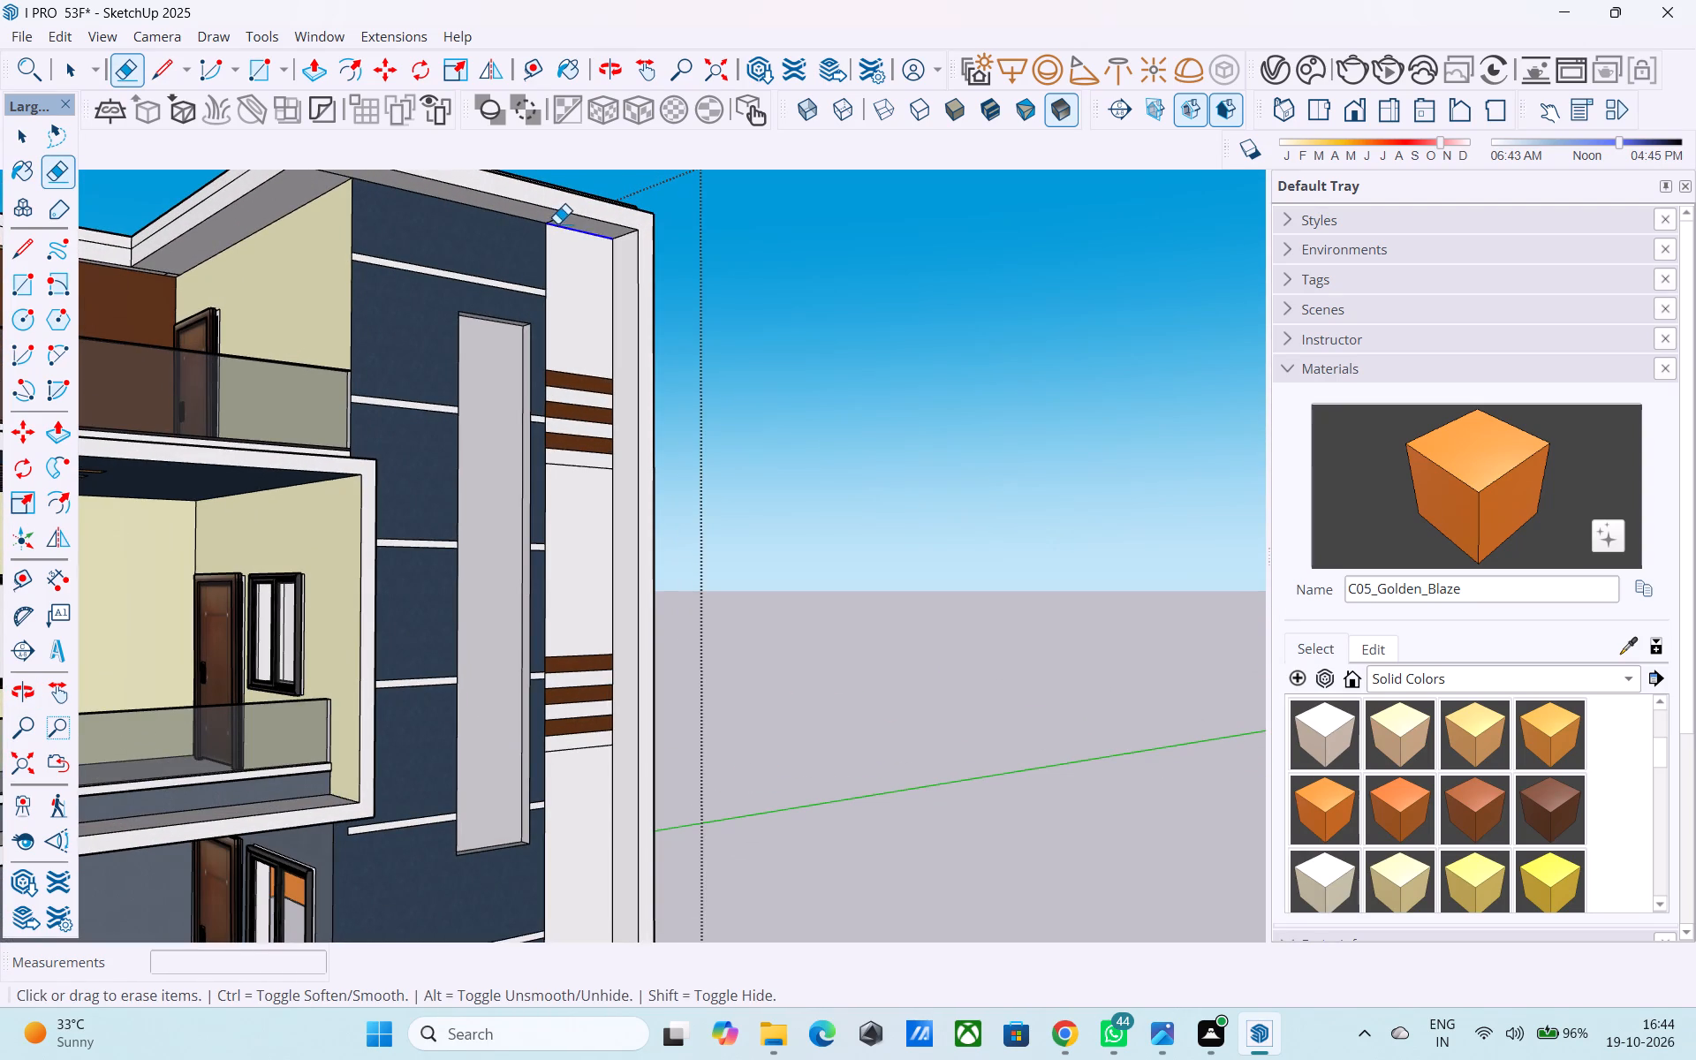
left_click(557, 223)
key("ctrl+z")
Erase the stray short edge on the underside of the white frame's top beam.
middle_click_drag(564, 279, 549, 373, "shift")
scroll(547, 366, "up", 5)
left_click_drag(544, 358, 534, 352)
scroll(536, 349, "down", 13)
Save the model with the deepened side frame.
middle_click_drag(552, 425, 542, 655)
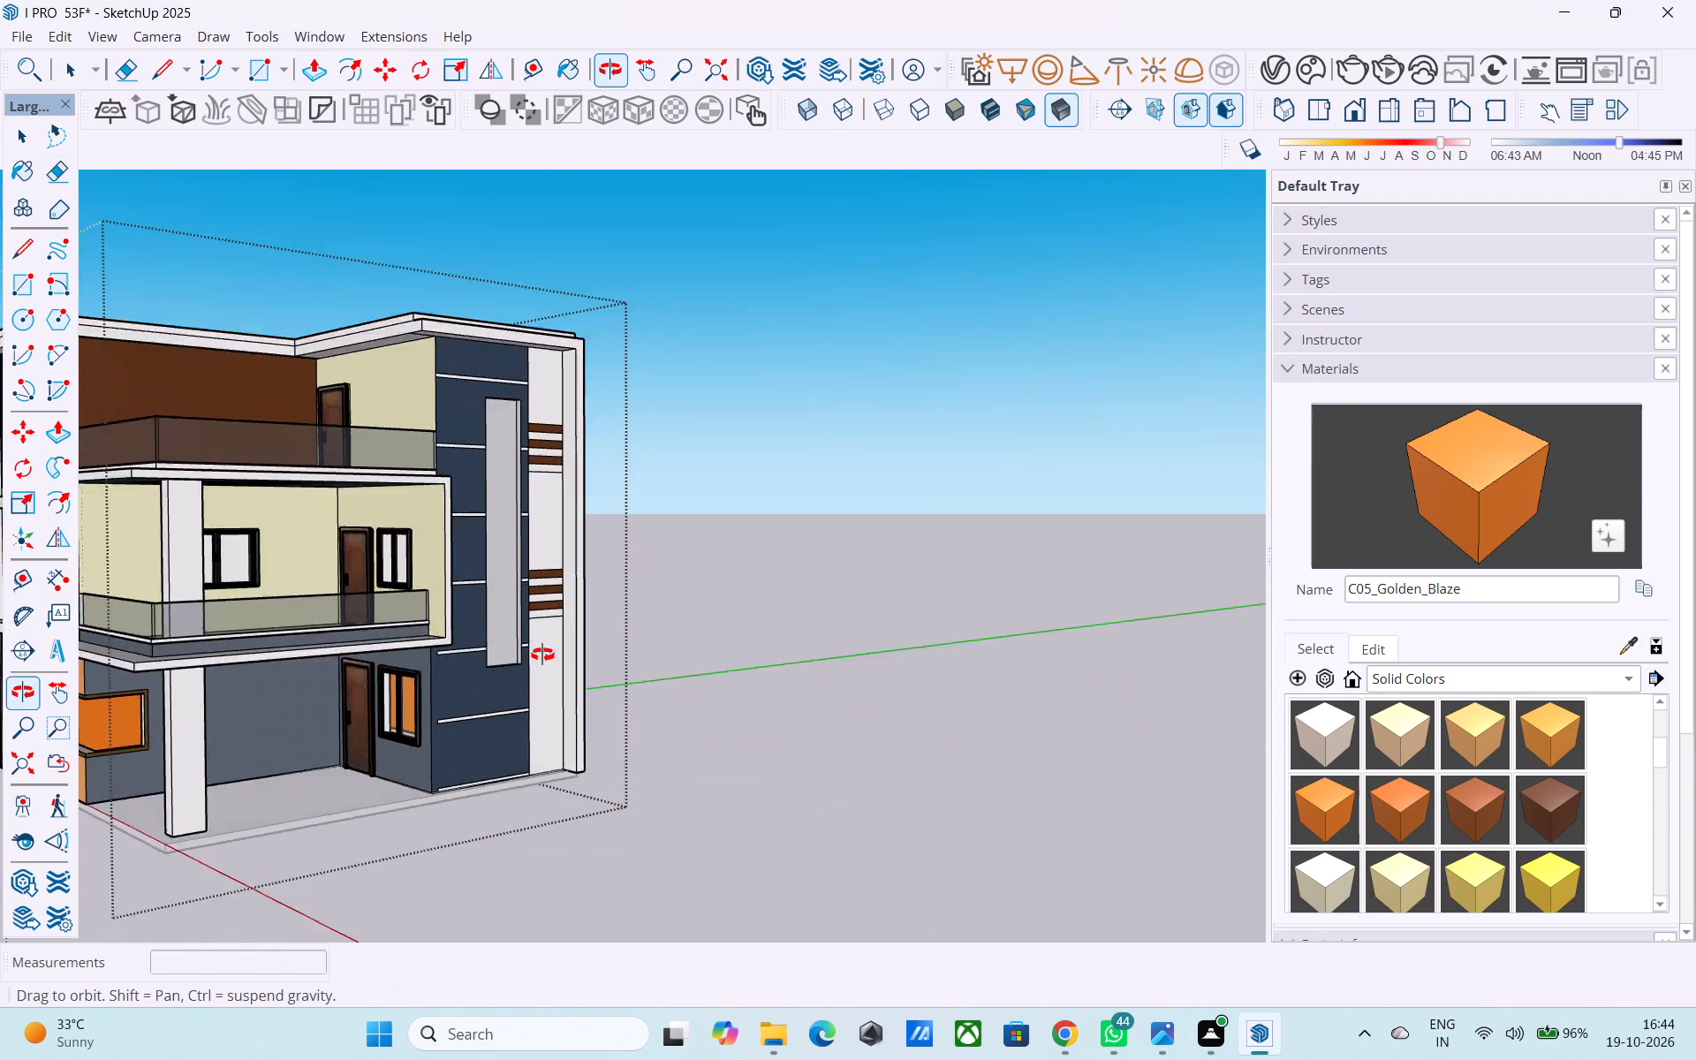
middle_click_drag(542, 655, 556, 745)
scroll(625, 703, "down", 5)
middle_click_drag(625, 702, 561, 890)
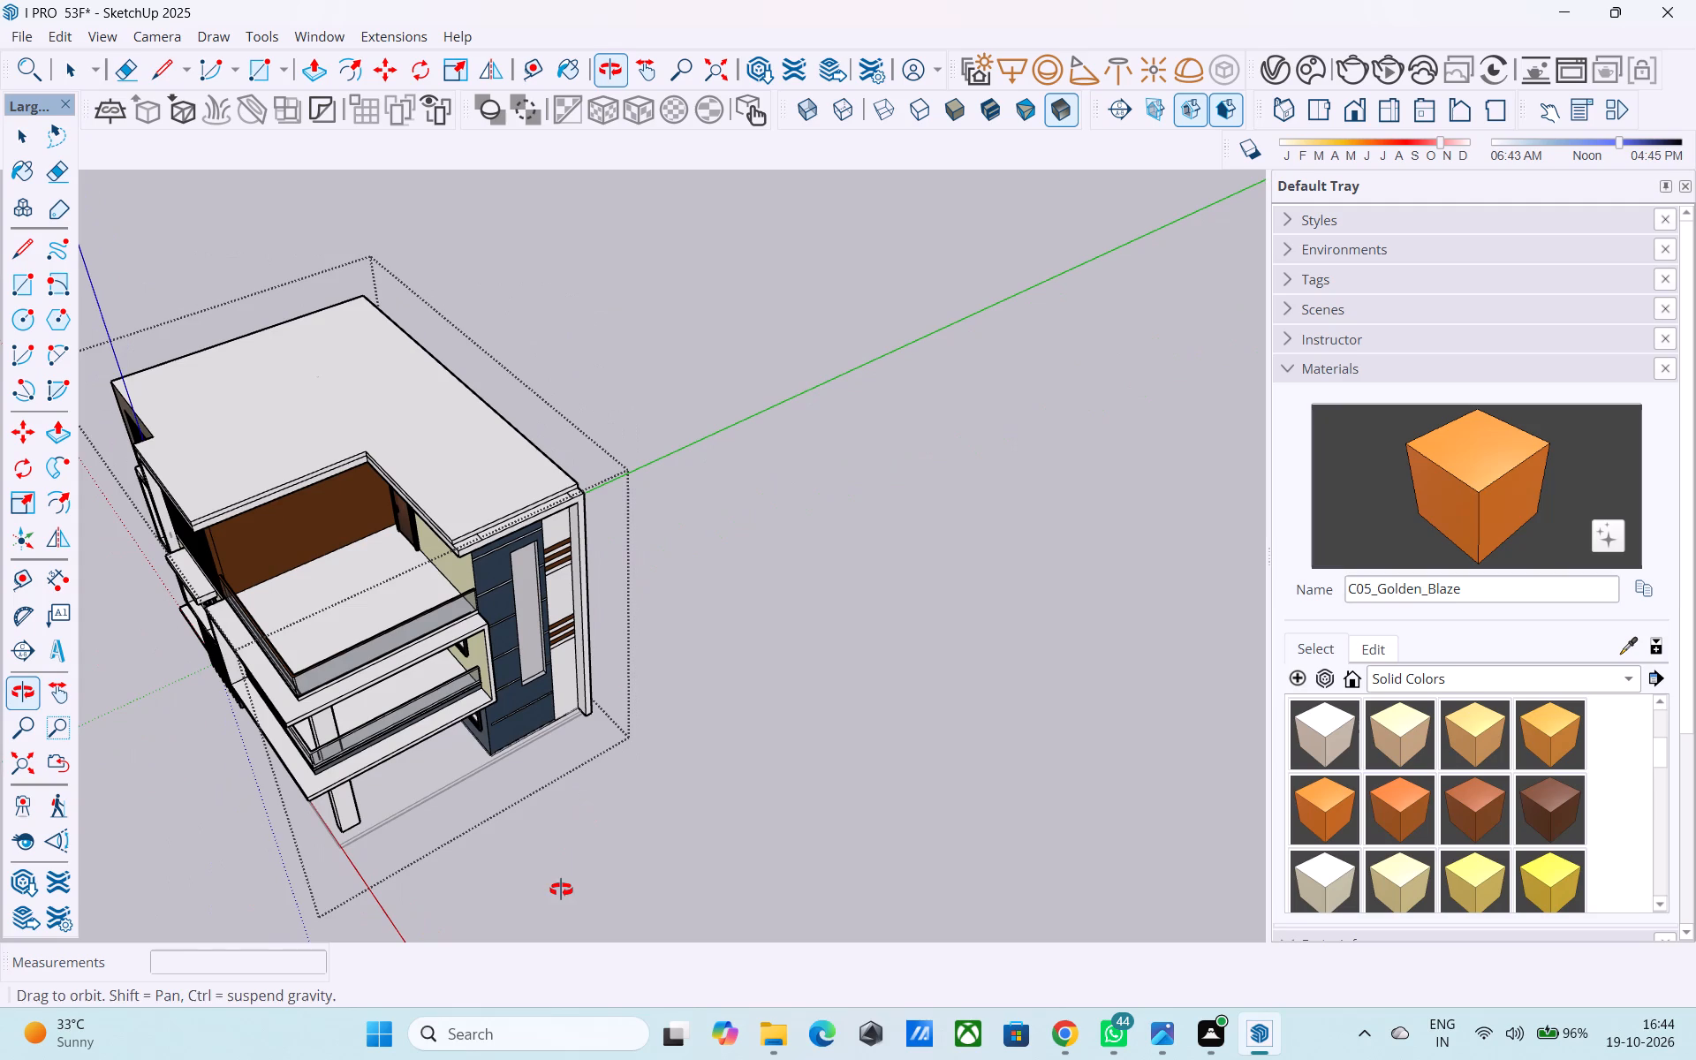
middle_click_drag(561, 890, 560, 890)
key("ctrl+s")
Exit the group and examine the house exterior from the front and side.
key("space")
middle_click_drag(454, 780, 484, 768, "shift")
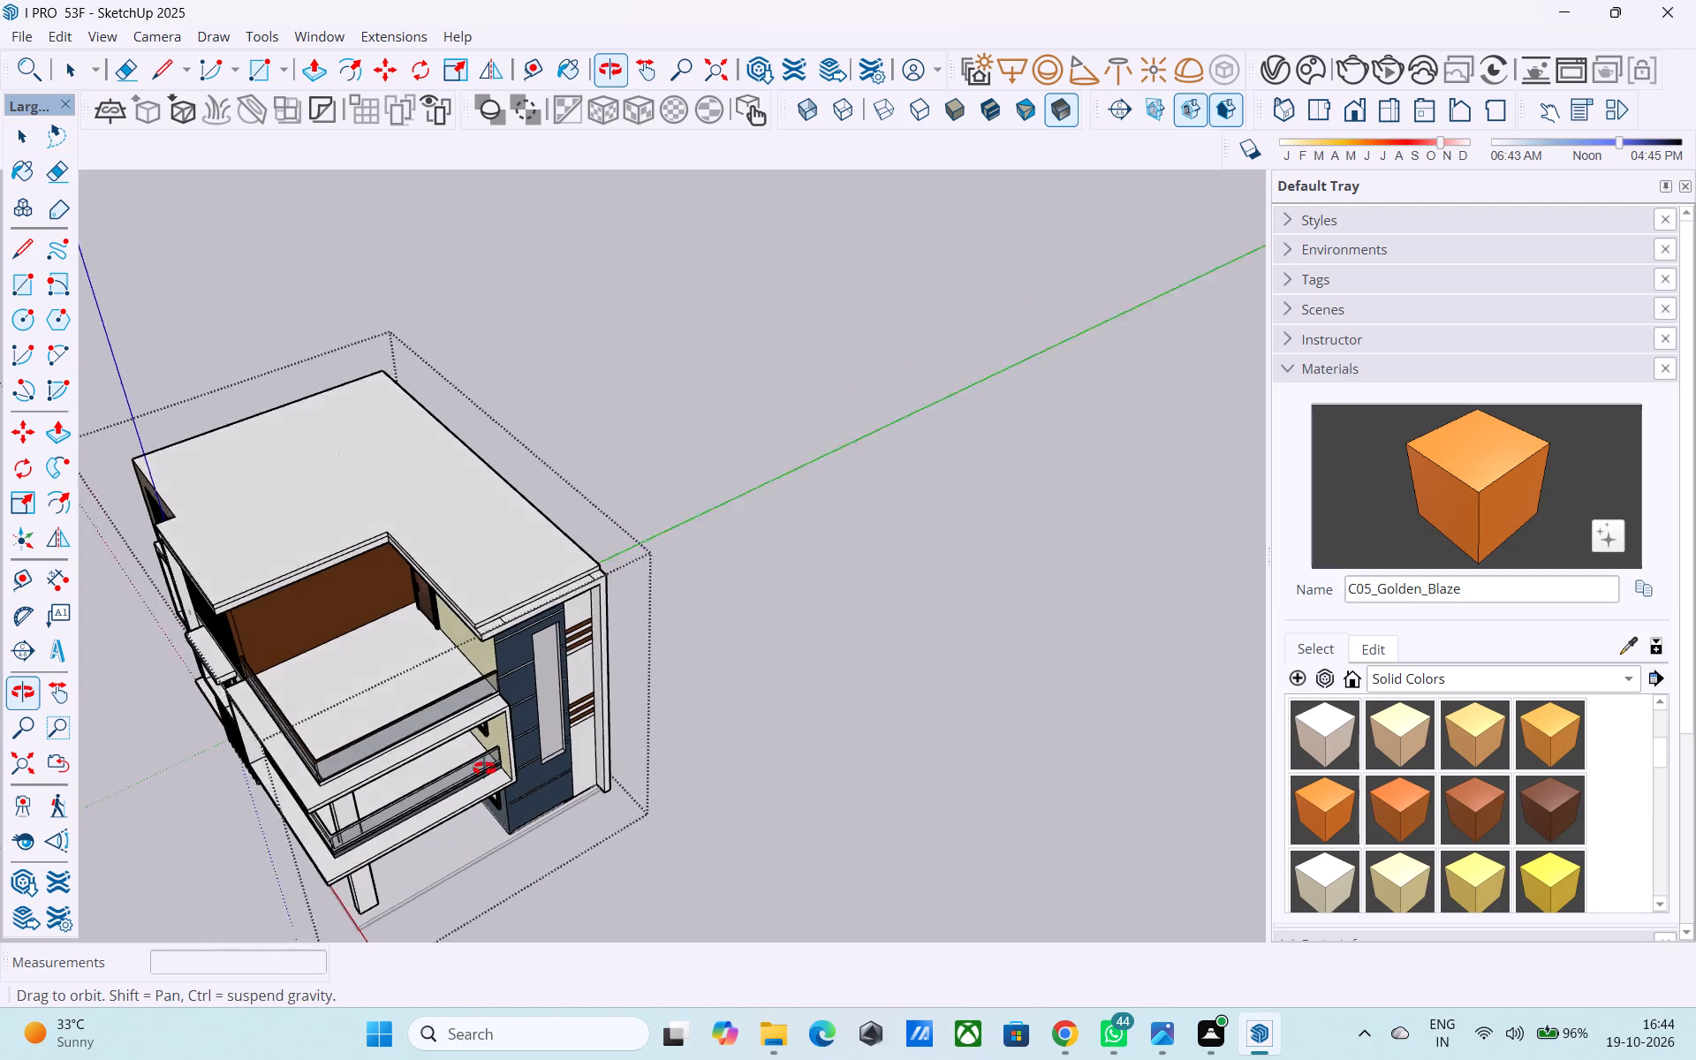
middle_click_drag(484, 768, 442, 563, "shift")
left_click(742, 586)
middle_click_drag(572, 602, 882, 561)
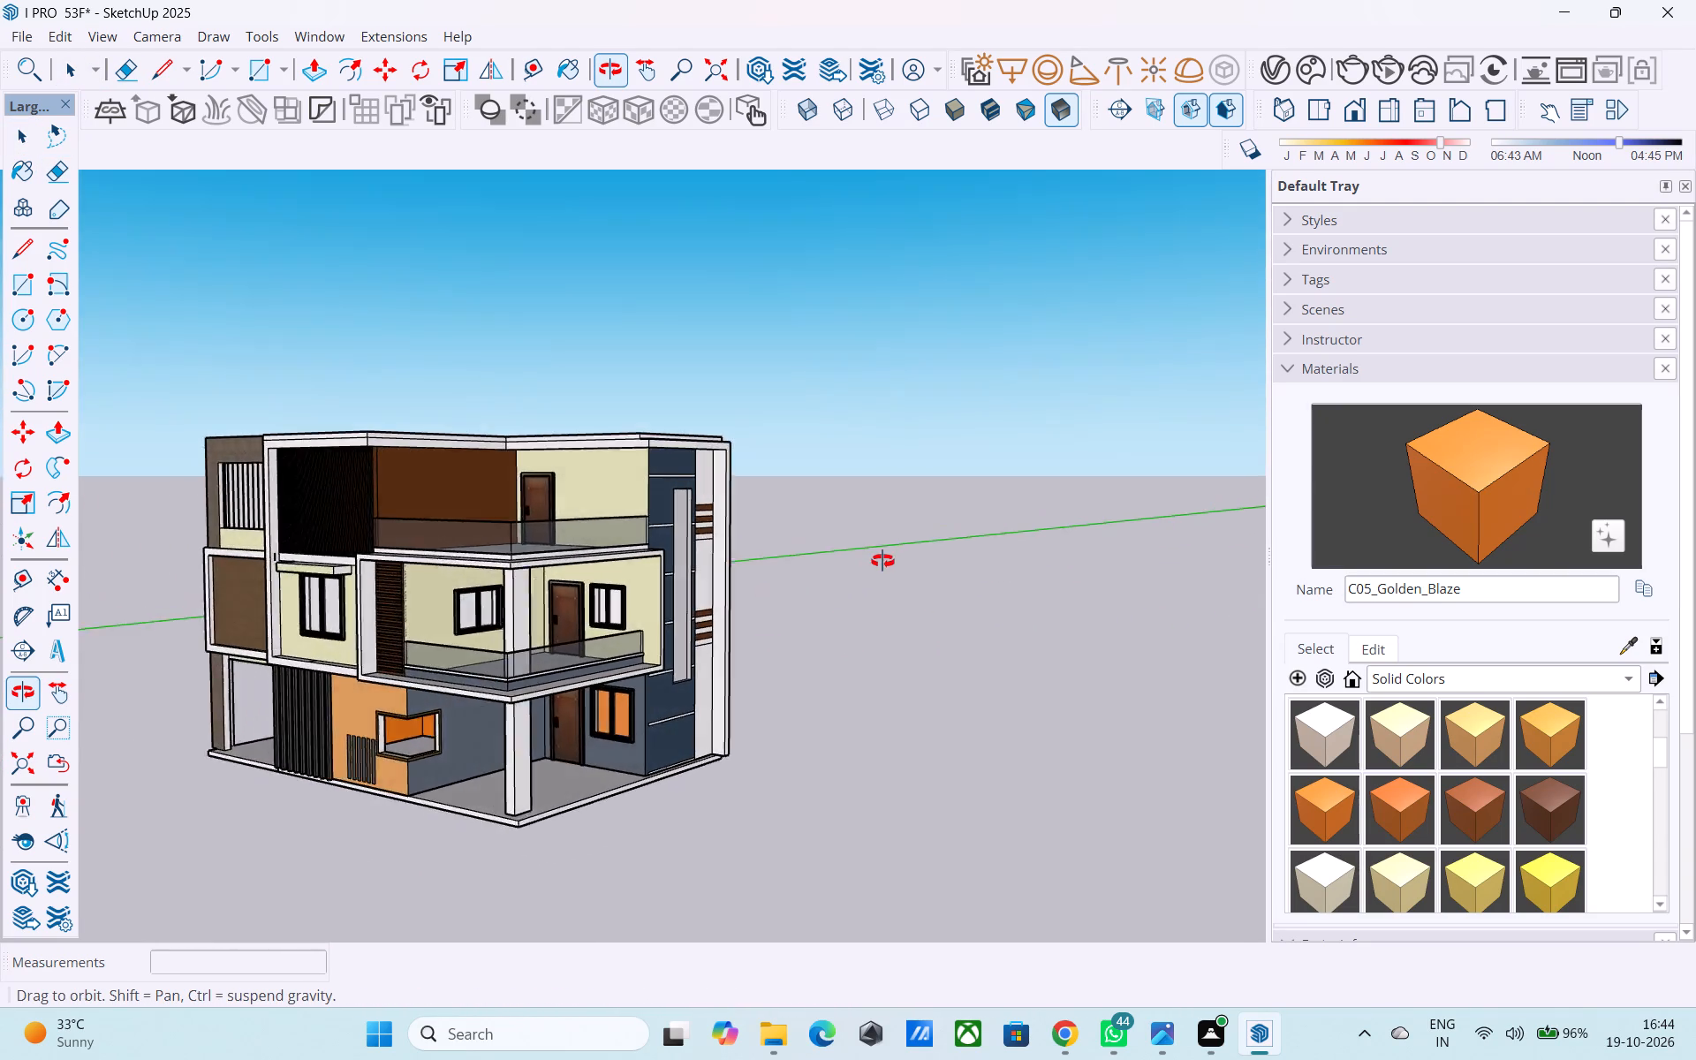
middle_click_drag(882, 561, 670, 534)
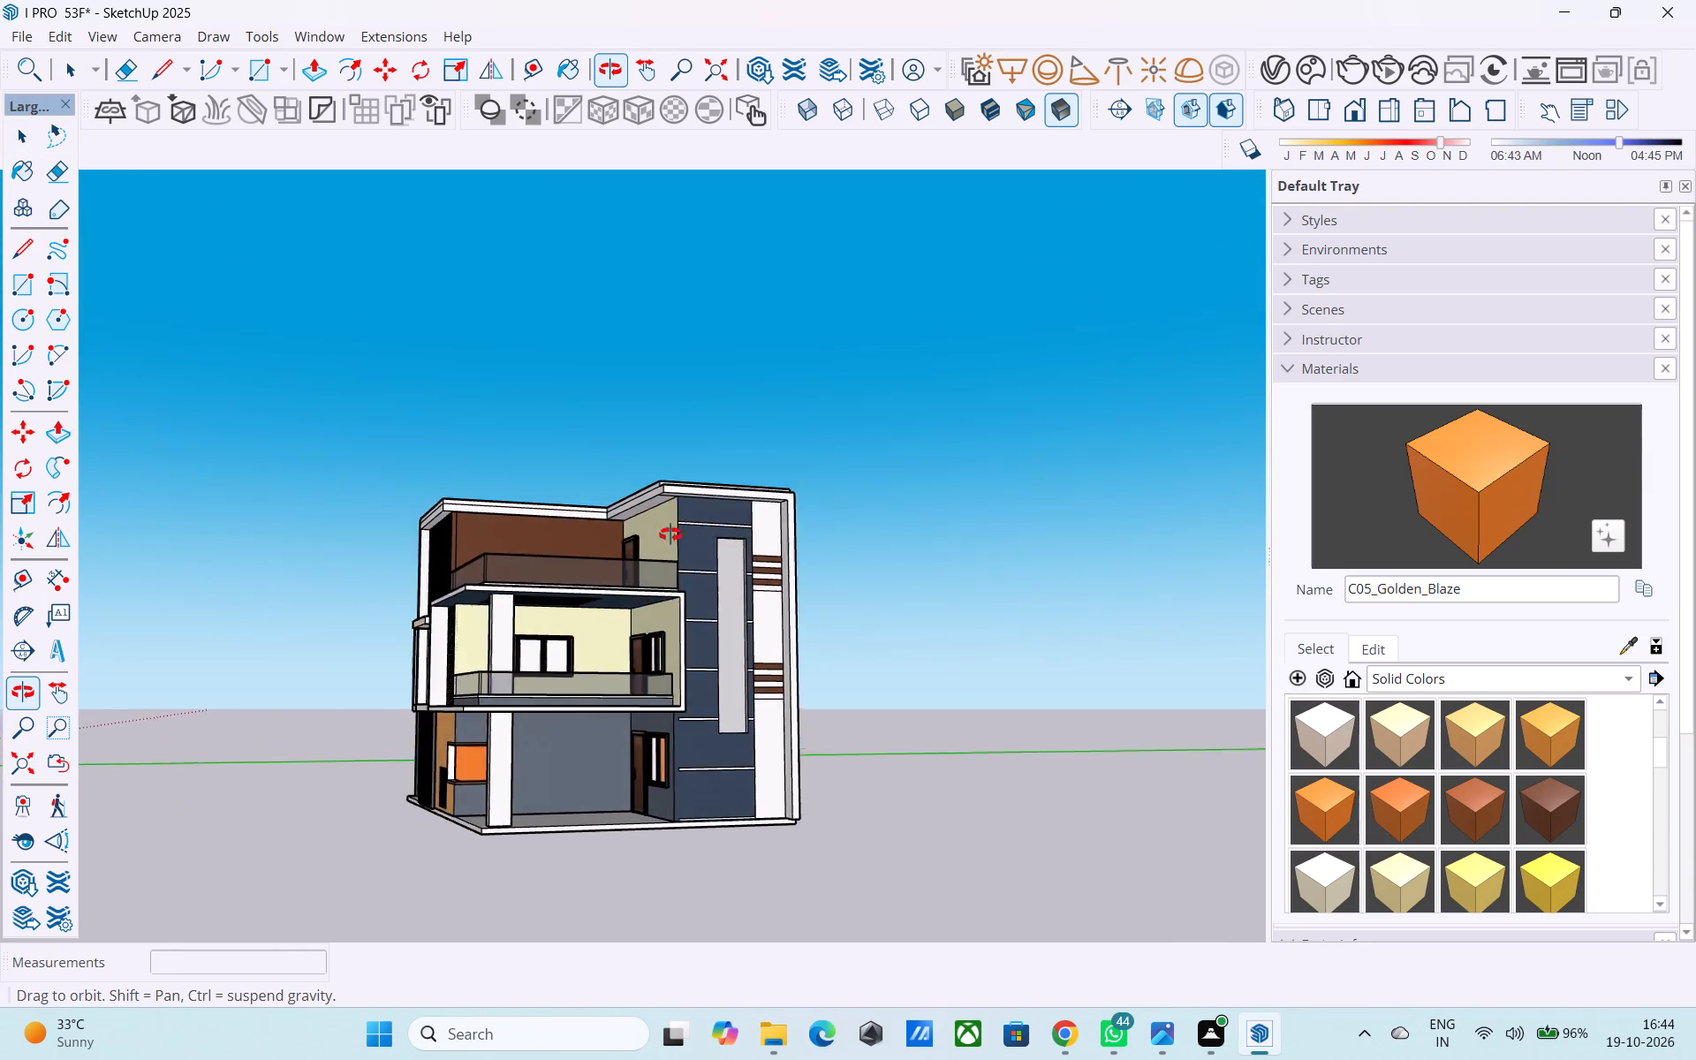
Examine the house exterior from the side, front and corner.
middle_click_drag(670, 534, 880, 530)
middle_click_drag(782, 591, 8, 696, "shift")
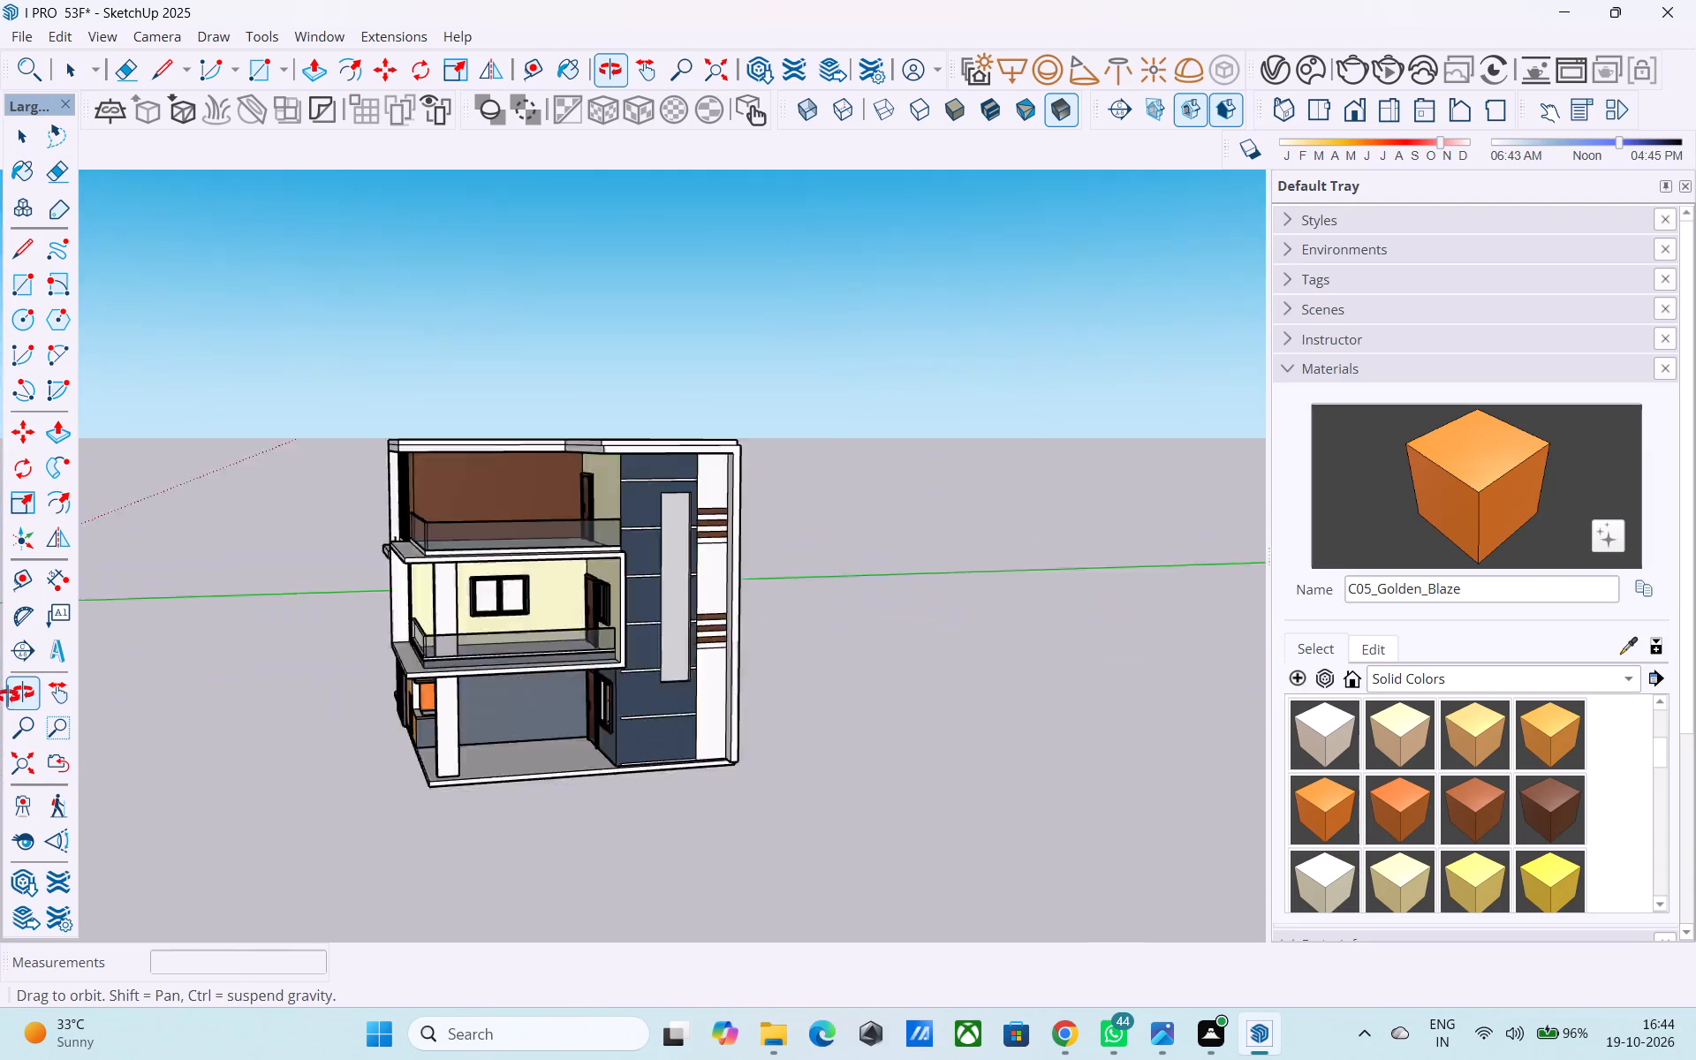
middle_click_drag(8, 696, 1481, 655, "shift")
middle_click_drag(738, 670, 230, 703)
middle_click_drag(617, 696, 476, 709, "shift")
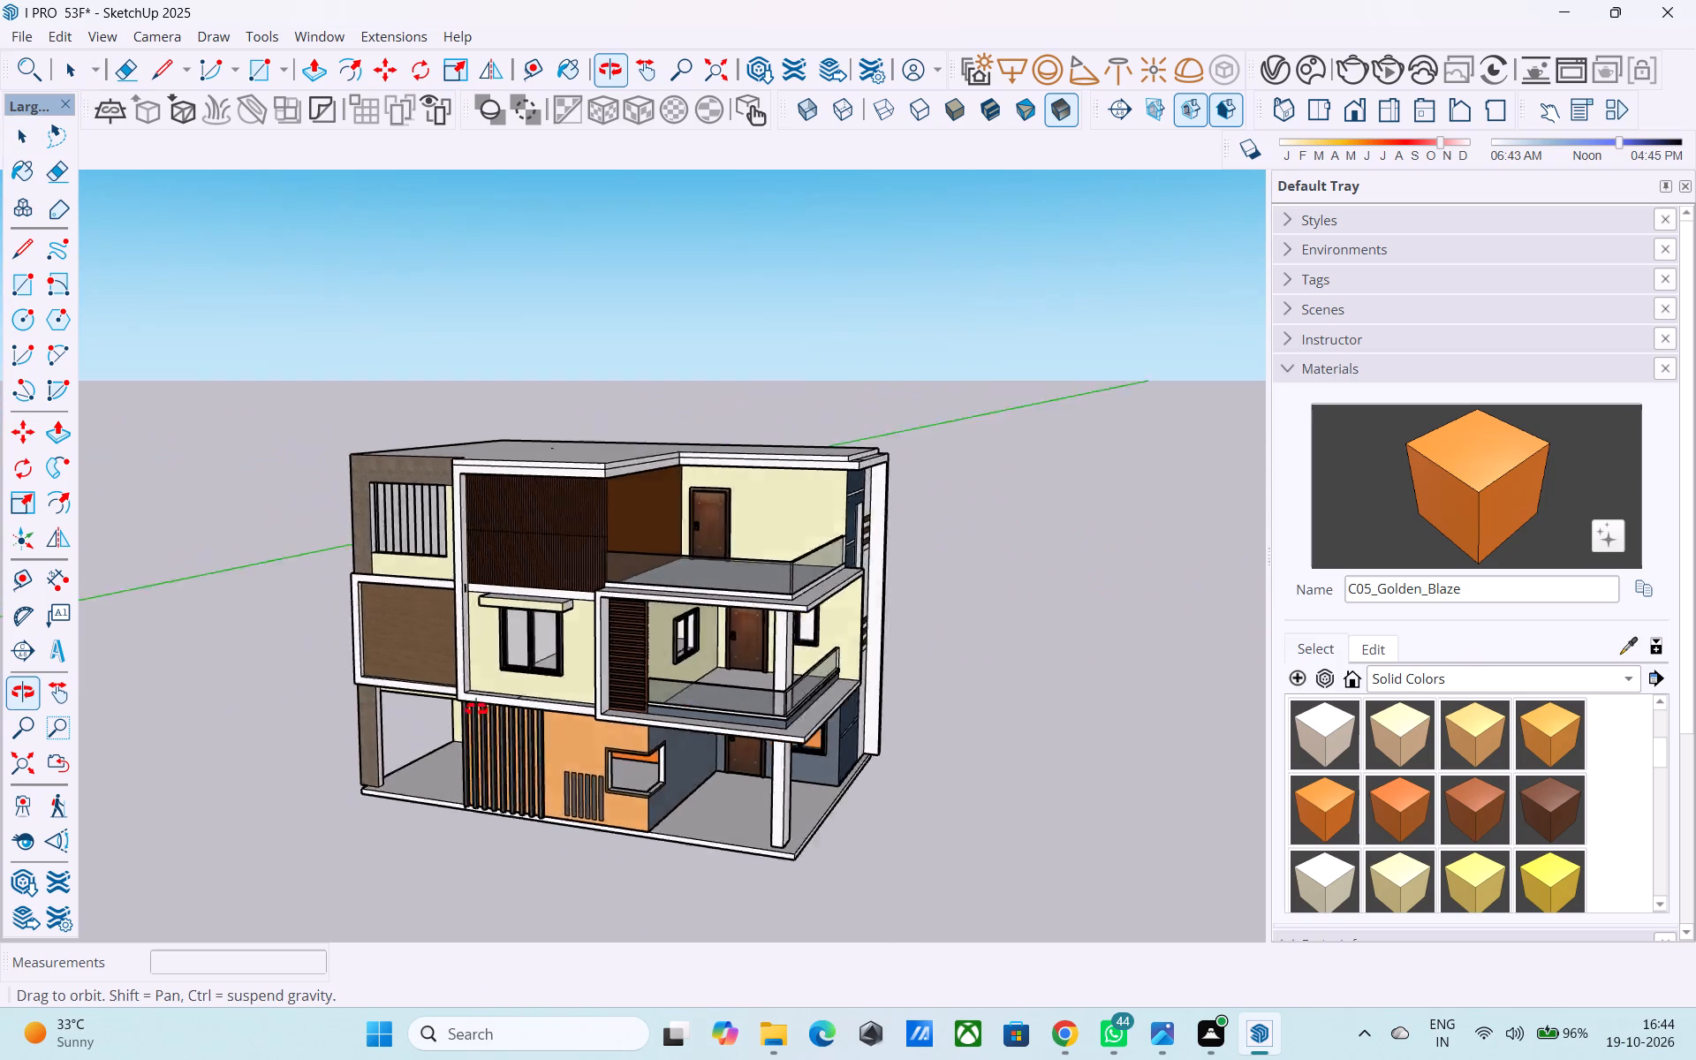
middle_click_drag(476, 709, 347, 598, "shift")
middle_click_drag(549, 645, 591, 665, "shift")
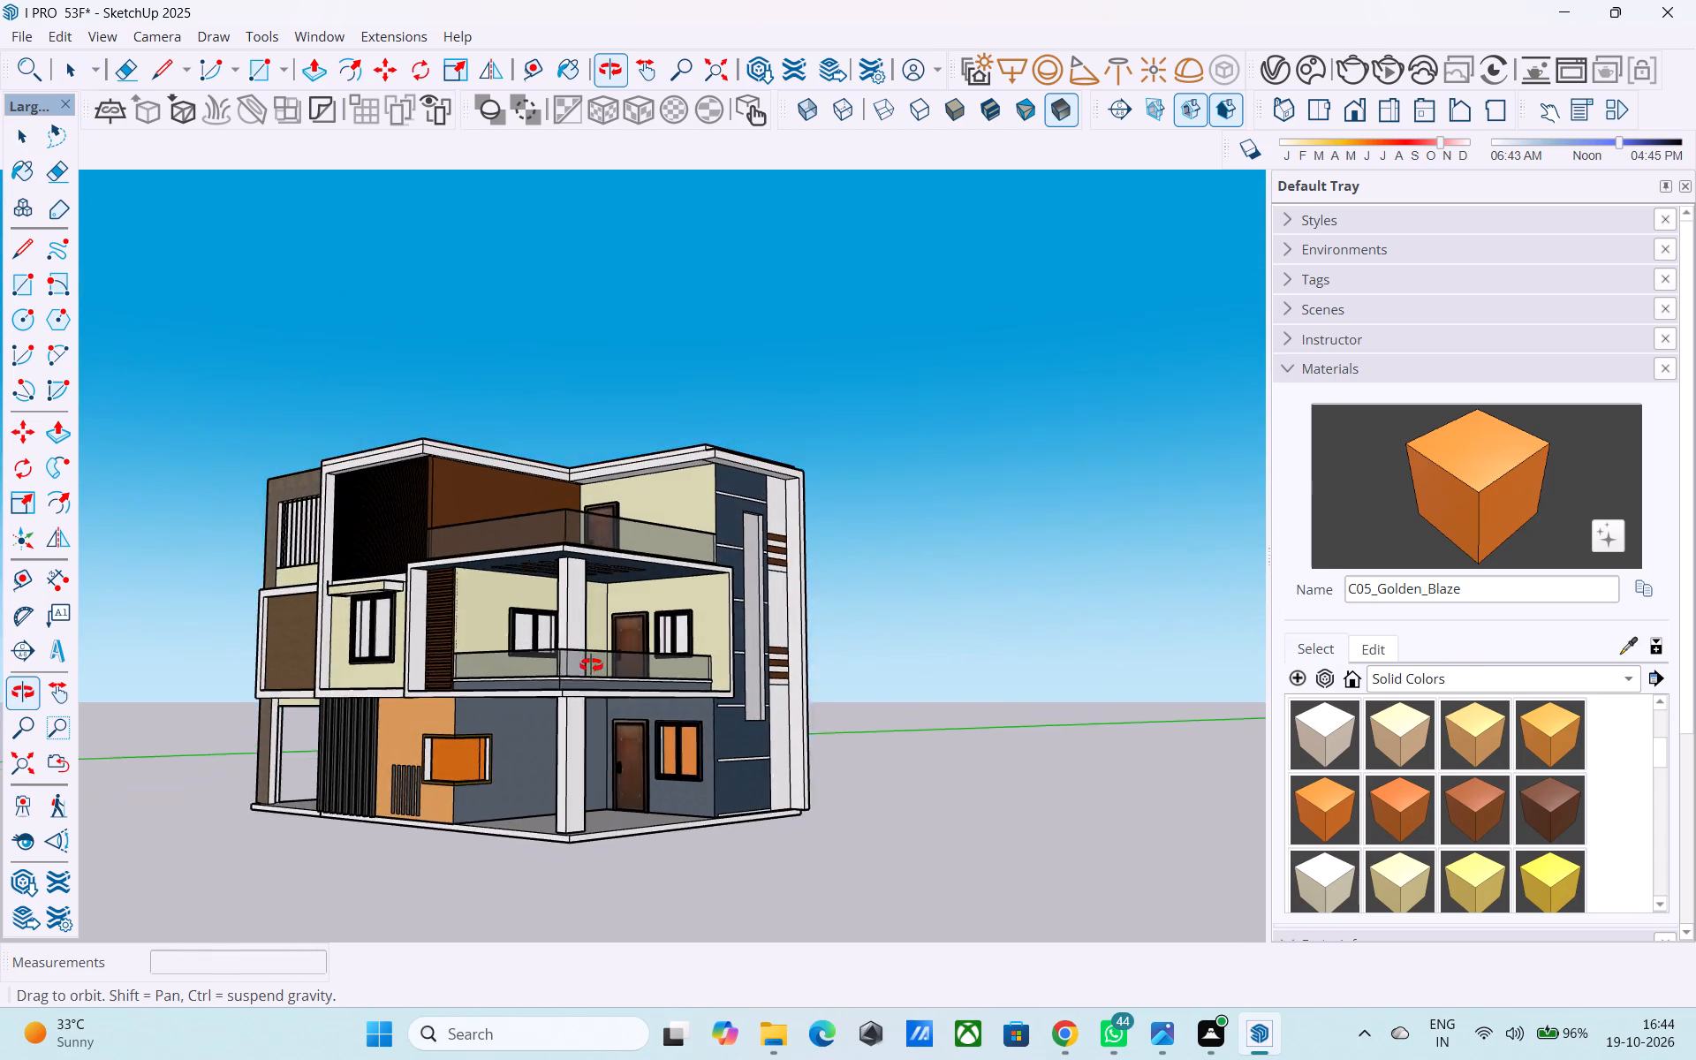
middle_click_drag(591, 665, 587, 676, "shift")
scroll(587, 678, "up", 2)
middle_click(587, 676, "shift")
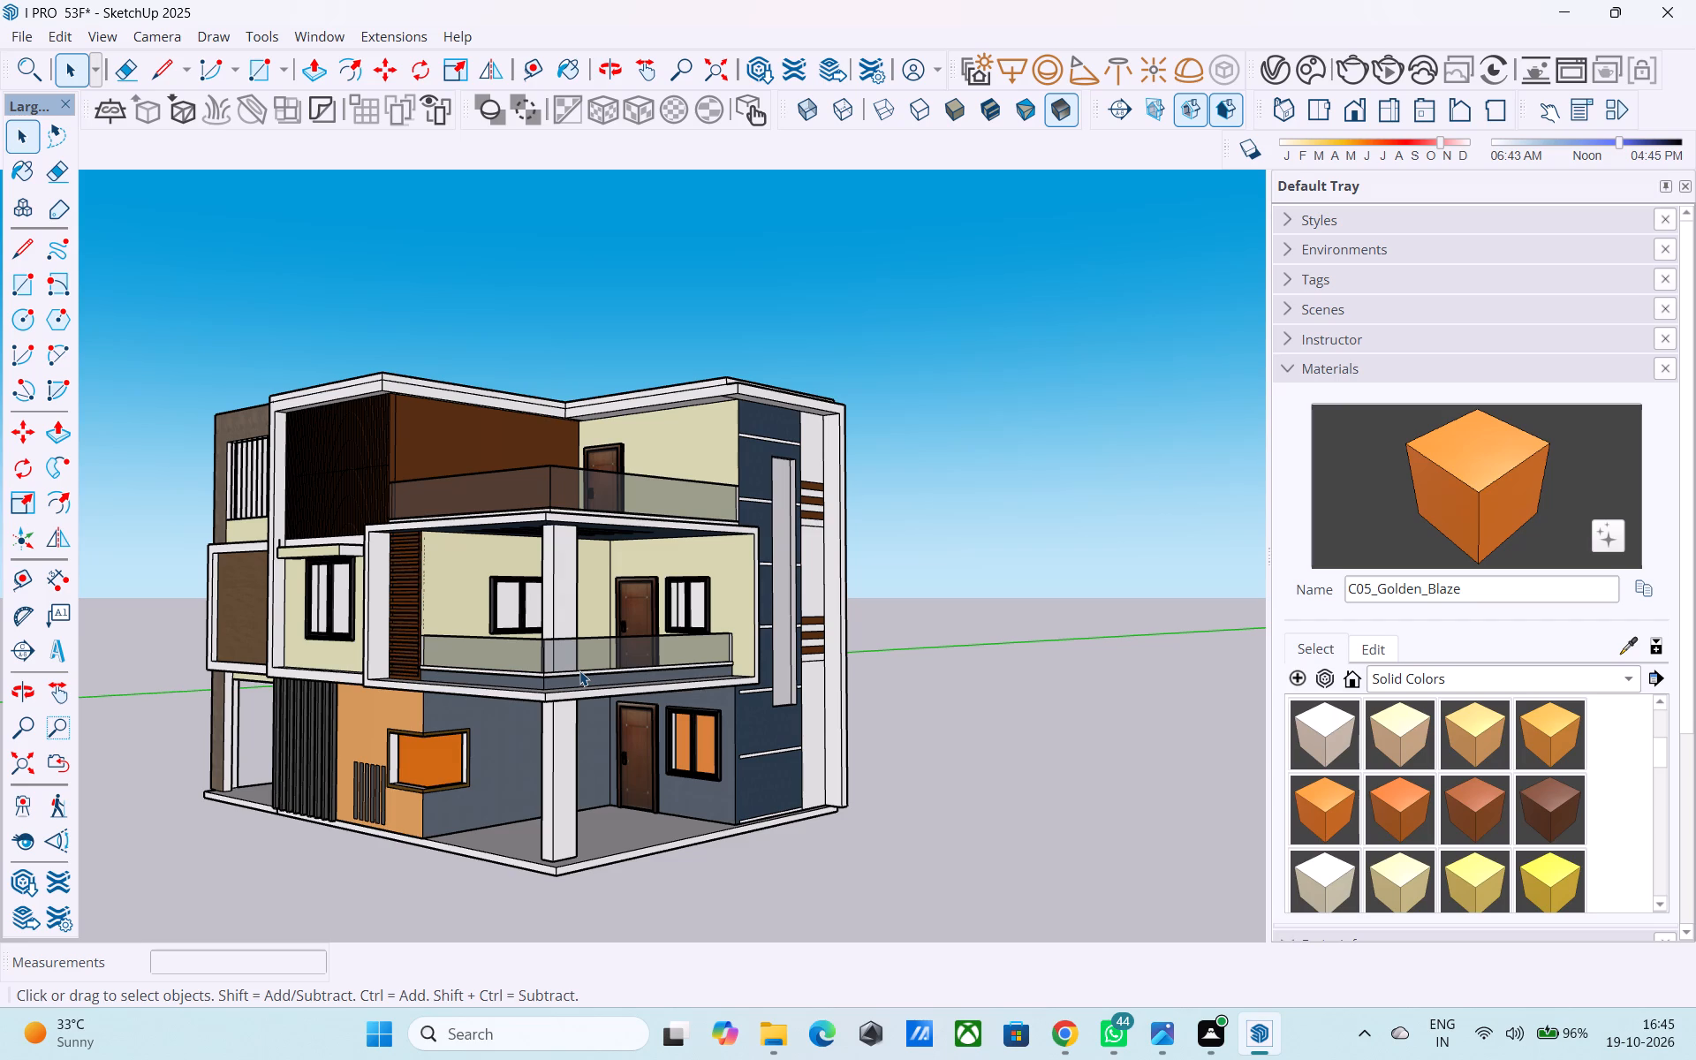
Save the house model.
key("ctrl+s")
Examine the balconies, roof edges, side frame and balcony ceiling from several angles around the house.
middle_click_drag(555, 627, 489, 699)
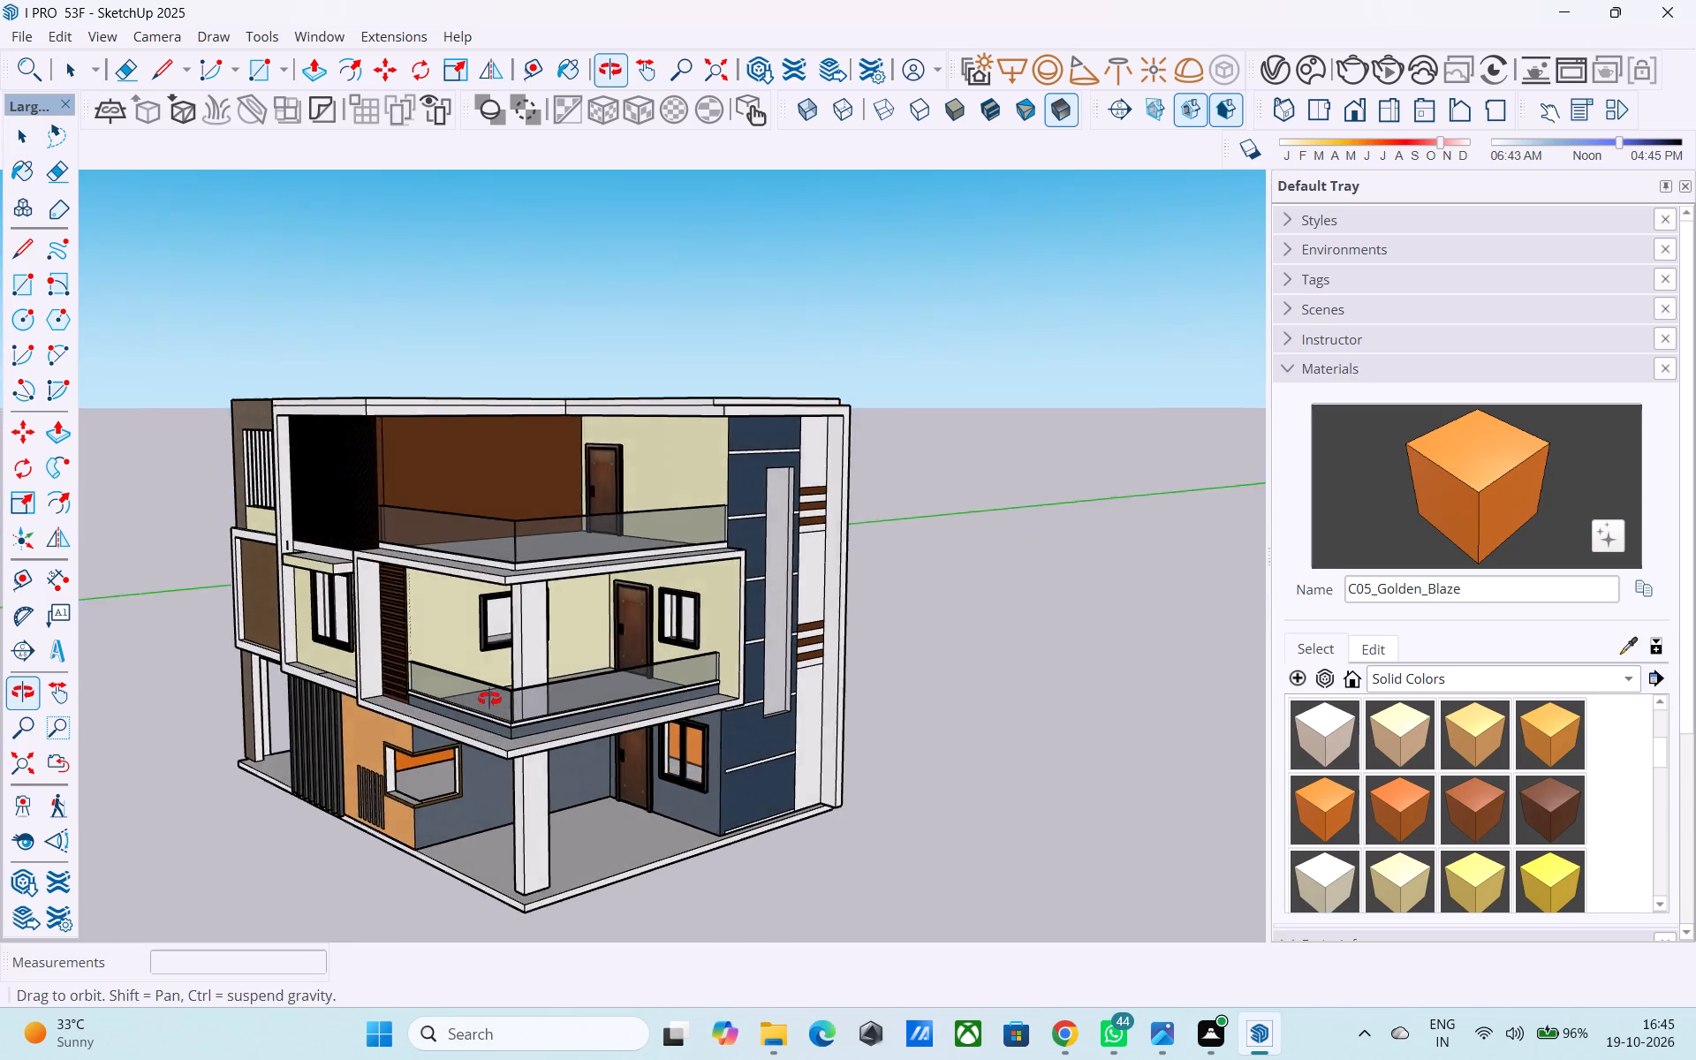
middle_click_drag(489, 699, 374, 628)
scroll(374, 628, "up", 2)
middle_click_drag(375, 629, 559, 578)
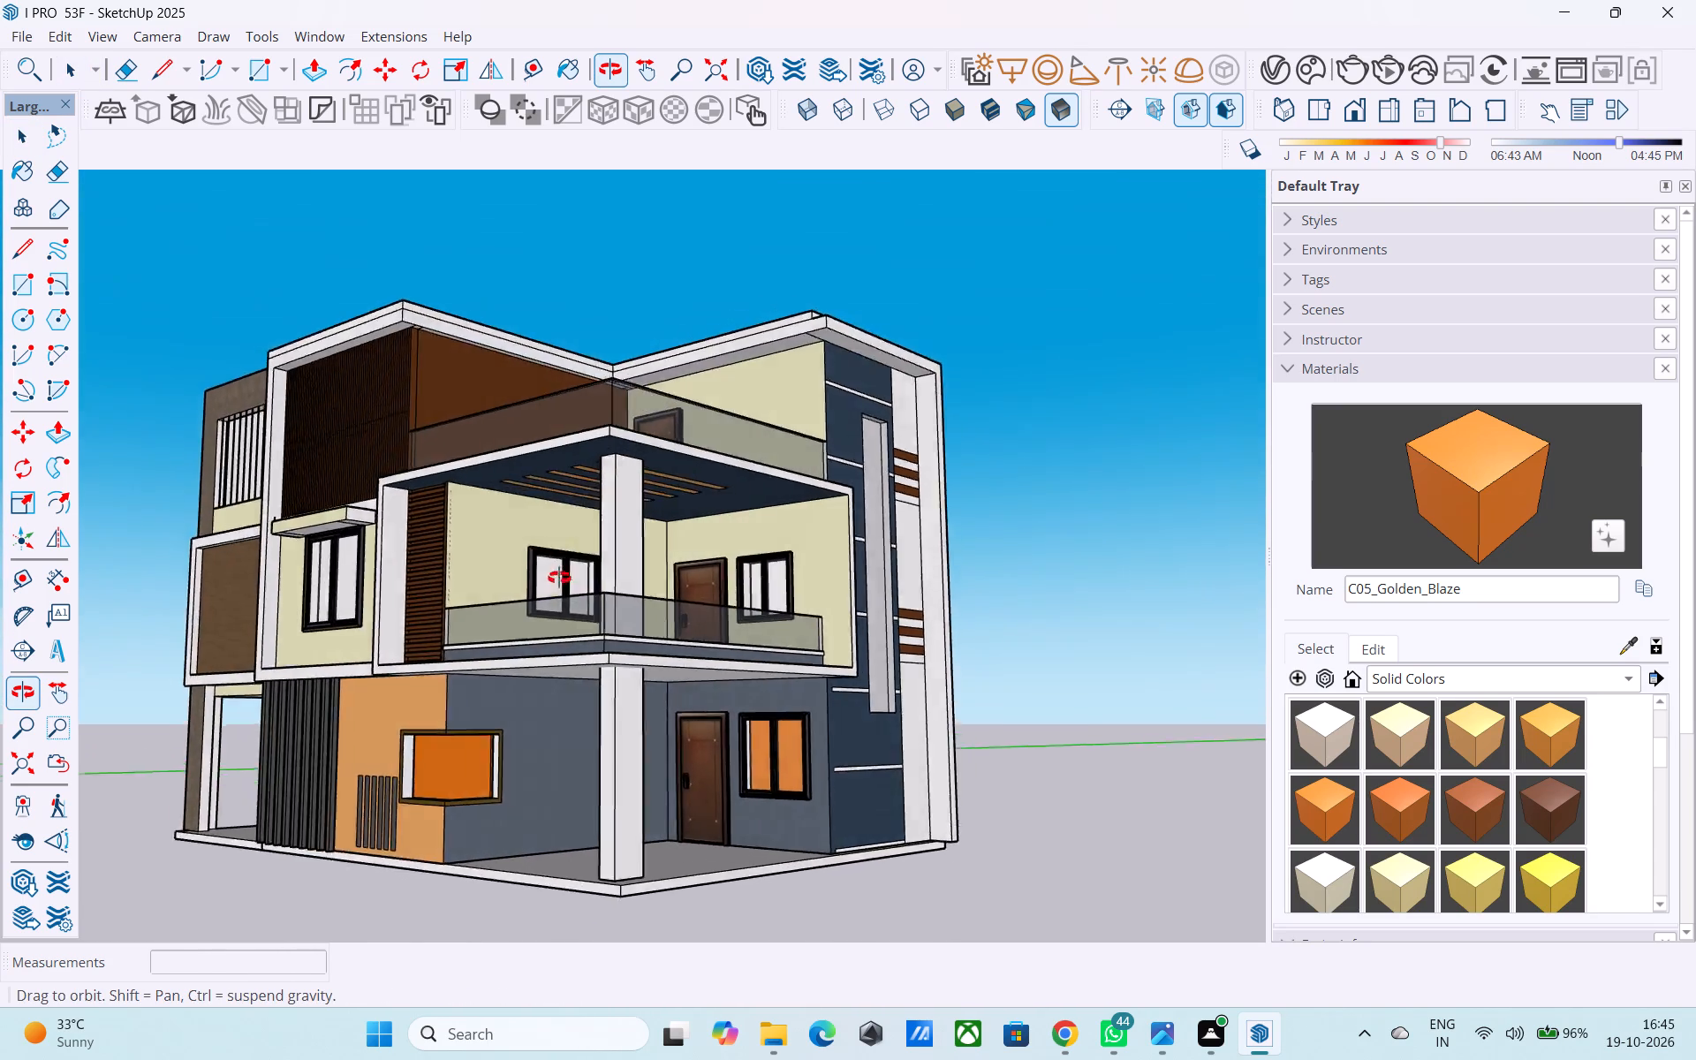
middle_click_drag(559, 578, 731, 640)
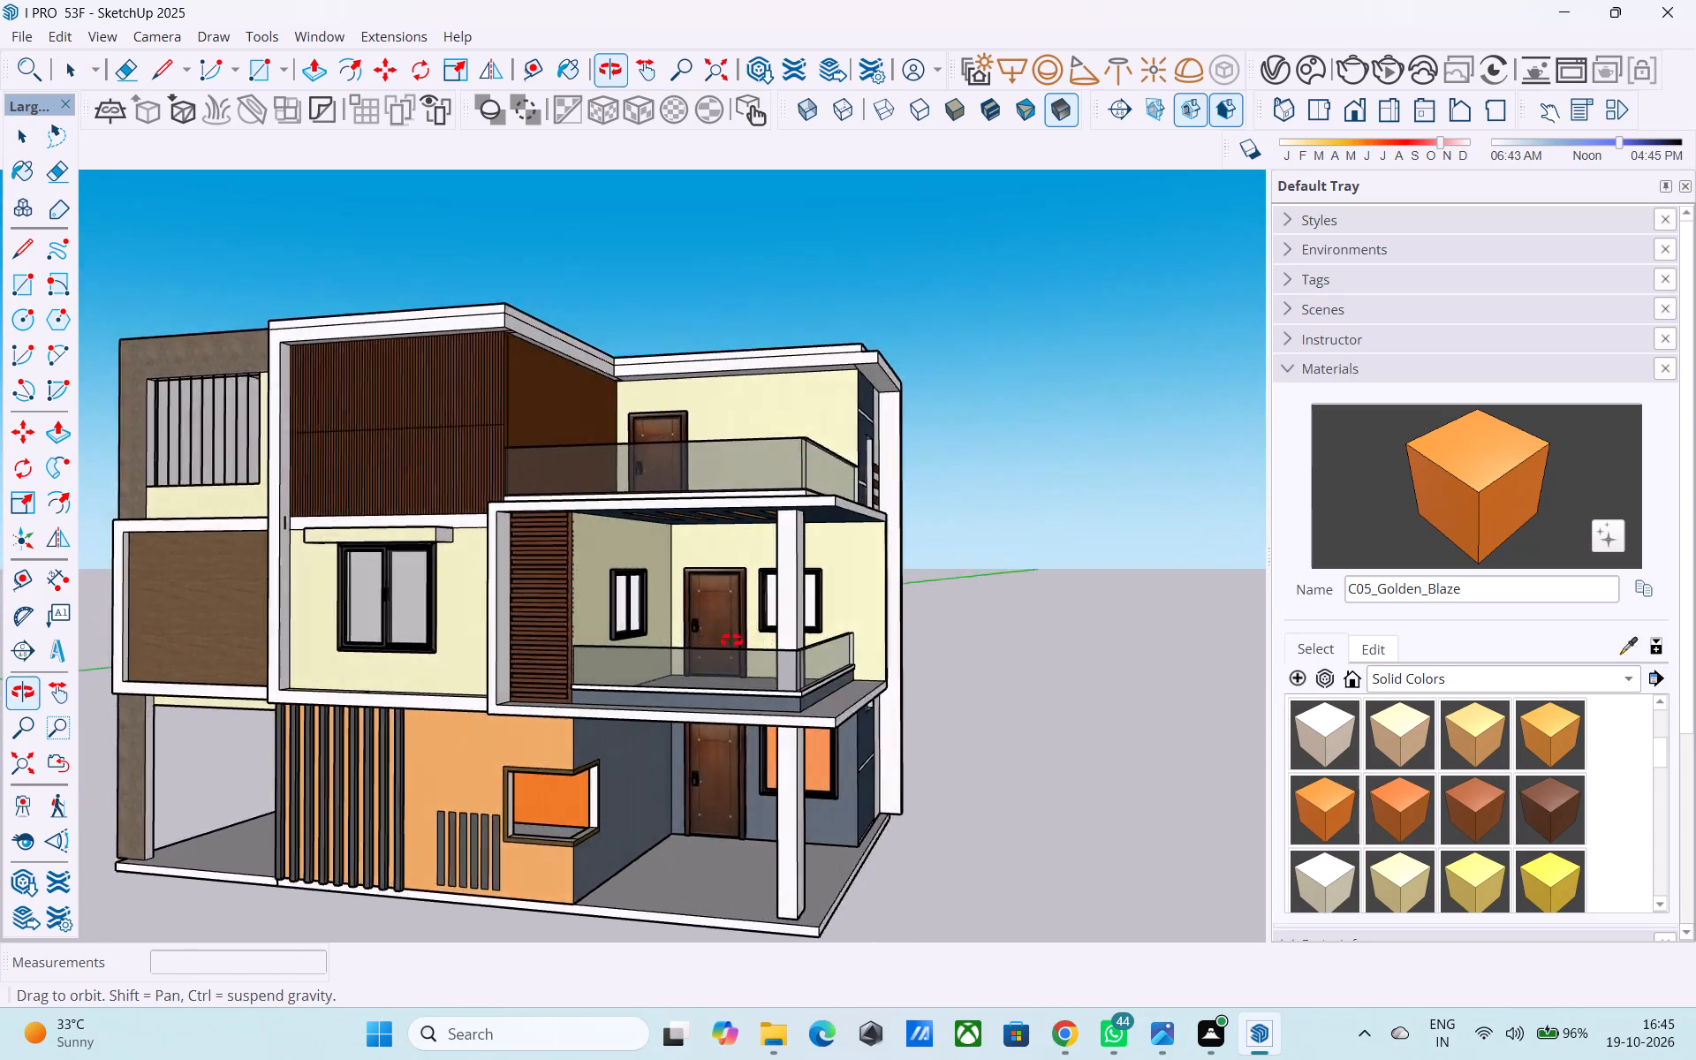
middle_click_drag(731, 640, 427, 652)
middle_click_drag(687, 616, 553, 626)
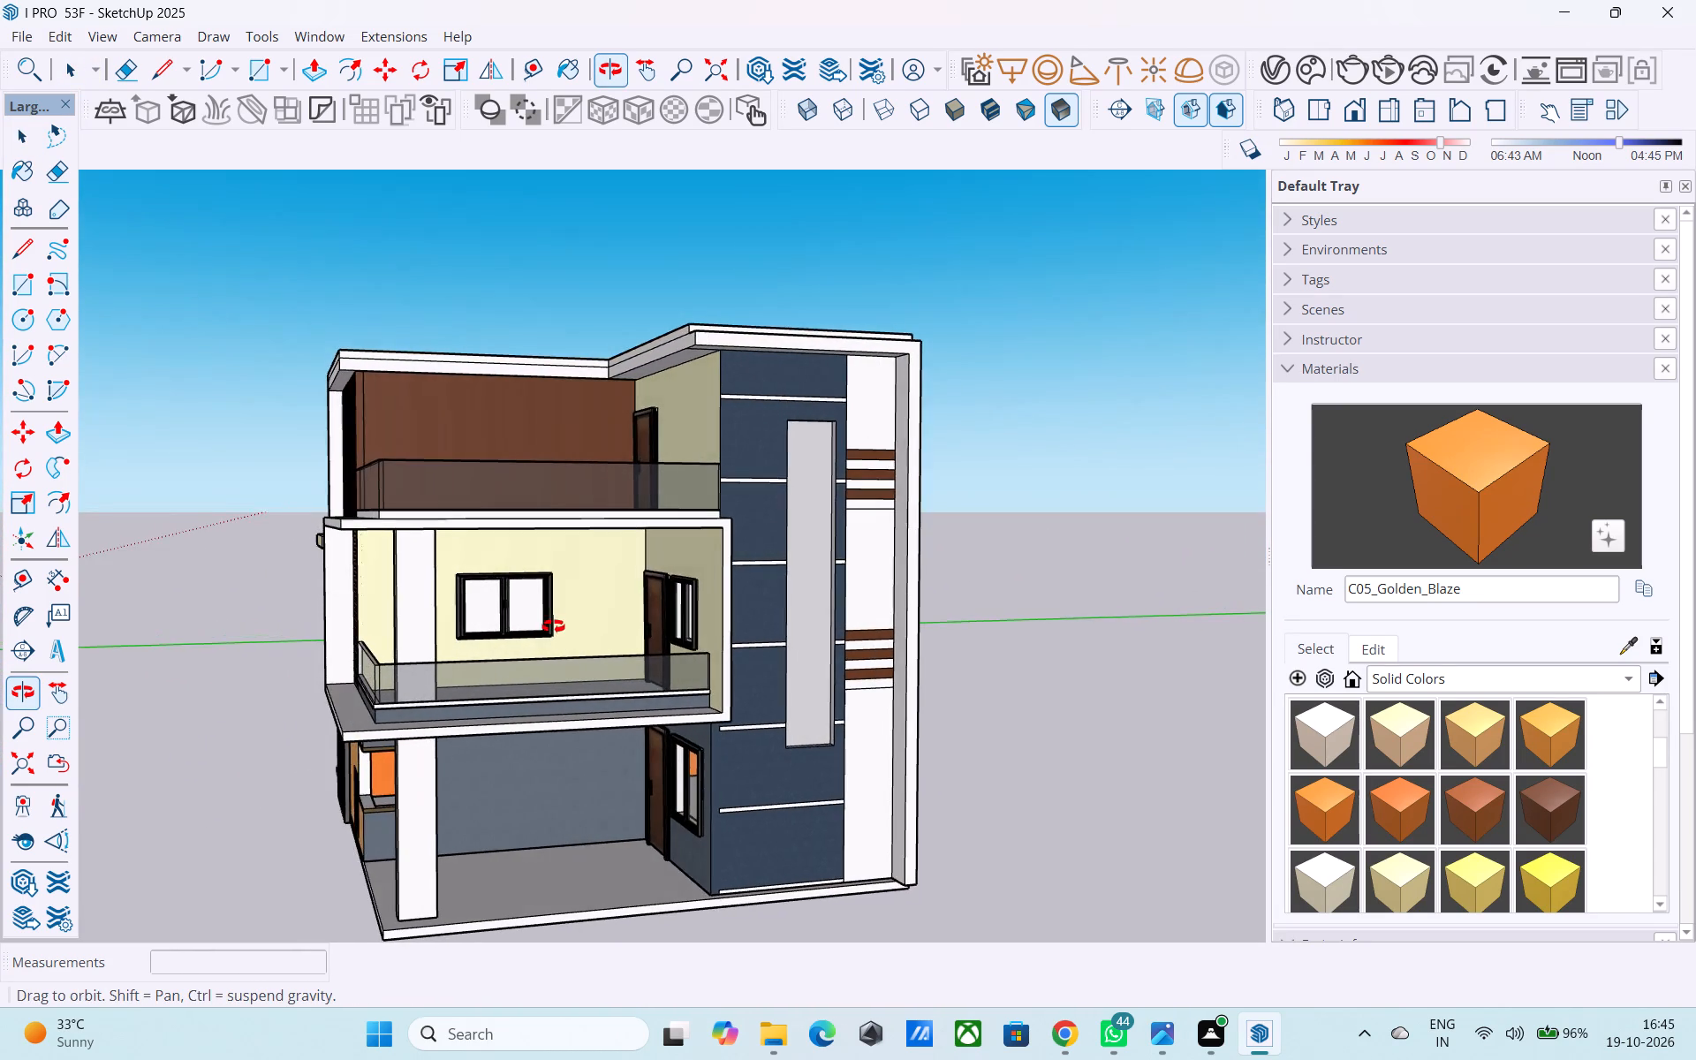
middle_click_drag(553, 626, 937, 698)
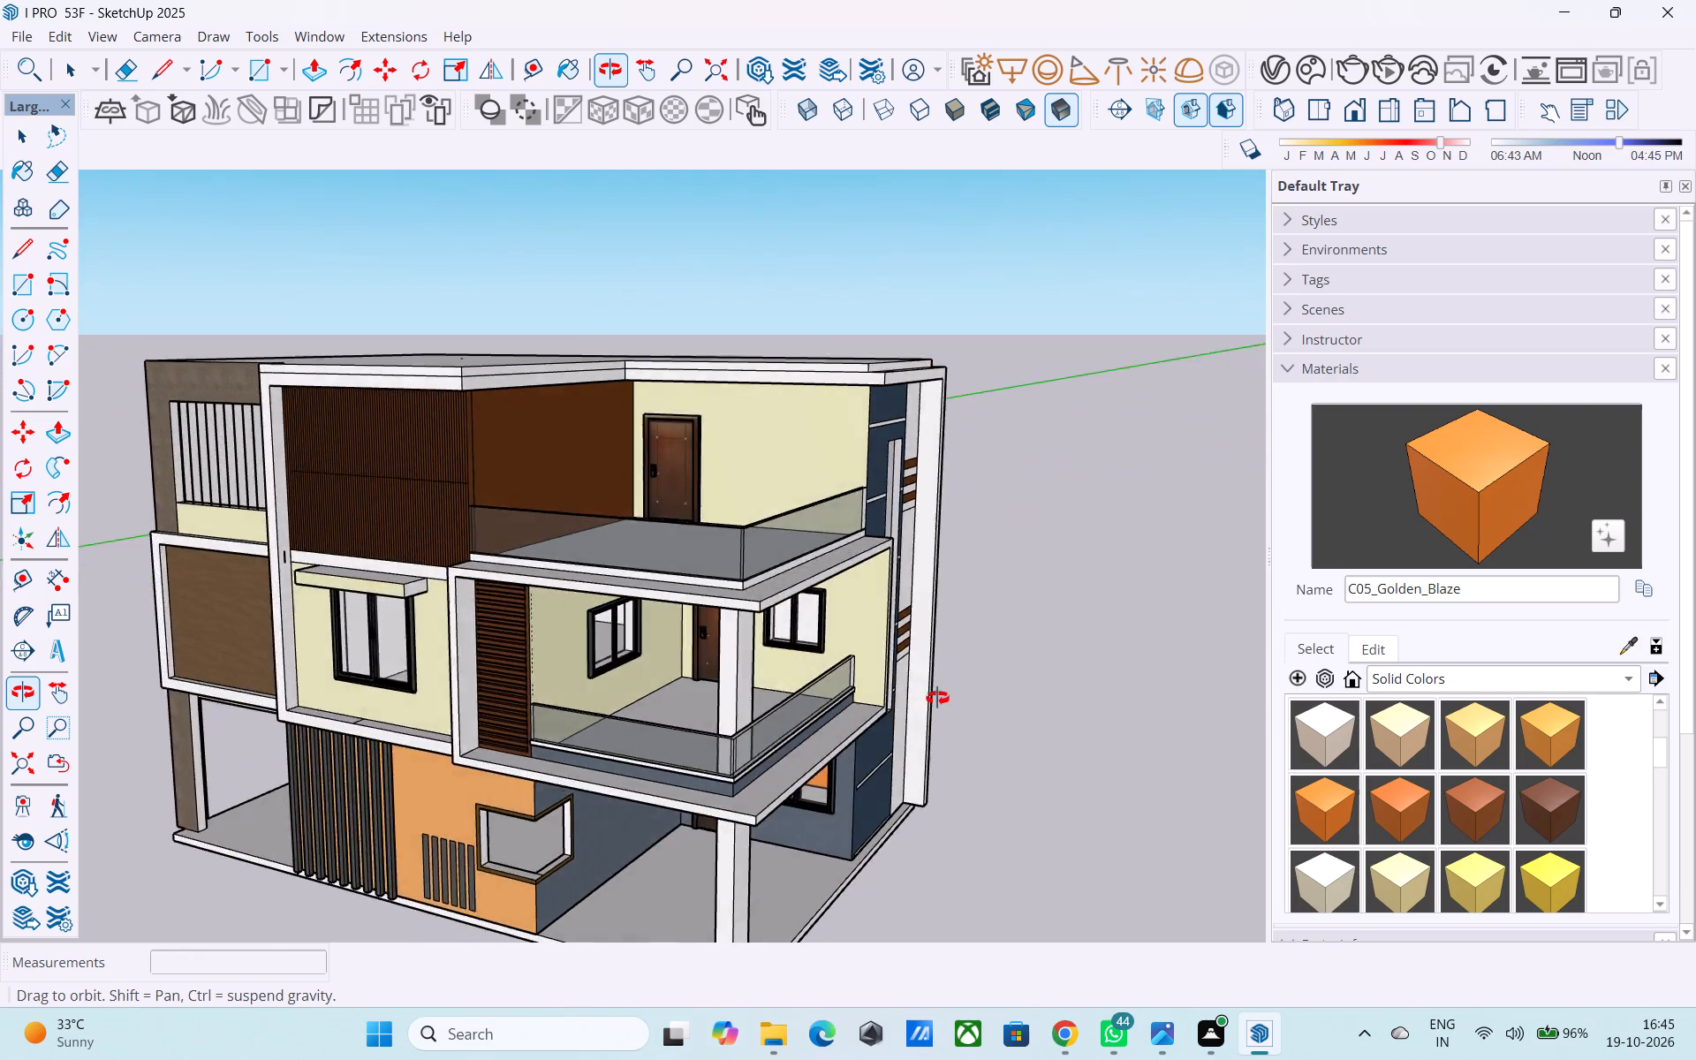
middle_click_drag(937, 698, 947, 624)
middle_click_drag(672, 618, 695, 576)
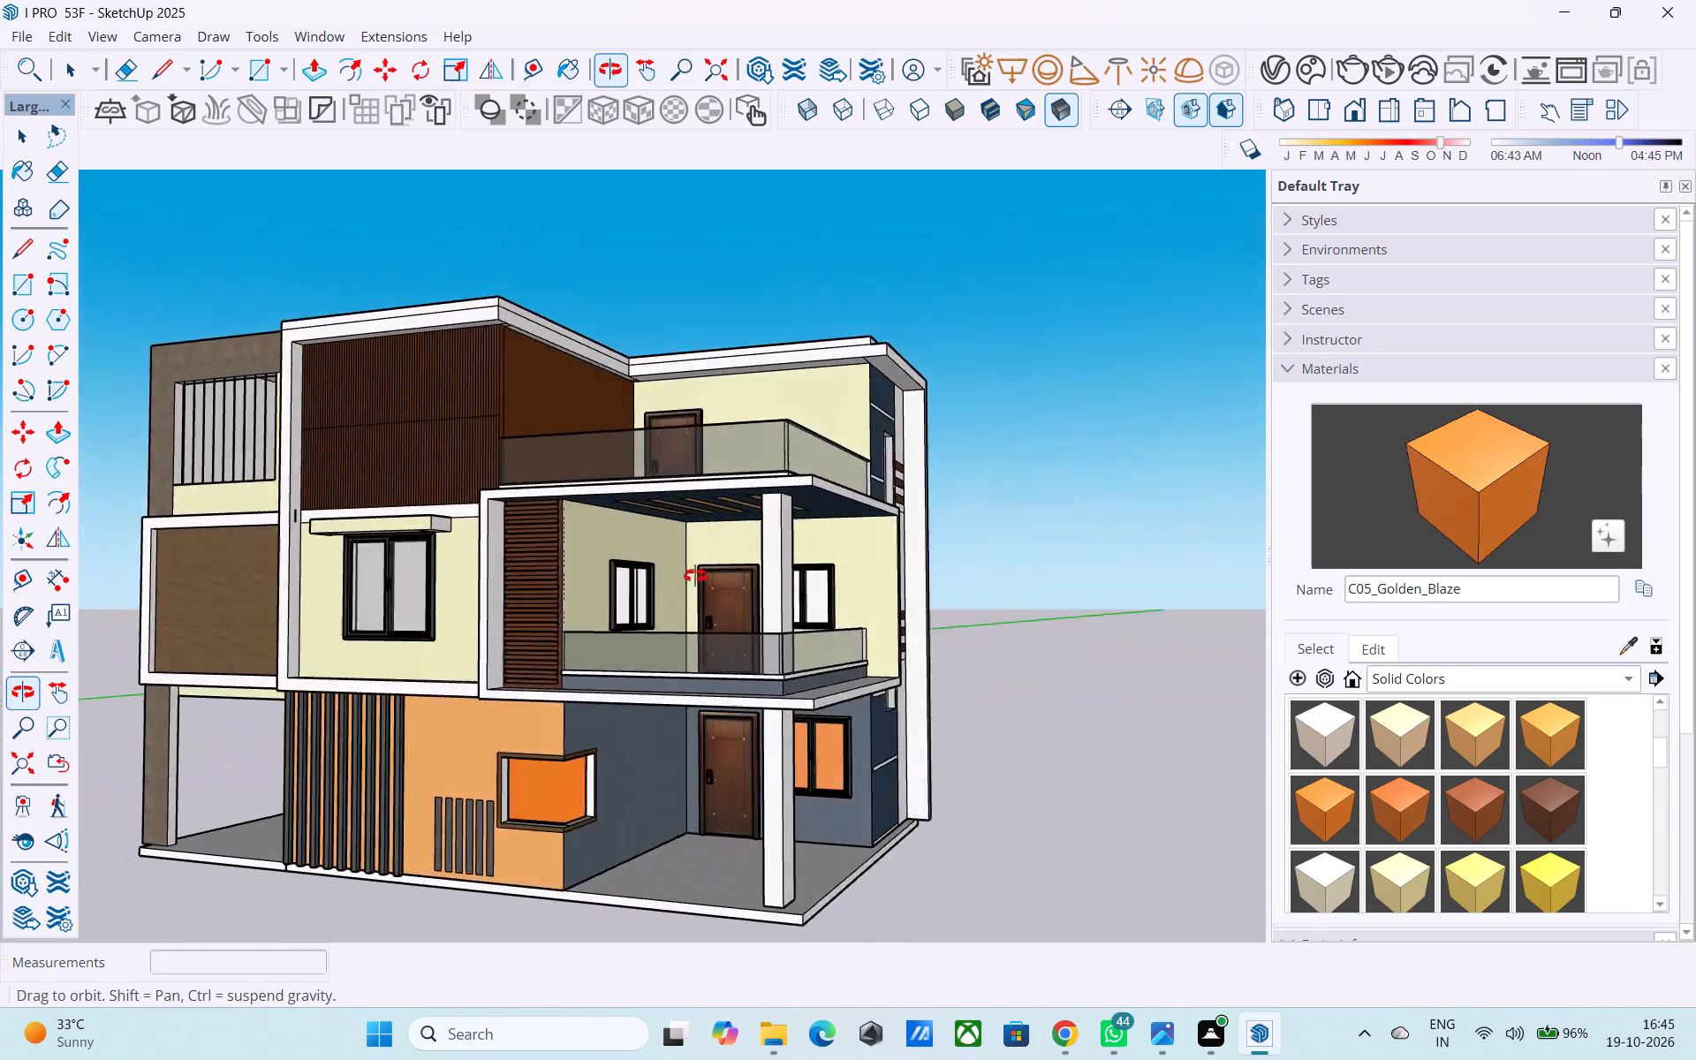
middle_click_drag(695, 576, 457, 687)
middle_click_drag(639, 651, 697, 581)
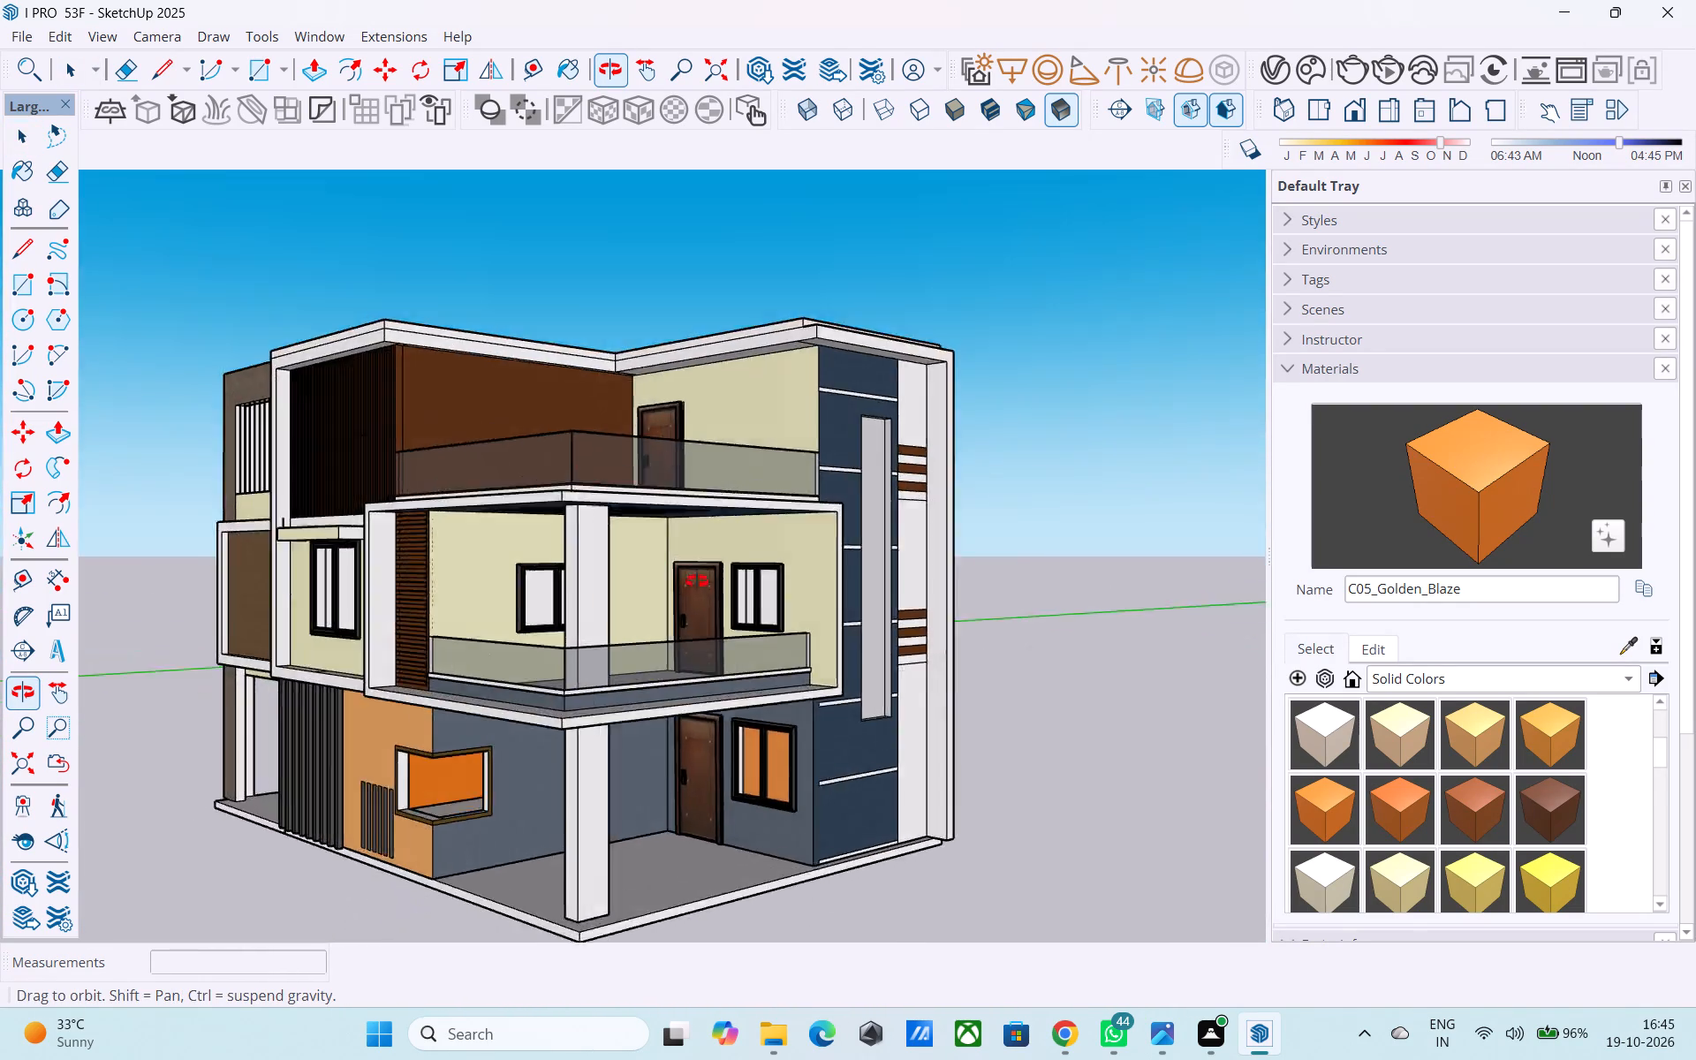
middle_click_drag(697, 581, 1153, 474)
middle_click_drag(807, 609, 718, 839)
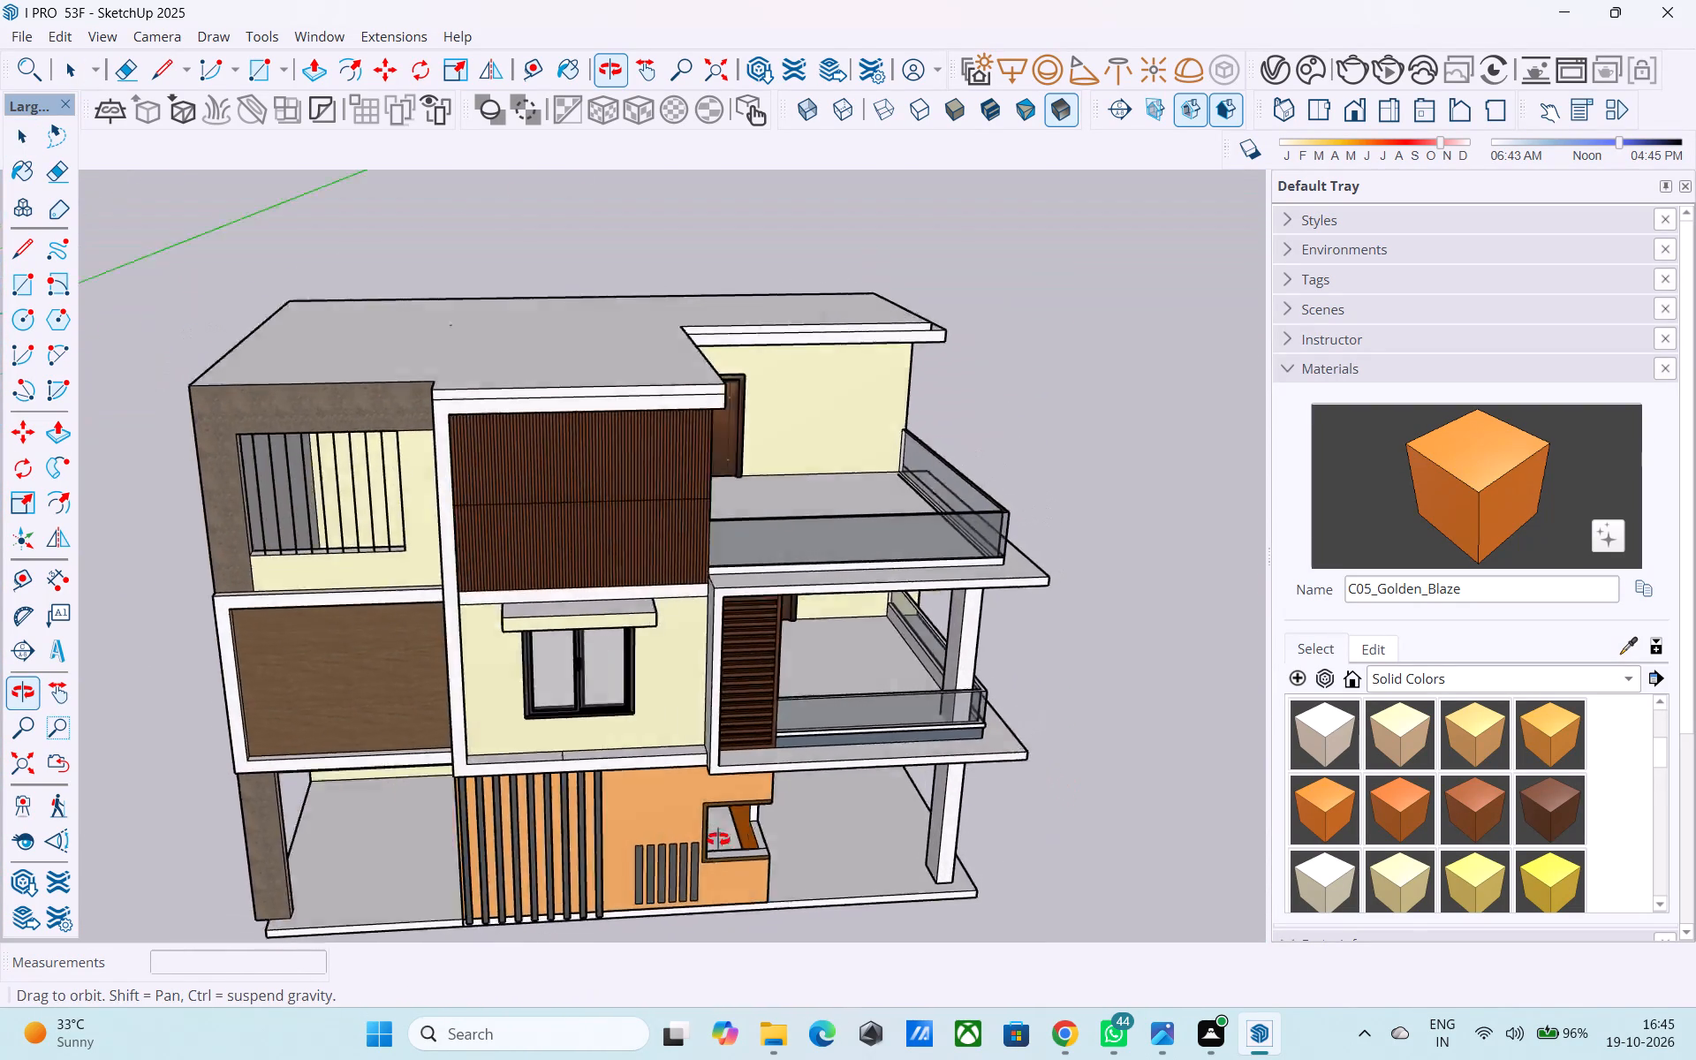
middle_click_drag(718, 839, 523, 766)
middle_click_drag(649, 682, 386, 720)
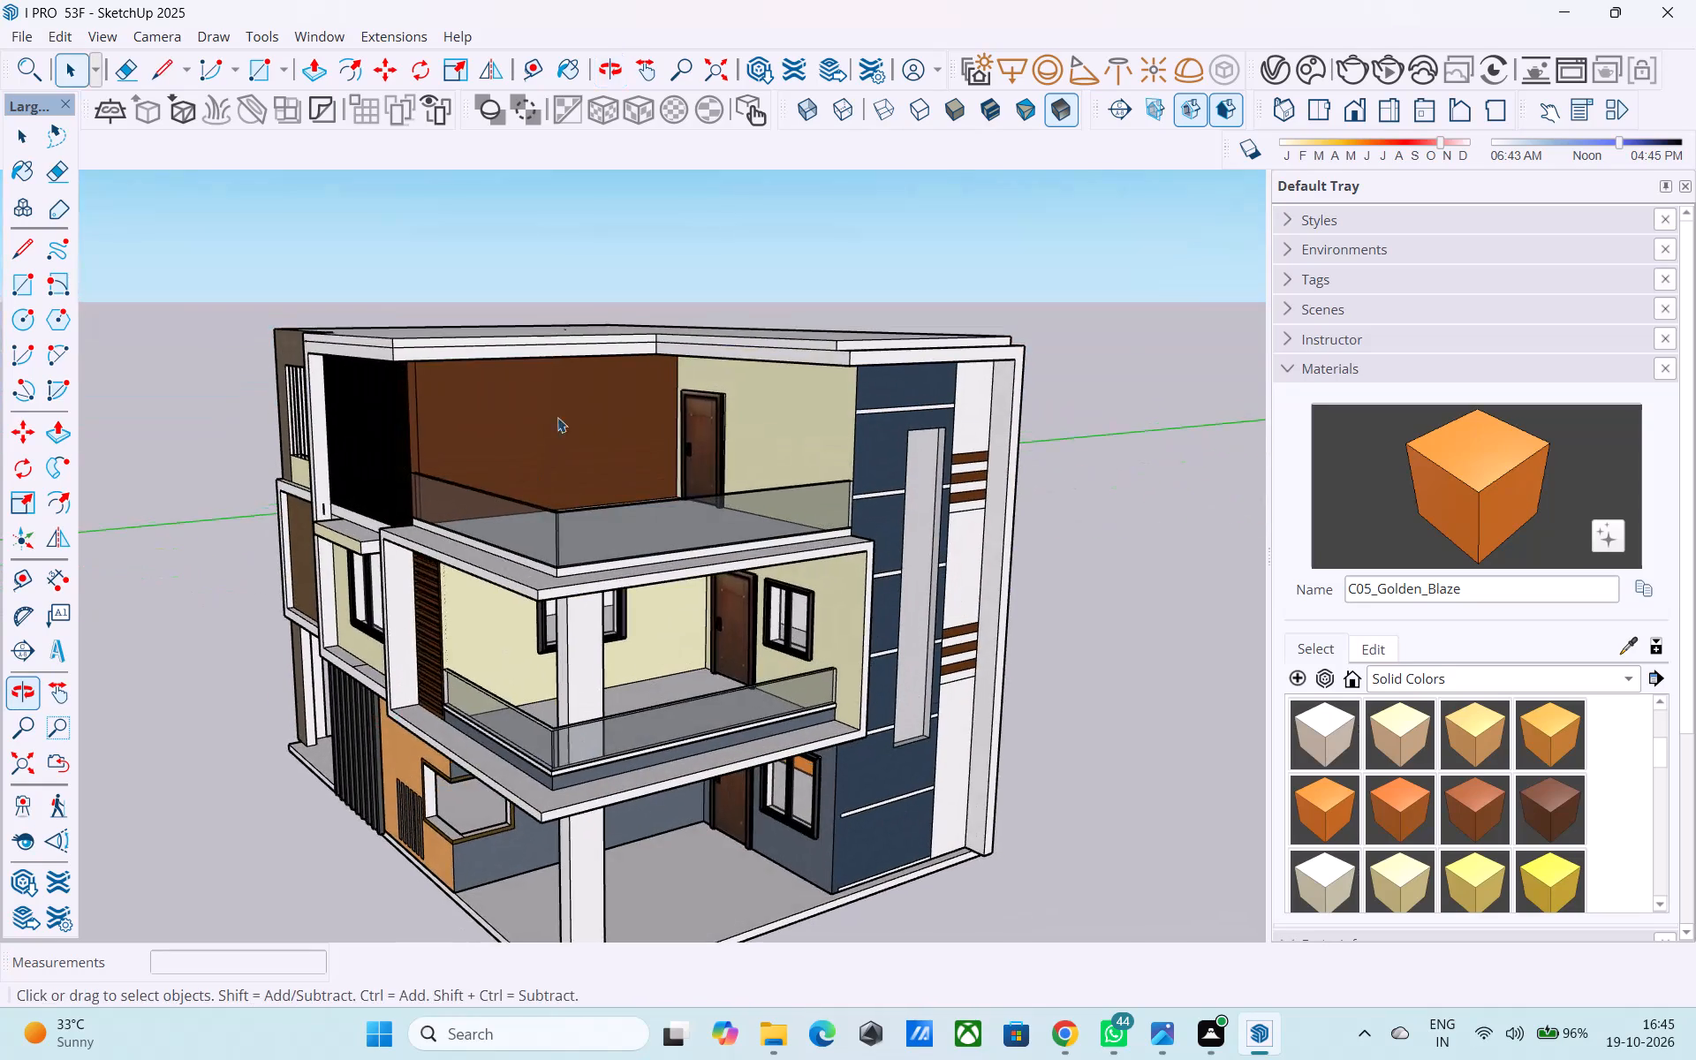
middle_click_drag(623, 488, 566, 374)
middle_click_drag(625, 600, 607, 509)
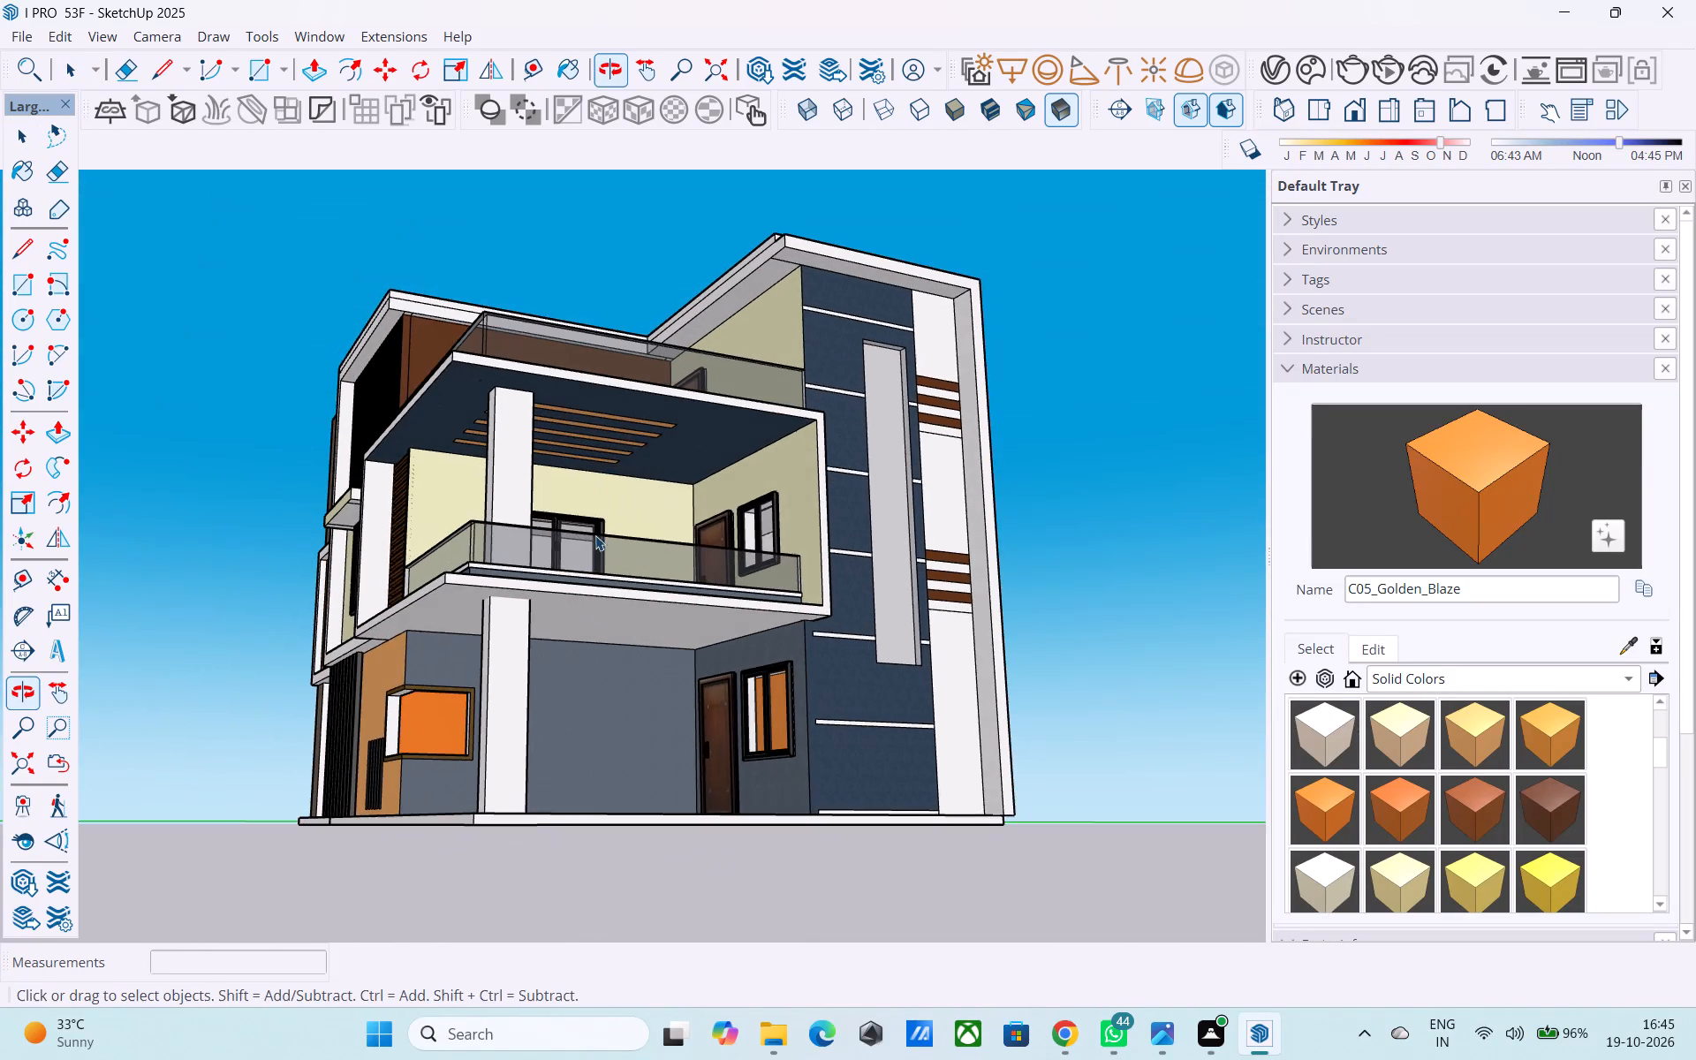
middle_click_drag(524, 686, 846, 803)
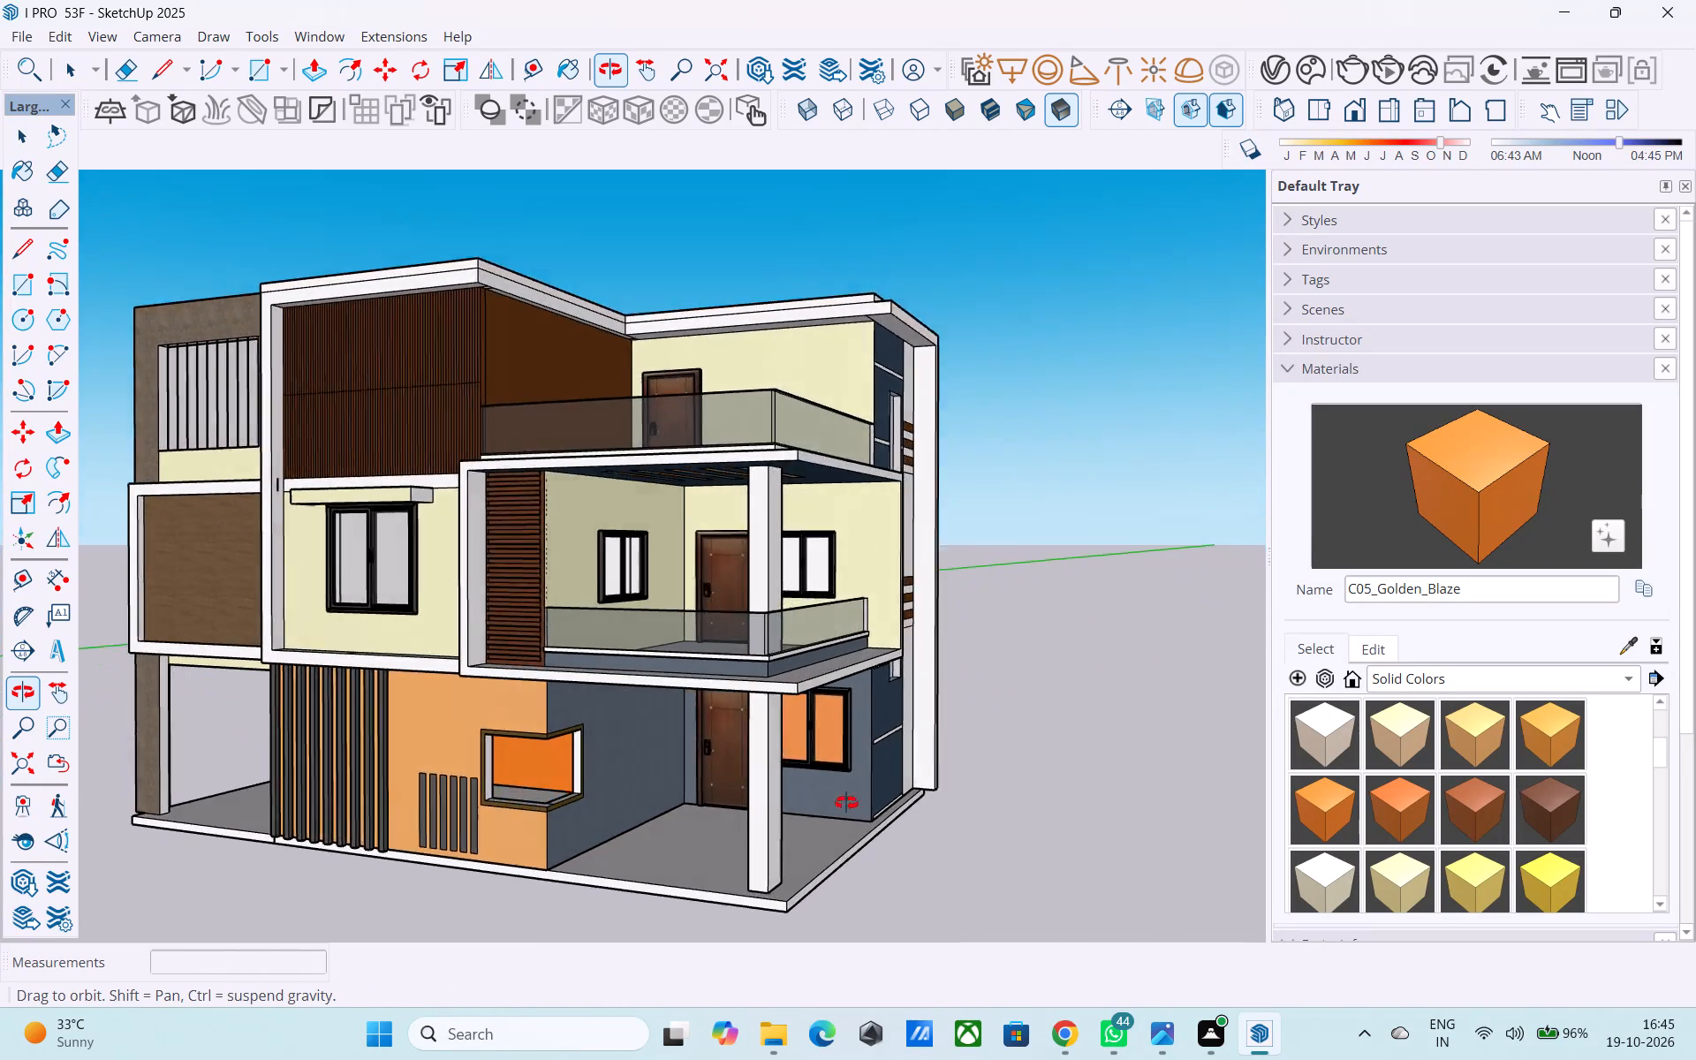
middle_click_drag(846, 803, 722, 794)
scroll(626, 651, "down", 2)
middle_click_drag(627, 635, 592, 635)
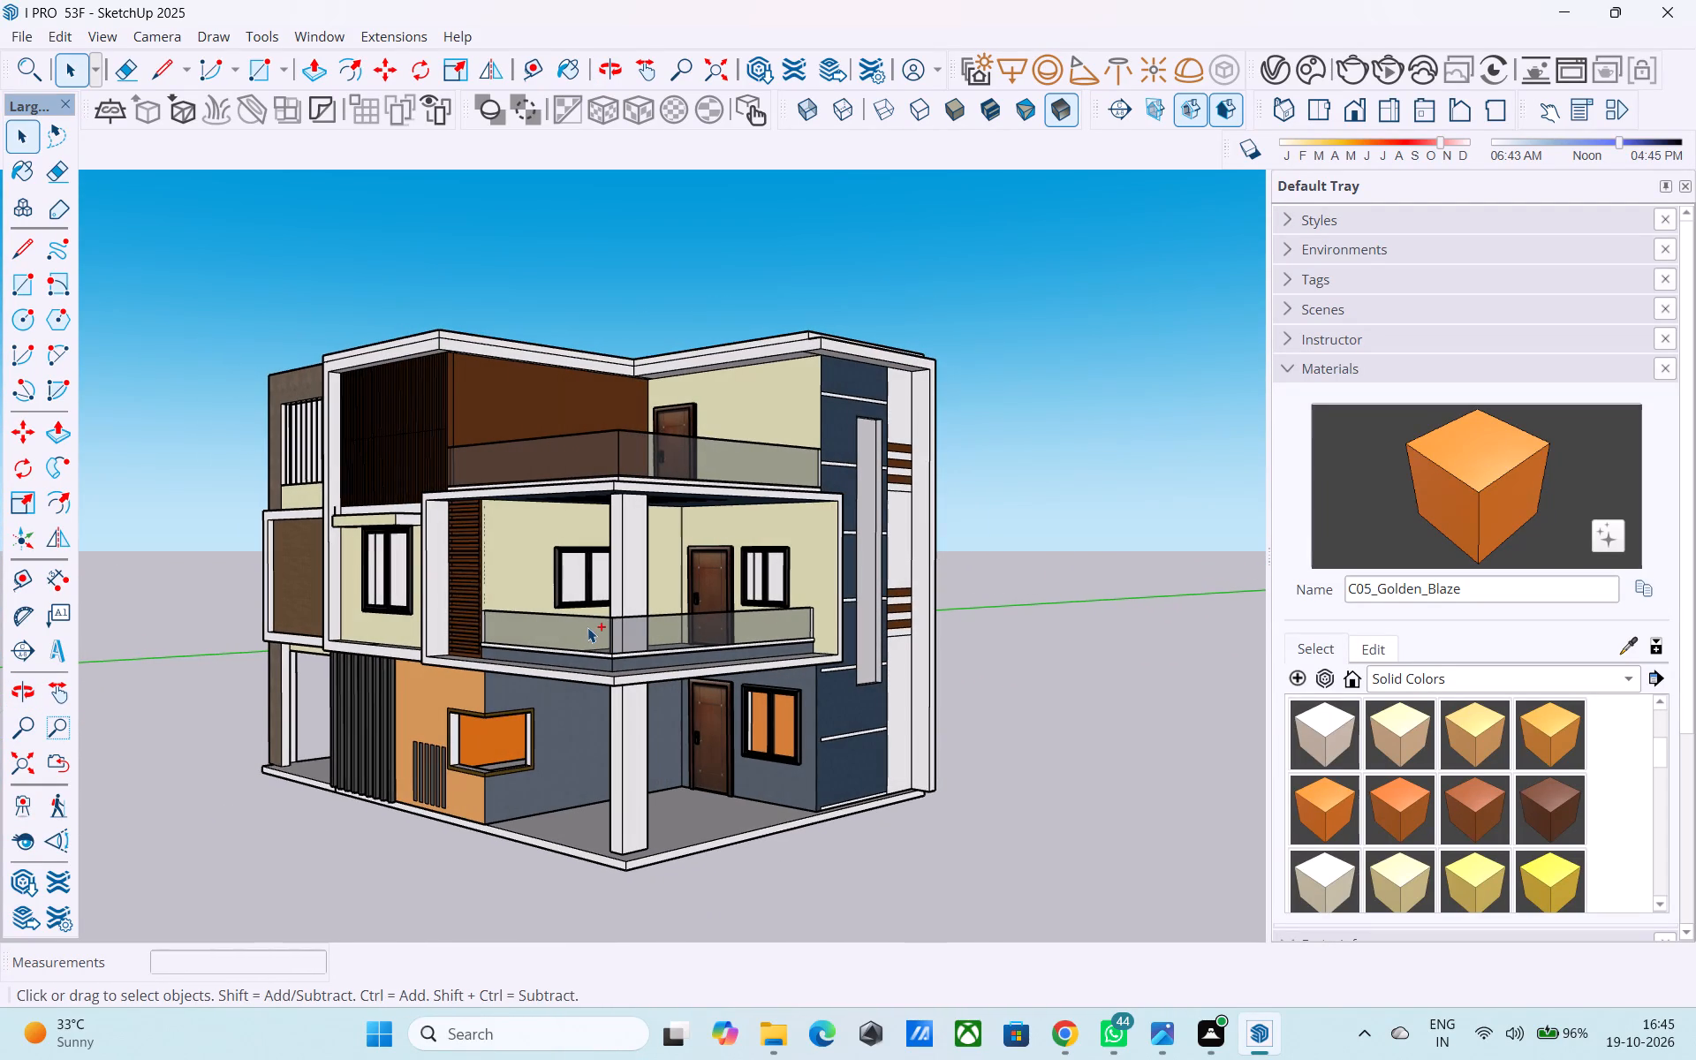
Save the house model again.
key("ctrl+s")
Inspect the roof, the top-floor terrace with its glass railing, and the balcony undersides from above and below.
scroll(617, 773, "down", 2)
middle_click_drag(626, 761, 613, 872)
middle_click_drag(685, 579, 633, 762)
scroll(546, 636, "up", 4)
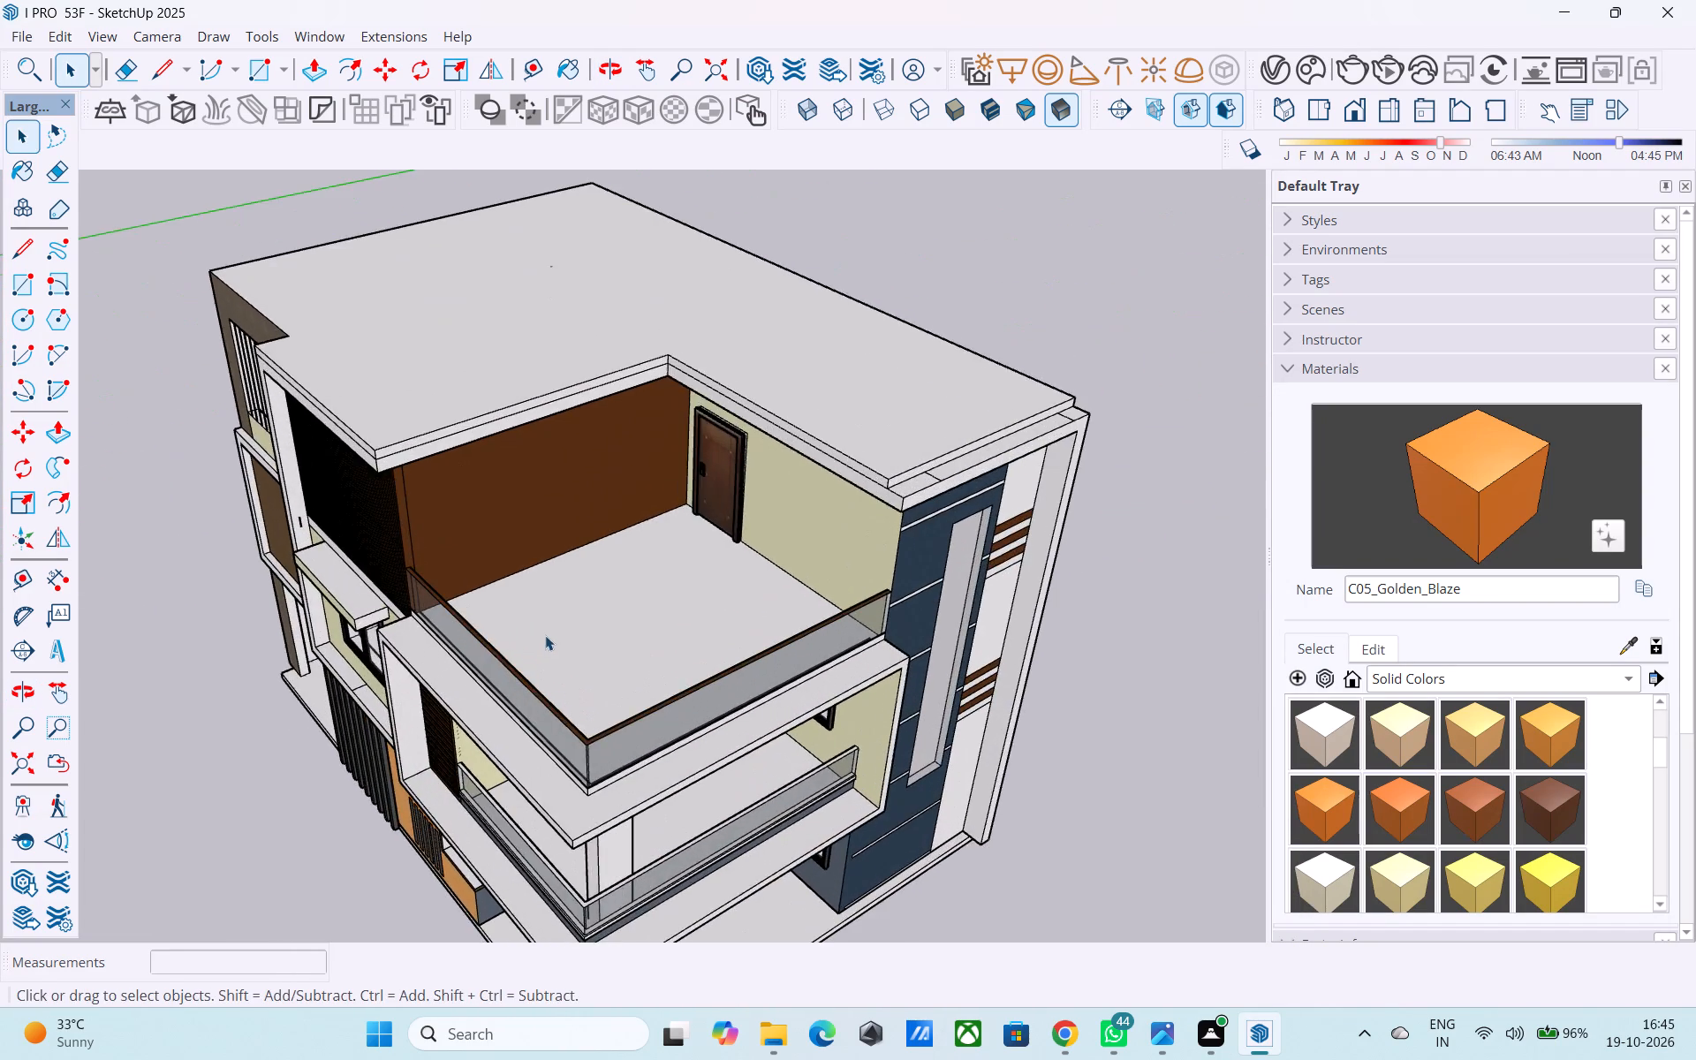
middle_click_drag(630, 587, 749, 532)
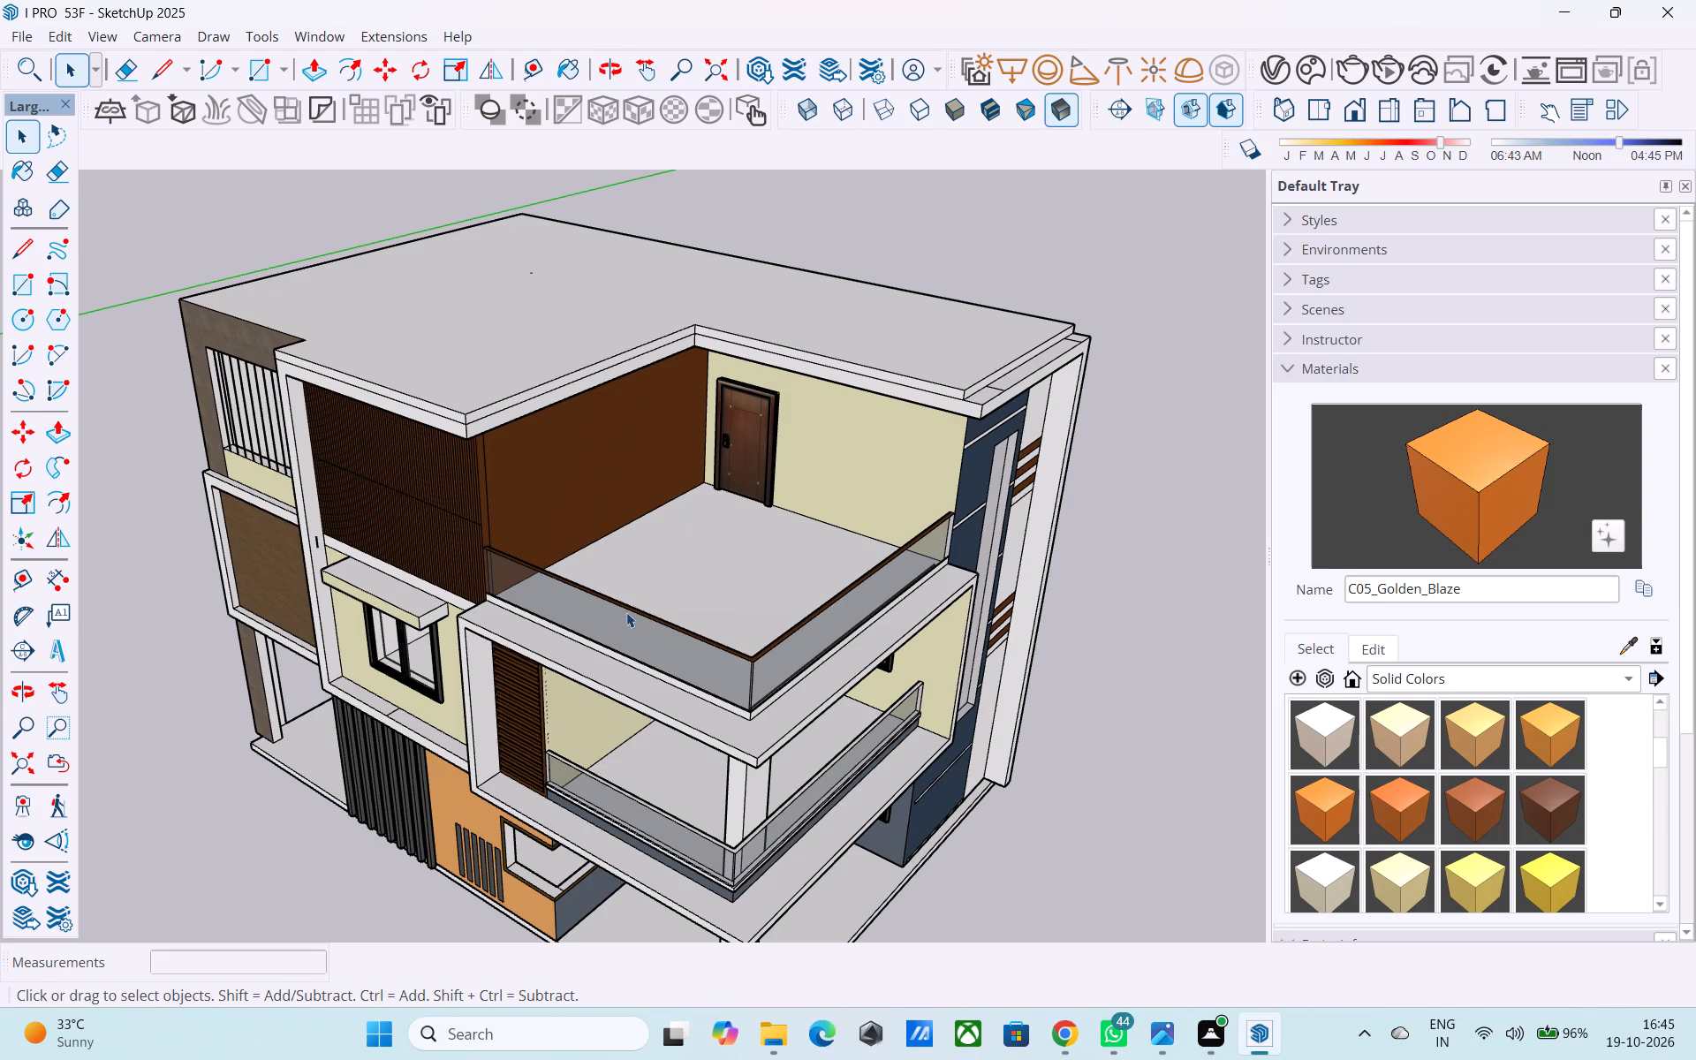
middle_click_drag(623, 629, 382, 387)
scroll(405, 425, "up", 3)
scroll(409, 435, "down", 1)
middle_click_drag(411, 438, 434, 375)
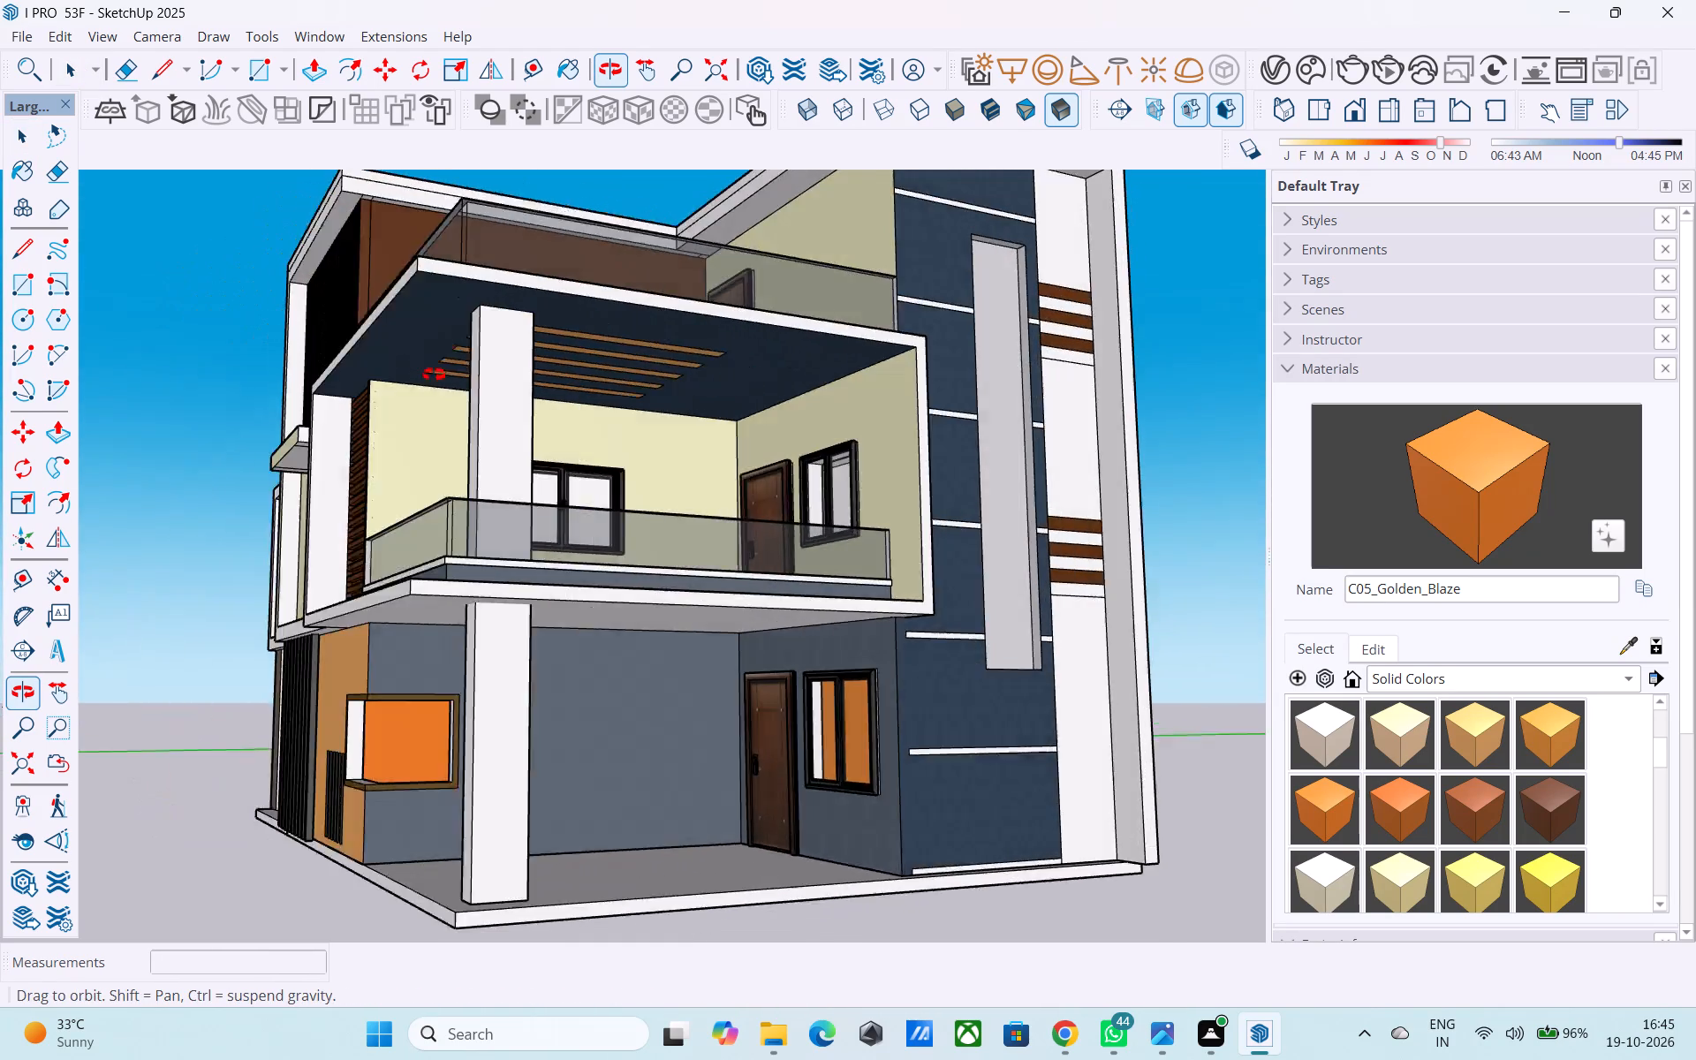
middle_click_drag(434, 375, 419, 314)
scroll(315, 436, "down", 4)
middle_click_drag(322, 479, 708, 663)
scroll(745, 595, "down", 2)
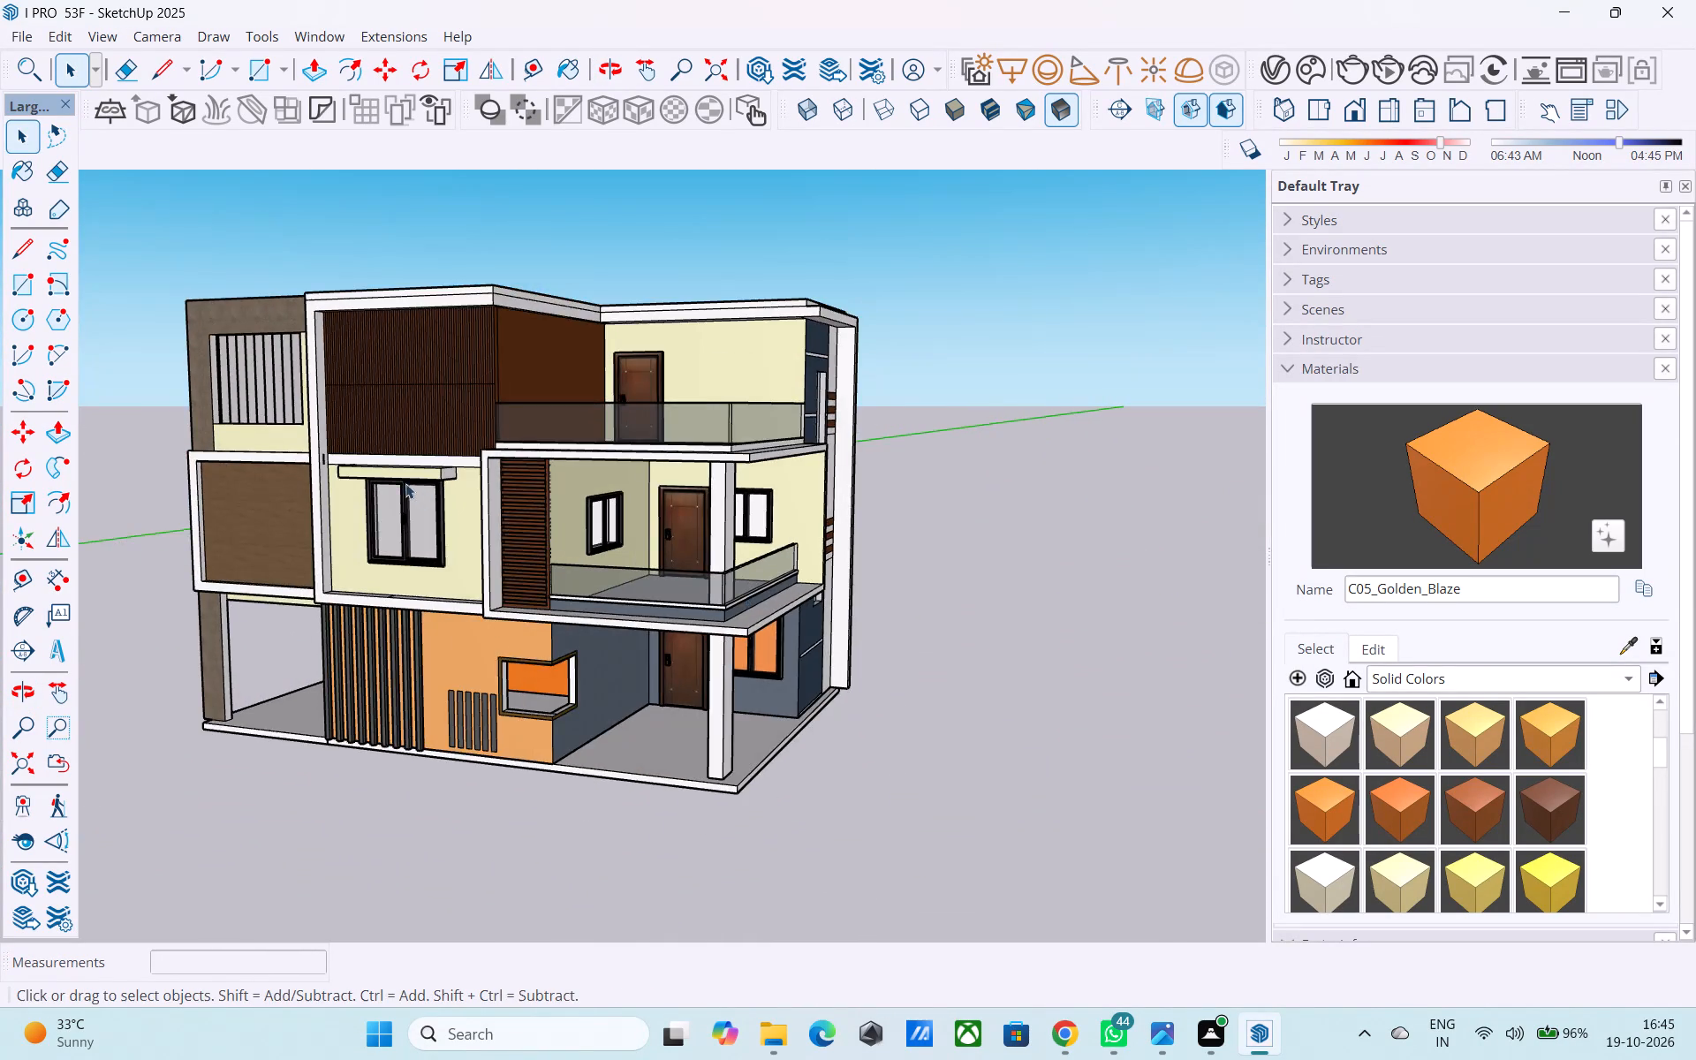
scroll(402, 481, "up", 5)
middle_click_drag(543, 481, 380, 622)
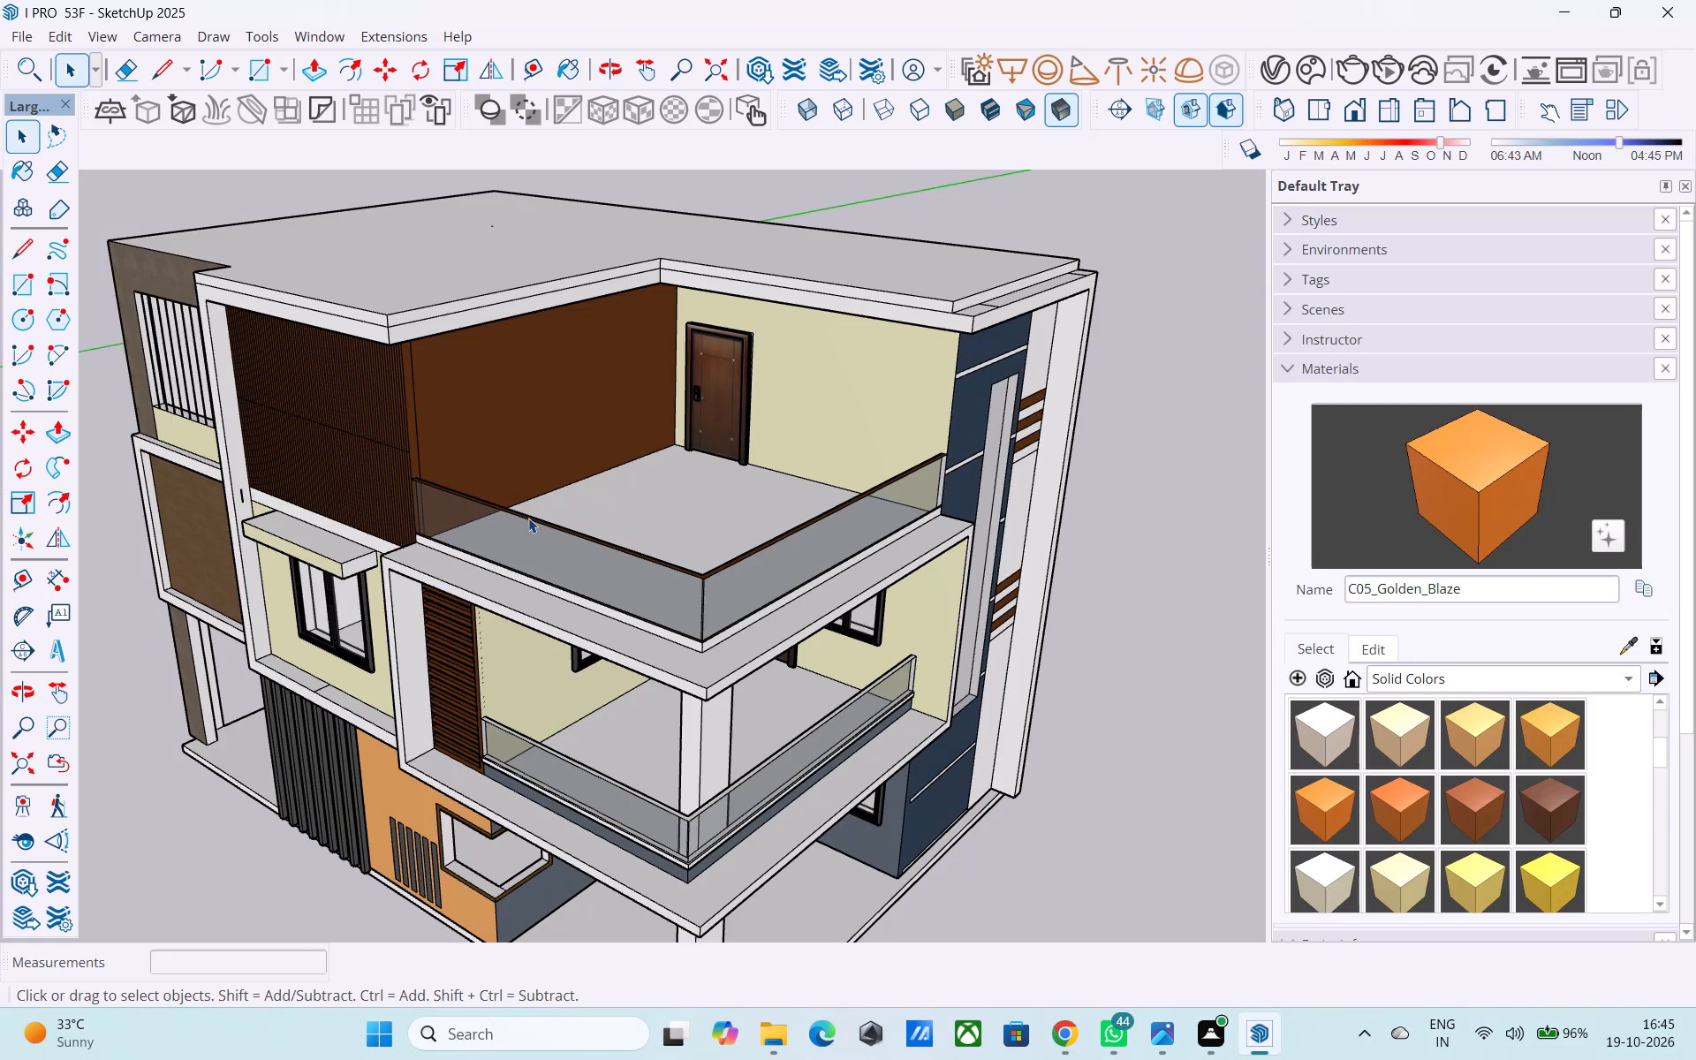
scroll(528, 518, "down", 2)
middle_click_drag(528, 518, 592, 556)
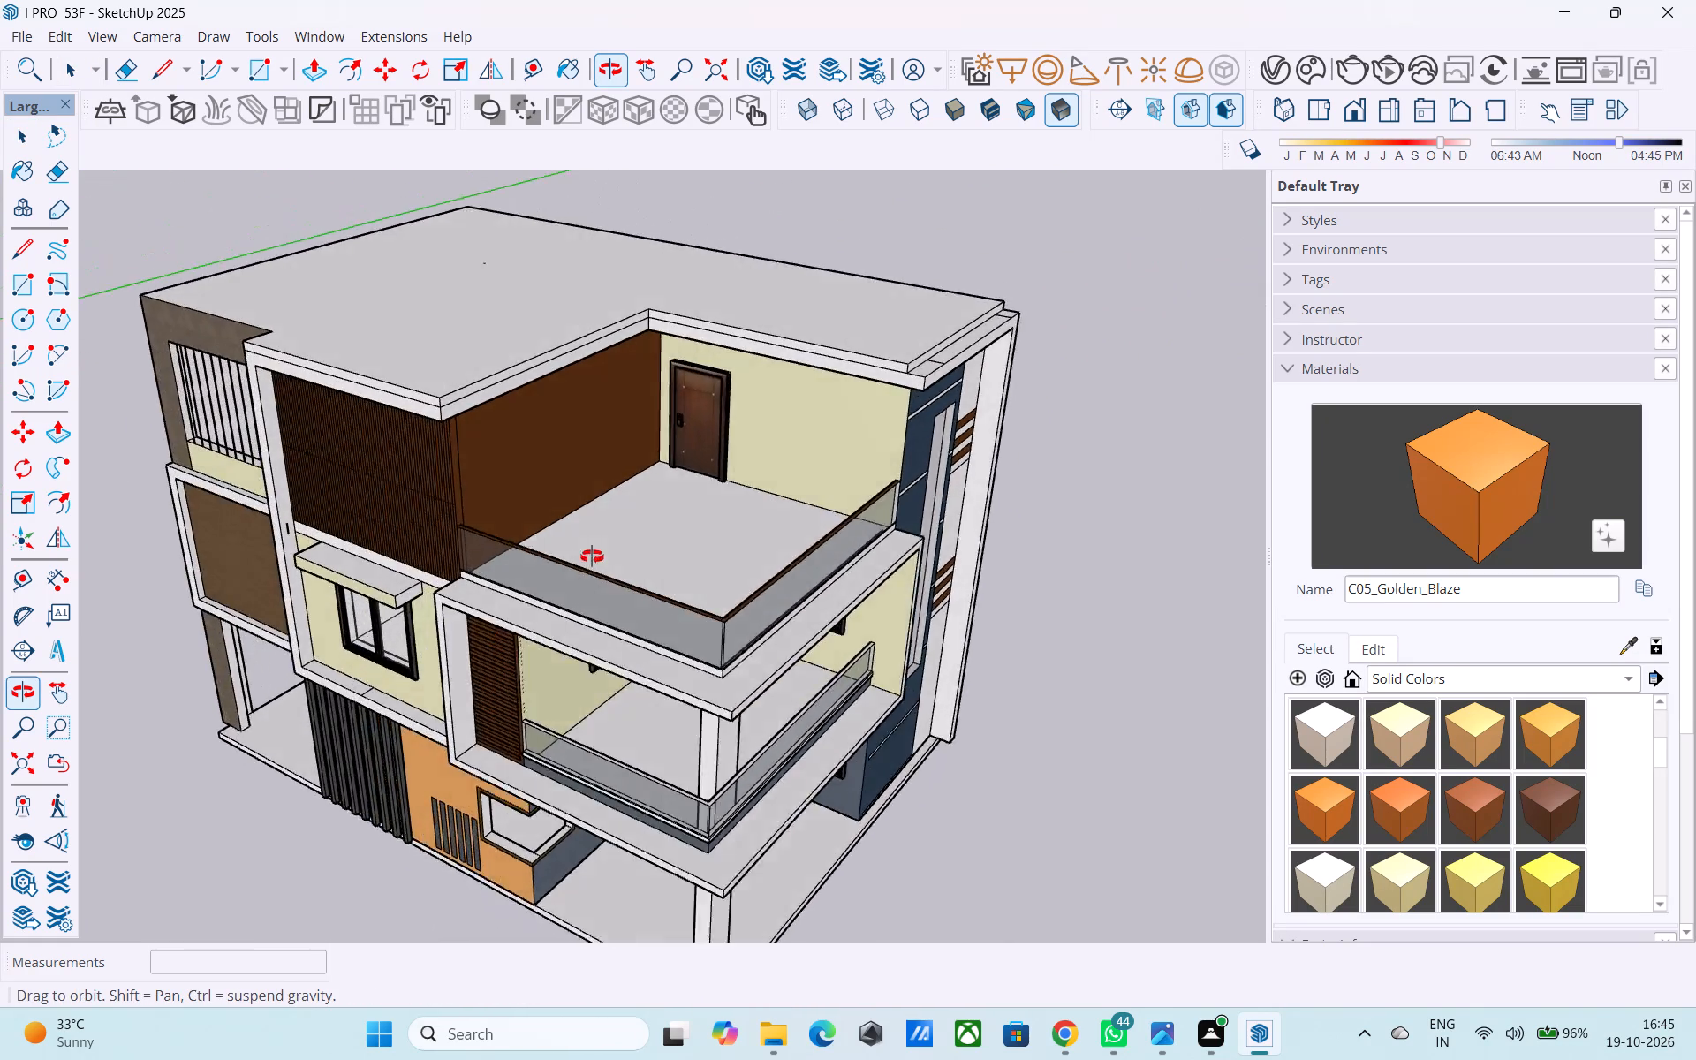
middle_click_drag(592, 556, 594, 555)
Inside the house group, copy the top-floor front glass railing's upper edge 2' 7" down to its base, divided into 6 equal spaces.
scroll(625, 559, "up", 5)
middle_click_drag(617, 562, 551, 470)
scroll(462, 367, "up", 3)
middle_click_drag(284, 396, 310, 403)
scroll(306, 399, "up", 6)
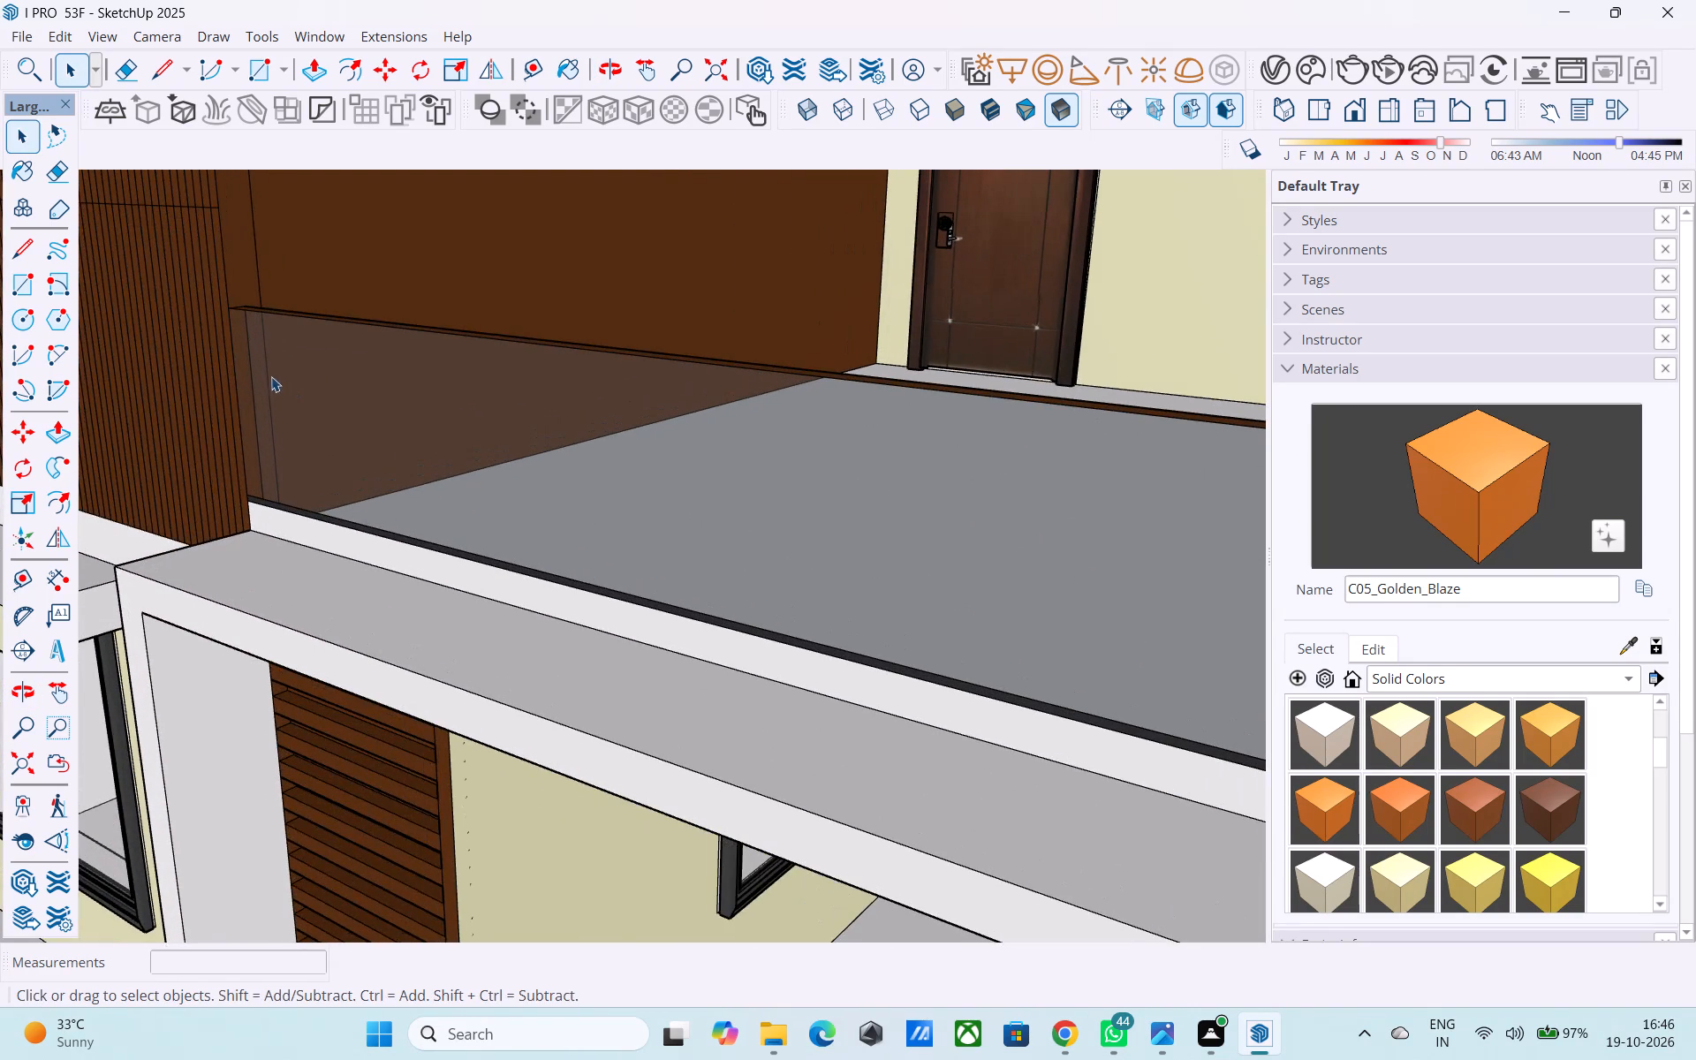
left_click(278, 318)
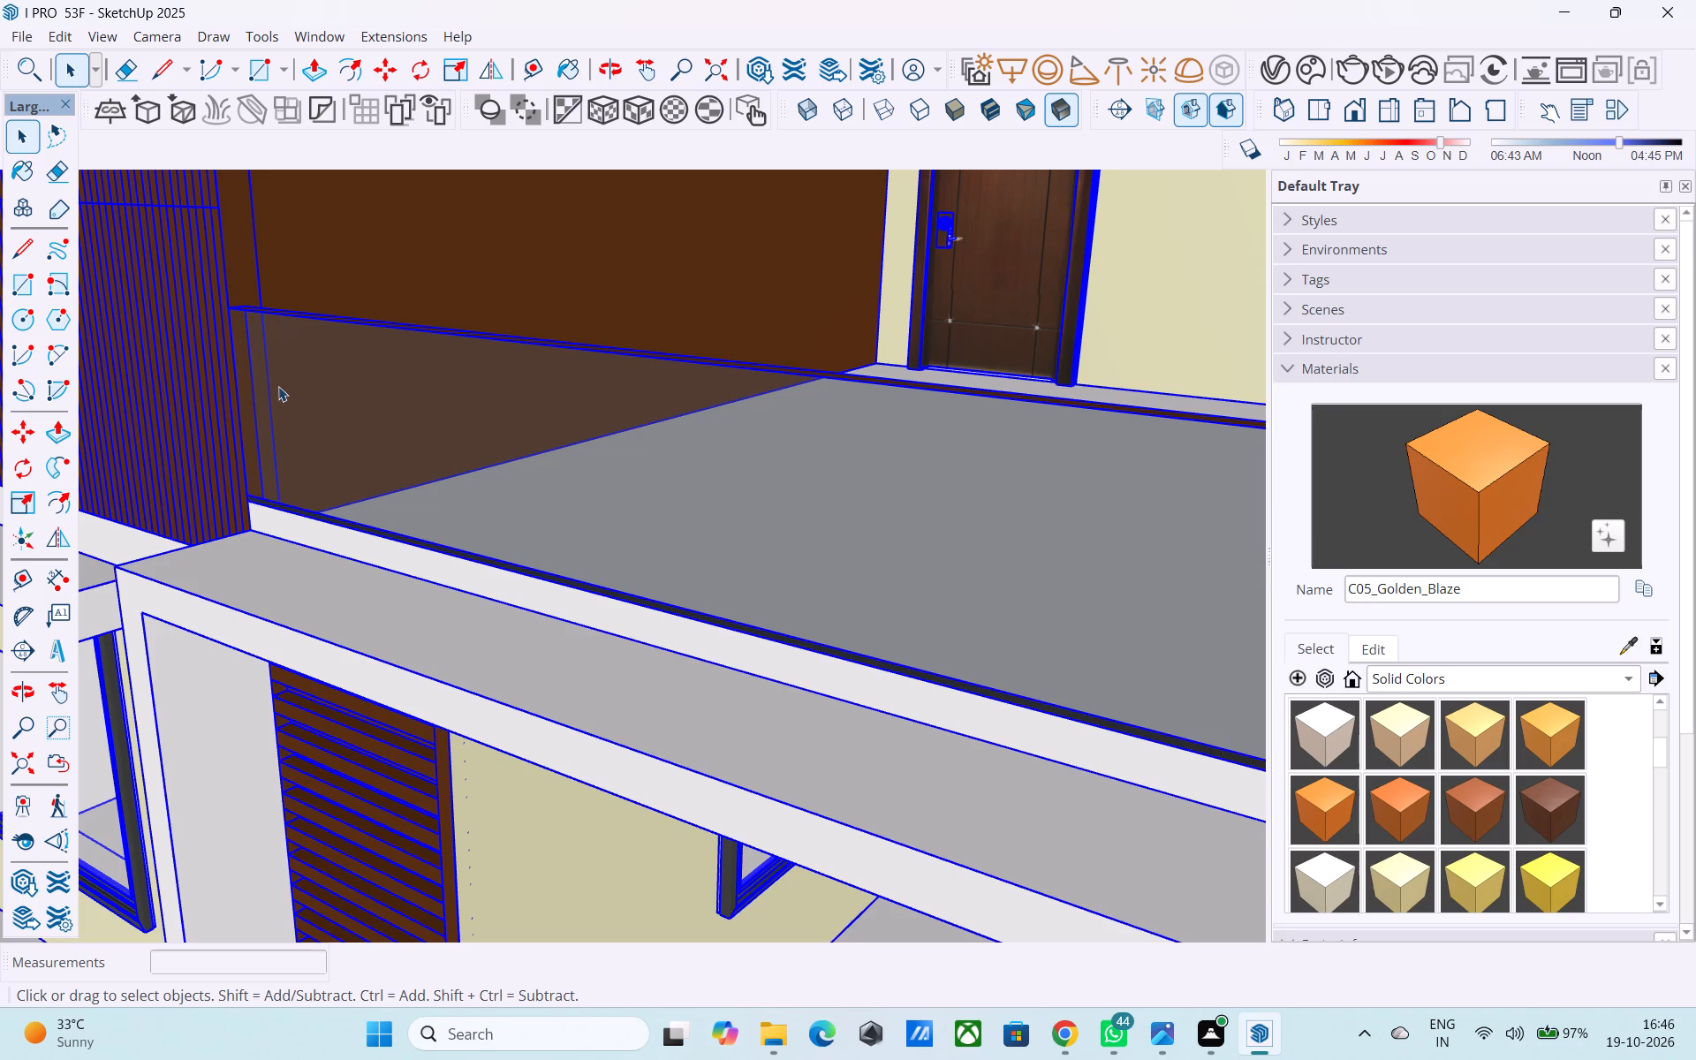
double_click(279, 386)
left_click(298, 327)
left_click(302, 321)
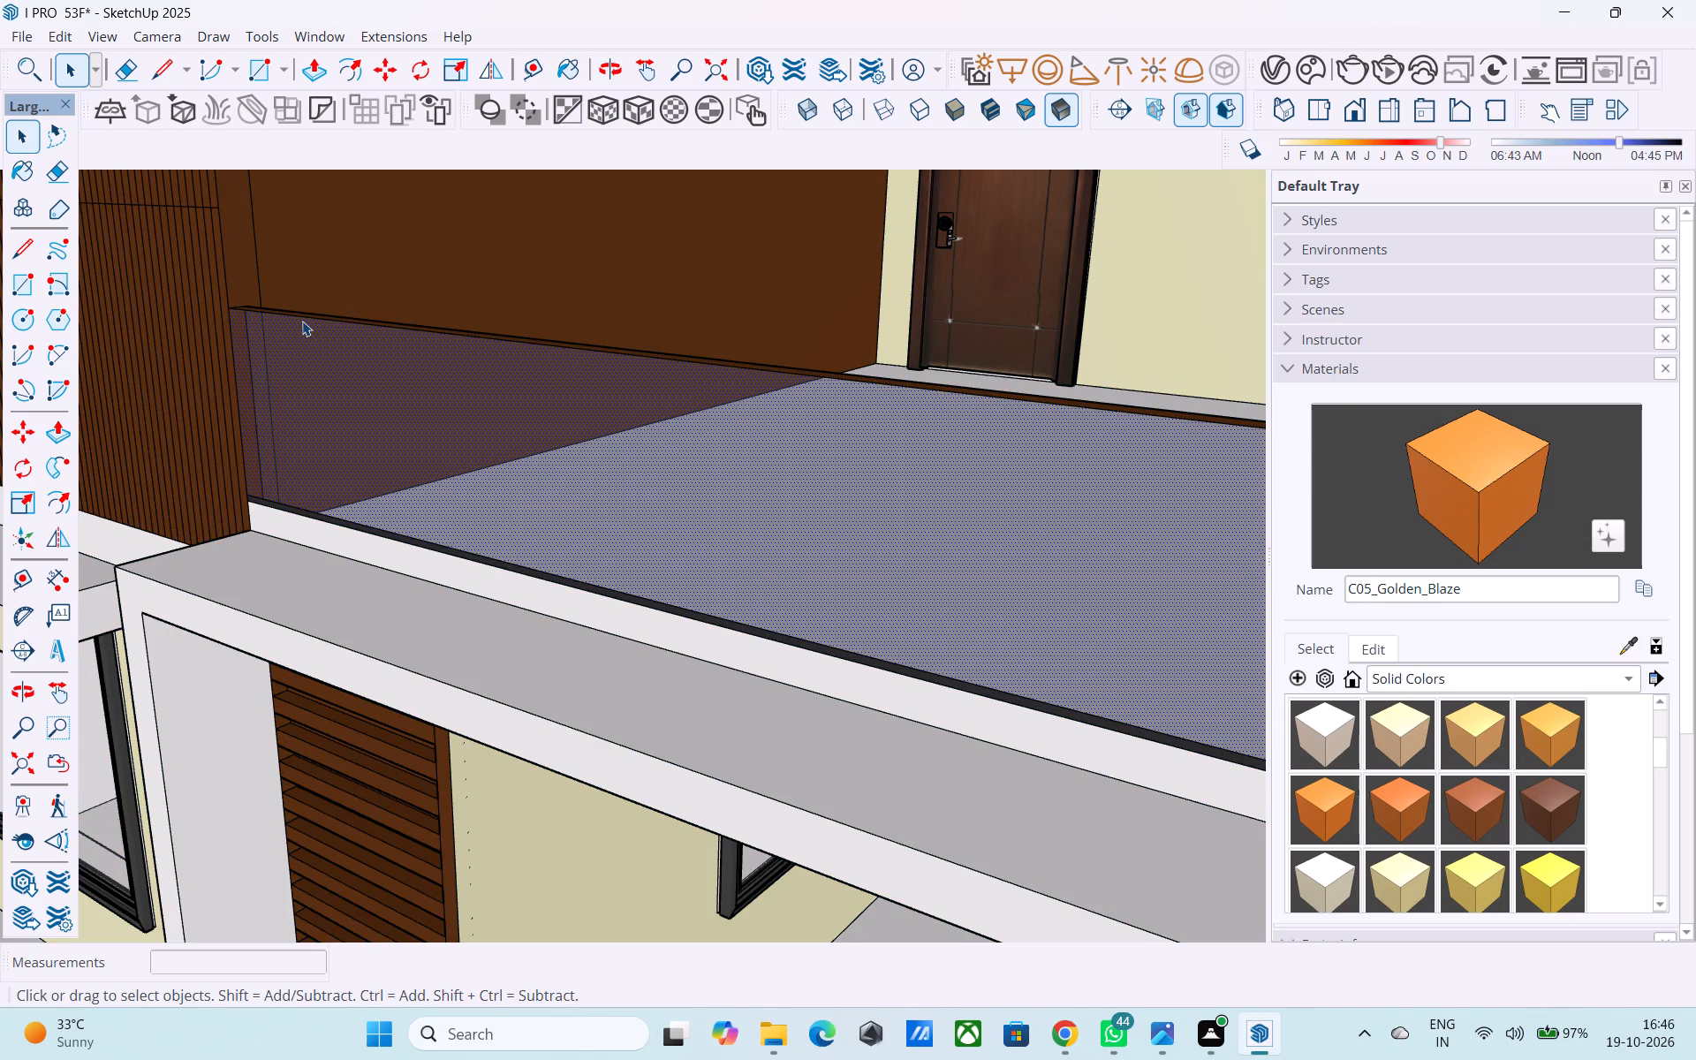
left_click(294, 315)
key("m")
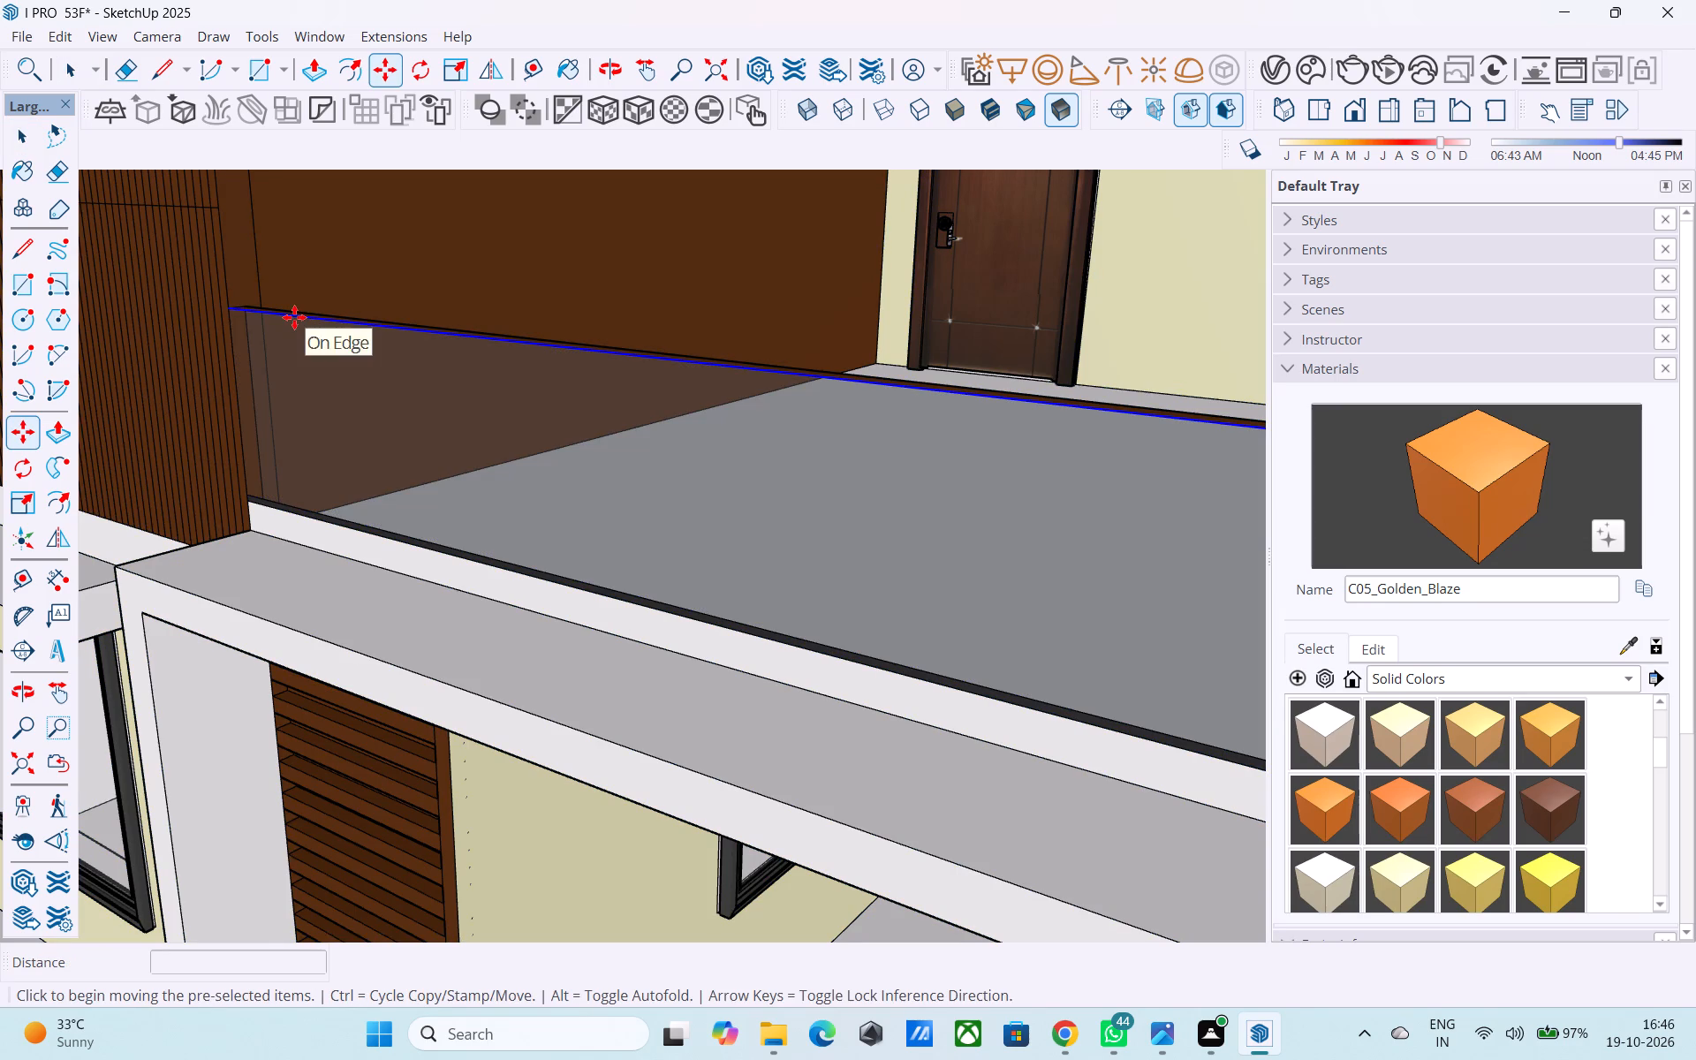
left_click(235, 316)
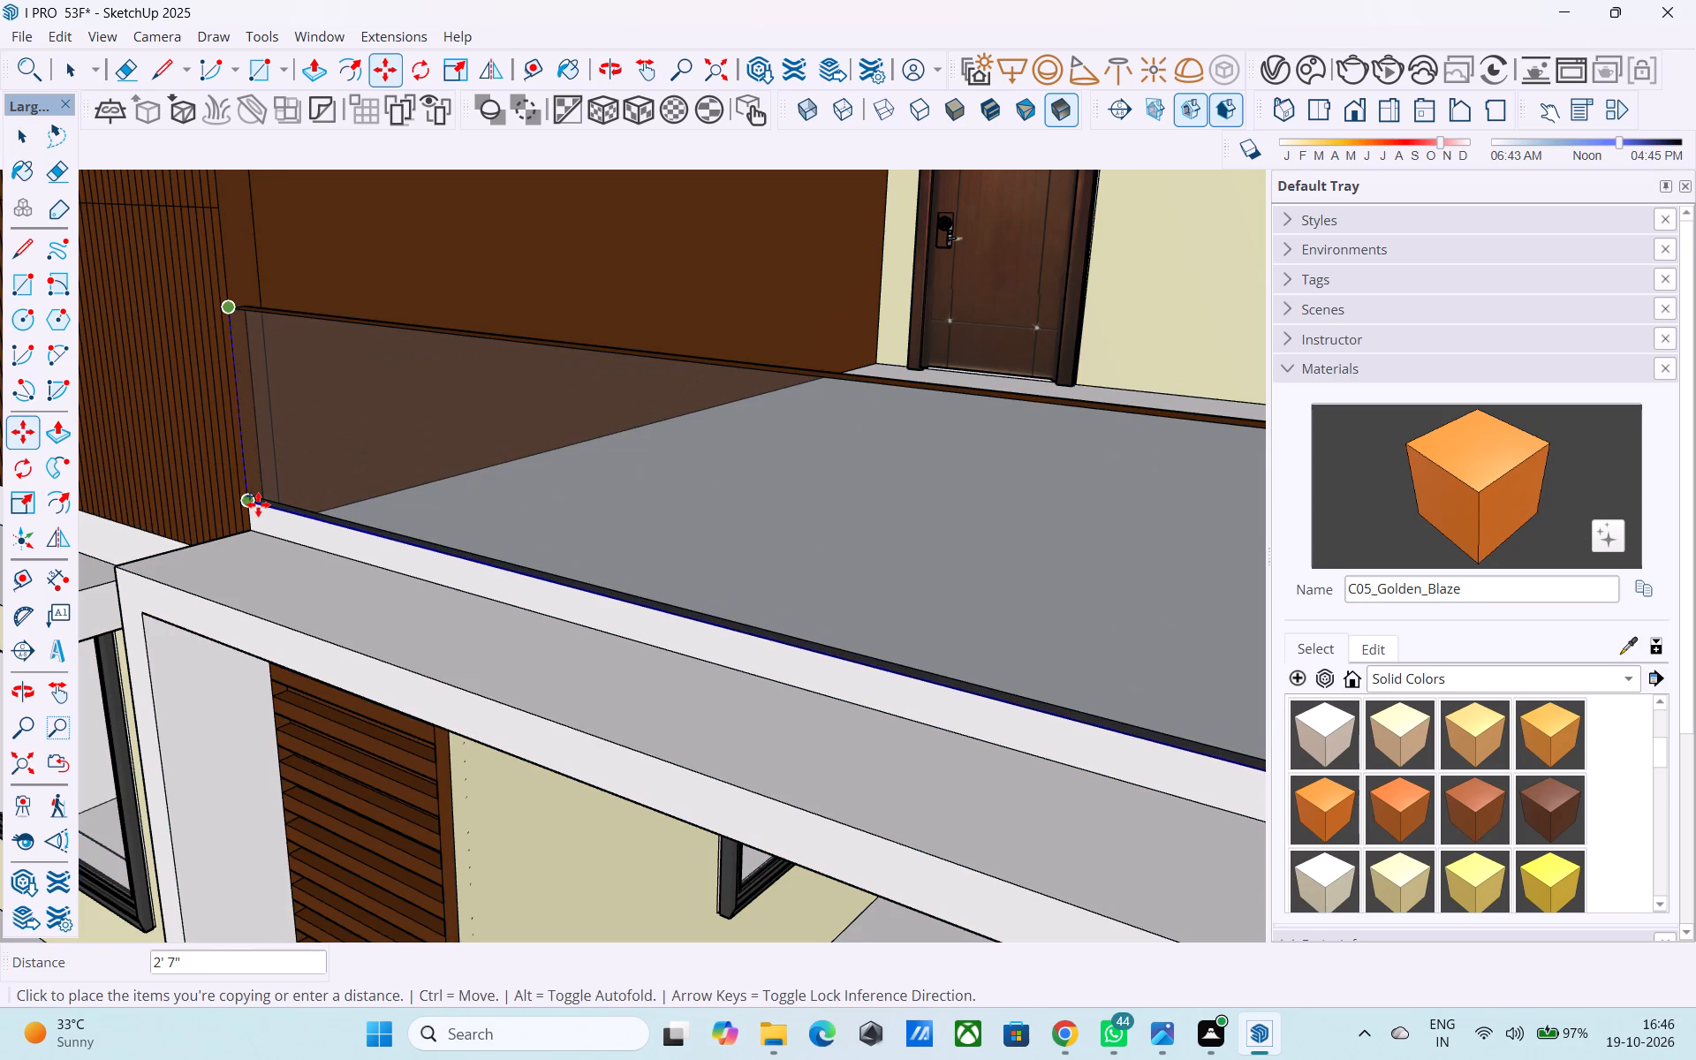
left_click(255, 504)
key("slash")
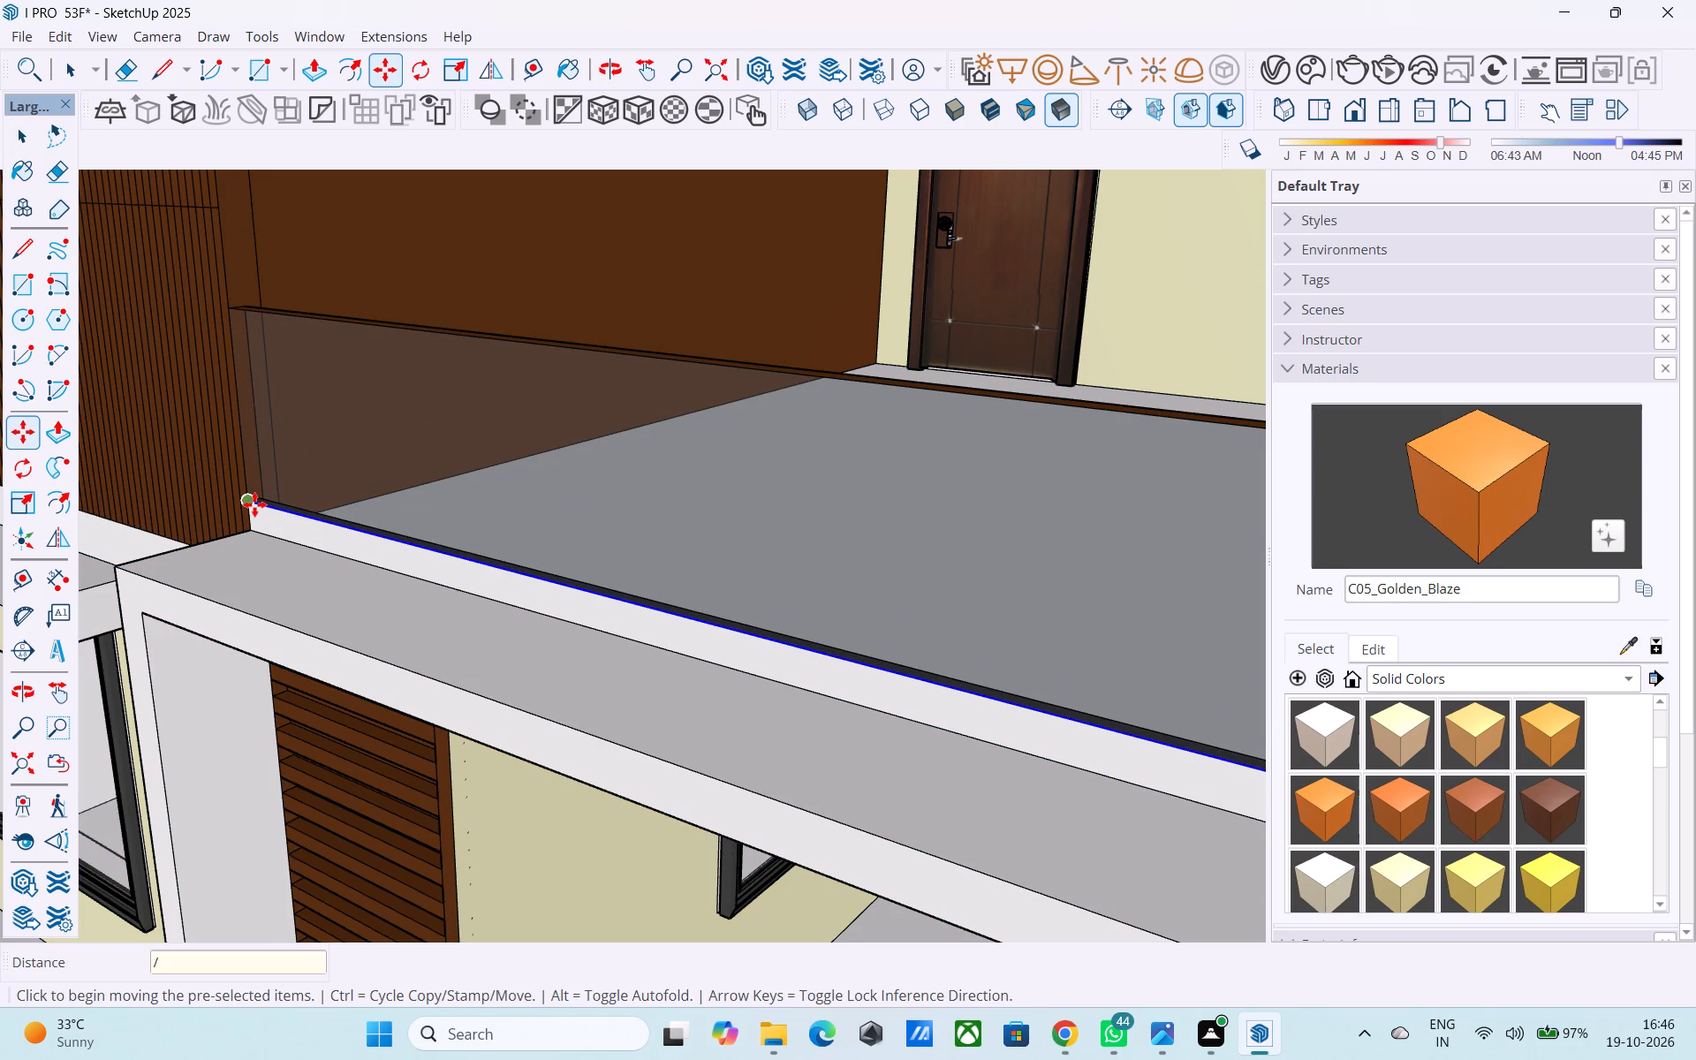
key("6")
key("Return")
scroll(253, 504, "down", 4)
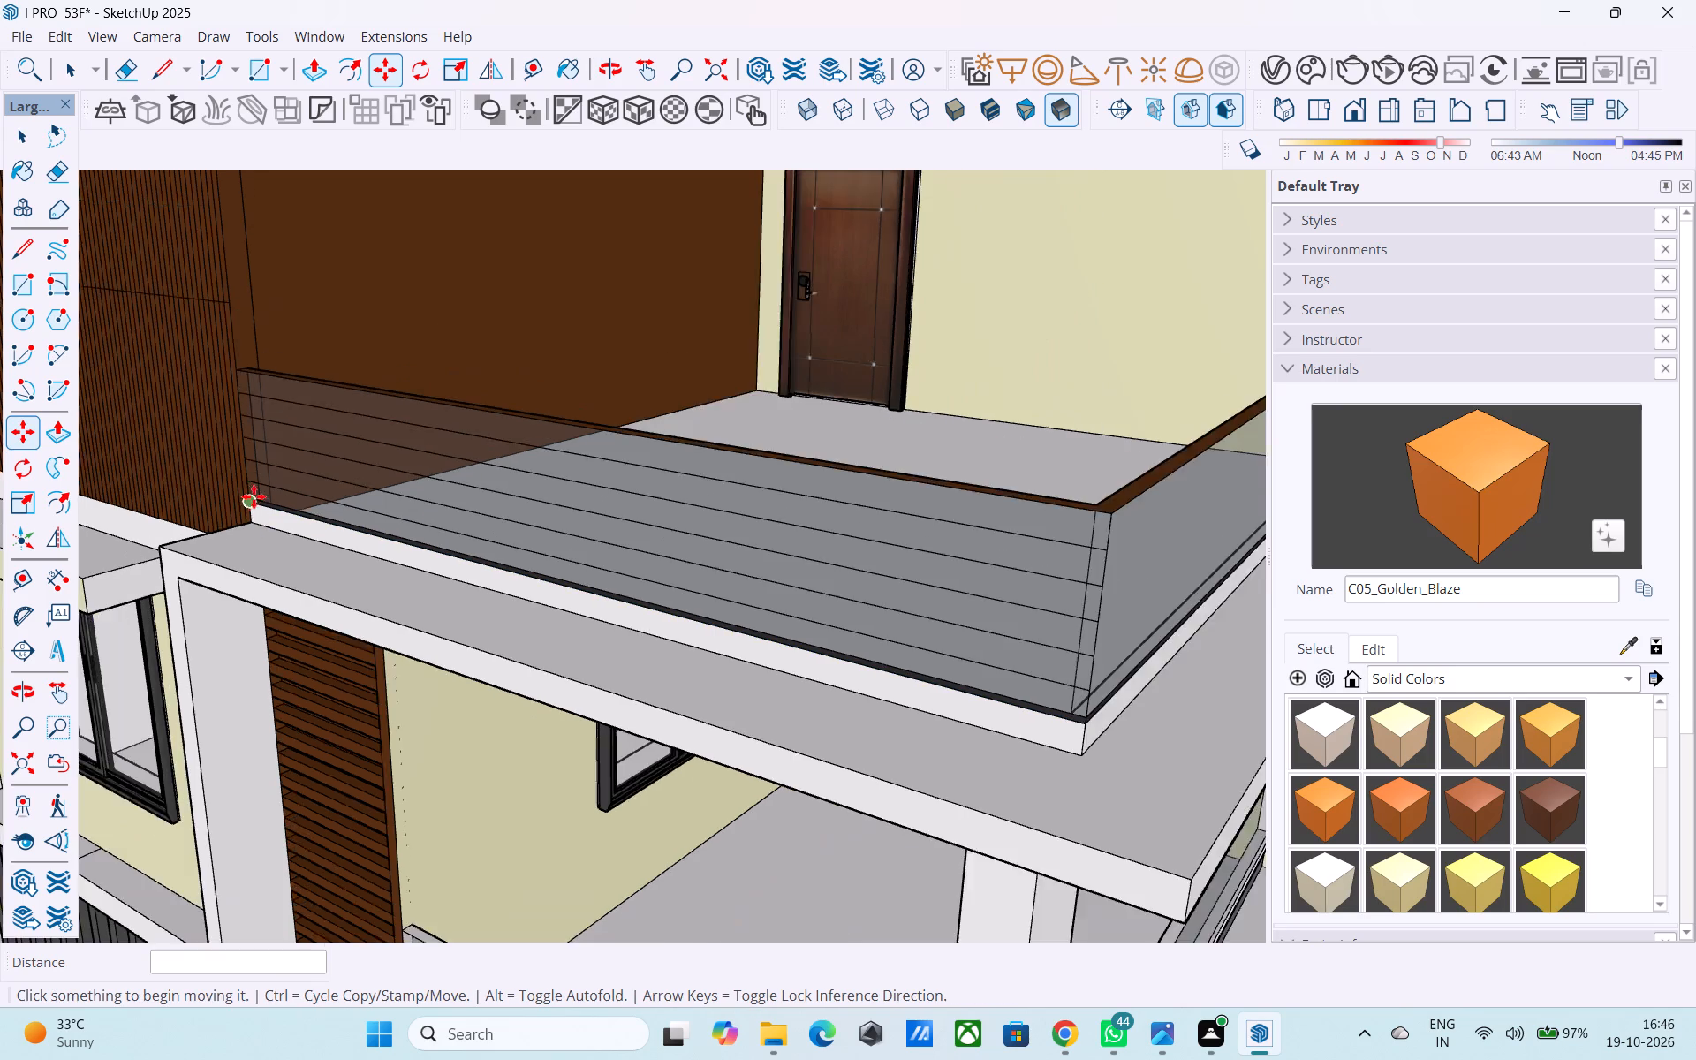
scroll(254, 496, "down", 8)
middle_click_drag(560, 518, 632, 556)
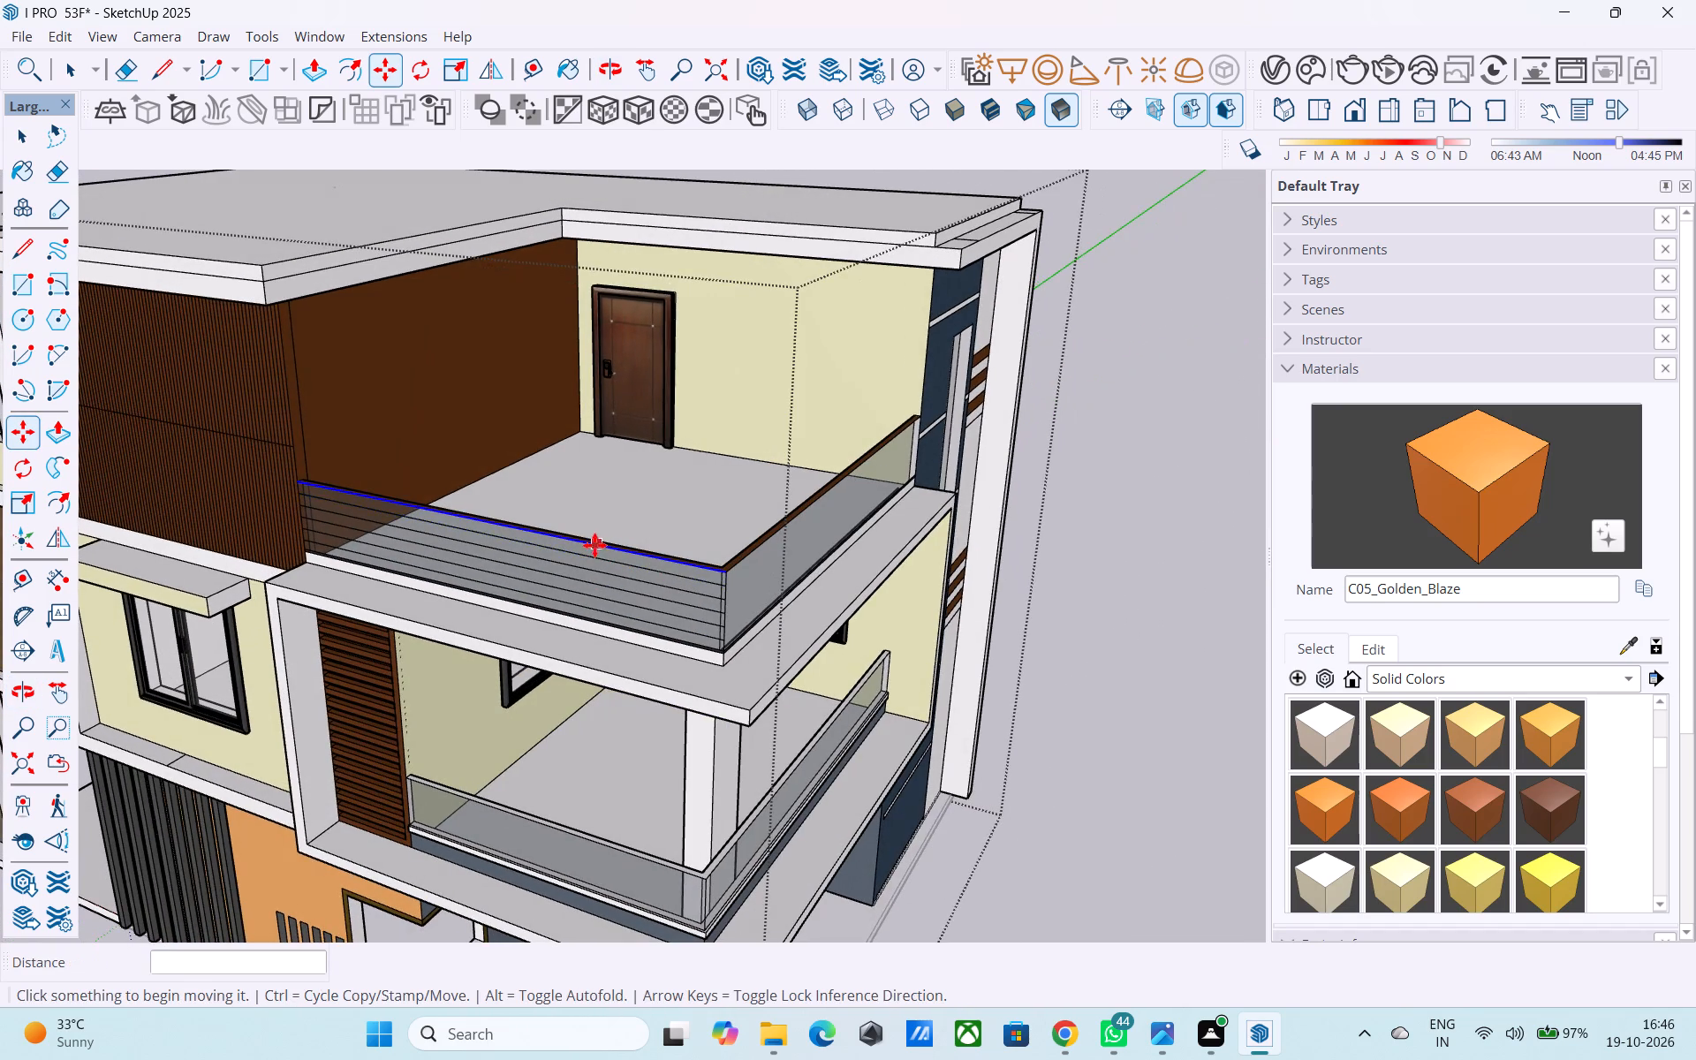
key("space")
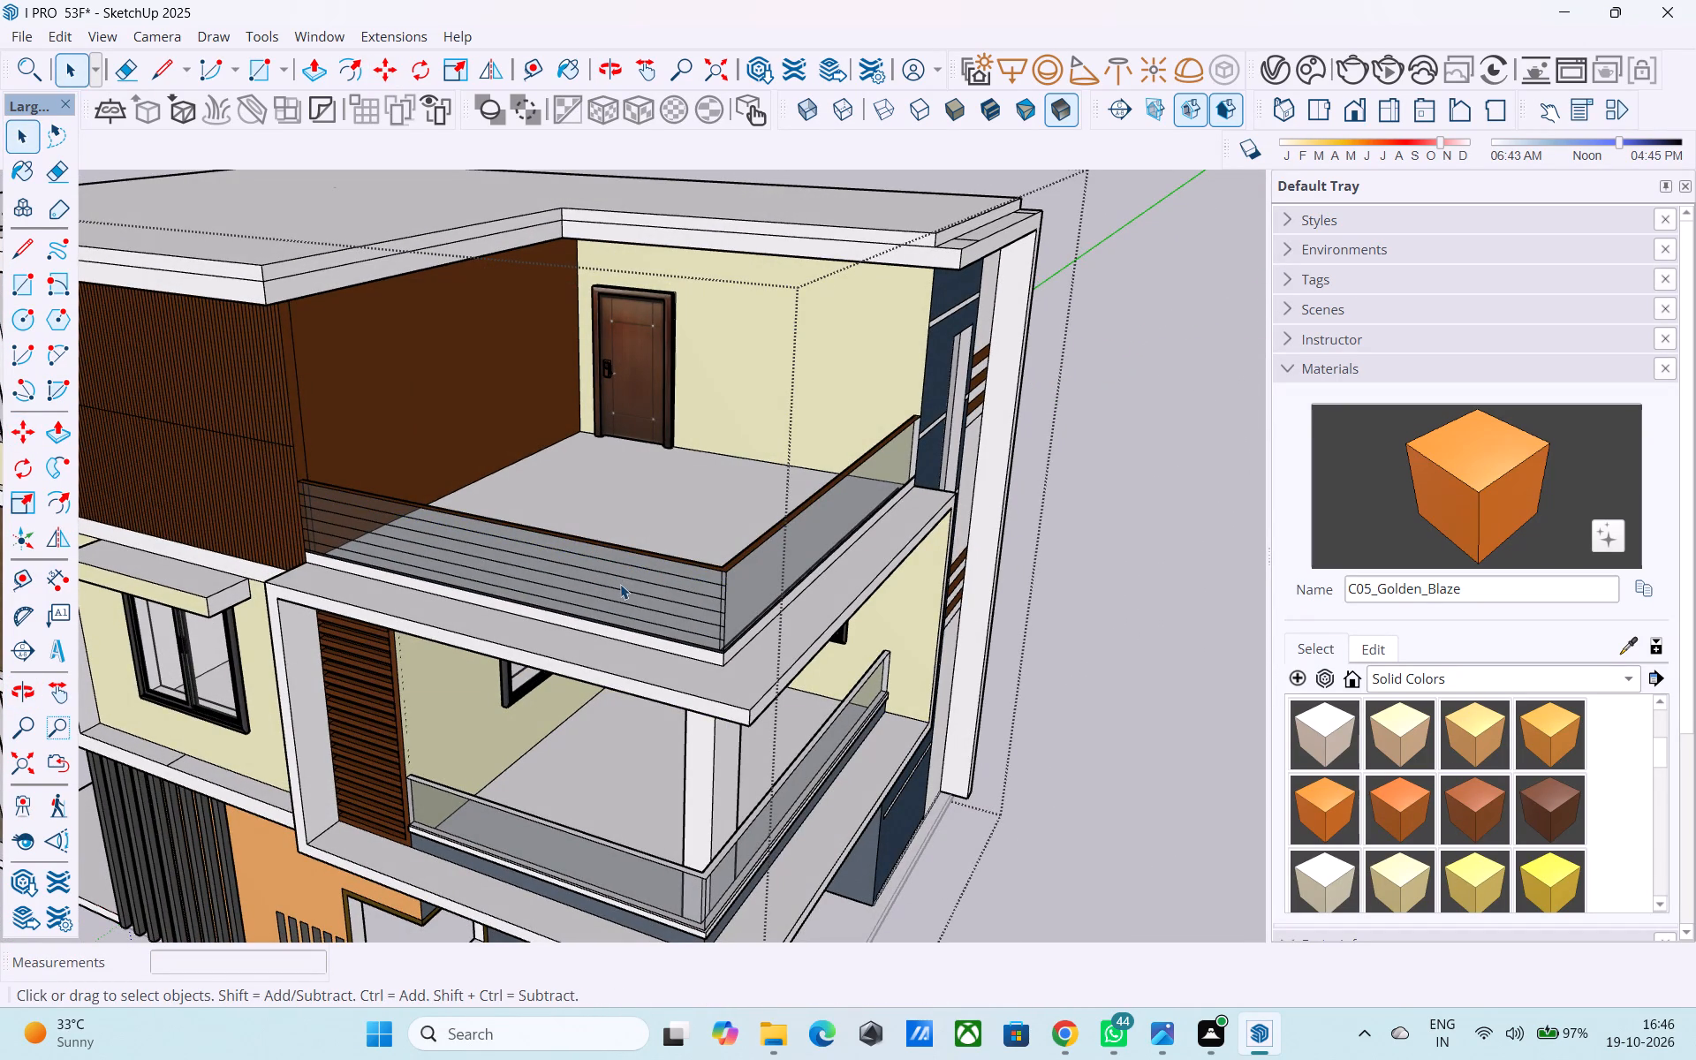
Copy the top-floor side glass railing's upper edge 2' 6" down to its base, divided into 6 equal spaces.
middle_click_drag(837, 633, 784, 636)
scroll(728, 575, "up", 7)
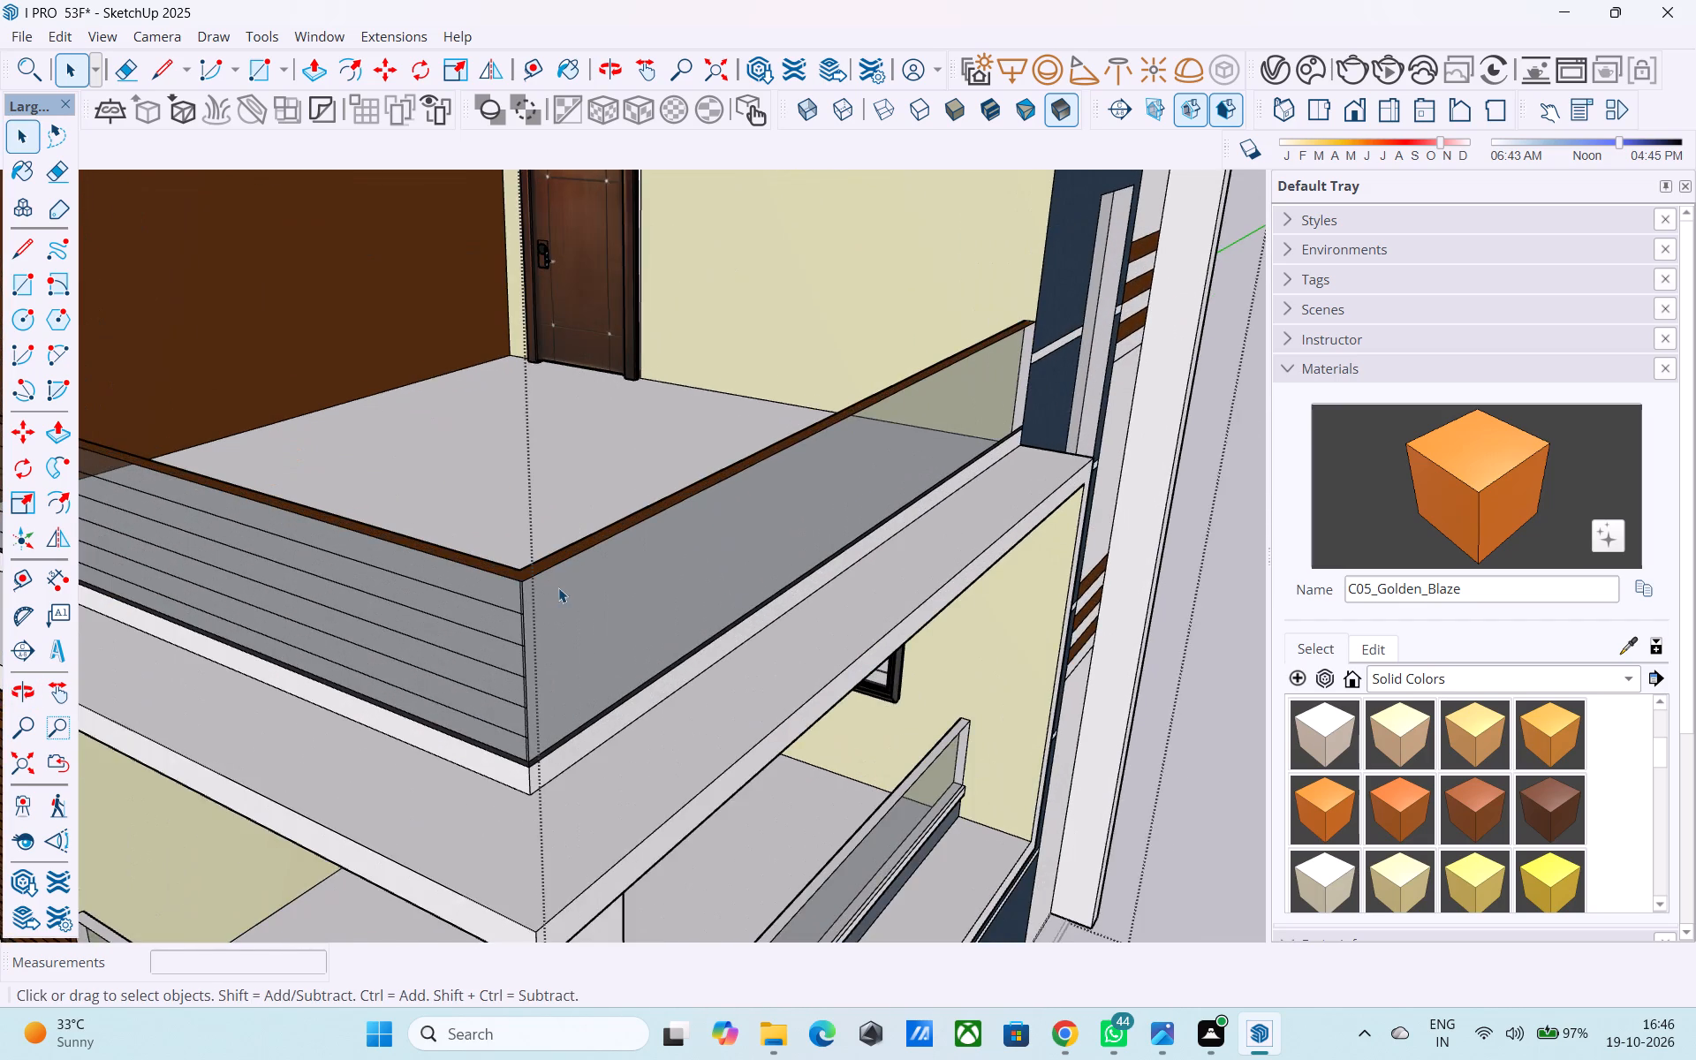
scroll(558, 587, "up", 2)
left_click(529, 571)
key("m")
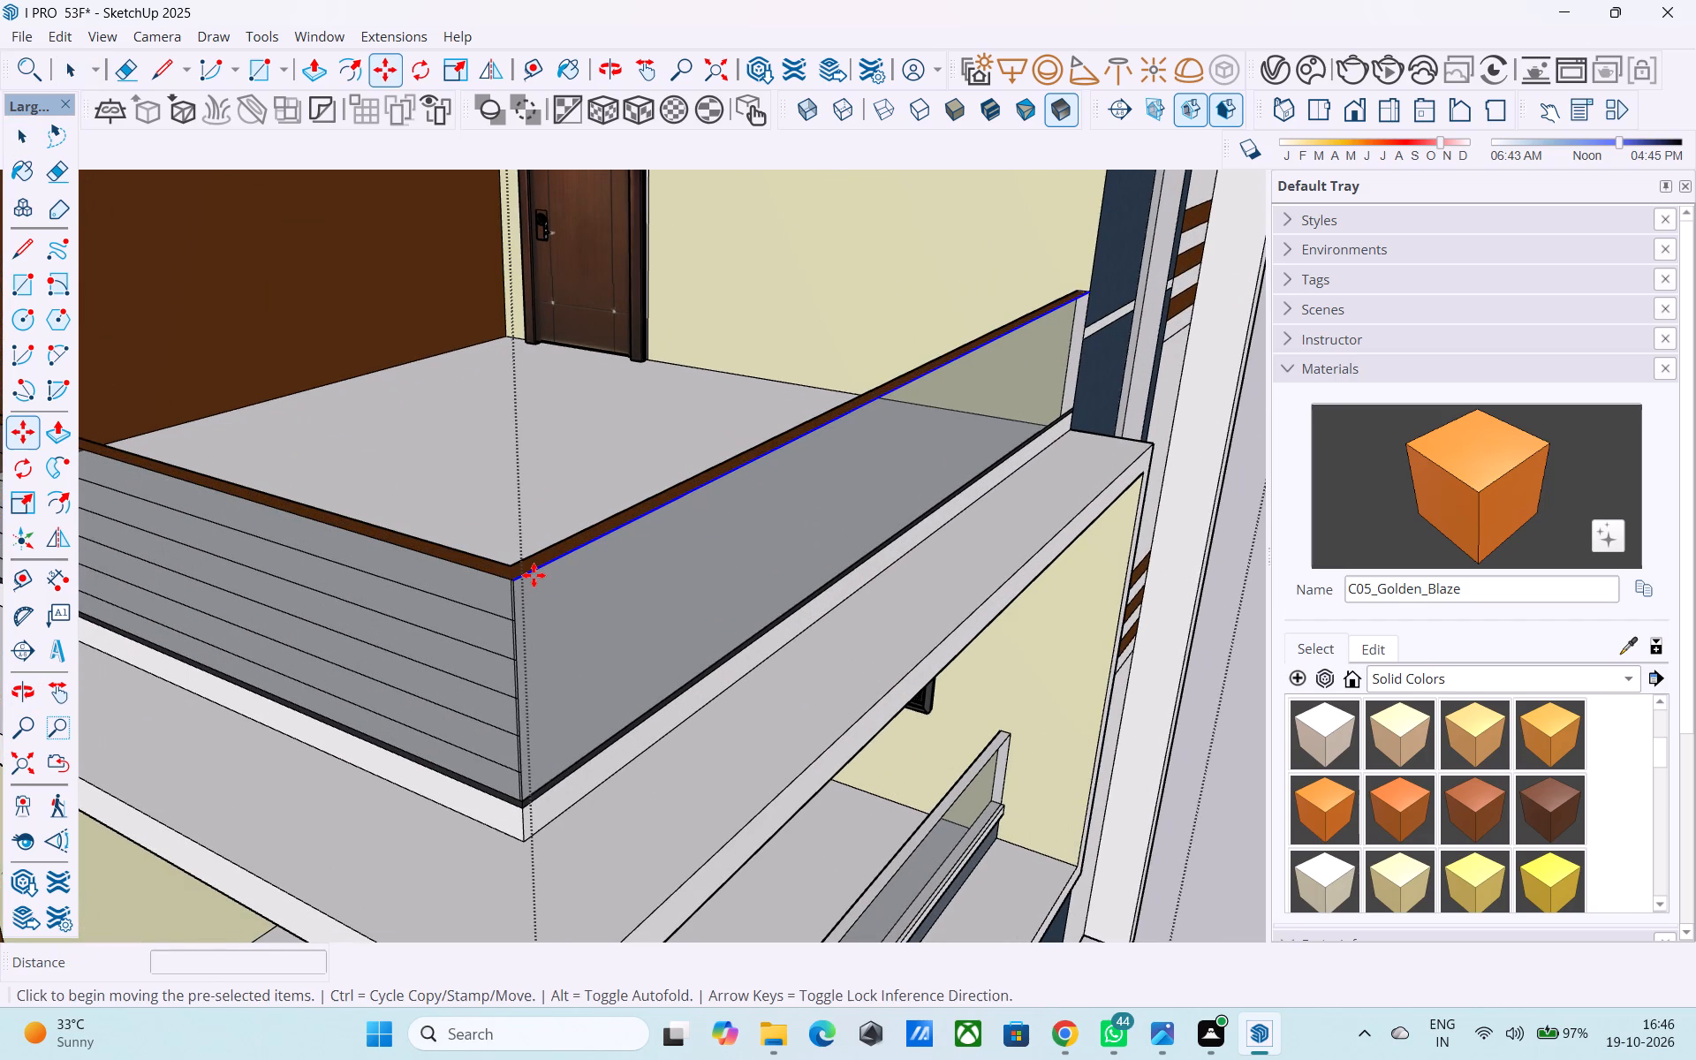
left_click(522, 579)
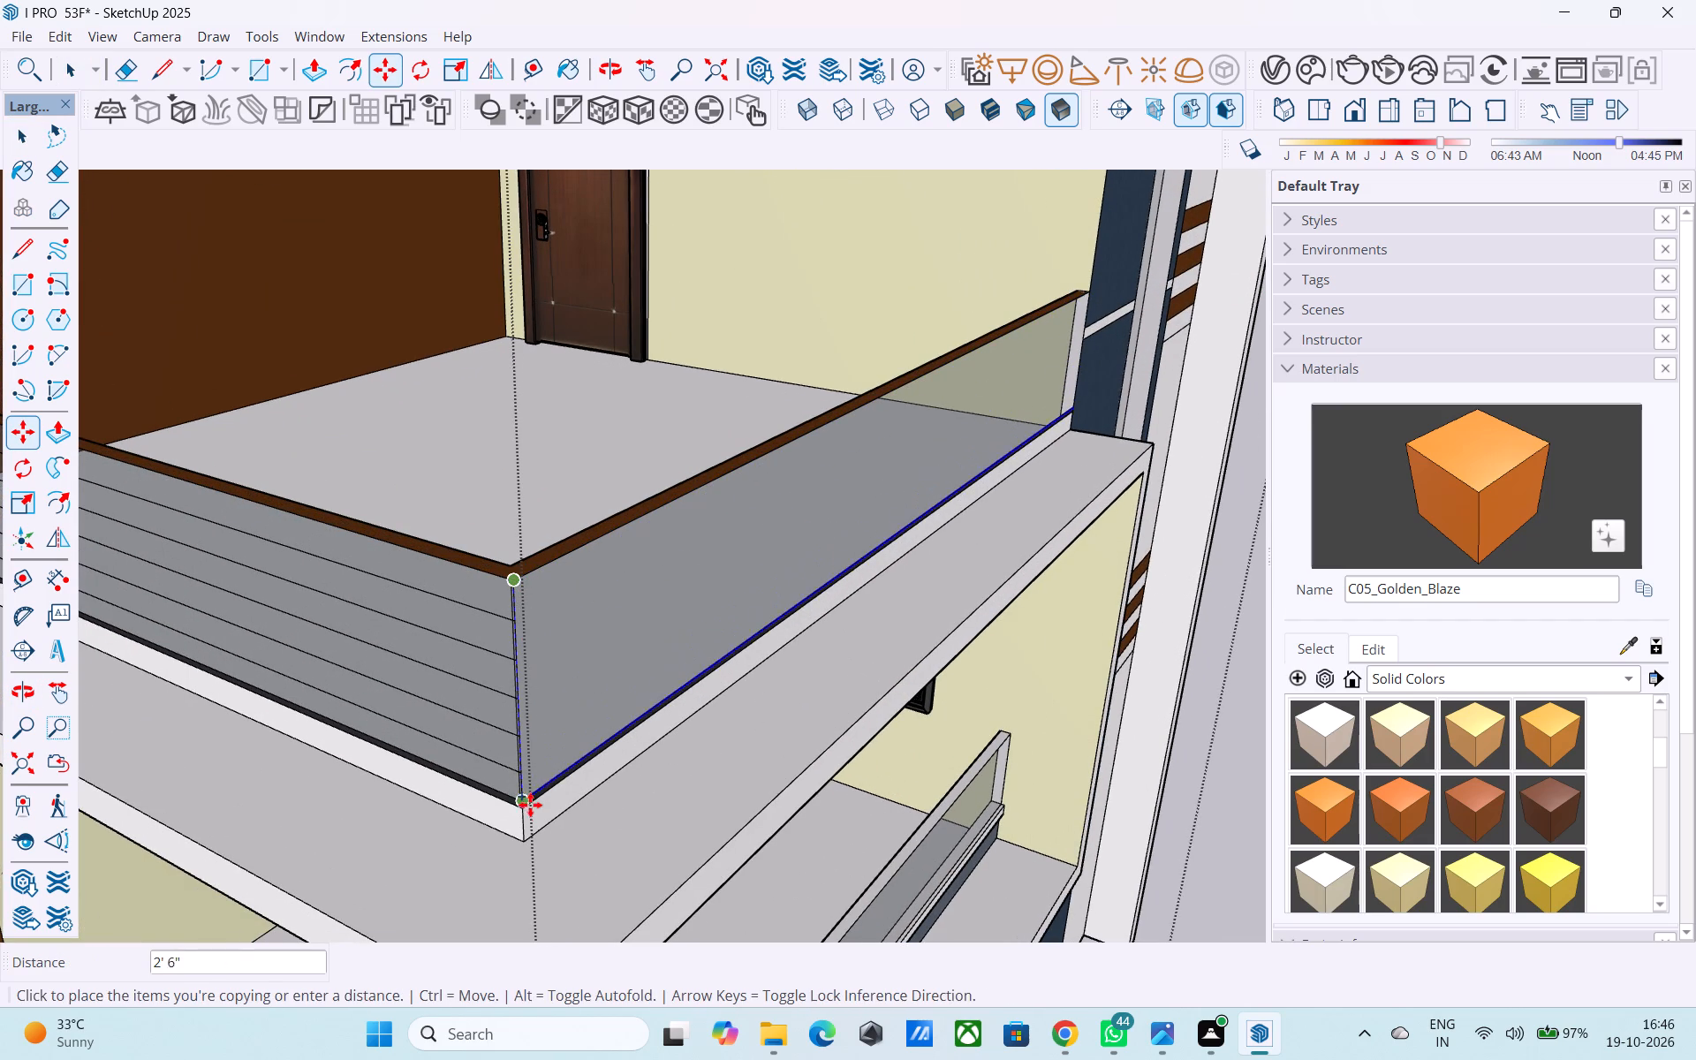
left_click(532, 808)
type("/6")
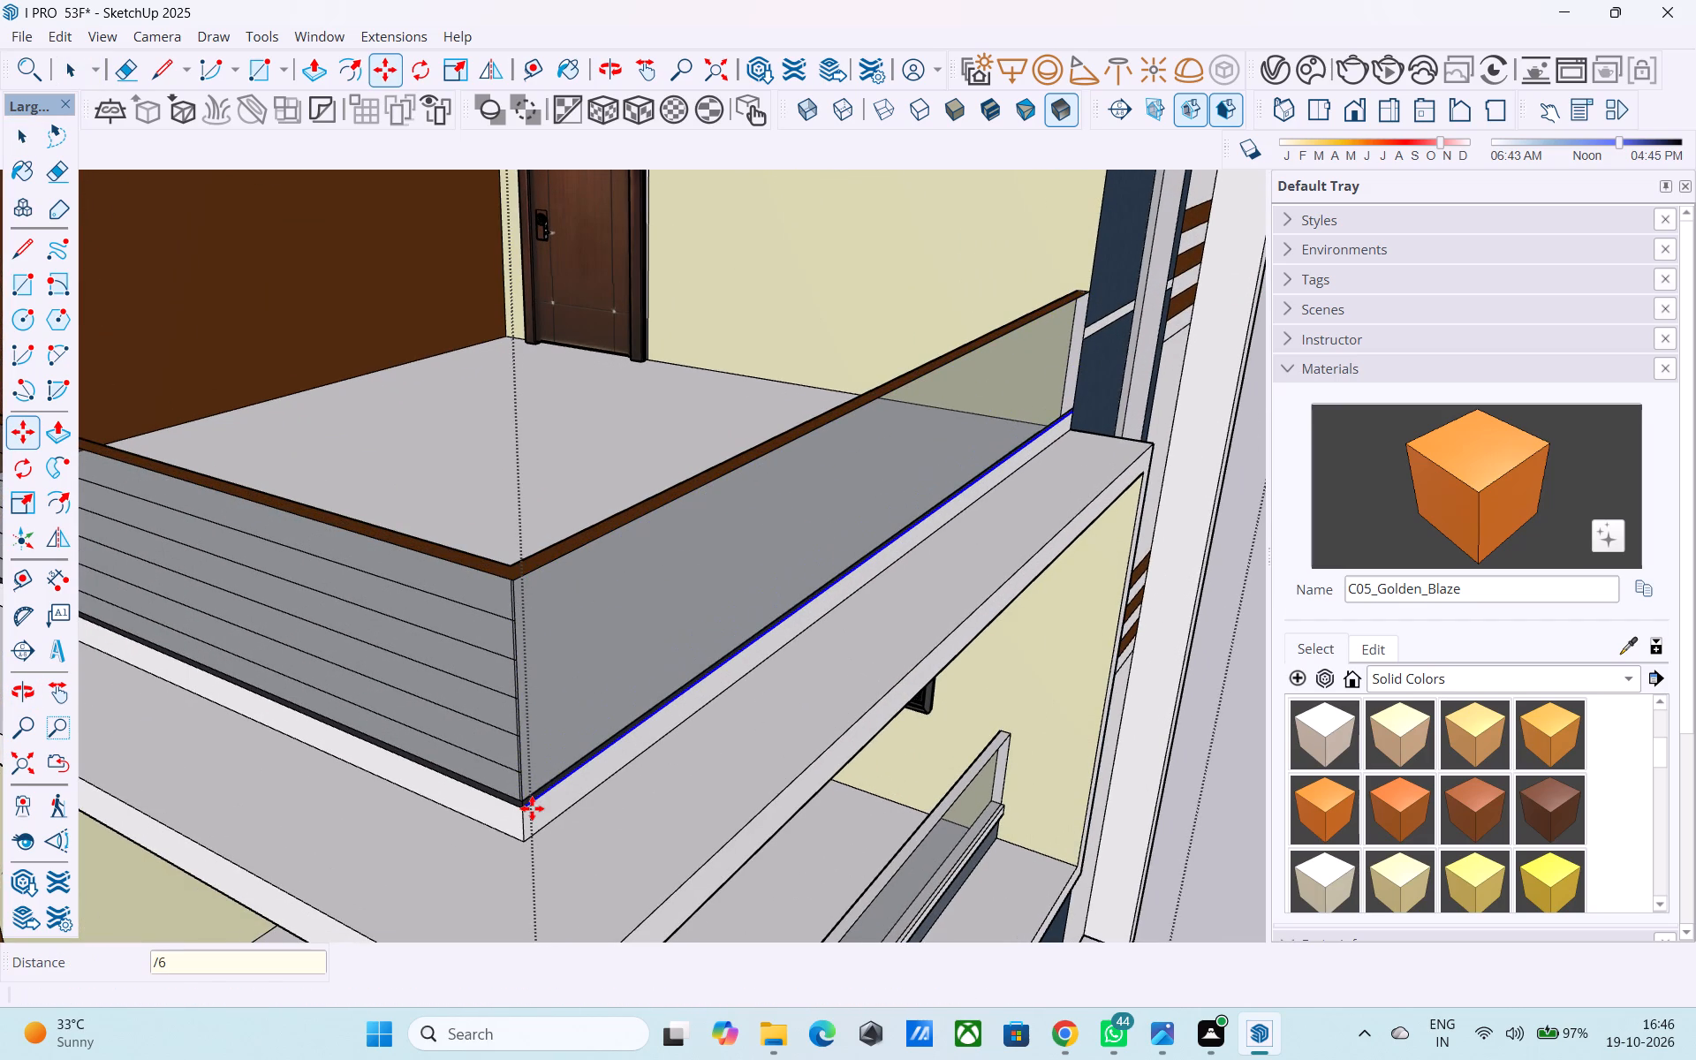
key("Return")
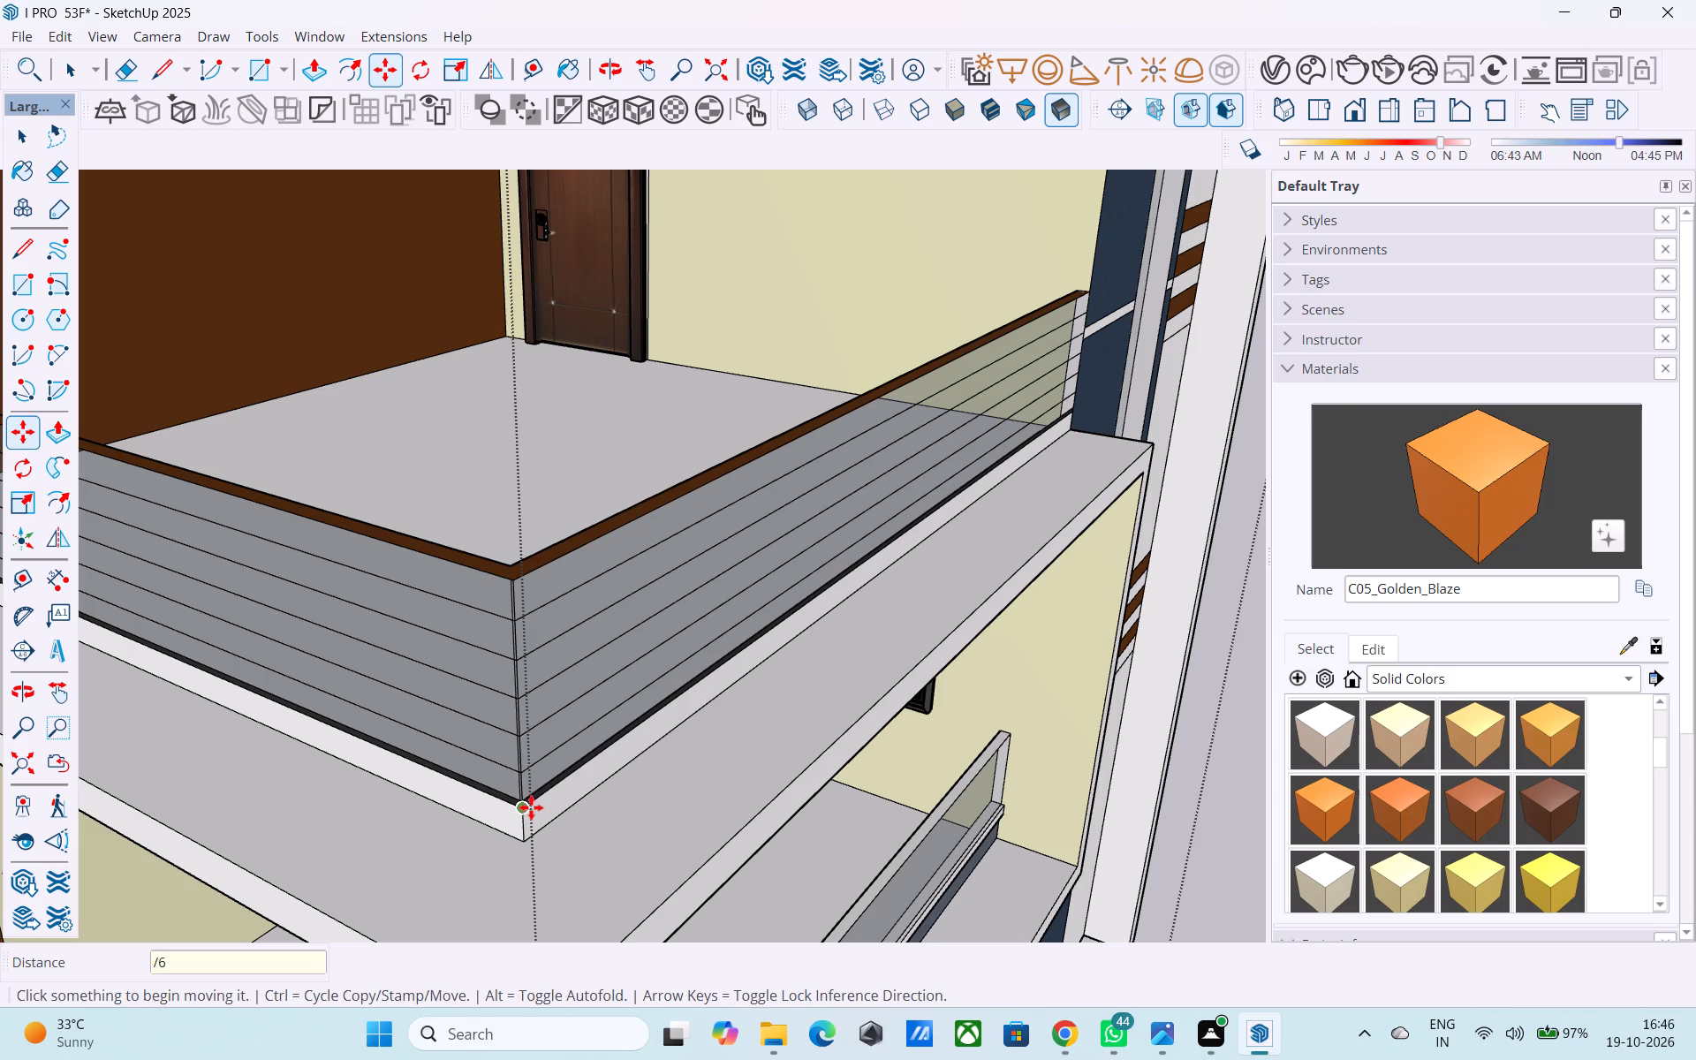
scroll(591, 789, "down", 4)
key("space")
scroll(593, 789, "down", 3)
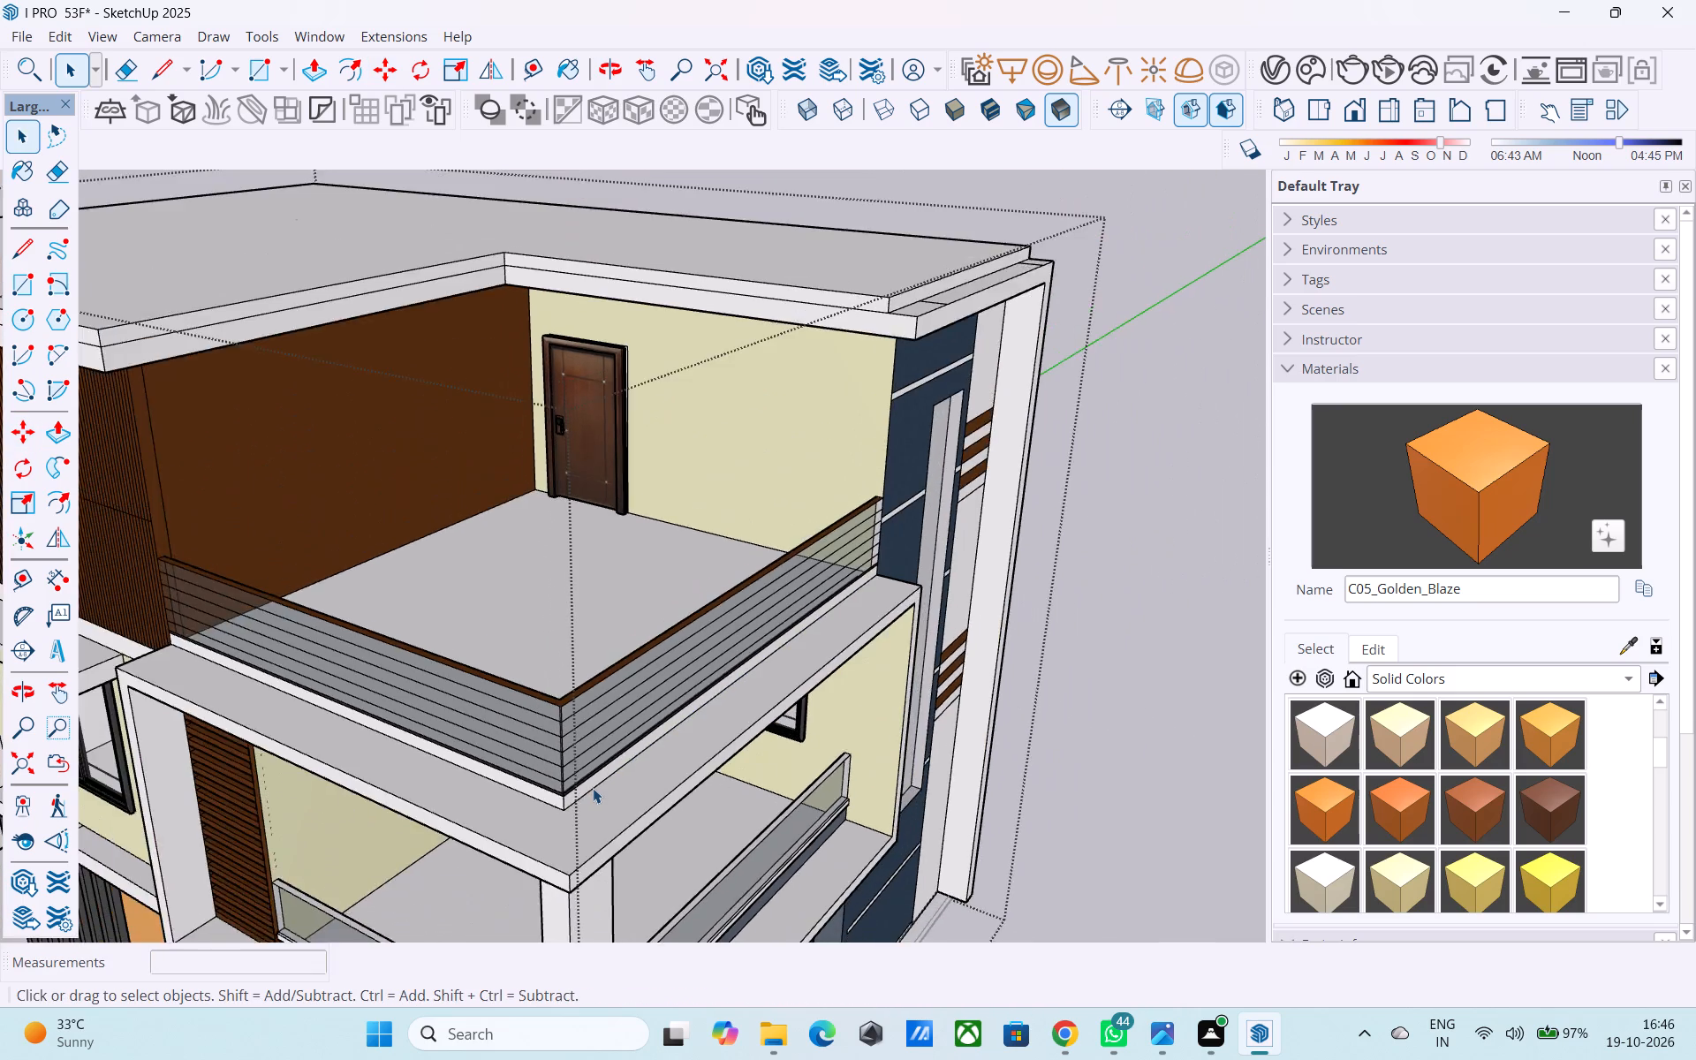
Examine the division lines on both terrace glass railings around their shared corner.
scroll(593, 788, "down", 4)
middle_click_drag(594, 791, 656, 701)
middle_click_drag(633, 684, 617, 686)
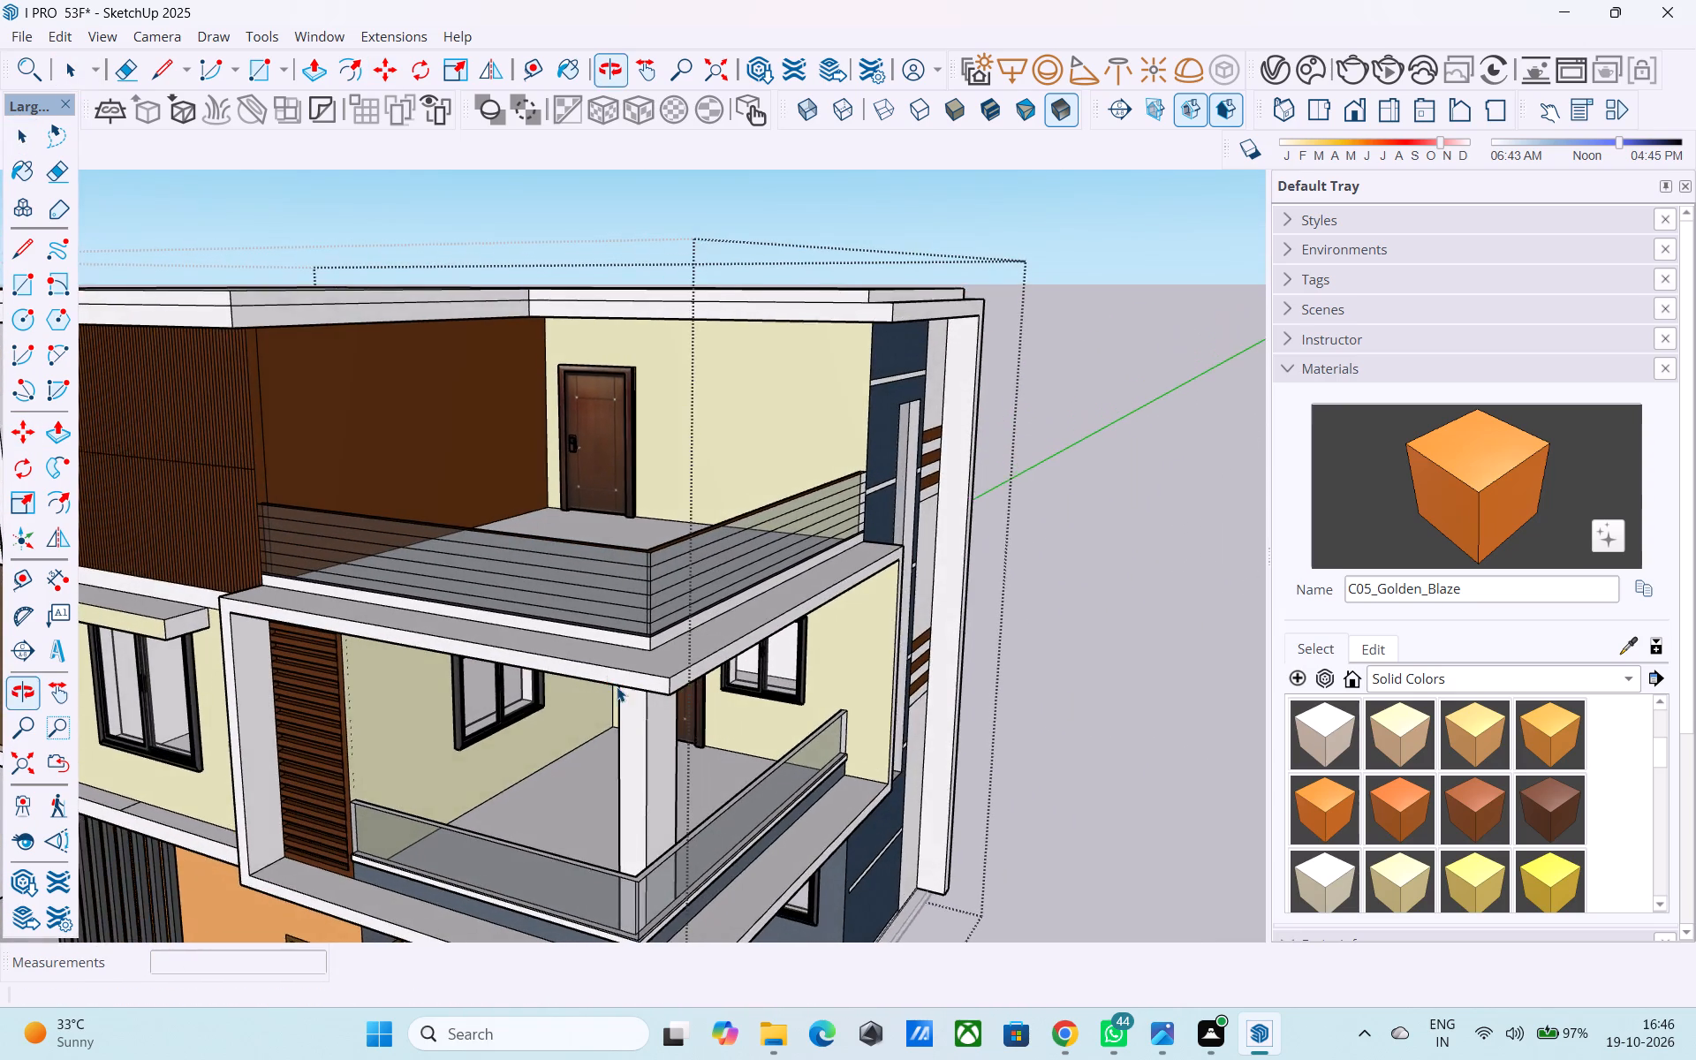
scroll(606, 675, "up", 3)
scroll(645, 541, "up", 9)
left_click(644, 511)
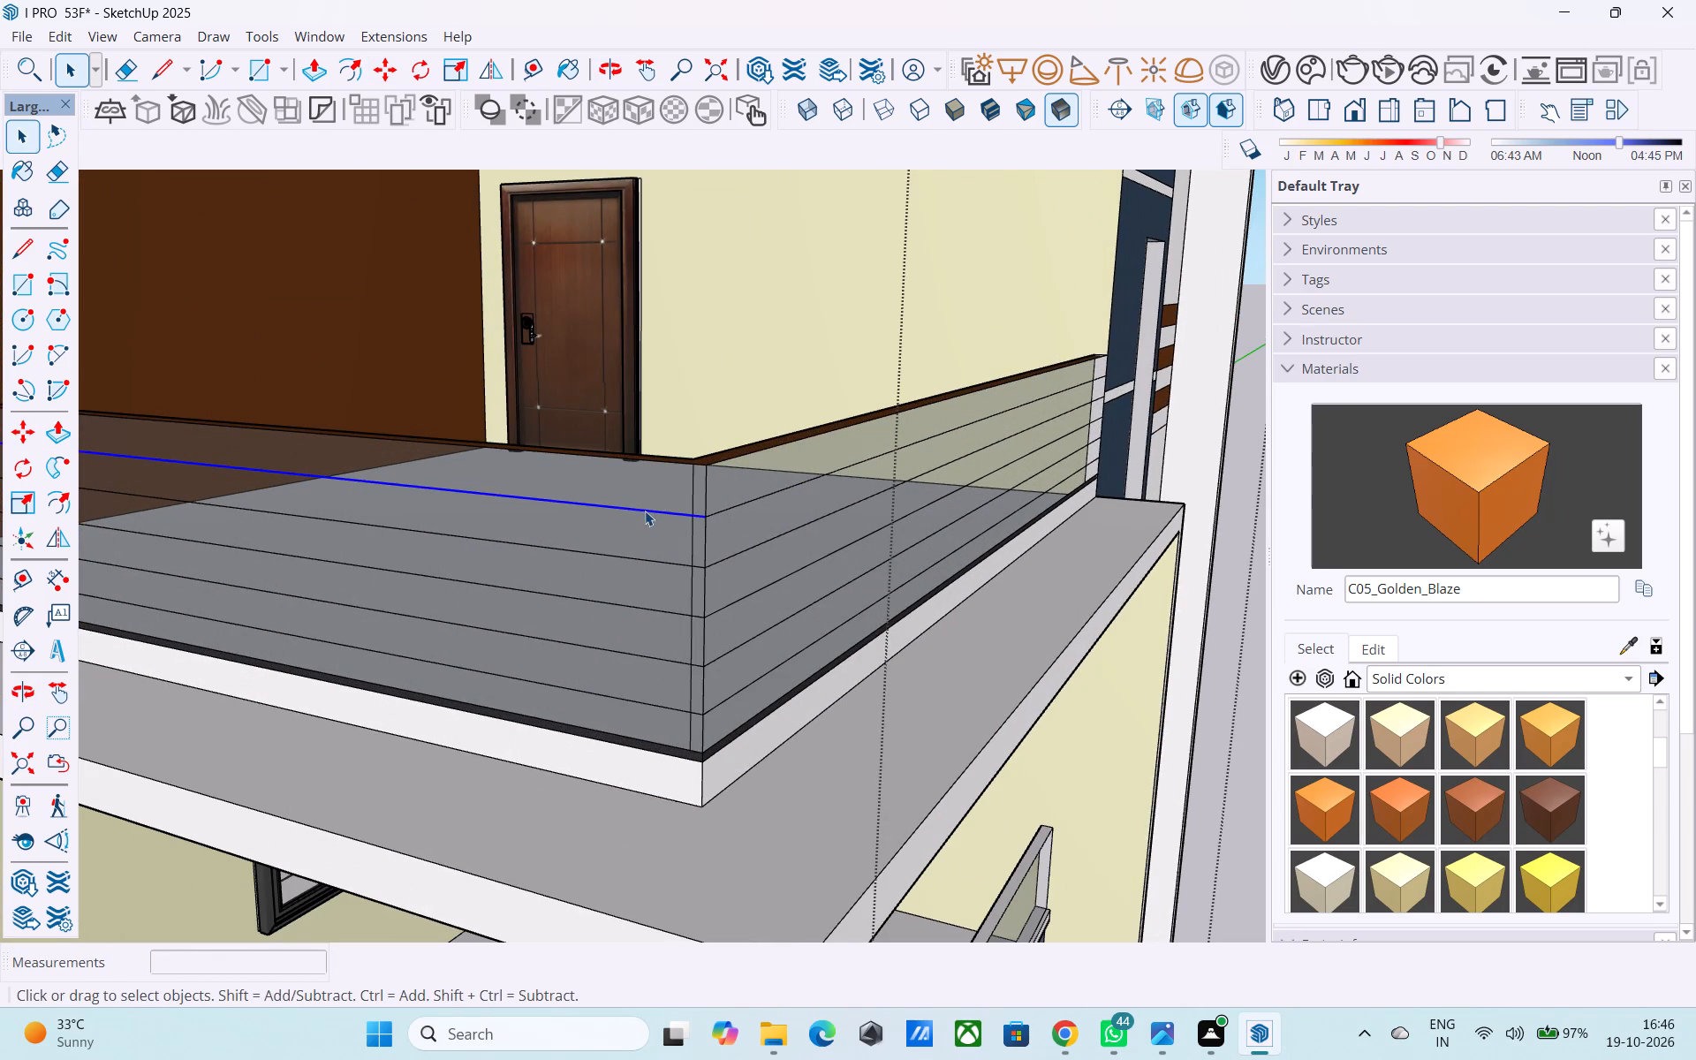
left_click(723, 513)
middle_click_drag(715, 526, 196, 708)
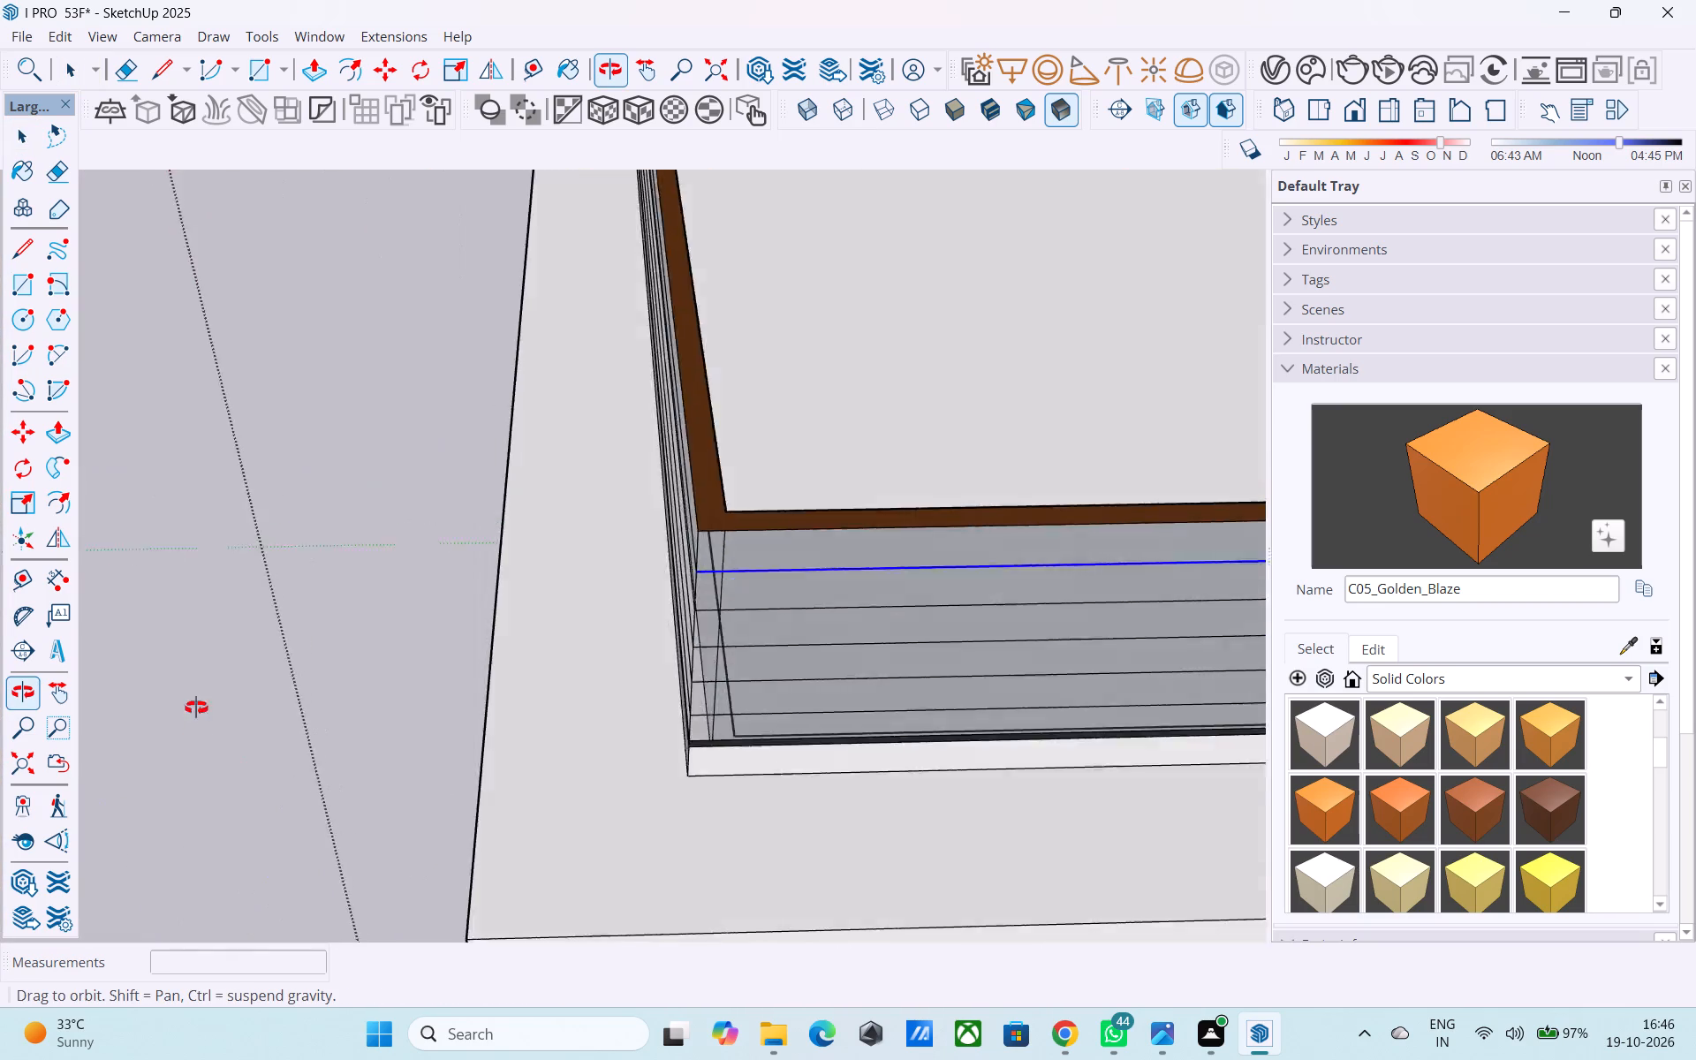
middle_click_drag(196, 708, 581, 484)
scroll(589, 464, "down", 8)
middle_click_drag(604, 503, 535, 715)
Paint the brown top rail of both top-floor terrace railings with the Default material from the model's own materials.
scroll(512, 746, "up", 4)
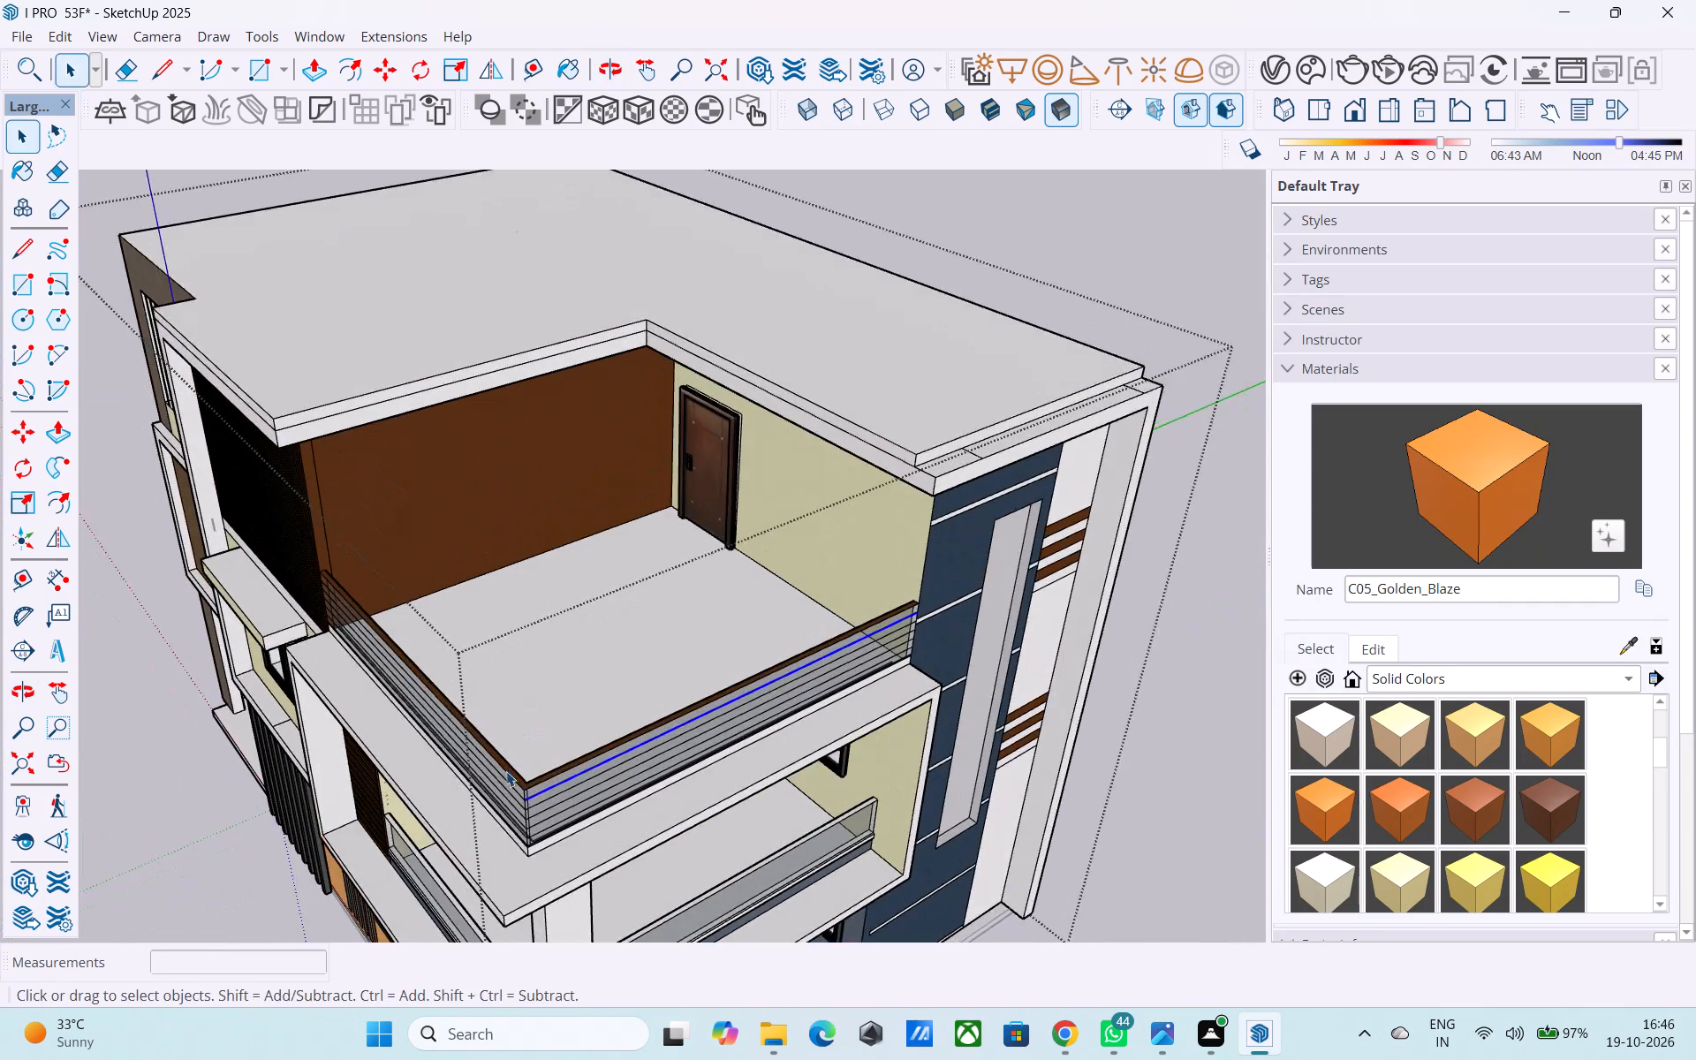
scroll(1409, 738, "up", 20)
scroll(1409, 738, "up", 4)
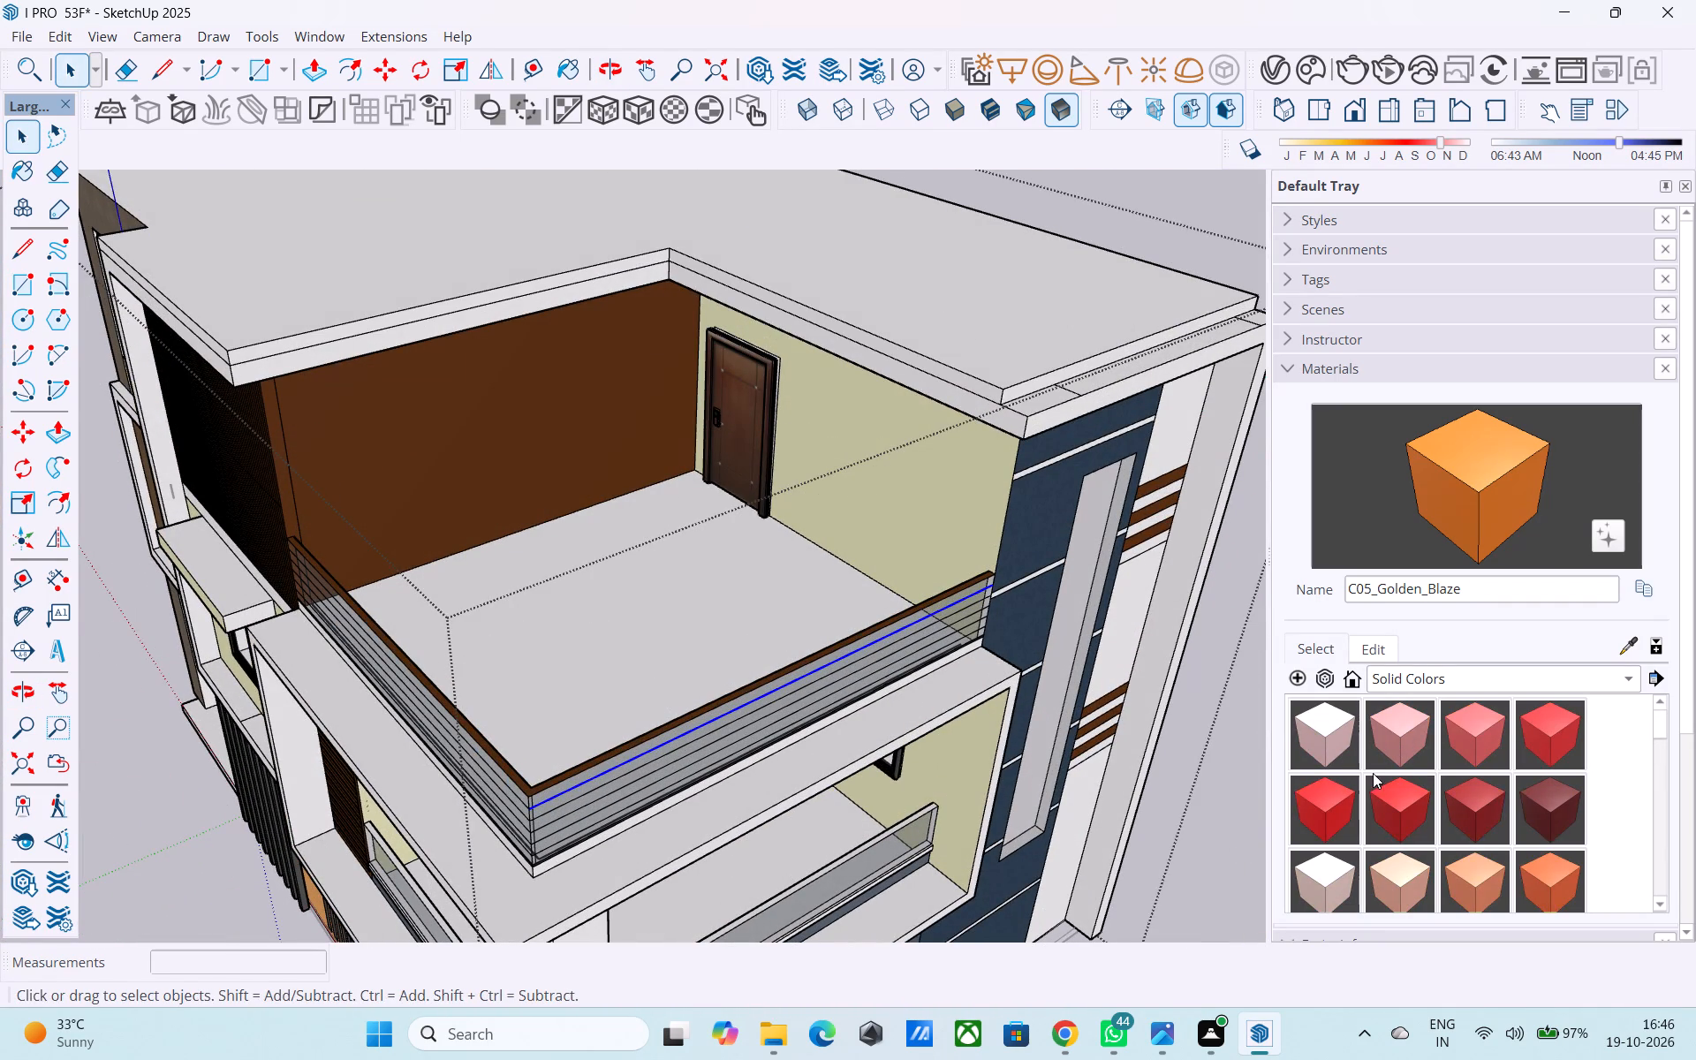
left_click(1397, 677)
left_click(1440, 424)
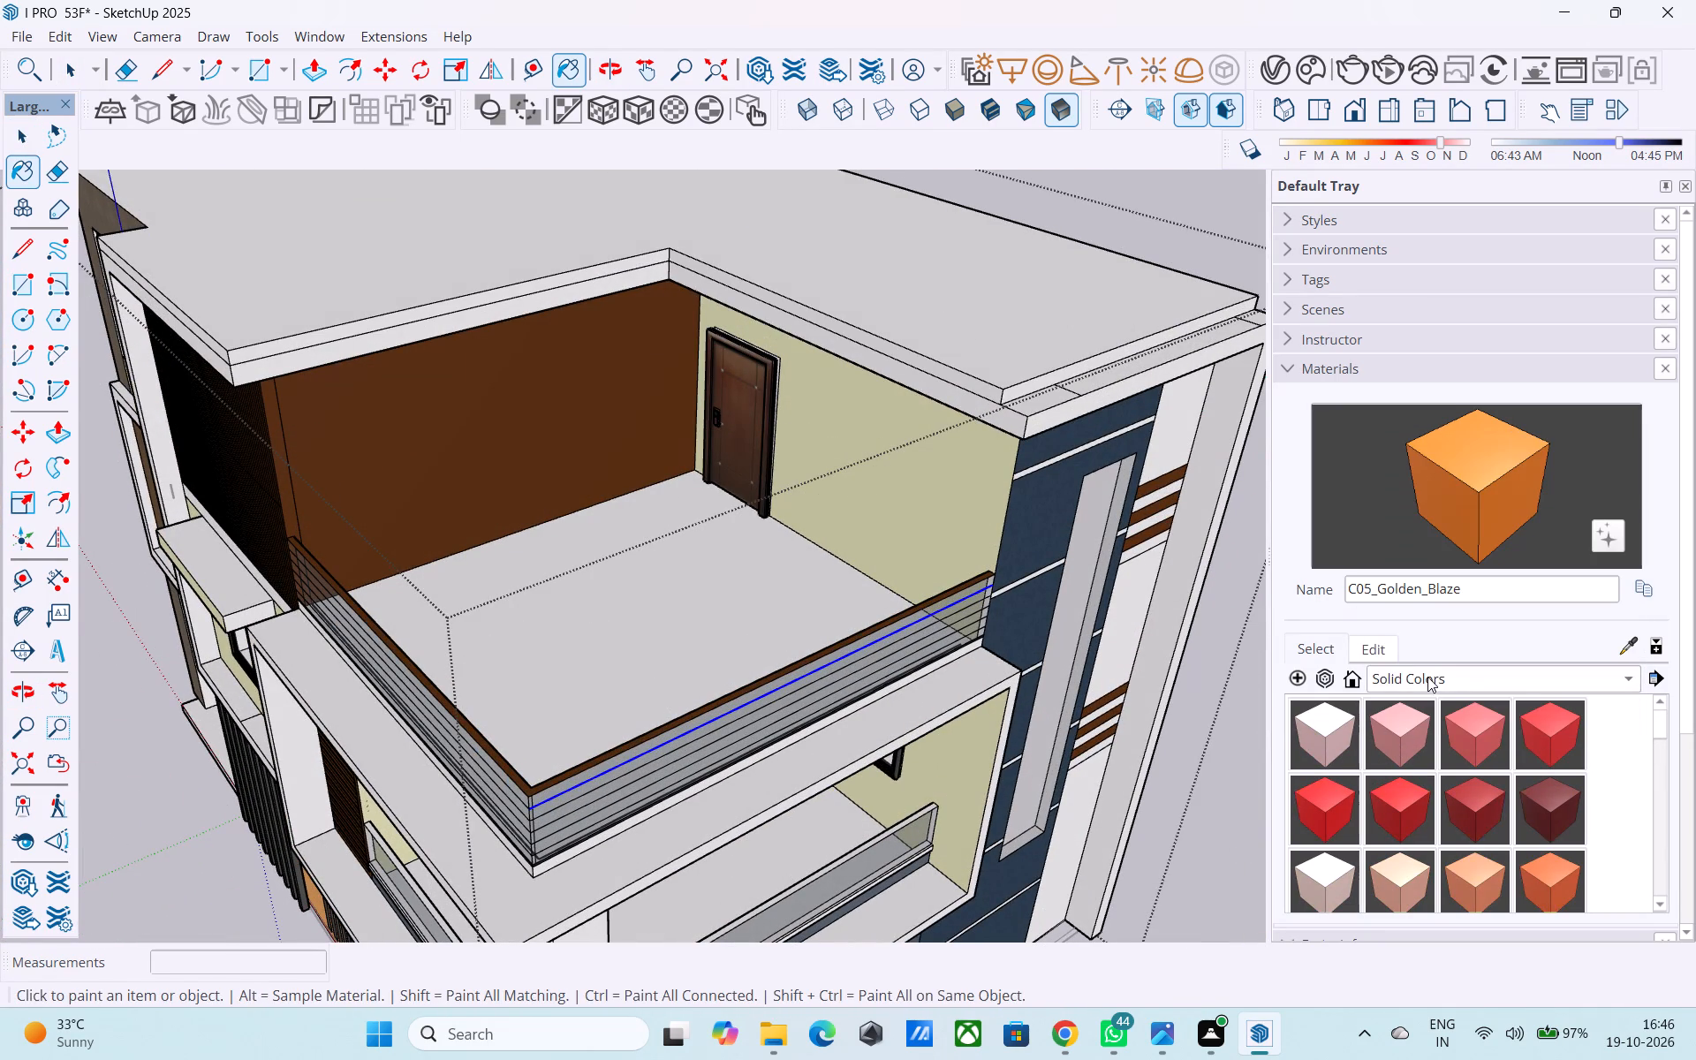
left_click(1427, 675)
left_click(1424, 678)
left_click(1334, 732)
scroll(462, 759, "up", 2)
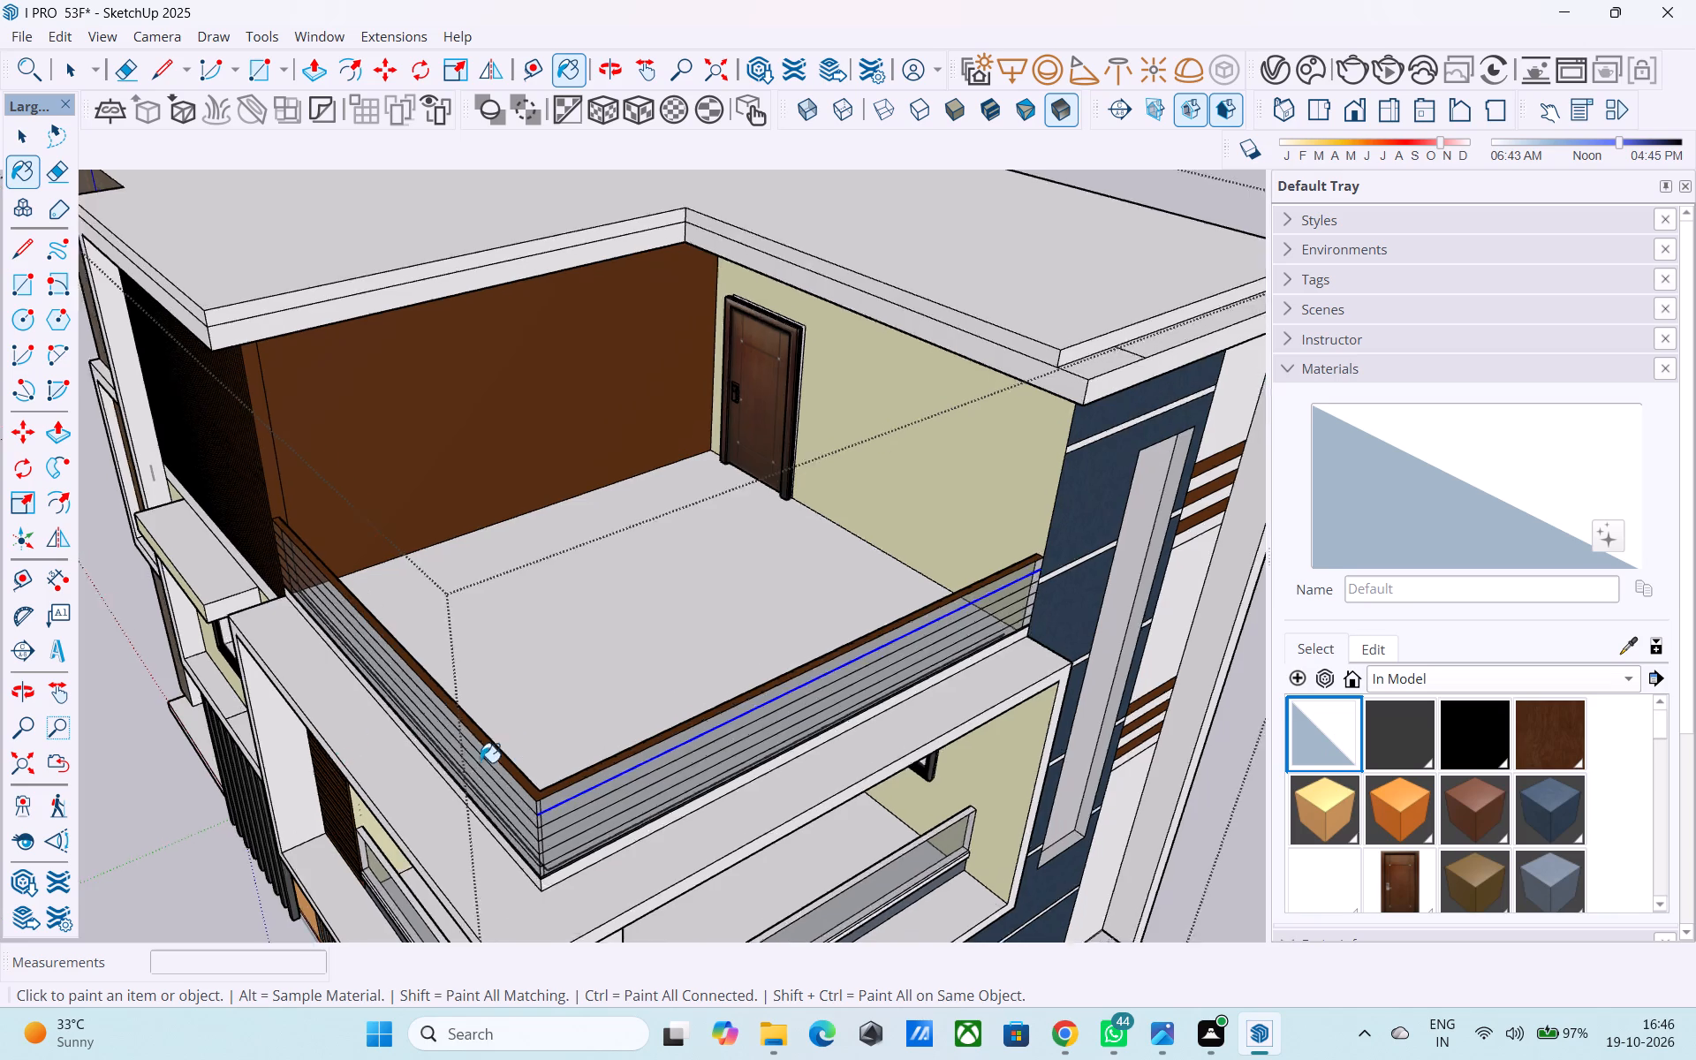
scroll(480, 762, "up", 12)
left_click(526, 814)
scroll(563, 729, "down", 6)
middle_click_drag(564, 745, 728, 517)
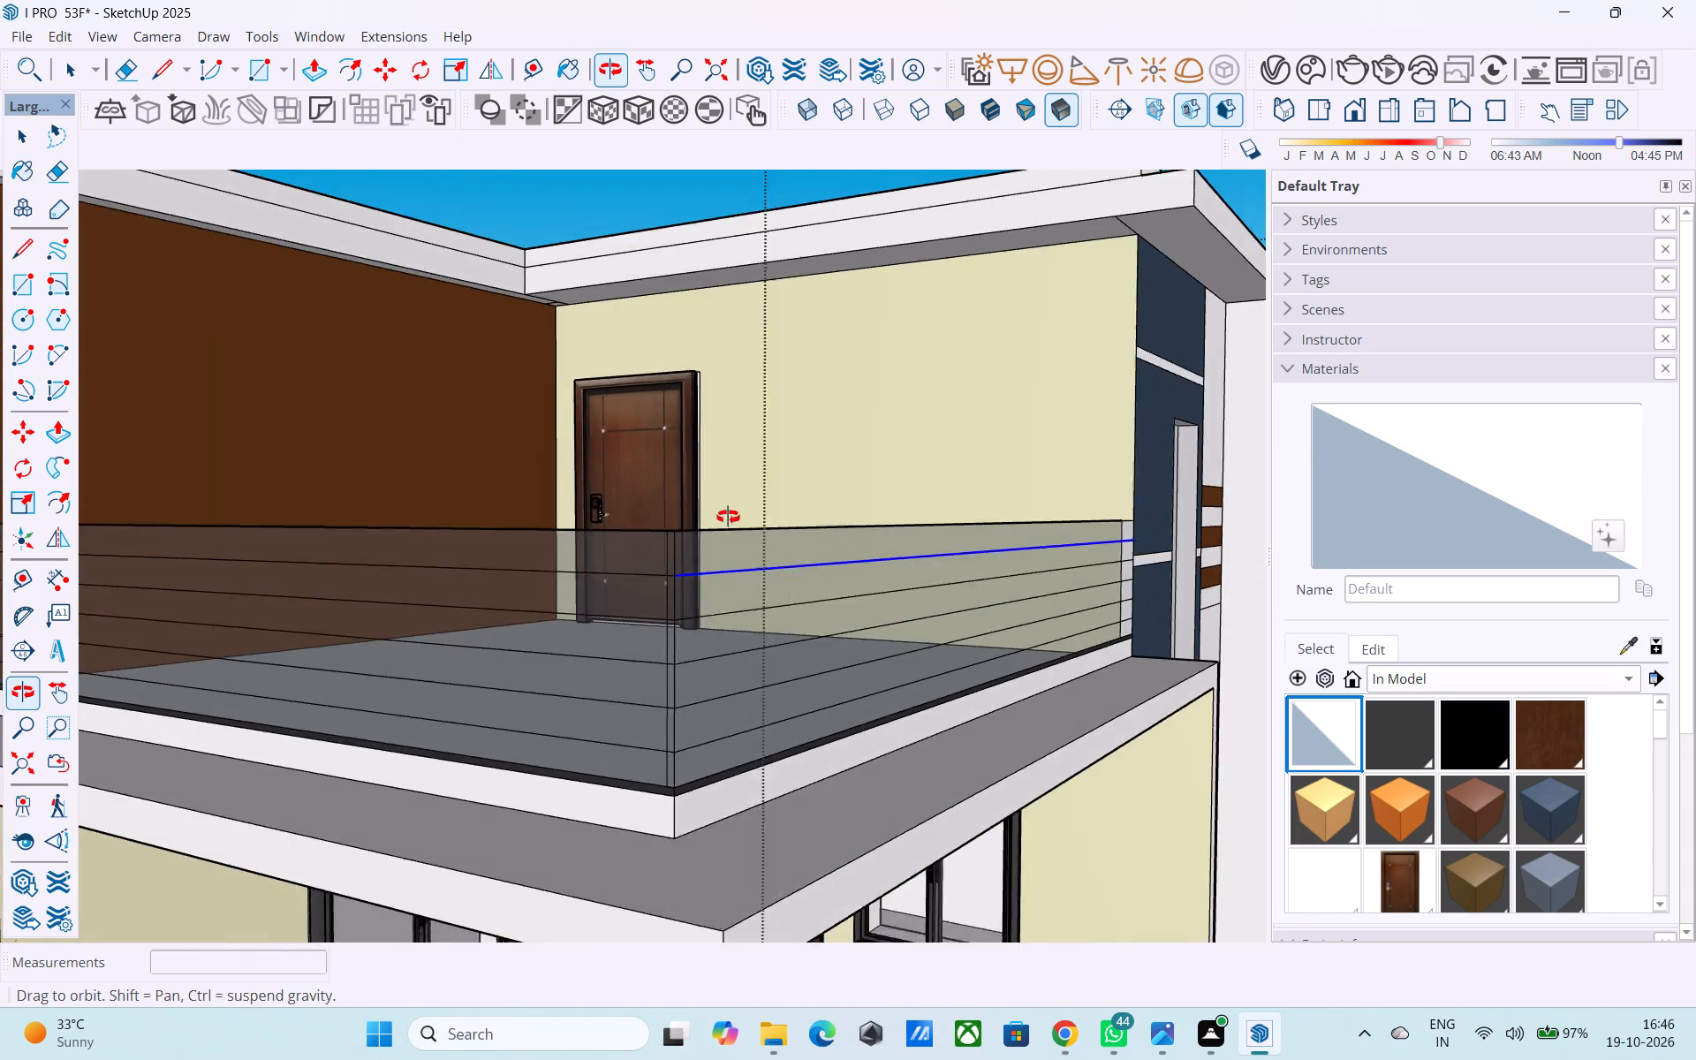
middle_click_drag(728, 517, 713, 594)
scroll(649, 667, "up", 5)
left_click(722, 647)
left_click(570, 645)
scroll(674, 568, "down", 5)
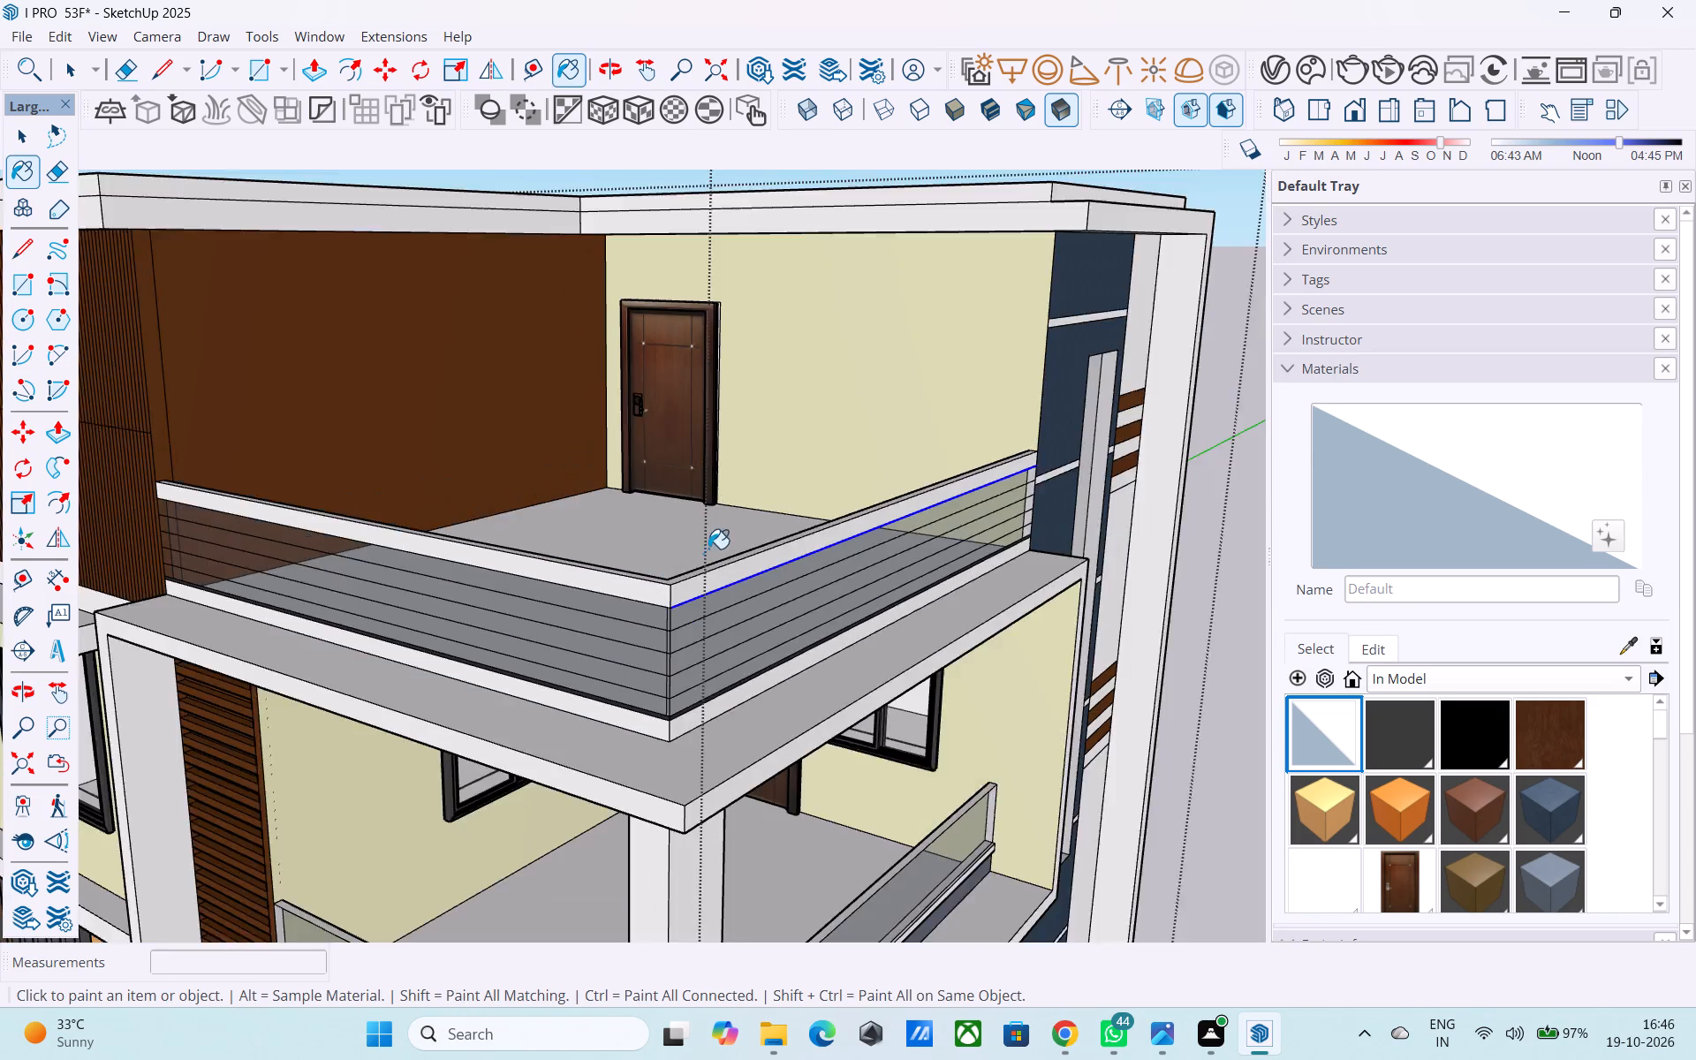
scroll(708, 549, "down", 10)
middle_click_drag(703, 720, 664, 625)
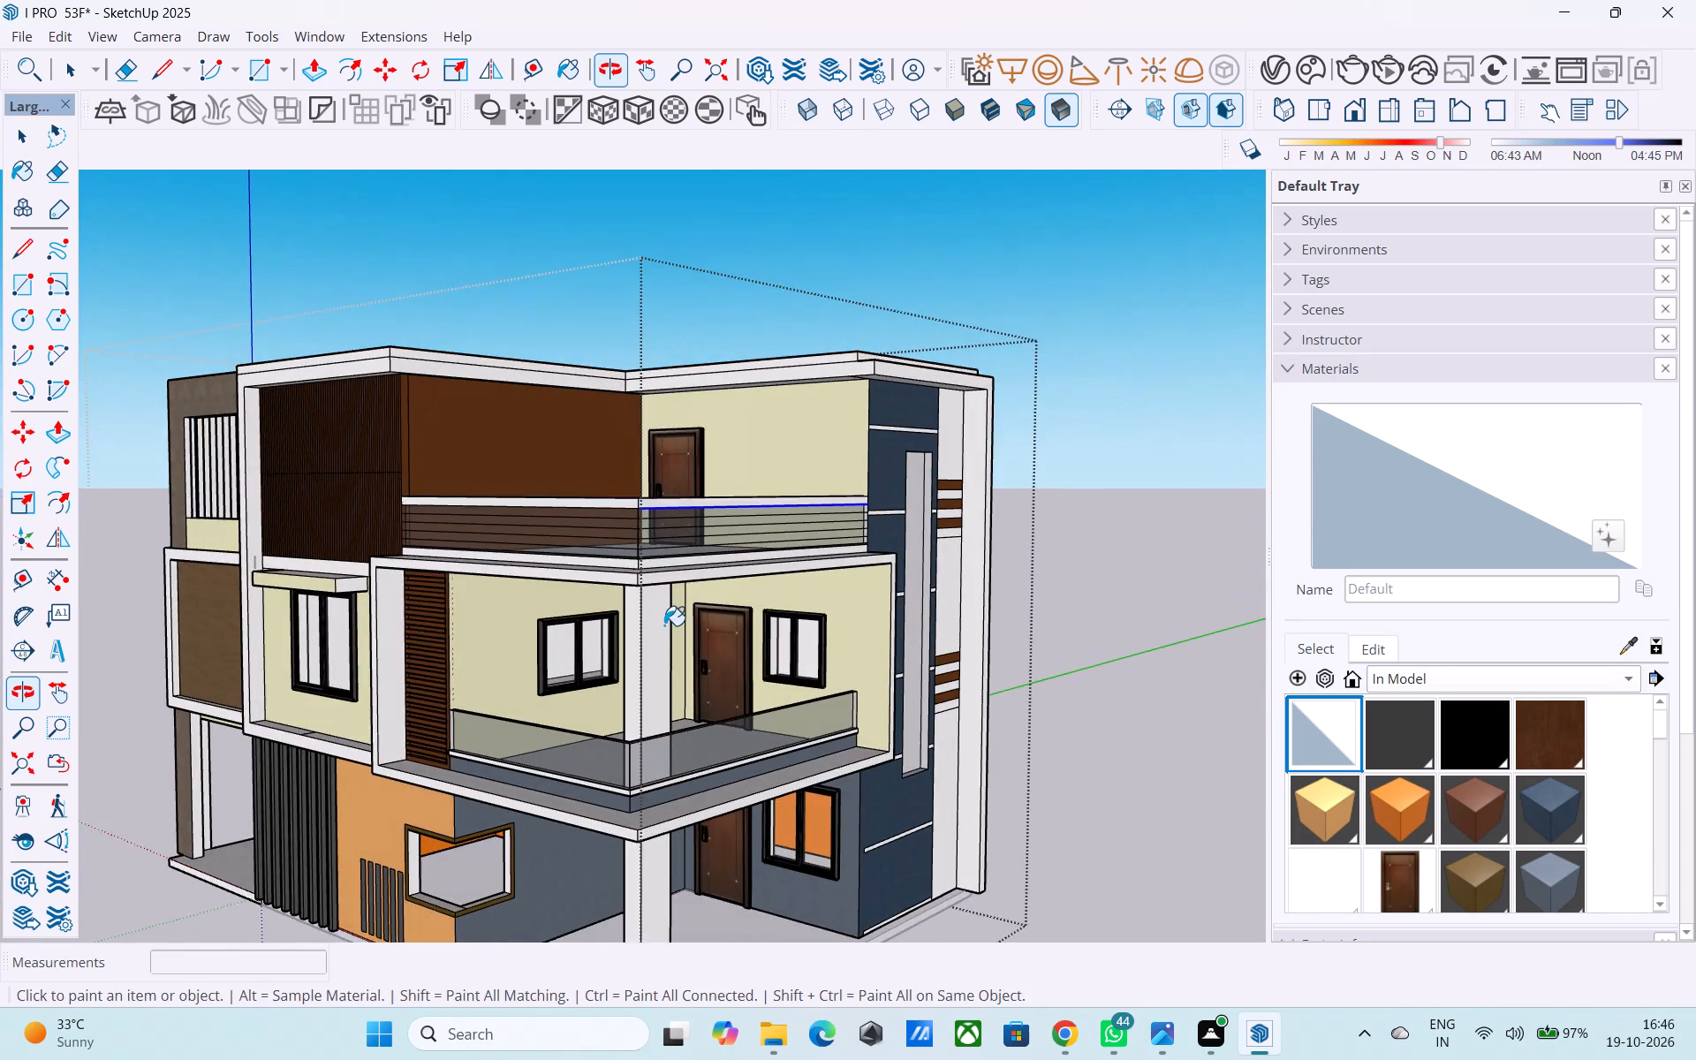
Save the house model.
scroll(664, 625, "up", 4)
key("ctrl+s")
key("space")
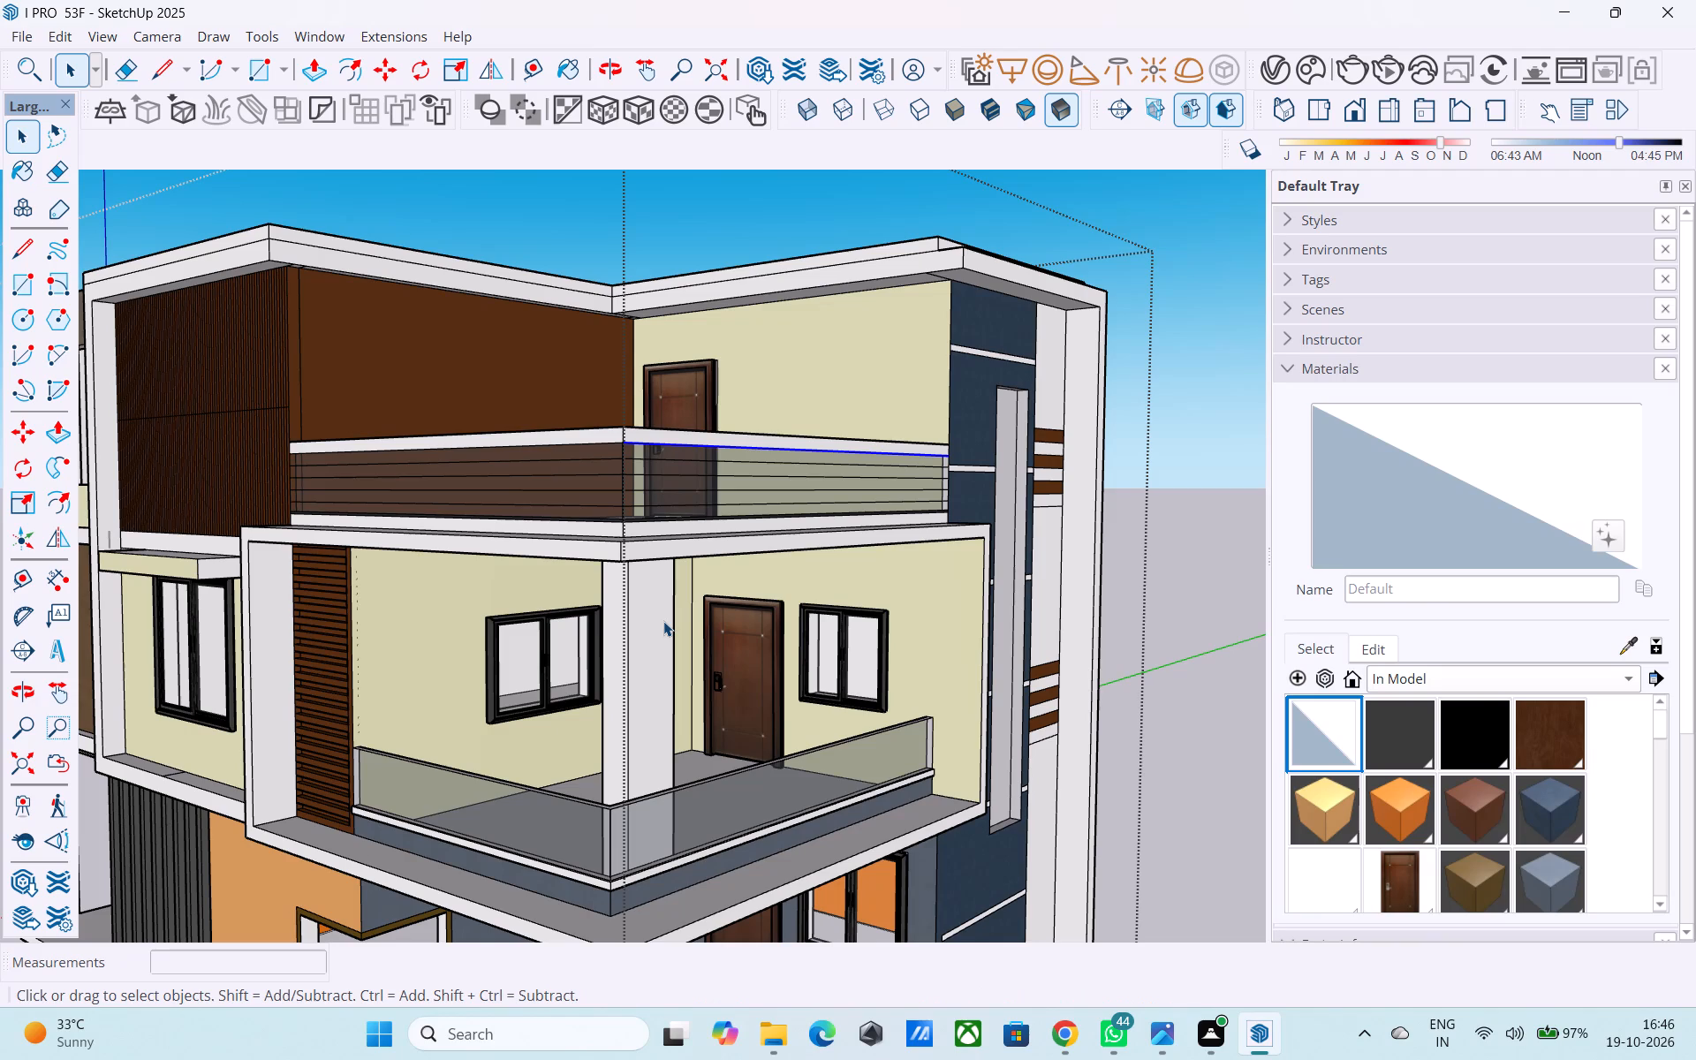
Leave the house group and examine the whole exterior, including the terrace railings, roof and navy side wall.
scroll(662, 628, "down", 4)
middle_click_drag(662, 627, 645, 731)
middle_click_drag(685, 651, 676, 581)
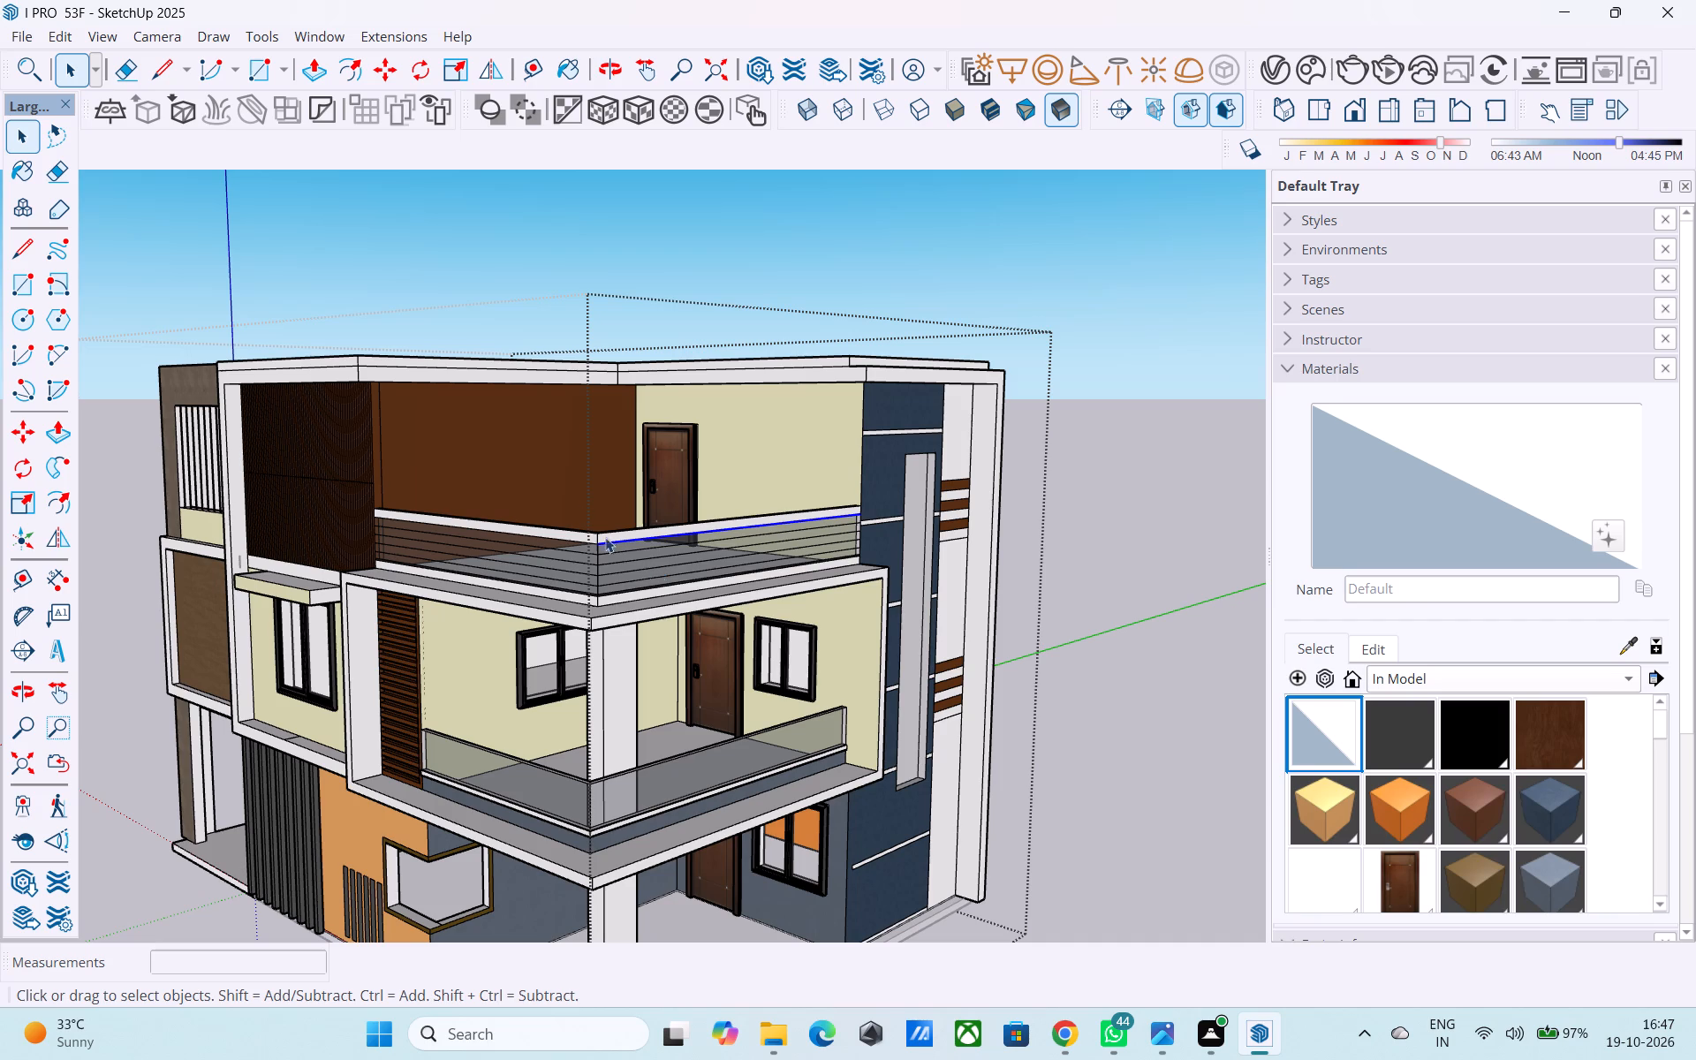
scroll(574, 507, "down", 5)
middle_click_drag(563, 505, 566, 625)
left_click(997, 550)
middle_click_drag(733, 602, 706, 545)
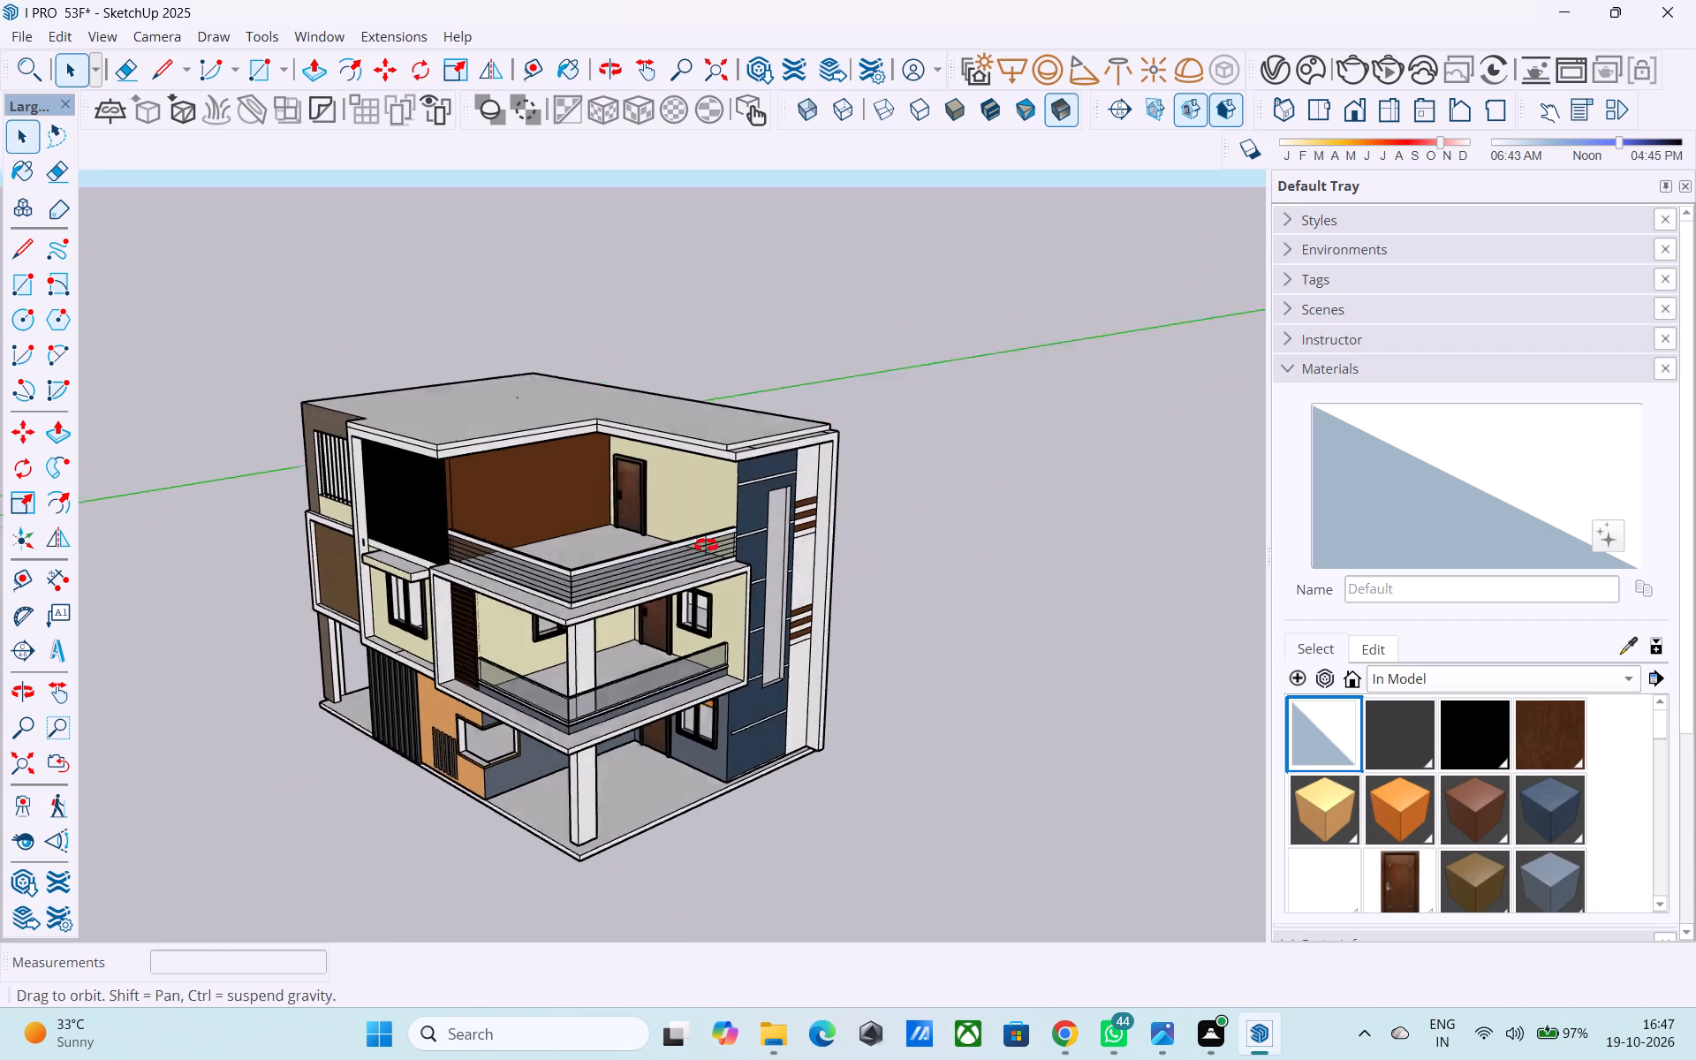
middle_click_drag(706, 545, 700, 537)
scroll(410, 473, "up", 3)
middle_click_drag(406, 489, 352, 449)
scroll(417, 313, "down", 3)
scroll(954, 452, "down", 3)
scroll(507, 333, "up", 3)
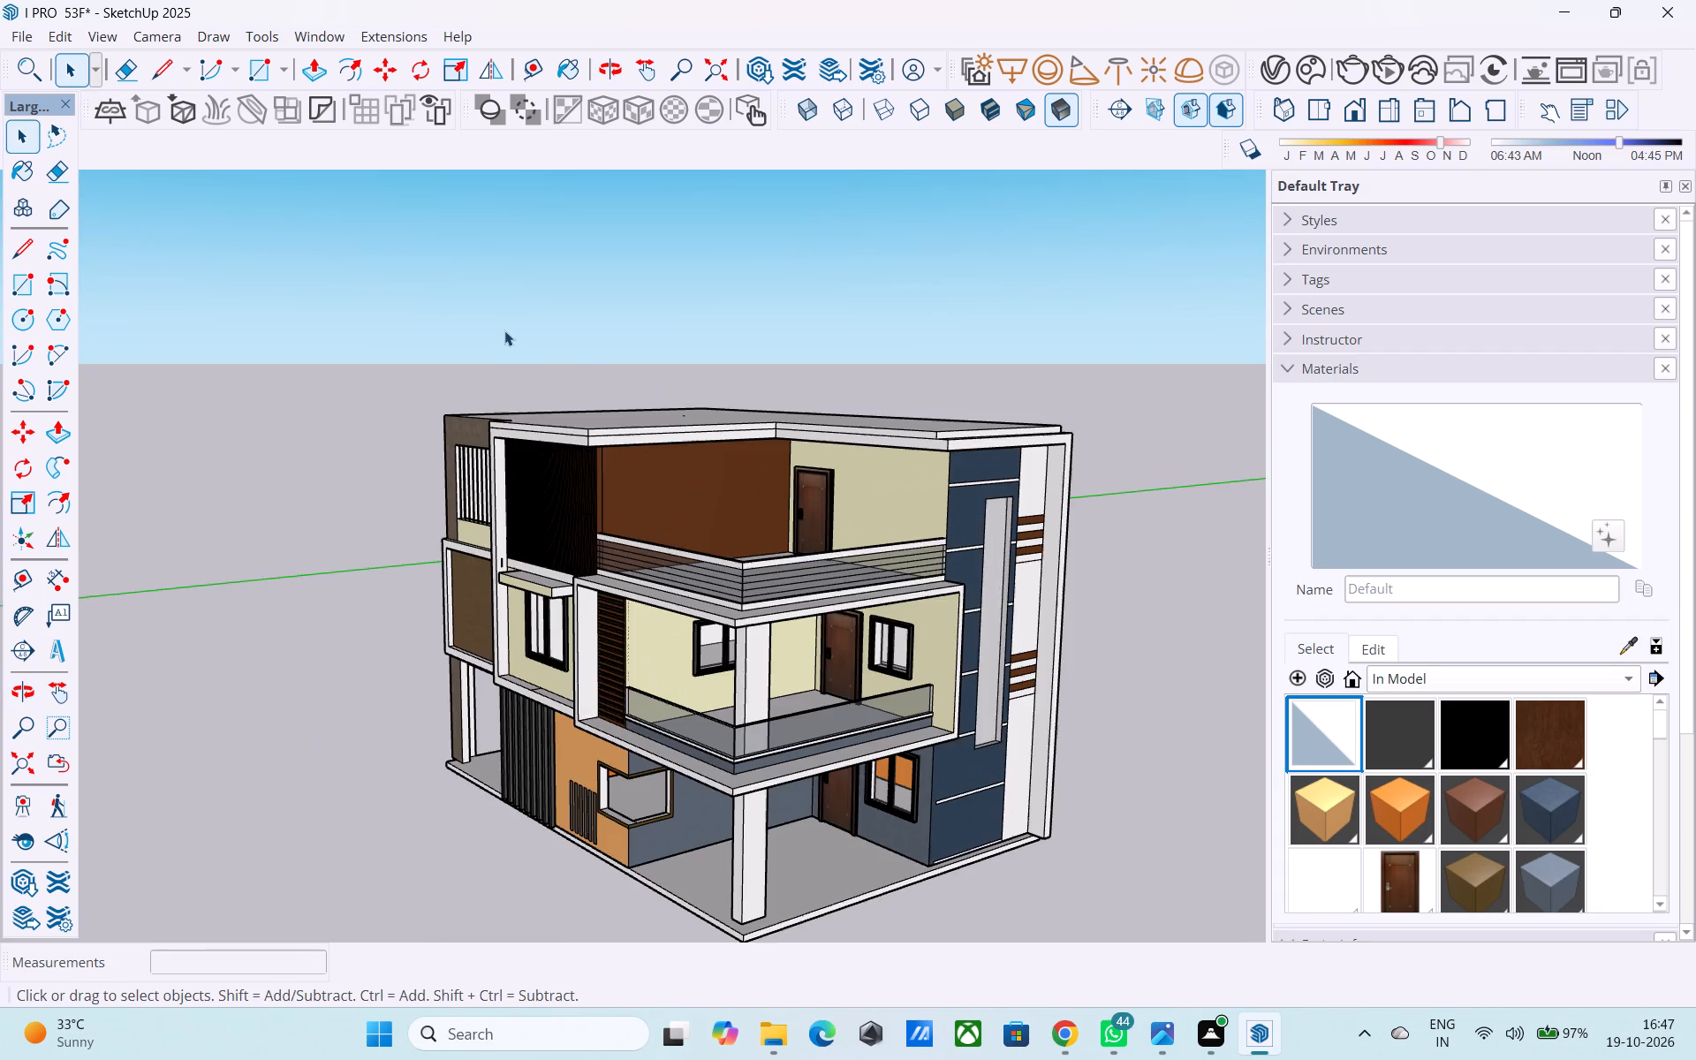
scroll(504, 330, "up", 1)
middle_click_drag(852, 393, 909, 380)
scroll(1027, 350, "up", 3)
scroll(1003, 356, "down", 1)
middle_click_drag(1000, 356, 812, 333)
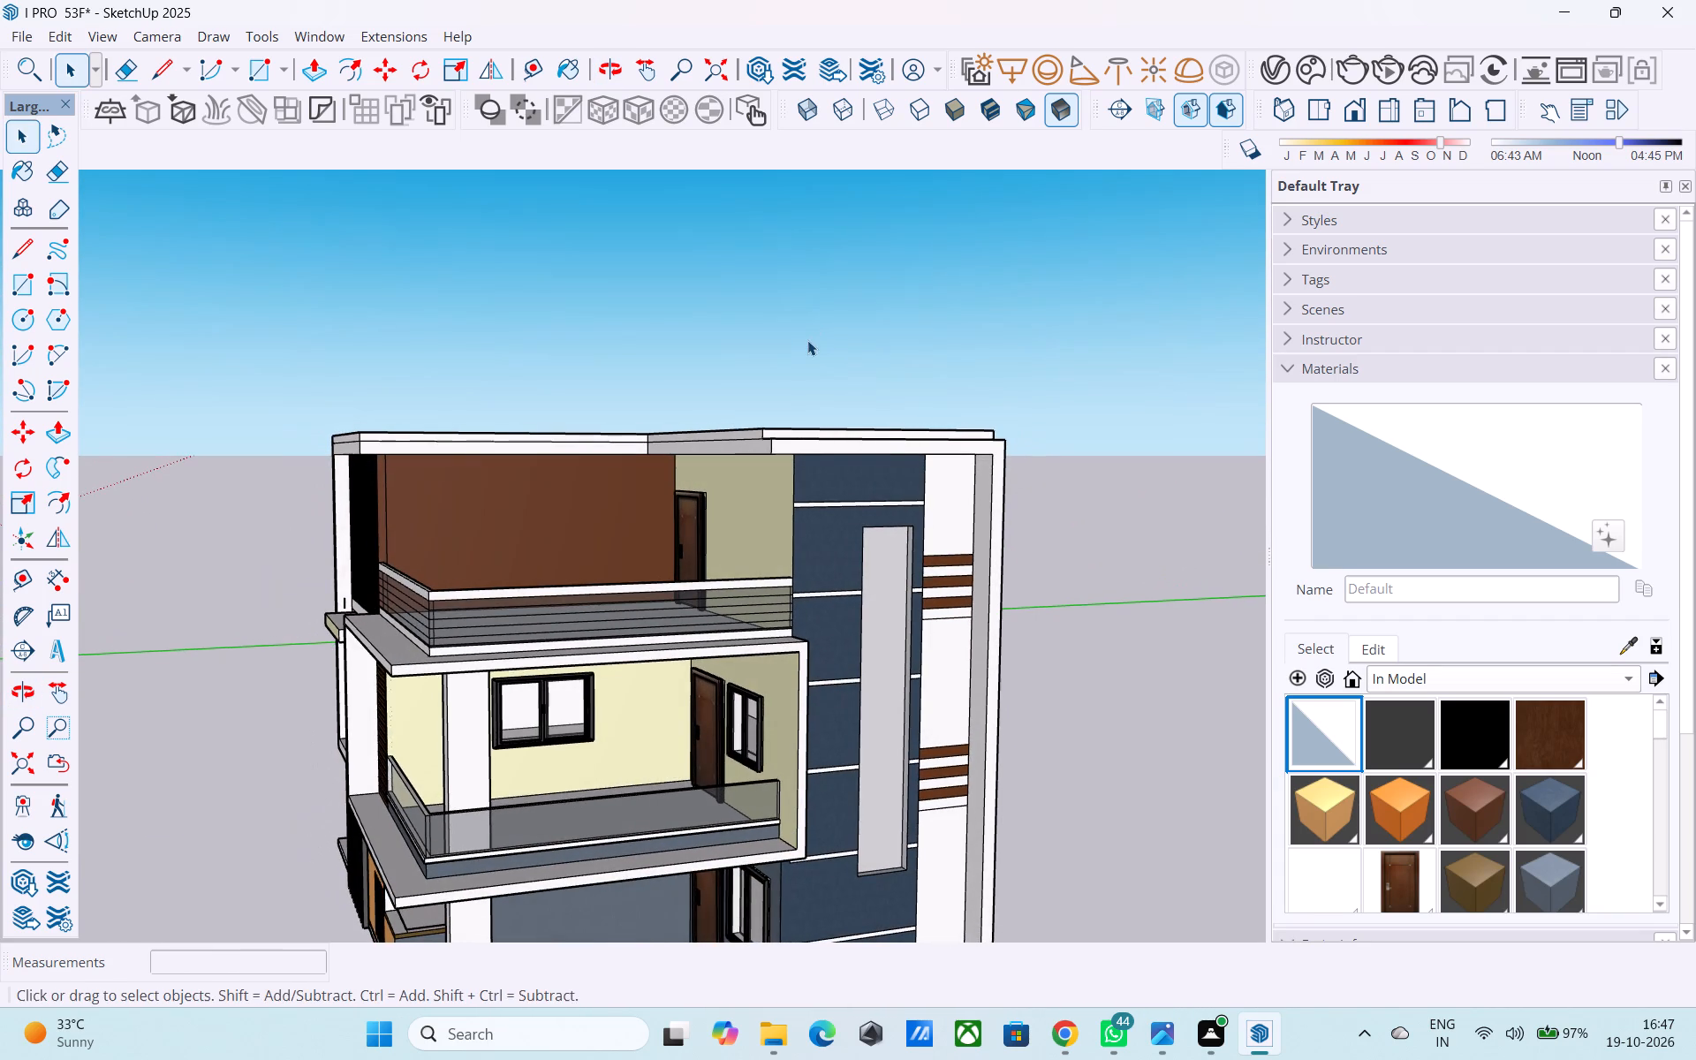
scroll(800, 344, "down", 4)
middle_click_drag(799, 356, 1078, 554)
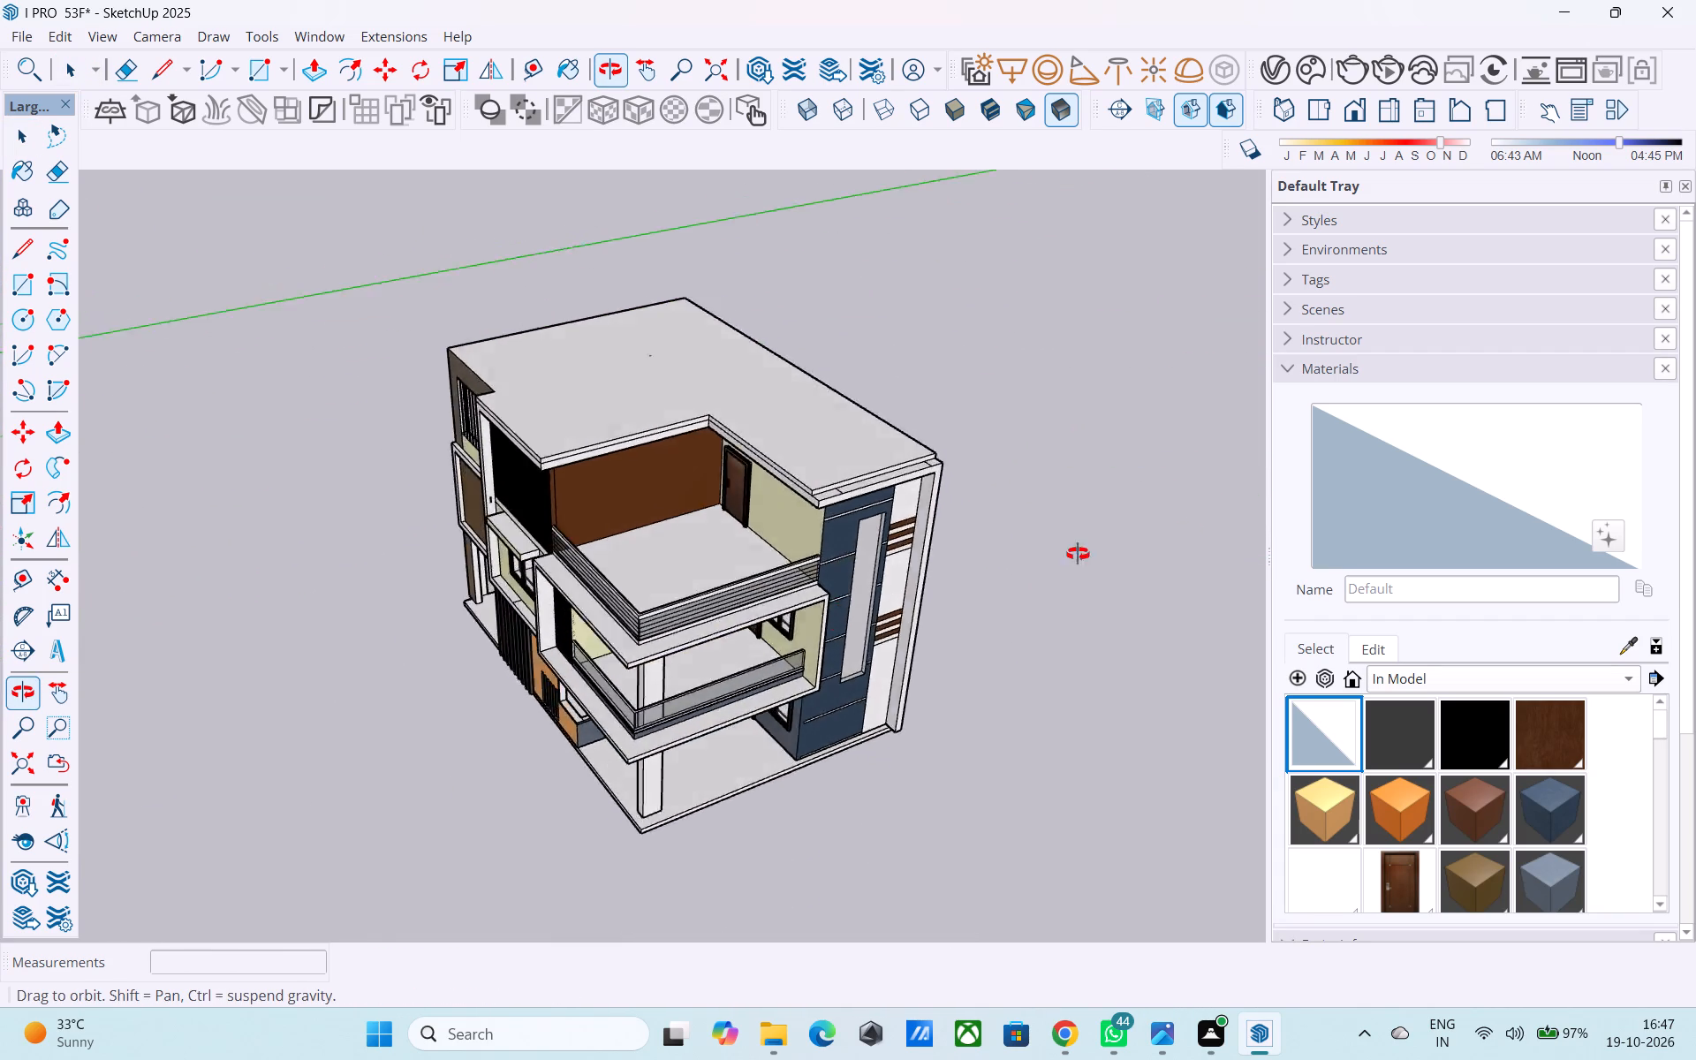
middle_click_drag(1078, 554, 905, 474)
scroll(918, 457, "up", 4)
scroll(918, 454, "down", 2)
middle_click_drag(918, 458, 1020, 422)
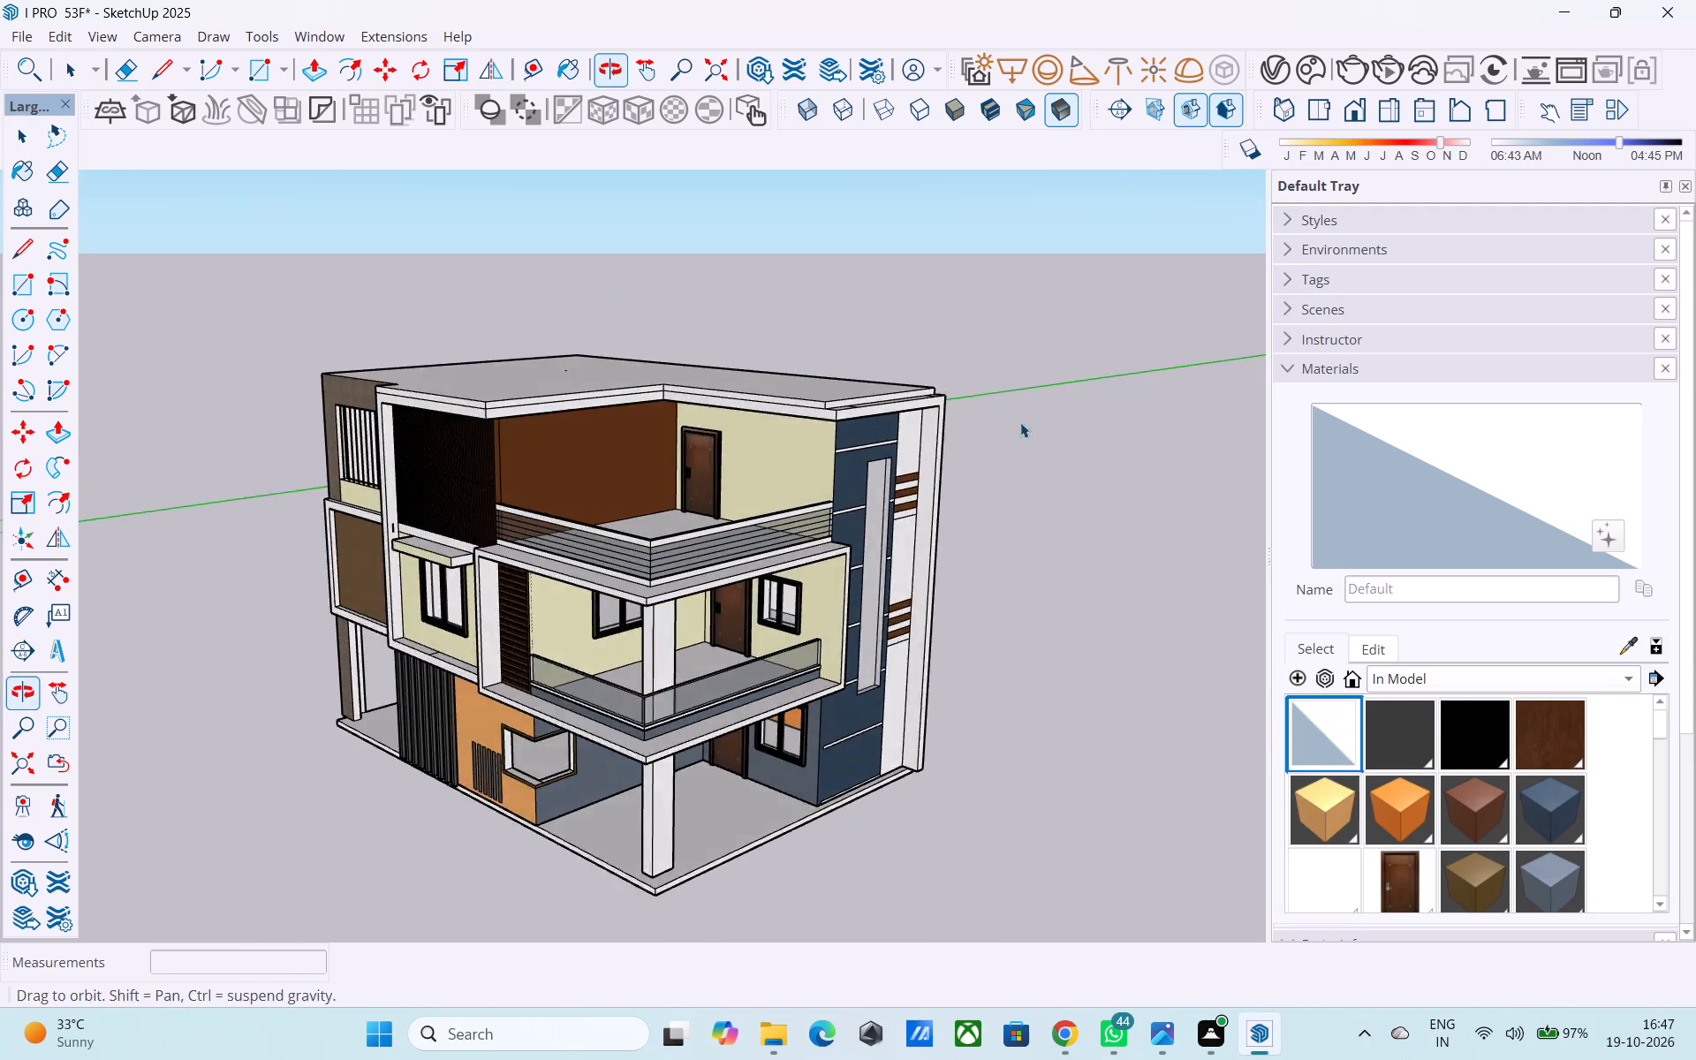
middle_click_drag(1020, 422, 1018, 426)
scroll(1061, 378, "up", 1)
scroll(1077, 356, "down", 3)
Inside the house group, erase the stray edge on the roof overhang's underside at the top corner of the navy wall.
middle_click_drag(868, 450, 749, 345)
scroll(670, 284, "up", 4)
middle_click_drag(682, 327, 602, 153)
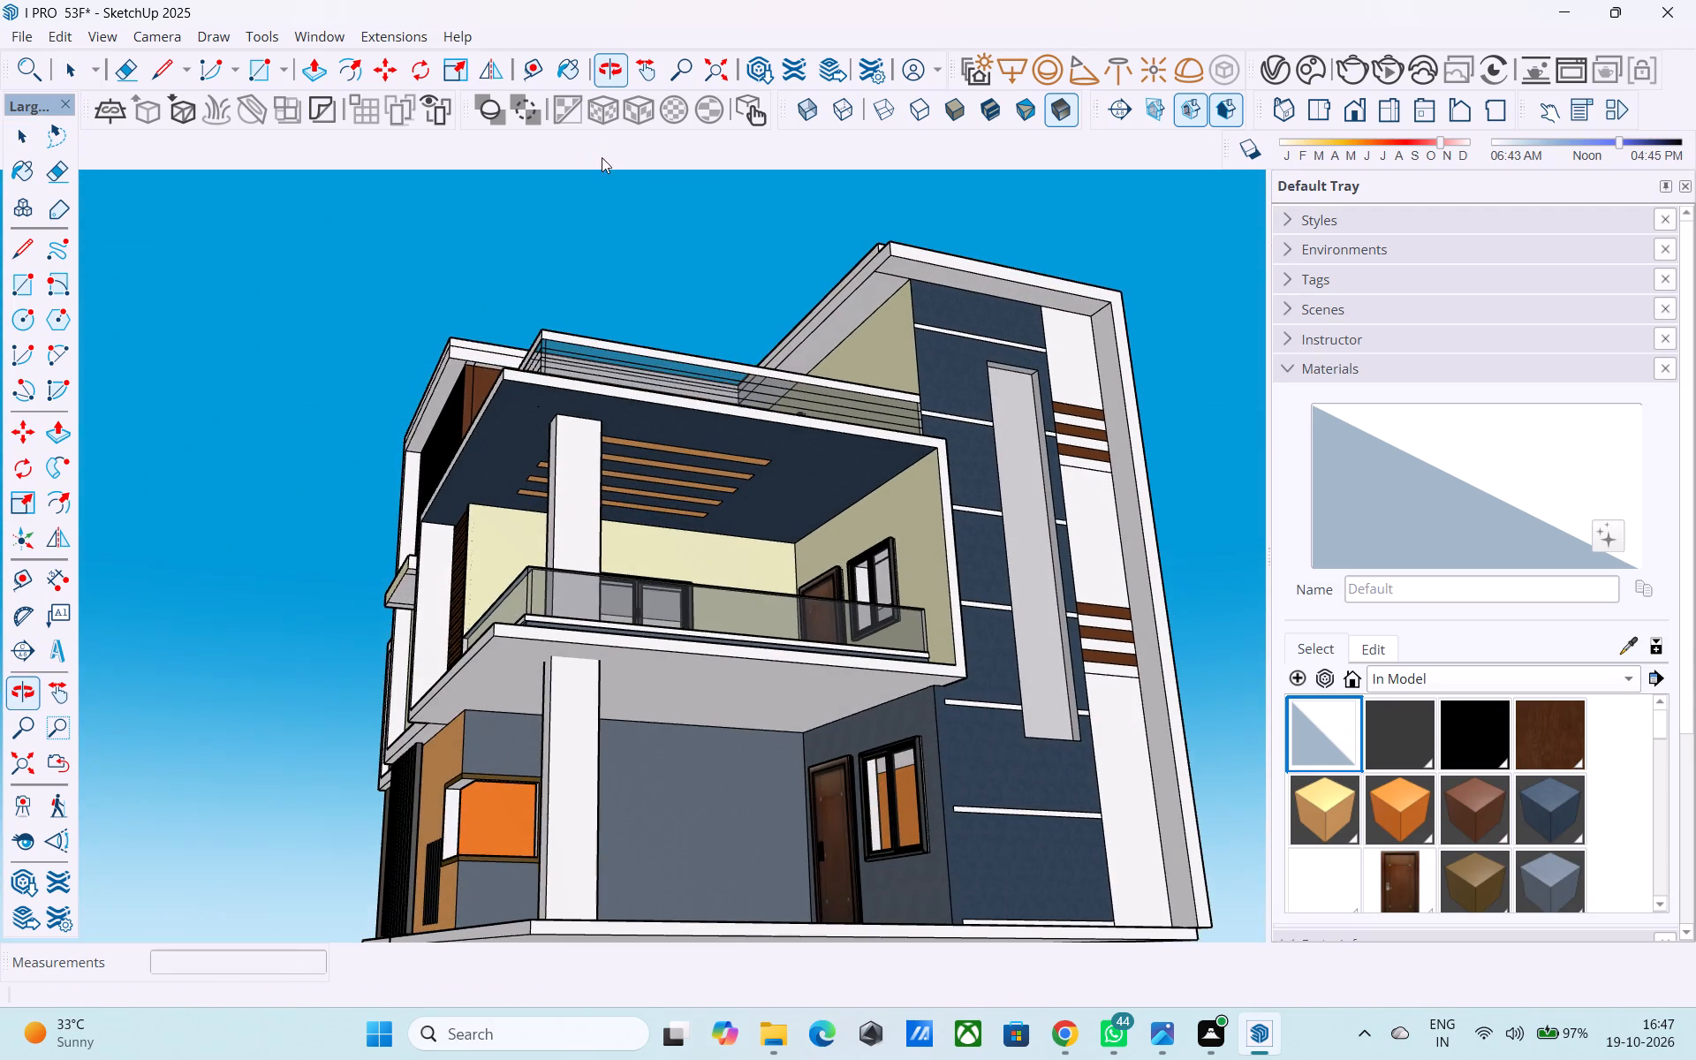
scroll(960, 240, "up", 6)
double_click(887, 299)
scroll(882, 296, "up", 1)
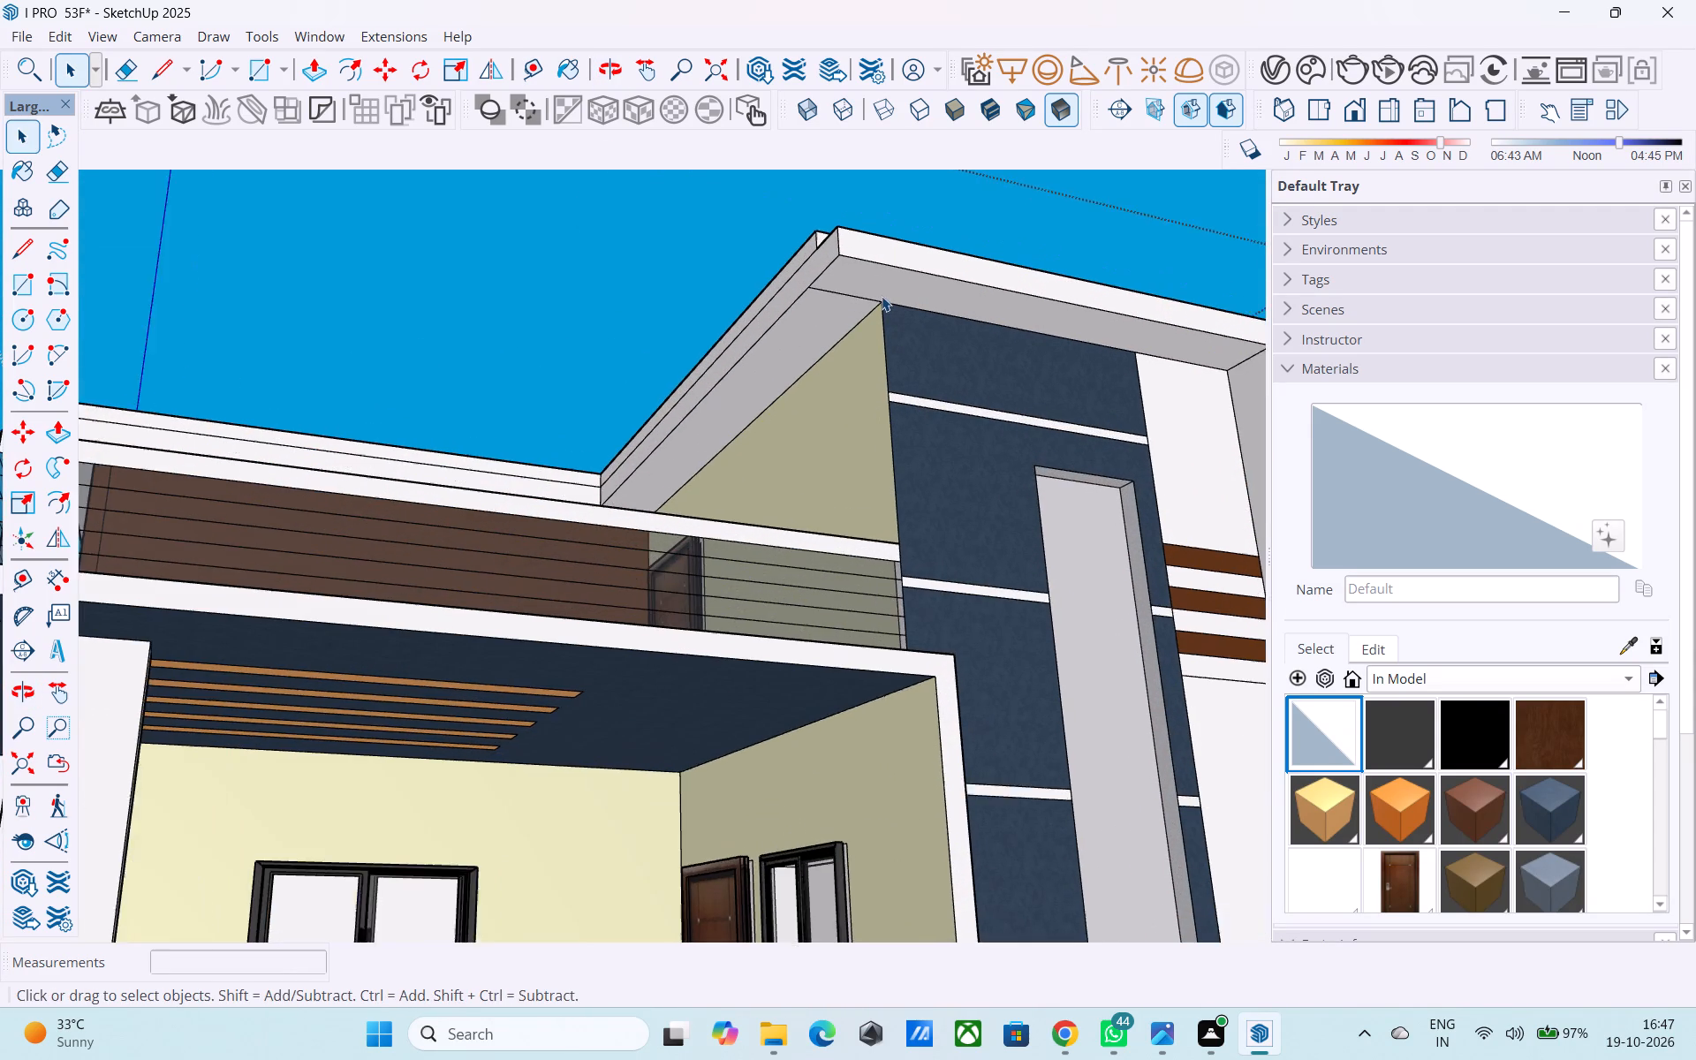
scroll(882, 296, "up", 3)
key("e")
left_click_drag(853, 293, 844, 307)
scroll(582, 322, "down", 5)
middle_click_drag(1020, 425, 1023, 426)
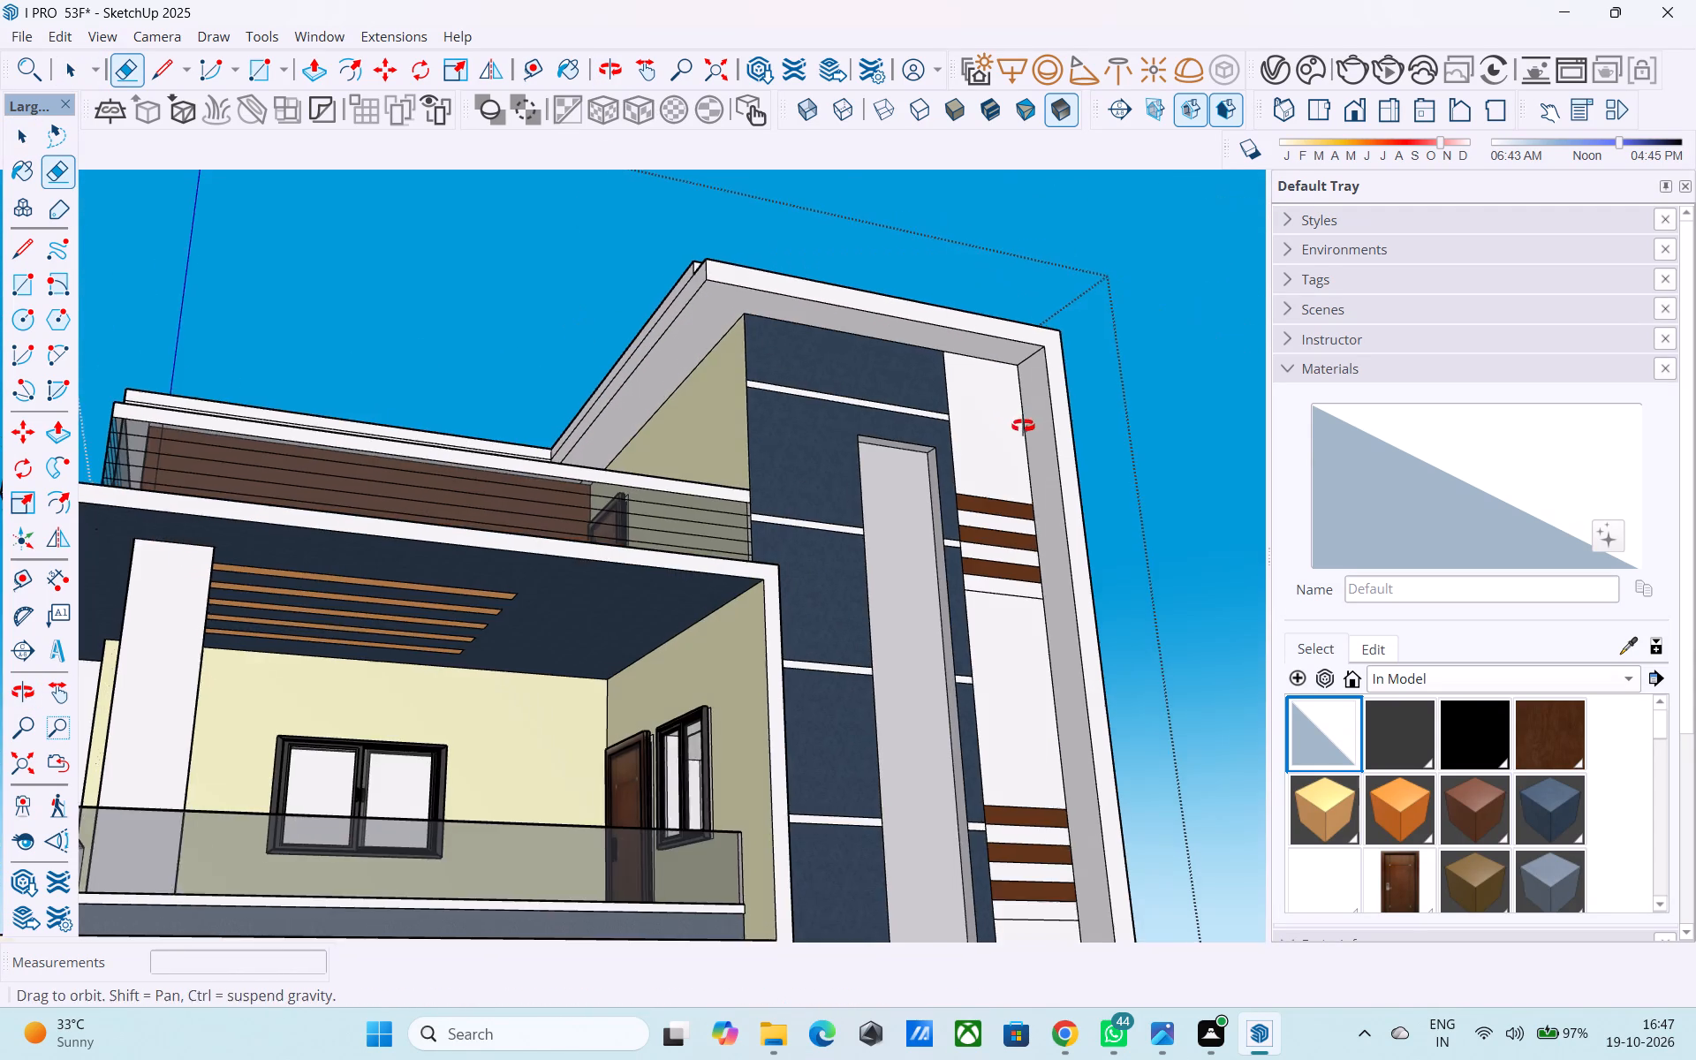
middle_click_drag(1023, 426, 1050, 449)
scroll(1010, 352, "down", 6)
middle_click_drag(957, 424, 953, 464)
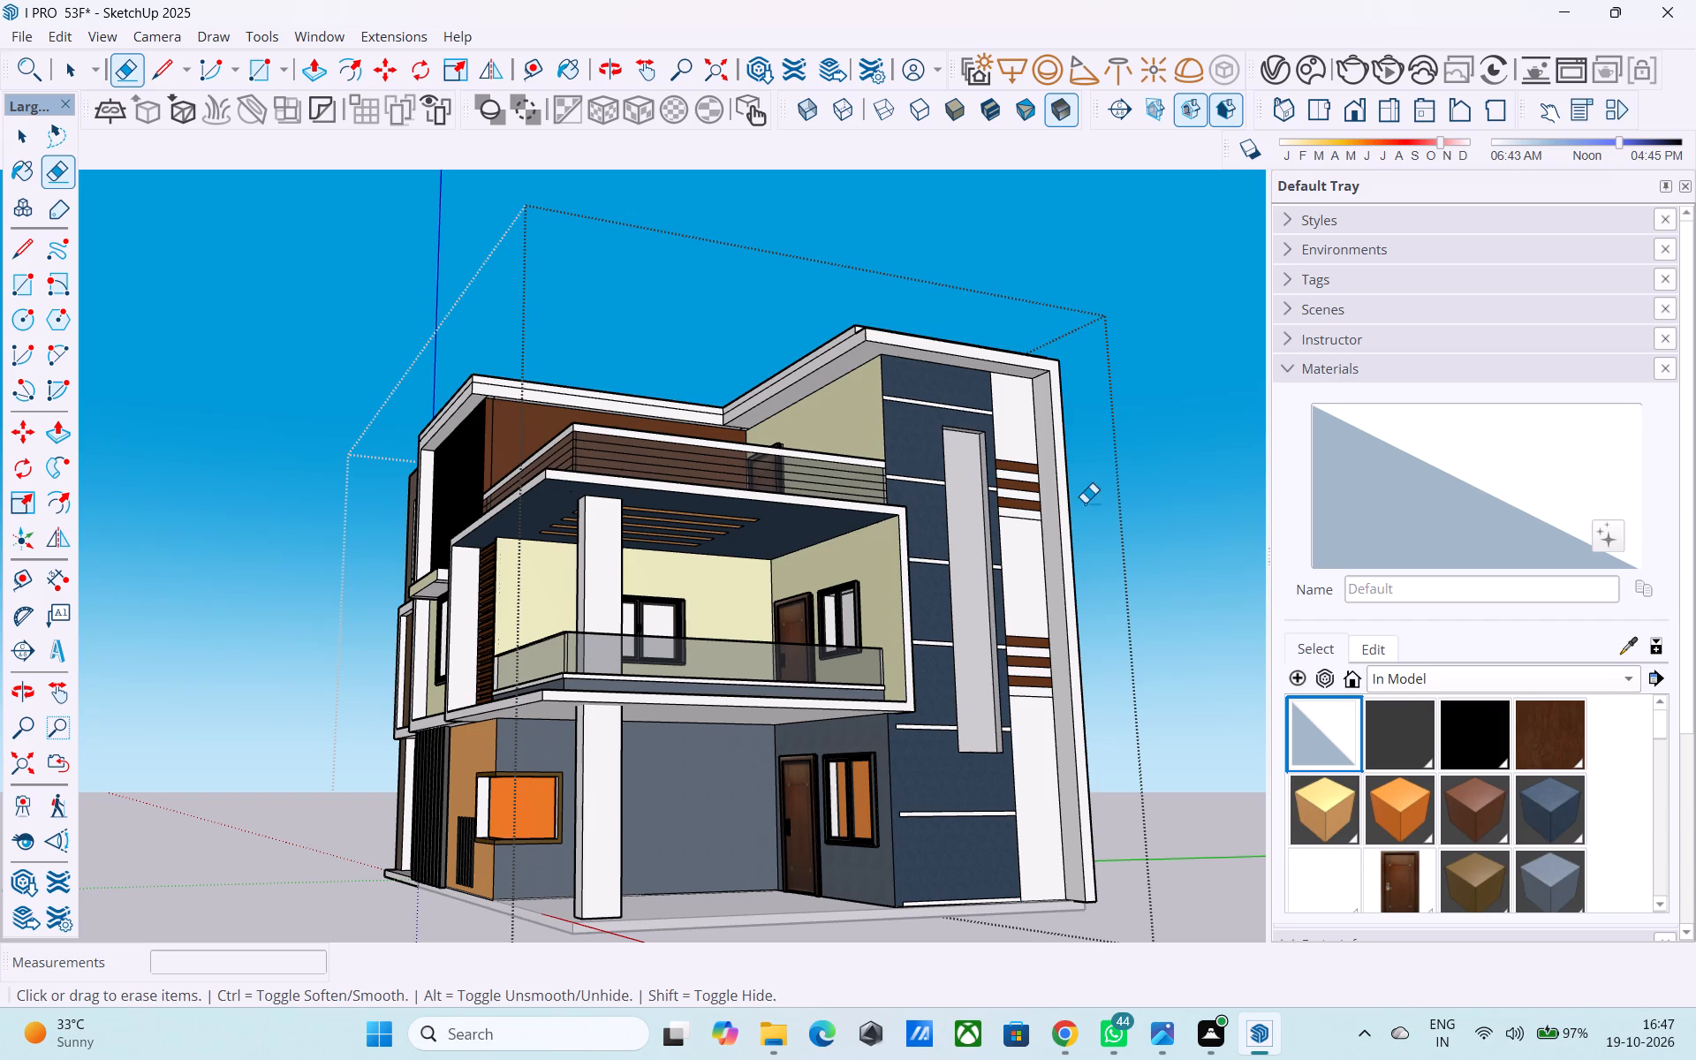
key("space")
left_click(1107, 493)
left_click(1194, 474)
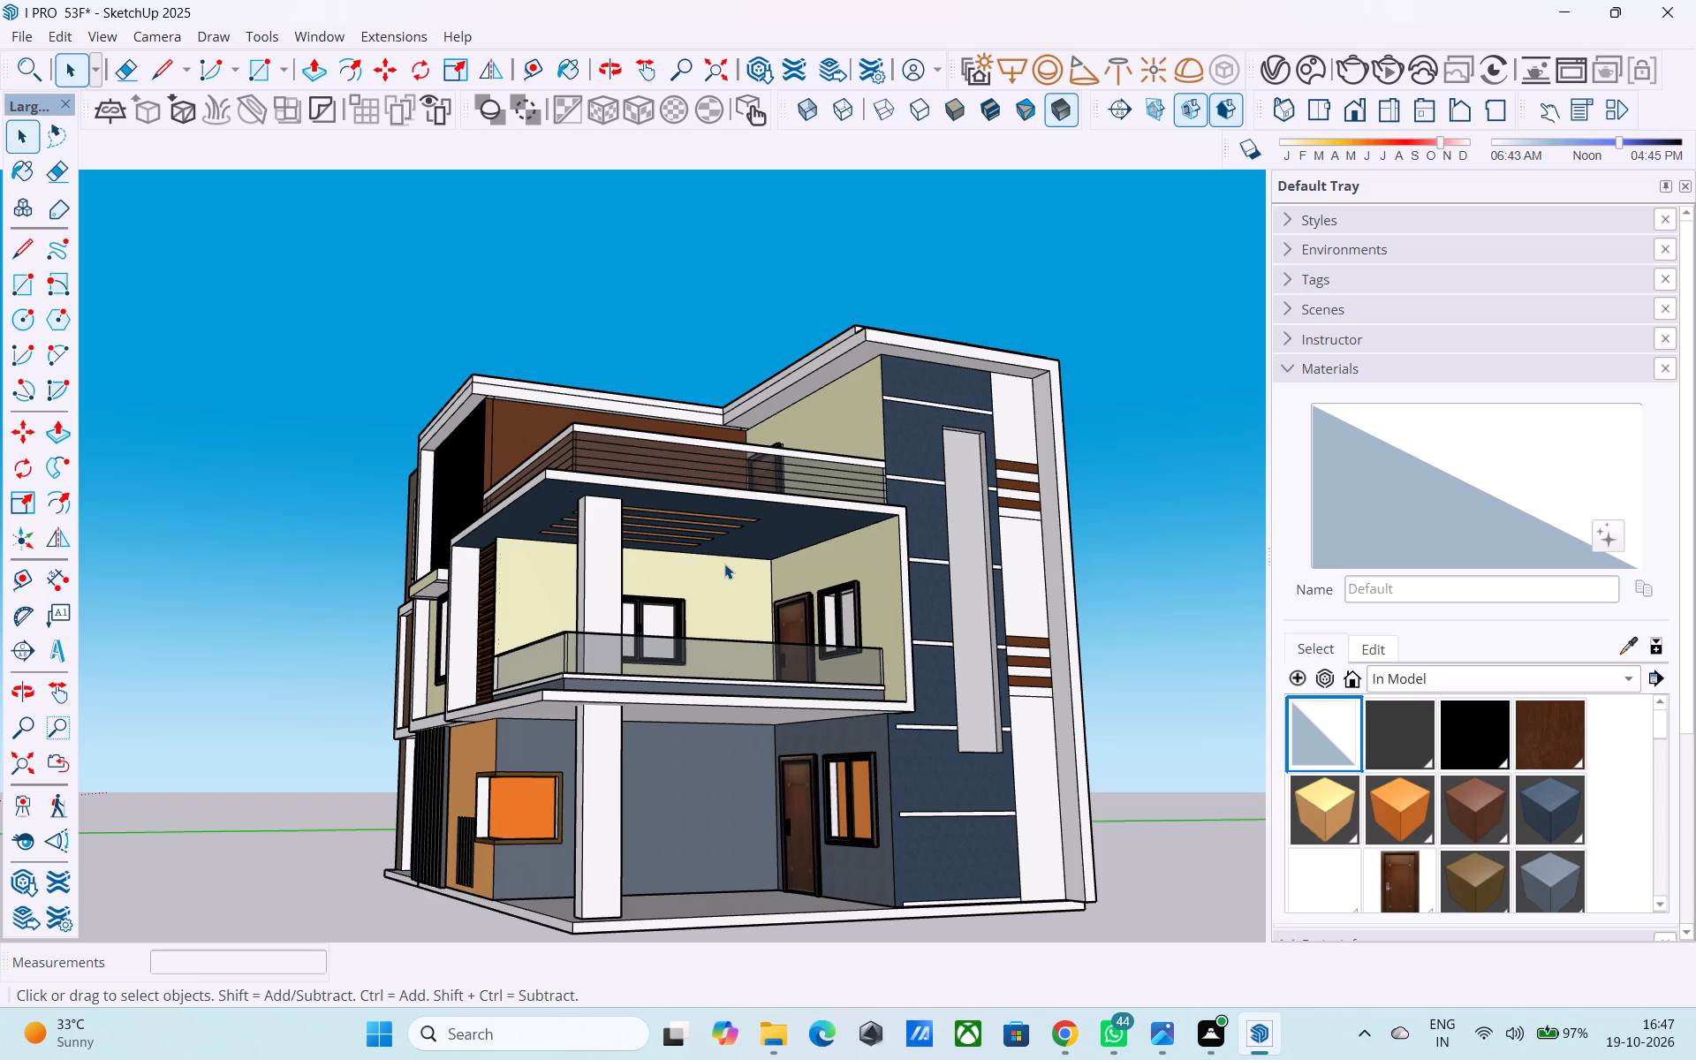
Save the house model again.
middle_click_drag(724, 568, 717, 676)
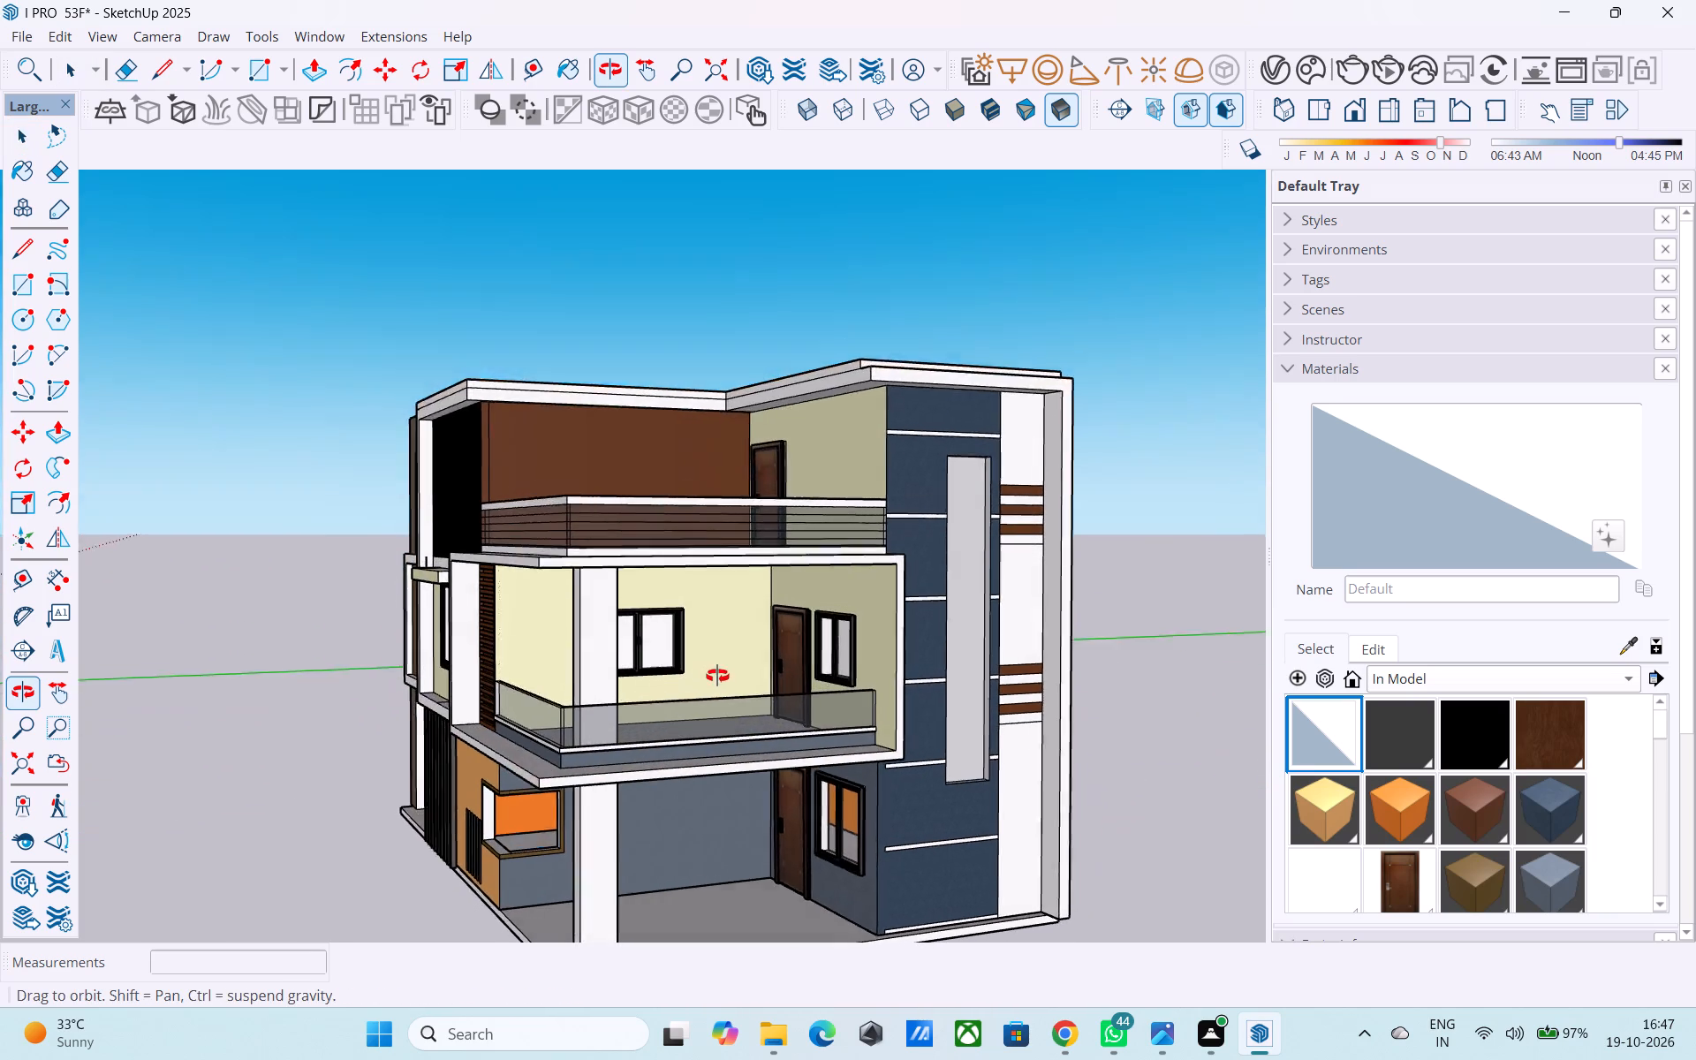
middle_click_drag(717, 676, 735, 697)
key("ctrl+s")
Review the finished house from its front and side, including the balconies and front facade.
middle_click_drag(715, 685, 718, 687)
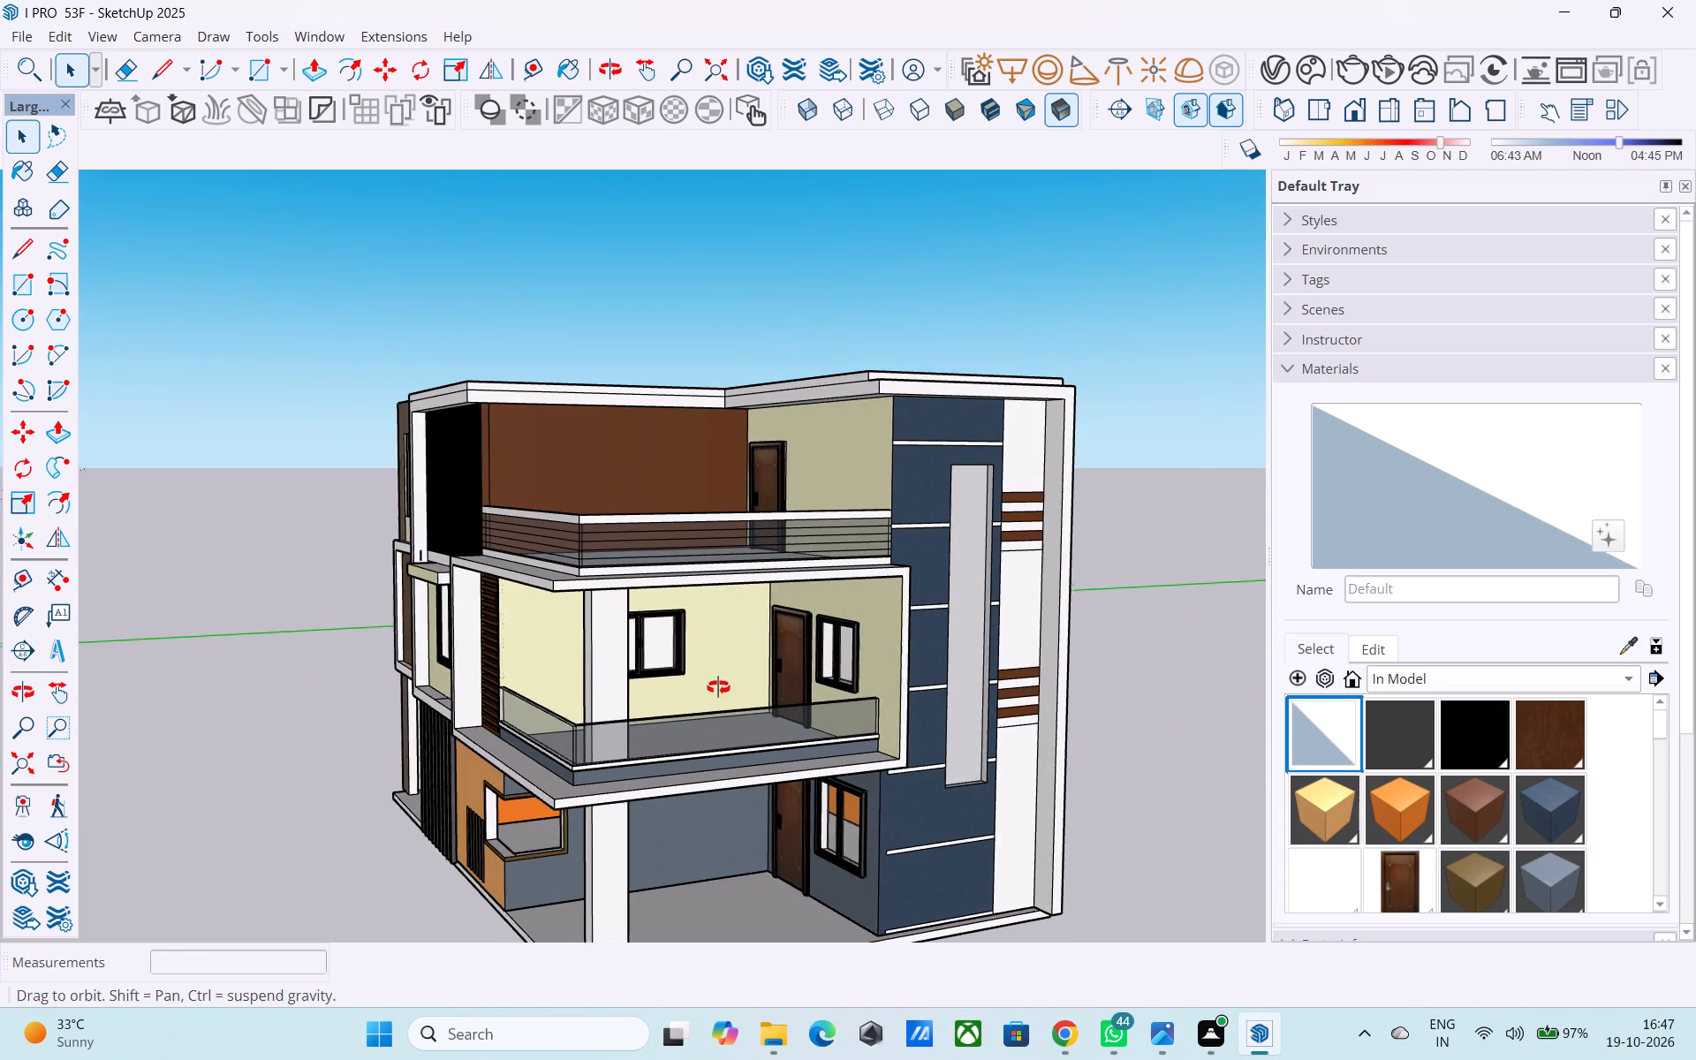
middle_click_drag(718, 687, 734, 682)
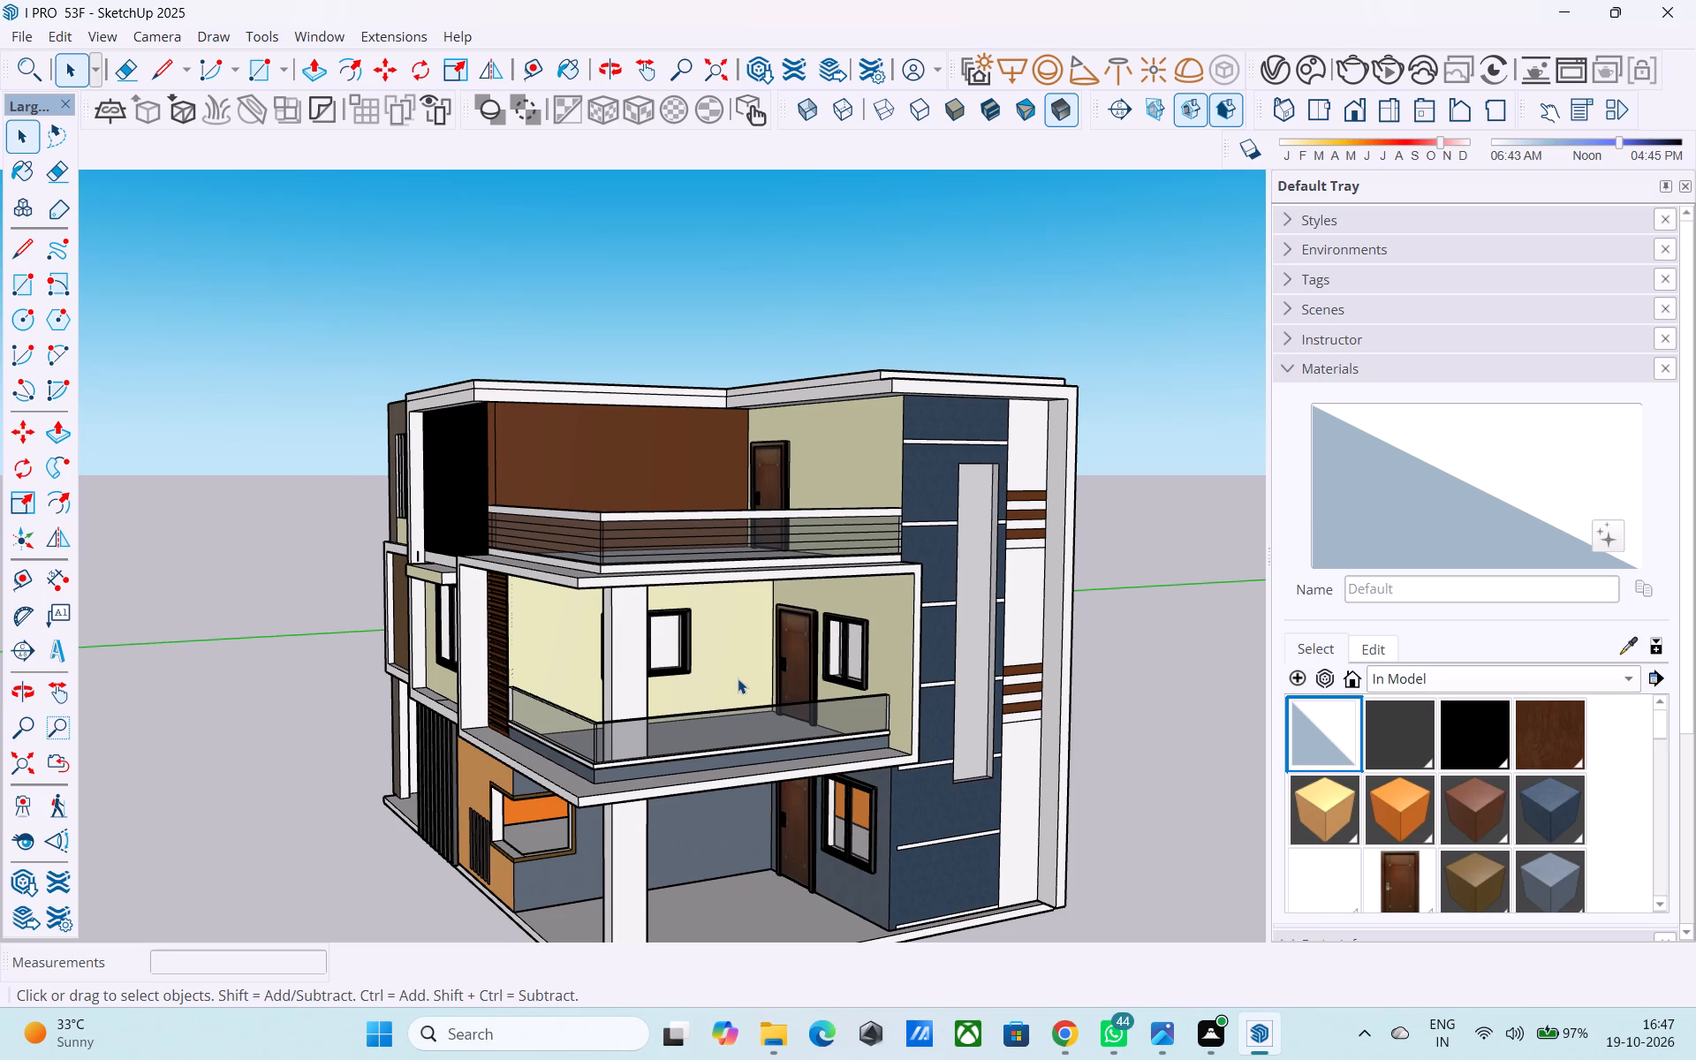
middle_click_drag(734, 678, 736, 612)
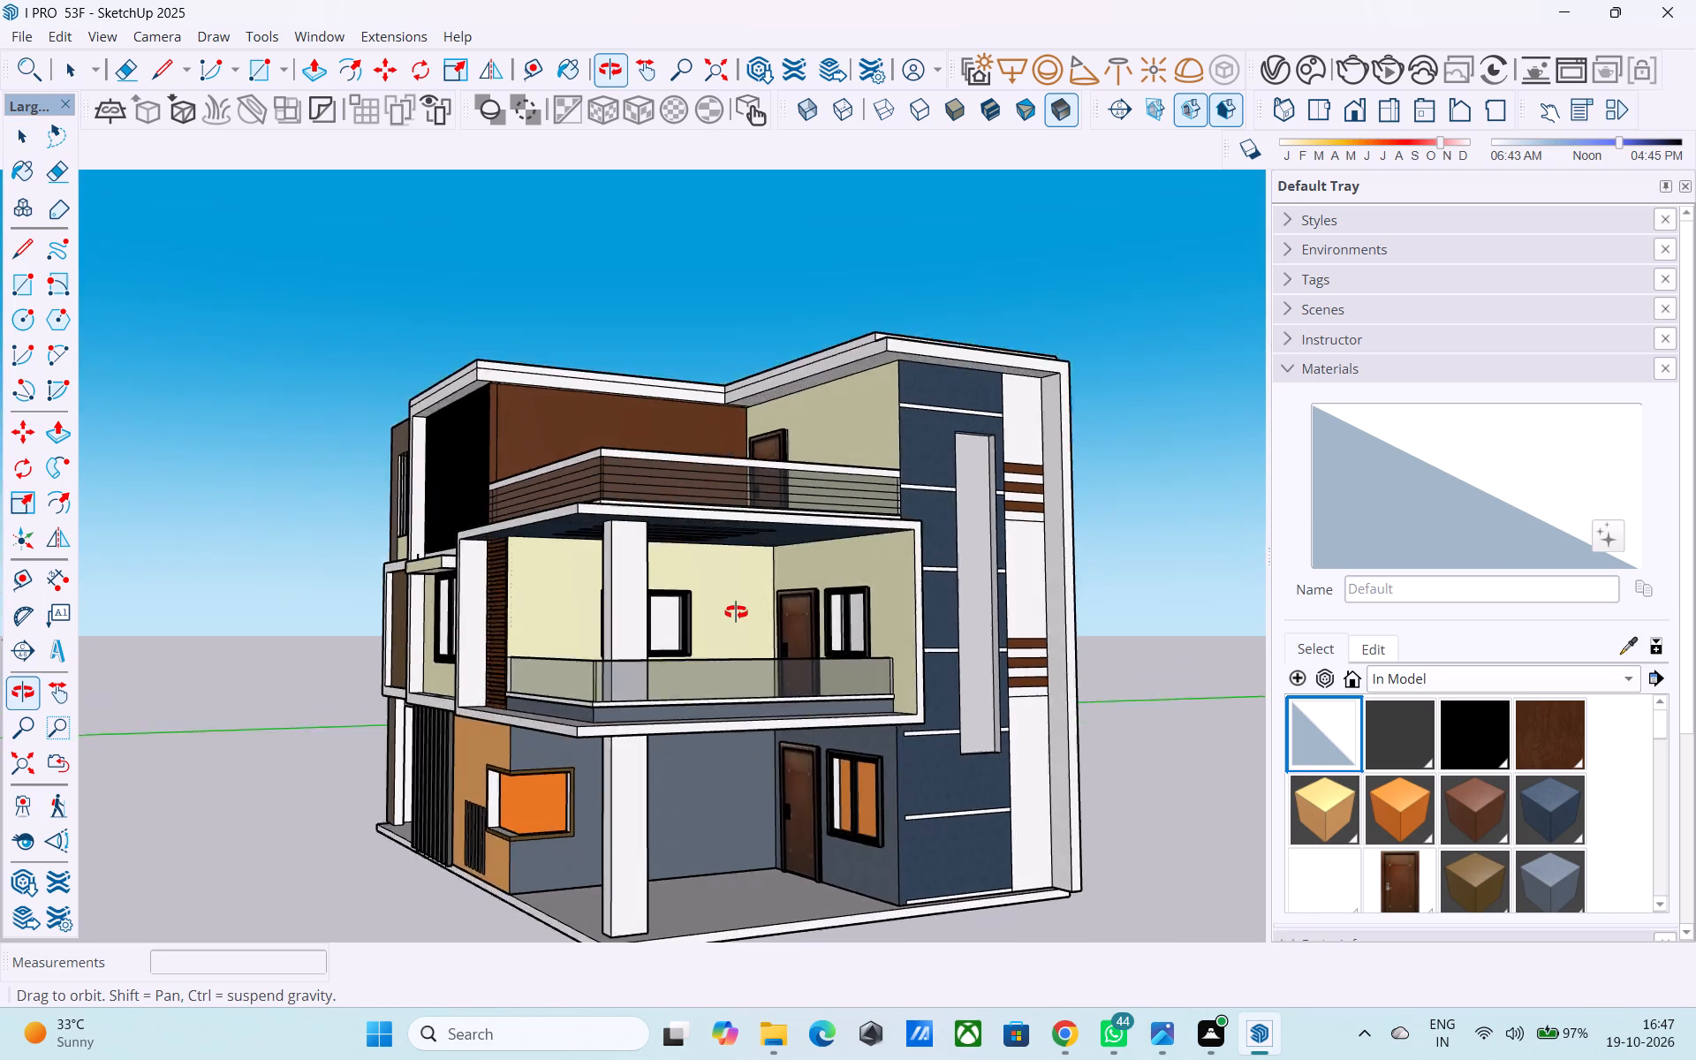
middle_click_drag(736, 612, 1133, 672)
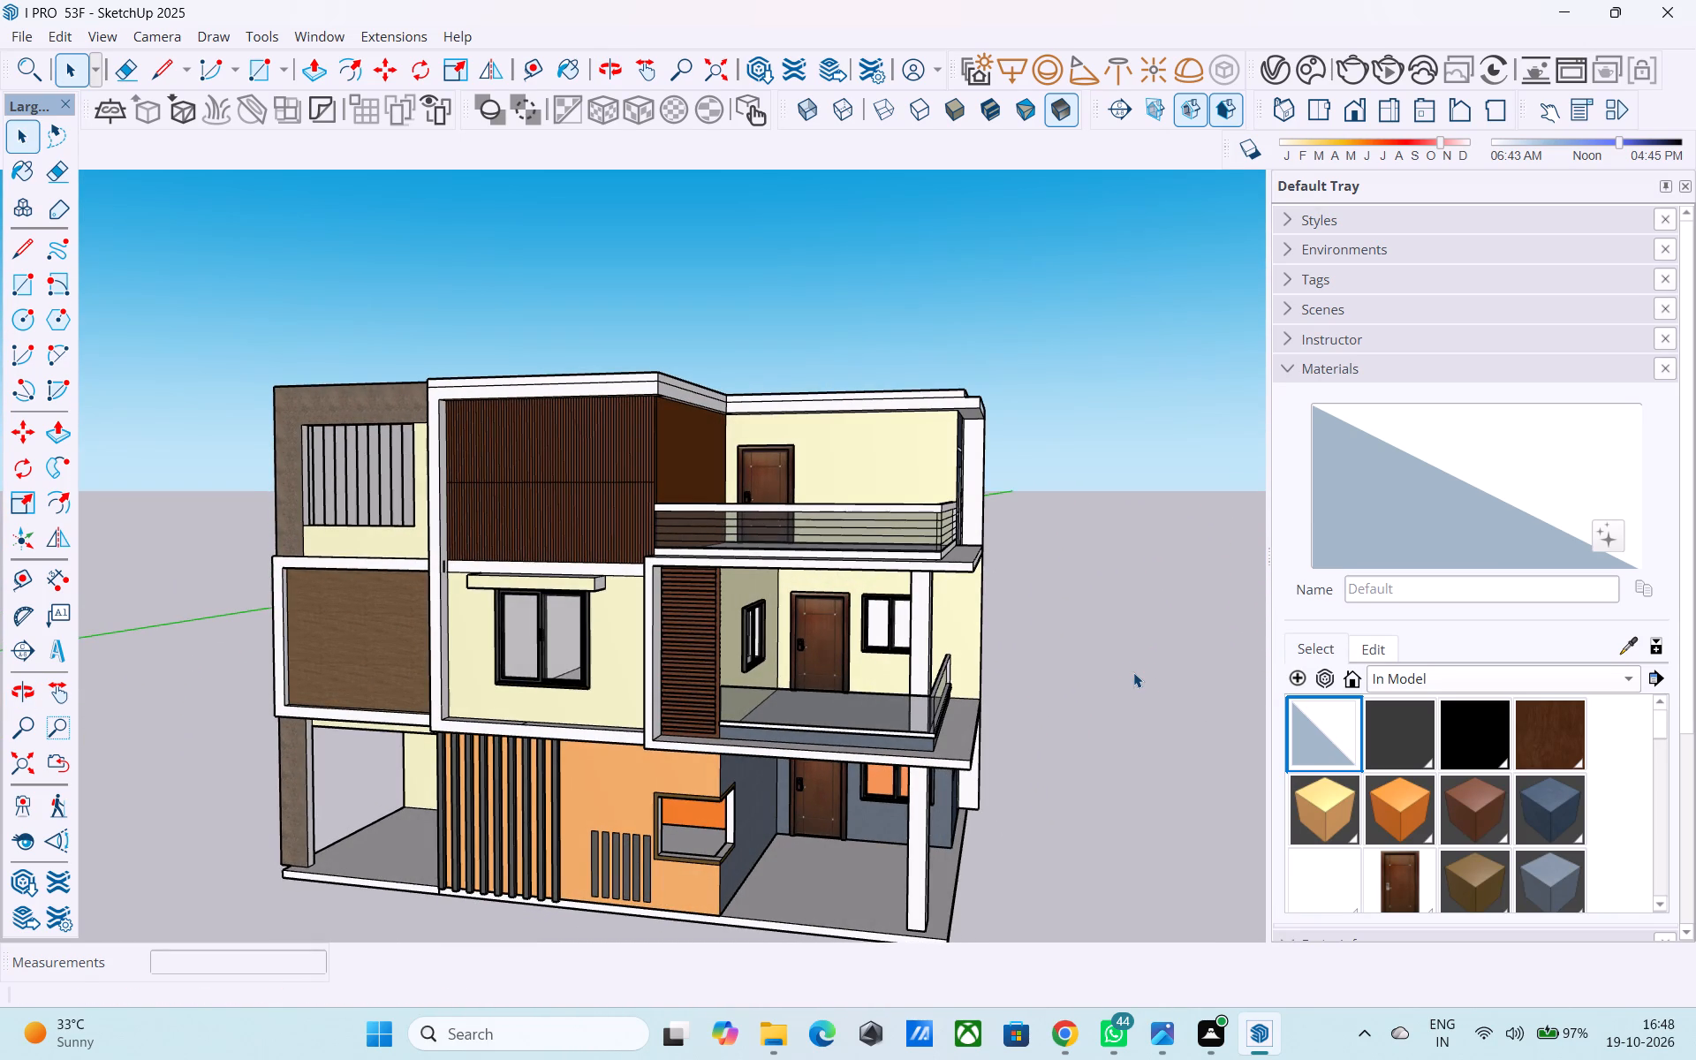
middle_click_drag(1132, 674, 1031, 684)
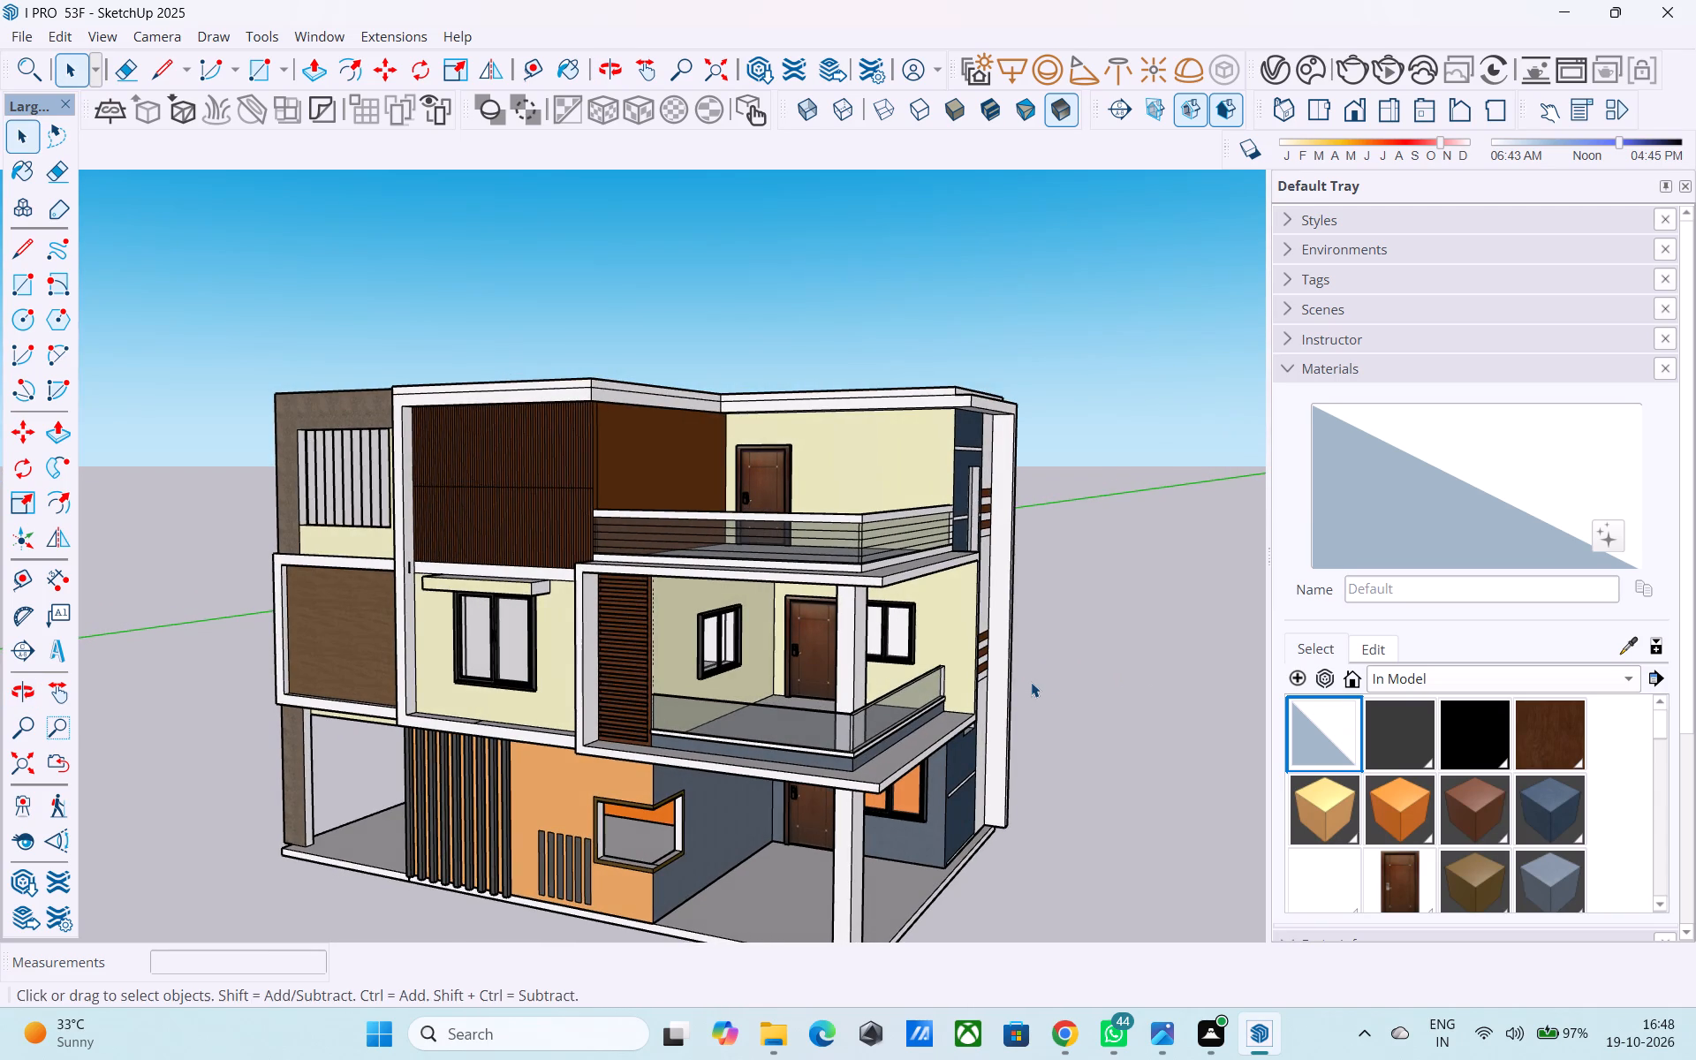
scroll(1031, 682, "down", 1)
scroll(874, 661, "down", 1)
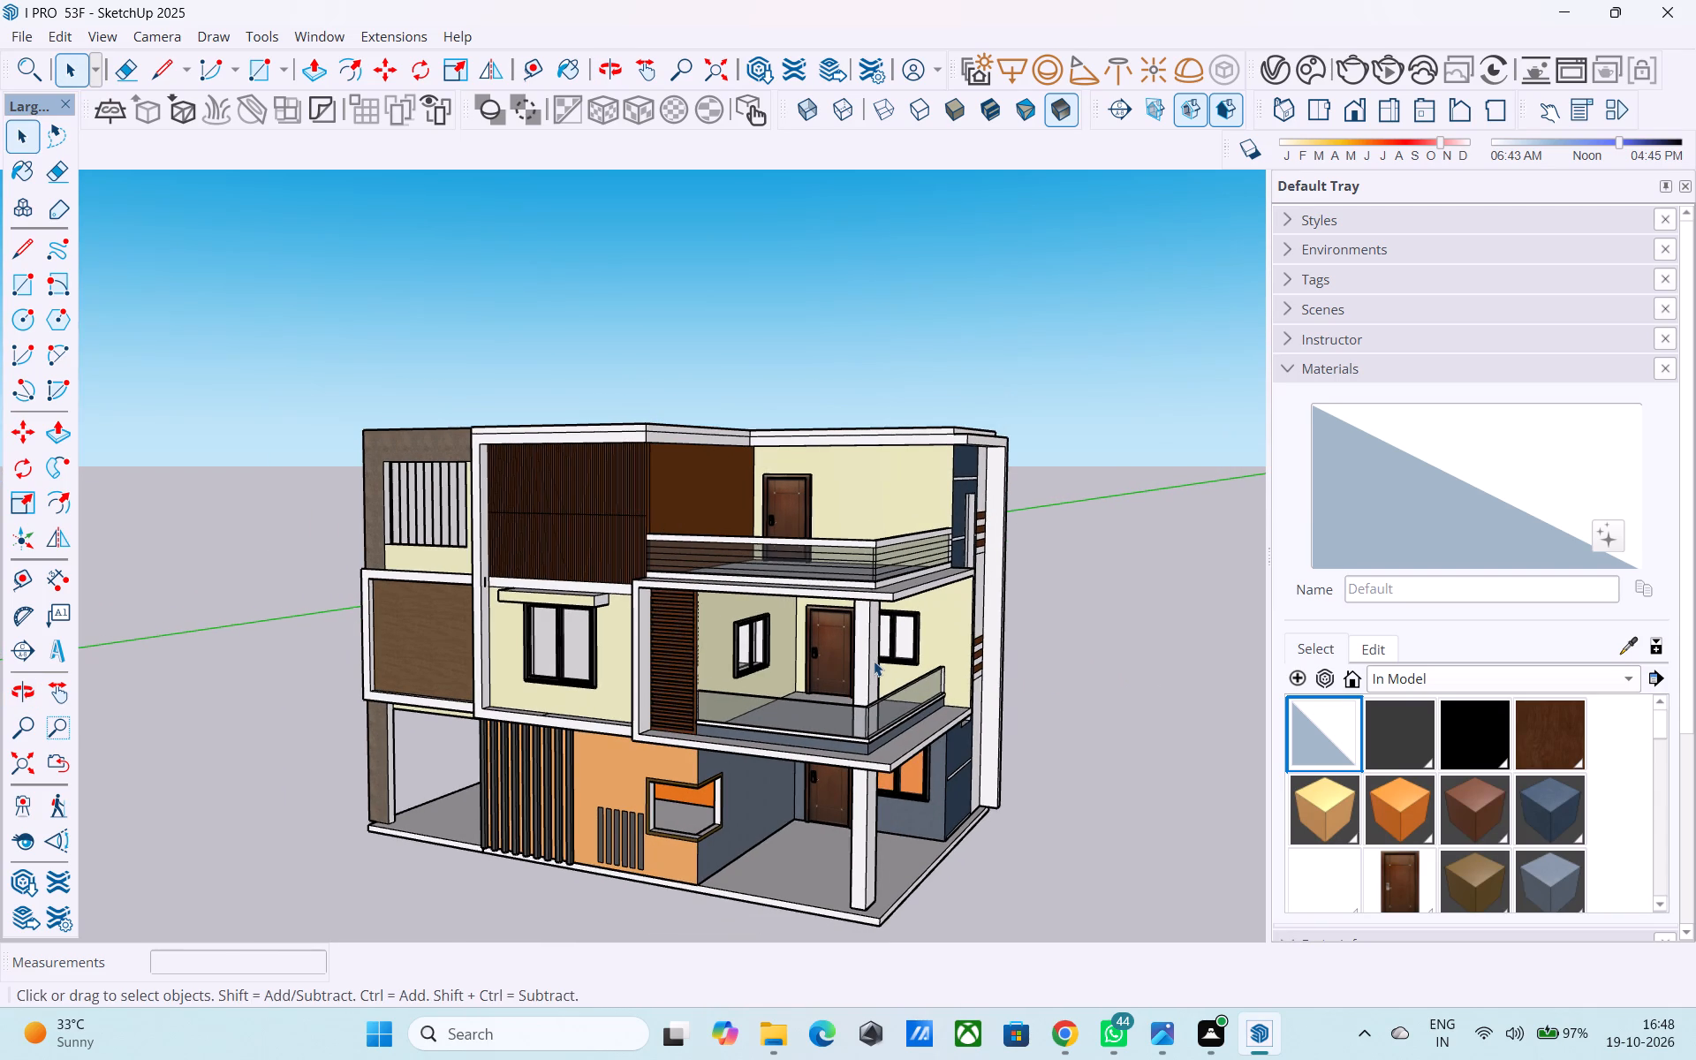
Save the house model.
key("ctrl+s")
Examine the house's plain side wall and the navy wall with its vertical fin and brown strips.
middle_click_drag(872, 658, 806, 607)
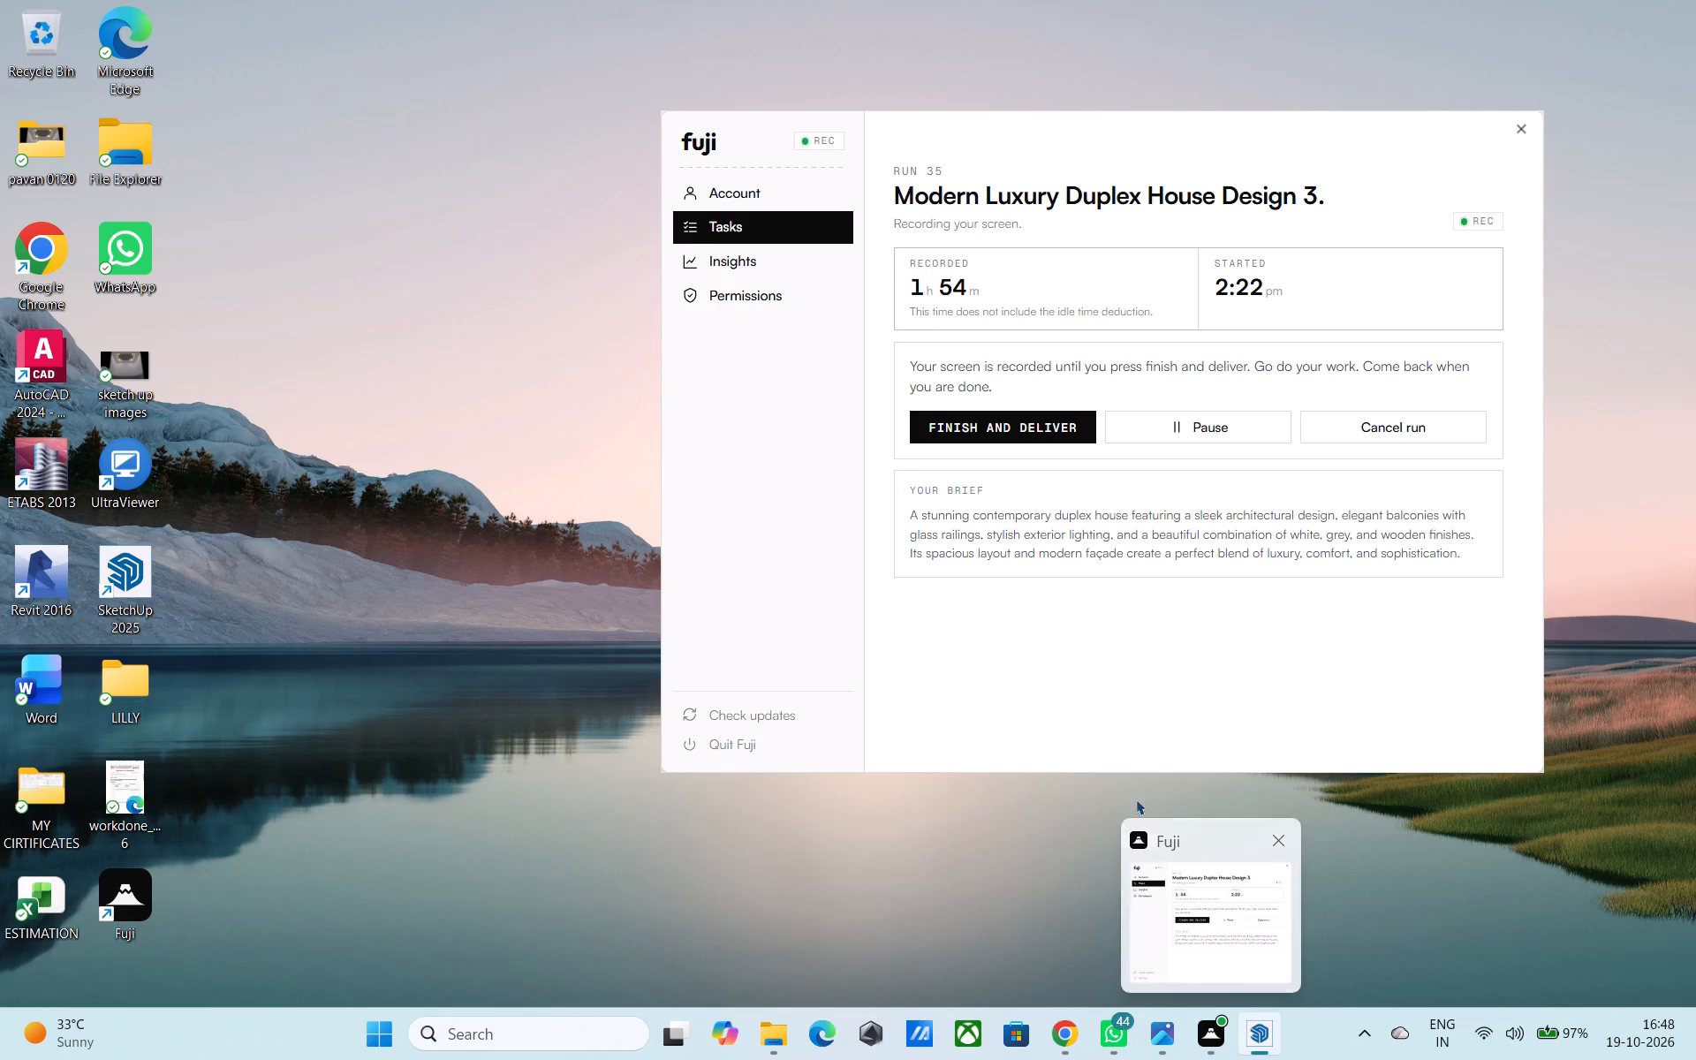
middle_click_drag(943, 552, 368, 648)
middle_click_drag(809, 609, 472, 609)
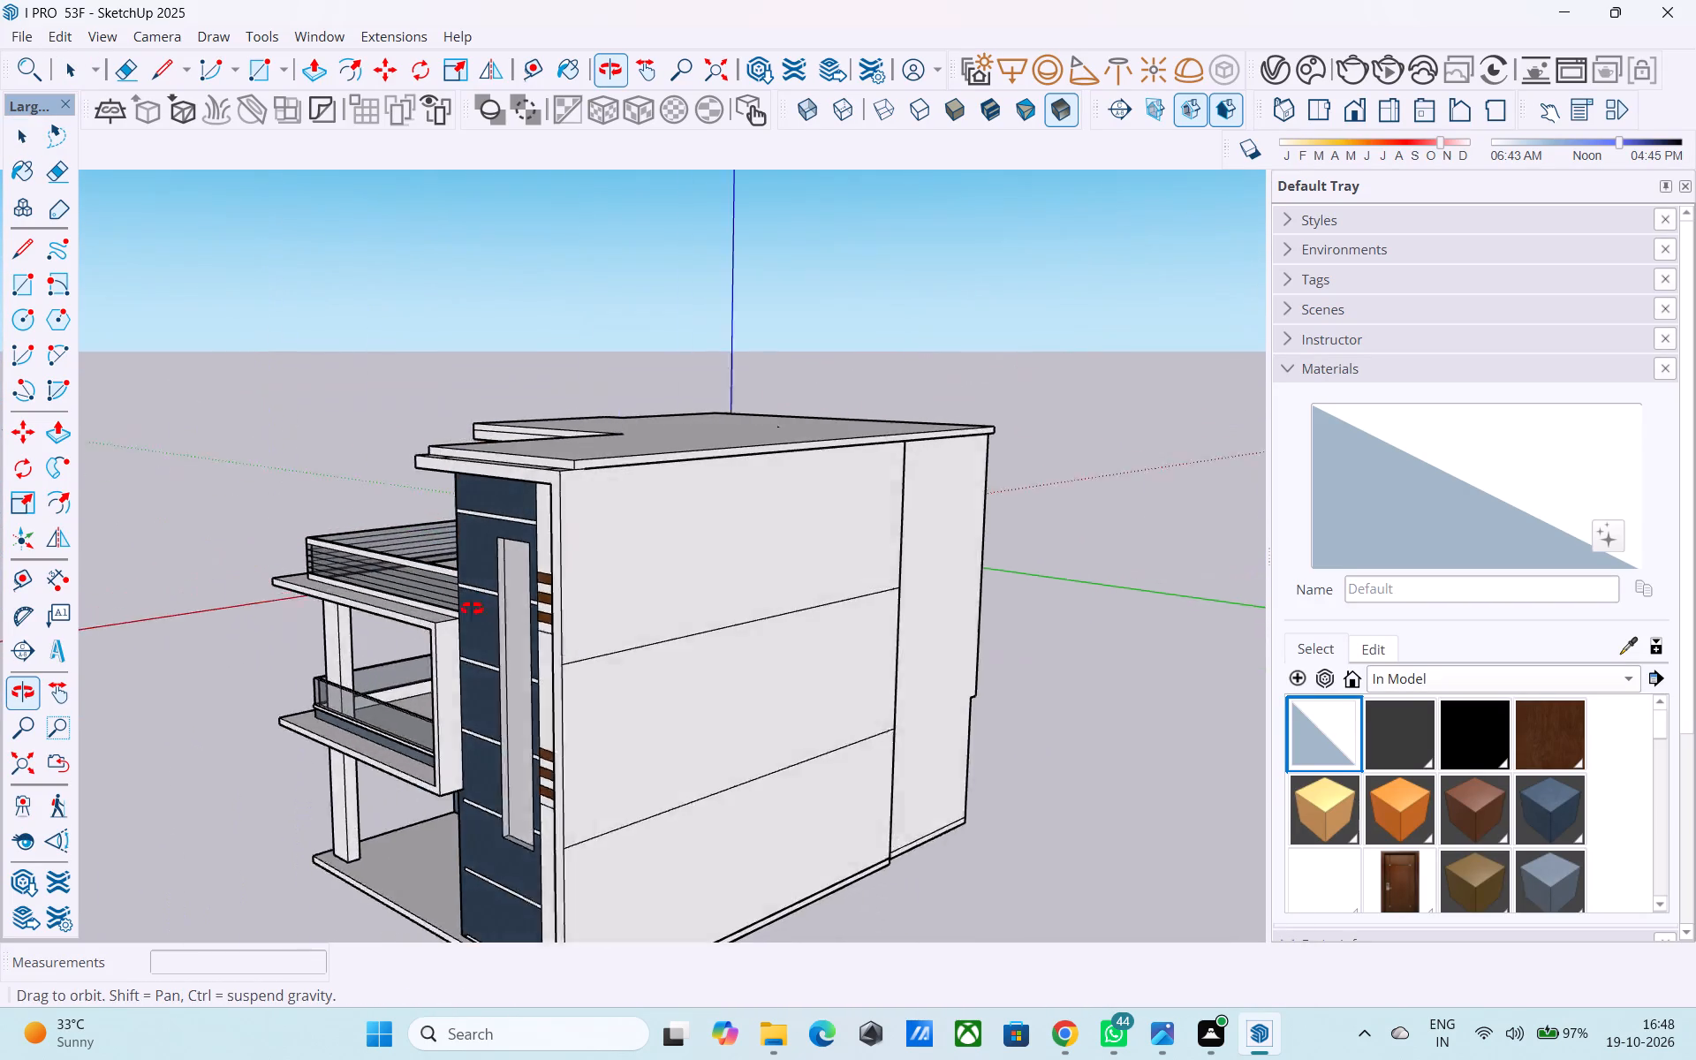
middle_click_drag(472, 609, 756, 604)
scroll(723, 611, "up", 7)
middle_click_drag(708, 610, 609, 453)
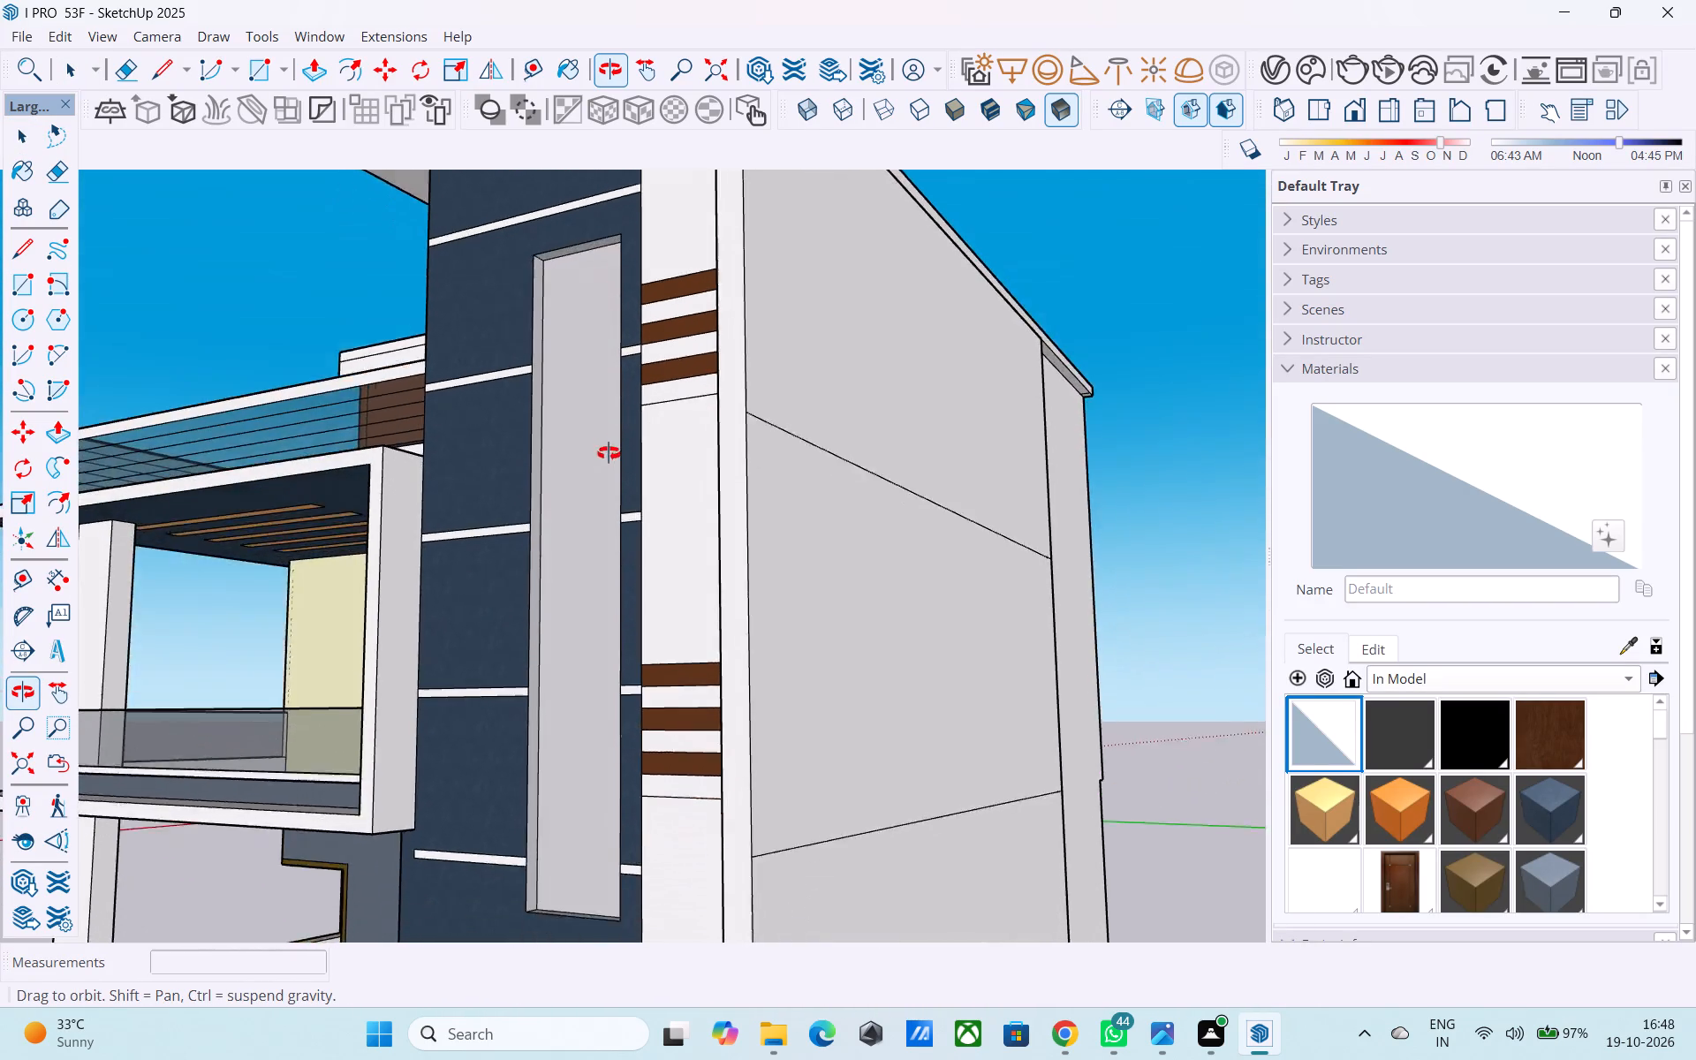
middle_click_drag(609, 453, 609, 444)
scroll(614, 429, "down", 9)
Inside the house group, paint the underside of the lower balcony slab with Carpet_04_1K, and leave the group.
middle_click_drag(596, 501, 1047, 374)
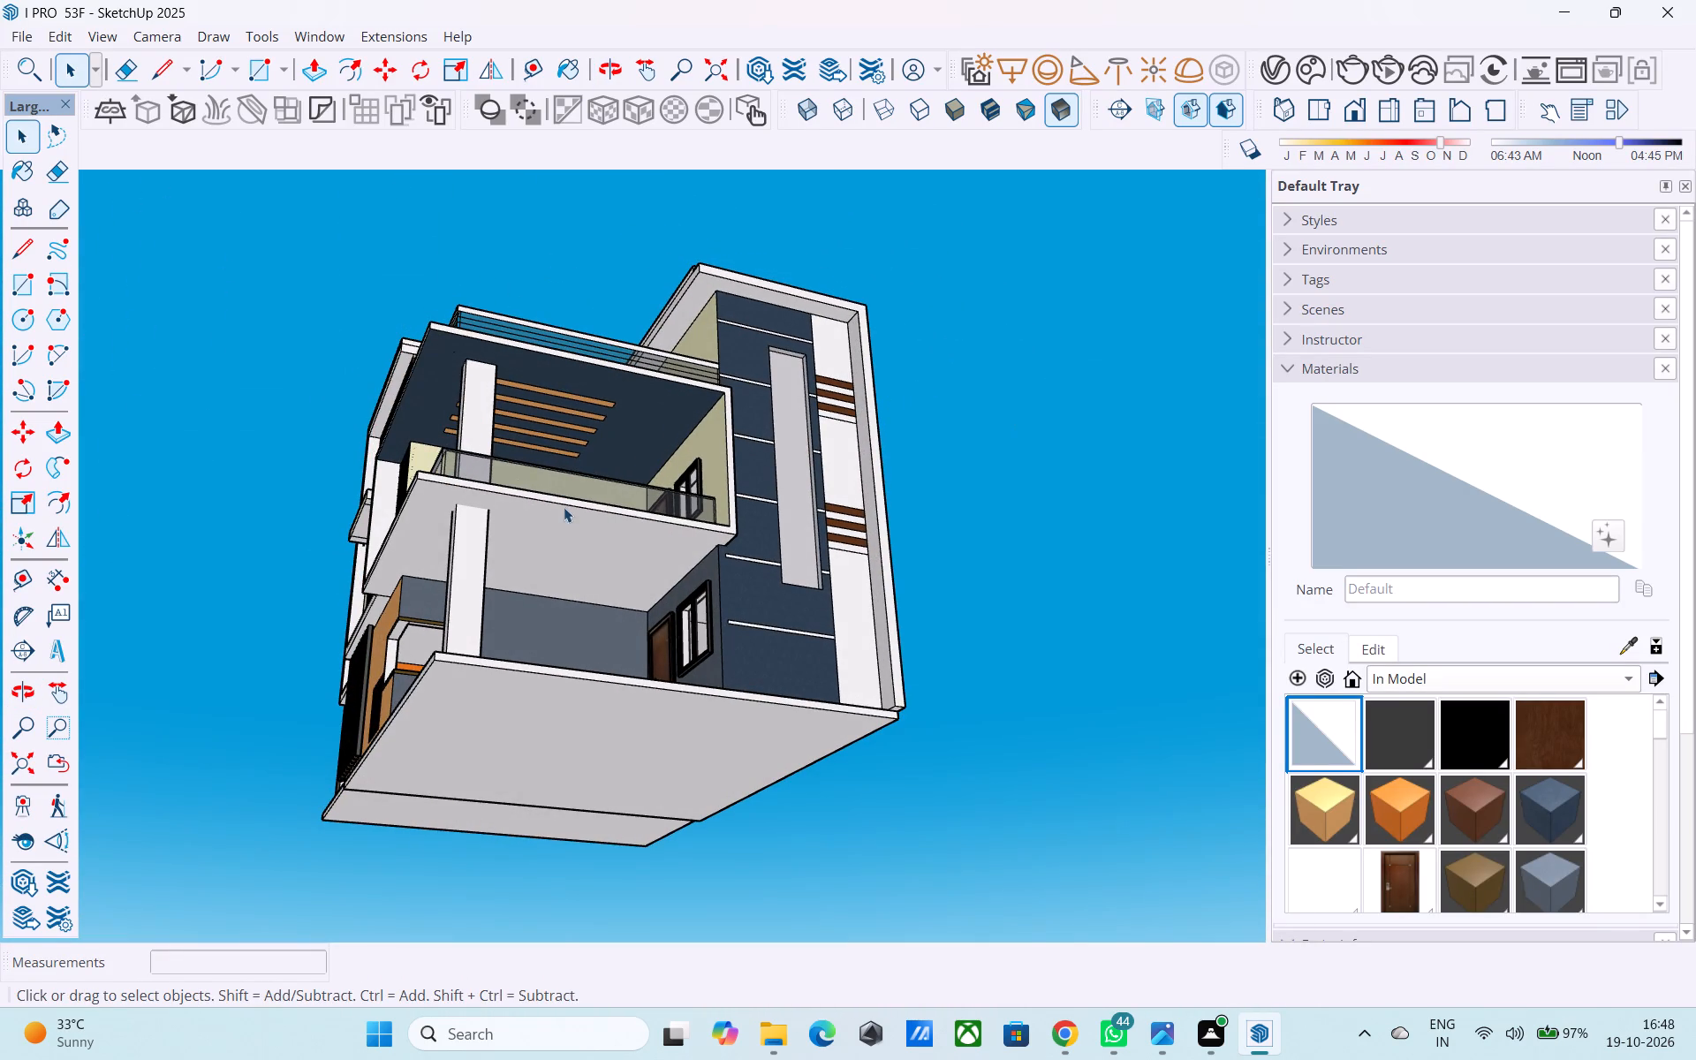
middle_click_drag(557, 514, 820, 530)
scroll(630, 525, "up", 4)
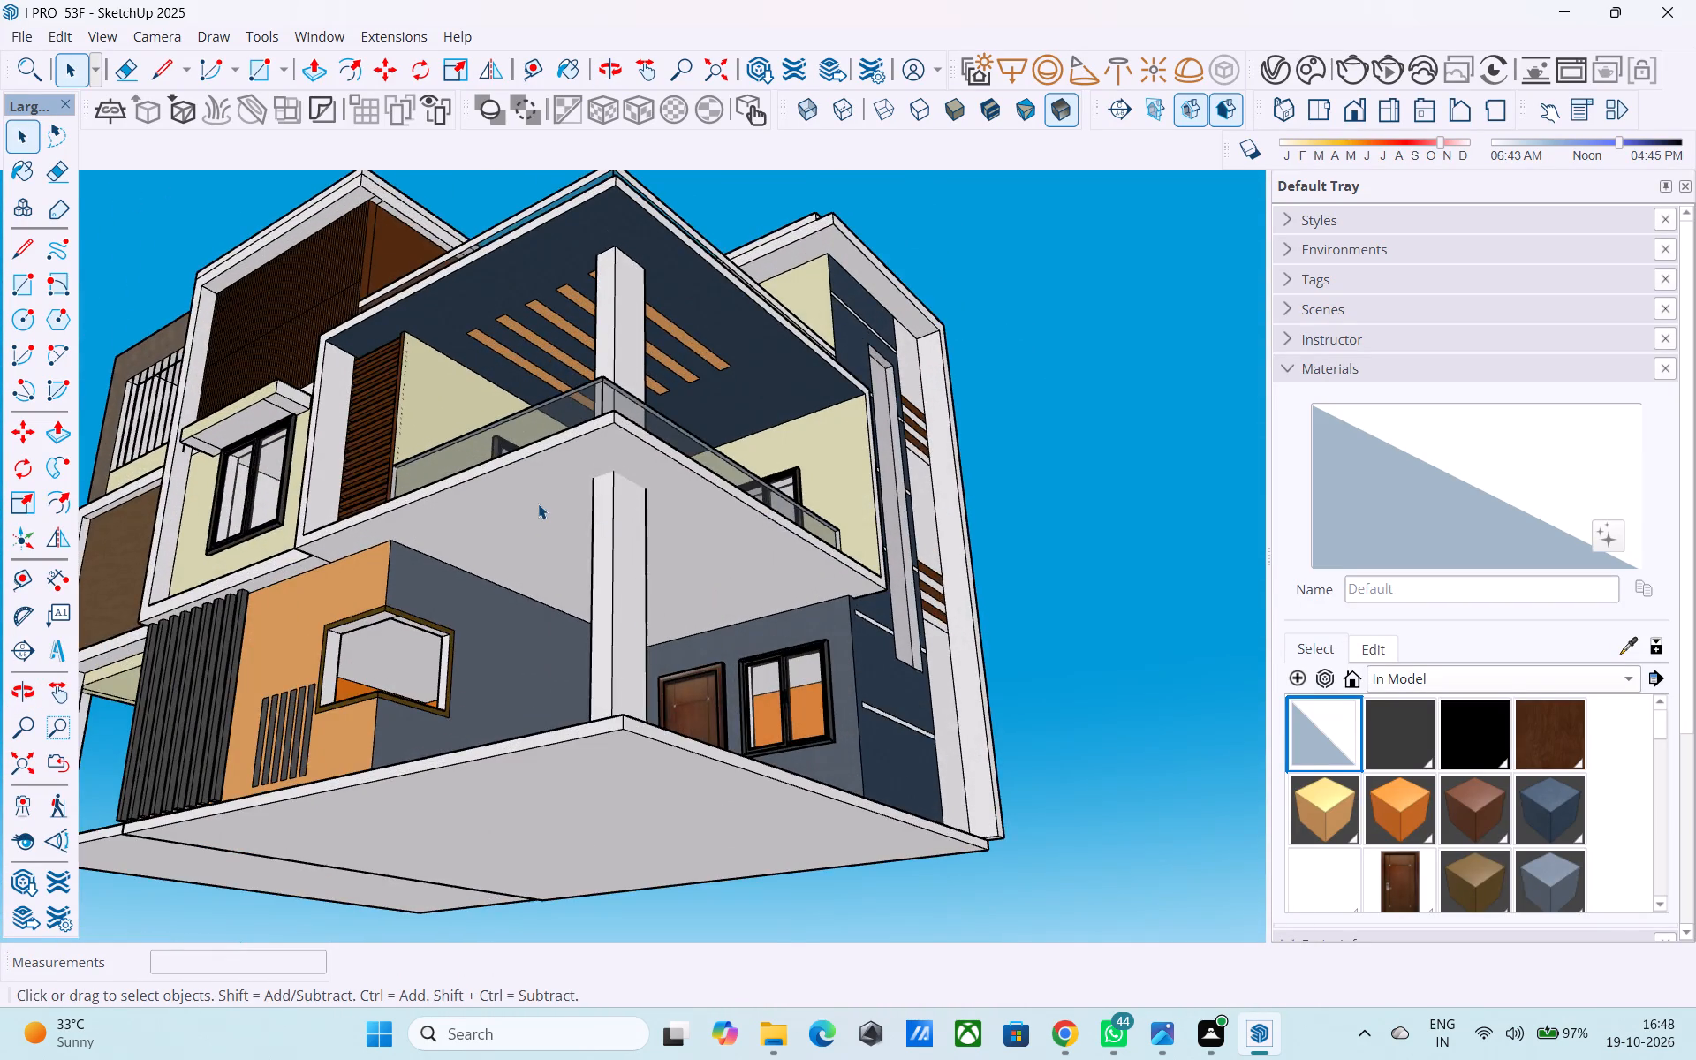
left_click(538, 503)
scroll(541, 509, "up", 4)
double_click(544, 510)
left_click(526, 492)
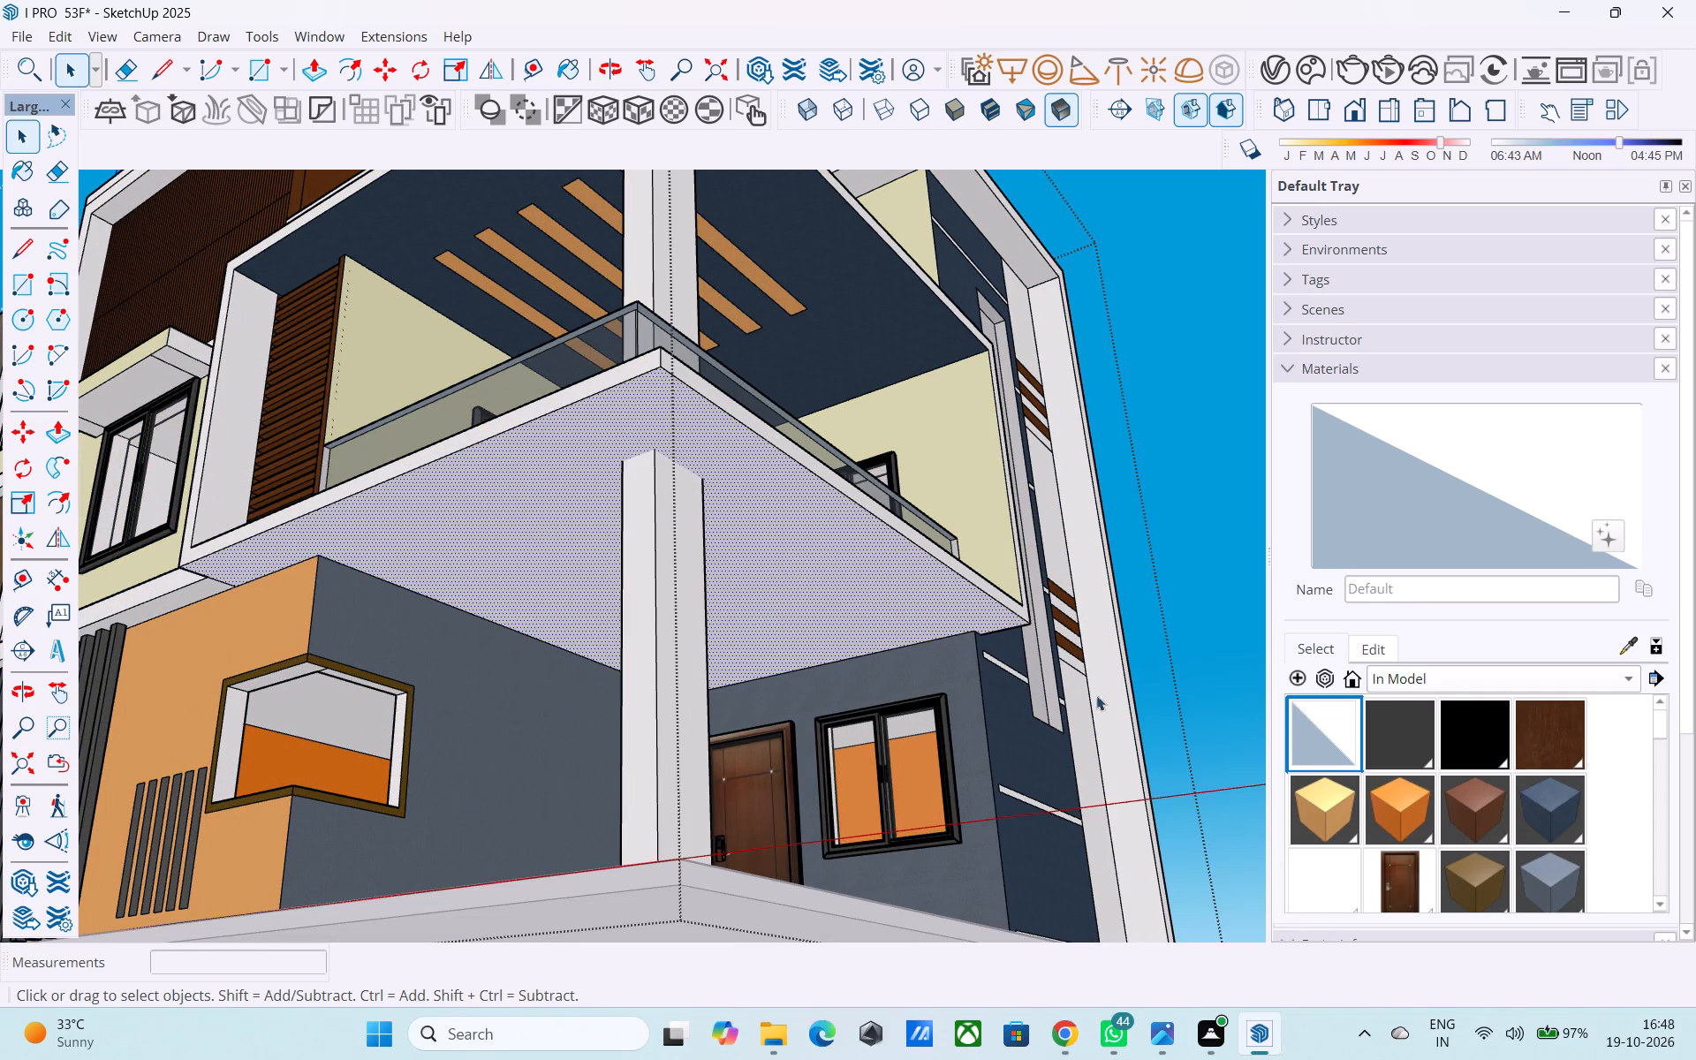
left_click(1574, 803)
left_click(555, 508)
scroll(545, 490, "down", 4)
middle_click_drag(545, 490, 519, 647)
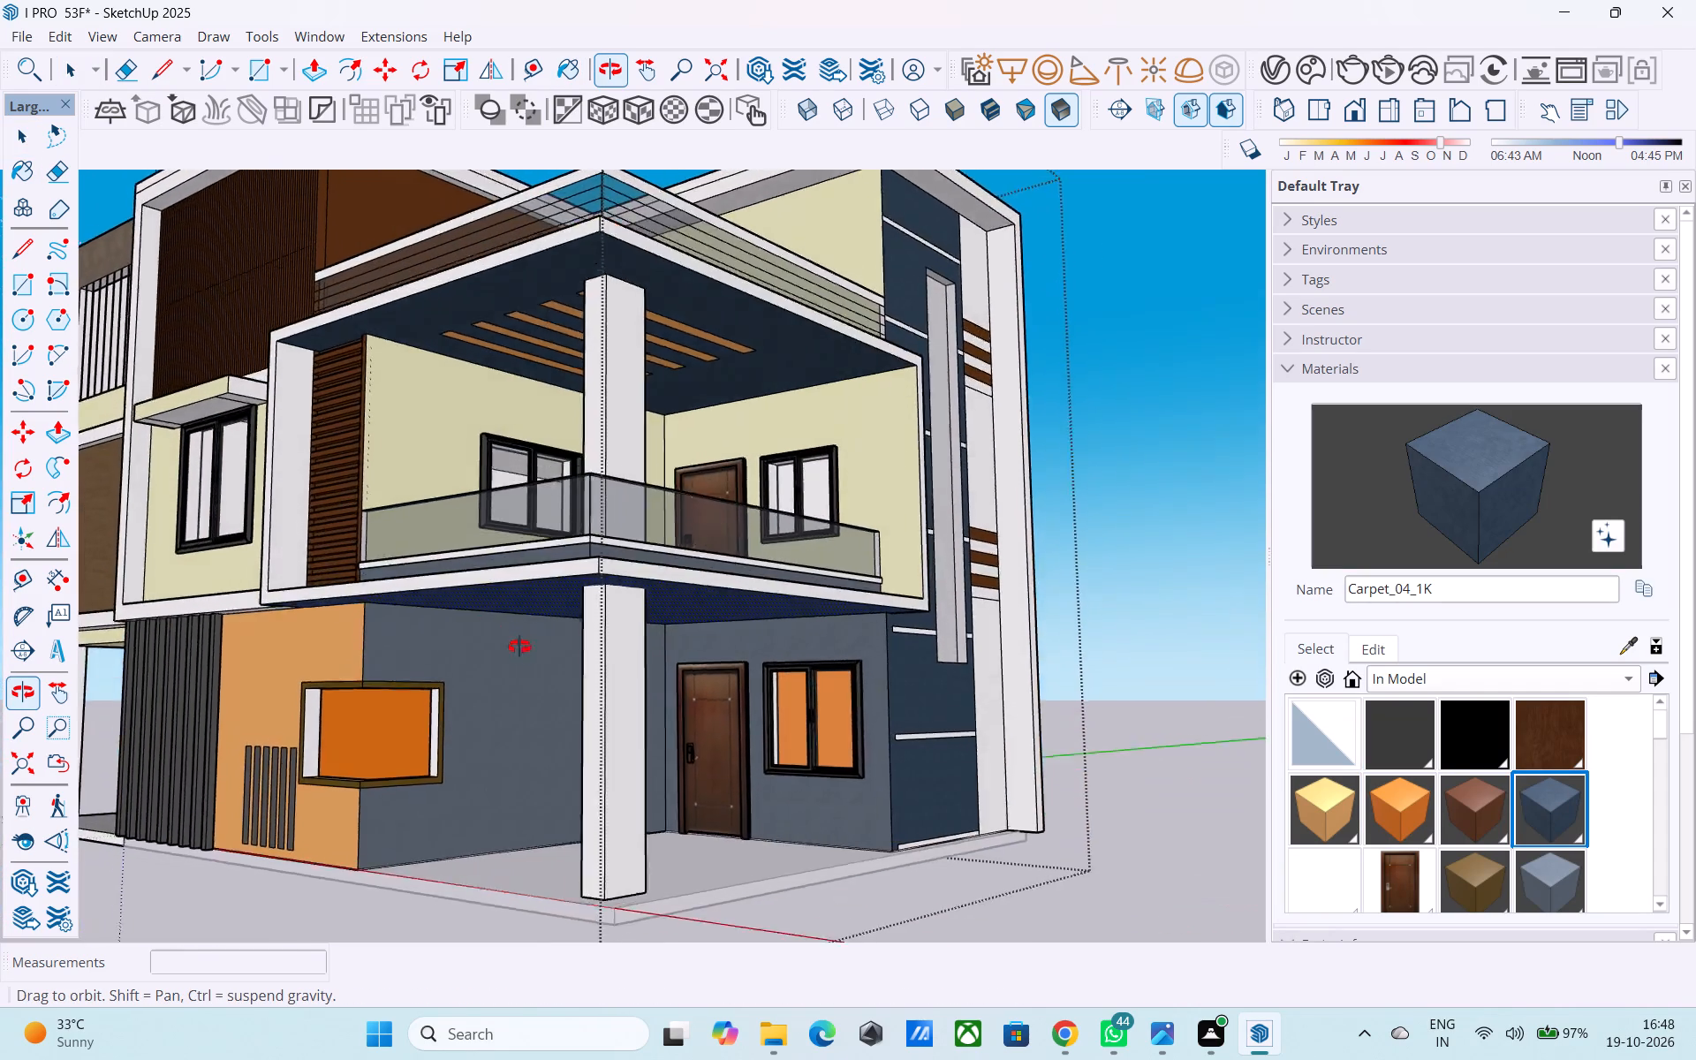
middle_click_drag(519, 647, 493, 731)
scroll(494, 711, "down", 2)
key("space")
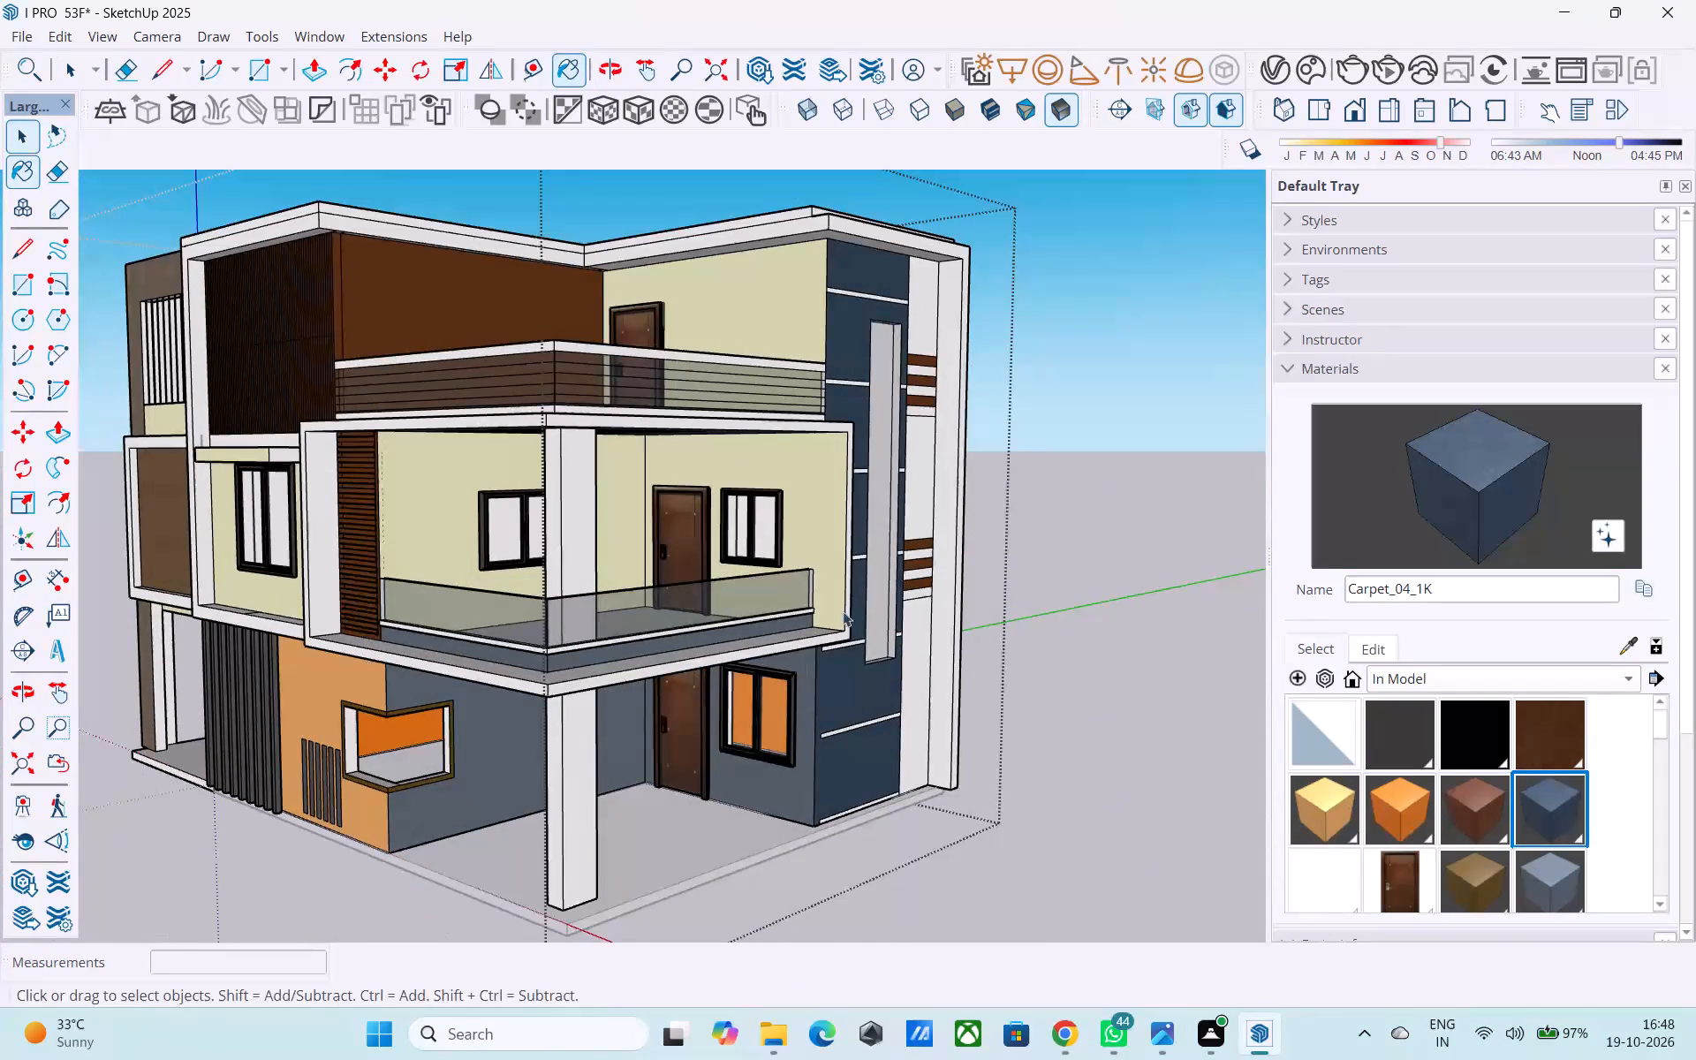
left_click(1026, 518)
Save the model with the painted balcony underside.
key("ctrl+s")
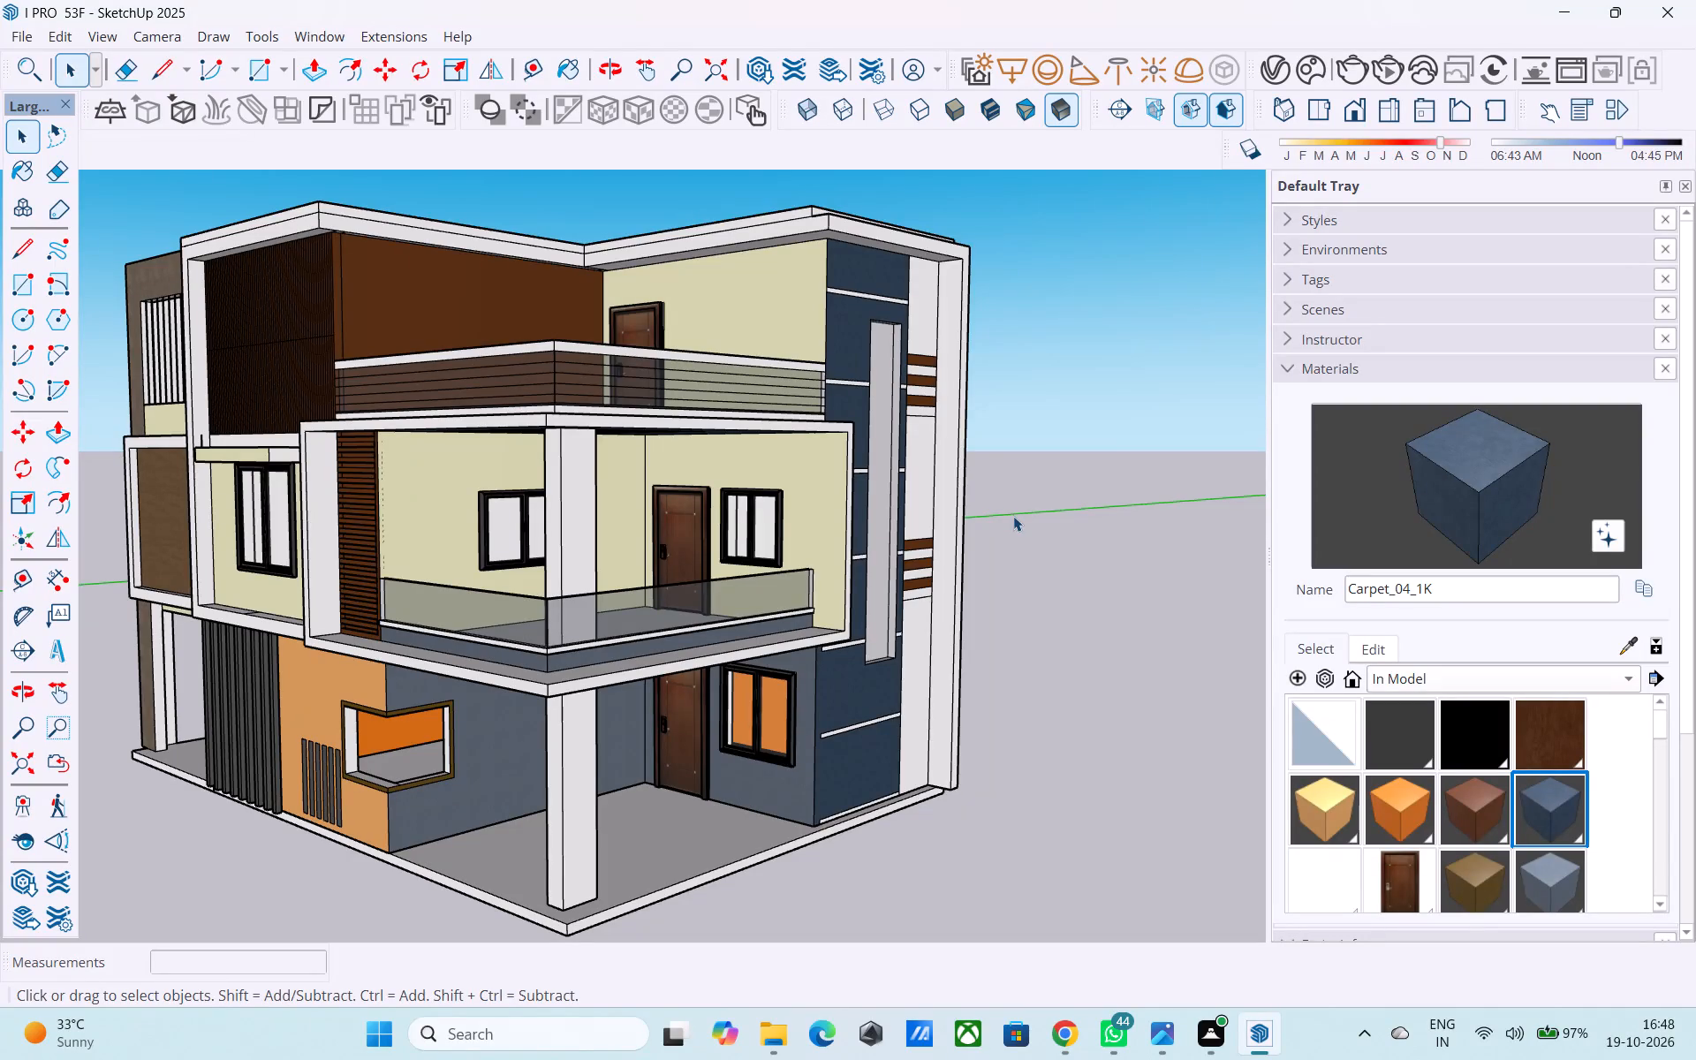
Check the house from above and from a low front corner view, and save the model again.
scroll(1013, 516, "down", 6)
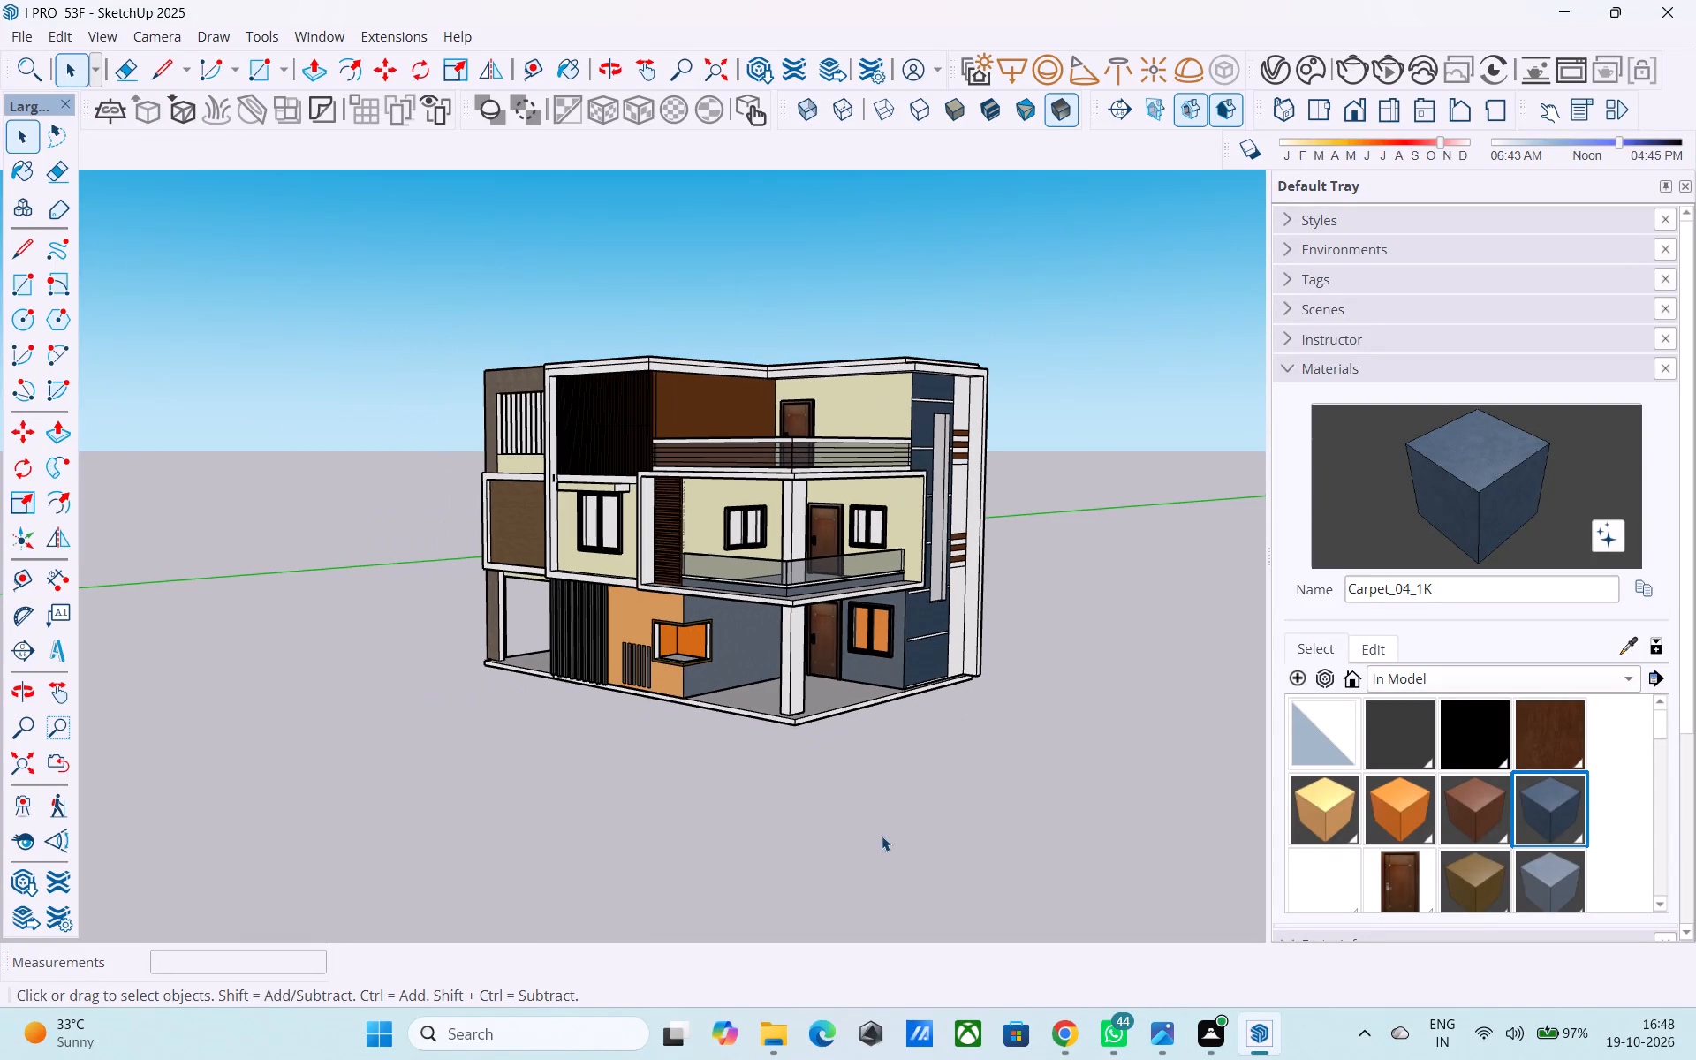
middle_click_drag(790, 523, 660, 817)
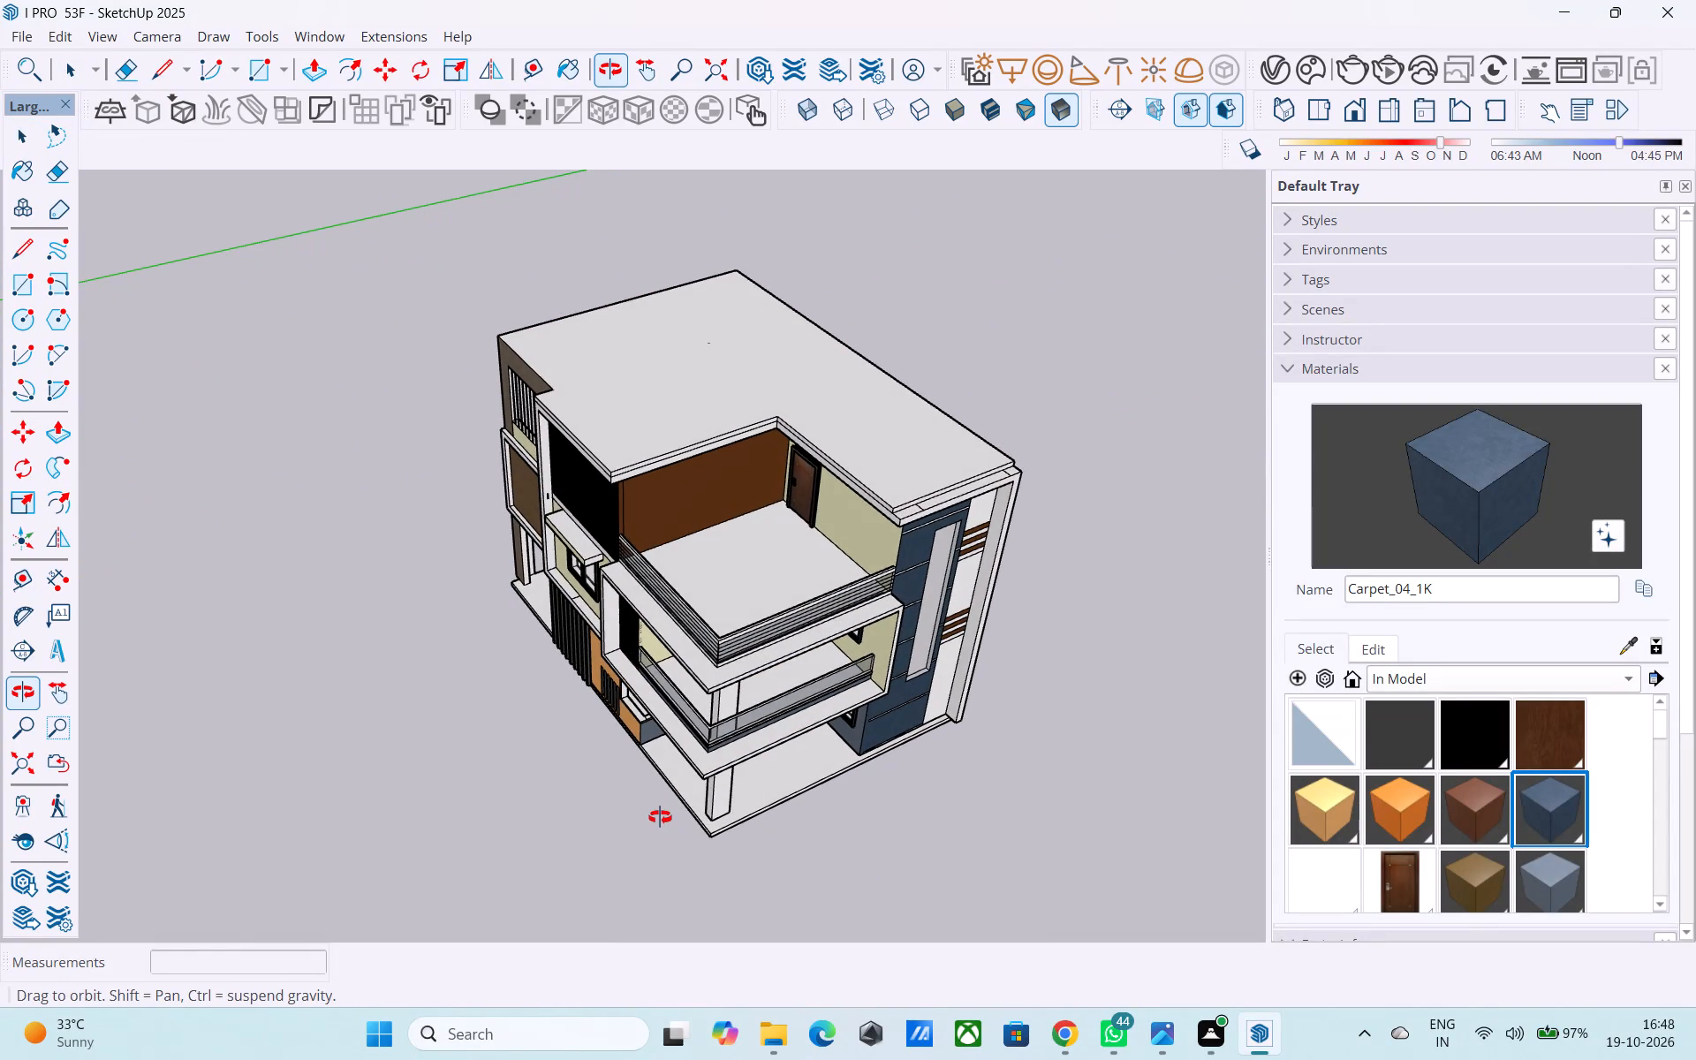
middle_click_drag(660, 817, 660, 815)
middle_click_drag(772, 723, 803, 450)
scroll(890, 275, "up", 1)
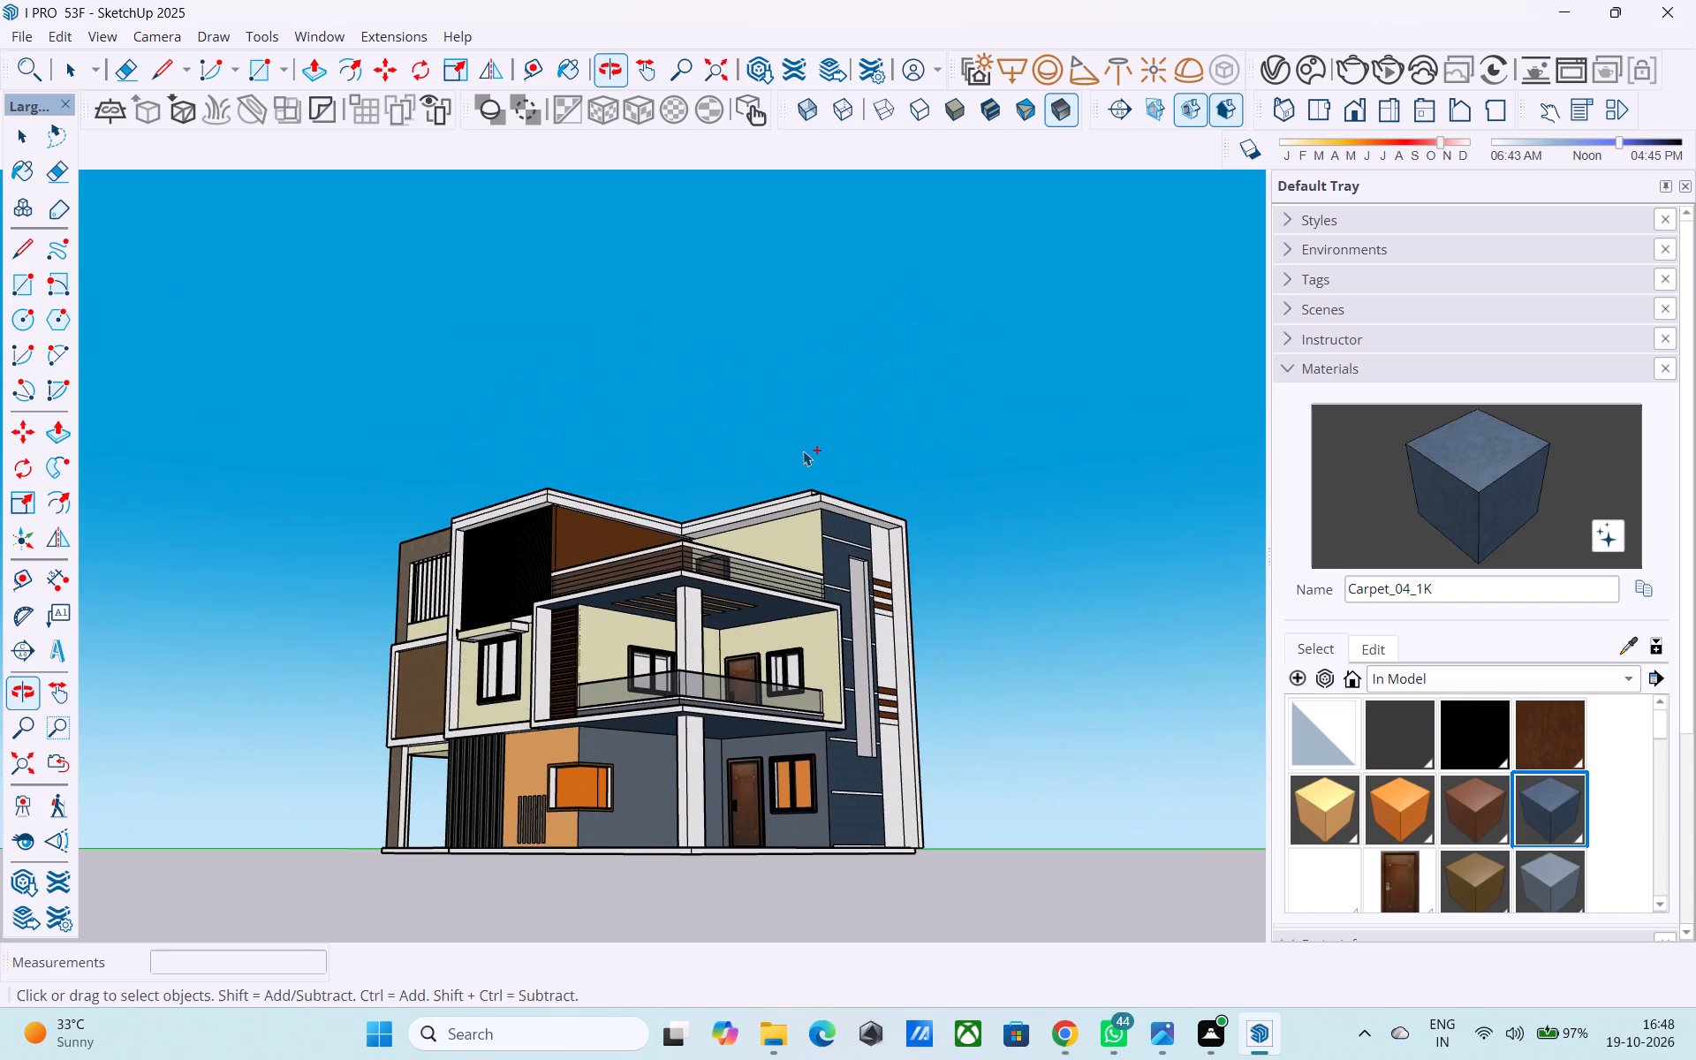
key("ctrl+s")
Review the whole exterior from above, the front and the navy side, including both balconies and their railings.
key("space")
middle_click_drag(699, 449, 606, 653)
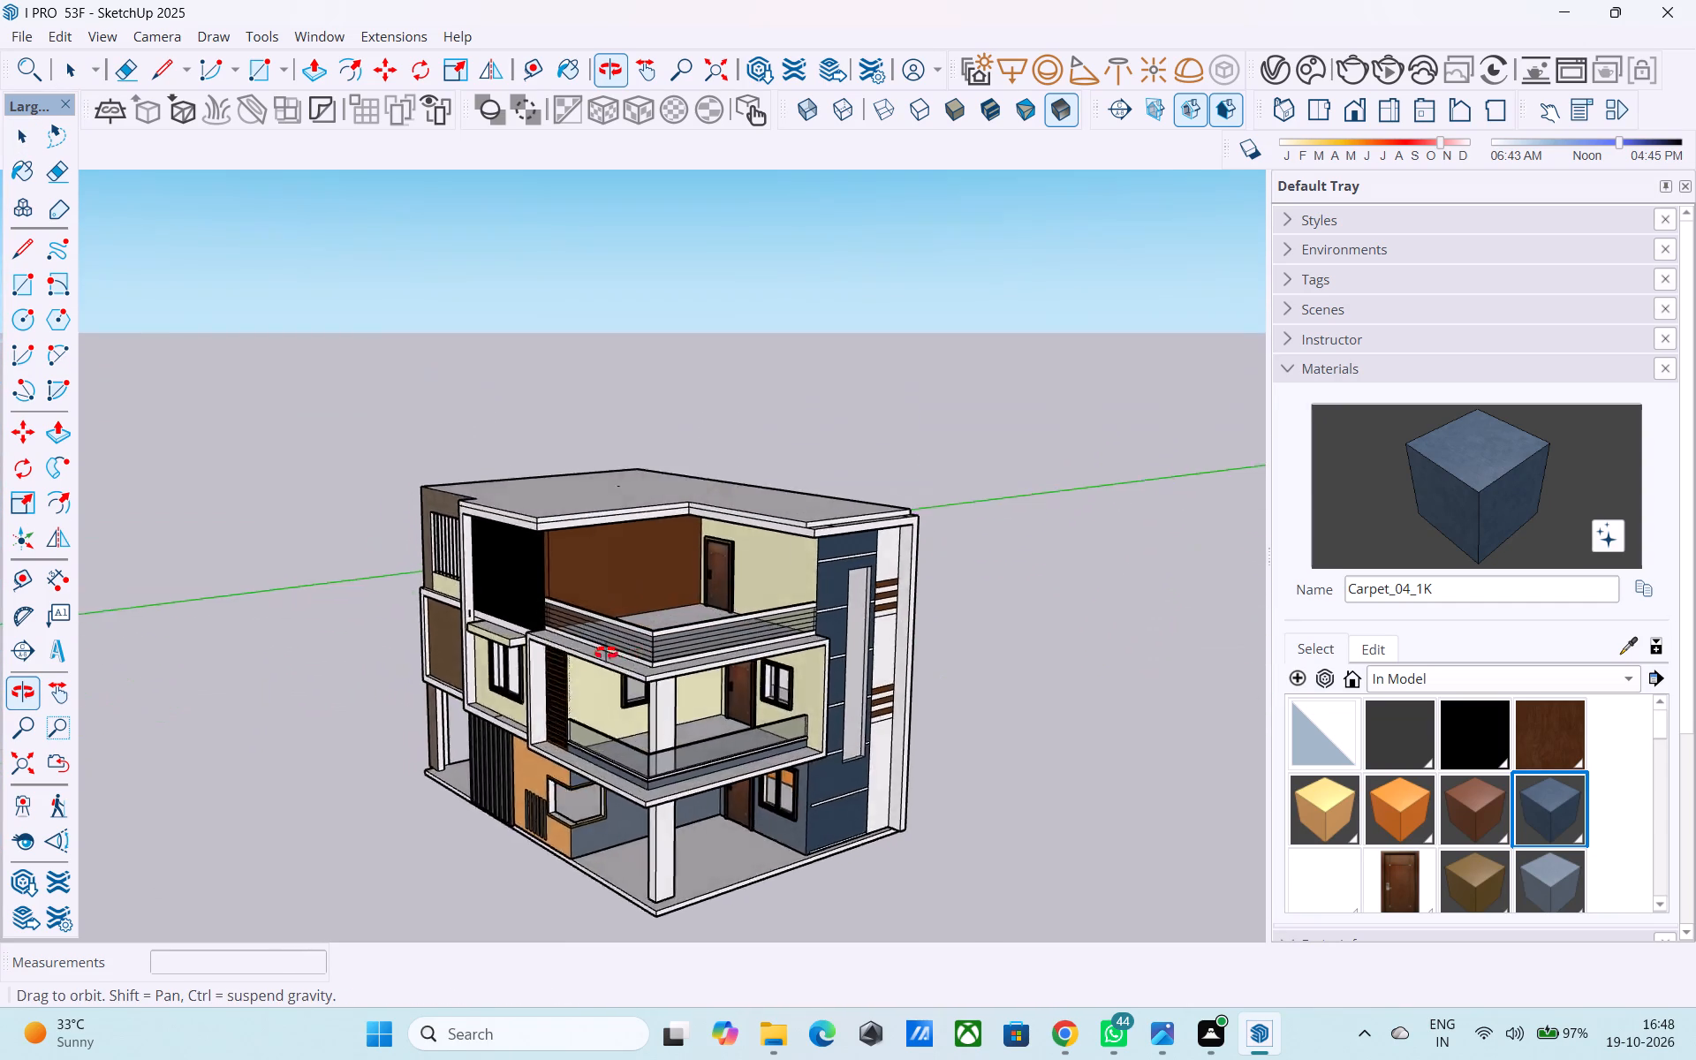
middle_click_drag(606, 653, 753, 777)
scroll(753, 777, "up", 5)
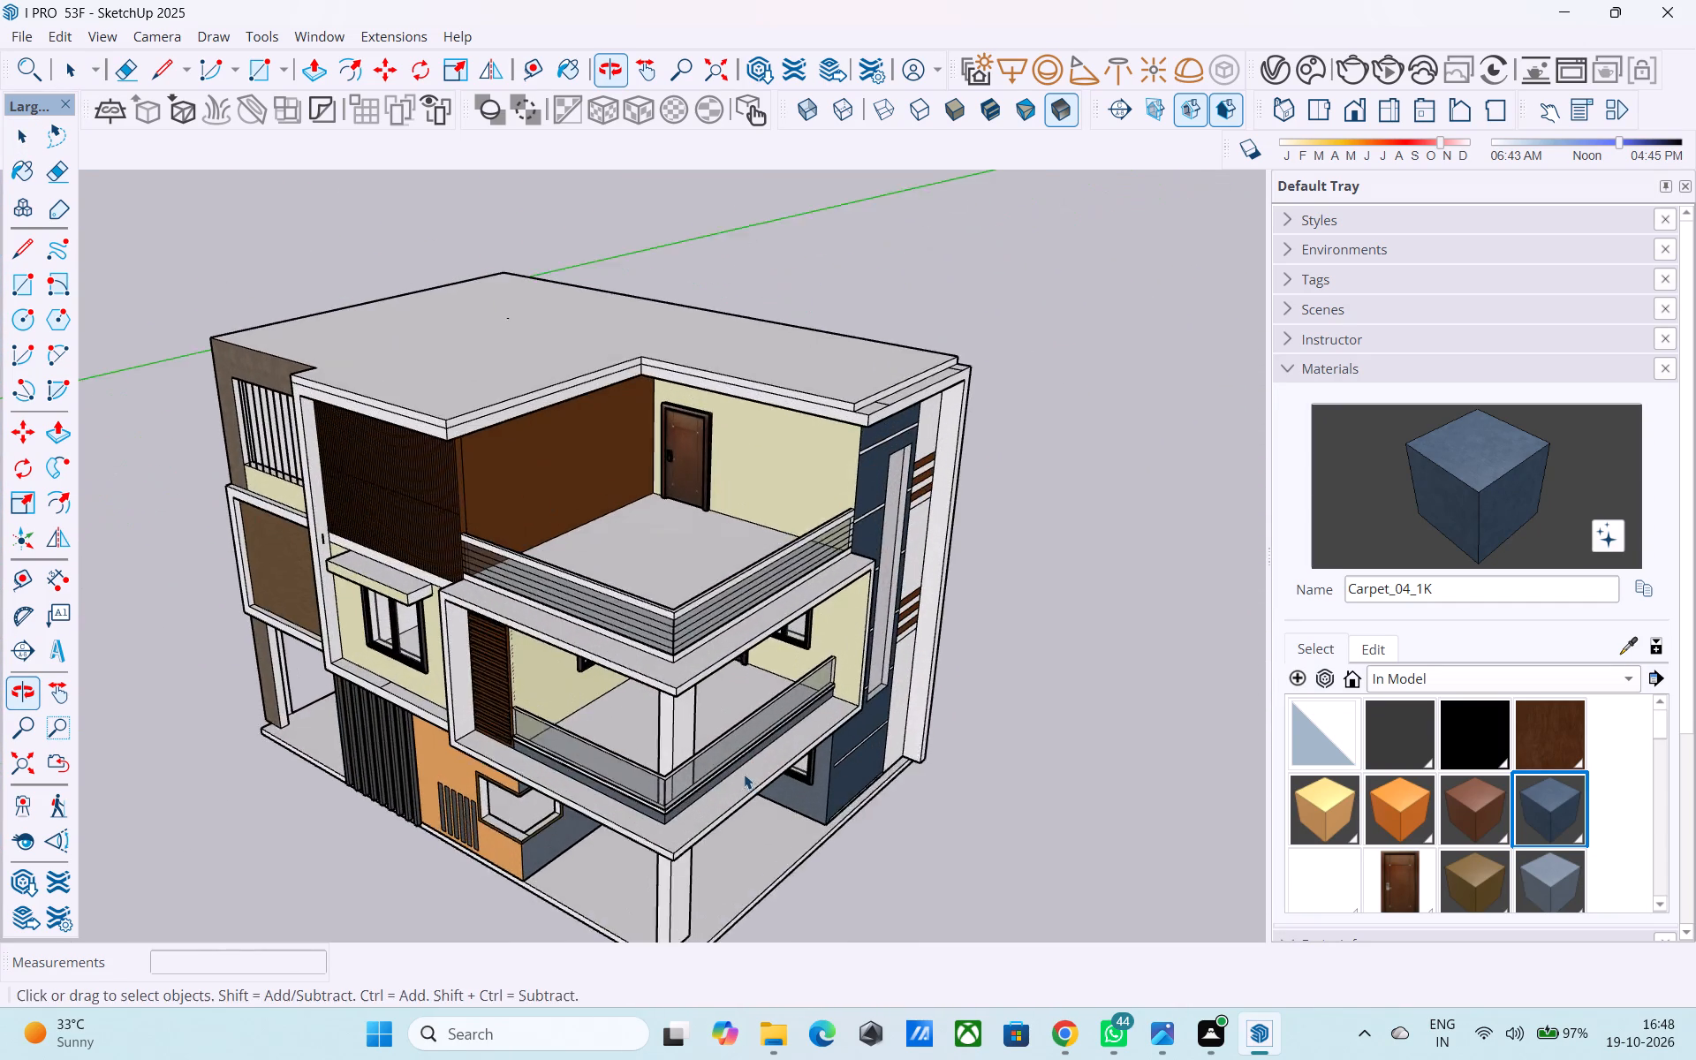
middle_click_drag(693, 762, 806, 598)
scroll(806, 598, "down", 3)
middle_click_drag(630, 698, 970, 657)
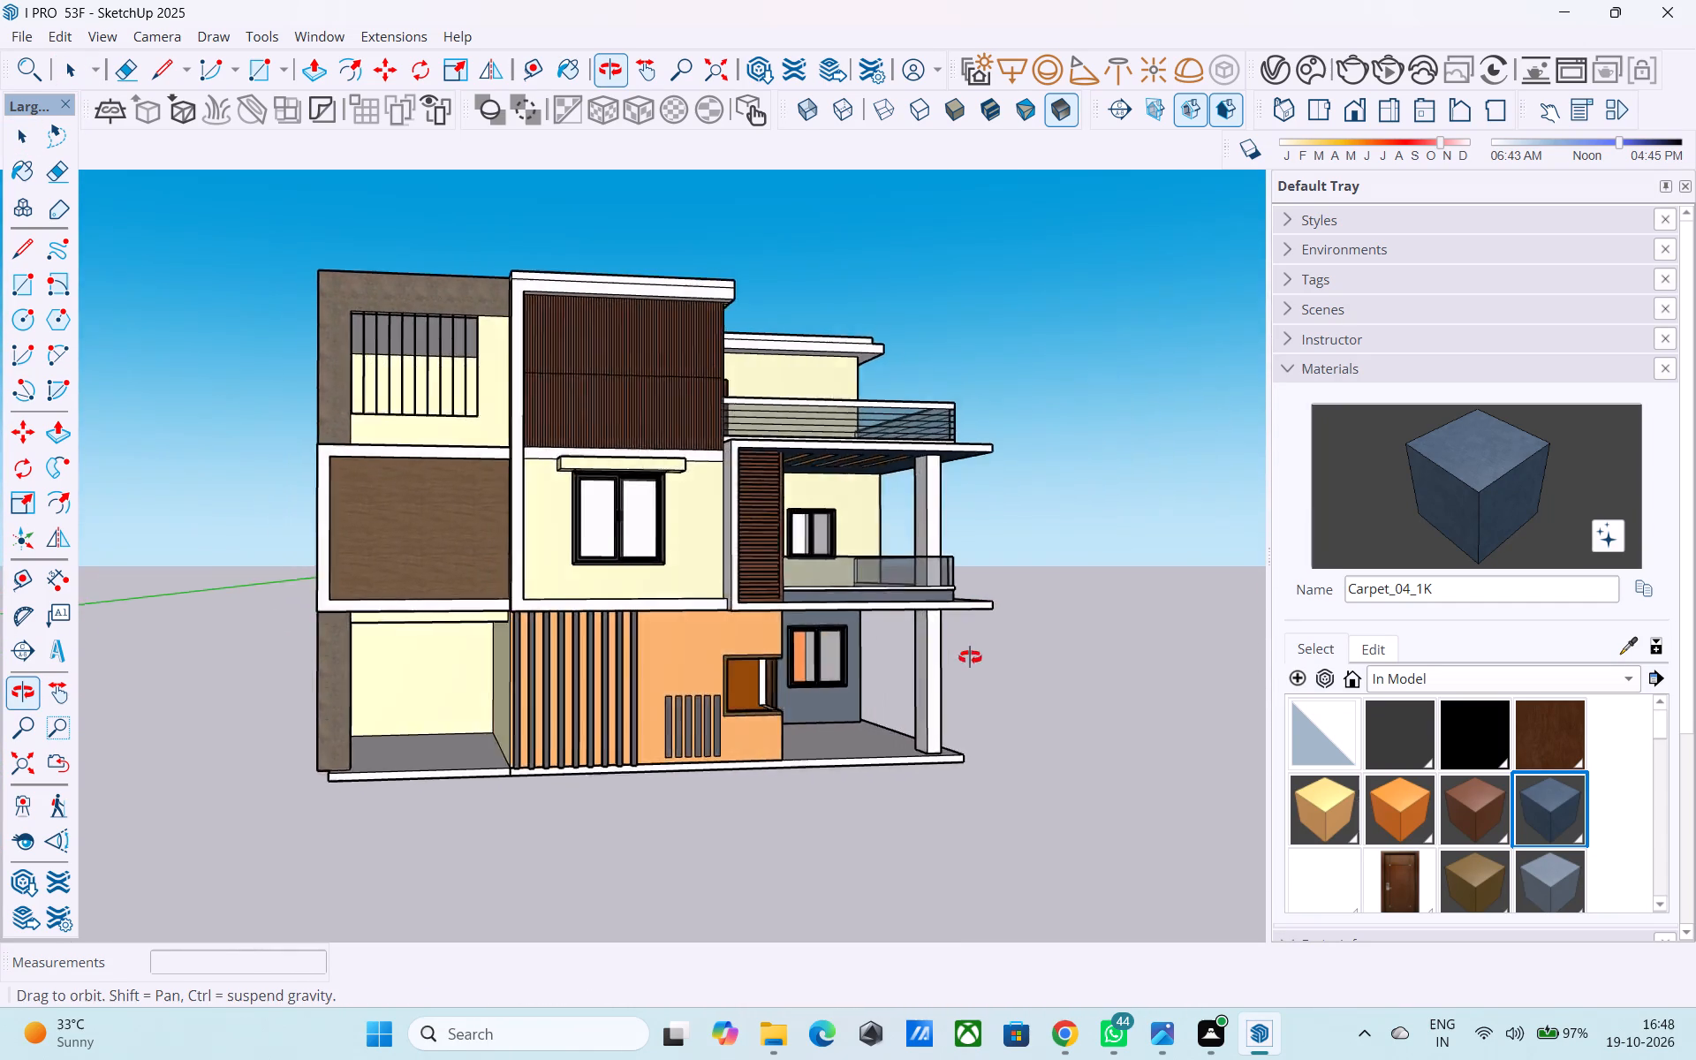
middle_click_drag(970, 657, 296, 733)
middle_click_drag(687, 662, 670, 652)
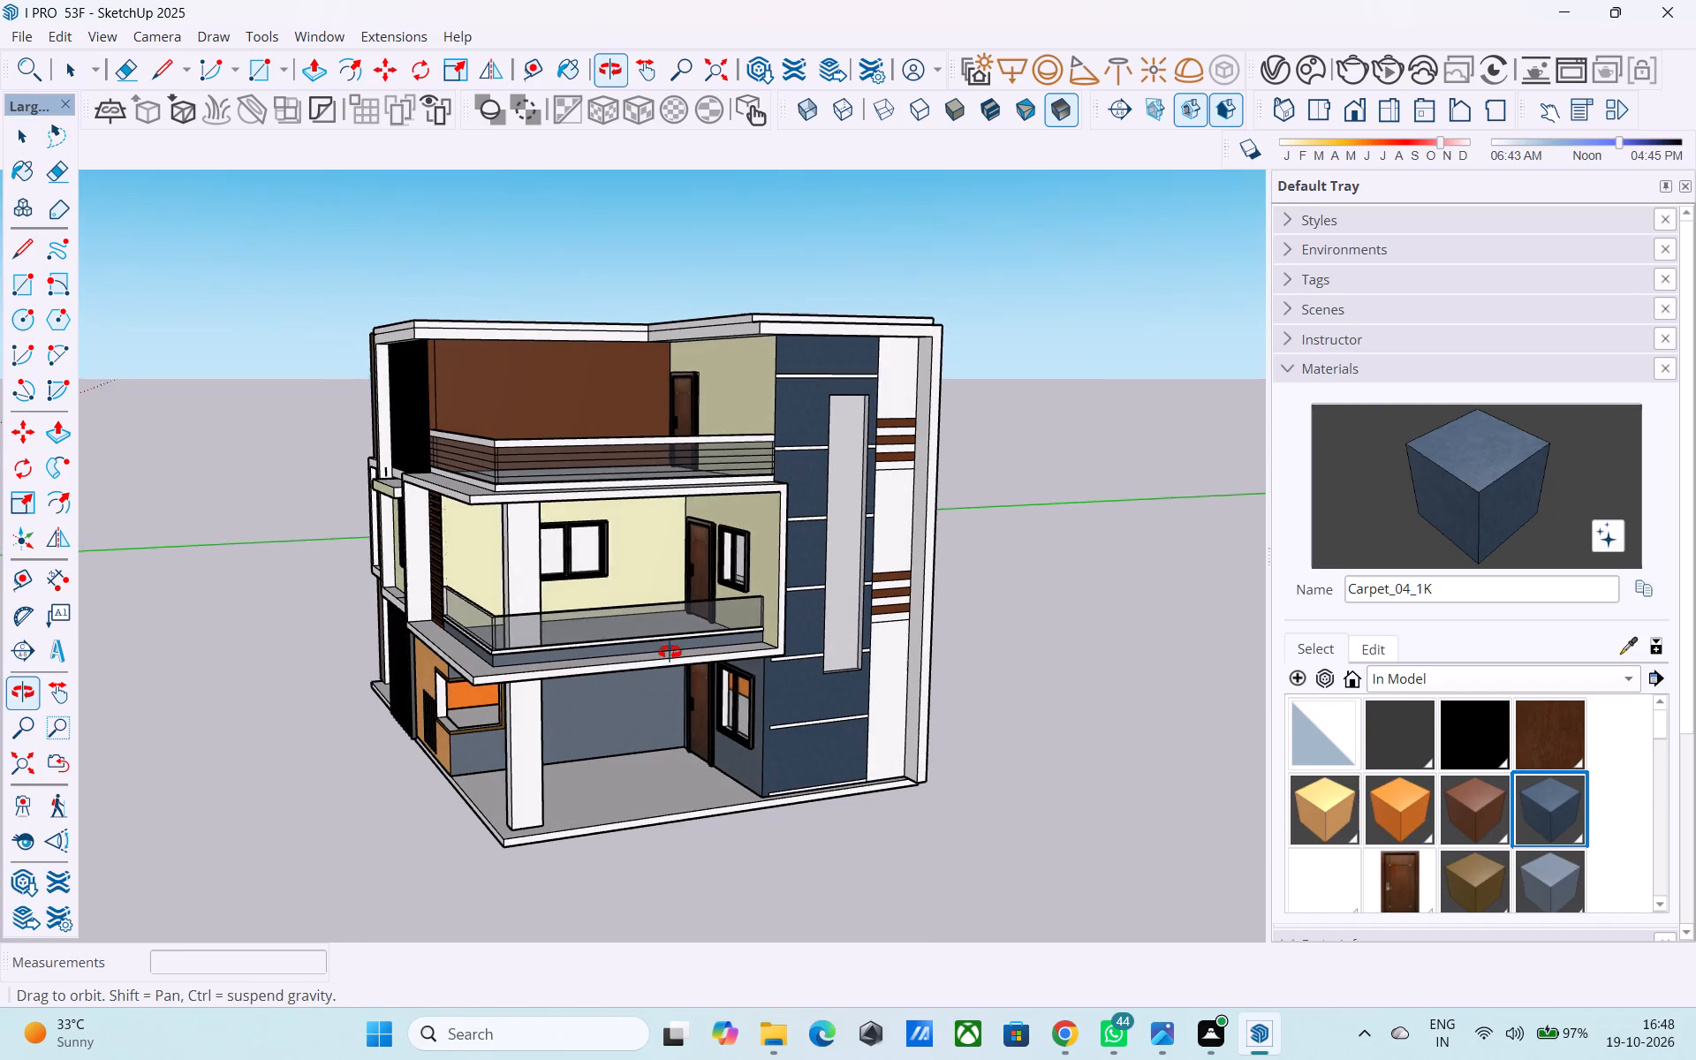
middle_click_drag(670, 652, 669, 651)
scroll(773, 571, "down", 1)
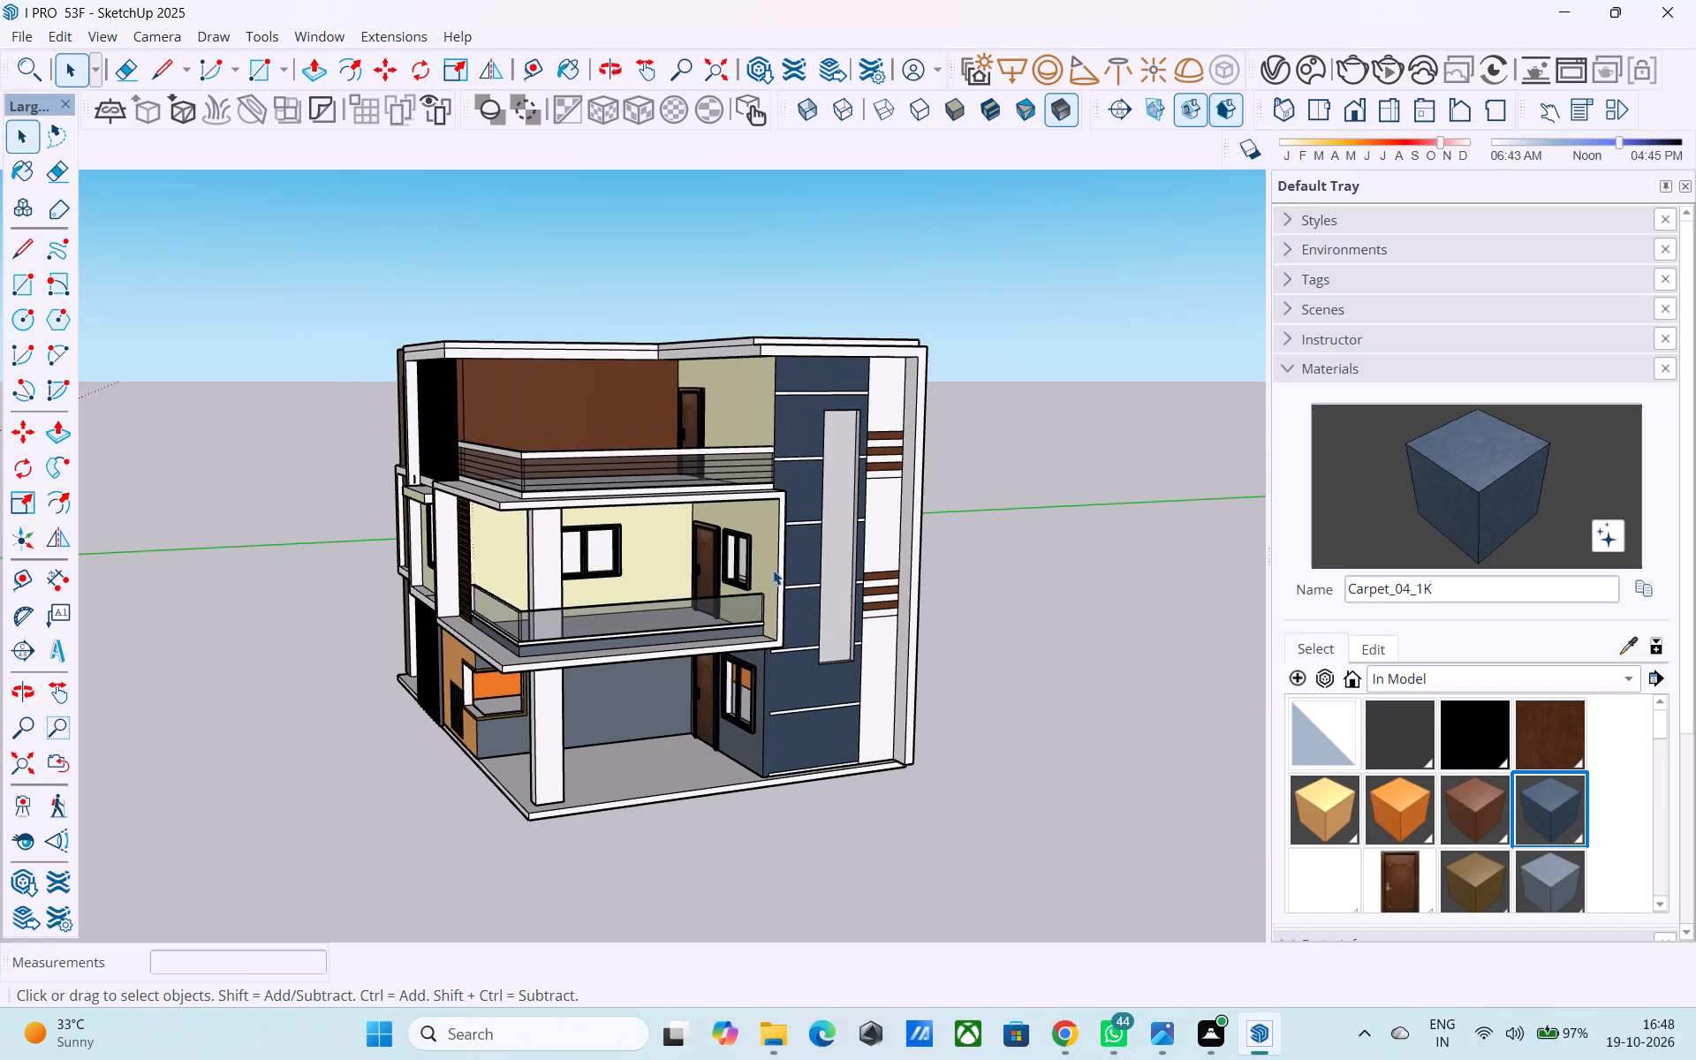
scroll(773, 570, "down", 1)
middle_click_drag(753, 569, 746, 567)
scroll(801, 472, "up", 5)
middle_click_drag(804, 466, 783, 466)
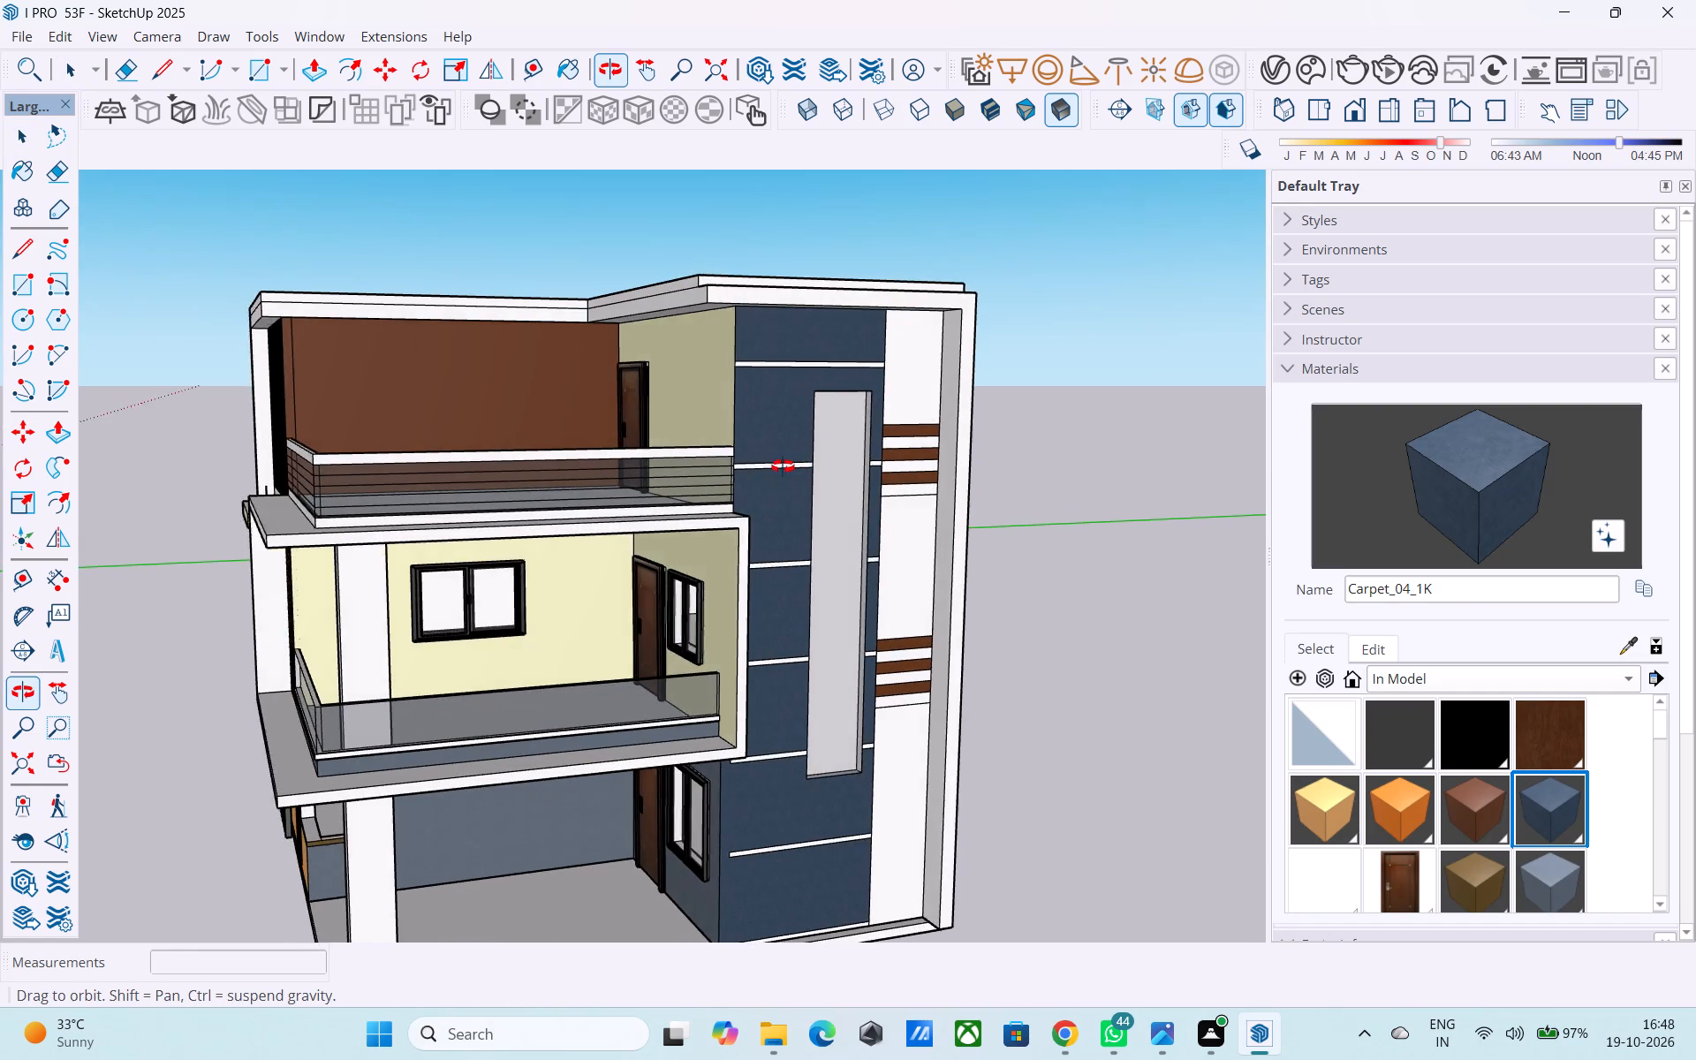
middle_click_drag(783, 466, 745, 470)
middle_click_drag(776, 493, 737, 488)
middle_click_drag(733, 496, 872, 495)
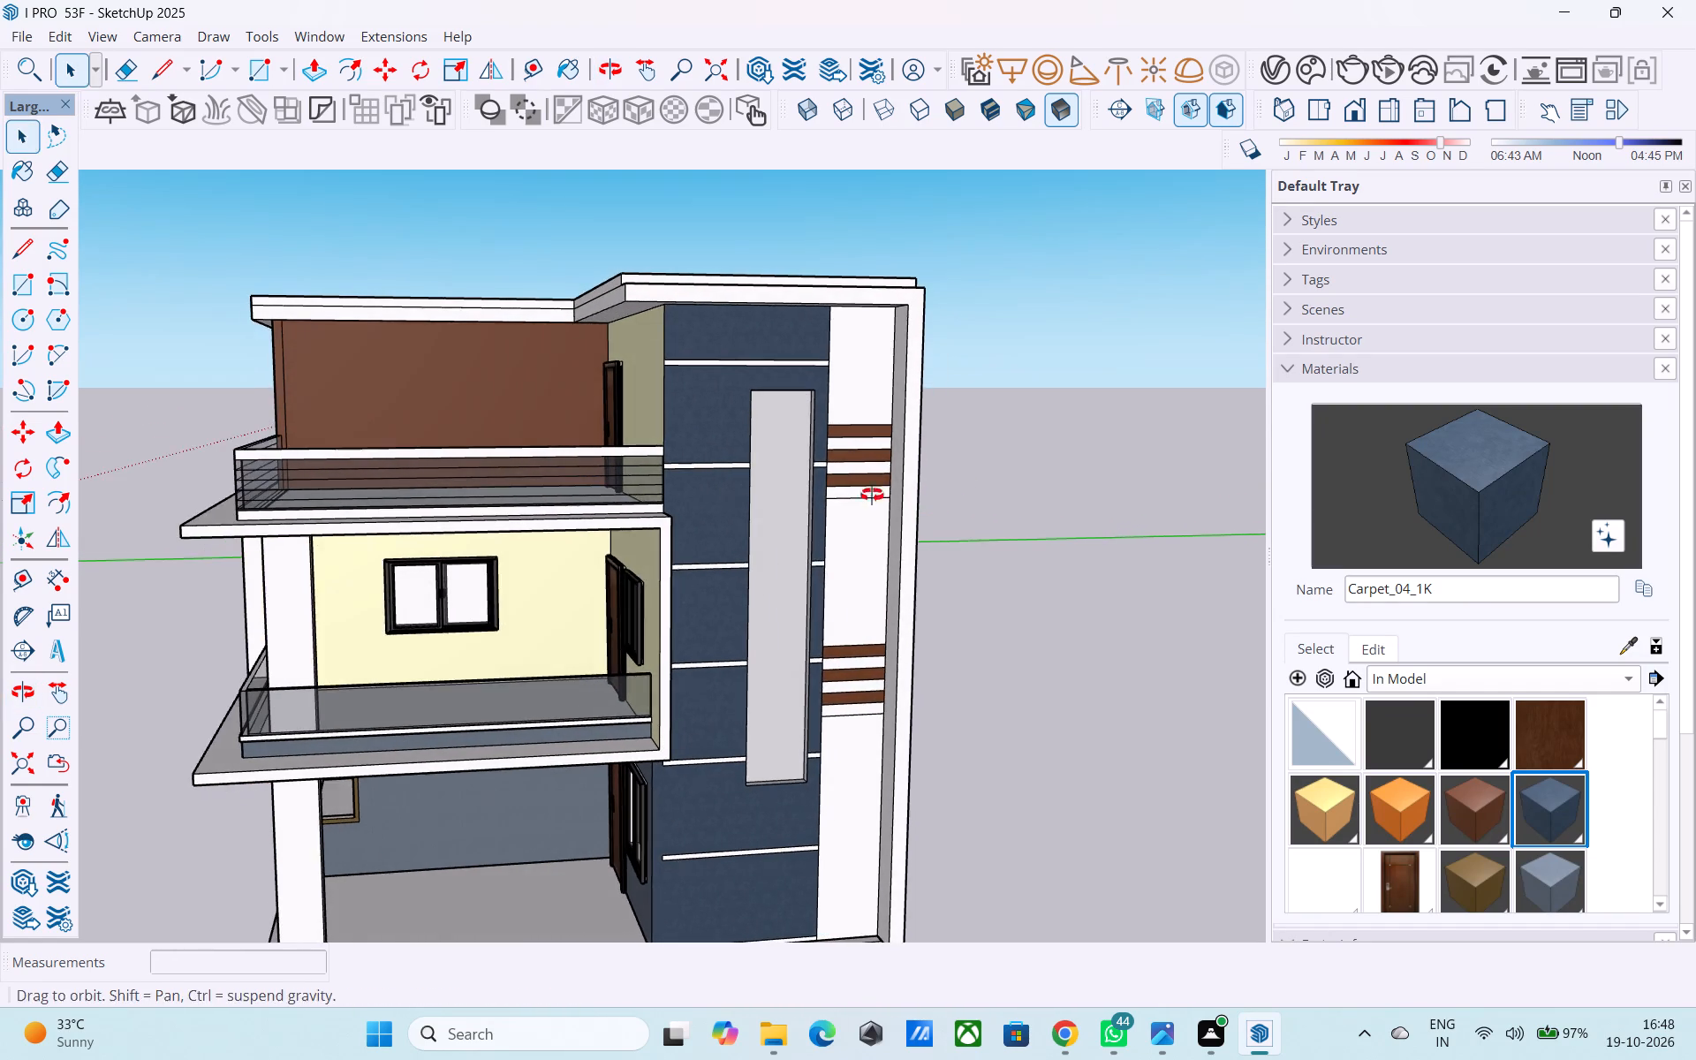
middle_click_drag(872, 495, 976, 480)
scroll(867, 475, "down", 4)
scroll(751, 521, "down", 8)
middle_click_drag(620, 571, 890, 495)
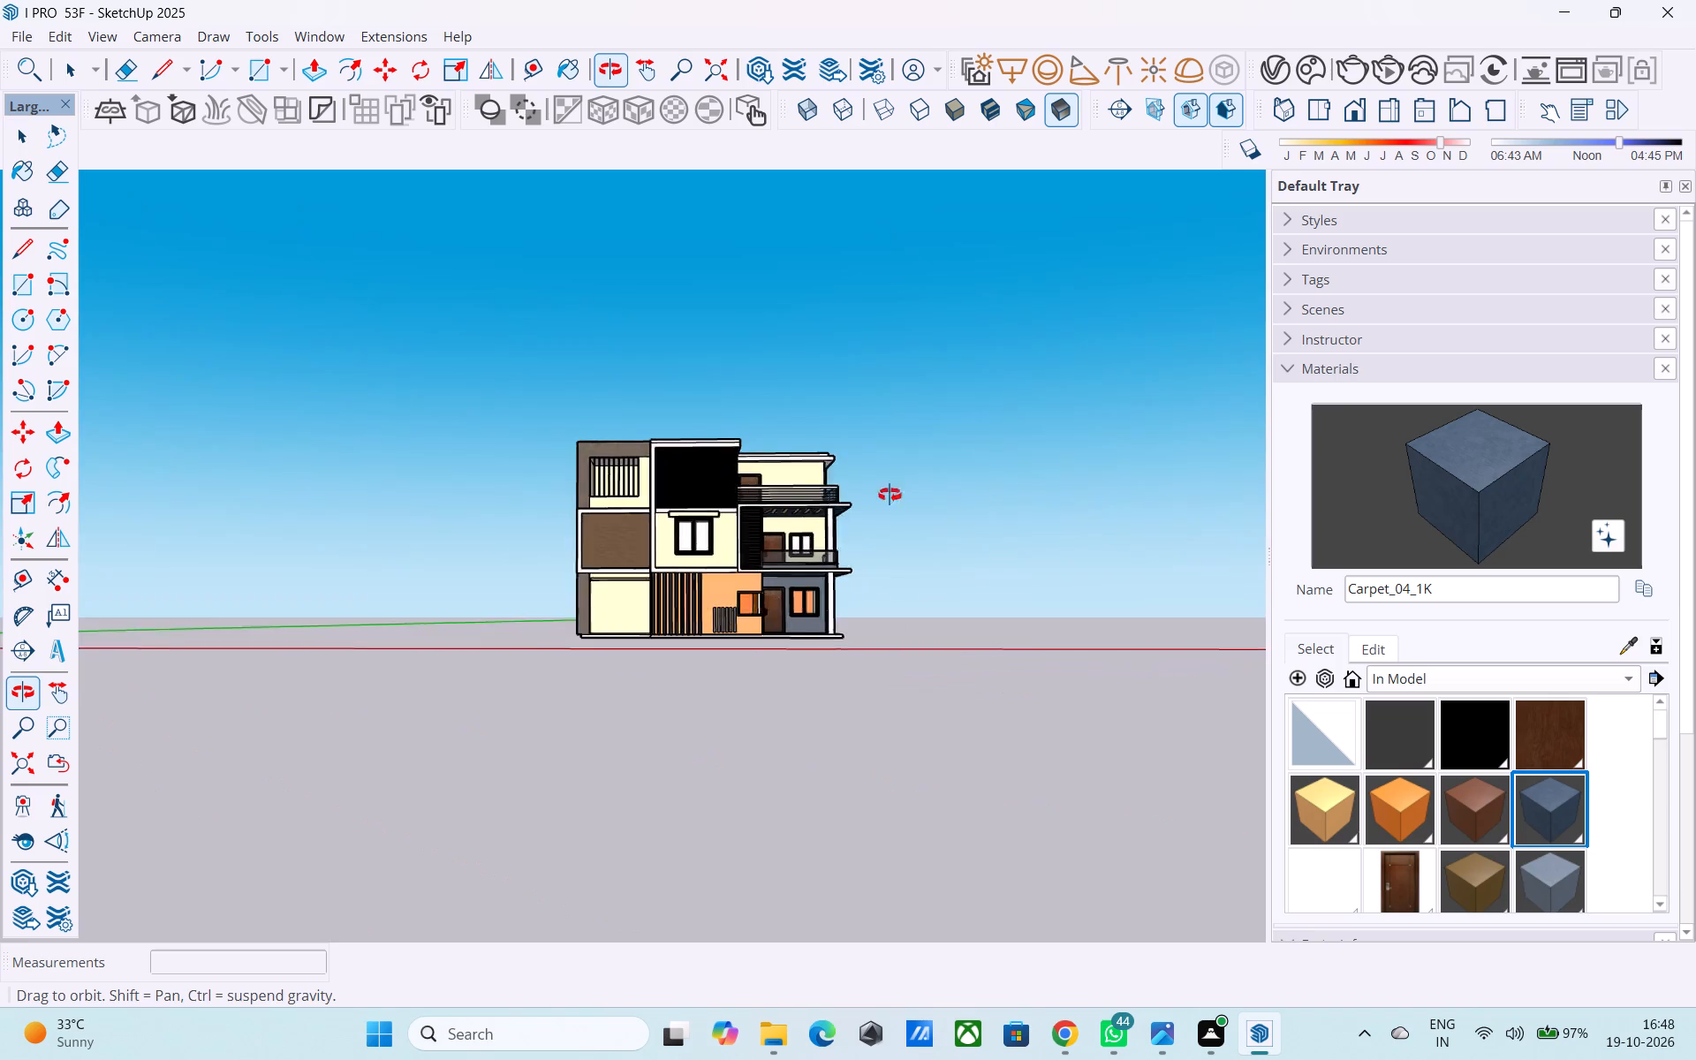
middle_click_drag(890, 495, 199, 541)
scroll(291, 518, "down", 4)
middle_click_drag(570, 558, 1049, 572)
scroll(663, 465, "up", 9)
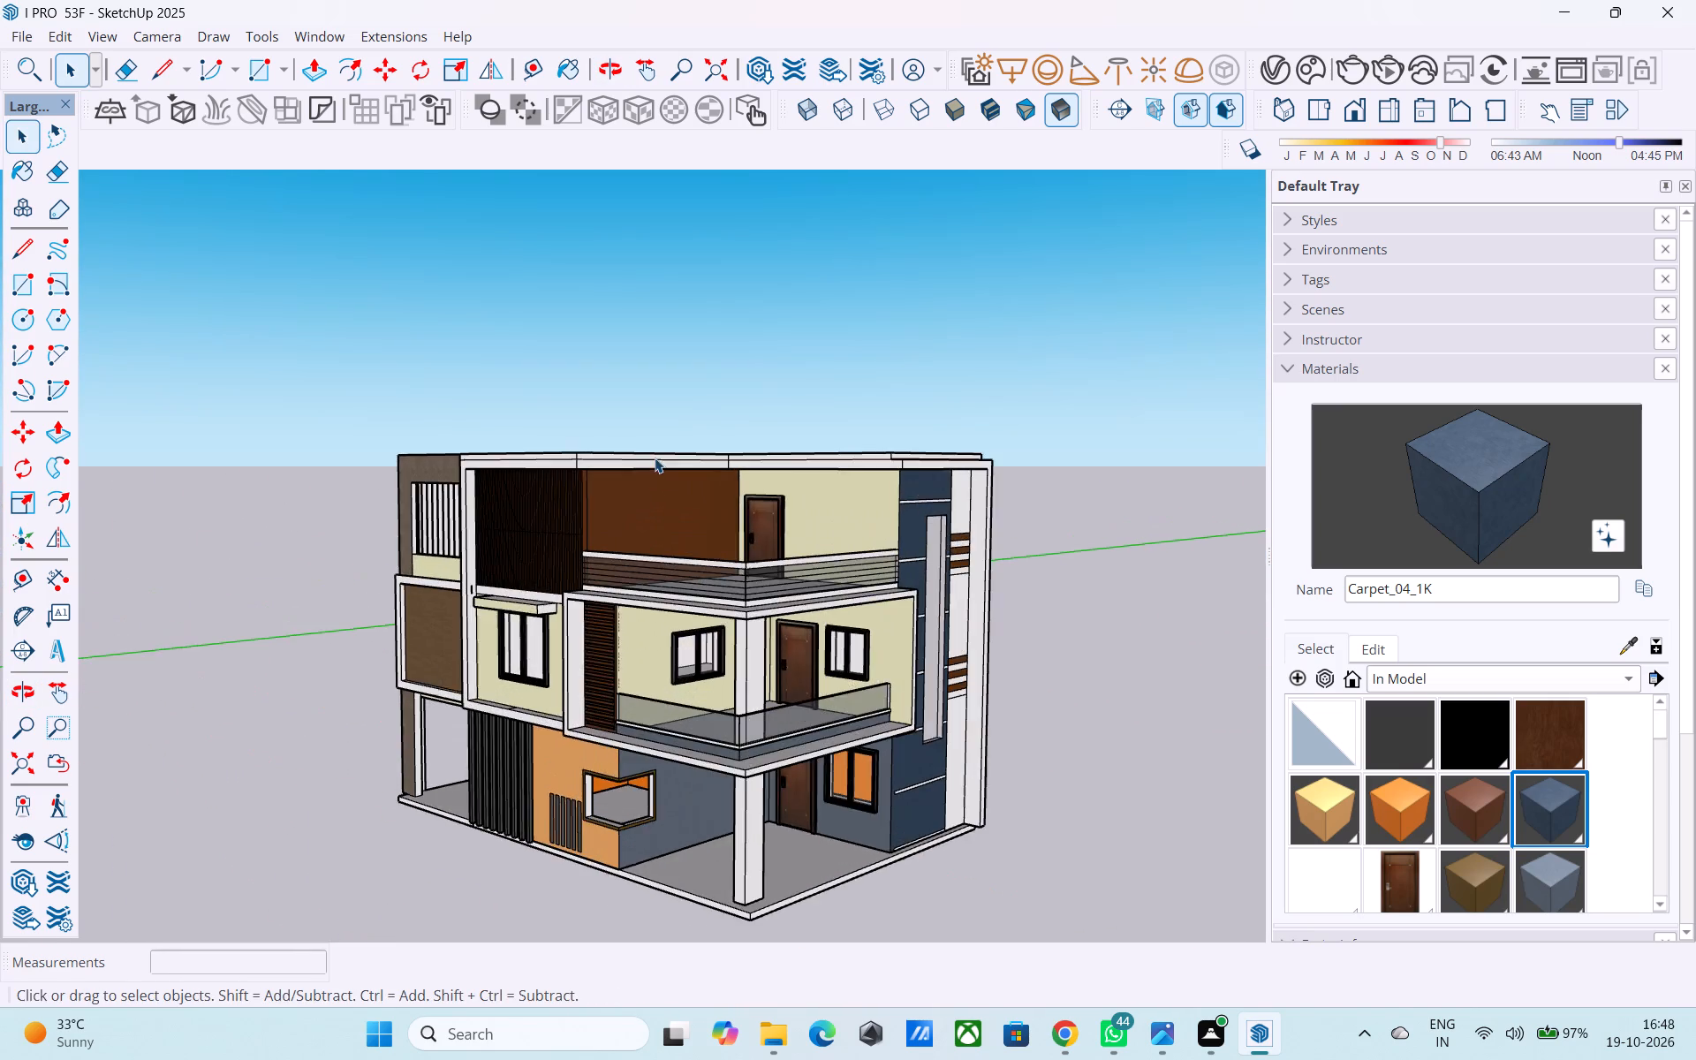
middle_click_drag(656, 464, 1125, 460)
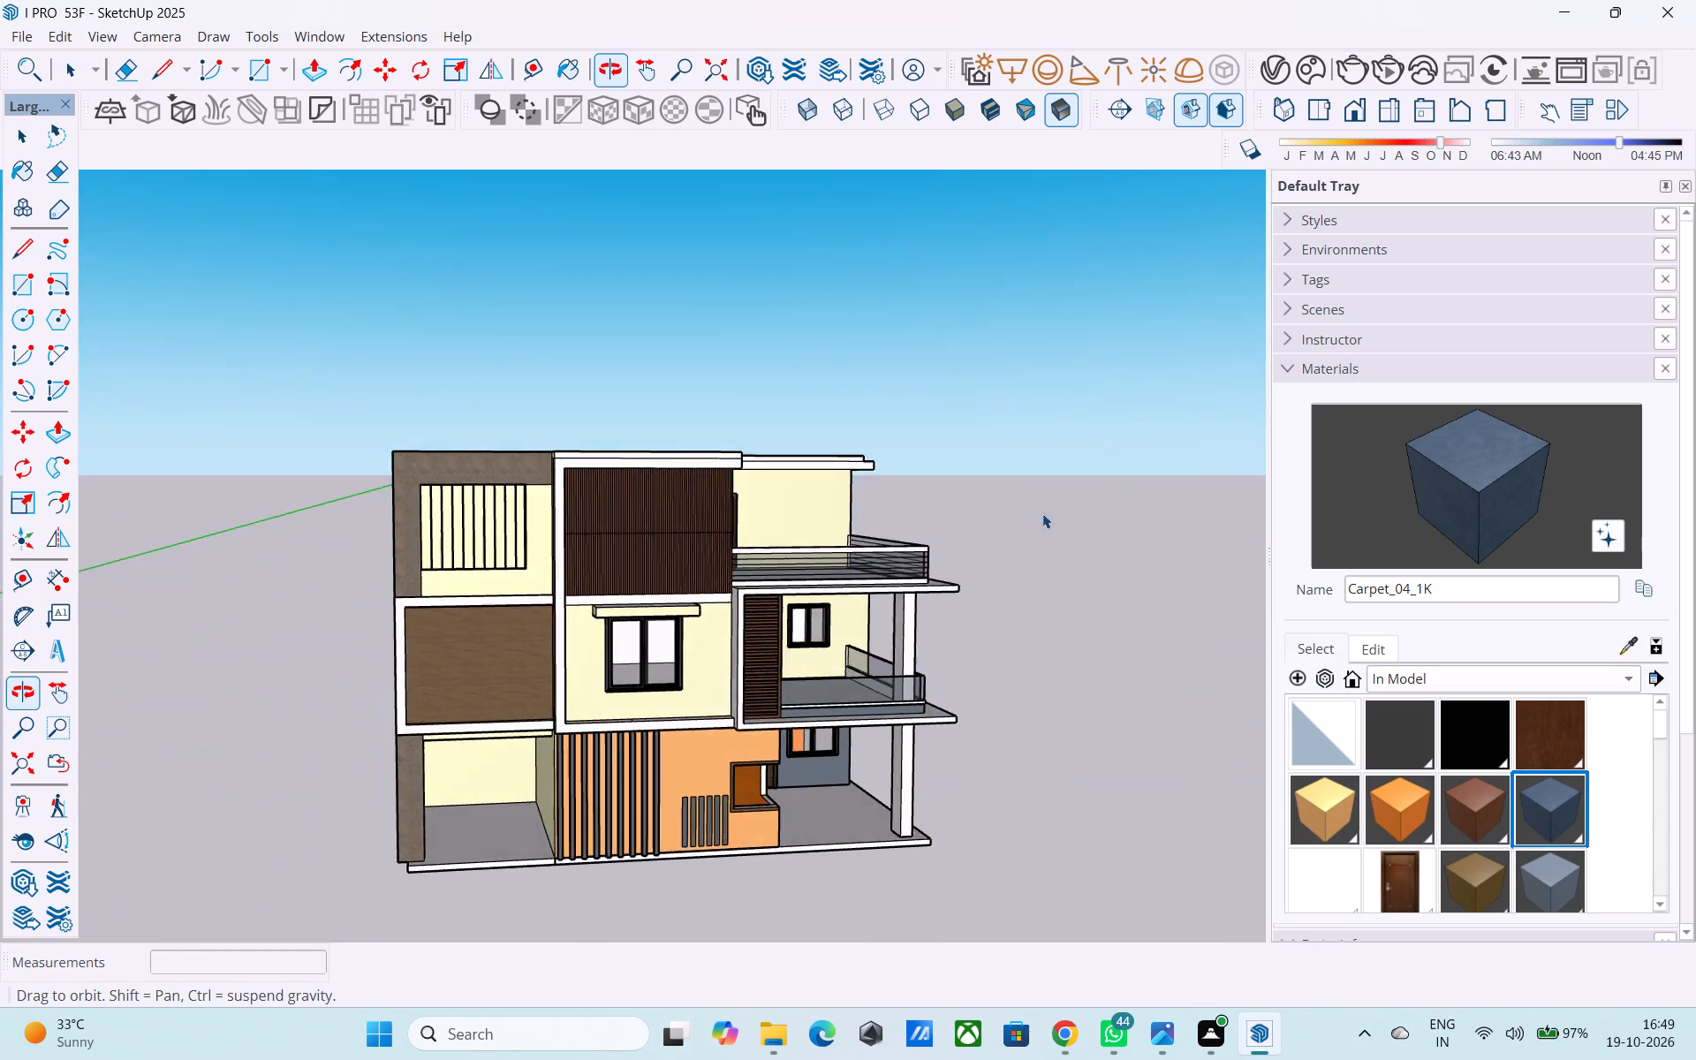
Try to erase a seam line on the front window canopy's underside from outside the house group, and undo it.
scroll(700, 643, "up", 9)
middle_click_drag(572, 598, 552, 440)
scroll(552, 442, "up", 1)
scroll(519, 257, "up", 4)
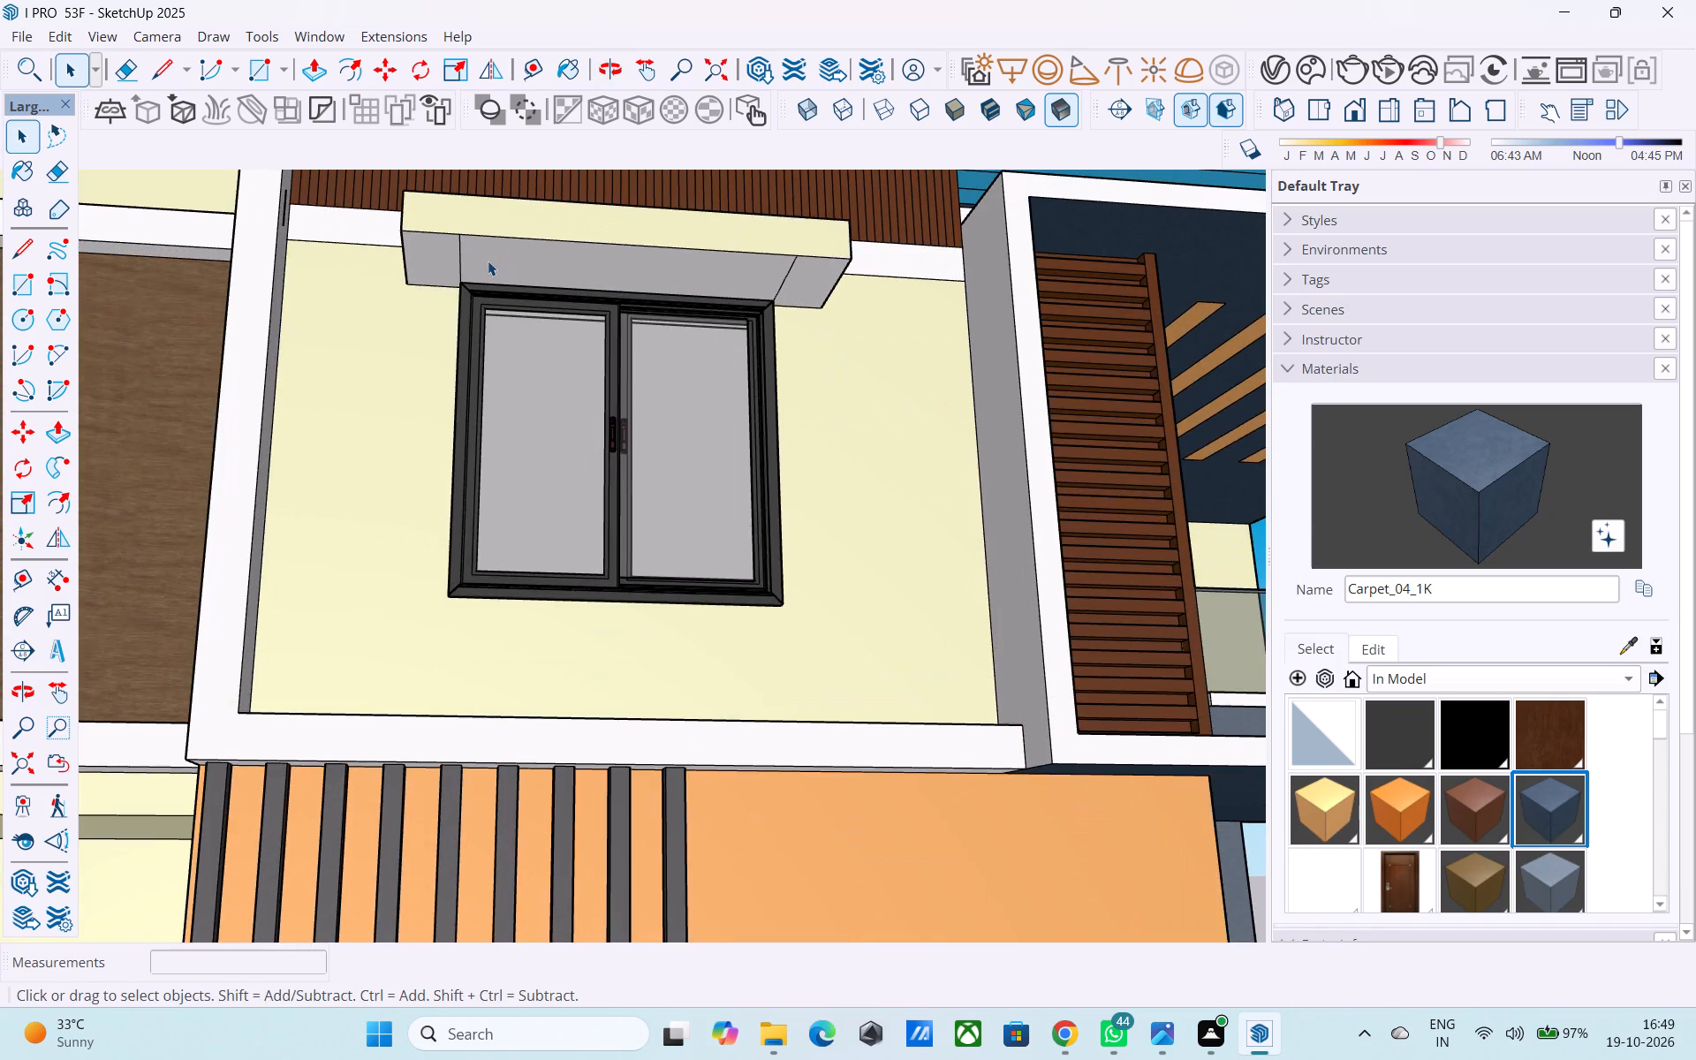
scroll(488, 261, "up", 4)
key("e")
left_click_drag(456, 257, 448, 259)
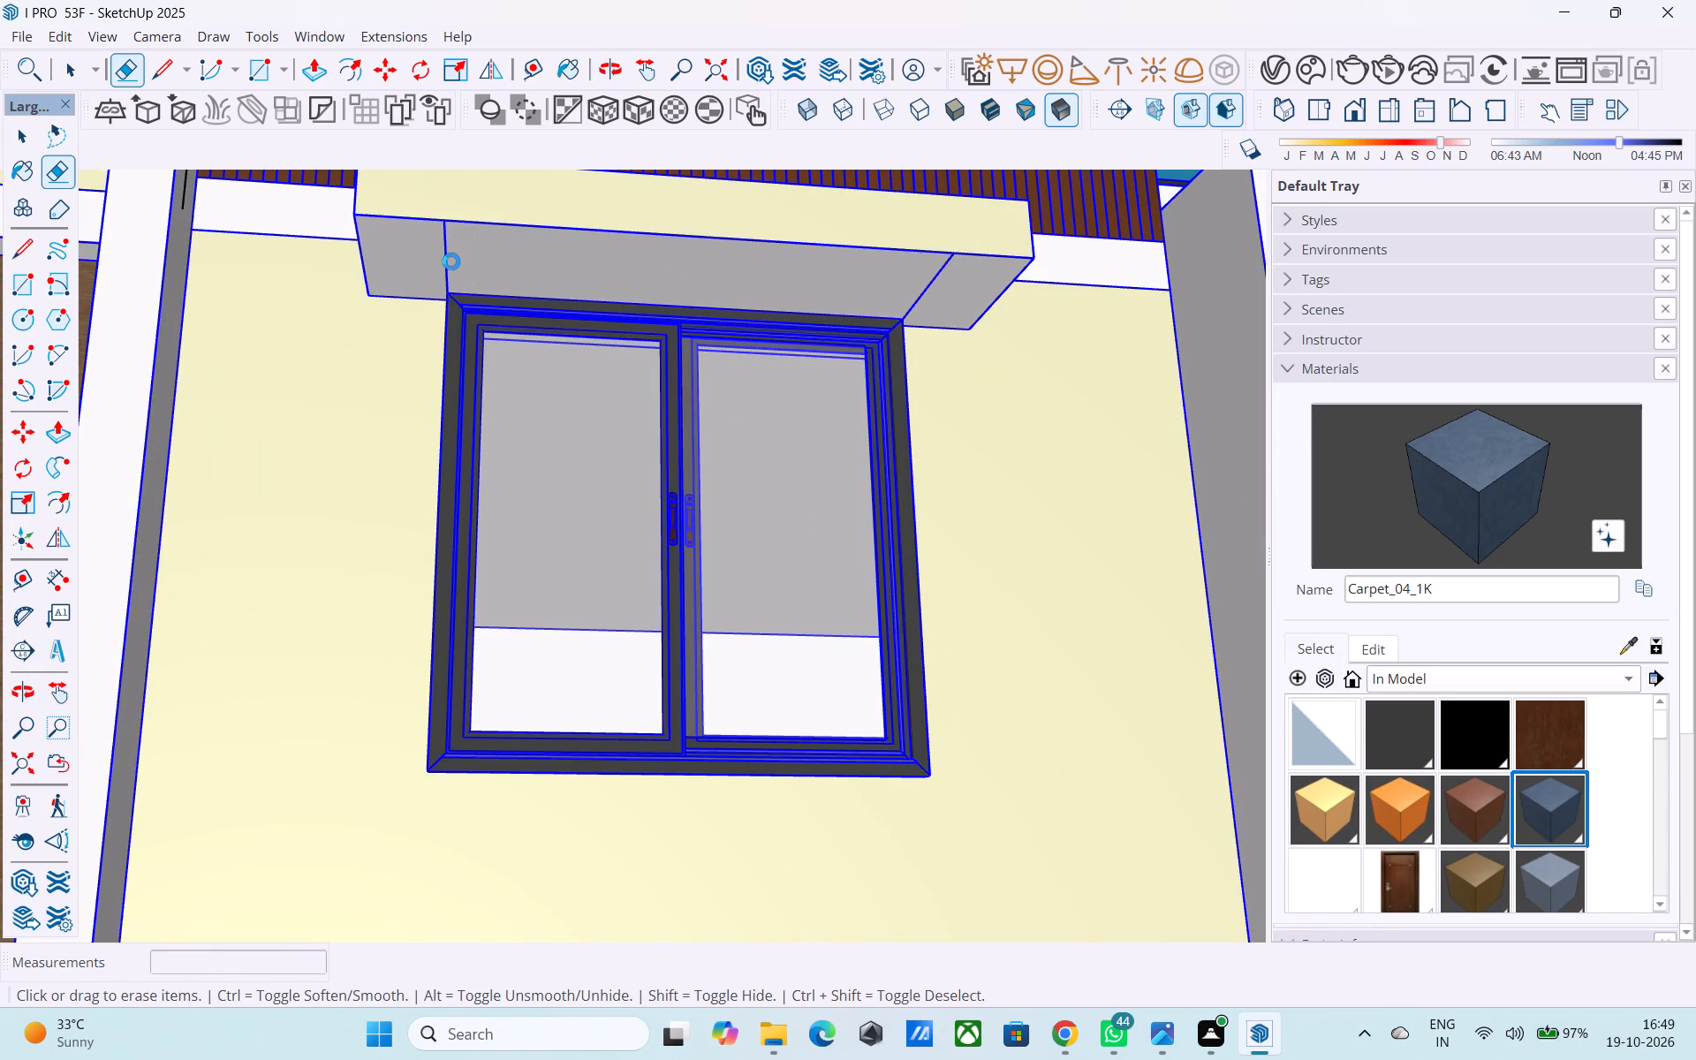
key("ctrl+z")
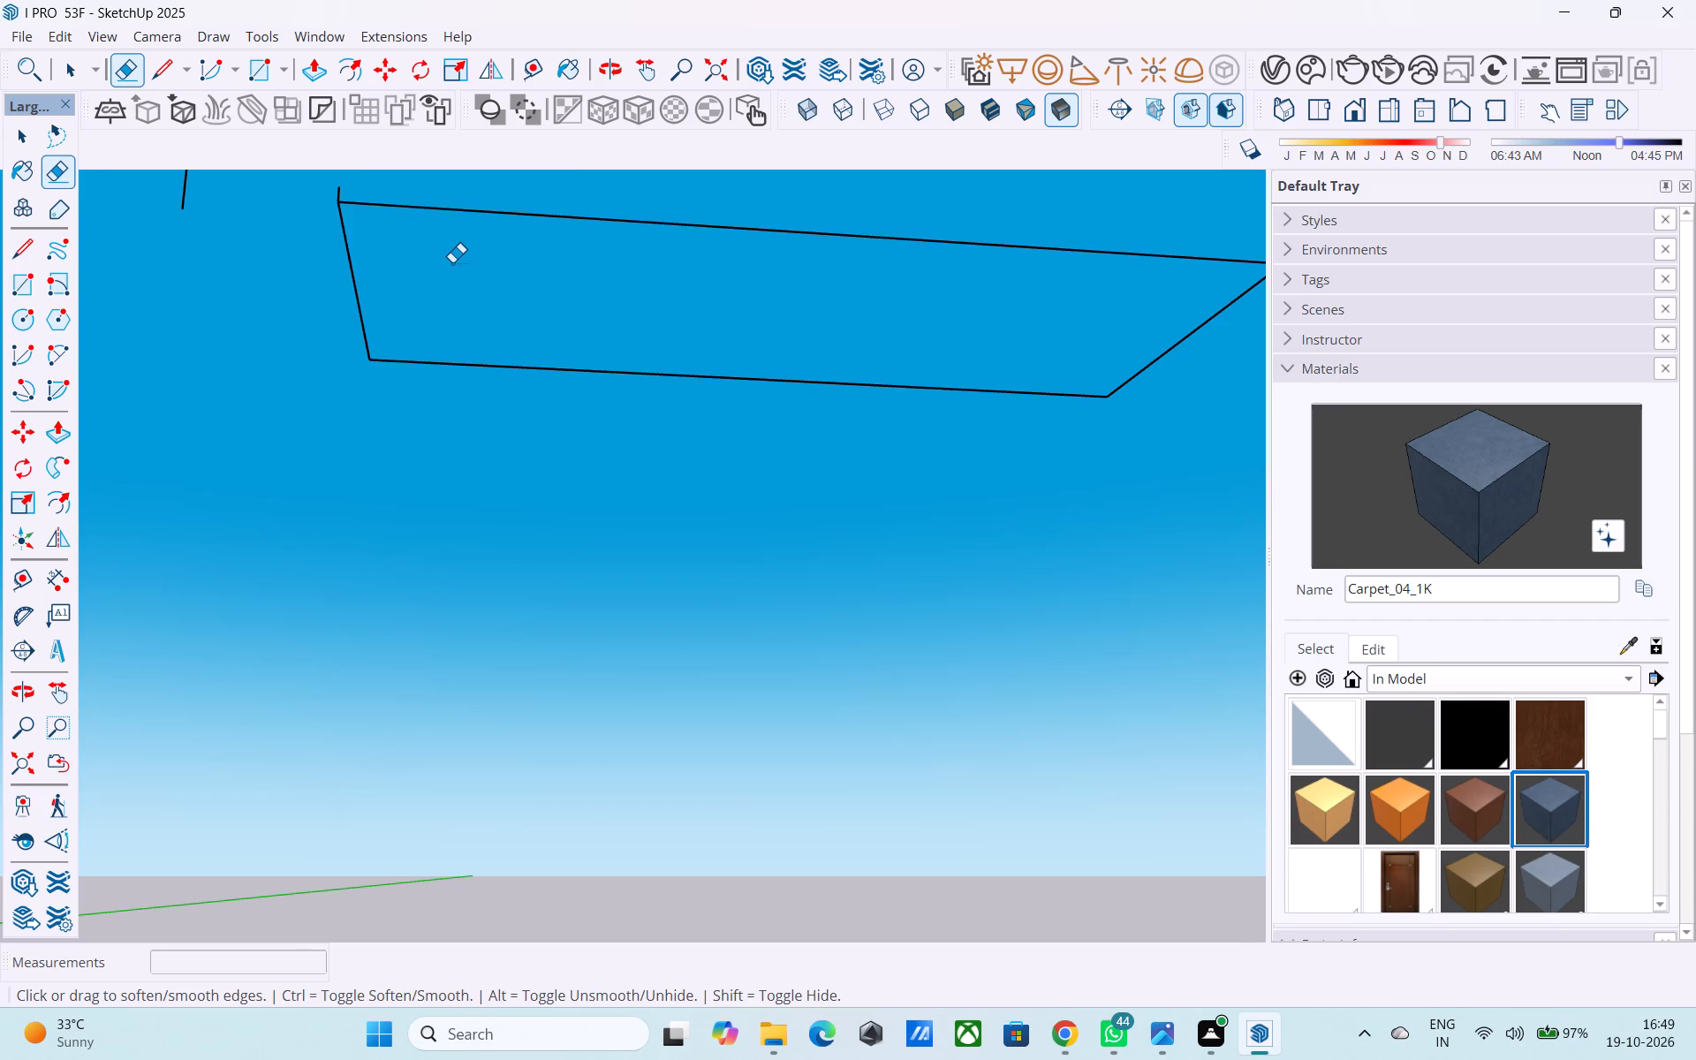
Inside the house group, erase the two seam lines on the underside of the canopy above the front window.
key("space")
double_click(457, 263)
scroll(459, 264, "up", 1)
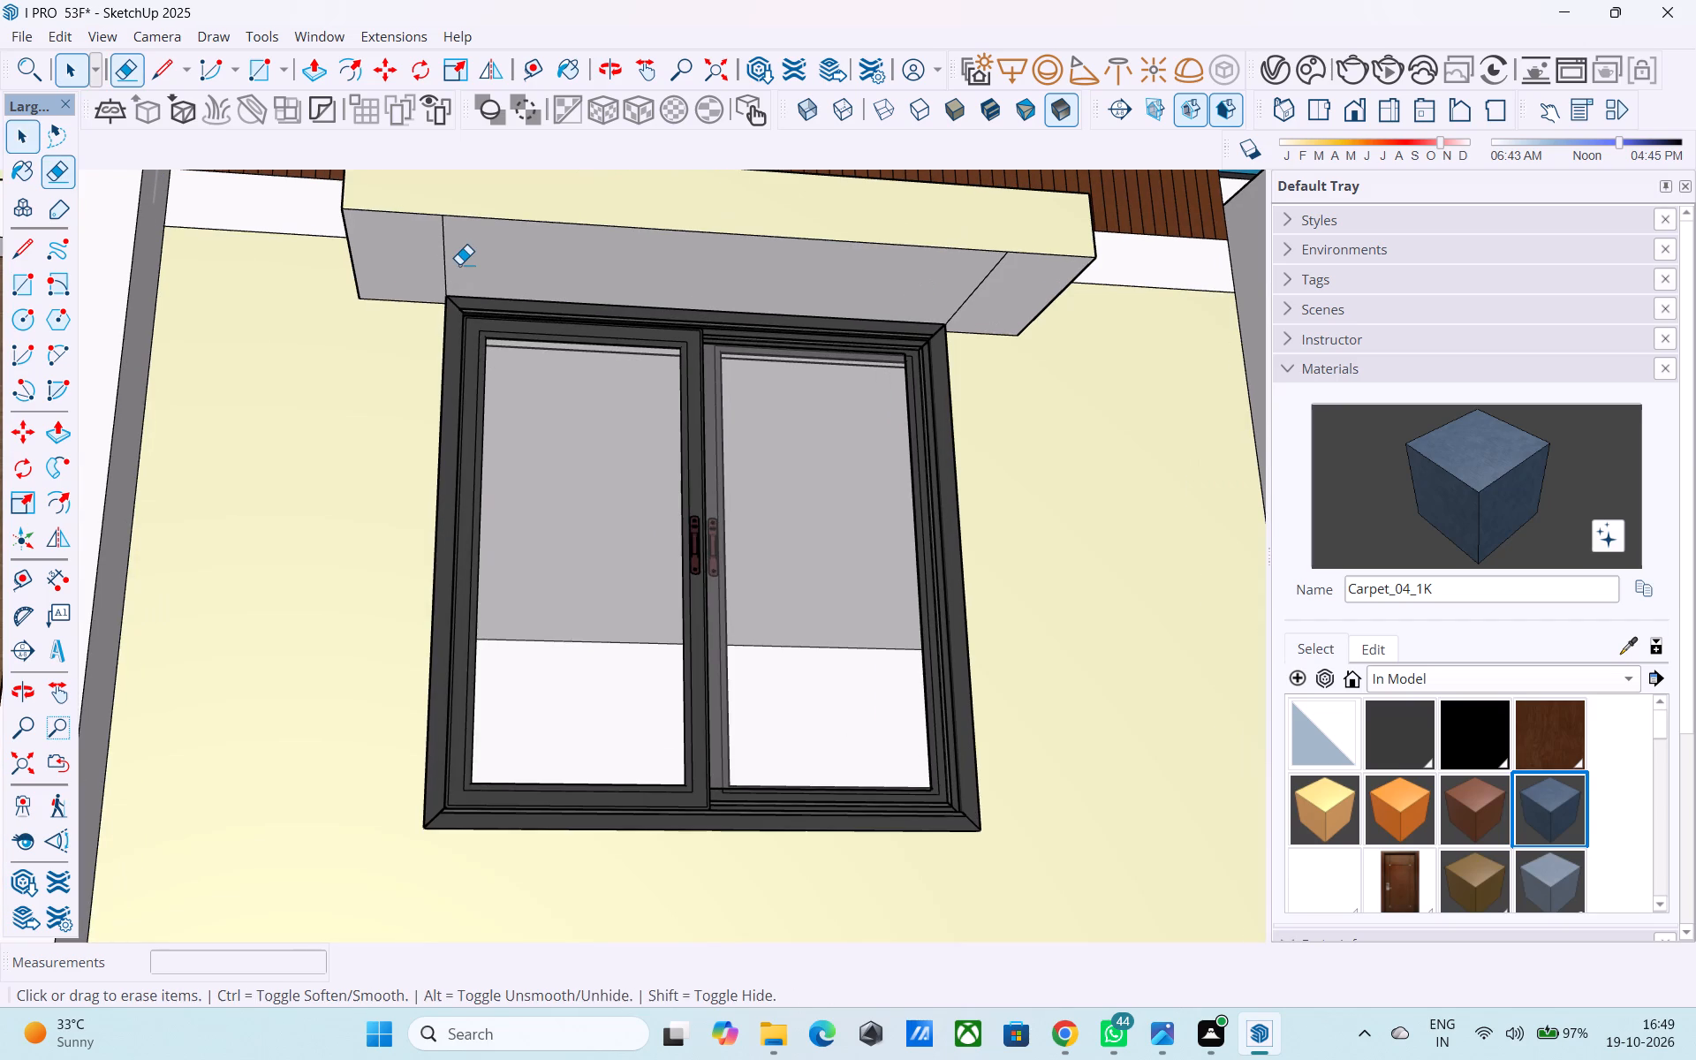
key("e")
left_click_drag(459, 264, 436, 260)
left_click_drag(952, 293, 978, 298)
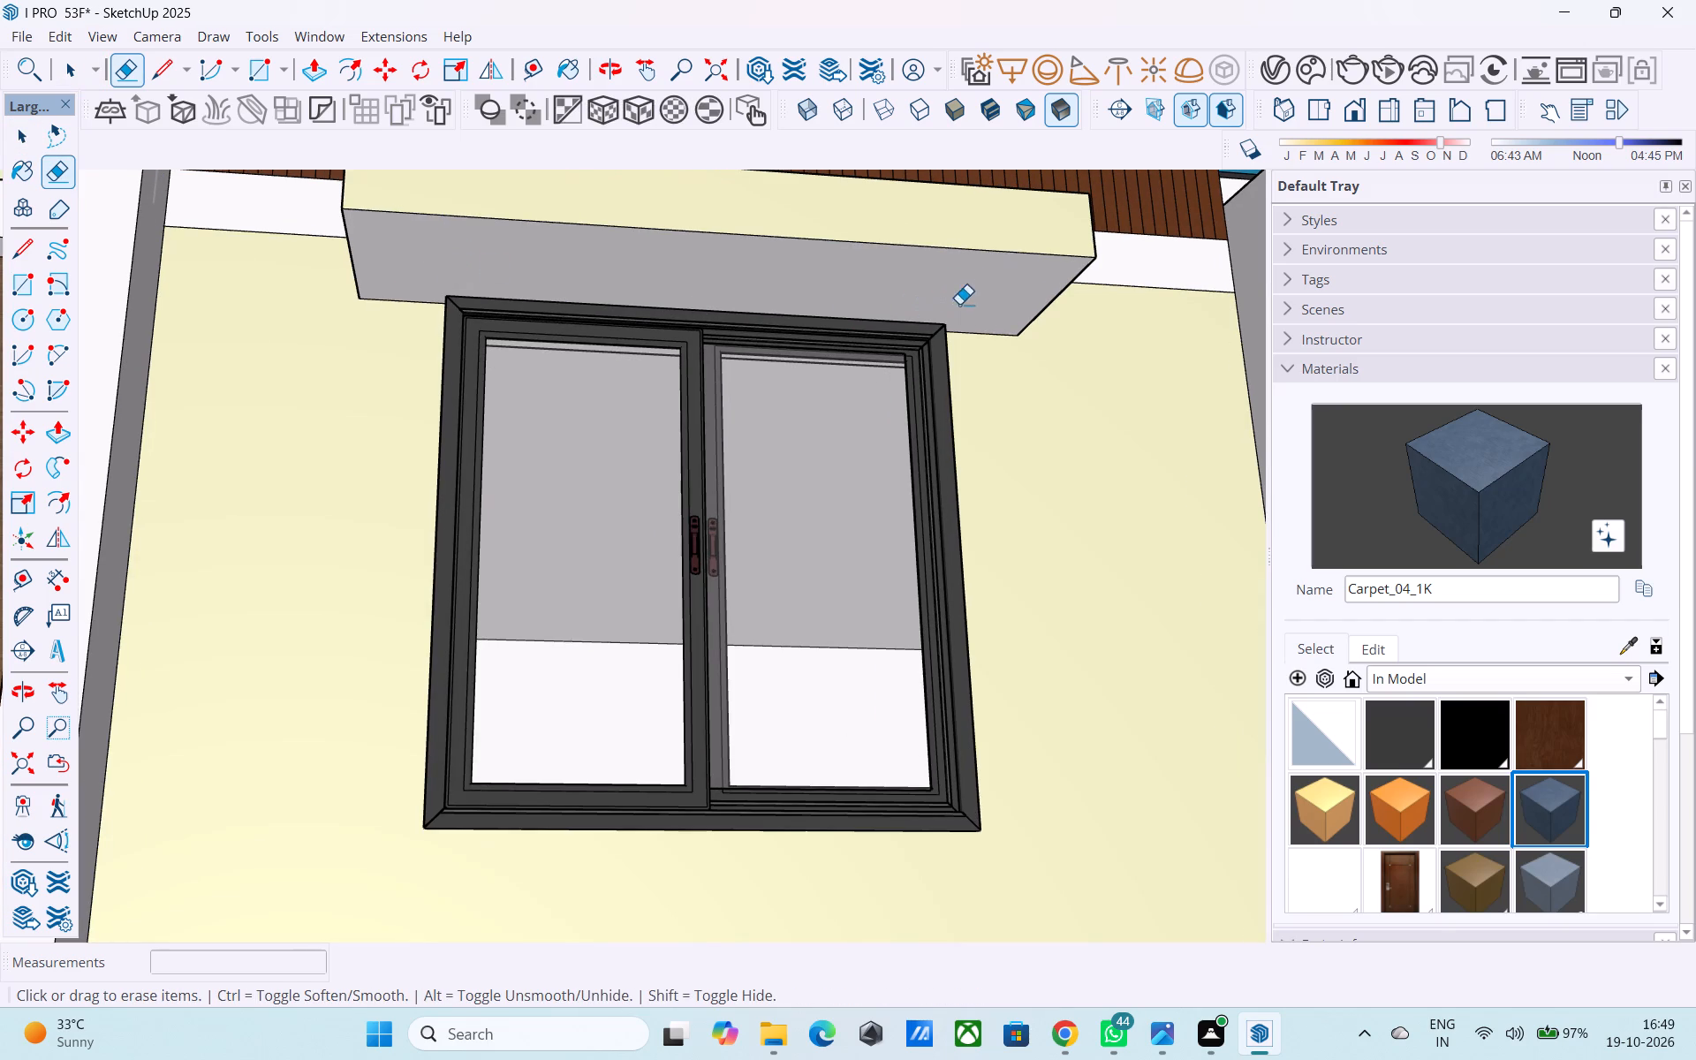
scroll(884, 337, "down", 10)
key("space")
Paint the underside of the front window's canopy with the E01_Mint_Frost material.
scroll(1389, 754, "down", 3)
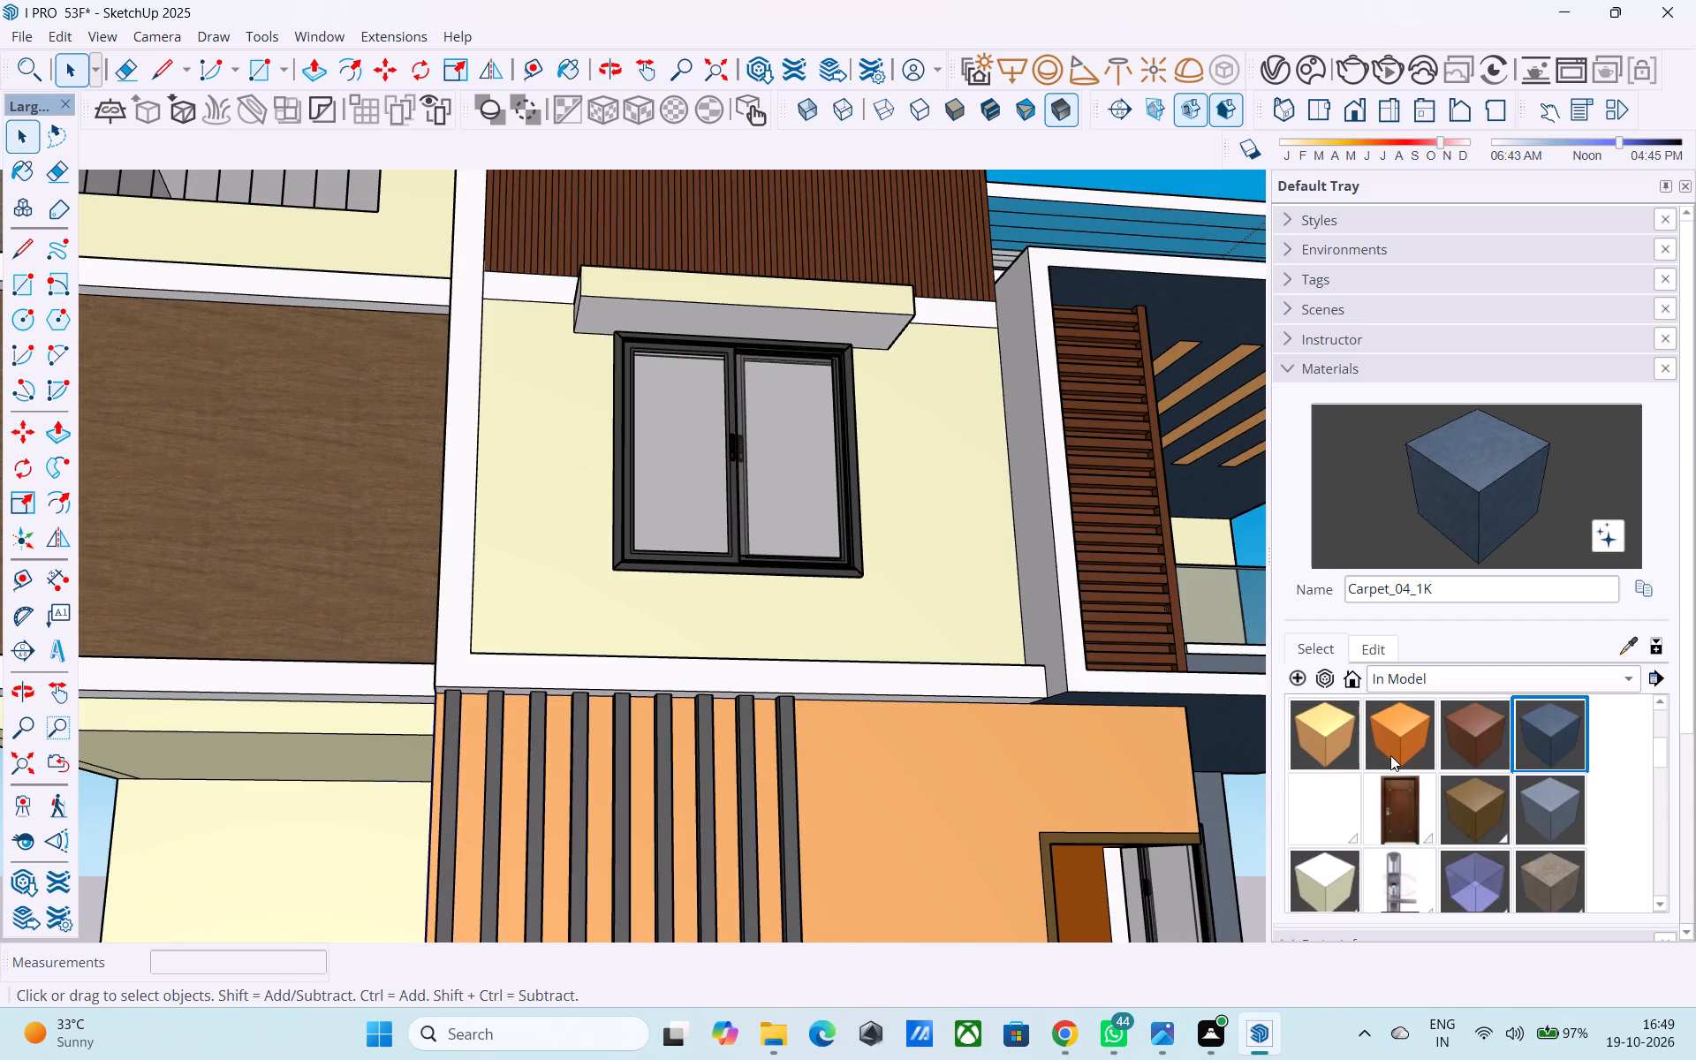
scroll(1392, 757, "down", 2)
scroll(1392, 757, "up", 2)
scroll(1392, 757, "down", 12)
scroll(1393, 759, "up", 7)
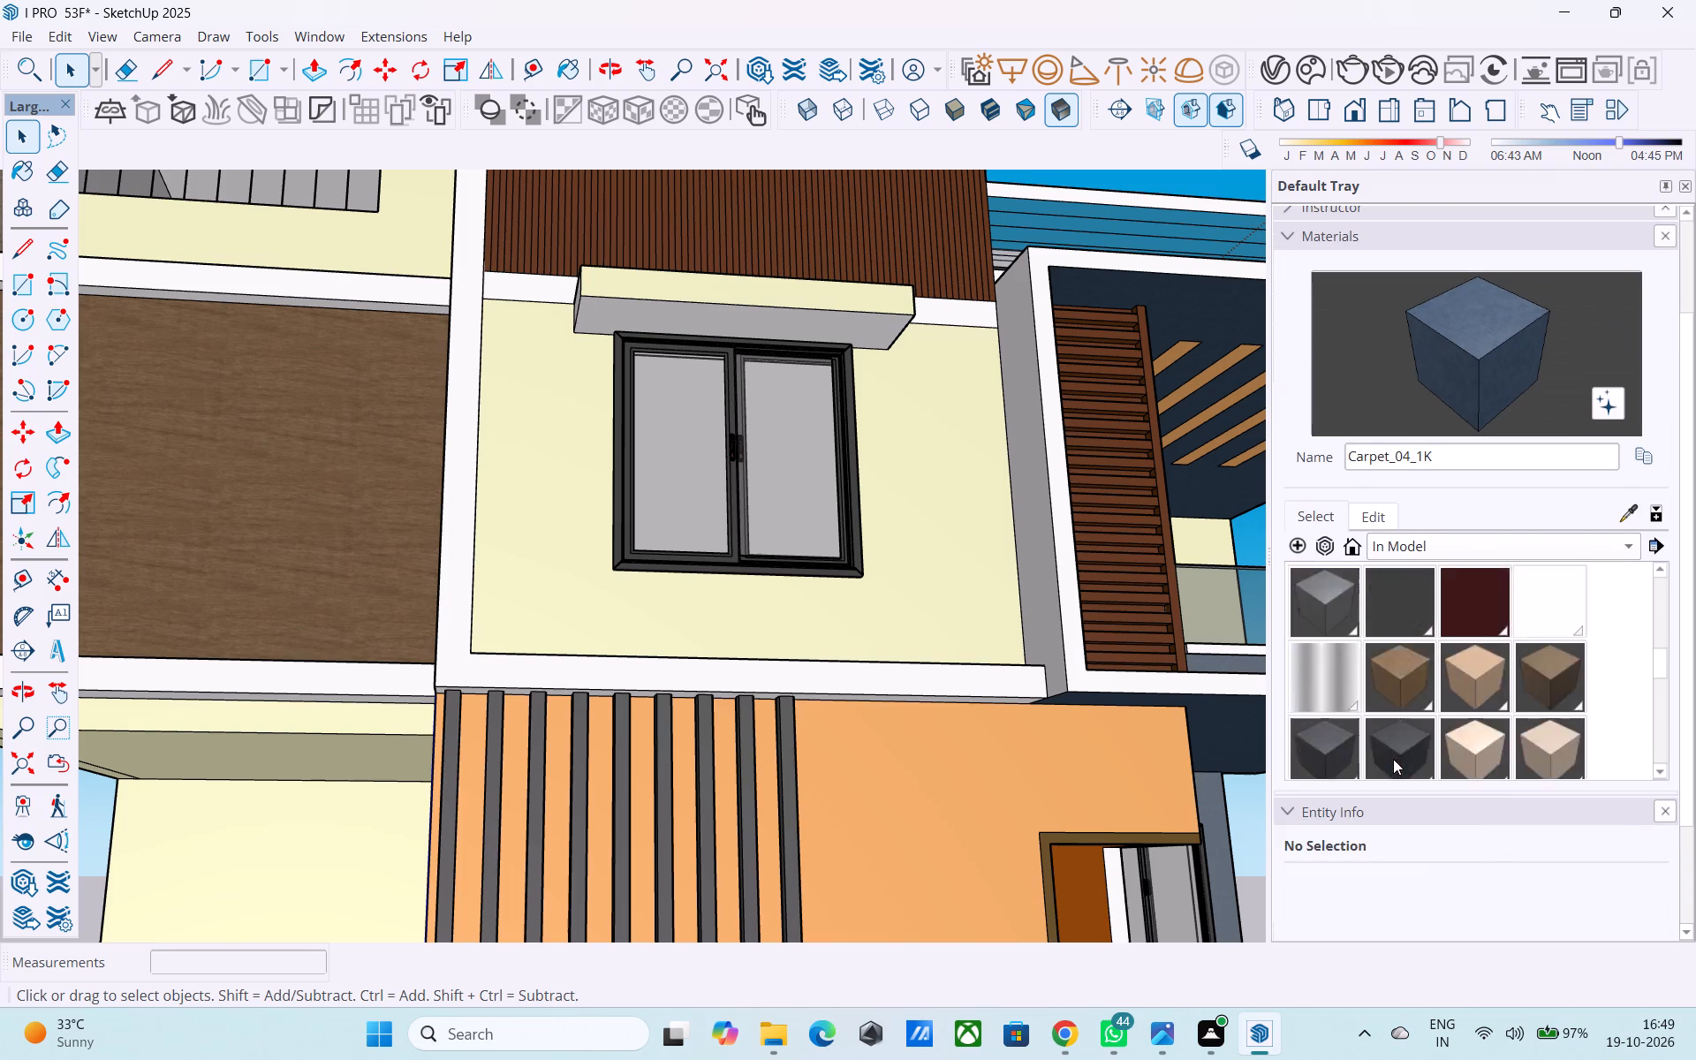
scroll(1393, 759, "up", 10)
scroll(1393, 756, "down", 3)
left_click(1341, 804)
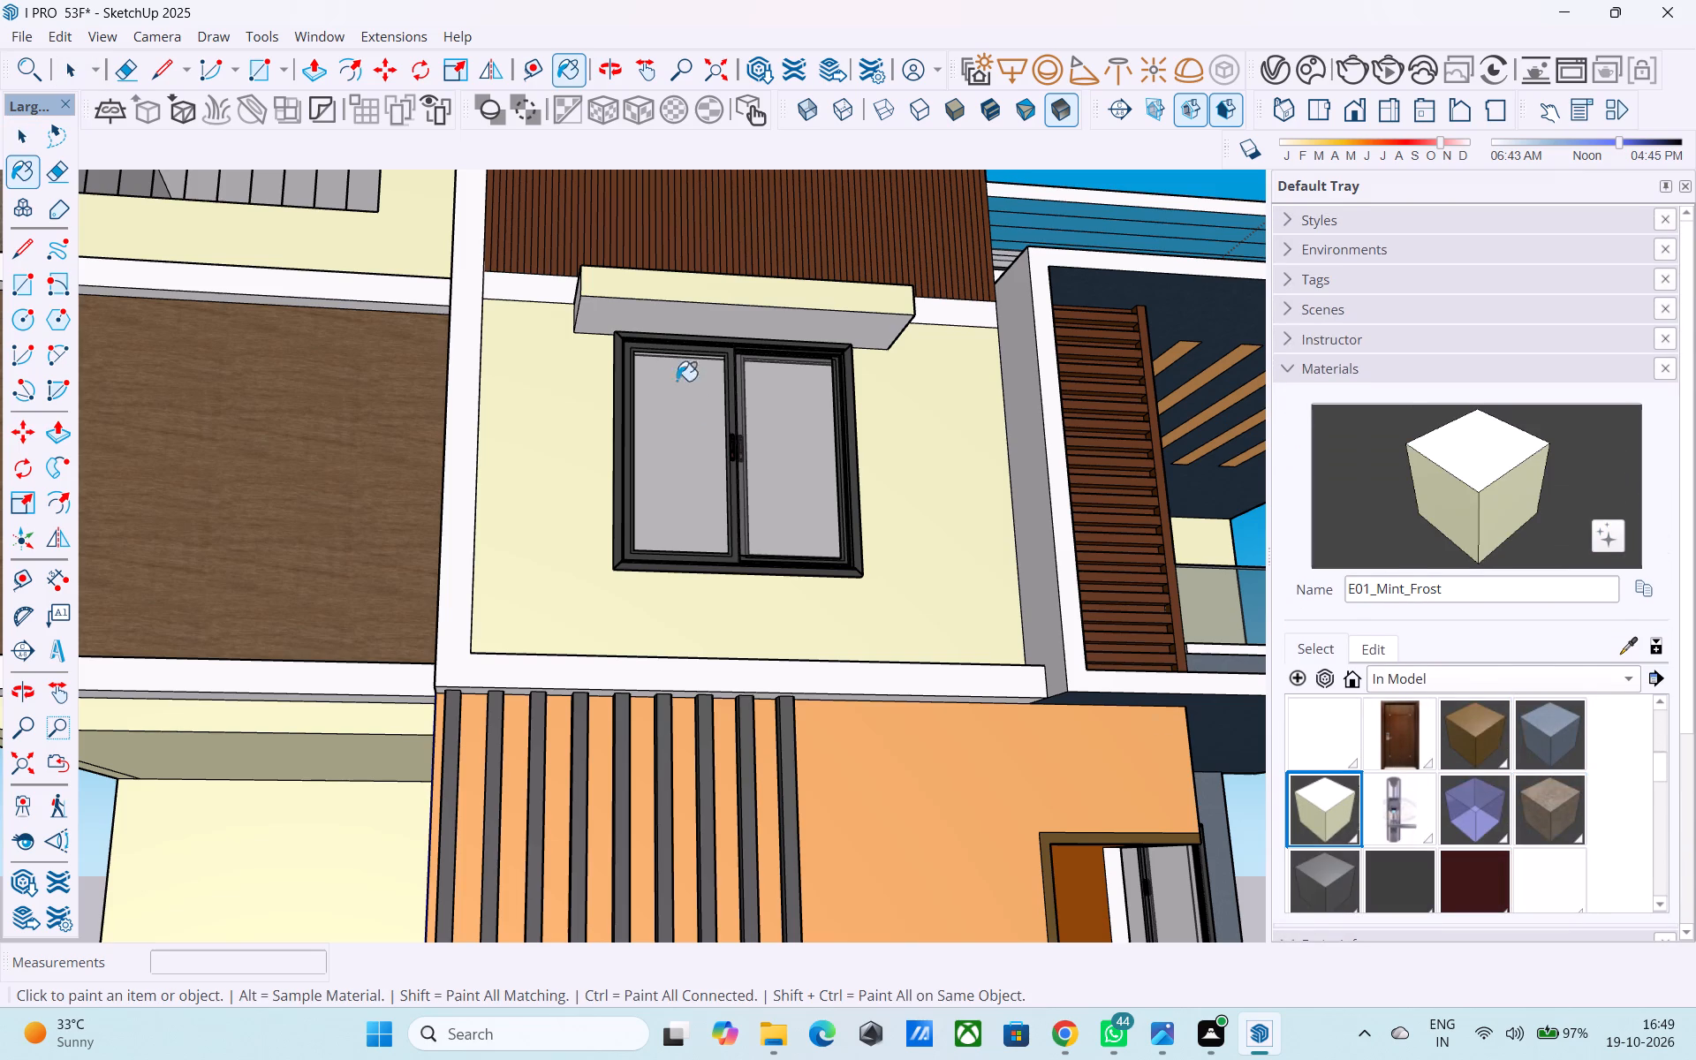
left_click(625, 307)
key("space")
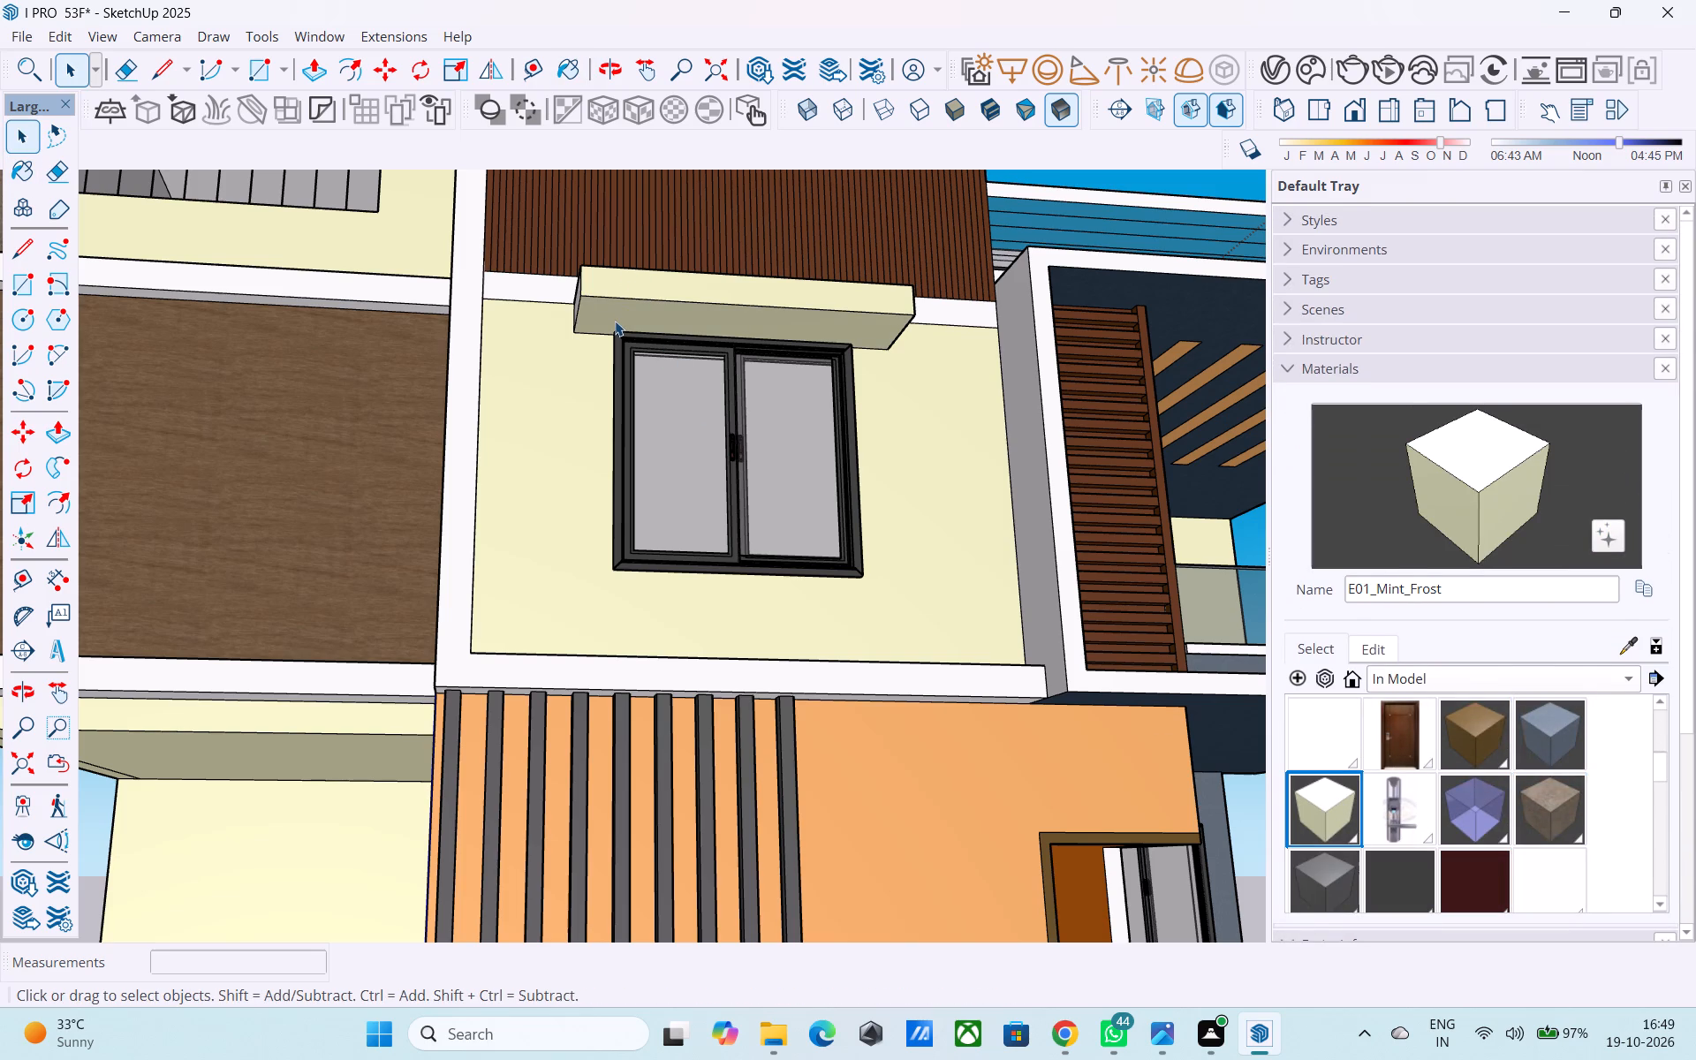
Review the whole exterior from below, above, the front and the balcony corner to judge the wall colours.
scroll(615, 321, "down", 2)
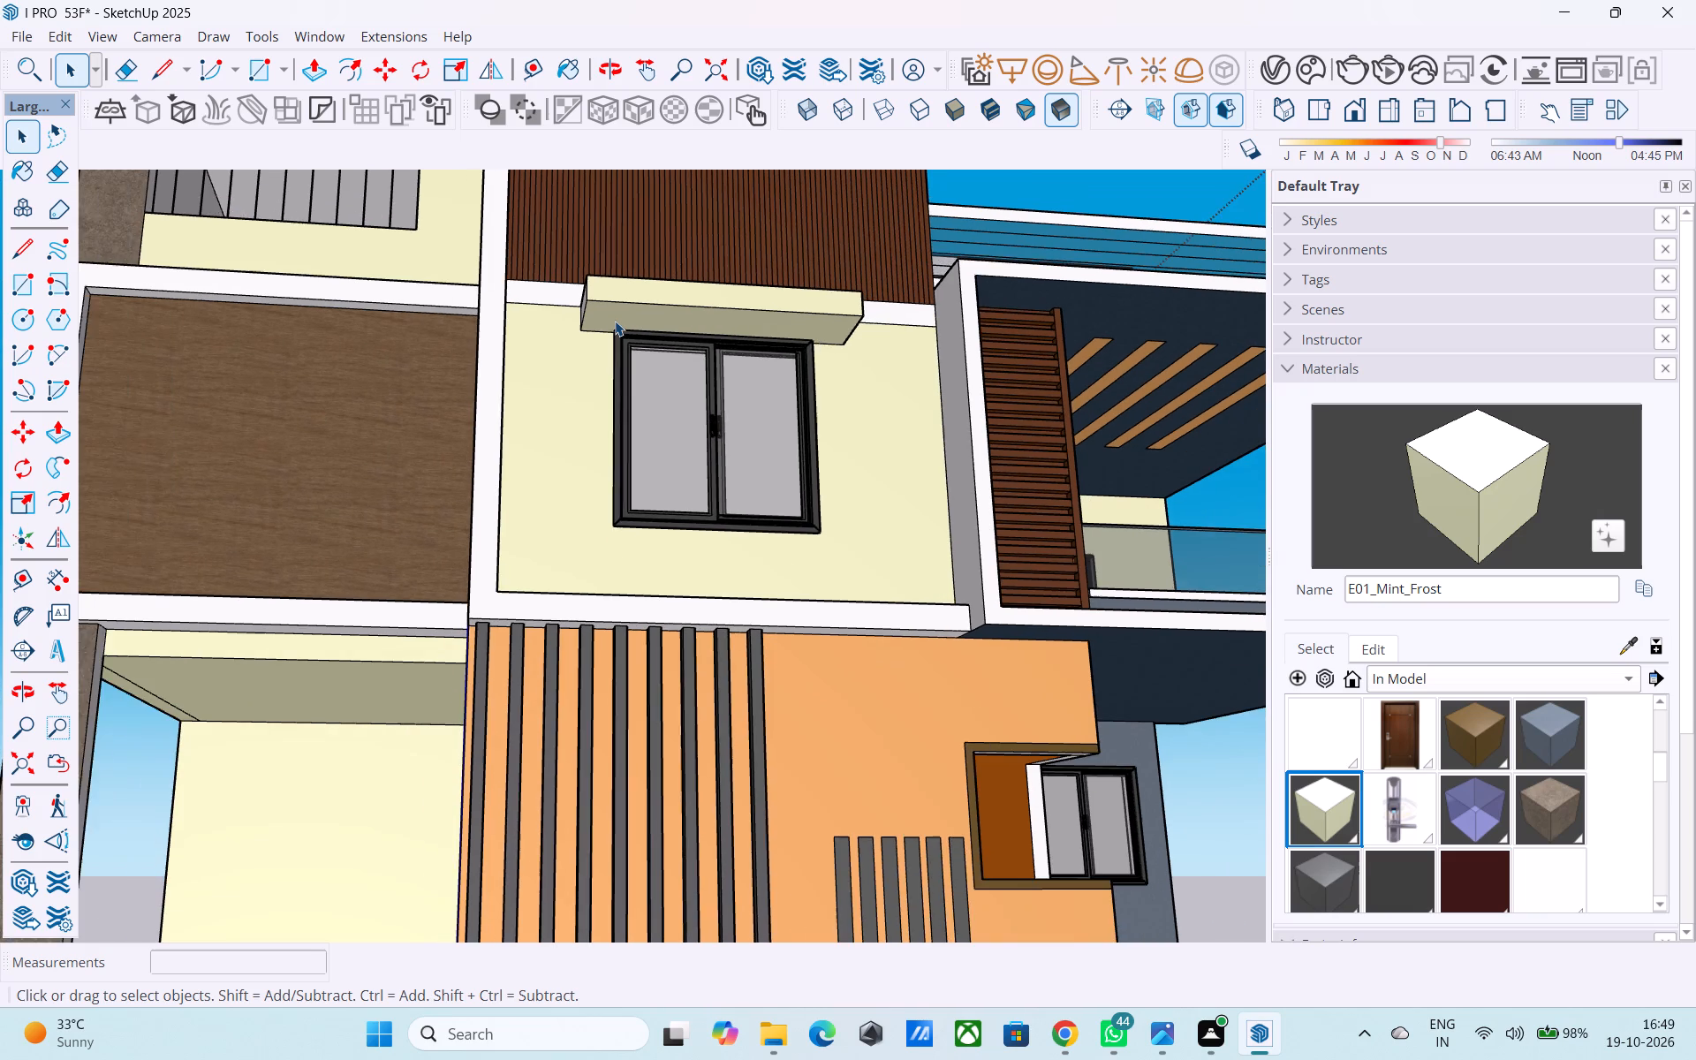
scroll(615, 321, "down", 3)
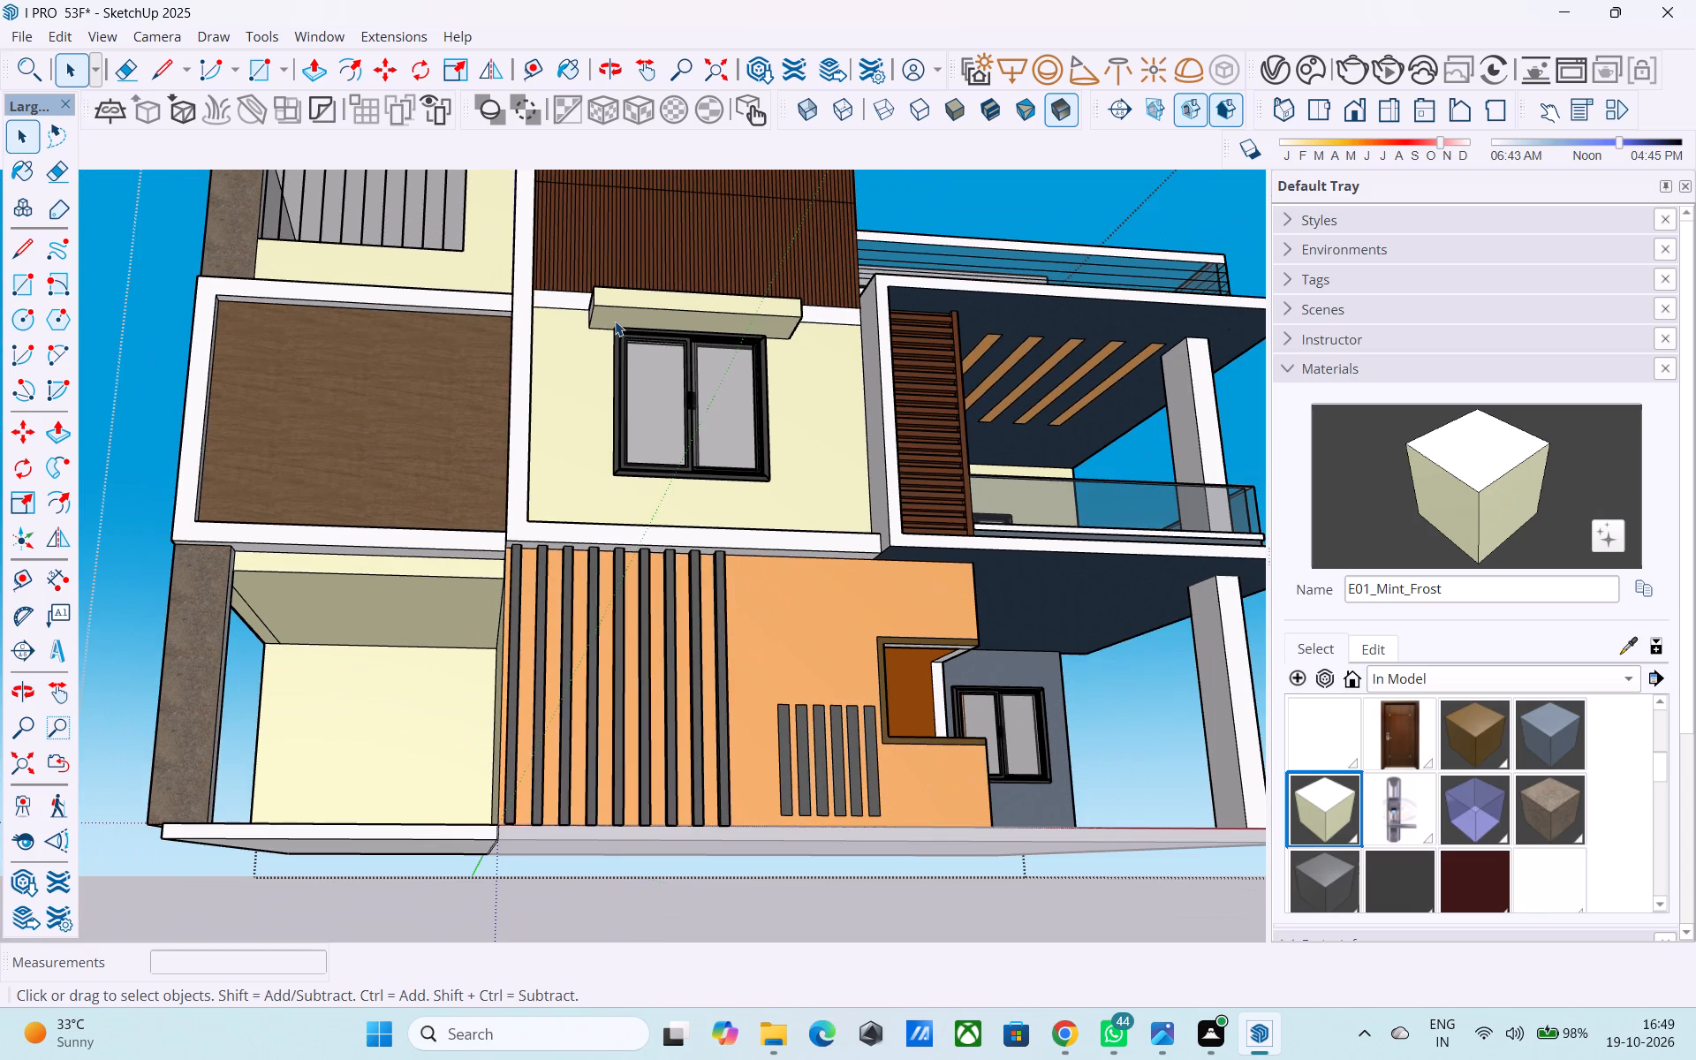
scroll(615, 321, "down", 5)
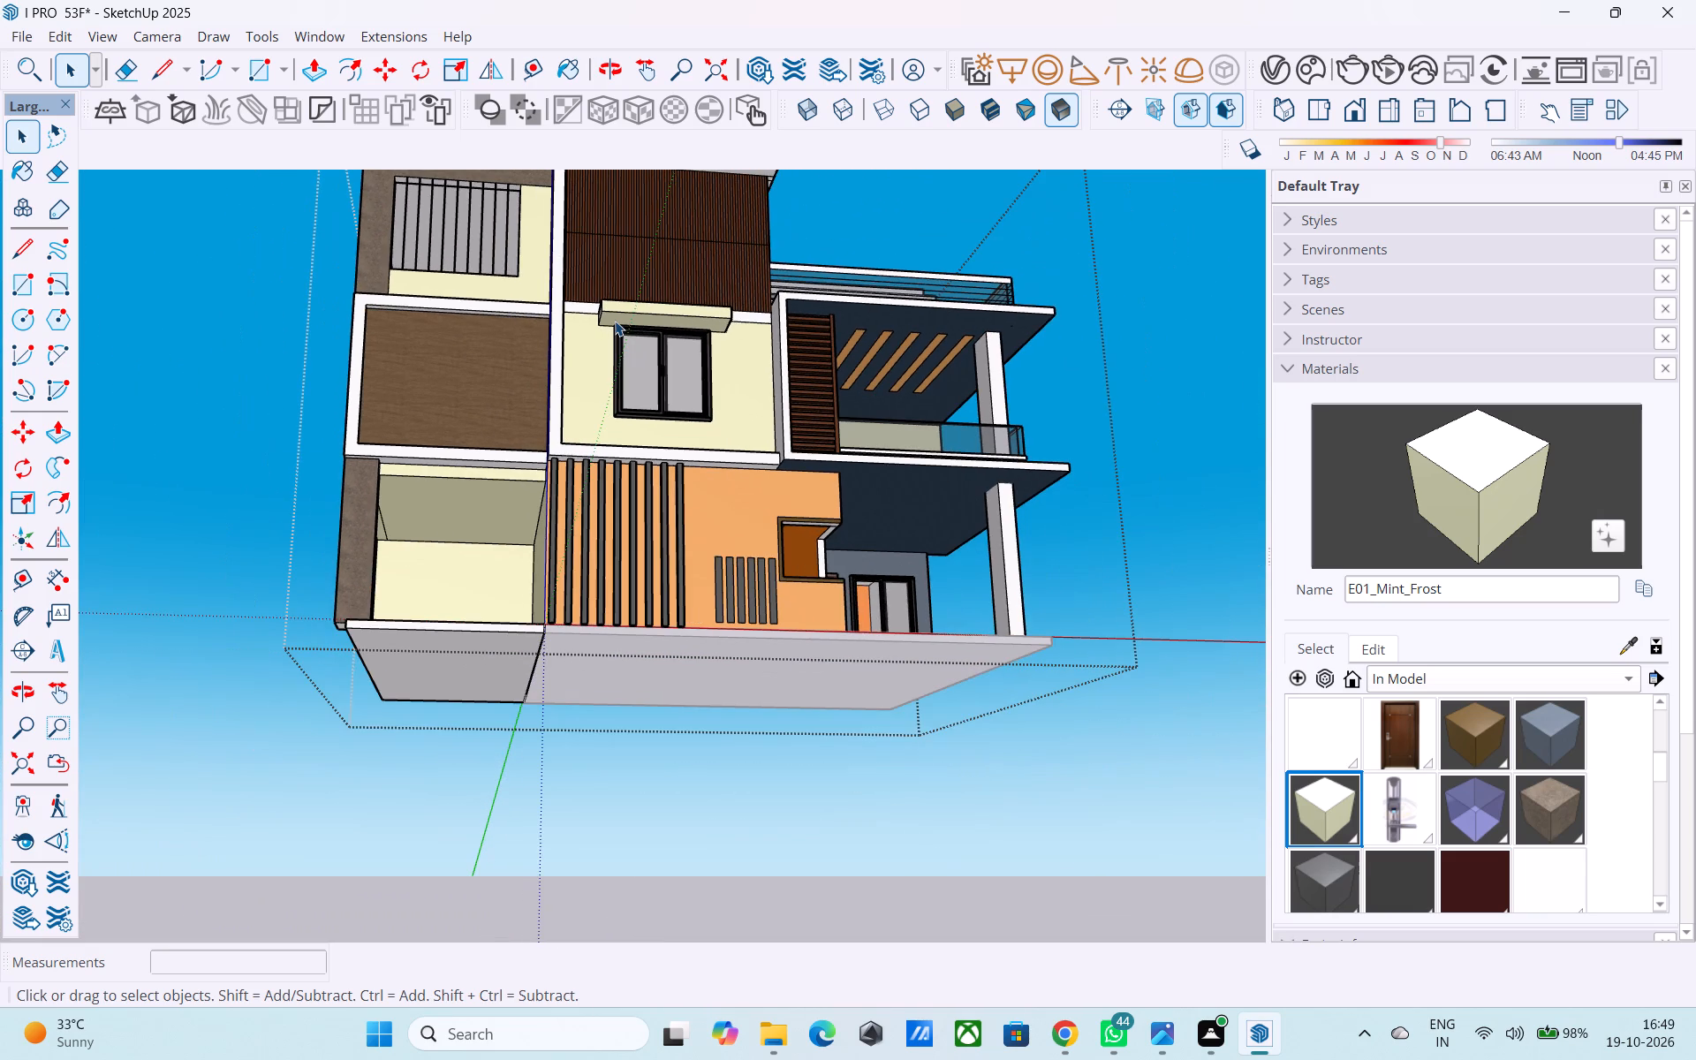
middle_click_drag(615, 321, 367, 692)
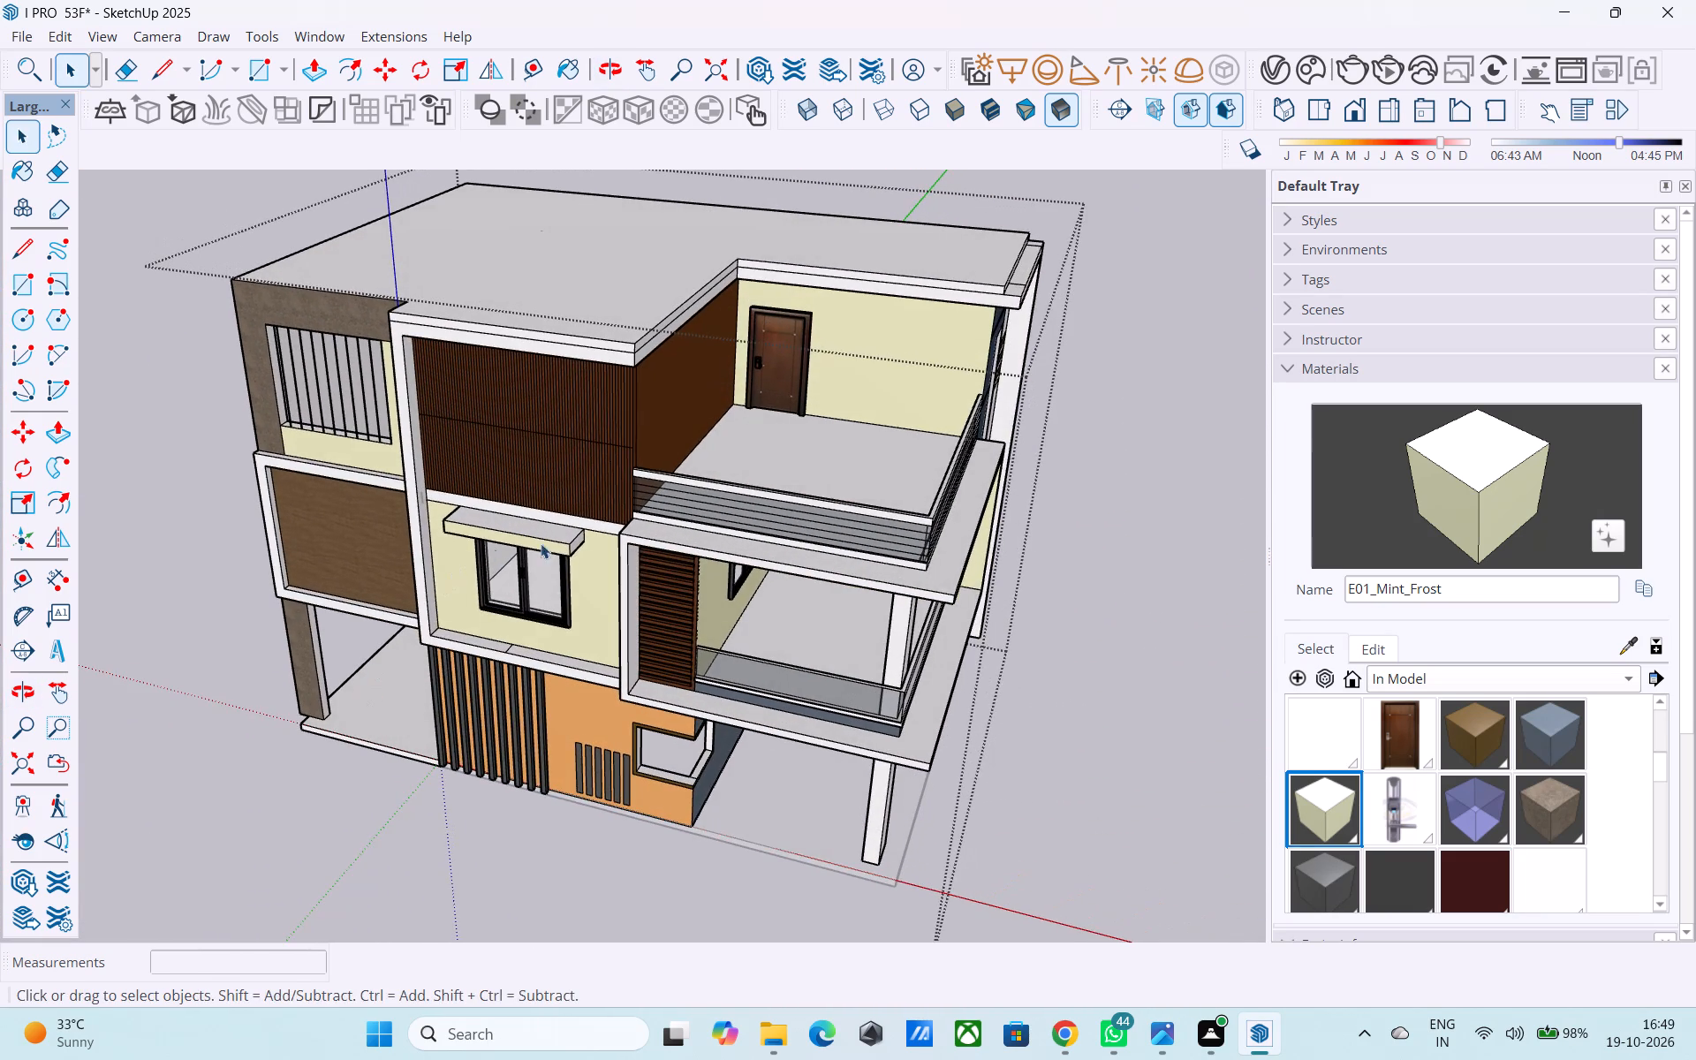
scroll(609, 531, "down", 3)
middle_click_drag(609, 529, 544, 523)
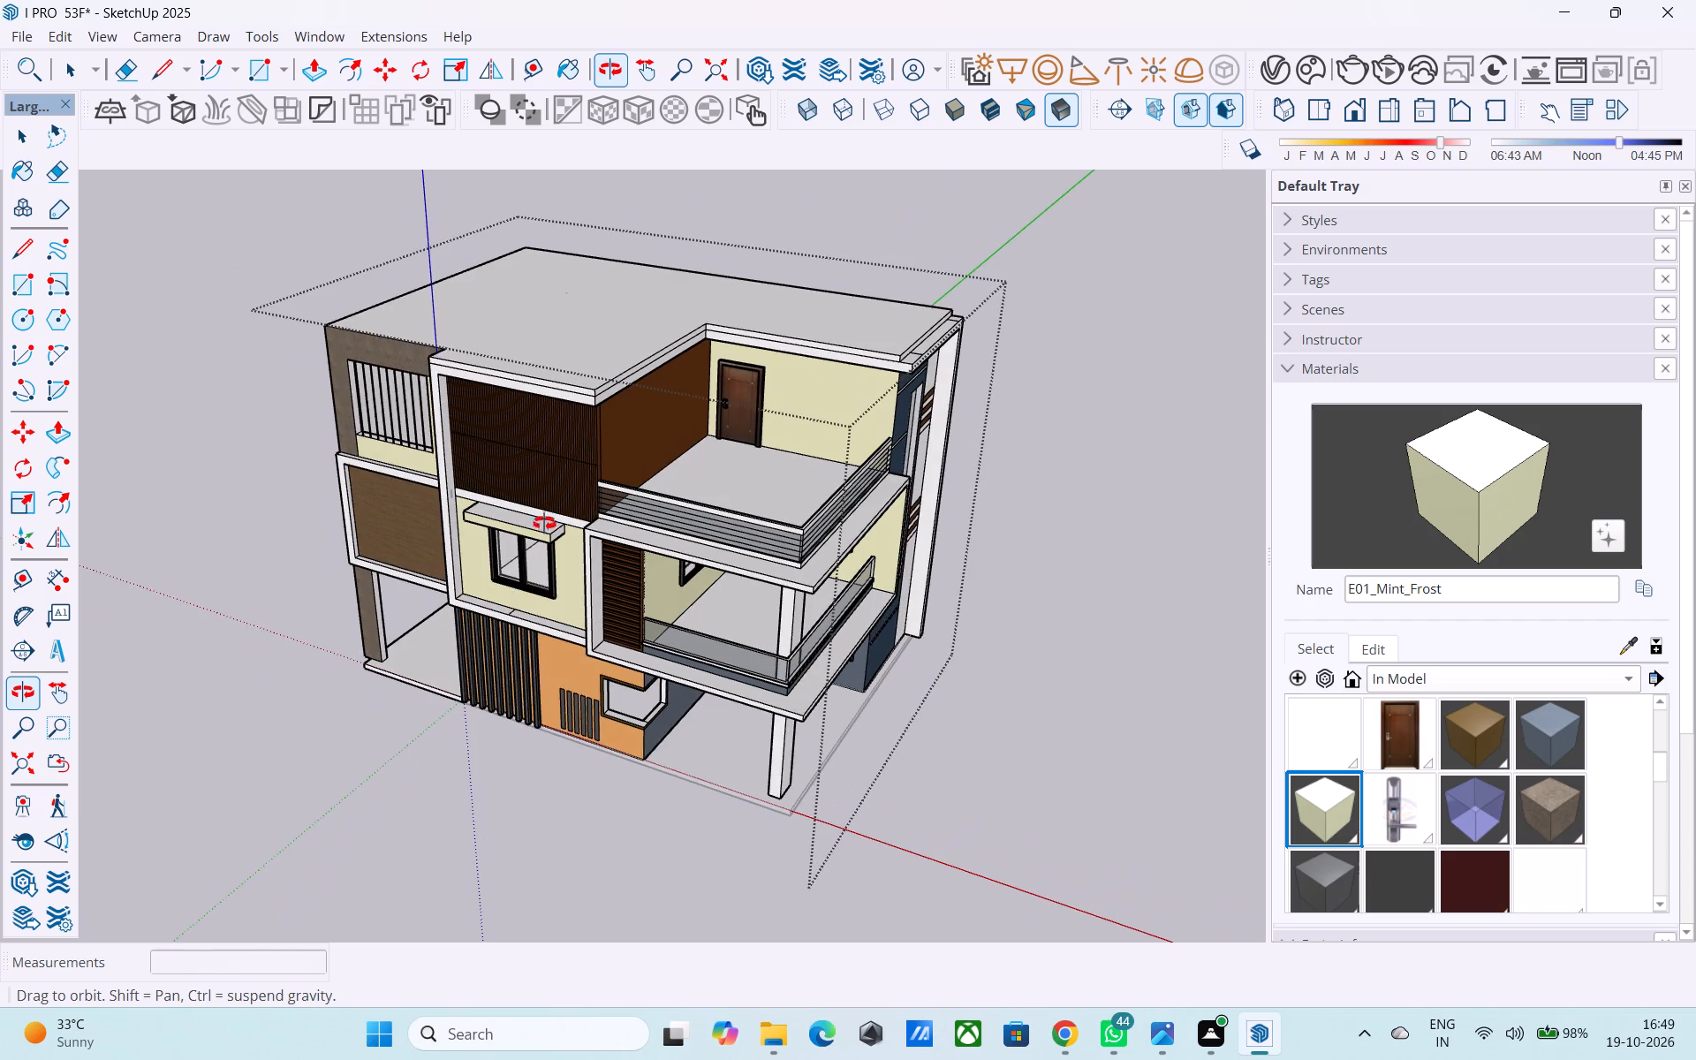
middle_click_drag(544, 523, 644, 398)
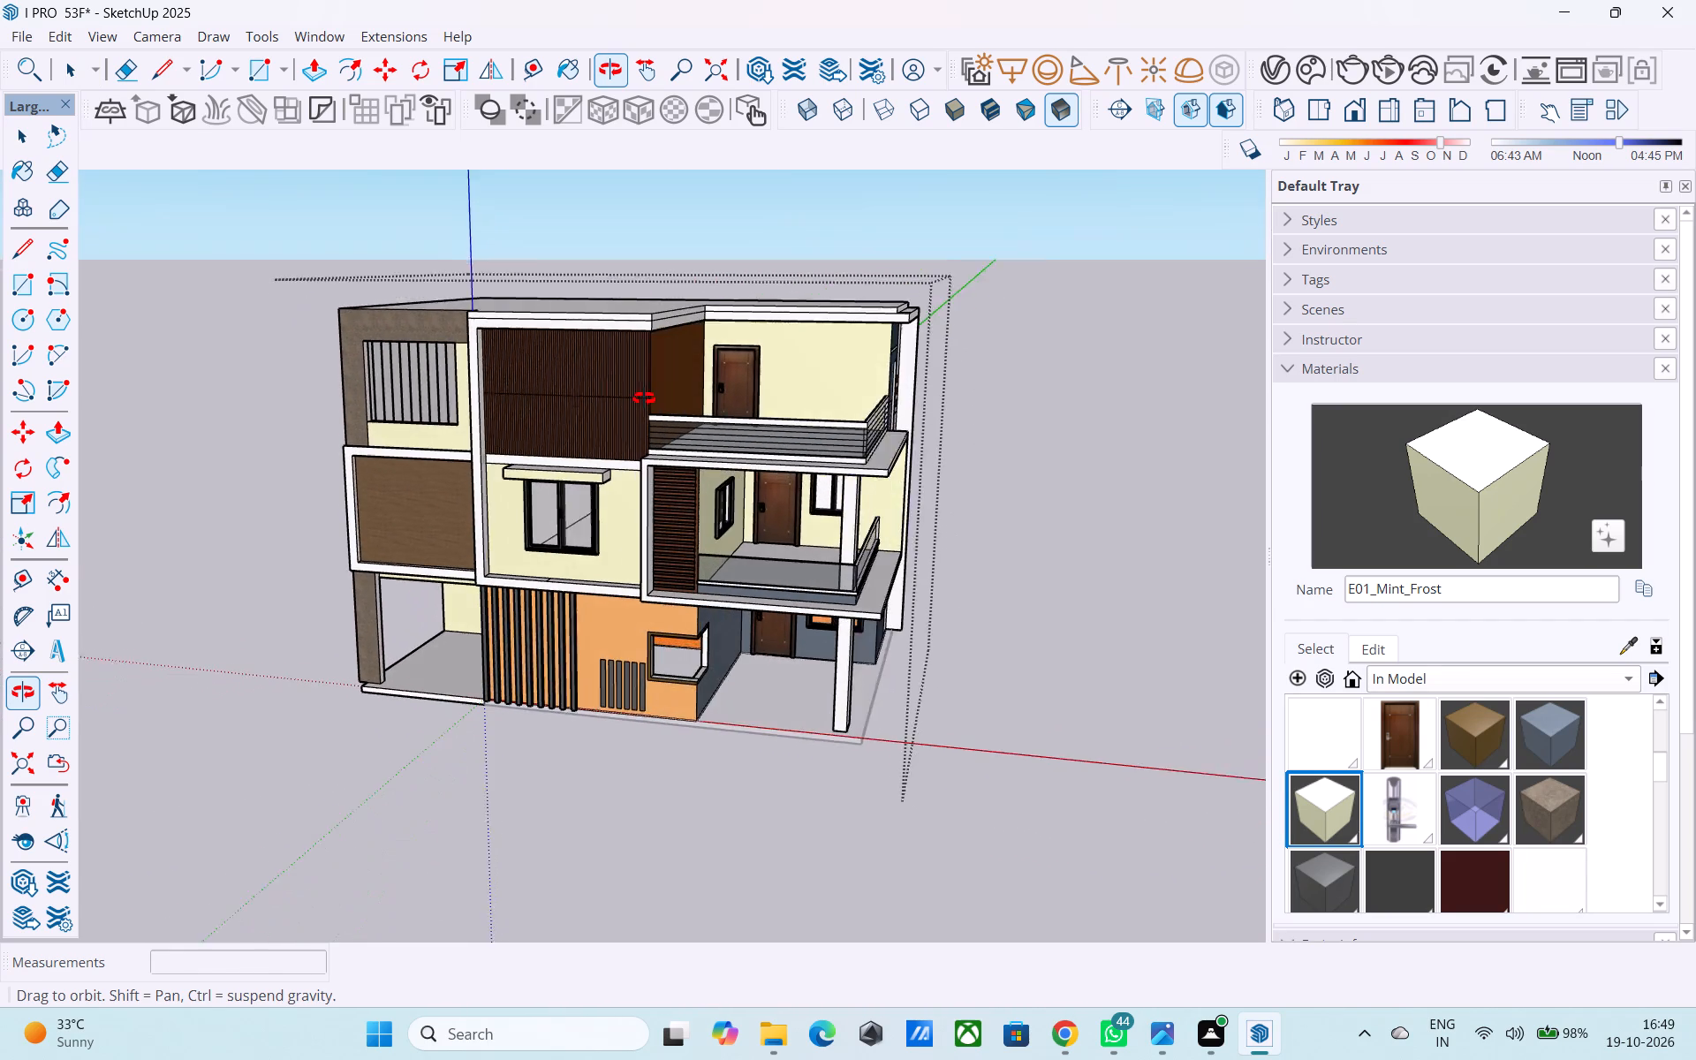
middle_click_drag(644, 398, 339, 438)
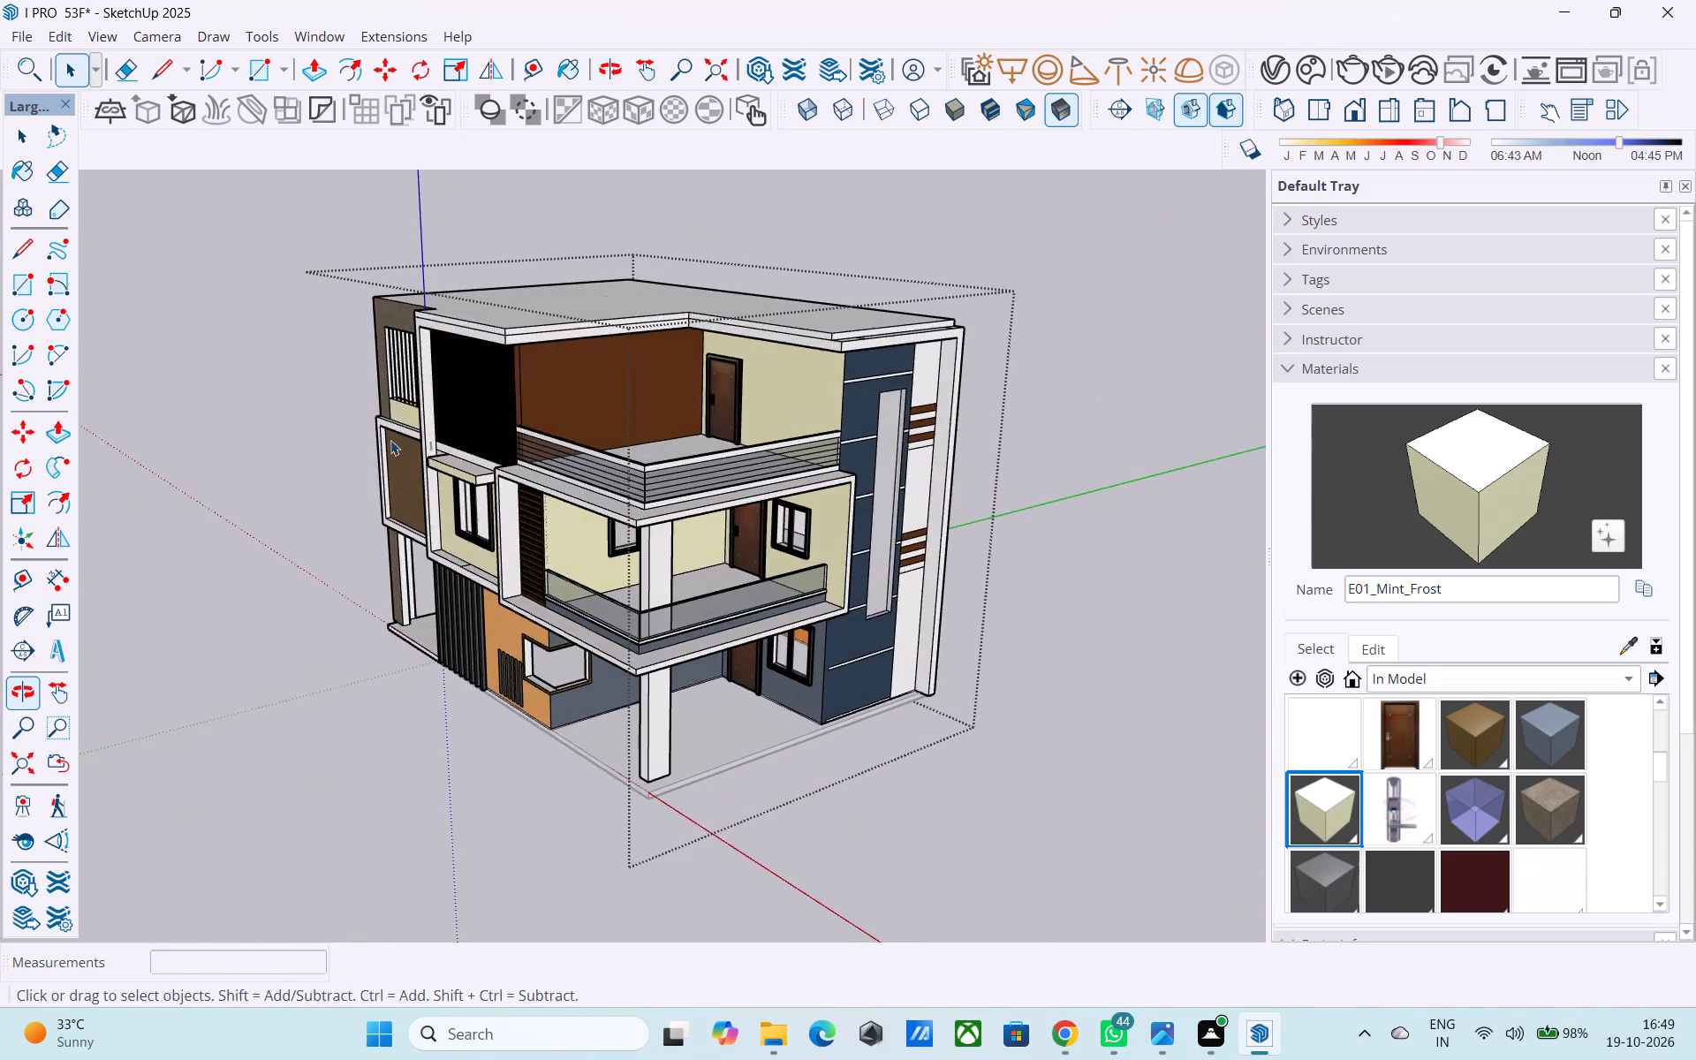
middle_click_drag(390, 440, 447, 332)
middle_click_drag(655, 361, 513, 380)
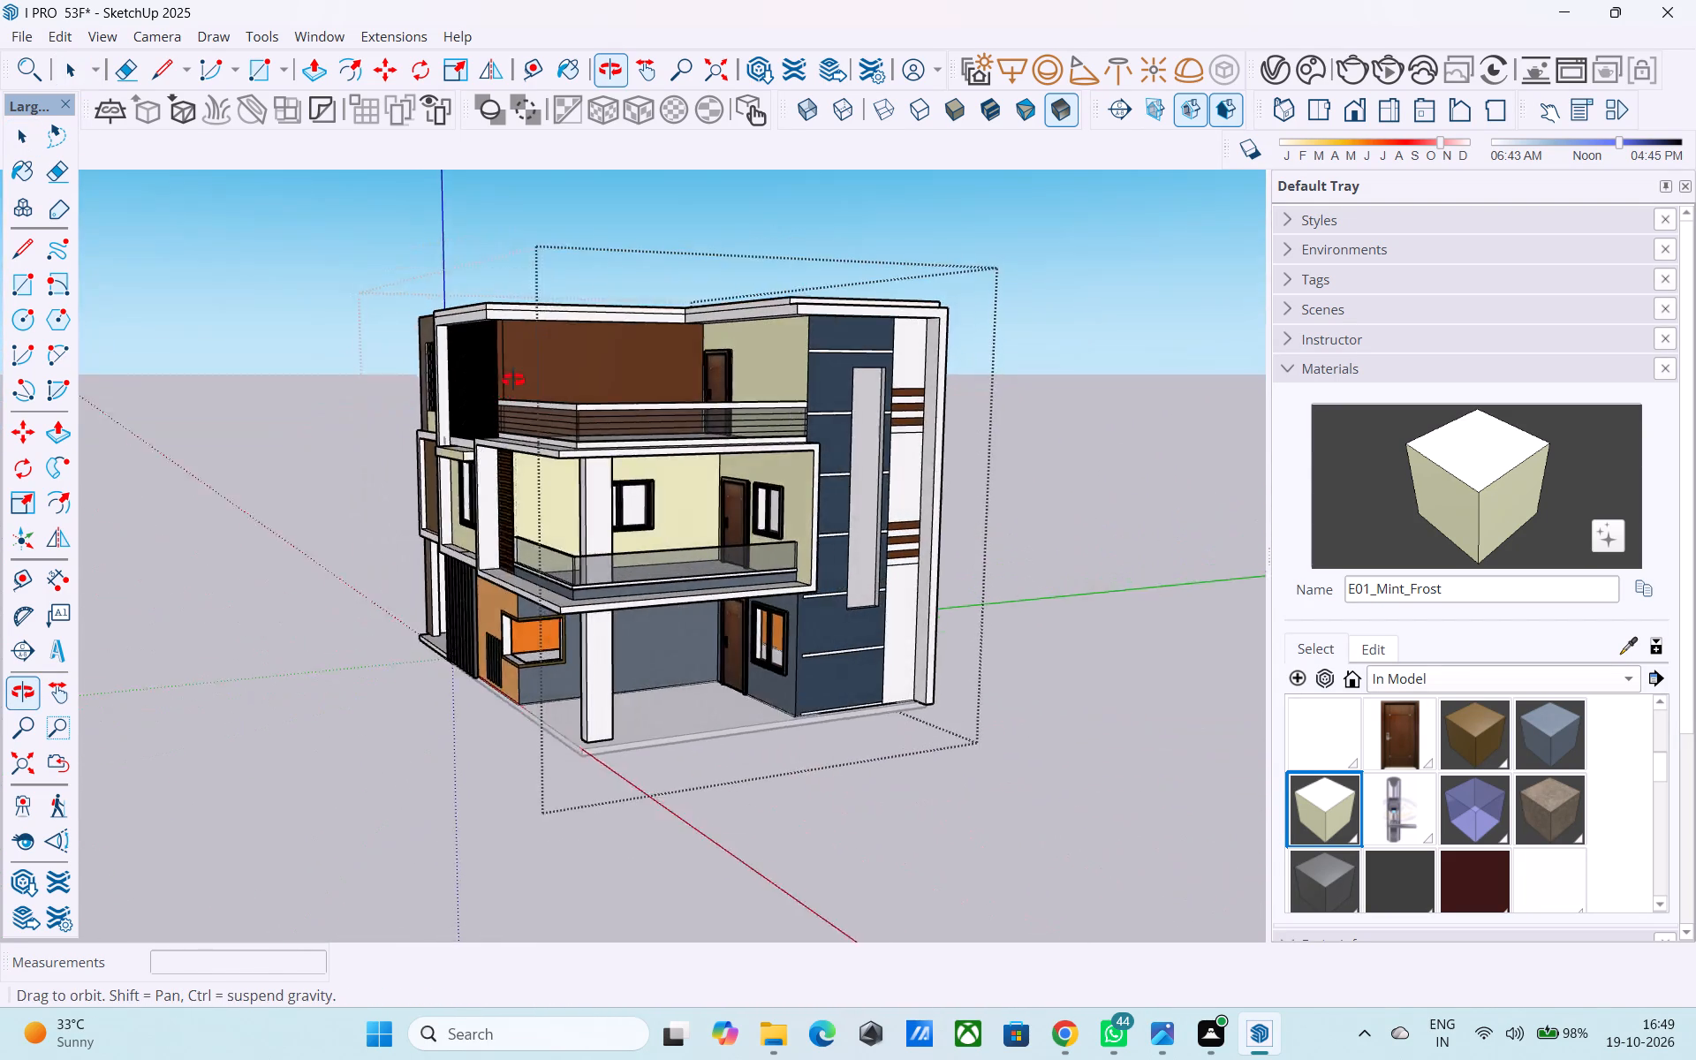
middle_click_drag(513, 380, 699, 369)
scroll(1256, 669, "up", 1)
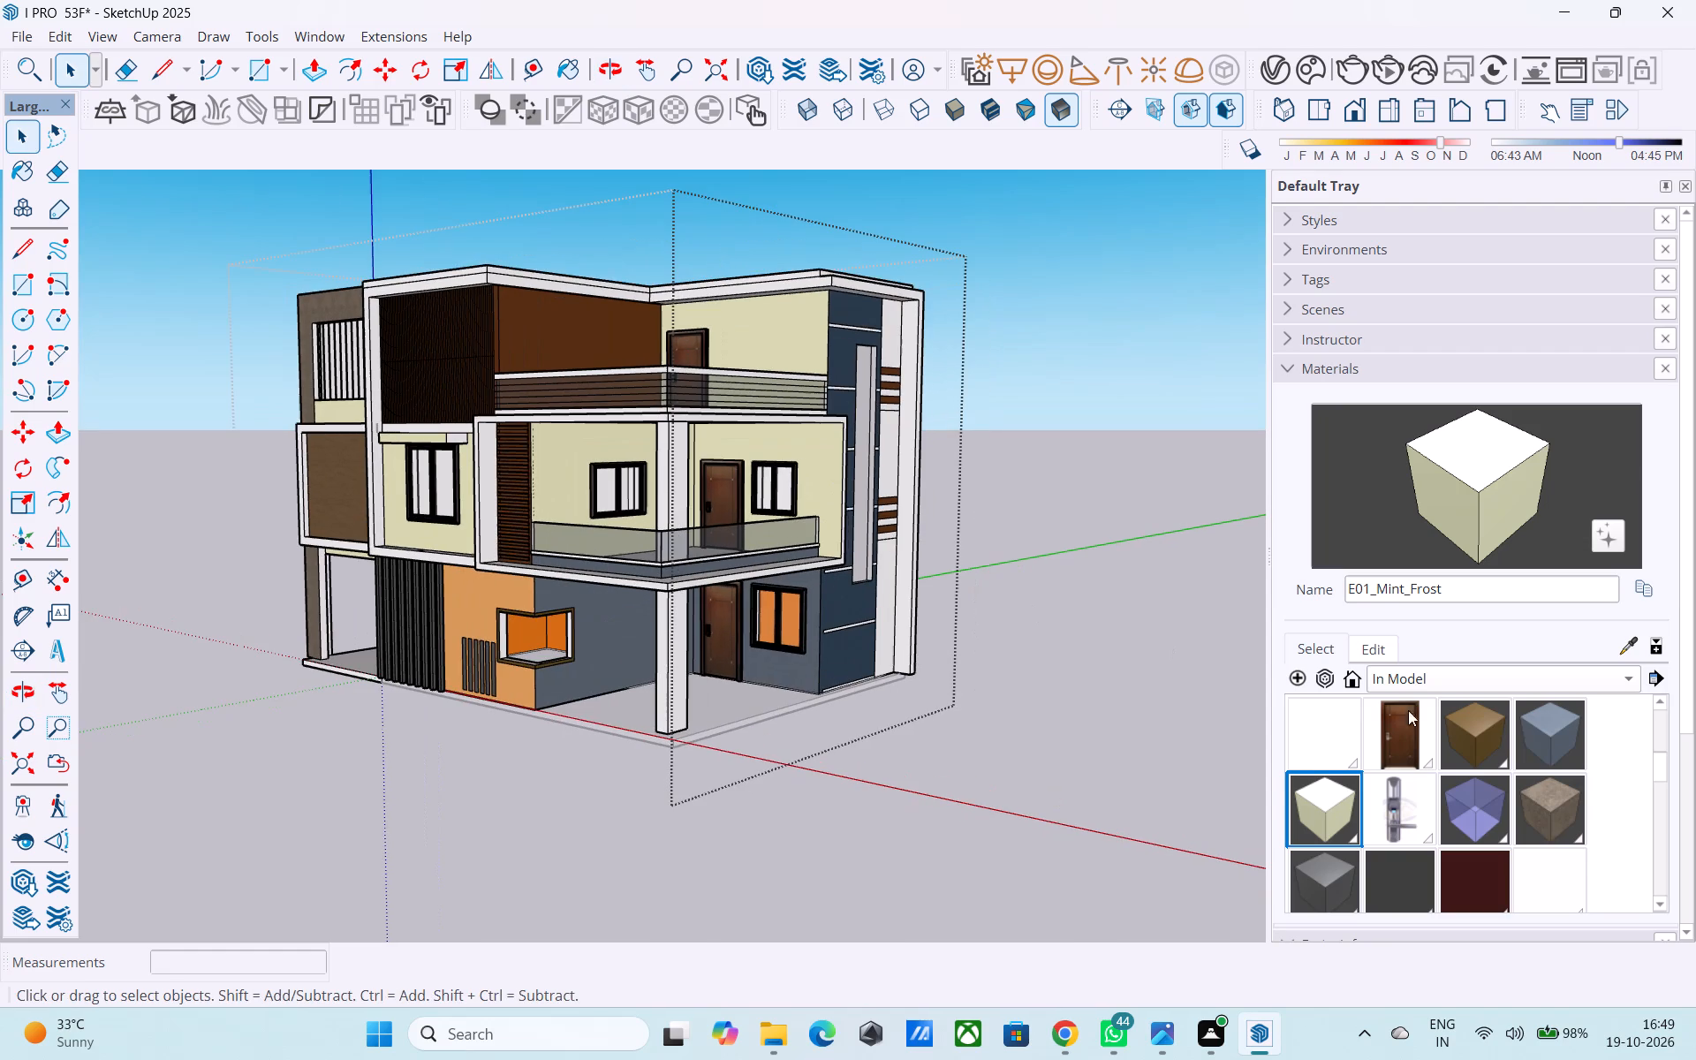
Paint the top terrace wall, the middle-floor balcony walls and the front window wall with the Color_000 material.
left_click(1306, 748)
scroll(766, 382, "up", 2)
left_click(769, 355)
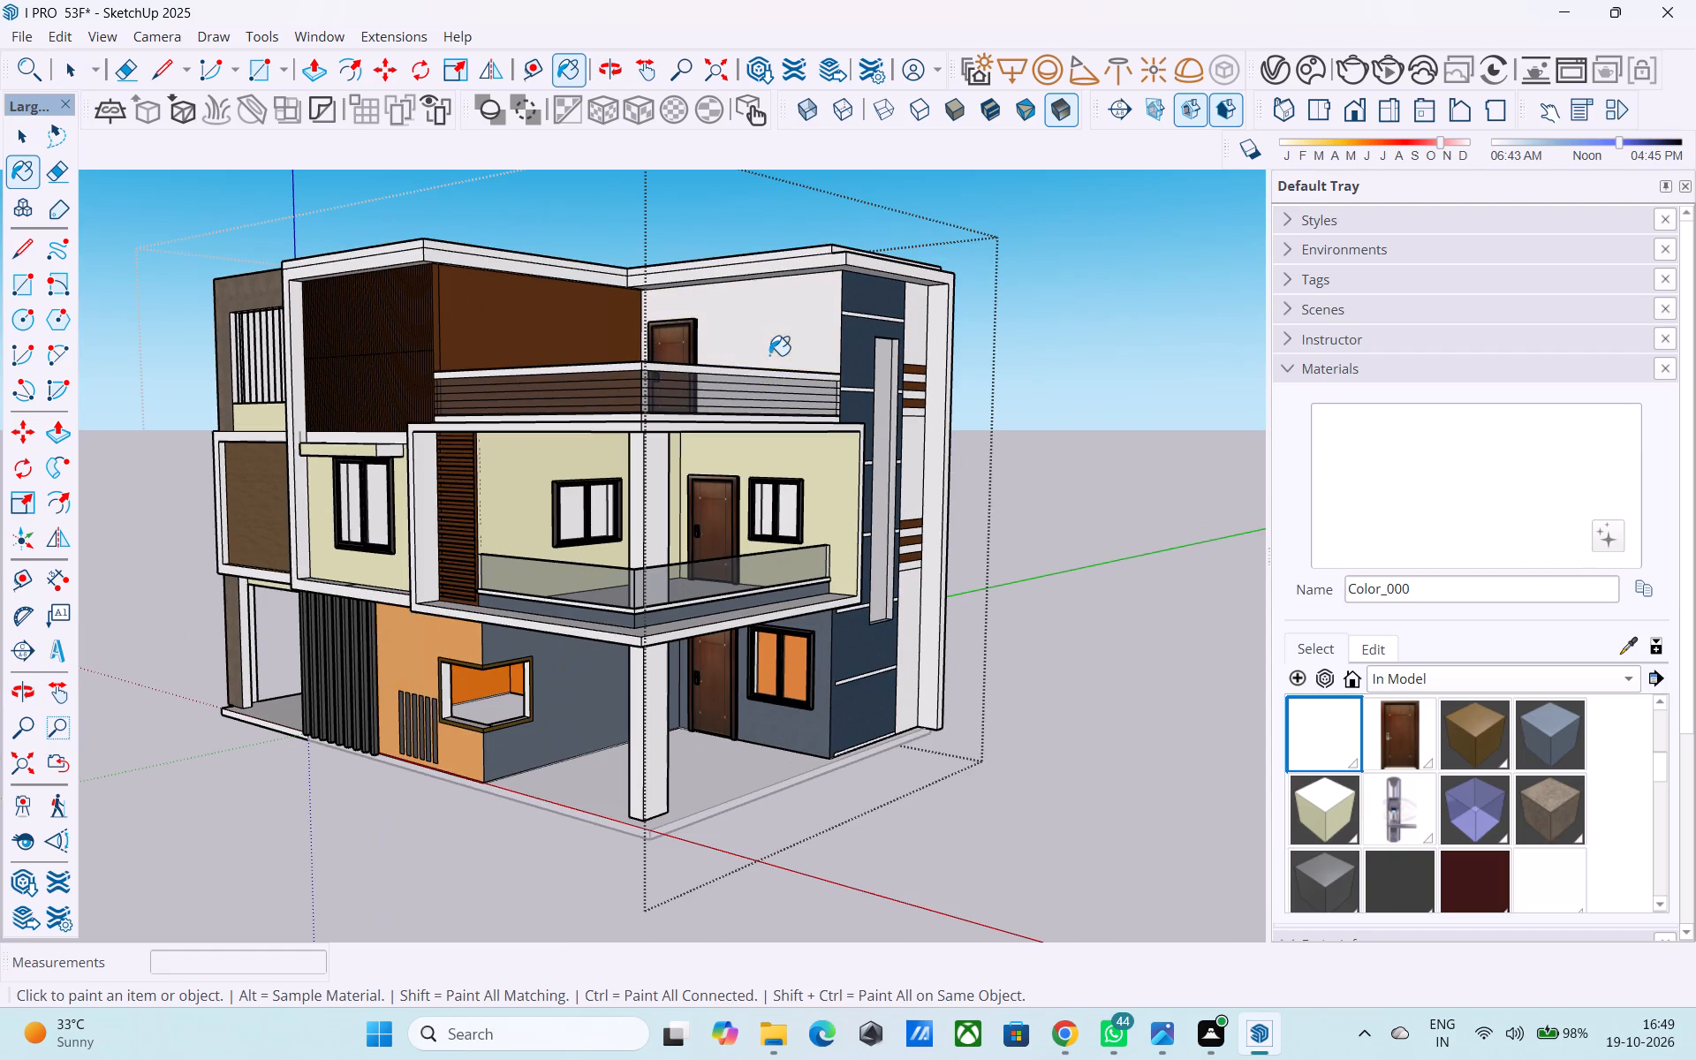
left_click(837, 500)
left_click(548, 488)
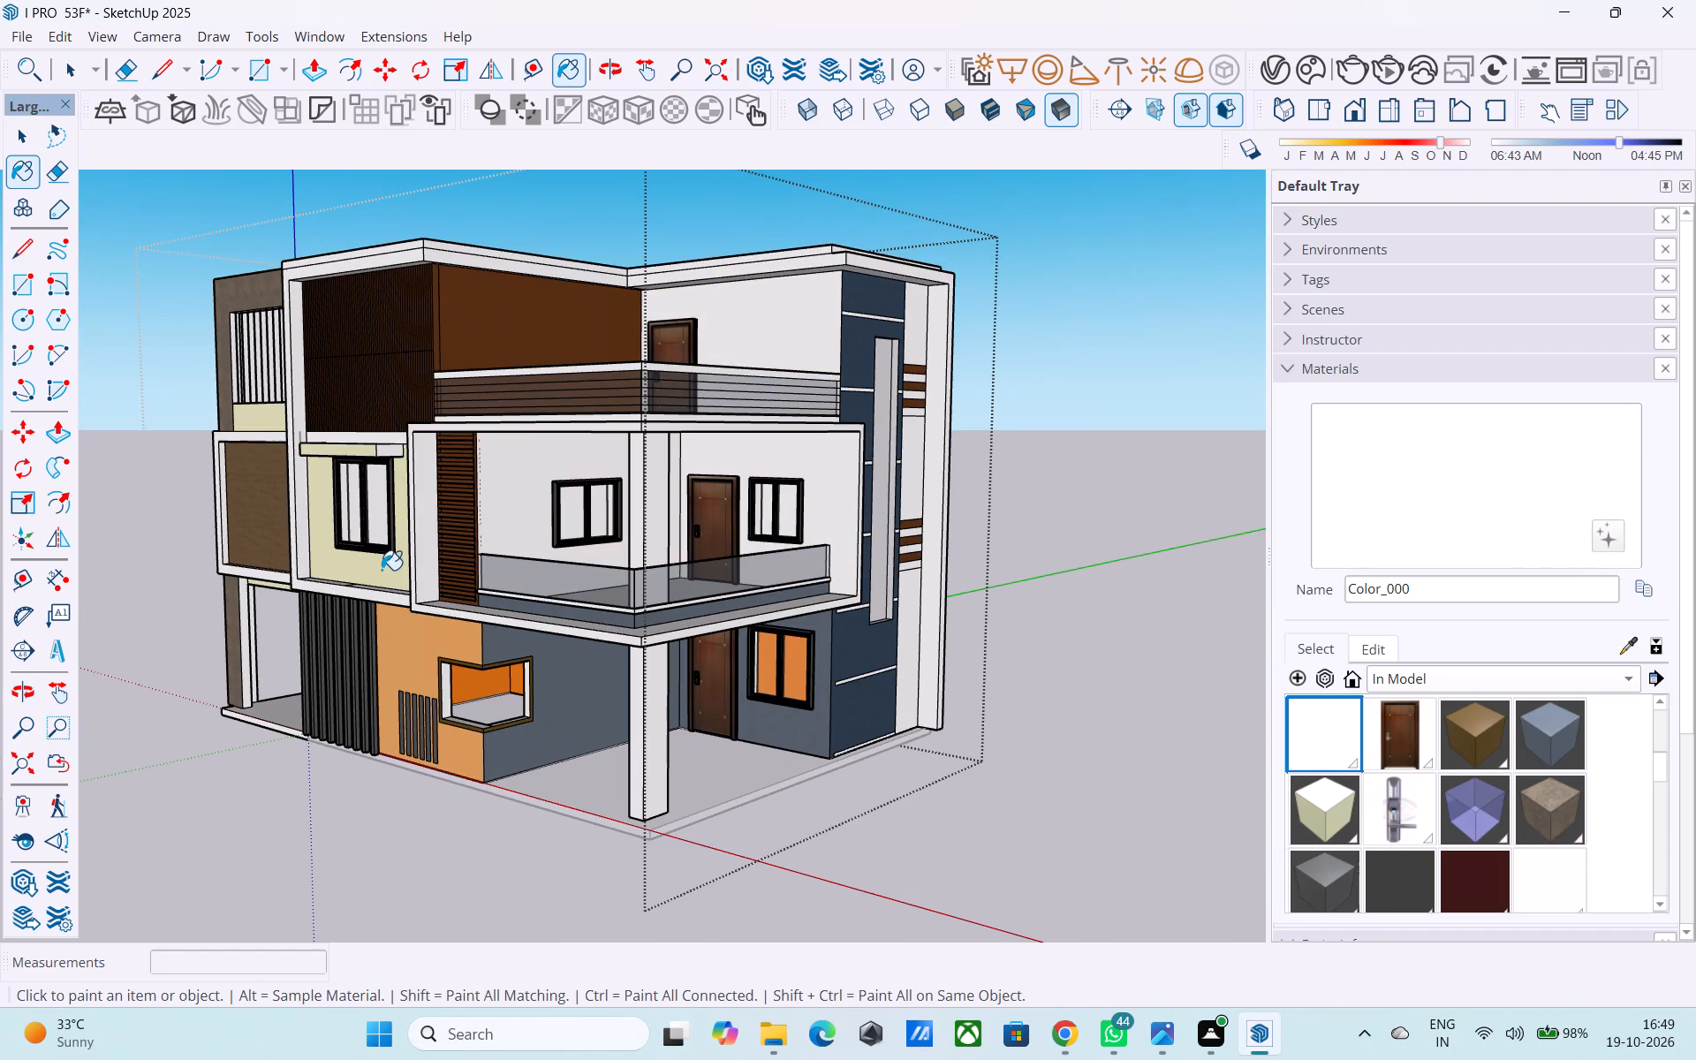
left_click(377, 573)
Paint the front face of the window canopy and the wall band below the top-floor grille with Color_000.
middle_click_drag(385, 567, 611, 619)
scroll(487, 533, "up", 4)
left_click(409, 460)
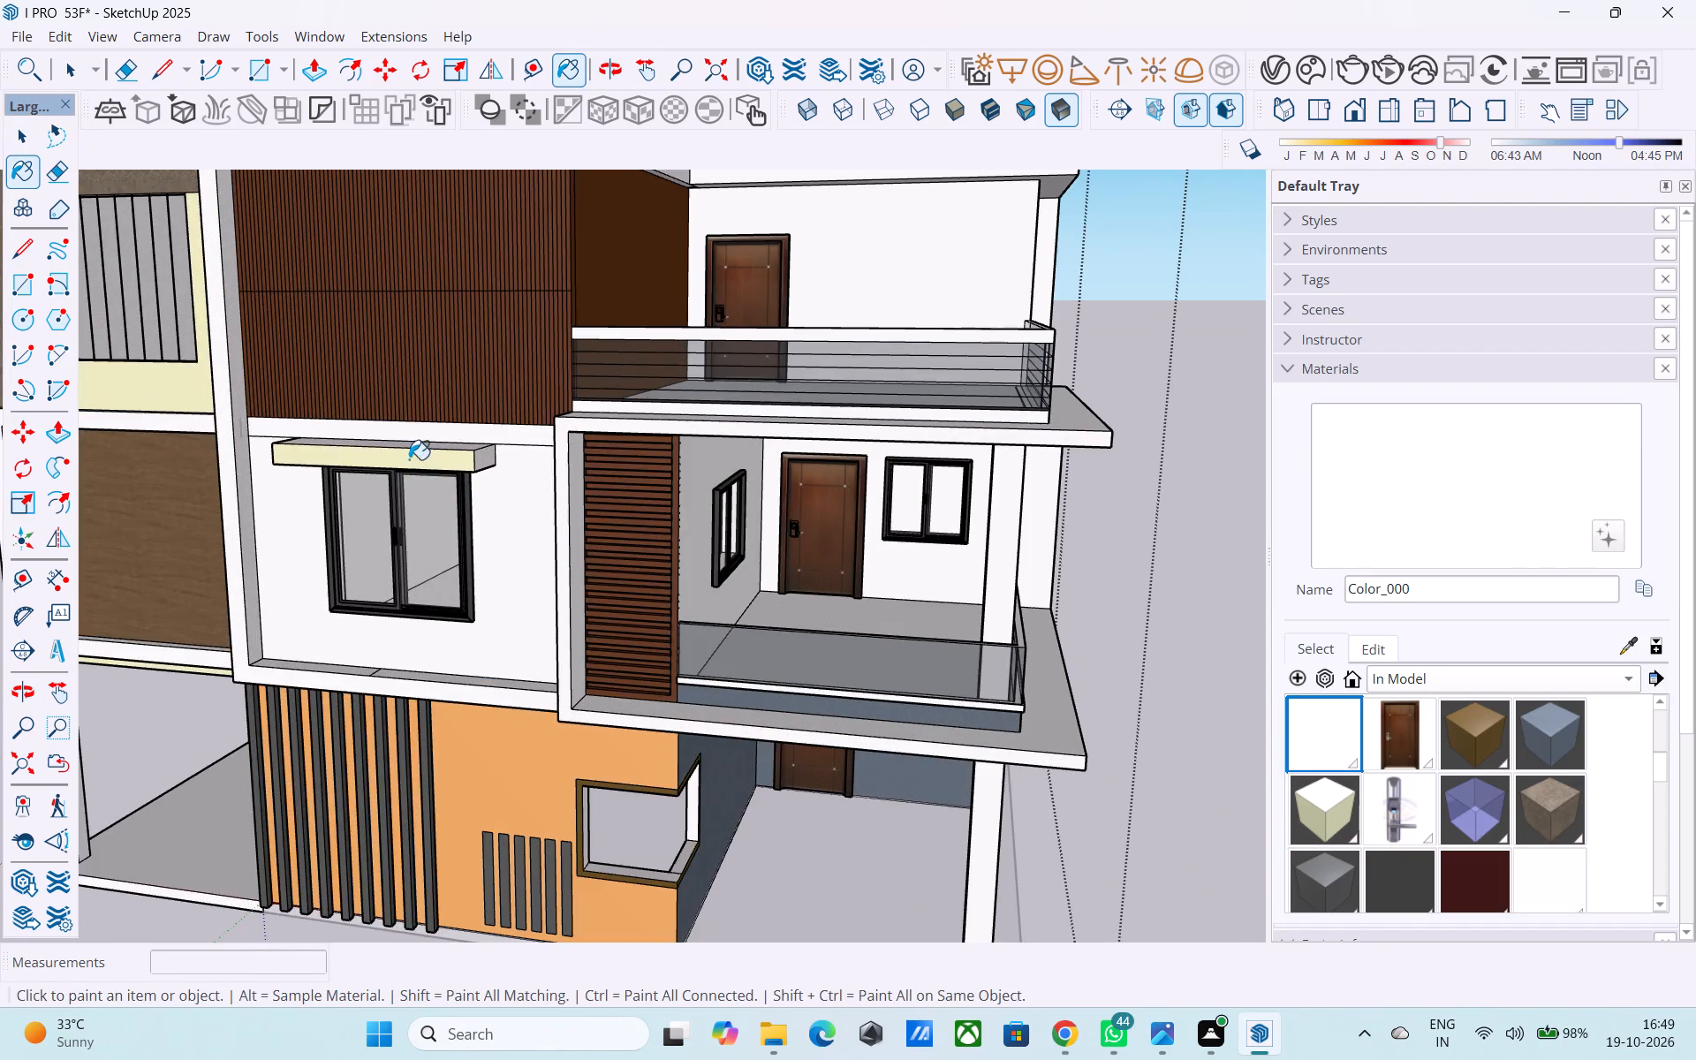
scroll(625, 449, "down", 5)
middle_click_drag(382, 454, 544, 470)
scroll(490, 459, "up", 4)
left_click(419, 422)
Paint the large upper side wall and the ground-floor open bay's walls and ceiling surfaces with Color_000.
middle_click_drag(417, 422, 823, 422)
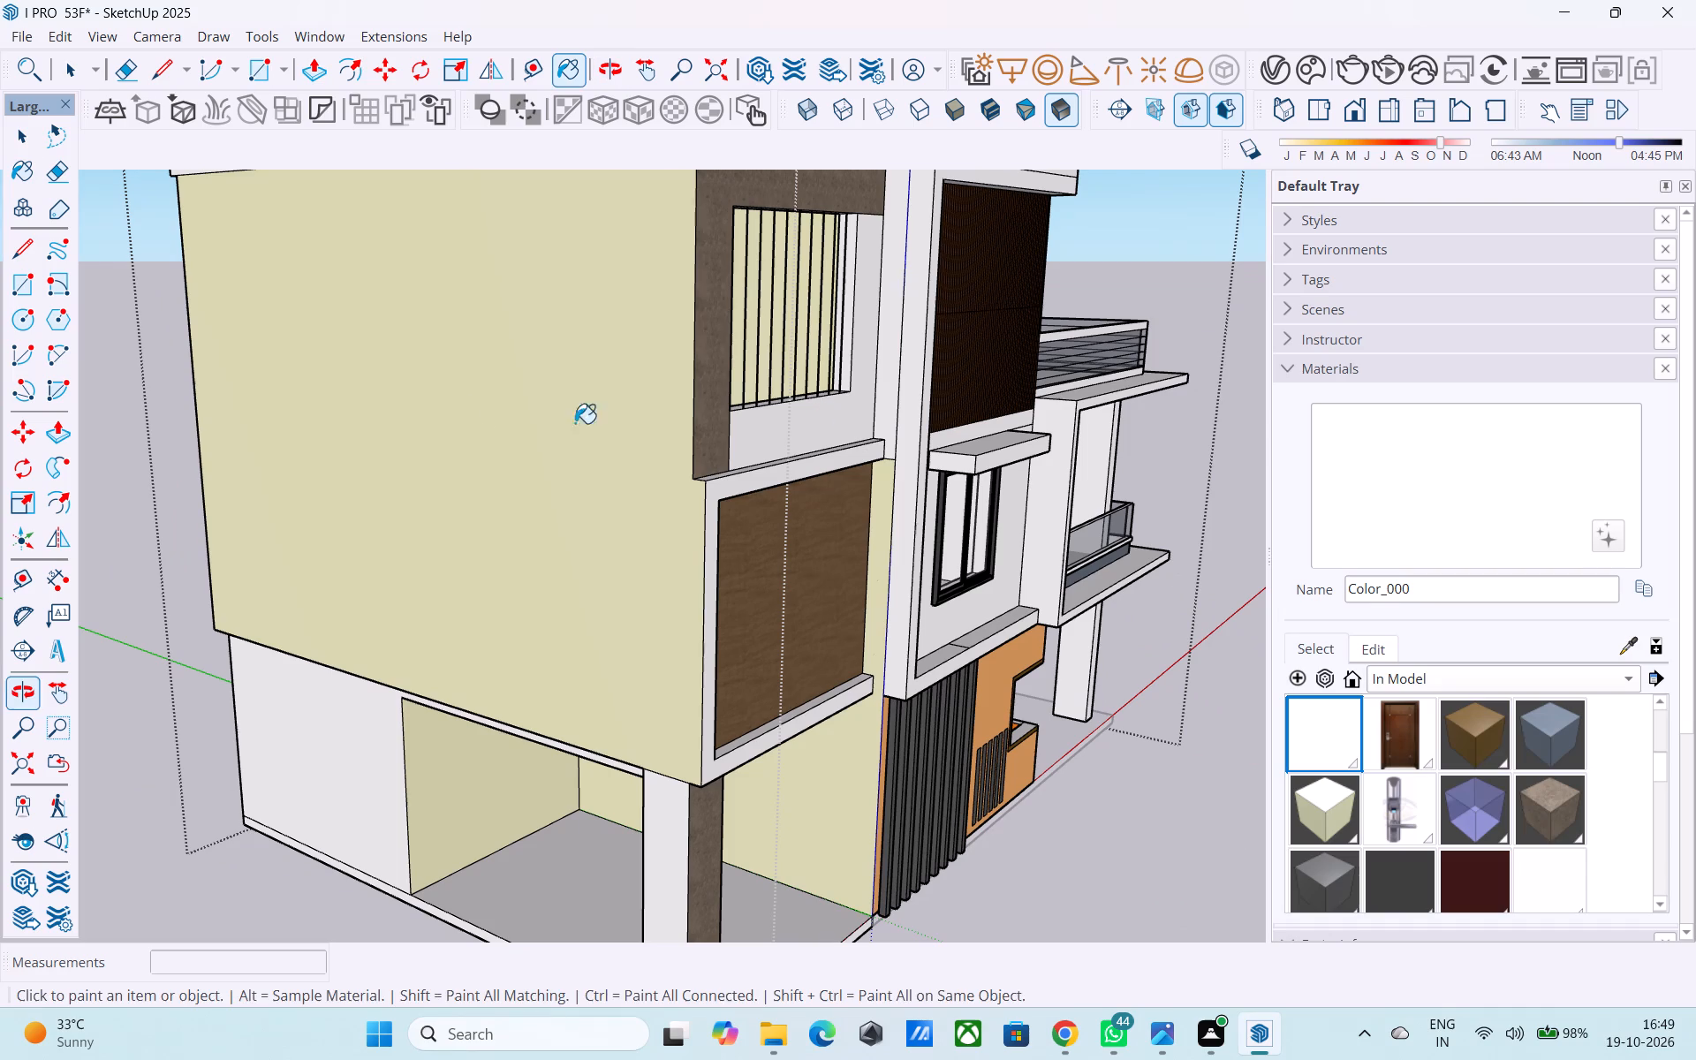
left_click(445, 420)
middle_click_drag(486, 477, 375, 261)
left_click(388, 595)
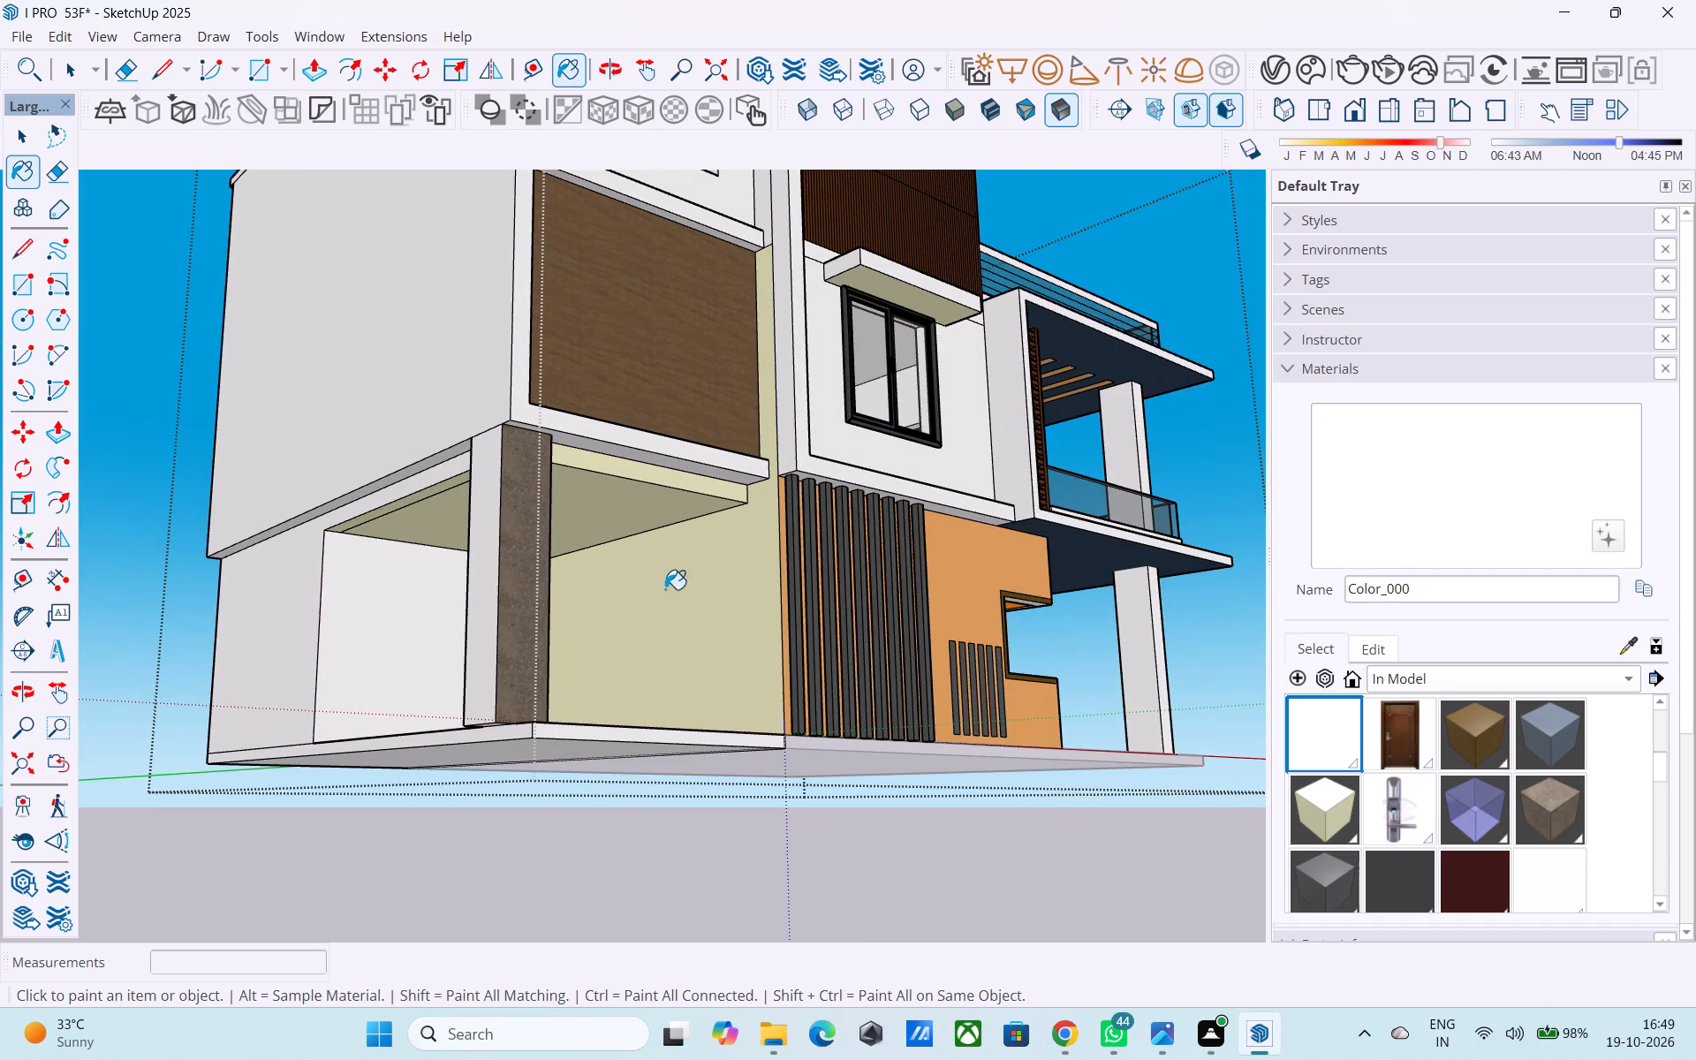
left_click(665, 589)
left_click(632, 515)
left_click(611, 473)
Paint the remaining cream wall faces behind the top-floor vertical grille with Color_000.
middle_click_drag(589, 547, 556, 844)
scroll(586, 645, "down", 5)
scroll(580, 500, "up", 9)
middle_click_drag(578, 473, 572, 397)
scroll(580, 401, "up", 4)
left_click(602, 433)
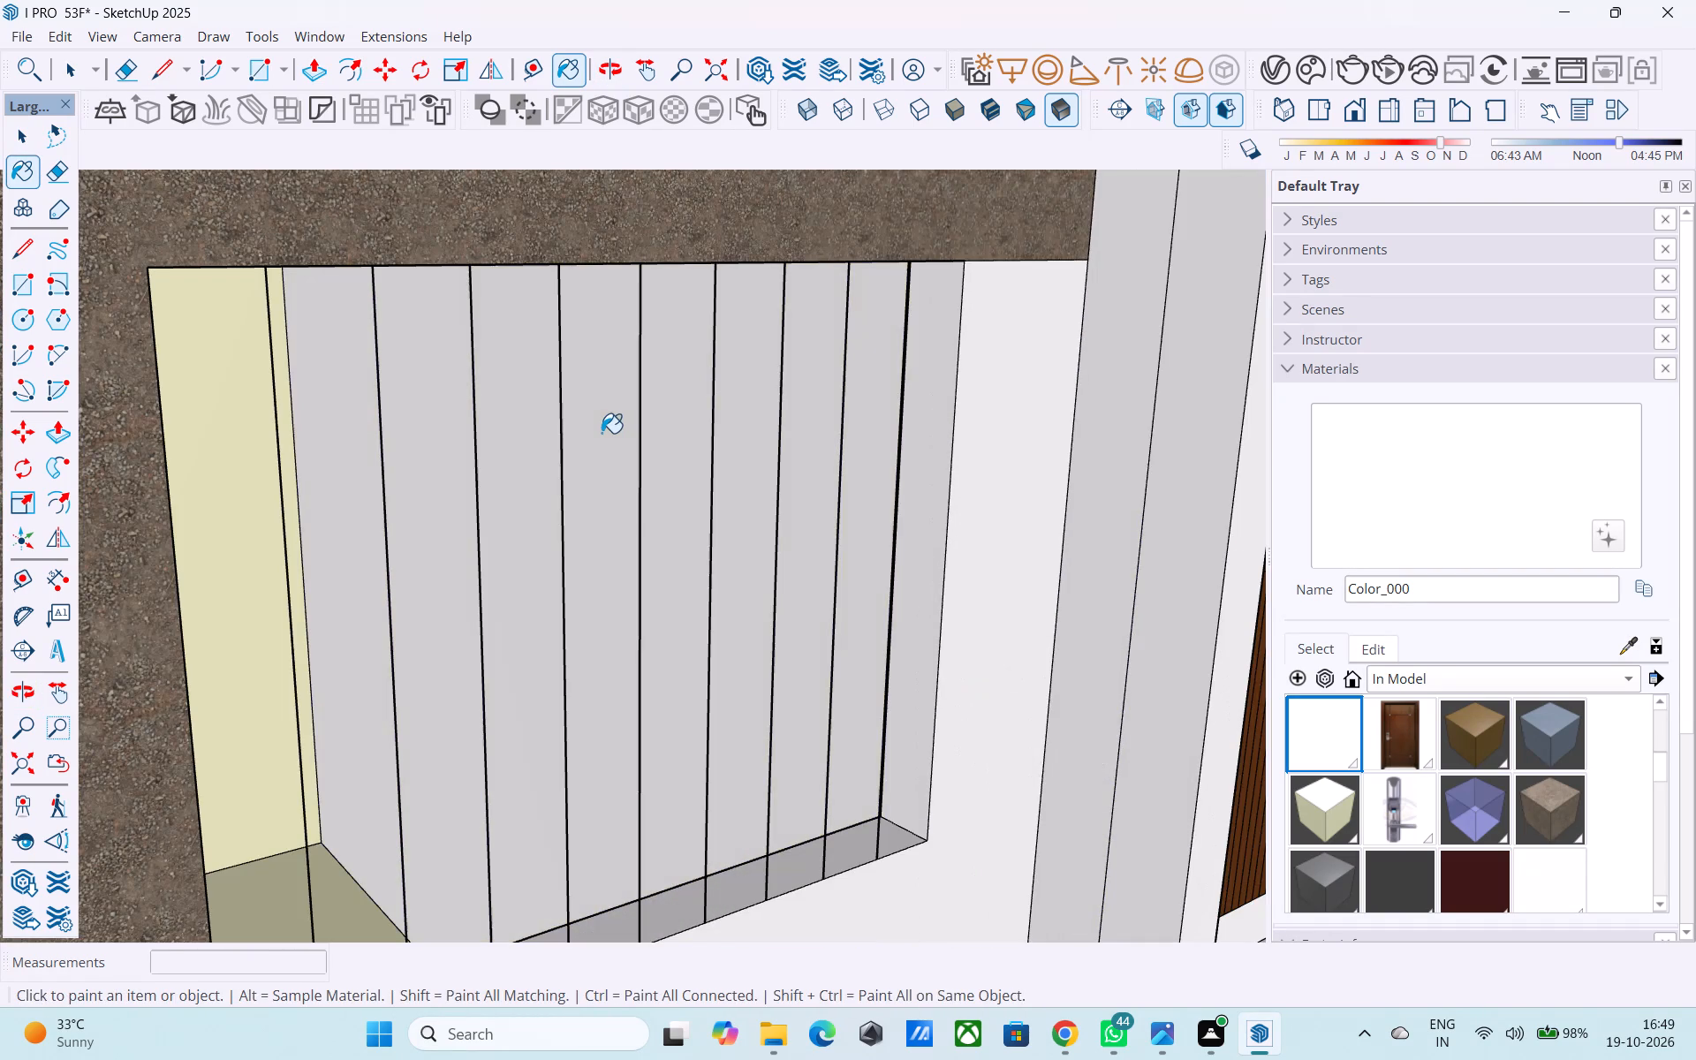
scroll(666, 494, "down", 3)
middle_click_drag(663, 495, 440, 509)
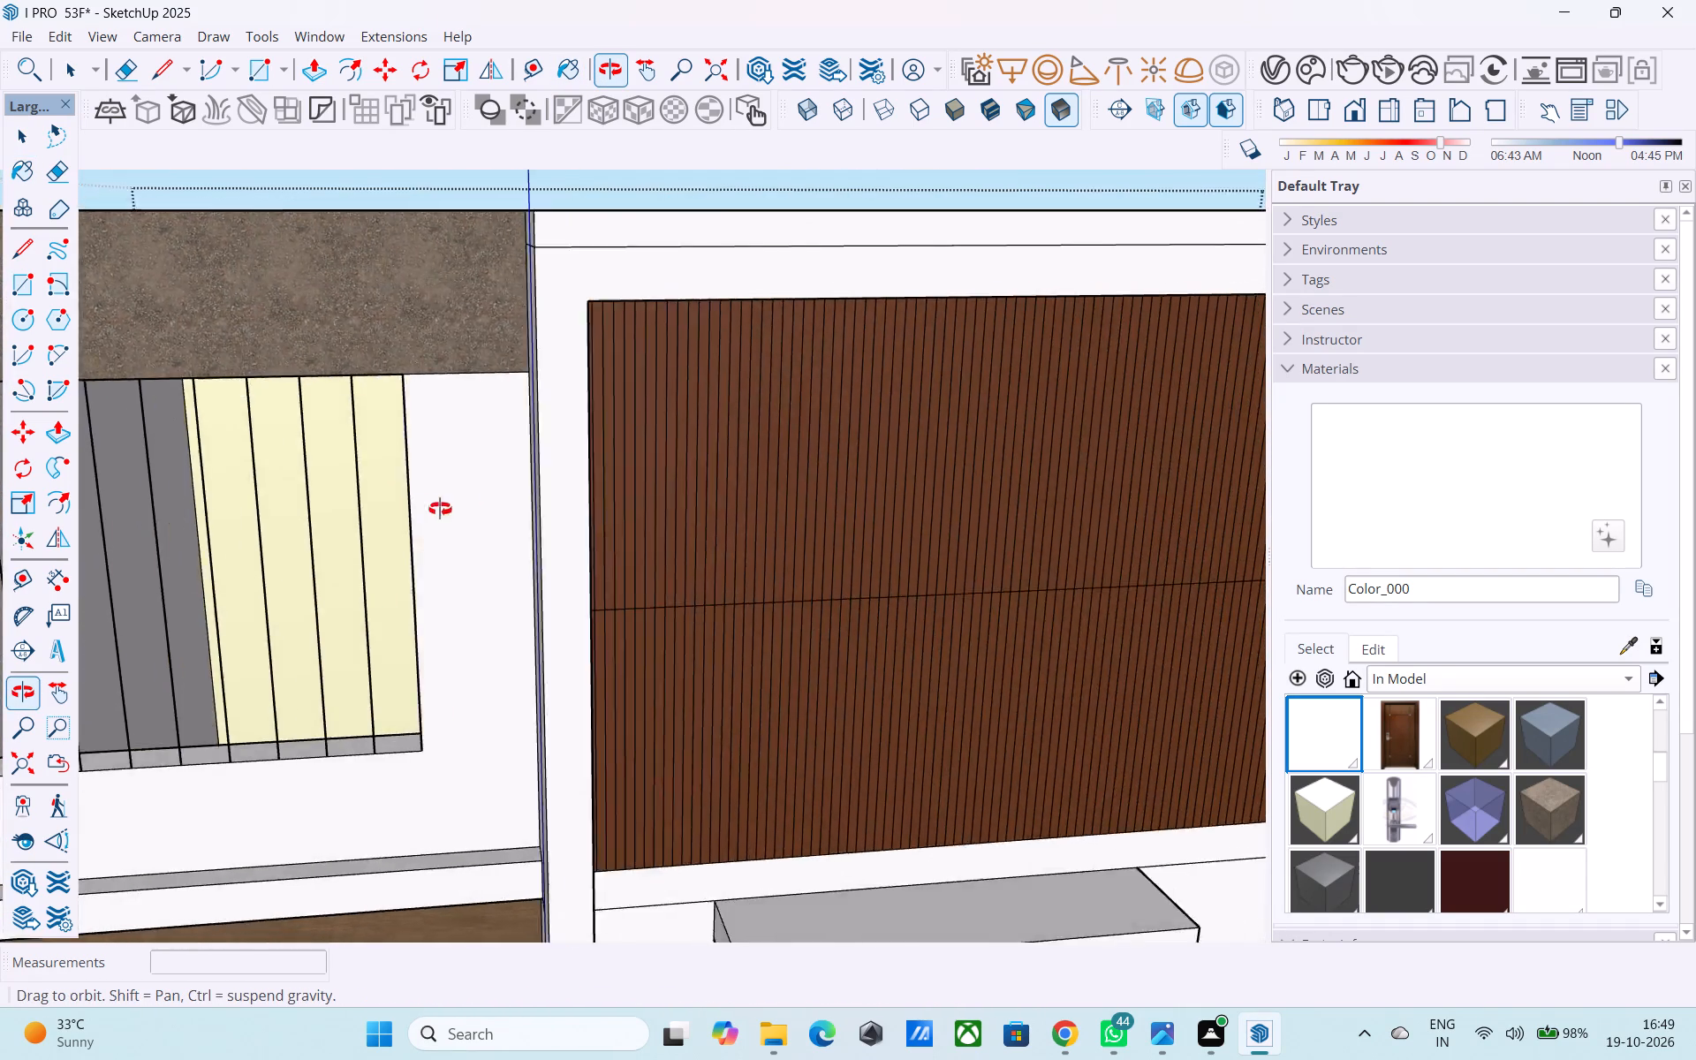
middle_click_drag(440, 509, 333, 485)
middle_click_drag(411, 488, 659, 441)
scroll(298, 478, "up", 3)
left_click(283, 473)
Examine the repainted house from the front, the navy side, below and close up at the balconies.
scroll(283, 462, "down", 6)
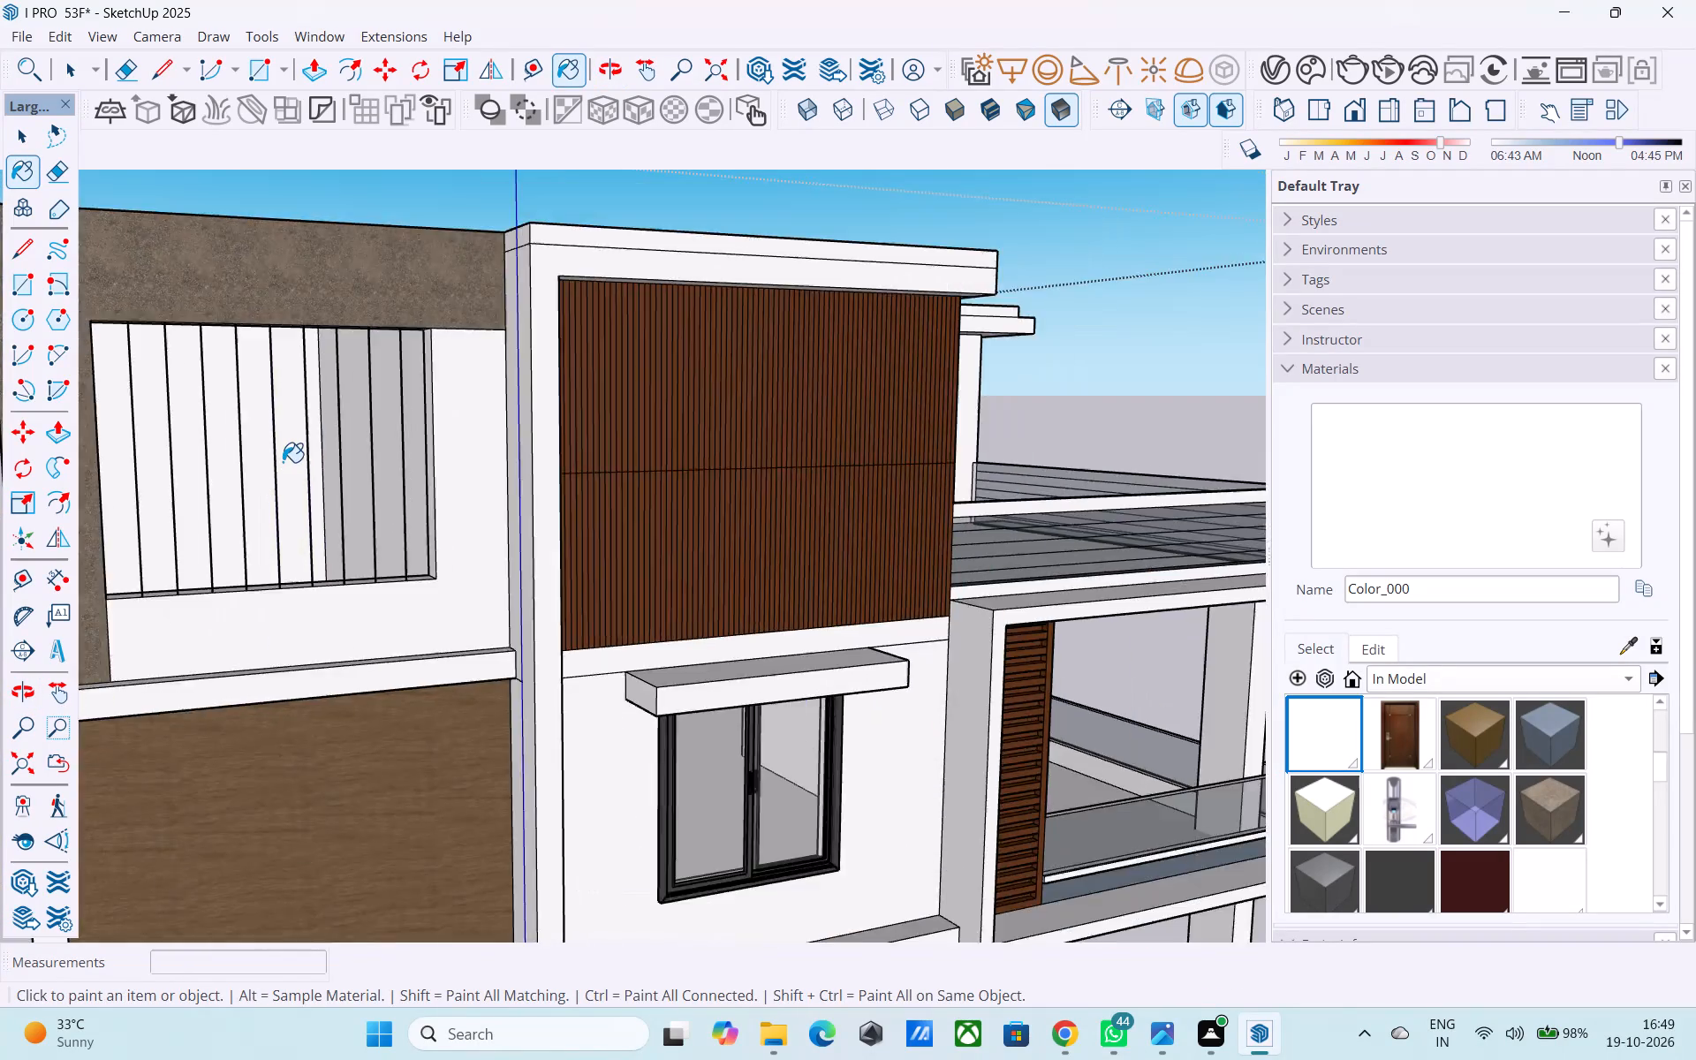
scroll(283, 462, "down", 9)
middle_click_drag(420, 525, 139, 529)
middle_click_drag(596, 541, 223, 511)
scroll(267, 496, "up", 4)
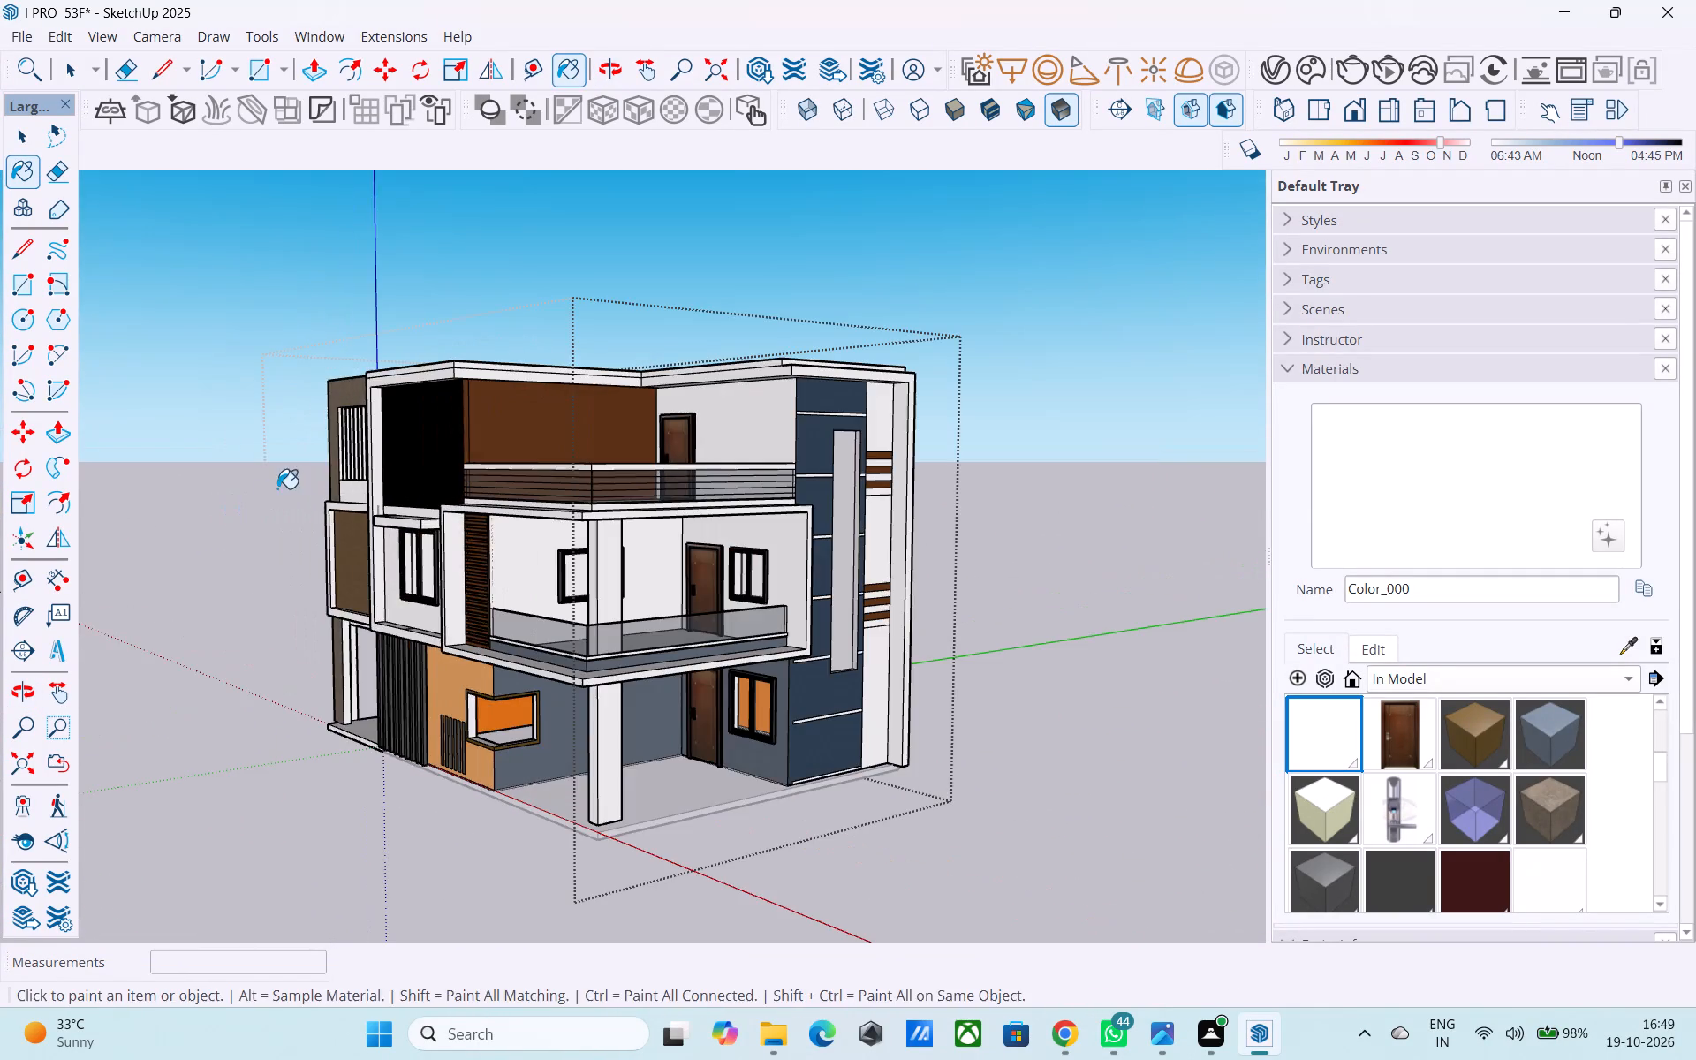
middle_click_drag(444, 480, 363, 348)
scroll(449, 474, "up", 1)
scroll(821, 534, "down", 2)
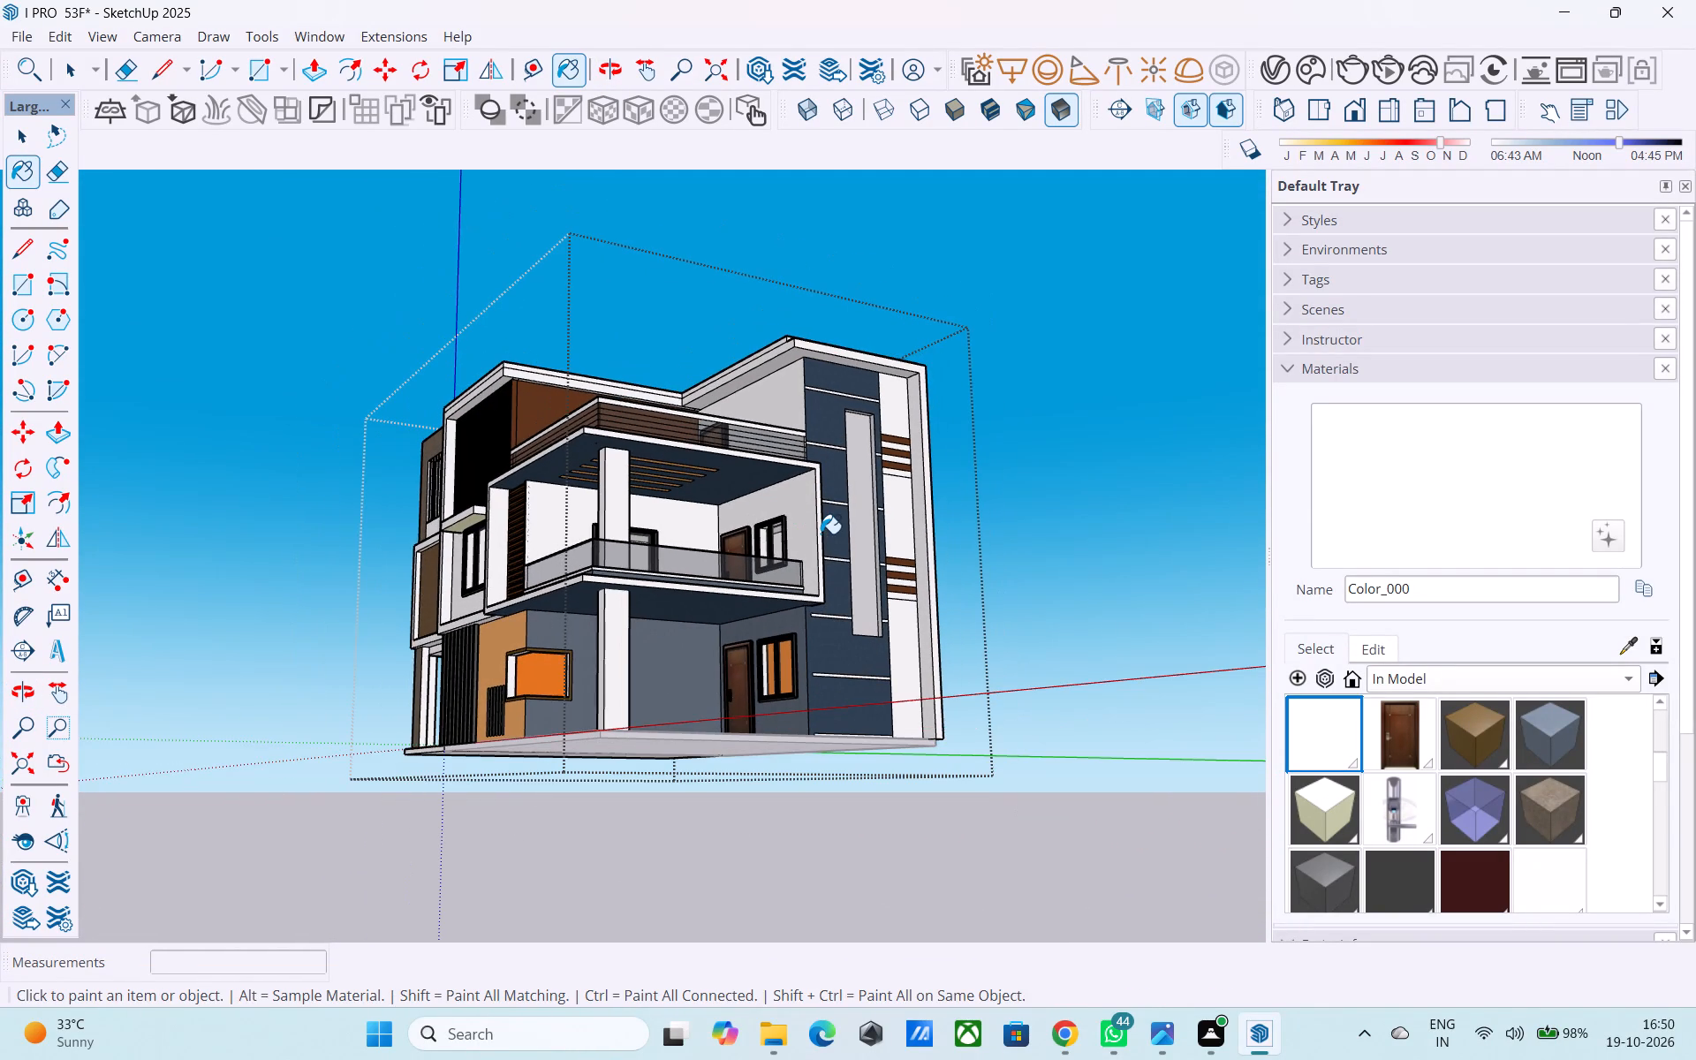
scroll(821, 534, "down", 1)
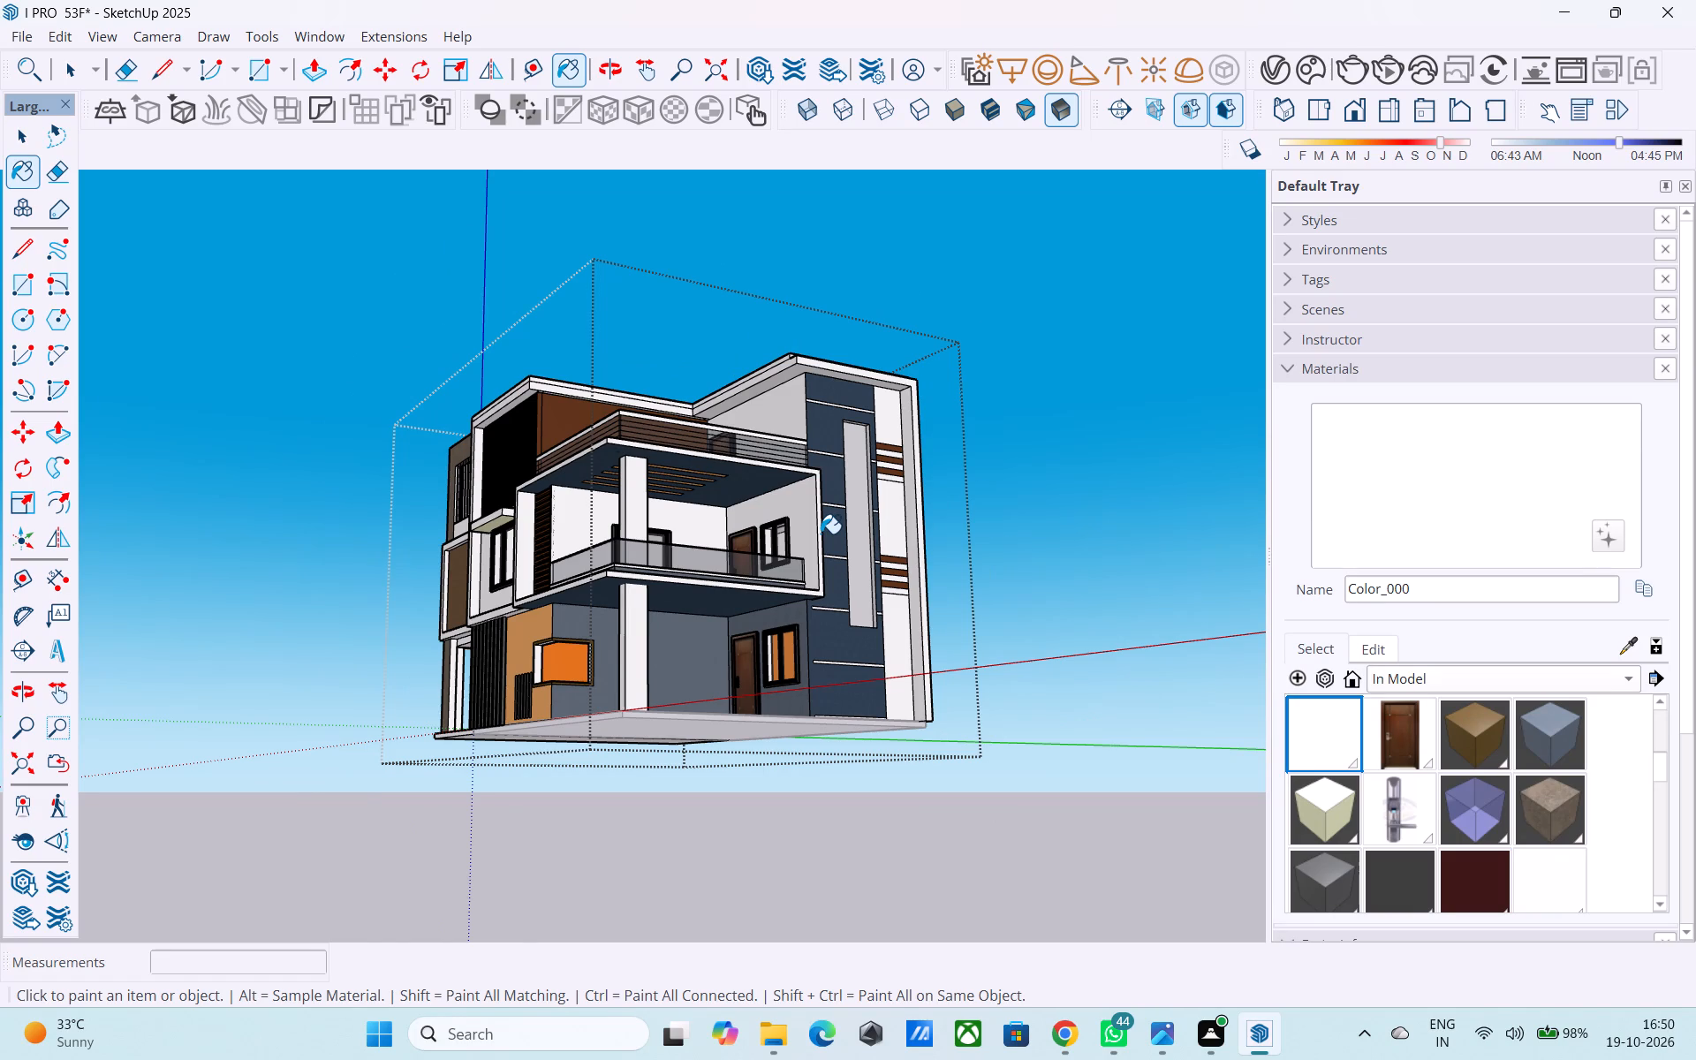
scroll(821, 534, "down", 6)
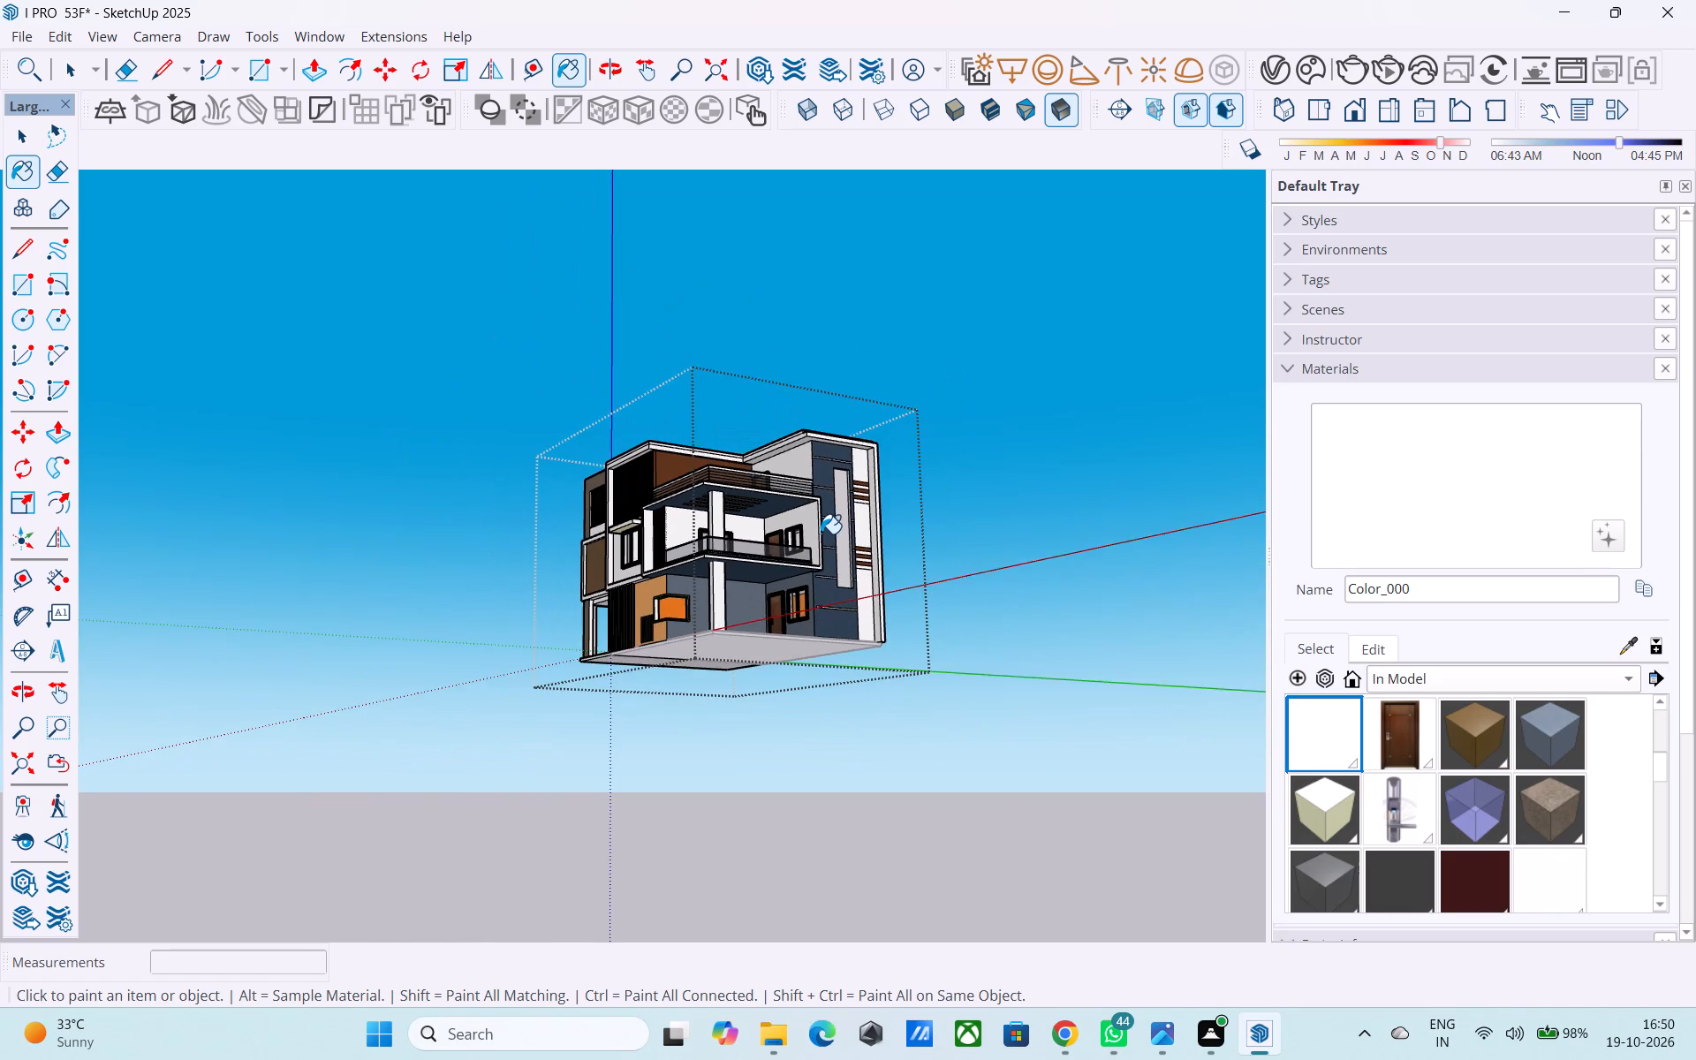
middle_click_drag(819, 572, 804, 741)
scroll(727, 536, "up", 20)
scroll(727, 536, "up", 2)
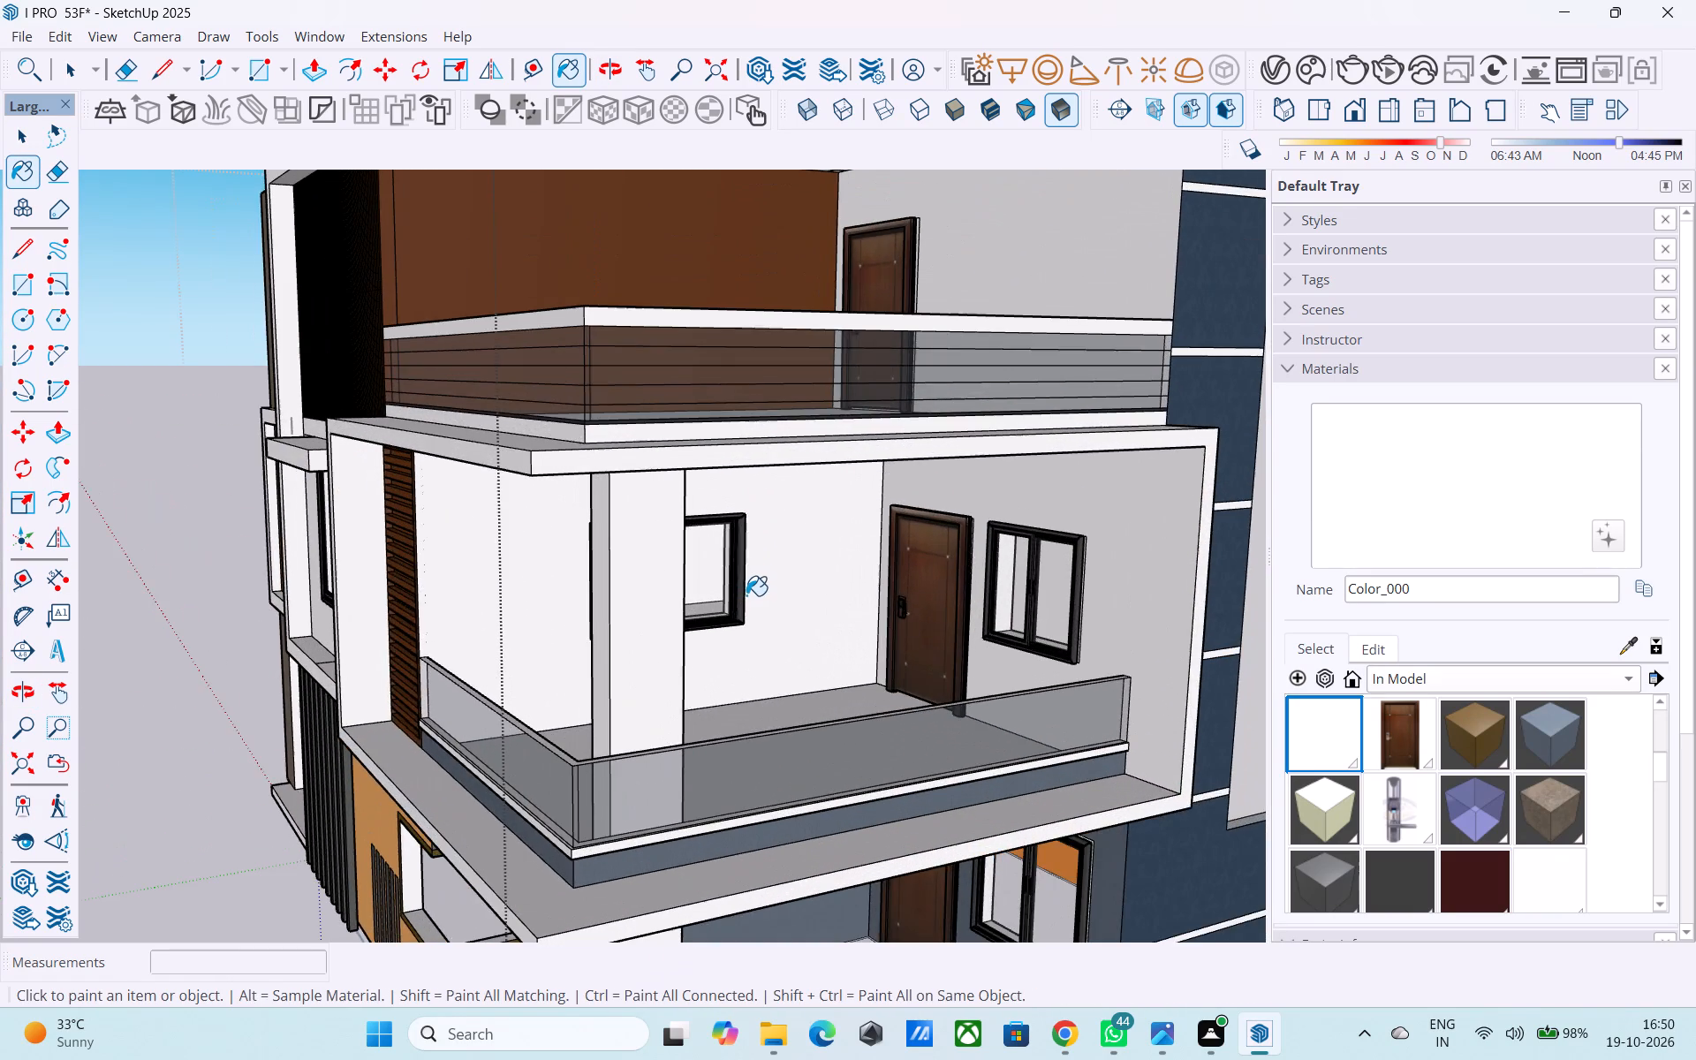
middle_click_drag(738, 594, 657, 576)
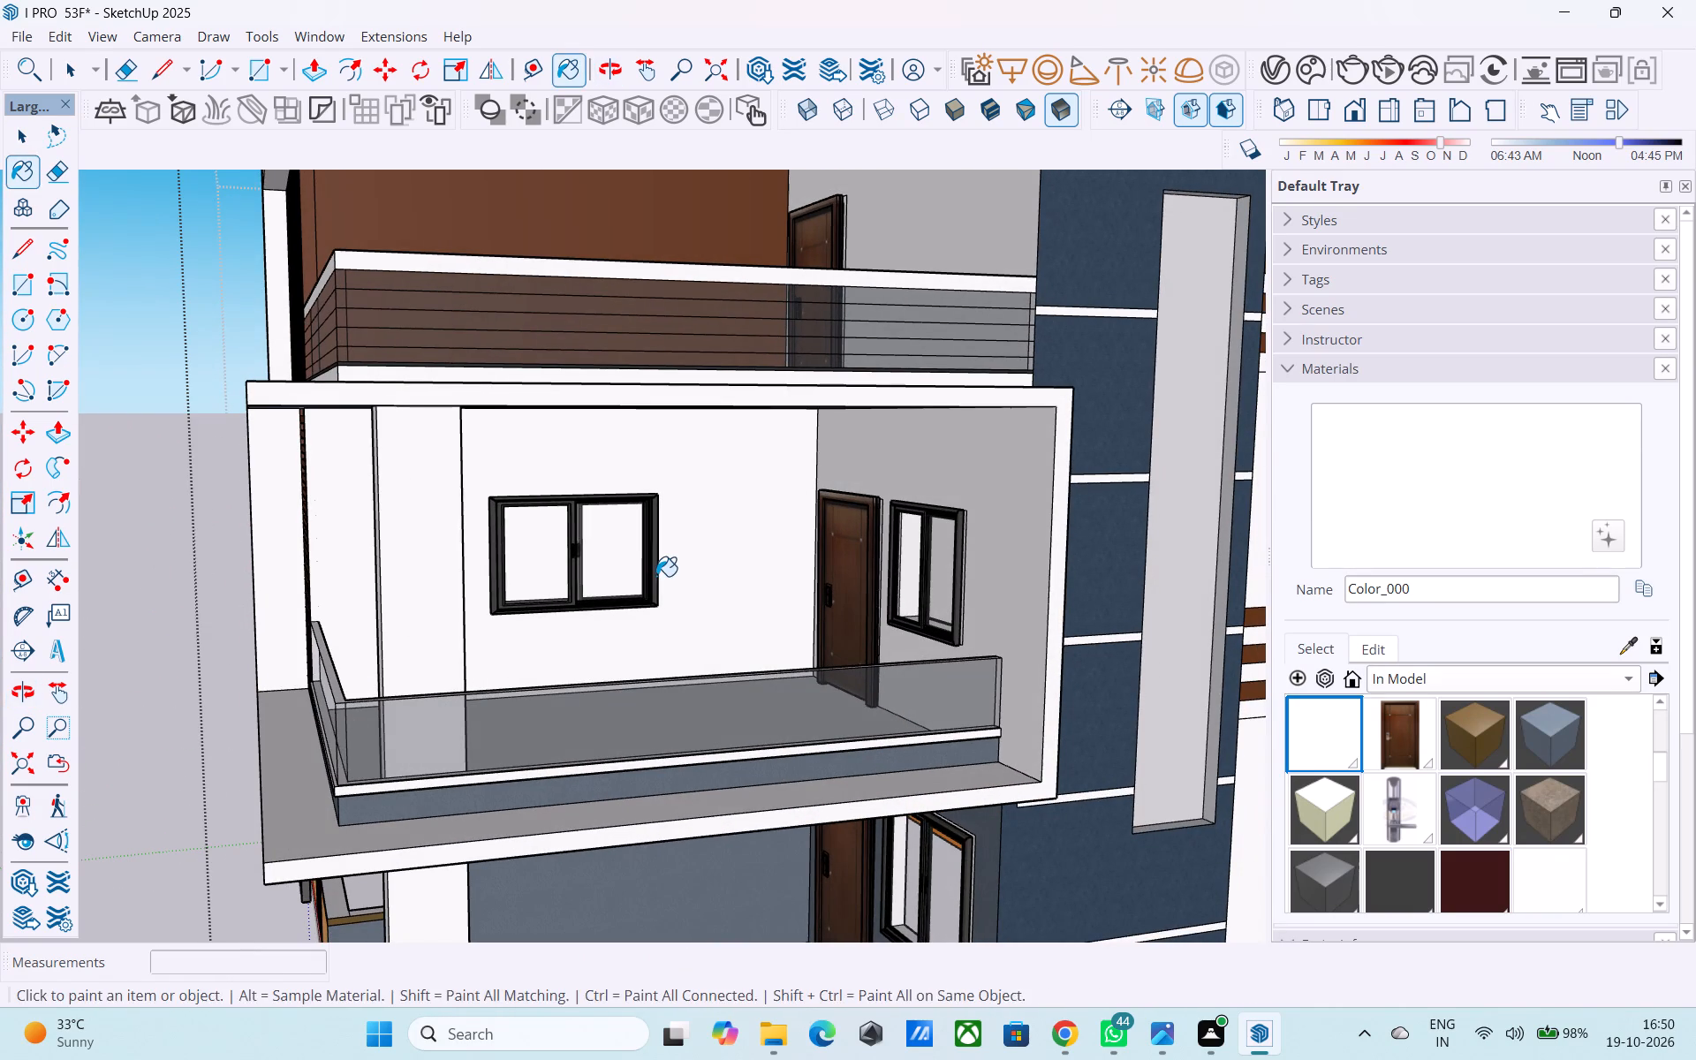
Save the house model.
key("space")
key("ctrl+s")
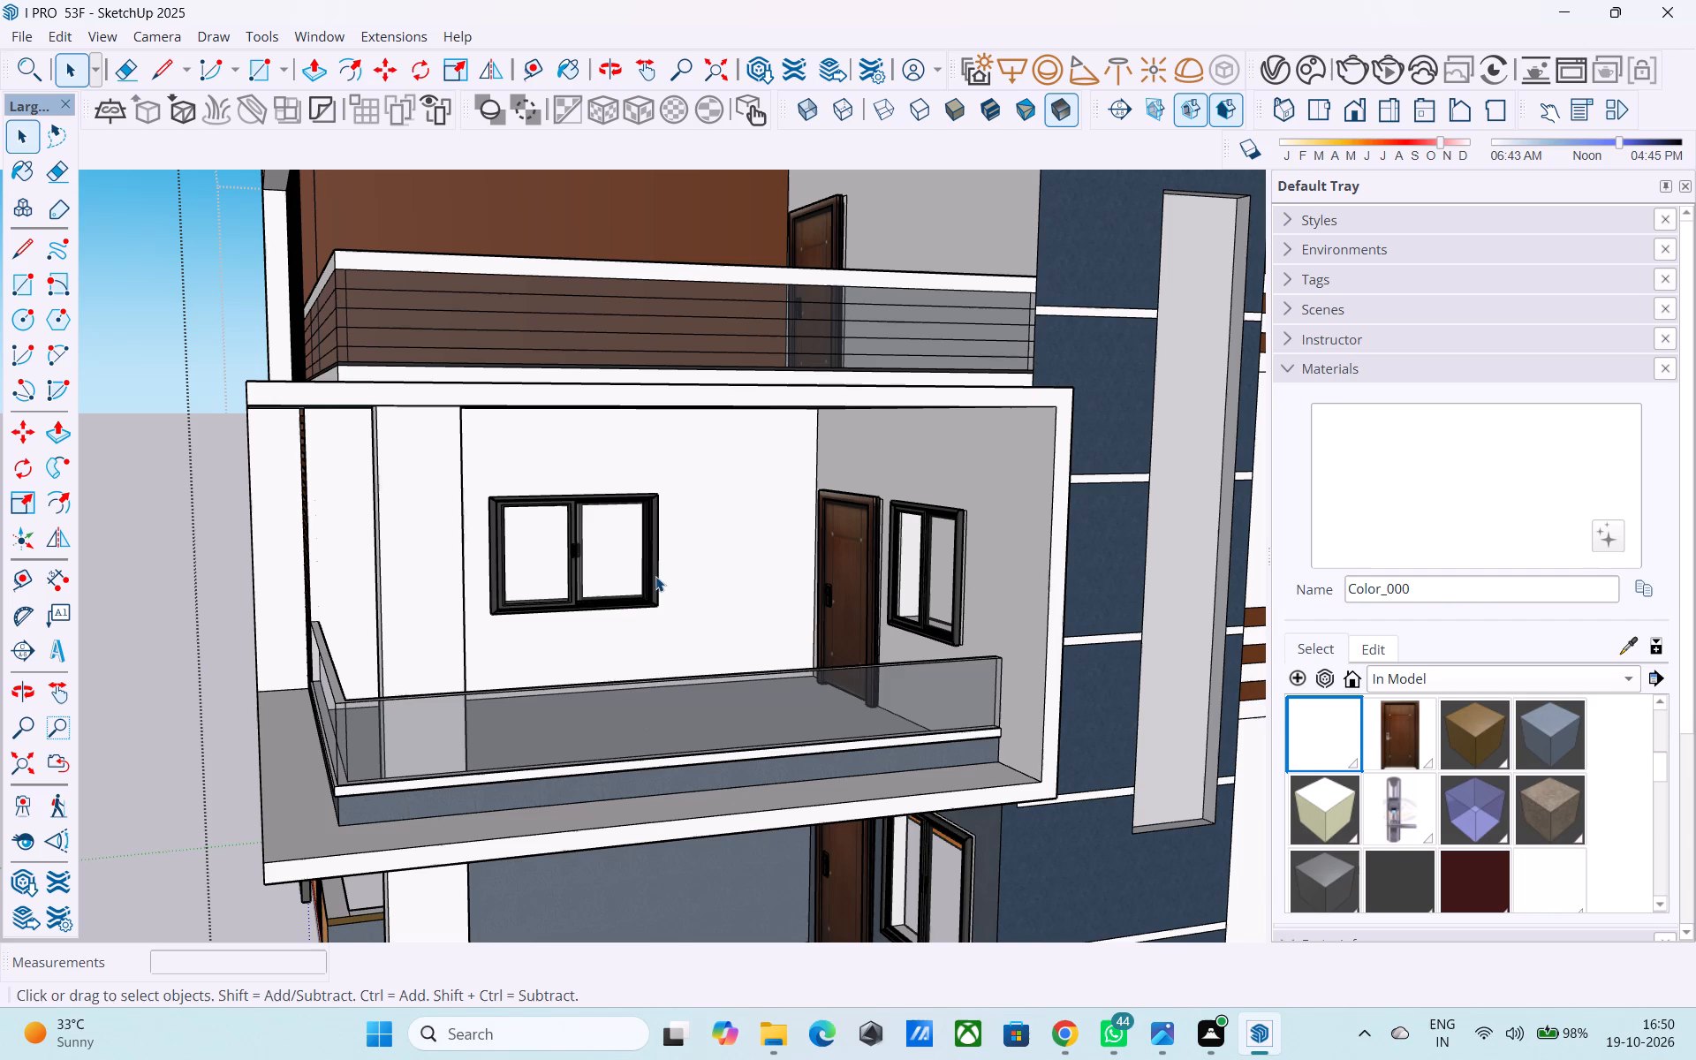
Review the exterior from the front, the balcony corner and below, and close the house group for an overall view.
middle_click_drag(654, 576, 442, 561, "shift")
scroll(444, 554, "down", 5)
middle_click_drag(519, 562, 807, 636)
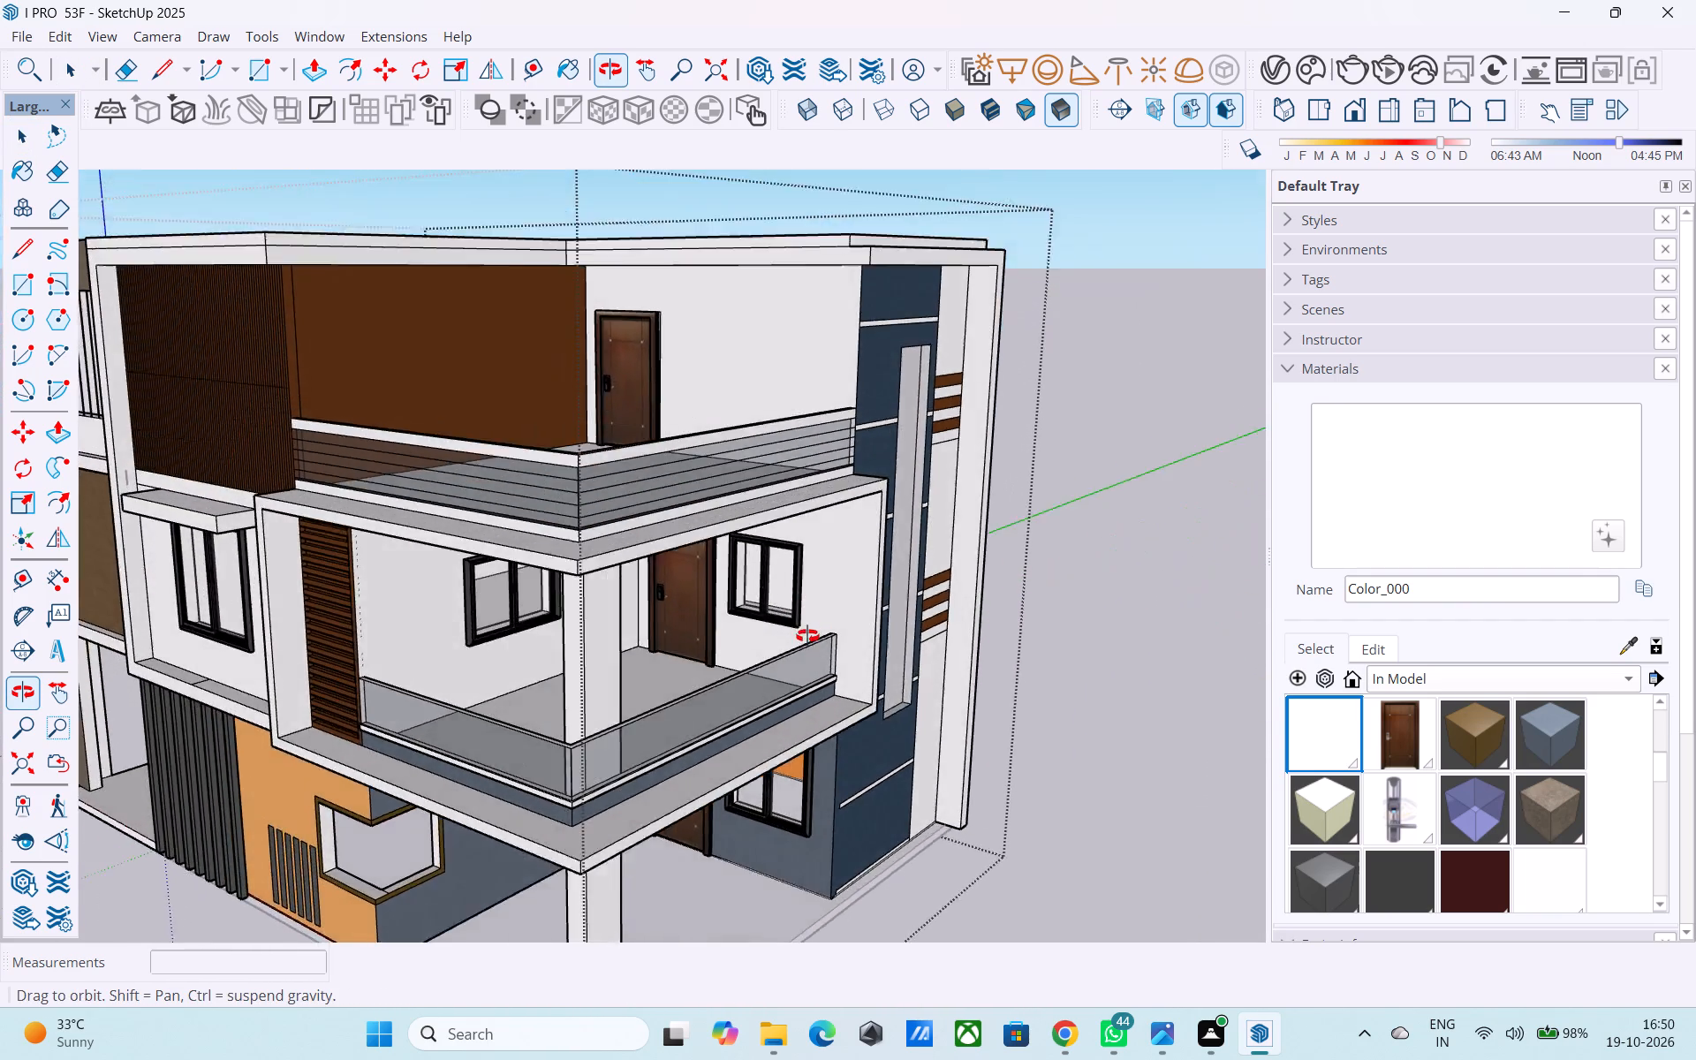
middle_click_drag(807, 636, 907, 582)
middle_click_drag(878, 554, 918, 565, "shift")
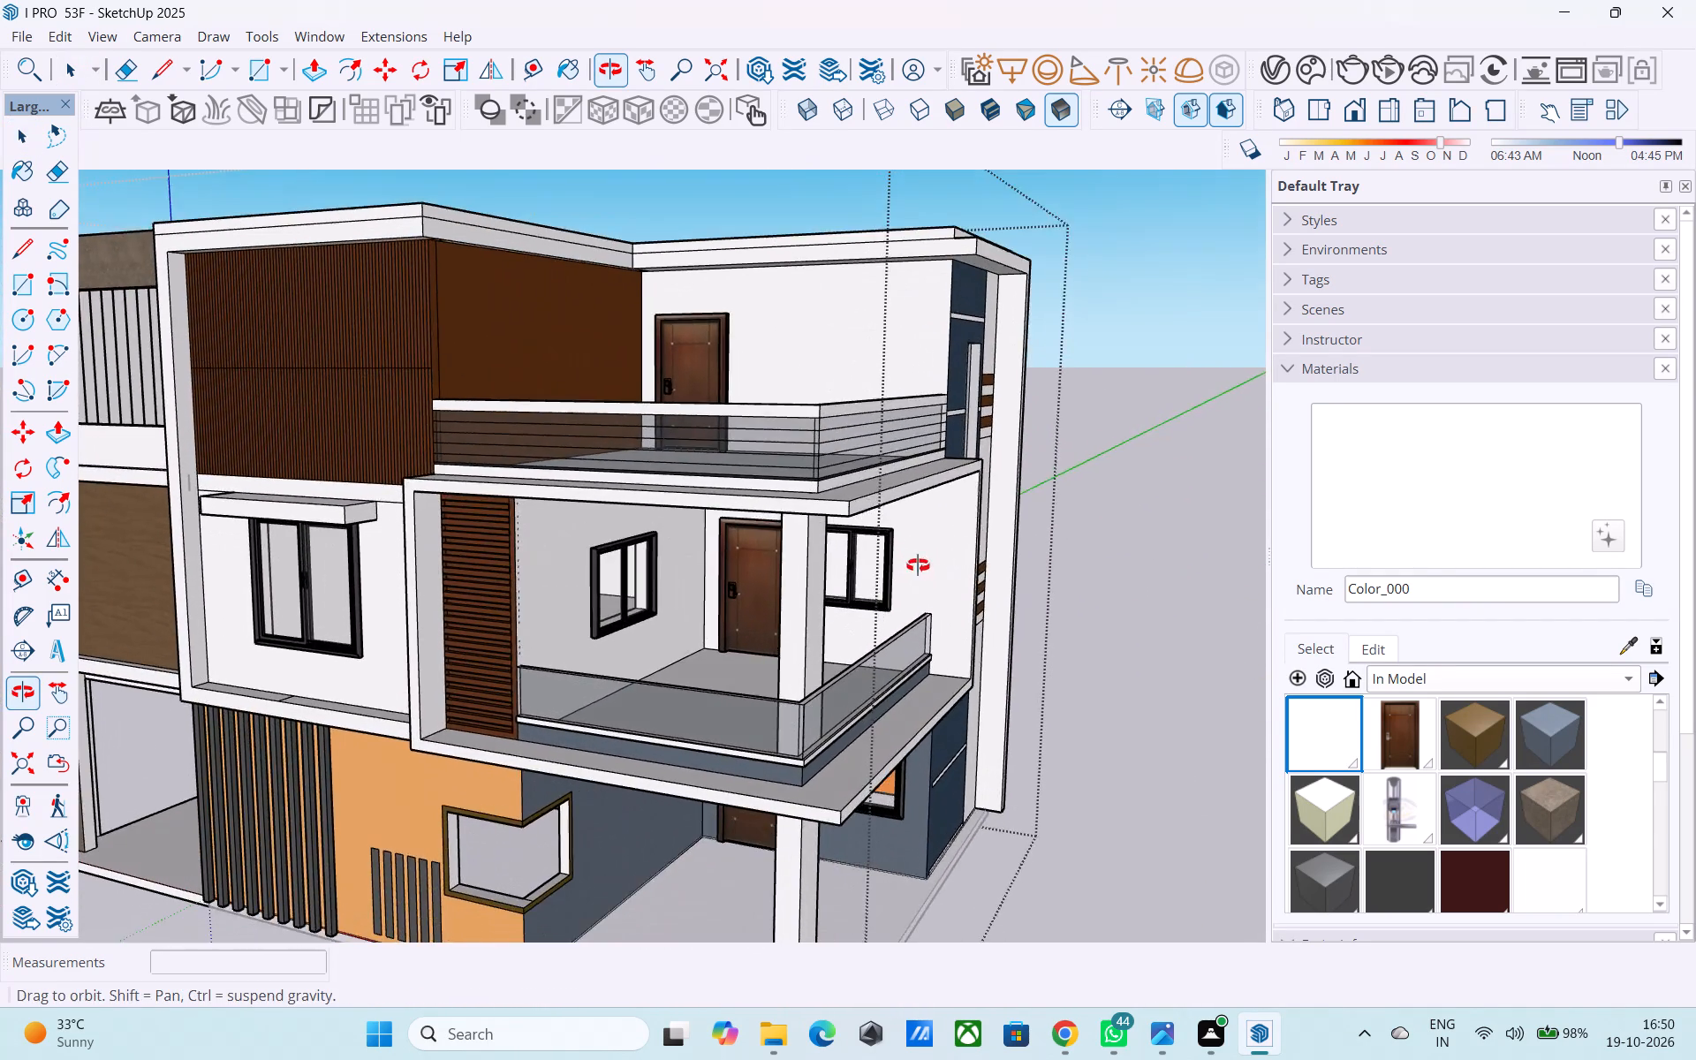
middle_click_drag(918, 565, 898, 517, "shift")
scroll(946, 481, "down", 1)
middle_click_drag(943, 480, 907, 254, "shift")
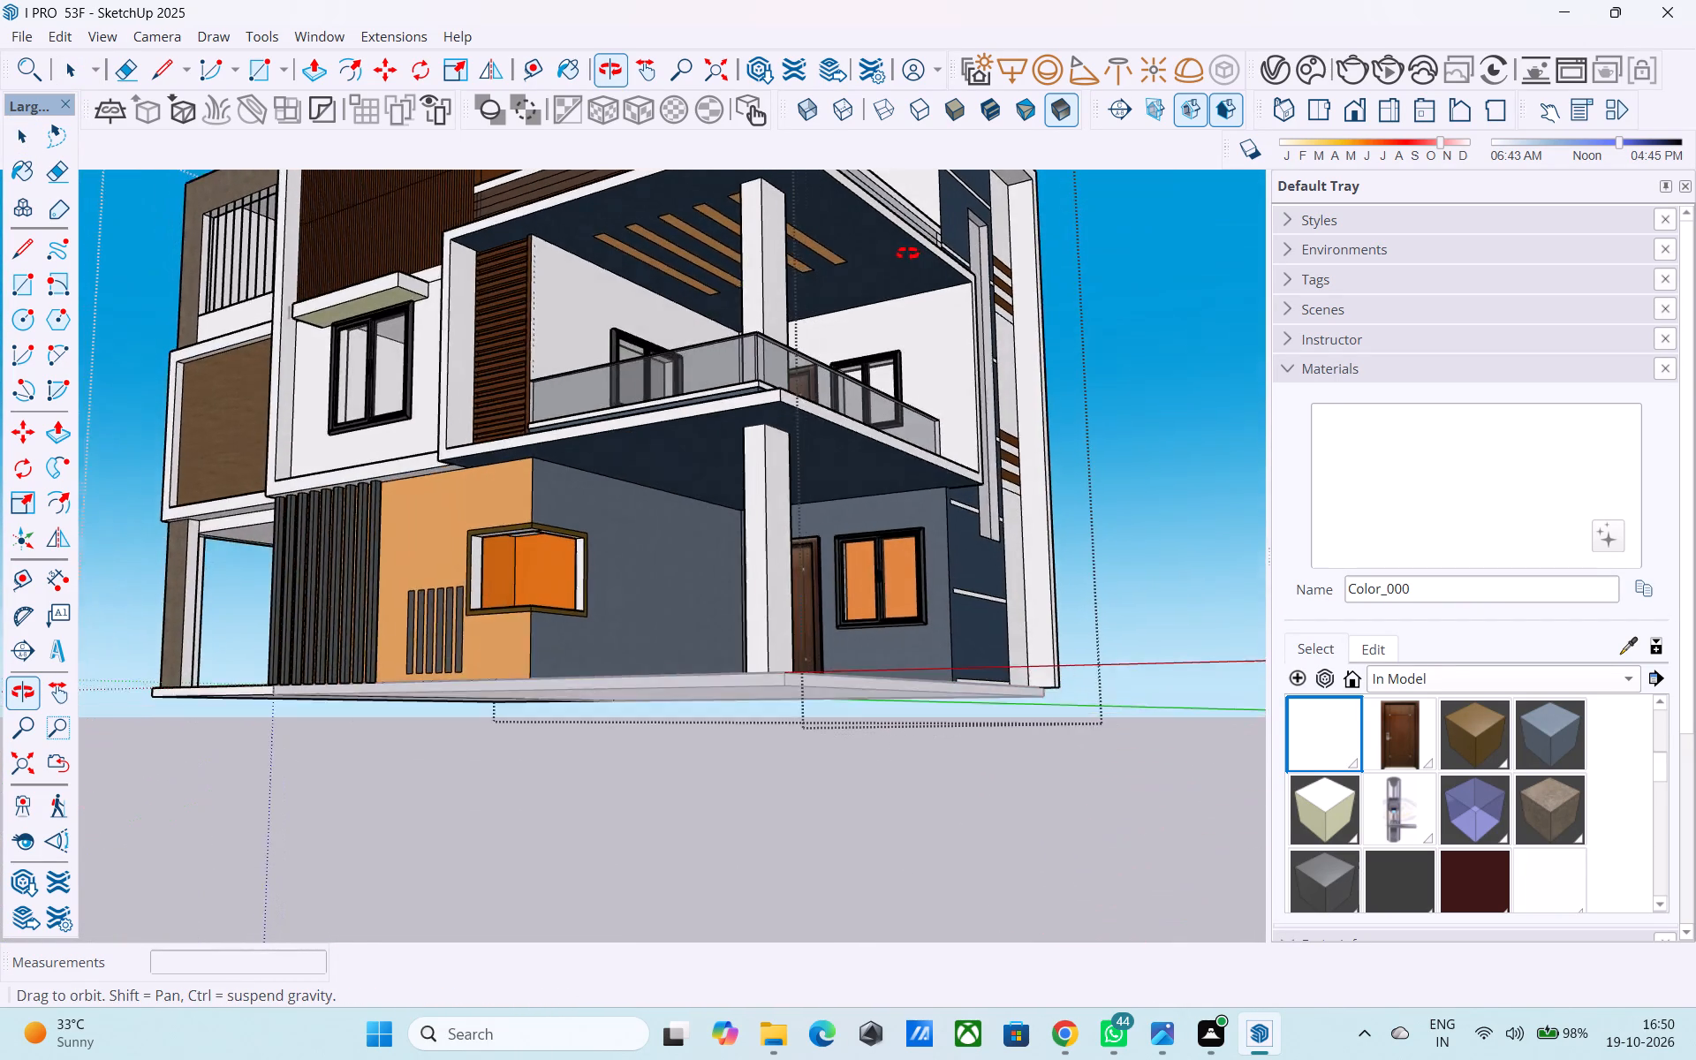
middle_click_drag(907, 254, 873, 397, "shift")
middle_click_drag(874, 419, 894, 478, "shift")
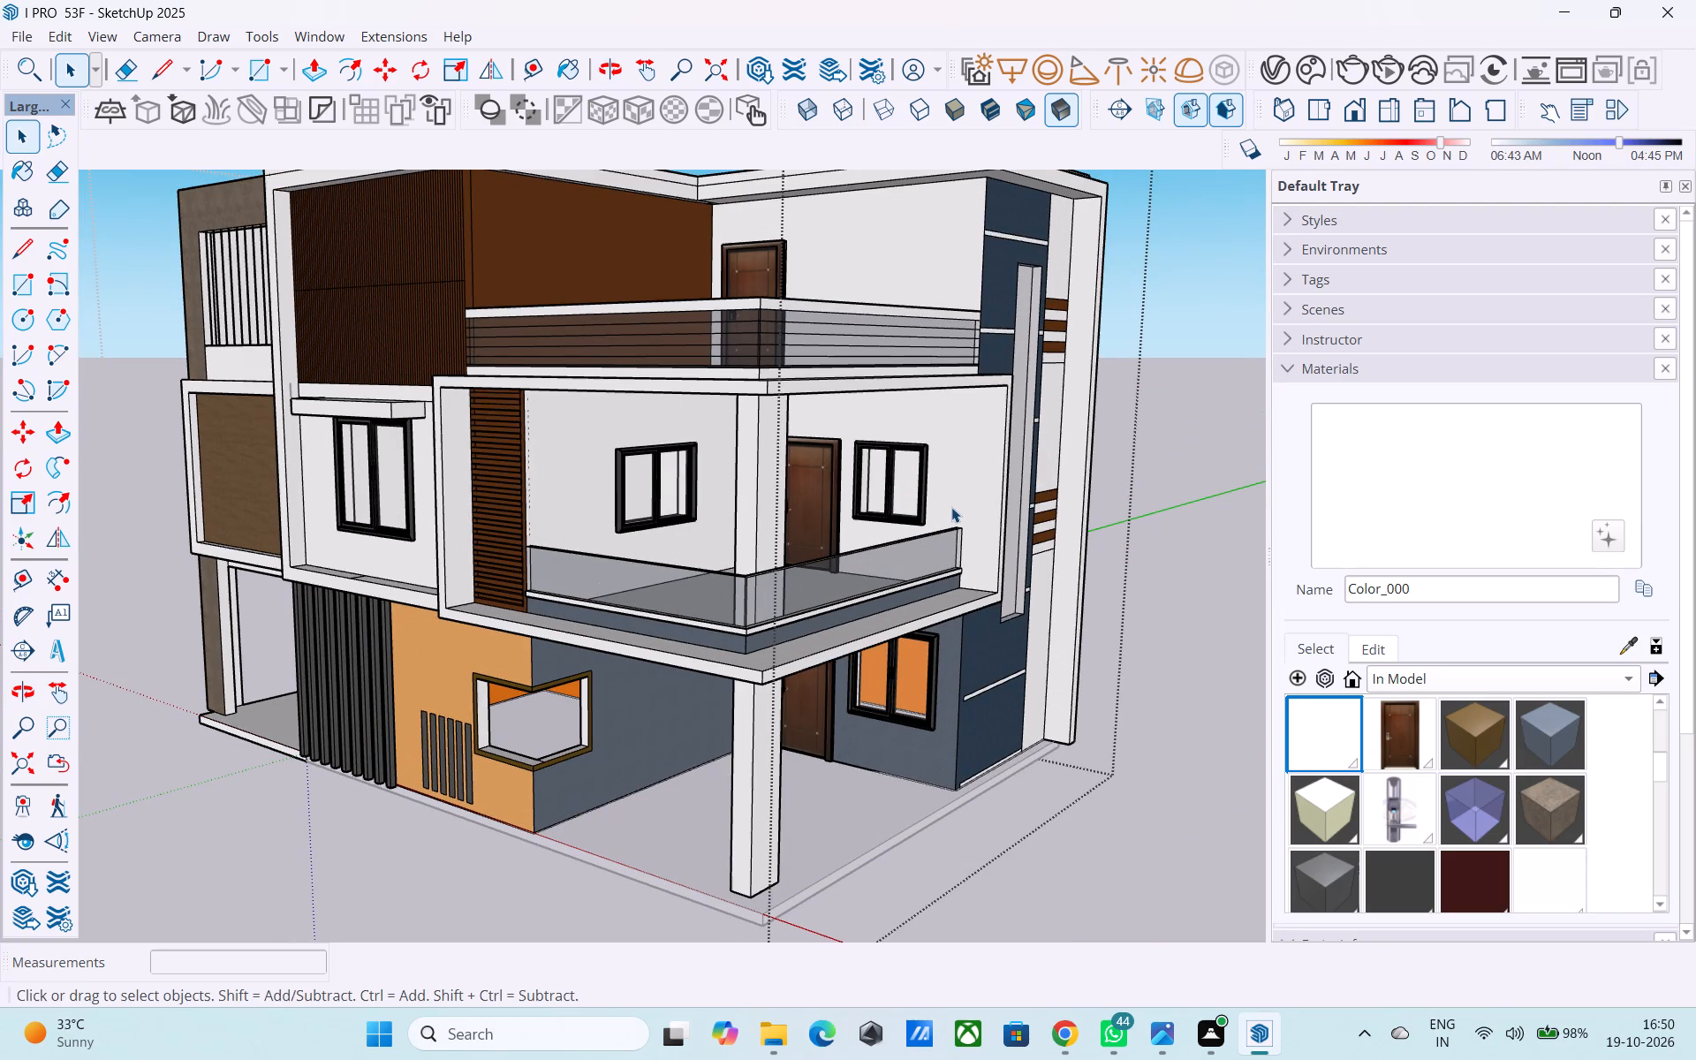
middle_click_drag(951, 507, 777, 530)
left_click(1177, 506)
scroll(855, 524, "down", 3)
middle_click_drag(849, 529, 837, 587)
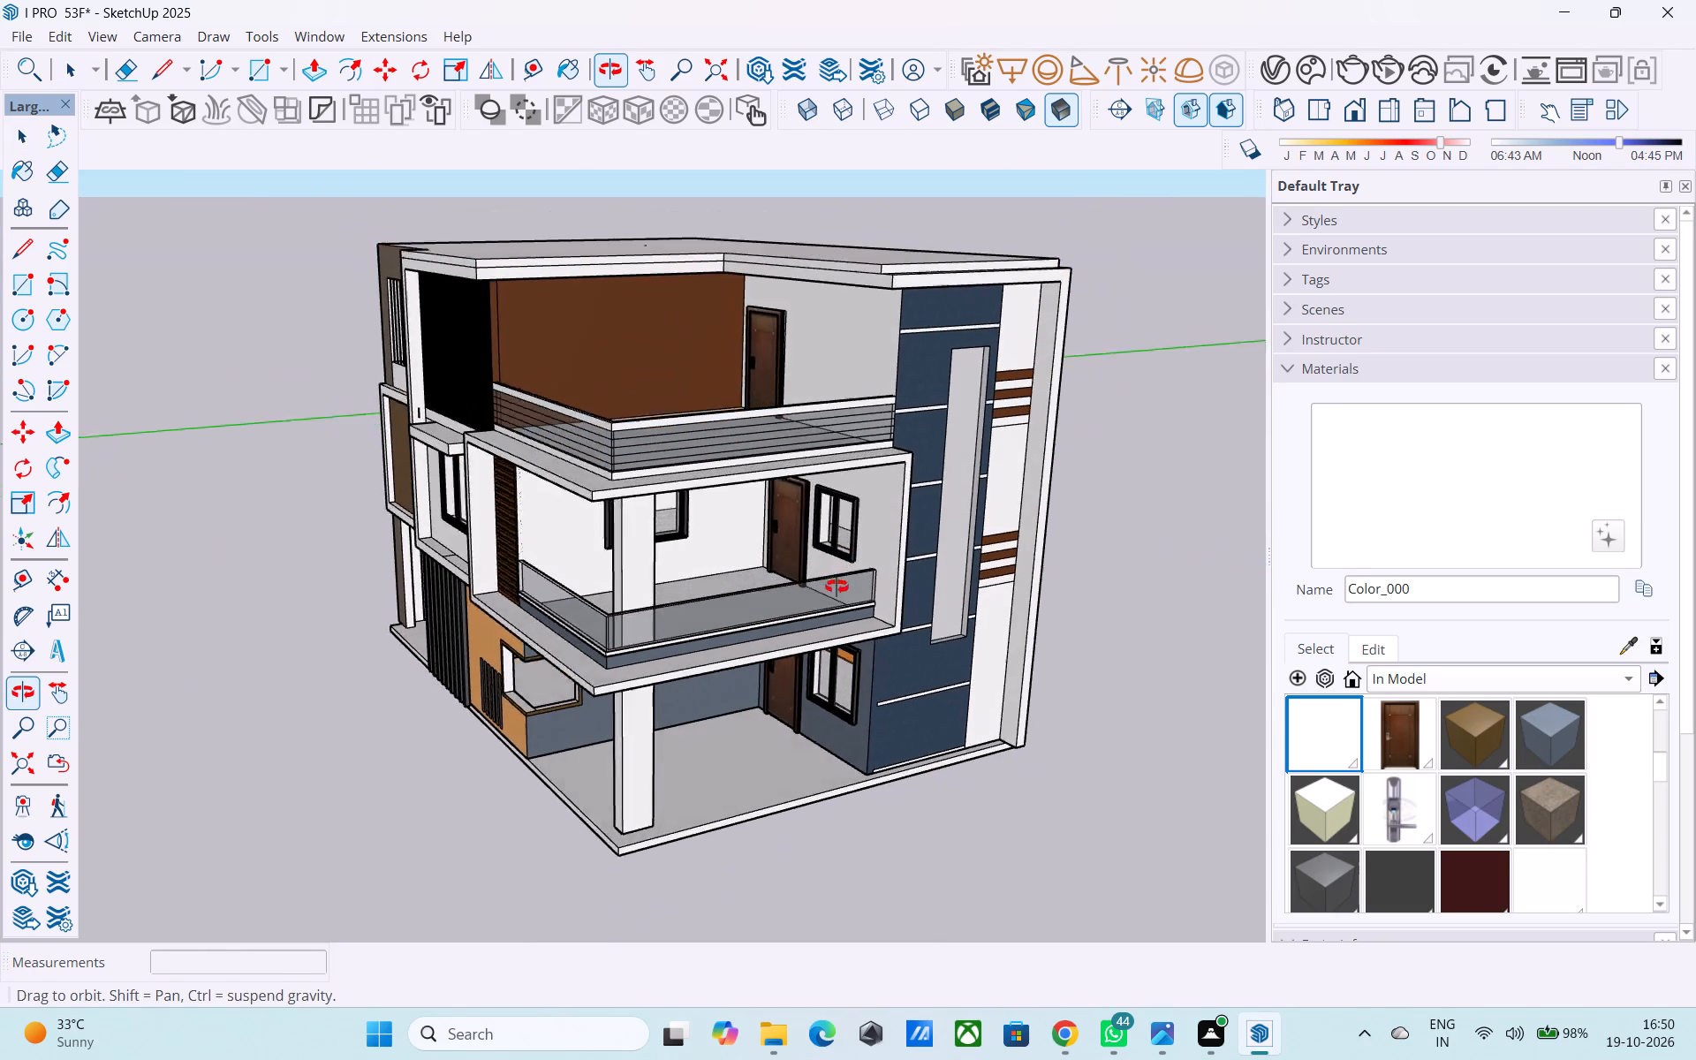
middle_click_drag(837, 587, 1035, 485)
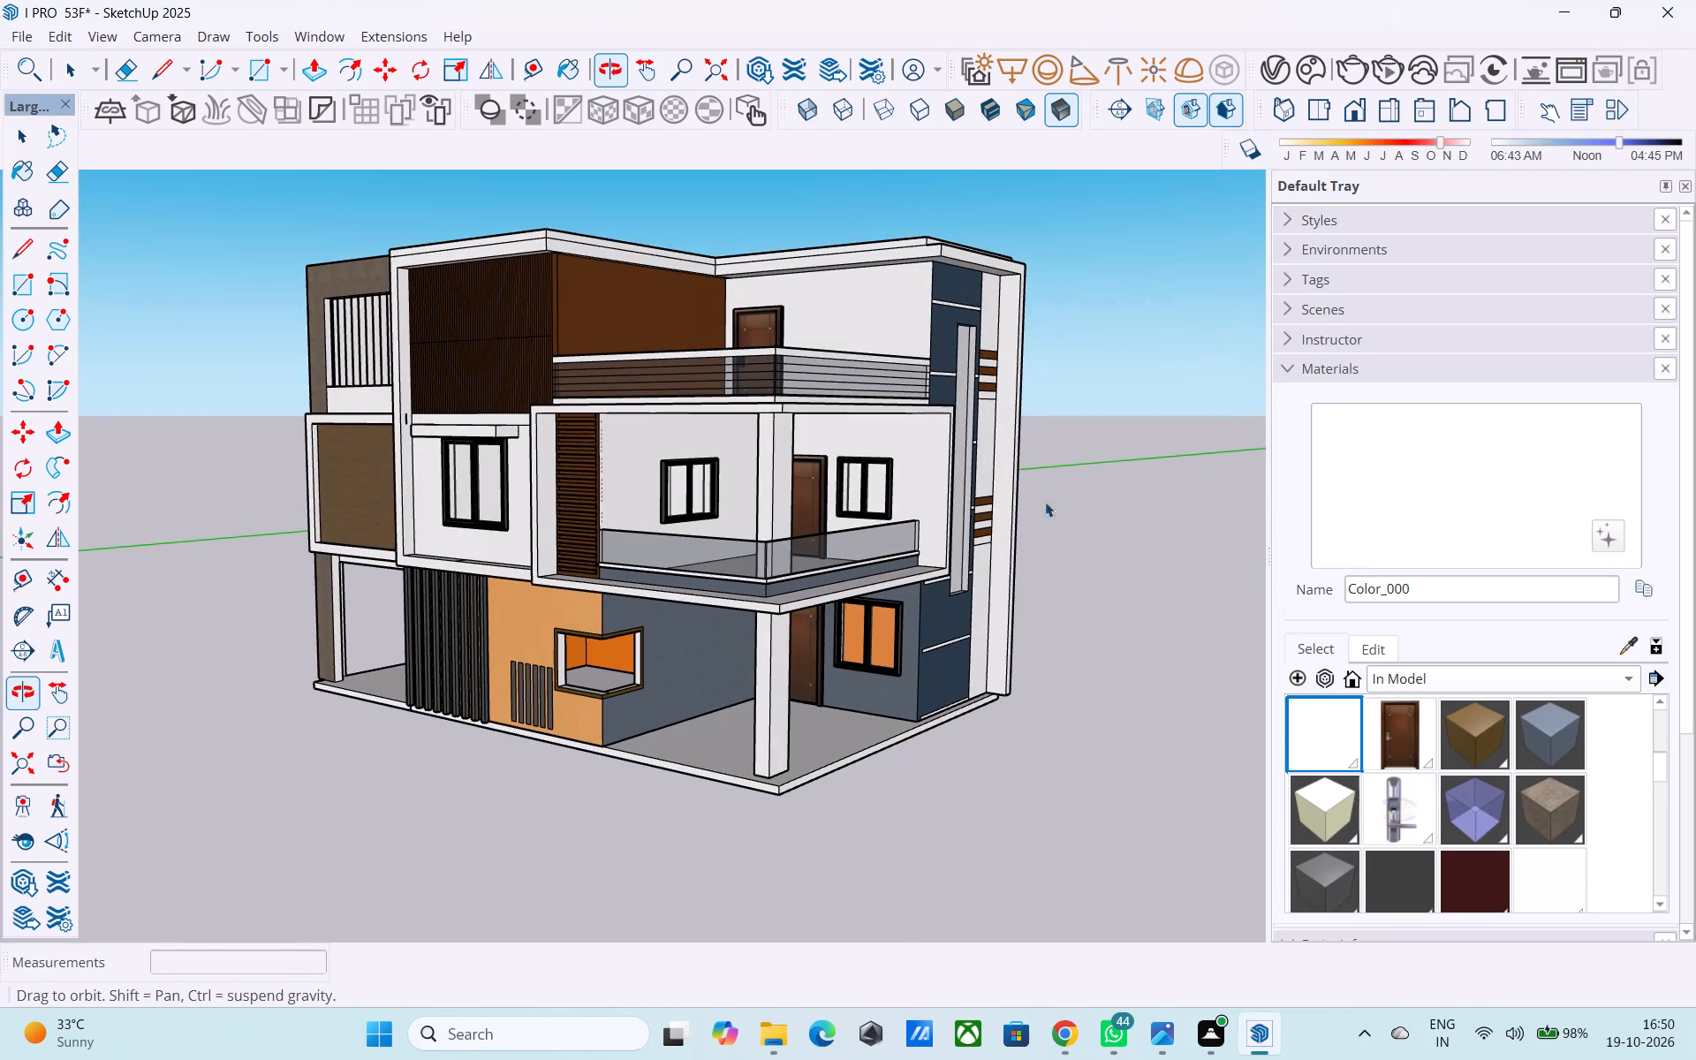
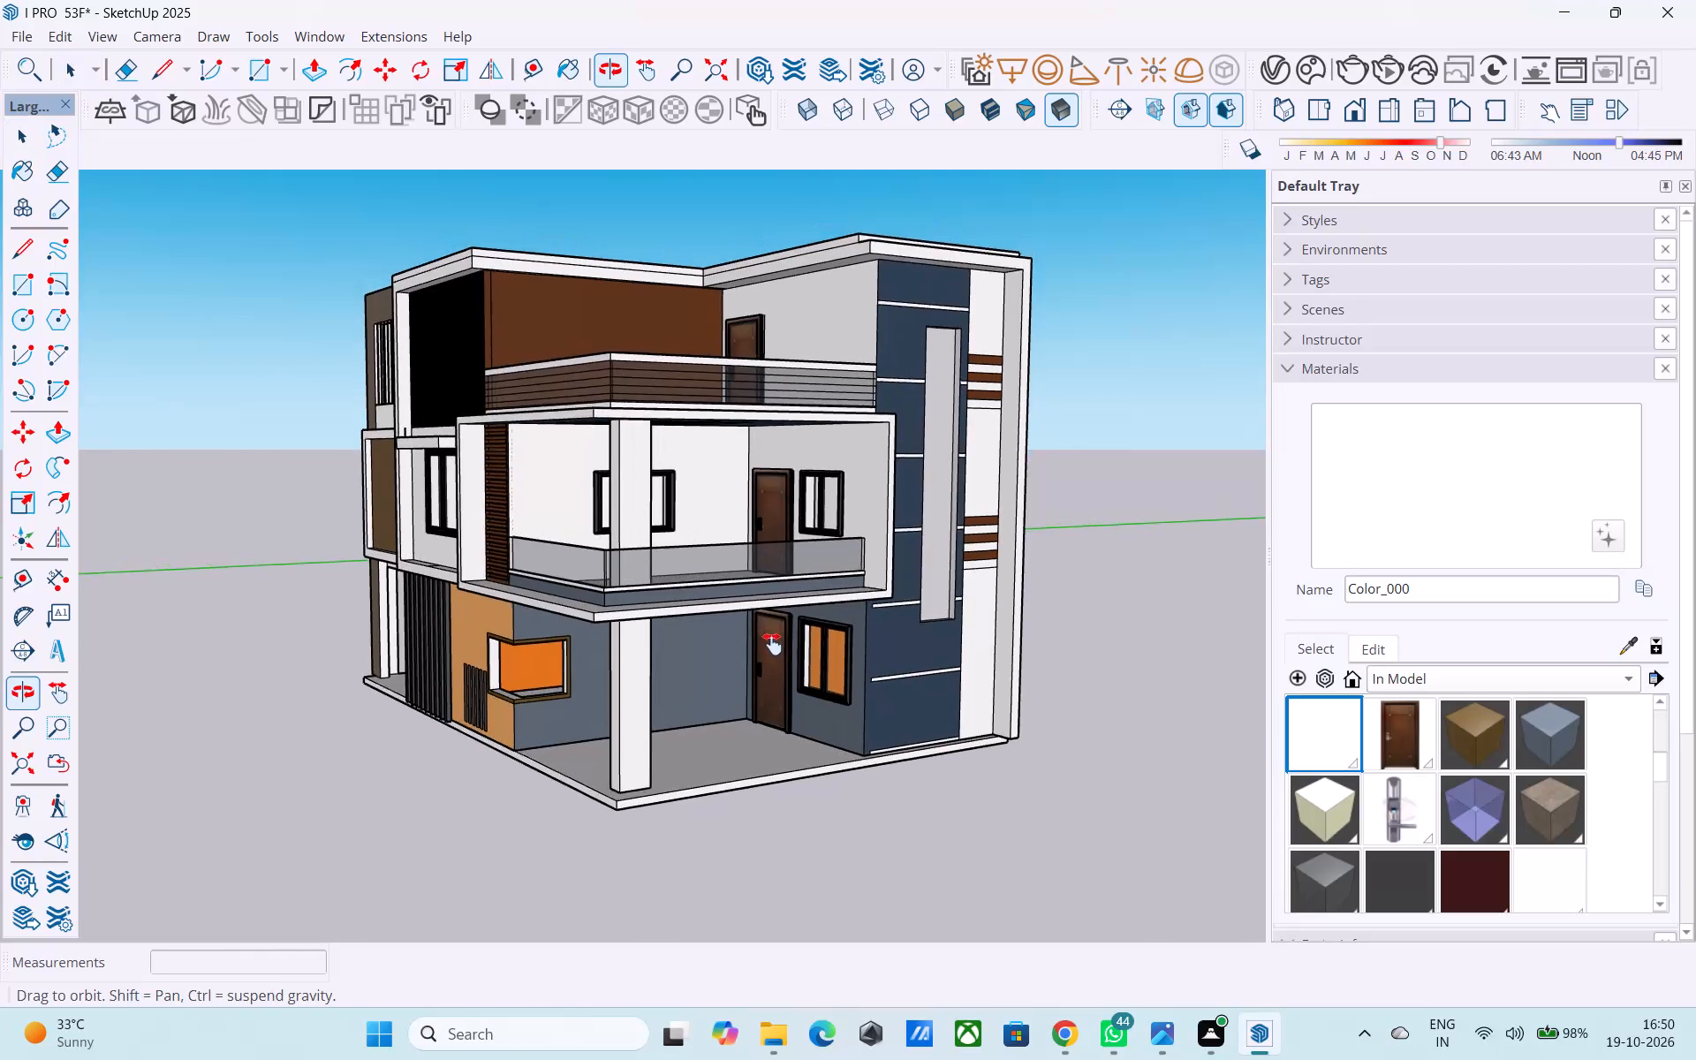
Examine the house exterior from above, the balcony corner, the grille side and the navy side.
middle_click_drag(795, 639, 867, 724, "shift")
scroll(795, 639, "down", 1, "shift")
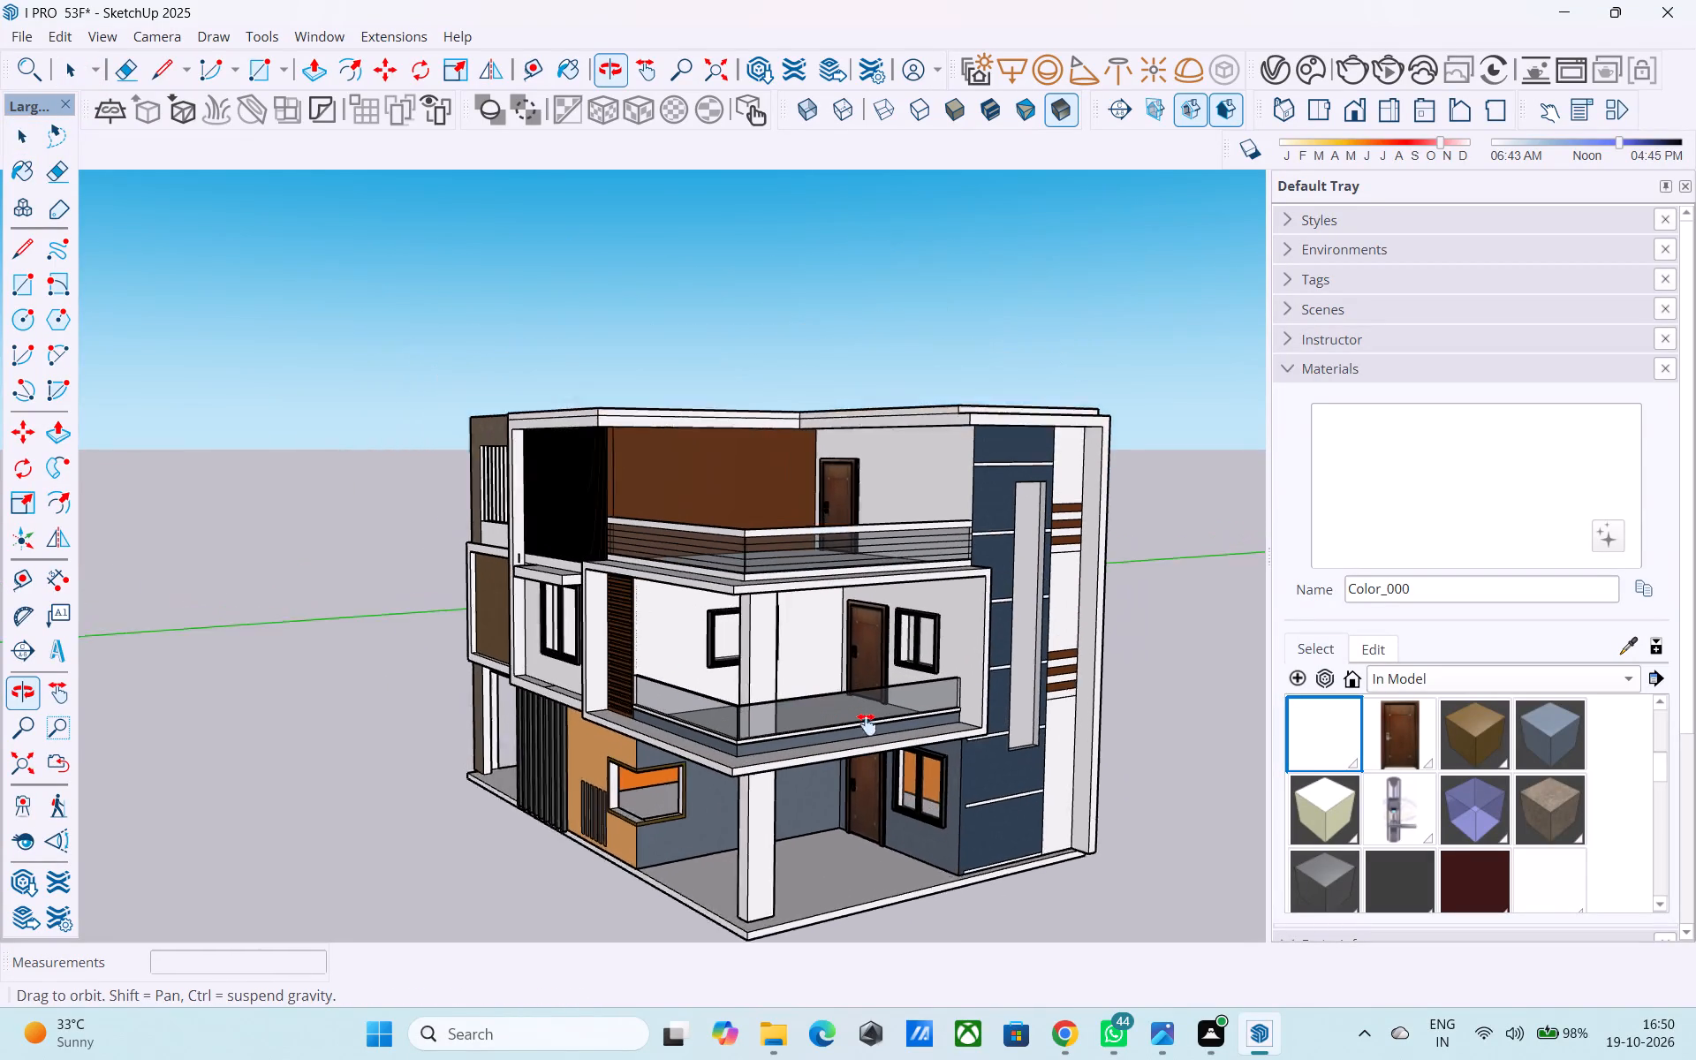
middle_click_drag(867, 724, 917, 767, "shift")
scroll(791, 564, "down", 2)
middle_click_drag(791, 564, 798, 677)
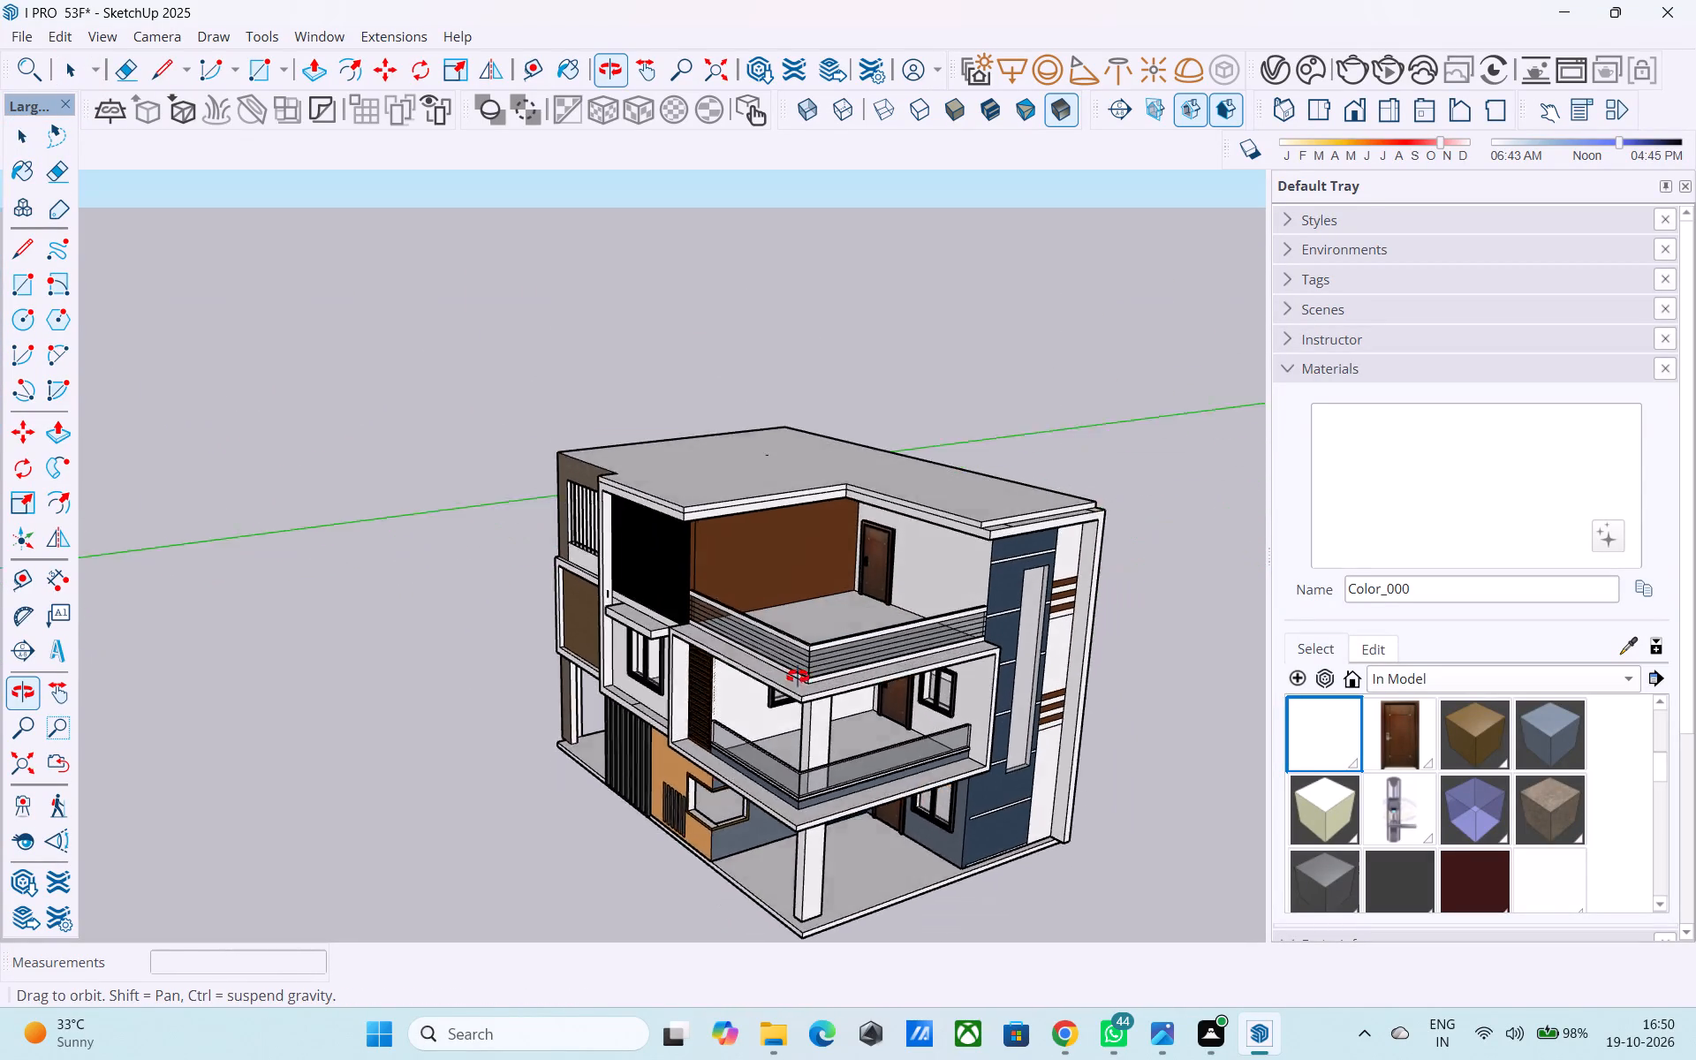
middle_click_drag(798, 677, 874, 685)
middle_click_drag(999, 649, 920, 631)
middle_click_drag(935, 623, 1010, 624)
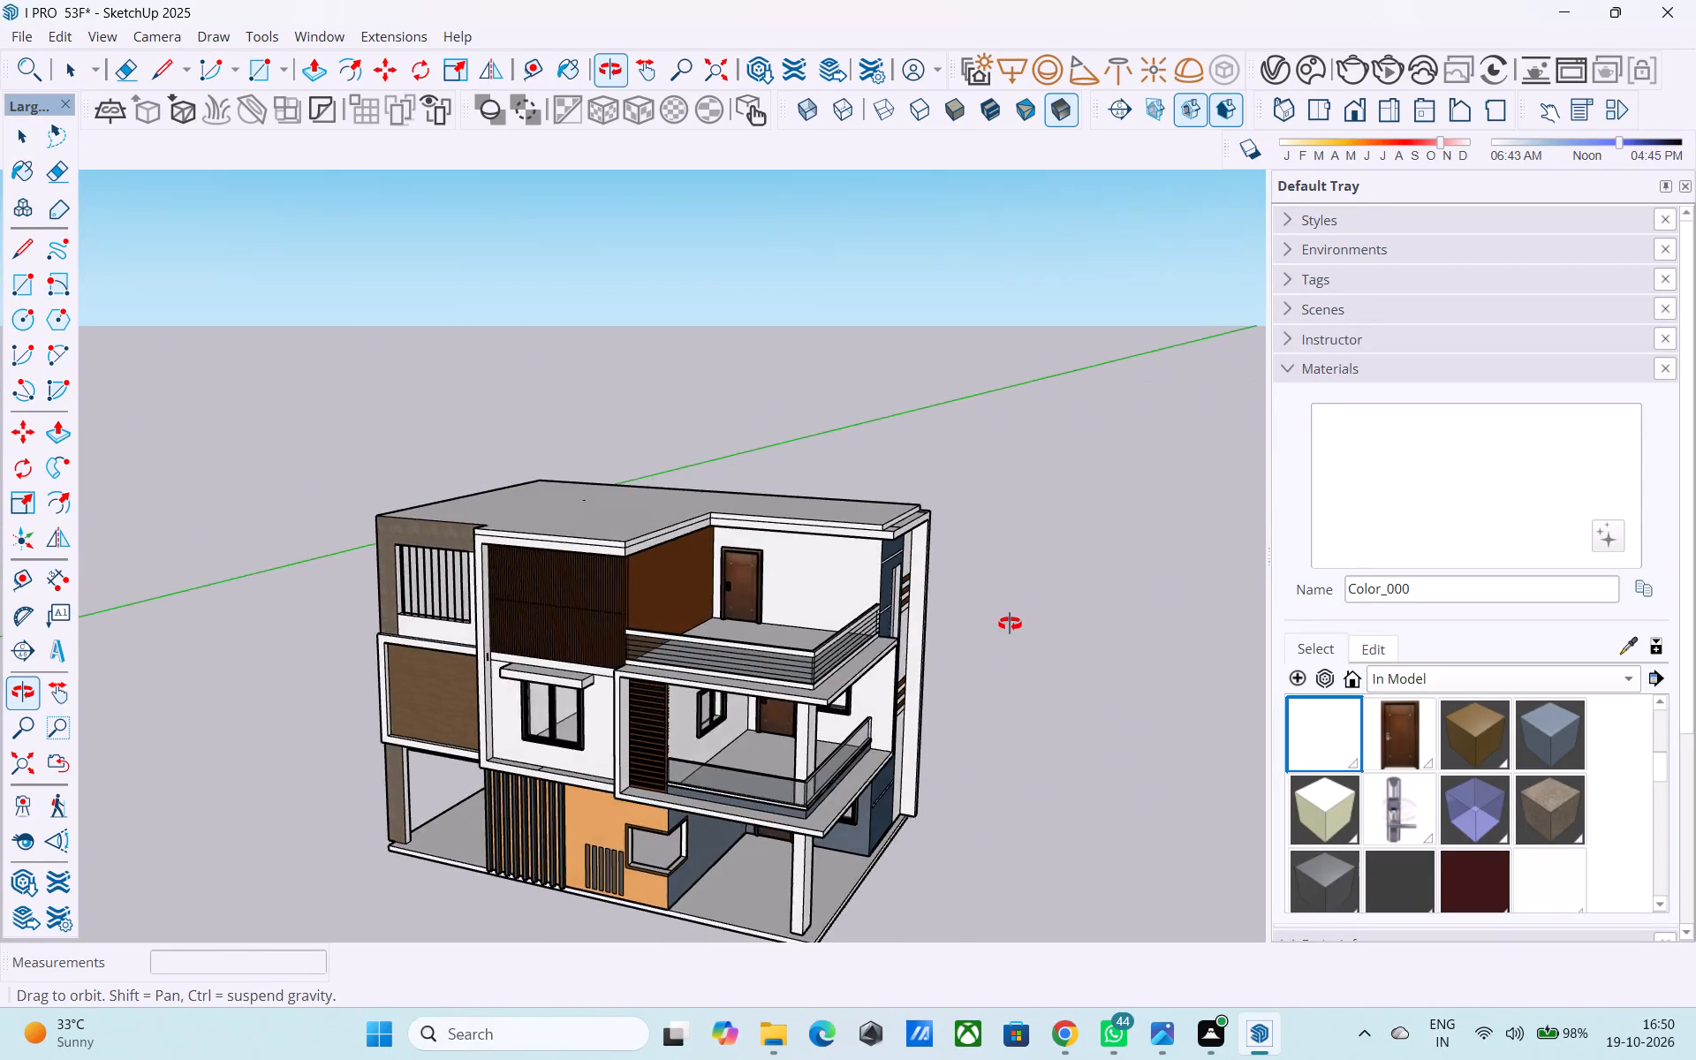
middle_click_drag(1010, 624, 653, 582)
Inside the house group, shift the Glass_Basic_01 material's colour to a slightly pinkish grey tint, and close the group.
scroll(839, 581, "up", 8)
left_click(739, 662)
scroll(789, 661, "up", 3)
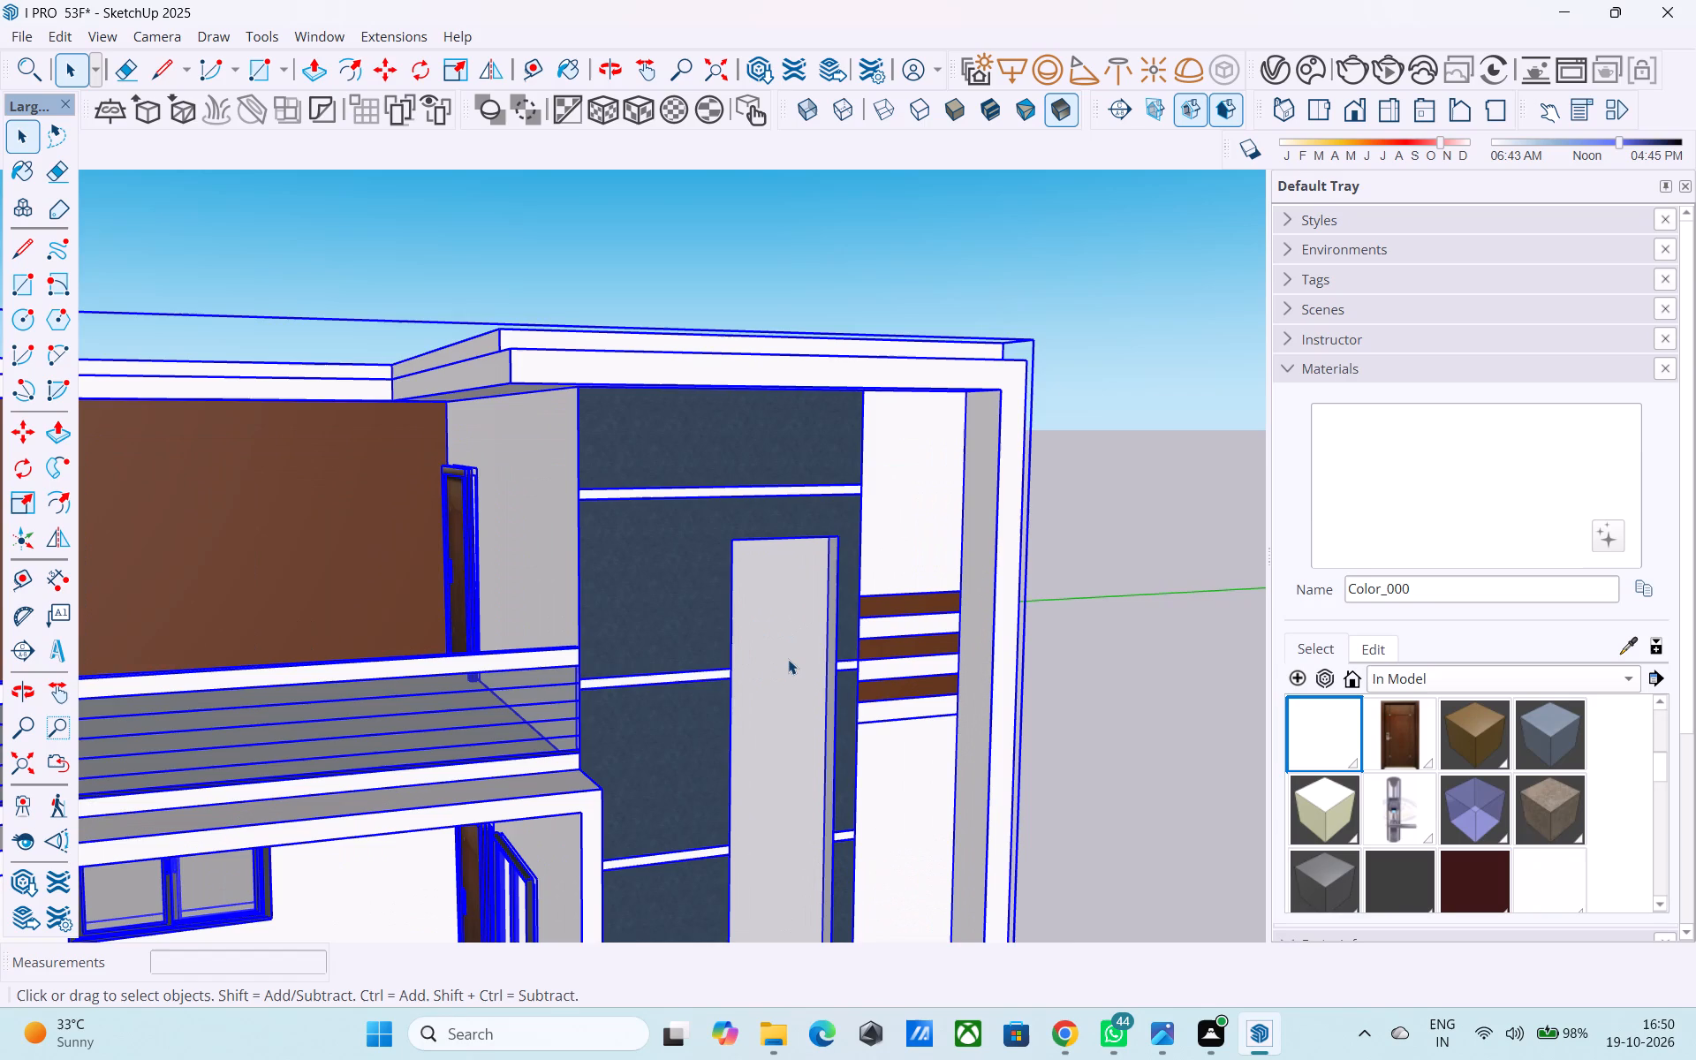
double_click(788, 657)
left_click(783, 640)
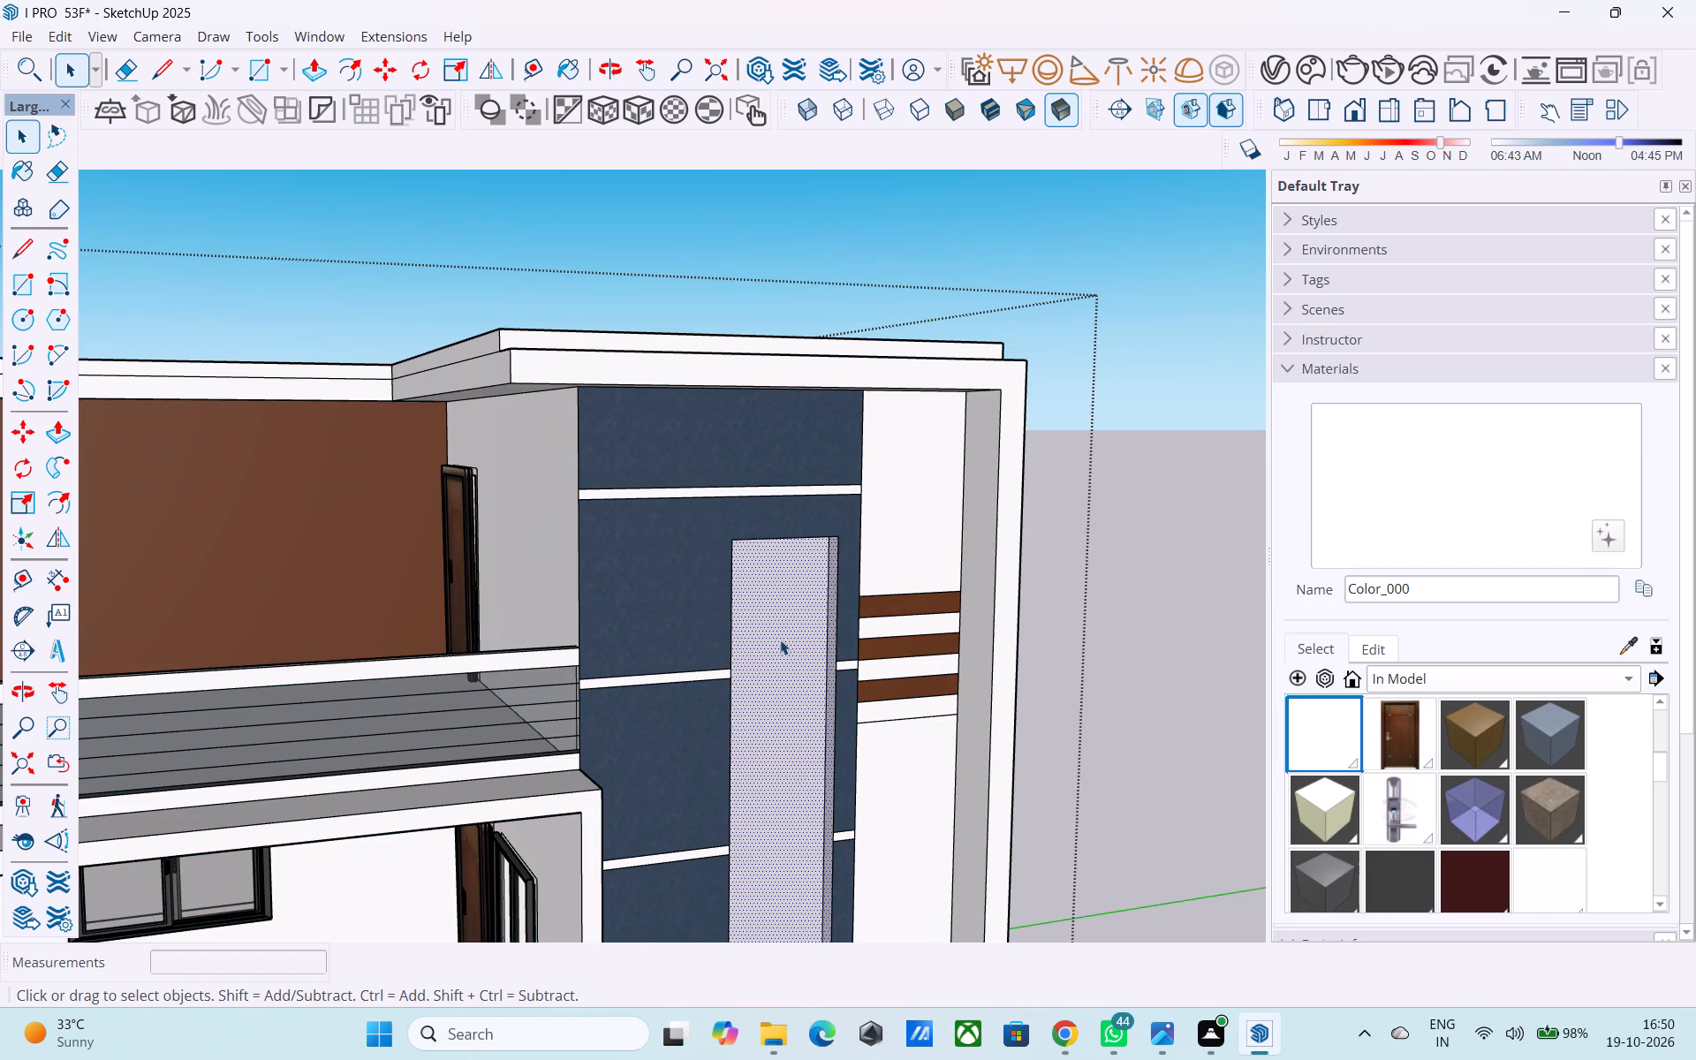
left_click(1456, 821)
left_click(1377, 641)
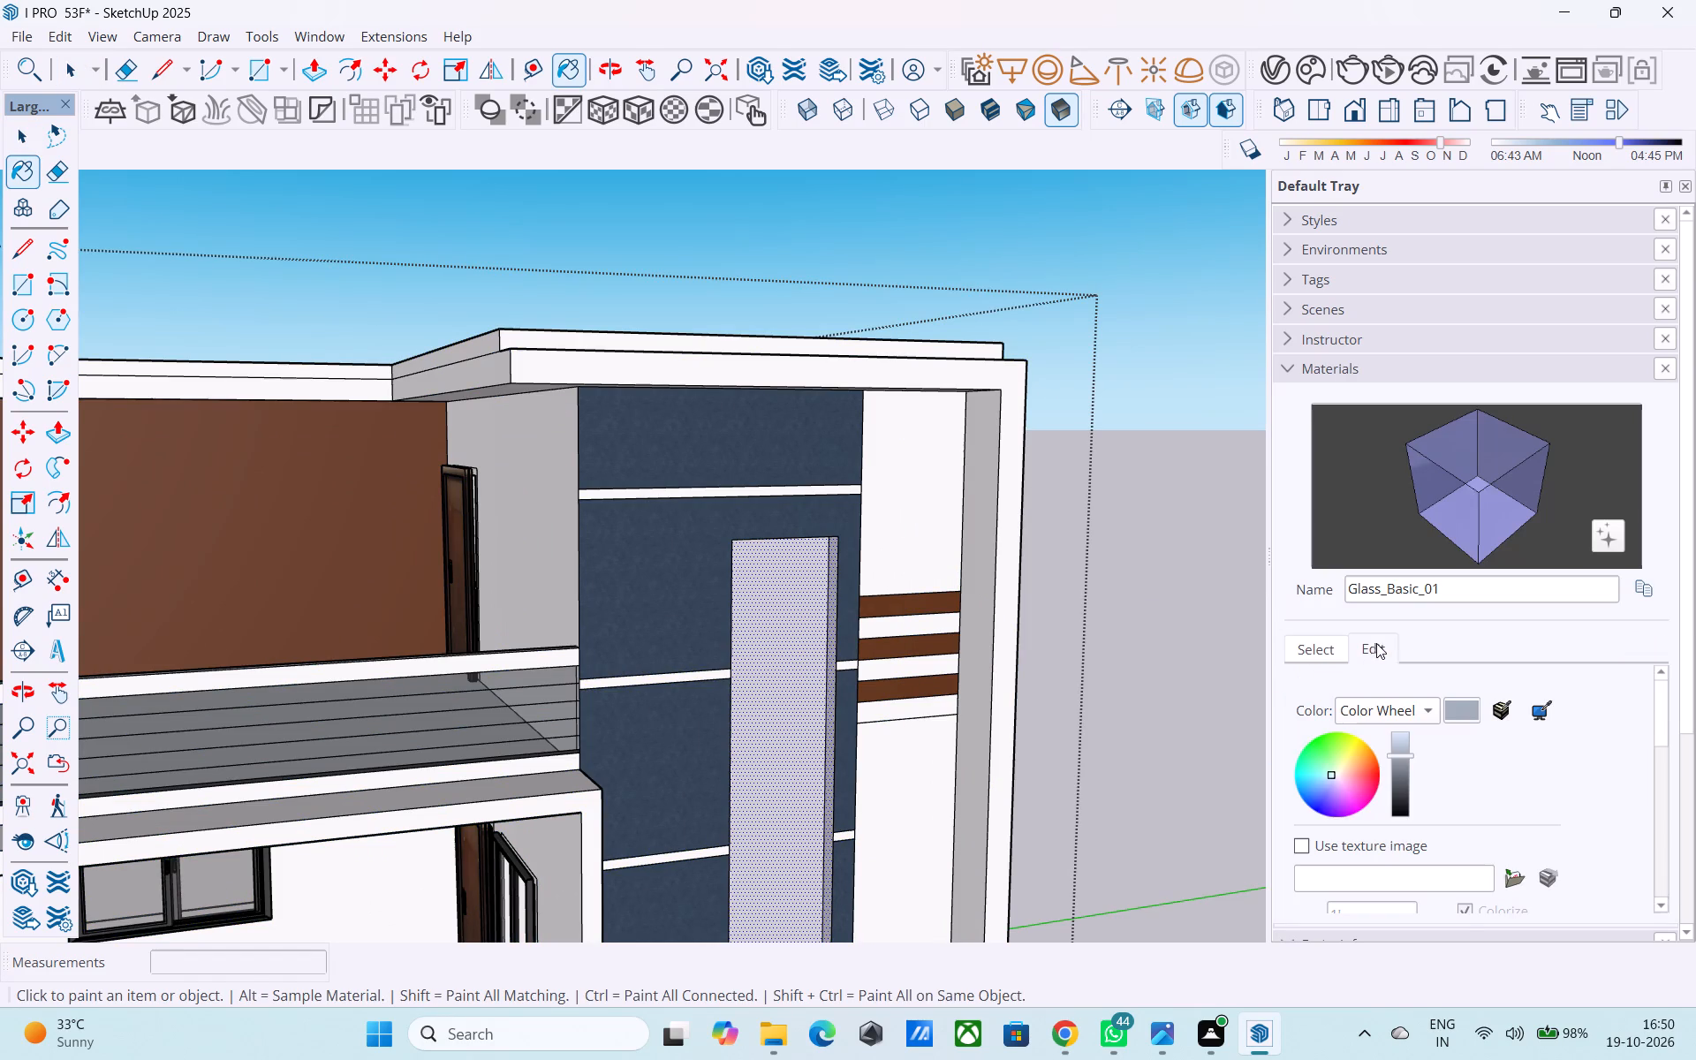
left_click(1335, 774)
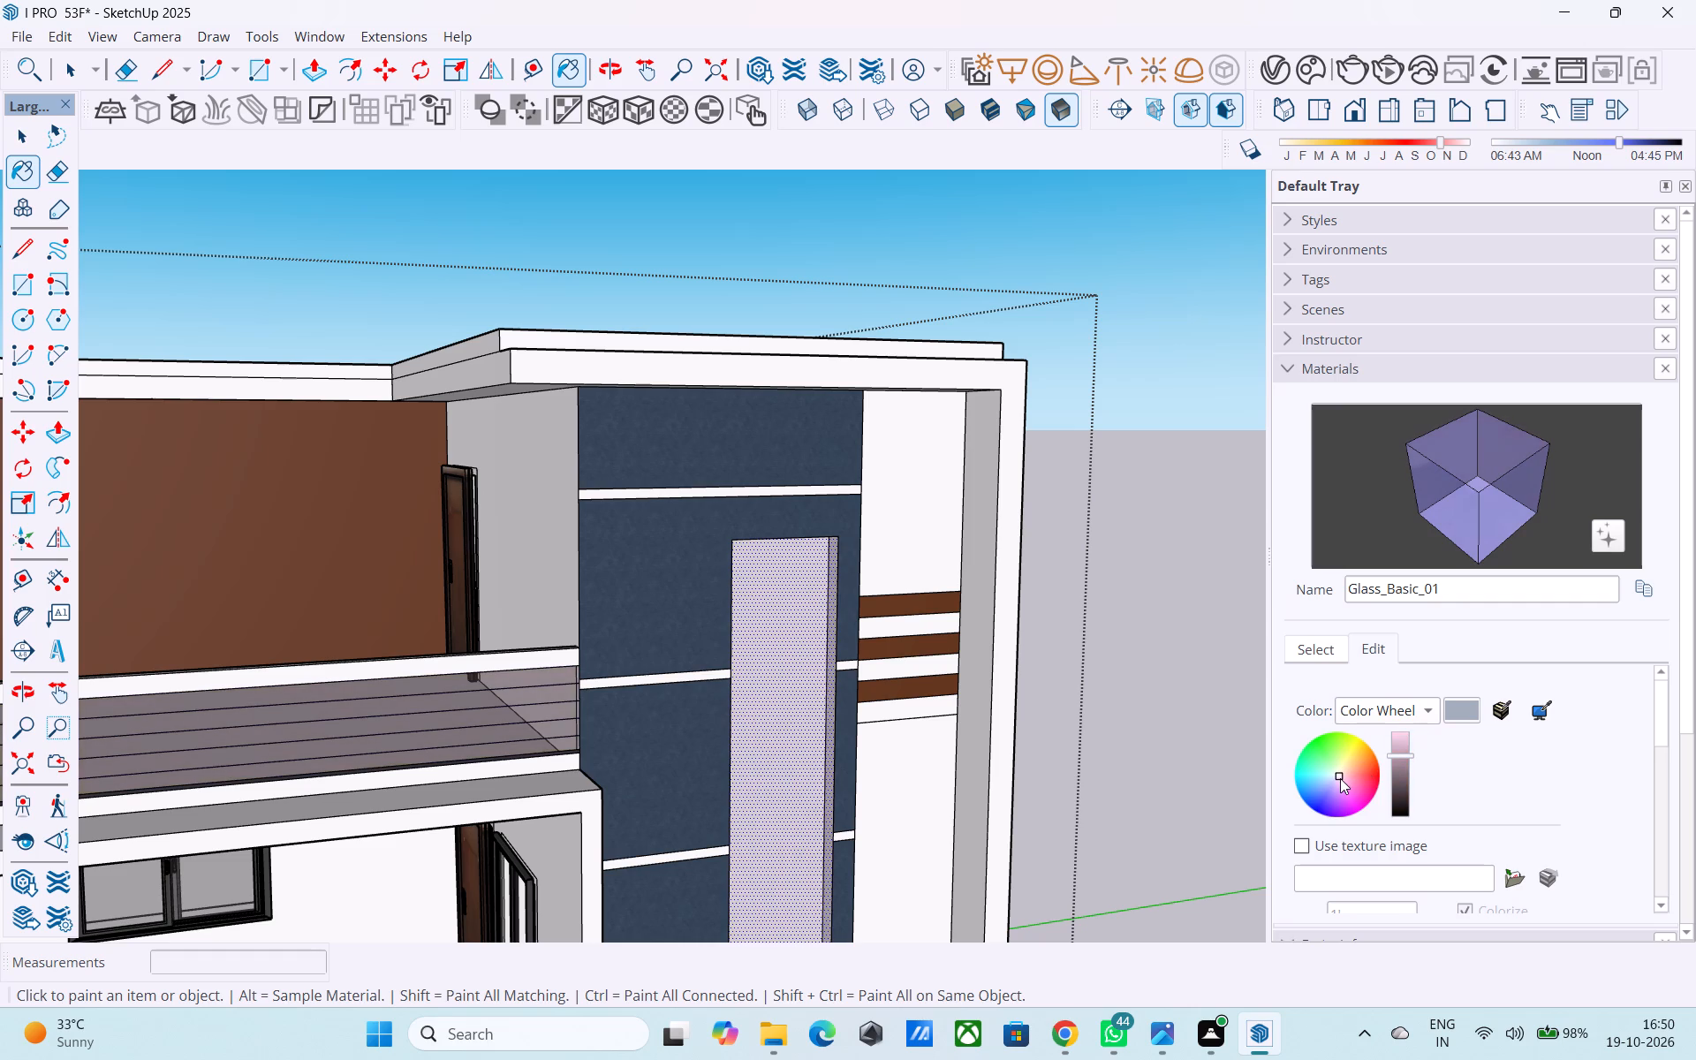
key("space")
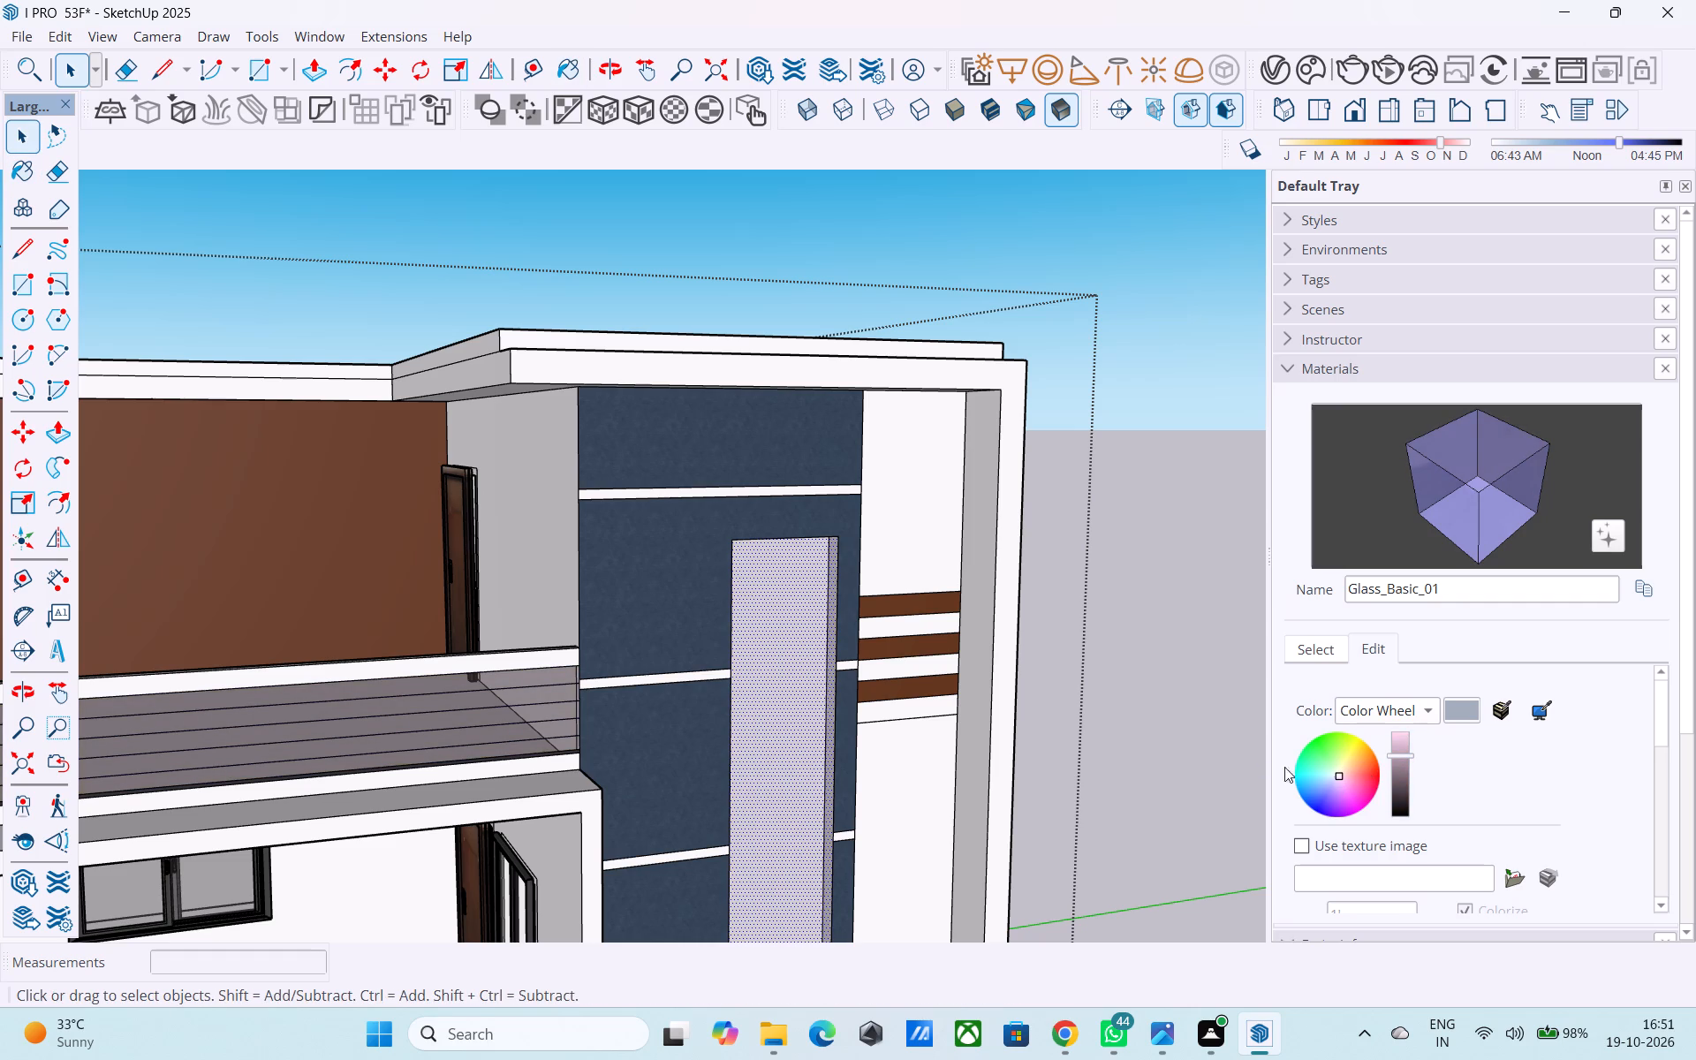
left_click(1306, 640)
scroll(1114, 593, "down", 11)
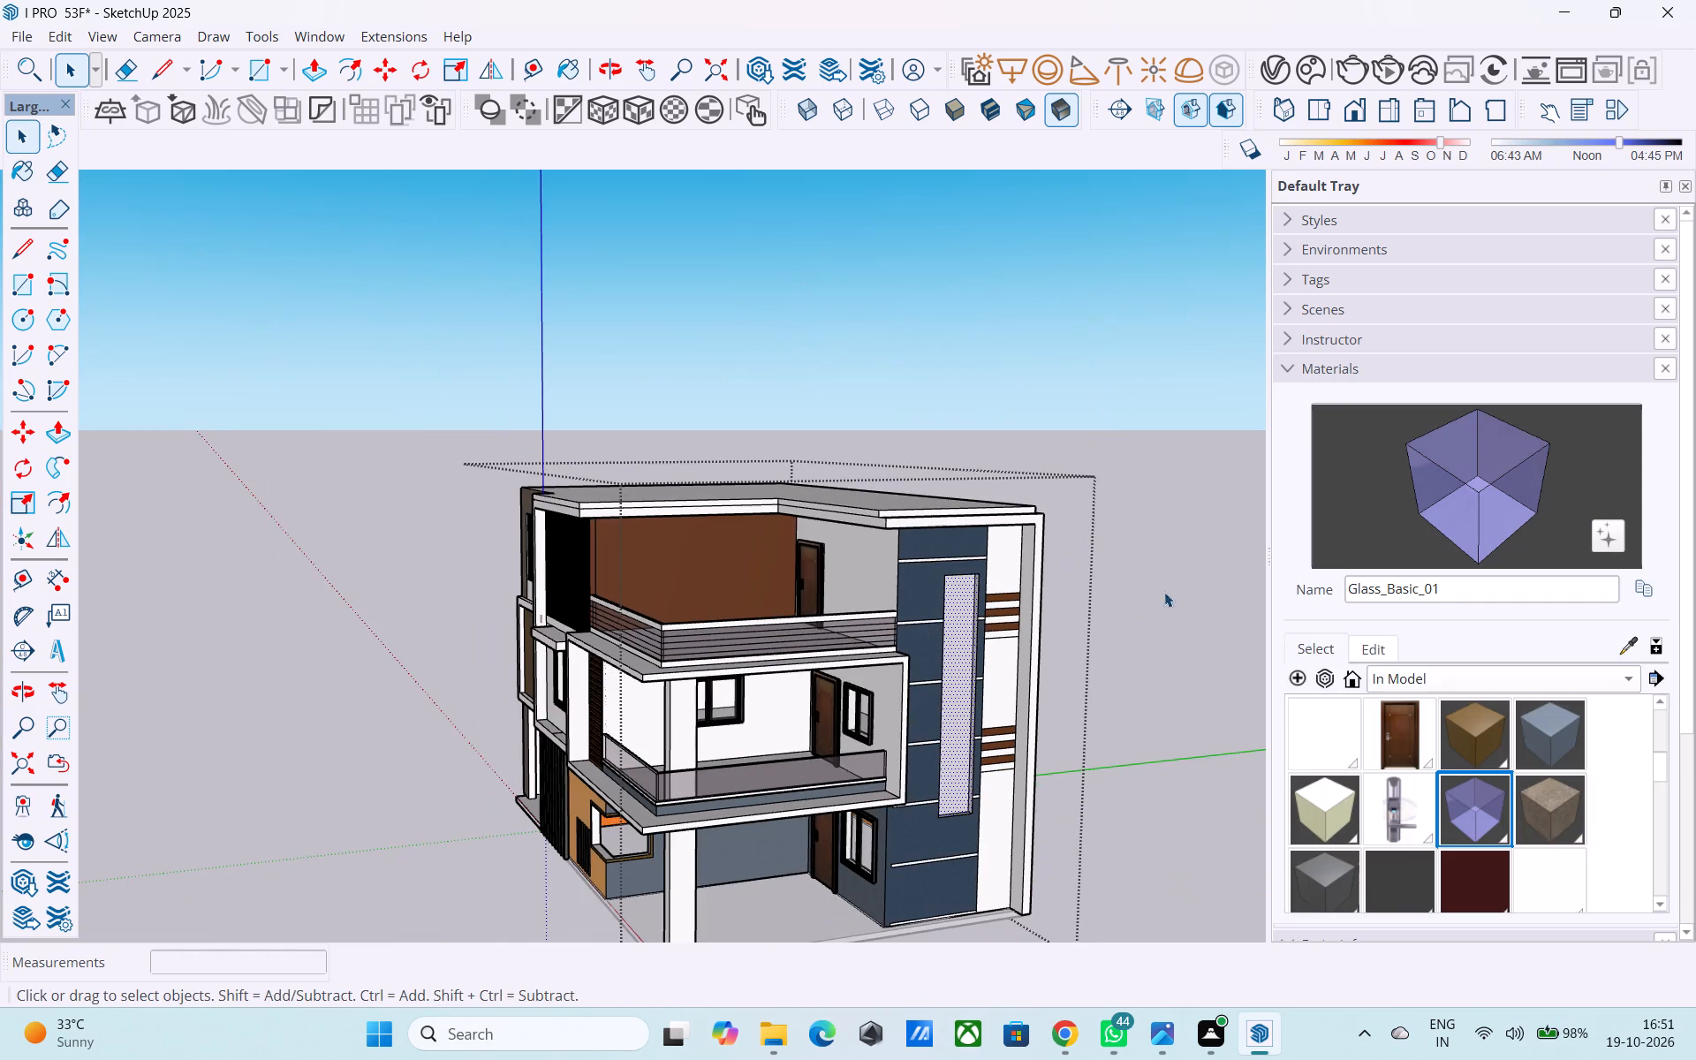
left_click(1180, 580)
Save the house model.
middle_click_drag(787, 663, 1112, 631)
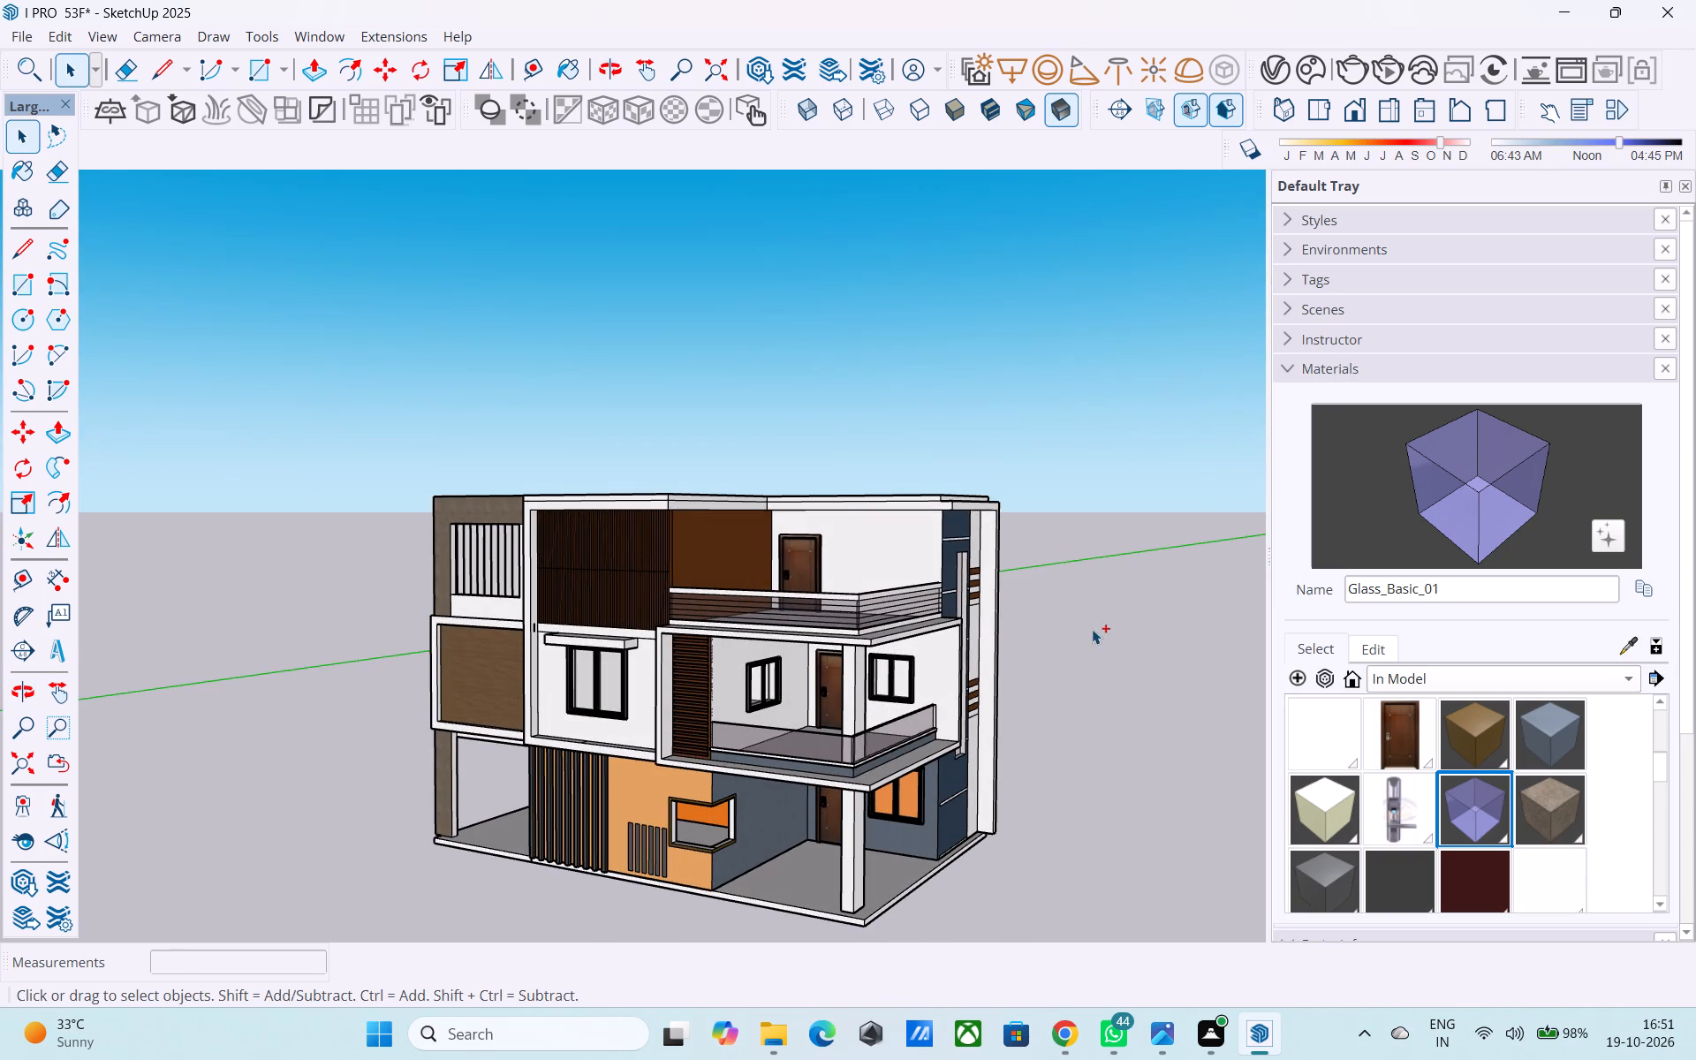
key("ctrl+s")
Examine the tinted glass balconies and facades from low angles at the corner and the navy side.
middle_click_drag(1077, 636, 1039, 610)
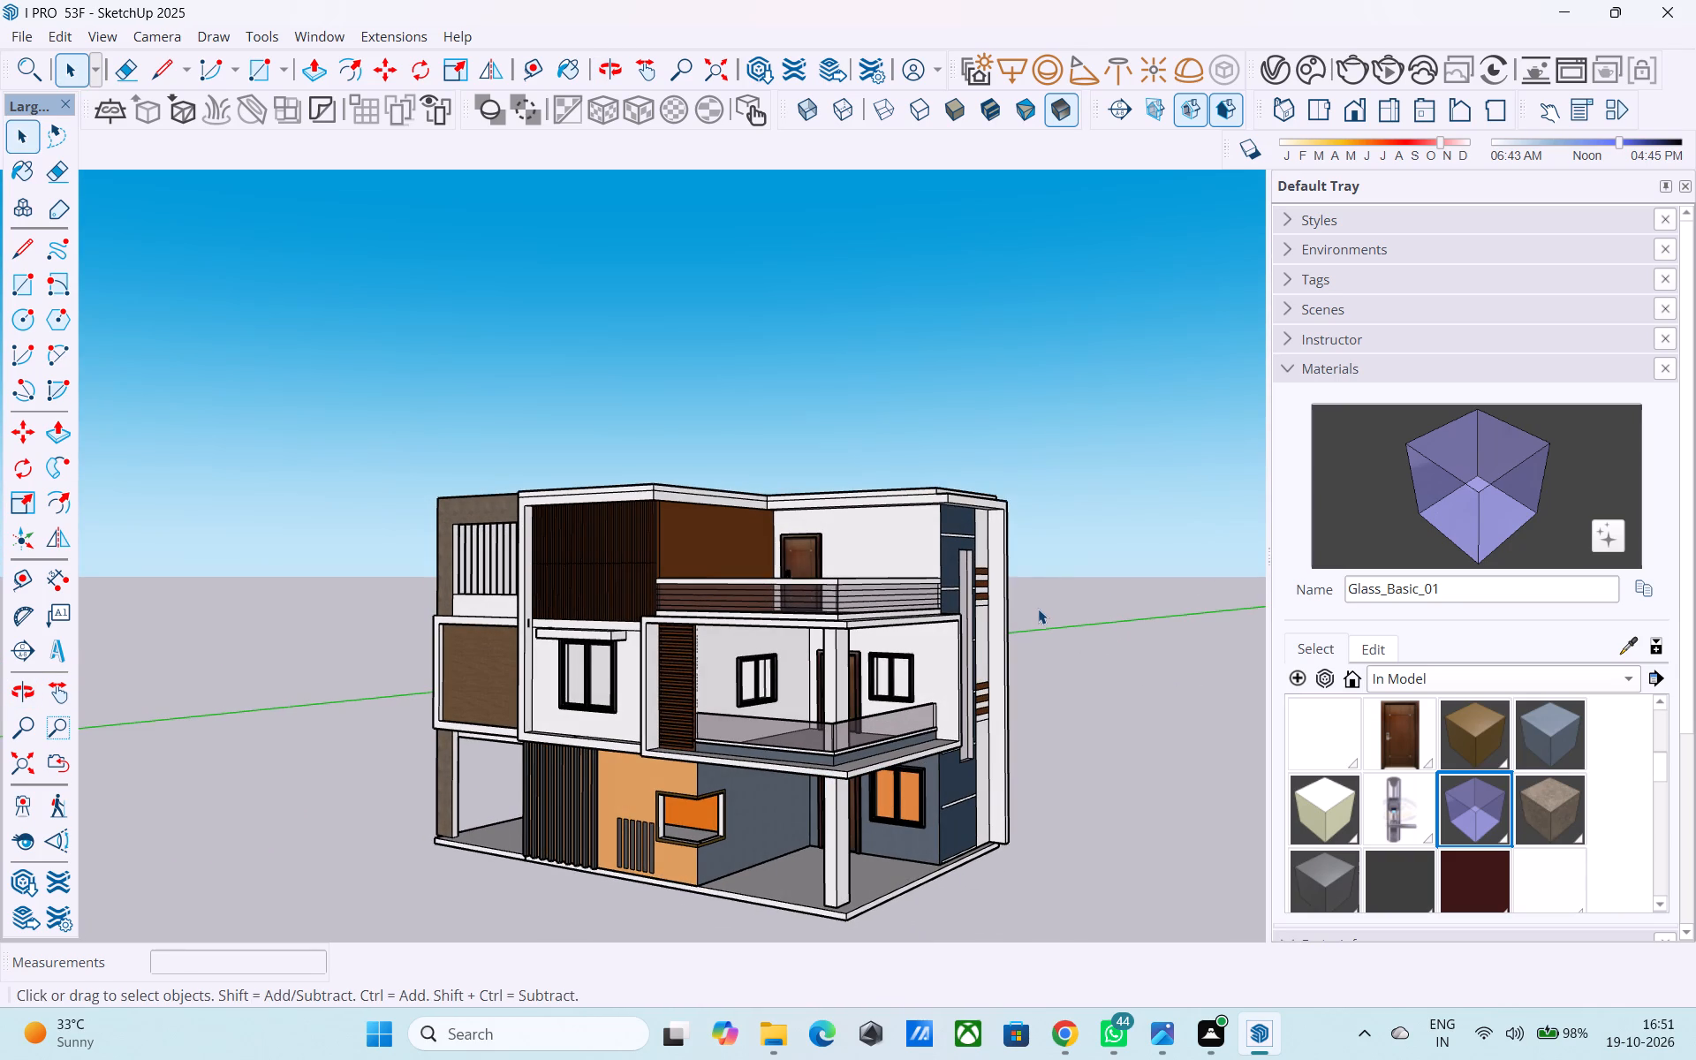
middle_click_drag(1043, 601, 1062, 579)
middle_click_drag(950, 632, 831, 567)
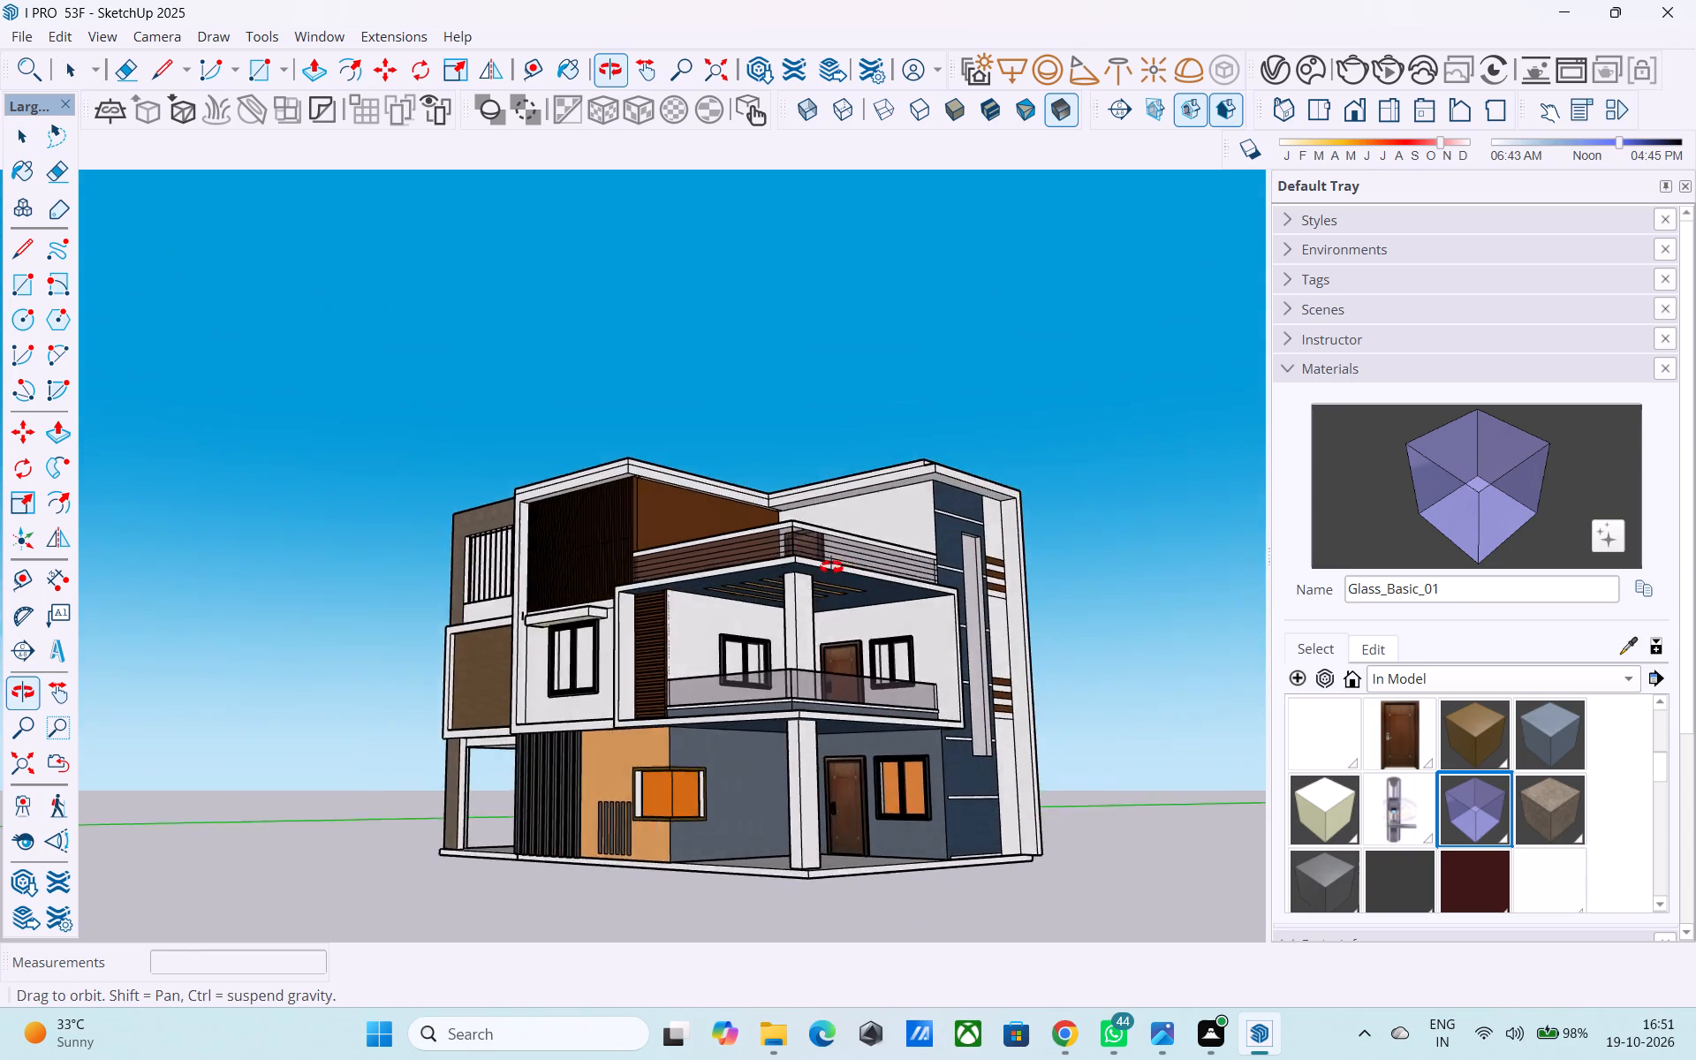
middle_click_drag(831, 567, 535, 602)
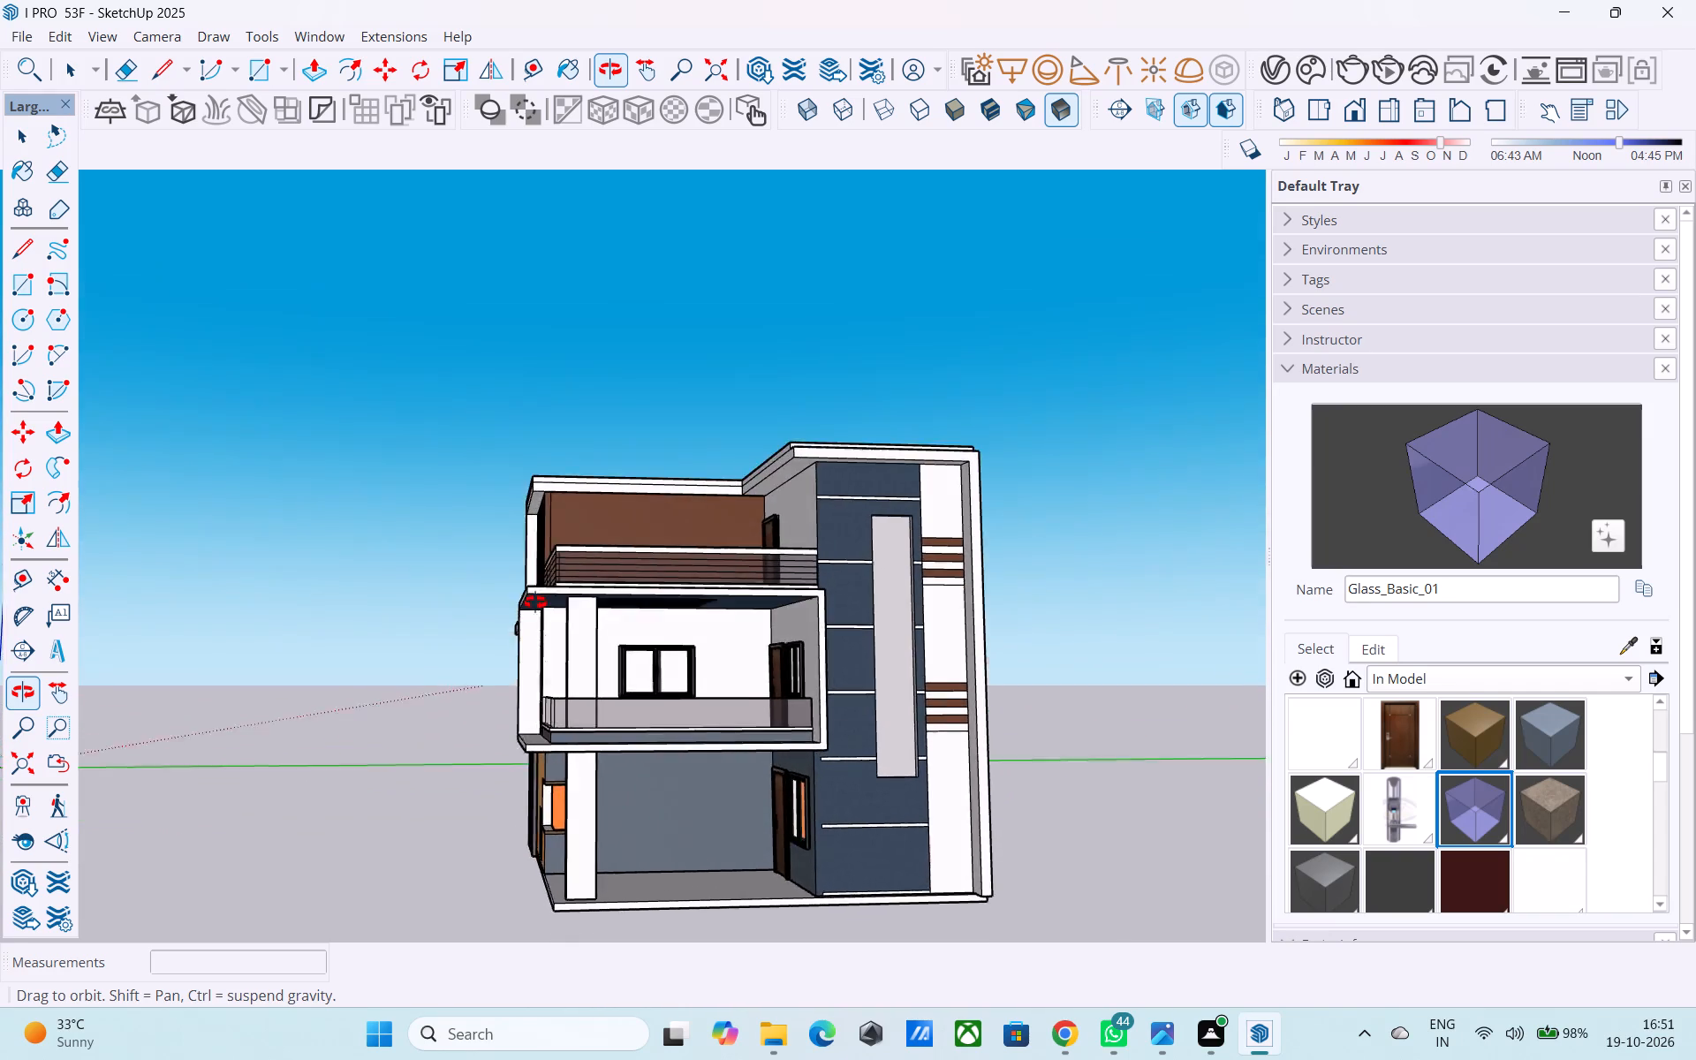
middle_click_drag(535, 602, 668, 587)
scroll(668, 587, "up", 4)
scroll(662, 639, "down", 1)
middle_click_drag(652, 694, 674, 750)
scroll(693, 778, "up", 2)
scroll(724, 625, "down", 6)
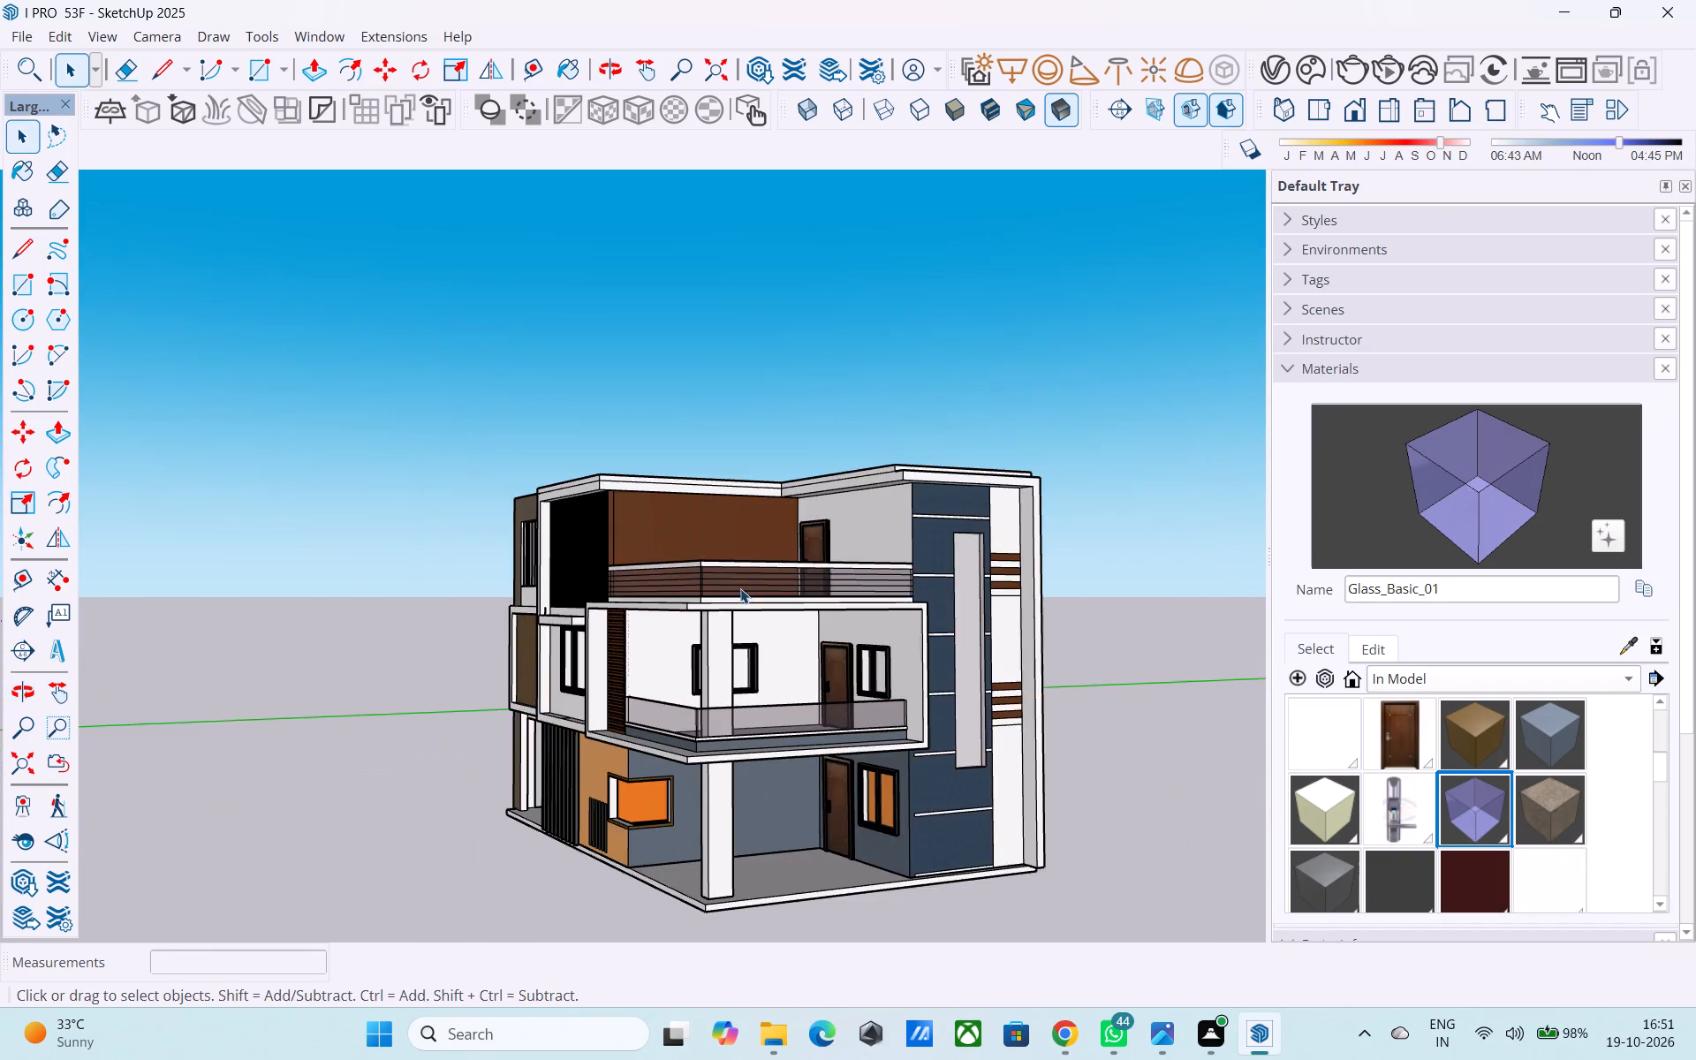
middle_click_drag(783, 761, 977, 753)
middle_click_drag(977, 753, 966, 710)
Open the house group and Push/Pull the recessed roof slab edge above the navy wall out 1', flush with the fascia frame.
scroll(947, 560, "up", 7)
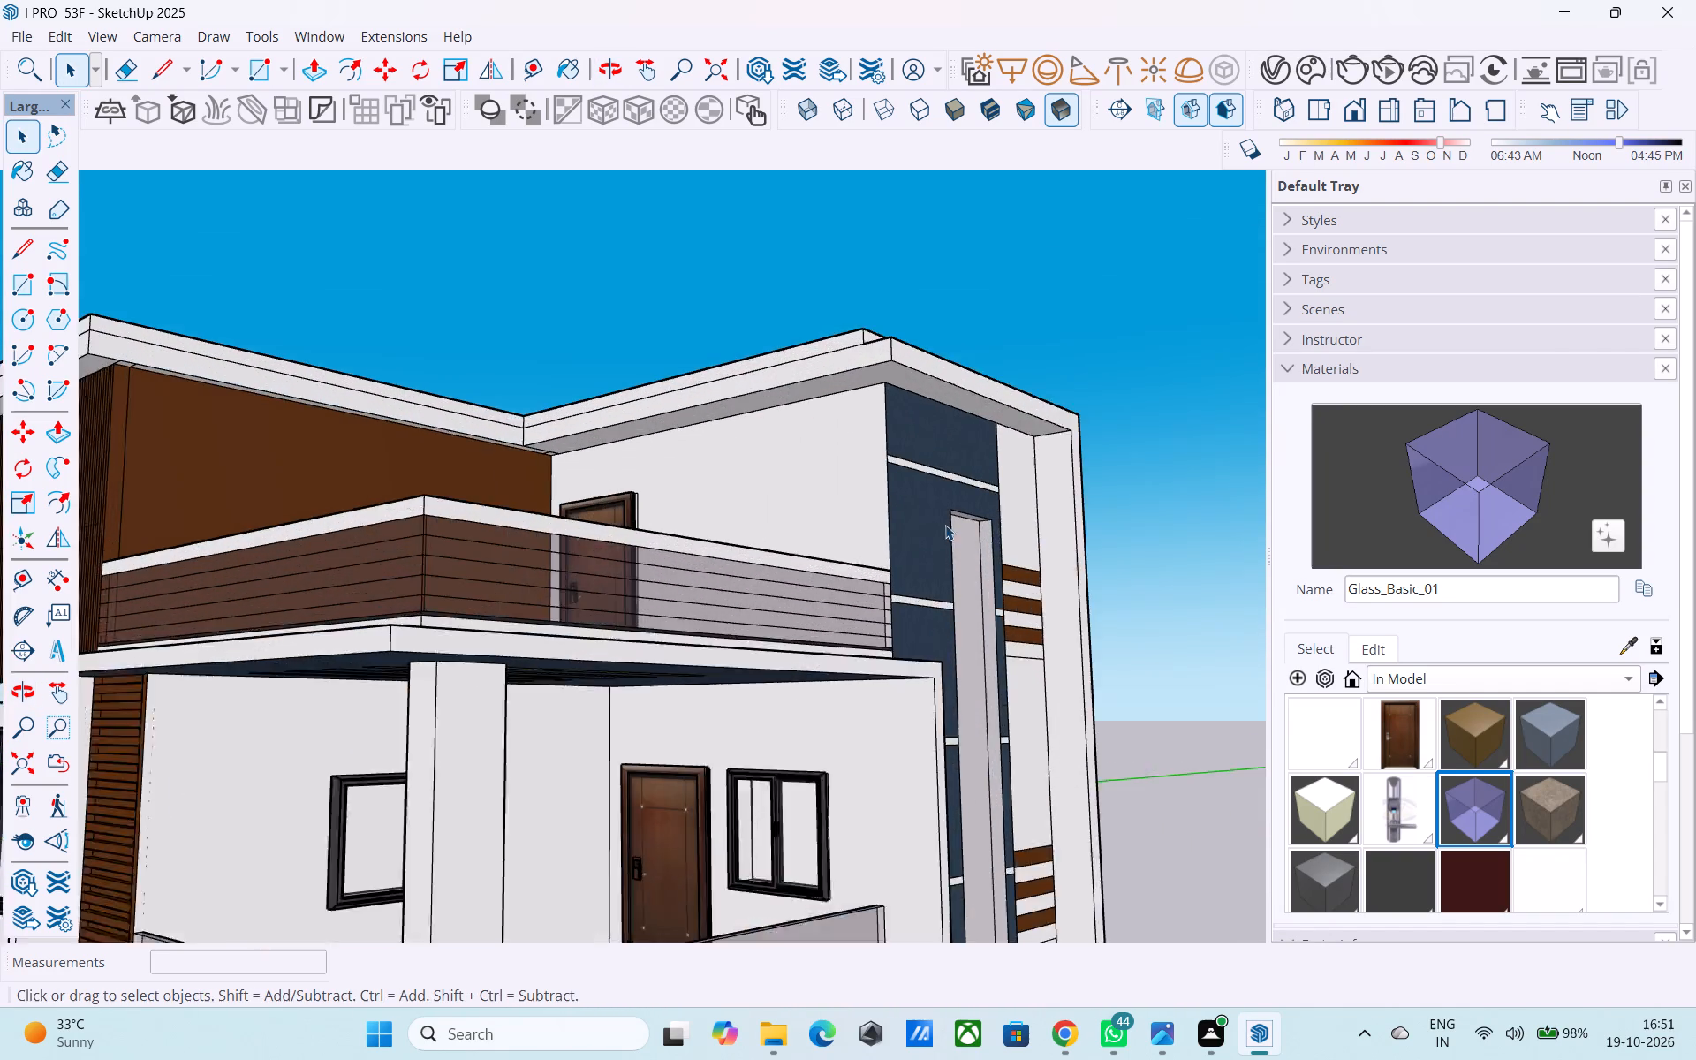
scroll(945, 525, "up", 5)
middle_click_drag(821, 651, 650, 807)
scroll(753, 514, "up", 1)
middle_click_drag(753, 549, 753, 607)
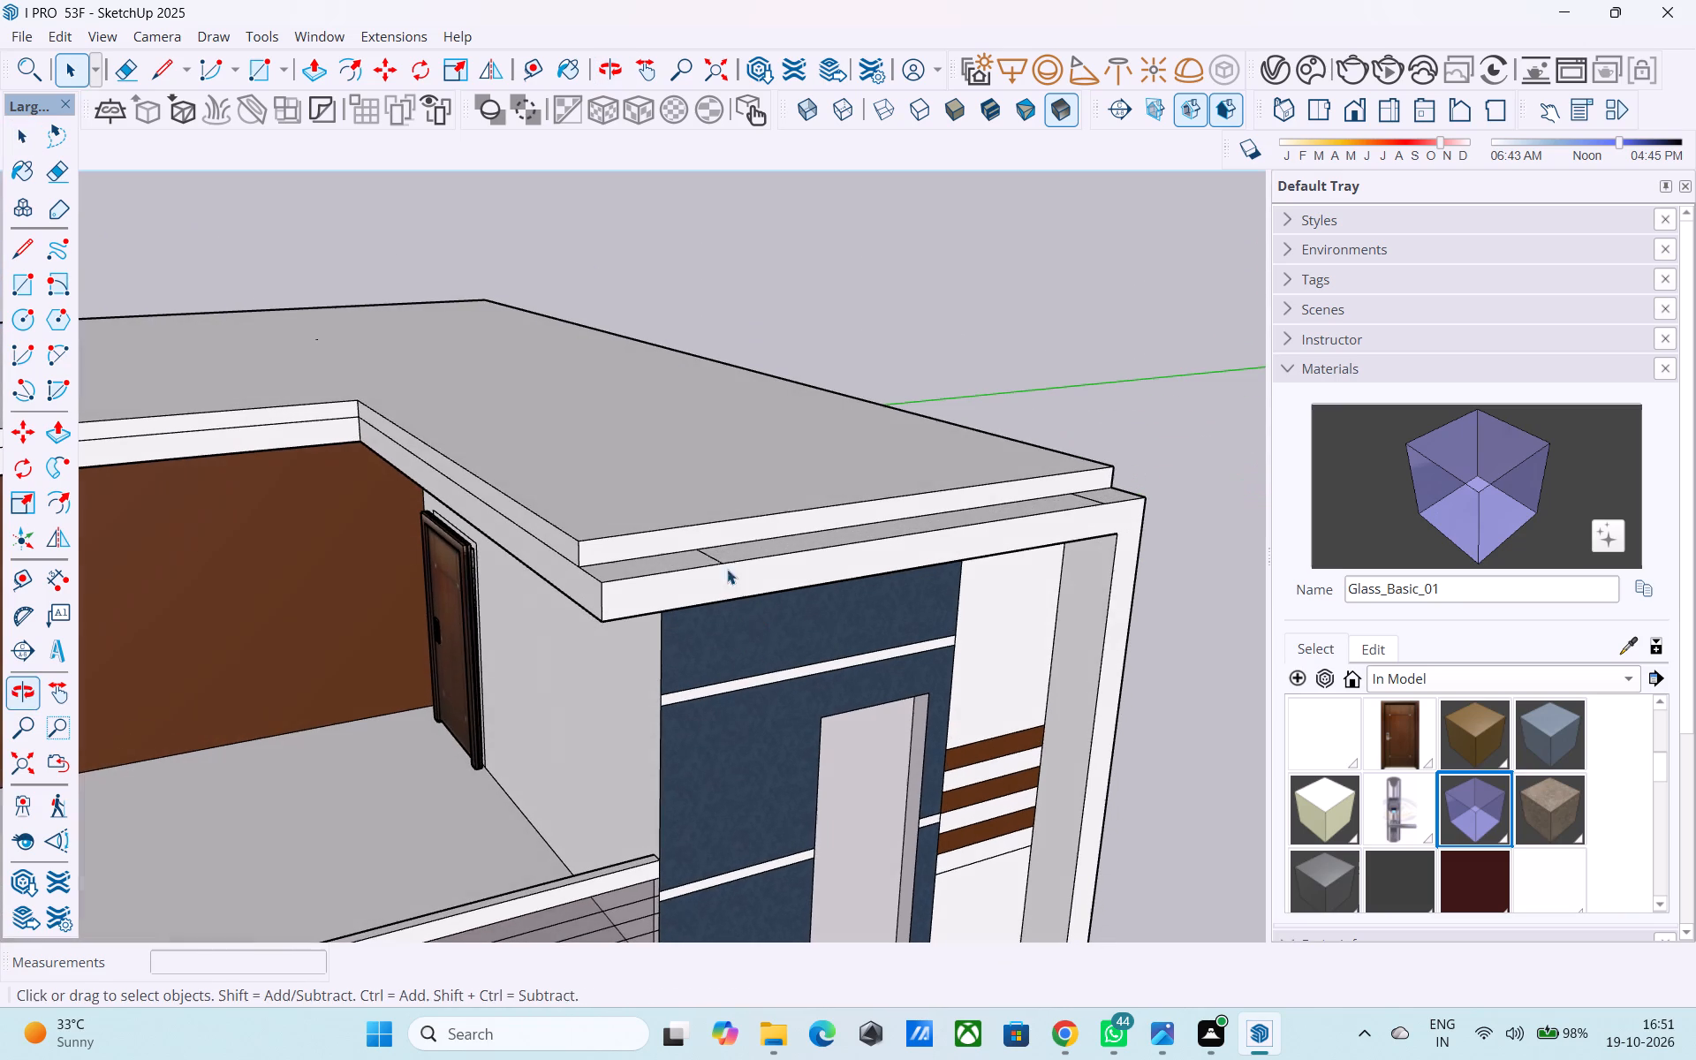
left_click(711, 534)
triple_click(710, 534)
left_click(710, 579)
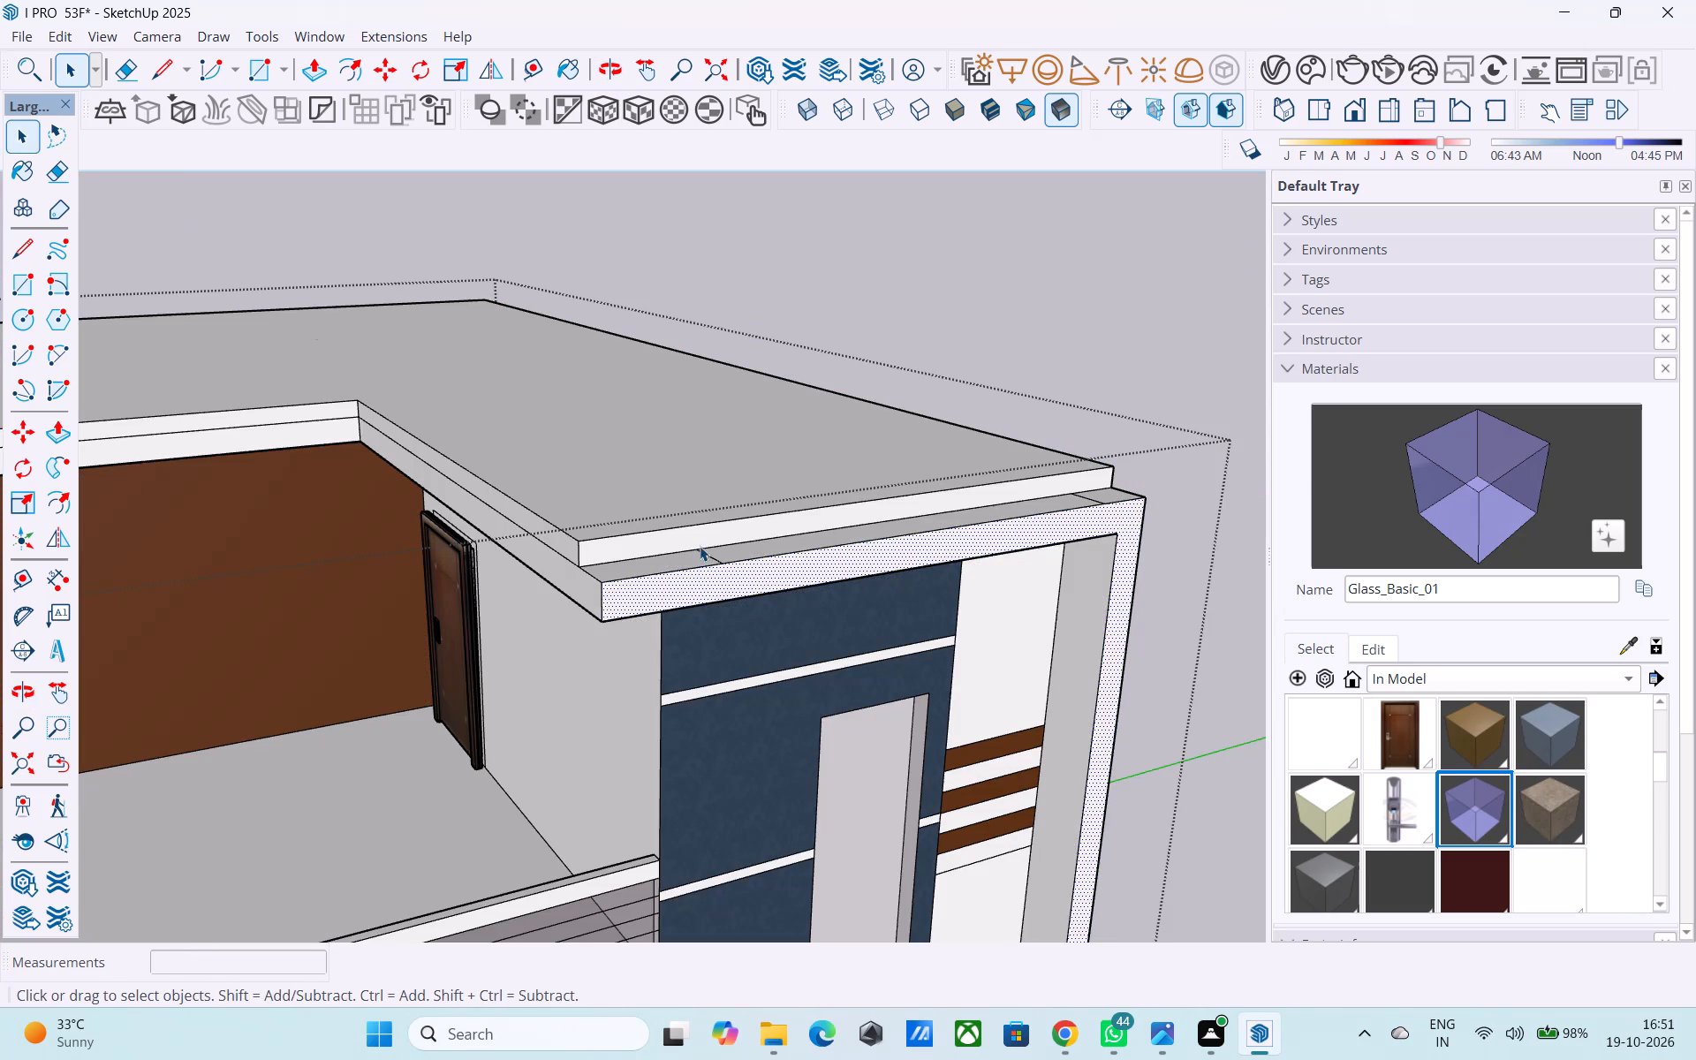
left_click(700, 545)
key("p")
left_click(700, 545)
left_click(706, 571)
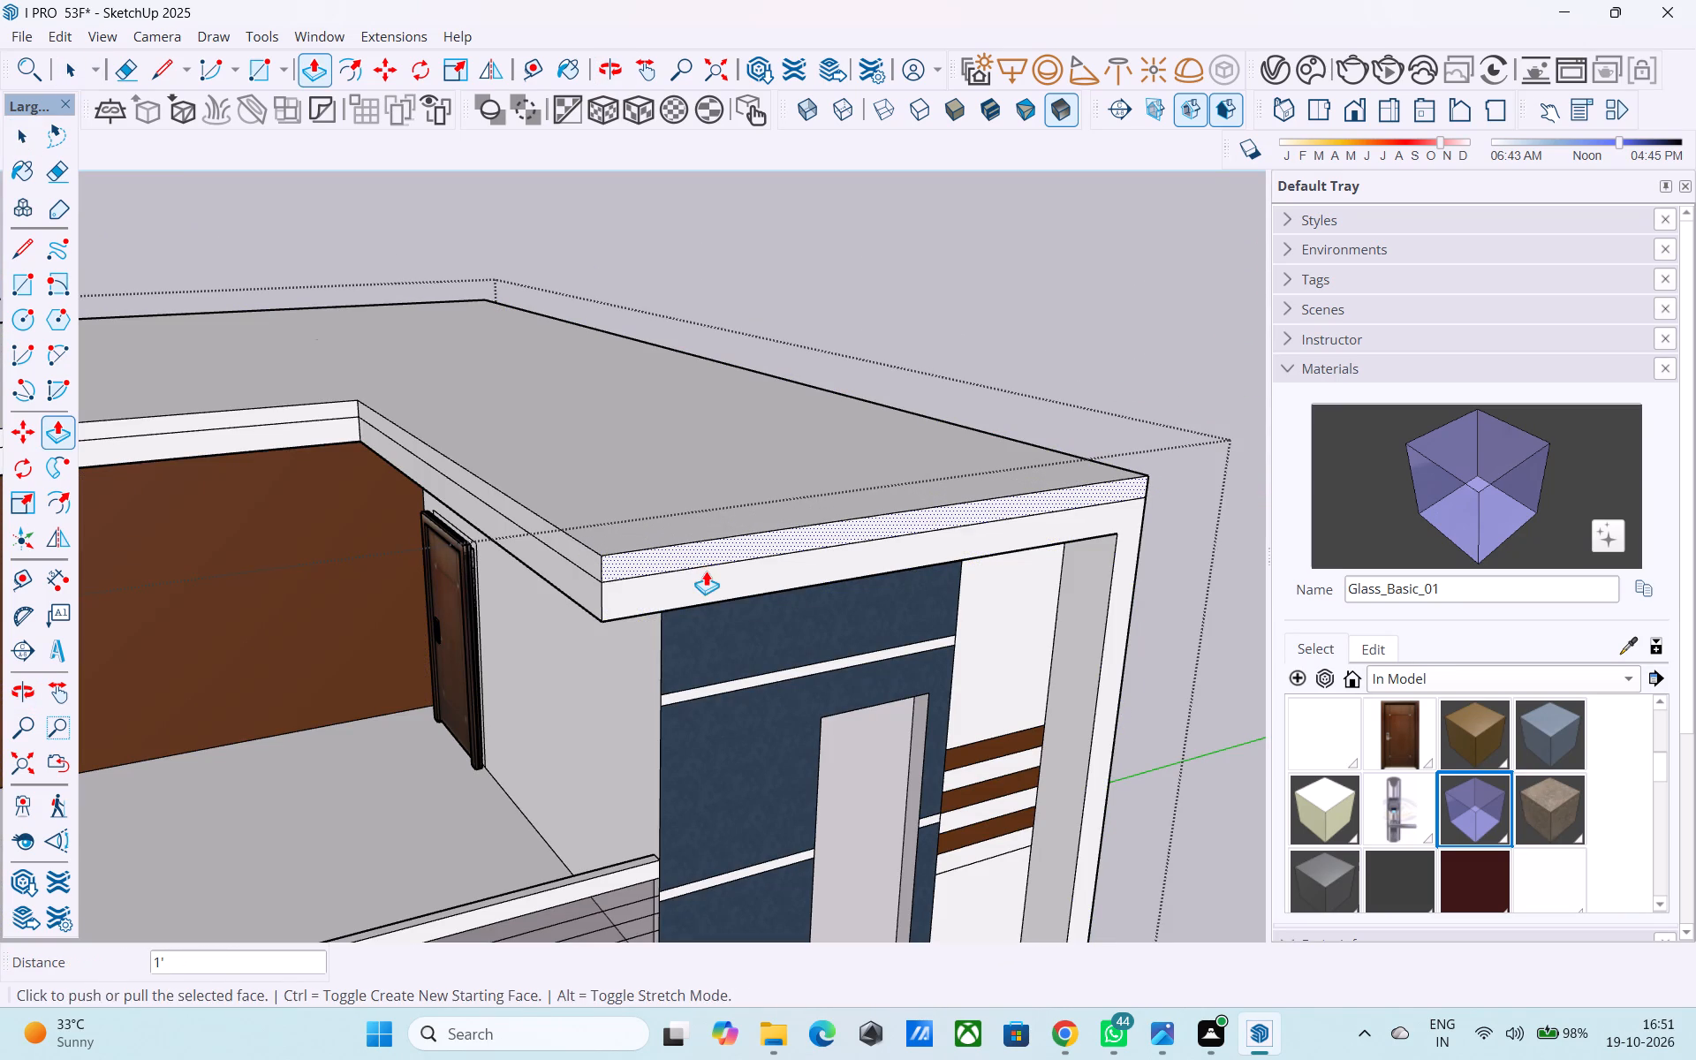
key("space")
Inspect the extended roof edge from above, the front and the balcony corner, and close the house group.
middle_click_drag(708, 574, 905, 589)
scroll(902, 578, "down", 7)
middle_click_drag(792, 602, 952, 604)
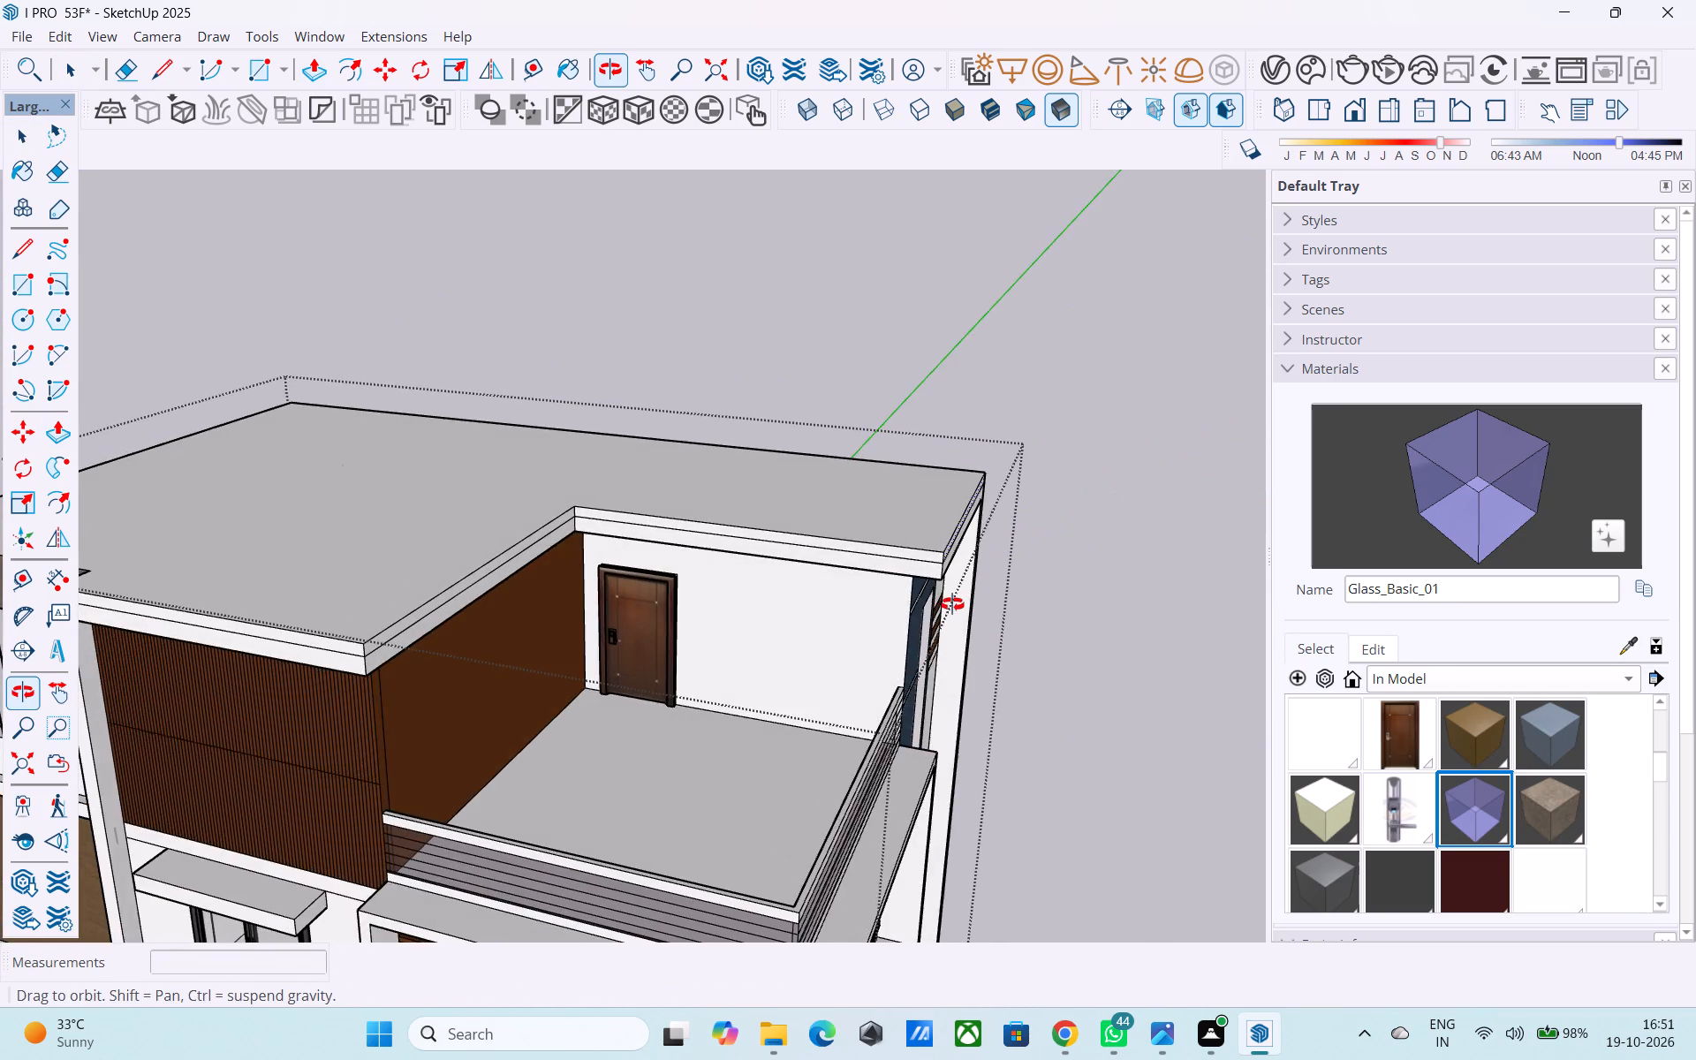
middle_click_drag(952, 604, 668, 462)
middle_click_drag(625, 461, 335, 437)
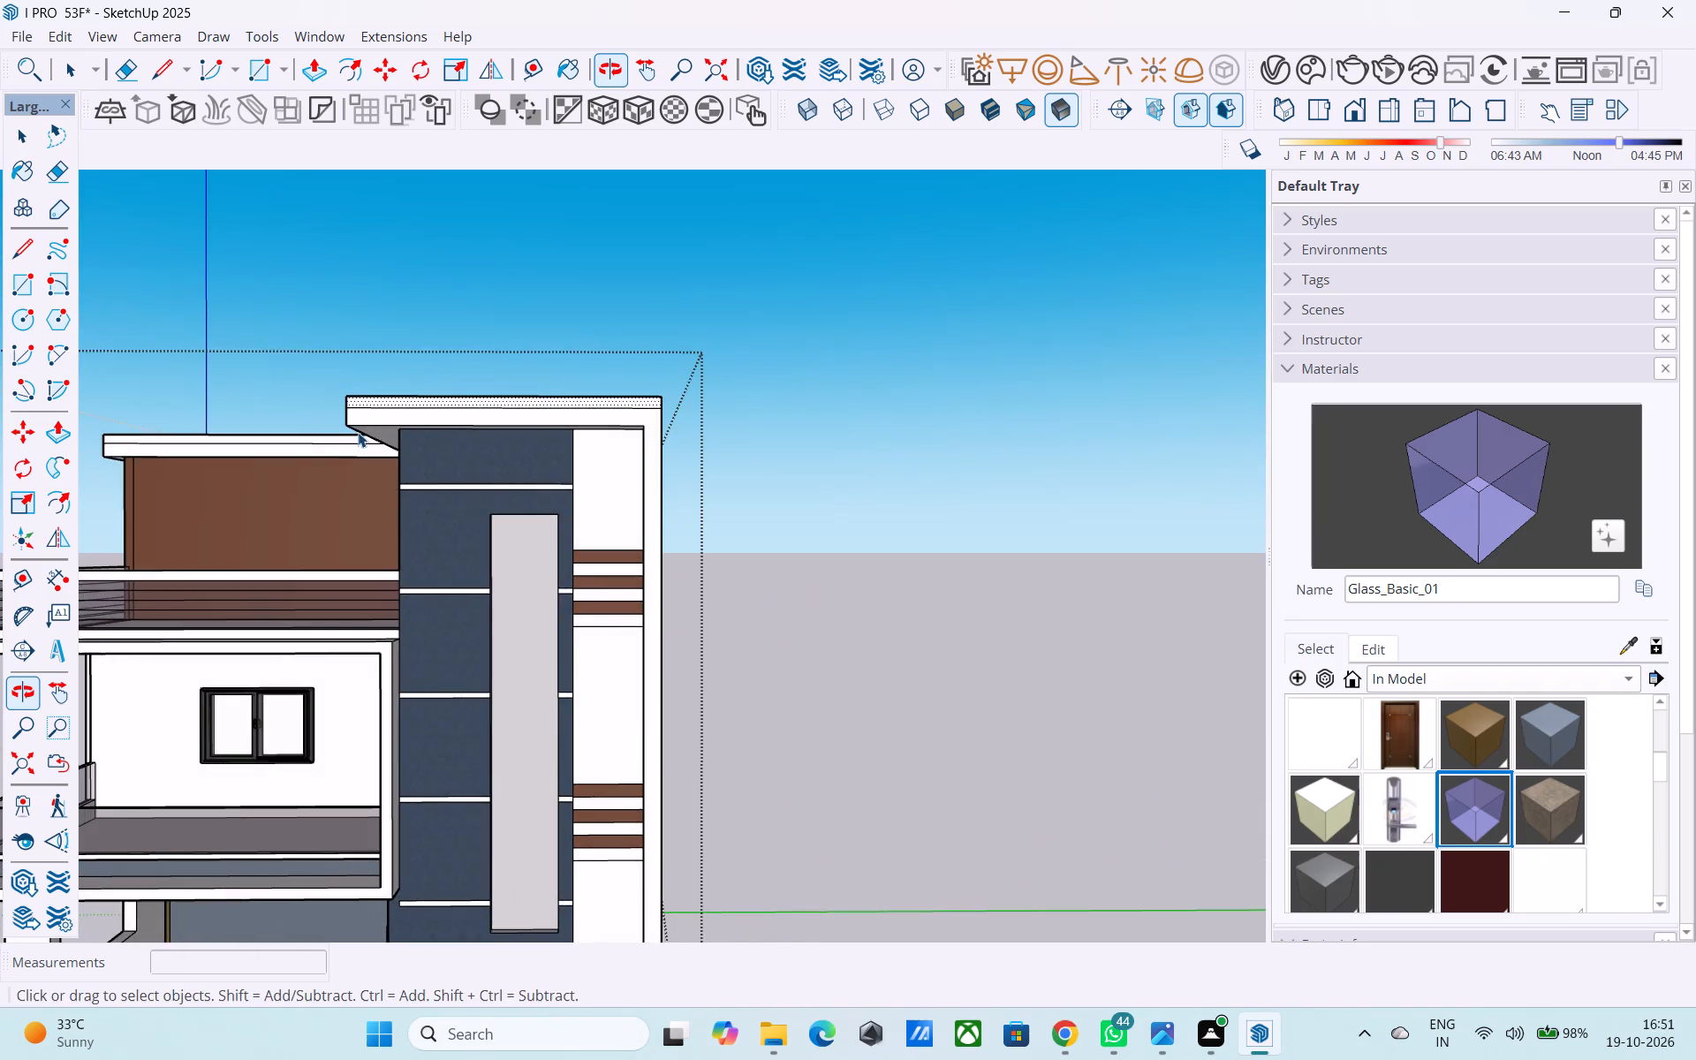
middle_click_drag(555, 376, 585, 410)
scroll(585, 410, "up", 3)
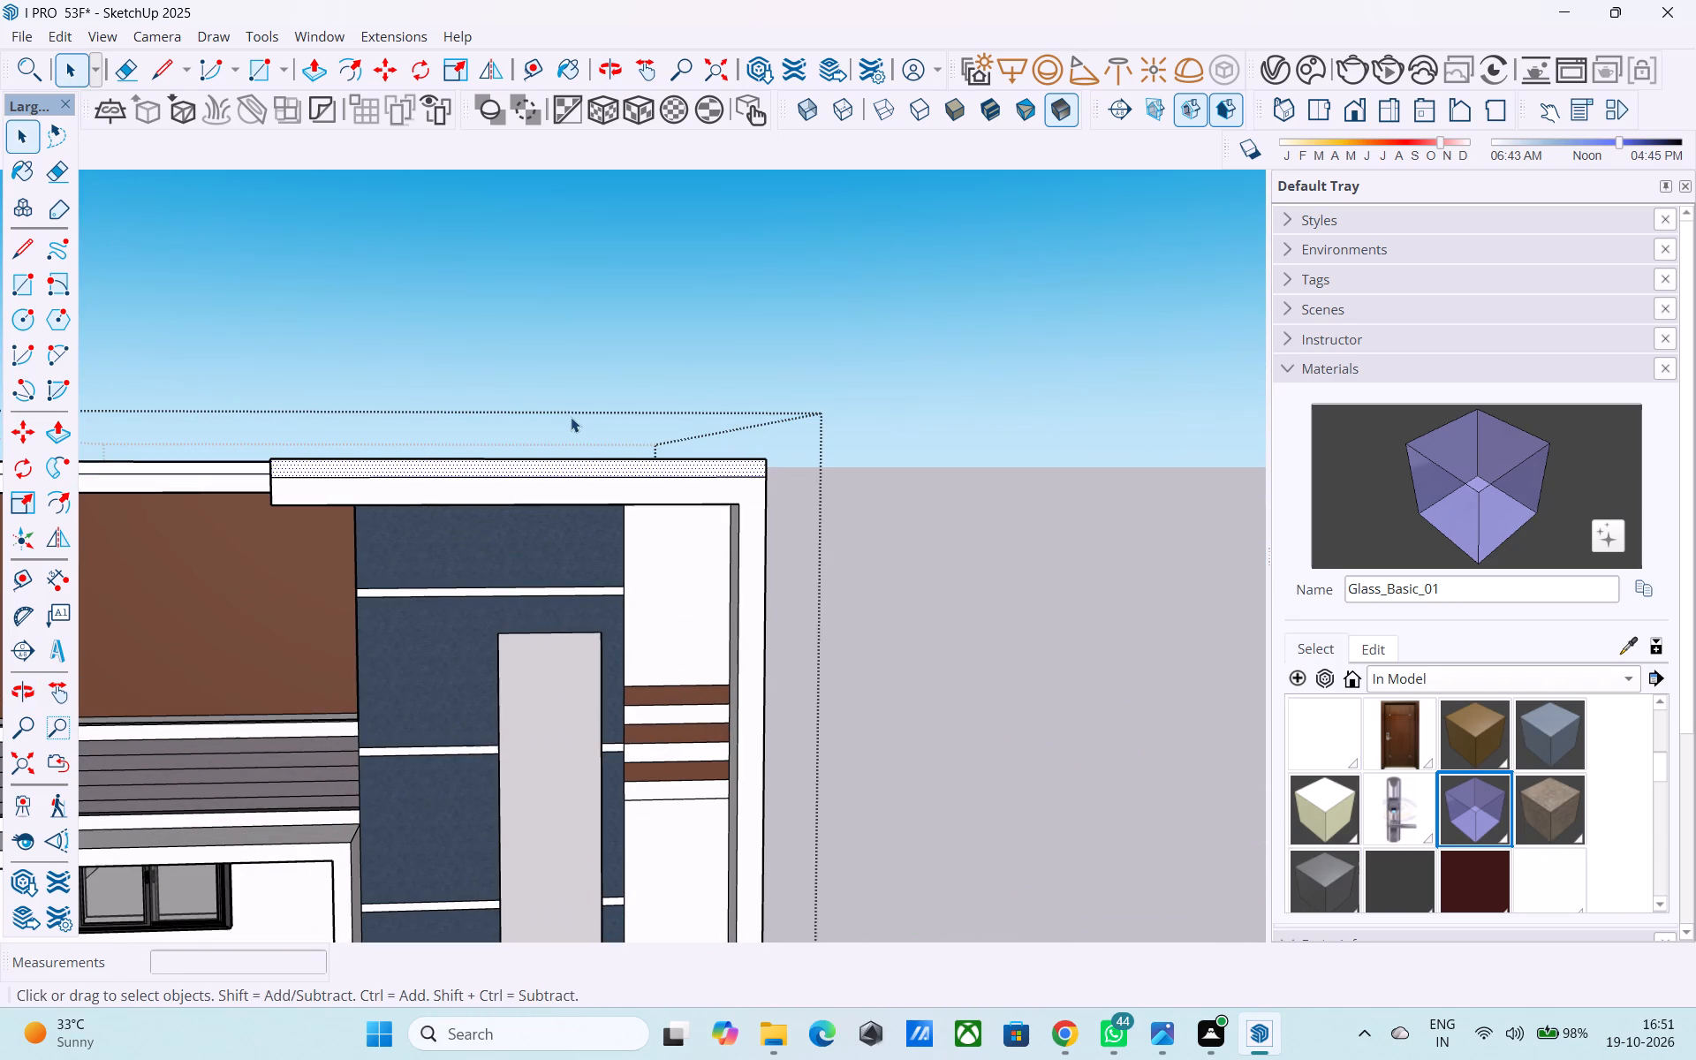
middle_click_drag(685, 465, 1000, 490)
scroll(985, 503, "down", 7)
middle_click_drag(950, 583, 941, 483)
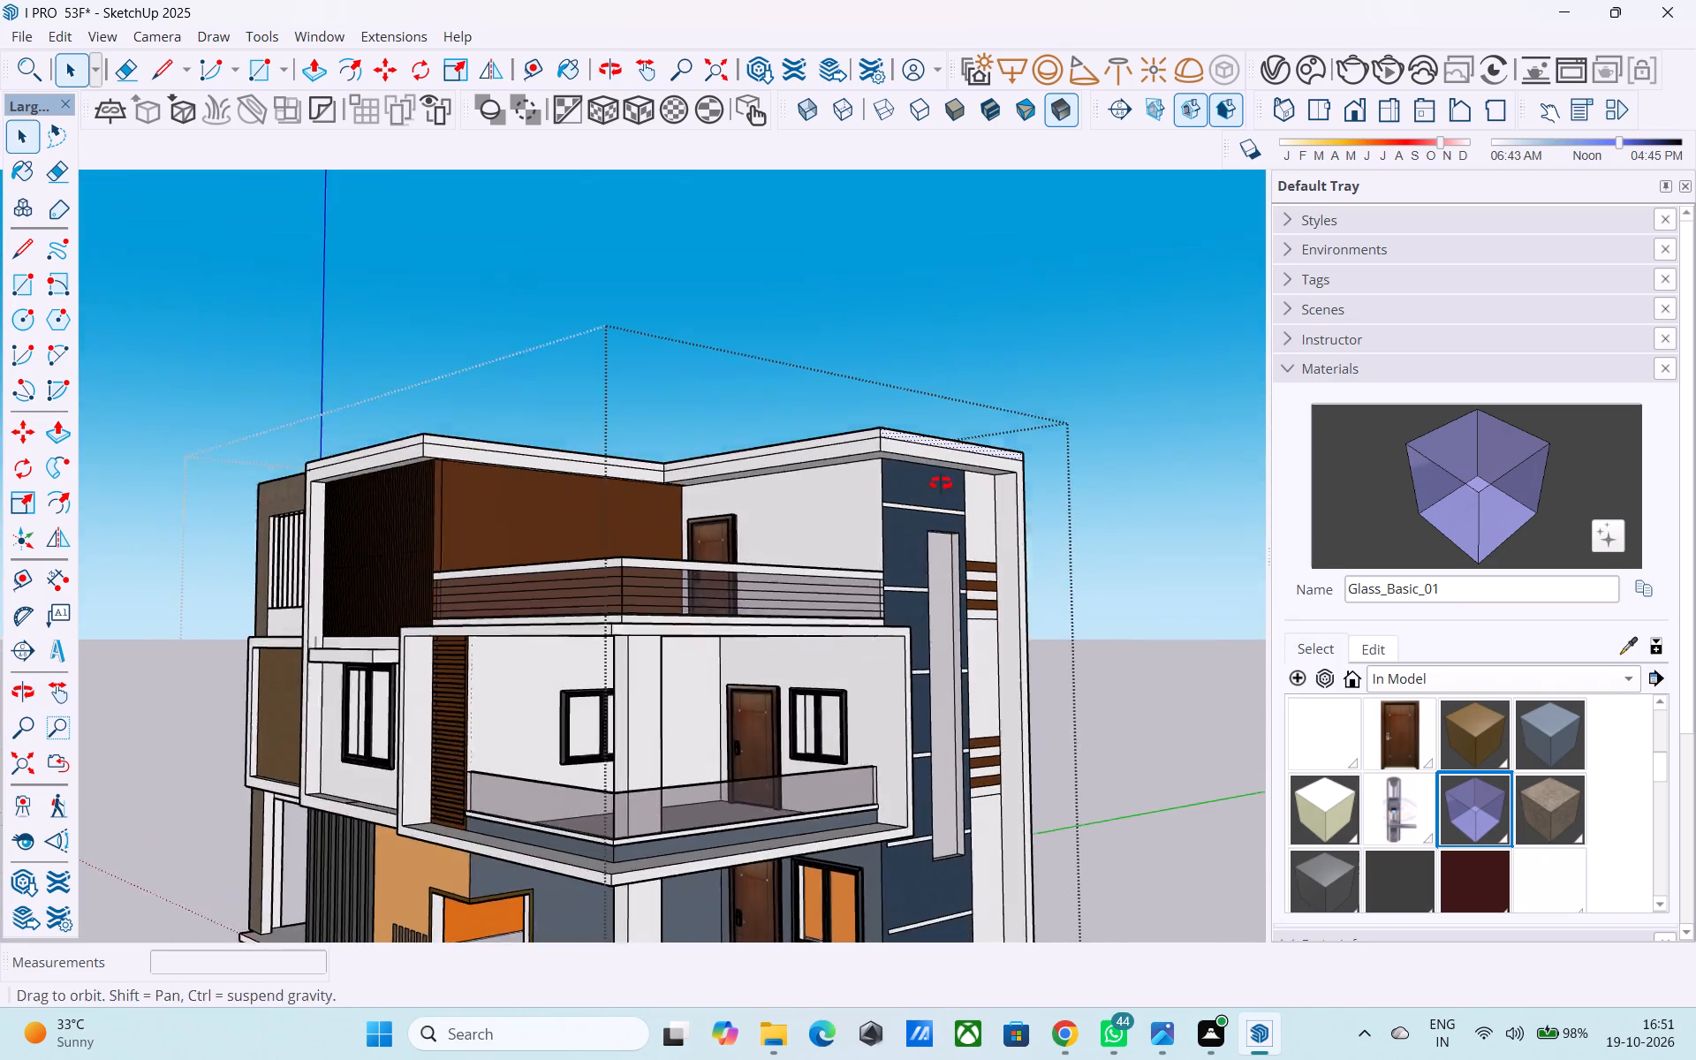
middle_click_drag(941, 483, 939, 483)
scroll(908, 435, "down", 5)
left_click(1096, 336)
Examine the top-floor terrace, its brown wall and the balconies from several angles.
middle_click_drag(936, 443, 837, 516)
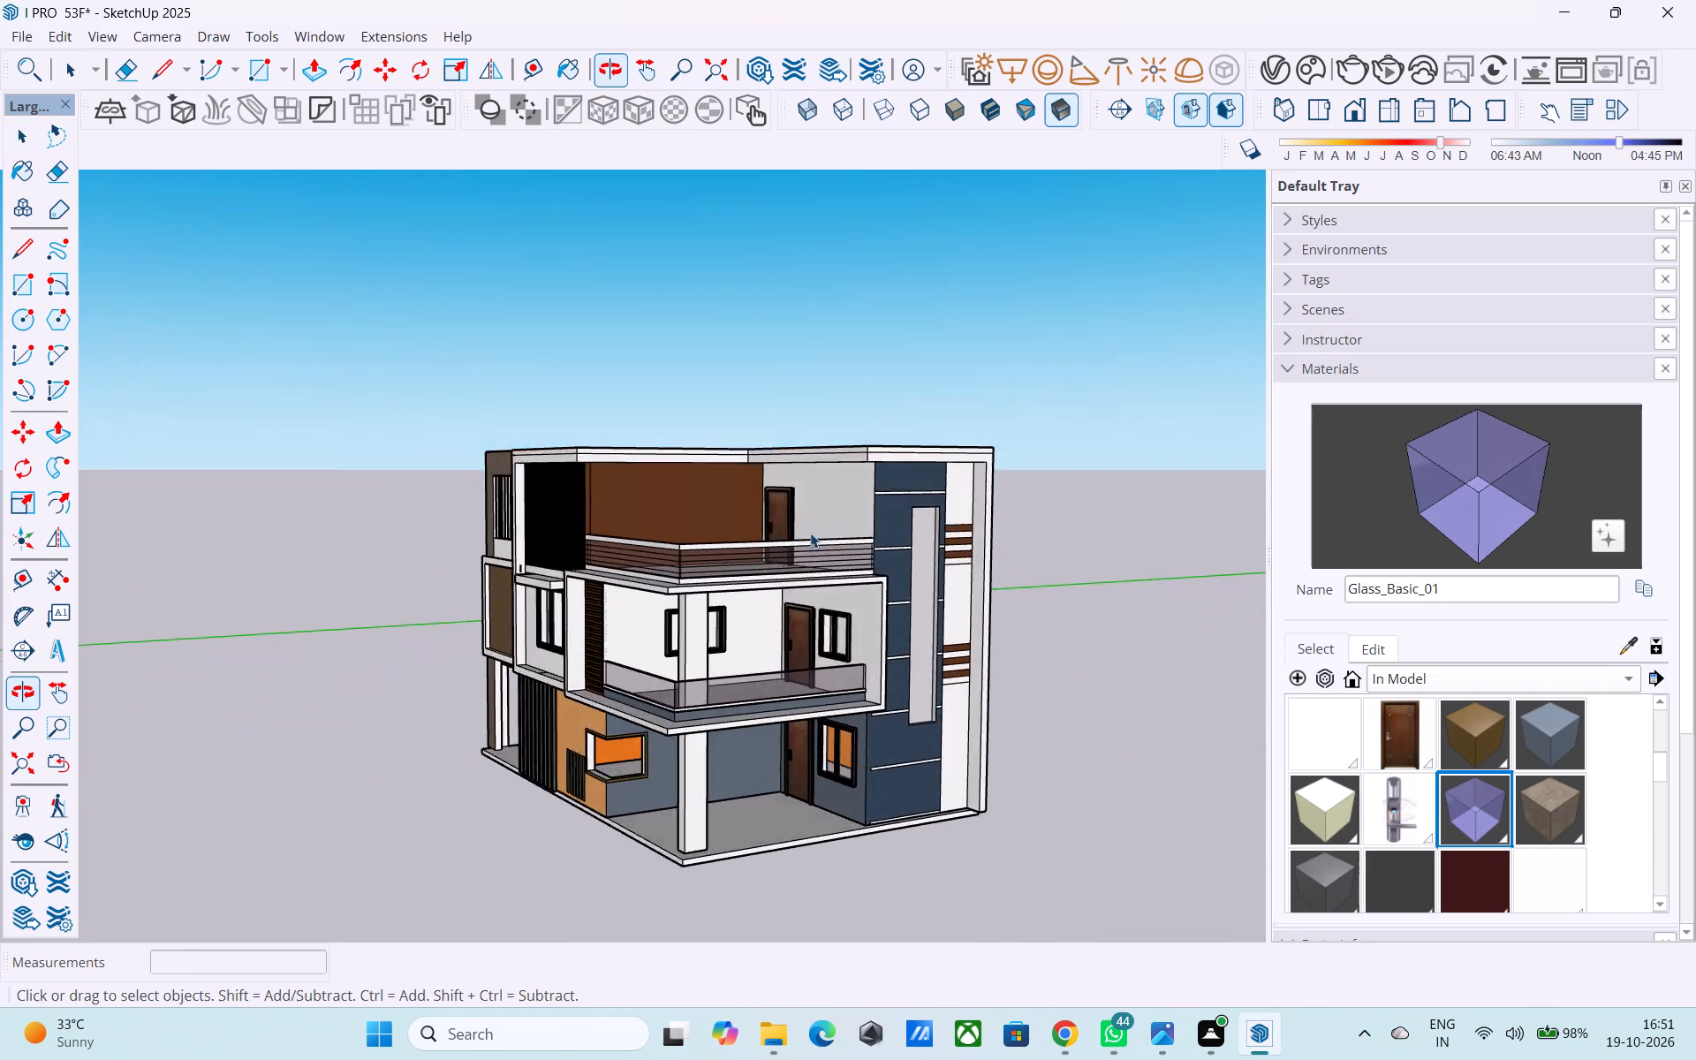
scroll(810, 533, "up", 4)
middle_click_drag(810, 533, 943, 491)
scroll(954, 429, "up", 1)
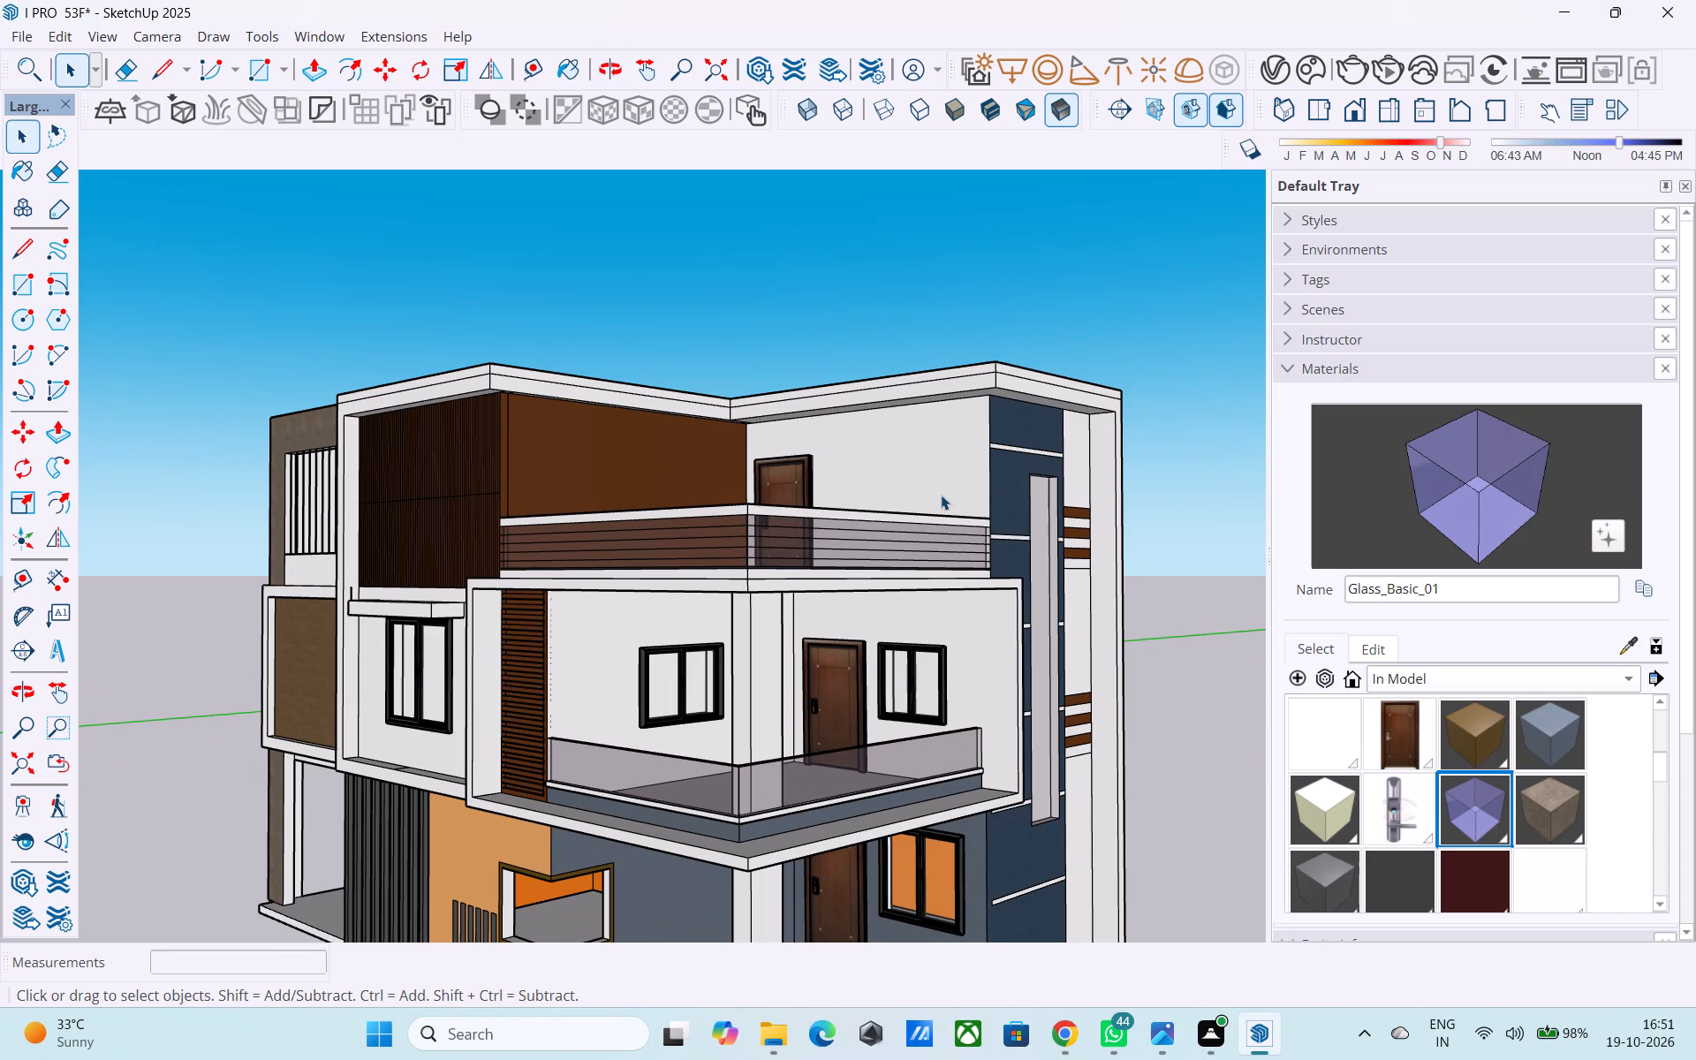
middle_click_drag(937, 496, 1112, 629)
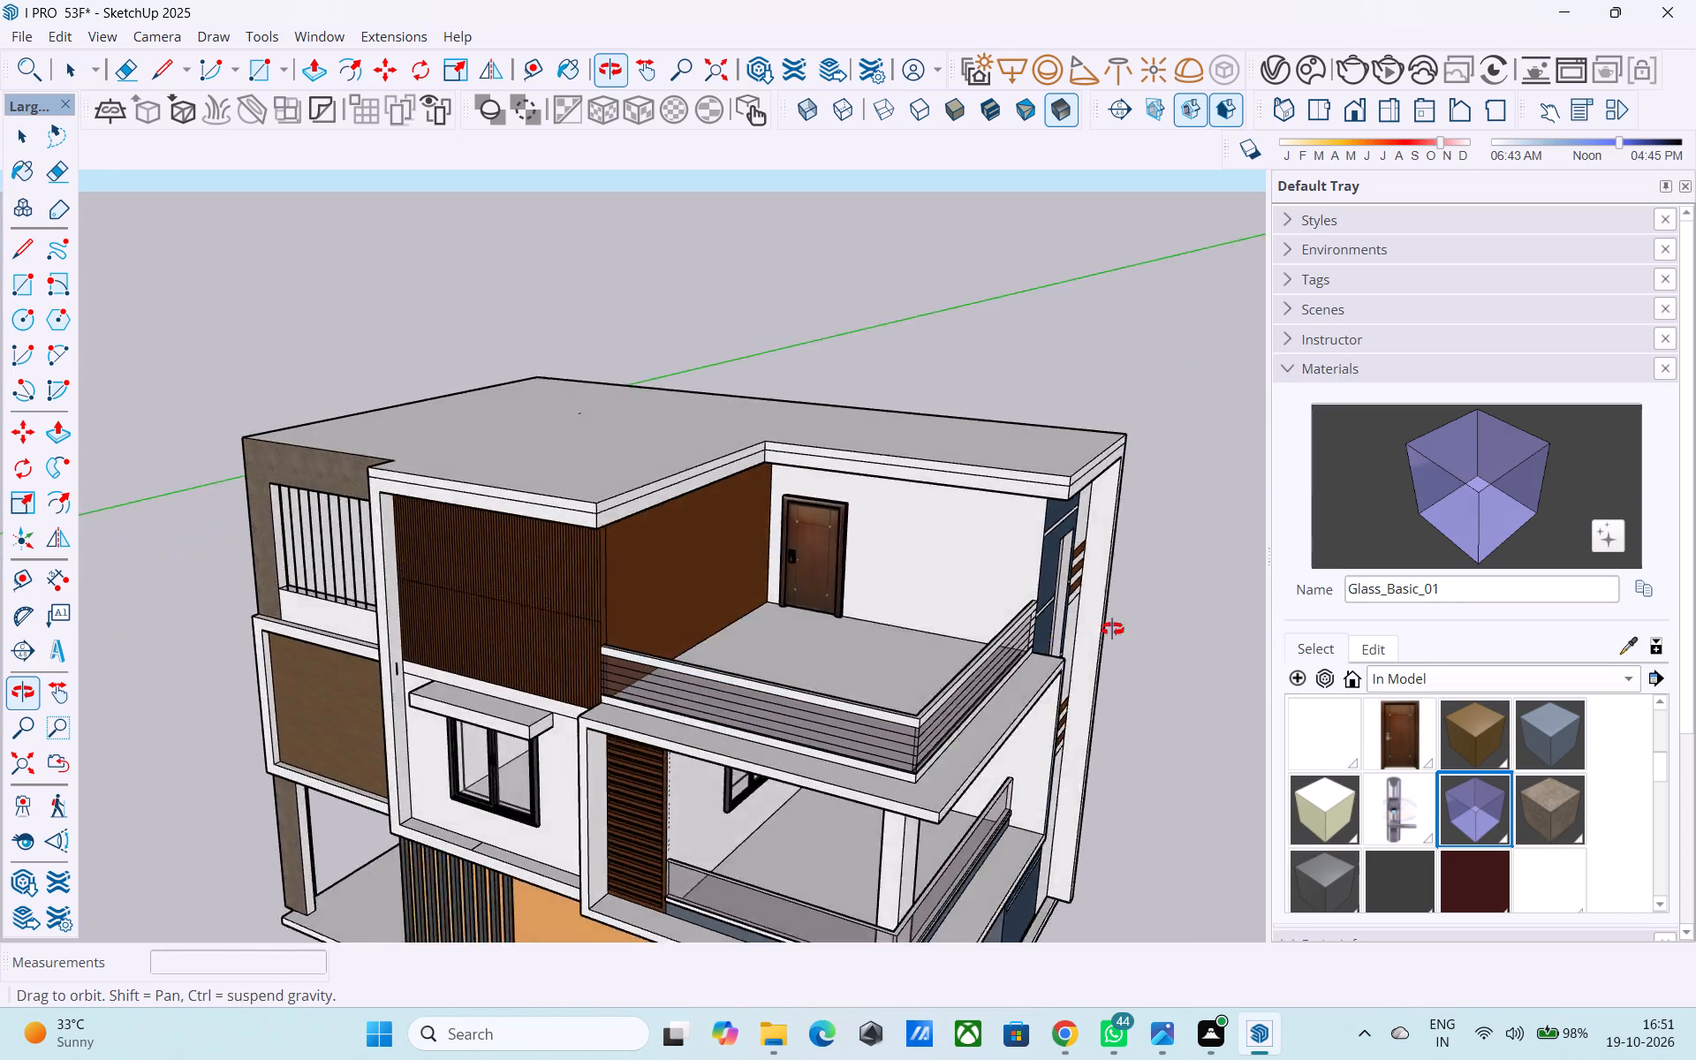
middle_click_drag(1112, 629, 1173, 607)
middle_click_drag(988, 595, 571, 585)
scroll(477, 549, "up", 3)
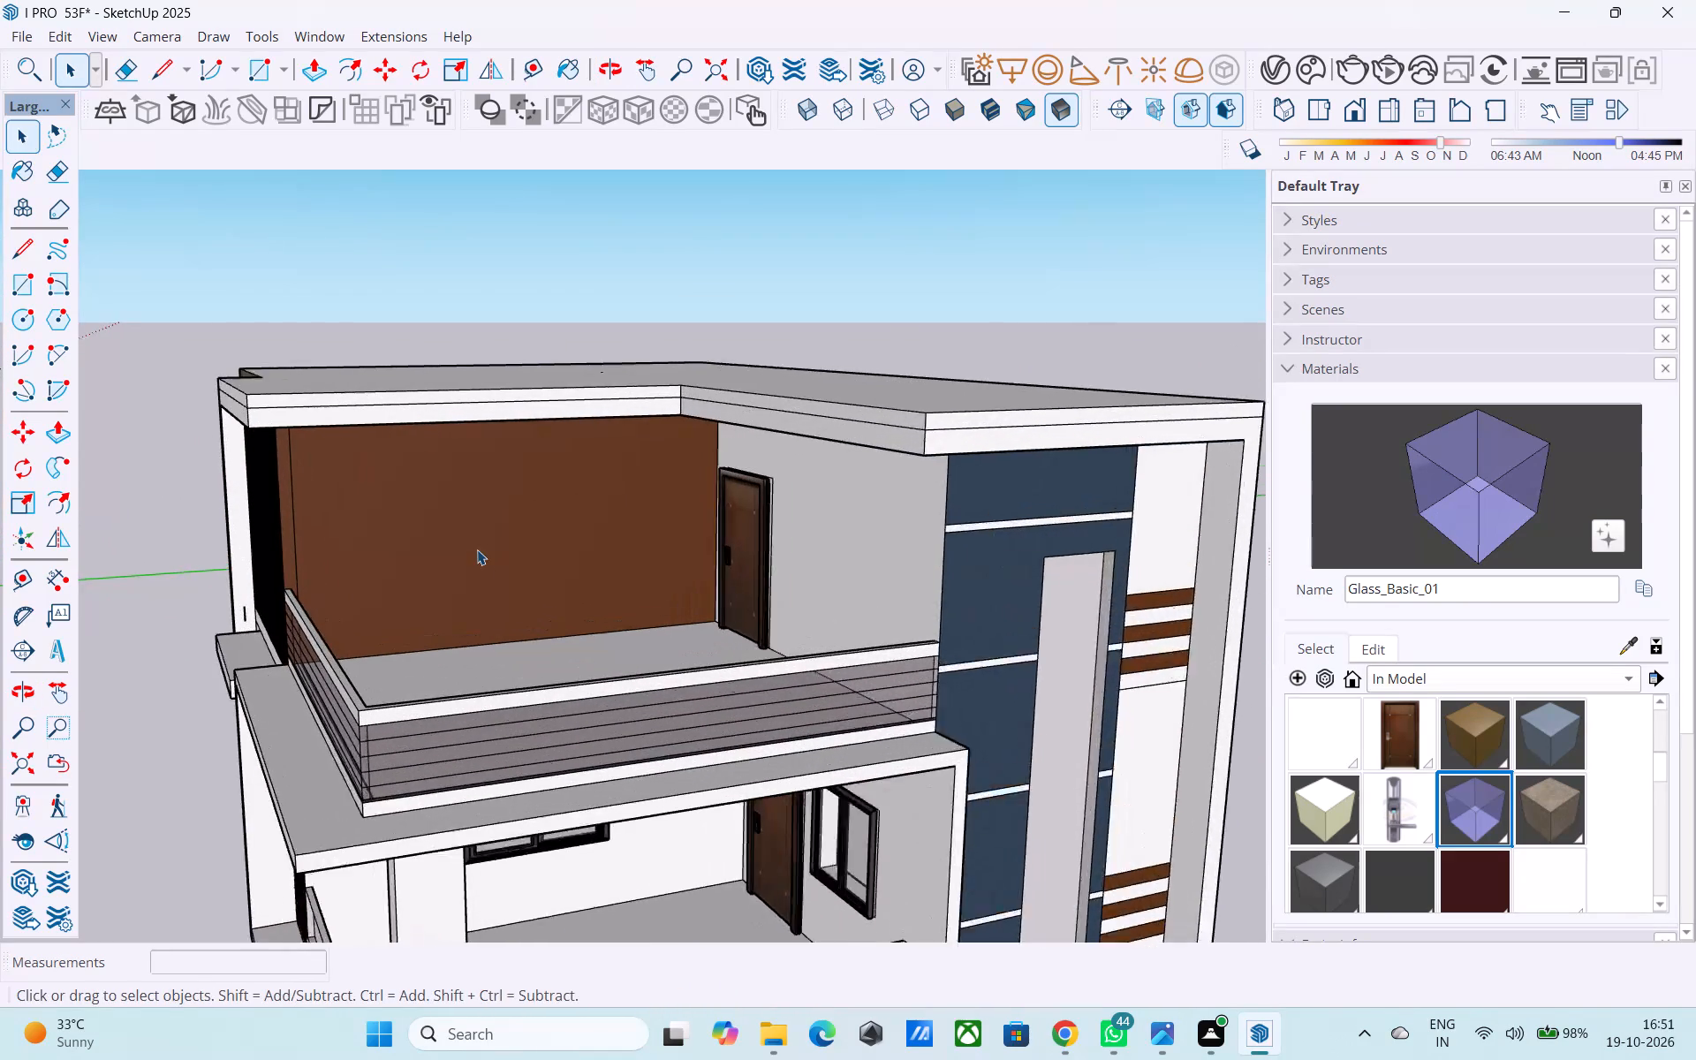
scroll(477, 549, "up", 1)
scroll(474, 549, "down", 4)
middle_click_drag(505, 557, 700, 574)
scroll(840, 548, "down", 4)
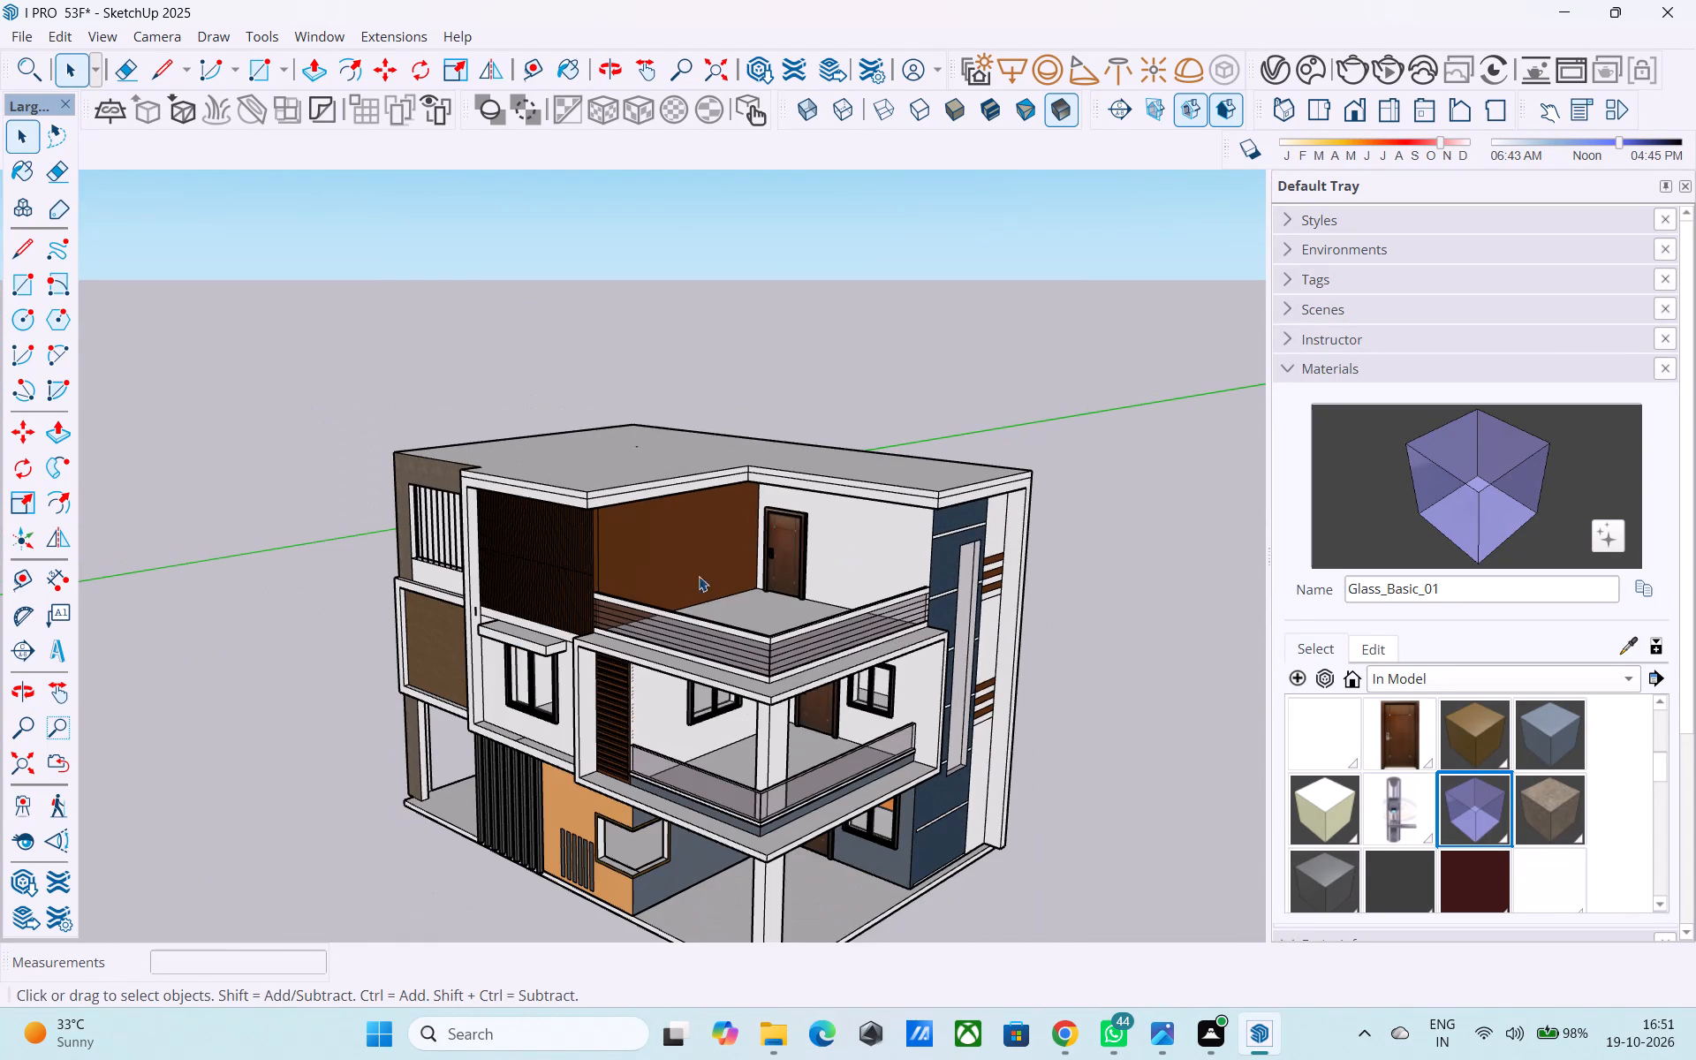
middle_click_drag(882, 632, 805, 630)
scroll(830, 623, "up", 3)
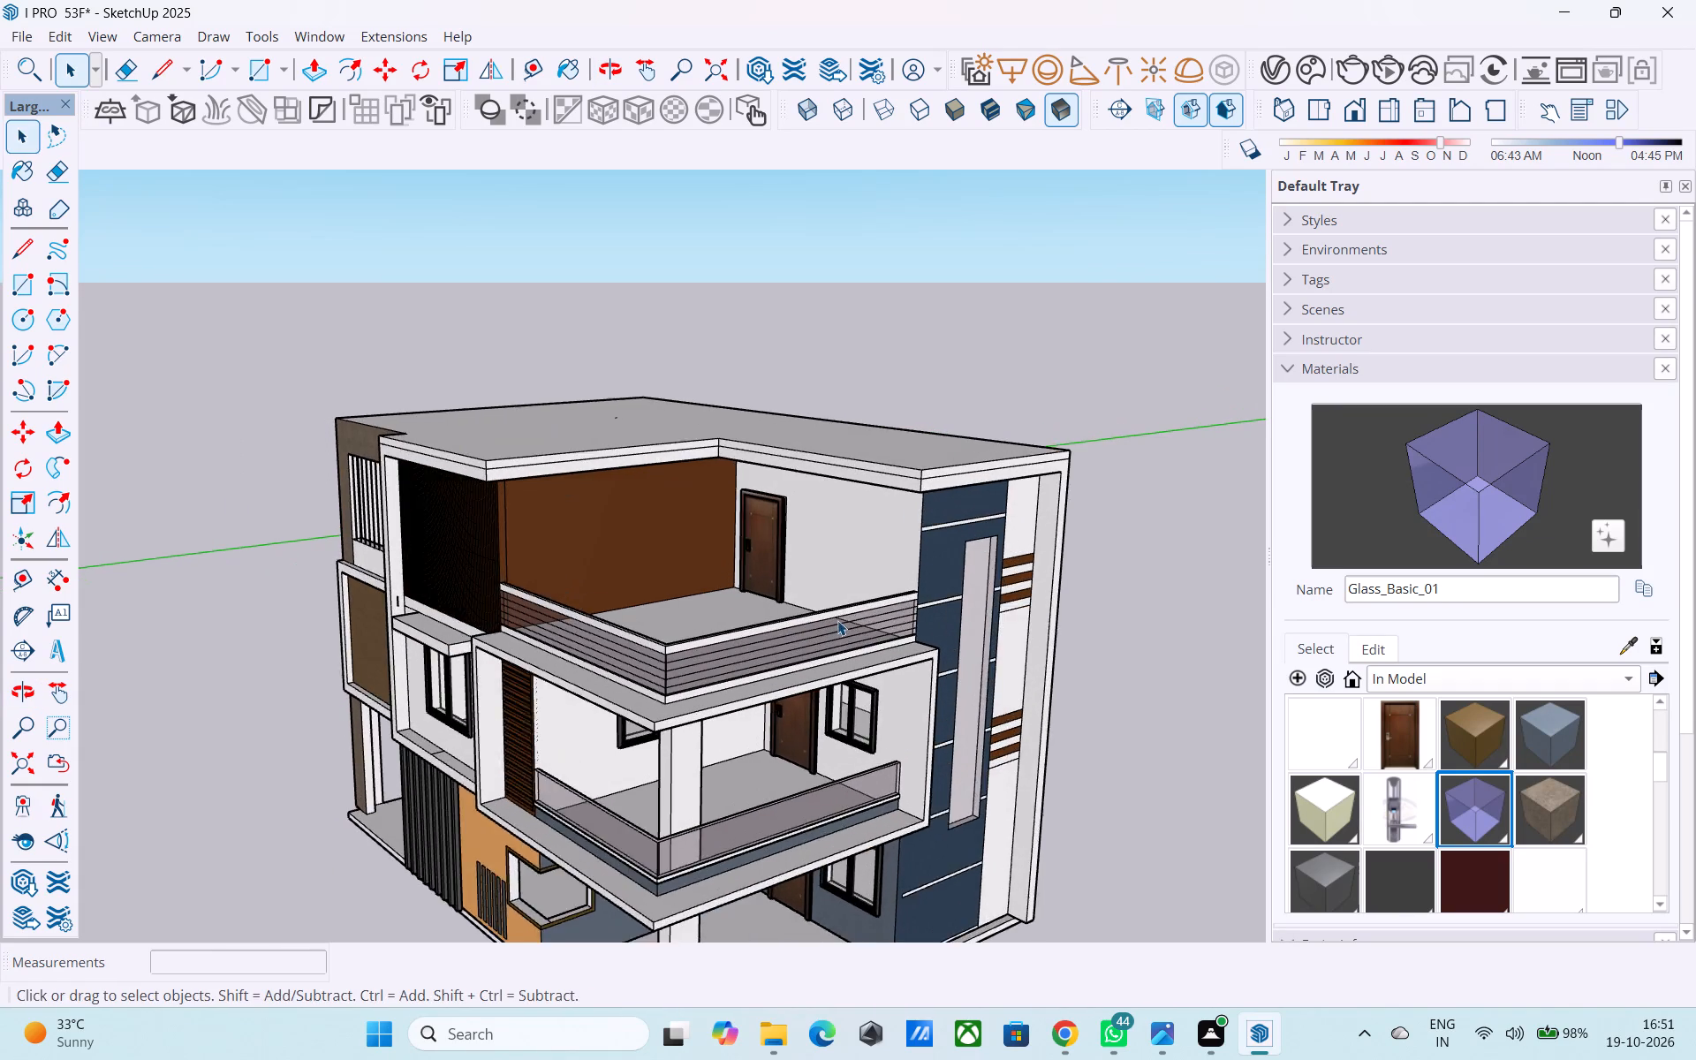
Open the house group and place a horizontal guide 3' above the terrace floor on the top-floor brown wall.
middle_click_drag(847, 611, 766, 641)
scroll(765, 628, "up", 2)
double_click(655, 532)
scroll(626, 531, "up", 5)
middle_click_drag(617, 534, 618, 551)
key("t")
left_click(552, 670)
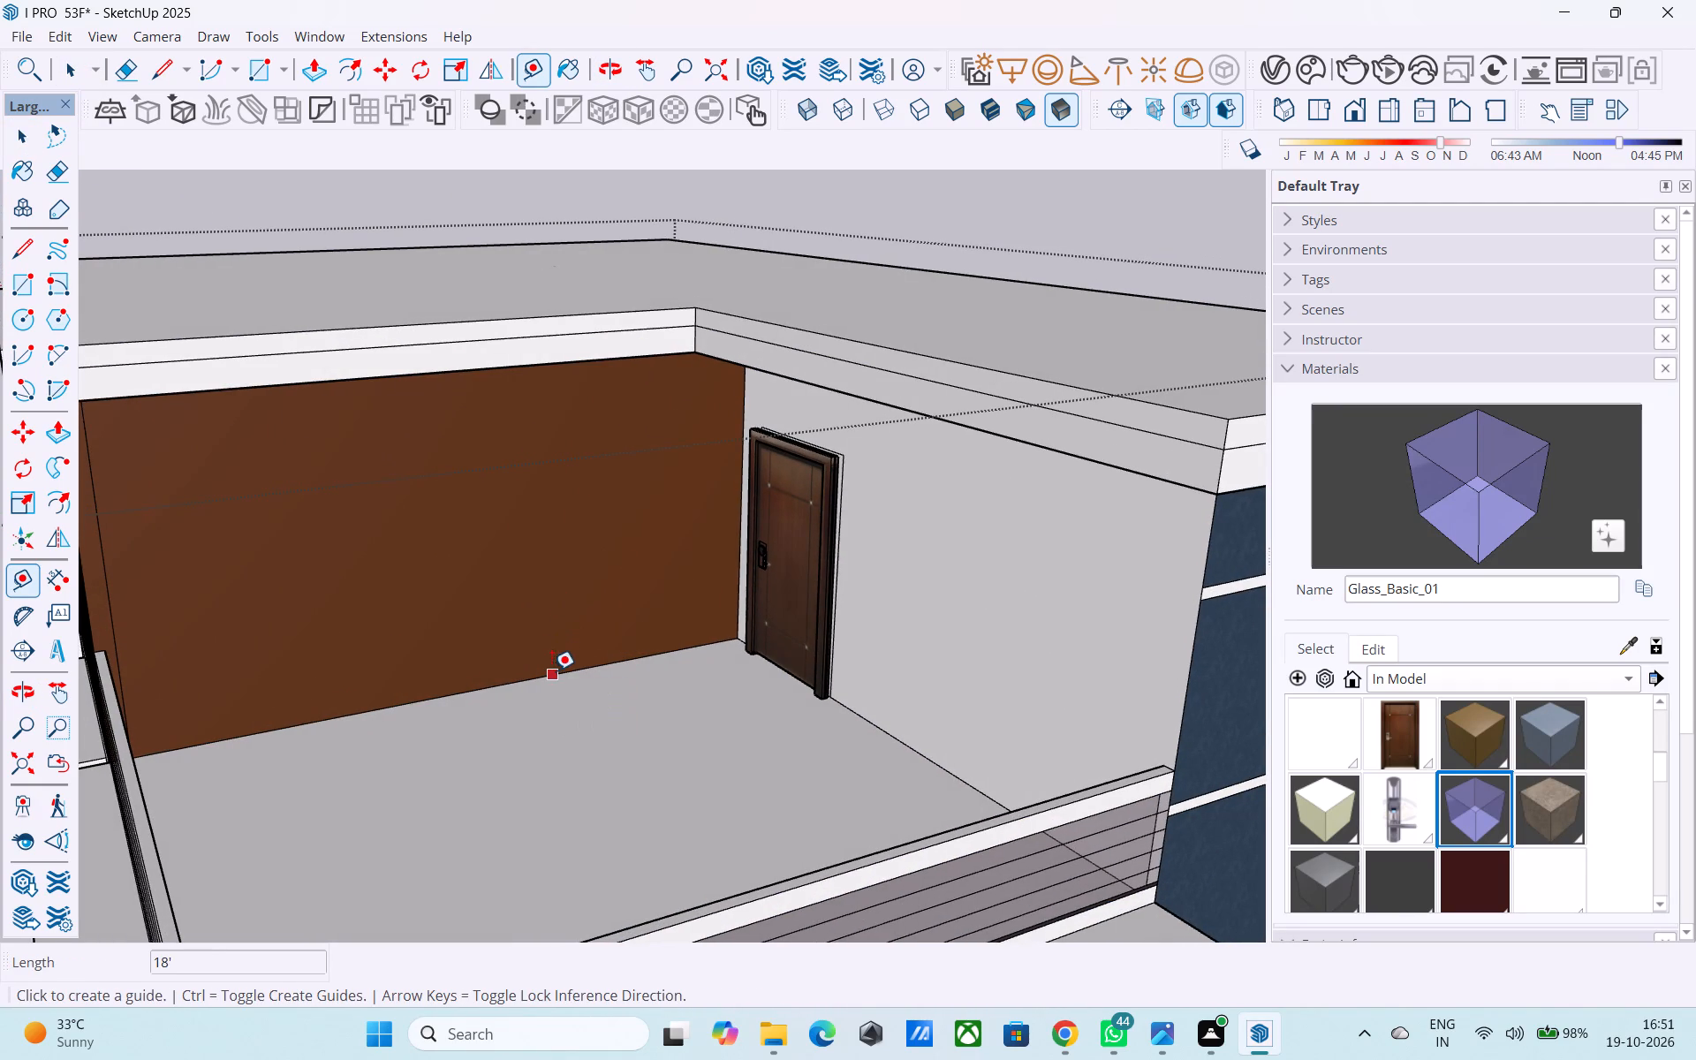
type("3'")
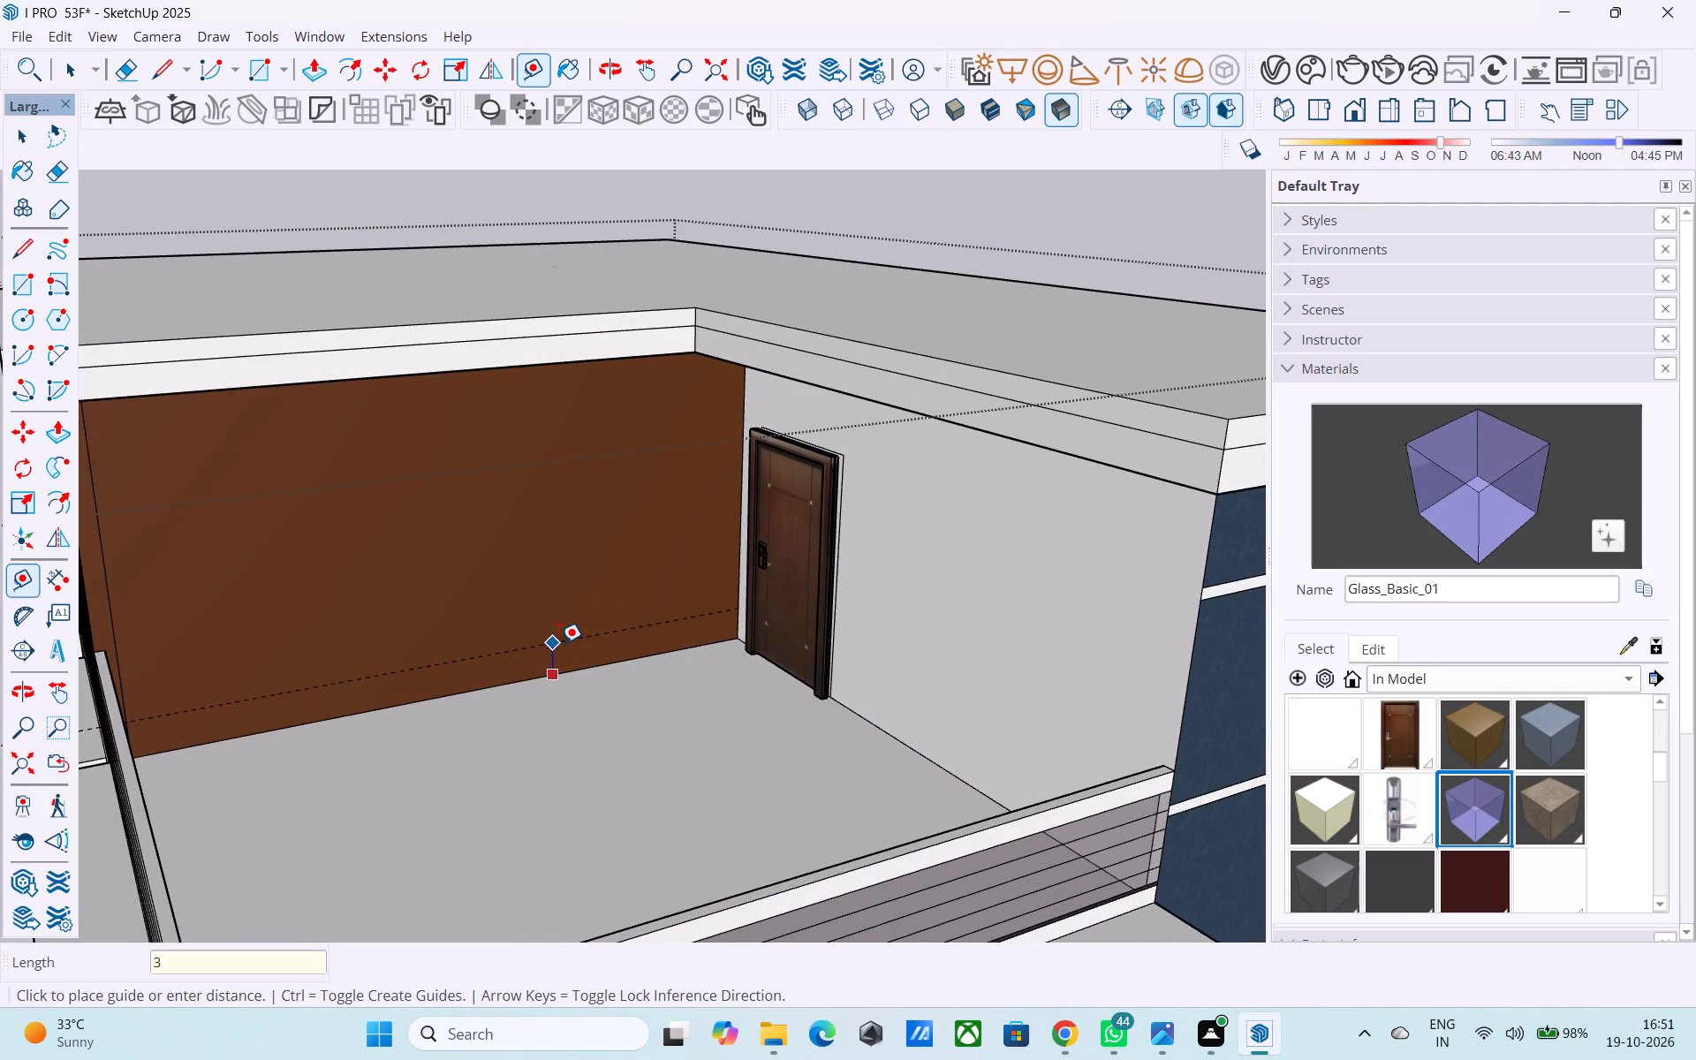
key("Return")
Place a vertical guide on the brown wall 6' from its corner beside the terrace door.
scroll(768, 402, "up", 2)
middle_click_drag(739, 398, 873, 317)
scroll(873, 317, "up", 2)
left_click(858, 314)
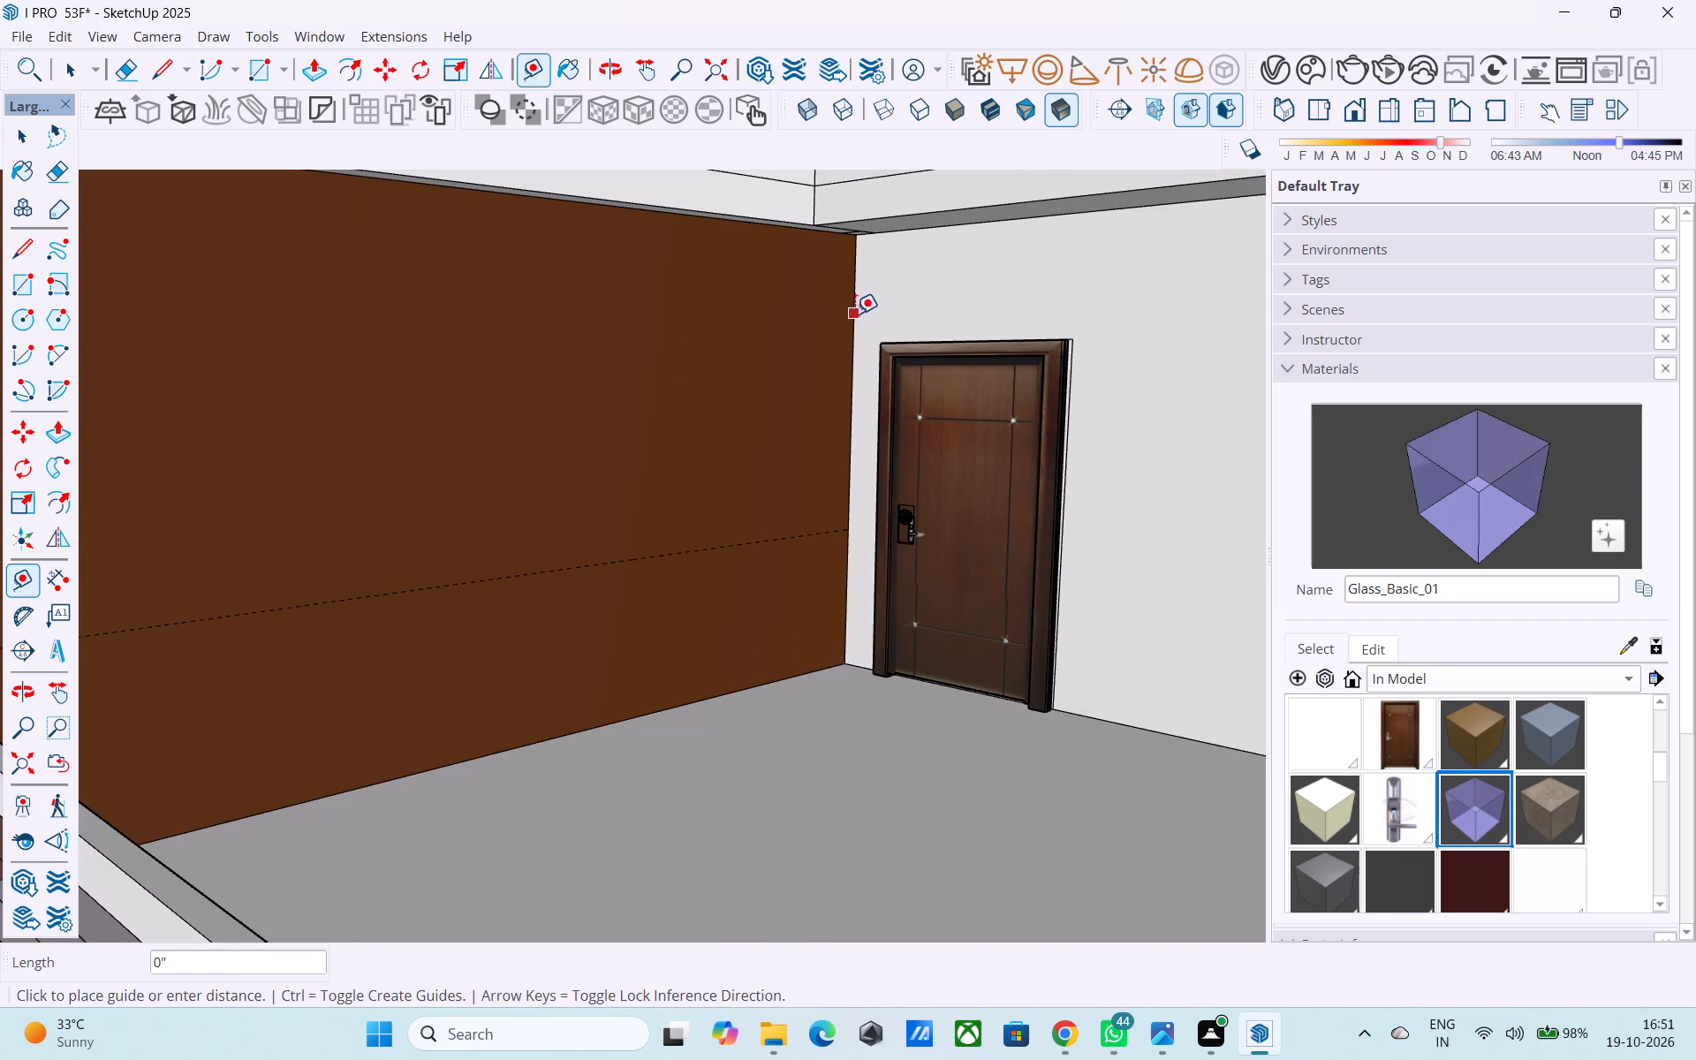
key("6")
key("apostrophe")
key("Return")
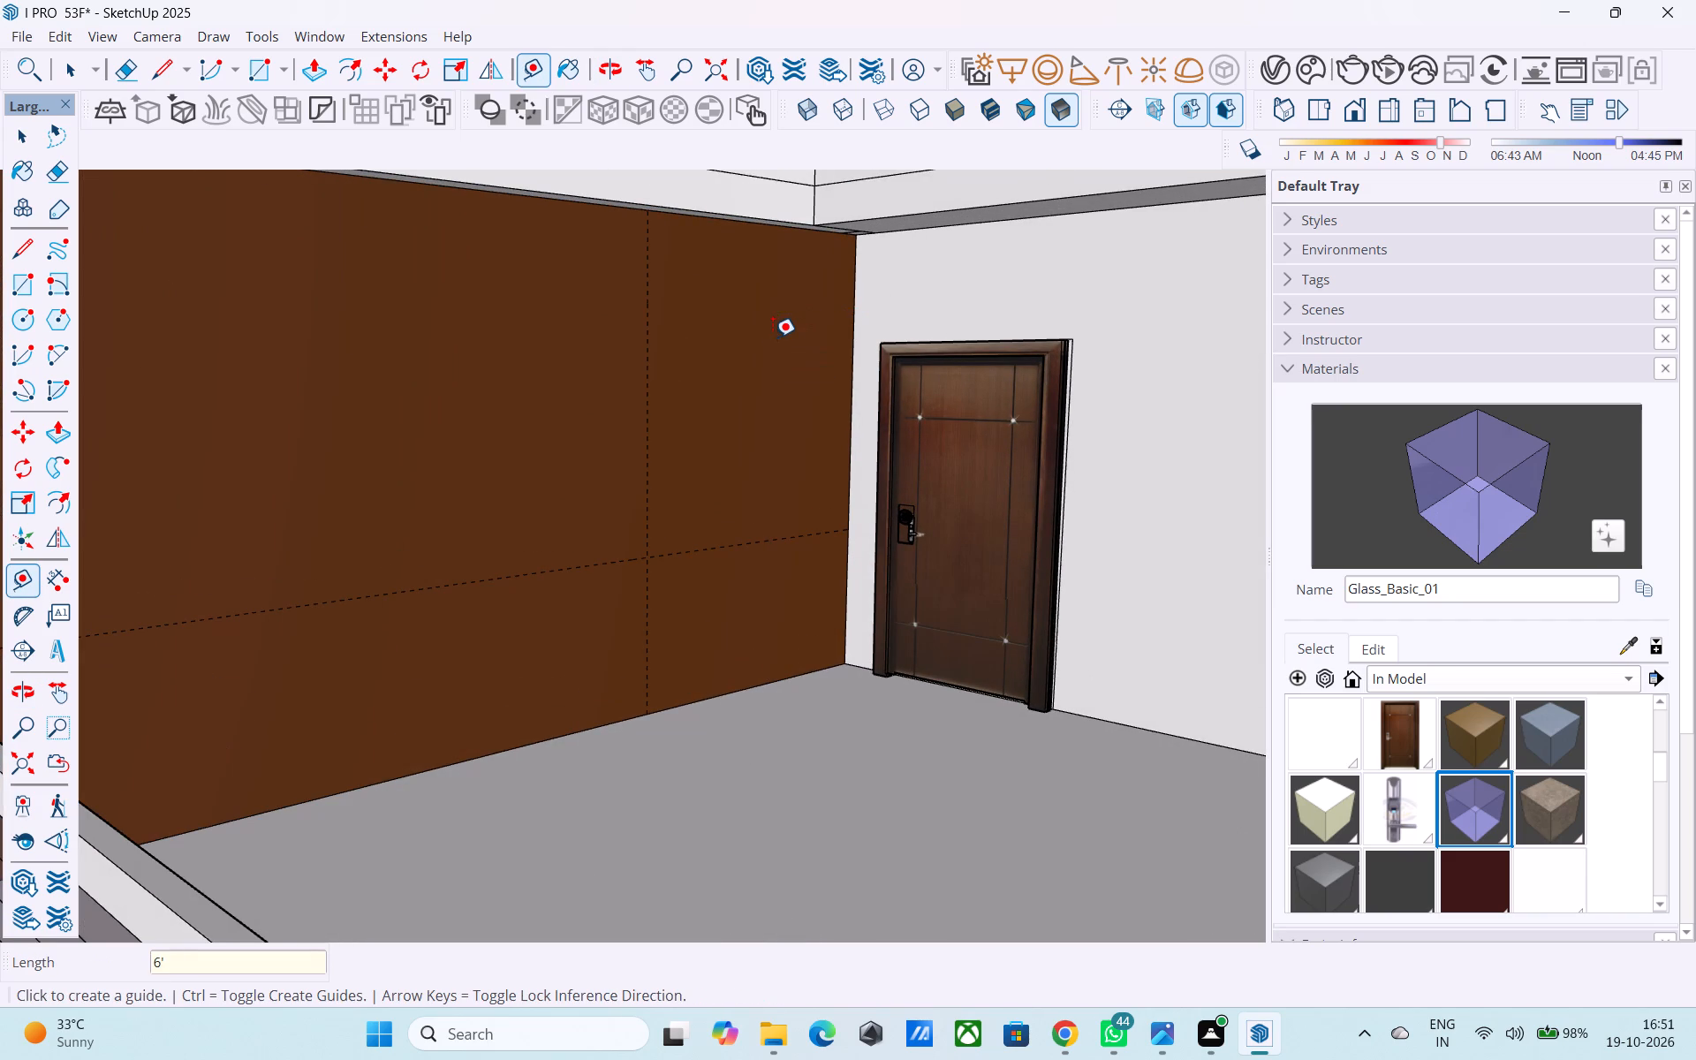
Draw a 4' by 4' rectangle on the terrace's brown wall, starting from the intersection of the two guides.
key("r")
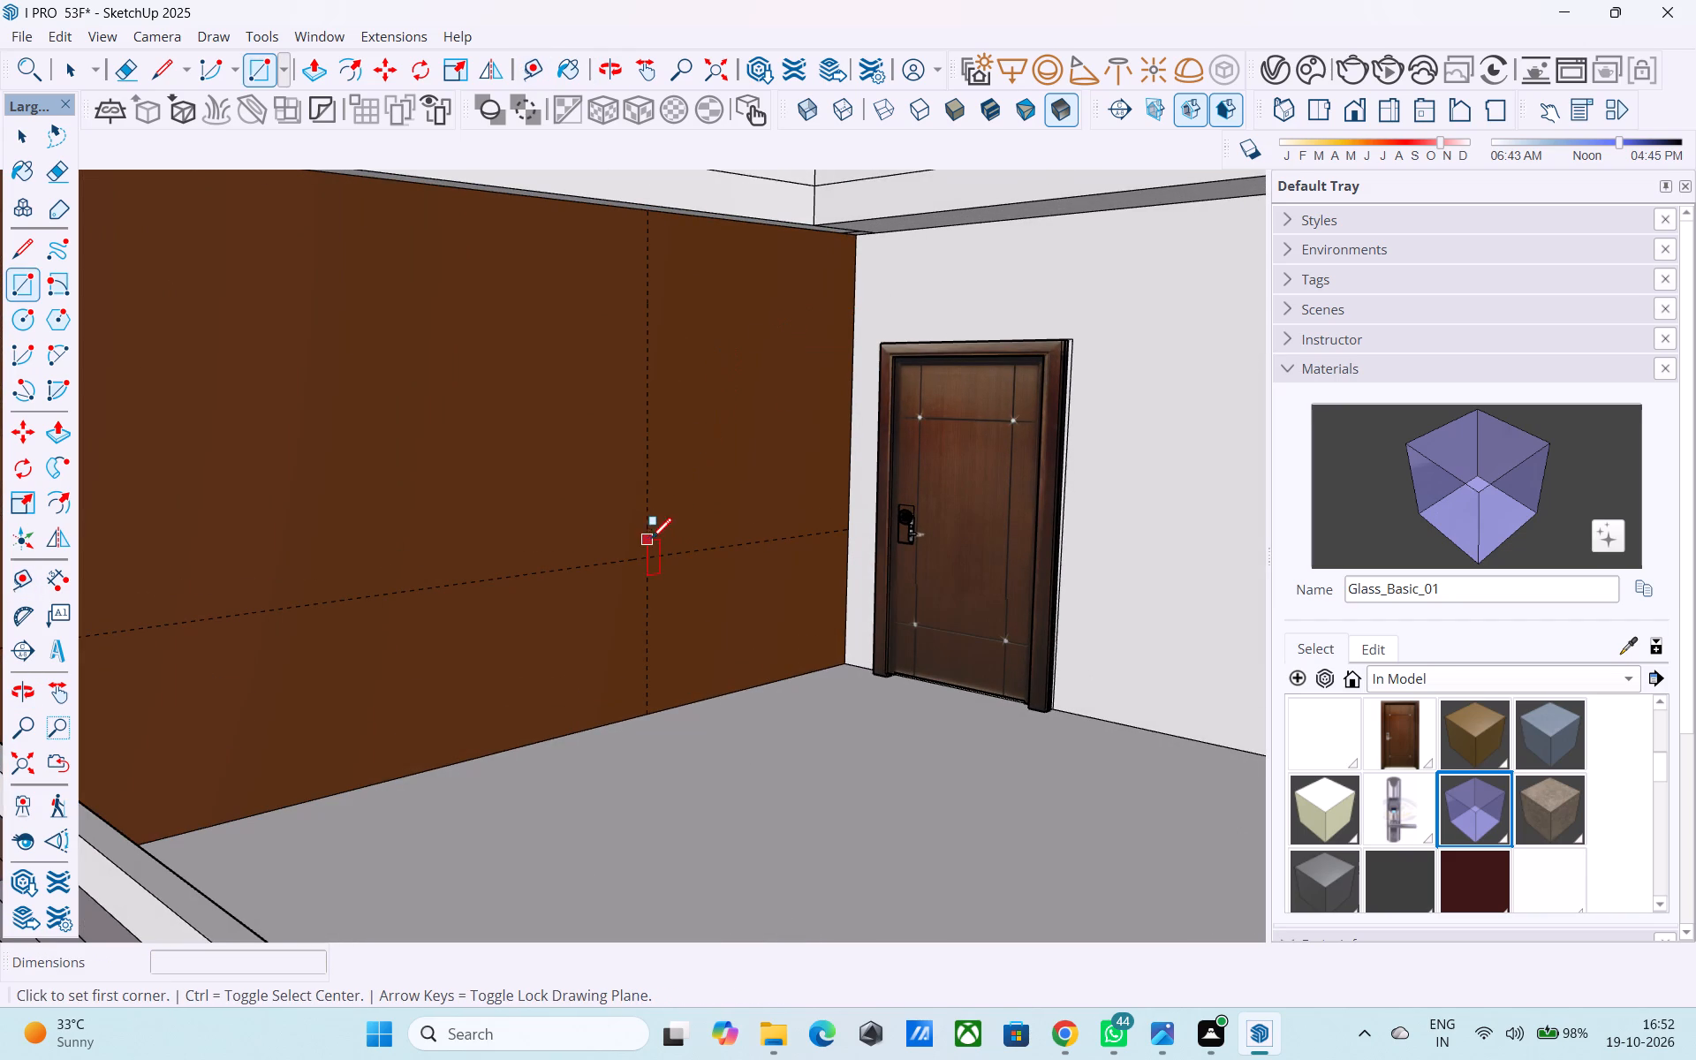
left_click(653, 558)
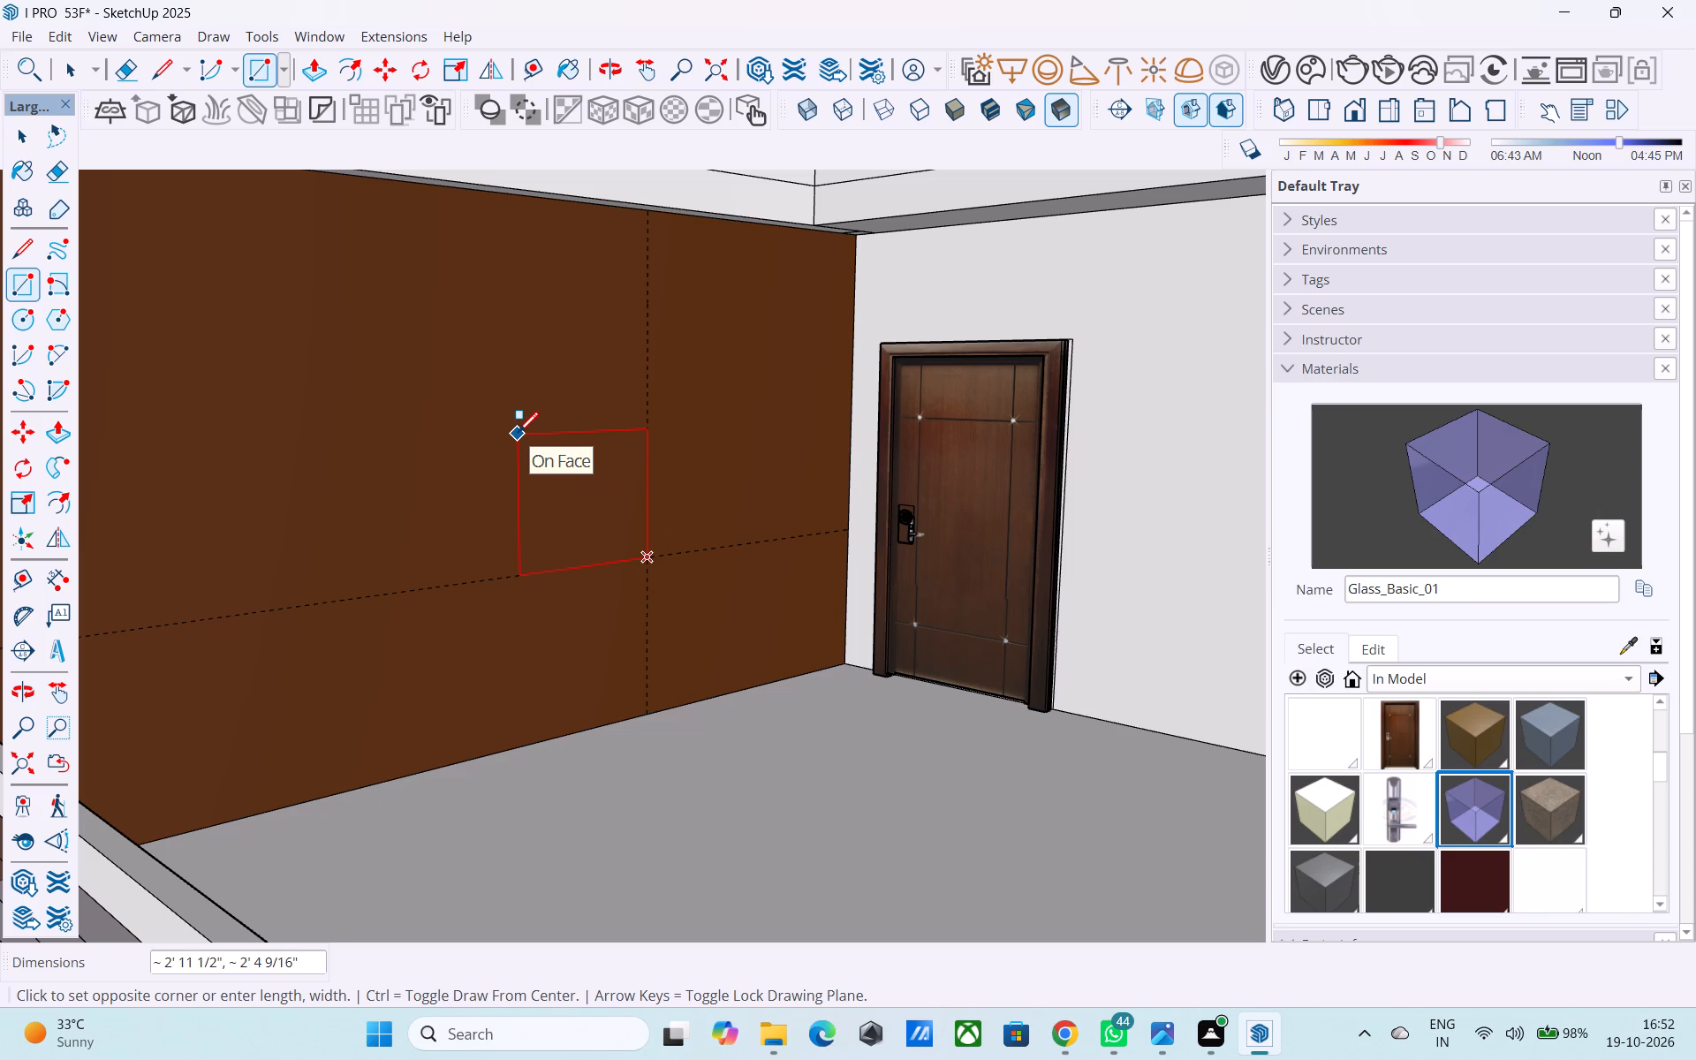
type("4',4")
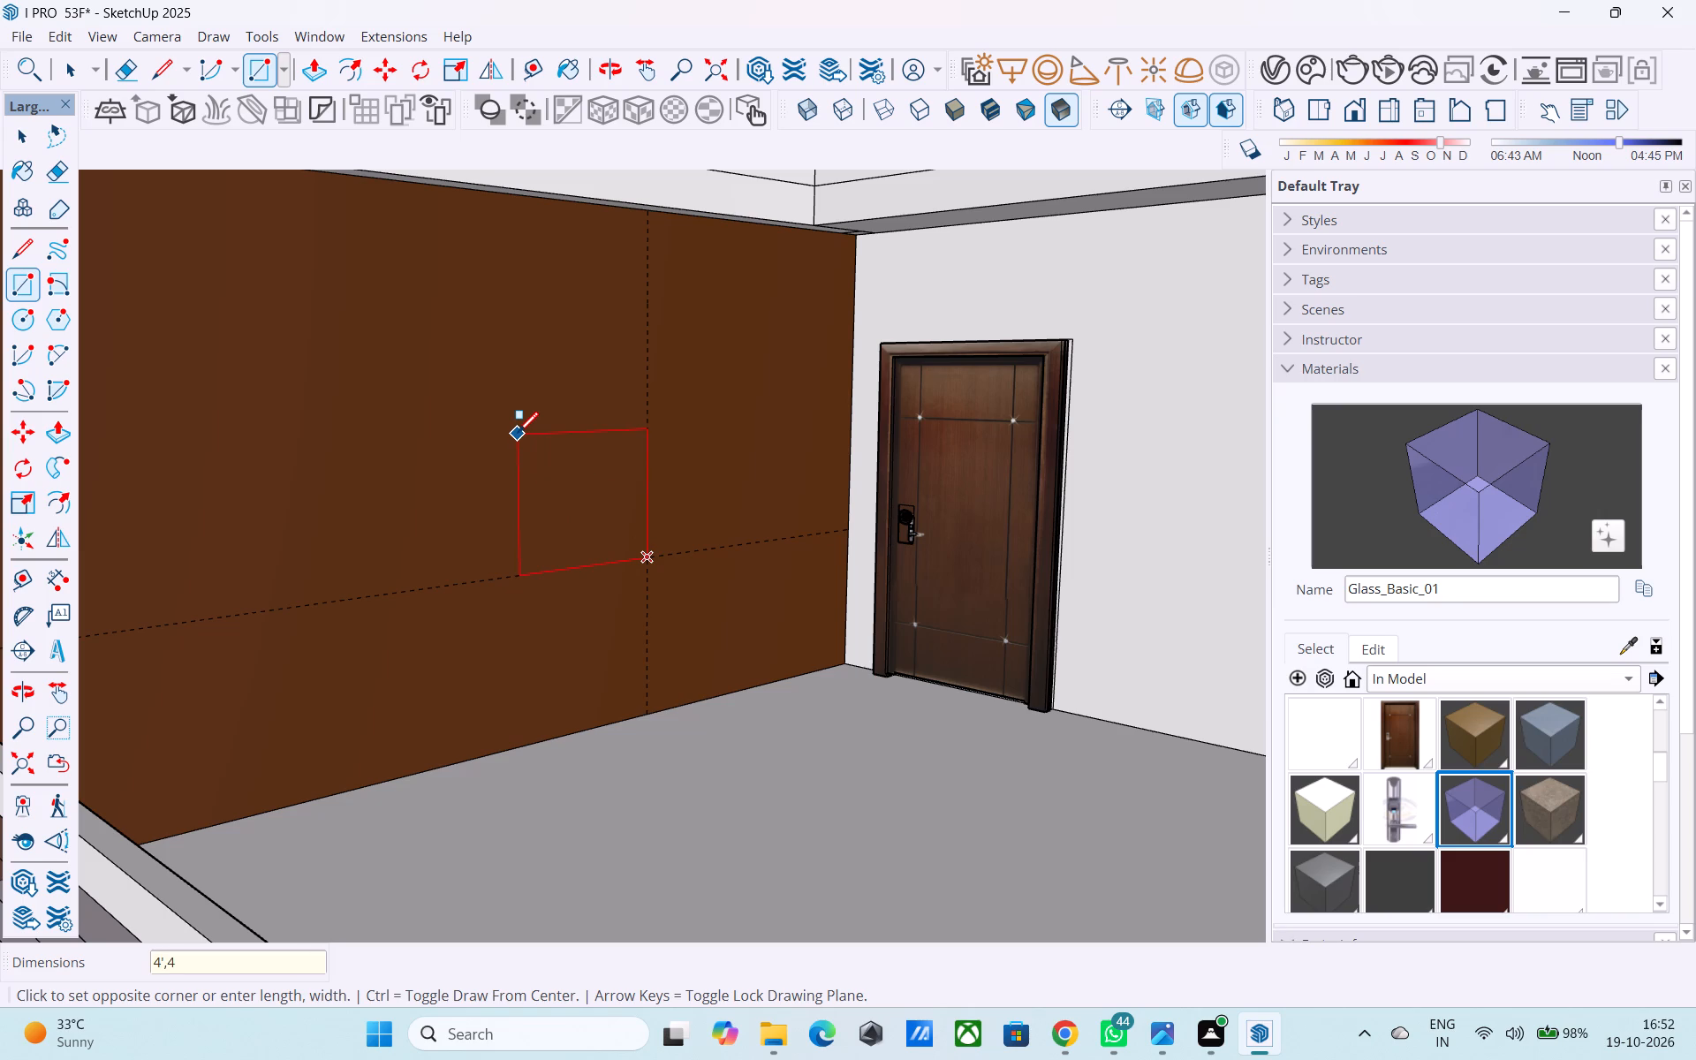
key("apostrophe")
key("Return")
key("space")
Offset the new square's outline 3" inward on the brown wall.
left_click(513, 428)
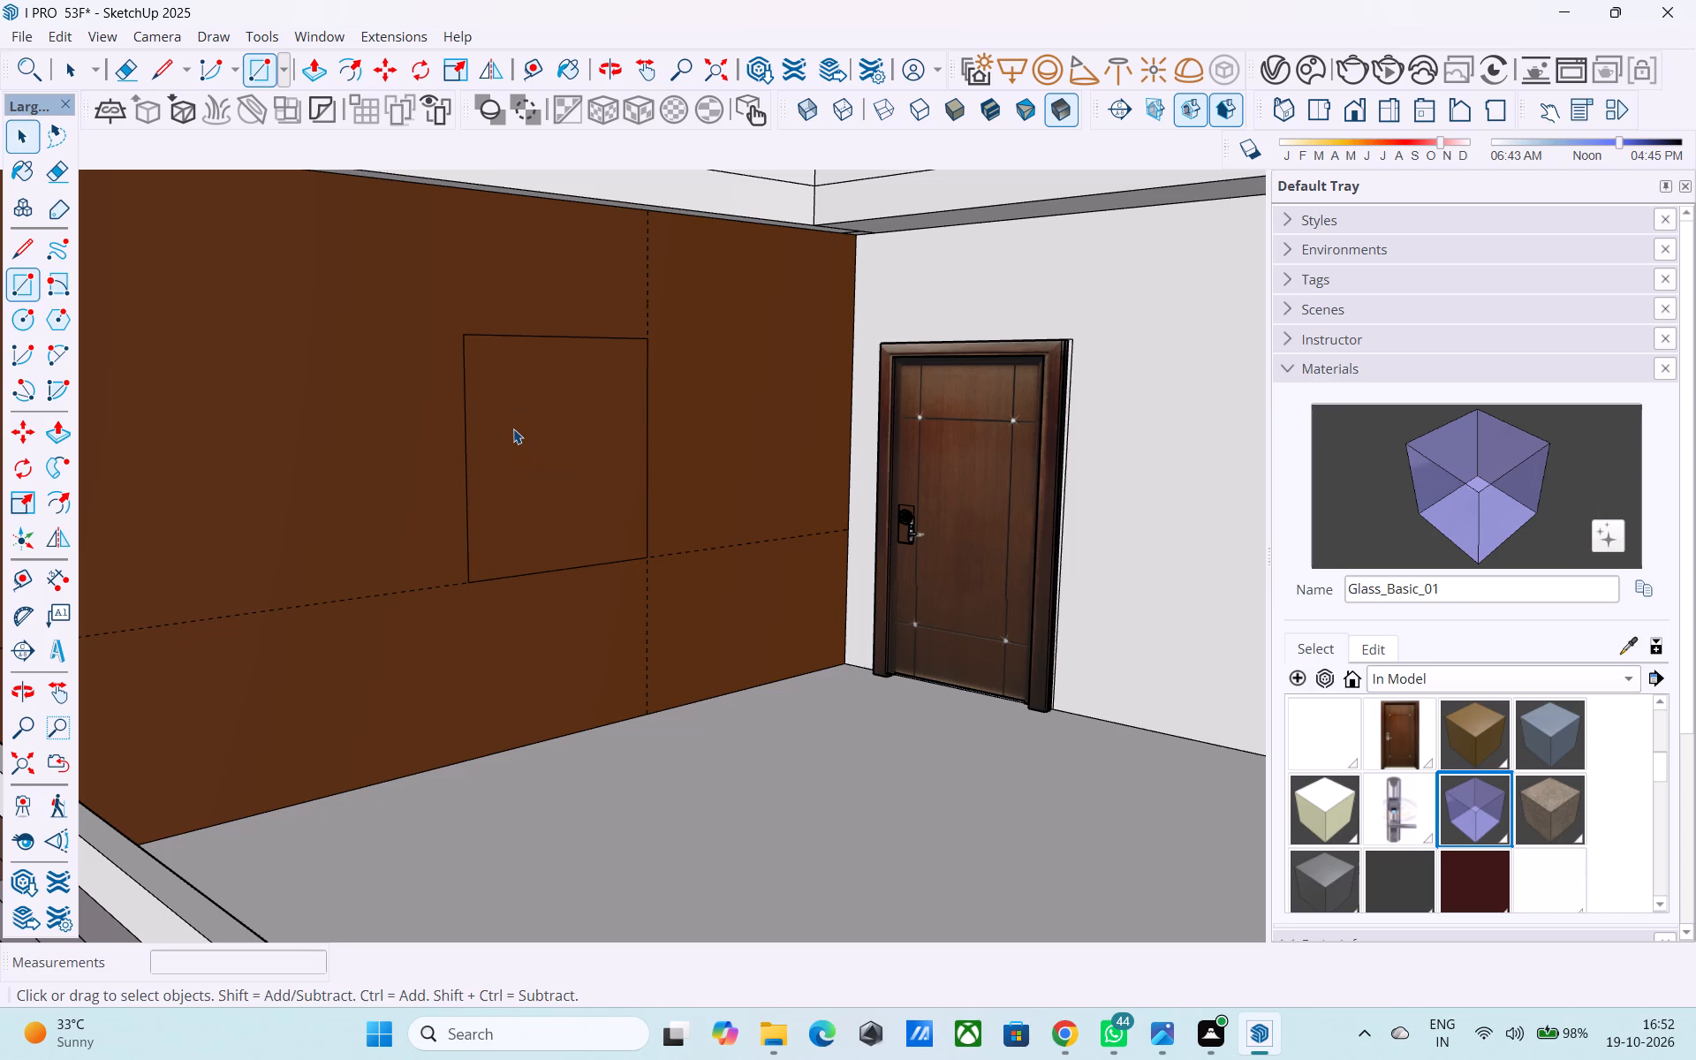
key("f")
left_click(513, 428)
key("3")
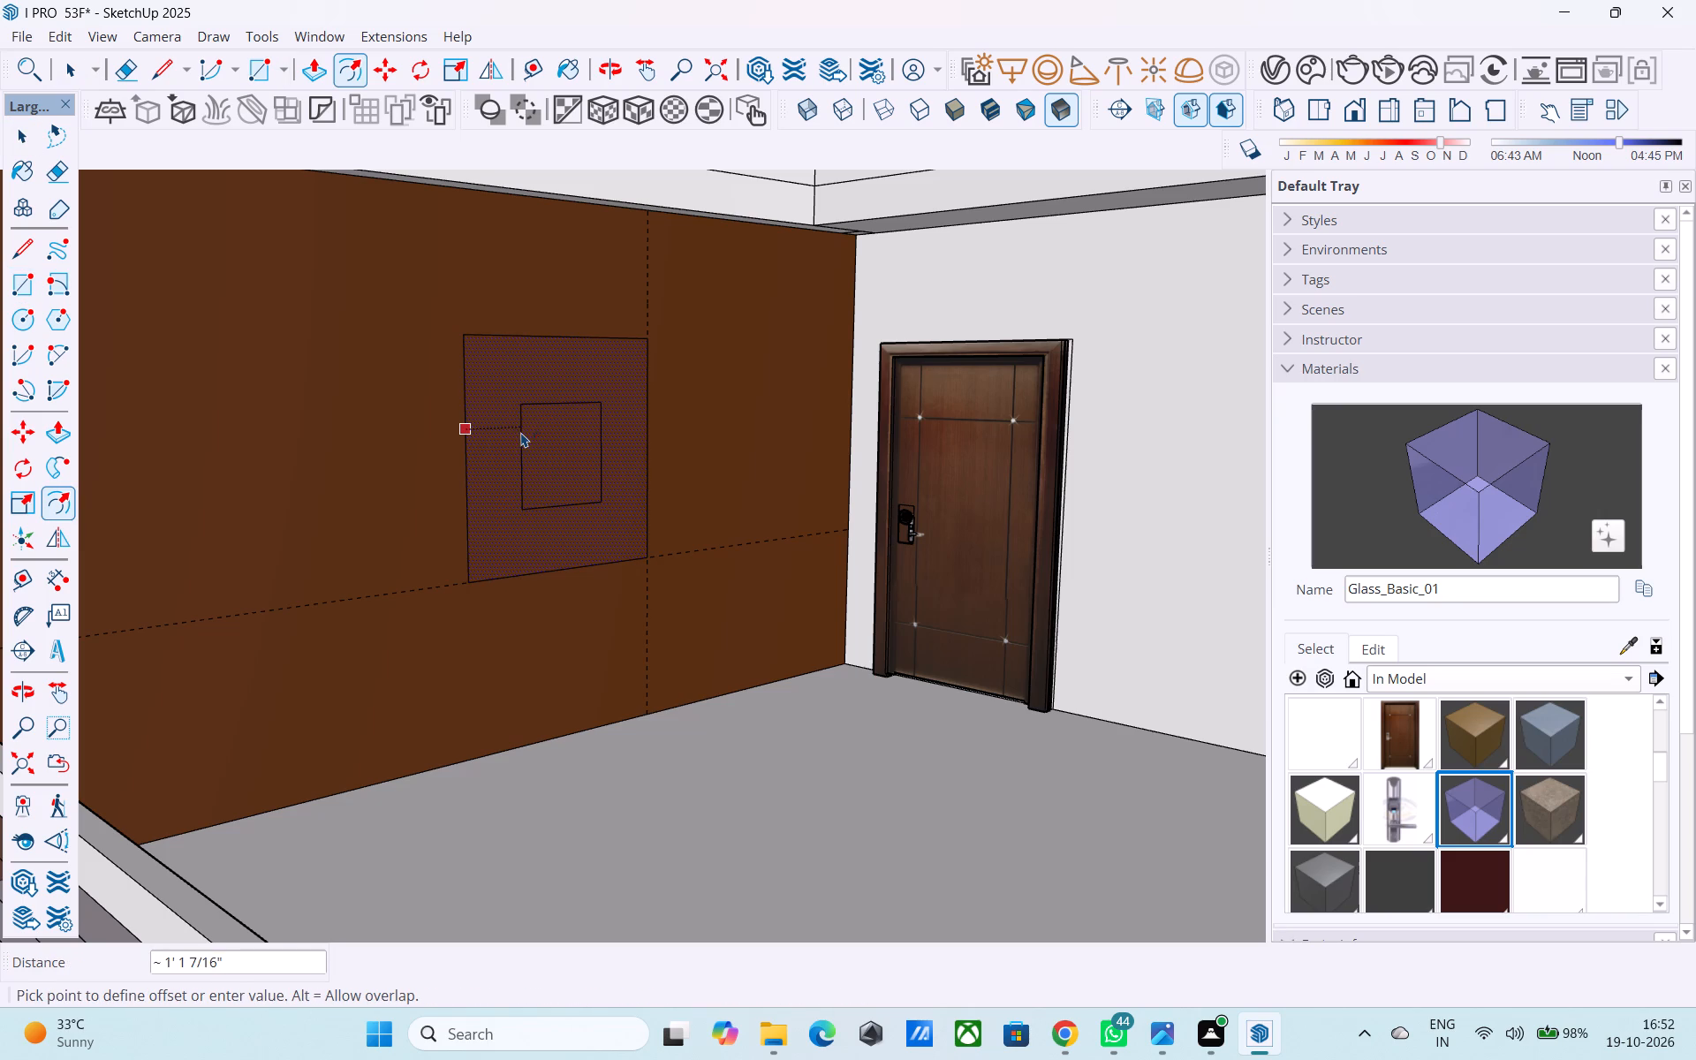
key("shift+quotedbl")
key("Return")
key("space")
Push the inner square through the full thickness of the brown wall to cut a window opening.
left_click(520, 420)
key("p")
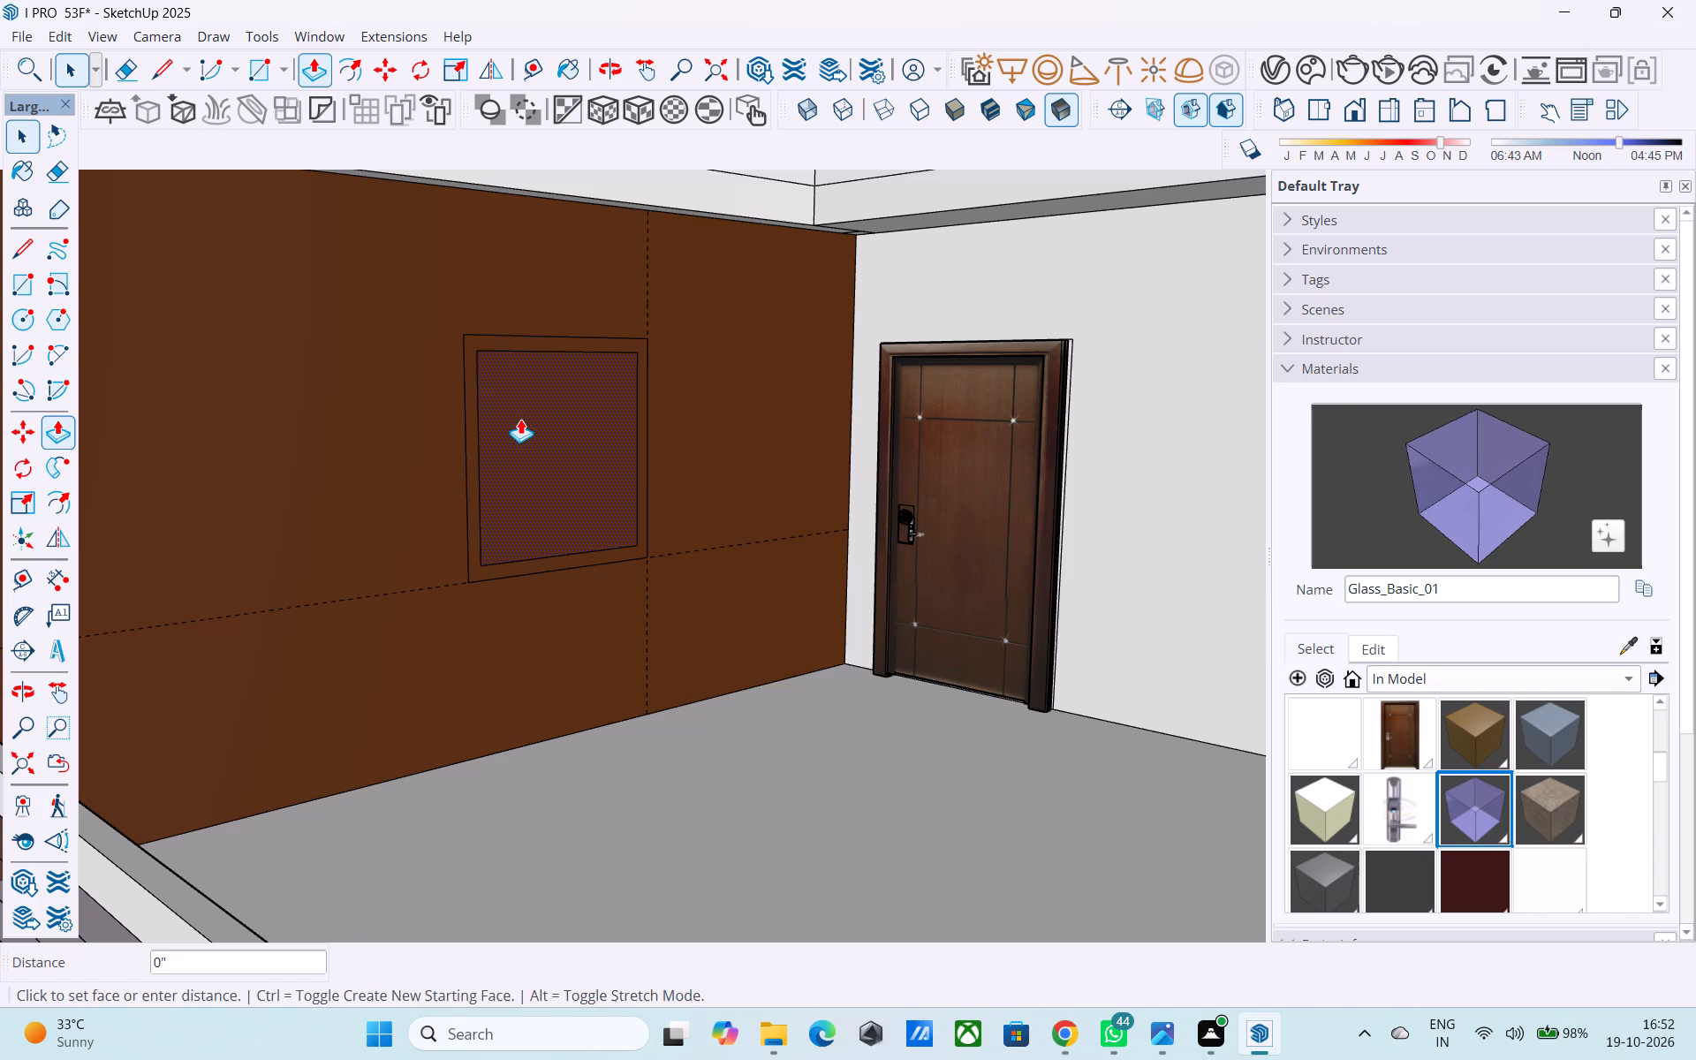
left_click(520, 419)
left_click(505, 397)
key("space")
Copy the first-floor balcony's sliding window up to the upper corner of the new opening in the terrace's brown wall.
scroll(506, 397, "down", 4)
middle_click_drag(506, 397, 503, 413)
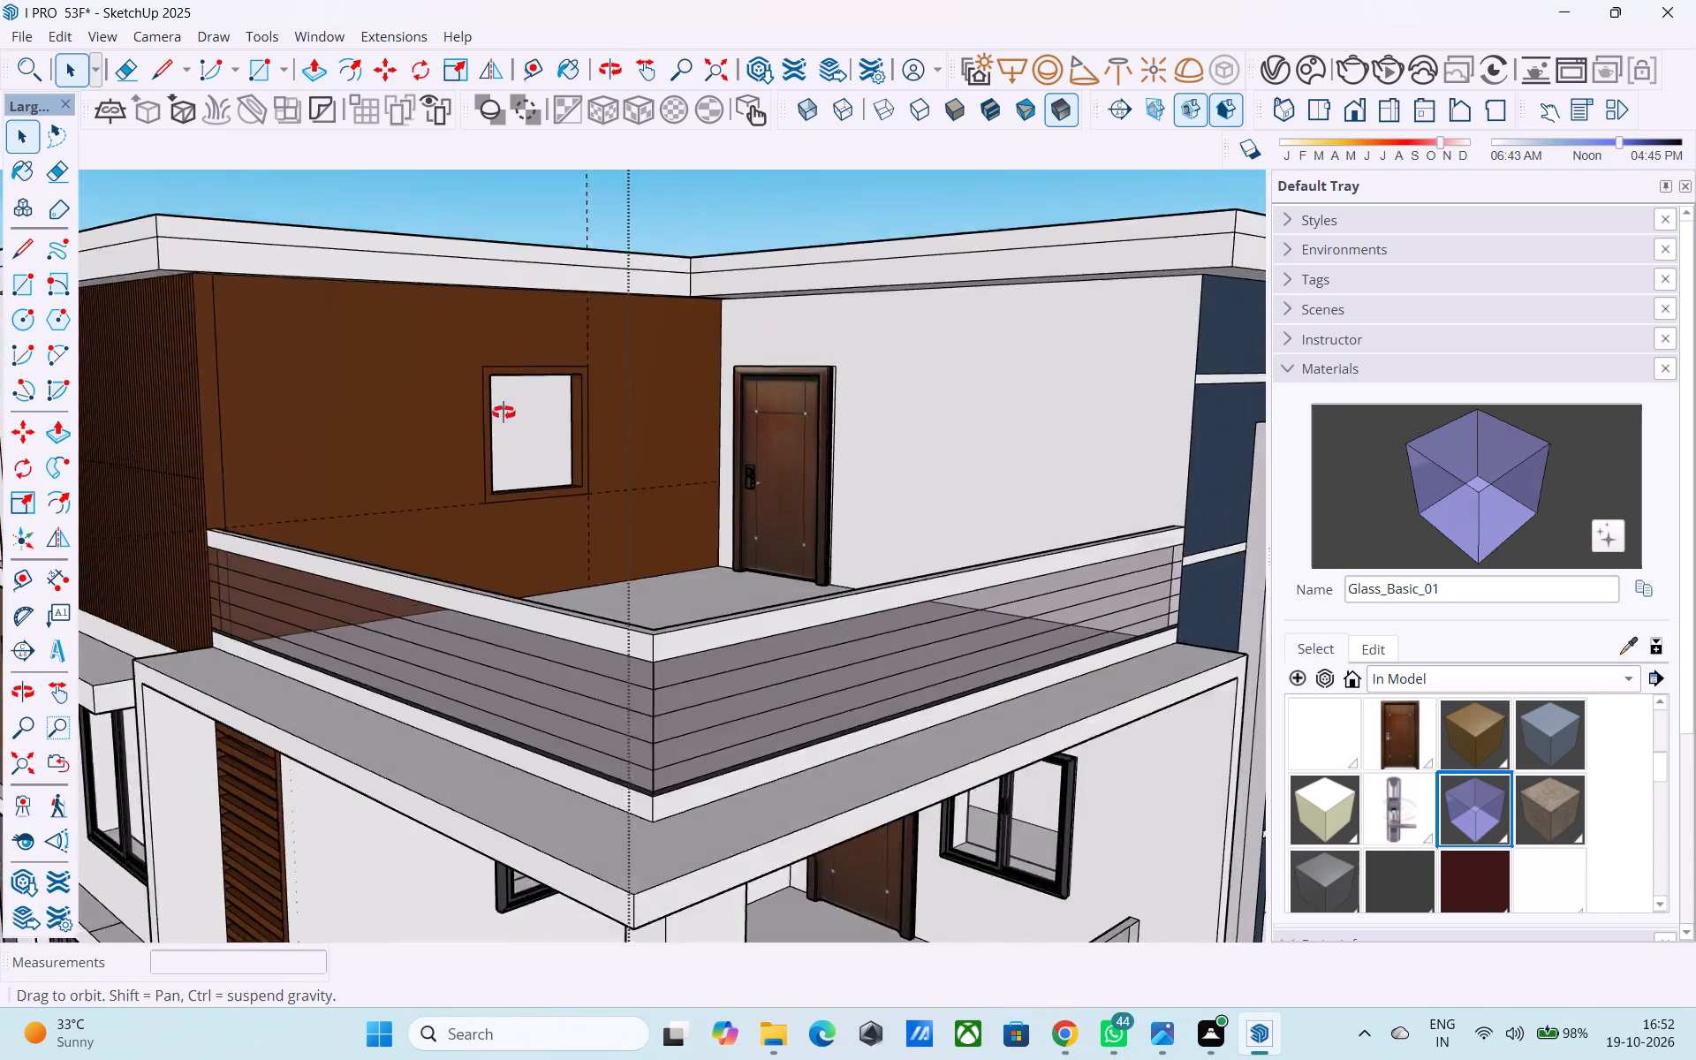
scroll(503, 413, "down", 1)
middle_click_drag(503, 413, 389, 319)
scroll(401, 301, "down", 5)
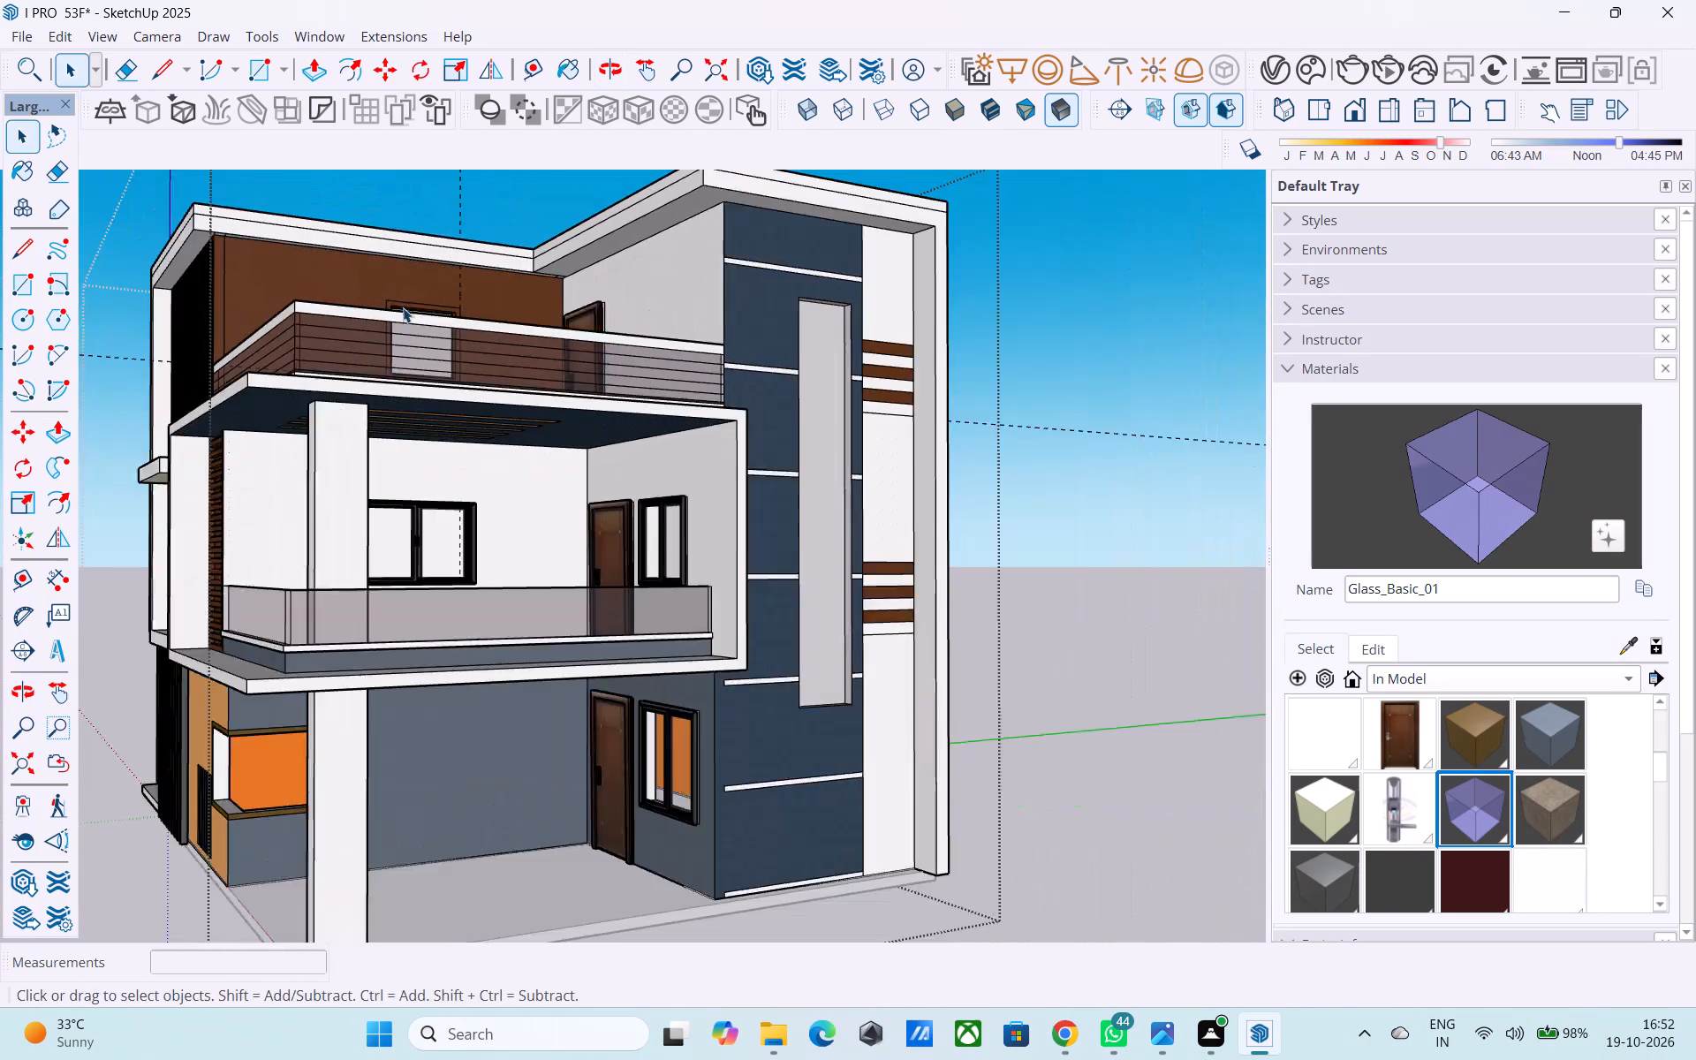
middle_click_drag(435, 486, 625, 511)
scroll(601, 518, "down", 1)
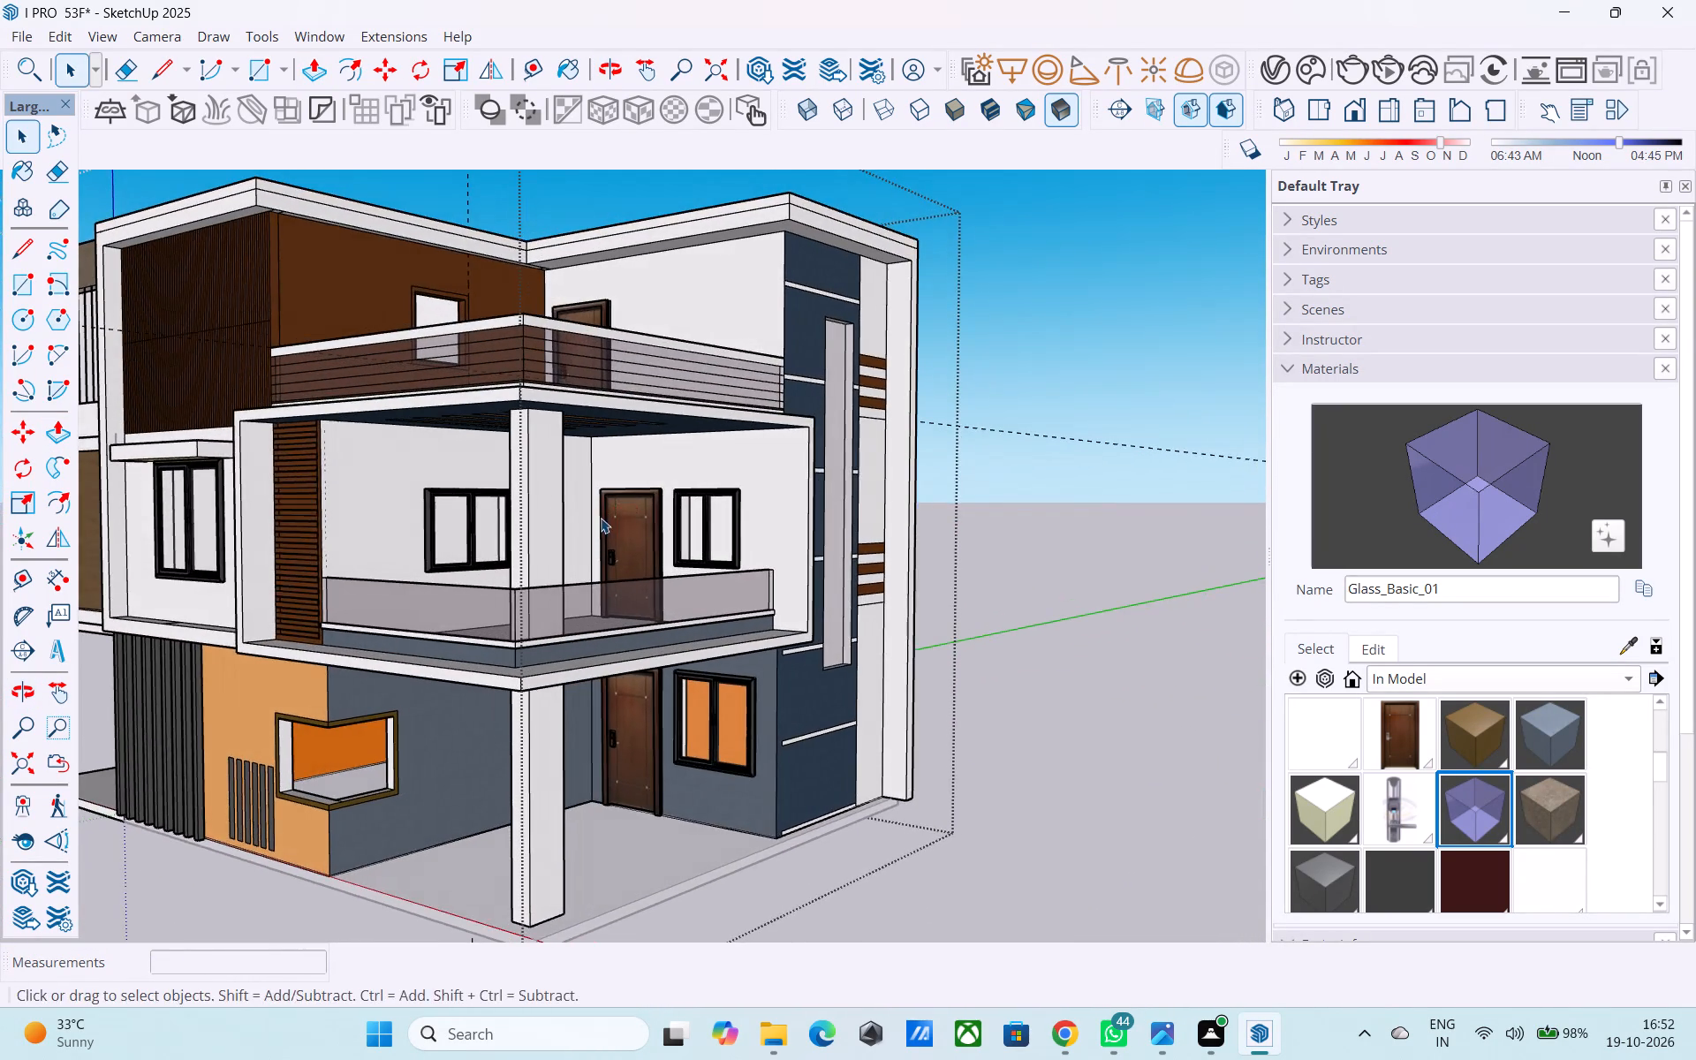
middle_click_drag(597, 520, 365, 563)
scroll(401, 550, "up", 5)
left_click(414, 481)
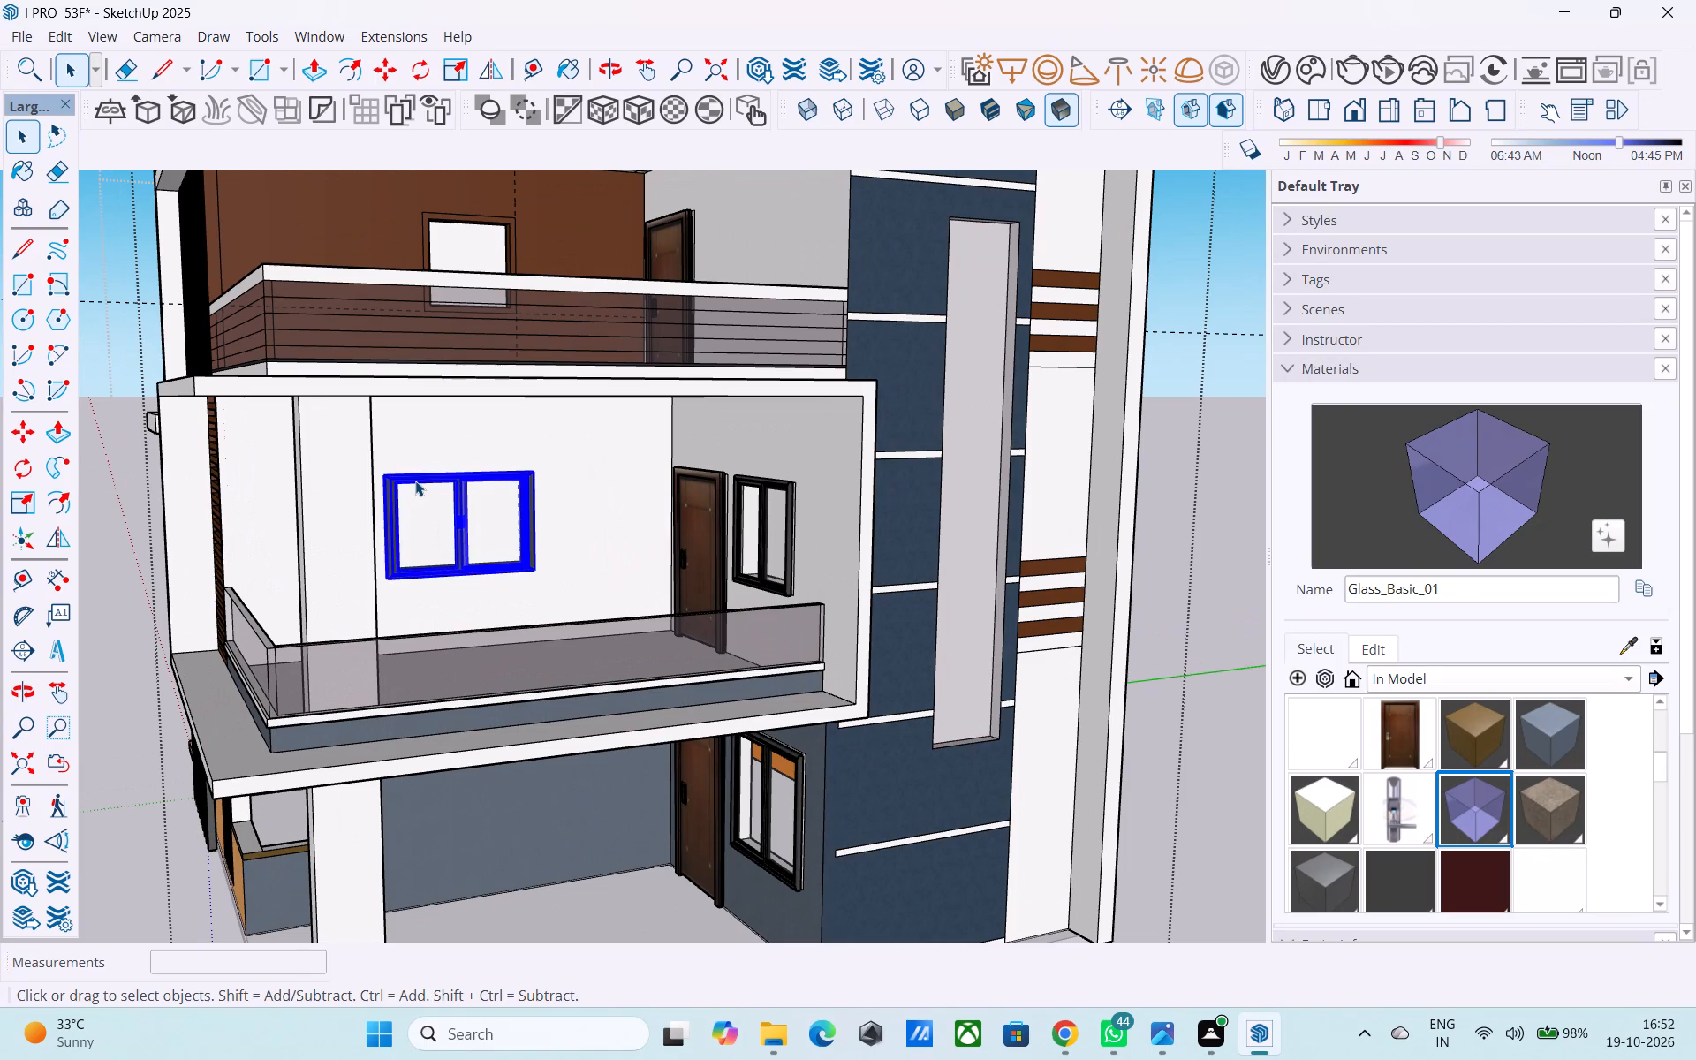
key("m")
left_click(399, 480)
scroll(435, 364, "down", 4)
middle_click_drag(435, 363, 441, 456)
middle_click_drag(466, 359, 442, 497, "shift")
scroll(415, 451, "up", 13)
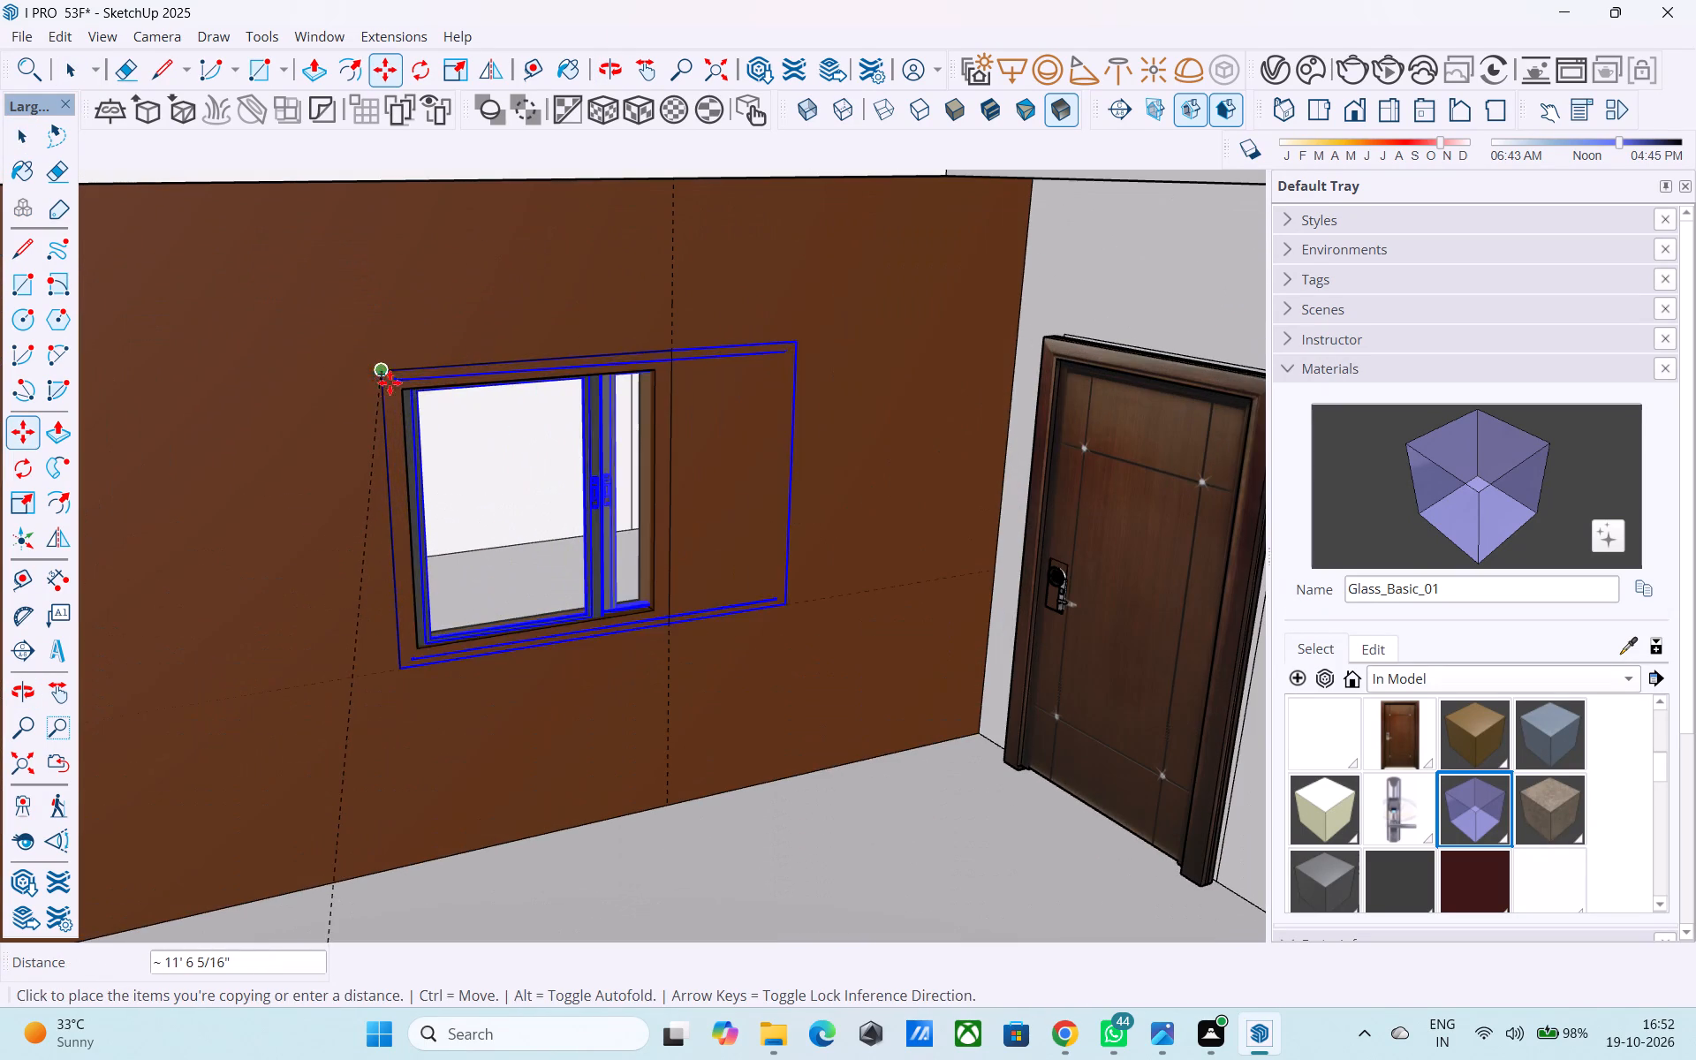
left_click(388, 368)
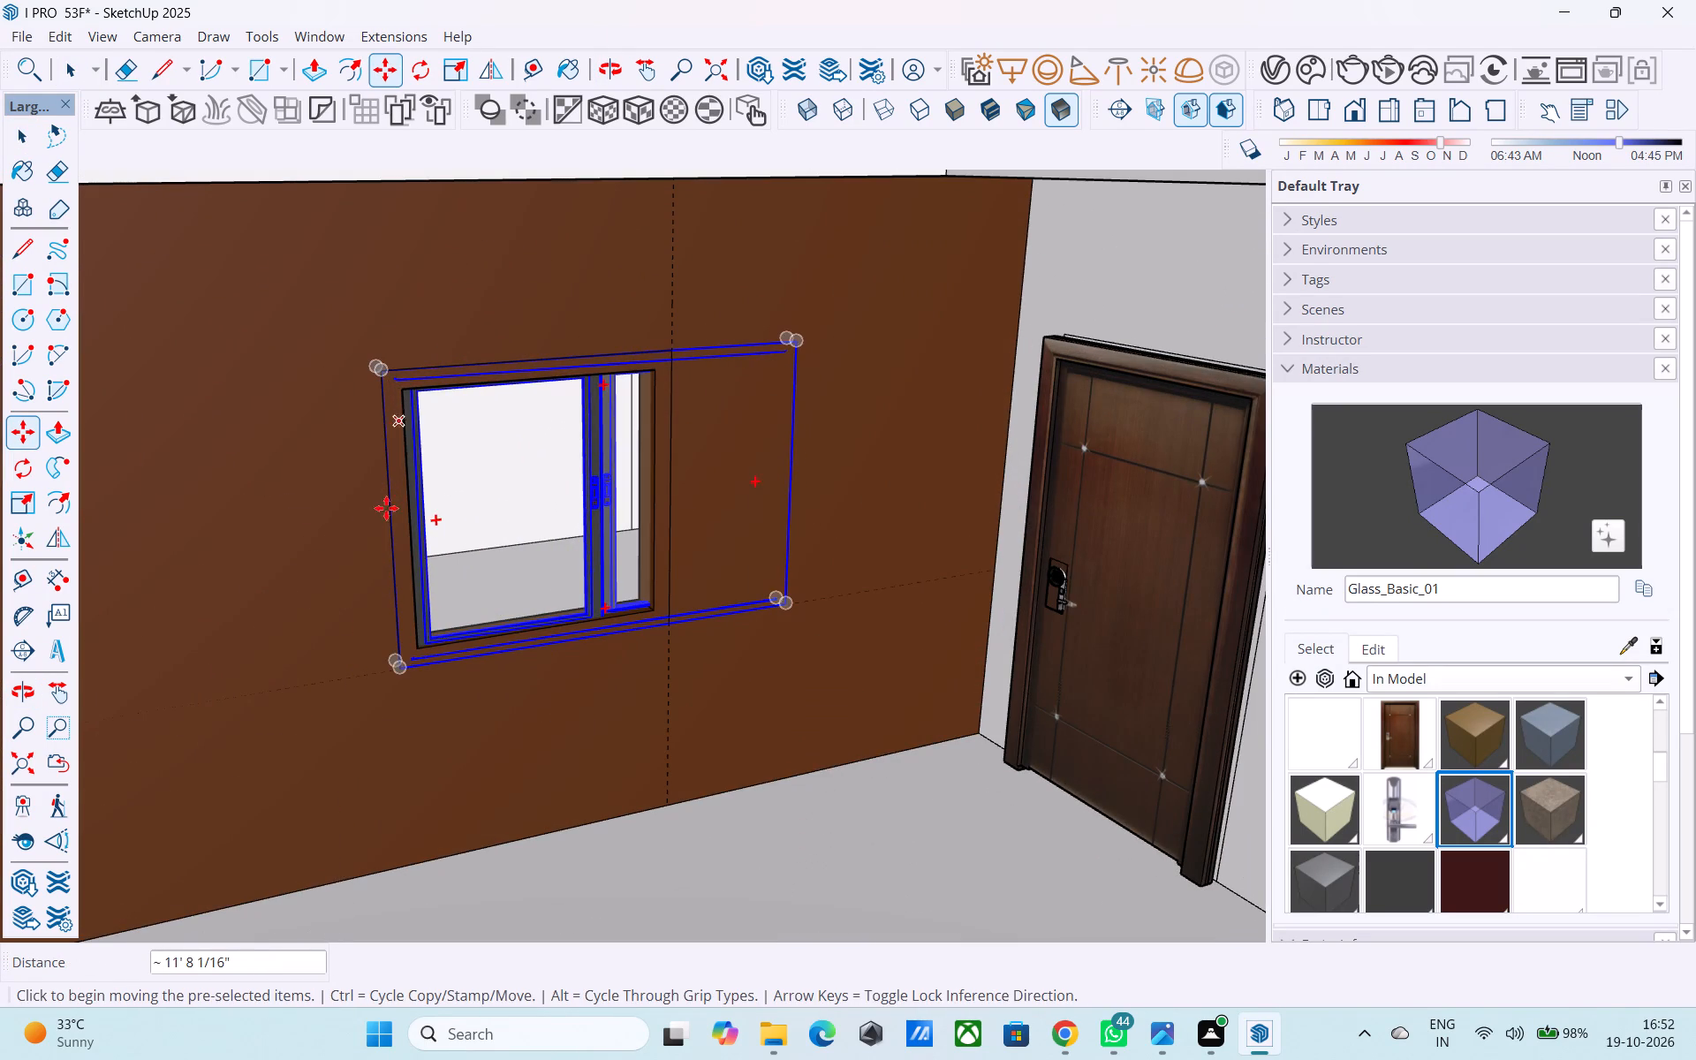
Move the copied window about 2" outward so its frame stands proud of the brown wall.
middle_click_drag(390, 515, 640, 508)
scroll(654, 496, "down", 7)
middle_click_drag(563, 567, 647, 536)
scroll(648, 539, "down", 4)
scroll(416, 587, "up", 4)
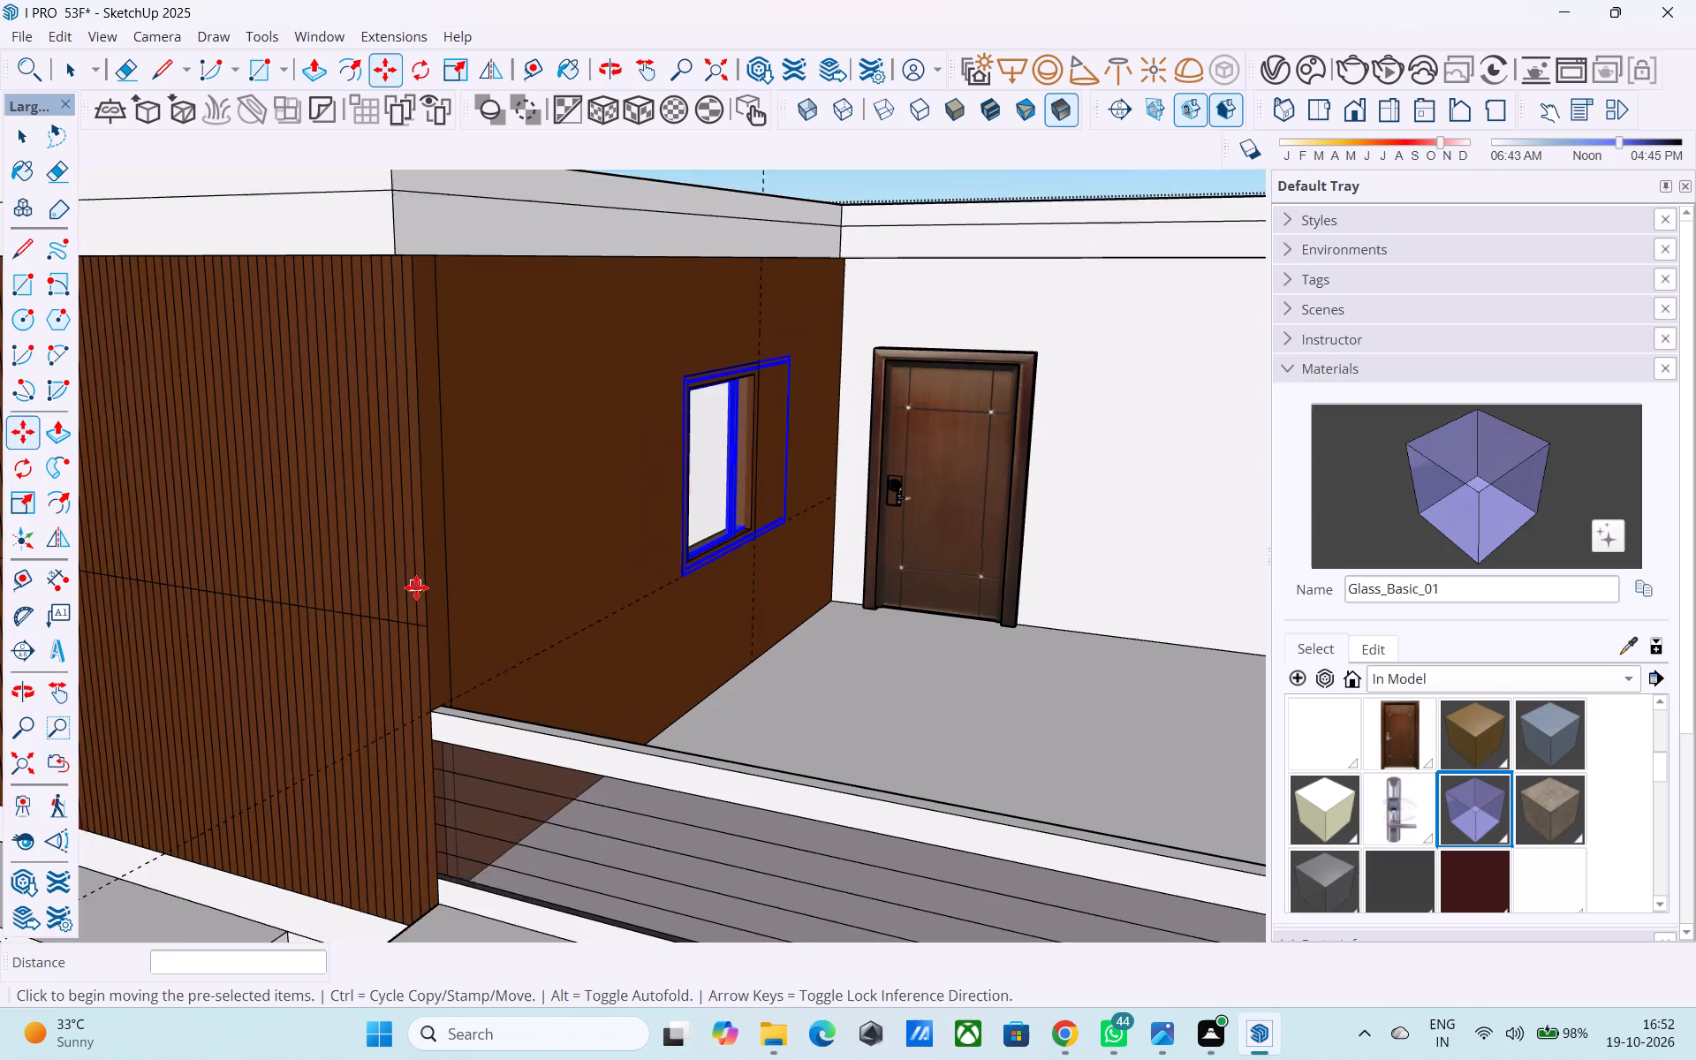
key("m")
left_click(390, 574)
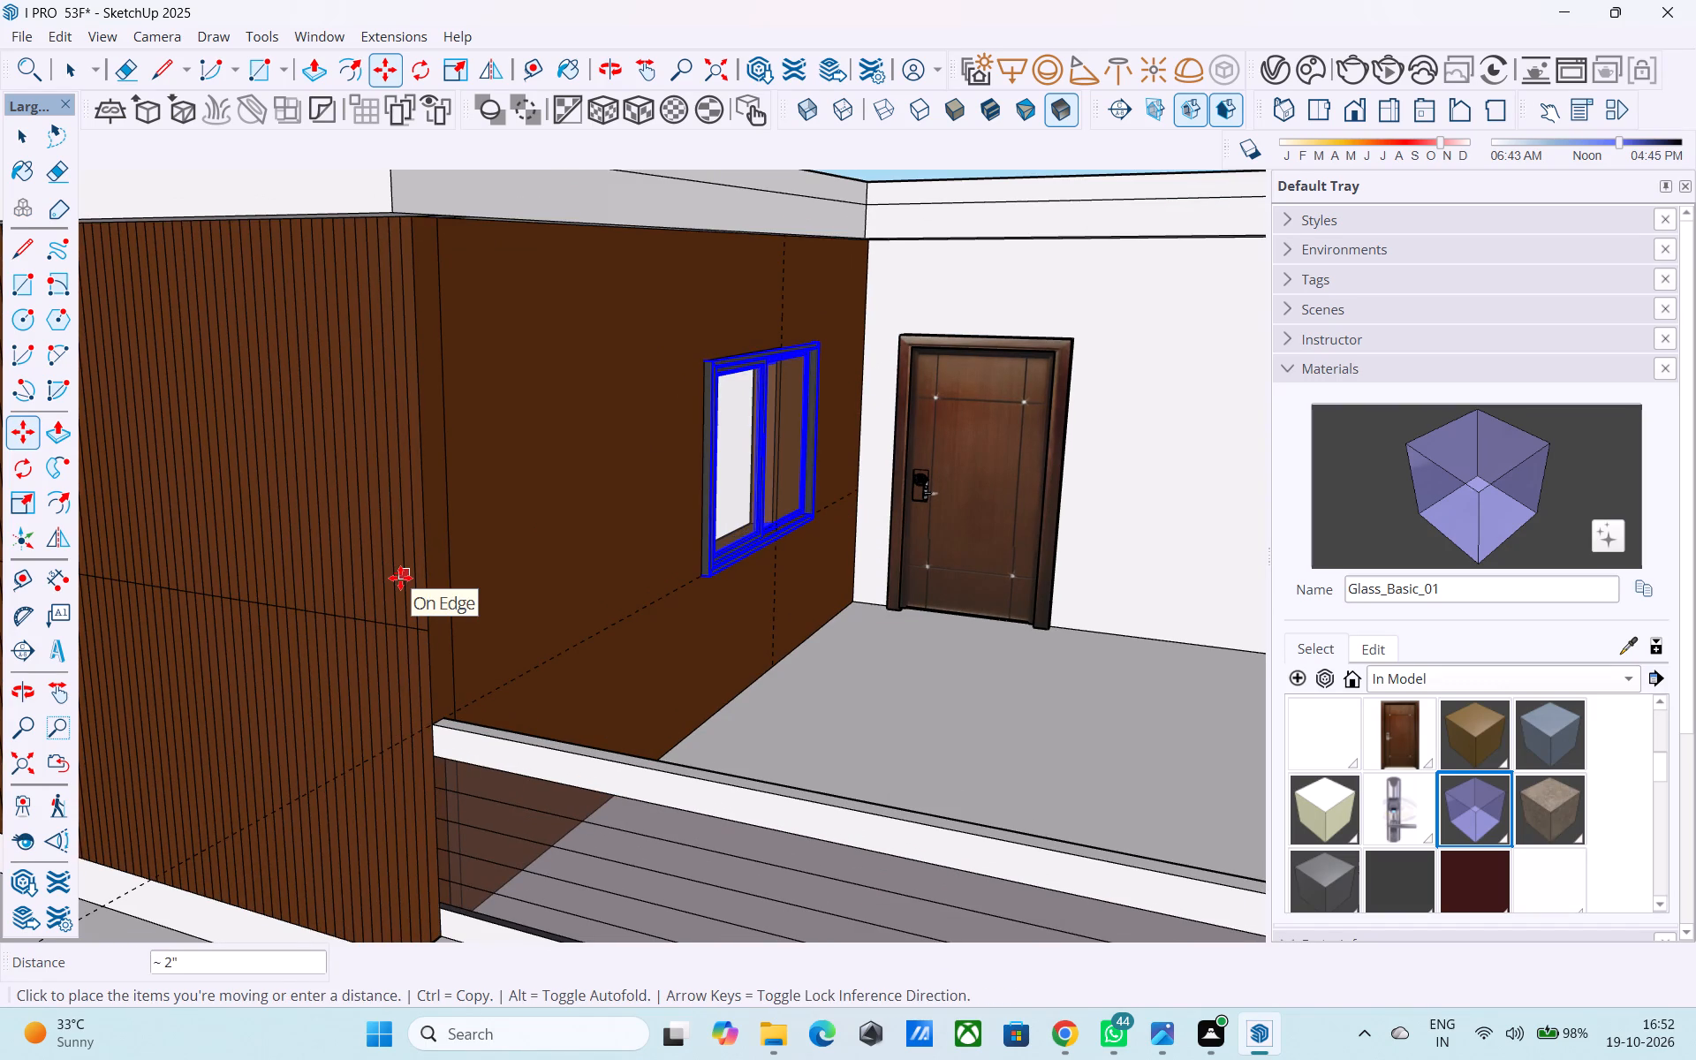
left_click(400, 578)
Scale the copied window's width by about 0.66 so its door-side edge meets the vertical guide.
middle_click_drag(588, 445, 500, 502)
scroll(530, 487, "up", 16)
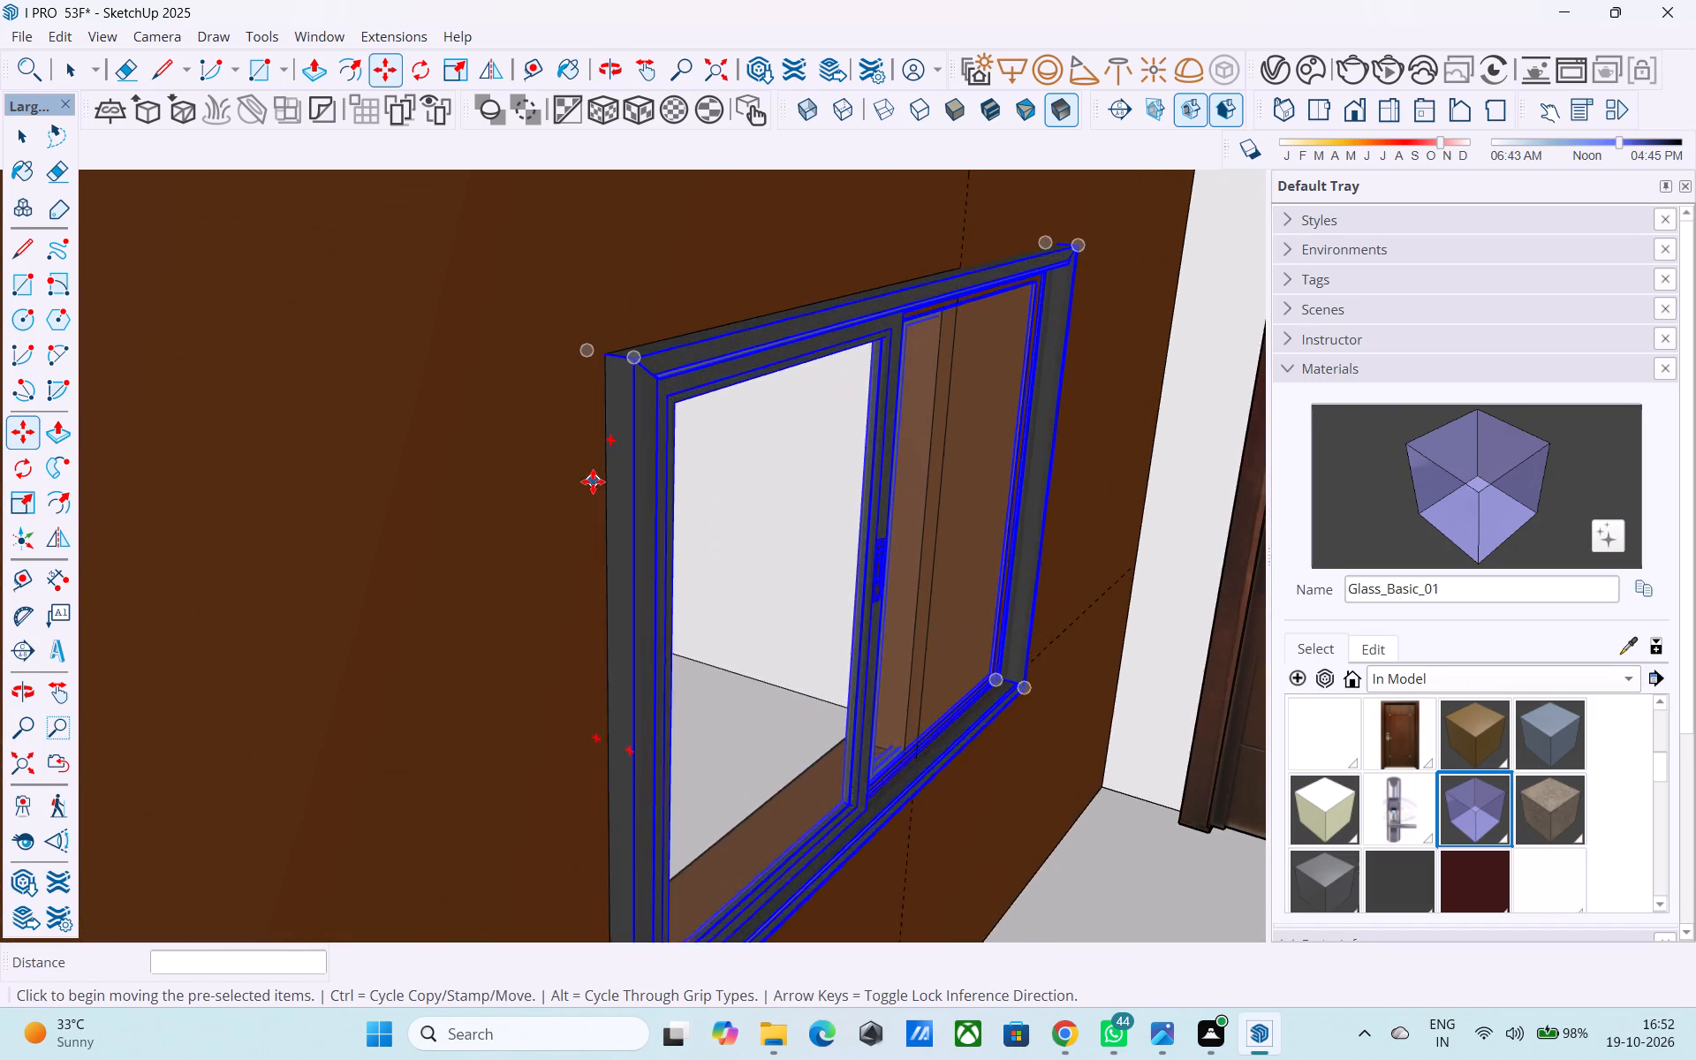
middle_click_drag(593, 481, 308, 502)
scroll(307, 493, "down", 8)
type("DS")
middle_click_drag(623, 538, 413, 561, "shift")
scroll(671, 532, "up", 3)
scroll(824, 591, "up", 5)
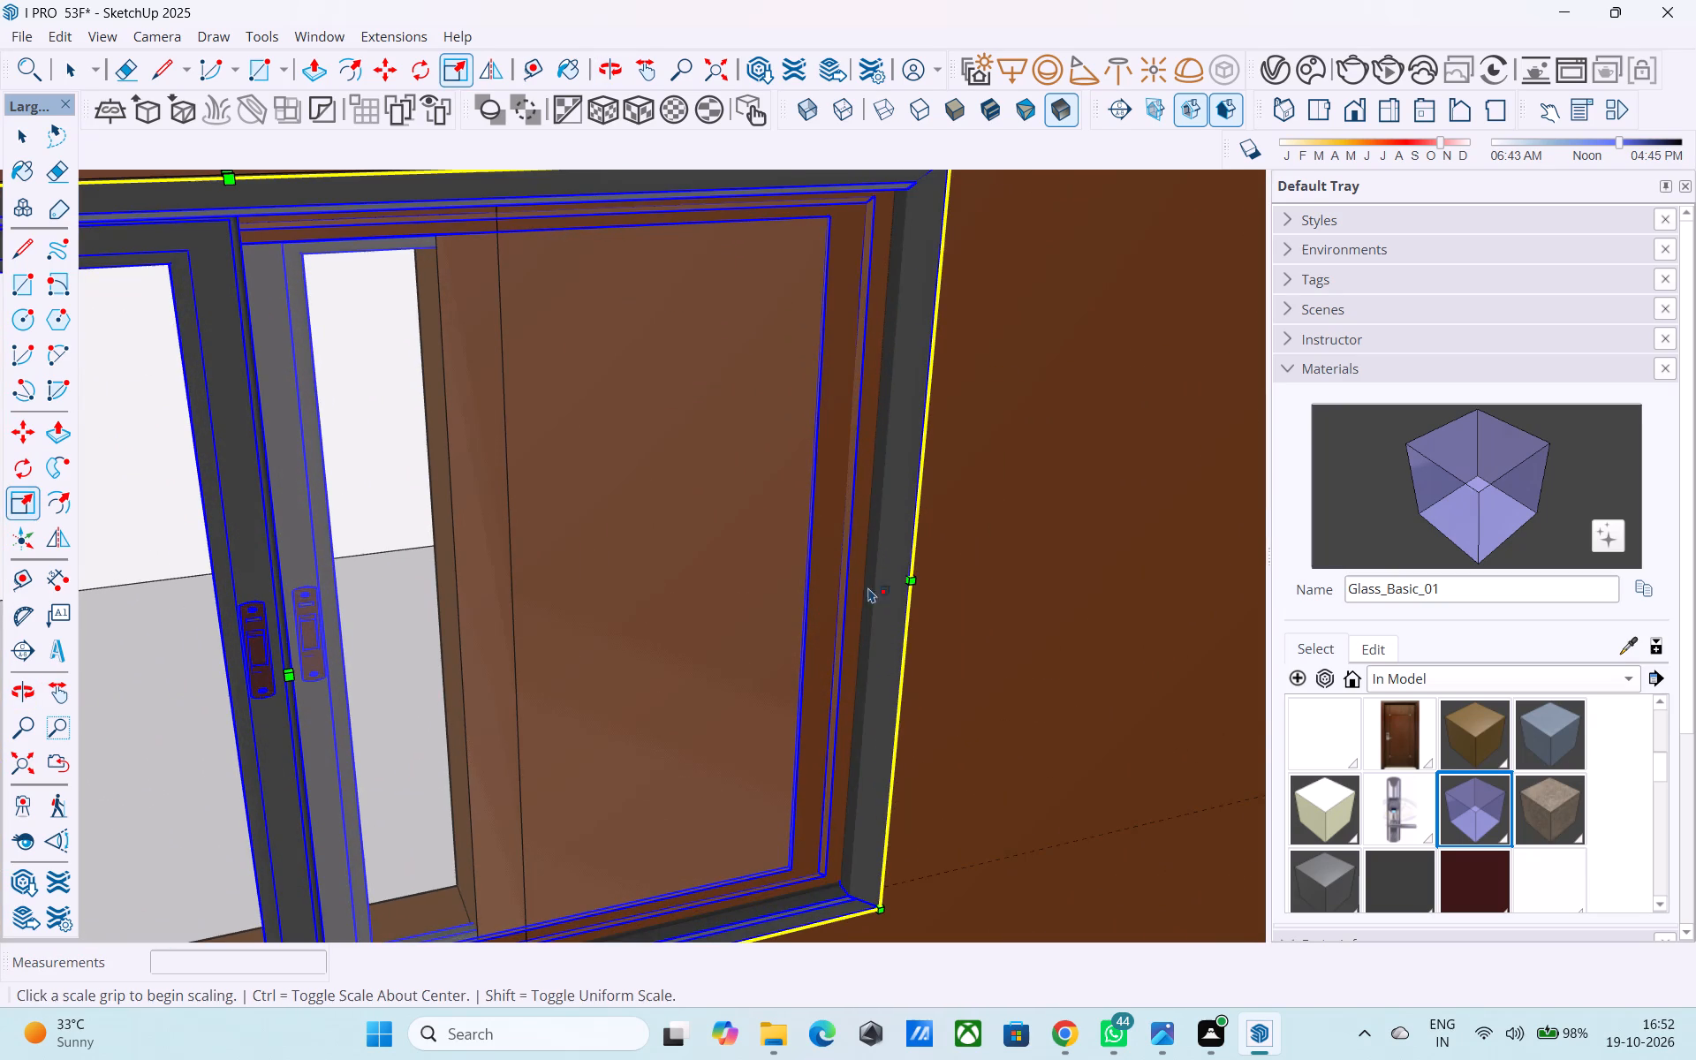
left_click(900, 573)
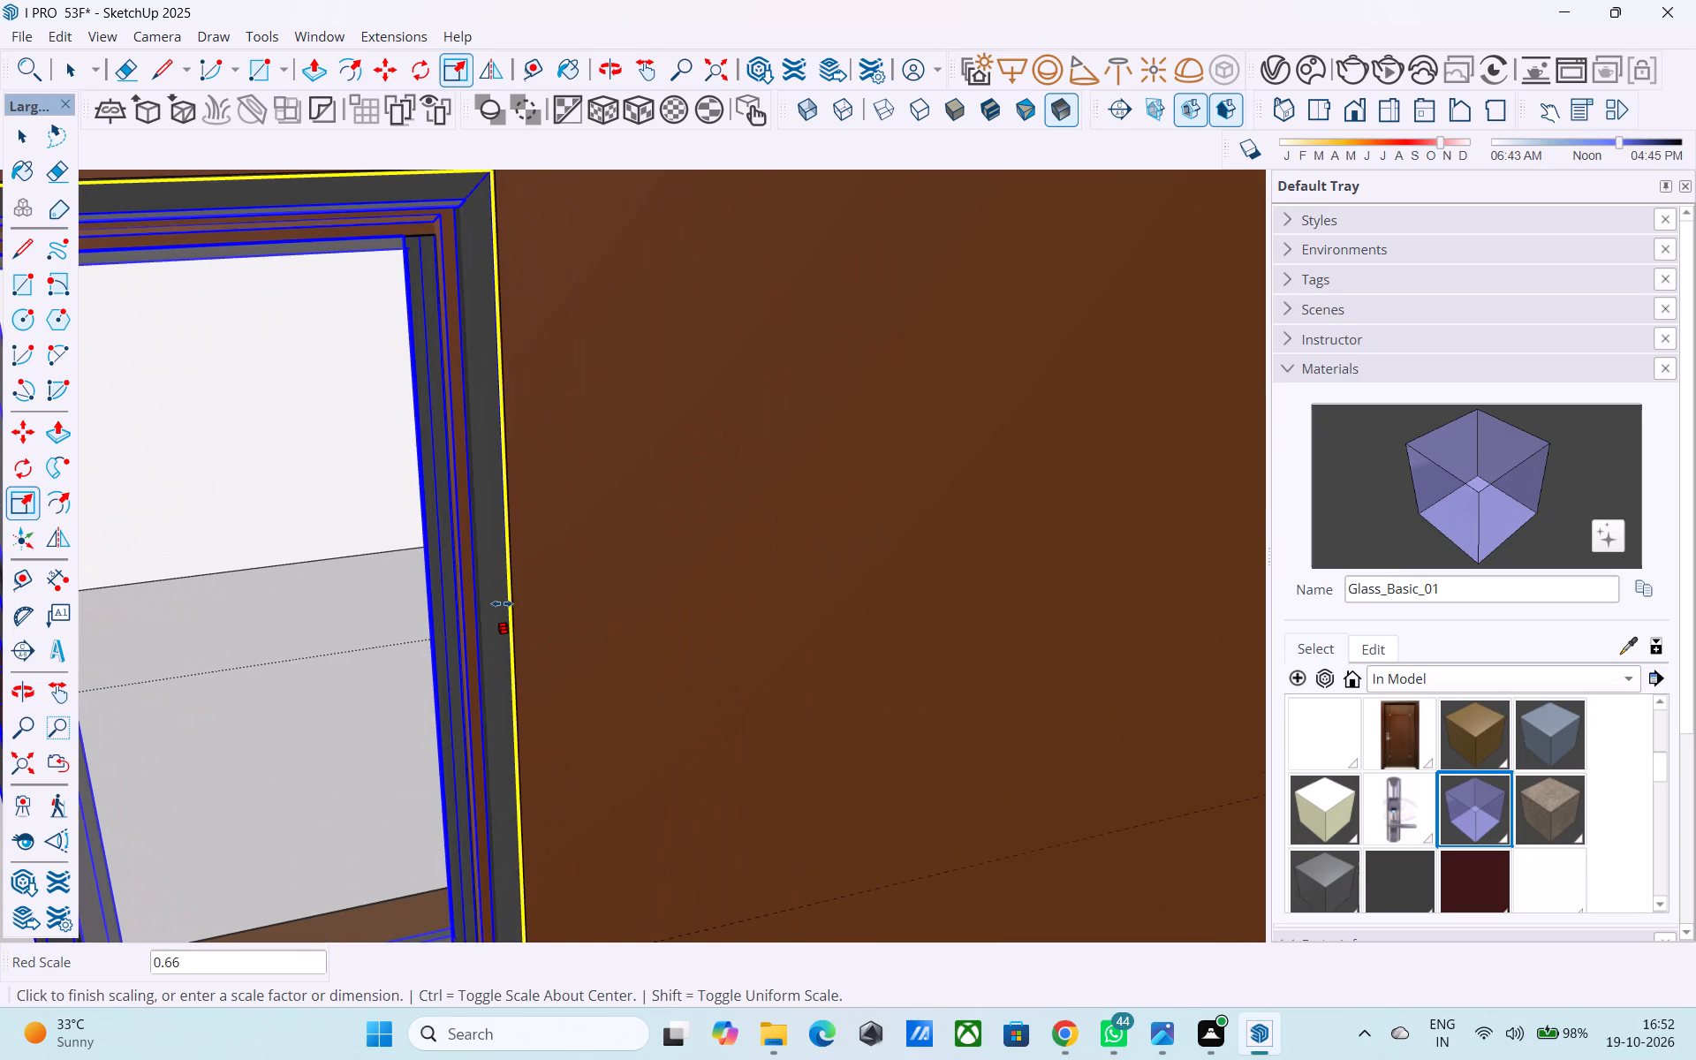
left_click(493, 603)
Scale the window's height from its bottom edge to align with the horizontal guide, and close the house group.
scroll(605, 535, "down", 9)
scroll(475, 765, "up", 7)
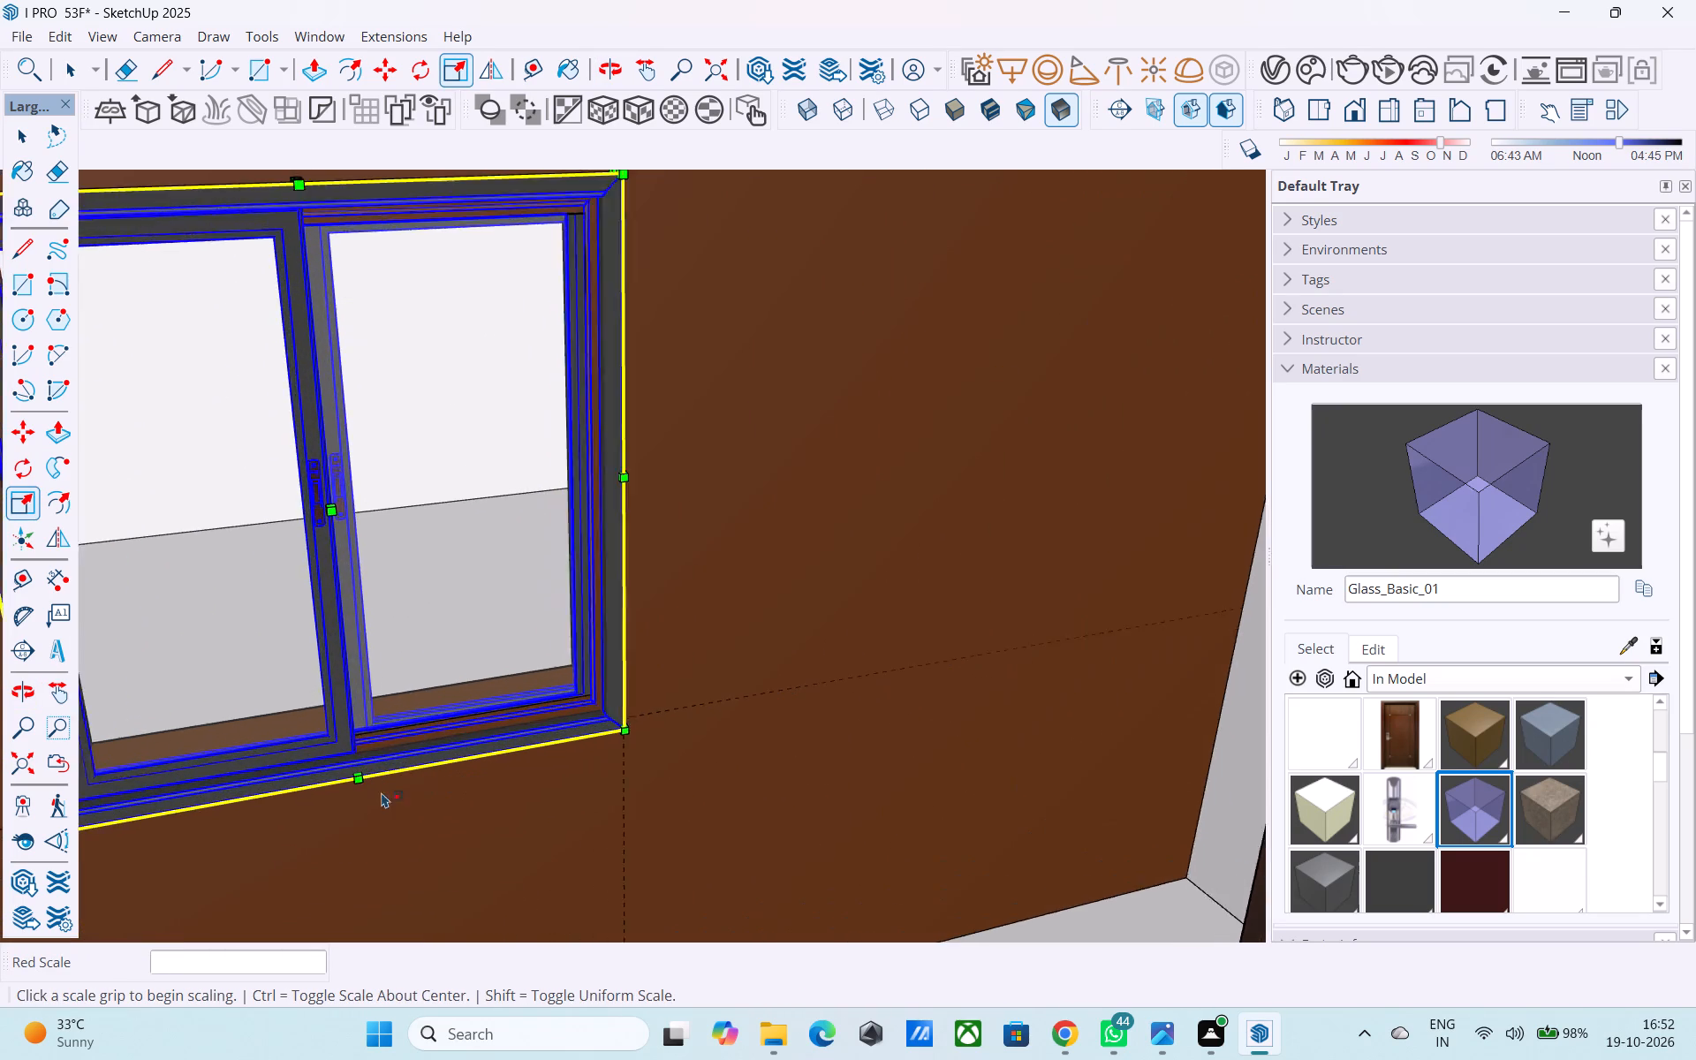
scroll(382, 792, "up", 1)
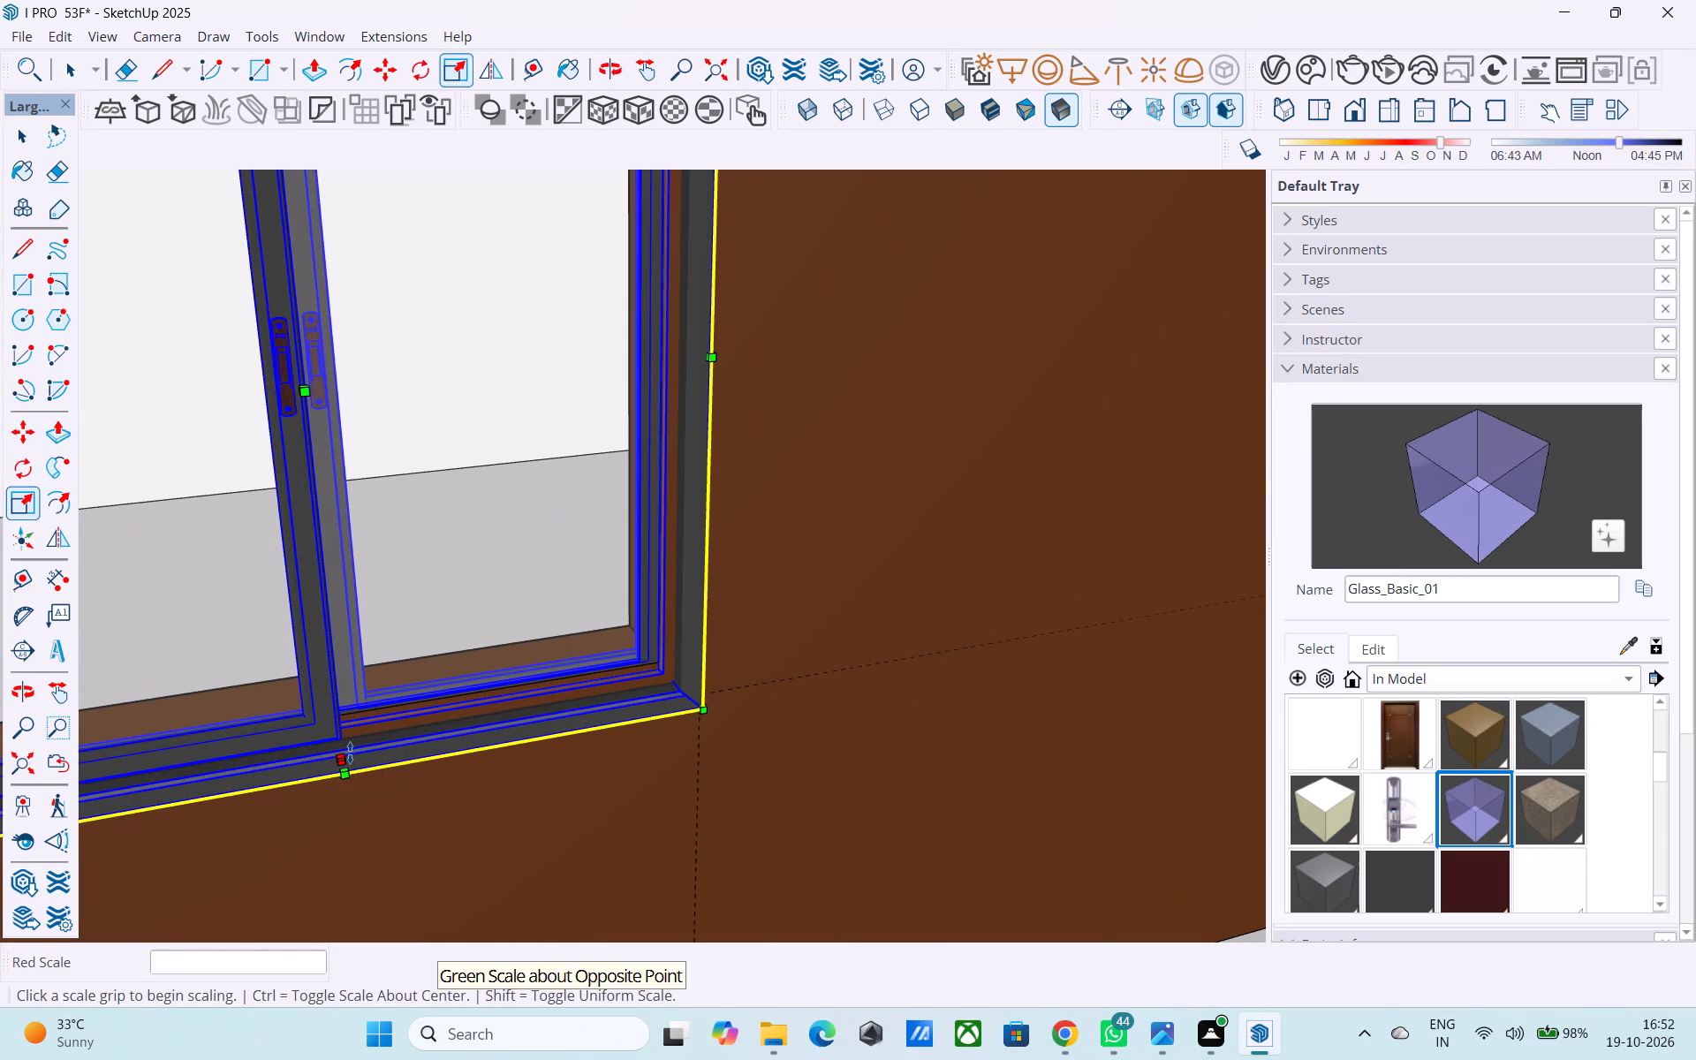
left_click(350, 753)
middle_click_drag(341, 746, 342, 700)
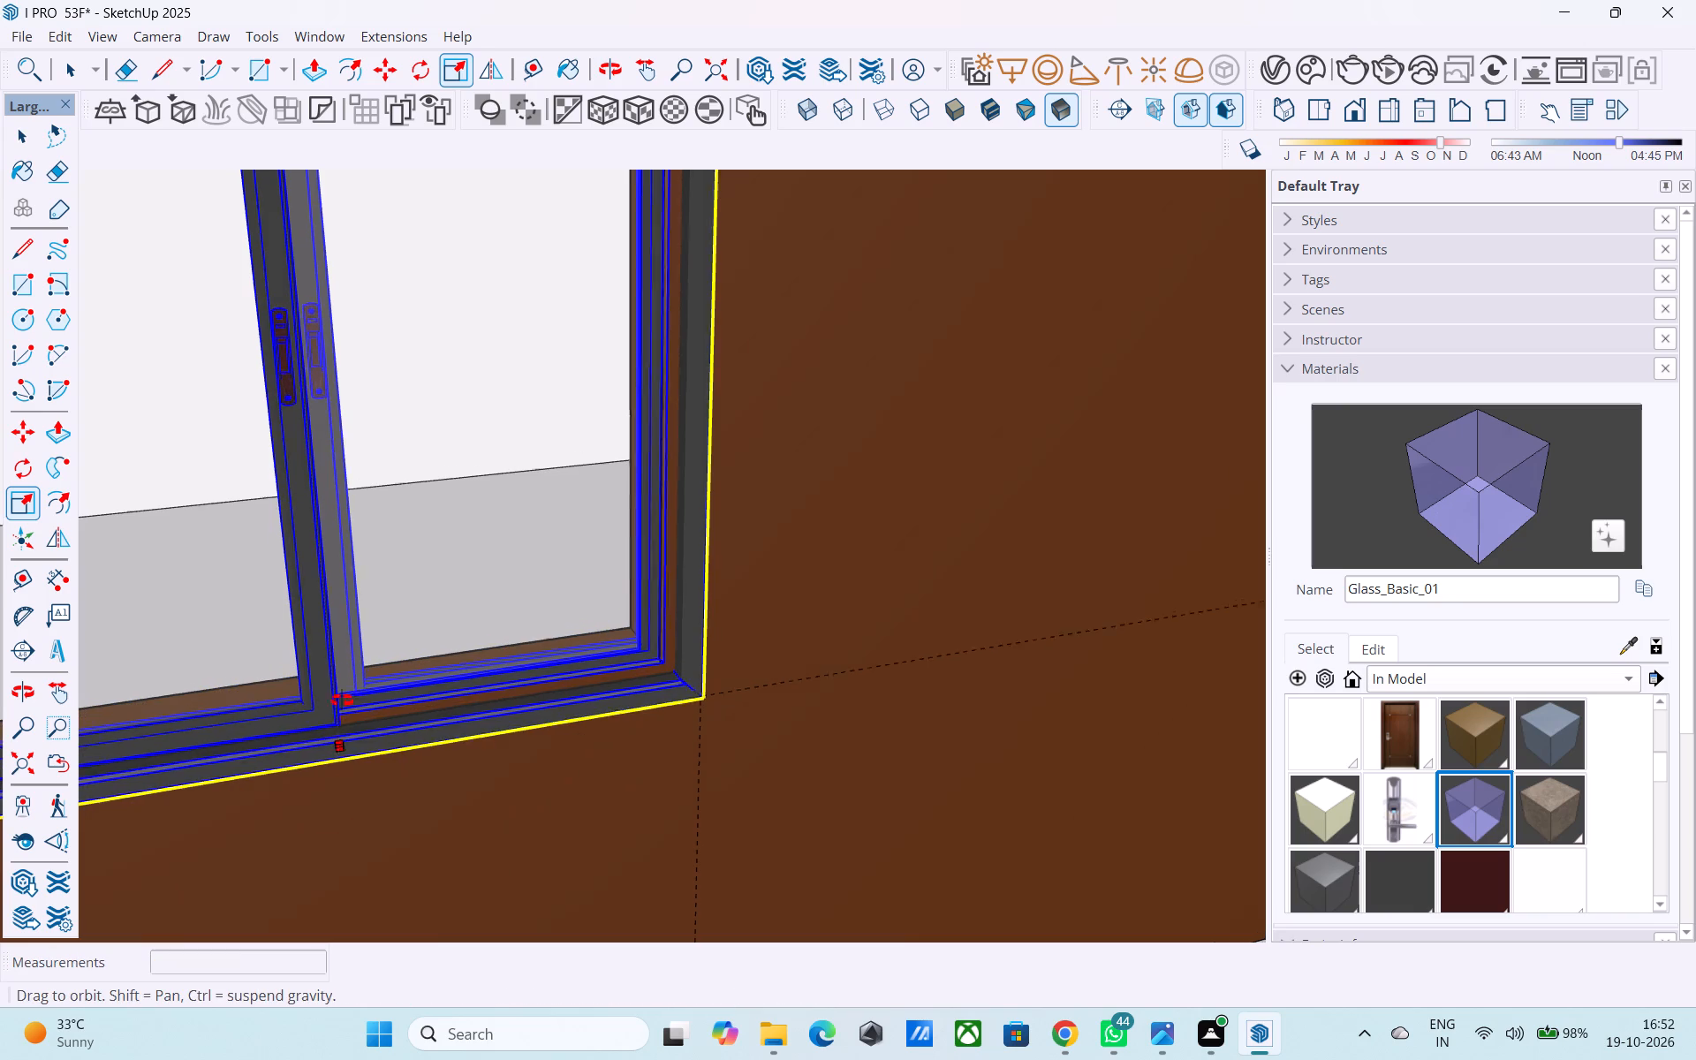
middle_click_drag(342, 700, 355, 535)
left_click(373, 746)
scroll(400, 670, "down", 13)
middle_click_drag(466, 687, 501, 898, "shift")
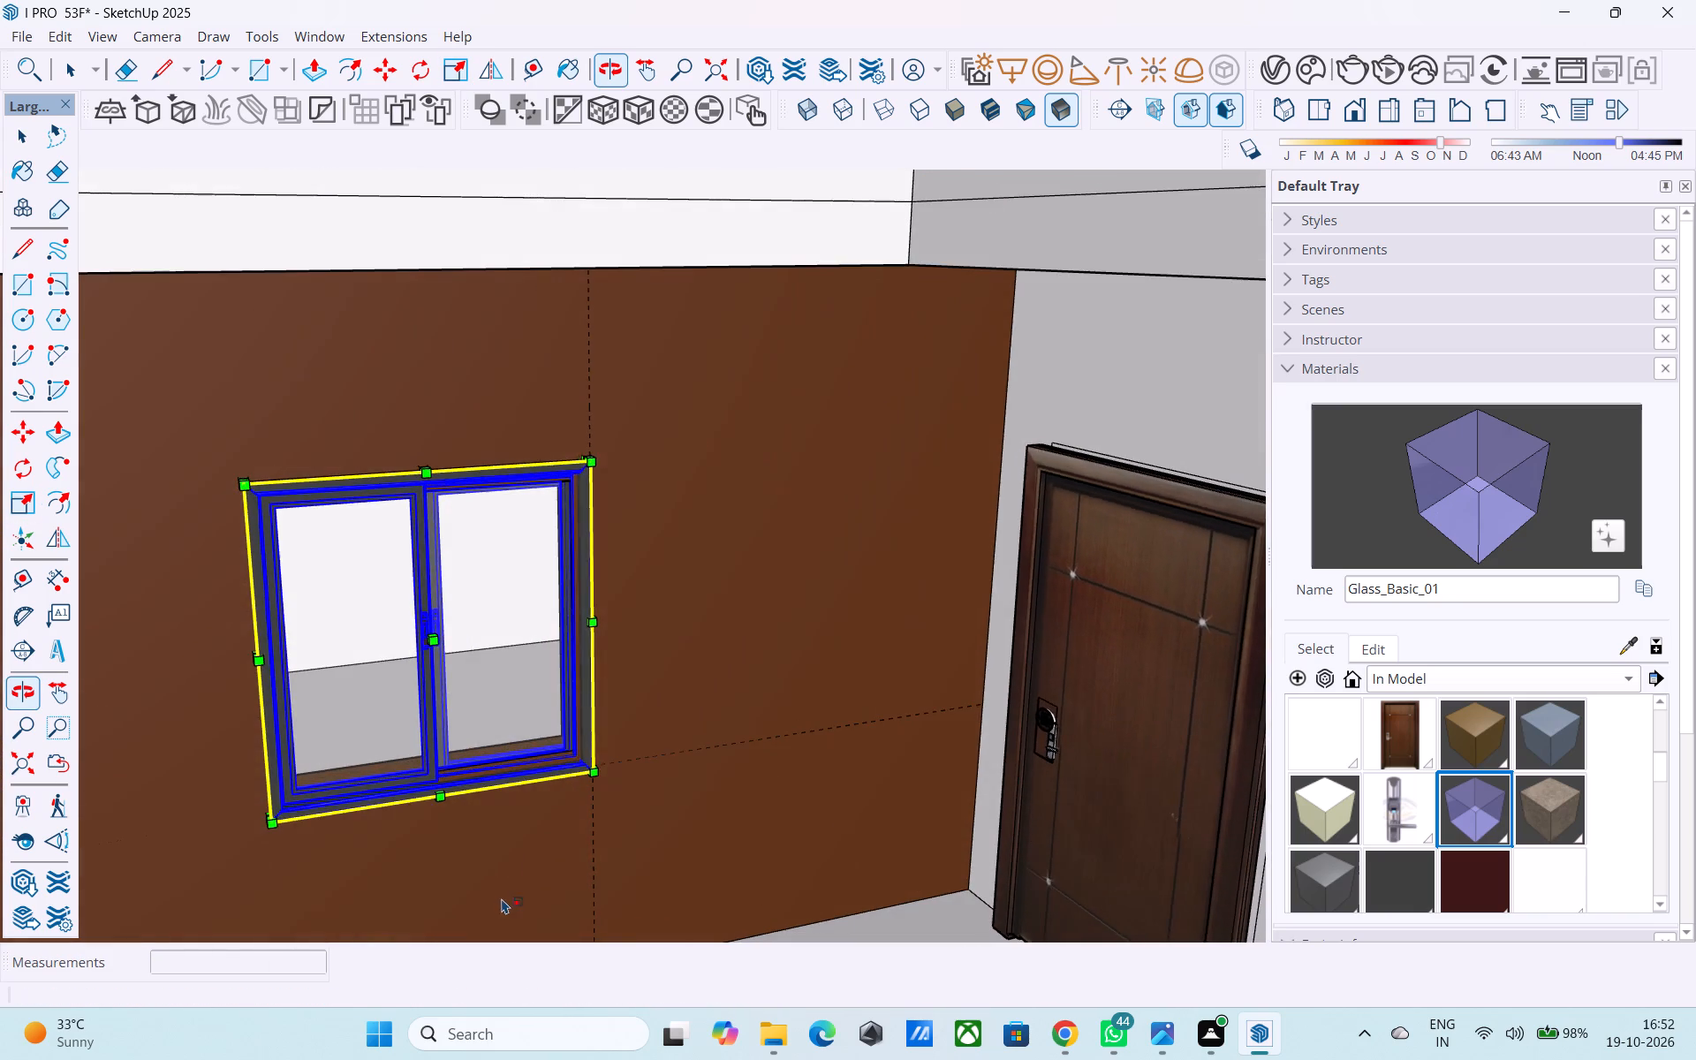
key("space")
scroll(466, 684, "down", 5)
key("space")
left_click(513, 240)
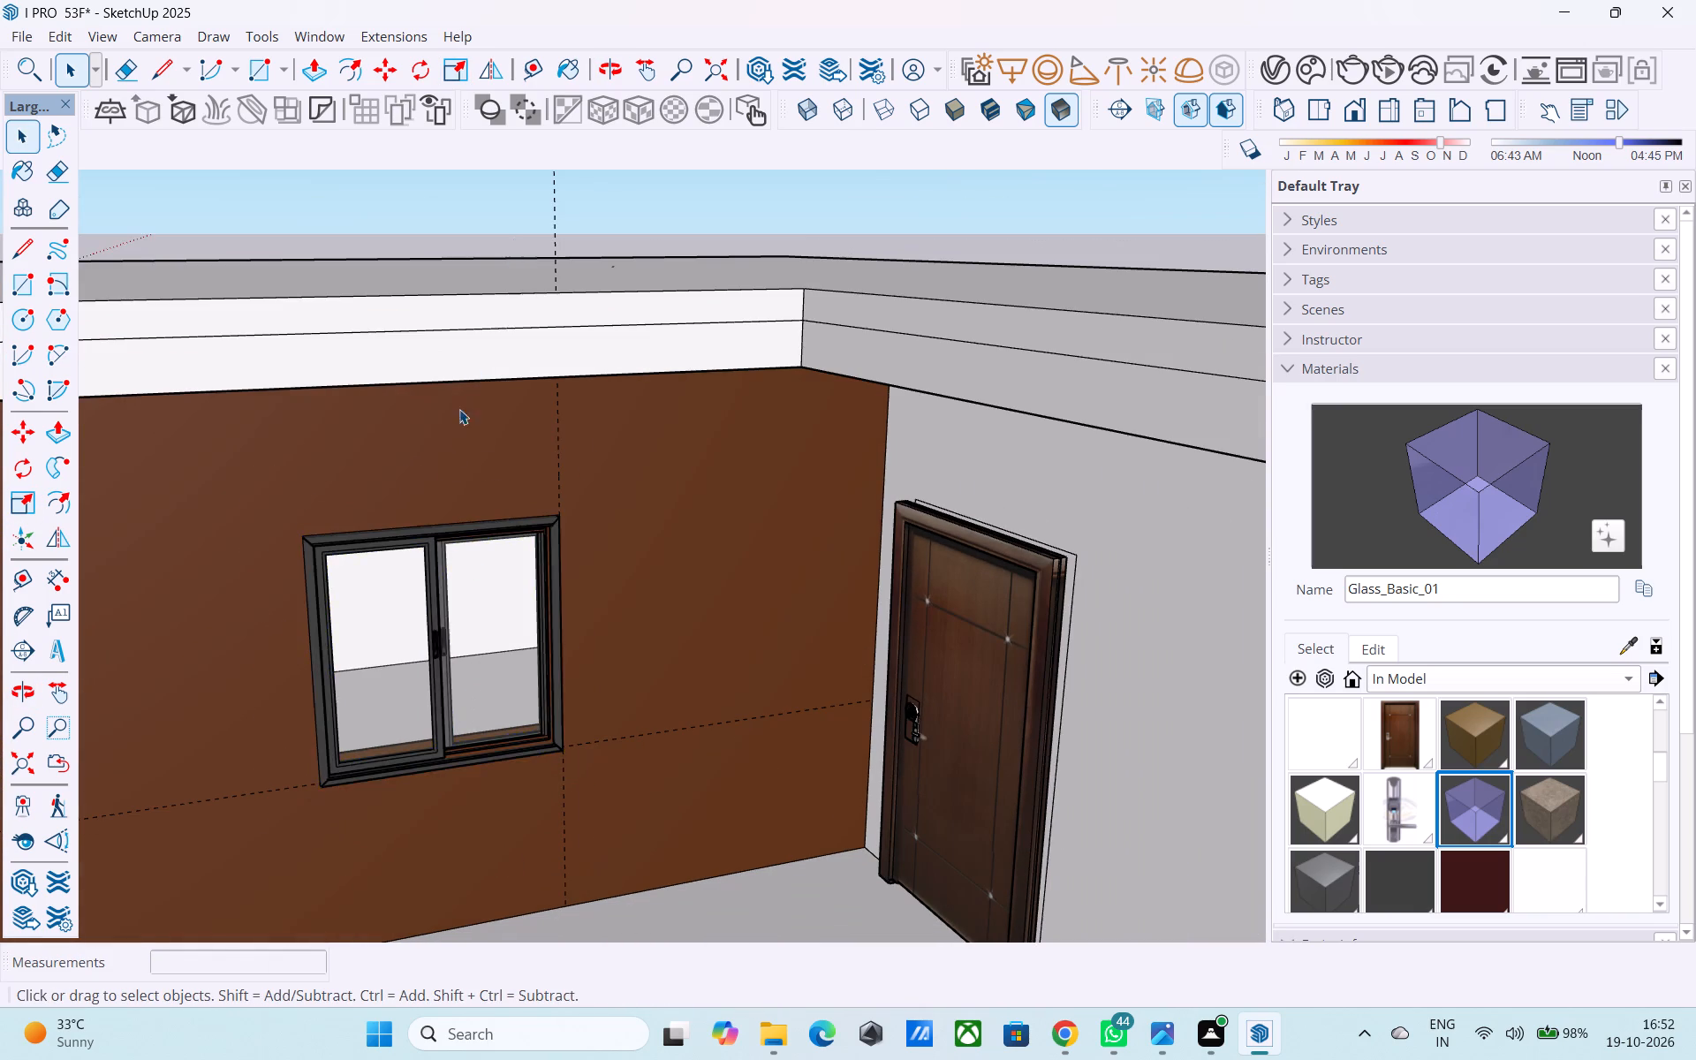
Save the model.
middle_click_drag(453, 463, 617, 428)
scroll(612, 429, "down", 10)
key("ctrl+s")
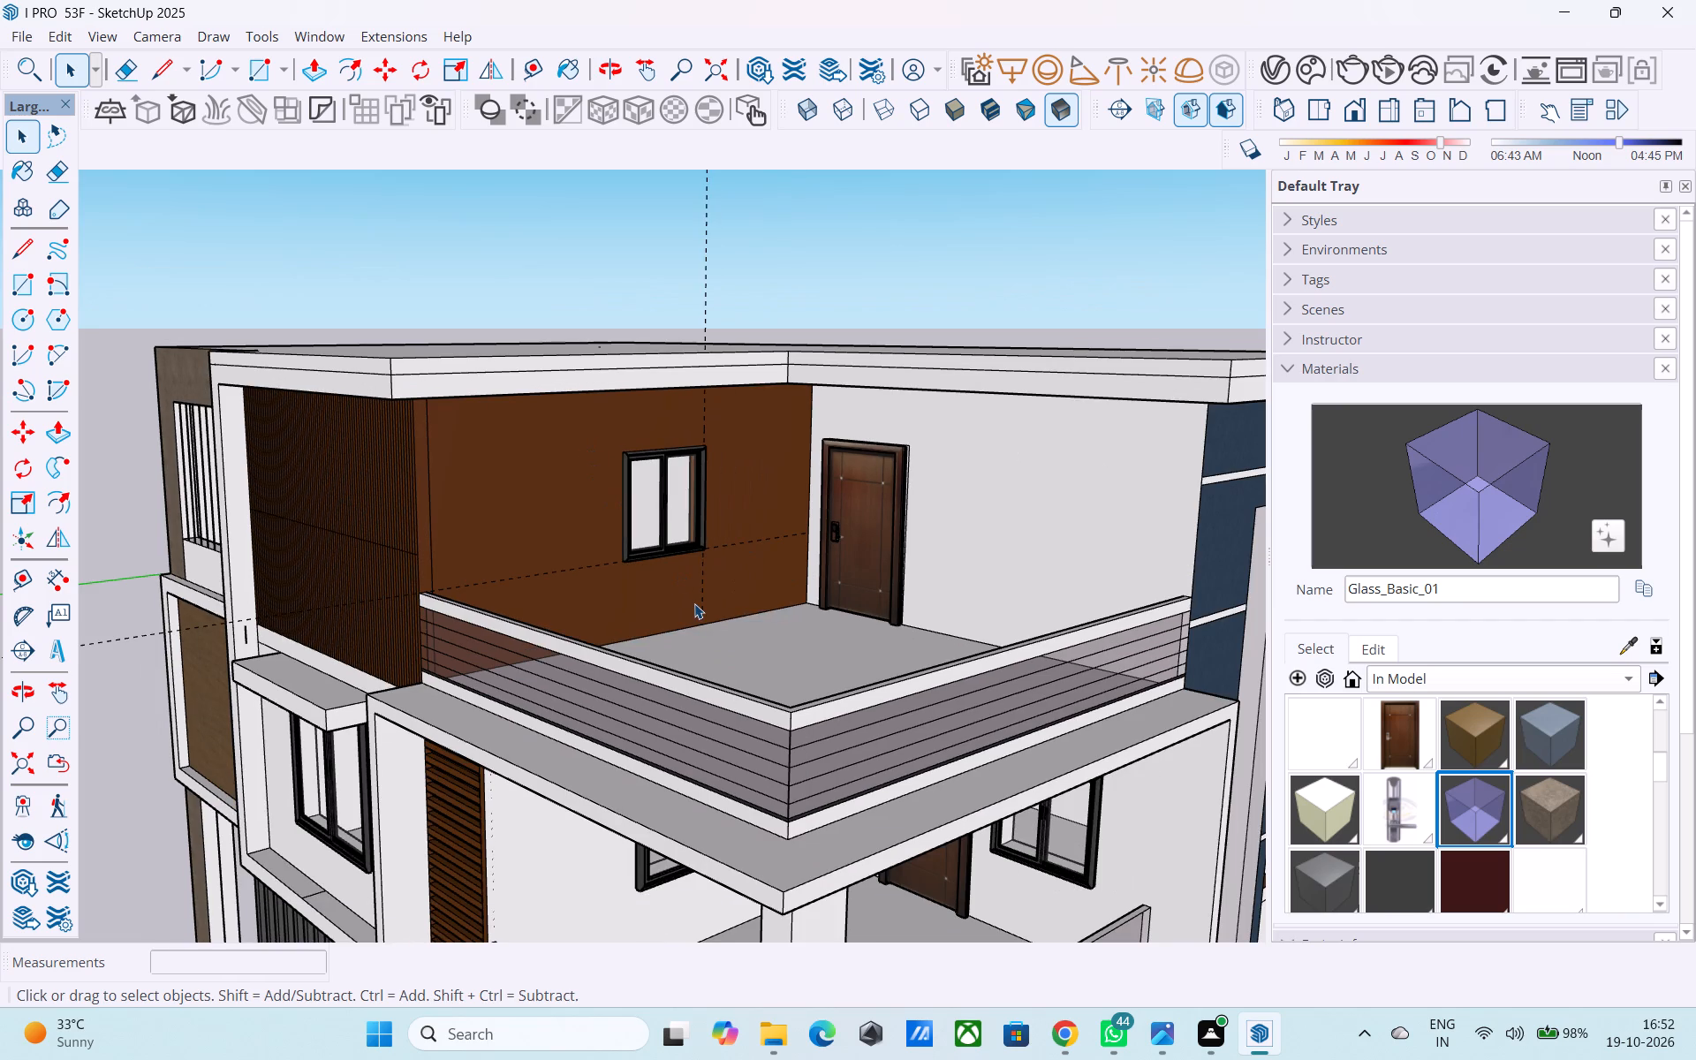
Examine the terrace with its new window and the whole front corner of the house from several angles.
middle_click_drag(694, 603, 537, 536, "shift")
scroll(524, 505, "down", 5)
middle_click_drag(553, 542, 881, 535)
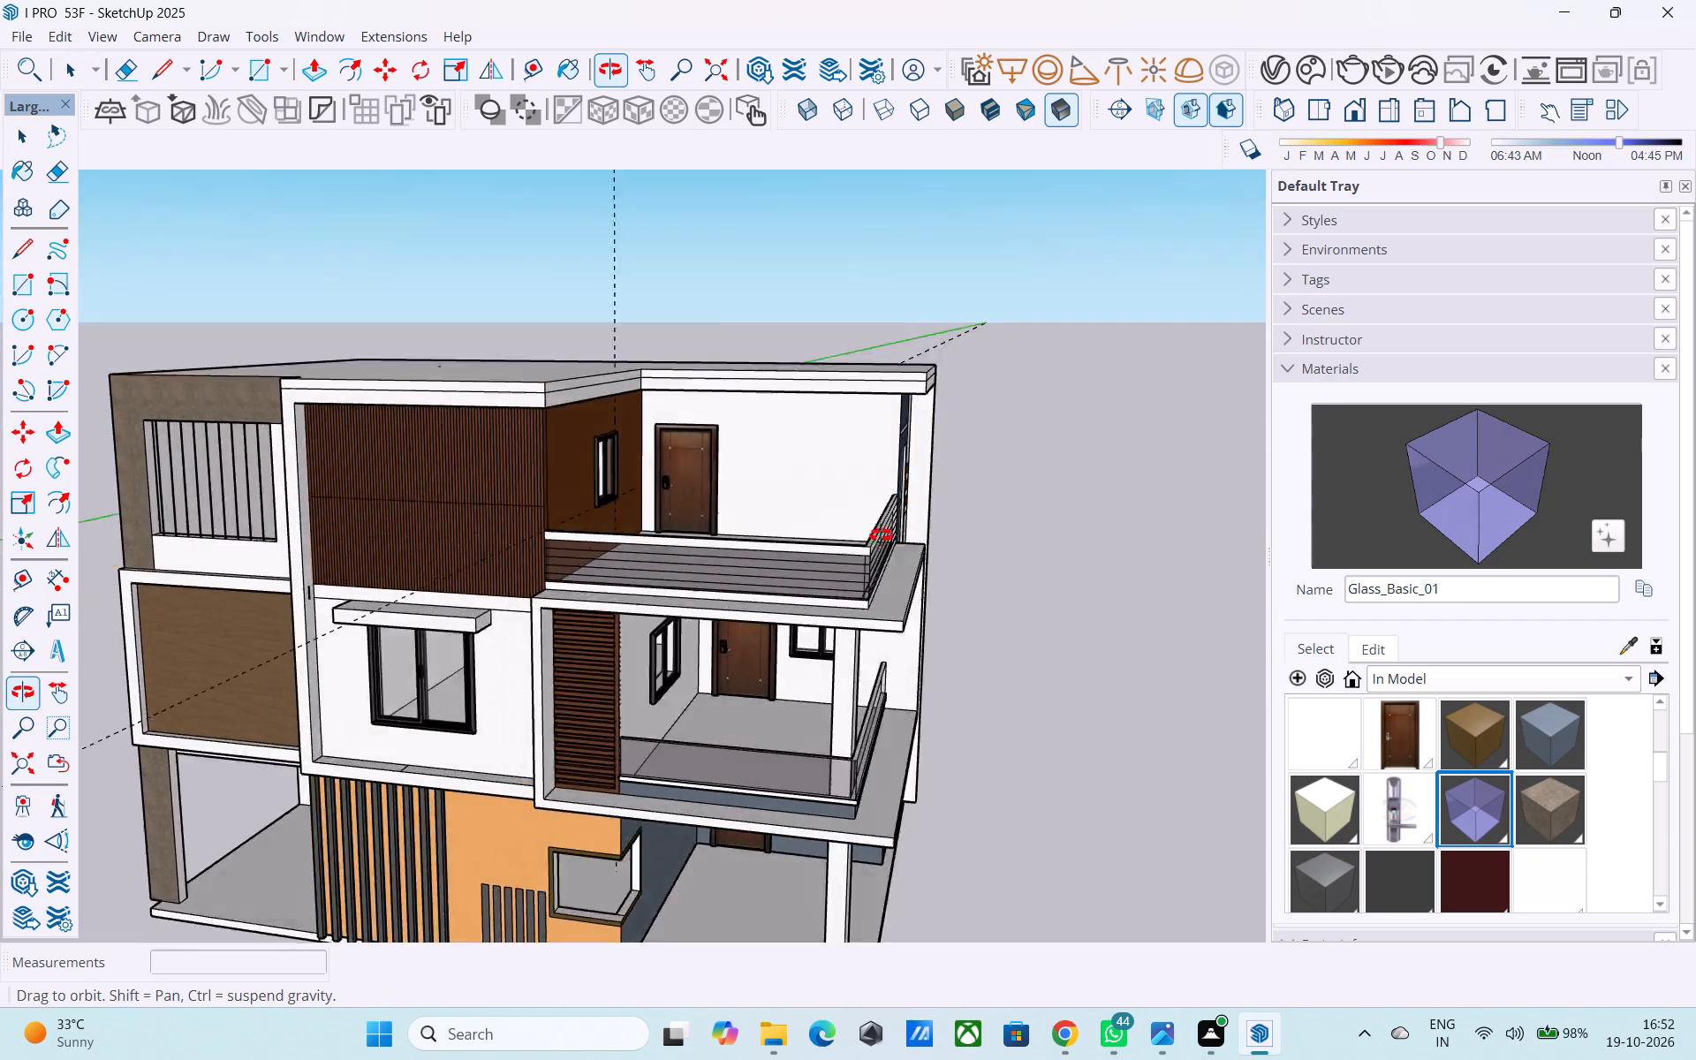
middle_click_drag(881, 535, 740, 409)
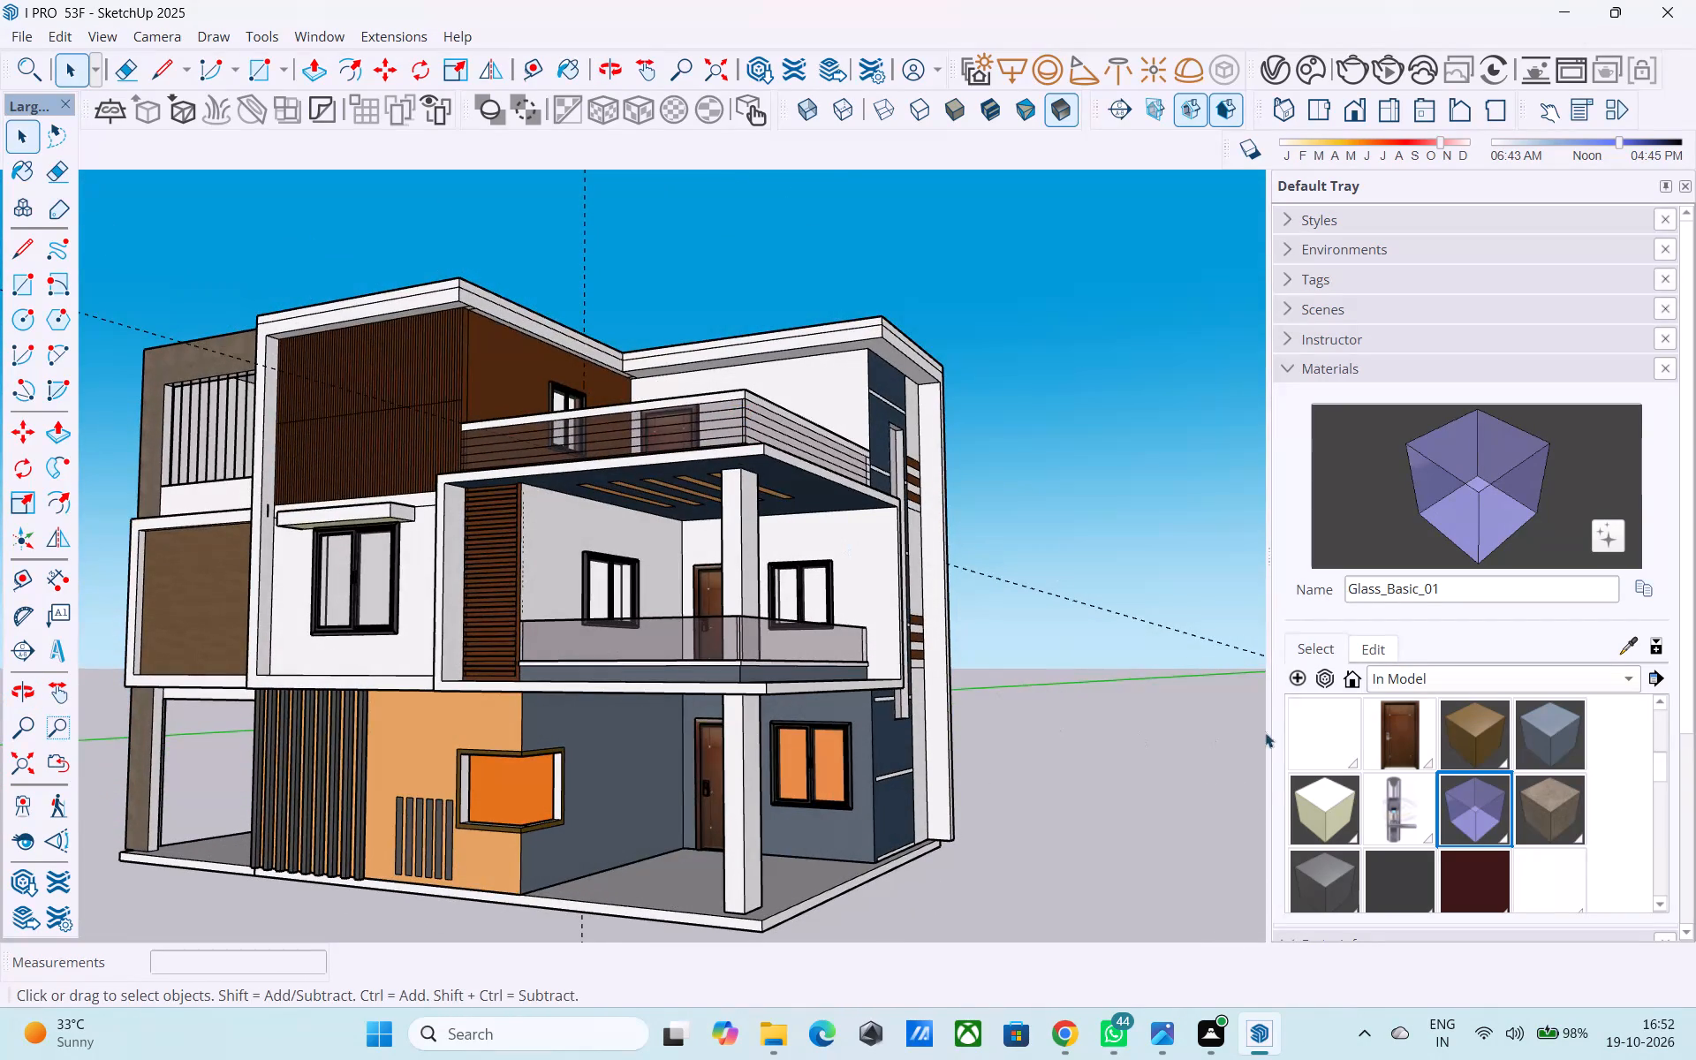
left_click(1418, 681)
left_click(1412, 673)
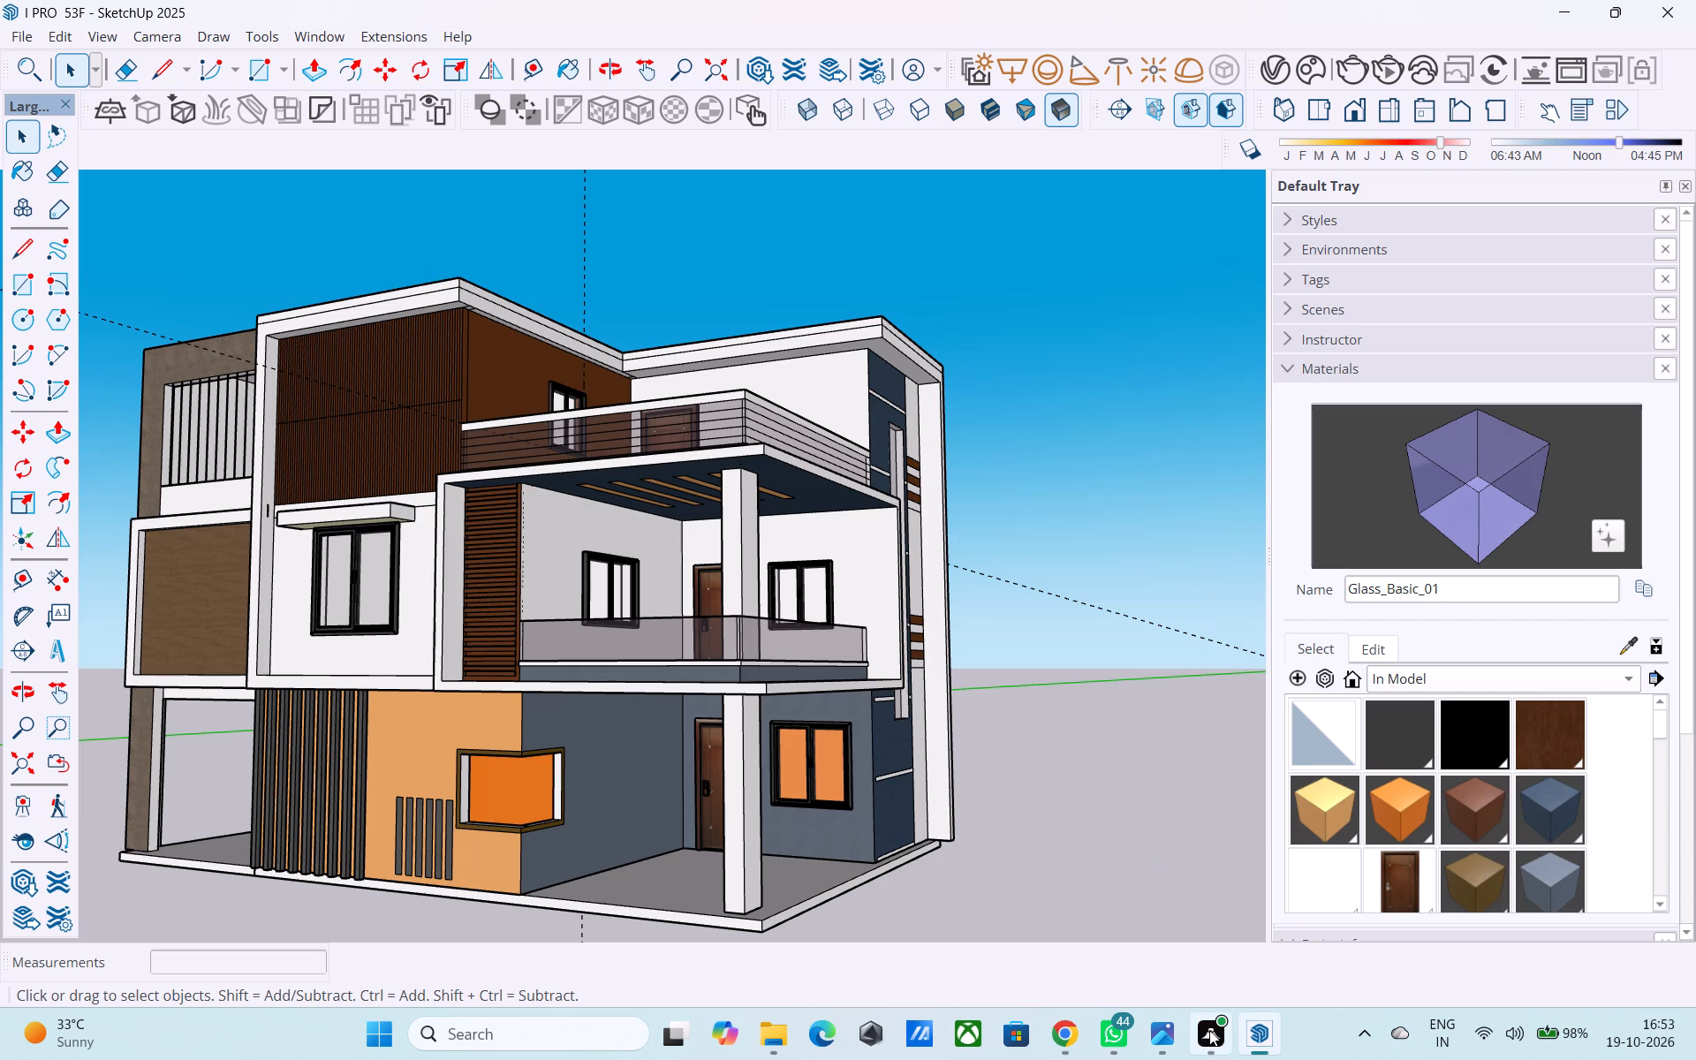
middle_click_drag(890, 690, 1017, 731)
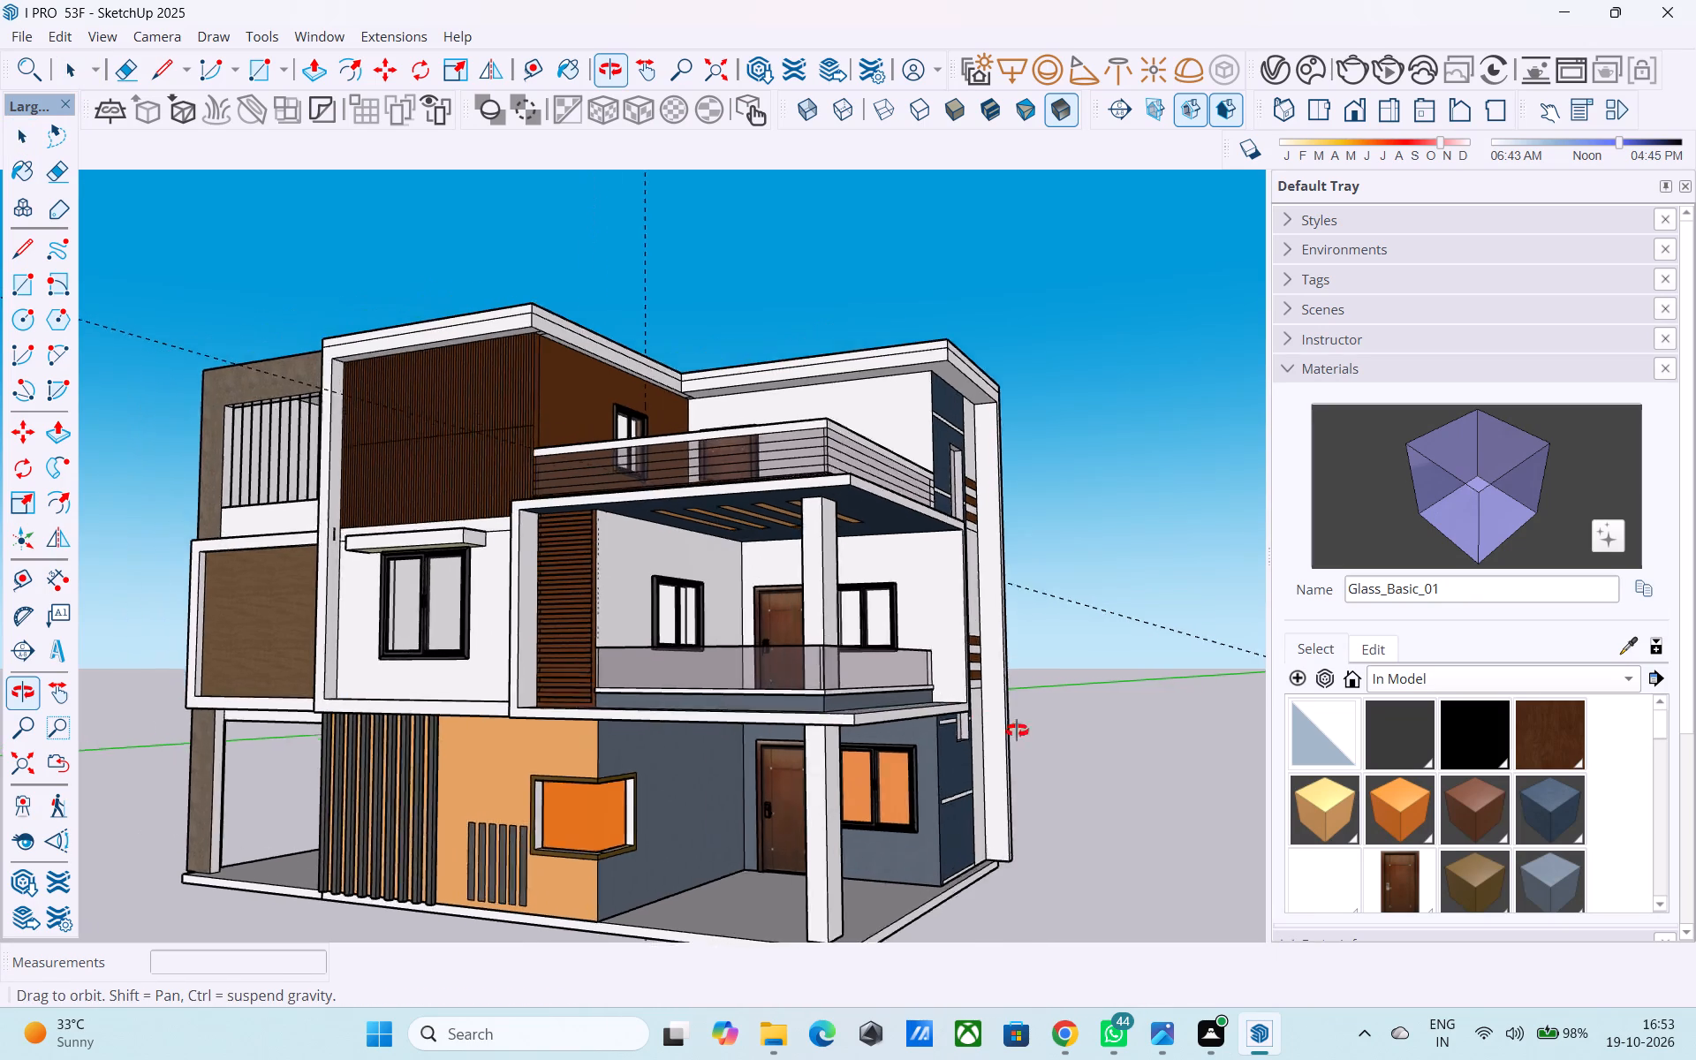
middle_click_drag(1017, 731, 1011, 788)
Open the house group and copy the first-floor balcony ceiling's five tan strips 10' 6" straight down onto the ground-floor porch ceiling.
scroll(780, 647, "up", 4)
middle_click_drag(777, 642, 765, 554)
scroll(764, 547, "down", 3)
middle_click_drag(766, 569, 794, 525, "shift")
middle_click_drag(794, 526, 786, 496)
scroll(767, 477, "up", 4)
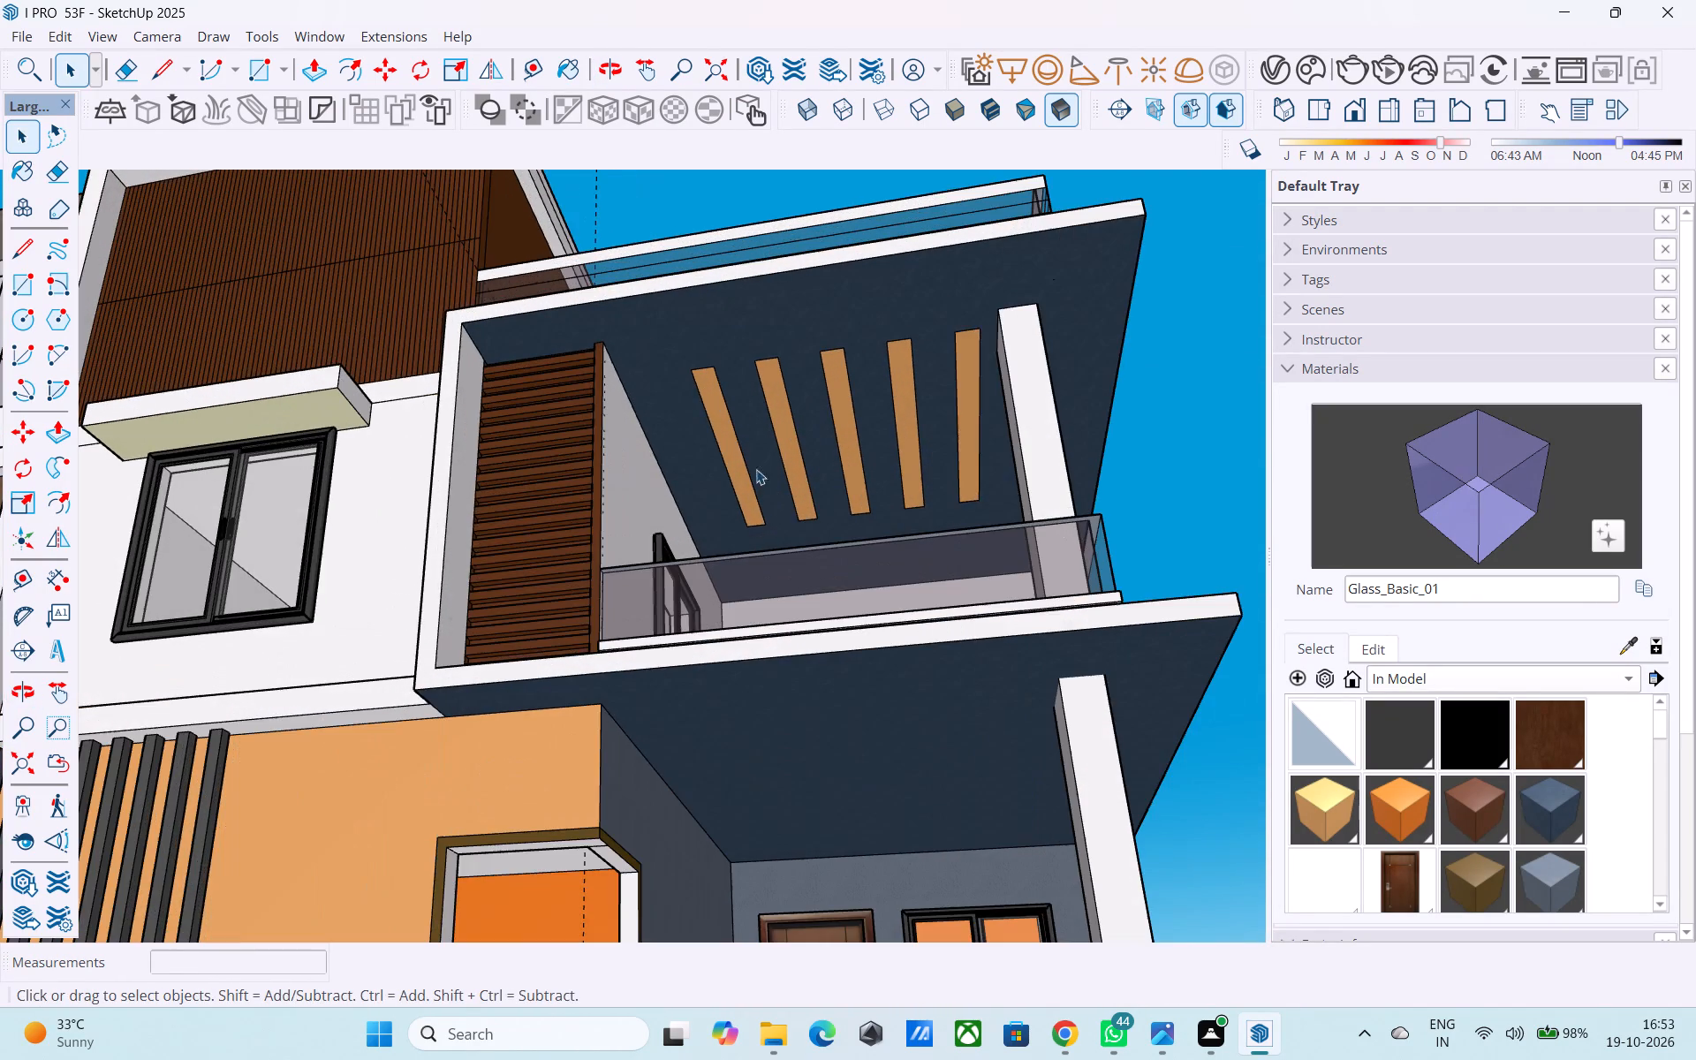
left_click(748, 462)
scroll(723, 456, "up", 3)
double_click(723, 455)
left_click(725, 442)
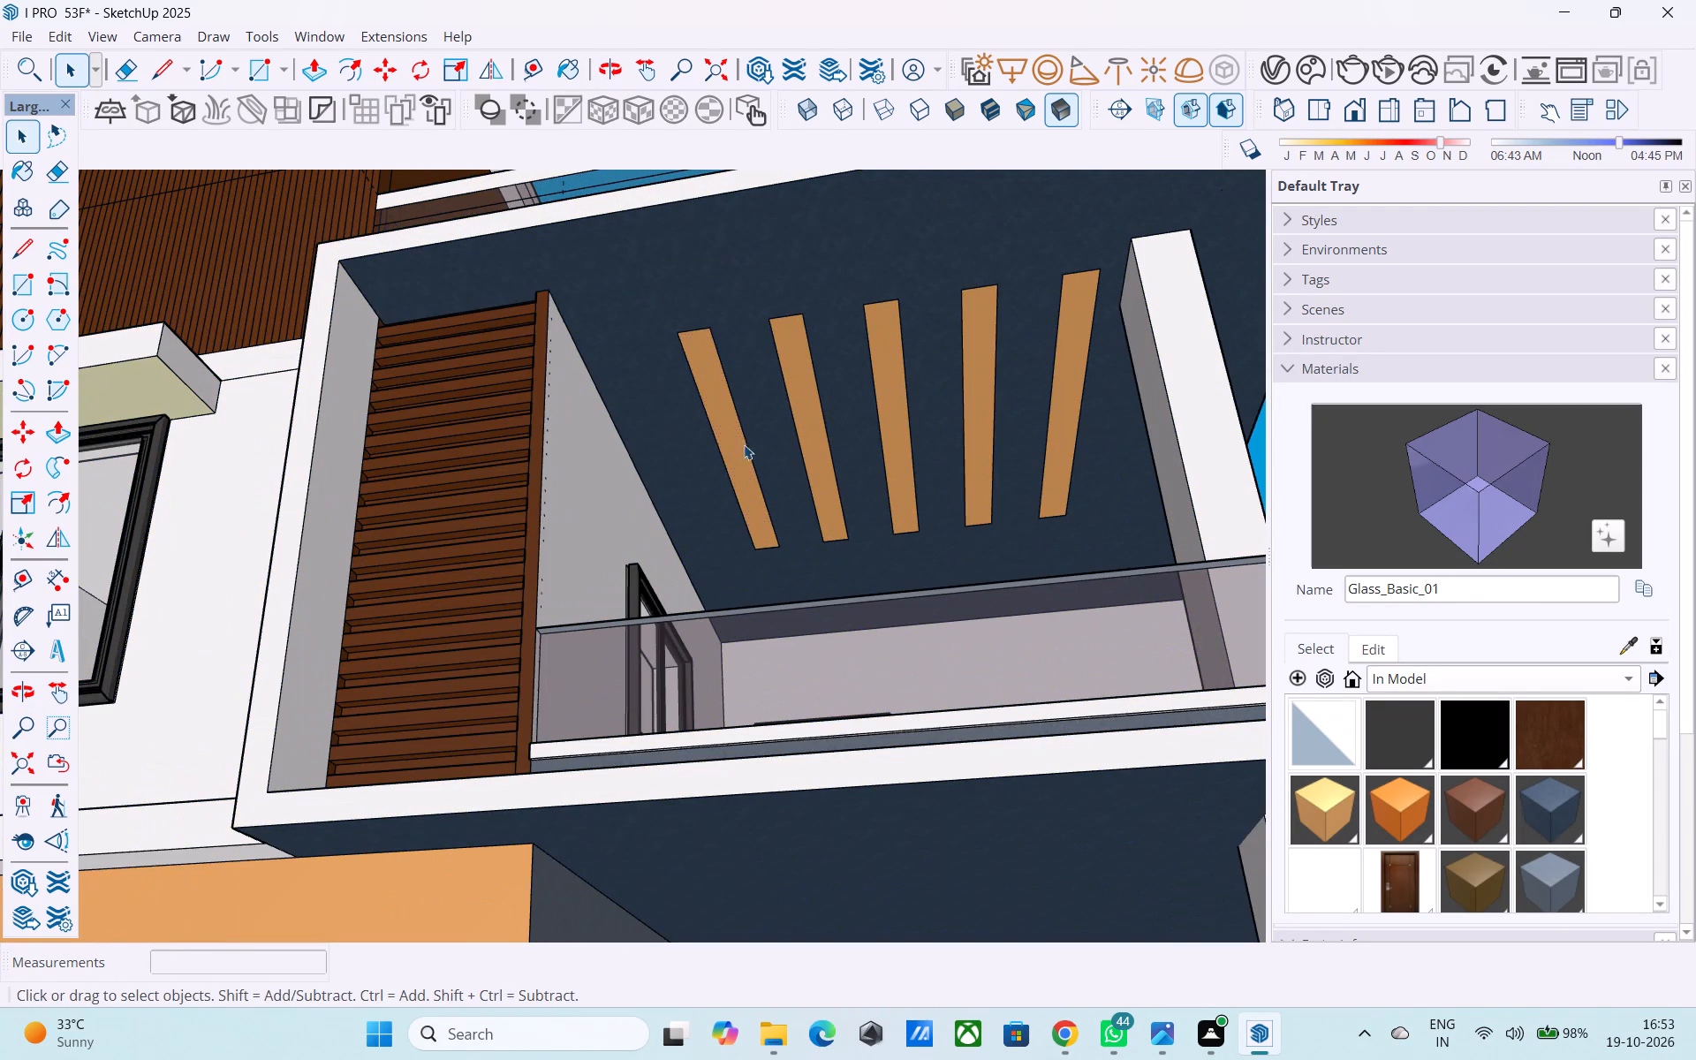
left_click(804, 427, "shift")
left_click(898, 438, "shift")
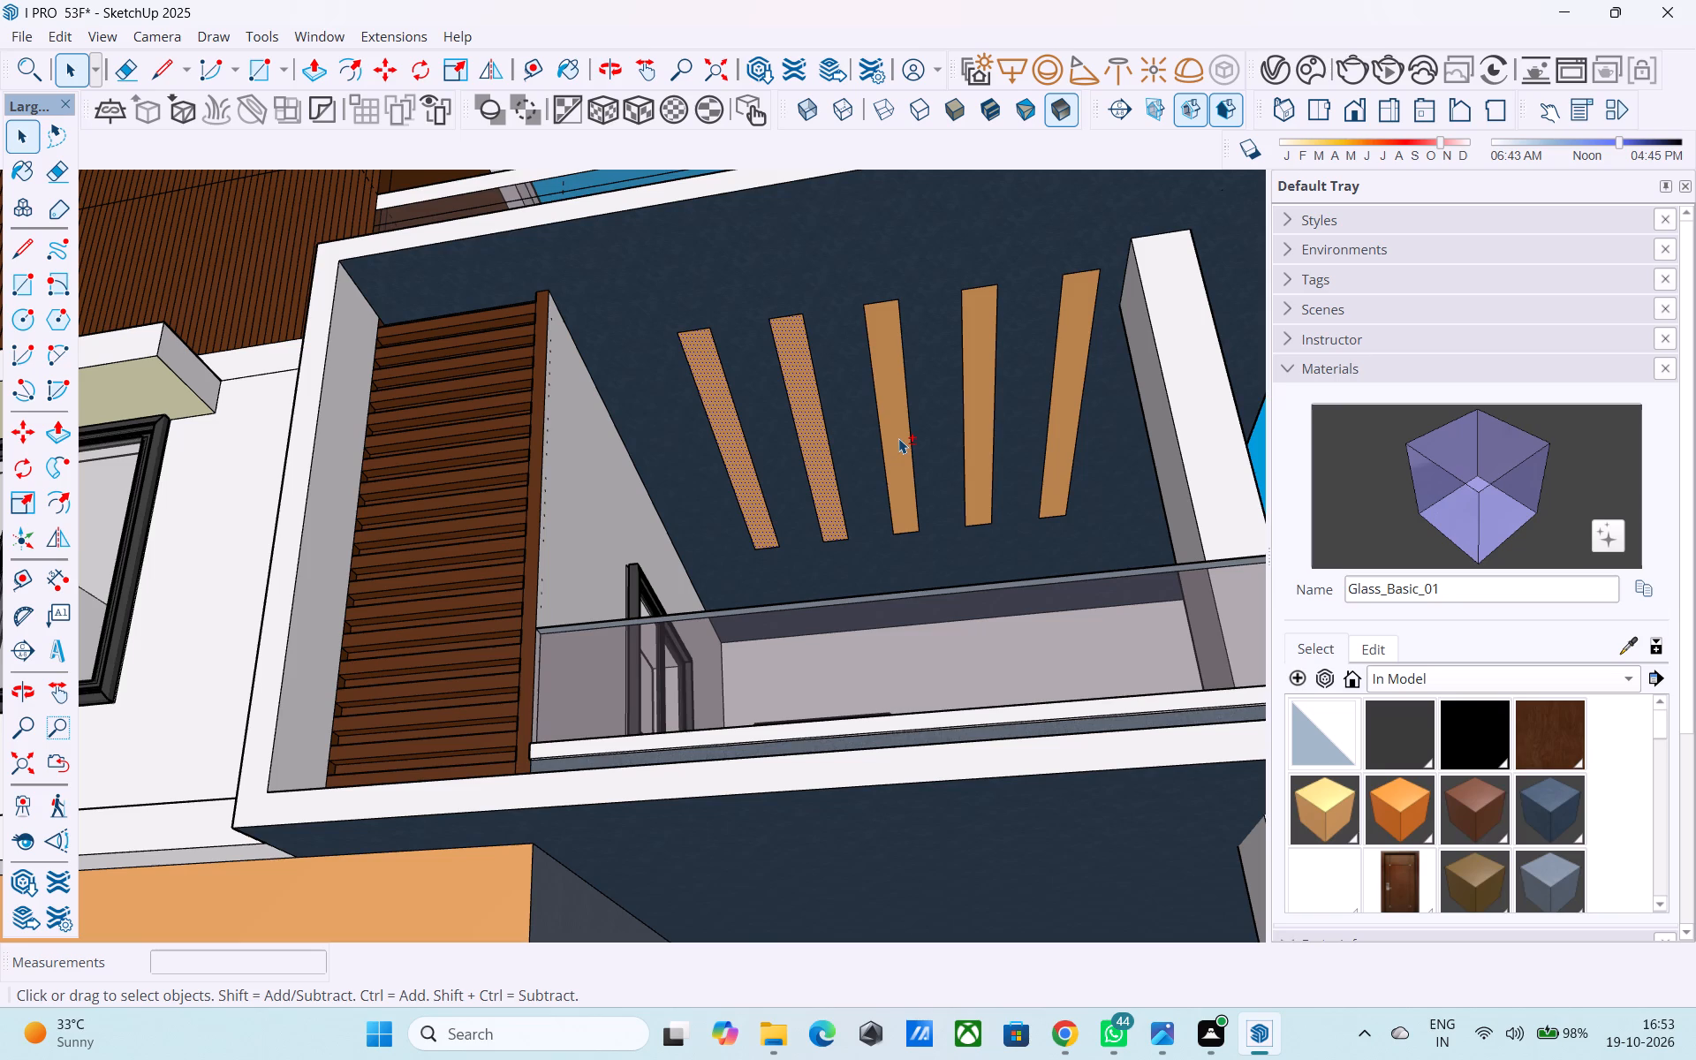
left_click(984, 437, "shift")
left_click(1059, 439, "shift")
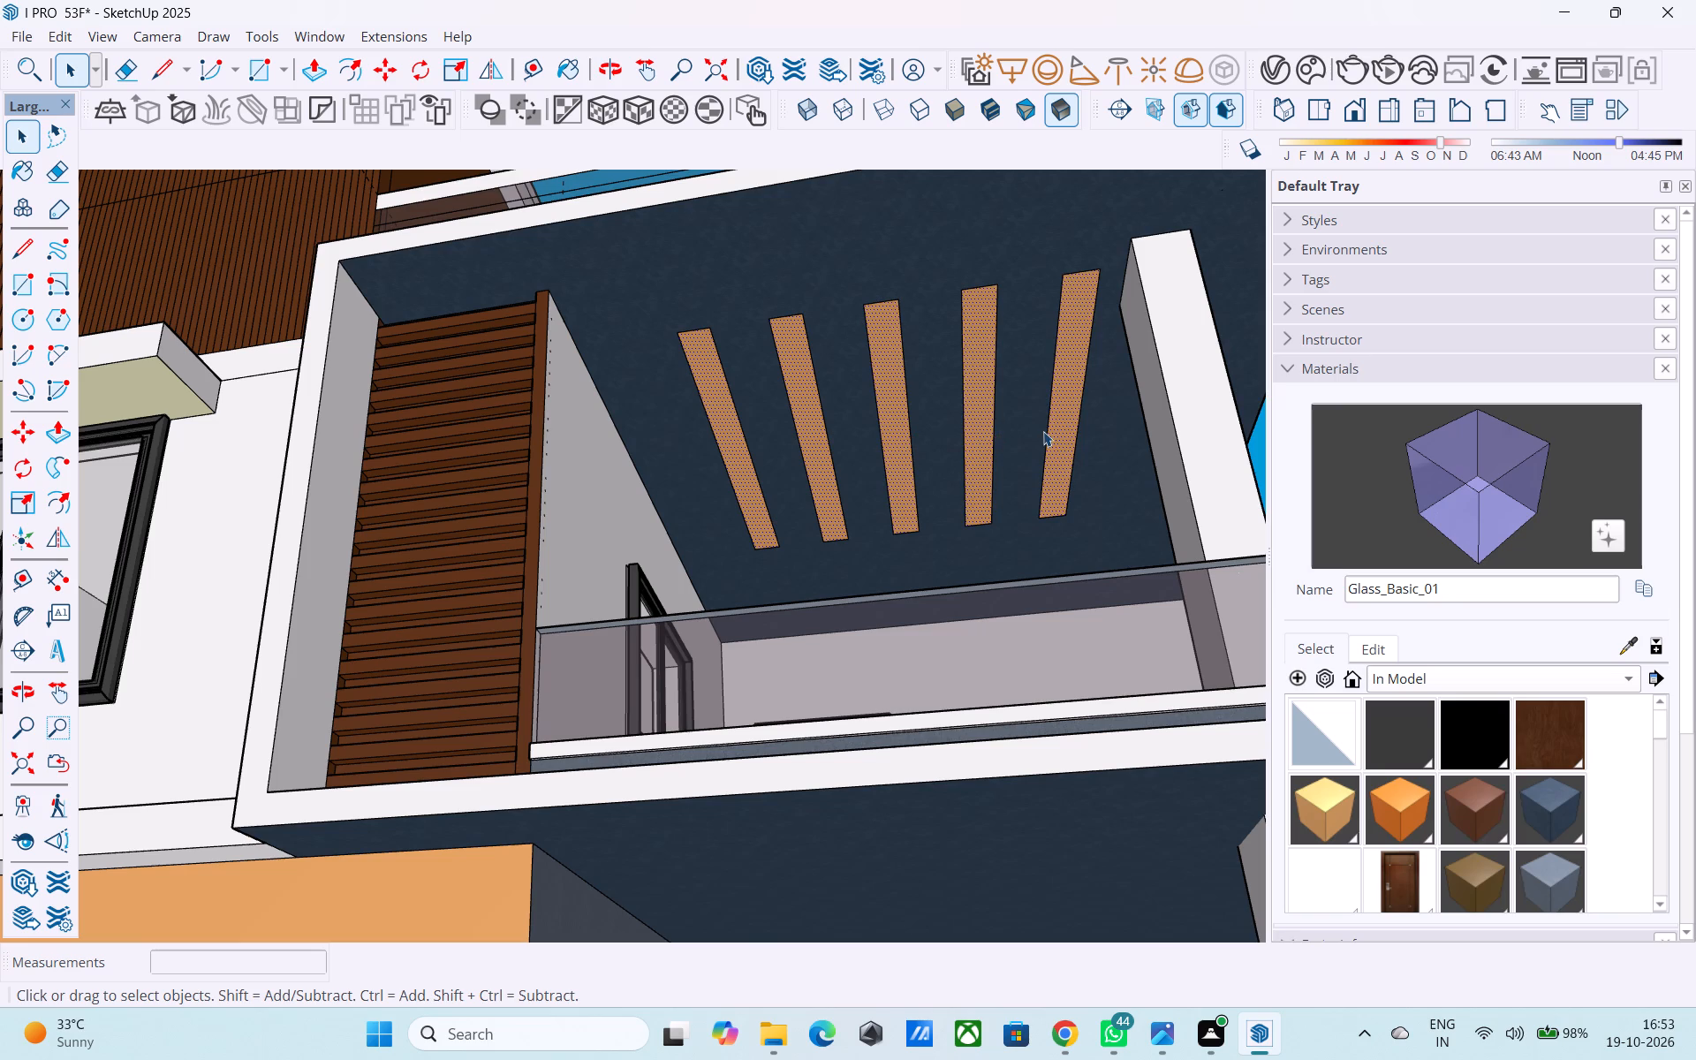
key("m")
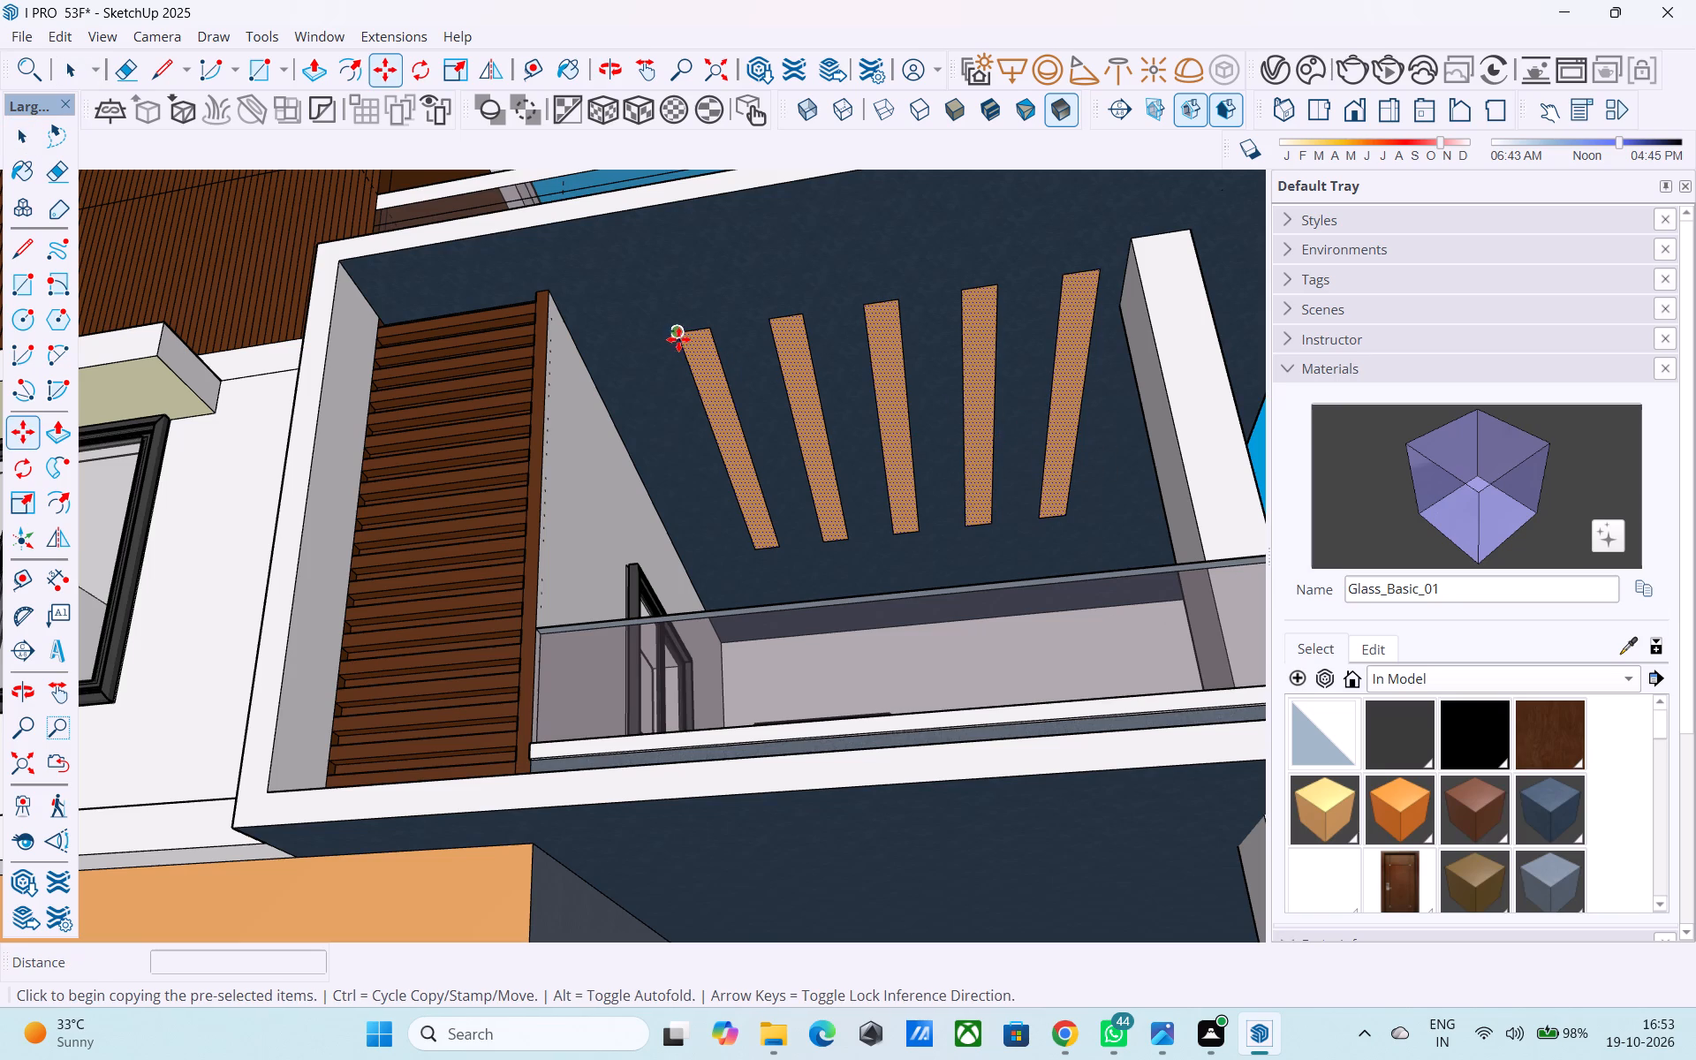
left_click(678, 339)
middle_click_drag(865, 806, 838, 581)
scroll(839, 622, "down", 5)
middle_click_drag(866, 778, 859, 526, "shift")
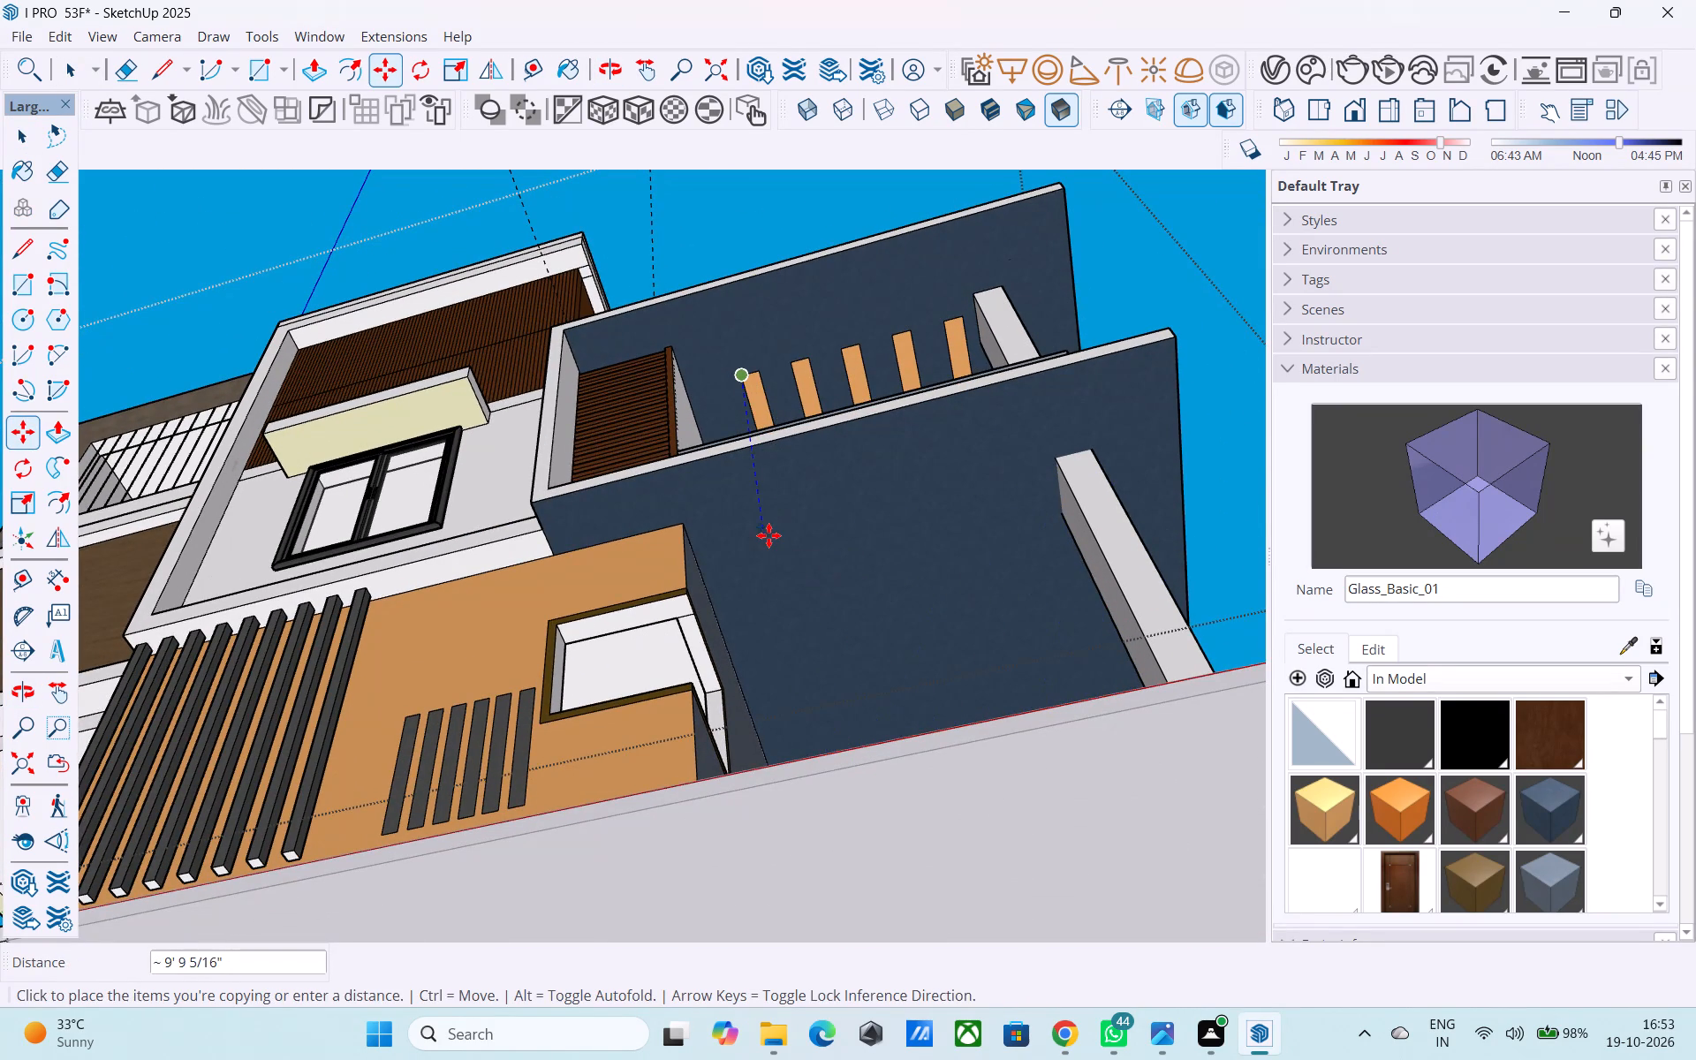
left_click(768, 547)
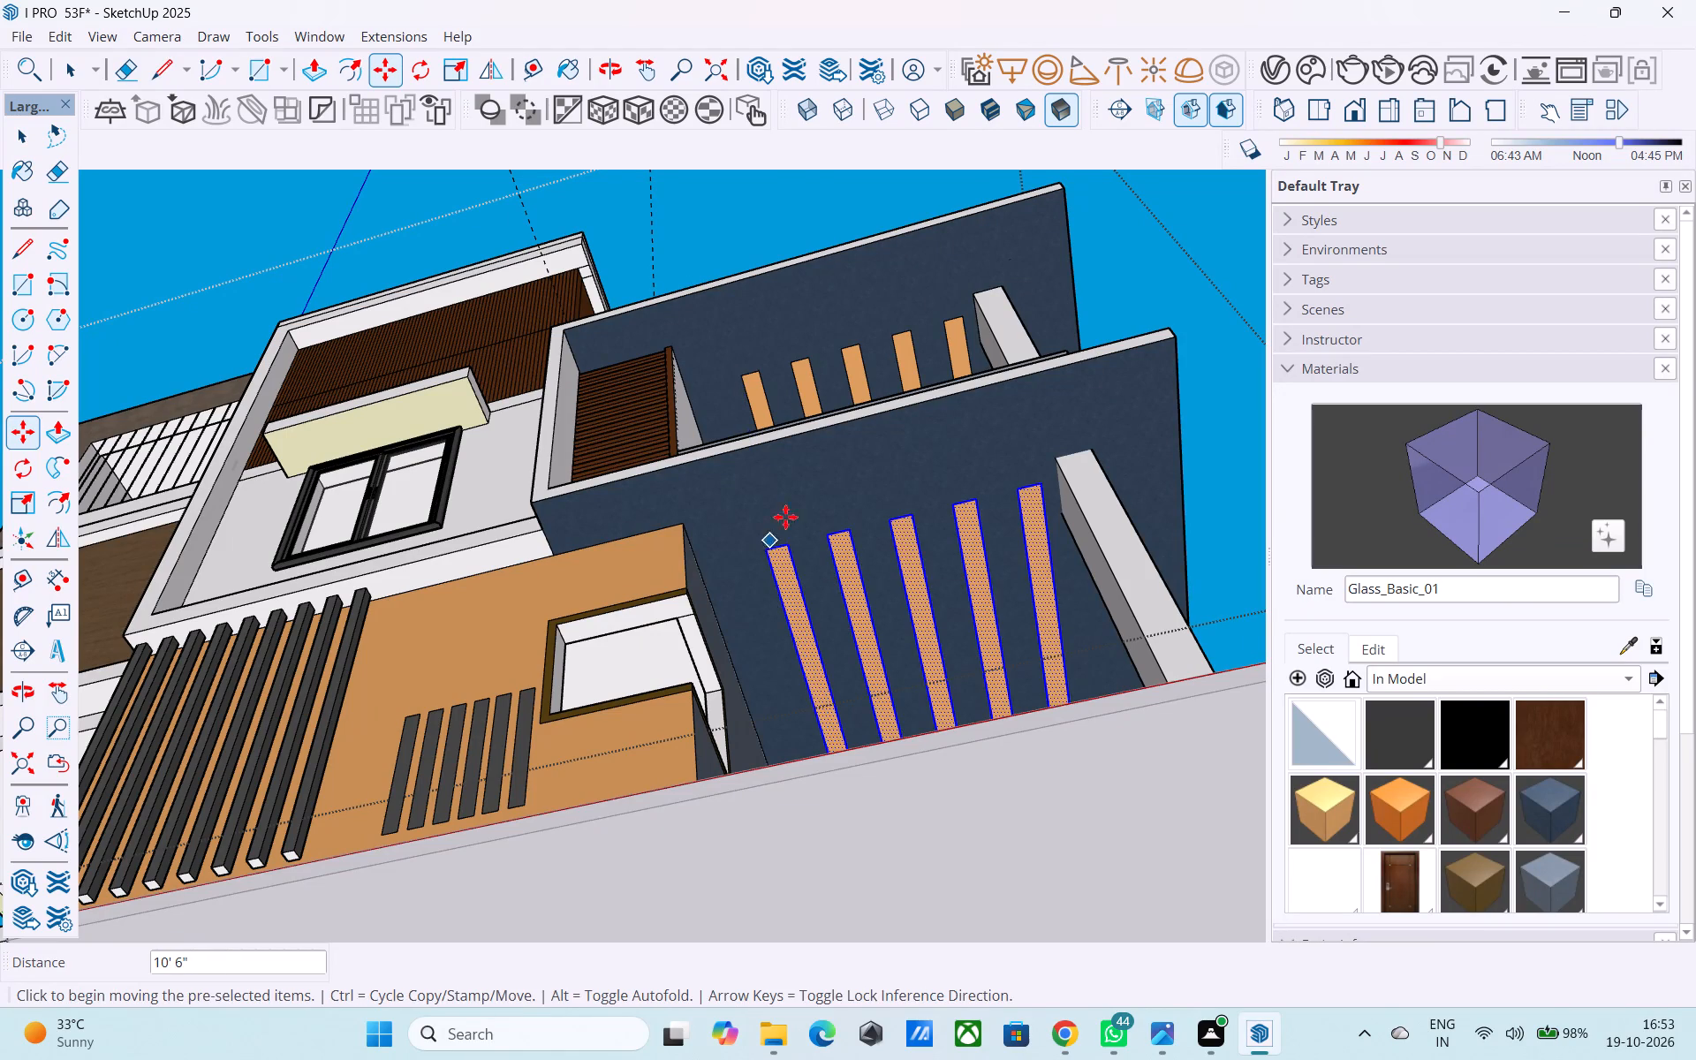
scroll(792, 505, "down", 3)
middle_click_drag(792, 505, 803, 661)
key("space")
scroll(912, 442, "down", 2)
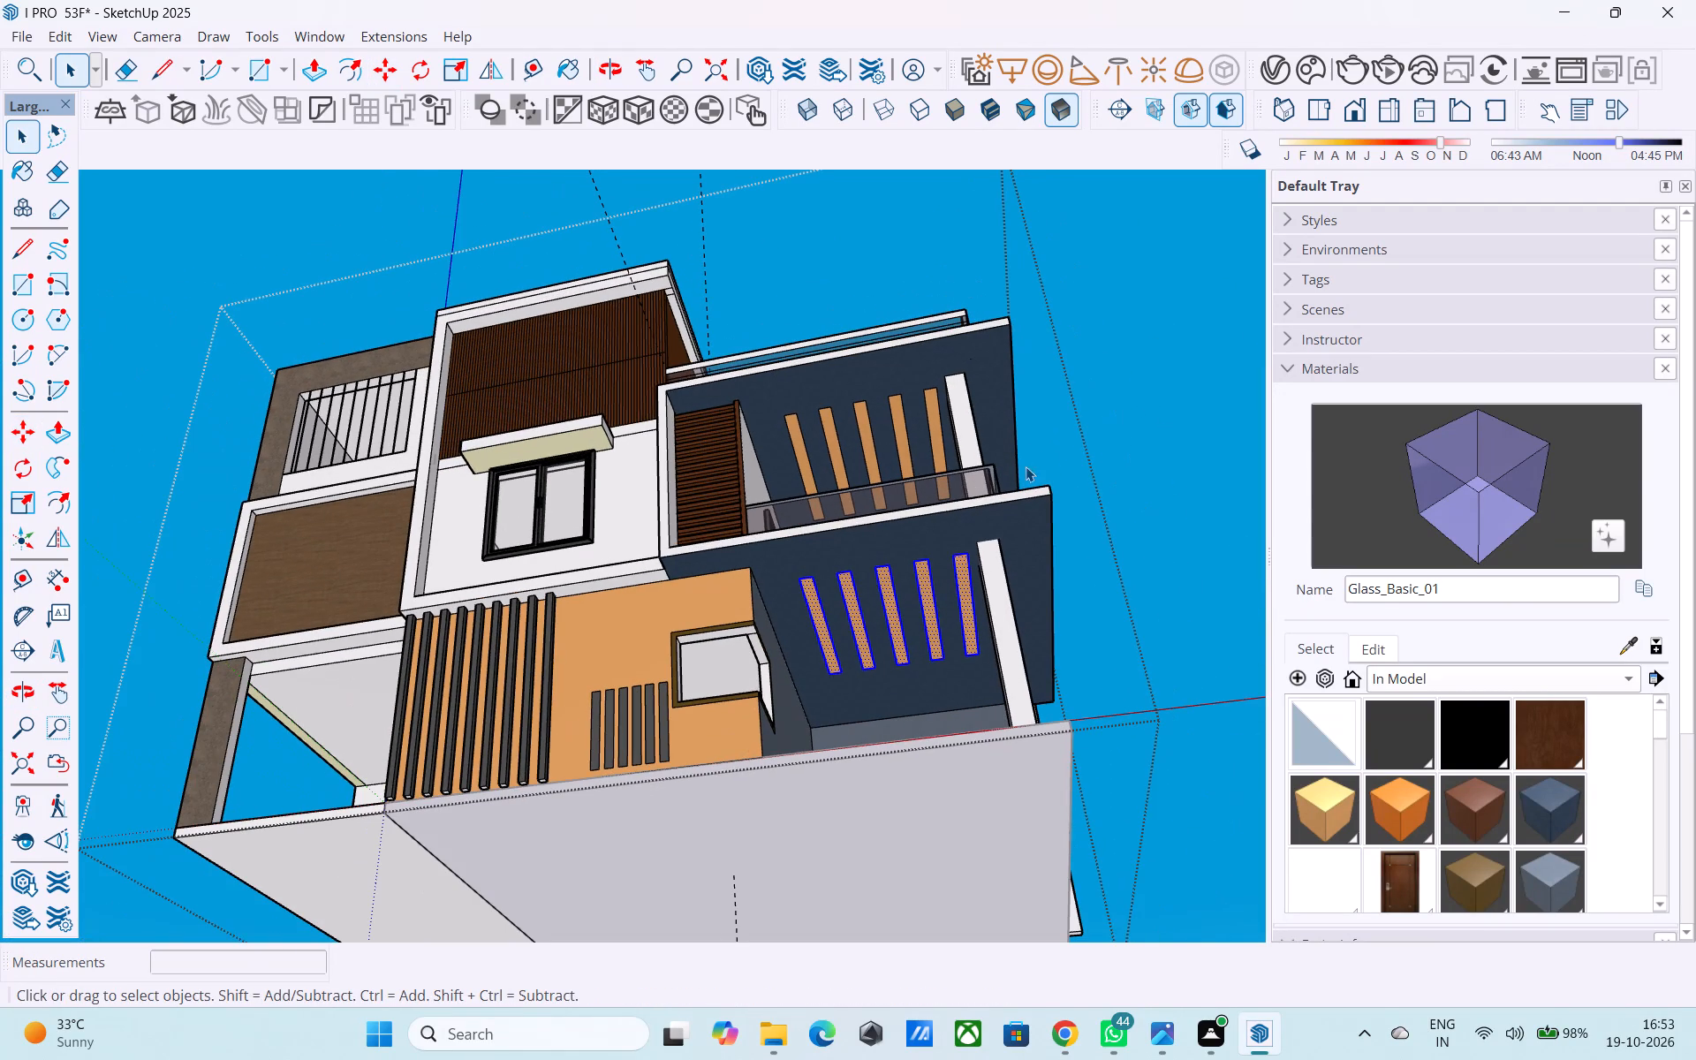
Close the house group and save the model with the new porch ceiling strips.
left_click(1087, 434)
middle_click_drag(970, 478, 946, 633)
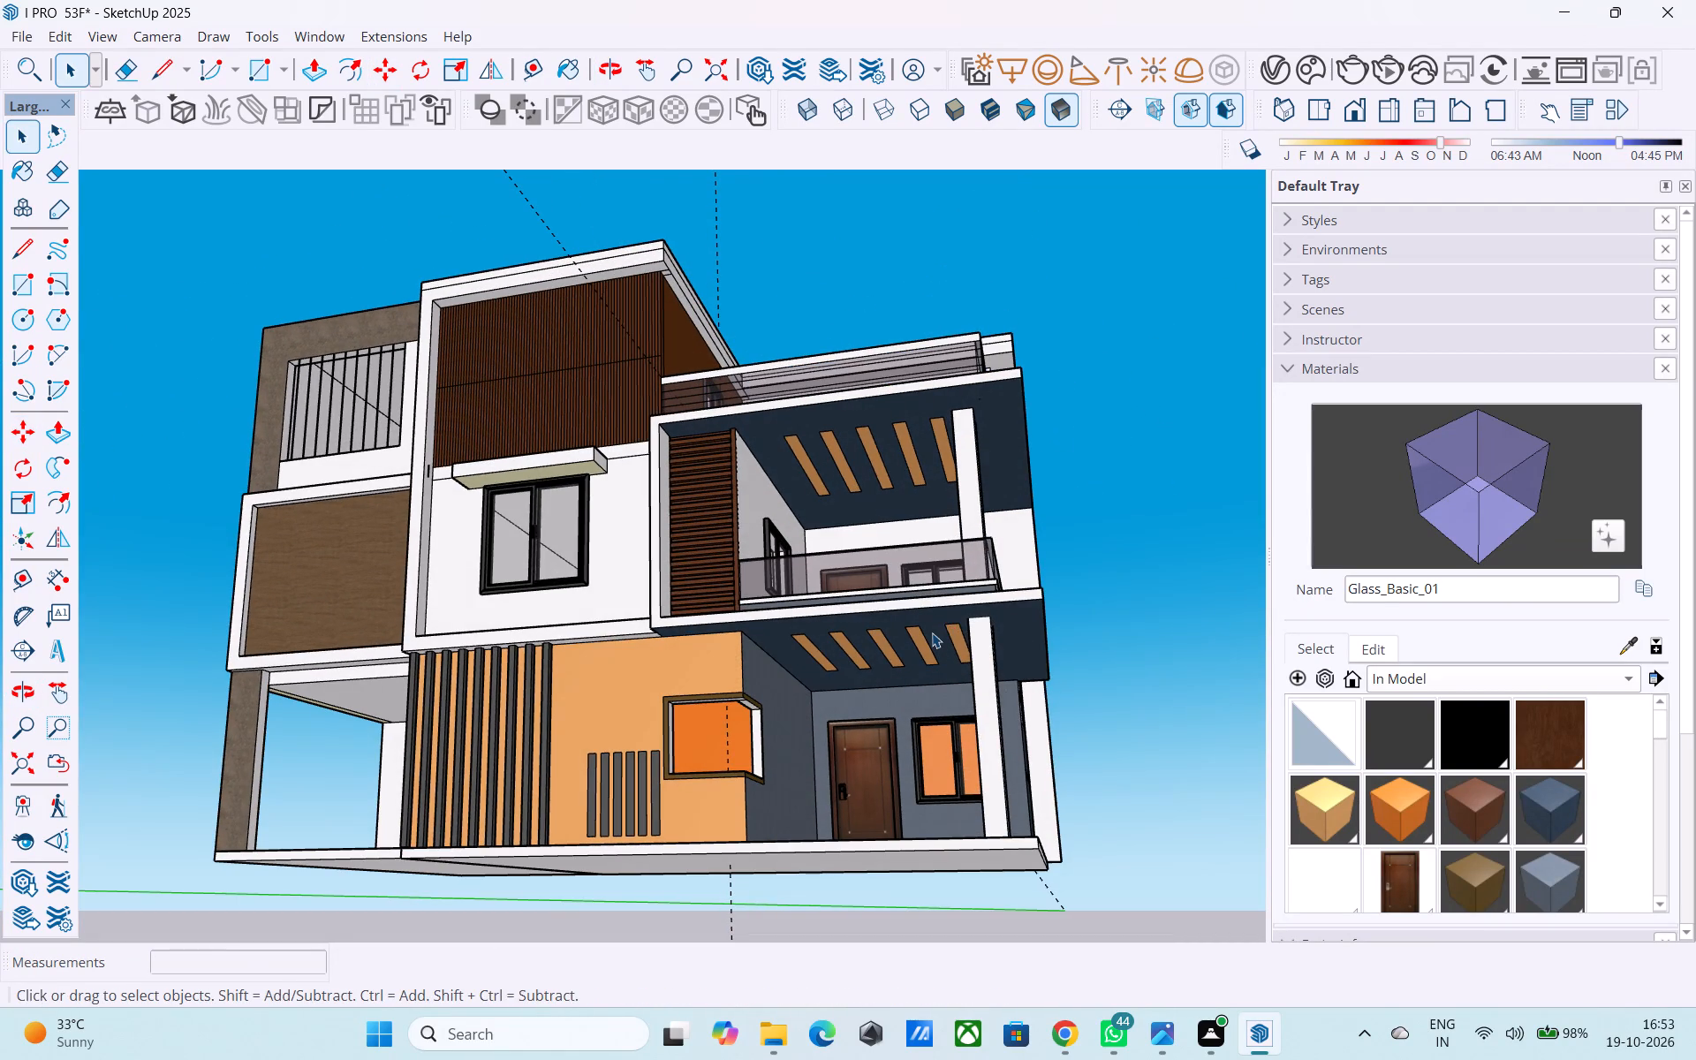
key("ctrl+s")
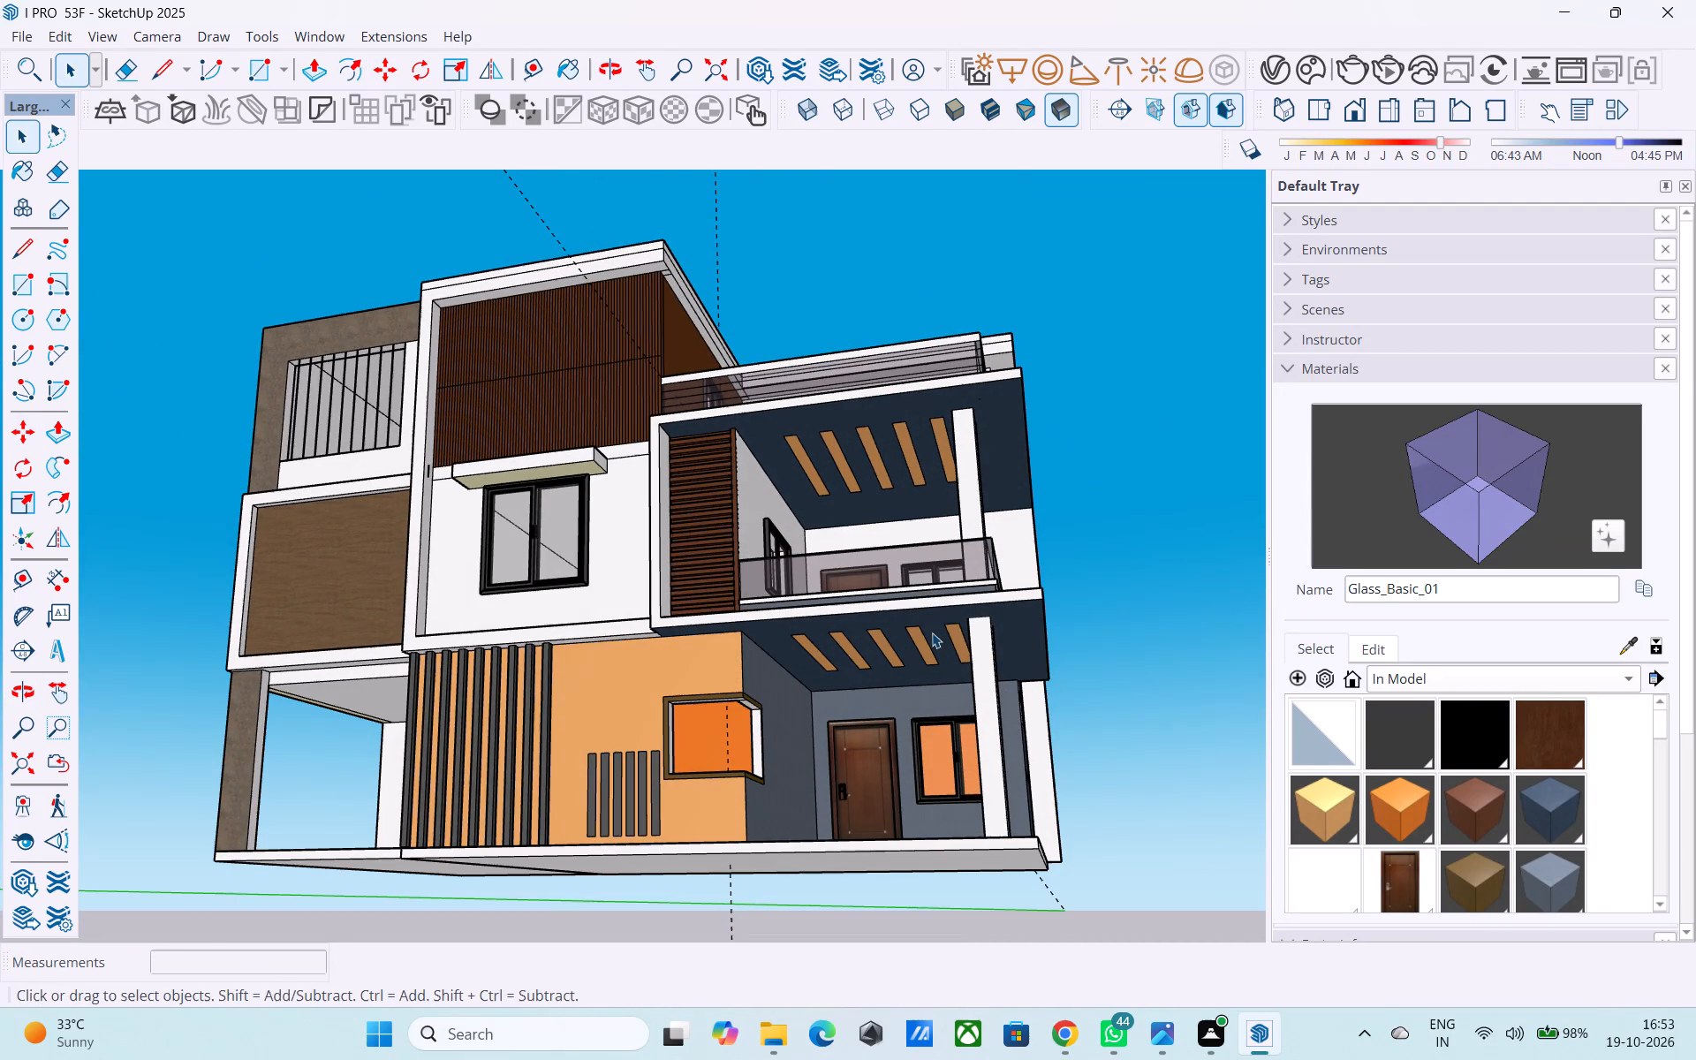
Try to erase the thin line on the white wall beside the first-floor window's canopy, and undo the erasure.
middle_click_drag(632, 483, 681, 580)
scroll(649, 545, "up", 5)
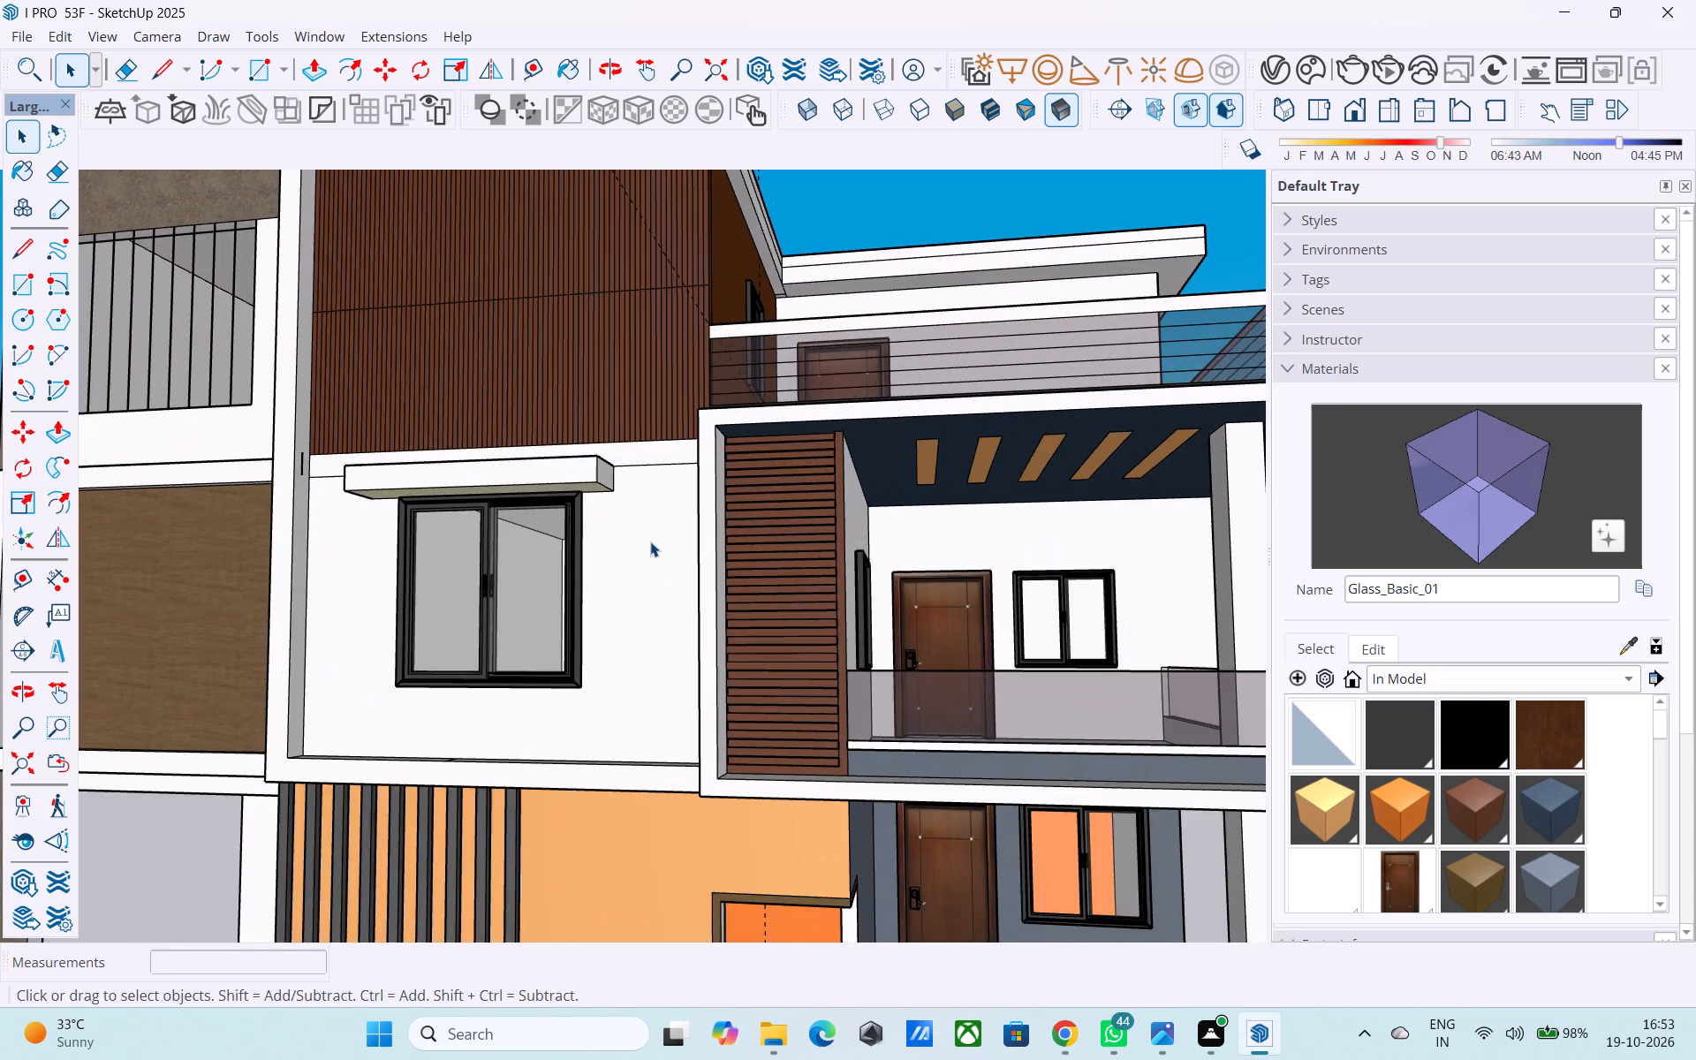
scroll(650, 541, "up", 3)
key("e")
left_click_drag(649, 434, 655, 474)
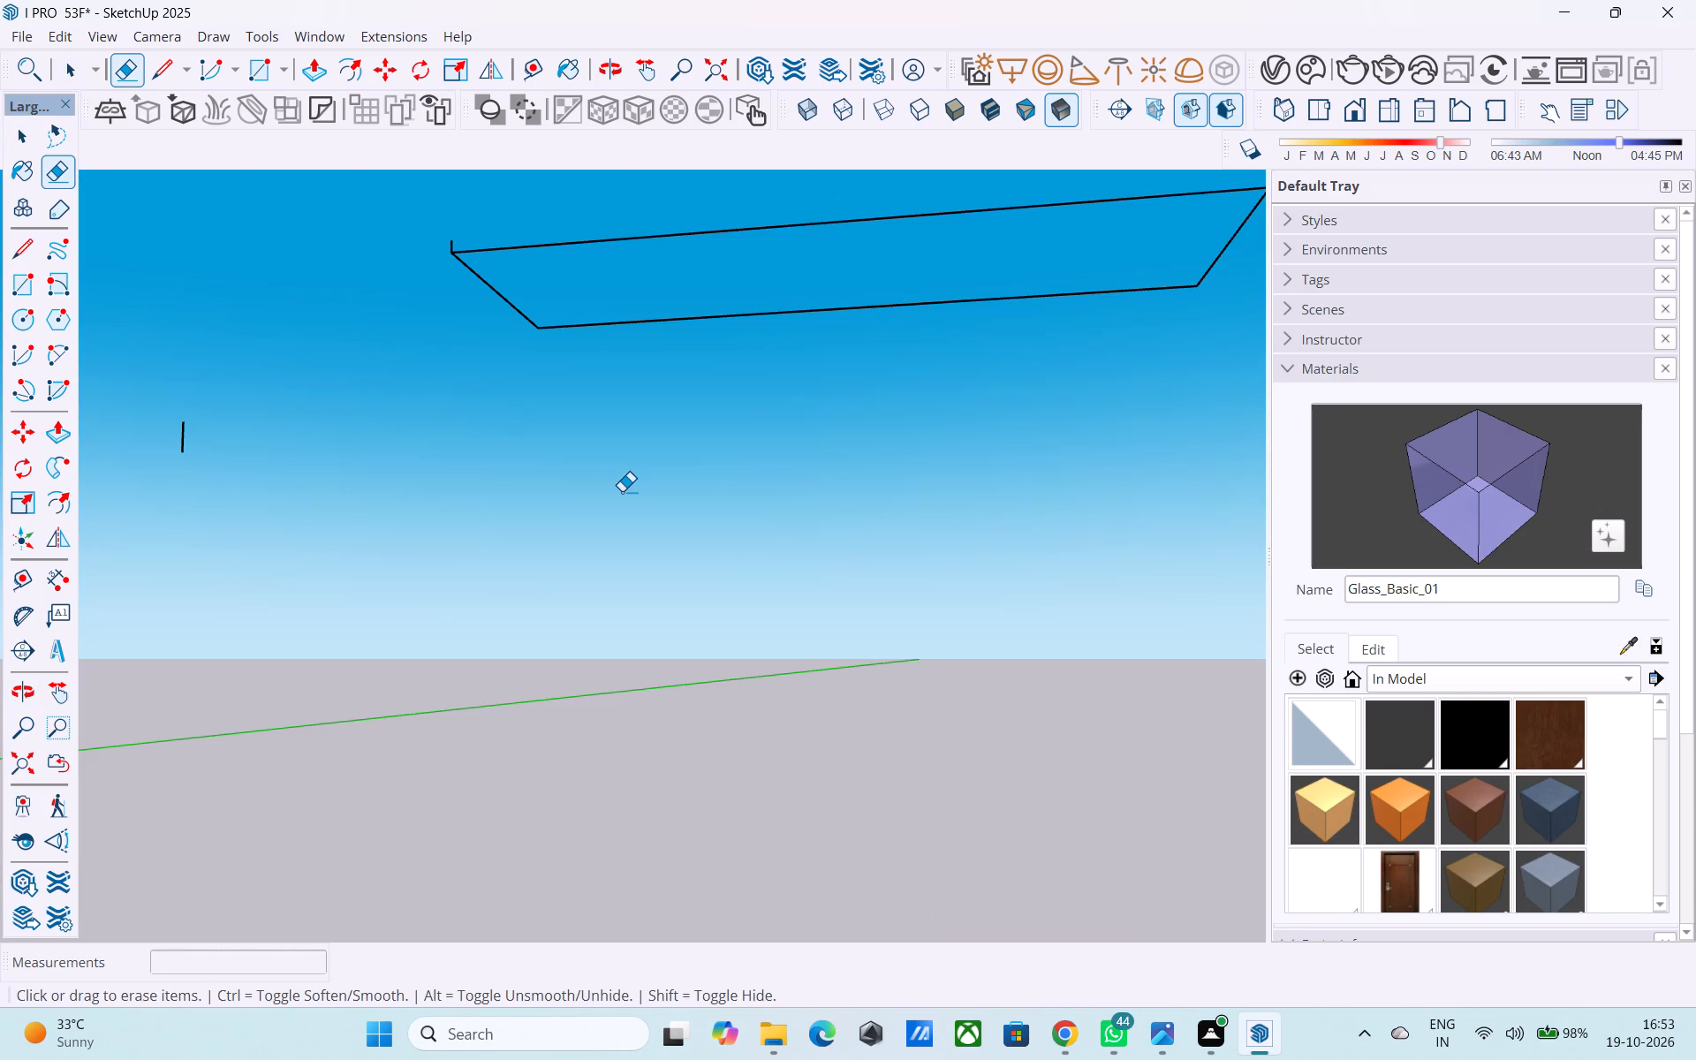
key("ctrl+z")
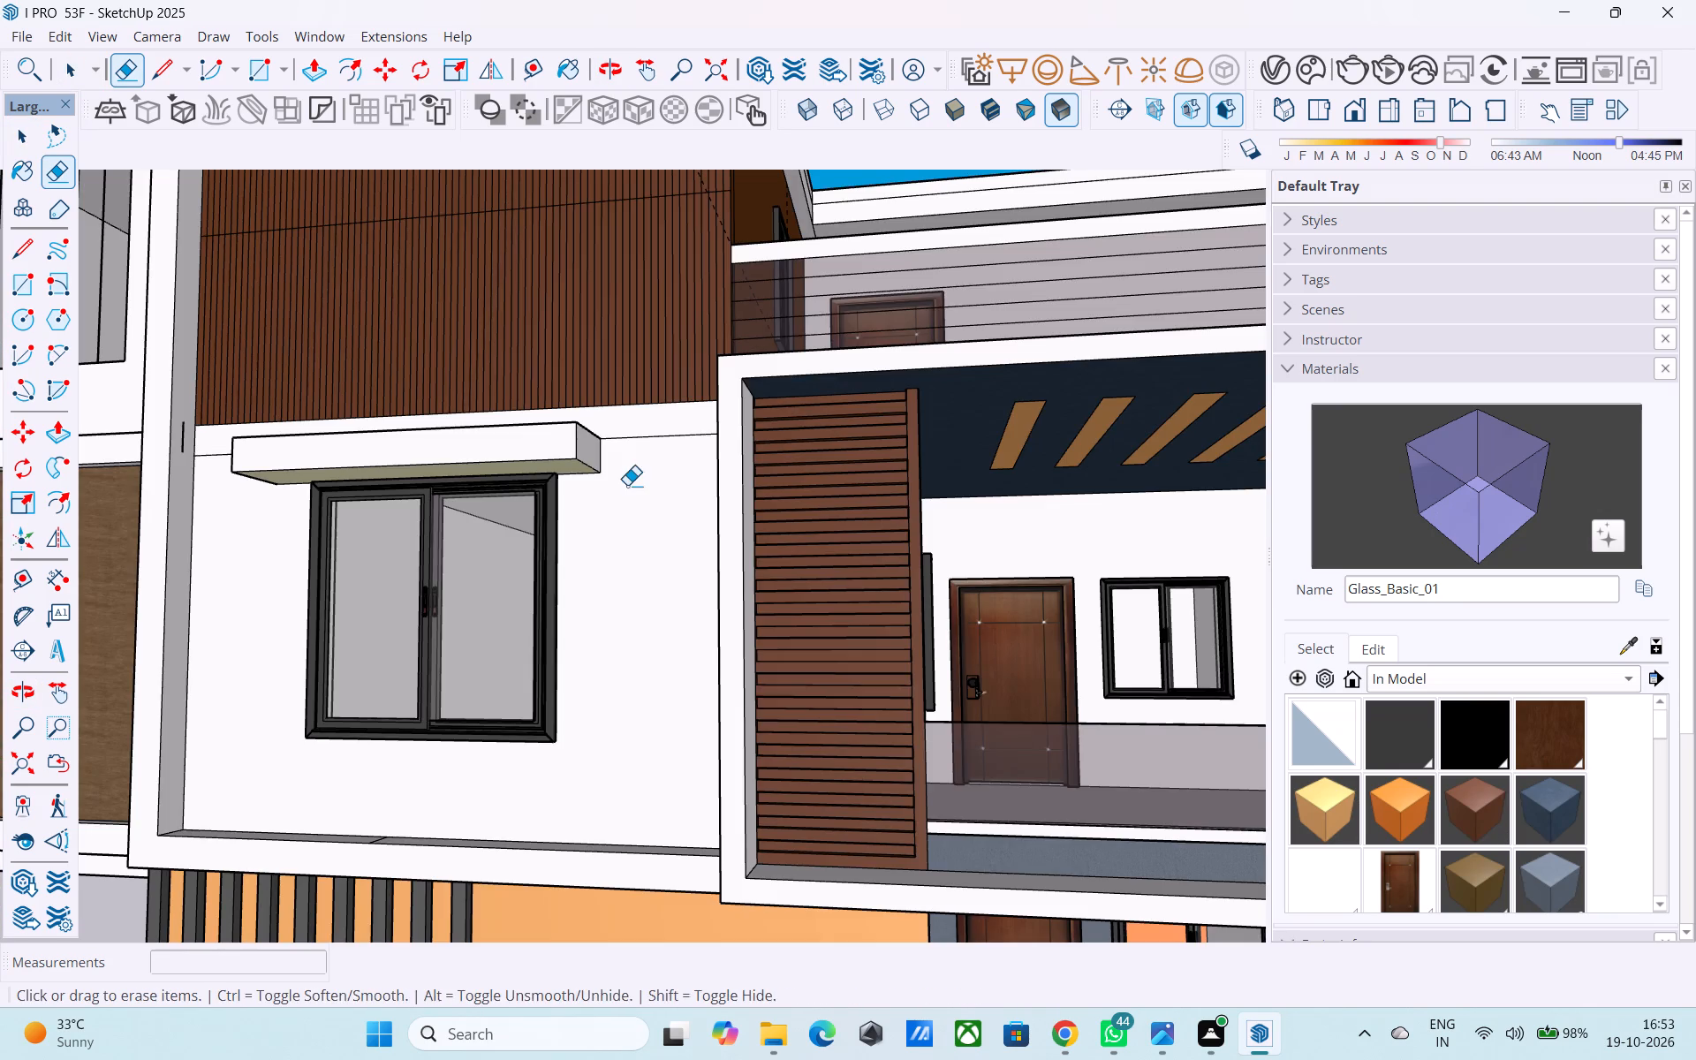
Open the house group and erase the stray horizontal lines on the white wall on both sides of the first-floor window's canopy.
key("space")
double_click(626, 483)
key("e")
left_click(651, 442)
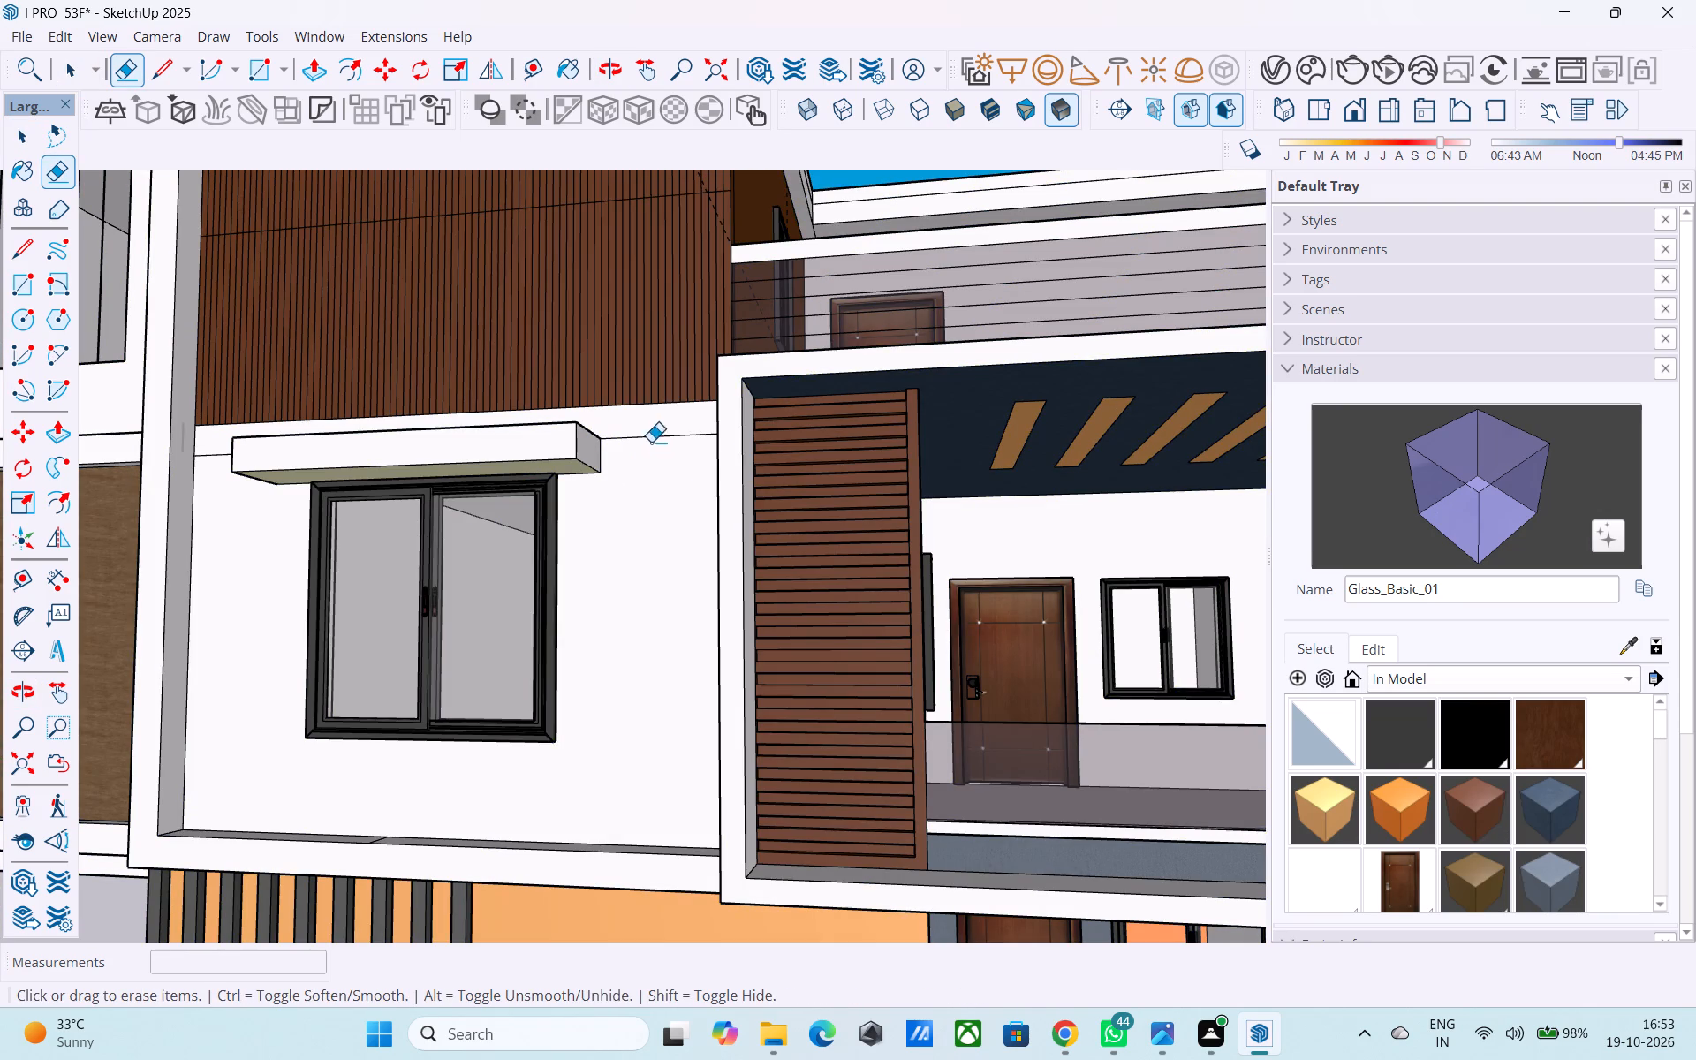
left_click_drag(655, 433, 659, 455)
middle_click_drag(660, 464, 944, 568)
middle_click_drag(603, 580, 695, 591)
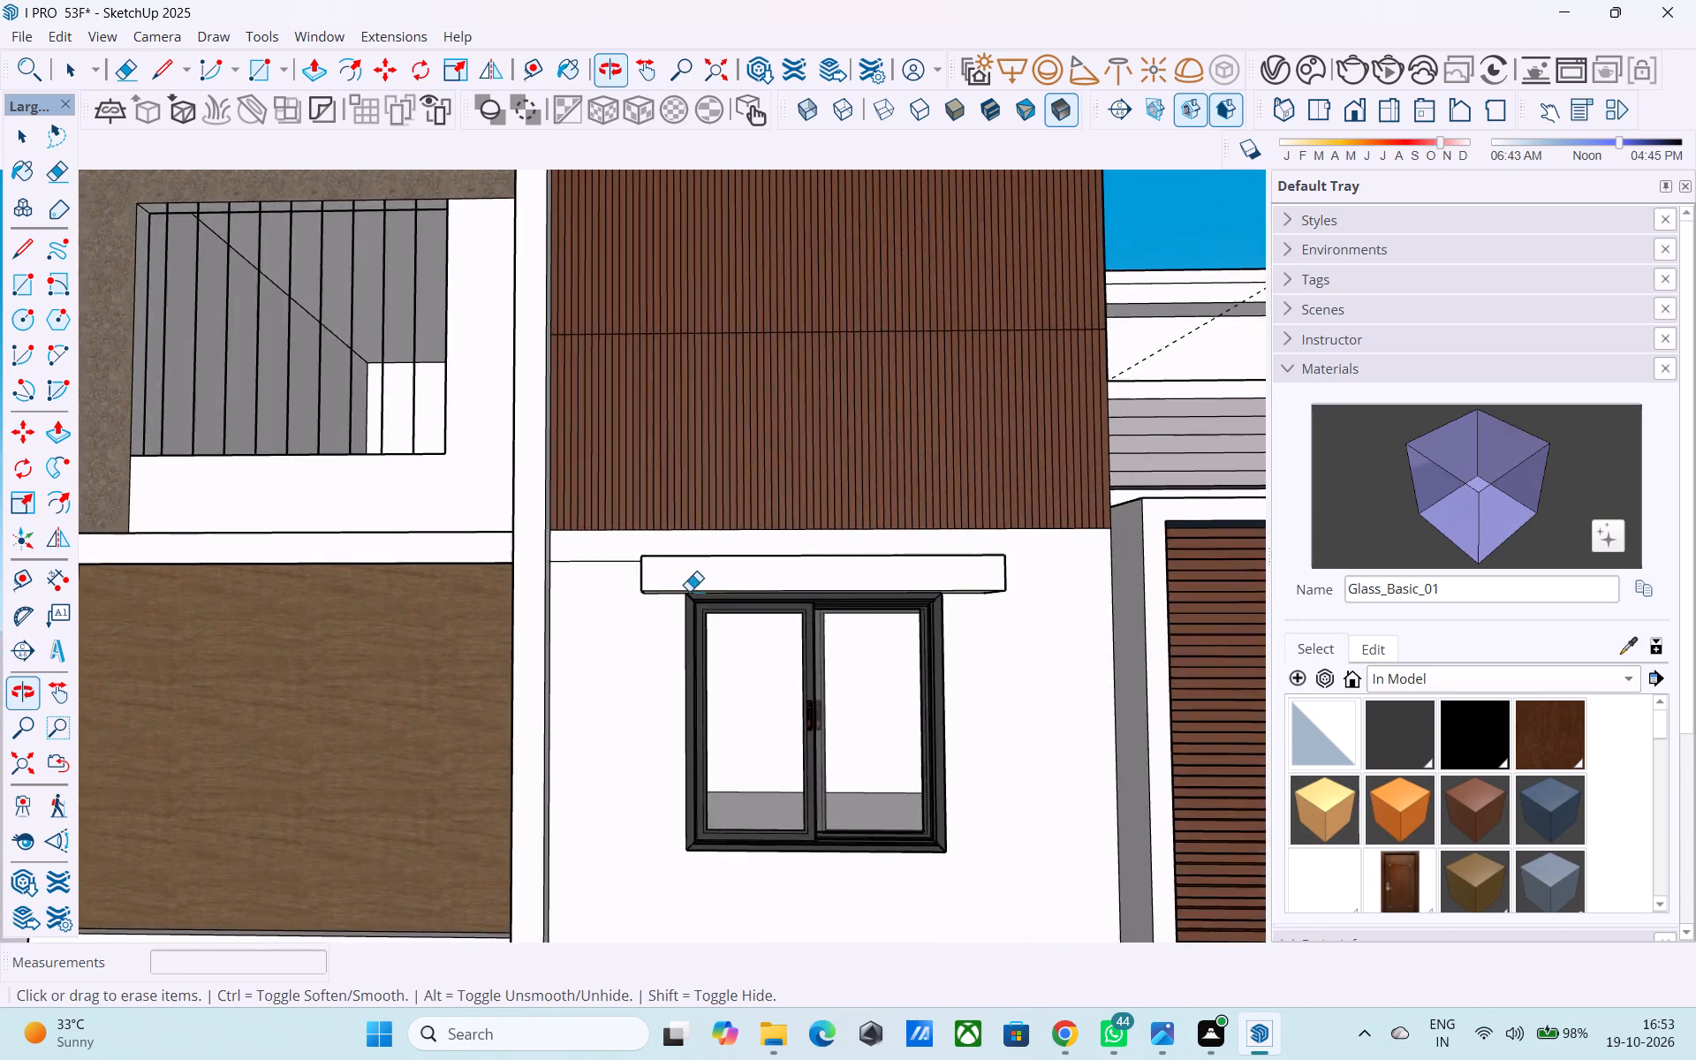
scroll(623, 579, "up", 3)
left_click(579, 551)
left_click_drag(587, 551, 594, 624)
Examine the cleaned wall, the slatted panel above it and the whole front corner of the house.
scroll(592, 594, "down", 9)
middle_click_drag(594, 597, 673, 624)
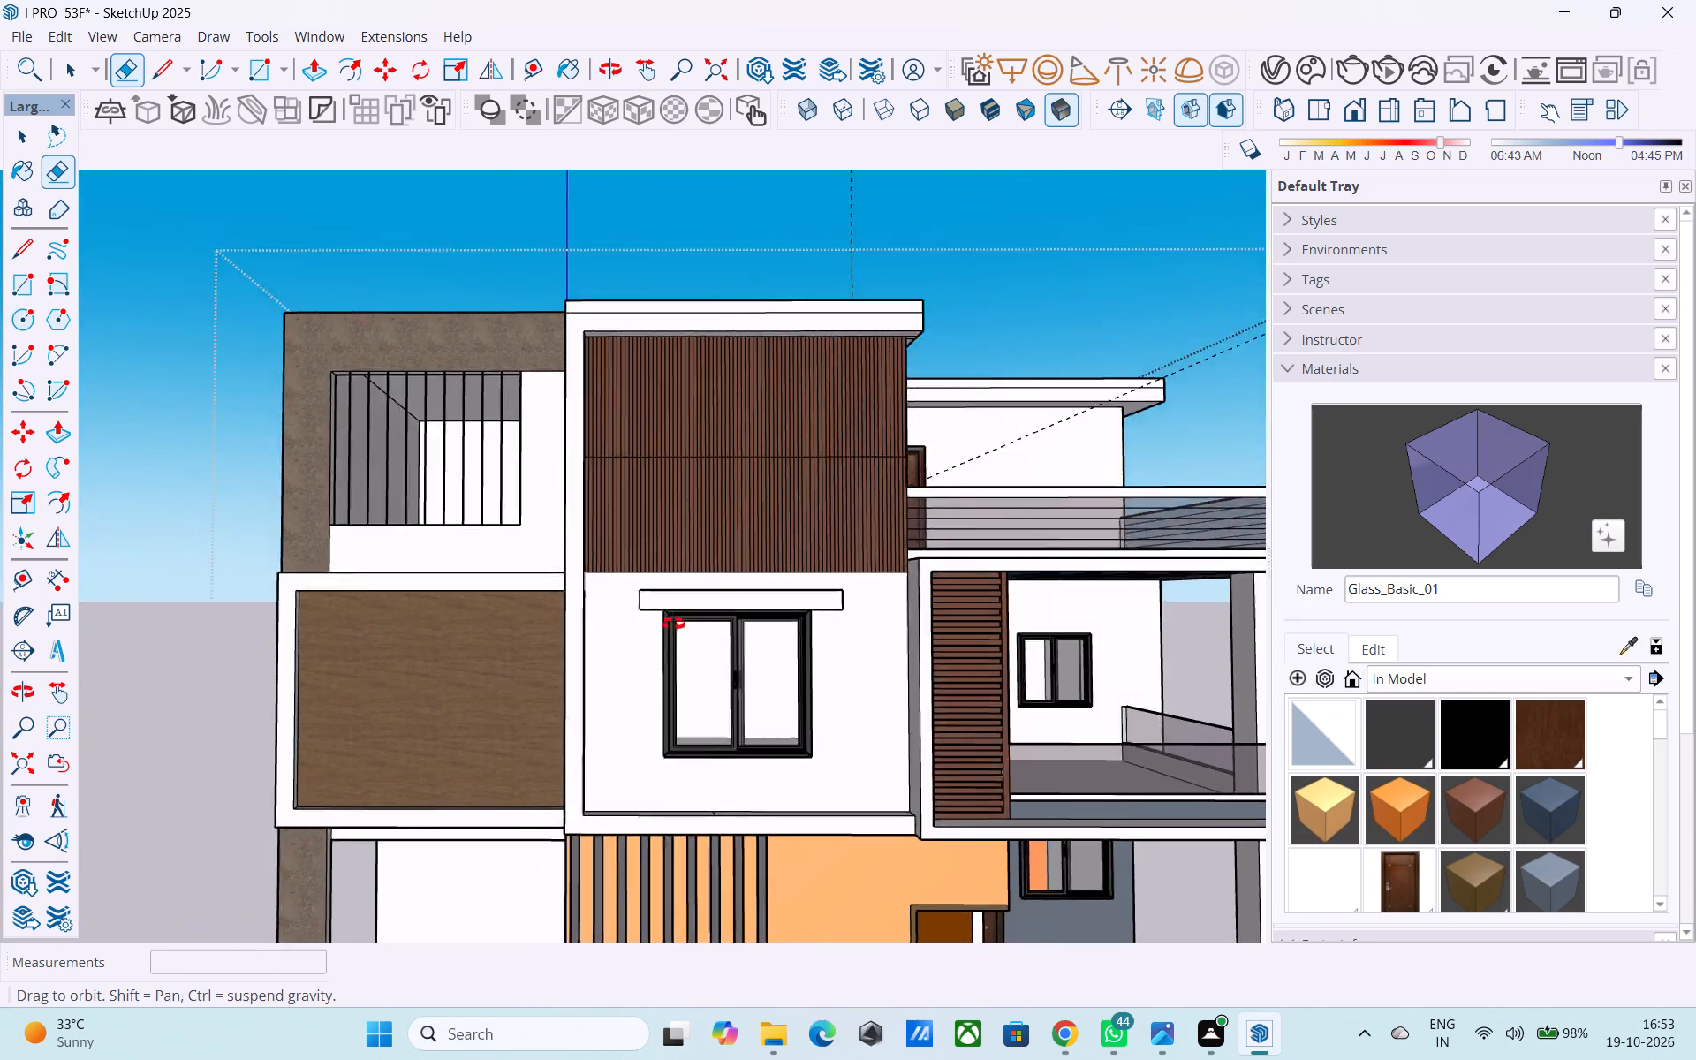
middle_click_drag(673, 624, 640, 685)
scroll(669, 617, "up", 7)
scroll(700, 555, "down", 4)
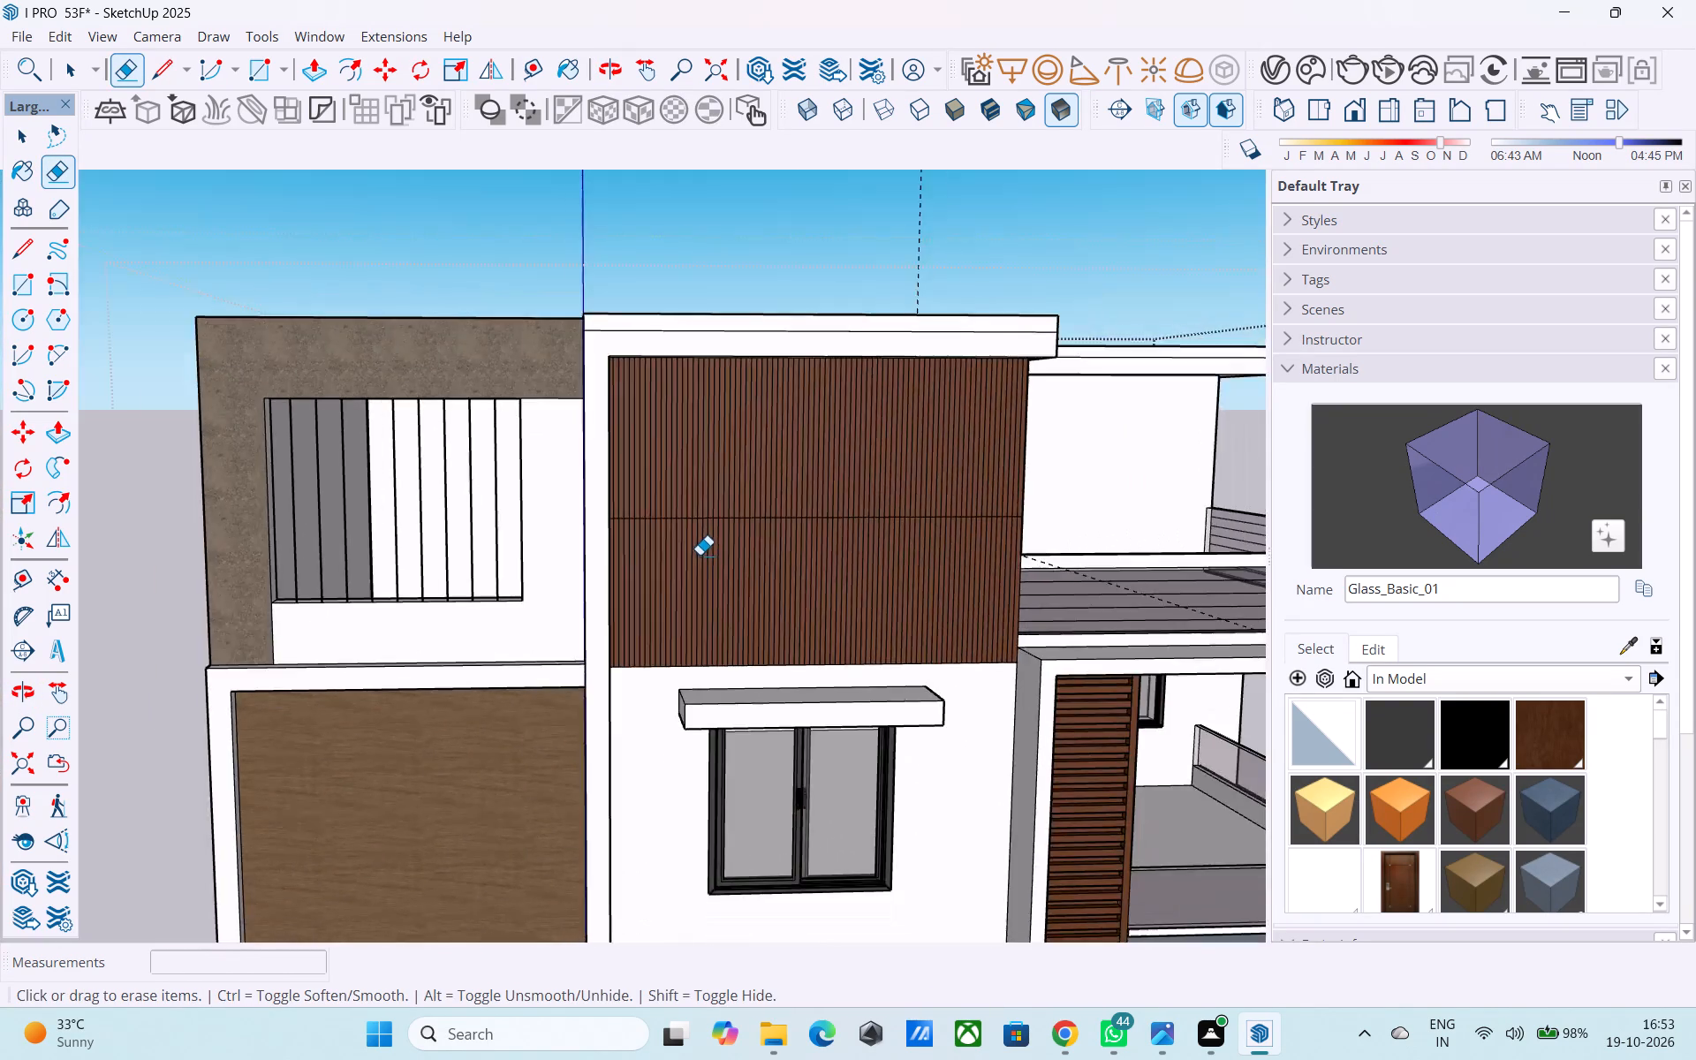
scroll(700, 555, "down", 11)
middle_click_drag(615, 569, 459, 579)
middle_click_drag(776, 647, 520, 632)
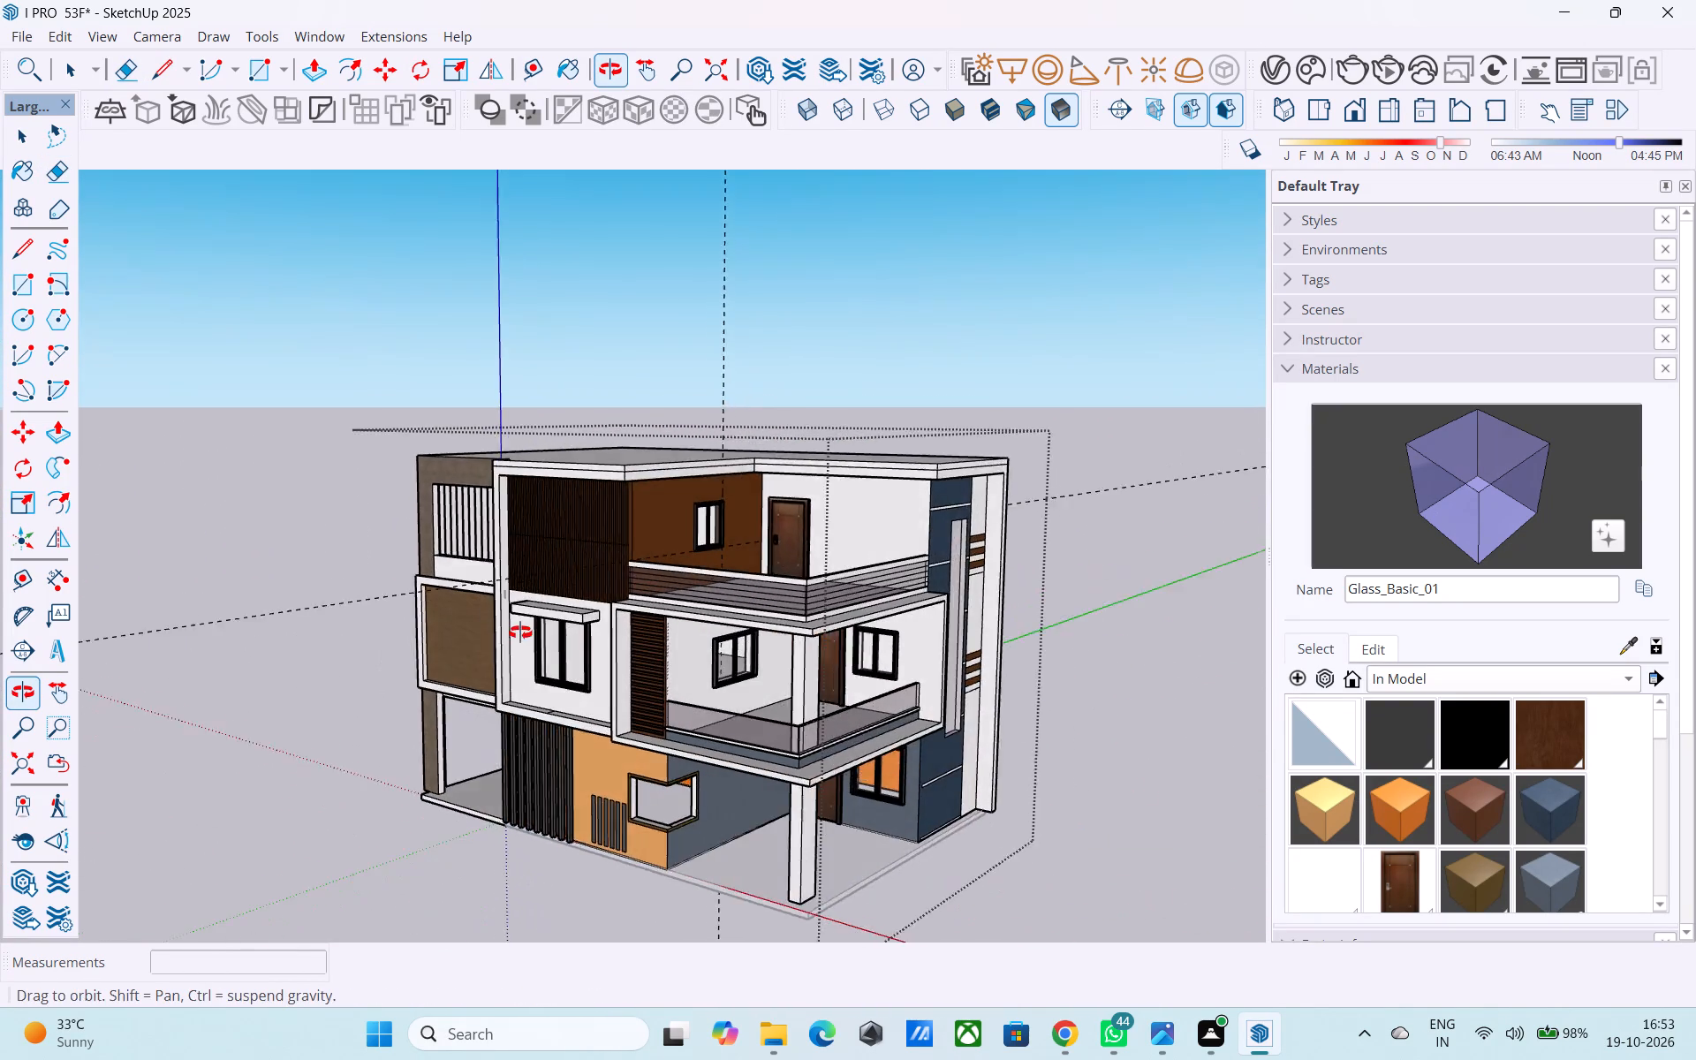
middle_click_drag(520, 632, 476, 617)
Save the model and close the house group.
key("ctrl+s")
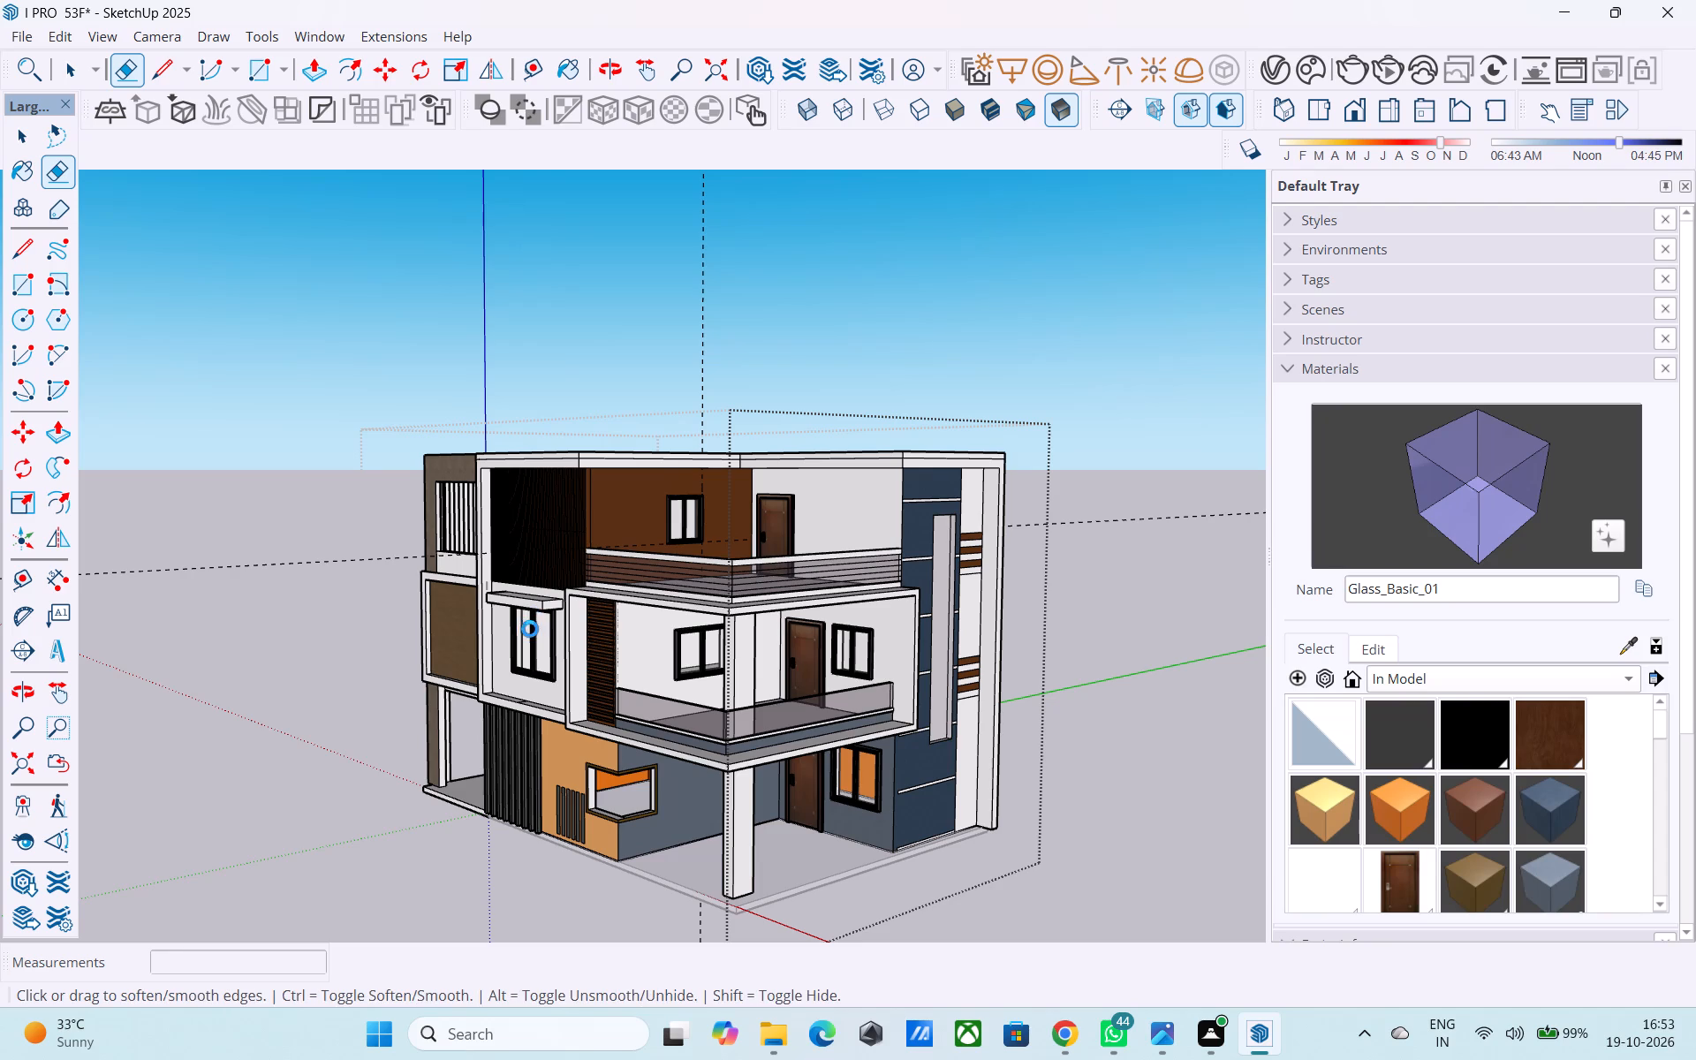
key("space")
middle_click_drag(658, 690, 653, 670)
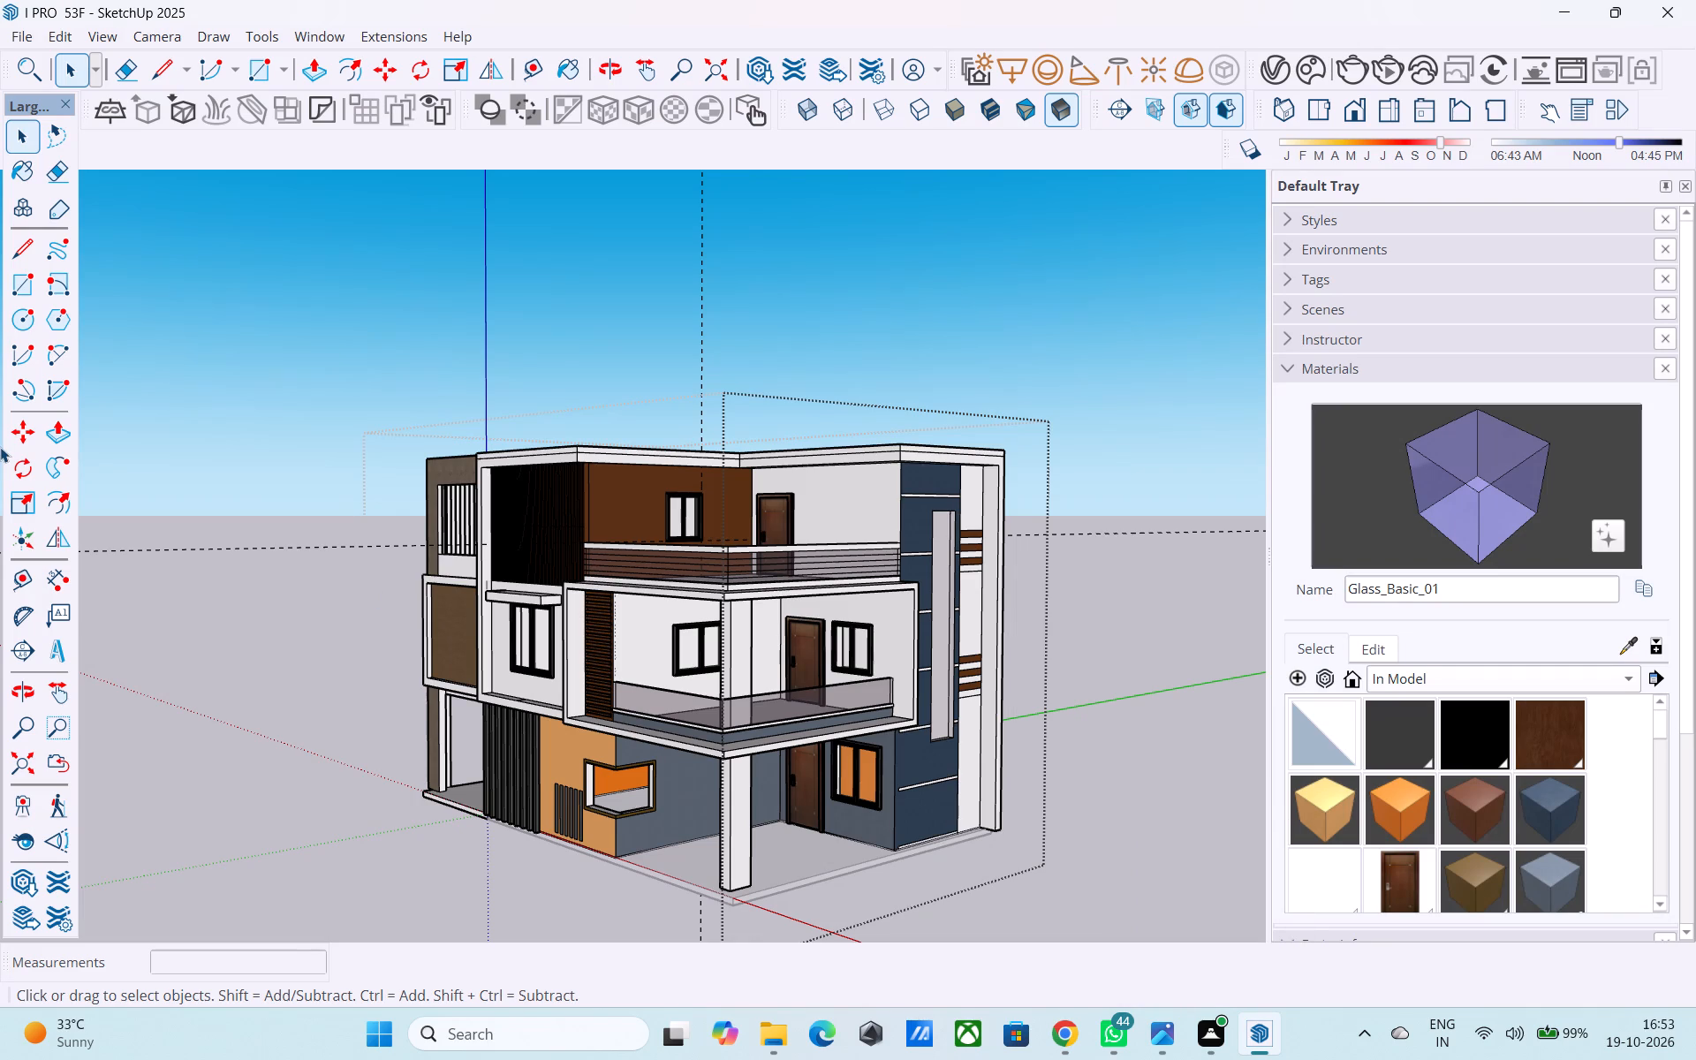
left_click(346, 358)
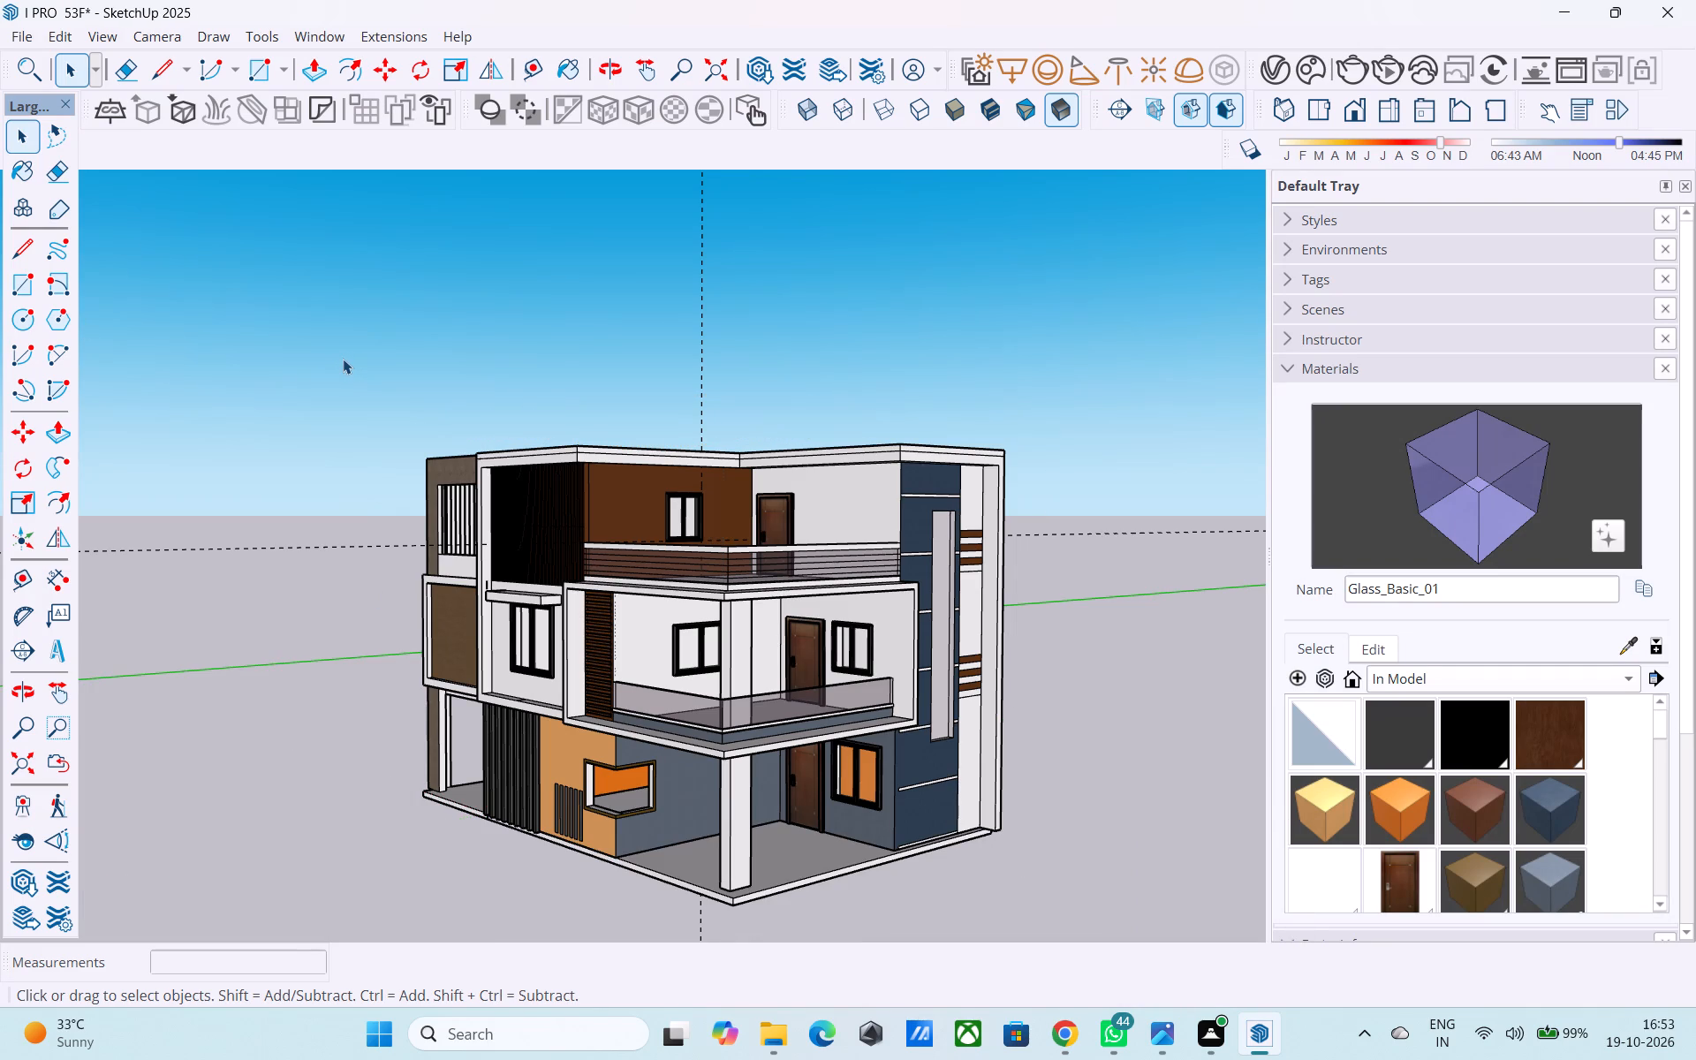